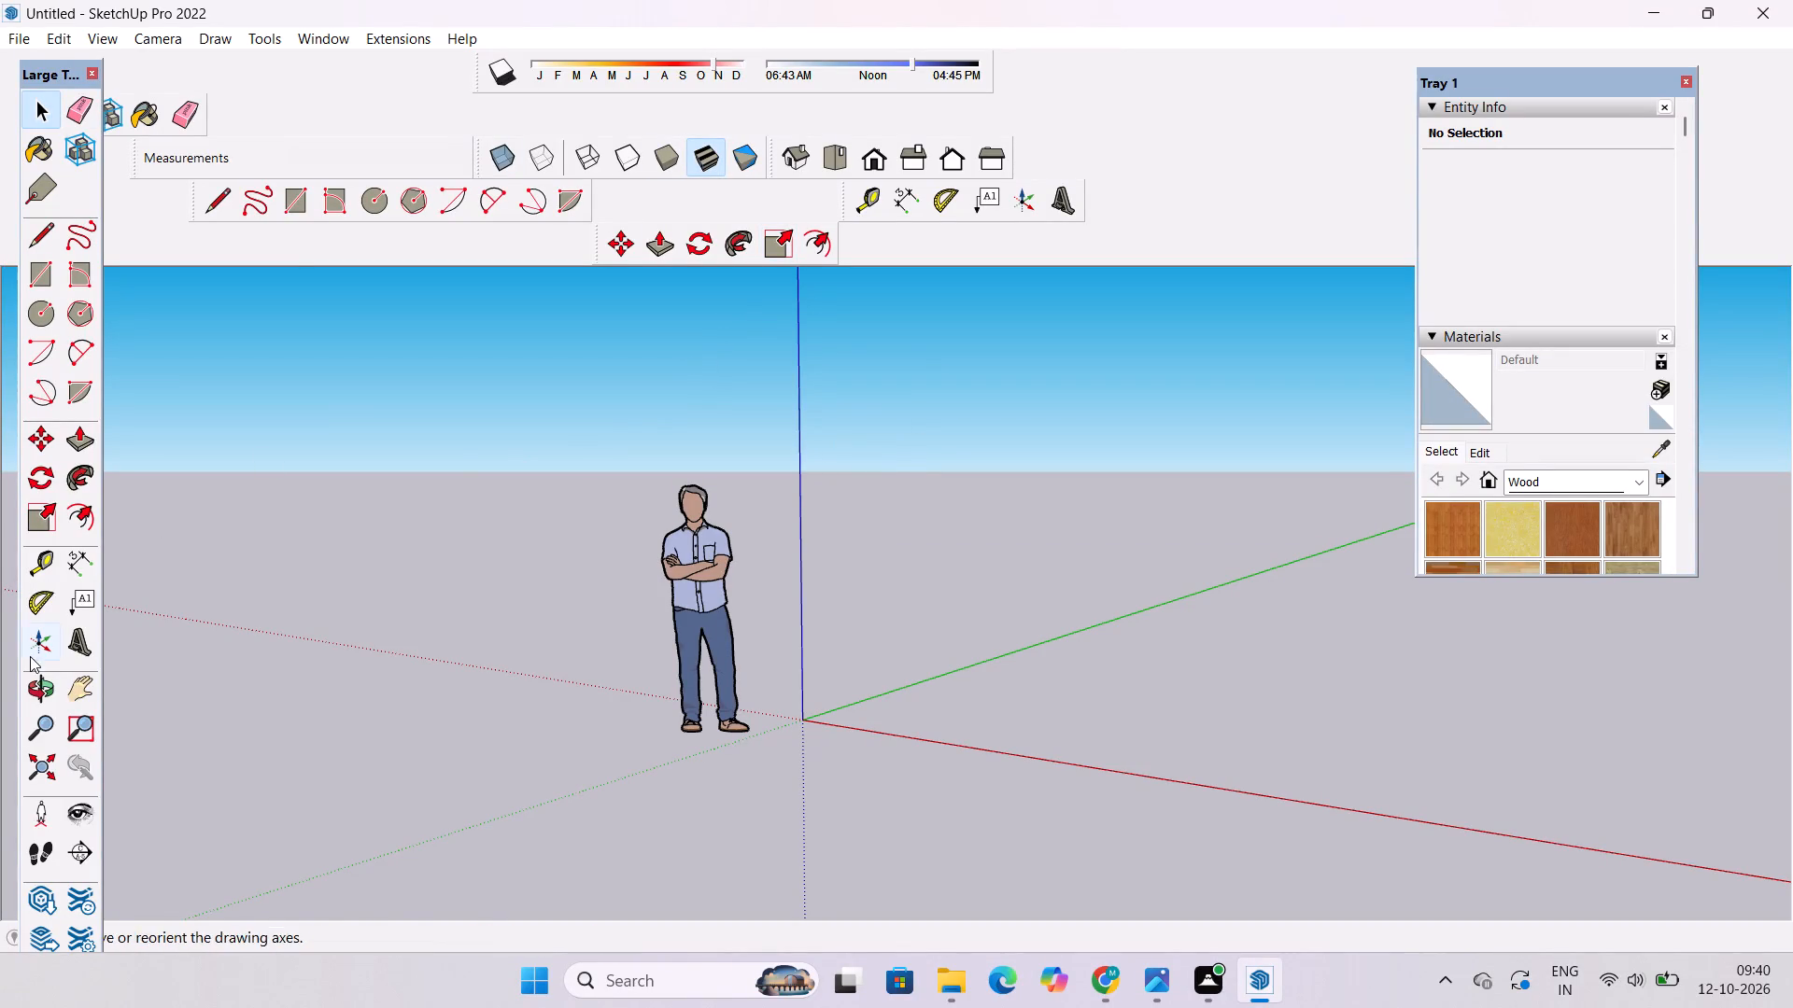
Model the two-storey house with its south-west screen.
Switch the camera to the standard top view of the model.
{"action": "left_click", "coordinate": [49, 685]}
{"action": "left_click", "coordinate": [819, 156]}
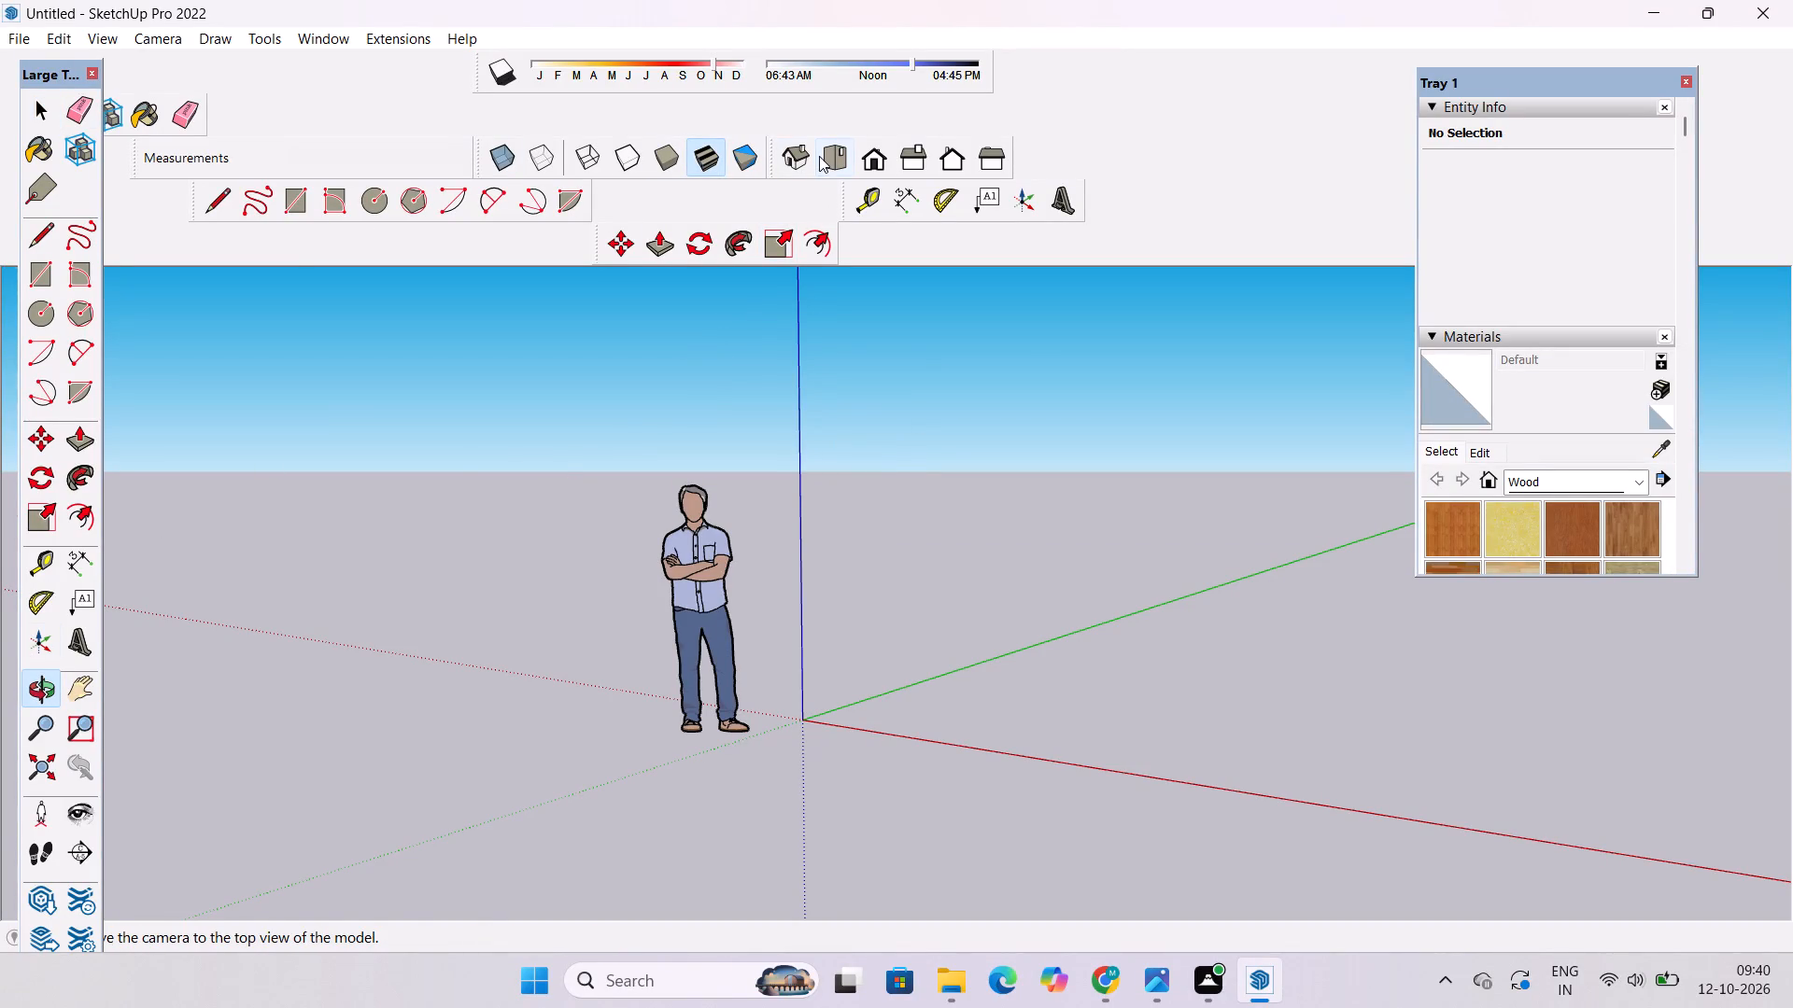
{"action": "scroll", "coordinate": [1072, 494], "scroll_direction": "up", "scroll_amount": 20}
{"action": "scroll", "coordinate": [1072, 494], "scroll_direction": "up", "scroll_amount": 7}
{"action": "scroll", "coordinate": [784, 624], "scroll_direction": "up", "scroll_amount": 7}
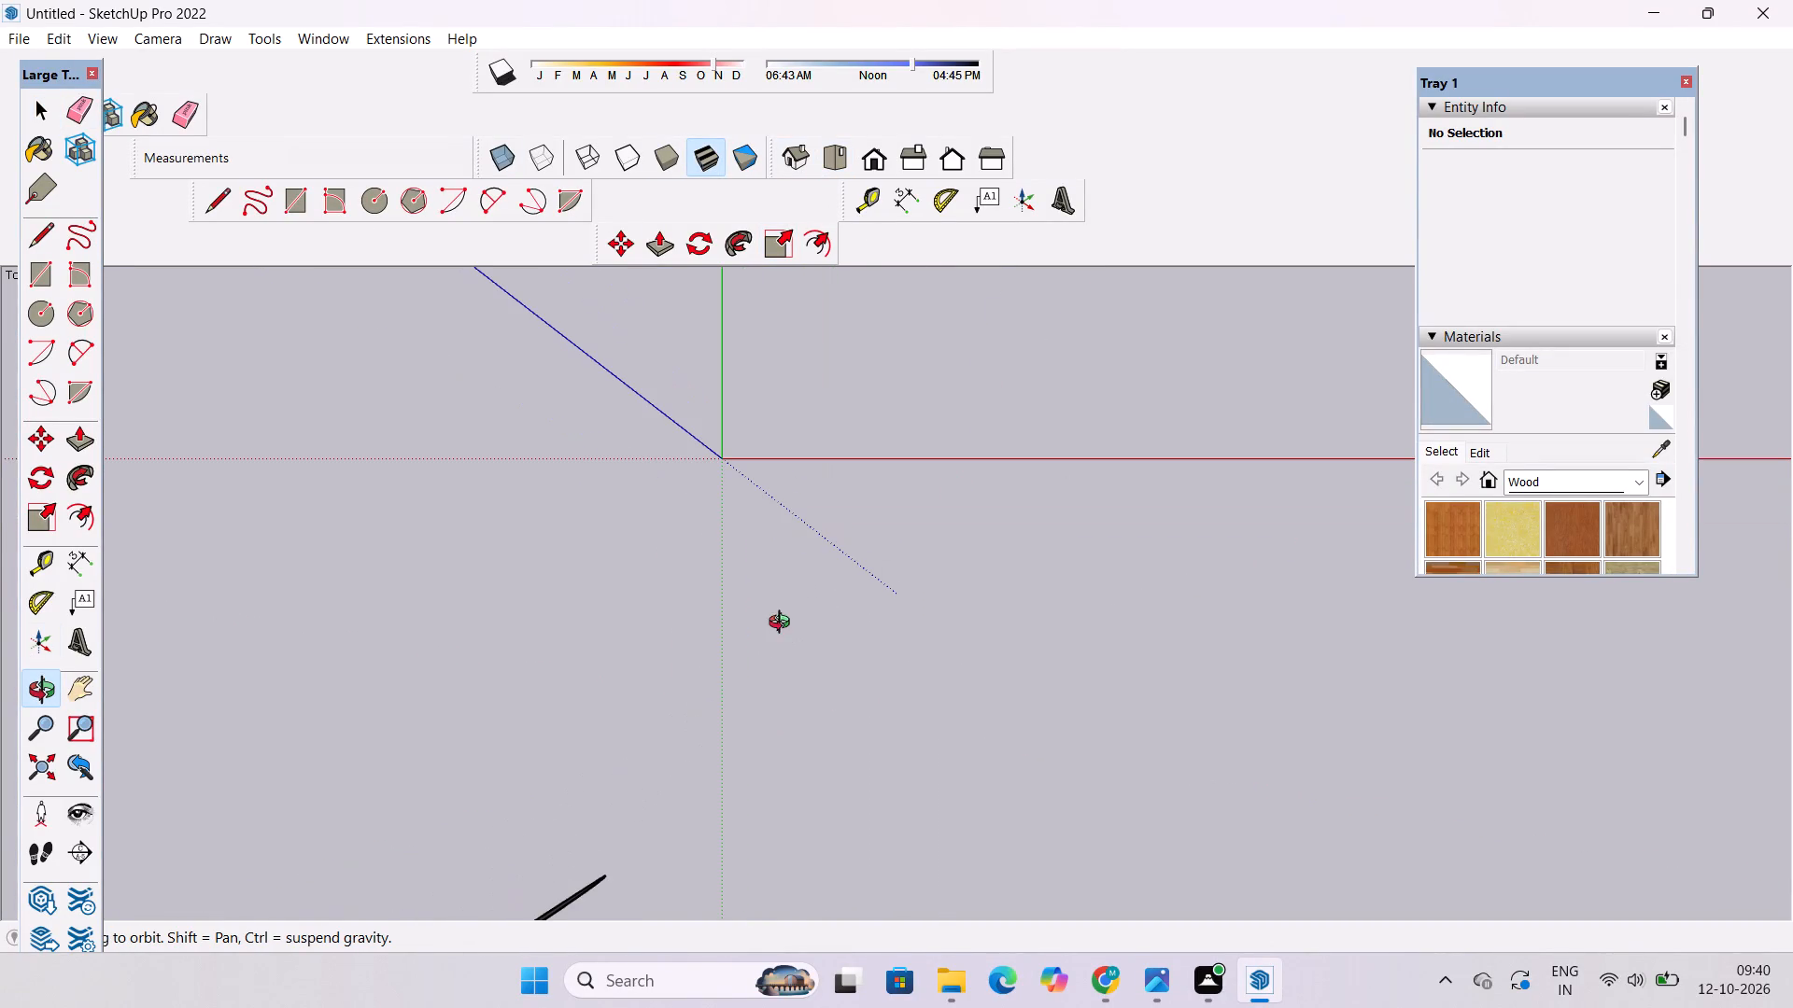
Close the floating Tray 1 holding Entity Info and Materials to clear the drawing area.
{"action": "left_click", "coordinate": [1686, 79]}
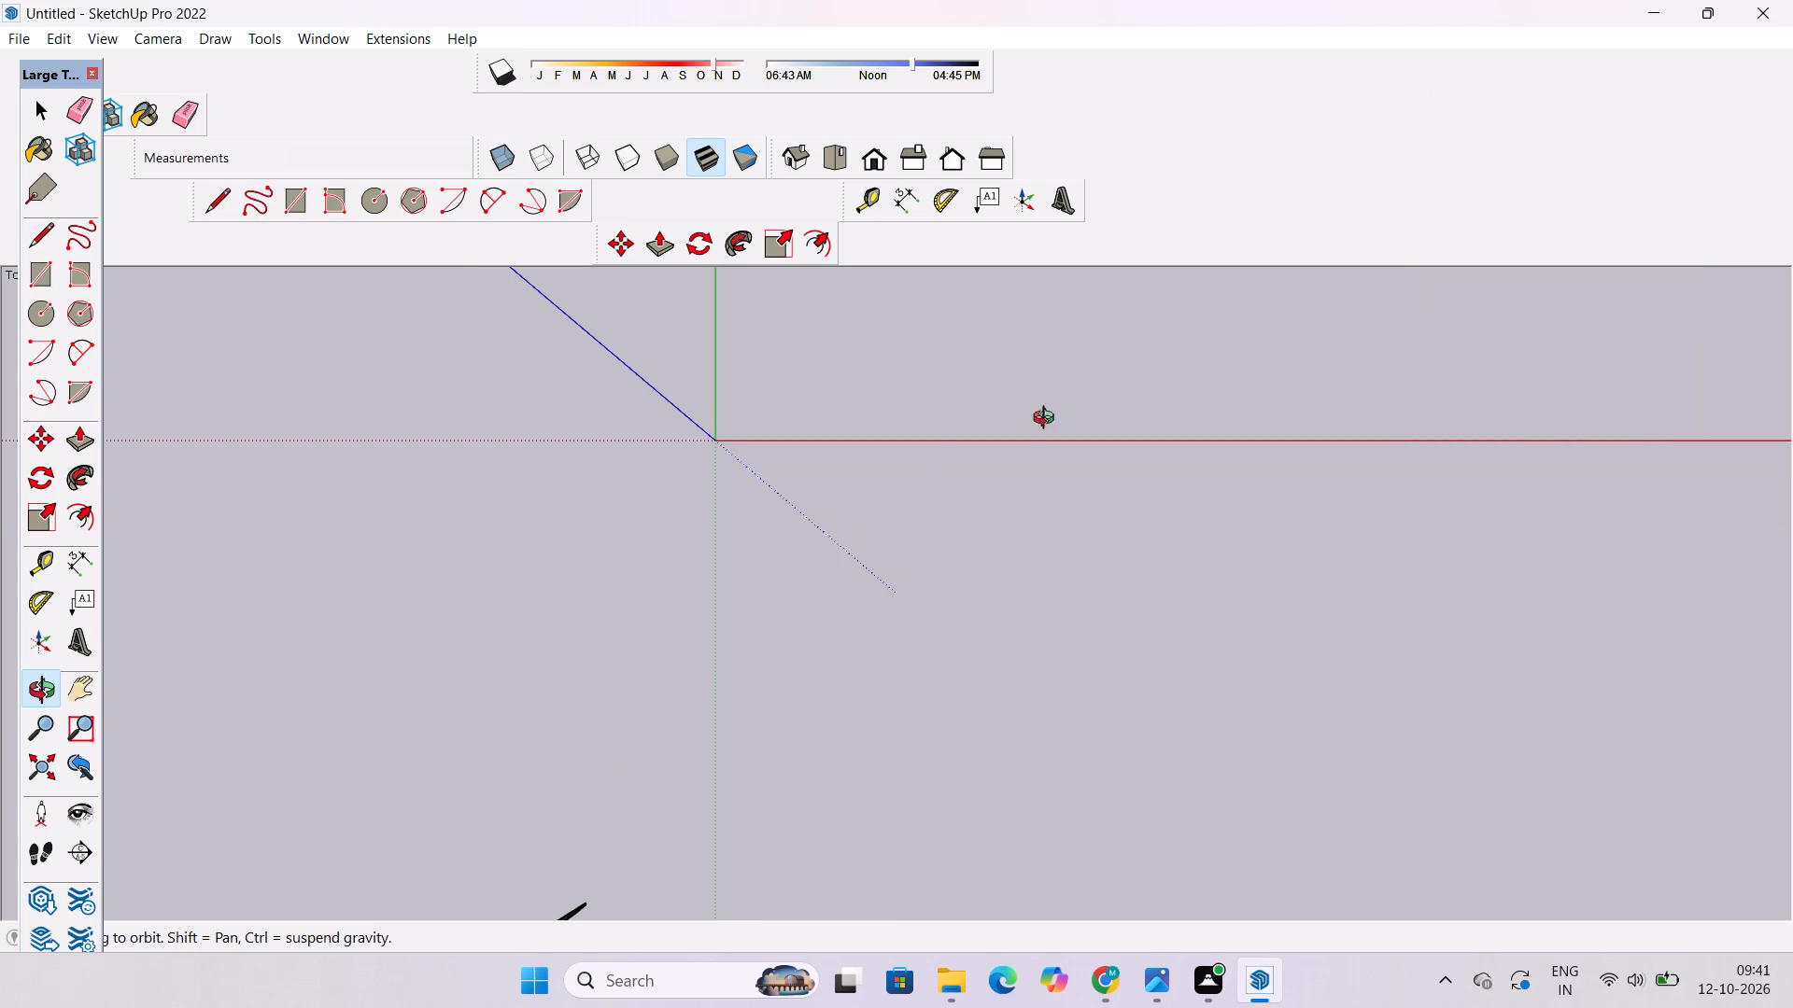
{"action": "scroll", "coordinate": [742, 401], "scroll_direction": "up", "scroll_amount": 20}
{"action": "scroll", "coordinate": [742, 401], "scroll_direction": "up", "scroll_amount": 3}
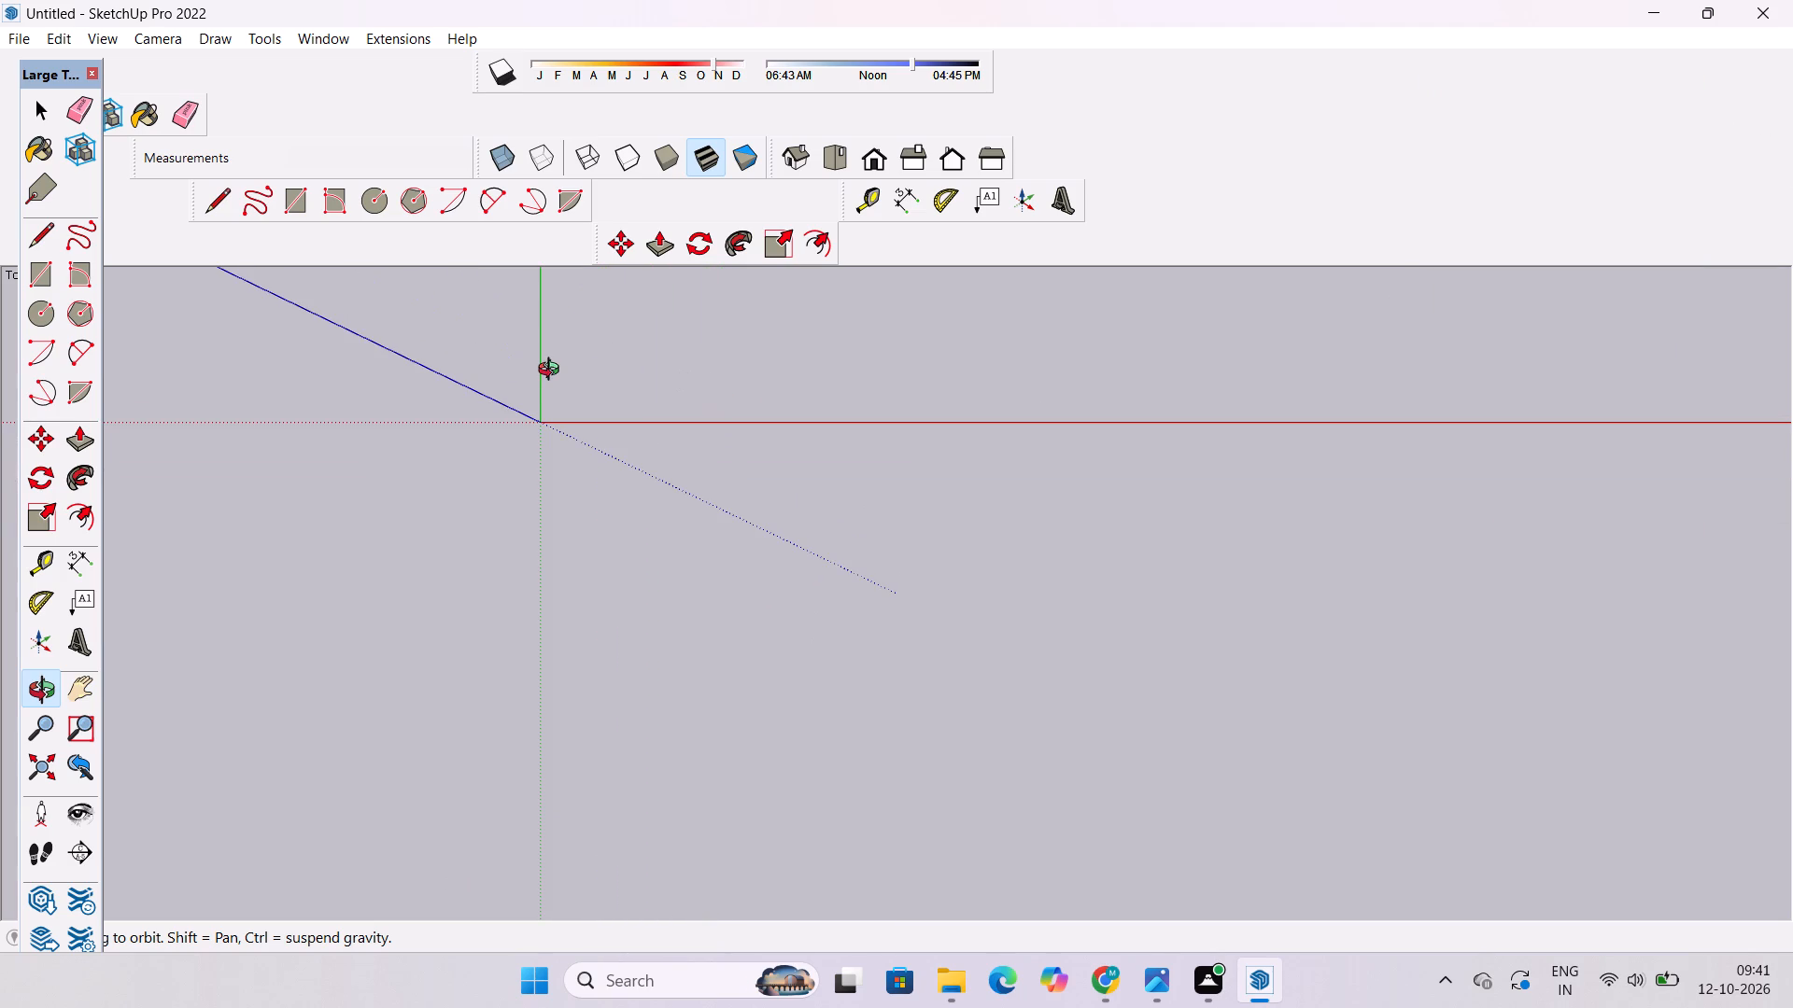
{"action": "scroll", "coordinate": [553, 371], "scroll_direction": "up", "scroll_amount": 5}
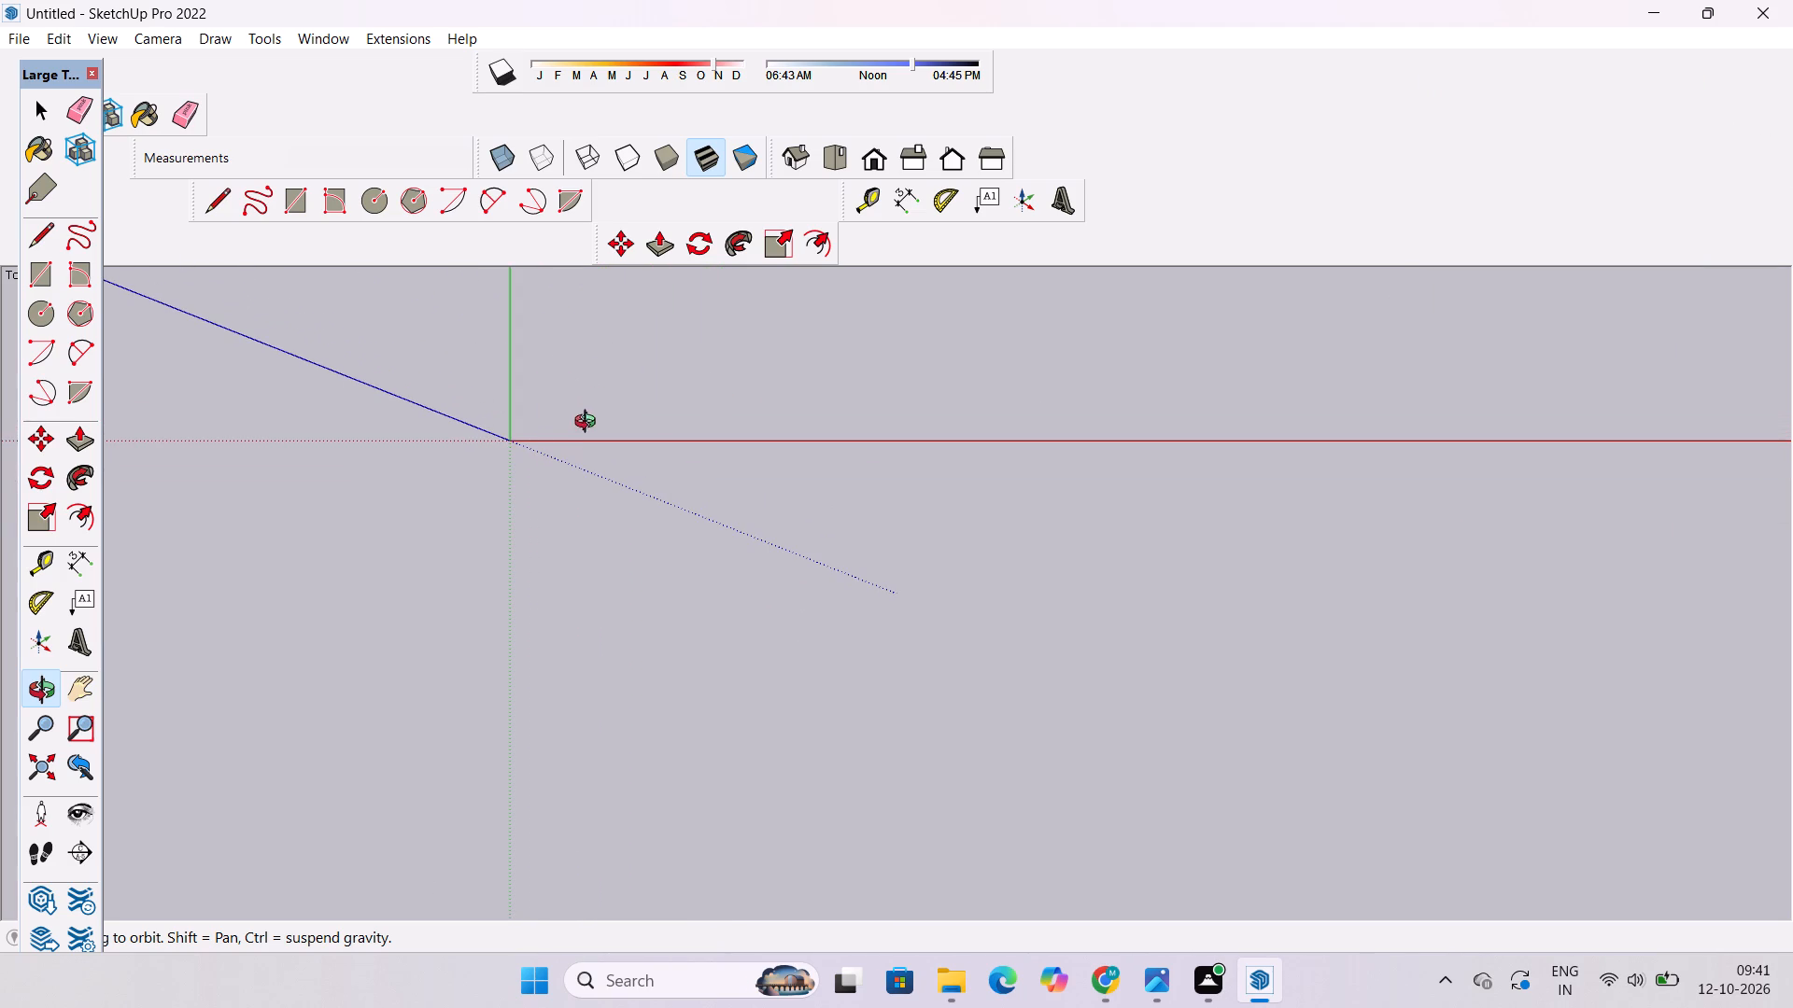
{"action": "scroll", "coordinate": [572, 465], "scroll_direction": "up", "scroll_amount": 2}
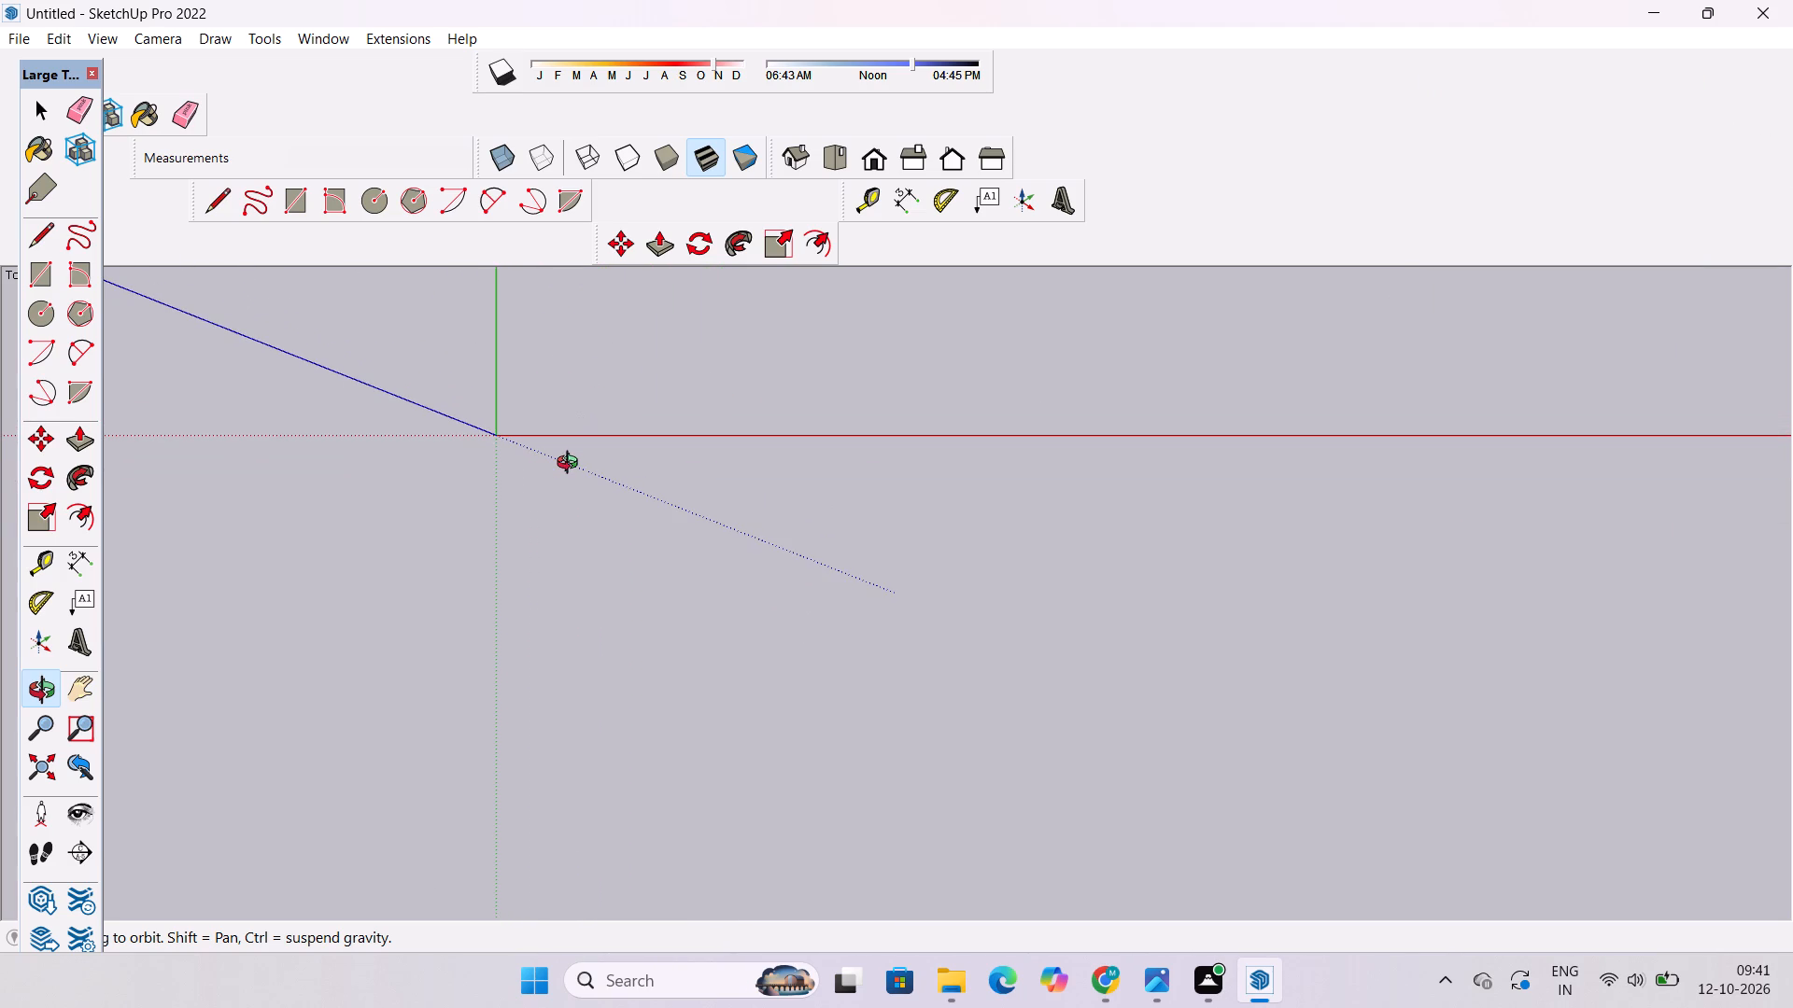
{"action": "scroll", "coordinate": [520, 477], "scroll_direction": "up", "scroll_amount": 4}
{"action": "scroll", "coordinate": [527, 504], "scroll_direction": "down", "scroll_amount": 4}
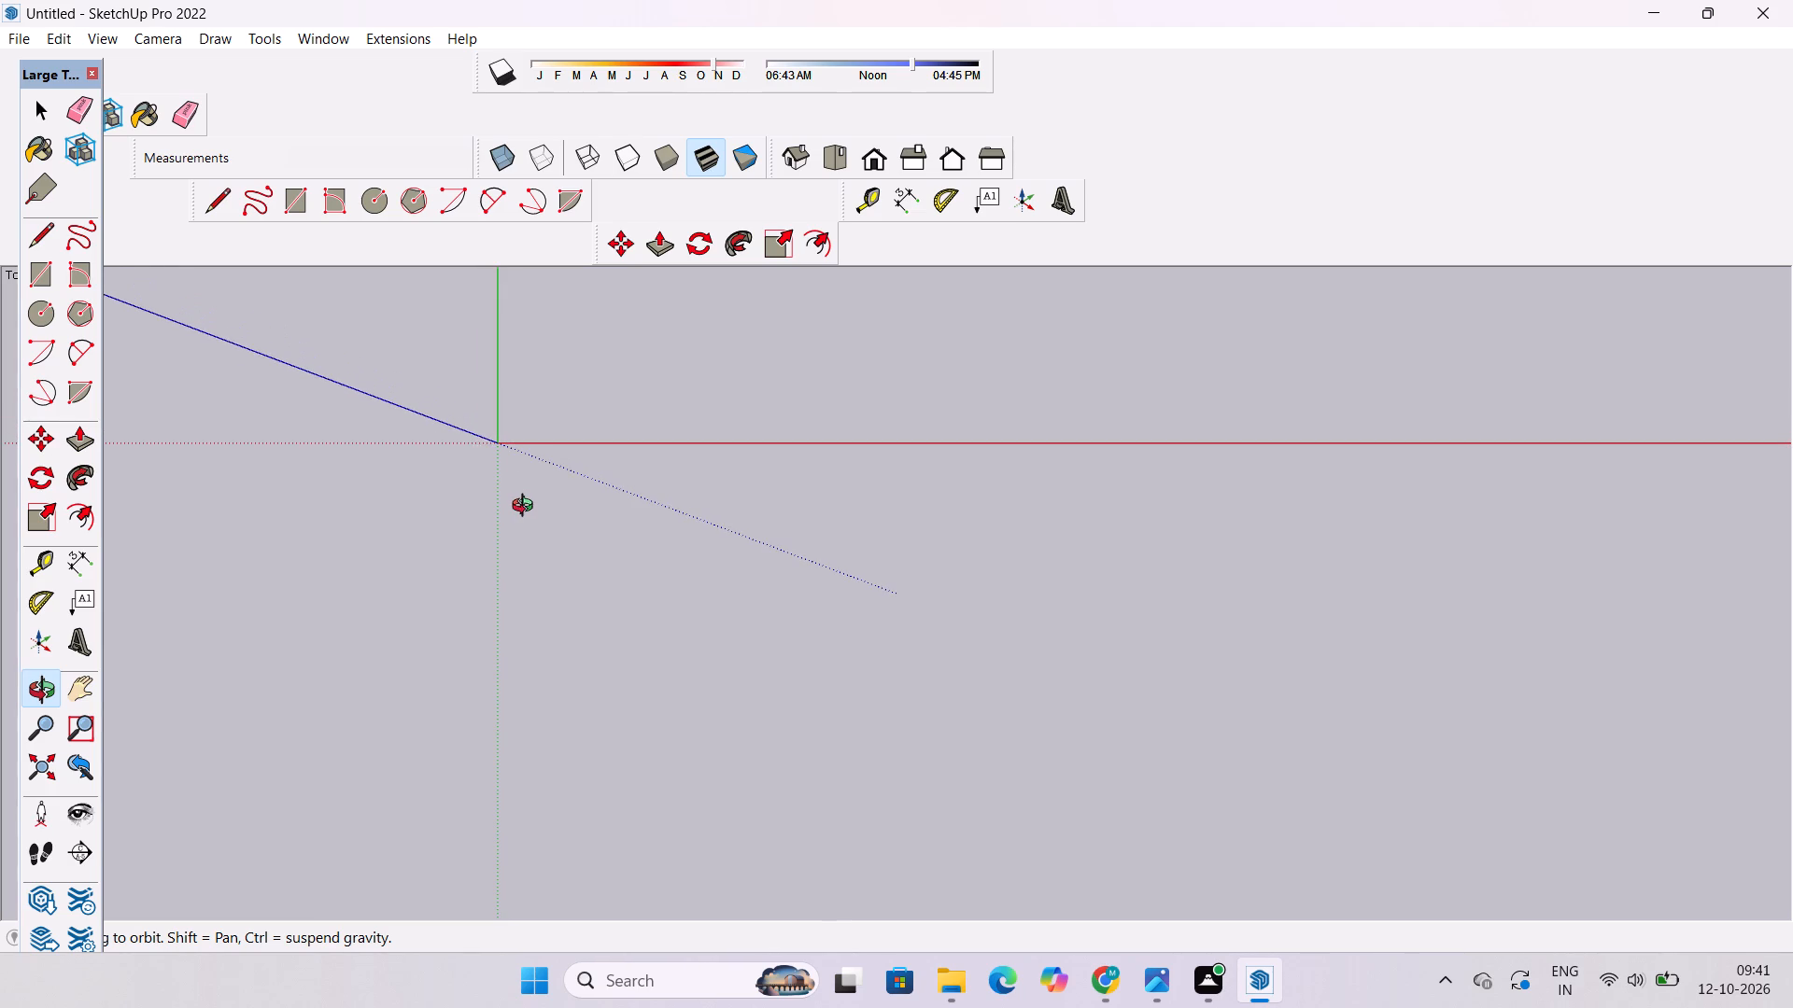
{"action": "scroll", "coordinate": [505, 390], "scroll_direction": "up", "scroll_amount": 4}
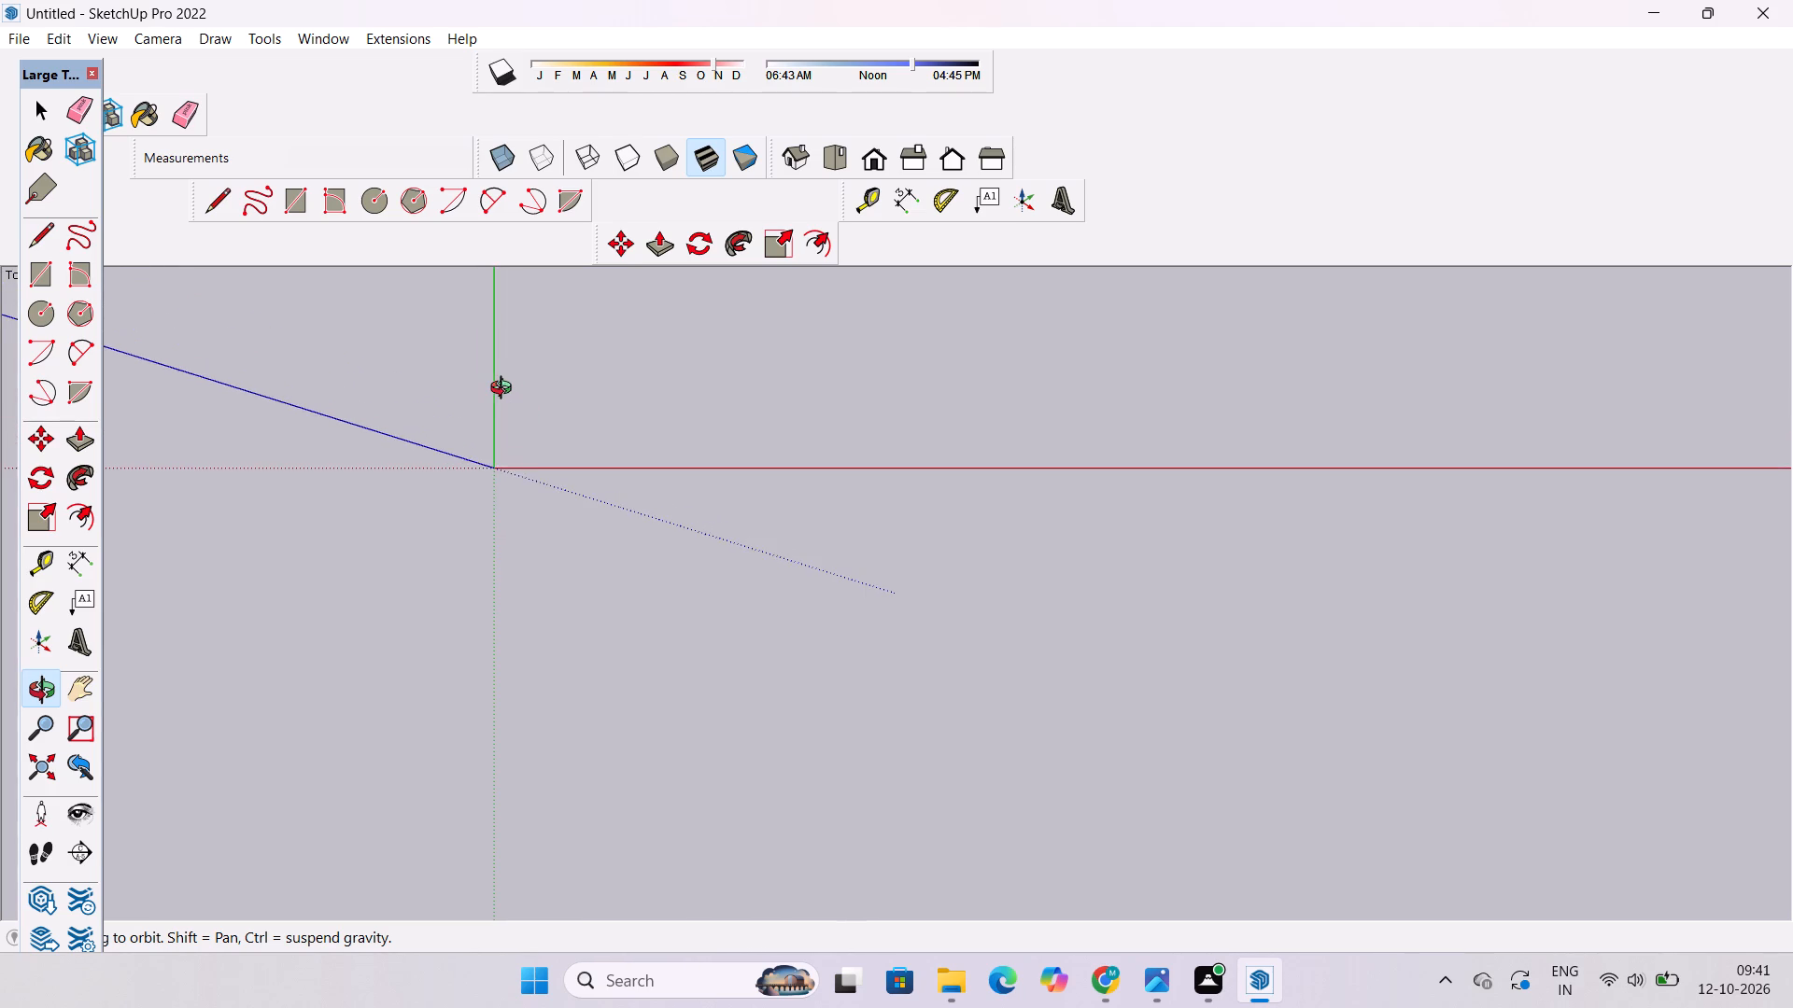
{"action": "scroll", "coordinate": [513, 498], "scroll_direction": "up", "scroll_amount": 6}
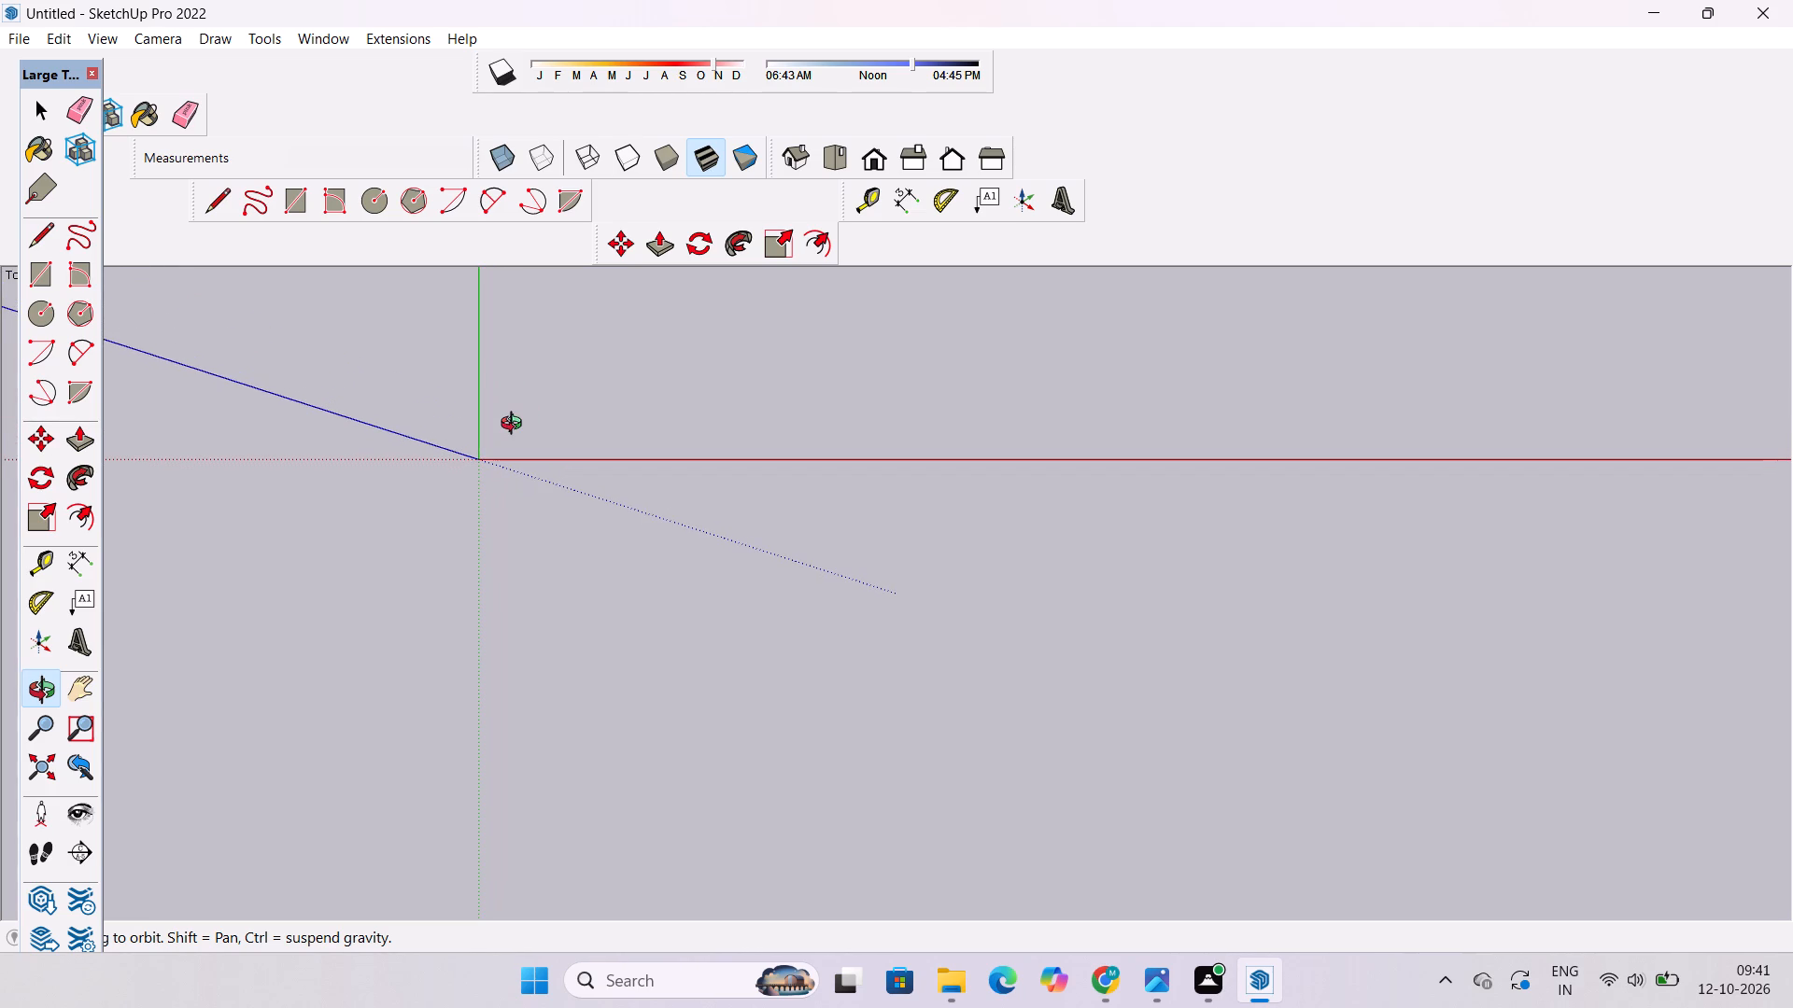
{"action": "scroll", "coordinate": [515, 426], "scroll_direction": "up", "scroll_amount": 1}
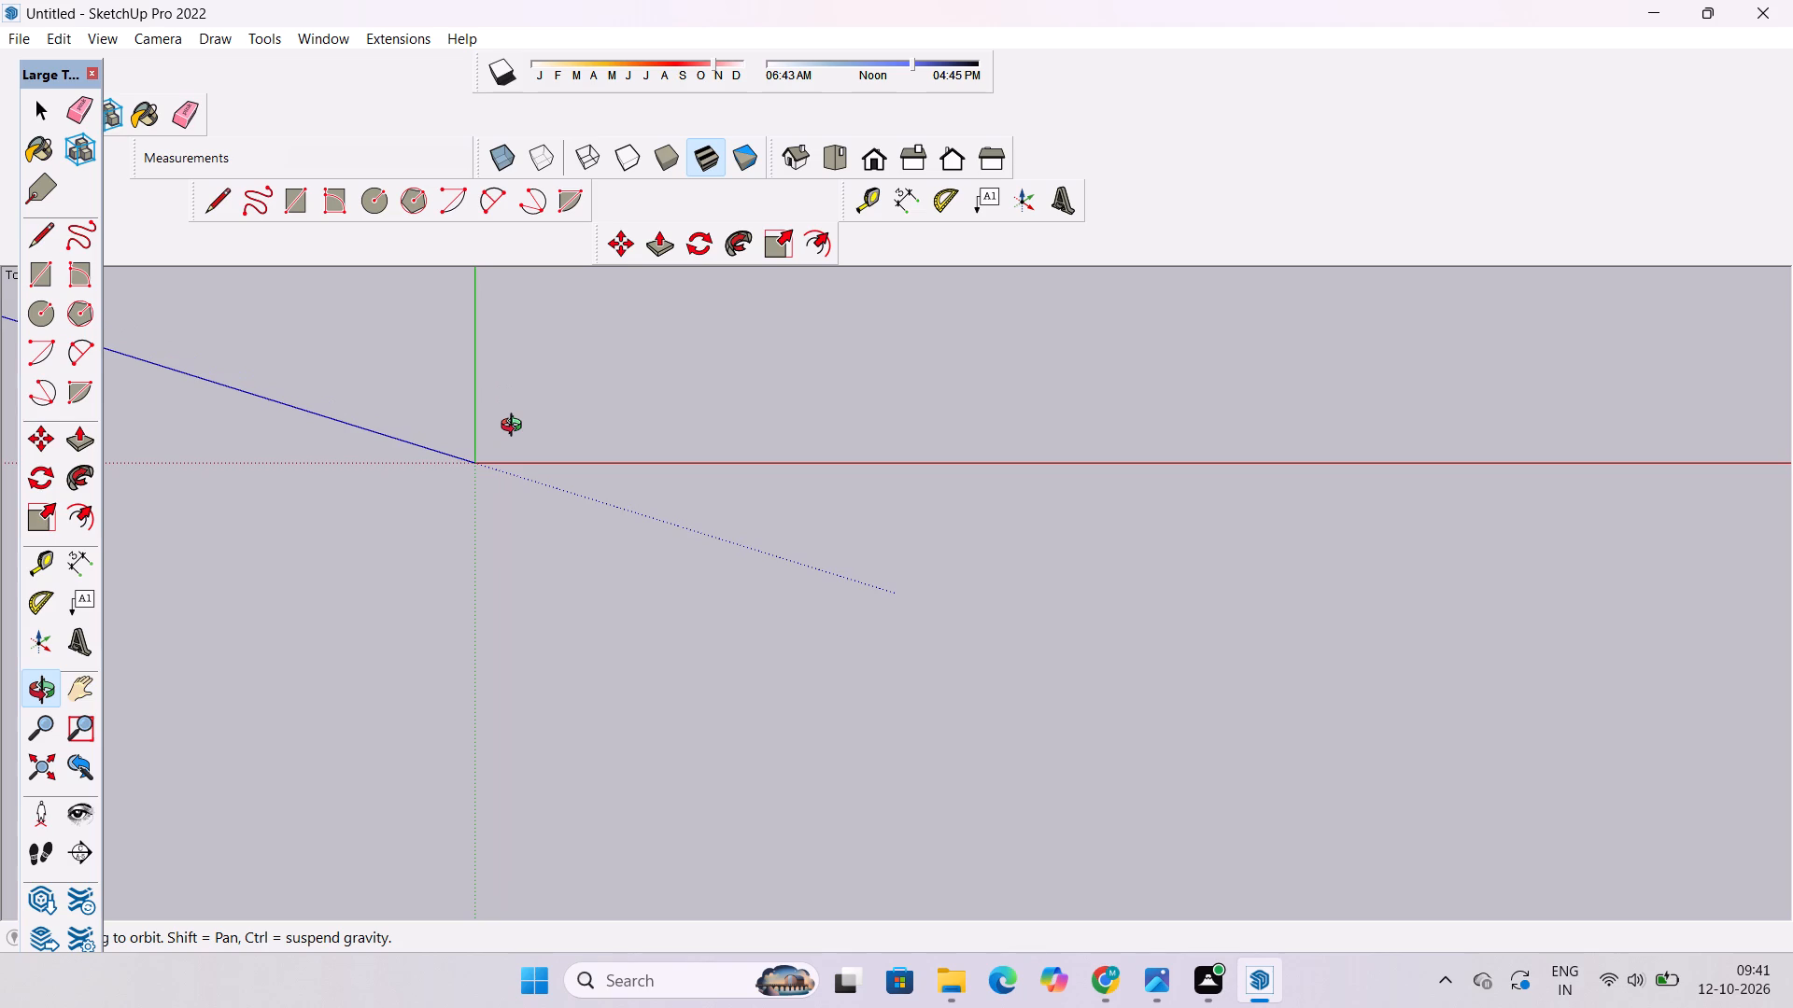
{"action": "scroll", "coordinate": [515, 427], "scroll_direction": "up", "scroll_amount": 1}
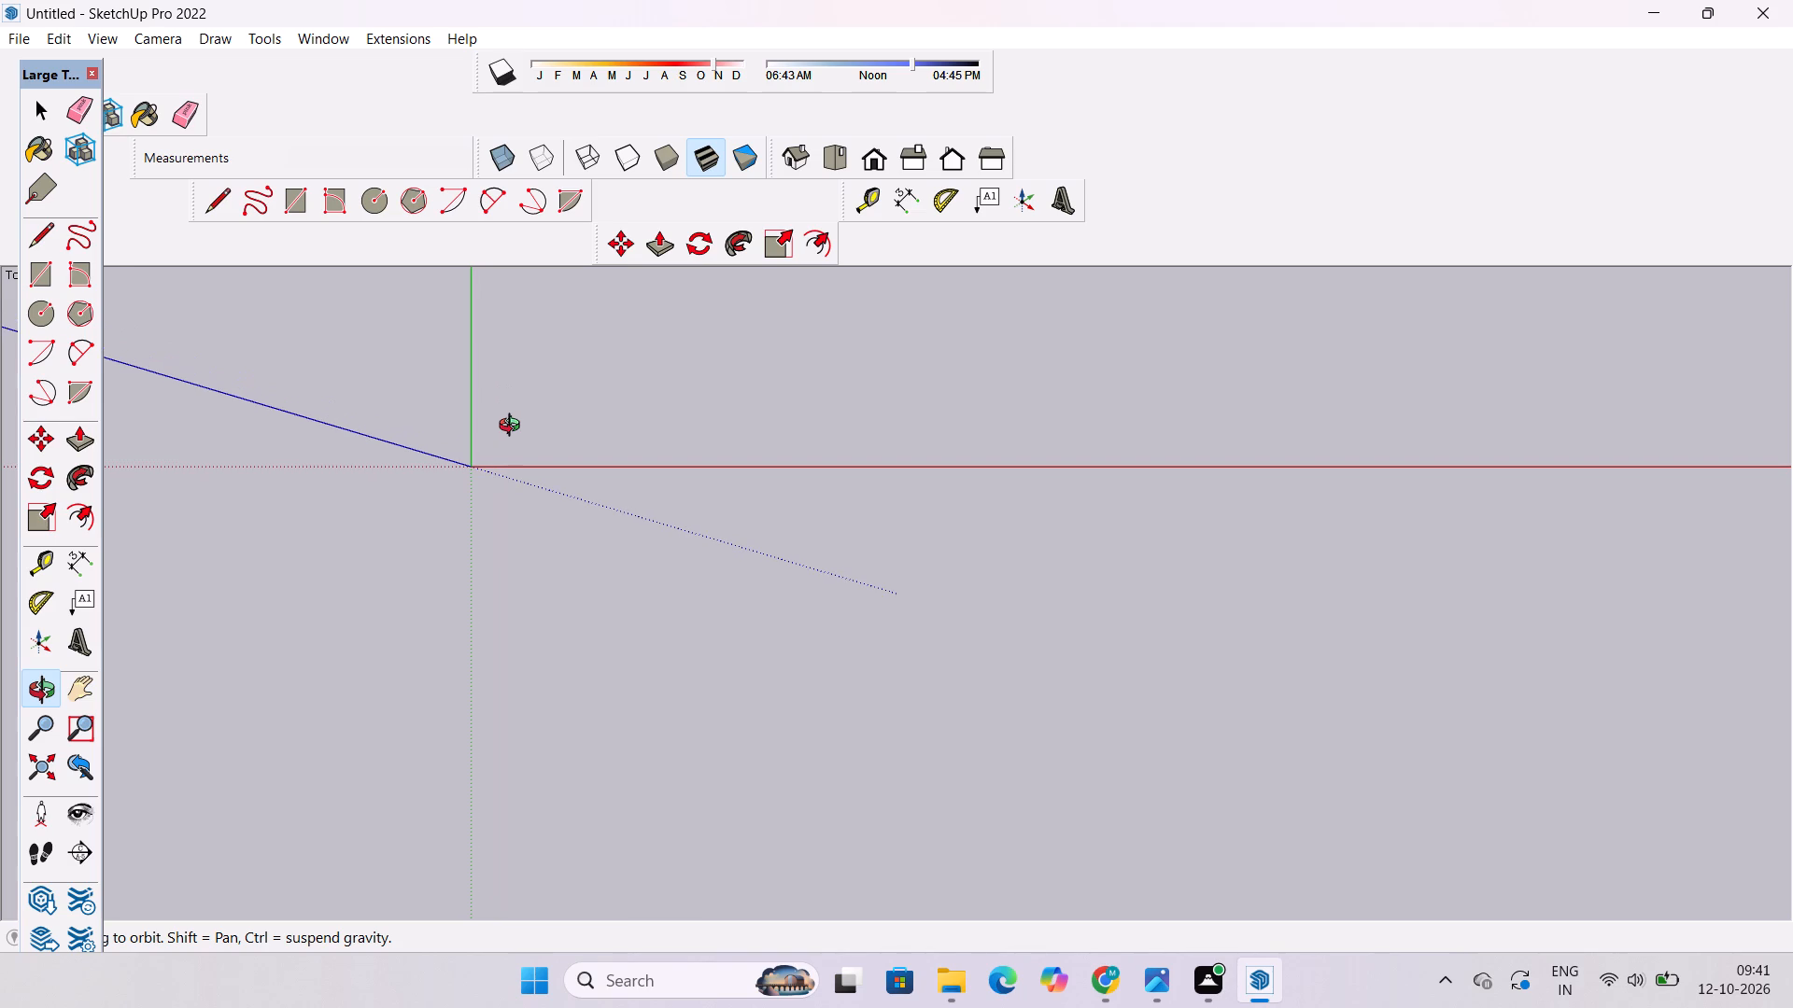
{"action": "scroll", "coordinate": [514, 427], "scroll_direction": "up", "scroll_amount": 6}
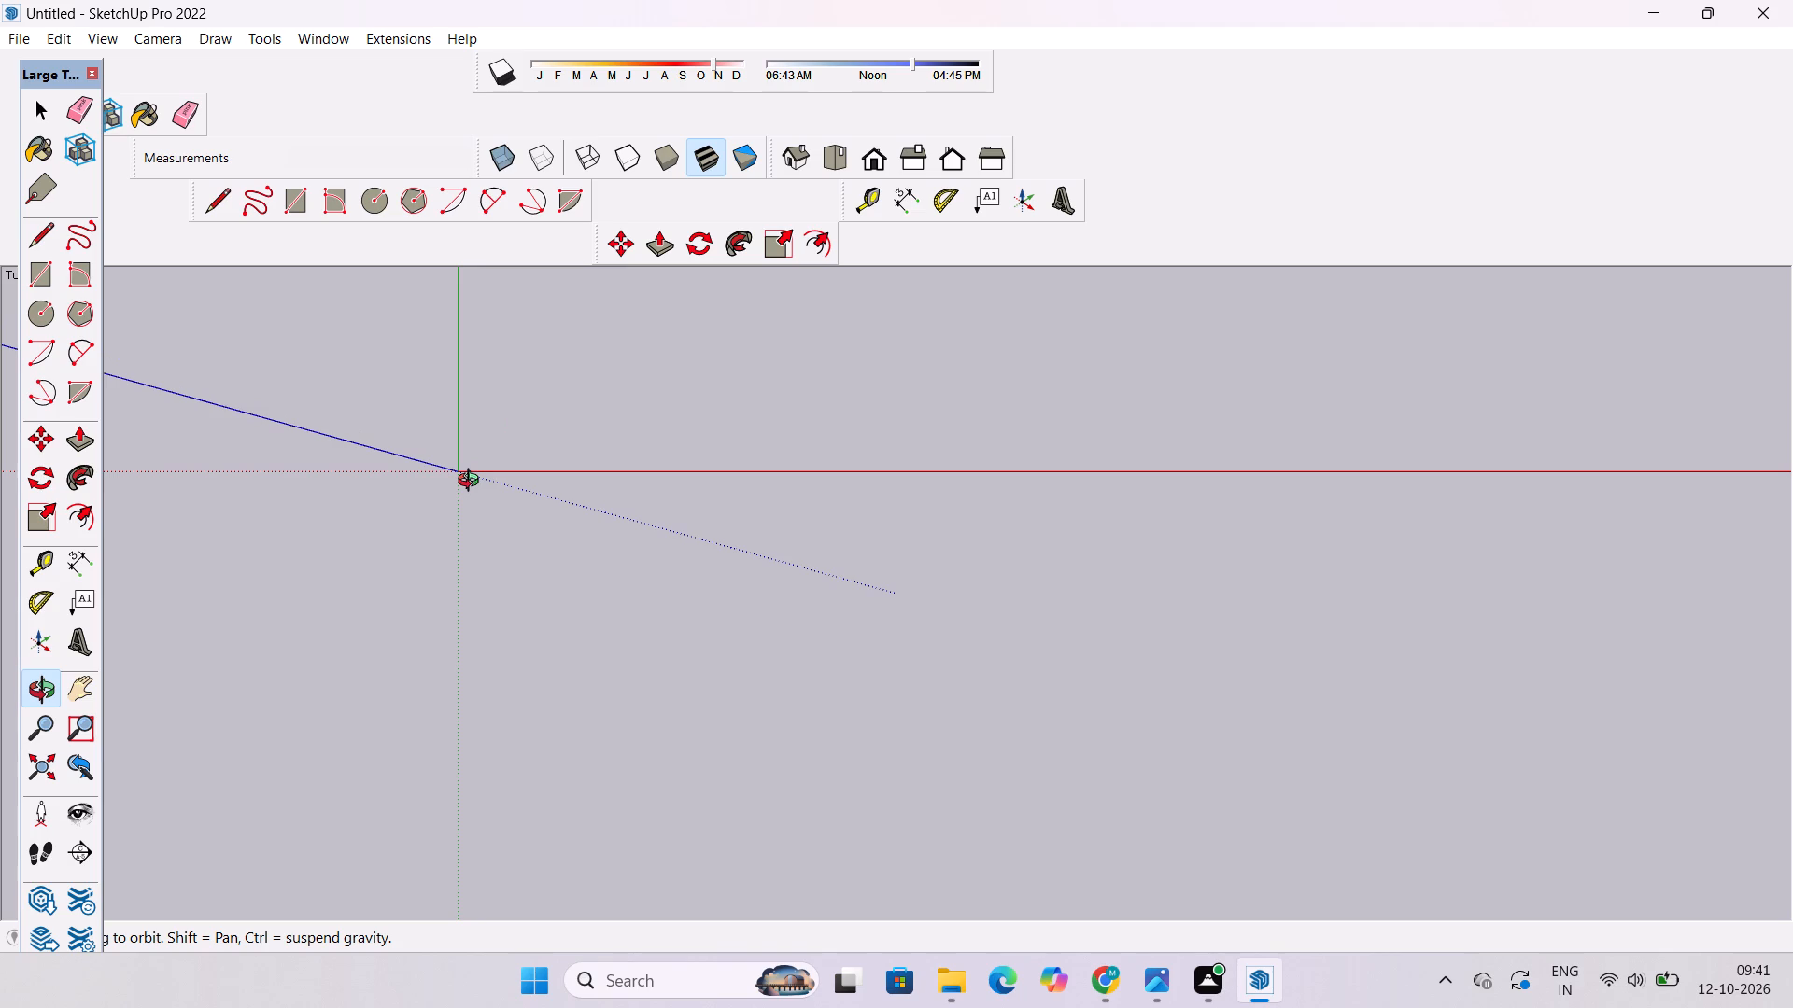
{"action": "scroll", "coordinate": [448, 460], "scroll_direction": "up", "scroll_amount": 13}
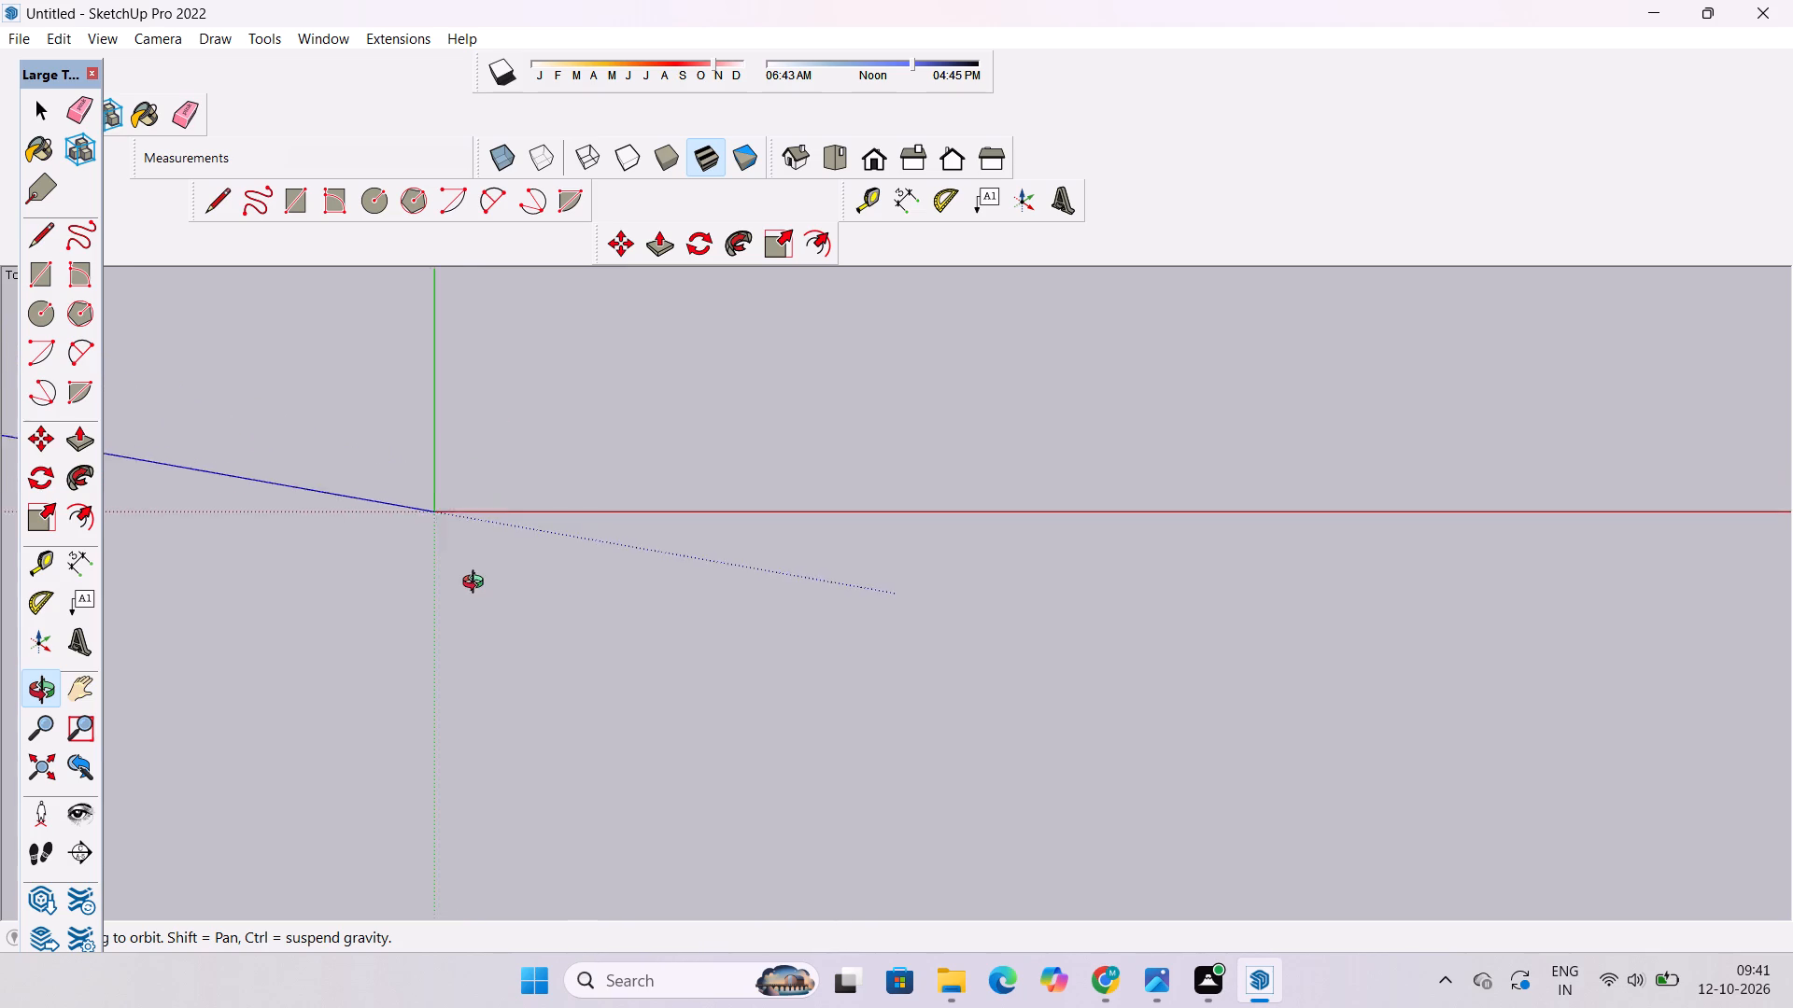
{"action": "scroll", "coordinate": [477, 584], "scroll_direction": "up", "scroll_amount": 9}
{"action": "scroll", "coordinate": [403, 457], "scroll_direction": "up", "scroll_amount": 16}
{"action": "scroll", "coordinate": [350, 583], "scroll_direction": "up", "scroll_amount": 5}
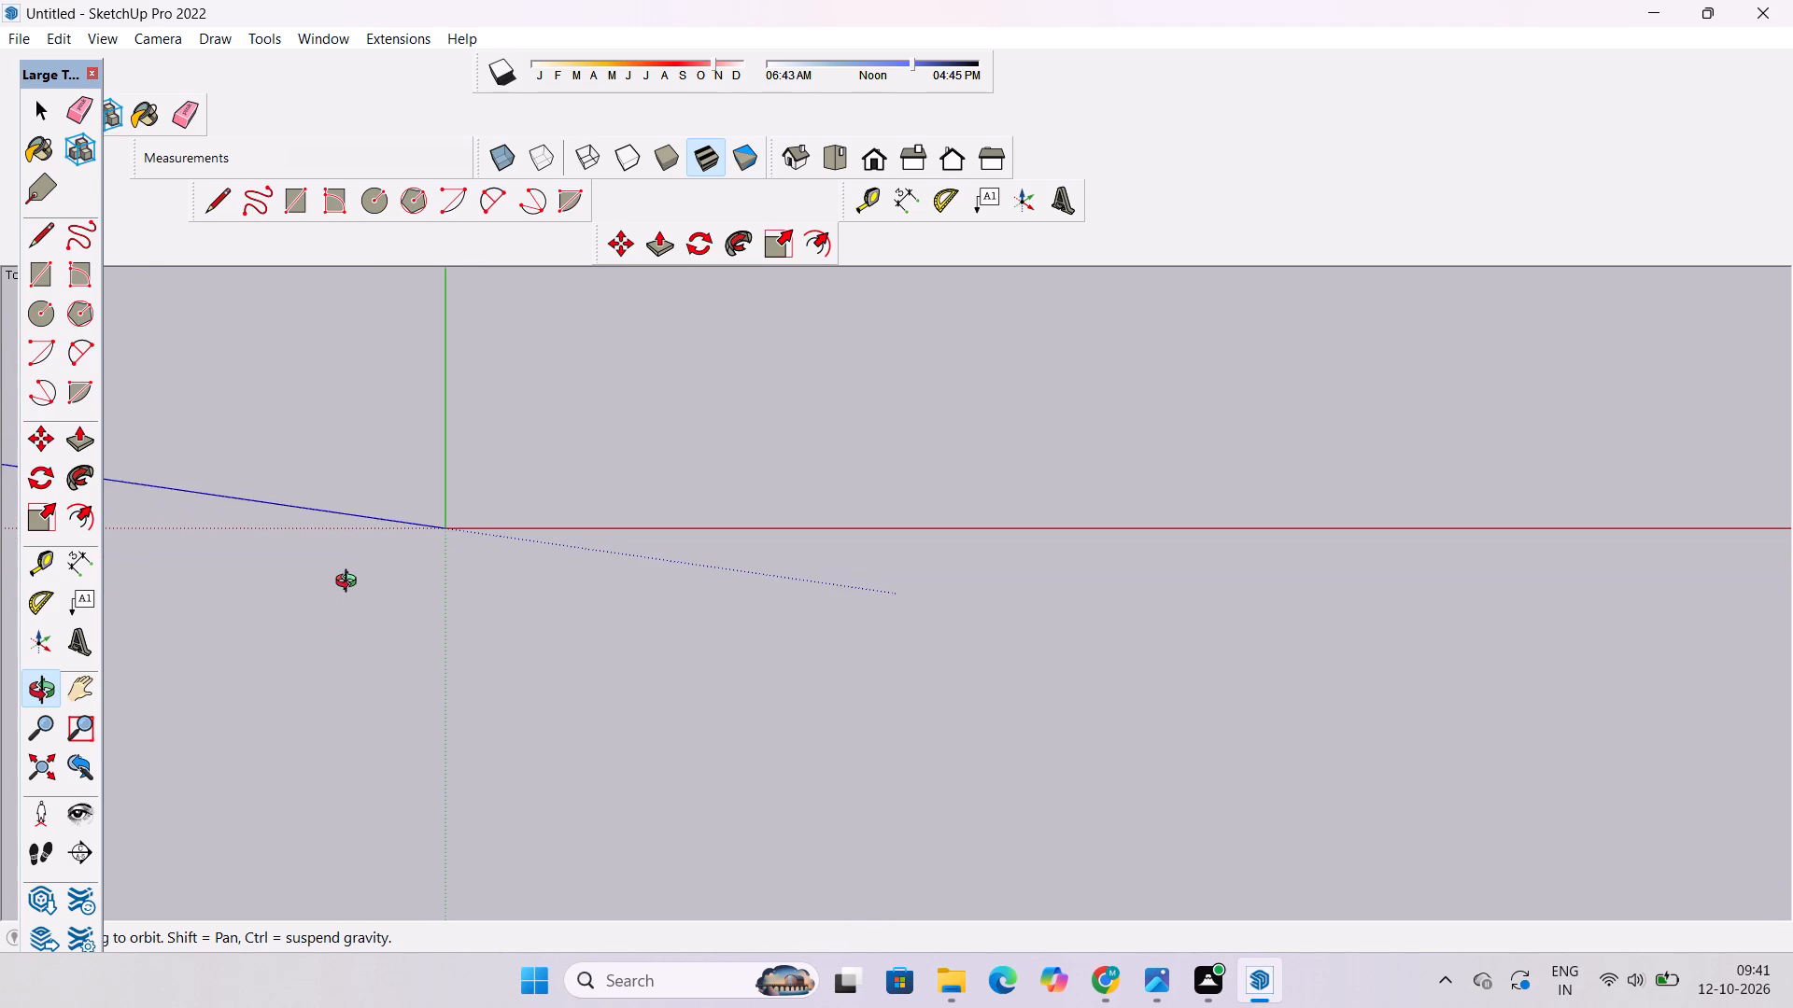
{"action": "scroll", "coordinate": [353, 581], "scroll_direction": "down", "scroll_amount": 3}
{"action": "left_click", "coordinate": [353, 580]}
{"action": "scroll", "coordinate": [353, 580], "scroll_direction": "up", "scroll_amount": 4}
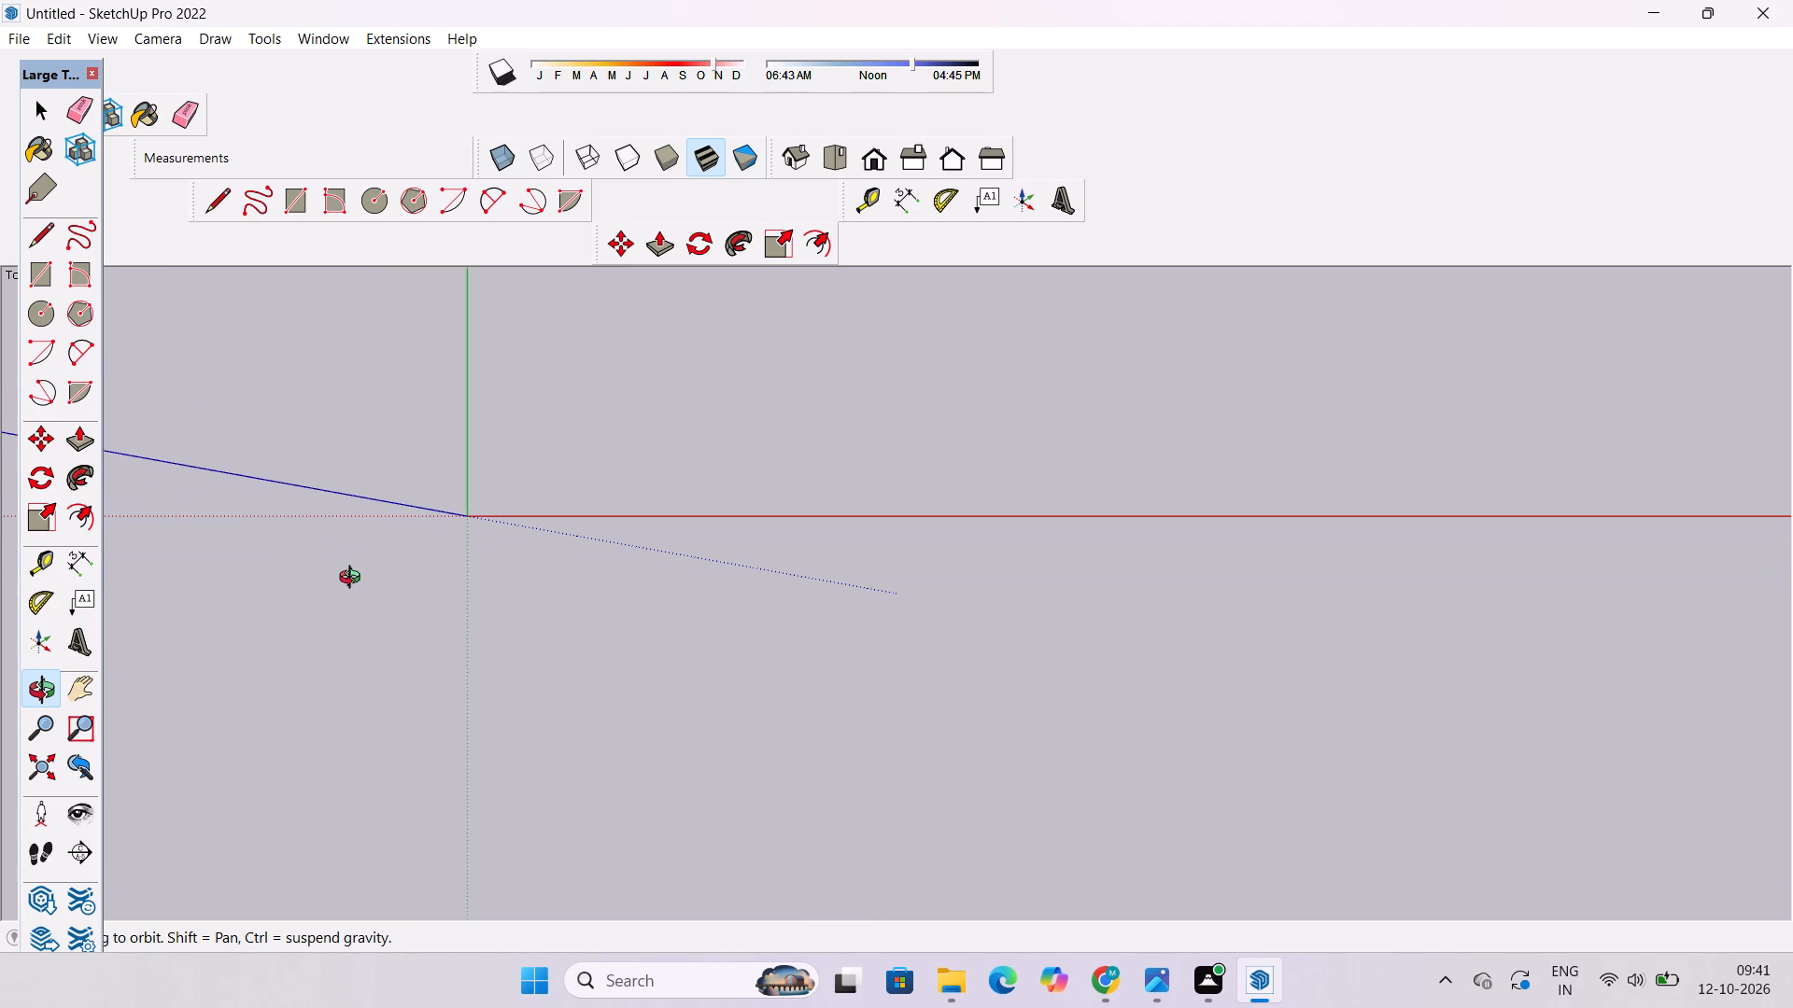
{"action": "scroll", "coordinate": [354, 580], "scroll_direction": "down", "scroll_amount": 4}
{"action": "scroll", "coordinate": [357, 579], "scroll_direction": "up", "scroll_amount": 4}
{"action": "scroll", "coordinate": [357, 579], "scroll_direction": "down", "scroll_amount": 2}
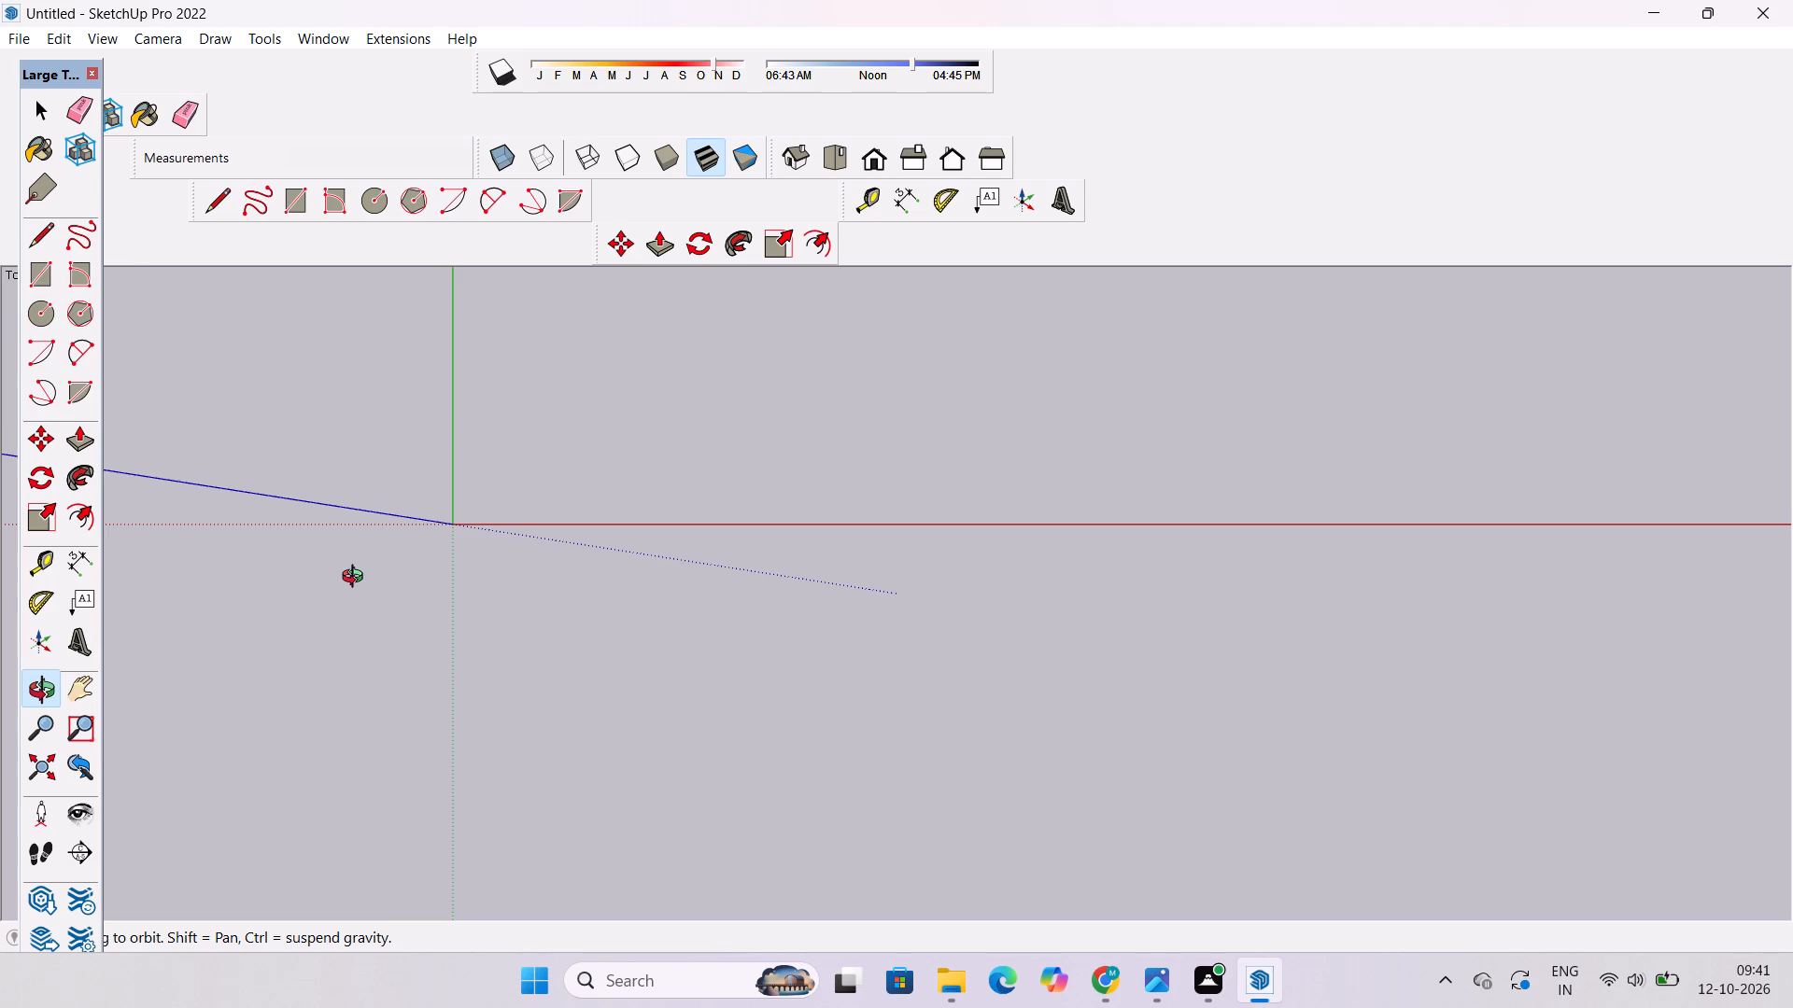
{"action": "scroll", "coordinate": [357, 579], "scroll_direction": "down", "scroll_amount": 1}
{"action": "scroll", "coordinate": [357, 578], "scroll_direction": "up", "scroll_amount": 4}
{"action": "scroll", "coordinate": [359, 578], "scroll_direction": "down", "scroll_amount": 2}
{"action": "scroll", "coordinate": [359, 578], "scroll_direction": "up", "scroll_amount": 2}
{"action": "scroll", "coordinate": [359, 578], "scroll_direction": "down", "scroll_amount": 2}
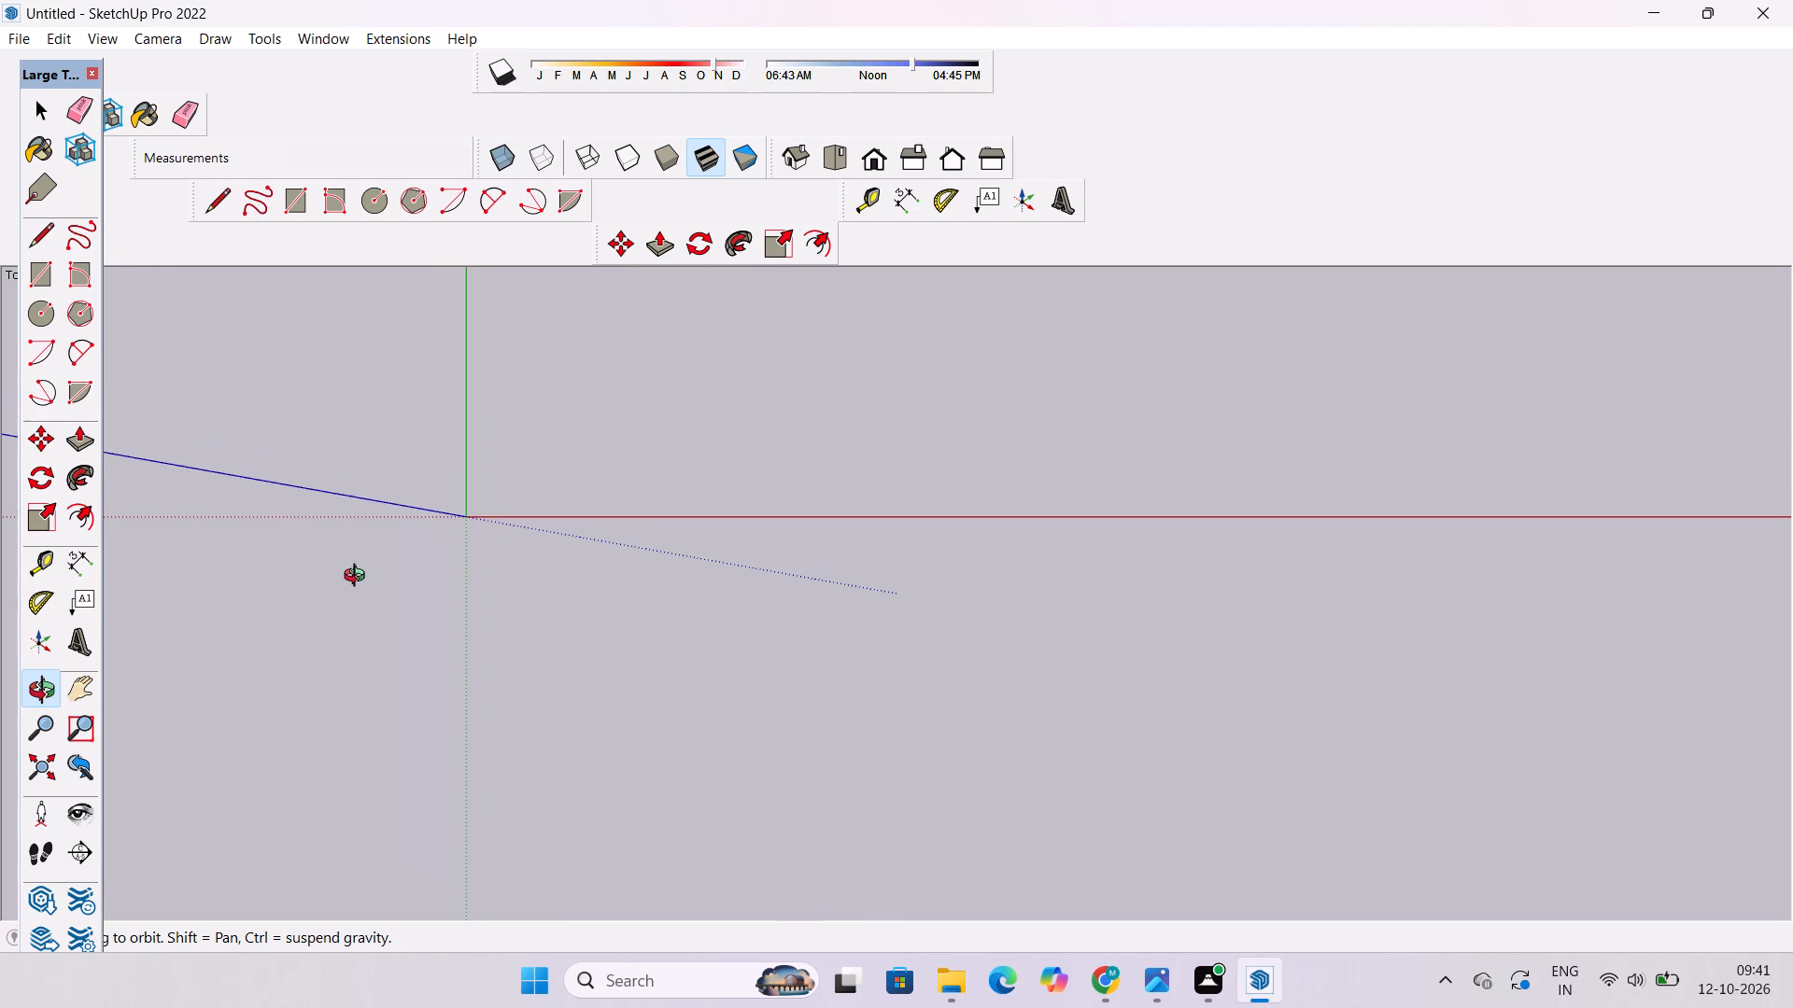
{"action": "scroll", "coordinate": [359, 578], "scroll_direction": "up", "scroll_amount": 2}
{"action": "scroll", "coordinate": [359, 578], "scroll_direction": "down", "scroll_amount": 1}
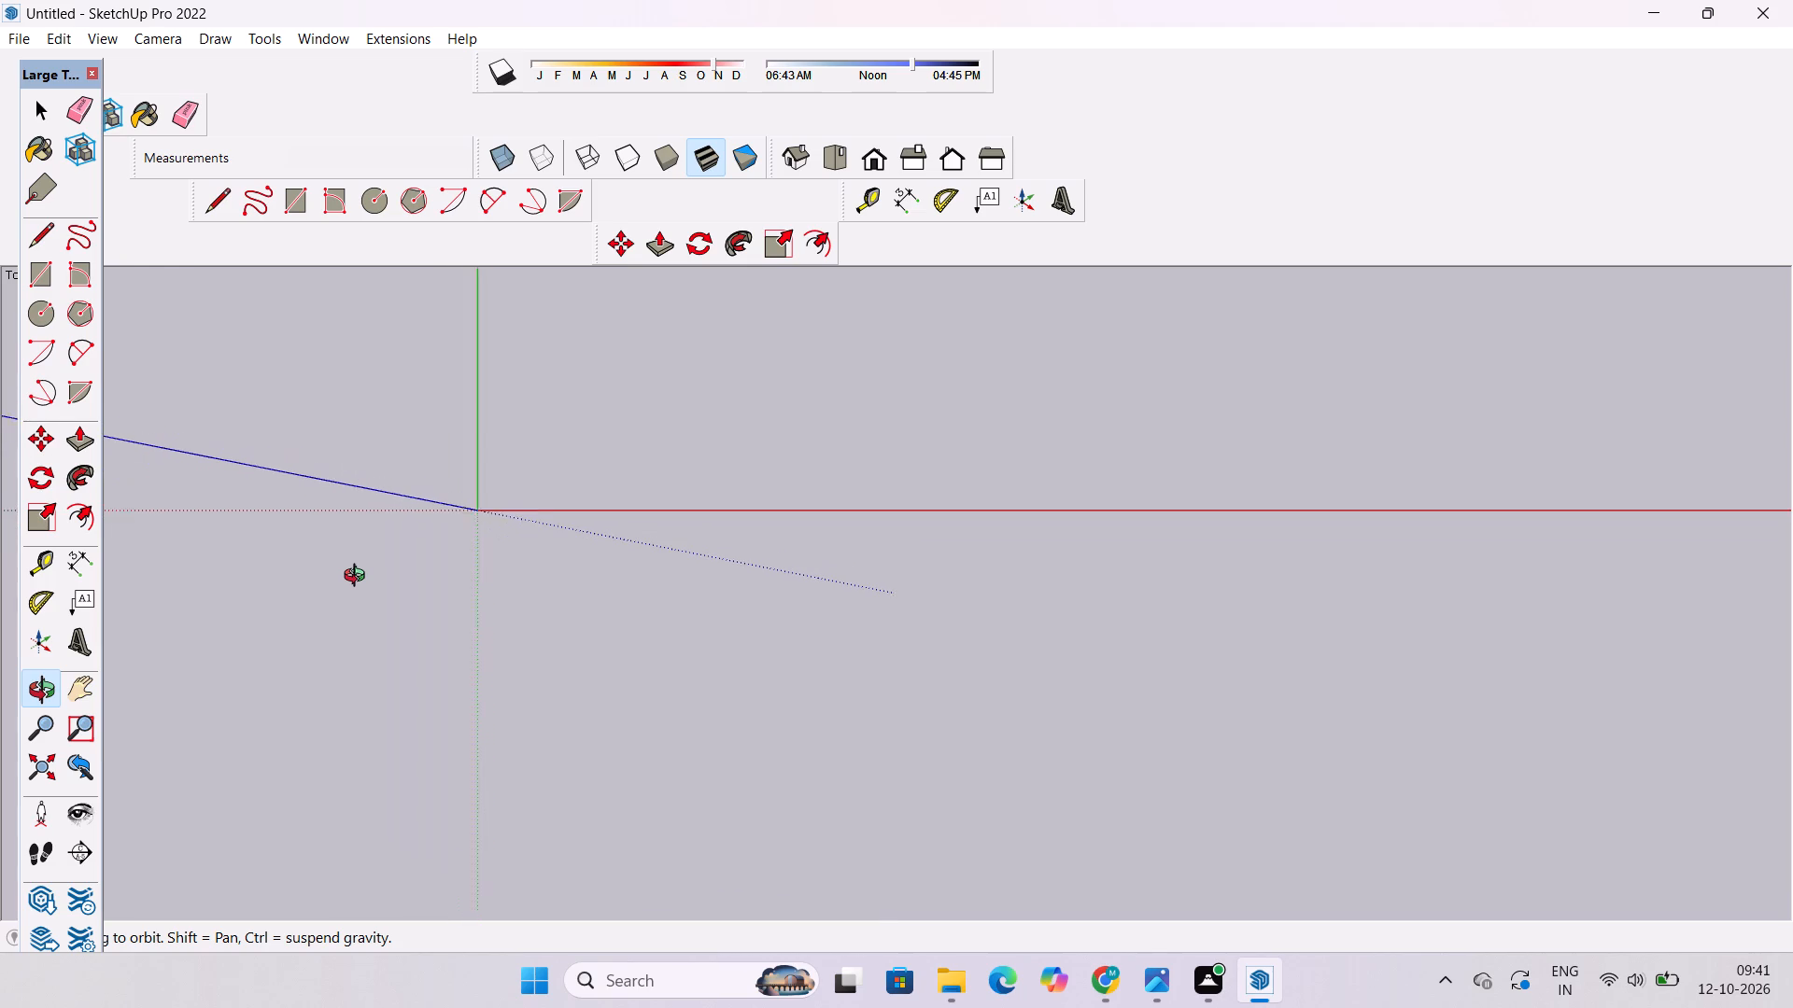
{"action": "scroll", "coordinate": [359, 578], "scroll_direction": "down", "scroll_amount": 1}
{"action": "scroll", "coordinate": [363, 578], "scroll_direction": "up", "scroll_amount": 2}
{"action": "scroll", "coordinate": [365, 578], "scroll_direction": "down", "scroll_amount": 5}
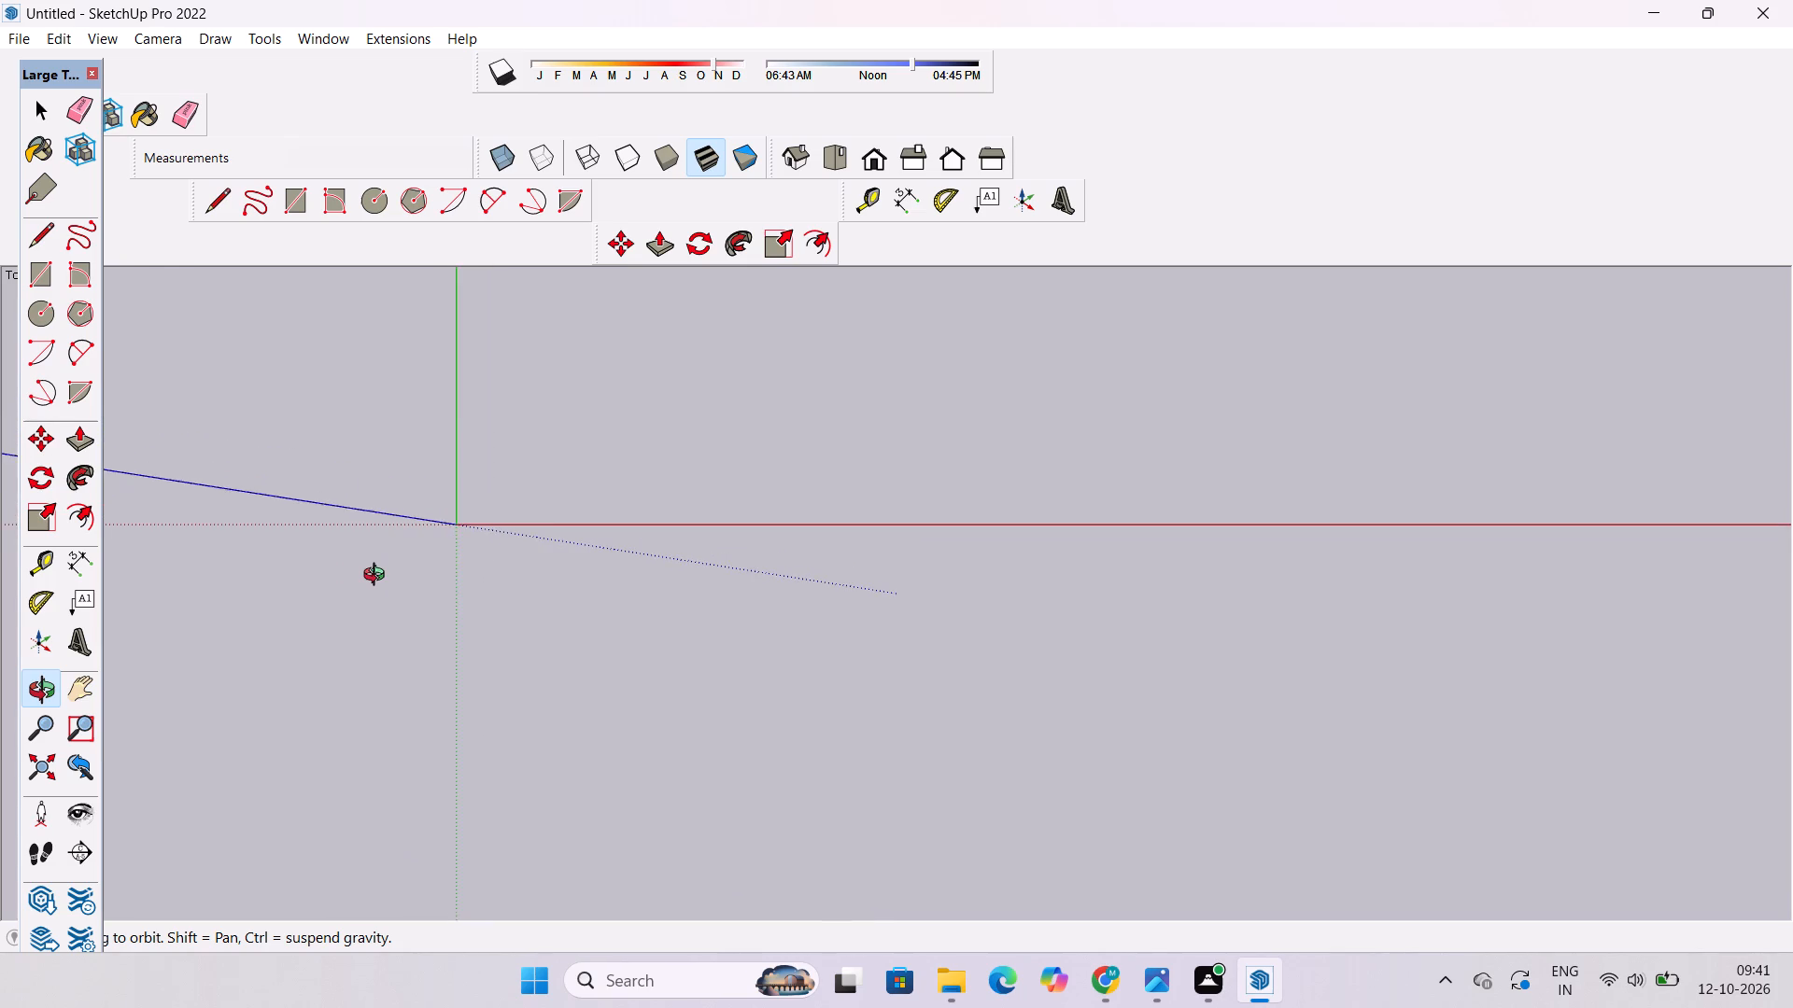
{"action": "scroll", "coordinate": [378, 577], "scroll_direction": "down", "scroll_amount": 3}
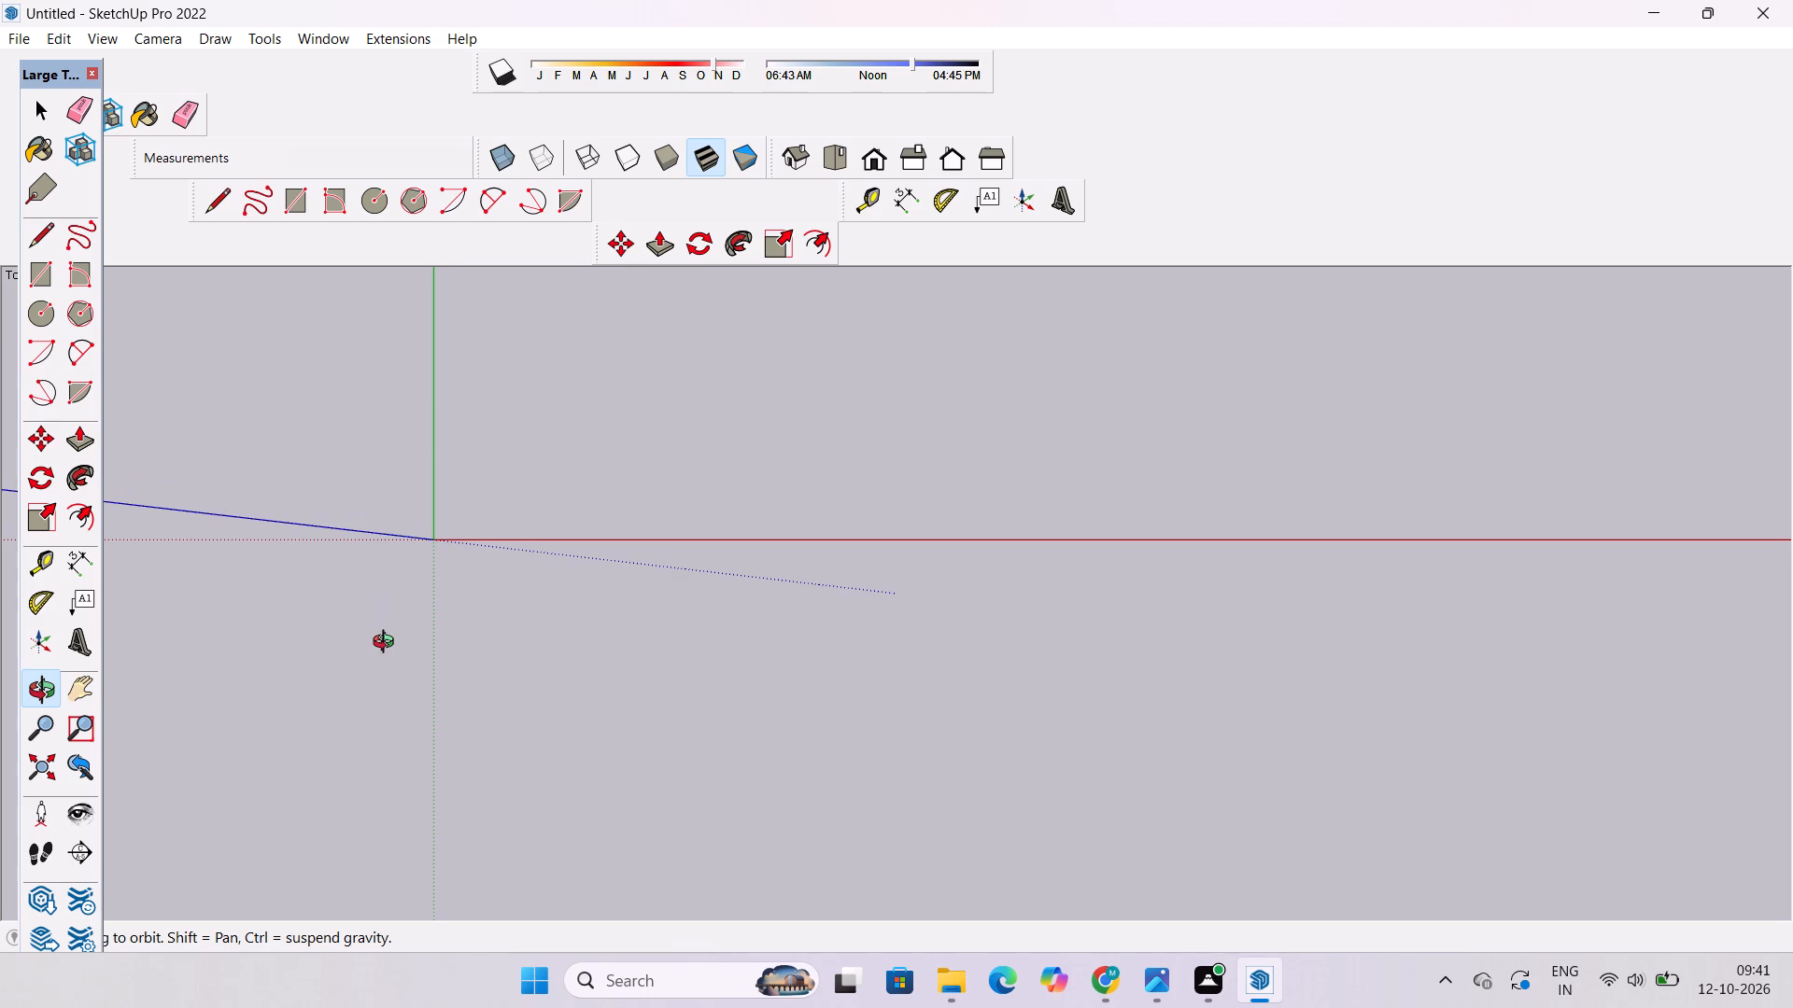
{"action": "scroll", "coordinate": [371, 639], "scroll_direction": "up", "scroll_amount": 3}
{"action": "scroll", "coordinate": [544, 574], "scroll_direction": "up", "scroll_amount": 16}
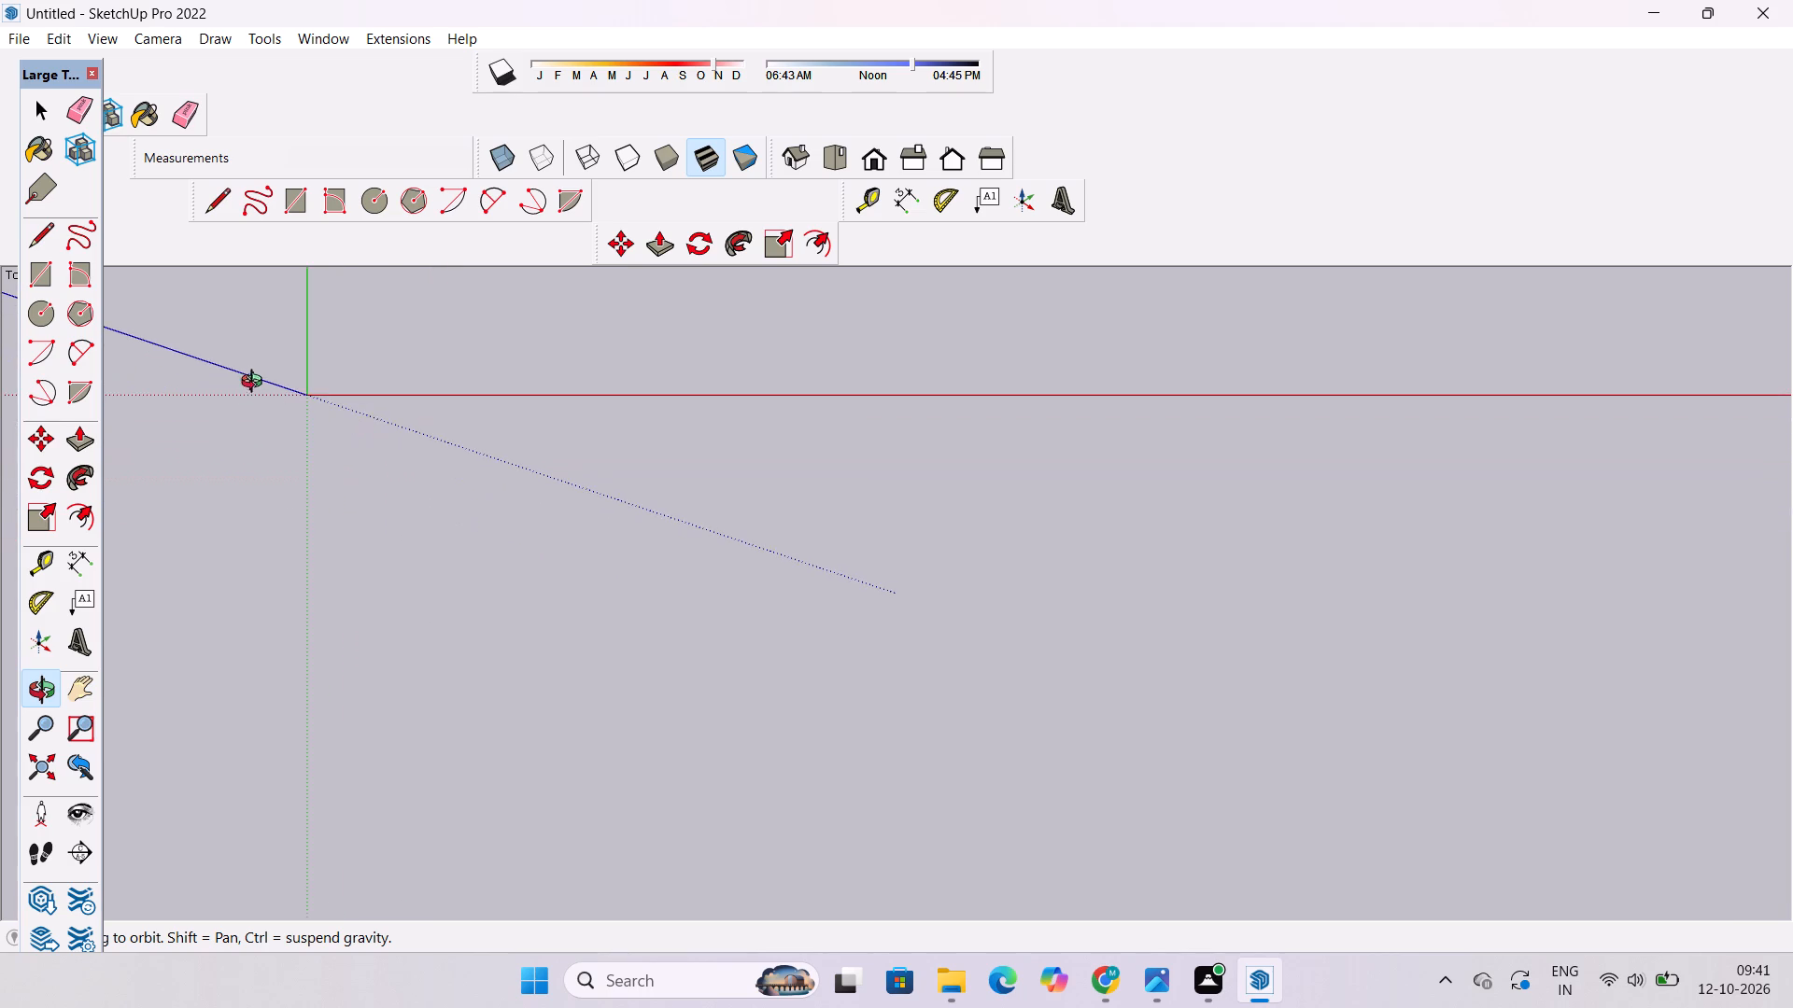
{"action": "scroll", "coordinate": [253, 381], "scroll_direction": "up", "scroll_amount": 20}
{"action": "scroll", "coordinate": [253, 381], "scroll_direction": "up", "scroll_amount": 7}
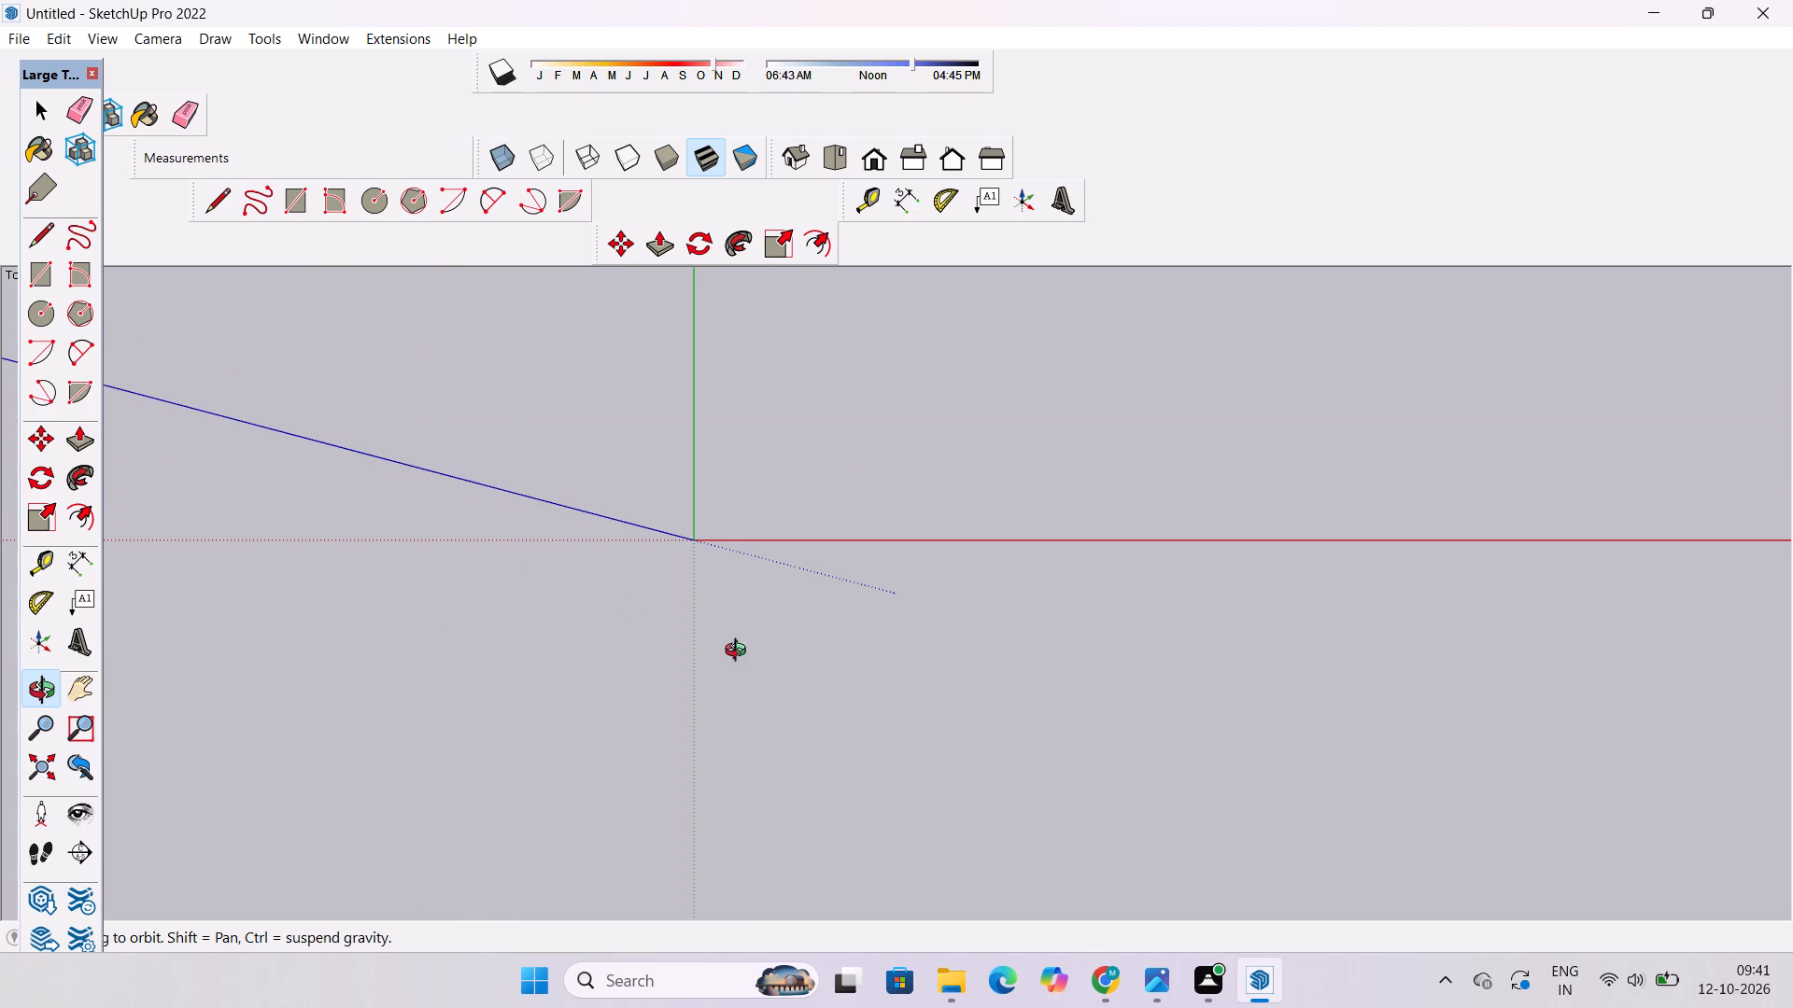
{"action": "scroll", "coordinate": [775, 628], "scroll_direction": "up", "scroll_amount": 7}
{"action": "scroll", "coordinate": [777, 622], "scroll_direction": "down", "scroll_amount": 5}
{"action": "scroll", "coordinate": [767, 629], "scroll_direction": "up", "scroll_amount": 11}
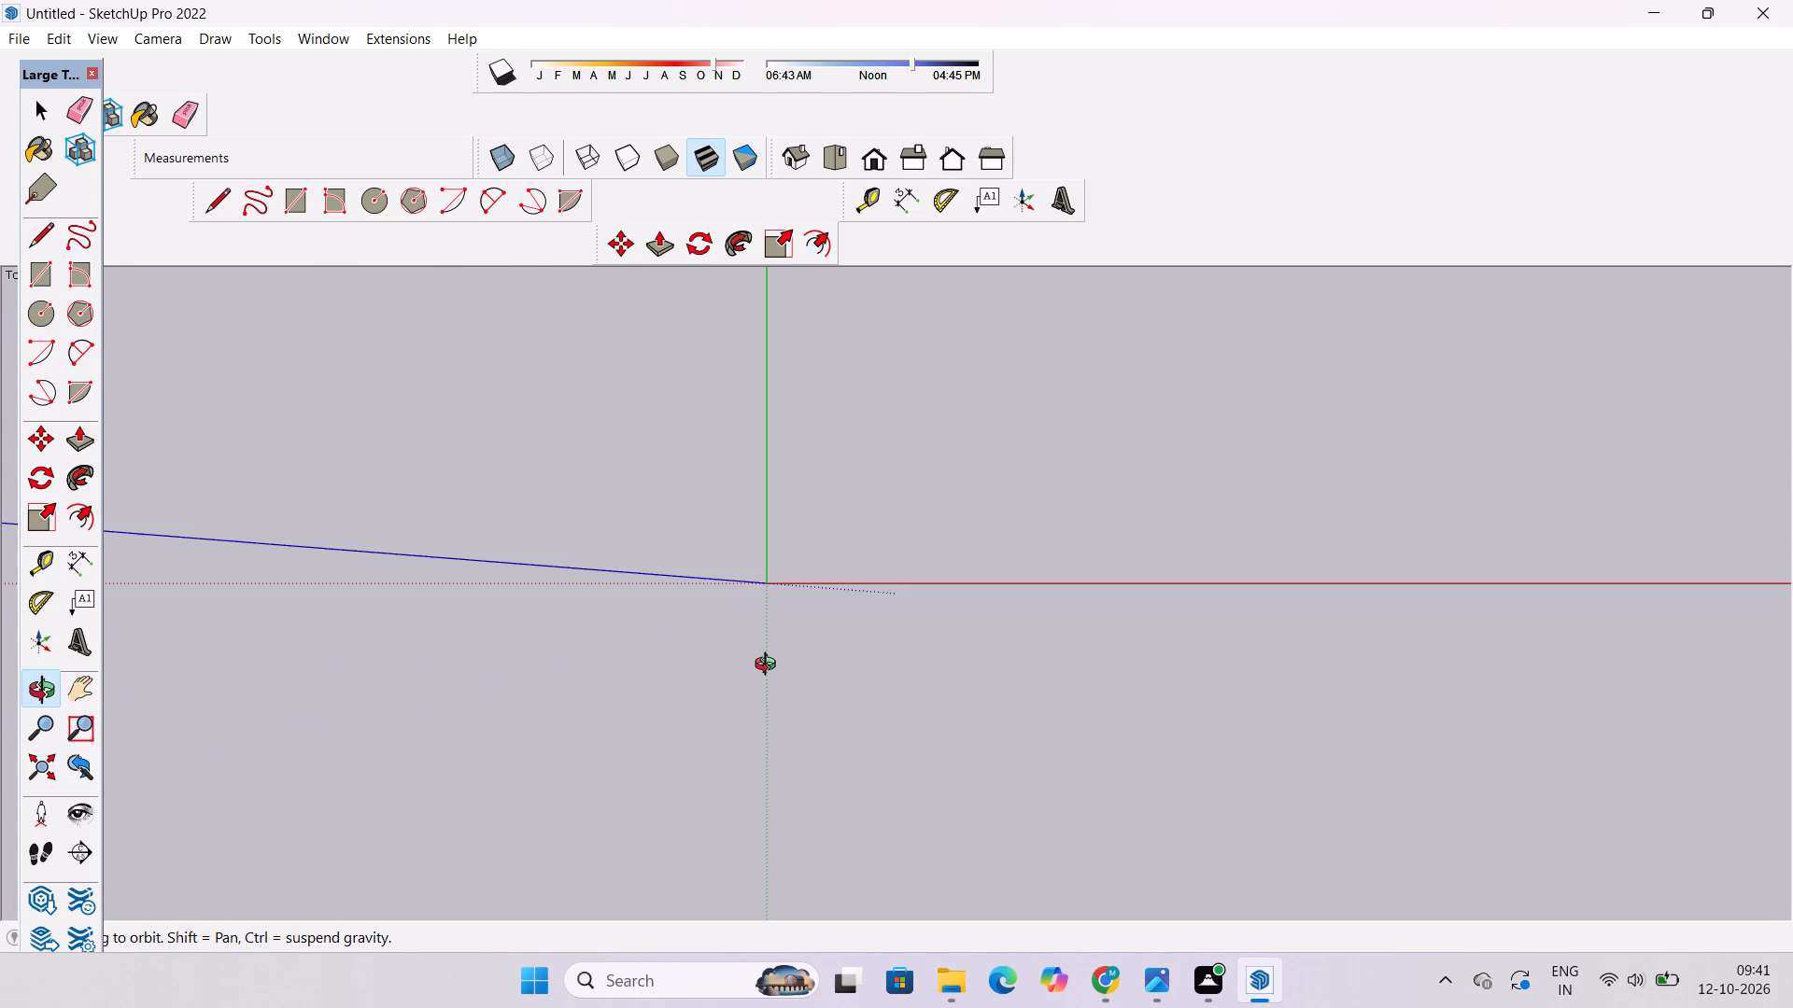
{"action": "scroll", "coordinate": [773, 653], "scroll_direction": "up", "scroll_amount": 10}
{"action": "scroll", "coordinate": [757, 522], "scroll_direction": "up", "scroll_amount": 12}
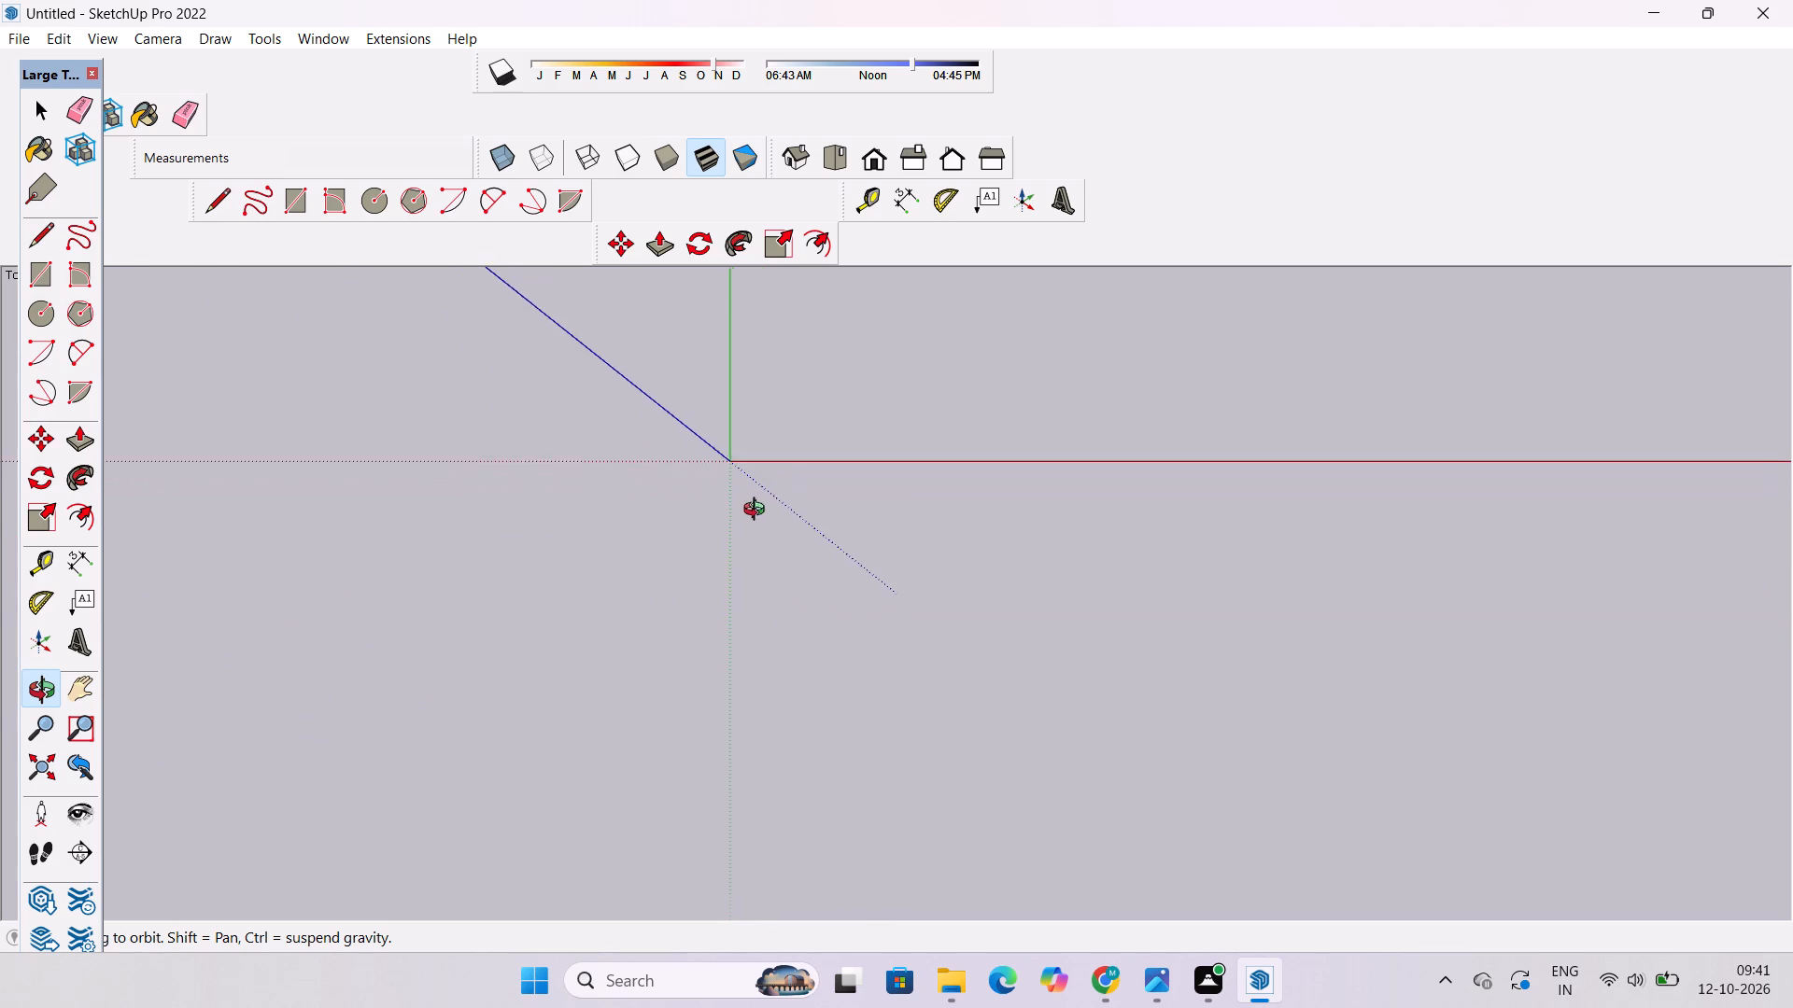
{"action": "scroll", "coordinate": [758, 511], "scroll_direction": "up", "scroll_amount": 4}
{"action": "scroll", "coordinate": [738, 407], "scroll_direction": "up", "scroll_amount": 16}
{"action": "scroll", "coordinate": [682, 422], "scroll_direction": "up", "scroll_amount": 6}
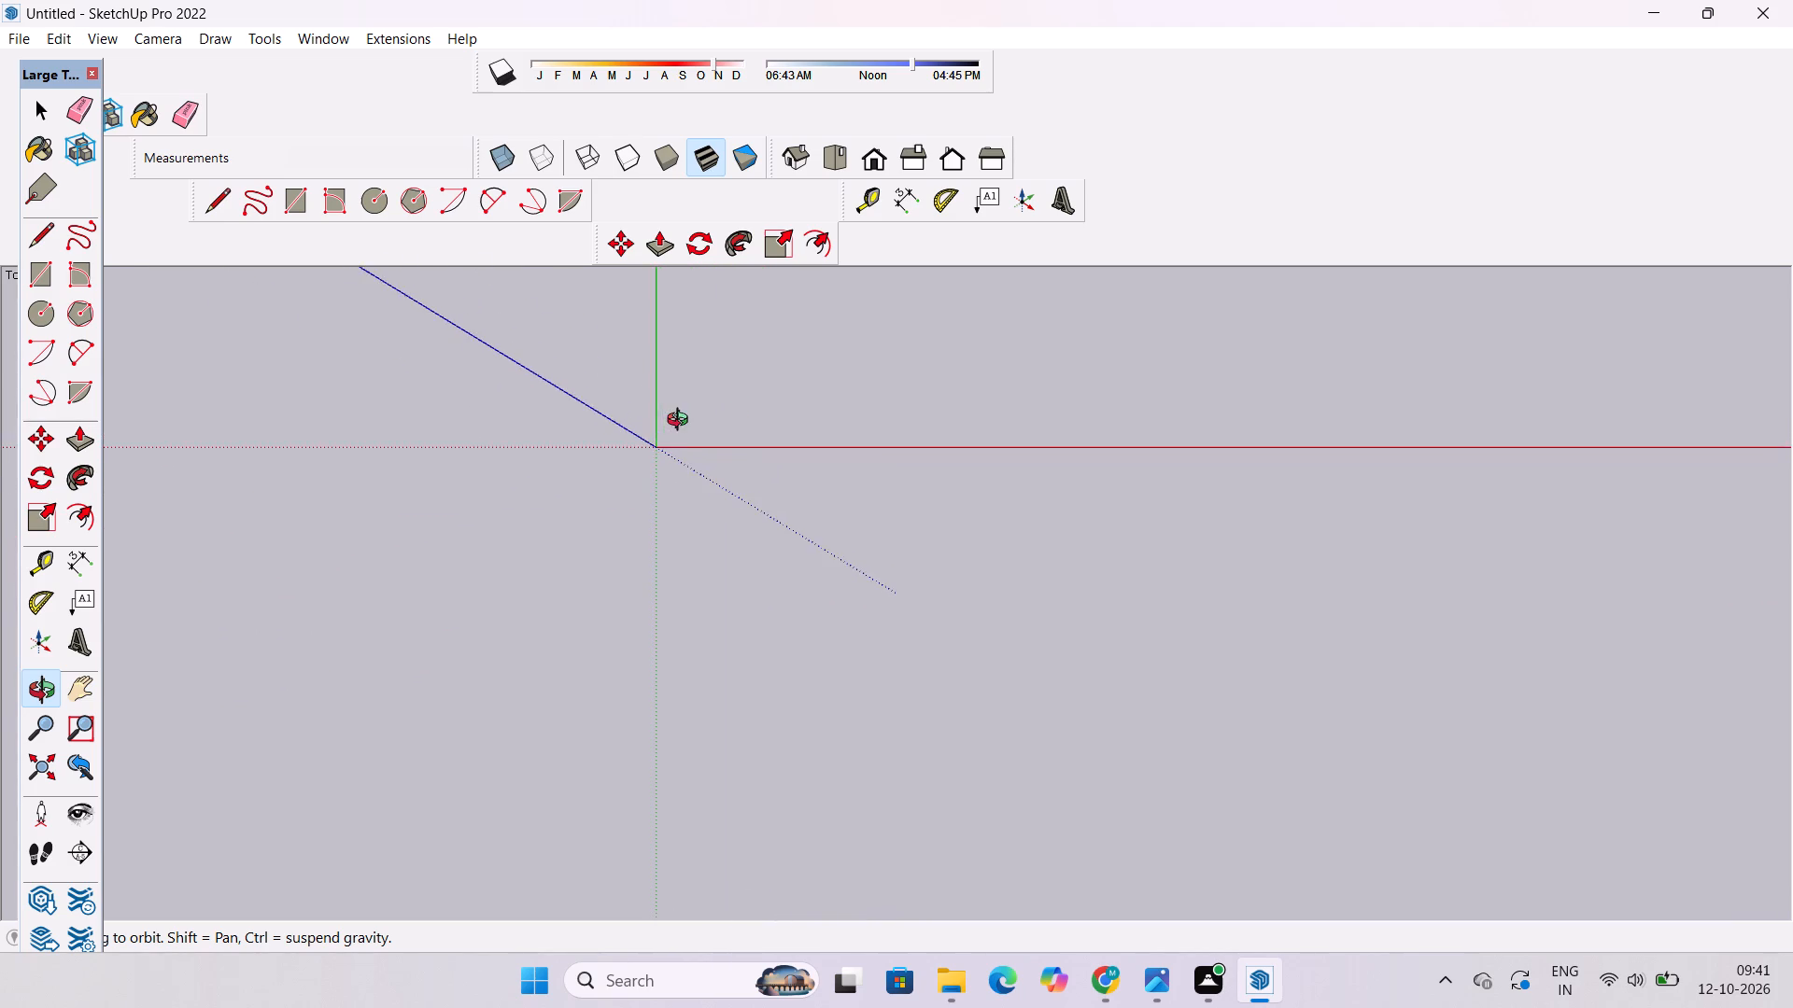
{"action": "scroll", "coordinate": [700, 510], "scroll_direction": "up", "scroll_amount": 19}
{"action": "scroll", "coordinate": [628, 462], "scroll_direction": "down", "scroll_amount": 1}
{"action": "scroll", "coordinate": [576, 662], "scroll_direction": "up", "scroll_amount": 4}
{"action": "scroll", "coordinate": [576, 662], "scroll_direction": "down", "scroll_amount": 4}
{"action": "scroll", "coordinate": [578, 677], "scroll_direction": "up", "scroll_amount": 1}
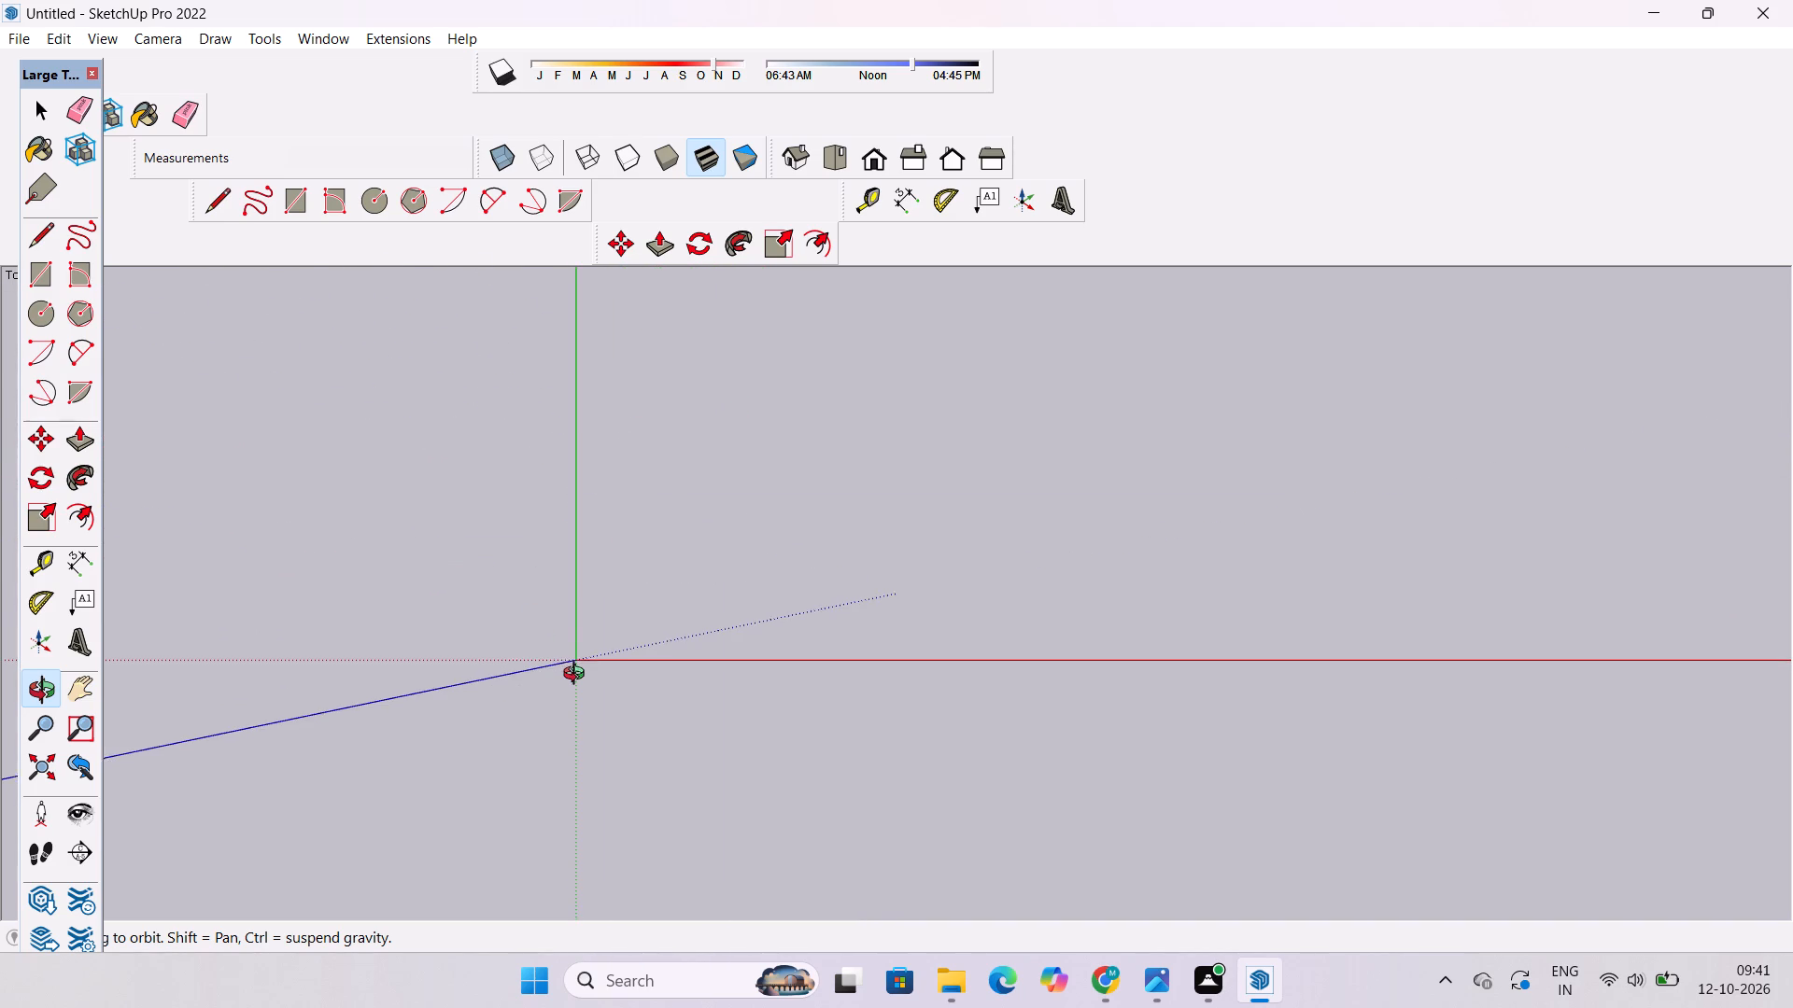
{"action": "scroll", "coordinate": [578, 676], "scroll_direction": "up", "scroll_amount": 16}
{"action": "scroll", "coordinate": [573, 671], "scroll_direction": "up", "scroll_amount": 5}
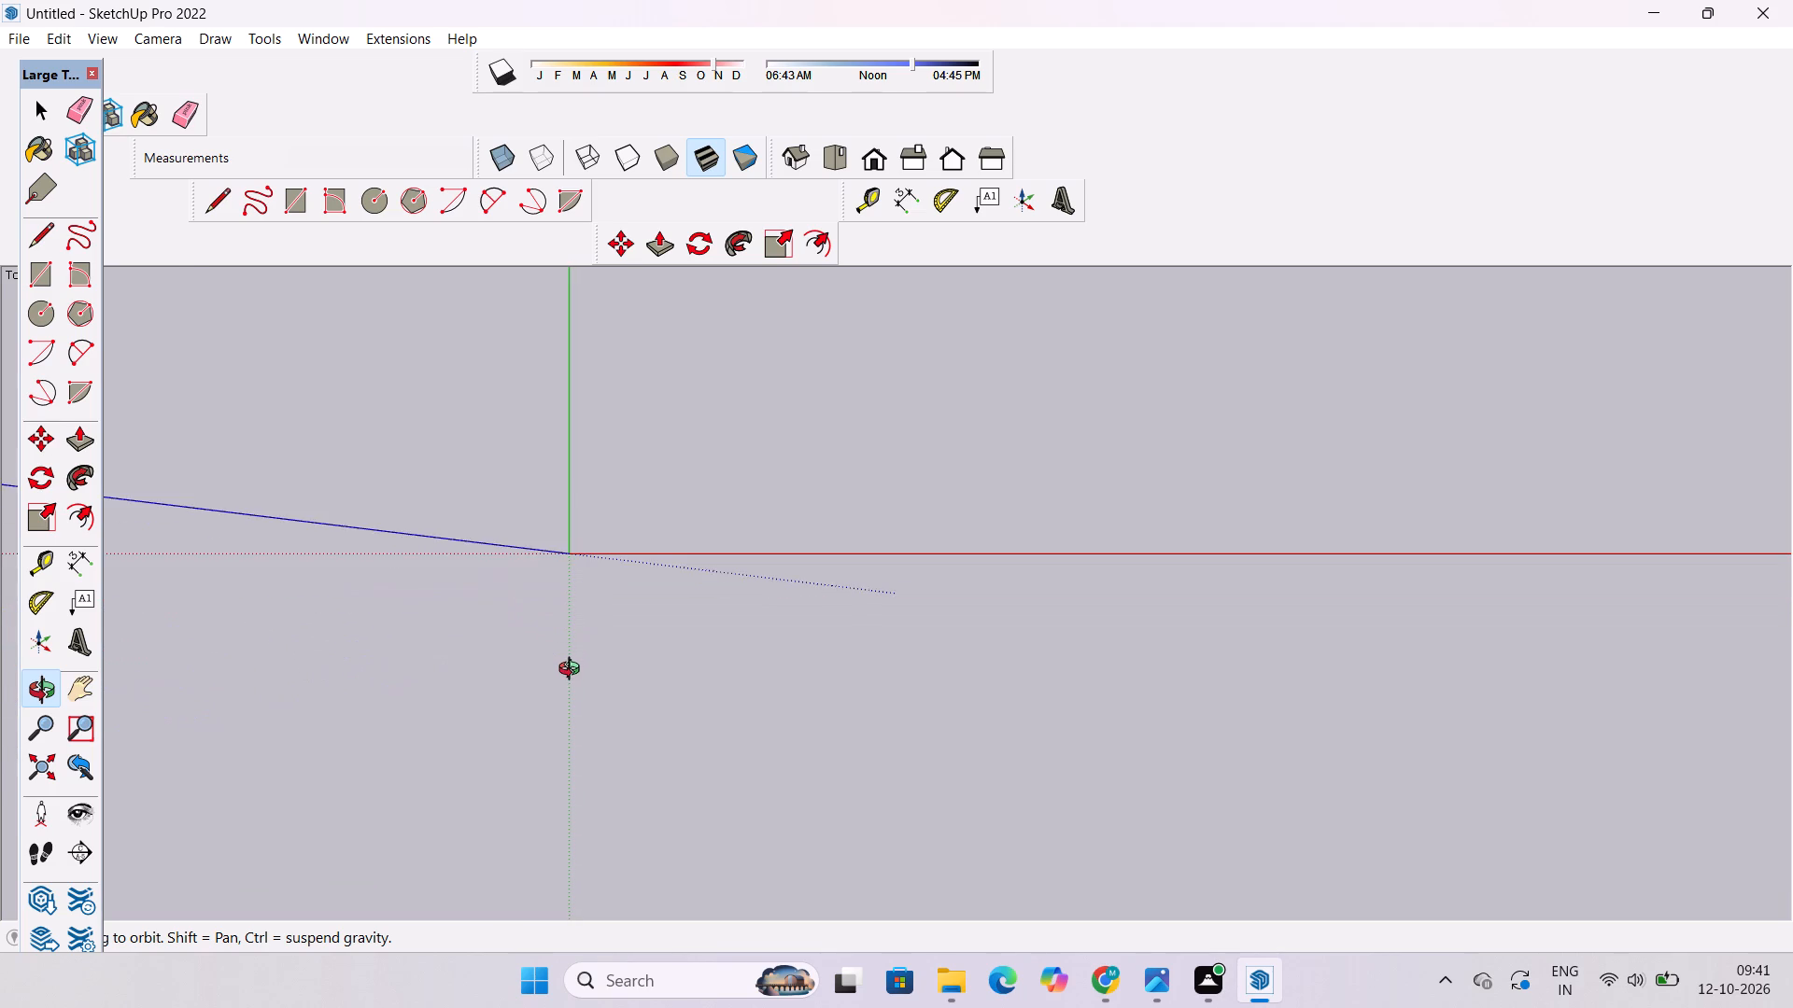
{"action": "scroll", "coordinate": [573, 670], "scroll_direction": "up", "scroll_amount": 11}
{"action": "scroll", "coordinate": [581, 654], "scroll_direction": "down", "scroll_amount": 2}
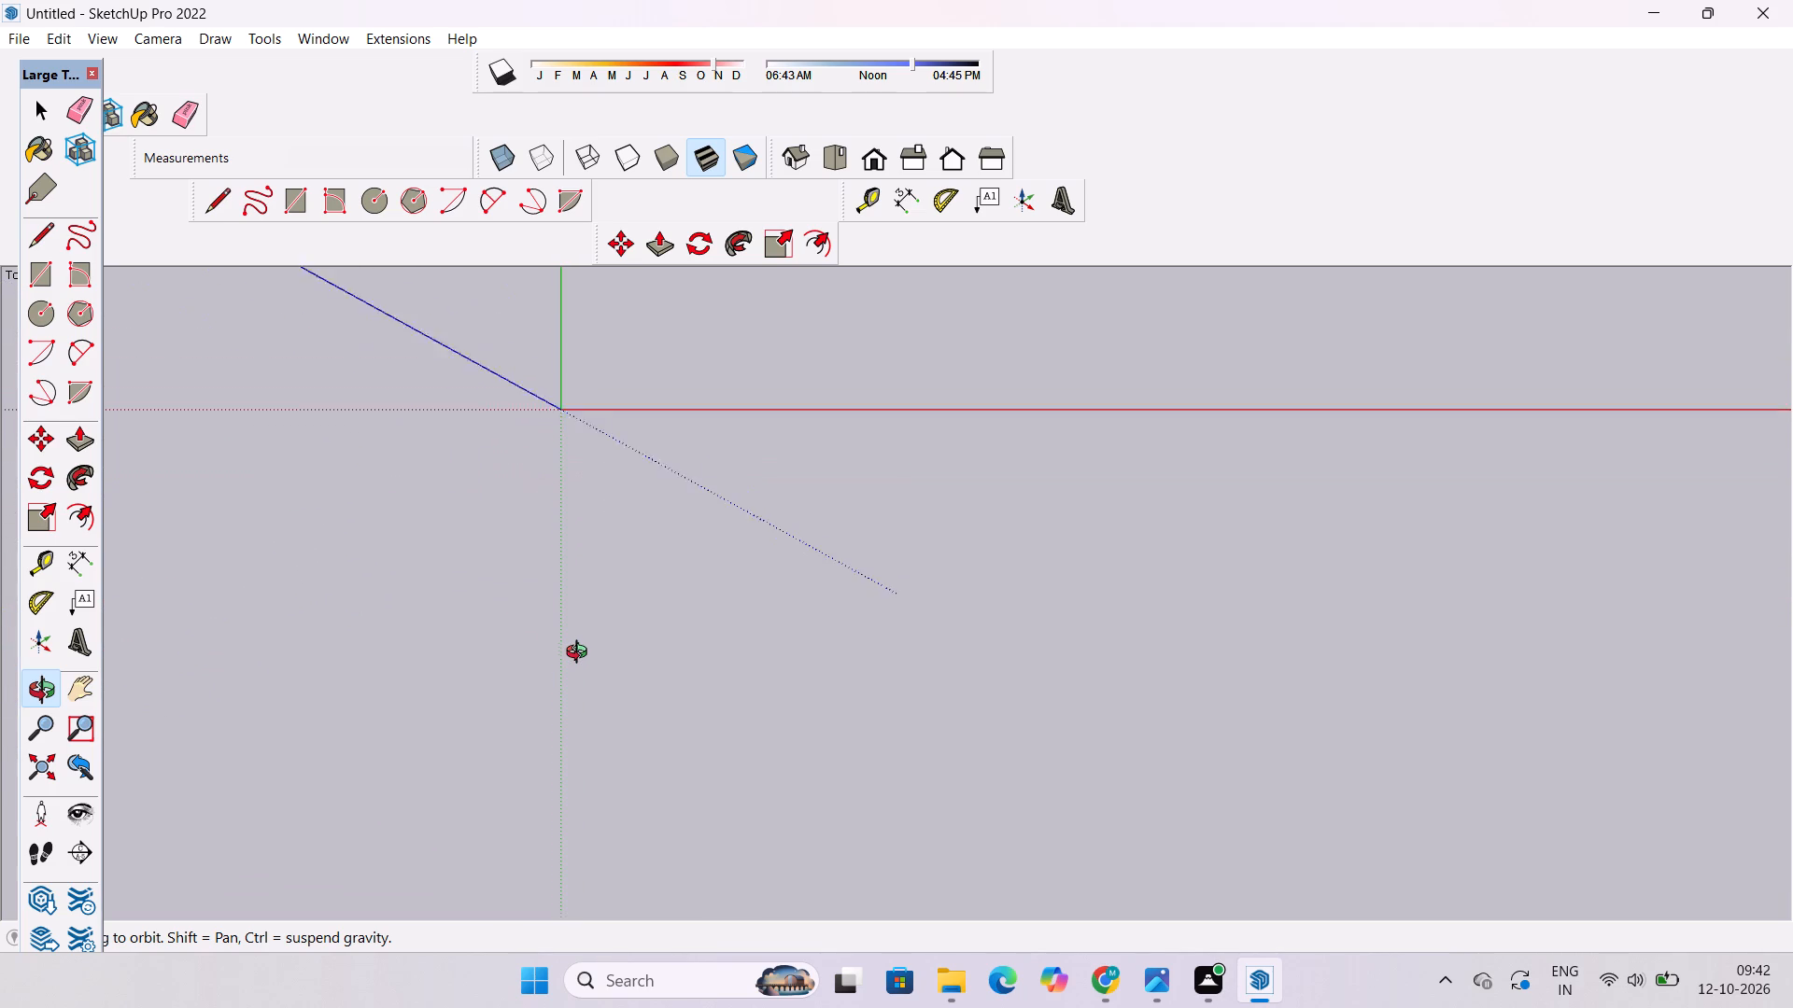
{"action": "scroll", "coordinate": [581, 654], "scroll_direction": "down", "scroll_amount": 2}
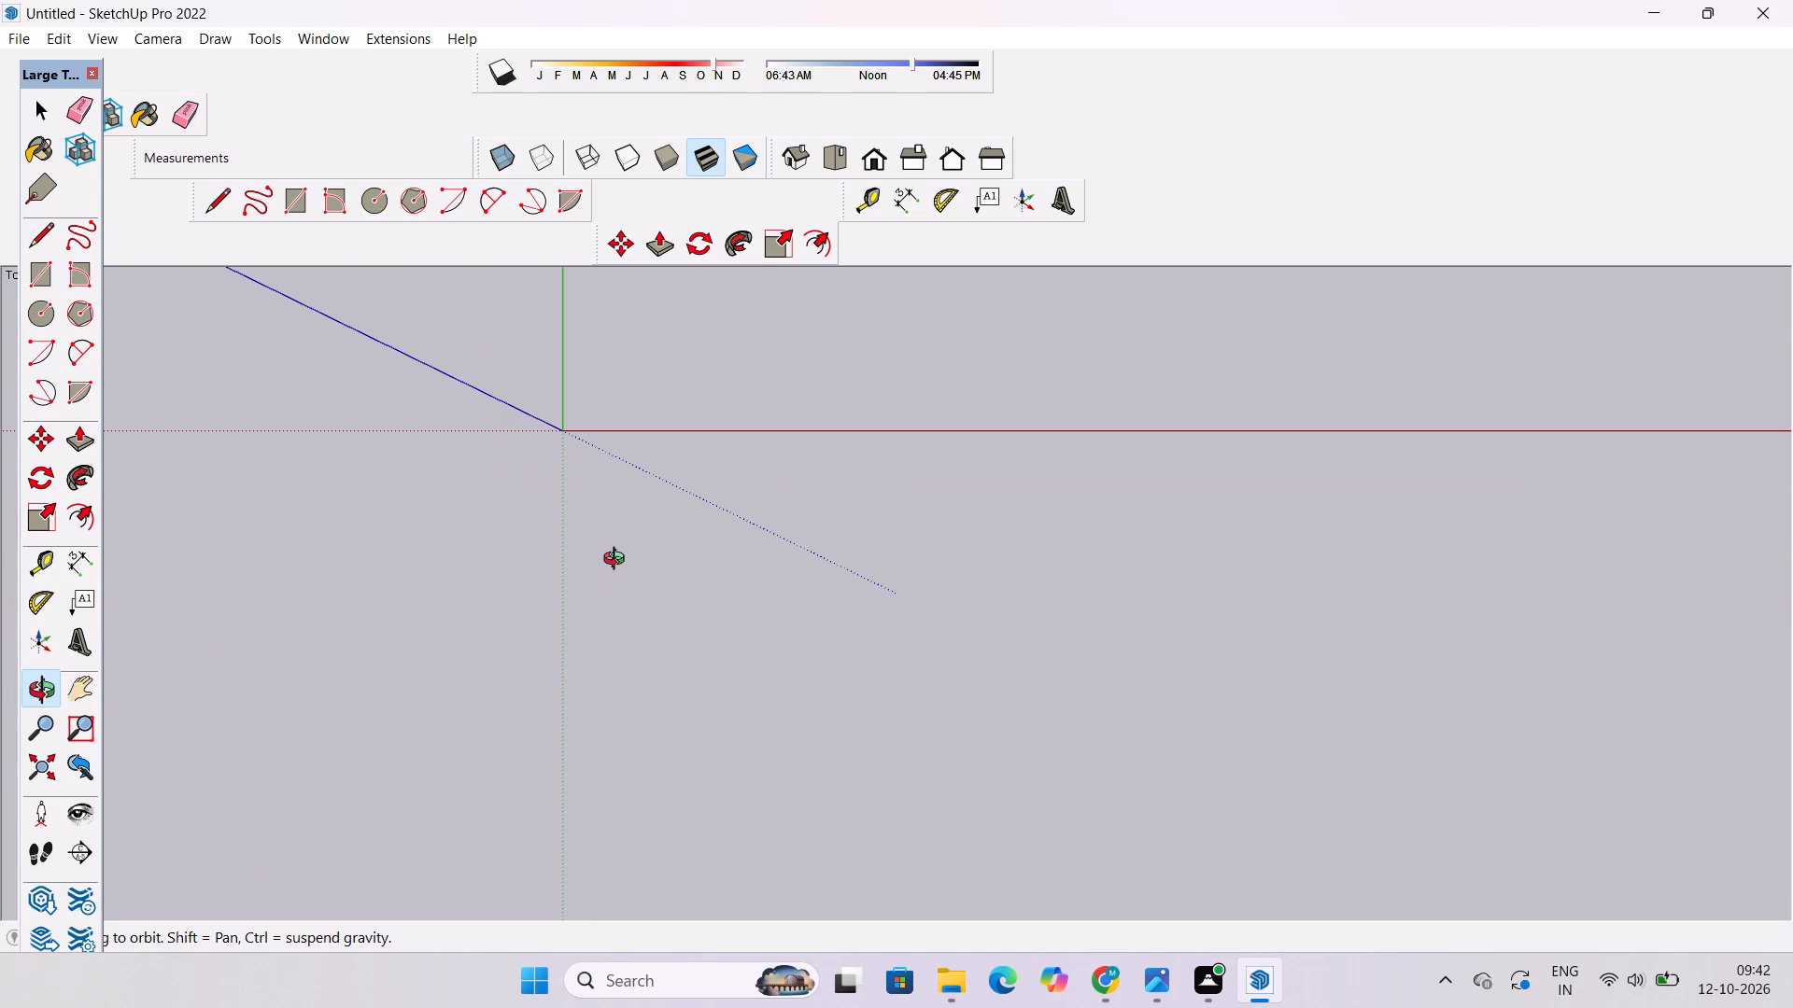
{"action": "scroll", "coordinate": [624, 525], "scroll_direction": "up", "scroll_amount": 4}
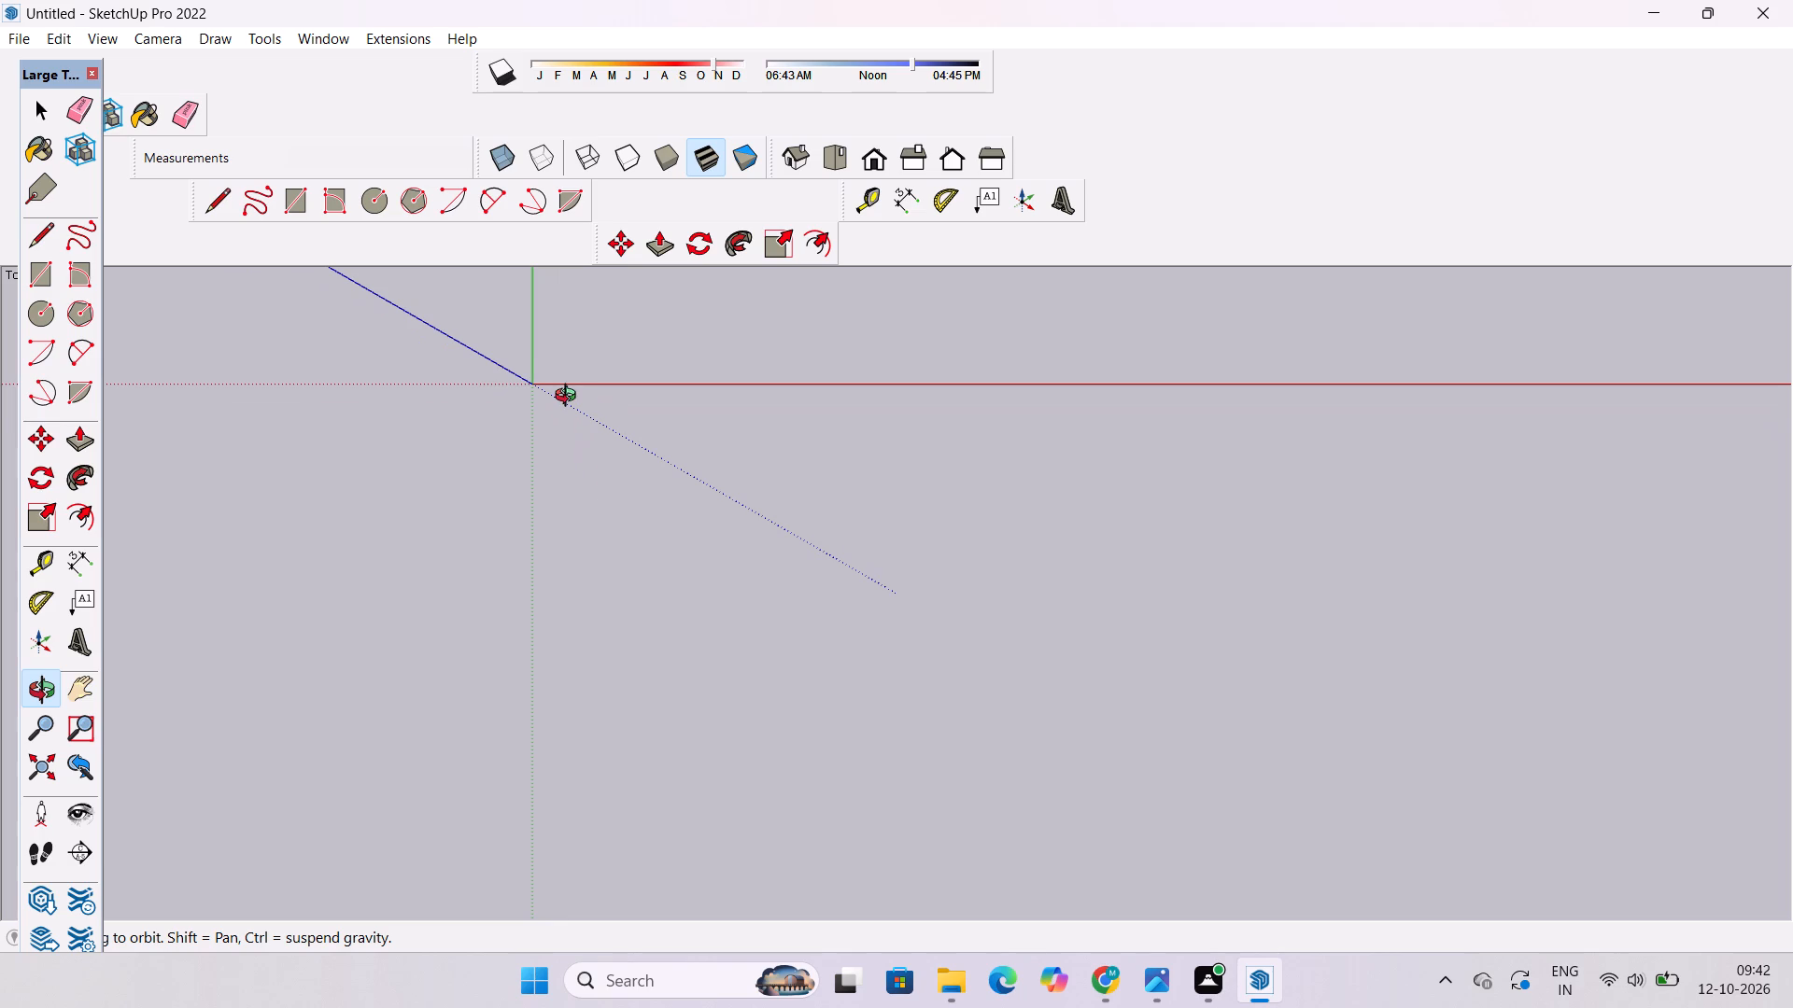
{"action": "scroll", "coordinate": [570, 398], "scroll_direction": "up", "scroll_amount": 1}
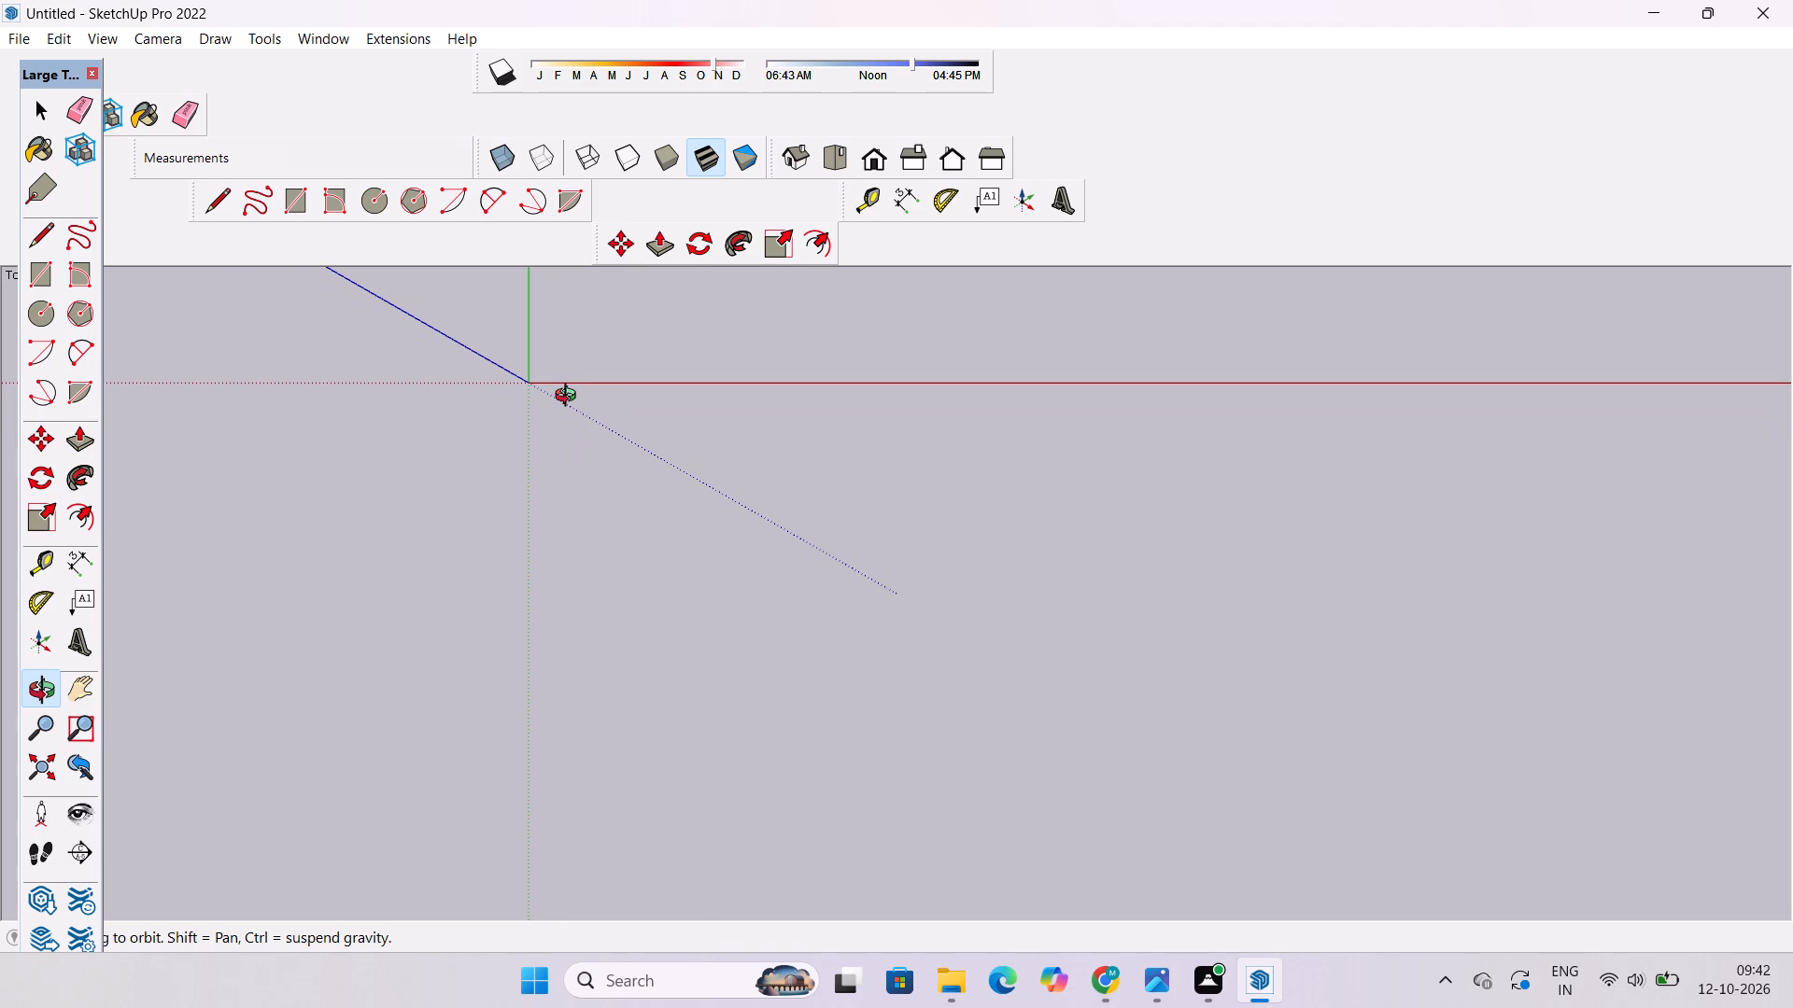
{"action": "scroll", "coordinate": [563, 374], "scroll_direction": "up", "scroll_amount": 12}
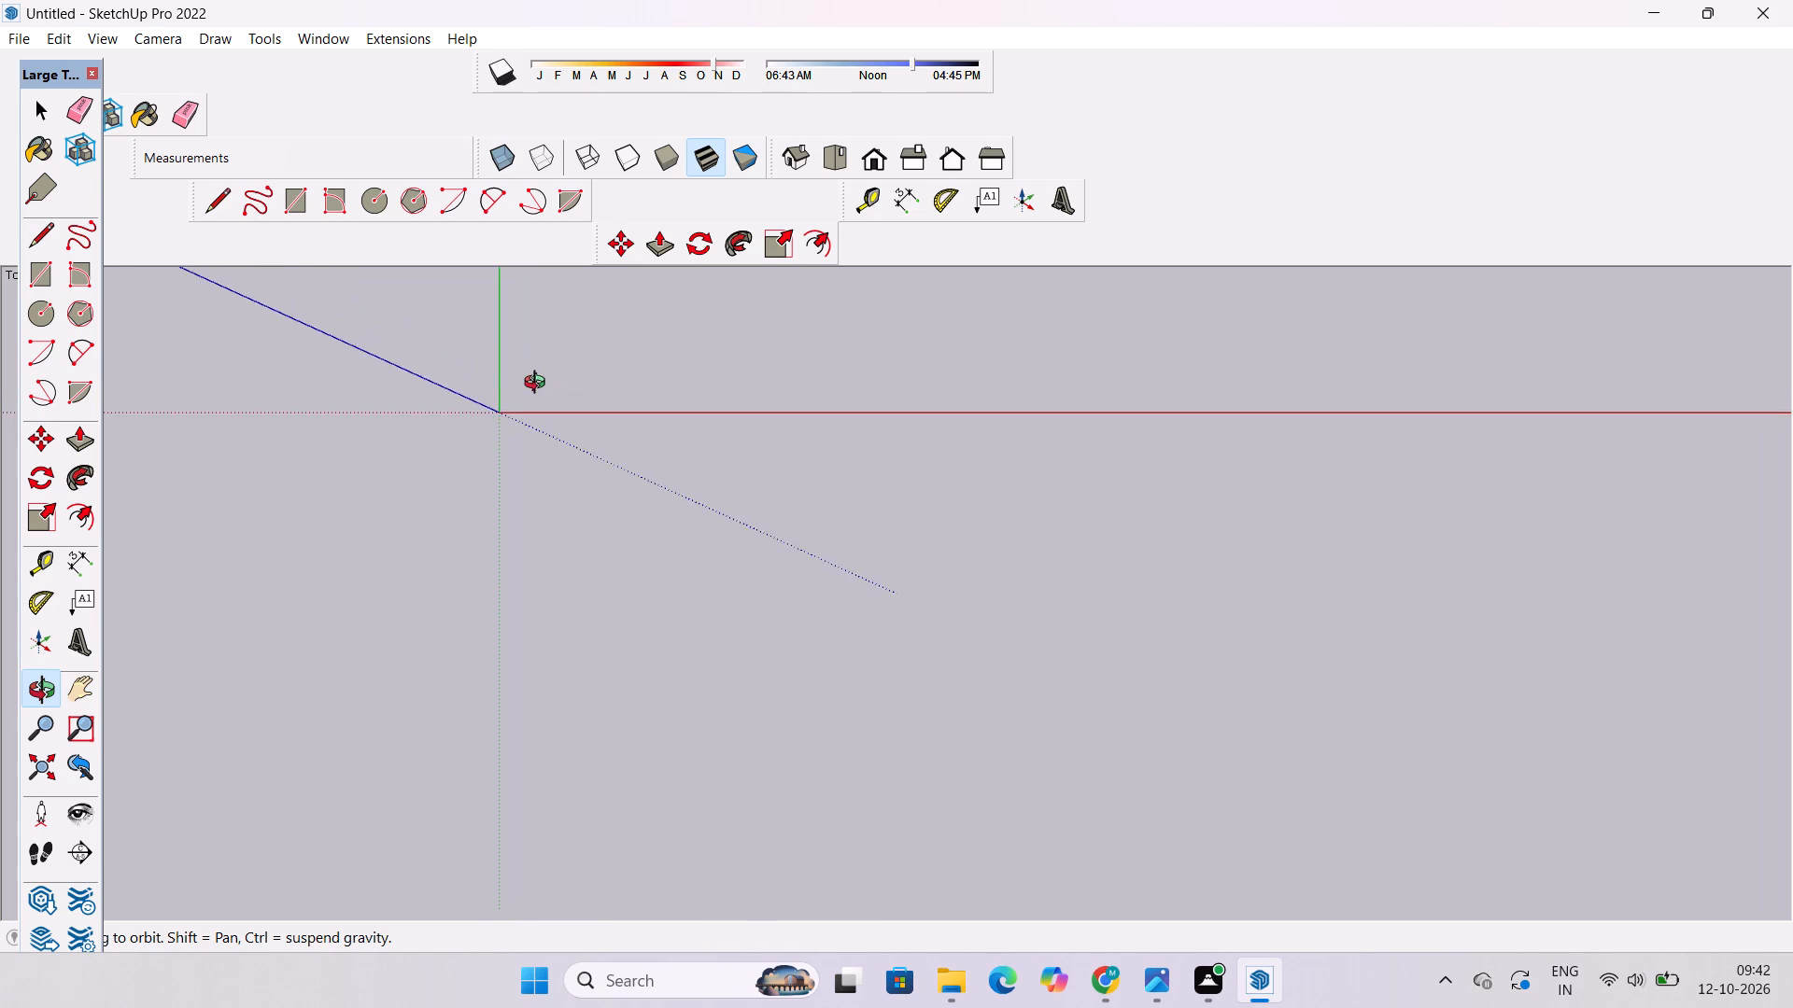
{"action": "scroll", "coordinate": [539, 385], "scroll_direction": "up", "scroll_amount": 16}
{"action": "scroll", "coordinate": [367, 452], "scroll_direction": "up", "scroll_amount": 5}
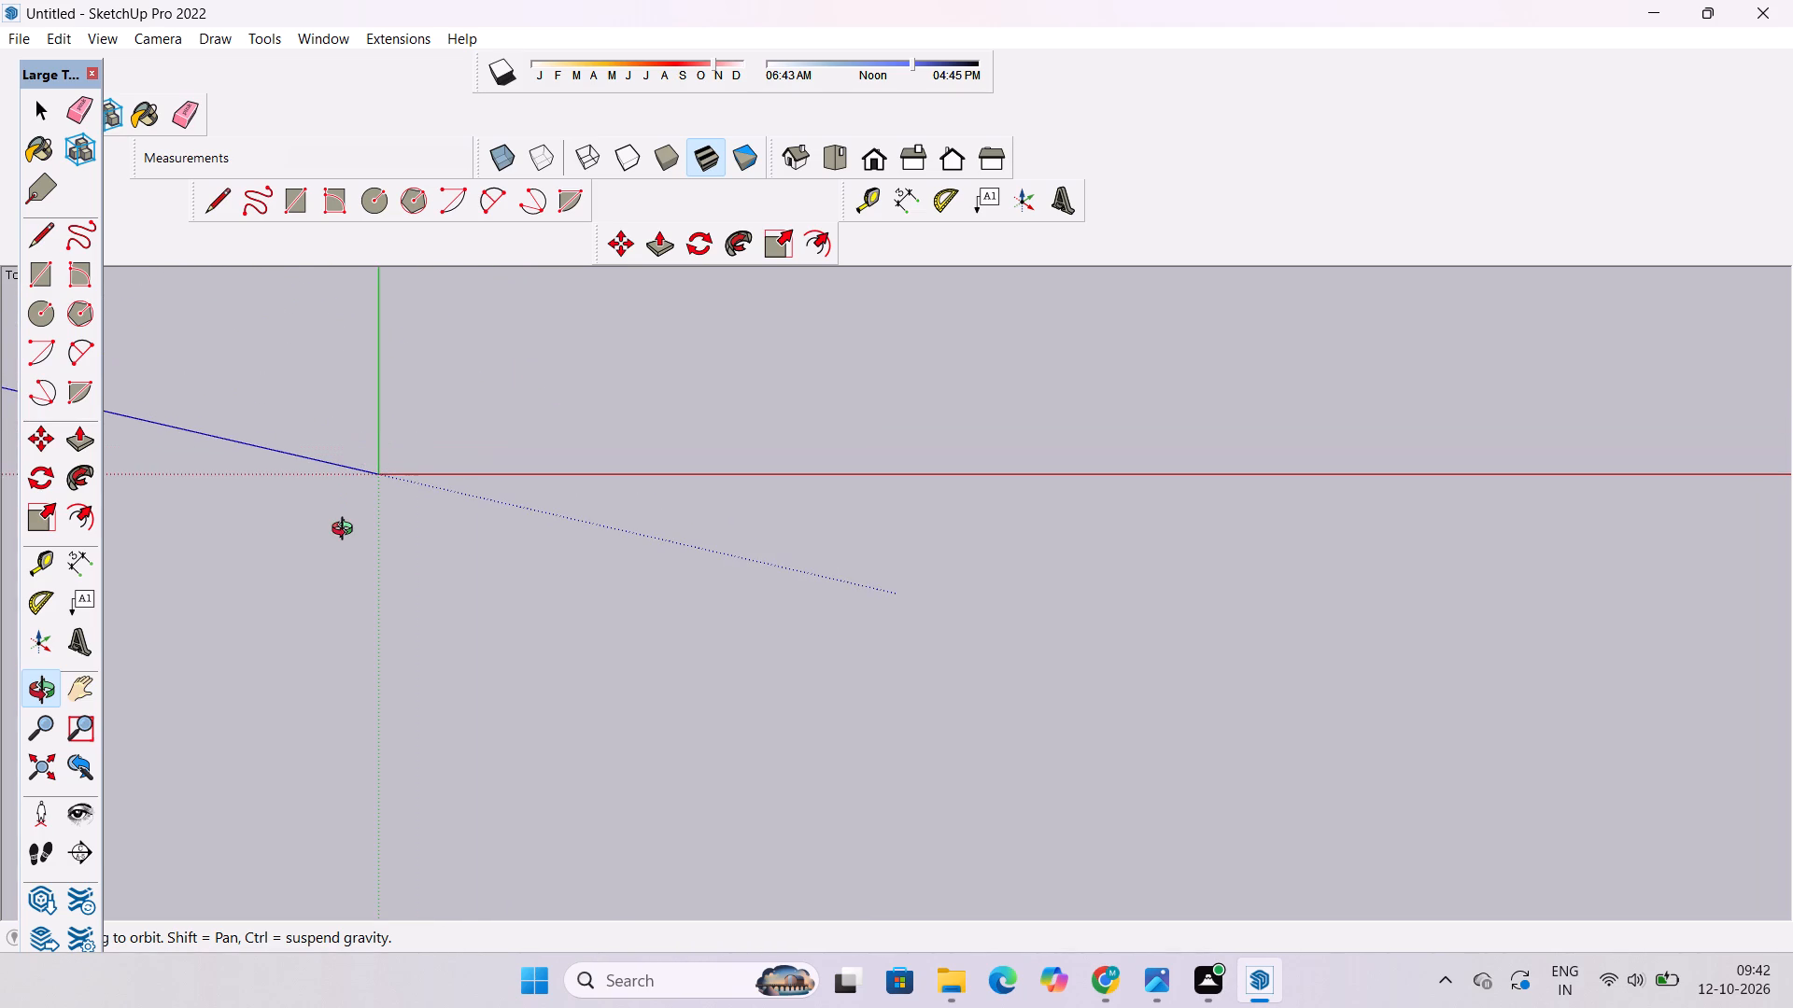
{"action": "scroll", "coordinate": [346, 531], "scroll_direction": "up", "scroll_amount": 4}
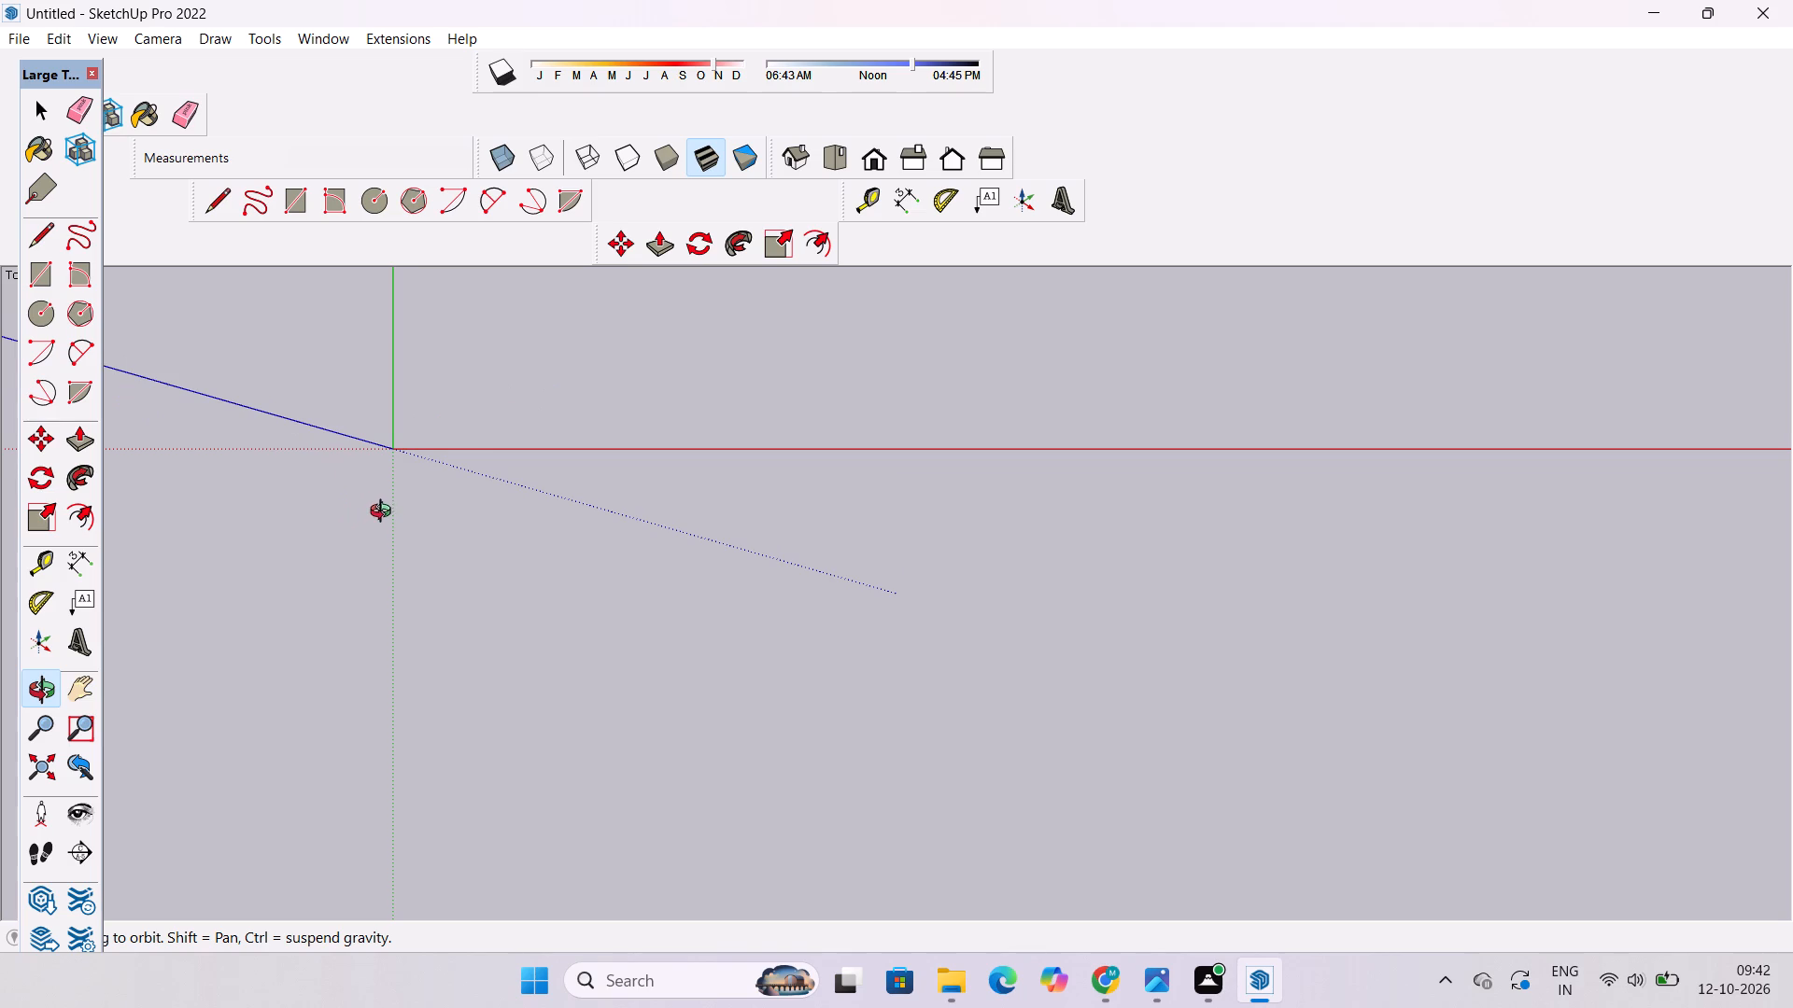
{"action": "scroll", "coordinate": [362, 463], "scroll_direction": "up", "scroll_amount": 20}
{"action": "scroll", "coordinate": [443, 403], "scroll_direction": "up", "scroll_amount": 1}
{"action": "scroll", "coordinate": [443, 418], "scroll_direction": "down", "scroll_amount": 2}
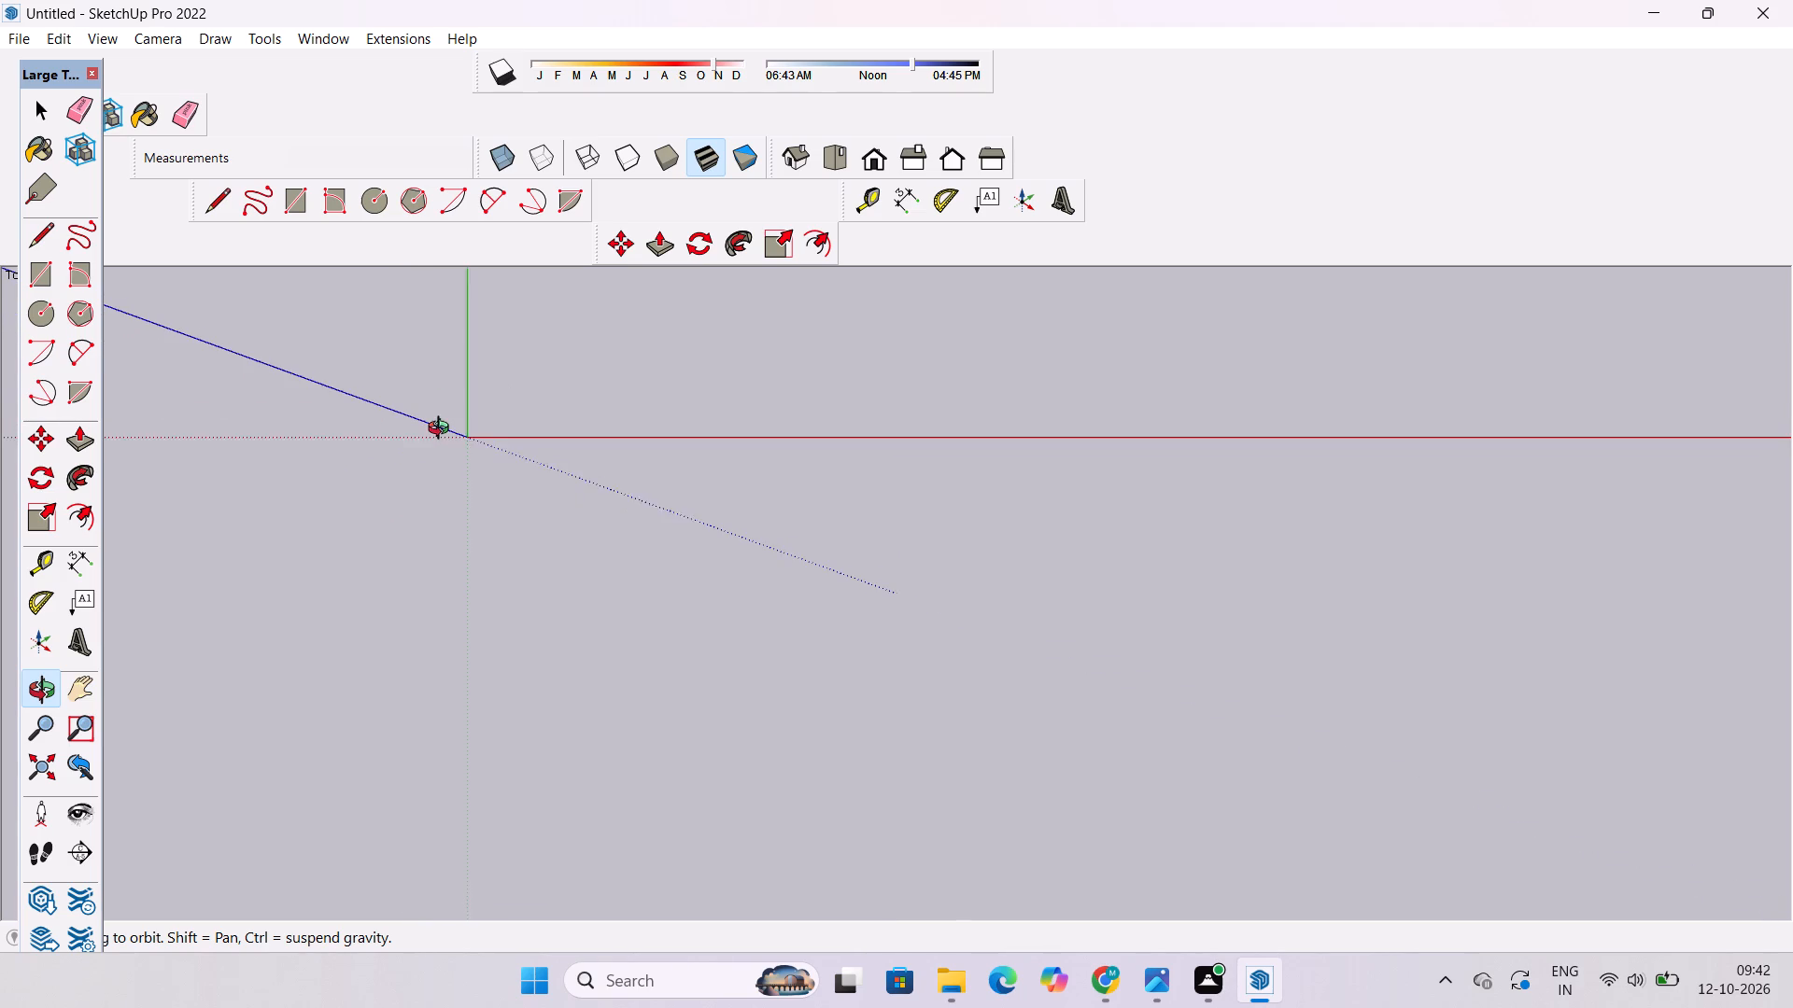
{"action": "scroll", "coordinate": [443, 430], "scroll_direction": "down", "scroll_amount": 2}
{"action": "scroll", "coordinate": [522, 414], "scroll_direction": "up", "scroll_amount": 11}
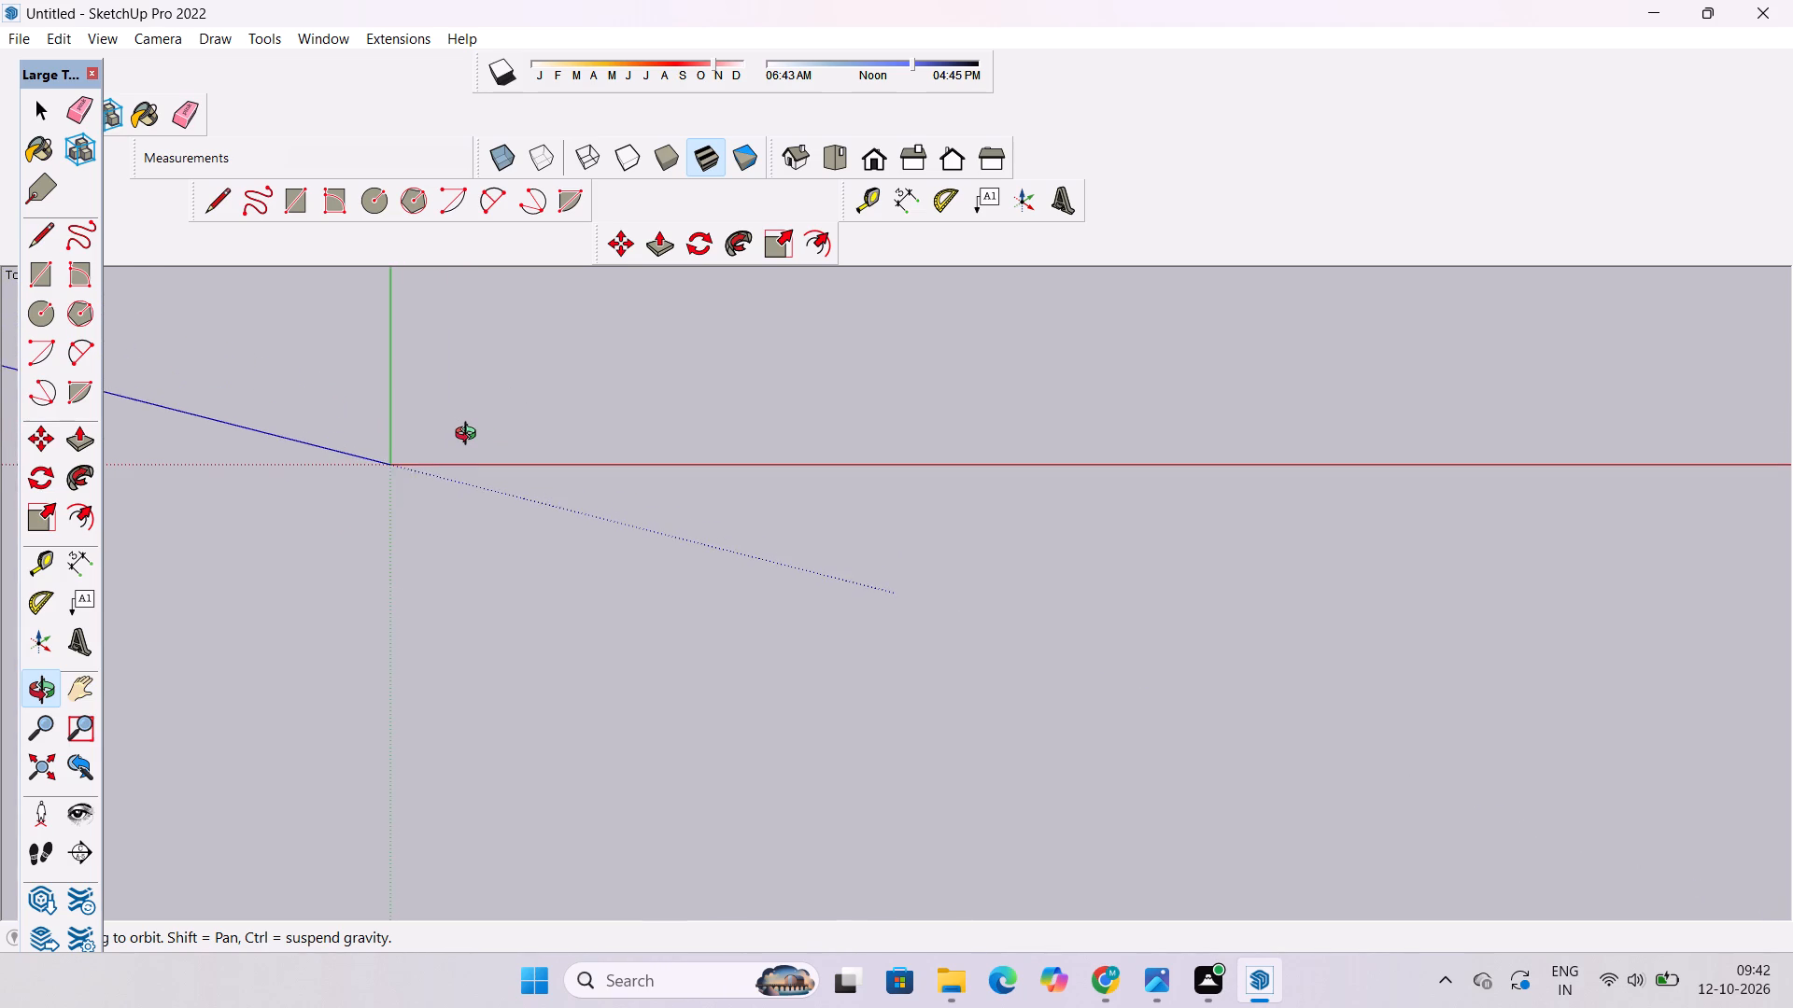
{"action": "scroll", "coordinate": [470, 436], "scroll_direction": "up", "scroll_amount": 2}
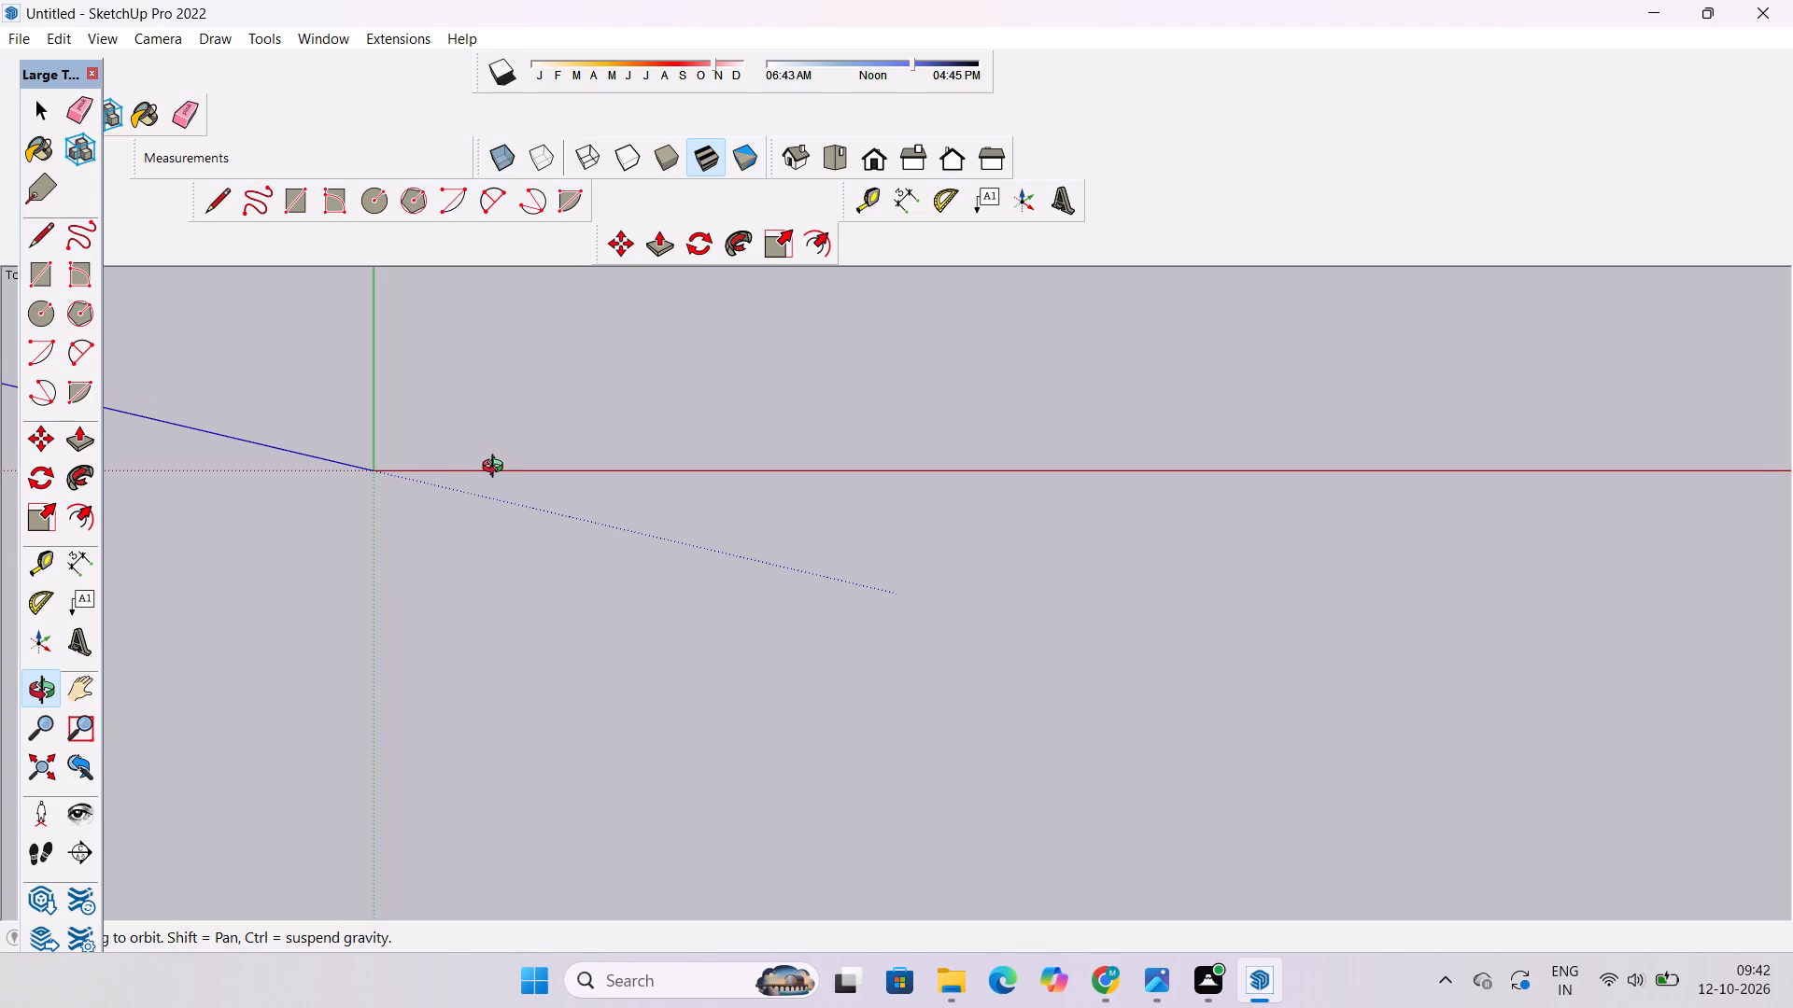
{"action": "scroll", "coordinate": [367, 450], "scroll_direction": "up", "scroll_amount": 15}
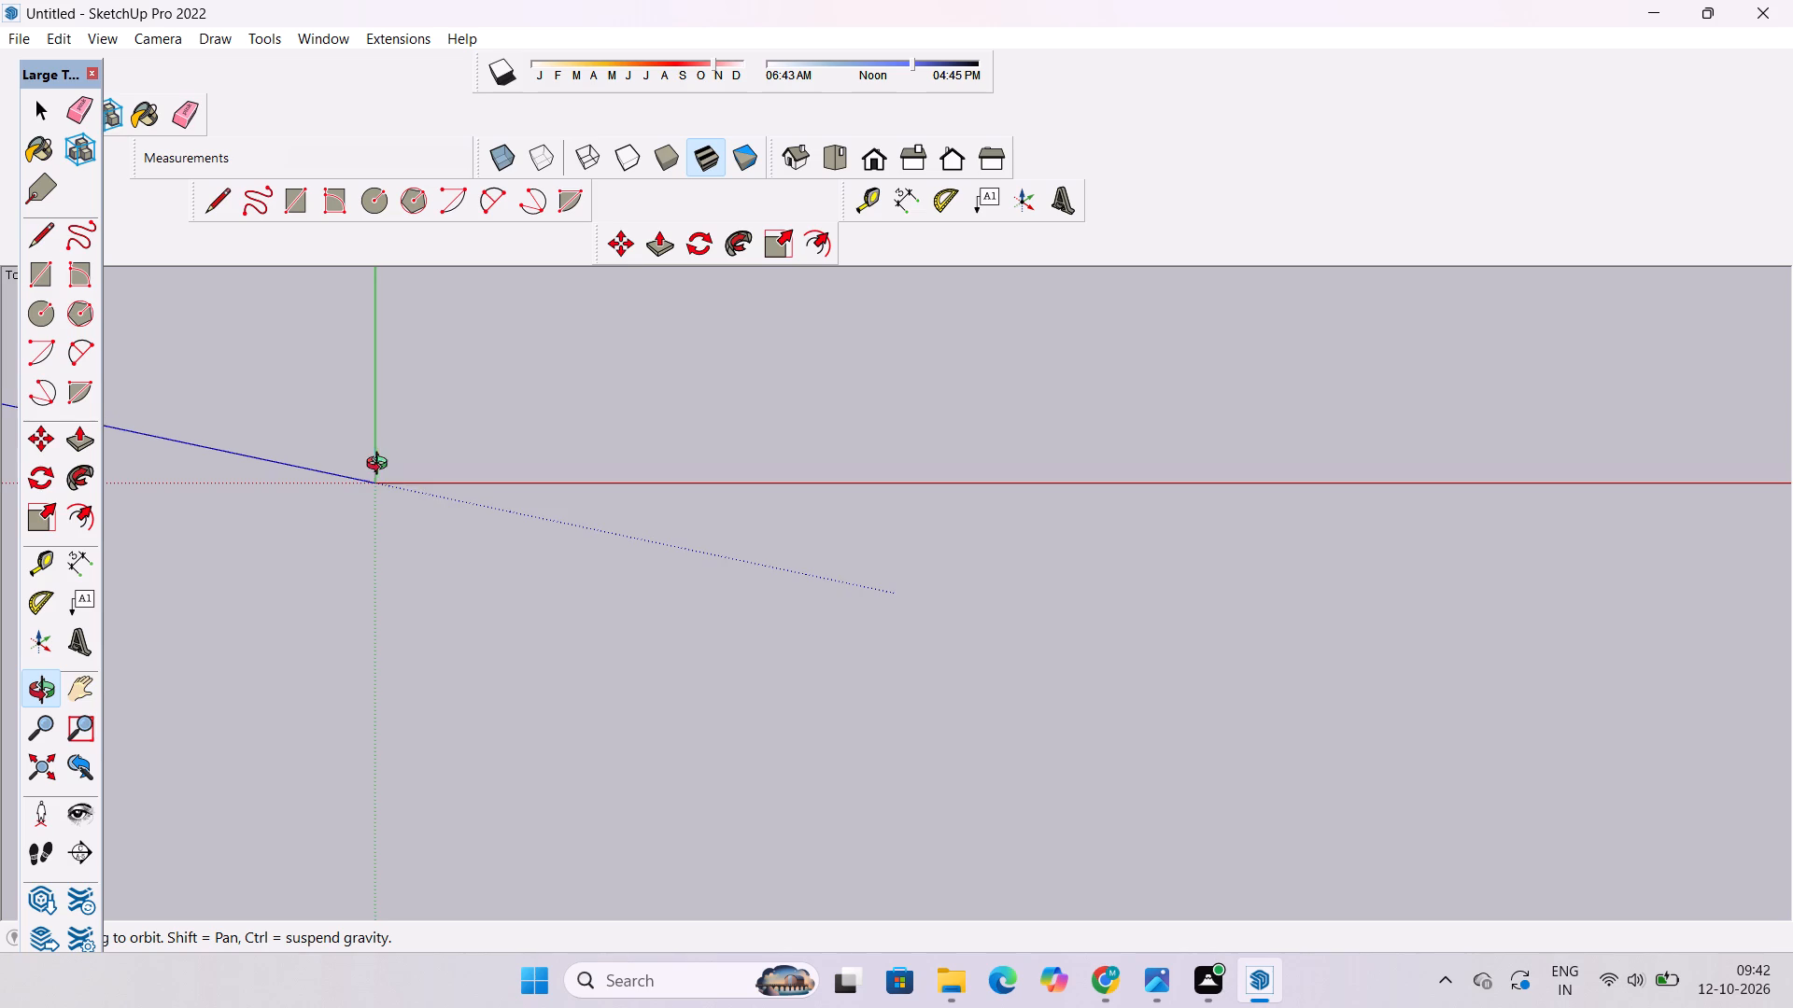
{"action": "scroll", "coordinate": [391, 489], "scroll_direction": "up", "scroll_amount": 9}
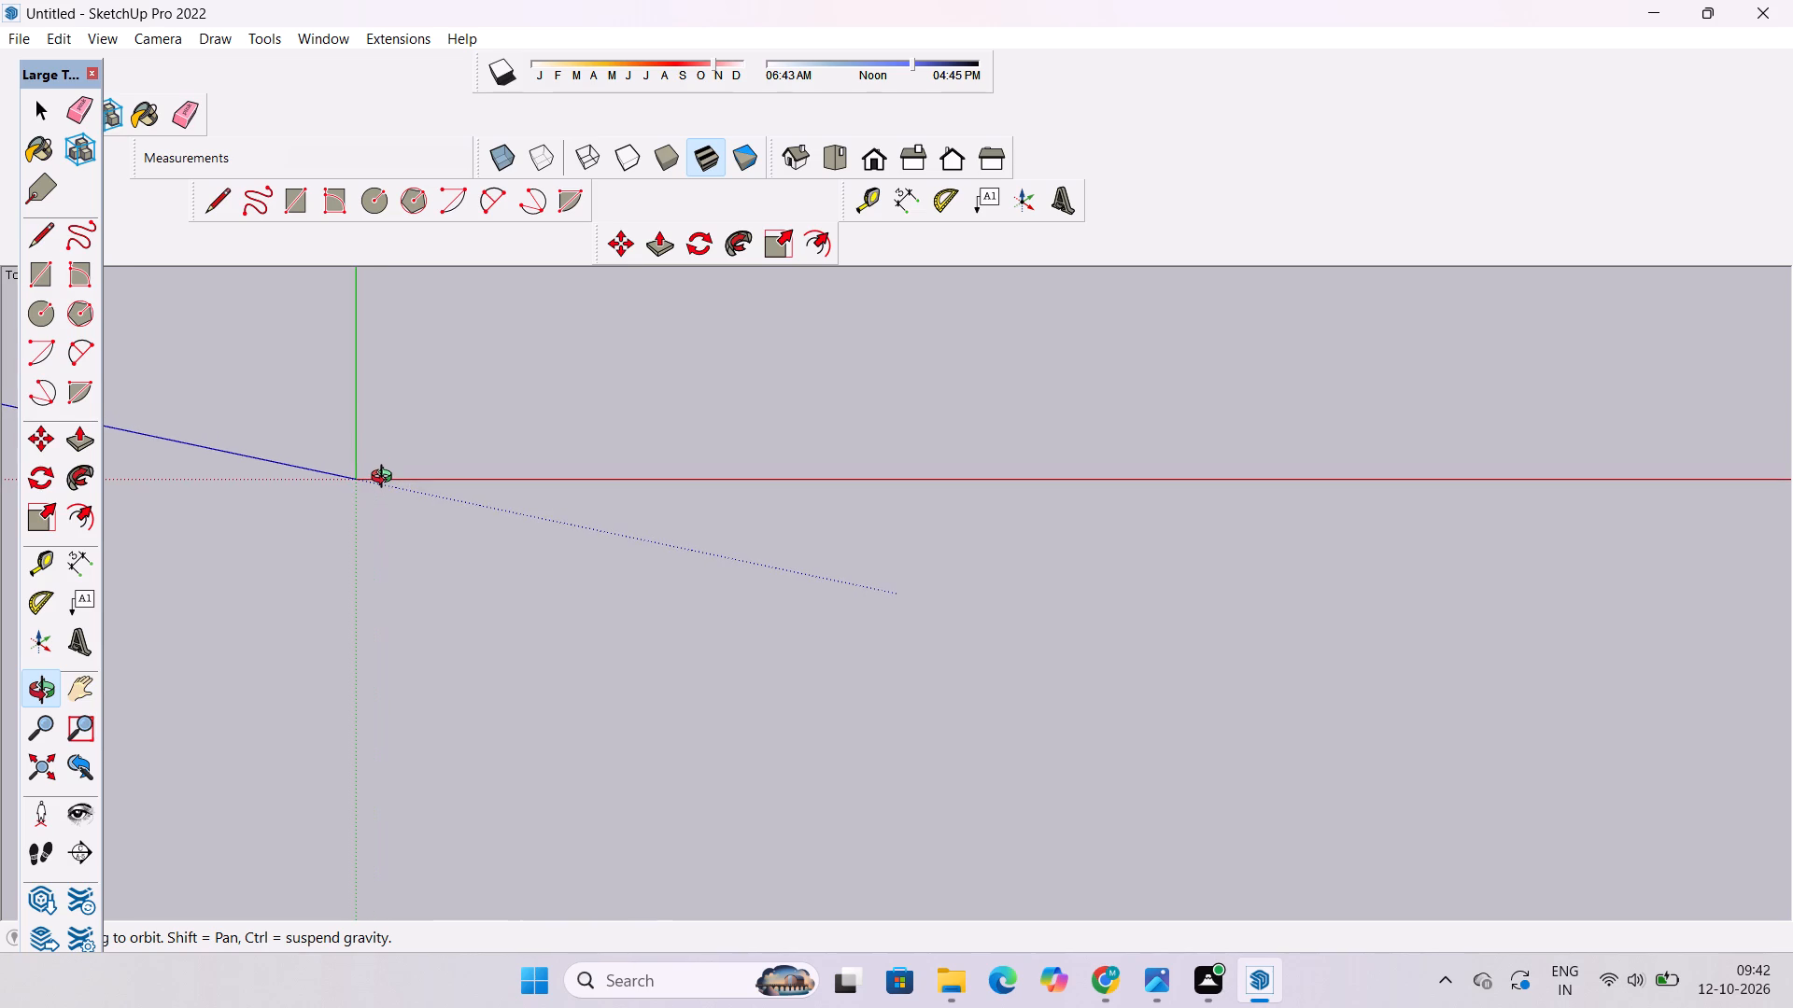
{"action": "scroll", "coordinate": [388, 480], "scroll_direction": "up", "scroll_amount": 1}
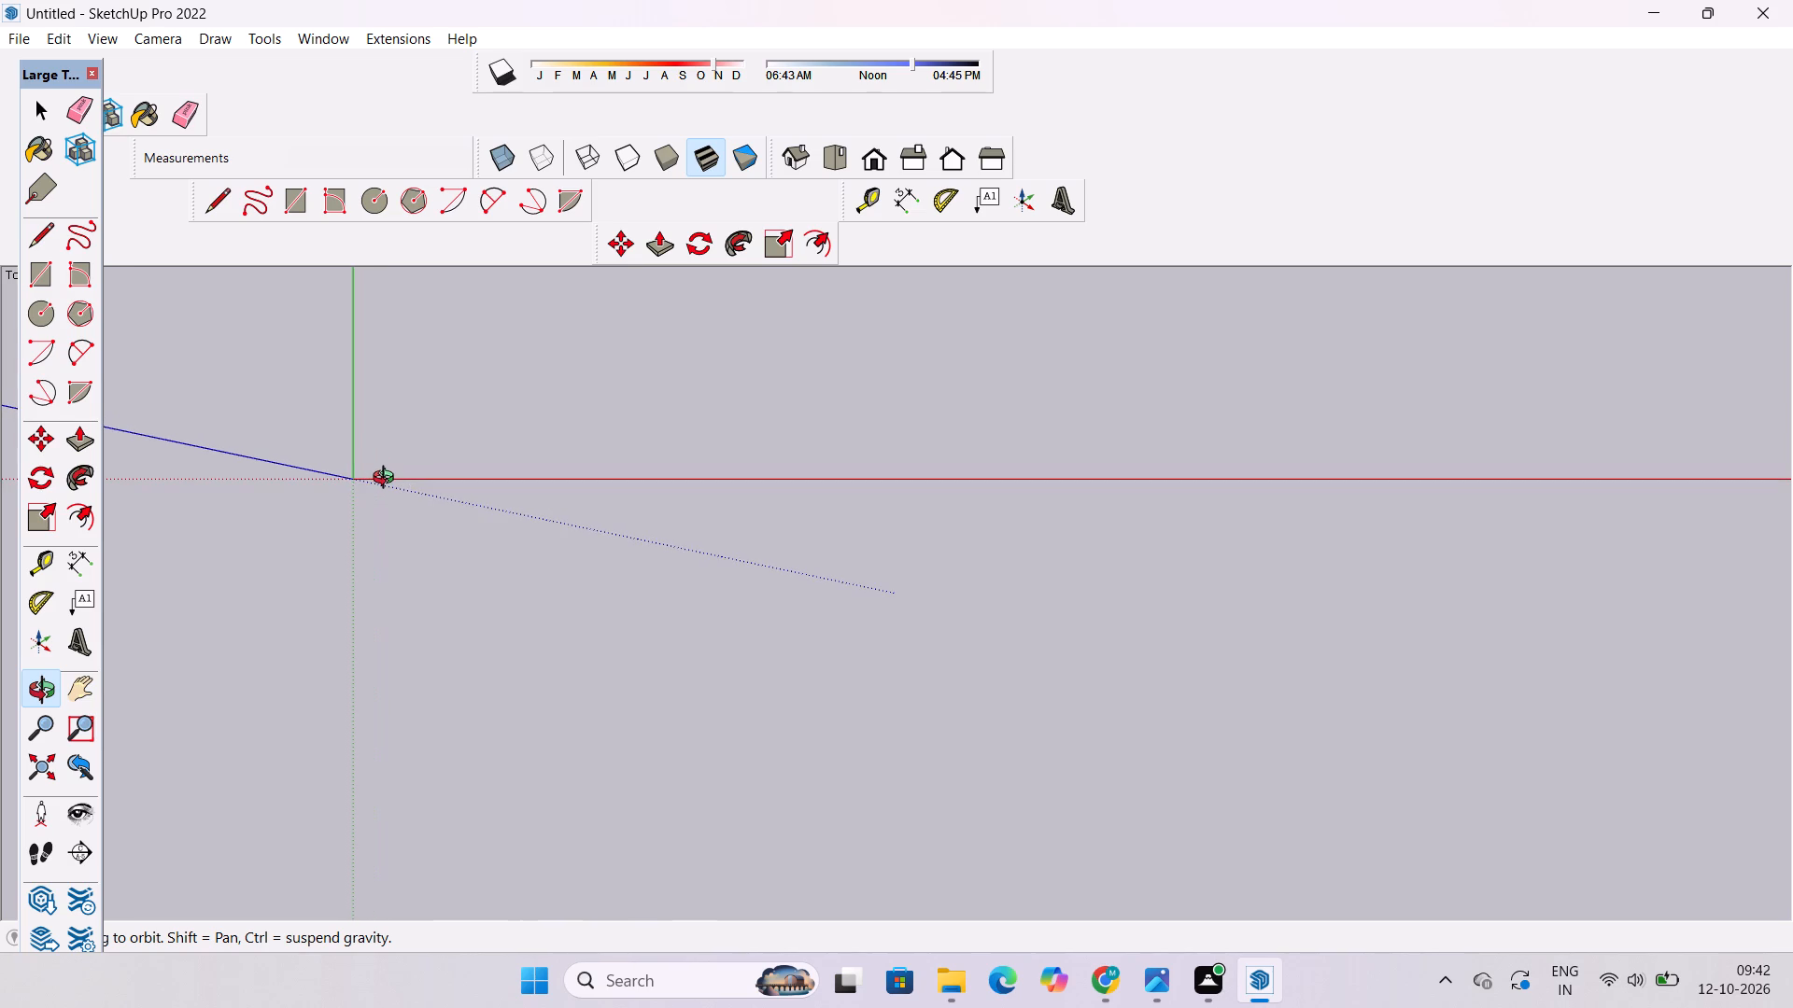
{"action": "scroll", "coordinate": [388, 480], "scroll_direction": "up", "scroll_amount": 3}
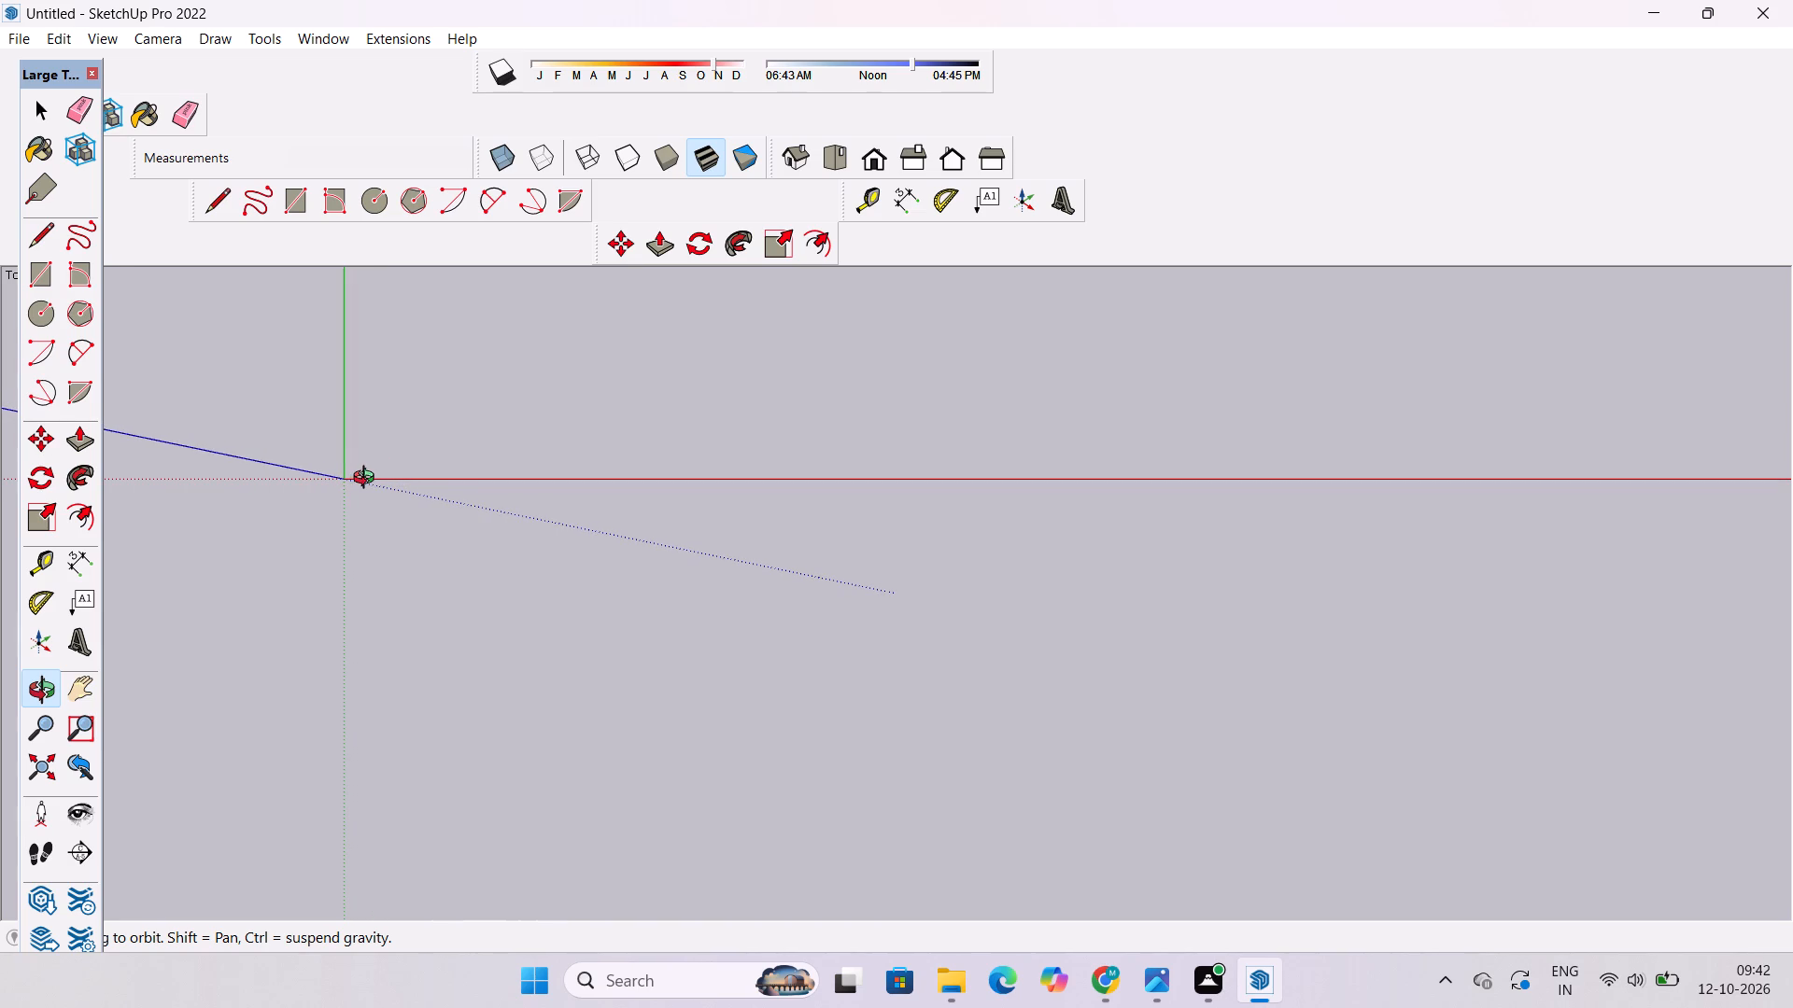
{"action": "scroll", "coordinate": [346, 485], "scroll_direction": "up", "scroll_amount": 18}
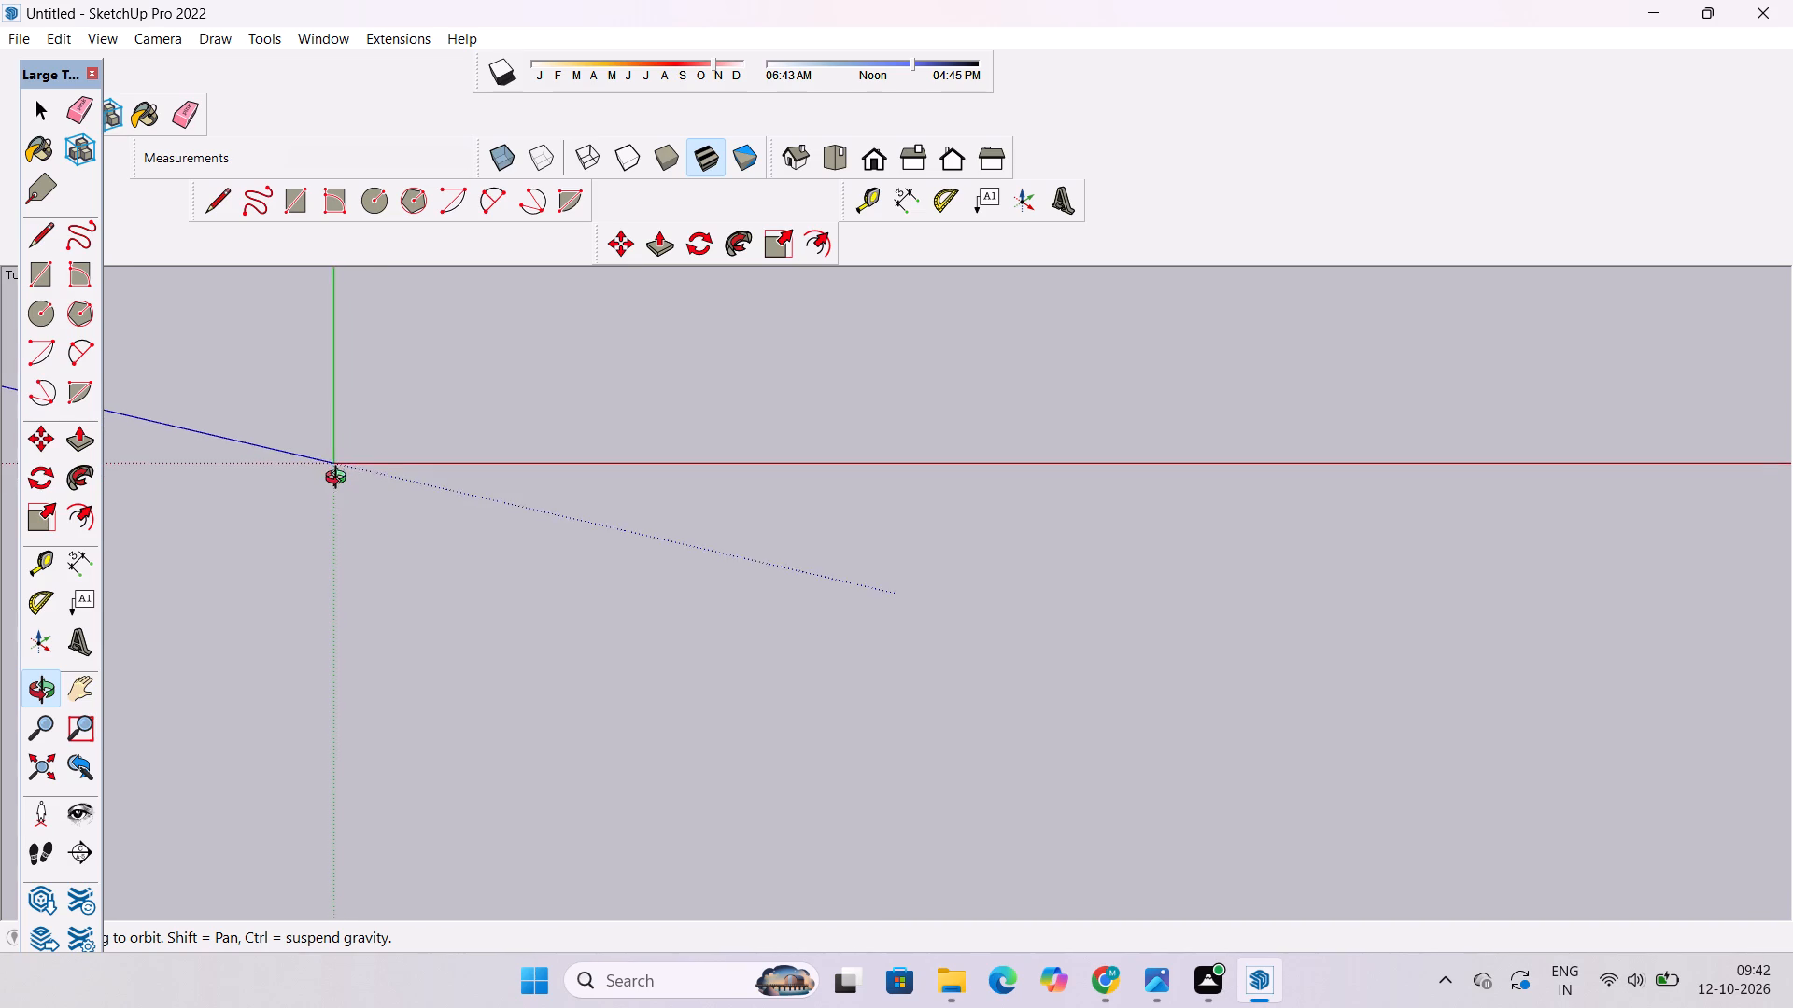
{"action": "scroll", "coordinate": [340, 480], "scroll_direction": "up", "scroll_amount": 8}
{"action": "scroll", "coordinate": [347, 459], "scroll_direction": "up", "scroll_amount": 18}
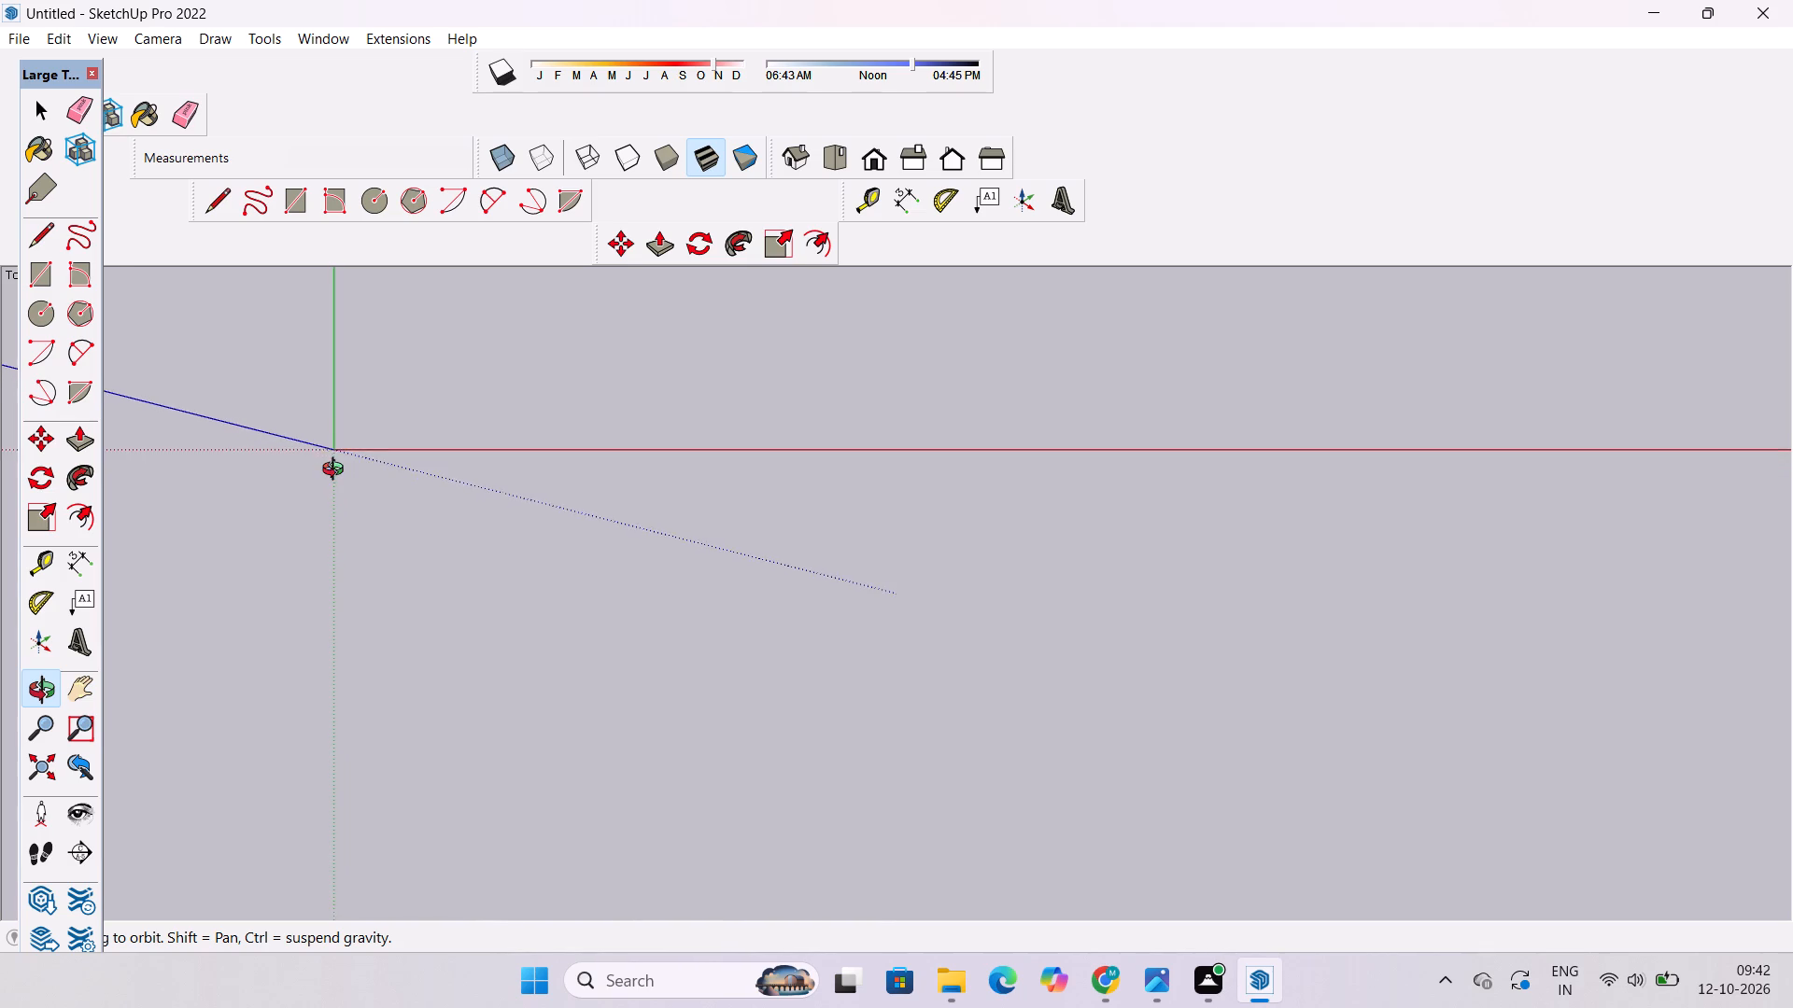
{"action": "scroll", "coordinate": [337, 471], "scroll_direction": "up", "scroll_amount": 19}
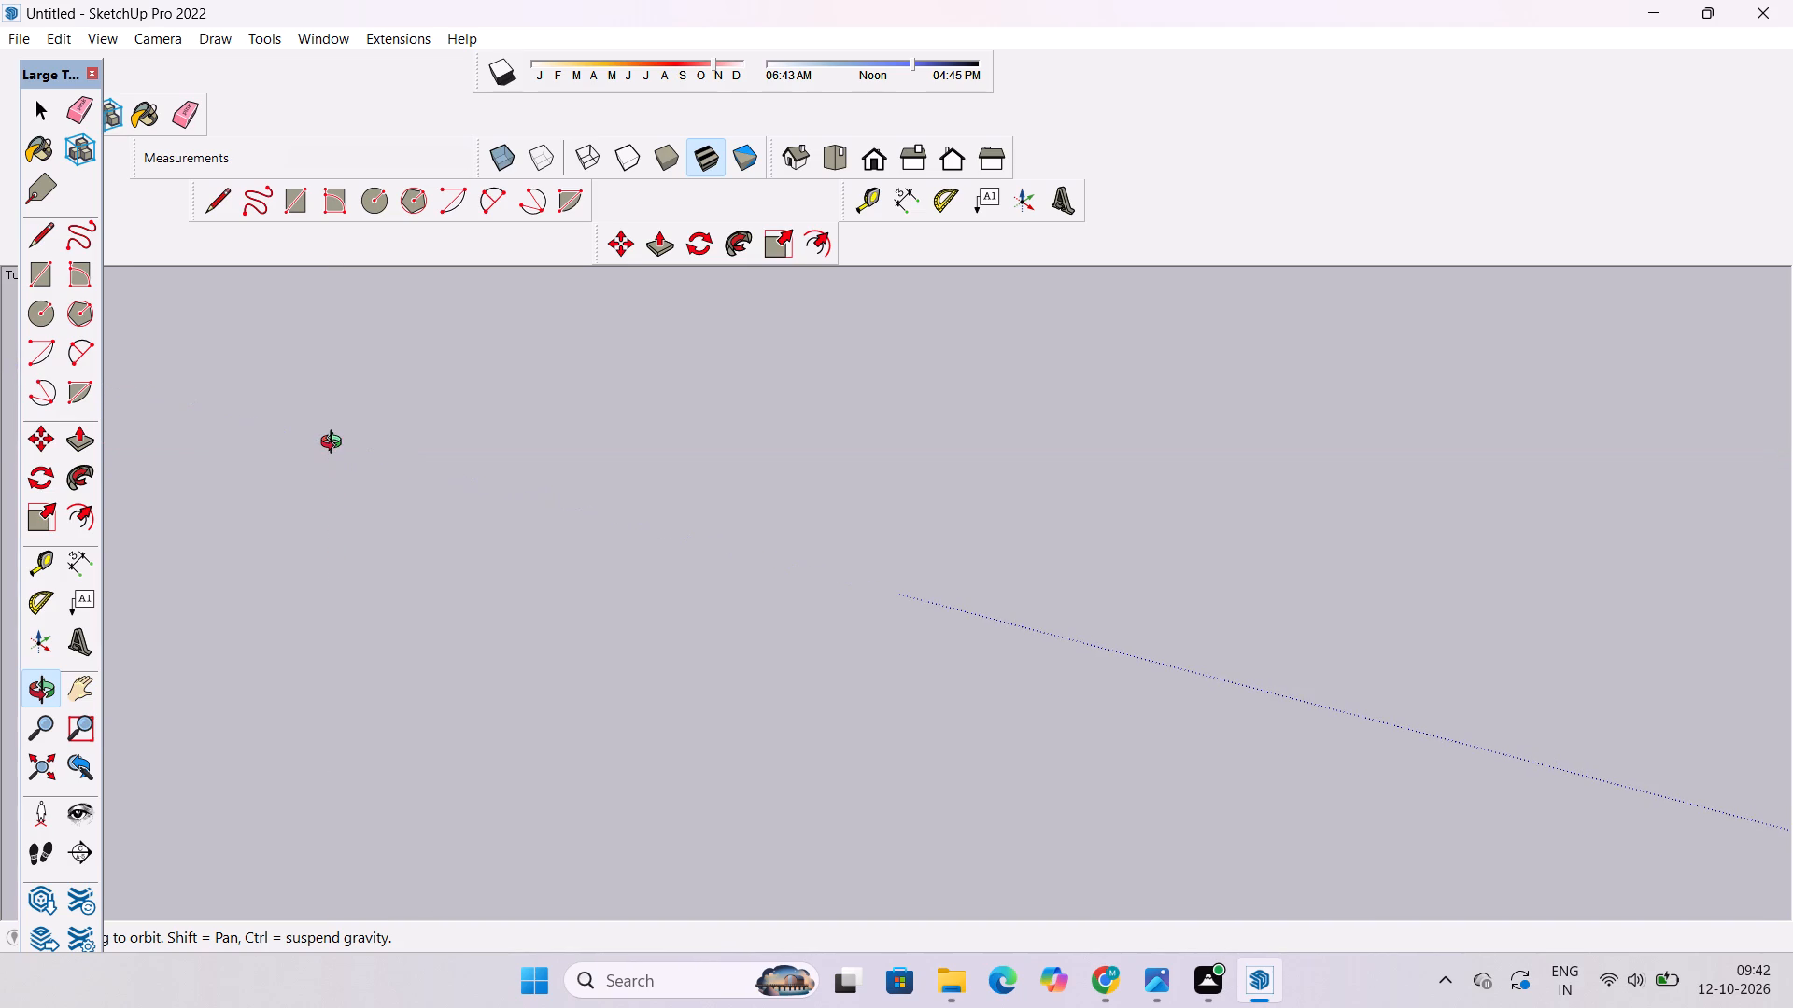
Draw a 50' line parallel to the red axis, starting close beside the origin.
{"action": "key", "text": "l"}
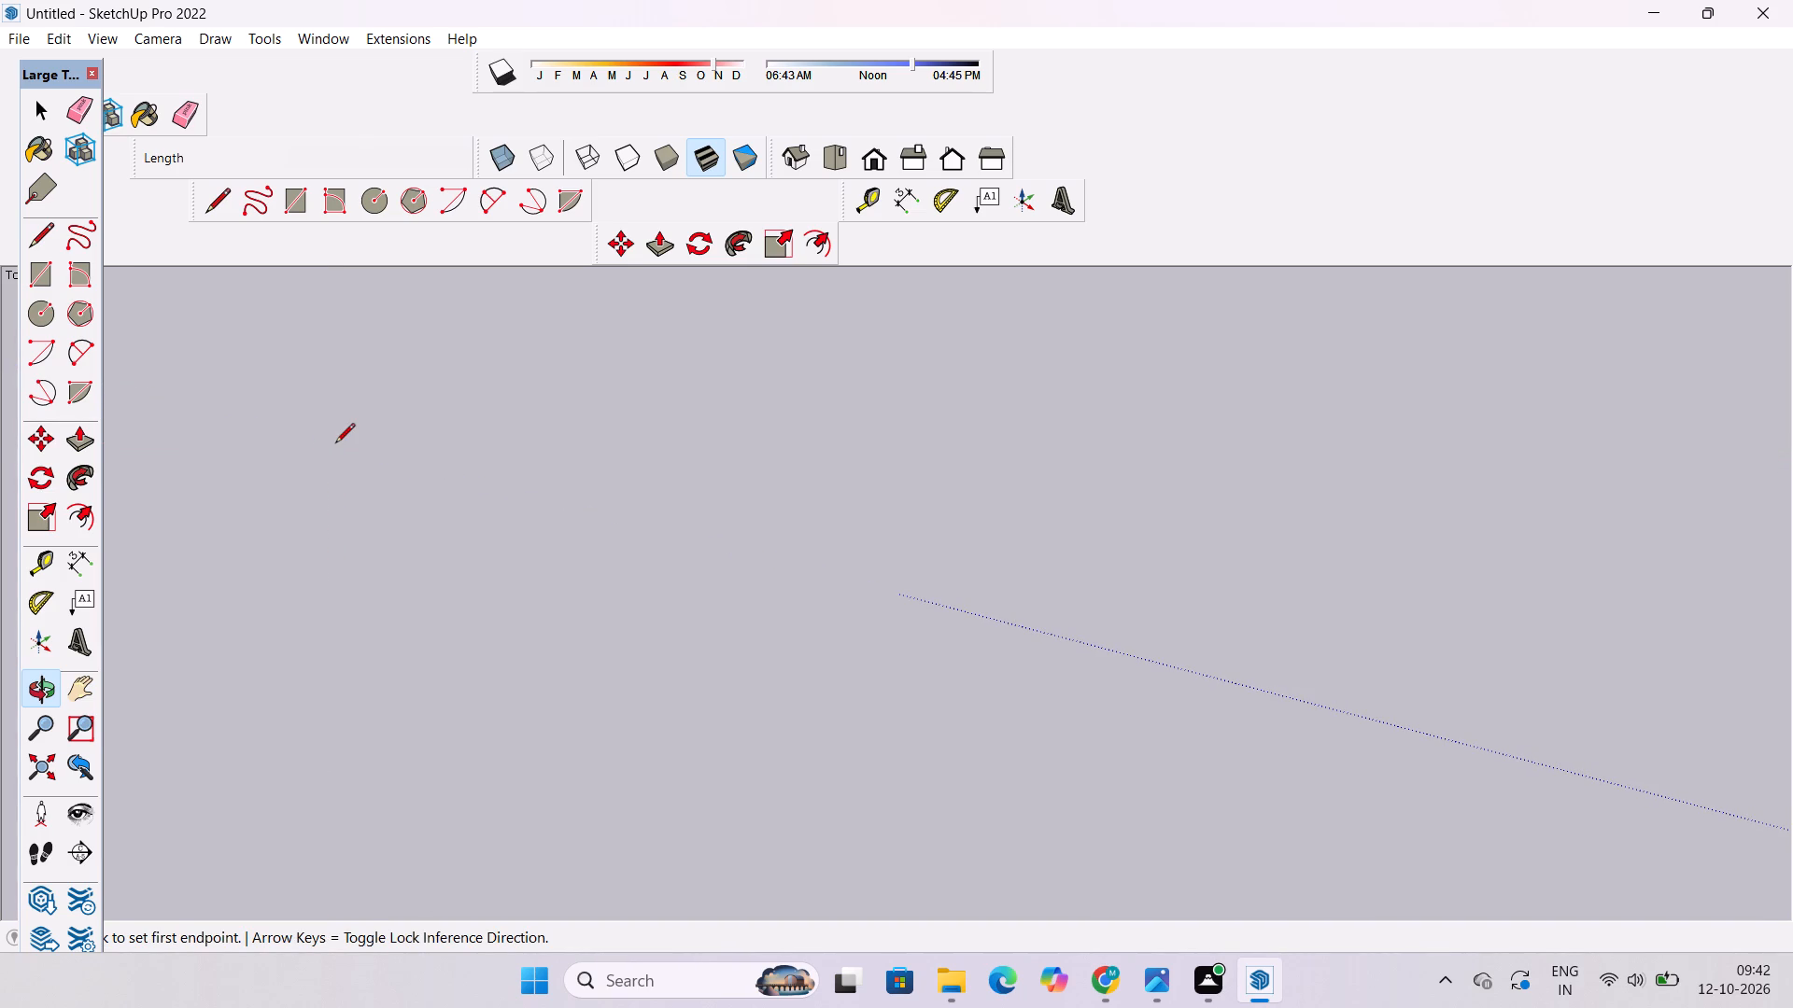
{"action": "scroll", "coordinate": [701, 507], "scroll_direction": "down", "scroll_amount": 20}
{"action": "scroll", "coordinate": [701, 507], "scroll_direction": "down", "scroll_amount": 3}
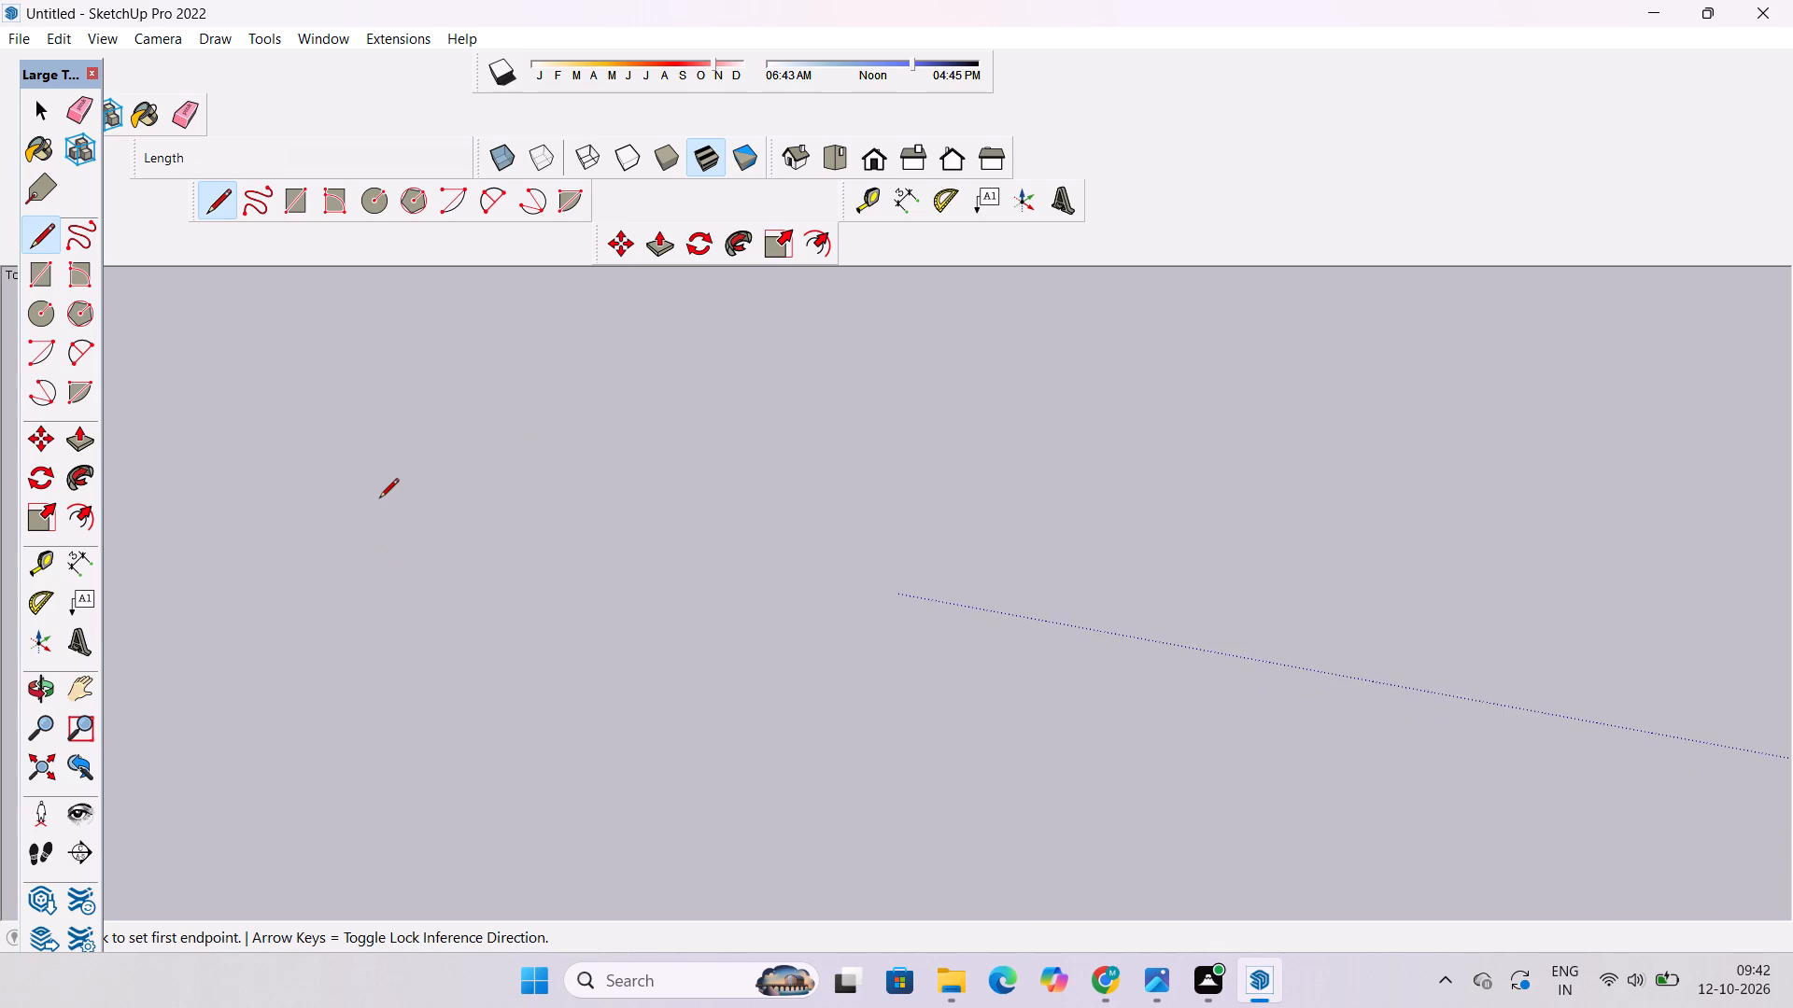
{"action": "scroll", "coordinate": [379, 499], "scroll_direction": "down", "scroll_amount": 20}
{"action": "scroll", "coordinate": [379, 499], "scroll_direction": "down", "scroll_amount": 16}
{"action": "scroll", "coordinate": [482, 855], "scroll_direction": "up", "scroll_amount": 6}
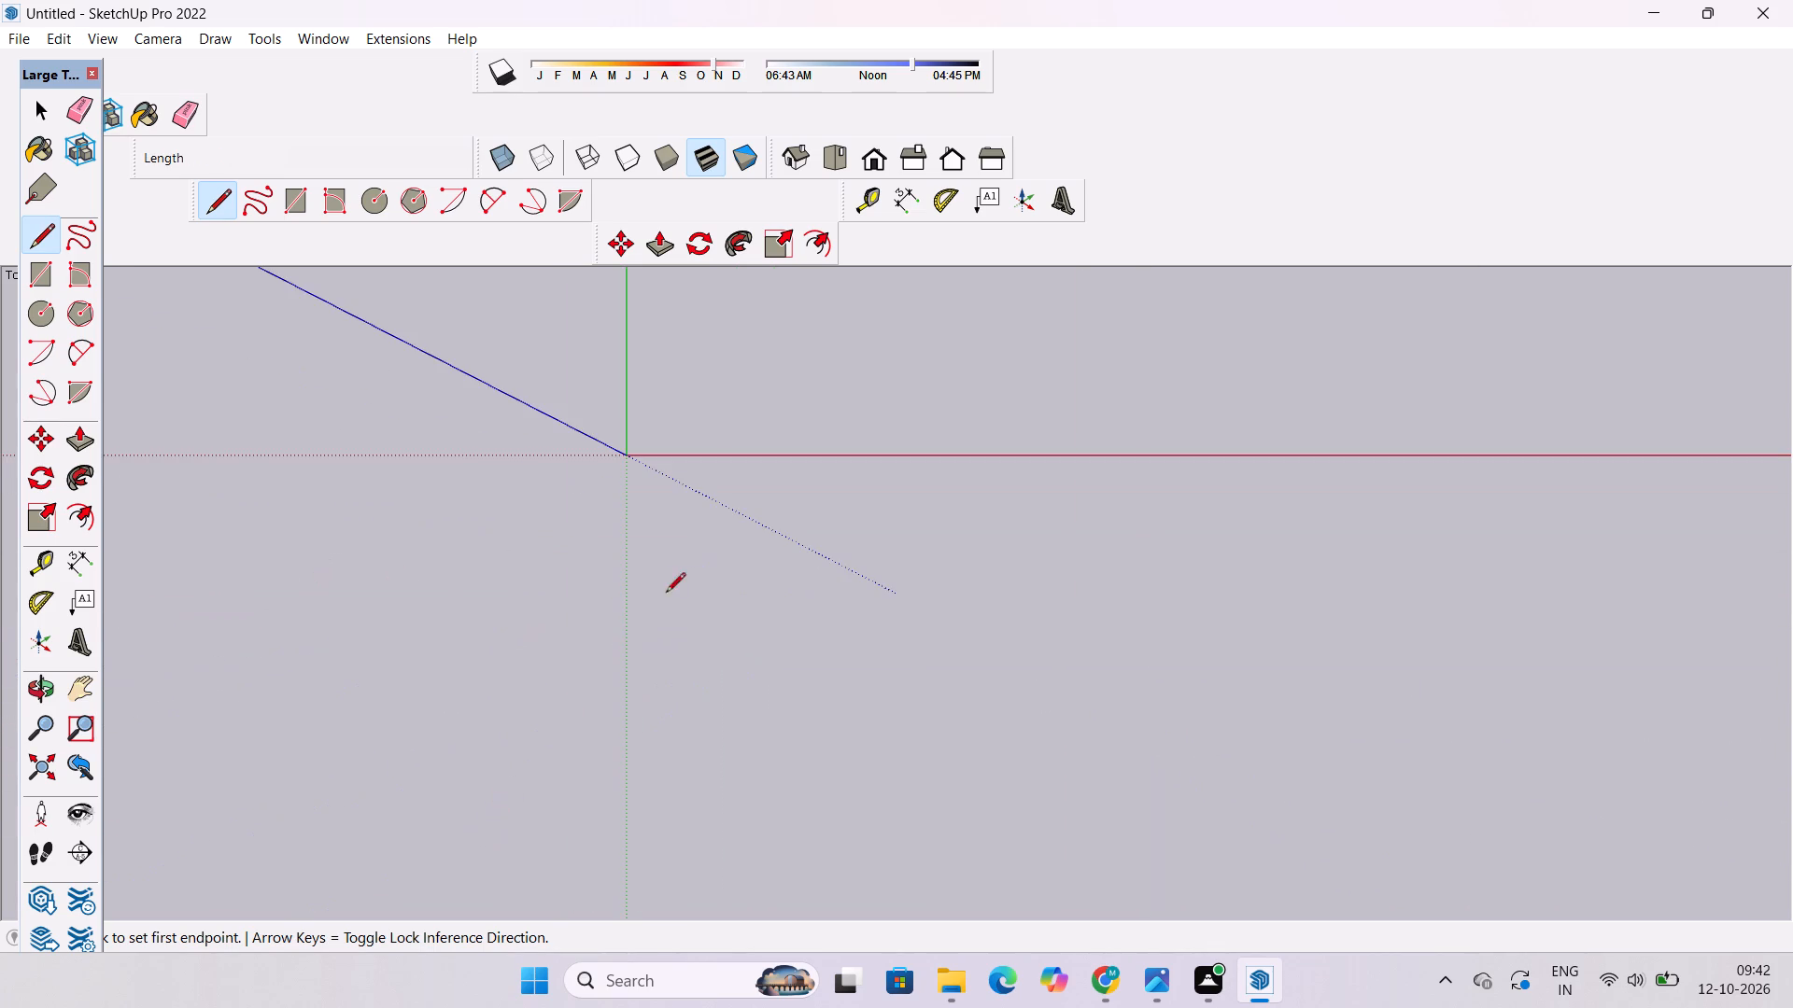
{"action": "scroll", "coordinate": [611, 527], "scroll_direction": "up", "scroll_amount": 7}
{"action": "scroll", "coordinate": [731, 407], "scroll_direction": "up", "scroll_amount": 6}
{"action": "scroll", "coordinate": [534, 517], "scroll_direction": "down", "scroll_amount": 3}
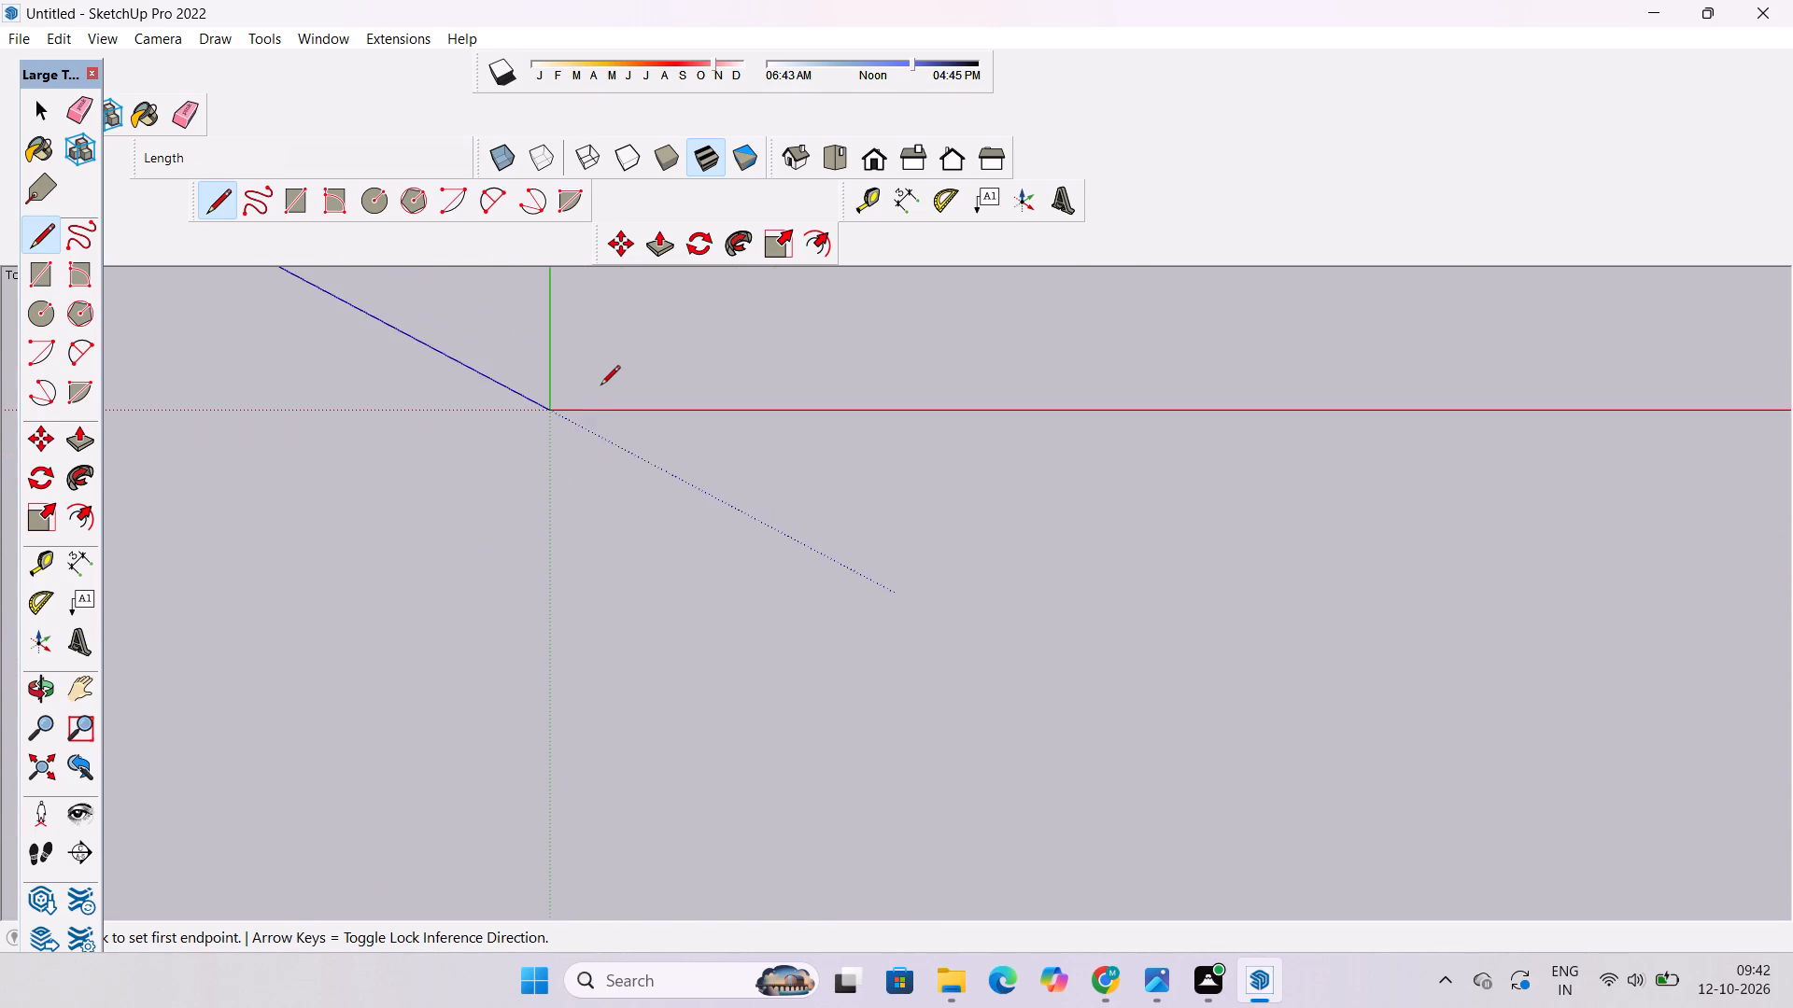
{"action": "scroll", "coordinate": [602, 385], "scroll_direction": "up", "scroll_amount": 16}
{"action": "left_click", "coordinate": [425, 490]}
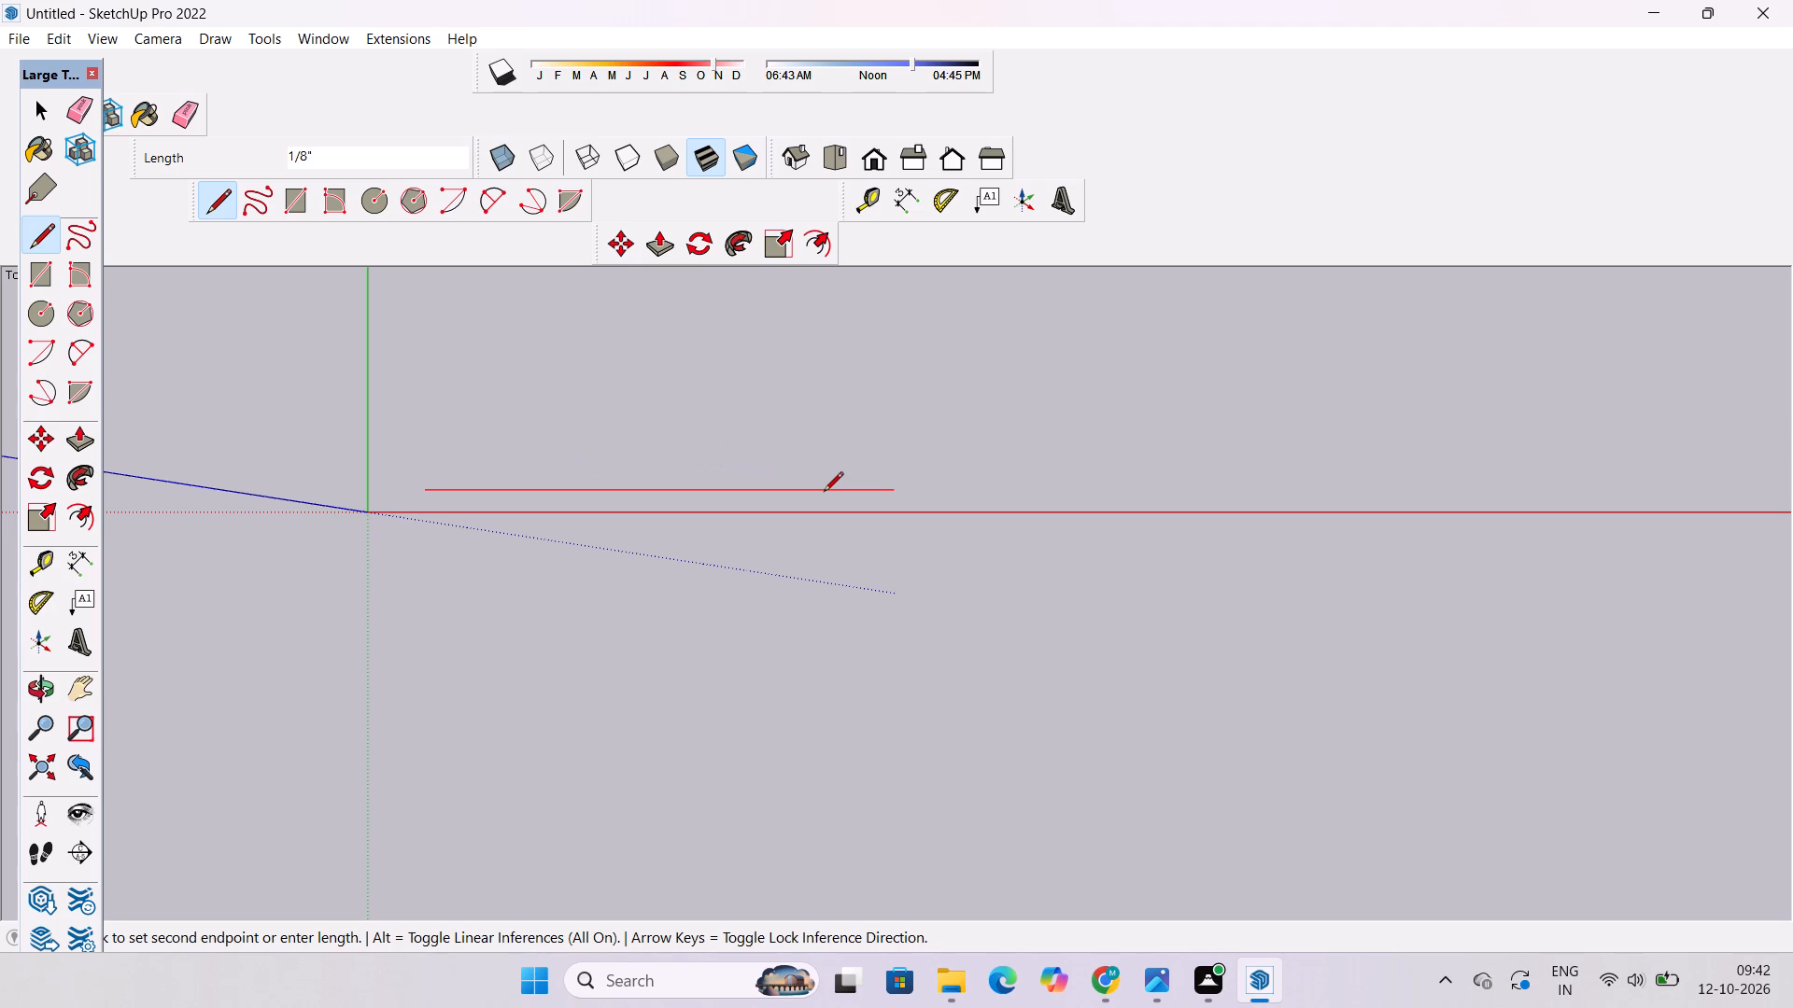
{"action": "scroll", "coordinate": [824, 493], "scroll_direction": "down", "scroll_amount": 1}
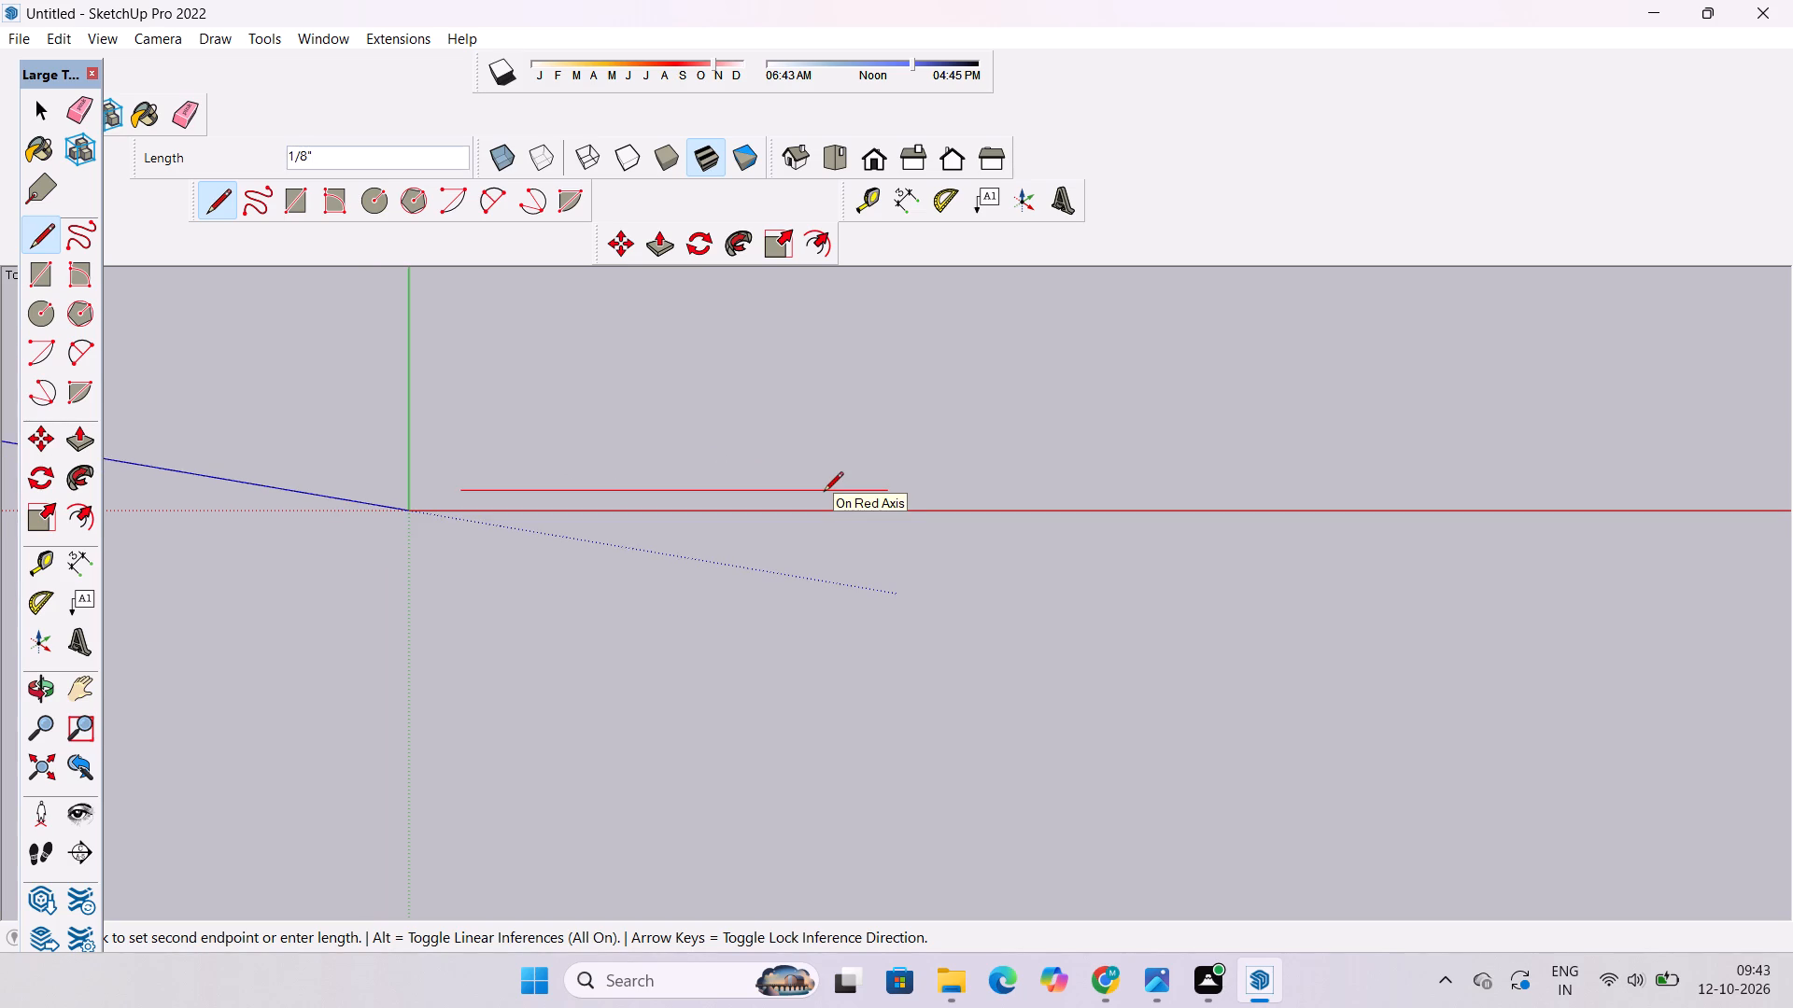
{"action": "scroll", "coordinate": [824, 493], "scroll_direction": "up", "scroll_amount": 1}
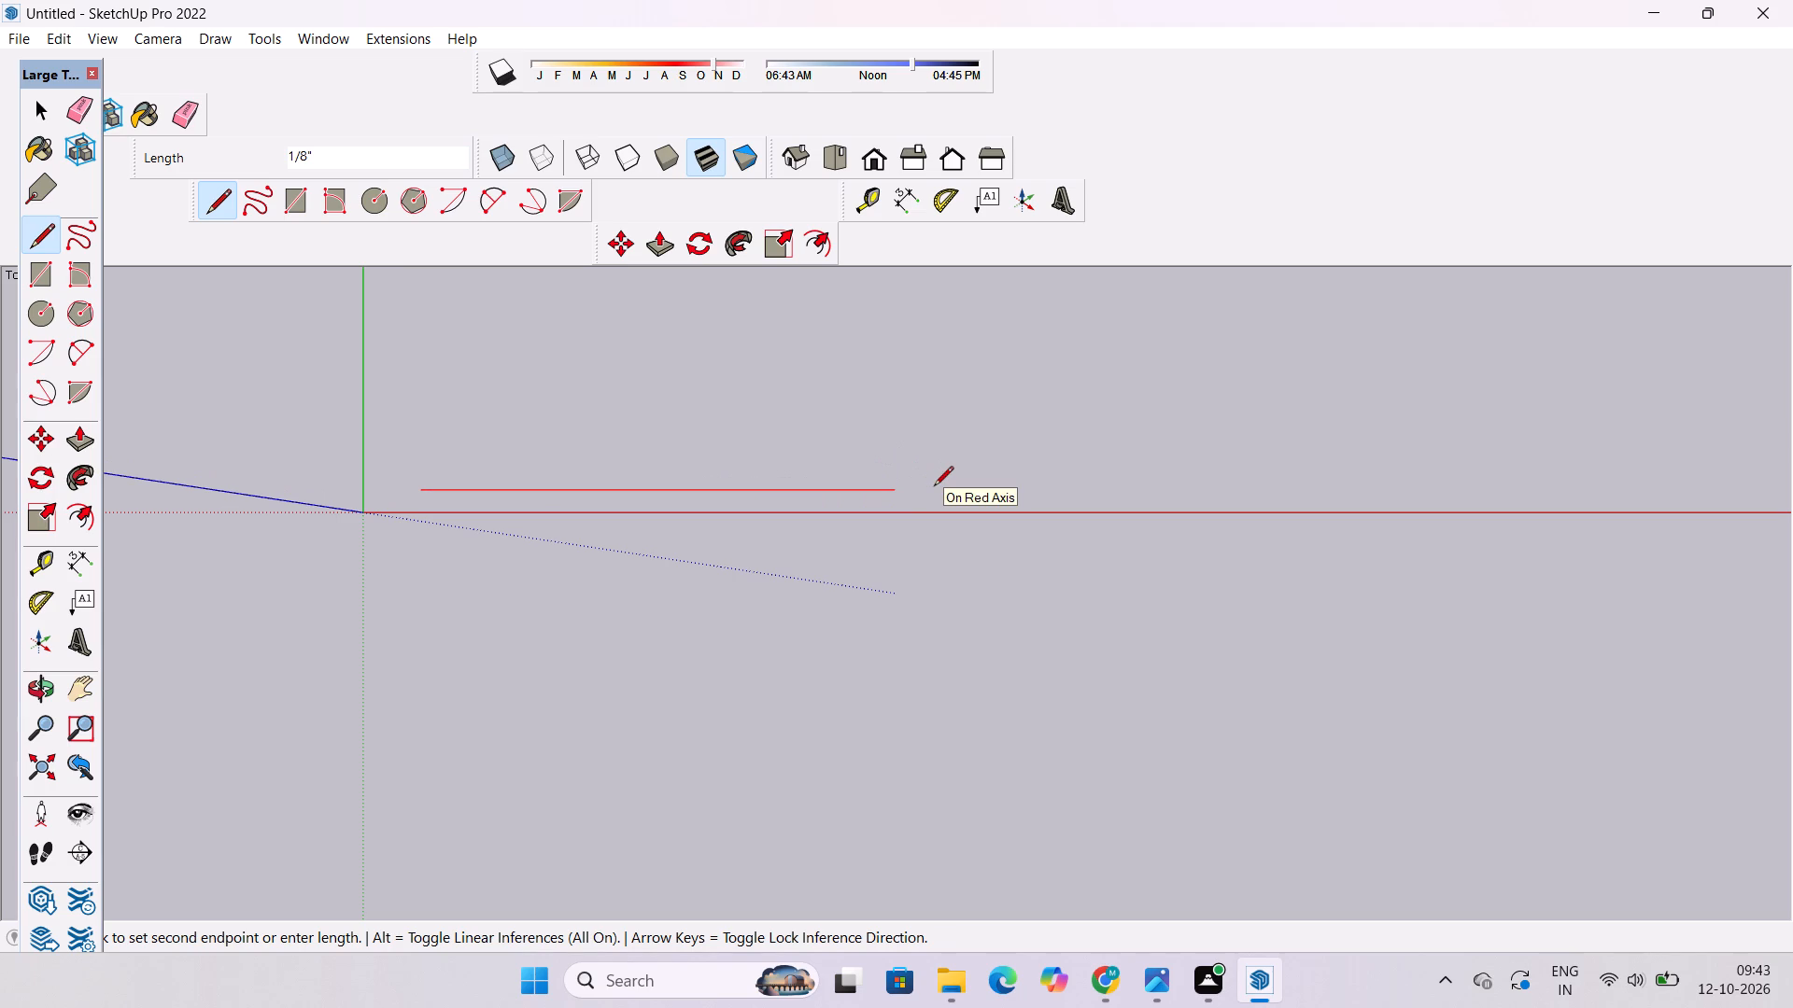
{"action": "type", "text": "50'"}
{"action": "key", "text": "Return"}
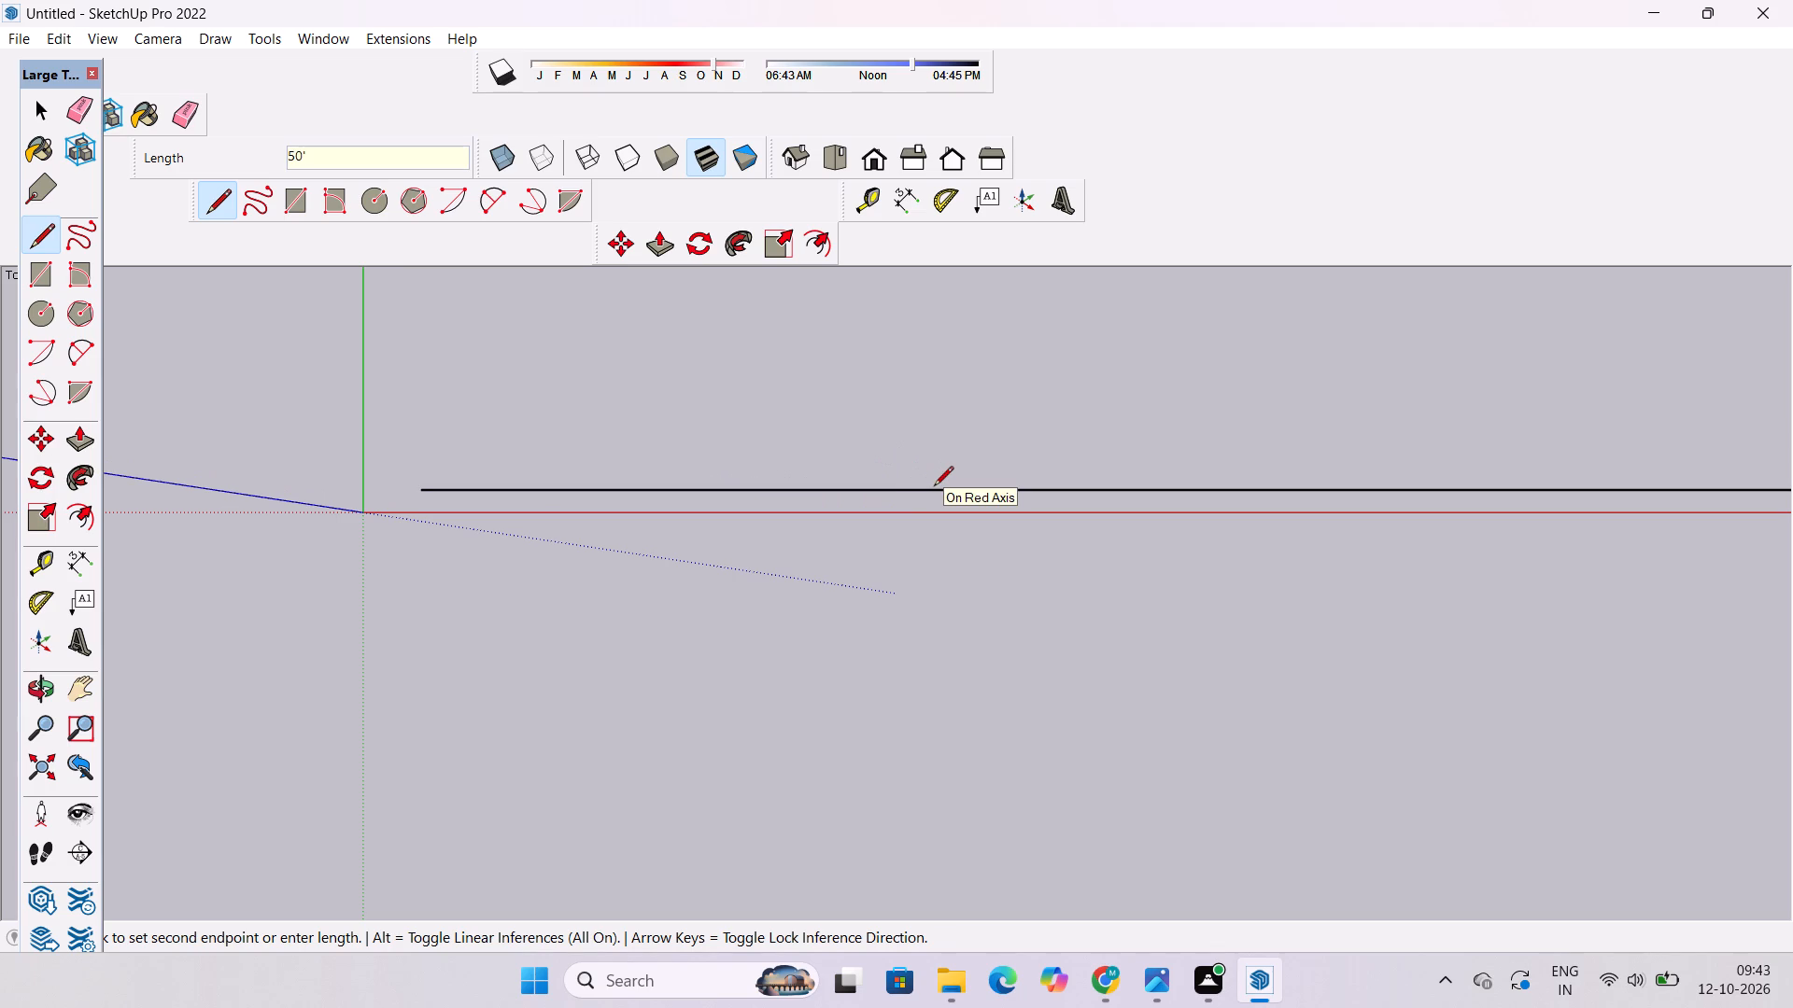
{"action": "key", "text": "space"}
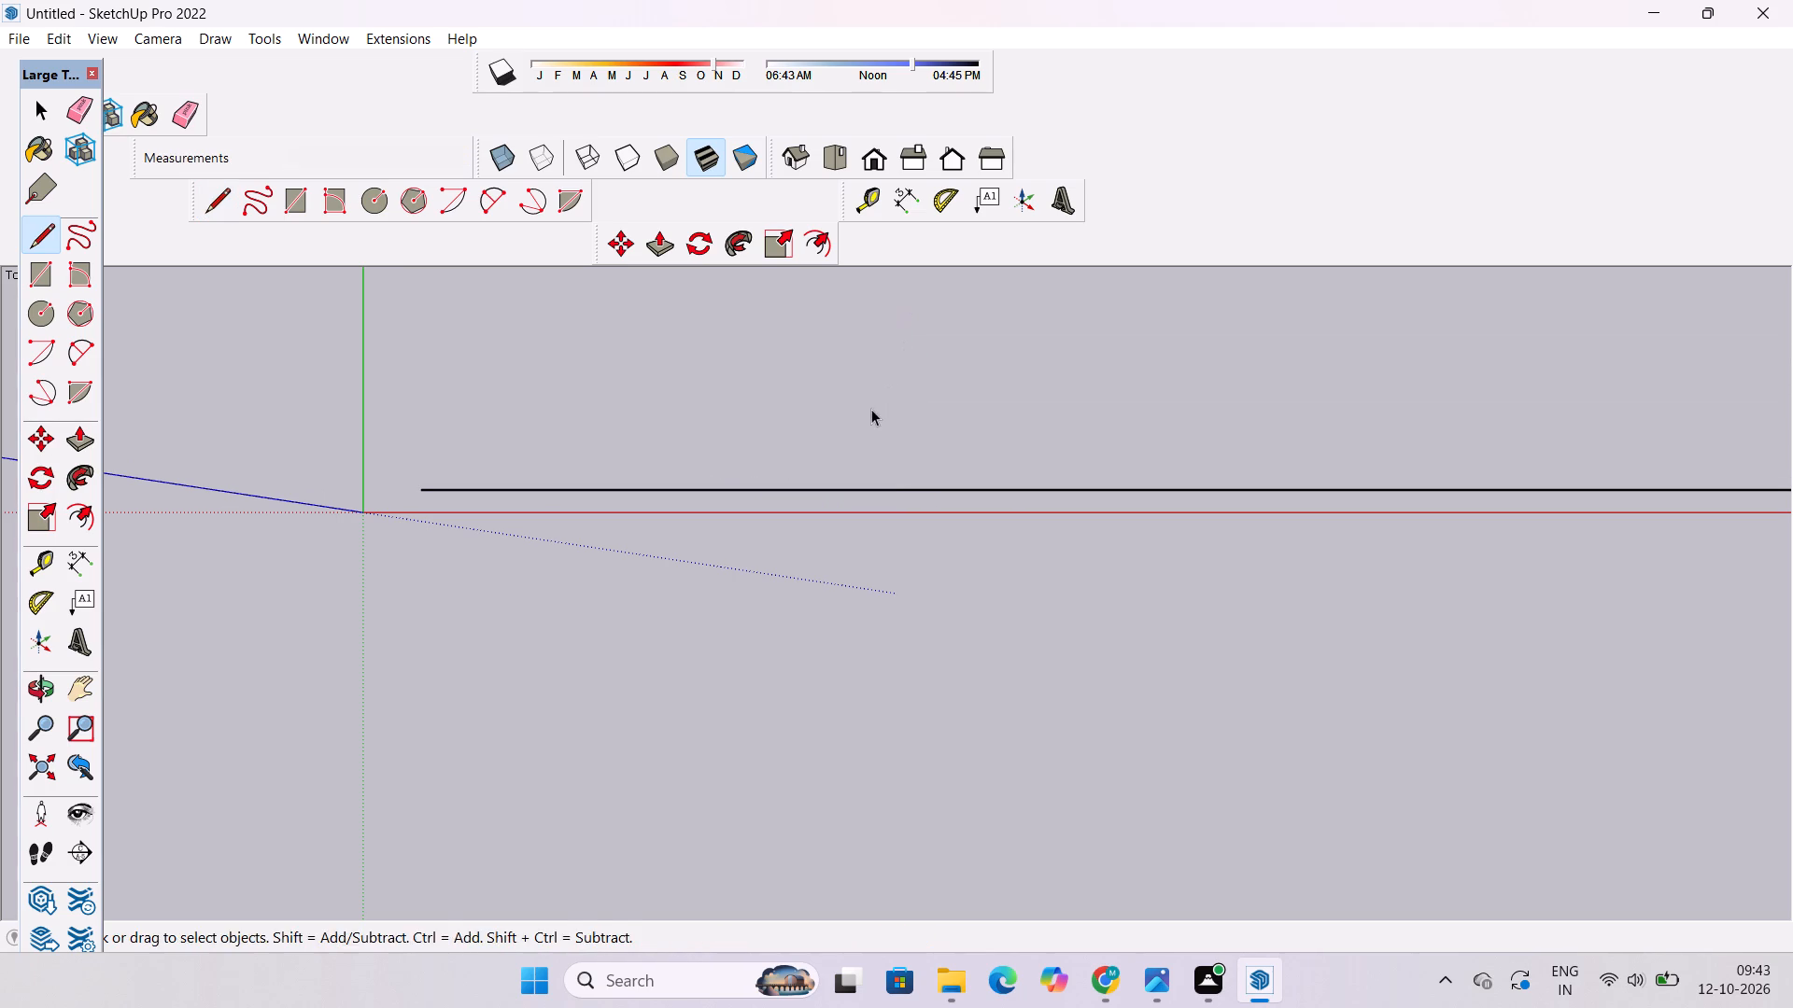
Examine the 50' line along its length and the area around its start near the origin.
{"action": "type", "text": "o"}
{"action": "scroll", "coordinate": [848, 440], "scroll_direction": "down", "scroll_amount": 2}
{"action": "left_click_drag", "start_coordinate": [925, 441], "coordinate": [800, 409], "text": "shift"}
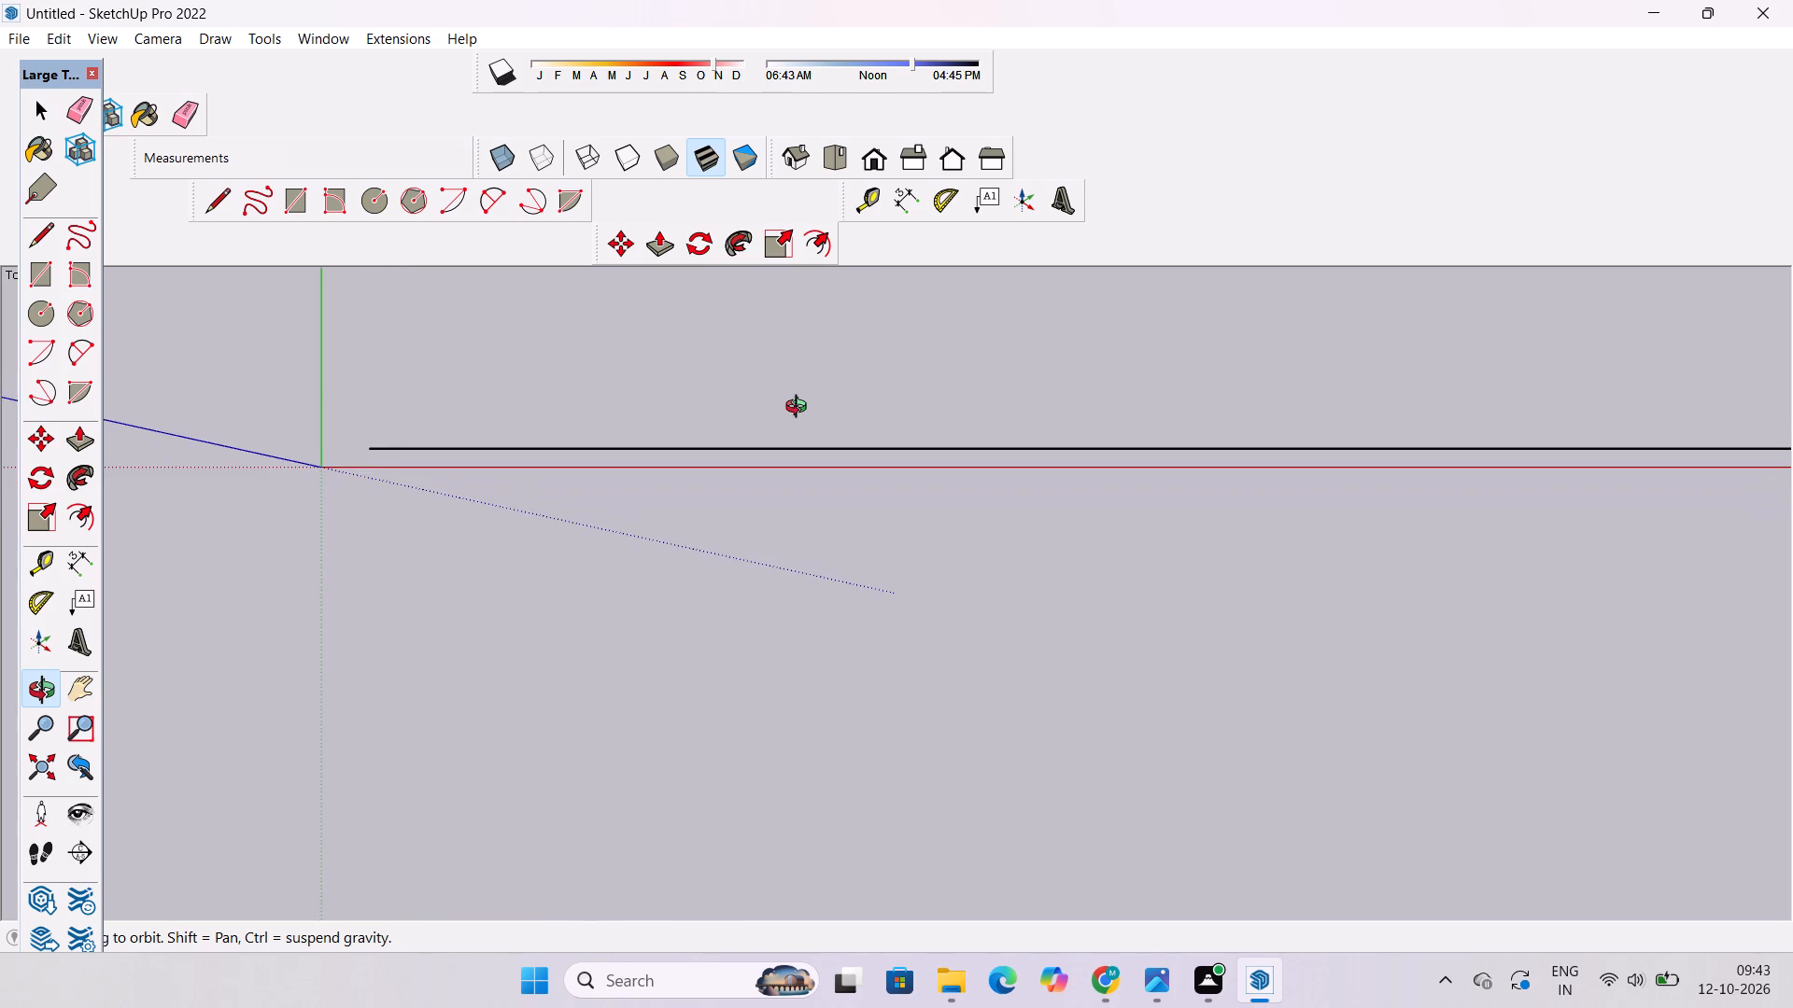
{"action": "scroll", "coordinate": [800, 409], "scroll_direction": "down", "scroll_amount": 1}
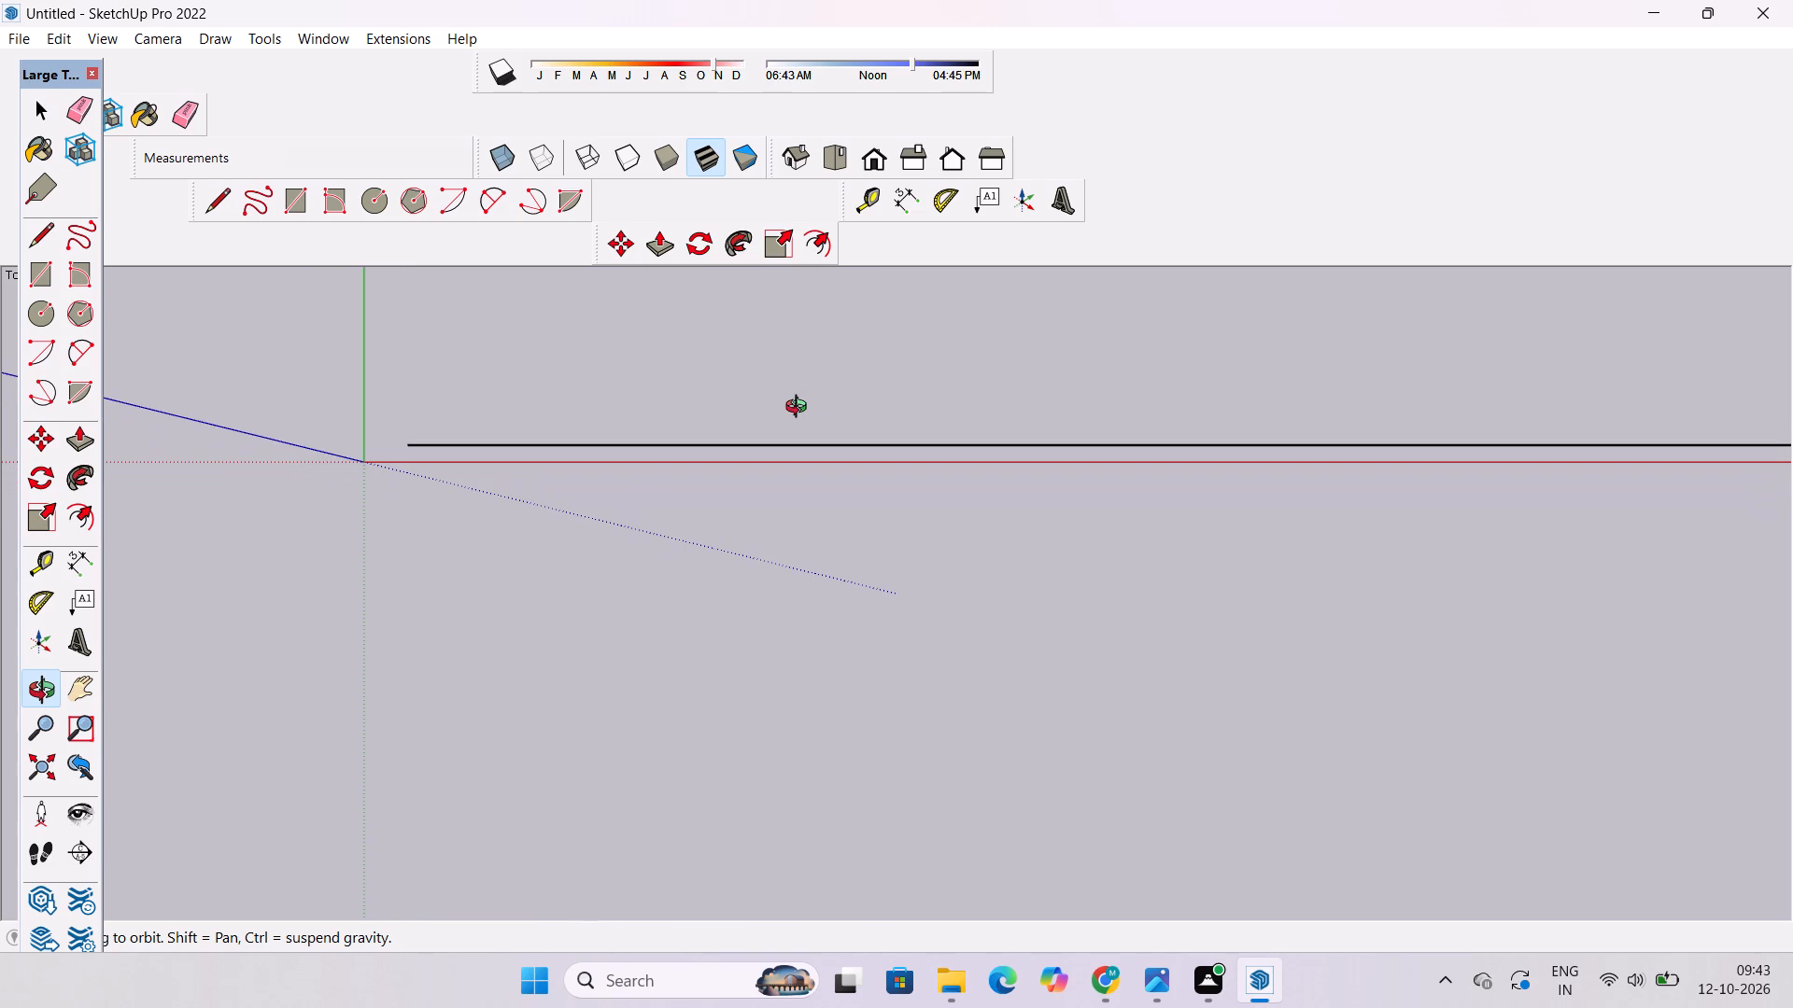
{"action": "scroll", "coordinate": [804, 410], "scroll_direction": "down", "scroll_amount": 12}
{"action": "left_click_drag", "start_coordinate": [1340, 425], "coordinate": [655, 424], "text": "shift"}
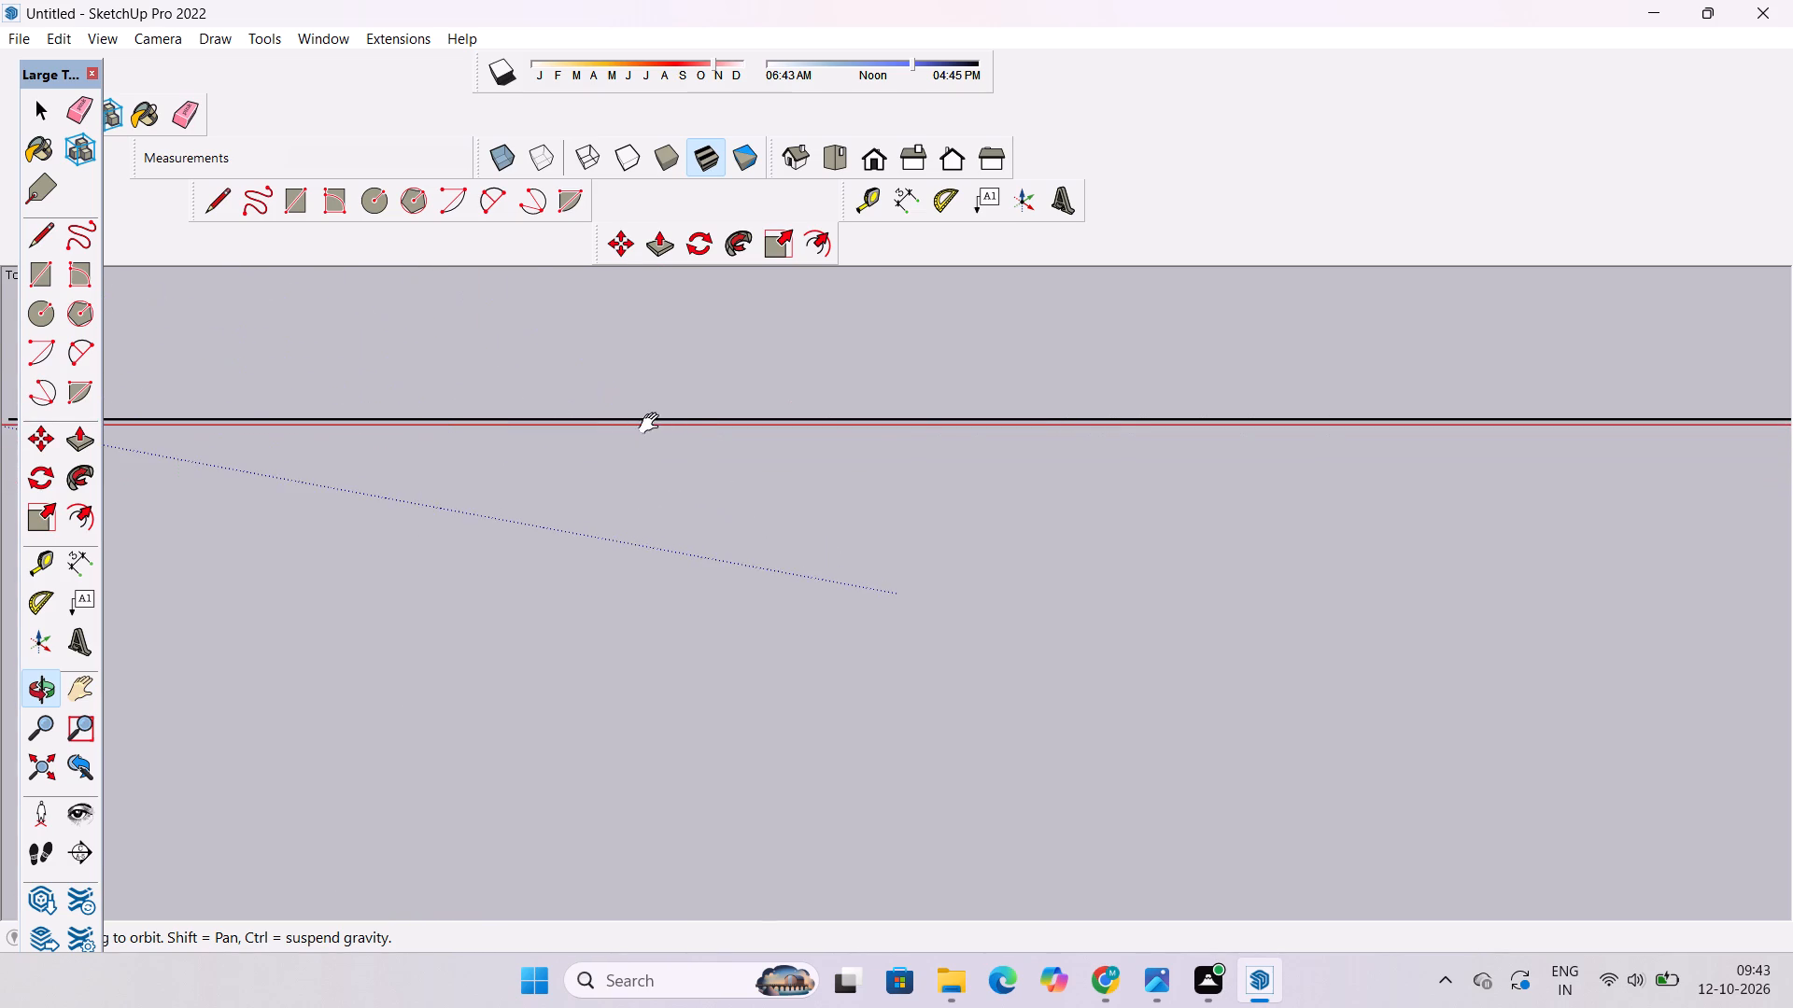
{"action": "left_click_drag", "start_coordinate": [1534, 451], "coordinate": [810, 405], "text": "shift"}
{"action": "left_click_drag", "start_coordinate": [1779, 413], "coordinate": [905, 451], "text": "shift"}
{"action": "scroll", "coordinate": [1282, 395], "scroll_direction": "down", "scroll_amount": 9, "text": "shift"}
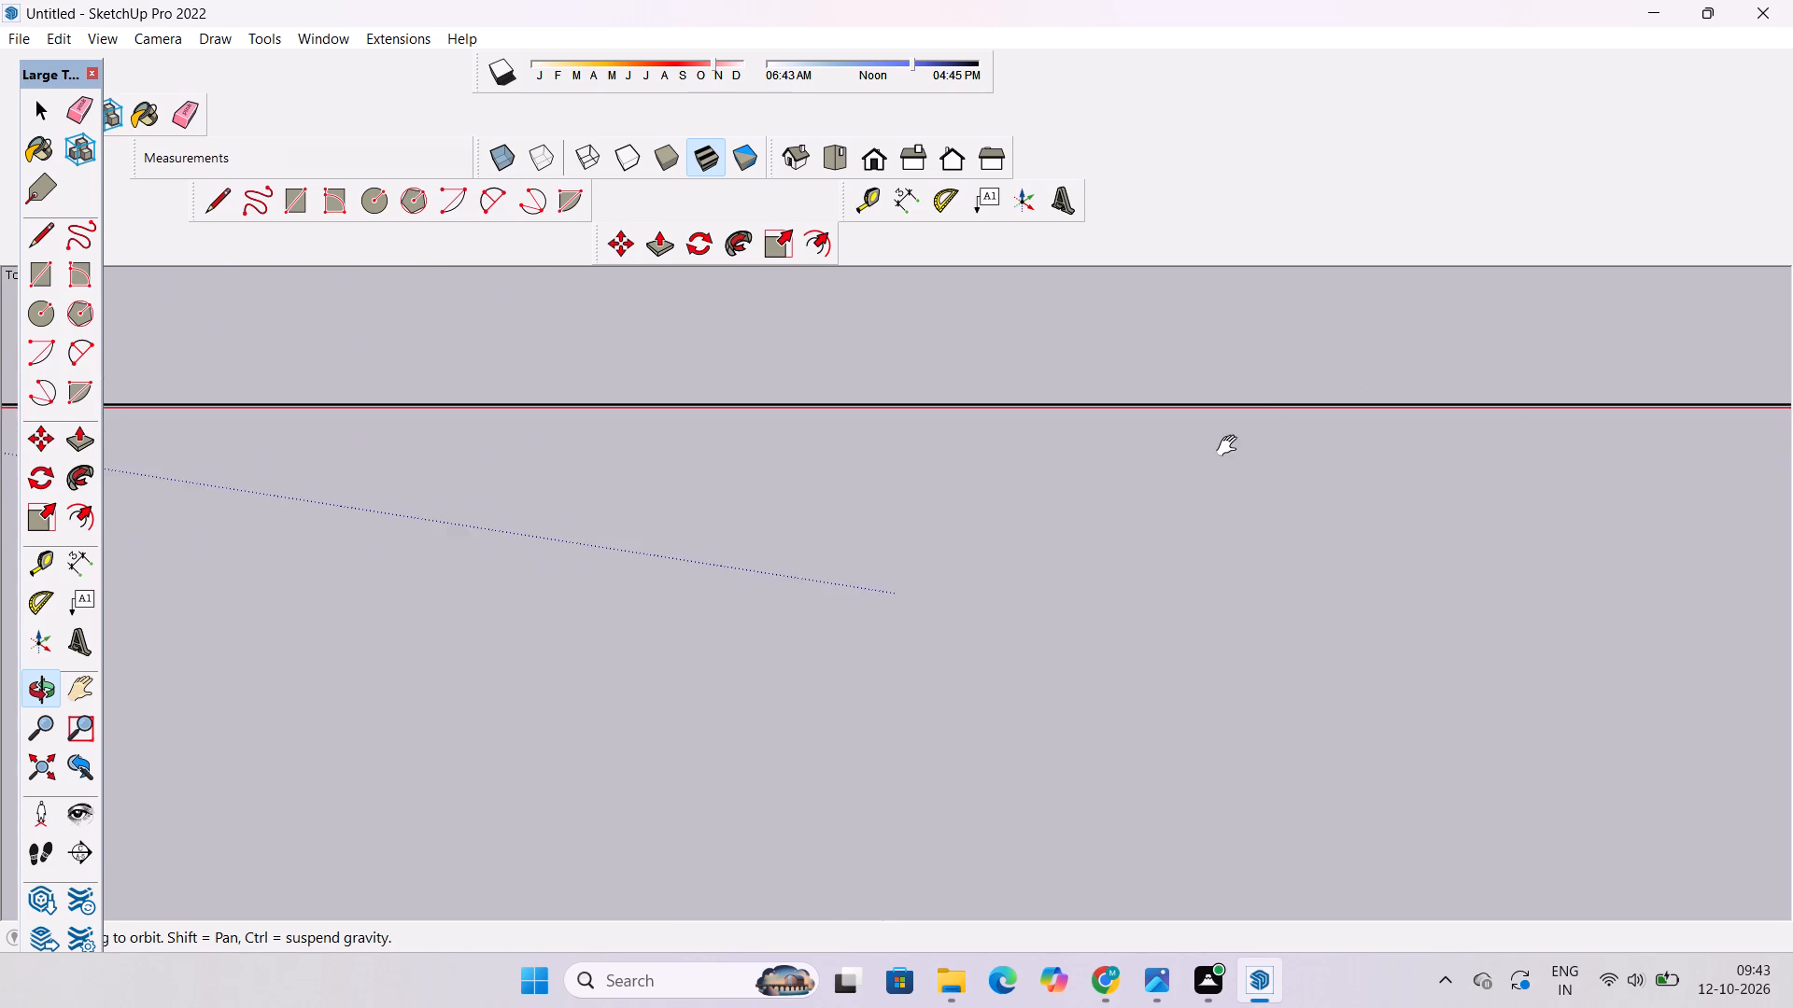
{"action": "scroll", "coordinate": [1231, 446], "scroll_direction": "down", "scroll_amount": 10, "text": "shift"}
{"action": "left_click_drag", "start_coordinate": [1792, 463], "coordinate": [1080, 357], "text": "shift"}
{"action": "left_click_drag", "start_coordinate": [1498, 449], "coordinate": [911, 441], "text": "shift"}
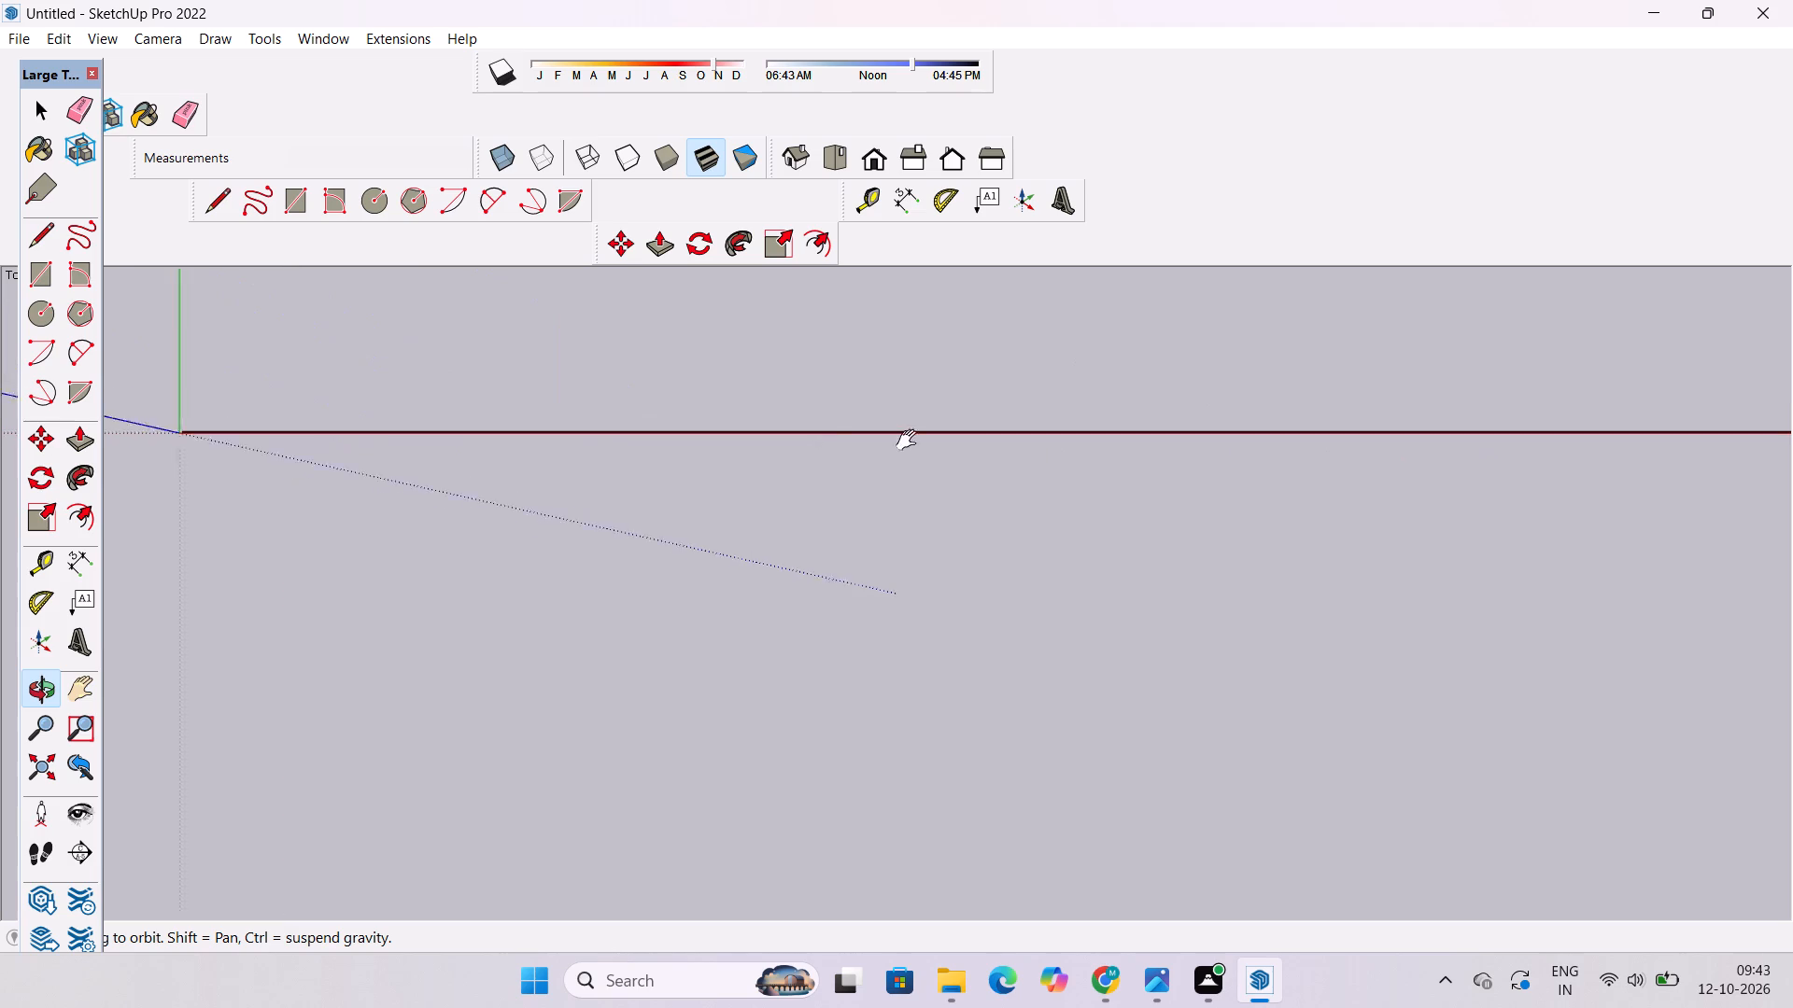
{"action": "left_click_drag", "start_coordinate": [911, 441], "coordinate": [833, 441], "text": "shift"}
{"action": "left_click_drag", "start_coordinate": [1784, 481], "coordinate": [1105, 449], "text": "shift"}
{"action": "left_click_drag", "start_coordinate": [1633, 388], "coordinate": [1182, 399], "text": "shift"}
{"action": "scroll", "coordinate": [1442, 450], "scroll_direction": "down", "scroll_amount": 14, "text": "shift"}
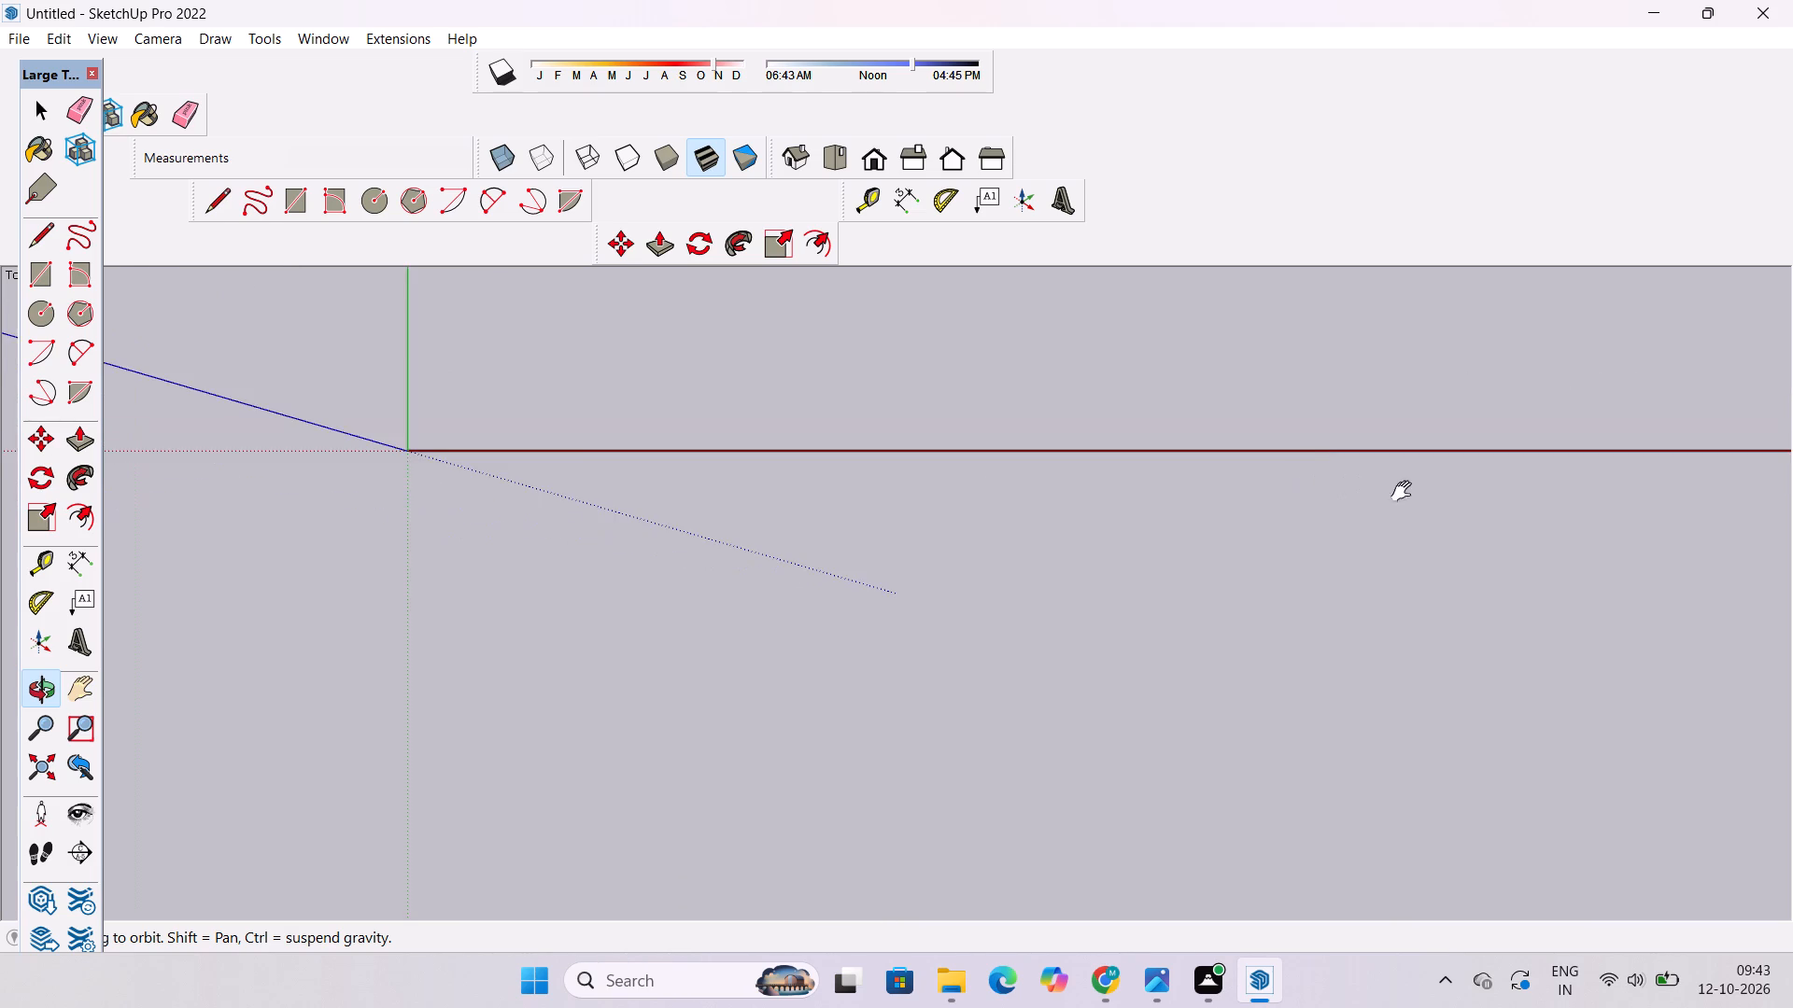
{"action": "left_click_drag", "start_coordinate": [1568, 502], "coordinate": [1182, 452], "text": "shift"}
{"action": "scroll", "coordinate": [1177, 452], "scroll_direction": "down", "scroll_amount": 13, "text": "shift"}
{"action": "left_click_drag", "start_coordinate": [1668, 540], "coordinate": [1013, 441], "text": "shift"}
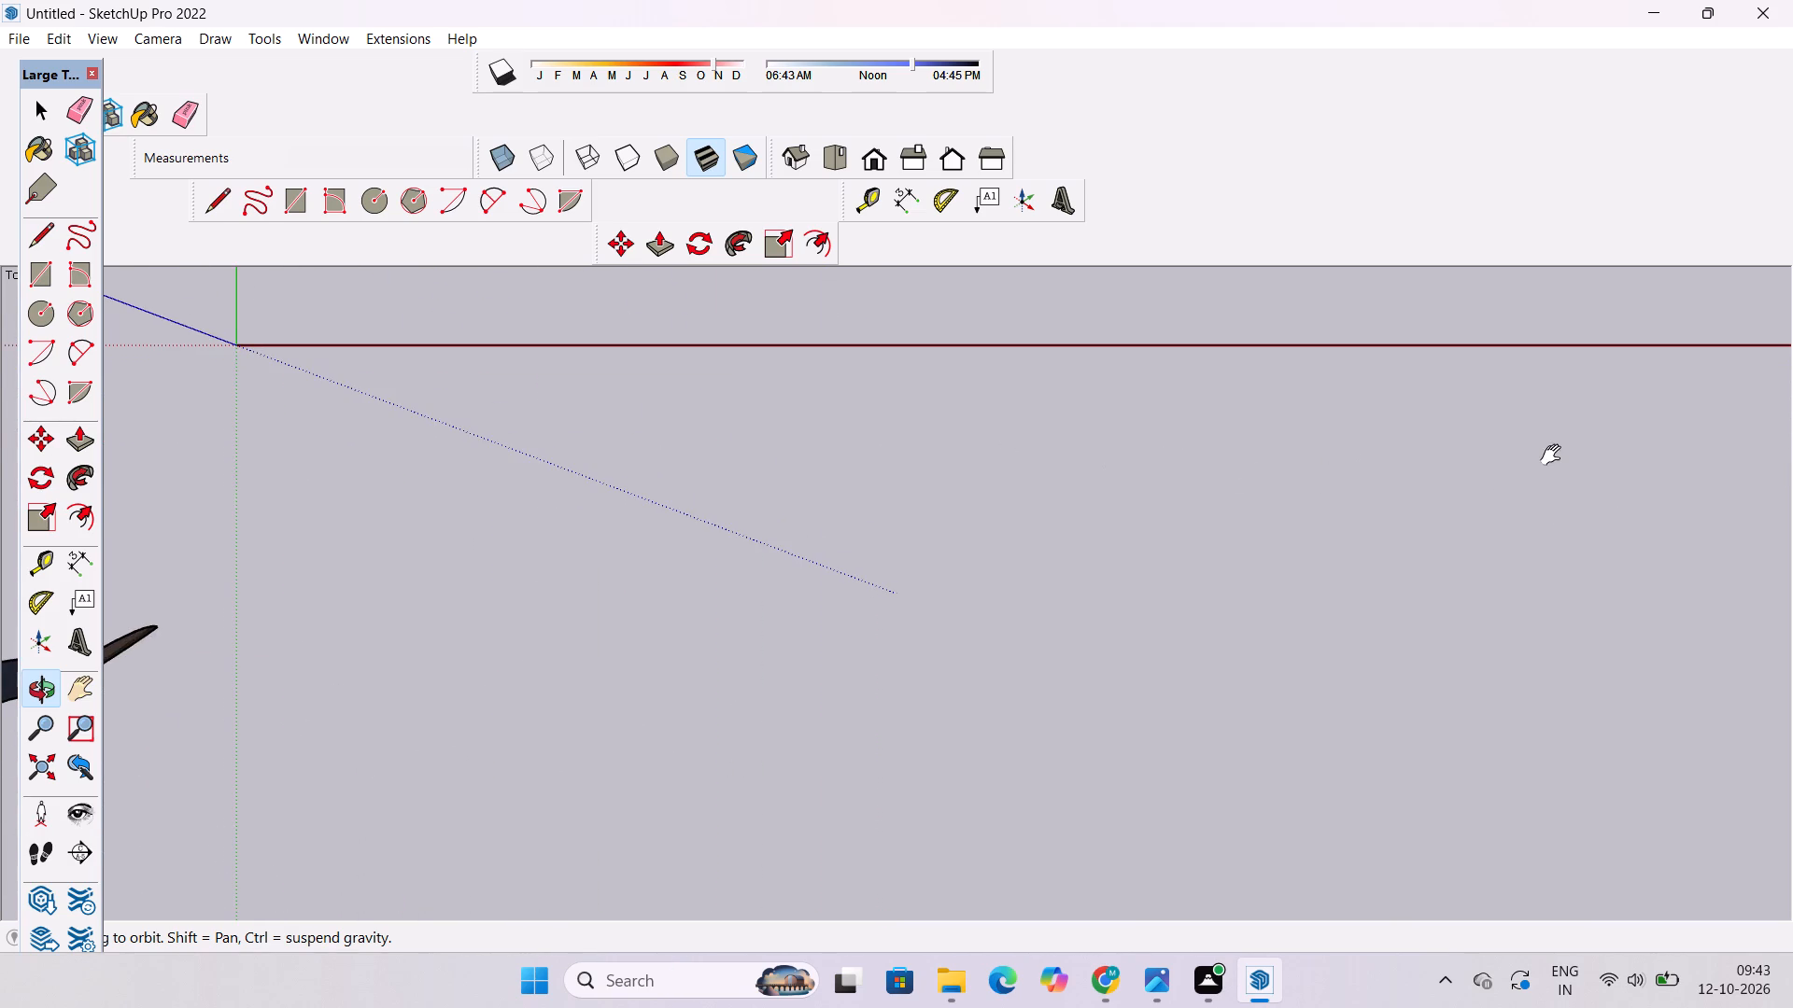
{"action": "scroll", "coordinate": [1561, 417], "scroll_direction": "up", "scroll_amount": 5}
{"action": "scroll", "coordinate": [1253, 427], "scroll_direction": "down", "scroll_amount": 20}
{"action": "scroll", "coordinate": [1253, 427], "scroll_direction": "down", "scroll_amount": 7}
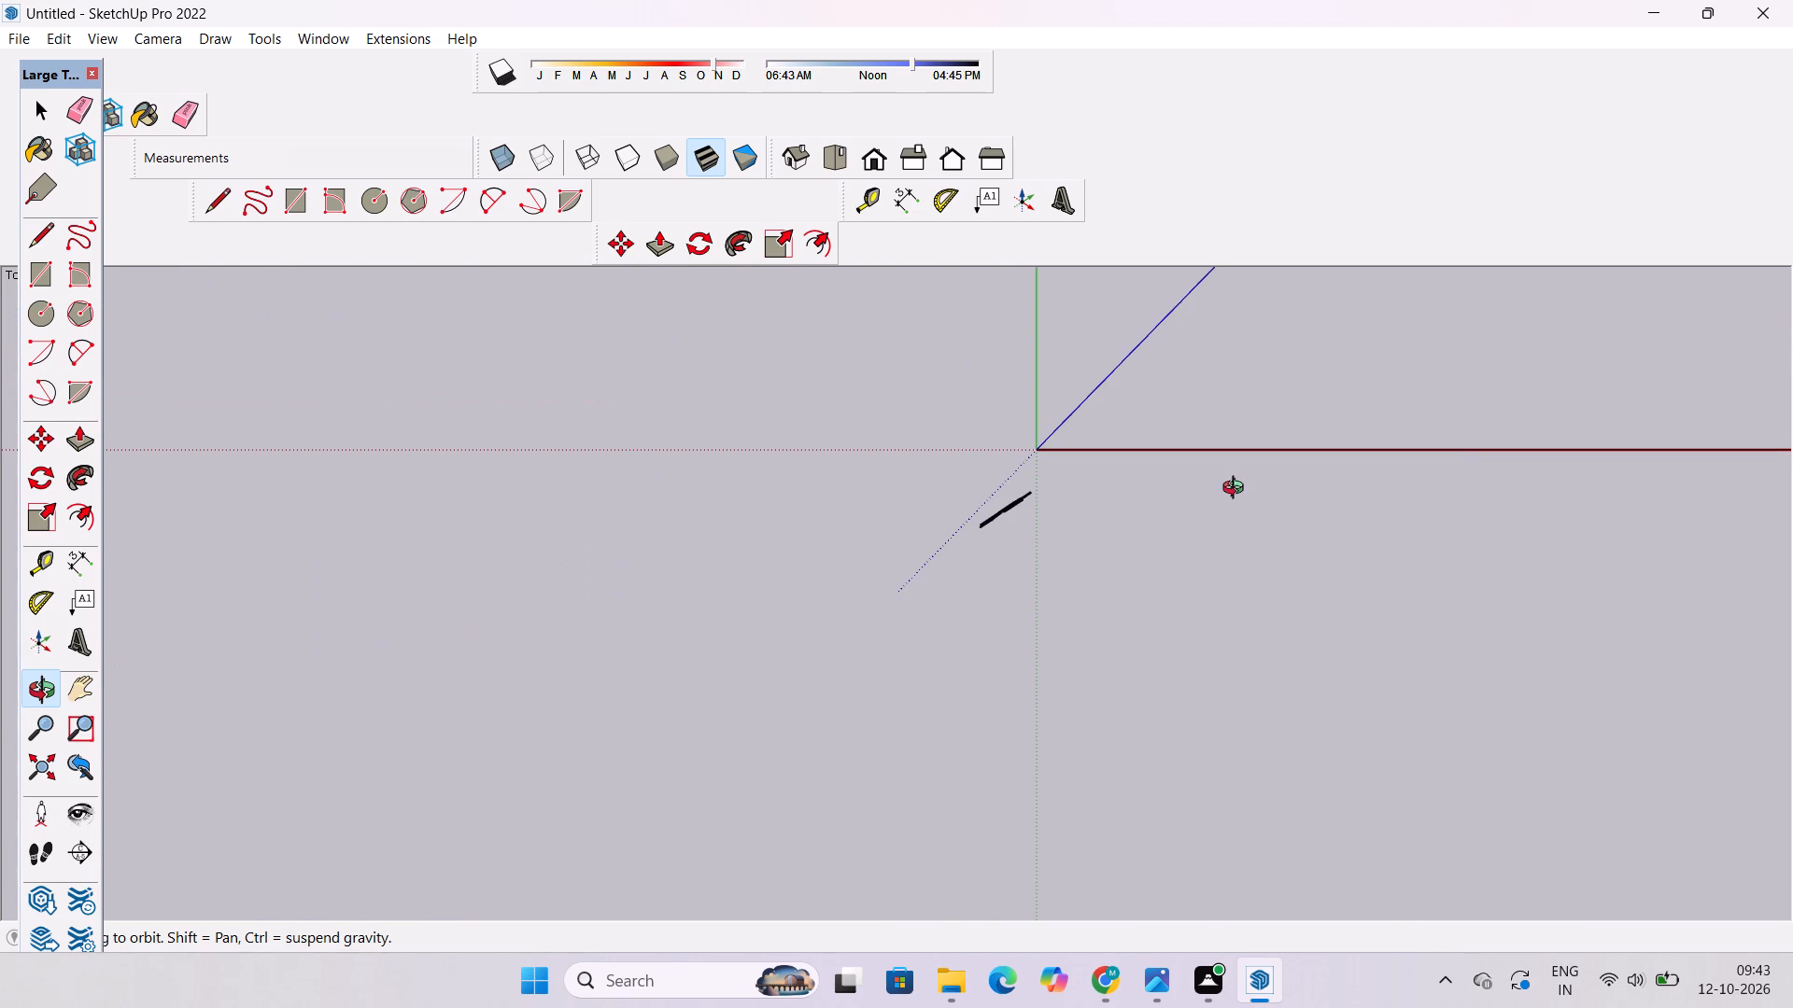
{"action": "scroll", "coordinate": [1463, 584], "scroll_direction": "up", "scroll_amount": 6}
{"action": "scroll", "coordinate": [1276, 426], "scroll_direction": "up", "scroll_amount": 3}
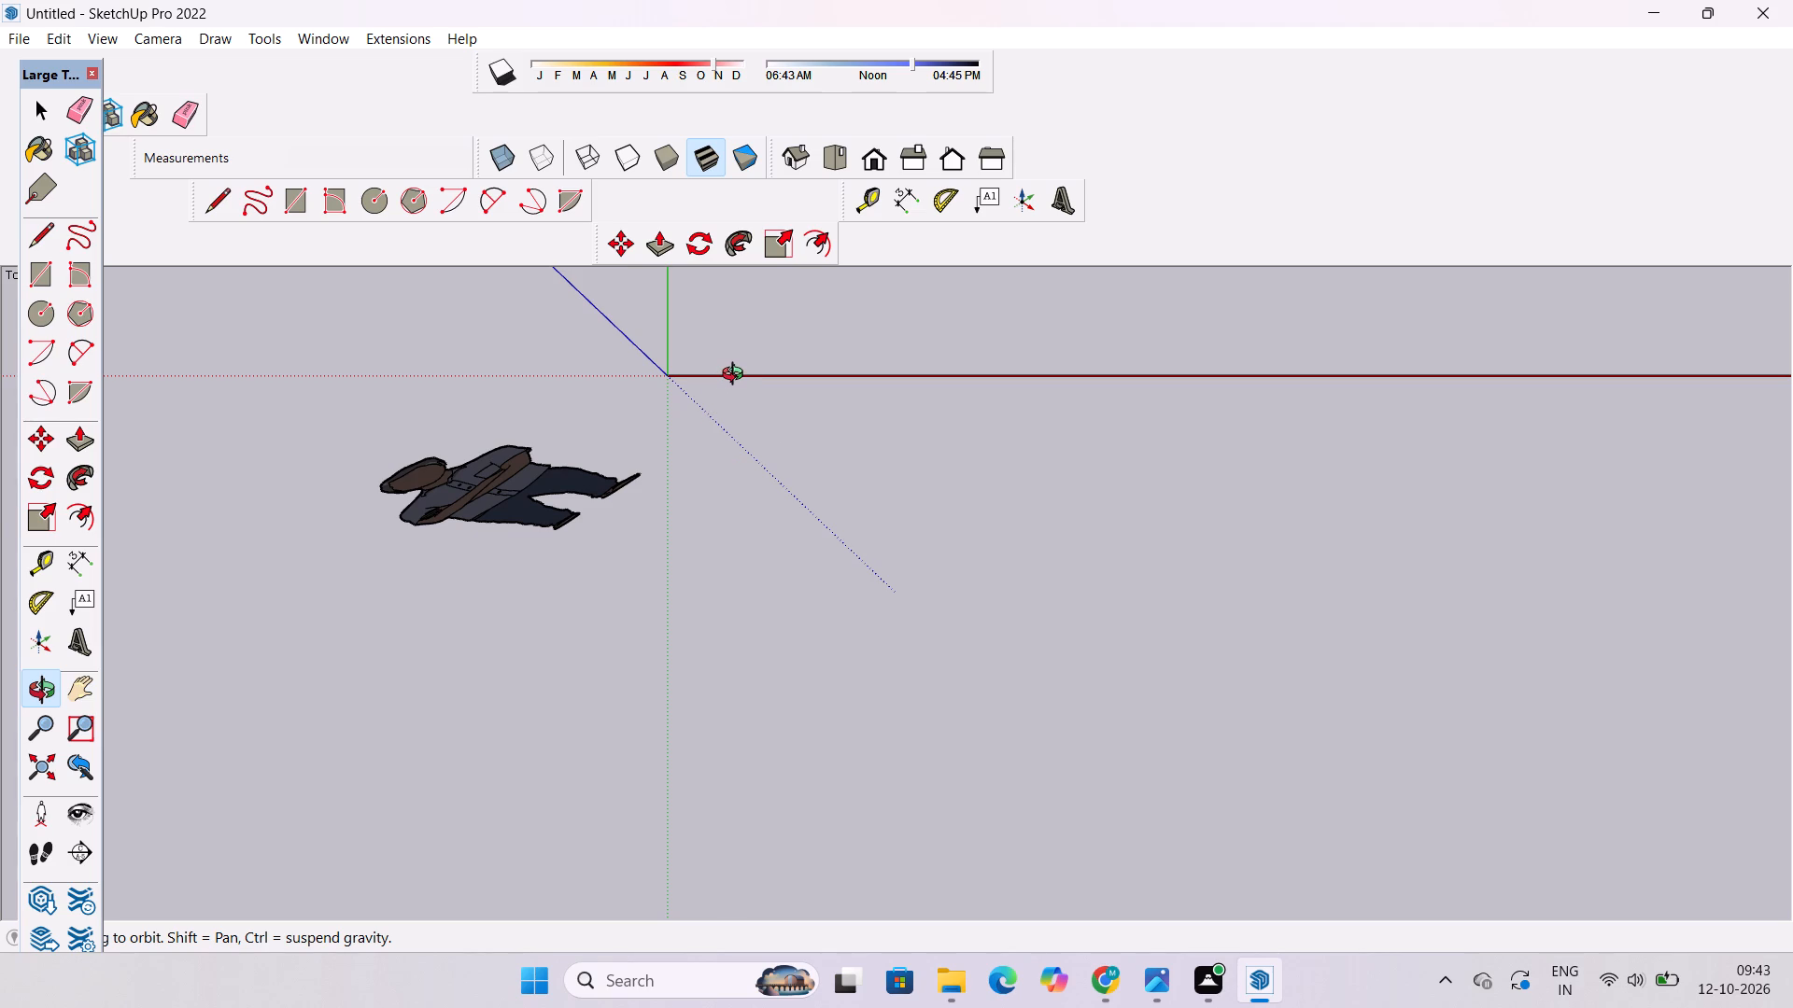
{"action": "scroll", "coordinate": [735, 376], "scroll_direction": "down", "scroll_amount": 1}
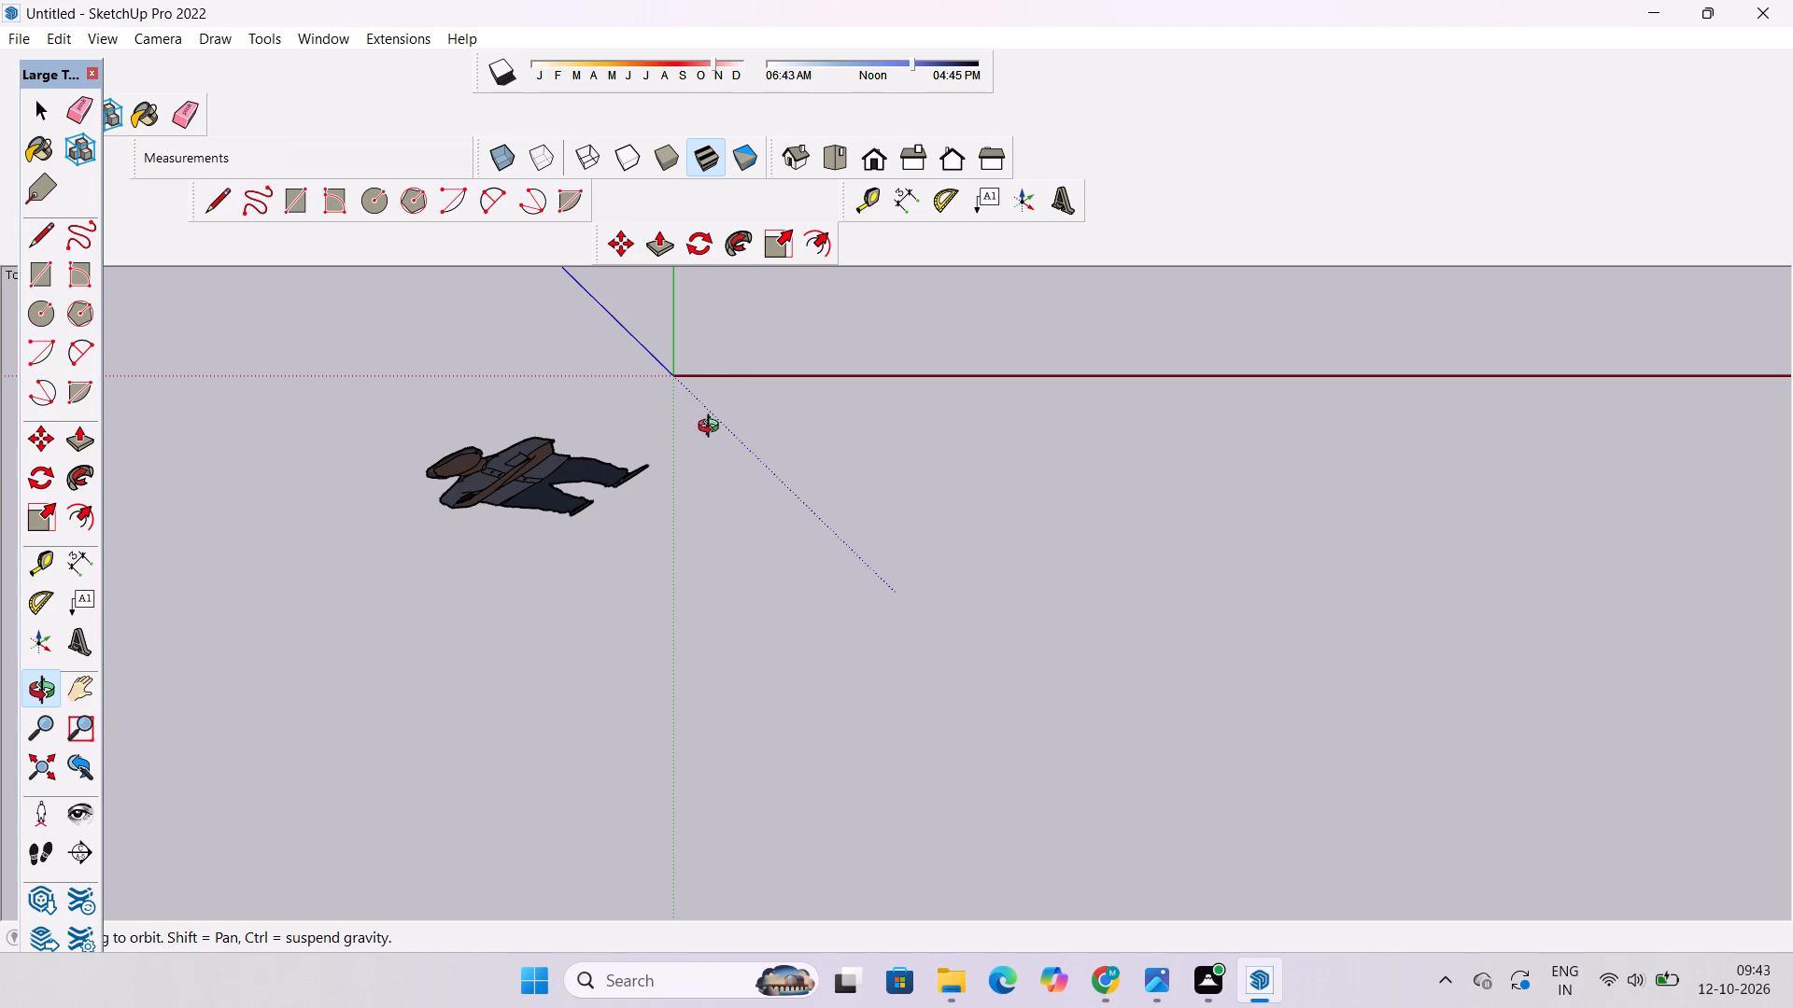
{"action": "scroll", "coordinate": [727, 517], "scroll_direction": "down", "scroll_amount": 3}
{"action": "scroll", "coordinate": [800, 360], "scroll_direction": "up", "scroll_amount": 15}
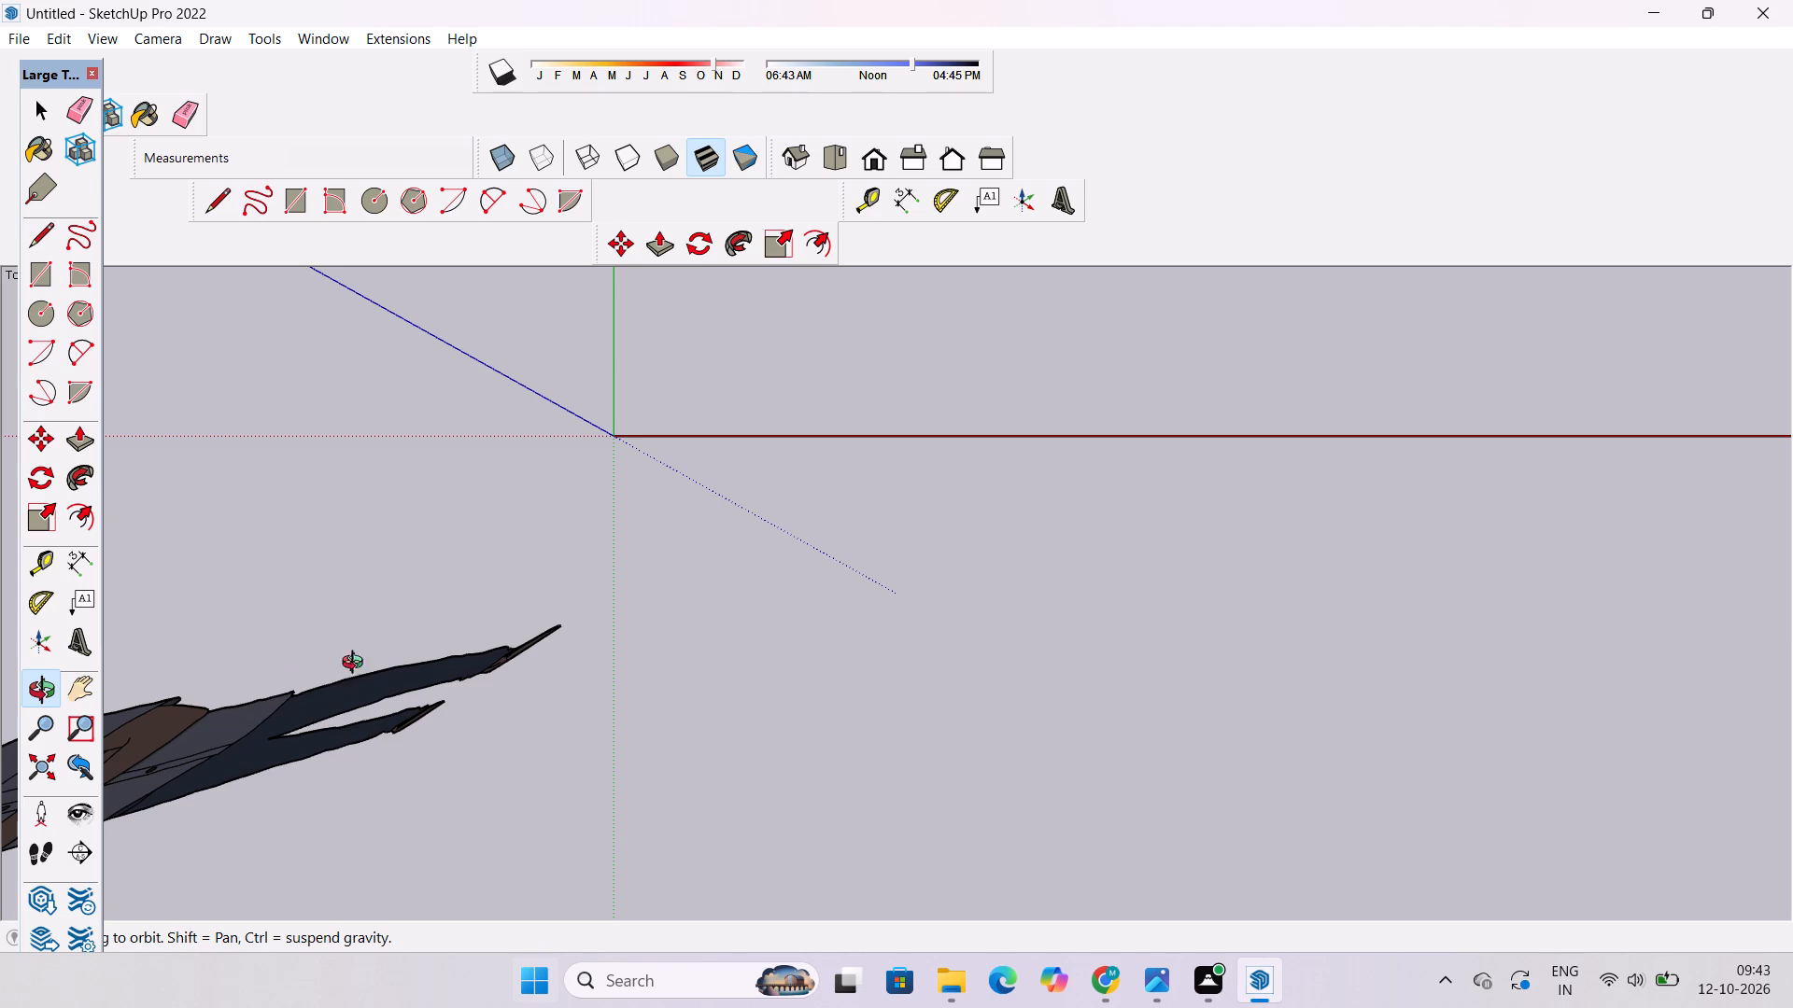
{"action": "scroll", "coordinate": [473, 635], "scroll_direction": "down", "scroll_amount": 1}
{"action": "scroll", "coordinate": [1438, 442], "scroll_direction": "up", "scroll_amount": 1}
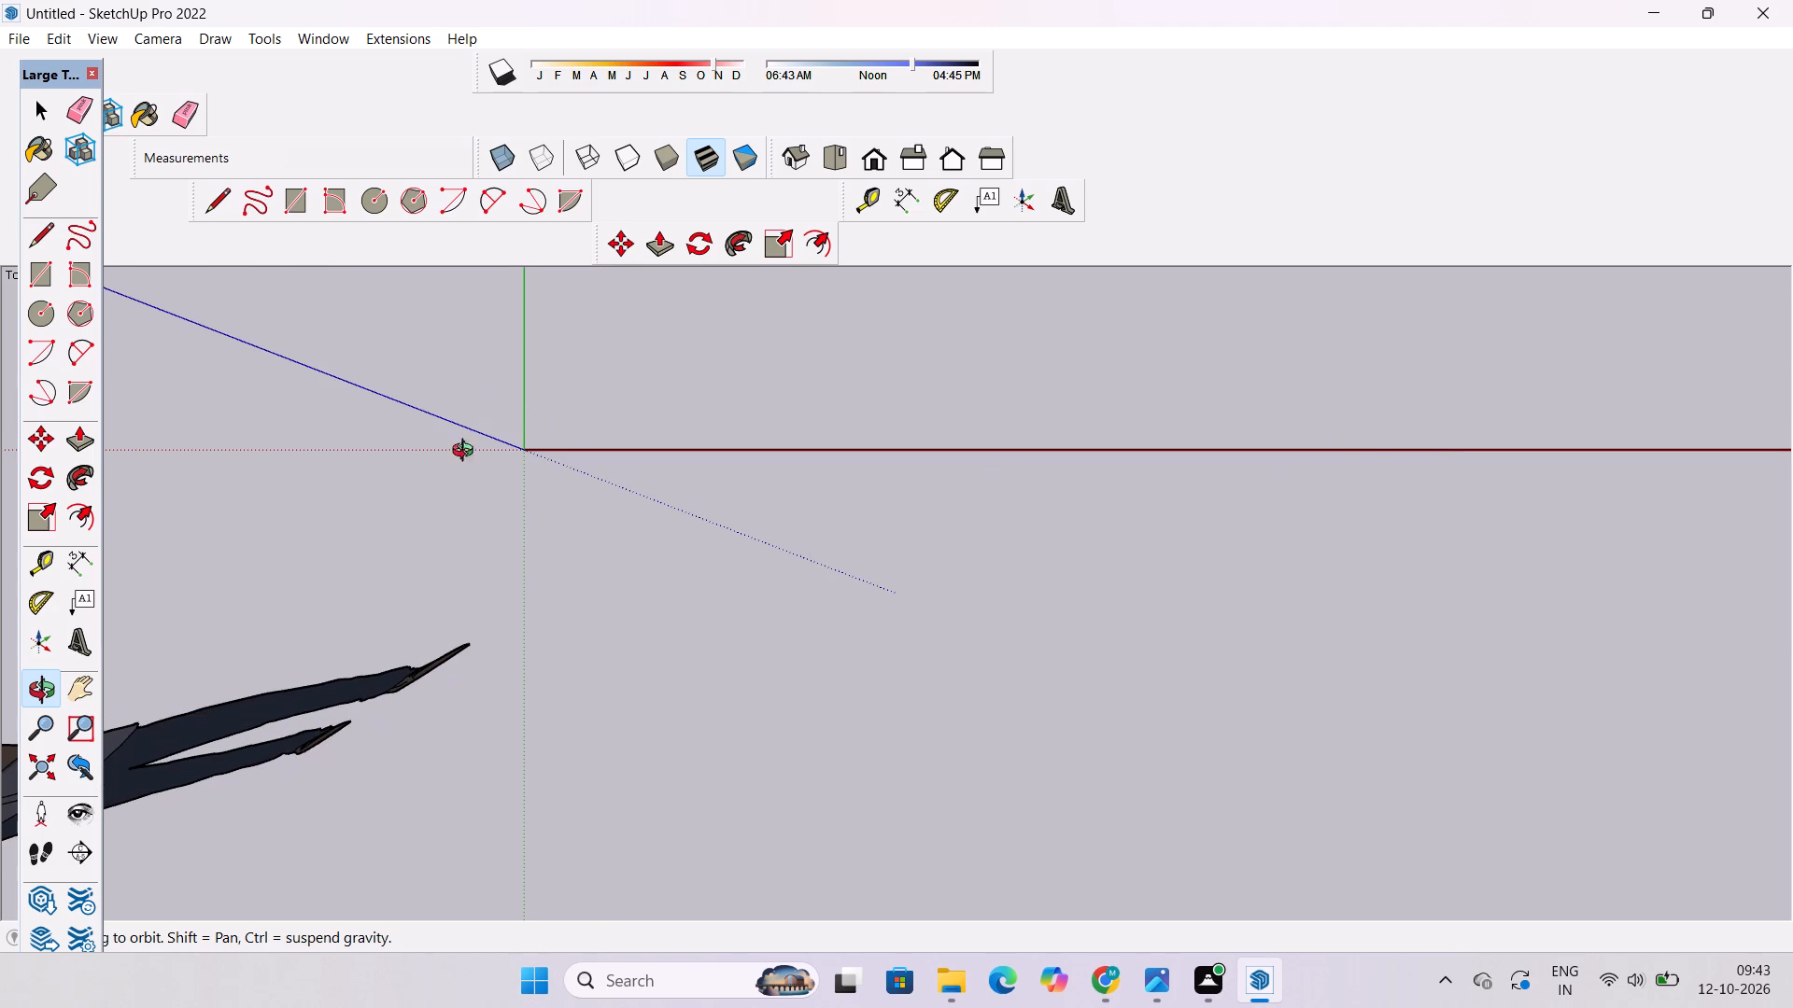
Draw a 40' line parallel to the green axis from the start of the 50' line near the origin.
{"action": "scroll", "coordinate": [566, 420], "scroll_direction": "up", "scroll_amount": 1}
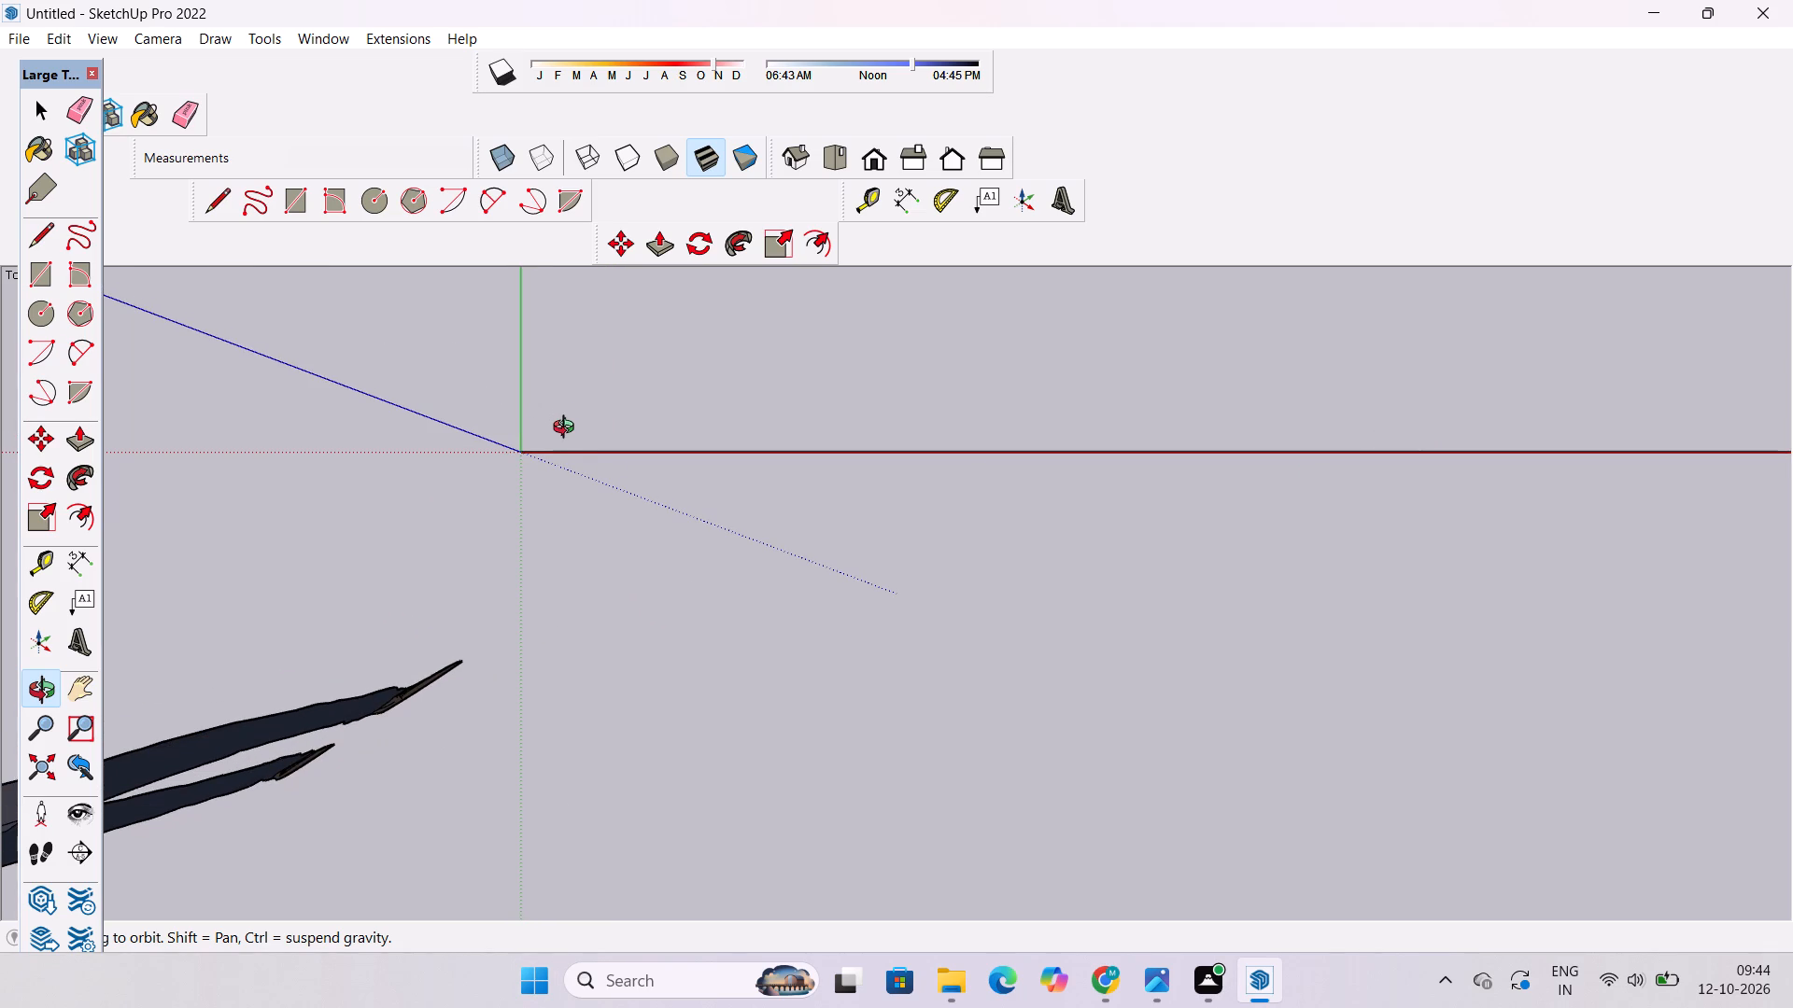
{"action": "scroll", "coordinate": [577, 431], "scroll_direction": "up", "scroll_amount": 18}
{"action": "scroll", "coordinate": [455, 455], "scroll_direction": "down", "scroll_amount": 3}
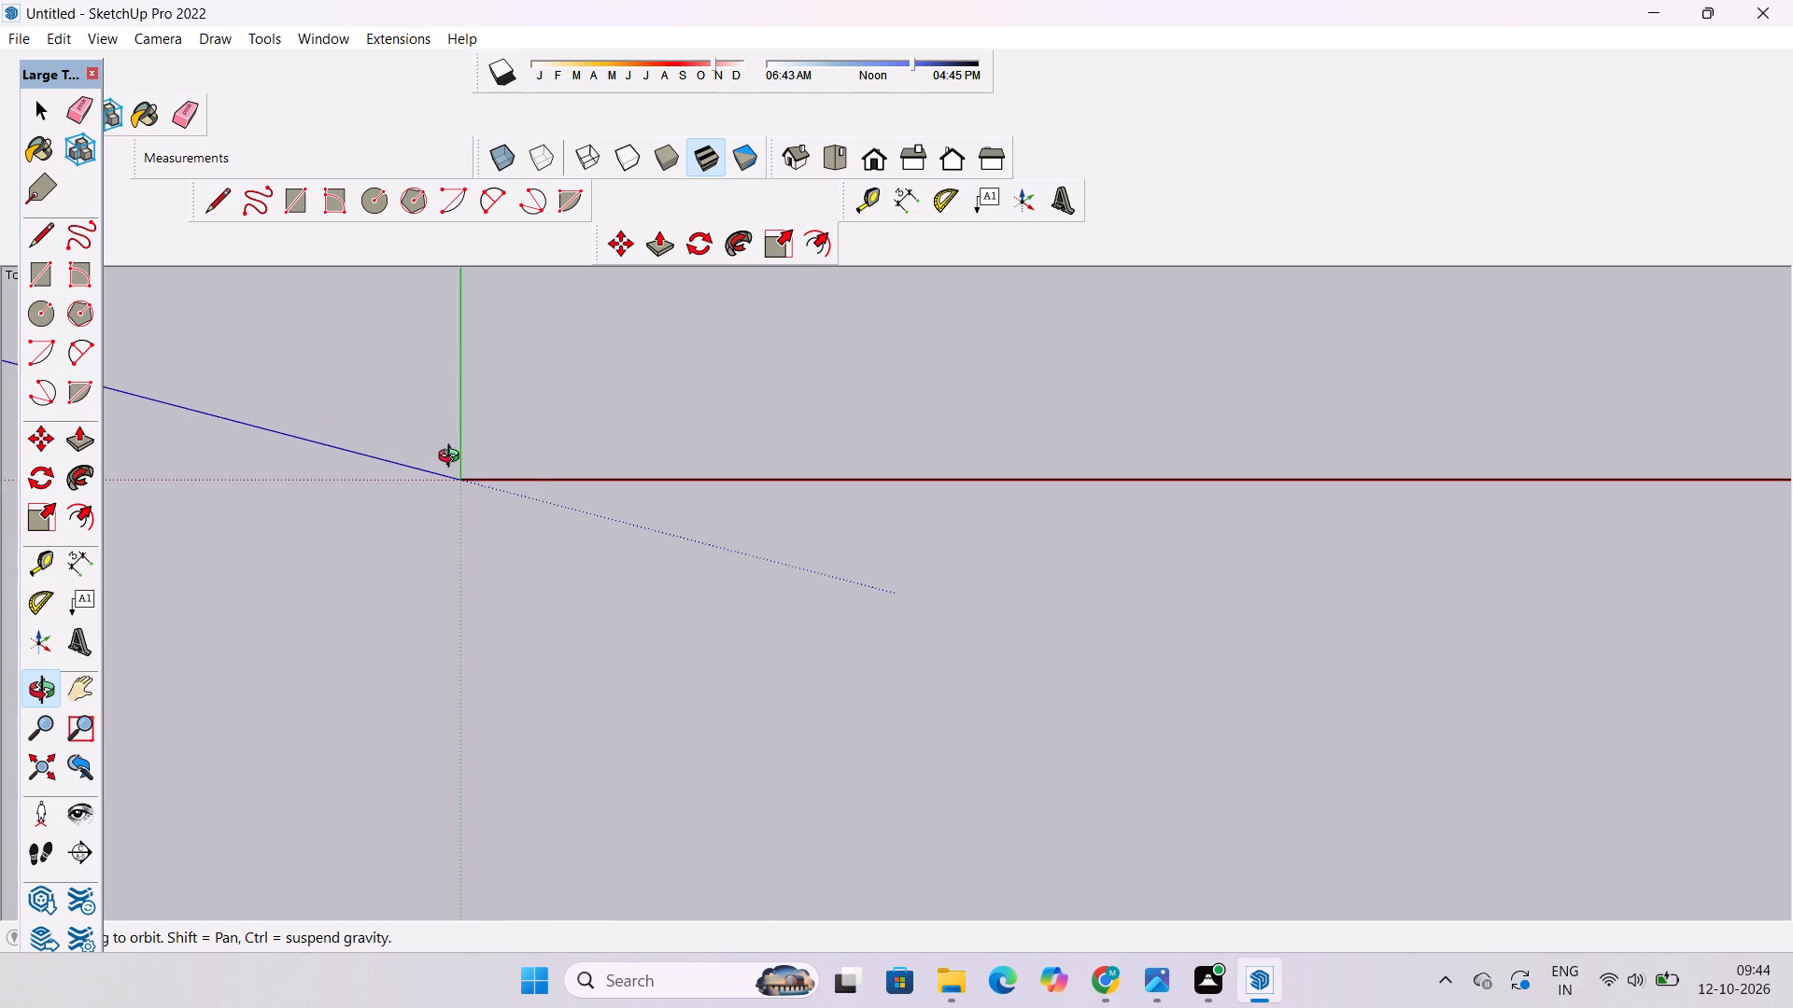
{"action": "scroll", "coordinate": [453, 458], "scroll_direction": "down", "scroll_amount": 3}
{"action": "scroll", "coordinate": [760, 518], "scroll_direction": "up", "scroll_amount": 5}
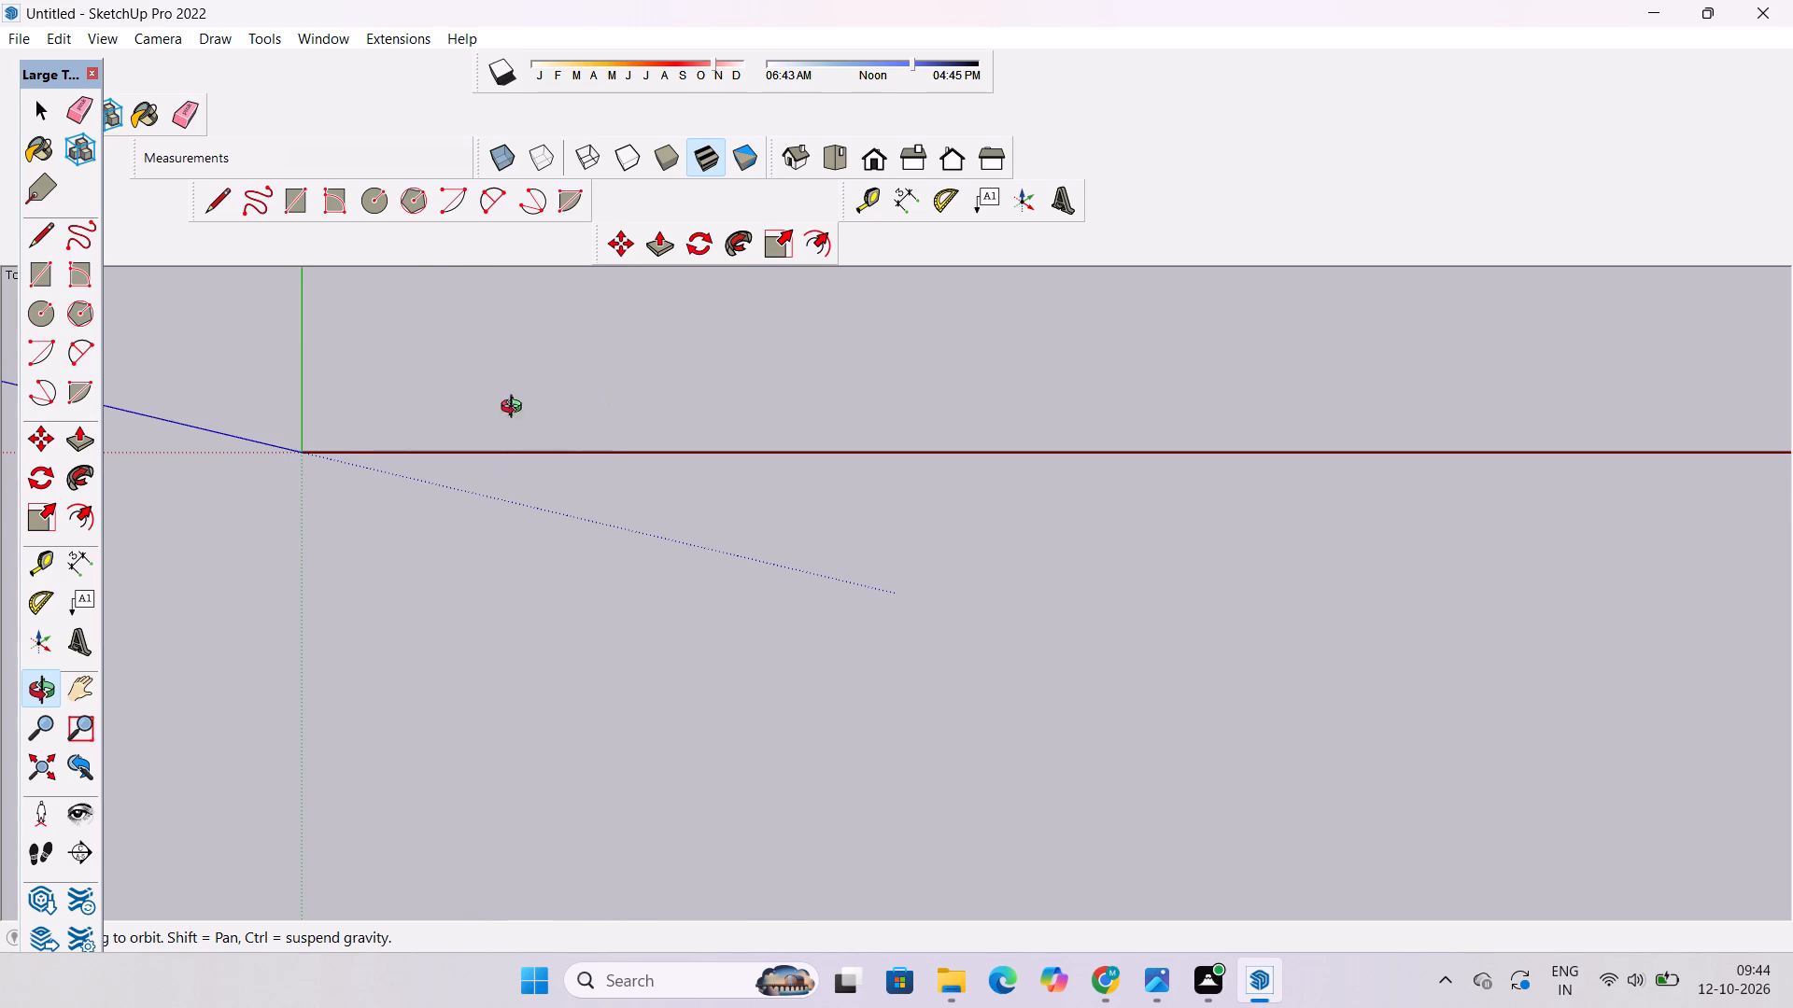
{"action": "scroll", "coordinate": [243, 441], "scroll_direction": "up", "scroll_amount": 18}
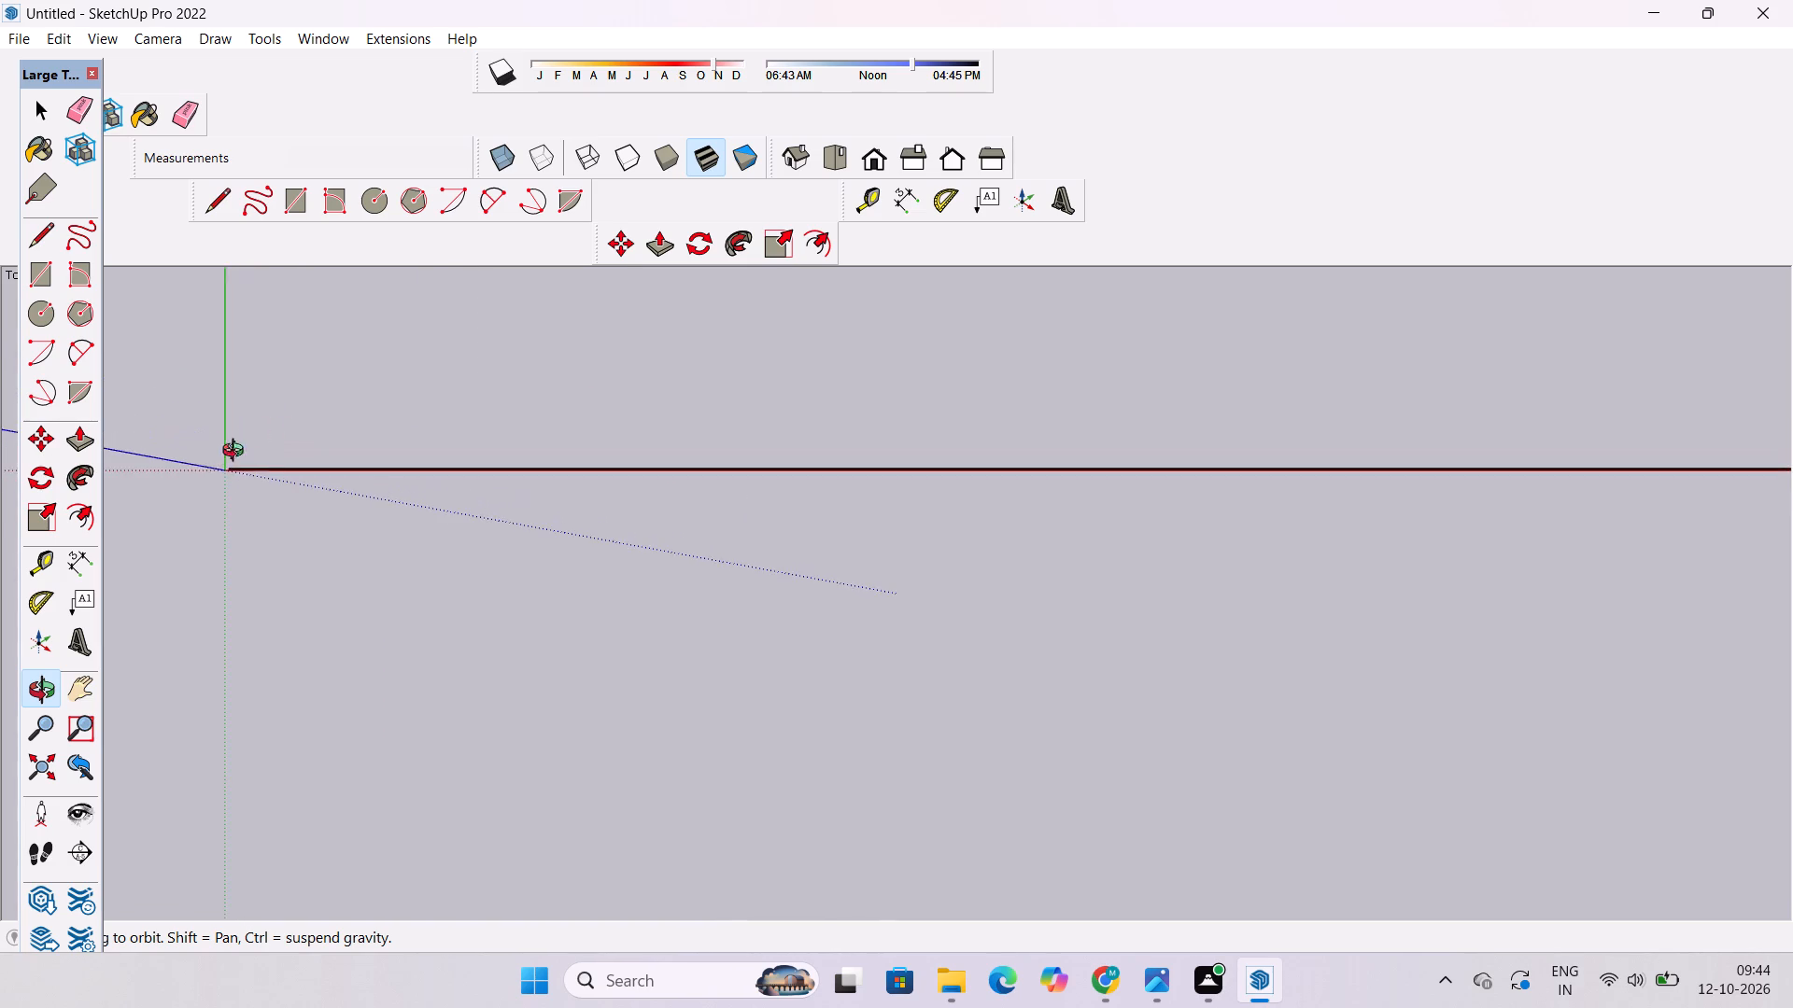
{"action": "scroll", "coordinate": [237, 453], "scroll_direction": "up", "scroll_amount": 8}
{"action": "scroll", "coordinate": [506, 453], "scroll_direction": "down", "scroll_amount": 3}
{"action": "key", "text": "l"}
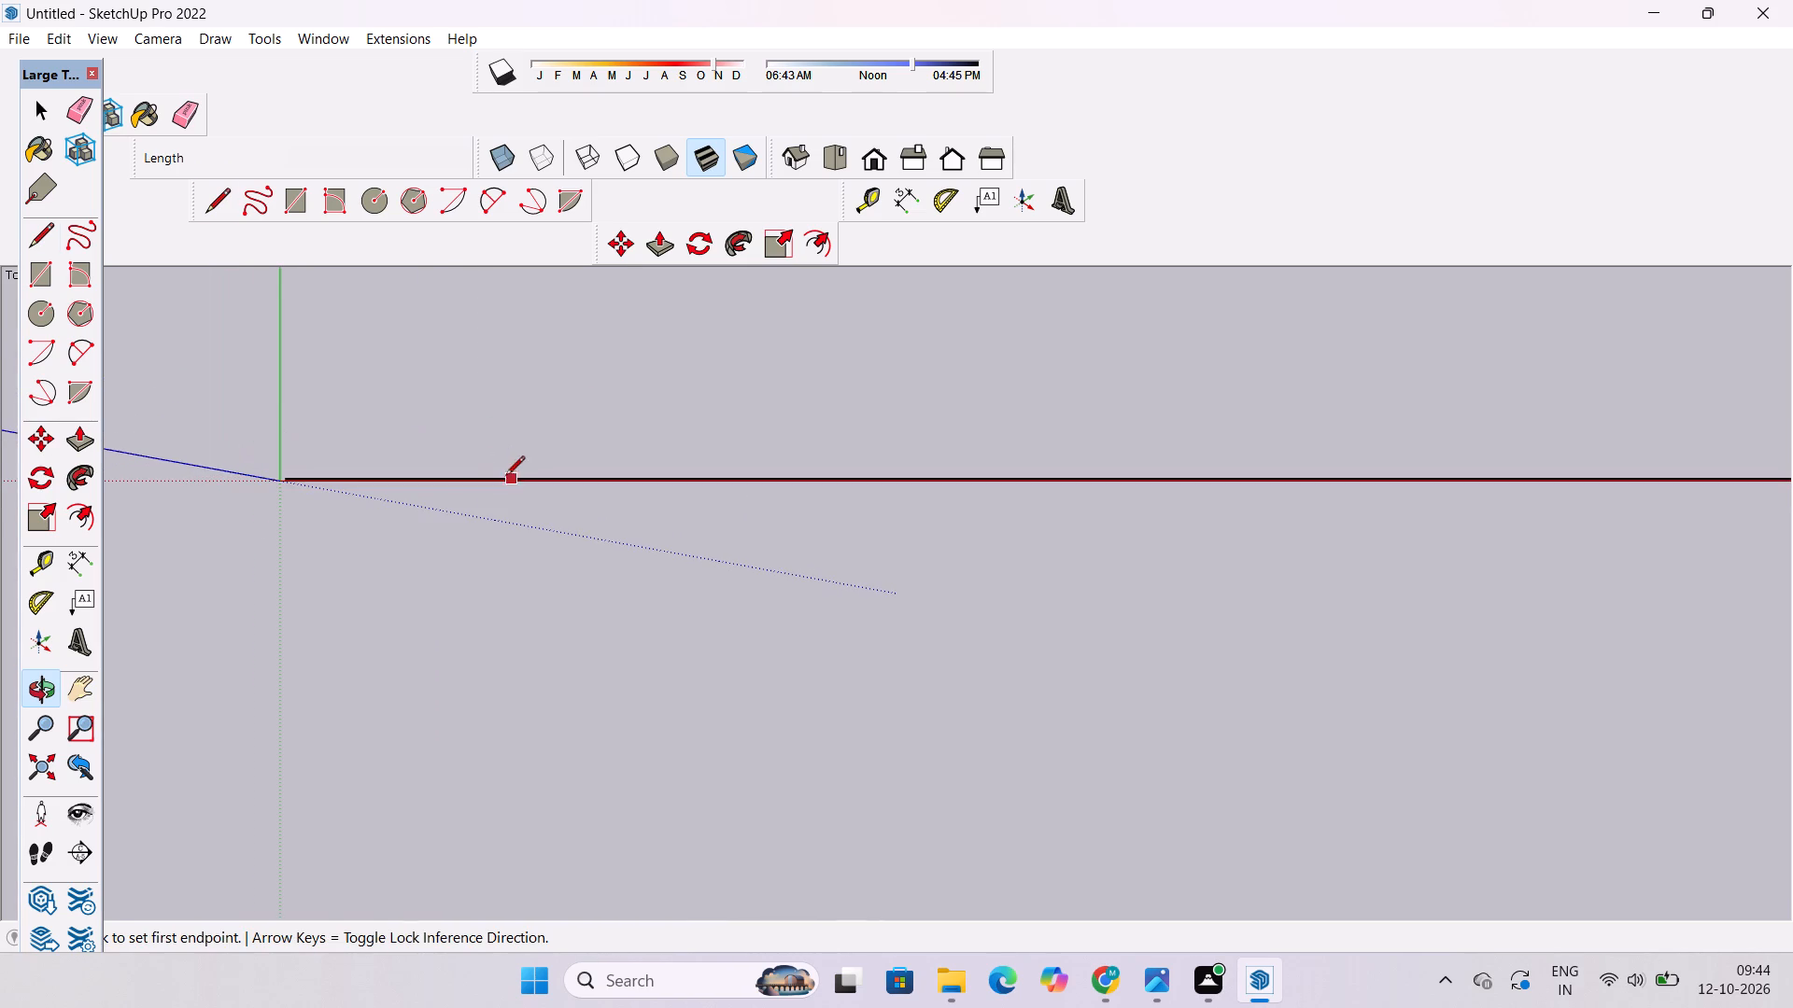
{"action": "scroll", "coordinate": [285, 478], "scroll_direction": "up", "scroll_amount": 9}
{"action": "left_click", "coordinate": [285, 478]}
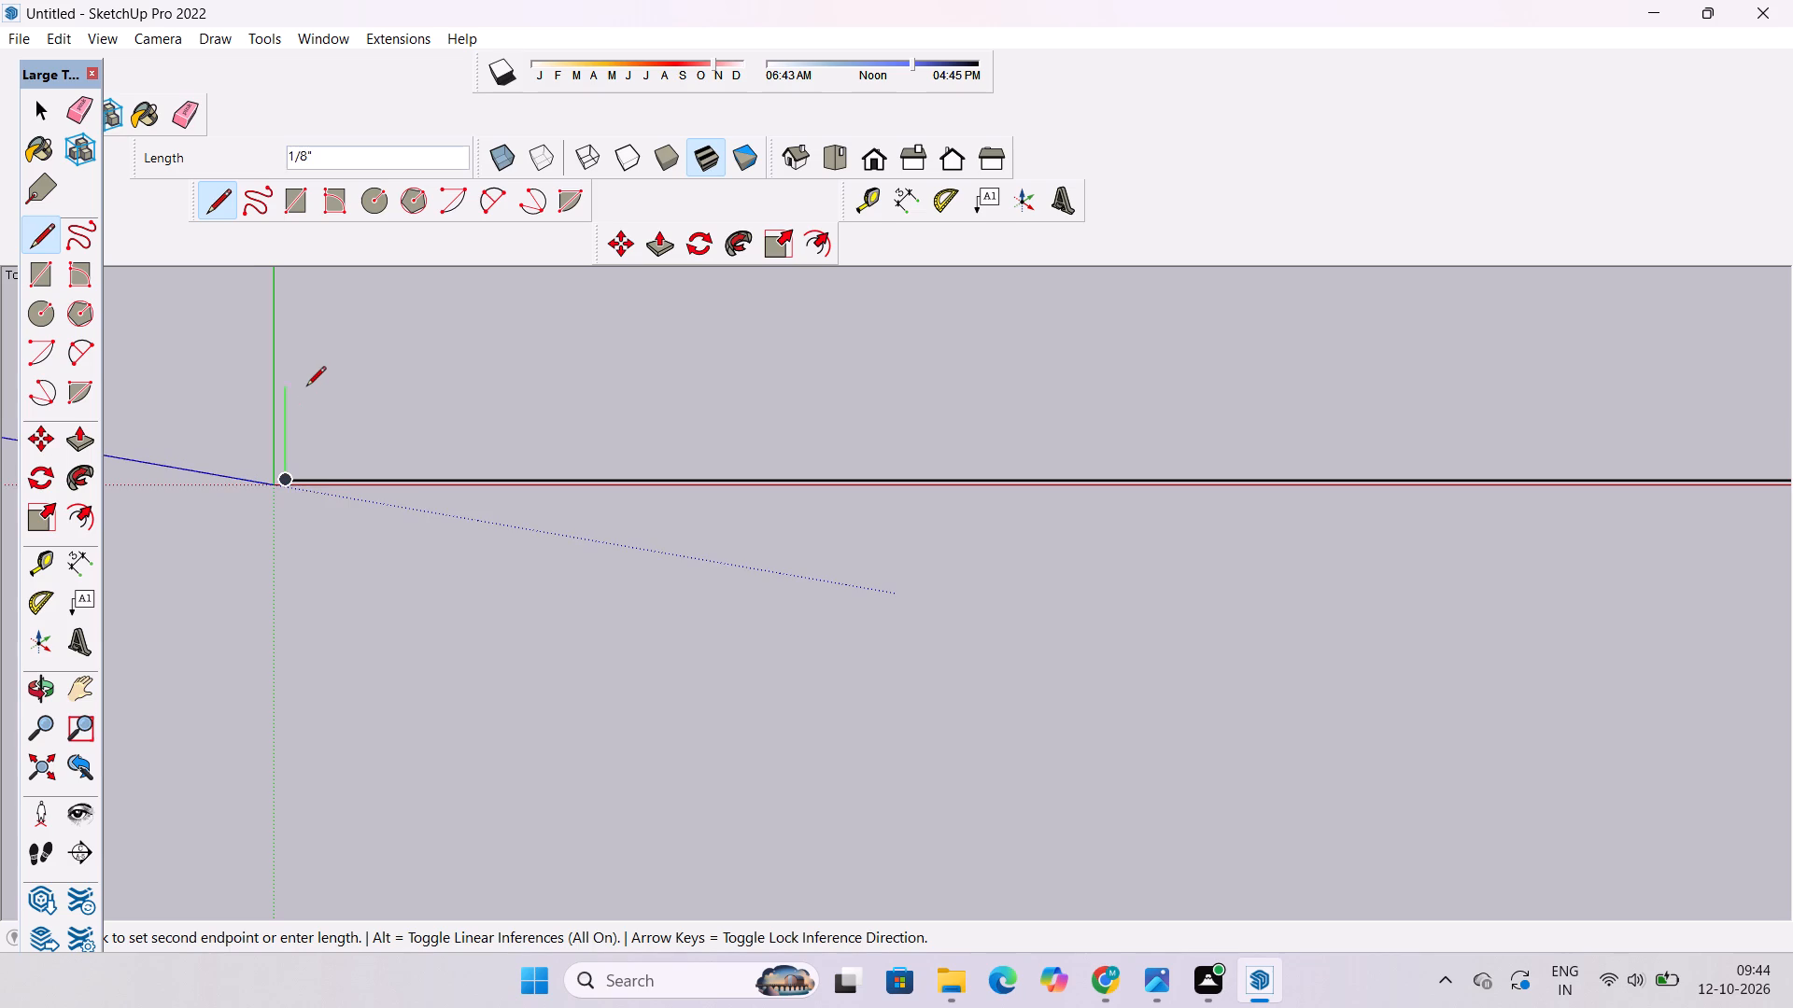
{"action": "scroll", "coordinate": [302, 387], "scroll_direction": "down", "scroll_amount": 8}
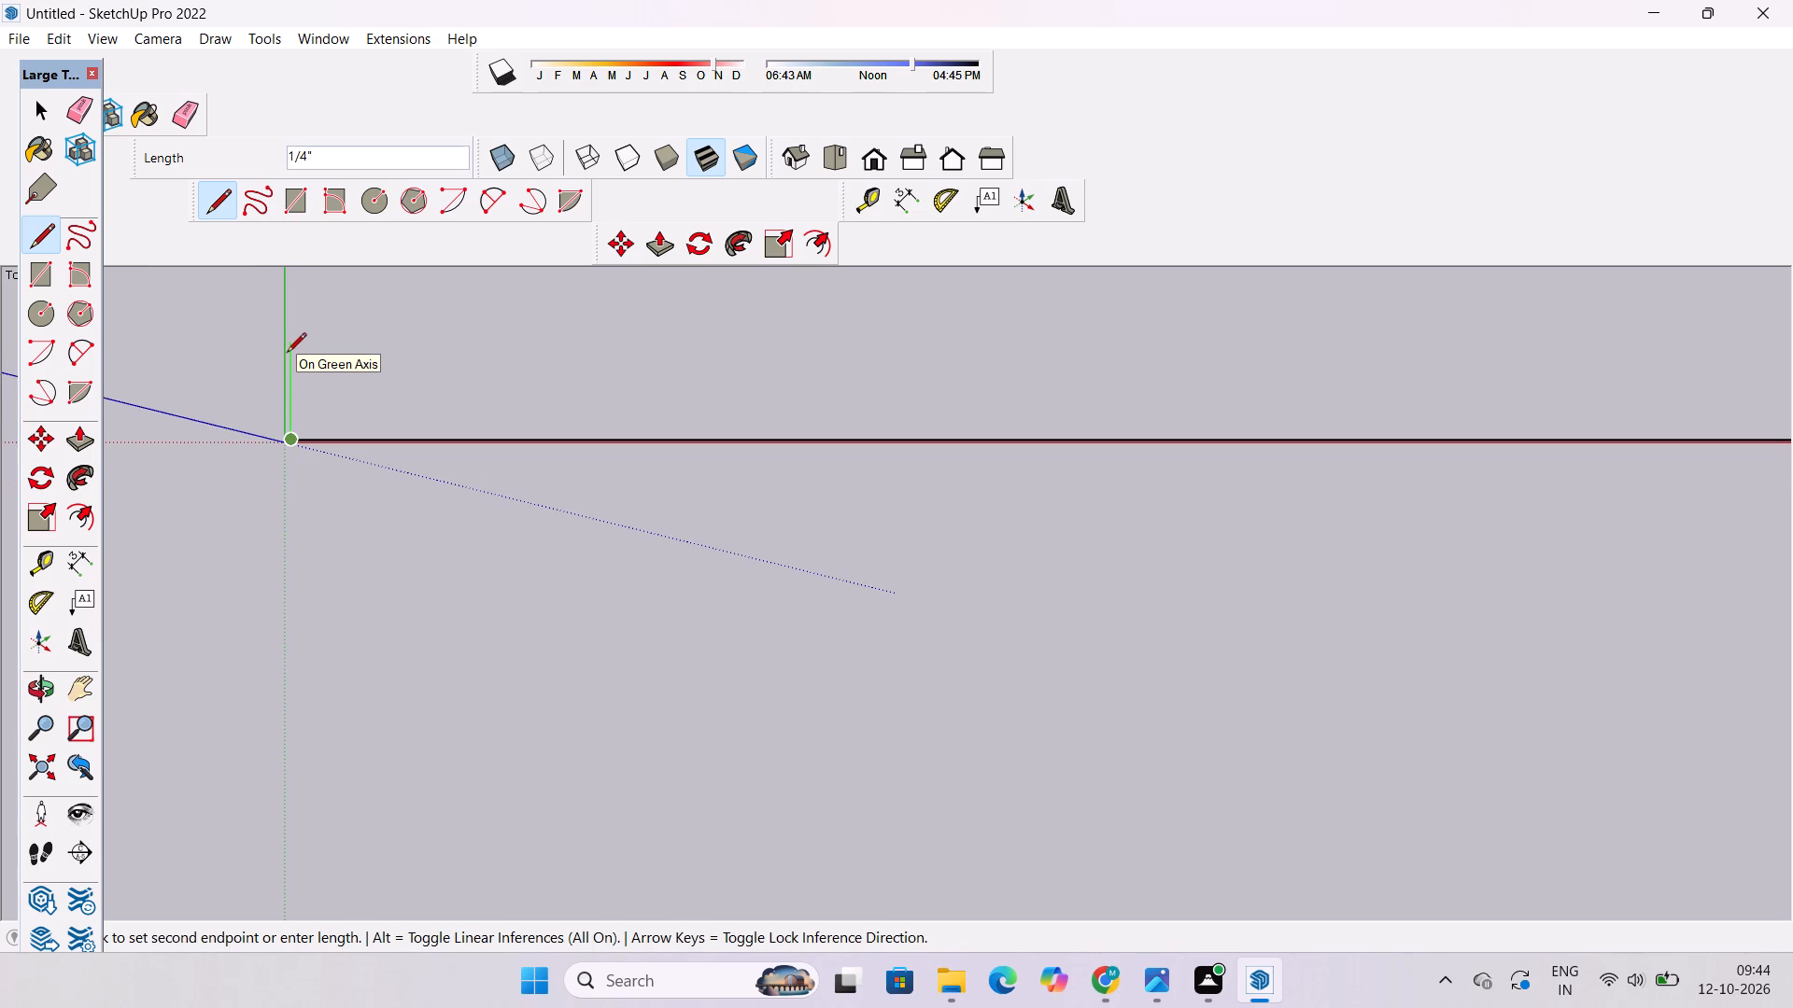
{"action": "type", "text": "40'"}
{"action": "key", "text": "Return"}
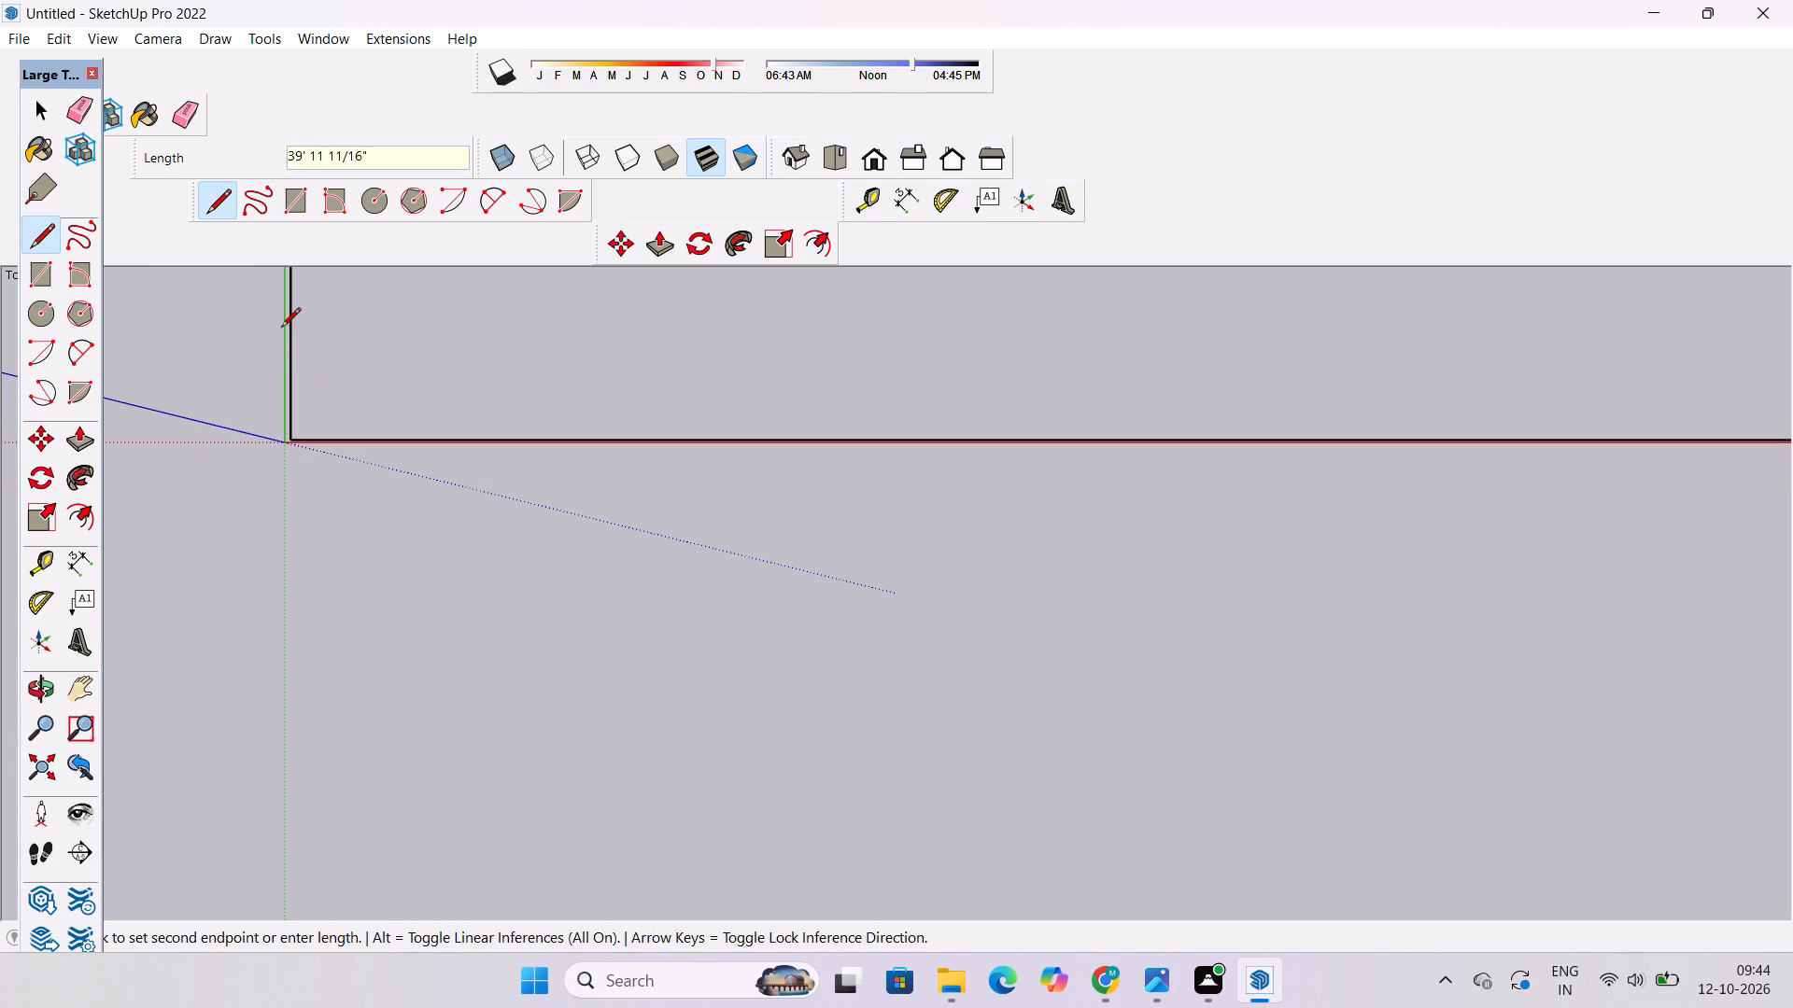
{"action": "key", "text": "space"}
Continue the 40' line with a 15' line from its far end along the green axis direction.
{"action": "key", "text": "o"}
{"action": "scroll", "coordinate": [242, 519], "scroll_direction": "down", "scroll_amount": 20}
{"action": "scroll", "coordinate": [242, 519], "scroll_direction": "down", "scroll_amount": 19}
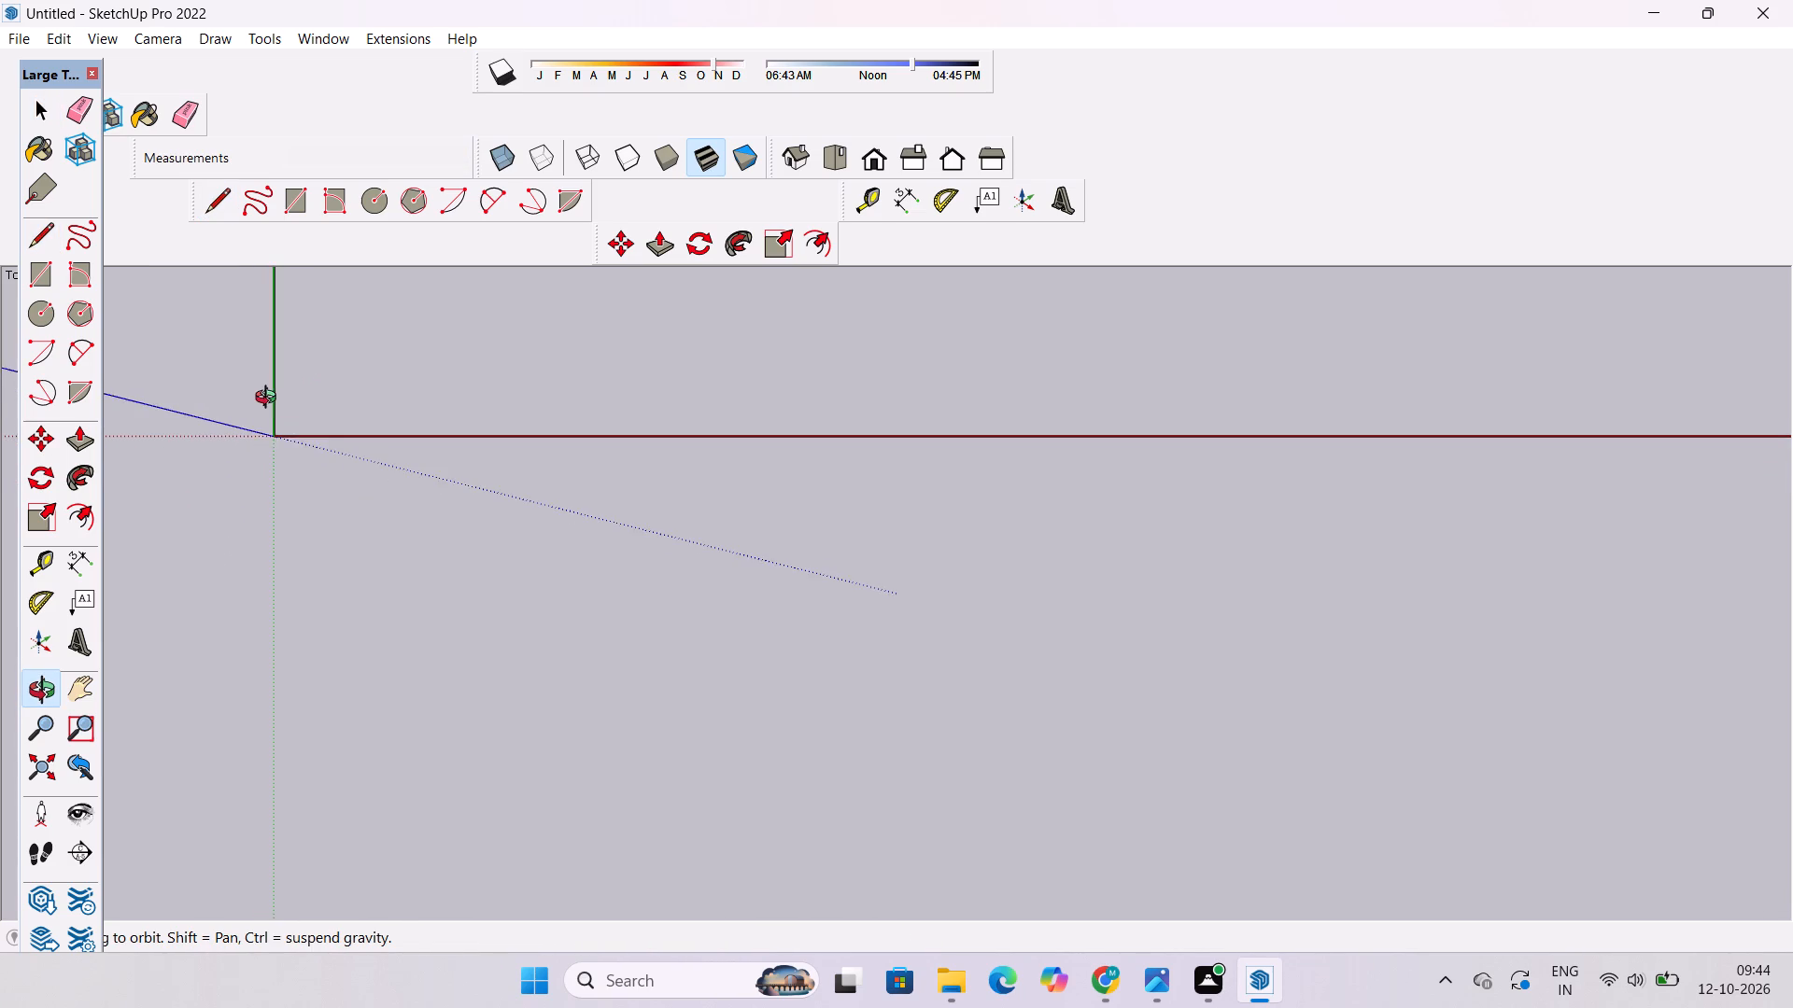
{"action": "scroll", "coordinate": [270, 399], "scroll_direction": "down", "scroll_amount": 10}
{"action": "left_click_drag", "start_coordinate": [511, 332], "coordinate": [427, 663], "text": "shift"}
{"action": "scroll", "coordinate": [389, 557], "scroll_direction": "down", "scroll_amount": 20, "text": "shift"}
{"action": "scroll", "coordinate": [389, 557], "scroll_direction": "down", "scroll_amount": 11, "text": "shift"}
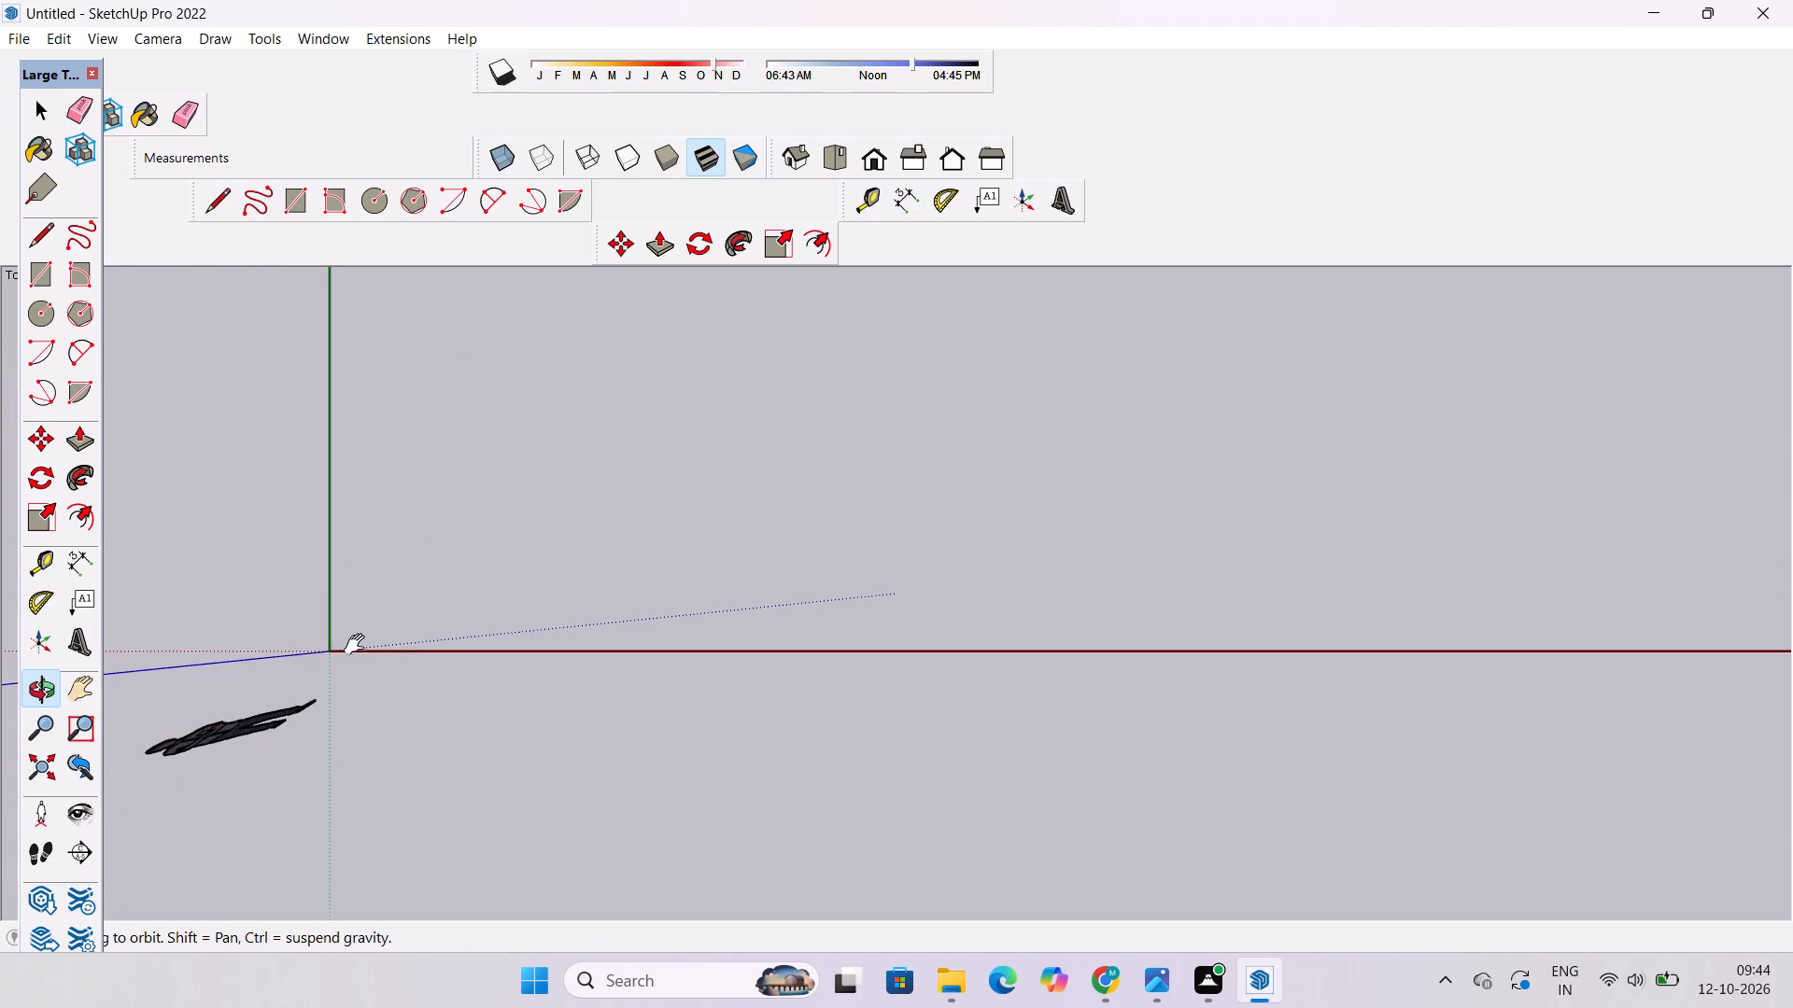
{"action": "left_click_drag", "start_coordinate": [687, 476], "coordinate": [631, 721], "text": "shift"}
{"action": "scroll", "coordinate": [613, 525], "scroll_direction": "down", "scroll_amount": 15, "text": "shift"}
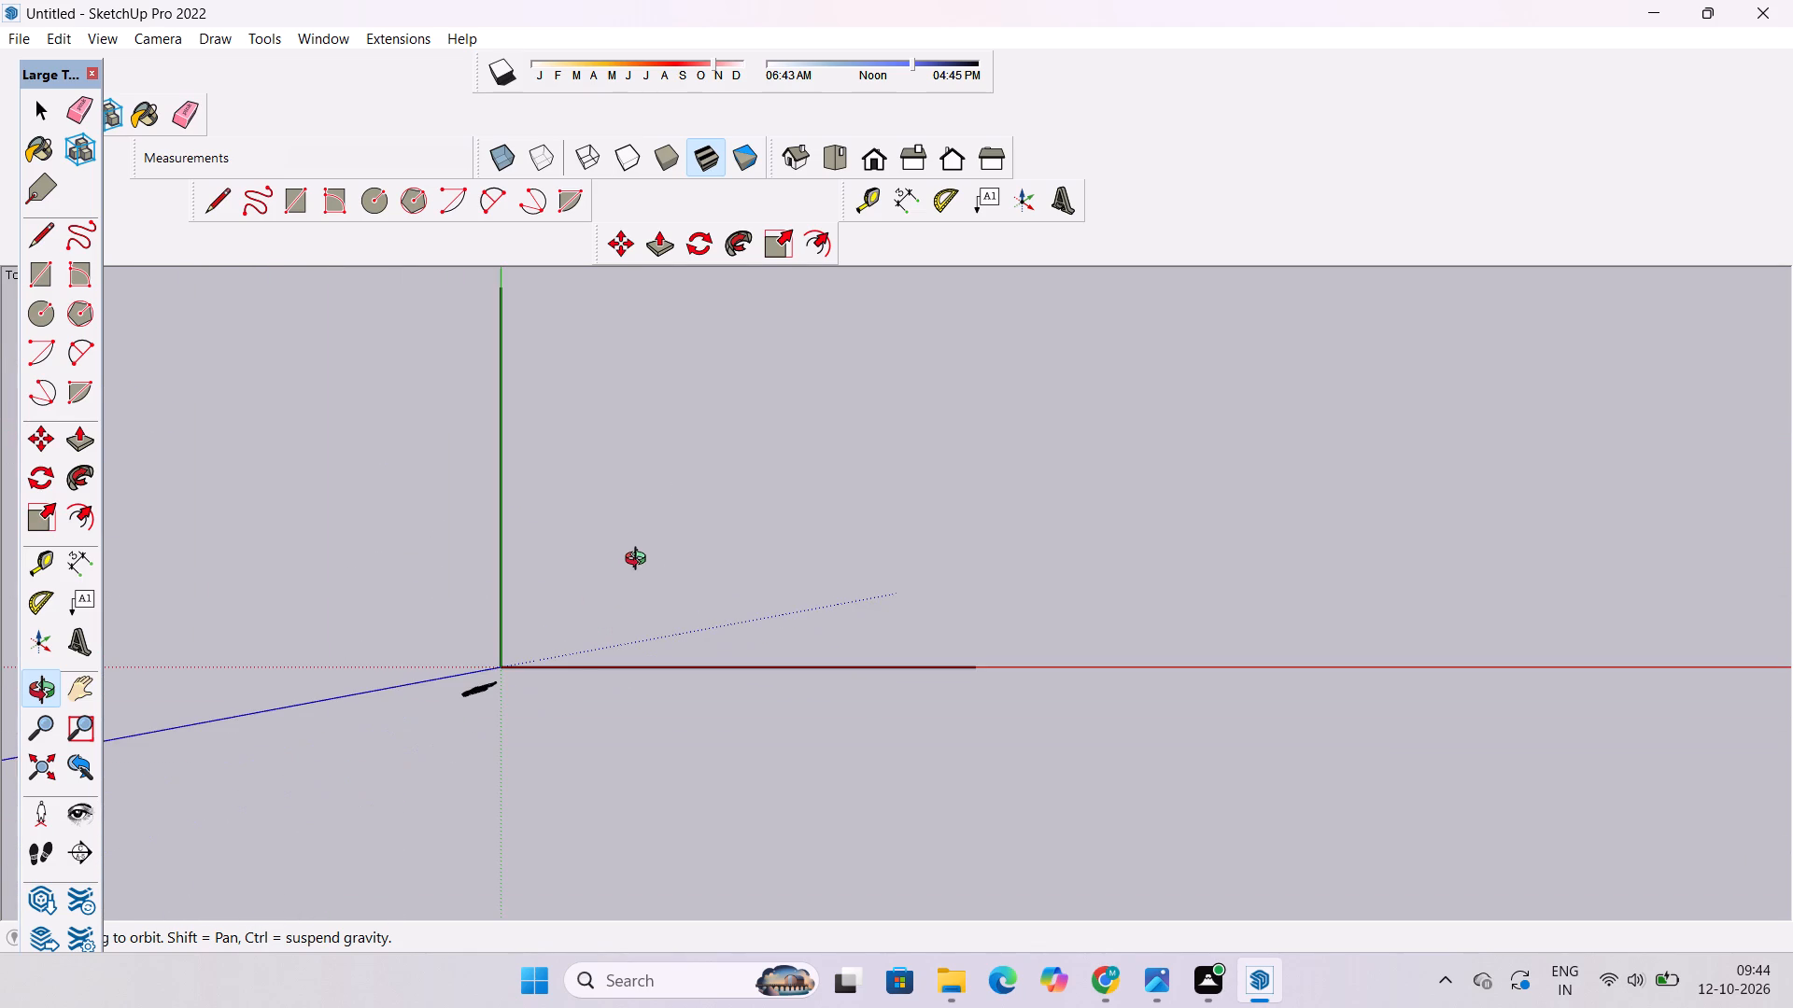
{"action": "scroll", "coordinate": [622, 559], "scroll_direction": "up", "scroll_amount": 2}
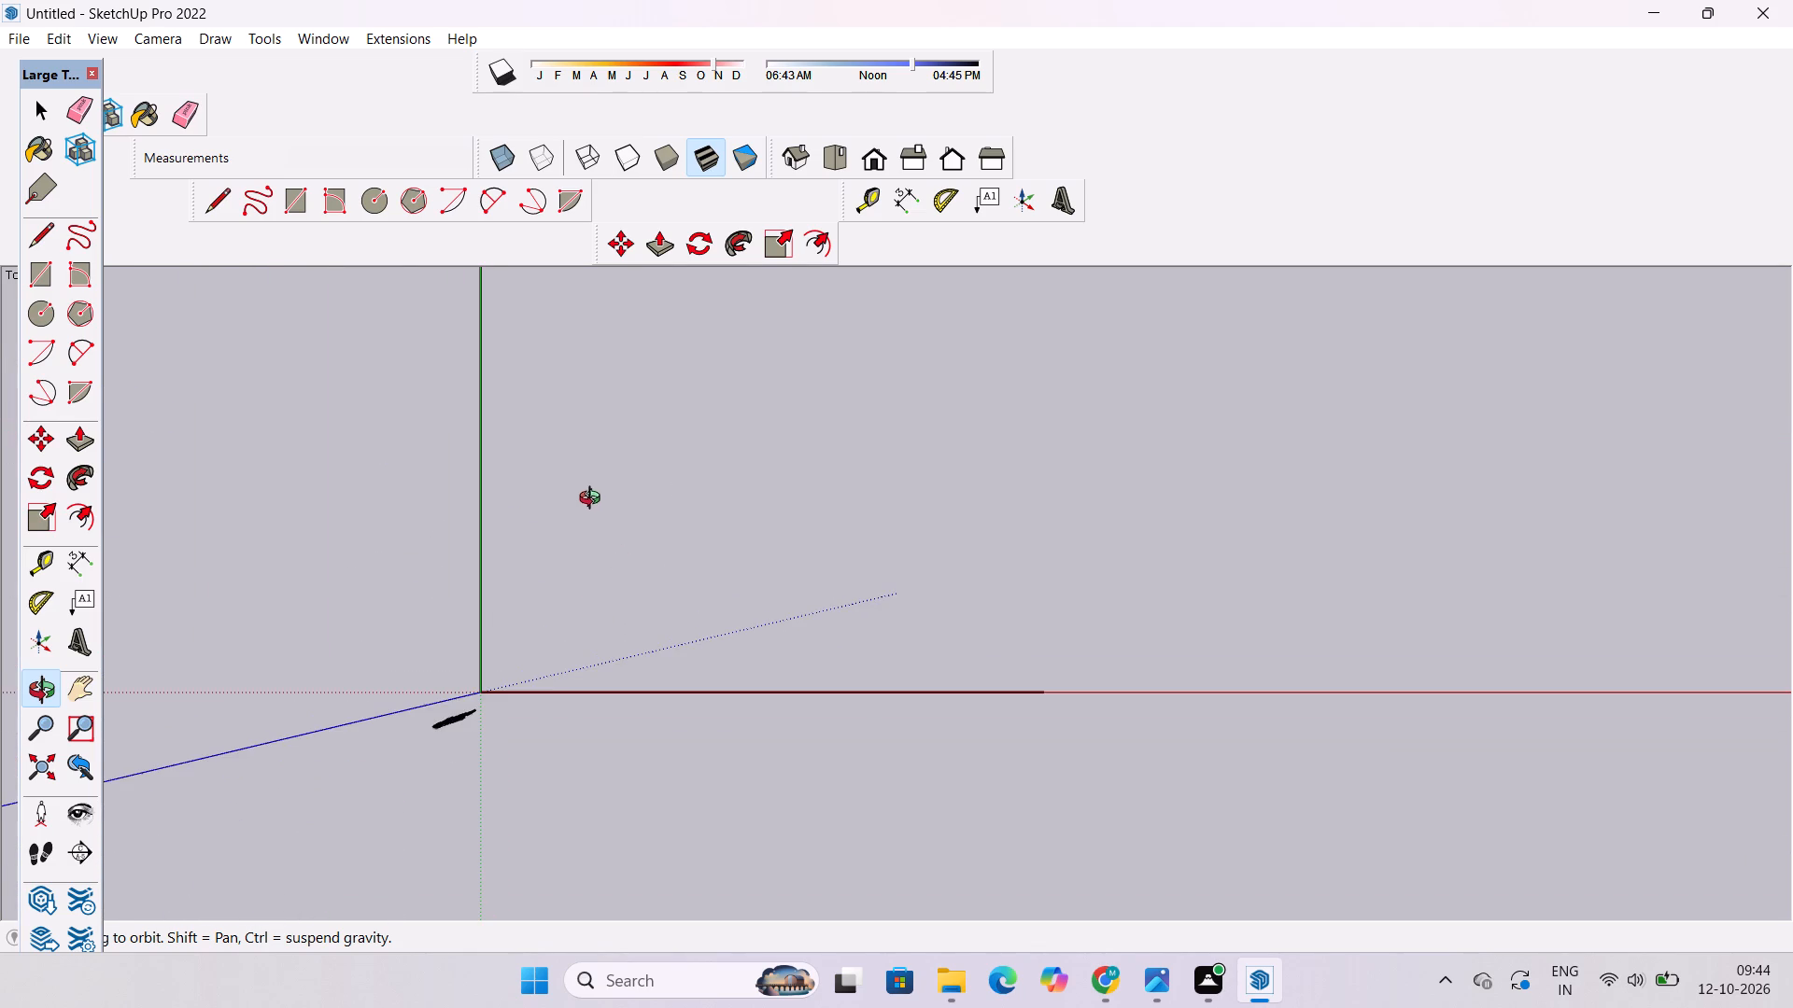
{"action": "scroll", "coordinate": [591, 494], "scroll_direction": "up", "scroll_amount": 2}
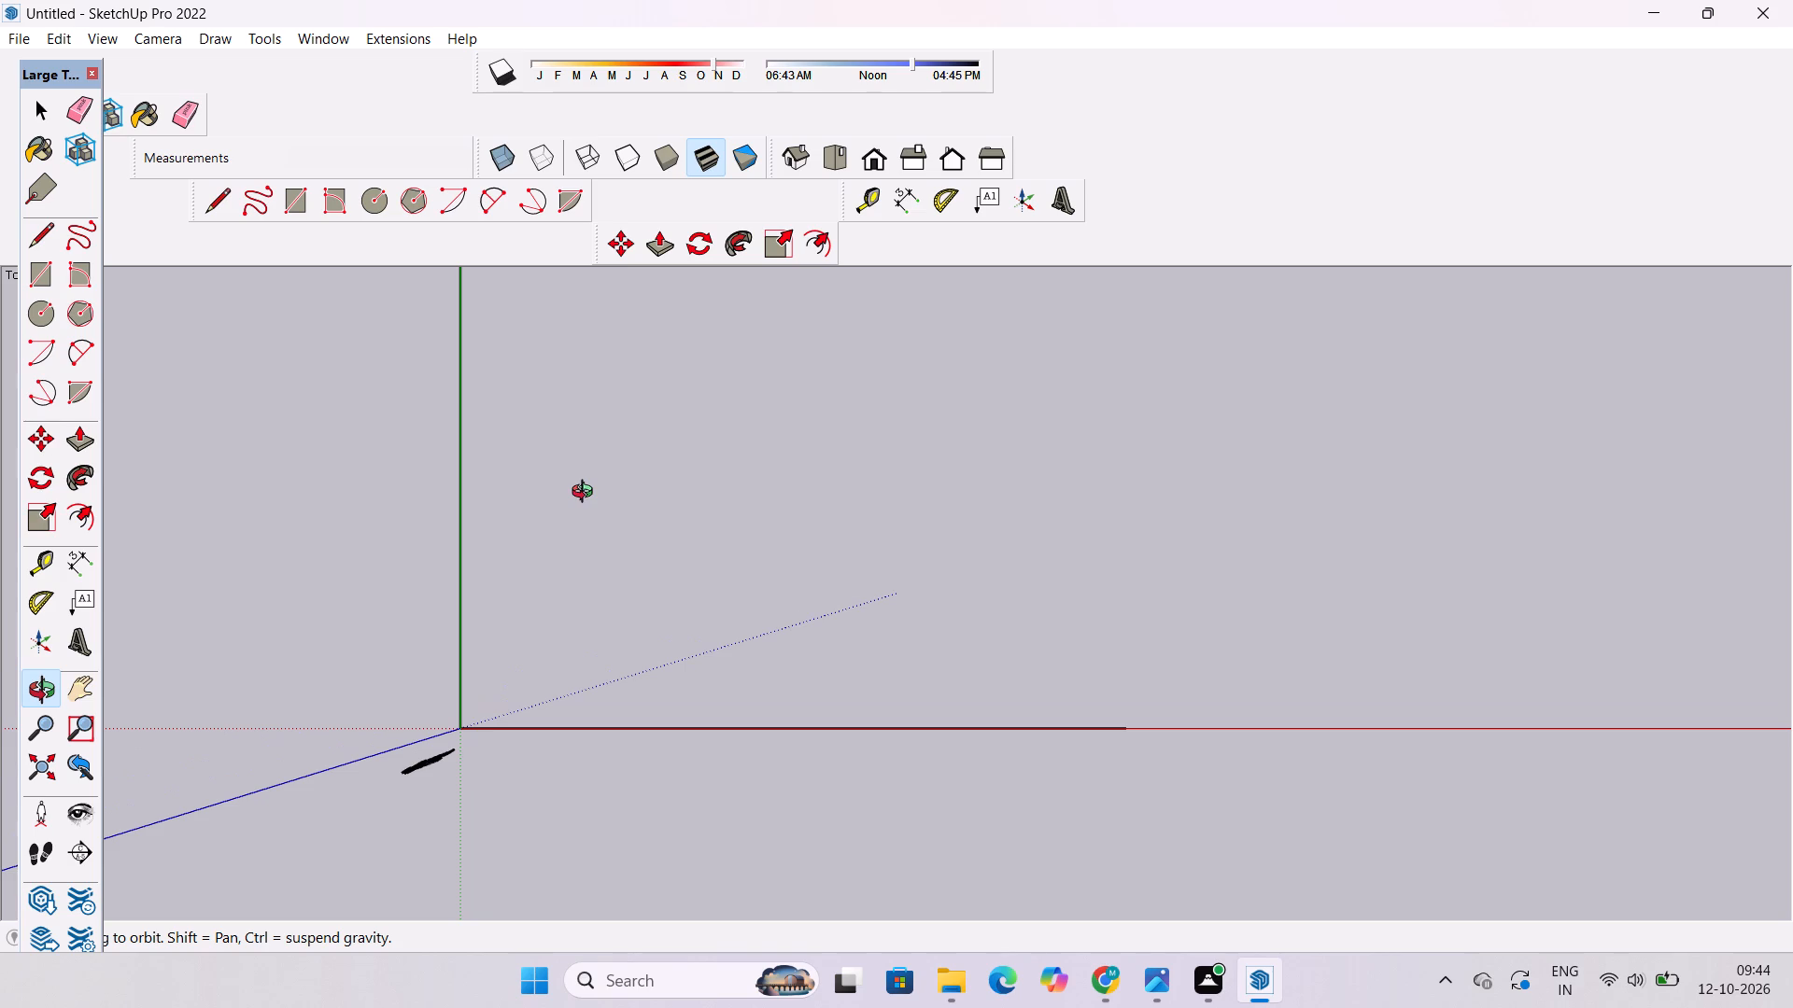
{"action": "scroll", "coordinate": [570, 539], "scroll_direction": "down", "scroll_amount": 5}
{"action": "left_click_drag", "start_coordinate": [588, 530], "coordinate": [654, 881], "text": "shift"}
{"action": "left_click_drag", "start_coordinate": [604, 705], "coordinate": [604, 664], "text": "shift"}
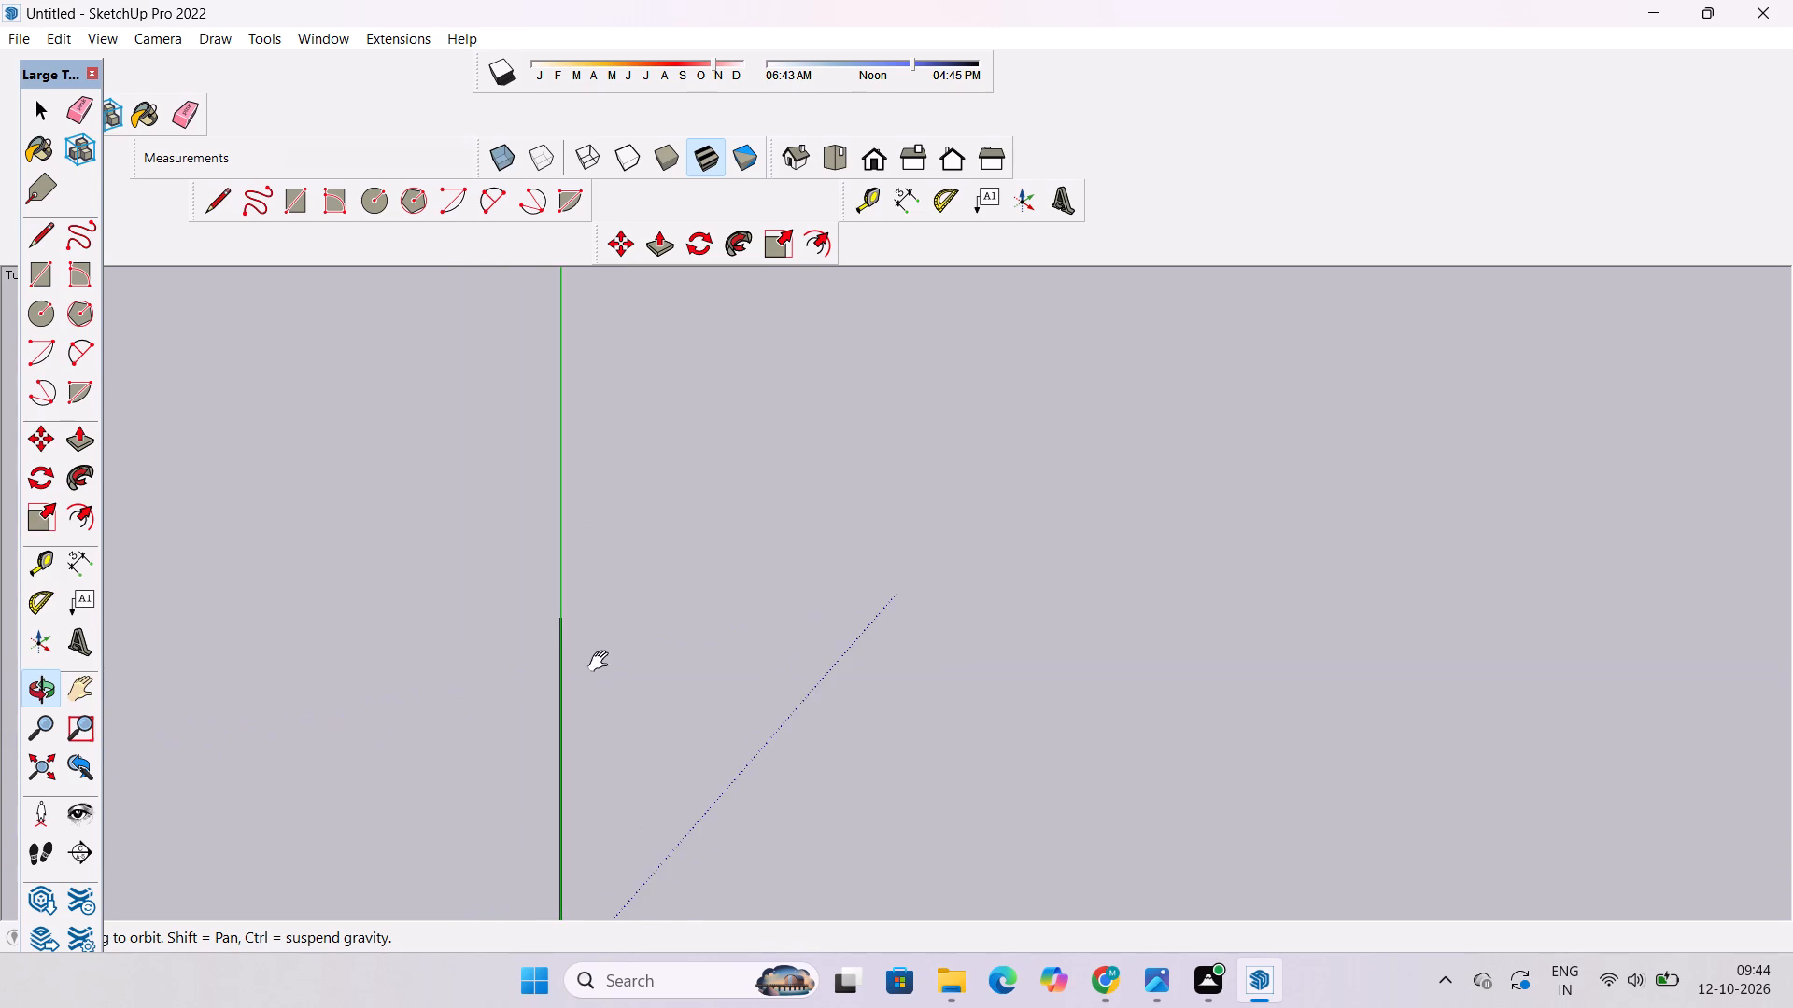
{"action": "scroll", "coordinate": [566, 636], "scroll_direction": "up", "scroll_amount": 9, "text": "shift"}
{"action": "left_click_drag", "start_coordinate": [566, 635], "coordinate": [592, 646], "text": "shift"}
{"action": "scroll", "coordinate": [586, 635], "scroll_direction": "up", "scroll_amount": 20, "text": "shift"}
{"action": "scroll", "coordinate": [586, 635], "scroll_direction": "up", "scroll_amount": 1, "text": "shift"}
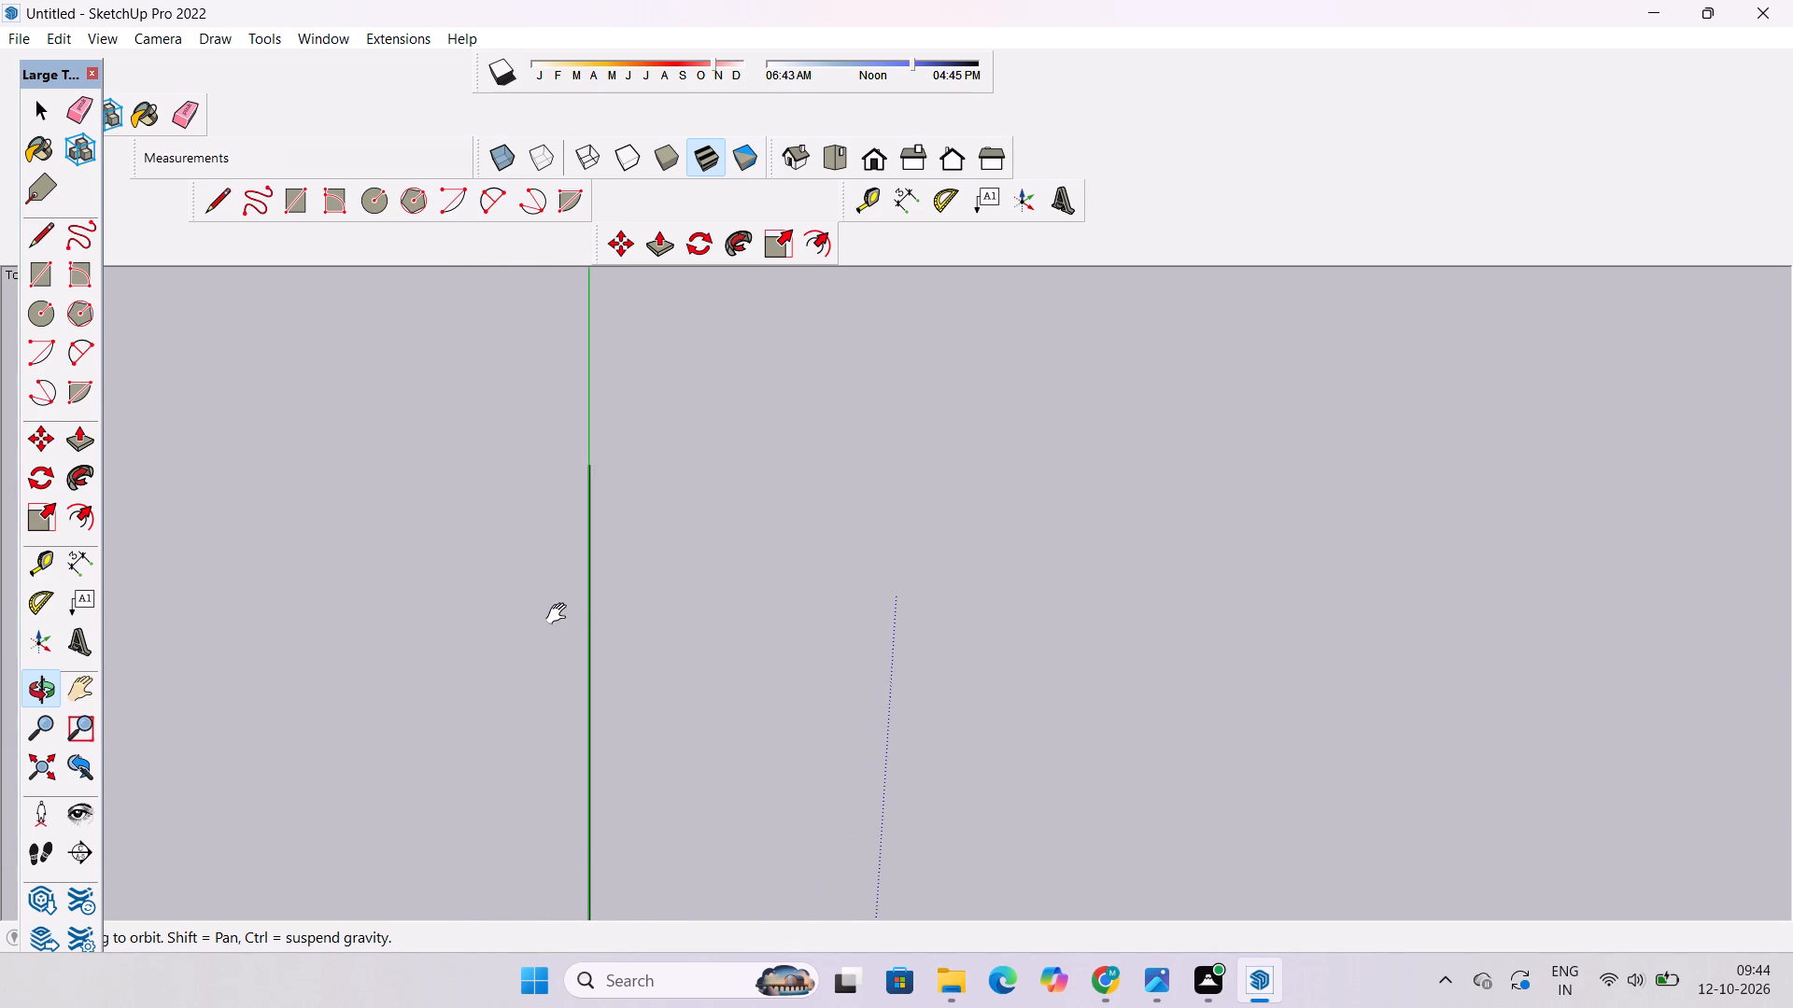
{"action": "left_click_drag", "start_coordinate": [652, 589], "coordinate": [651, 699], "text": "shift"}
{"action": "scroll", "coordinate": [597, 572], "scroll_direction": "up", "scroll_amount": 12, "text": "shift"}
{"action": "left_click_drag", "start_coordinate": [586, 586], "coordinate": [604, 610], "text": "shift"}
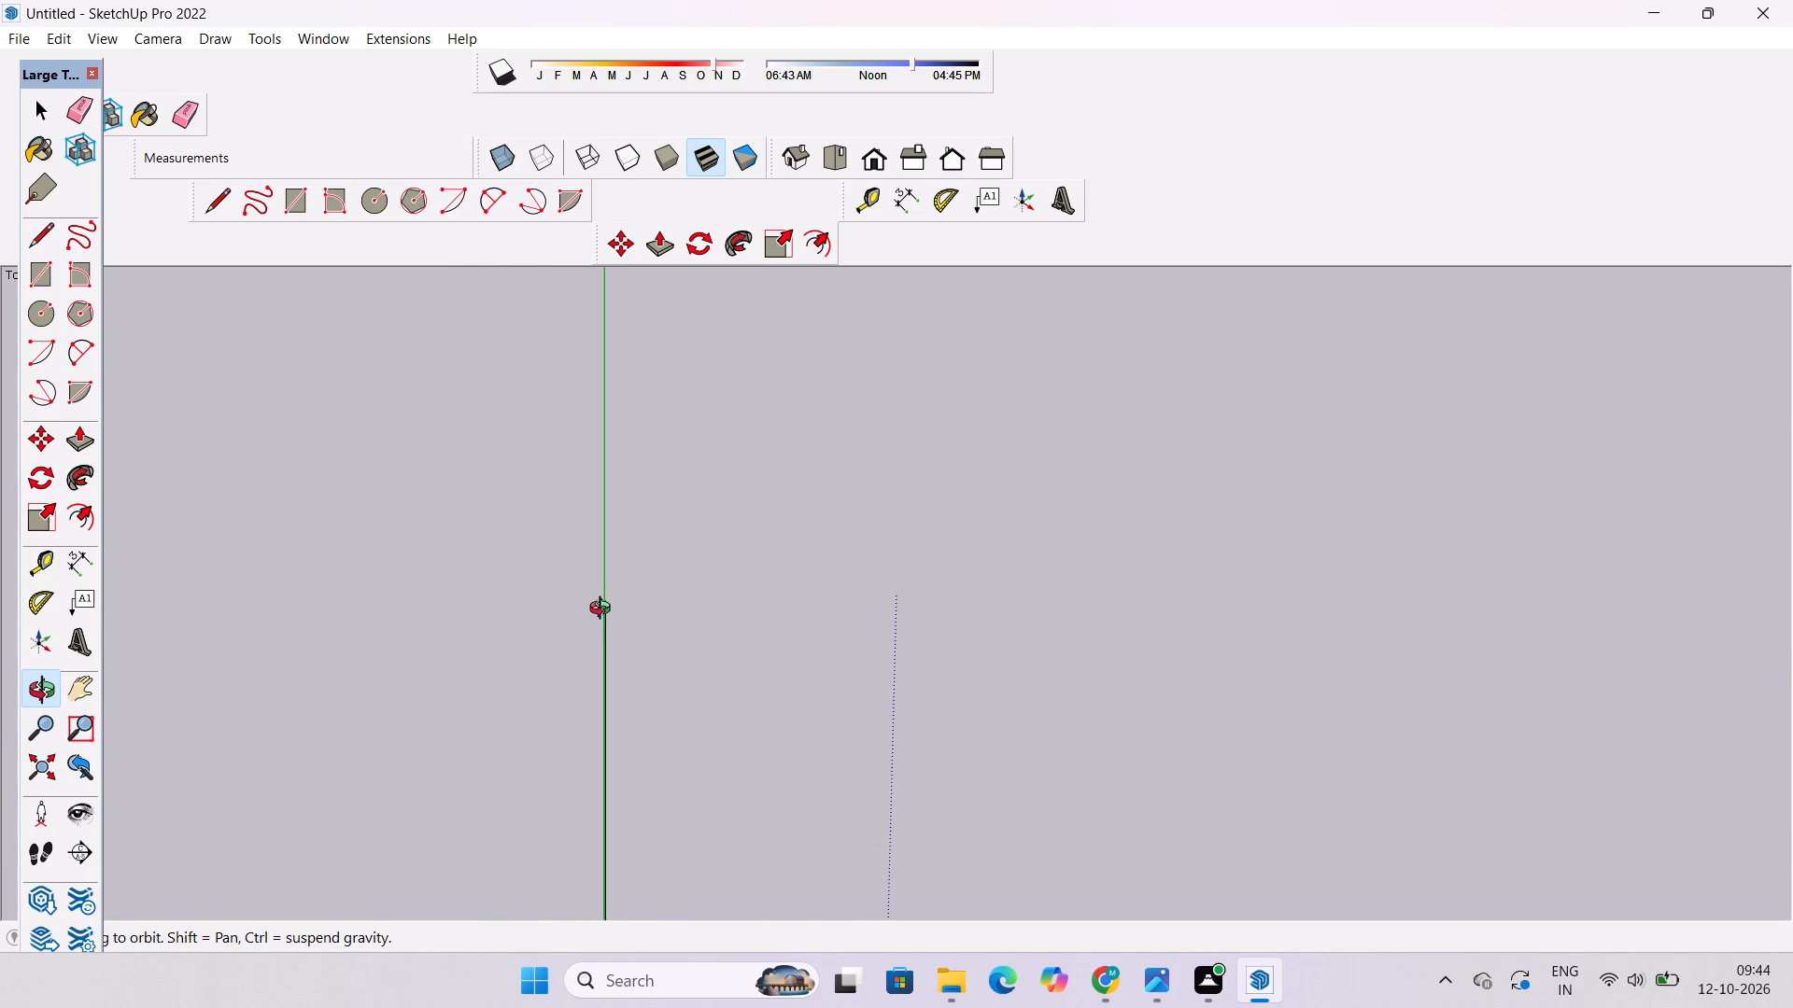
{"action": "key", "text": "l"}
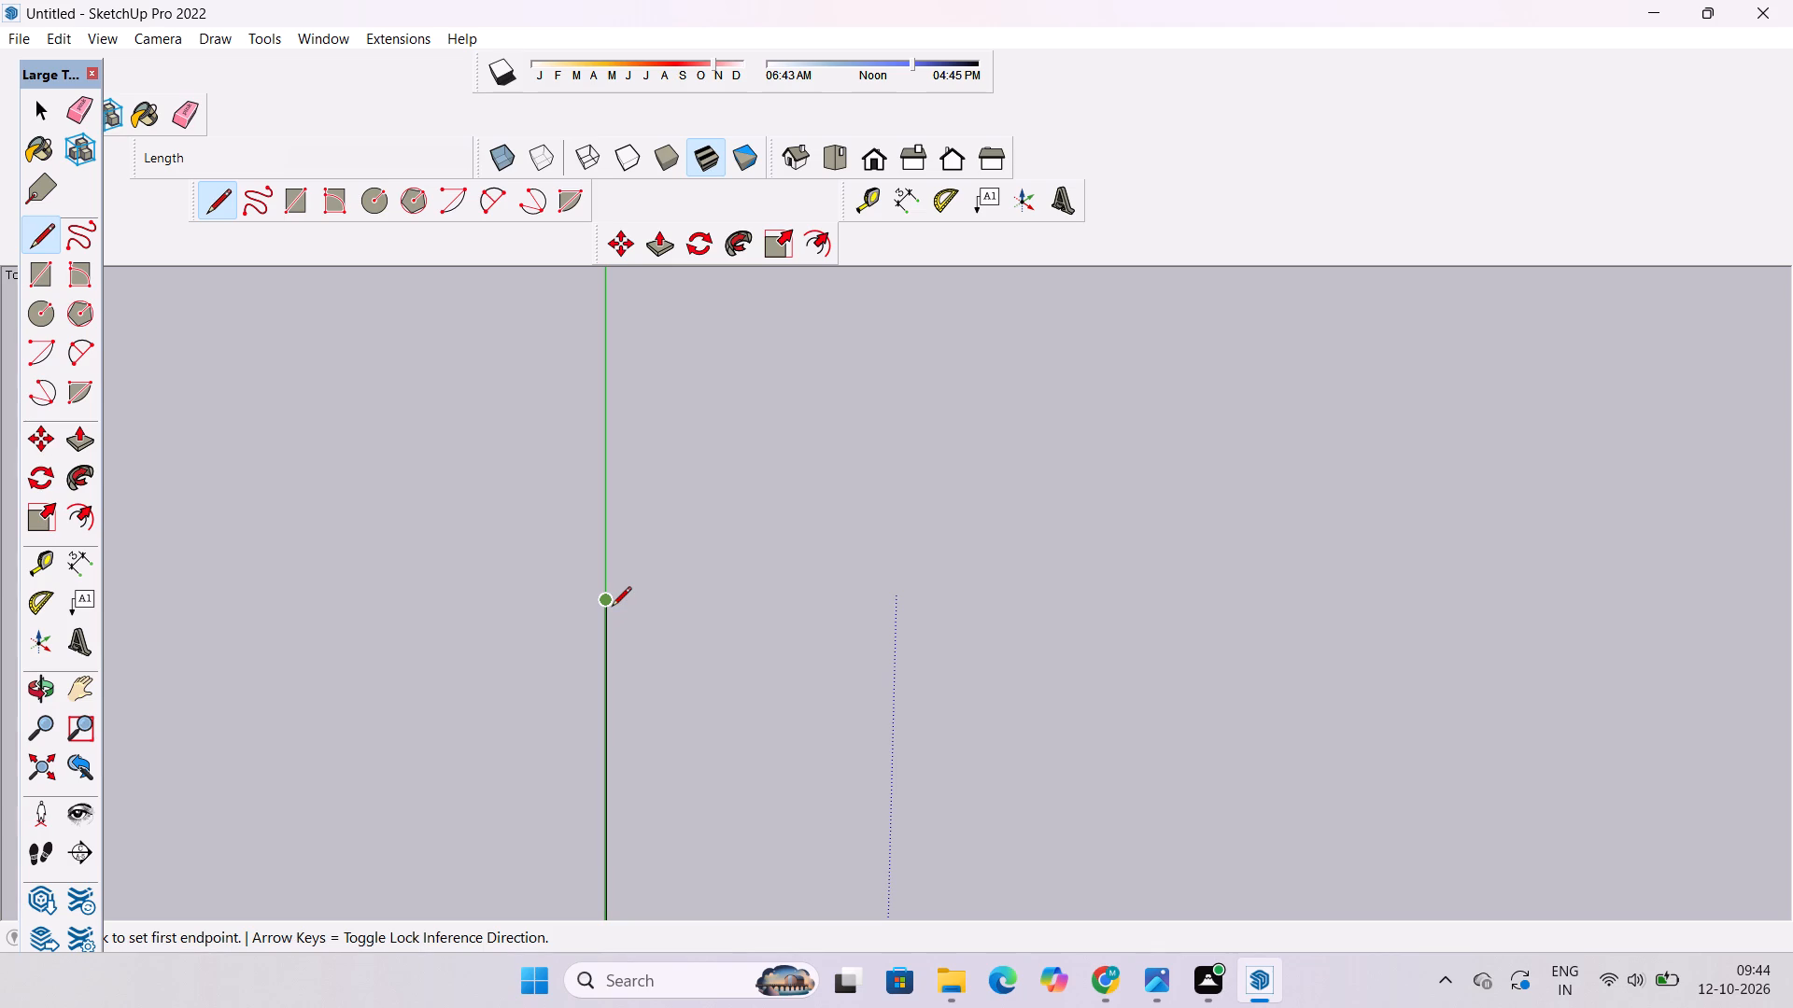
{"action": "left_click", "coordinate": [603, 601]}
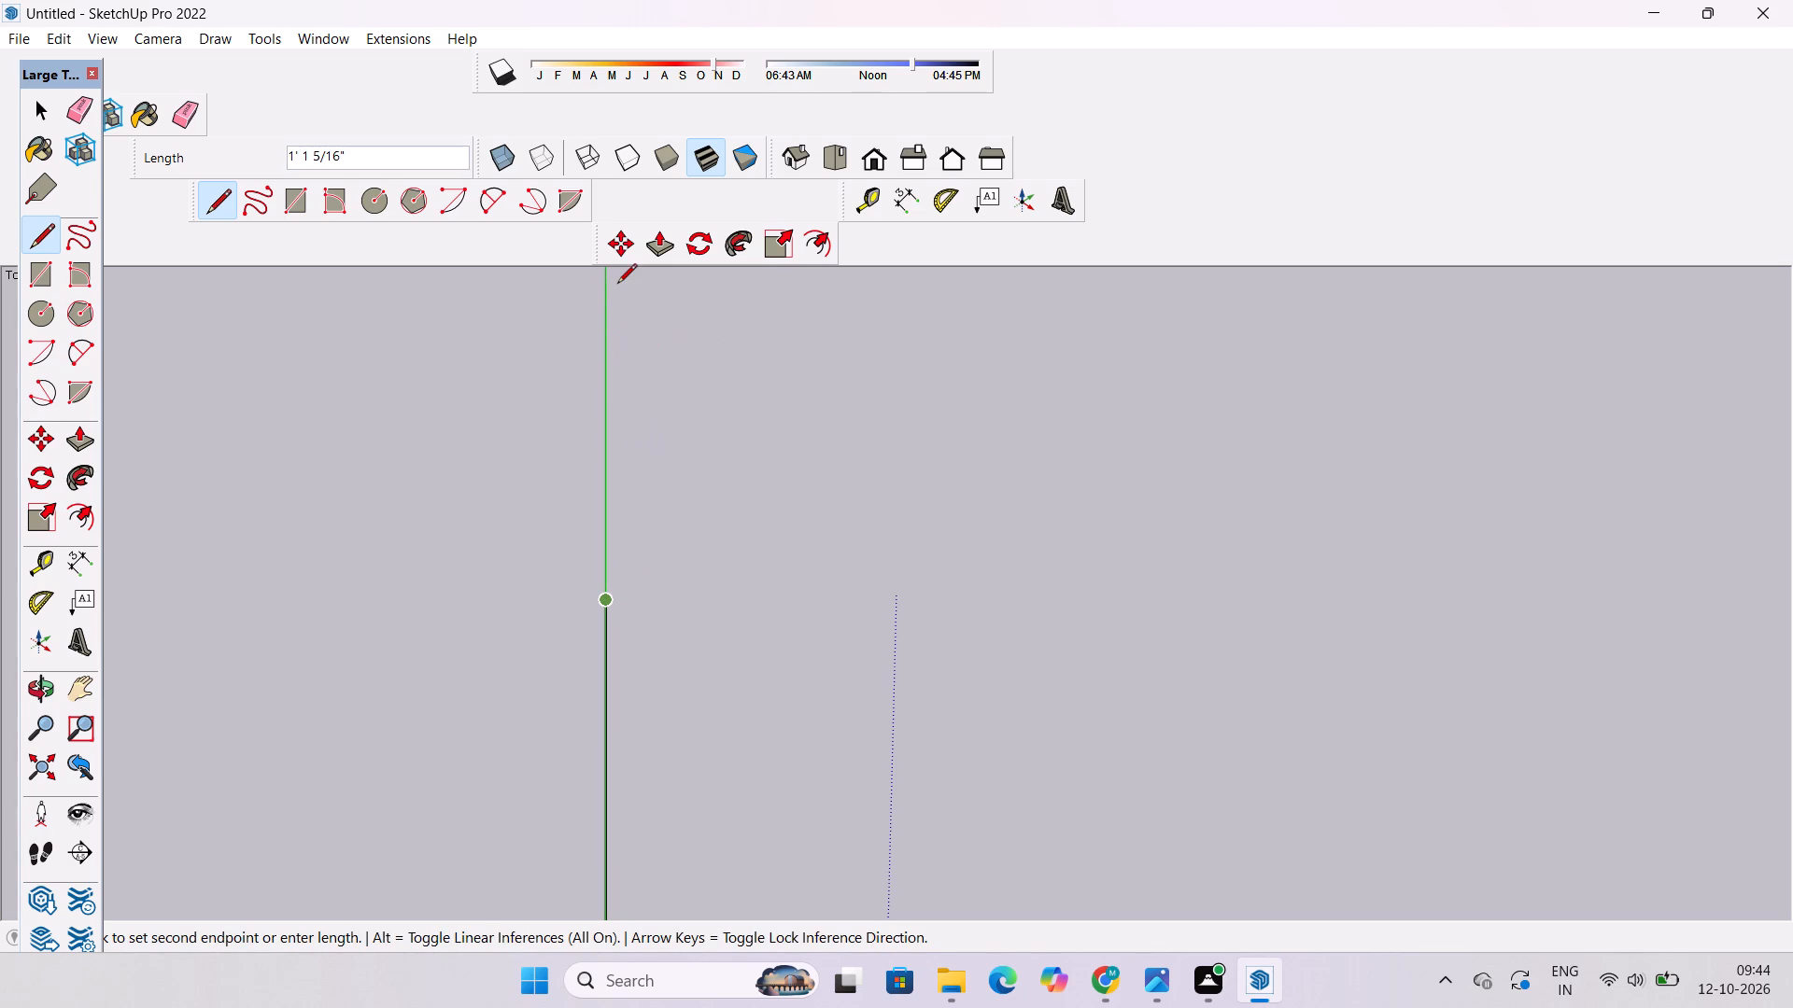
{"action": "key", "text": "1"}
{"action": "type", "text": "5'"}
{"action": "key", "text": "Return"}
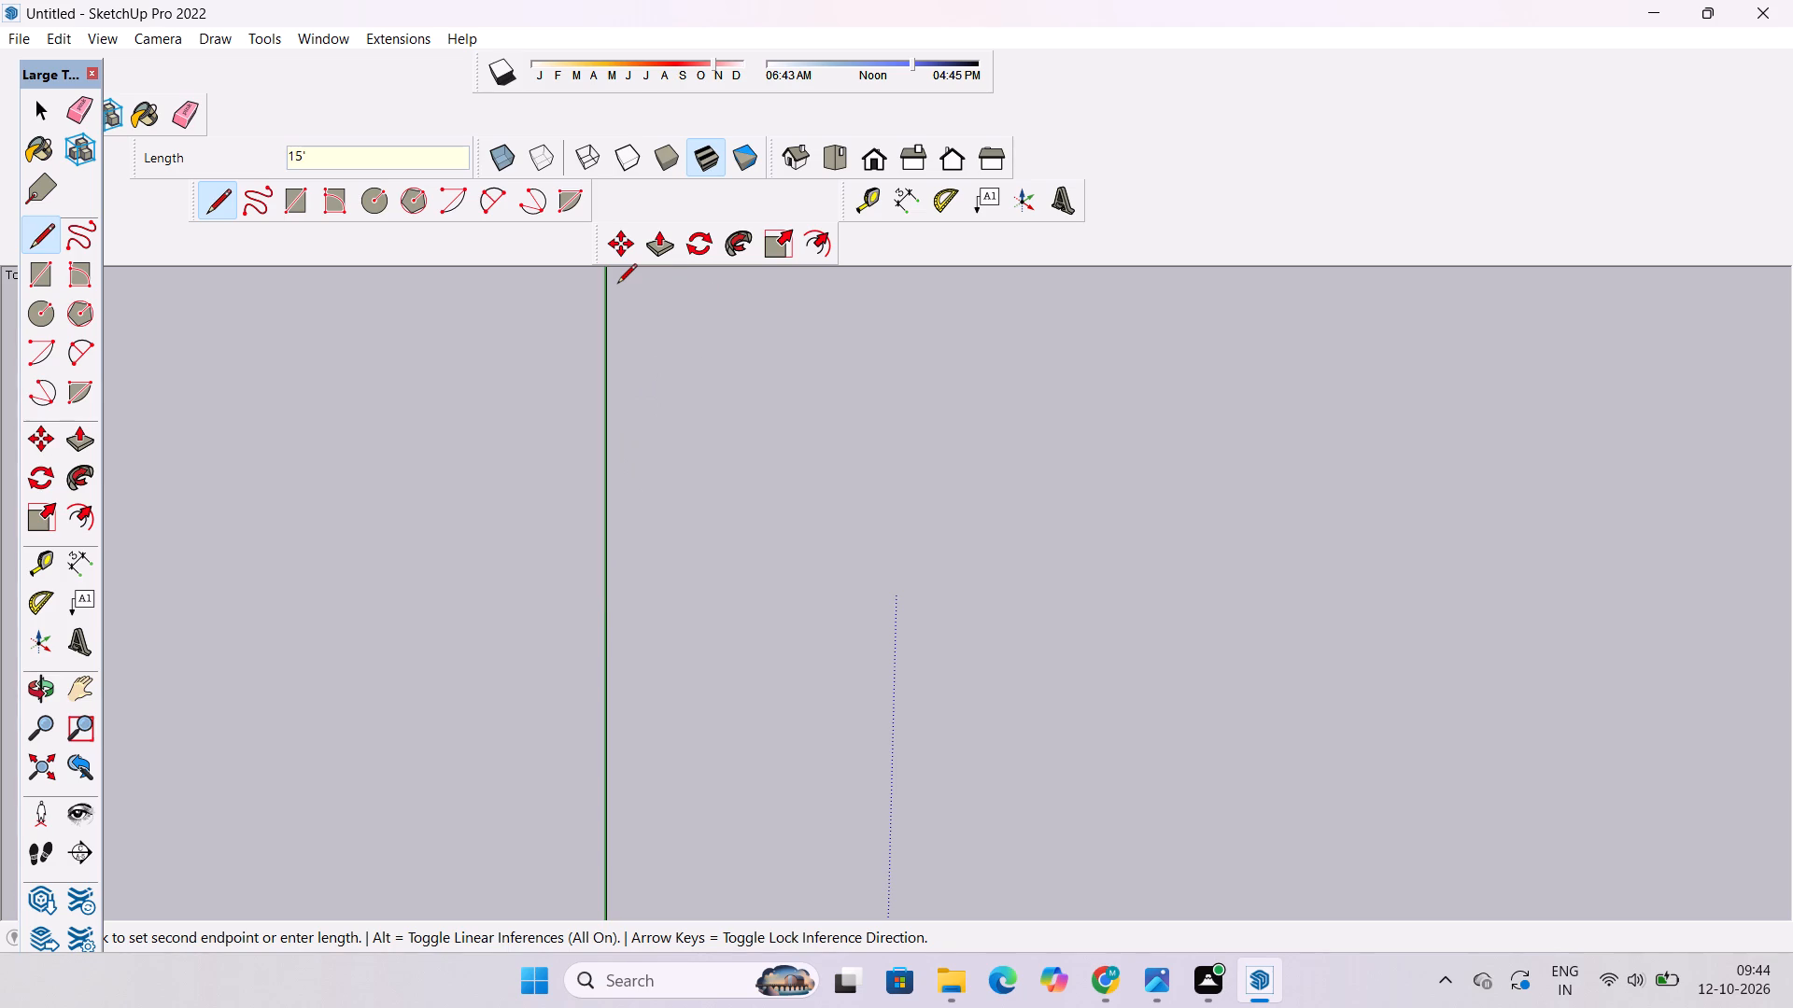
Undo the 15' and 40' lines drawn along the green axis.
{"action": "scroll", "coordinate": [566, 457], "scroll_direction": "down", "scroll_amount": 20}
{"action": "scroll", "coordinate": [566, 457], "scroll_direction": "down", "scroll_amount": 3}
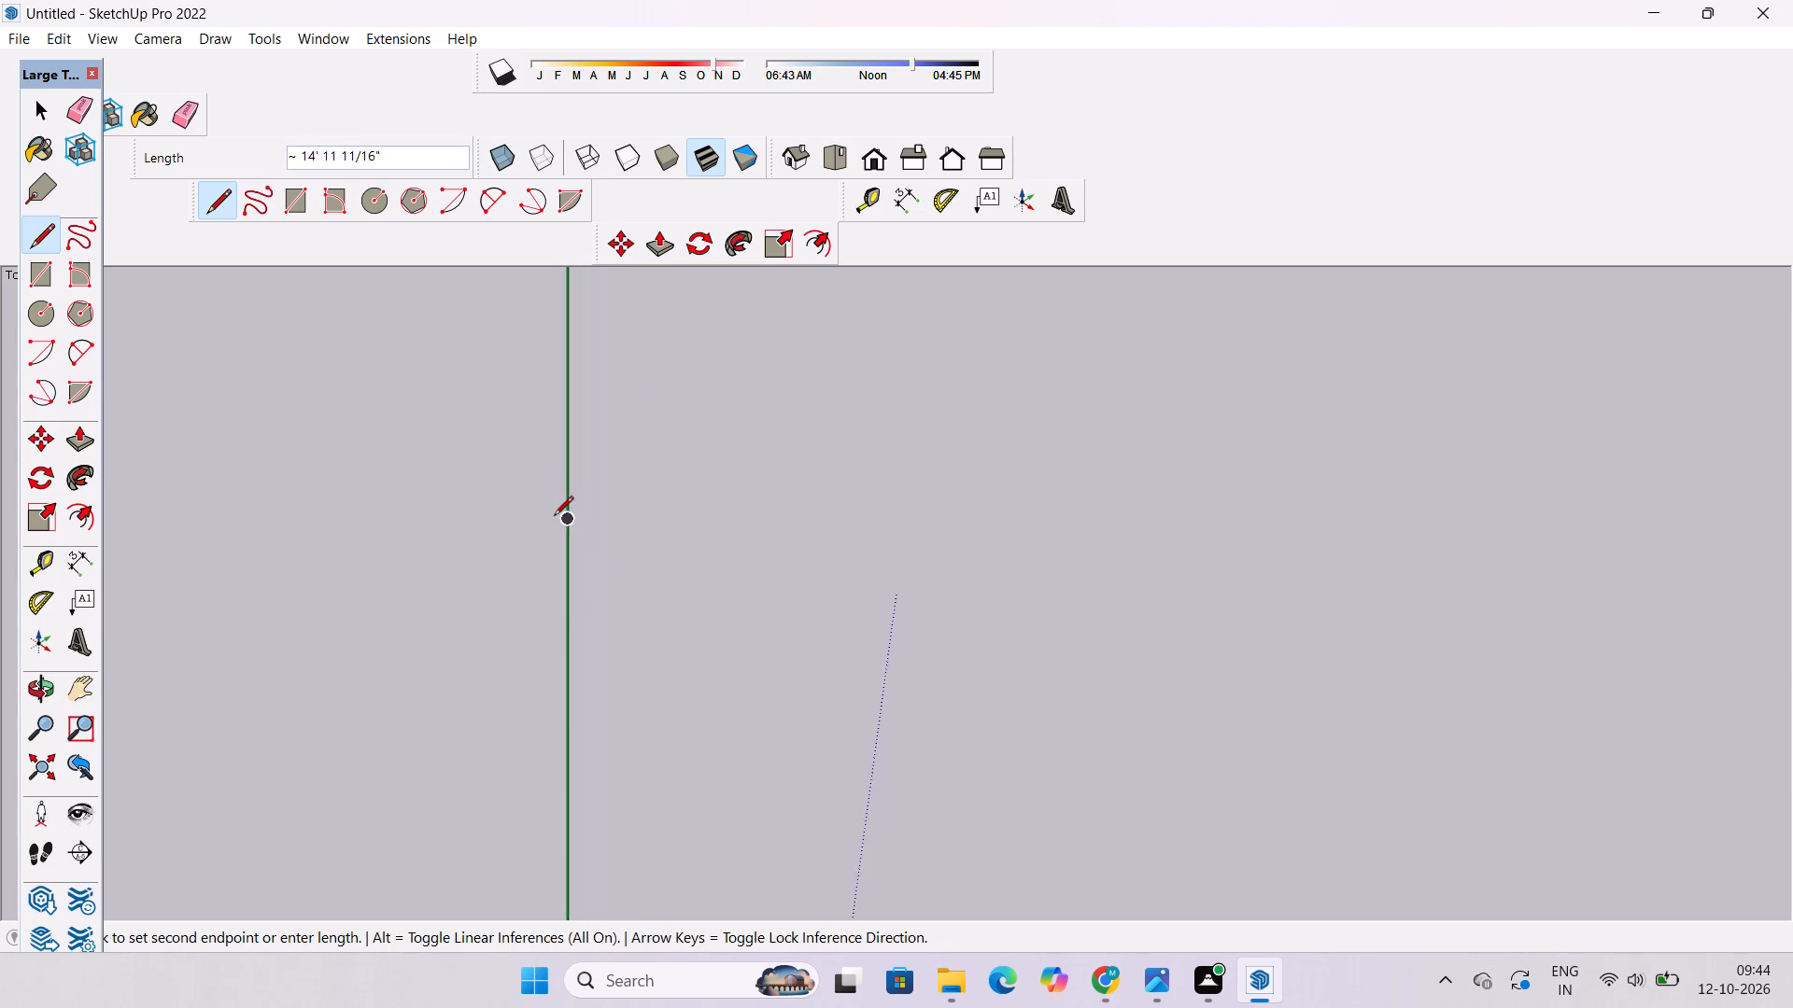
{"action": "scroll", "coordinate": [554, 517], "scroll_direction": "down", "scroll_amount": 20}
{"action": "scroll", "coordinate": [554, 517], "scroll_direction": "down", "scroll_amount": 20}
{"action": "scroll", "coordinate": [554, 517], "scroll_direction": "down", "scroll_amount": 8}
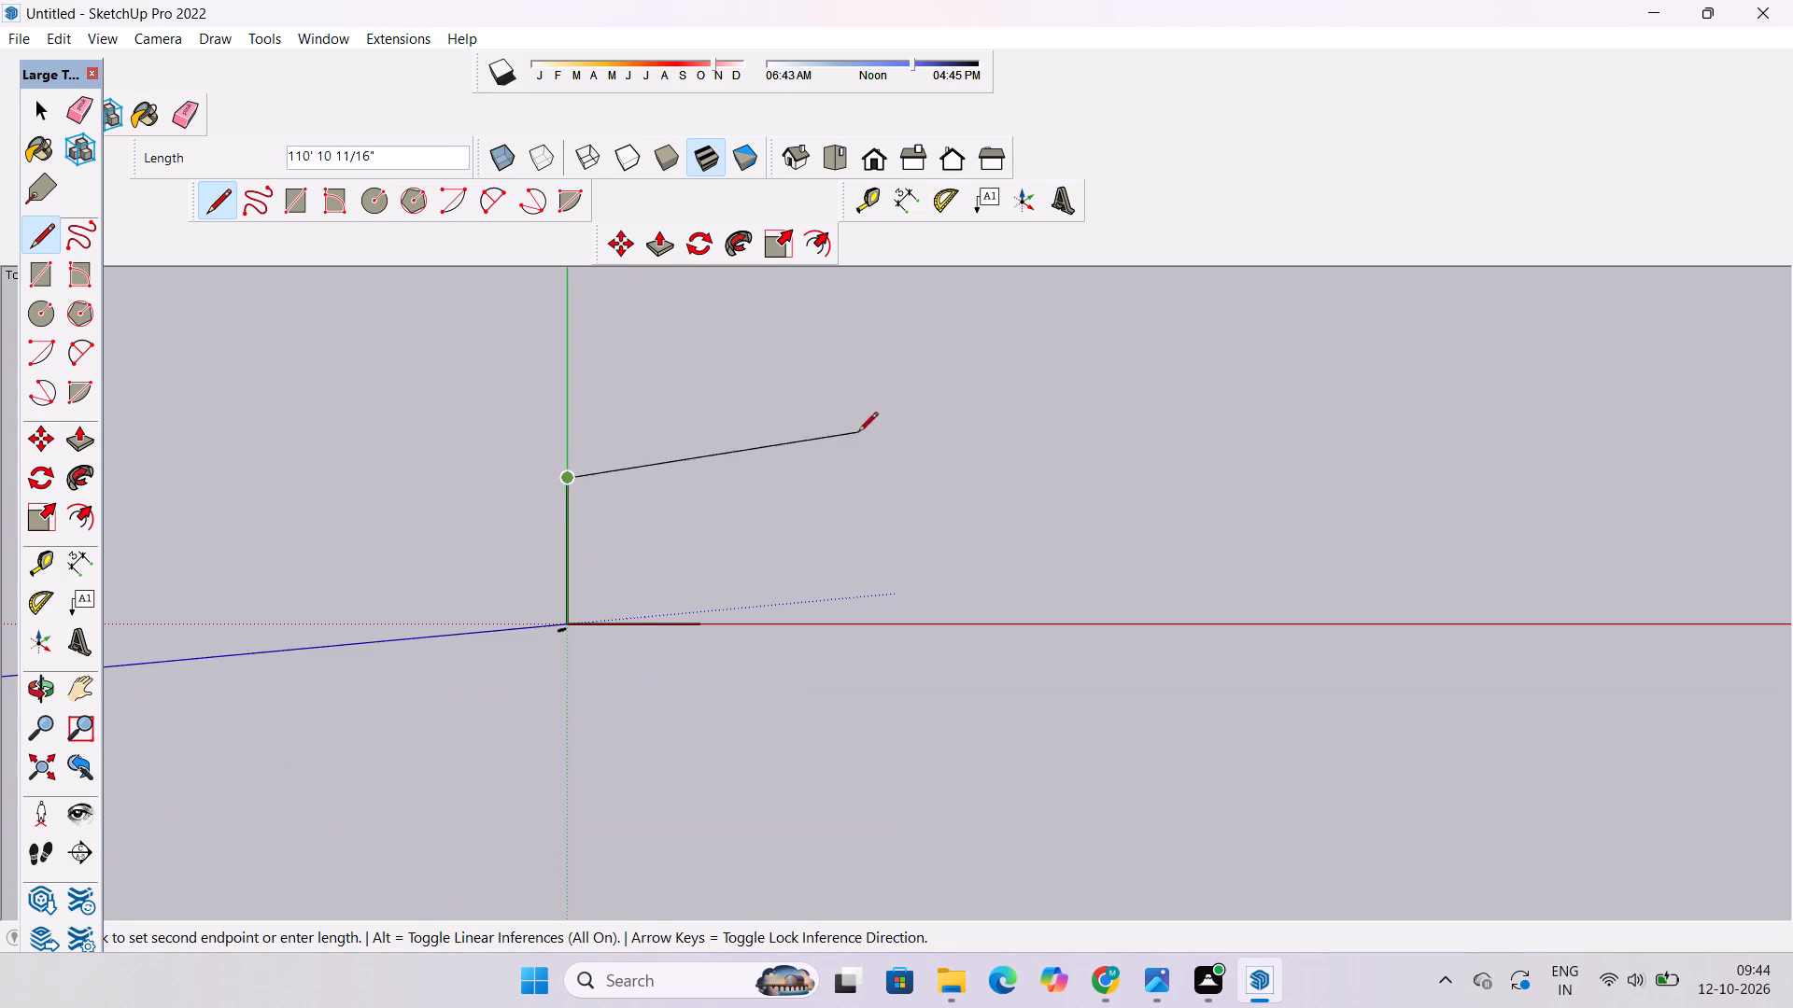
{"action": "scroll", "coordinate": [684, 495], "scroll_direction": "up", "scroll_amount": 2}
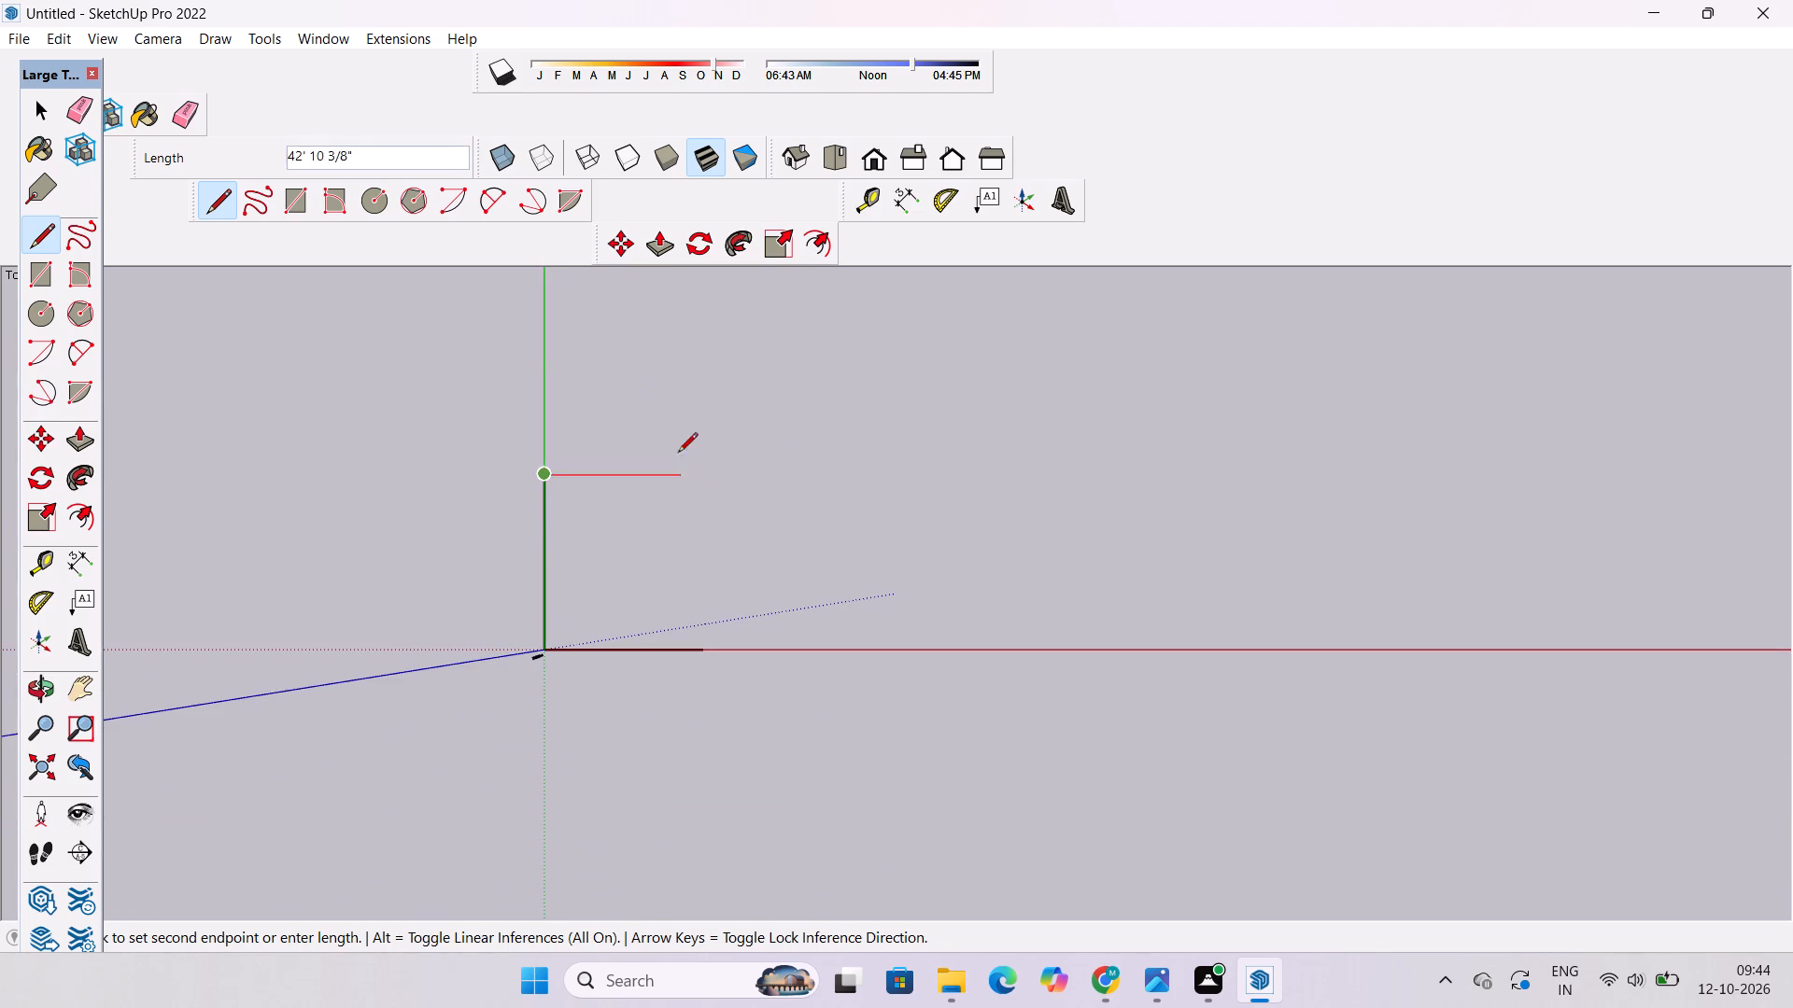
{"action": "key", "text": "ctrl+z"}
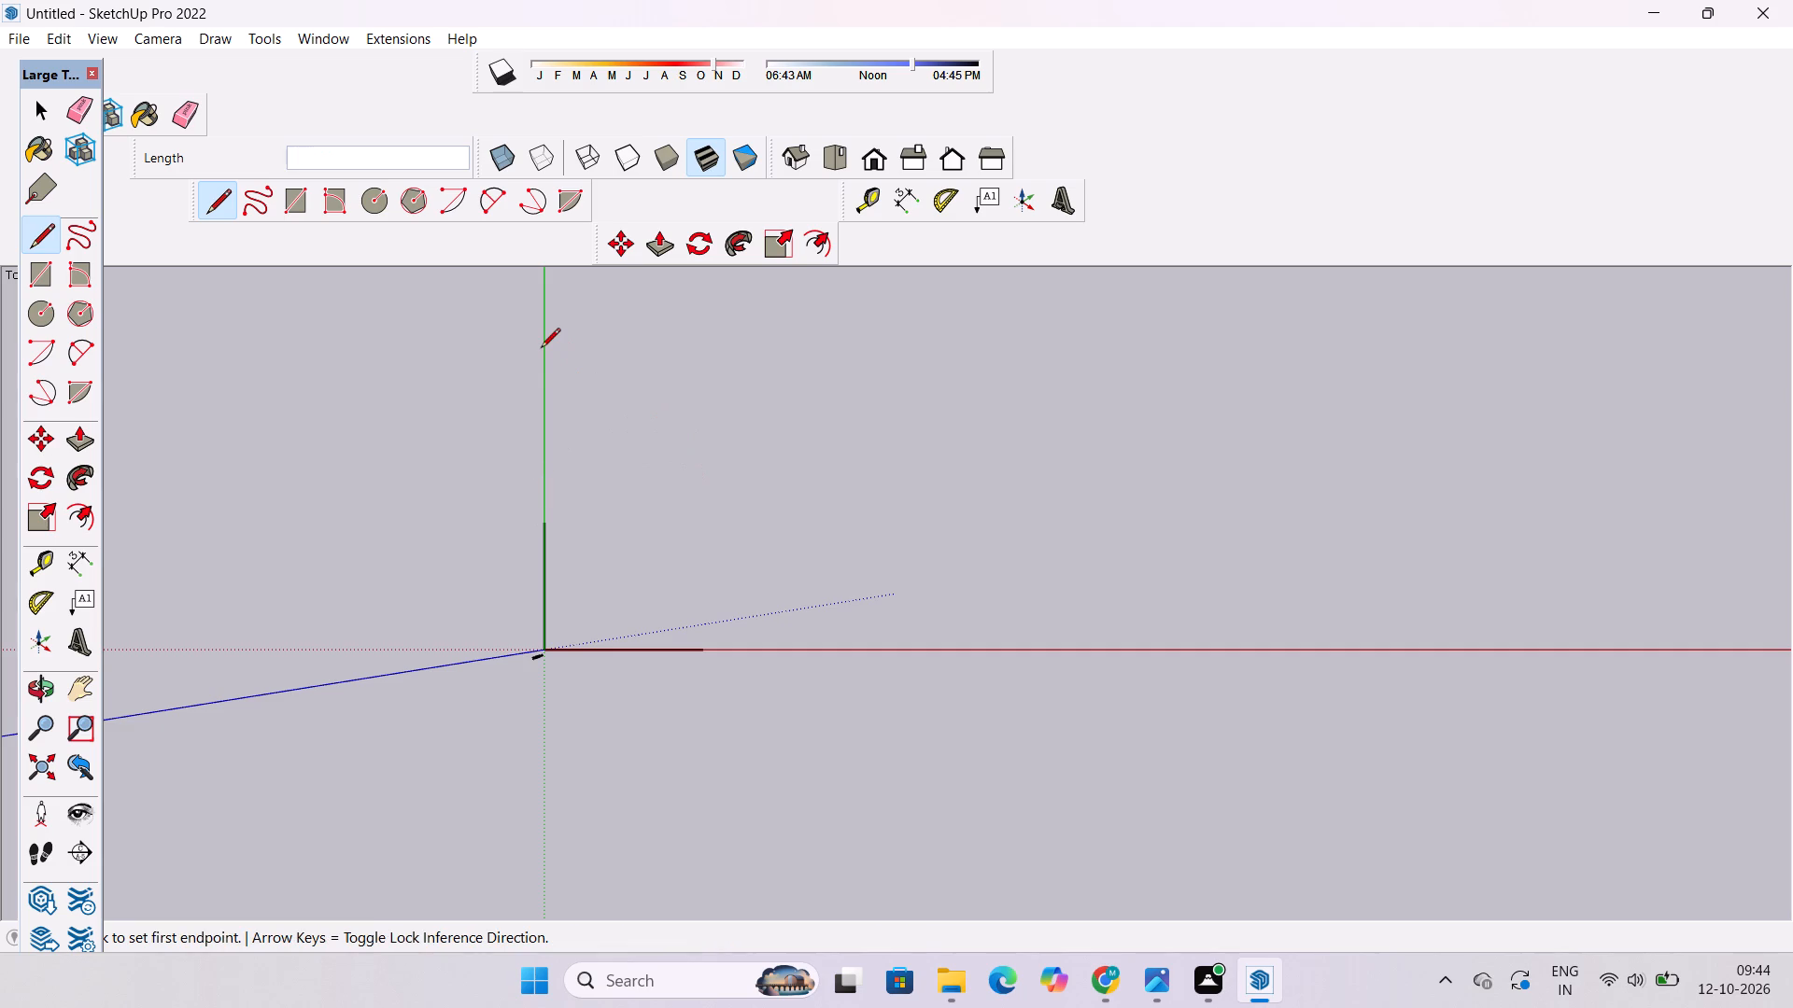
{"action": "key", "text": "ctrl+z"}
Draw a 60' line in the green axis direction from the start of the 50' line near the origin.
{"action": "scroll", "coordinate": [543, 656], "scroll_direction": "up", "scroll_amount": 20}
{"action": "scroll", "coordinate": [543, 656], "scroll_direction": "up", "scroll_amount": 17}
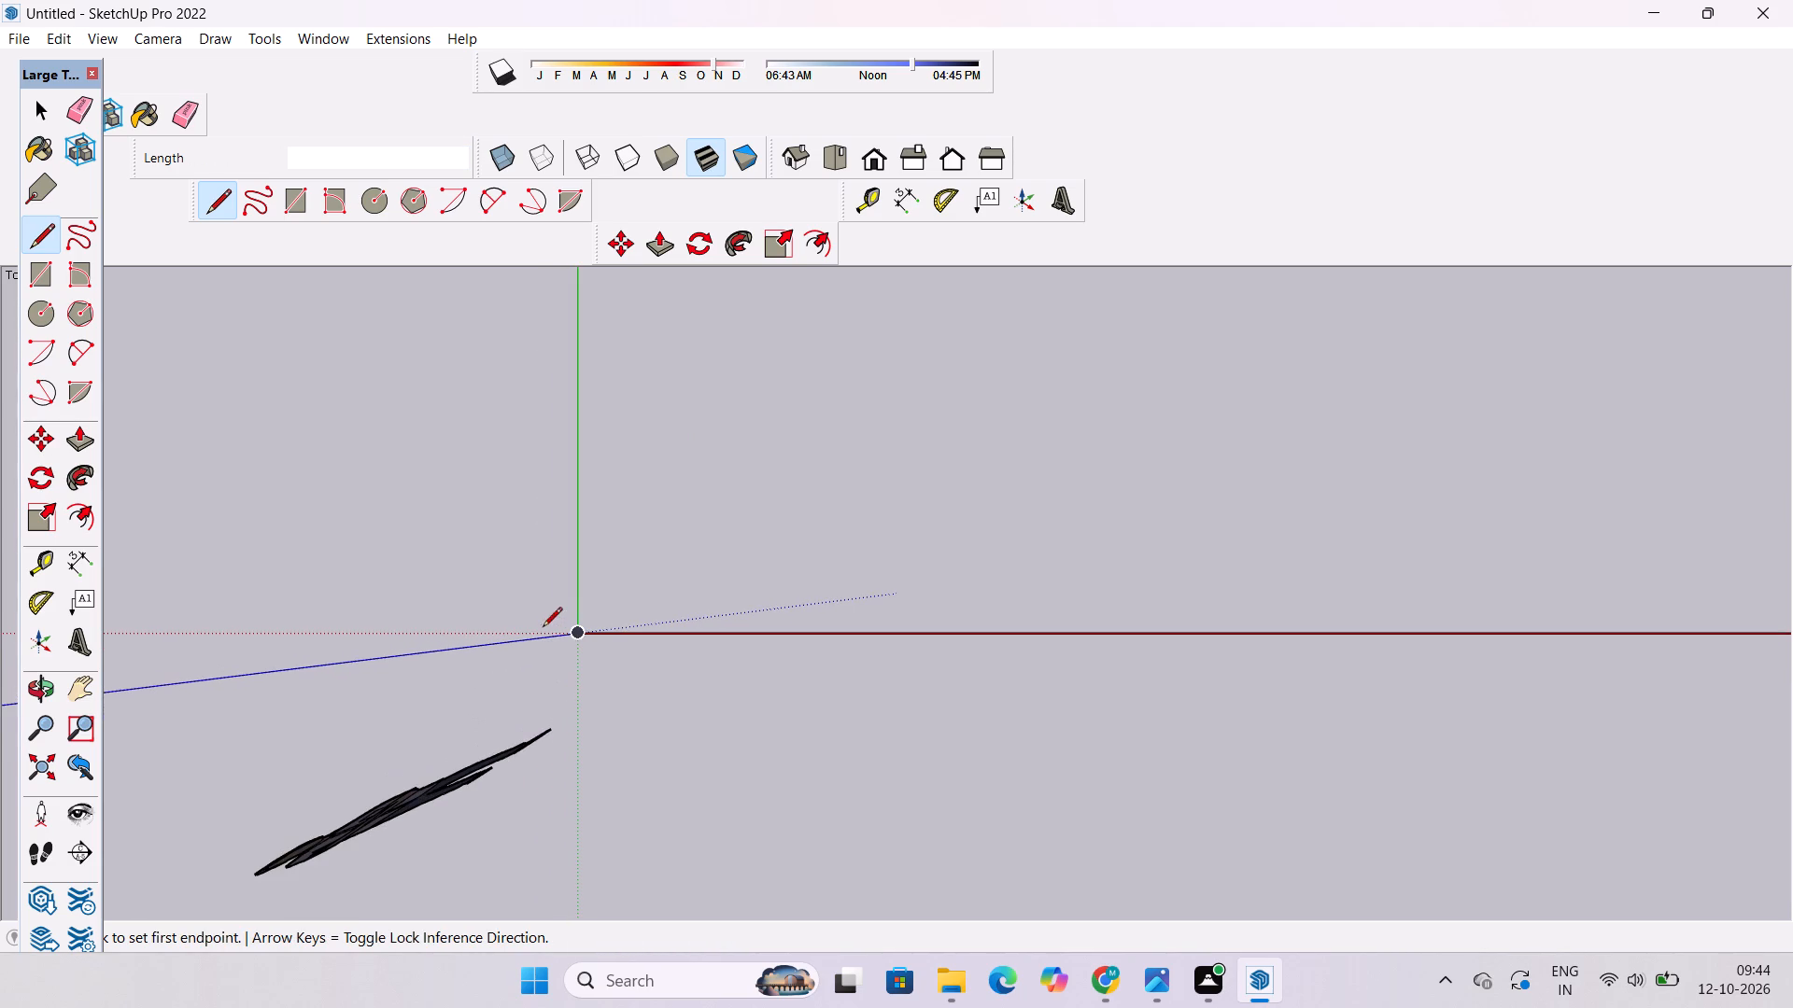
{"action": "left_click", "coordinate": [575, 637]}
{"action": "scroll", "coordinate": [575, 630], "scroll_direction": "down", "scroll_amount": 8}
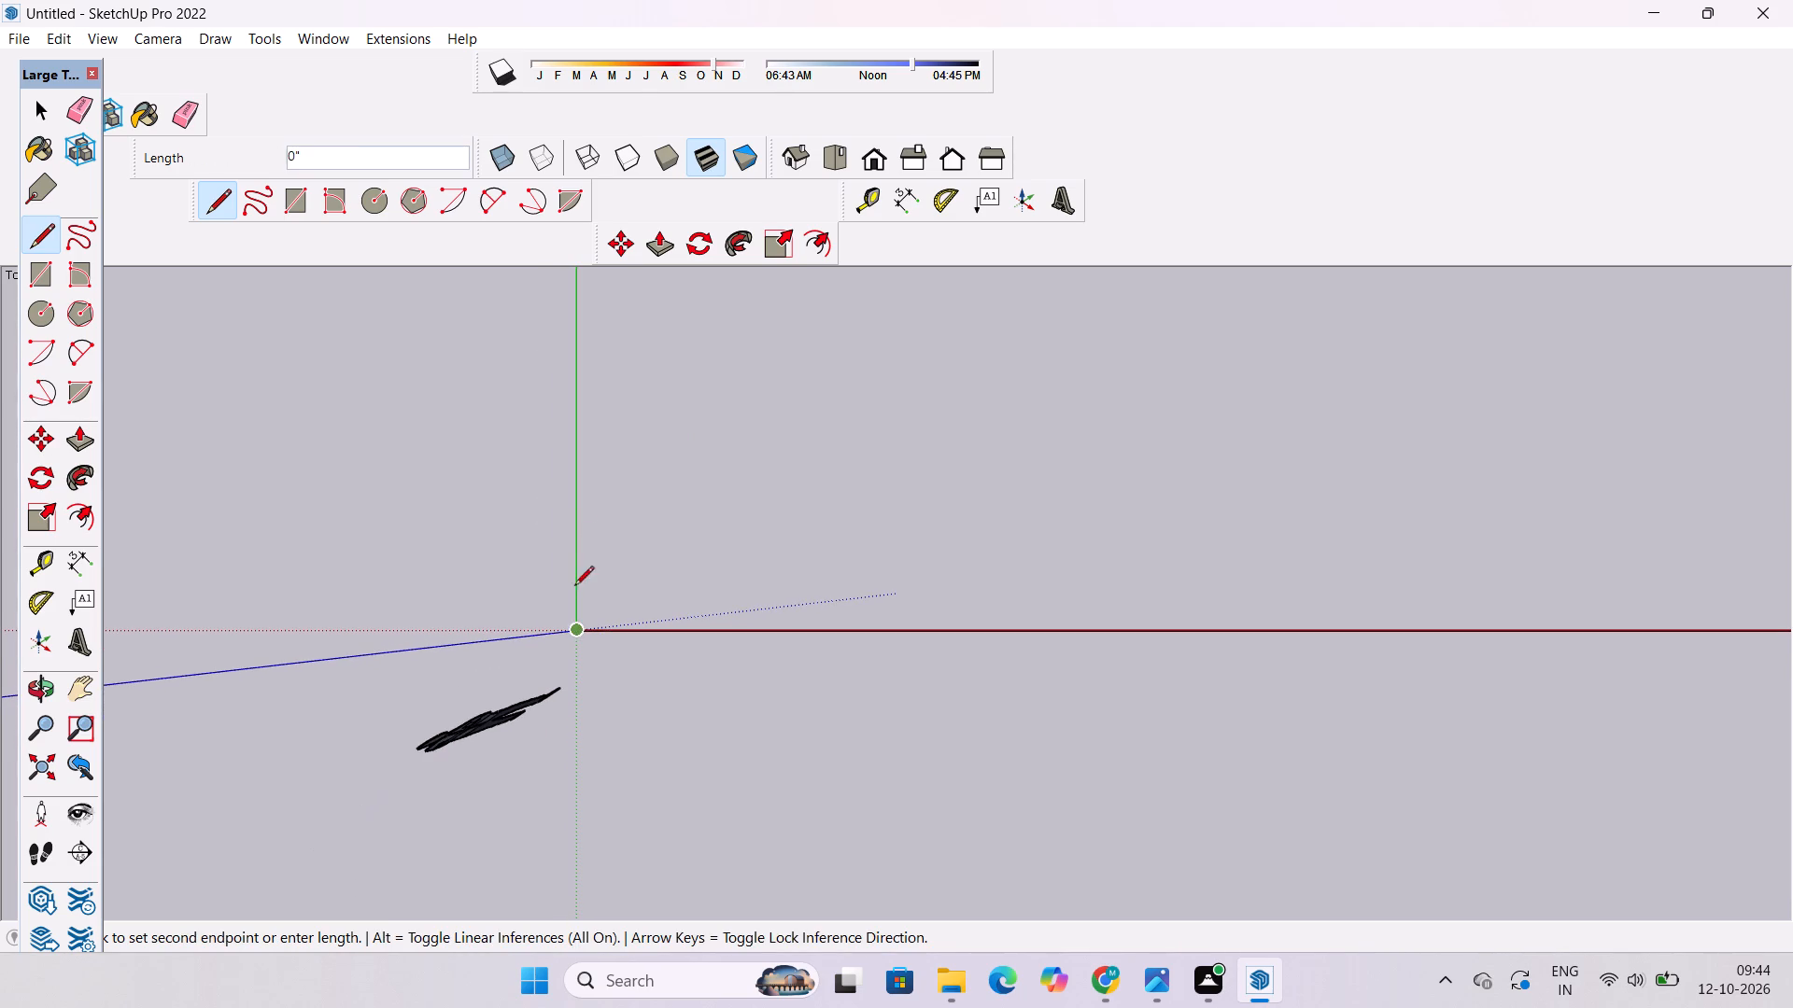
{"action": "scroll", "coordinate": [539, 498], "scroll_direction": "down", "scroll_amount": 17}
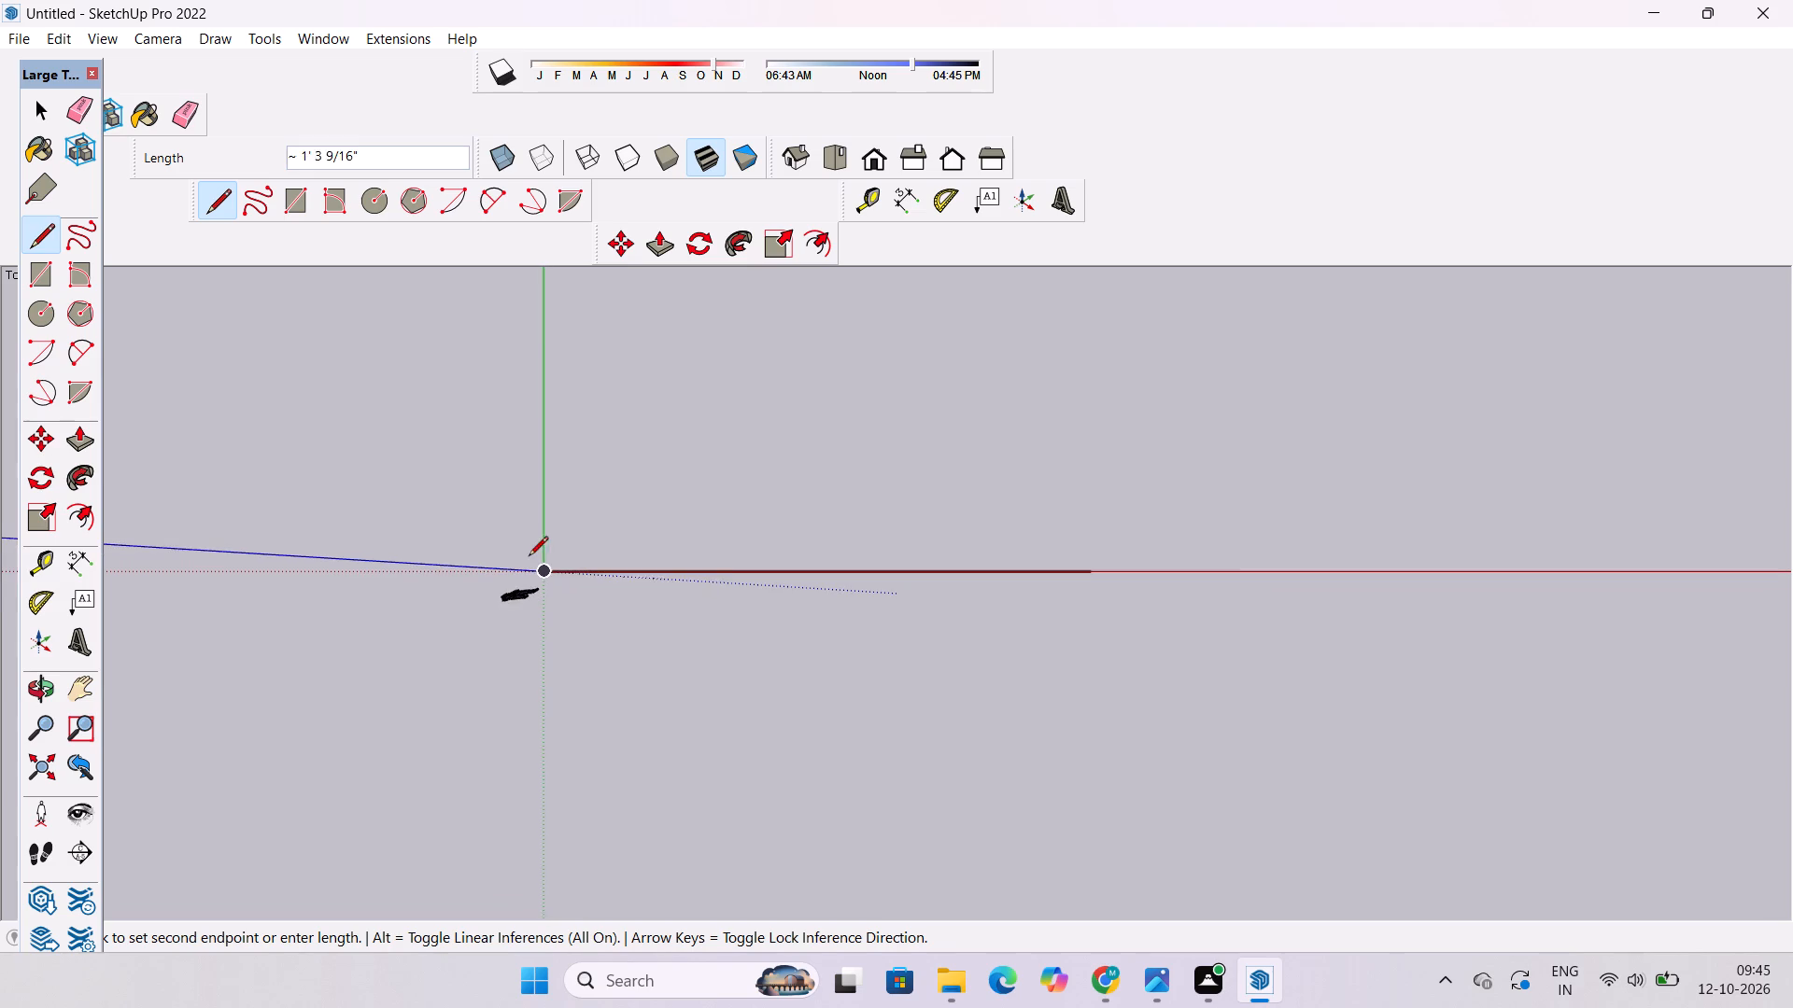
{"action": "scroll", "coordinate": [544, 346], "scroll_direction": "up", "scroll_amount": 6}
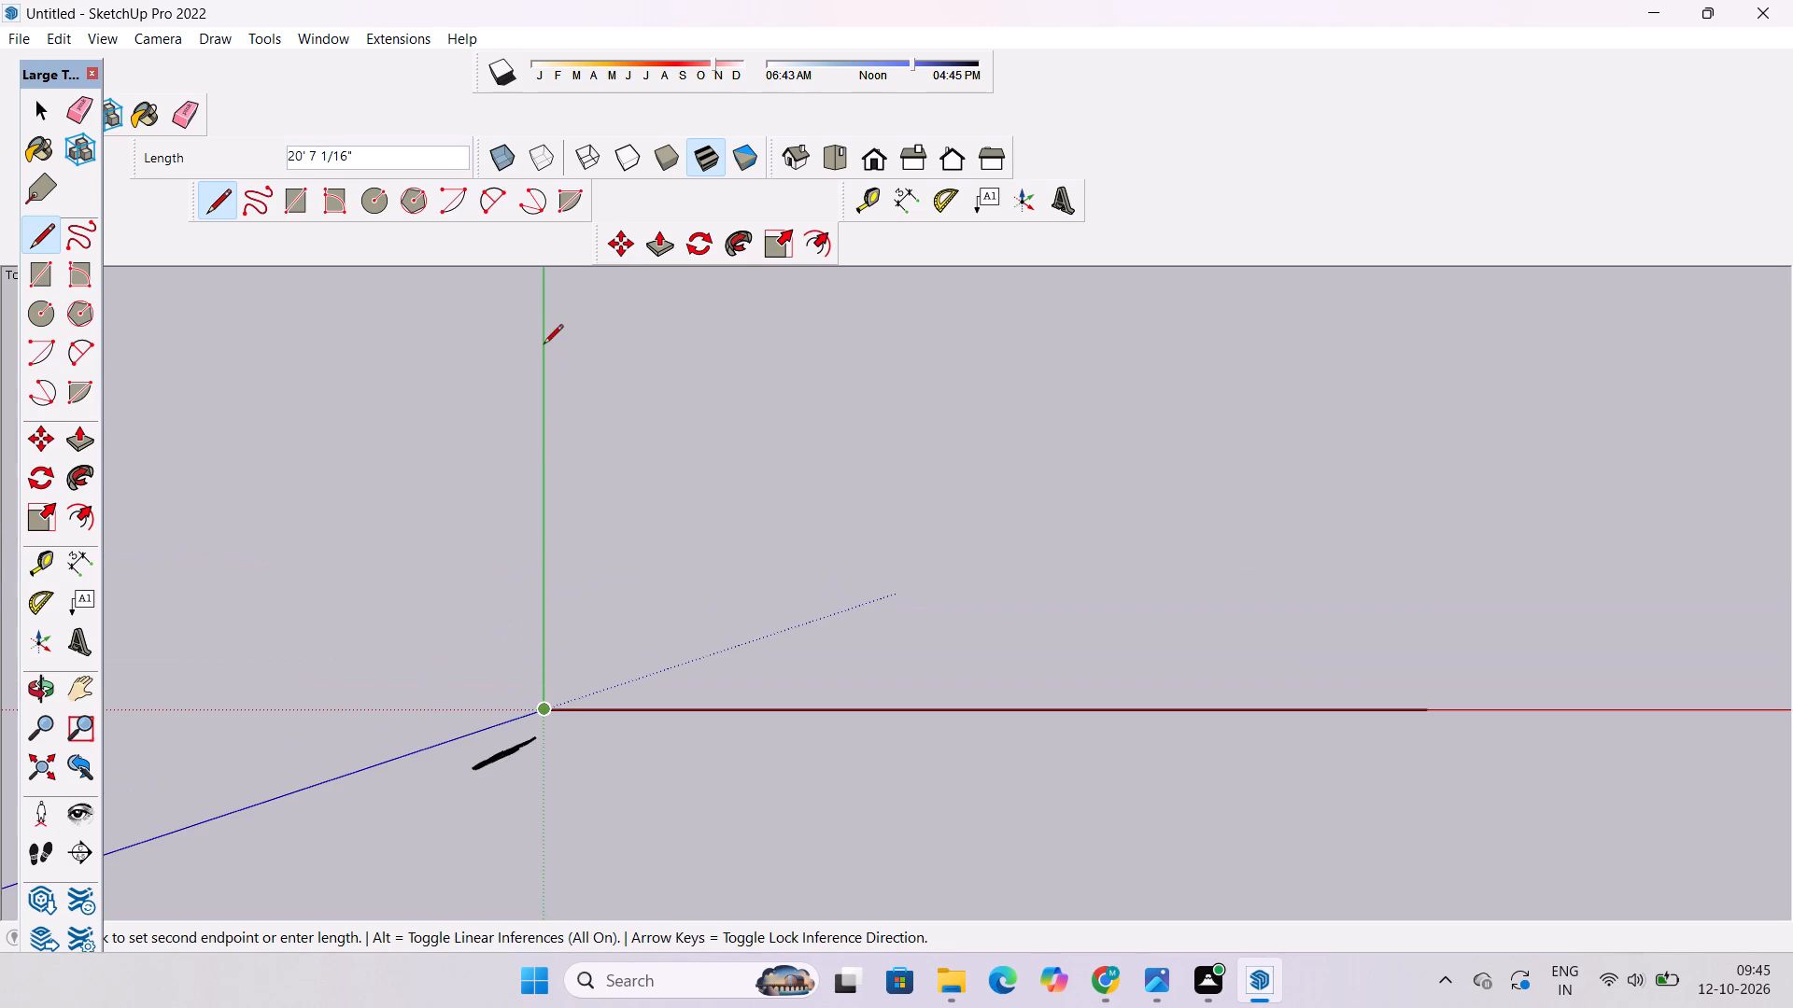
{"action": "type", "text": "60'"}
{"action": "key", "text": "Return"}
Draw a 70' line parallel to the red axis from the far end of the 60' line.
{"action": "scroll", "coordinate": [550, 528], "scroll_direction": "down", "scroll_amount": 19}
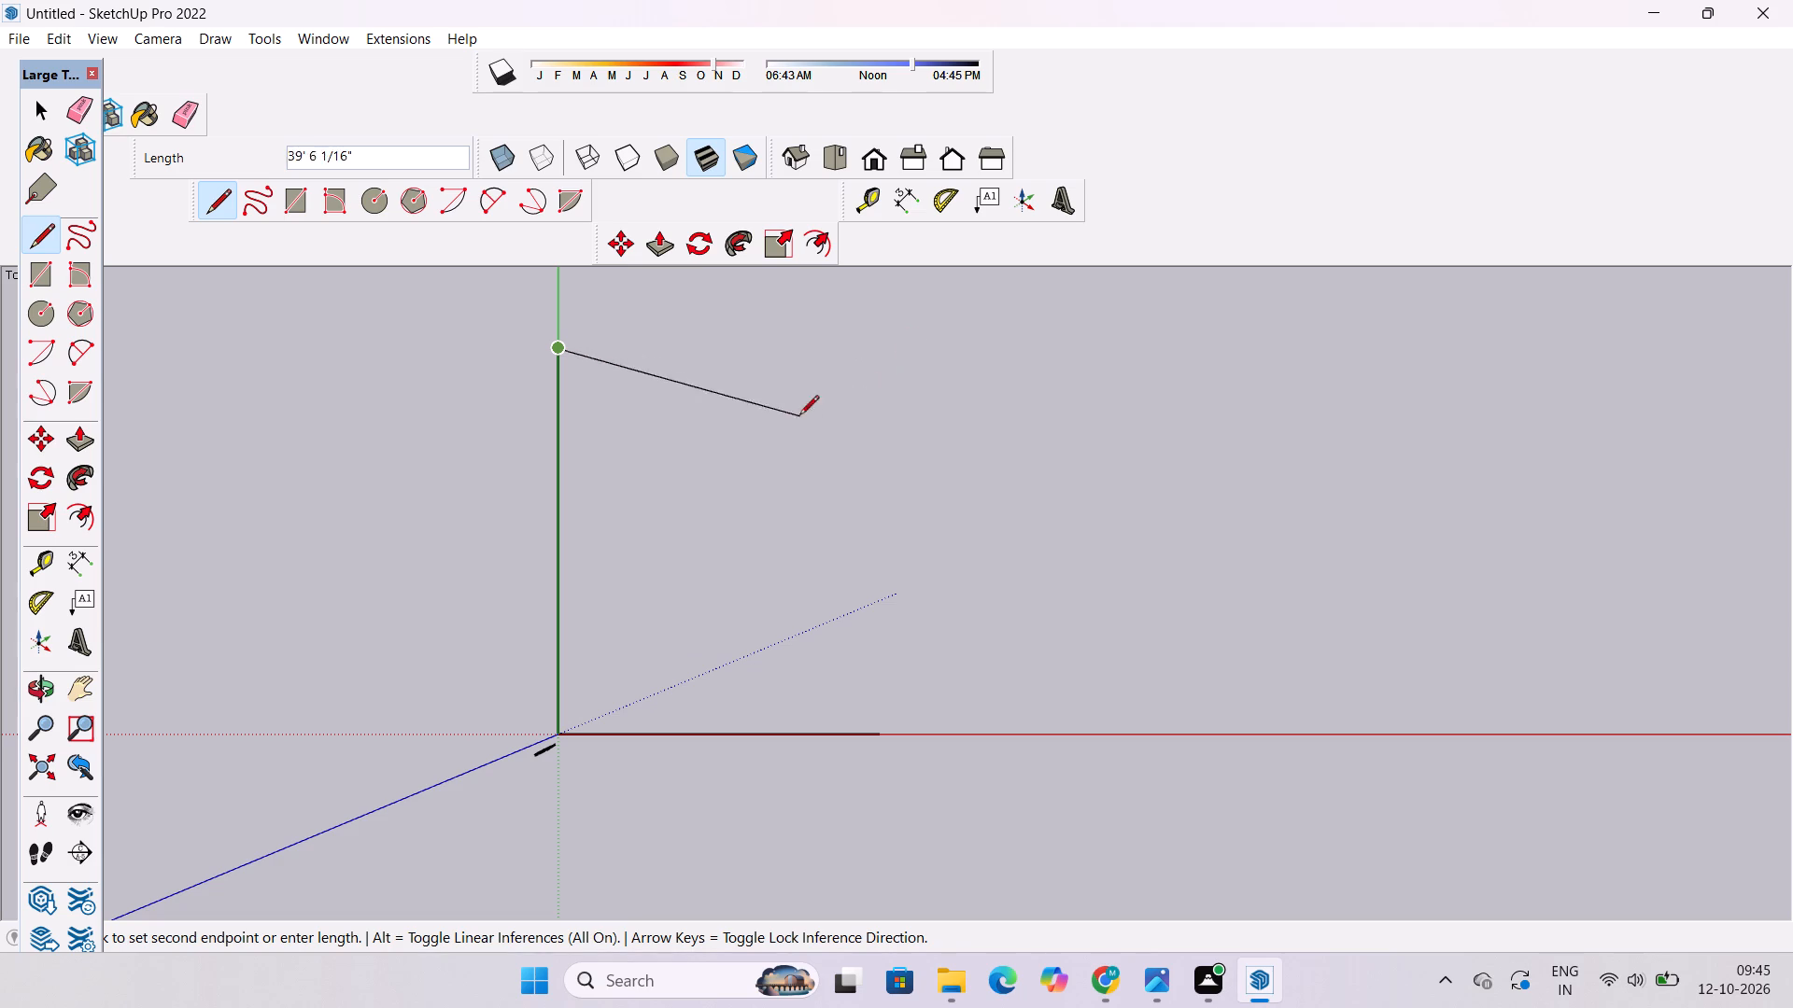
{"action": "scroll", "coordinate": [887, 355], "scroll_direction": "up", "scroll_amount": 1}
{"action": "scroll", "coordinate": [765, 372], "scroll_direction": "down", "scroll_amount": 1}
{"action": "scroll", "coordinate": [850, 360], "scroll_direction": "up", "scroll_amount": 4}
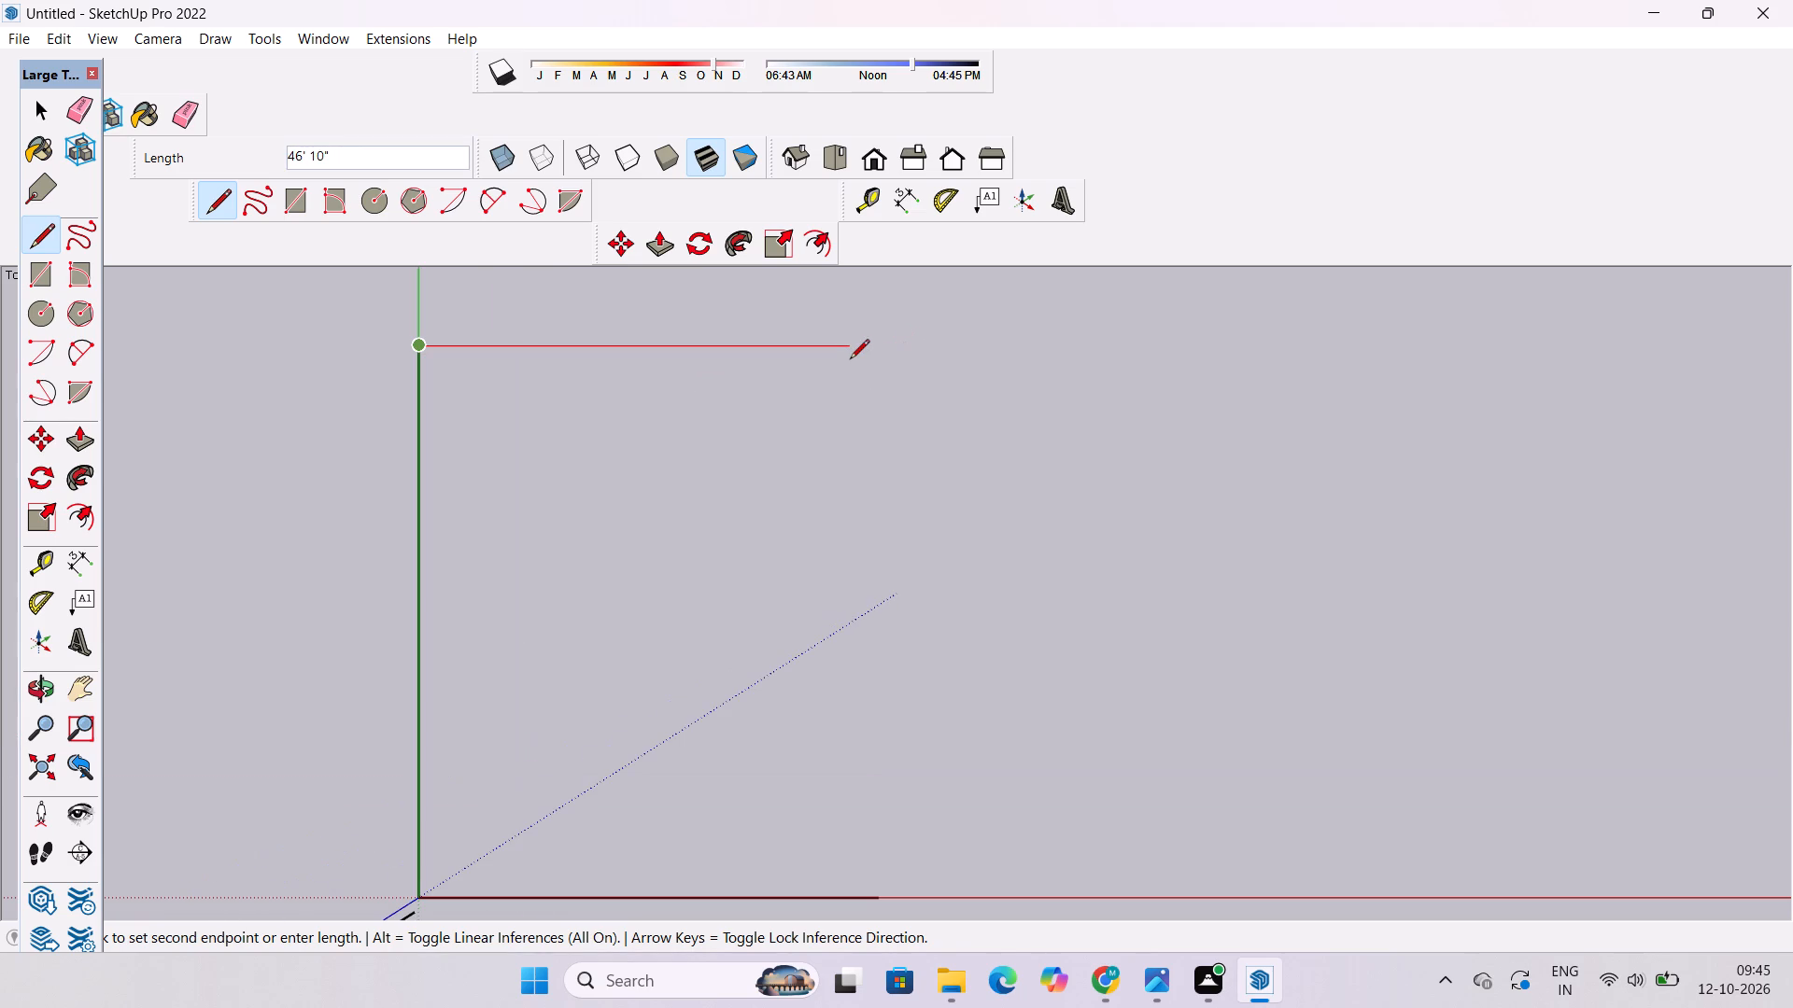
{"action": "scroll", "coordinate": [850, 360], "scroll_direction": "down", "scroll_amount": 2}
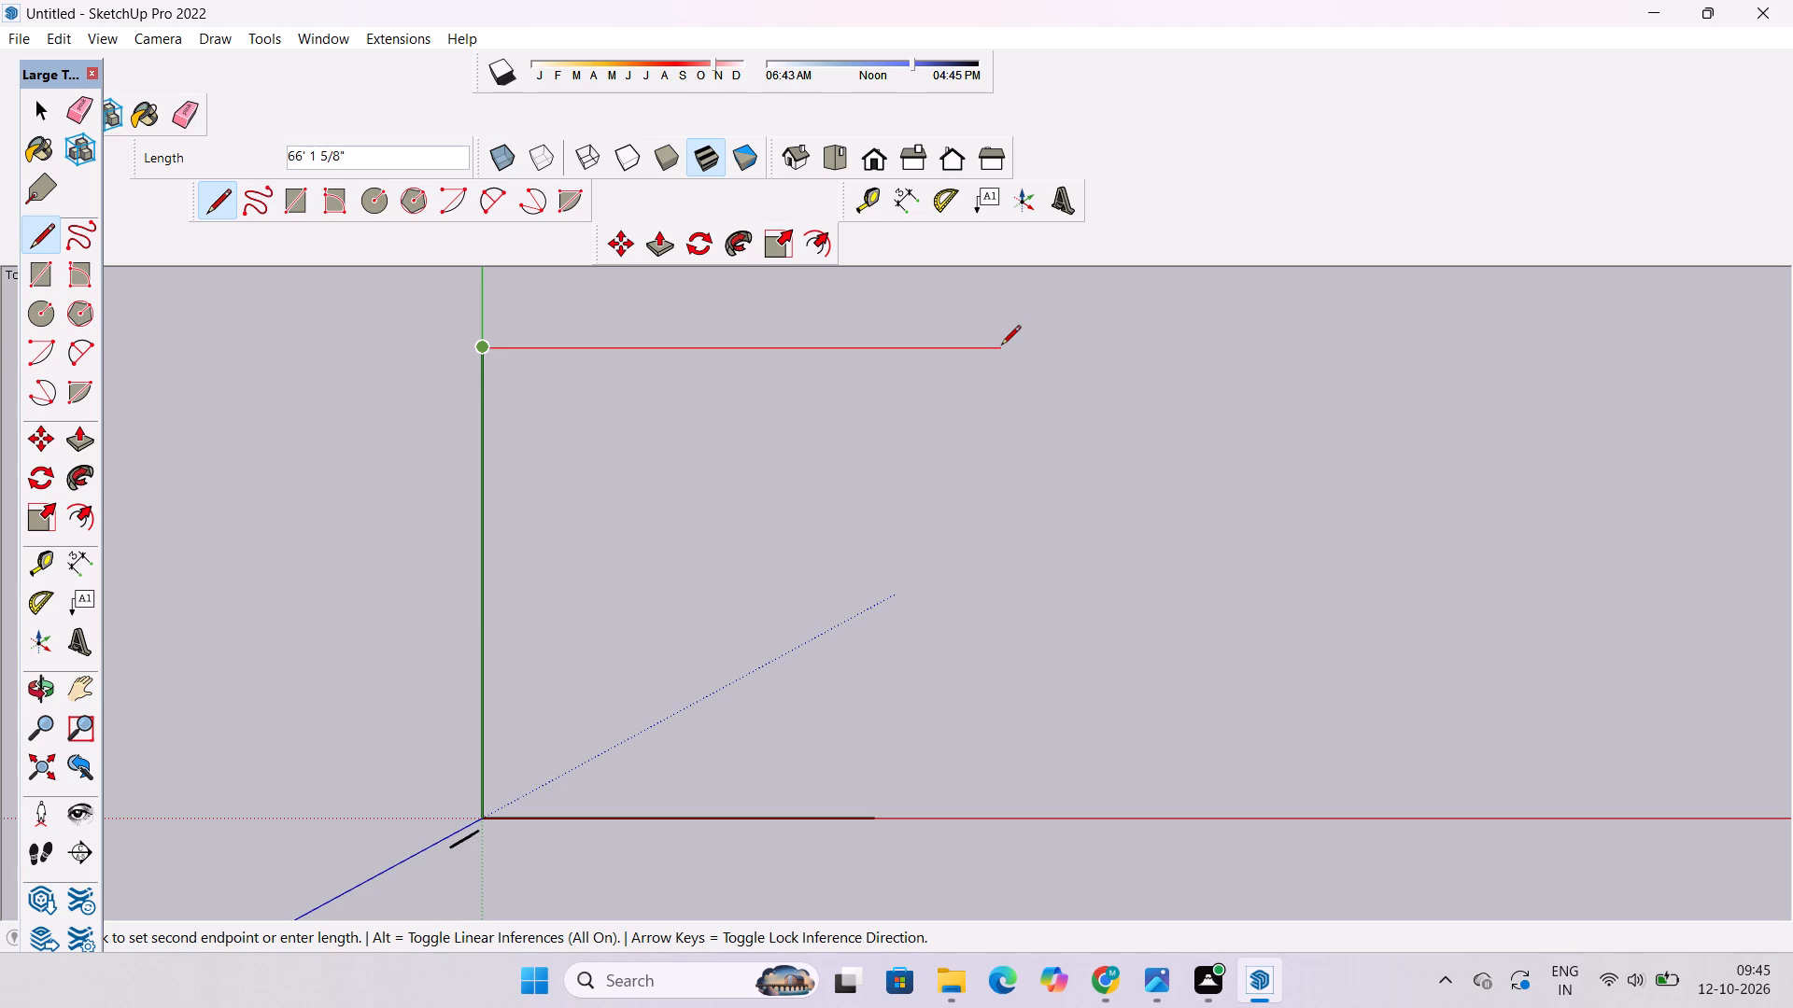
{"action": "scroll", "coordinate": [1001, 346], "scroll_direction": "up", "scroll_amount": 3}
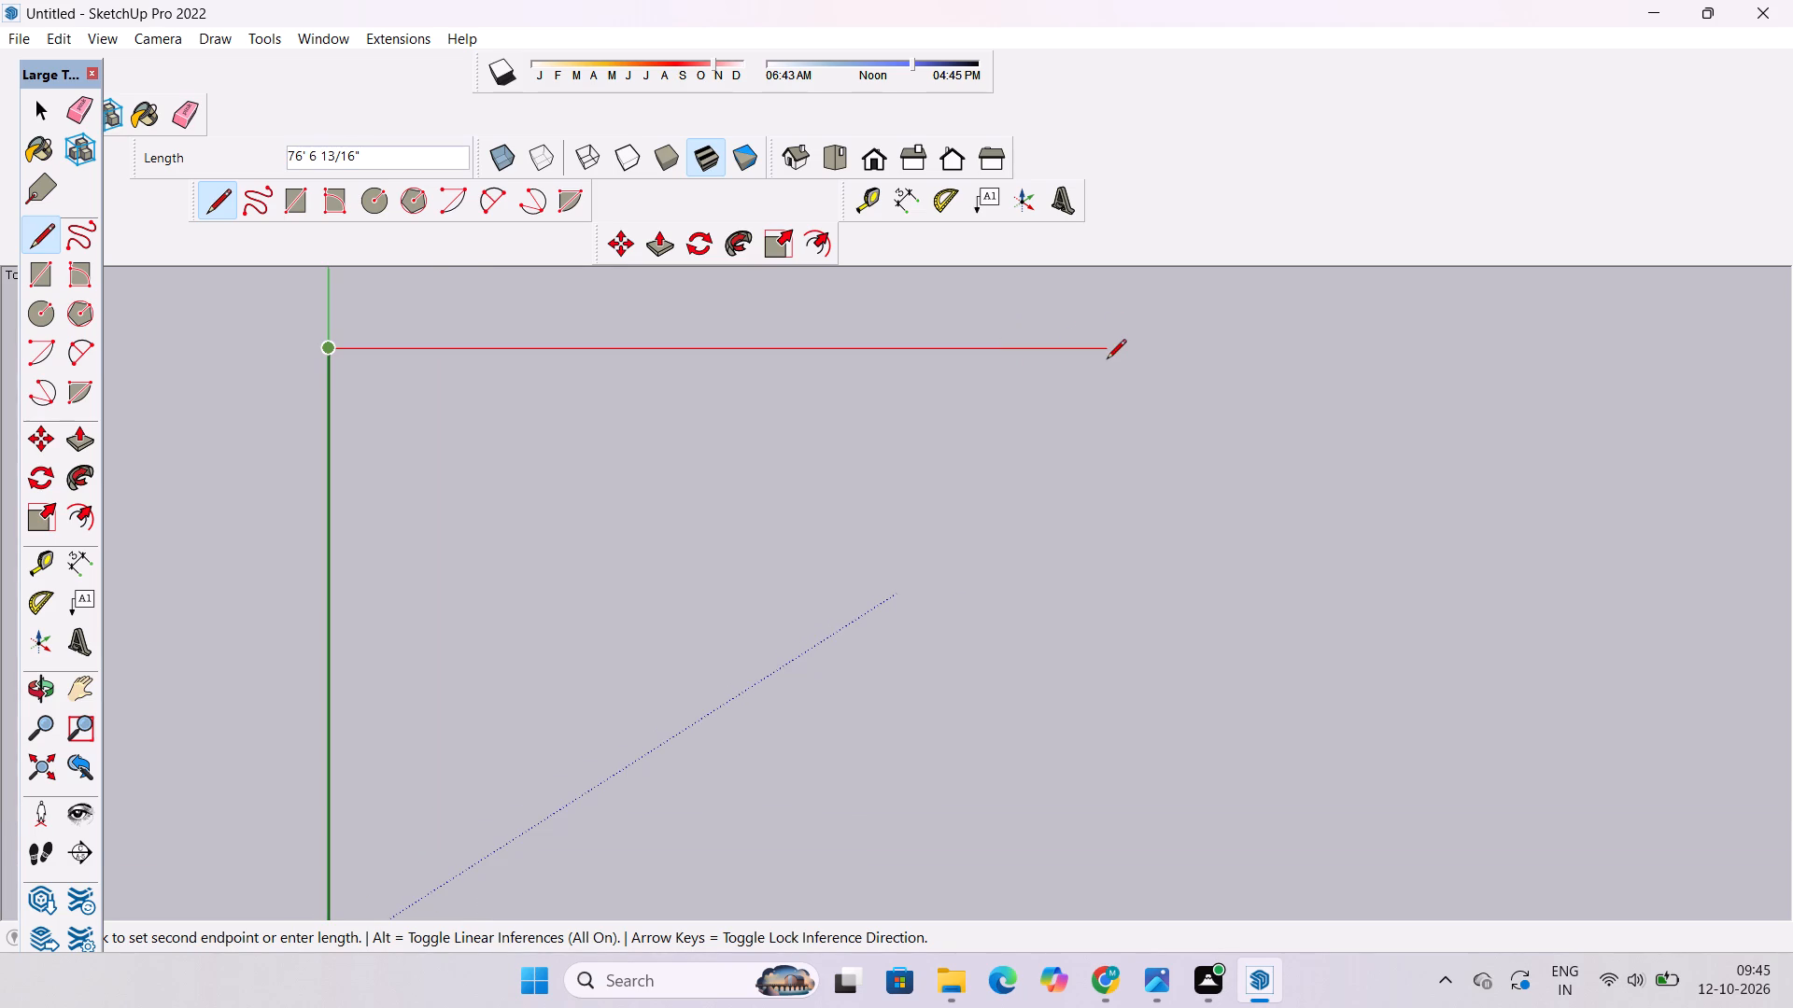
{"action": "type", "text": "70'"}
{"action": "key", "text": "Return"}
Close the outline with a line from the 70' line's far end to the red axis, and a 20' line to the 50' line's end.
{"action": "scroll", "coordinate": [1024, 356], "scroll_direction": "down", "scroll_amount": 12}
{"action": "scroll", "coordinate": [1000, 590], "scroll_direction": "up", "scroll_amount": 4}
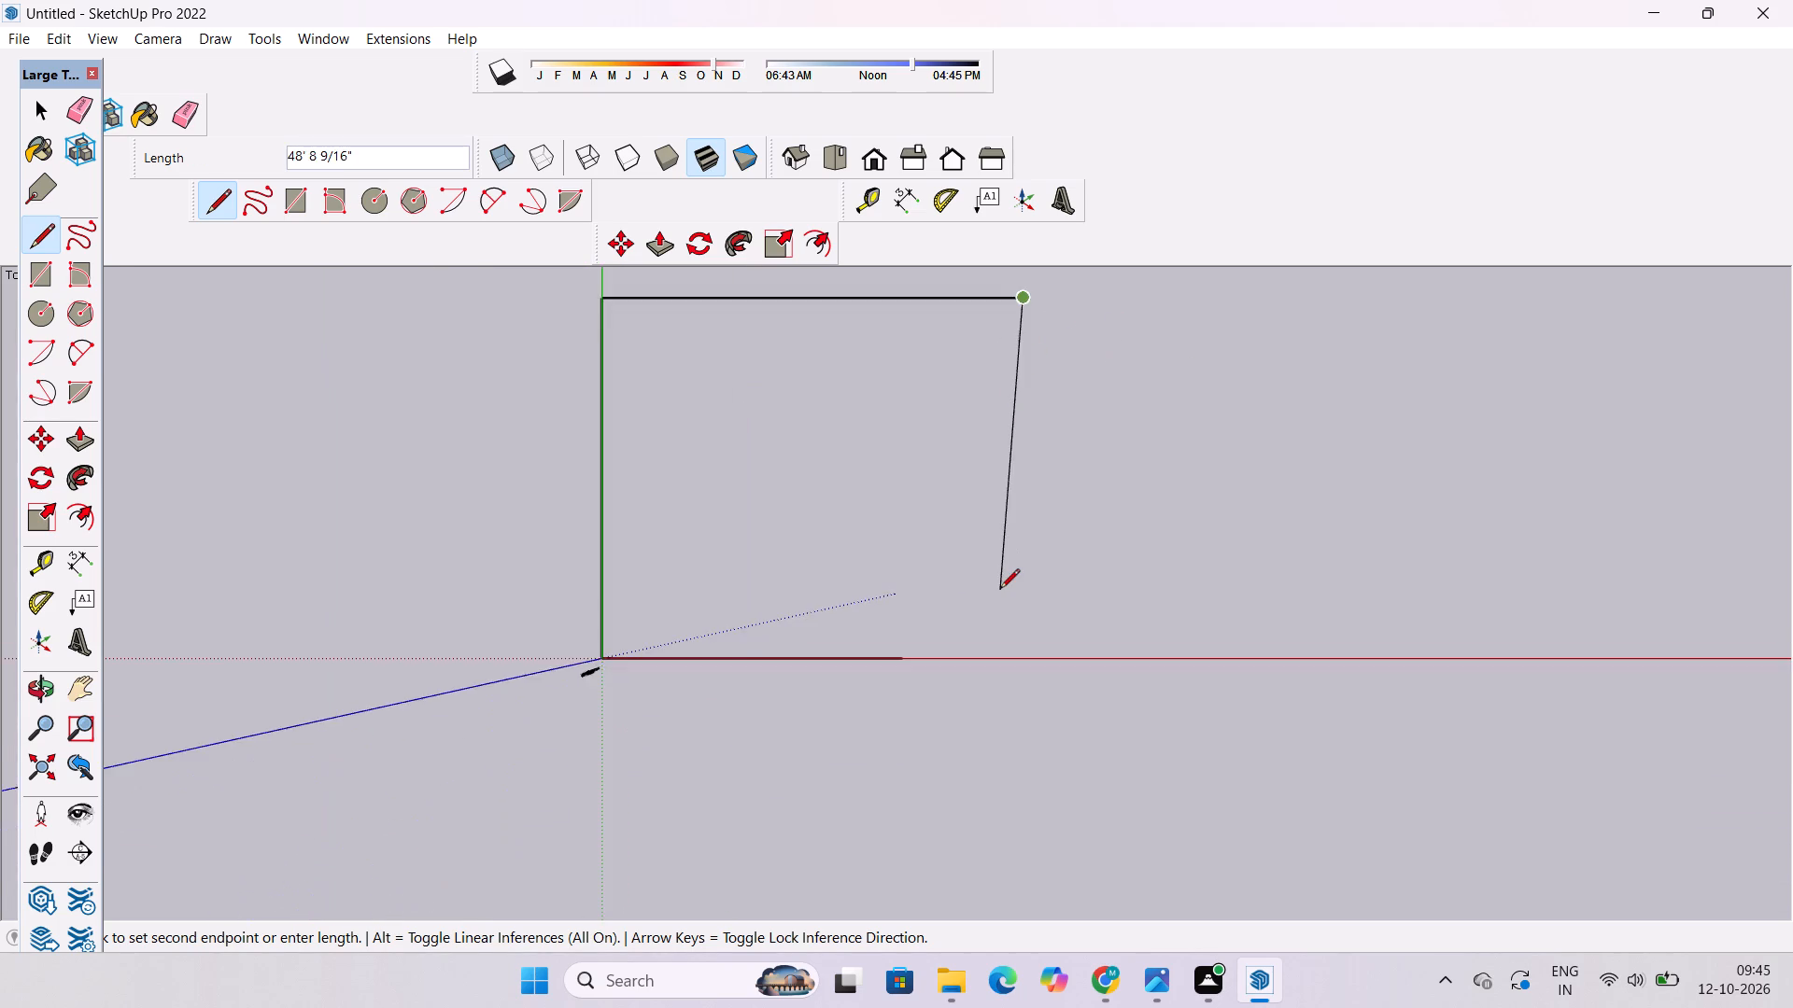
{"action": "scroll", "coordinate": [1000, 590], "scroll_direction": "up", "scroll_amount": 6}
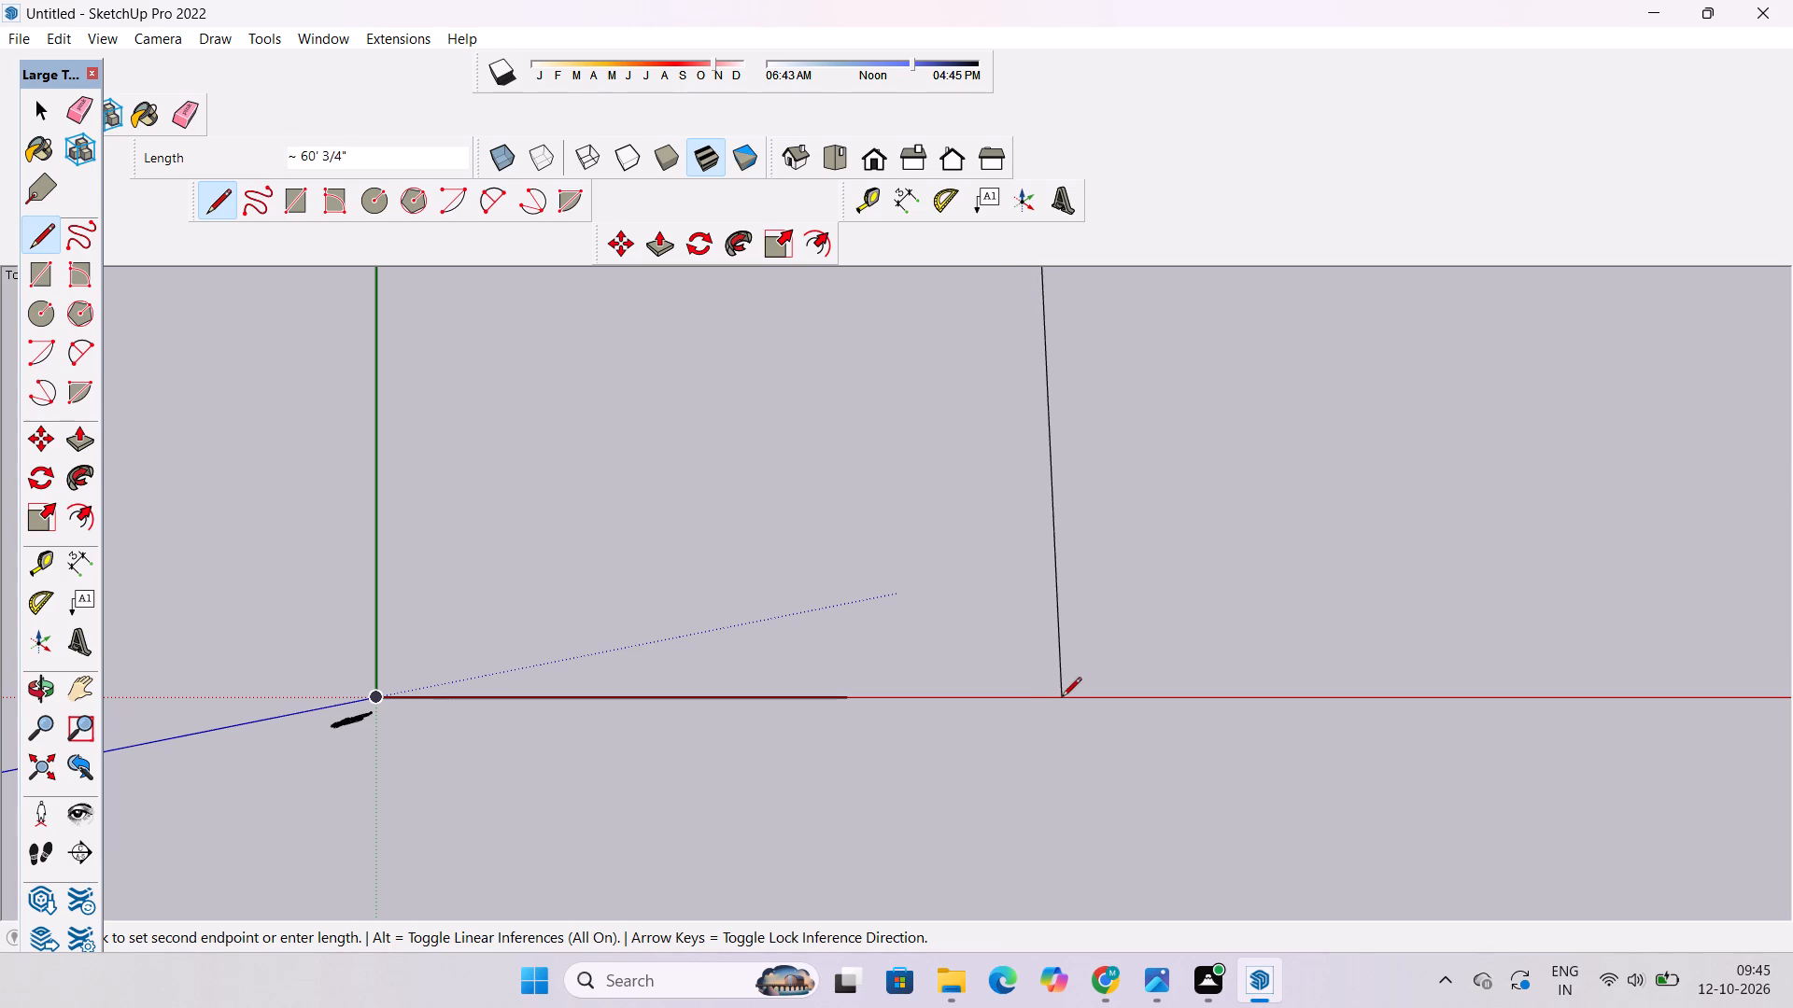
{"action": "scroll", "coordinate": [913, 705], "scroll_direction": "down", "scroll_amount": 5}
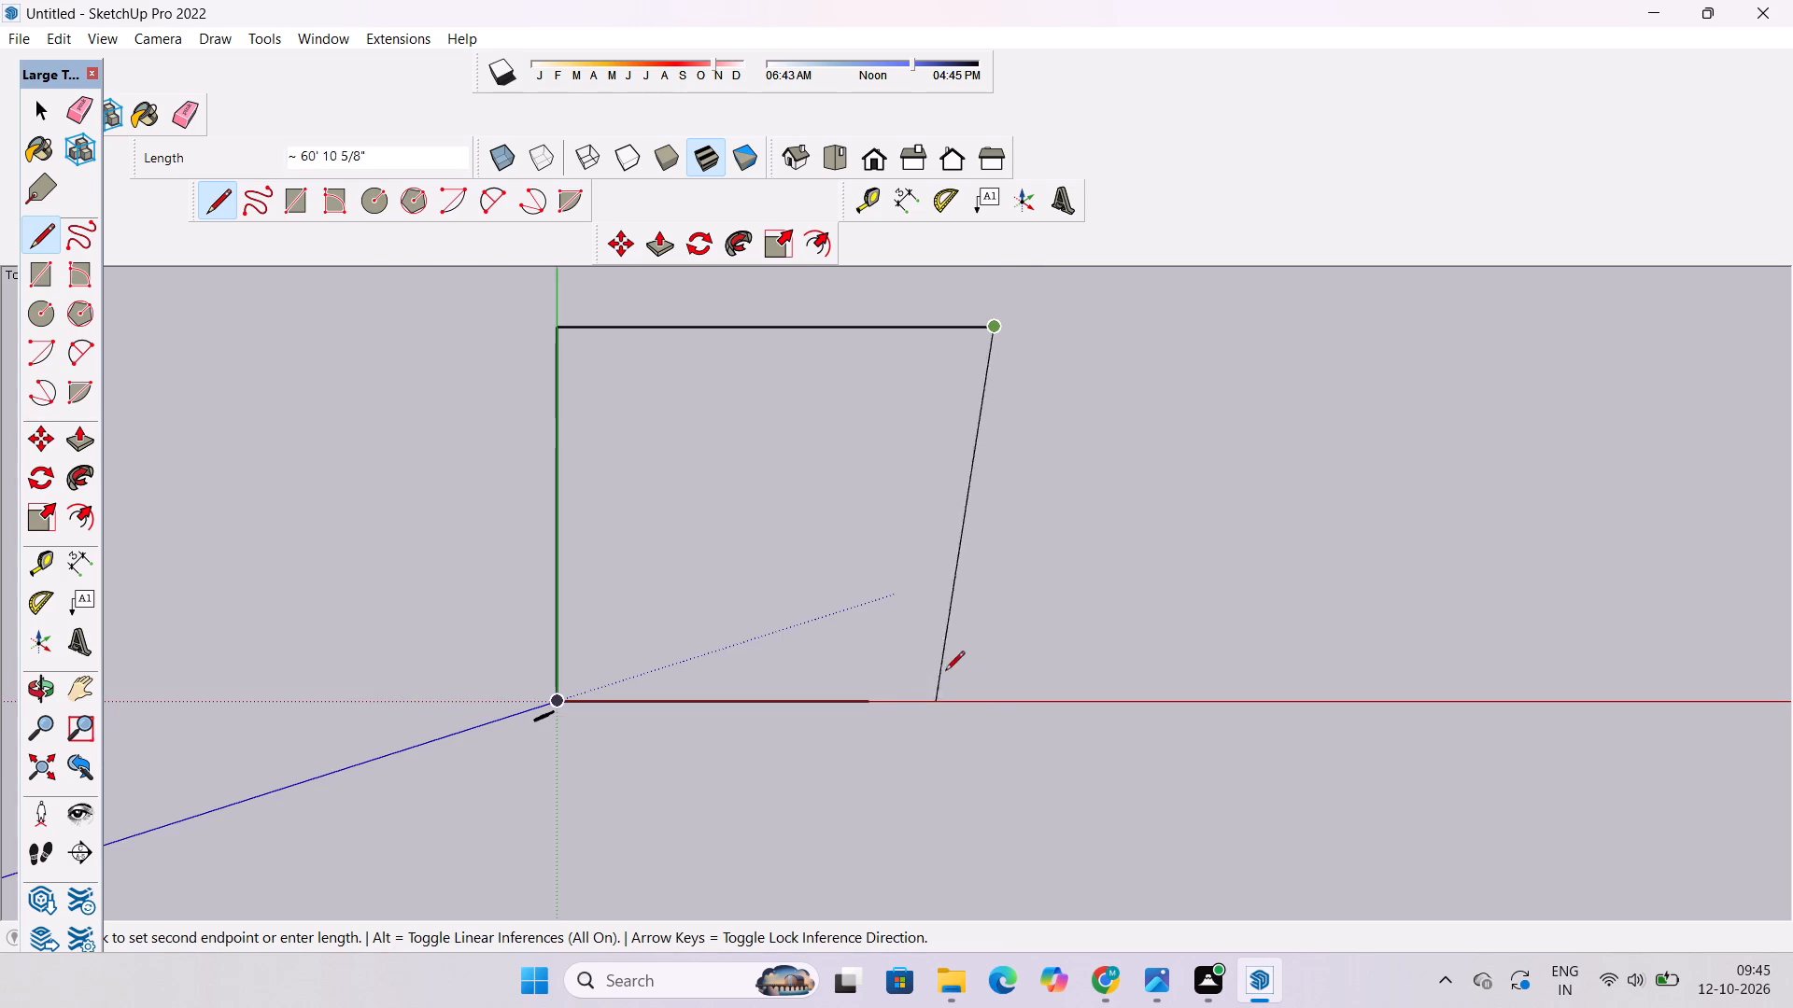
{"action": "left_click", "coordinate": [993, 700]}
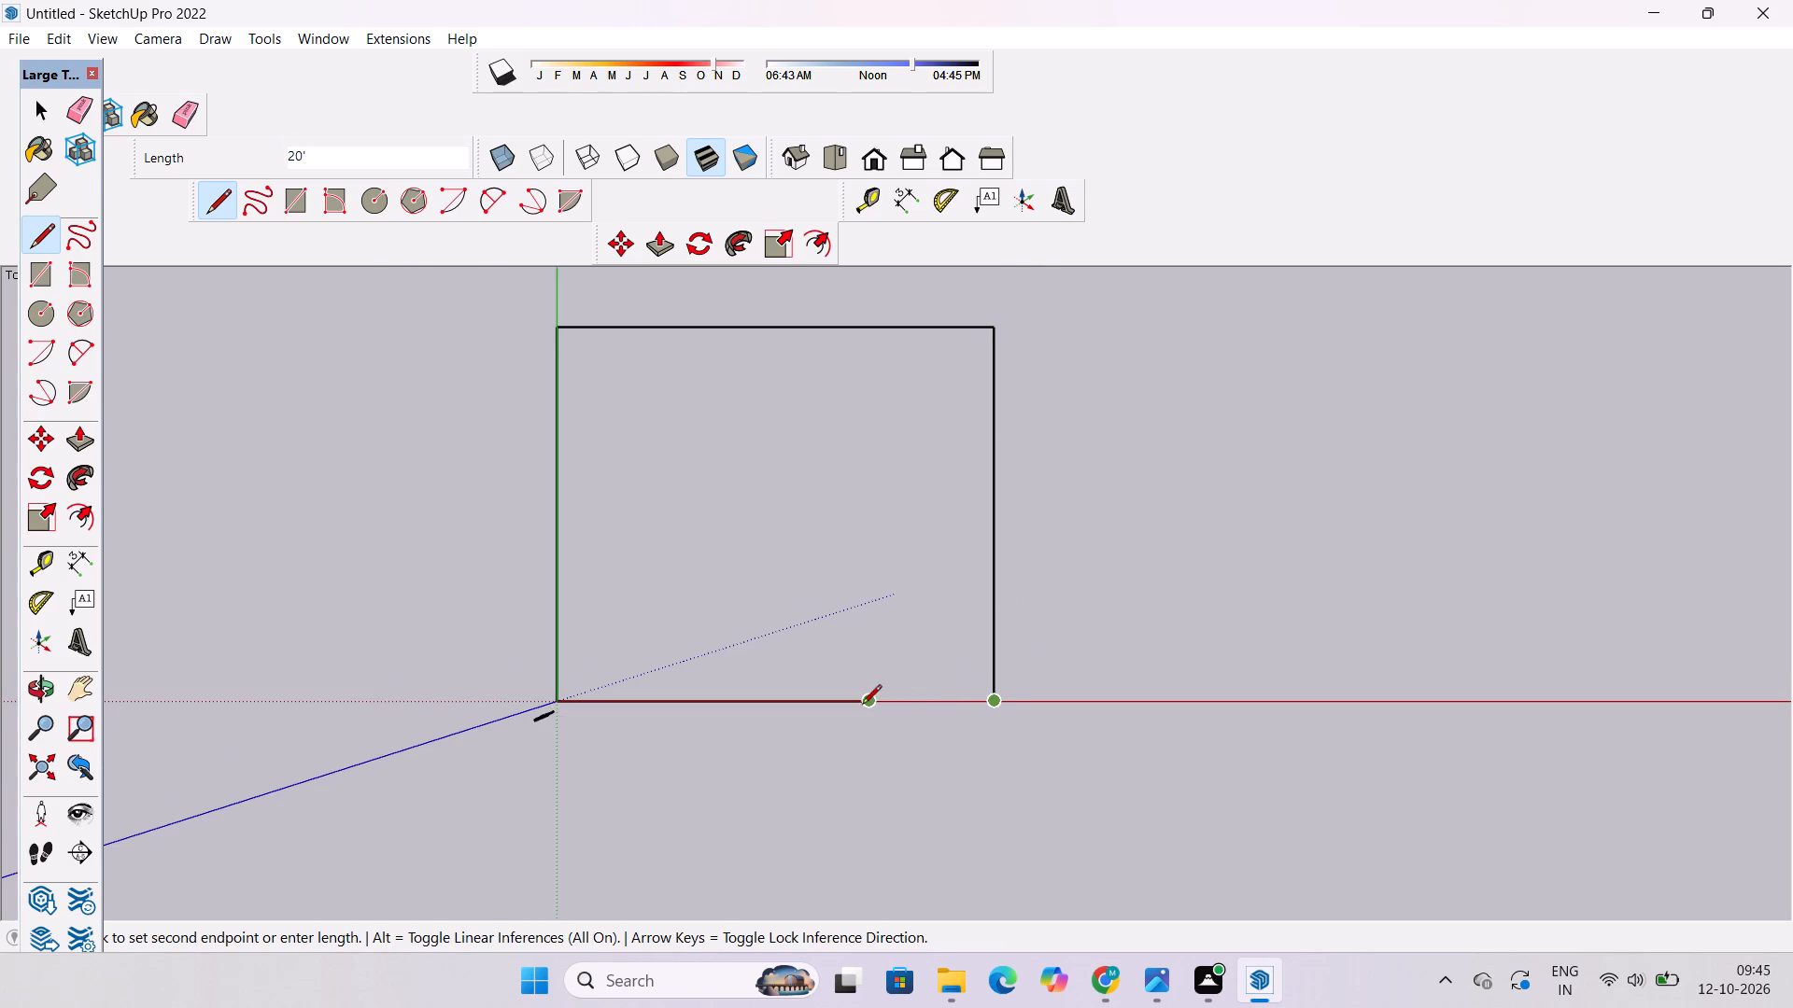
{"action": "left_click", "coordinate": [862, 703]}
{"action": "key", "text": "space"}
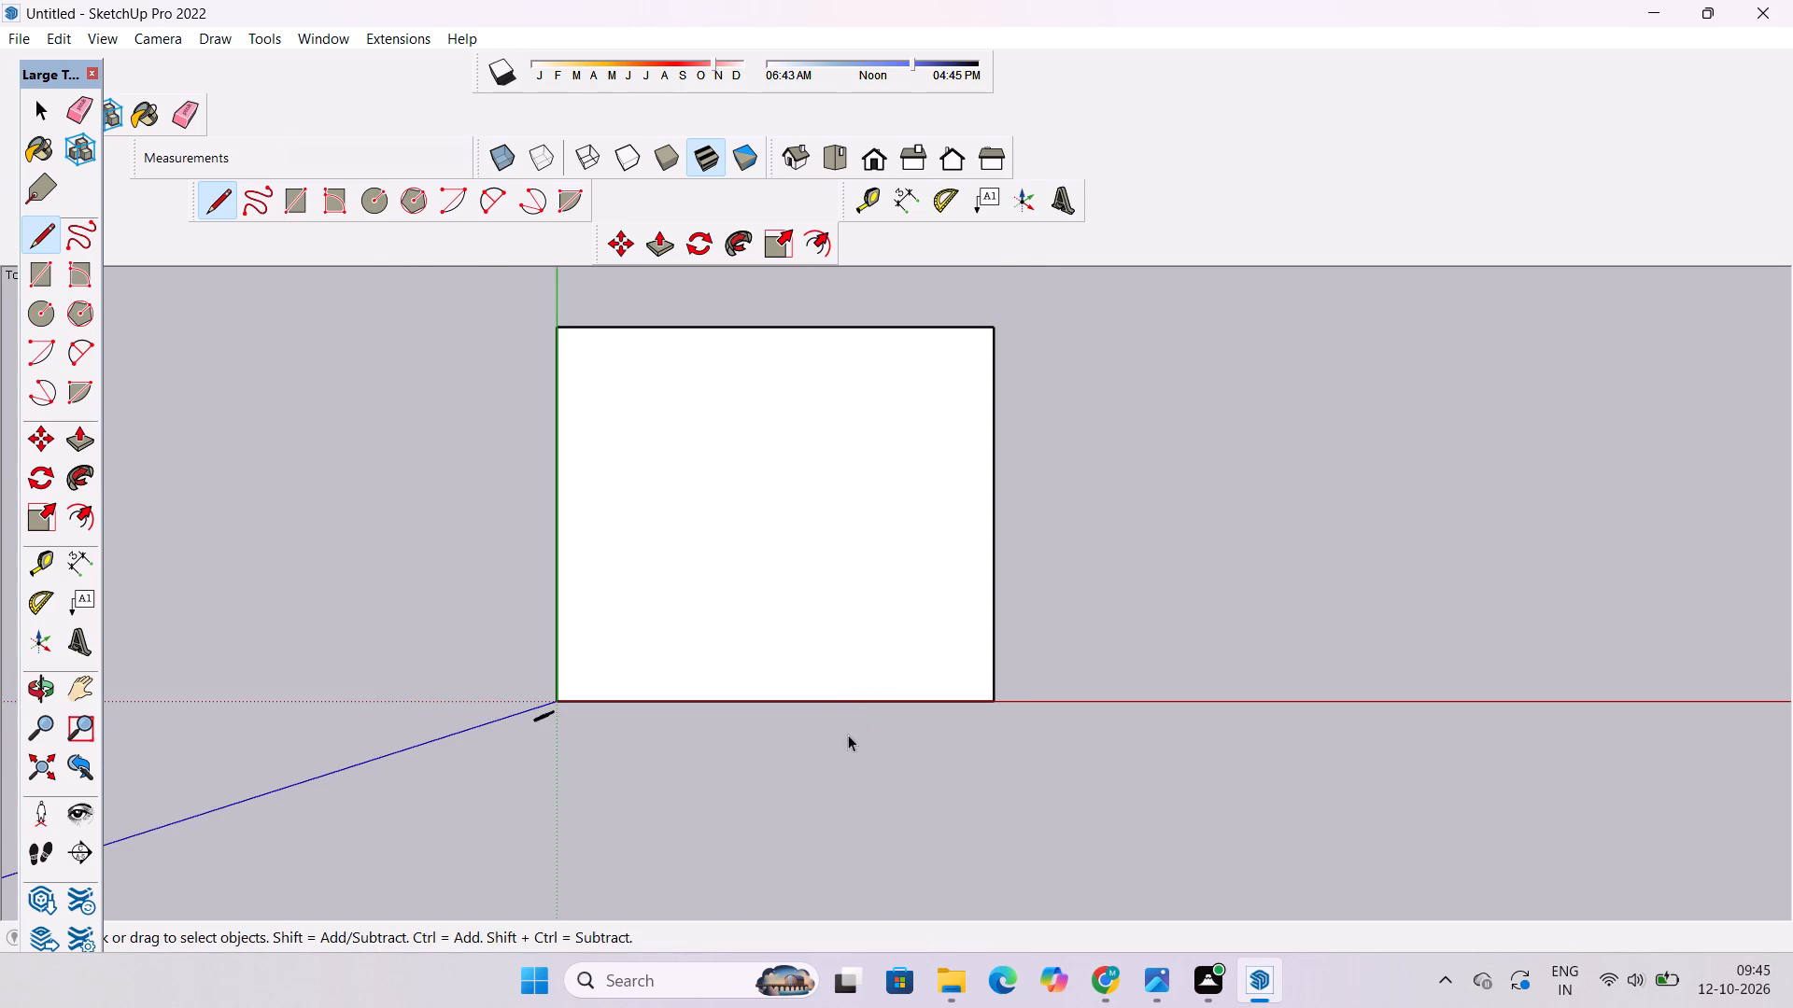
Examine the closed rectangular face, especially its corner at the origin, from above and at slightly tilted angles.
{"action": "key", "text": "o"}
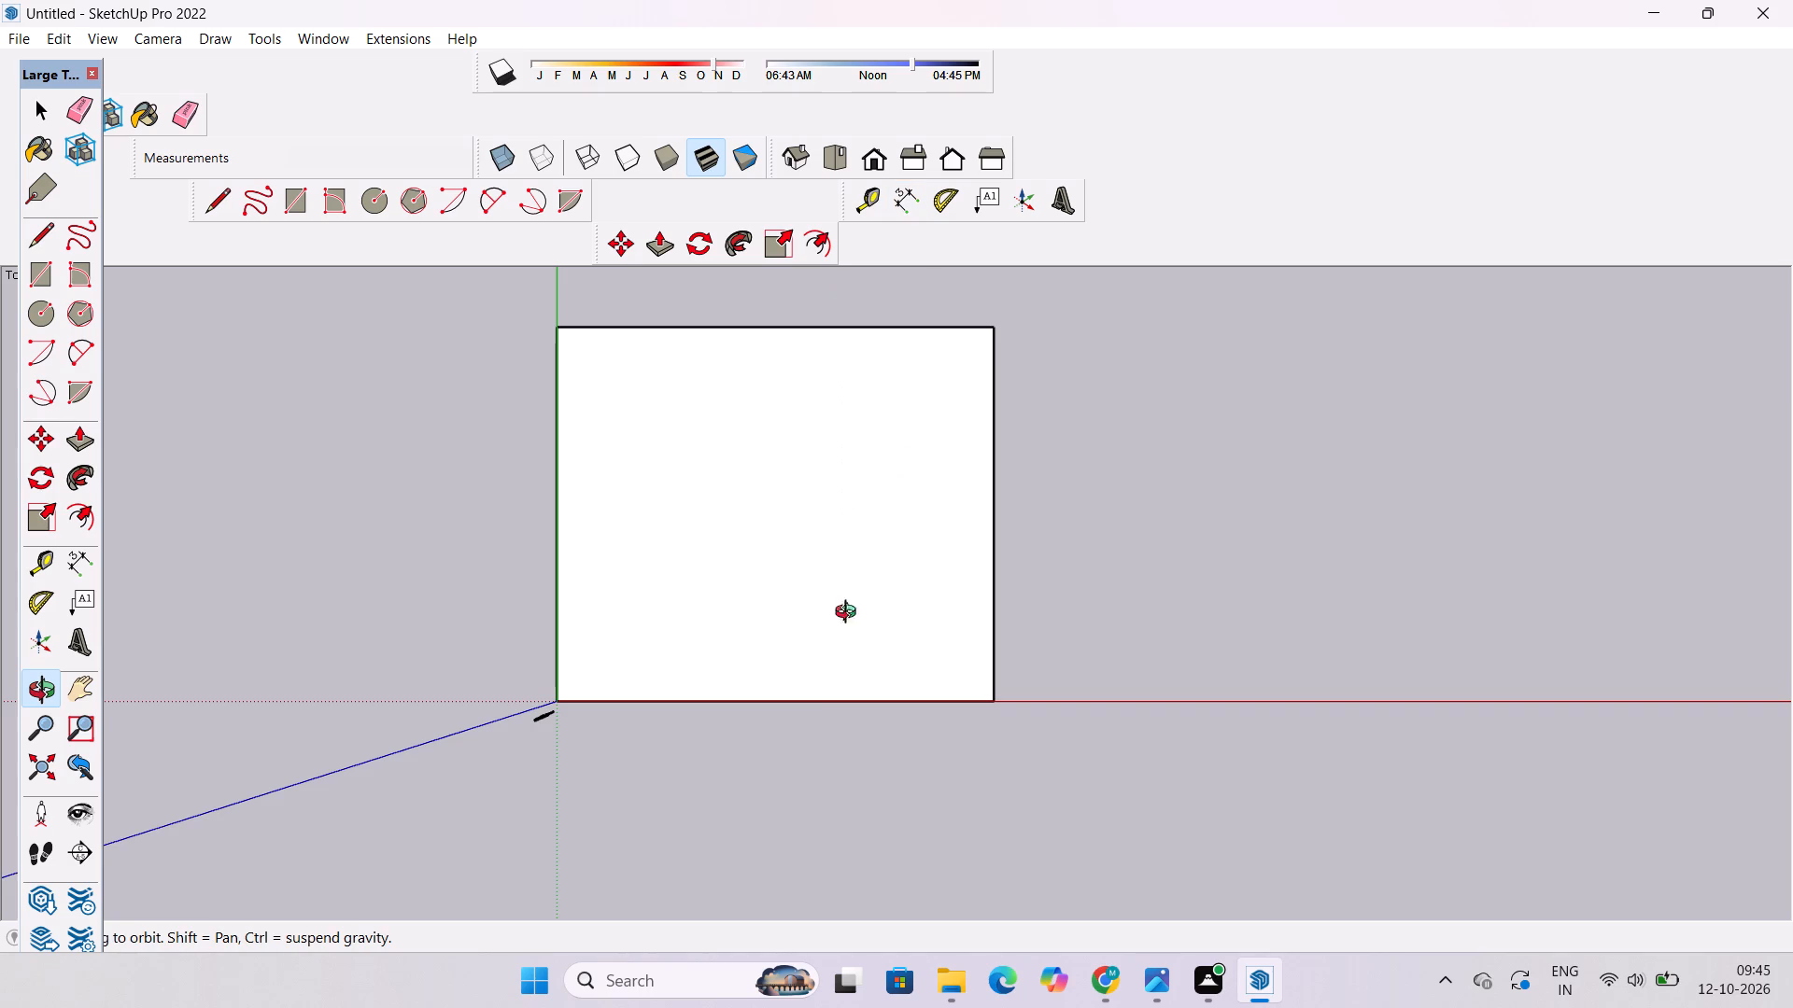
{"action": "scroll", "coordinate": [728, 754], "scroll_direction": "up", "scroll_amount": 12}
{"action": "scroll", "coordinate": [661, 697], "scroll_direction": "down", "scroll_amount": 1}
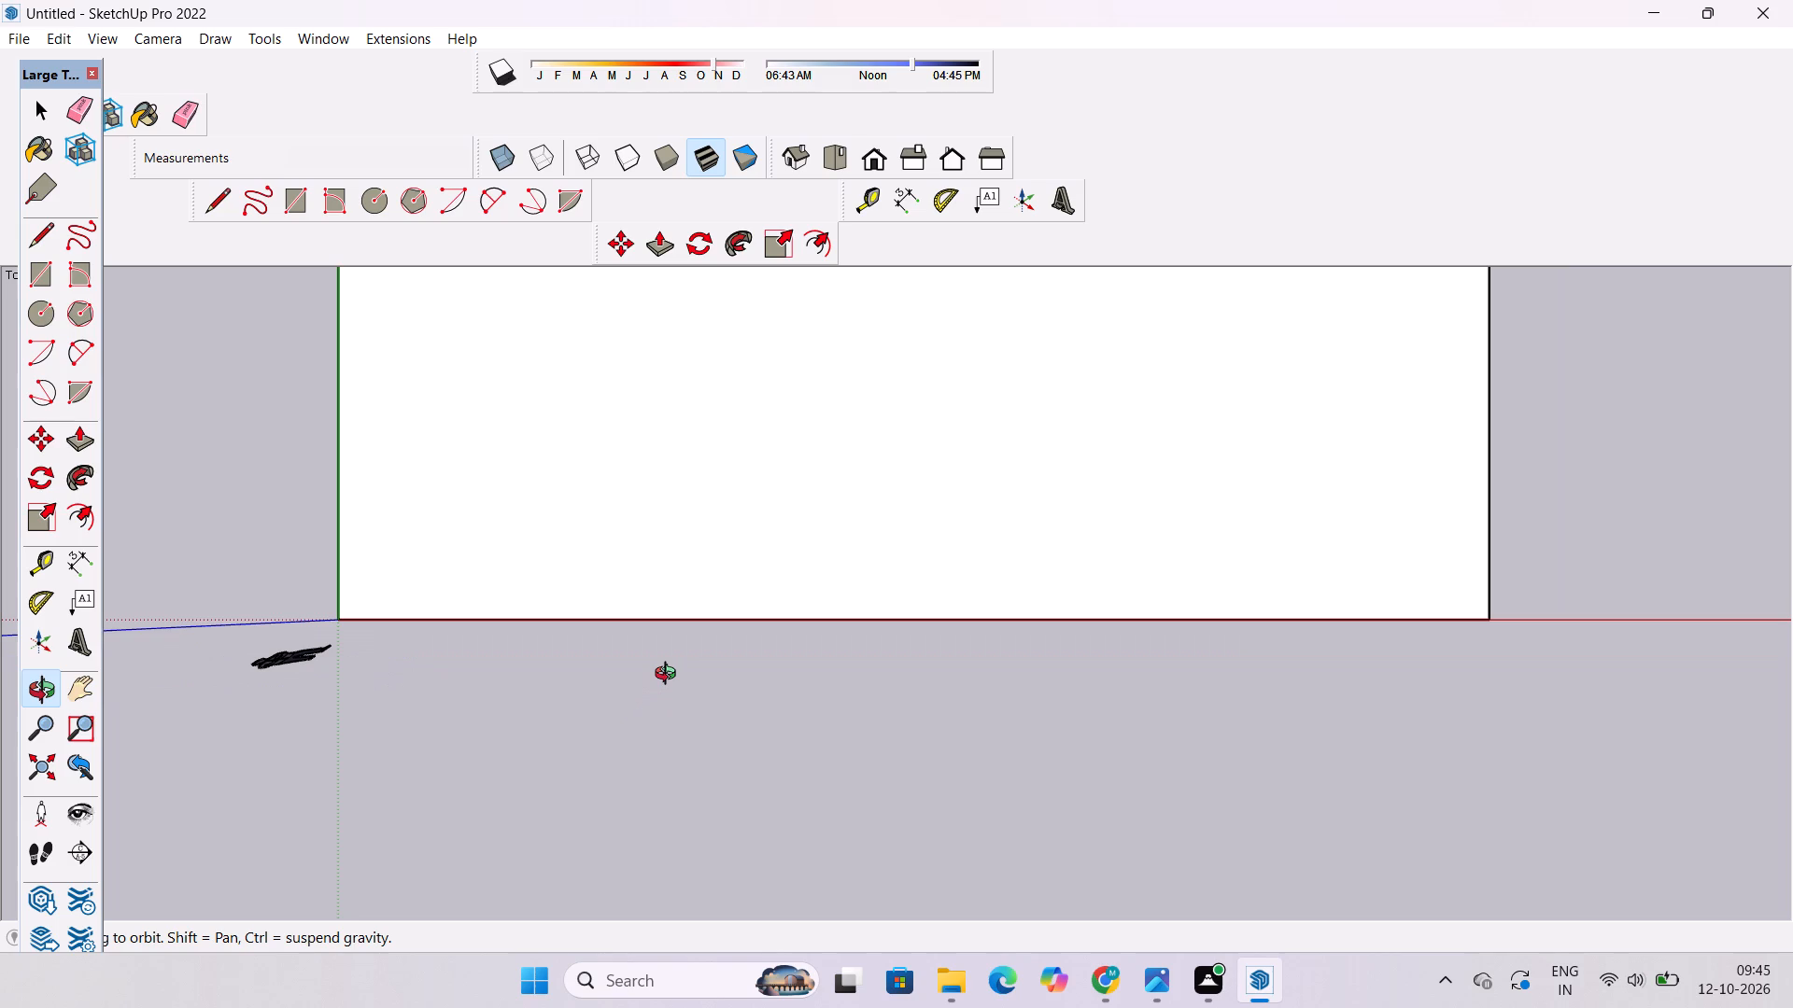
{"action": "scroll", "coordinate": [508, 655], "scroll_direction": "up", "scroll_amount": 1}
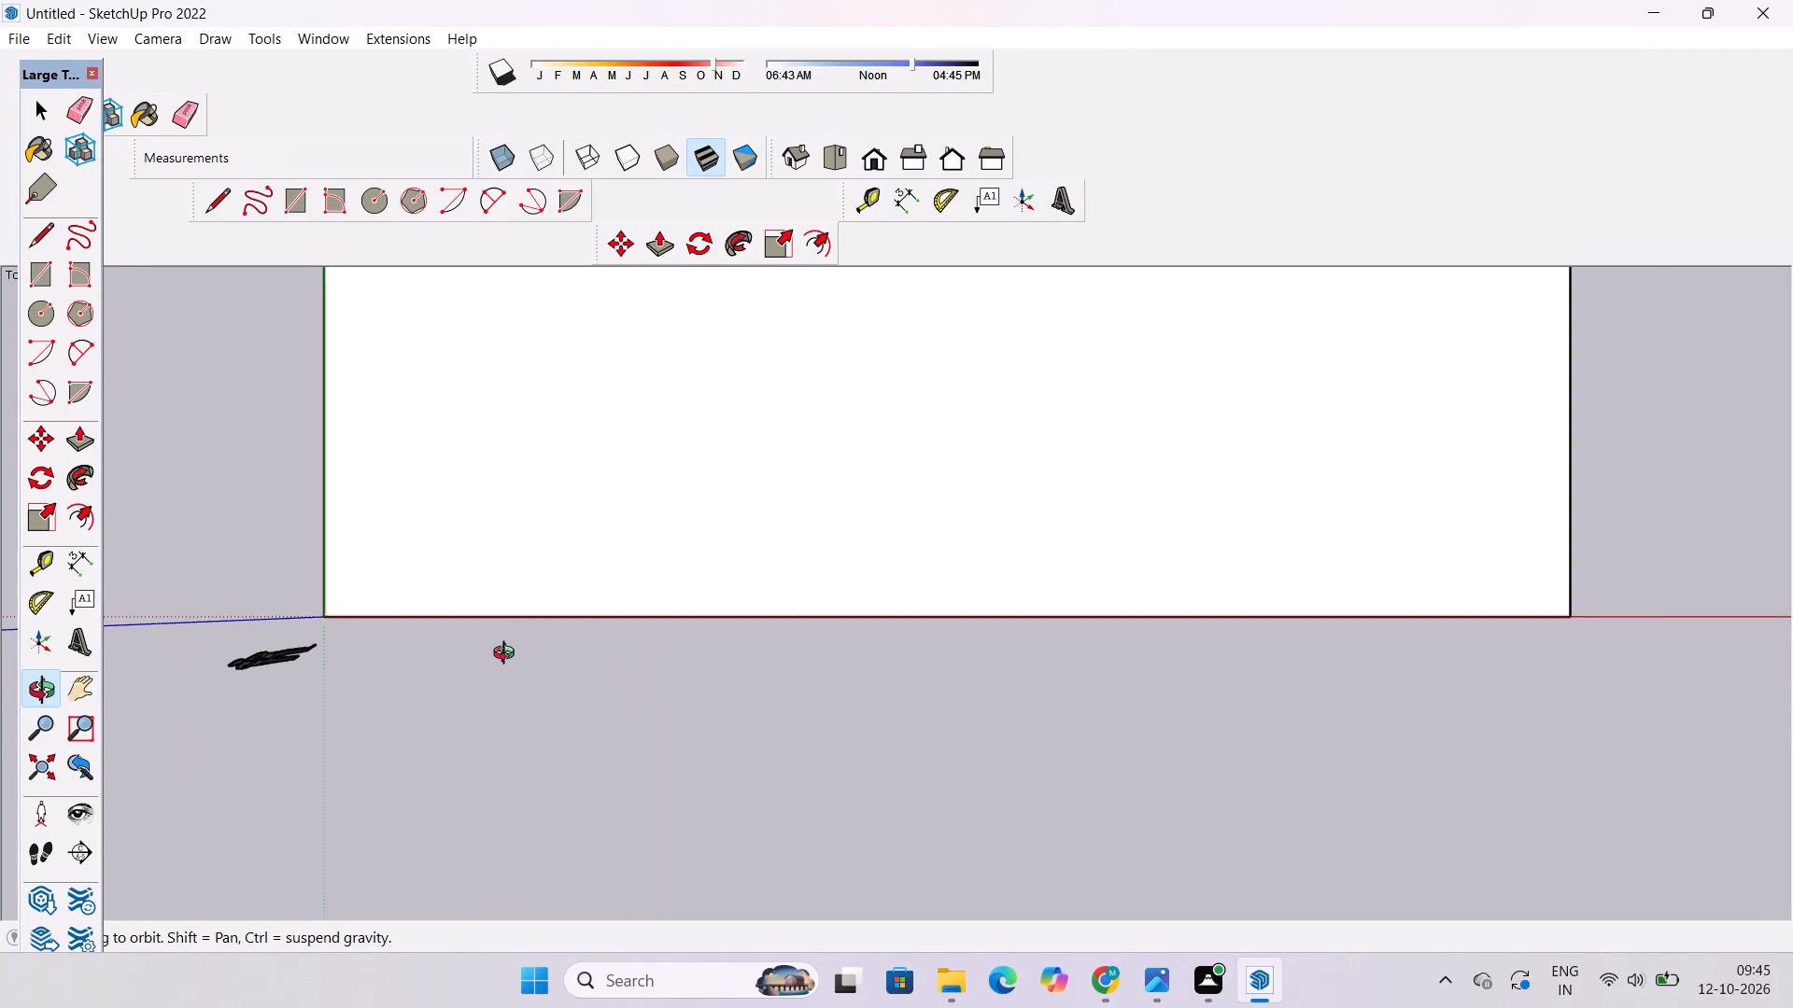
{"action": "scroll", "coordinate": [508, 655], "scroll_direction": "up", "scroll_amount": 1}
{"action": "scroll", "coordinate": [276, 576], "scroll_direction": "up", "scroll_amount": 11}
{"action": "left_click", "coordinate": [283, 558], "text": "shift"}
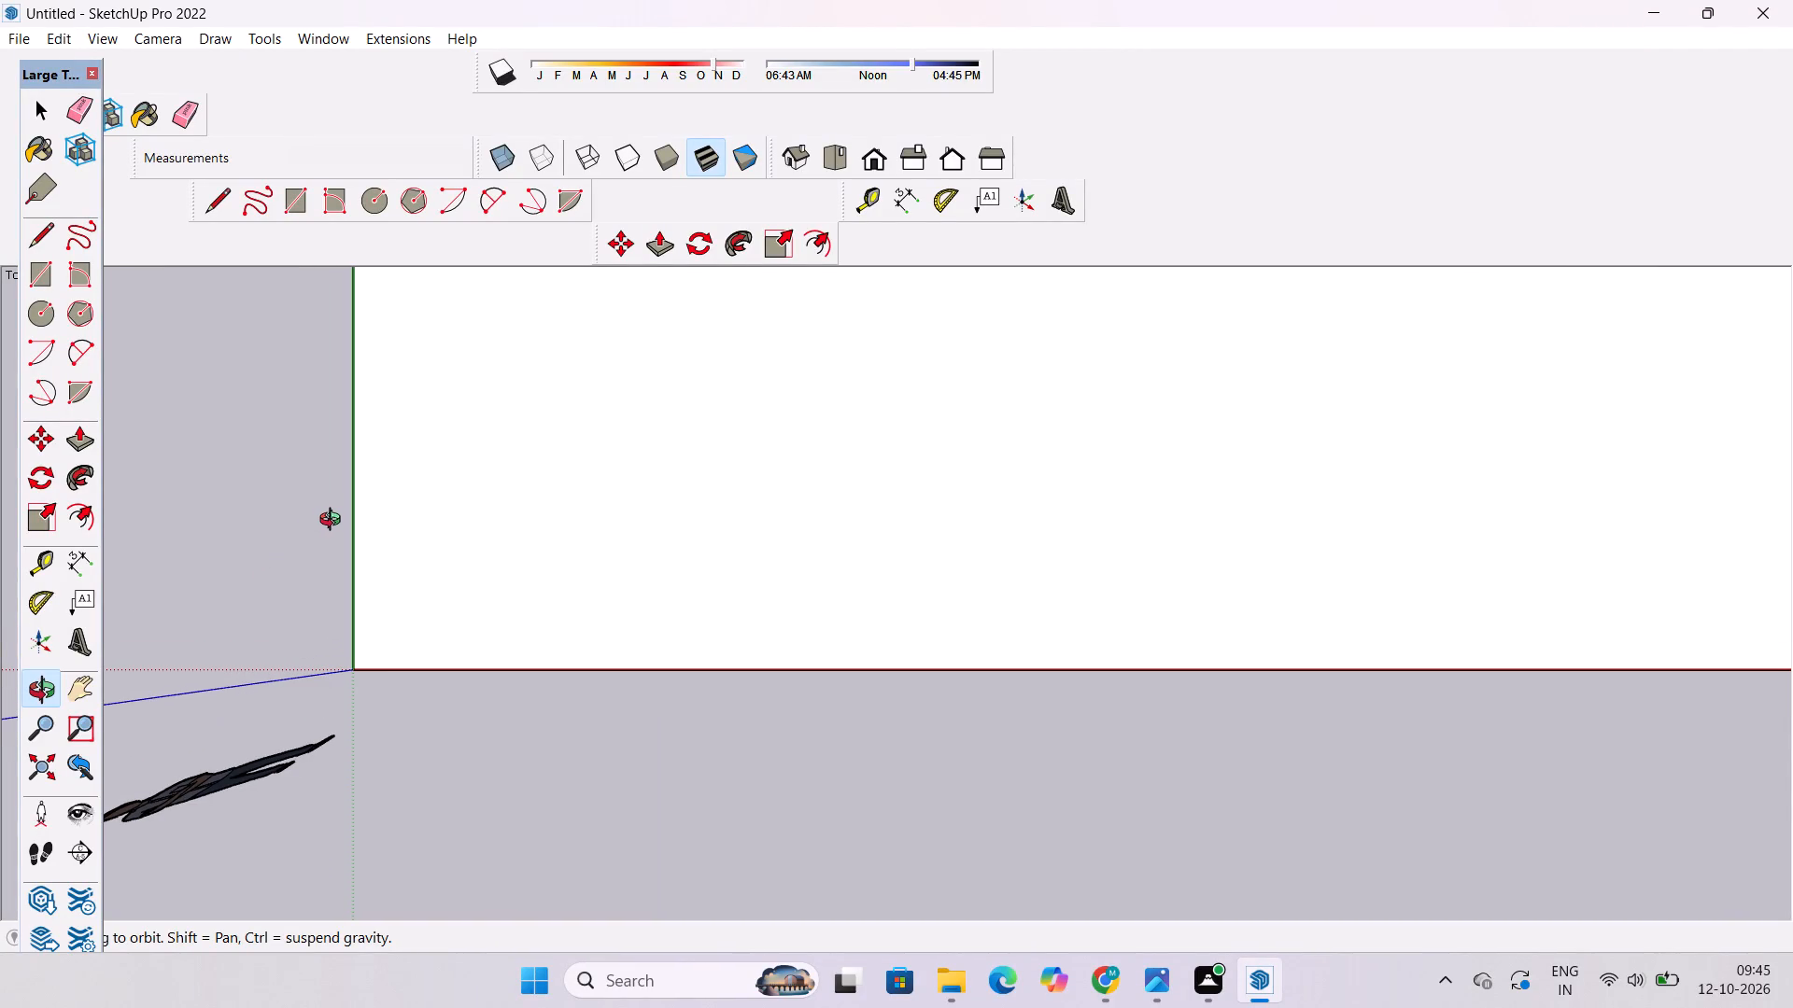
{"action": "scroll", "coordinate": [346, 535], "scroll_direction": "down", "scroll_amount": 4}
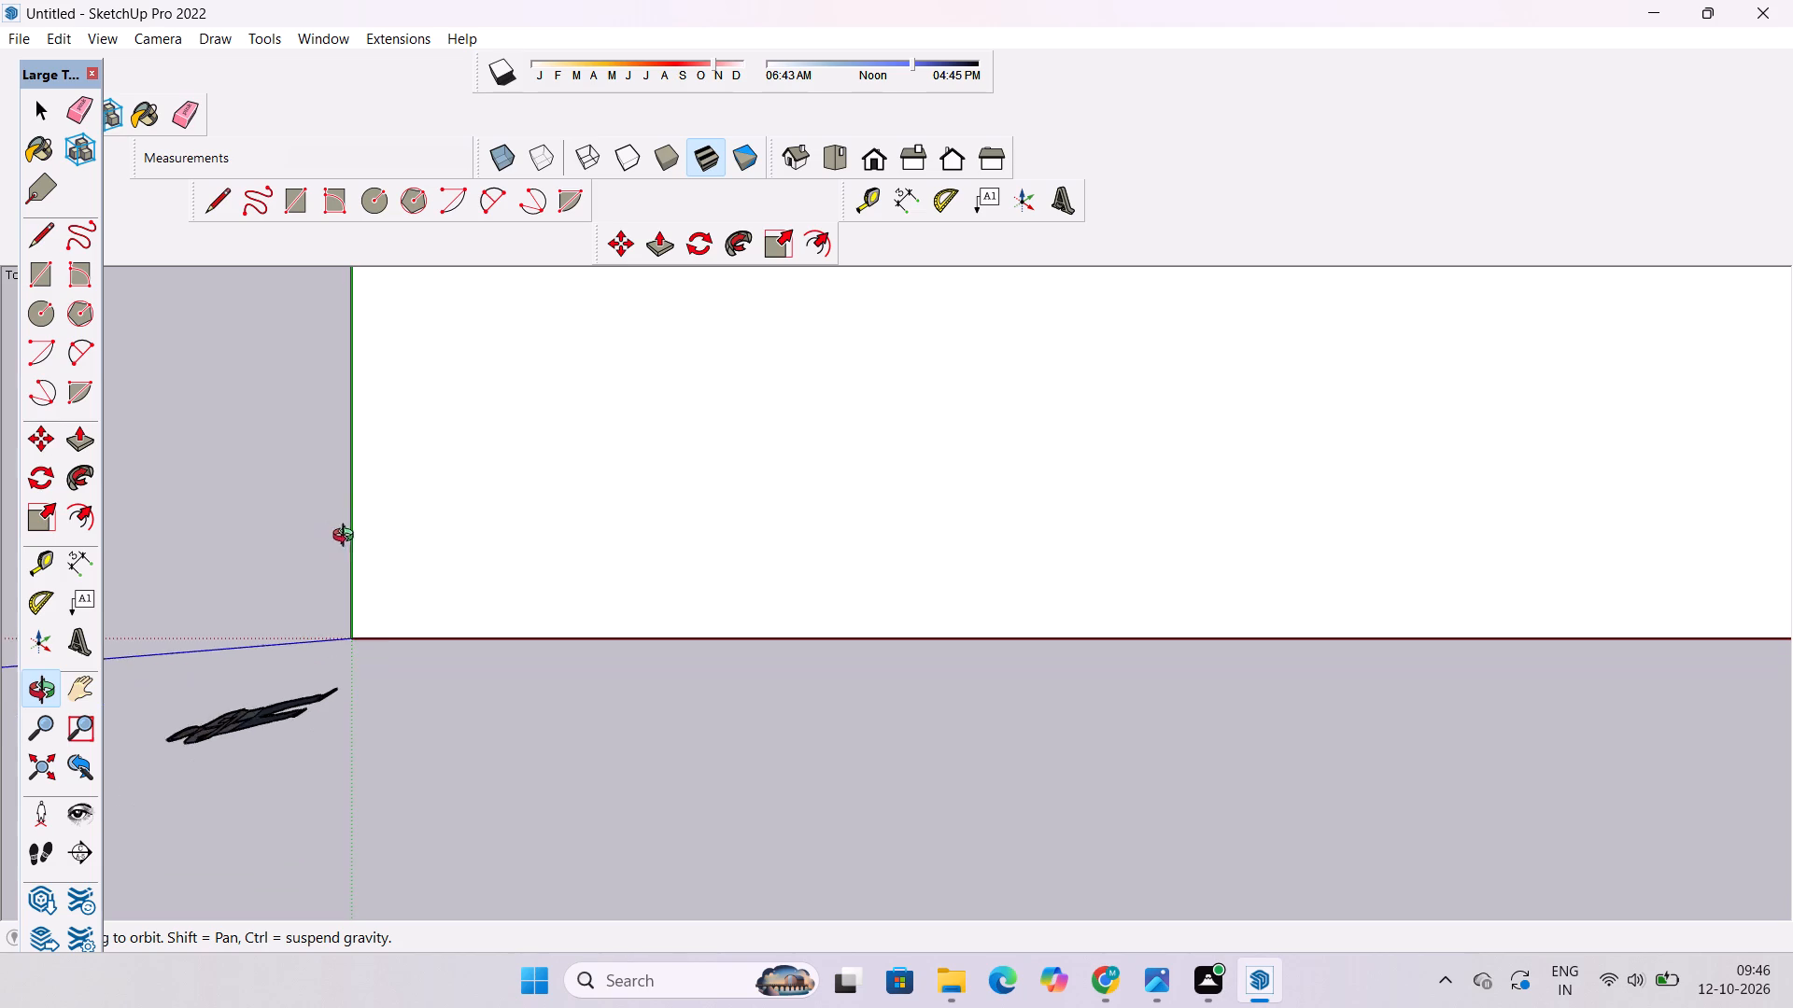
{"action": "scroll", "coordinate": [347, 538], "scroll_direction": "down", "scroll_amount": 1}
{"action": "left_click_drag", "start_coordinate": [390, 640], "coordinate": [374, 716], "text": "shift"}
{"action": "left_click_drag", "start_coordinate": [384, 708], "coordinate": [390, 692]}
{"action": "scroll", "coordinate": [378, 693], "scroll_direction": "up", "scroll_amount": 11}
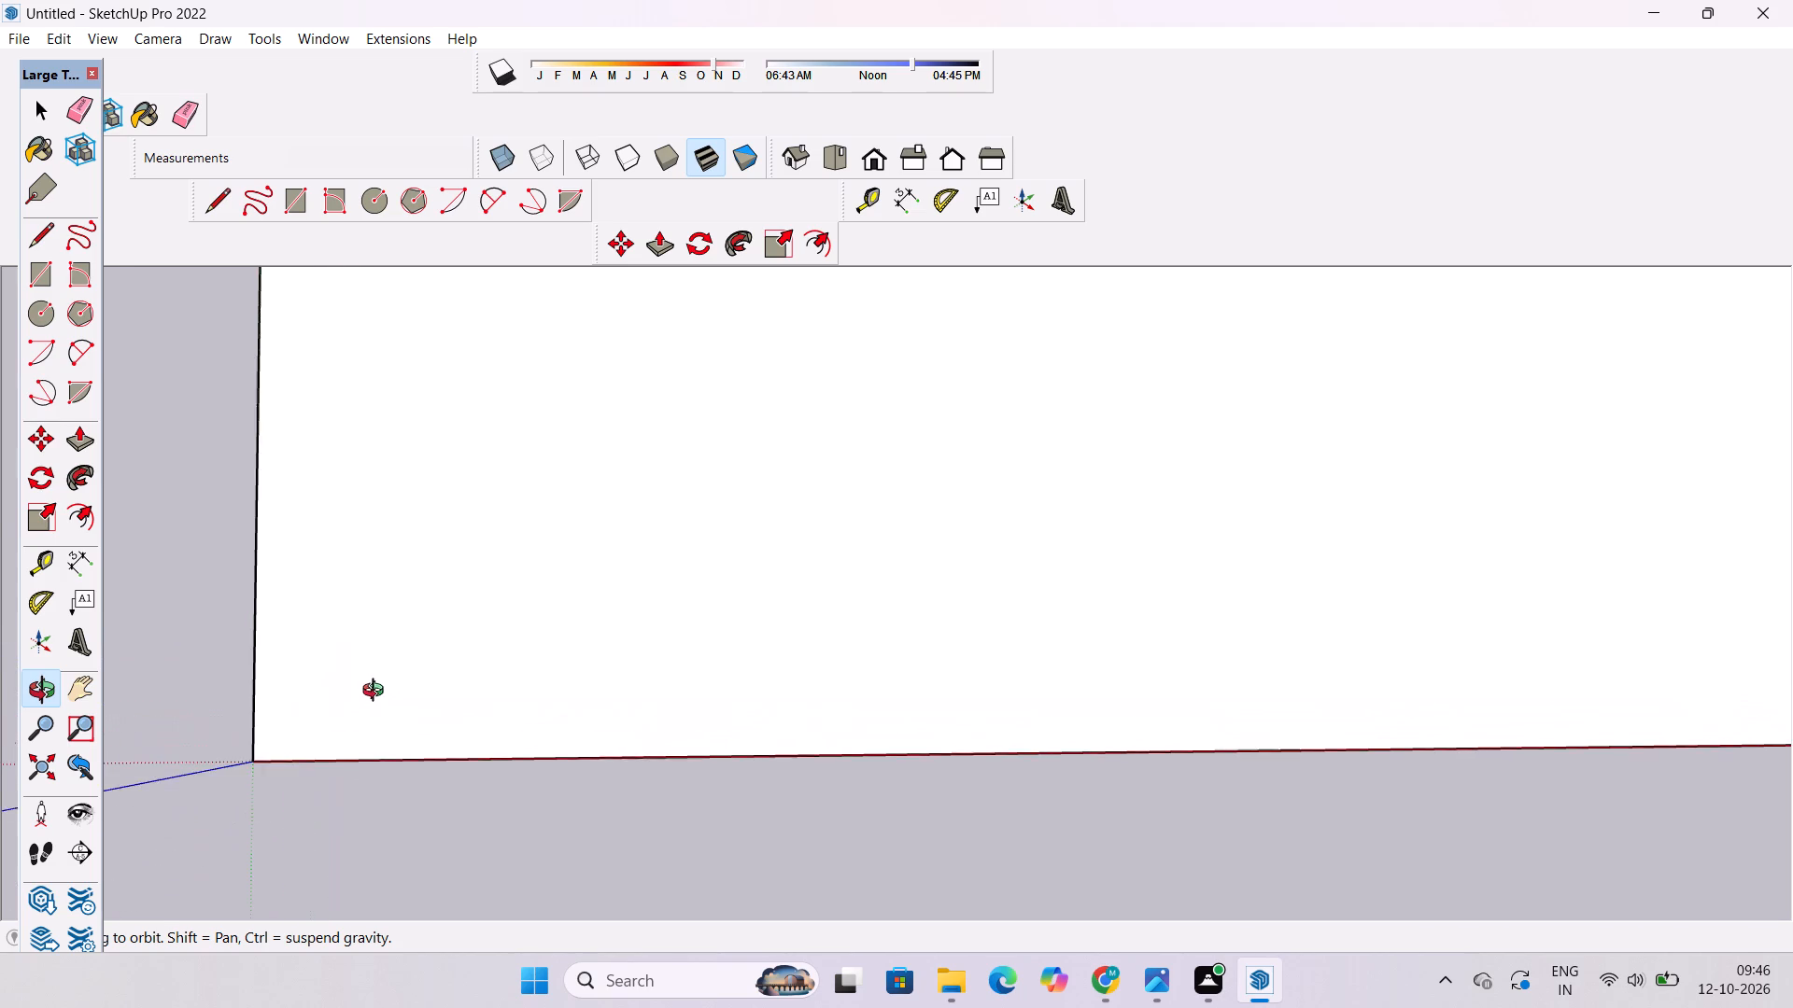
{"action": "left_click_drag", "start_coordinate": [373, 730], "coordinate": [383, 515], "text": "shift"}
{"action": "scroll", "coordinate": [350, 591], "scroll_direction": "down", "scroll_amount": 14}
{"action": "left_click_drag", "start_coordinate": [381, 656], "coordinate": [388, 690], "text": "shift"}
{"action": "scroll", "coordinate": [393, 644], "scroll_direction": "down", "scroll_amount": 4}
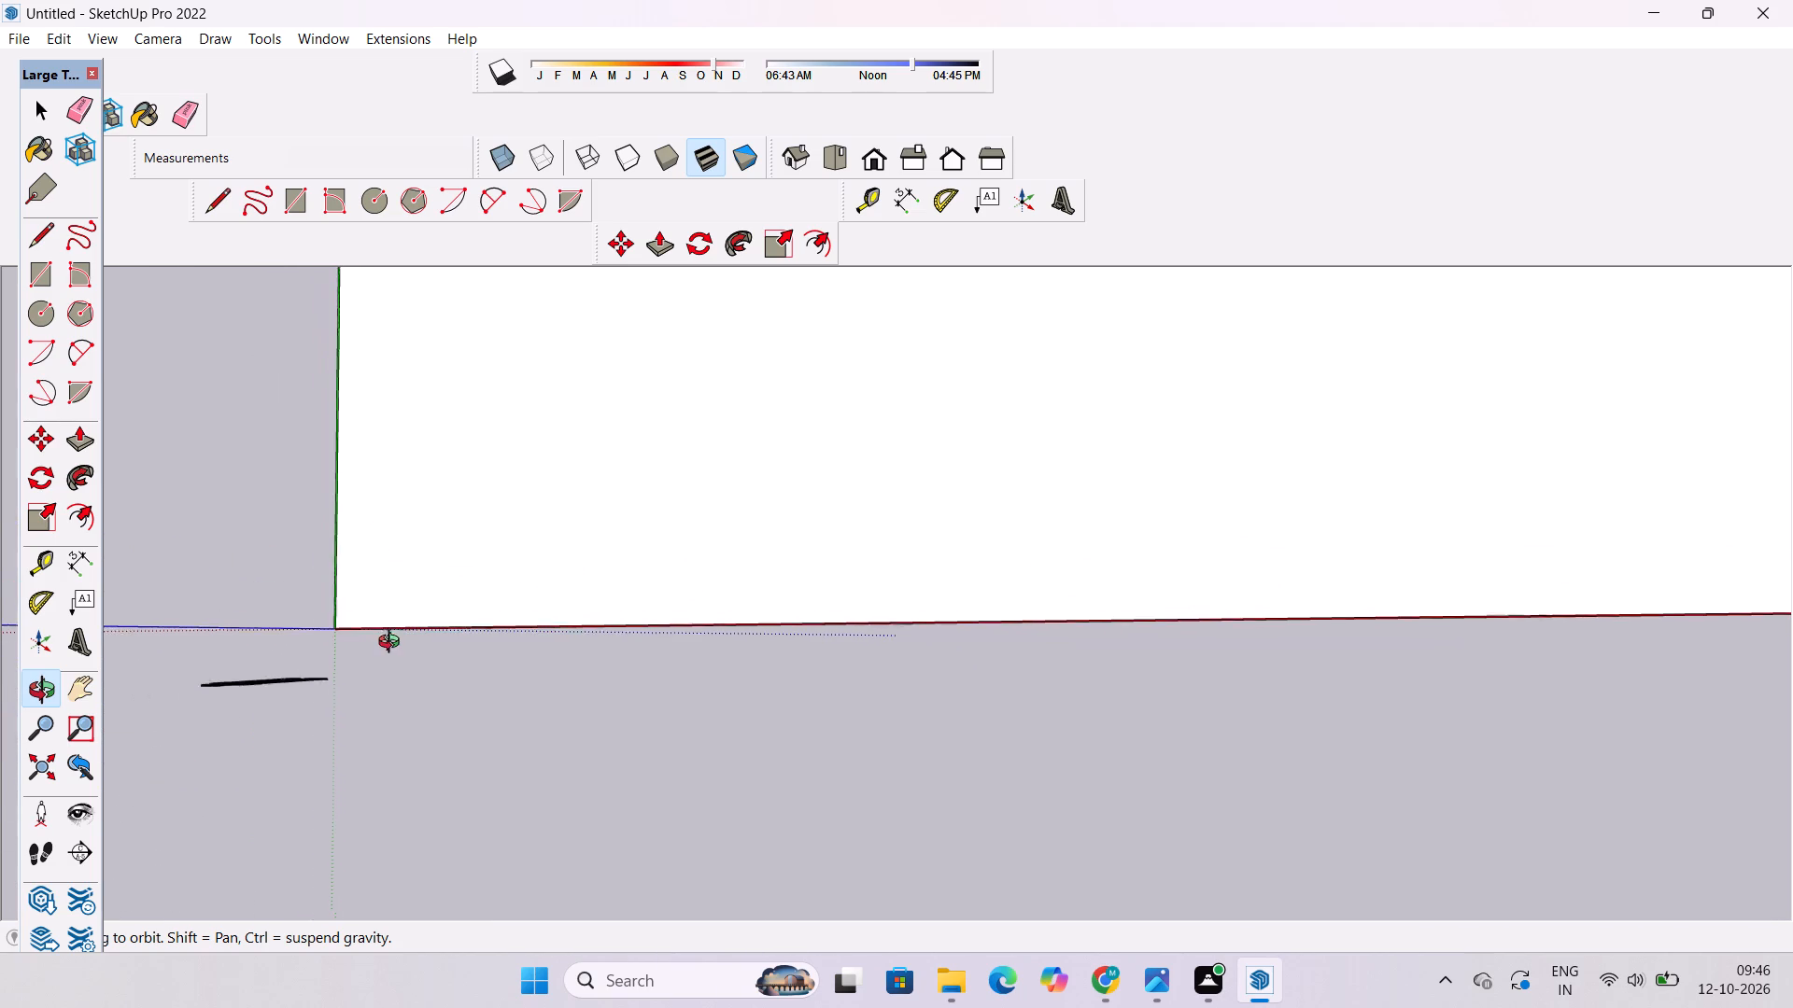
{"action": "scroll", "coordinate": [393, 644], "scroll_direction": "down", "scroll_amount": 2}
{"action": "scroll", "coordinate": [404, 608], "scroll_direction": "up", "scroll_amount": 5}
{"action": "scroll", "coordinate": [328, 608], "scroll_direction": "down", "scroll_amount": 20}
{"action": "left_click_drag", "start_coordinate": [429, 571], "coordinate": [450, 716], "text": "shift"}
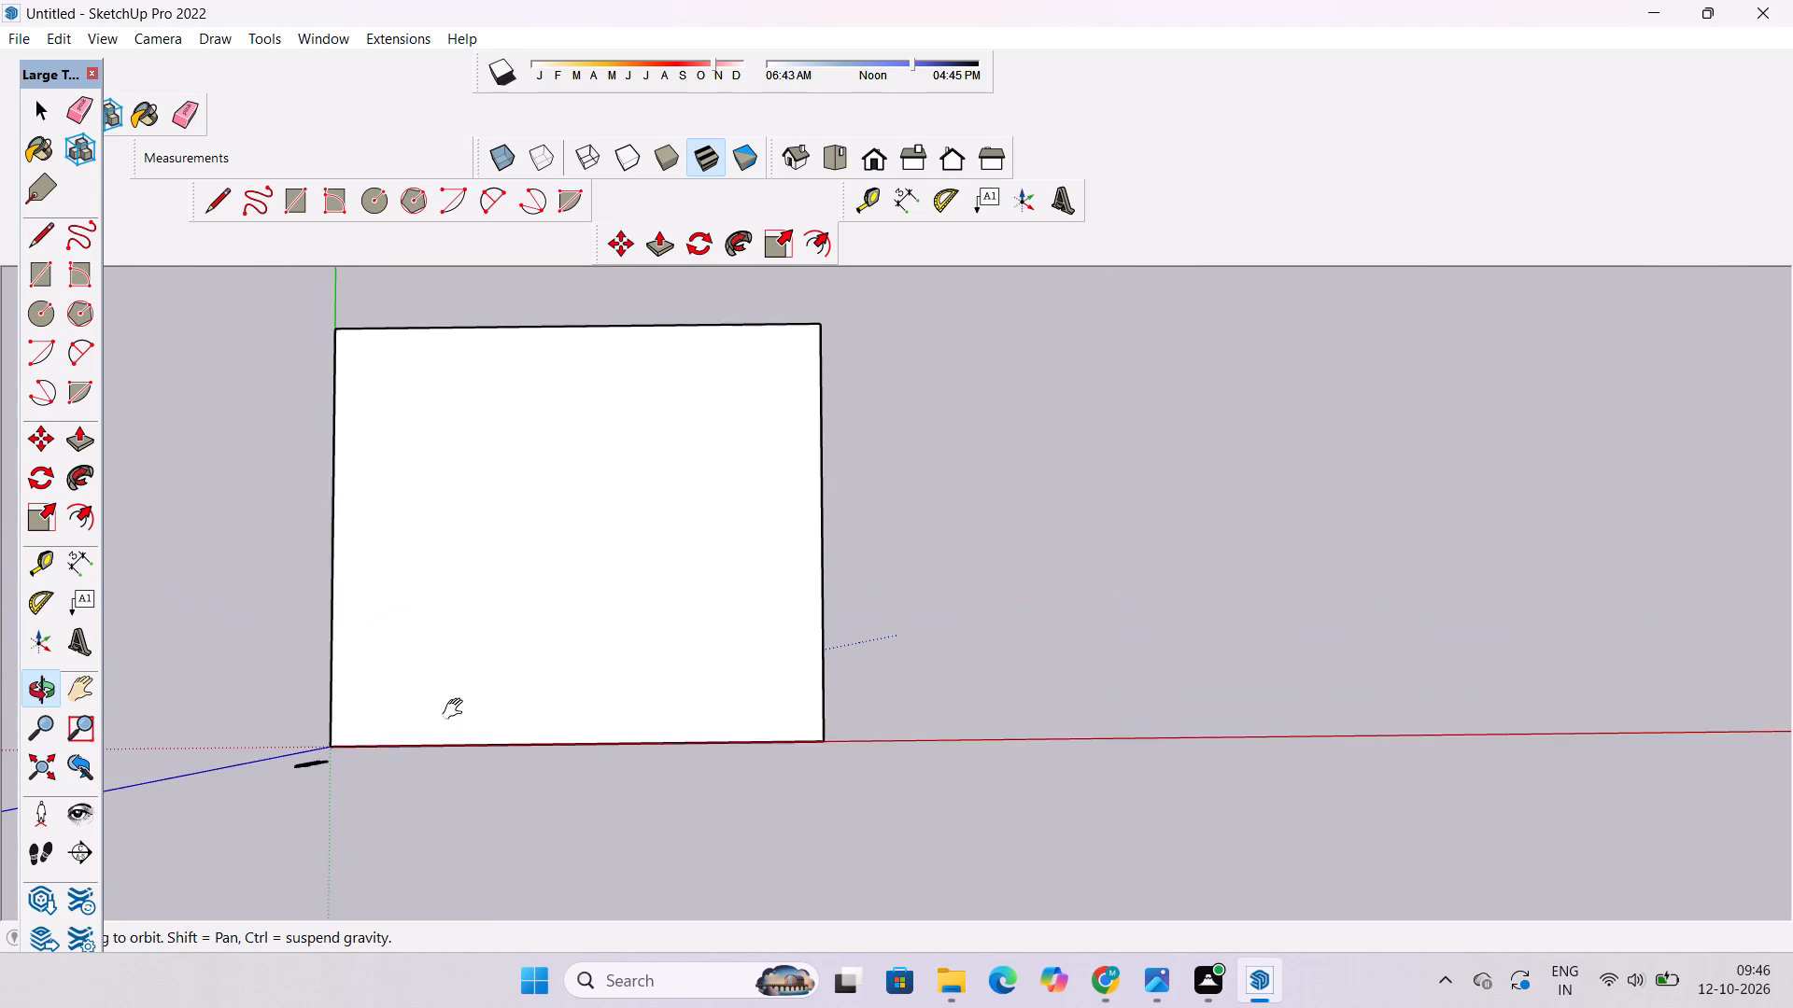
{"action": "left_click_drag", "start_coordinate": [457, 703], "coordinate": [445, 693], "text": "shift"}
Move the face's edge opposite the green axis 15' outward along the red axis.
{"action": "key", "text": "space"}
{"action": "left_click", "coordinate": [1004, 610]}
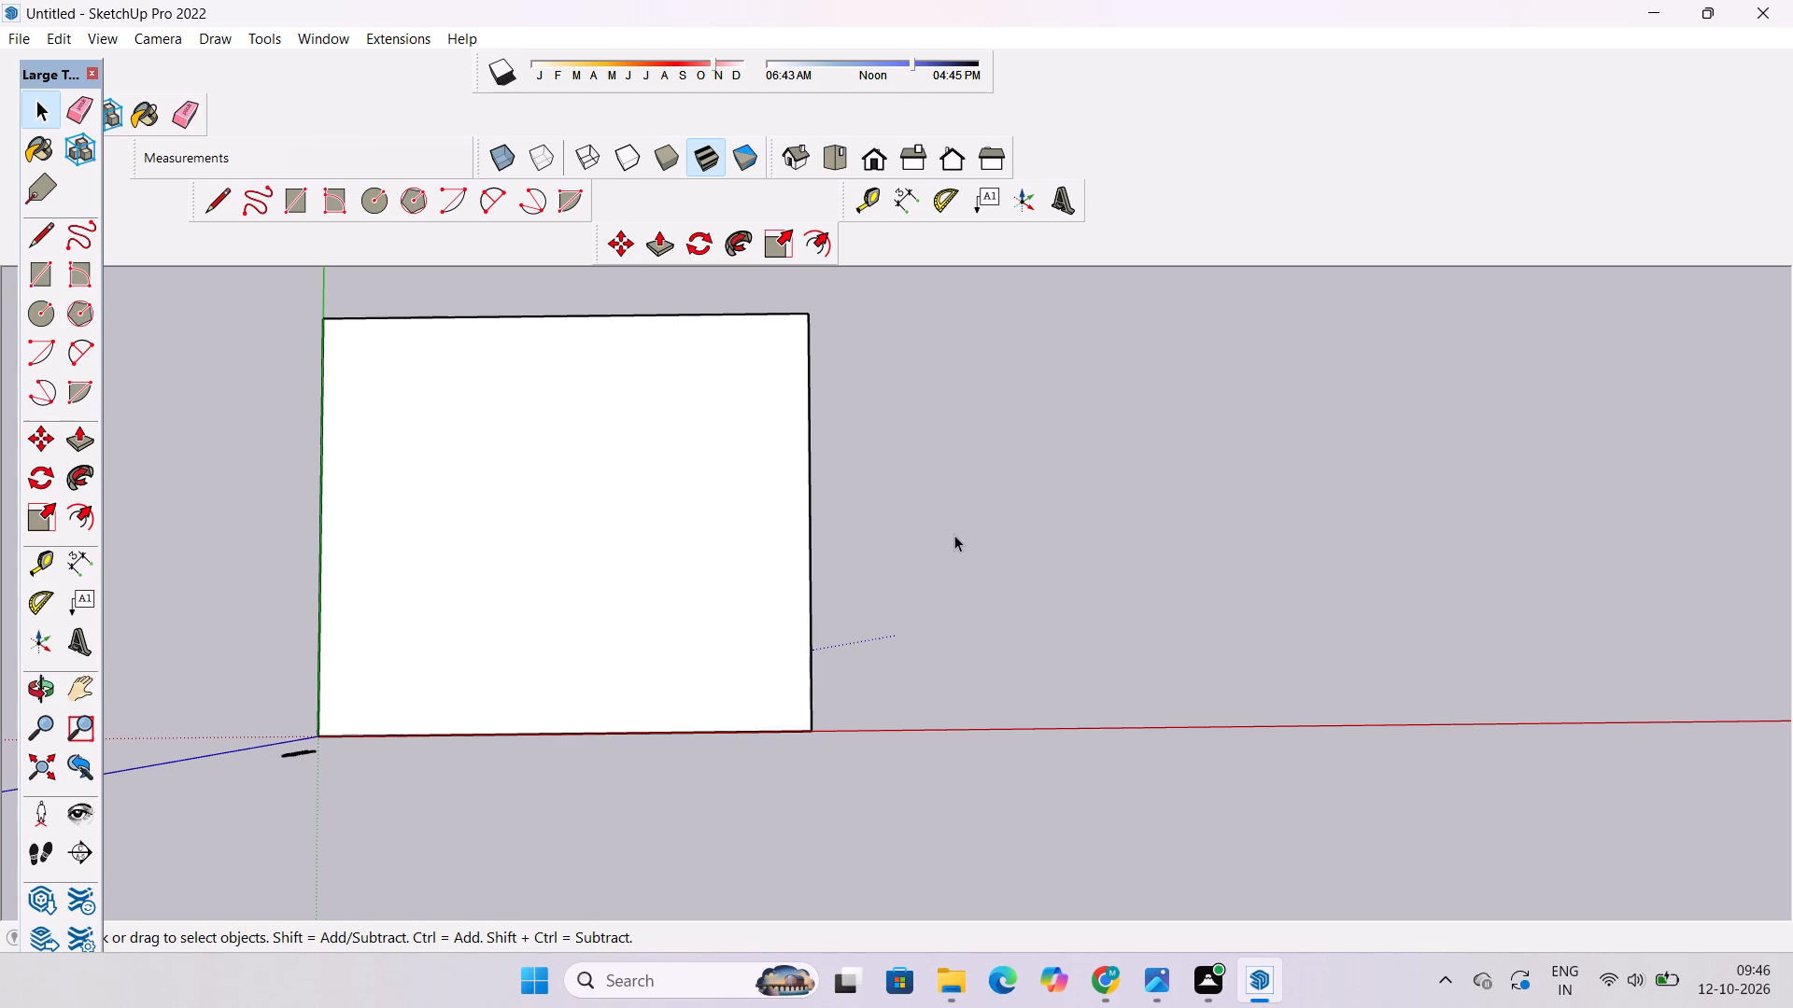
{"action": "scroll", "coordinate": [884, 525], "scroll_direction": "up", "scroll_amount": 4}
{"action": "left_click", "coordinate": [778, 477]}
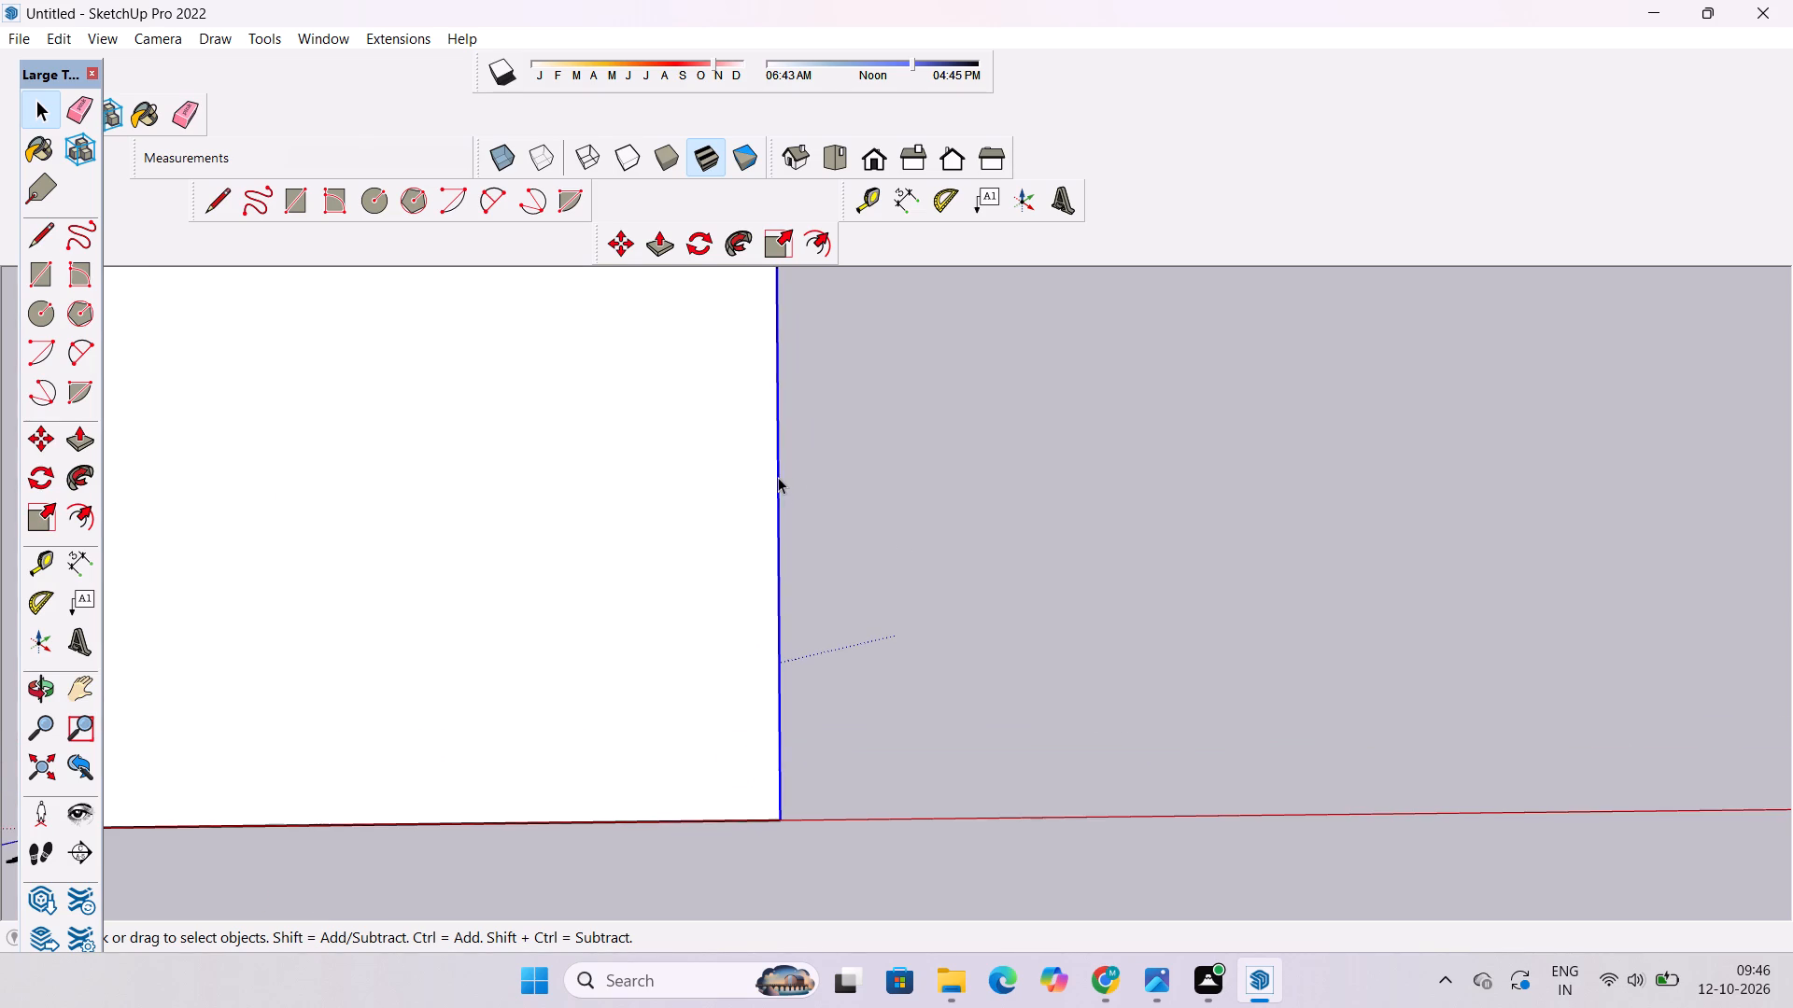
{"action": "scroll", "coordinate": [769, 511], "scroll_direction": "down", "scroll_amount": 5}
{"action": "key", "text": "m"}
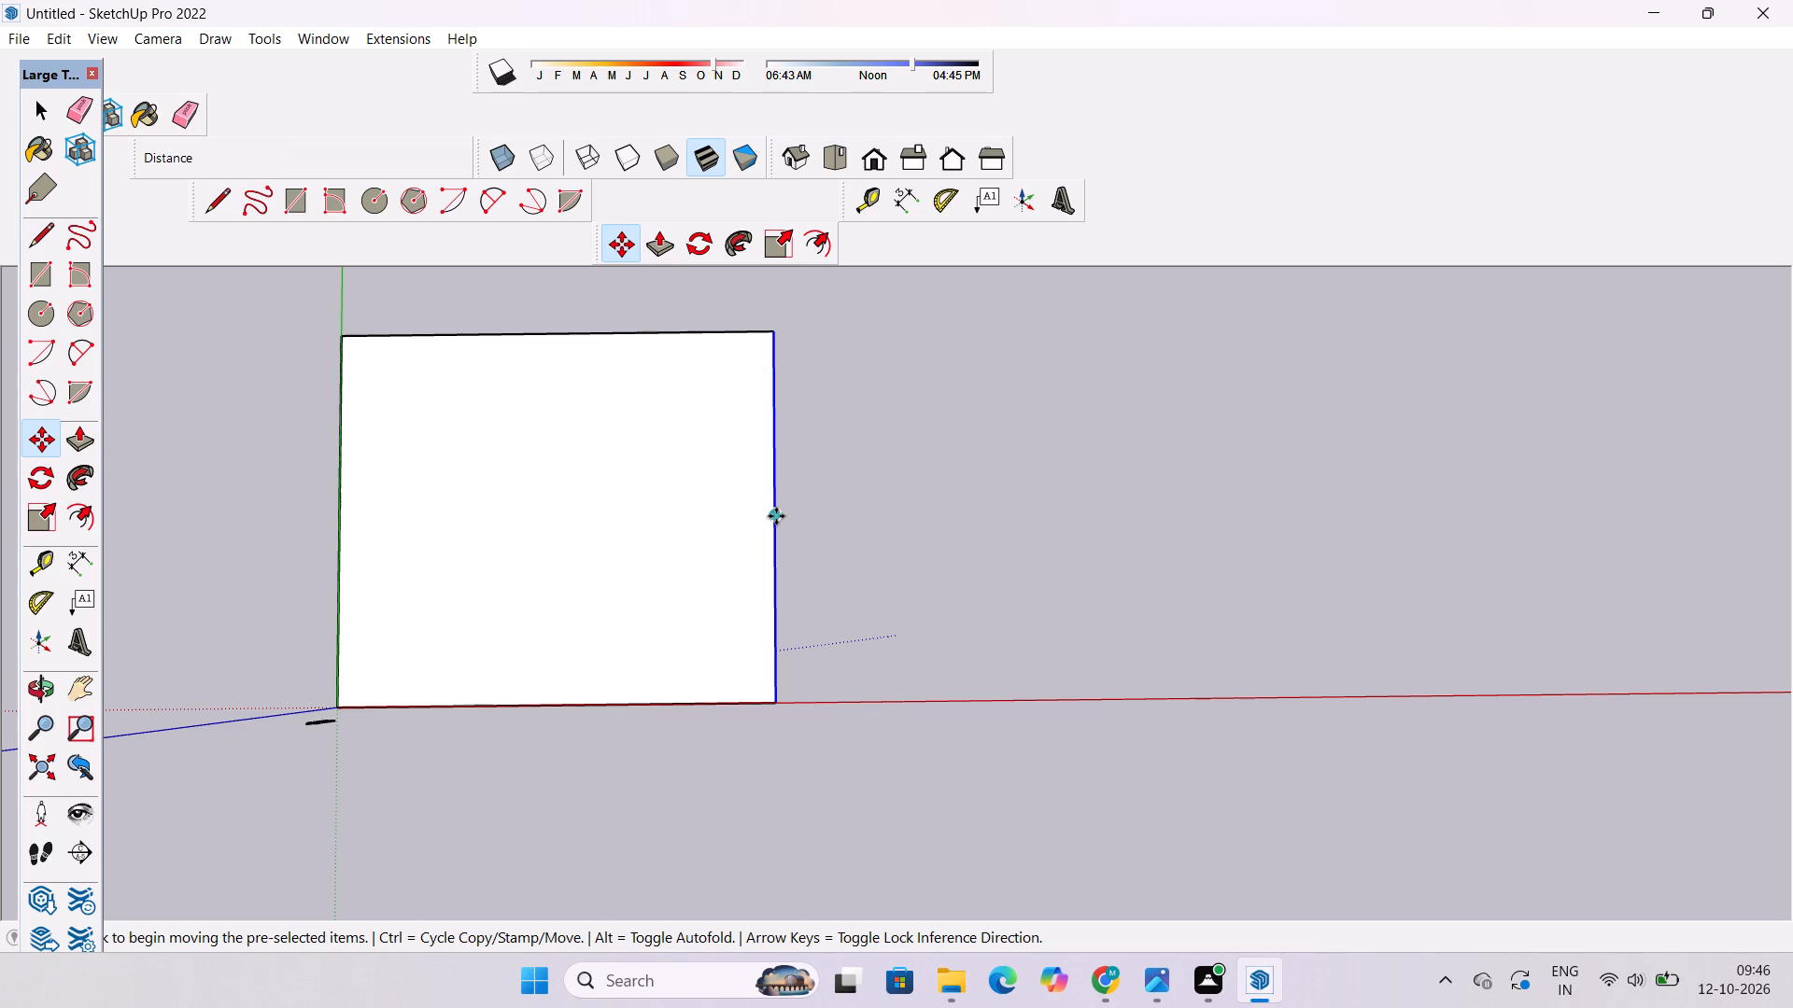
{"action": "left_click", "coordinate": [776, 516]}
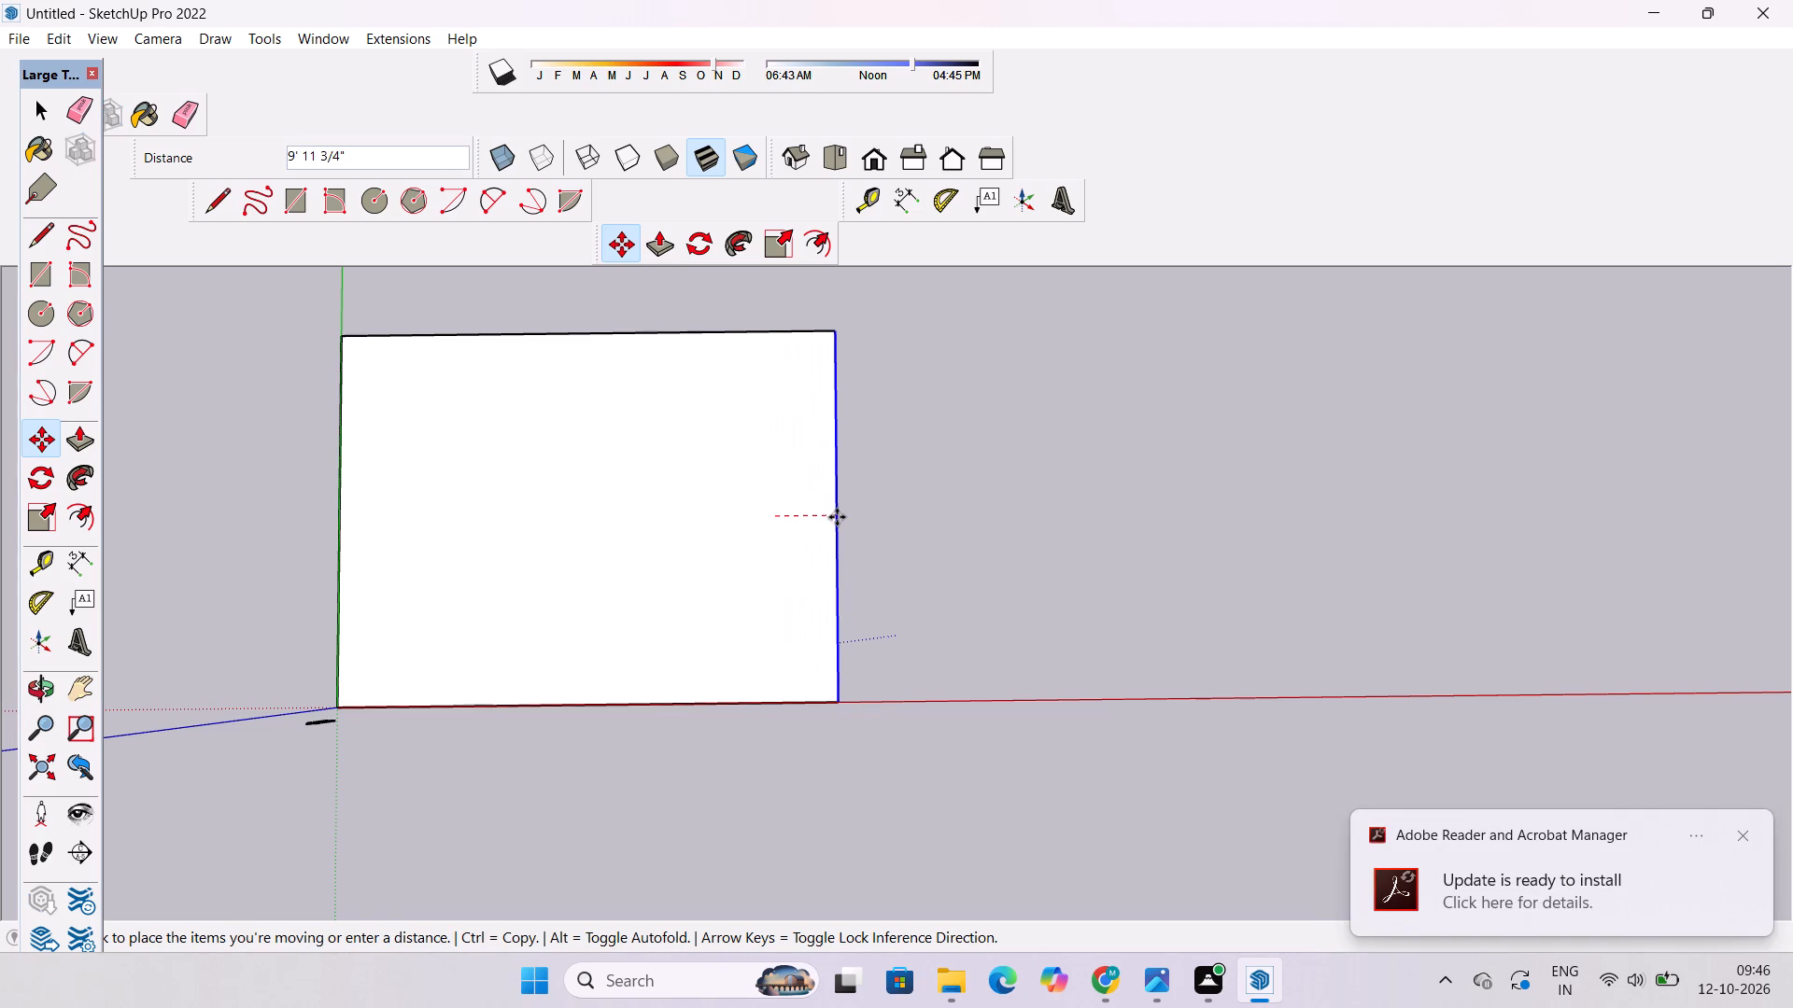
{"action": "type", "text": "15'"}
{"action": "key", "text": "Return"}
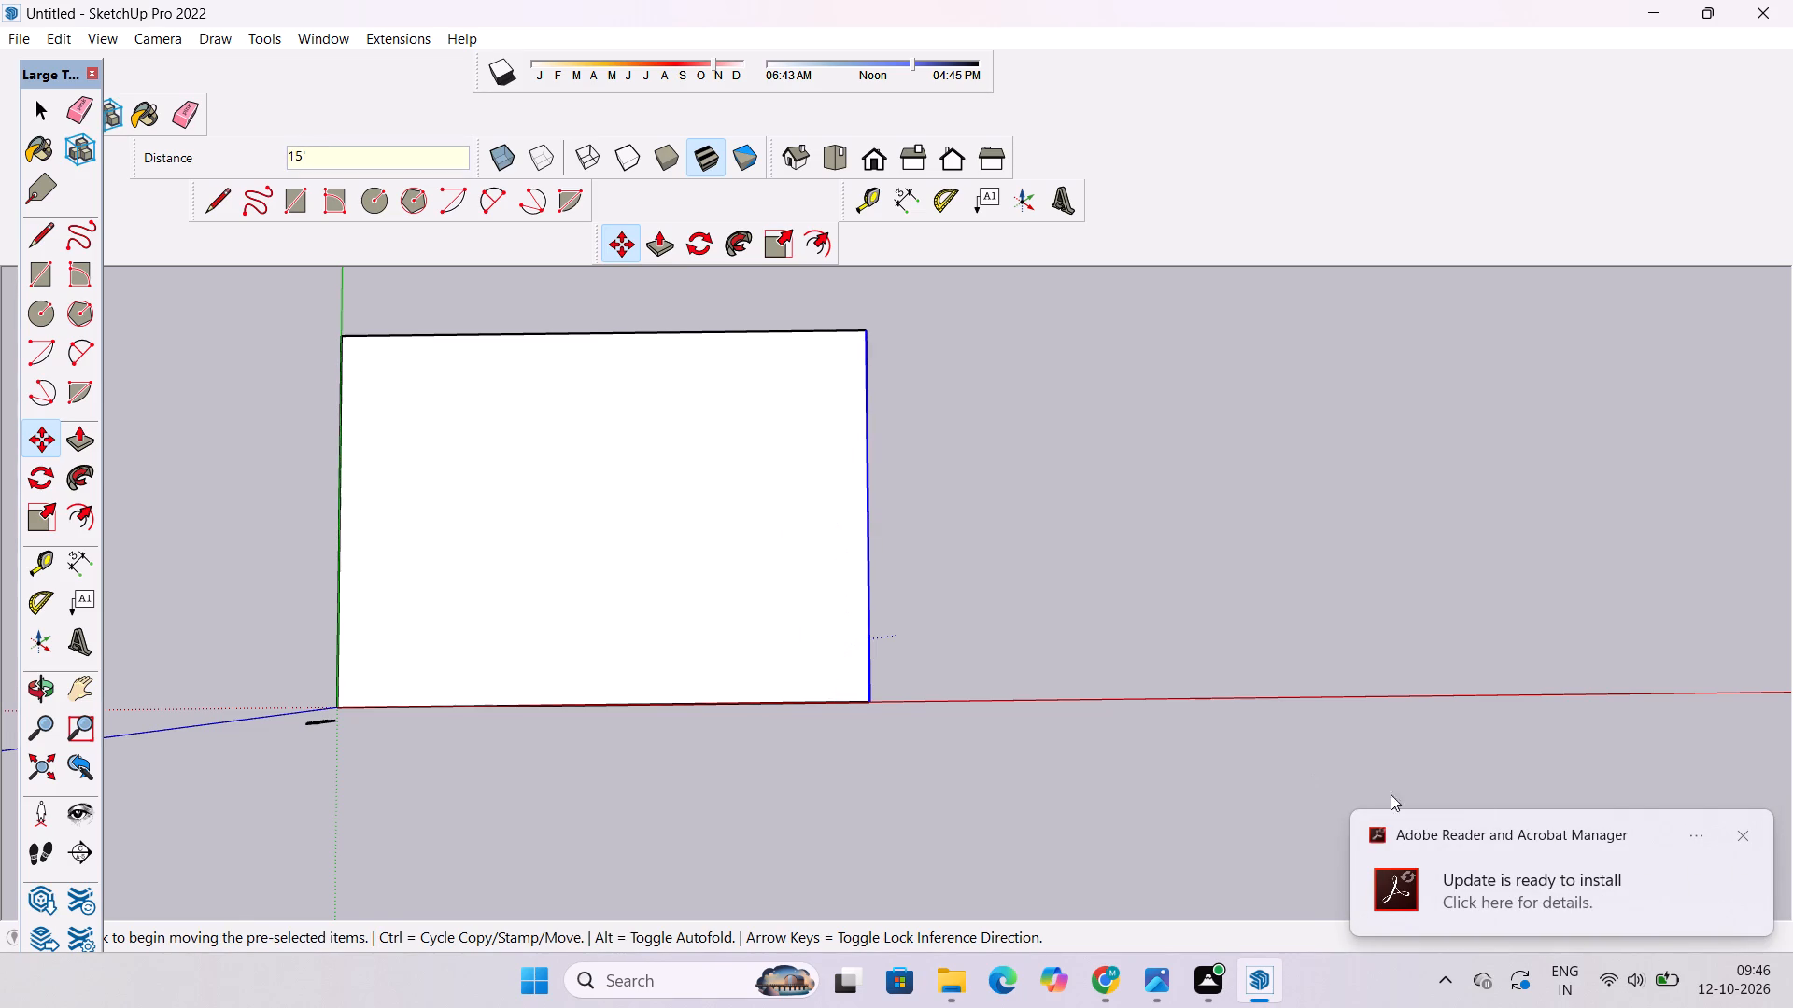
{"action": "left_click", "coordinate": [1748, 837]}
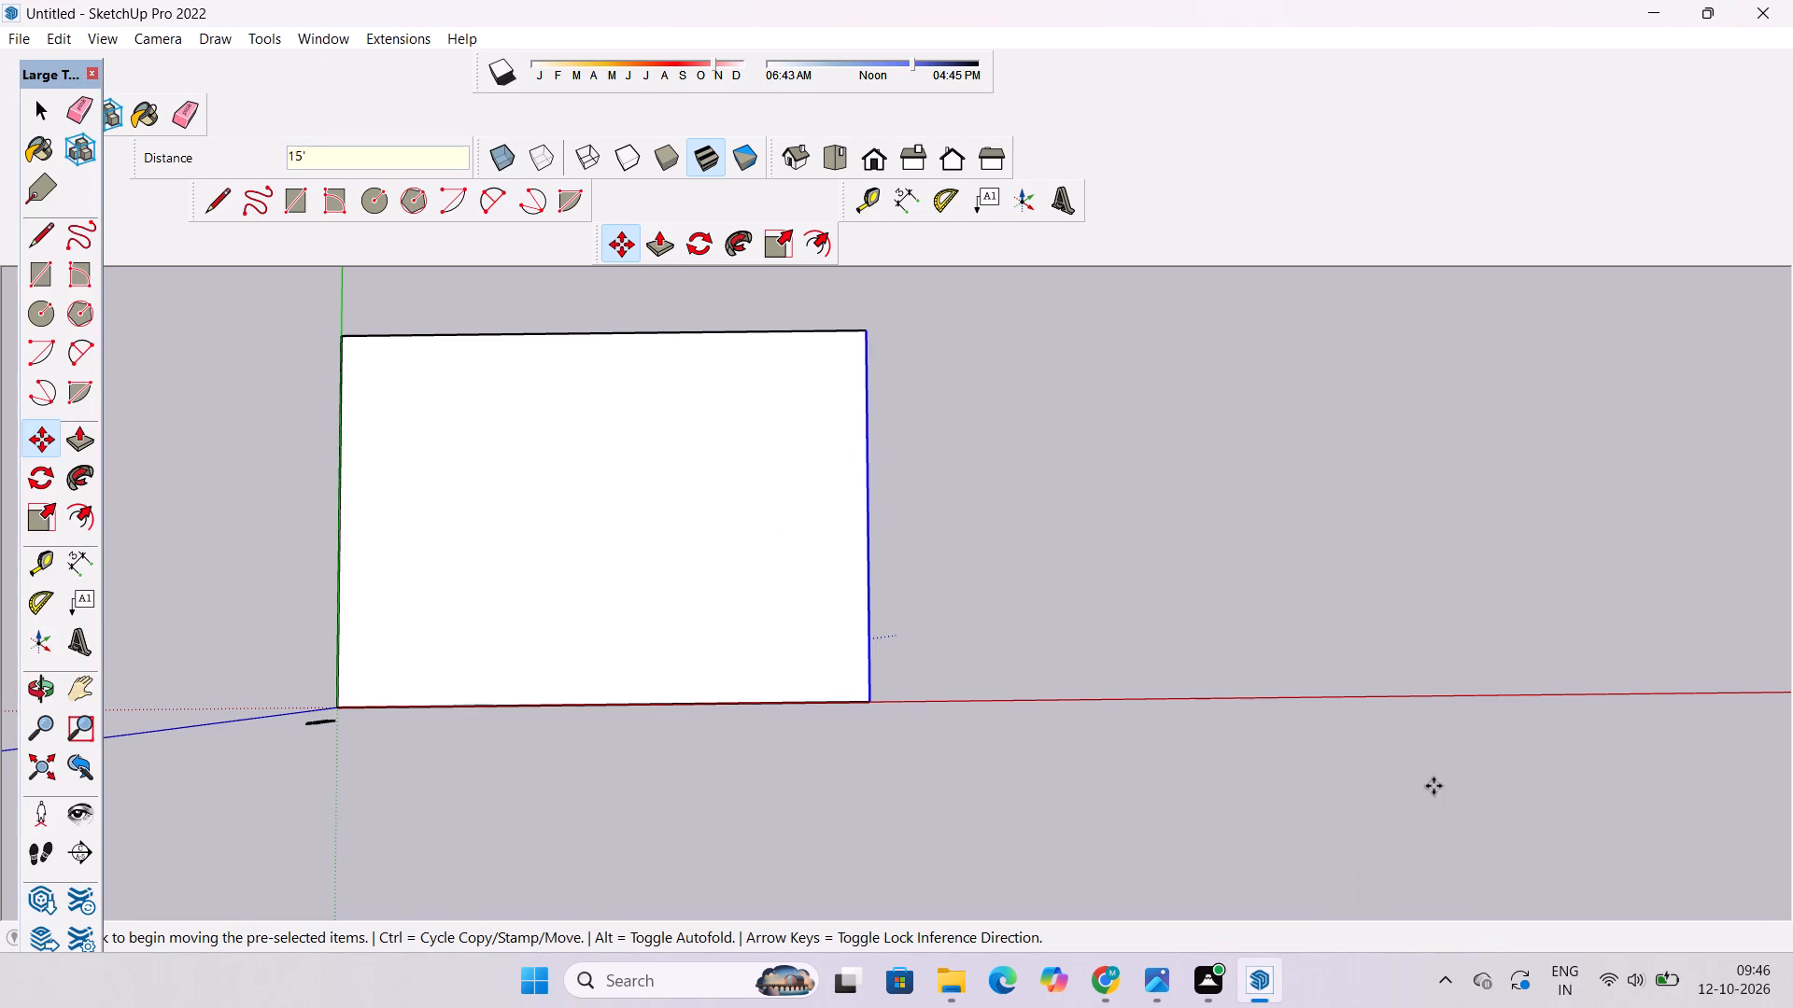
{"action": "key", "text": "space"}
{"action": "left_click", "coordinate": [1175, 591]}
Examine the widened face in top view and from tilted angles around its edge on the red axis.
{"action": "key", "text": "o"}
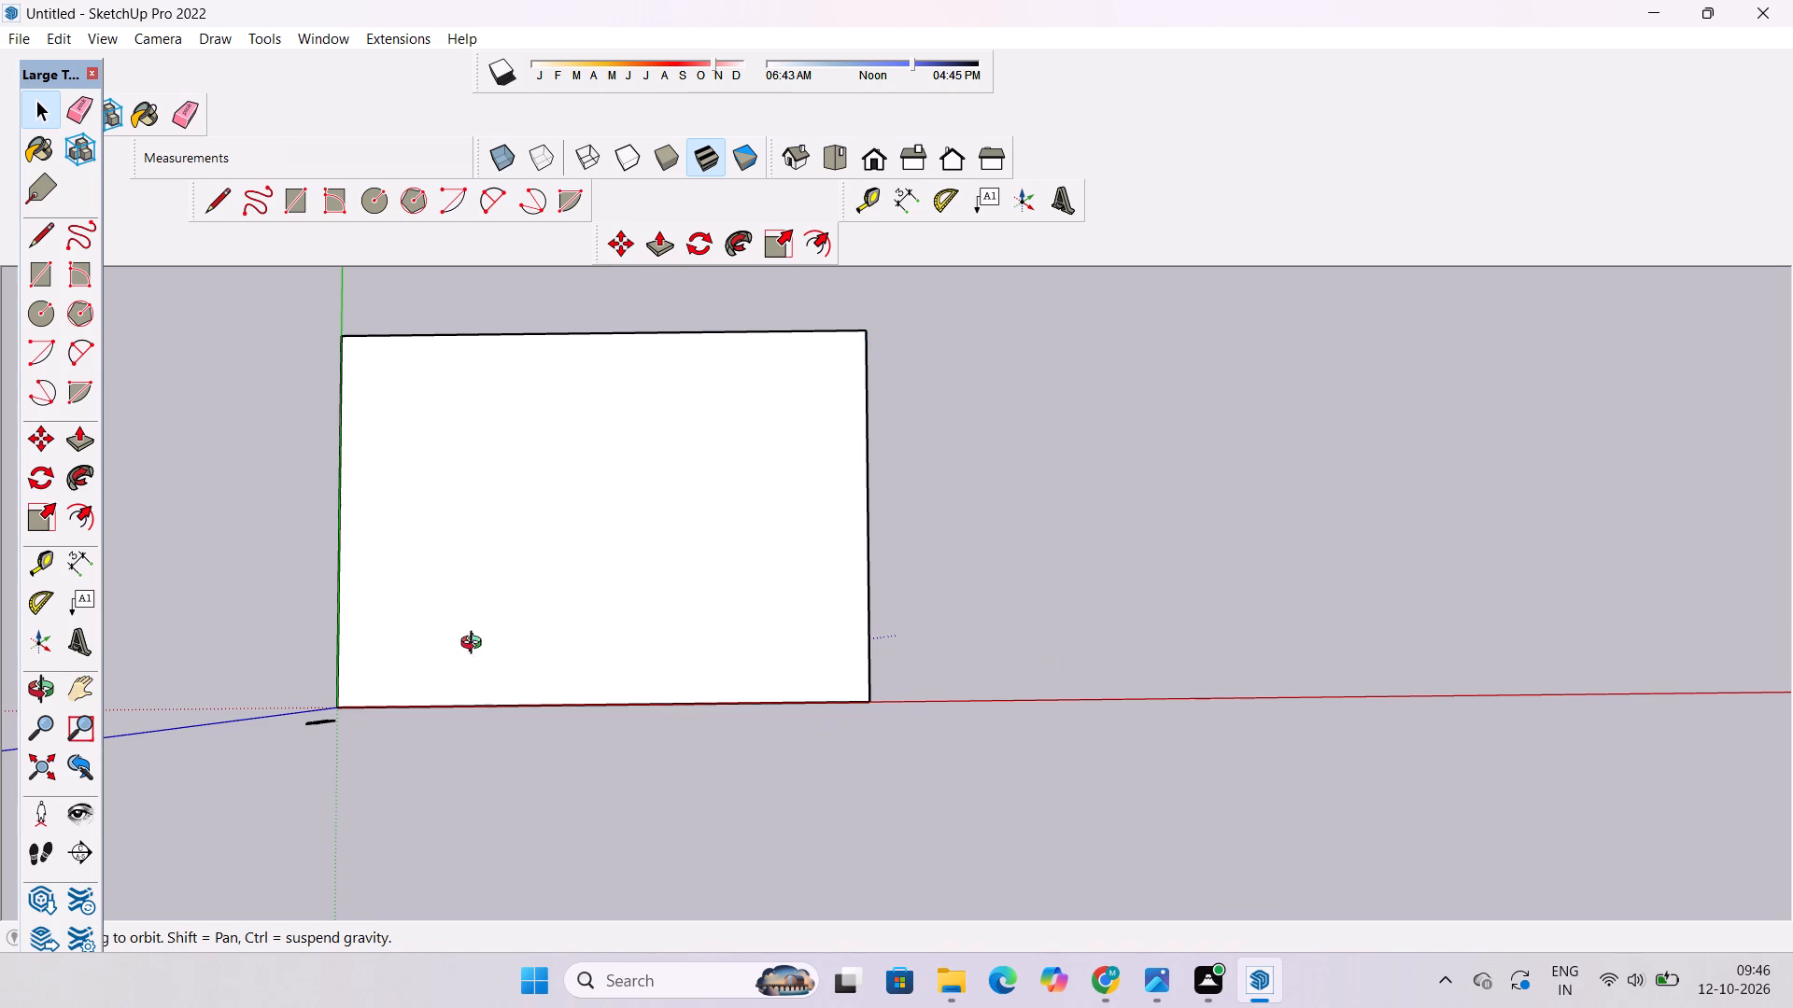
{"action": "left_click", "coordinate": [820, 165]}
{"action": "scroll", "coordinate": [853, 869], "scroll_direction": "up", "scroll_amount": 11}
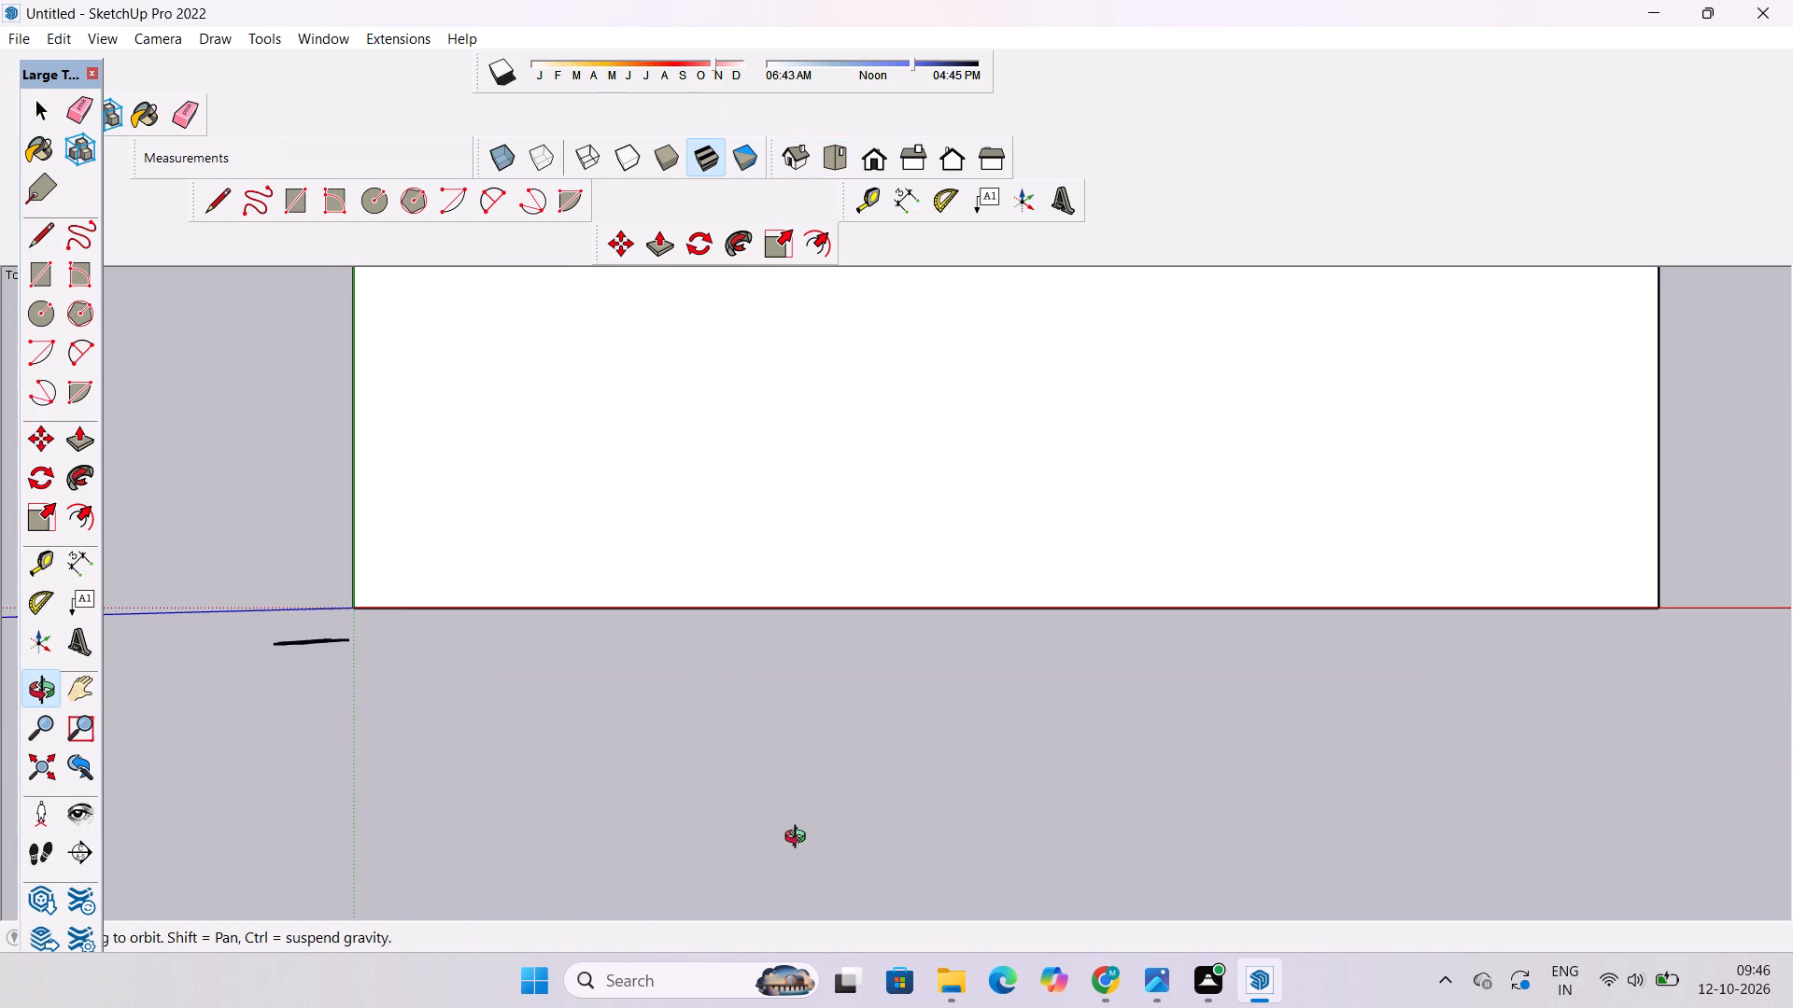
{"action": "scroll", "coordinate": [698, 631], "scroll_direction": "down", "scroll_amount": 6}
{"action": "left_click_drag", "start_coordinate": [738, 555], "coordinate": [723, 586], "text": "shift"}
{"action": "scroll", "coordinate": [722, 590], "scroll_direction": "up", "scroll_amount": 4}
{"action": "scroll", "coordinate": [722, 590], "scroll_direction": "down", "scroll_amount": 1}
{"action": "scroll", "coordinate": [722, 590], "scroll_direction": "up", "scroll_amount": 1}
{"action": "scroll", "coordinate": [722, 590], "scroll_direction": "down", "scroll_amount": 3}
{"action": "scroll", "coordinate": [721, 579], "scroll_direction": "up", "scroll_amount": 4}
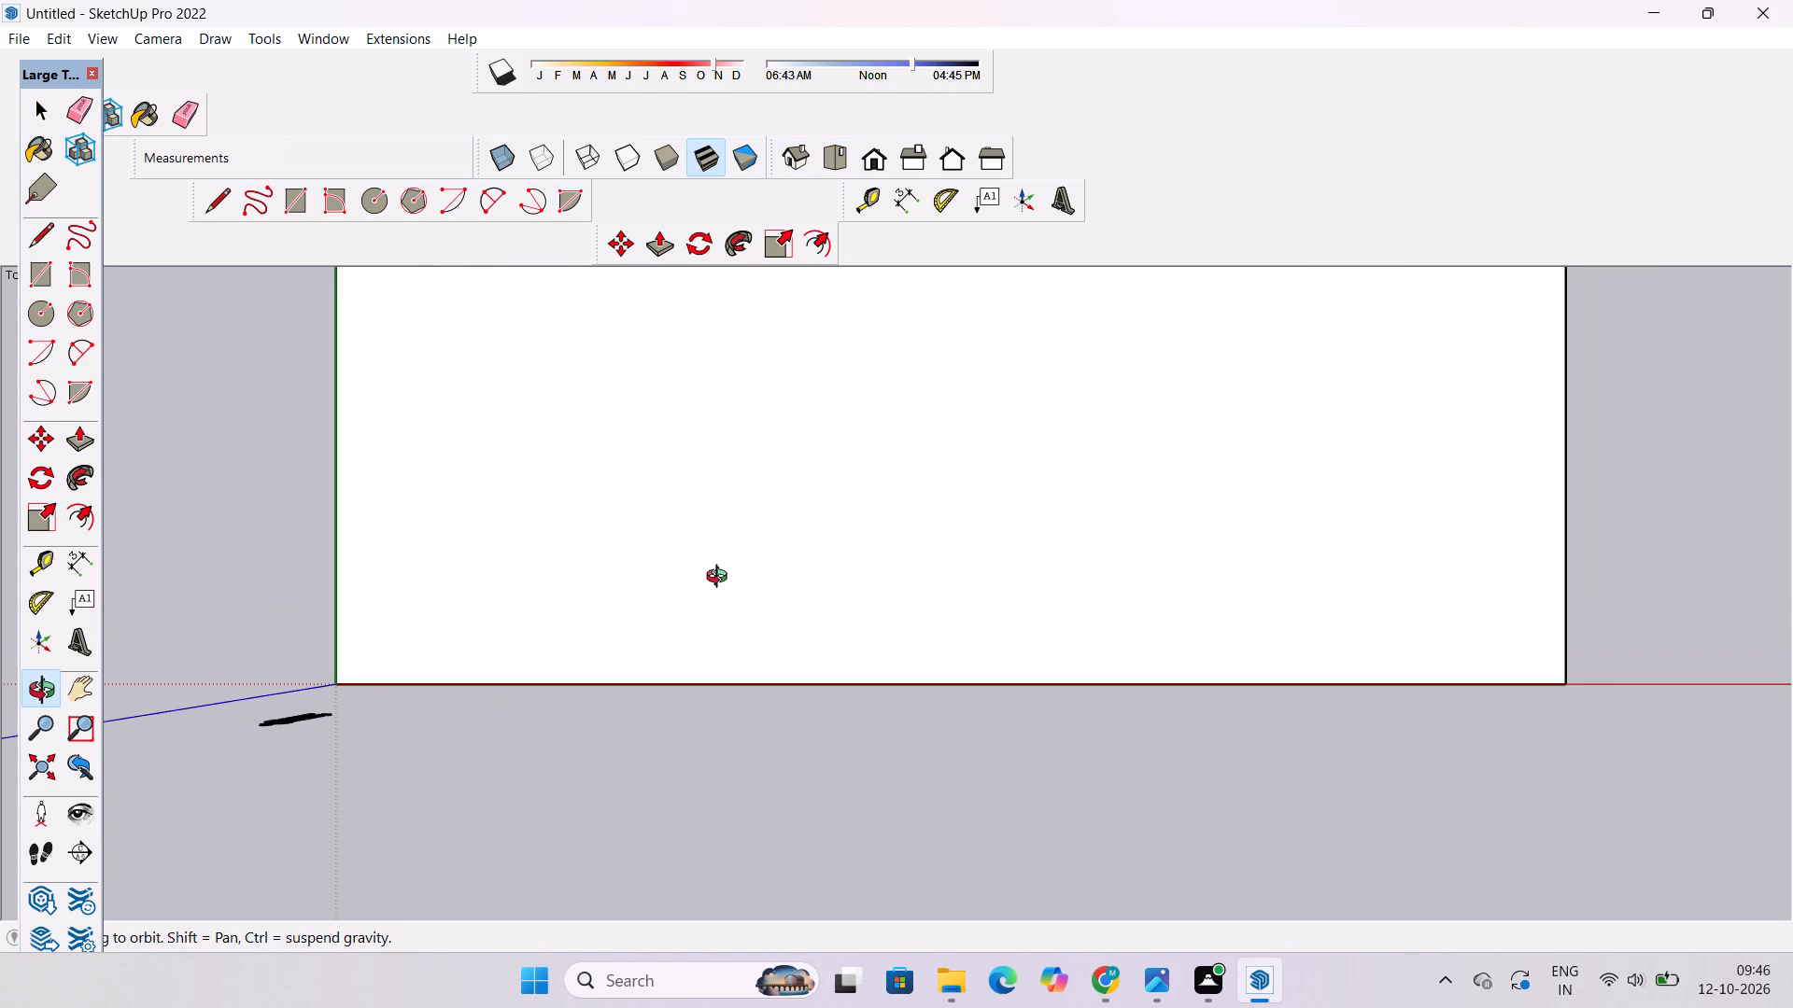
{"action": "scroll", "coordinate": [722, 574], "scroll_direction": "down", "scroll_amount": 2}
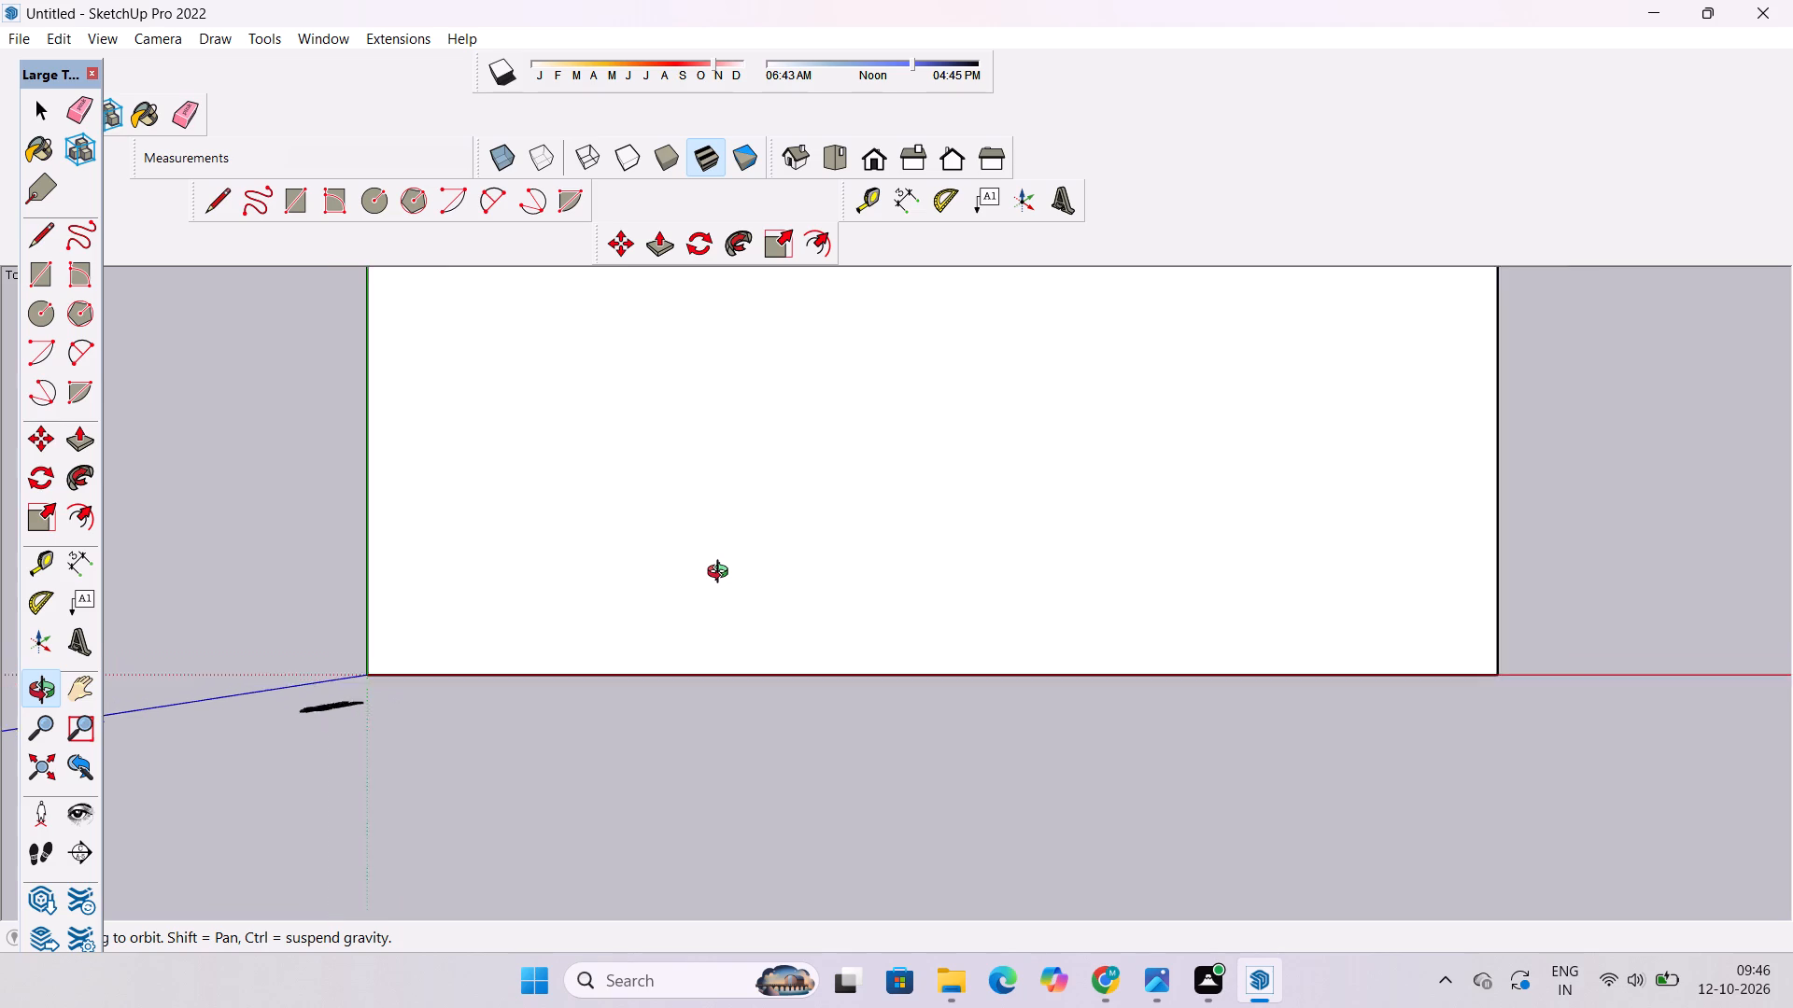
{"action": "scroll", "coordinate": [722, 574], "scroll_direction": "down", "scroll_amount": 5}
{"action": "scroll", "coordinate": [722, 566], "scroll_direction": "up", "scroll_amount": 2}
{"action": "scroll", "coordinate": [722, 566], "scroll_direction": "down", "scroll_amount": 5}
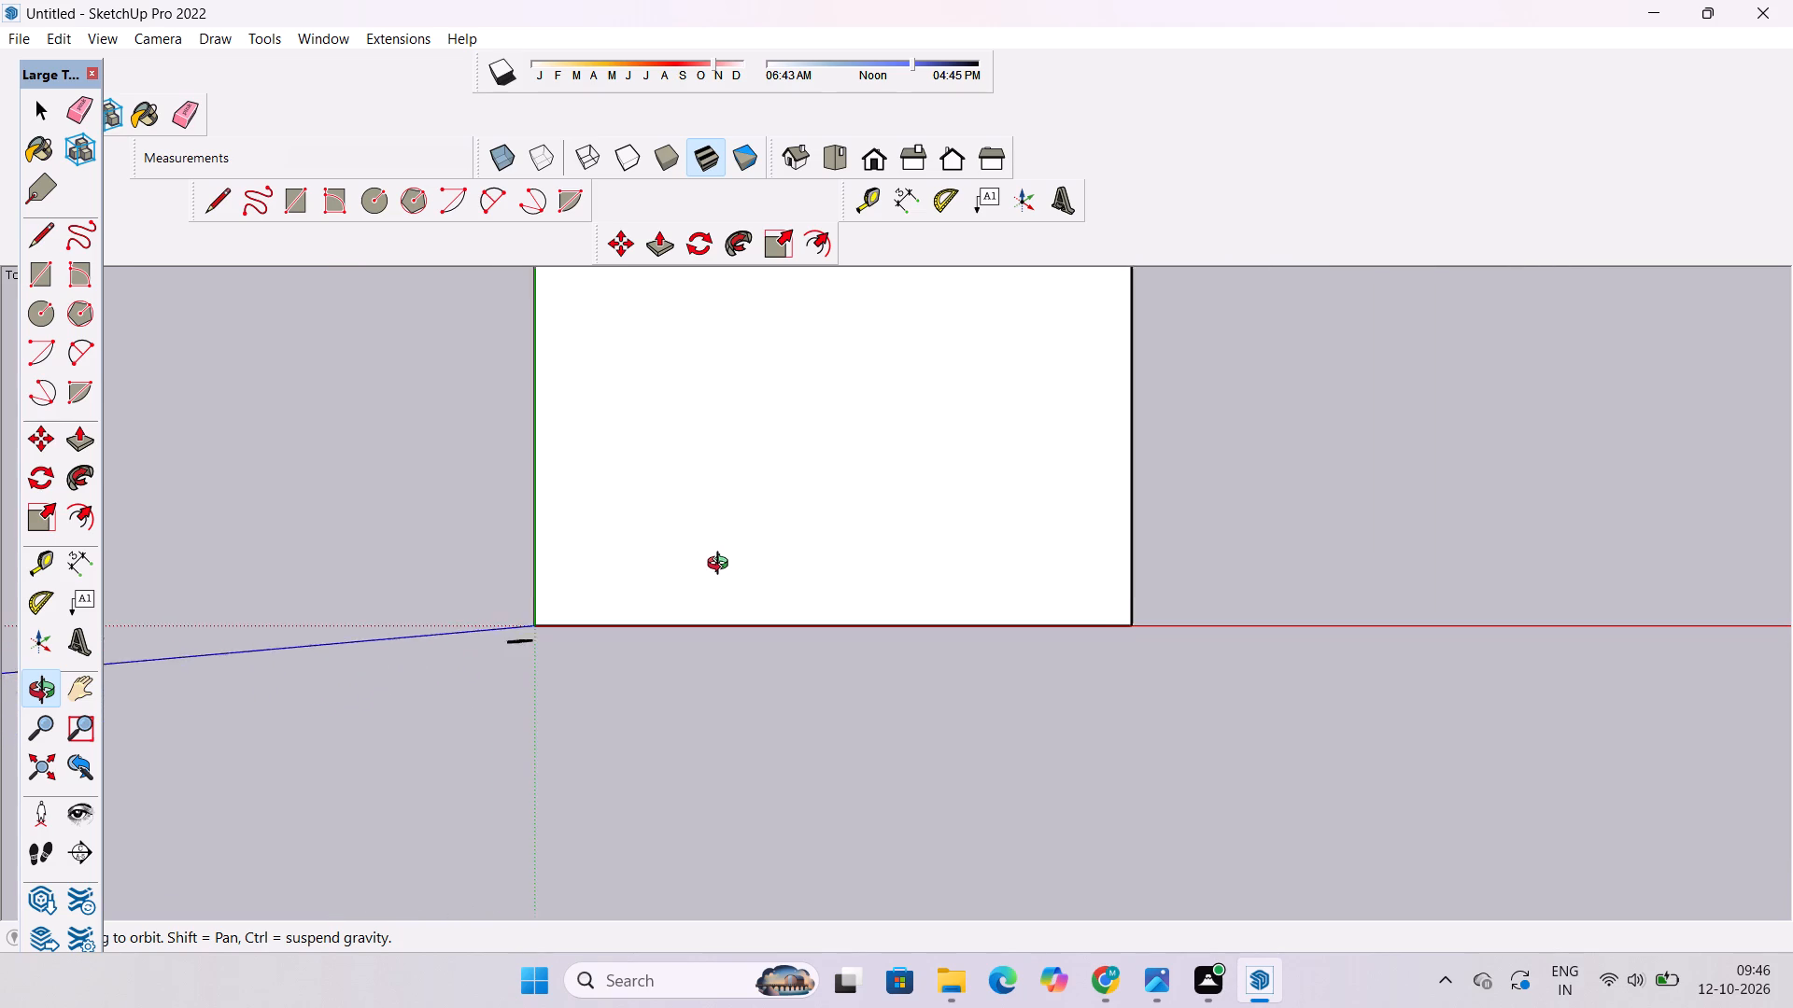
{"action": "scroll", "coordinate": [722, 566], "scroll_direction": "up", "scroll_amount": 5}
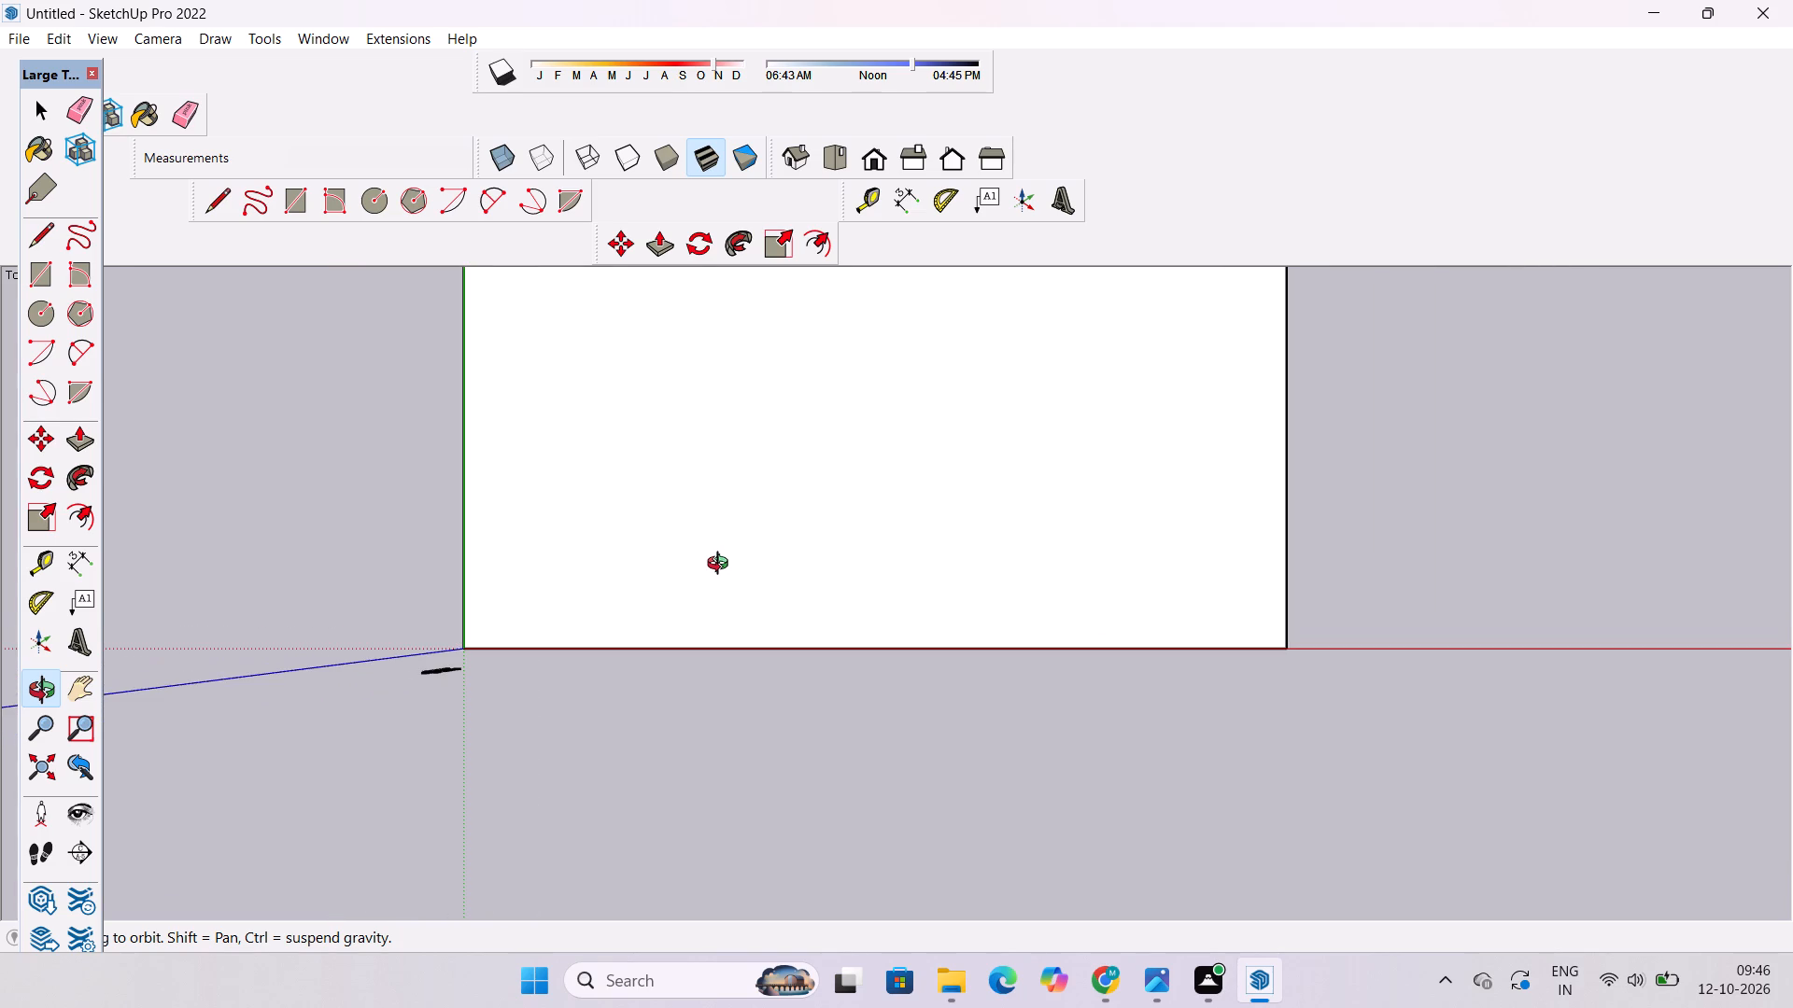
{"action": "scroll", "coordinate": [722, 566], "scroll_direction": "down", "scroll_amount": 5}
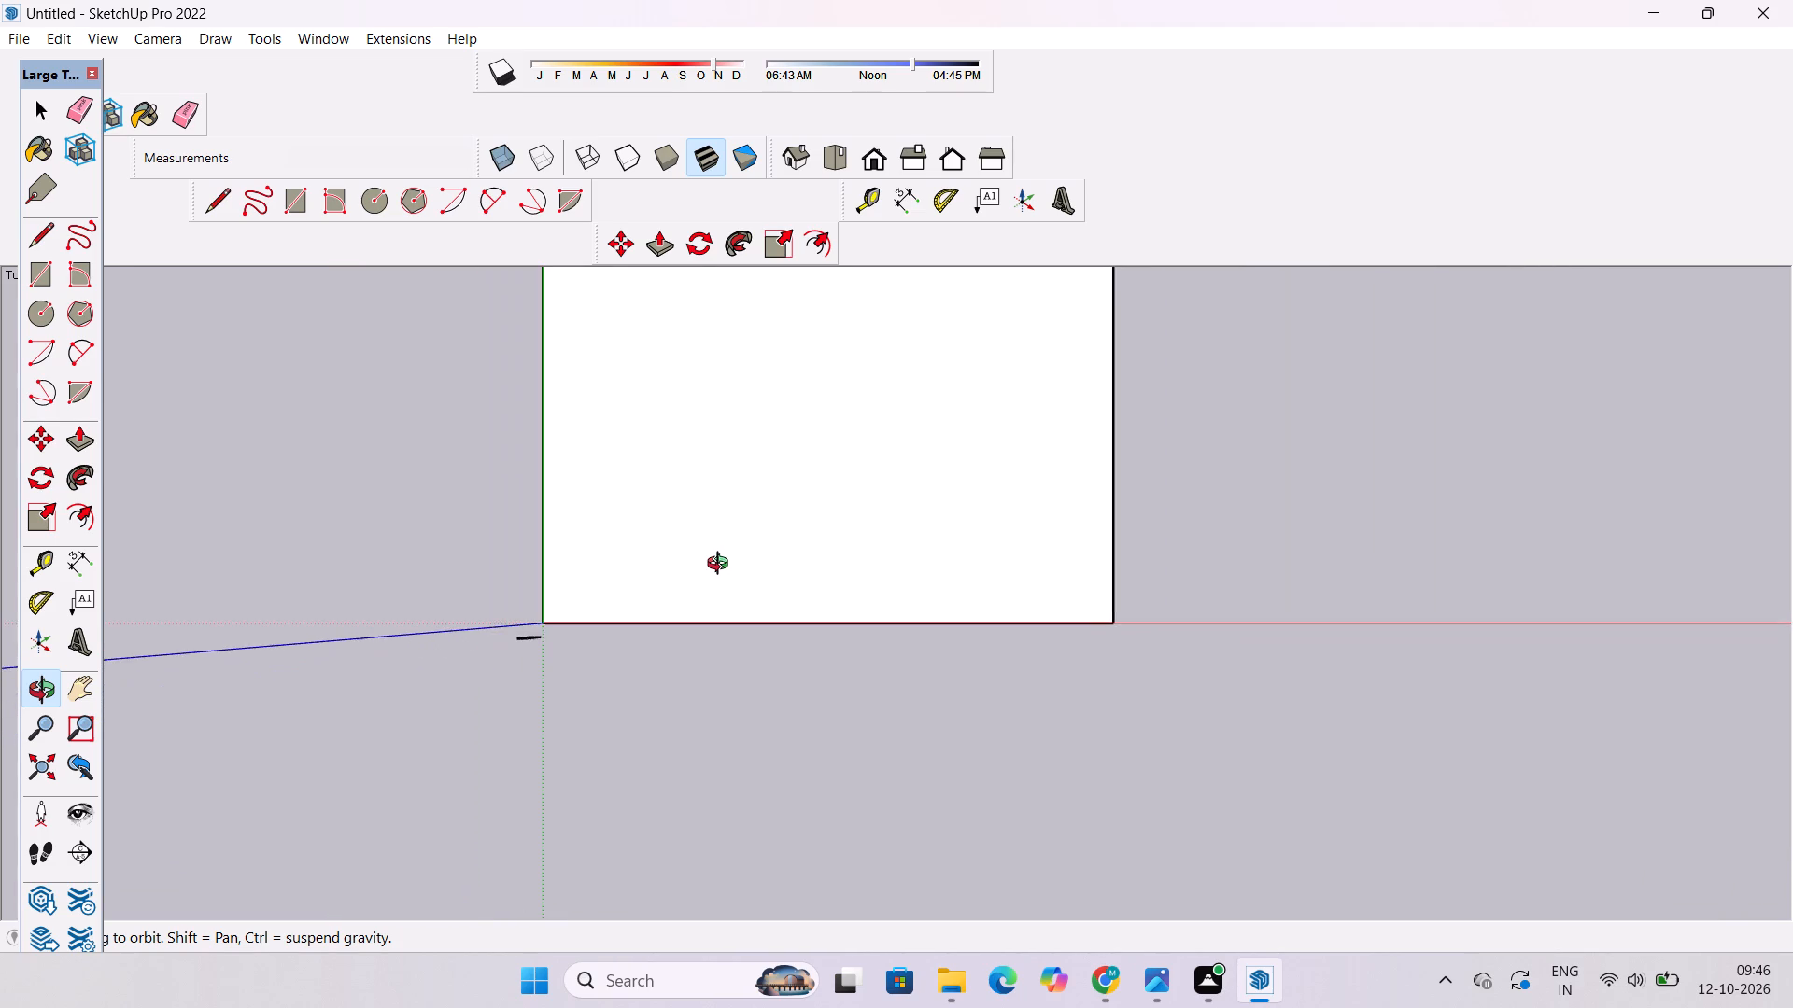
{"action": "scroll", "coordinate": [722, 565], "scroll_direction": "up", "scroll_amount": 3}
{"action": "scroll", "coordinate": [725, 566], "scroll_direction": "down", "scroll_amount": 1}
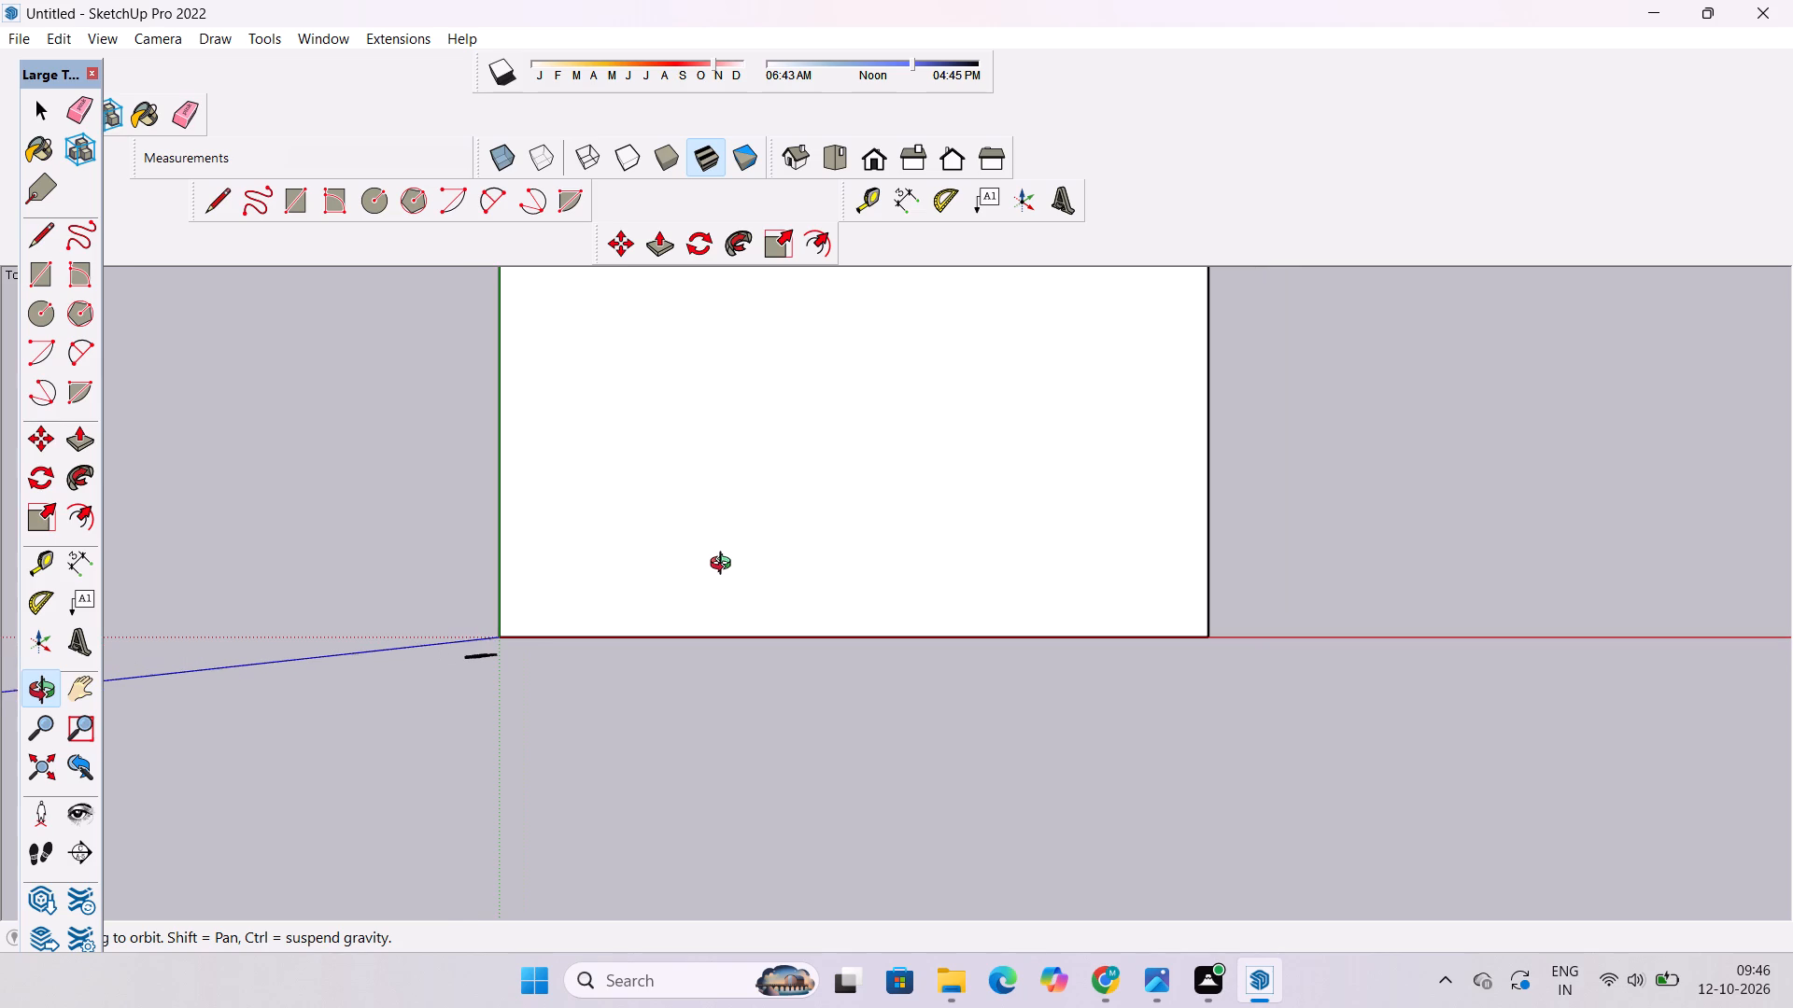
{"action": "scroll", "coordinate": [725, 566], "scroll_direction": "up", "scroll_amount": 2}
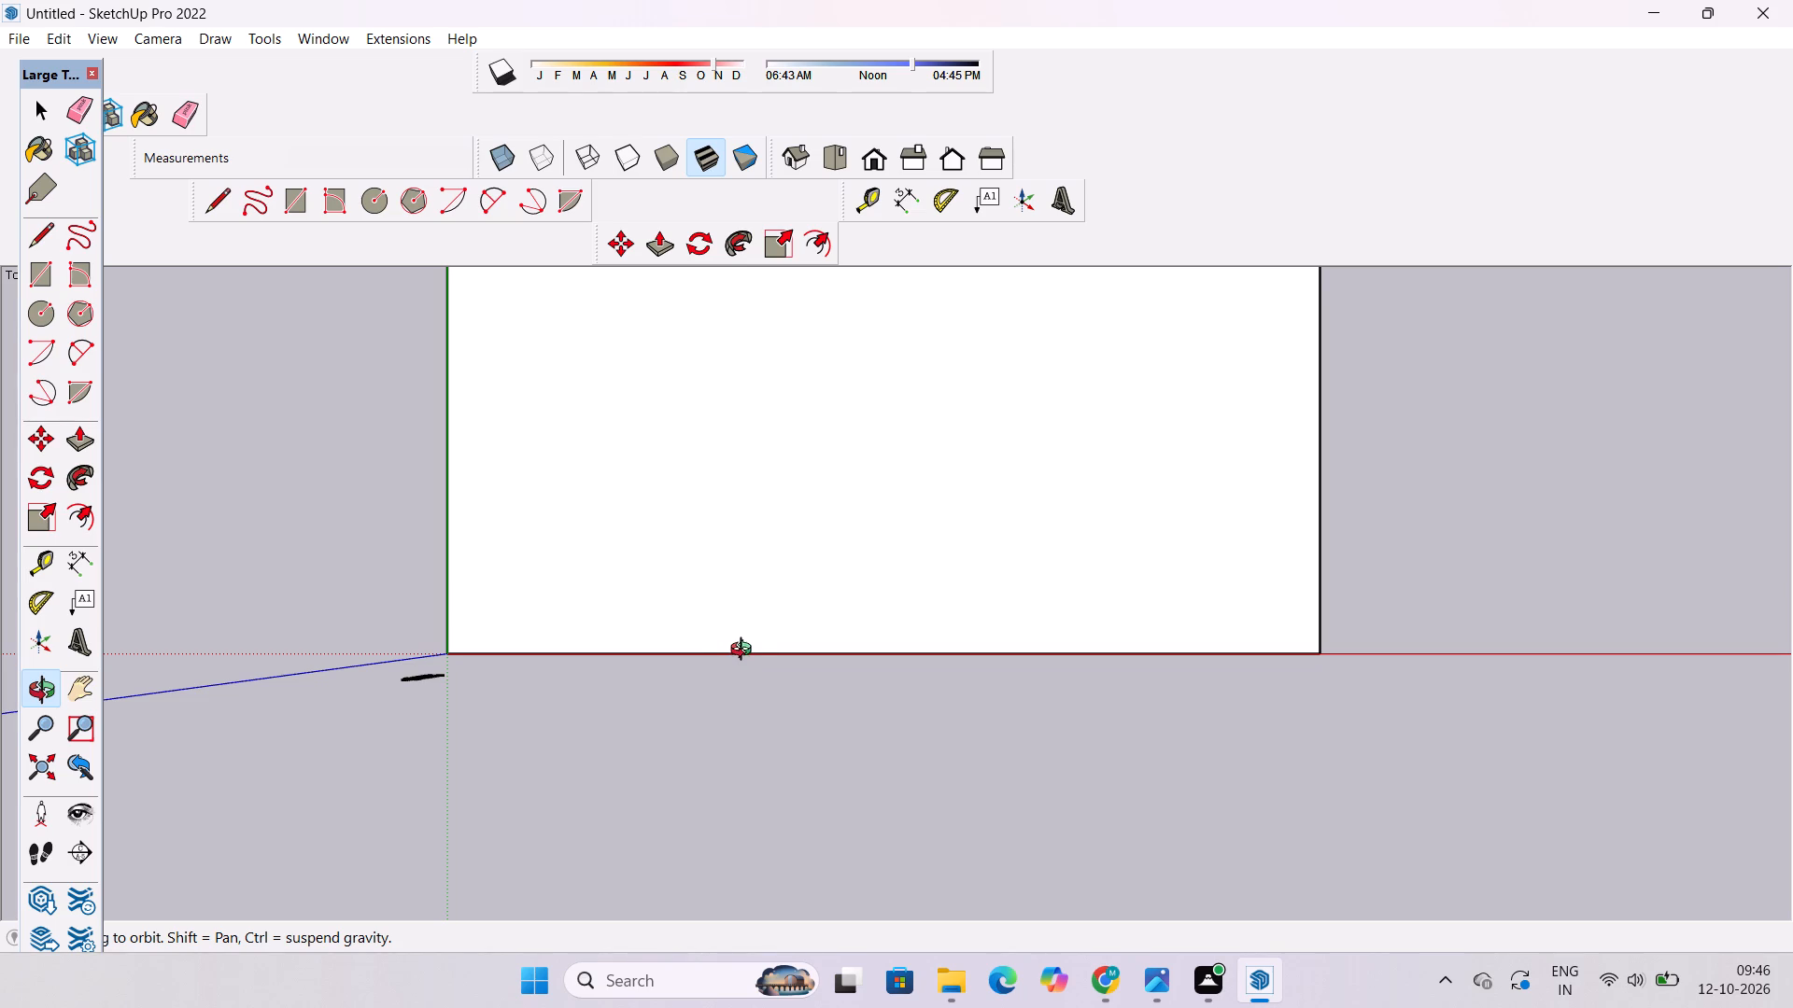
{"action": "scroll", "coordinate": [727, 675], "scroll_direction": "down", "scroll_amount": 3}
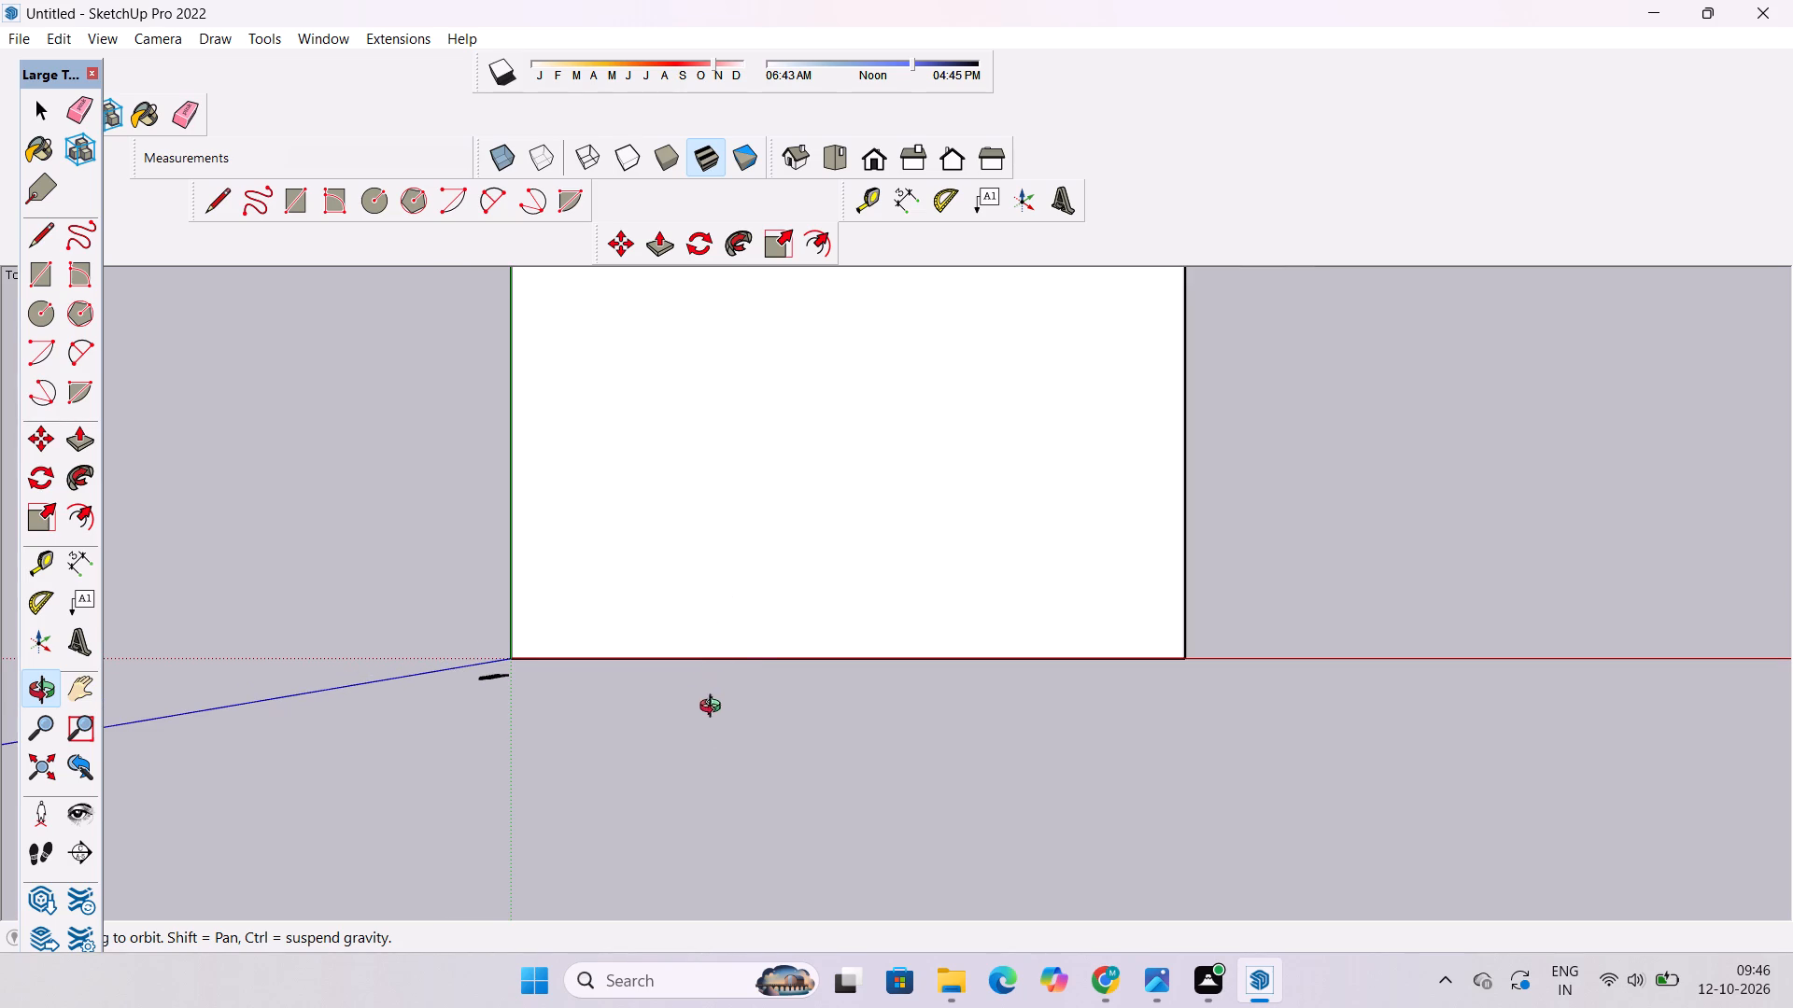
{"action": "scroll", "coordinate": [718, 747], "scroll_direction": "up", "scroll_amount": 3}
{"action": "scroll", "coordinate": [721, 770], "scroll_direction": "down", "scroll_amount": 4}
{"action": "left_click_drag", "start_coordinate": [826, 777], "coordinate": [834, 739]}
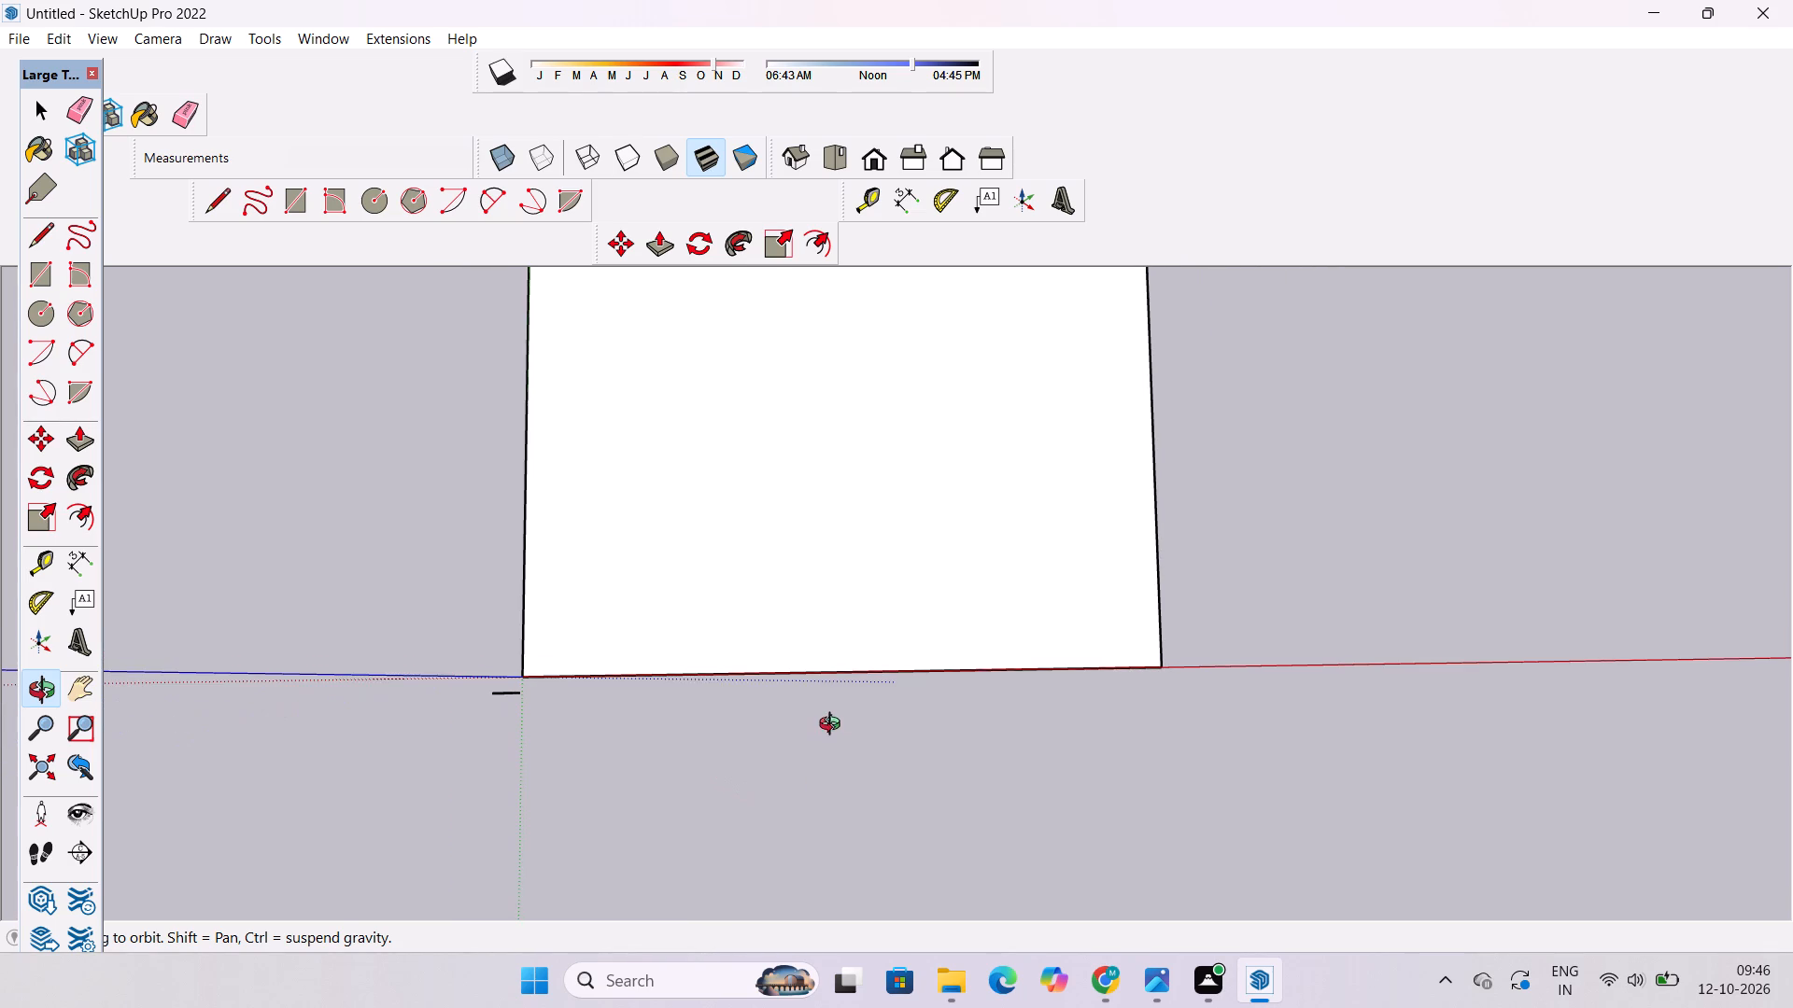
{"action": "scroll", "coordinate": [753, 759], "scroll_direction": "up", "scroll_amount": 7}
{"action": "left_click_drag", "start_coordinate": [778, 669], "coordinate": [779, 695], "text": "shift"}
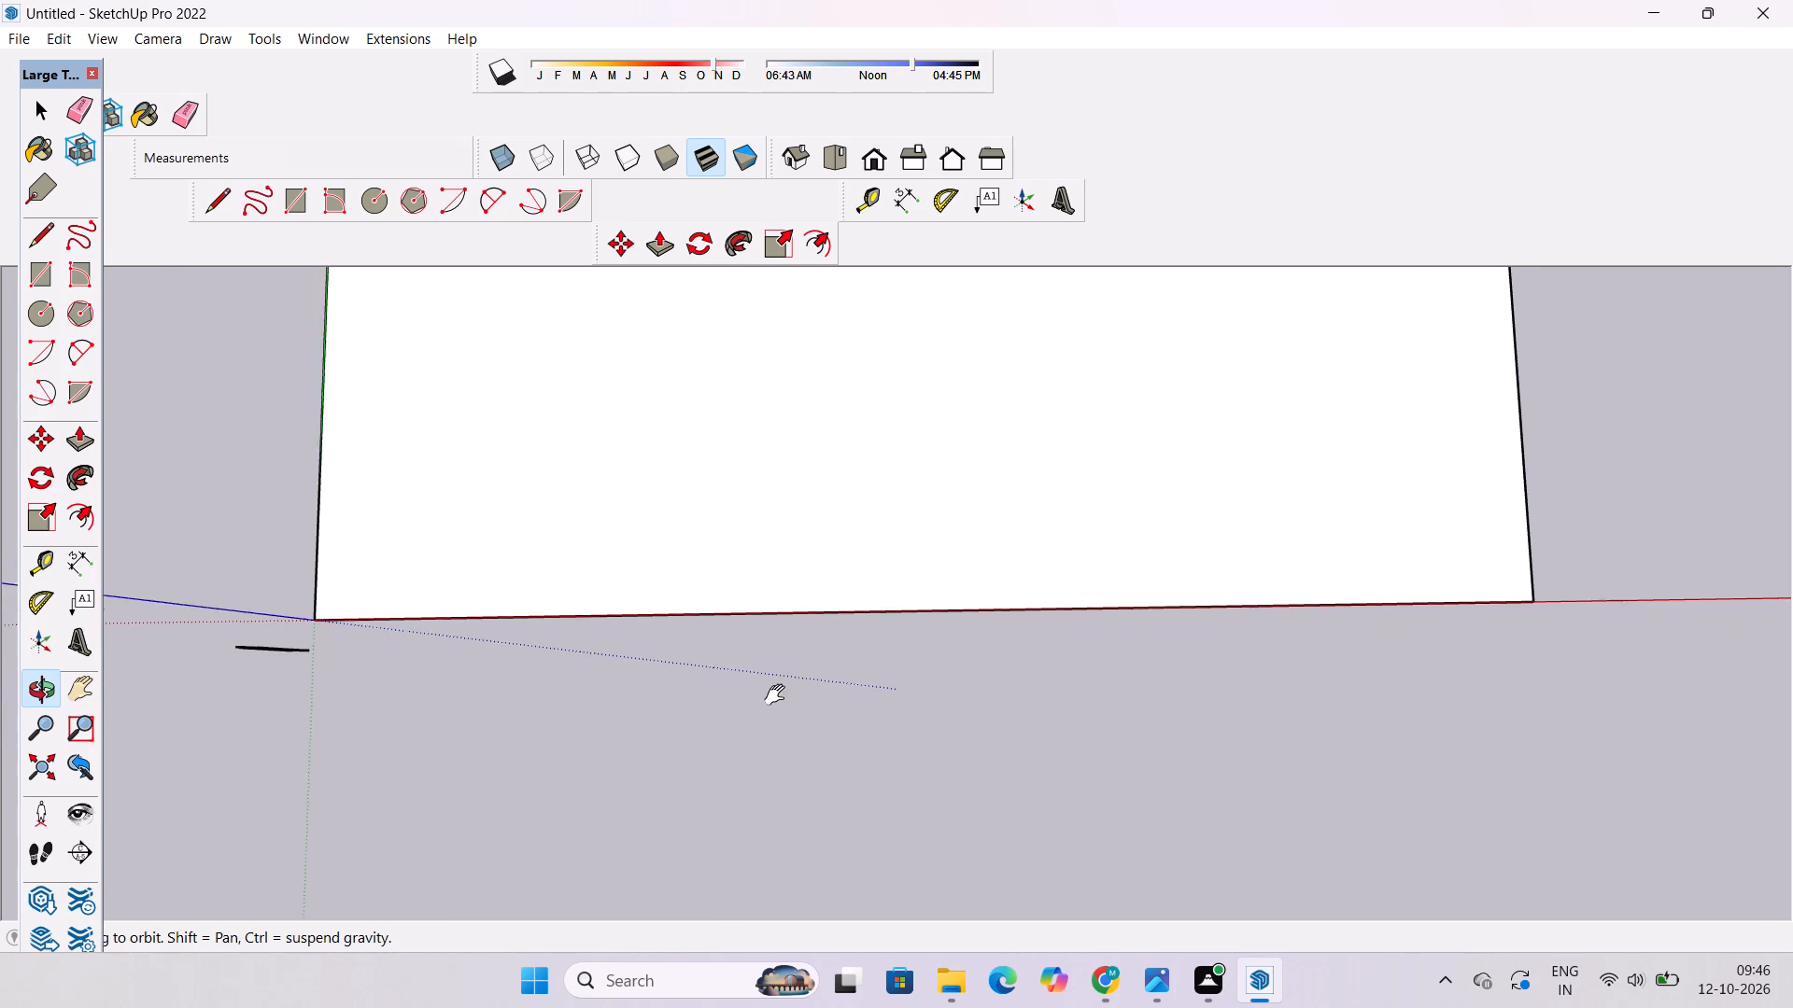
{"action": "left_click_drag", "start_coordinate": [779, 695], "coordinate": [779, 696], "text": "shift"}
{"action": "left_click_drag", "start_coordinate": [777, 698], "coordinate": [774, 658]}
{"action": "scroll", "coordinate": [769, 653], "scroll_direction": "down", "scroll_amount": 6}
{"action": "left_click_drag", "start_coordinate": [741, 727], "coordinate": [741, 787], "text": "shift"}
{"action": "left_click_drag", "start_coordinate": [731, 776], "coordinate": [731, 693], "text": "shift"}
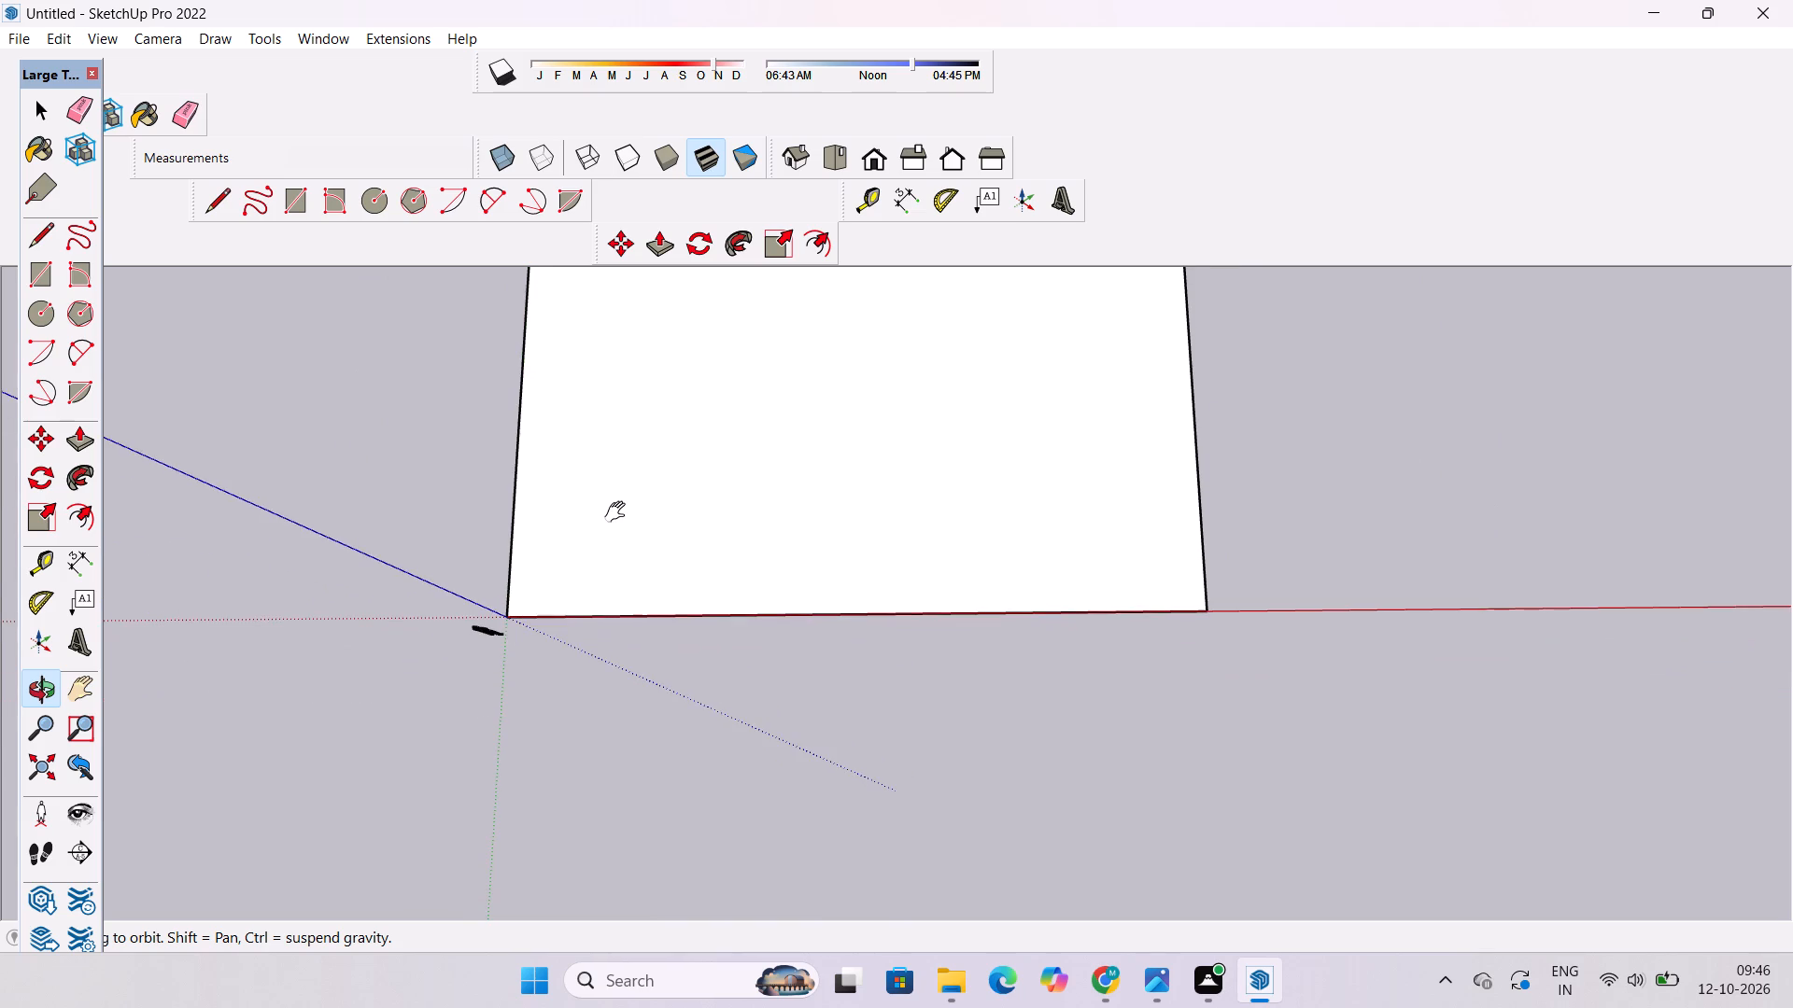
{"action": "scroll", "coordinate": [619, 512], "scroll_direction": "up", "scroll_amount": 5, "text": "shift"}
{"action": "scroll", "coordinate": [619, 512], "scroll_direction": "down", "scroll_amount": 4, "text": "shift"}
{"action": "left_click_drag", "start_coordinate": [878, 517], "coordinate": [798, 705], "text": "shift"}
{"action": "scroll", "coordinate": [797, 691], "scroll_direction": "down", "scroll_amount": 4, "text": "shift"}
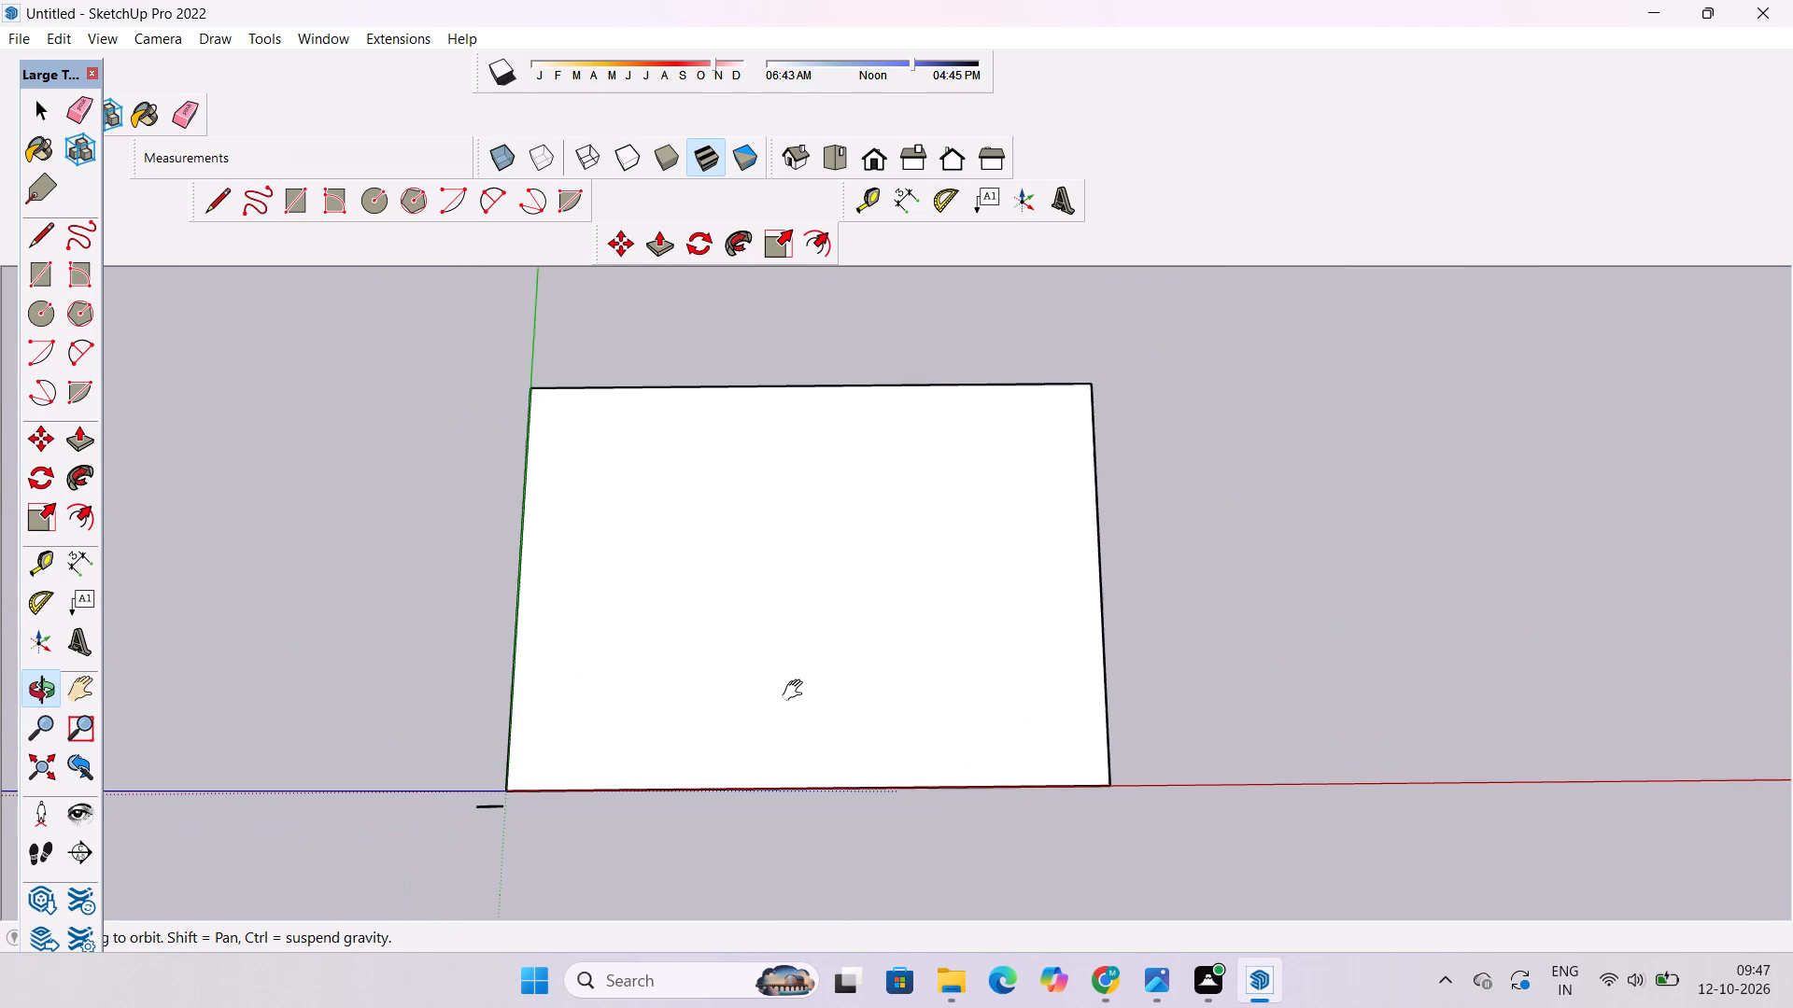
{"action": "scroll", "coordinate": [664, 717], "scroll_direction": "up", "scroll_amount": 8, "text": "shift"}
{"action": "left_click_drag", "start_coordinate": [647, 681], "coordinate": [693, 648], "text": "shift"}
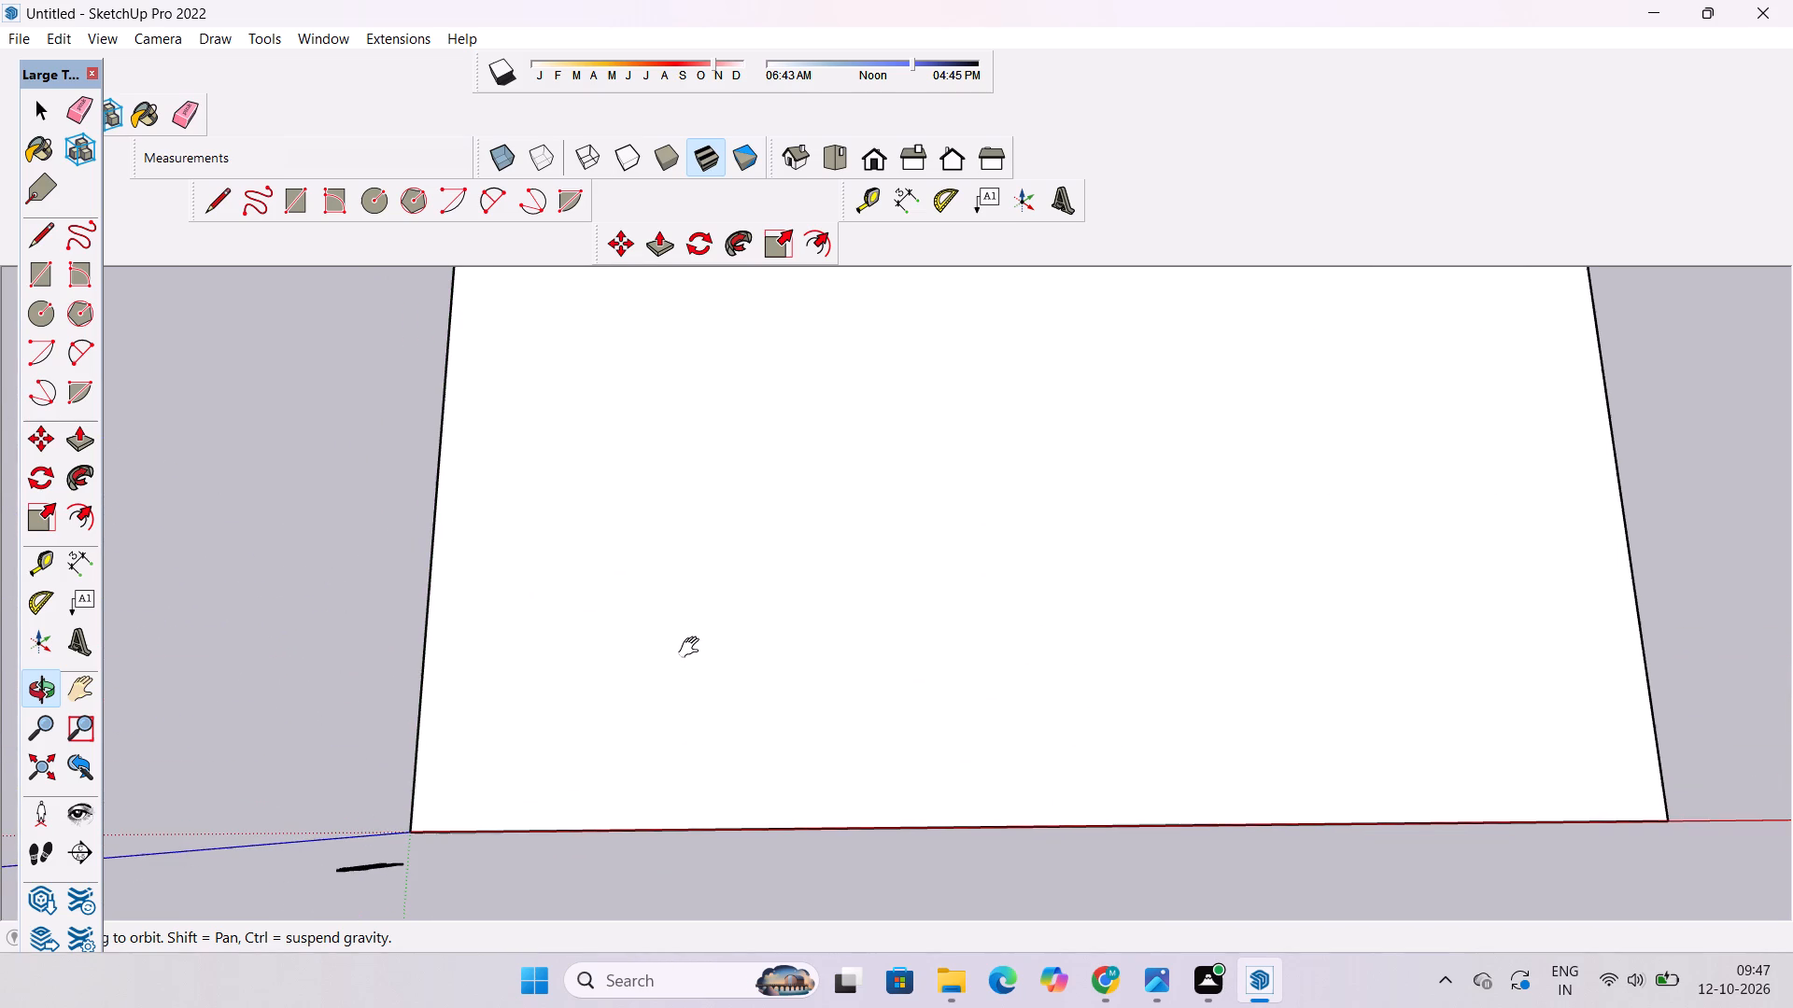
{"action": "scroll", "coordinate": [702, 642], "scroll_direction": "down", "scroll_amount": 1, "text": "shift"}
{"action": "left_click_drag", "start_coordinate": [703, 621], "coordinate": [697, 630], "text": "shift"}
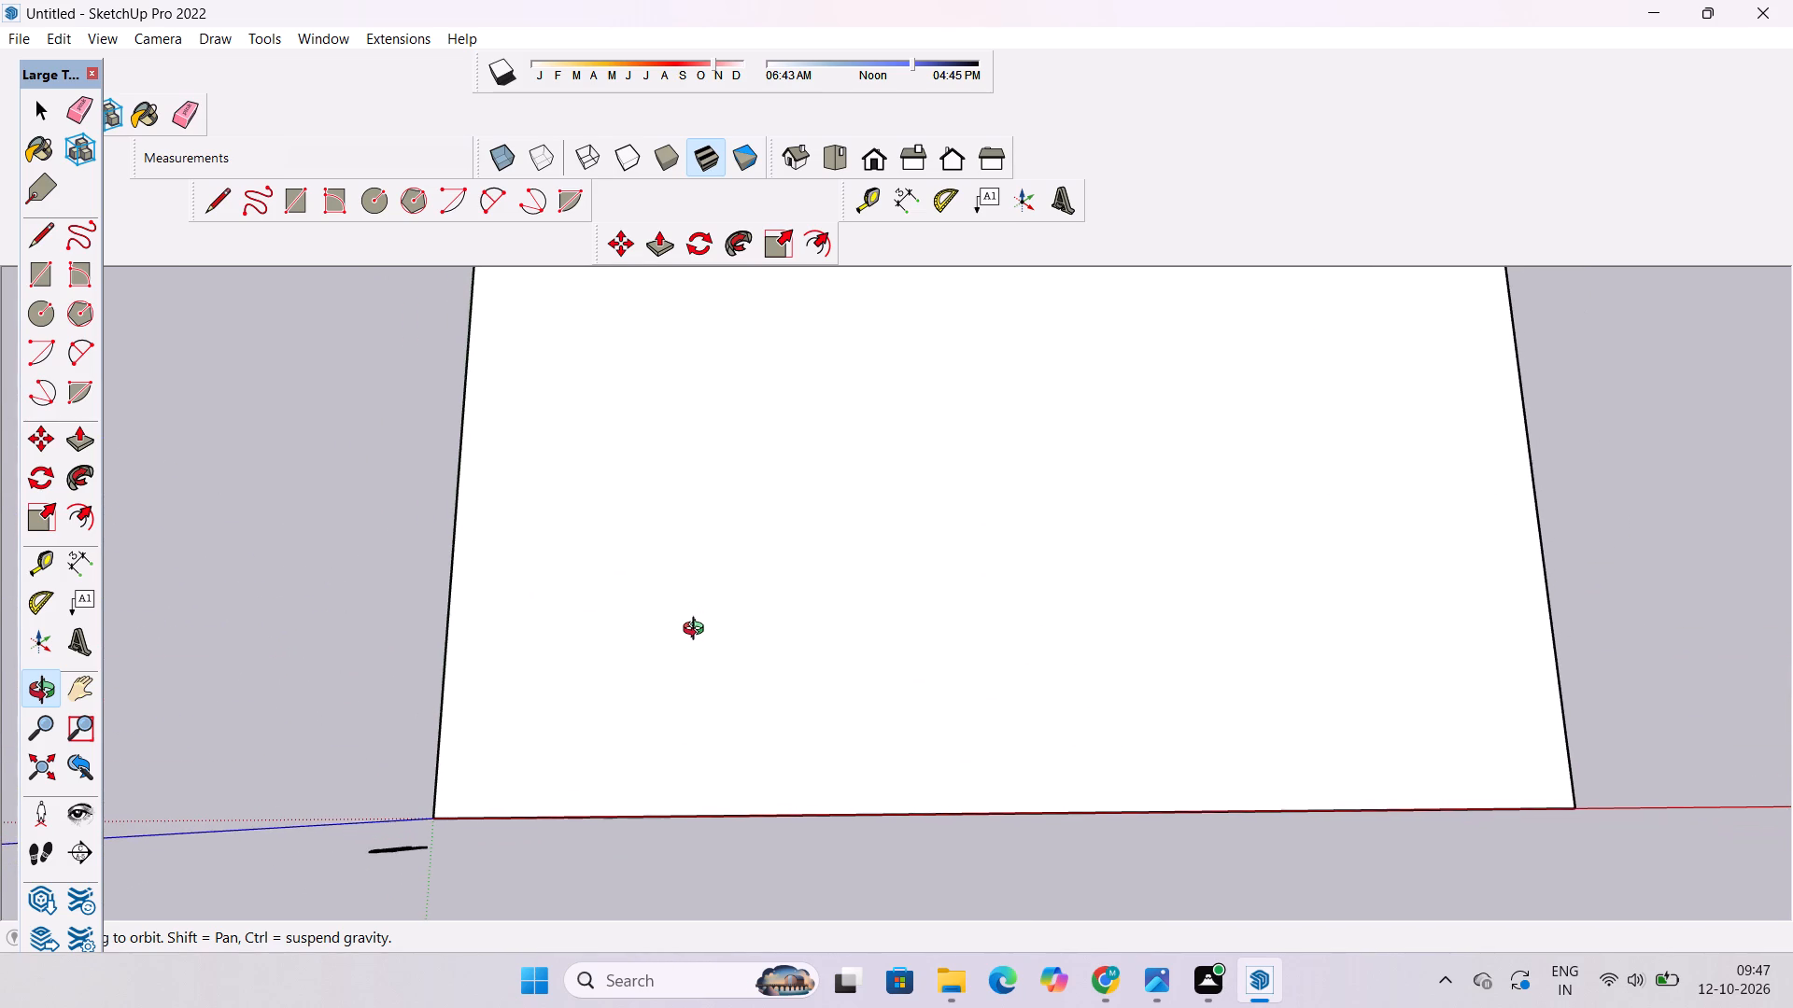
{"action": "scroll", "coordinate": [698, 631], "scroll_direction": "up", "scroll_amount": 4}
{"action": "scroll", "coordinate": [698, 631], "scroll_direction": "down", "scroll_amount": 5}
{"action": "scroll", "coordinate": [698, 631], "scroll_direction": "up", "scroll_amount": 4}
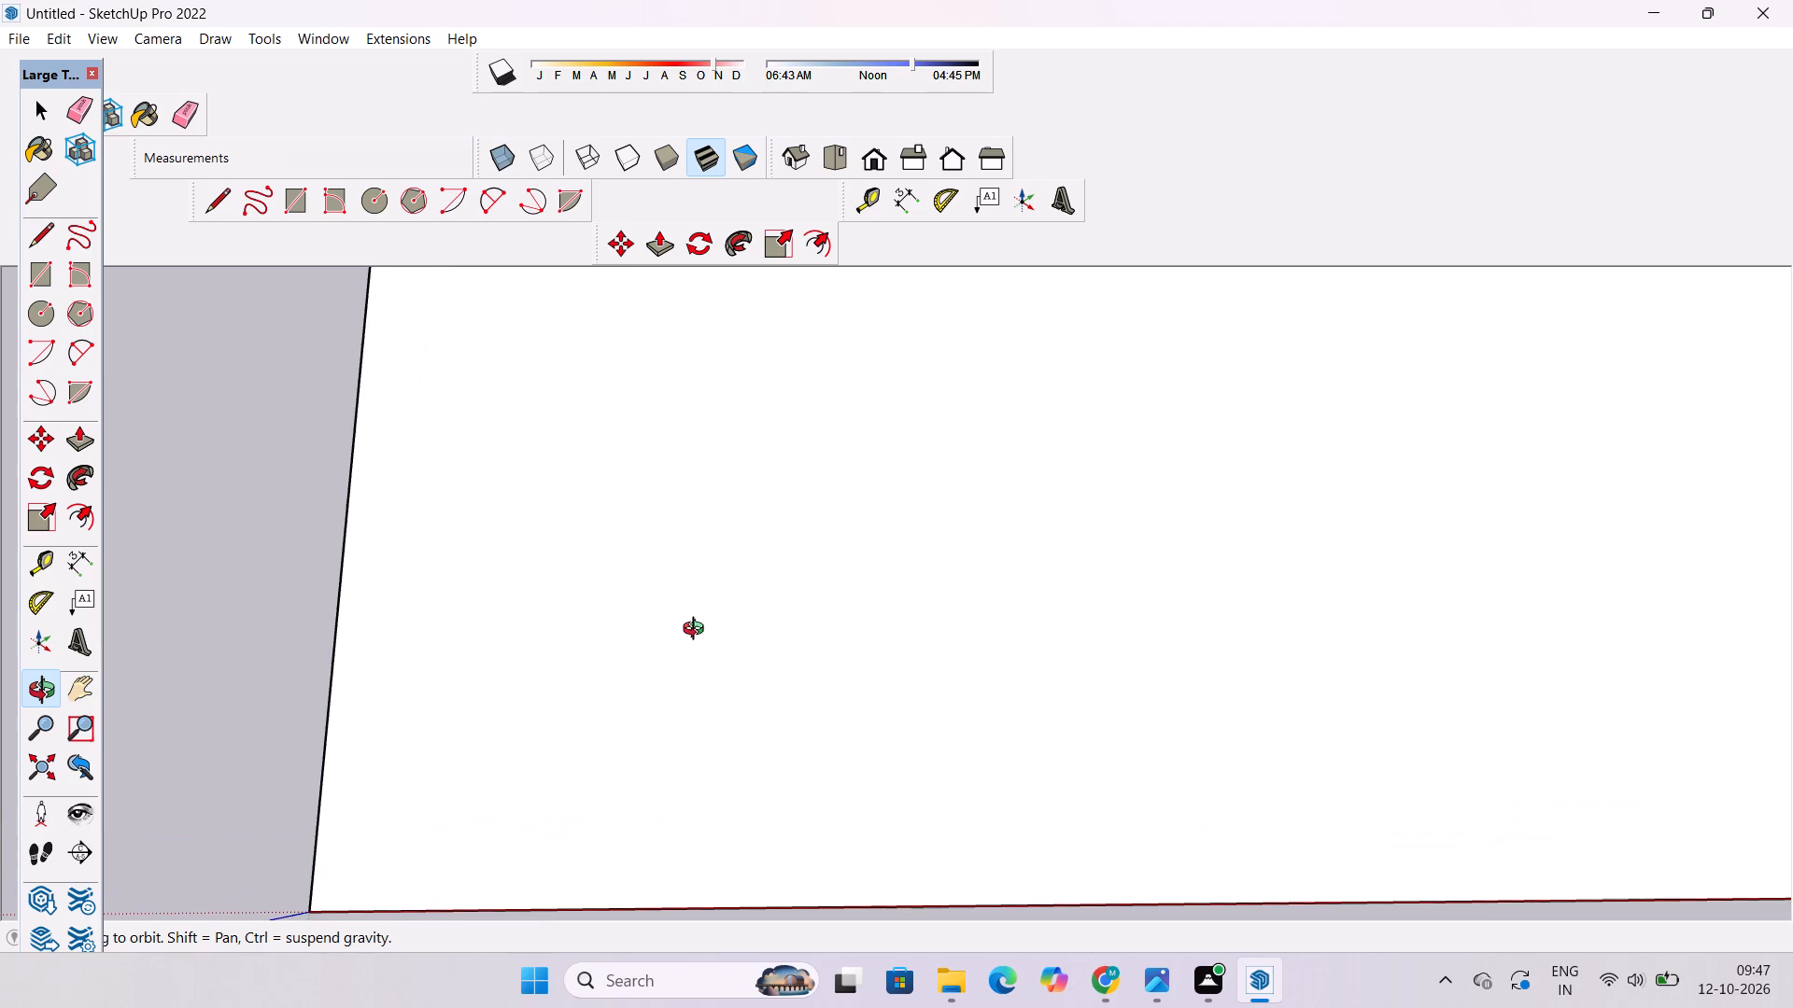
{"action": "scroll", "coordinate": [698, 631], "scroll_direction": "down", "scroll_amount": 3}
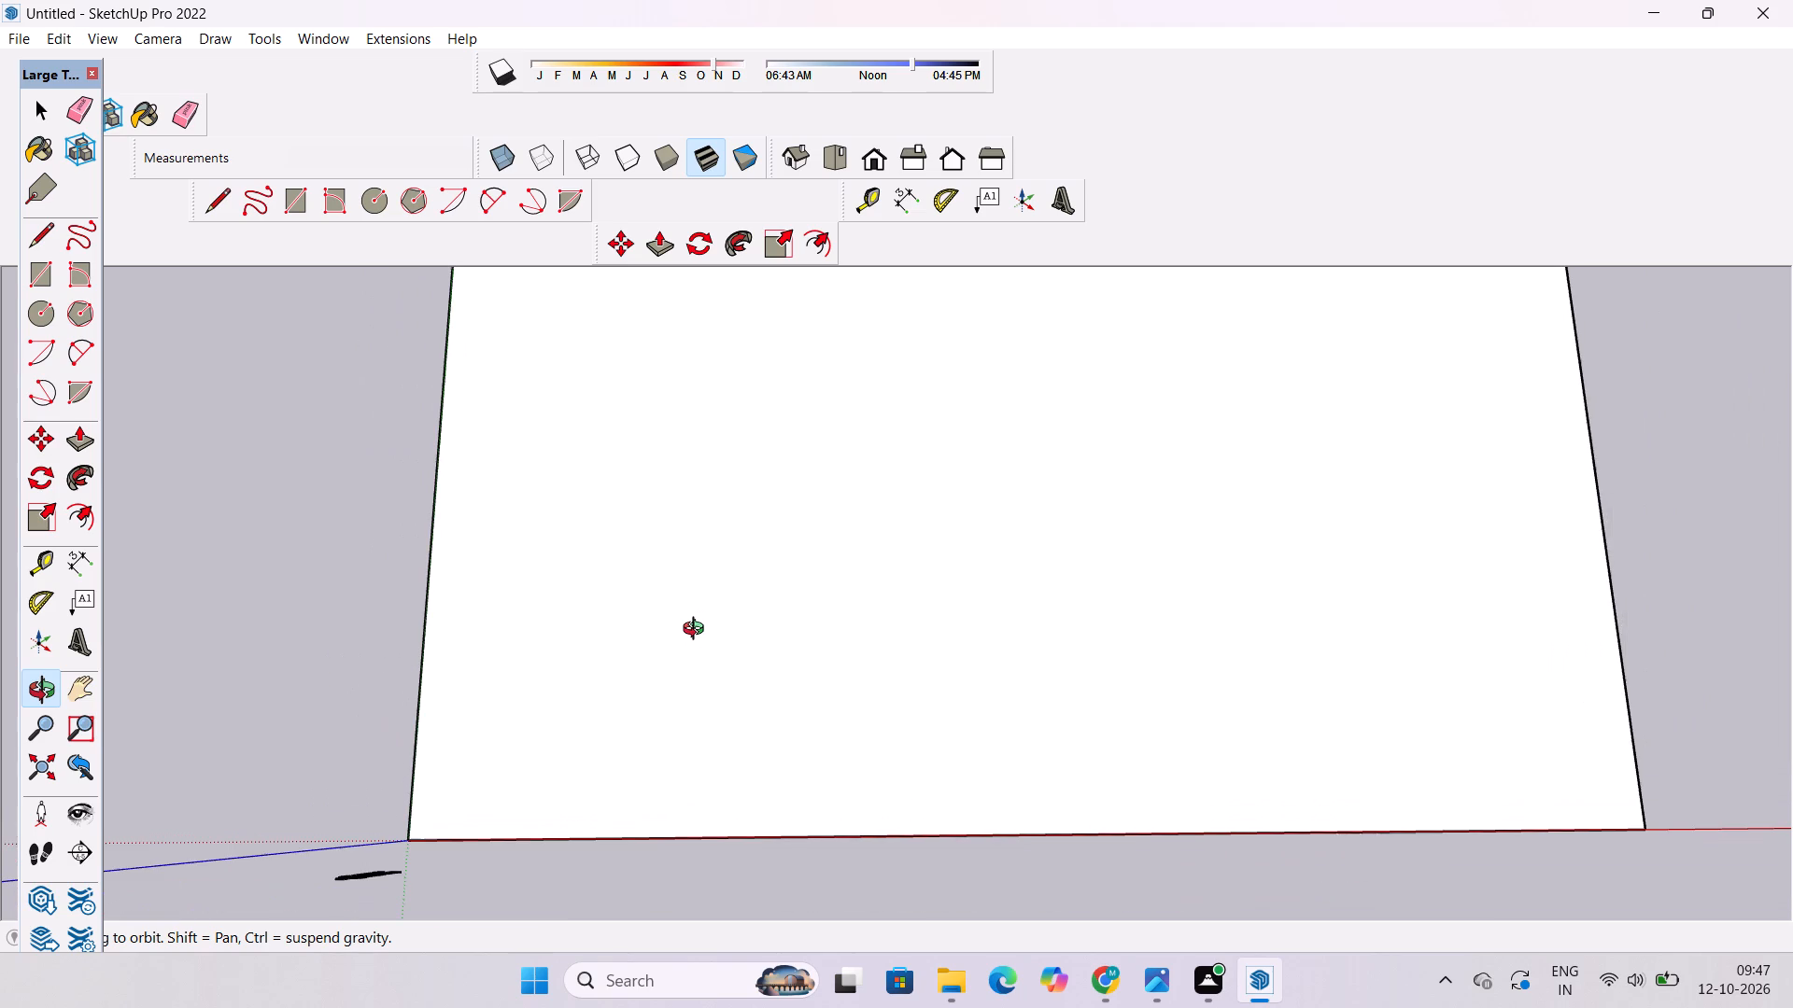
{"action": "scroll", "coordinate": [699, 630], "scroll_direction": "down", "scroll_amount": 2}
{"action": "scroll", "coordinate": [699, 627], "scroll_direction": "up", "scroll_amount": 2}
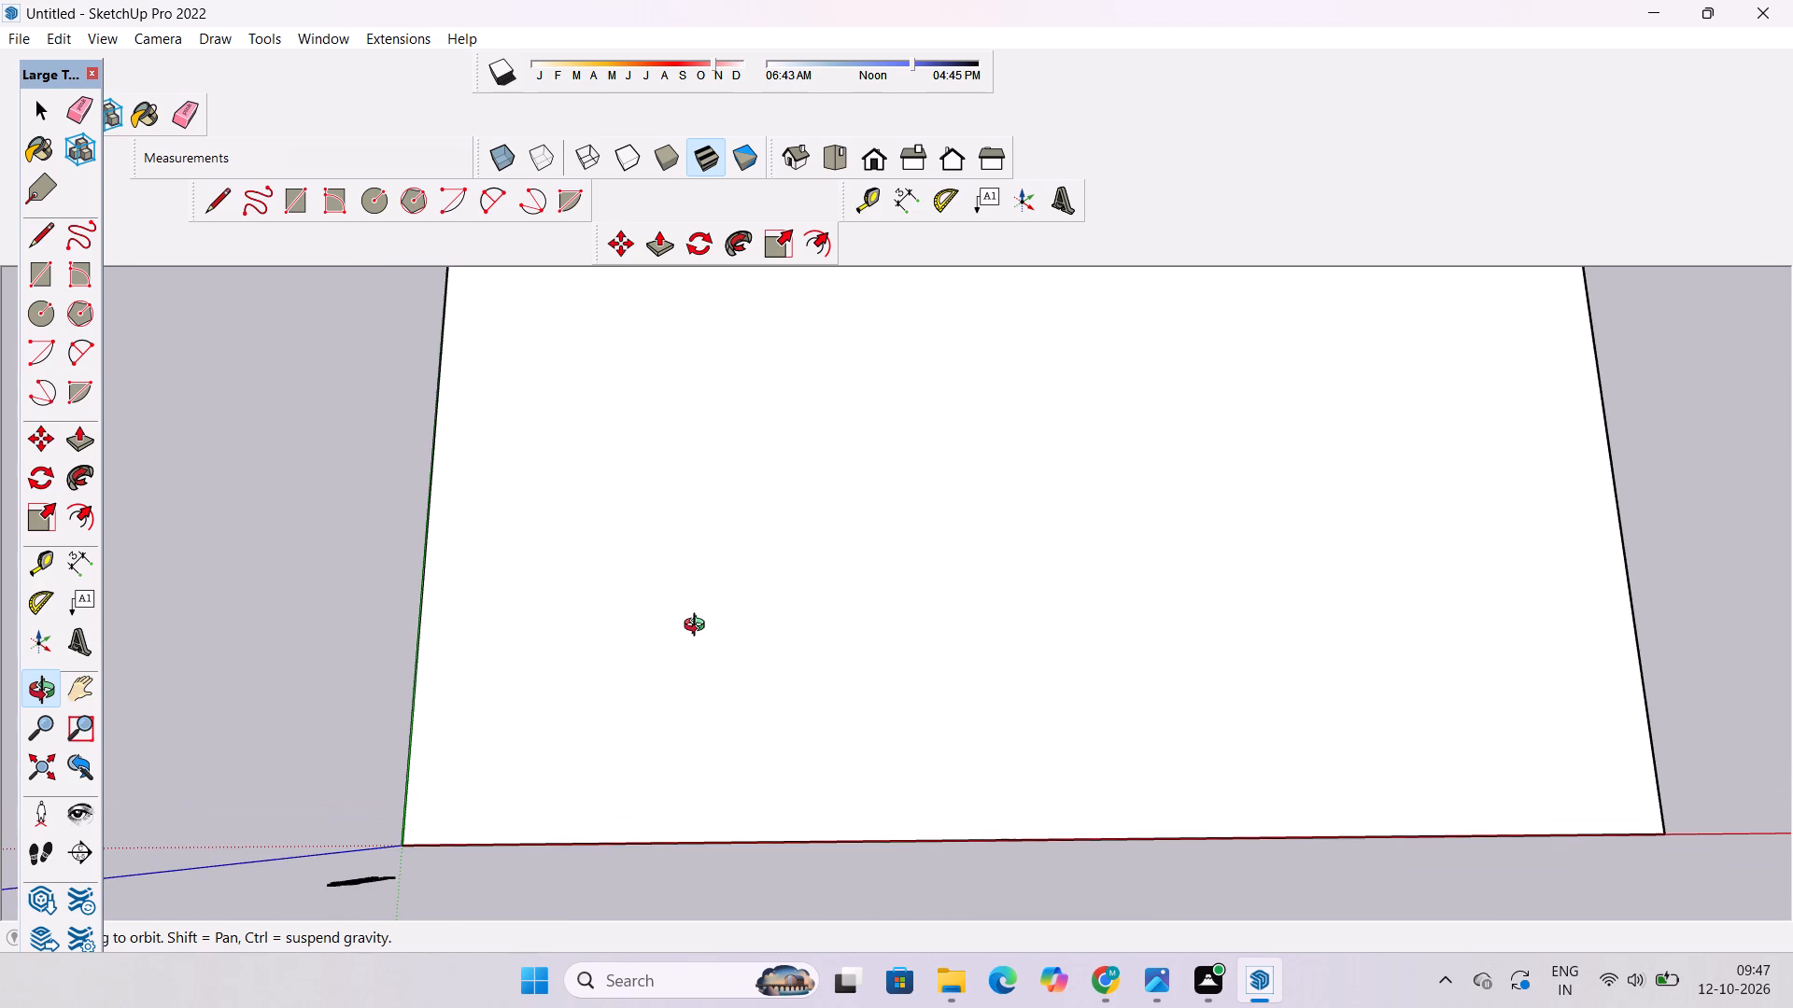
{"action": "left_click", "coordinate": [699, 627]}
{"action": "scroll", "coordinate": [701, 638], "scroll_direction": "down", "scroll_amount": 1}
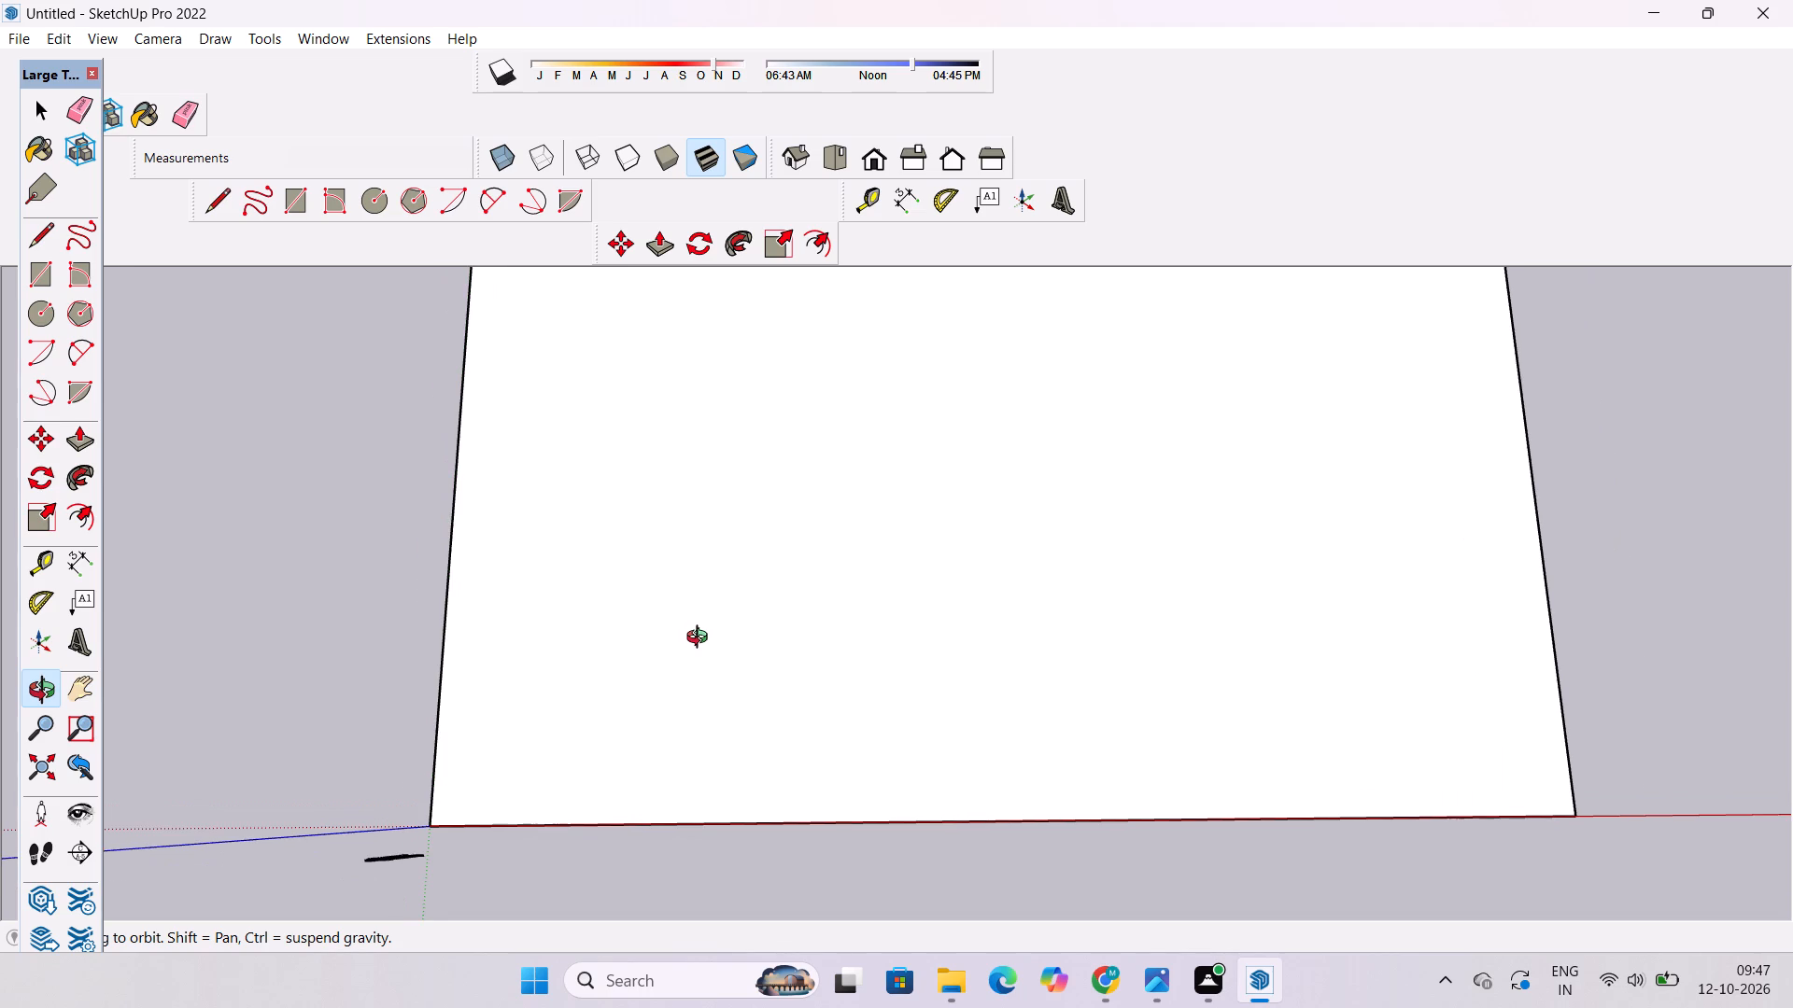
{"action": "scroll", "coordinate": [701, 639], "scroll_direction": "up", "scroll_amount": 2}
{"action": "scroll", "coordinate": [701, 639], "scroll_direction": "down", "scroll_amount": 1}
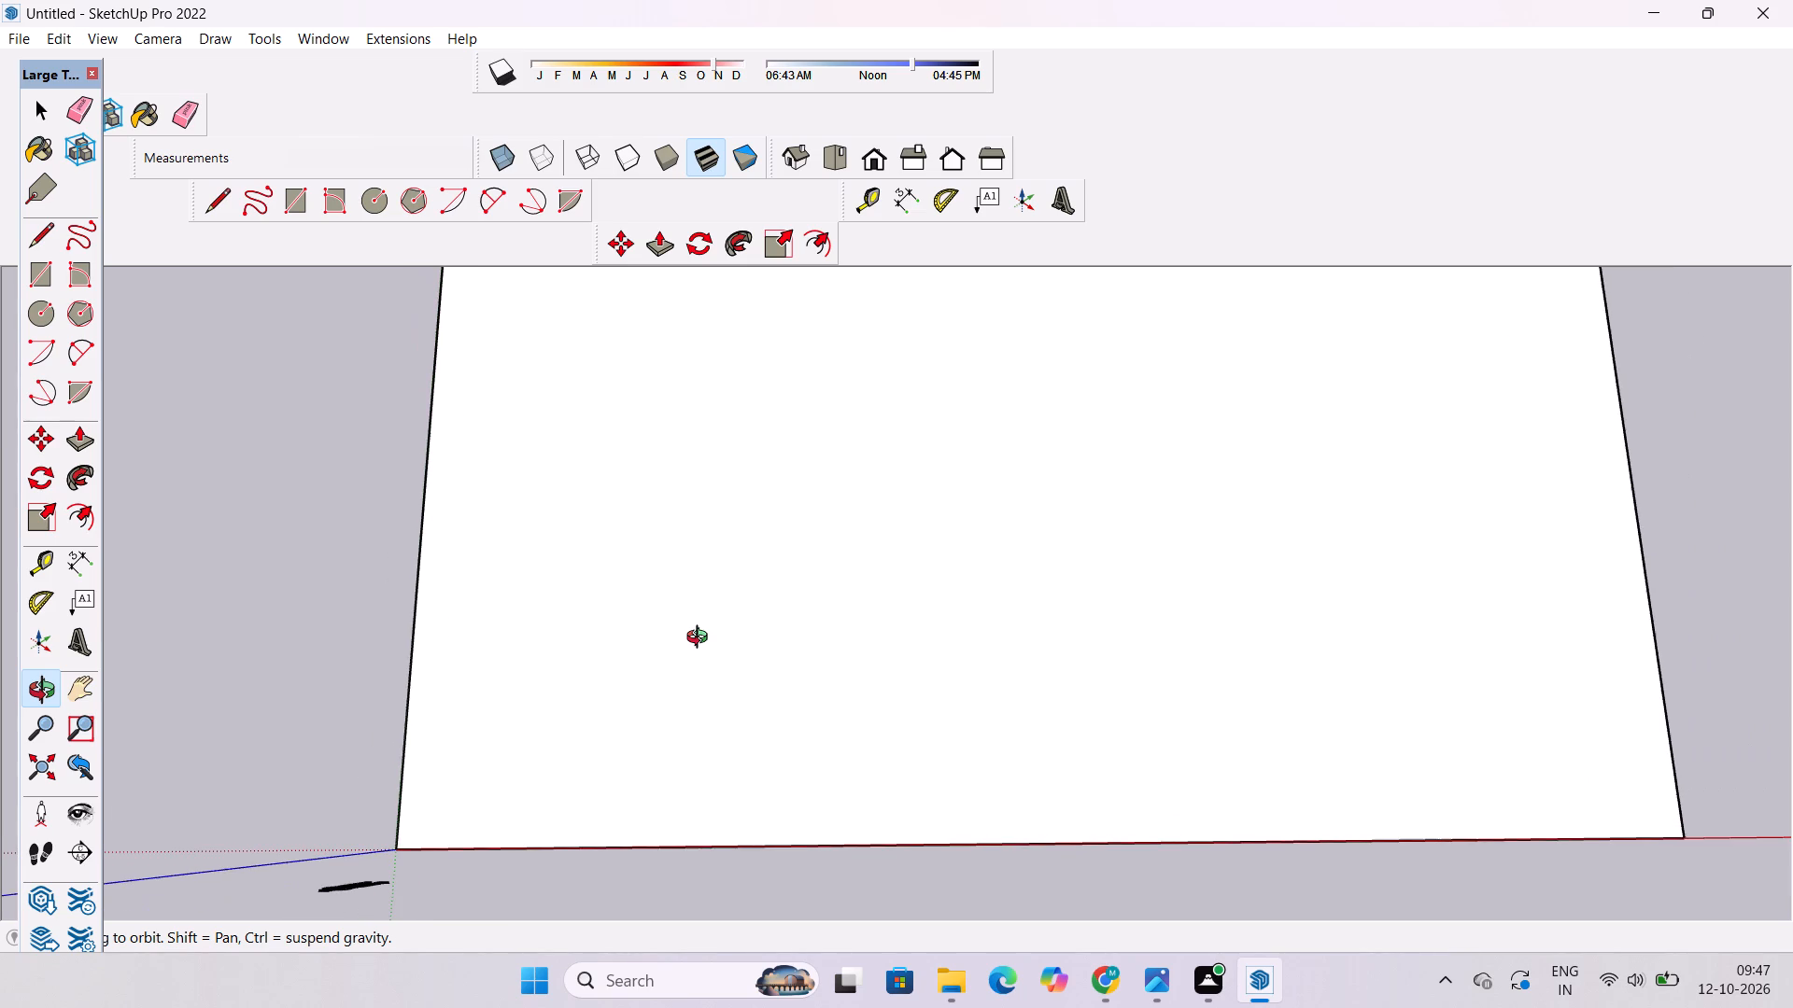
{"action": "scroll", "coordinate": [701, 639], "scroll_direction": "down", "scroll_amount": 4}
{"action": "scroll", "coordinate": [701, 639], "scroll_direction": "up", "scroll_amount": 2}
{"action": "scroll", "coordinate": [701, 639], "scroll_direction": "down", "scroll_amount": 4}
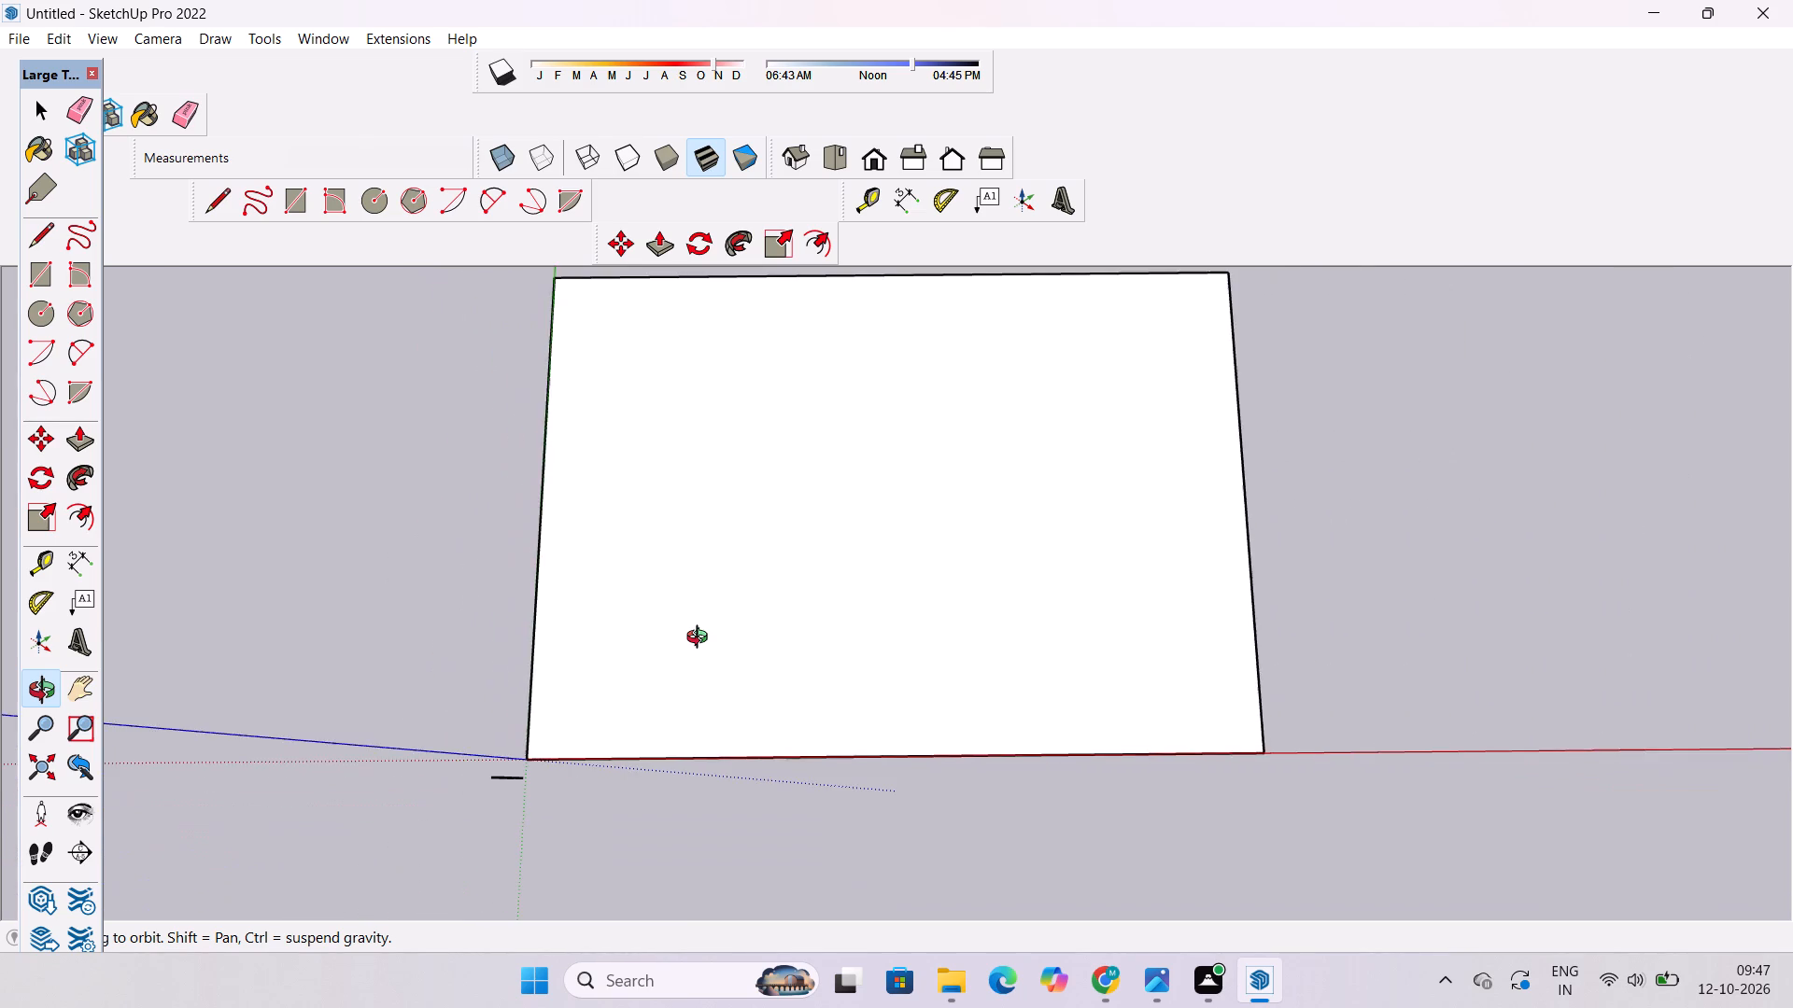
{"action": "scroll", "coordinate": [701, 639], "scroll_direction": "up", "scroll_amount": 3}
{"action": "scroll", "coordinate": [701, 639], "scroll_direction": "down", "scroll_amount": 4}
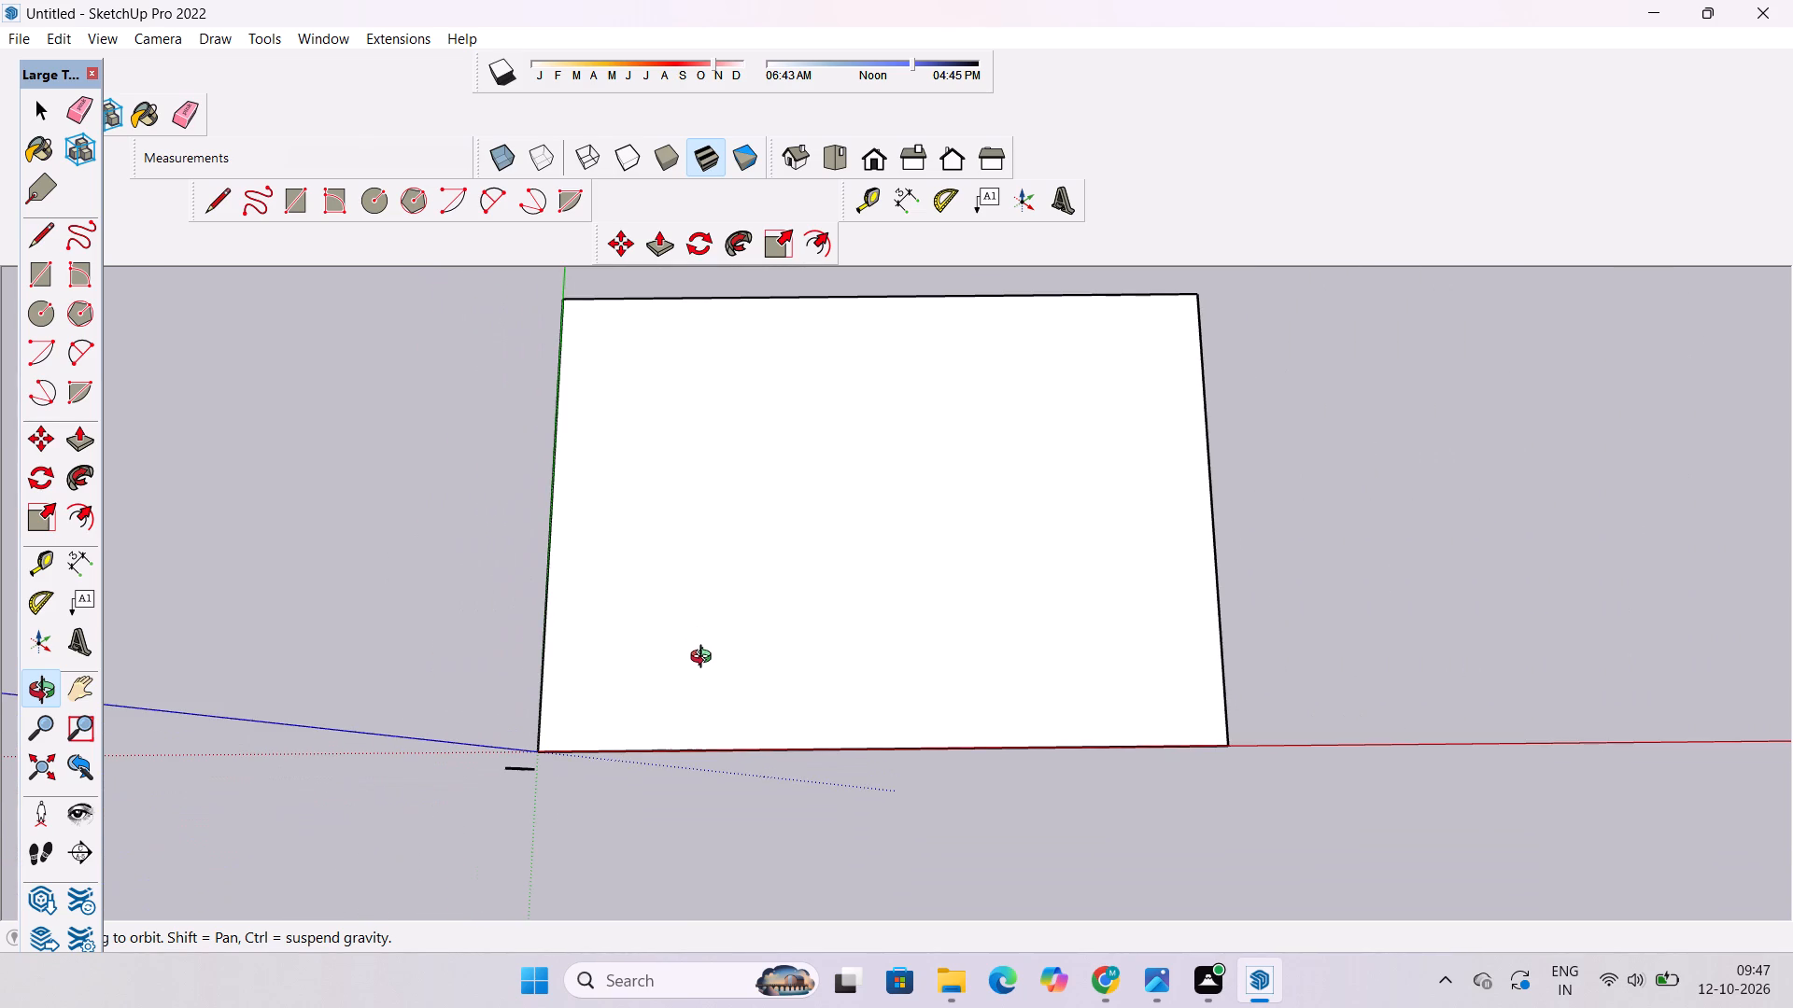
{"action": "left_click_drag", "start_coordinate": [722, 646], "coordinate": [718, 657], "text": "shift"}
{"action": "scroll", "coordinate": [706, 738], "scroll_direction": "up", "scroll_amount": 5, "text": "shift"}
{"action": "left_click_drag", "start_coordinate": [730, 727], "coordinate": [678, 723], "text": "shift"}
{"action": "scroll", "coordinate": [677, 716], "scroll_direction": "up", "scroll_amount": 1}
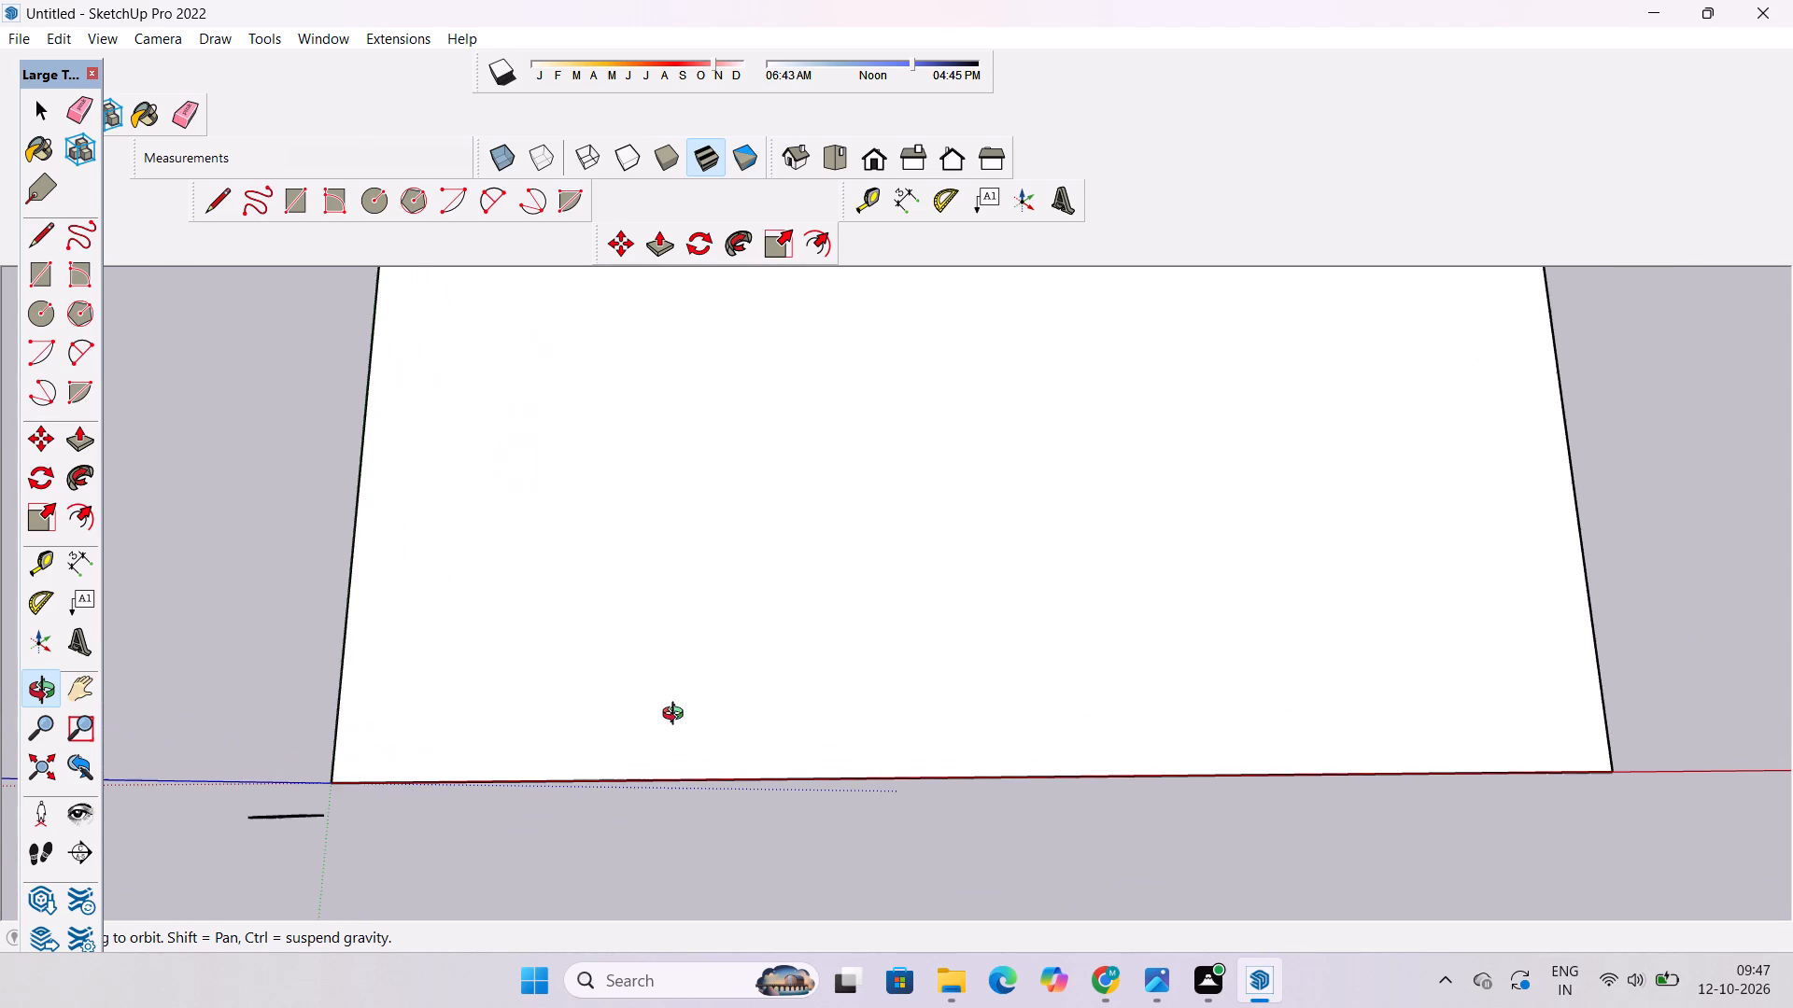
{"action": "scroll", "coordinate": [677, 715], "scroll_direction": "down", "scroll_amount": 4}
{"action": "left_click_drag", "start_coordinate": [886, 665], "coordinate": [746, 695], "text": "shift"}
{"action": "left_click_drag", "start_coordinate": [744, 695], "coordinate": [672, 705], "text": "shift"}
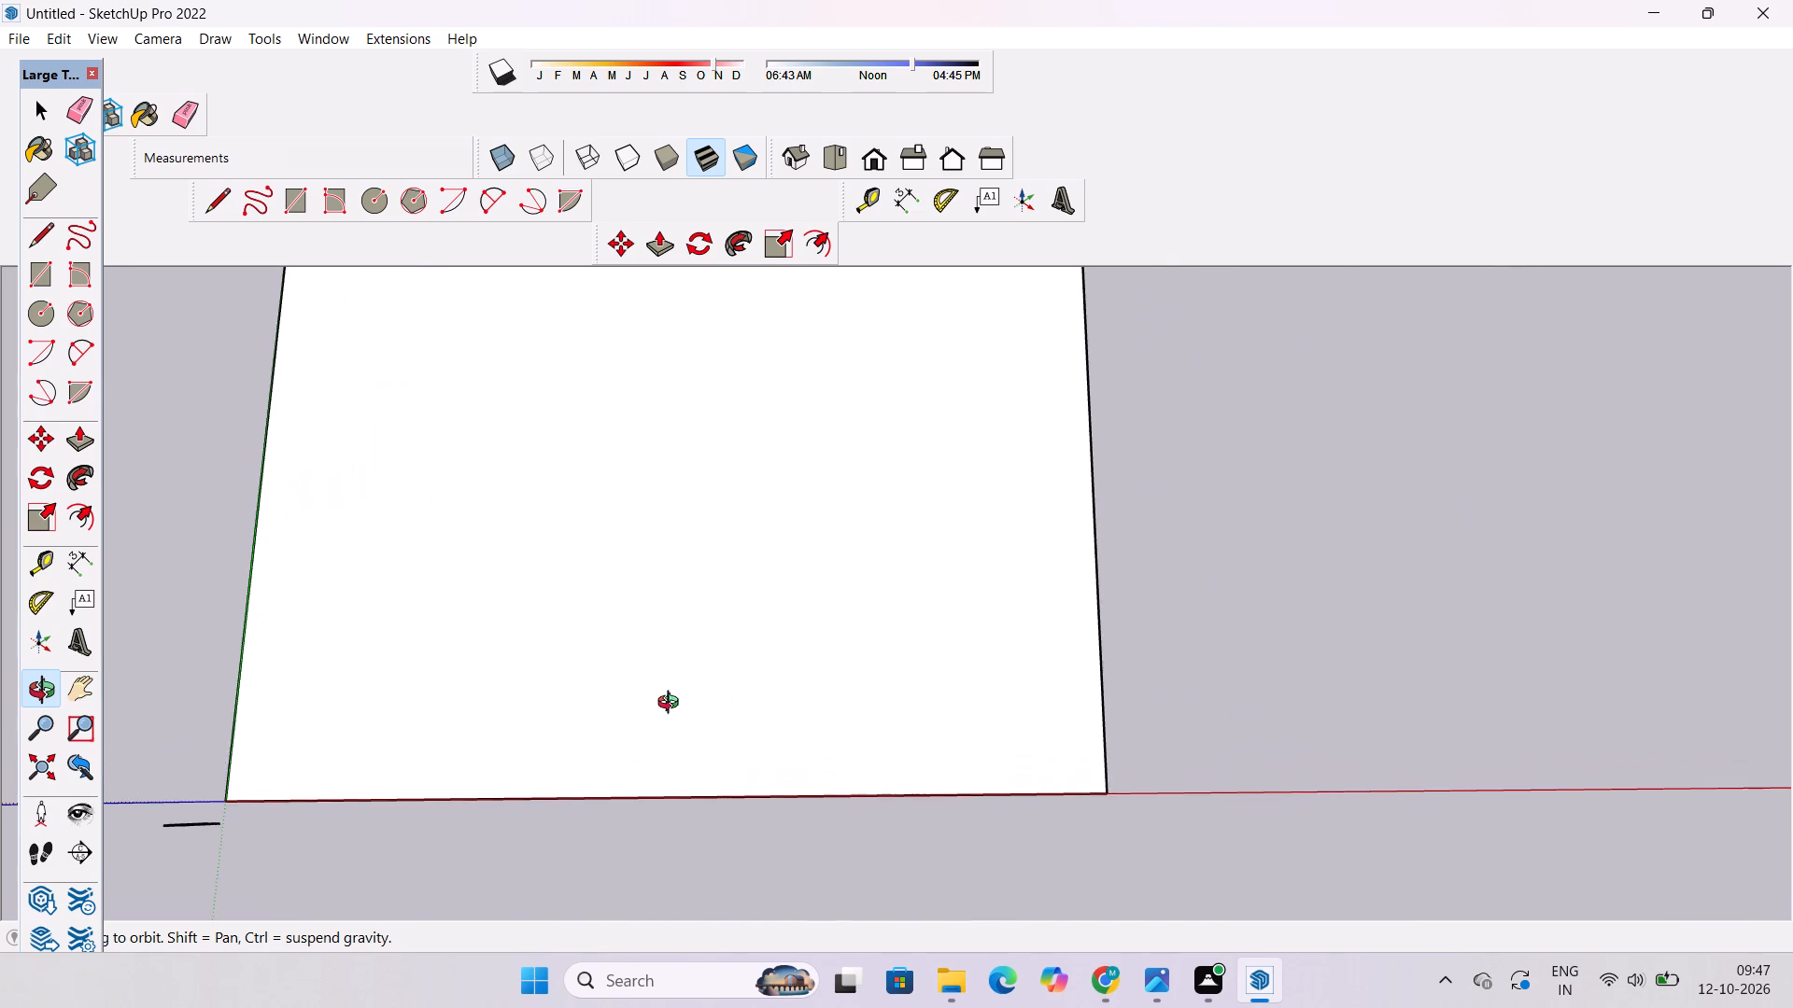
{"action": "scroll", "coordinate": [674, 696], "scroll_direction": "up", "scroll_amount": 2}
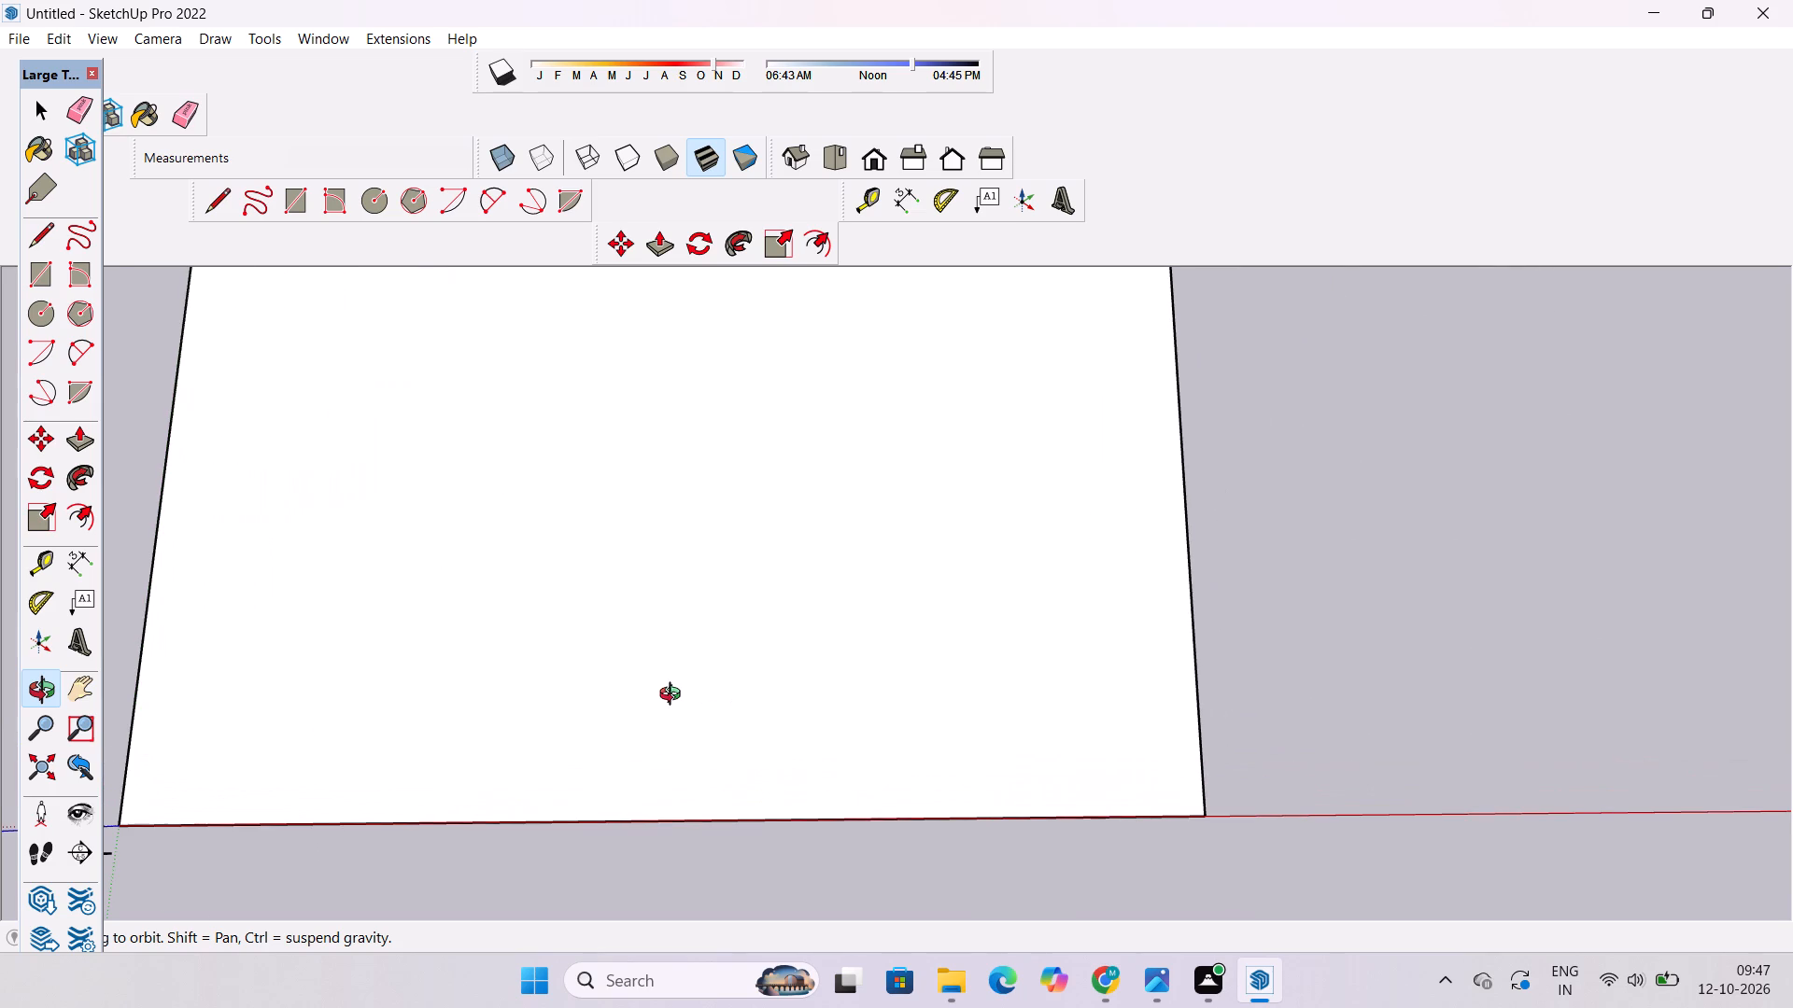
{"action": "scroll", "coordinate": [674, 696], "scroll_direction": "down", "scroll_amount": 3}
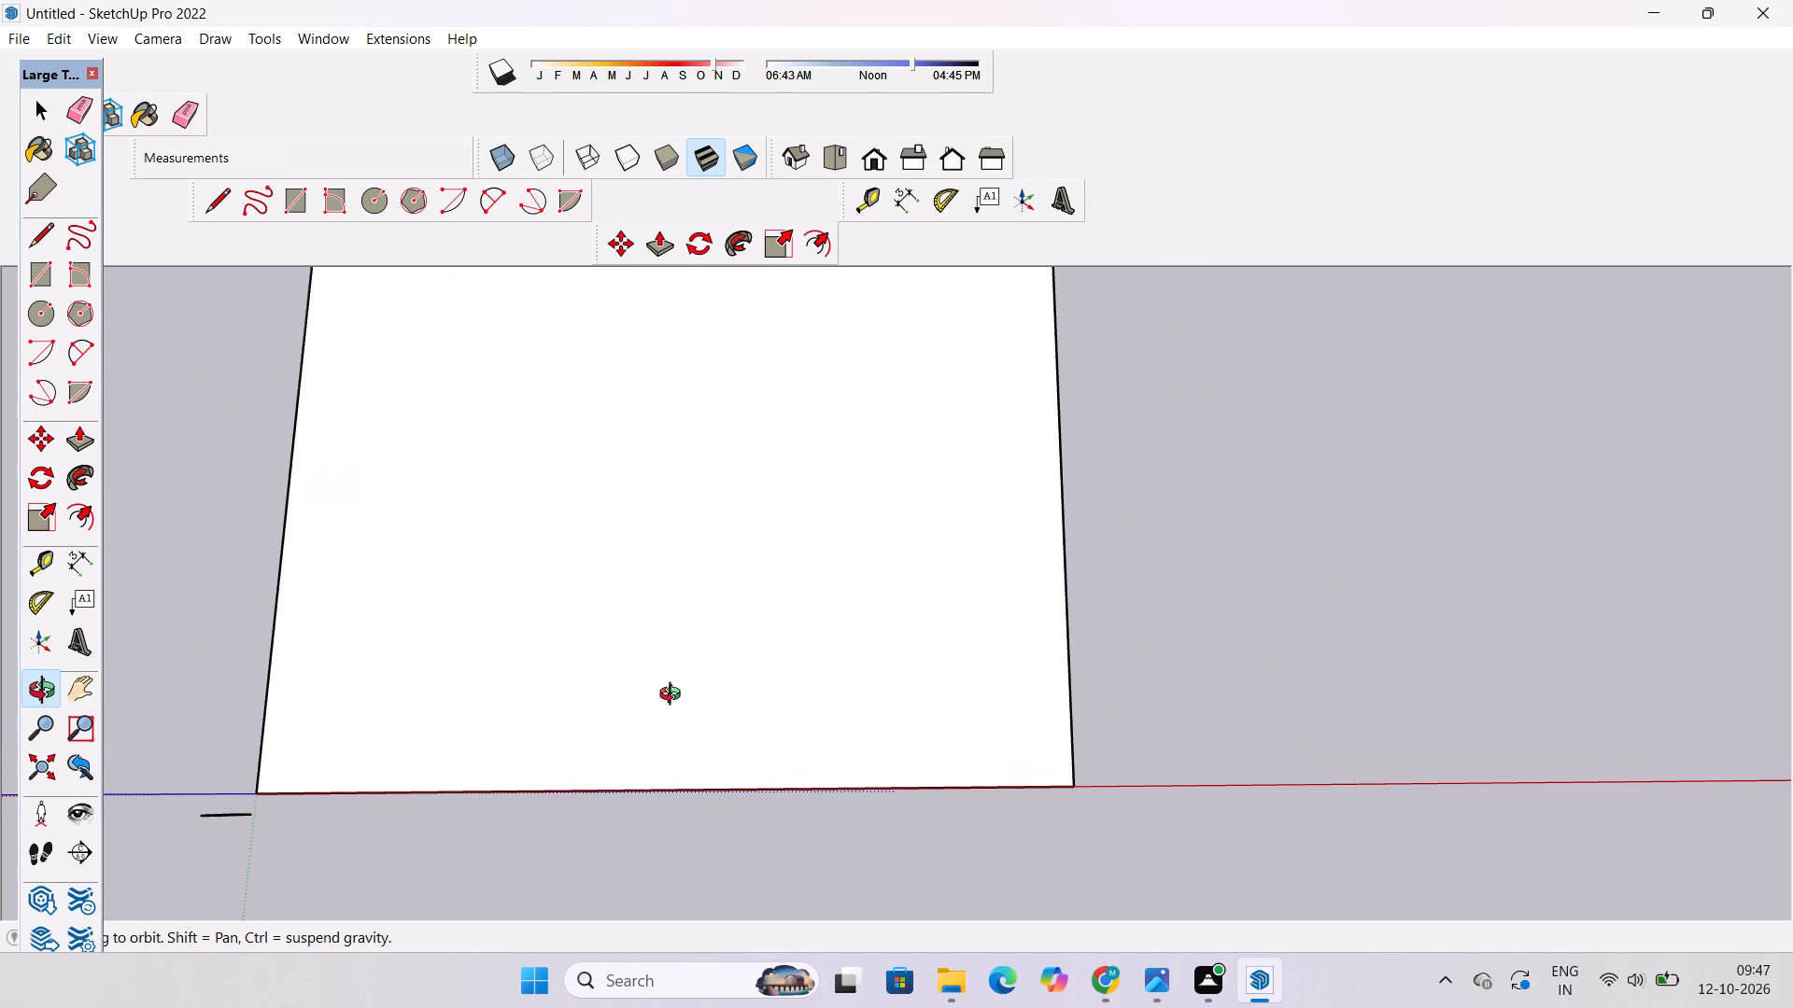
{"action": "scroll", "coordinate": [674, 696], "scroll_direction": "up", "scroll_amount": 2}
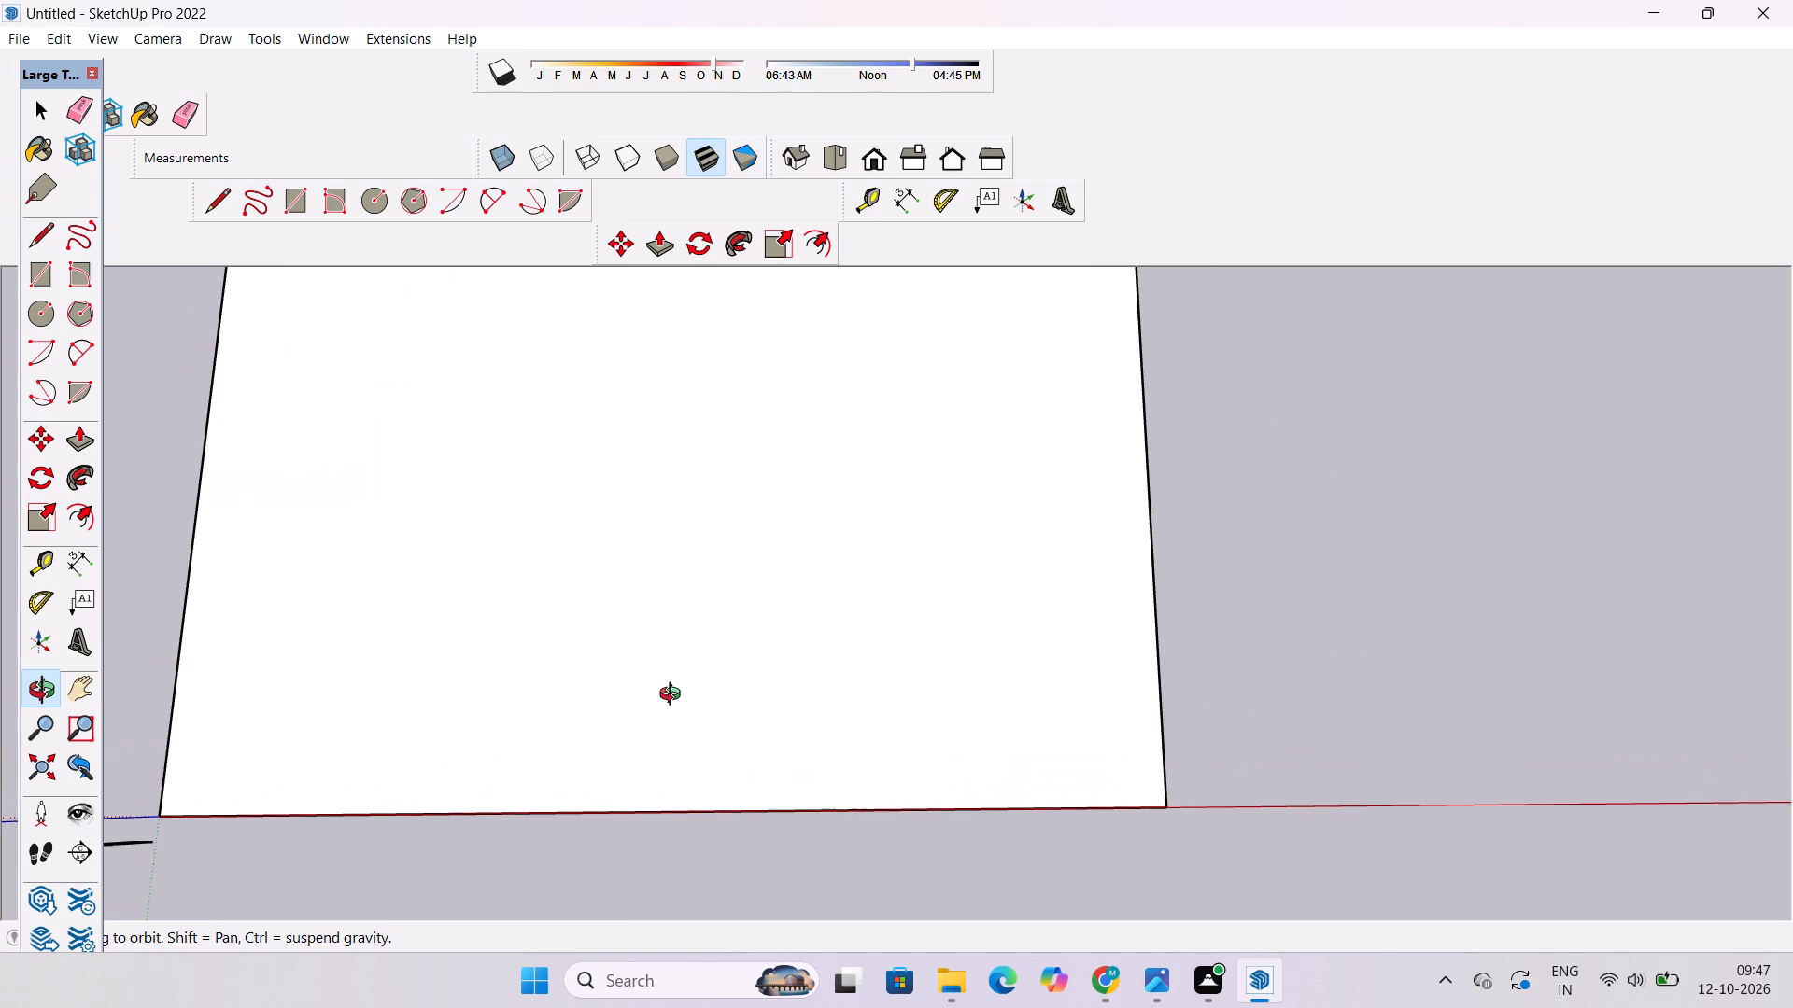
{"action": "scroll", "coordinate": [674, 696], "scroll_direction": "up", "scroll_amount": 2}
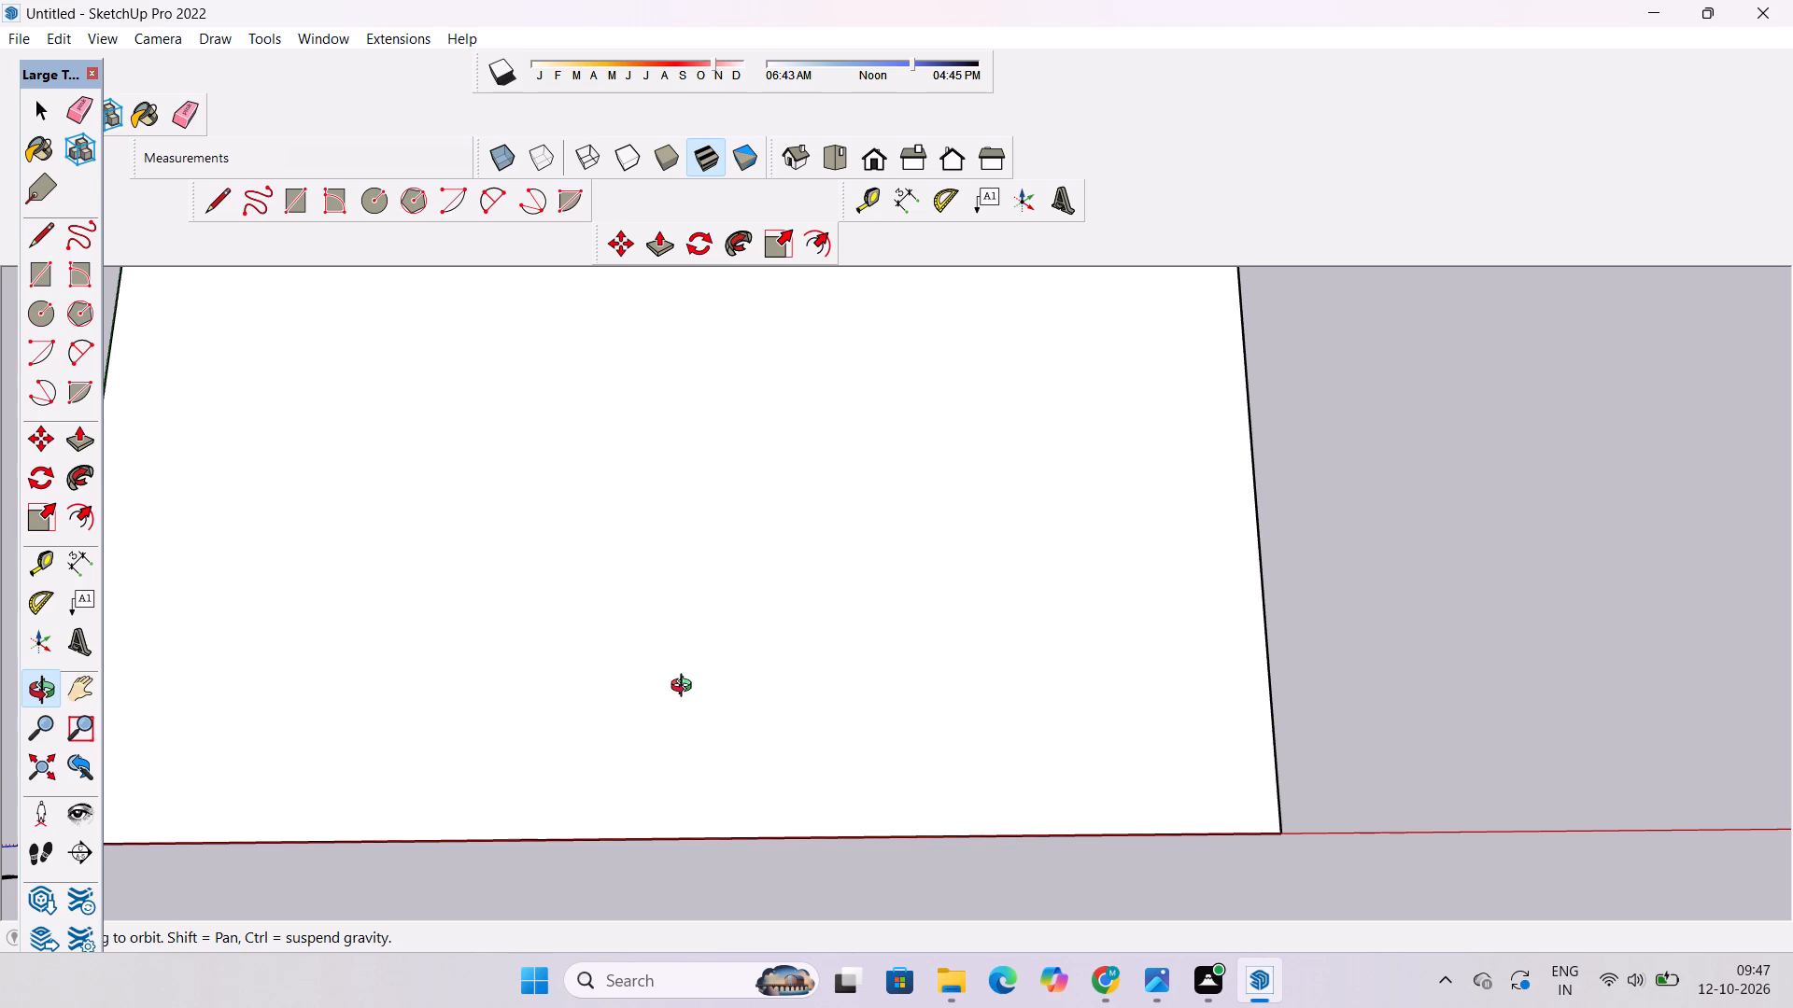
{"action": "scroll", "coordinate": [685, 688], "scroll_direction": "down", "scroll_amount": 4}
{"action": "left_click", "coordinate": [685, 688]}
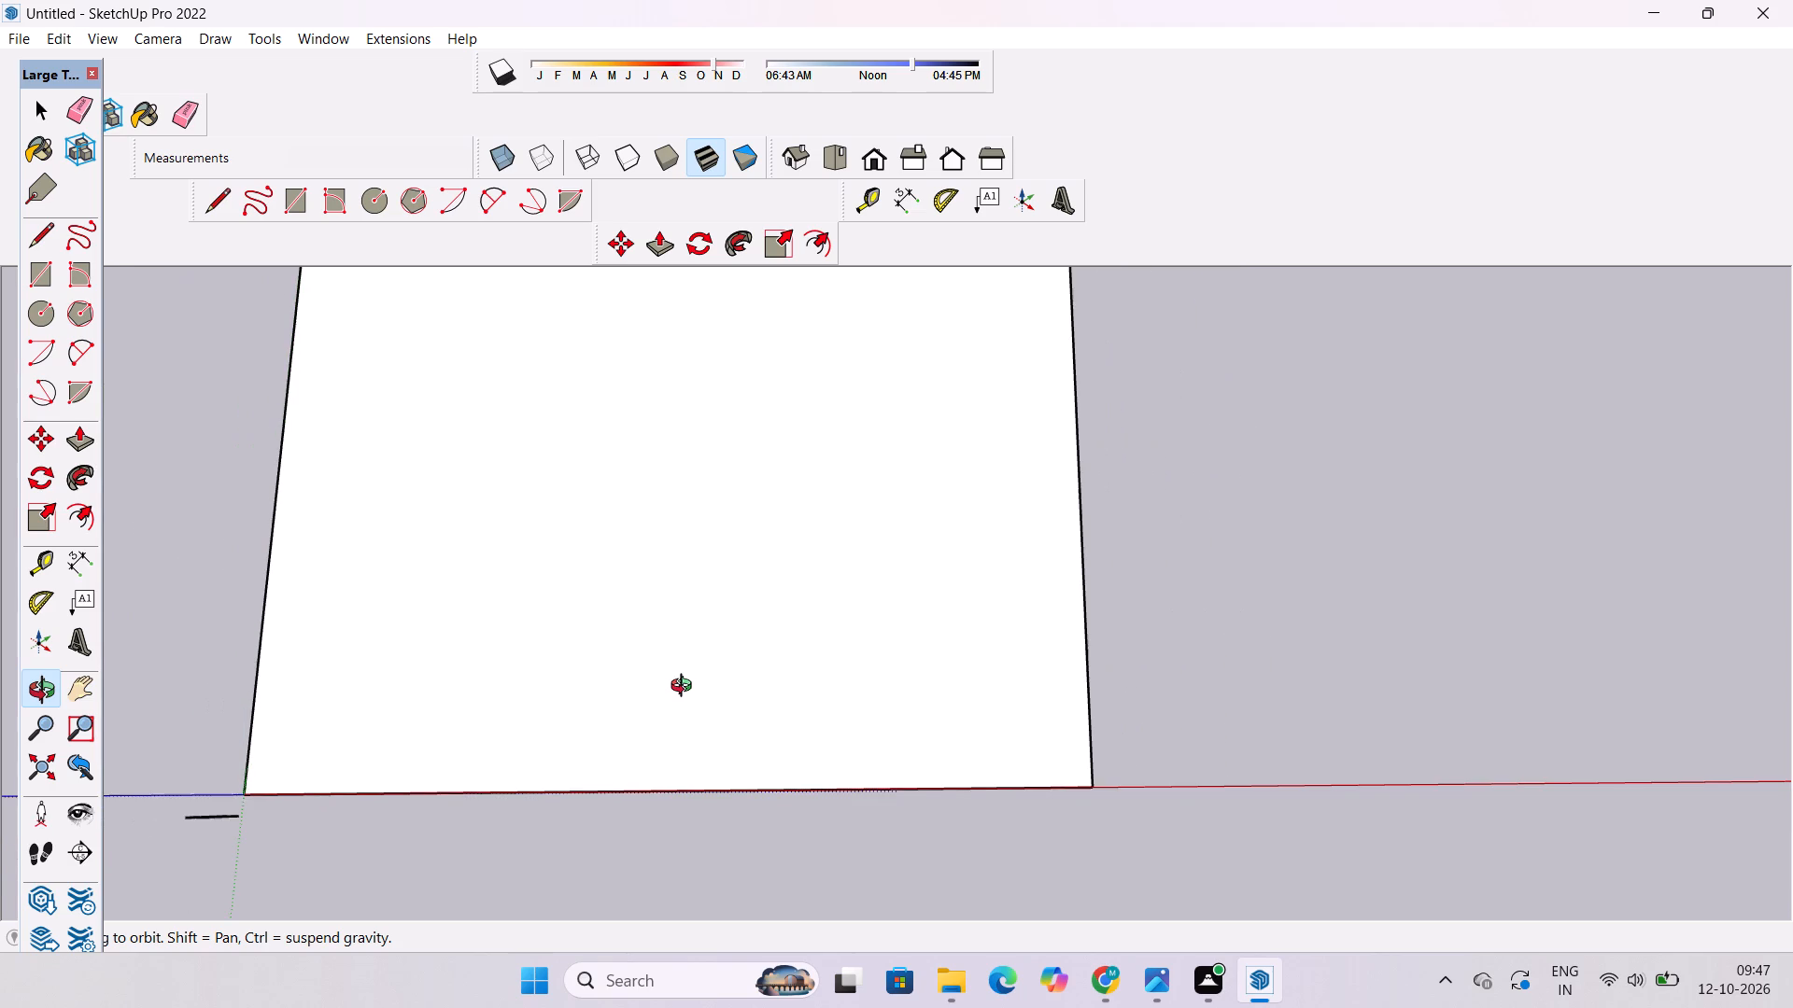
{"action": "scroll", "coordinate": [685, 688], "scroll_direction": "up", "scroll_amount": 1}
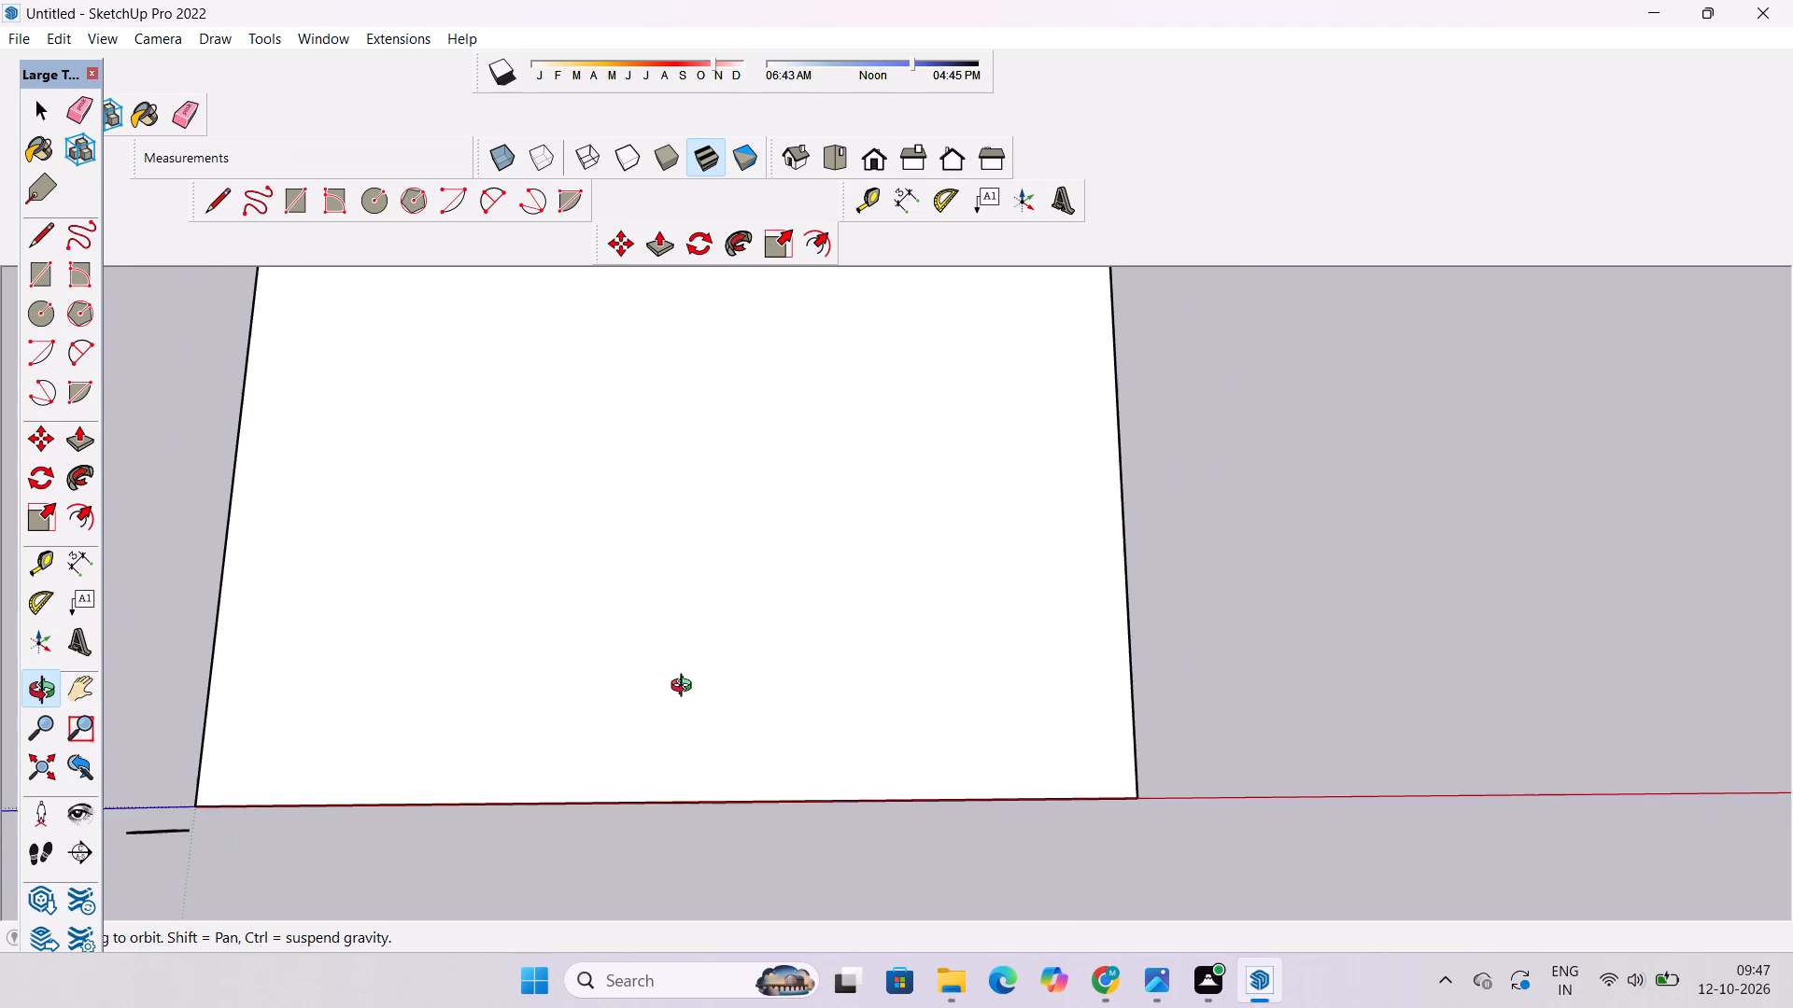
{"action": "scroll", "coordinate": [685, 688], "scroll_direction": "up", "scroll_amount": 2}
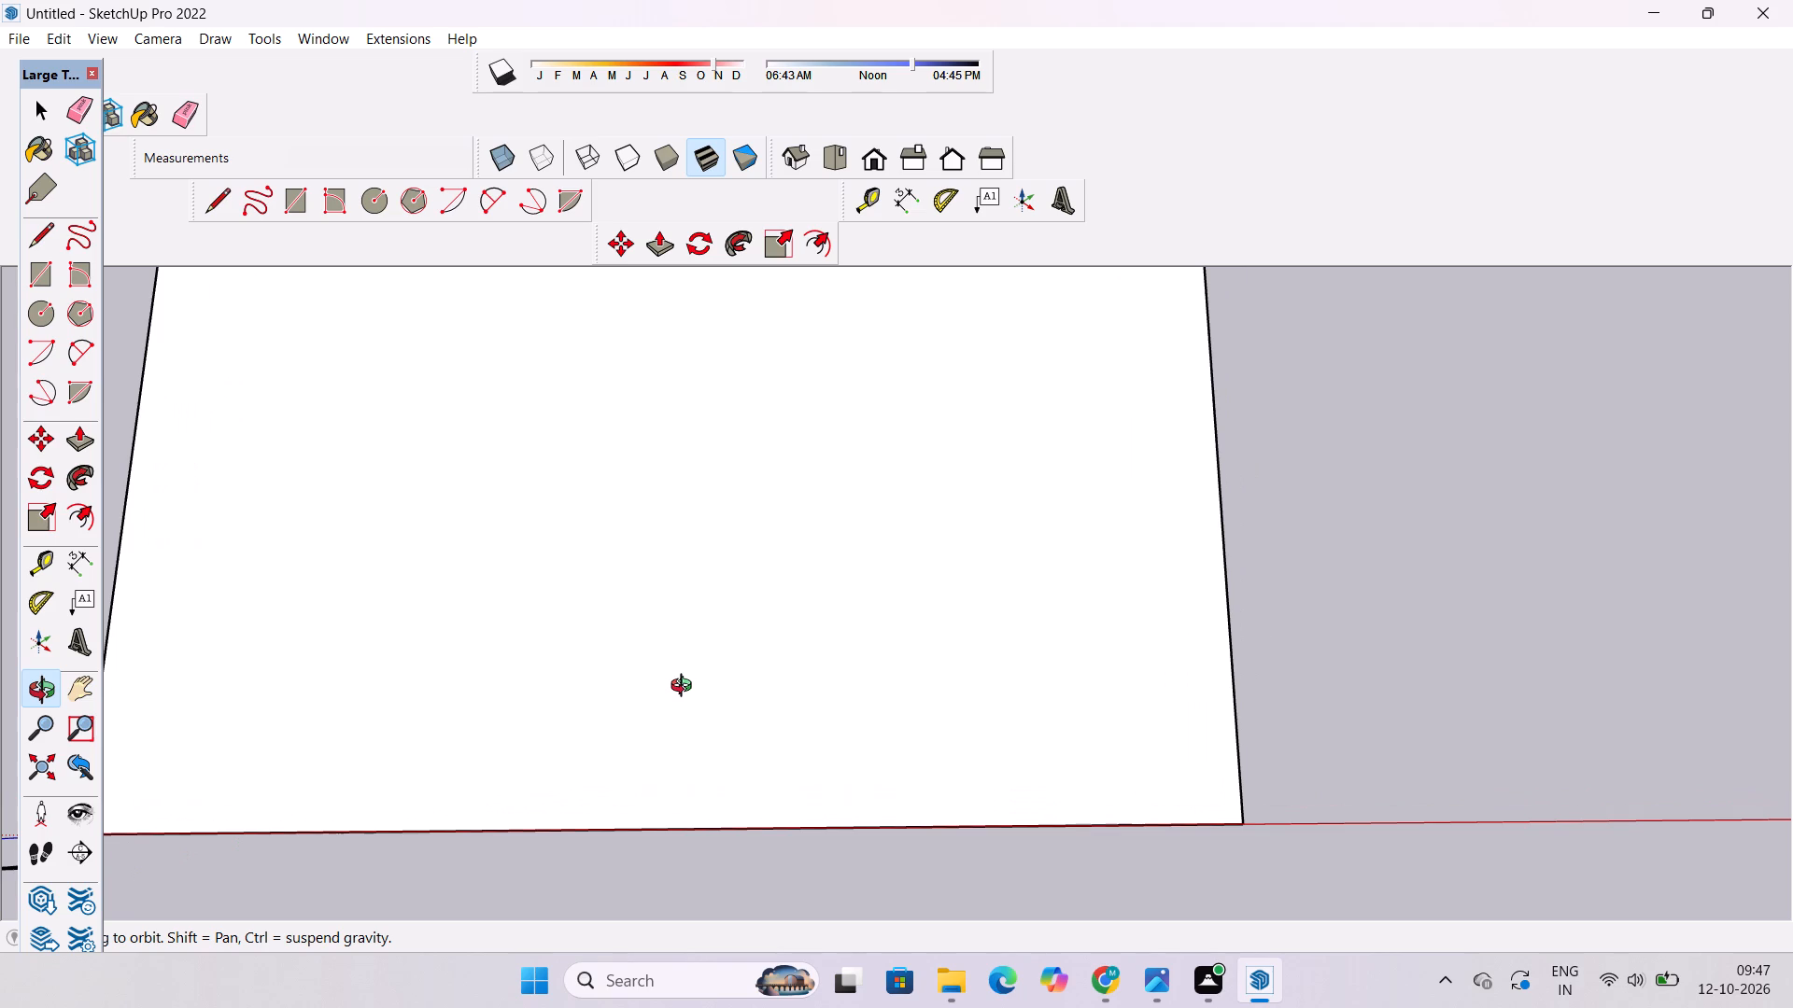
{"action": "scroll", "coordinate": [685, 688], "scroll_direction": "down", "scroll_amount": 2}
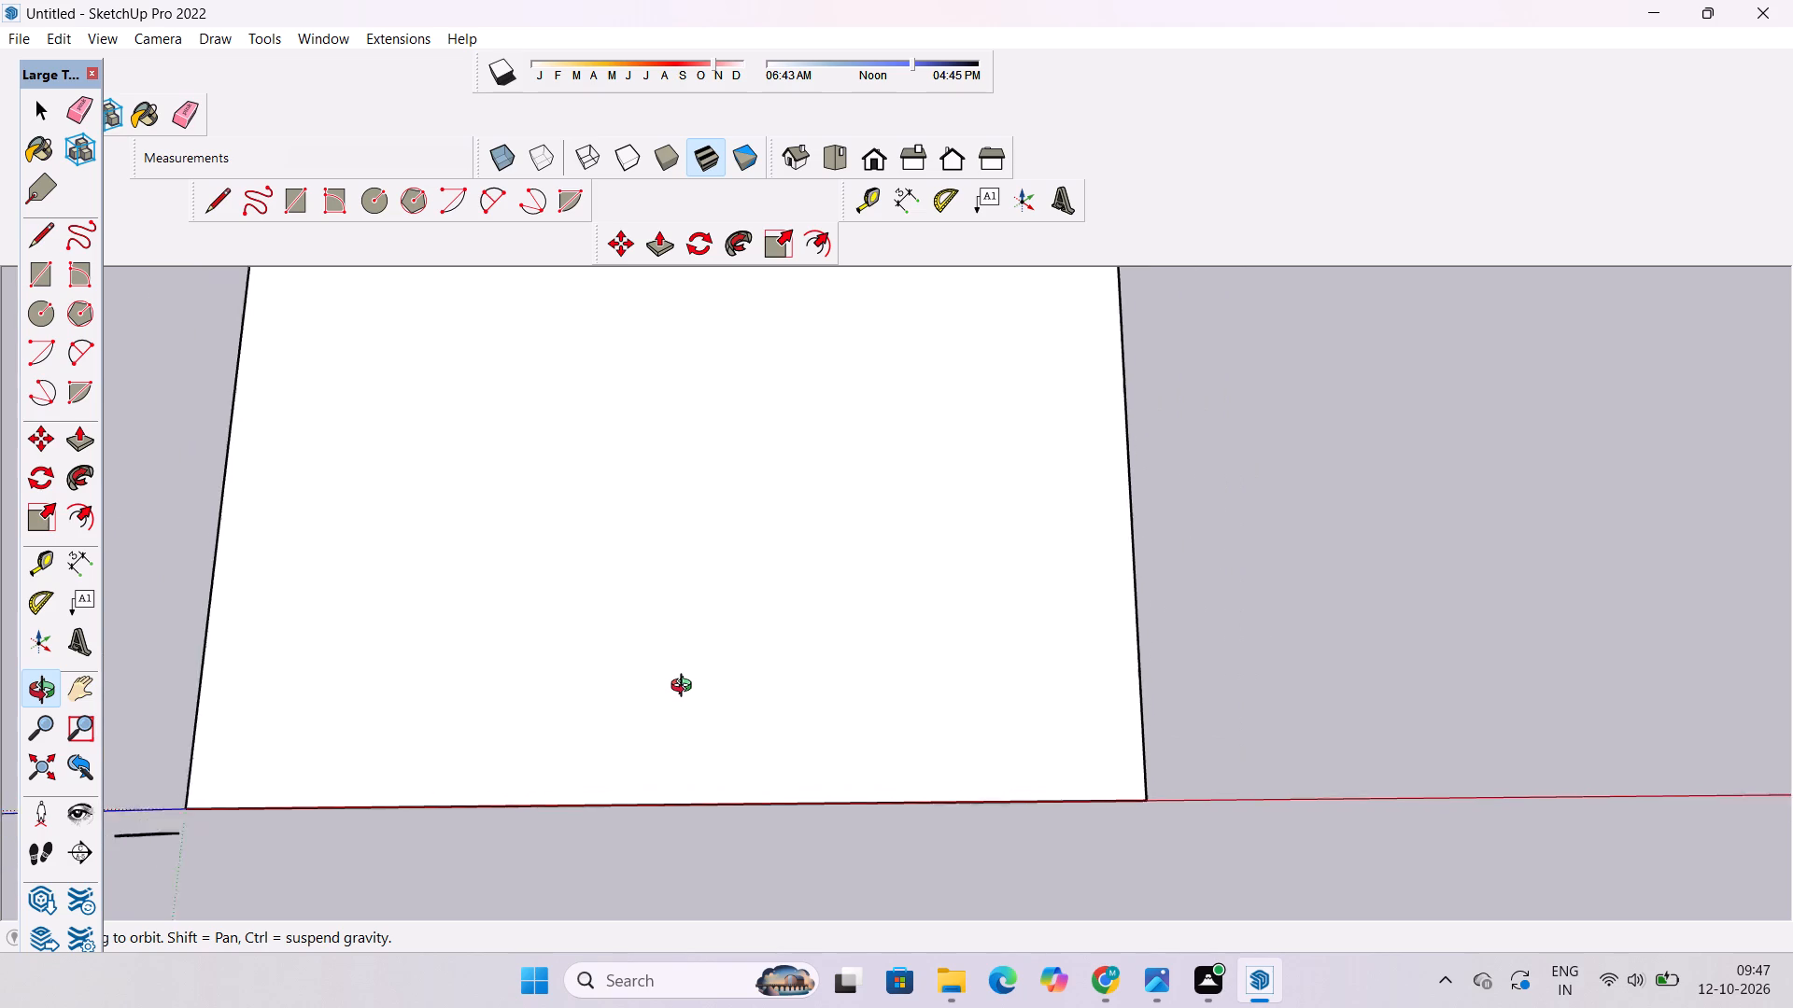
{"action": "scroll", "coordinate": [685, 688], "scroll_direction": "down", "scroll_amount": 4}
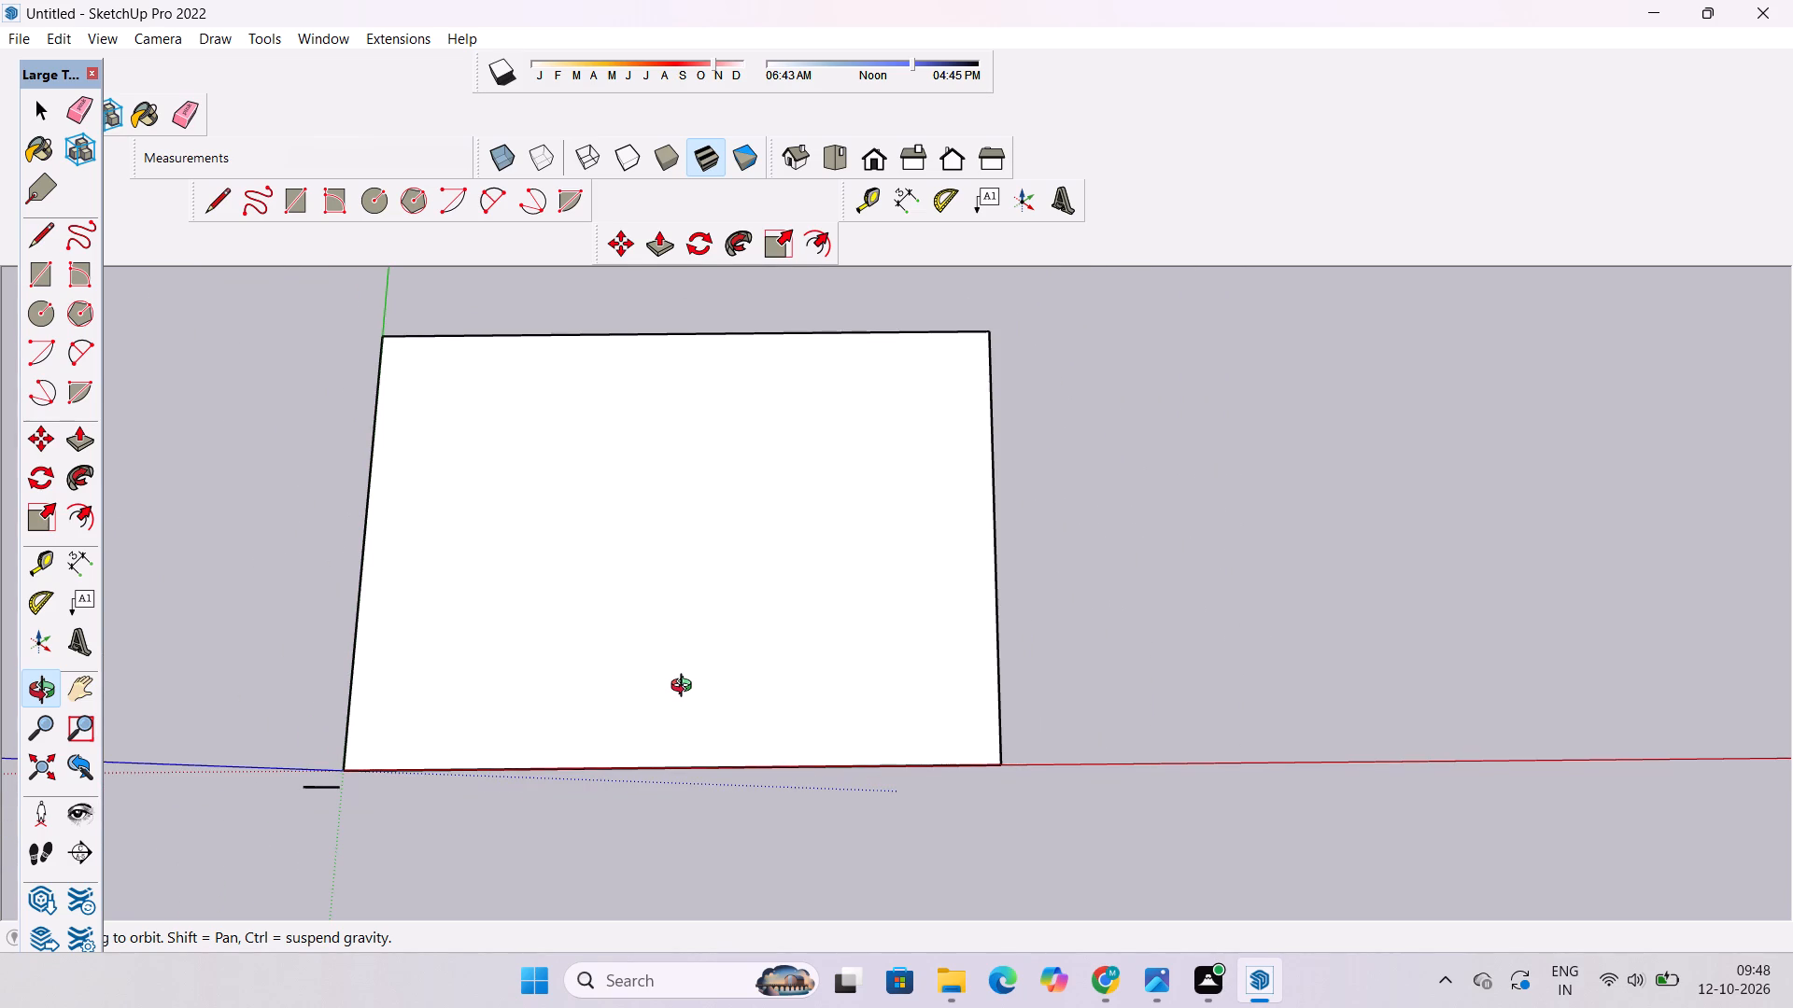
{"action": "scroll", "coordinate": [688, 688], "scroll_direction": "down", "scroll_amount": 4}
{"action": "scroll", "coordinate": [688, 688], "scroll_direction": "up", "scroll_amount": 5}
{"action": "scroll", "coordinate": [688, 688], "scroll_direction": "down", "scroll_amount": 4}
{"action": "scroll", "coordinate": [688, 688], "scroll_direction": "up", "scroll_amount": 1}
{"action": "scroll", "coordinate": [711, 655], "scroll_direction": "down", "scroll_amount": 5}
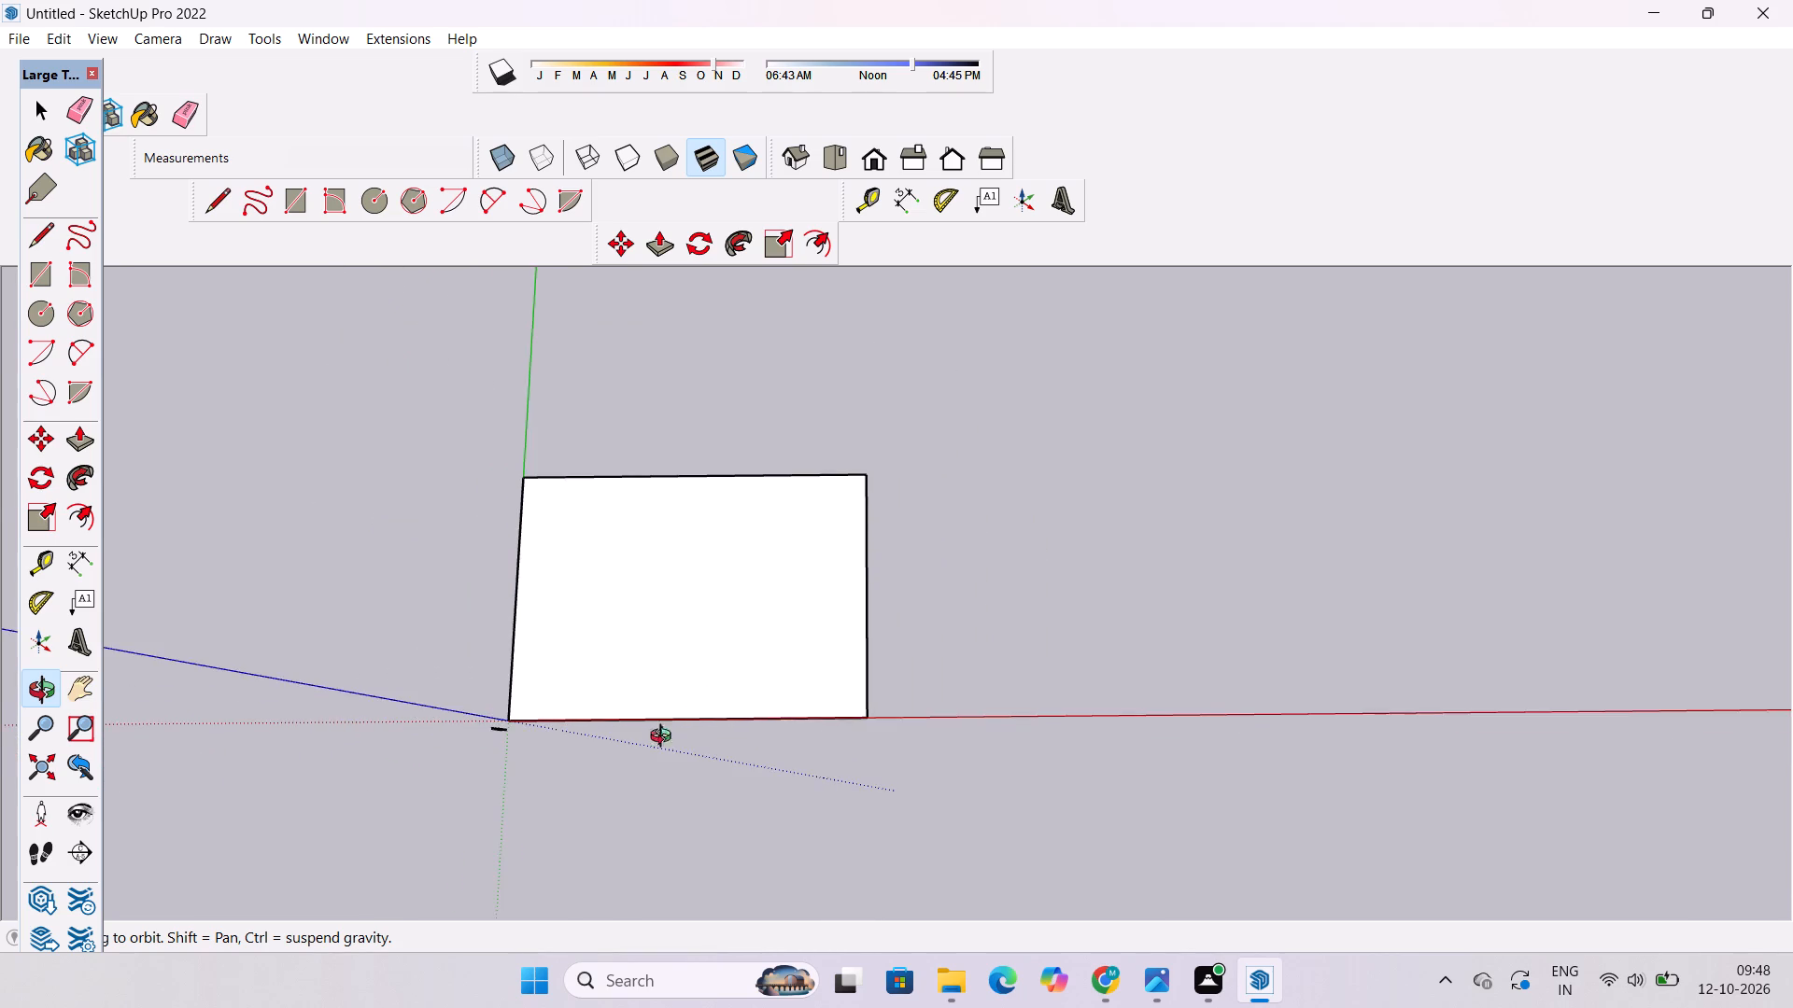
Move the face's edge opposite the red axis 30' outward along the green axis.
{"action": "left_click_drag", "start_coordinate": [665, 738], "coordinate": [694, 516], "text": "shift"}
{"action": "left_click_drag", "start_coordinate": [703, 564], "coordinate": [722, 467]}
{"action": "scroll", "coordinate": [724, 459], "scroll_direction": "up", "scroll_amount": 5}
{"action": "left_click_drag", "start_coordinate": [706, 497], "coordinate": [755, 502], "text": "shift"}
{"action": "left_click_drag", "start_coordinate": [755, 508], "coordinate": [1119, 426]}
{"action": "left_click_drag", "start_coordinate": [691, 684], "coordinate": [845, 489]}
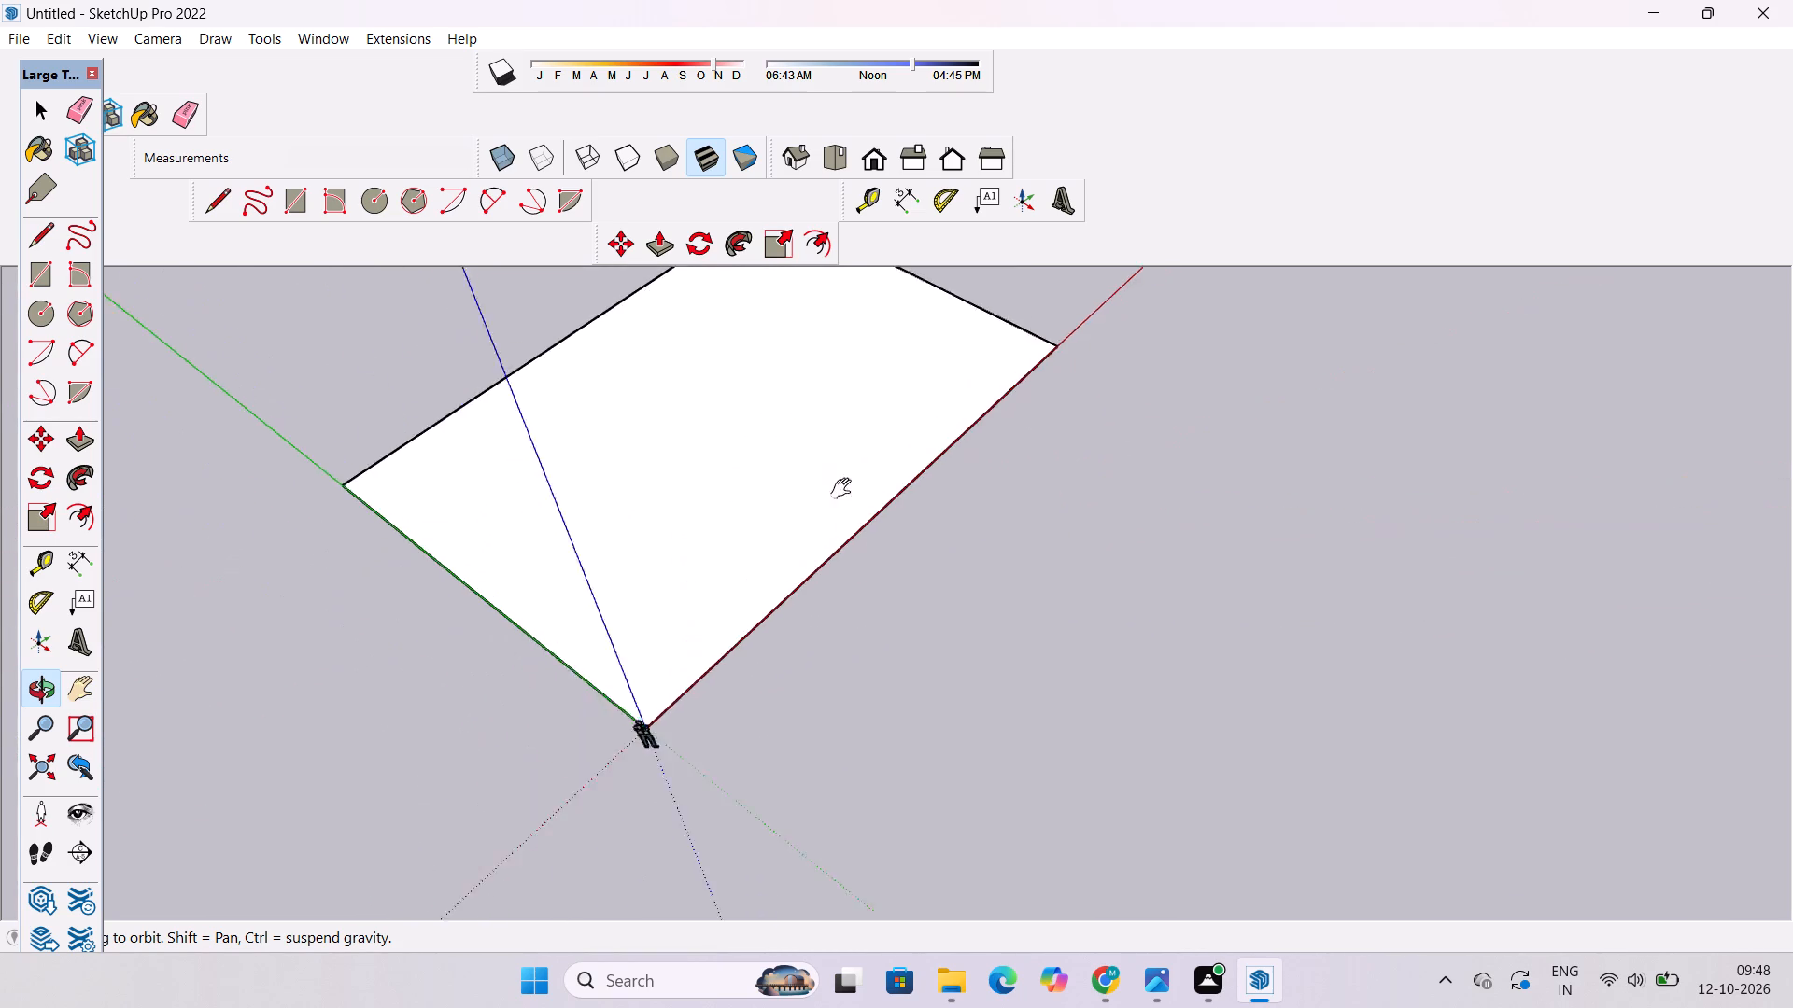
{"action": "left_click_drag", "start_coordinate": [845, 489], "coordinate": [857, 476]}
{"action": "scroll", "coordinate": [753, 560], "scroll_direction": "down", "scroll_amount": 7}
{"action": "left_click_drag", "start_coordinate": [684, 647], "coordinate": [927, 496]}
{"action": "scroll", "coordinate": [716, 595], "scroll_direction": "up", "scroll_amount": 5}
{"action": "left_click_drag", "start_coordinate": [711, 587], "coordinate": [857, 470], "text": "shift"}
{"action": "left_click_drag", "start_coordinate": [858, 470], "coordinate": [937, 678]}
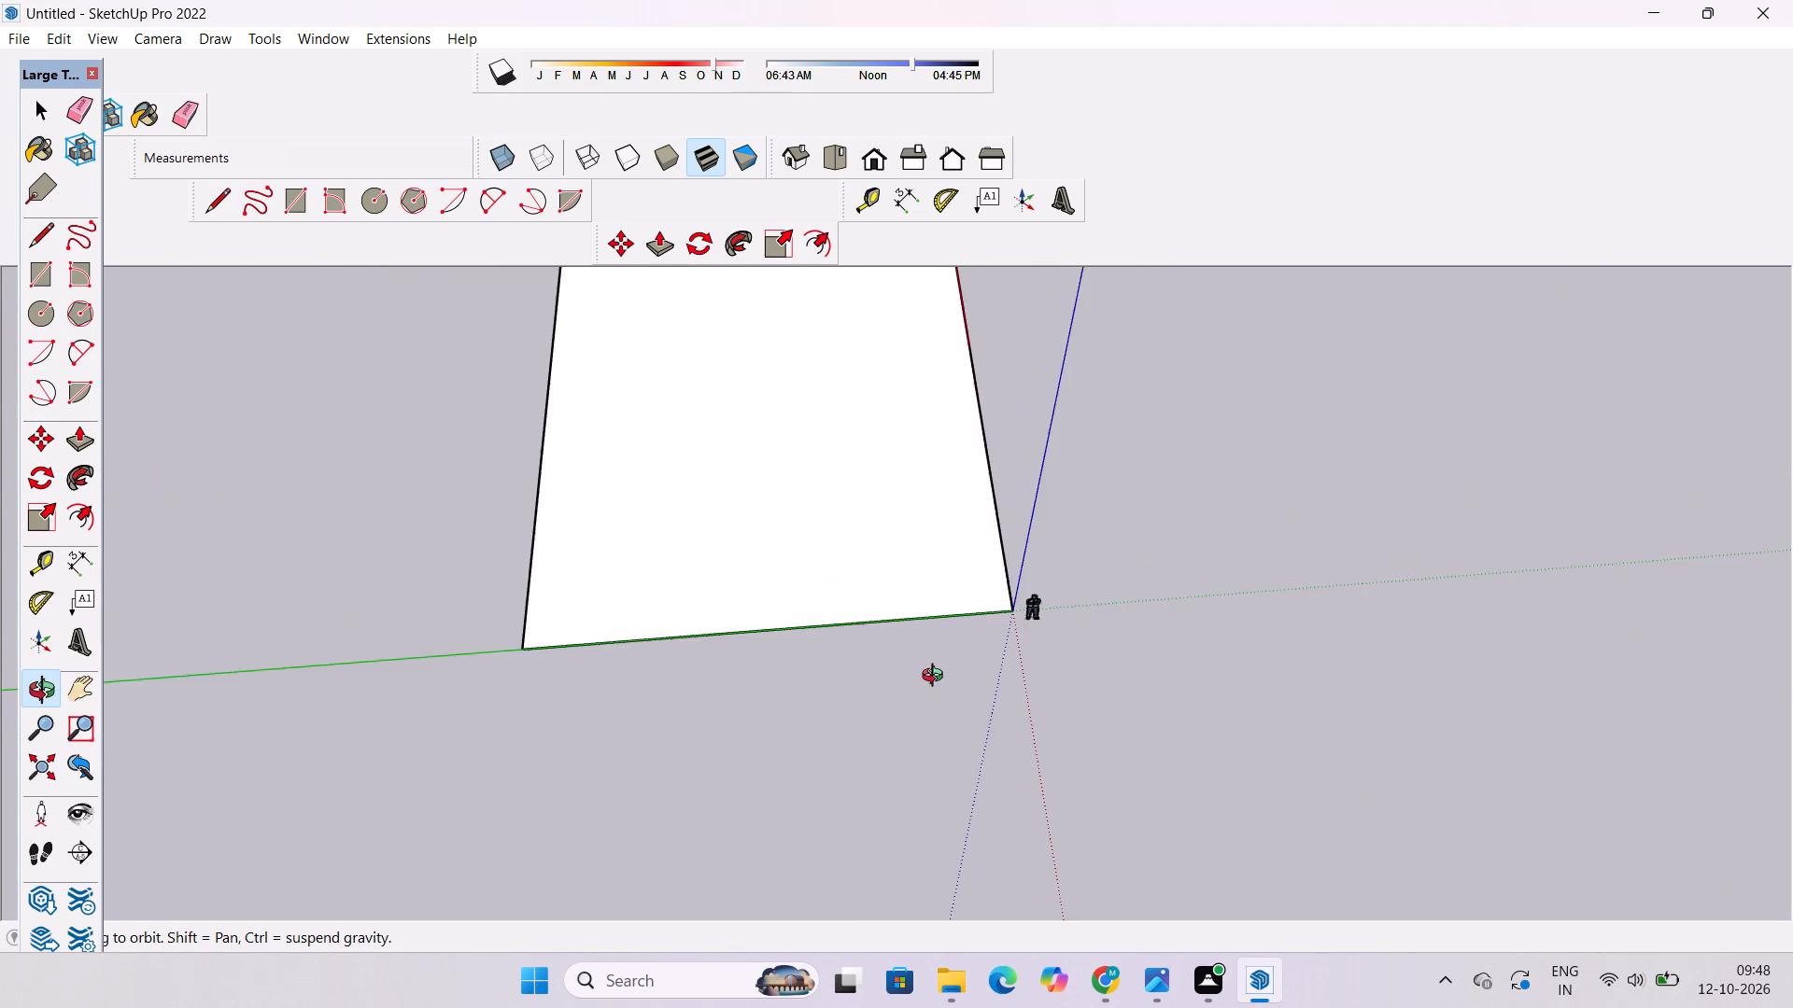
{"action": "left_click_drag", "start_coordinate": [937, 678], "coordinate": [937, 681]}
{"action": "left_click_drag", "start_coordinate": [653, 643], "coordinate": [809, 607], "text": "shift"}
{"action": "left_click_drag", "start_coordinate": [769, 664], "coordinate": [915, 638]}
{"action": "scroll", "coordinate": [609, 630], "scroll_direction": "down", "scroll_amount": 6}
{"action": "left_click_drag", "start_coordinate": [667, 577], "coordinate": [857, 612], "text": "shift"}
{"action": "scroll", "coordinate": [779, 624], "scroll_direction": "up", "scroll_amount": 6, "text": "shift"}
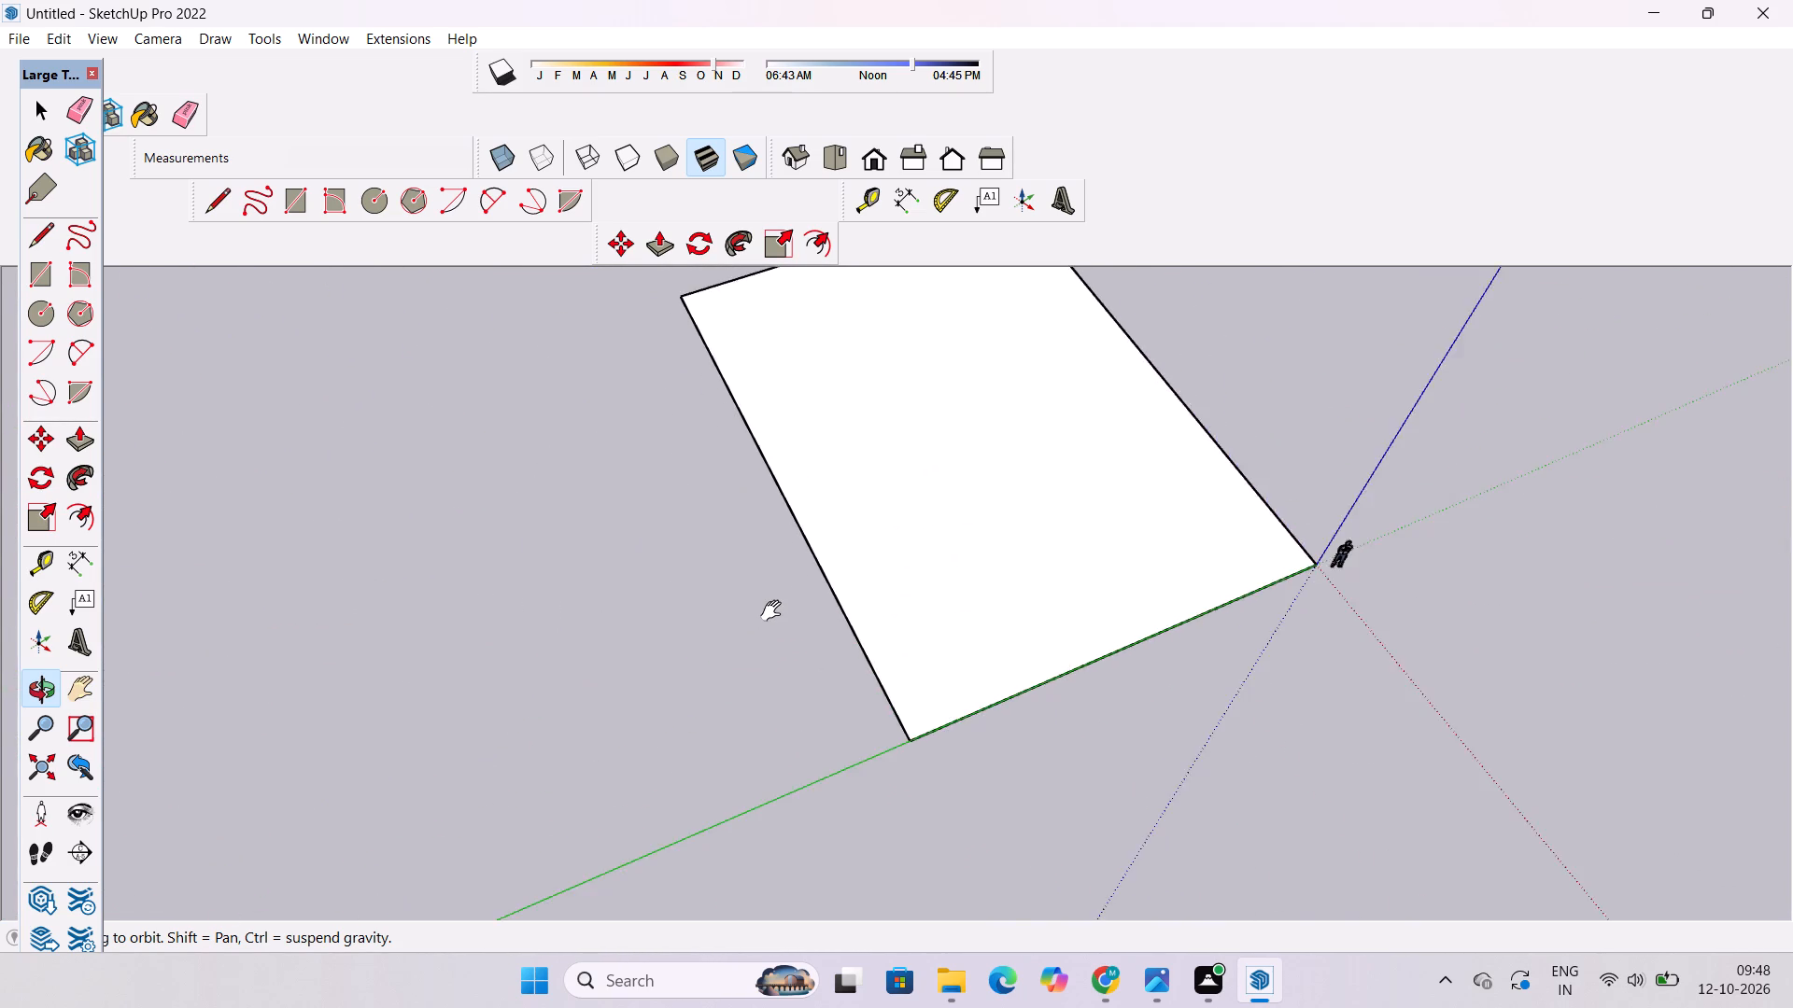
{"action": "scroll", "coordinate": [775, 611], "scroll_direction": "up", "scroll_amount": 3, "text": "shift"}
{"action": "left_click_drag", "start_coordinate": [778, 580], "coordinate": [704, 609], "text": "shift"}
{"action": "key", "text": "space"}
{"action": "left_click", "coordinate": [762, 559]}
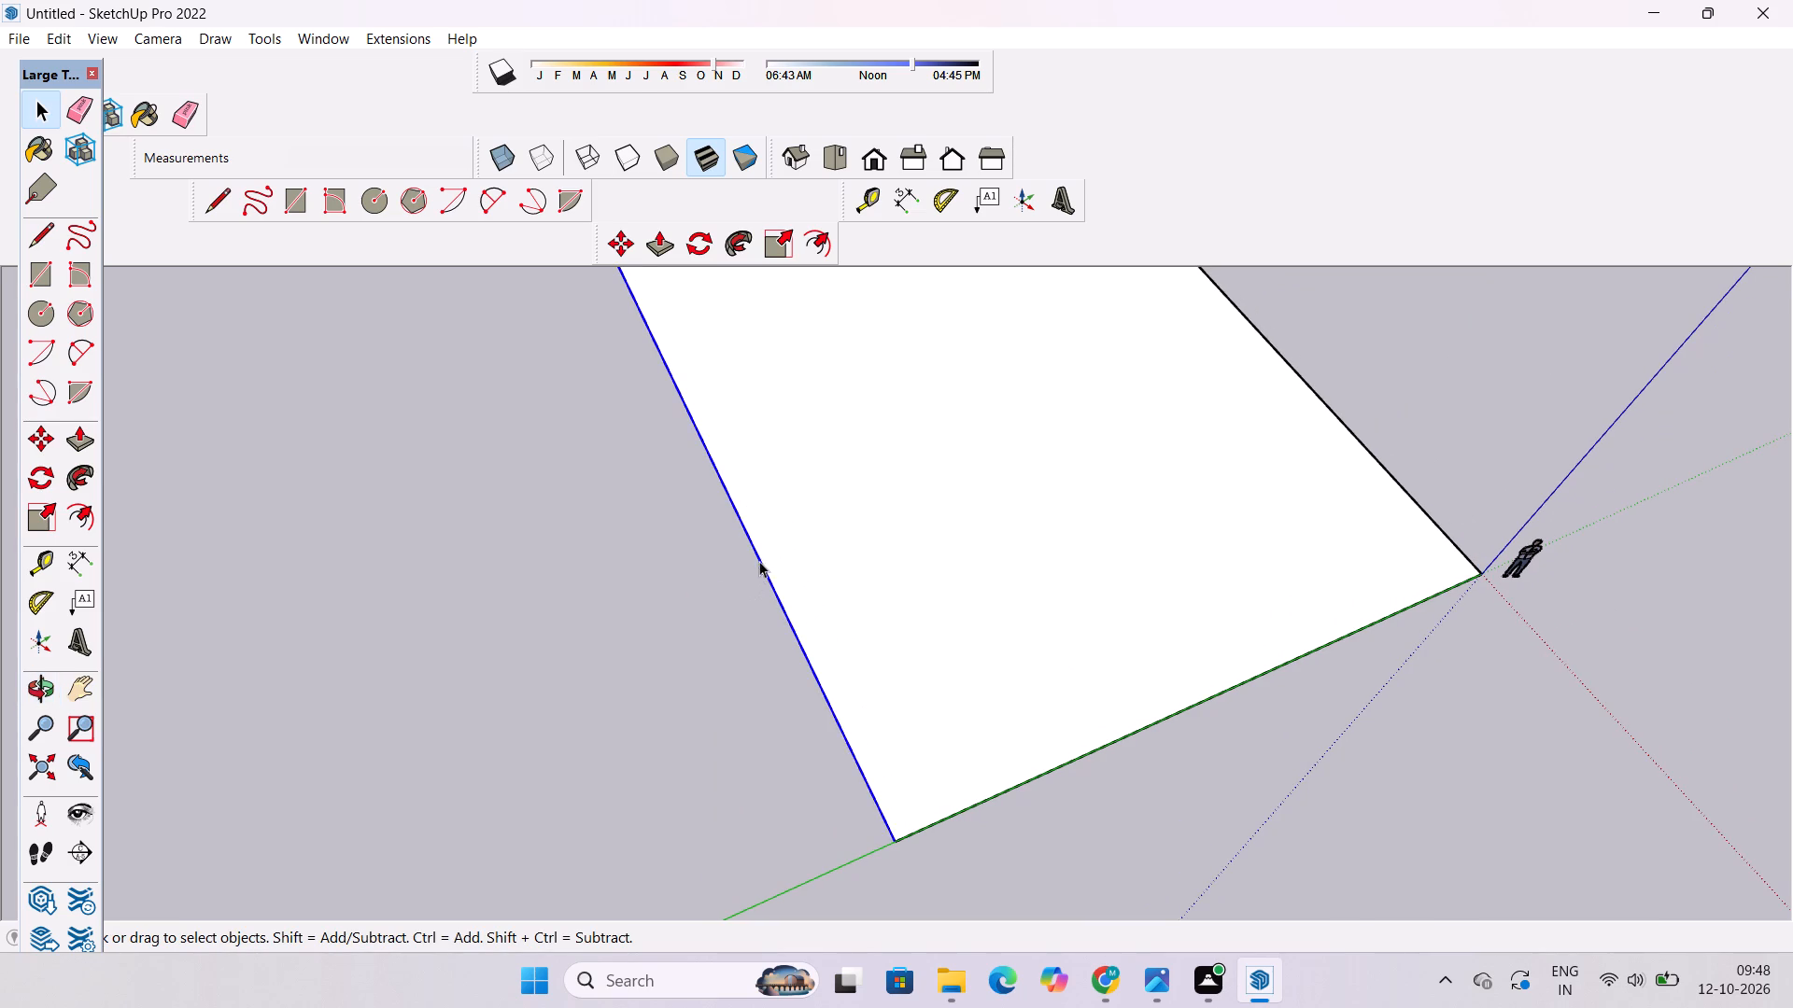
{"action": "scroll", "coordinate": [751, 571], "scroll_direction": "down", "scroll_amount": 6}
{"action": "key", "text": "m"}
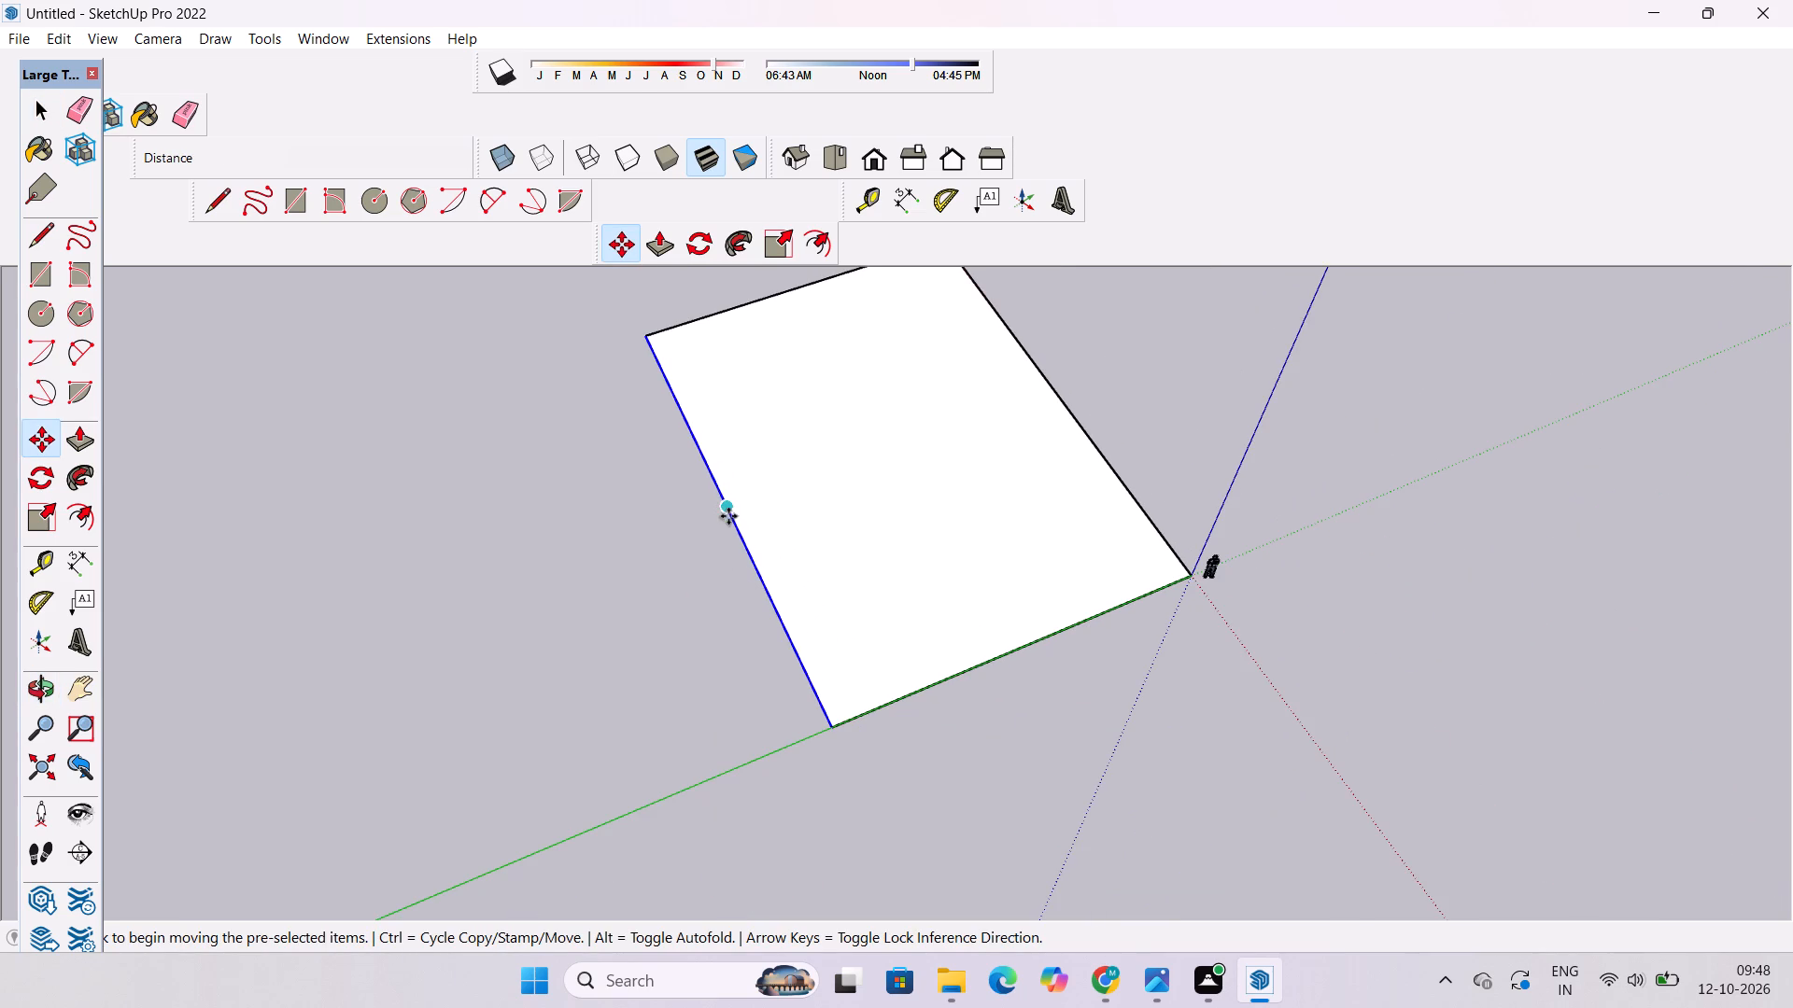
{"action": "left_click", "coordinate": [727, 503]}
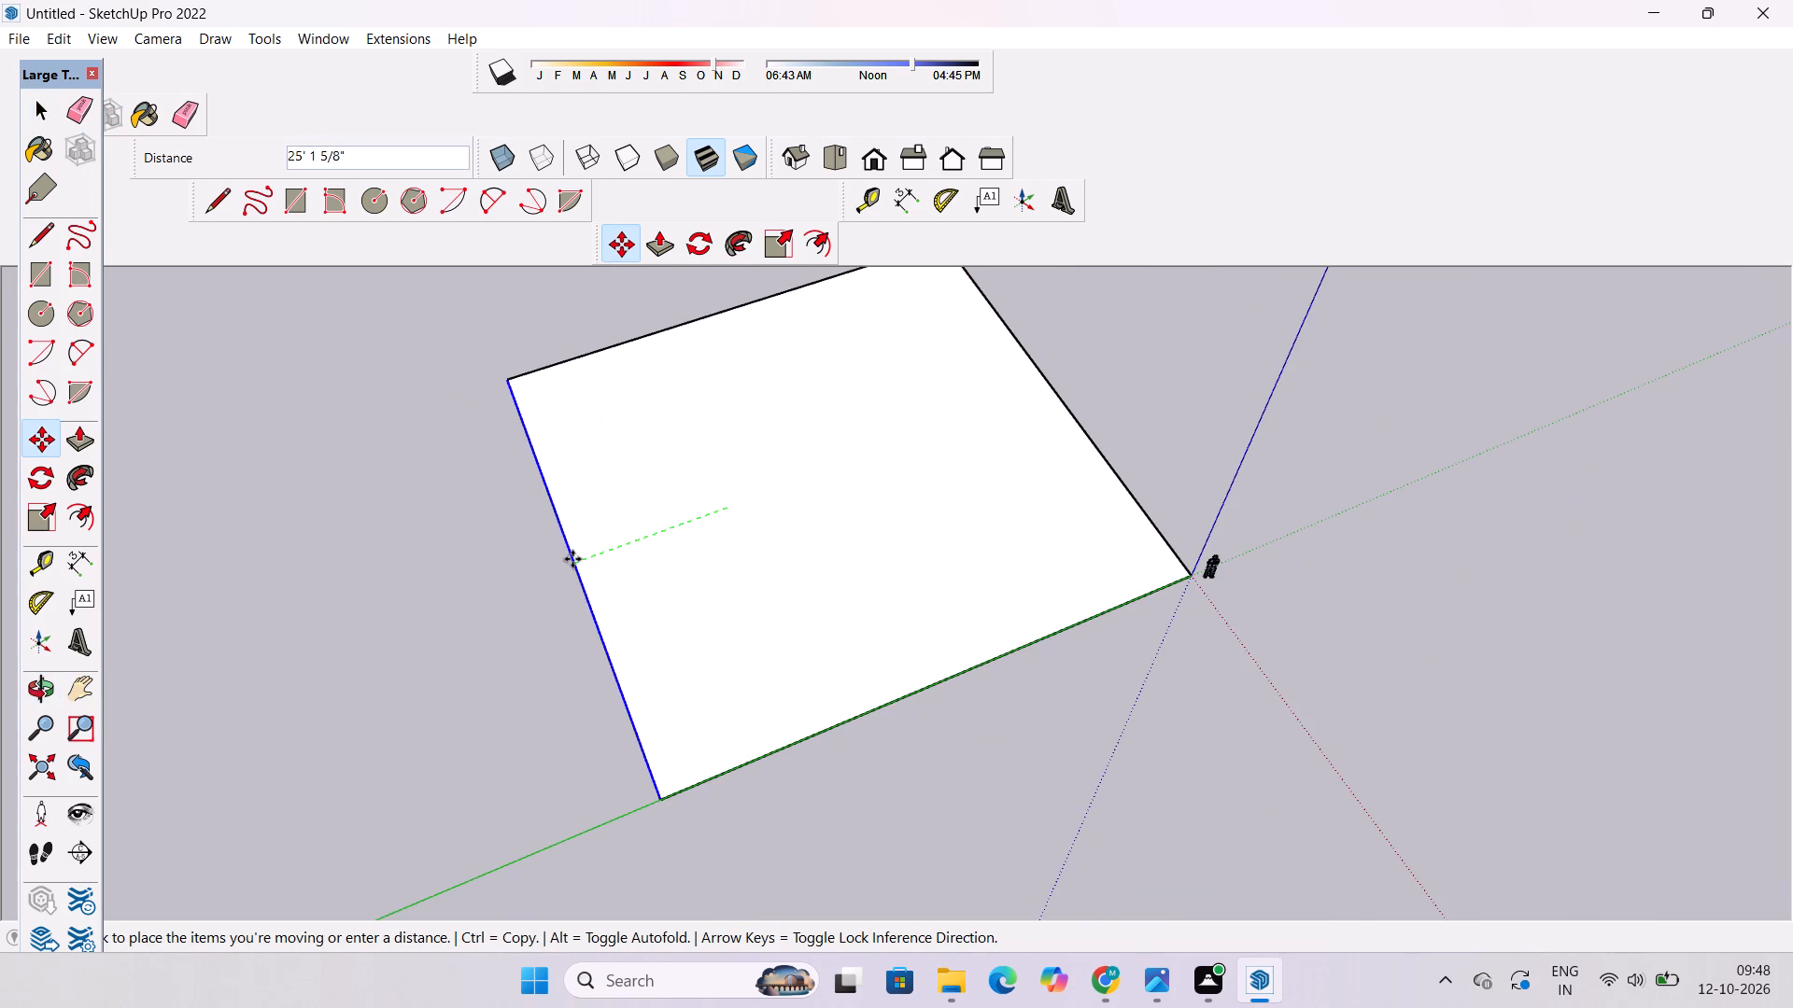
{"action": "type", "text": "30'"}
{"action": "key", "text": "Return"}
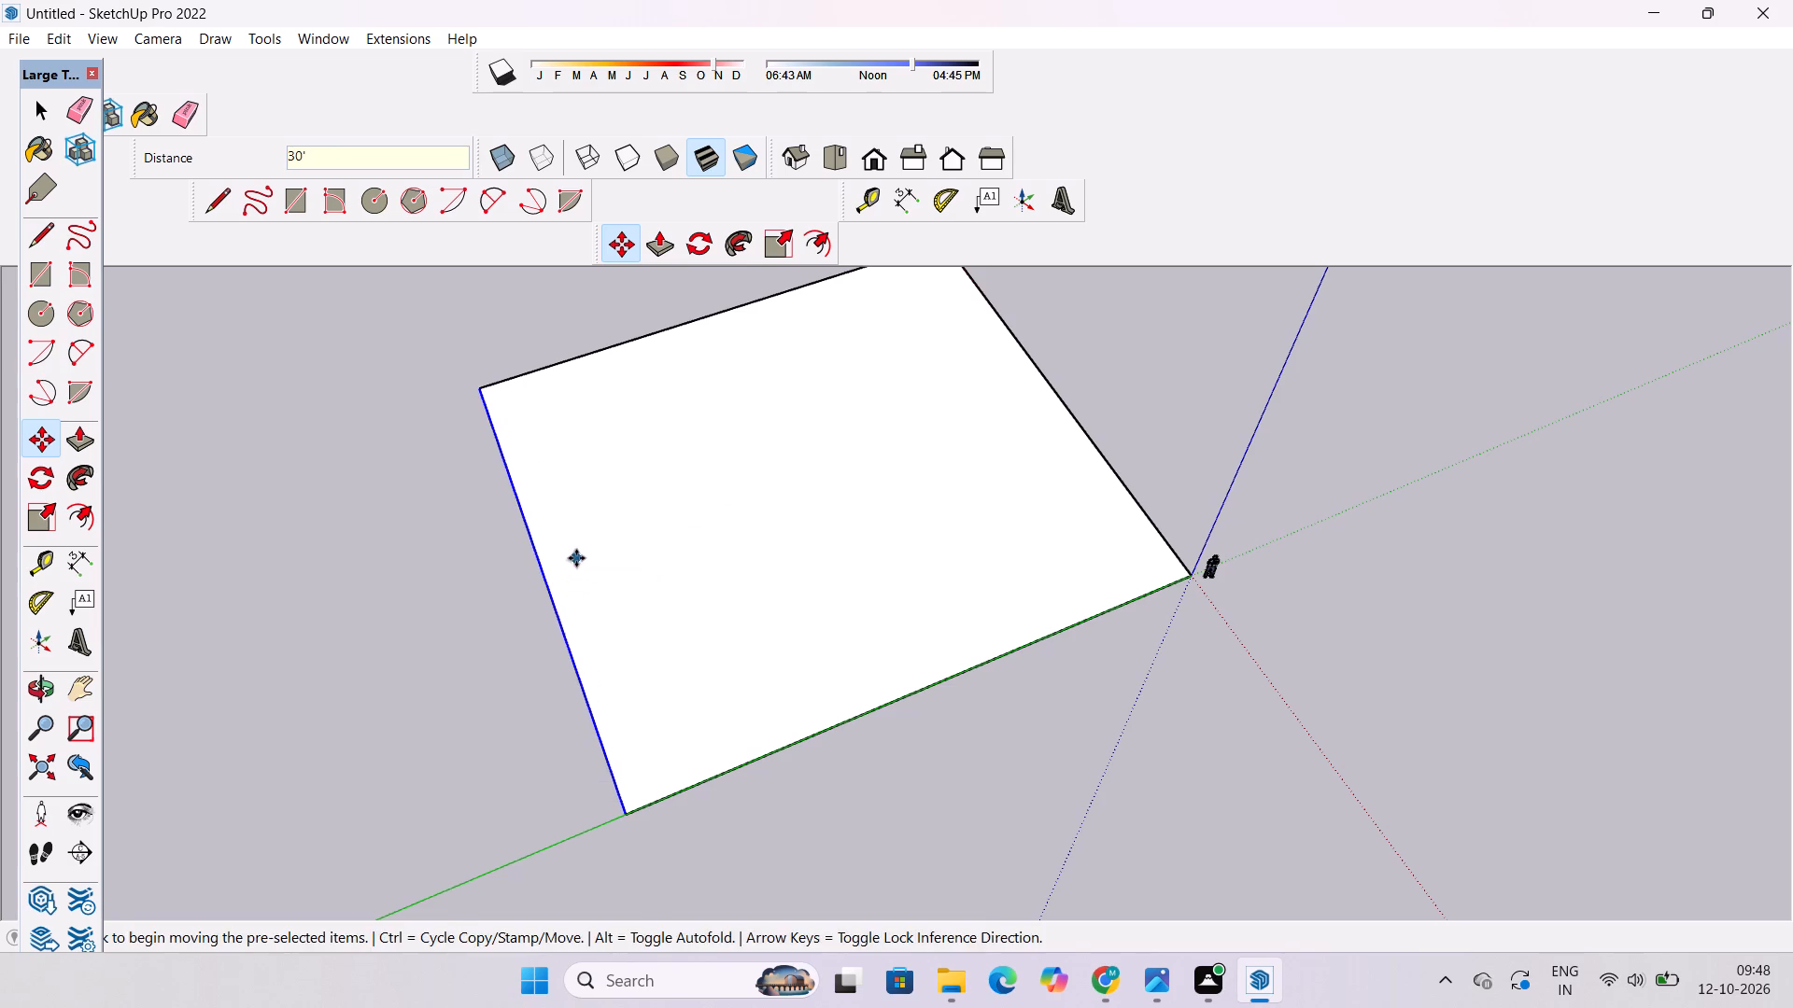
{"action": "key", "text": "space"}
{"action": "left_click", "coordinate": [501, 615]}
Examine the extended face from above and from tilted angles around the origin and its red-axis edge.
{"action": "key", "text": "o"}
{"action": "scroll", "coordinate": [494, 577], "scroll_direction": "down", "scroll_amount": 7}
{"action": "left_click_drag", "start_coordinate": [1278, 601], "coordinate": [1118, 595]}
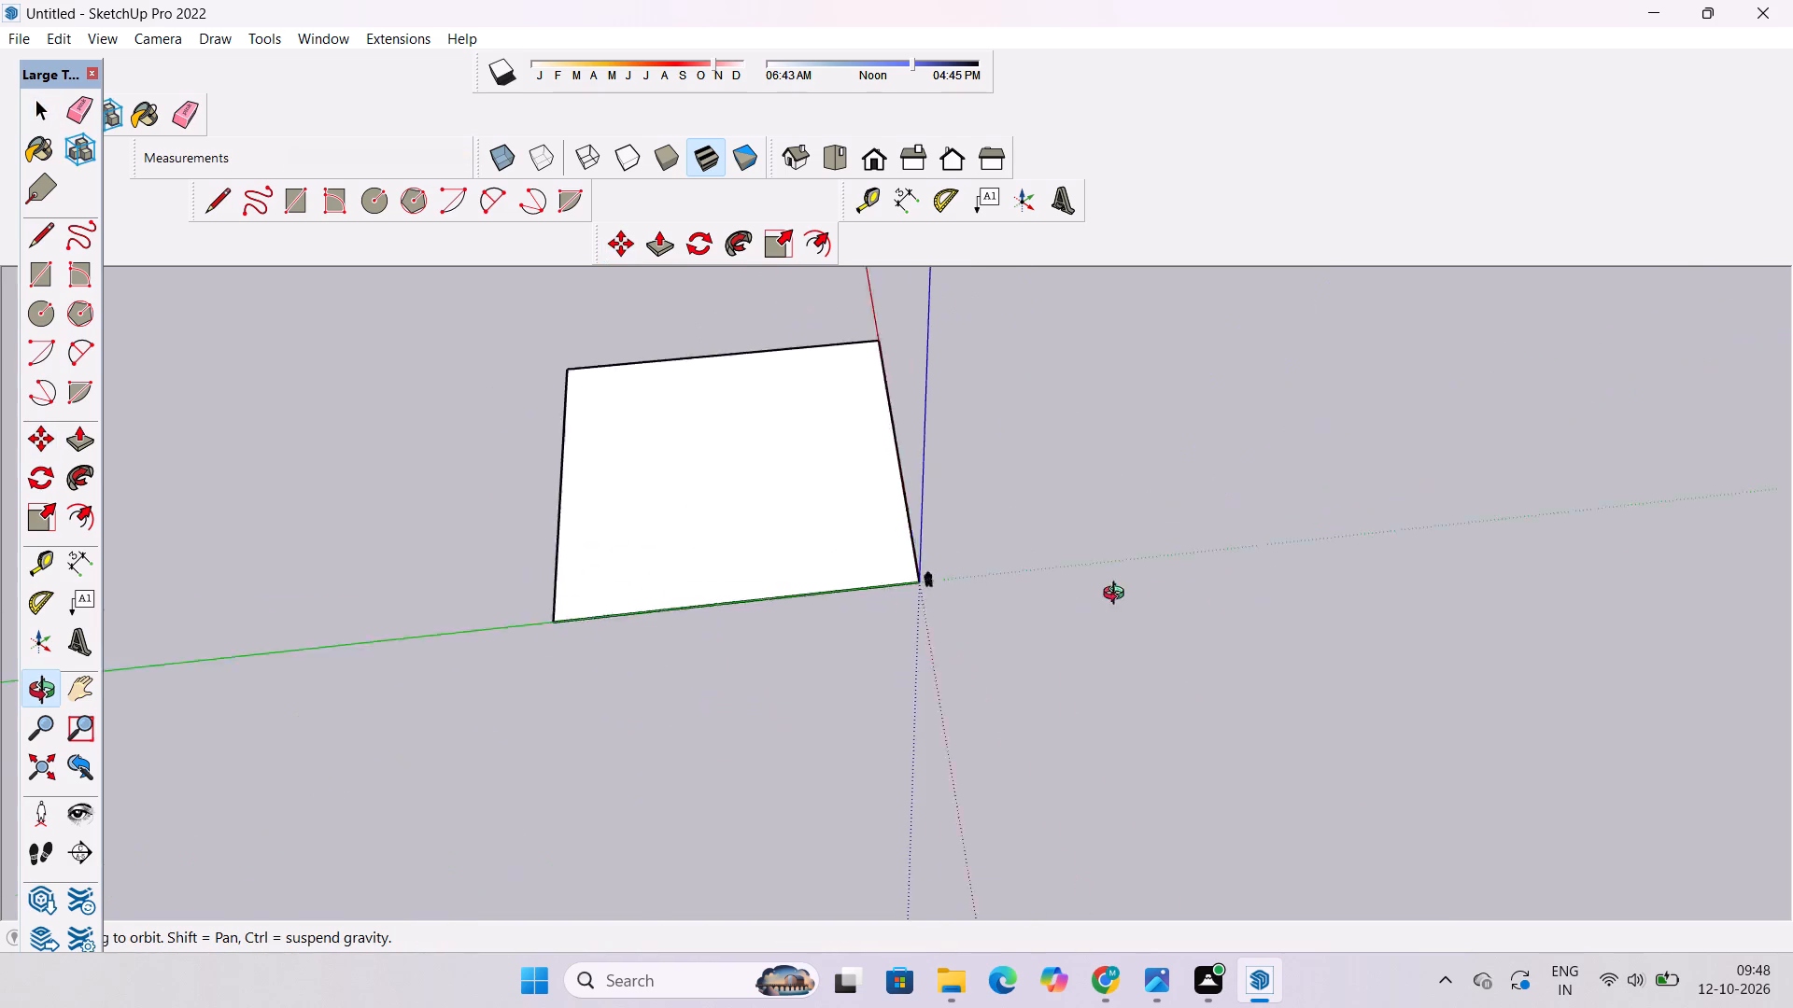
{"action": "left_click_drag", "start_coordinate": [1118, 595], "coordinate": [347, 507]}
{"action": "left_click_drag", "start_coordinate": [1036, 552], "coordinate": [703, 542]}
{"action": "left_click_drag", "start_coordinate": [758, 584], "coordinate": [960, 639]}
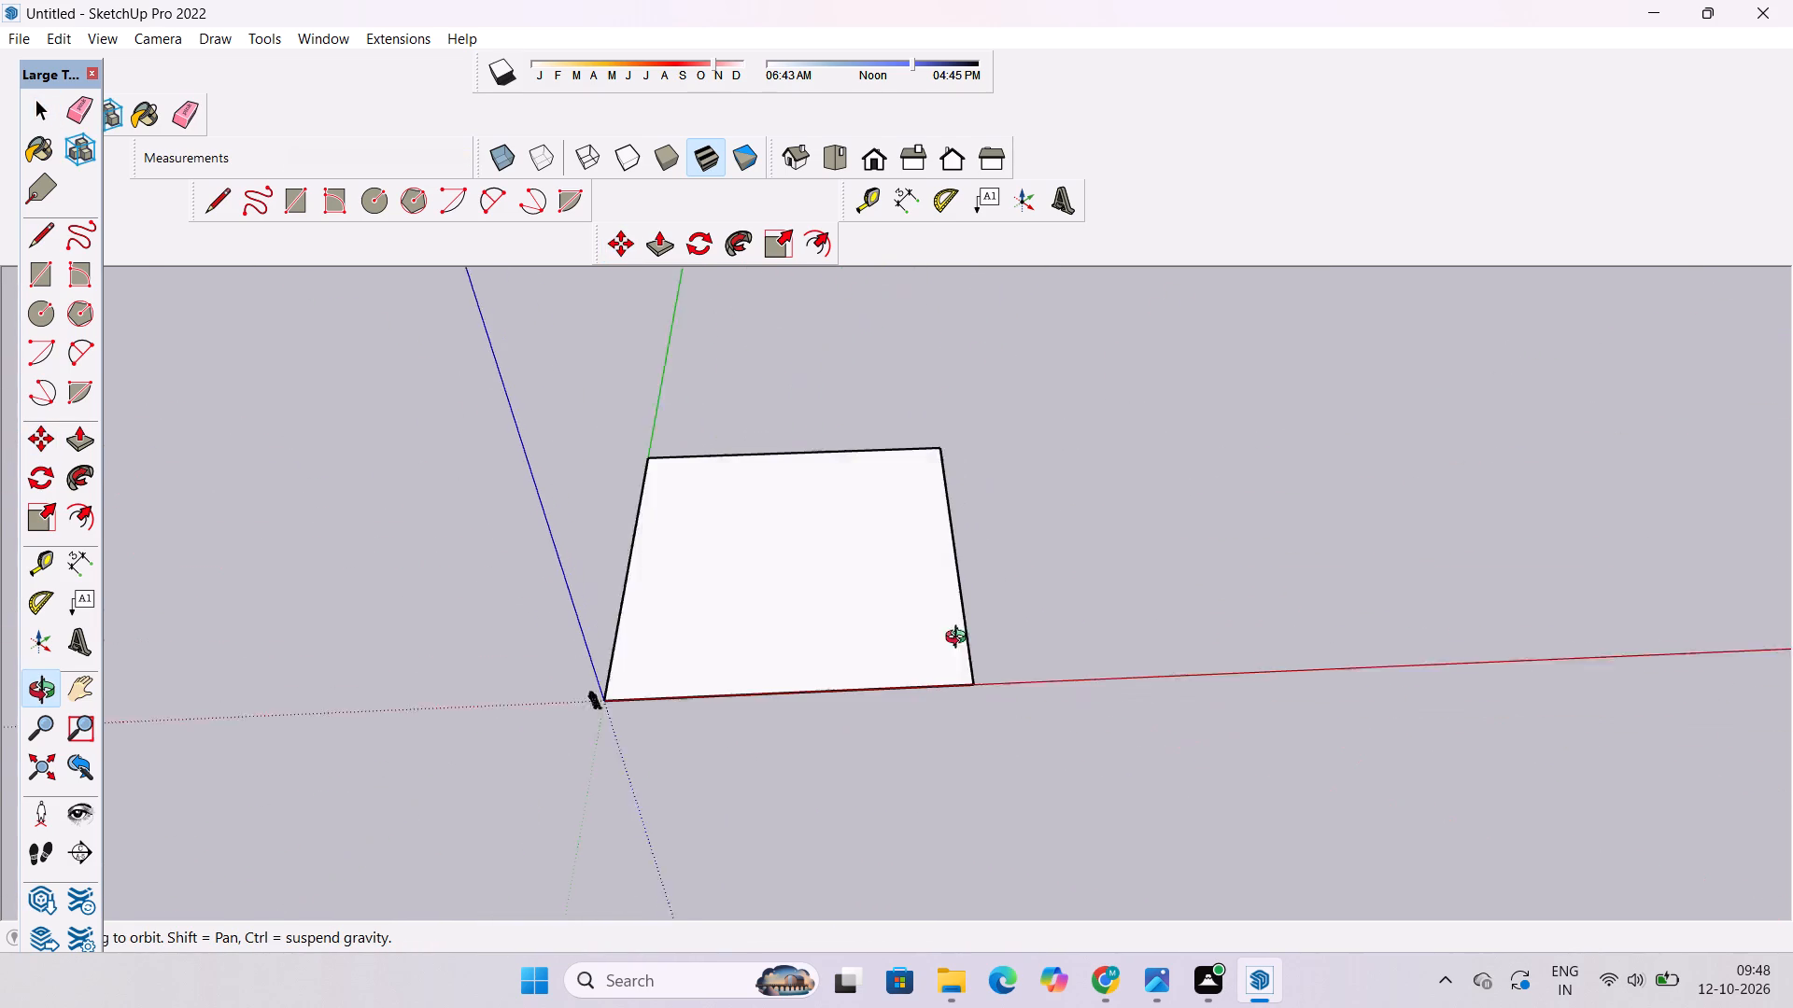
{"action": "left_click_drag", "start_coordinate": [960, 639], "coordinate": [985, 654]}
{"action": "left_click", "coordinate": [843, 165]}
{"action": "scroll", "coordinate": [859, 609], "scroll_direction": "up", "scroll_amount": 5}
{"action": "left_click_drag", "start_coordinate": [834, 712], "coordinate": [909, 353]}
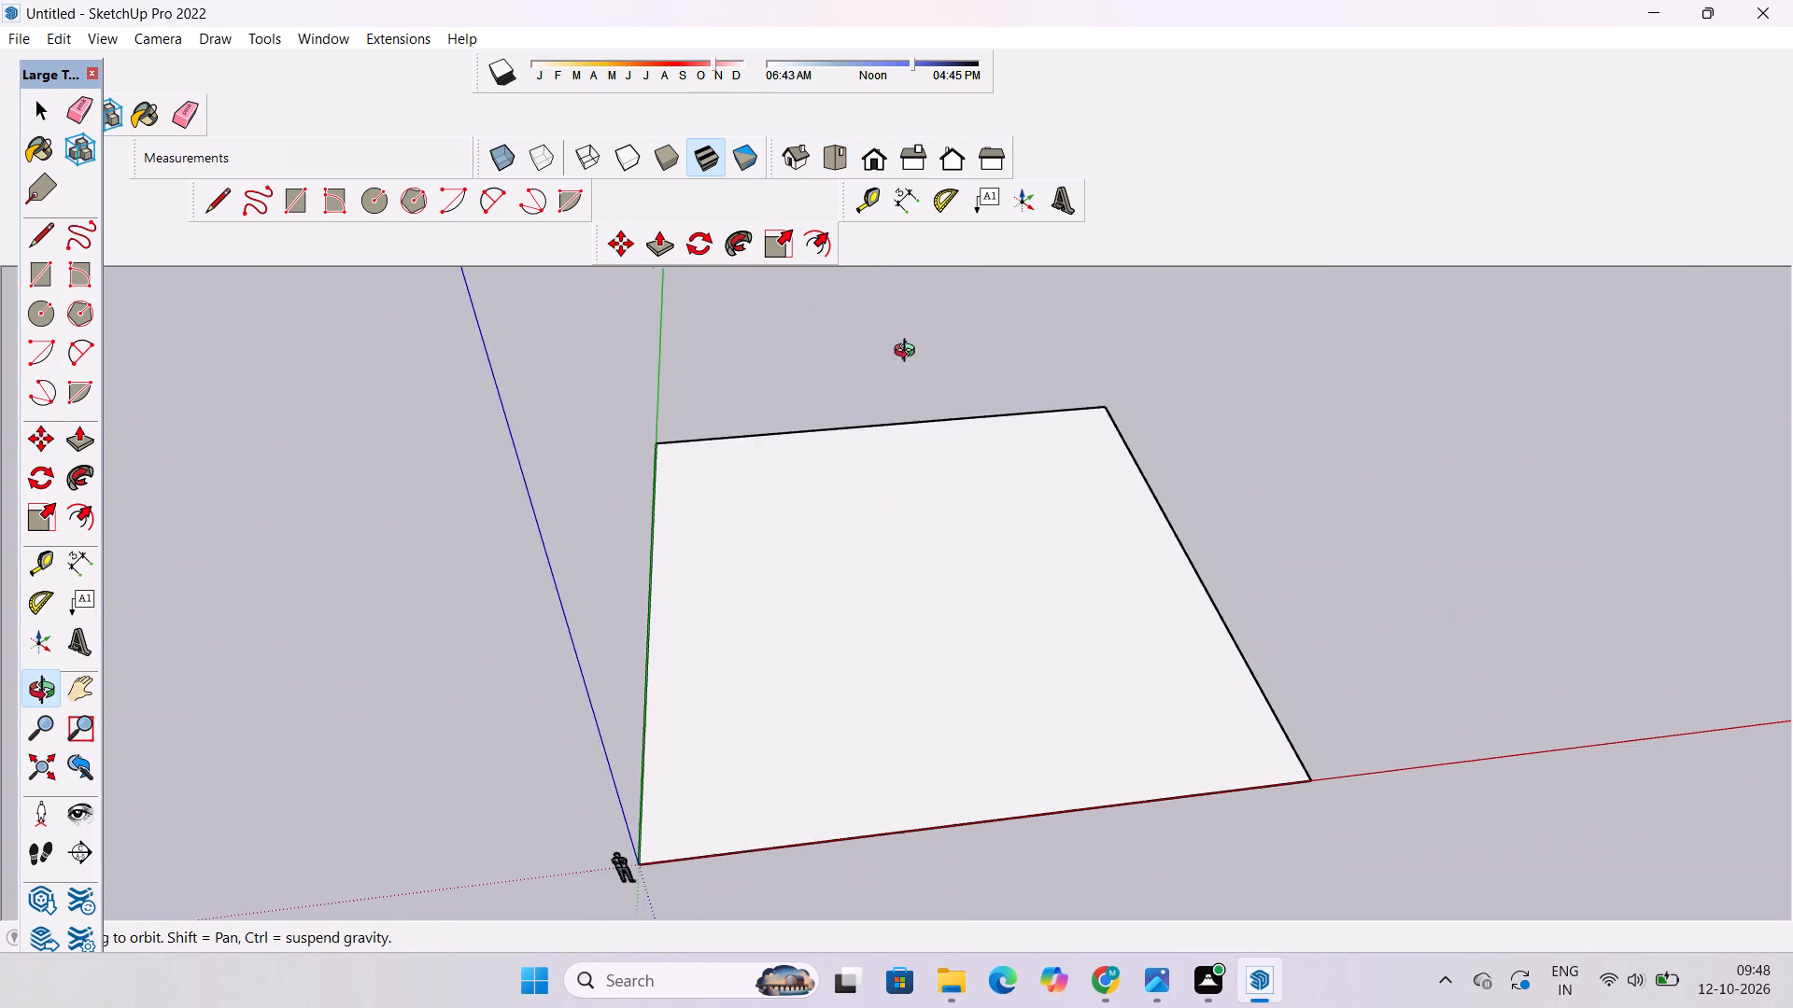
{"action": "left_click_drag", "start_coordinate": [909, 353], "coordinate": [909, 352]}
{"action": "left_click_drag", "start_coordinate": [847, 873], "coordinate": [805, 736]}
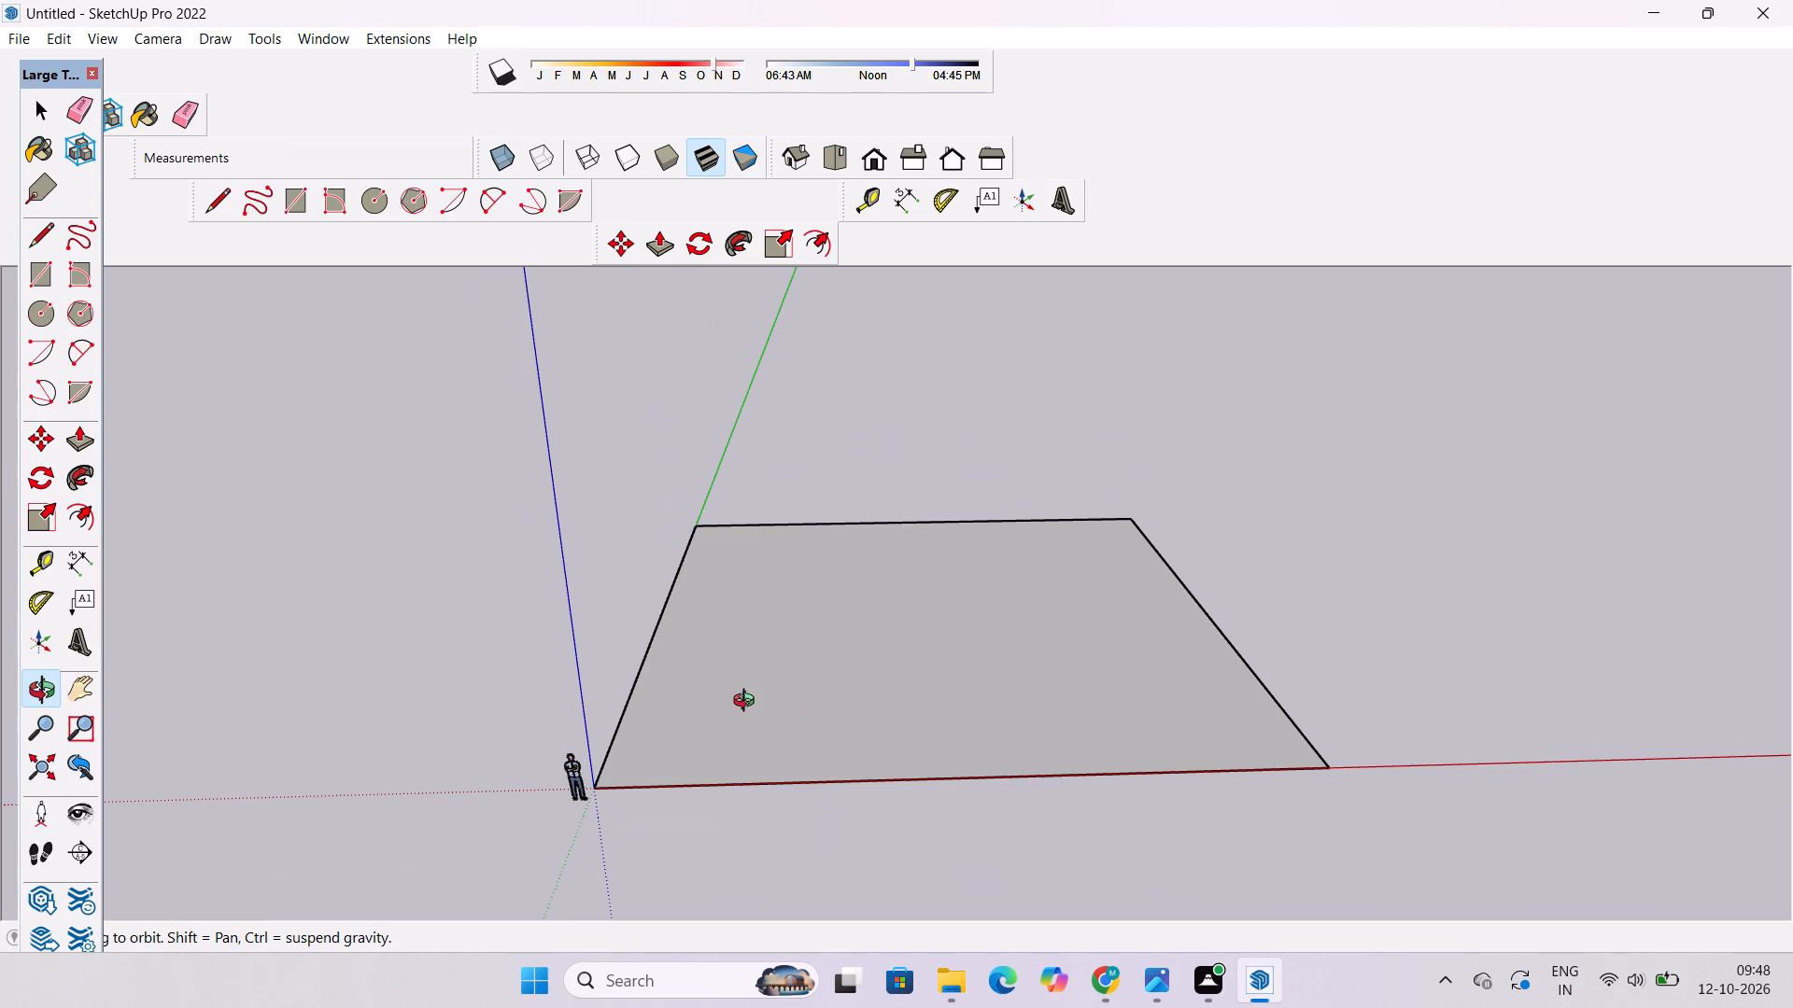
{"action": "scroll", "coordinate": [623, 705], "scroll_direction": "down", "scroll_amount": 3}
{"action": "left_click_drag", "start_coordinate": [637, 599], "coordinate": [654, 662], "text": "shift"}
{"action": "left_click_drag", "start_coordinate": [673, 811], "coordinate": [633, 633]}
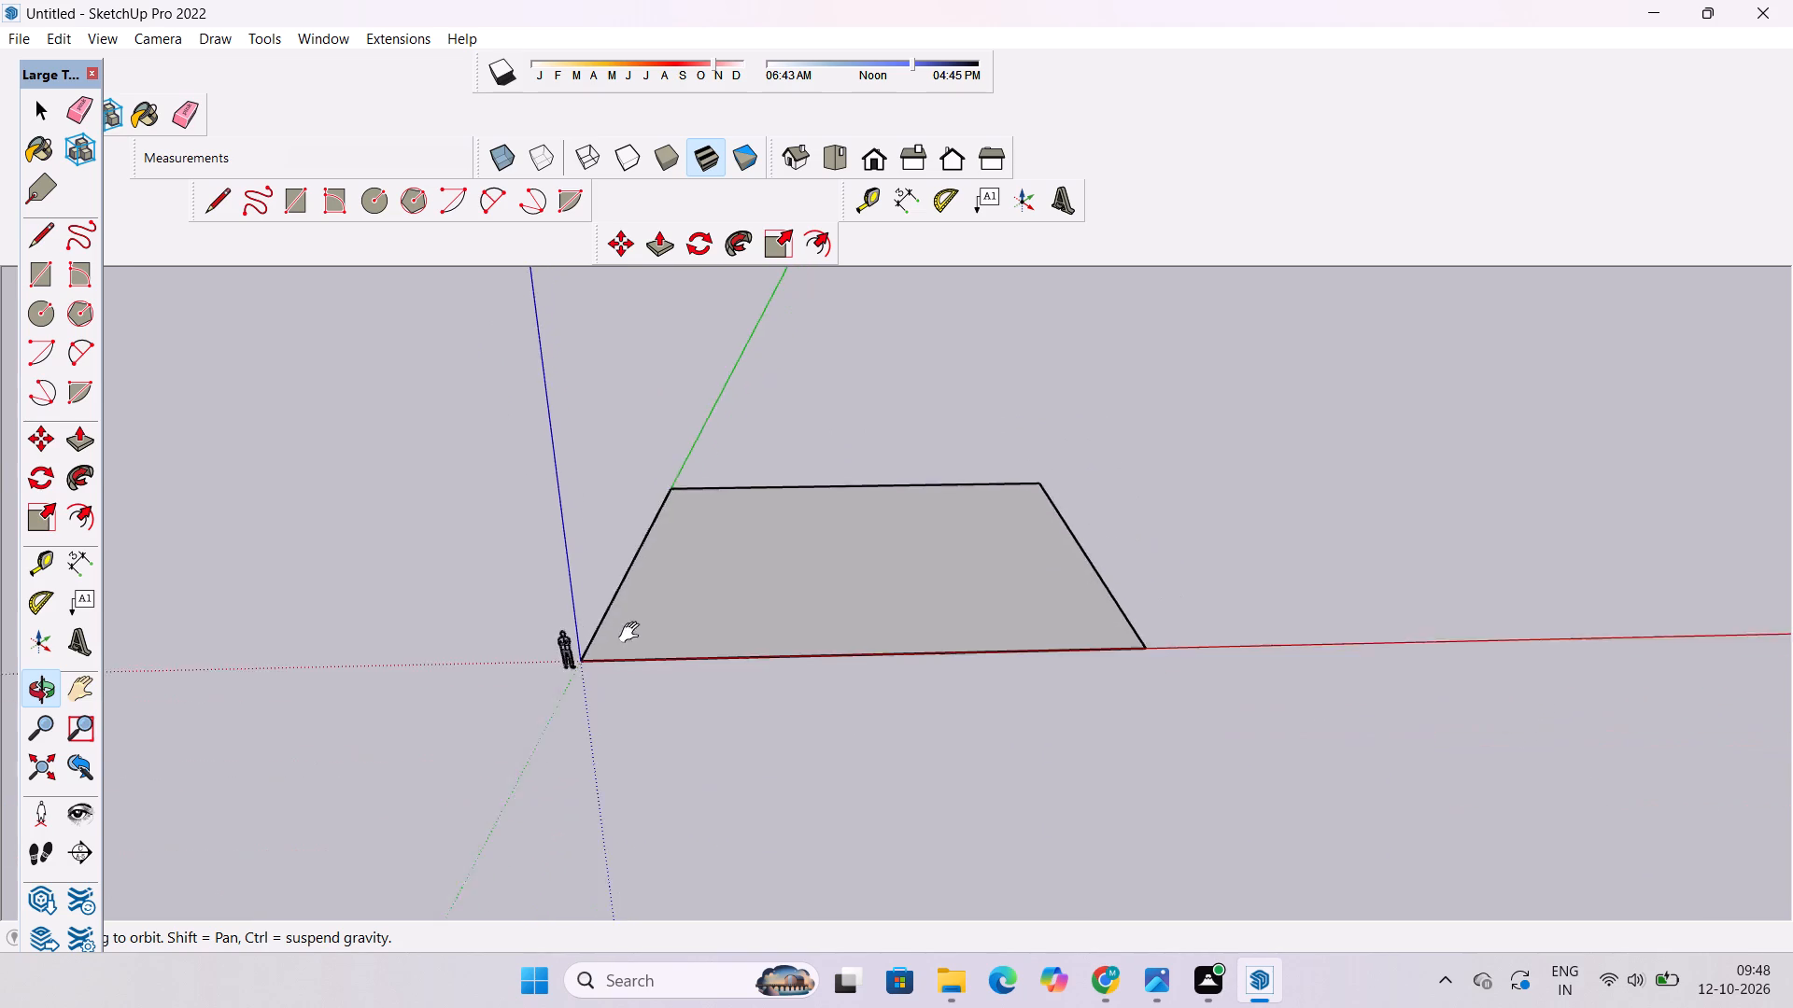
{"action": "left_click_drag", "start_coordinate": [633, 633], "coordinate": [632, 625]}
{"action": "left_click_drag", "start_coordinate": [632, 625], "coordinate": [677, 838]}
{"action": "scroll", "coordinate": [718, 576], "scroll_direction": "up", "scroll_amount": 6}
{"action": "left_click_drag", "start_coordinate": [825, 692], "coordinate": [146, 678], "text": "shift"}
{"action": "scroll", "coordinate": [288, 668], "scroll_direction": "down", "scroll_amount": 7, "text": "shift"}
{"action": "left_click_drag", "start_coordinate": [563, 684], "coordinate": [803, 781], "text": "shift"}
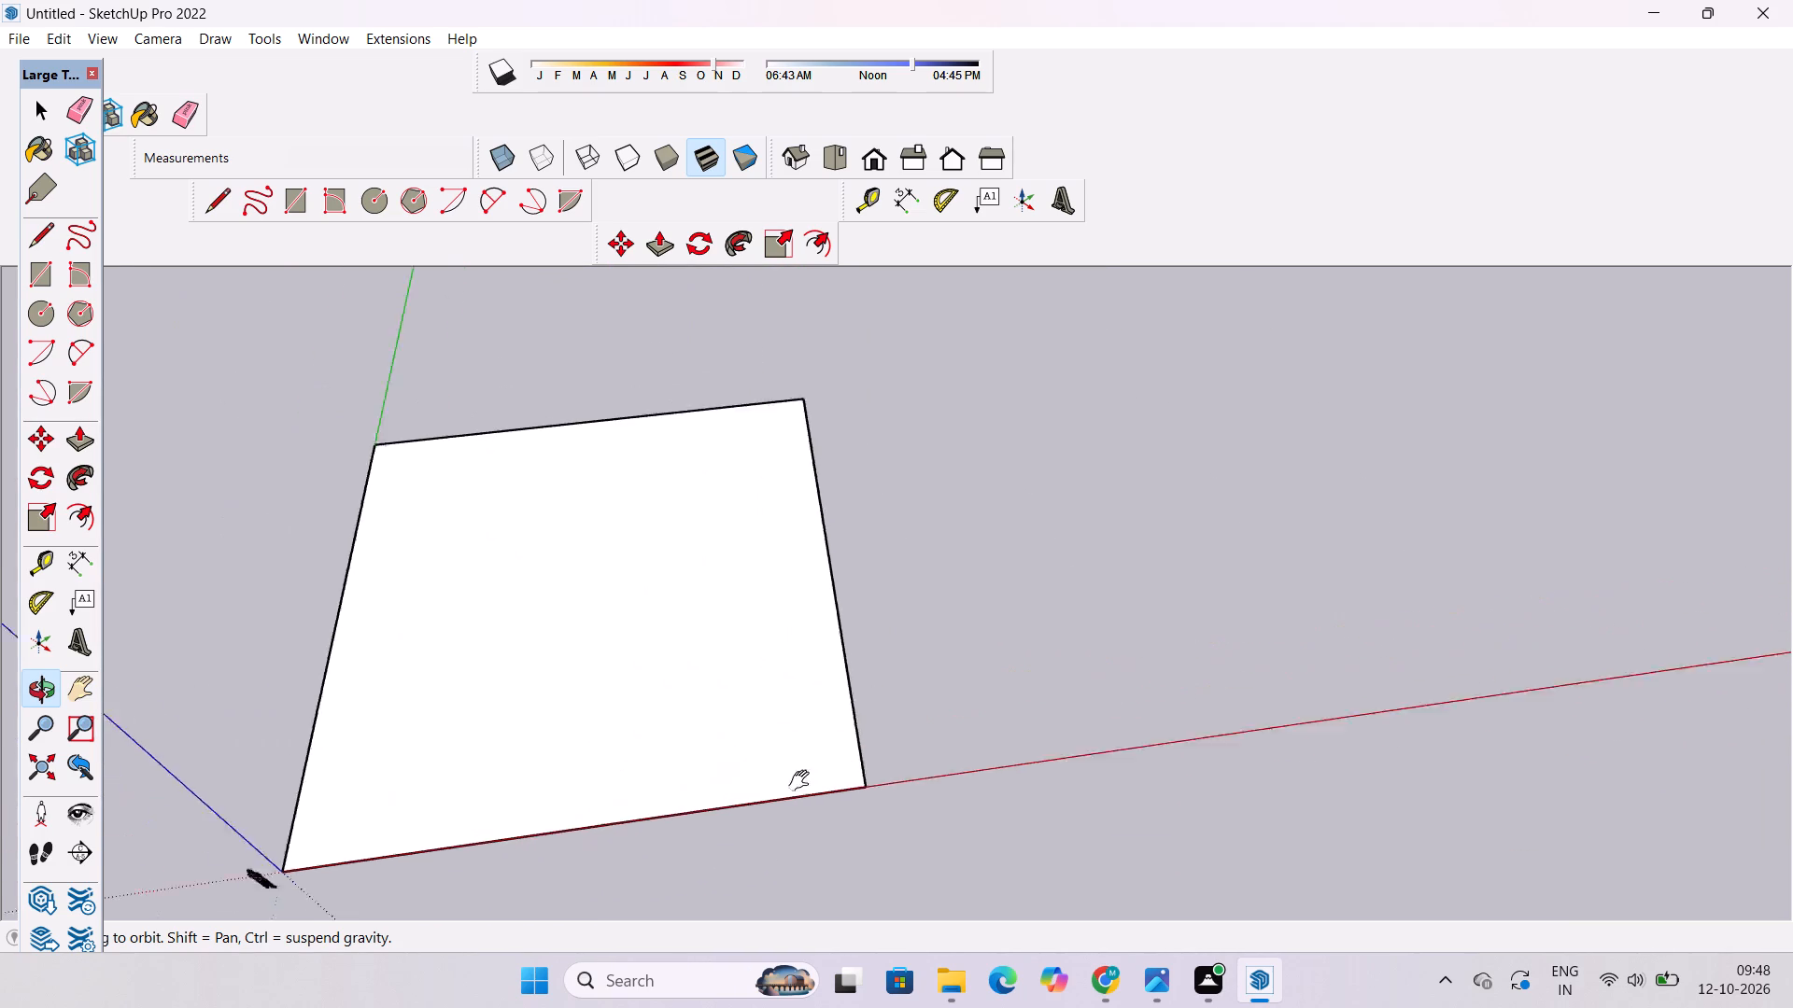
{"action": "left_click_drag", "start_coordinate": [803, 781], "coordinate": [827, 792], "text": "shift"}
{"action": "scroll", "coordinate": [775, 787], "scroll_direction": "up", "scroll_amount": 1}
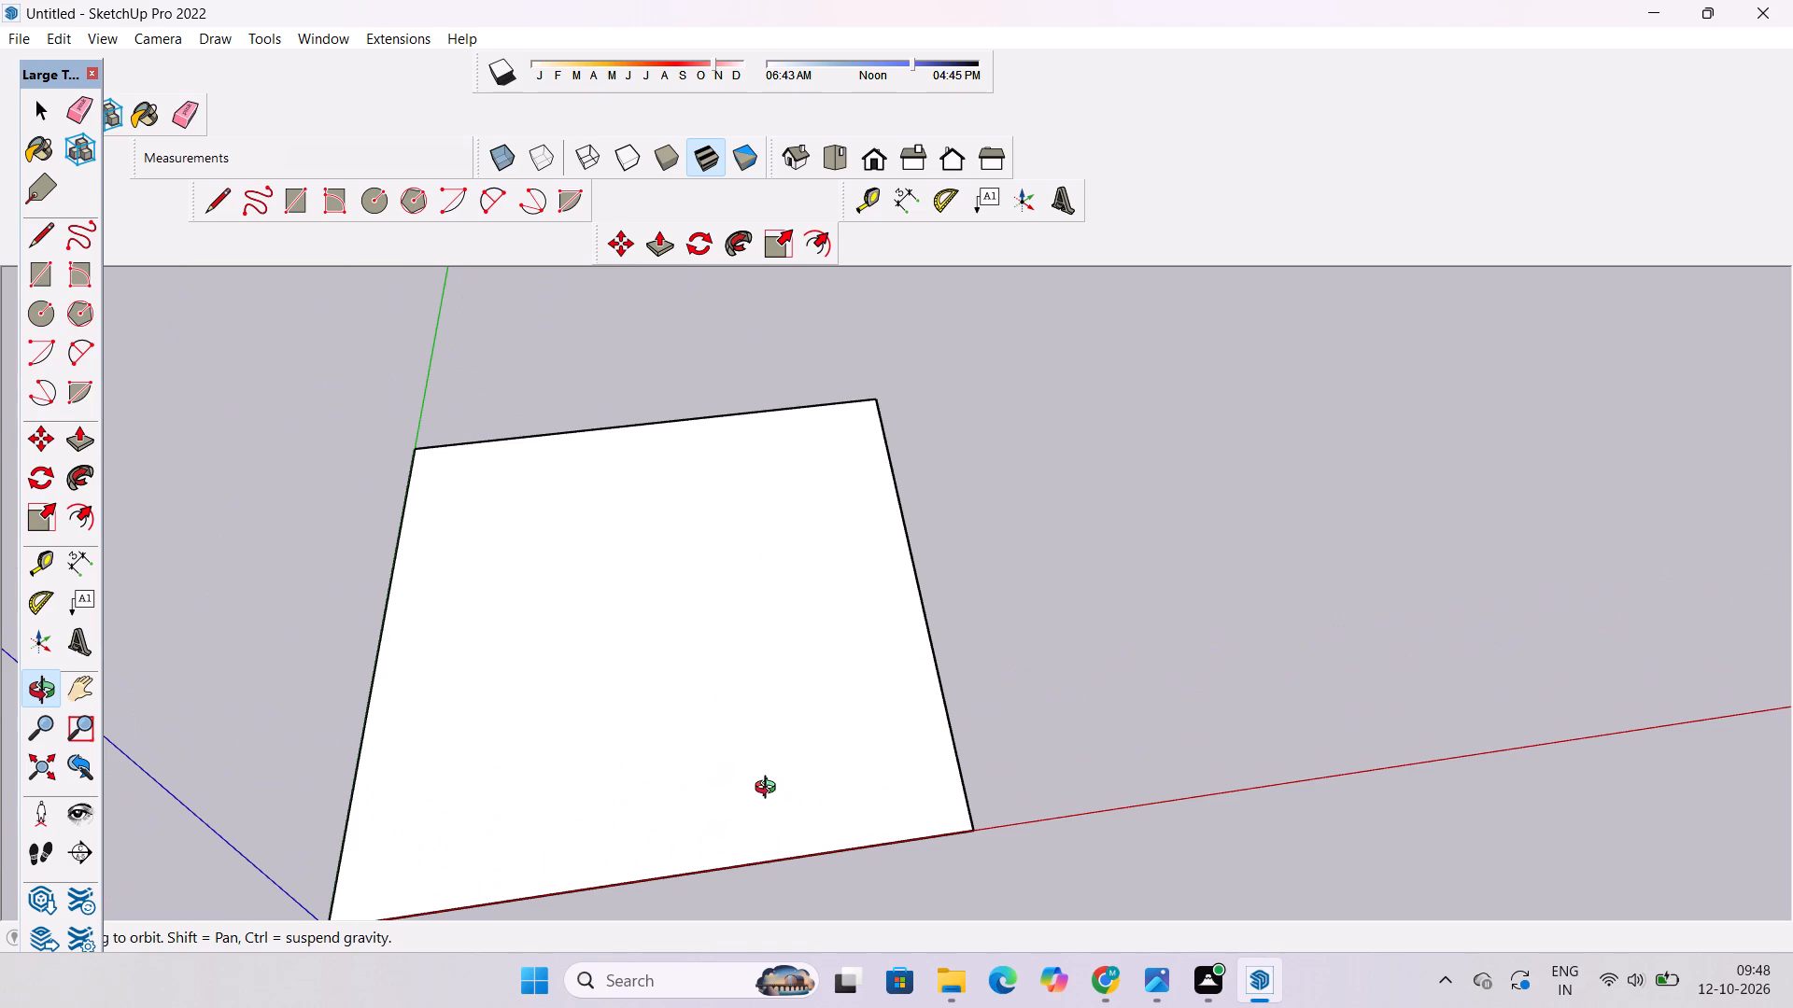
{"action": "scroll", "coordinate": [760, 737], "scroll_direction": "down", "scroll_amount": 6}
{"action": "left_click_drag", "start_coordinate": [649, 799], "coordinate": [646, 732], "text": "shift"}
{"action": "left_click_drag", "start_coordinate": [646, 732], "coordinate": [631, 751], "text": "shift"}
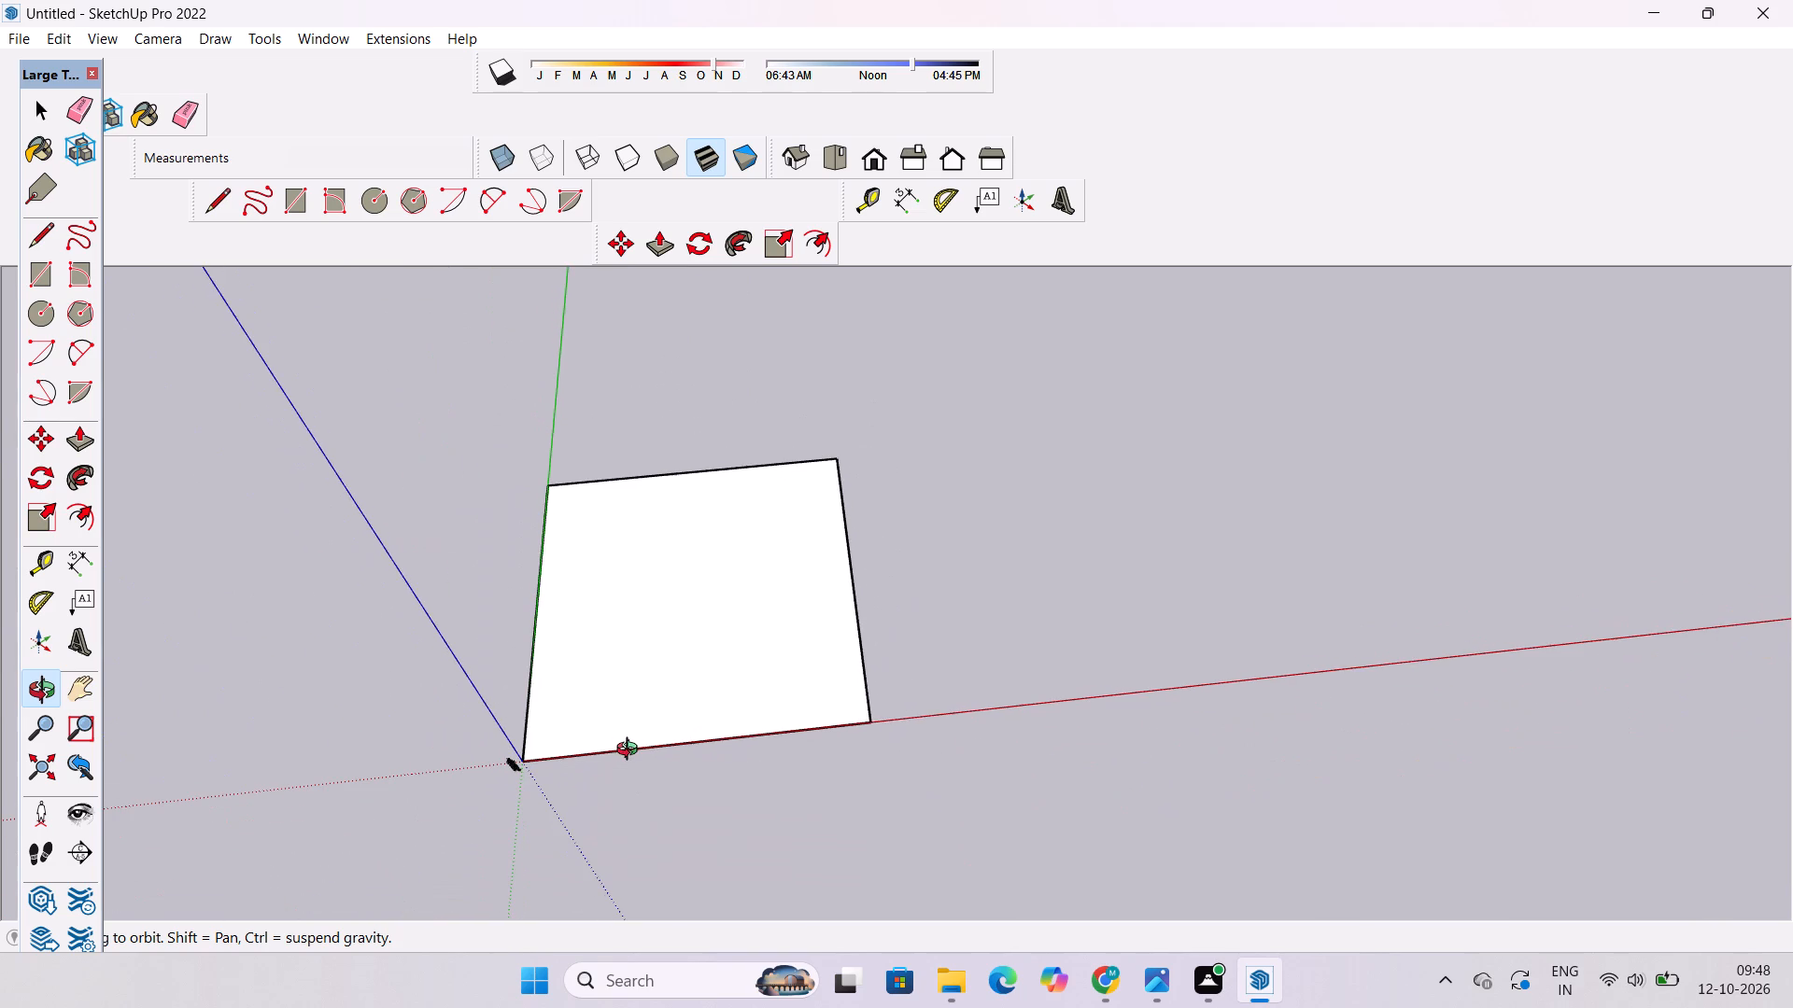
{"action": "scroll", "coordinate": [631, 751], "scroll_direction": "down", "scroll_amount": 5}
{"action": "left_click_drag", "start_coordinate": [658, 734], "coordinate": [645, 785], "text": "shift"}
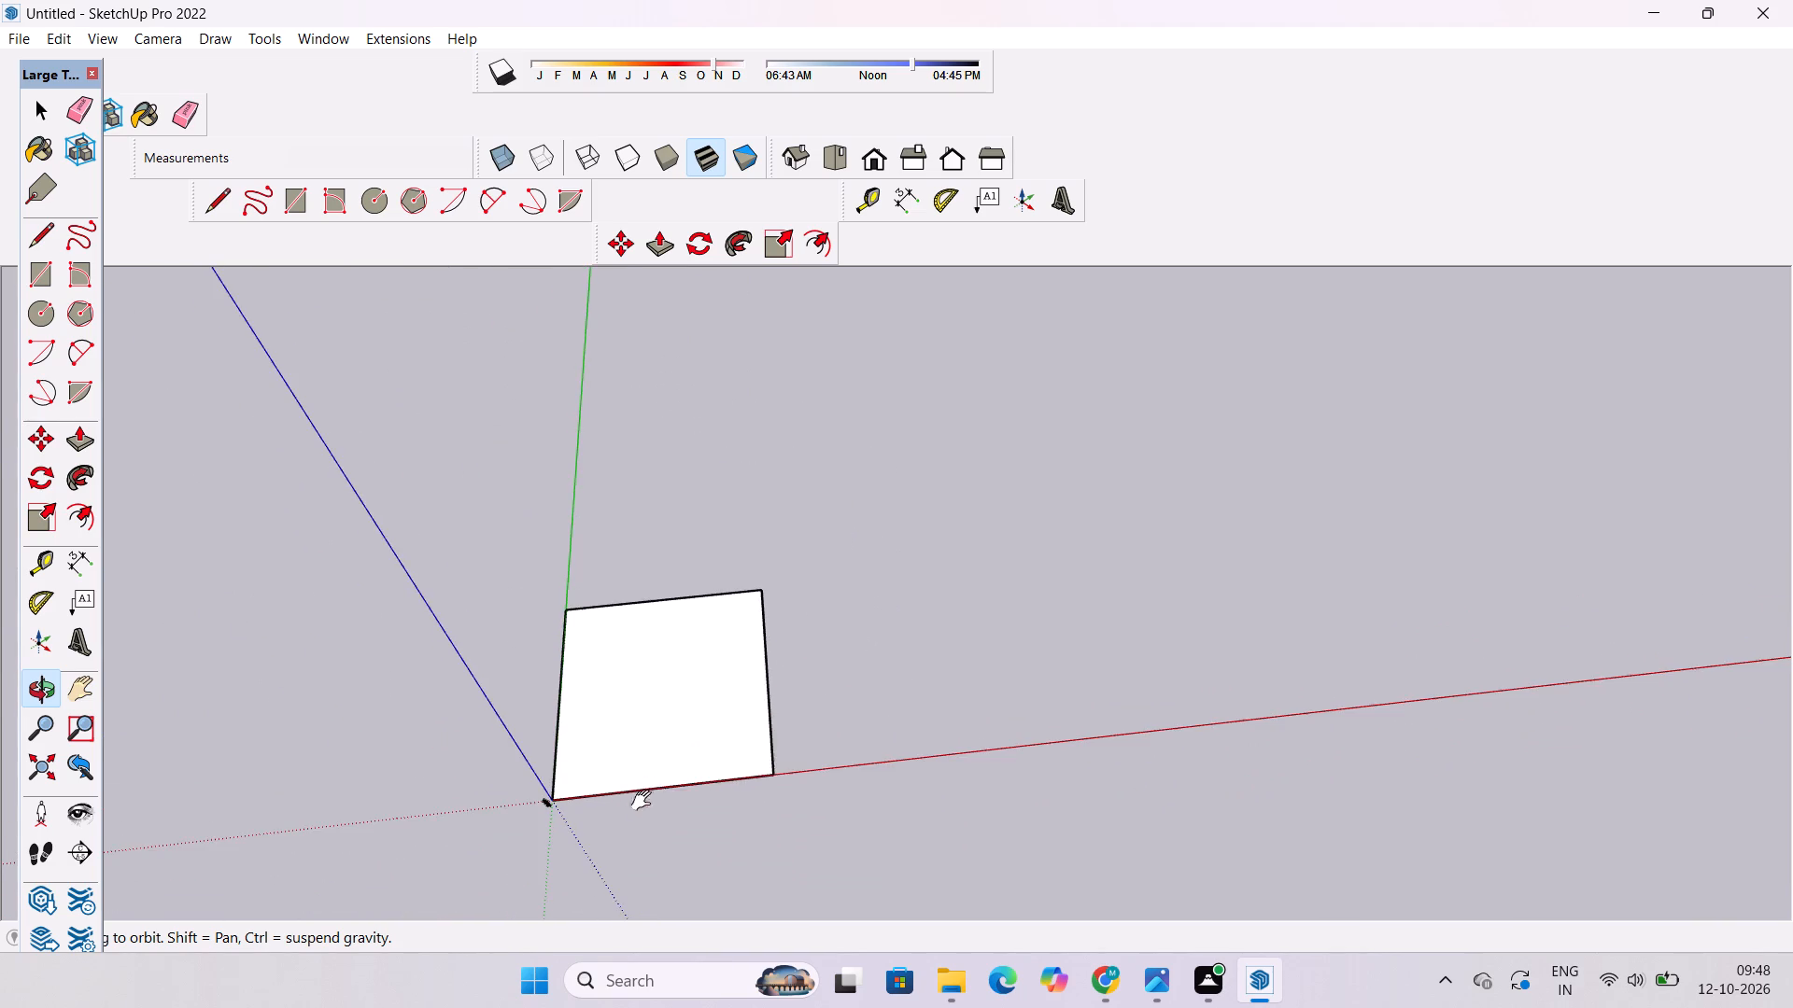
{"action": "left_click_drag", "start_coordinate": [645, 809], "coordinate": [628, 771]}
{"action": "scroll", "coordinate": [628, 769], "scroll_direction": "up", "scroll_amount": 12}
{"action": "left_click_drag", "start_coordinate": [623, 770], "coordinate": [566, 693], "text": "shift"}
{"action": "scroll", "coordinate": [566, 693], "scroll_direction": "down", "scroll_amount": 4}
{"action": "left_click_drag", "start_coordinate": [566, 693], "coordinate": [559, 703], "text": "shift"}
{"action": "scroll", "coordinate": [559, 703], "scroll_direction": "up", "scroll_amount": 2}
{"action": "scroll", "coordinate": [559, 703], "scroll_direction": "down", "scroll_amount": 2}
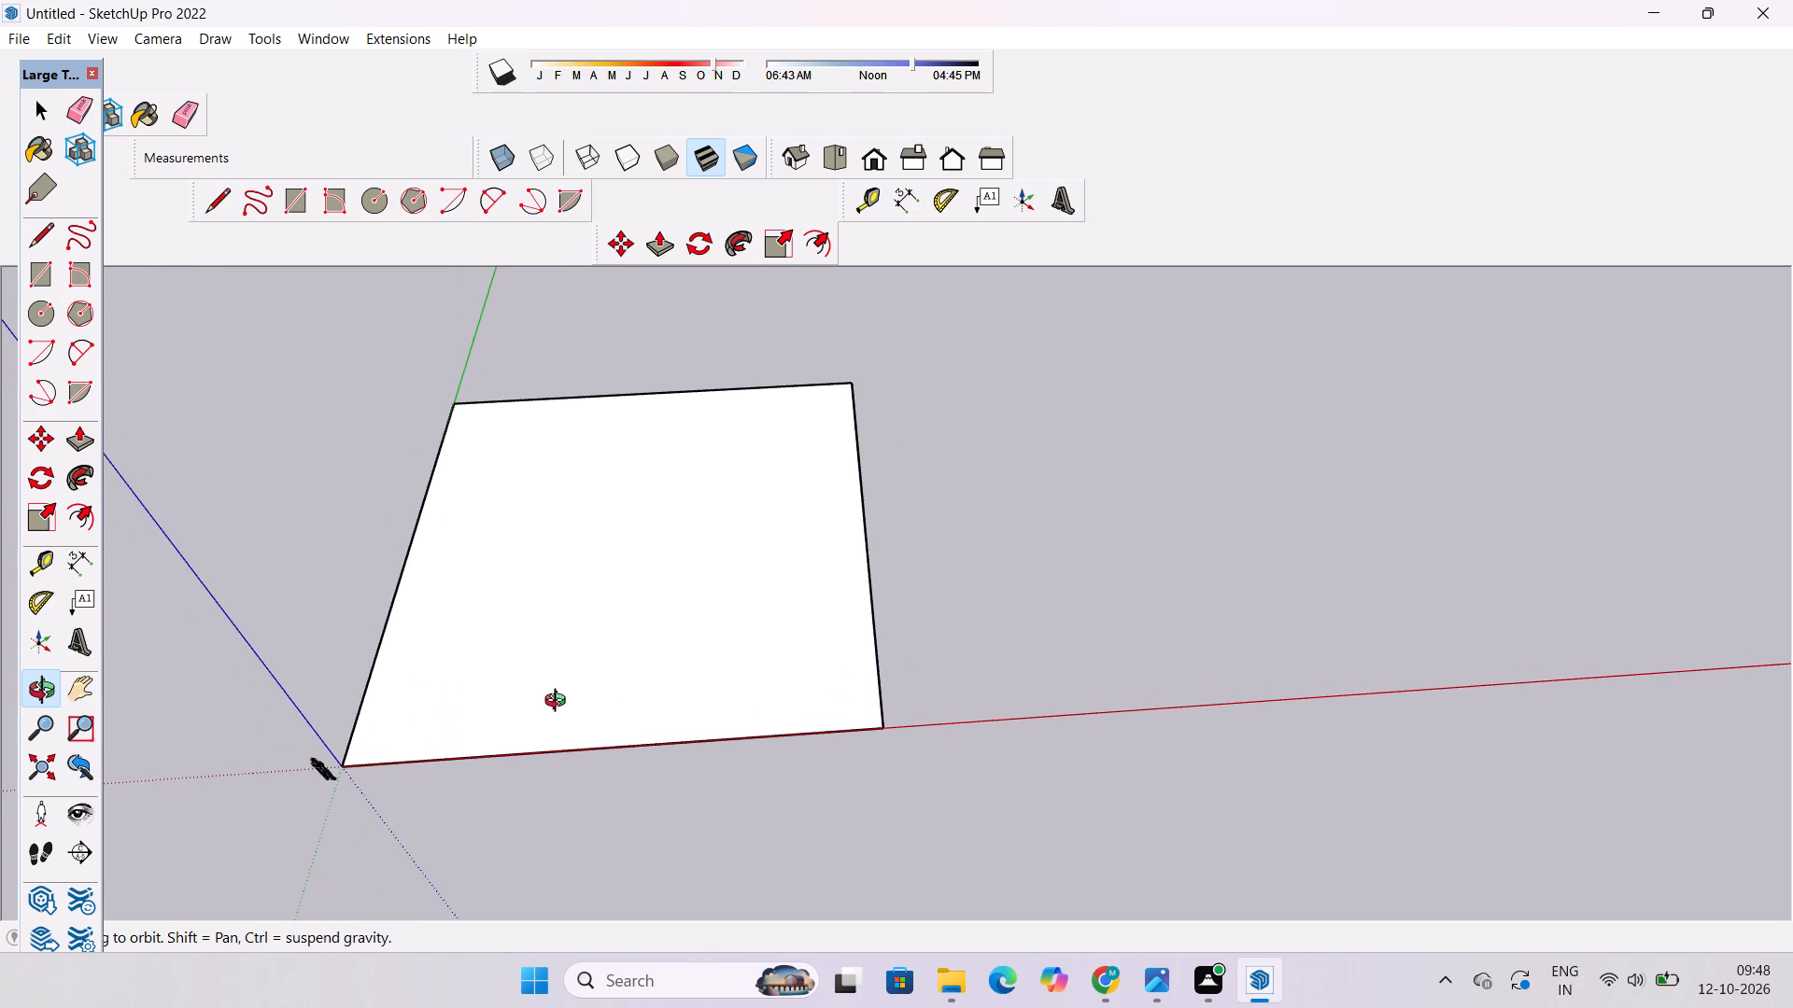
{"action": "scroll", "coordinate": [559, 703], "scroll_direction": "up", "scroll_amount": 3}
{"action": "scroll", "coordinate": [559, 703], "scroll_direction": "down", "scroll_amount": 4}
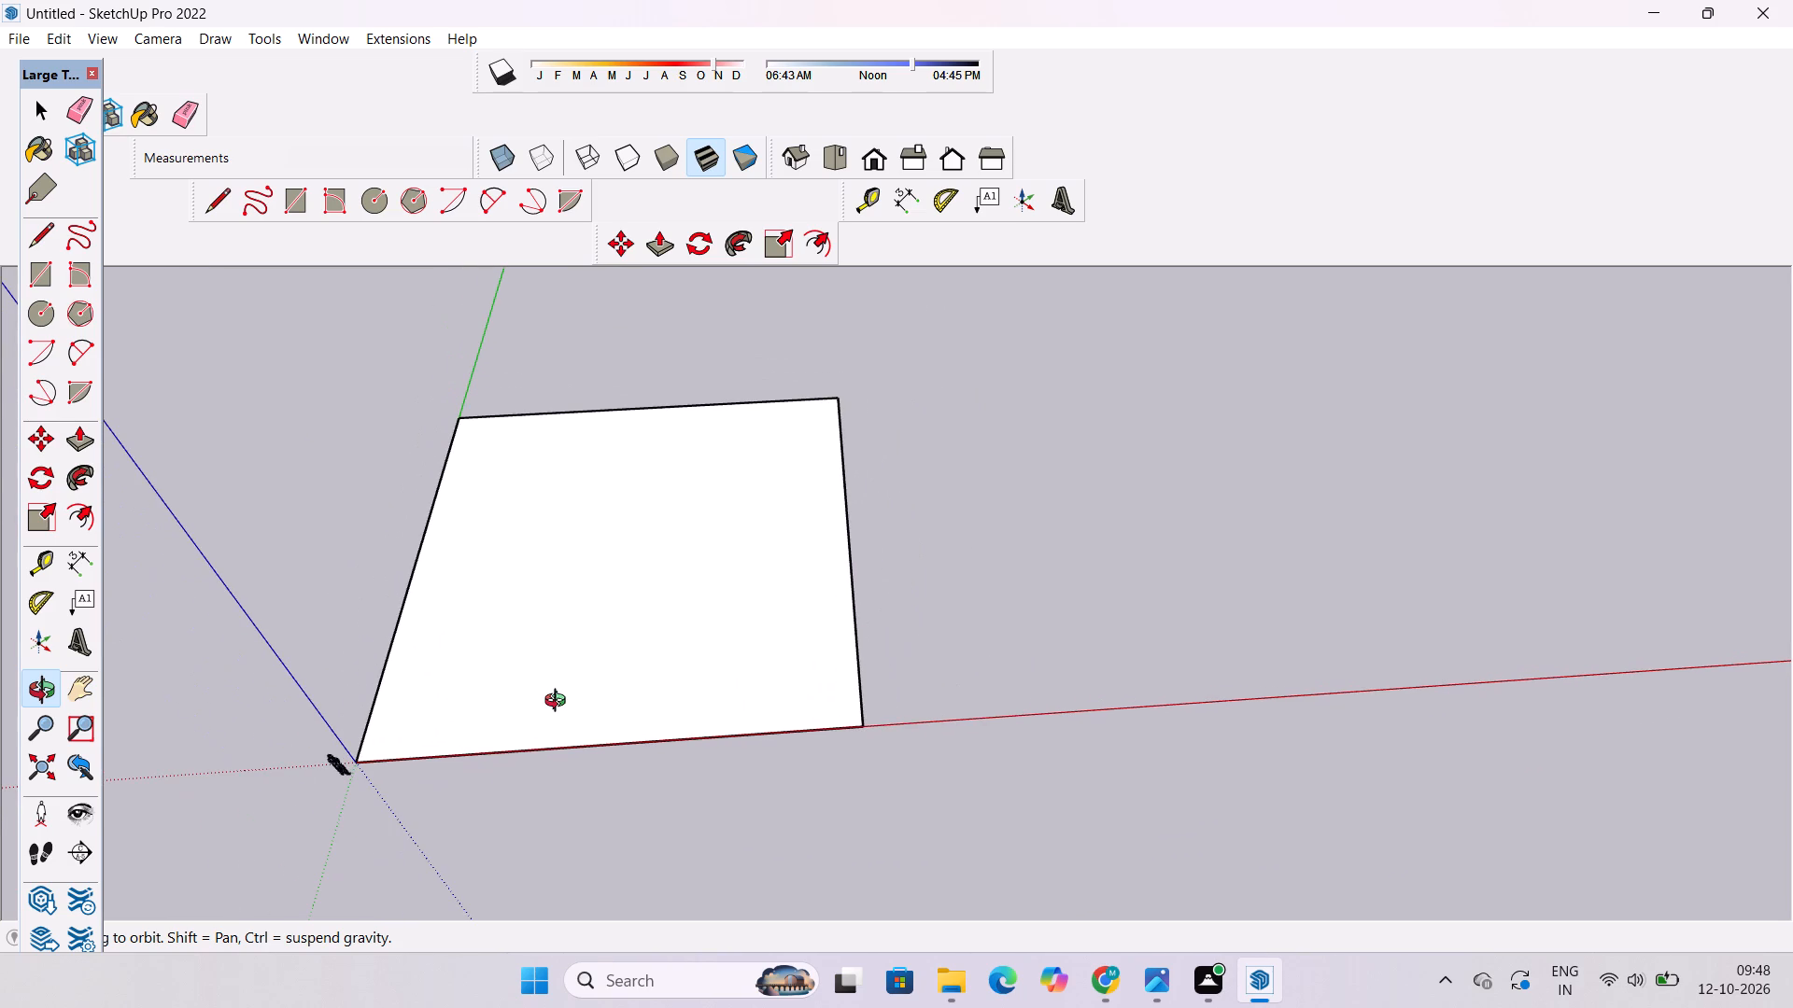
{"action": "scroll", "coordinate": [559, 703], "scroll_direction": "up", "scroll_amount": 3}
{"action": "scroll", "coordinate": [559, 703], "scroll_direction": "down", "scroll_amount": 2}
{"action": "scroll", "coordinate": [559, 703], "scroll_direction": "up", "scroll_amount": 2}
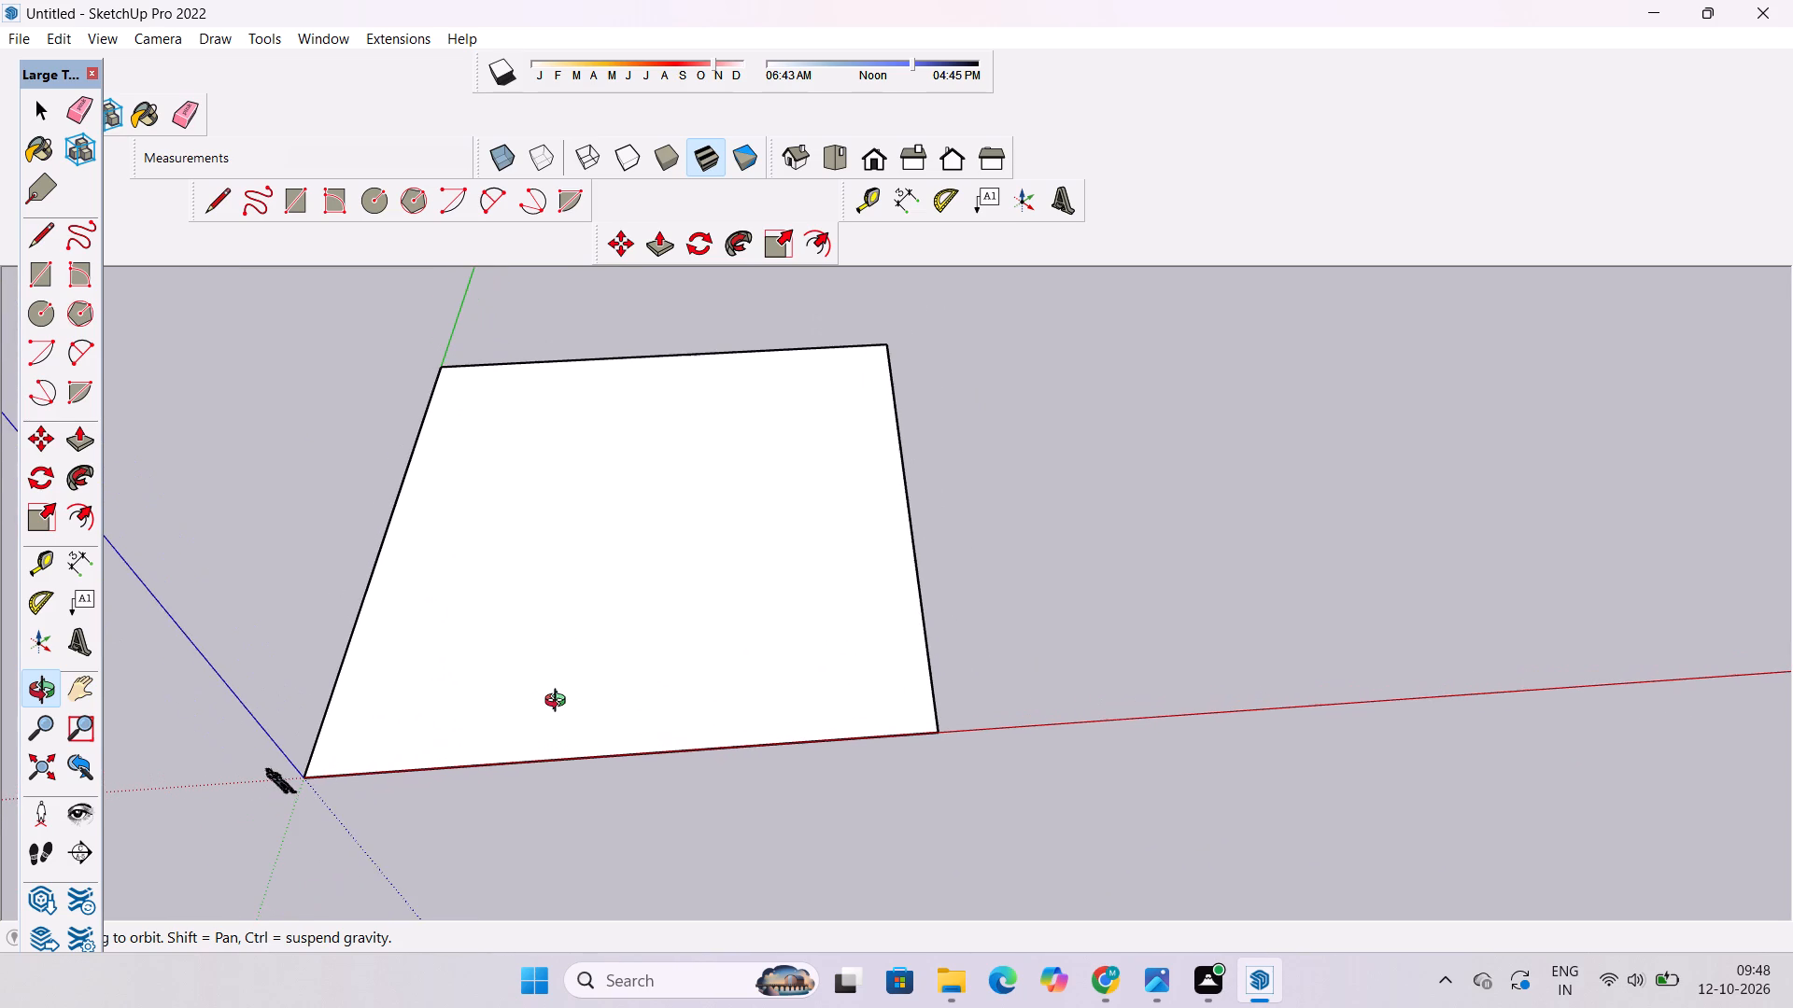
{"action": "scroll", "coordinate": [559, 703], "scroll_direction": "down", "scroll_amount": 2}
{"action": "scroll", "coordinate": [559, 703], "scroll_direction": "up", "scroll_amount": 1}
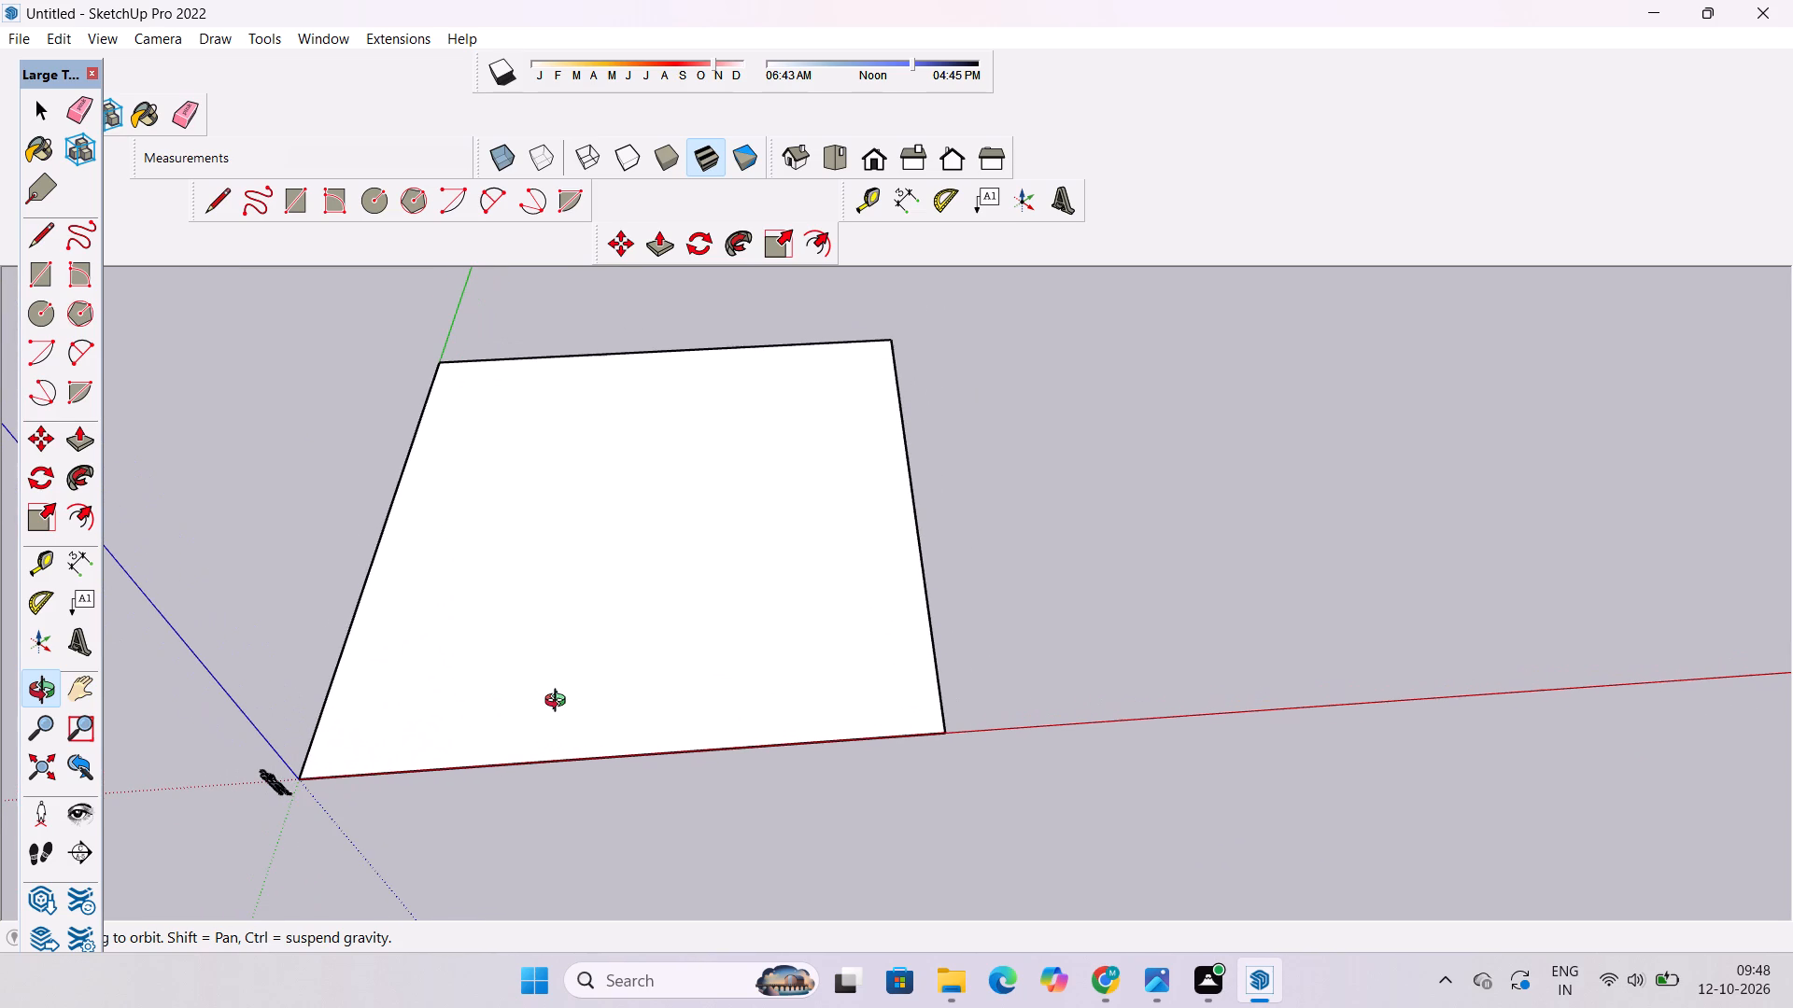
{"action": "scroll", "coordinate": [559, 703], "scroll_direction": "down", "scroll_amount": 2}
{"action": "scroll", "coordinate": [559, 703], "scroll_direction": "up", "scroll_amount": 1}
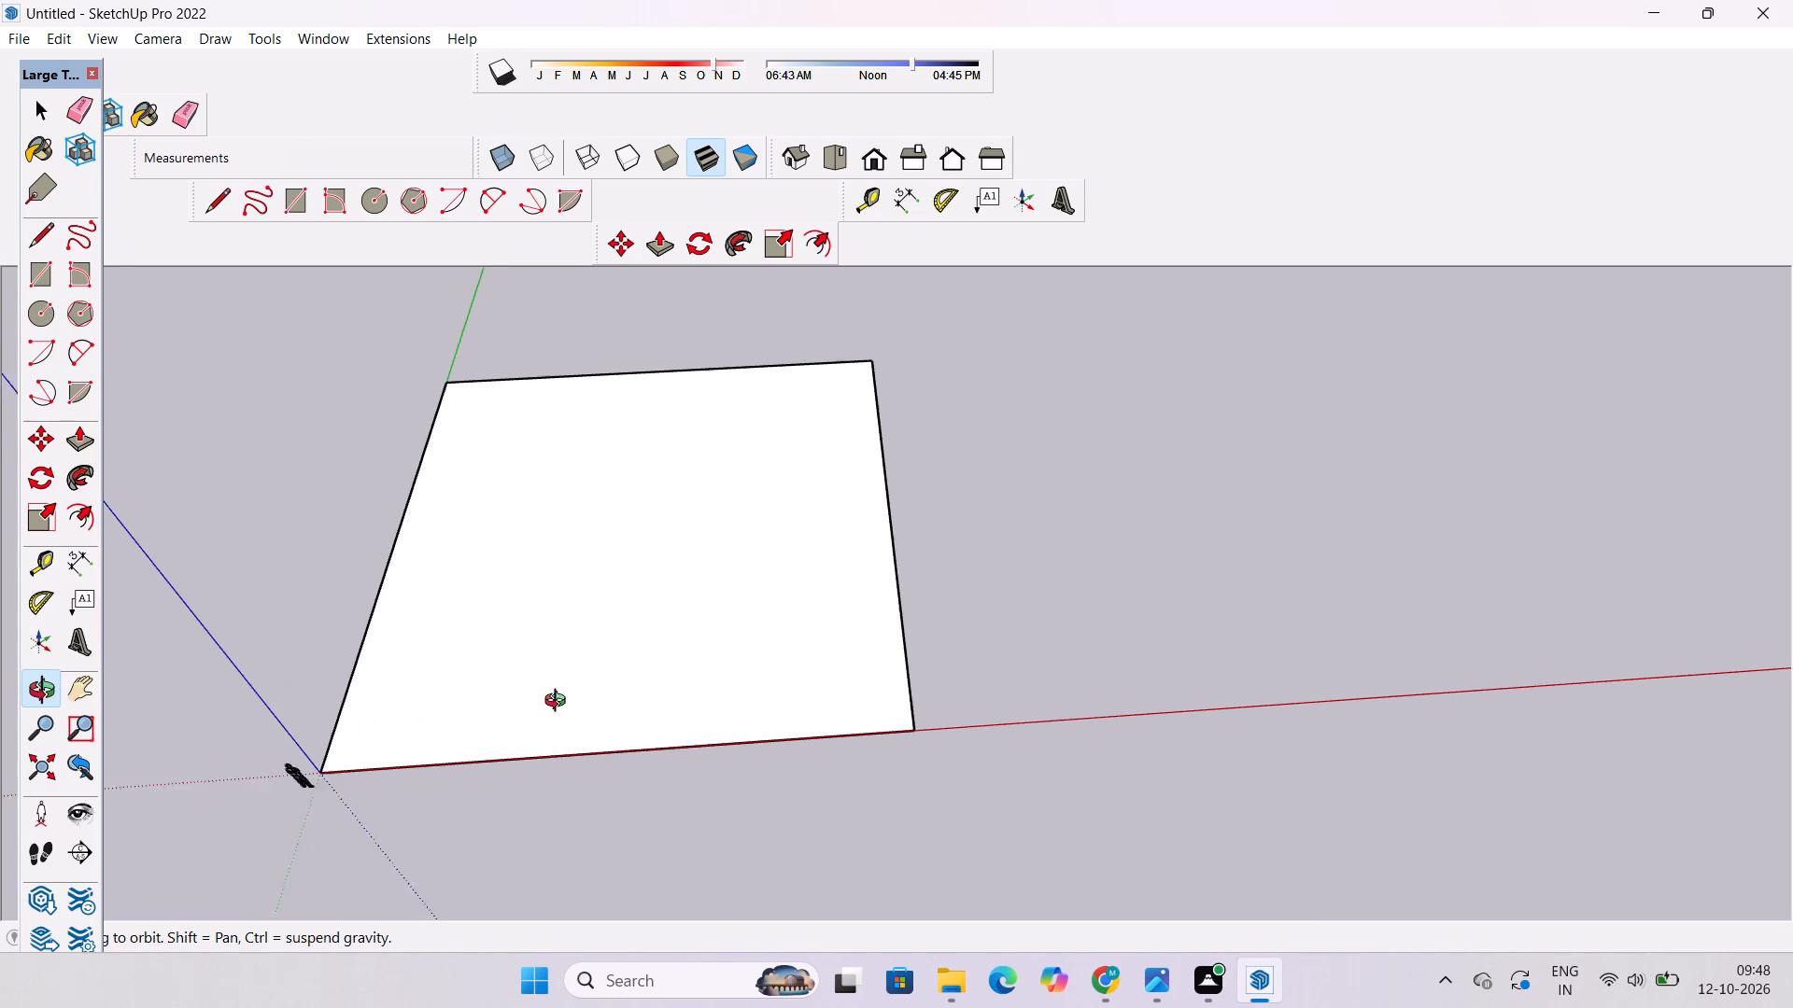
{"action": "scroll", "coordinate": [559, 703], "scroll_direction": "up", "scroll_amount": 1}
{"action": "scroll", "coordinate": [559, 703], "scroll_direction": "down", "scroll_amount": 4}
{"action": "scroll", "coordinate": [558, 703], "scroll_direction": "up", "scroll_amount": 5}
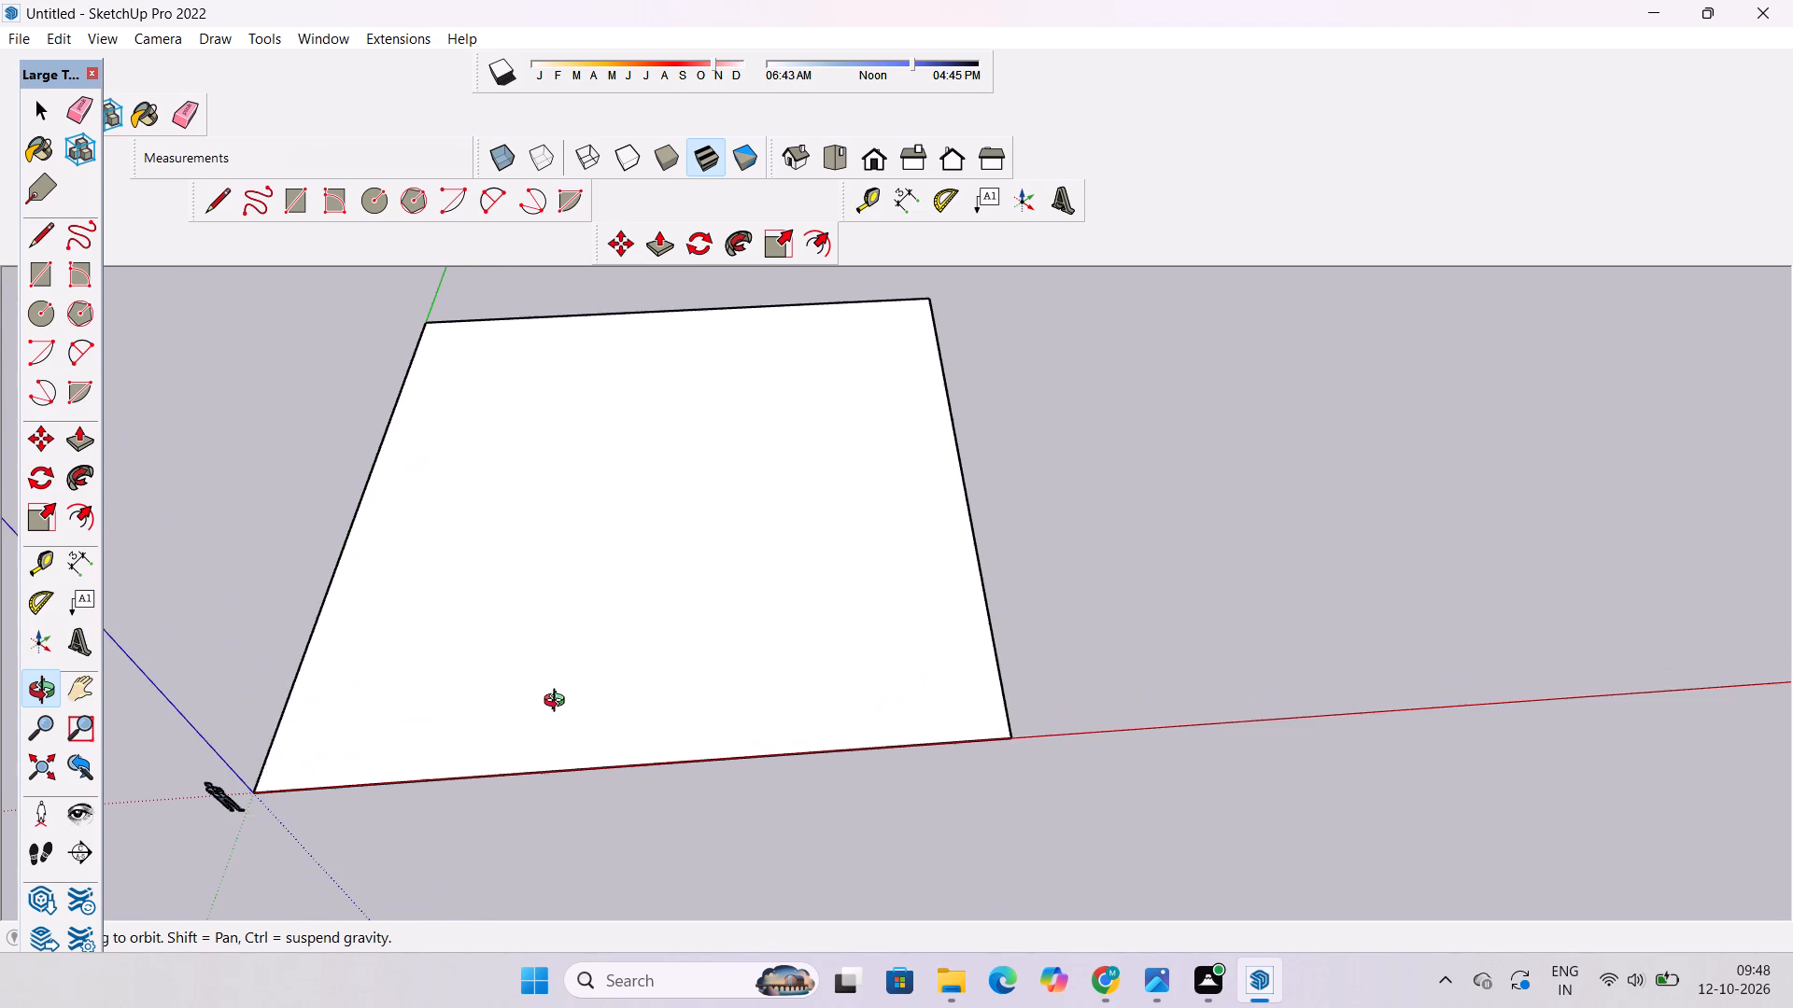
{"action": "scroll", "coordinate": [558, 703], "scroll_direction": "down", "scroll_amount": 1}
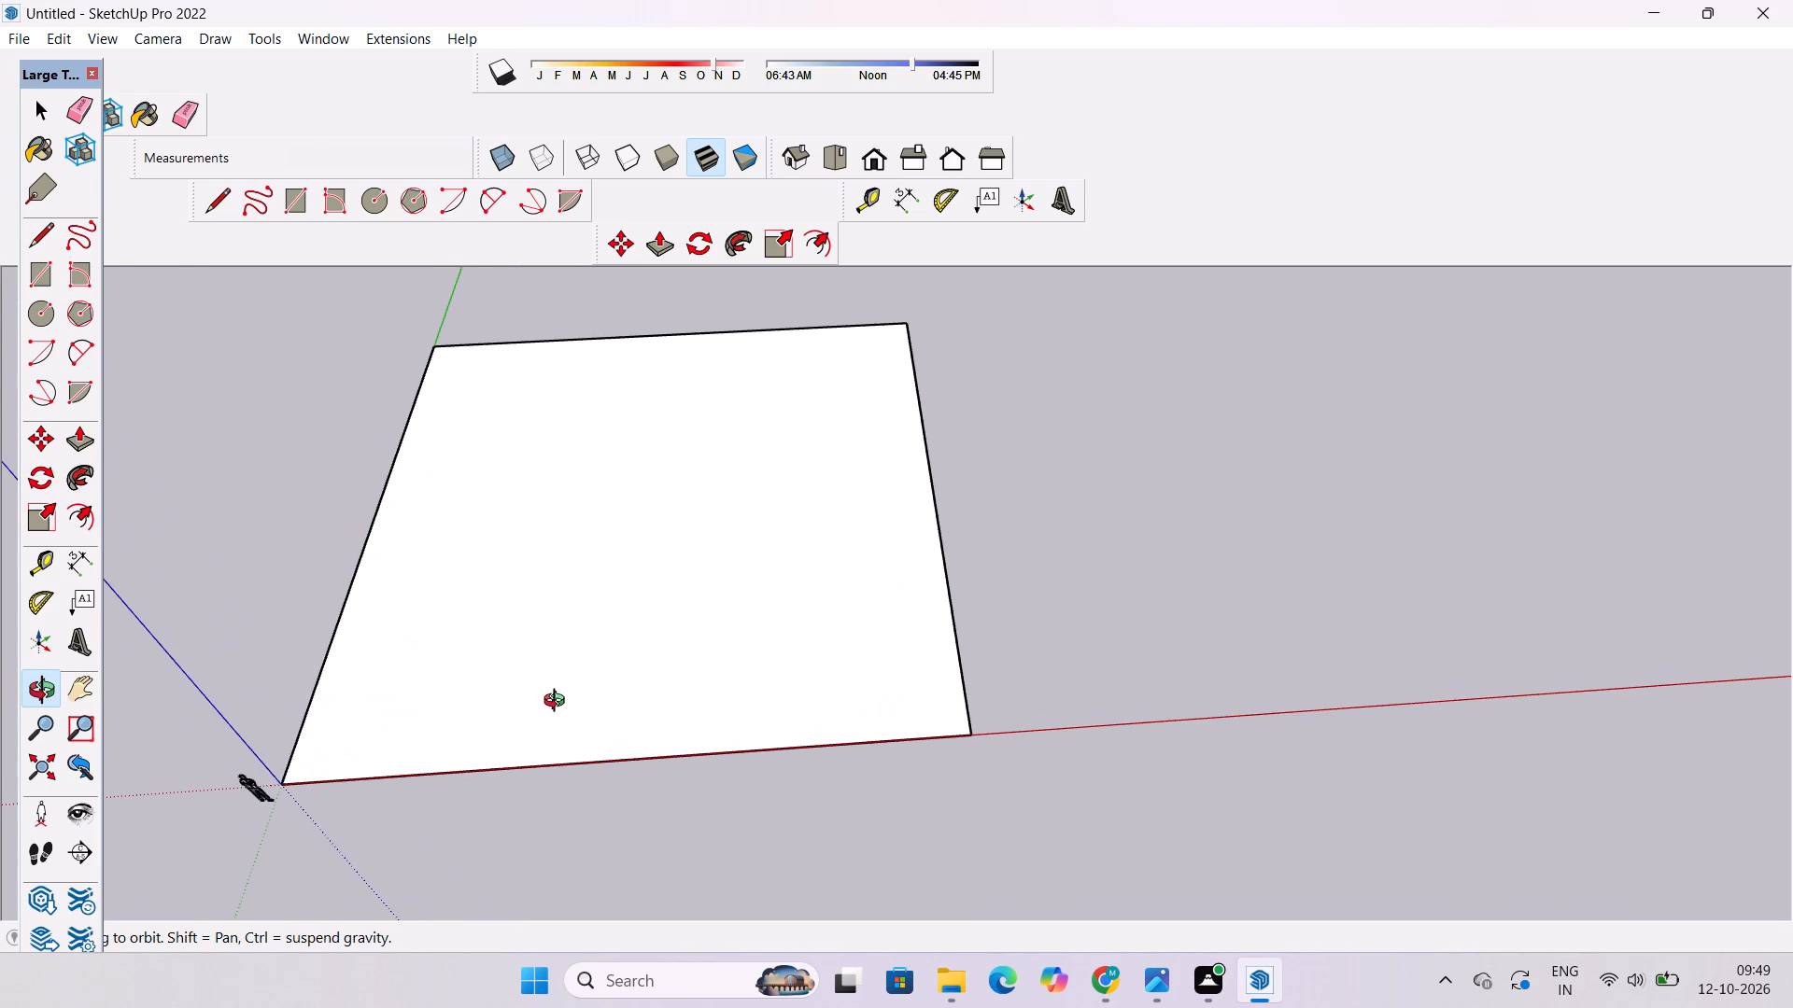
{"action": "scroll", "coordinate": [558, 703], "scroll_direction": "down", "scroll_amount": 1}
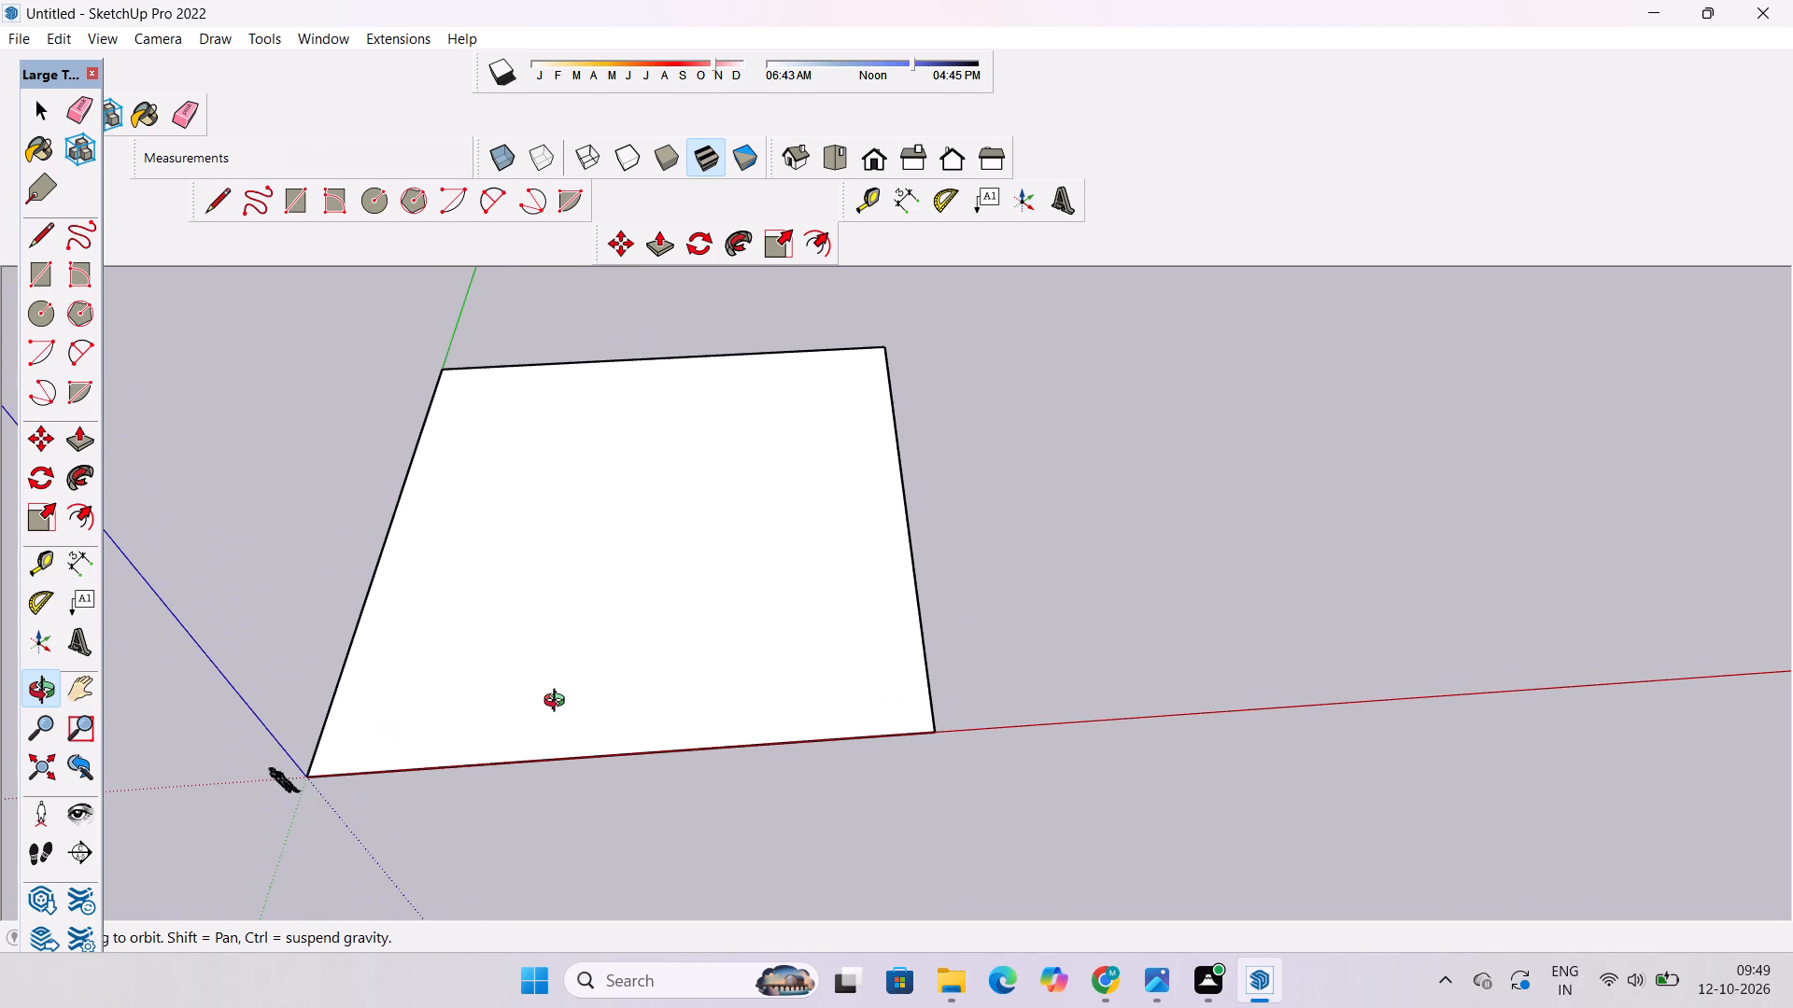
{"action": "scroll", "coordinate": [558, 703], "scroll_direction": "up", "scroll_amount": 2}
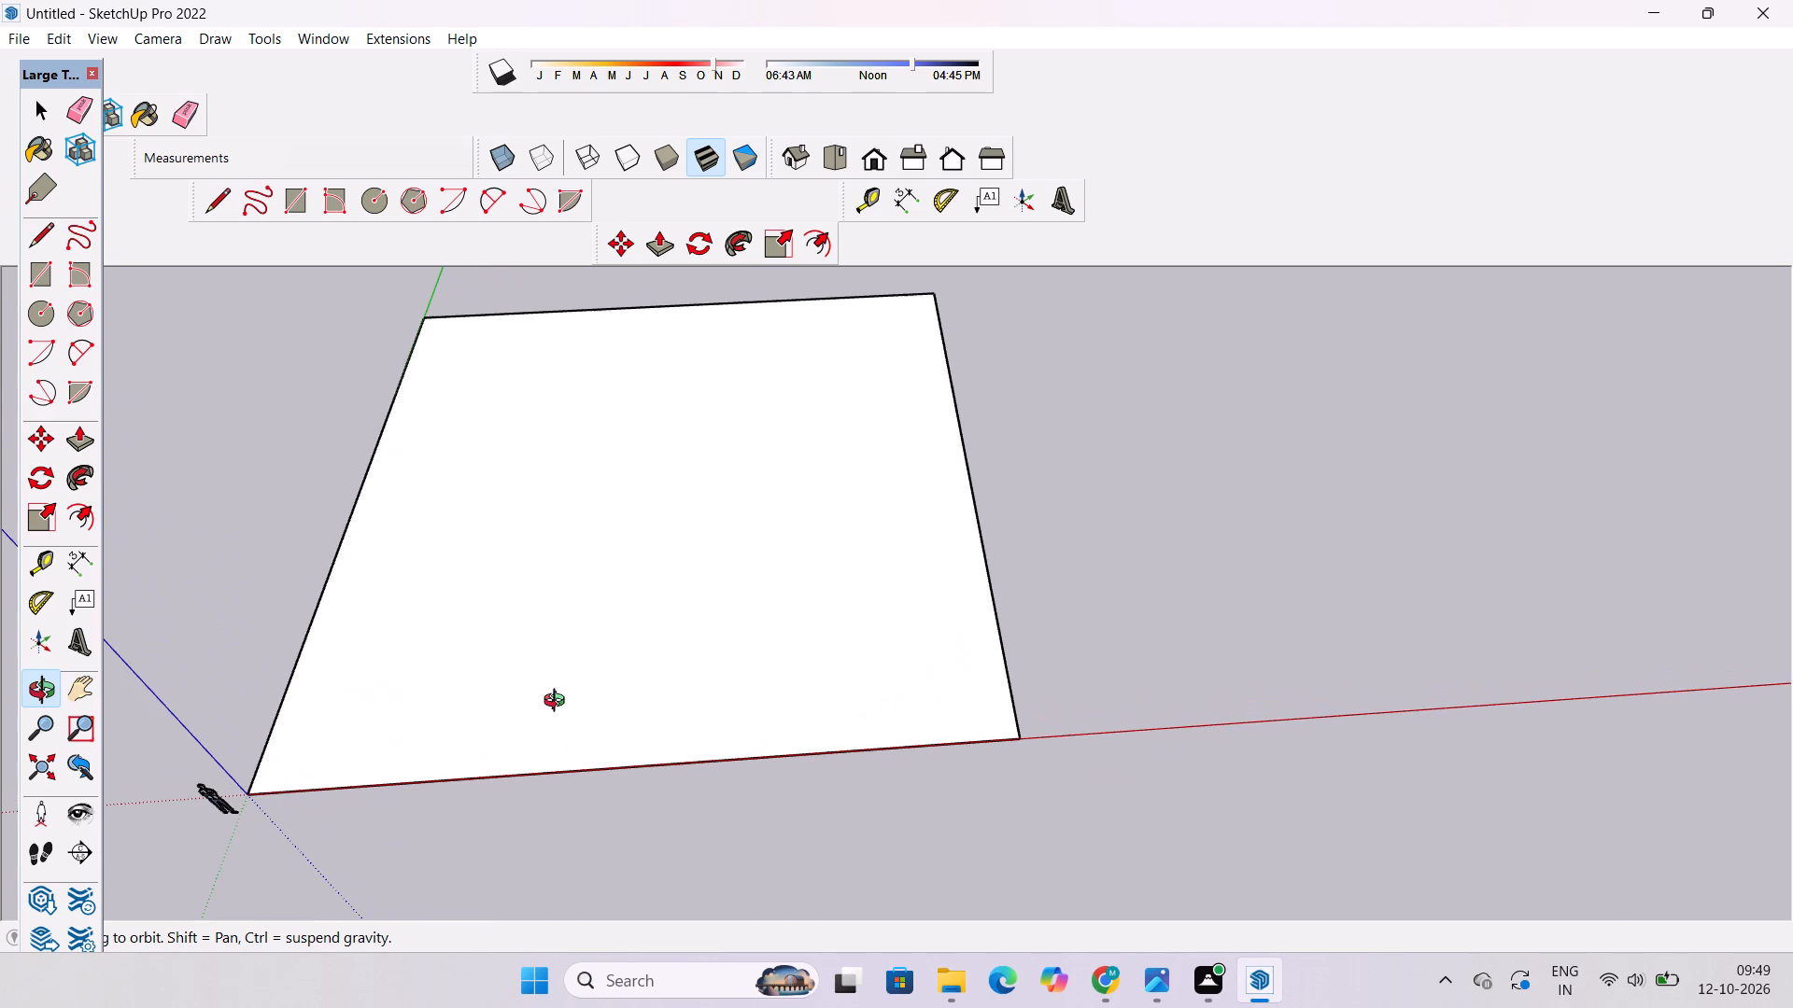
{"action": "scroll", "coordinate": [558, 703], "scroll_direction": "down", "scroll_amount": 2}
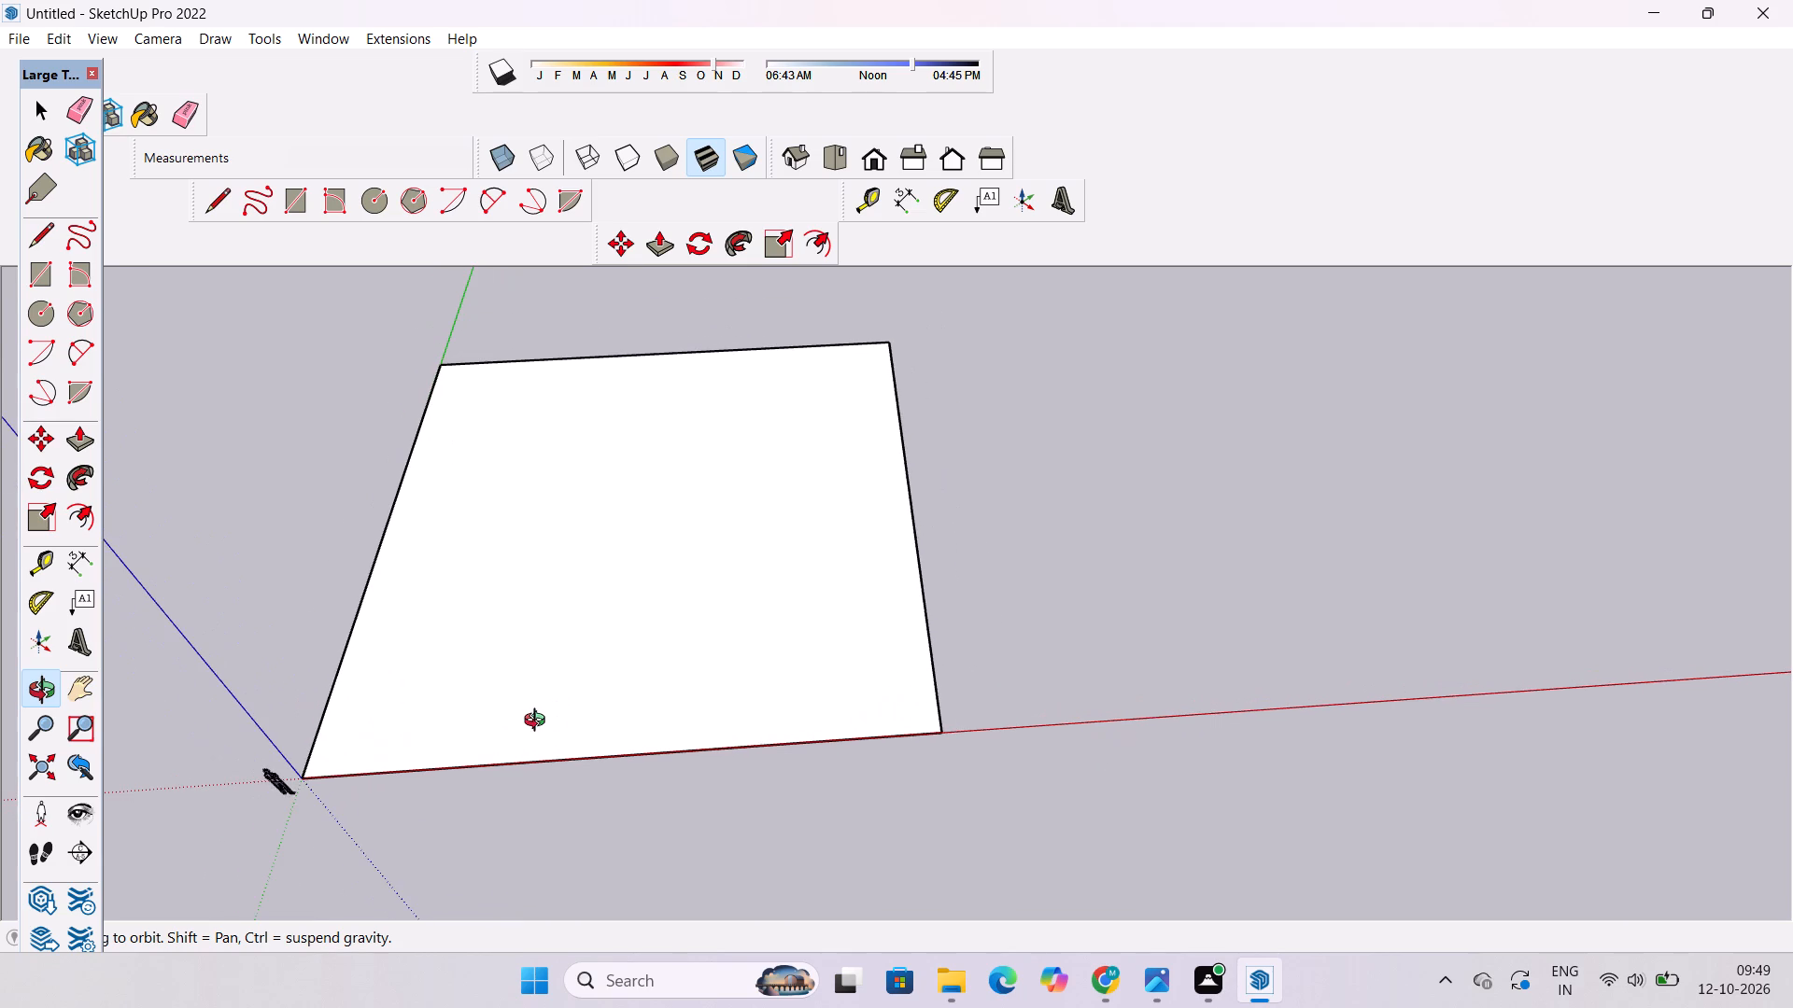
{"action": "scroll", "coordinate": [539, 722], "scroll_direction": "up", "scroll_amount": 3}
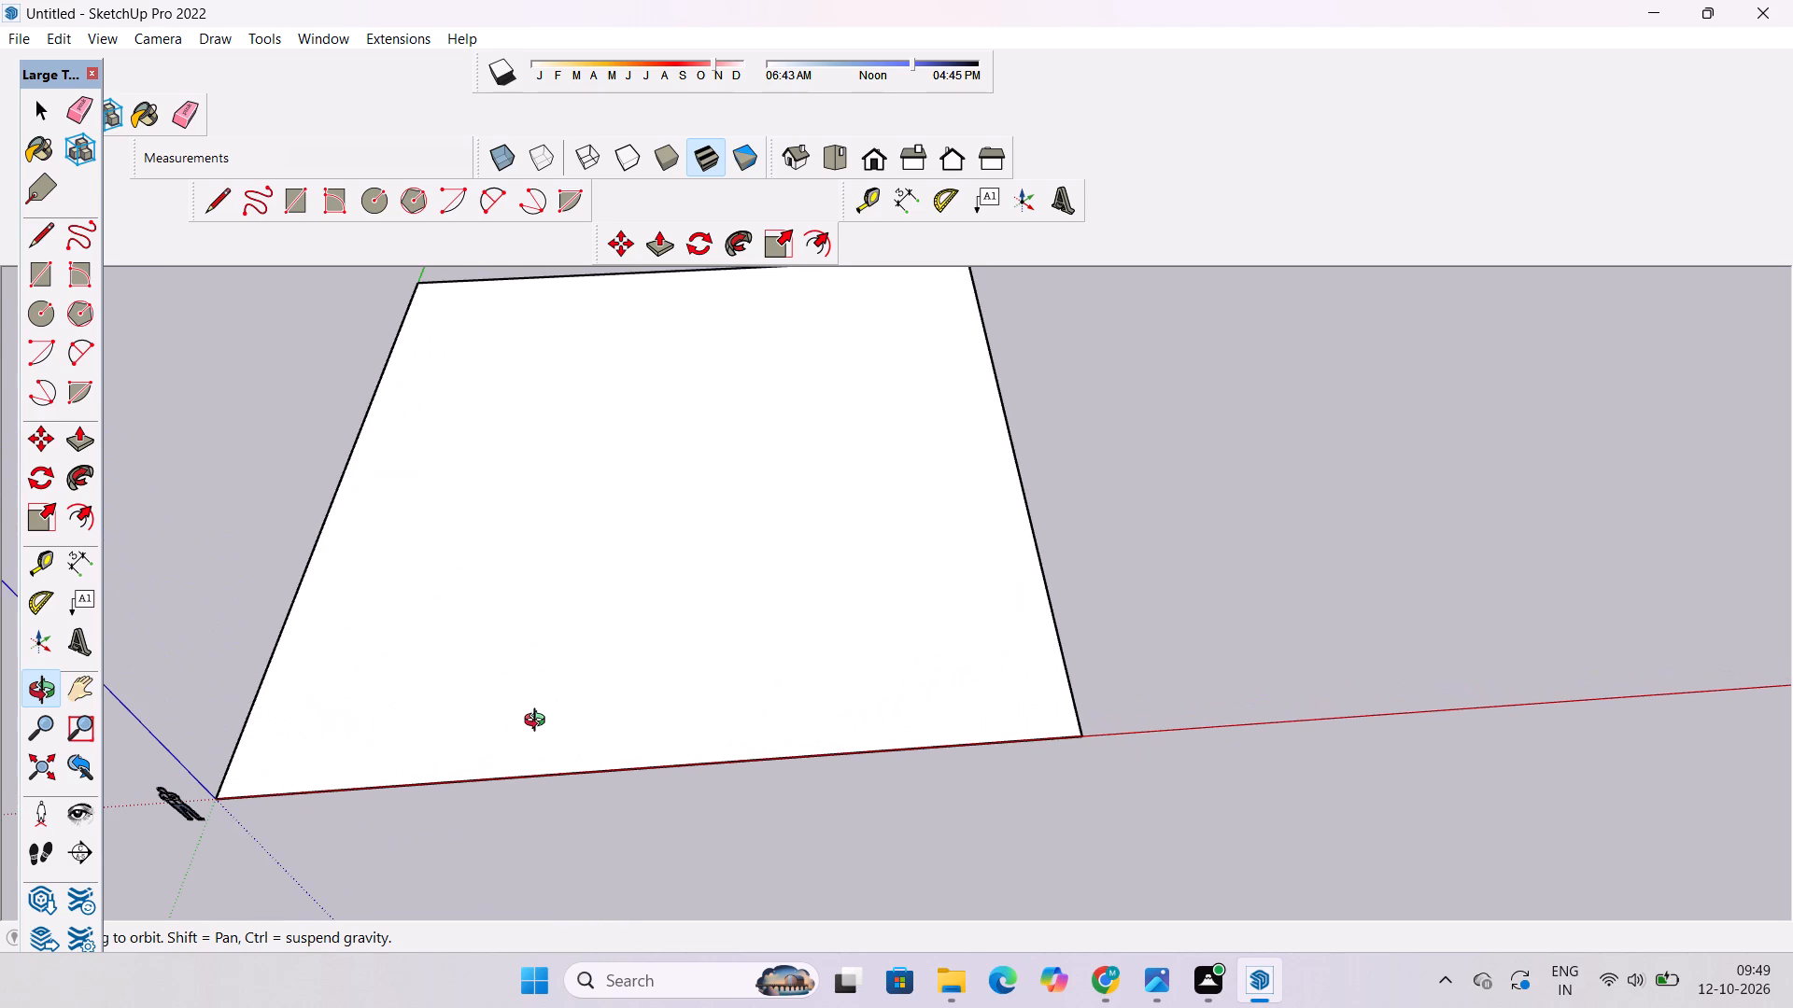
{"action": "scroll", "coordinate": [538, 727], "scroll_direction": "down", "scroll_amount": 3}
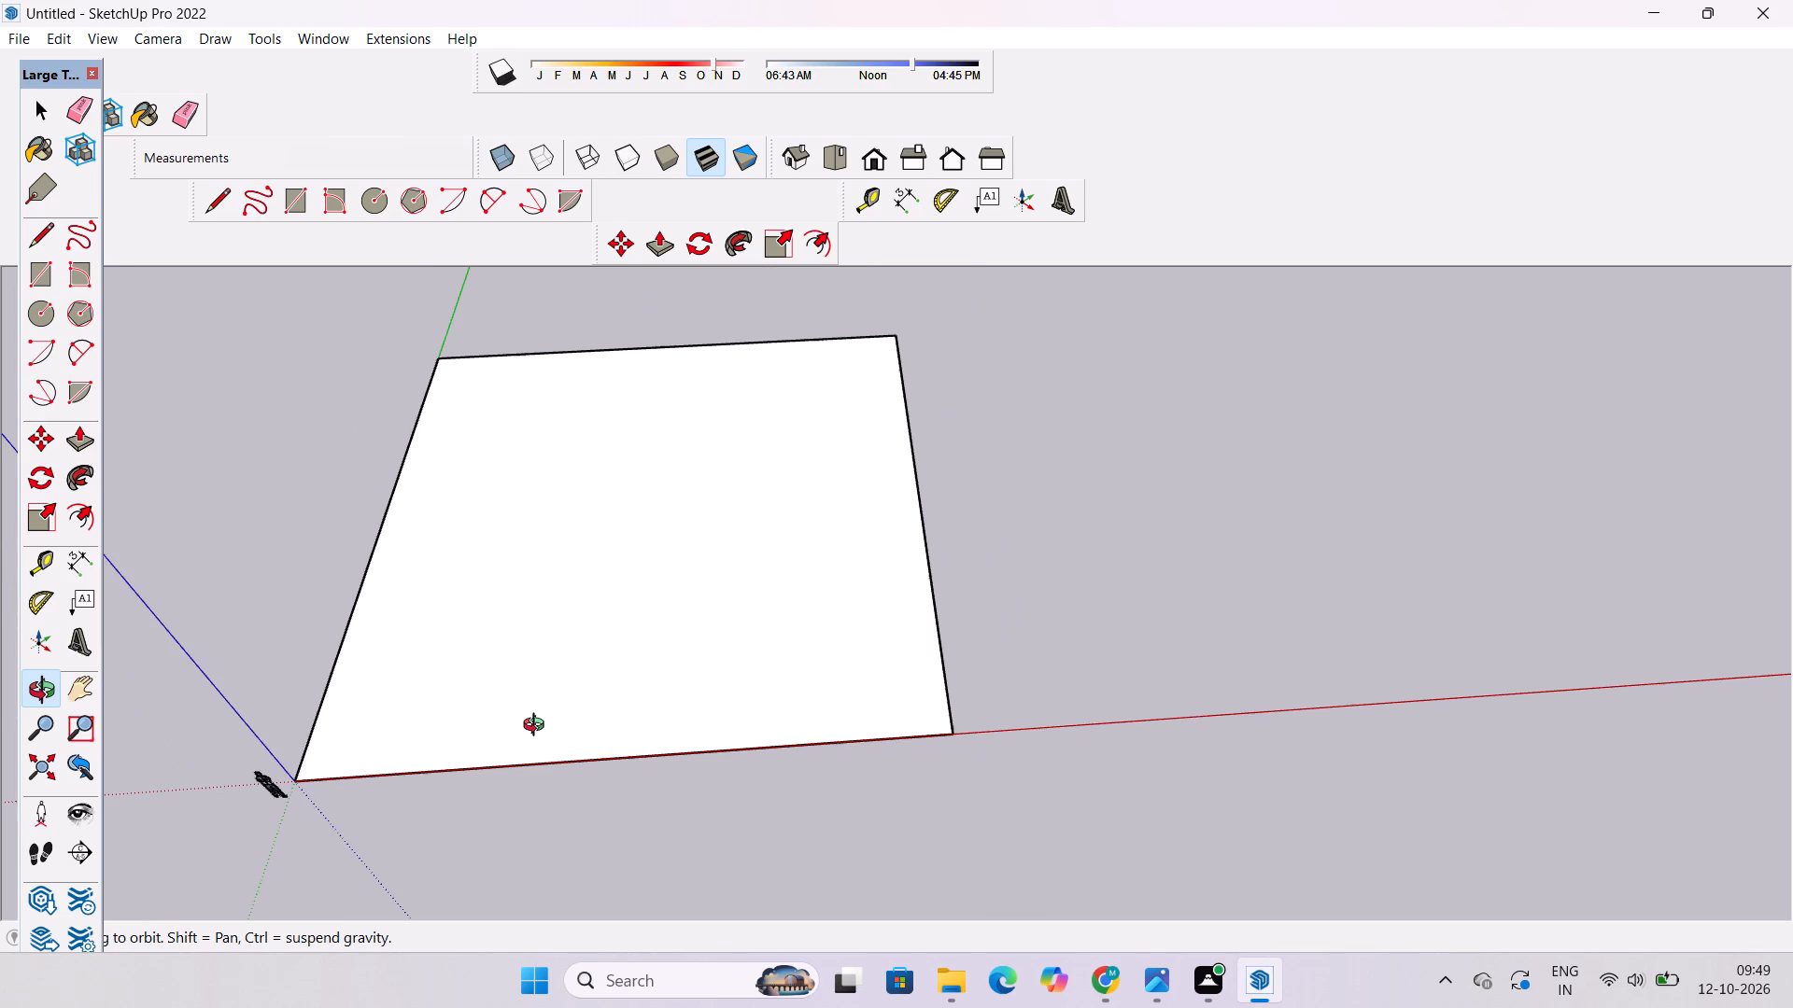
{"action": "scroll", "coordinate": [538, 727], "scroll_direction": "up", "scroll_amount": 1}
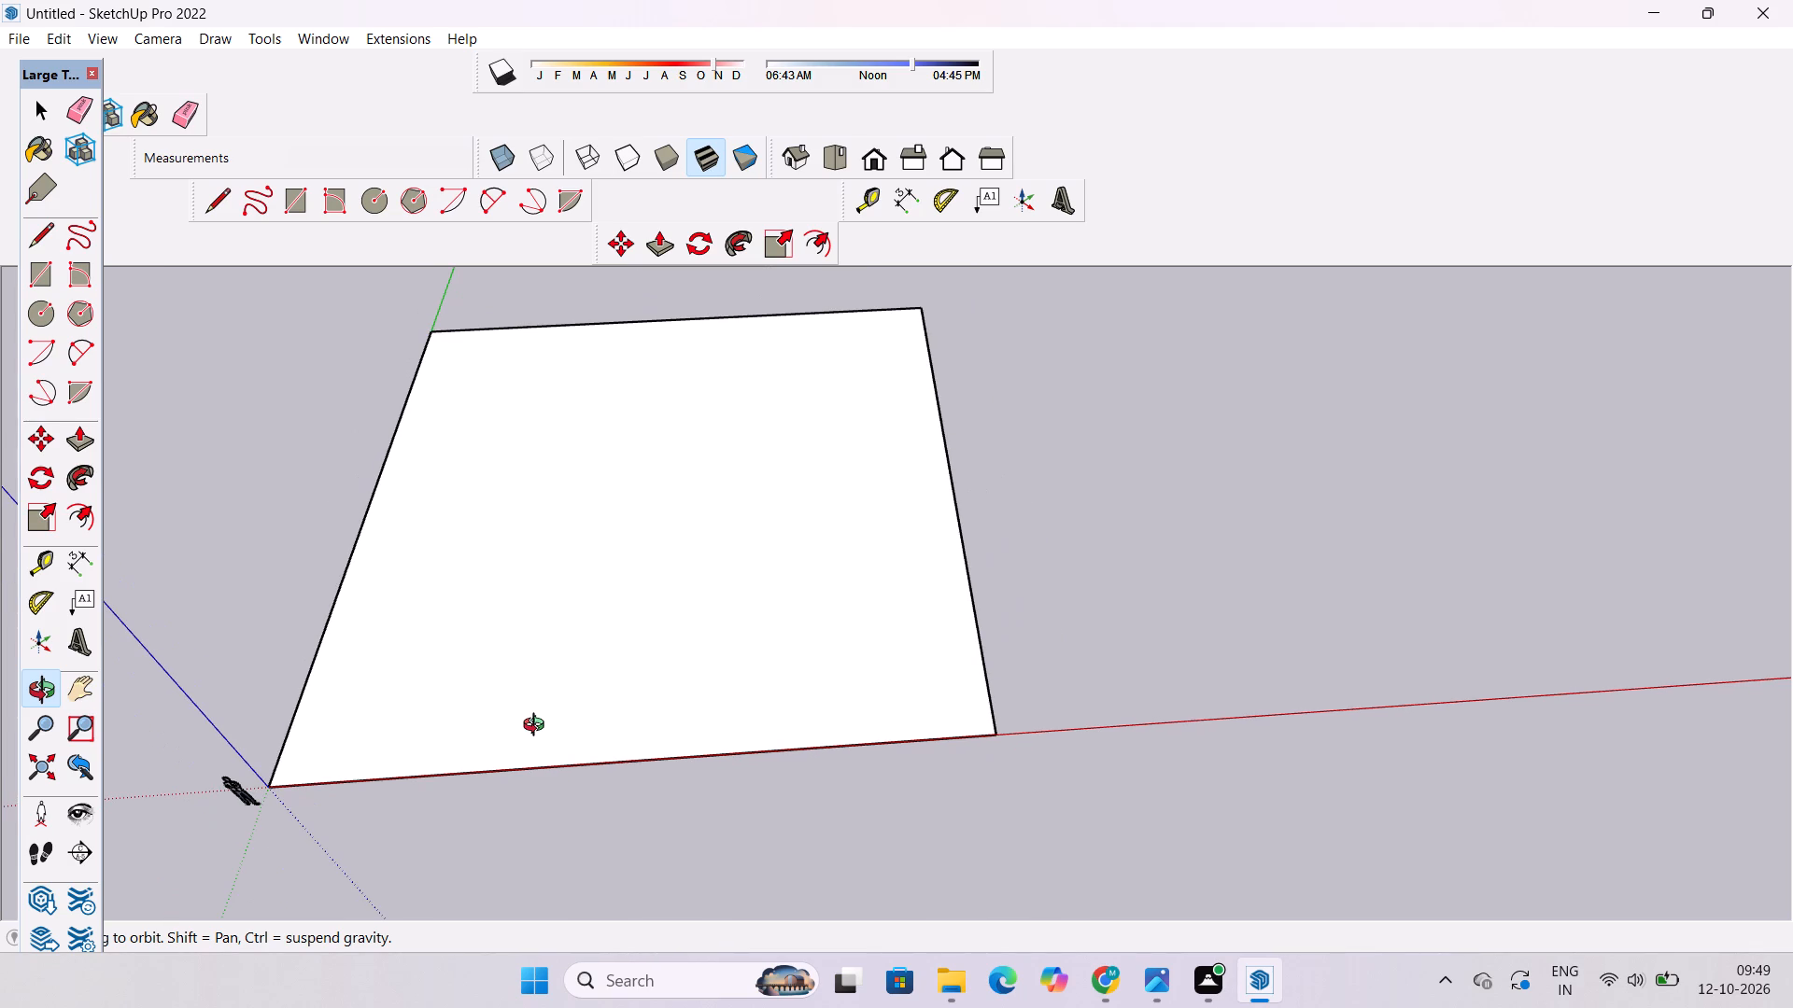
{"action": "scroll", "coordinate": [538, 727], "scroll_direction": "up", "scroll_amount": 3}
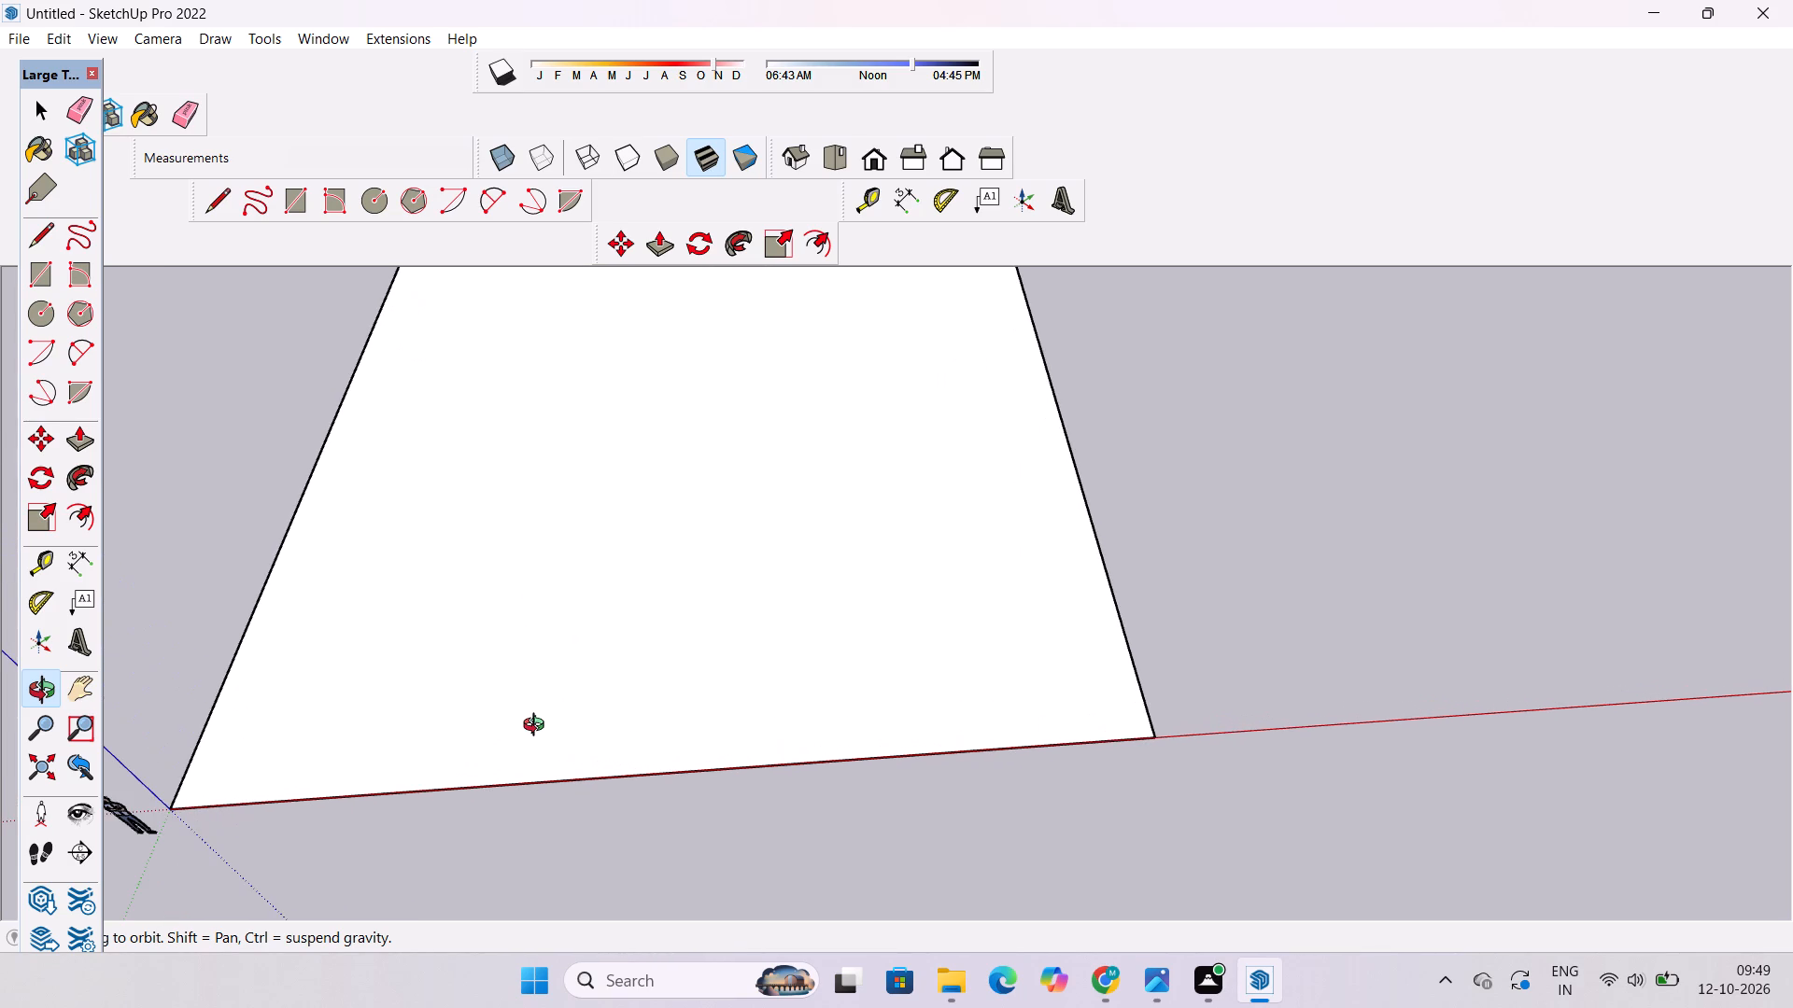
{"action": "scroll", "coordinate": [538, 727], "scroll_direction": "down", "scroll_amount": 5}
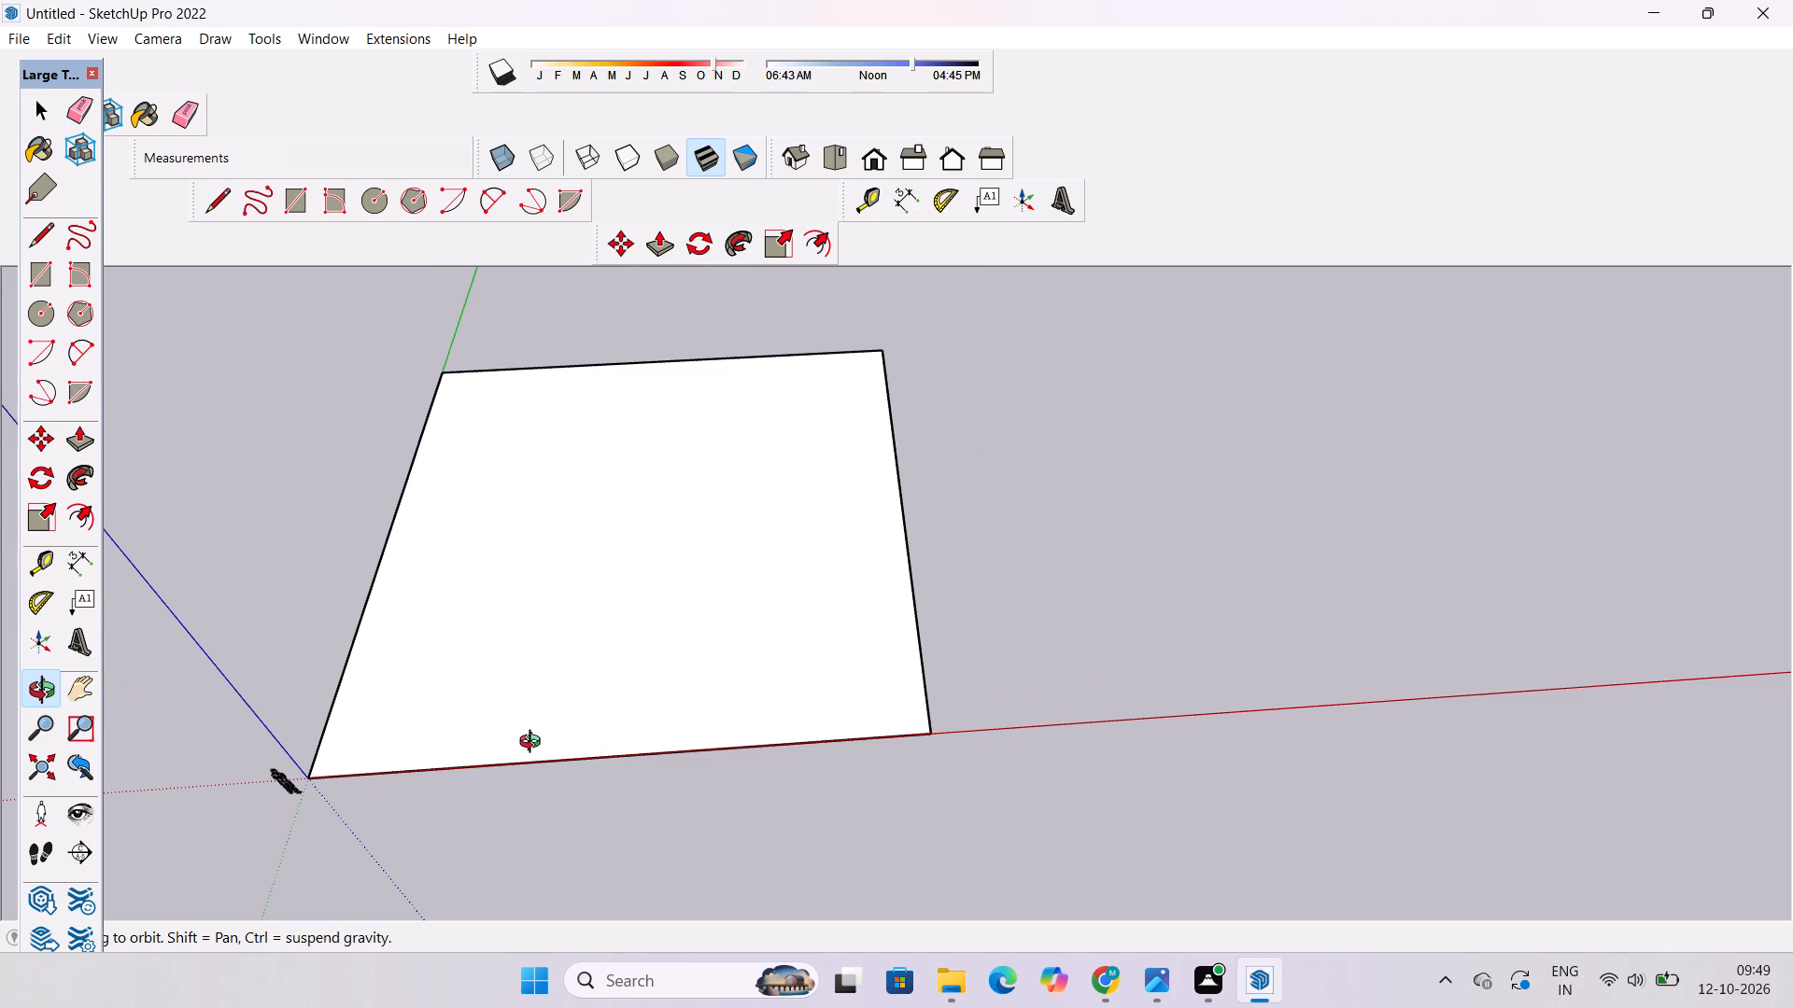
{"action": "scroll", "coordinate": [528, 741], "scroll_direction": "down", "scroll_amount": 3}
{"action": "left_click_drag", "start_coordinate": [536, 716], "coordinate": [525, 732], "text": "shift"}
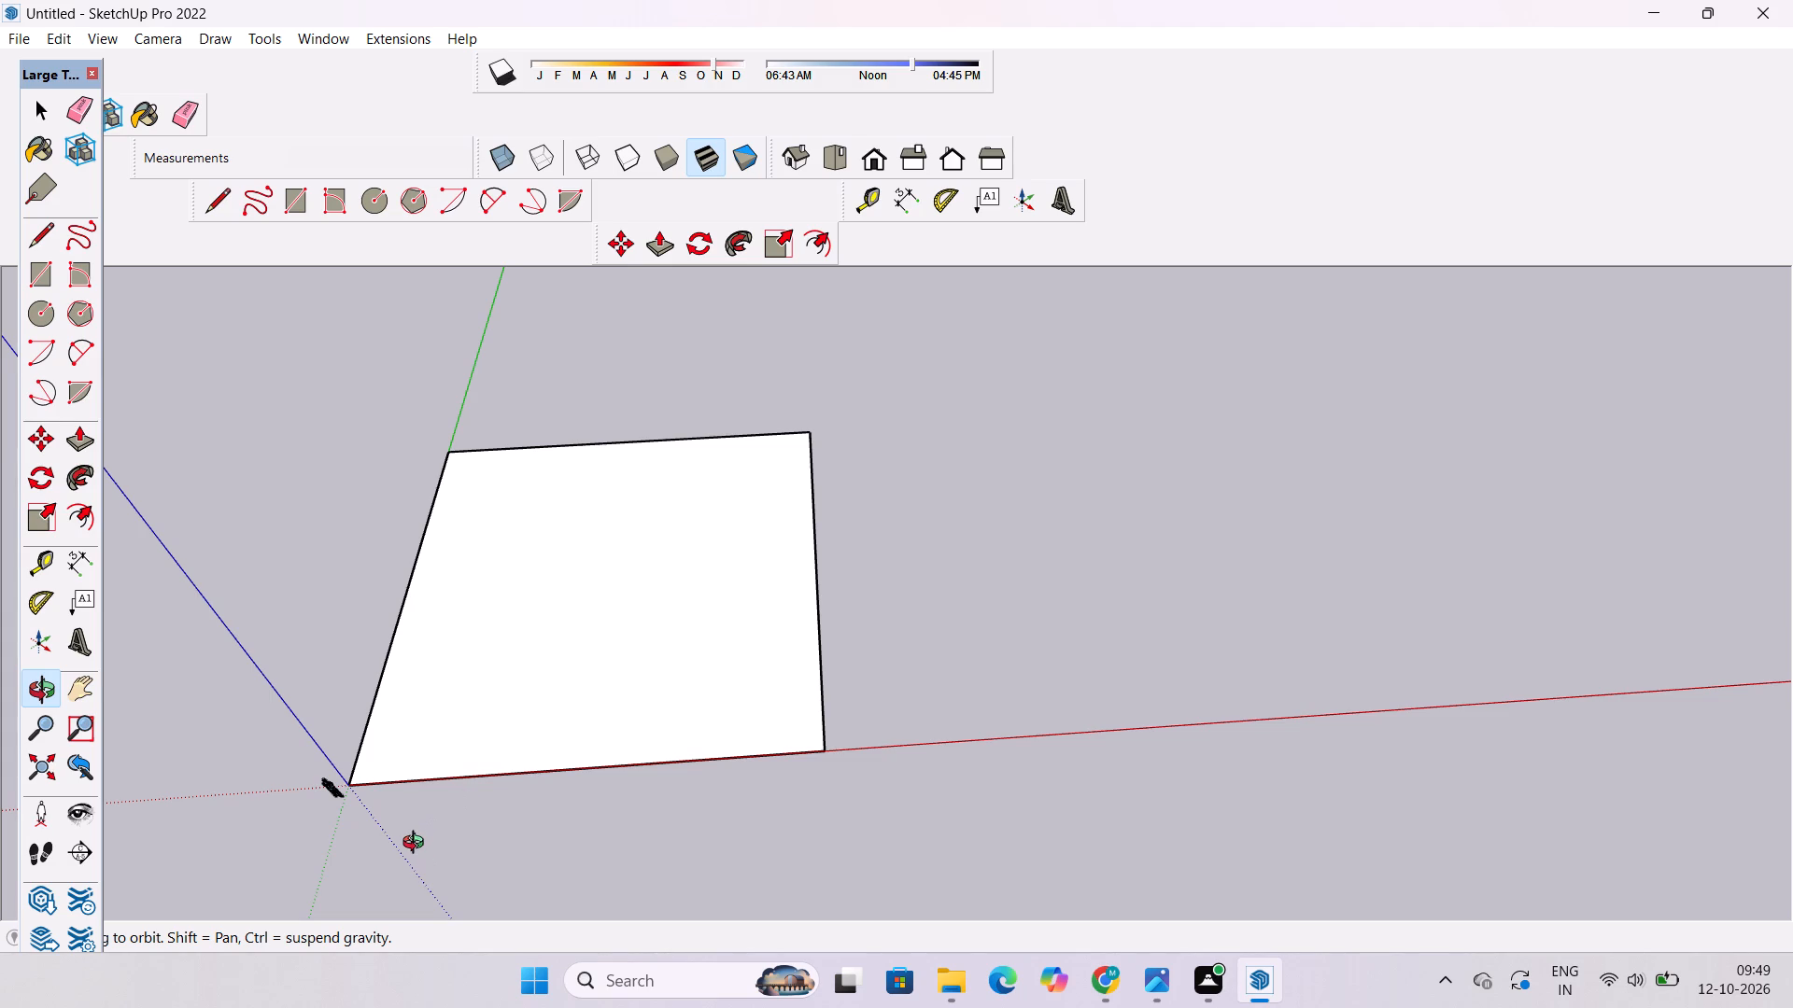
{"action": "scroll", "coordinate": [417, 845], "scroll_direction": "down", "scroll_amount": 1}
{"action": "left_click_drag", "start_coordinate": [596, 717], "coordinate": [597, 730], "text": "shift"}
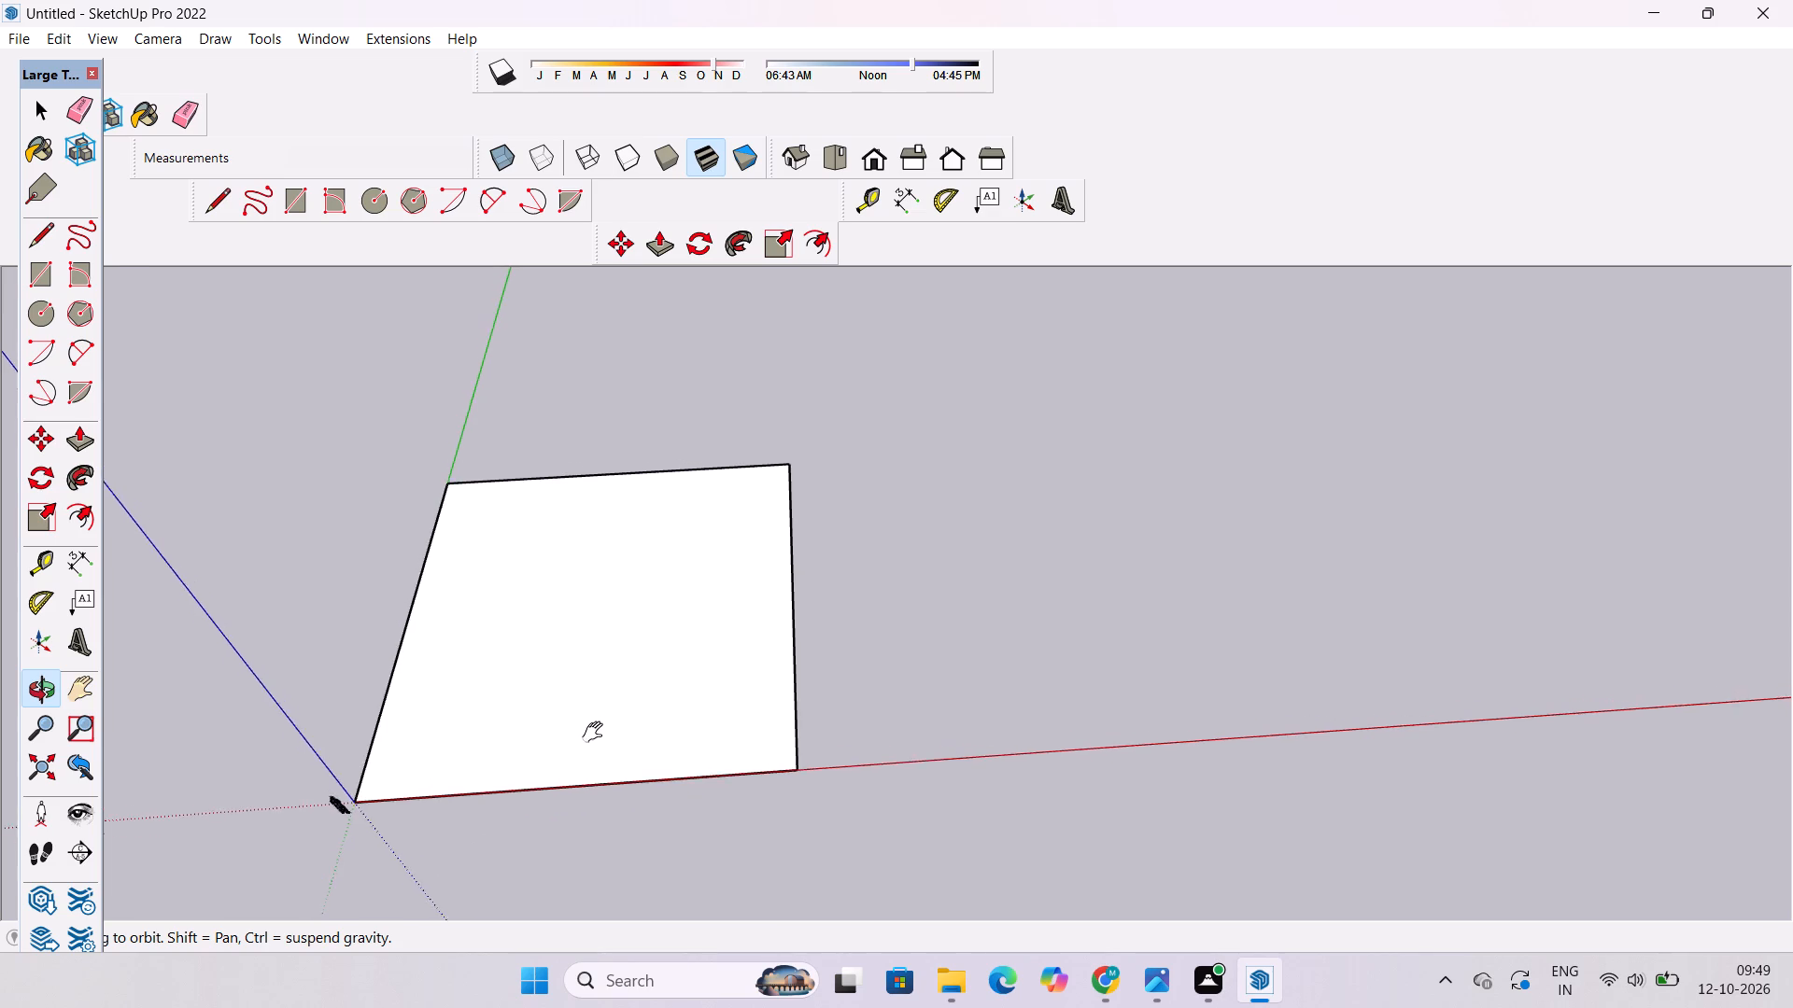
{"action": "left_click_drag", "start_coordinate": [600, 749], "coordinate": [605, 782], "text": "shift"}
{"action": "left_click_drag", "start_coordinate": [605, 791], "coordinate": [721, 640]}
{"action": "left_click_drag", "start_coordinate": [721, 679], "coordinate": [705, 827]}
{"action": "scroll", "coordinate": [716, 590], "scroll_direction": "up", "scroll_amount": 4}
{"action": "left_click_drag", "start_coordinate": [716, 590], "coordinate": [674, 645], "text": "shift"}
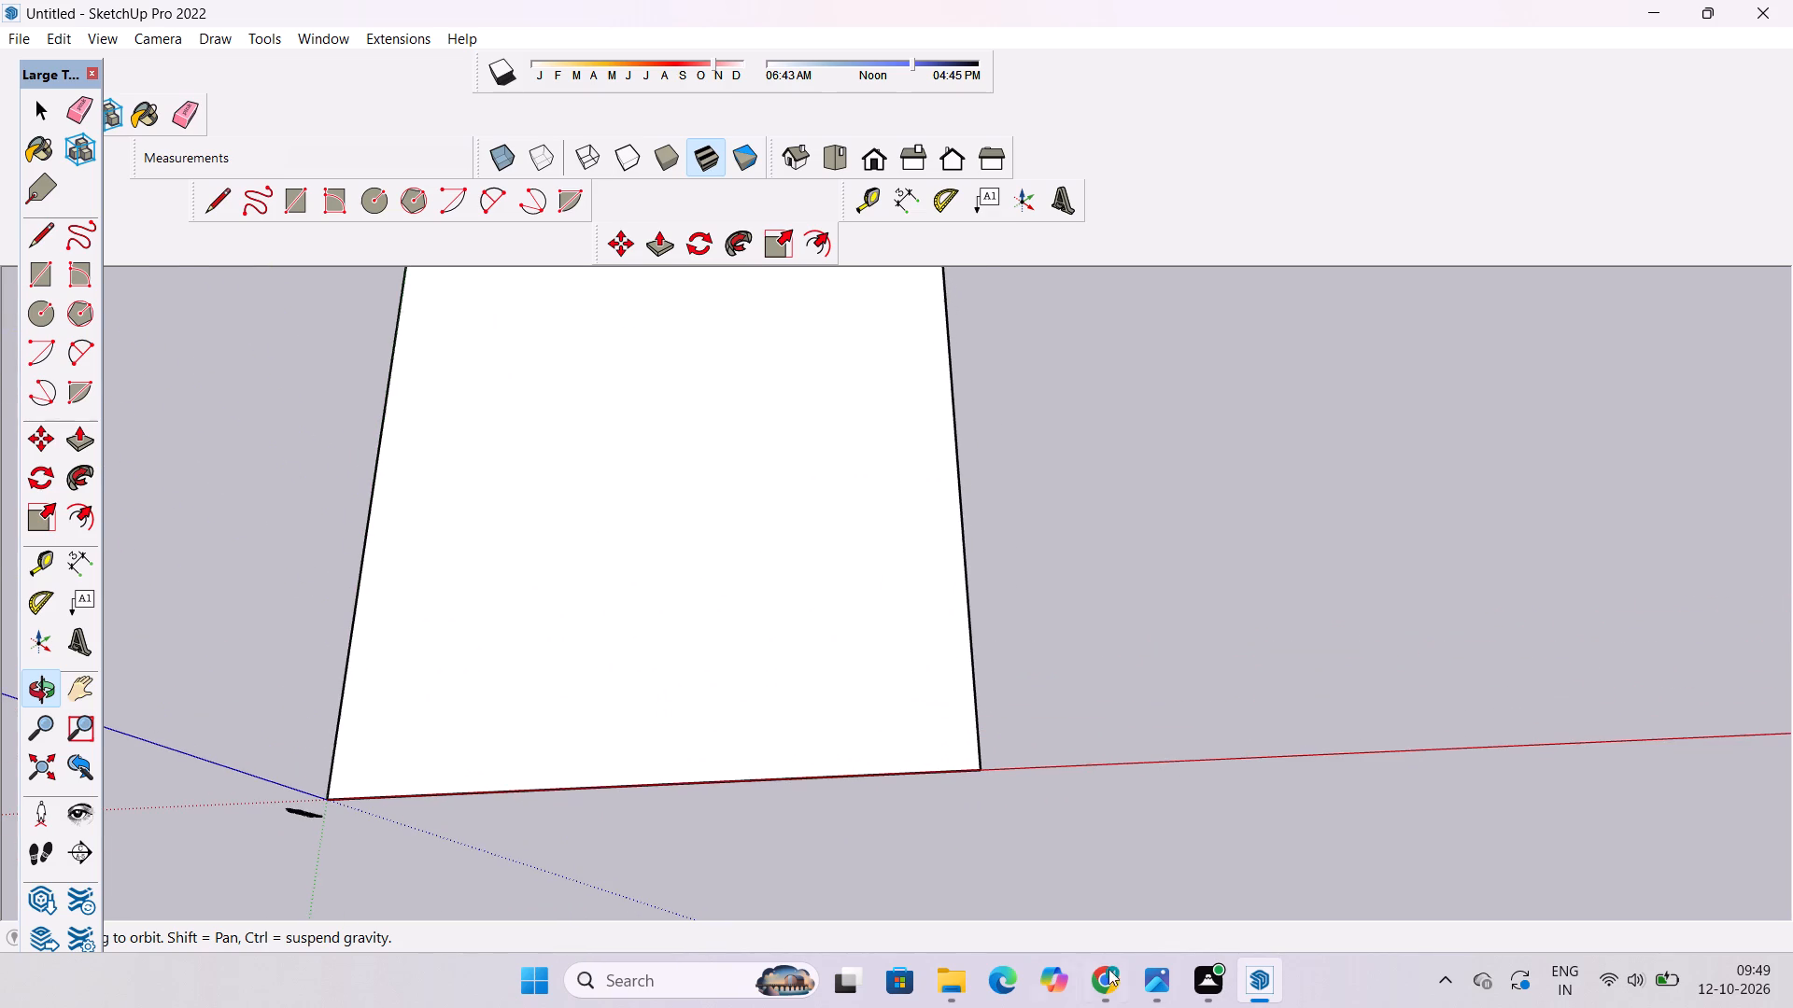
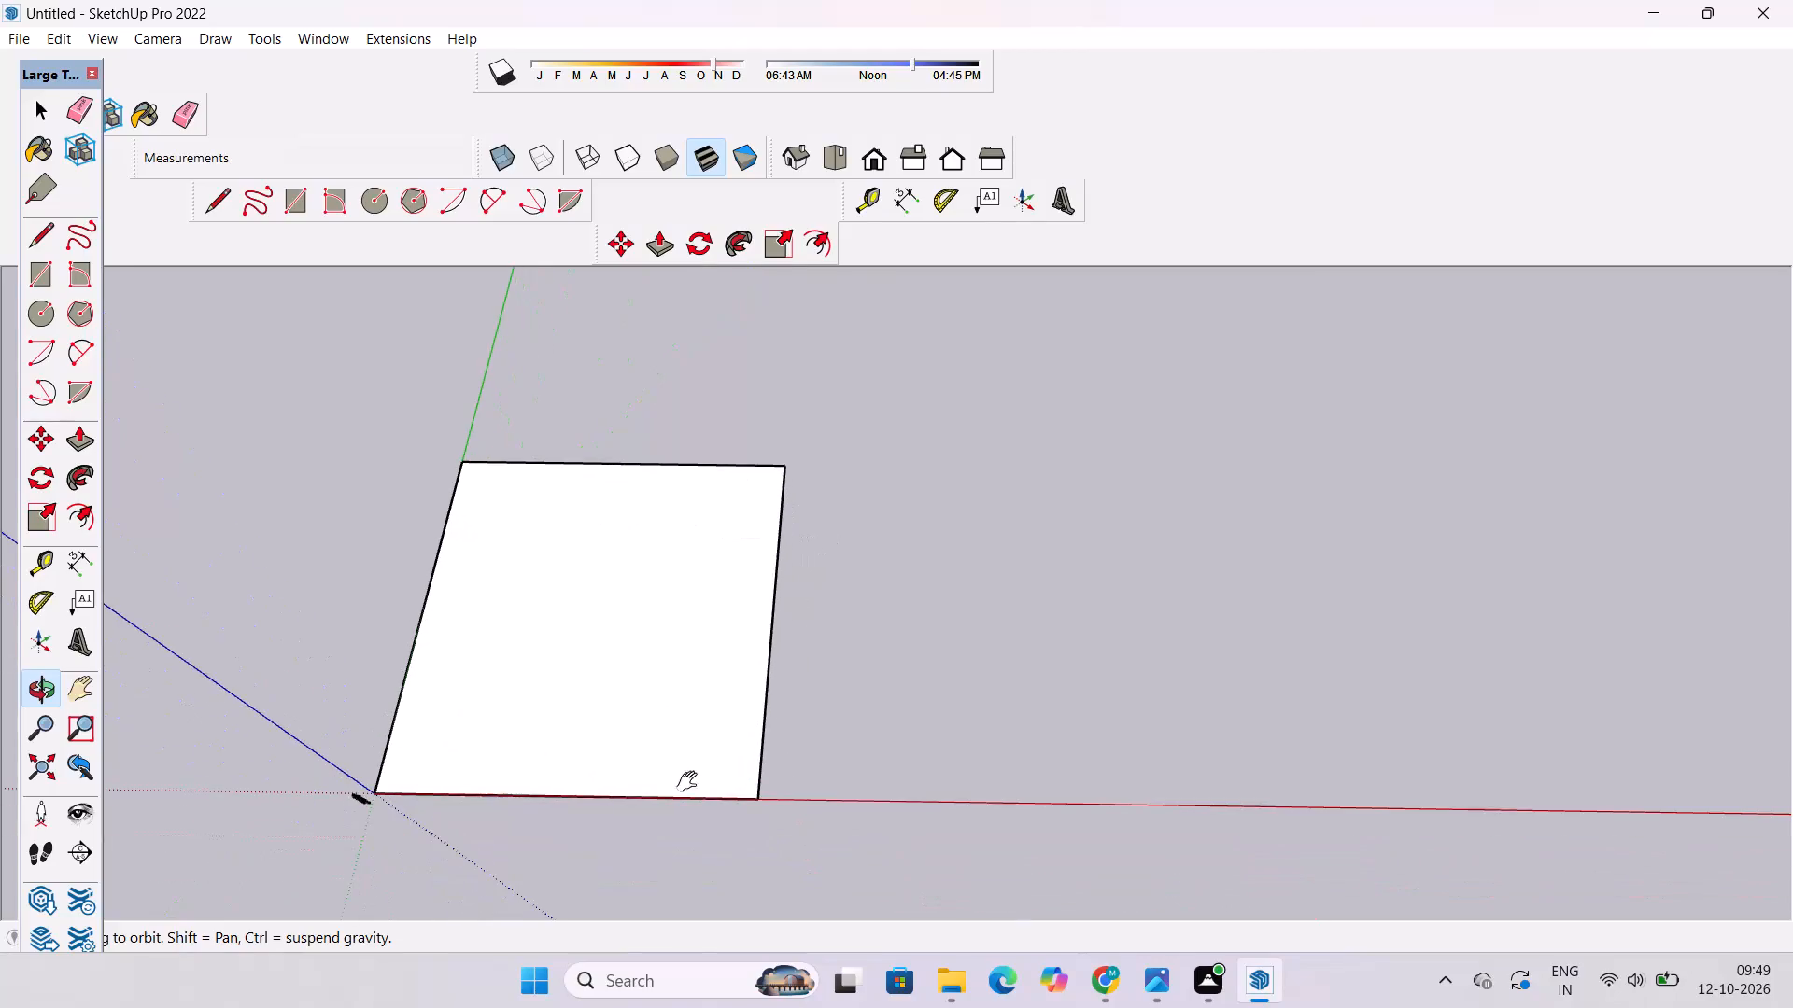
Move the face's edge opposite the green axis 40' outward along the red axis.
{"action": "scroll", "coordinate": [582, 791], "scroll_direction": "up", "scroll_amount": 5, "text": "shift"}
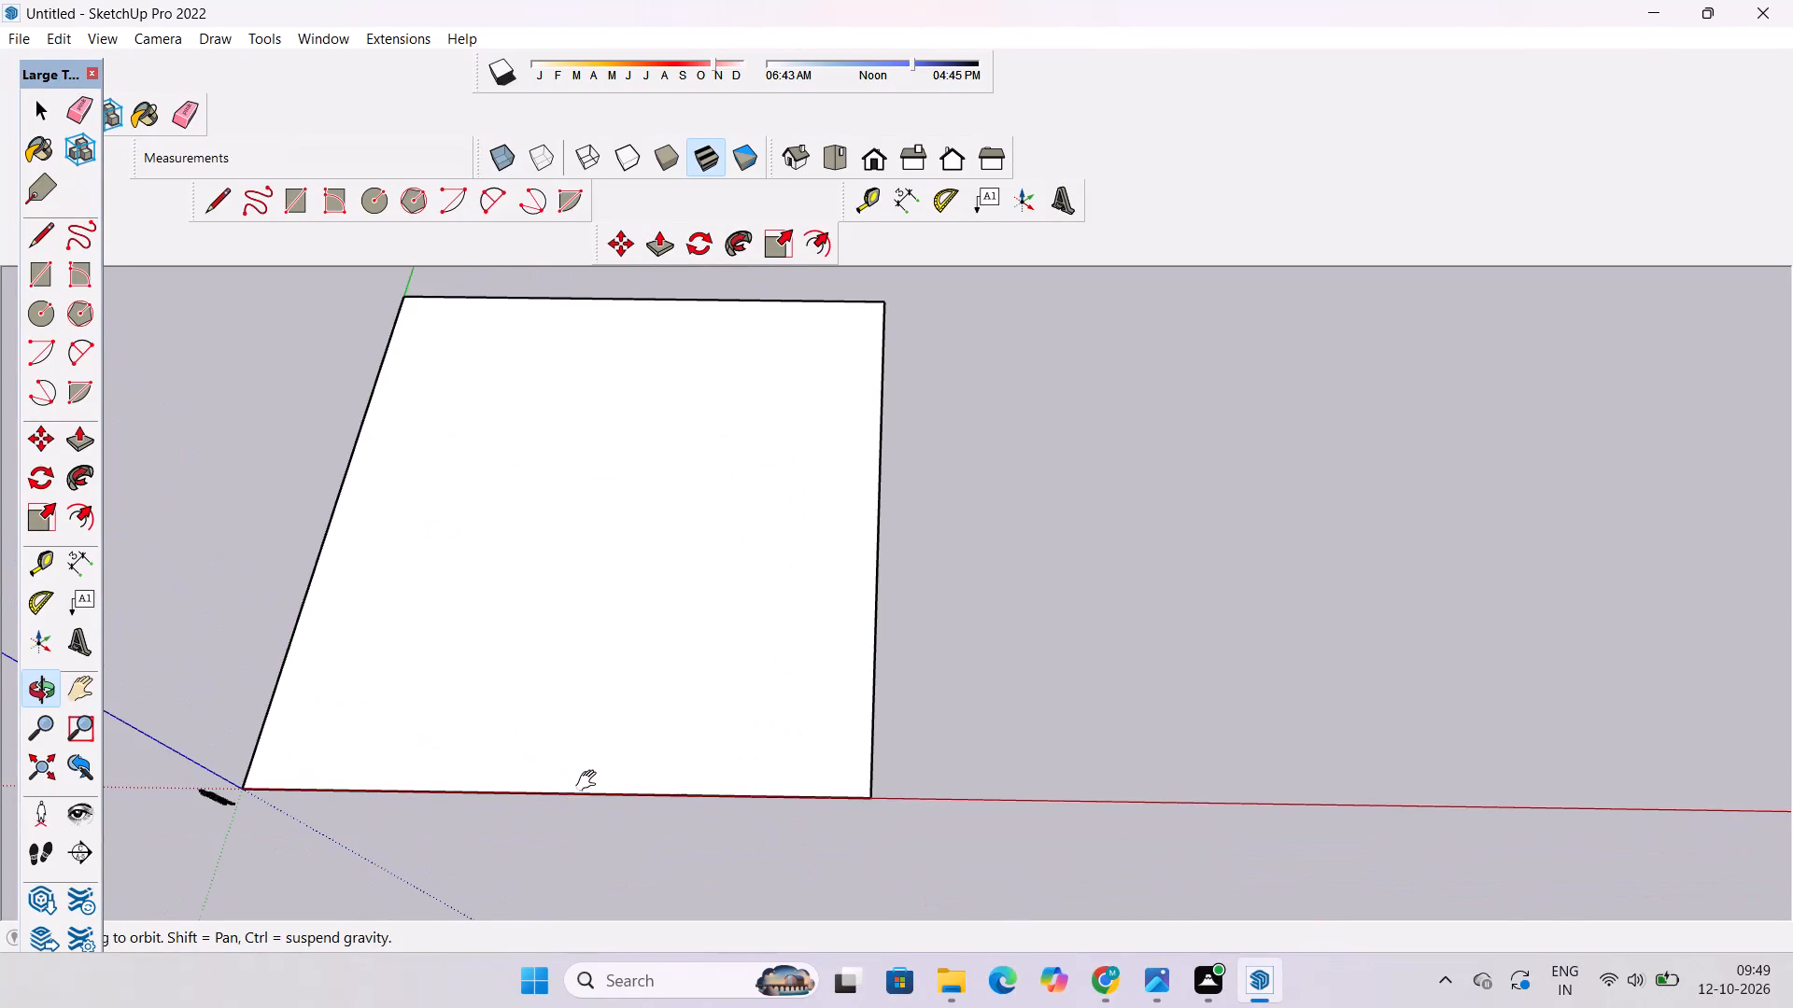
{"action": "left_click_drag", "start_coordinate": [590, 778], "coordinate": [456, 737], "text": "shift"}
{"action": "scroll", "coordinate": [454, 737], "scroll_direction": "down", "scroll_amount": 6, "text": "shift"}
{"action": "left_click_drag", "start_coordinate": [493, 719], "coordinate": [434, 740], "text": "shift"}
{"action": "key", "text": "space"}
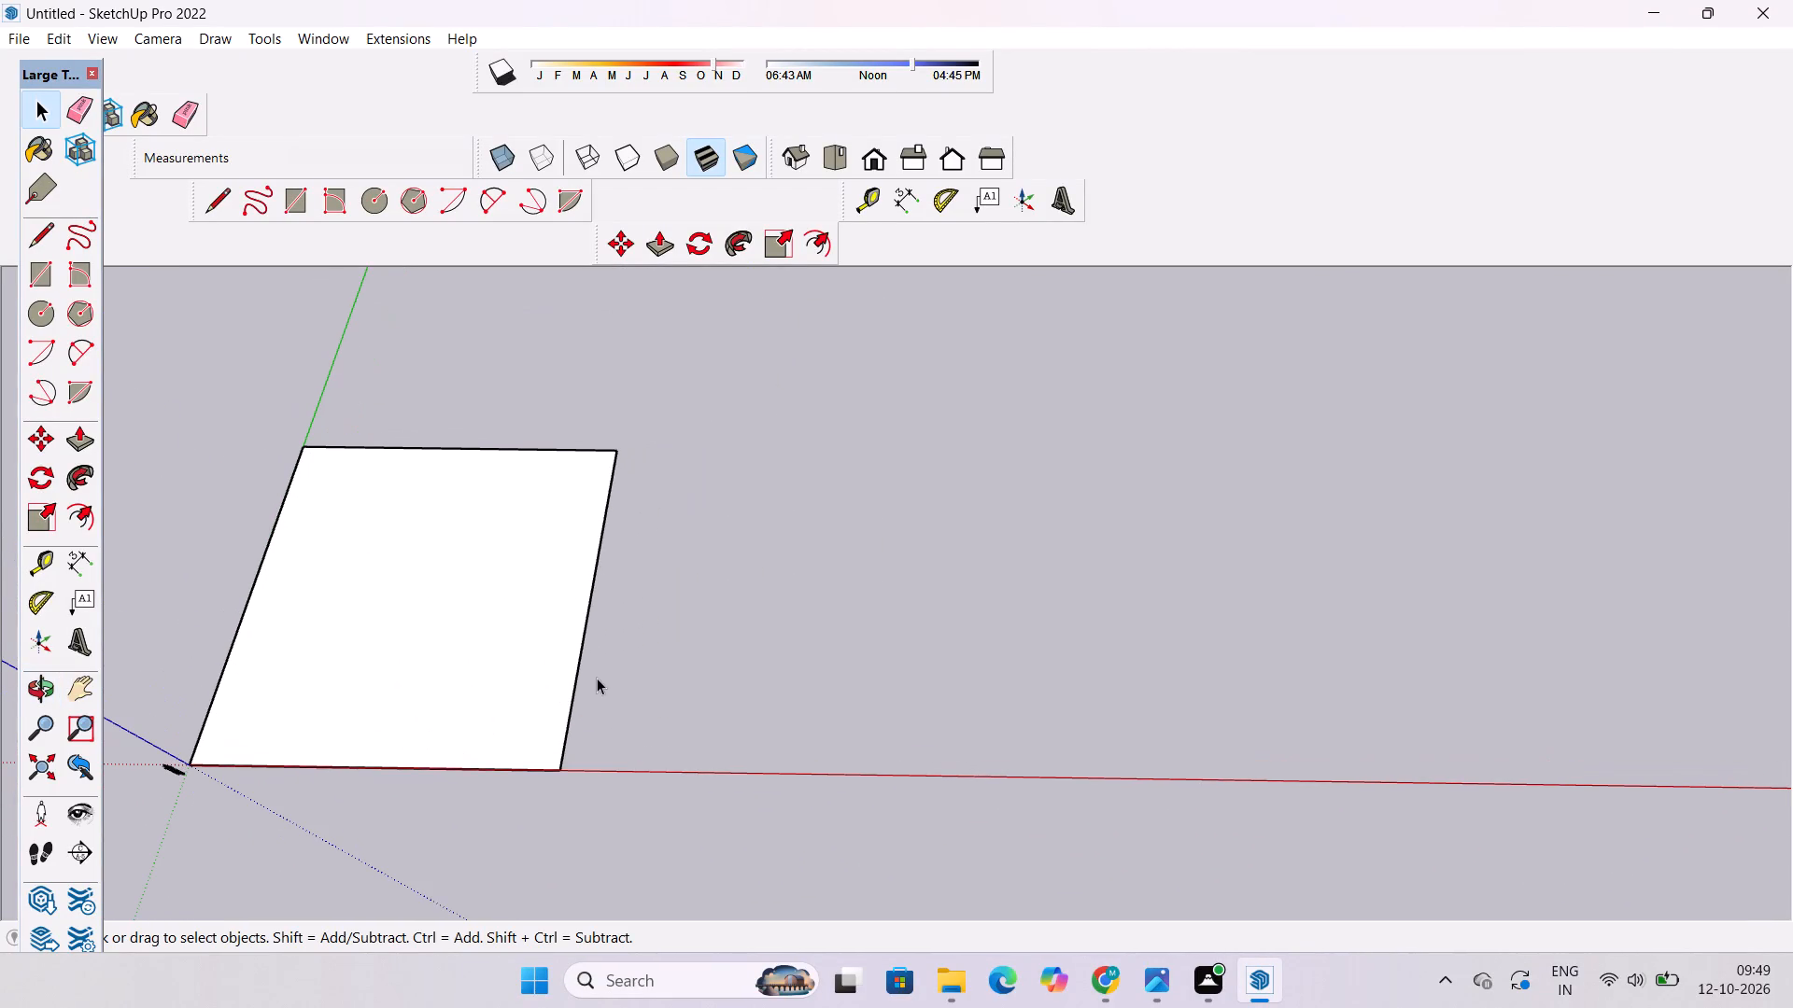
{"action": "left_click", "coordinate": [596, 584]}
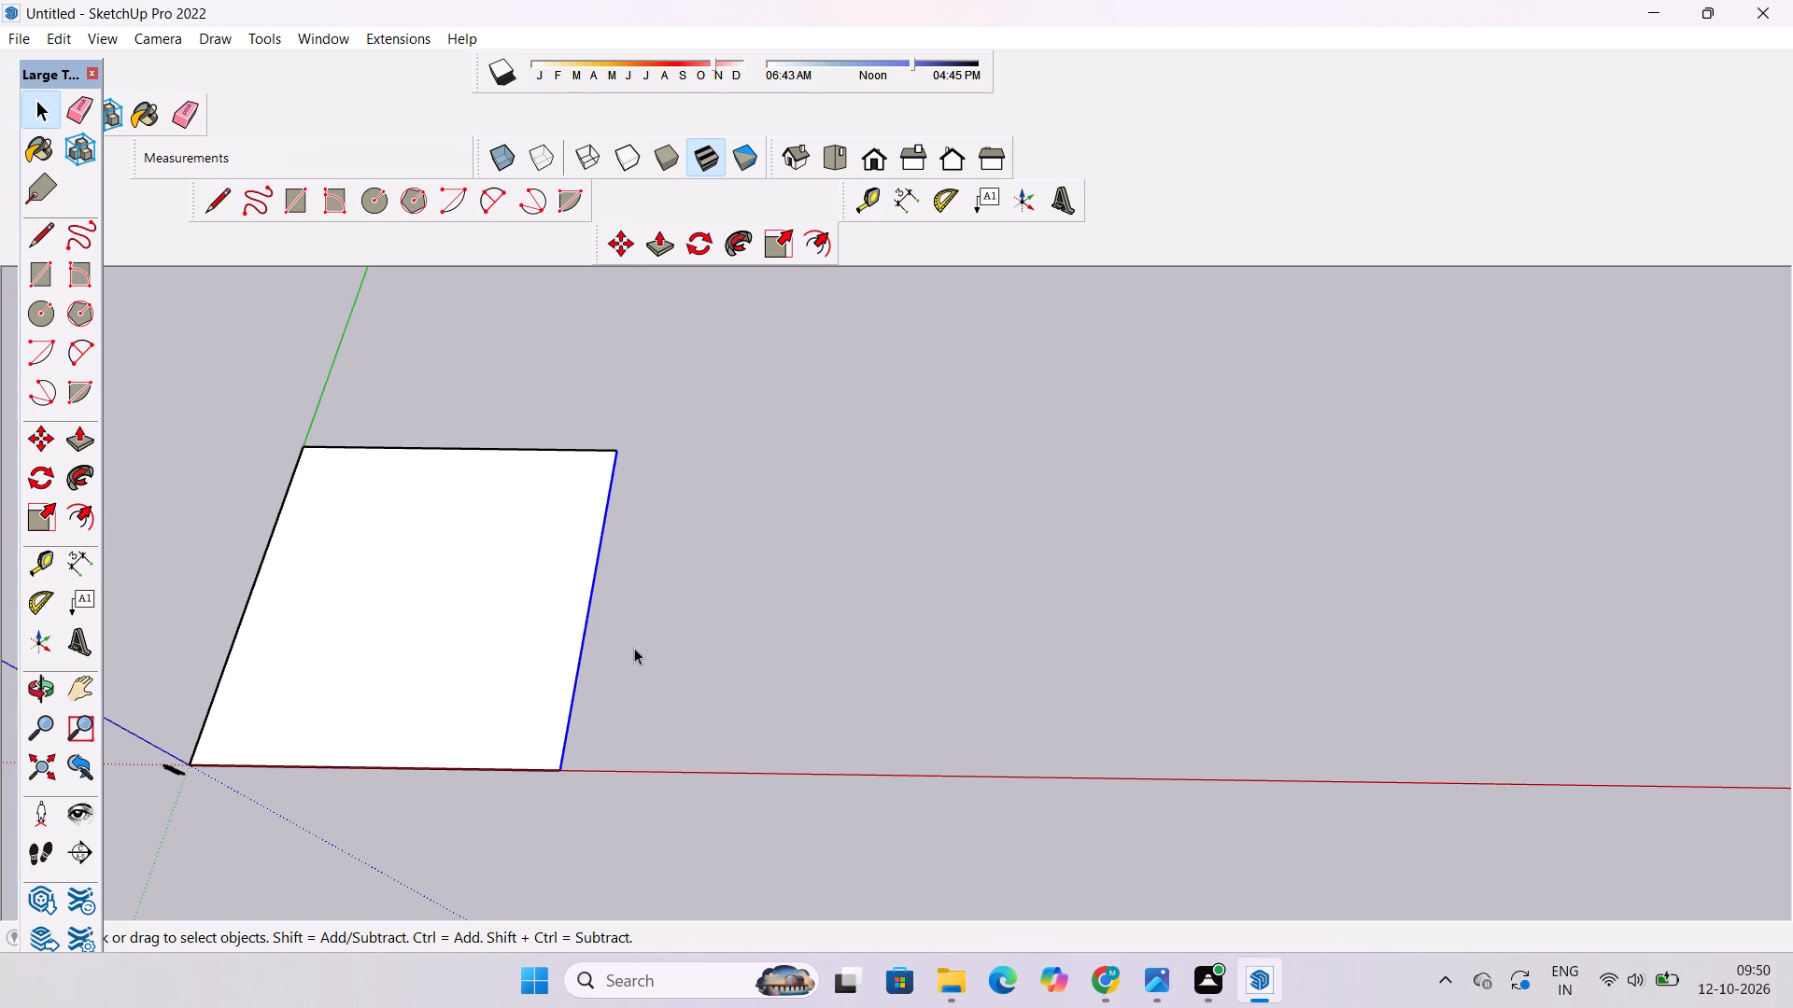
{"action": "key", "text": "m"}
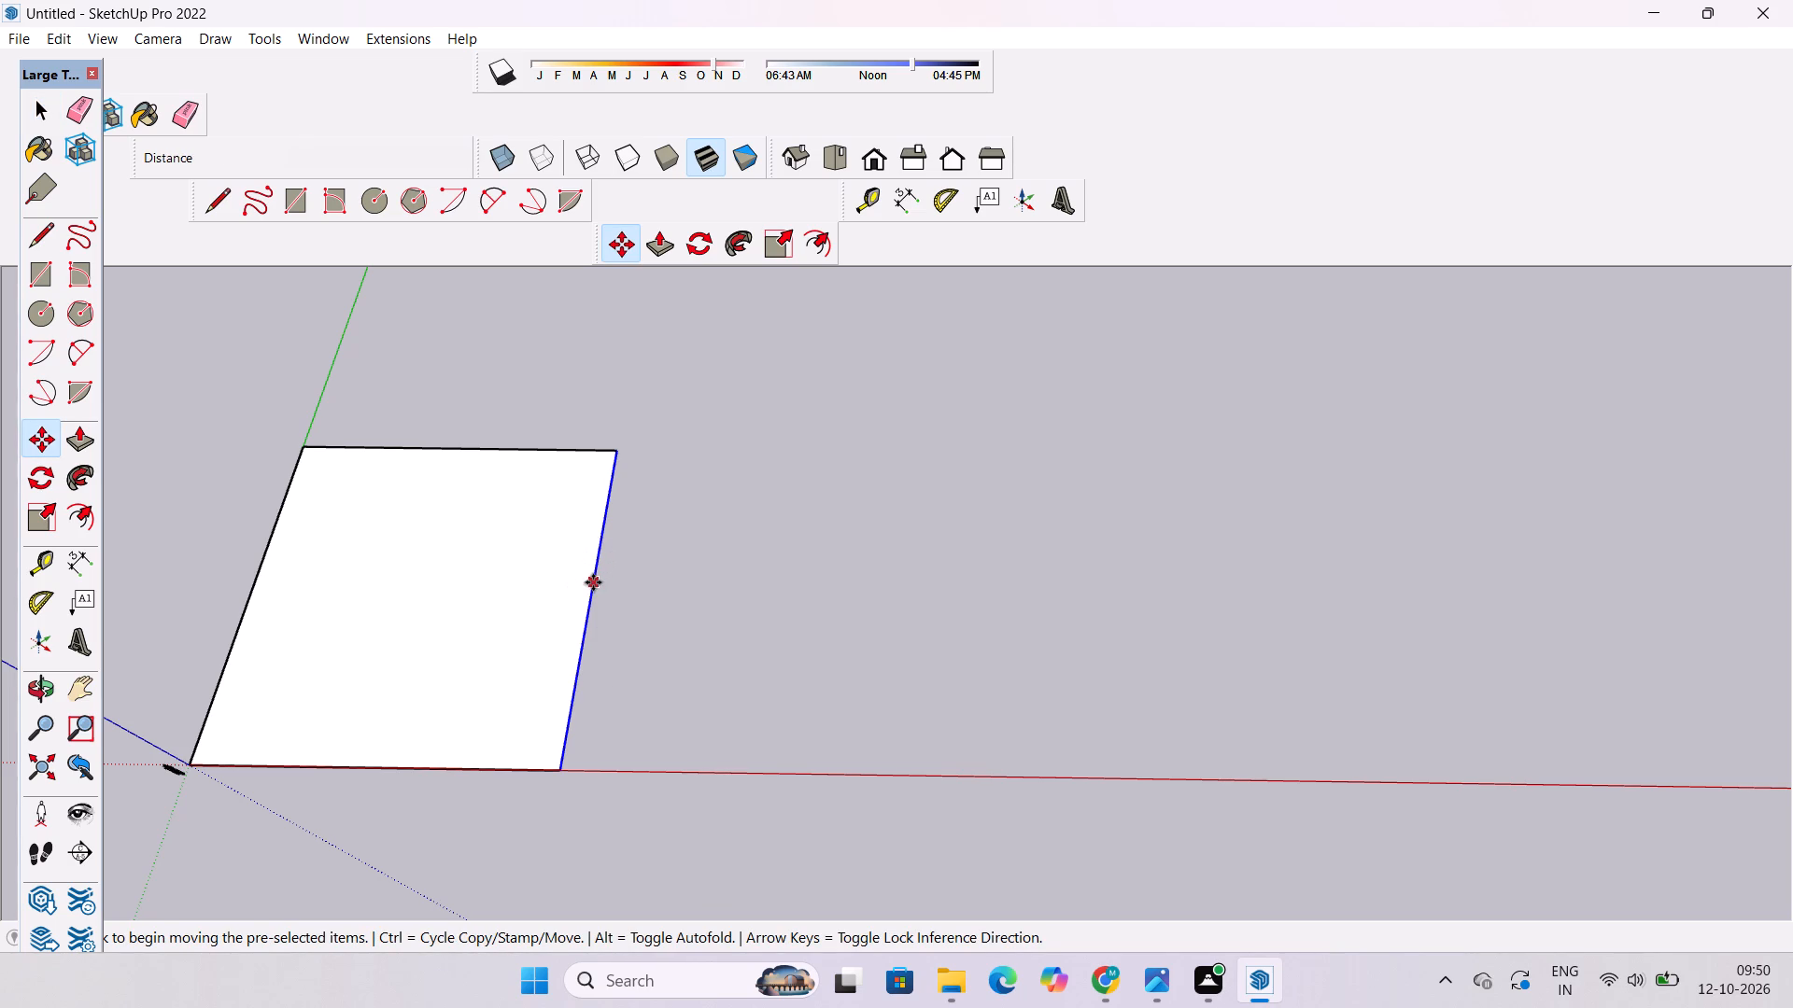
{"action": "scroll", "coordinate": [593, 582], "scroll_direction": "up", "scroll_amount": 5}
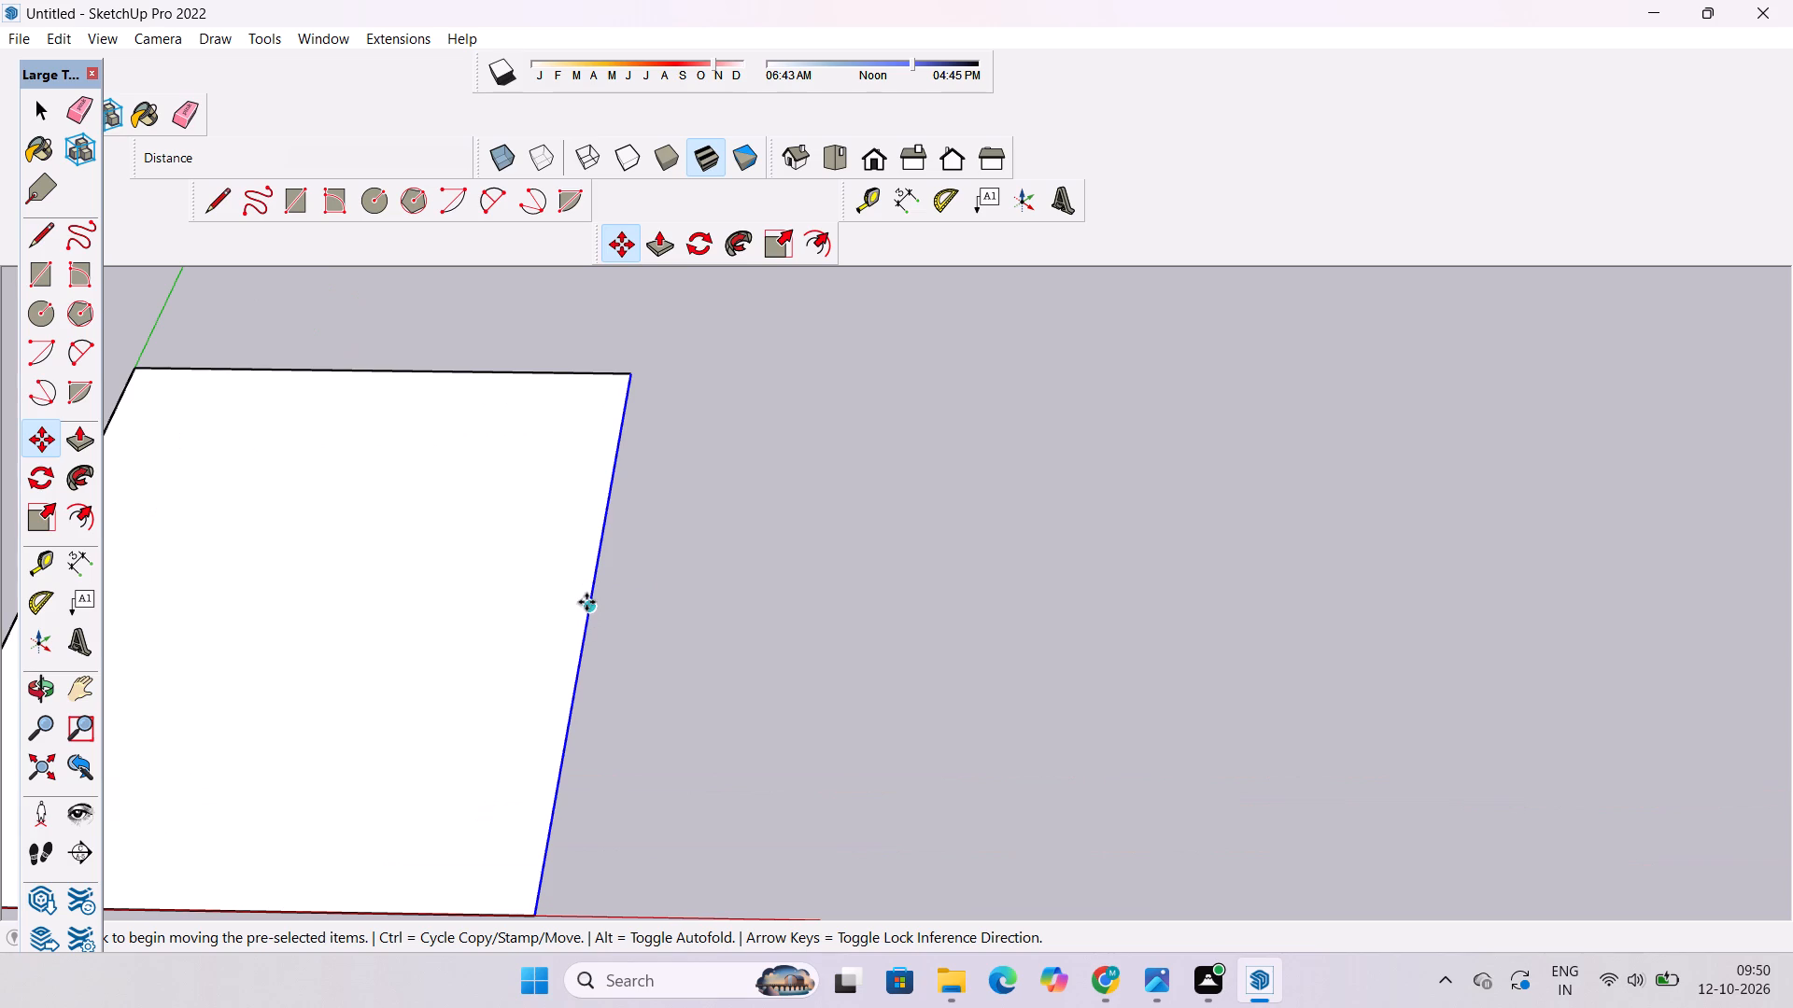
{"action": "scroll", "coordinate": [644, 560], "scroll_direction": "down", "scroll_amount": 5}
{"action": "scroll", "coordinate": [632, 567], "scroll_direction": "up", "scroll_amount": 4}
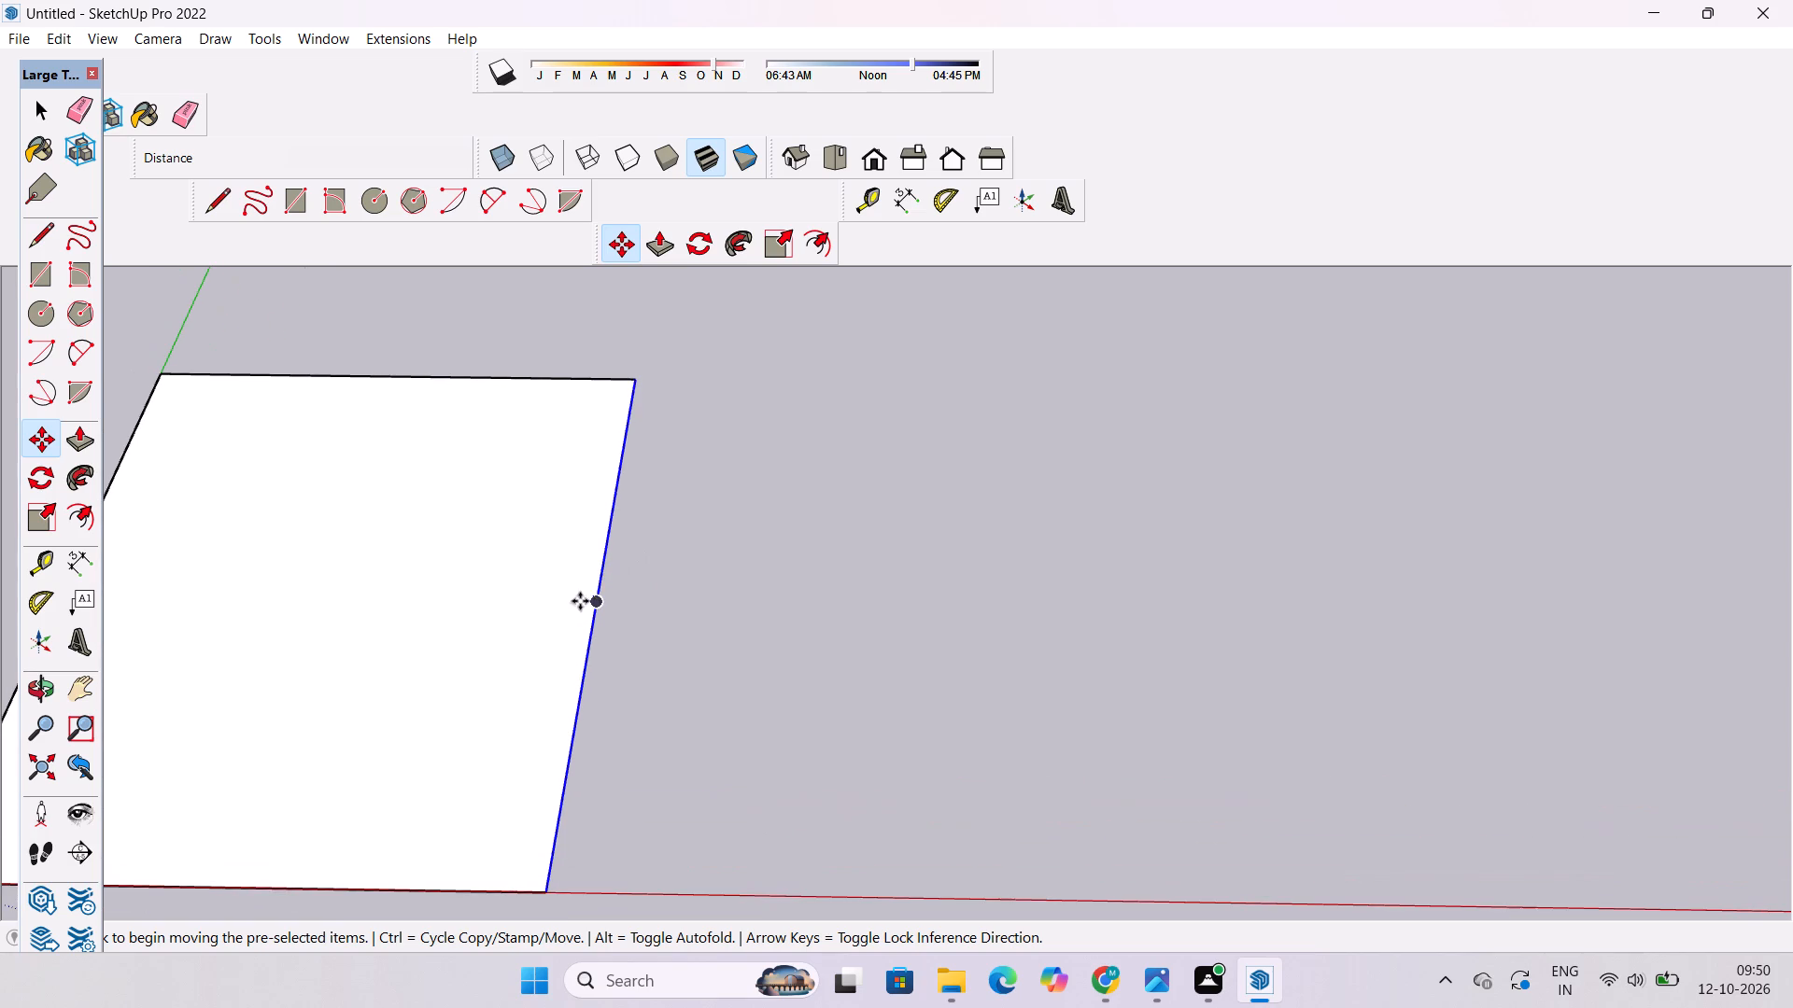
{"action": "left_click", "coordinate": [594, 602]}
{"action": "scroll", "coordinate": [596, 602], "scroll_direction": "down", "scroll_amount": 6}
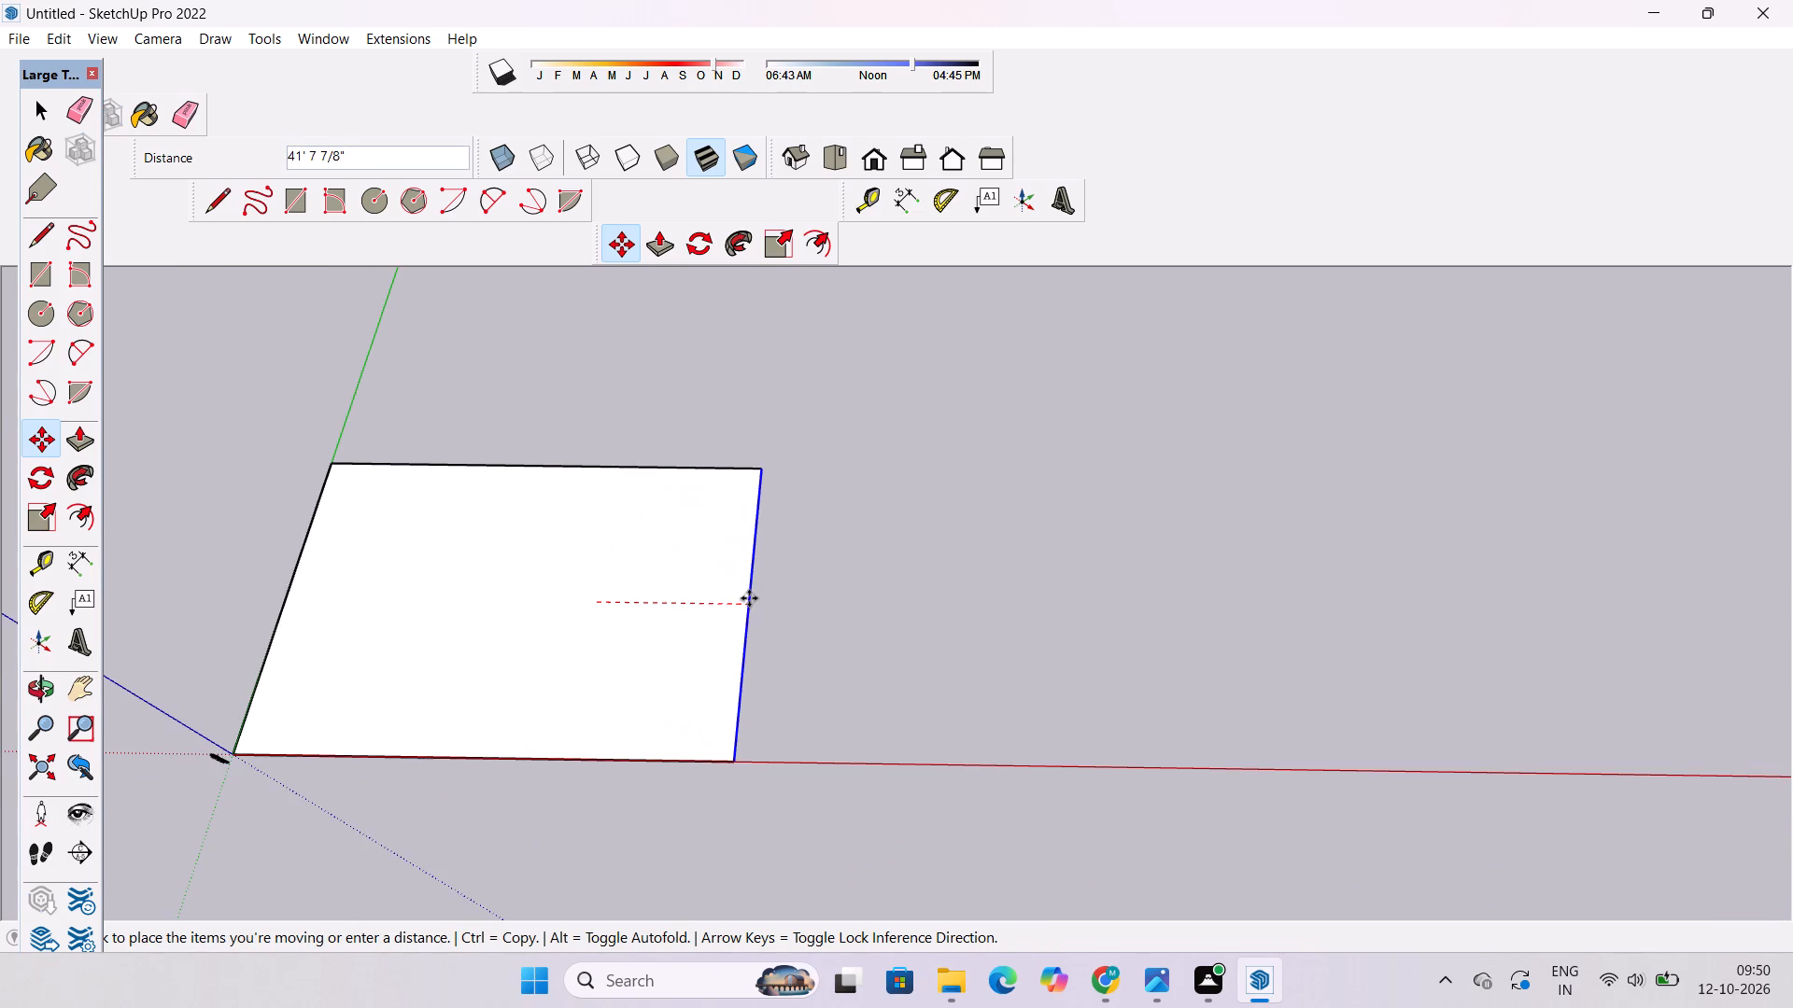
{"action": "type", "text": "40'"}
{"action": "key", "text": "Return"}
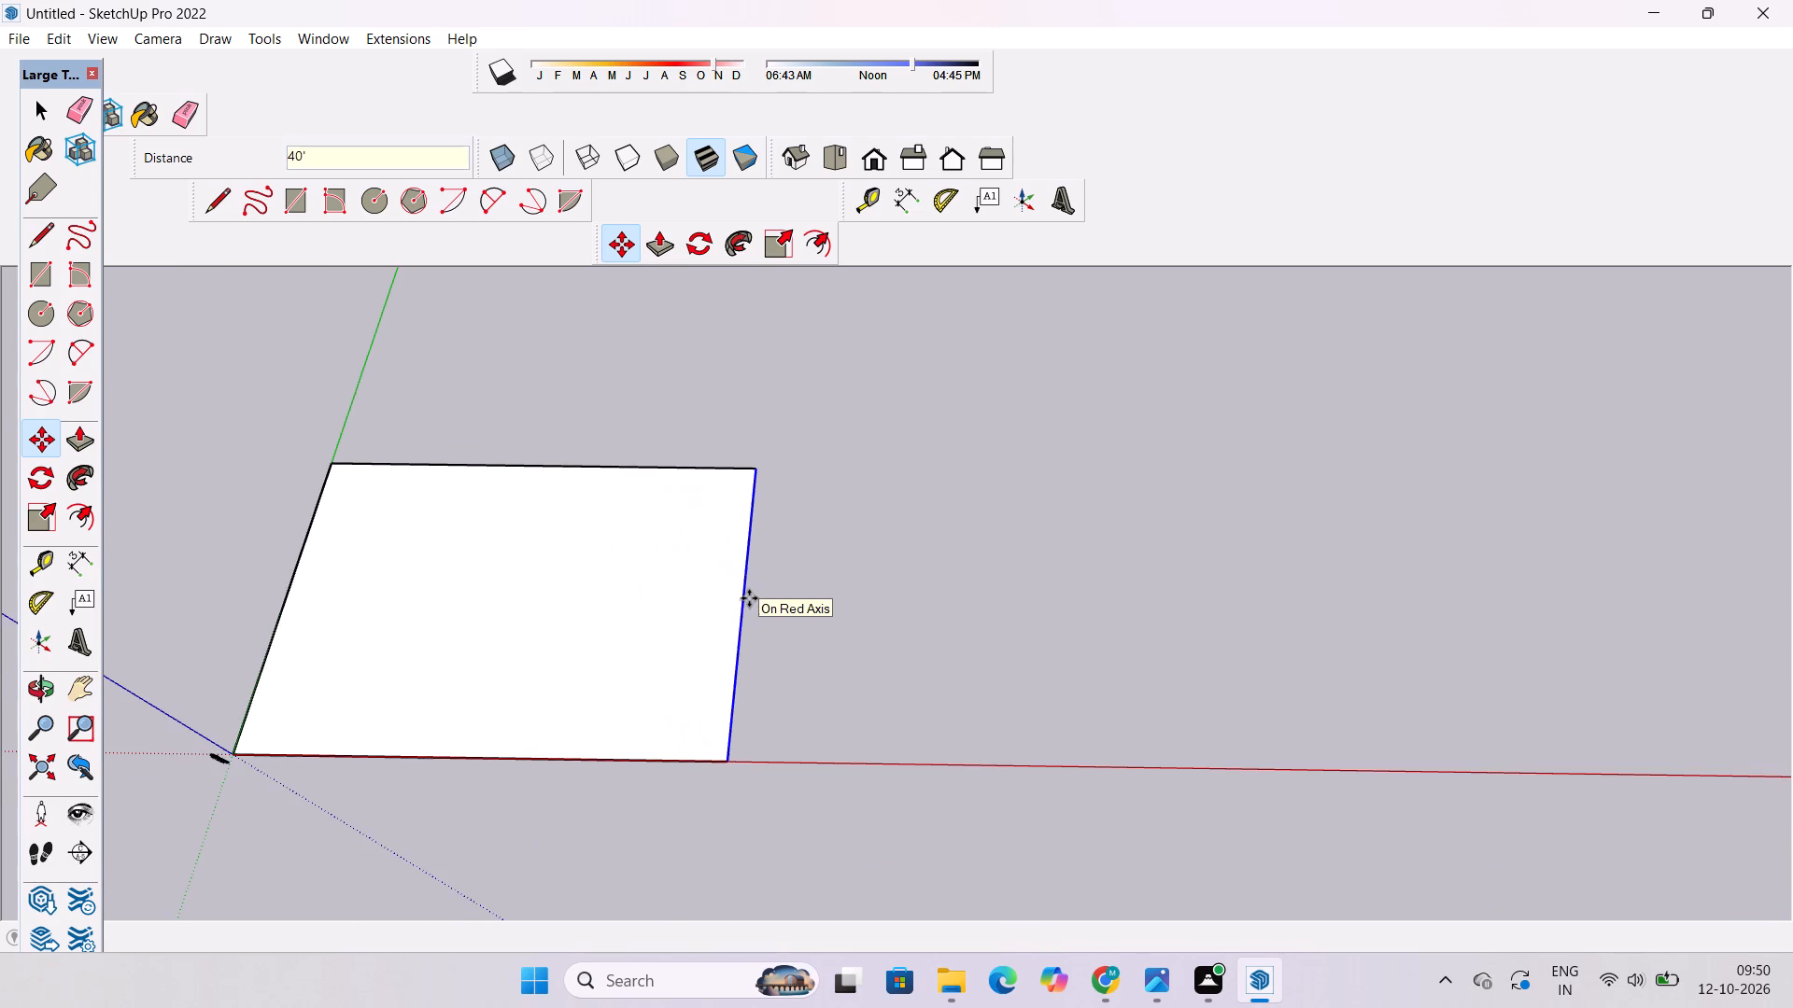
{"action": "key", "text": "space"}
{"action": "left_click", "coordinate": [1080, 687]}
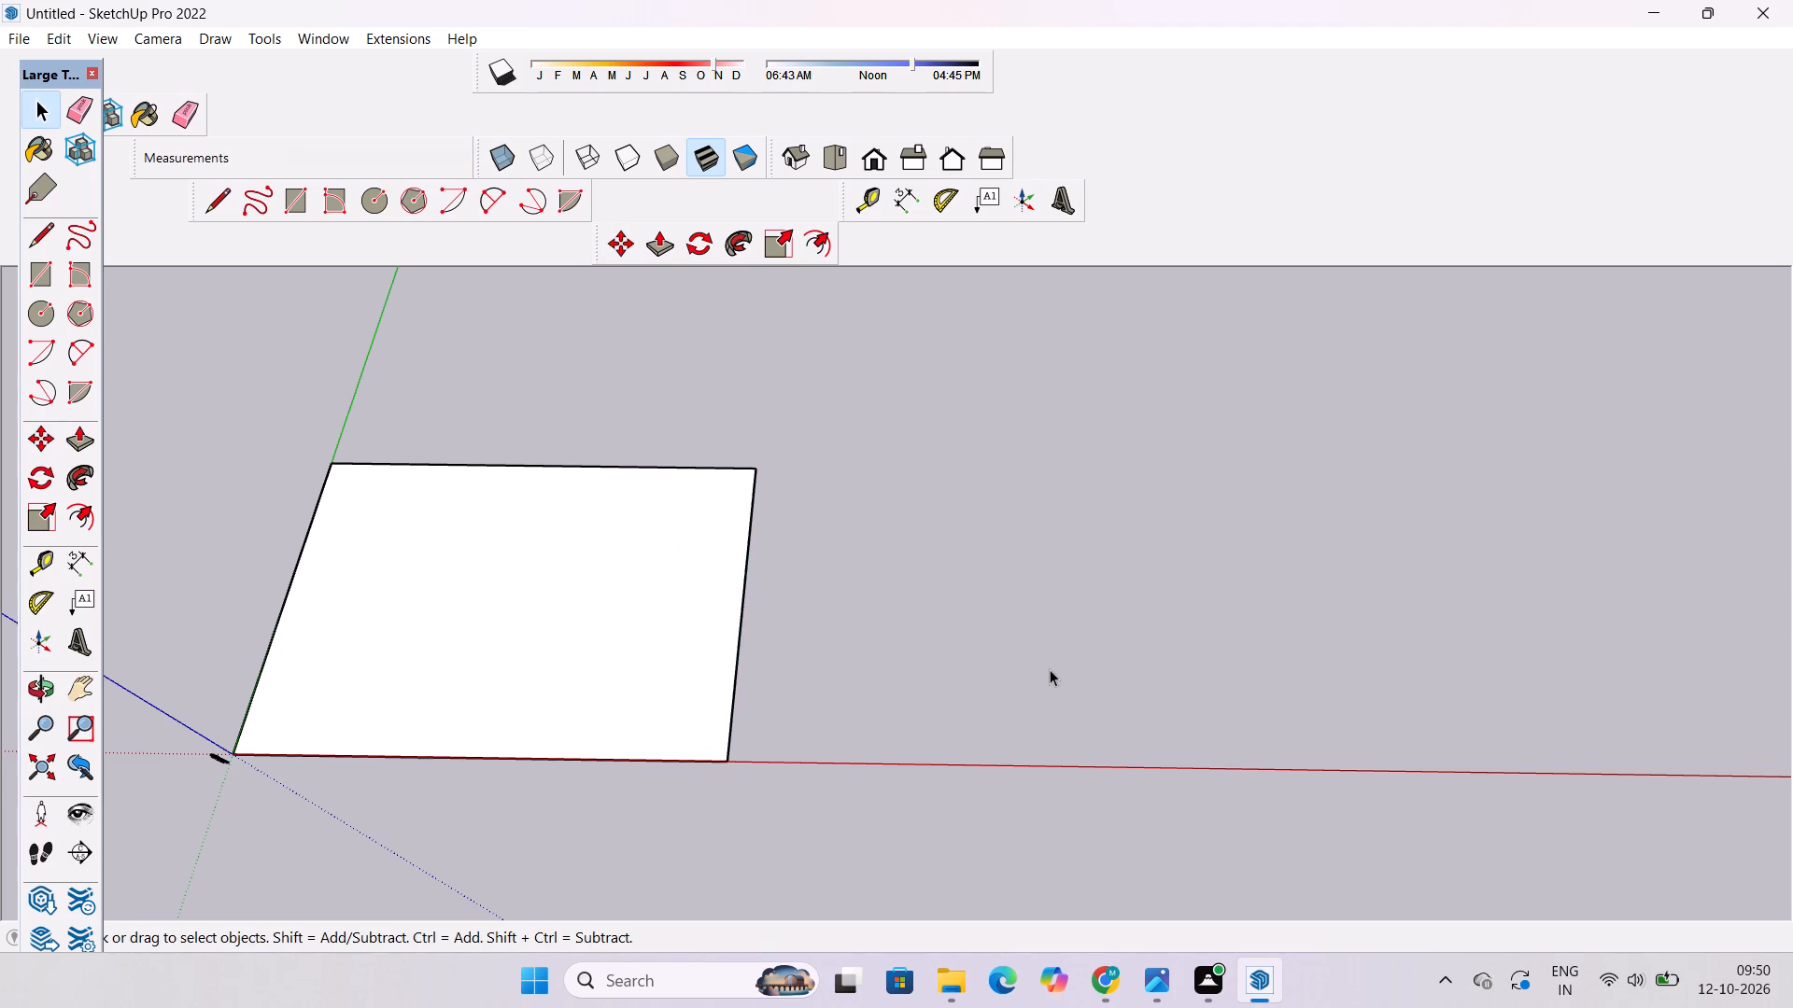
Examine the widened face from above and from tilted angles around the origin and its edge on the green axis.
{"action": "key", "text": "o"}
{"action": "scroll", "coordinate": [561, 611], "scroll_direction": "down", "scroll_amount": 5}
{"action": "left_click_drag", "start_coordinate": [491, 661], "coordinate": [756, 592], "text": "shift"}
{"action": "left_click_drag", "start_coordinate": [774, 590], "coordinate": [812, 721]}
{"action": "scroll", "coordinate": [782, 631], "scroll_direction": "up", "scroll_amount": 5}
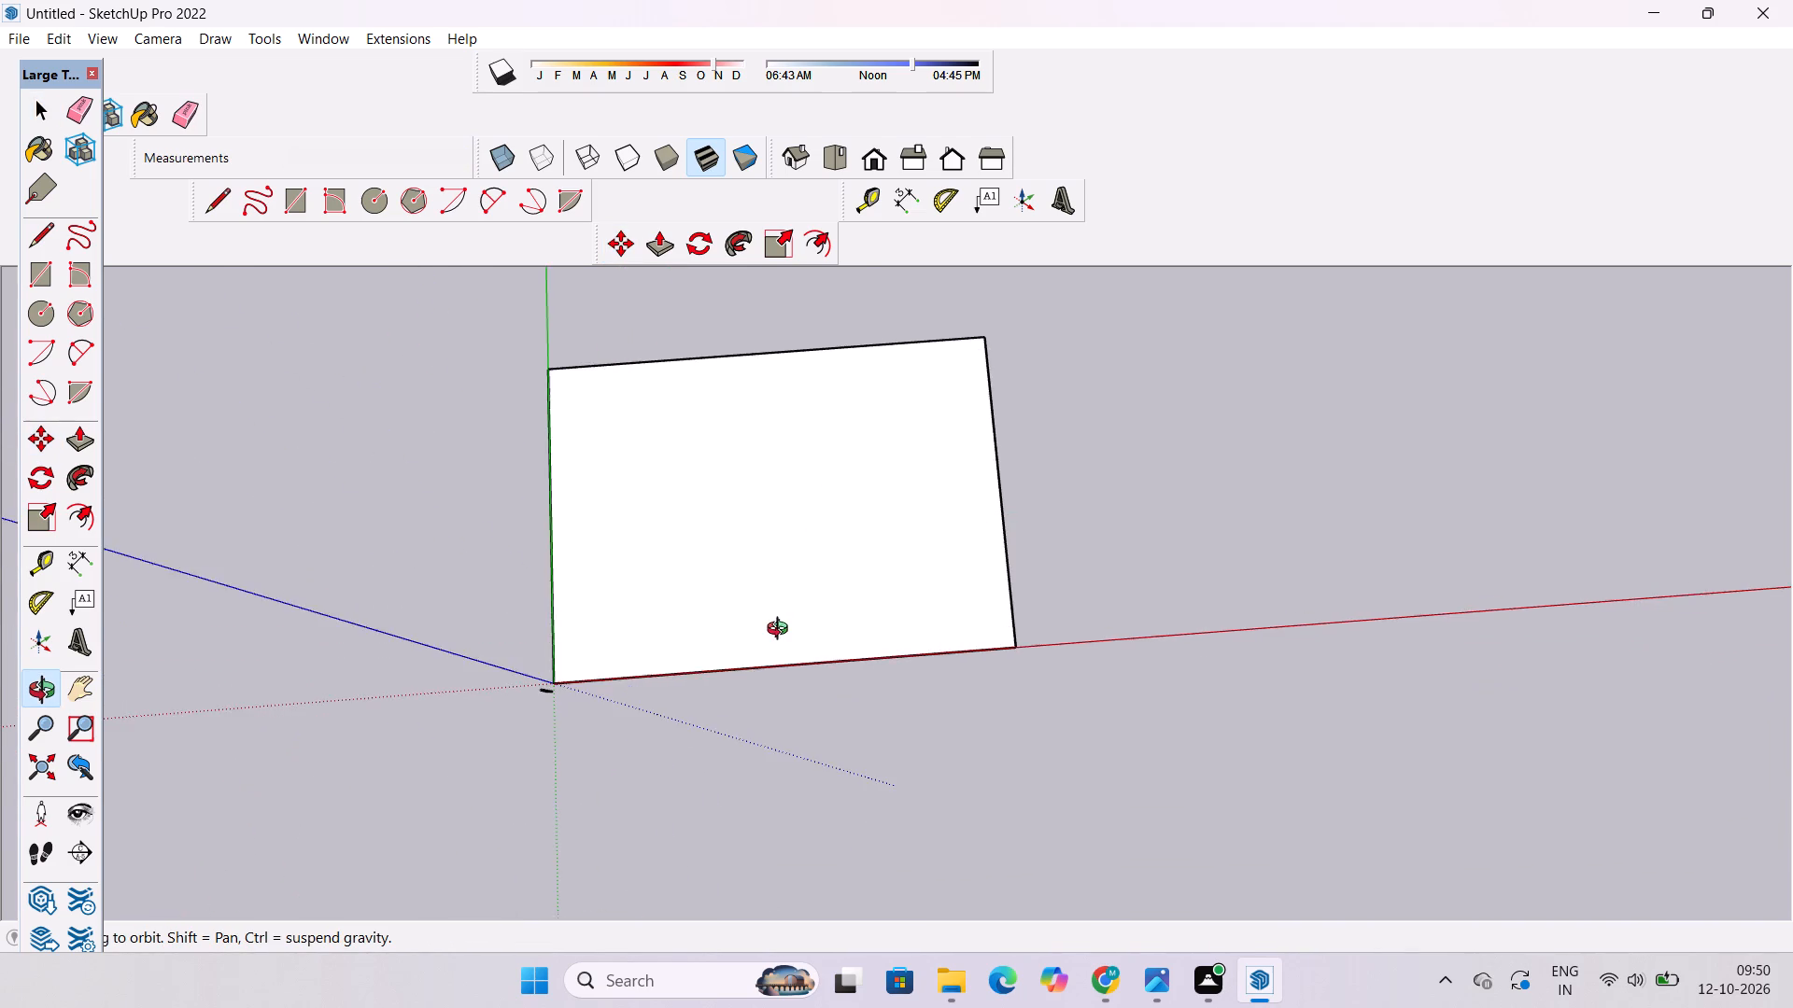
{"action": "left_click_drag", "start_coordinate": [782, 631], "coordinate": [778, 726], "text": "shift"}
{"action": "left_click_drag", "start_coordinate": [800, 785], "coordinate": [781, 535]}
{"action": "scroll", "coordinate": [776, 603], "scroll_direction": "up", "scroll_amount": 7}
{"action": "left_click_drag", "start_coordinate": [824, 739], "coordinate": [822, 596], "text": "shift"}
{"action": "left_click_drag", "start_coordinate": [817, 693], "coordinate": [831, 747], "text": "shift"}
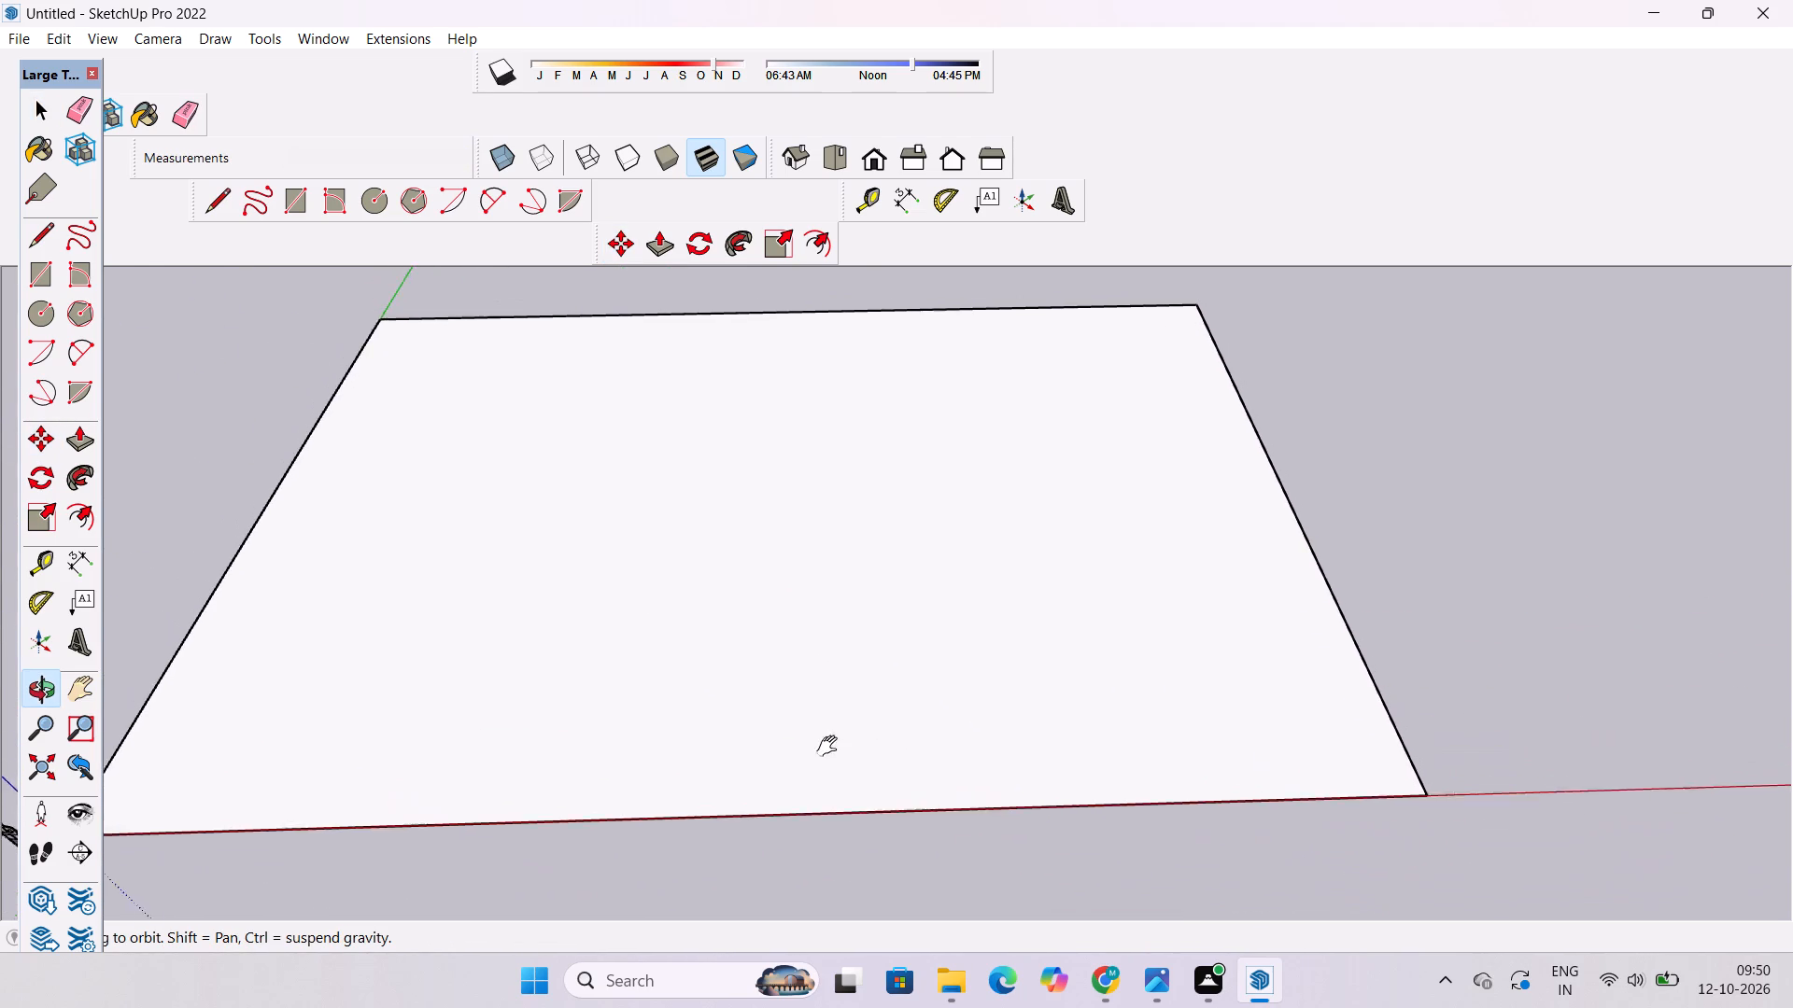
{"action": "left_click_drag", "start_coordinate": [831, 747], "coordinate": [831, 759], "text": "shift"}
{"action": "left_click_drag", "start_coordinate": [831, 760], "coordinate": [763, 711], "text": "shift"}
{"action": "scroll", "coordinate": [747, 685], "scroll_direction": "down", "scroll_amount": 12}
{"action": "left_click_drag", "start_coordinate": [768, 579], "coordinate": [793, 859]}
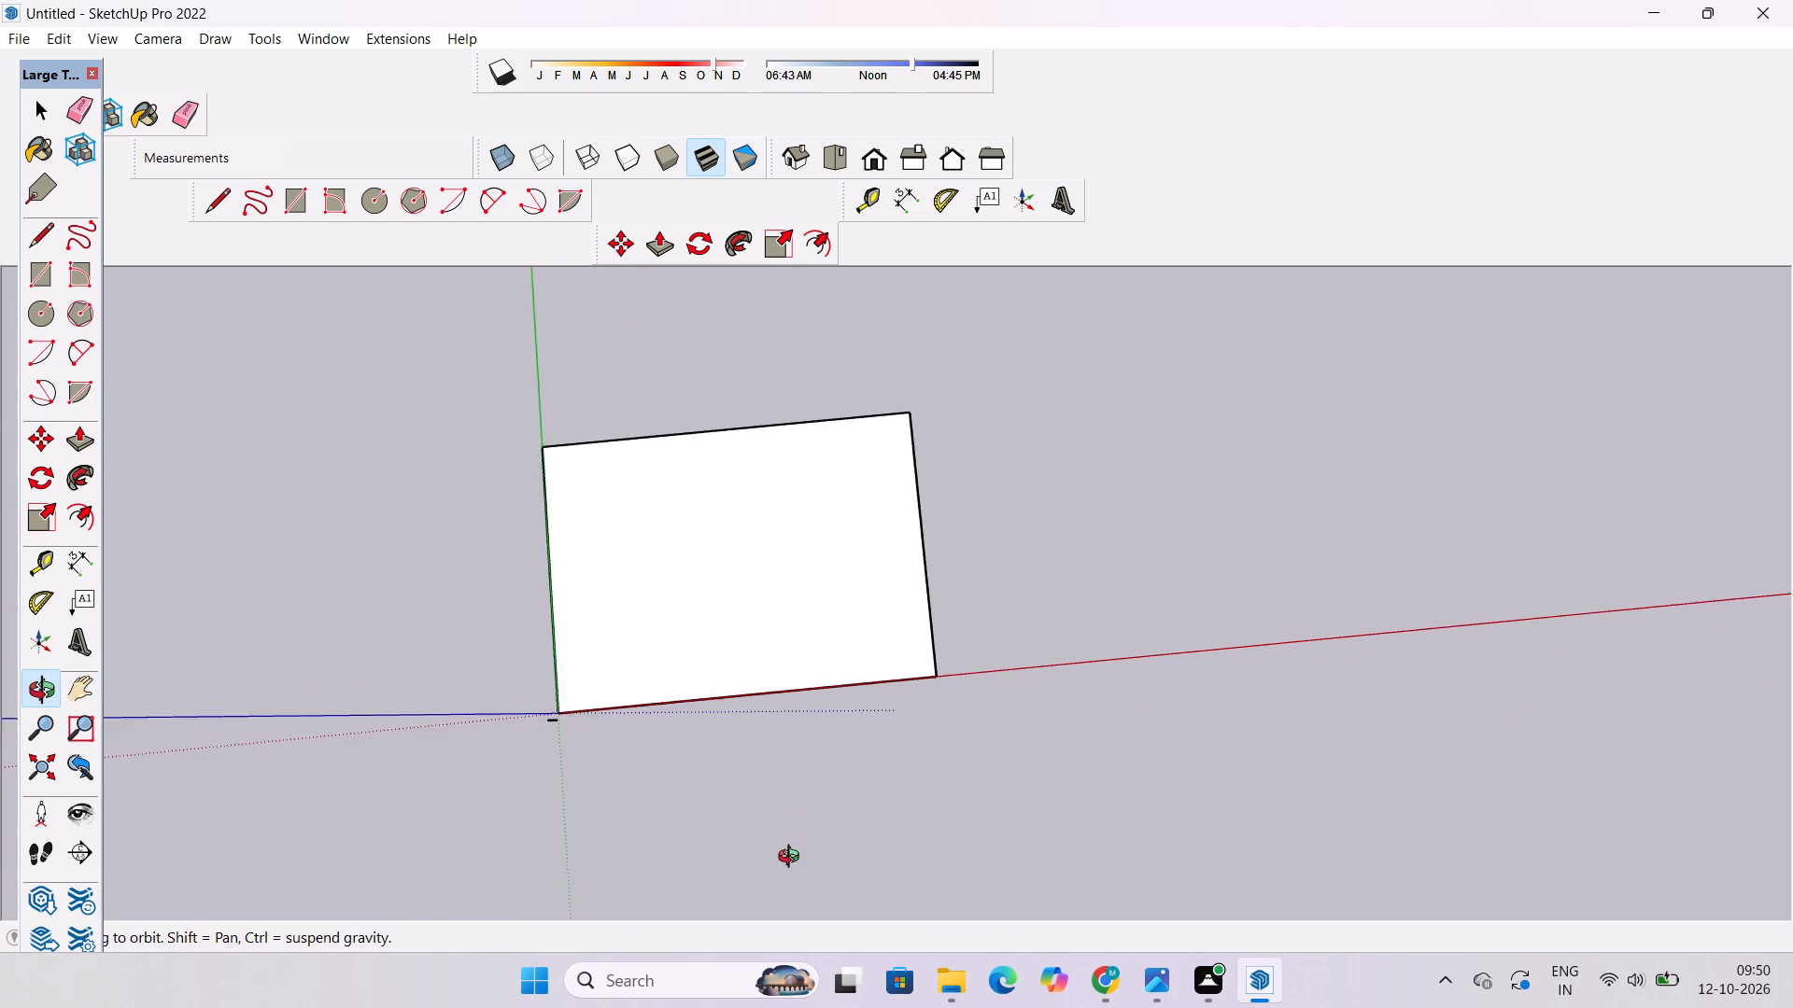
{"action": "left_click_drag", "start_coordinate": [793, 859], "coordinate": [754, 818]}
{"action": "left_click_drag", "start_coordinate": [521, 700], "coordinate": [1223, 396]}
{"action": "left_click_drag", "start_coordinate": [917, 888], "coordinate": [905, 637], "text": "shift"}
{"action": "left_click_drag", "start_coordinate": [916, 746], "coordinate": [881, 625]}
{"action": "scroll", "coordinate": [865, 649], "scroll_direction": "down", "scroll_amount": 3}
{"action": "left_click_drag", "start_coordinate": [887, 633], "coordinate": [884, 668], "text": "shift"}
{"action": "left_click_drag", "start_coordinate": [886, 690], "coordinate": [896, 783], "text": "shift"}
{"action": "scroll", "coordinate": [877, 746], "scroll_direction": "up", "scroll_amount": 5}
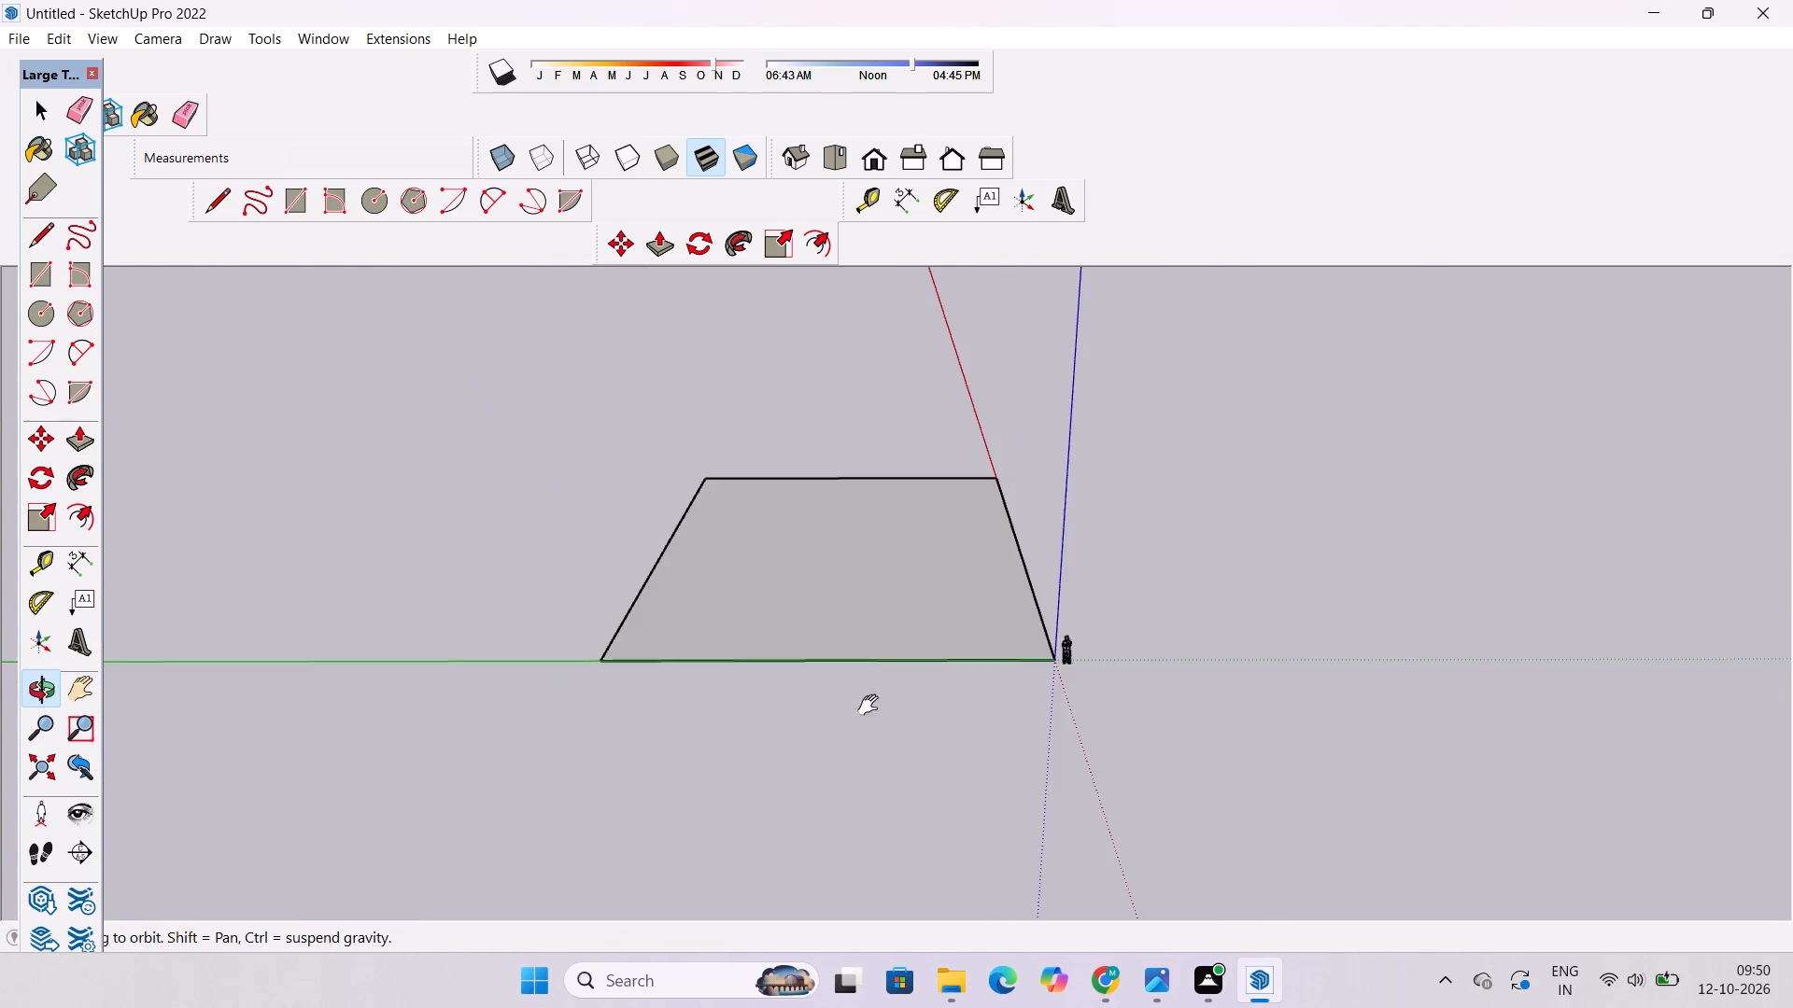
{"action": "left_click_drag", "start_coordinate": [872, 688], "coordinate": [872, 522], "text": "shift"}
{"action": "left_click_drag", "start_coordinate": [865, 537], "coordinate": [787, 740]}
{"action": "scroll", "coordinate": [729, 553], "scroll_direction": "up", "scroll_amount": 5}
{"action": "scroll", "coordinate": [729, 553], "scroll_direction": "down", "scroll_amount": 4}
{"action": "left_click_drag", "start_coordinate": [732, 549], "coordinate": [726, 600], "text": "shift"}
{"action": "left_click_drag", "start_coordinate": [725, 619], "coordinate": [688, 721]}
{"action": "scroll", "coordinate": [671, 656], "scroll_direction": "up", "scroll_amount": 4}
{"action": "left_click_drag", "start_coordinate": [671, 648], "coordinate": [659, 697], "text": "shift"}
{"action": "left_click_drag", "start_coordinate": [659, 700], "coordinate": [809, 571]}
{"action": "scroll", "coordinate": [704, 649], "scroll_direction": "up", "scroll_amount": 5}
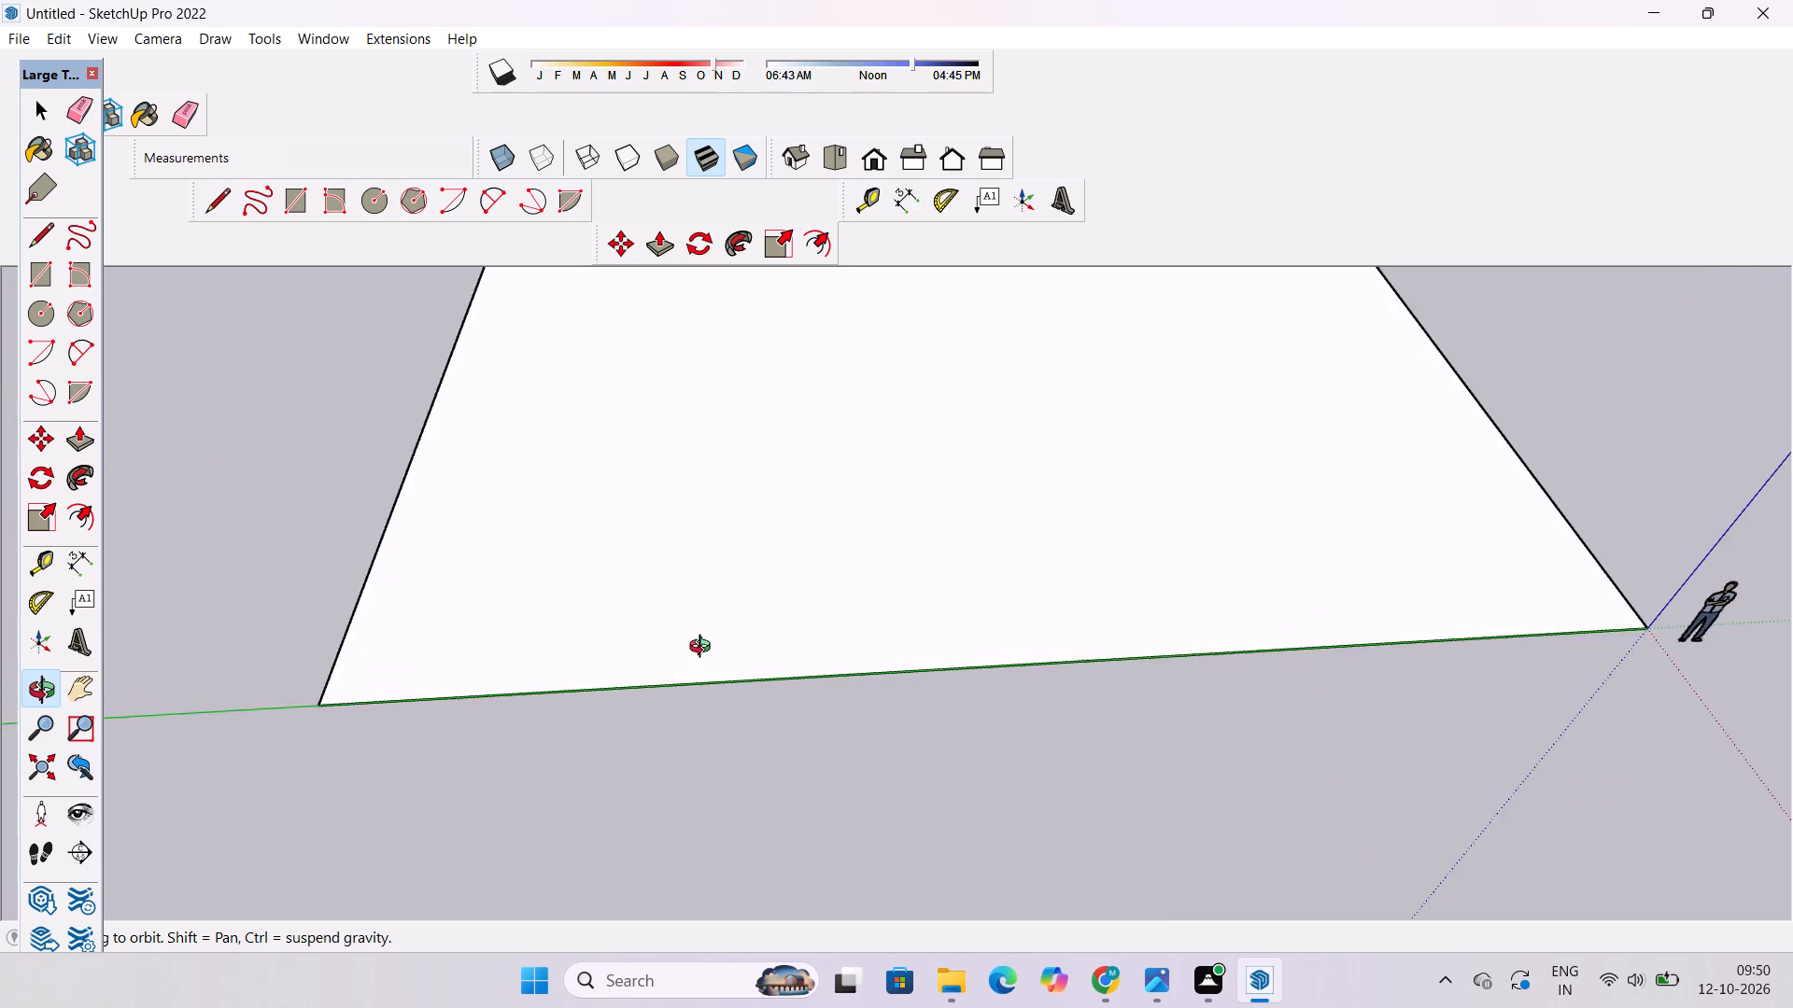
{"action": "left_click_drag", "start_coordinate": [690, 648], "coordinate": [1091, 539], "text": "shift"}
{"action": "left_click_drag", "start_coordinate": [1060, 579], "coordinate": [980, 725]}
{"action": "scroll", "coordinate": [965, 693], "scroll_direction": "down", "scroll_amount": 6}
{"action": "left_click_drag", "start_coordinate": [940, 640], "coordinate": [758, 697], "text": "shift"}
{"action": "left_click_drag", "start_coordinate": [751, 699], "coordinate": [1088, 820]}
{"action": "scroll", "coordinate": [976, 741], "scroll_direction": "down", "scroll_amount": 5}
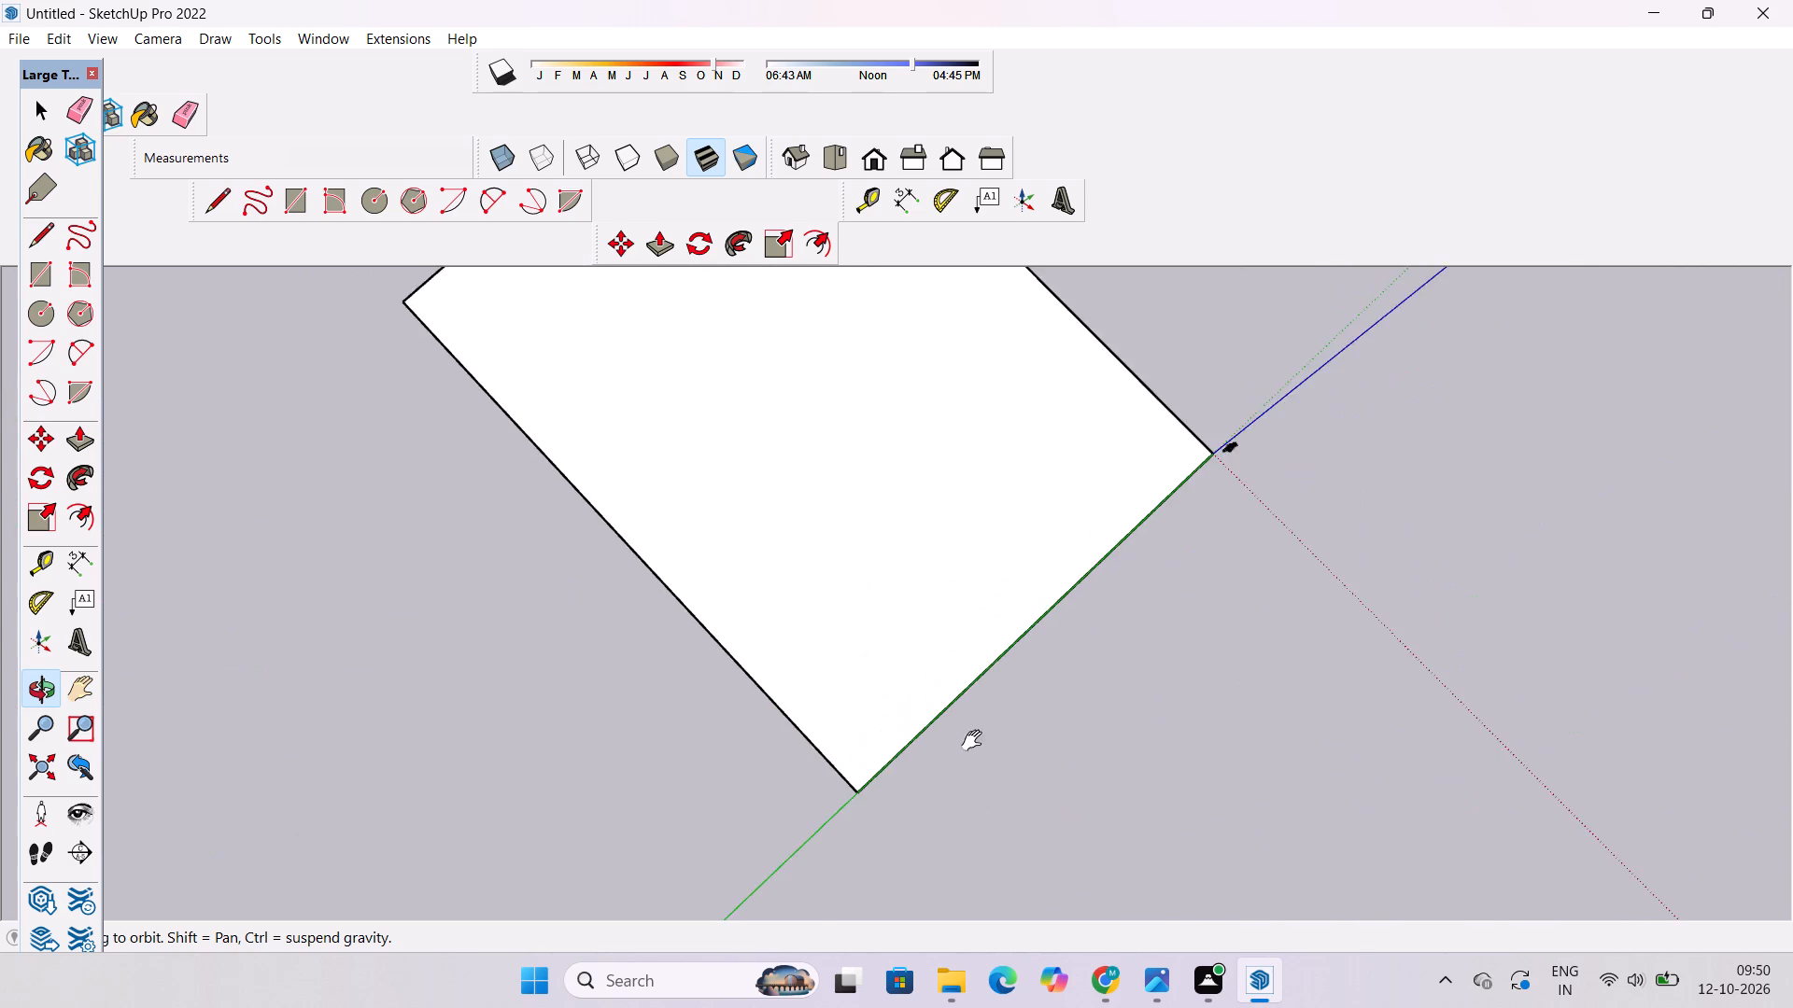
{"action": "left_click_drag", "start_coordinate": [975, 736], "coordinate": [999, 798], "text": "shift"}
{"action": "left_click_drag", "start_coordinate": [903, 825], "coordinate": [812, 703]}
{"action": "scroll", "coordinate": [797, 674], "scroll_direction": "up", "scroll_amount": 5}
{"action": "left_click_drag", "start_coordinate": [788, 693], "coordinate": [899, 543], "text": "shift"}
{"action": "left_click_drag", "start_coordinate": [868, 744], "coordinate": [822, 602]}
{"action": "scroll", "coordinate": [821, 599], "scroll_direction": "down", "scroll_amount": 5}
{"action": "left_click_drag", "start_coordinate": [821, 599], "coordinate": [809, 637], "text": "shift"}
{"action": "left_click_drag", "start_coordinate": [790, 651], "coordinate": [625, 749], "text": "shift"}
{"action": "key", "text": "space"}
{"action": "scroll", "coordinate": [568, 550], "scroll_direction": "down", "scroll_amount": 1}
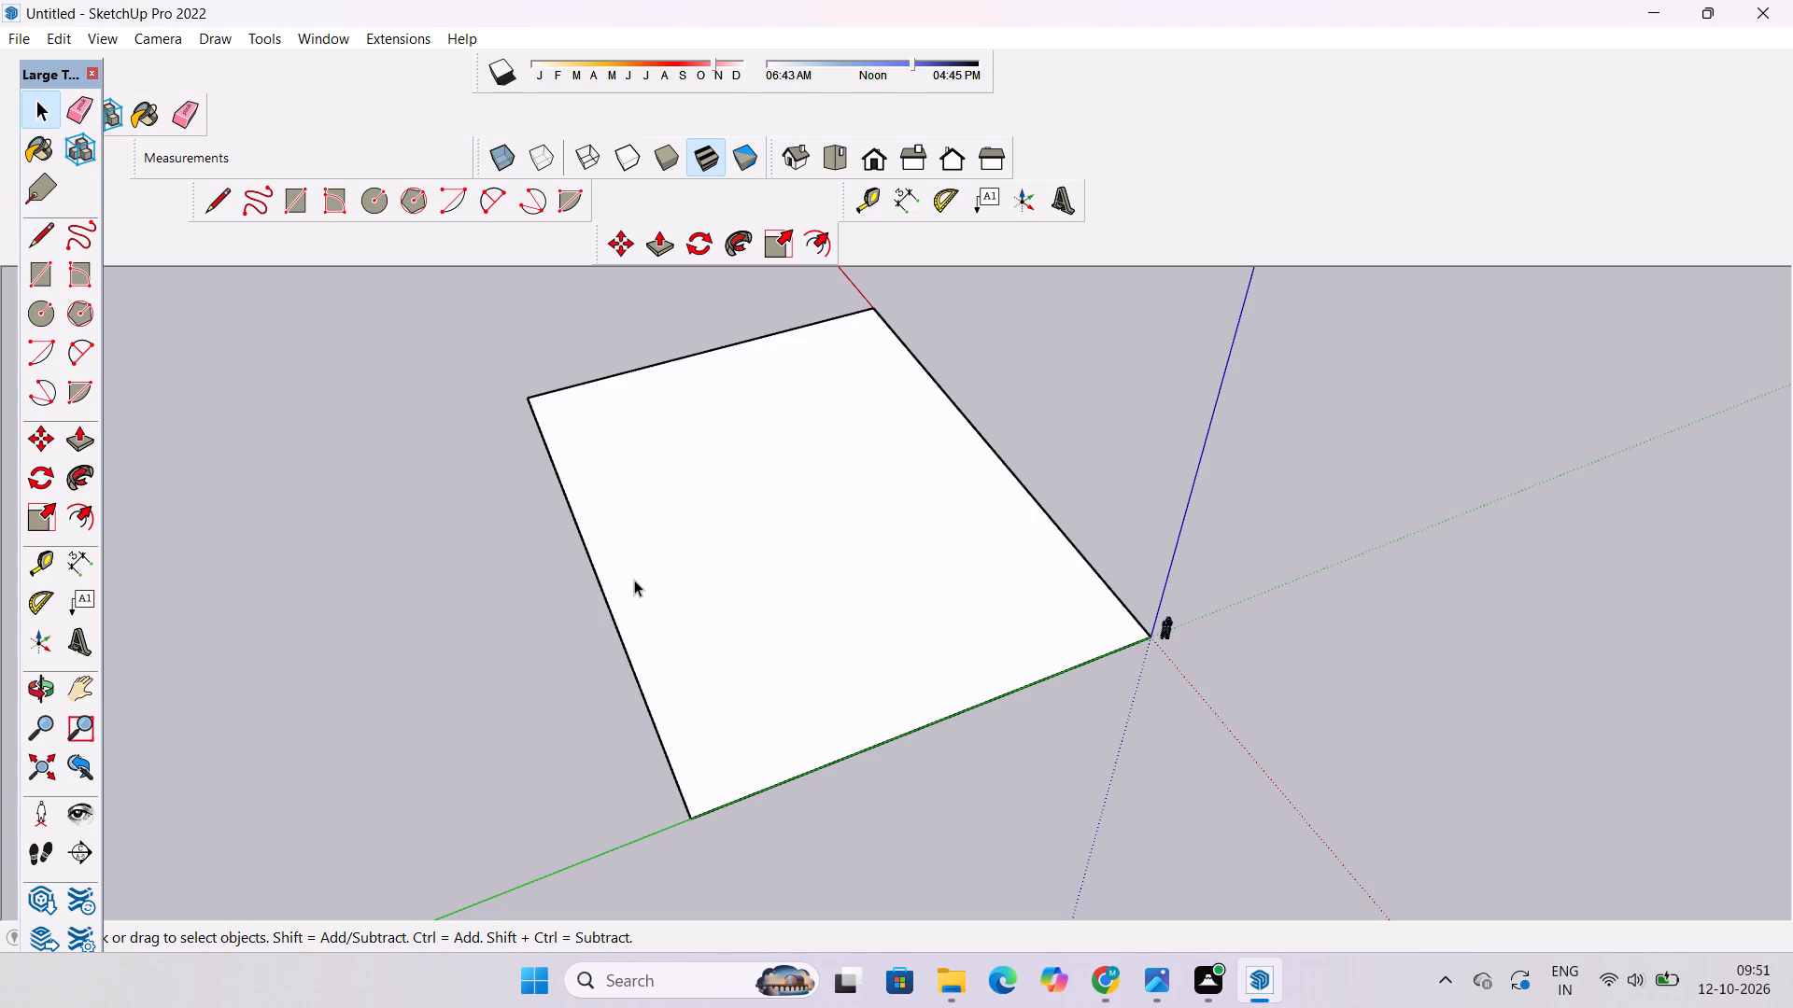
{"action": "scroll", "coordinate": [726, 652], "scroll_direction": "down", "scroll_amount": 5}
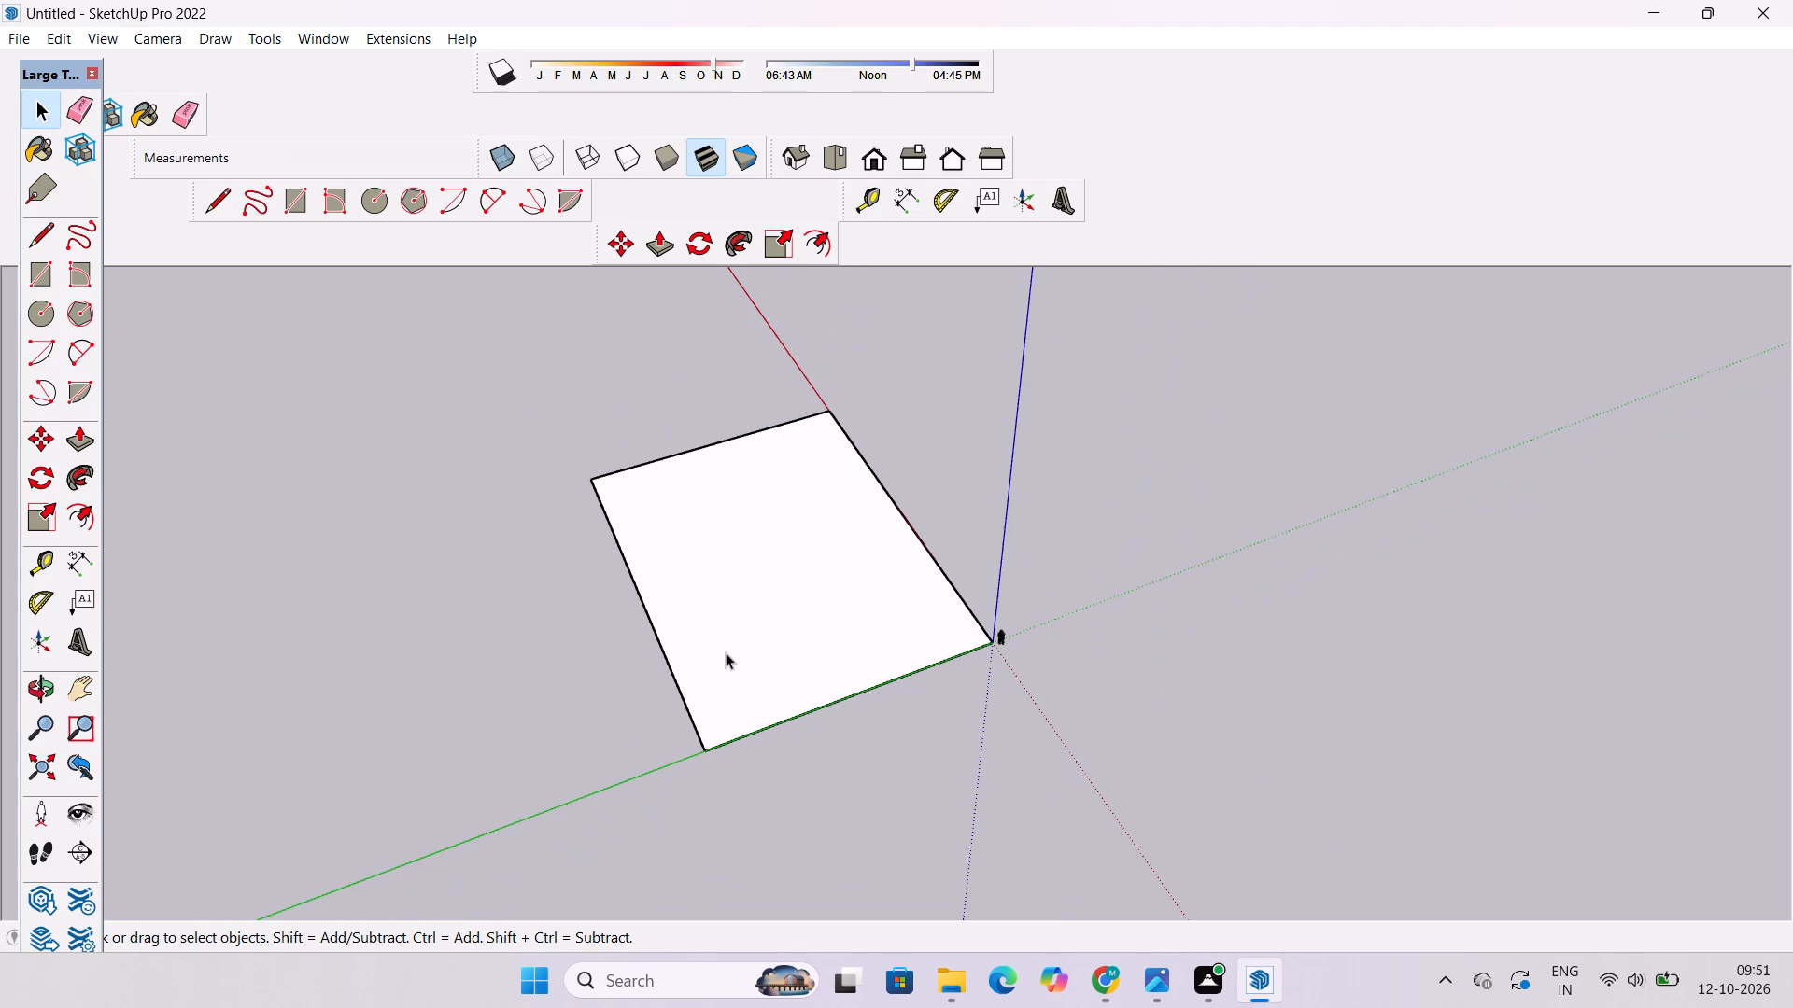
Examine the face's corner on the green axis and its edge opposite the red axis from tilted angles.
{"action": "key", "text": "o"}
{"action": "left_click_drag", "start_coordinate": [960, 597], "coordinate": [717, 731], "text": "shift"}
{"action": "left_click_drag", "start_coordinate": [577, 798], "coordinate": [1022, 602], "text": "shift"}
{"action": "left_click_drag", "start_coordinate": [1018, 603], "coordinate": [969, 603]}
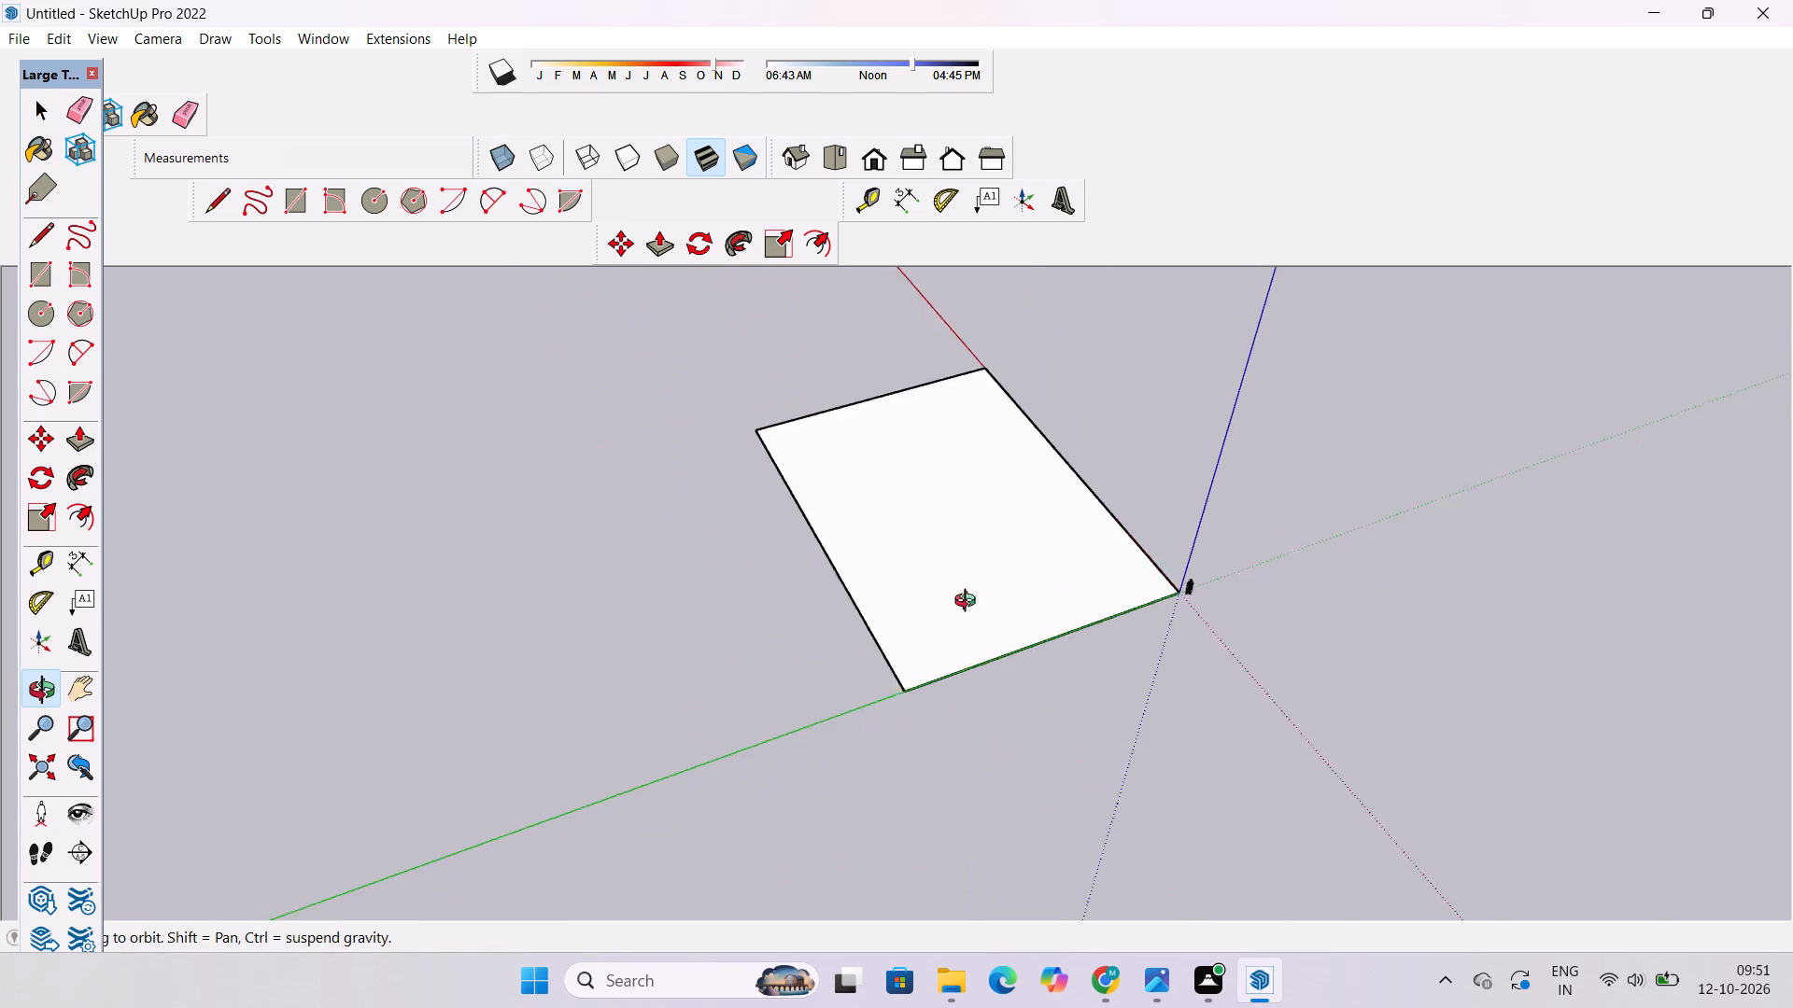
{"action": "left_click_drag", "start_coordinate": [969, 603], "coordinate": [831, 623]}
{"action": "scroll", "coordinate": [839, 621], "scroll_direction": "up", "scroll_amount": 5}
{"action": "left_click_drag", "start_coordinate": [919, 652], "coordinate": [782, 606], "text": "shift"}
{"action": "scroll", "coordinate": [782, 603], "scroll_direction": "down", "scroll_amount": 3}
{"action": "scroll", "coordinate": [782, 603], "scroll_direction": "up", "scroll_amount": 2}
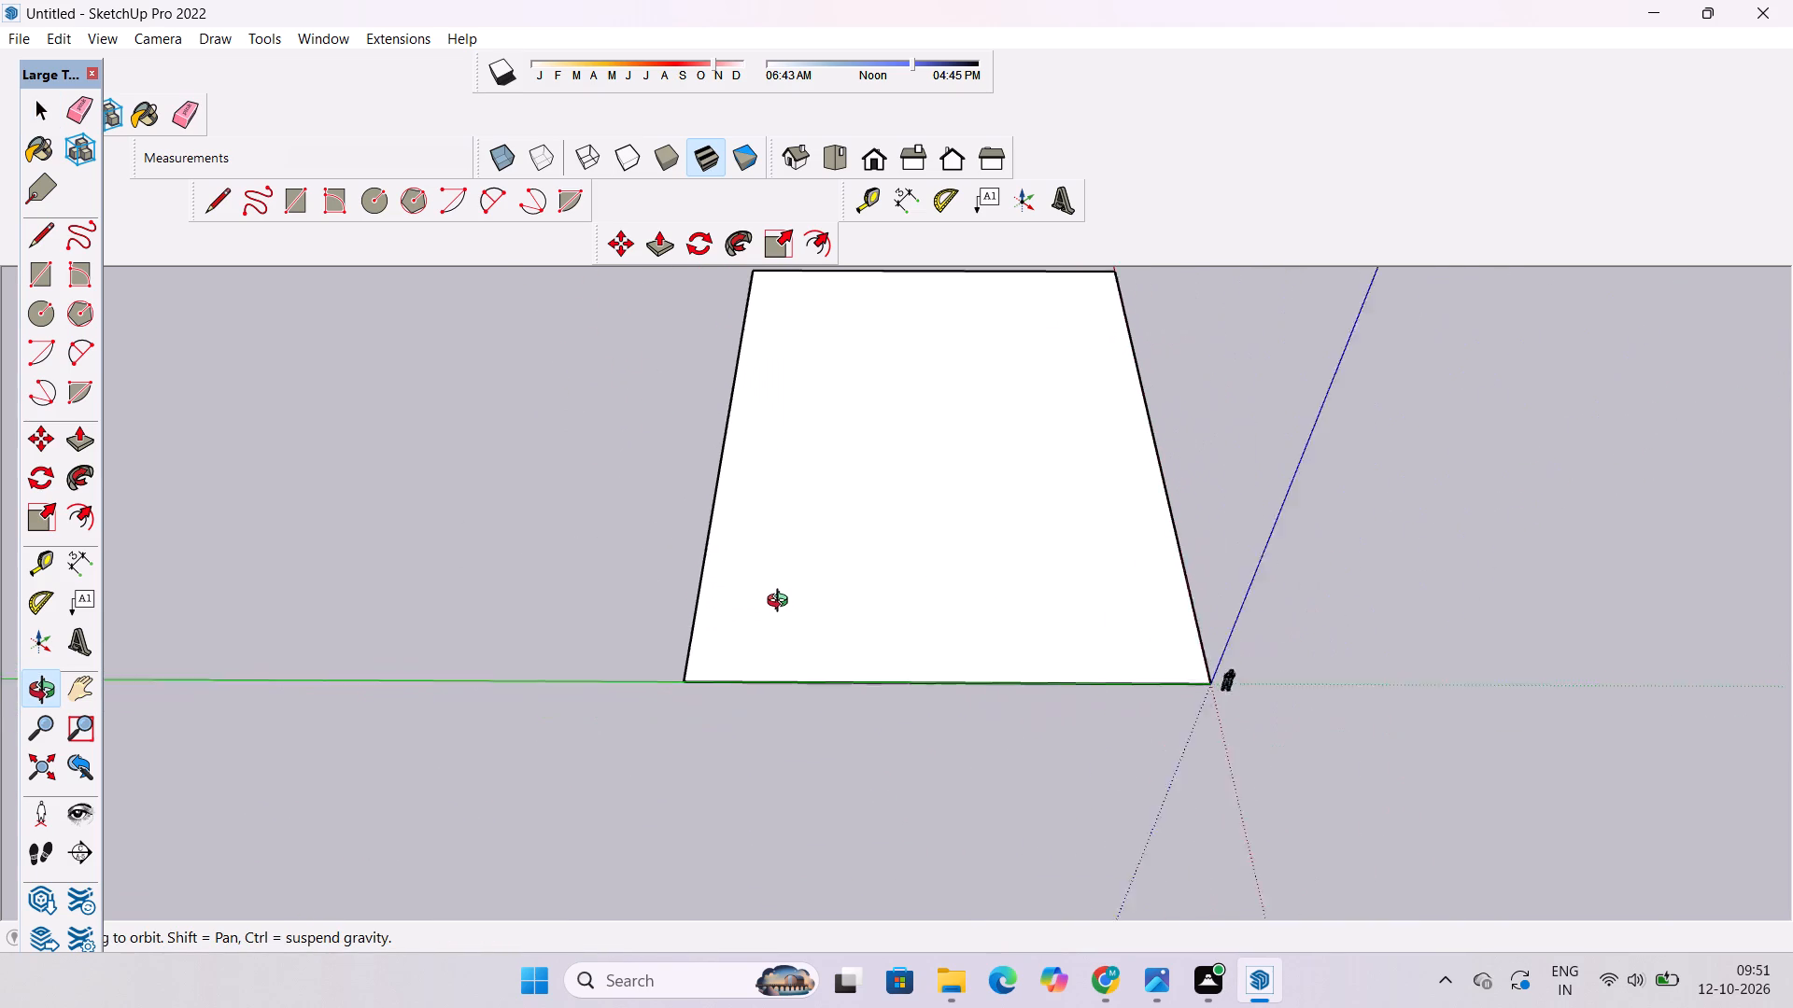
{"action": "scroll", "coordinate": [782, 603], "scroll_direction": "up", "scroll_amount": 1}
{"action": "scroll", "coordinate": [782, 603], "scroll_direction": "down", "scroll_amount": 4}
{"action": "scroll", "coordinate": [782, 603], "scroll_direction": "up", "scroll_amount": 4}
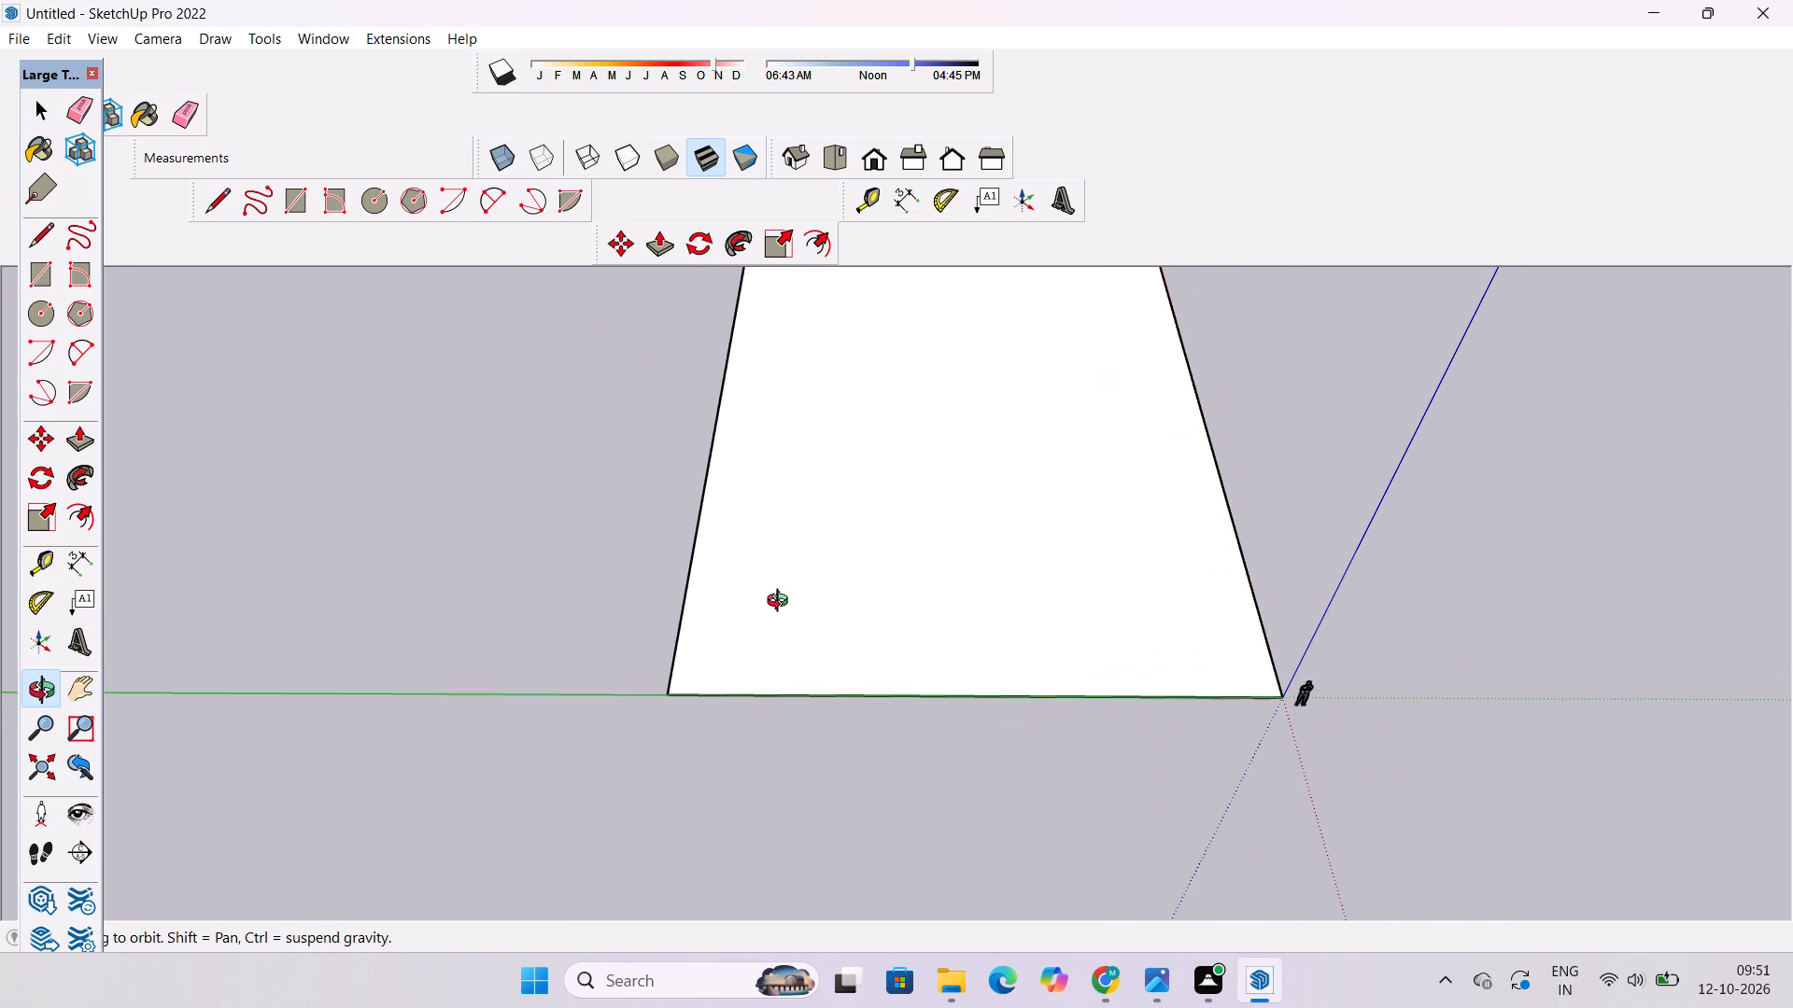
{"action": "scroll", "coordinate": [782, 603], "scroll_direction": "down", "scroll_amount": 5}
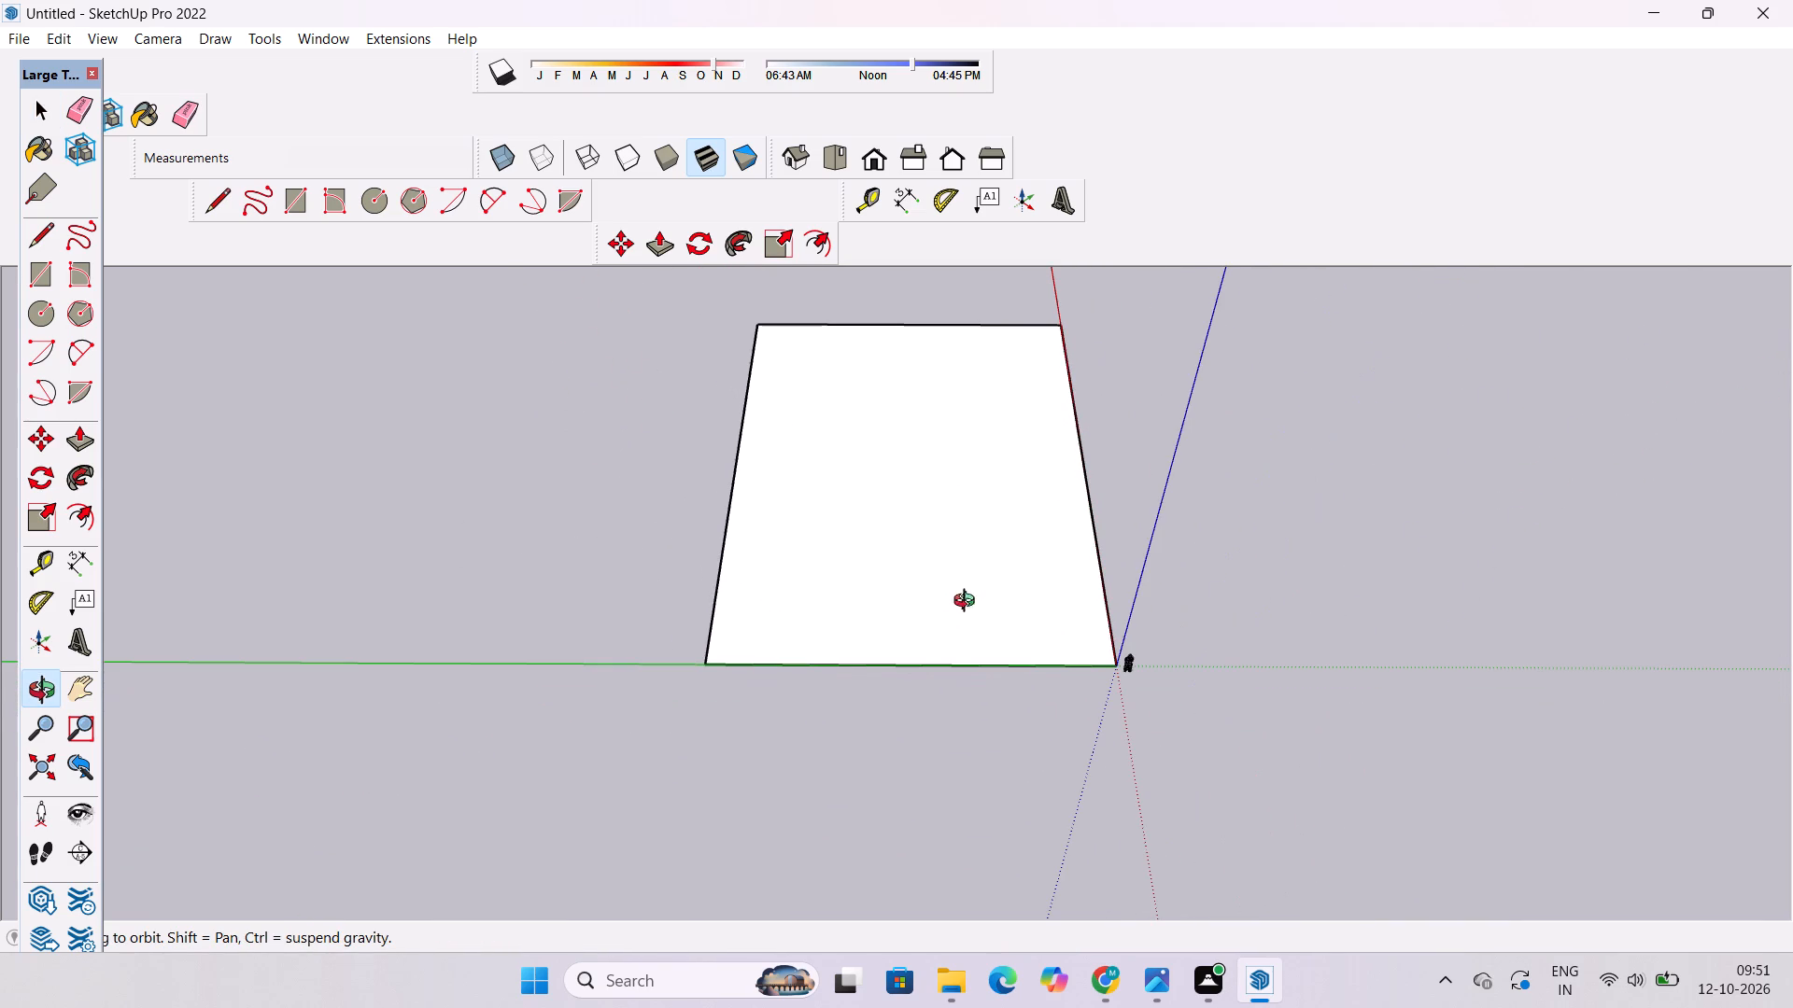
{"action": "left_click_drag", "start_coordinate": [1065, 635], "coordinate": [988, 613]}
{"action": "left_click_drag", "start_coordinate": [927, 618], "coordinate": [896, 540], "text": "shift"}
{"action": "left_click_drag", "start_coordinate": [871, 547], "coordinate": [1033, 571]}
{"action": "scroll", "coordinate": [728, 570], "scroll_direction": "up", "scroll_amount": 5}
{"action": "left_click_drag", "start_coordinate": [729, 572], "coordinate": [899, 609], "text": "shift"}
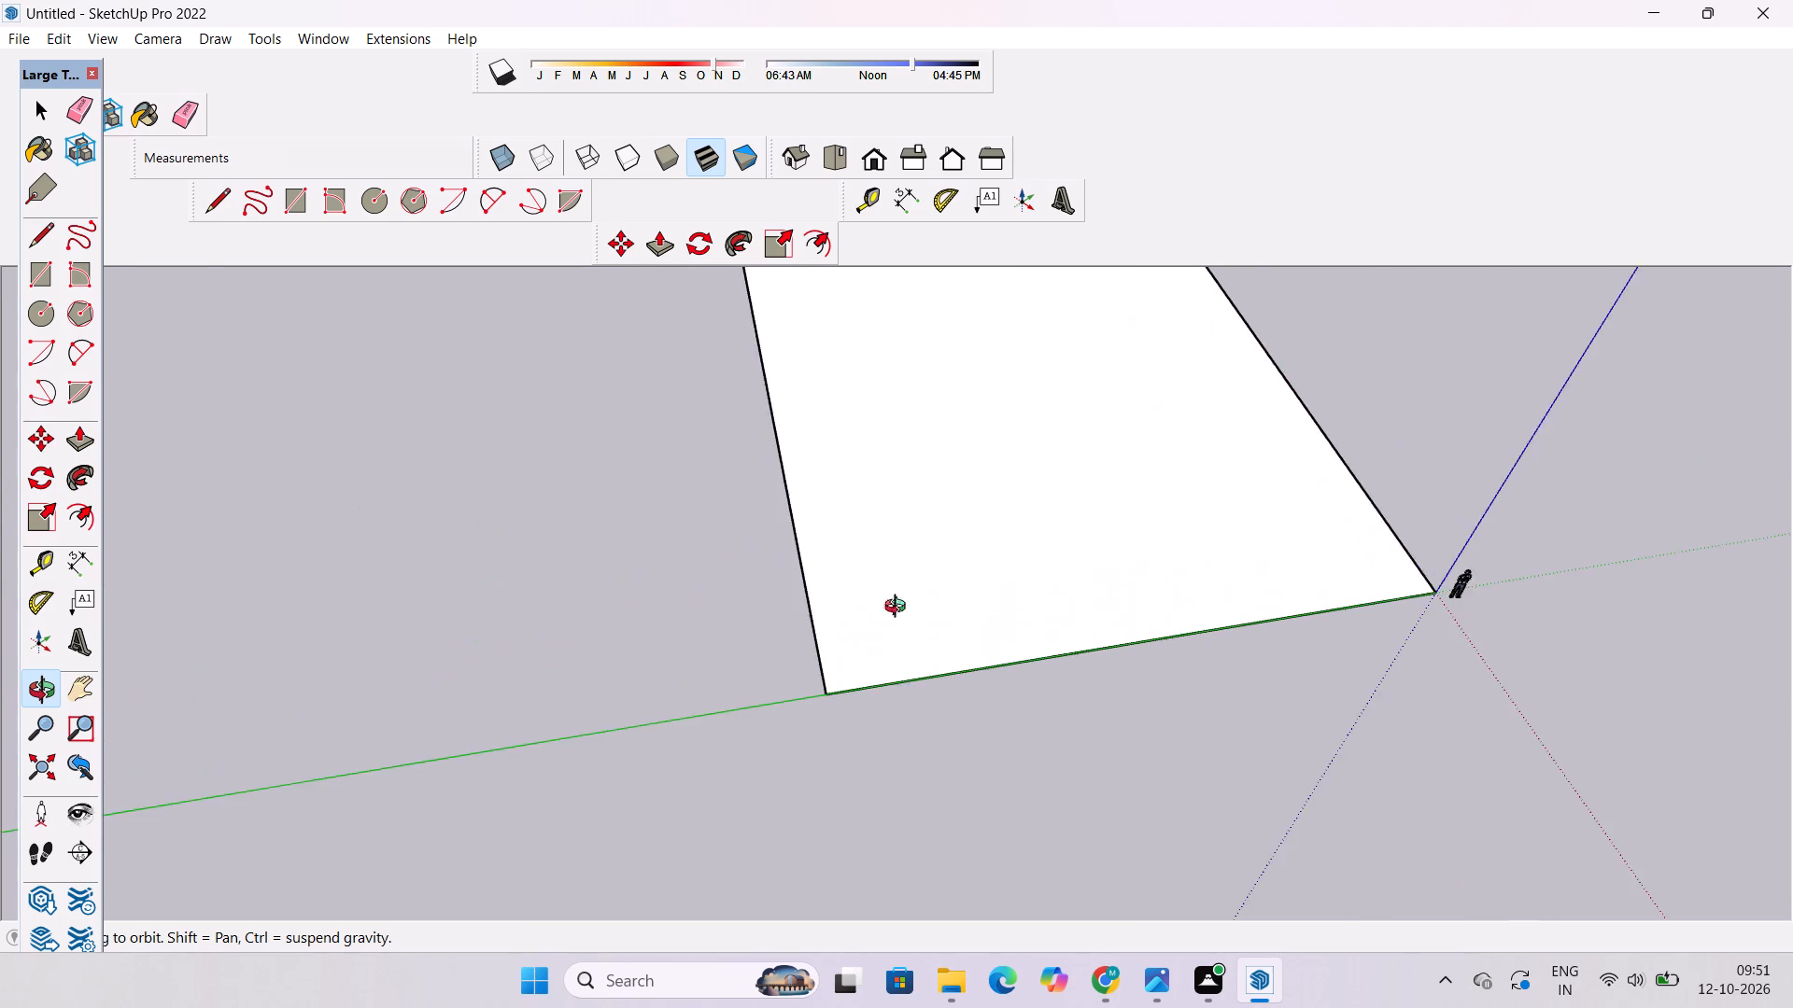
{"action": "left_click_drag", "start_coordinate": [841, 634], "coordinate": [981, 607]}
{"action": "scroll", "coordinate": [819, 600], "scroll_direction": "down", "scroll_amount": 7}
{"action": "left_click_drag", "start_coordinate": [816, 599], "coordinate": [854, 690], "text": "shift"}
{"action": "scroll", "coordinate": [749, 706], "scroll_direction": "up", "scroll_amount": 2, "text": "shift"}
{"action": "left_click_drag", "start_coordinate": [828, 716], "coordinate": [827, 650], "text": "shift"}
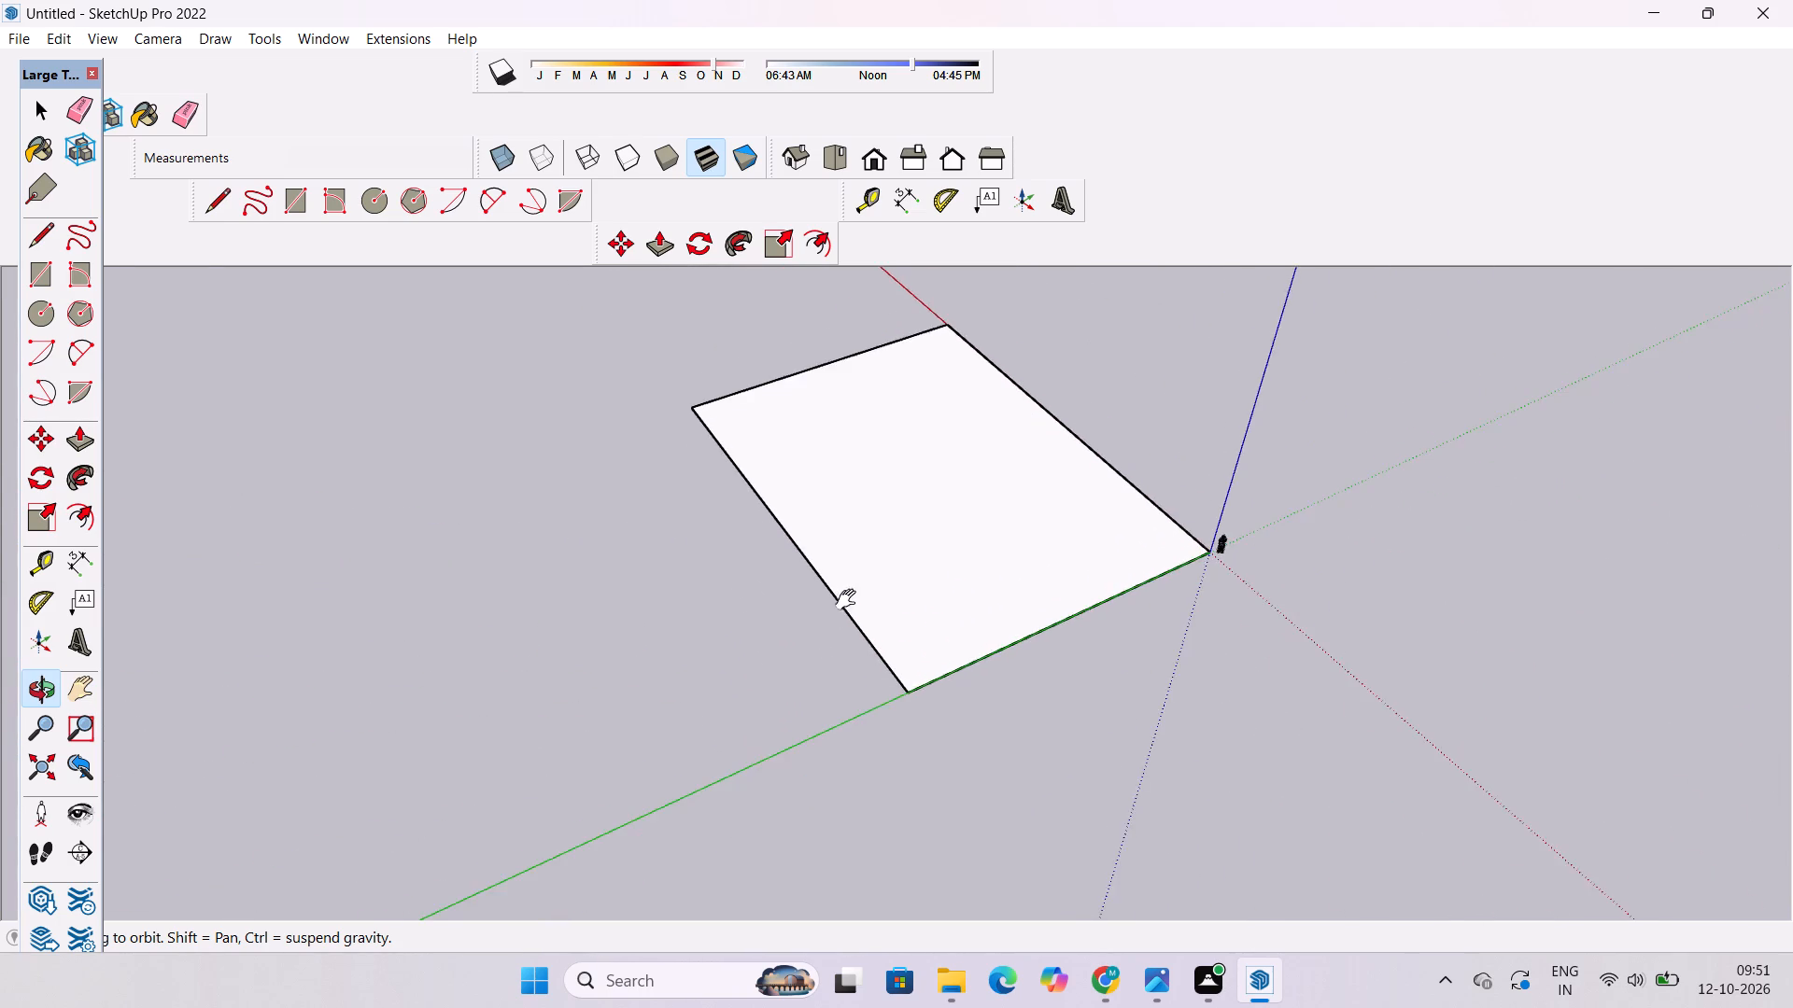
{"action": "scroll", "coordinate": [850, 600], "scroll_direction": "up", "scroll_amount": 11, "text": "shift"}
{"action": "left_click_drag", "start_coordinate": [850, 600], "coordinate": [770, 572], "text": "shift"}
{"action": "scroll", "coordinate": [770, 572], "scroll_direction": "down", "scroll_amount": 3, "text": "shift"}
{"action": "left_click_drag", "start_coordinate": [769, 561], "coordinate": [769, 551], "text": "shift"}
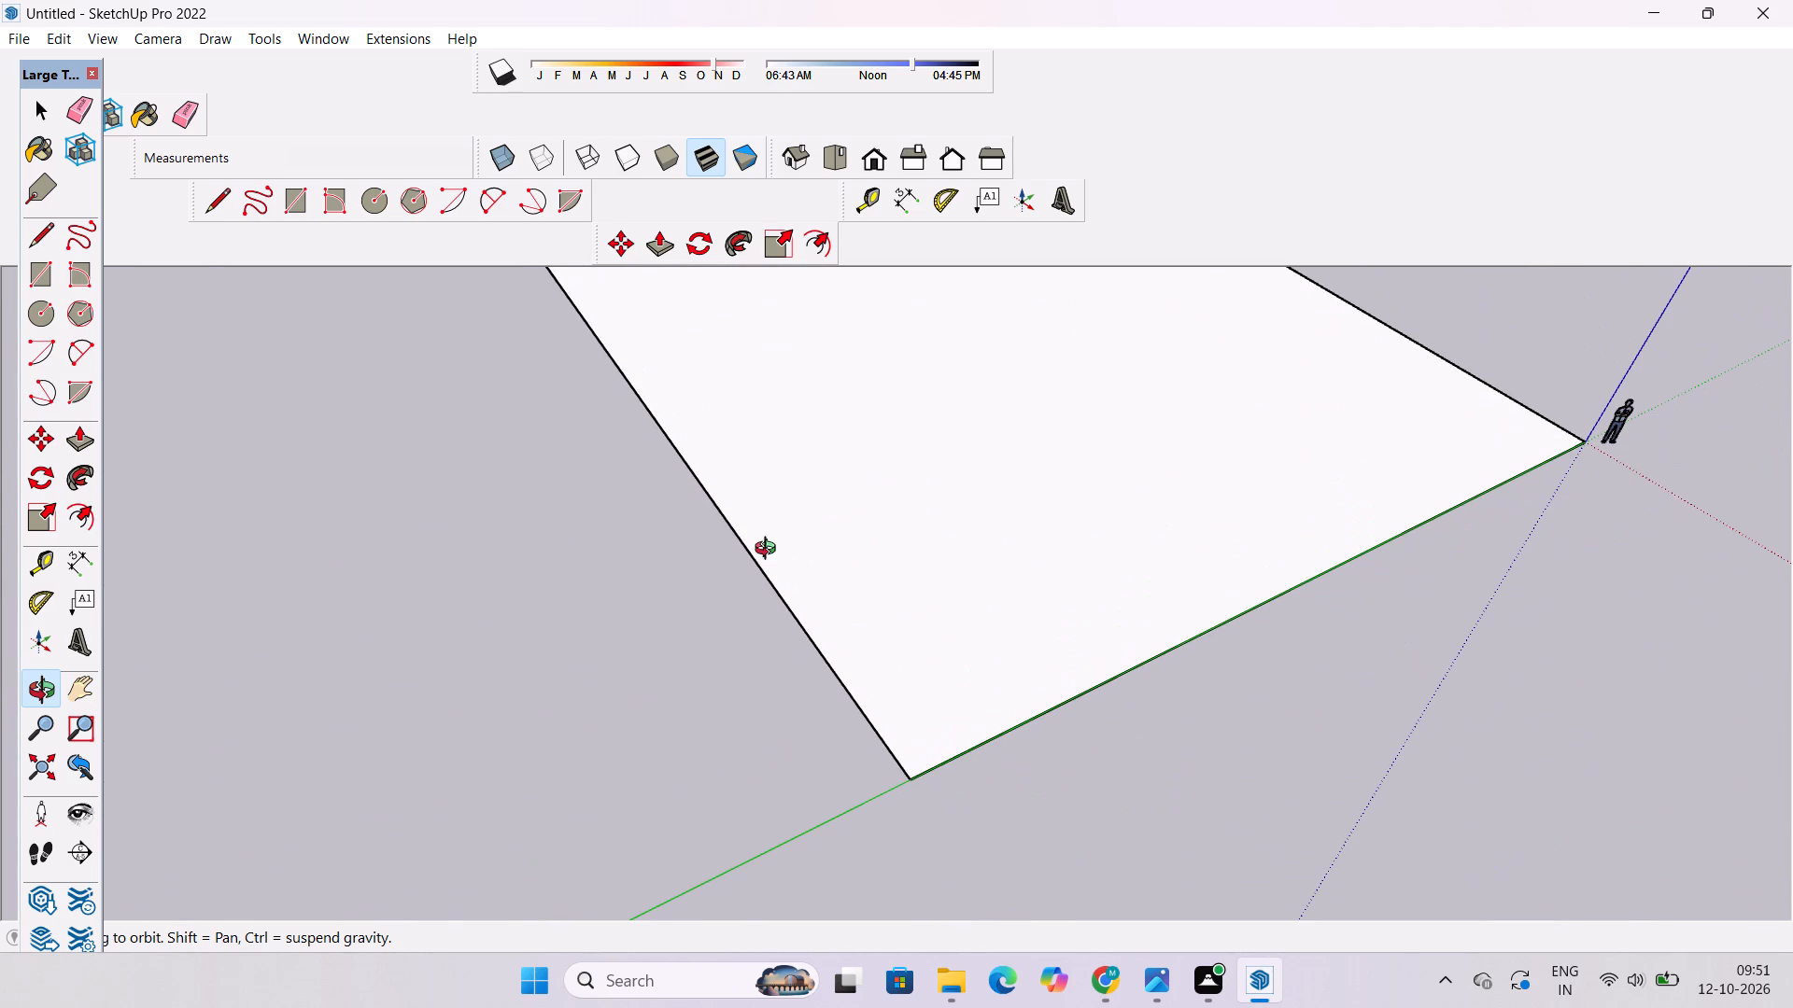
Move the face's edge opposite the red axis 40' outward along the green axis.
{"action": "key", "text": "space"}
{"action": "left_click", "coordinate": [779, 595]}
{"action": "key", "text": "m"}
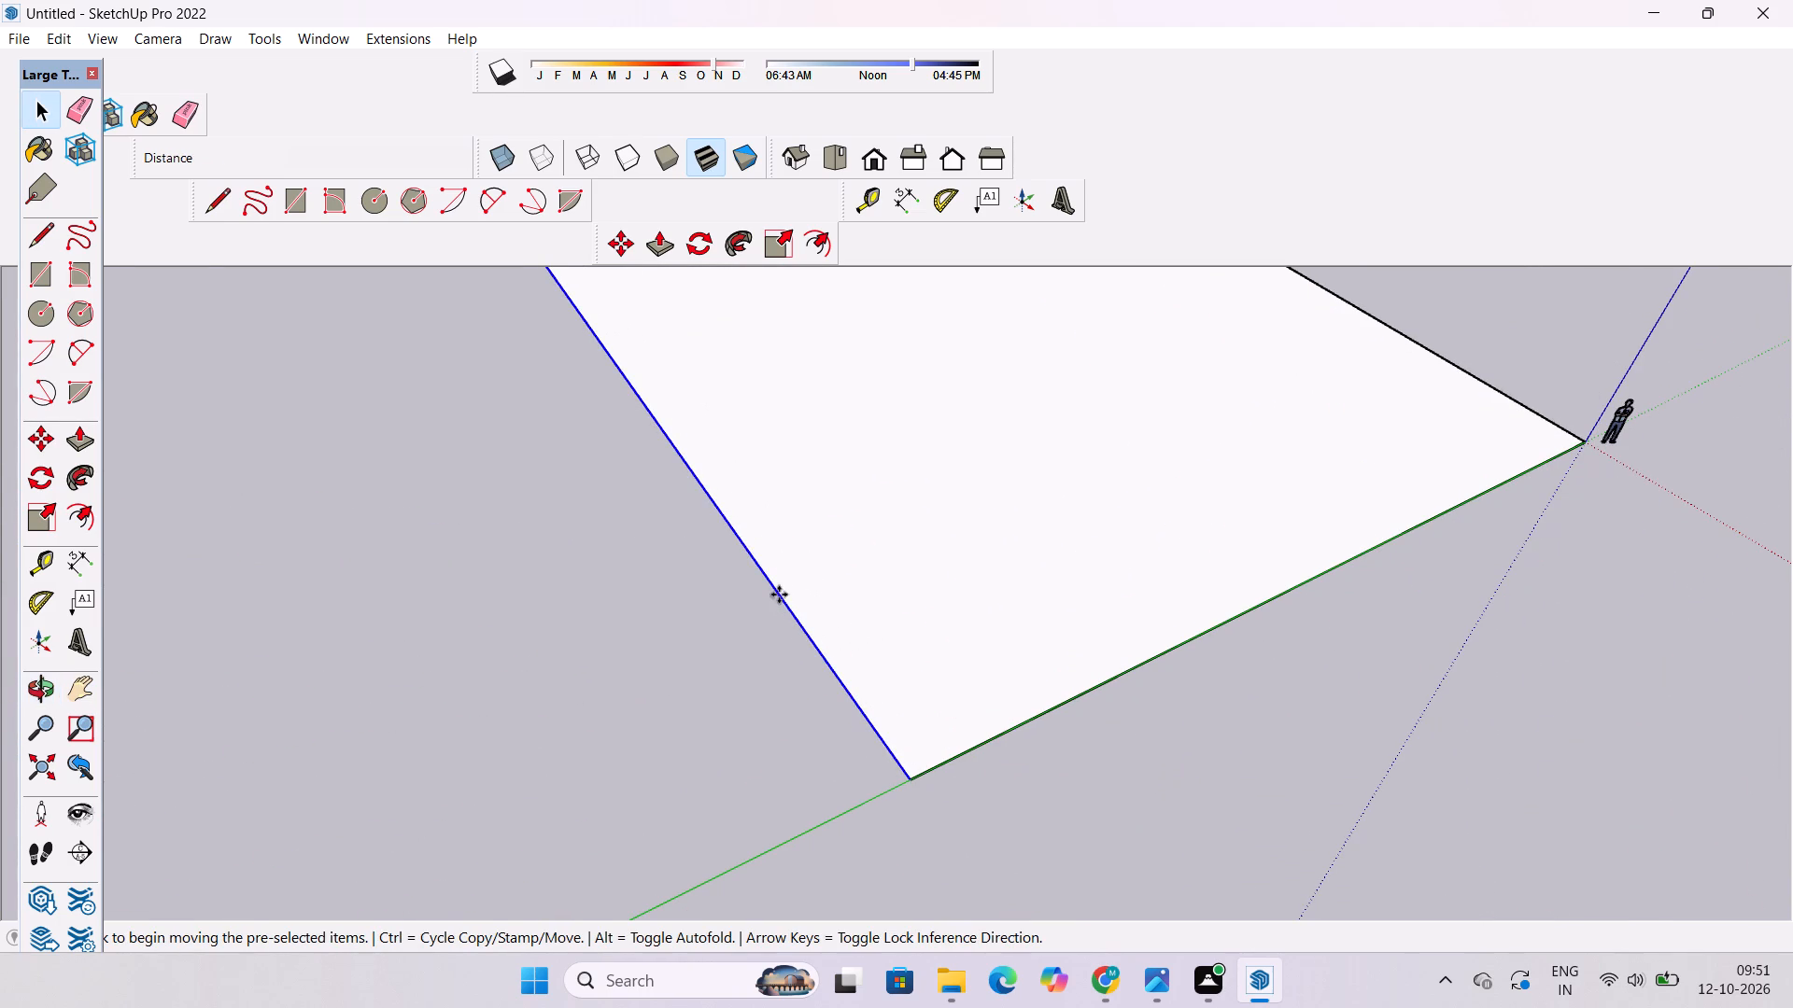
{"action": "scroll", "coordinate": [827, 652], "scroll_direction": "down", "scroll_amount": 8}
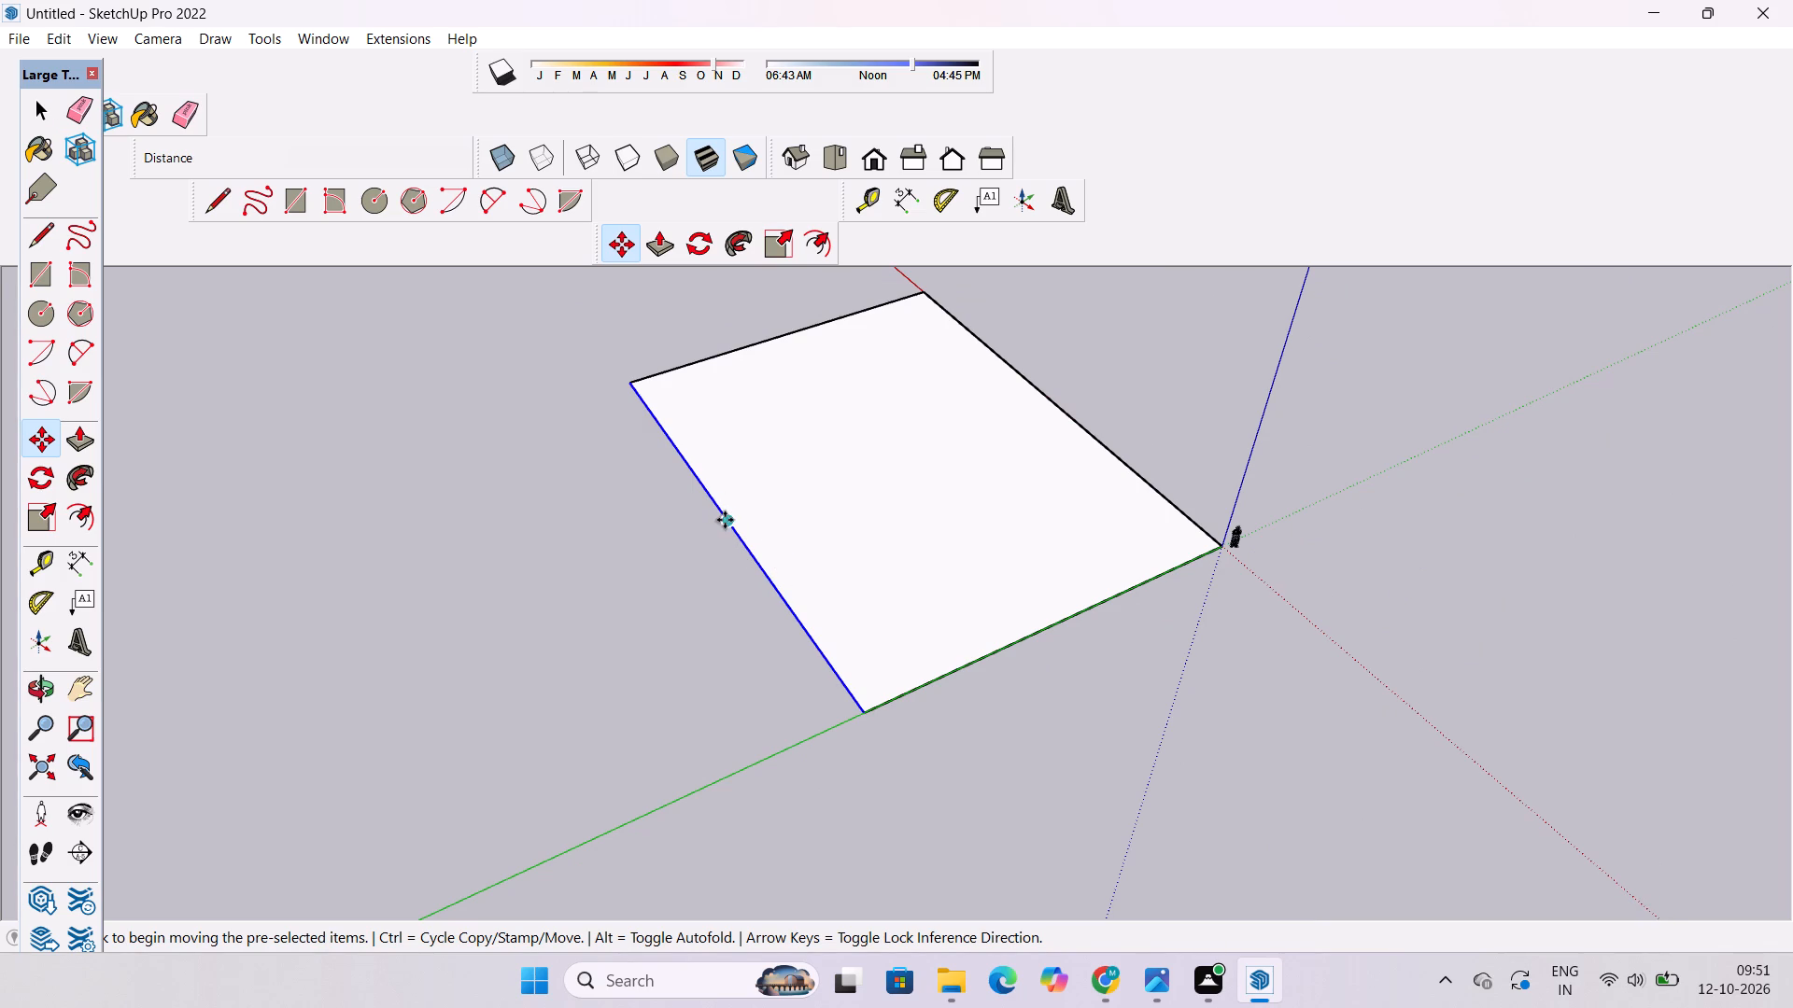
{"action": "left_click", "coordinate": [725, 520]}
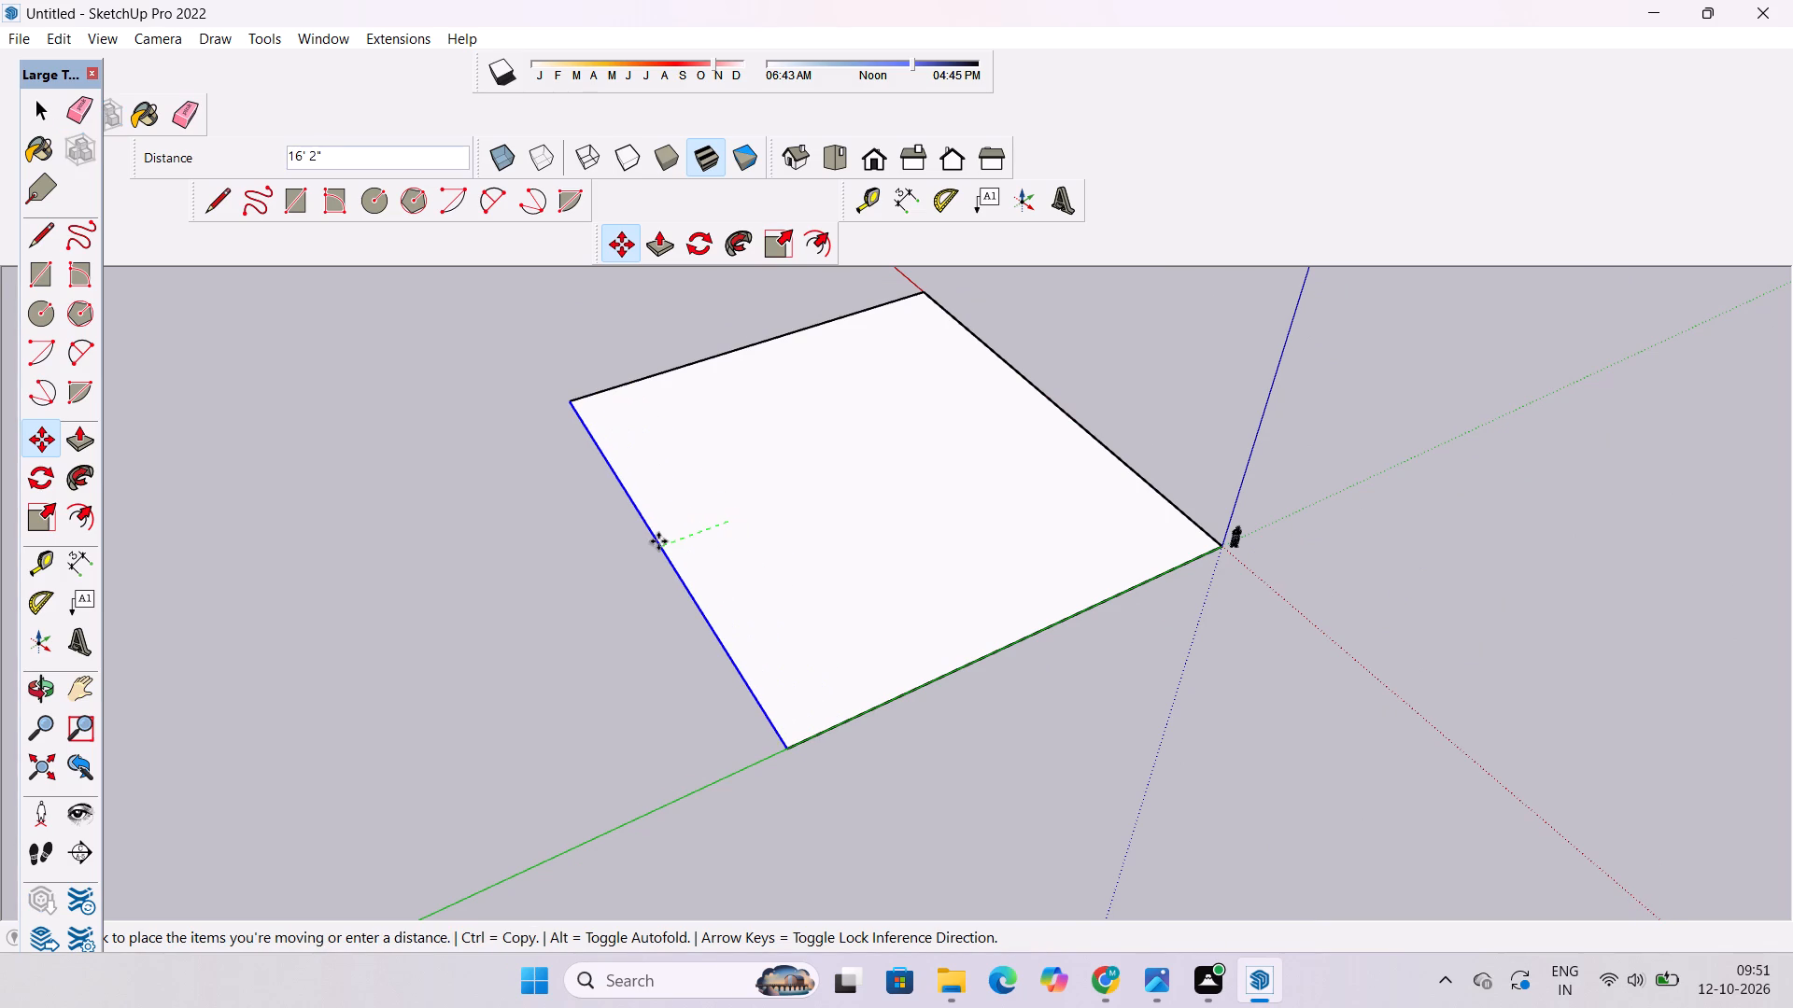
{"action": "scroll", "coordinate": [658, 541], "scroll_direction": "down", "scroll_amount": 1}
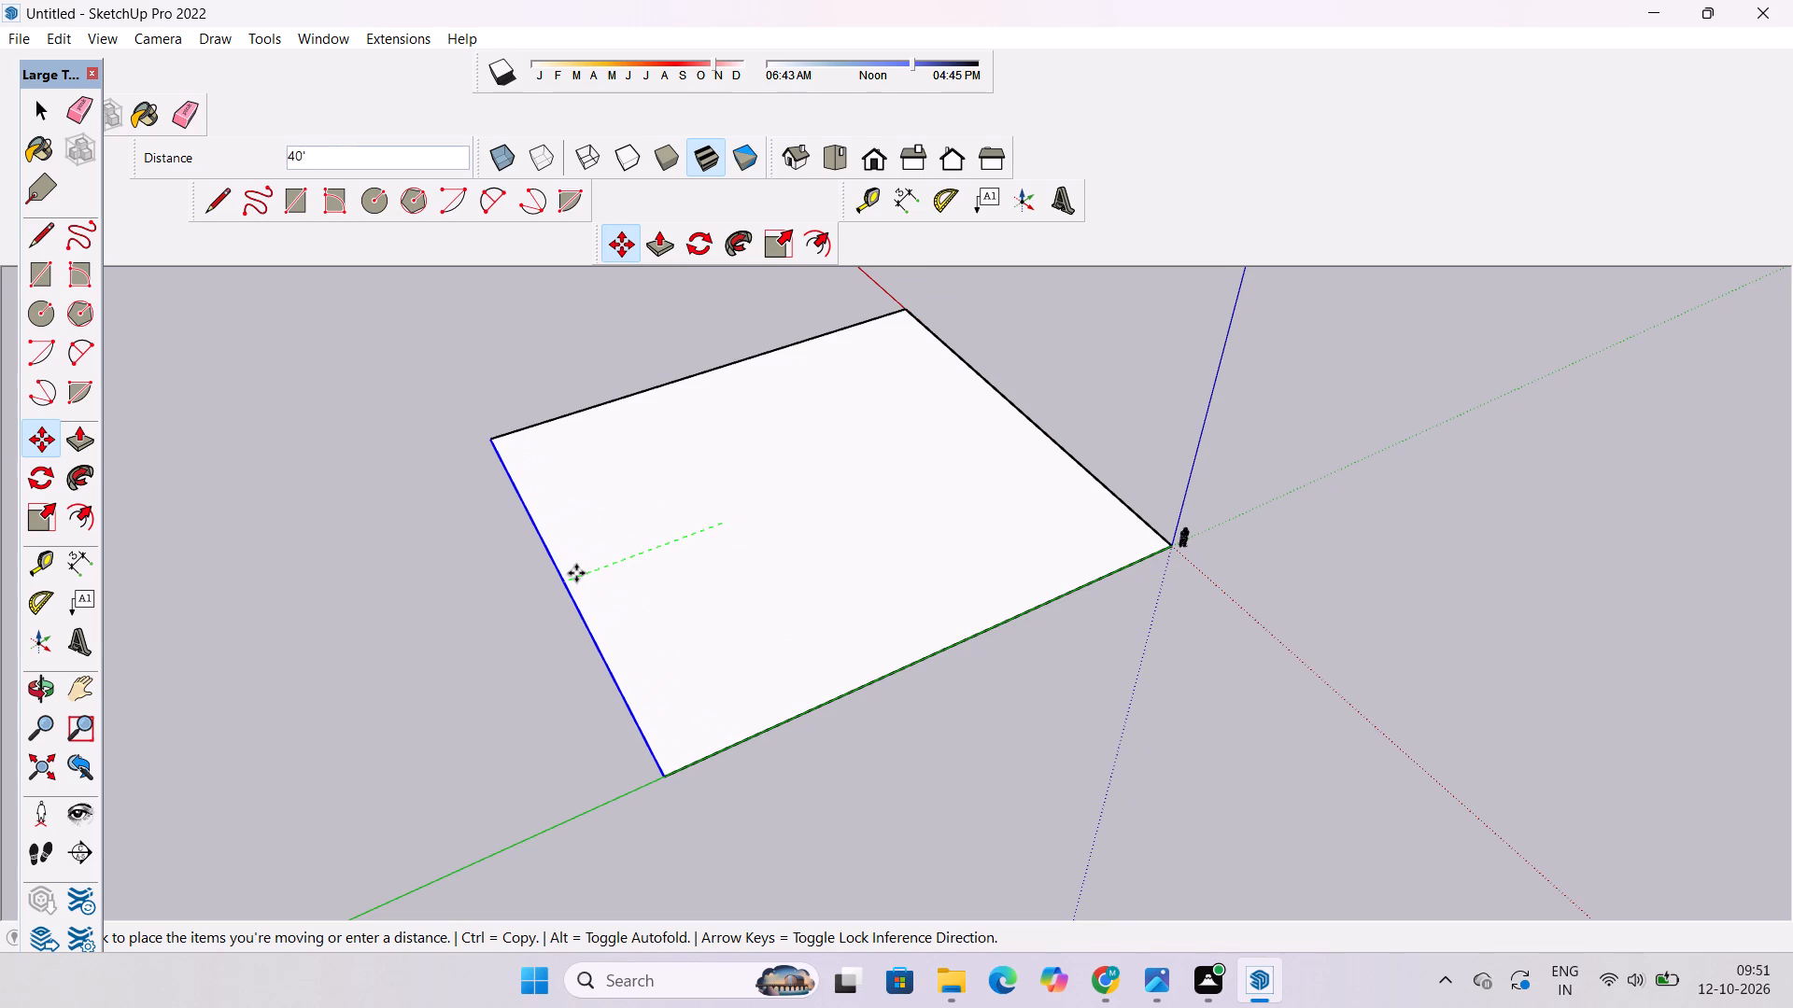
{"action": "type", "text": "40'"}
{"action": "key", "text": "Return"}
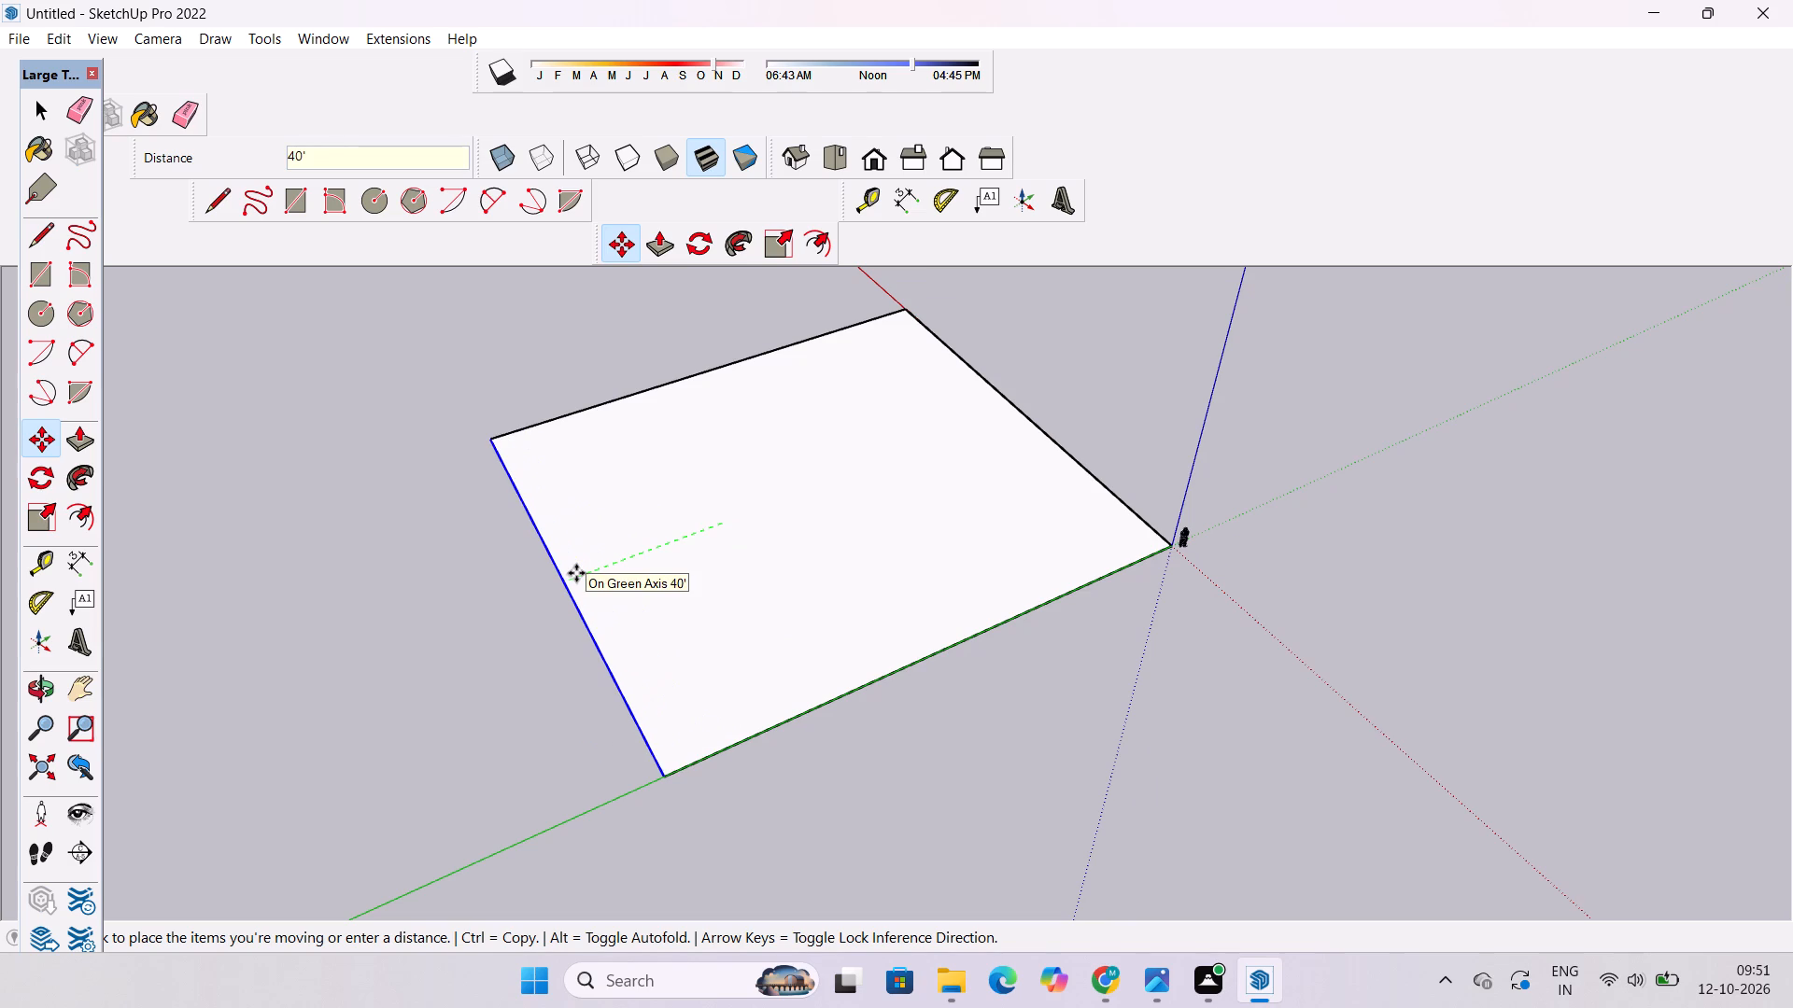
Examine the extended face from the red-axis side and from above, and clear the edge selection.
{"action": "left_click", "coordinate": [36, 685]}
{"action": "scroll", "coordinate": [699, 507], "scroll_direction": "down", "scroll_amount": 9}
{"action": "left_click_drag", "start_coordinate": [1190, 602], "coordinate": [164, 531]}
{"action": "scroll", "coordinate": [1155, 584], "scroll_direction": "up", "scroll_amount": 3}
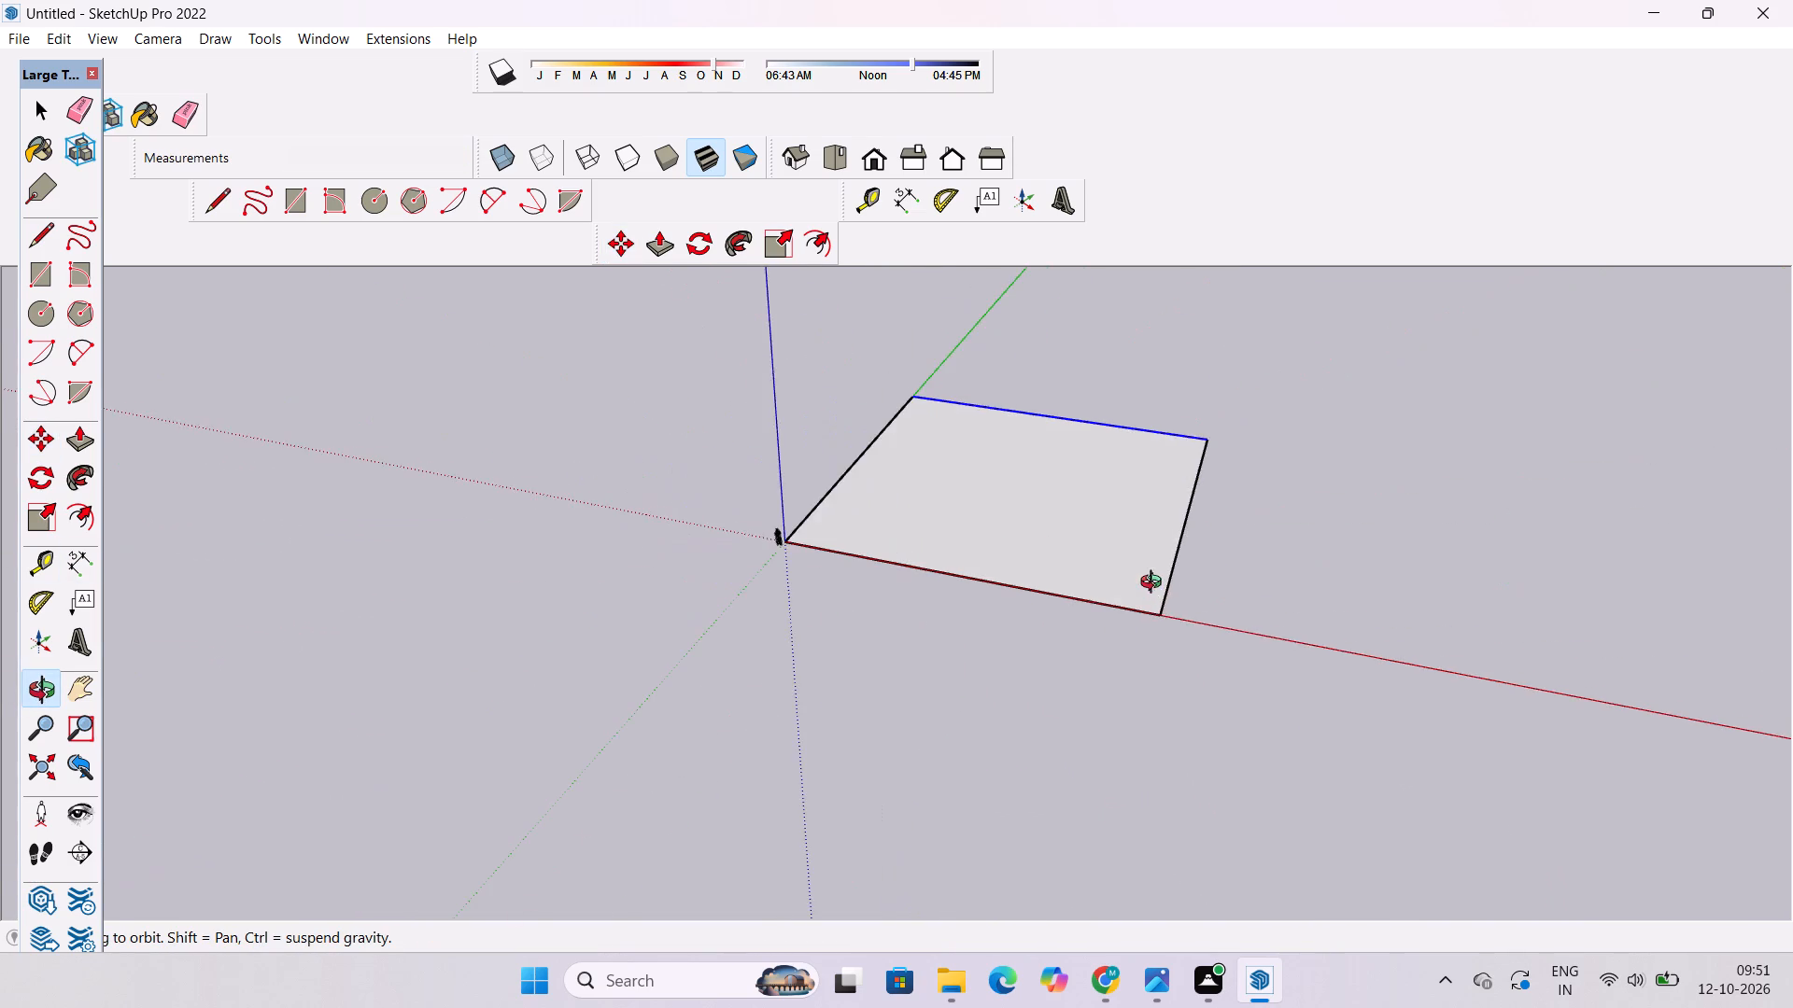
{"action": "scroll", "coordinate": [1155, 584], "scroll_direction": "up", "scroll_amount": 7}
{"action": "left_click_drag", "start_coordinate": [862, 615], "coordinate": [1007, 732]}
{"action": "left_click_drag", "start_coordinate": [1001, 517], "coordinate": [616, 548], "text": "shift"}
{"action": "scroll", "coordinate": [610, 538], "scroll_direction": "down", "scroll_amount": 7, "text": "shift"}
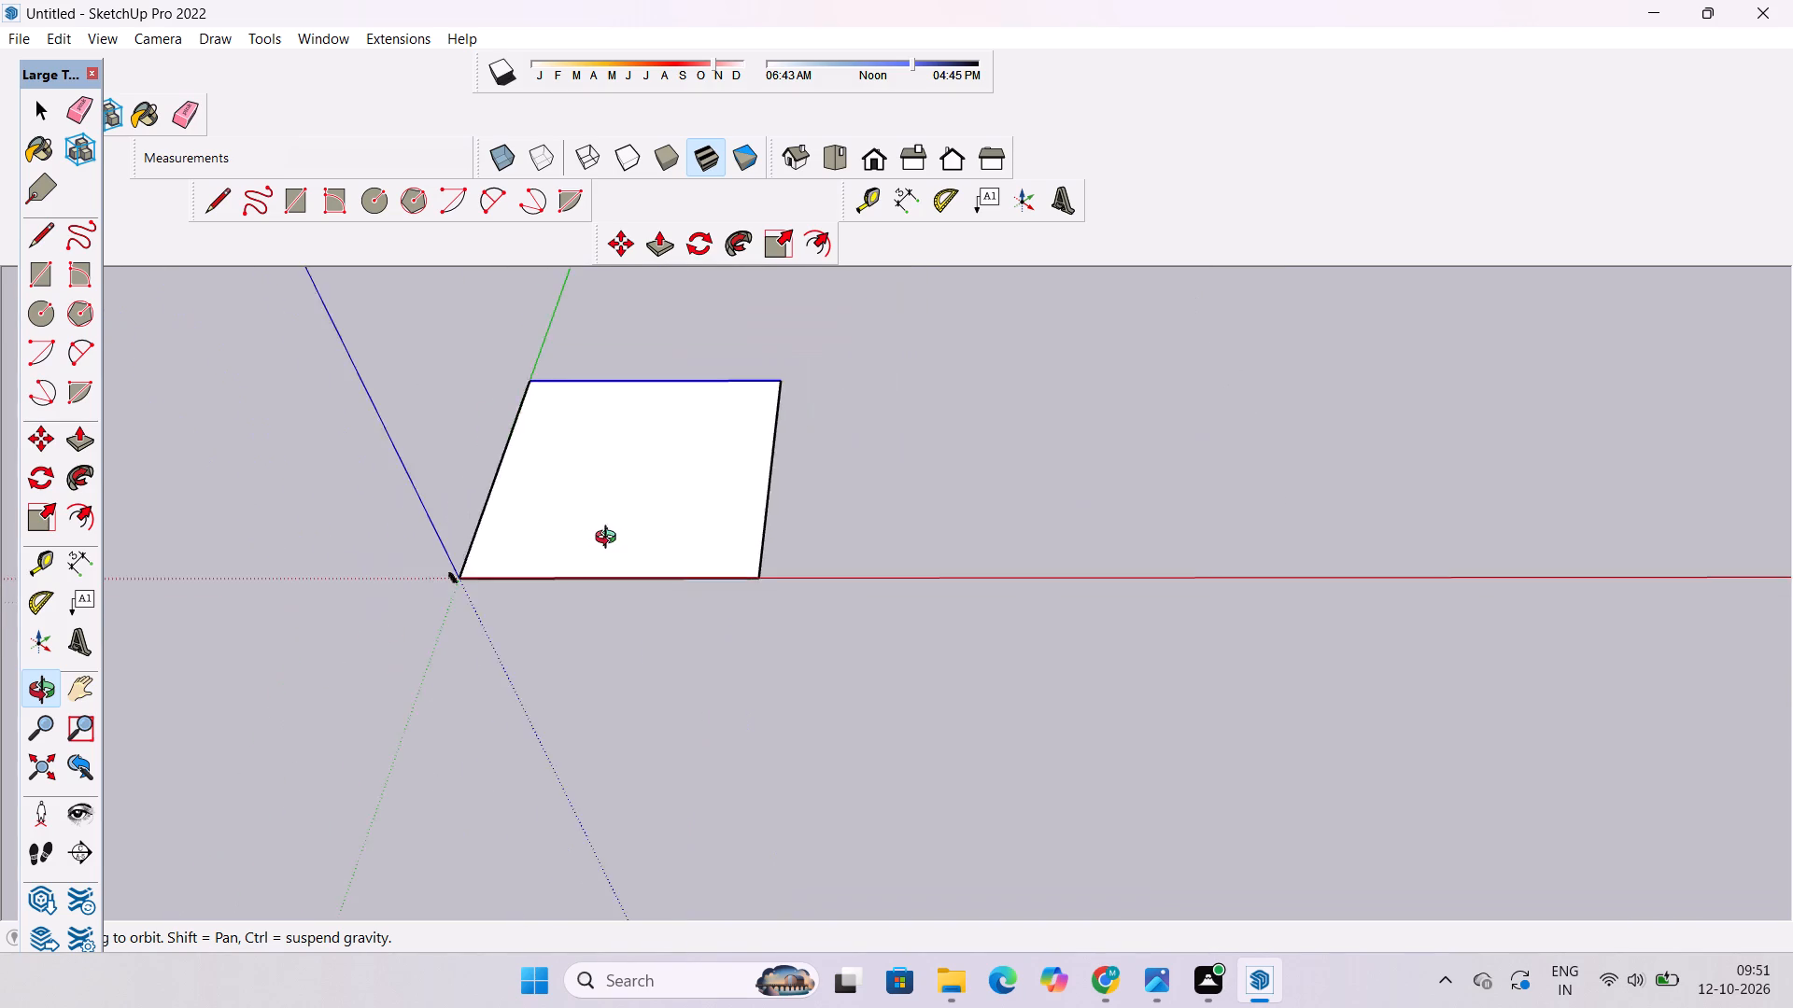
{"action": "left_click_drag", "start_coordinate": [616, 551], "coordinate": [685, 673], "text": "shift"}
{"action": "scroll", "coordinate": [687, 674], "scroll_direction": "up", "scroll_amount": 6, "text": "shift"}
{"action": "left_click_drag", "start_coordinate": [684, 674], "coordinate": [646, 687], "text": "shift"}
{"action": "key", "text": "space"}
{"action": "left_click", "coordinate": [1037, 622]}
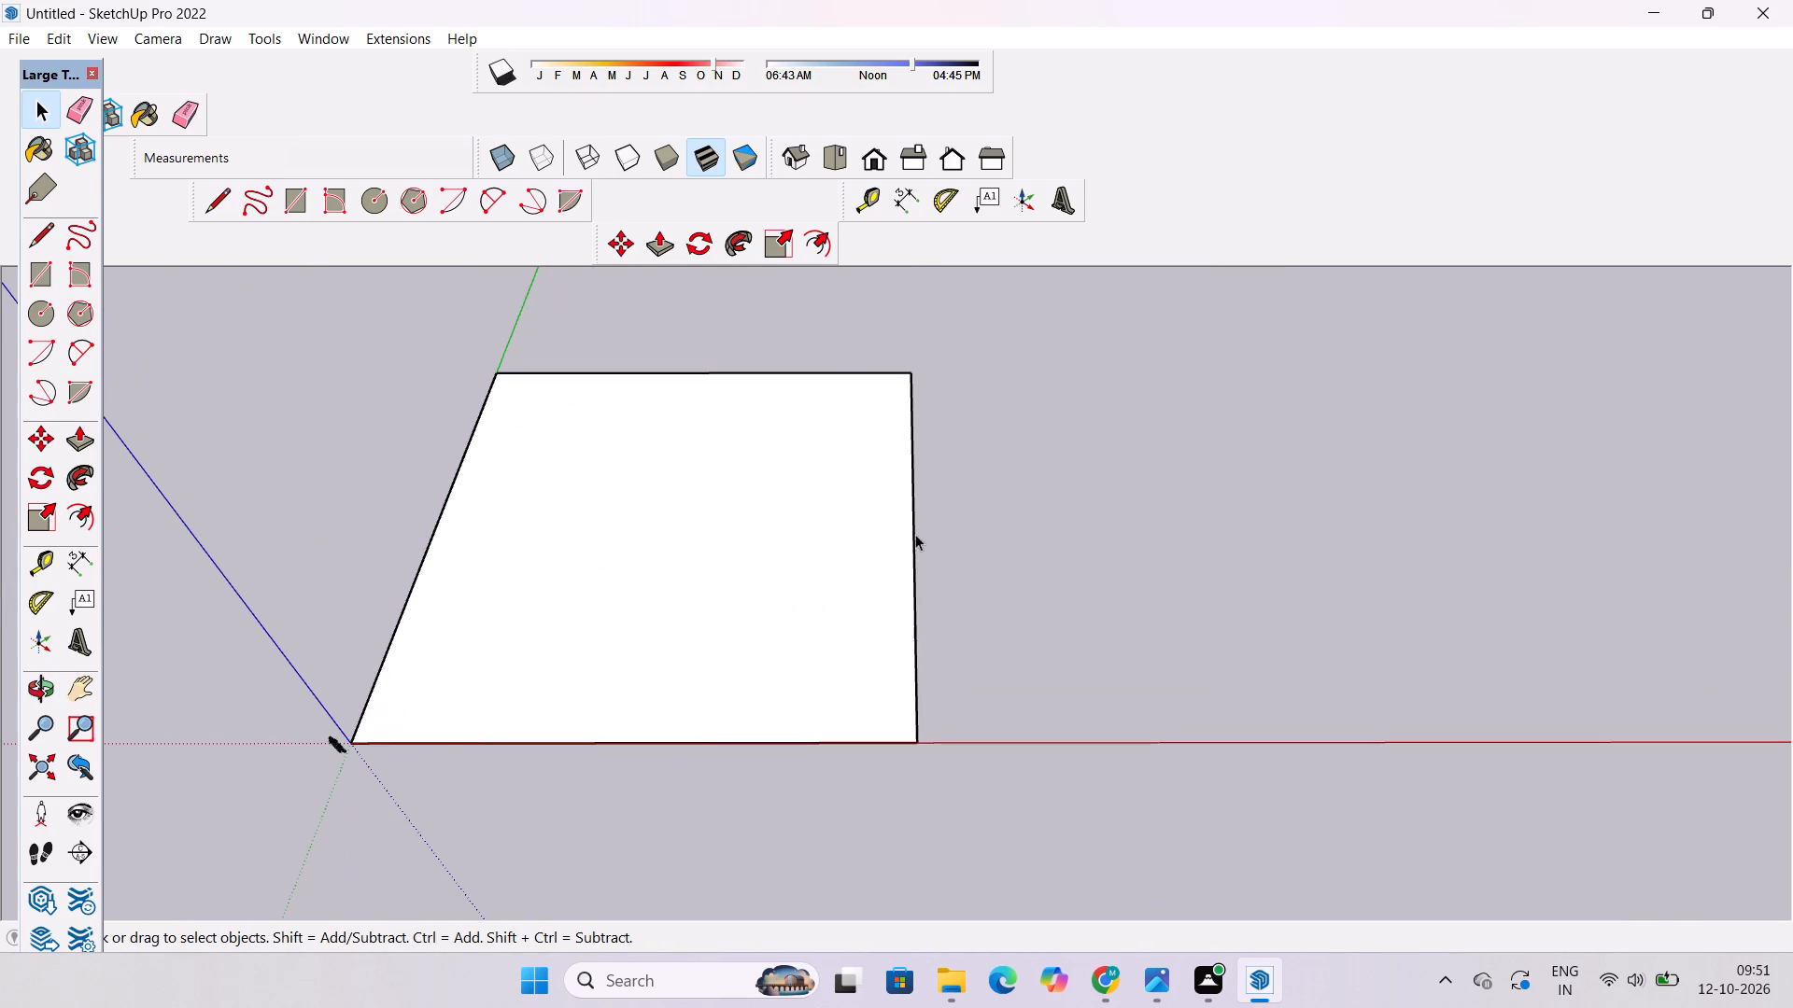
Move the face's edge opposite the green axis 40' outward along the red axis and clear the selection.
{"action": "left_click", "coordinate": [913, 526]}
{"action": "key", "text": "m"}
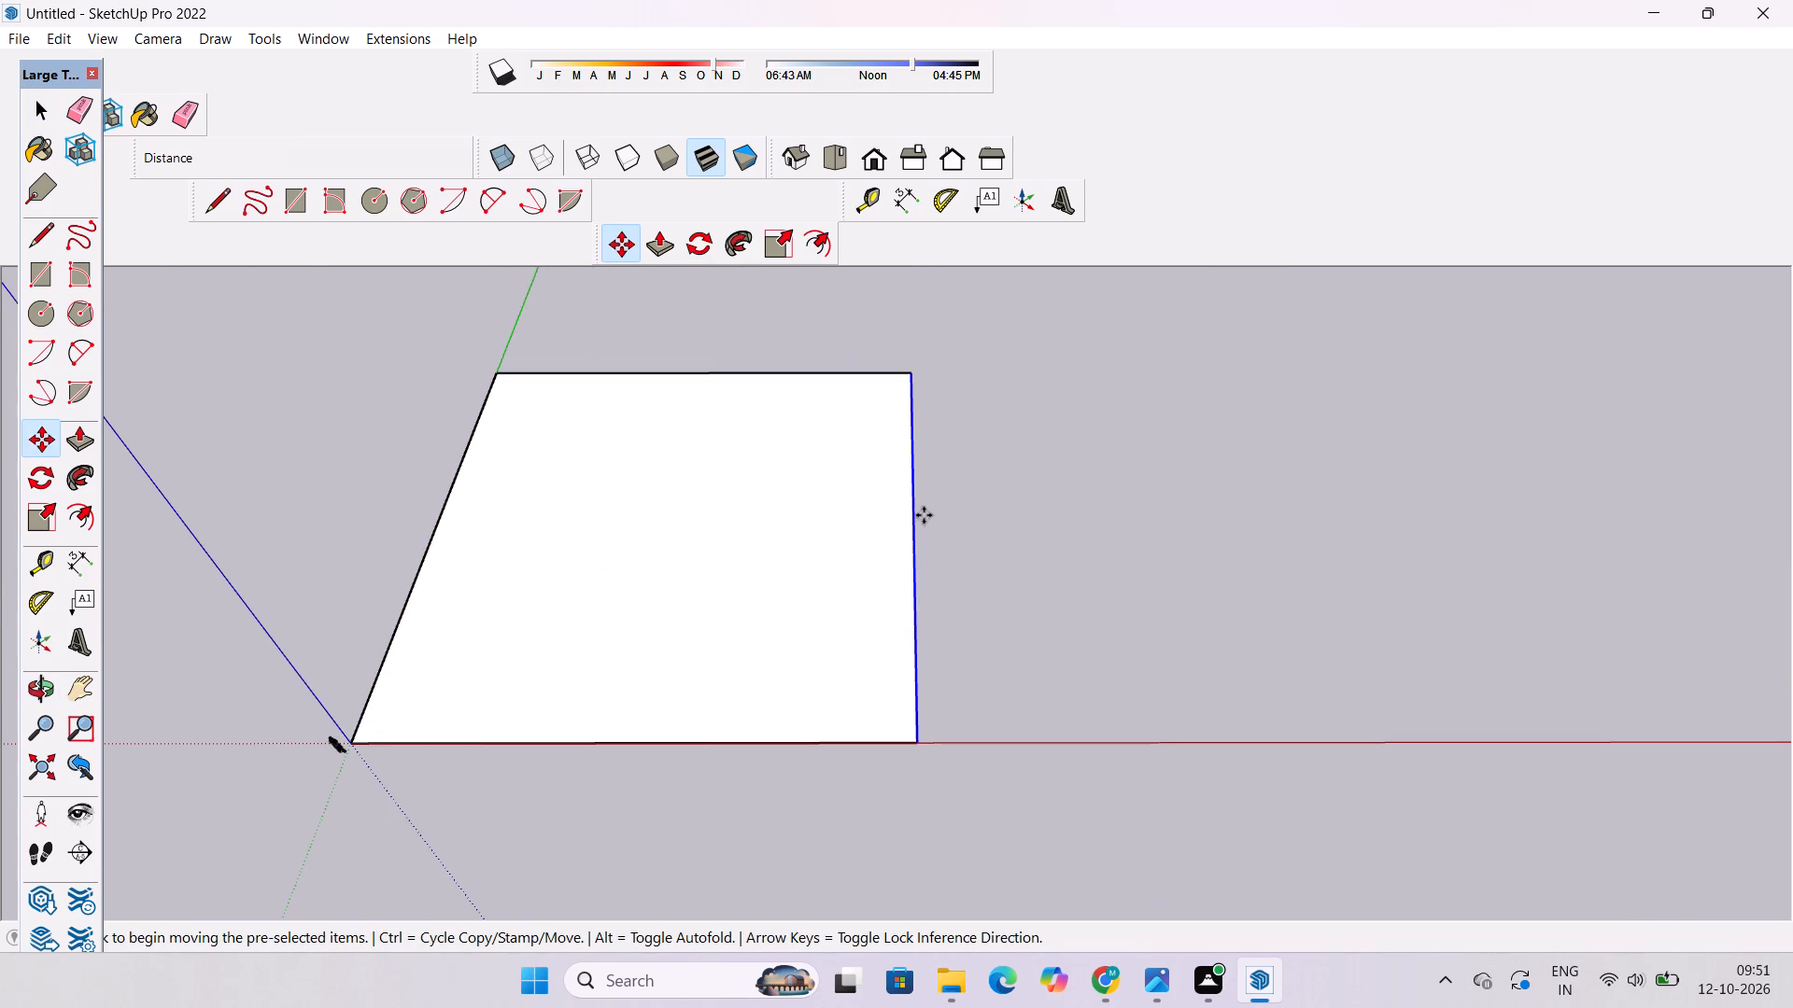
{"action": "left_click", "coordinate": [914, 528]}
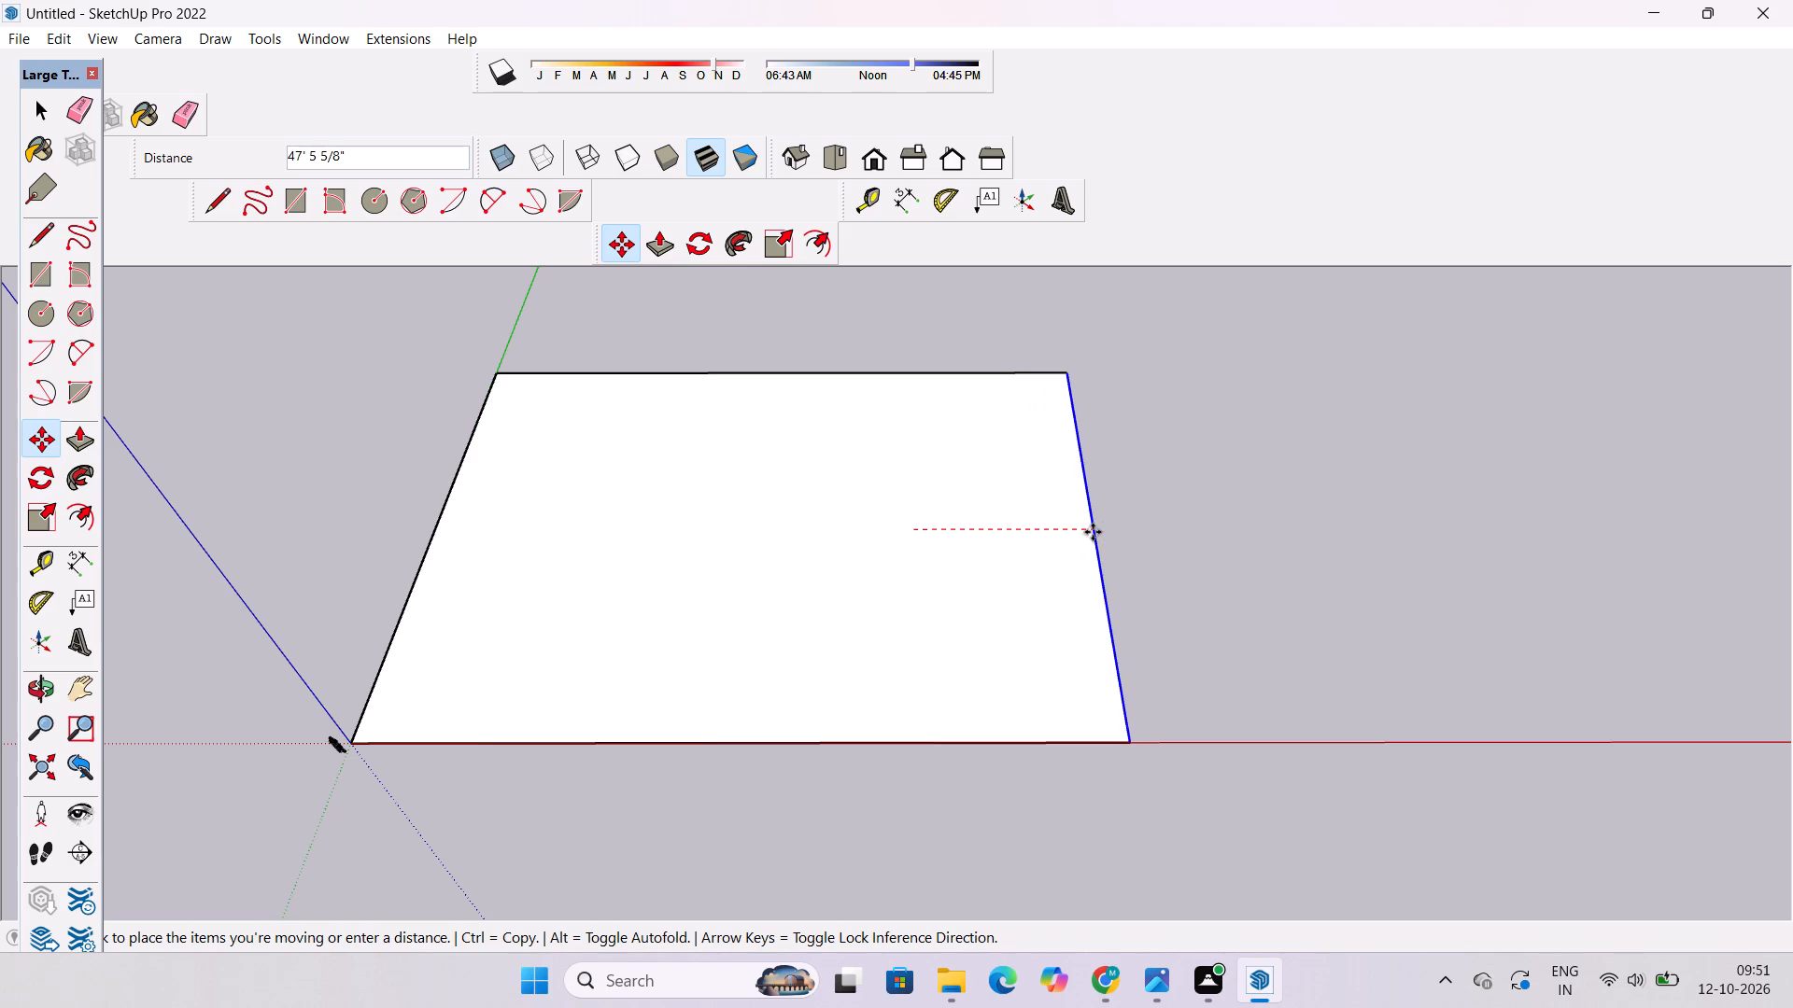
{"action": "type", "text": "40'"}
{"action": "key", "text": "Return"}
{"action": "key", "text": "space"}
{"action": "left_click", "coordinate": [1287, 612]}
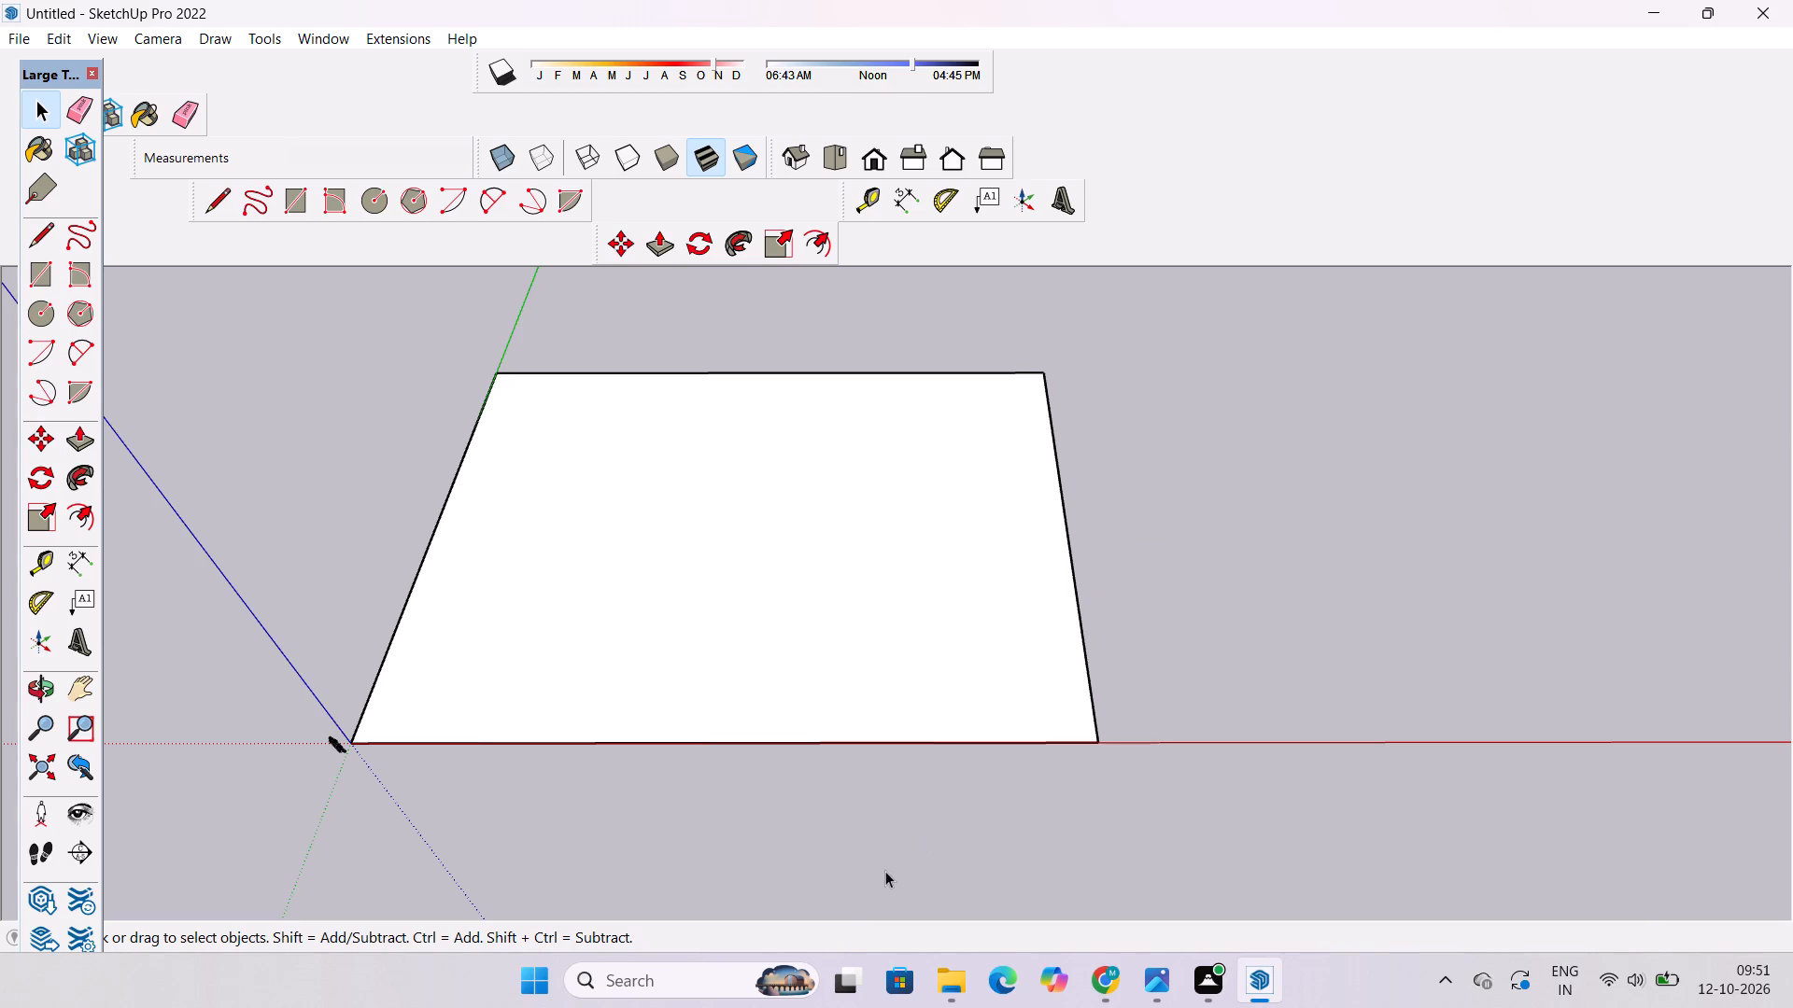
Examine the widened face from the red-axis side, closely around its edge opposite the red axis.
{"action": "key", "text": "o"}
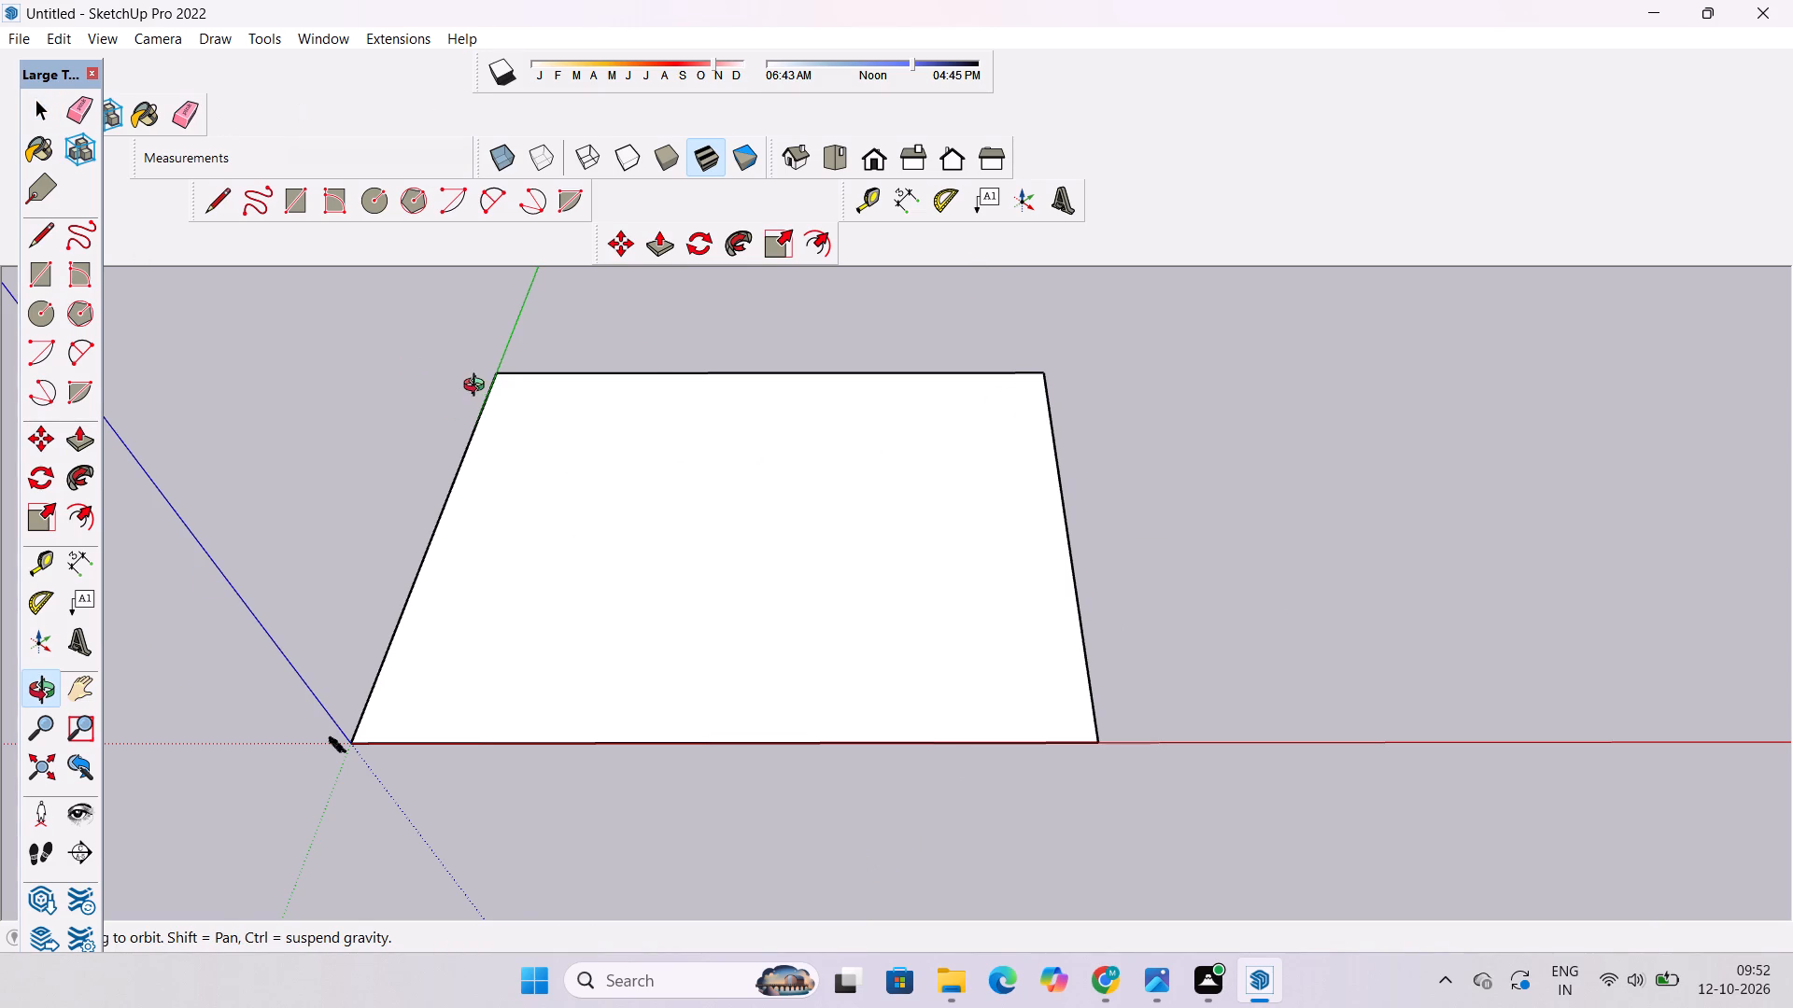
{"action": "scroll", "coordinate": [479, 391], "scroll_direction": "down", "scroll_amount": 3}
{"action": "left_click_drag", "start_coordinate": [476, 413], "coordinate": [609, 418], "text": "shift"}
{"action": "scroll", "coordinate": [713, 444], "scroll_direction": "up", "scroll_amount": 2, "text": "shift"}
{"action": "left_click_drag", "start_coordinate": [713, 442], "coordinate": [681, 436], "text": "shift"}
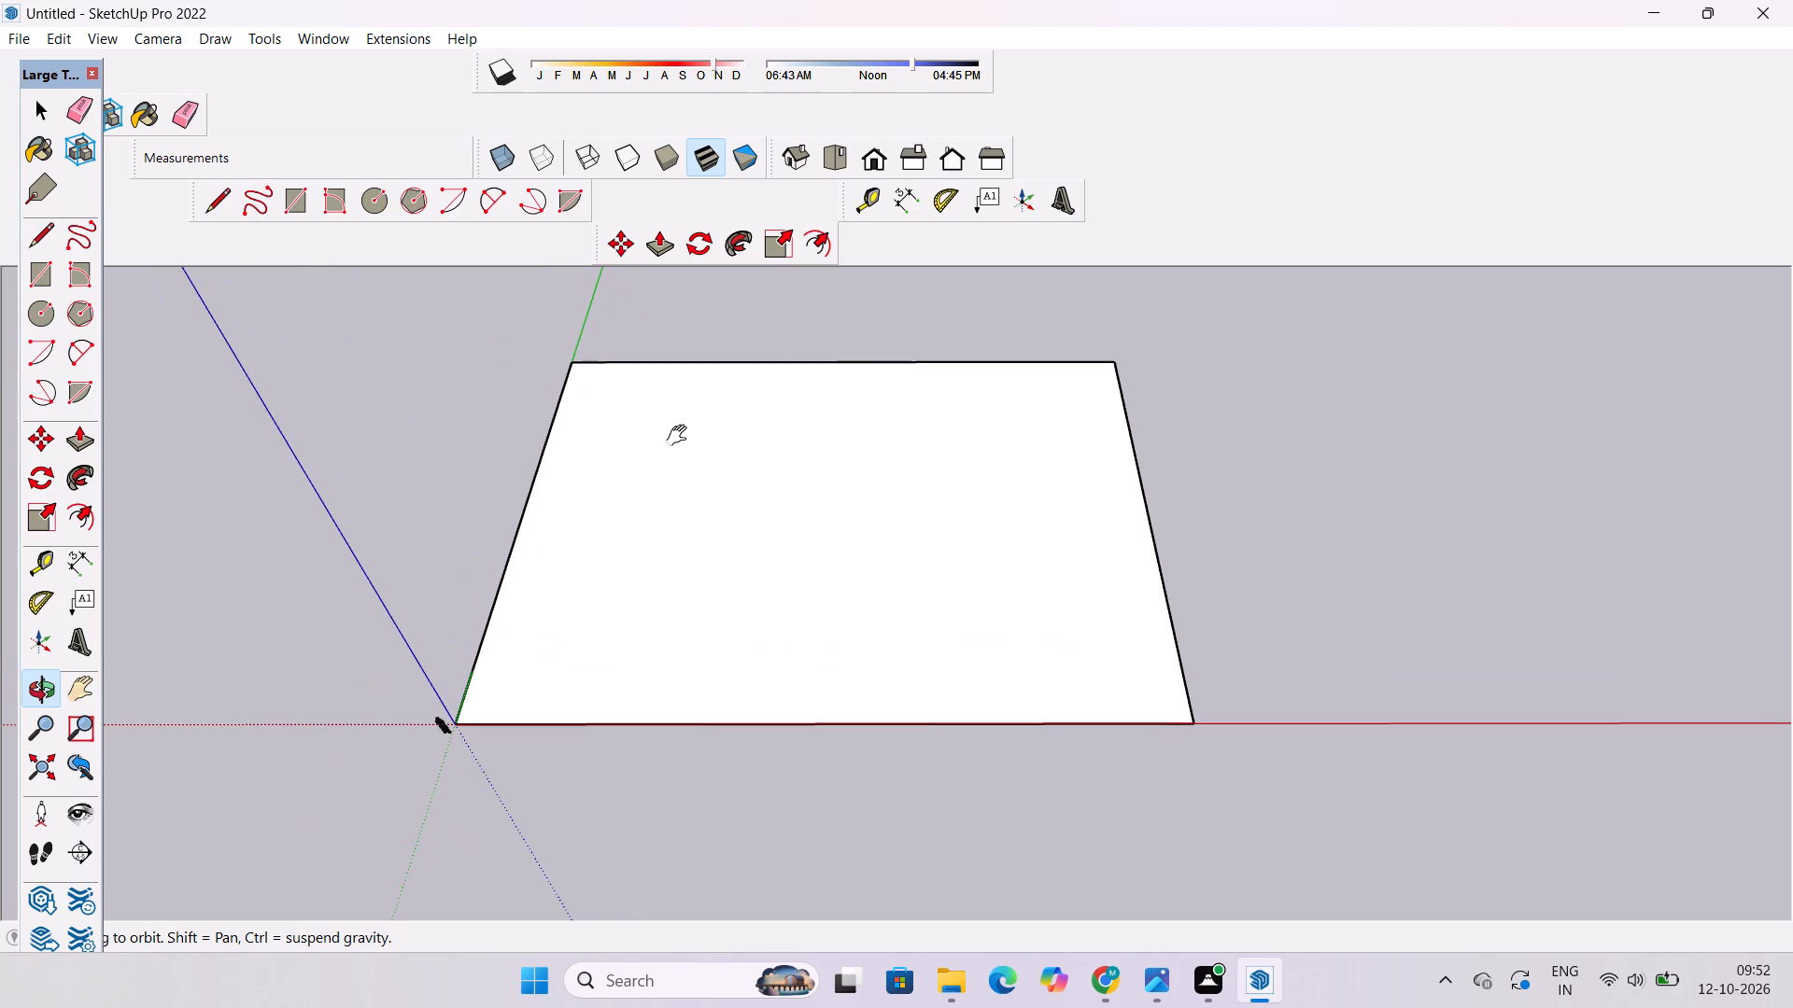
{"action": "scroll", "coordinate": [681, 436], "scroll_direction": "up", "scroll_amount": 1}
{"action": "left_click_drag", "start_coordinate": [713, 418], "coordinate": [662, 418], "text": "shift"}
{"action": "scroll", "coordinate": [662, 418], "scroll_direction": "up", "scroll_amount": 3}
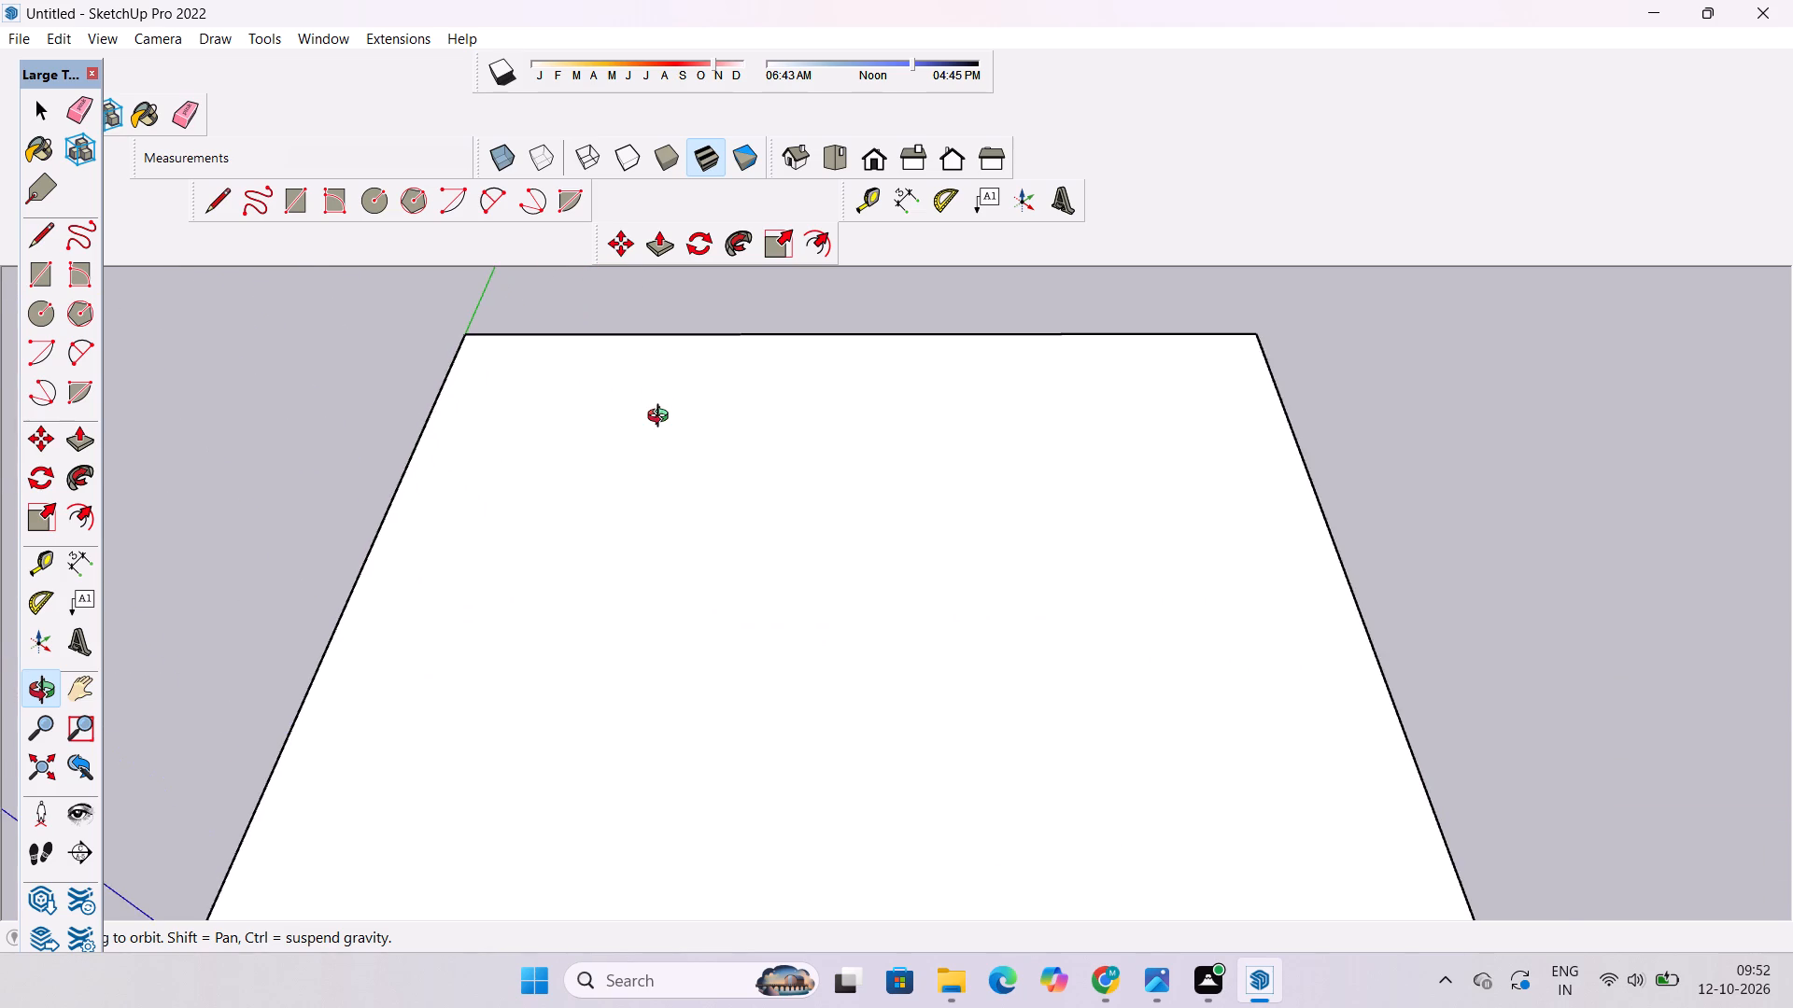
{"action": "scroll", "coordinate": [662, 418], "scroll_direction": "up", "scroll_amount": 1}
{"action": "scroll", "coordinate": [662, 418], "scroll_direction": "down", "scroll_amount": 1}
{"action": "scroll", "coordinate": [662, 418], "scroll_direction": "up", "scroll_amount": 1}
{"action": "scroll", "coordinate": [662, 418], "scroll_direction": "down", "scroll_amount": 2}
{"action": "scroll", "coordinate": [662, 418], "scroll_direction": "up", "scroll_amount": 1}
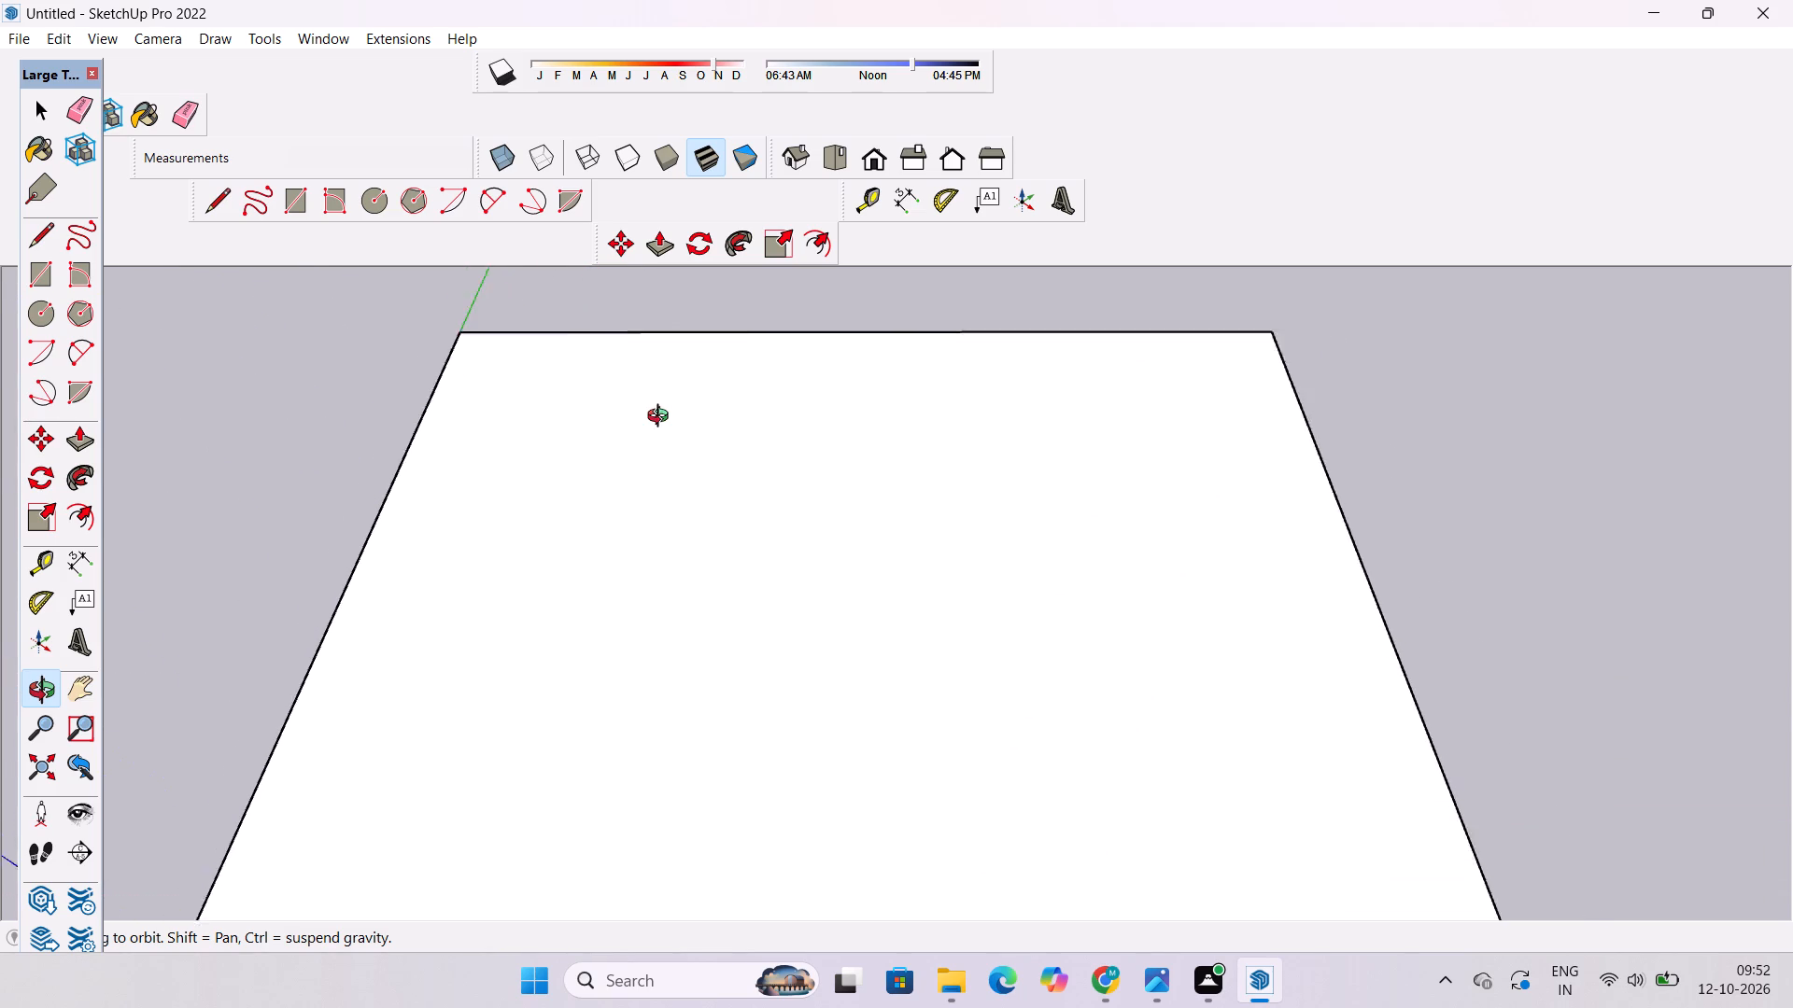
{"action": "scroll", "coordinate": [662, 418], "scroll_direction": "up", "scroll_amount": 1}
{"action": "scroll", "coordinate": [662, 418], "scroll_direction": "down", "scroll_amount": 4}
{"action": "scroll", "coordinate": [662, 418], "scroll_direction": "up", "scroll_amount": 3}
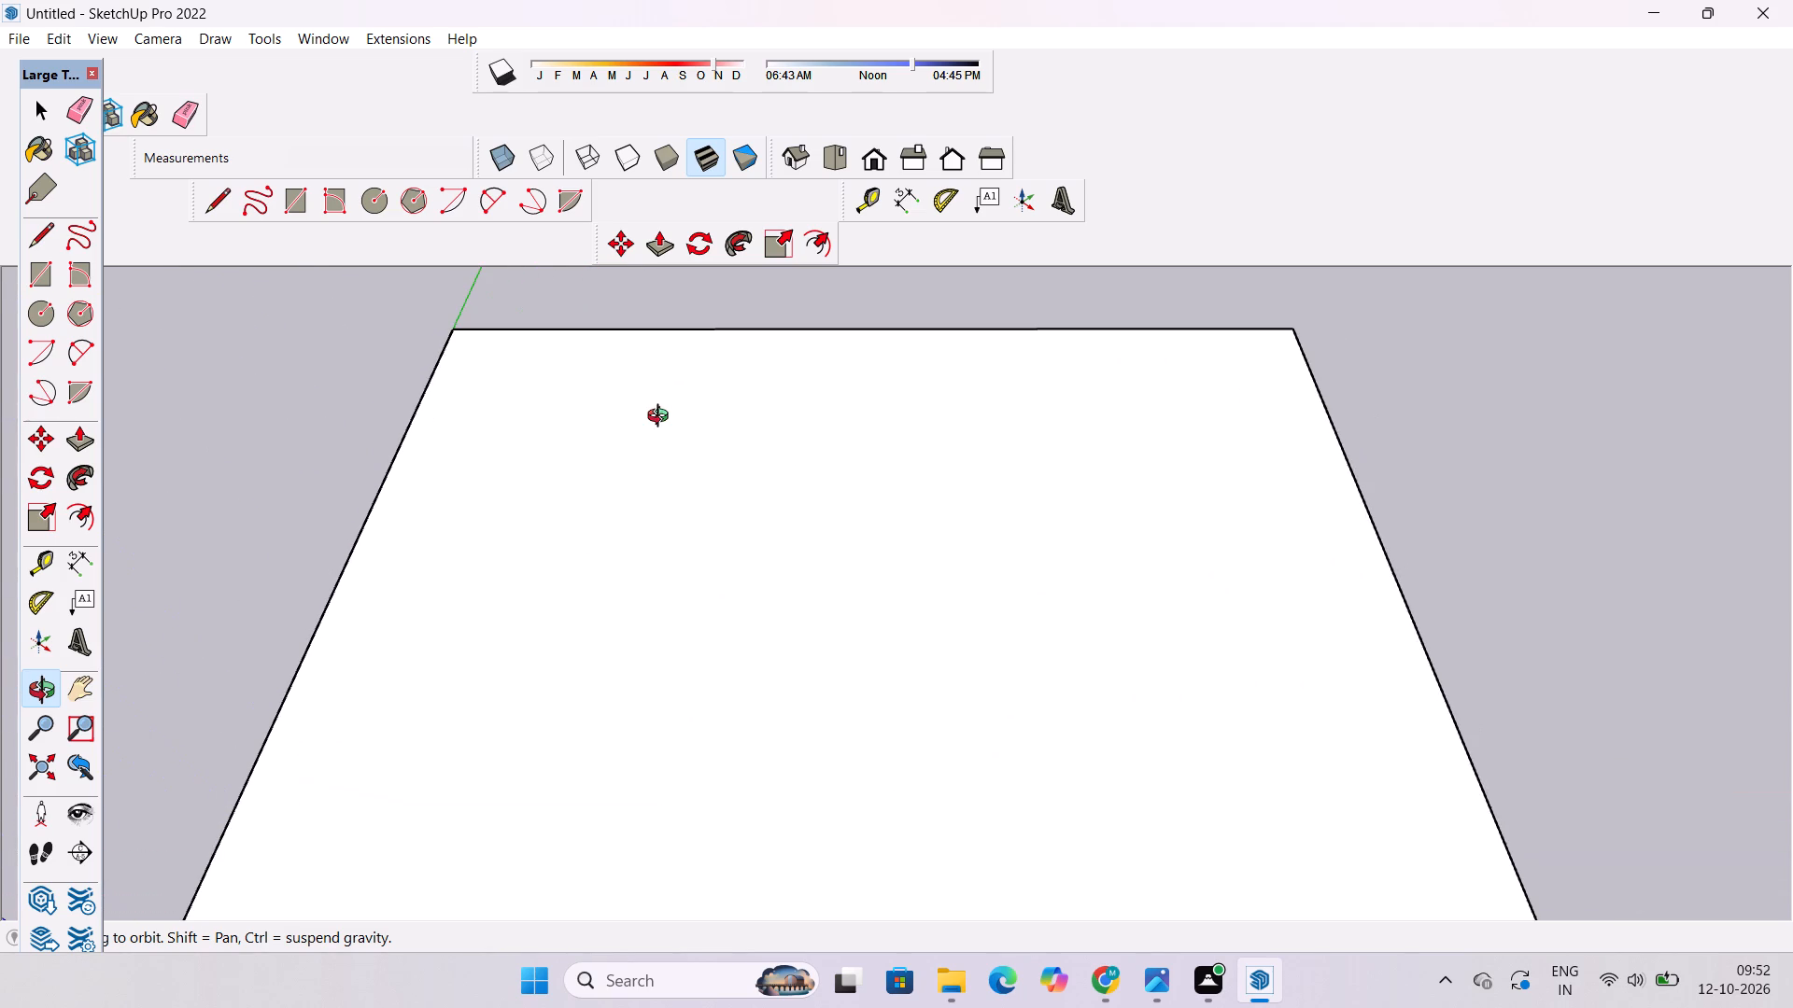
{"action": "scroll", "coordinate": [662, 418], "scroll_direction": "down", "scroll_amount": 3}
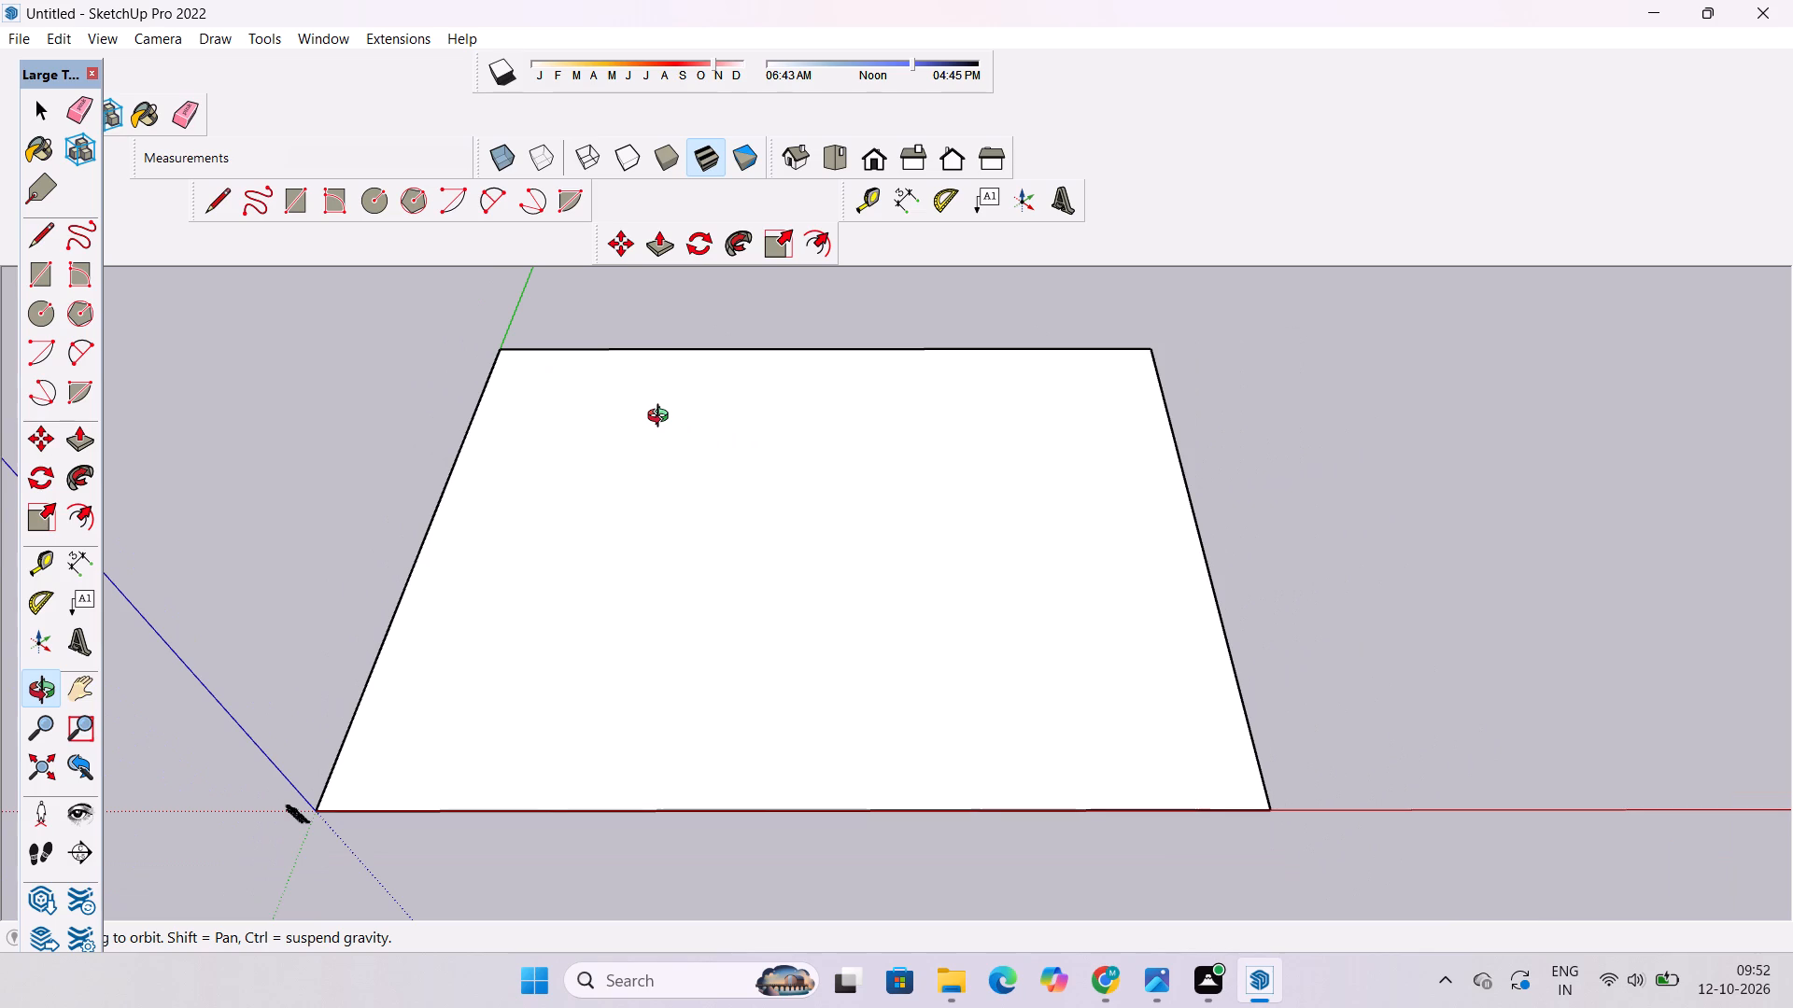
{"action": "scroll", "coordinate": [662, 418], "scroll_direction": "up", "scroll_amount": 2}
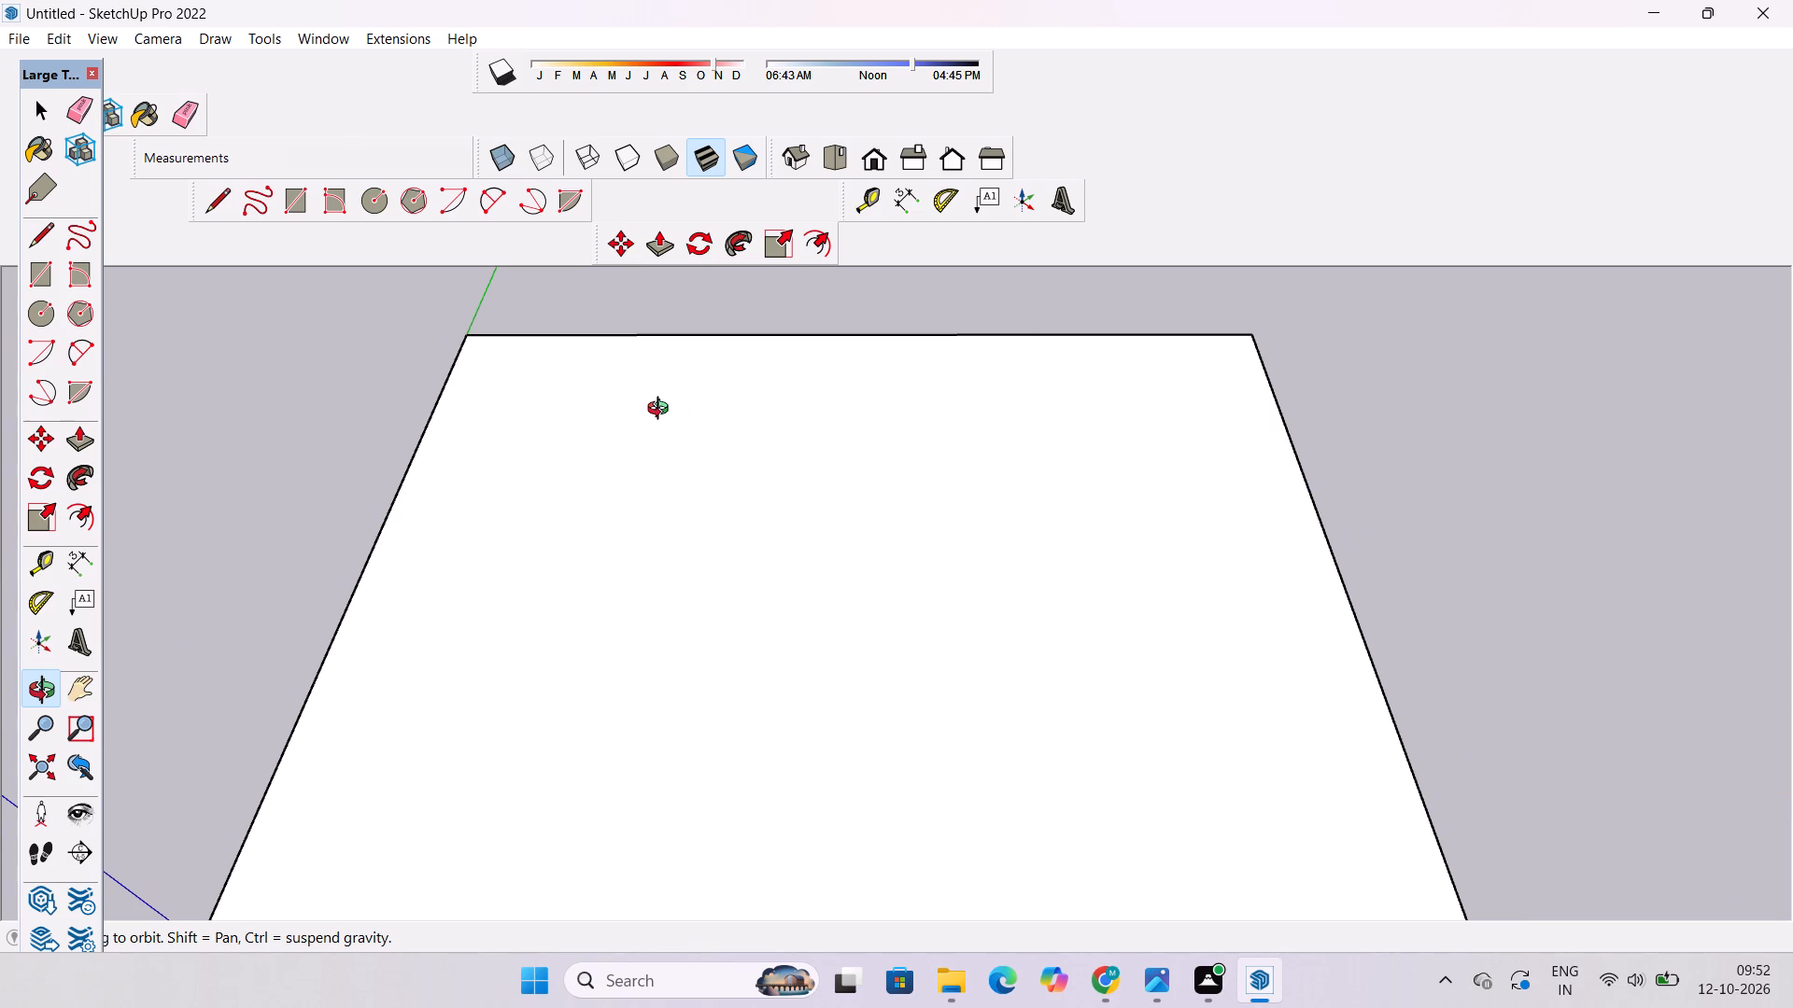
Examine the whole face from above and from tilted angles around the origin.
{"action": "scroll", "coordinate": [662, 400], "scroll_direction": "down", "scroll_amount": 4}
{"action": "left_click_drag", "start_coordinate": [681, 453], "coordinate": [682, 373], "text": "shift"}
{"action": "left_click_drag", "start_coordinate": [682, 372], "coordinate": [682, 417], "text": "shift"}
{"action": "scroll", "coordinate": [659, 463], "scroll_direction": "up", "scroll_amount": 6}
{"action": "scroll", "coordinate": [656, 459], "scroll_direction": "down", "scroll_amount": 7}
{"action": "left_click_drag", "start_coordinate": [674, 484], "coordinate": [507, 391], "text": "shift"}
{"action": "scroll", "coordinate": [507, 391], "scroll_direction": "down", "scroll_amount": 5, "text": "shift"}
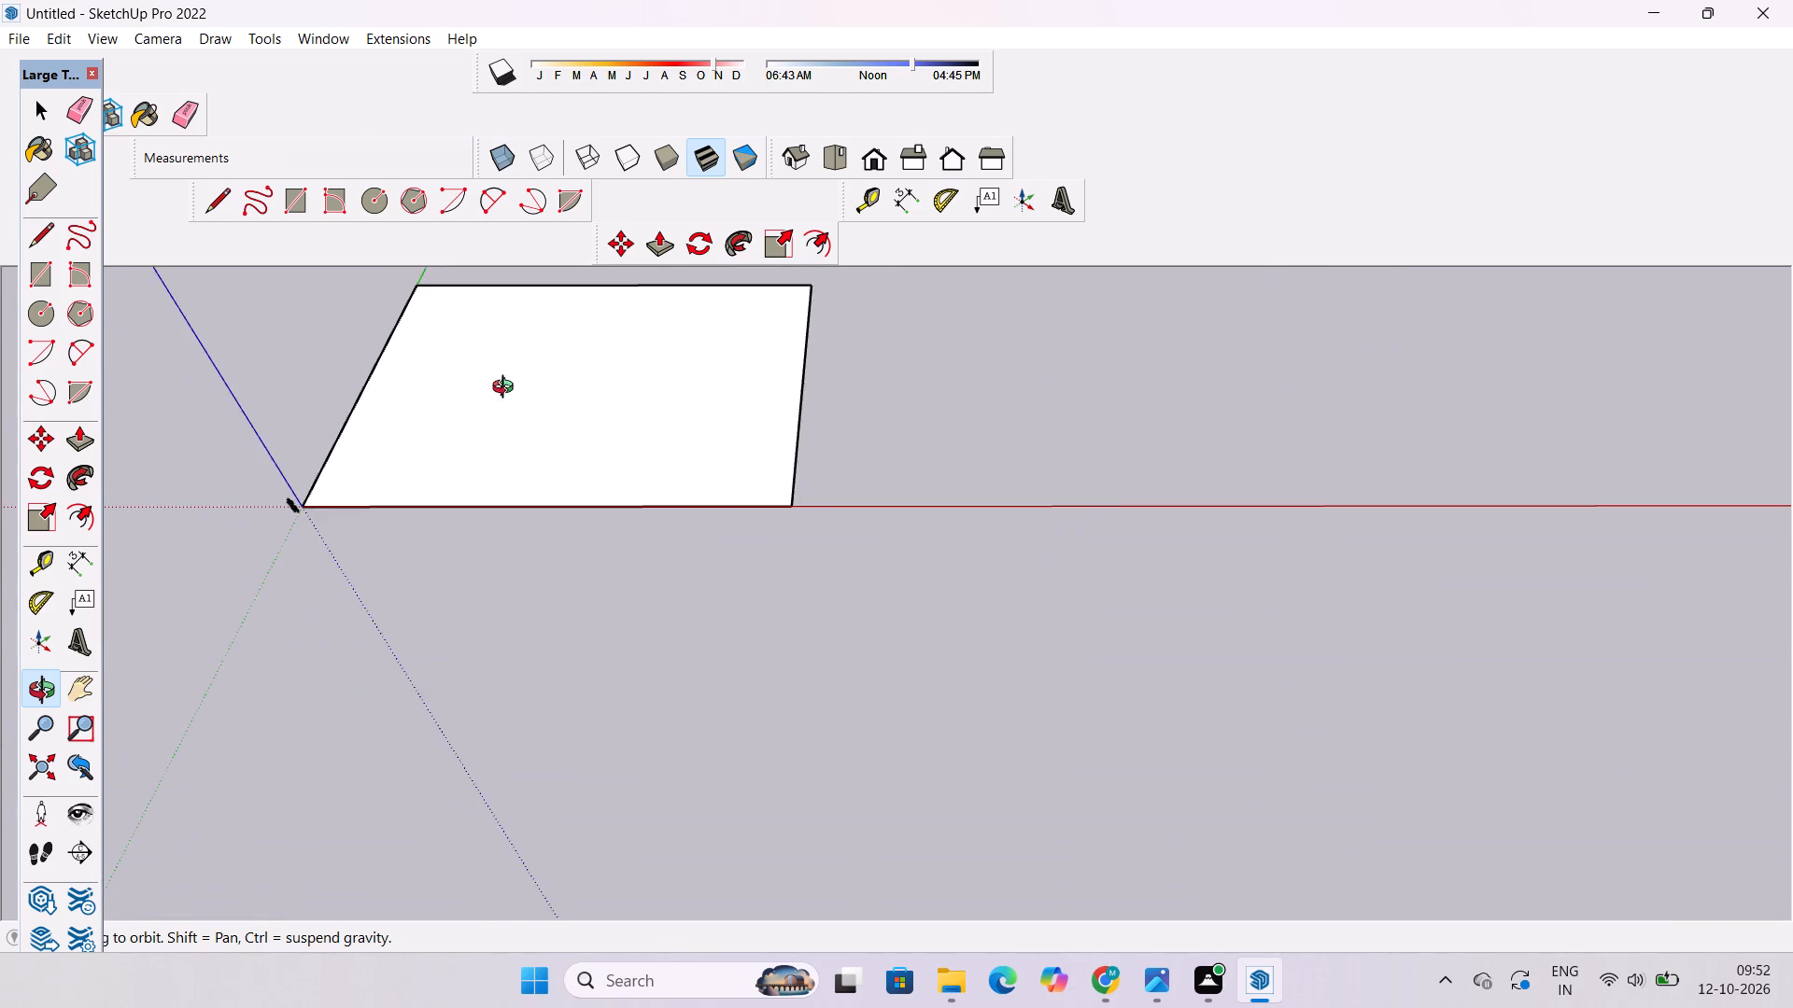
{"action": "left_click_drag", "start_coordinate": [507, 389], "coordinate": [522, 432], "text": "shift"}
{"action": "left_click_drag", "start_coordinate": [522, 432], "coordinate": [537, 525], "text": "shift"}
{"action": "left_click_drag", "start_coordinate": [553, 532], "coordinate": [564, 629]}
{"action": "left_click", "coordinate": [563, 629]}
{"action": "scroll", "coordinate": [549, 581], "scroll_direction": "up", "scroll_amount": 5}
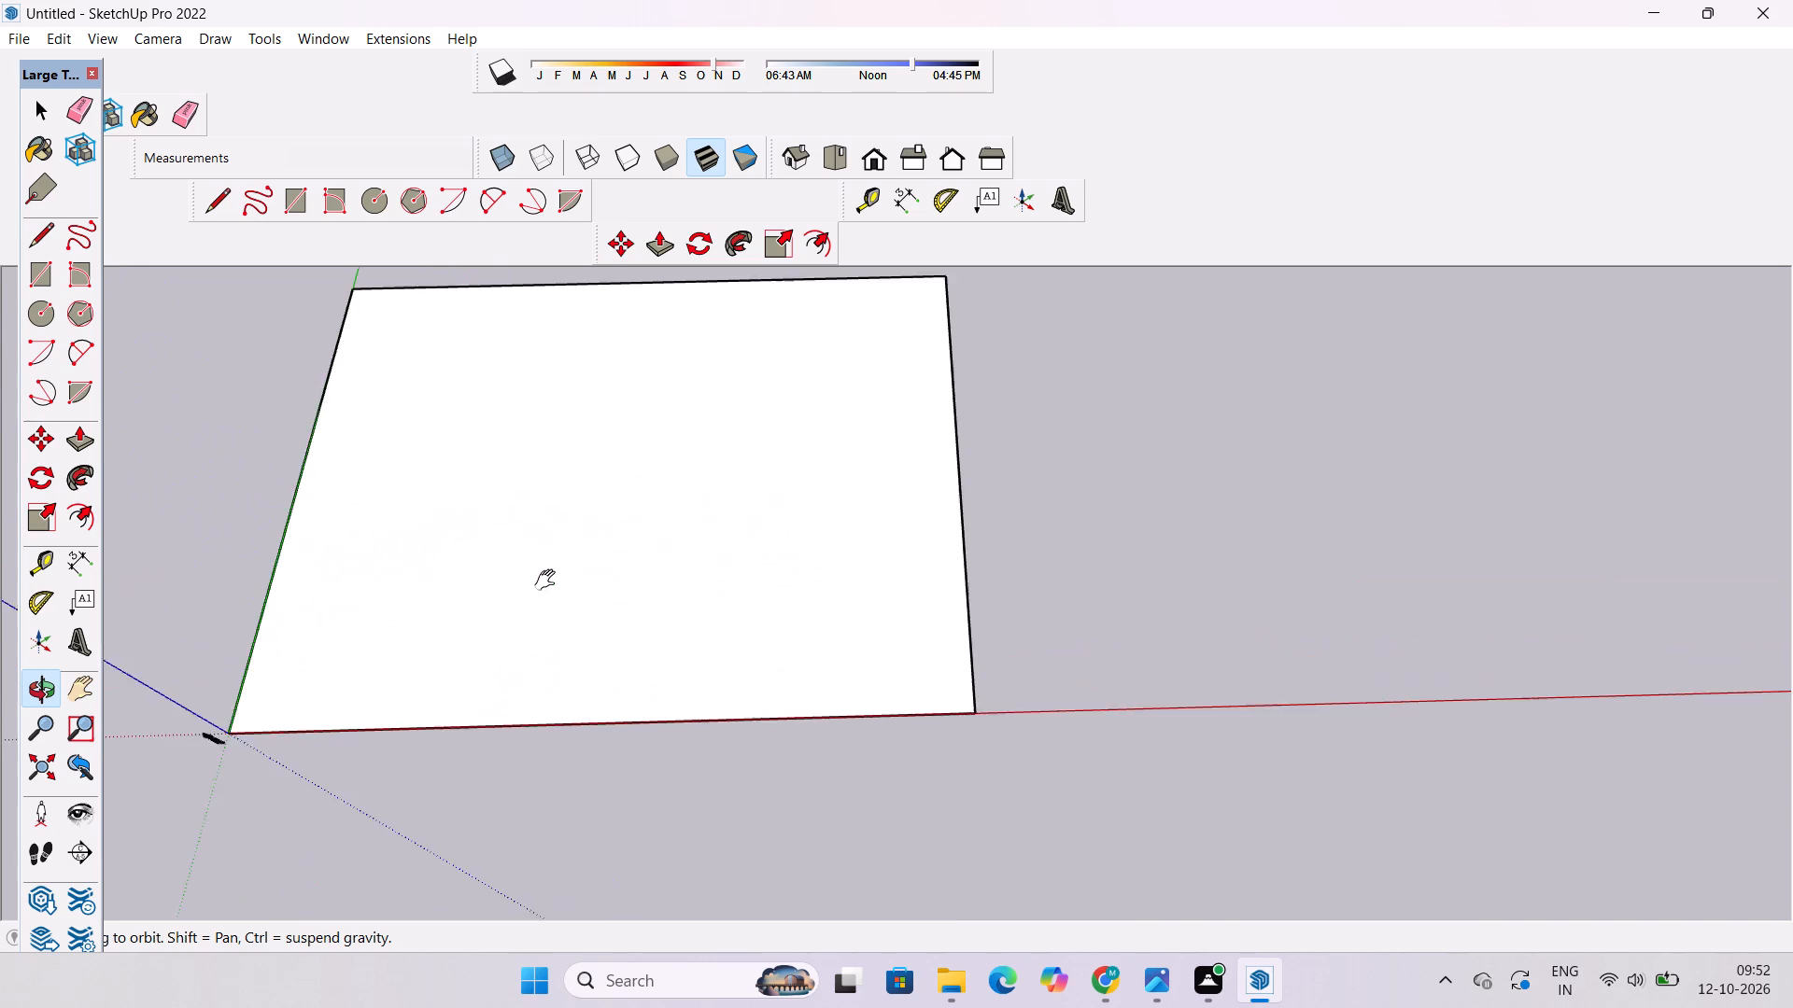
{"action": "left_click_drag", "start_coordinate": [549, 581], "coordinate": [867, 602], "text": "shift"}
{"action": "scroll", "coordinate": [713, 560], "scroll_direction": "down", "scroll_amount": 6}
{"action": "left_click_drag", "start_coordinate": [671, 600], "coordinate": [826, 497]}
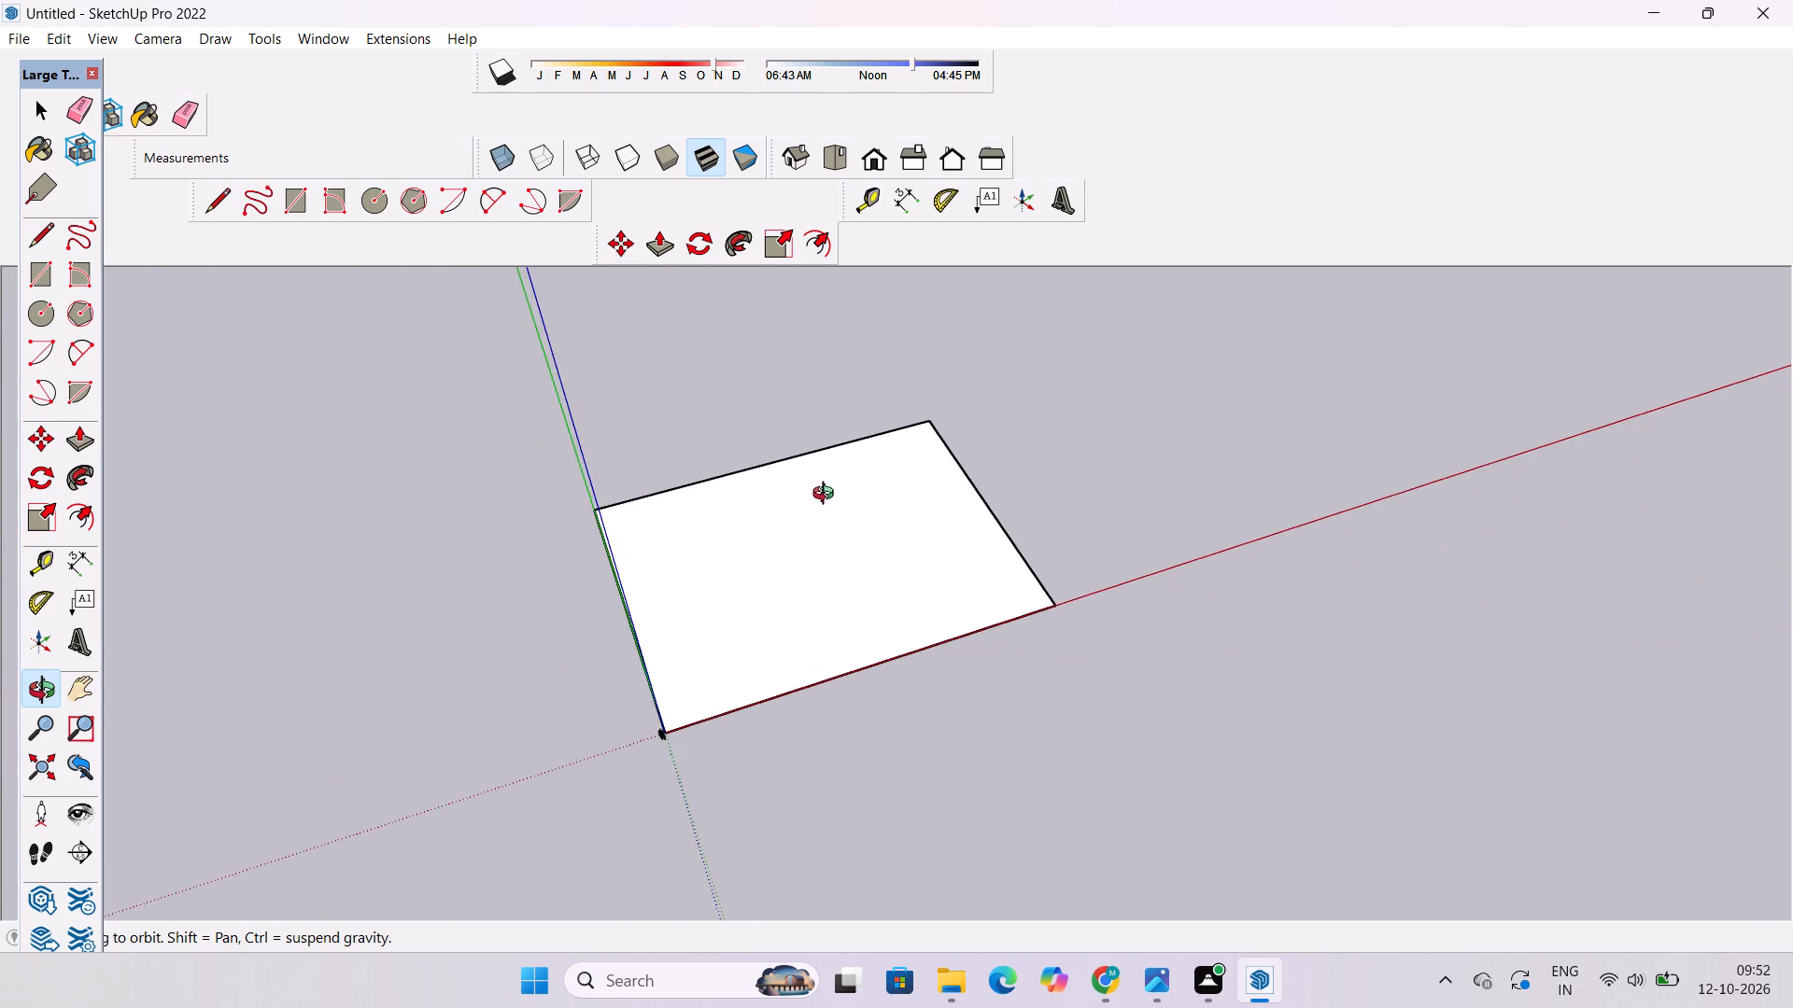
{"action": "left_click_drag", "start_coordinate": [826, 532], "coordinate": [794, 533]}
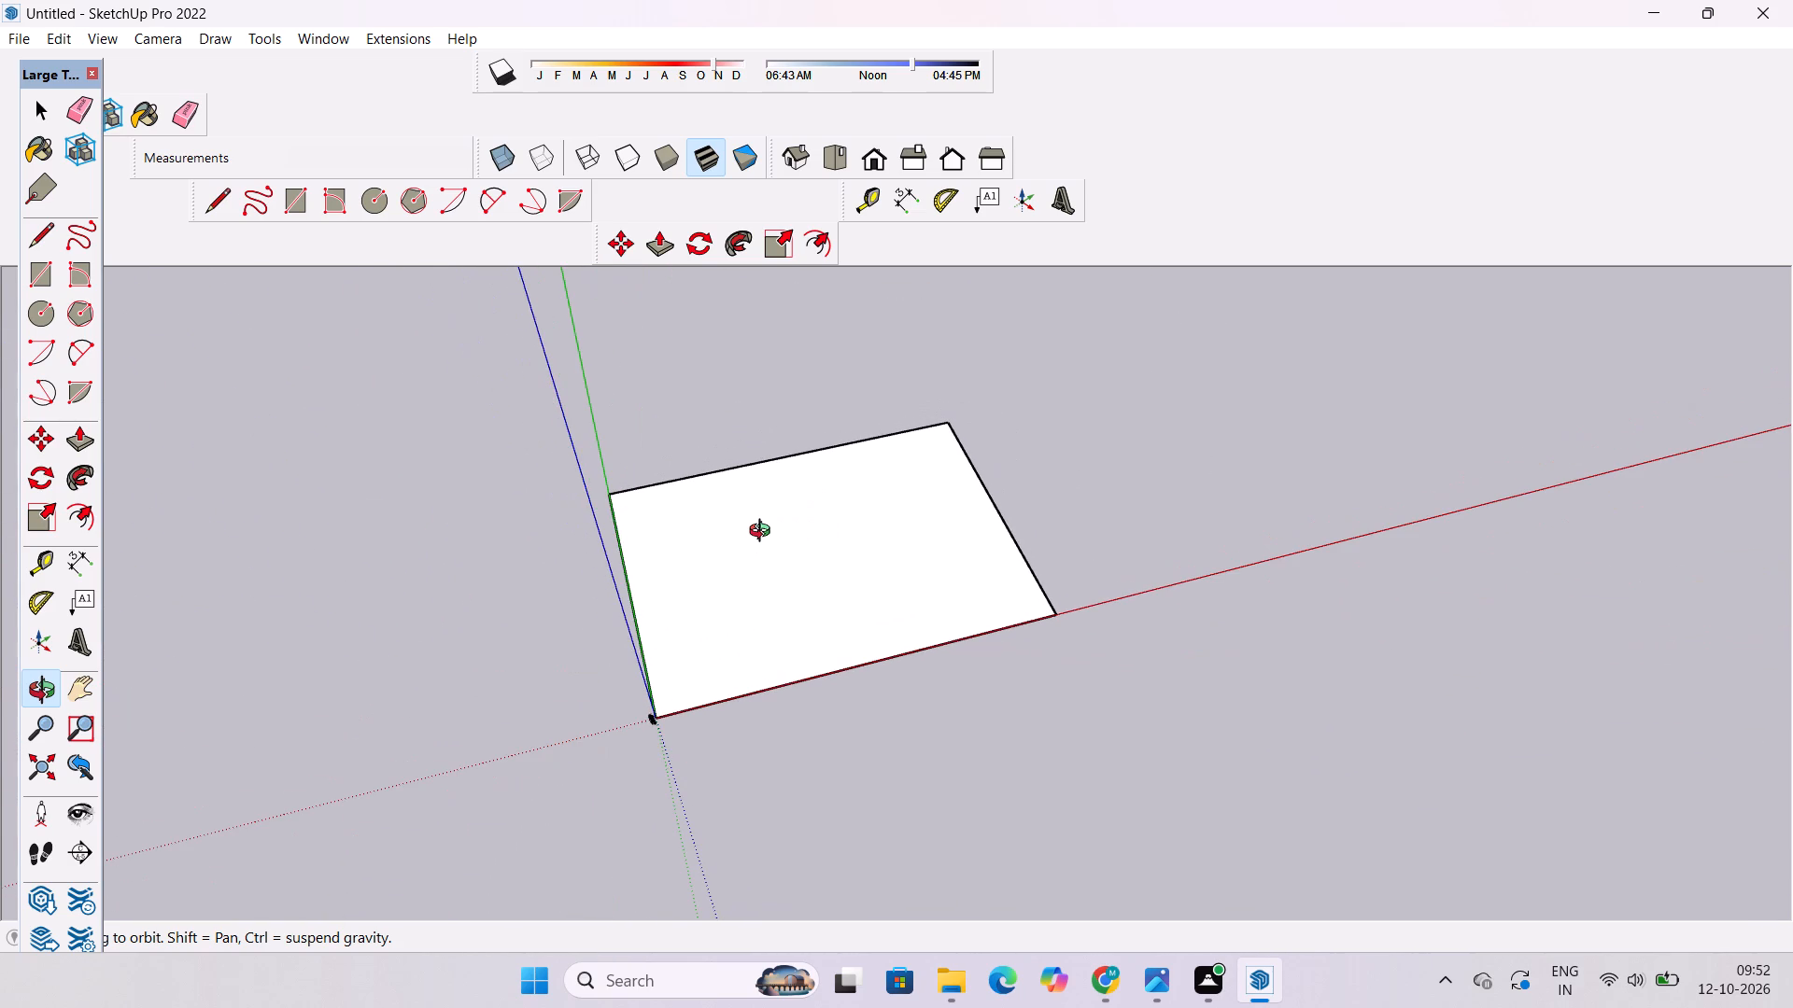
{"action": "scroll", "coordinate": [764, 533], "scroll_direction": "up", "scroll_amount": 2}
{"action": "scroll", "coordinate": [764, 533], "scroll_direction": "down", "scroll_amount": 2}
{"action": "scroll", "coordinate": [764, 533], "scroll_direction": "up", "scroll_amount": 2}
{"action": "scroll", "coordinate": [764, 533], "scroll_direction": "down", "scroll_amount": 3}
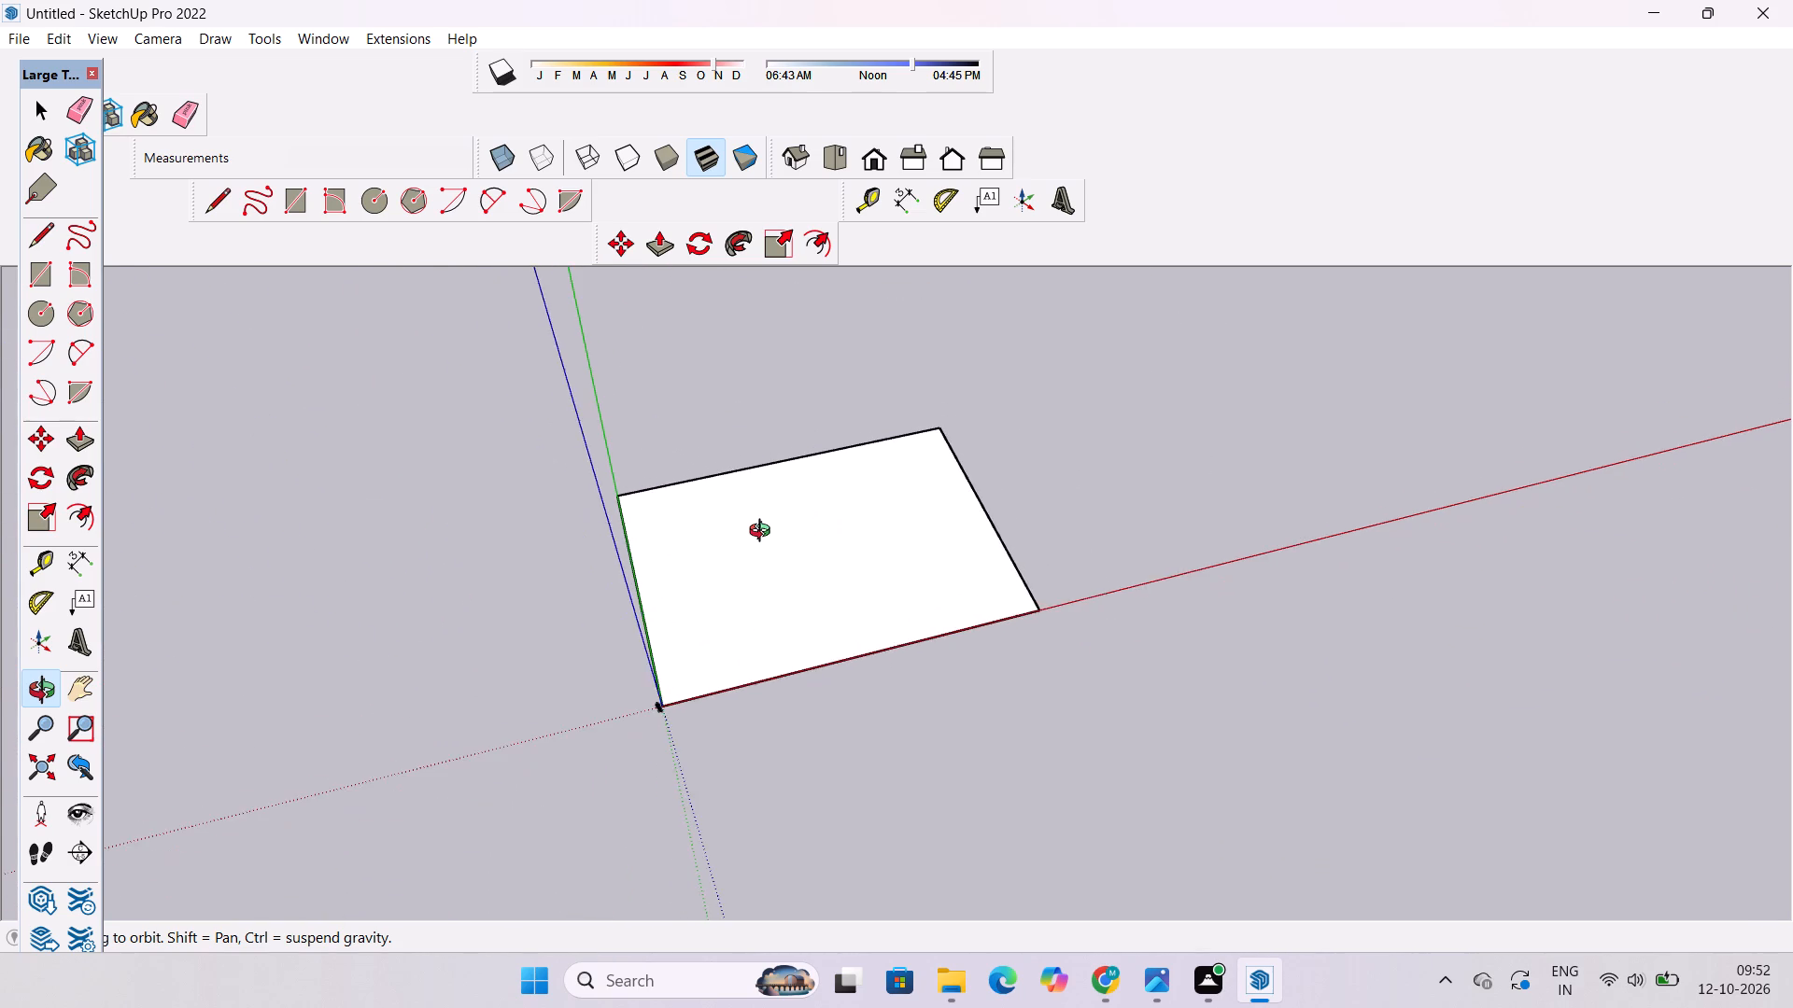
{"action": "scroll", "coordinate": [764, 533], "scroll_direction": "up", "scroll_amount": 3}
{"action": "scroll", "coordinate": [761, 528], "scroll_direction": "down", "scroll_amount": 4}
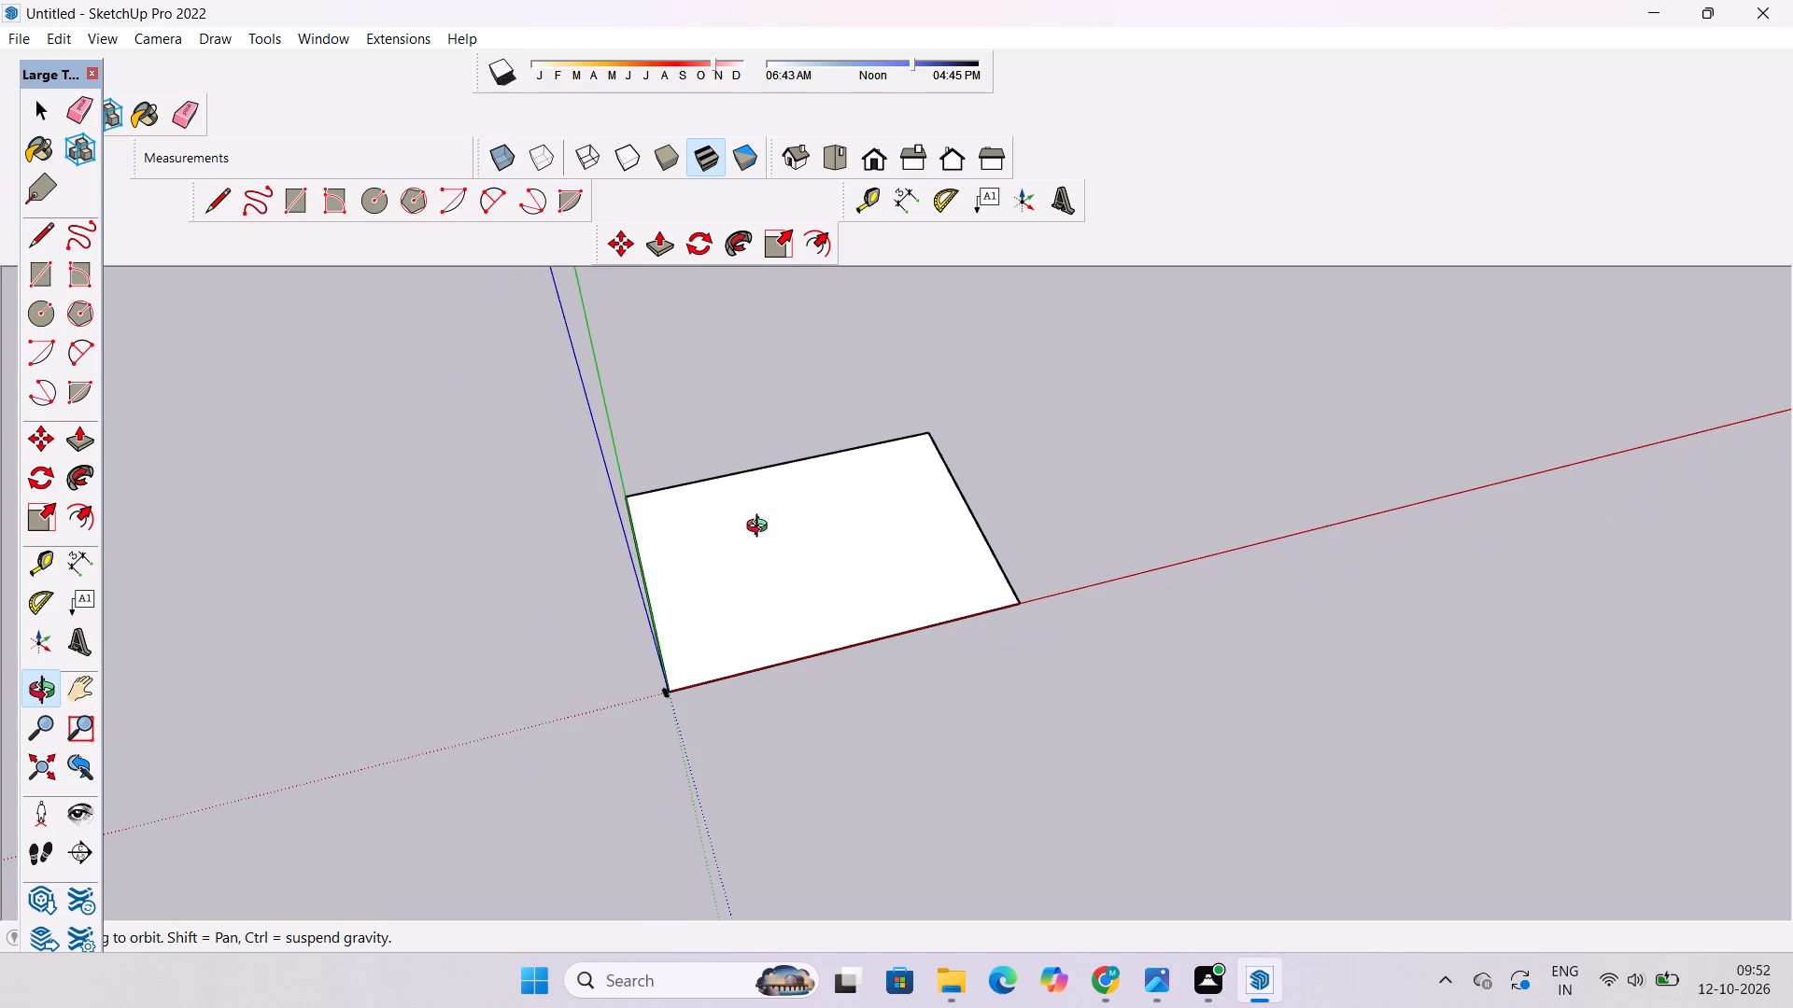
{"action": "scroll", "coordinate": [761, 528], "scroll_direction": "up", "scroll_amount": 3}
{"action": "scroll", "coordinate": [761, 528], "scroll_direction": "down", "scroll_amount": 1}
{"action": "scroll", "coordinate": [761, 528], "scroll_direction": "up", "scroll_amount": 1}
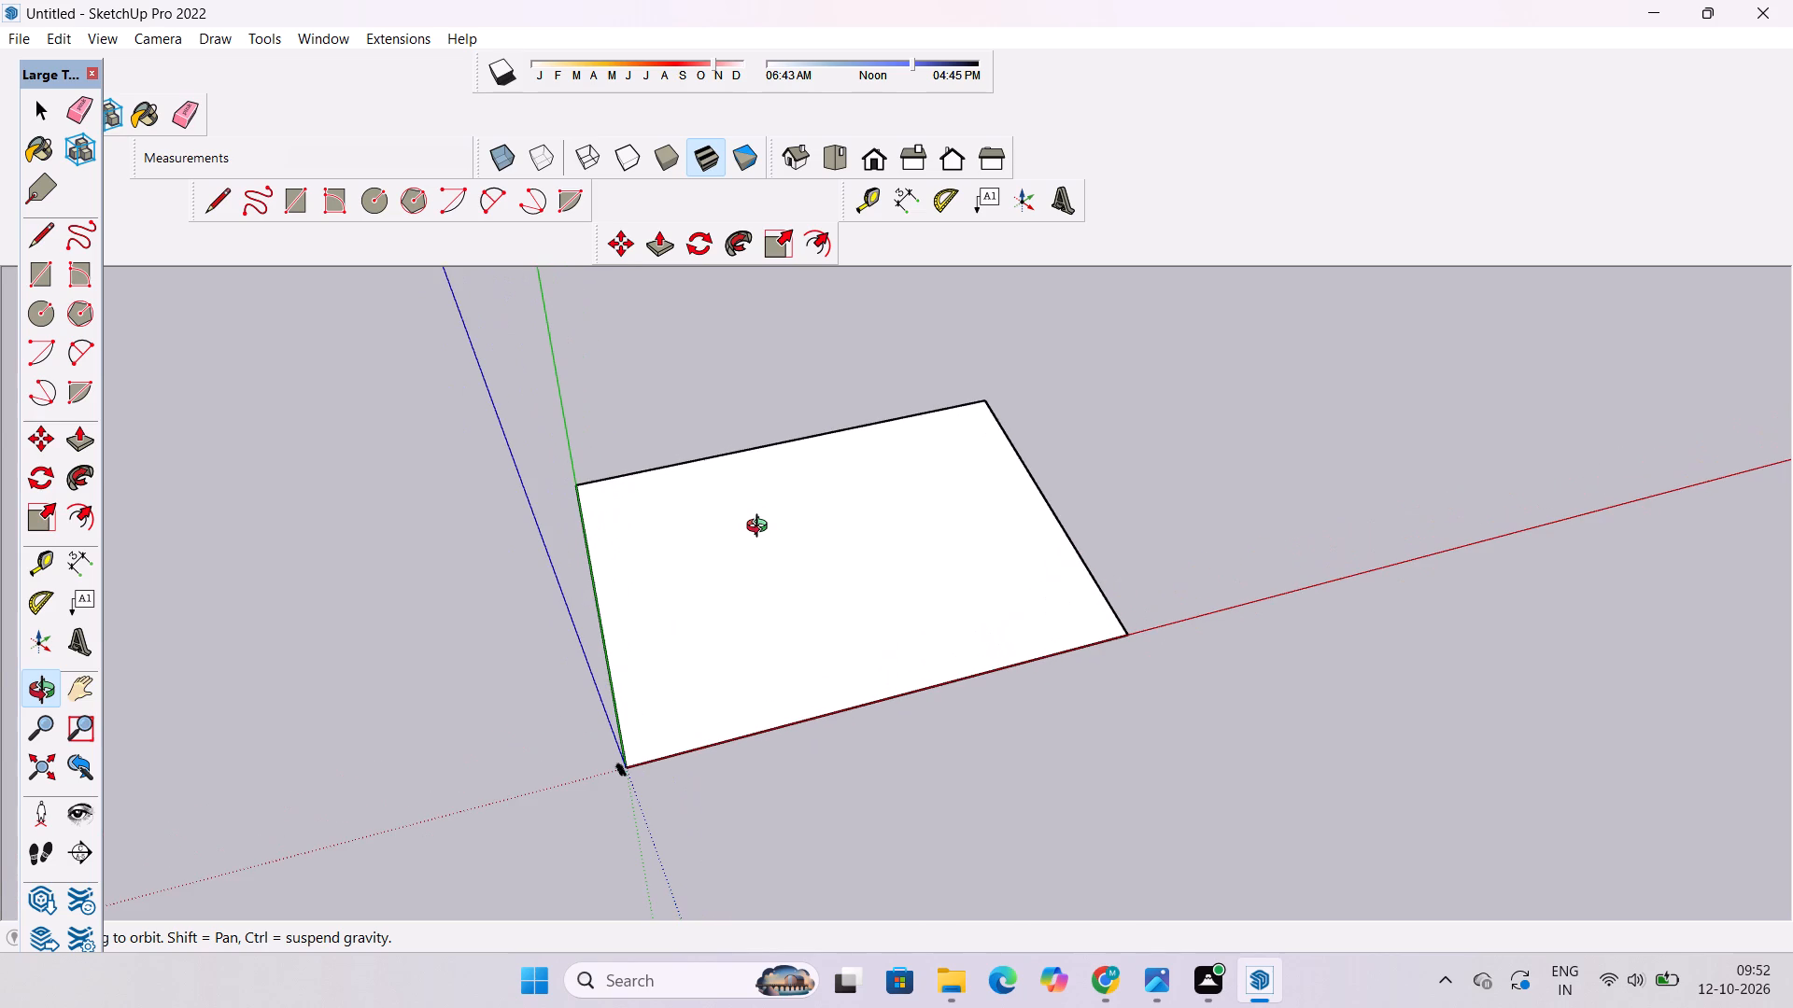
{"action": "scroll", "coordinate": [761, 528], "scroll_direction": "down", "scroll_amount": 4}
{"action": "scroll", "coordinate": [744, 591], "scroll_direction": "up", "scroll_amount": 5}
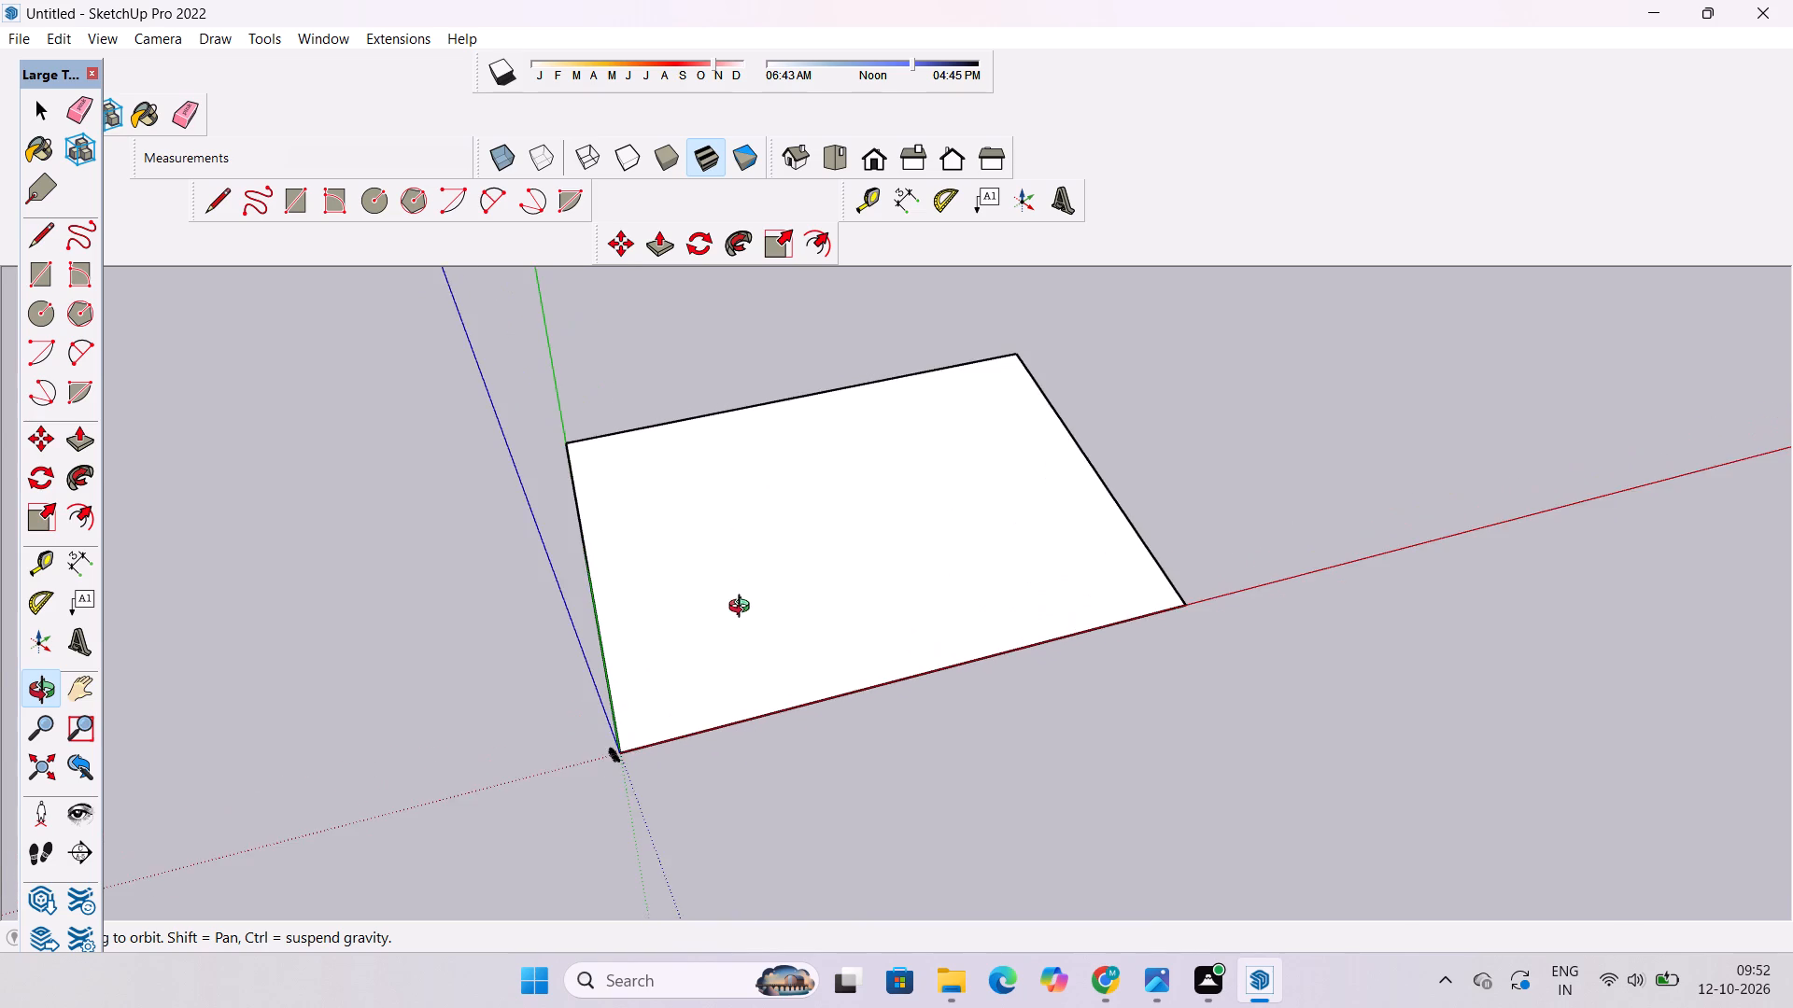
Examine the face's origin corner and its edge along the red axis from close and tilted angles.
{"action": "left_click_drag", "start_coordinate": [742, 609], "coordinate": [709, 563], "text": "shift"}
{"action": "left_click_drag", "start_coordinate": [729, 613], "coordinate": [667, 539], "text": "shift"}
{"action": "scroll", "coordinate": [649, 531], "scroll_direction": "up", "scroll_amount": 5, "text": "shift"}
{"action": "left_click_drag", "start_coordinate": [653, 527], "coordinate": [607, 595], "text": "shift"}
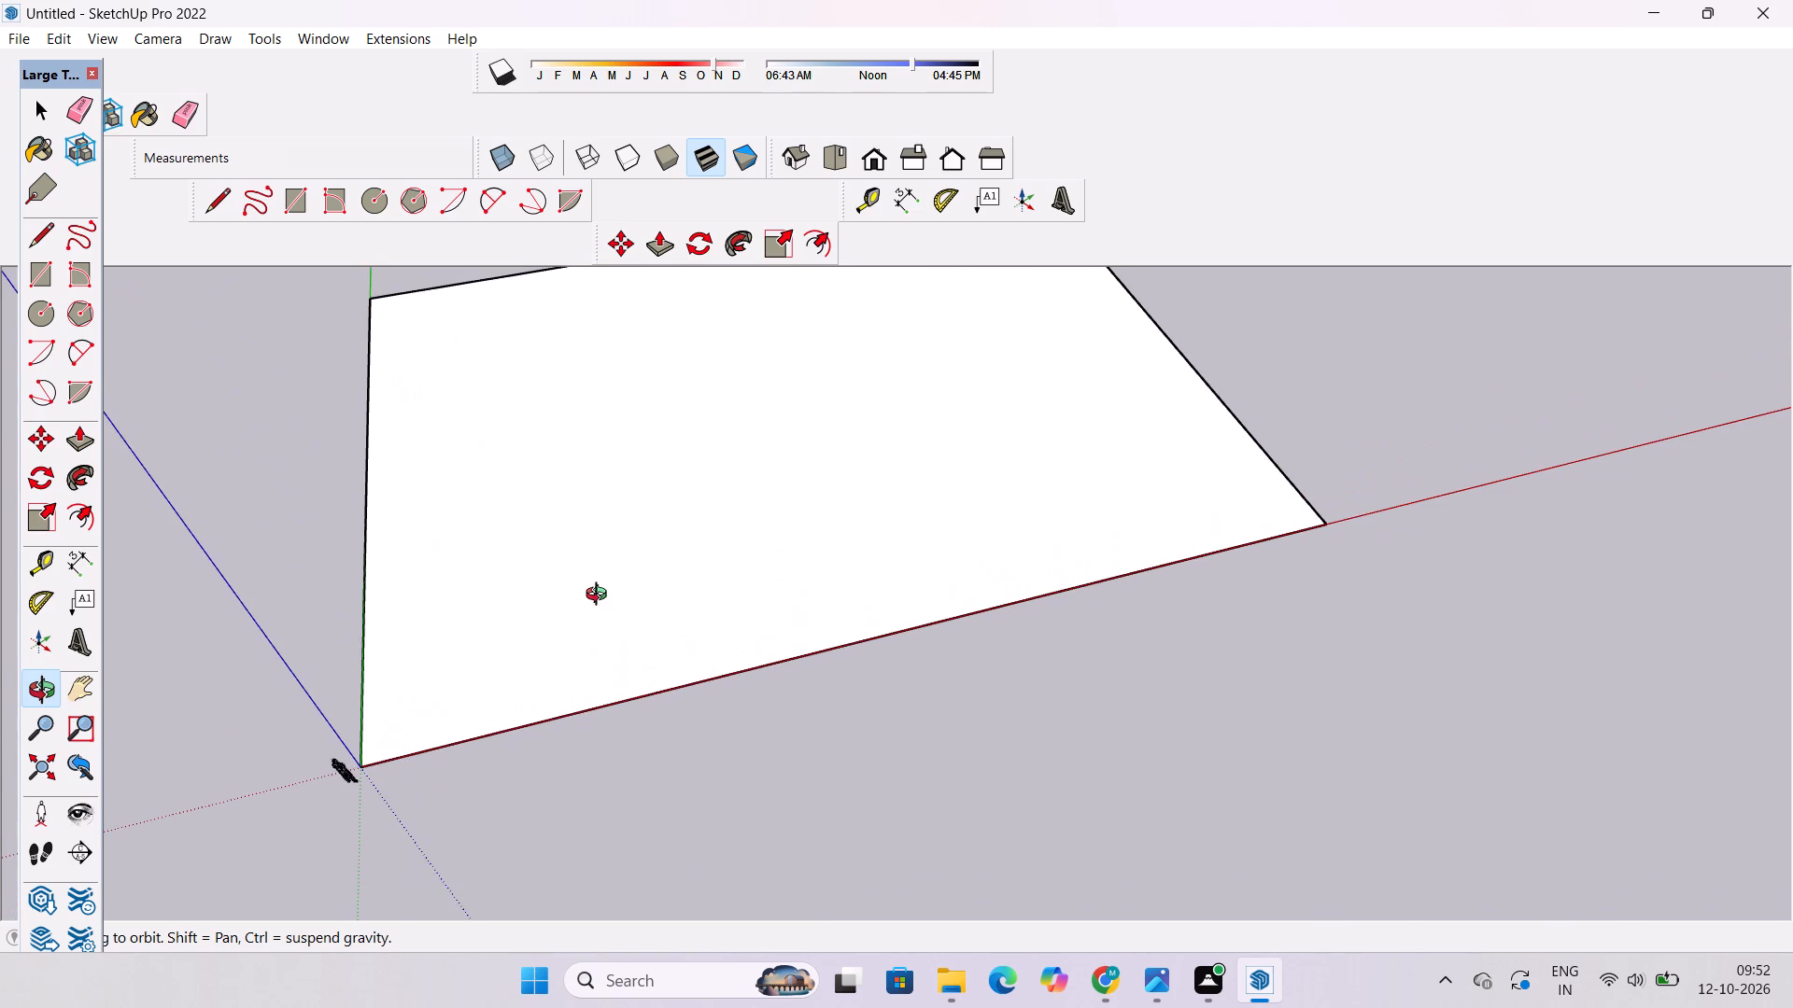
{"action": "scroll", "coordinate": [600, 596], "scroll_direction": "down", "scroll_amount": 3}
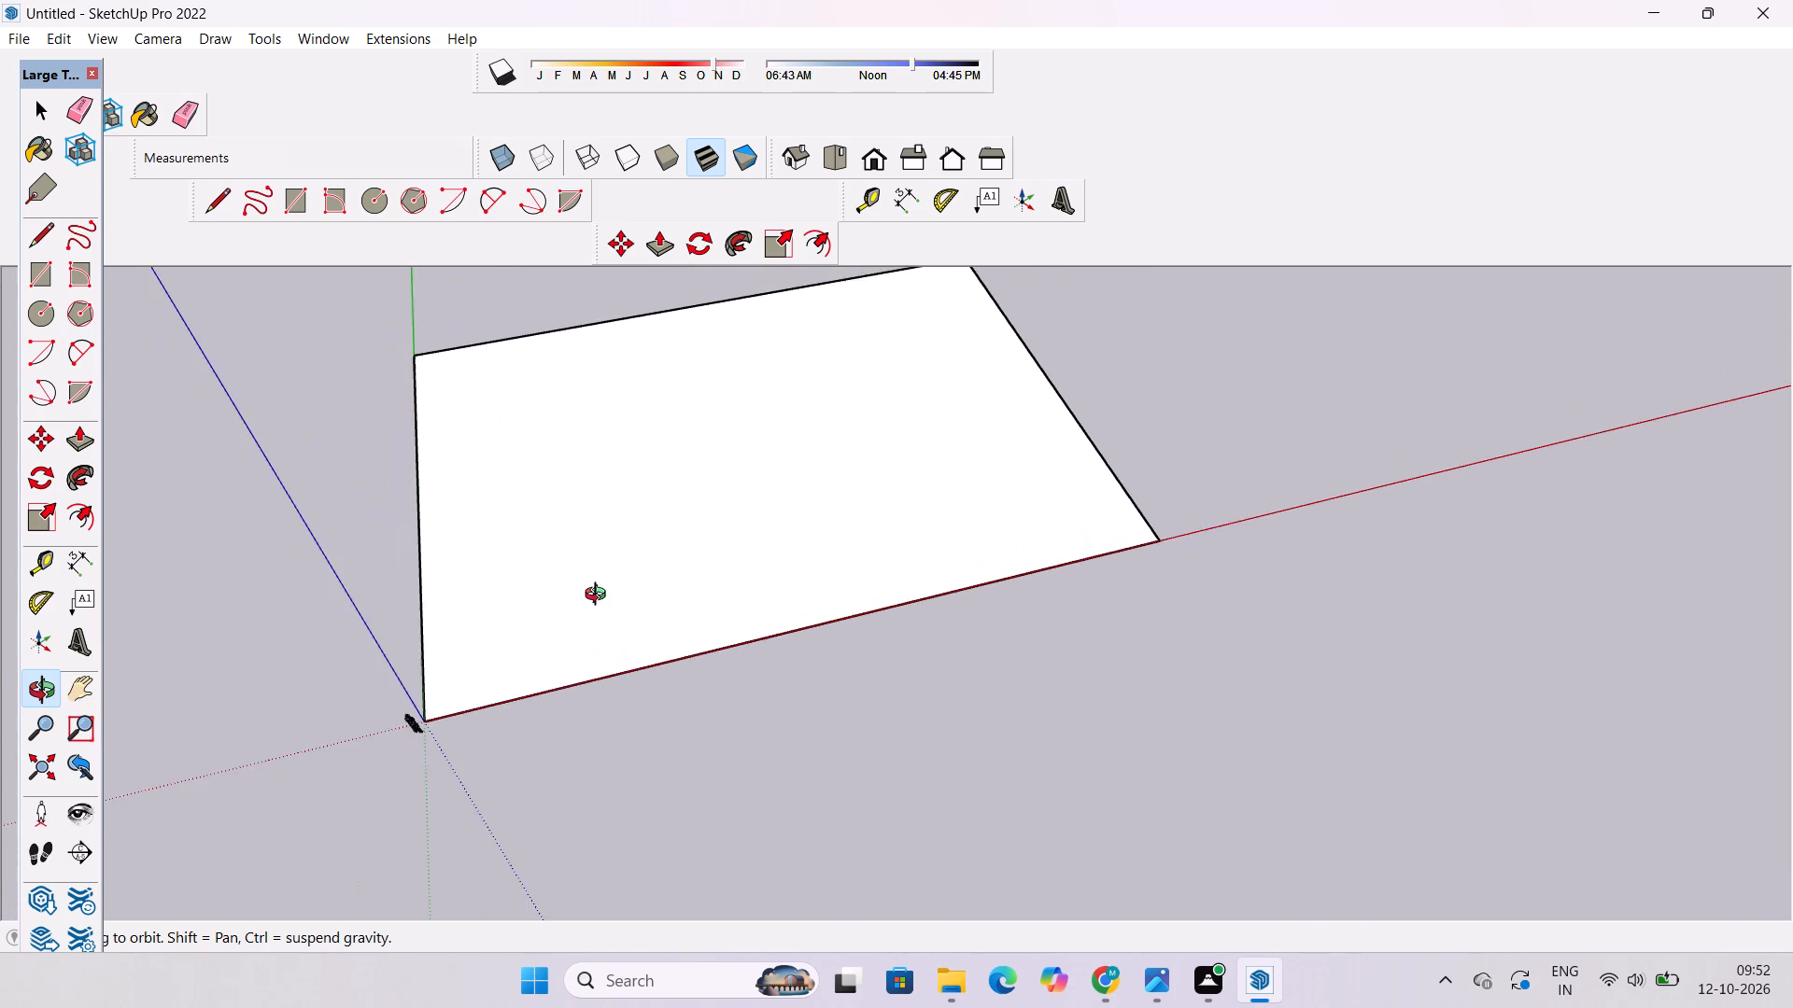
{"action": "scroll", "coordinate": [600, 596], "scroll_direction": "up", "scroll_amount": 2}
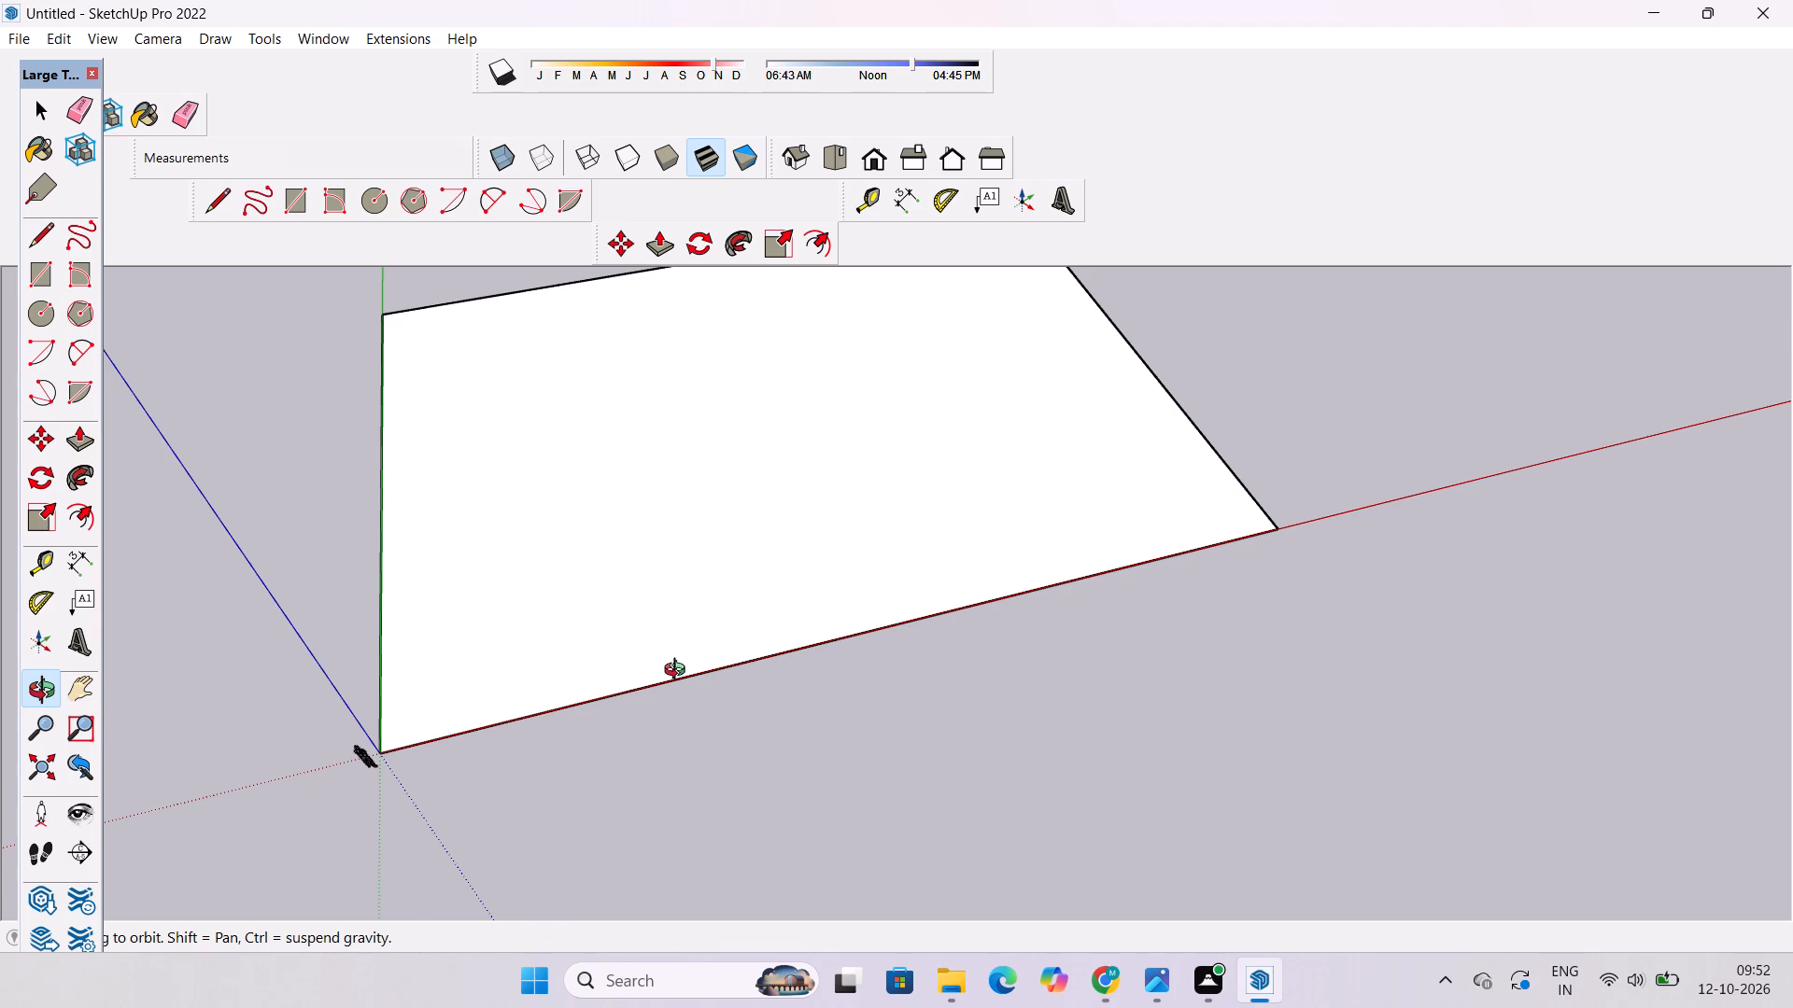
{"action": "scroll", "coordinate": [739, 674], "scroll_direction": "down", "scroll_amount": 6}
{"action": "left_click_drag", "start_coordinate": [735, 600], "coordinate": [734, 669], "text": "shift"}
{"action": "left_click_drag", "start_coordinate": [711, 767], "coordinate": [597, 789]}
{"action": "scroll", "coordinate": [667, 726], "scroll_direction": "up", "scroll_amount": 4}
{"action": "left_click_drag", "start_coordinate": [684, 697], "coordinate": [537, 730], "text": "shift"}
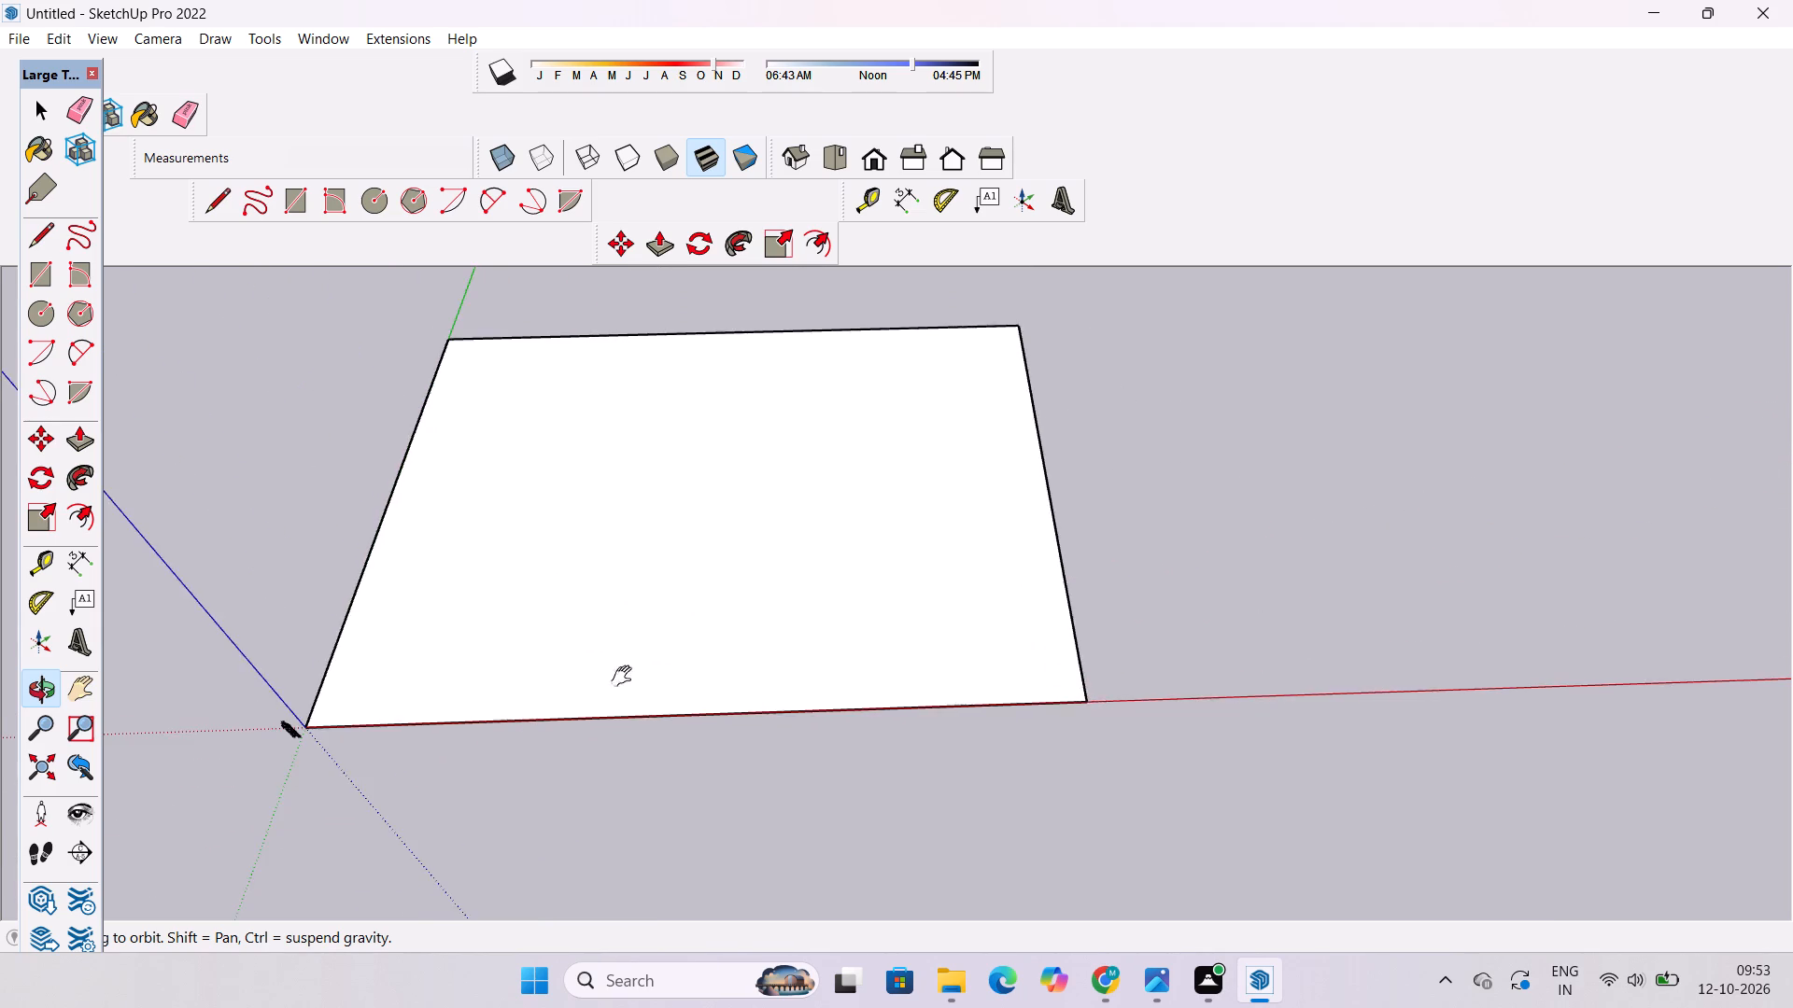
{"action": "scroll", "coordinate": [663, 661], "scroll_direction": "down", "scroll_amount": 7}
{"action": "left_click_drag", "start_coordinate": [670, 651], "coordinate": [617, 648], "text": "shift"}
{"action": "left_click_drag", "start_coordinate": [657, 682], "coordinate": [669, 709]}
{"action": "scroll", "coordinate": [733, 638], "scroll_direction": "up", "scroll_amount": 12}
Move the face's edge opposite the green axis 20' outward along the red axis and clear the selection.
{"action": "key", "text": "space"}
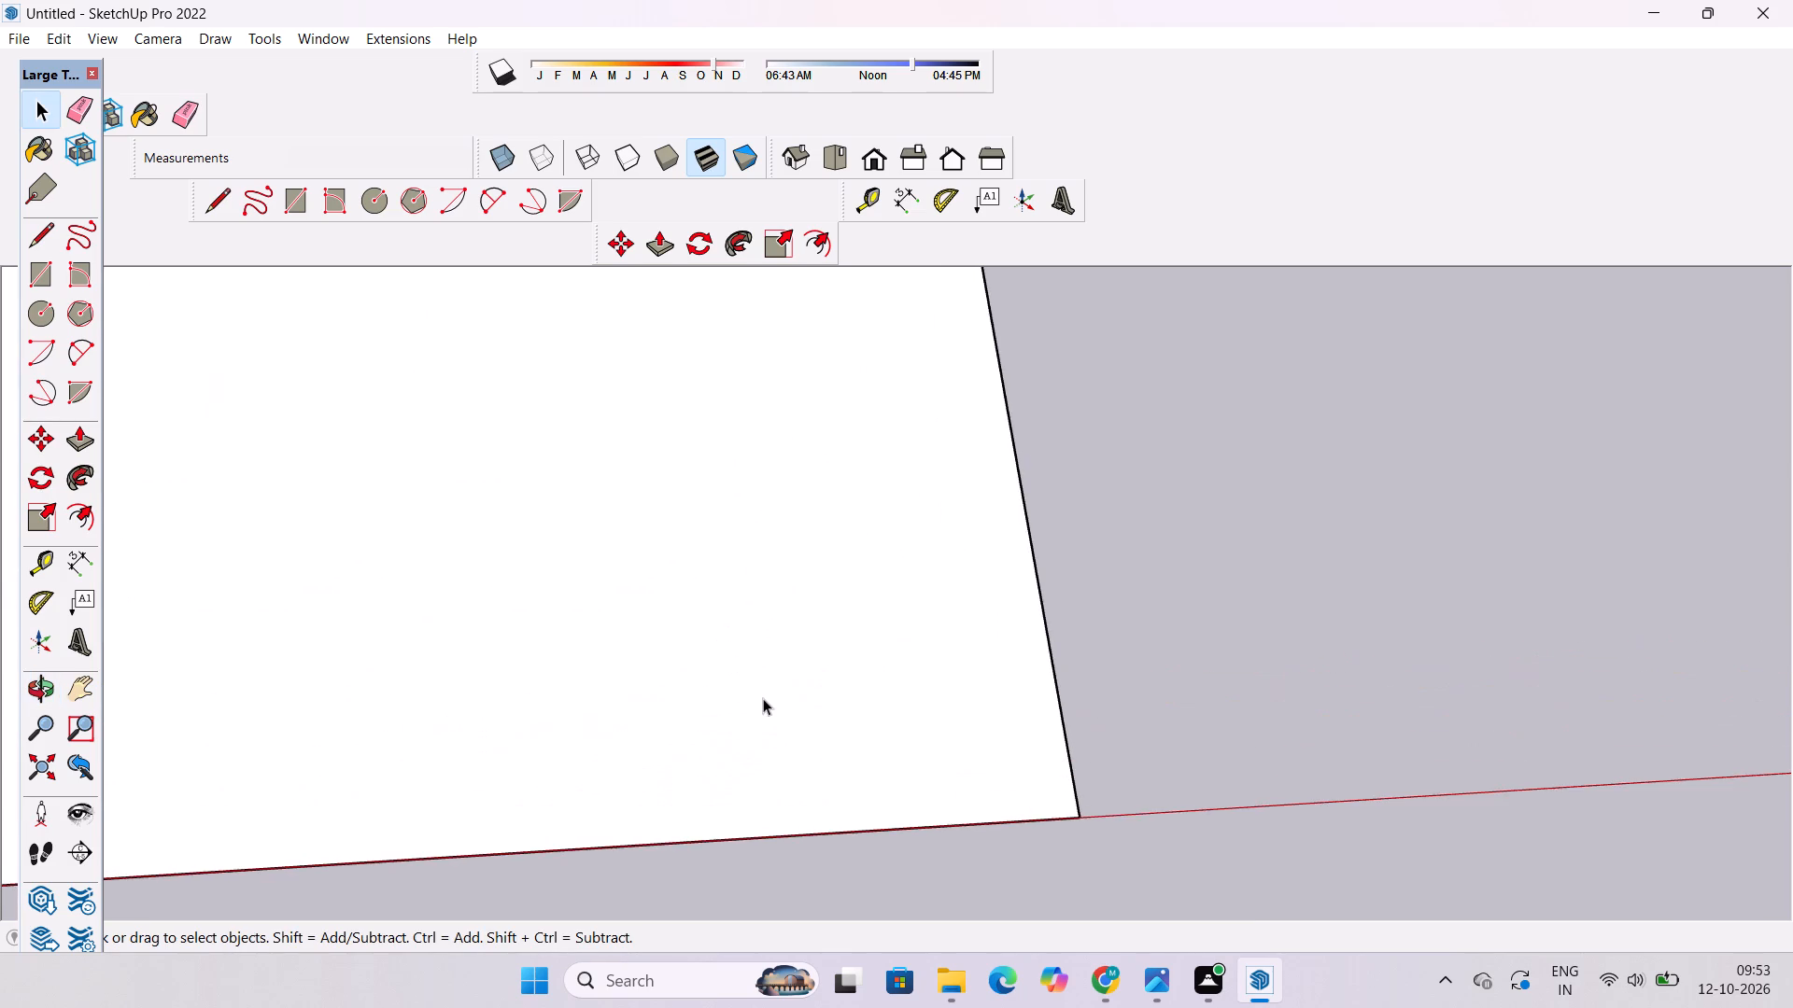
{"action": "scroll", "coordinate": [763, 701], "scroll_direction": "down", "scroll_amount": 4}
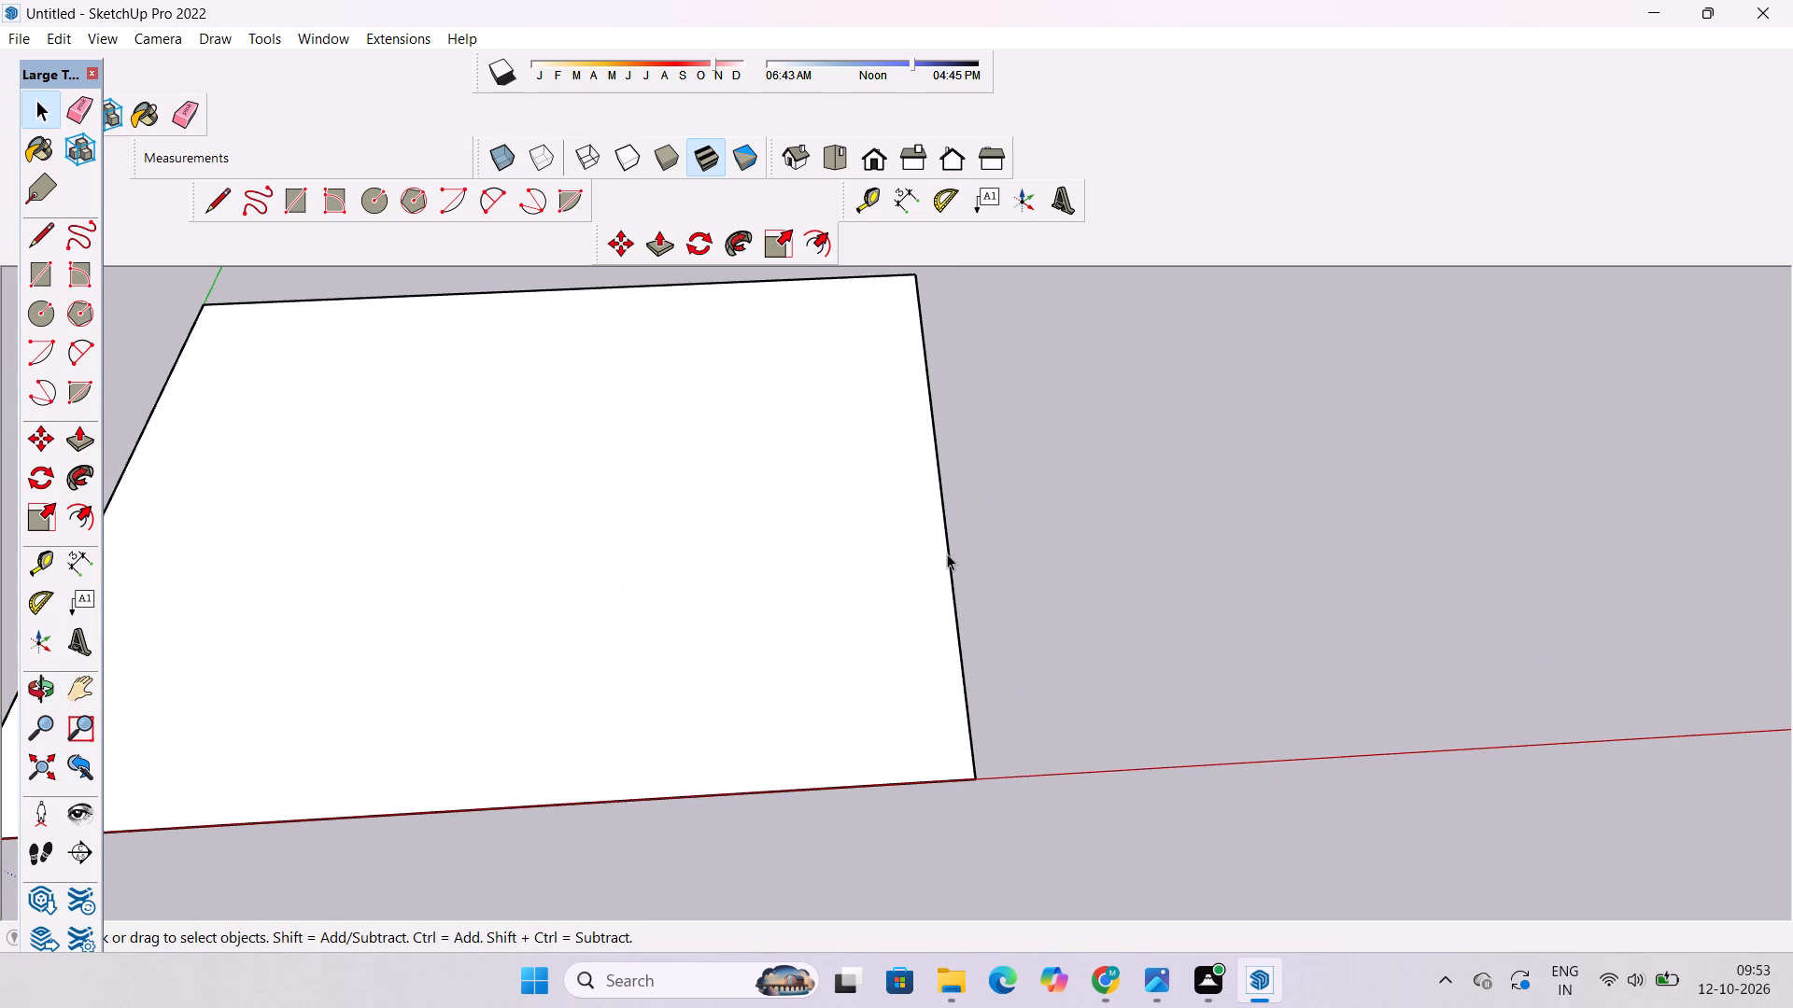
{"action": "left_click", "coordinate": [947, 553]}
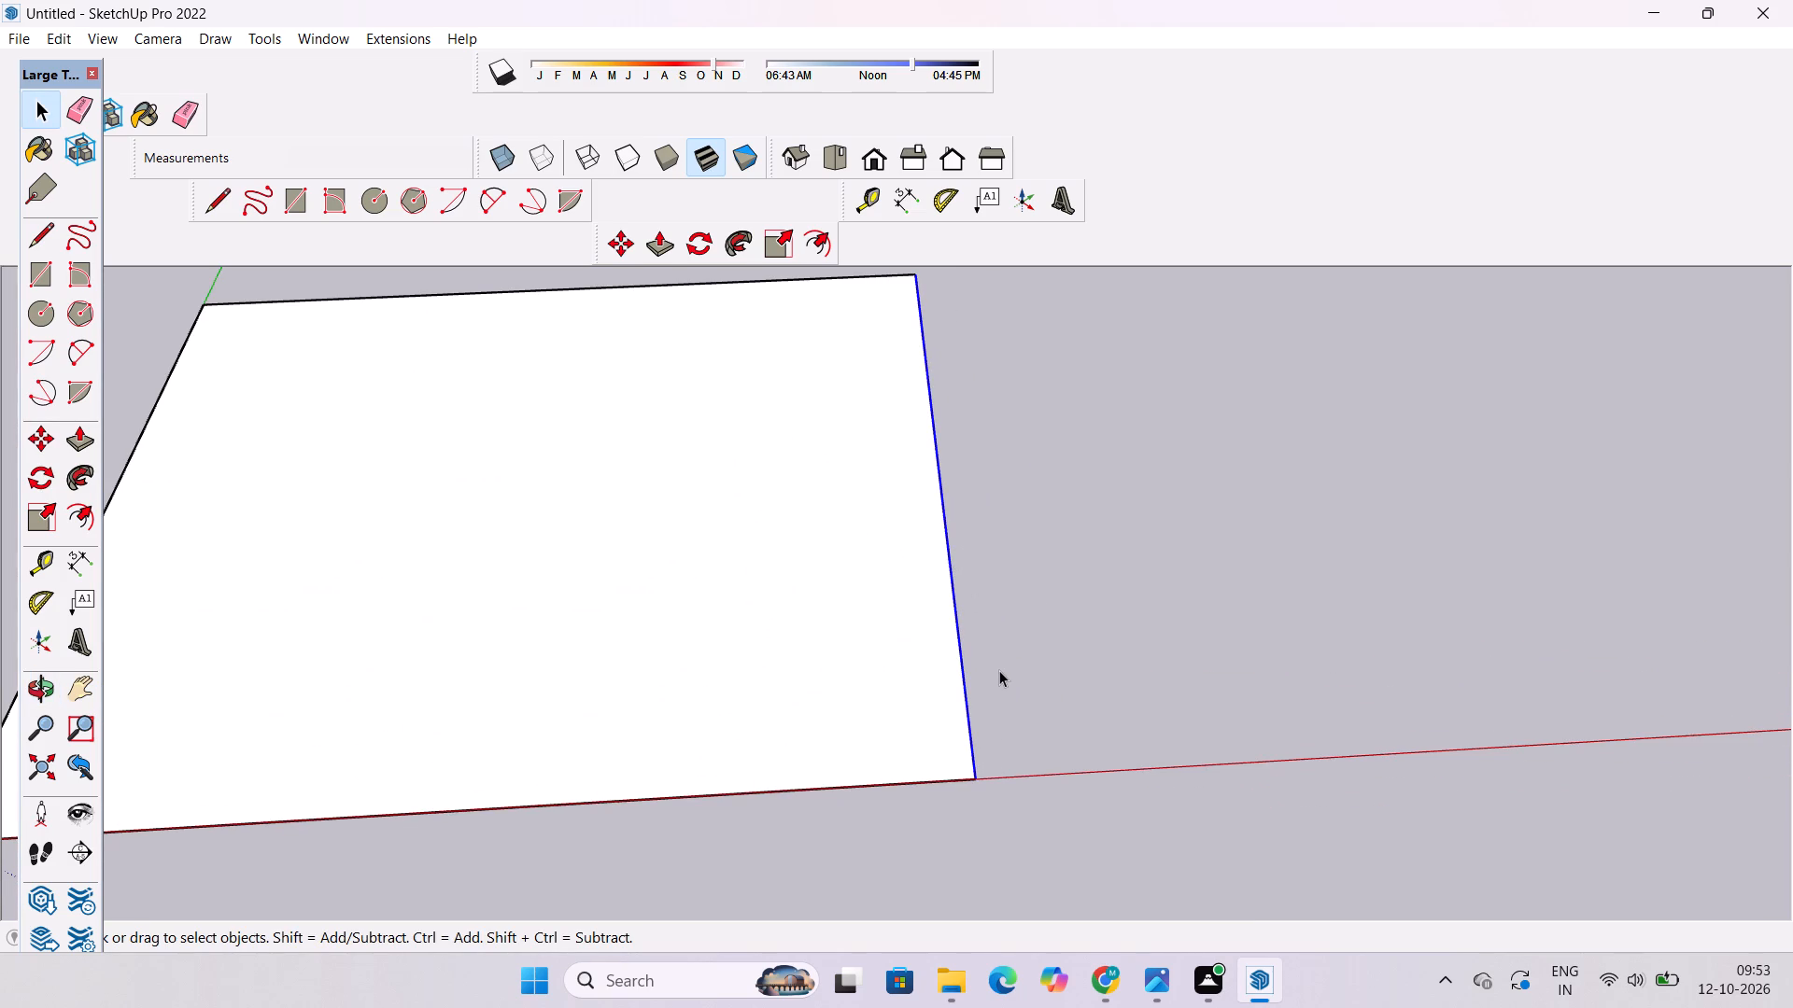
{"action": "key", "text": "m"}
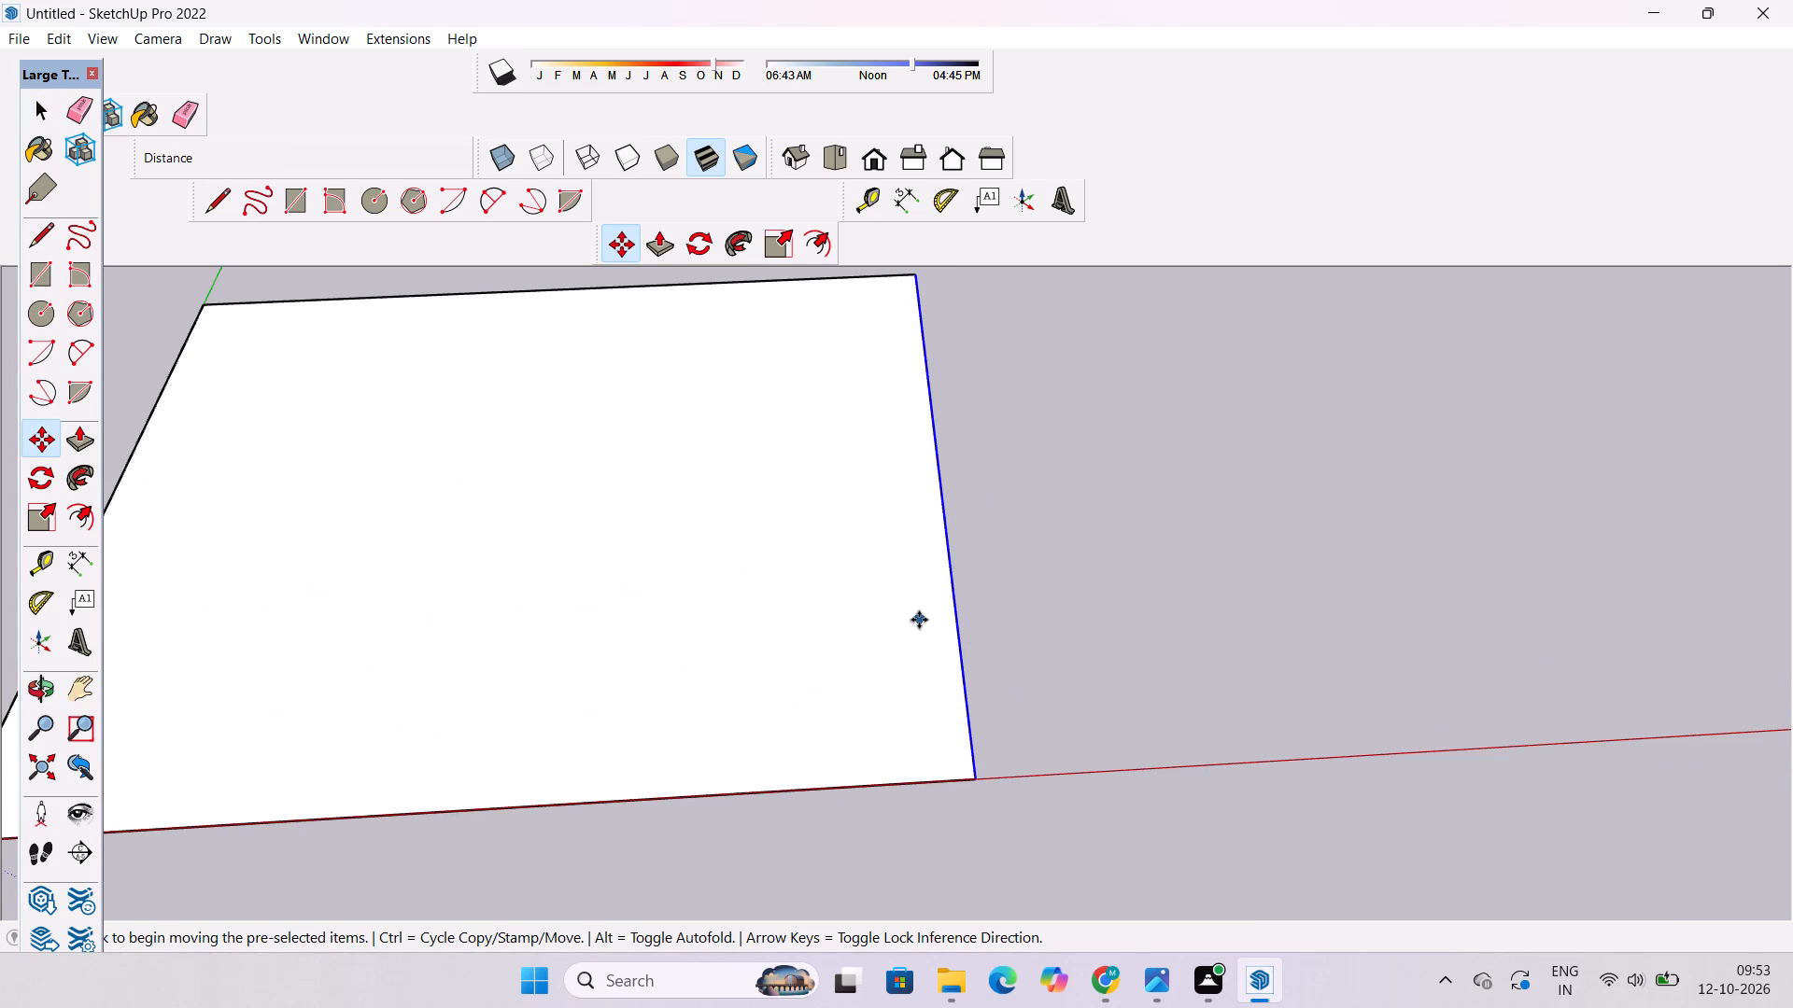
{"action": "scroll", "coordinate": [912, 620], "scroll_direction": "down", "scroll_amount": 6}
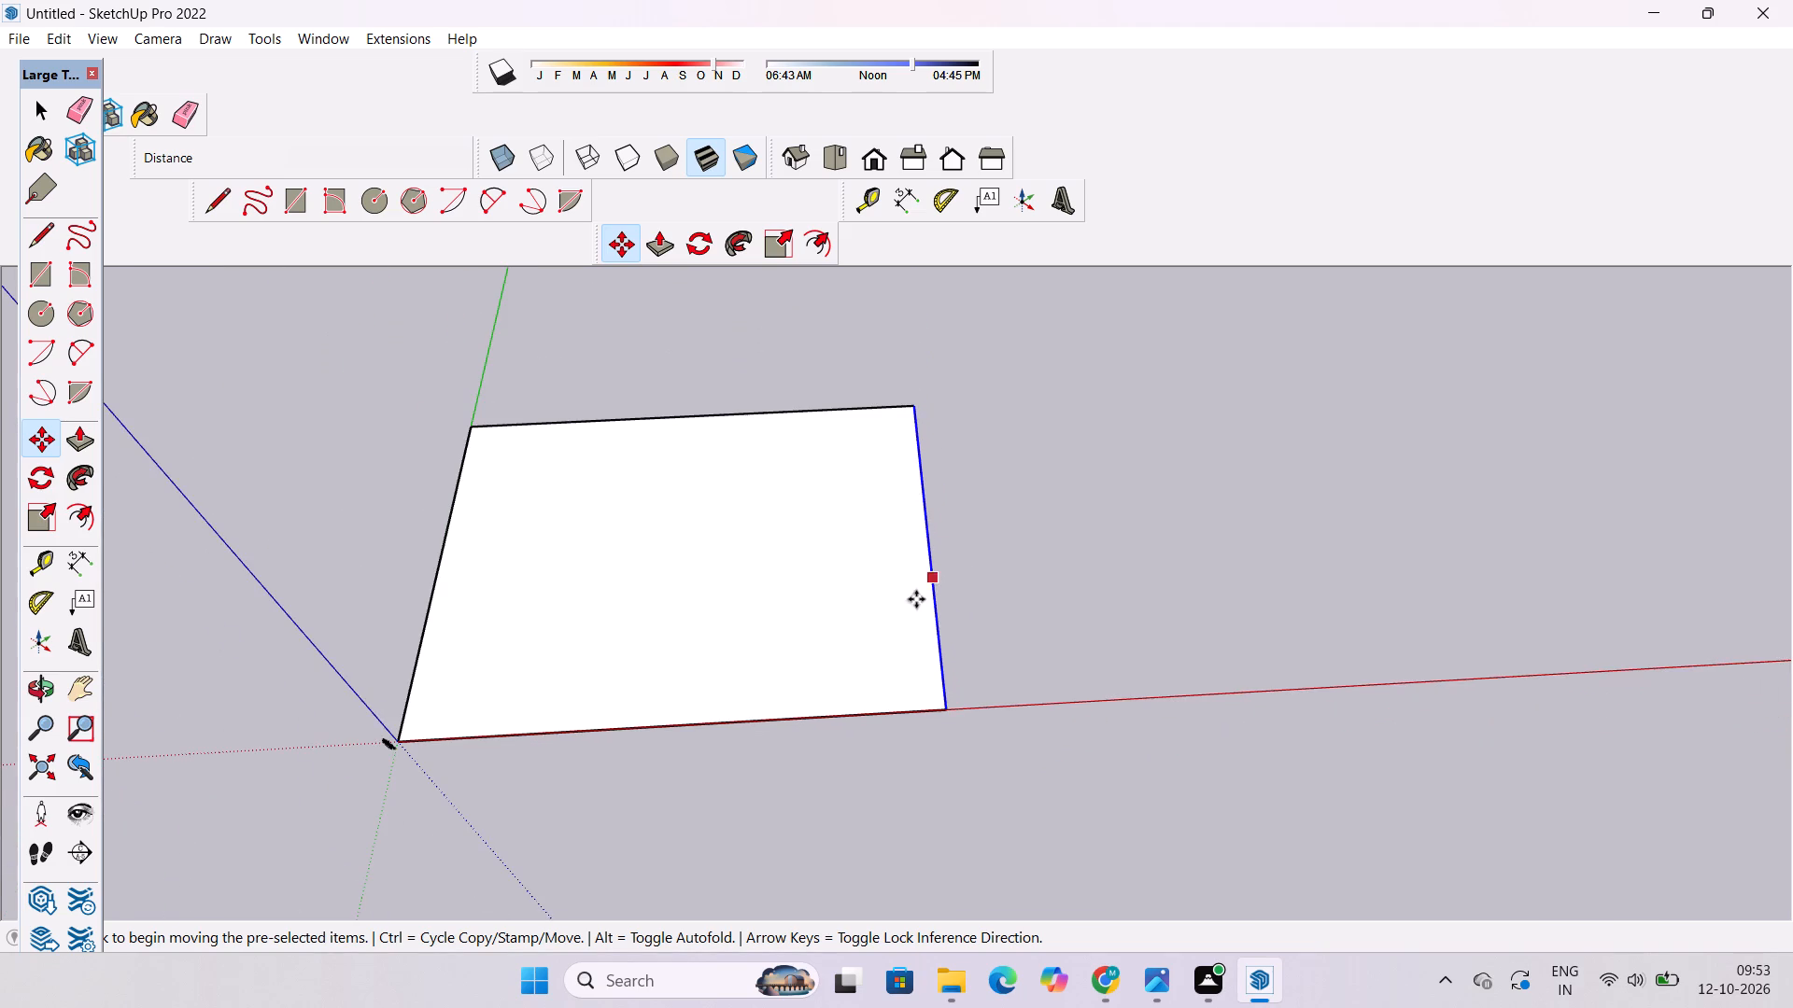
{"action": "scroll", "coordinate": [914, 601], "scroll_direction": "up", "scroll_amount": 6}
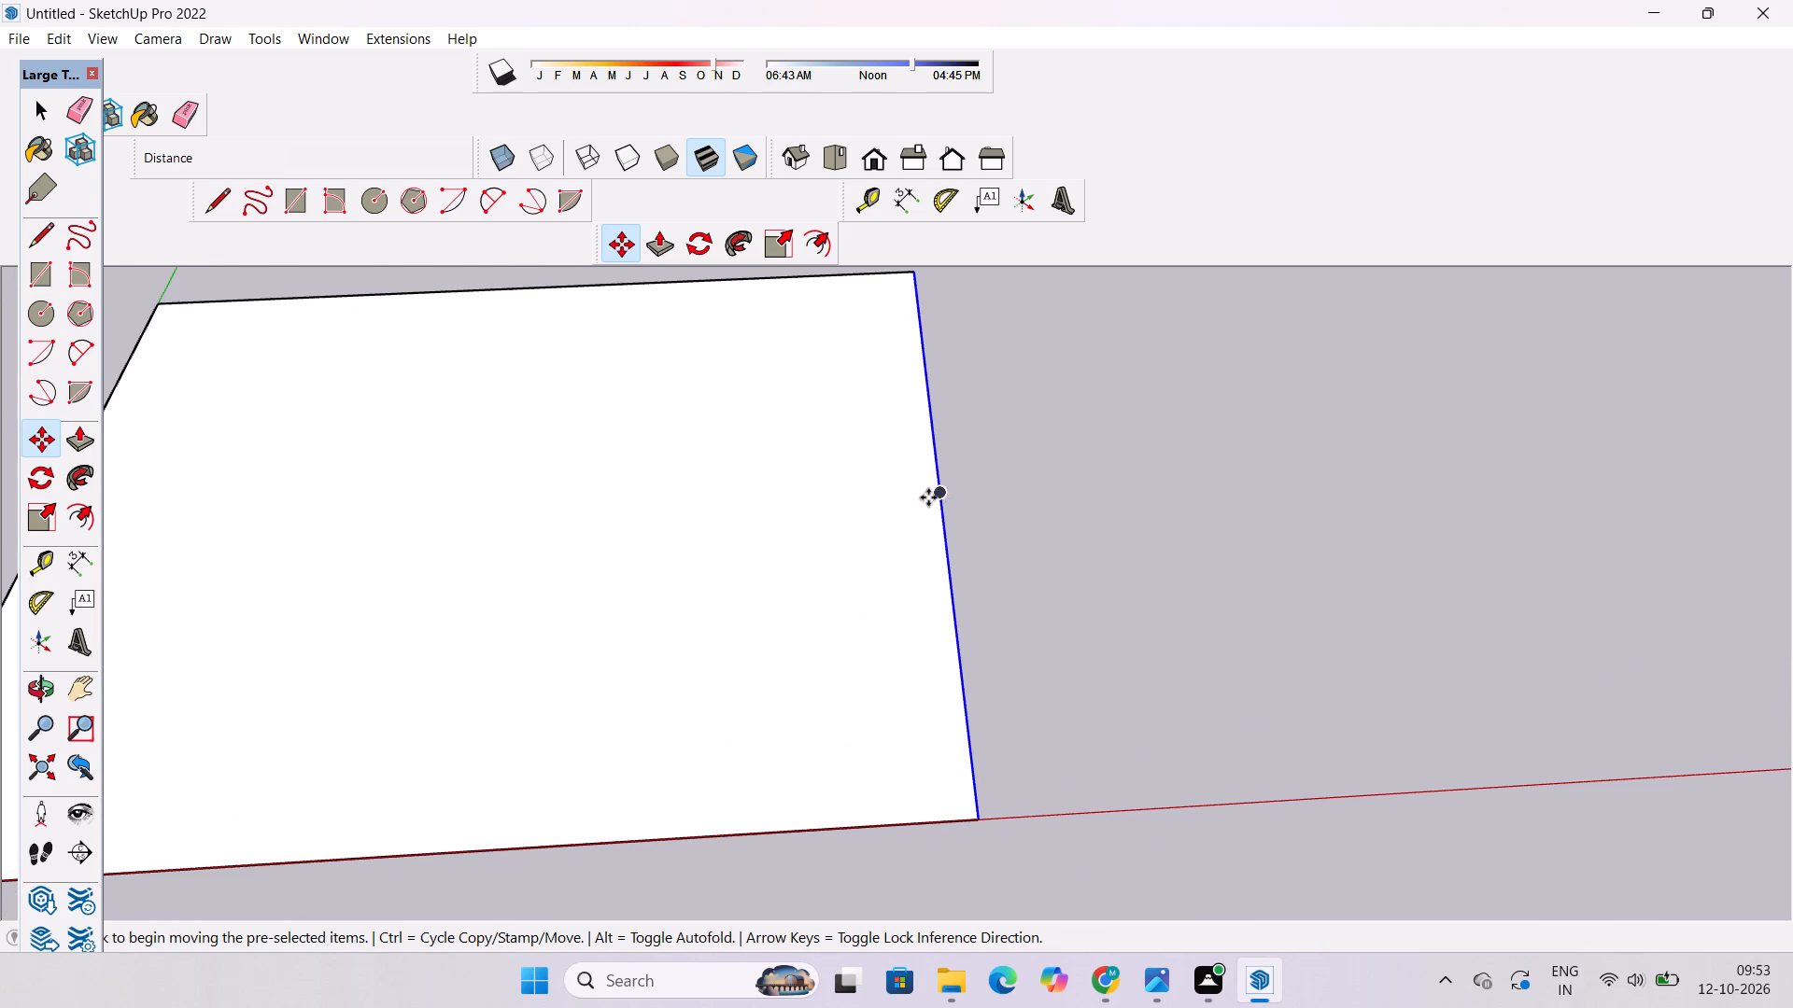
{"action": "left_click", "coordinate": [942, 492]}
{"action": "scroll", "coordinate": [942, 492], "scroll_direction": "down", "scroll_amount": 3}
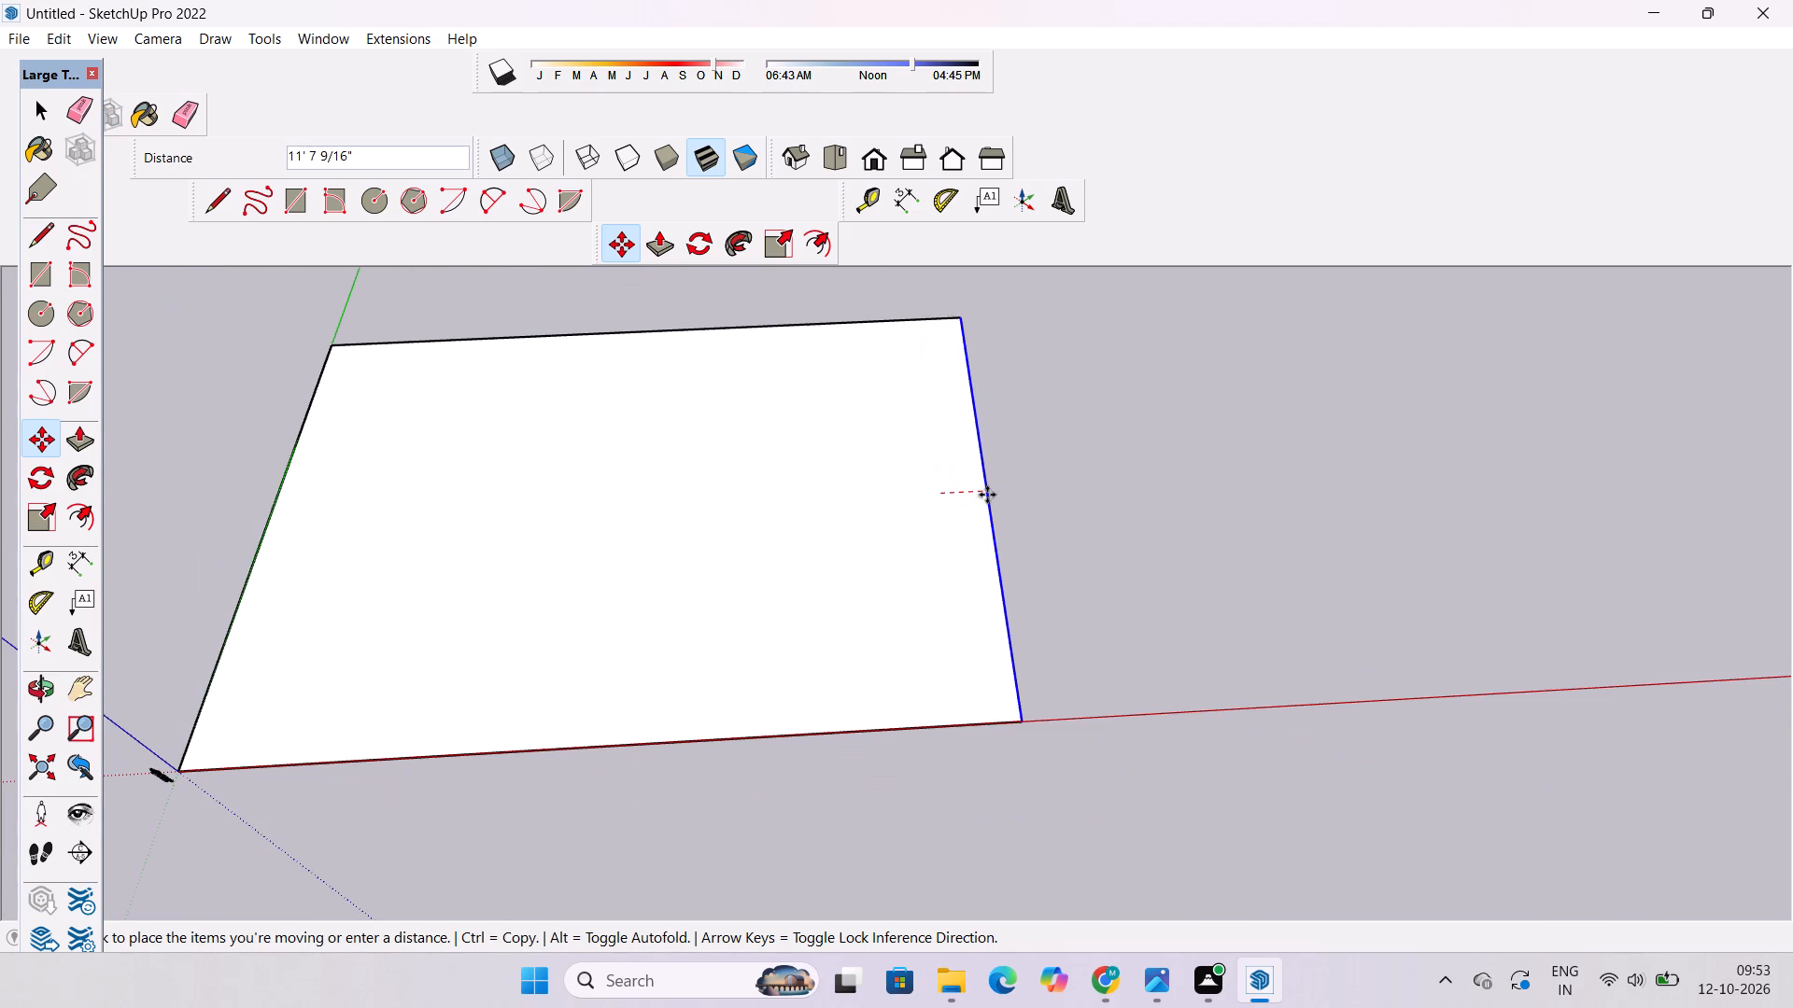
{"action": "scroll", "coordinate": [987, 495], "scroll_direction": "down", "scroll_amount": 2}
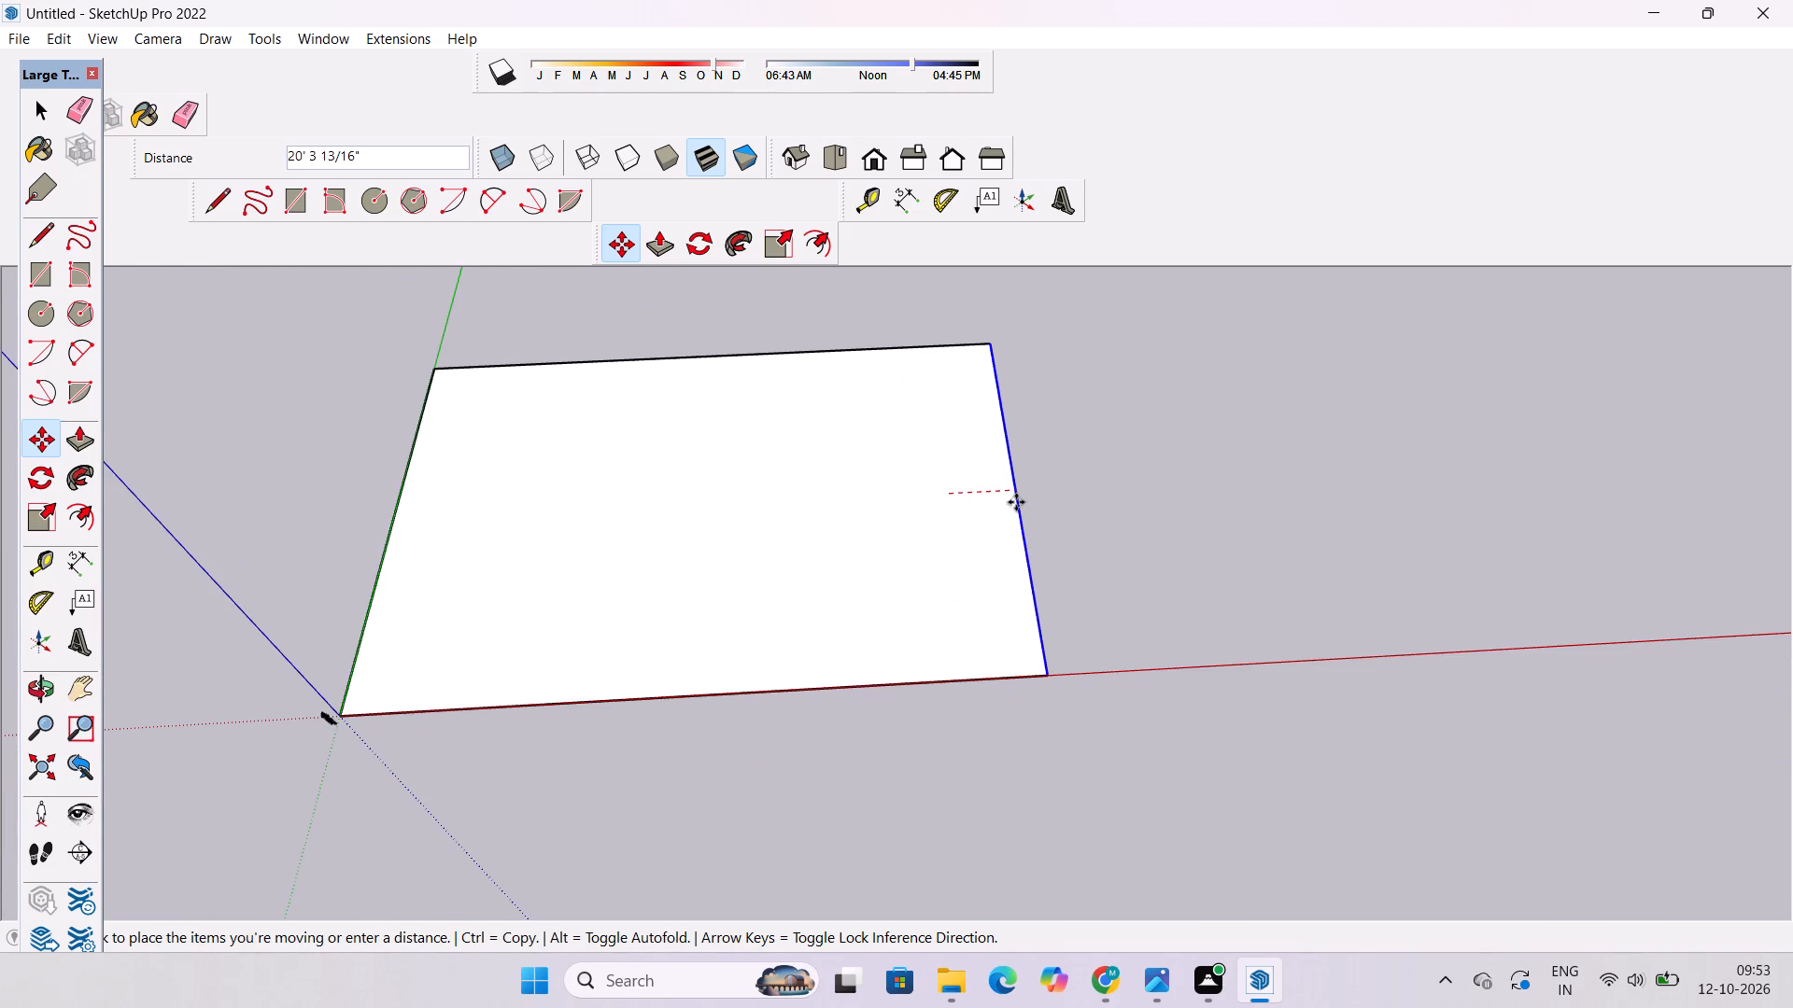
{"action": "type", "text": "20'"}
{"action": "key", "text": "Return"}
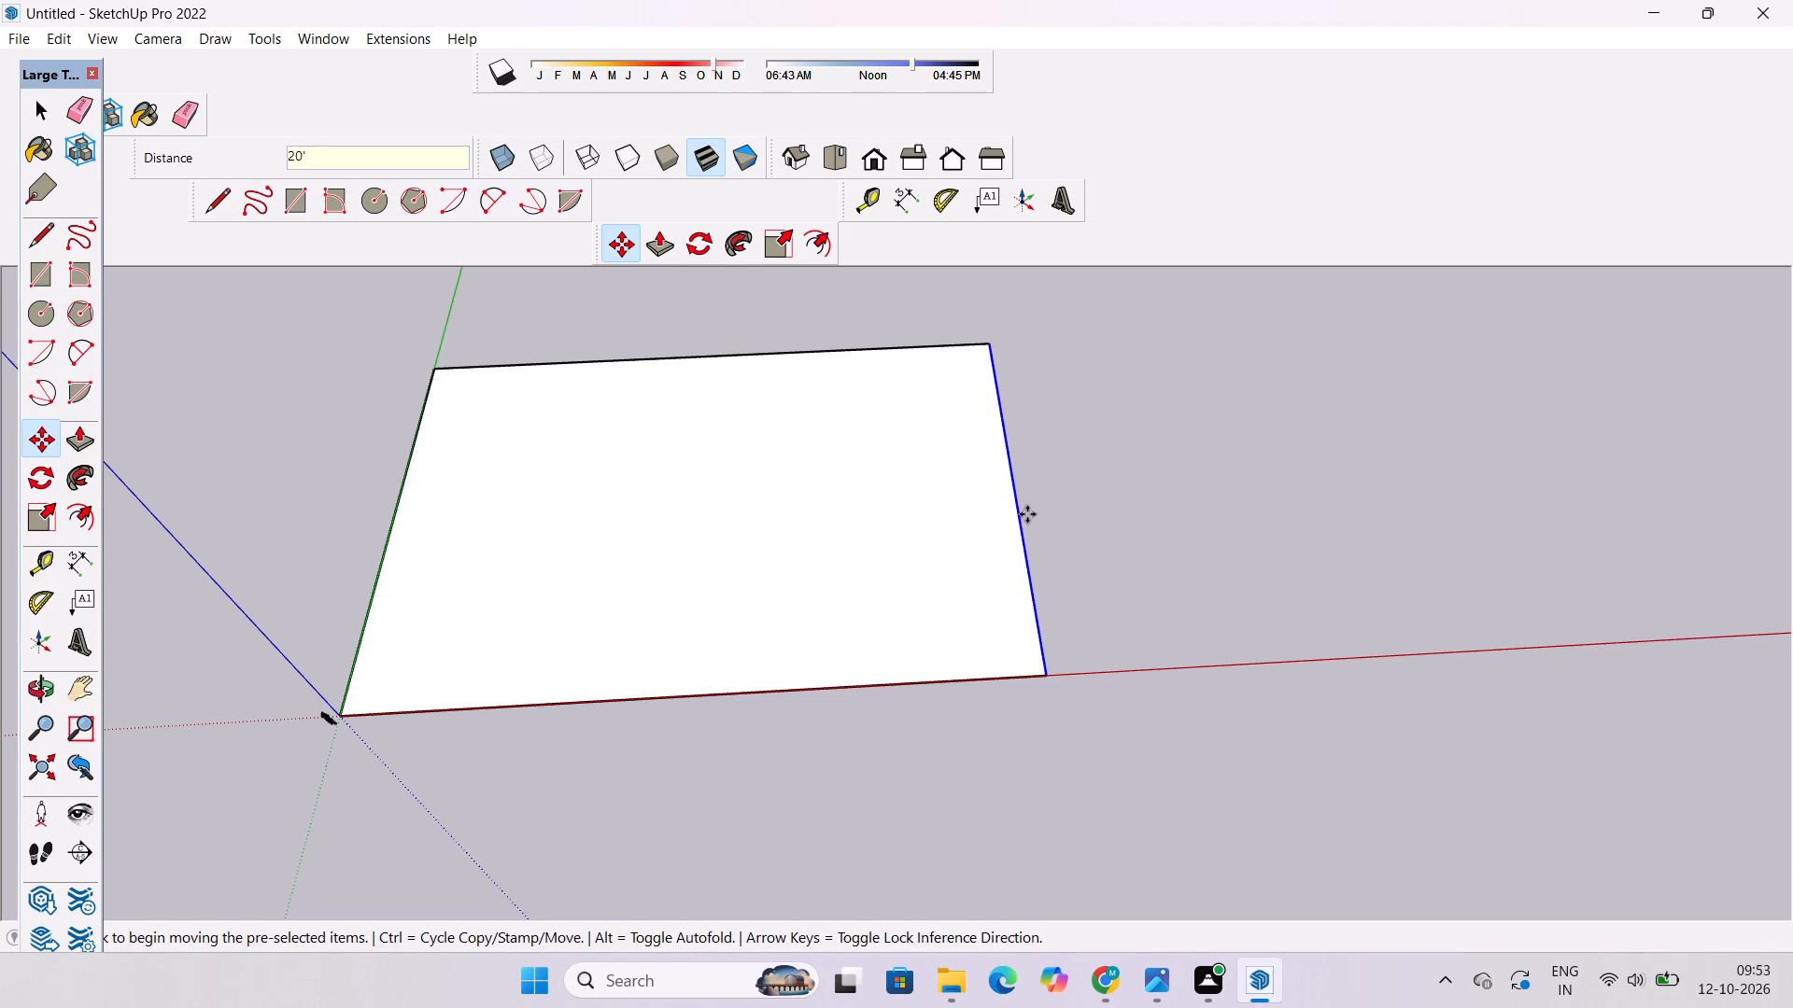
{"action": "key", "text": "space"}
{"action": "left_click", "coordinate": [1114, 559]}
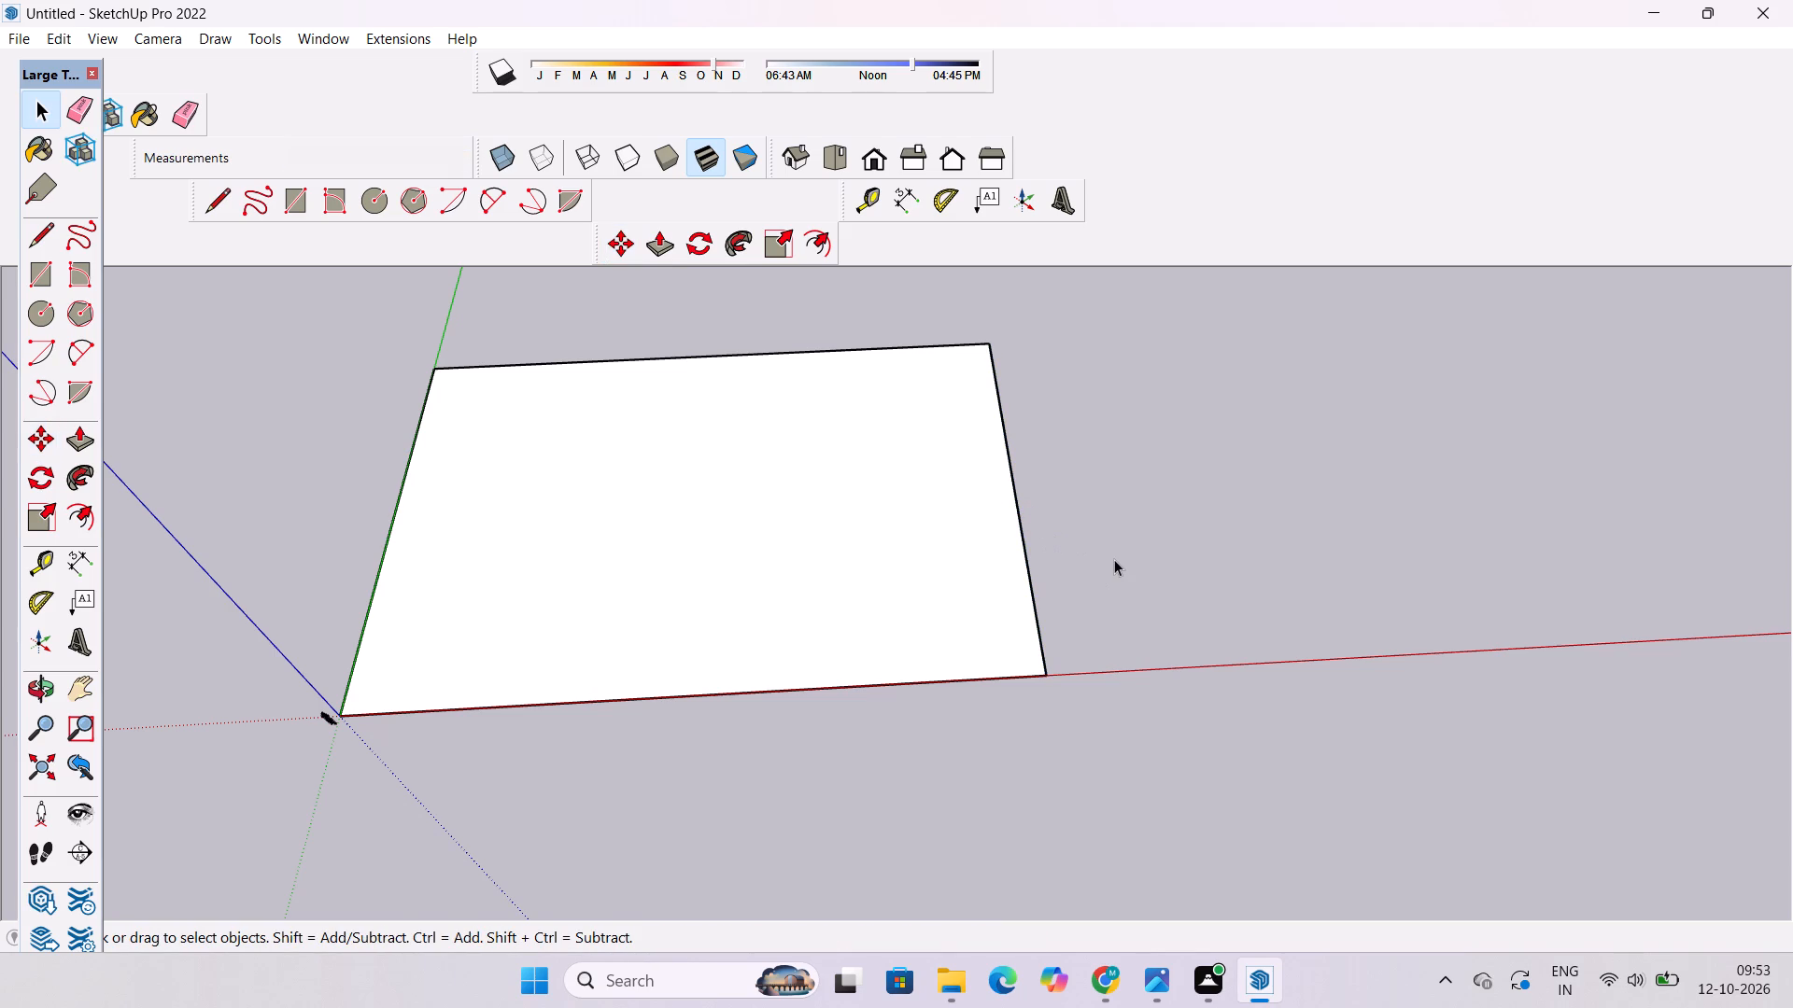
Examine the enlarged face from the red-axis side and from the green-axis side around the origin.
{"action": "key", "text": "o"}
{"action": "scroll", "coordinate": [997, 629], "scroll_direction": "down", "scroll_amount": 5}
{"action": "left_click_drag", "start_coordinate": [910, 664], "coordinate": [915, 710], "text": "shift"}
{"action": "left_click_drag", "start_coordinate": [911, 722], "coordinate": [894, 744], "text": "shift"}
{"action": "left_click_drag", "start_coordinate": [812, 805], "coordinate": [826, 717], "text": "shift"}
{"action": "scroll", "coordinate": [834, 666], "scroll_direction": "up", "scroll_amount": 5, "text": "shift"}
{"action": "scroll", "coordinate": [834, 659], "scroll_direction": "down", "scroll_amount": 4, "text": "shift"}
{"action": "left_click_drag", "start_coordinate": [870, 641], "coordinate": [764, 665], "text": "shift"}
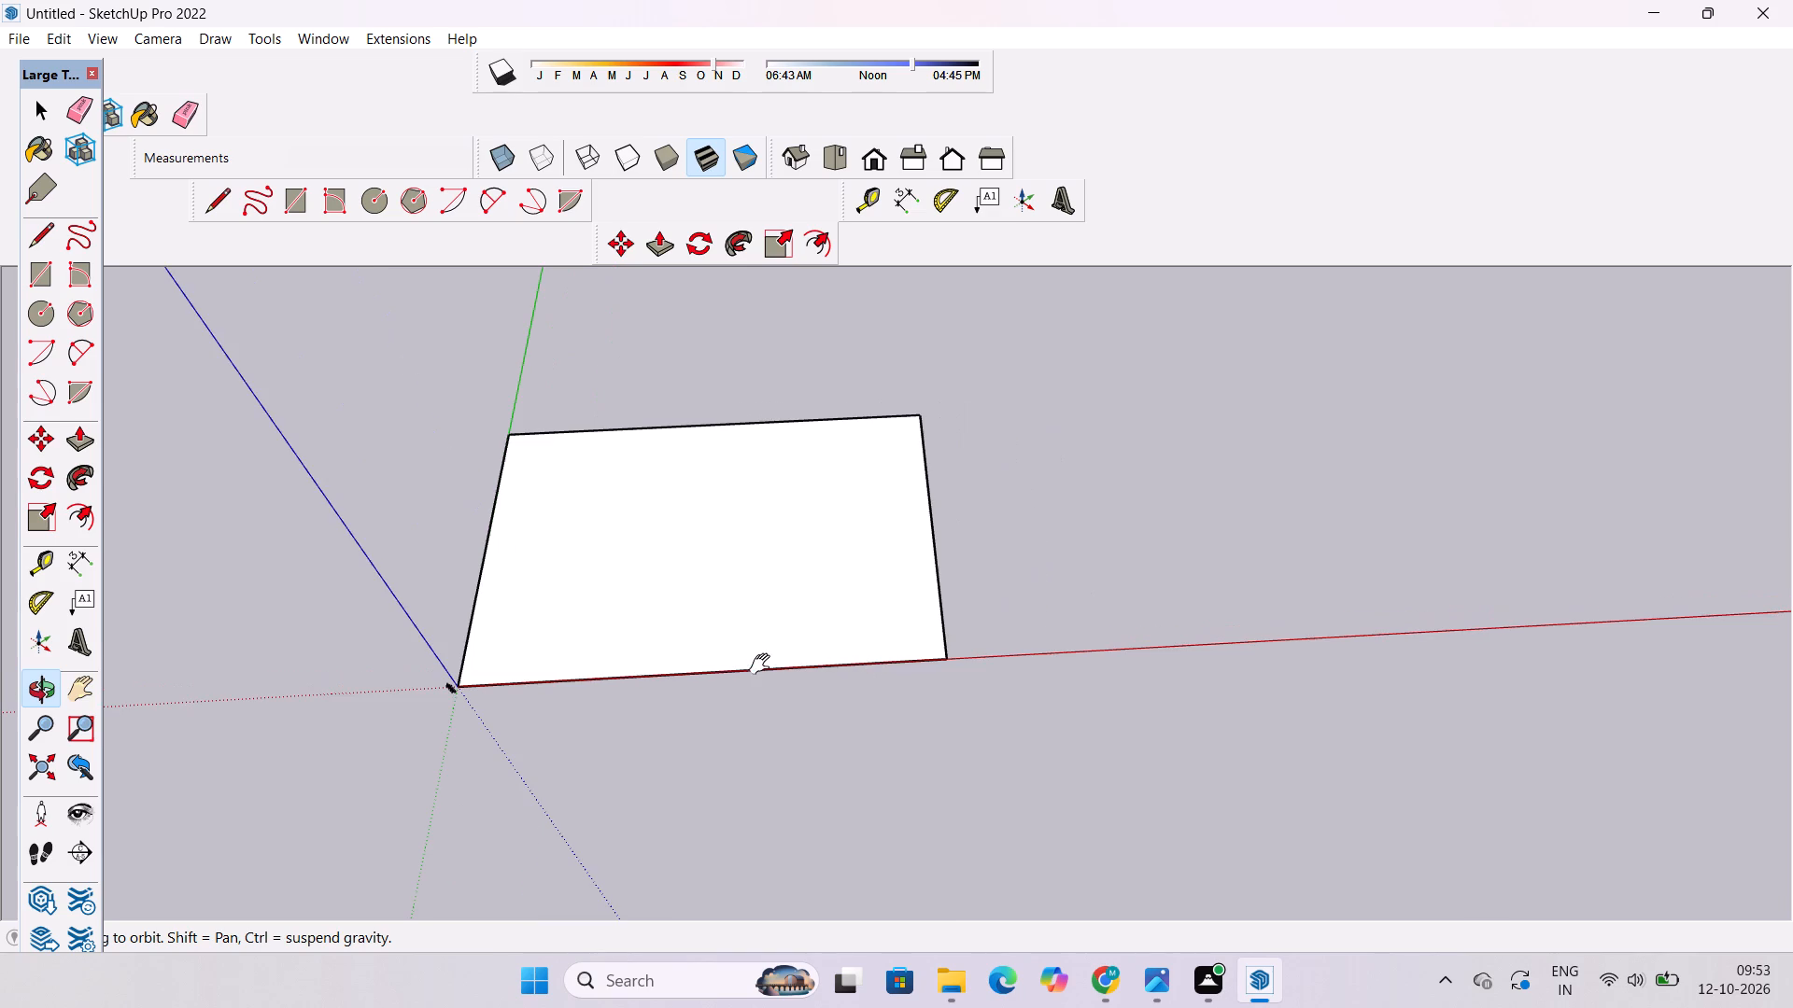
{"action": "key", "text": "space"}
{"action": "left_click", "coordinate": [1026, 590]}
{"action": "key", "text": "o"}
{"action": "scroll", "coordinate": [986, 590], "scroll_direction": "down", "scroll_amount": 6}
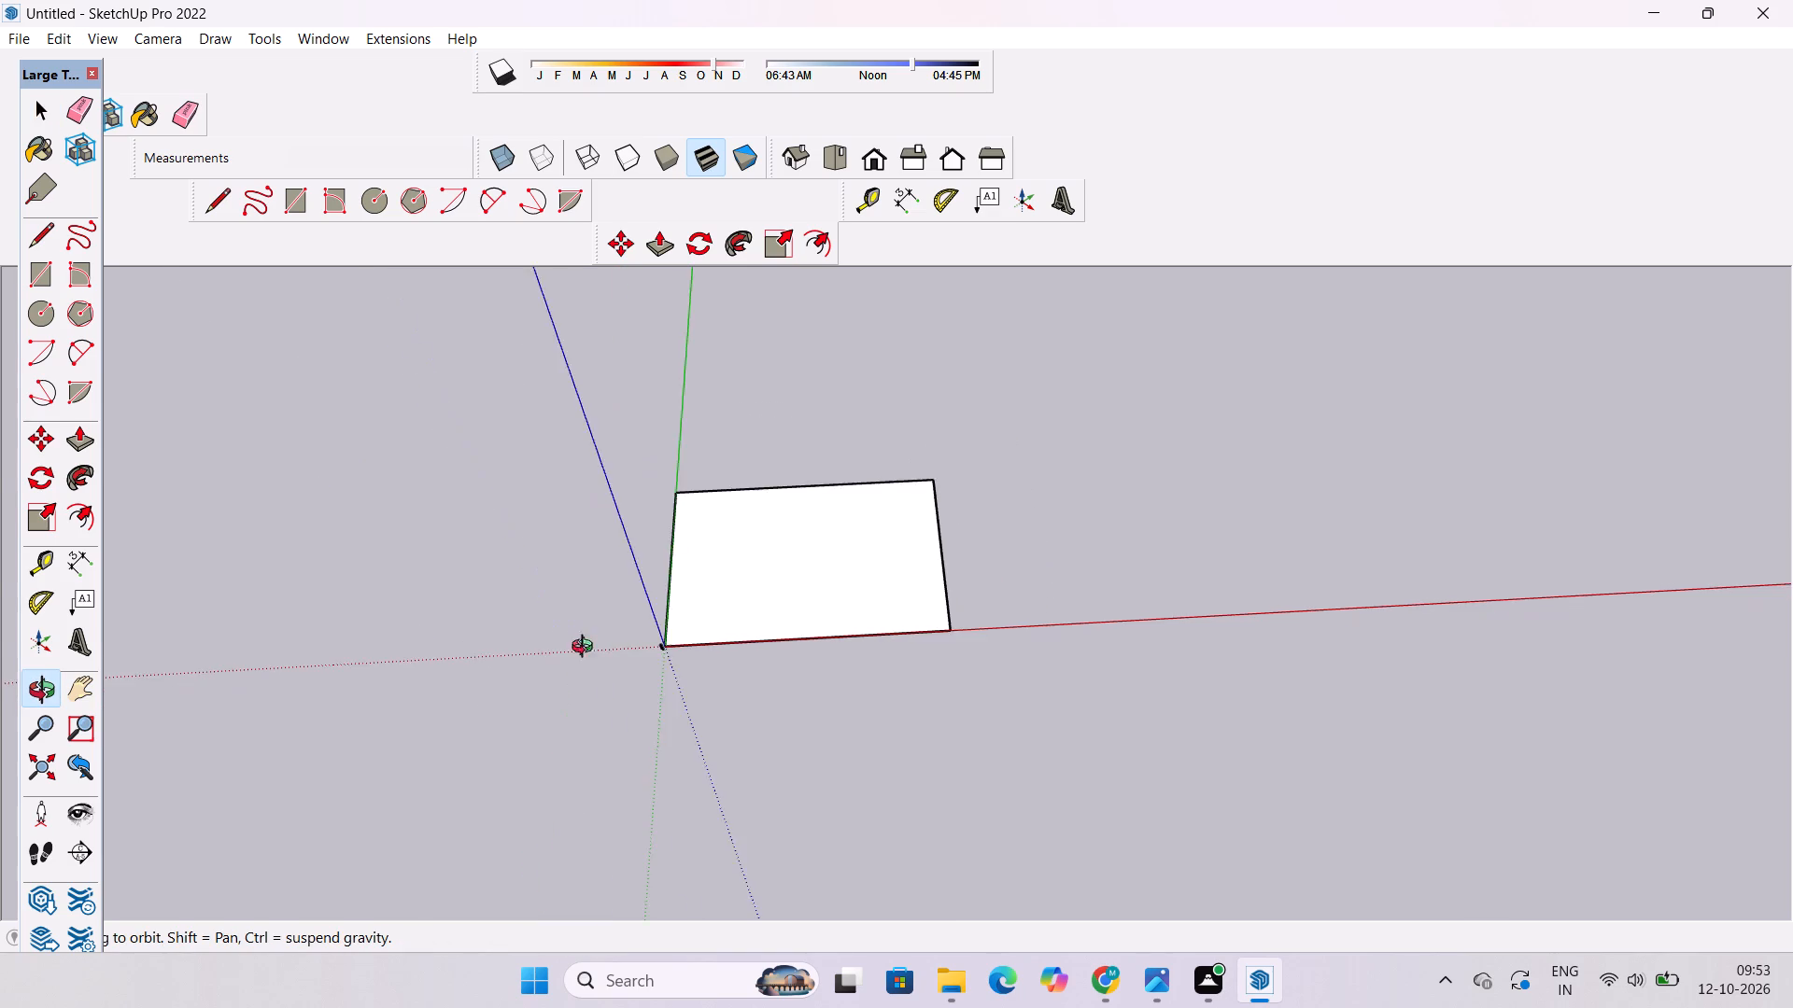
{"action": "left_click_drag", "start_coordinate": [586, 649], "coordinate": [1301, 474]}
{"action": "scroll", "coordinate": [988, 694], "scroll_direction": "up", "scroll_amount": 4}
{"action": "left_click_drag", "start_coordinate": [888, 693], "coordinate": [942, 491], "text": "shift"}
{"action": "left_click_drag", "start_coordinate": [944, 483], "coordinate": [922, 537]}
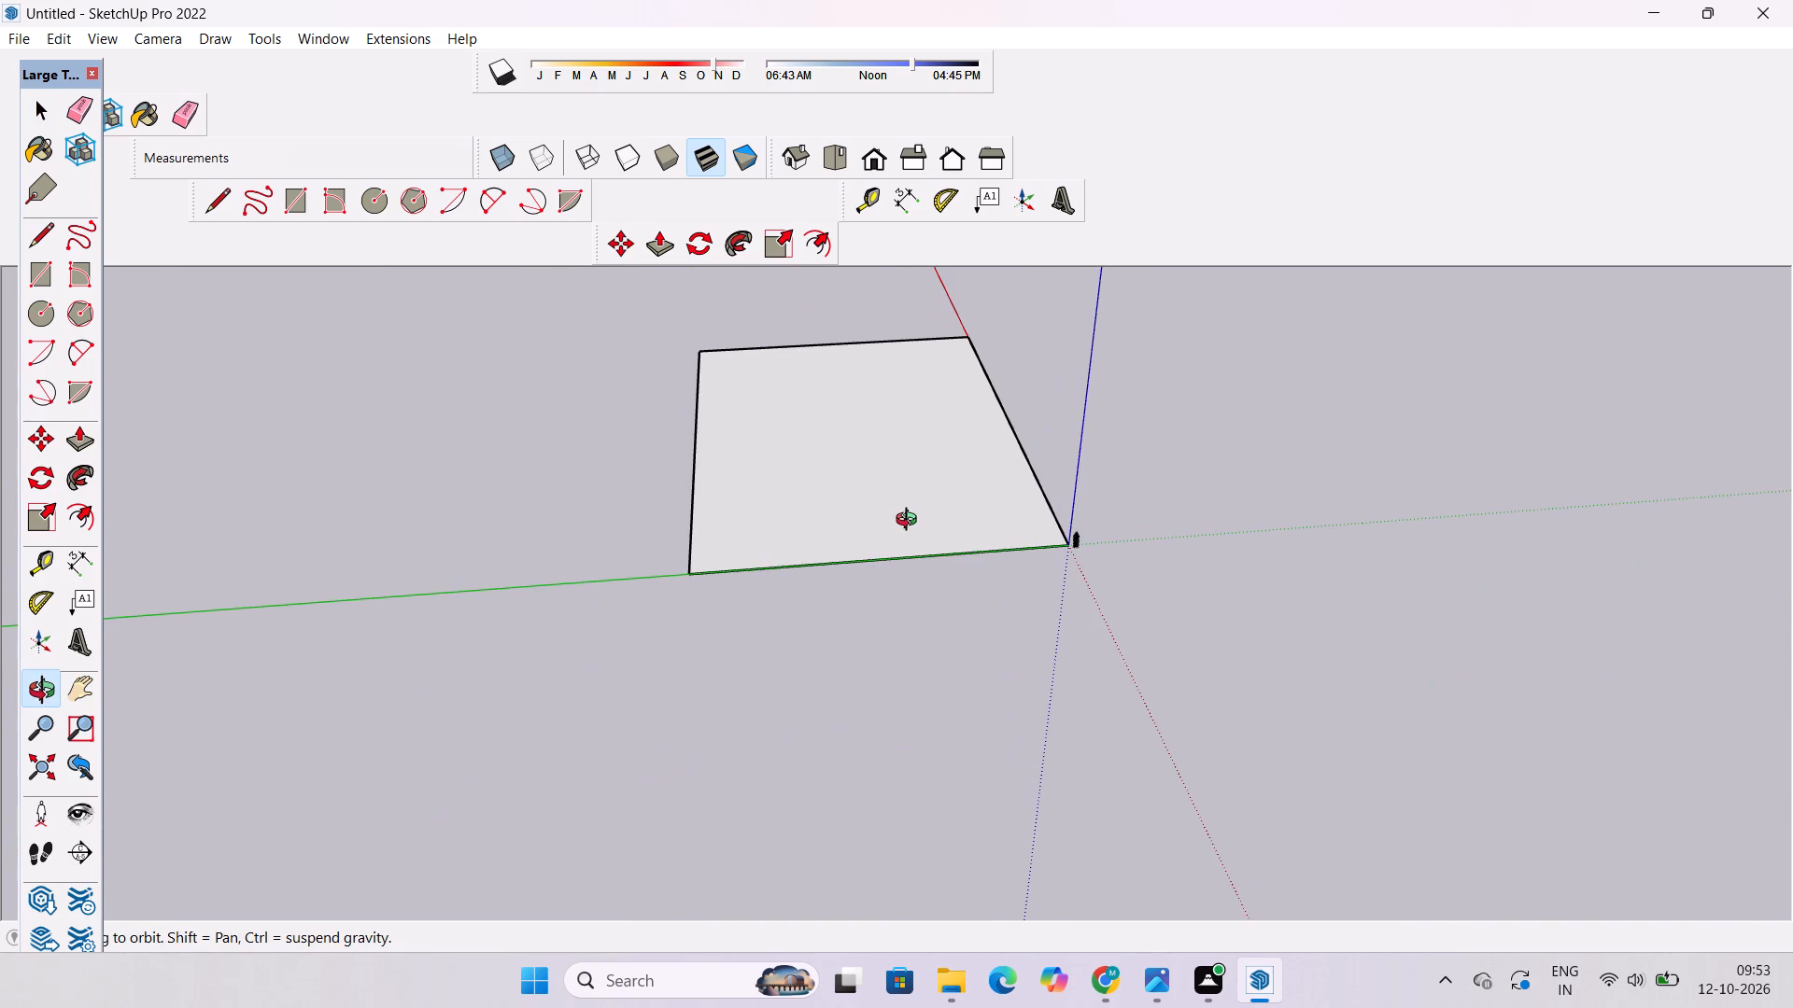
Examine the whole face from its green-axis side at low and steep angles near the origin.
{"action": "scroll", "coordinate": [917, 520], "scroll_direction": "down", "scroll_amount": 2}
{"action": "left_click_drag", "start_coordinate": [917, 521], "coordinate": [870, 612]}
{"action": "scroll", "coordinate": [857, 616], "scroll_direction": "up", "scroll_amount": 4}
{"action": "left_click_drag", "start_coordinate": [866, 580], "coordinate": [799, 627], "text": "shift"}
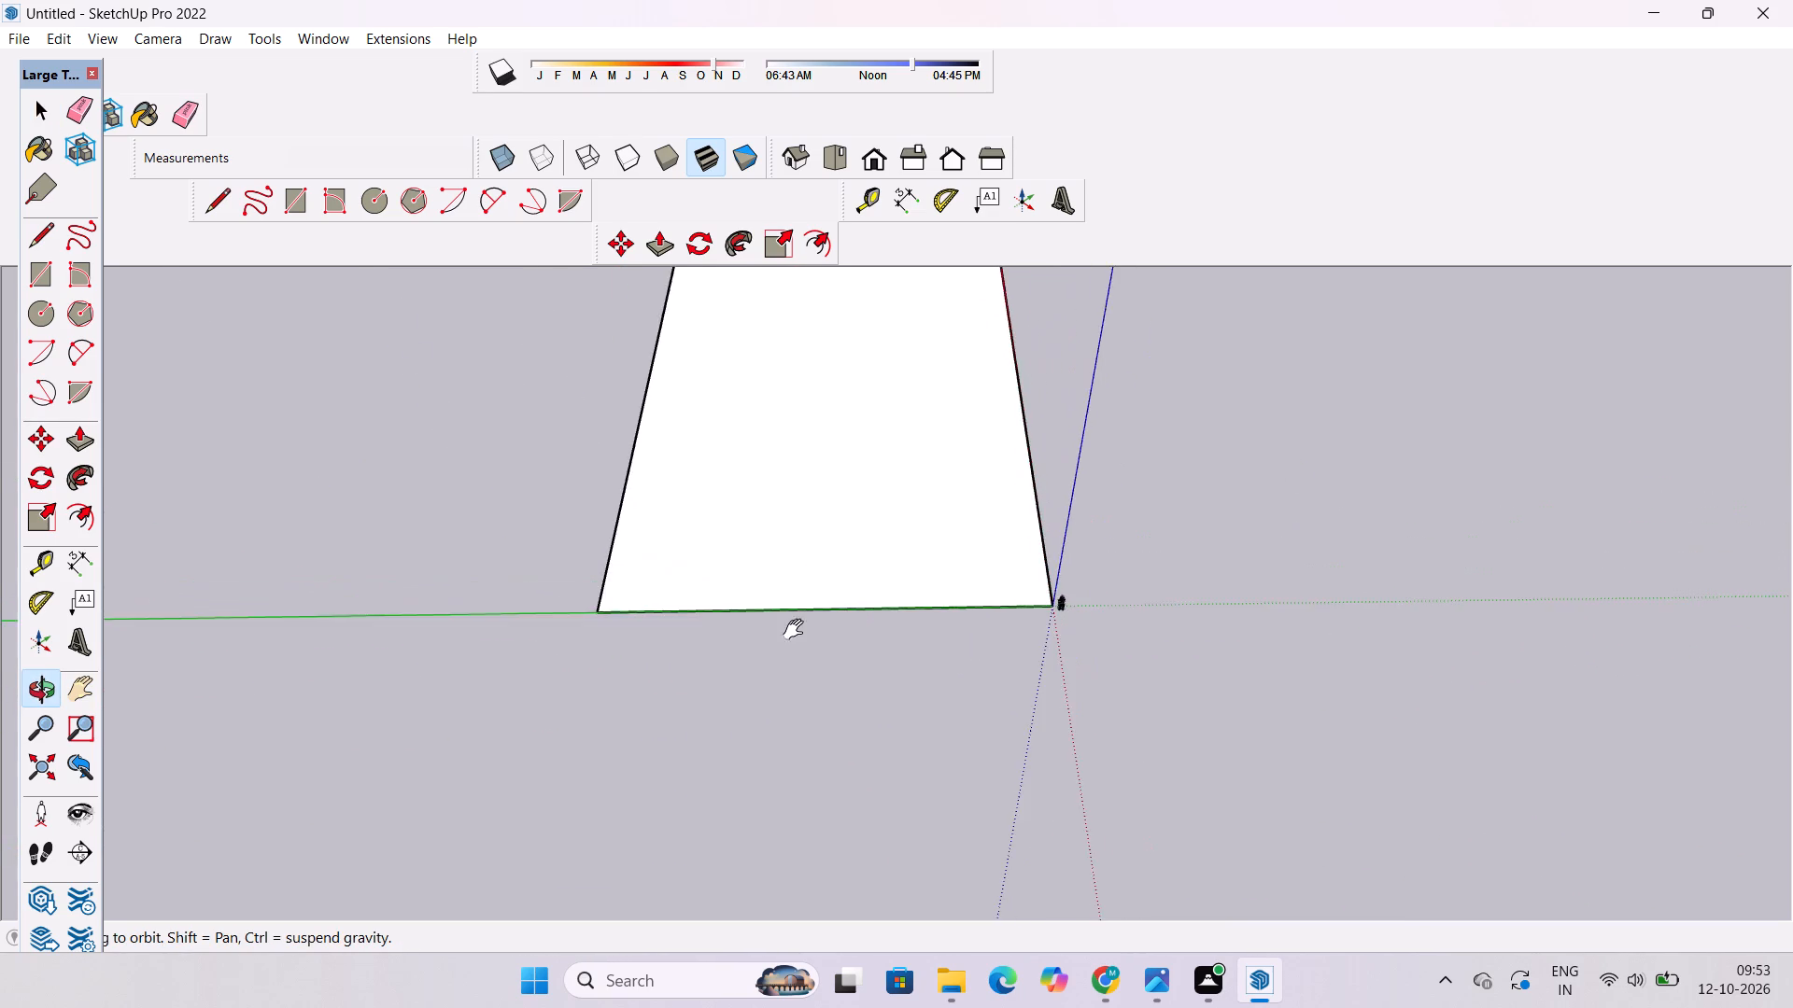
{"action": "left_click_drag", "start_coordinate": [798, 630], "coordinate": [753, 648]}
{"action": "scroll", "coordinate": [749, 648], "scroll_direction": "down", "scroll_amount": 4}
{"action": "left_click_drag", "start_coordinate": [751, 618], "coordinate": [741, 663], "text": "shift"}
{"action": "scroll", "coordinate": [739, 664], "scroll_direction": "up", "scroll_amount": 2}
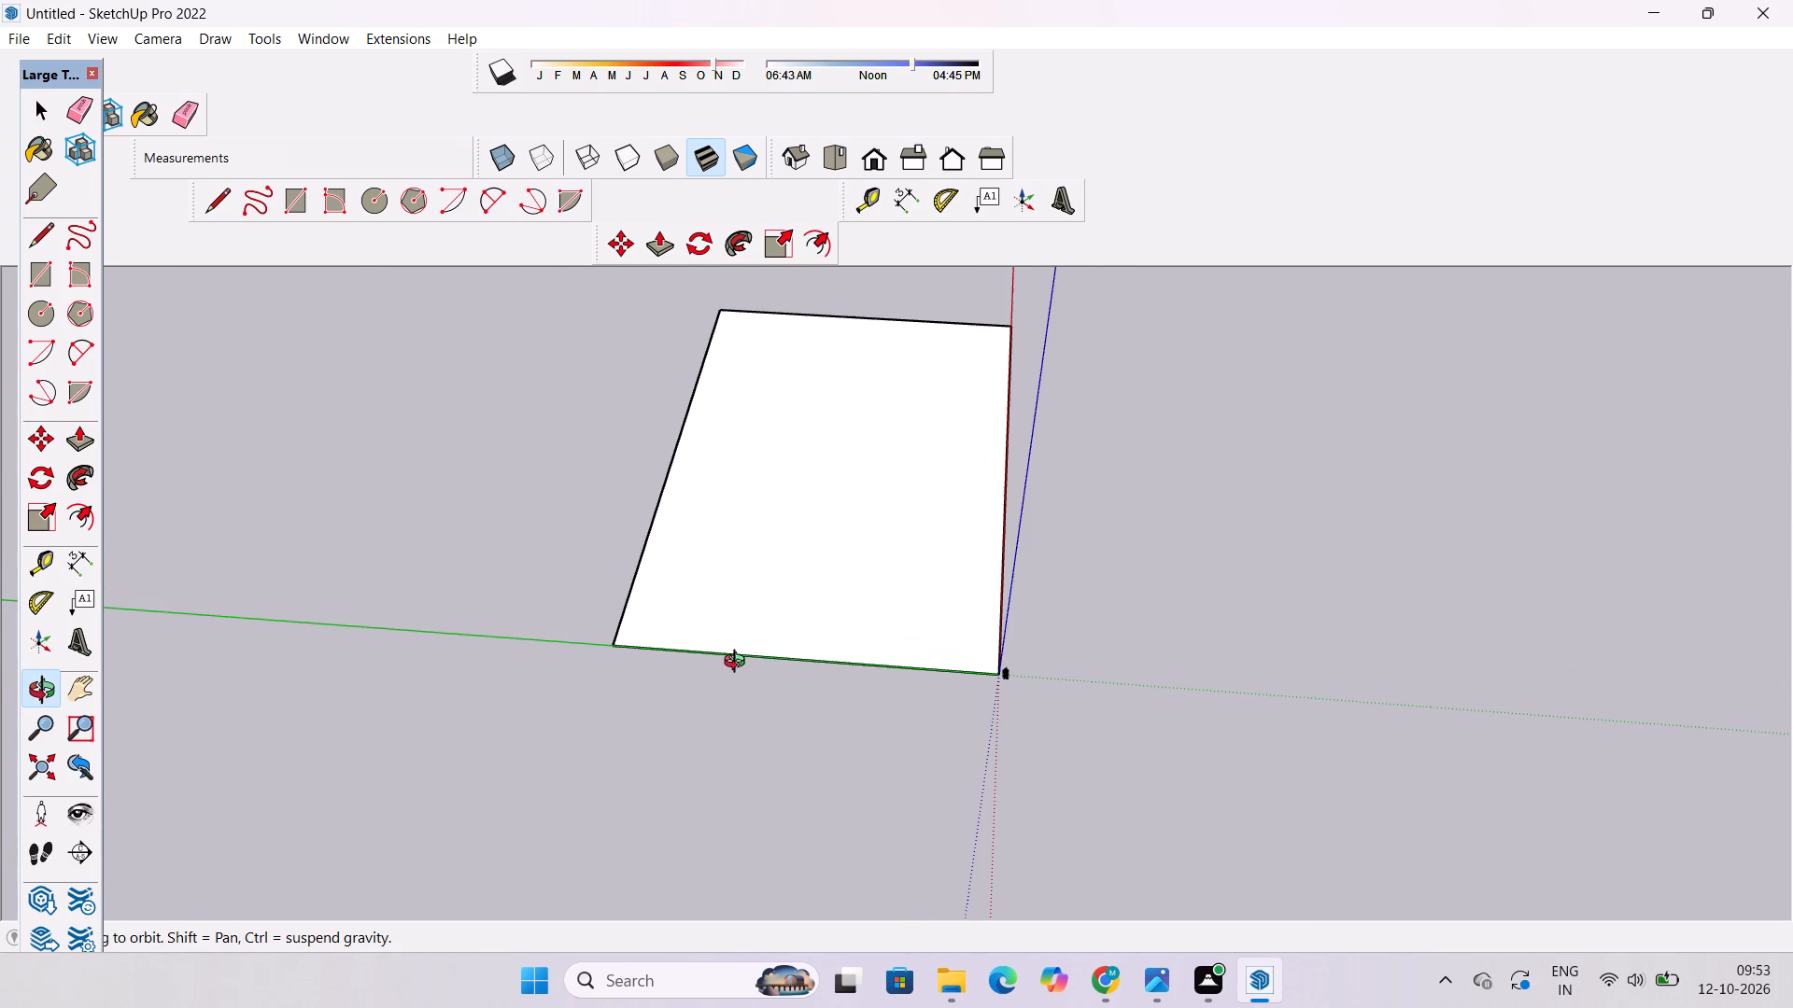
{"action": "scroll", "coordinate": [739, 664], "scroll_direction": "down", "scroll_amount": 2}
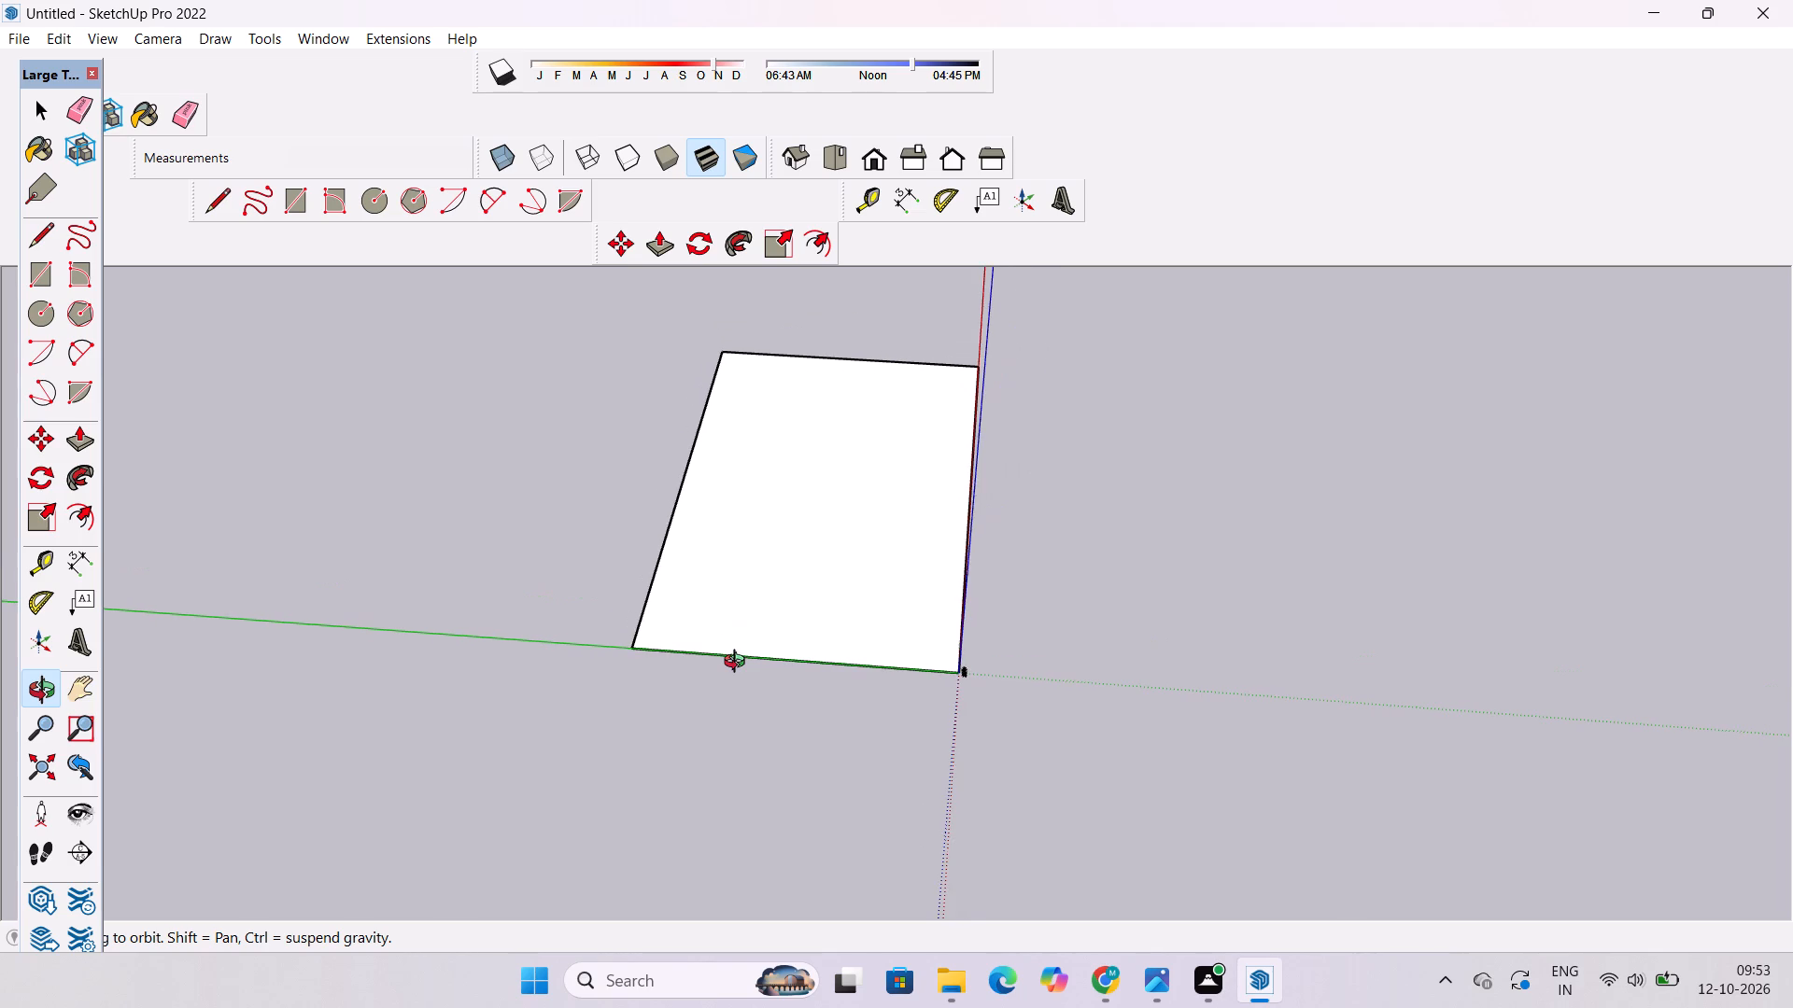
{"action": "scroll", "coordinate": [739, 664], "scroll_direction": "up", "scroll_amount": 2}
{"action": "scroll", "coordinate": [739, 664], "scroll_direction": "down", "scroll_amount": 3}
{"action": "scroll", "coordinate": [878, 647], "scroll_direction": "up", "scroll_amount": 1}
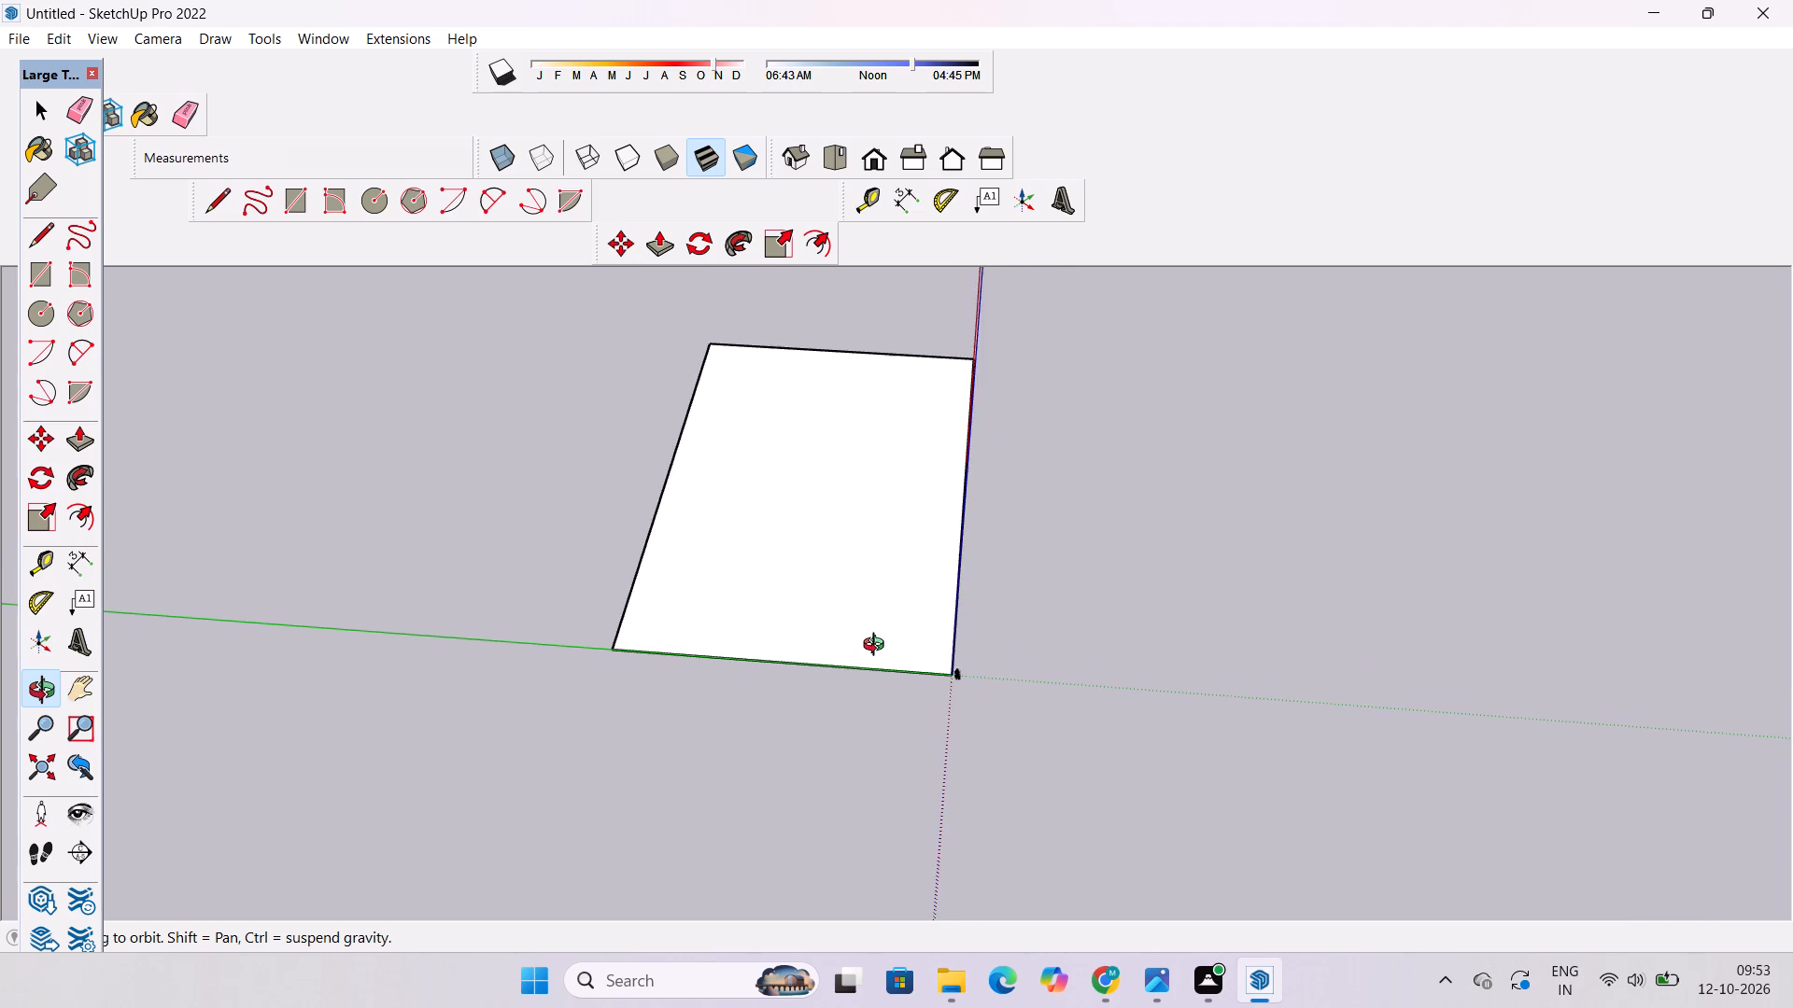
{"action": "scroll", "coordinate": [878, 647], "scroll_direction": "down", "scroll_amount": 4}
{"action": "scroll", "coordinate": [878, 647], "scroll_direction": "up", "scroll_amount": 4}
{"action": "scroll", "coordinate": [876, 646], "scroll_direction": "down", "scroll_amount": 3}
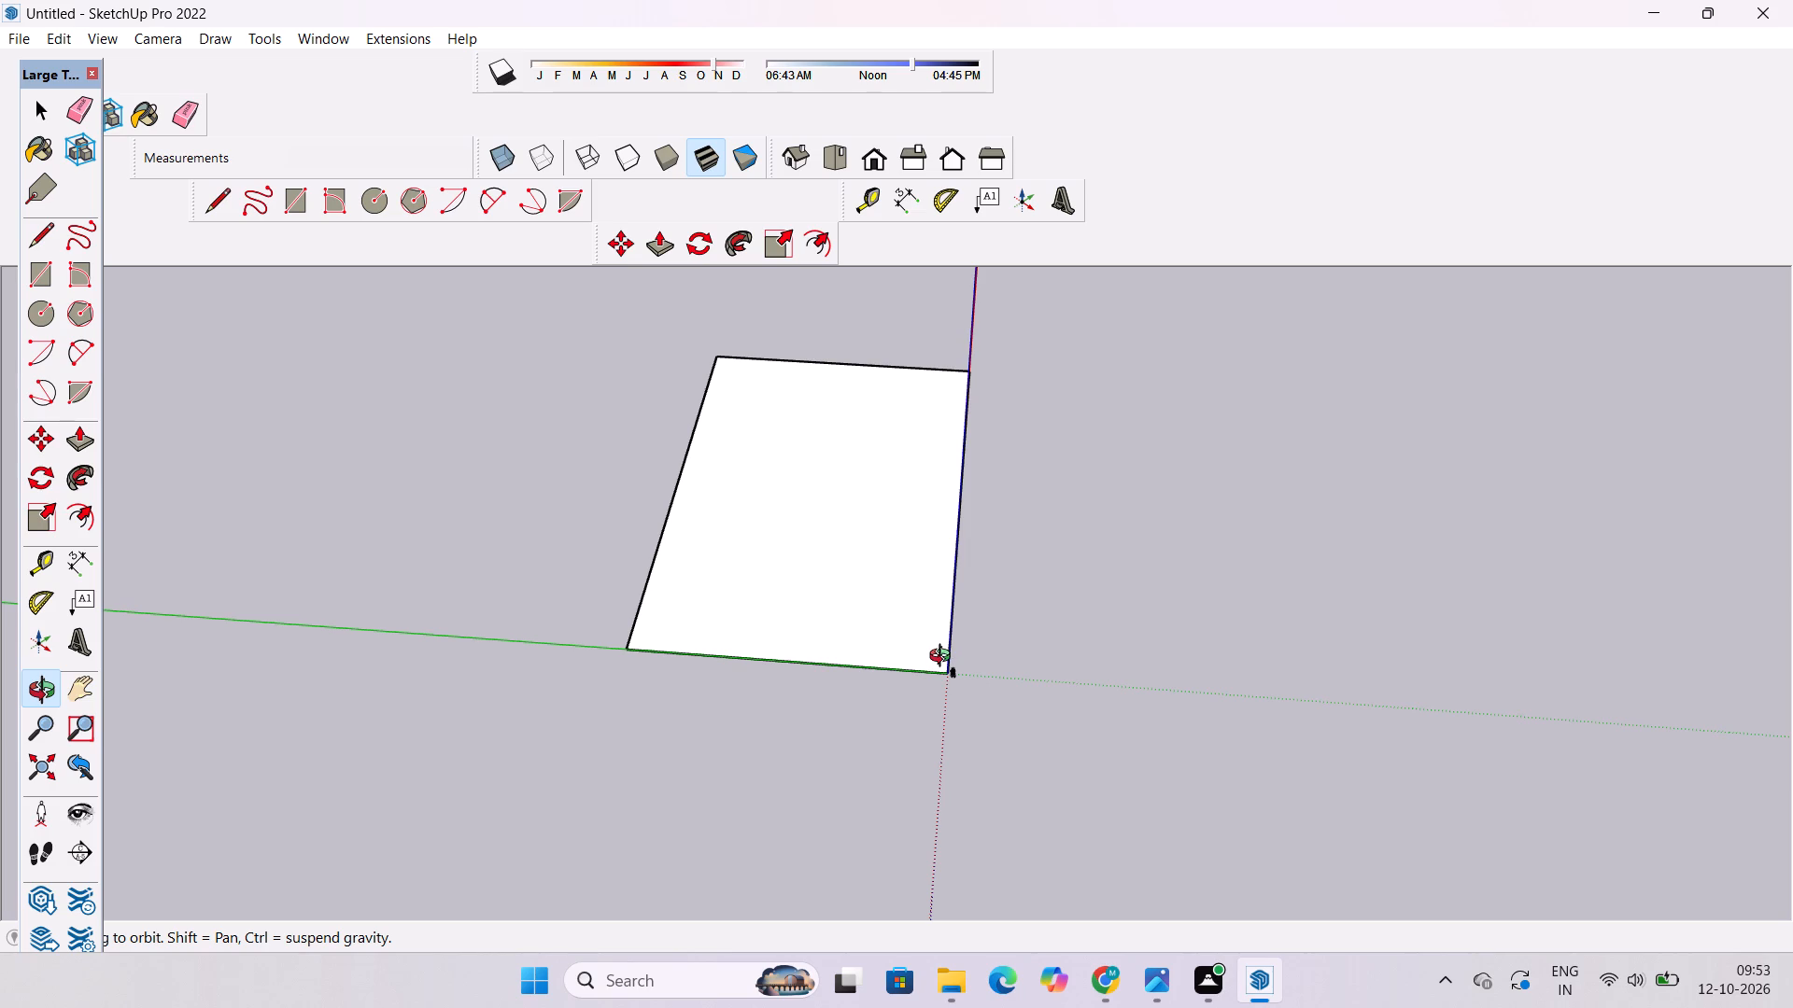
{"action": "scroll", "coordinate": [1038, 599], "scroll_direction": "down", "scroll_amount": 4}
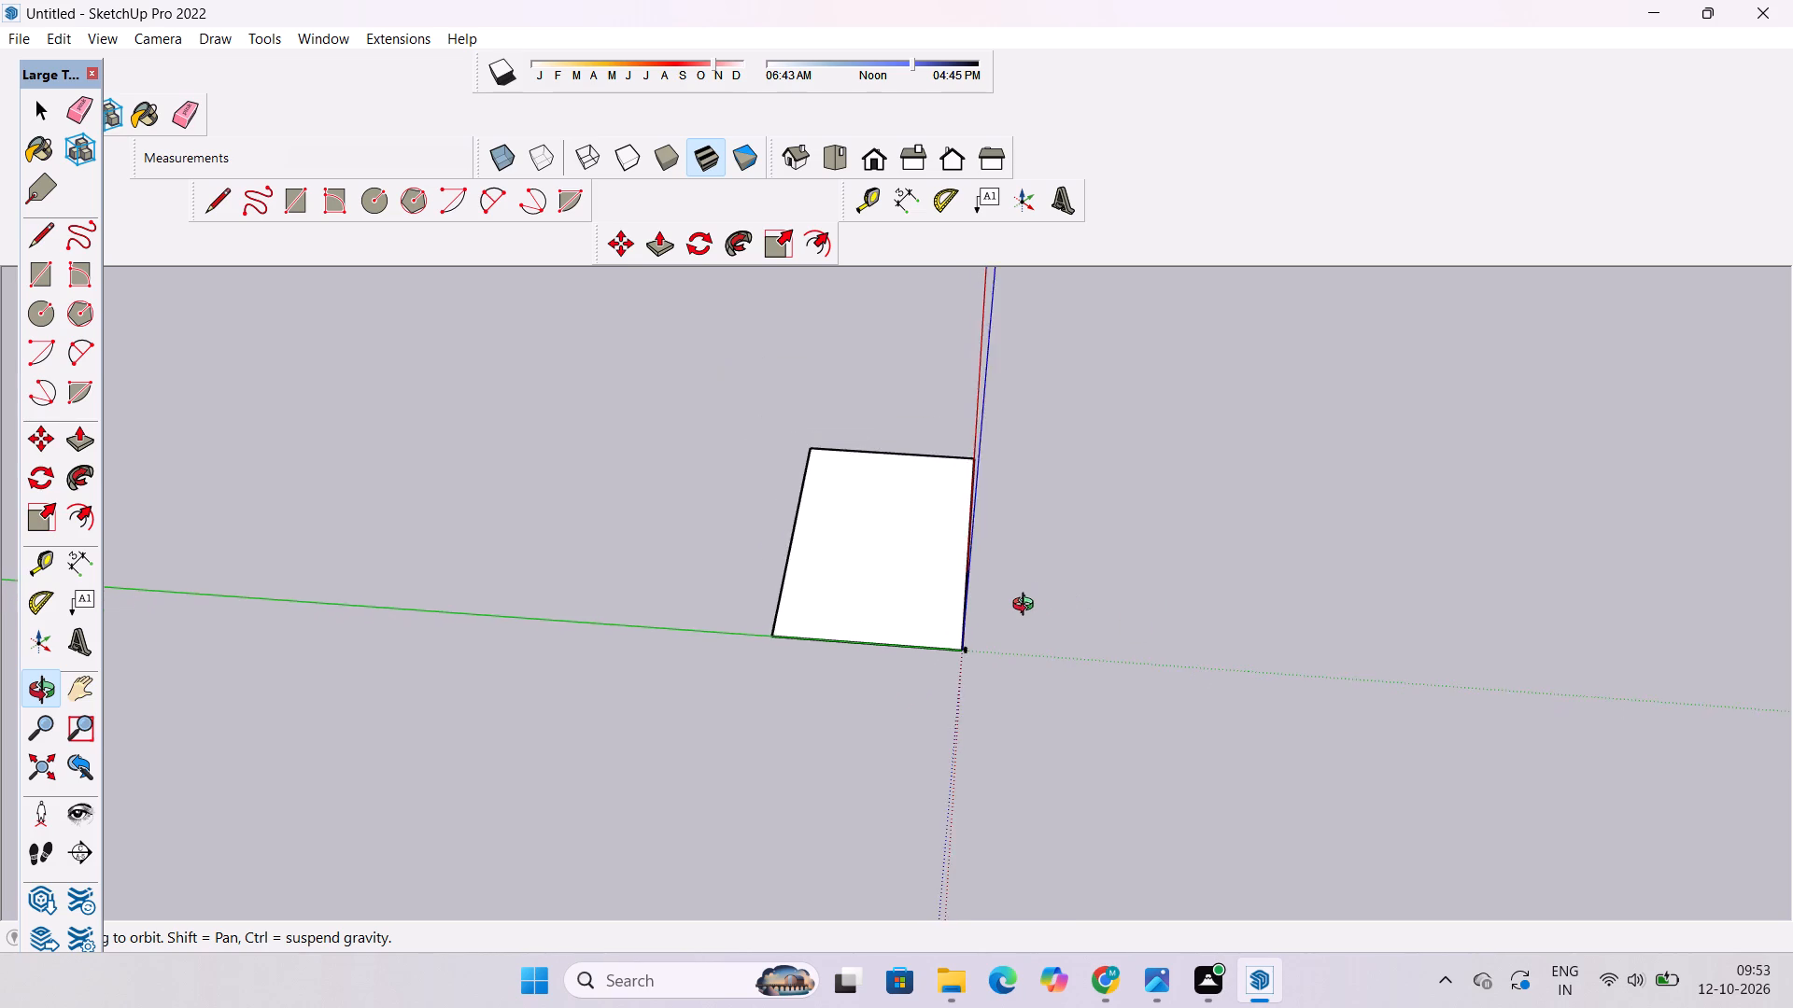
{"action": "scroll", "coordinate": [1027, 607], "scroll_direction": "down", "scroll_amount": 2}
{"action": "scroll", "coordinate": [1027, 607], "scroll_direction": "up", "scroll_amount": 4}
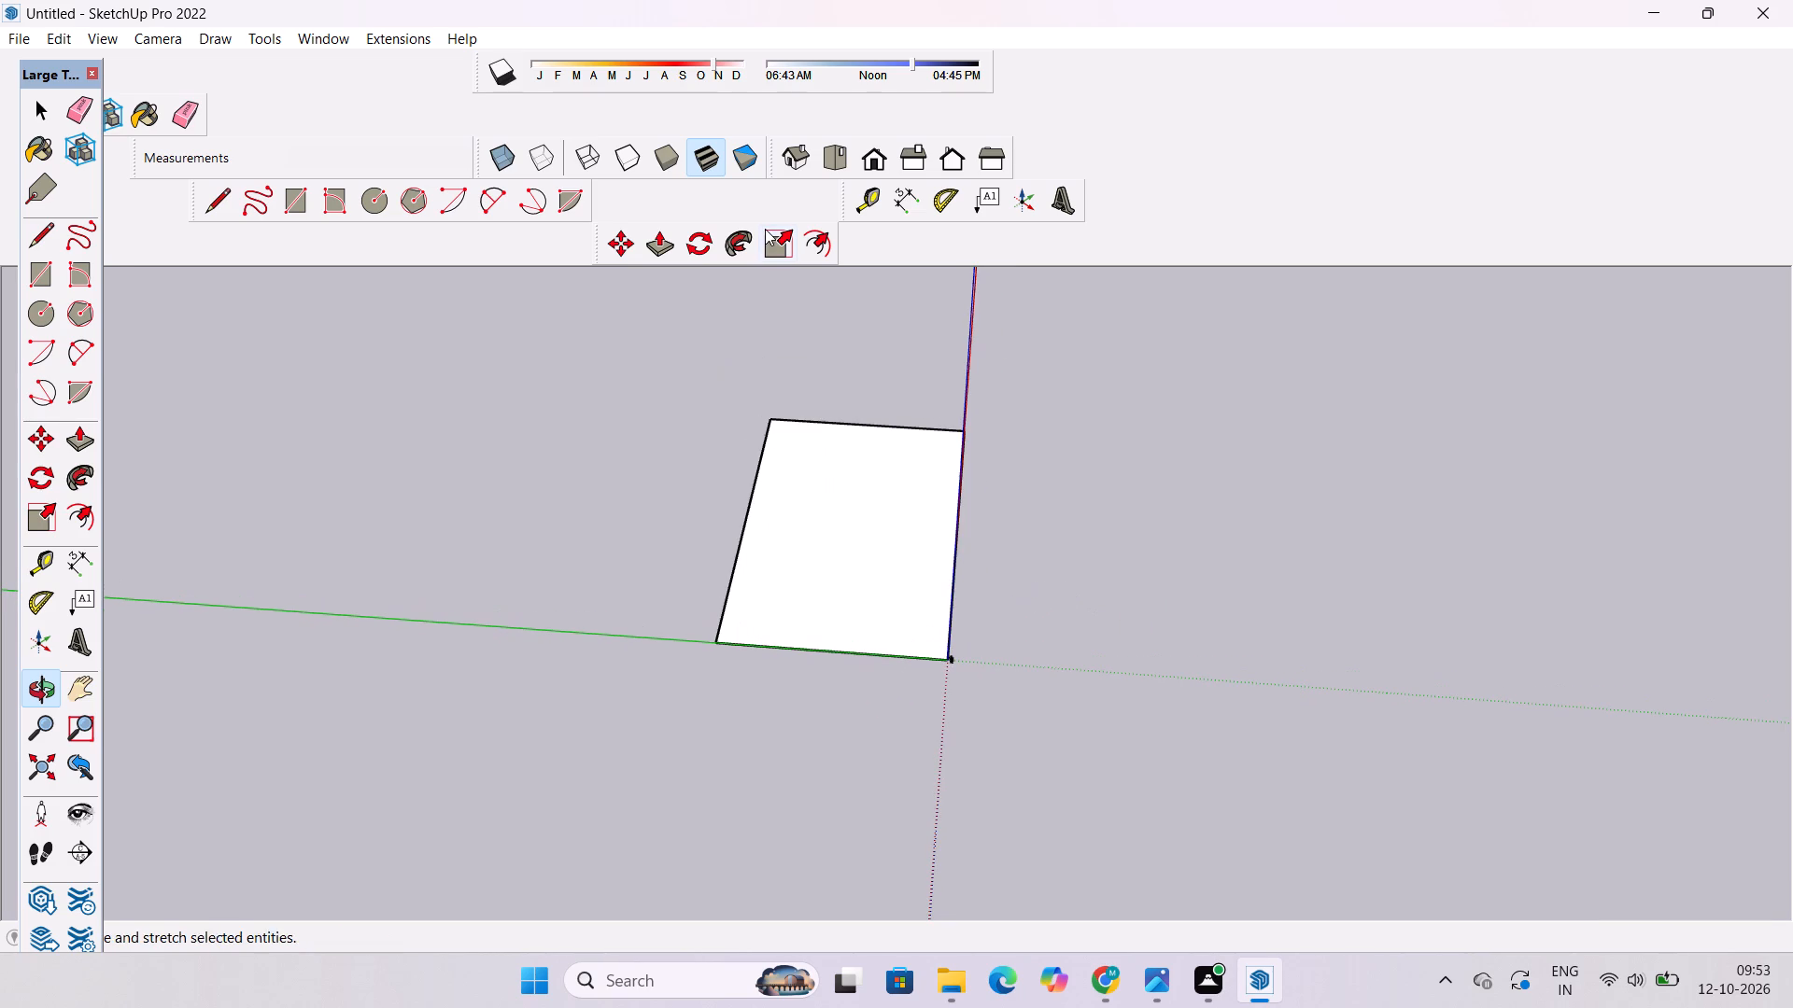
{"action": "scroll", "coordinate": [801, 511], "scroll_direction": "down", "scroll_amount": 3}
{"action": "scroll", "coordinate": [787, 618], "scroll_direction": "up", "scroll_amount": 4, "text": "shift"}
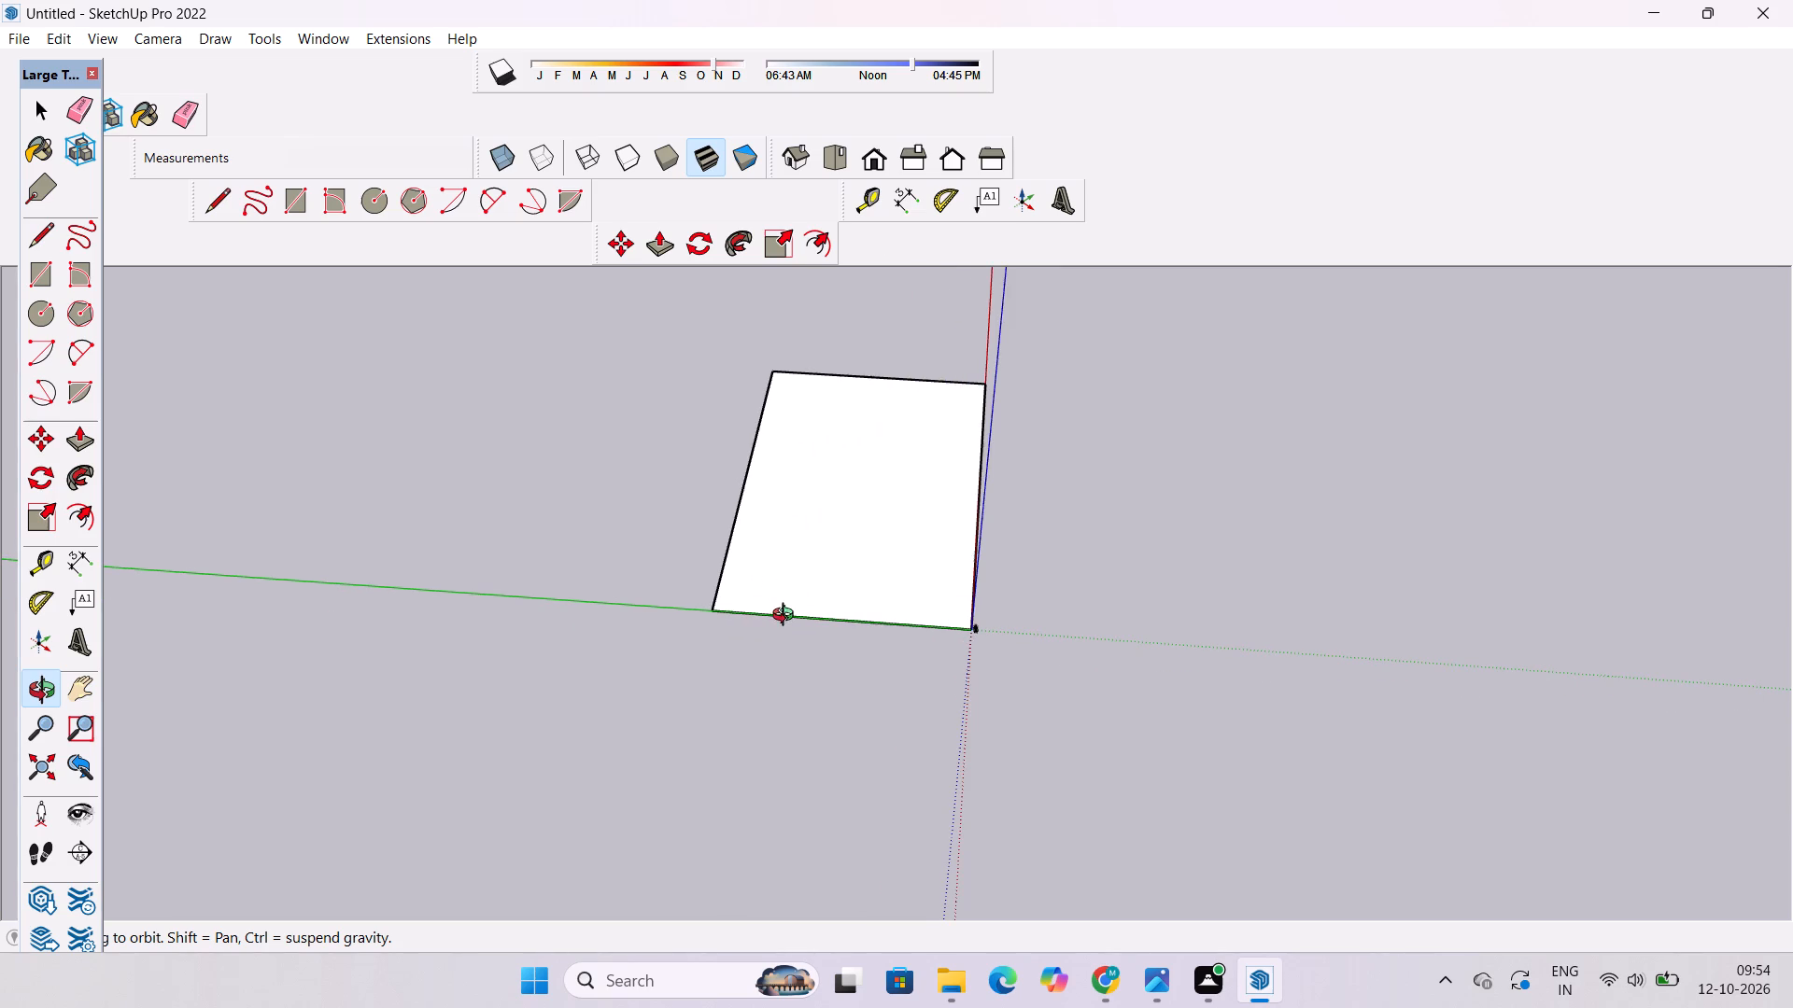
Move the face's edge opposite the red axis 26' outward along the green axis and clear the selection.
{"action": "left_click_drag", "start_coordinate": [794, 634], "coordinate": [799, 646]}
{"action": "scroll", "coordinate": [799, 646], "scroll_direction": "up", "scroll_amount": 3}
{"action": "scroll", "coordinate": [799, 646], "scroll_direction": "down", "scroll_amount": 6}
{"action": "left_click_drag", "start_coordinate": [794, 657], "coordinate": [828, 670]}
{"action": "scroll", "coordinate": [817, 651], "scroll_direction": "up", "scroll_amount": 2}
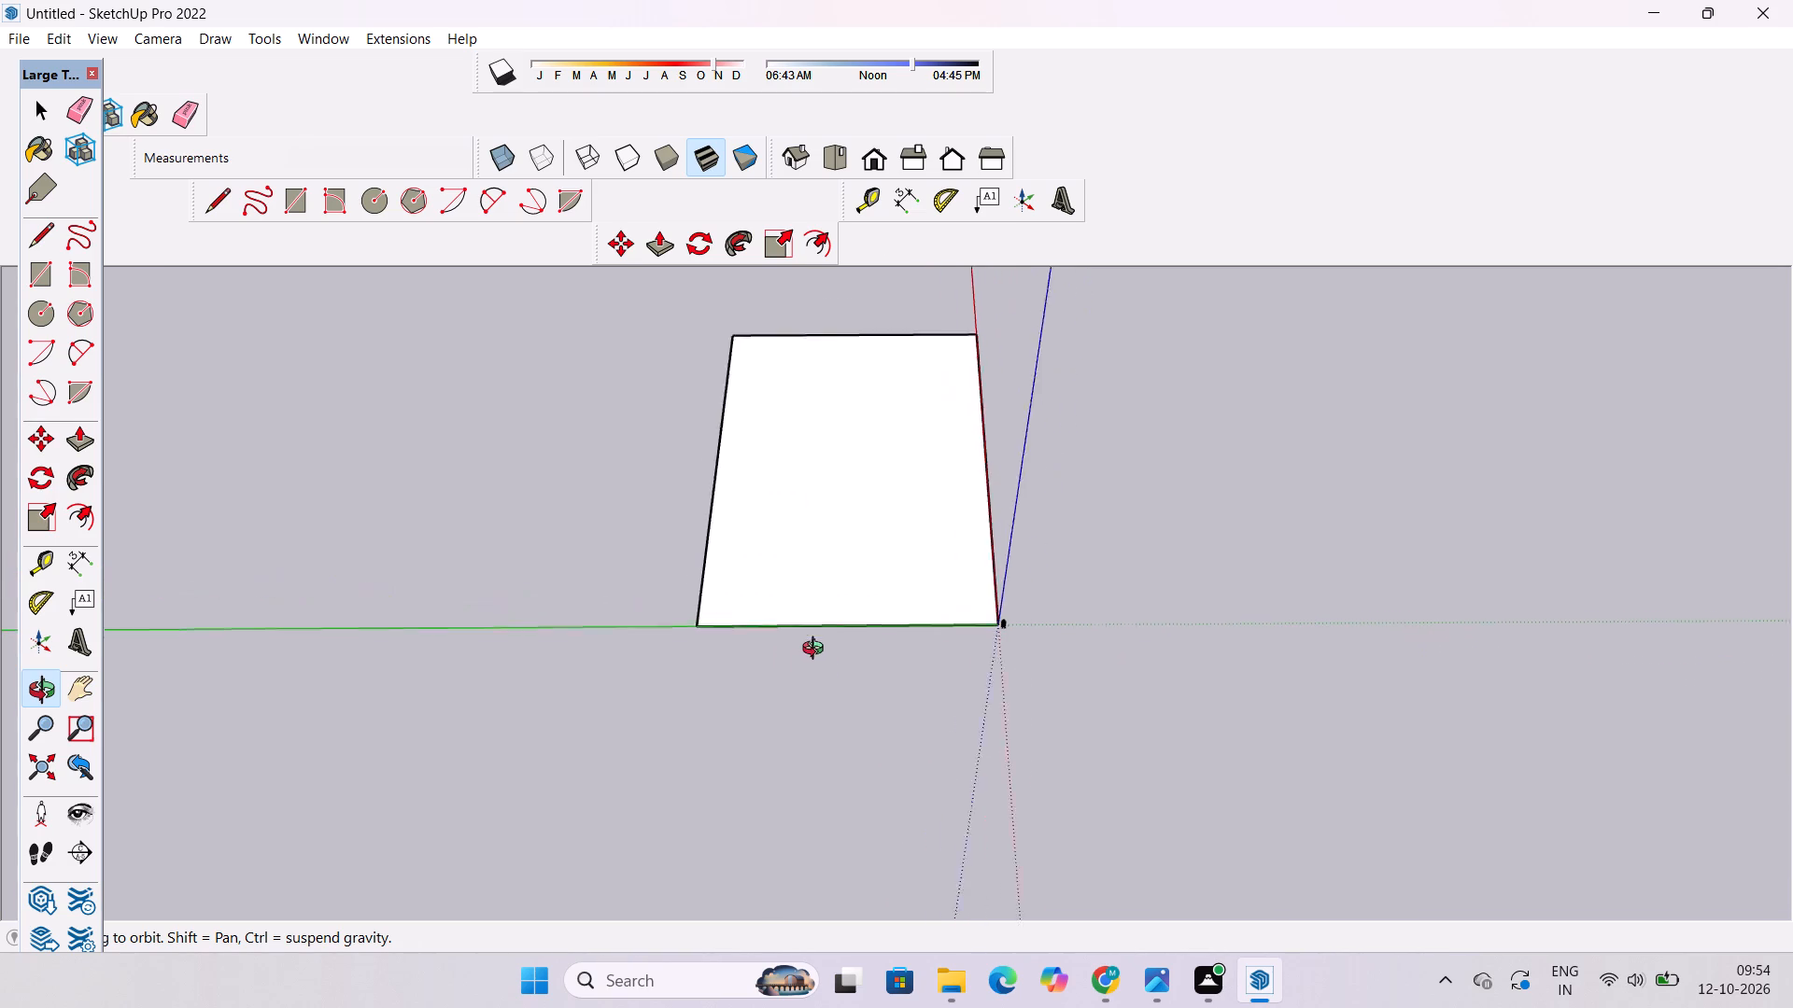
{"action": "scroll", "coordinate": [817, 651], "scroll_direction": "up", "scroll_amount": 9}
{"action": "left_click_drag", "start_coordinate": [601, 607], "coordinate": [755, 690], "text": "shift"}
{"action": "scroll", "coordinate": [759, 637], "scroll_direction": "down", "scroll_amount": 8, "text": "shift"}
{"action": "left_click_drag", "start_coordinate": [1169, 663], "coordinate": [1045, 633], "text": "shift"}
{"action": "left_click_drag", "start_coordinate": [871, 651], "coordinate": [1086, 736]}
{"action": "scroll", "coordinate": [713, 623], "scroll_direction": "up", "scroll_amount": 5}
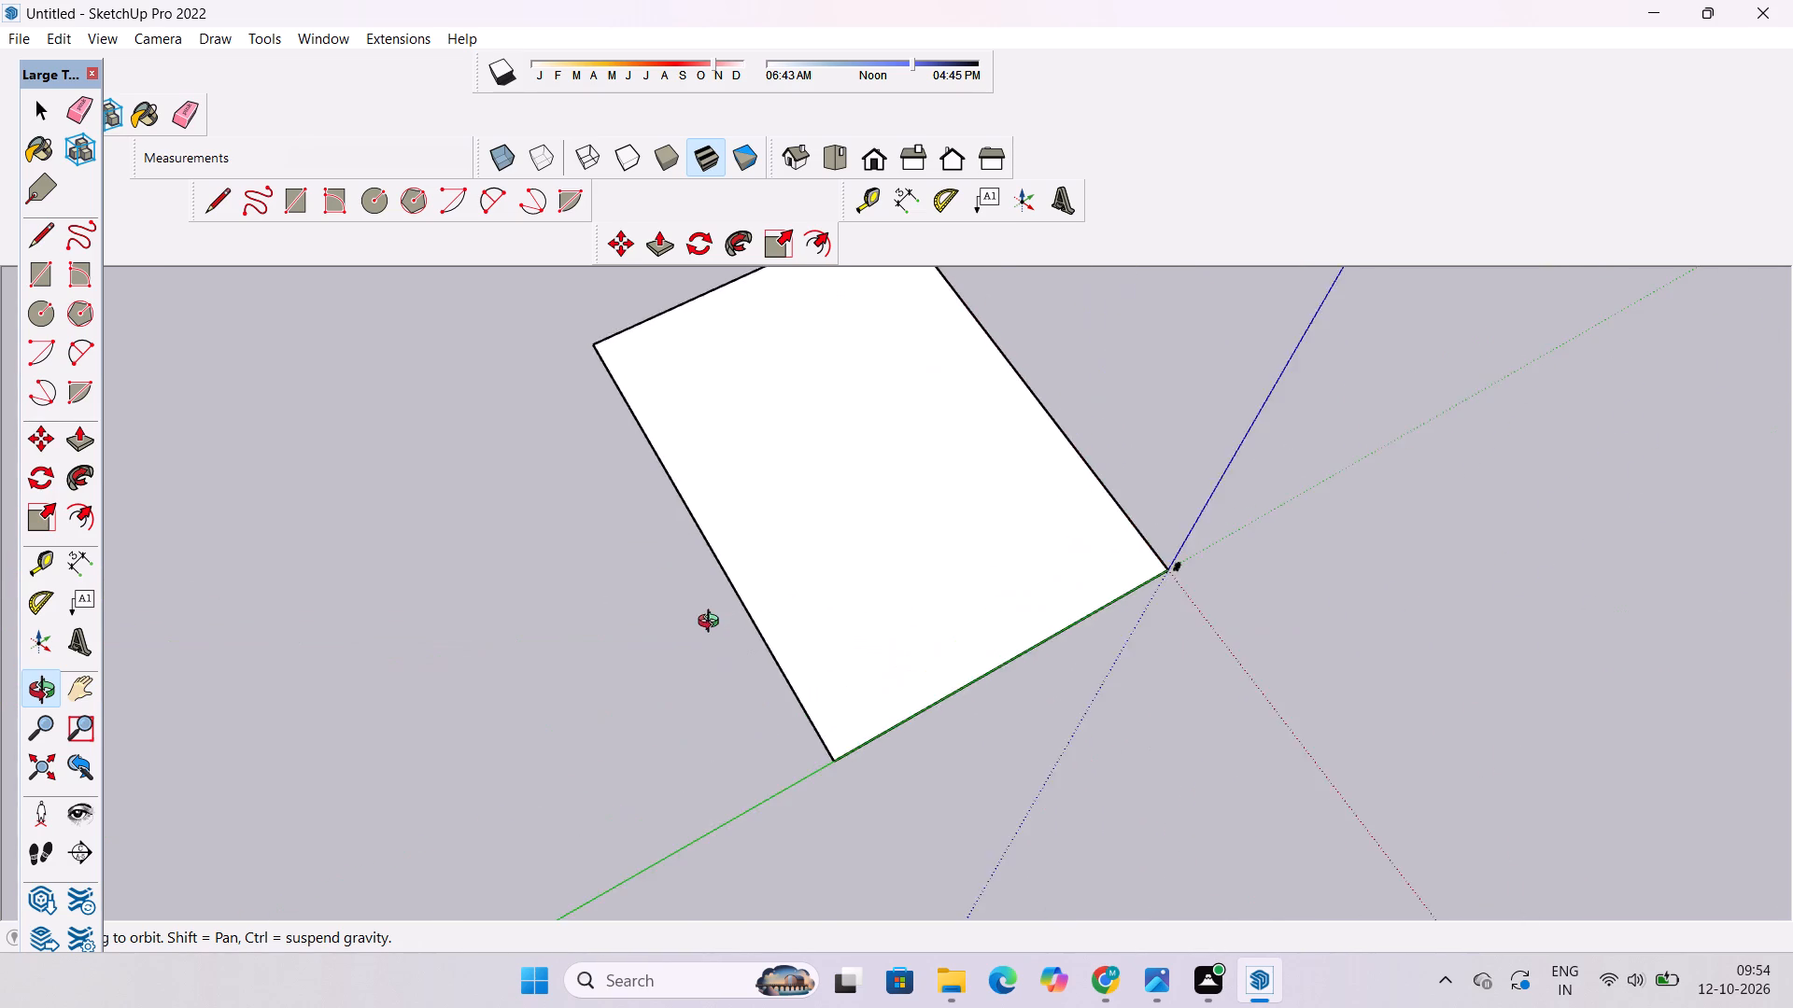
{"action": "left_click_drag", "start_coordinate": [776, 623], "coordinate": [862, 692], "text": "shift"}
{"action": "left_click_drag", "start_coordinate": [854, 714], "coordinate": [790, 625]}
{"action": "left_click_drag", "start_coordinate": [776, 725], "coordinate": [748, 615]}
{"action": "key", "text": "space"}
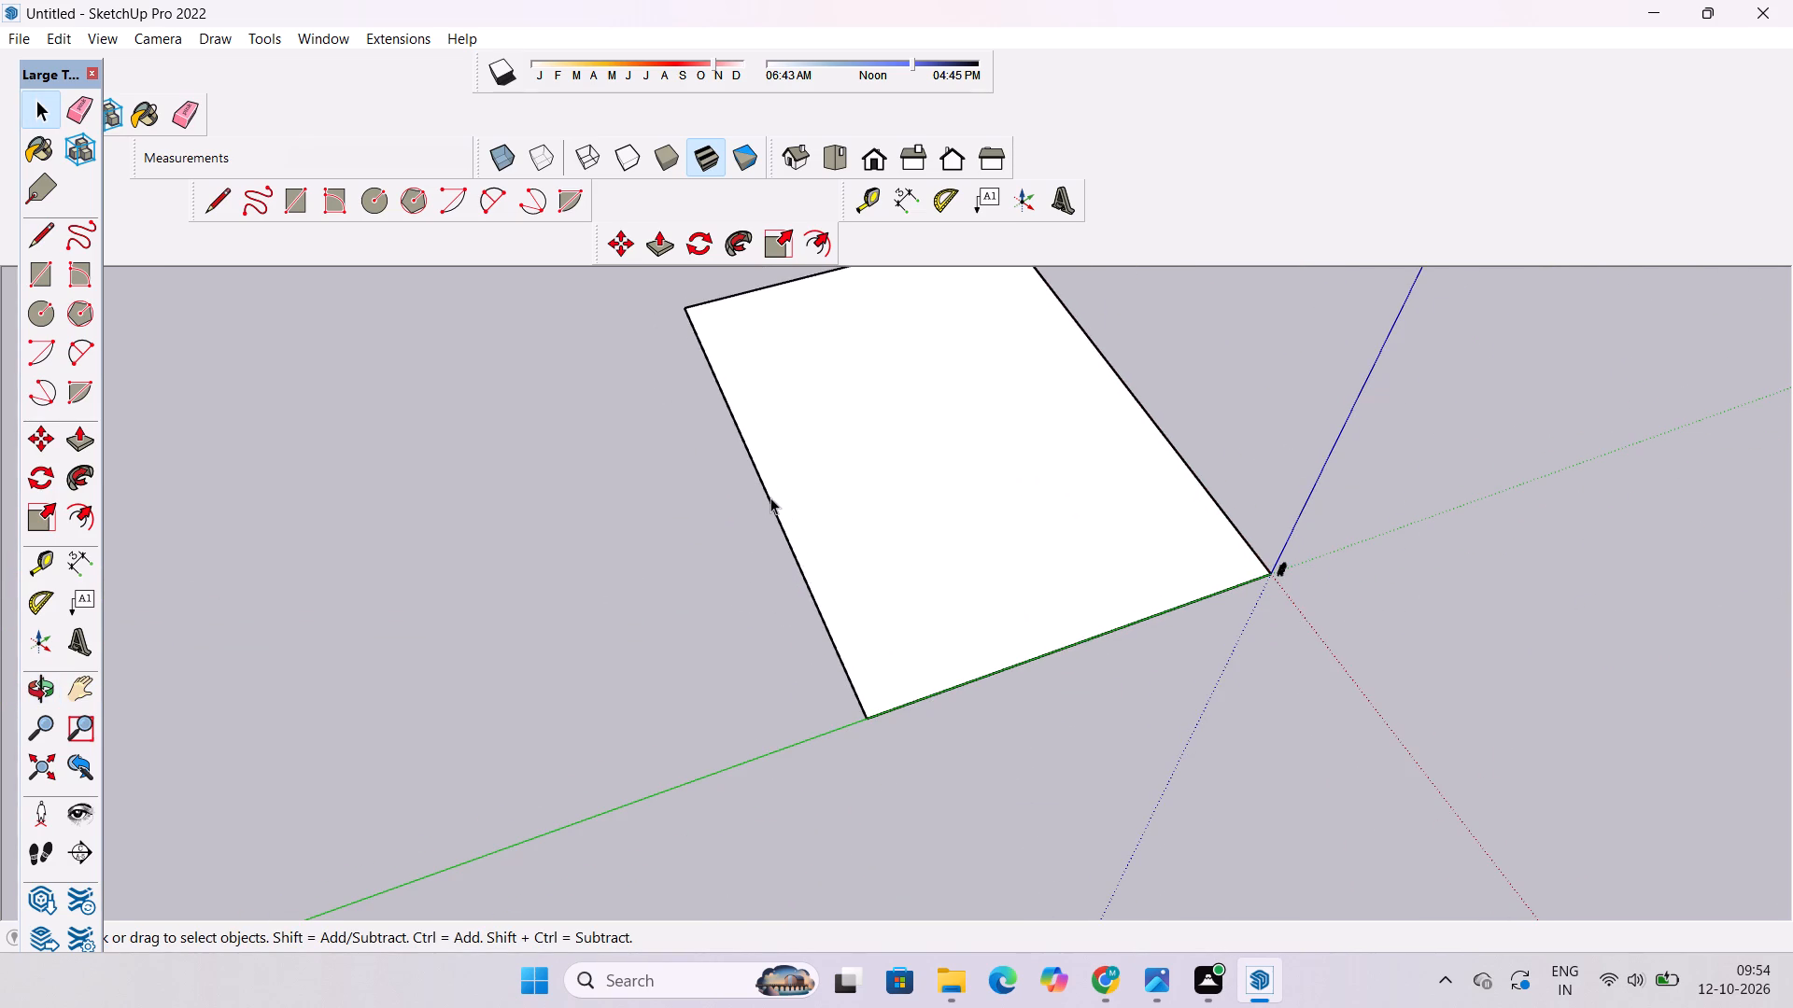
{"action": "left_click", "coordinate": [770, 497]}
{"action": "key", "text": "m"}
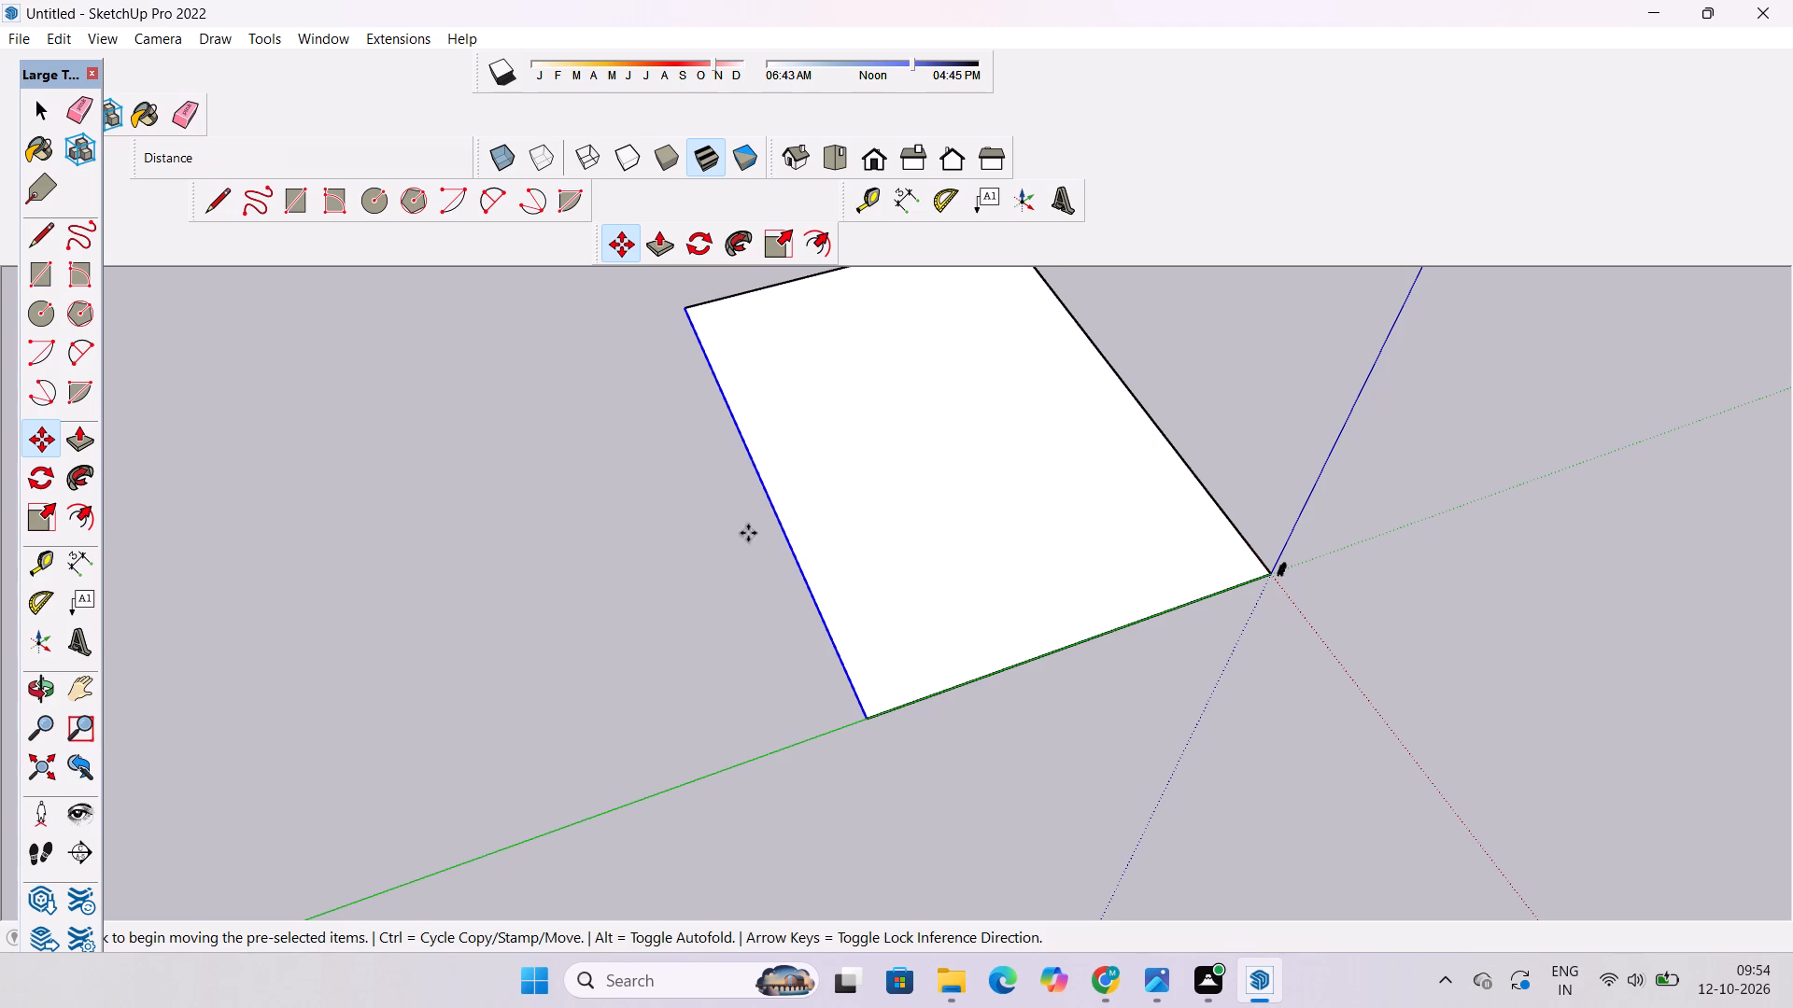
{"action": "left_click", "coordinate": [760, 483]}
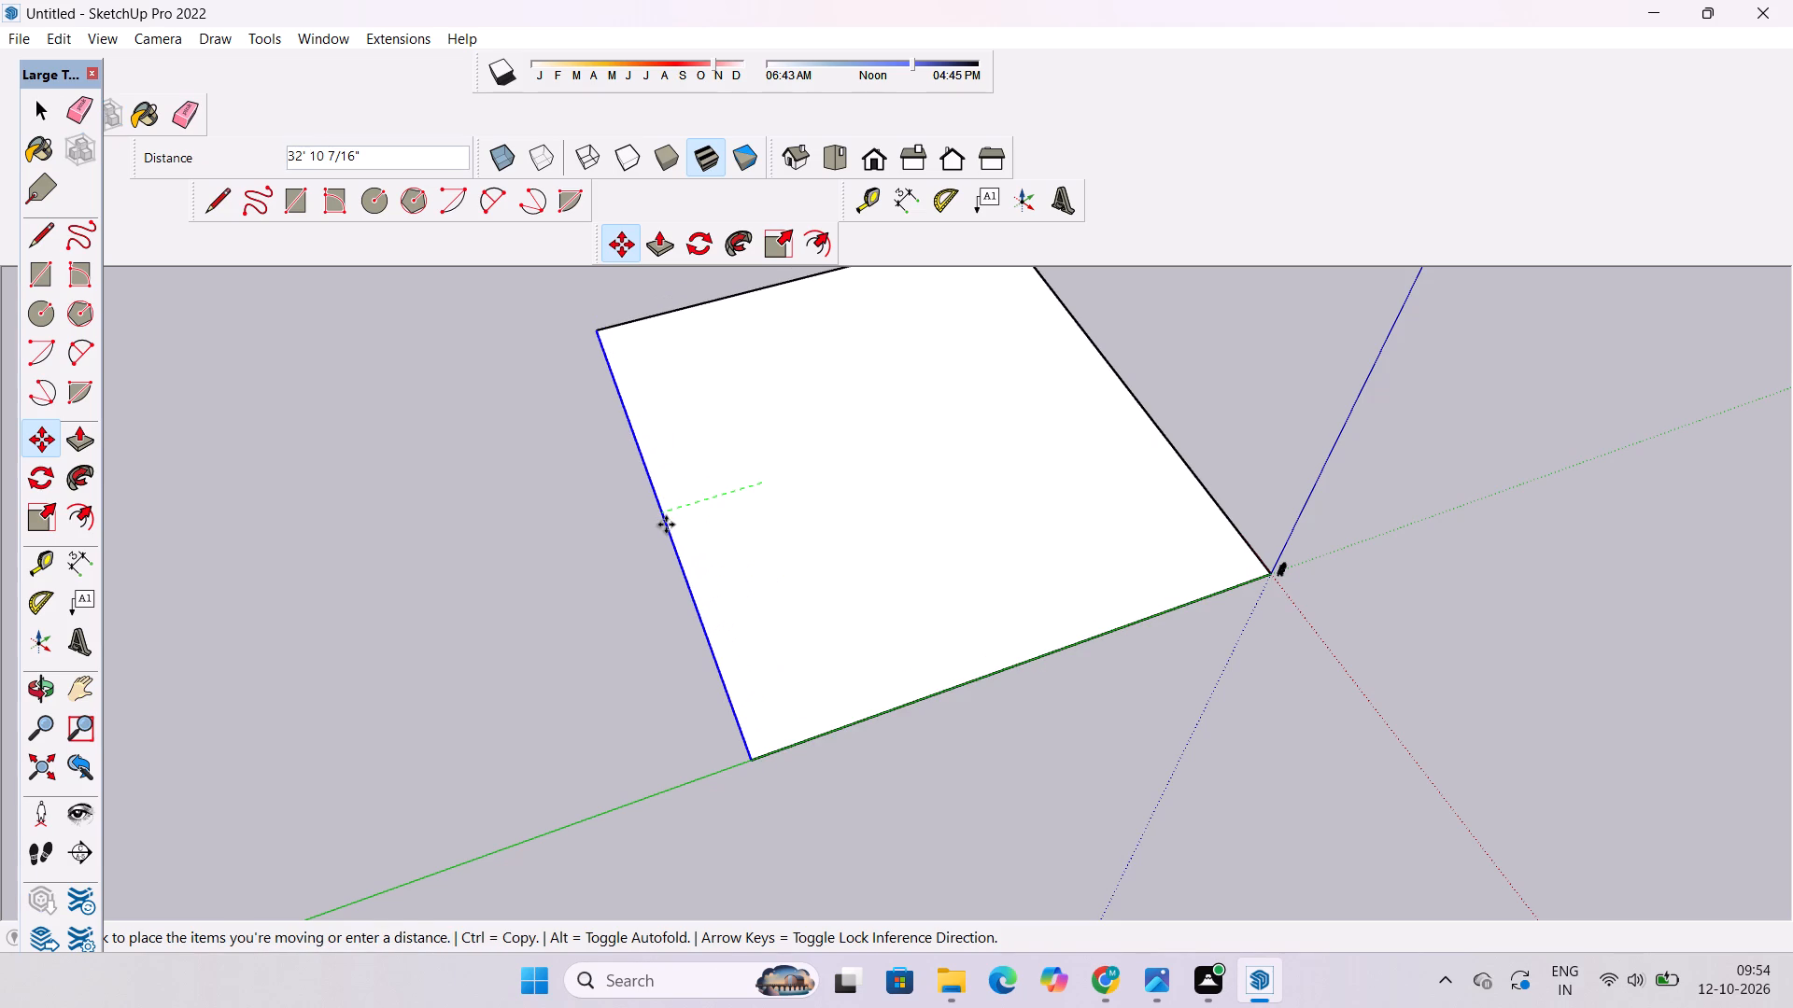
{"action": "type", "text": "26'"}
{"action": "key", "text": "Return"}
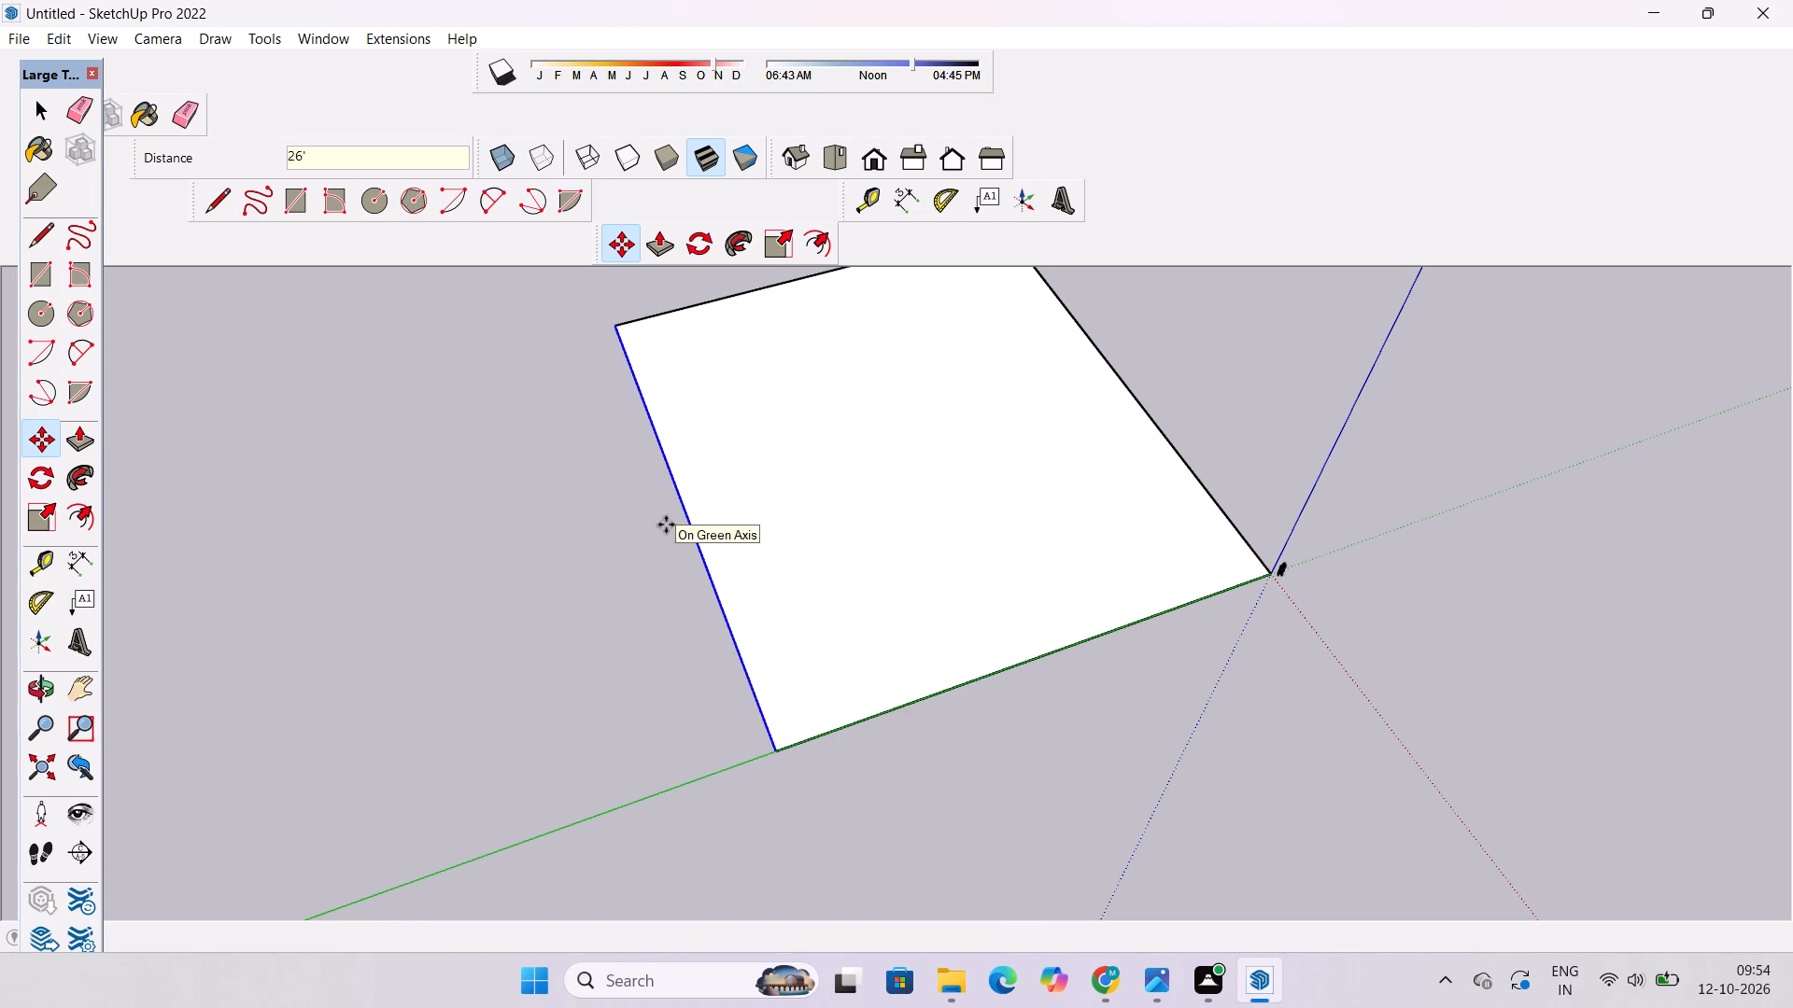
{"action": "key", "text": "space"}
{"action": "left_click", "coordinate": [642, 524]}
Examine the enlarged face from the green-axis side around to the red-axis side.
{"action": "key", "text": "o"}
{"action": "left_click_drag", "start_coordinate": [1372, 683], "coordinate": [1096, 665]}
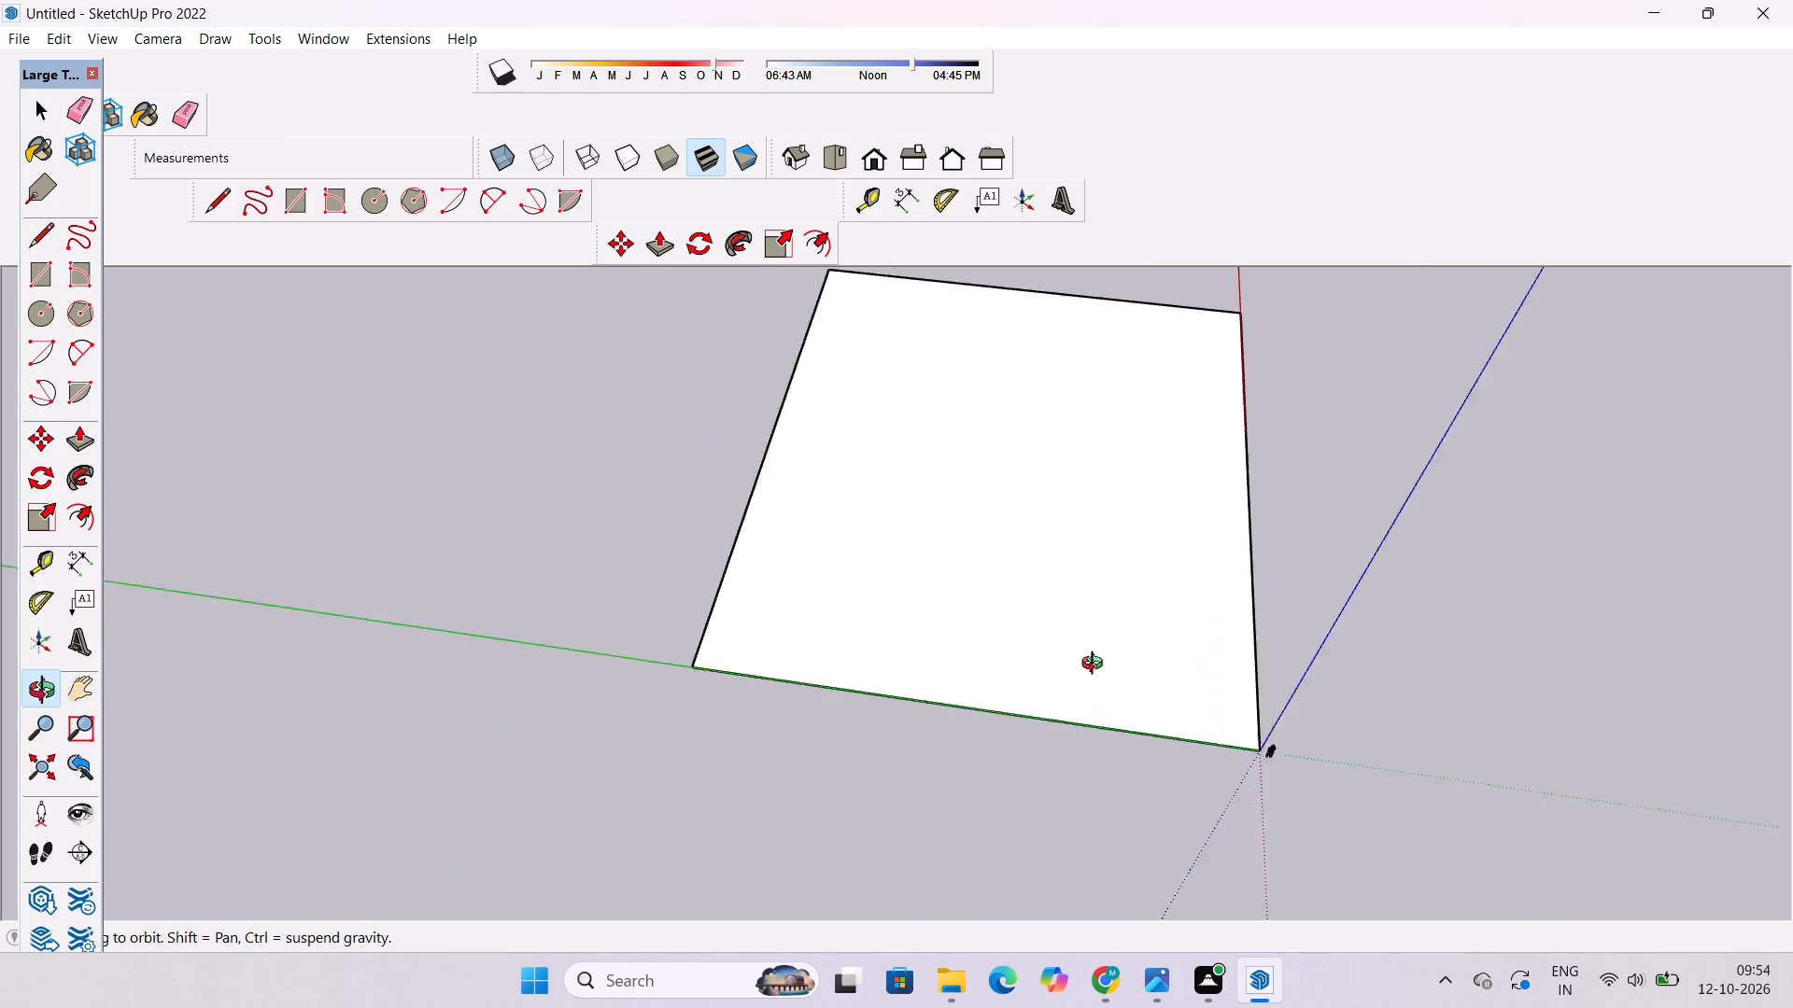
{"action": "left_click_drag", "start_coordinate": [1096, 665], "coordinate": [430, 525]}
{"action": "scroll", "coordinate": [420, 524], "scroll_direction": "down", "scroll_amount": 6}
{"action": "left_click_drag", "start_coordinate": [500, 642], "coordinate": [780, 753]}
{"action": "left_click_drag", "start_coordinate": [799, 756], "coordinate": [797, 662]}
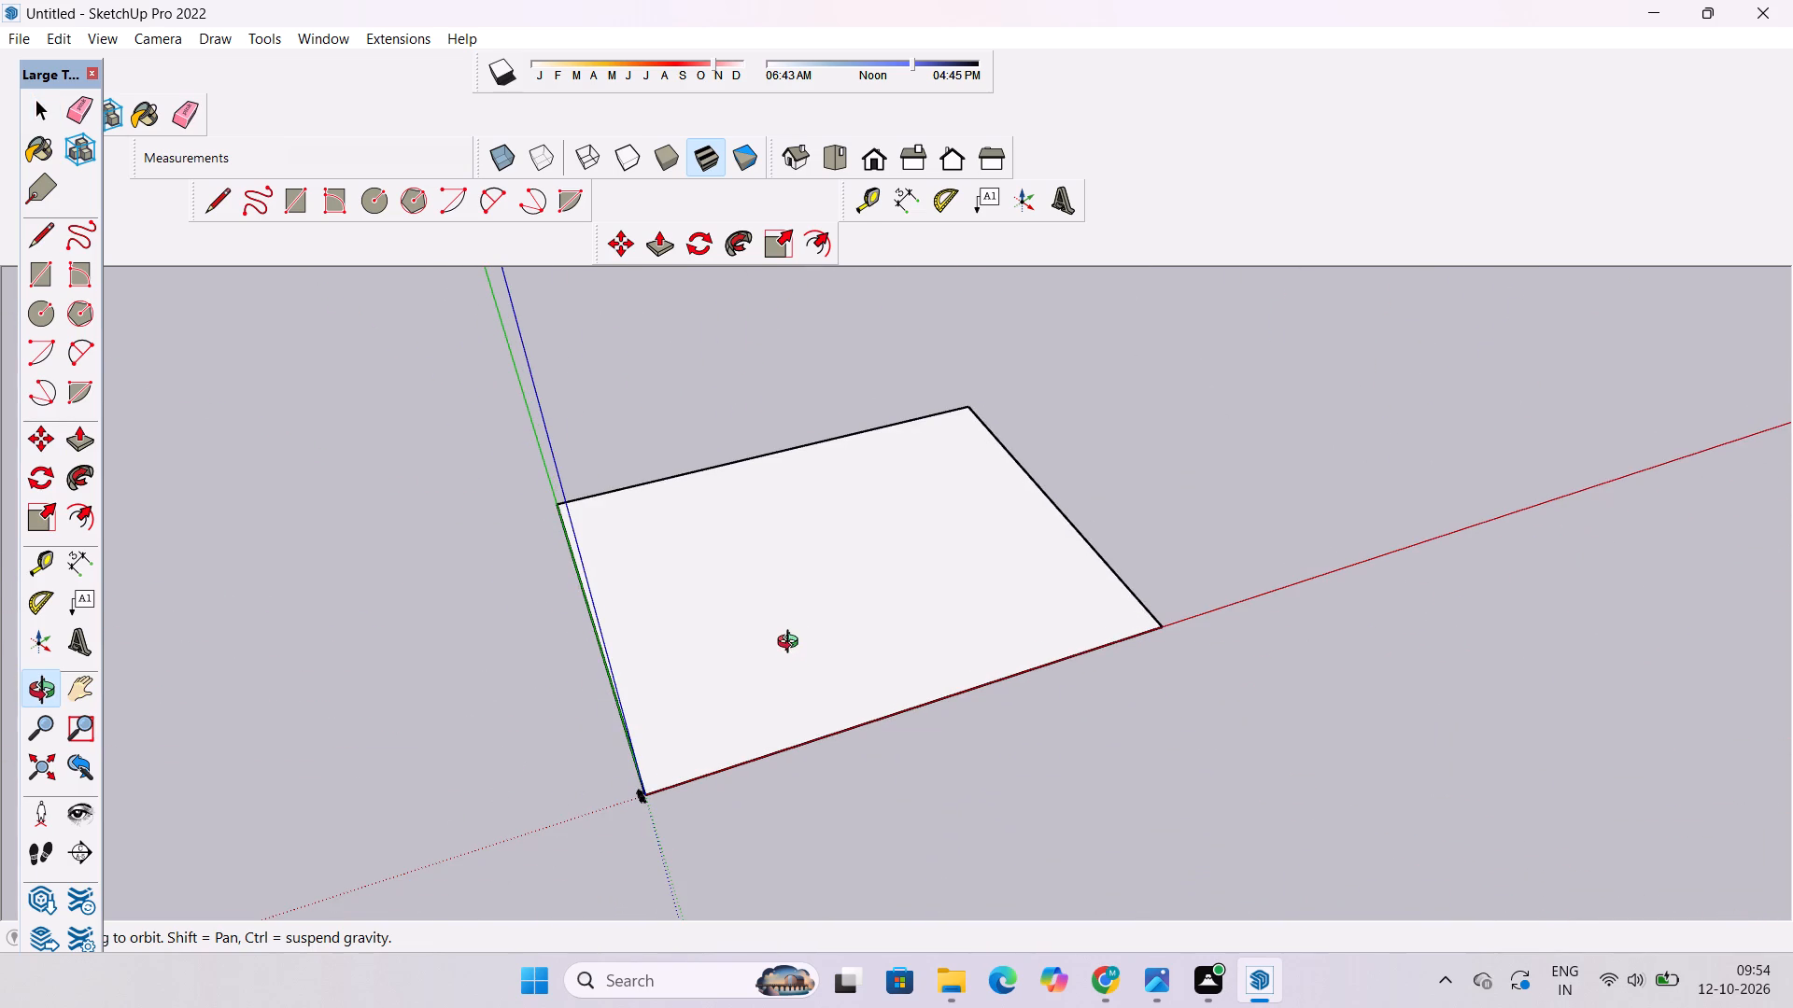
{"action": "scroll", "coordinate": [789, 644], "scroll_direction": "down", "scroll_amount": 5}
{"action": "left_click_drag", "start_coordinate": [792, 683], "coordinate": [848, 749]}
{"action": "scroll", "coordinate": [718, 745], "scroll_direction": "up", "scroll_amount": 4}
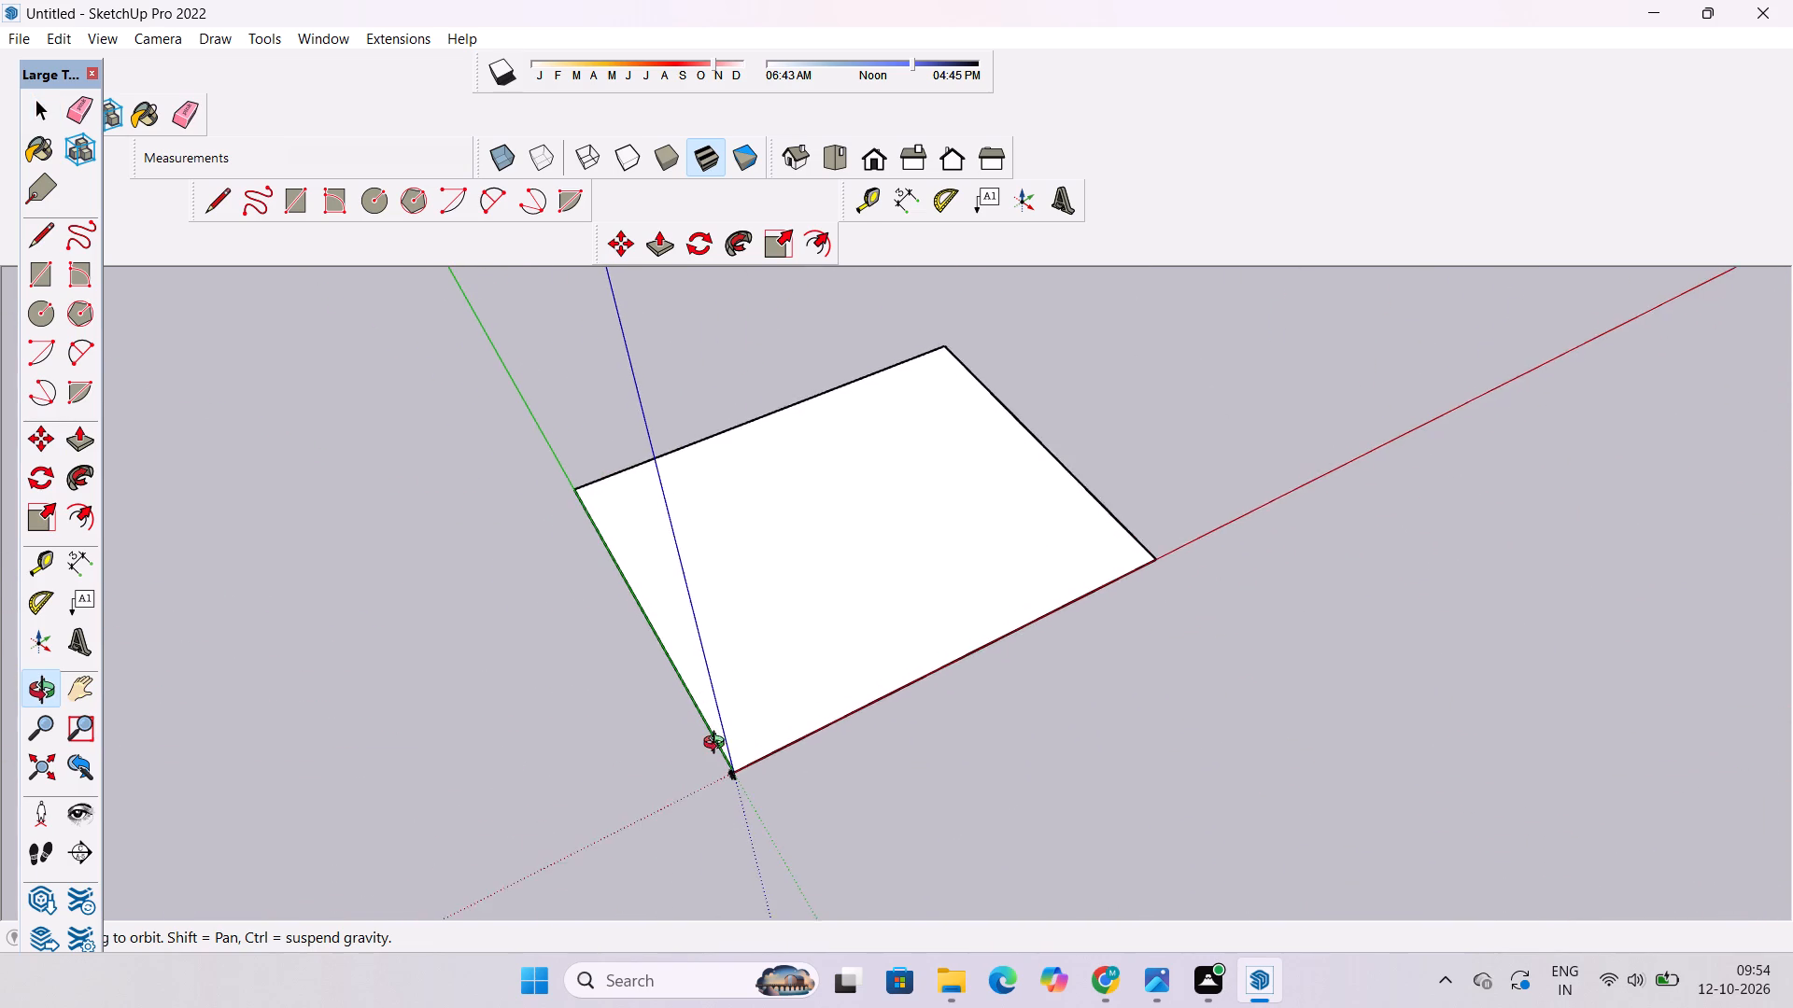
{"action": "scroll", "coordinate": [718, 745], "scroll_direction": "up", "scroll_amount": 3}
{"action": "left_click_drag", "start_coordinate": [1141, 687], "coordinate": [933, 687]}
{"action": "scroll", "coordinate": [930, 689], "scroll_direction": "down", "scroll_amount": 6}
{"action": "left_click_drag", "start_coordinate": [932, 673], "coordinate": [672, 656], "text": "shift"}
{"action": "left_click_drag", "start_coordinate": [673, 658], "coordinate": [683, 697]}
{"action": "left_click_drag", "start_coordinate": [690, 724], "coordinate": [703, 755], "text": "shift"}
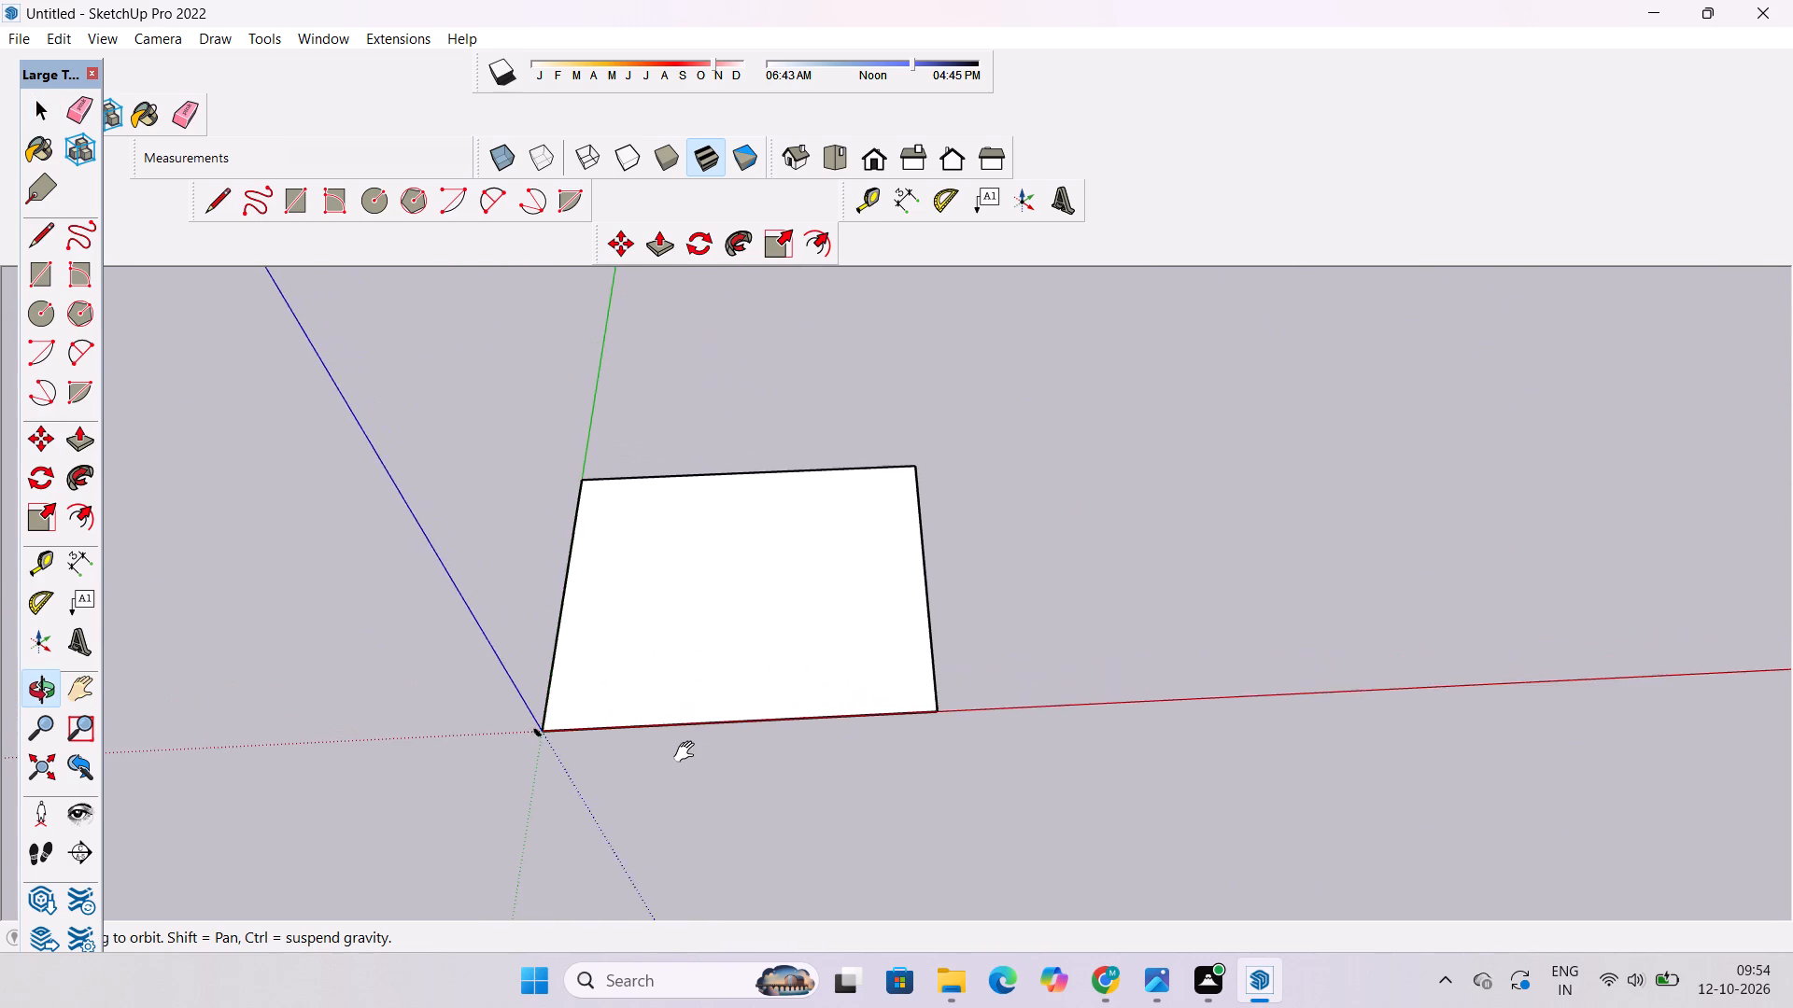
Move the whole face by its origin corner along the red axis, about one face length away from the origin, and deselect it.
{"action": "scroll", "coordinate": [688, 752], "scroll_direction": "up", "scroll_amount": 5, "text": "shift"}
{"action": "left_click_drag", "start_coordinate": [668, 750], "coordinate": [655, 685], "text": "shift"}
{"action": "left_click_drag", "start_coordinate": [655, 685], "coordinate": [665, 693]}
{"action": "key", "text": "space"}
{"action": "triple_click", "coordinate": [645, 544]}
{"action": "left_click", "coordinate": [645, 544]}
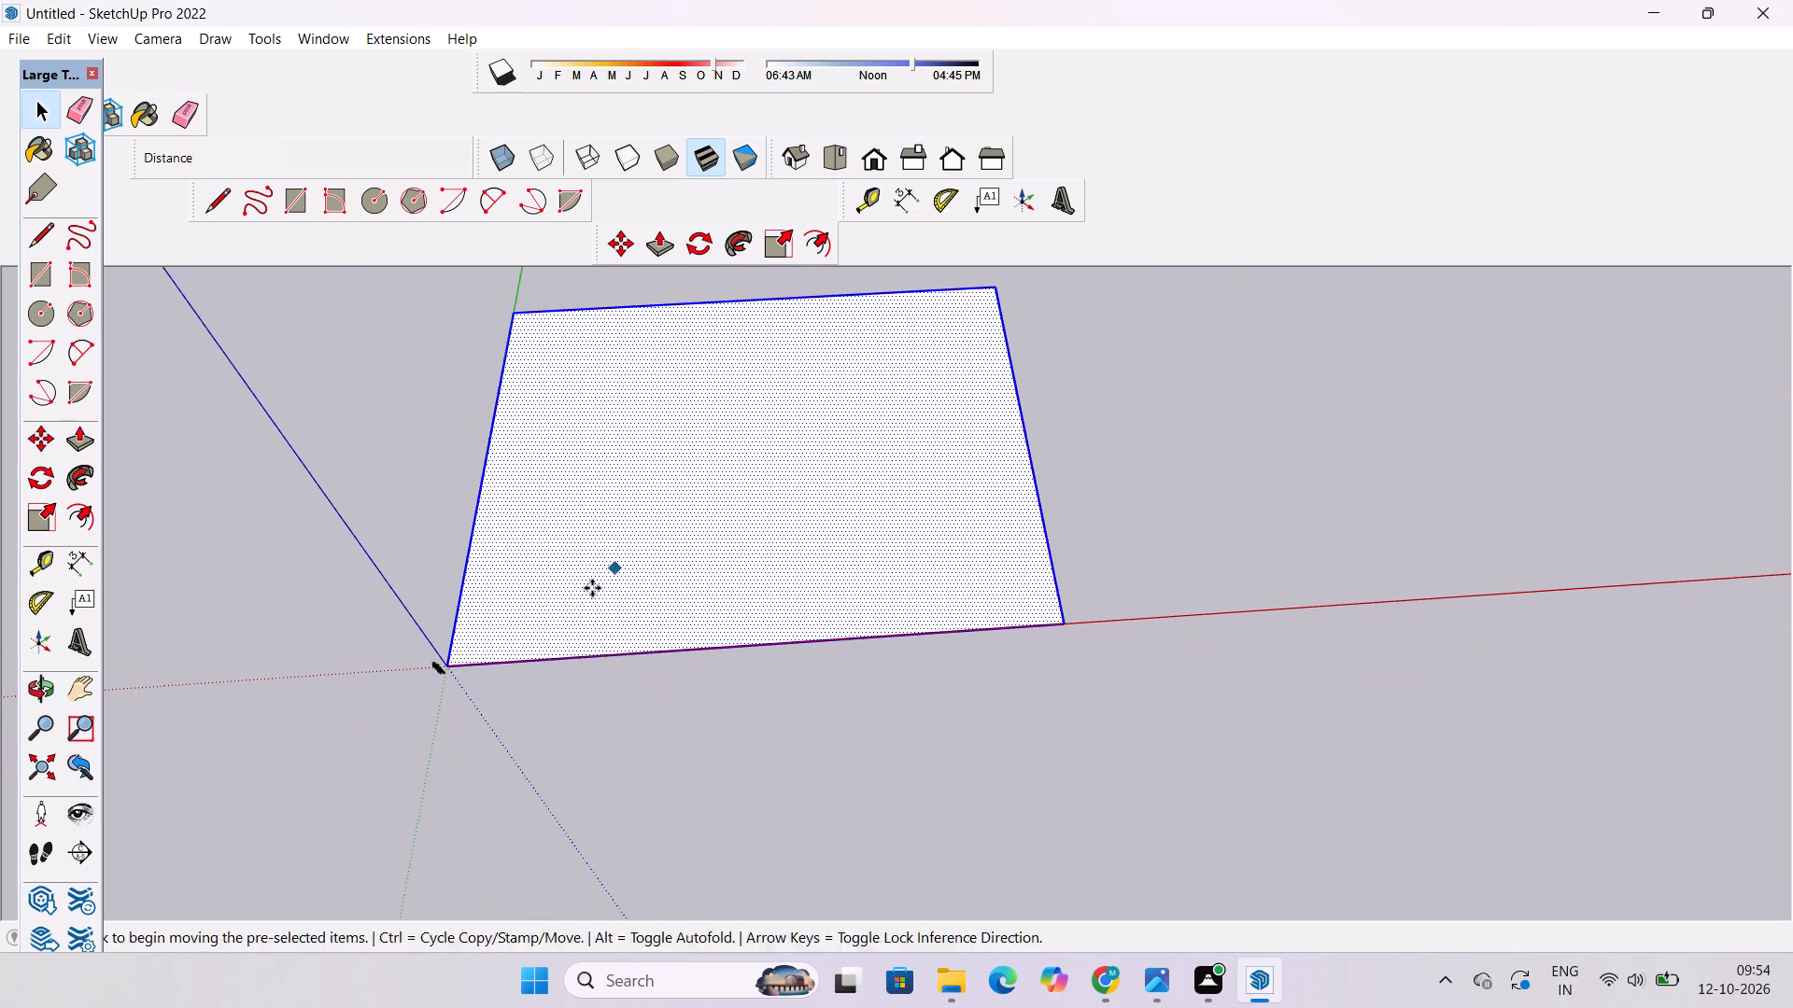
{"action": "key", "text": "m"}
{"action": "scroll", "coordinate": [515, 658], "scroll_direction": "up", "scroll_amount": 20}
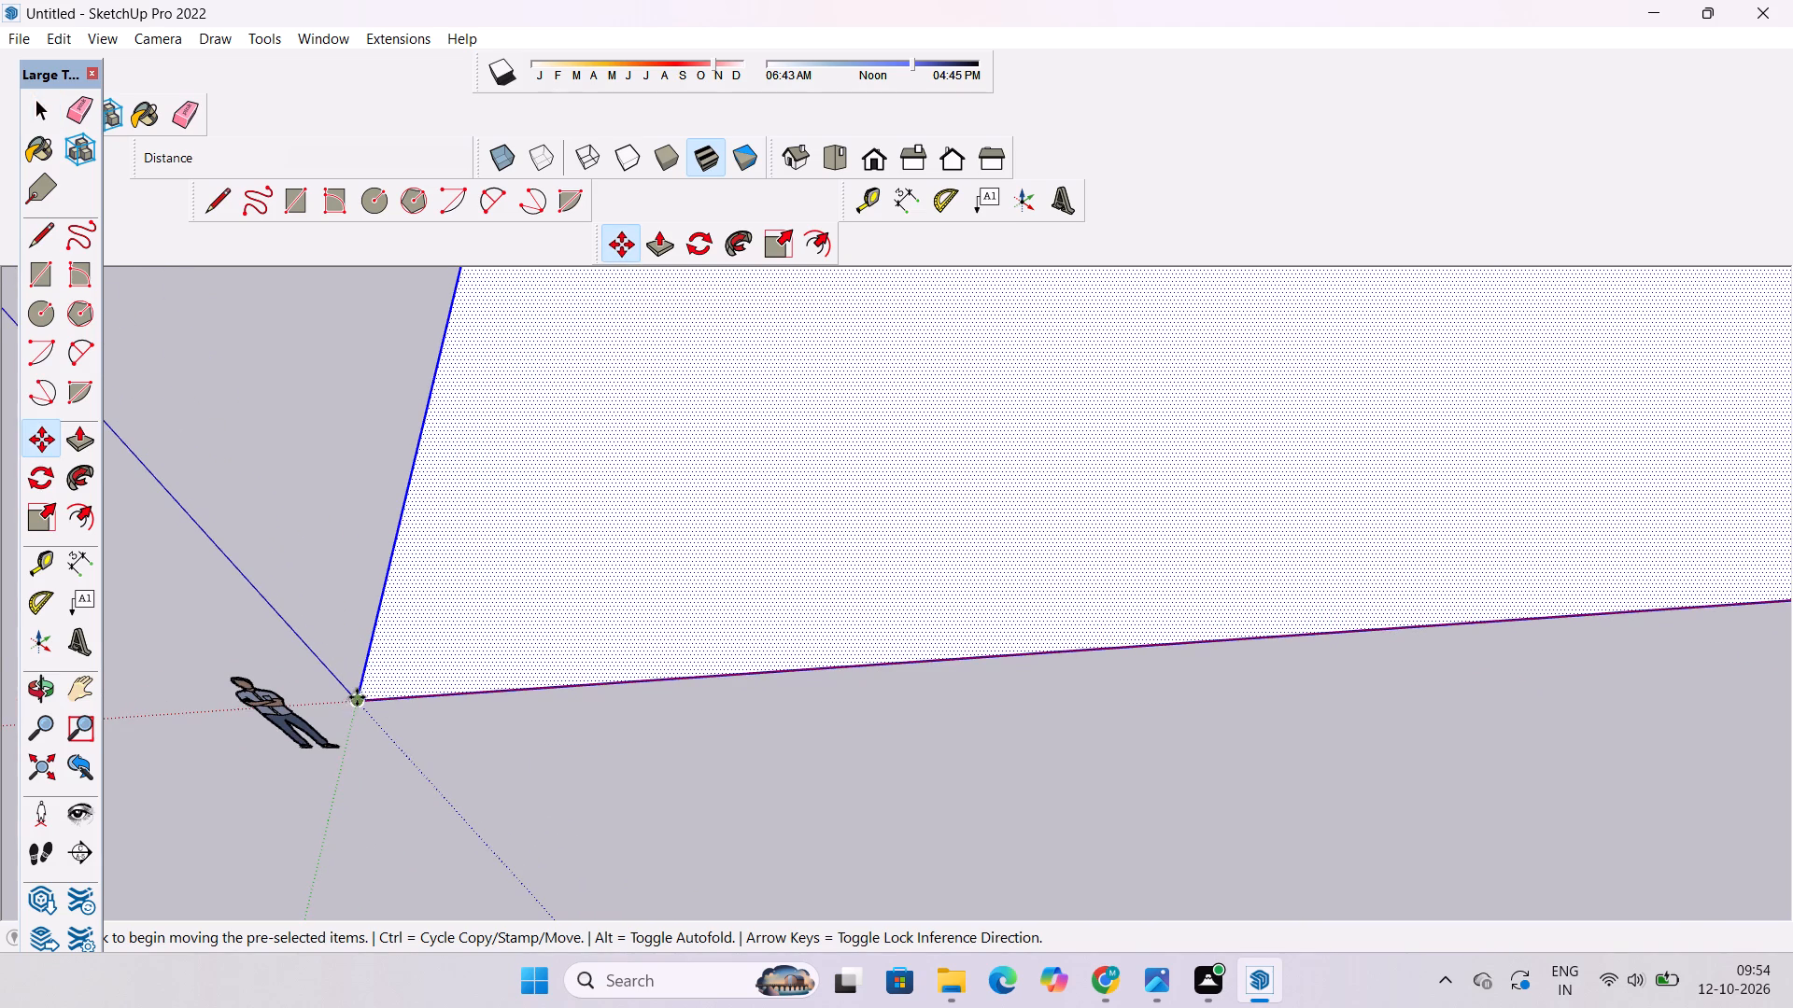
{"action": "left_click", "coordinate": [357, 697]}
{"action": "scroll", "coordinate": [381, 693], "scroll_direction": "down", "scroll_amount": 14}
{"action": "scroll", "coordinate": [505, 663], "scroll_direction": "down", "scroll_amount": 15}
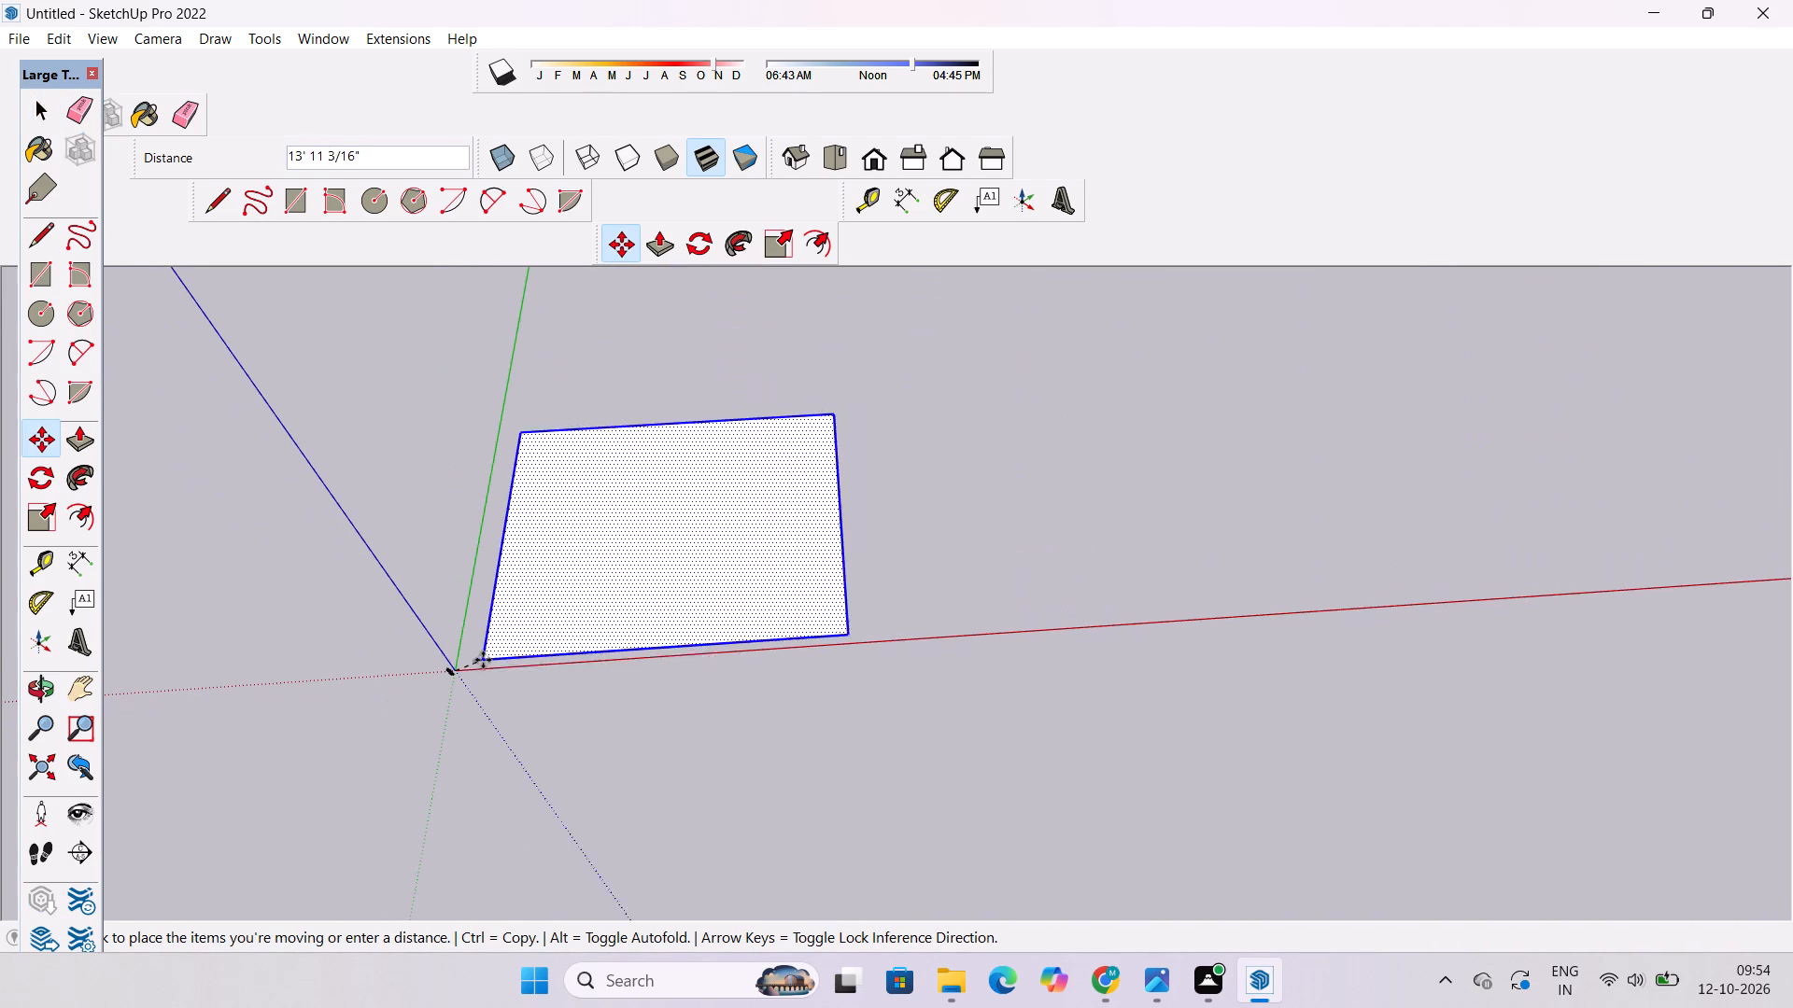
{"action": "left_click", "coordinate": [833, 643]}
{"action": "key", "text": "space"}
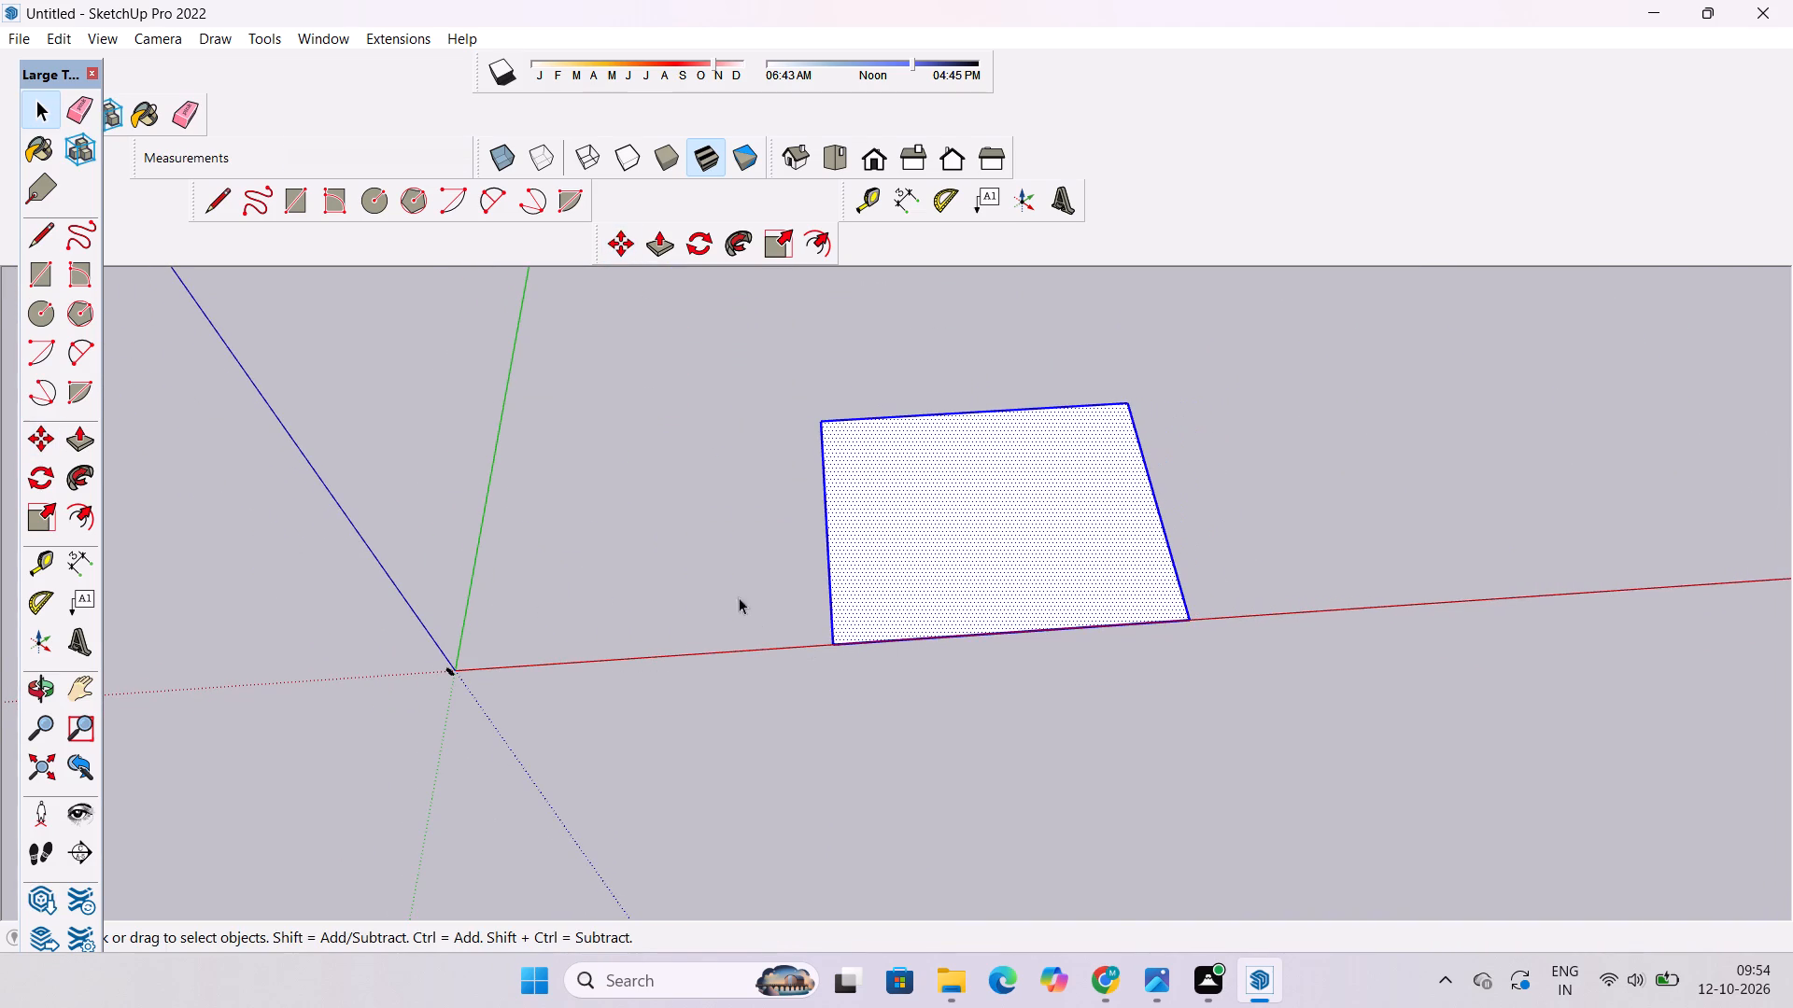
{"action": "left_click", "coordinate": [732, 578]}
Examine the relocated face on the red axis from tilted and steep angles.
{"action": "key", "text": "o"}
{"action": "left_click_drag", "start_coordinate": [956, 591], "coordinate": [869, 595], "text": "shift"}
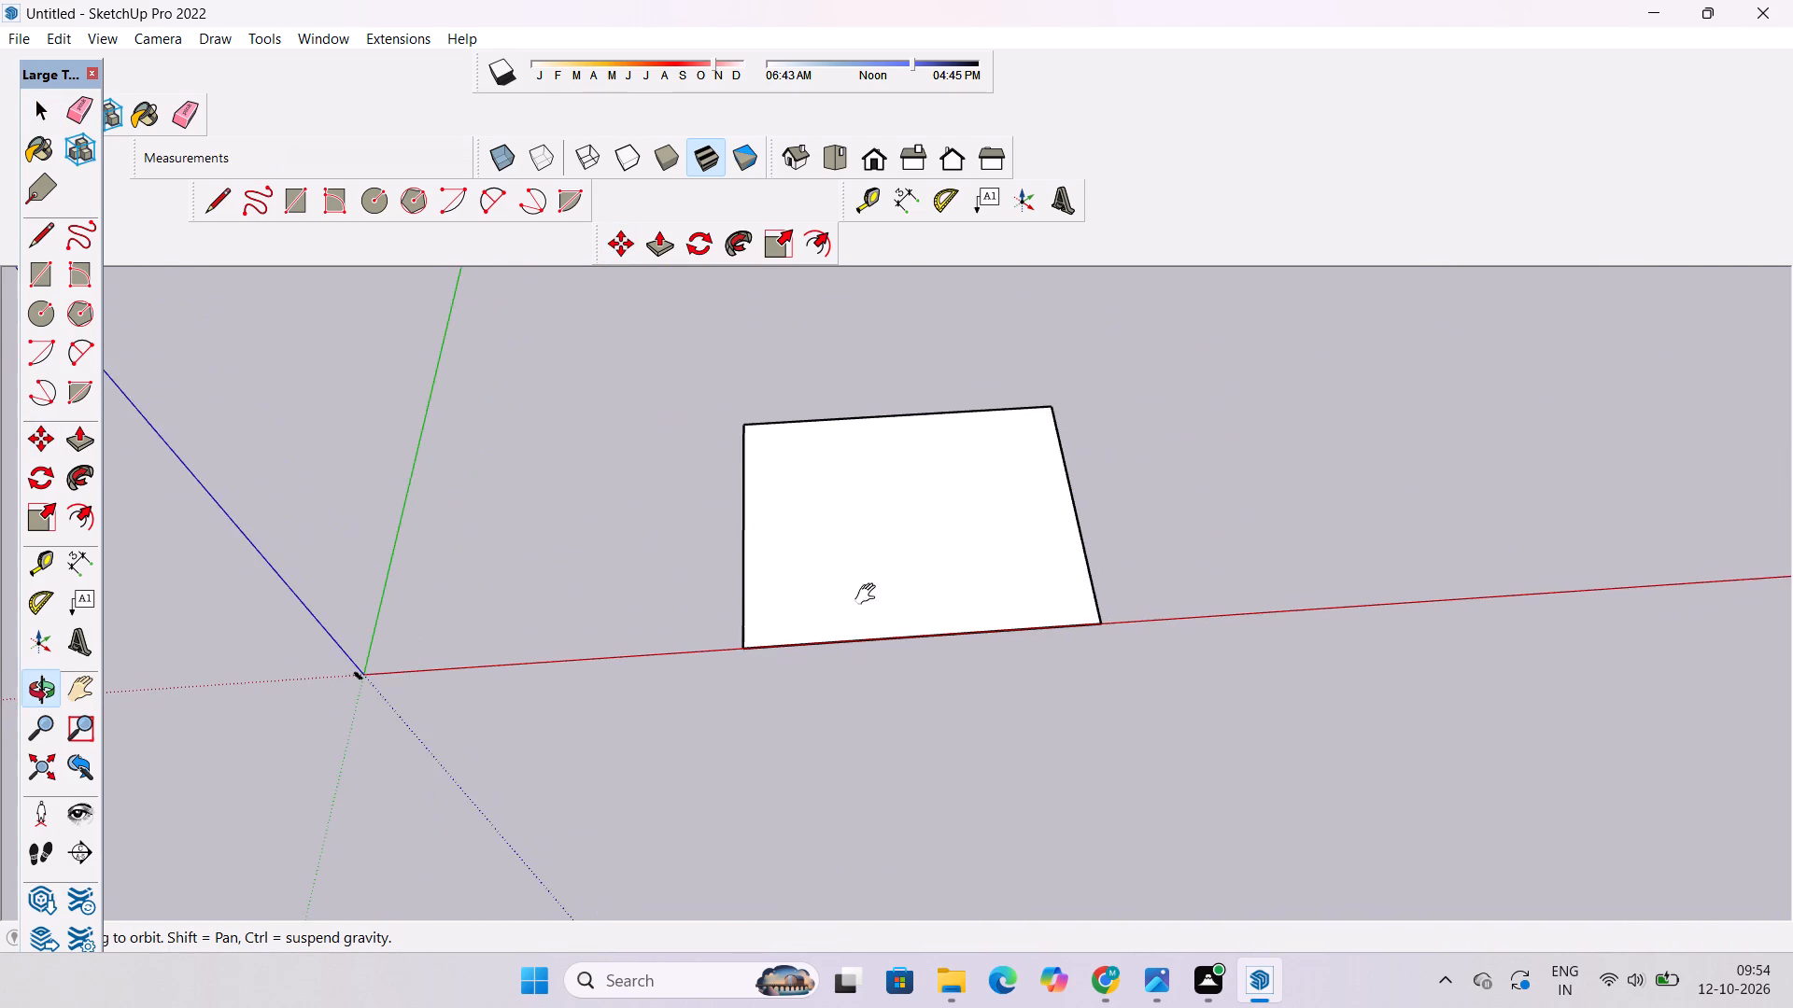
{"action": "left_click_drag", "start_coordinate": [818, 639], "coordinate": [896, 631]}
{"action": "scroll", "coordinate": [768, 667], "scroll_direction": "up", "scroll_amount": 2}
{"action": "left_click_drag", "start_coordinate": [768, 667], "coordinate": [778, 666], "text": "shift"}
{"action": "left_click_drag", "start_coordinate": [770, 683], "coordinate": [794, 671]}
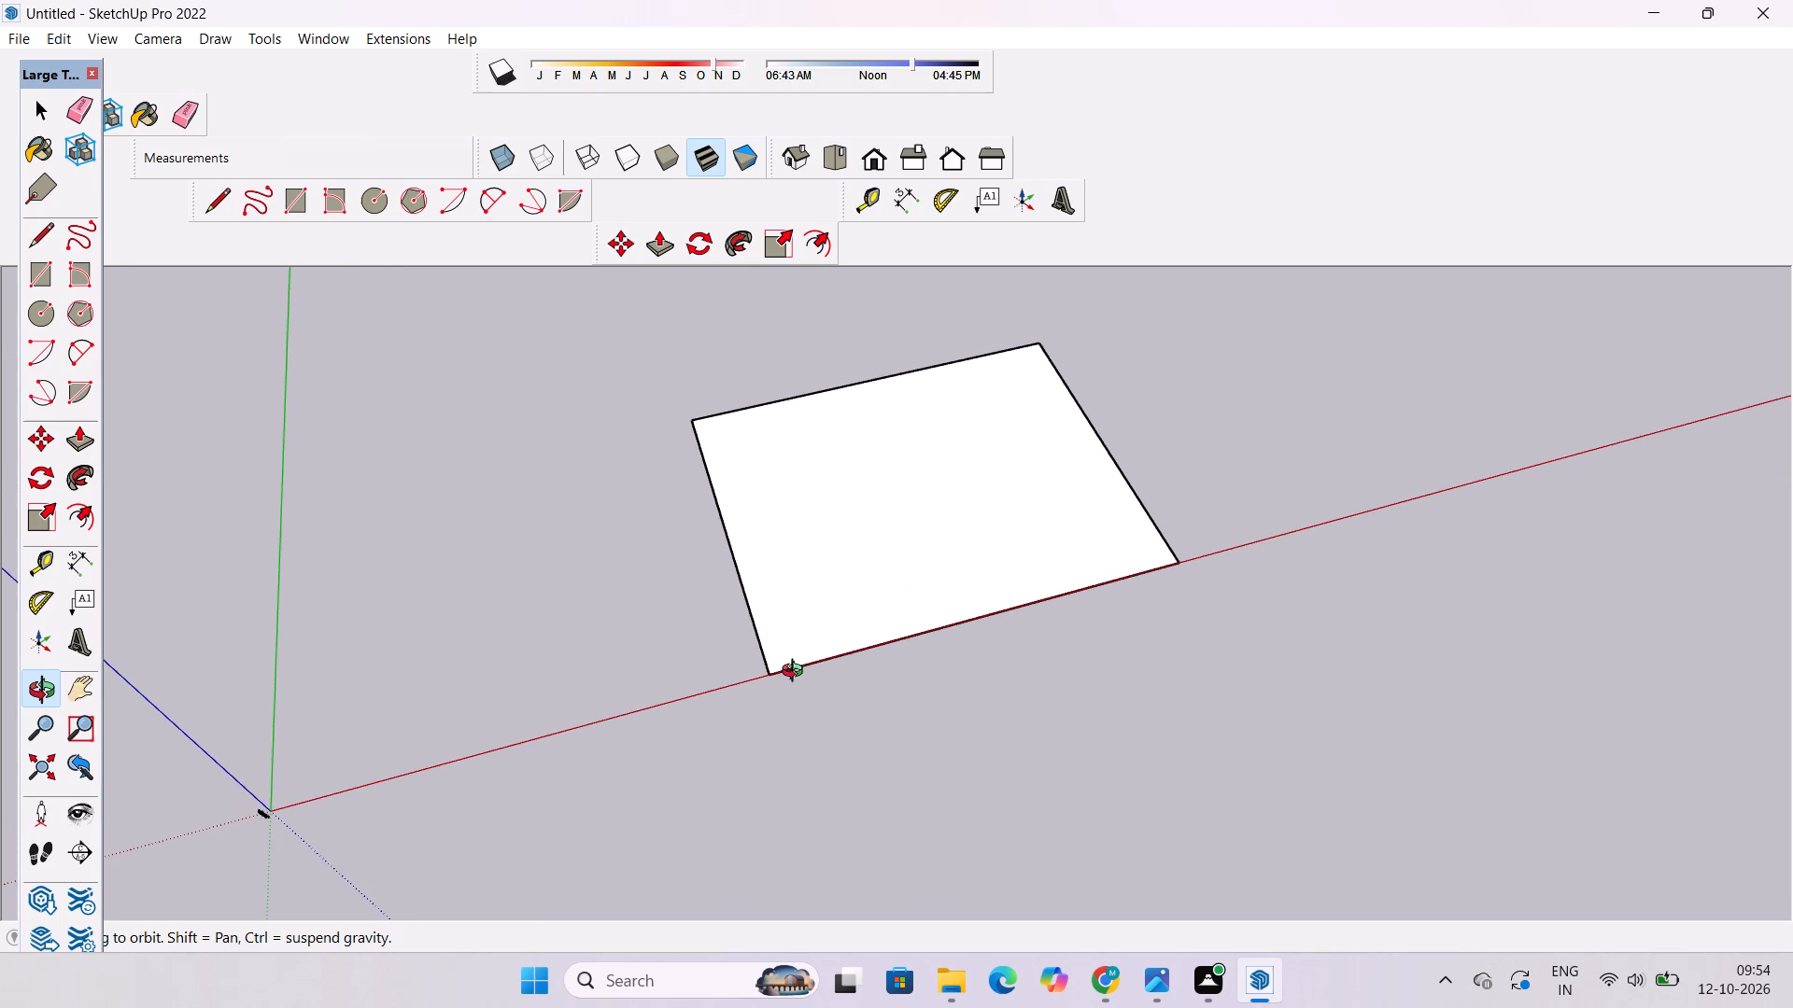
{"action": "scroll", "coordinate": [797, 673], "scroll_direction": "down", "scroll_amount": 2}
{"action": "scroll", "coordinate": [797, 656], "scroll_direction": "up", "scroll_amount": 1}
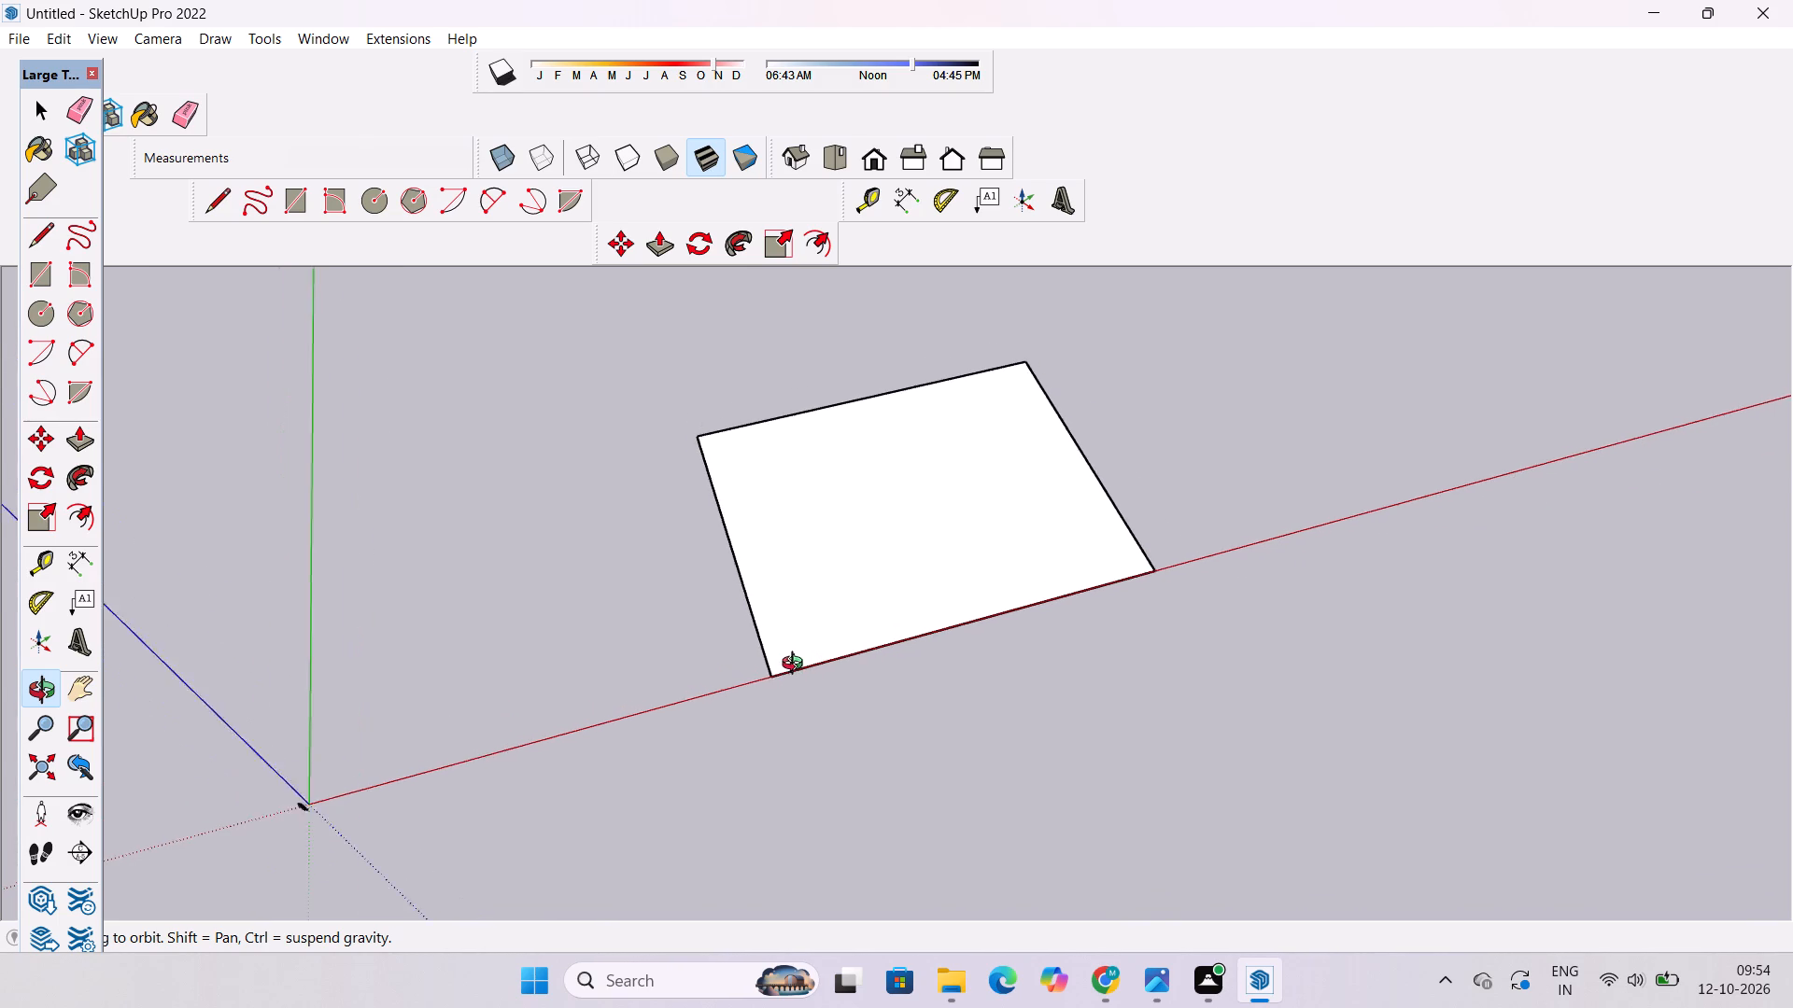
{"action": "scroll", "coordinate": [797, 665], "scroll_direction": "up", "scroll_amount": 2}
{"action": "left_click_drag", "start_coordinate": [781, 637], "coordinate": [711, 637], "text": "shift"}
{"action": "left_click_drag", "start_coordinate": [714, 634], "coordinate": [812, 688]}
{"action": "scroll", "coordinate": [784, 646], "scroll_direction": "down", "scroll_amount": 6}
{"action": "left_click_drag", "start_coordinate": [792, 581], "coordinate": [730, 623], "text": "shift"}
{"action": "left_click_drag", "start_coordinate": [724, 630], "coordinate": [701, 647], "text": "shift"}
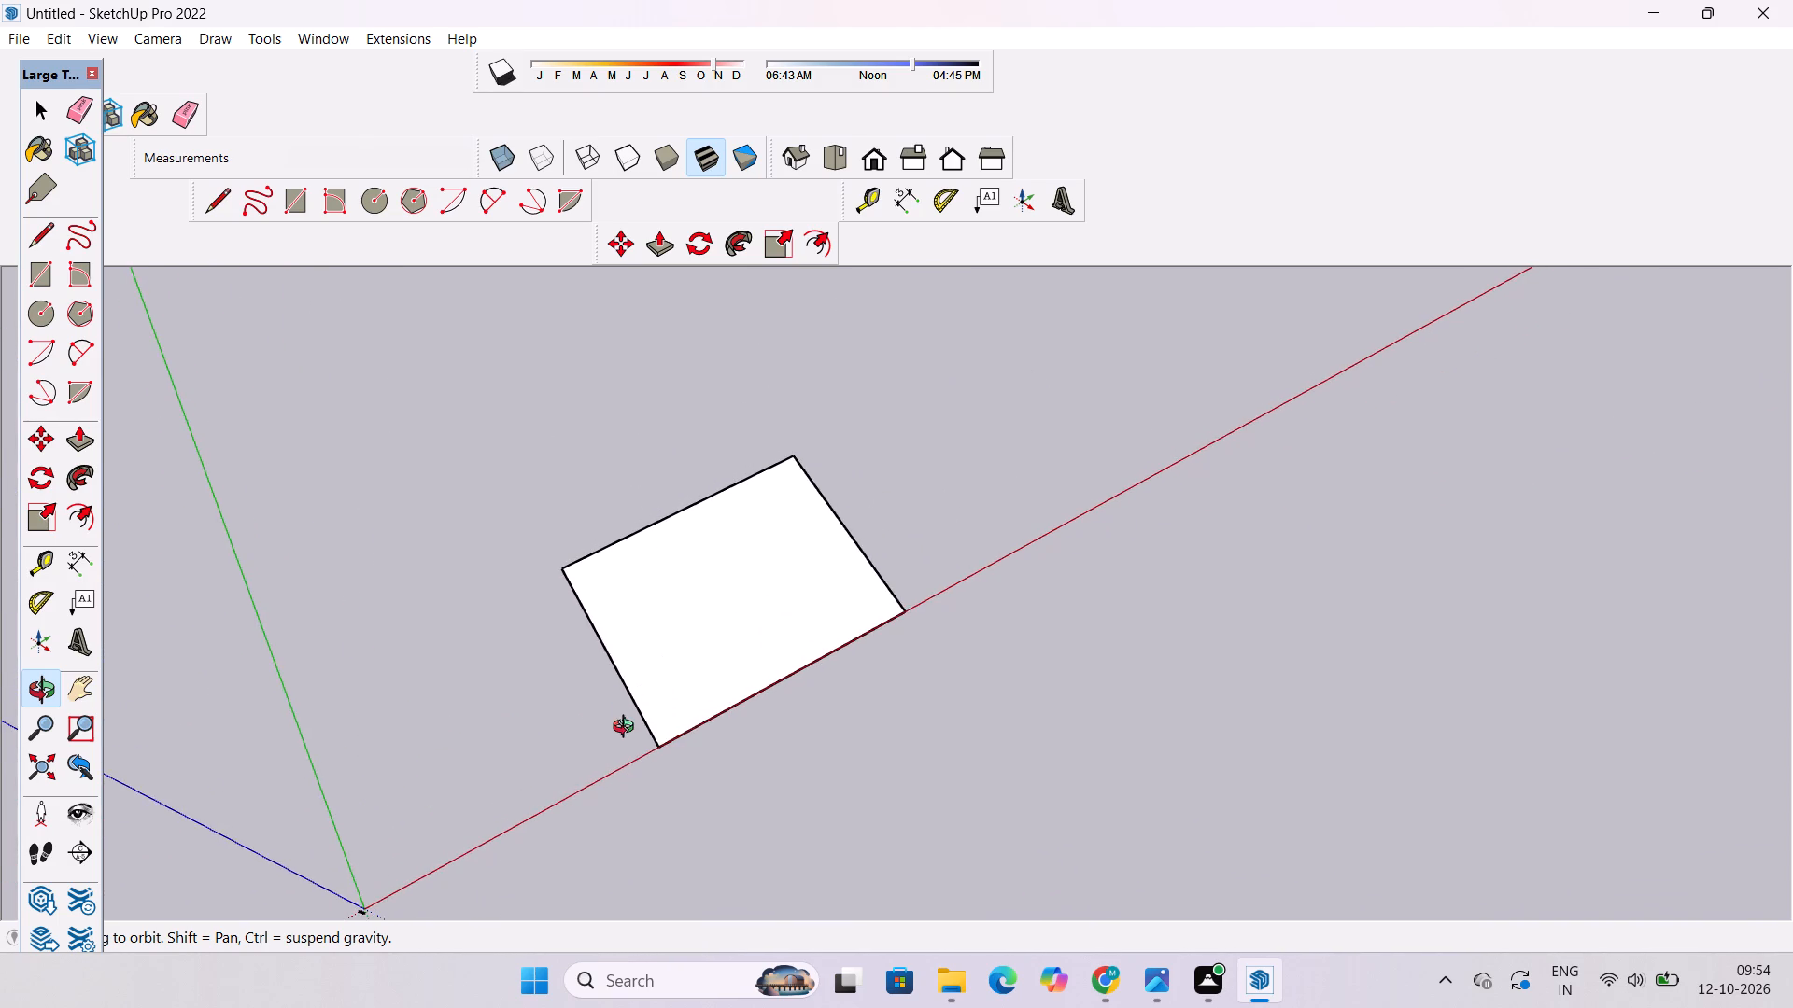
{"action": "scroll", "coordinate": [628, 729], "scroll_direction": "up", "scroll_amount": 9}
{"action": "left_click_drag", "start_coordinate": [621, 709], "coordinate": [634, 737], "text": "shift"}
{"action": "left_click_drag", "start_coordinate": [632, 735], "coordinate": [727, 675]}
{"action": "scroll", "coordinate": [730, 671], "scroll_direction": "down", "scroll_amount": 7}
{"action": "left_click_drag", "start_coordinate": [698, 750], "coordinate": [699, 703], "text": "shift"}
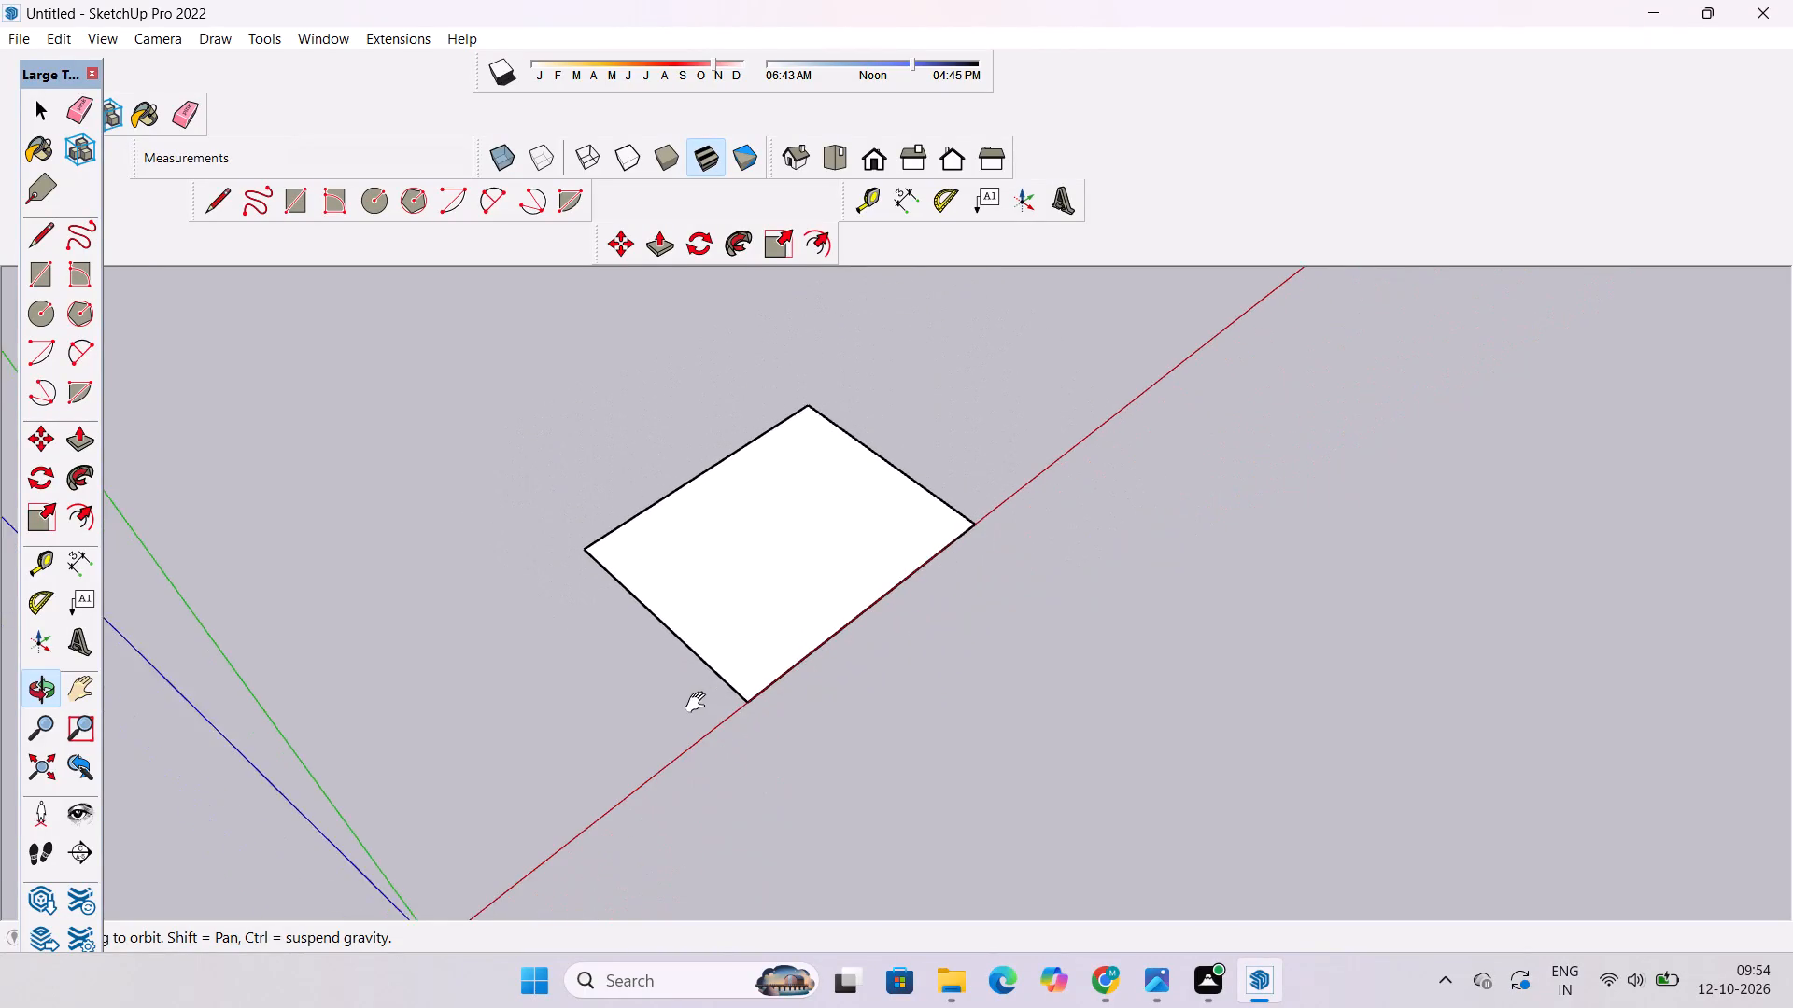
{"action": "left_click_drag", "start_coordinate": [699, 703], "coordinate": [669, 709], "text": "shift"}
{"action": "left_click_drag", "start_coordinate": [747, 665], "coordinate": [721, 693], "text": "shift"}
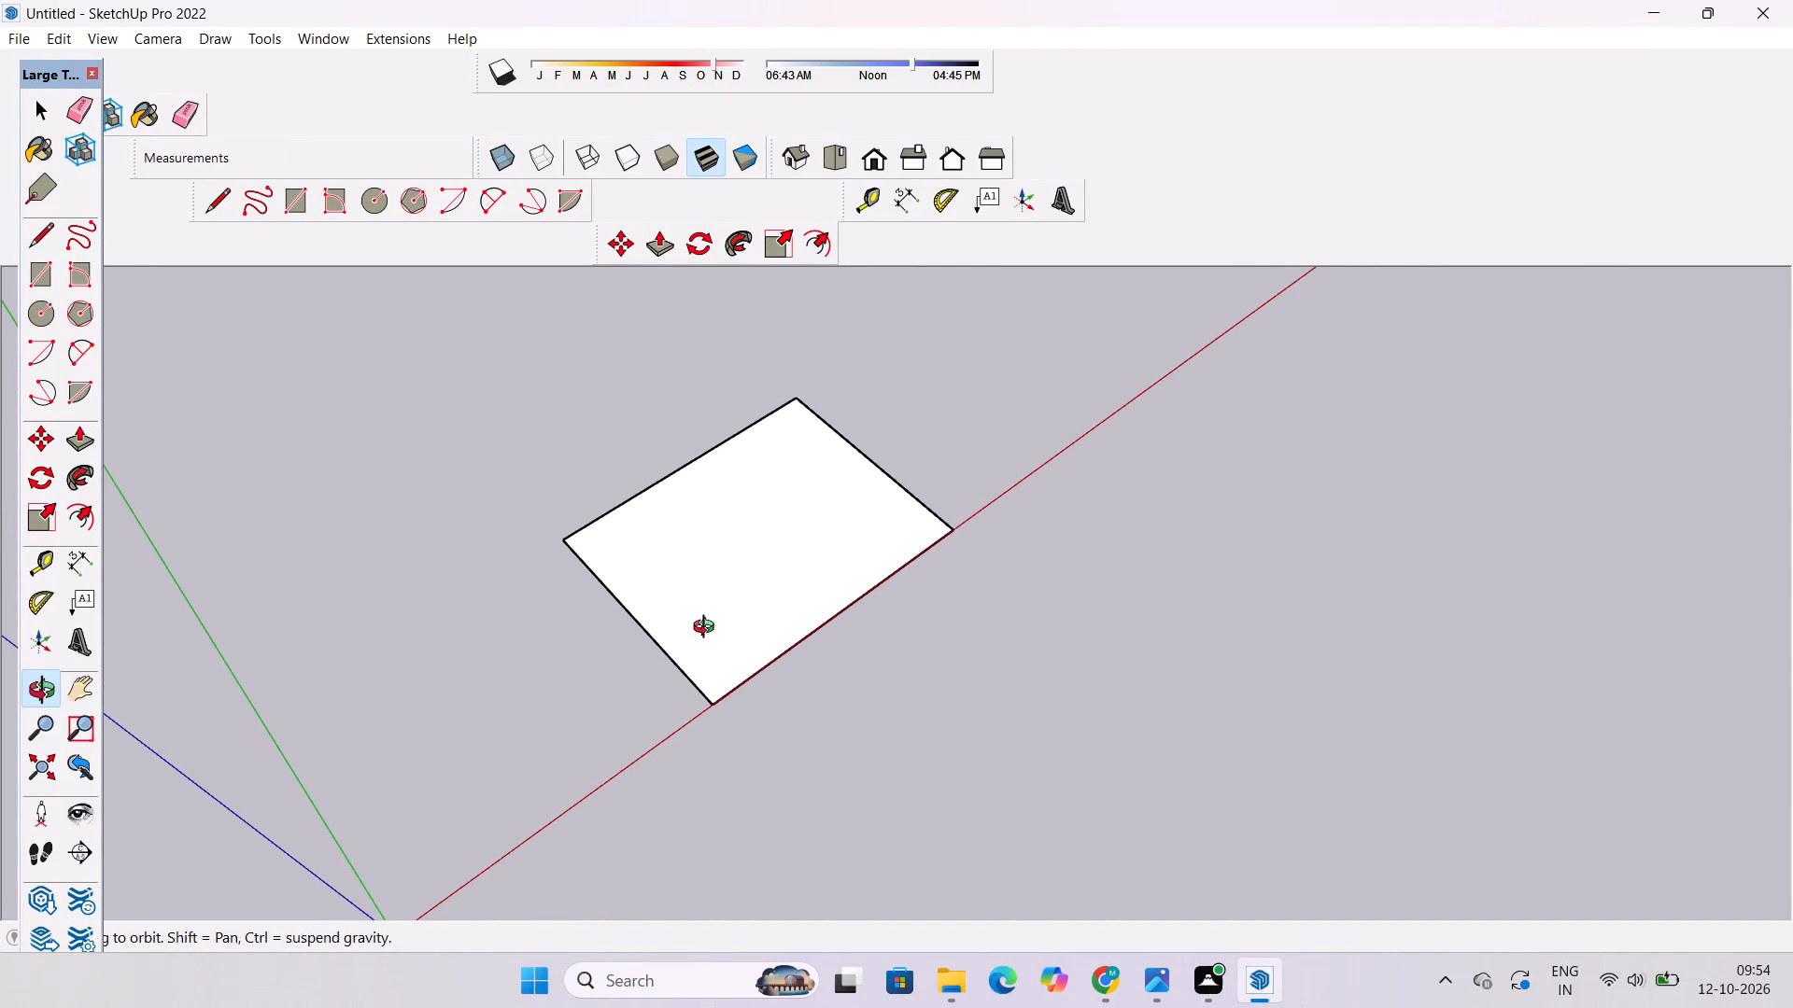
Examine the relocated face's position relative to the origin and its edge along the red axis.
{"action": "scroll", "coordinate": [707, 628], "scroll_direction": "down", "scroll_amount": 4}
{"action": "left_click_drag", "start_coordinate": [733, 595], "coordinate": [714, 657], "text": "shift"}
{"action": "left_click_drag", "start_coordinate": [643, 755], "coordinate": [643, 717], "text": "shift"}
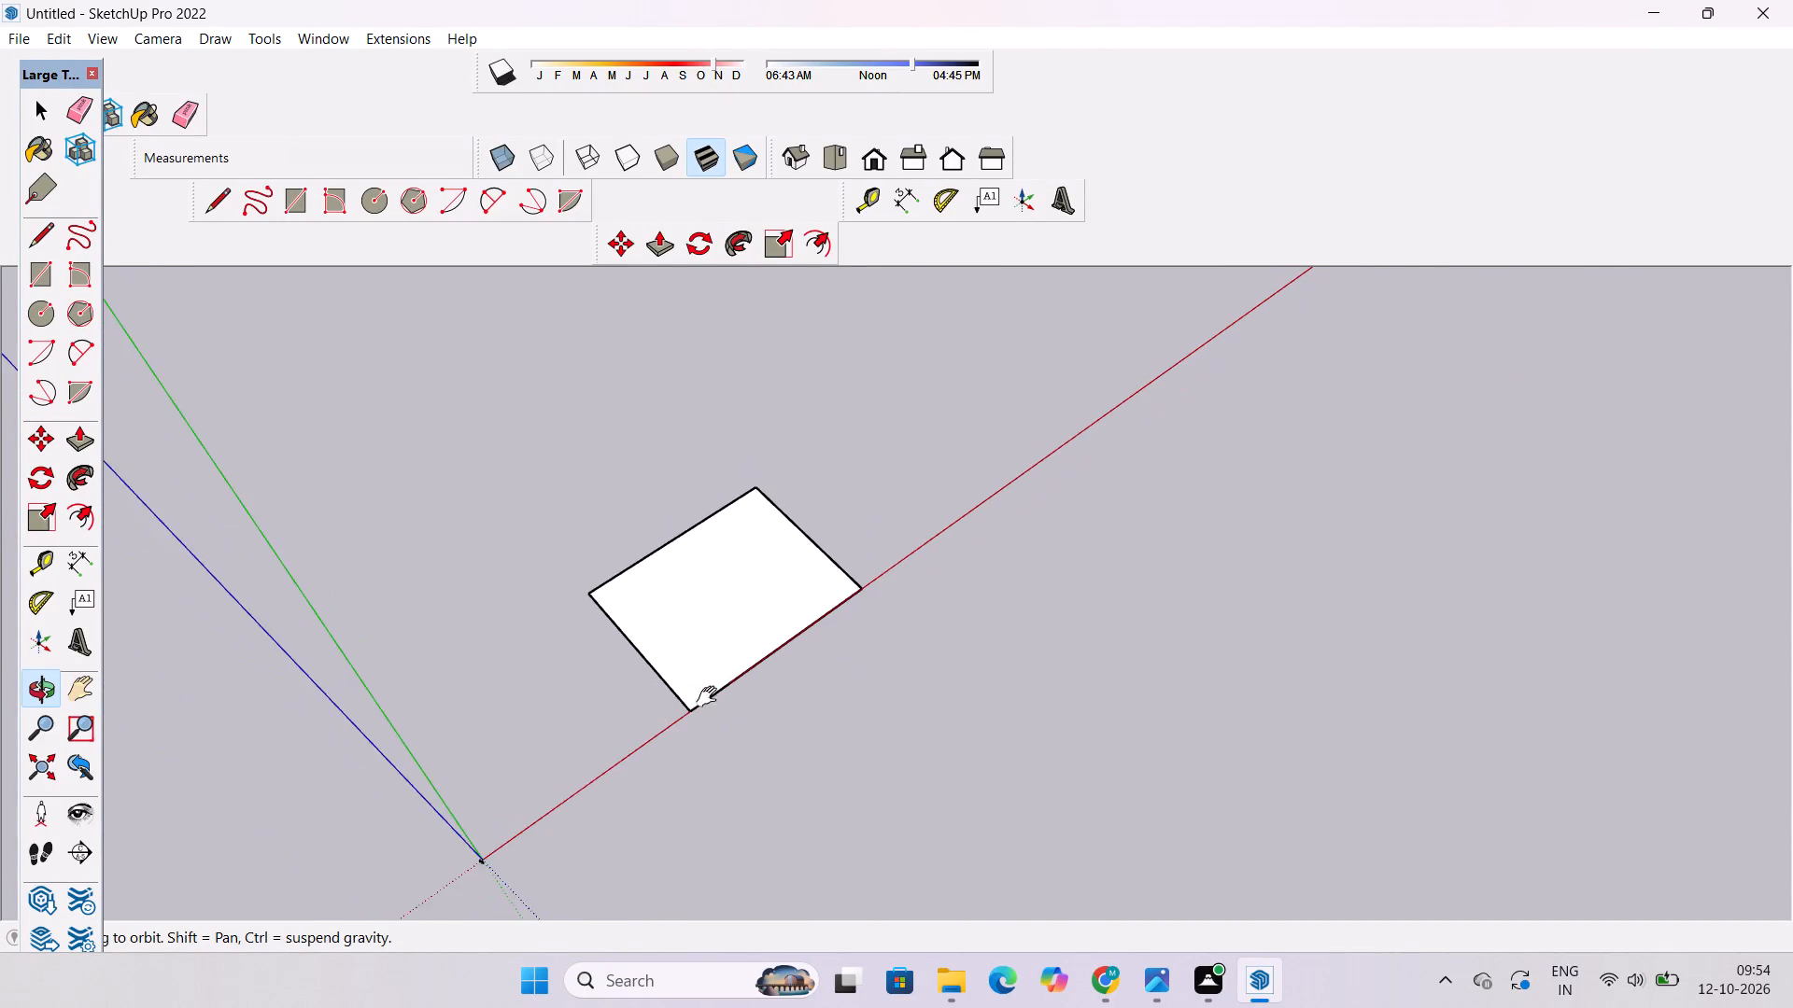
{"action": "scroll", "coordinate": [797, 674], "scroll_direction": "up", "scroll_amount": 8, "text": "shift"}
{"action": "left_click_drag", "start_coordinate": [791, 658], "coordinate": [683, 644]}
{"action": "scroll", "coordinate": [678, 627], "scroll_direction": "up", "scroll_amount": 3}
{"action": "left_click_drag", "start_coordinate": [719, 598], "coordinate": [699, 773], "text": "shift"}
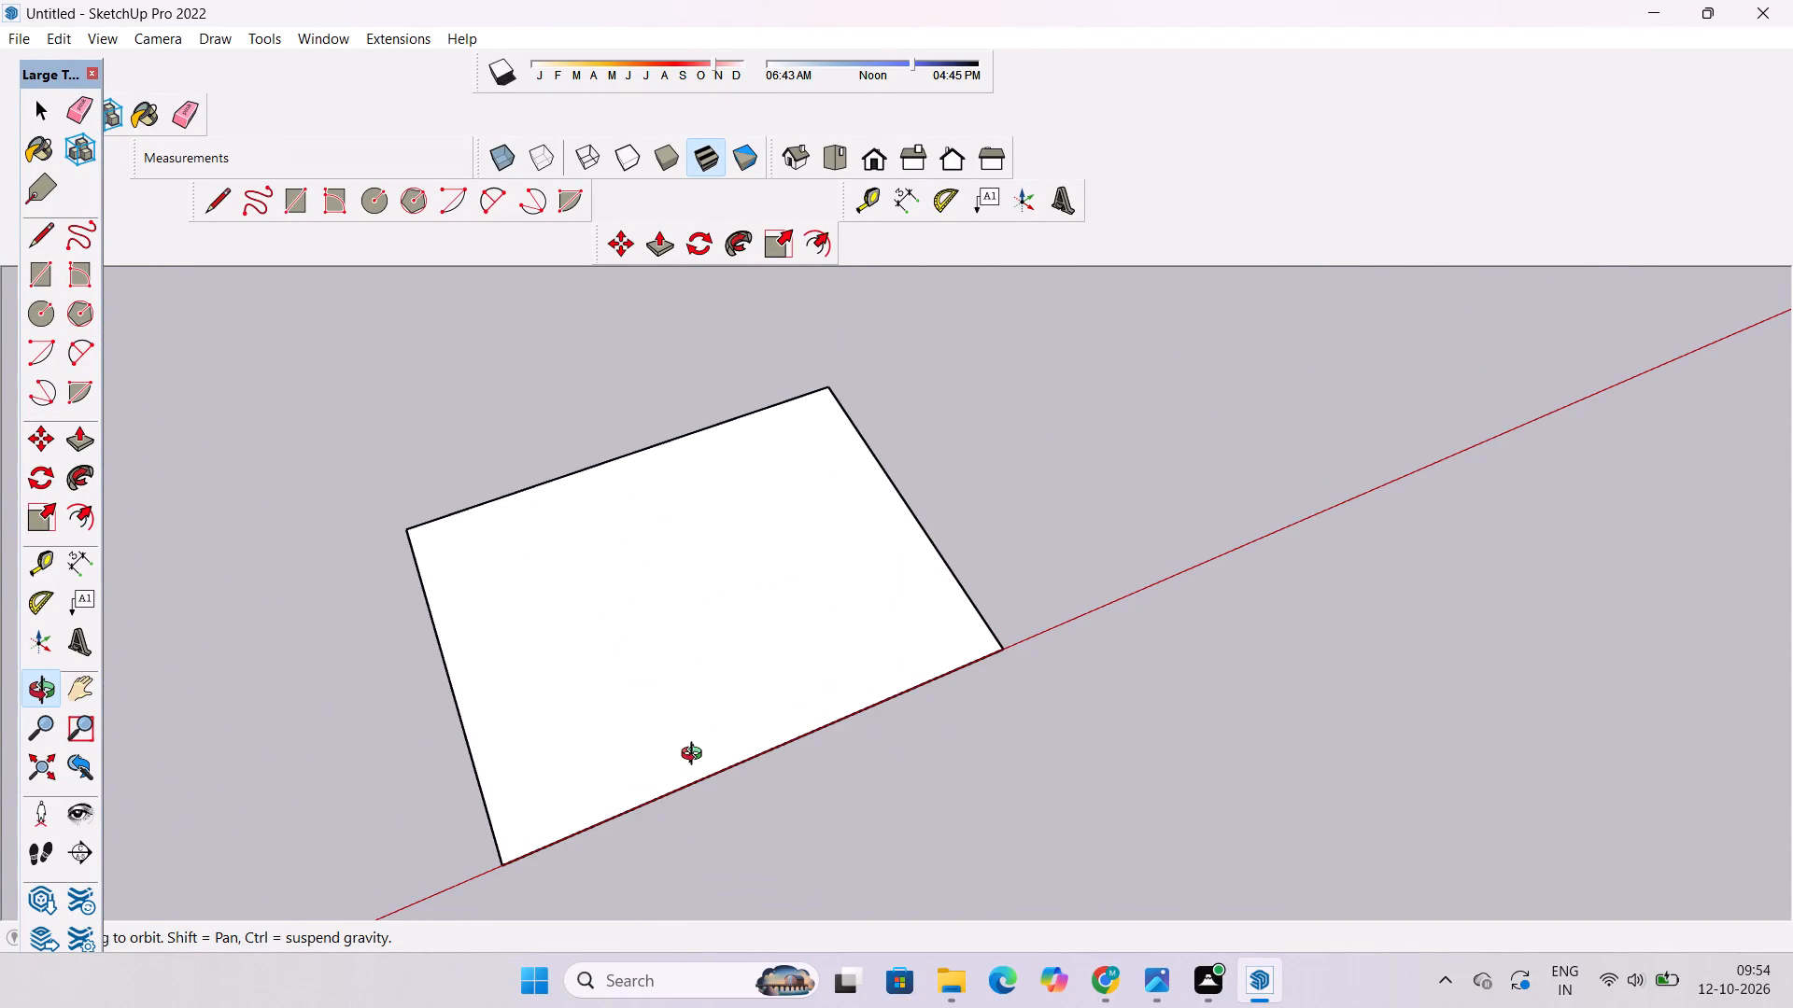
{"action": "scroll", "coordinate": [765, 679], "scroll_direction": "down", "scroll_amount": 6}
{"action": "left_click_drag", "start_coordinate": [741, 709], "coordinate": [719, 739], "text": "shift"}
{"action": "left_click_drag", "start_coordinate": [708, 743], "coordinate": [628, 734], "text": "shift"}
{"action": "left_click_drag", "start_coordinate": [705, 746], "coordinate": [636, 745]}
{"action": "scroll", "coordinate": [735, 676], "scroll_direction": "up", "scroll_amount": 4}
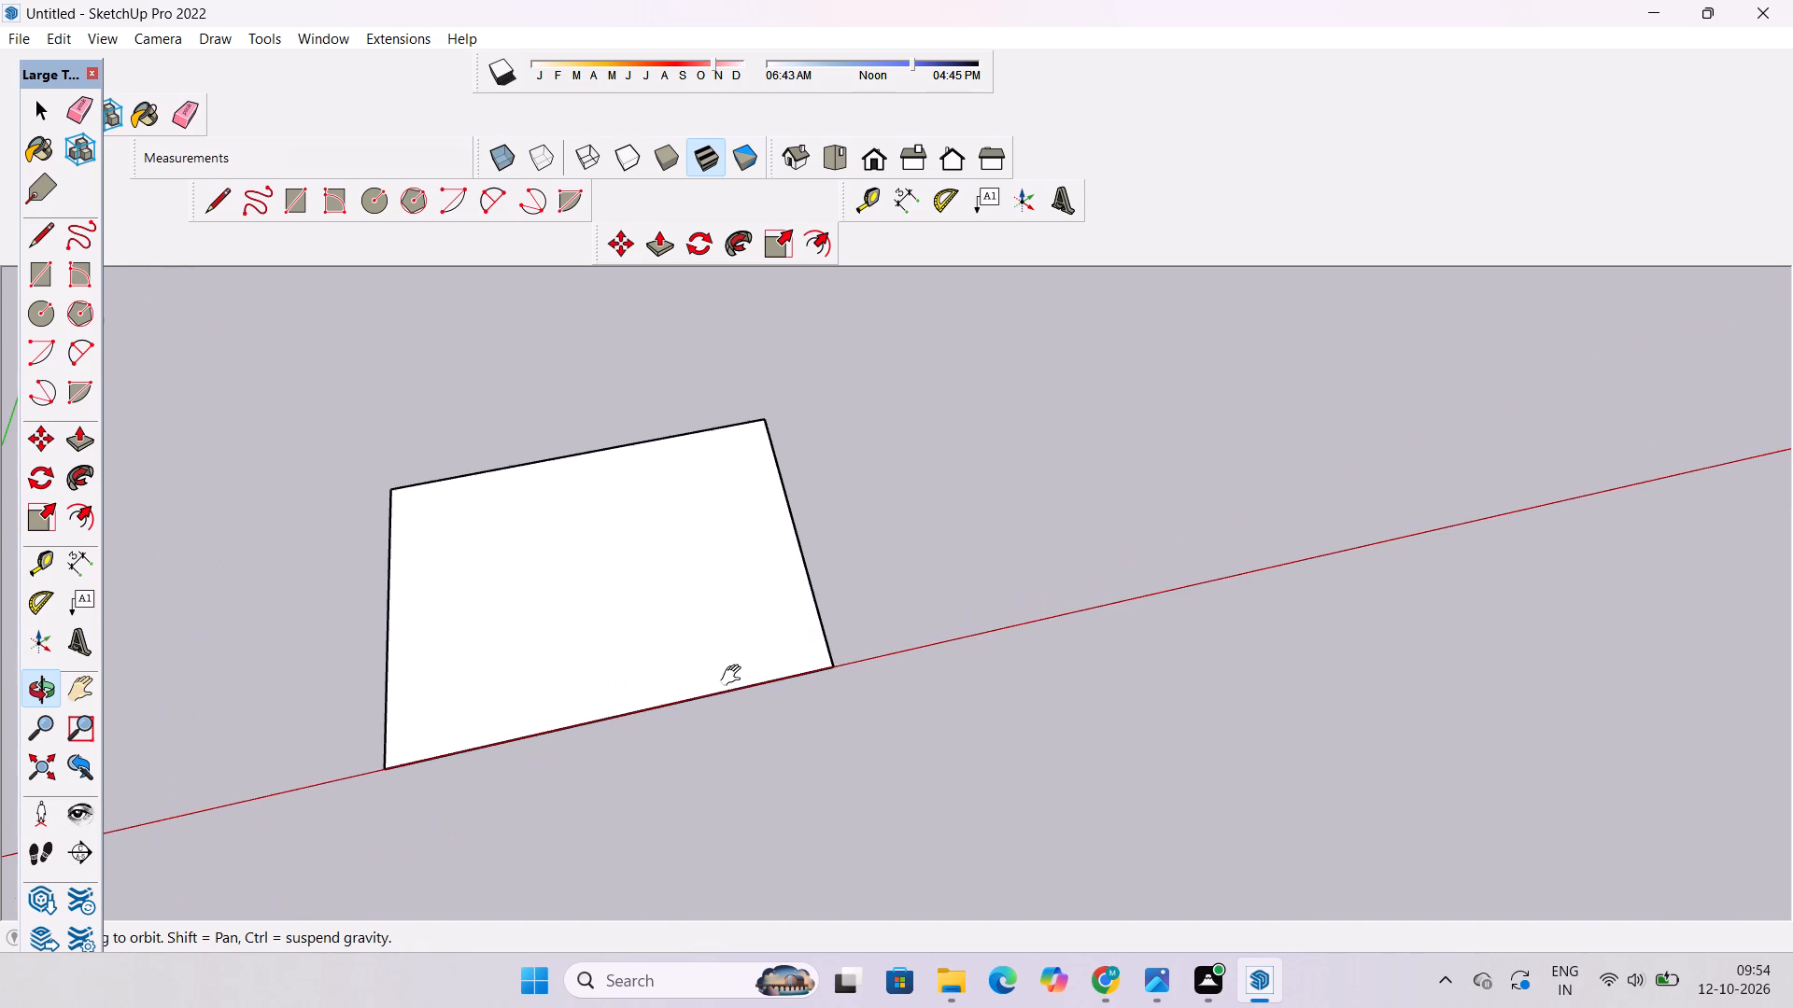
{"action": "scroll", "coordinate": [735, 676], "scroll_direction": "down", "scroll_amount": 2}
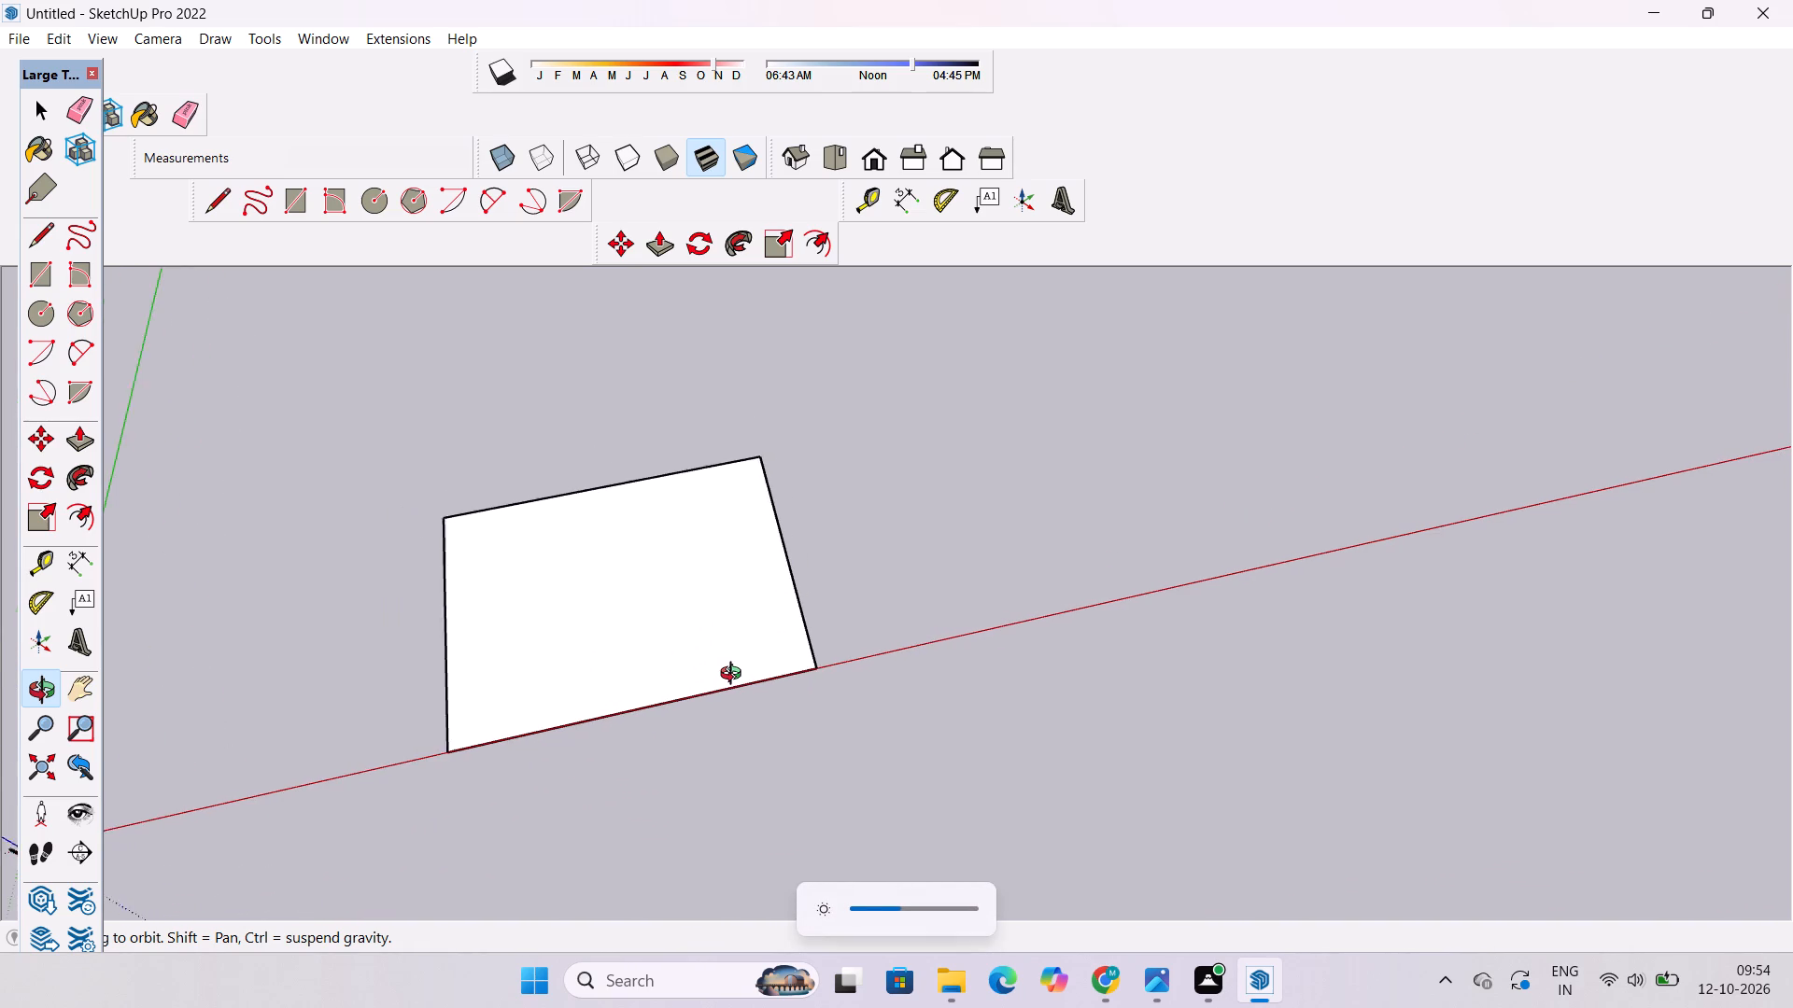
{"action": "scroll", "coordinate": [735, 676], "scroll_direction": "down", "scroll_amount": 7}
{"action": "left_click_drag", "start_coordinate": [736, 668], "coordinate": [716, 687], "text": "shift"}
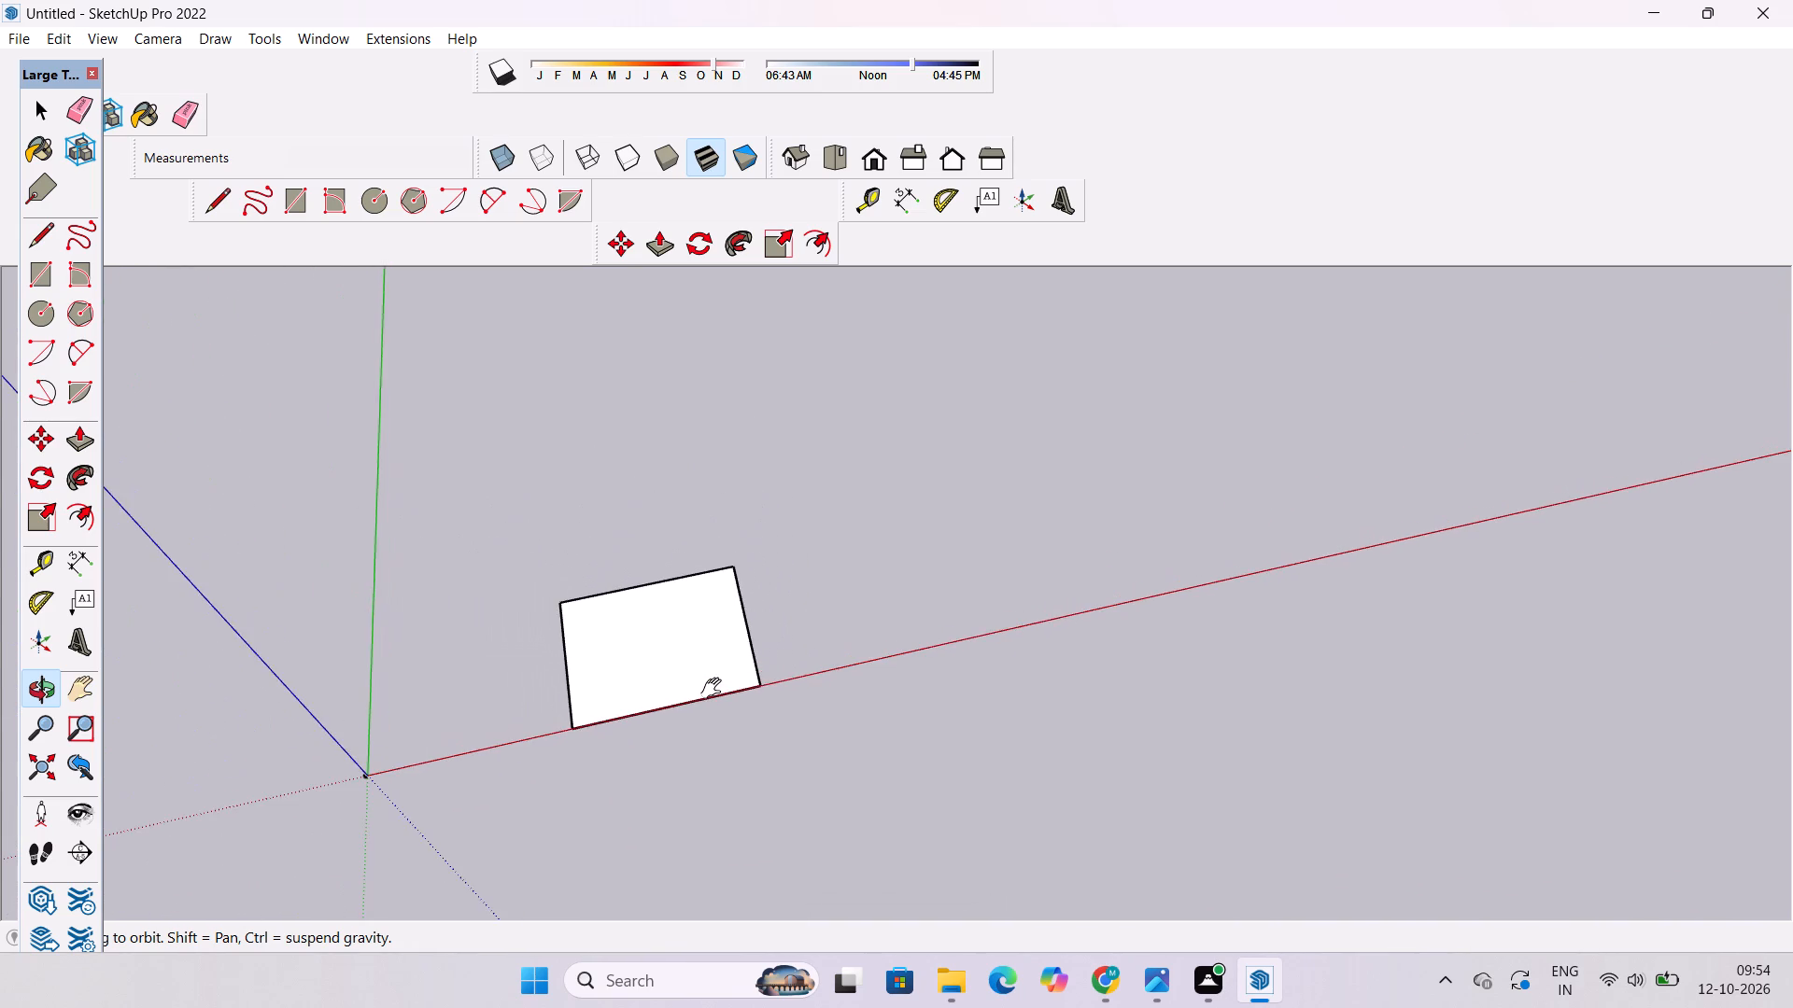
{"action": "scroll", "coordinate": [715, 689], "scroll_direction": "up", "scroll_amount": 4, "text": "shift"}
{"action": "left_click_drag", "start_coordinate": [715, 689], "coordinate": [685, 706], "text": "shift"}
{"action": "scroll", "coordinate": [682, 704], "scroll_direction": "up", "scroll_amount": 1, "text": "shift"}
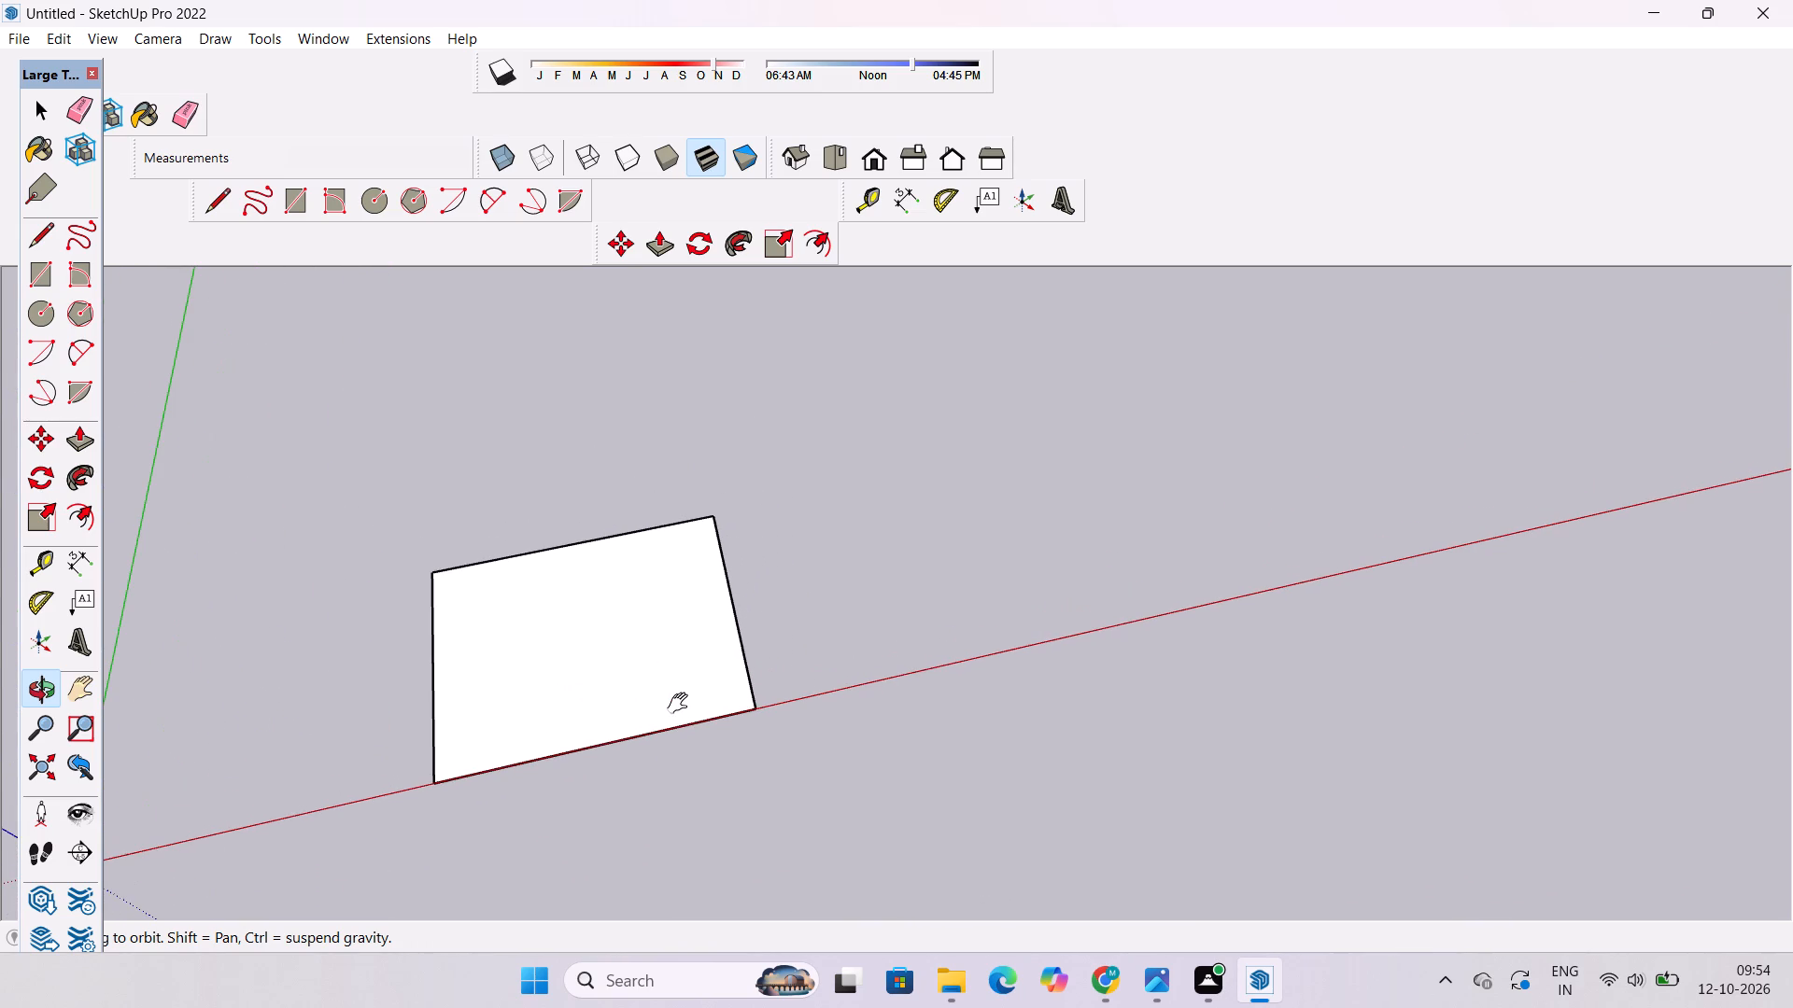
{"action": "scroll", "coordinate": [677, 695], "scroll_direction": "up", "scroll_amount": 1}
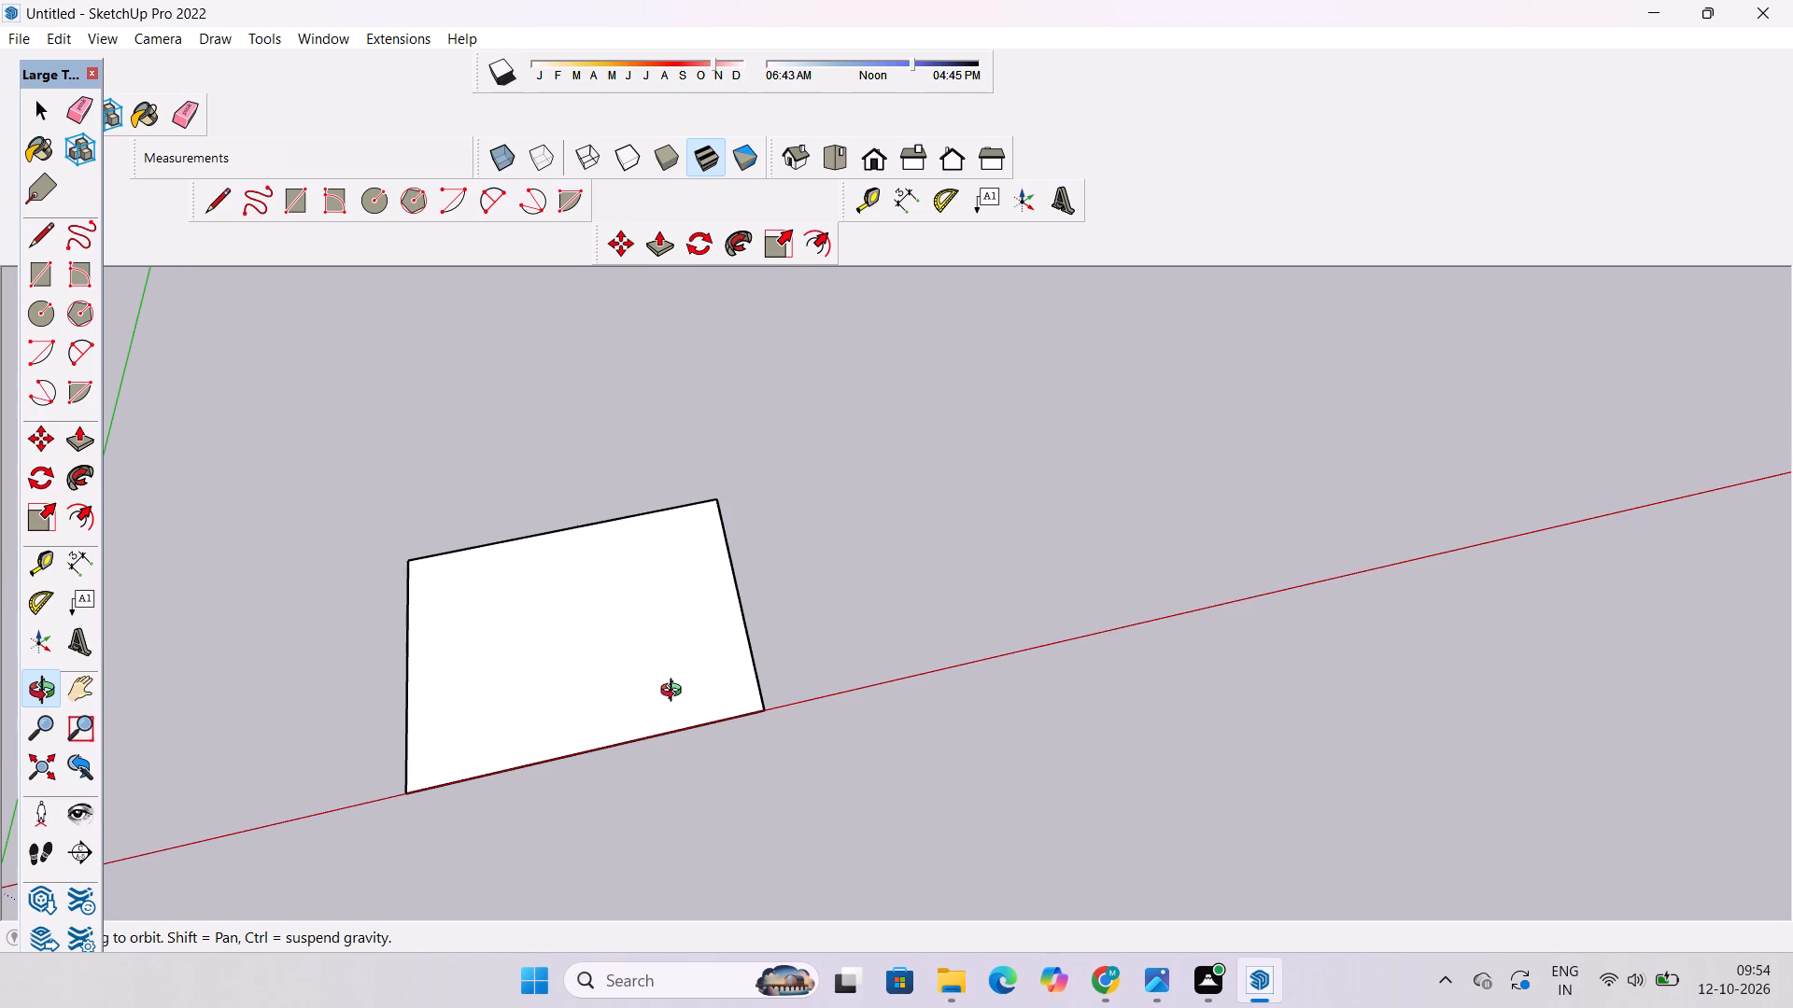
Move the face's edge farthest from the origin outward by 10' to lengthen the face.
{"action": "scroll", "coordinate": [675, 693], "scroll_direction": "up", "scroll_amount": 1}
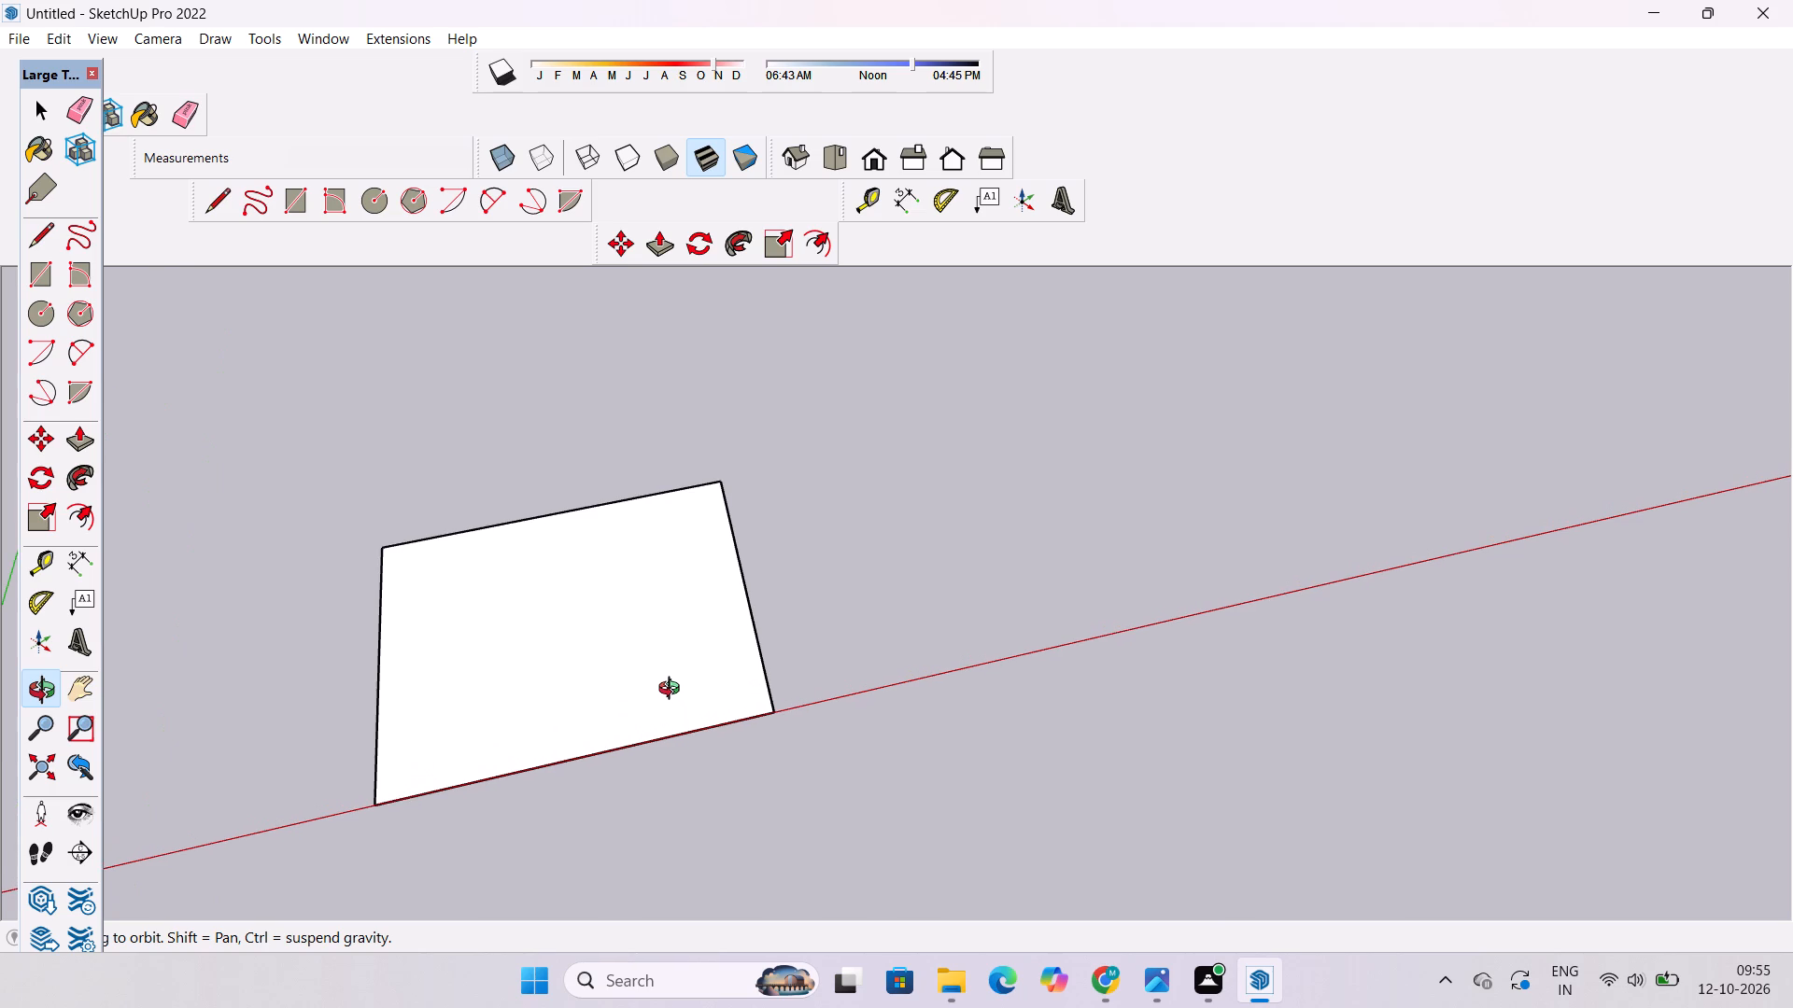
{"action": "scroll", "coordinate": [673, 691], "scroll_direction": "down", "scroll_amount": 4}
{"action": "left_click_drag", "start_coordinate": [701, 673], "coordinate": [752, 774], "text": "shift"}
{"action": "scroll", "coordinate": [657, 768], "scroll_direction": "up", "scroll_amount": 10, "text": "shift"}
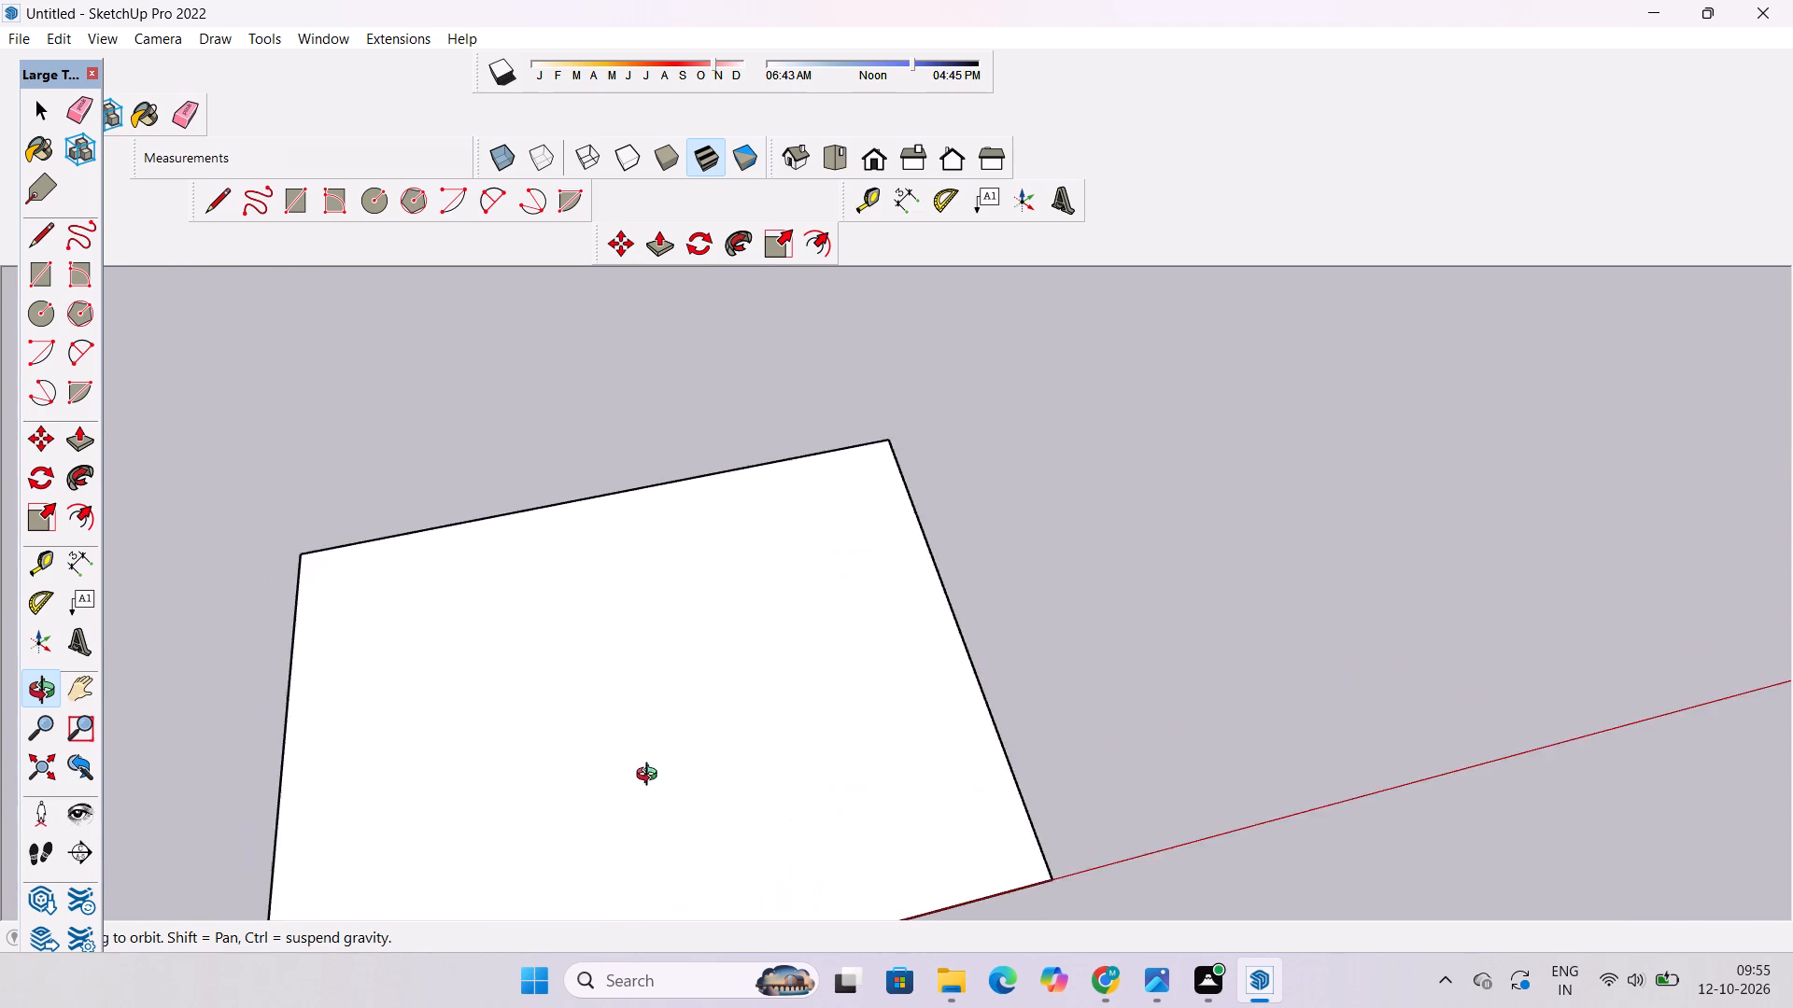
{"action": "left_click_drag", "start_coordinate": [651, 796], "coordinate": [643, 584], "text": "shift"}
{"action": "scroll", "coordinate": [557, 650], "scroll_direction": "down", "scroll_amount": 5}
{"action": "left_click_drag", "start_coordinate": [751, 632], "coordinate": [667, 683], "text": "shift"}
{"action": "scroll", "coordinate": [721, 647], "scroll_direction": "up", "scroll_amount": 5, "text": "shift"}
{"action": "left_click_drag", "start_coordinate": [720, 651], "coordinate": [712, 668], "text": "shift"}
{"action": "key", "text": "space"}
{"action": "left_click", "coordinate": [778, 608]}
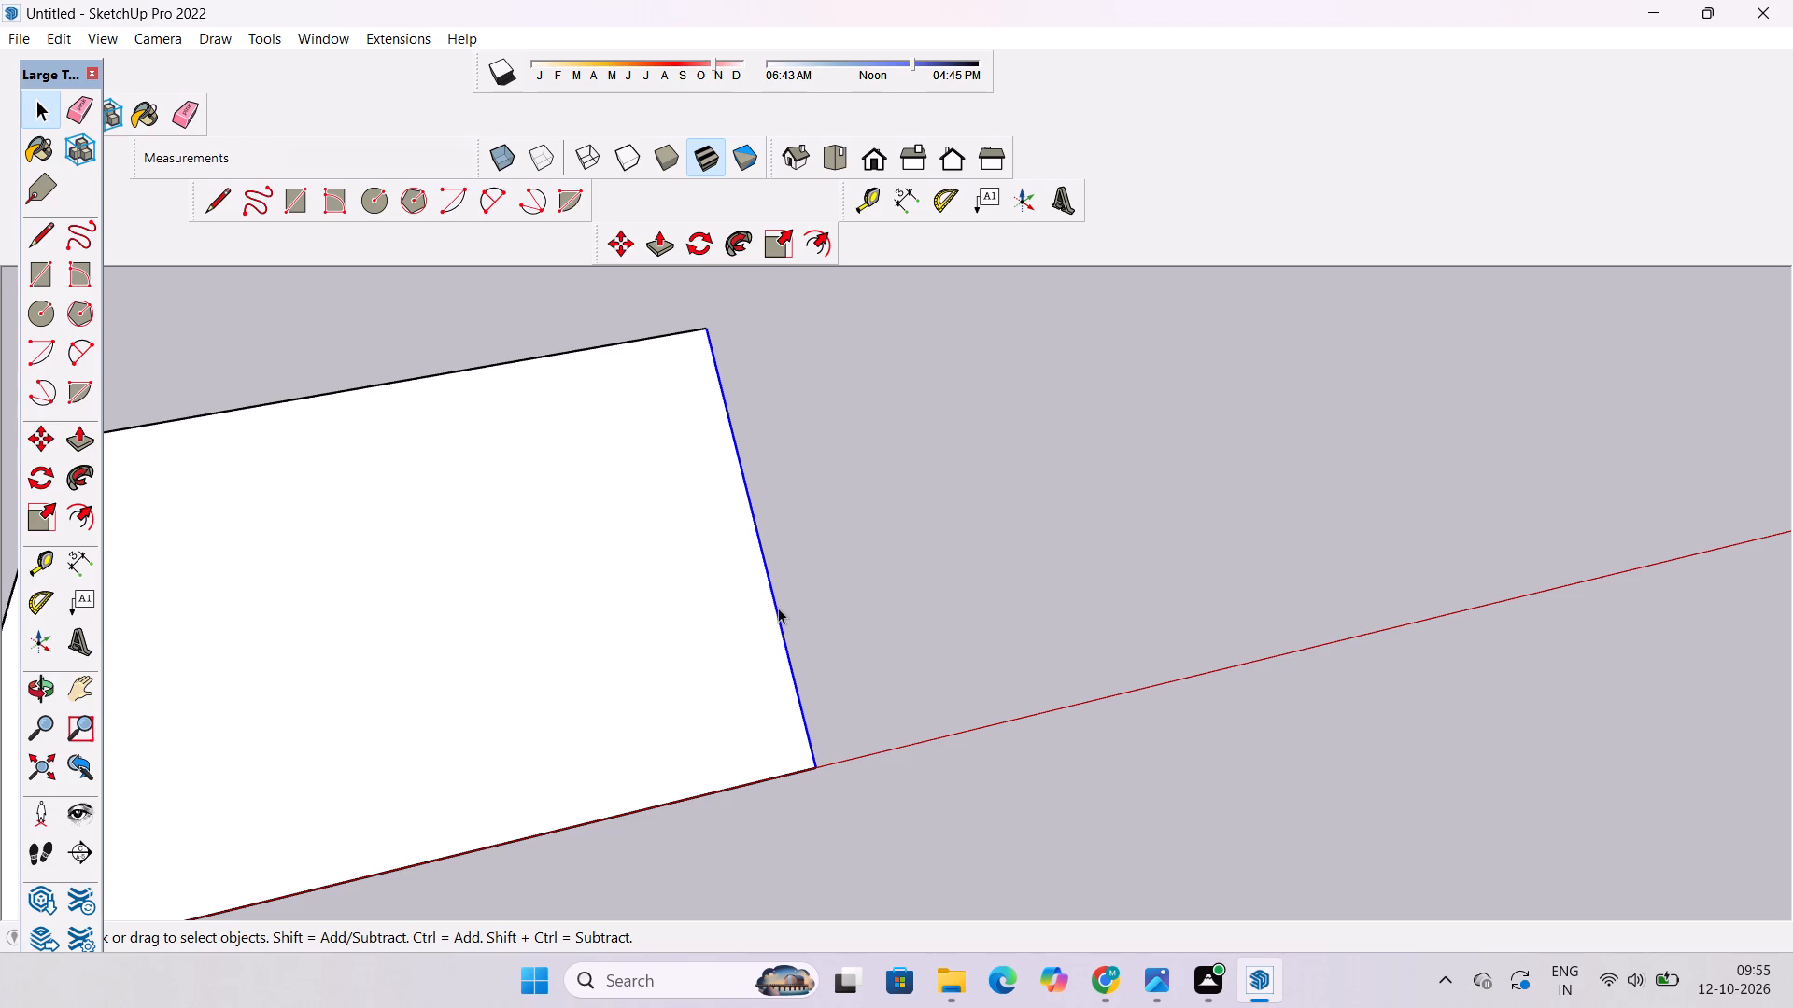
{"action": "key", "text": "m"}
{"action": "scroll", "coordinate": [778, 601], "scroll_direction": "down", "scroll_amount": 6}
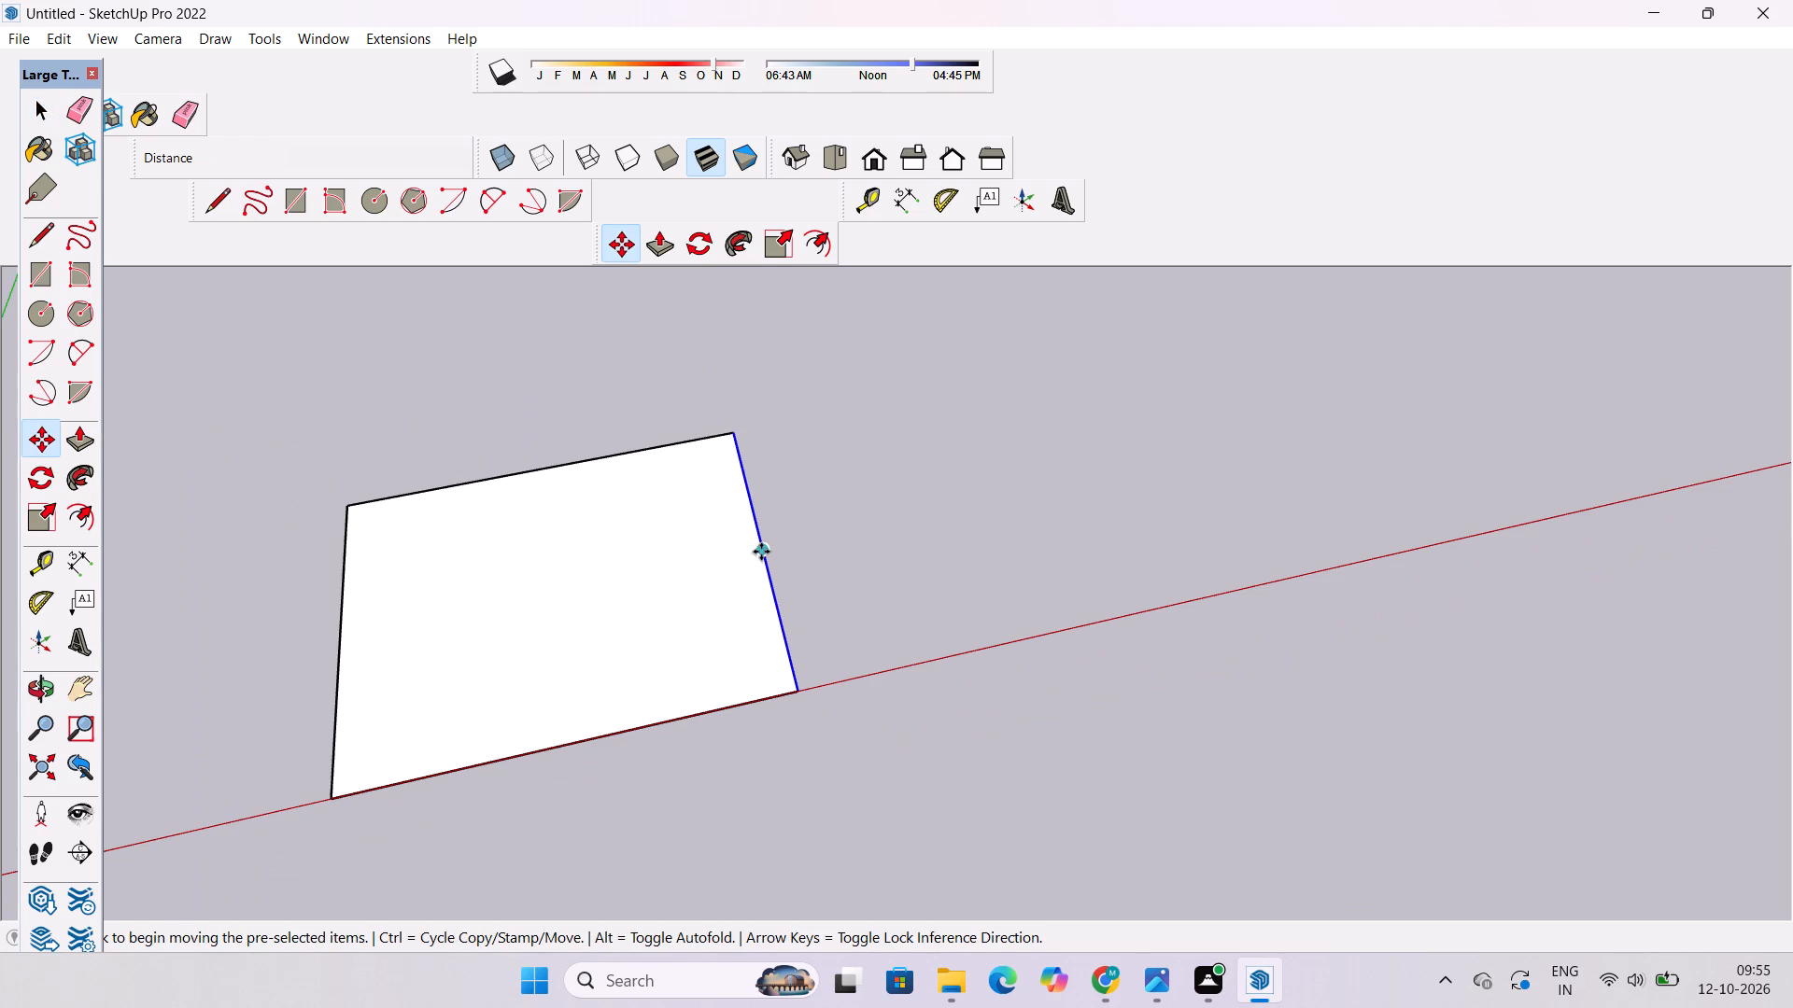
{"action": "left_click", "coordinate": [761, 552]}
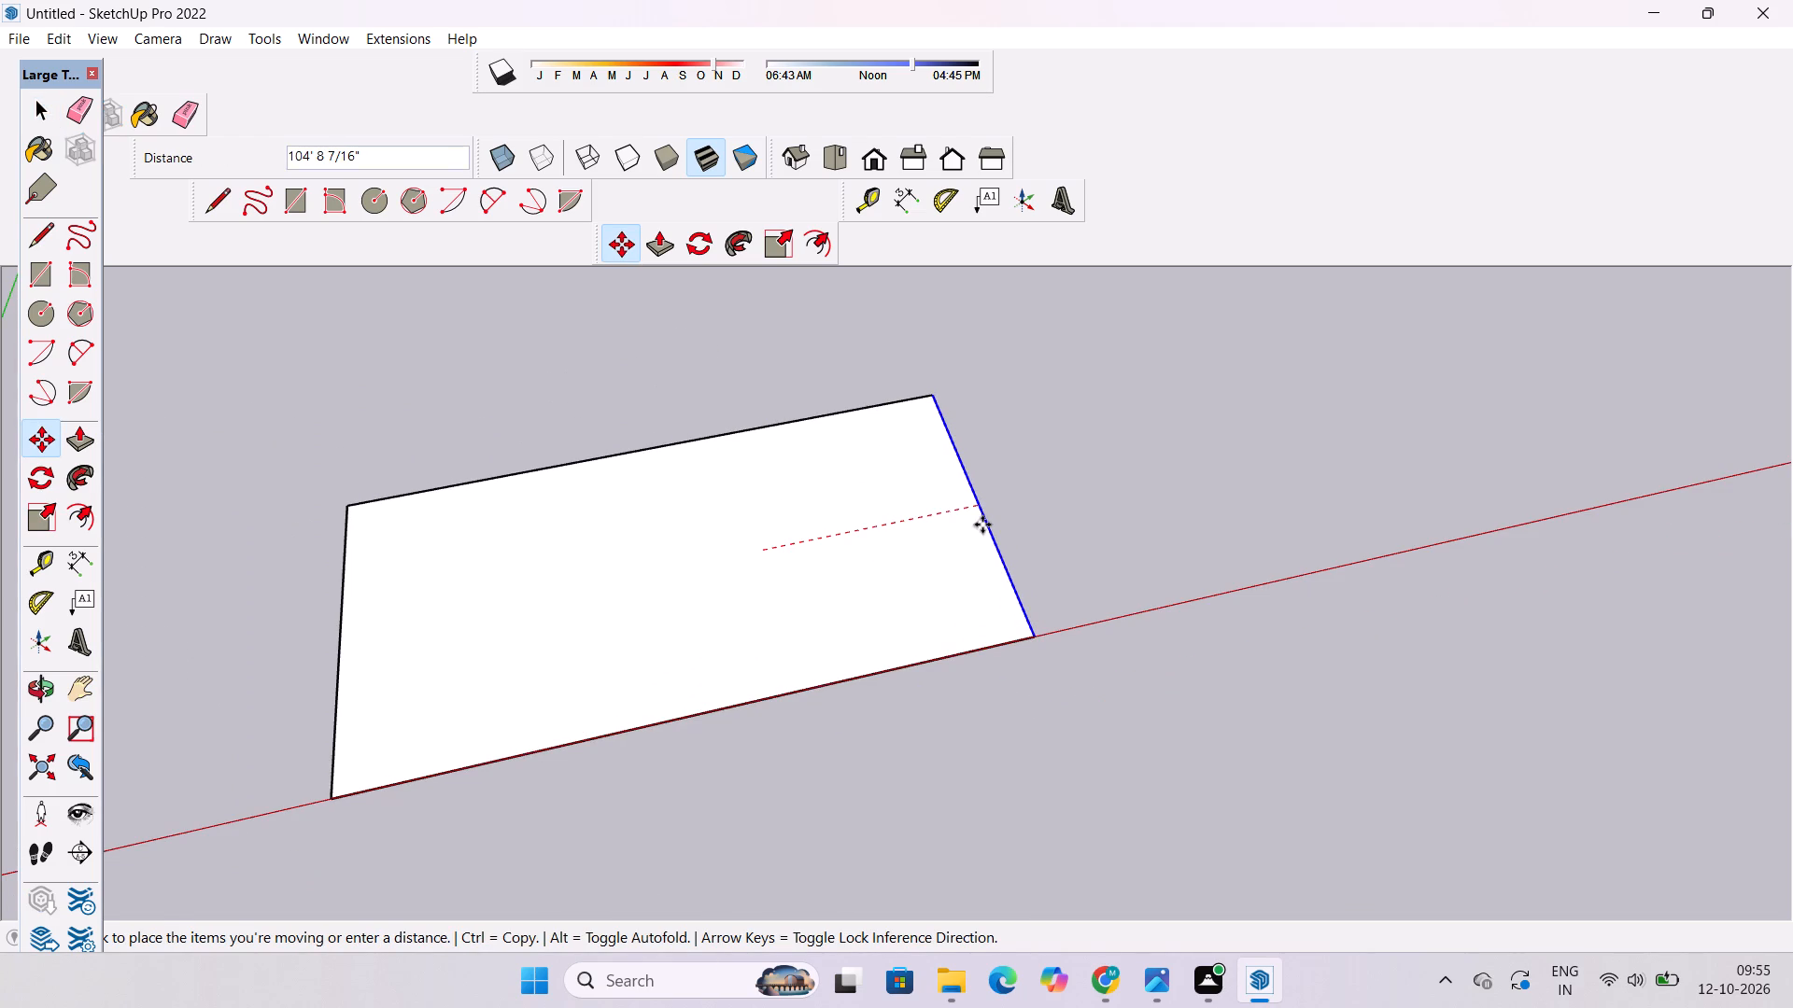
{"action": "key", "text": "1"}
{"action": "type", "text": "0'"}
{"action": "key", "text": "Return"}
{"action": "key", "text": "space"}
{"action": "left_click", "coordinate": [989, 546]}
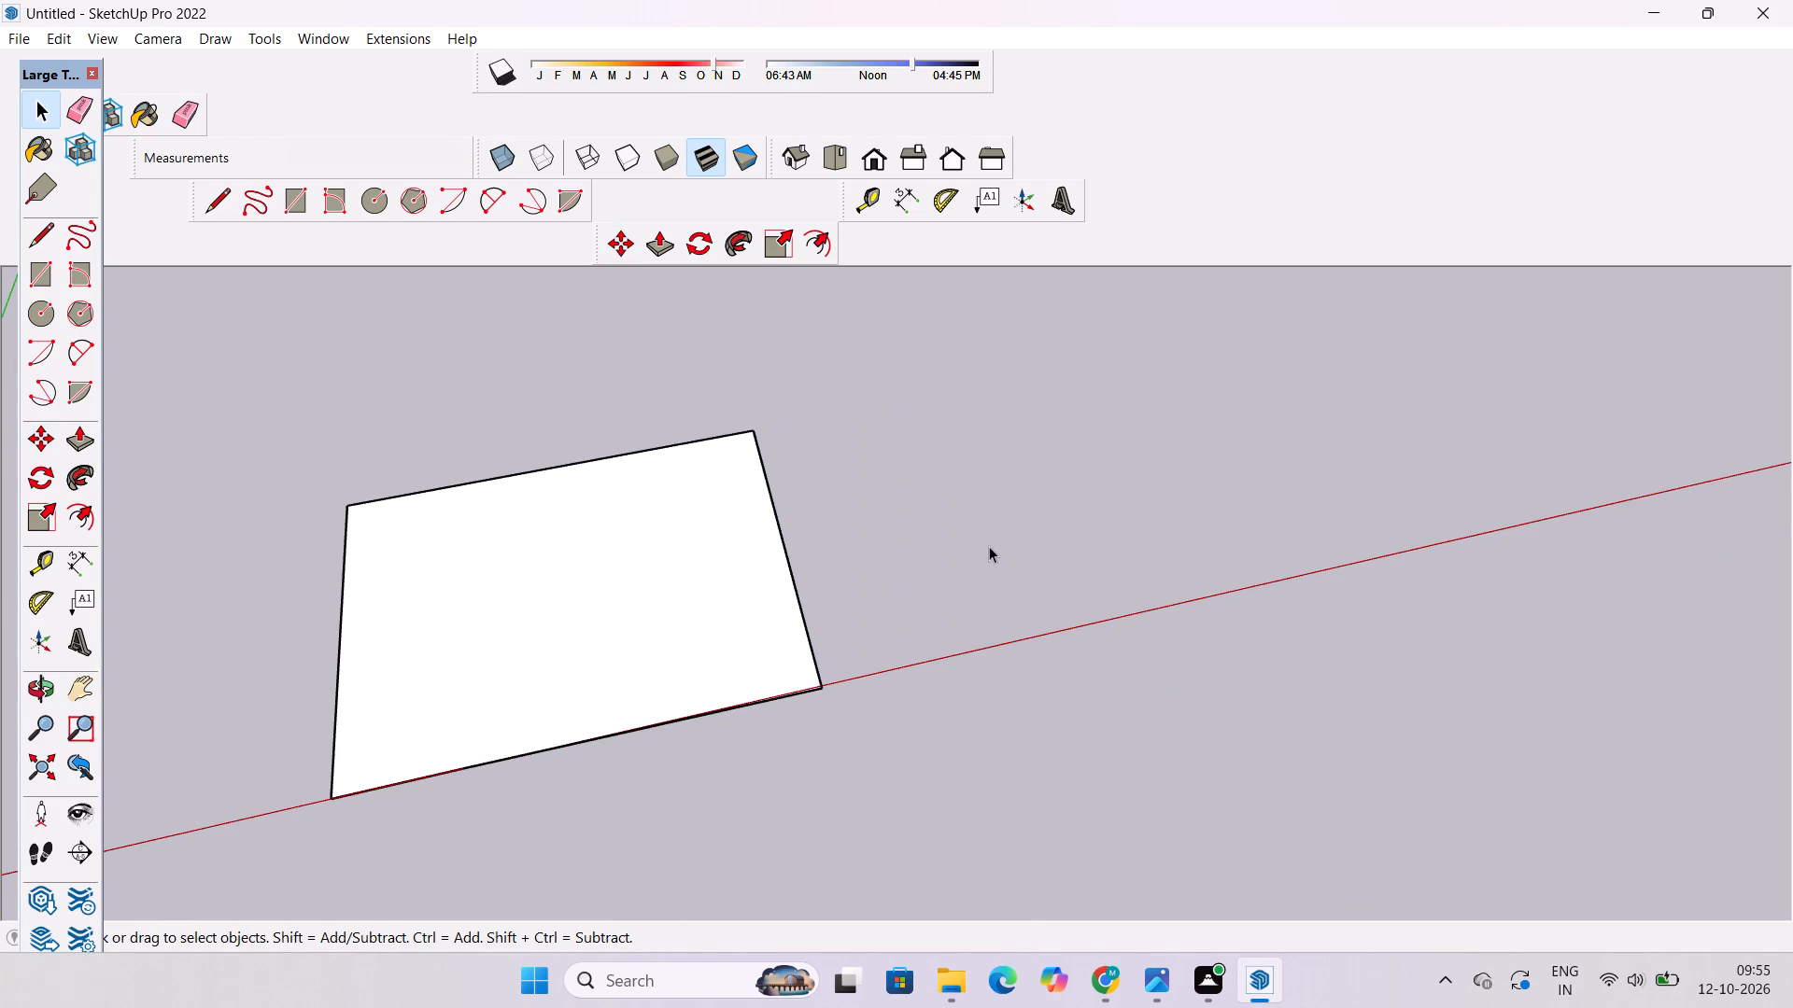
Examine the lengthened face and its alignment with the red axis from above and from tilted angles.
{"action": "key", "text": "o"}
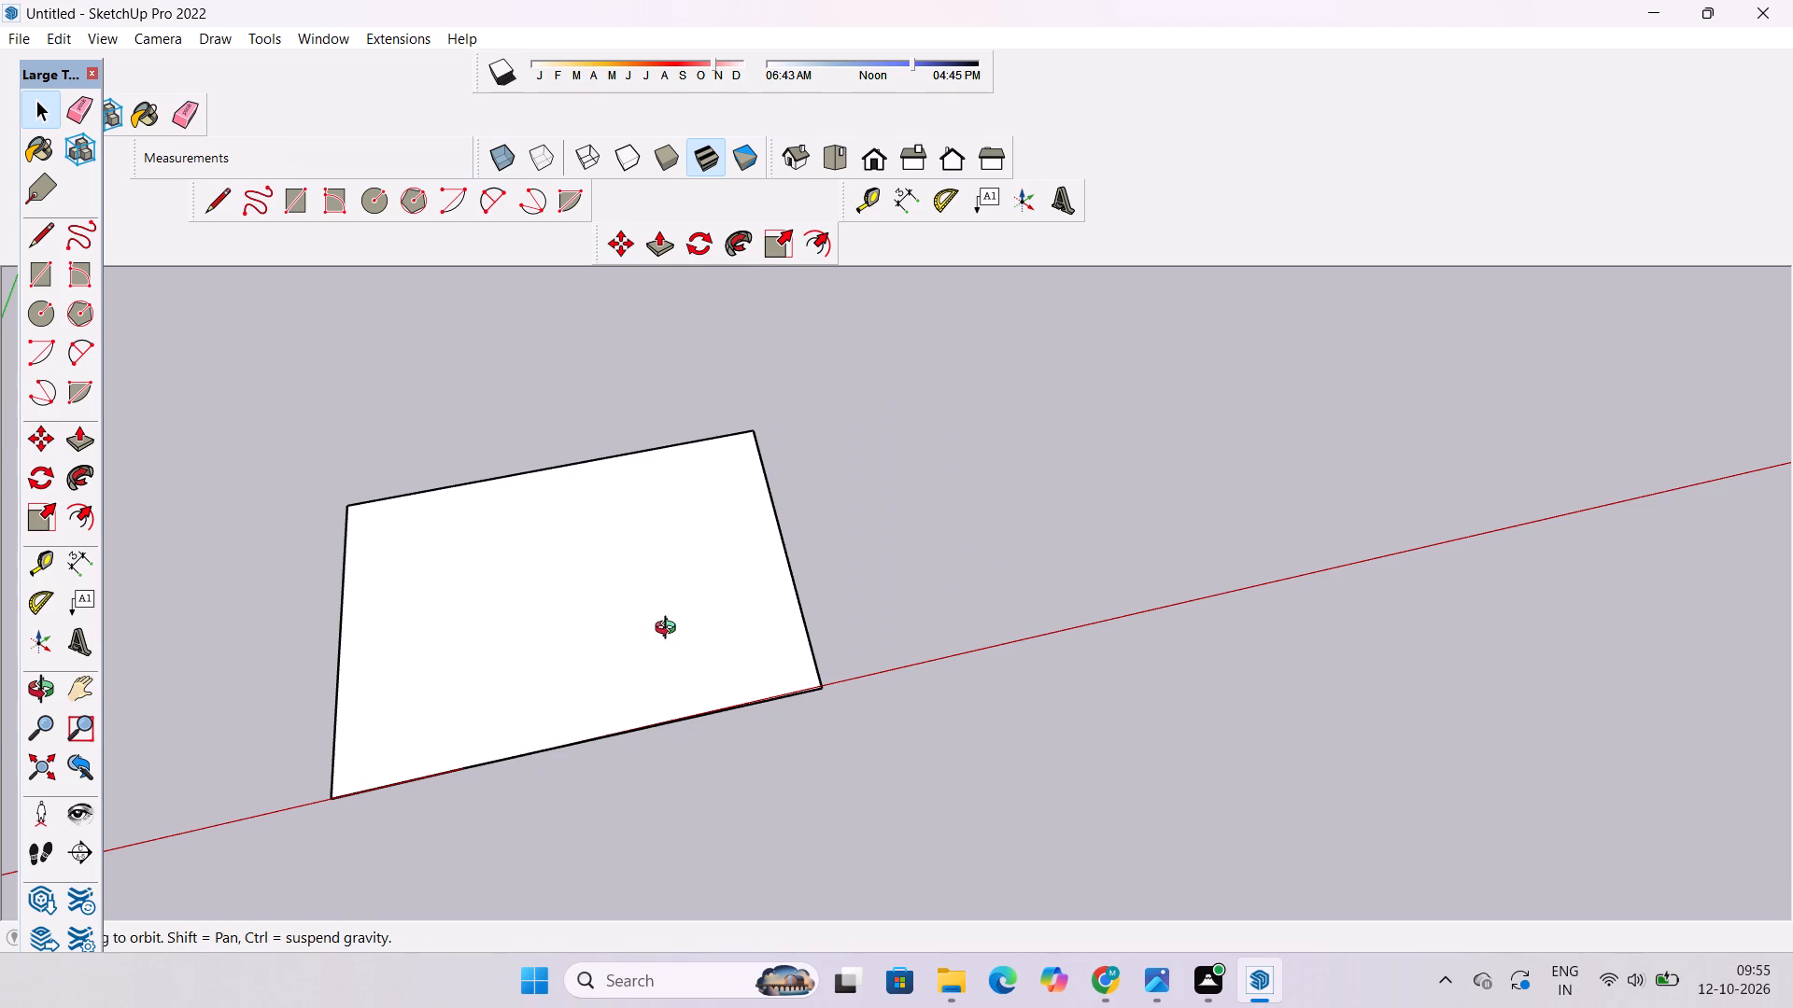
{"action": "scroll", "coordinate": [602, 545], "scroll_direction": "down", "scroll_amount": 4}
{"action": "left_click_drag", "start_coordinate": [612, 545], "coordinate": [907, 575], "text": "shift"}
{"action": "left_click", "coordinate": [830, 146]}
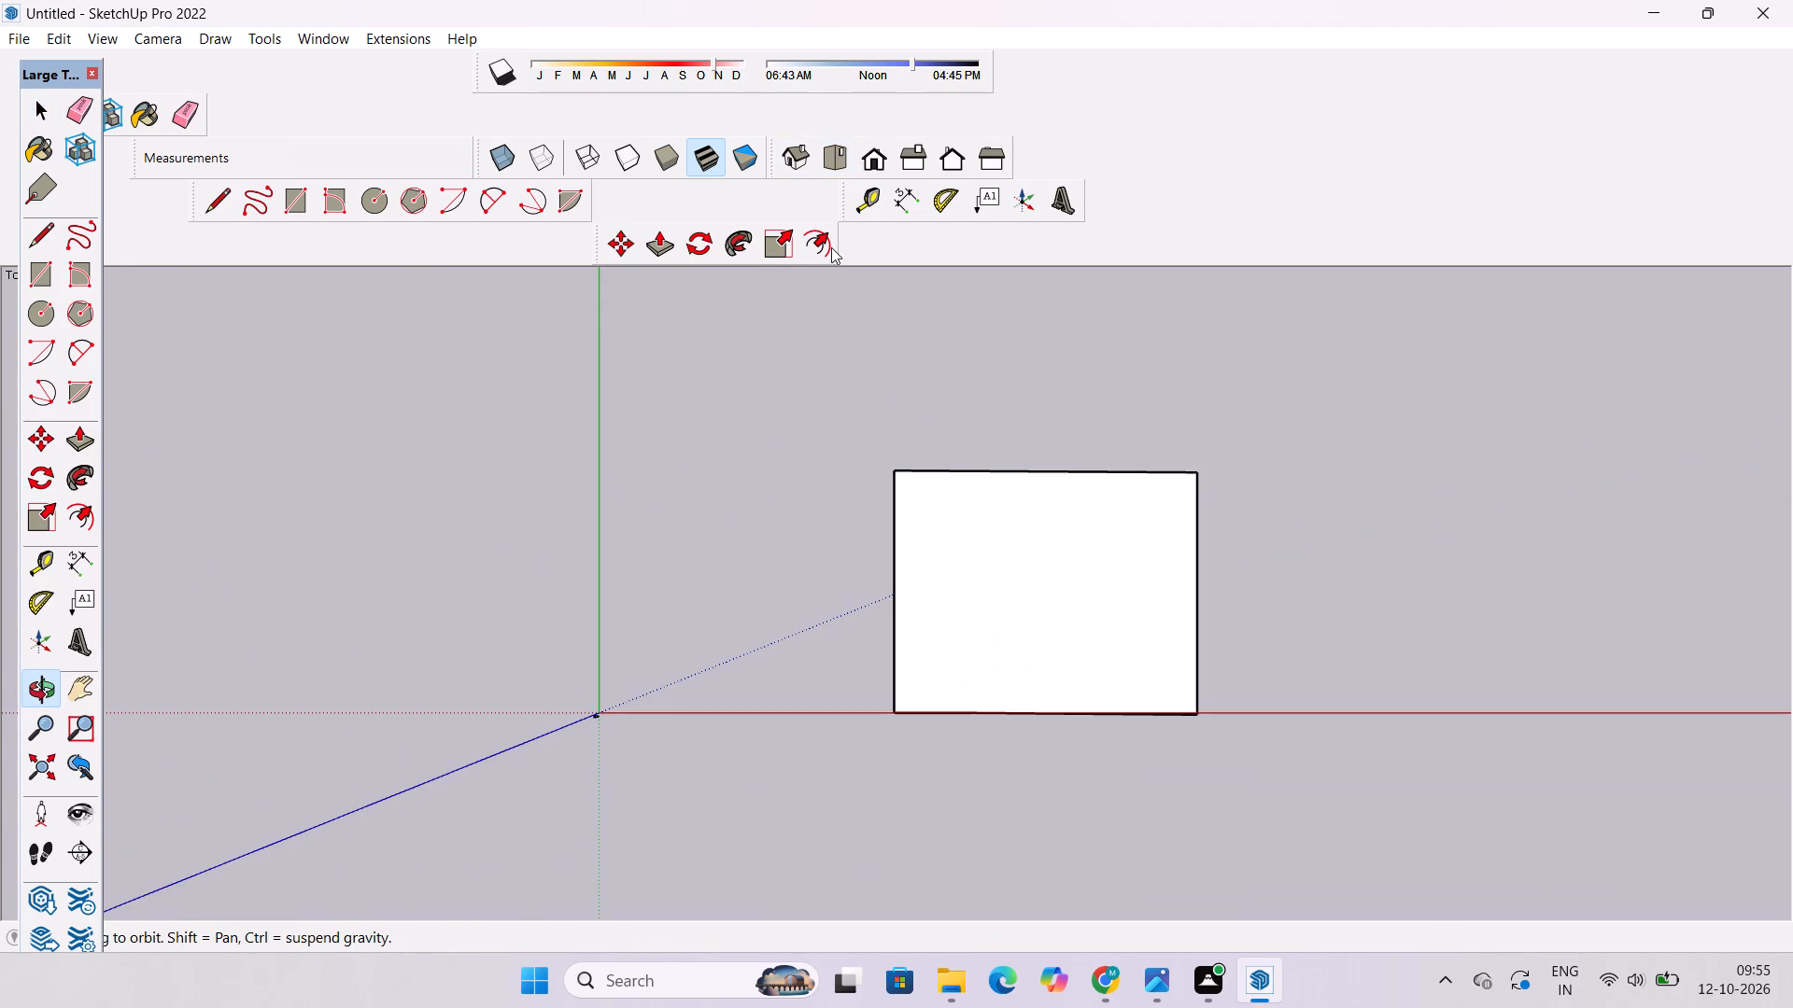
{"action": "scroll", "coordinate": [958, 615], "scroll_direction": "up", "scroll_amount": 5}
{"action": "left_click_drag", "start_coordinate": [961, 618], "coordinate": [741, 631], "text": "shift"}
{"action": "left_click_drag", "start_coordinate": [745, 754], "coordinate": [808, 497]}
{"action": "scroll", "coordinate": [786, 523], "scroll_direction": "down", "scroll_amount": 5}
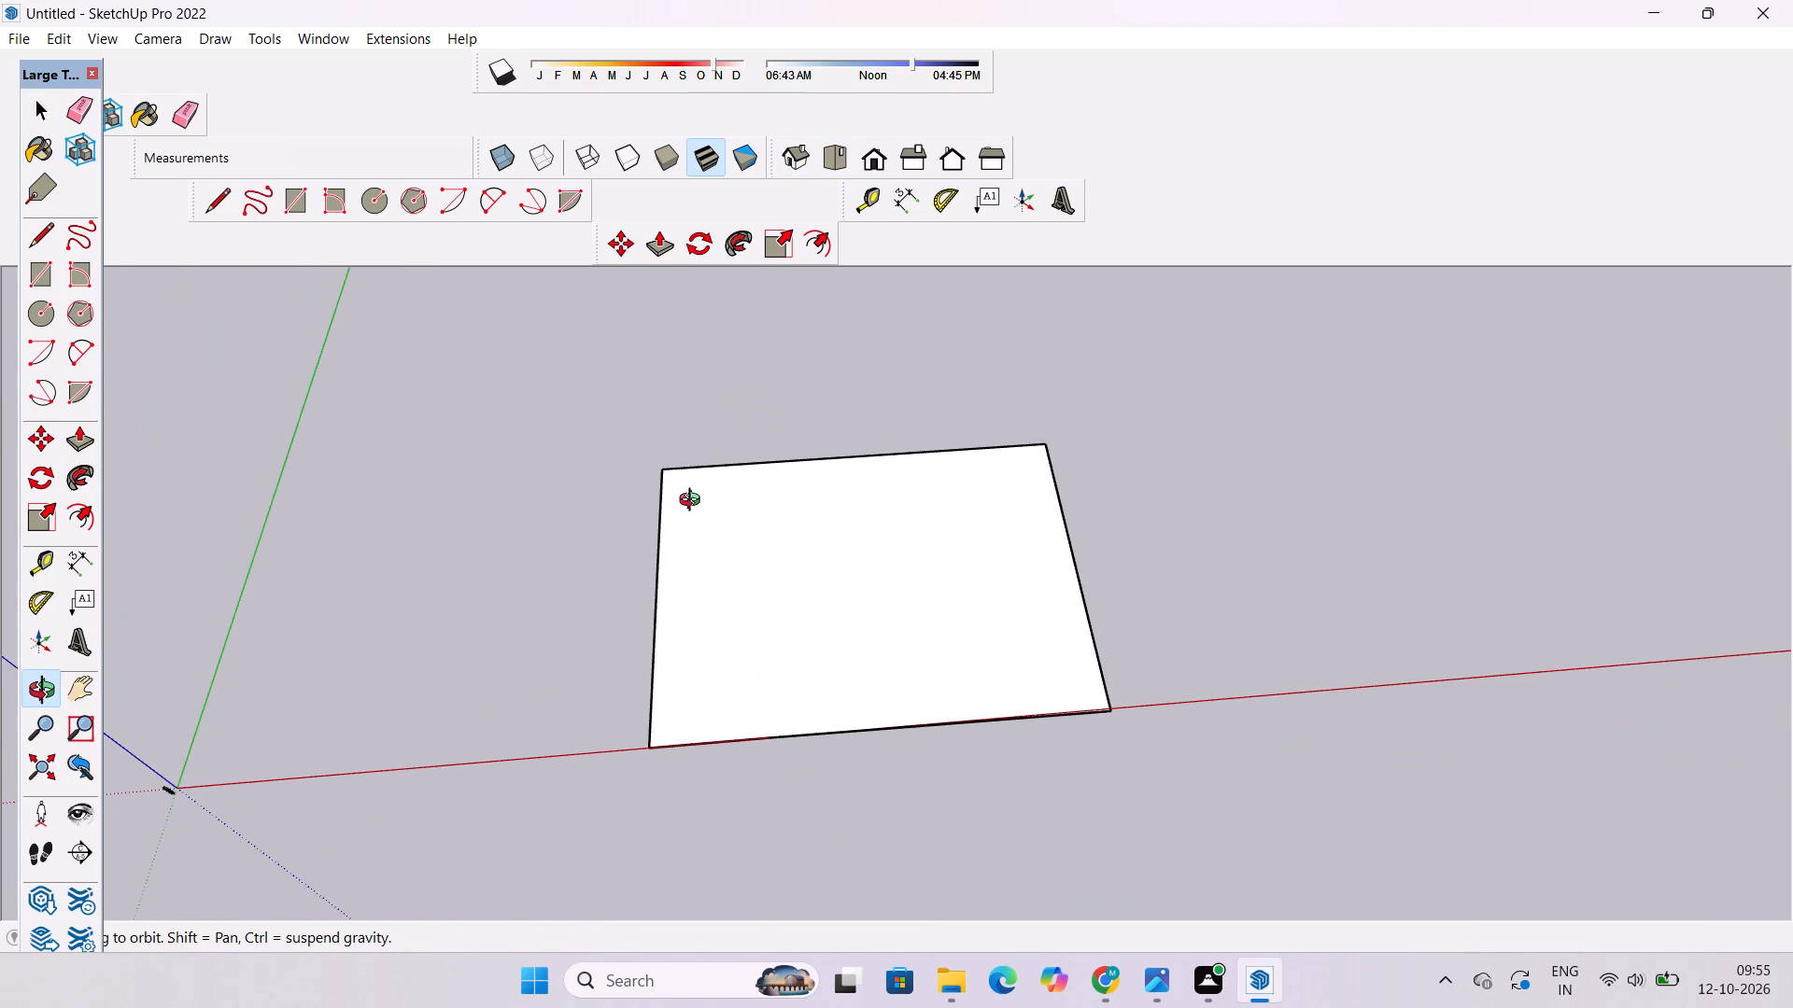
{"action": "left_click_drag", "start_coordinate": [668, 573], "coordinate": [953, 587]}
{"action": "scroll", "coordinate": [960, 583], "scroll_direction": "down", "scroll_amount": 2}
{"action": "left_click_drag", "start_coordinate": [965, 578], "coordinate": [960, 609], "text": "shift"}
{"action": "left_click_drag", "start_coordinate": [959, 610], "coordinate": [892, 620]}
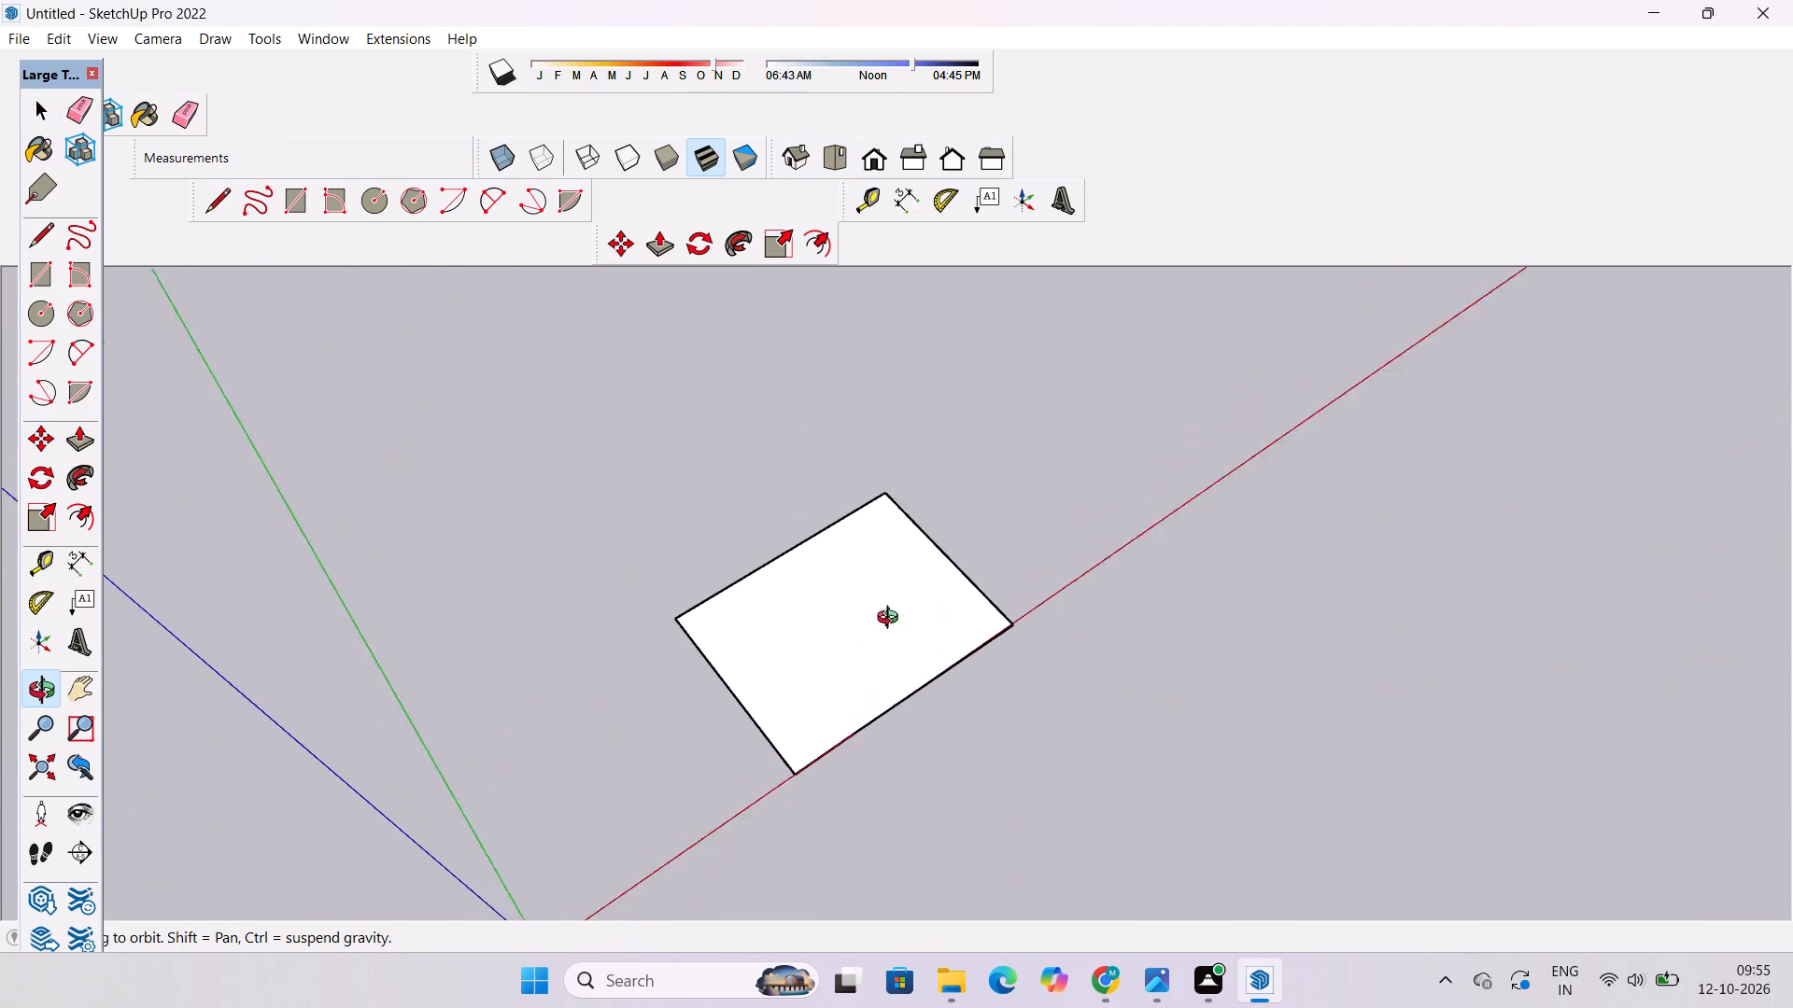
{"action": "left_click_drag", "start_coordinate": [892, 620], "coordinate": [843, 617]}
{"action": "left_click", "coordinate": [856, 608]}
{"action": "left_click_drag", "start_coordinate": [942, 615], "coordinate": [764, 606]}
Move the face's edge farthest from the origin outward by another 20' along the red axis.
{"action": "scroll", "coordinate": [779, 603], "scroll_direction": "up", "scroll_amount": 9}
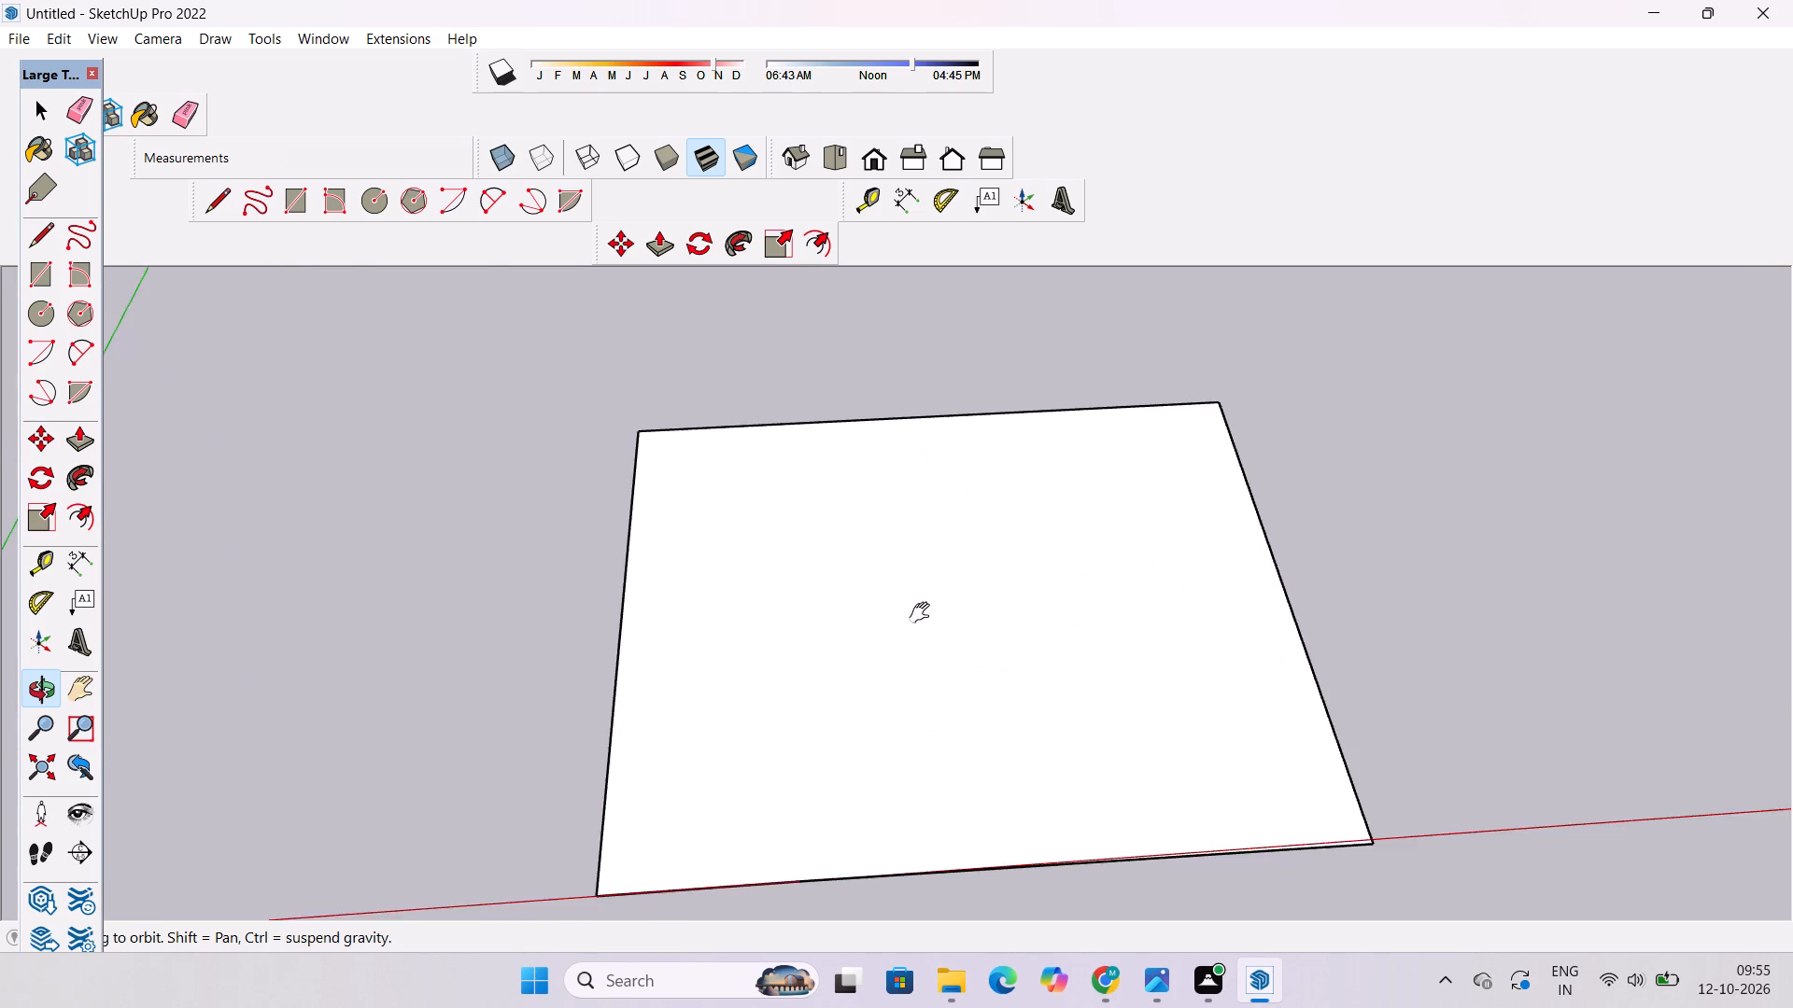
{"action": "left_click_drag", "start_coordinate": [958, 613], "coordinate": [521, 559], "text": "shift"}
{"action": "scroll", "coordinate": [519, 560], "scroll_direction": "down", "scroll_amount": 6, "text": "shift"}
{"action": "left_click_drag", "start_coordinate": [524, 581], "coordinate": [532, 607], "text": "shift"}
{"action": "scroll", "coordinate": [631, 635], "scroll_direction": "up", "scroll_amount": 11}
{"action": "key", "text": "space"}
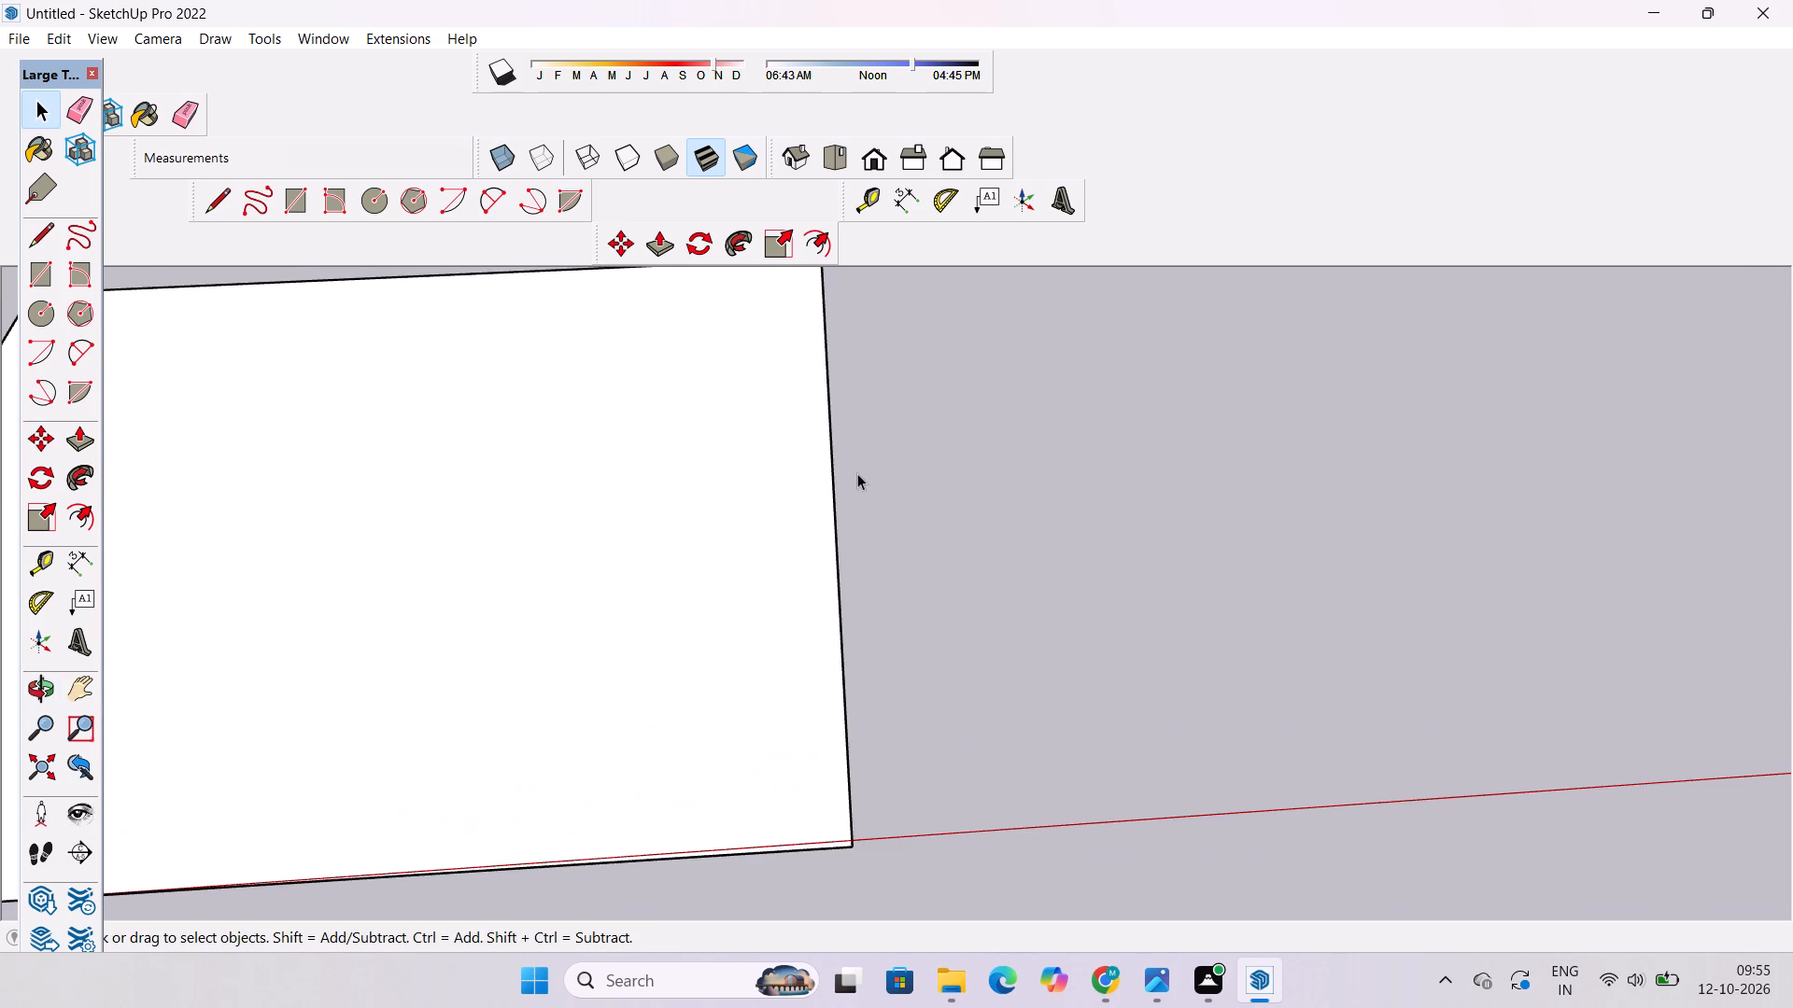
{"action": "left_click", "coordinate": [867, 461]}
{"action": "key", "text": "m"}
{"action": "scroll", "coordinate": [841, 523], "scroll_direction": "down", "scroll_amount": 4}
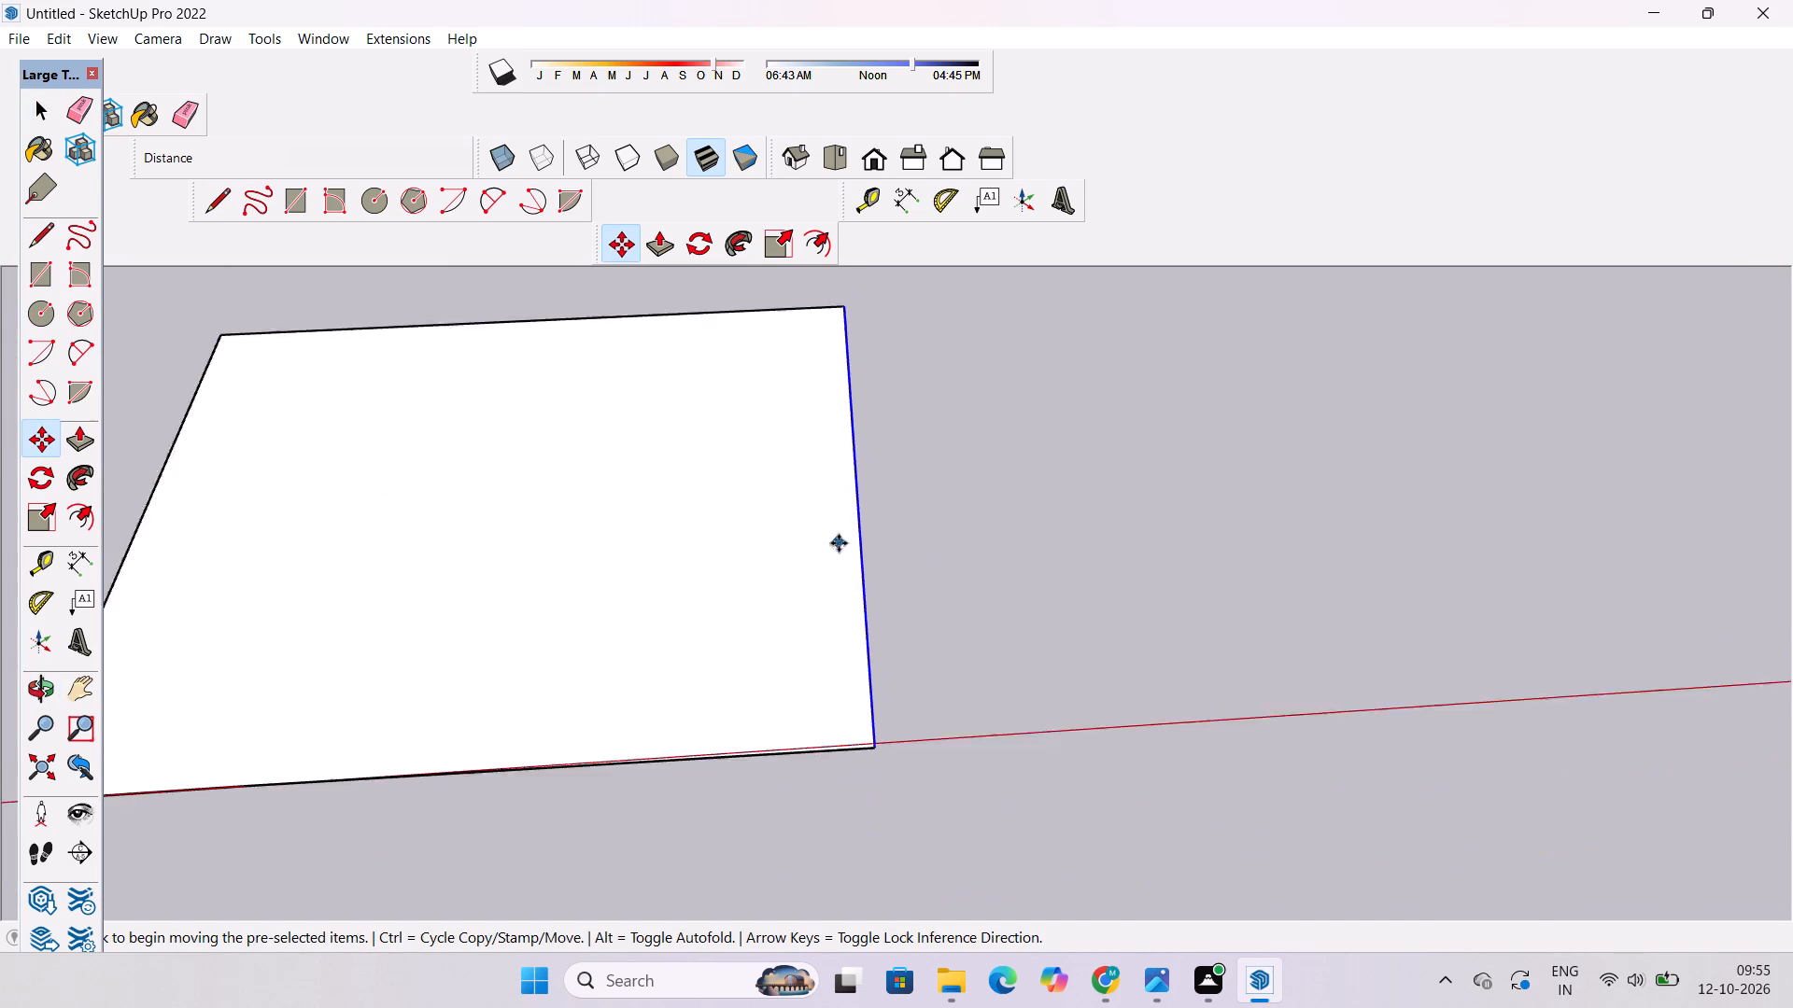
{"action": "scroll", "coordinate": [839, 543], "scroll_direction": "down", "scroll_amount": 3}
{"action": "left_click", "coordinate": [856, 500]}
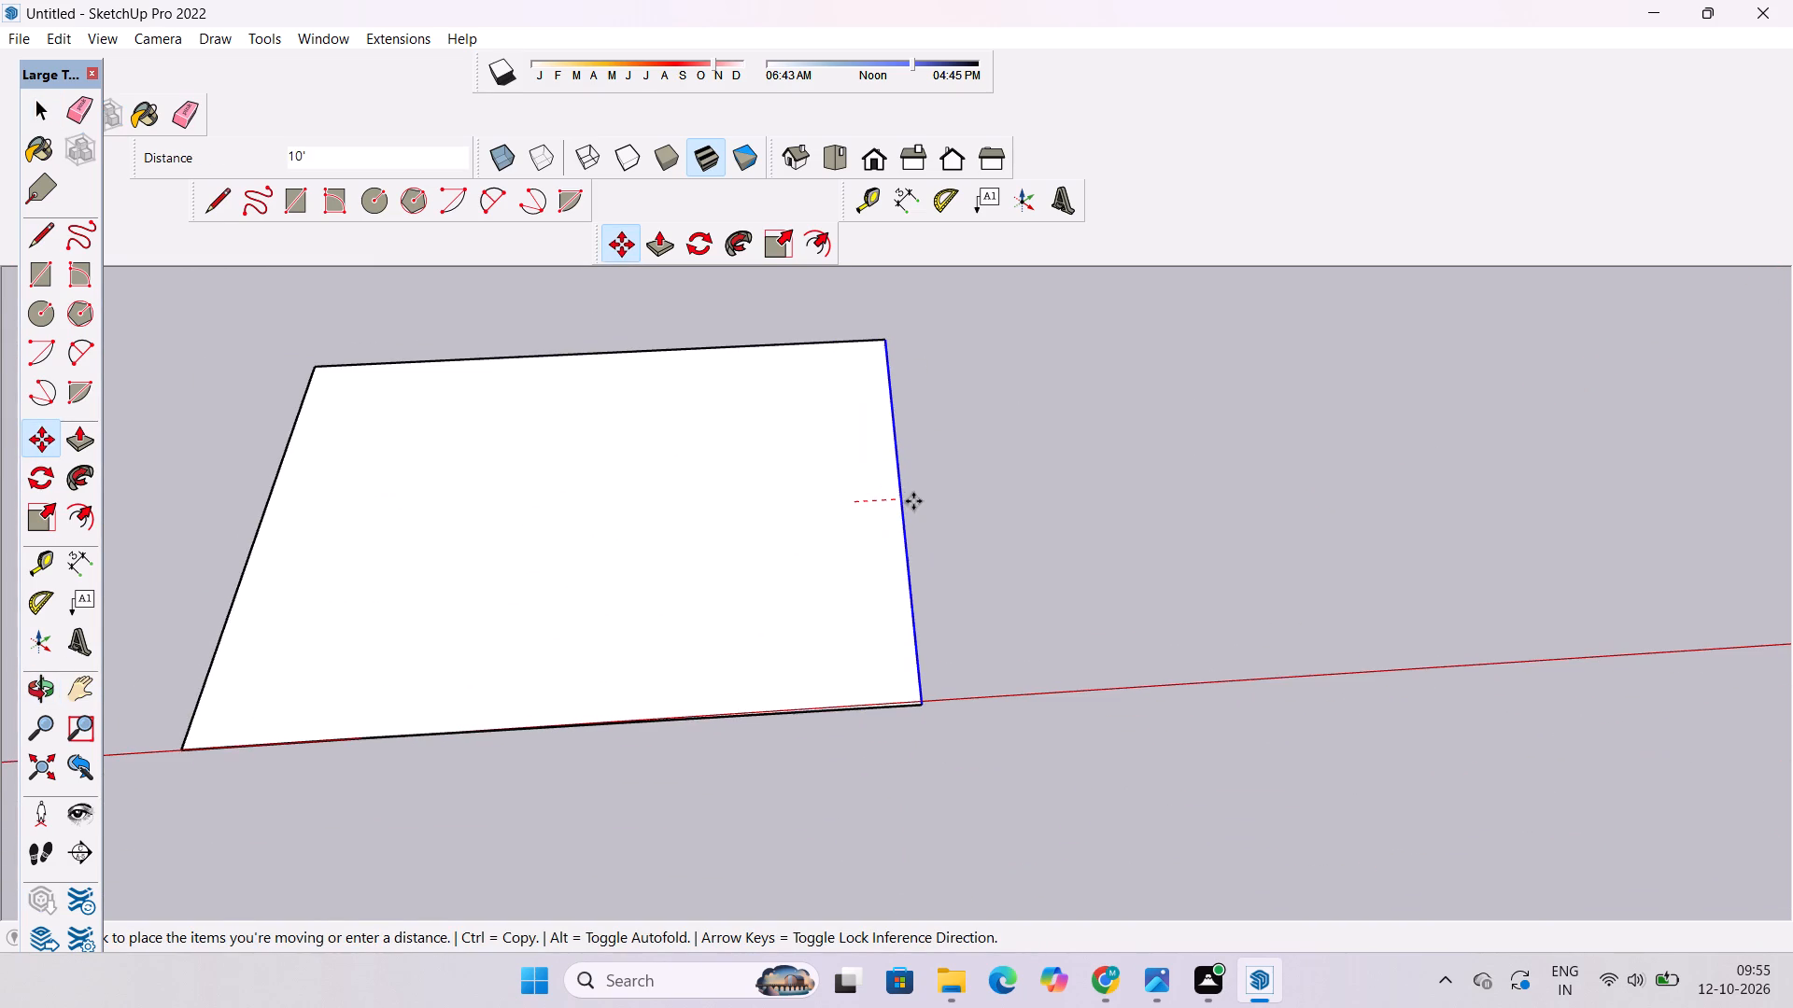
{"action": "type", "text": "20'"}
{"action": "key", "text": "Return"}
{"action": "key", "text": "space"}
{"action": "left_click", "coordinate": [960, 505]}
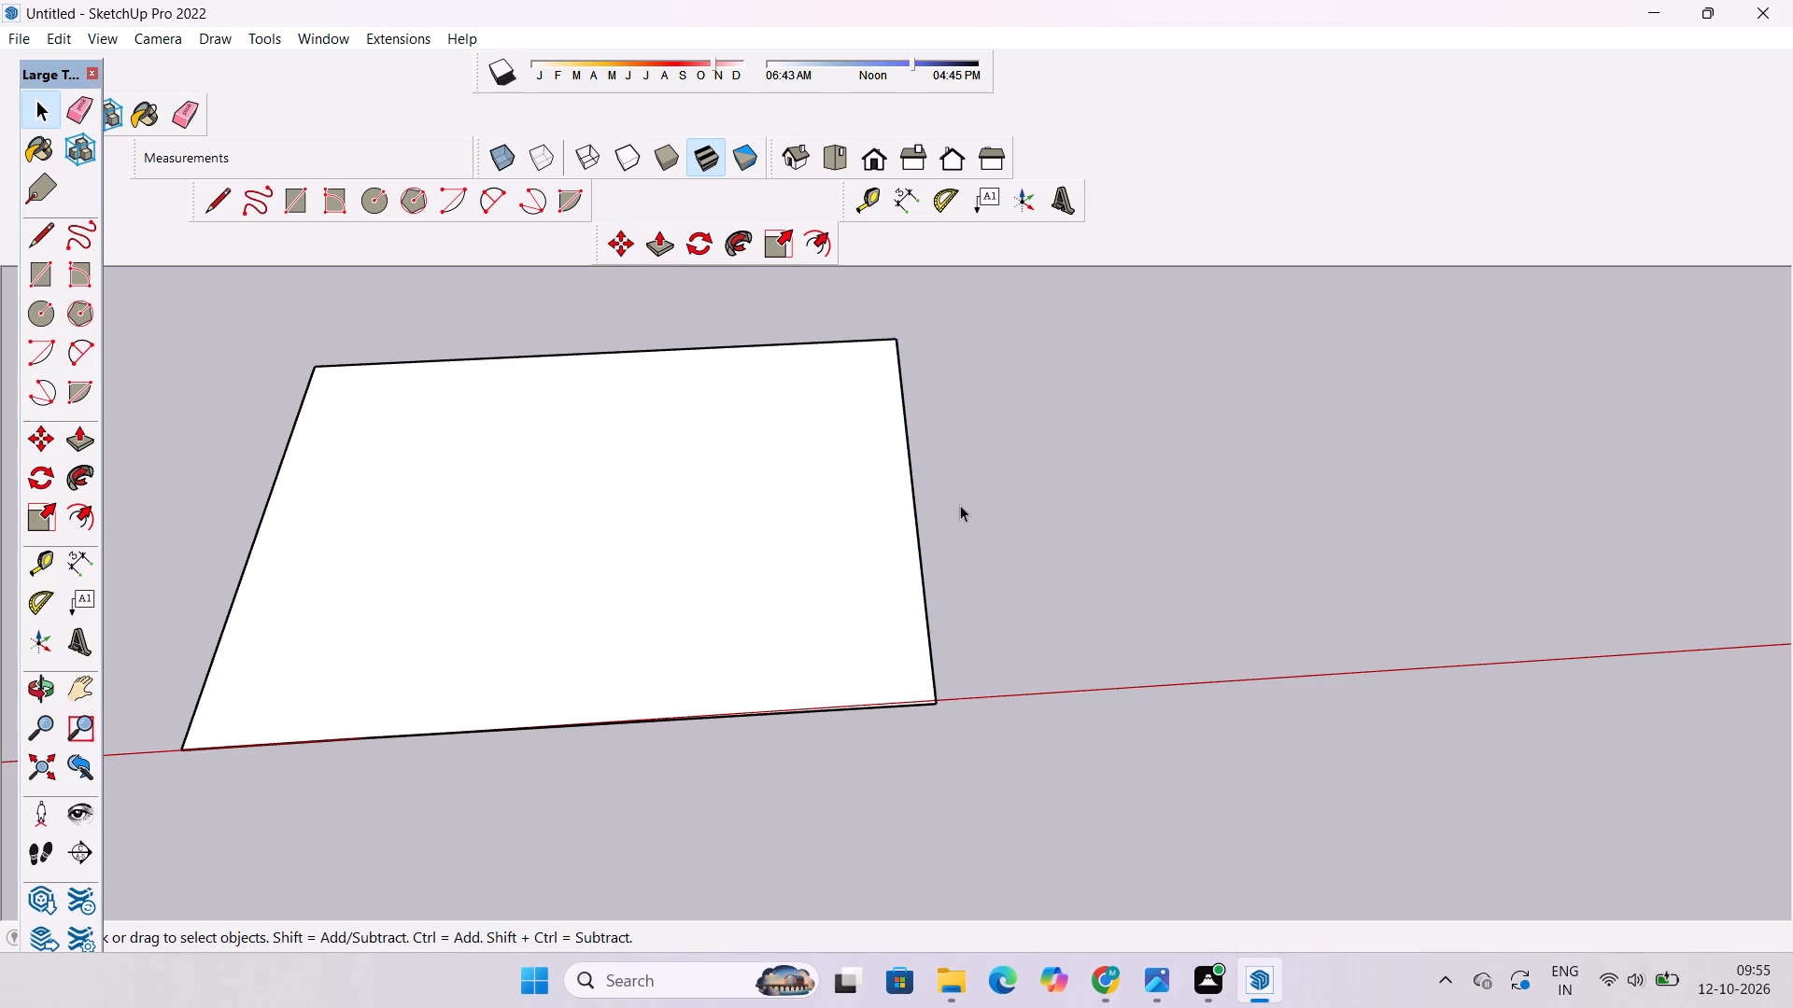
Examine the extended face and its edge along the red axis from several angles.
{"action": "key", "text": "o"}
{"action": "scroll", "coordinate": [698, 597], "scroll_direction": "down", "scroll_amount": 3}
{"action": "left_click_drag", "start_coordinate": [700, 581], "coordinate": [720, 580], "text": "shift"}
{"action": "left_click_drag", "start_coordinate": [722, 584], "coordinate": [733, 595]}
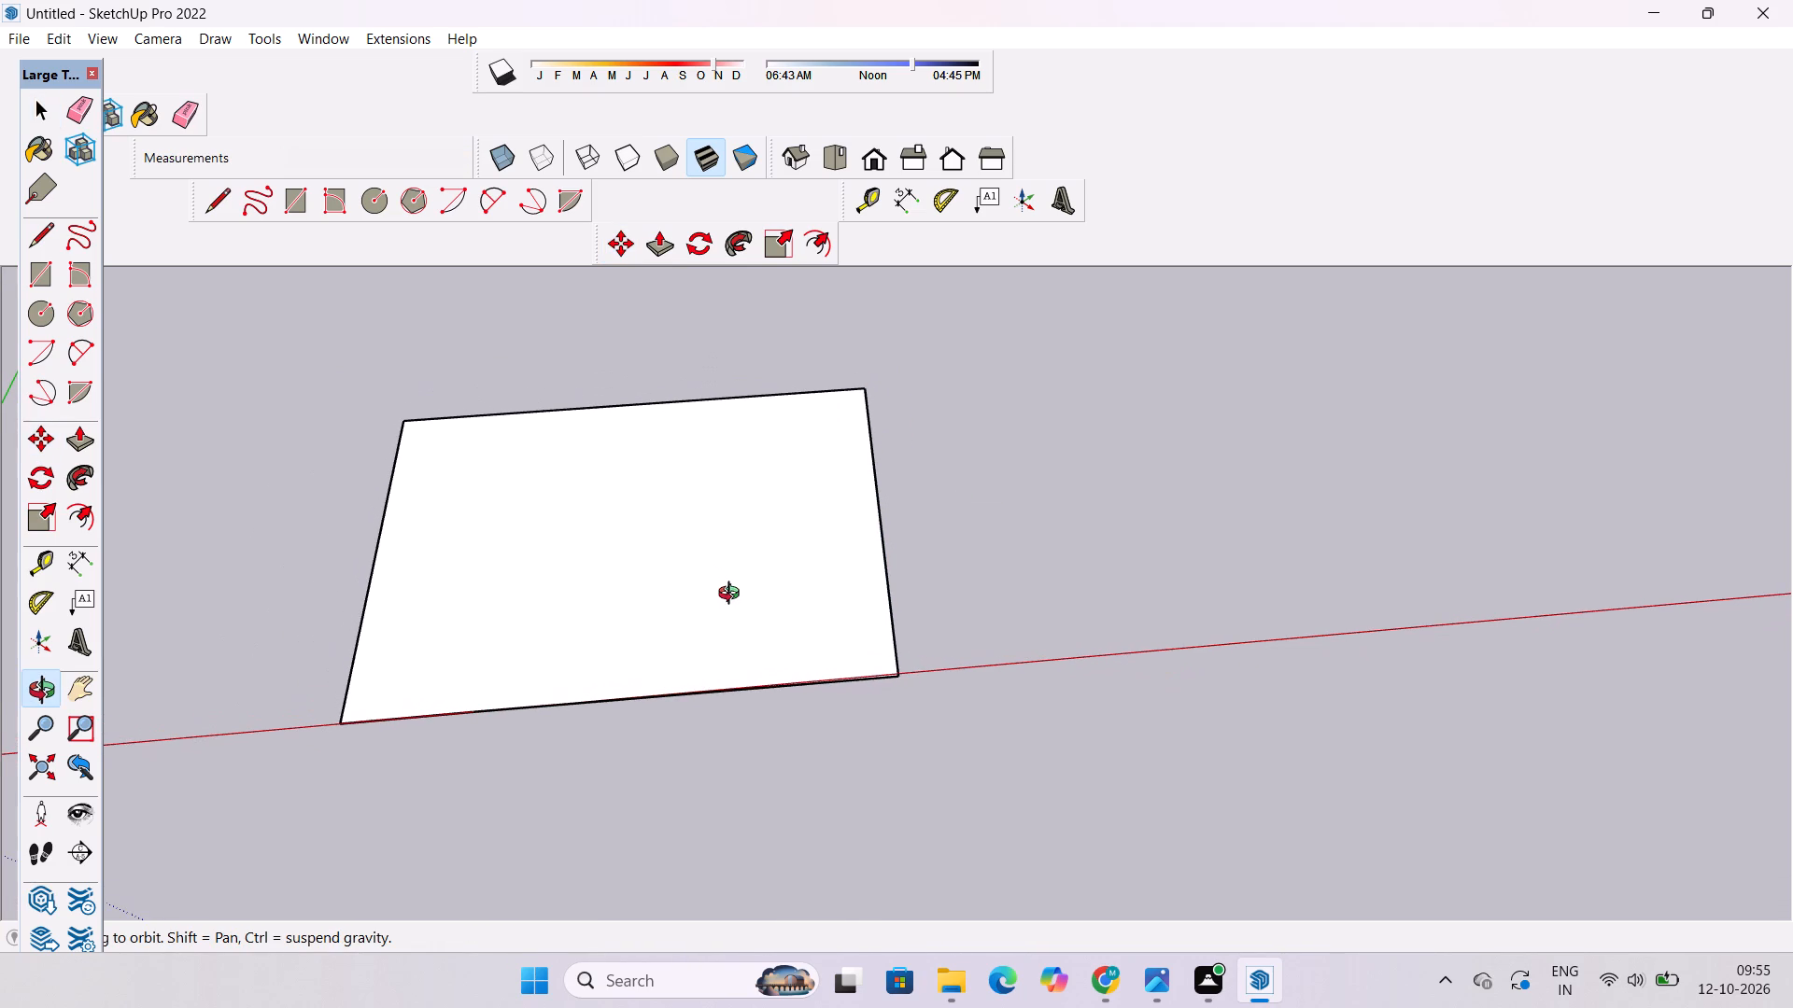
{"action": "scroll", "coordinate": [733, 595], "scroll_direction": "down", "scroll_amount": 3}
{"action": "left_click_drag", "start_coordinate": [739, 598], "coordinate": [908, 530], "text": "shift"}
{"action": "left_click_drag", "start_coordinate": [850, 567], "coordinate": [1063, 595]}
{"action": "scroll", "coordinate": [798, 614], "scroll_direction": "up", "scroll_amount": 4}
{"action": "left_click_drag", "start_coordinate": [795, 607], "coordinate": [825, 651], "text": "shift"}
{"action": "left_click_drag", "start_coordinate": [825, 651], "coordinate": [747, 620], "text": "shift"}
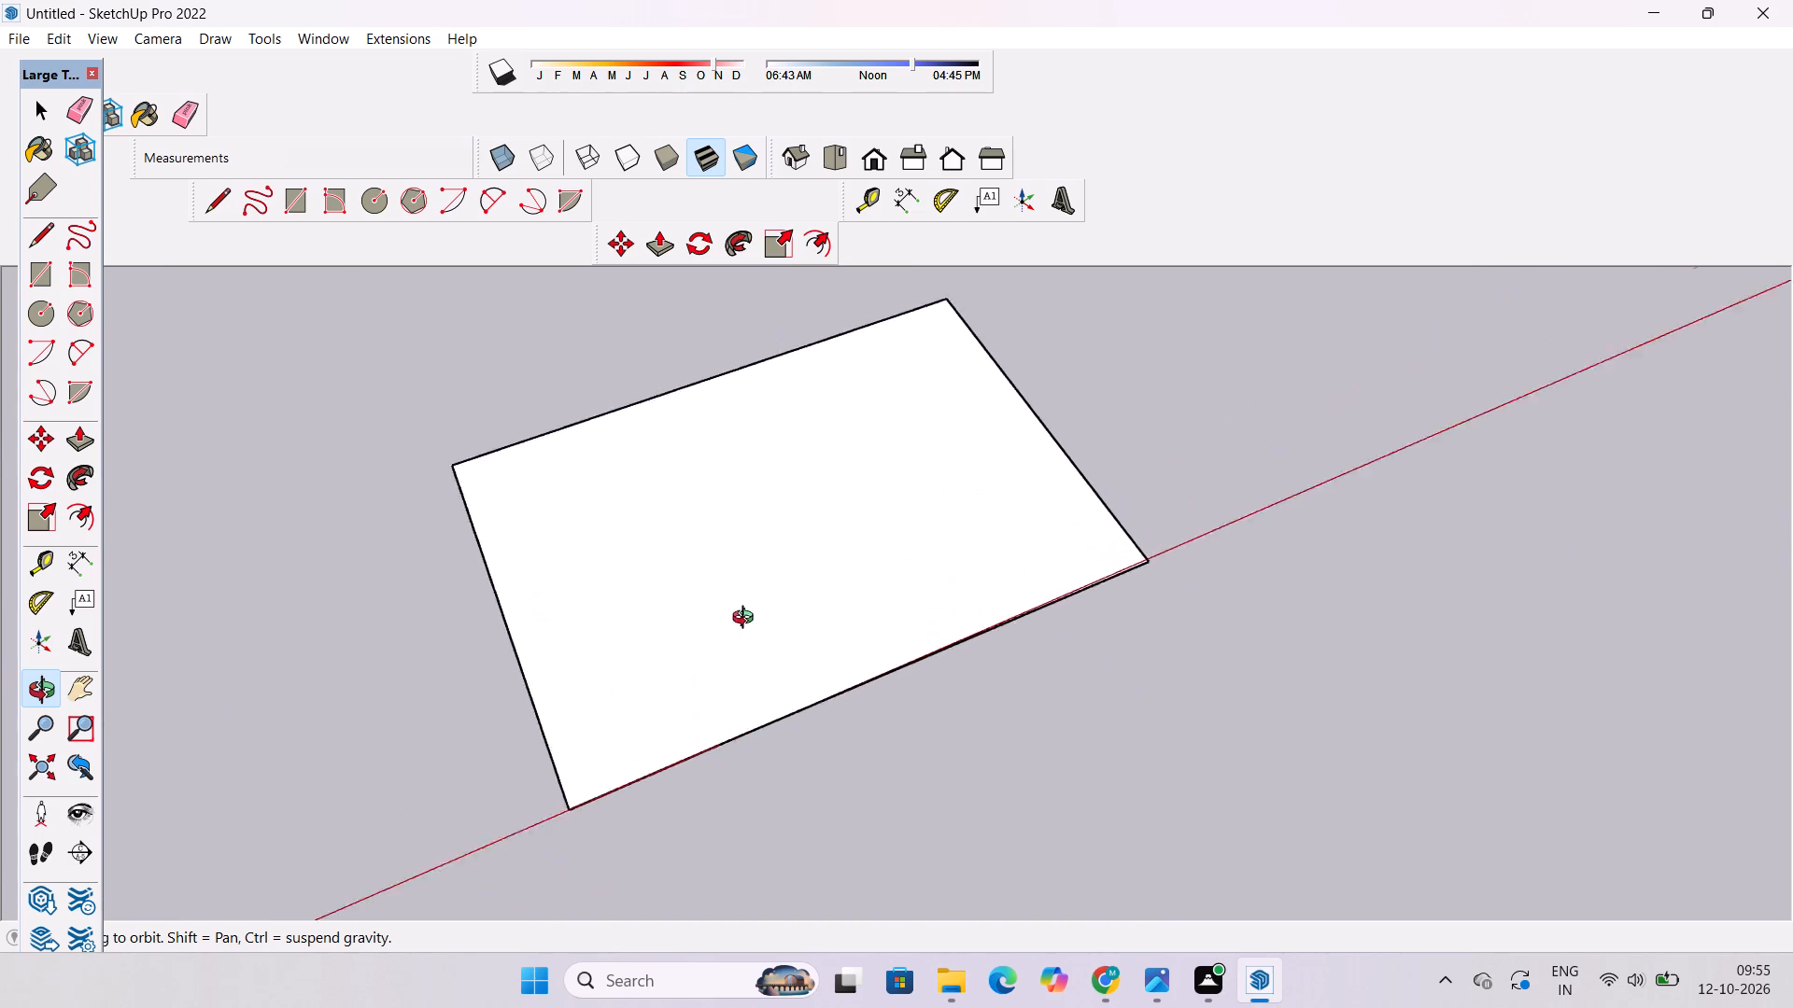
{"action": "left_click_drag", "start_coordinate": [747, 620], "coordinate": [673, 588], "text": "shift"}
{"action": "left_click", "coordinate": [666, 567], "text": "shift"}
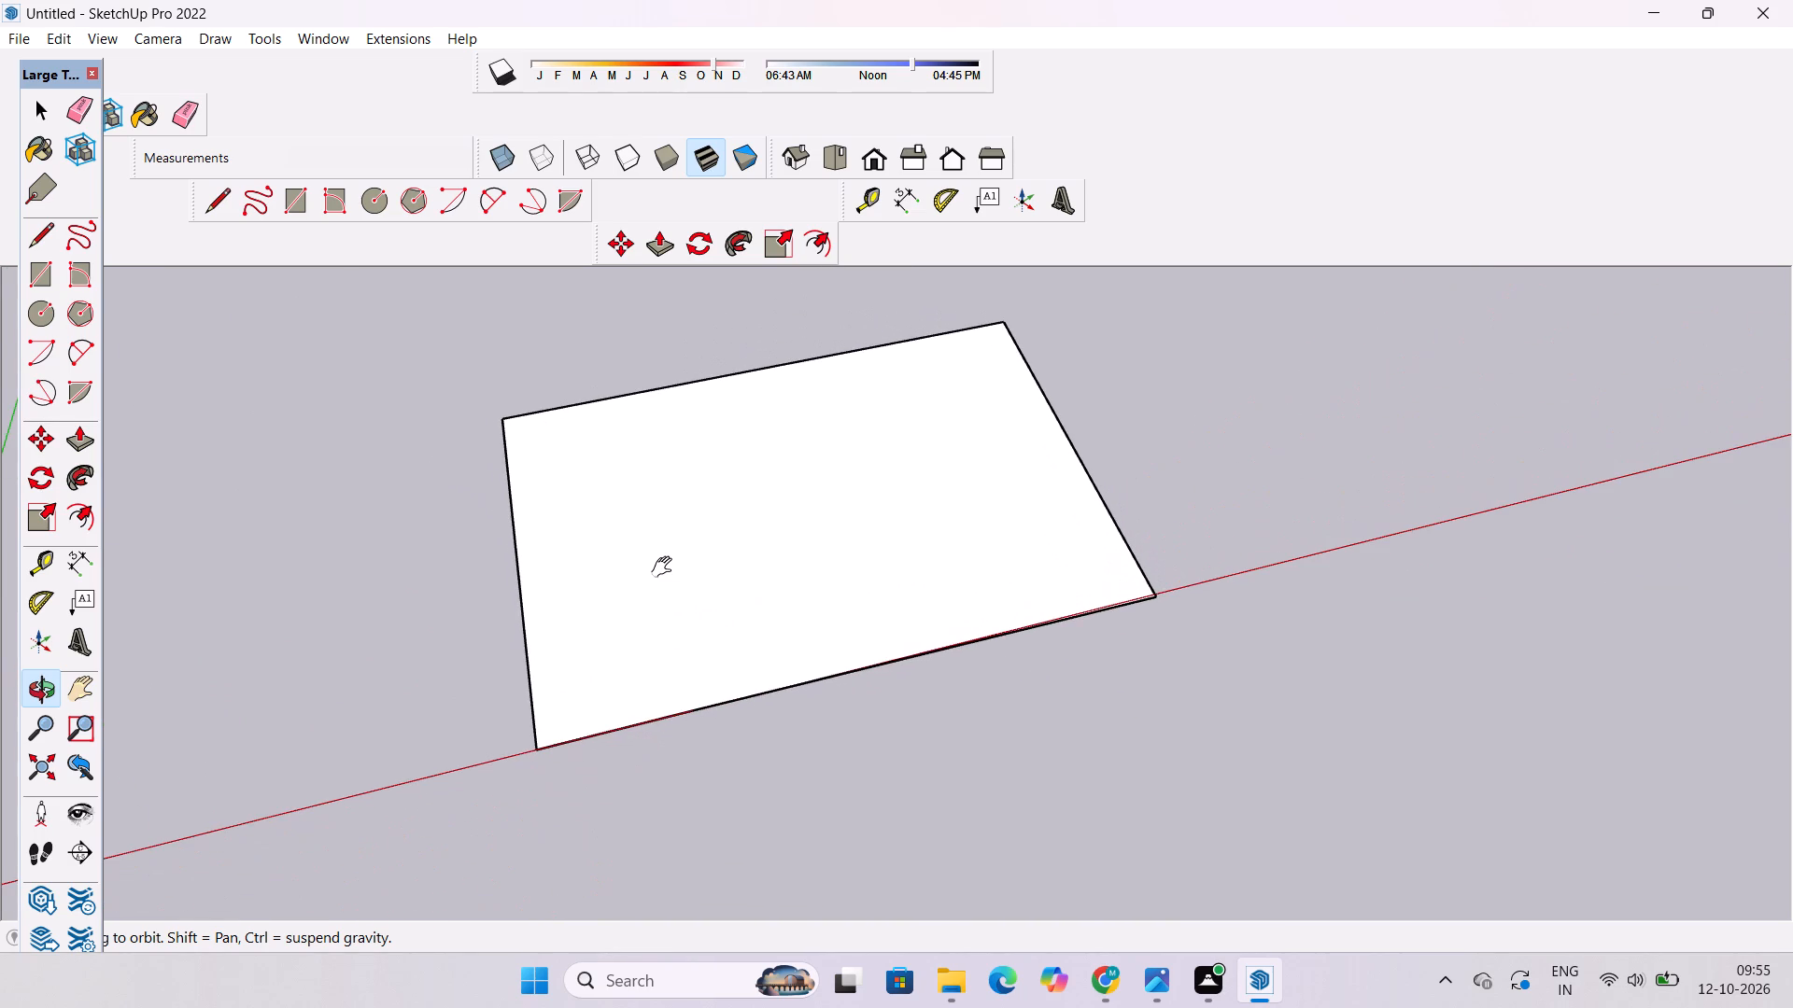
{"action": "left_click_drag", "start_coordinate": [679, 564], "coordinate": [664, 577], "text": "shift"}
{"action": "left_click_drag", "start_coordinate": [674, 575], "coordinate": [663, 583], "text": "shift"}
{"action": "left_click", "coordinate": [663, 583], "text": "shift"}
{"action": "left_click_drag", "start_coordinate": [663, 583], "coordinate": [628, 589]}
{"action": "left_click_drag", "start_coordinate": [627, 589], "coordinate": [600, 589], "text": "shift"}
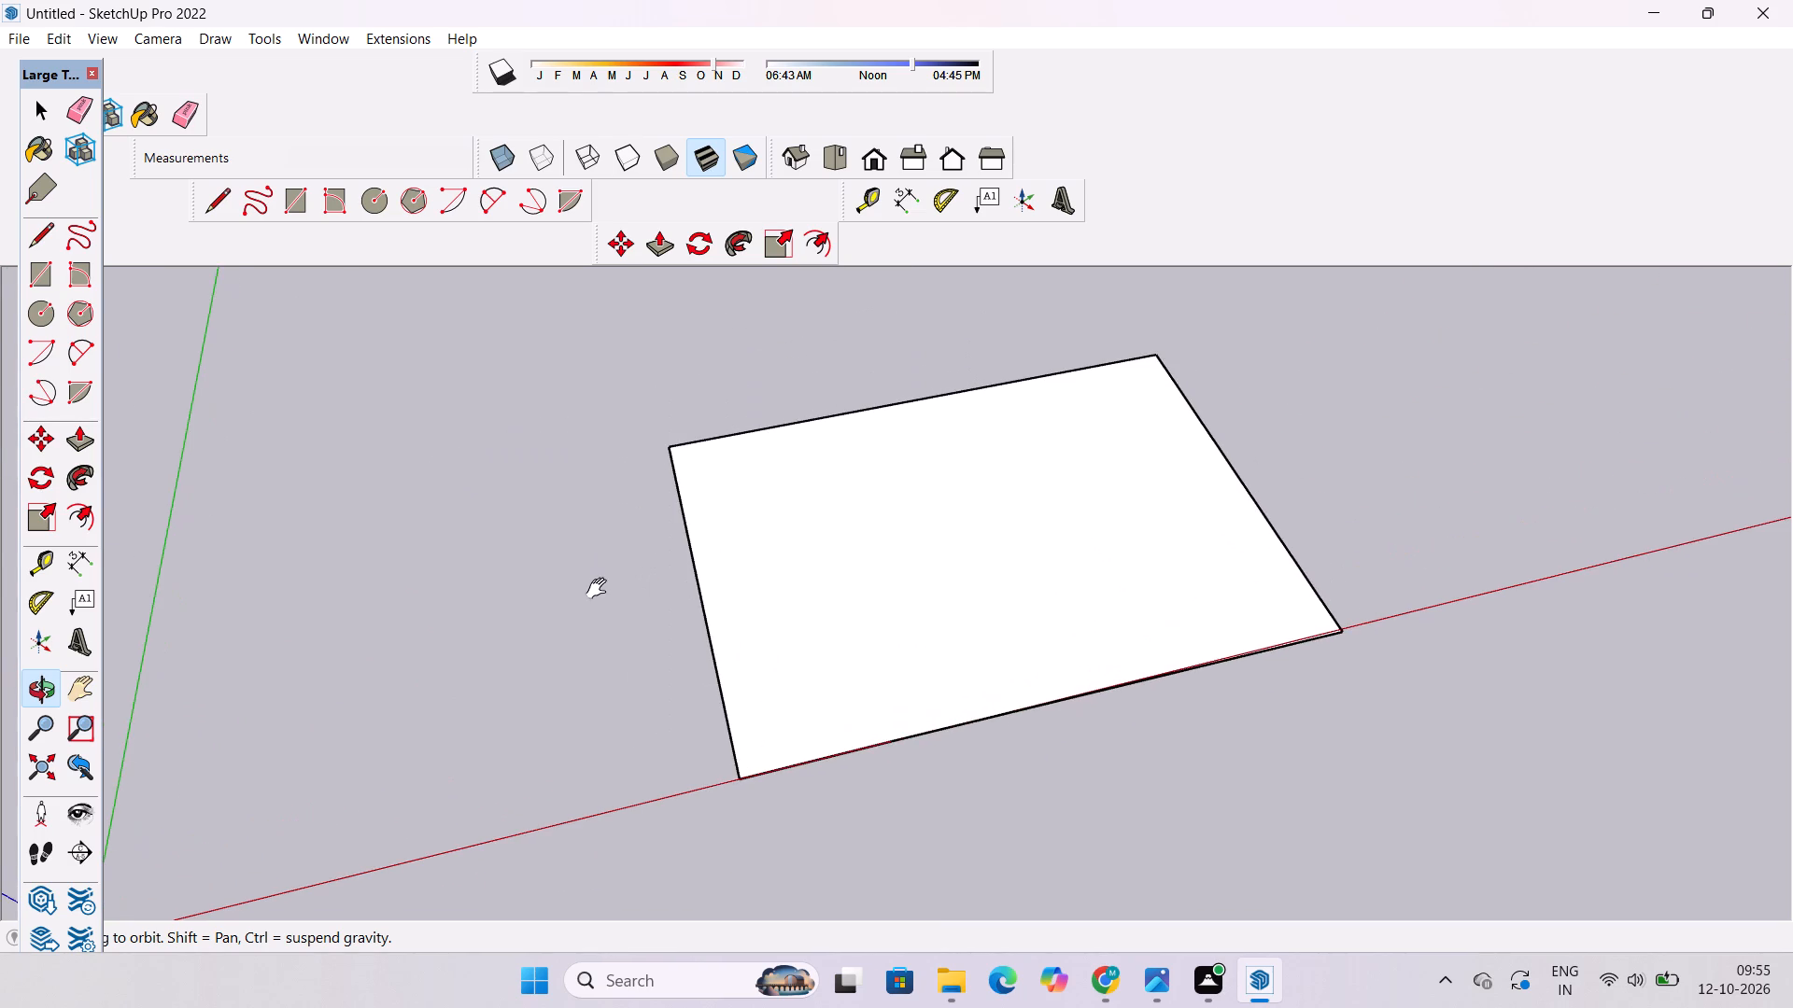
{"action": "left_click_drag", "start_coordinate": [989, 634], "coordinate": [635, 556]}
{"action": "left_click_drag", "start_coordinate": [636, 553], "coordinate": [647, 623]}
{"action": "left_click_drag", "start_coordinate": [648, 623], "coordinate": [602, 612]}
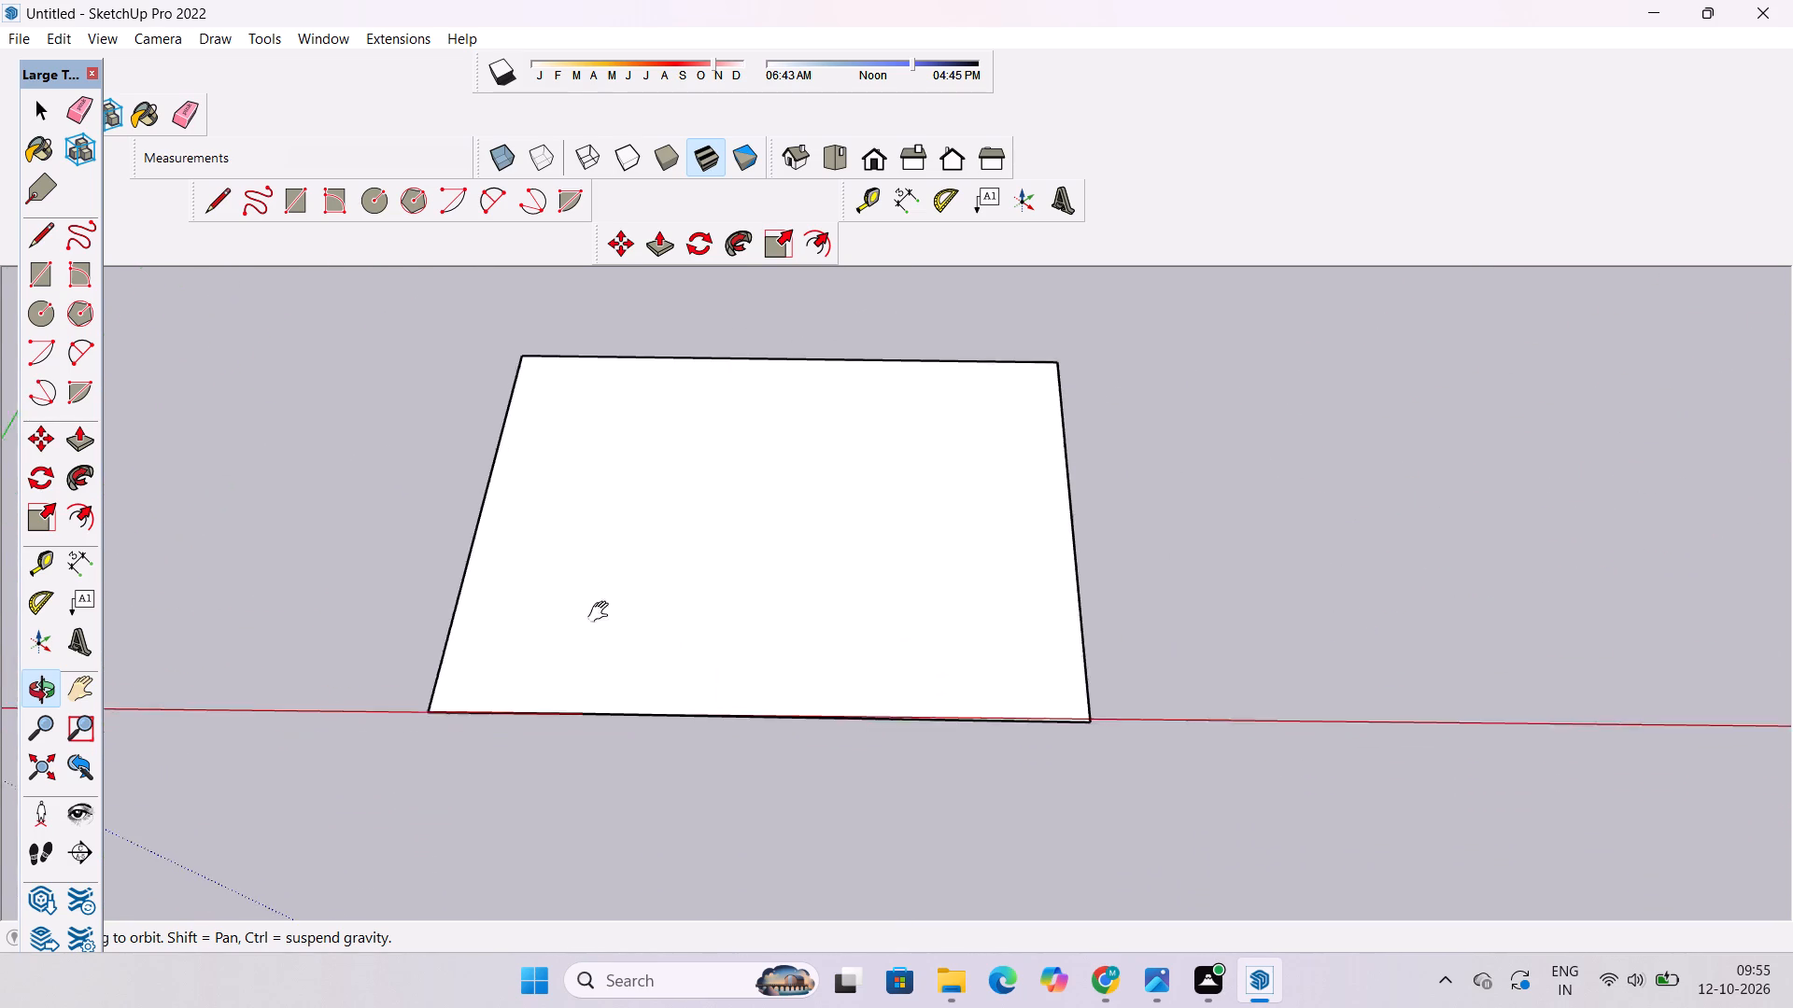
{"action": "left_click_drag", "start_coordinate": [602, 612], "coordinate": [595, 607]}
Copy the whole face from its near corner along the red axis, leaving a gap beside the original, and deselect it.
{"action": "key", "text": "space"}
{"action": "double_click", "coordinate": [663, 575]}
{"action": "key", "text": "m"}
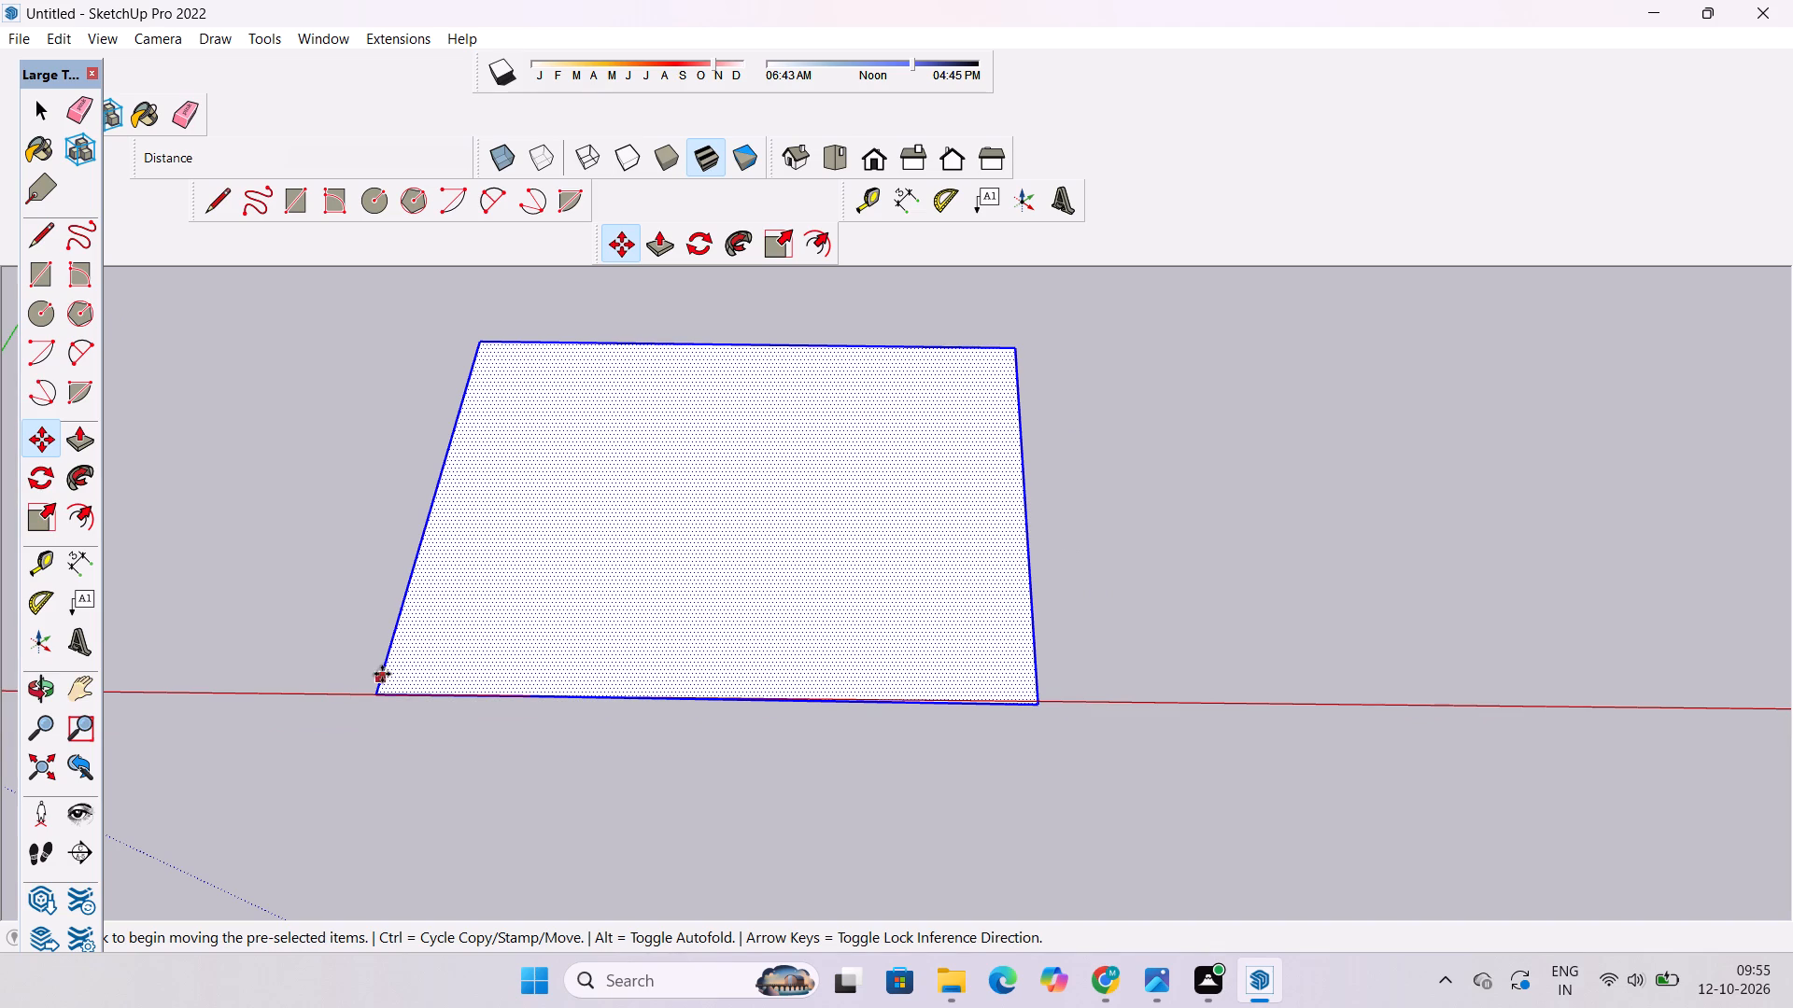
{"action": "left_click", "coordinate": [374, 693]}
{"action": "scroll", "coordinate": [374, 693], "scroll_direction": "down", "scroll_amount": 4}
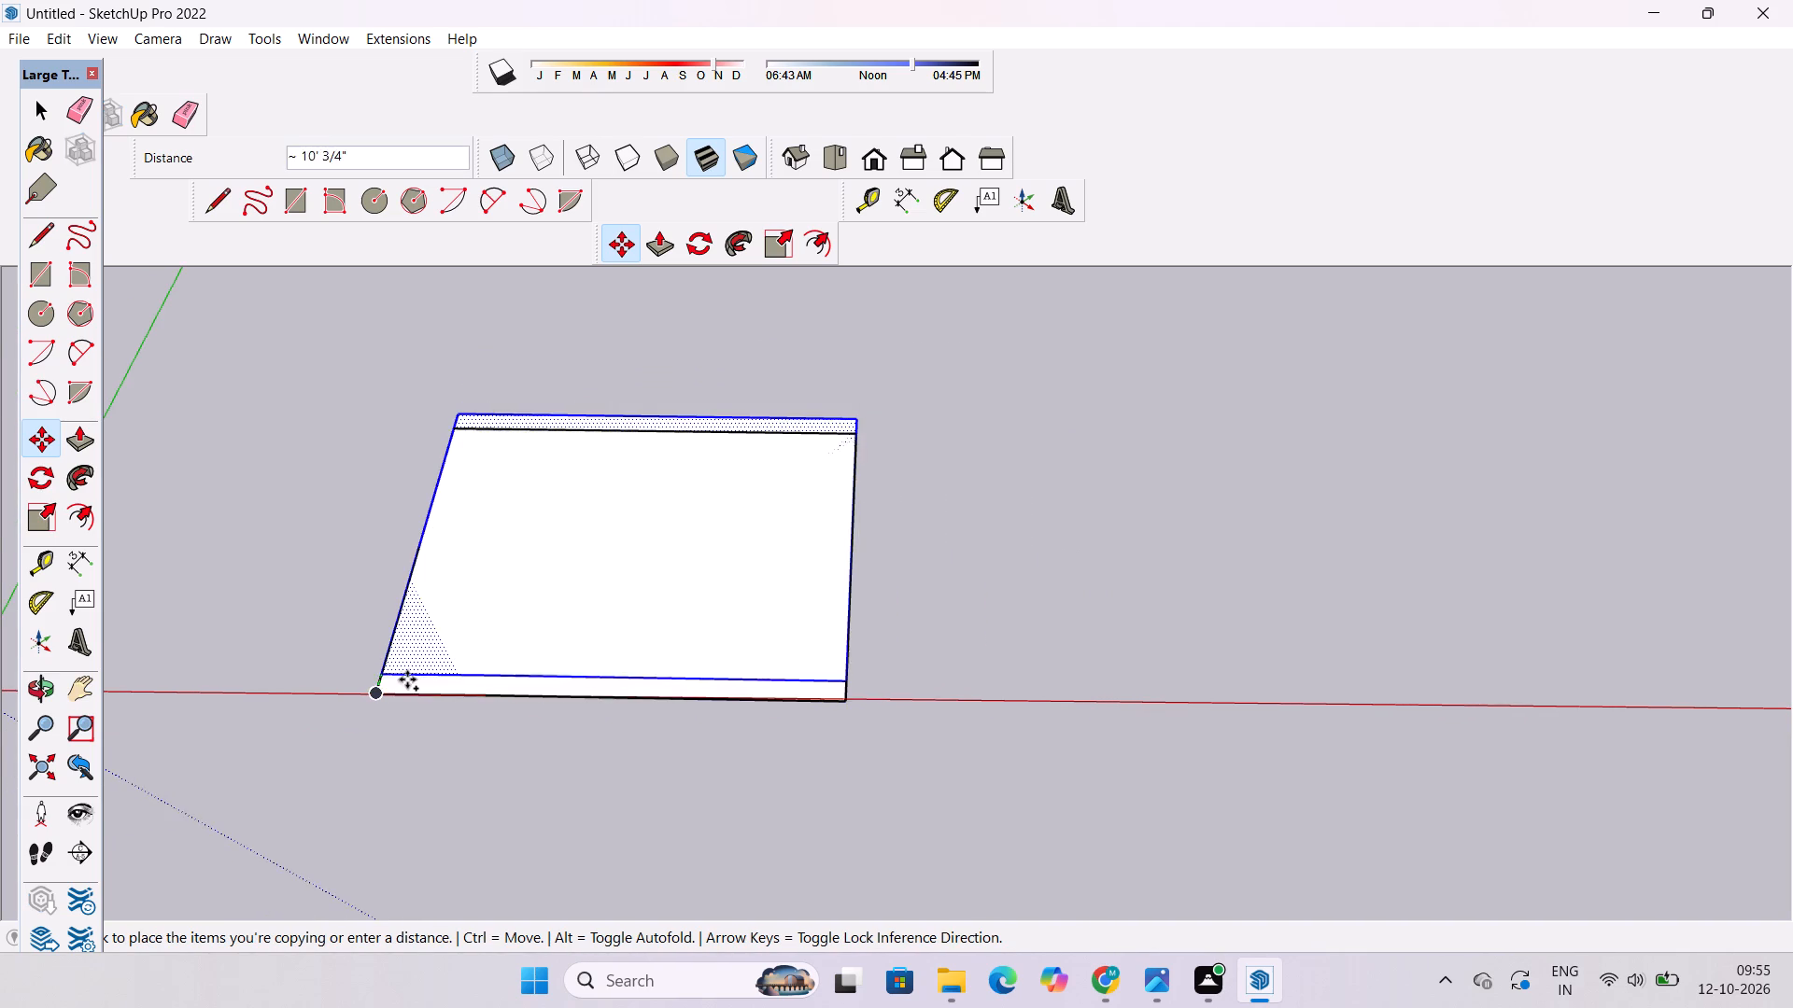
{"action": "left_click", "coordinate": [1143, 703]}
{"action": "key", "text": "space"}
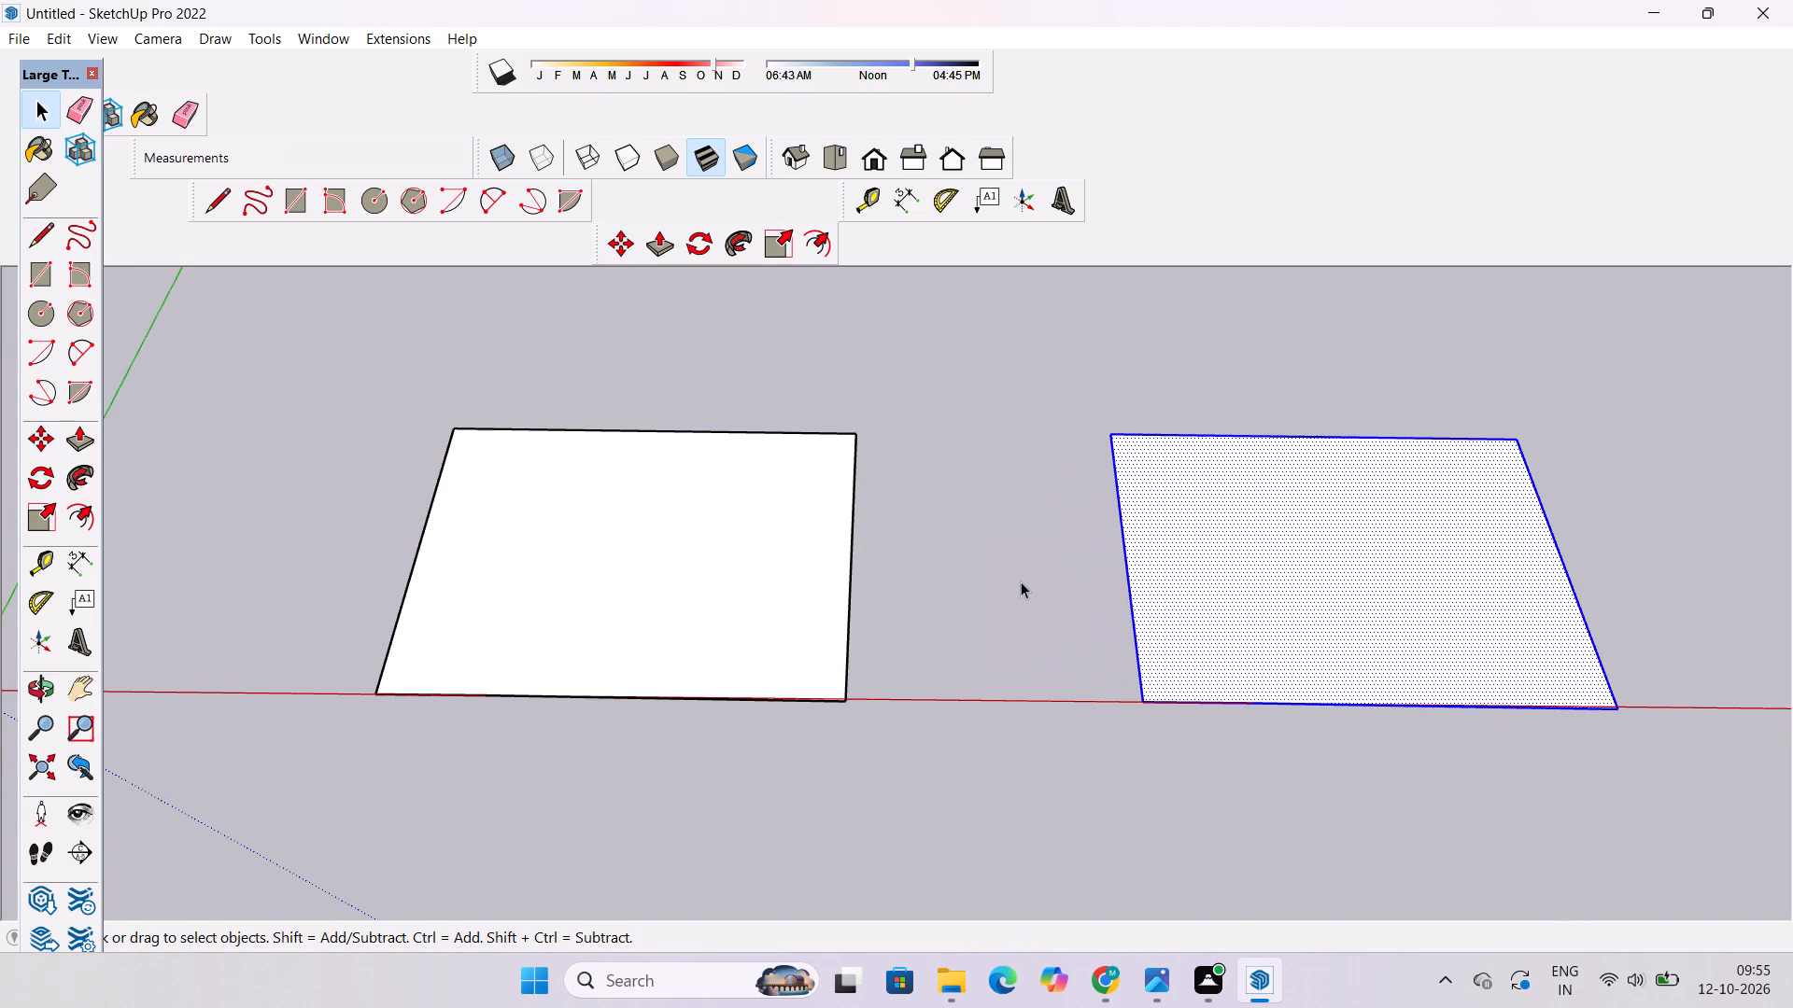
{"action": "left_click", "coordinate": [1021, 581]}
Push/Pull the original face, the one nearer the origin, up by 1' into a slab.
{"action": "key", "text": "o"}
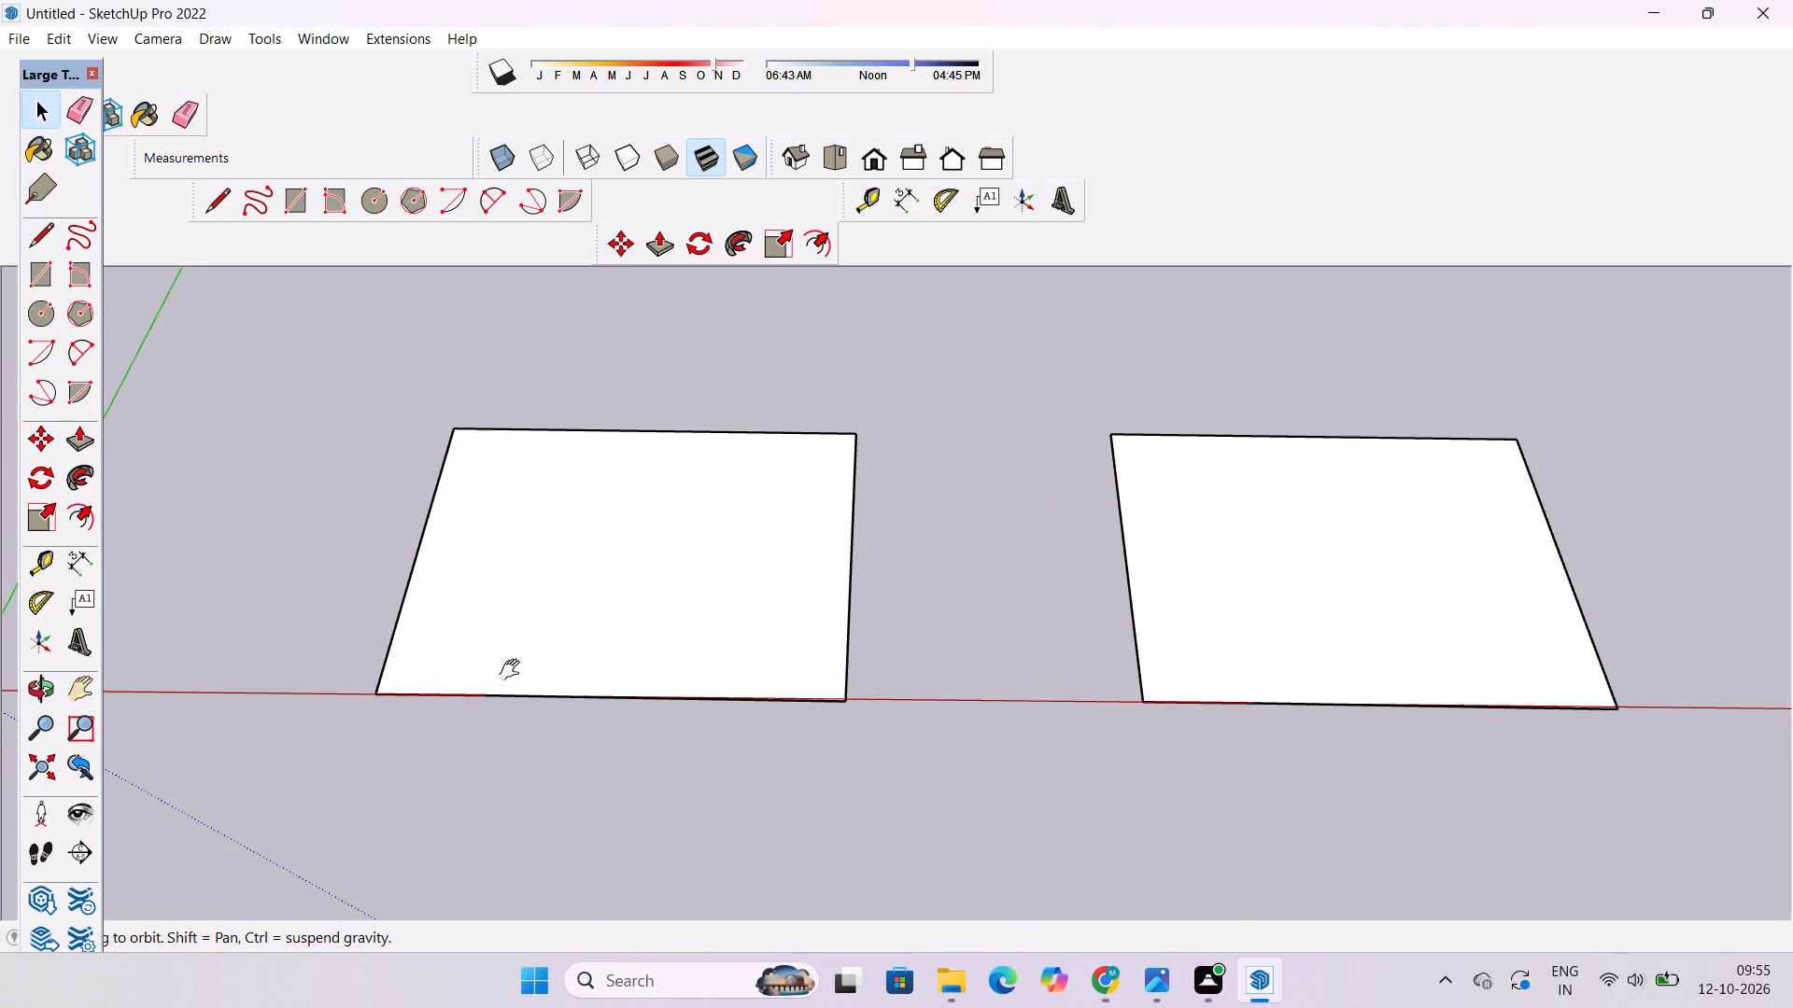
{"action": "left_click_drag", "start_coordinate": [514, 670], "coordinate": [533, 696], "text": "shift"}
{"action": "left_click_drag", "start_coordinate": [537, 703], "coordinate": [639, 703]}
{"action": "scroll", "coordinate": [601, 728], "scroll_direction": "up", "scroll_amount": 3}
{"action": "left_click_drag", "start_coordinate": [562, 734], "coordinate": [653, 662], "text": "shift"}
{"action": "scroll", "coordinate": [666, 652], "scroll_direction": "down", "scroll_amount": 4, "text": "shift"}
{"action": "left_click_drag", "start_coordinate": [667, 654], "coordinate": [662, 679], "text": "shift"}
{"action": "left_click", "coordinate": [652, 688]}
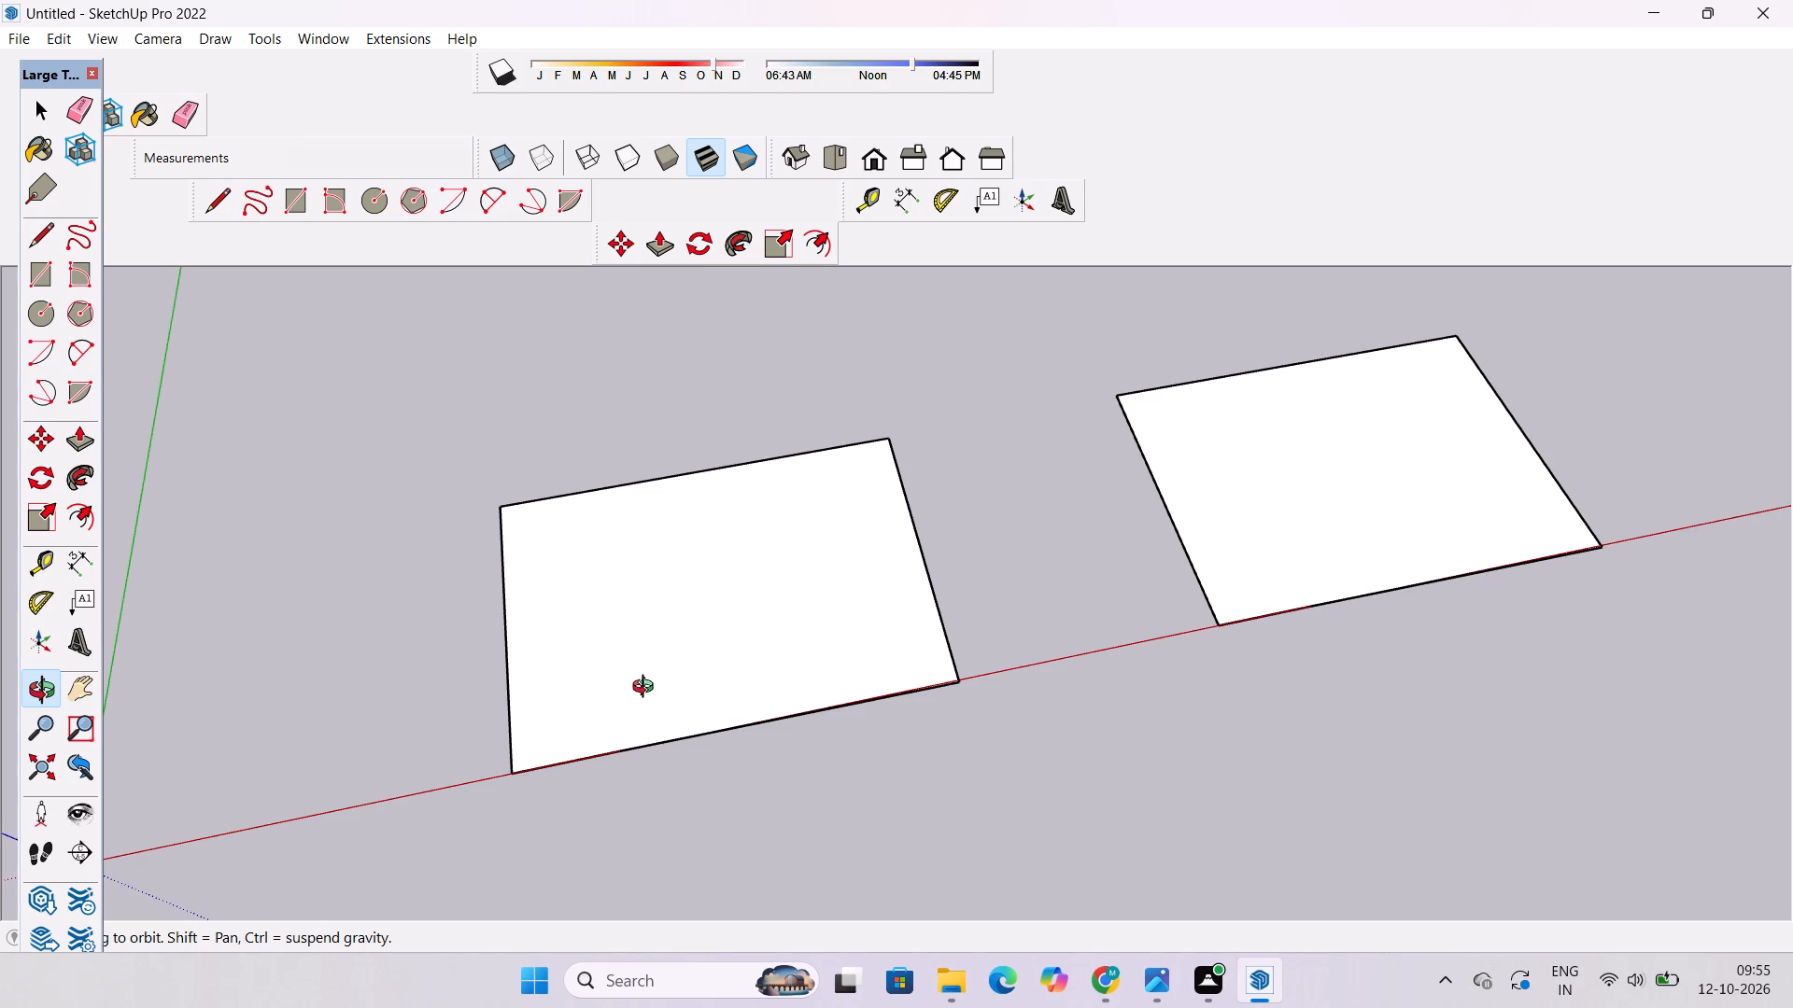
{"action": "key", "text": "t"}
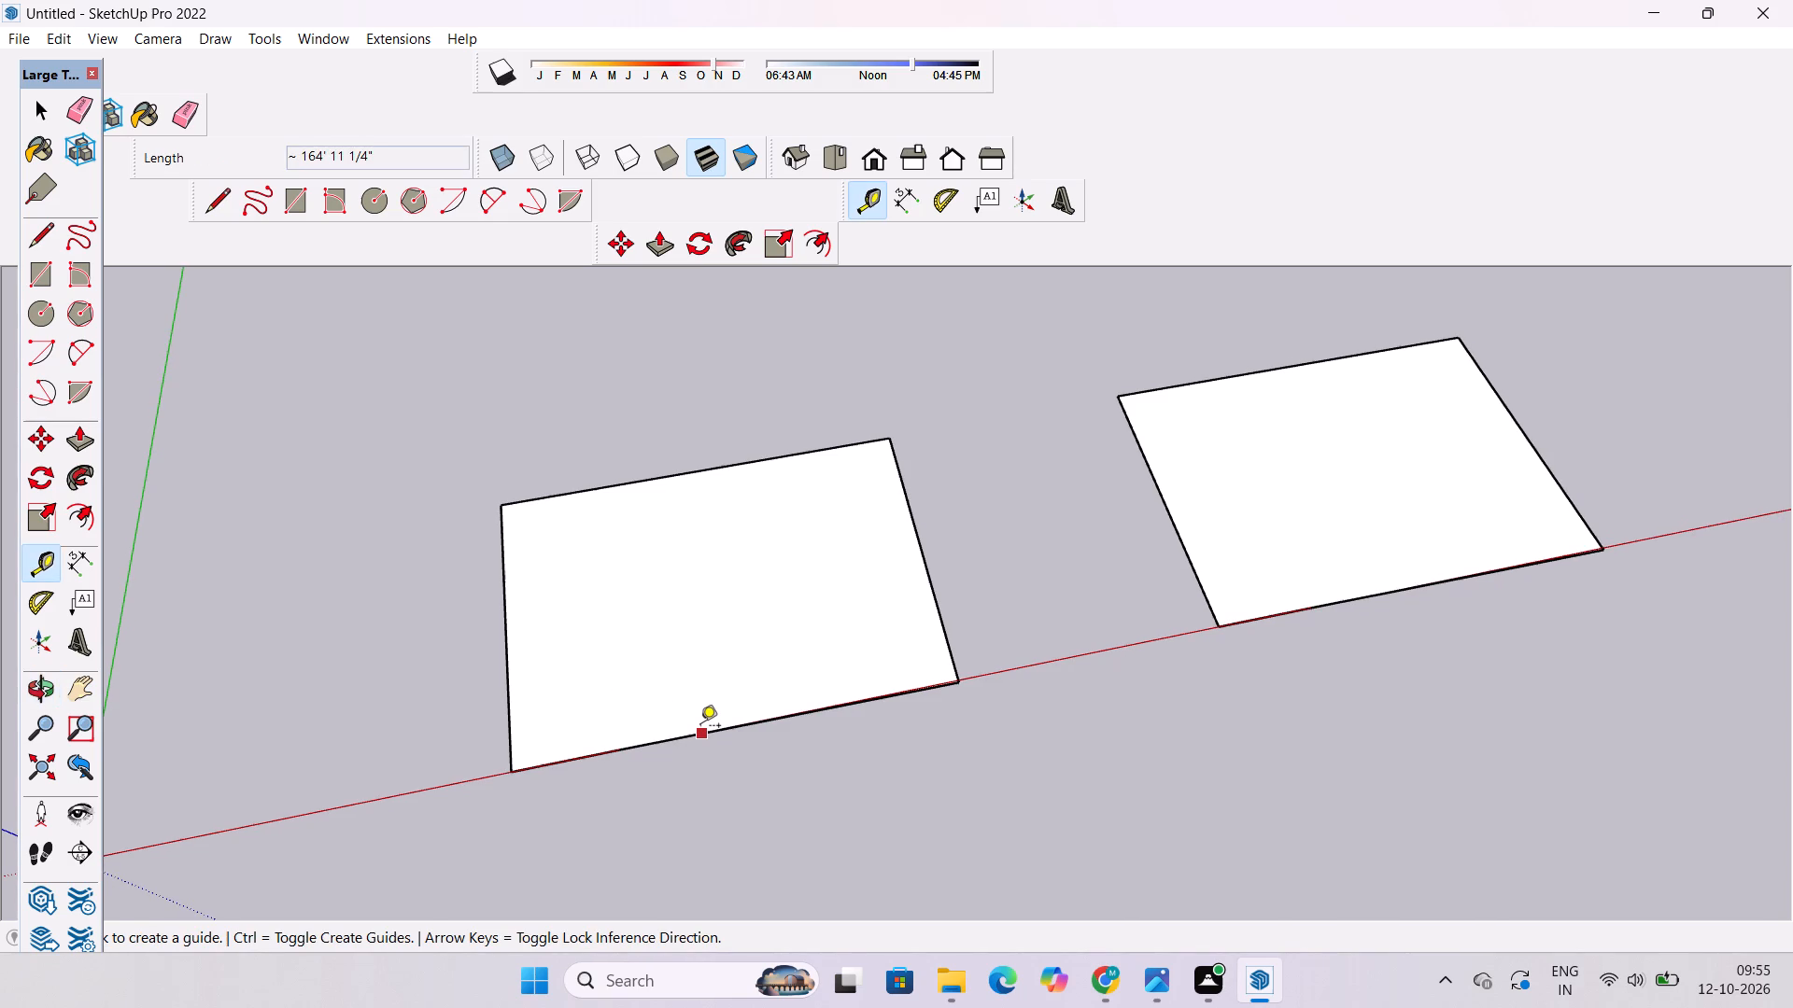
{"action": "key", "text": "space"}
{"action": "left_click", "coordinate": [762, 665]}
{"action": "key", "text": "p"}
{"action": "left_click", "coordinate": [762, 665]}
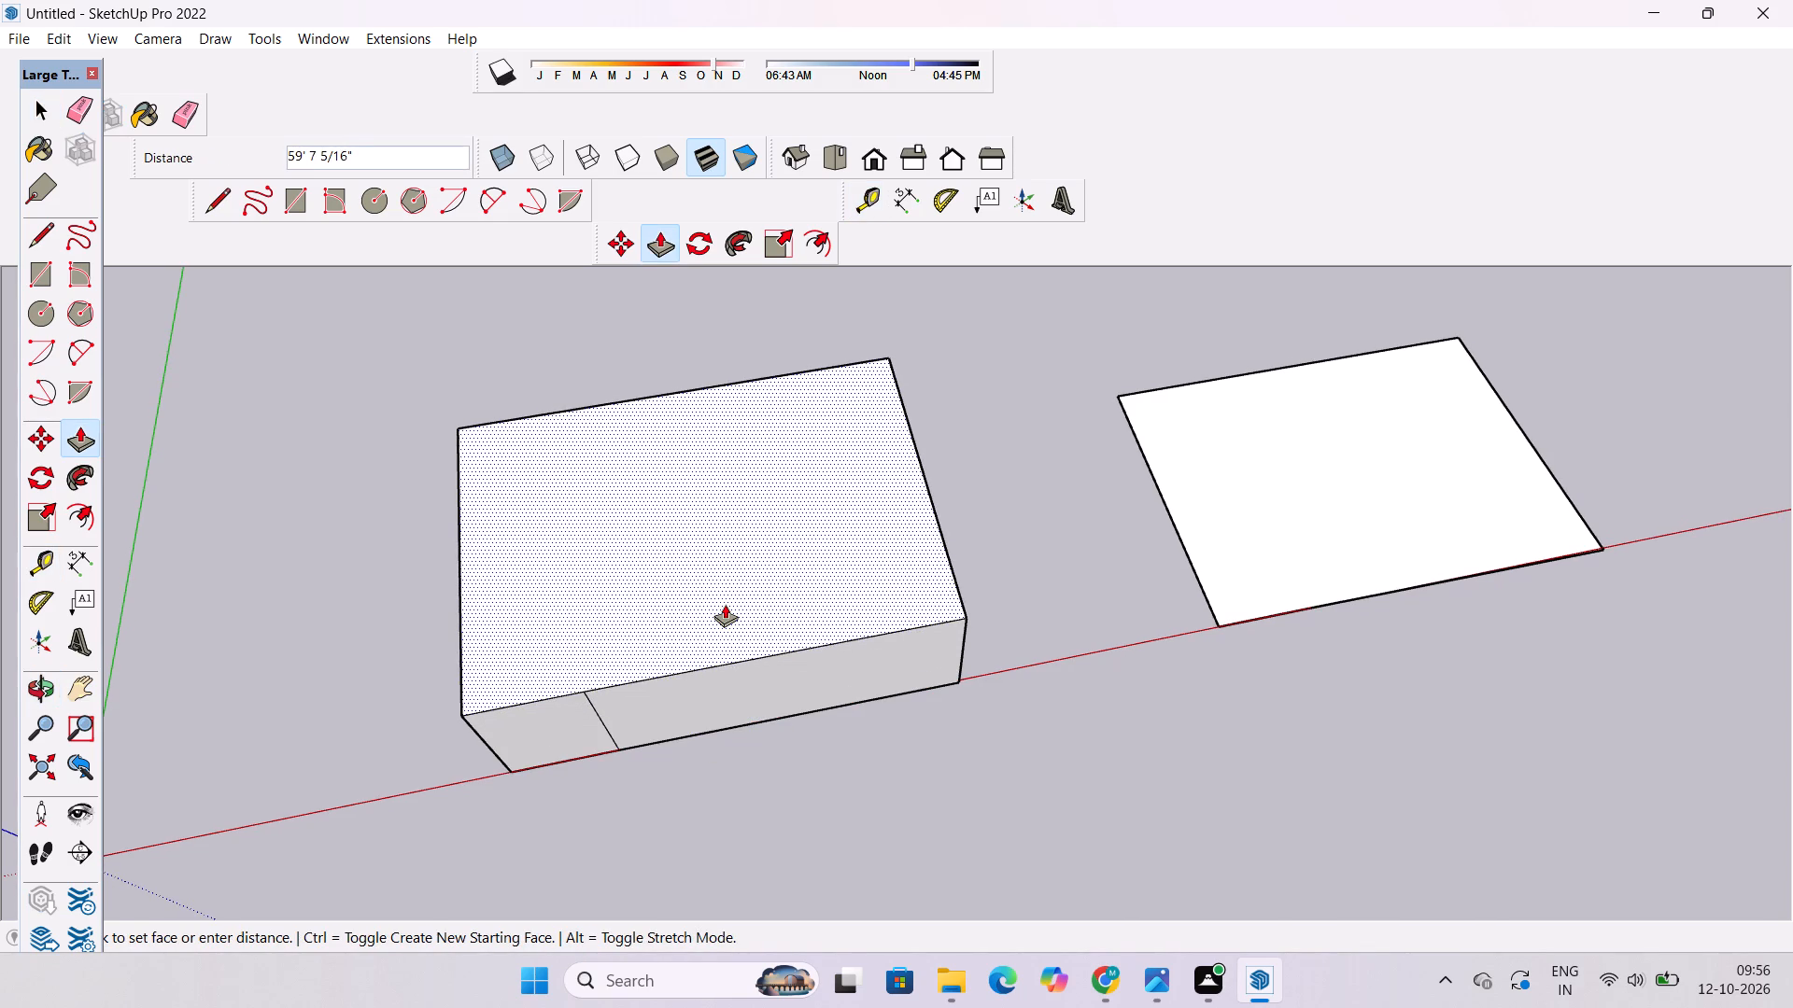
{"action": "type", "text": "1'"}
{"action": "key", "text": "Return"}
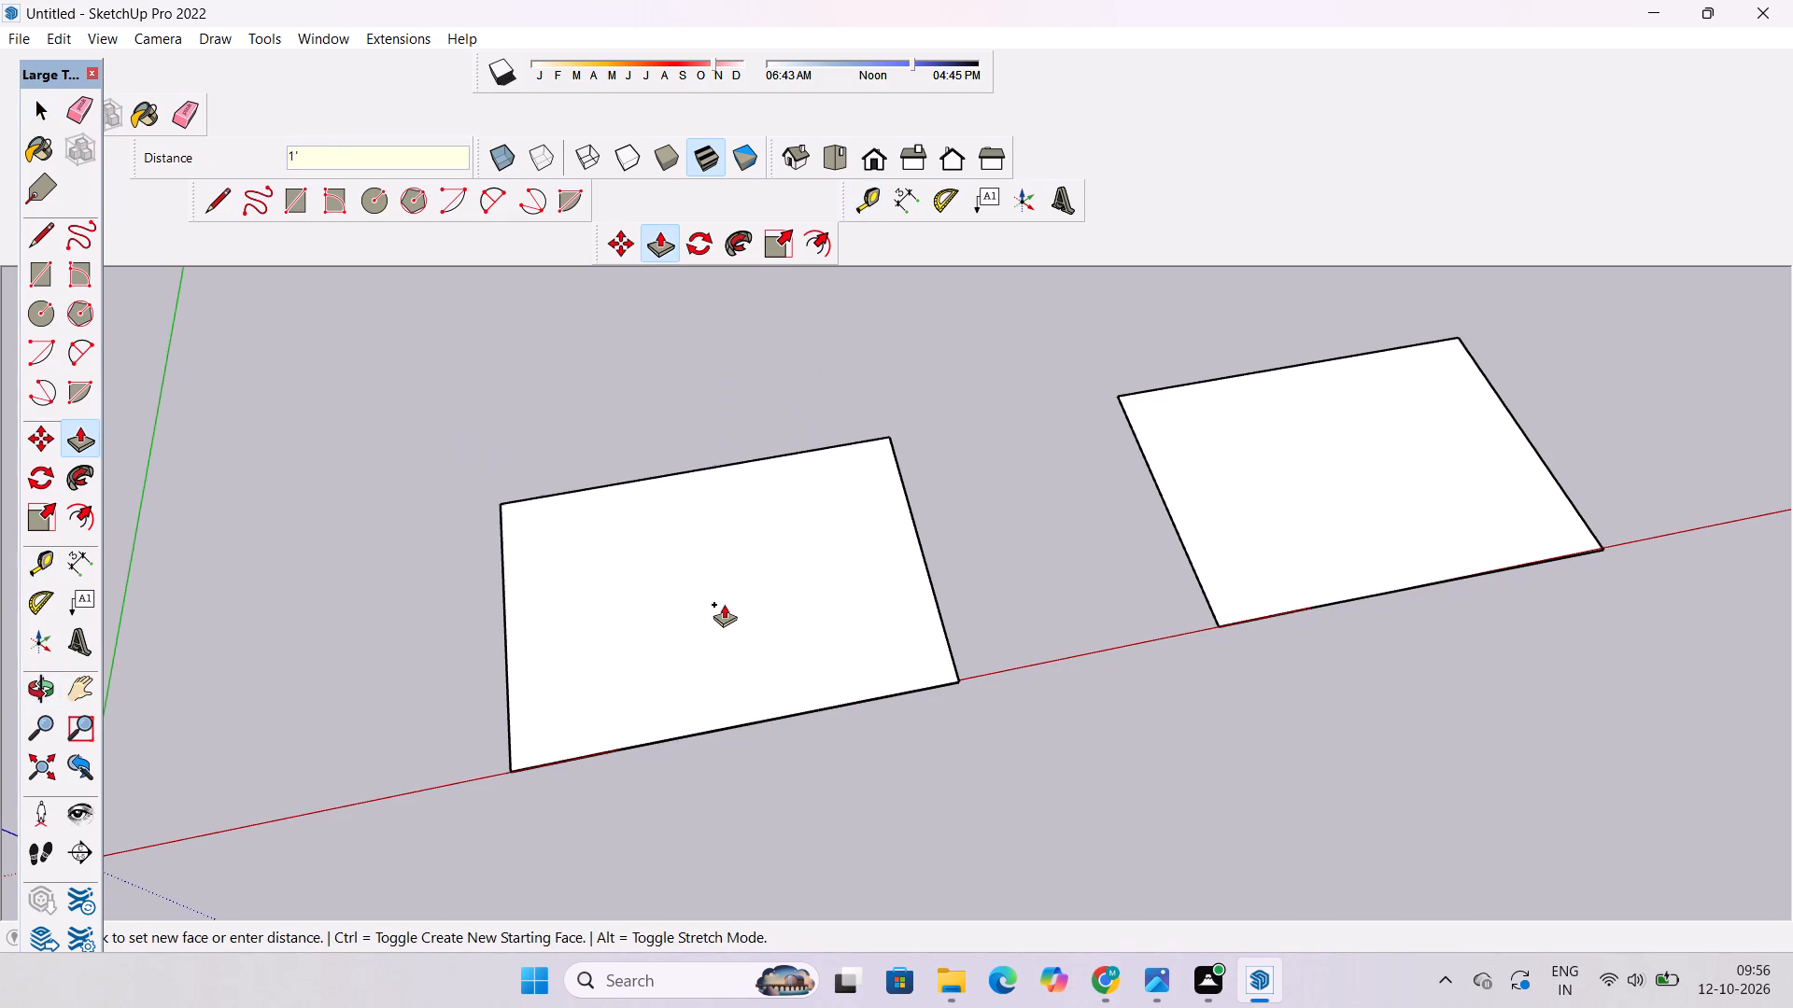
Examine the thin slab's side along the red axis and its top face.
{"action": "key", "text": "o"}
{"action": "scroll", "coordinate": [713, 741], "scroll_direction": "up", "scroll_amount": 11}
{"action": "left_click_drag", "start_coordinate": [703, 812], "coordinate": [703, 761]}
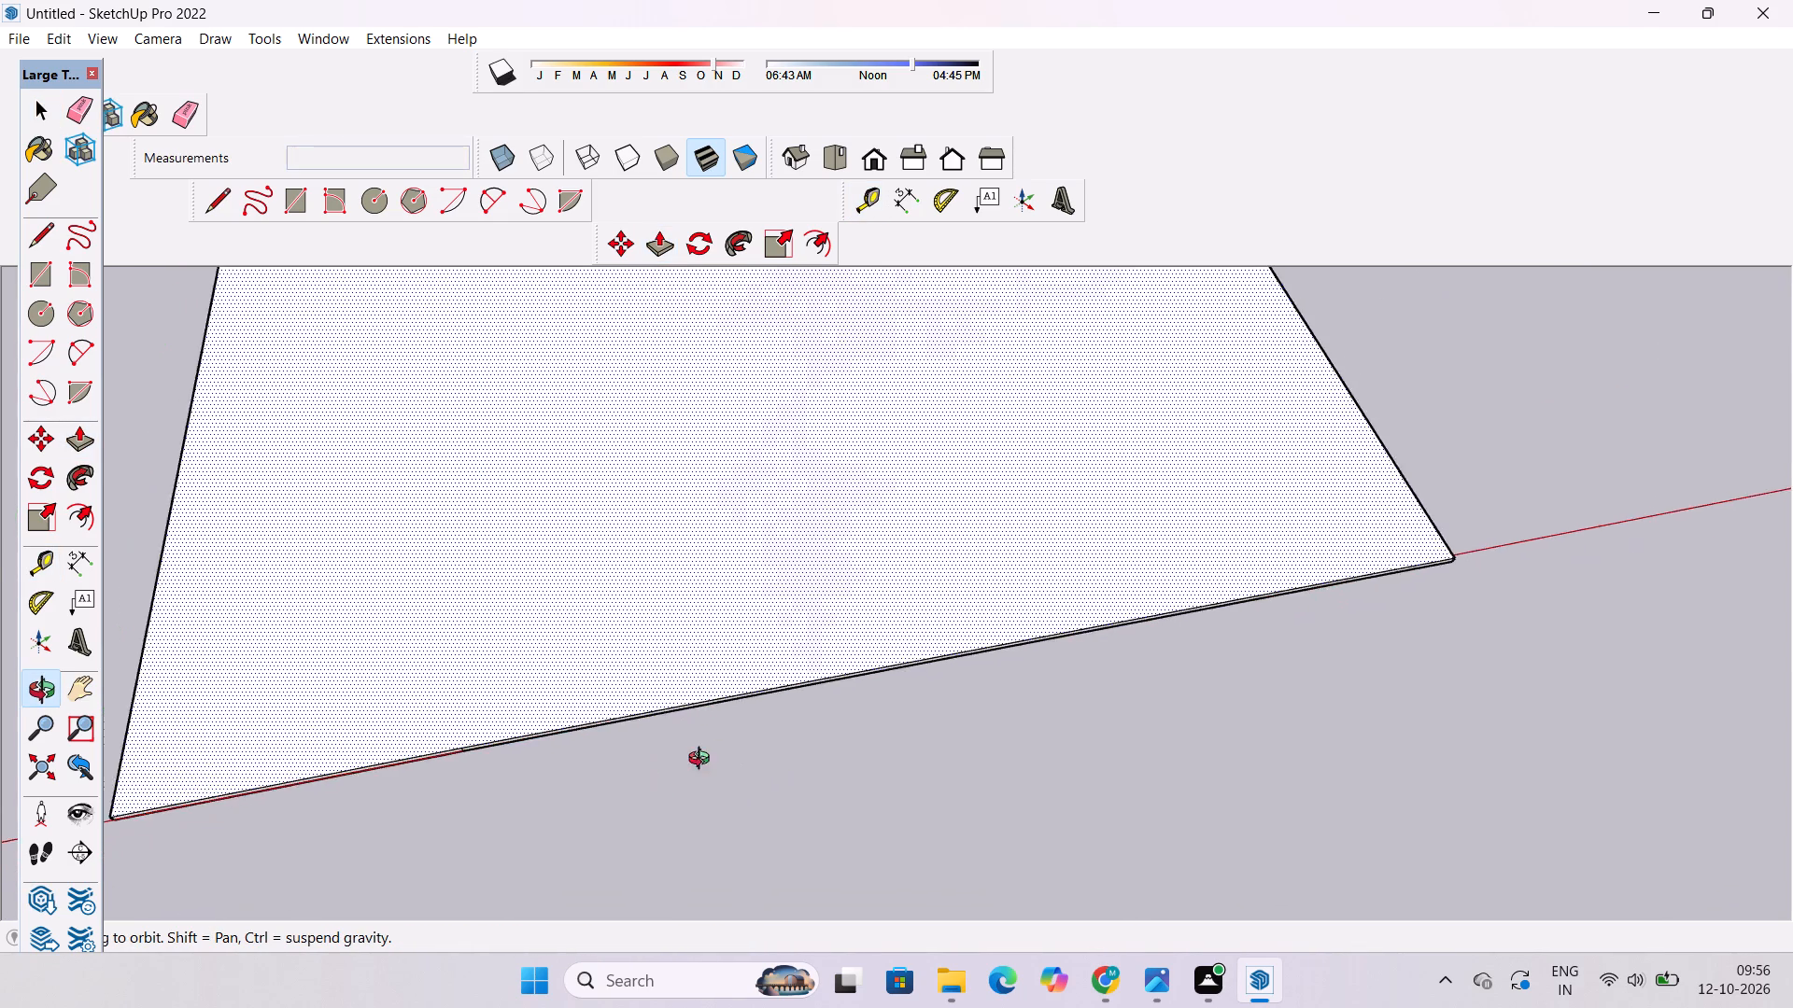
{"action": "left_click_drag", "start_coordinate": [703, 761], "coordinate": [697, 627]}
{"action": "scroll", "coordinate": [697, 627], "scroll_direction": "down", "scroll_amount": 6}
{"action": "left_click_drag", "start_coordinate": [749, 654], "coordinate": [618, 642], "text": "shift"}
{"action": "left_click_drag", "start_coordinate": [615, 650], "coordinate": [662, 707]}
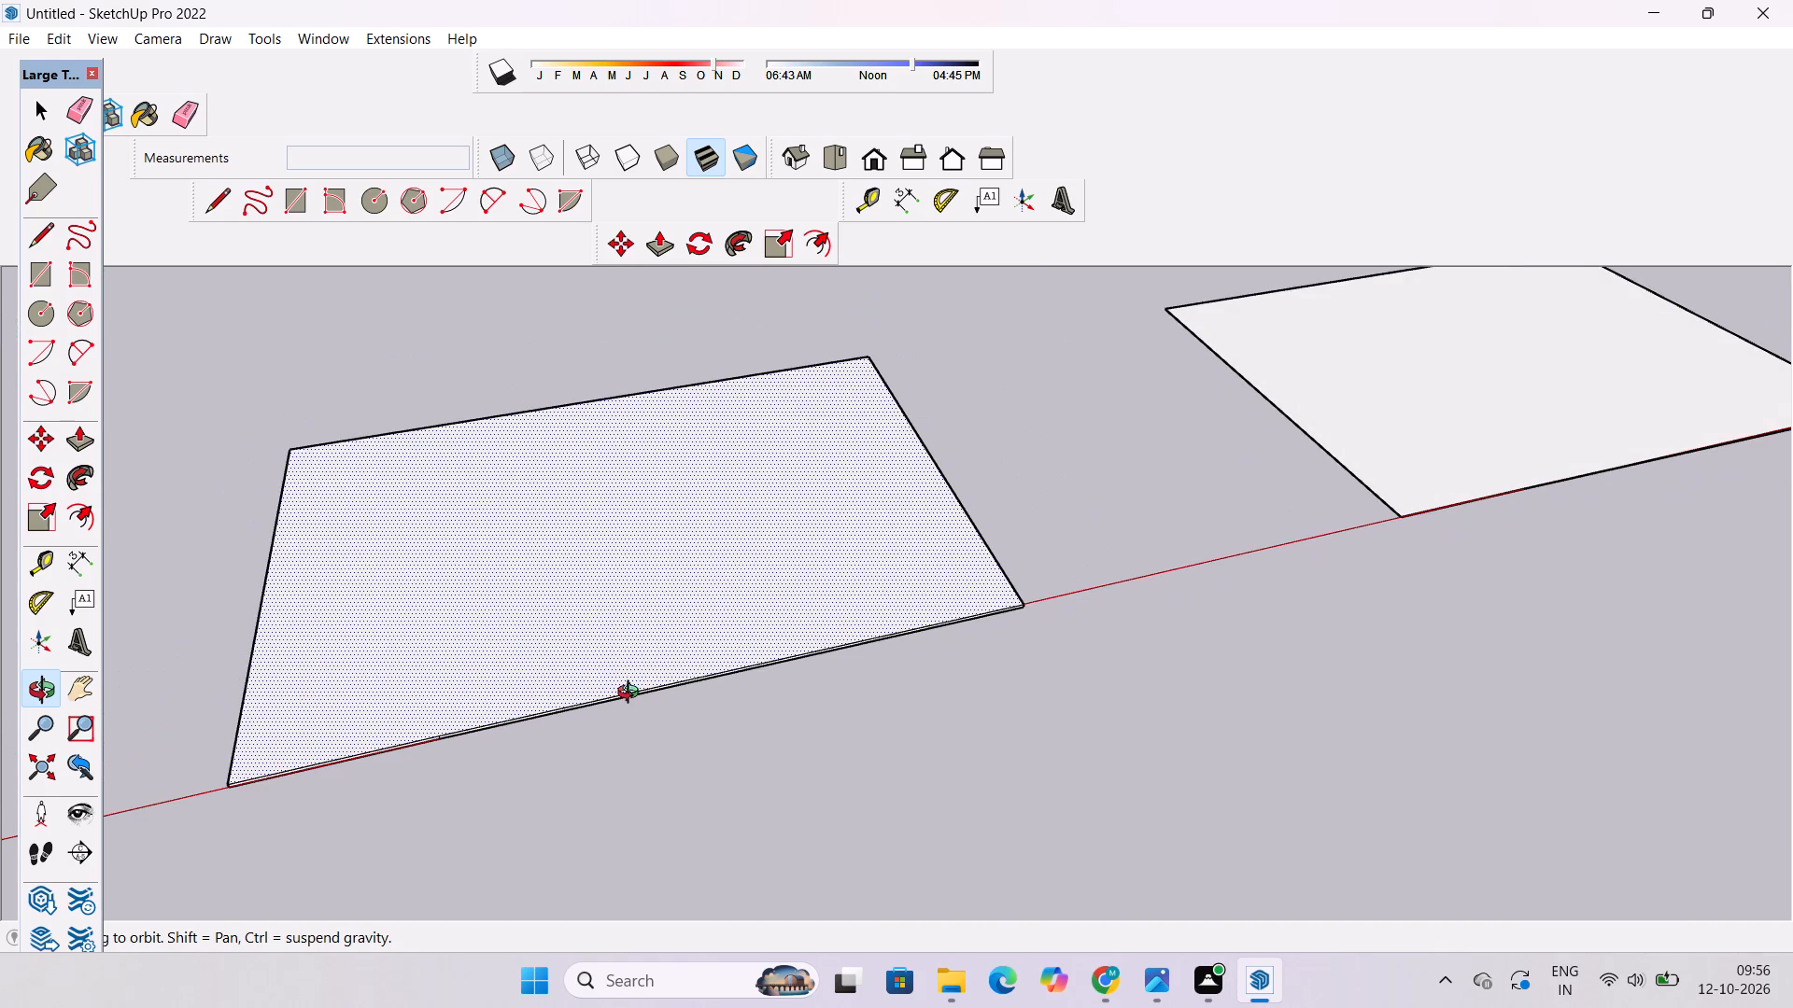
{"action": "scroll", "coordinate": [632, 694], "scroll_direction": "up", "scroll_amount": 3}
{"action": "scroll", "coordinate": [631, 694], "scroll_direction": "down", "scroll_amount": 1}
{"action": "left_click_drag", "start_coordinate": [613, 702], "coordinate": [626, 657], "text": "shift"}
{"action": "left_click", "coordinate": [626, 657], "text": "shift"}
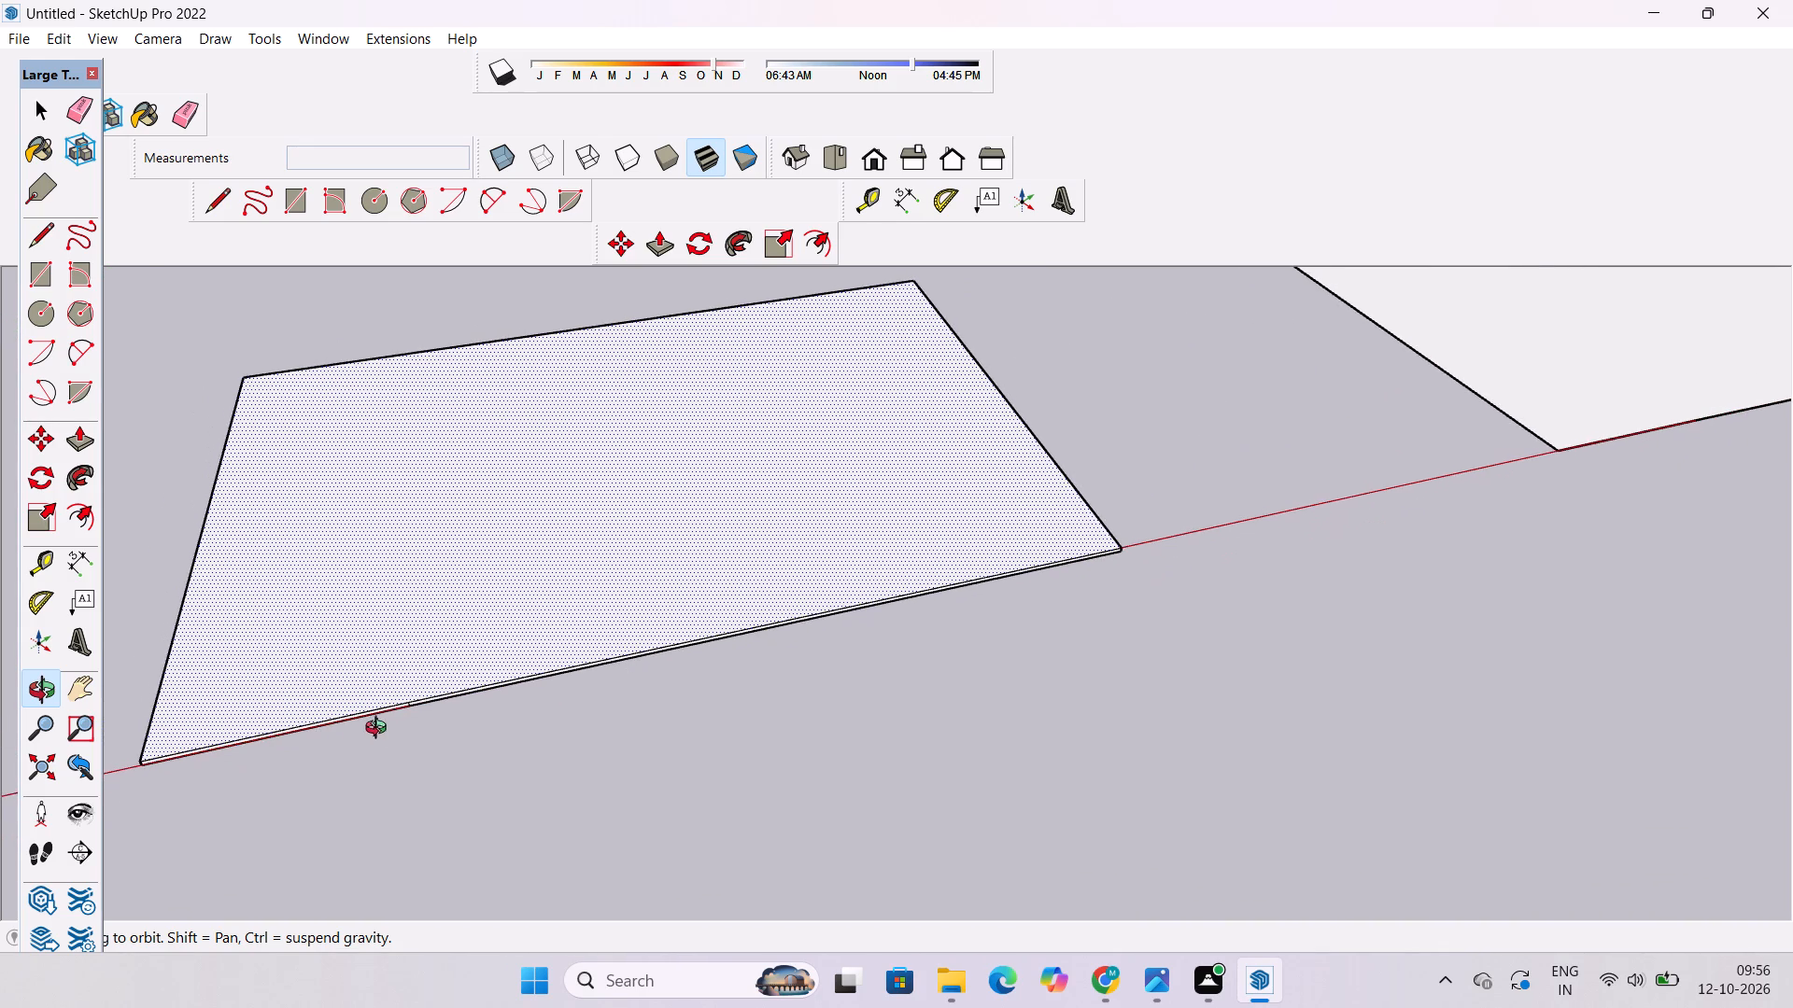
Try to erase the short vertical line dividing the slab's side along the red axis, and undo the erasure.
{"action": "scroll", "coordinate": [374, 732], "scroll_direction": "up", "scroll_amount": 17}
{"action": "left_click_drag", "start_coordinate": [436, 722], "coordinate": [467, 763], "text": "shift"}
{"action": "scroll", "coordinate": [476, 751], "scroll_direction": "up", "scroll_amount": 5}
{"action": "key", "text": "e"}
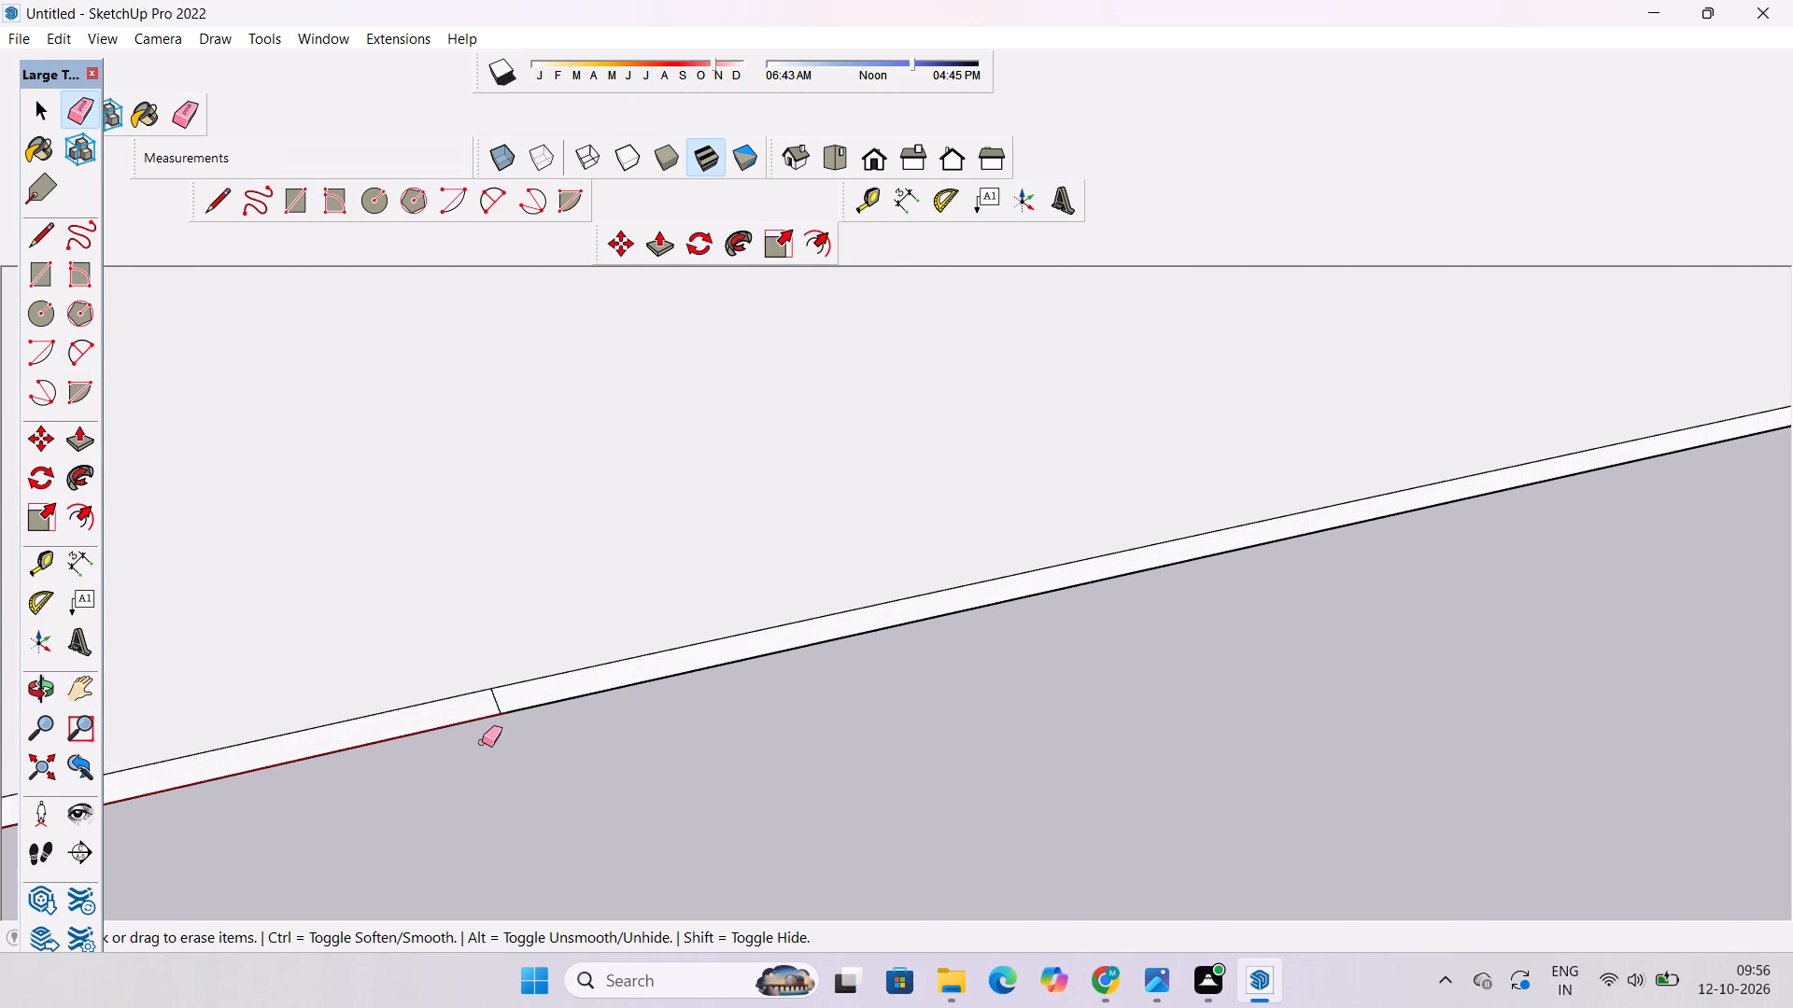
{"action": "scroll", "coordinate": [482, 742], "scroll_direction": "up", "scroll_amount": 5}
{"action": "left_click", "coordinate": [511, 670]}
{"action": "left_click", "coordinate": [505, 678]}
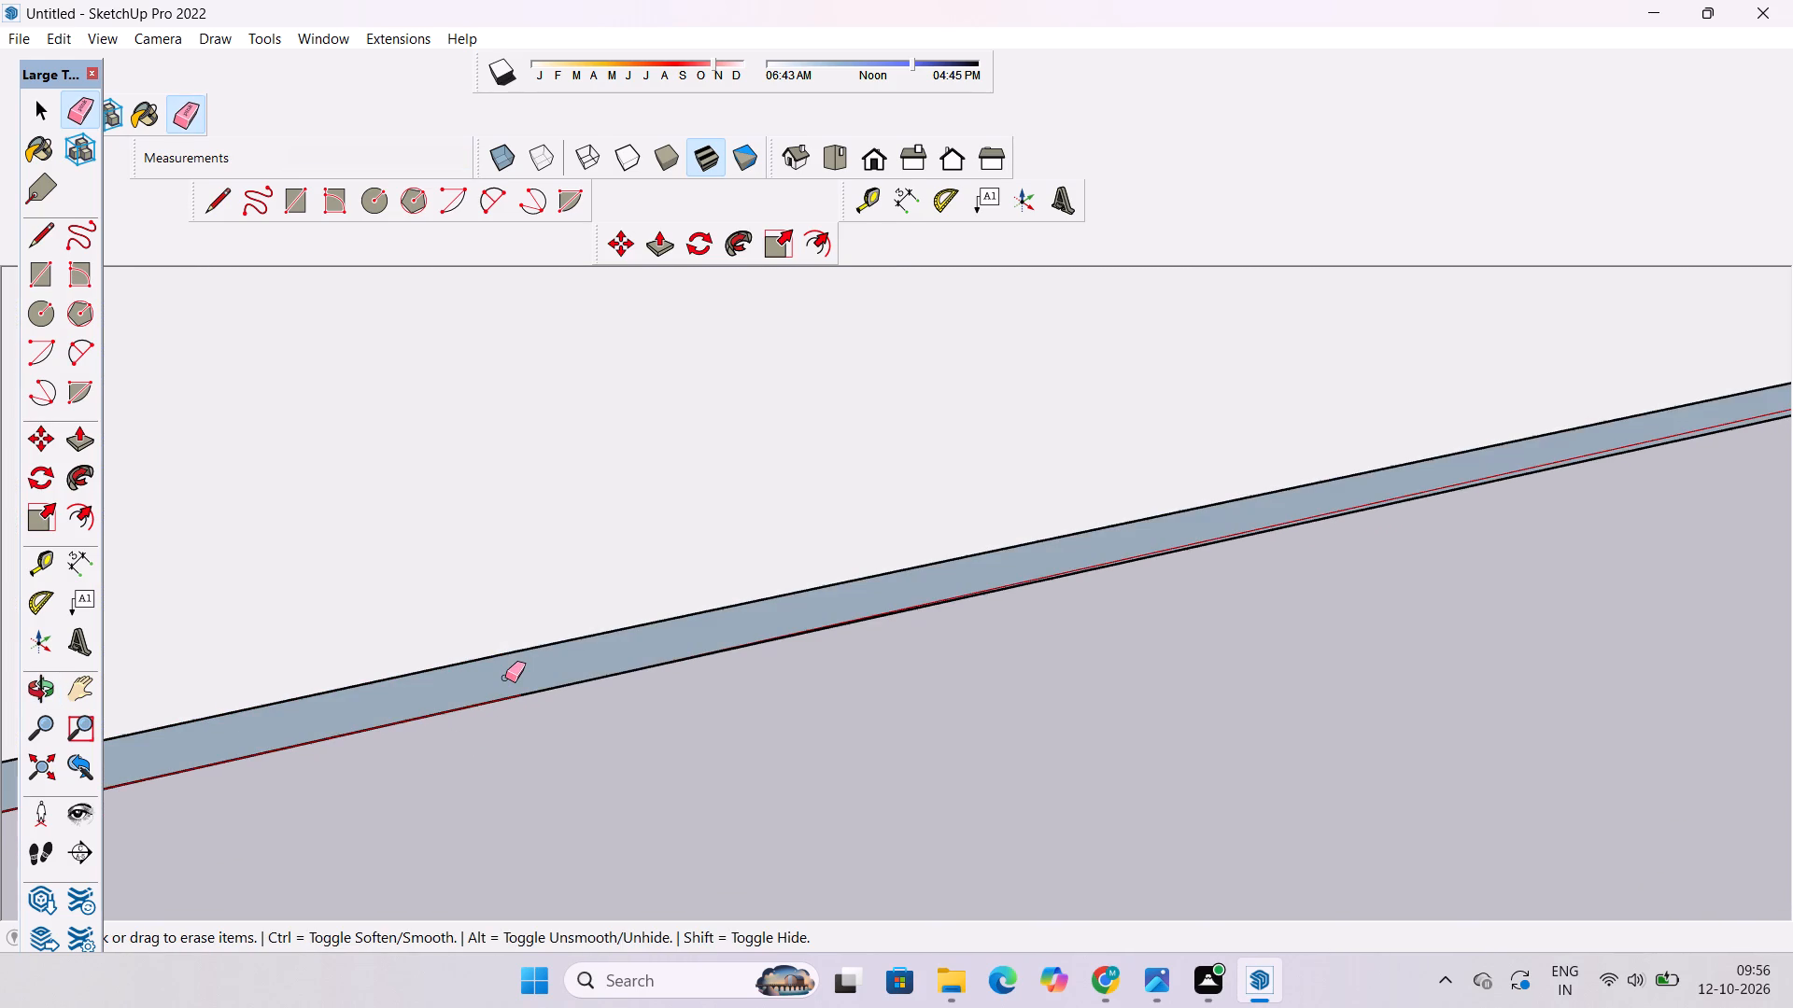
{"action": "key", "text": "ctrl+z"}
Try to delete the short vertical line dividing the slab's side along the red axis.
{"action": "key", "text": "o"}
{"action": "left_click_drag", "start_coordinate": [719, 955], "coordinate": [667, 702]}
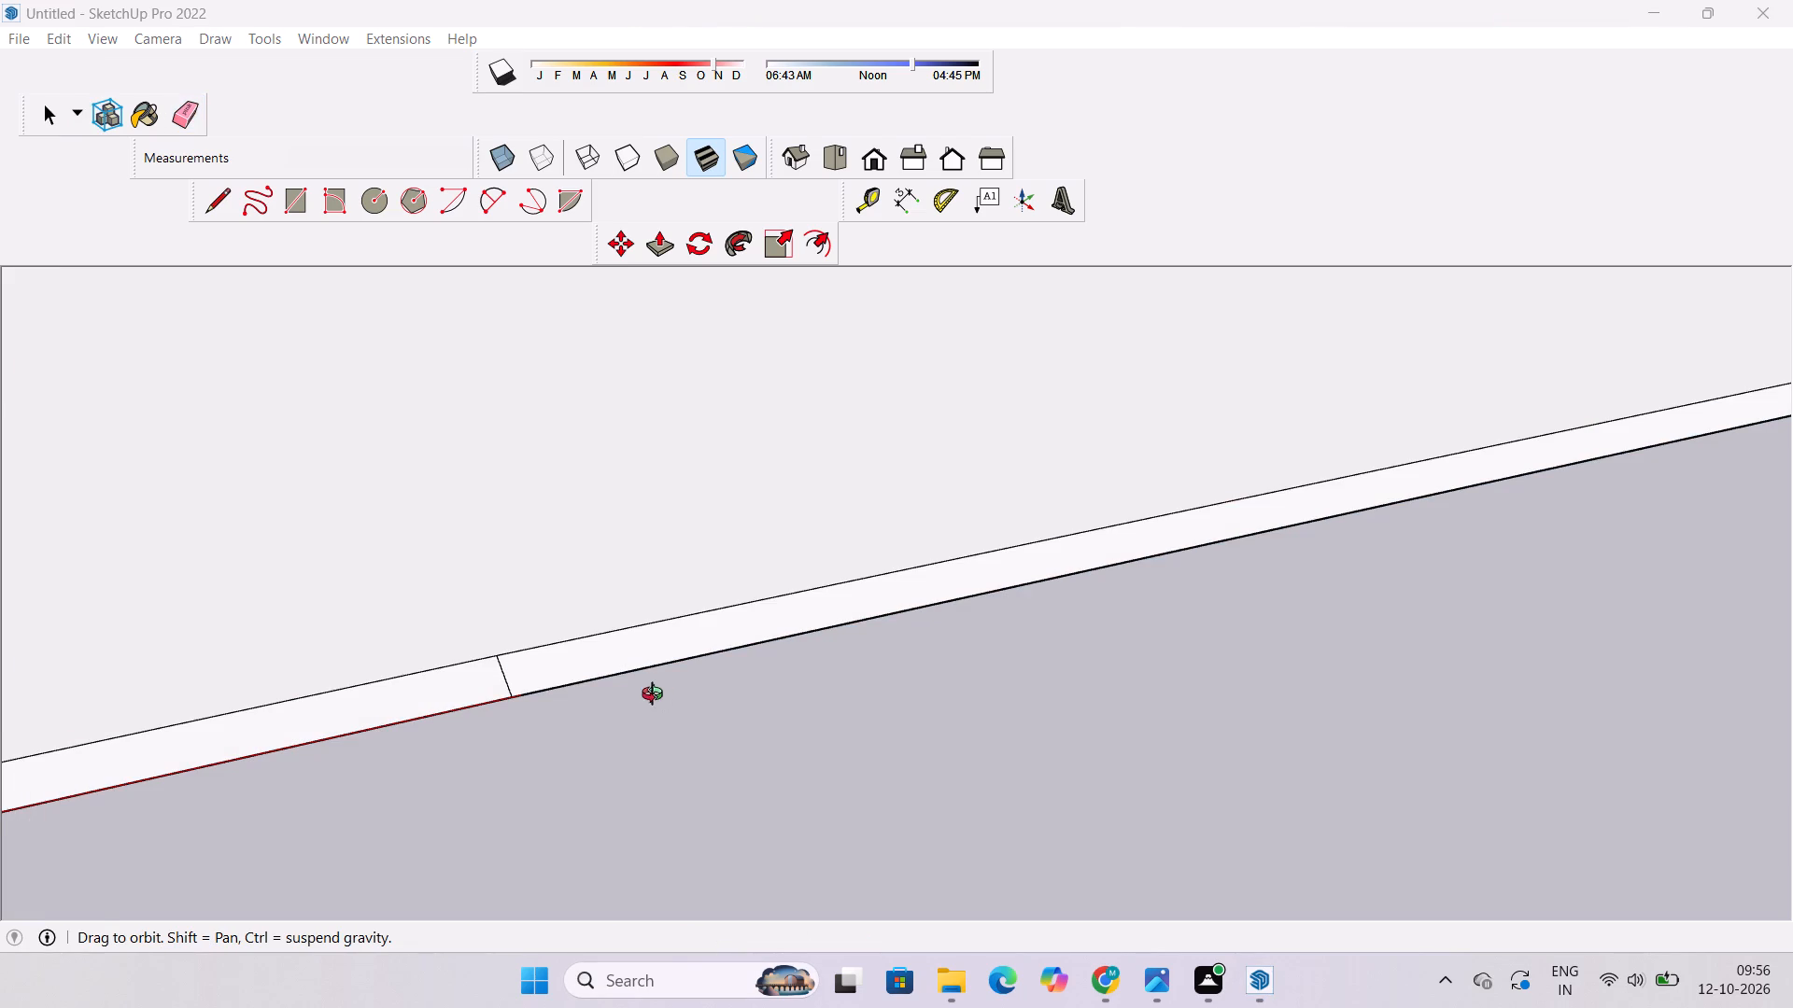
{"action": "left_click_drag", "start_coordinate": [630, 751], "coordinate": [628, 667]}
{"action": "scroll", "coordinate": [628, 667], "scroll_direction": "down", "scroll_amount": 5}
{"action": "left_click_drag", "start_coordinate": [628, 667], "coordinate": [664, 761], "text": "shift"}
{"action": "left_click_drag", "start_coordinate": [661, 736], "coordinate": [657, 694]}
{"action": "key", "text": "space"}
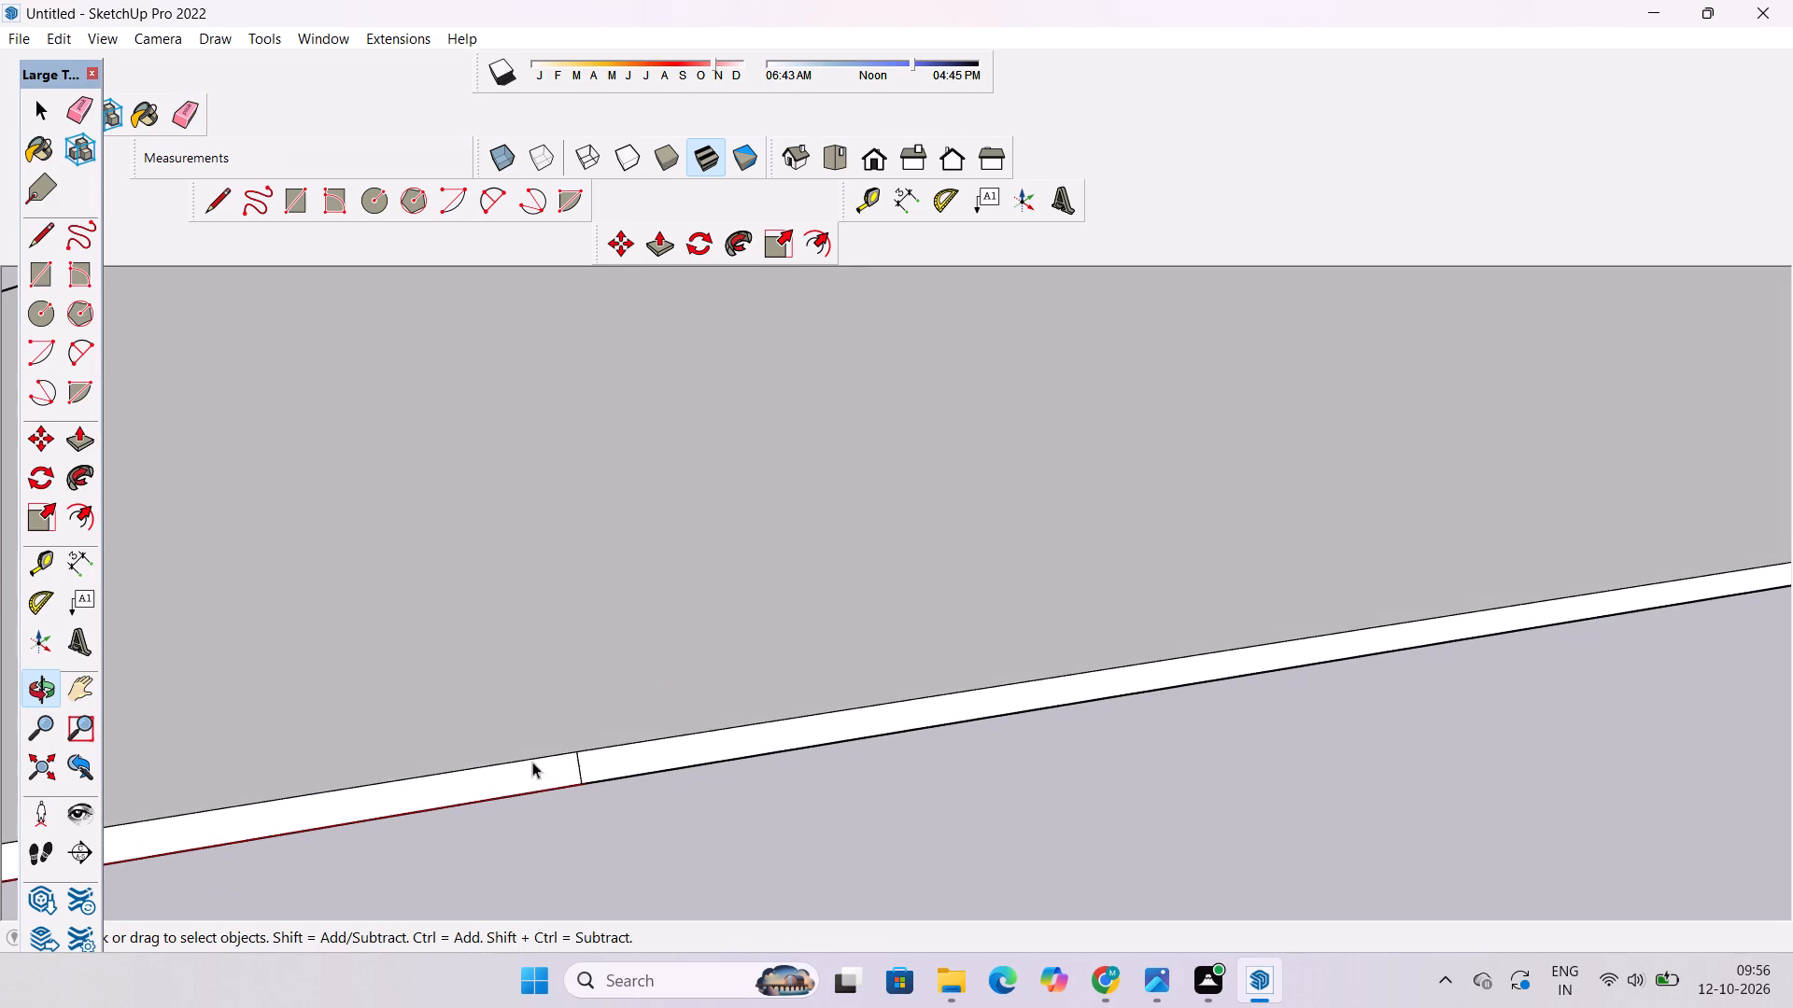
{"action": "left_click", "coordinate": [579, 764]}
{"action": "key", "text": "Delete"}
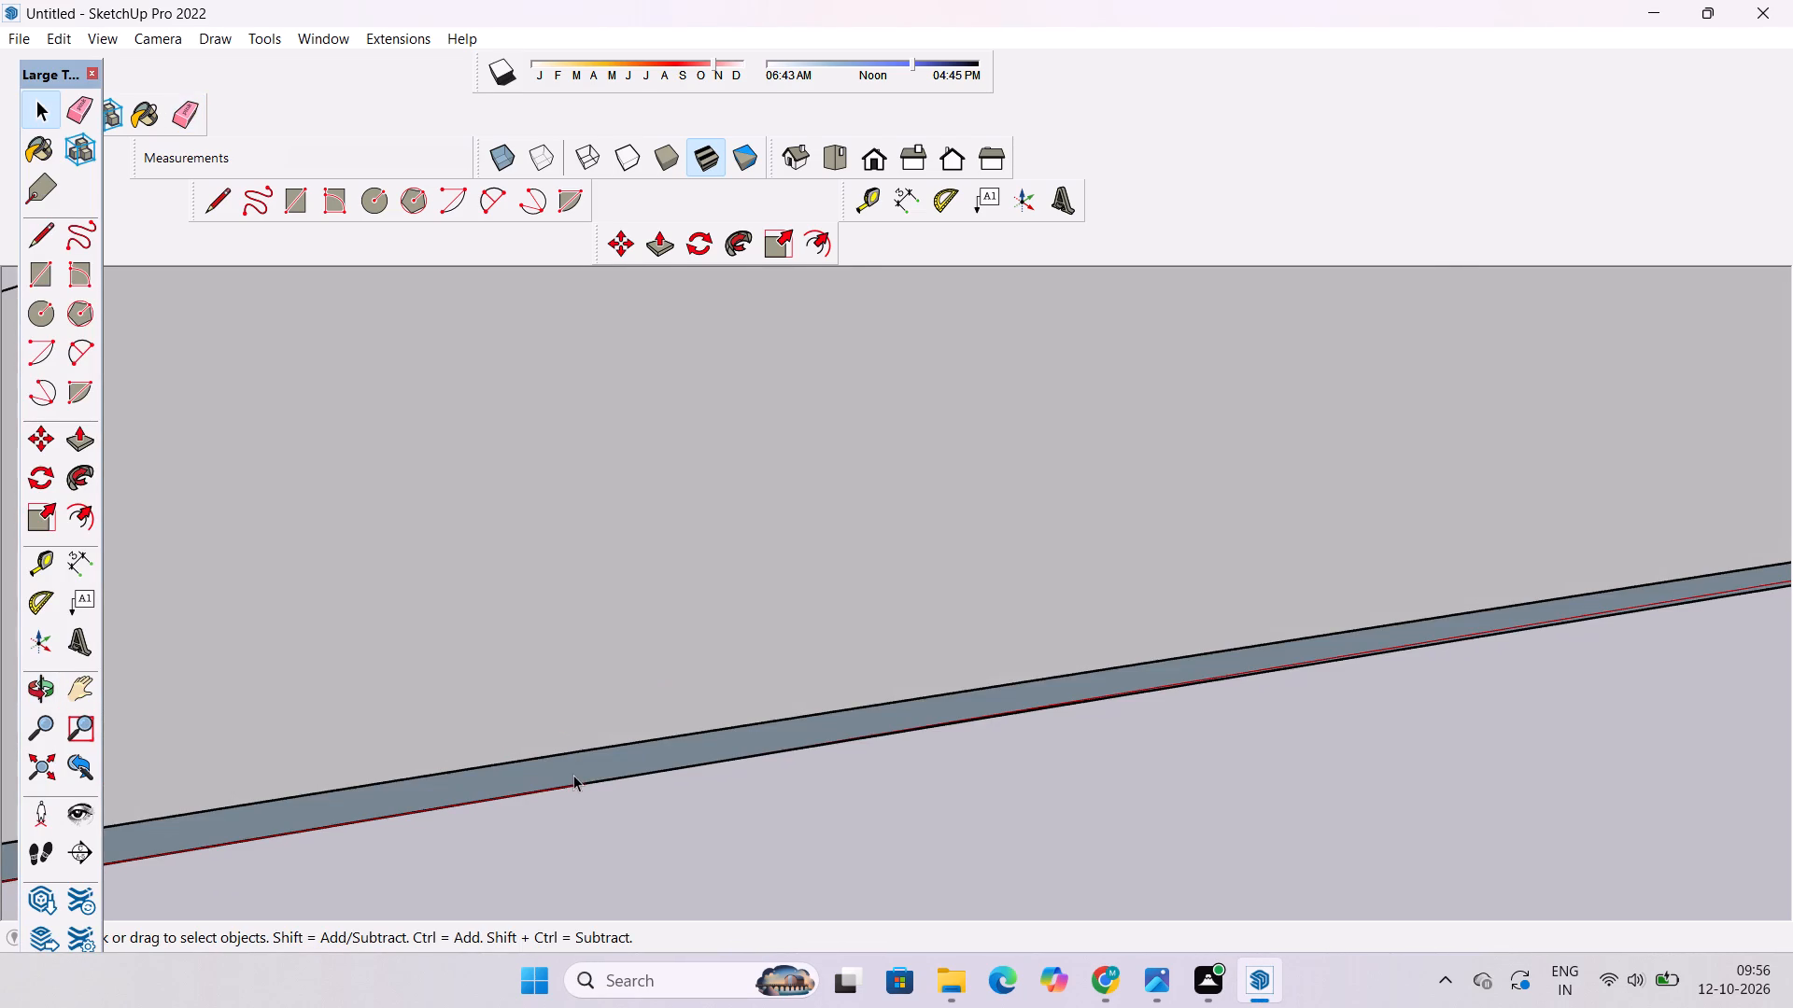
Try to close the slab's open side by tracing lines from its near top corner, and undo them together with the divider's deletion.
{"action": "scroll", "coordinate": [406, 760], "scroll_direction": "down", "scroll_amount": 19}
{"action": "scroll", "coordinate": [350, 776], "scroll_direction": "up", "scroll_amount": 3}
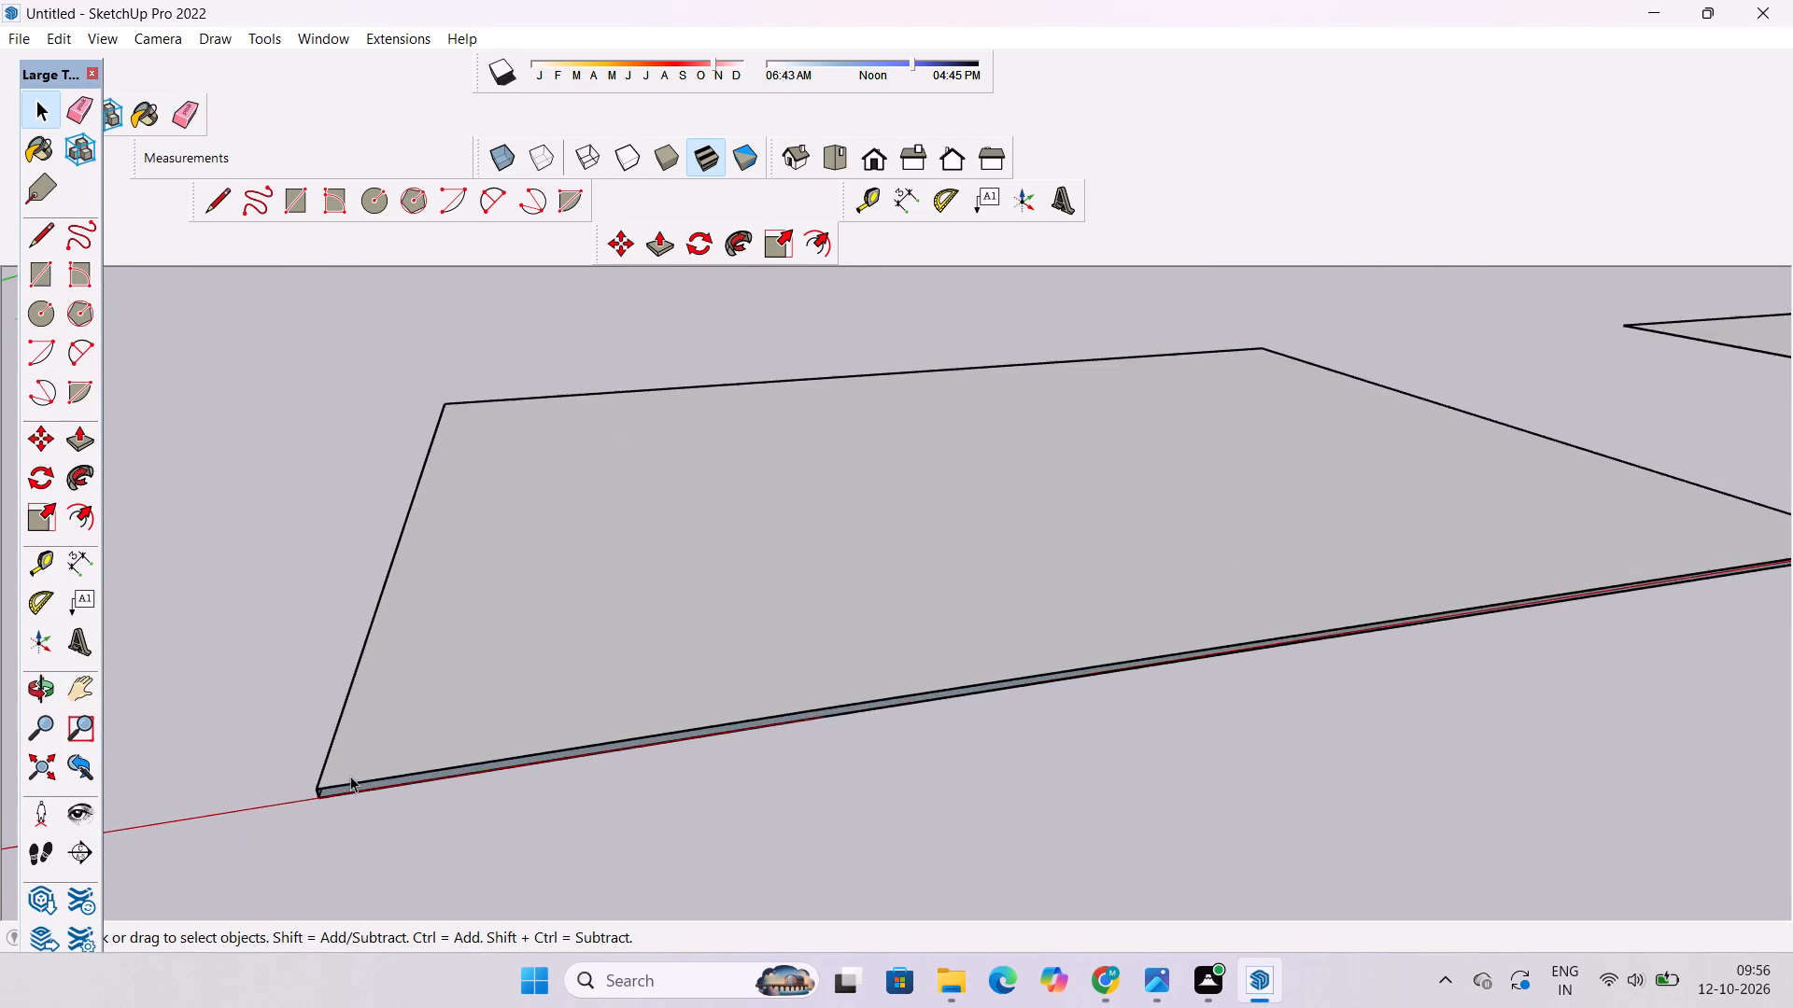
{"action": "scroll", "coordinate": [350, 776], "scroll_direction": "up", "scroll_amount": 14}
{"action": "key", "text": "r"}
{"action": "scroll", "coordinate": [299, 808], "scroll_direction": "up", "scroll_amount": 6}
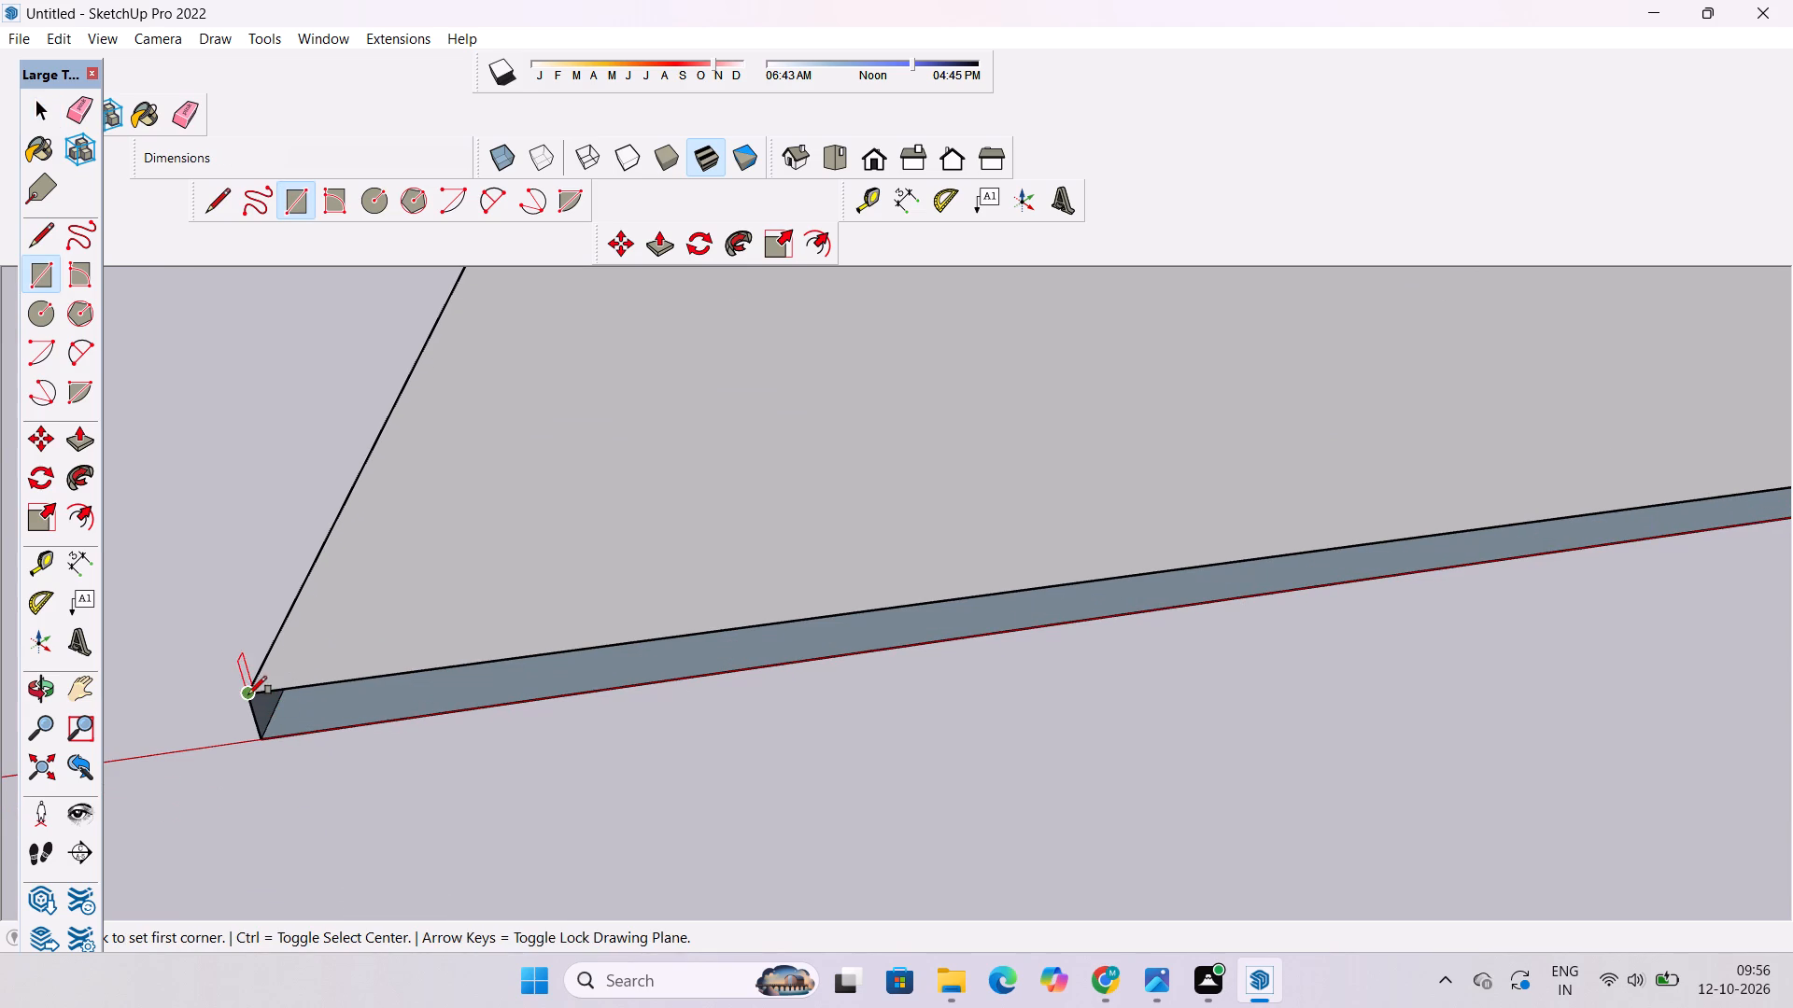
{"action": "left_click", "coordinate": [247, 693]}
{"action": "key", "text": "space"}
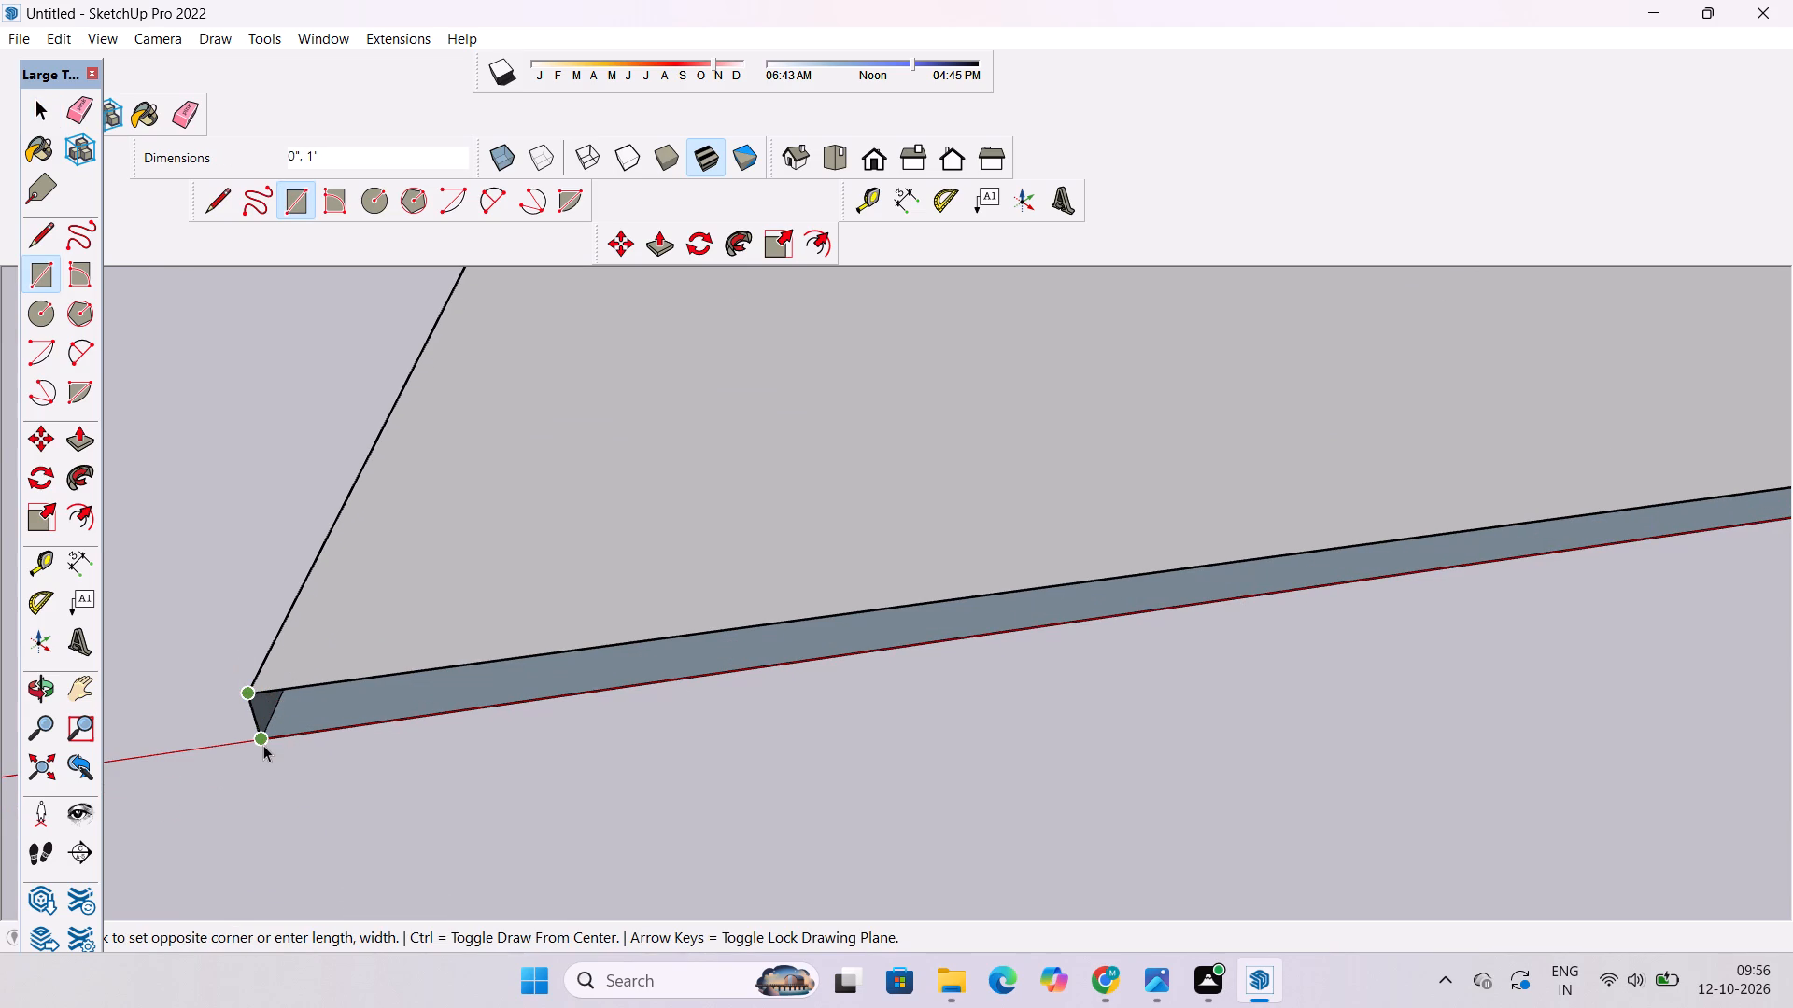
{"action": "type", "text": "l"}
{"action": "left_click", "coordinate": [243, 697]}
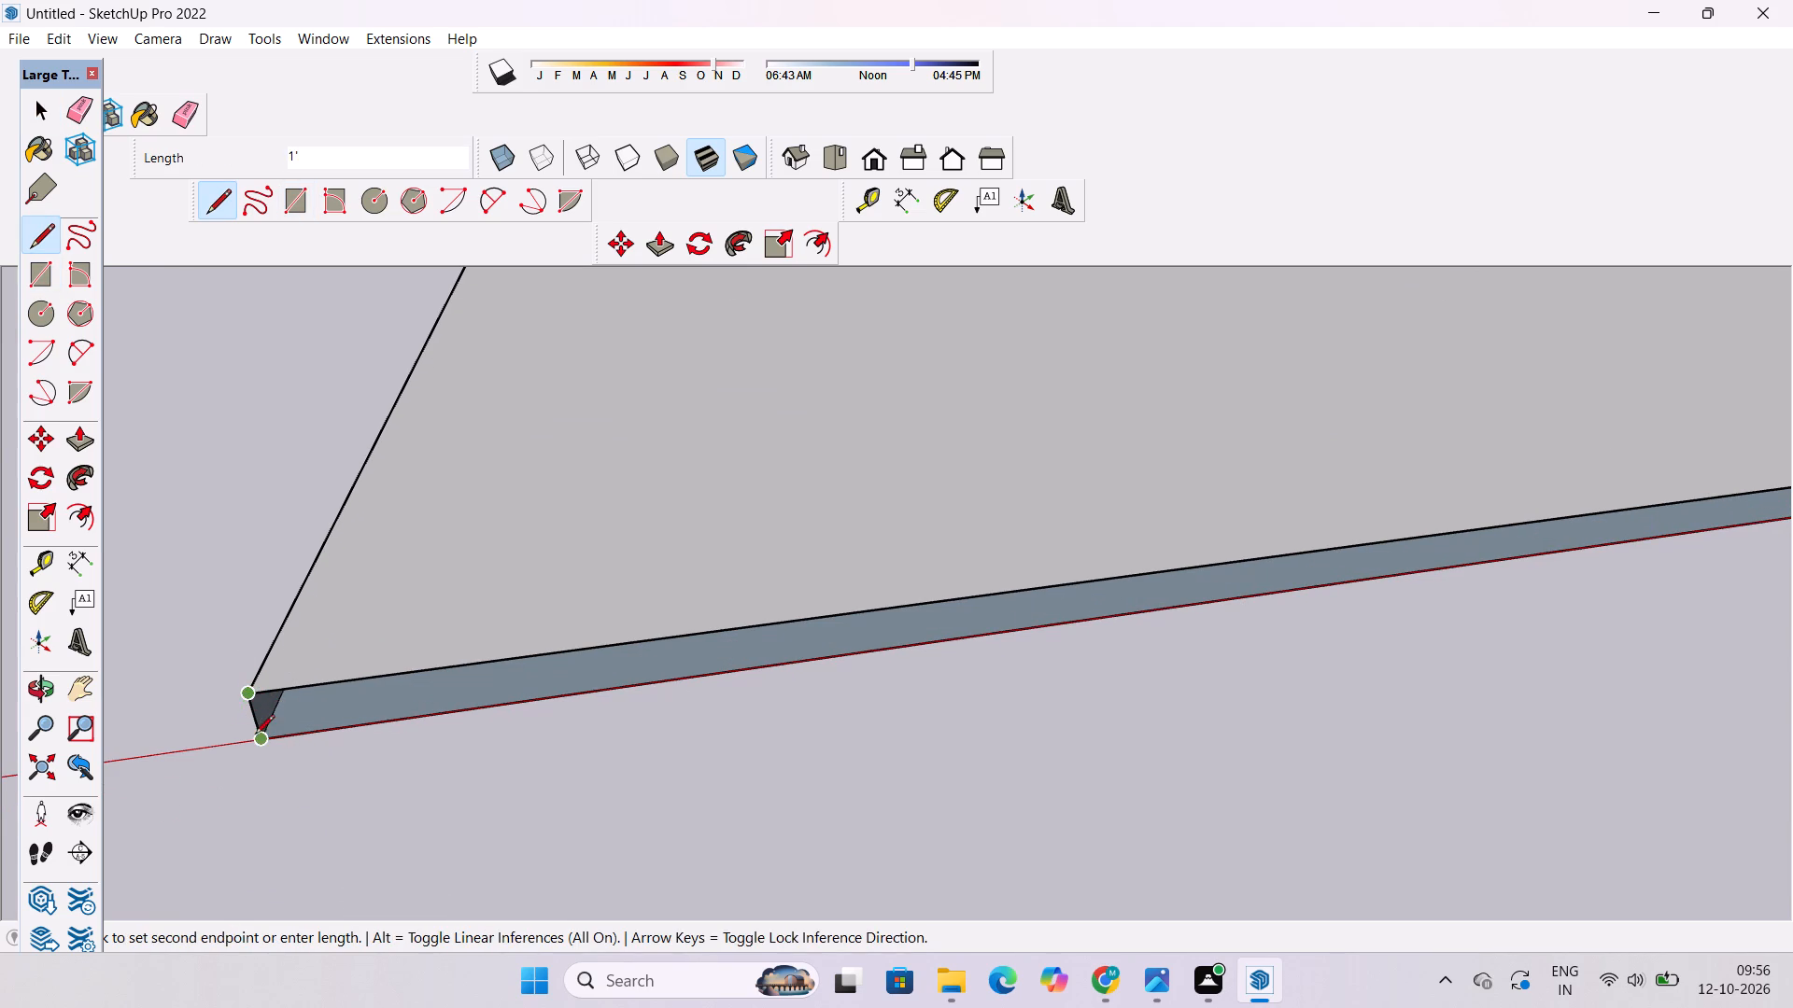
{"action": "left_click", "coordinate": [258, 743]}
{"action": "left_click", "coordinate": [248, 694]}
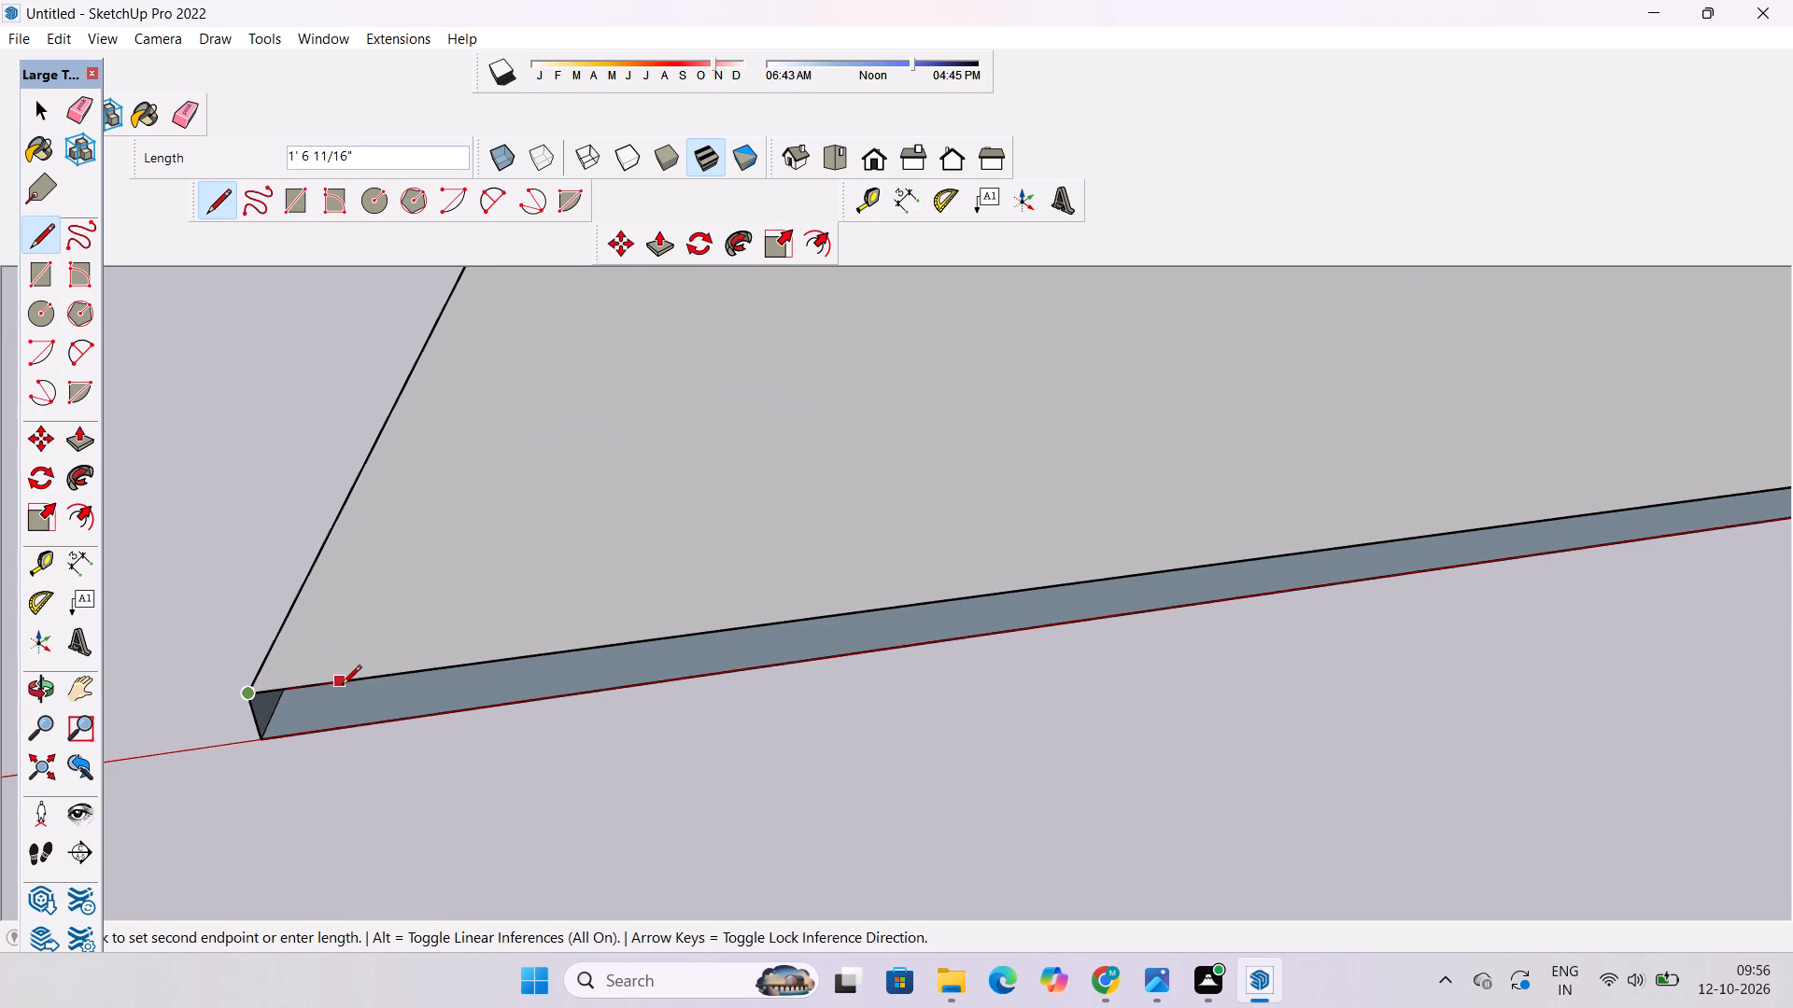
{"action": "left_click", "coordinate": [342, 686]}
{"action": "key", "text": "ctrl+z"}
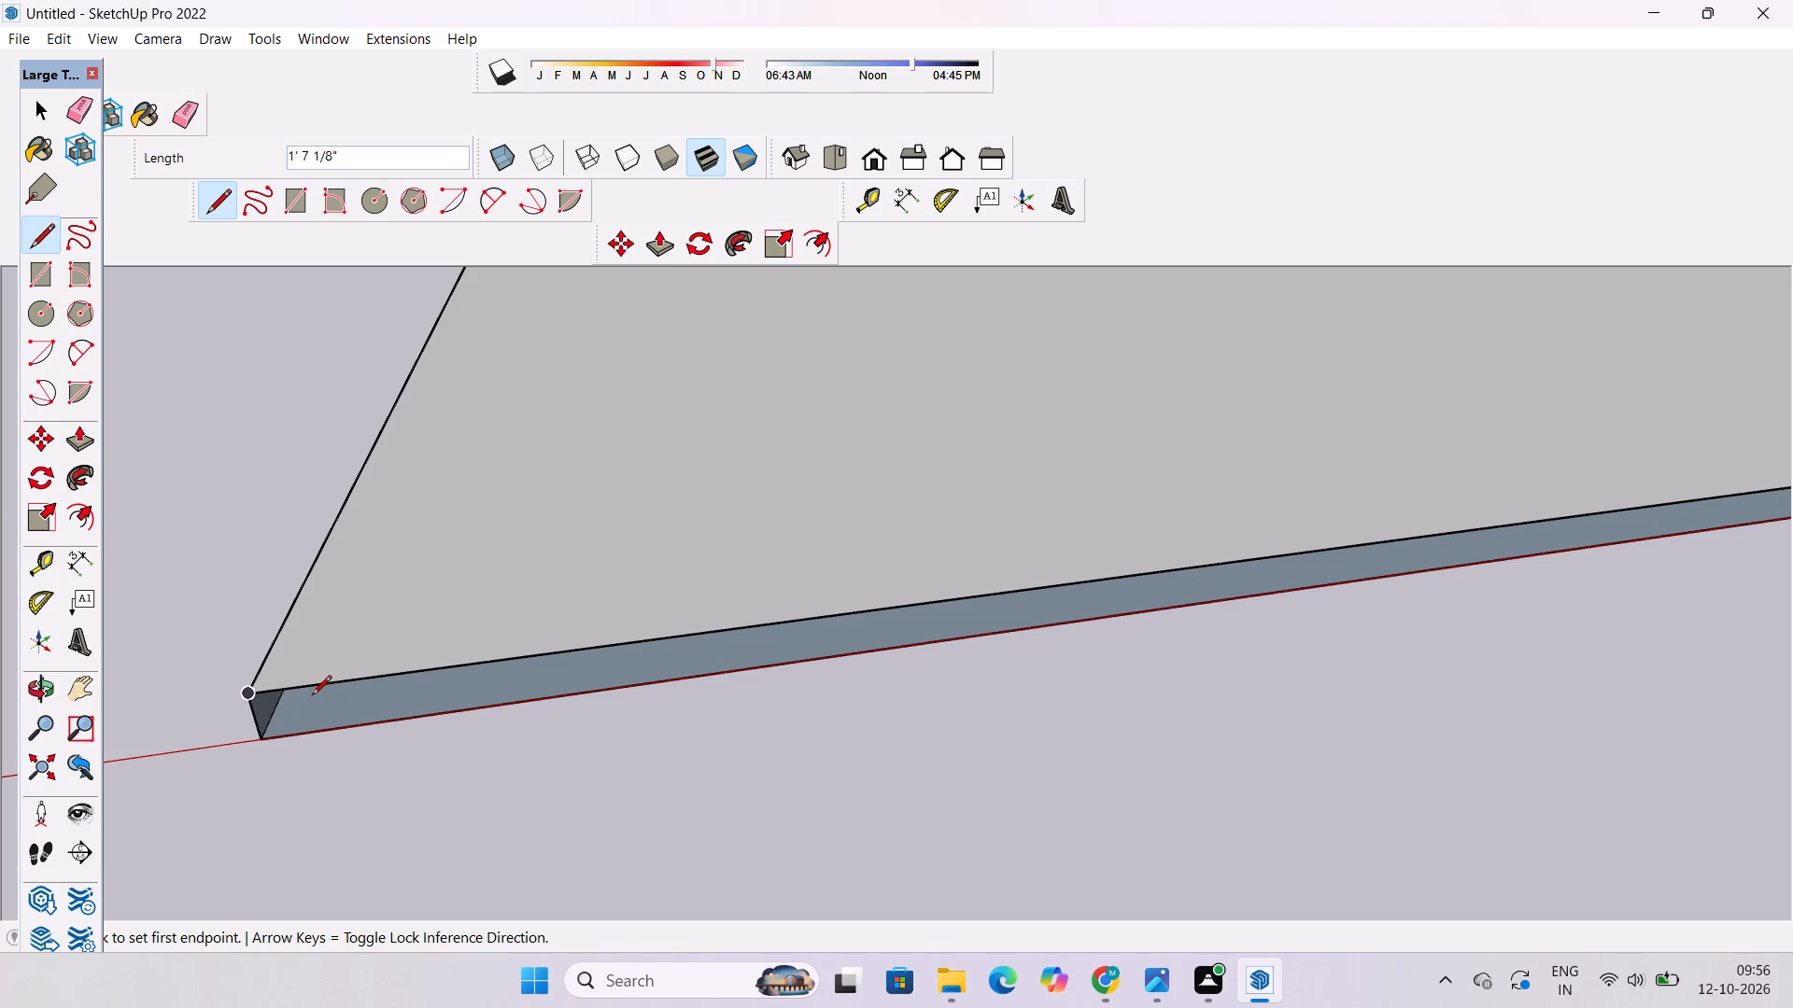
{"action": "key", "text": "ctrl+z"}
Erase the short vertical line dividing the slab's side along the red axis.
{"action": "scroll", "coordinate": [265, 709], "scroll_direction": "down", "scroll_amount": 20}
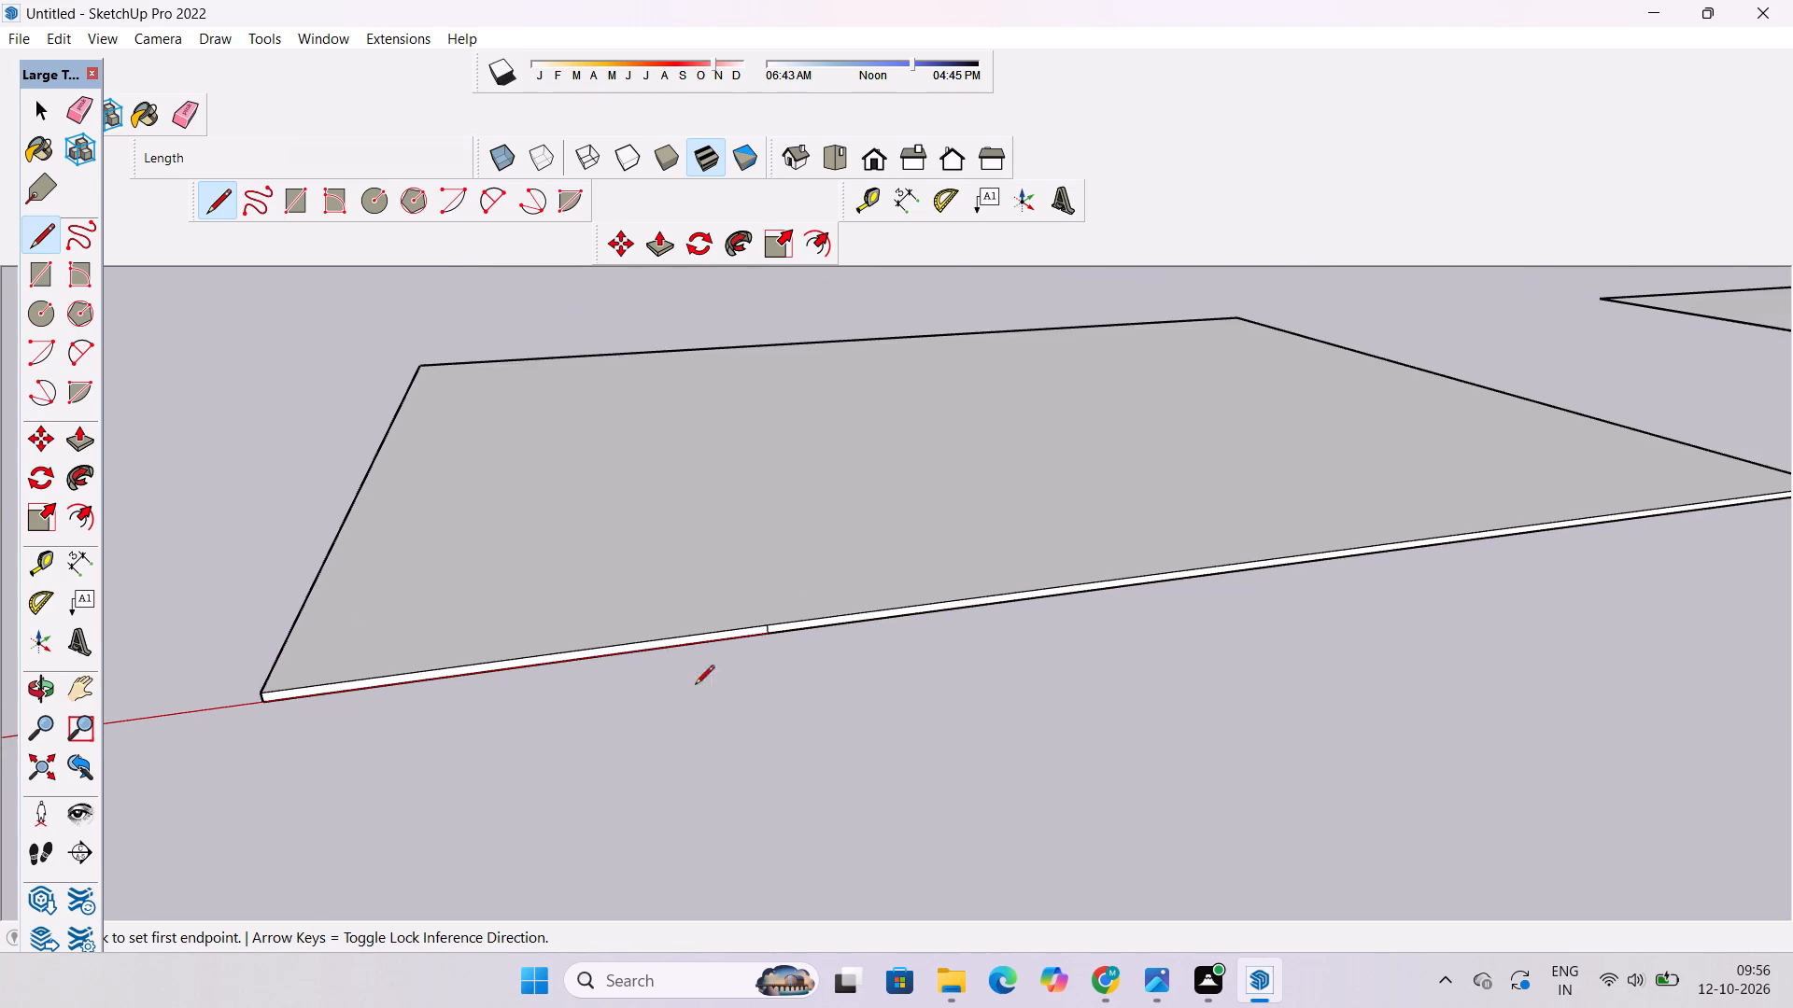
{"action": "scroll", "coordinate": [768, 674], "scroll_direction": "up", "scroll_amount": 4}
{"action": "key", "text": "space"}
{"action": "key", "text": "e"}
{"action": "scroll", "coordinate": [769, 657], "scroll_direction": "up", "scroll_amount": 10}
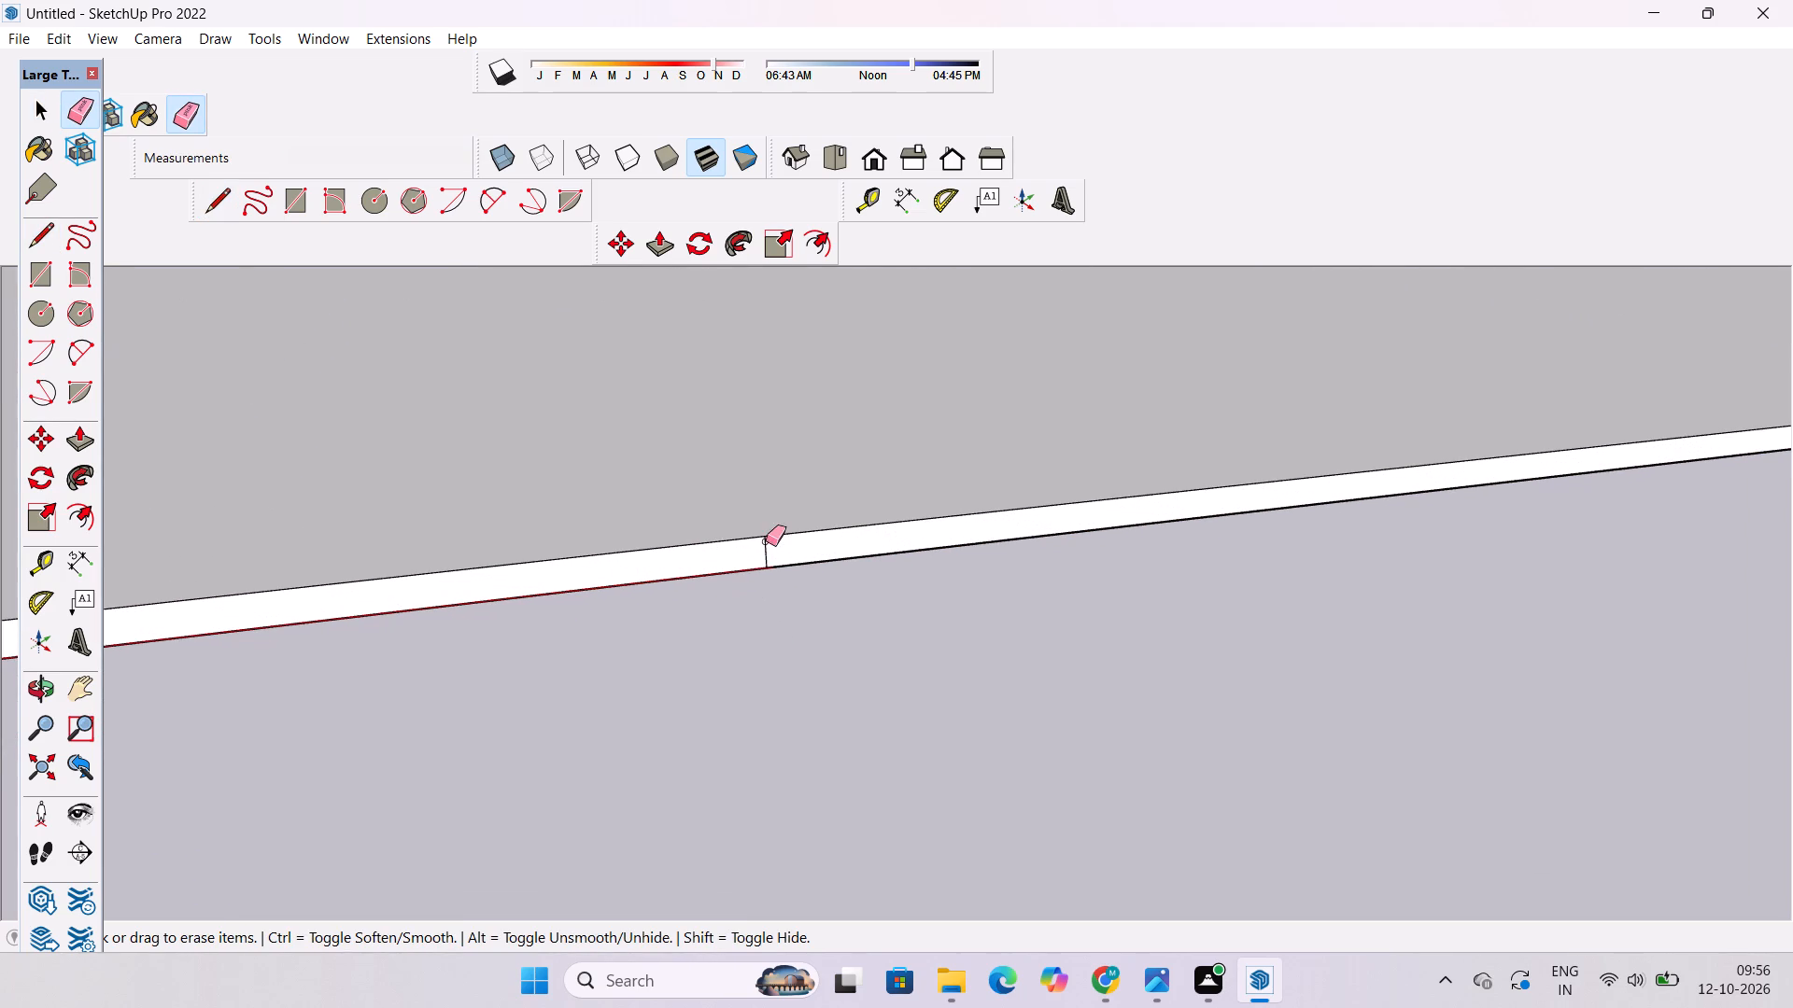
{"action": "left_click", "coordinate": [768, 549]}
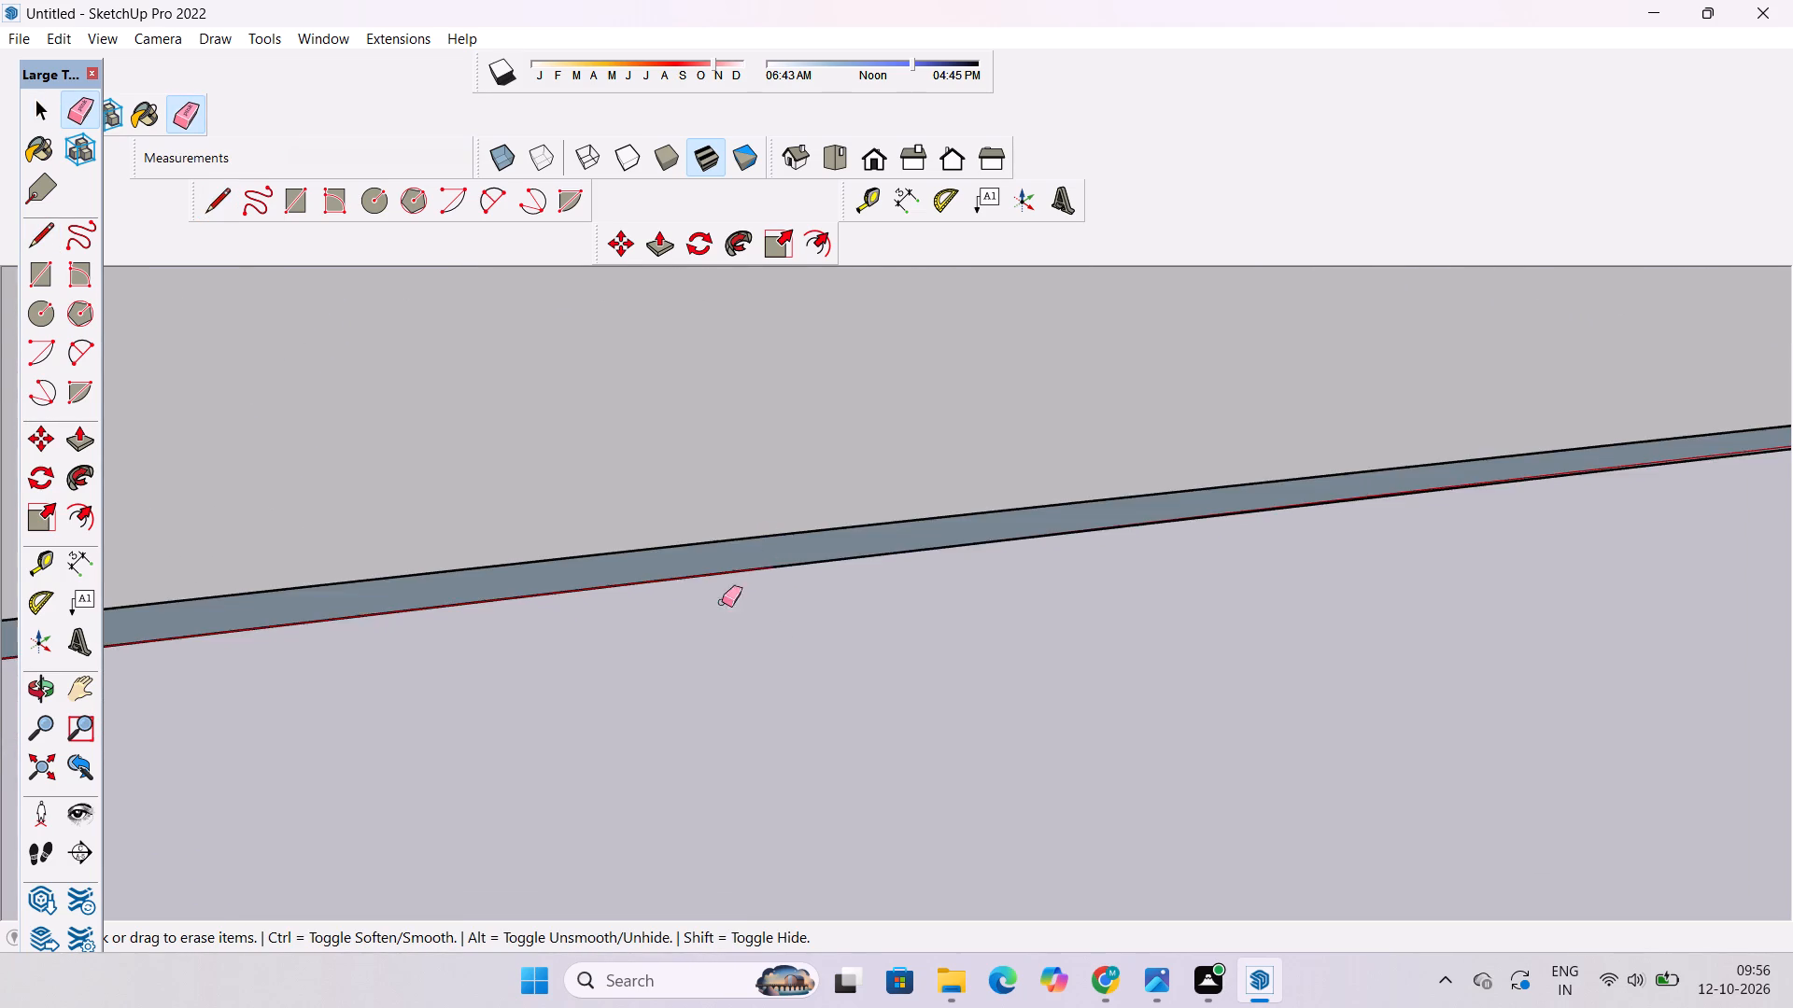
Close the slab's open side with a rectangle about 214' 11 1/4" by 1', from the near top corner to the opposite bottom corner.
{"action": "scroll", "coordinate": [708, 689], "scroll_direction": "down", "scroll_amount": 6}
{"action": "key", "text": "space"}
{"action": "scroll", "coordinate": [704, 708], "scroll_direction": "down", "scroll_amount": 12}
{"action": "key", "text": "r"}
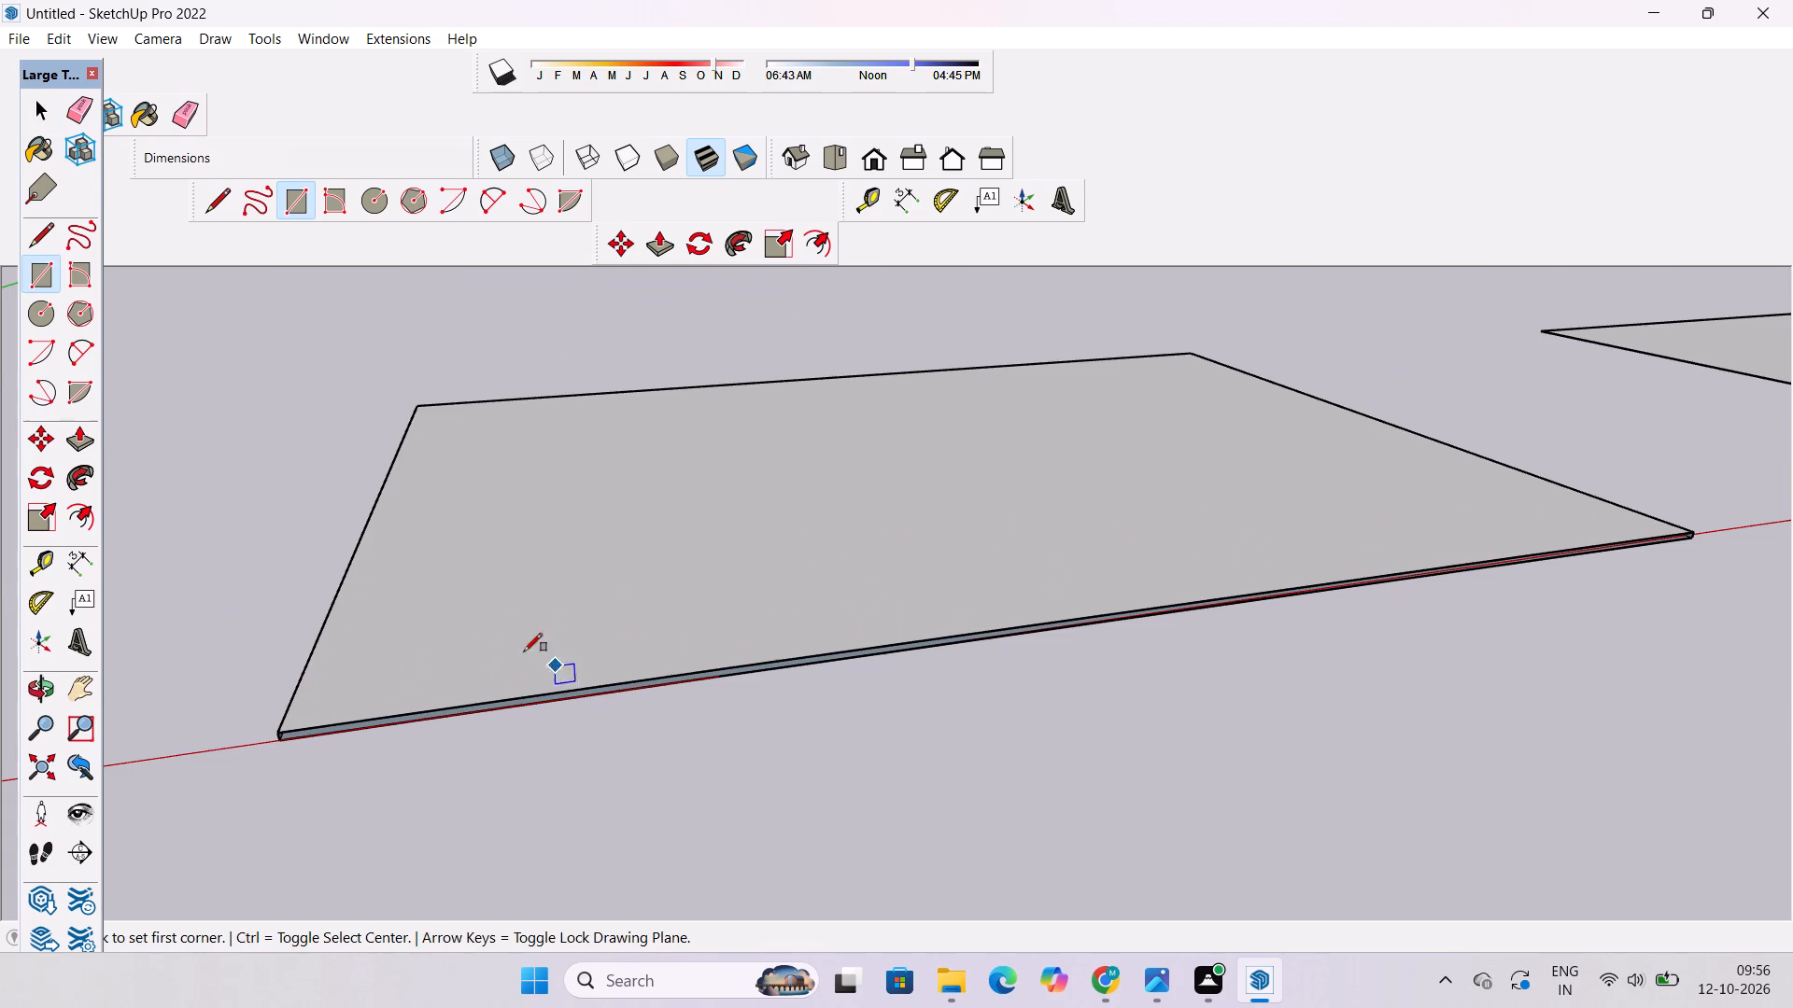
{"action": "scroll", "coordinate": [476, 639], "scroll_direction": "down", "scroll_amount": 5}
{"action": "scroll", "coordinate": [479, 684], "scroll_direction": "up", "scroll_amount": 4}
{"action": "scroll", "coordinate": [374, 693], "scroll_direction": "up", "scroll_amount": 13}
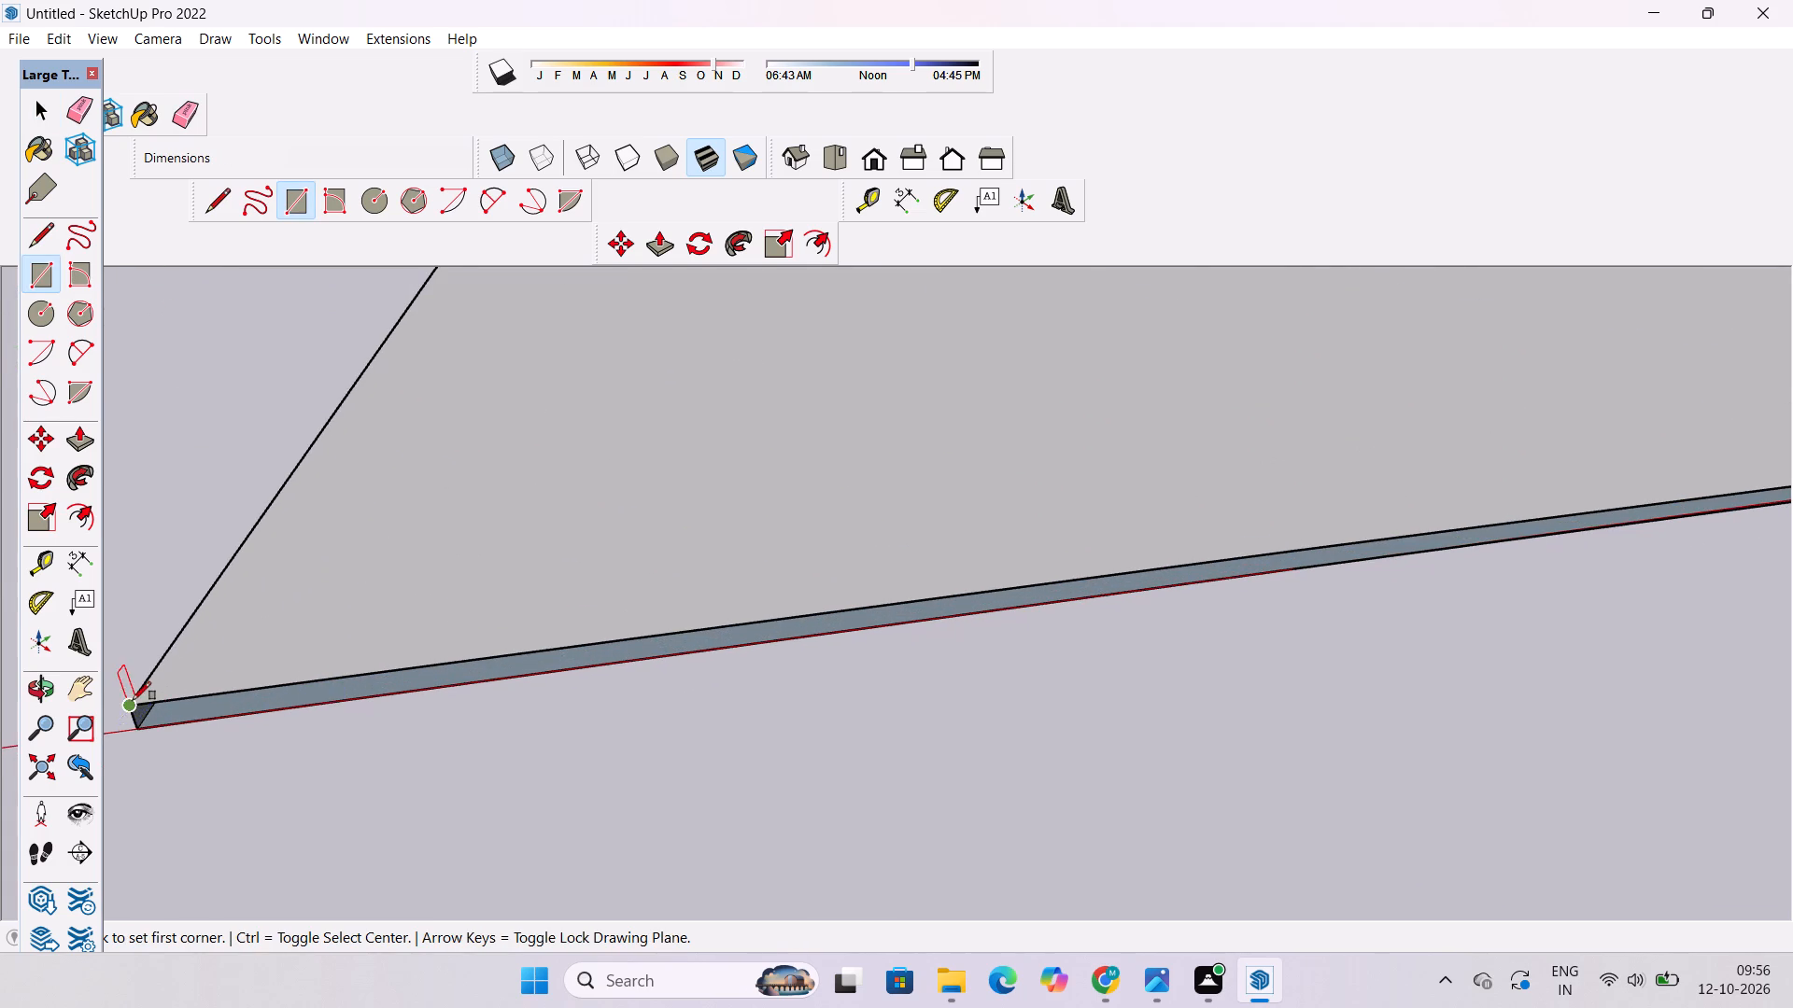
{"action": "left_click", "coordinate": [128, 708]}
{"action": "scroll", "coordinate": [128, 708], "scroll_direction": "down", "scroll_amount": 8}
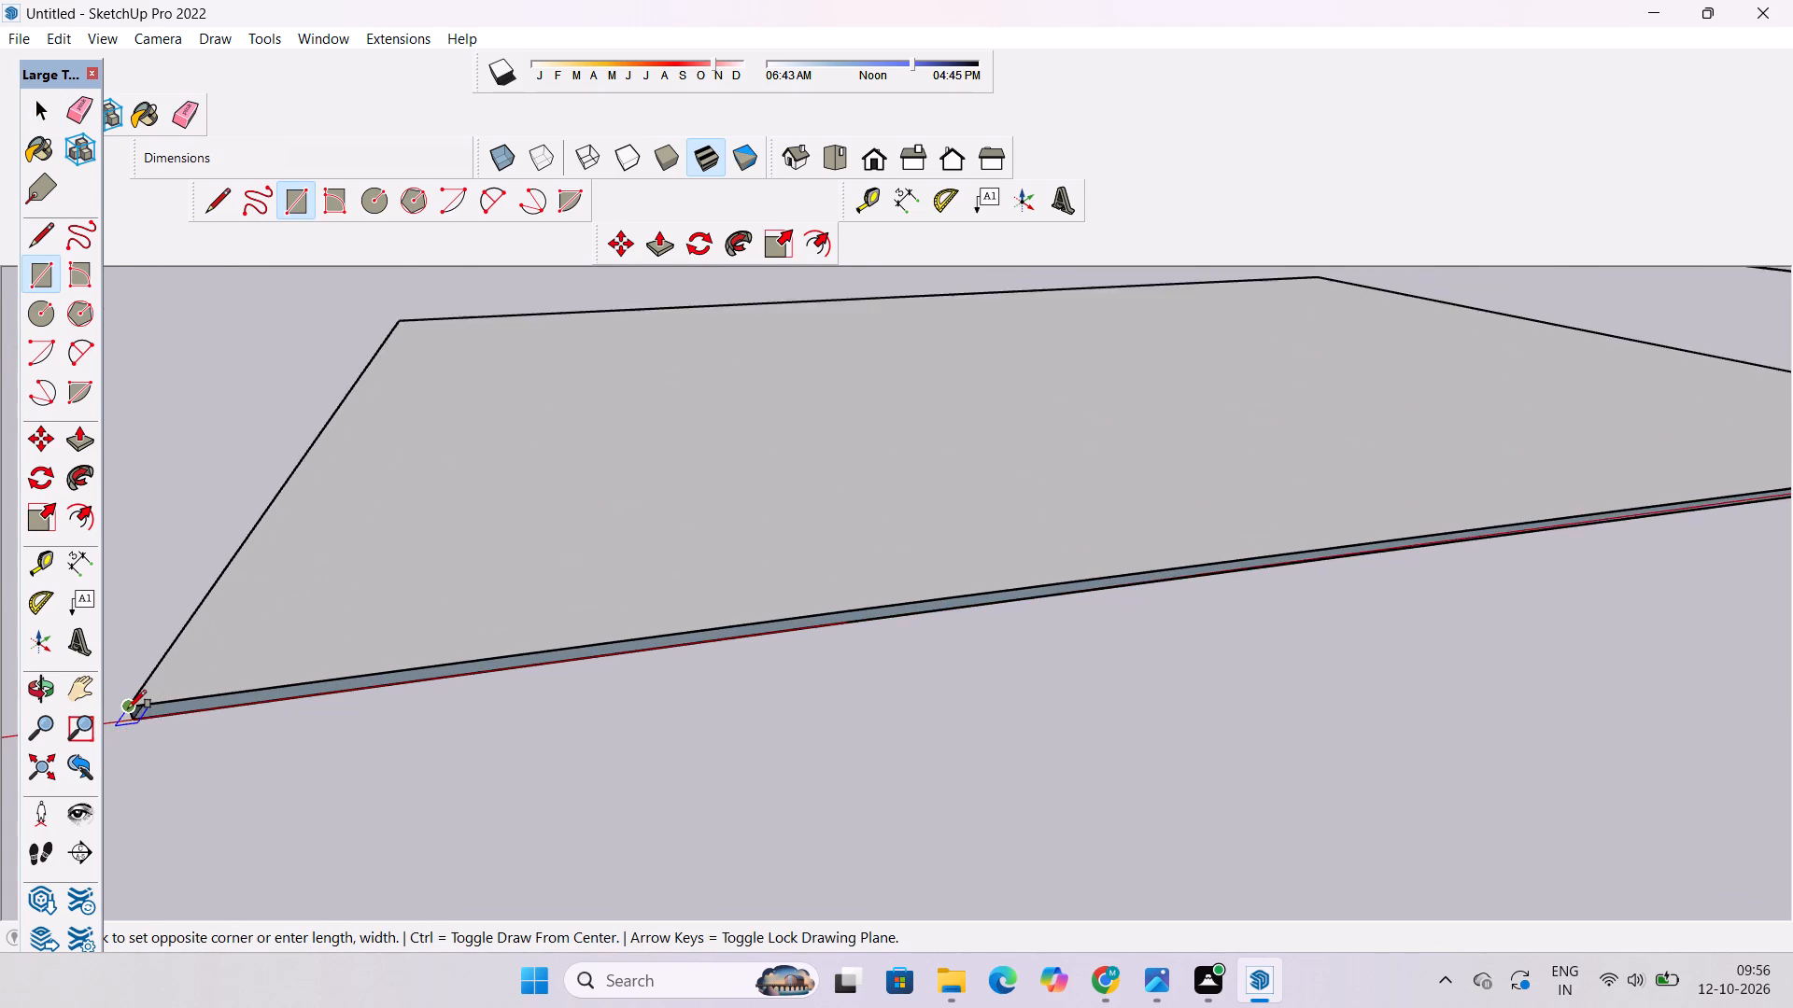
{"action": "scroll", "coordinate": [128, 708], "scroll_direction": "down", "scroll_amount": 16}
{"action": "scroll", "coordinate": [889, 614], "scroll_direction": "up", "scroll_amount": 18}
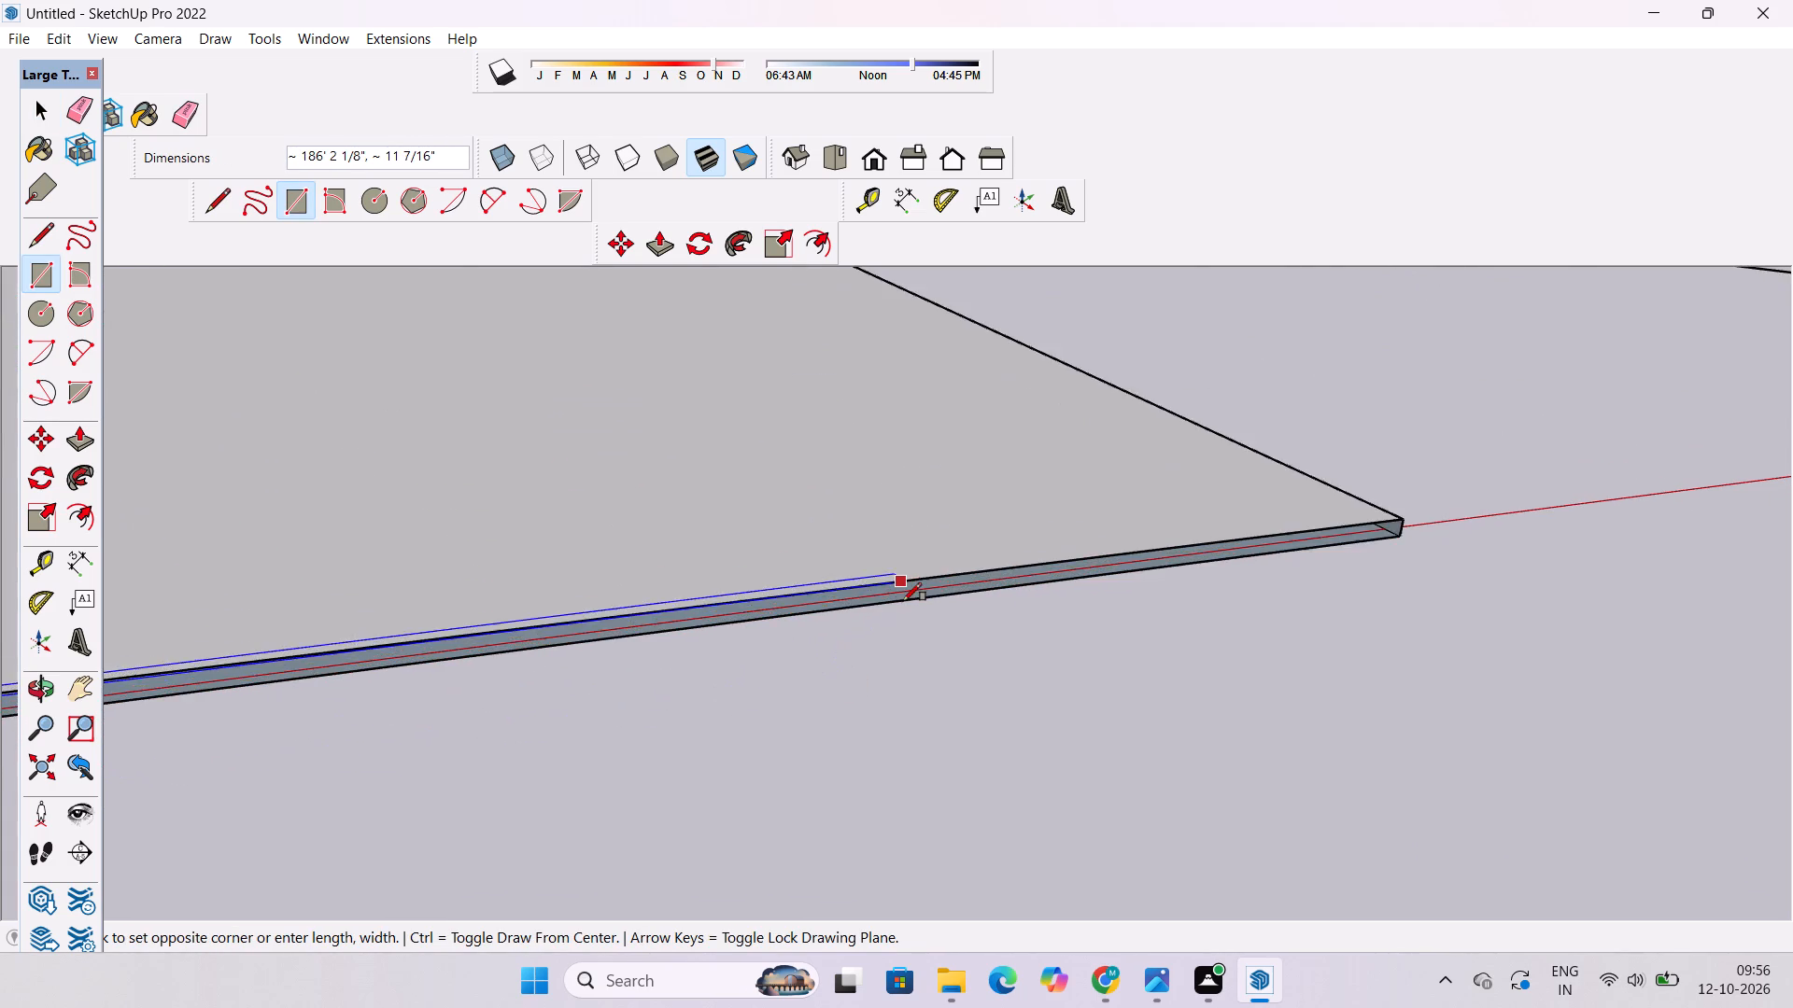
{"action": "scroll", "coordinate": [896, 601], "scroll_direction": "down", "scroll_amount": 5}
{"action": "scroll", "coordinate": [1269, 556], "scroll_direction": "up", "scroll_amount": 16}
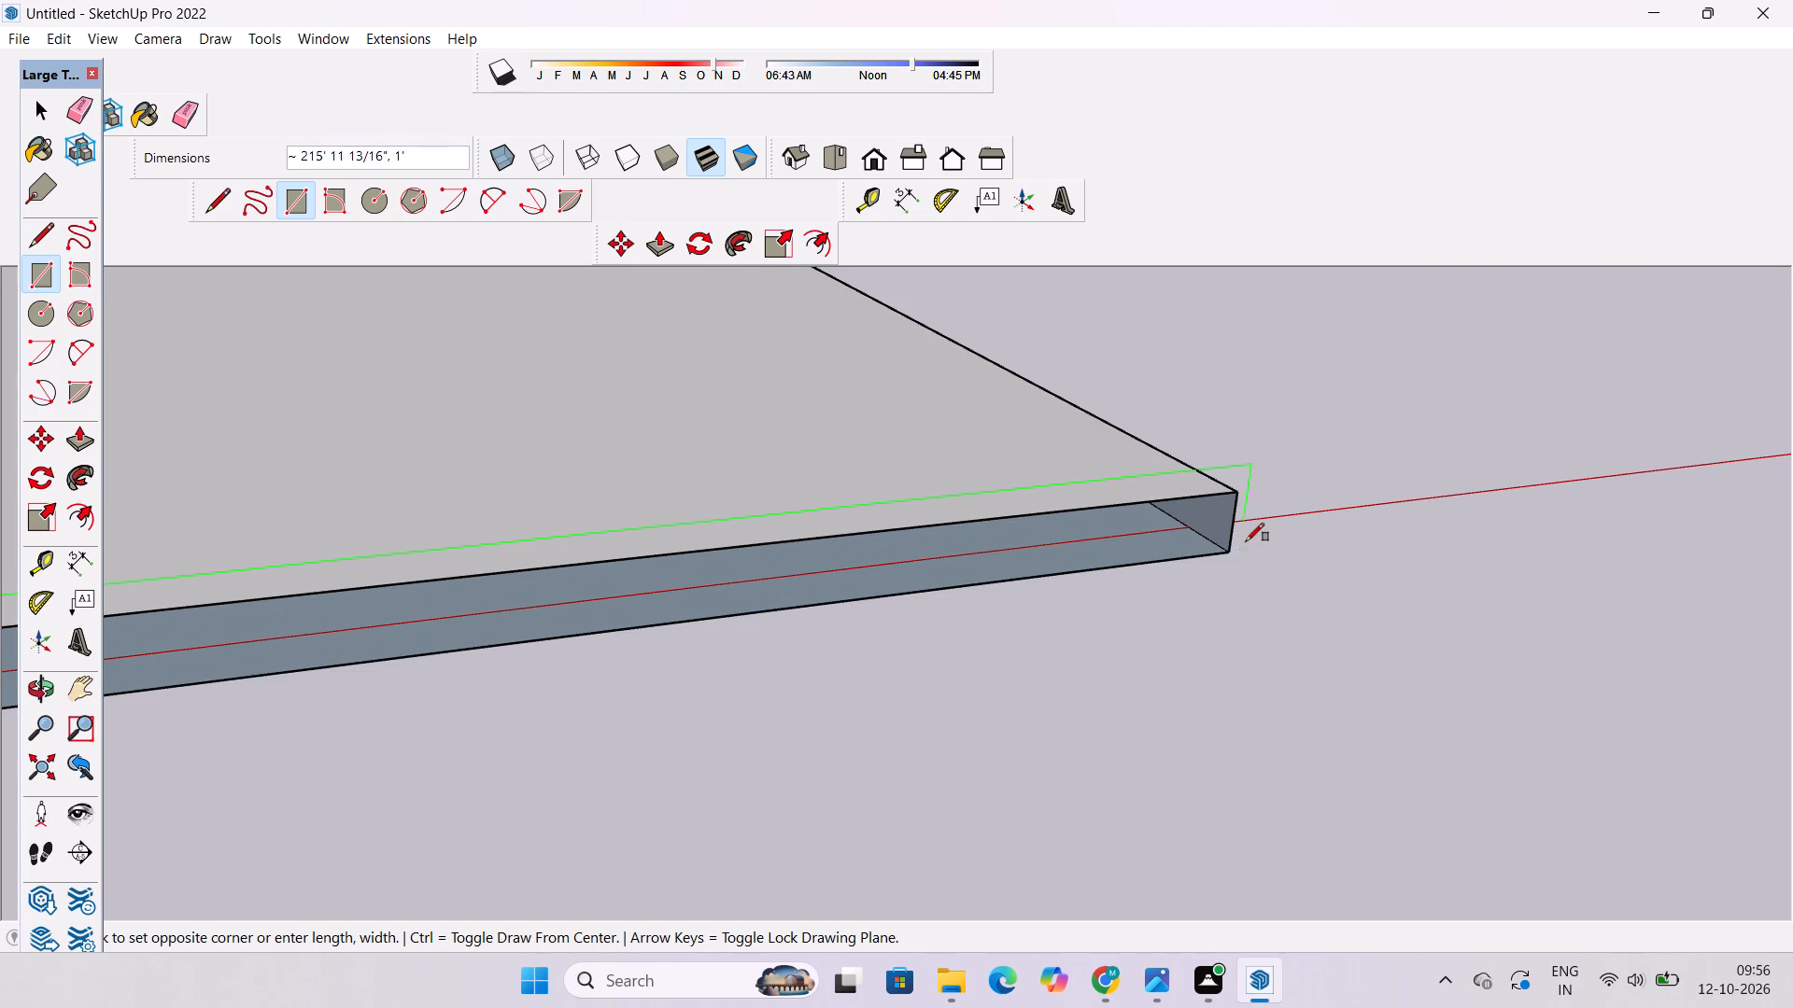
{"action": "left_click", "coordinate": [1228, 554]}
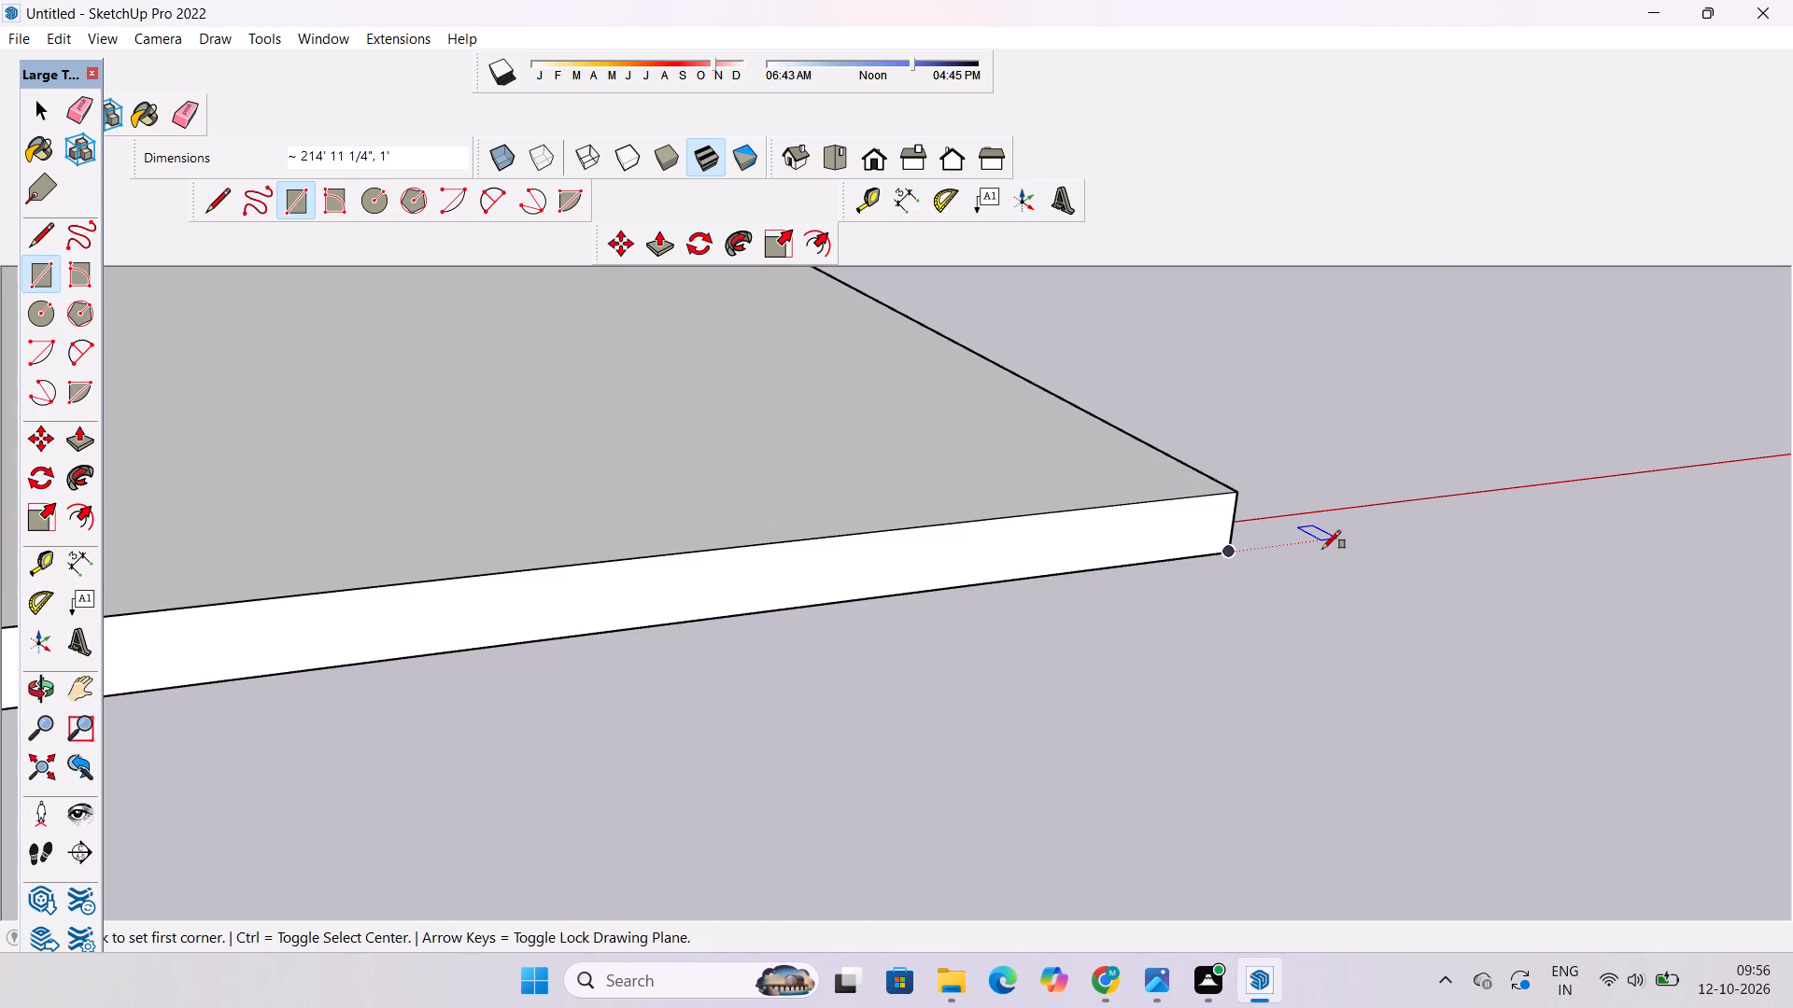
{"action": "key", "text": "space"}
Examine the closed slab and the flat copy beside it from several angles.
{"action": "key", "text": "o"}
{"action": "scroll", "coordinate": [1204, 697], "scroll_direction": "down", "scroll_amount": 14}
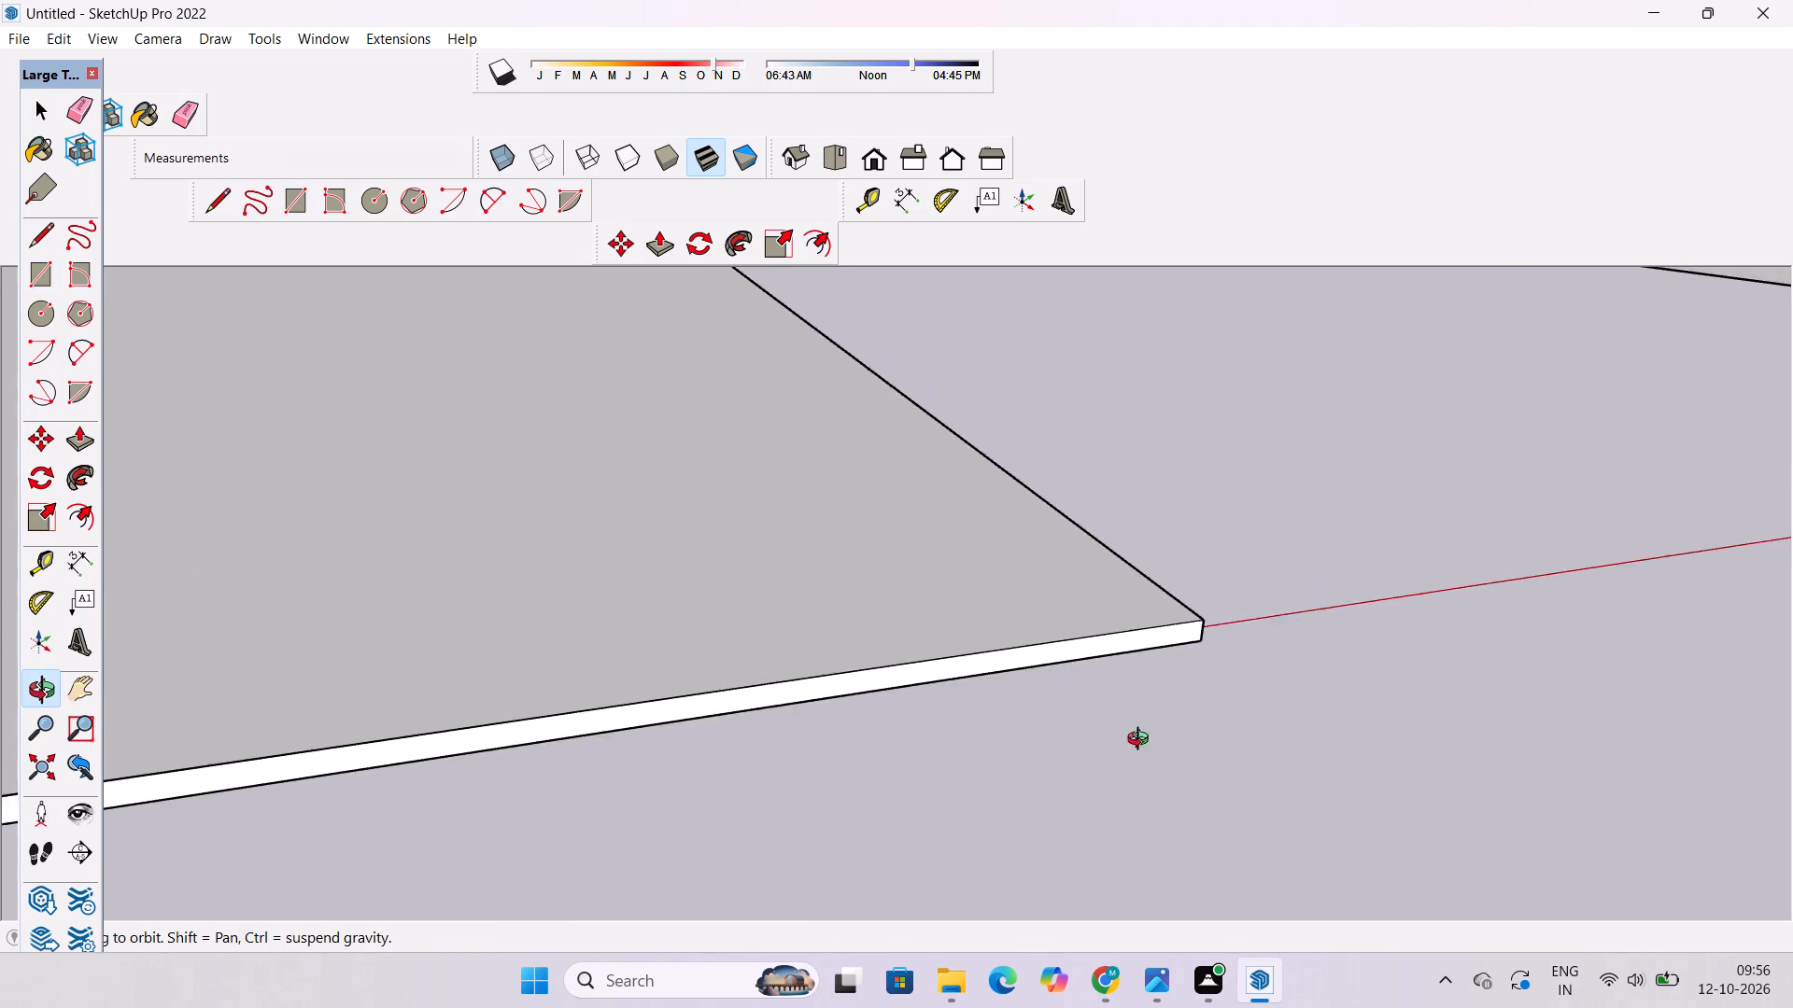
{"action": "left_click_drag", "start_coordinate": [1142, 718], "coordinate": [1306, 535], "text": "shift"}
{"action": "scroll", "coordinate": [1318, 556], "scroll_direction": "down", "scroll_amount": 7}
{"action": "left_click_drag", "start_coordinate": [1428, 529], "coordinate": [1246, 593]}
{"action": "scroll", "coordinate": [1240, 594], "scroll_direction": "down", "scroll_amount": 6}
{"action": "left_click_drag", "start_coordinate": [1218, 617], "coordinate": [1477, 887], "text": "shift"}
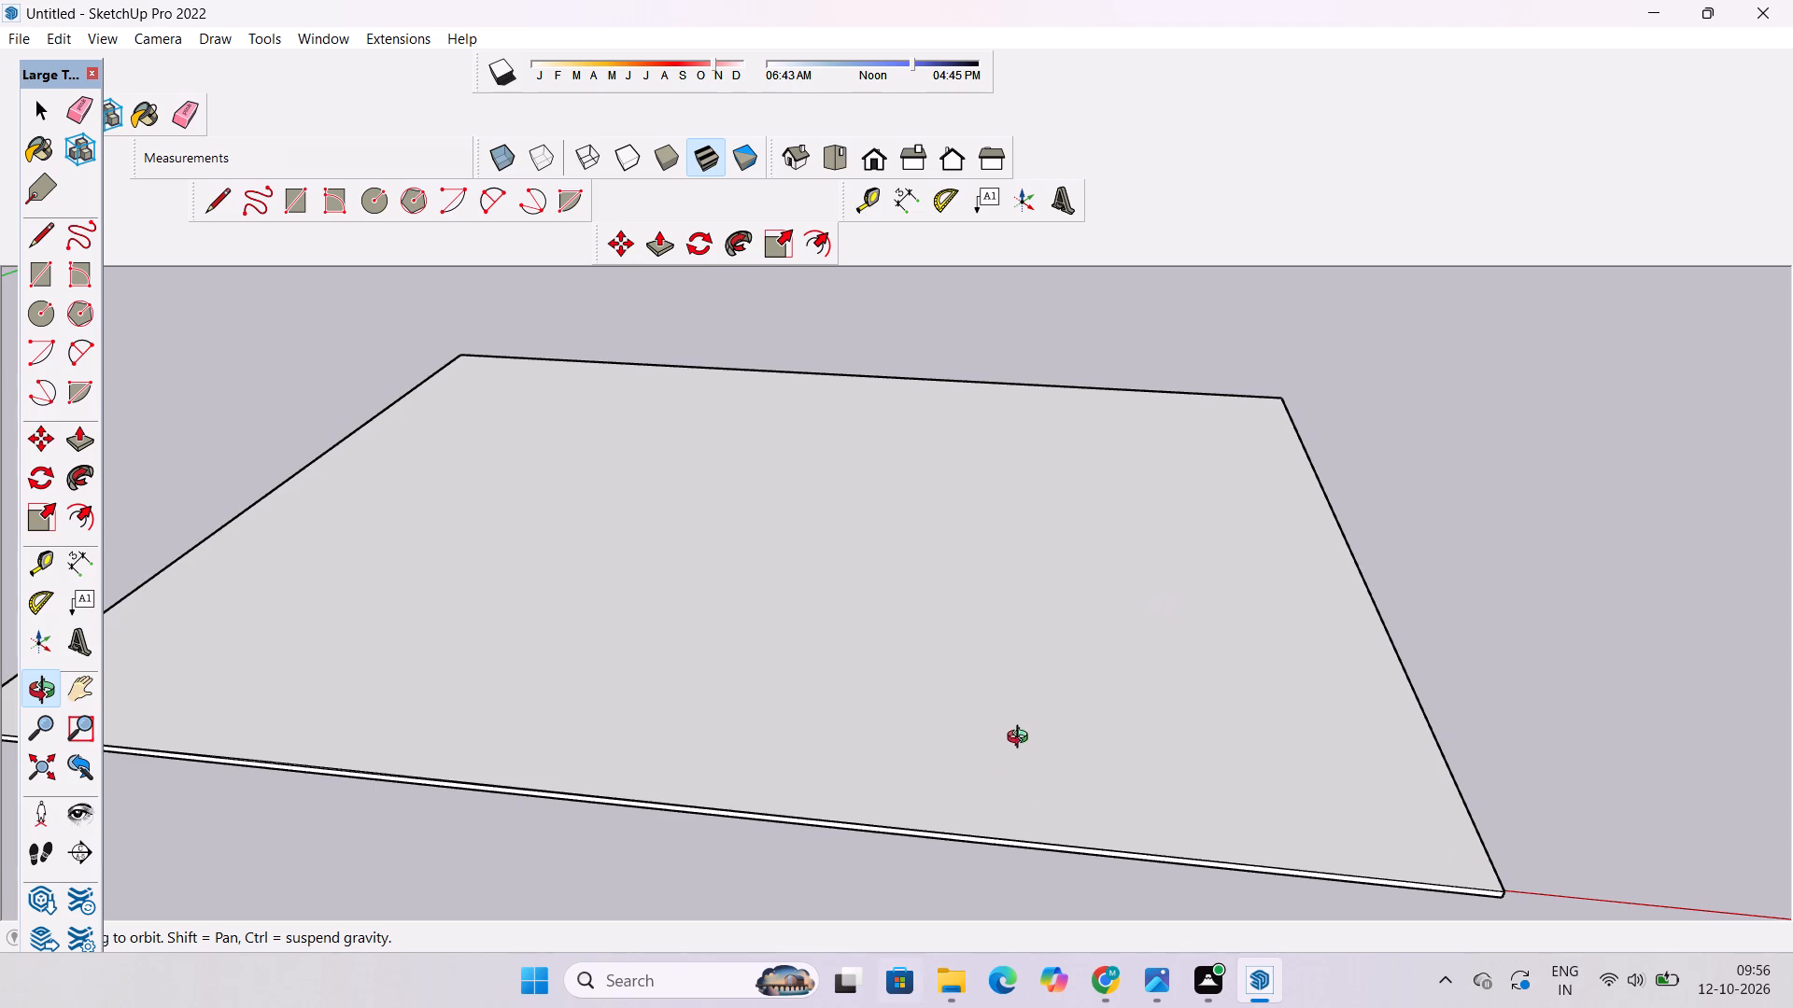
{"action": "scroll", "coordinate": [1015, 734], "scroll_direction": "down", "scroll_amount": 7}
{"action": "left_click_drag", "start_coordinate": [925, 774], "coordinate": [999, 755]}
{"action": "left_click_drag", "start_coordinate": [997, 754], "coordinate": [998, 552]}
{"action": "left_click_drag", "start_coordinate": [1050, 495], "coordinate": [1024, 654]}
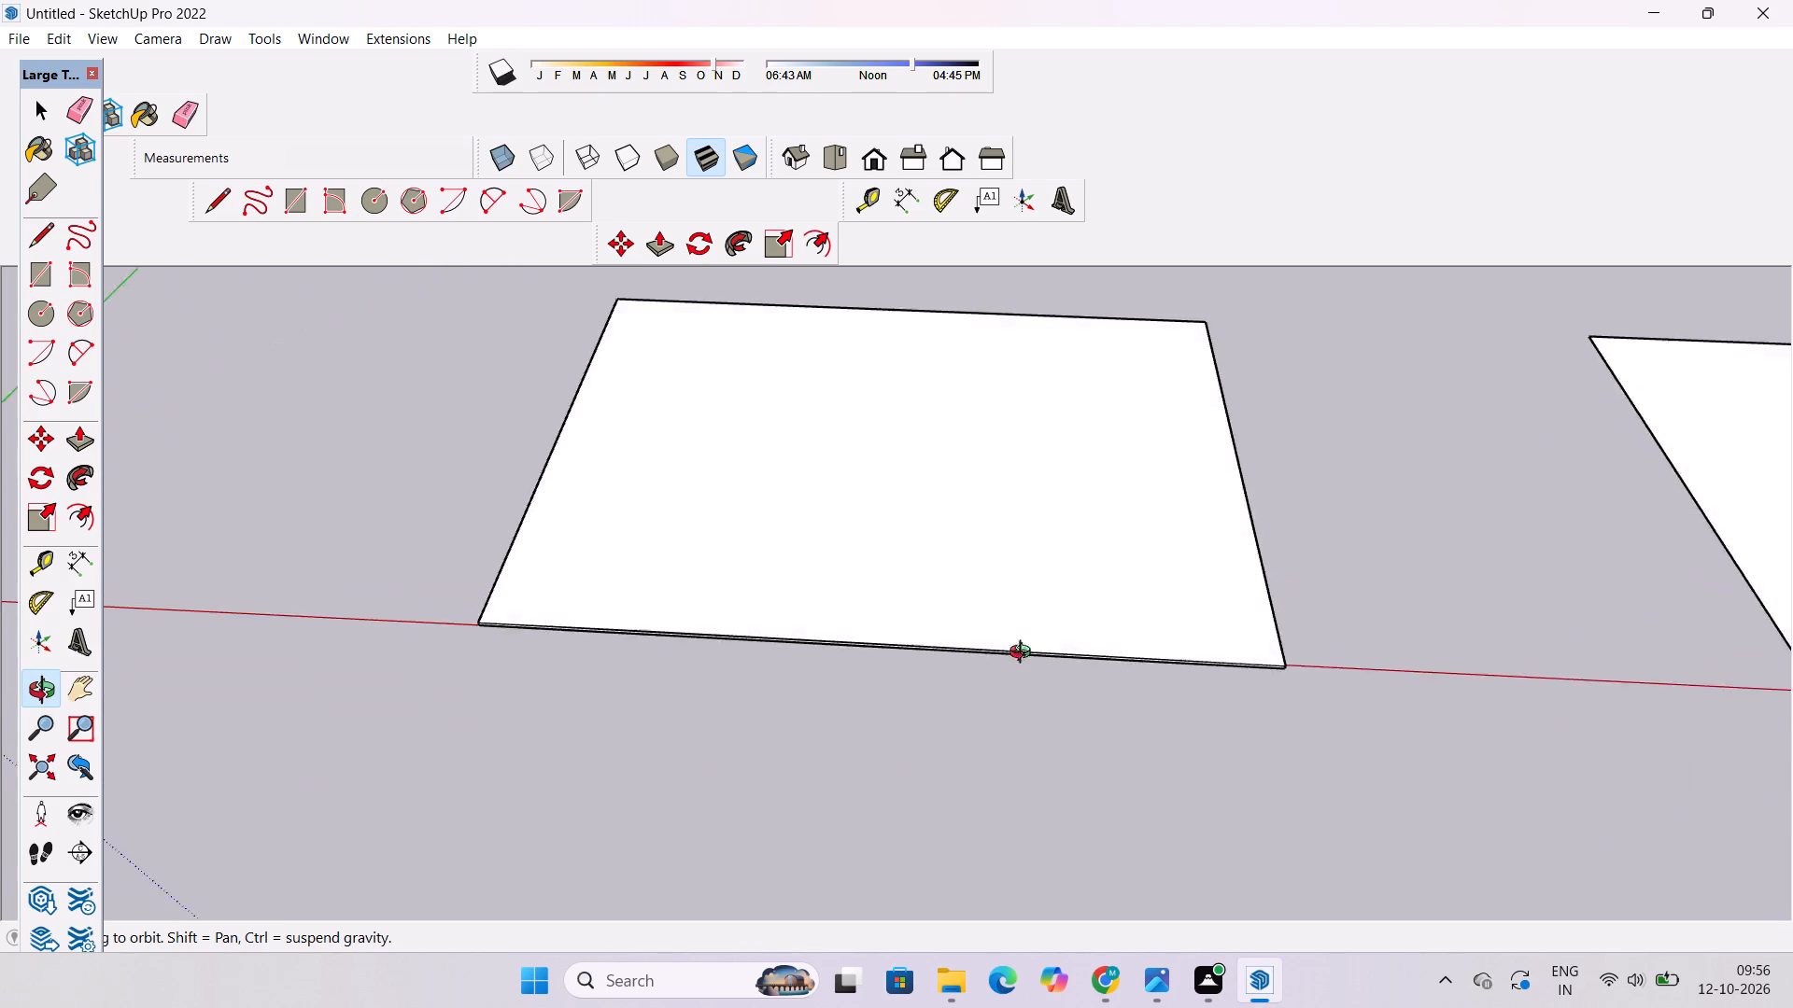
{"action": "left_click_drag", "start_coordinate": [1024, 654], "coordinate": [1031, 777]}
{"action": "scroll", "coordinate": [914, 526], "scroll_direction": "up", "scroll_amount": 6}
{"action": "left_click_drag", "start_coordinate": [911, 525], "coordinate": [959, 704], "text": "shift"}
{"action": "scroll", "coordinate": [920, 673], "scroll_direction": "down", "scroll_amount": 6, "text": "shift"}
{"action": "left_click_drag", "start_coordinate": [788, 755], "coordinate": [927, 546]}
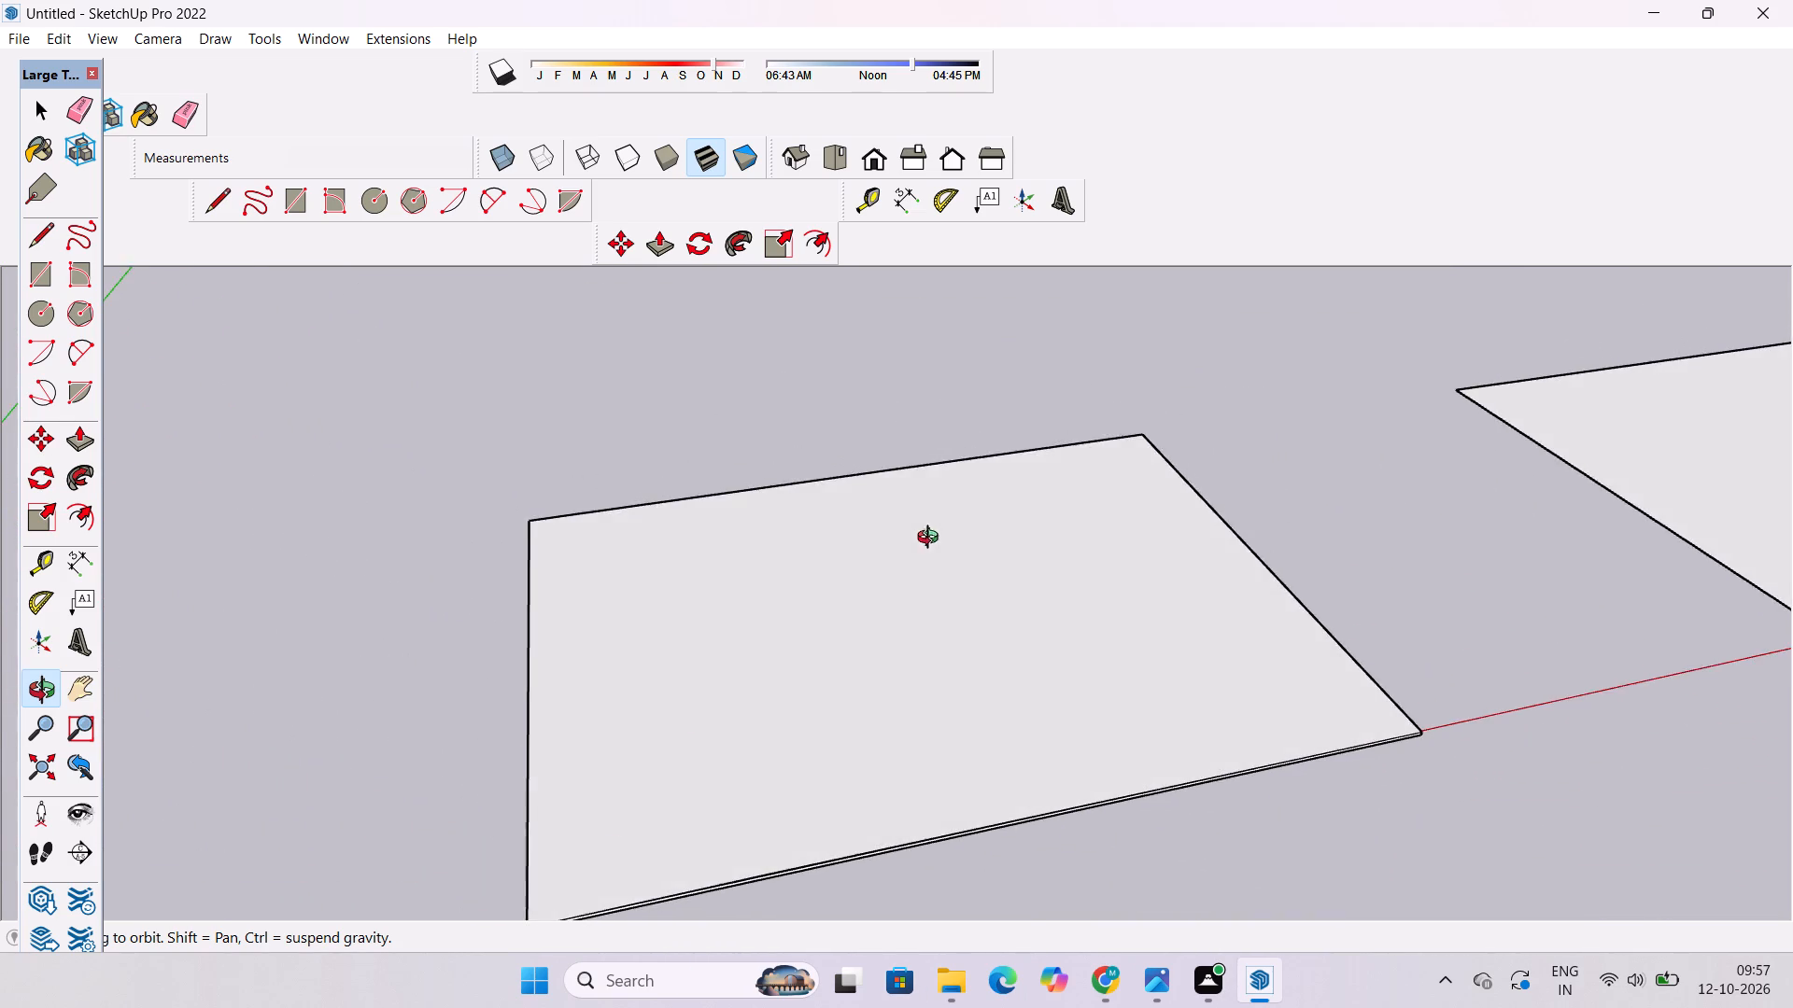
{"action": "left_click_drag", "start_coordinate": [699, 767], "coordinate": [840, 604]}
{"action": "left_click_drag", "start_coordinate": [887, 626], "coordinate": [891, 792]}
{"action": "left_click_drag", "start_coordinate": [879, 806], "coordinate": [720, 756]}
{"action": "scroll", "coordinate": [718, 735], "scroll_direction": "down", "scroll_amount": 11}
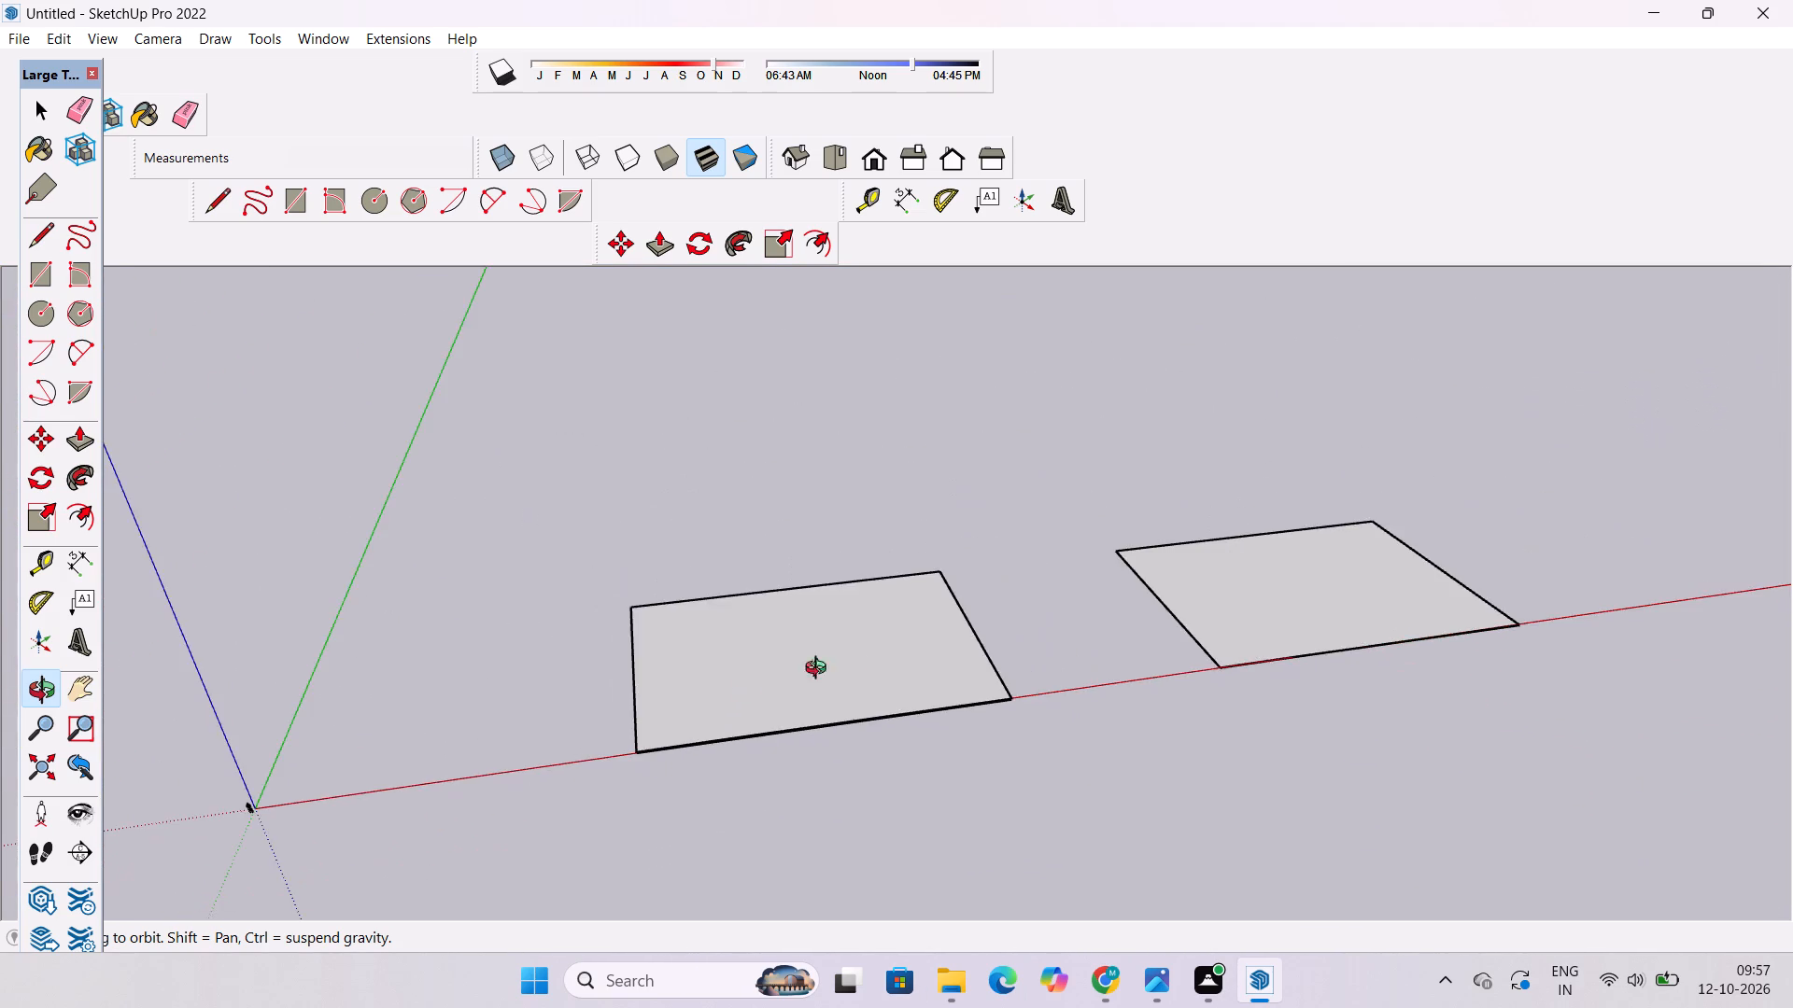
{"action": "left_click_drag", "start_coordinate": [873, 661], "coordinate": [789, 729]}
{"action": "scroll", "coordinate": [786, 714], "scroll_direction": "up", "scroll_amount": 4}
{"action": "scroll", "coordinate": [758, 678], "scroll_direction": "down", "scroll_amount": 5}
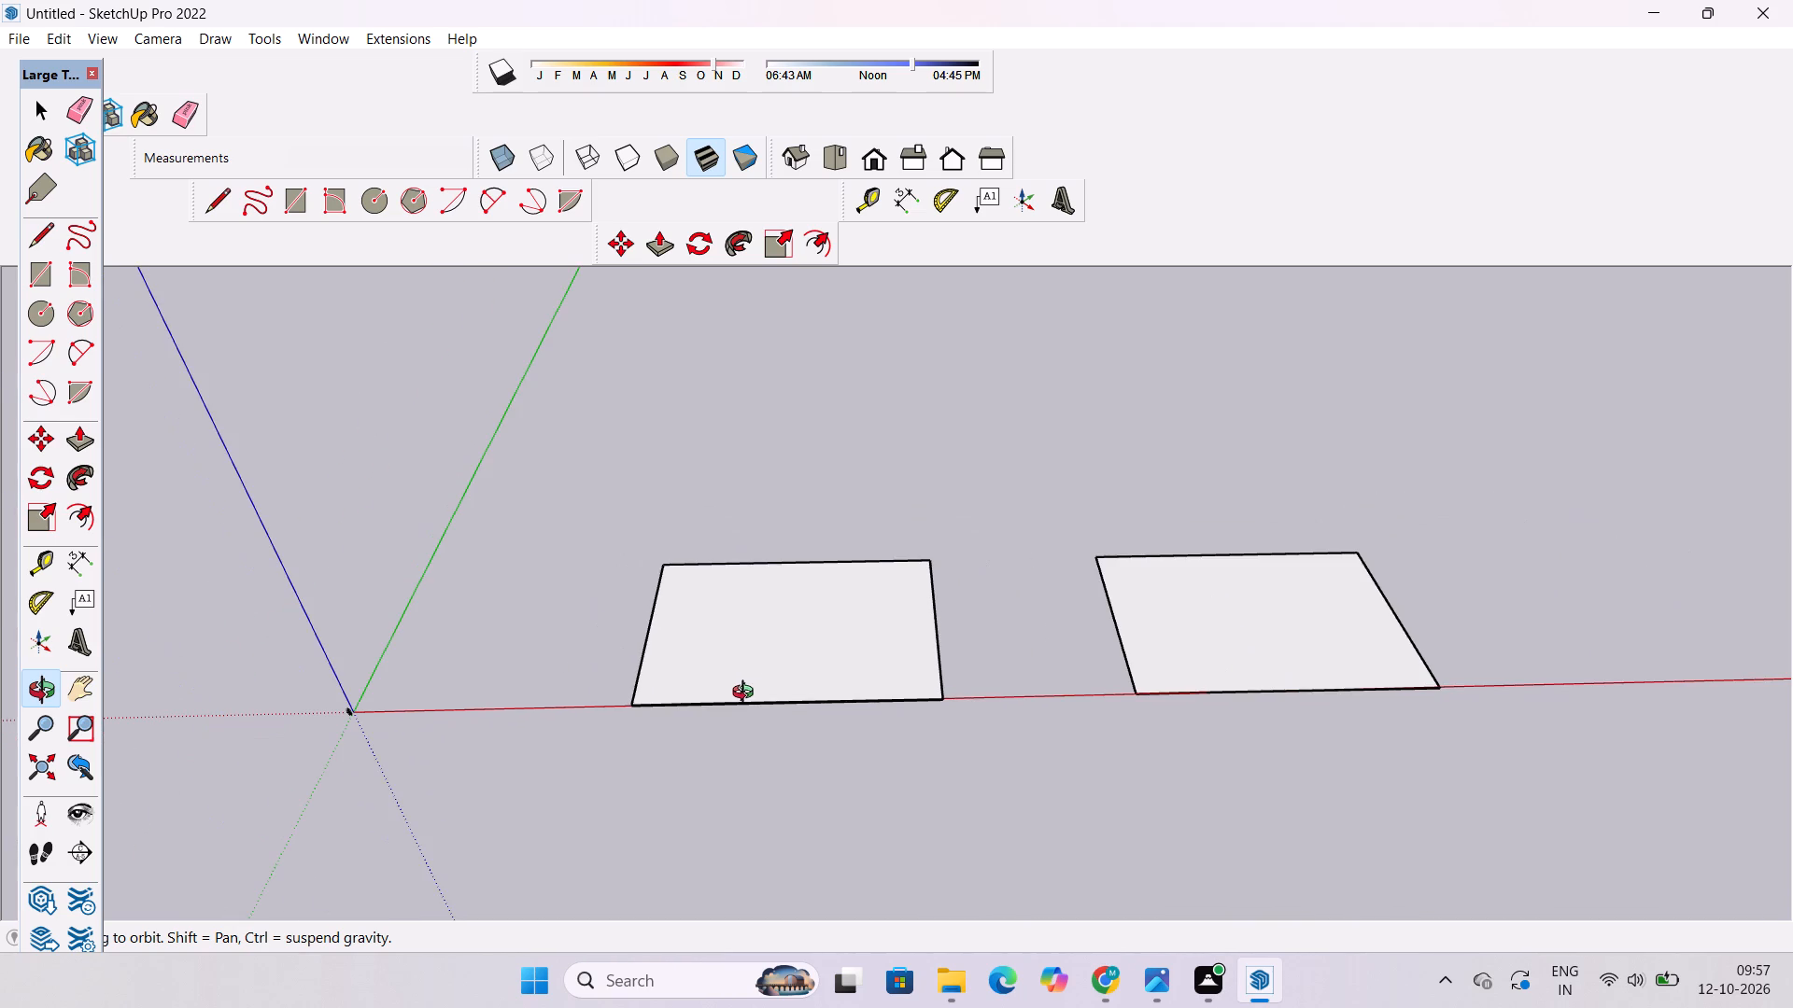
{"action": "left_click_drag", "start_coordinate": [745, 693], "coordinate": [741, 636], "text": "shift"}
{"action": "left_click_drag", "start_coordinate": [741, 636], "coordinate": [748, 676], "text": "shift"}
{"action": "scroll", "coordinate": [746, 685], "scroll_direction": "up", "scroll_amount": 4}
{"action": "left_click_drag", "start_coordinate": [742, 717], "coordinate": [744, 674], "text": "shift"}
{"action": "left_click_drag", "start_coordinate": [744, 674], "coordinate": [747, 709], "text": "shift"}
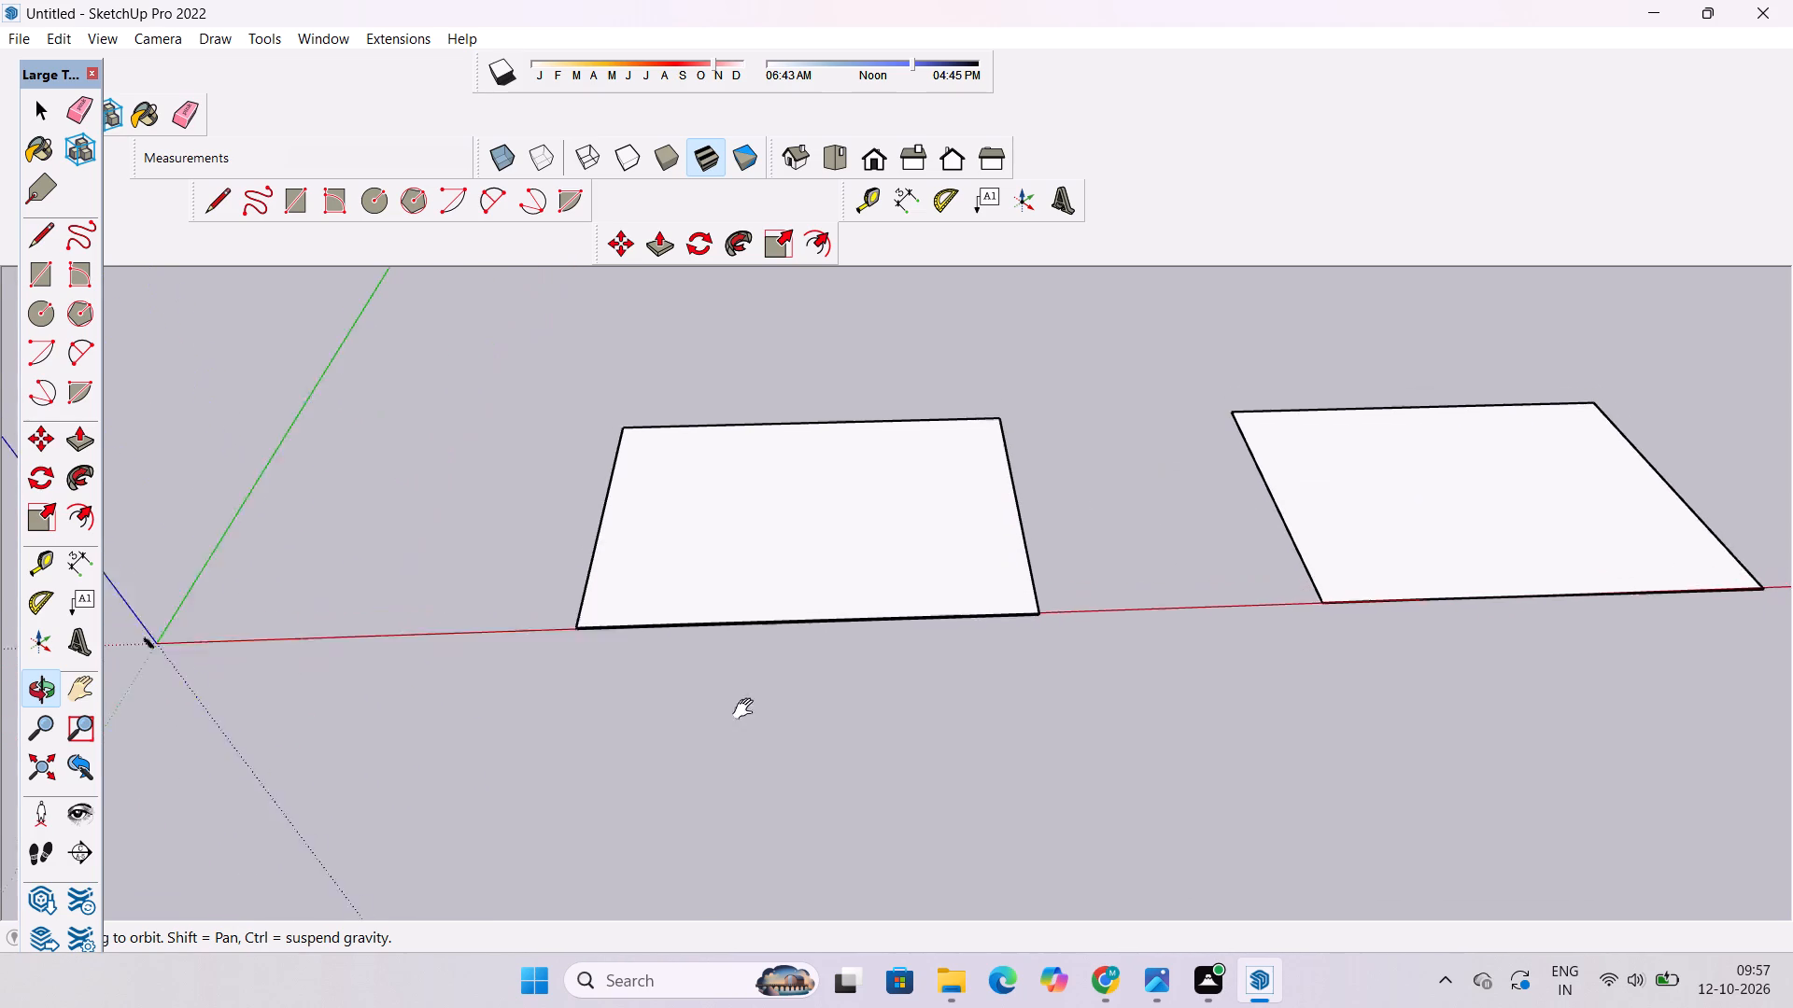
{"action": "left_click_drag", "start_coordinate": [747, 709], "coordinate": [748, 751], "text": "shift"}
{"action": "left_click_drag", "start_coordinate": [828, 600], "coordinate": [856, 752]}
{"action": "scroll", "coordinate": [815, 682], "scroll_direction": "up", "scroll_amount": 4}
{"action": "left_click_drag", "start_coordinate": [815, 677], "coordinate": [767, 735], "text": "shift"}
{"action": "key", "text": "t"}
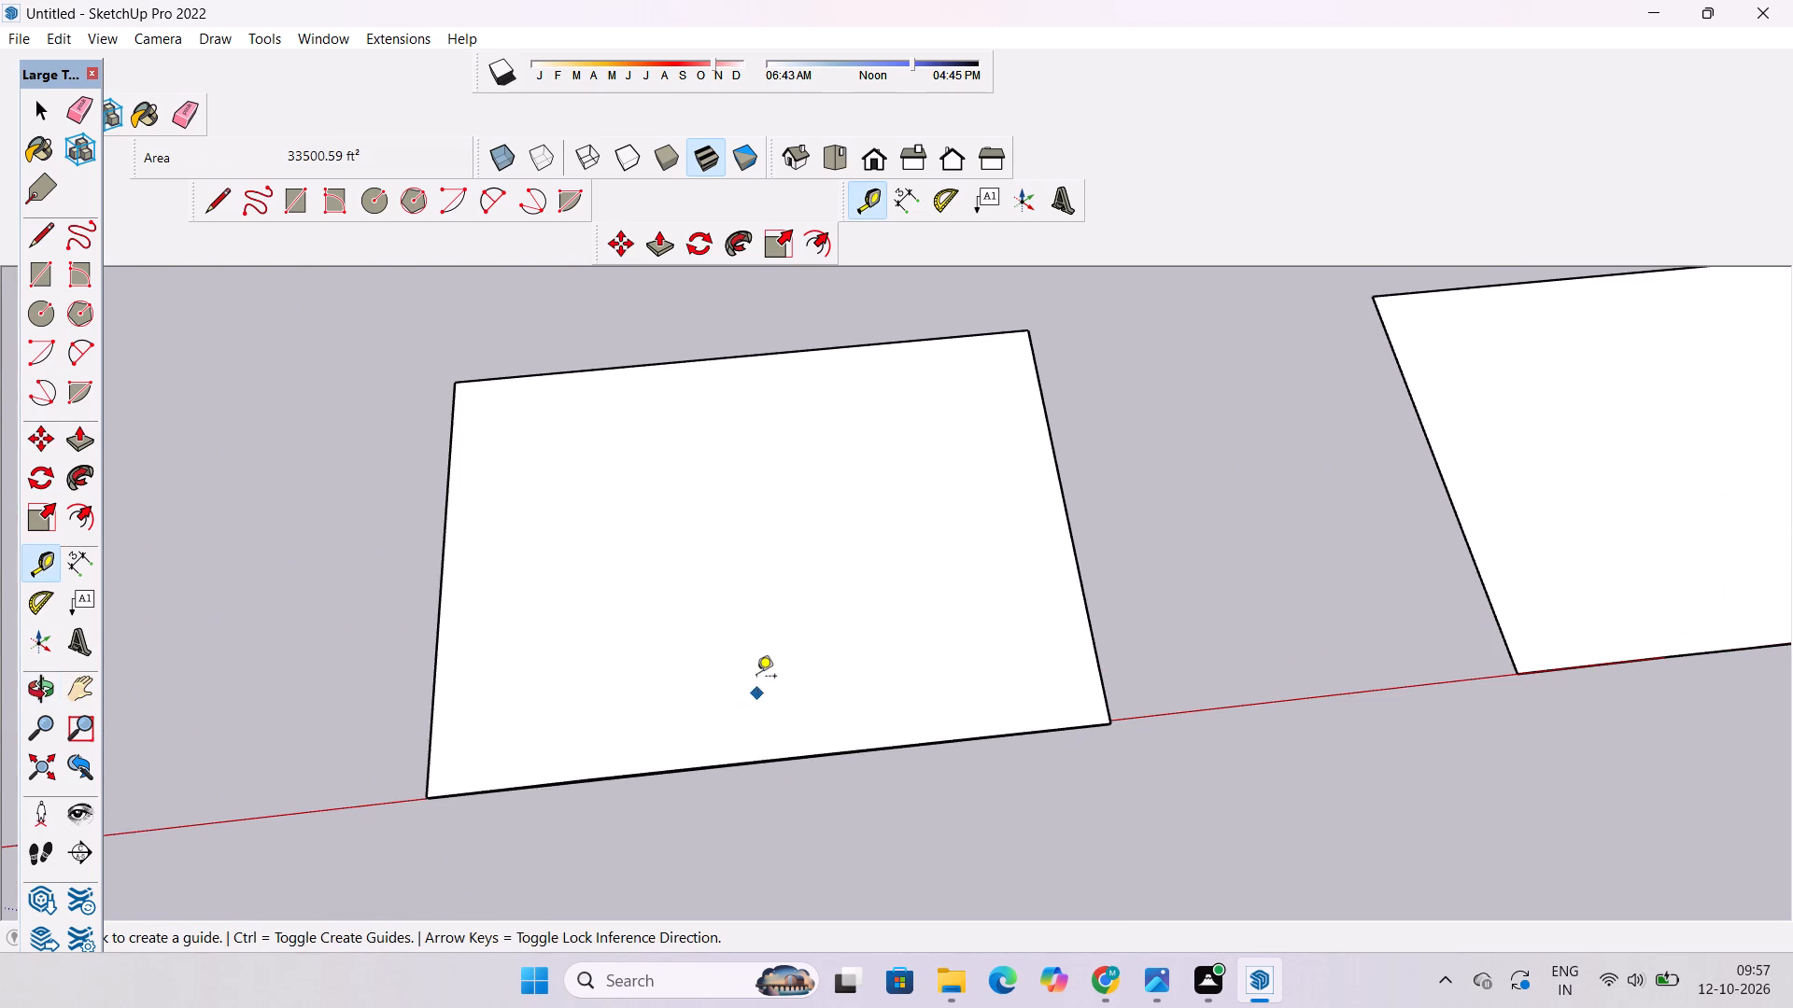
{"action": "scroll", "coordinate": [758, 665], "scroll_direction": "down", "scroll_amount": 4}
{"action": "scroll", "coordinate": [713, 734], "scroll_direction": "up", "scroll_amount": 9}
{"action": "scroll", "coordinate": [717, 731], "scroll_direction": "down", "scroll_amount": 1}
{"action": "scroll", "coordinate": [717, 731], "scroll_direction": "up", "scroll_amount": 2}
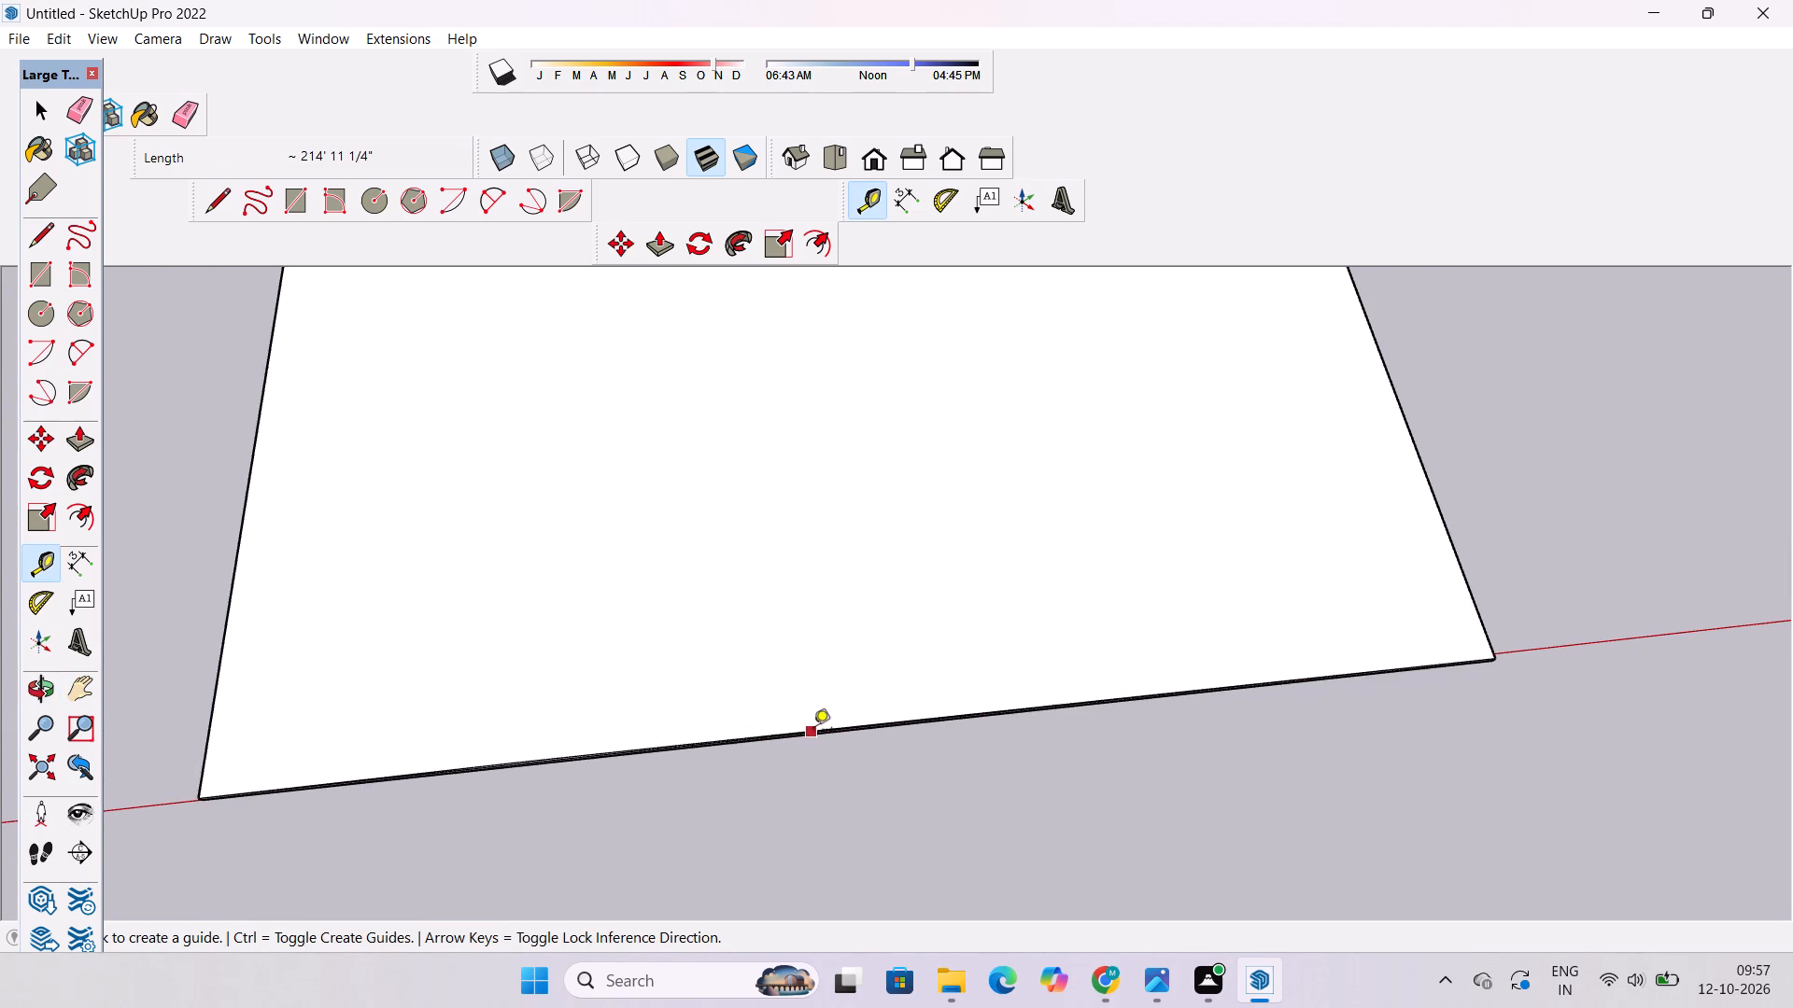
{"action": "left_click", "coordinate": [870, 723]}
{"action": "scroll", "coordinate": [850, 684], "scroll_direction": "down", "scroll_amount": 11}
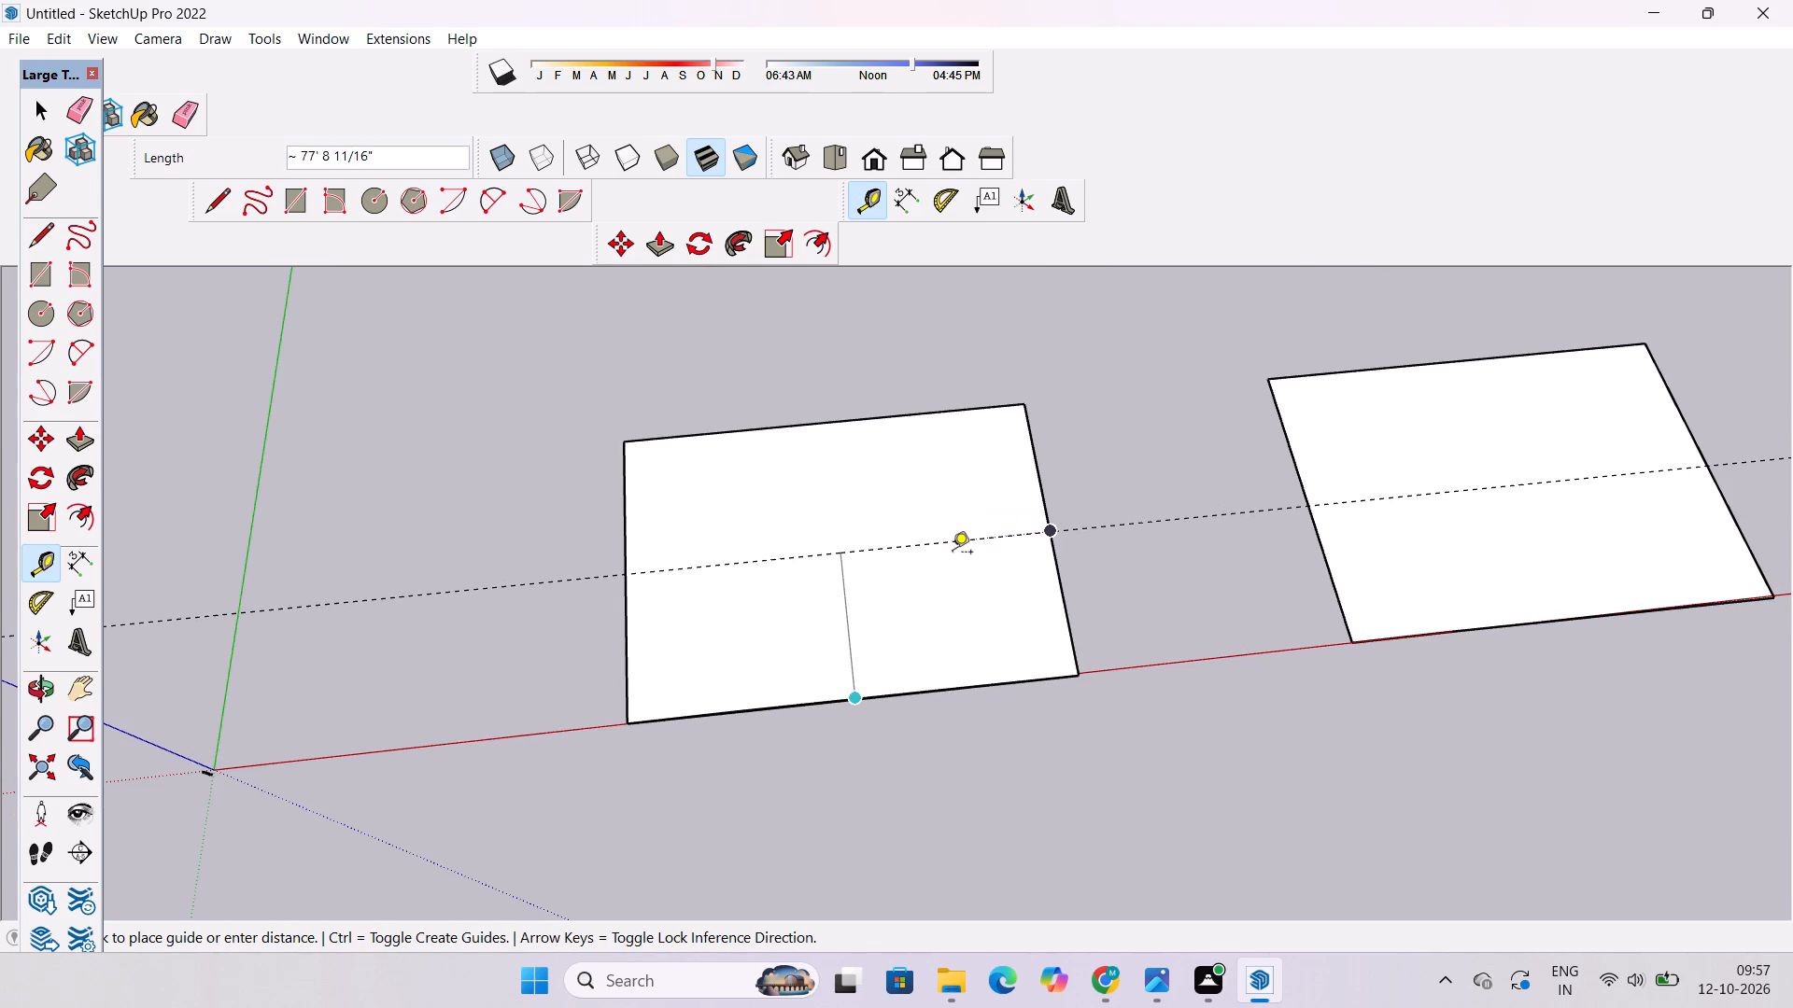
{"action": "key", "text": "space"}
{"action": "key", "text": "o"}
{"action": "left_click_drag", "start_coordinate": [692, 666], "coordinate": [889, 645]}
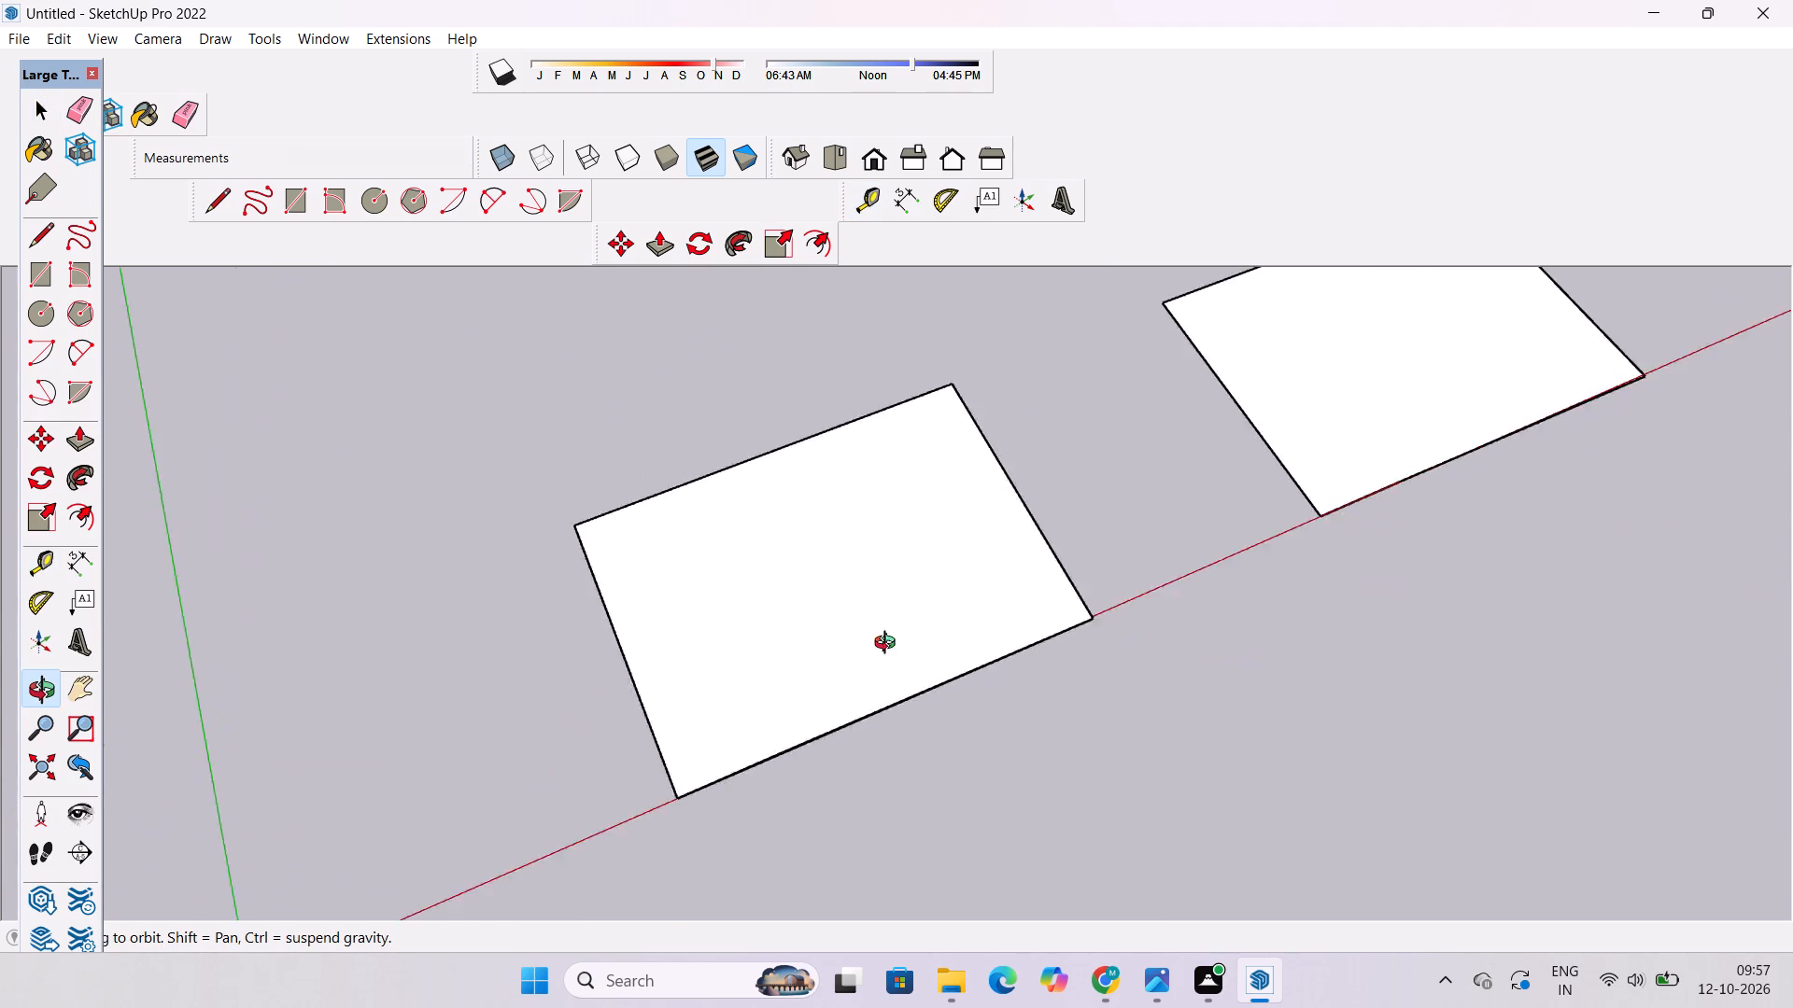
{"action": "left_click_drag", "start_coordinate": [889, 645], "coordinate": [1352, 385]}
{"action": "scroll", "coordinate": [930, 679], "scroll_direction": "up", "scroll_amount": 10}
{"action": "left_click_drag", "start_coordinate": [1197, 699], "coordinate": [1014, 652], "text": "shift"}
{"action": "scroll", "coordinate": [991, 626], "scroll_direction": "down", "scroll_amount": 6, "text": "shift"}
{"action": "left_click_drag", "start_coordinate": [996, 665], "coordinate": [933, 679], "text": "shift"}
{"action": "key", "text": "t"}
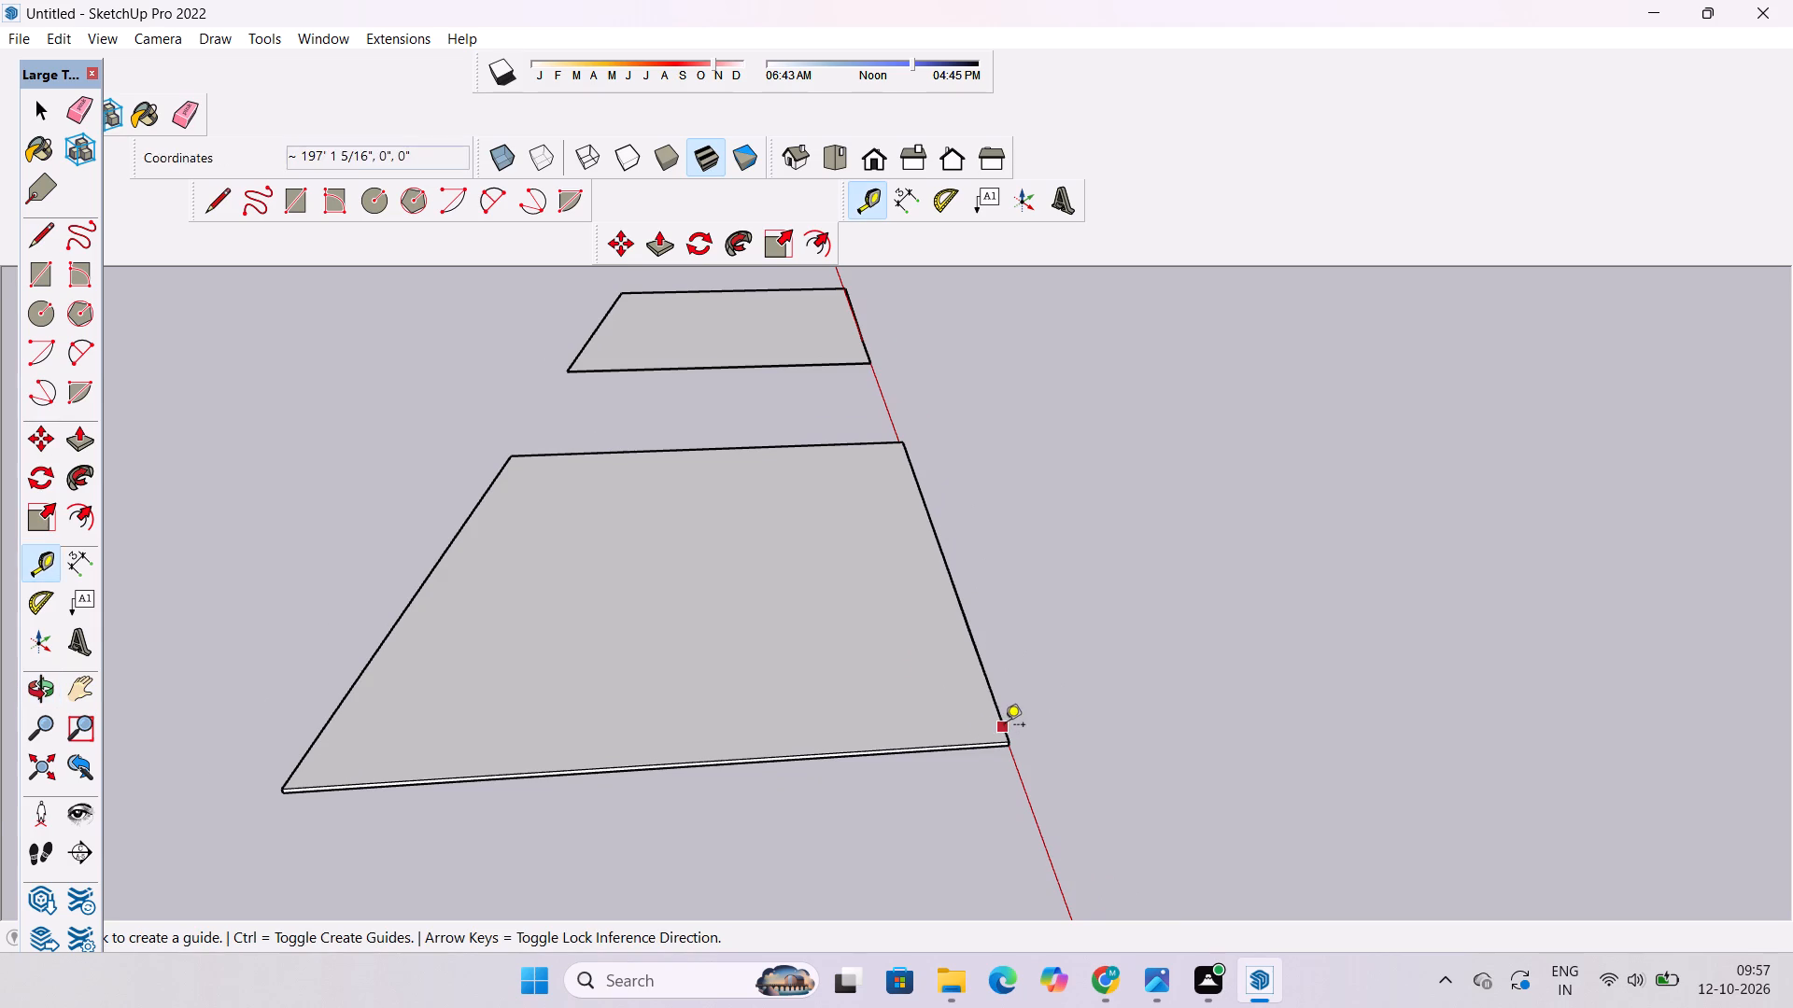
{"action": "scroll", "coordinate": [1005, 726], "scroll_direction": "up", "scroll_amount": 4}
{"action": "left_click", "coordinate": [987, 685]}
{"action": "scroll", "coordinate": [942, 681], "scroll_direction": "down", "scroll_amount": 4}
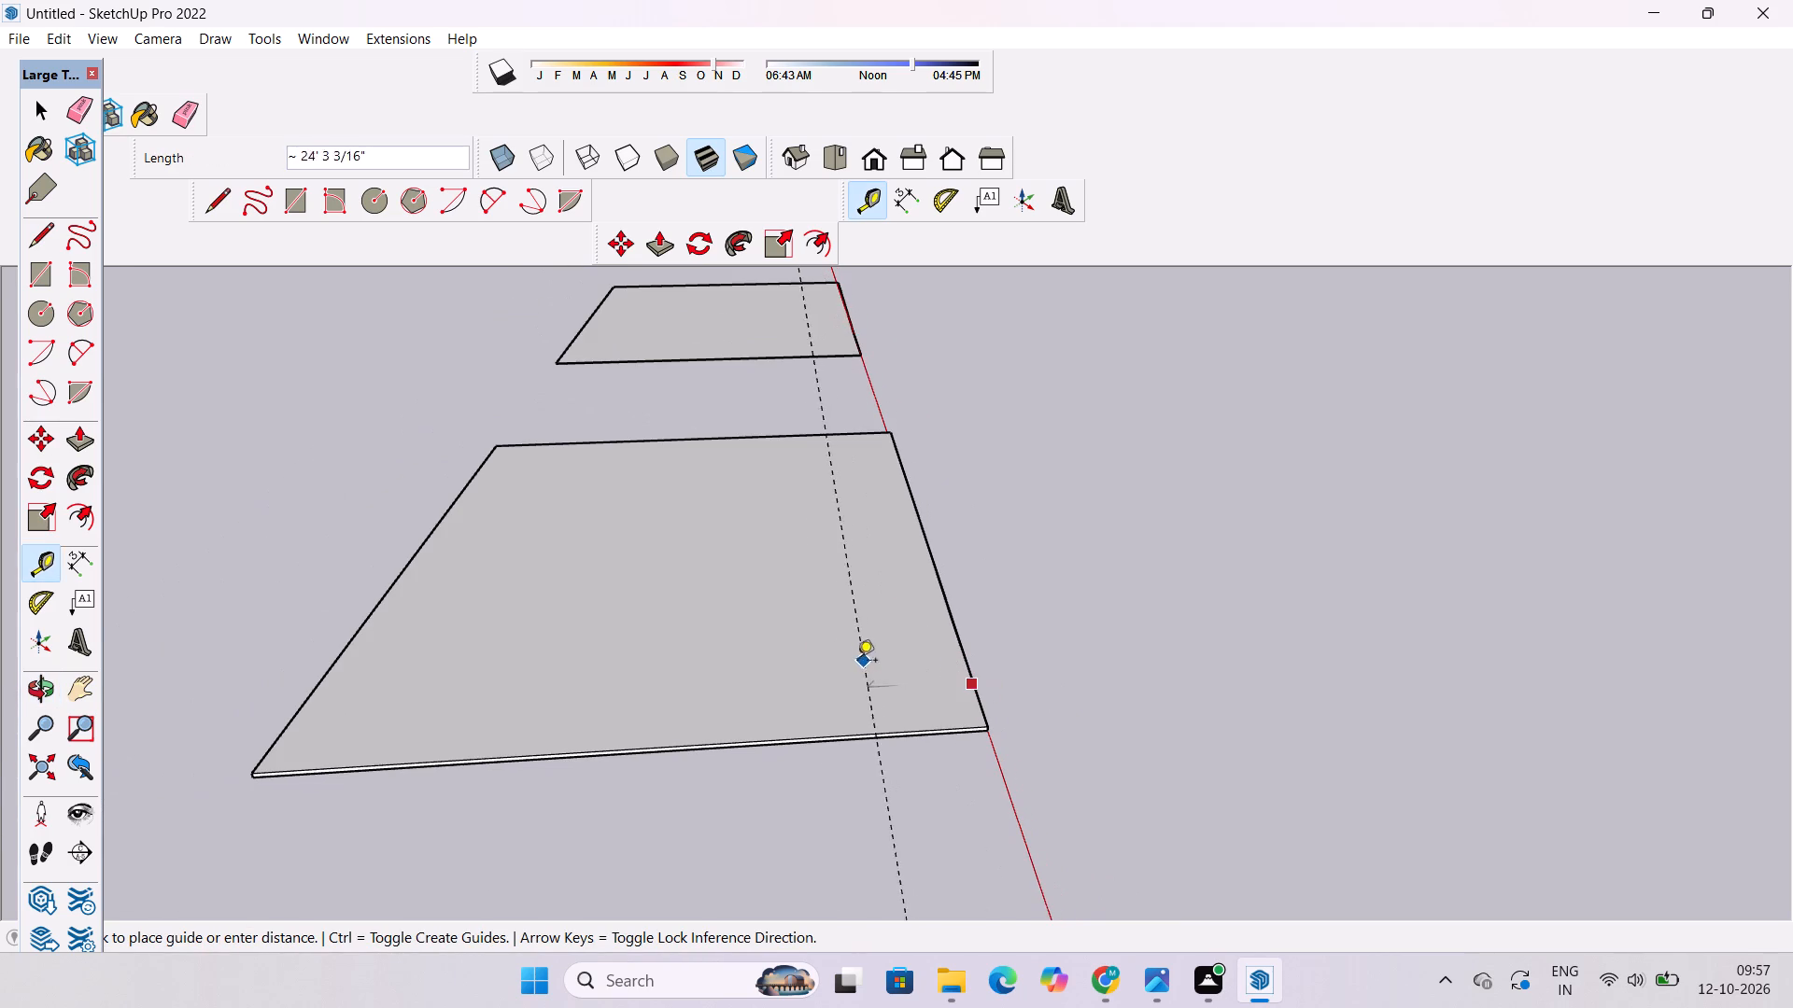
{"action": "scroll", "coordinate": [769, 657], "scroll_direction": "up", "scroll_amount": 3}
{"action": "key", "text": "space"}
Examine the slab's long thin side along the red axis and its top edge up close.
{"action": "key", "text": "o"}
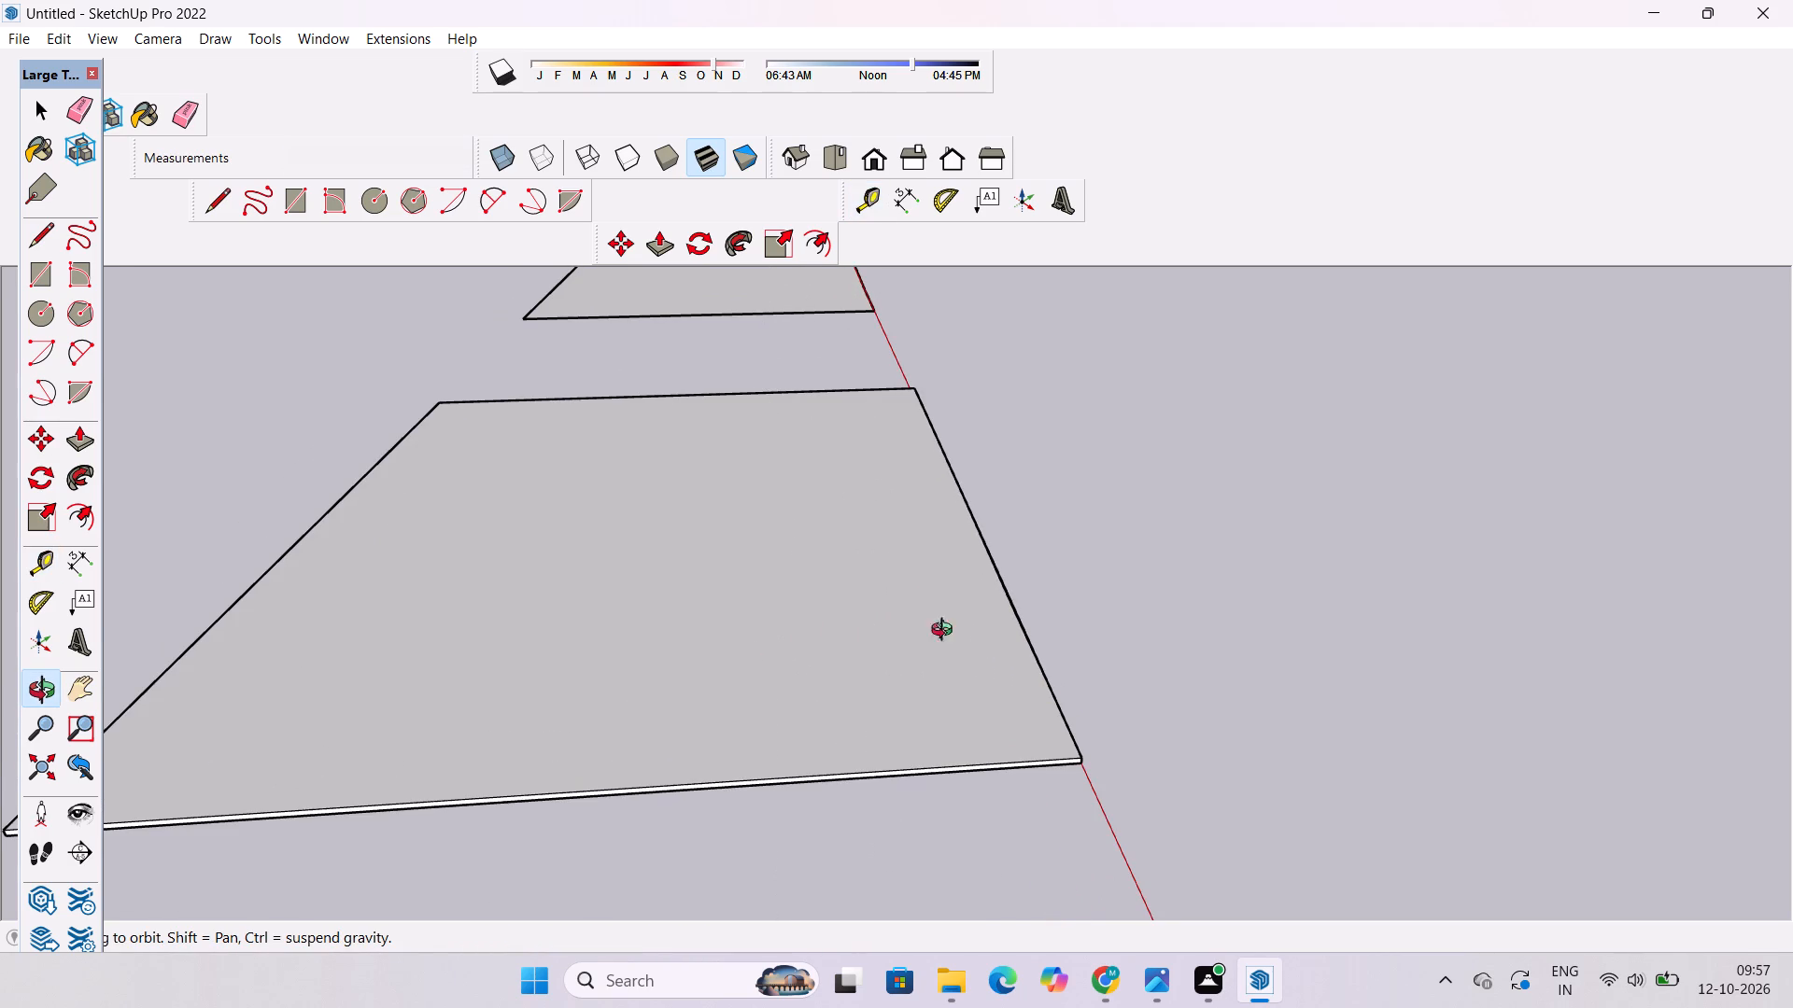
{"action": "left_click_drag", "start_coordinate": [1236, 689], "coordinate": [952, 611]}
{"action": "scroll", "coordinate": [833, 565], "scroll_direction": "up", "scroll_amount": 5}
{"action": "left_click_drag", "start_coordinate": [967, 595], "coordinate": [980, 665], "text": "shift"}
{"action": "left_click_drag", "start_coordinate": [979, 666], "coordinate": [972, 676], "text": "shift"}
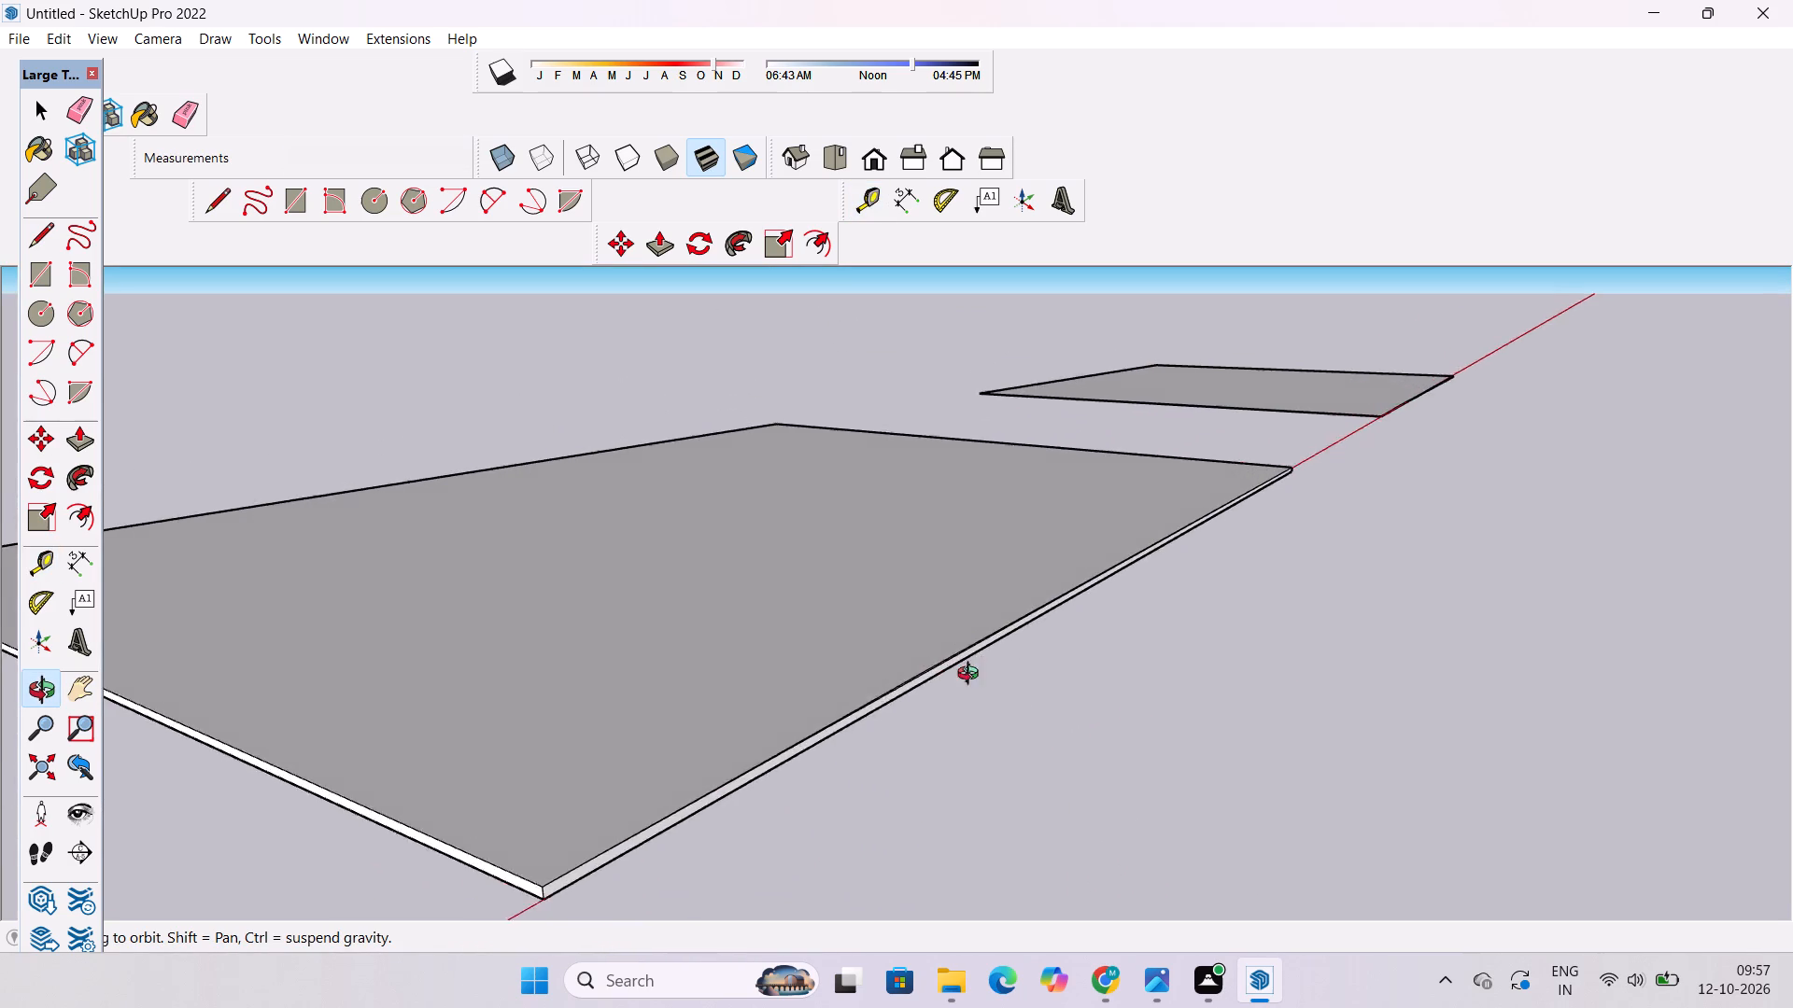
{"action": "left_click_drag", "start_coordinate": [972, 676], "coordinate": [925, 728], "text": "shift"}
{"action": "scroll", "coordinate": [944, 688], "scroll_direction": "up", "scroll_amount": 4}
{"action": "left_click_drag", "start_coordinate": [949, 677], "coordinate": [797, 707], "text": "shift"}
{"action": "scroll", "coordinate": [851, 701], "scroll_direction": "up", "scroll_amount": 18}
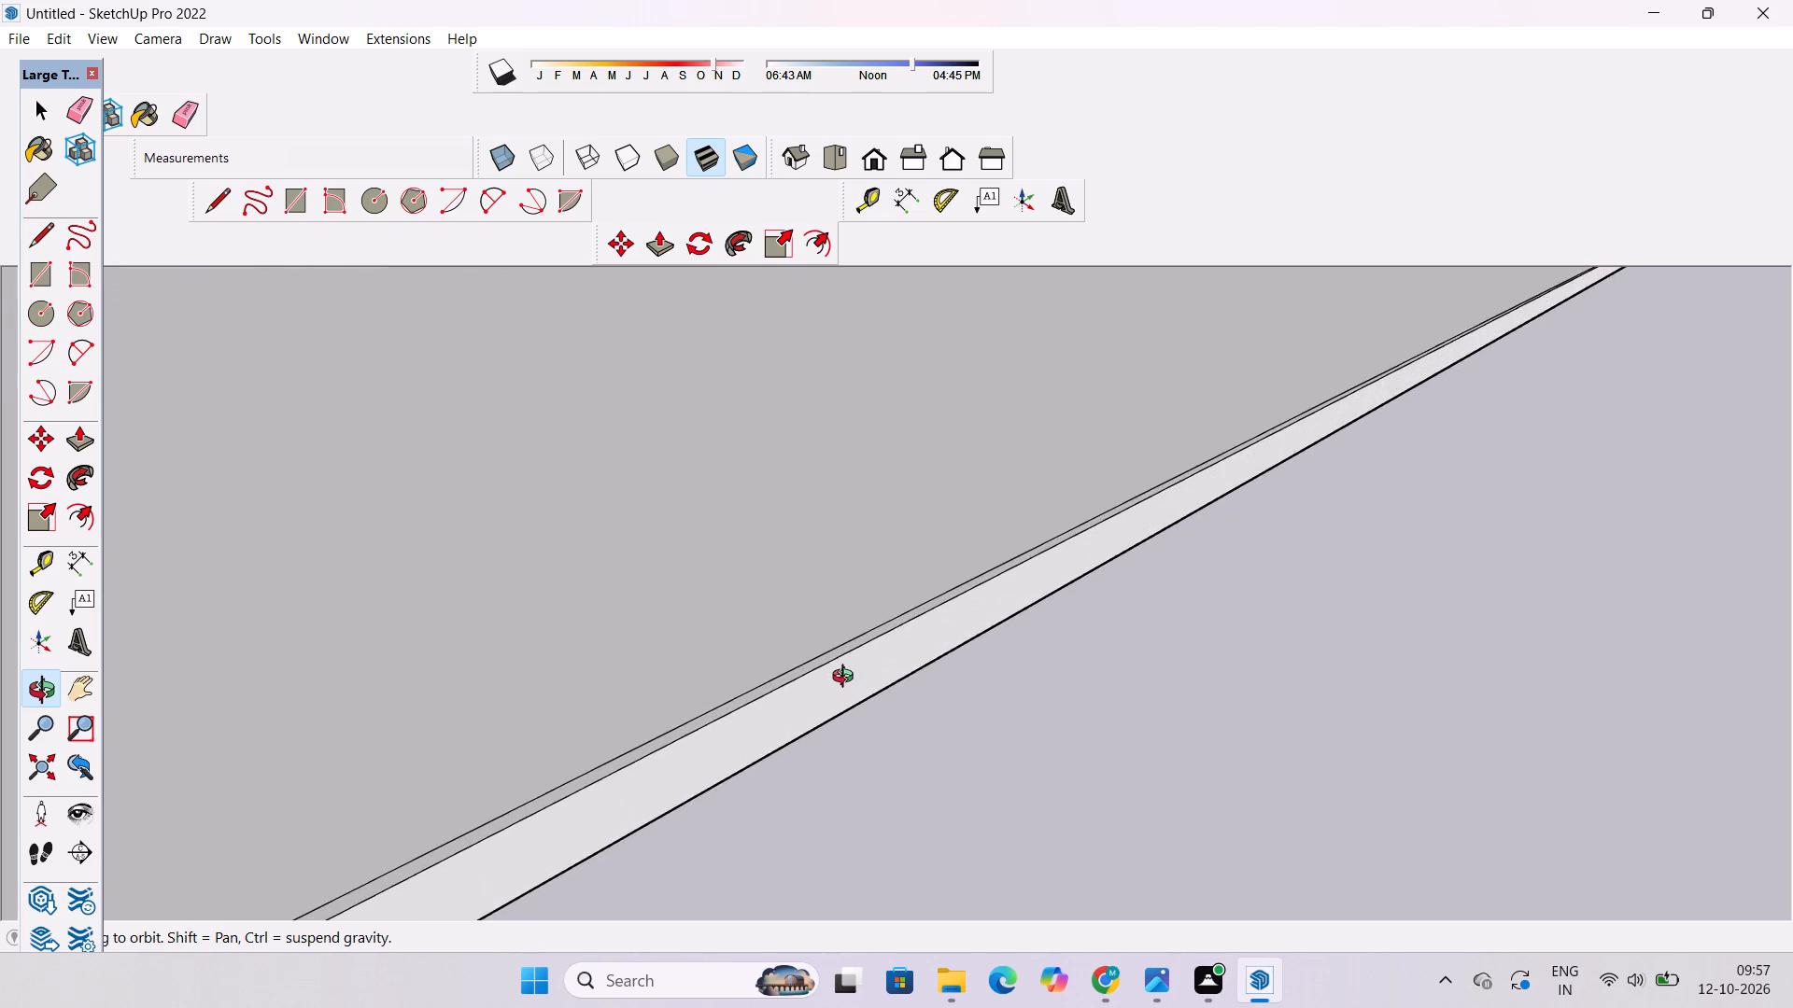
{"action": "scroll", "coordinate": [847, 679], "scroll_direction": "up", "scroll_amount": 3}
{"action": "scroll", "coordinate": [874, 643], "scroll_direction": "down", "scroll_amount": 5}
{"action": "left_click_drag", "start_coordinate": [974, 585], "coordinate": [1000, 890]}
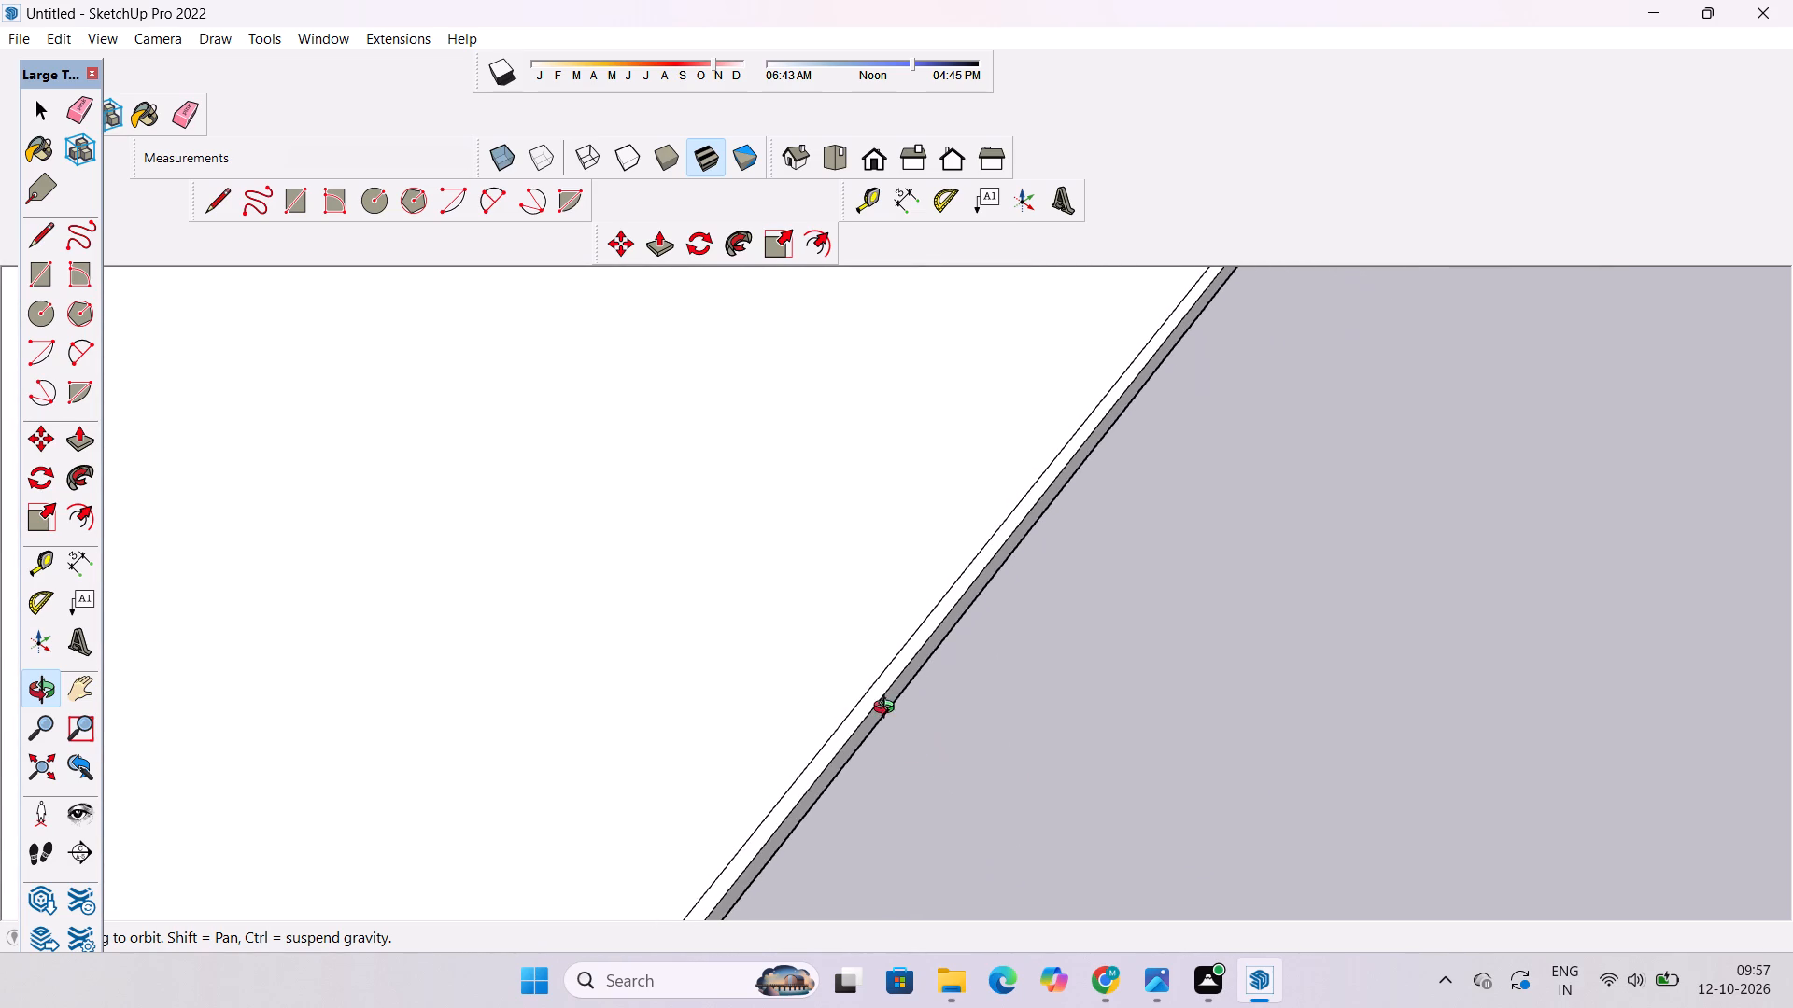
Erase the thin line running parallel to the slab's long edge along the red axis.
{"action": "key", "text": "e"}
{"action": "left_click_drag", "start_coordinate": [870, 662], "coordinate": [875, 683]}
{"action": "scroll", "coordinate": [847, 679], "scroll_direction": "down", "scroll_amount": 6}
{"action": "key", "text": "space"}
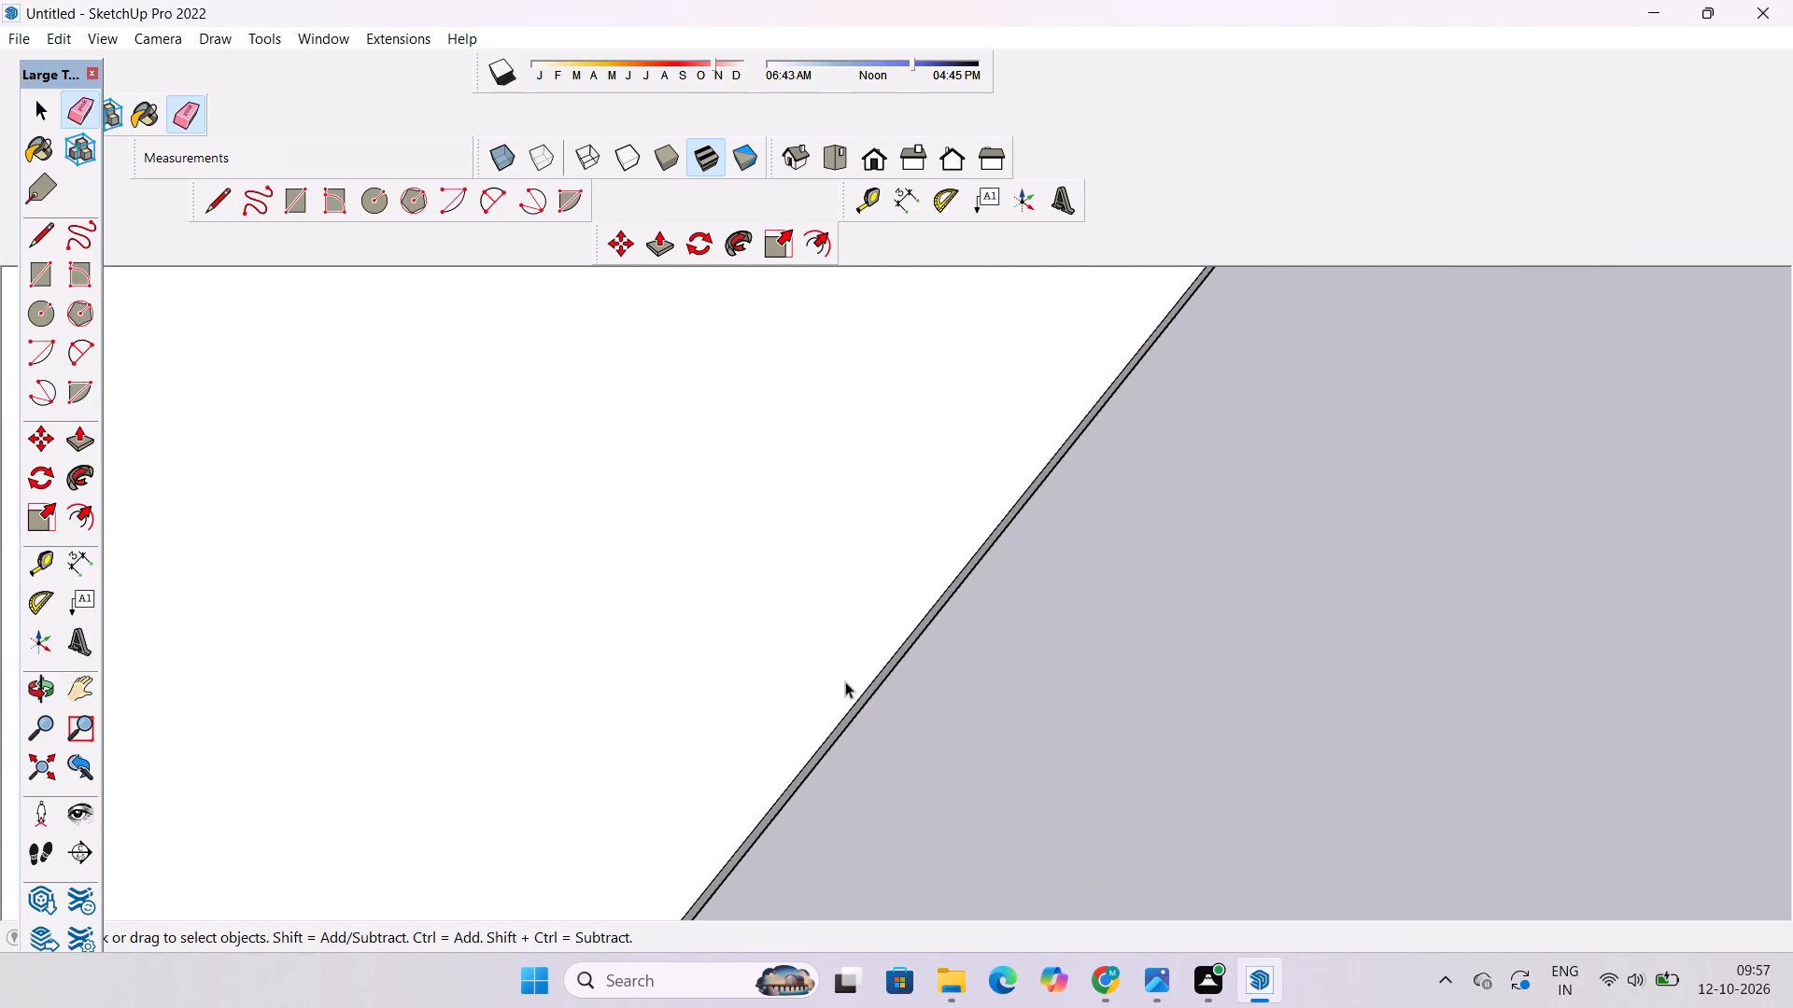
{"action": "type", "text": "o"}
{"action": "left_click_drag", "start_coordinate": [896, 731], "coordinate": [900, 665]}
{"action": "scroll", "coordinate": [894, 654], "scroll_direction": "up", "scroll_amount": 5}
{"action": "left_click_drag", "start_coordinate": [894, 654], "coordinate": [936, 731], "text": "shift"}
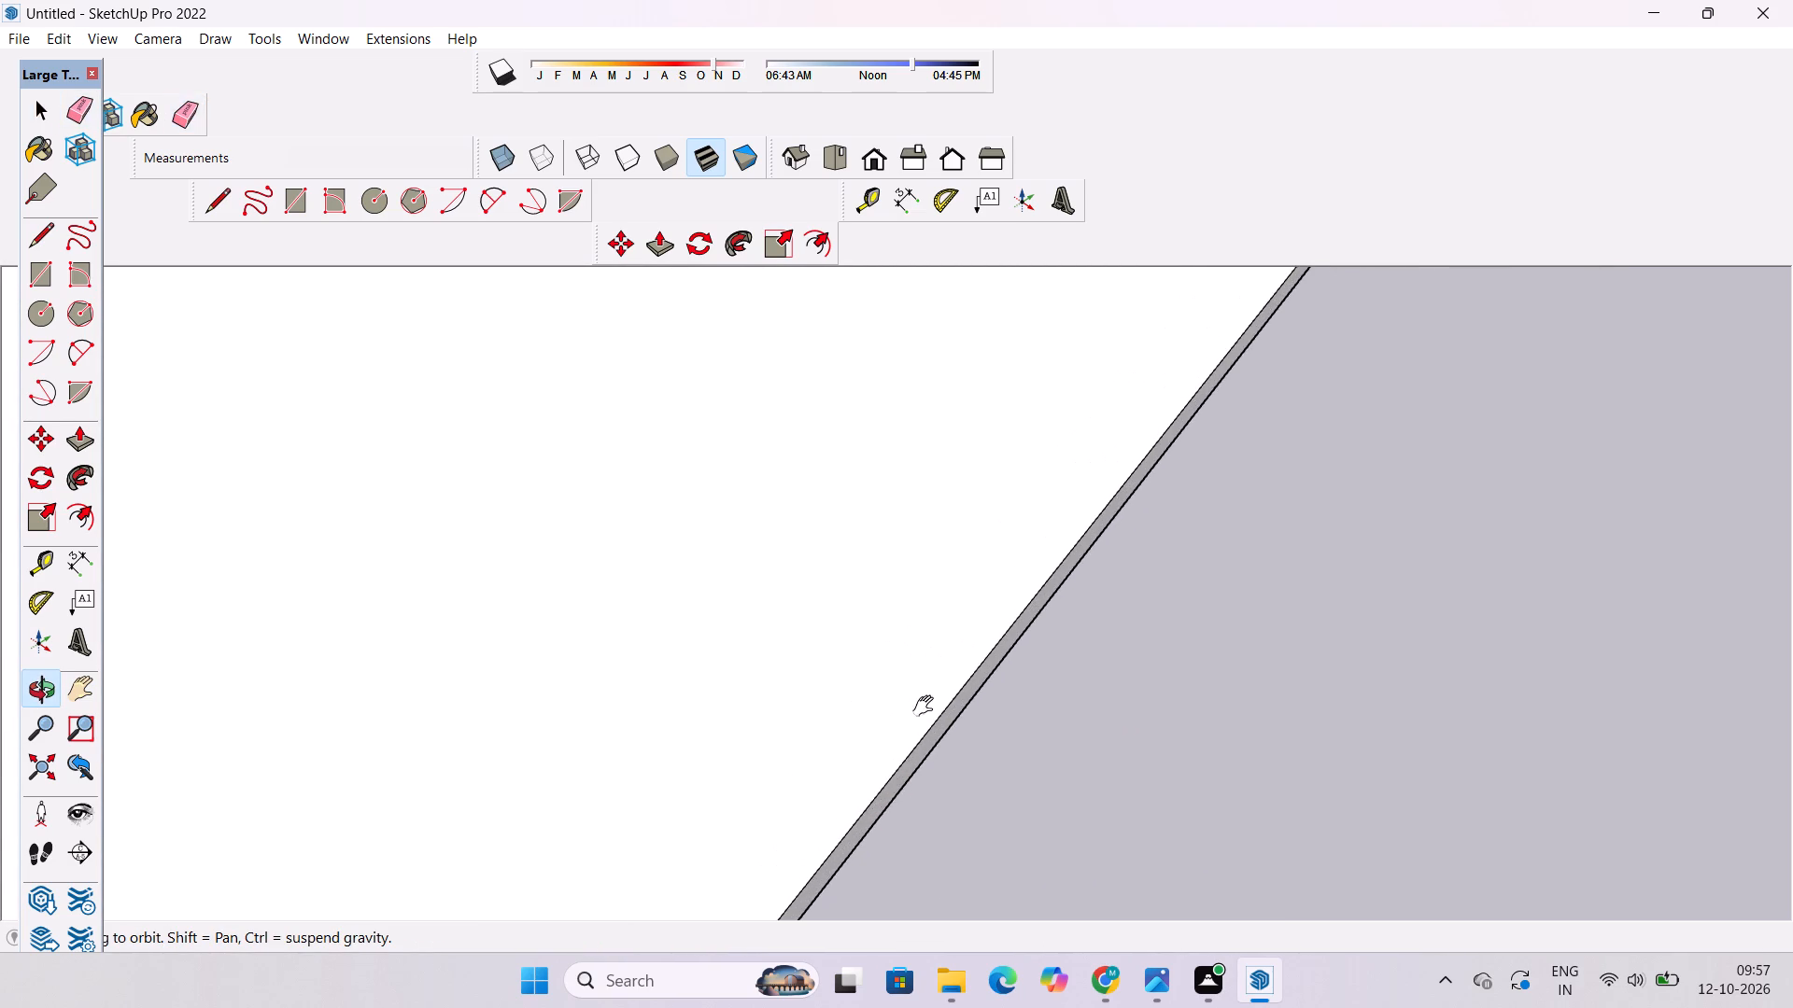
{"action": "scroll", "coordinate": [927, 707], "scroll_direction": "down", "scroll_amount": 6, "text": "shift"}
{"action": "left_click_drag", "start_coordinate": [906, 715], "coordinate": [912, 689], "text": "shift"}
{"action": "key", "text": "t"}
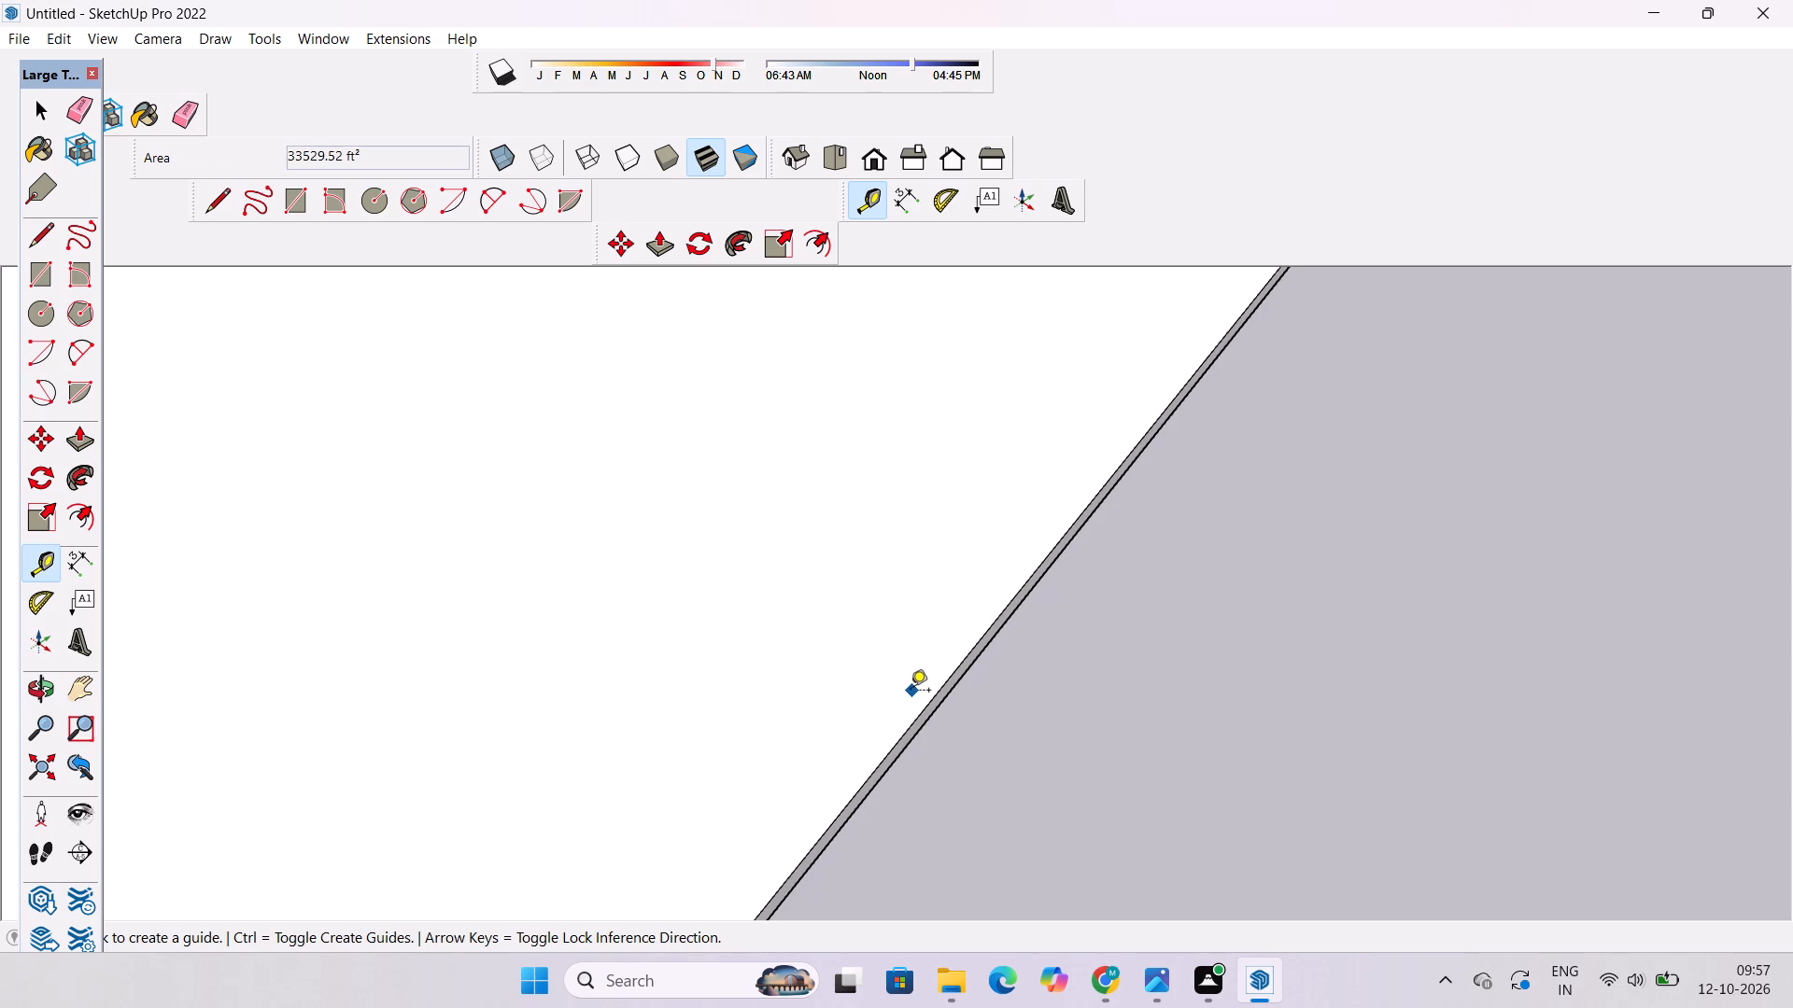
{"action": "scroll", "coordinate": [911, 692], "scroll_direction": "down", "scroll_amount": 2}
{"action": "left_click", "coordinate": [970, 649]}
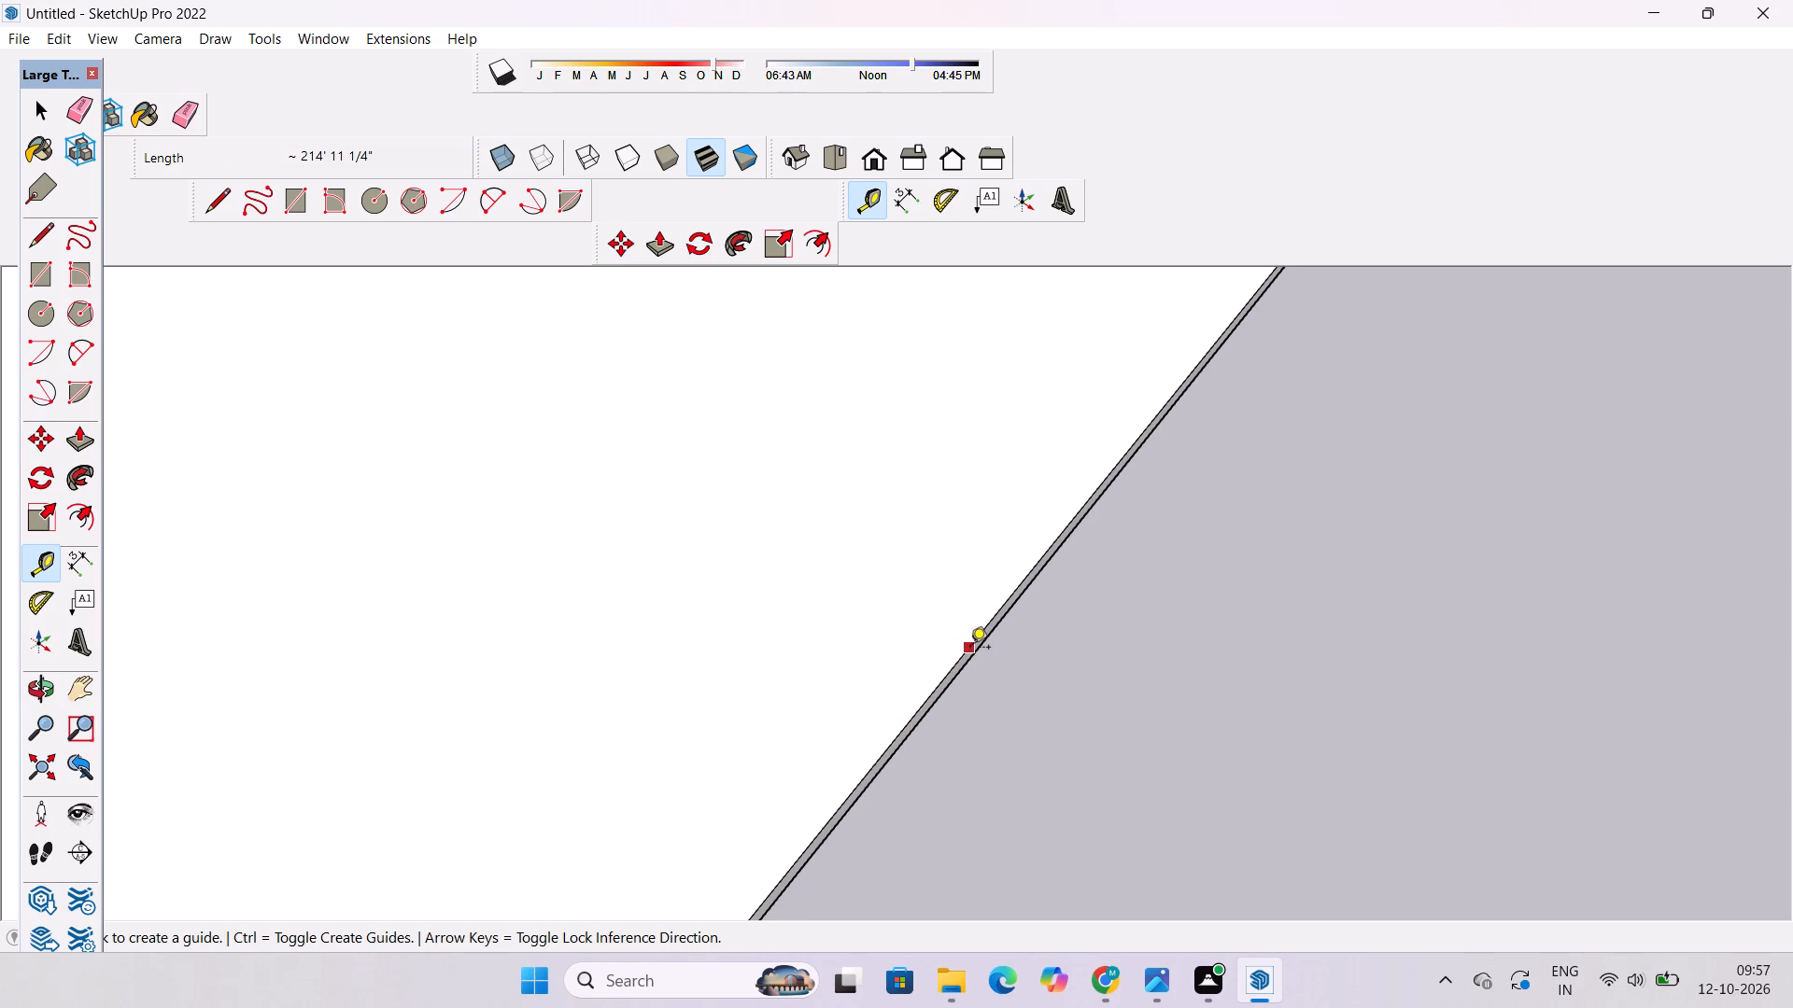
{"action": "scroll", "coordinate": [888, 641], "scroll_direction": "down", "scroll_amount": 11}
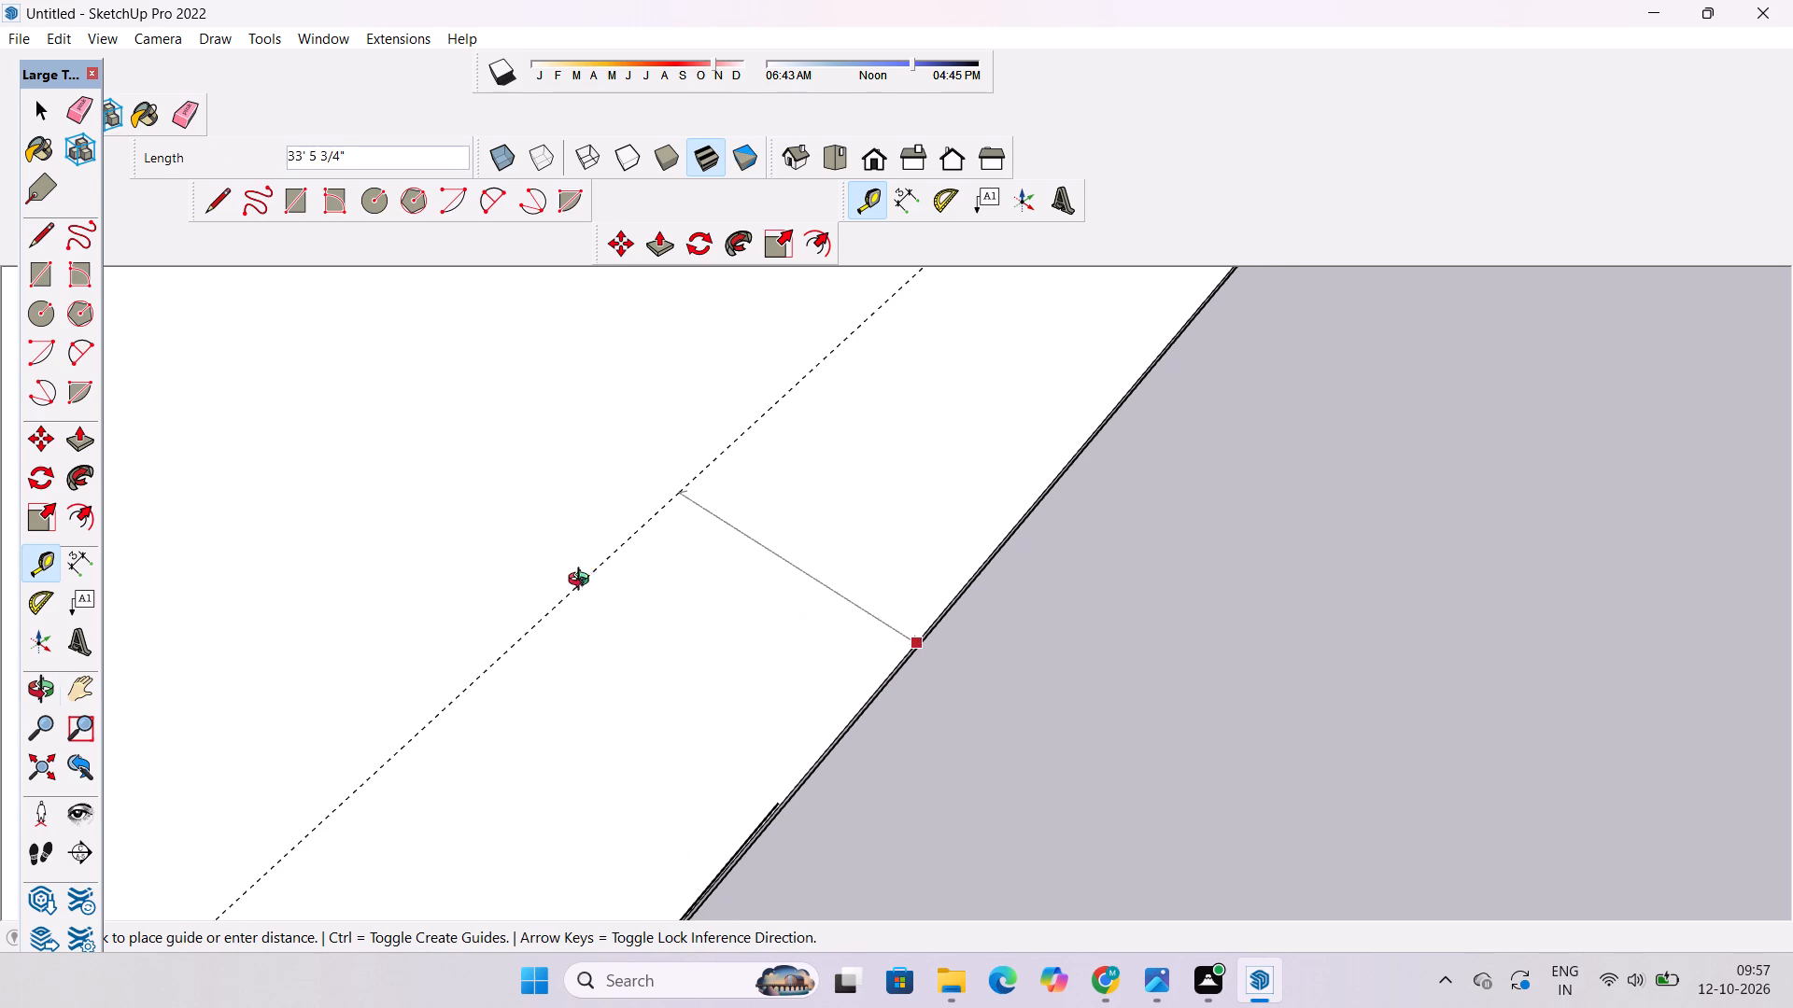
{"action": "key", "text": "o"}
Erase the leftover partial line beside the slab's long edge along the red axis.
{"action": "left_click_drag", "start_coordinate": [595, 609], "coordinate": [841, 604]}
{"action": "scroll", "coordinate": [841, 604], "scroll_direction": "down", "scroll_amount": 7}
{"action": "left_click_drag", "start_coordinate": [841, 621], "coordinate": [891, 539], "text": "shift"}
{"action": "left_click_drag", "start_coordinate": [939, 634], "coordinate": [831, 609]}
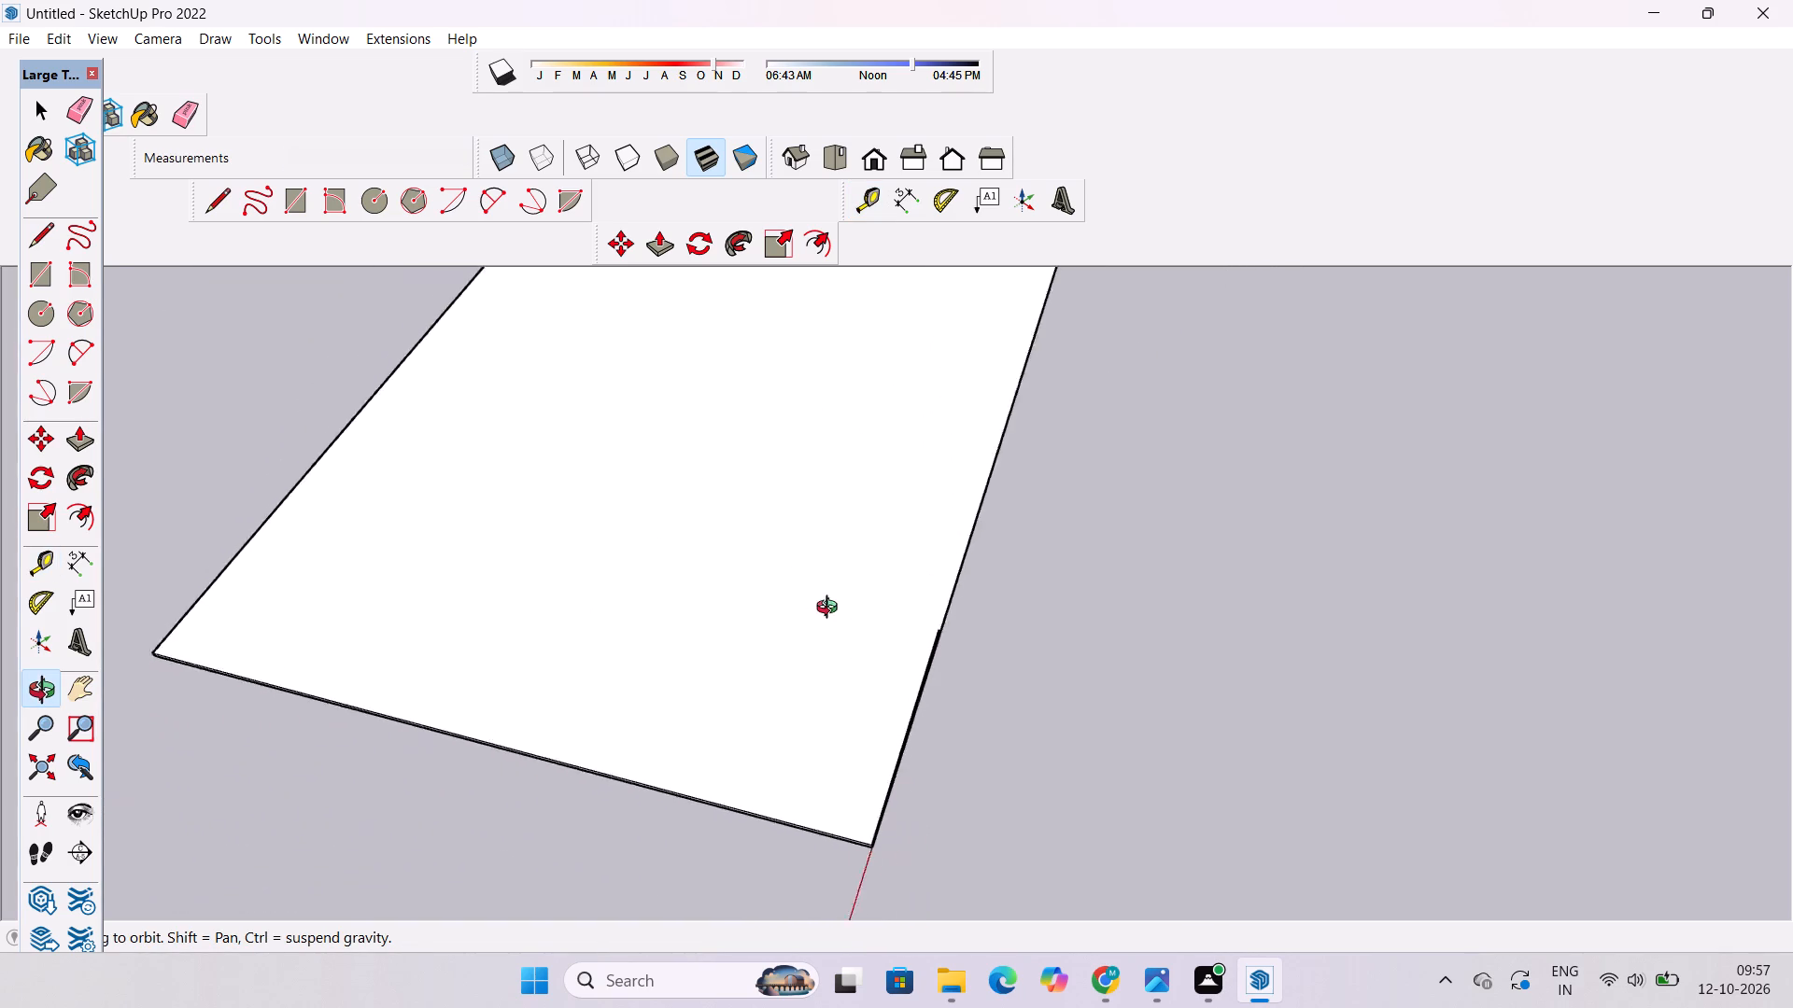
{"action": "left_click_drag", "start_coordinate": [831, 609], "coordinate": [668, 411]}
{"action": "scroll", "coordinate": [961, 674], "scroll_direction": "up", "scroll_amount": 12}
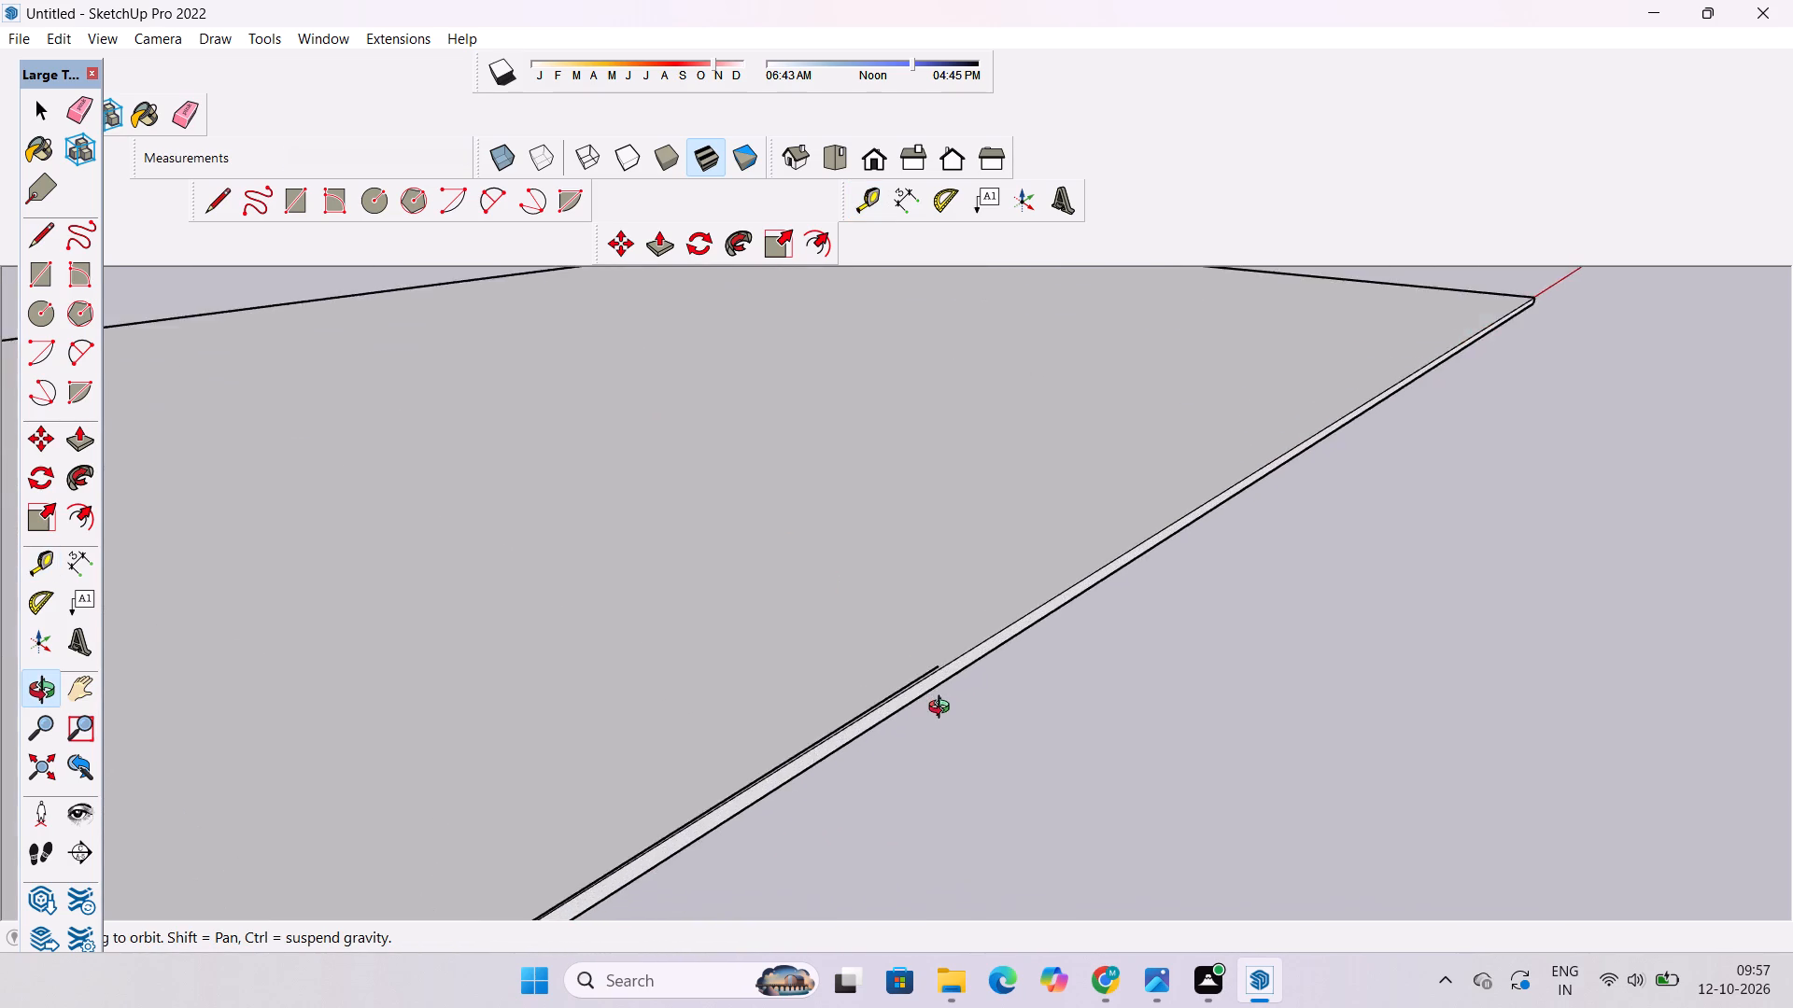
{"action": "scroll", "coordinate": [943, 709], "scroll_direction": "up", "scroll_amount": 11}
{"action": "left_click", "coordinate": [934, 671]}
{"action": "left_click_drag", "start_coordinate": [934, 671], "coordinate": [944, 701]}
{"action": "key", "text": "e"}
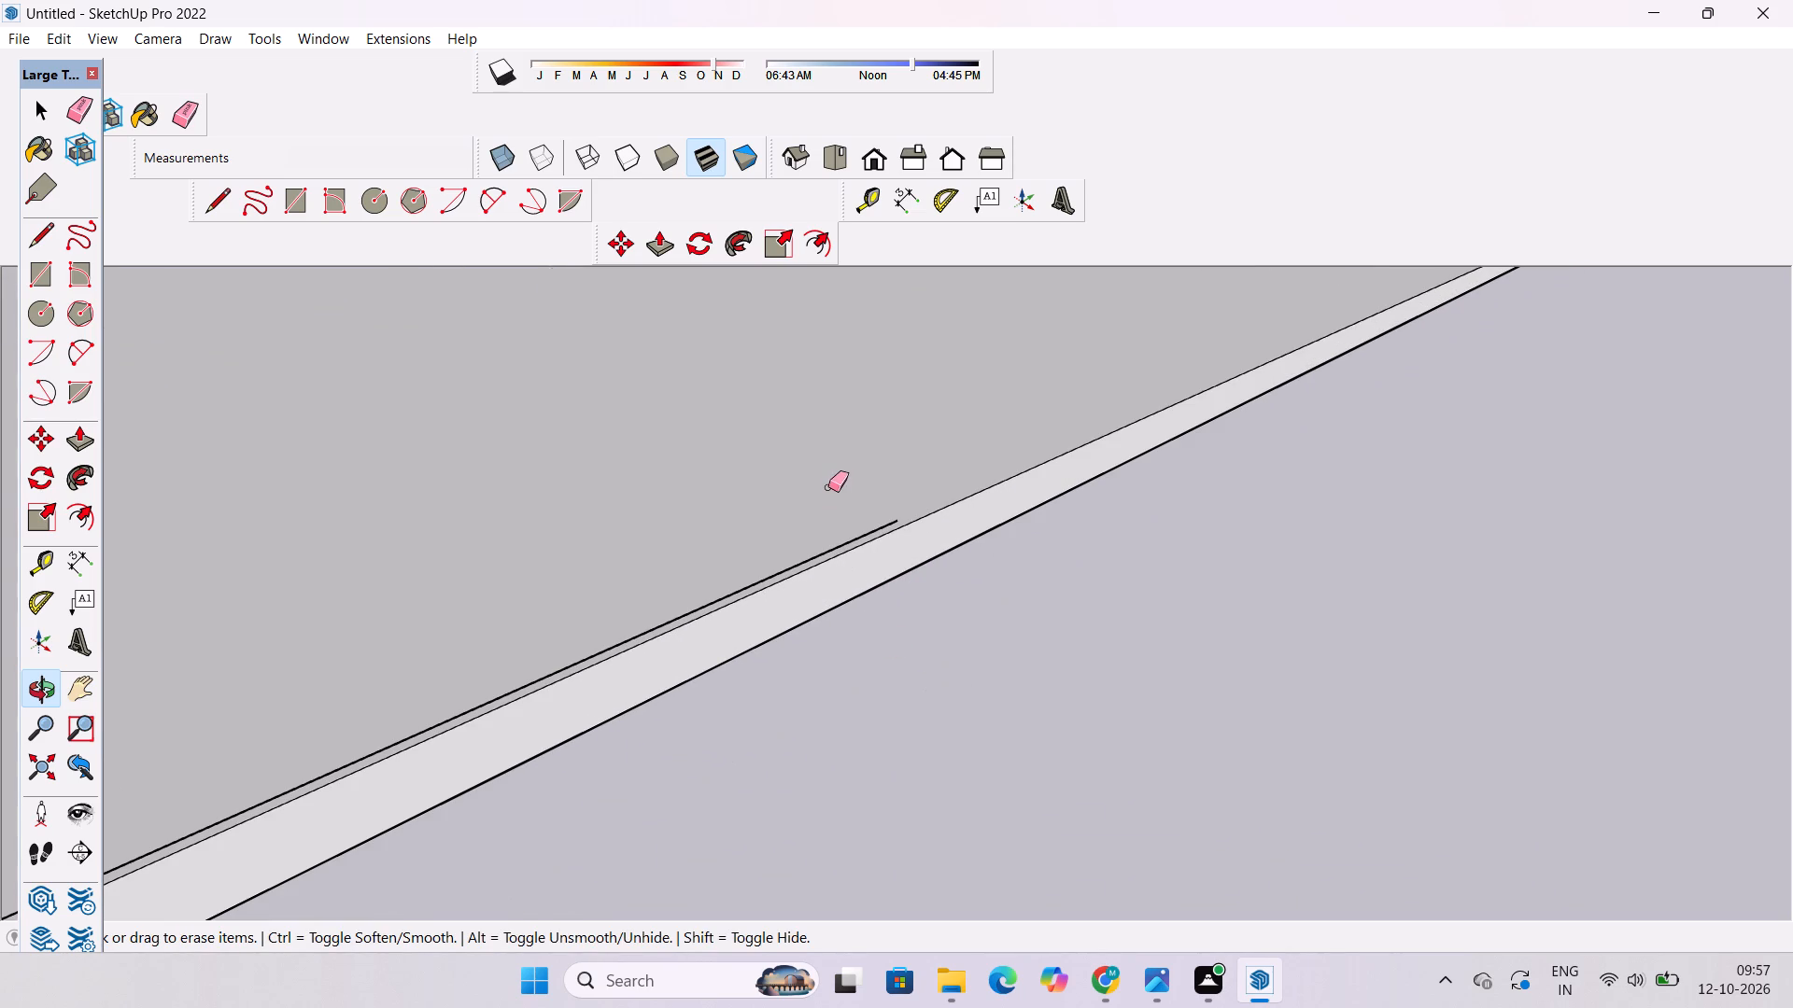
{"action": "left_click_drag", "start_coordinate": [833, 498], "coordinate": [851, 546]}
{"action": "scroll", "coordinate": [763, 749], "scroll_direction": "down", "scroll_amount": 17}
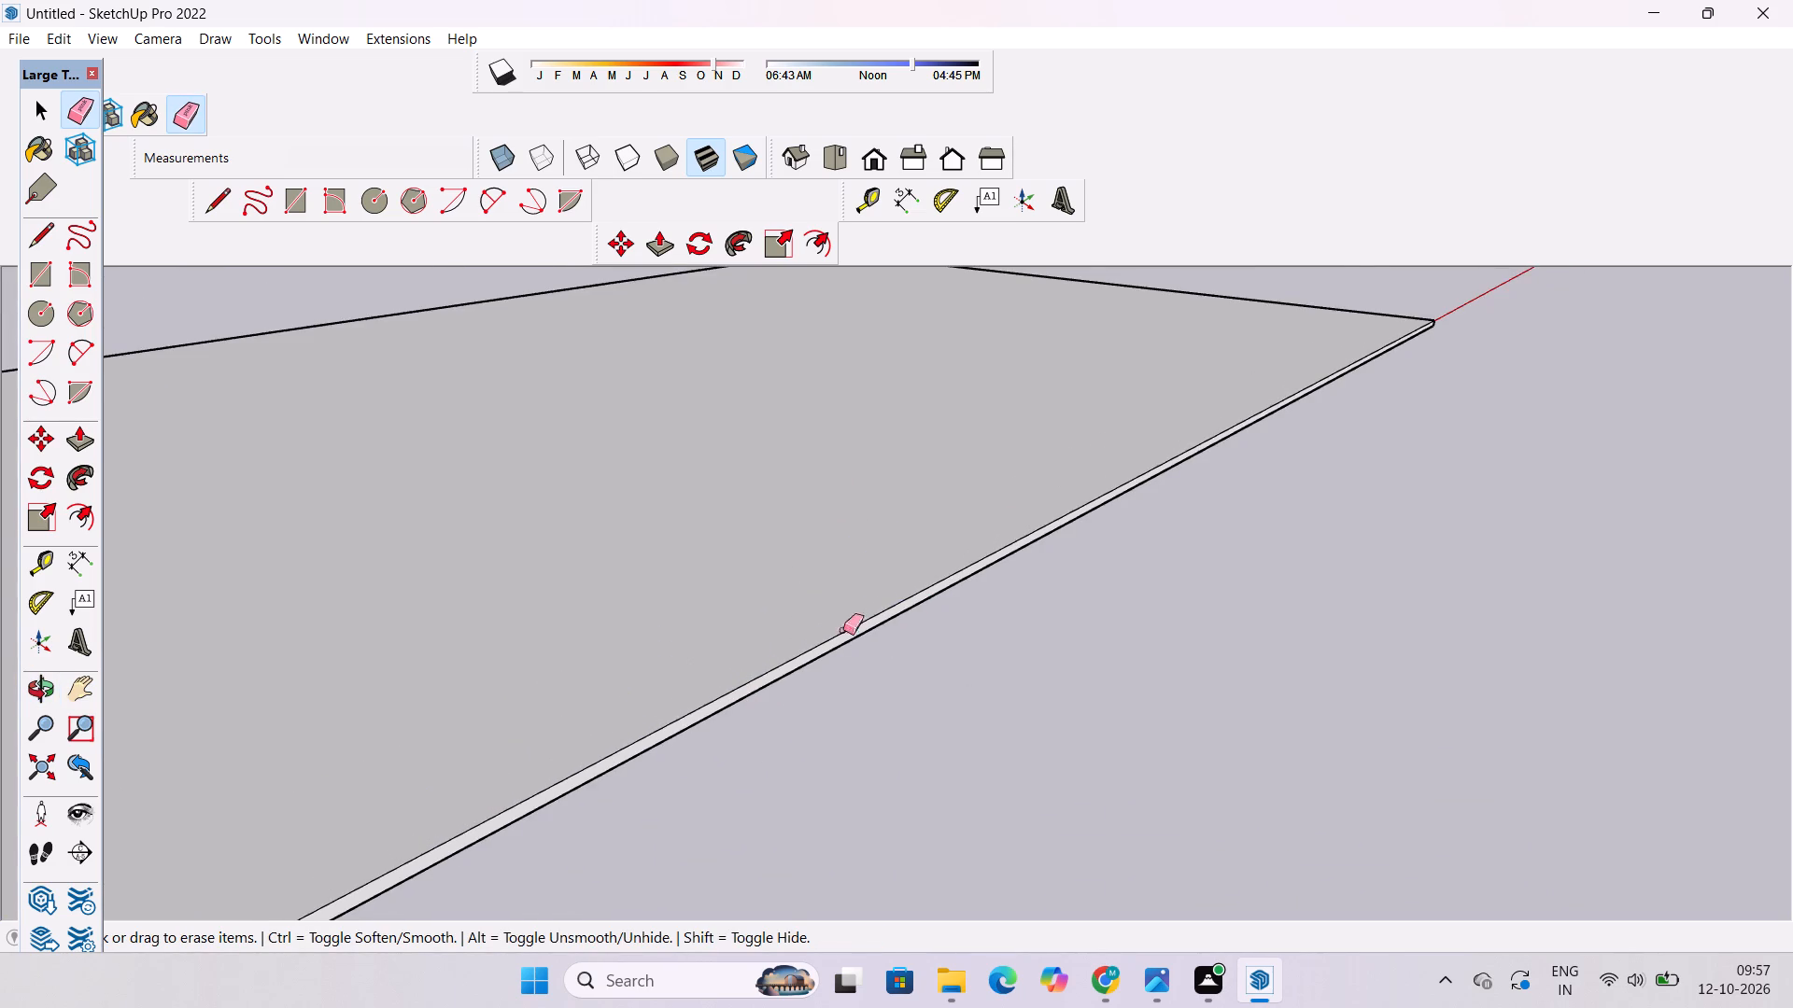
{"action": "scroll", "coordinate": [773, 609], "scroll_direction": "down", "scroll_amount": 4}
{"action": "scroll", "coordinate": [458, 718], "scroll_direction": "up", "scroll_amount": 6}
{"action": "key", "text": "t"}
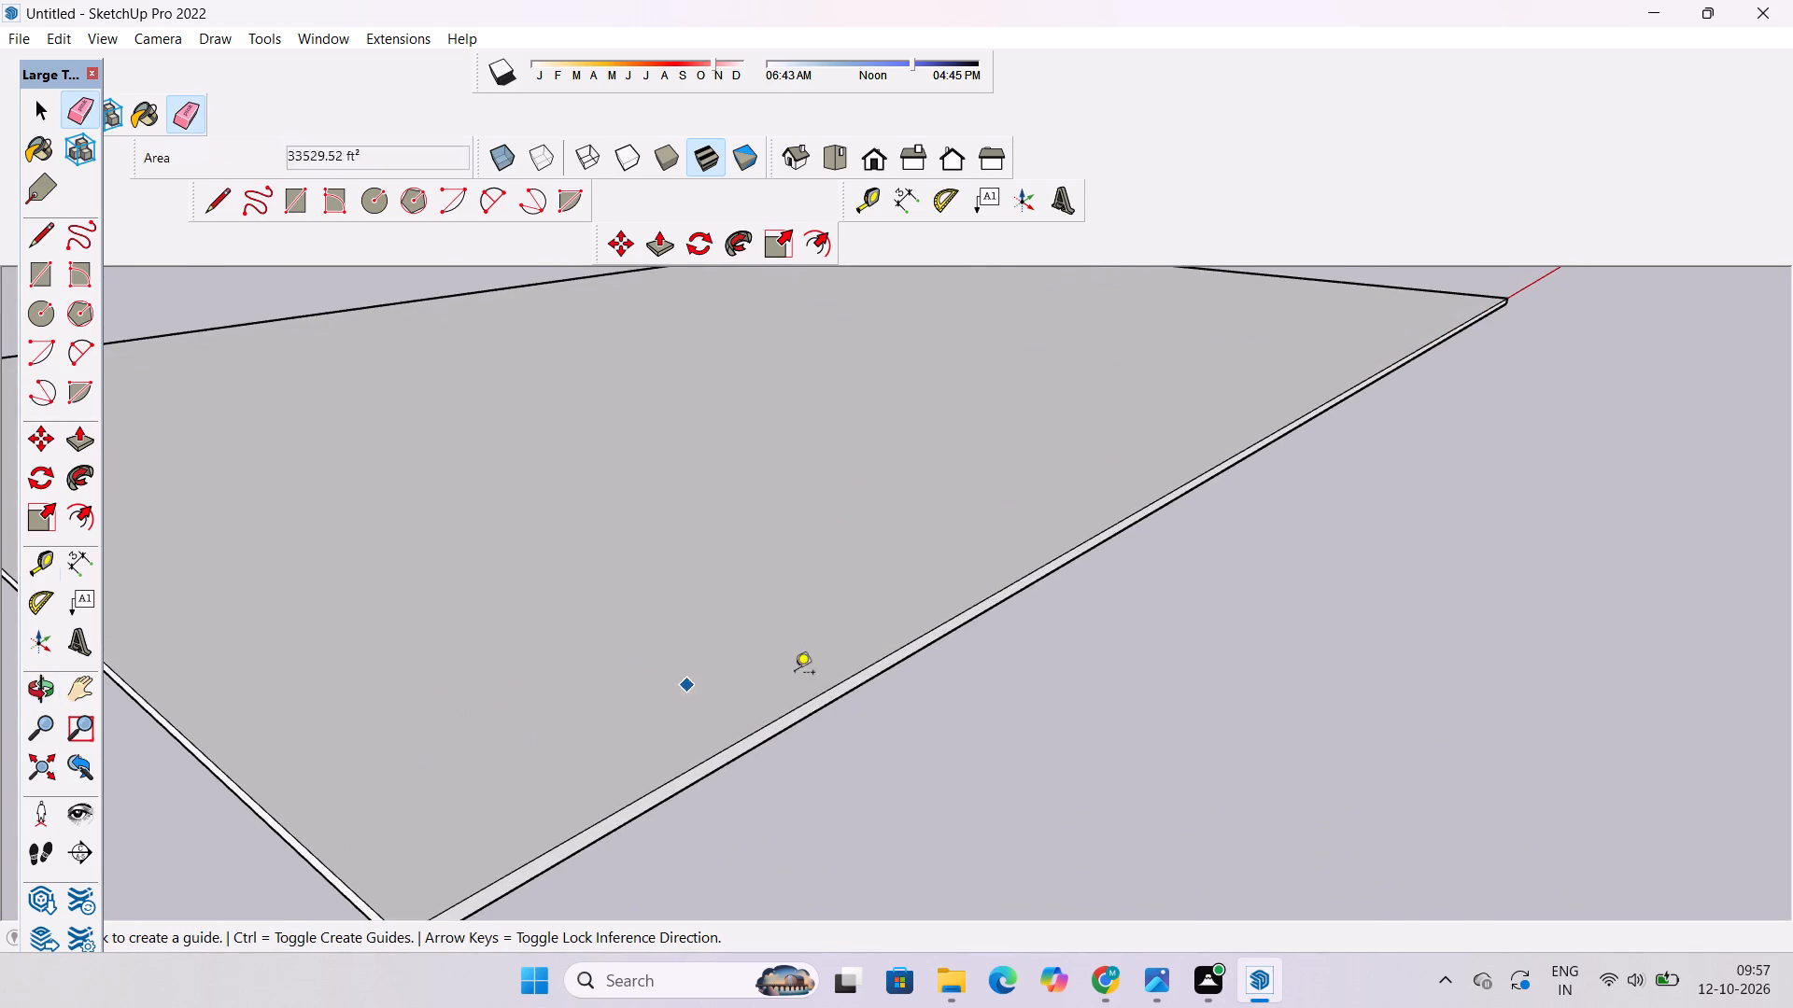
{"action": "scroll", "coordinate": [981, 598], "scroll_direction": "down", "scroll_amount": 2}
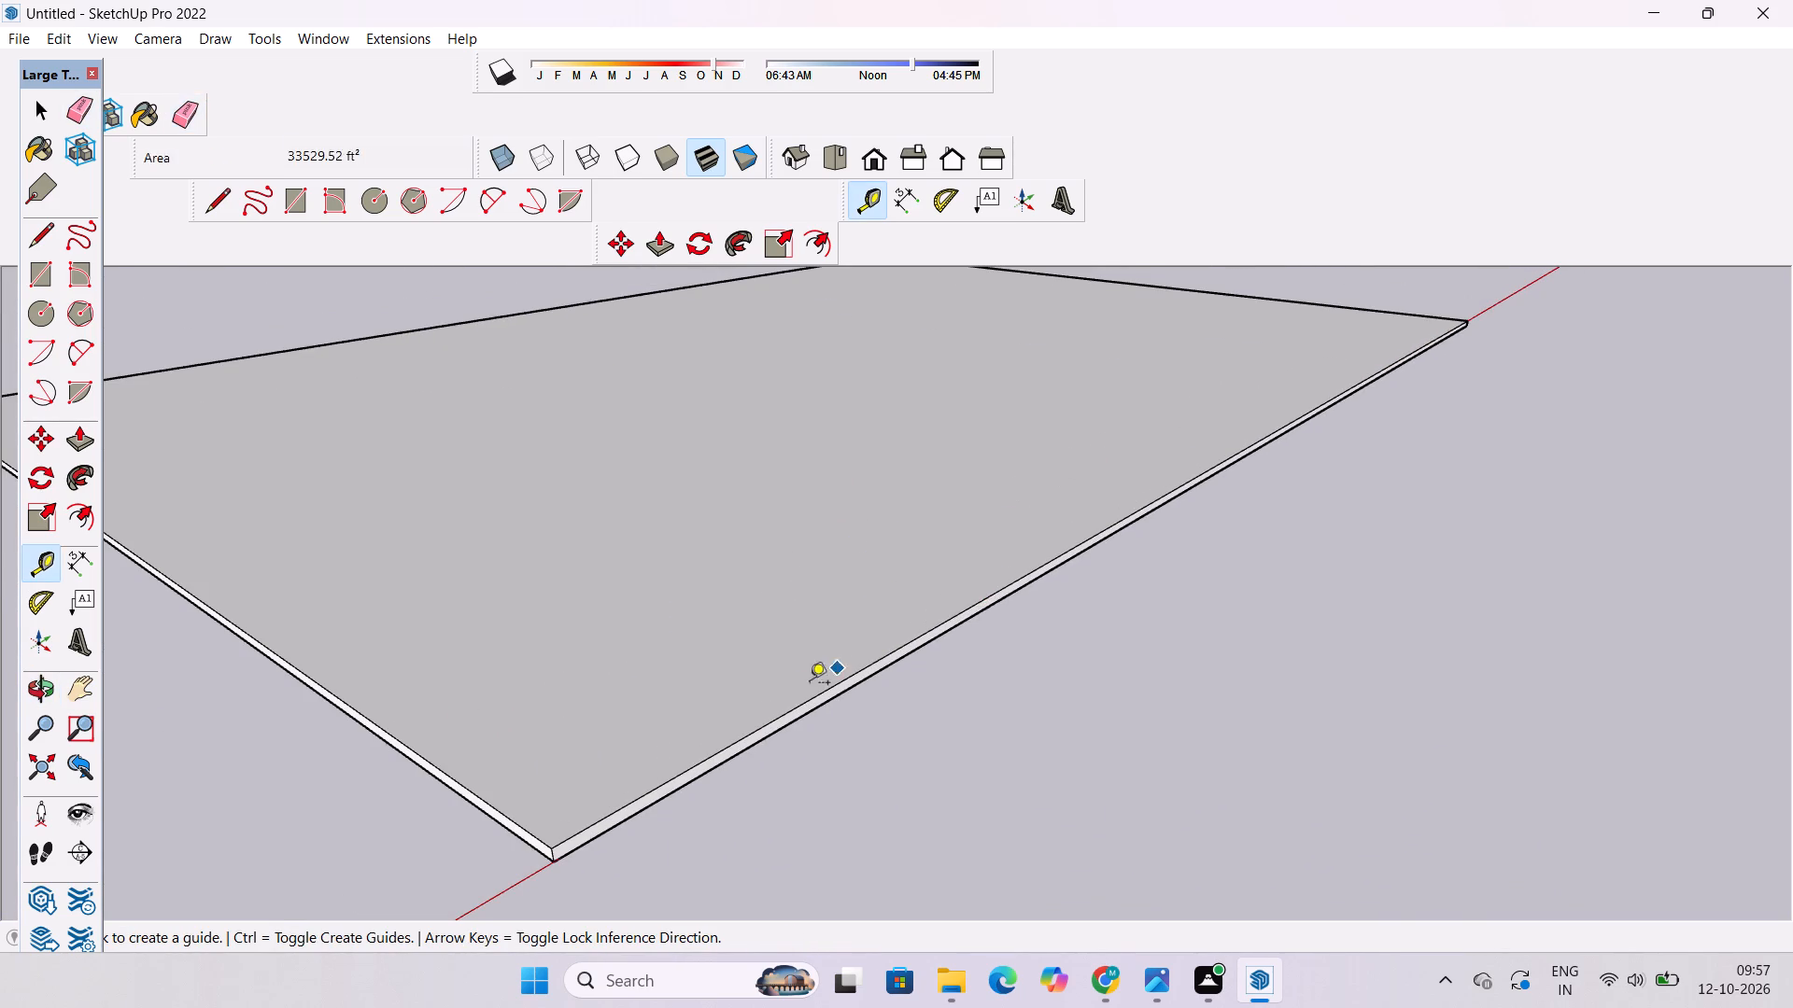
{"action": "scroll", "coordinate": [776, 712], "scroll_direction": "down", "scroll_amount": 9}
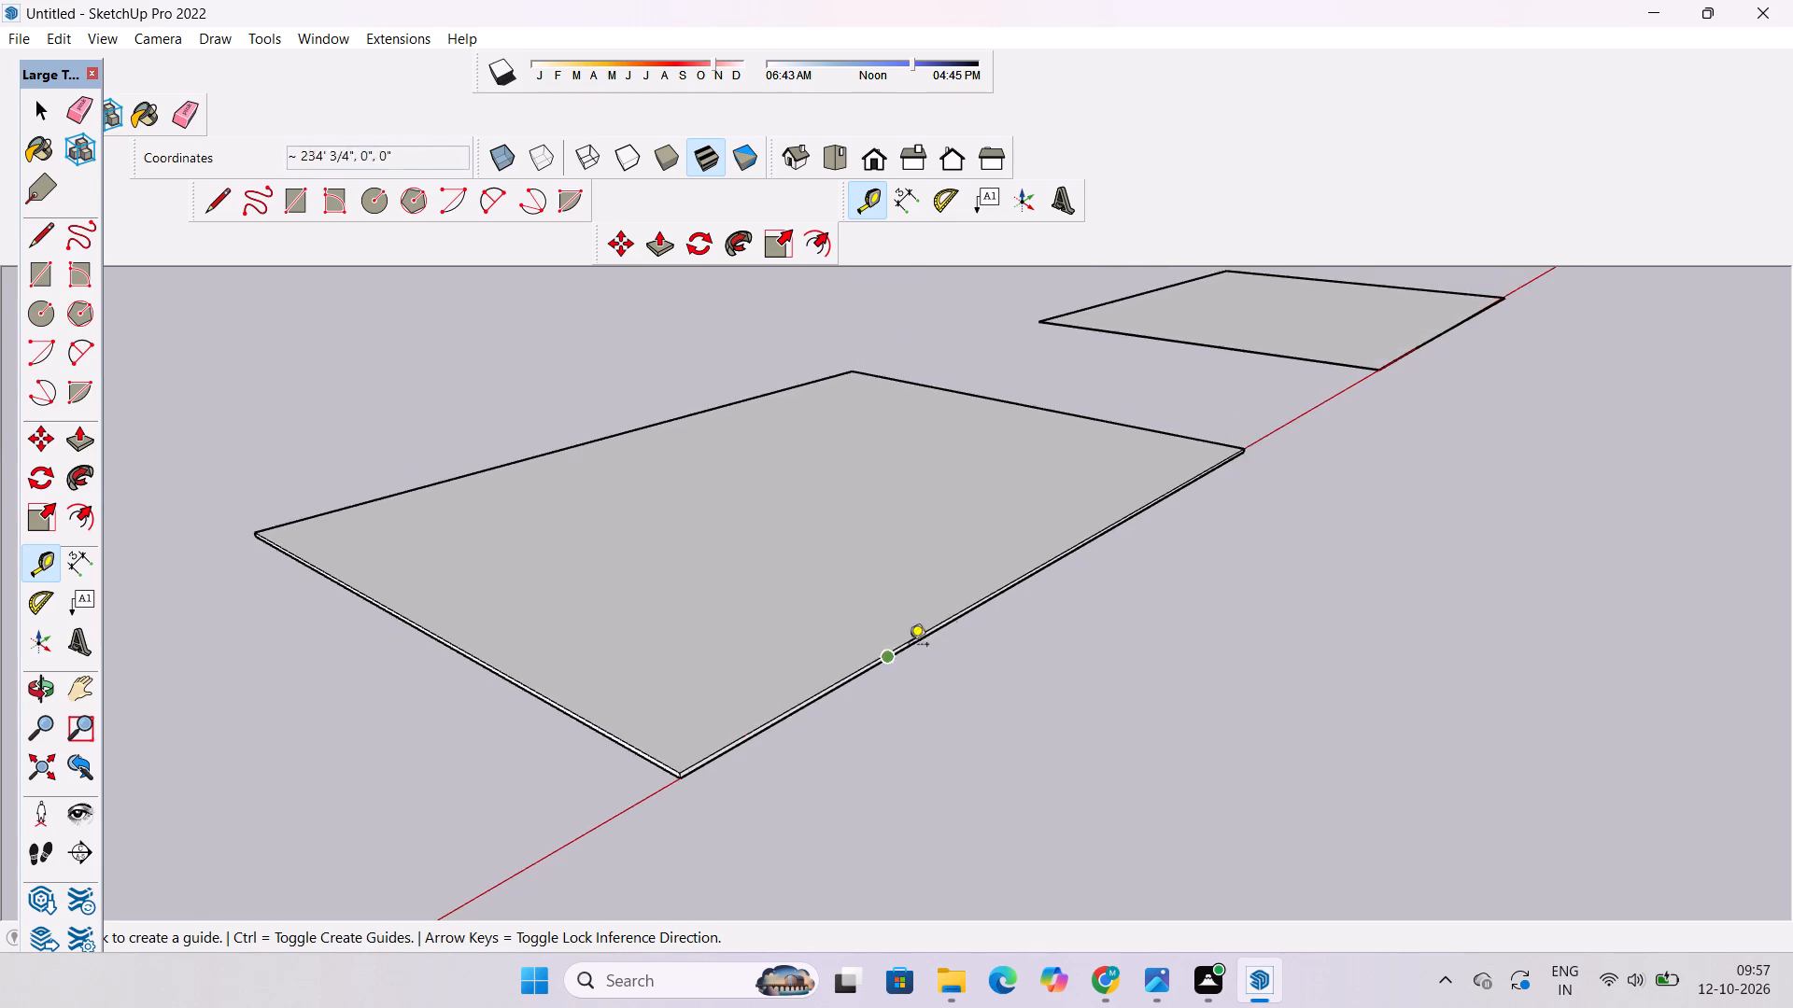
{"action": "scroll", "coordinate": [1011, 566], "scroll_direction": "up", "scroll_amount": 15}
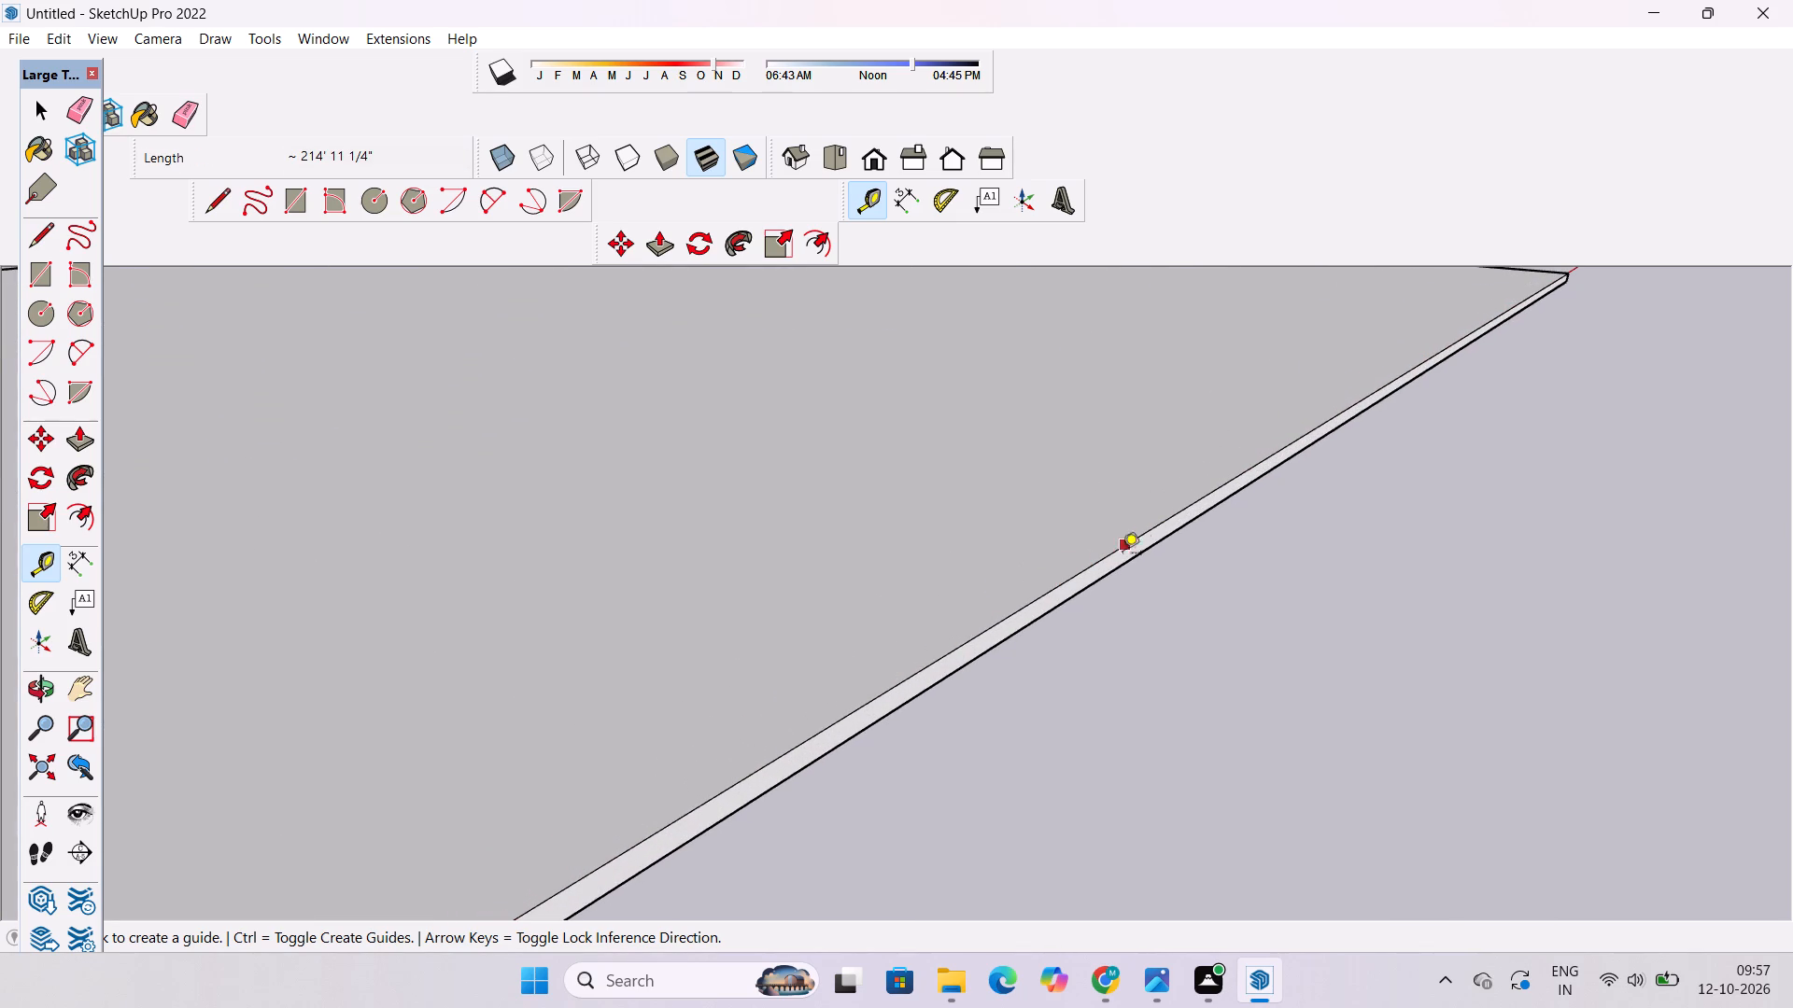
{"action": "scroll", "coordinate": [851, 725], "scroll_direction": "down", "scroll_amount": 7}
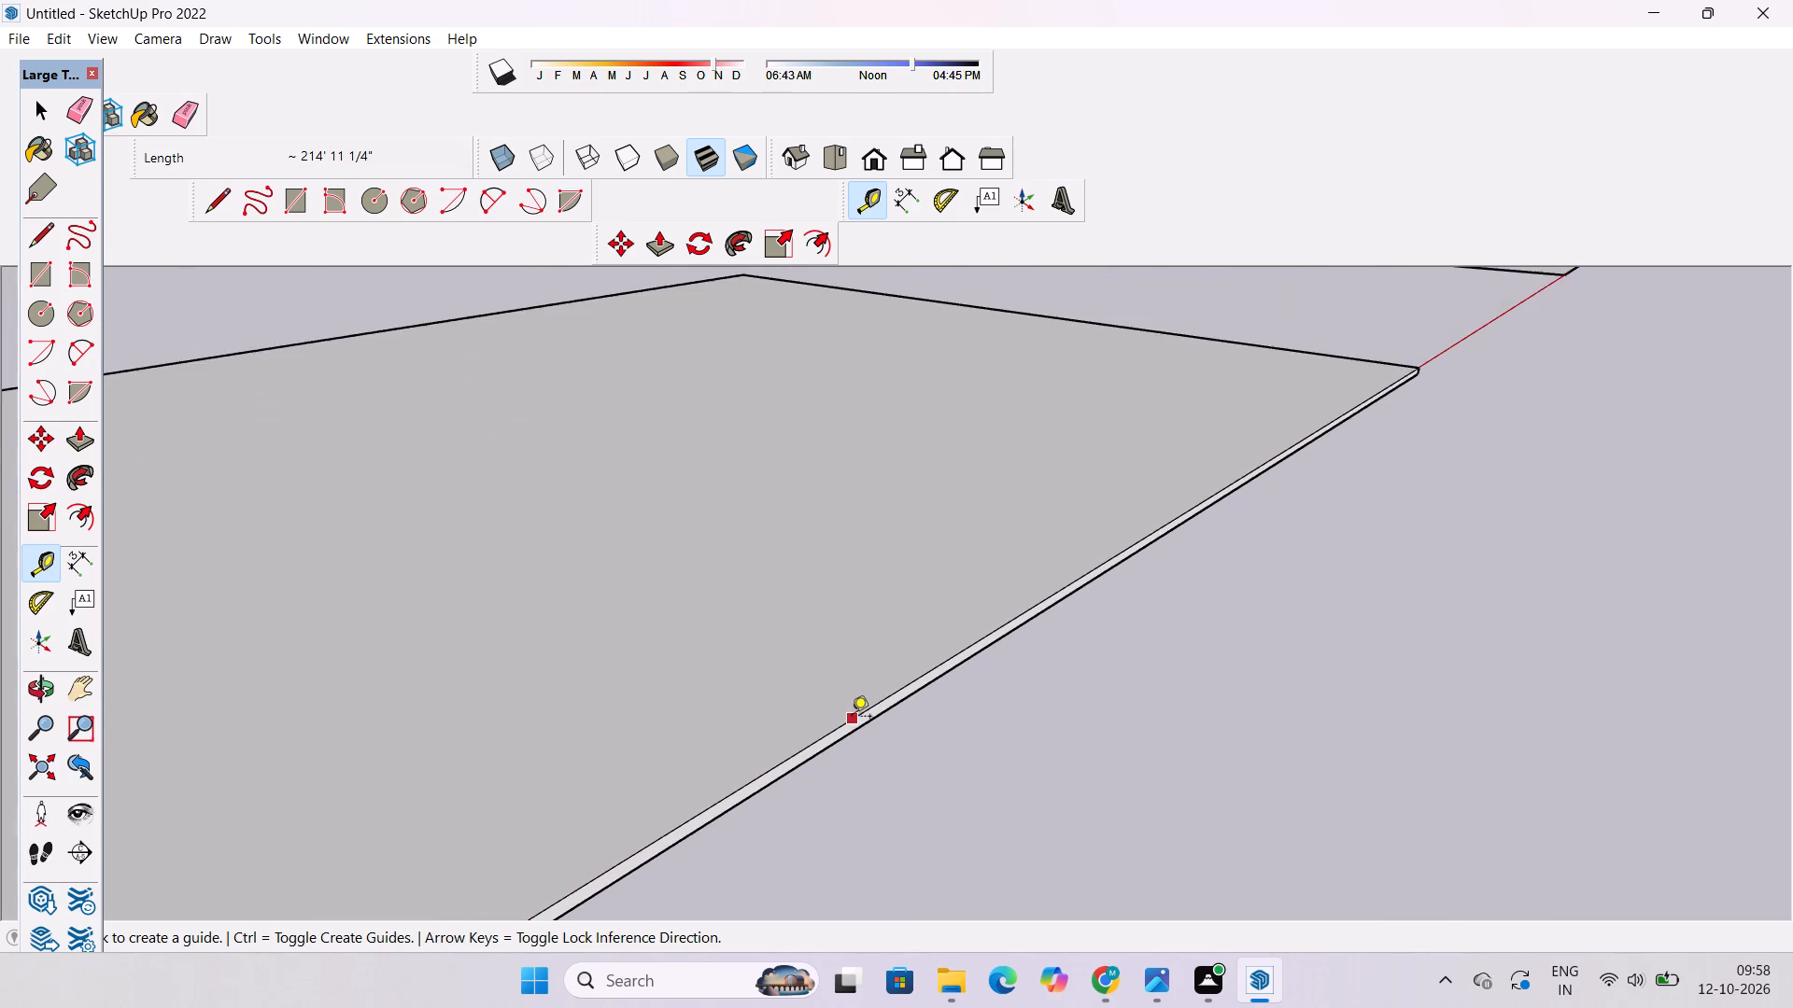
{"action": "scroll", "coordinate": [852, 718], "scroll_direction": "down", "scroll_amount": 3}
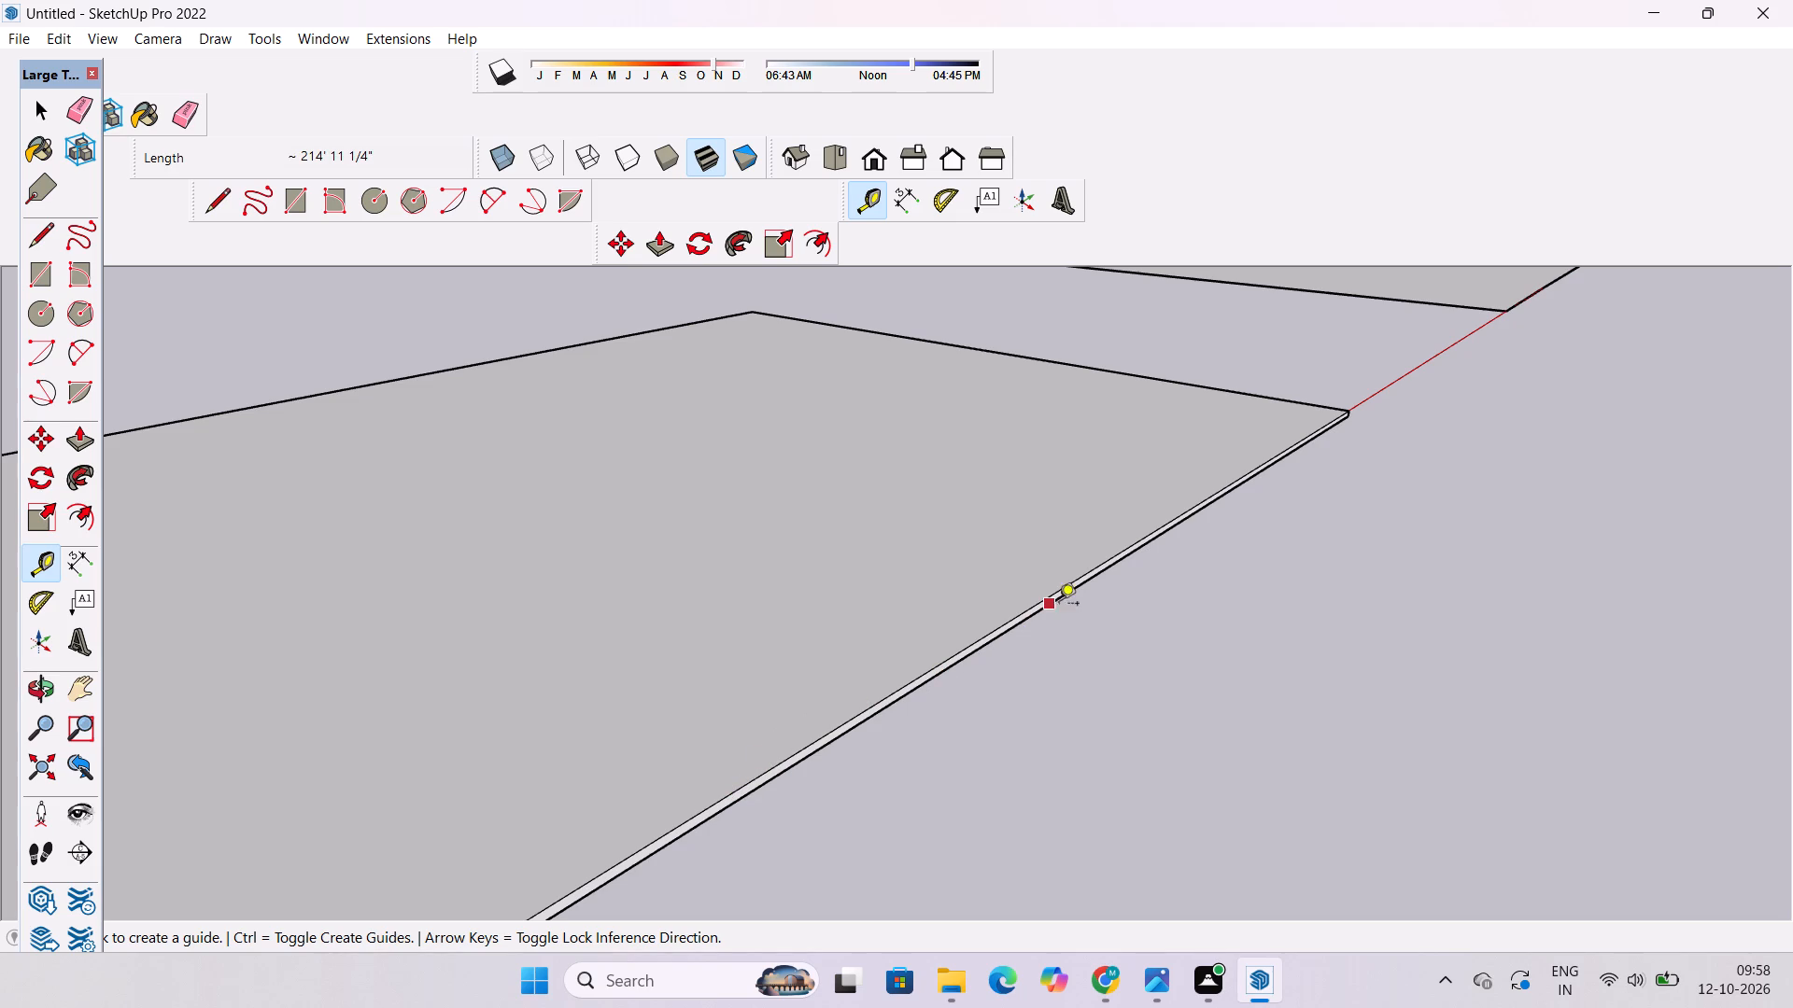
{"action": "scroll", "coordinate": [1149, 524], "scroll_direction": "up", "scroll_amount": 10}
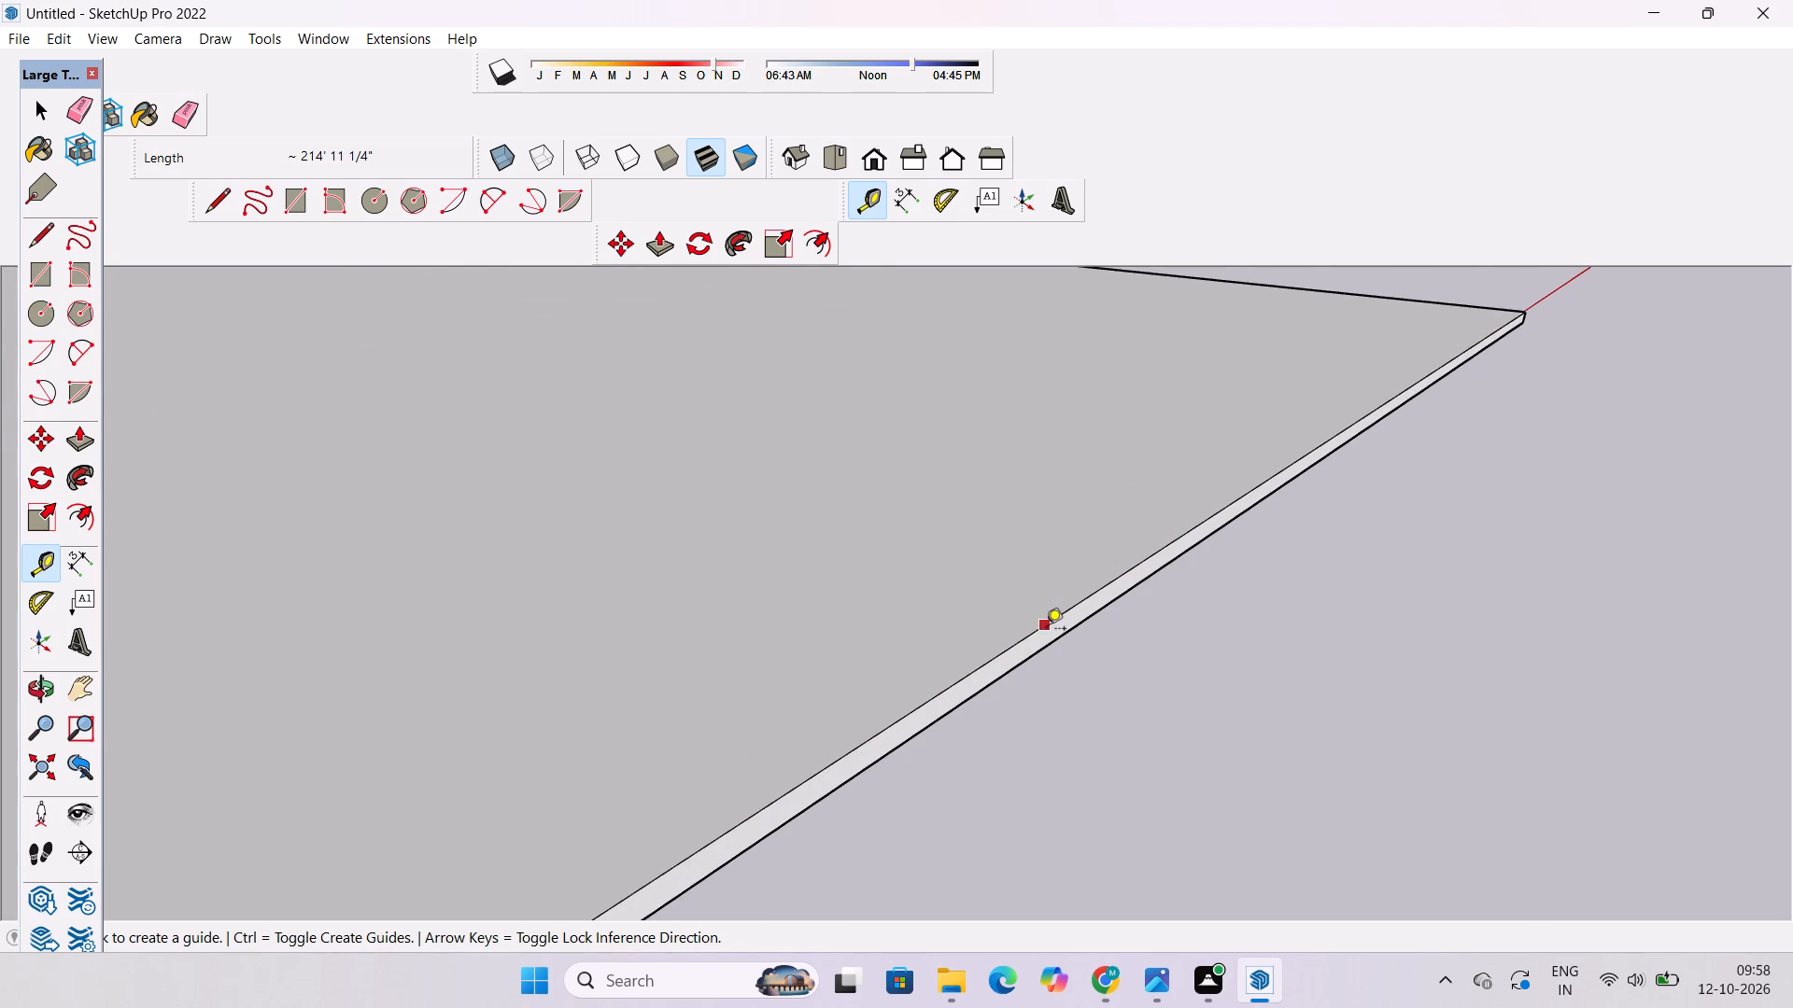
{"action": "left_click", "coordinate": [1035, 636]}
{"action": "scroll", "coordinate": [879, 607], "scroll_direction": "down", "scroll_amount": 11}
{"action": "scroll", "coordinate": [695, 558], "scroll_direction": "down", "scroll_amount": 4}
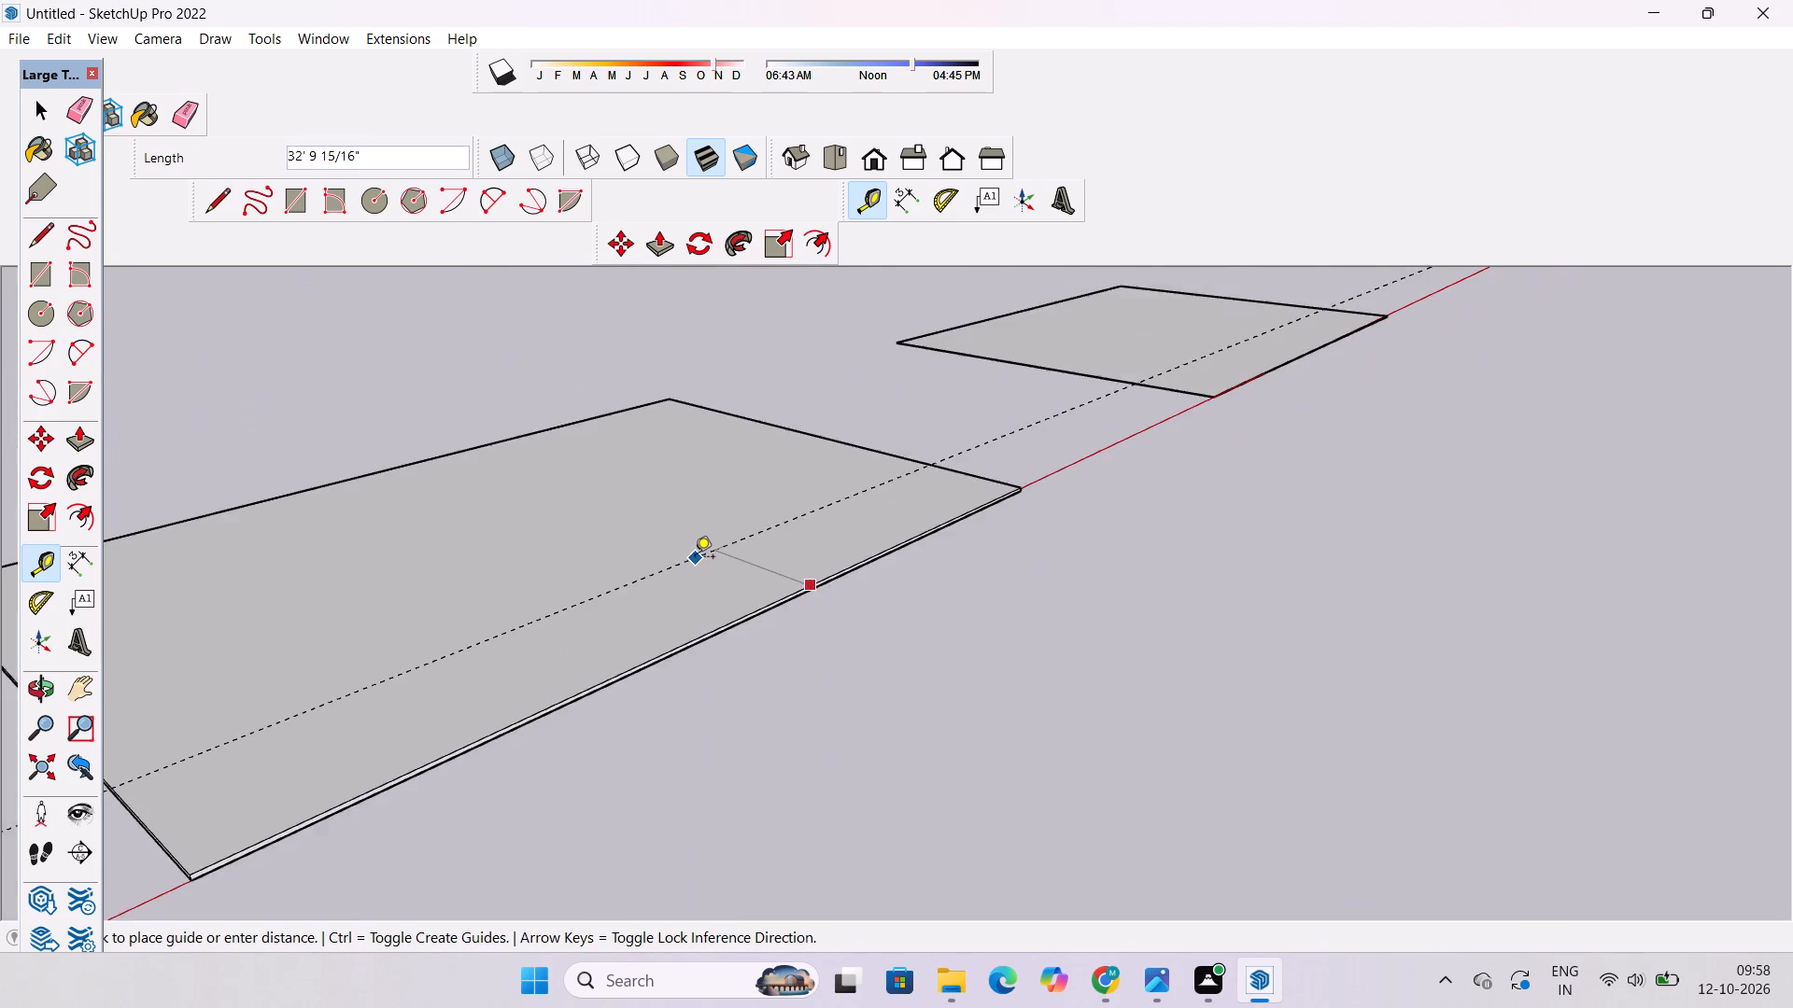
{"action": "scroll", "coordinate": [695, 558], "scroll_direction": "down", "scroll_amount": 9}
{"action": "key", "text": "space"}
Examine the slab's large face and its long side along the red axis from several angles.
{"action": "type", "text": "o"}
{"action": "scroll", "coordinate": [859, 495], "scroll_direction": "down", "scroll_amount": 6}
{"action": "left_click_drag", "start_coordinate": [647, 601], "coordinate": [804, 667]}
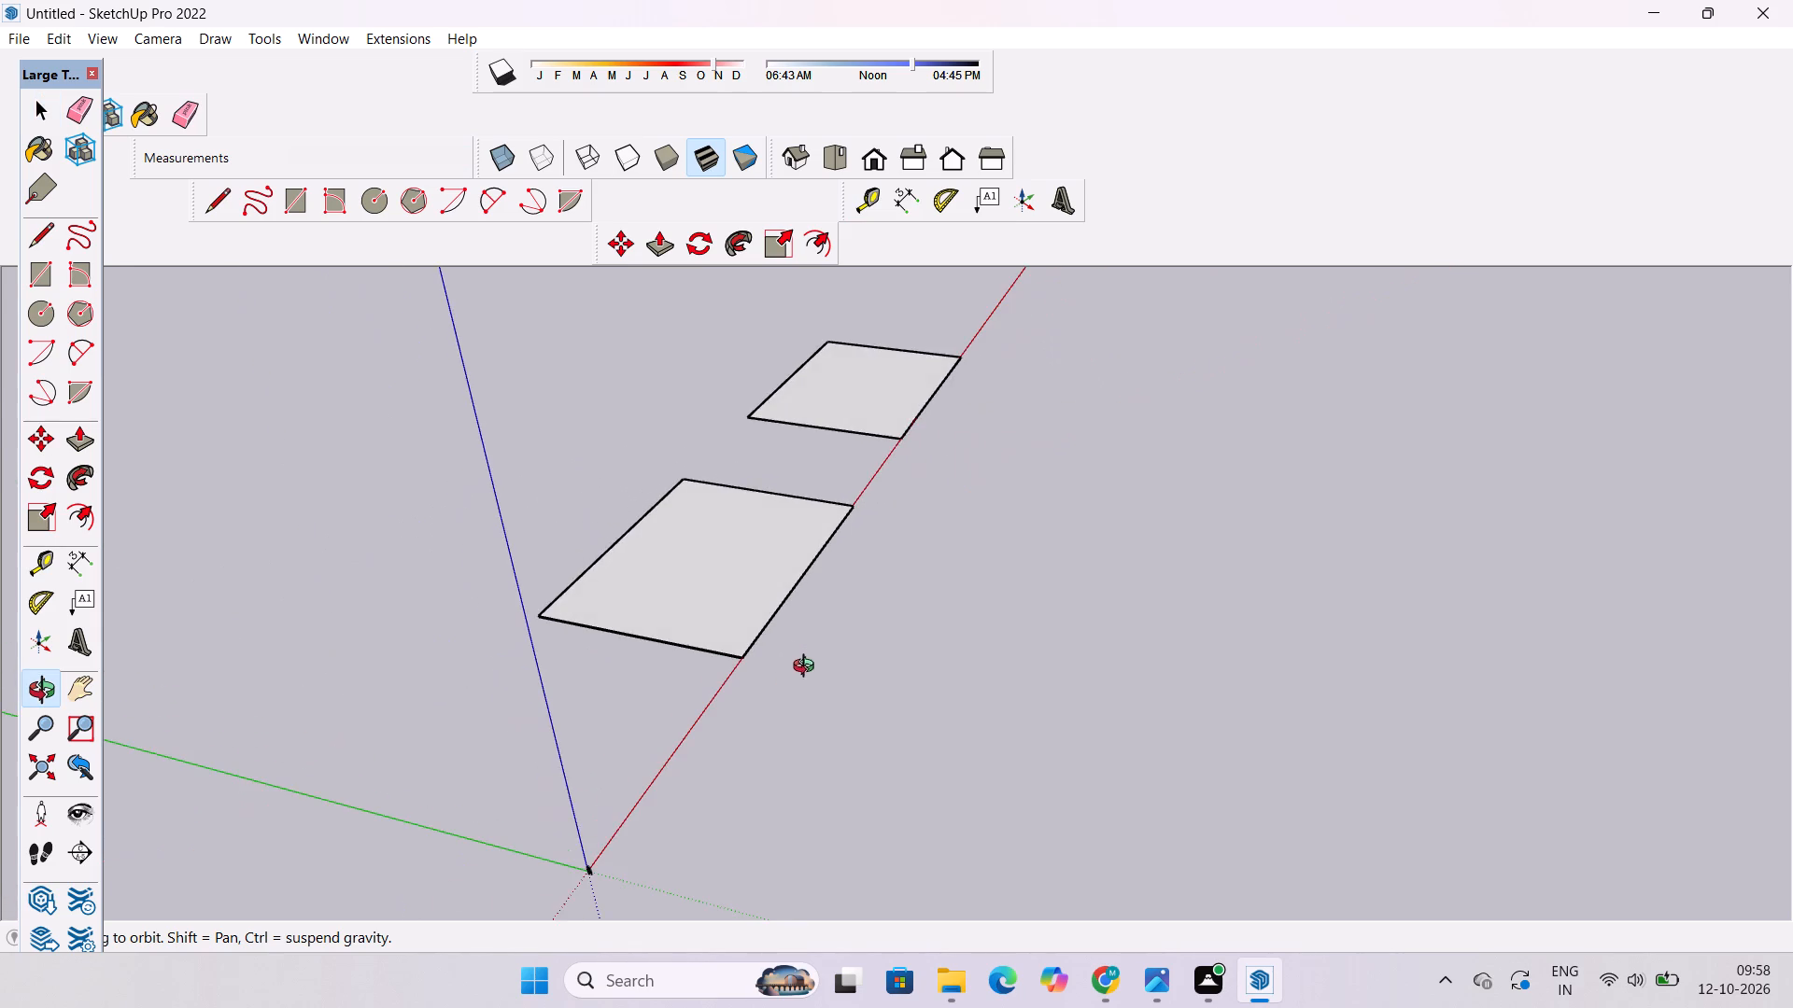
{"action": "scroll", "coordinate": [769, 646], "scroll_direction": "up", "scroll_amount": 5}
{"action": "left_click_drag", "start_coordinate": [940, 603], "coordinate": [833, 630]}
{"action": "scroll", "coordinate": [724, 645], "scroll_direction": "up", "scroll_amount": 5}
{"action": "left_click_drag", "start_coordinate": [721, 639], "coordinate": [667, 869], "text": "shift"}
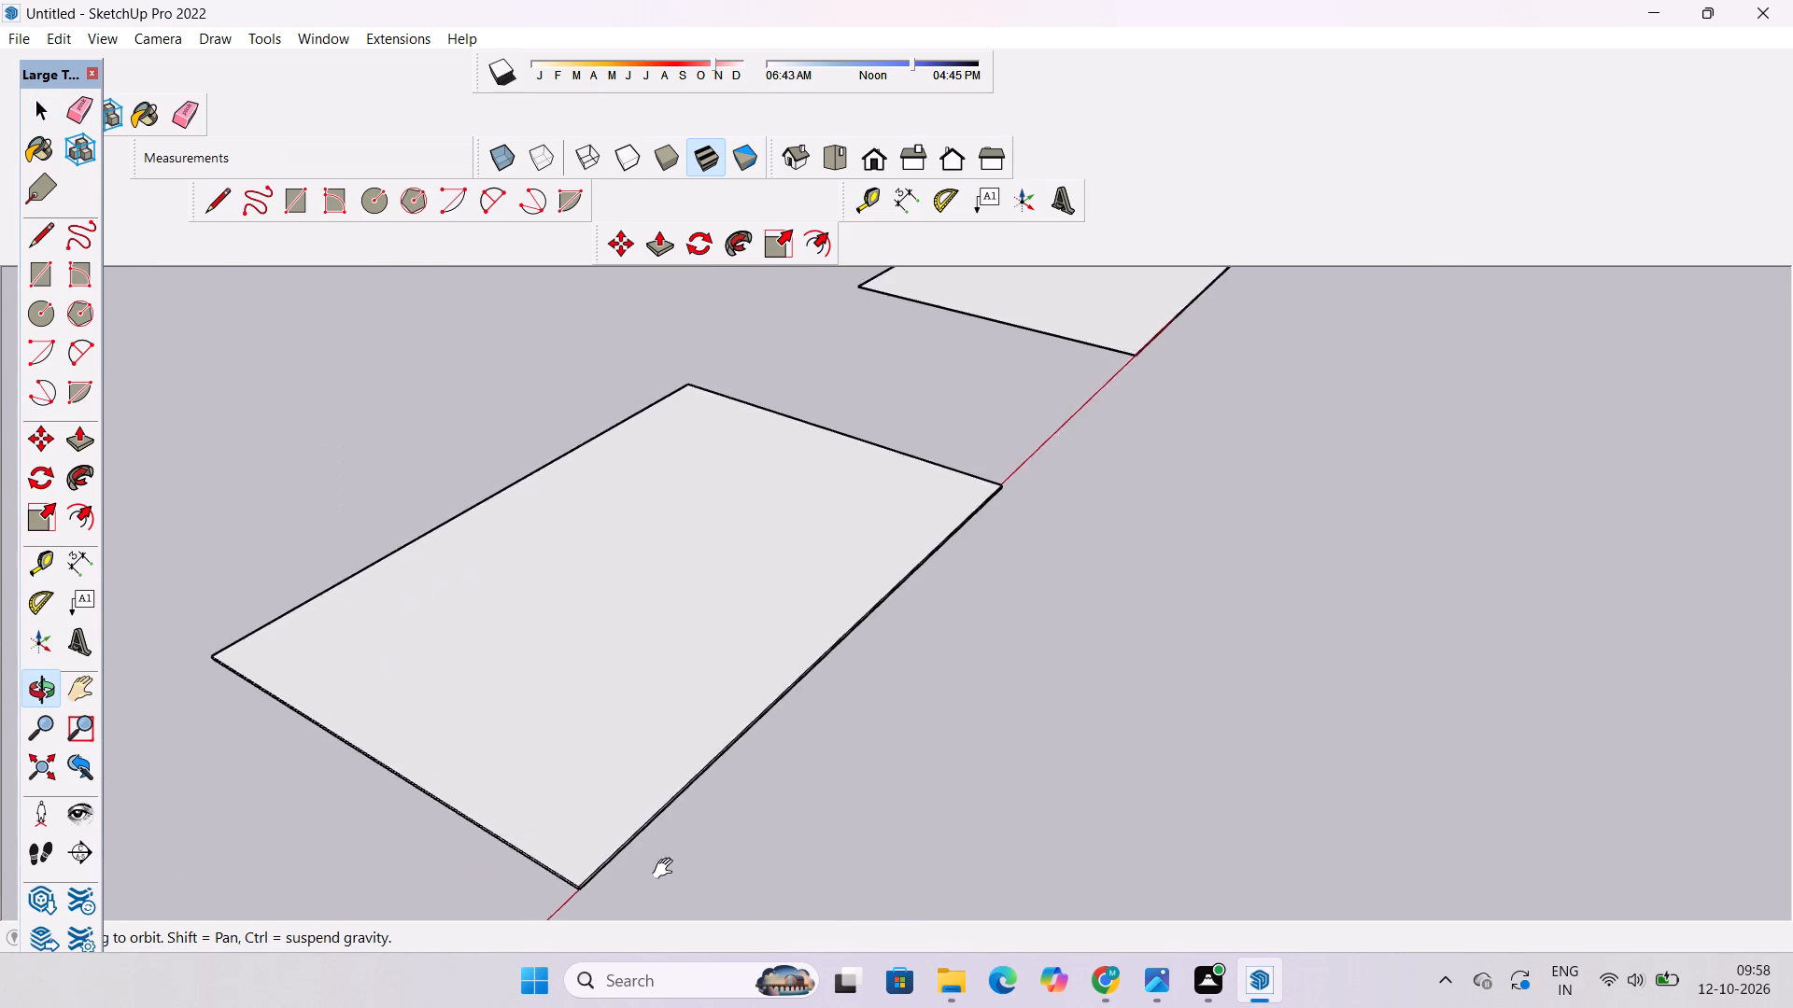
{"action": "left_click_drag", "start_coordinate": [667, 869], "coordinate": [663, 871], "text": "shift"}
{"action": "left_click_drag", "start_coordinate": [657, 863], "coordinate": [833, 769]}
{"action": "scroll", "coordinate": [842, 752], "scroll_direction": "up", "scroll_amount": 4}
{"action": "left_click_drag", "start_coordinate": [833, 734], "coordinate": [743, 745], "text": "shift"}
{"action": "left_click_drag", "start_coordinate": [738, 745], "coordinate": [752, 752]}
{"action": "left_click_drag", "start_coordinate": [764, 750], "coordinate": [842, 708], "text": "shift"}
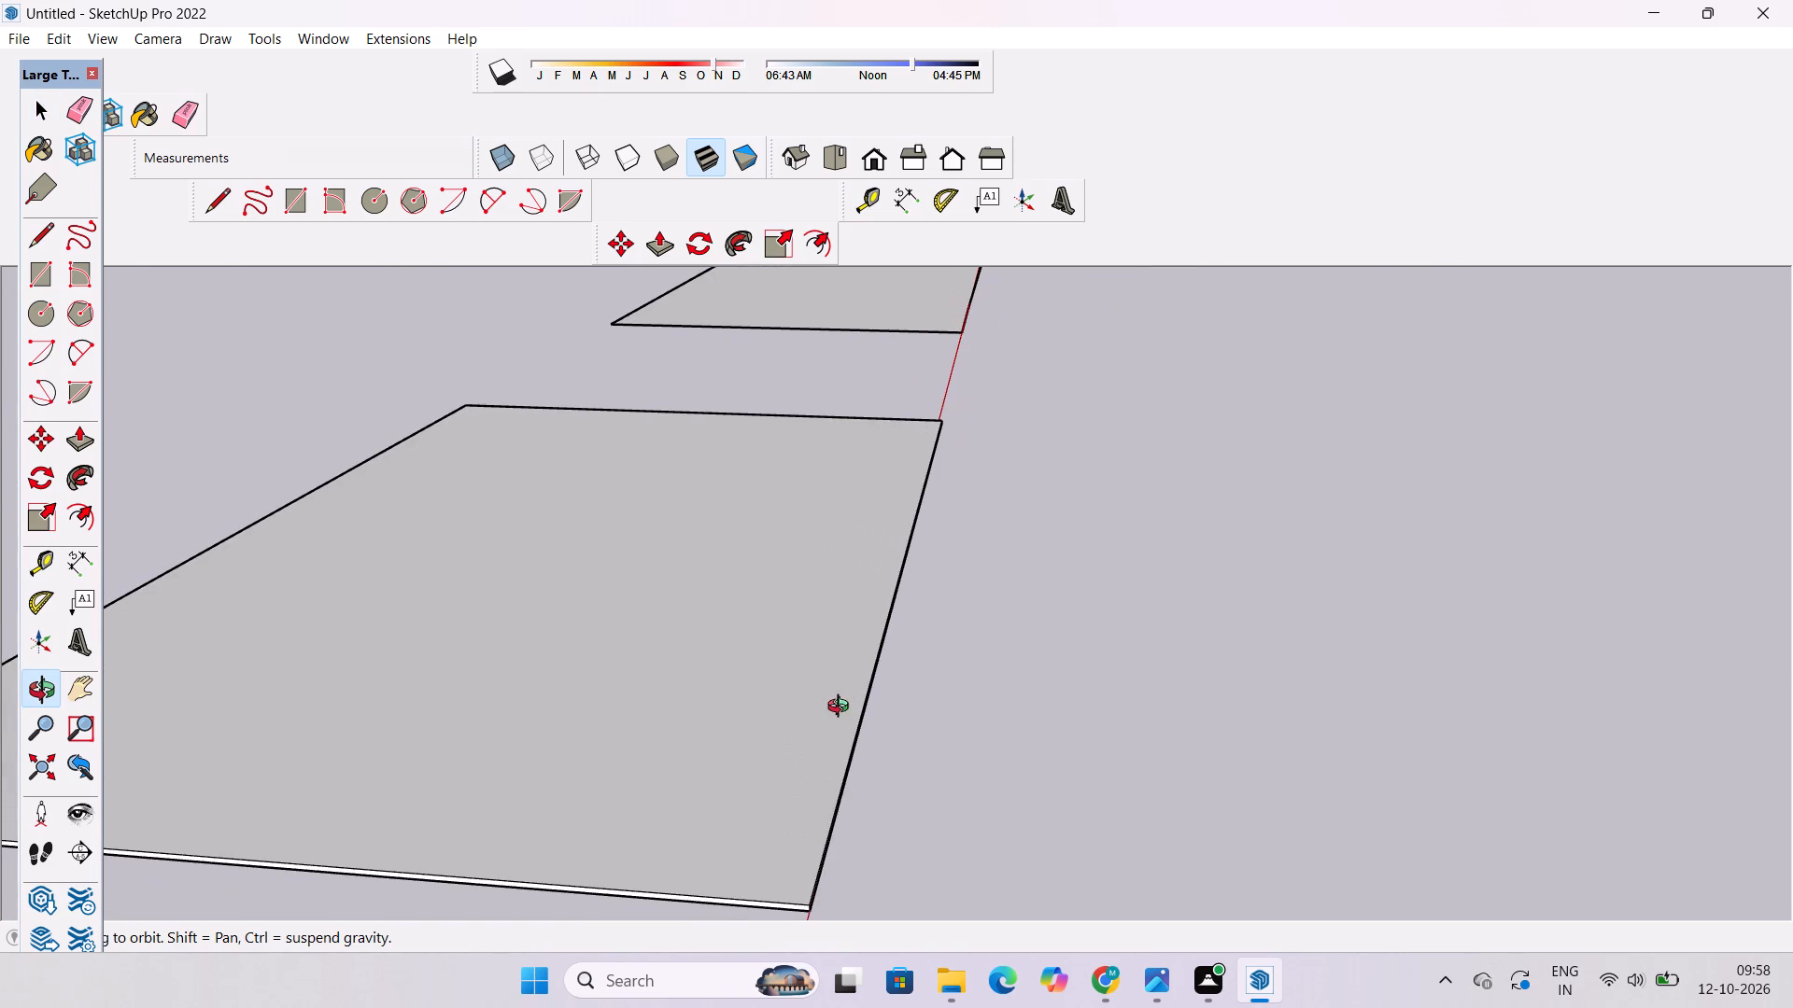
{"action": "key", "text": "space"}
{"action": "left_click", "coordinate": [775, 707]}
{"action": "key", "text": "o"}
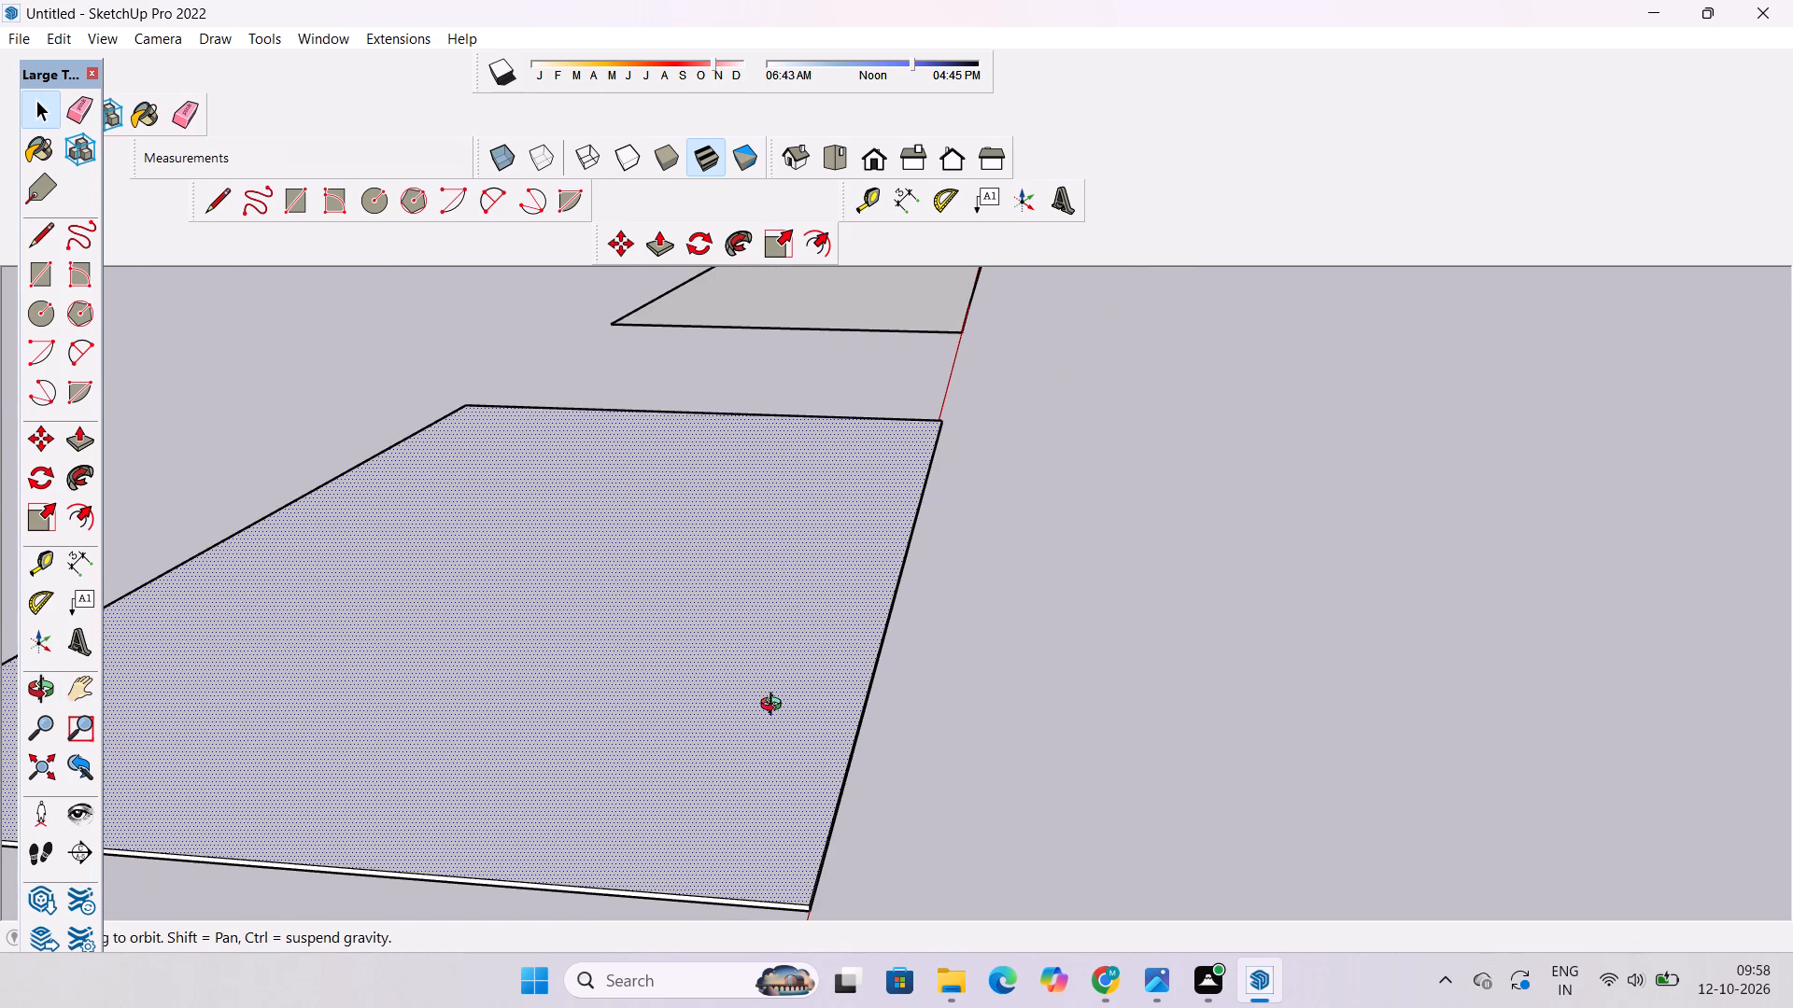
{"action": "left_click_drag", "start_coordinate": [775, 703], "coordinate": [665, 733], "text": "shift"}
{"action": "left_click_drag", "start_coordinate": [710, 747], "coordinate": [603, 782], "text": "shift"}
{"action": "scroll", "coordinate": [707, 716], "scroll_direction": "up", "scroll_amount": 10, "text": "shift"}
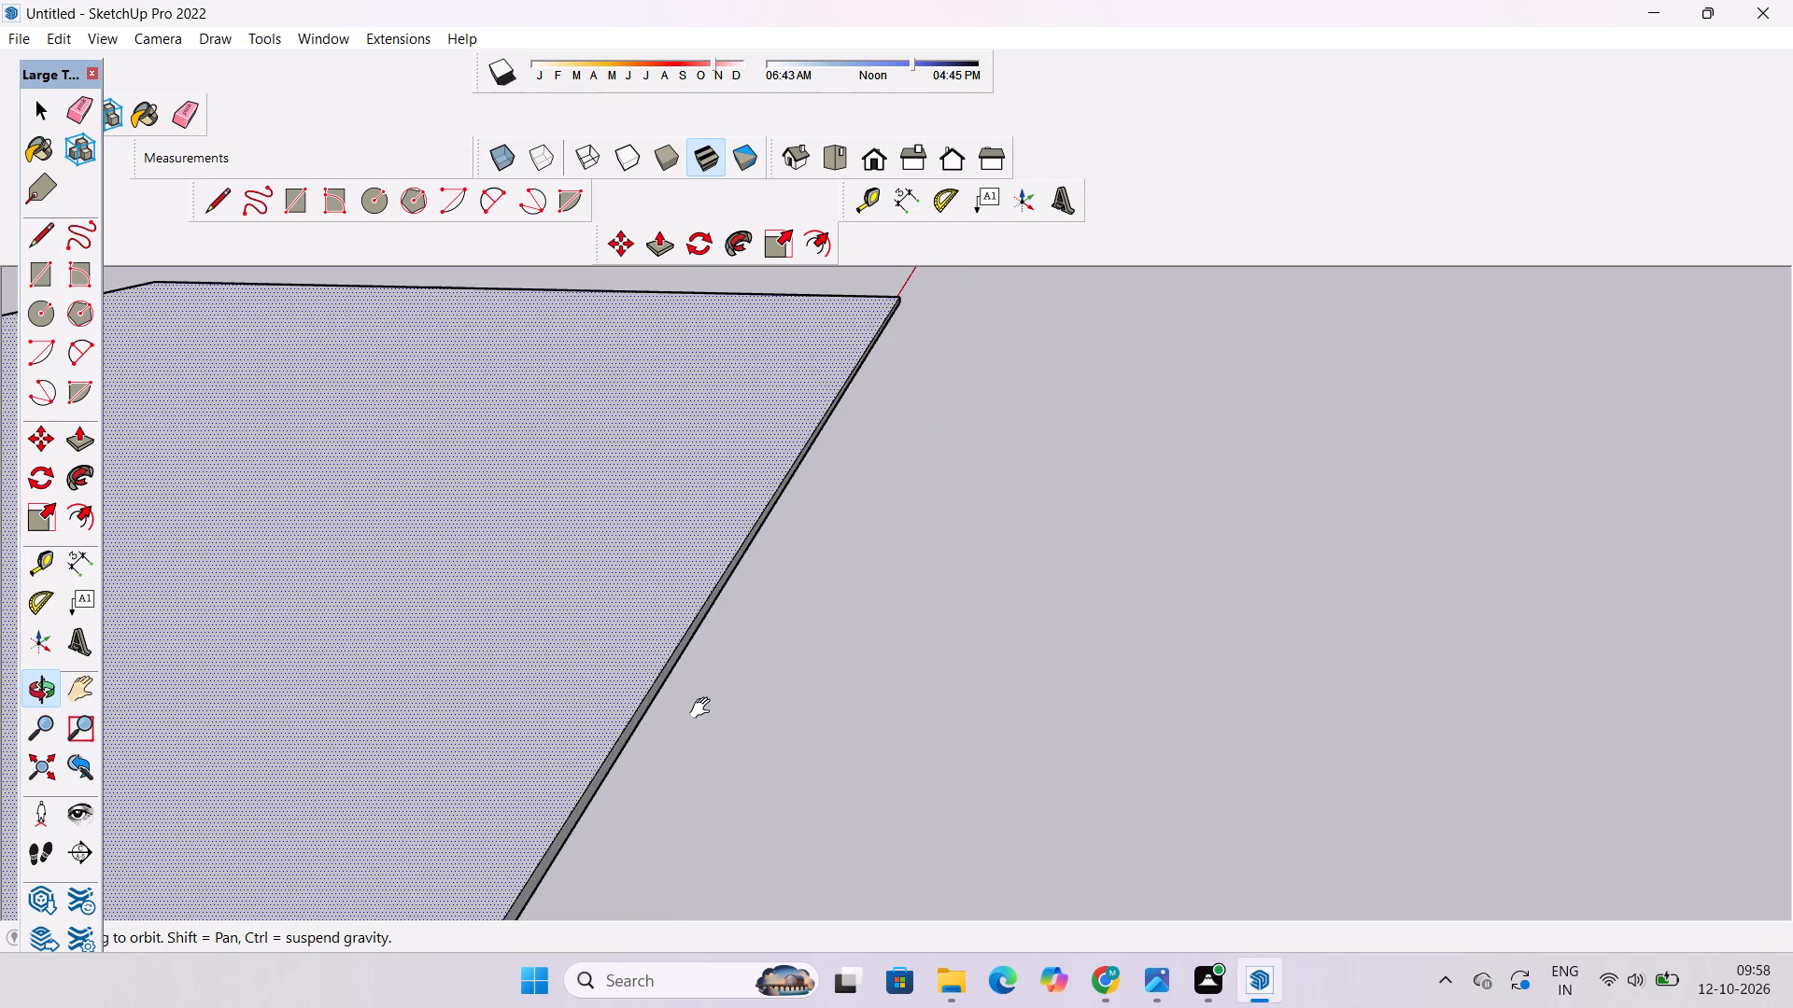
{"action": "left_click_drag", "start_coordinate": [687, 710], "coordinate": [822, 662], "text": "shift"}
{"action": "key", "text": "space"}
{"action": "left_click", "coordinate": [955, 685]}
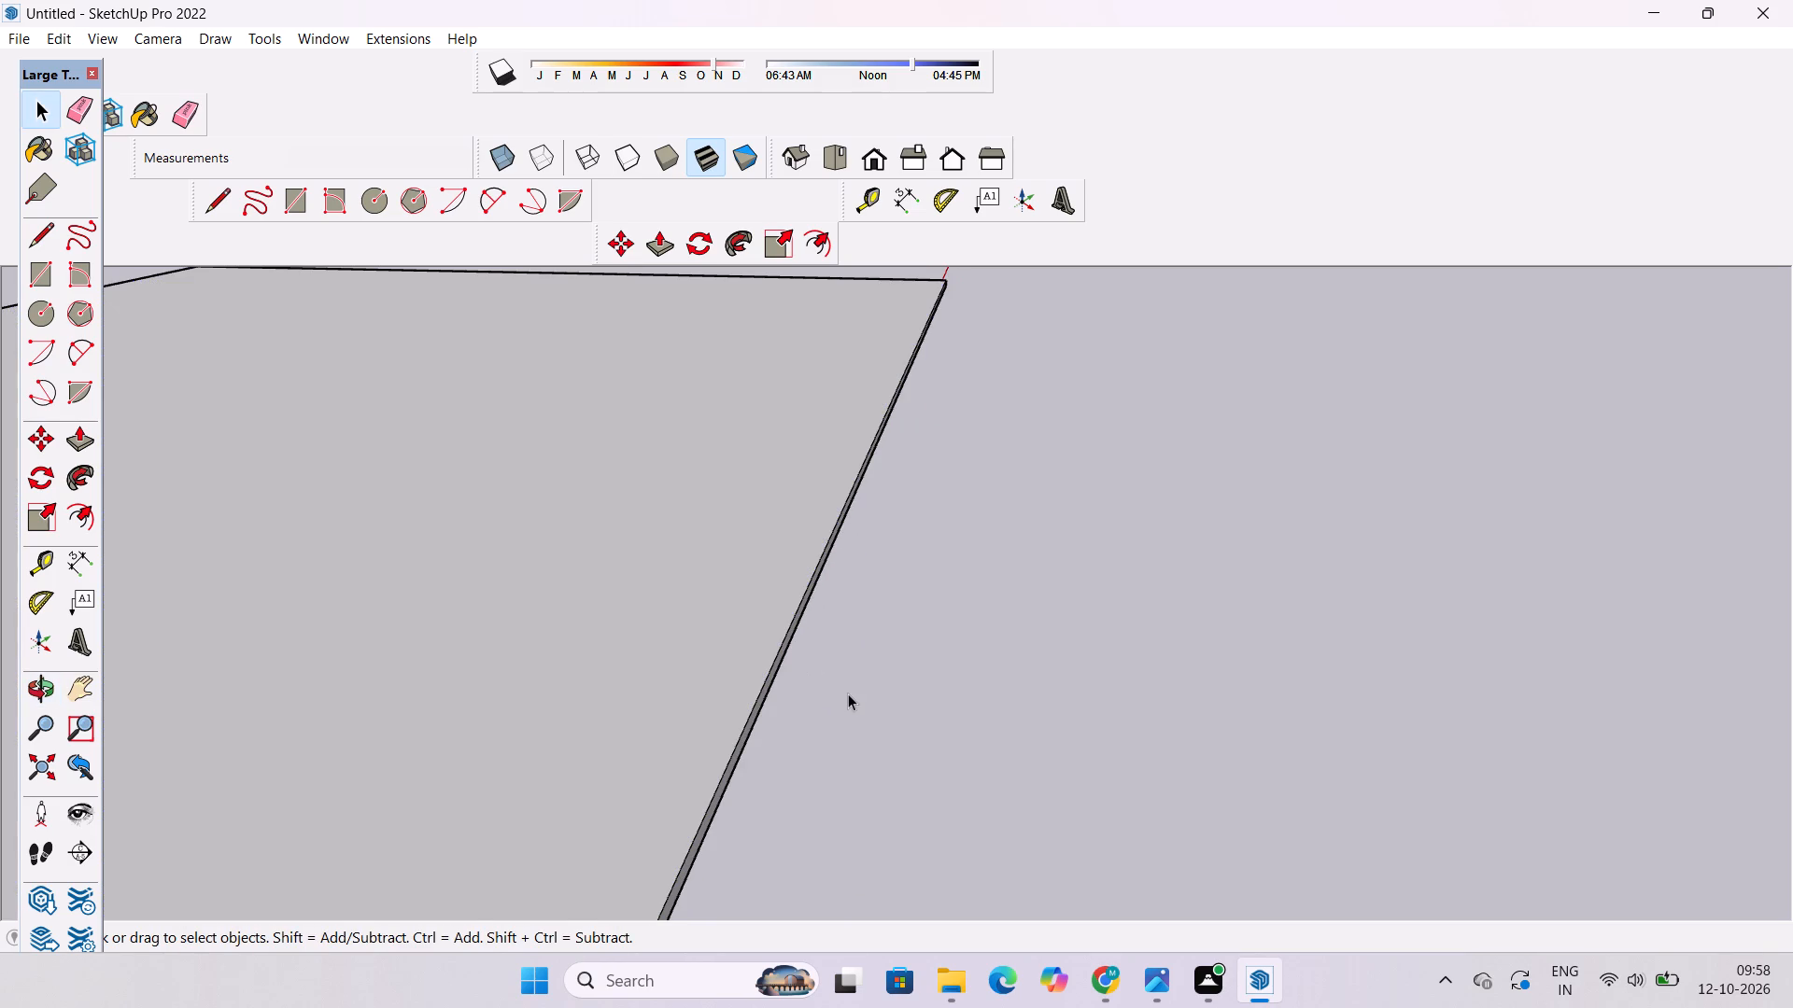
Place a guide line across the slab, parallel to and 50' in from its long edge along the red axis.
{"action": "key", "text": "t"}
{"action": "left_click", "coordinate": [769, 663]}
{"action": "scroll", "coordinate": [713, 675], "scroll_direction": "down", "scroll_amount": 8}
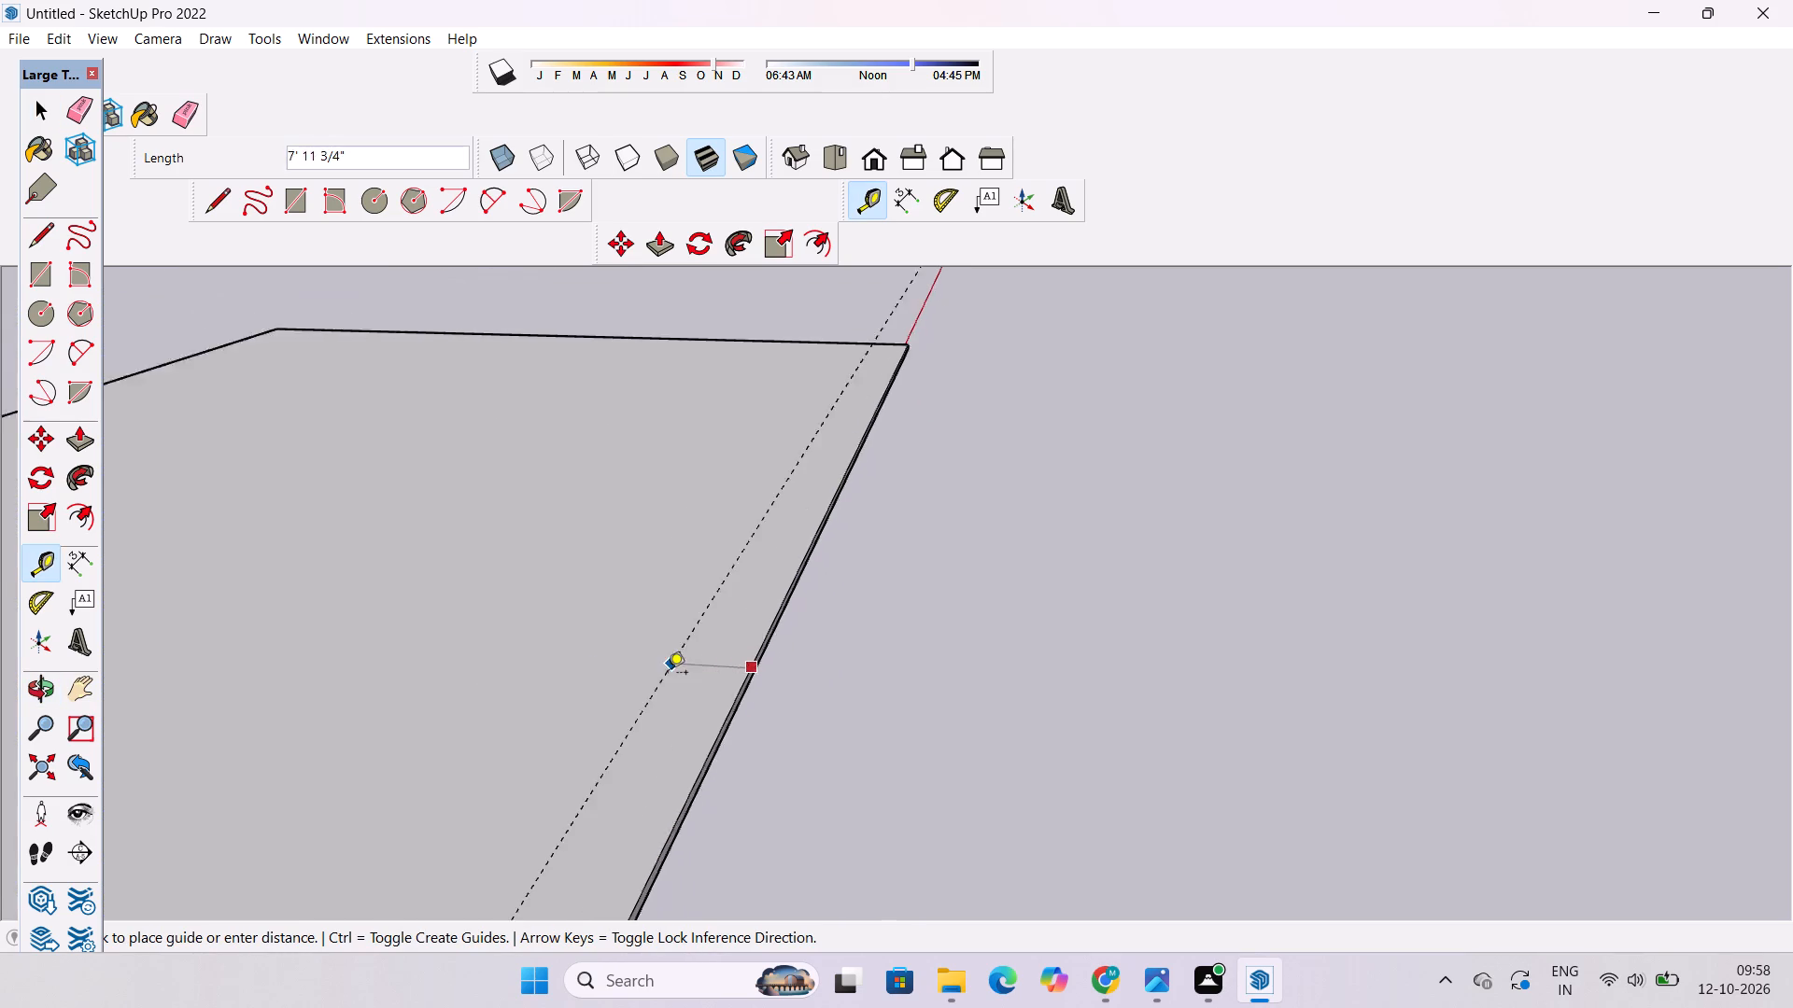
{"action": "scroll", "coordinate": [668, 674], "scroll_direction": "down", "scroll_amount": 3}
{"action": "scroll", "coordinate": [741, 525], "scroll_direction": "down", "scroll_amount": 10}
{"action": "scroll", "coordinate": [461, 618], "scroll_direction": "up", "scroll_amount": 11}
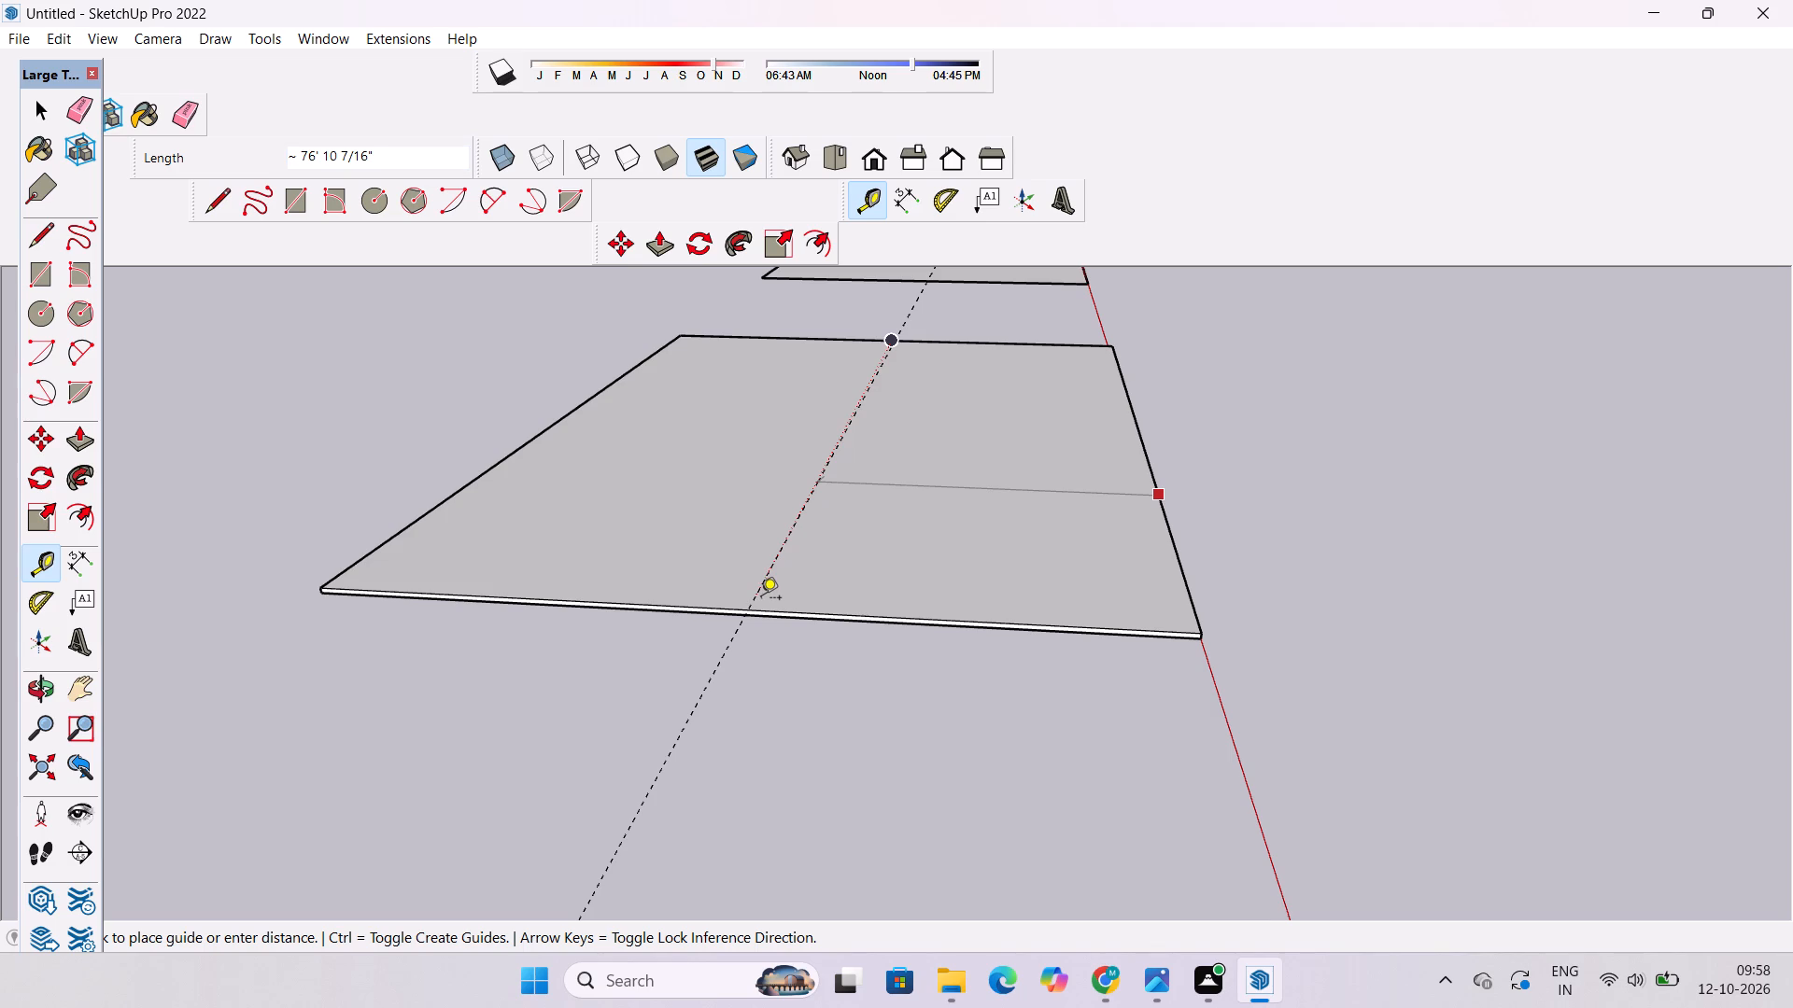
{"action": "type", "text": "50'"}
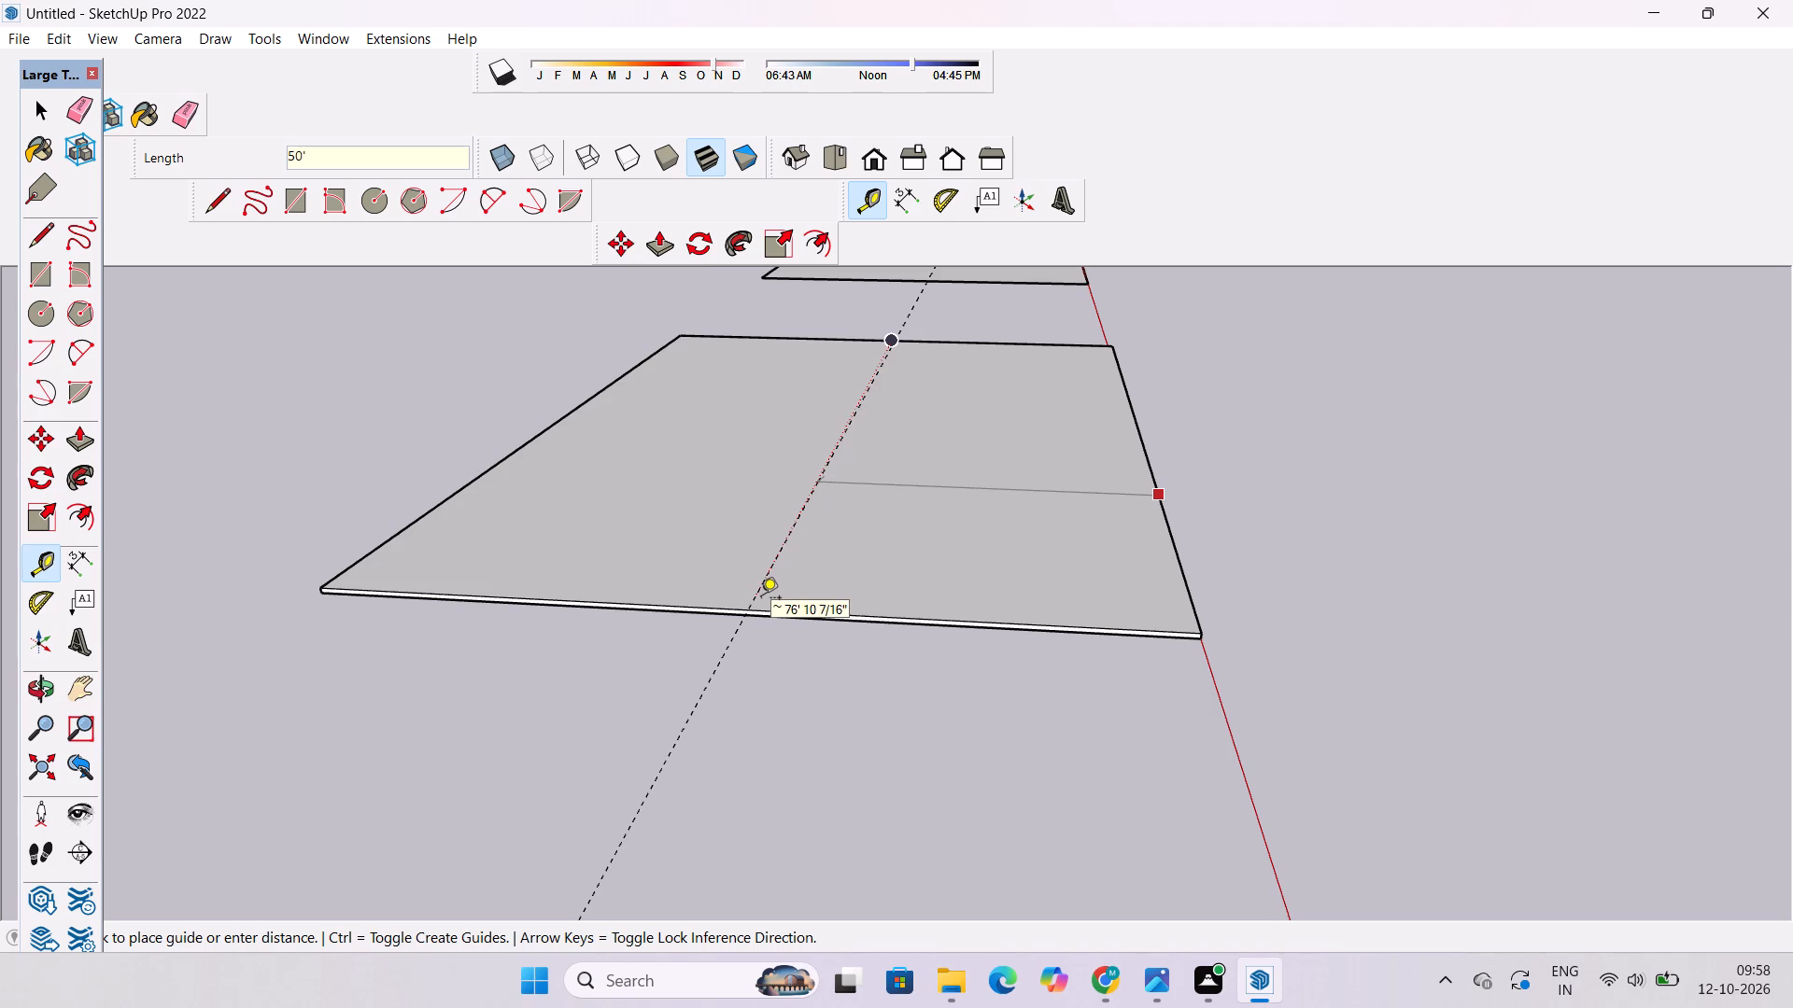
{"action": "key", "text": "Return"}
Examine the guide line crossing the slab and the flat copy from high and low angles.
{"action": "key", "text": "o"}
{"action": "scroll", "coordinate": [763, 592], "scroll_direction": "down", "scroll_amount": 6}
{"action": "left_click_drag", "start_coordinate": [1244, 504], "coordinate": [1114, 567]}
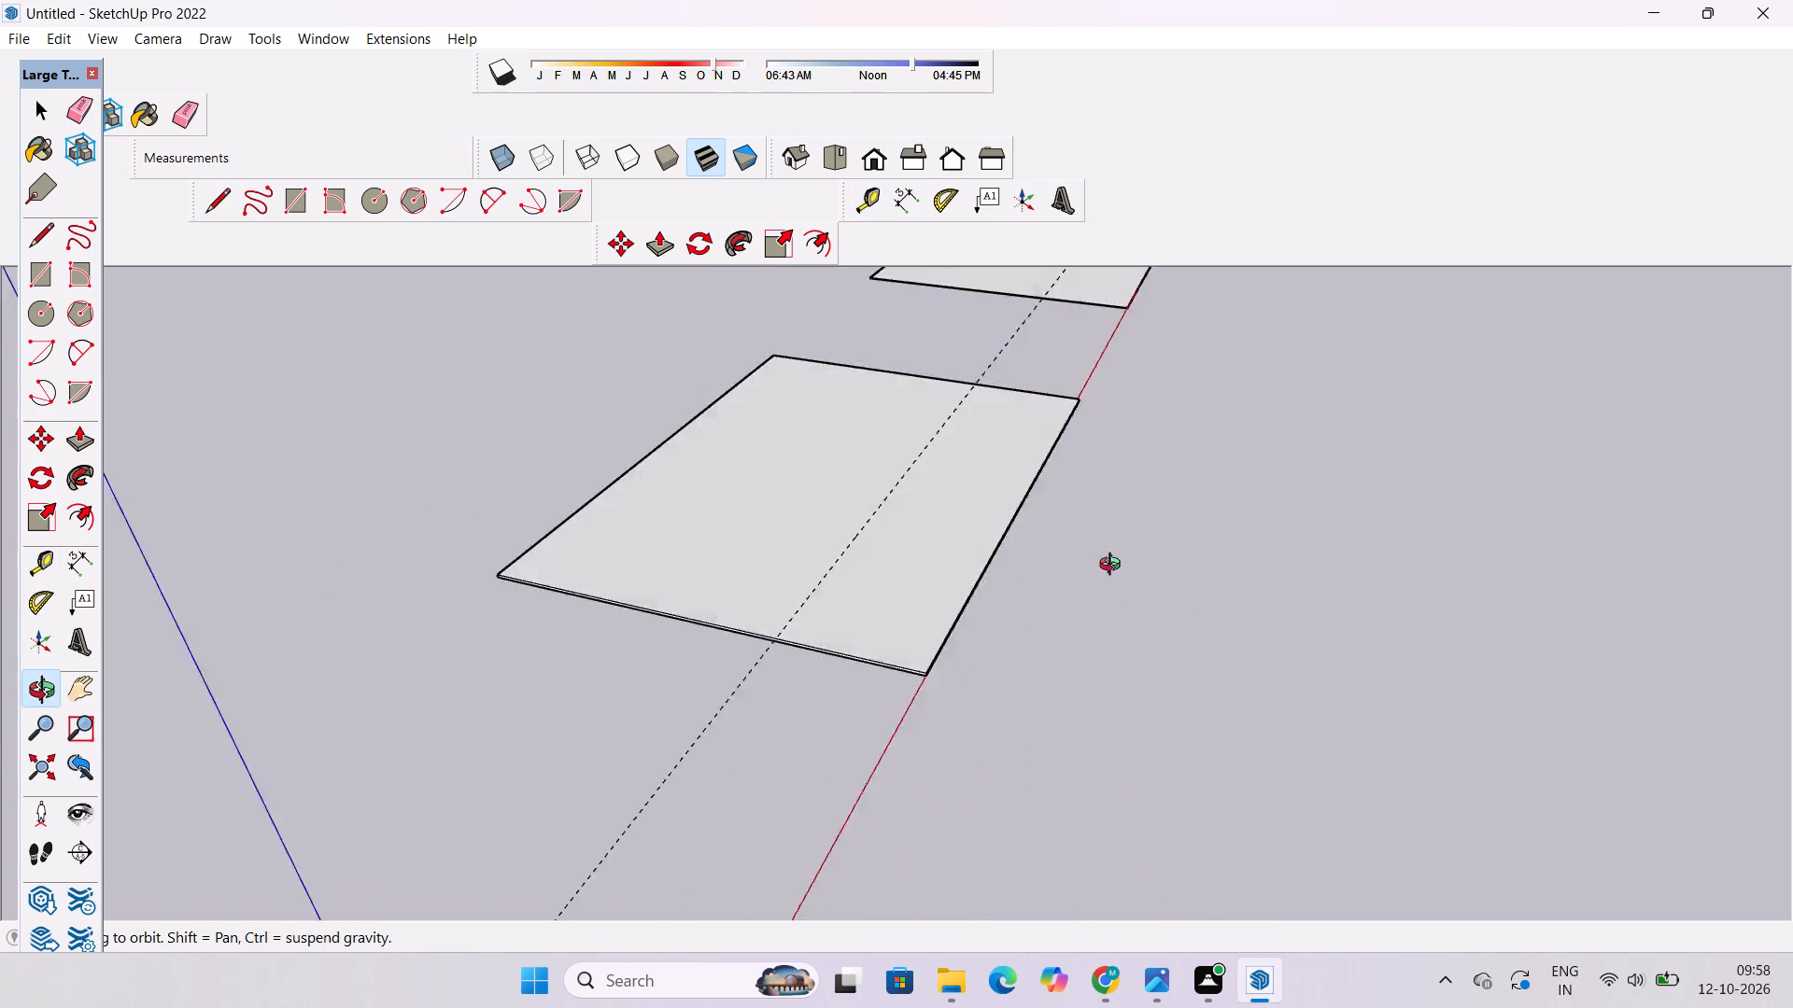
{"action": "left_click_drag", "start_coordinate": [1114, 567], "coordinate": [500, 577]}
{"action": "scroll", "coordinate": [1093, 460], "scroll_direction": "up", "scroll_amount": 3}
{"action": "left_click_drag", "start_coordinate": [1093, 460], "coordinate": [911, 546], "text": "shift"}
{"action": "left_click_drag", "start_coordinate": [772, 667], "coordinate": [979, 499]}
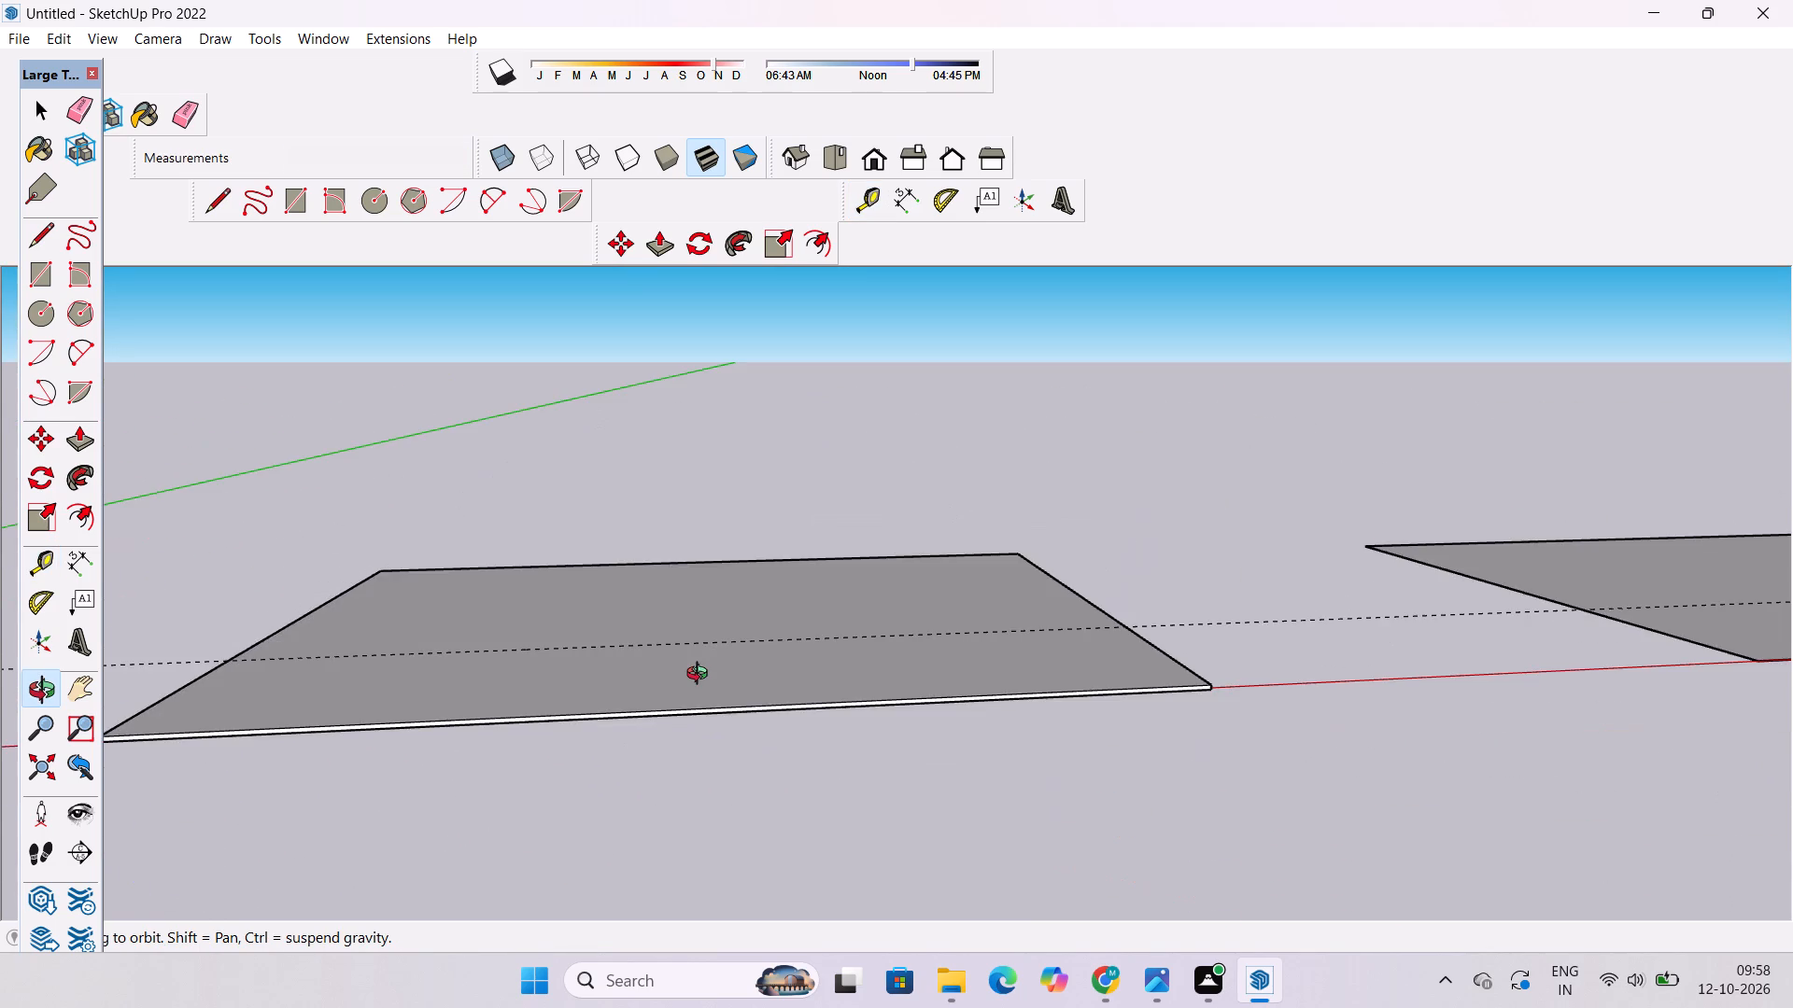
{"action": "scroll", "coordinate": [696, 677], "scroll_direction": "down", "scroll_amount": 4}
{"action": "left_click_drag", "start_coordinate": [635, 703], "coordinate": [792, 586], "text": "shift"}
{"action": "left_click_drag", "start_coordinate": [794, 589], "coordinate": [786, 617]}
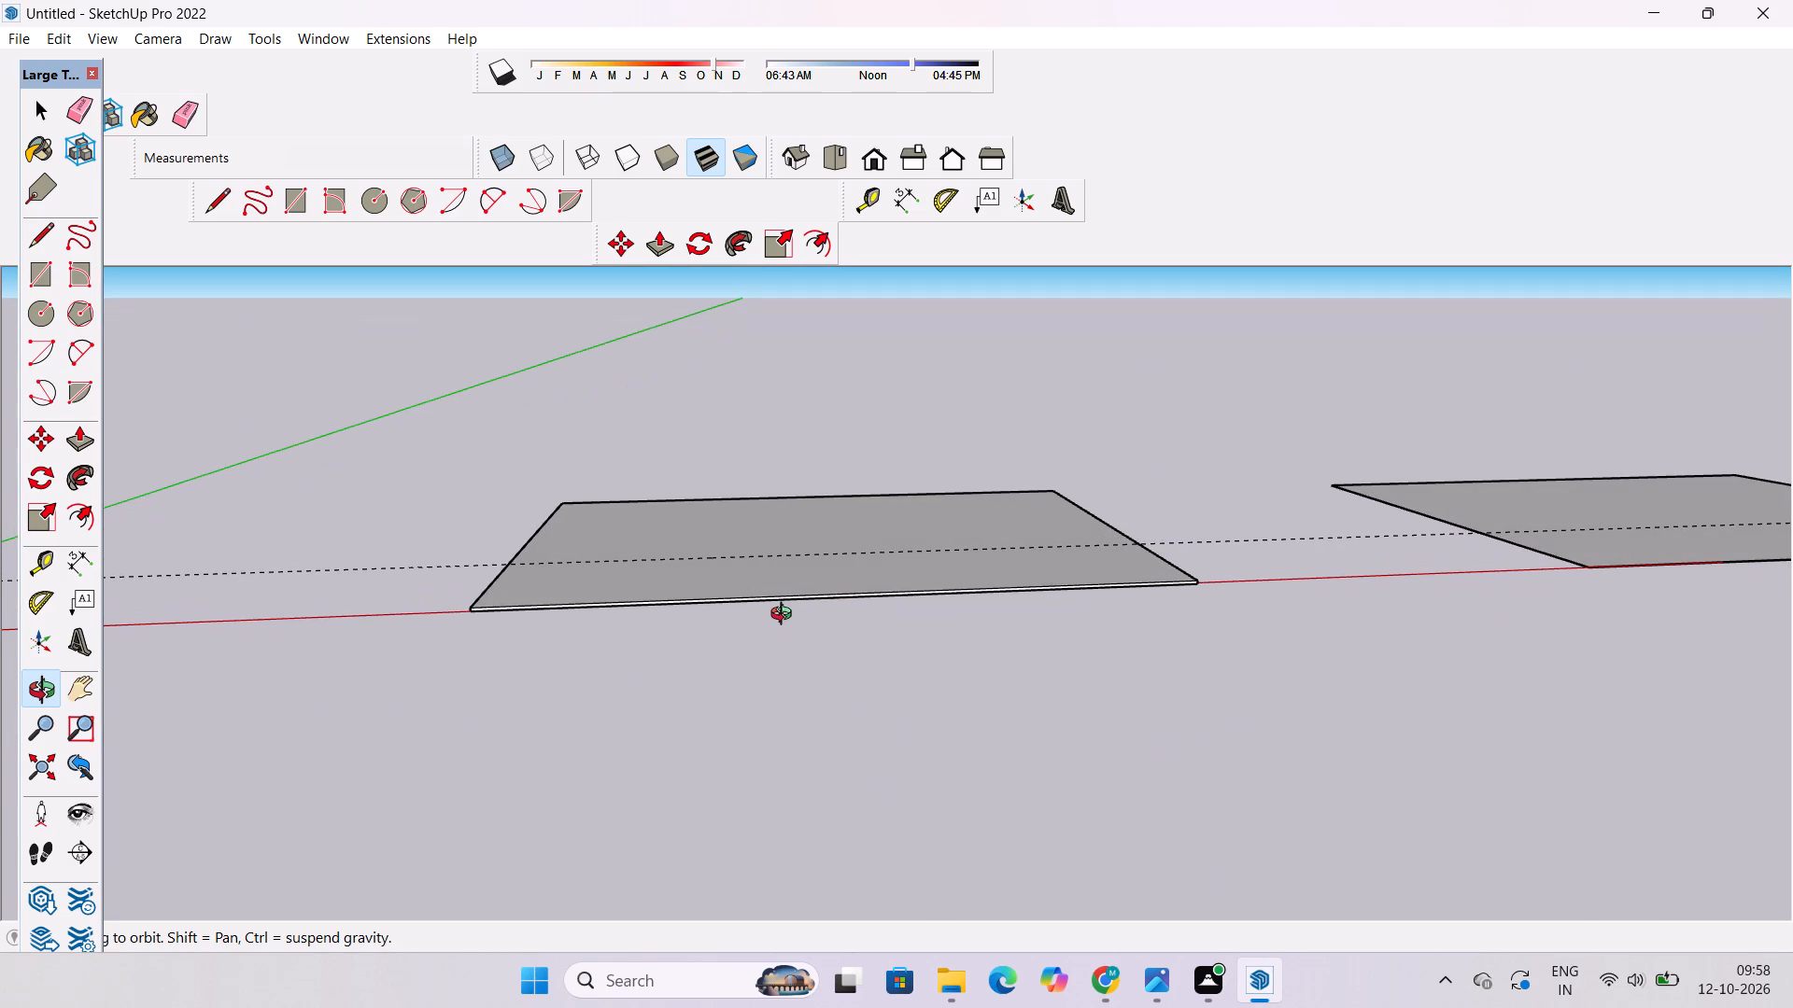
{"action": "left_click_drag", "start_coordinate": [881, 583], "coordinate": [892, 558], "text": "shift"}
{"action": "left_click_drag", "start_coordinate": [893, 555], "coordinate": [896, 555]}
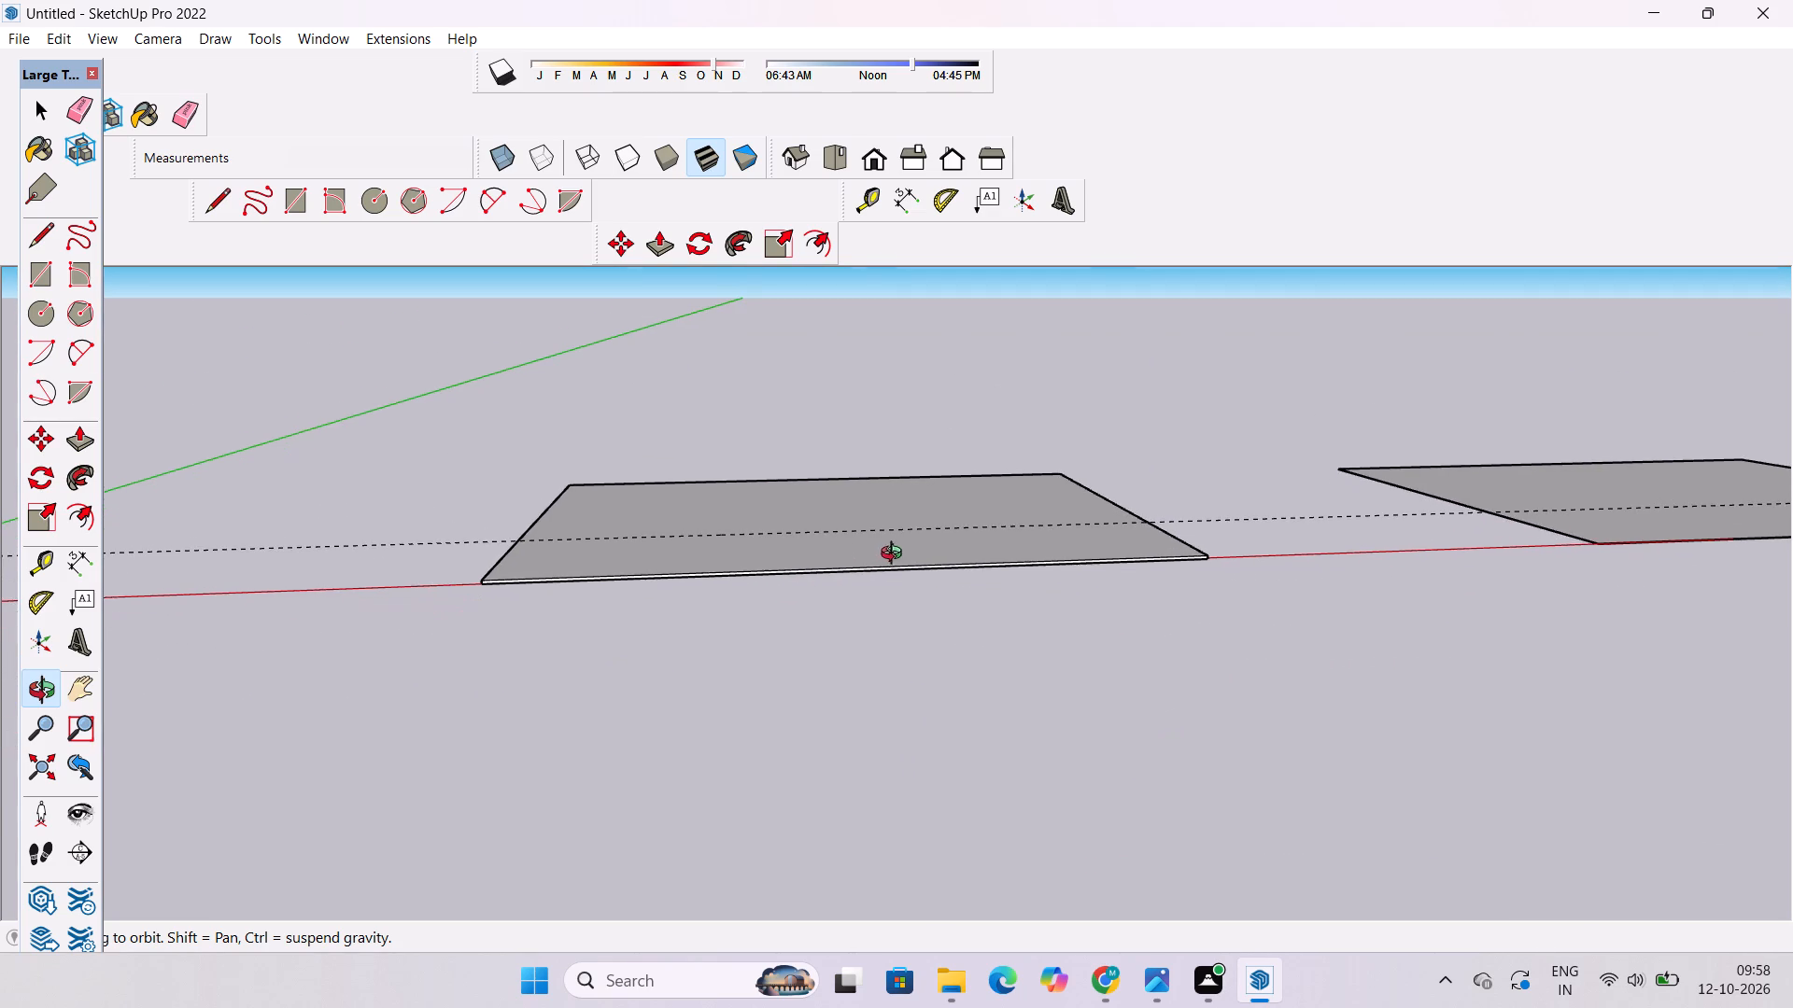
{"action": "left_click_drag", "start_coordinate": [896, 555], "coordinate": [929, 705]}
{"action": "scroll", "coordinate": [772, 607], "scroll_direction": "up", "scroll_amount": 5}
{"action": "left_click_drag", "start_coordinate": [618, 653], "coordinate": [1052, 567]}
{"action": "scroll", "coordinate": [1065, 560], "scroll_direction": "down", "scroll_amount": 5}
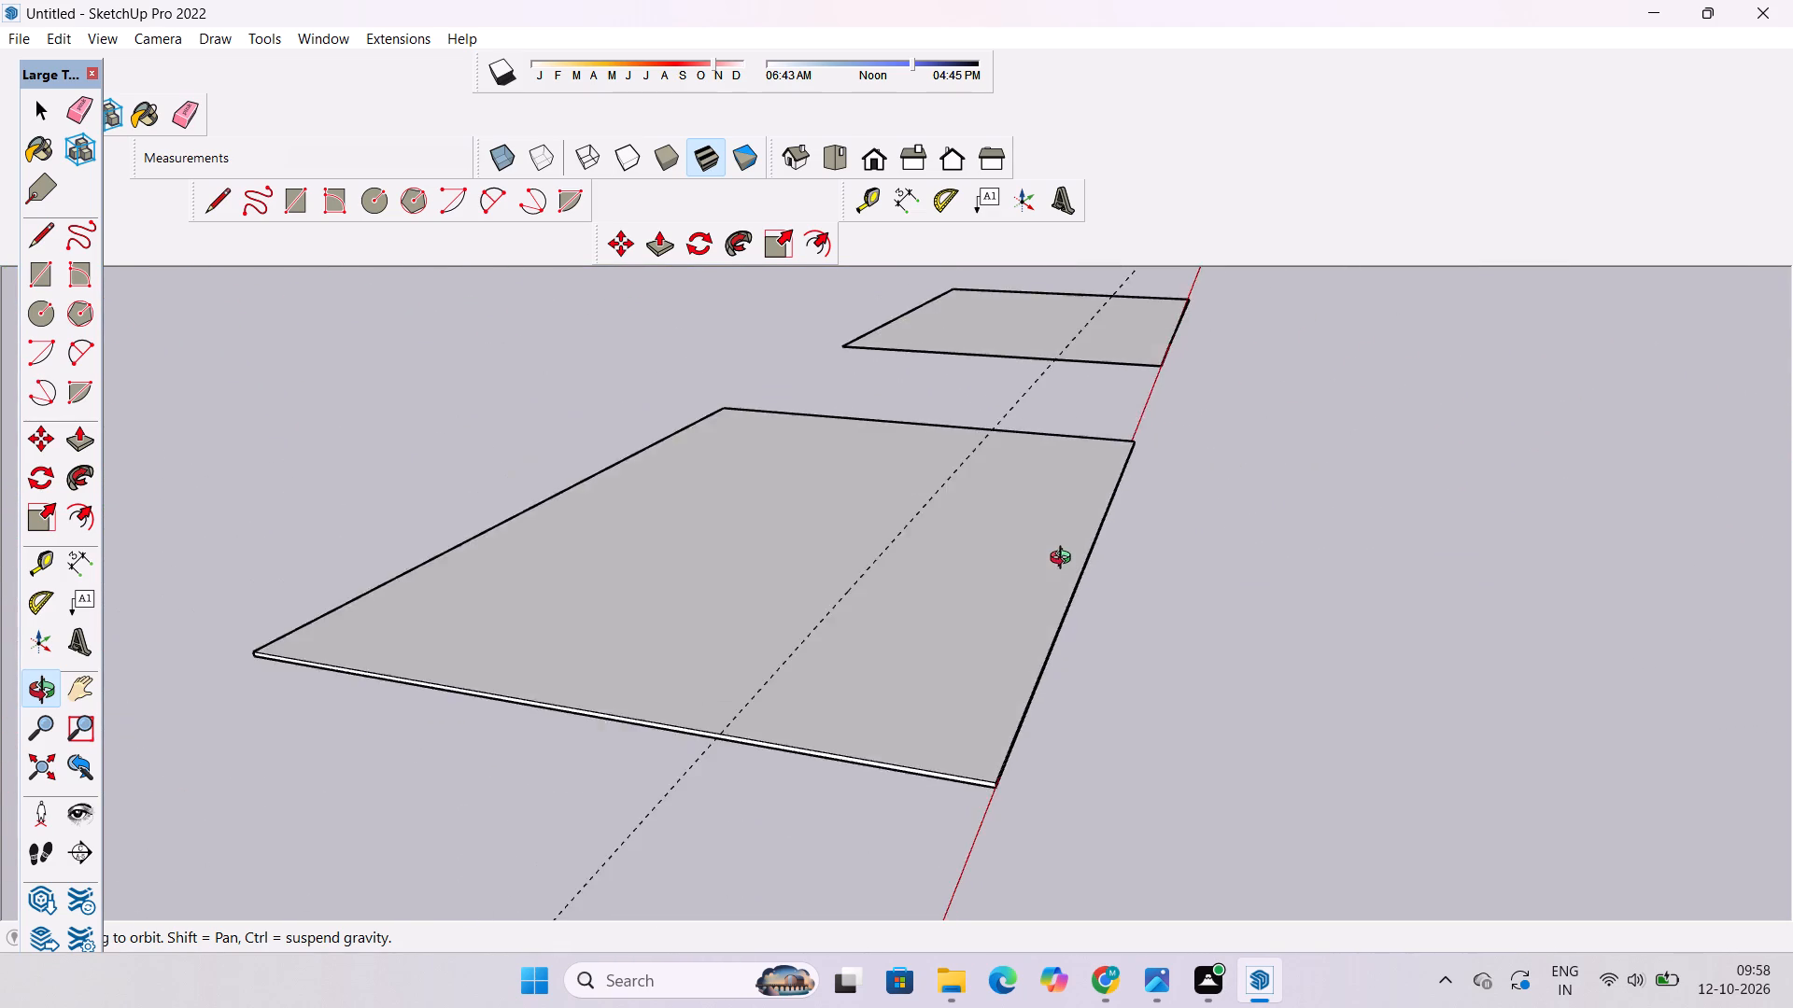
Examine the slab's sides and the guide's crossing near the corner on the red axis up close.
{"action": "left_click_drag", "start_coordinate": [1066, 581], "coordinate": [584, 685]}
{"action": "left_click_drag", "start_coordinate": [1014, 564], "coordinate": [925, 572], "text": "shift"}
{"action": "scroll", "coordinate": [1048, 571], "scroll_direction": "up", "scroll_amount": 10}
{"action": "left_click_drag", "start_coordinate": [1784, 529], "coordinate": [1362, 288]}
{"action": "left_click_drag", "start_coordinate": [1424, 565], "coordinate": [1281, 284], "text": "shift"}
{"action": "left_click_drag", "start_coordinate": [1299, 333], "coordinate": [1266, 402]}
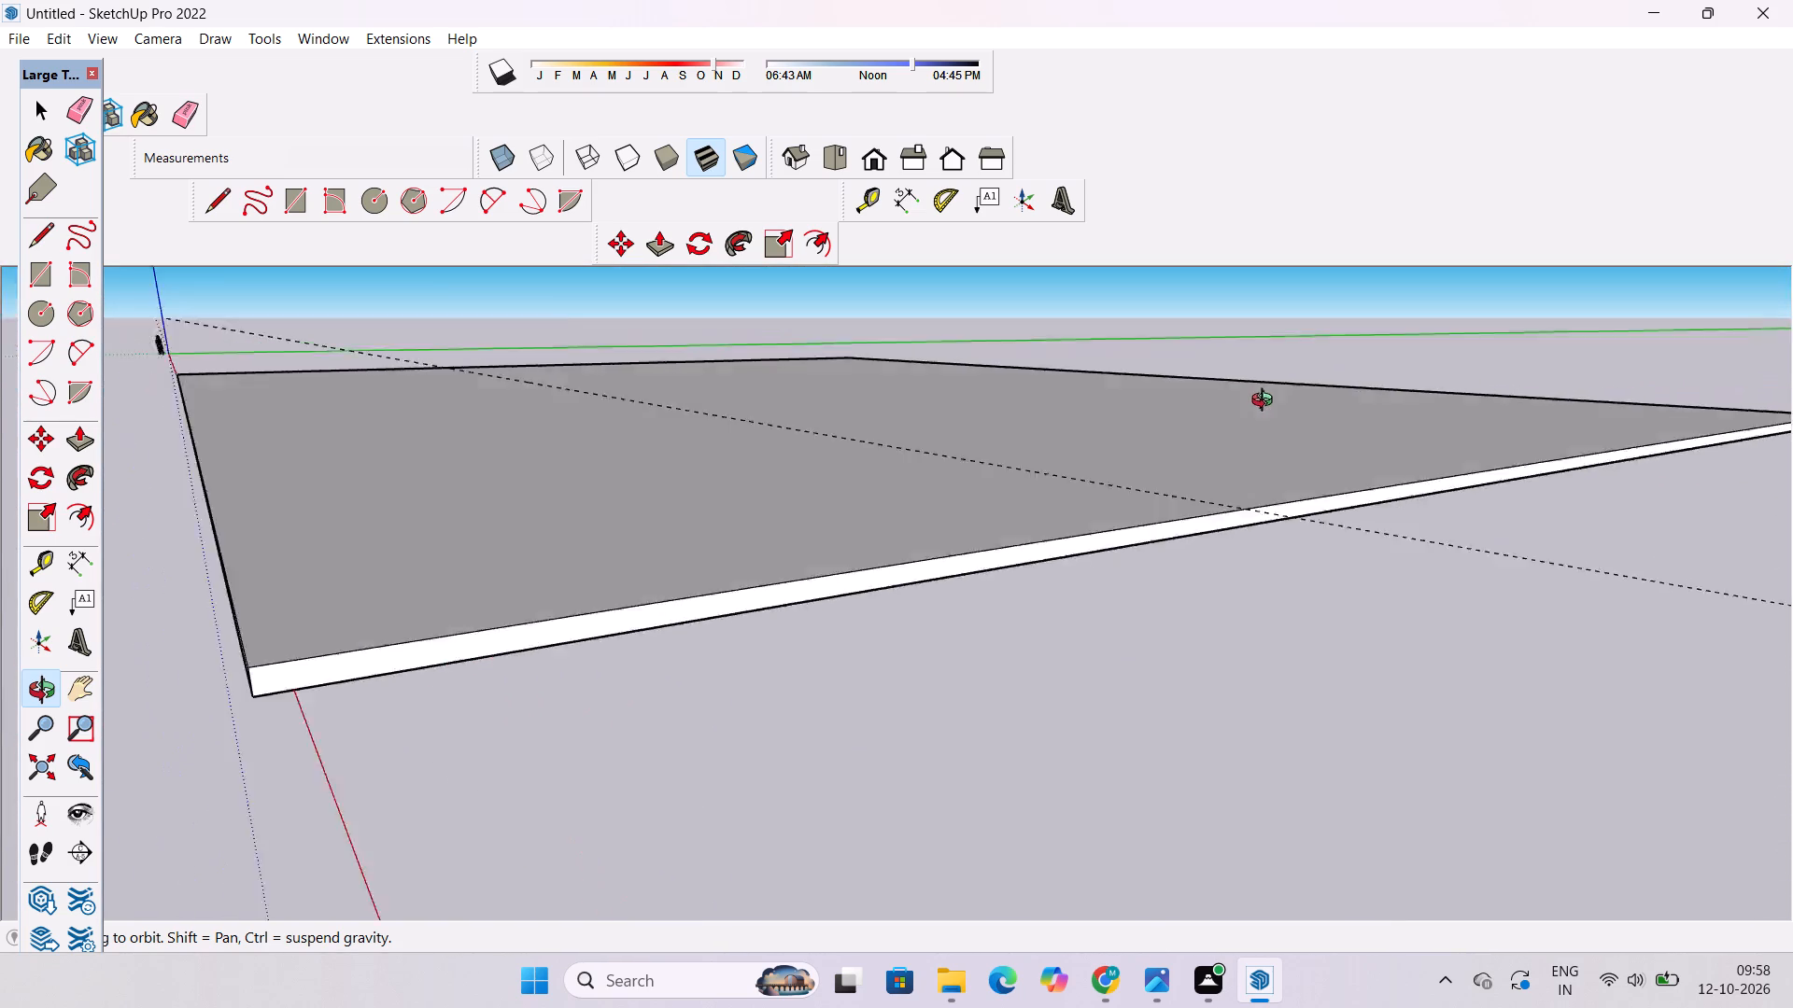
{"action": "left_click_drag", "start_coordinate": [1266, 402], "coordinate": [1668, 434]}
{"action": "scroll", "coordinate": [1142, 352], "scroll_direction": "down", "scroll_amount": 7}
{"action": "left_click_drag", "start_coordinate": [1137, 385], "coordinate": [1270, 666]}
{"action": "scroll", "coordinate": [938, 448], "scroll_direction": "up", "scroll_amount": 5}
{"action": "left_click_drag", "start_coordinate": [935, 446], "coordinate": [925, 508], "text": "shift"}
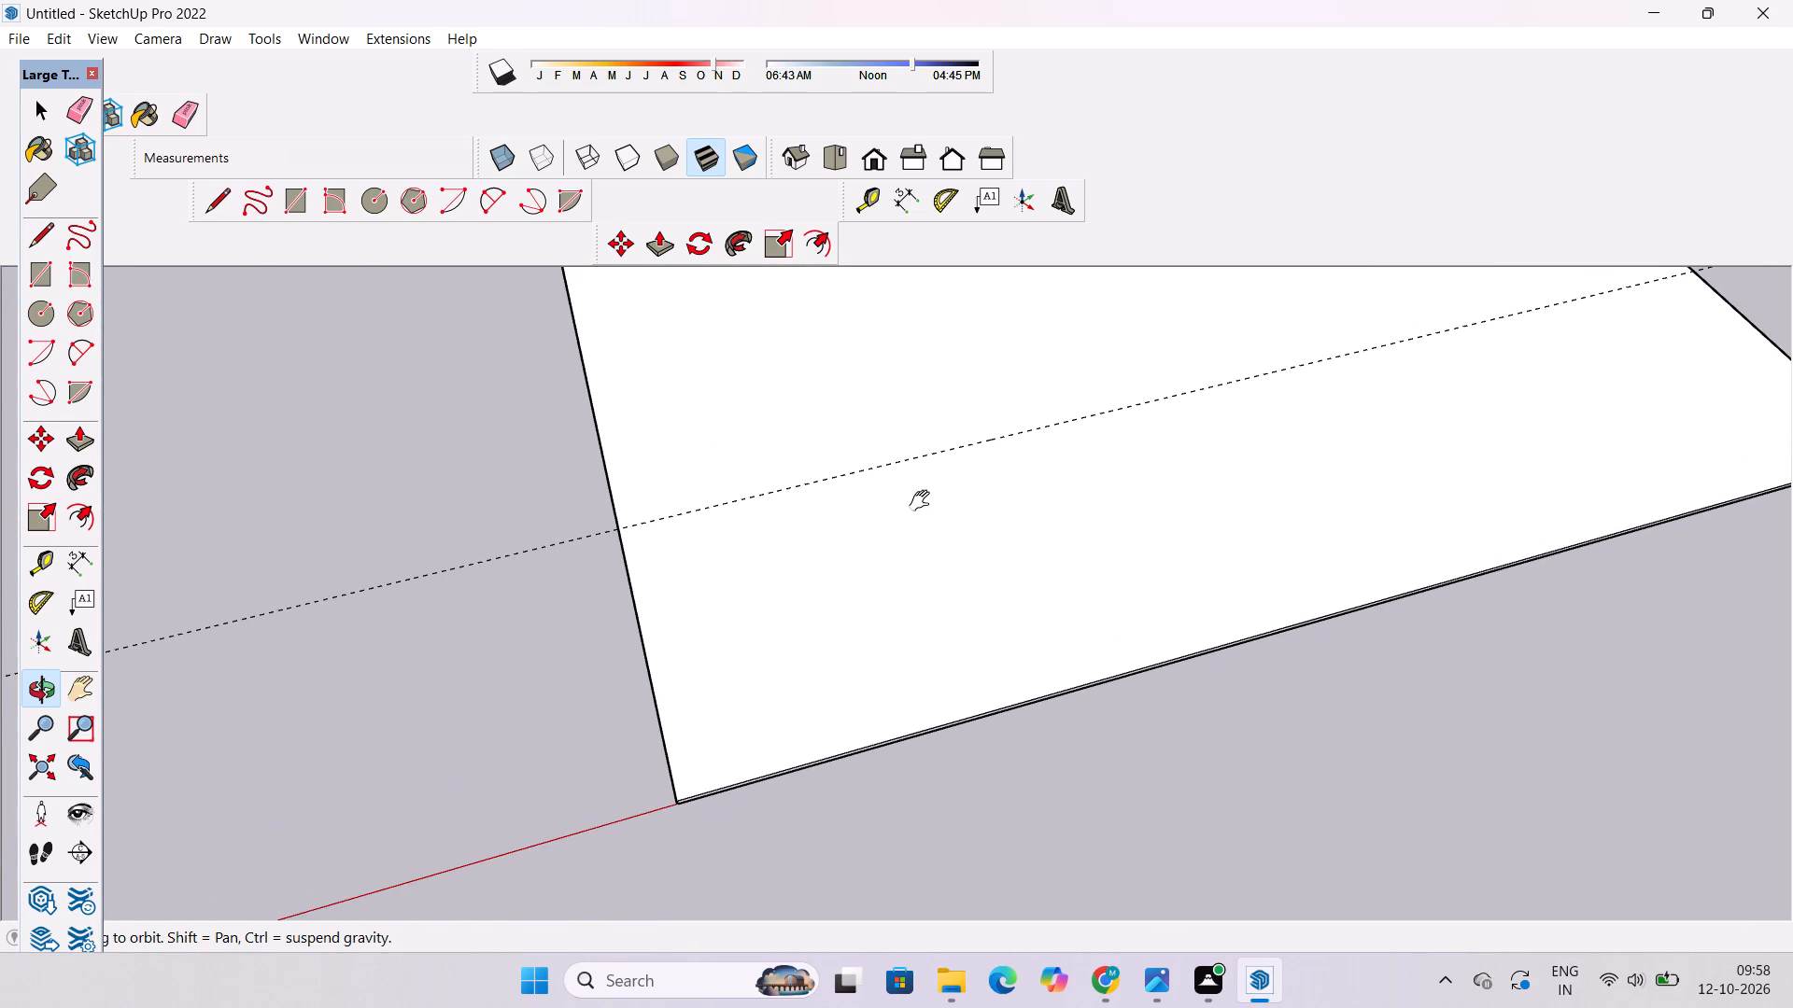
{"action": "left_click_drag", "start_coordinate": [923, 497], "coordinate": [896, 506], "text": "shift"}
{"action": "scroll", "coordinate": [893, 506], "scroll_direction": "up", "scroll_amount": 1}
{"action": "left_click_drag", "start_coordinate": [893, 506], "coordinate": [887, 431], "text": "shift"}
{"action": "left_click_drag", "start_coordinate": [887, 425], "coordinate": [1114, 427]}
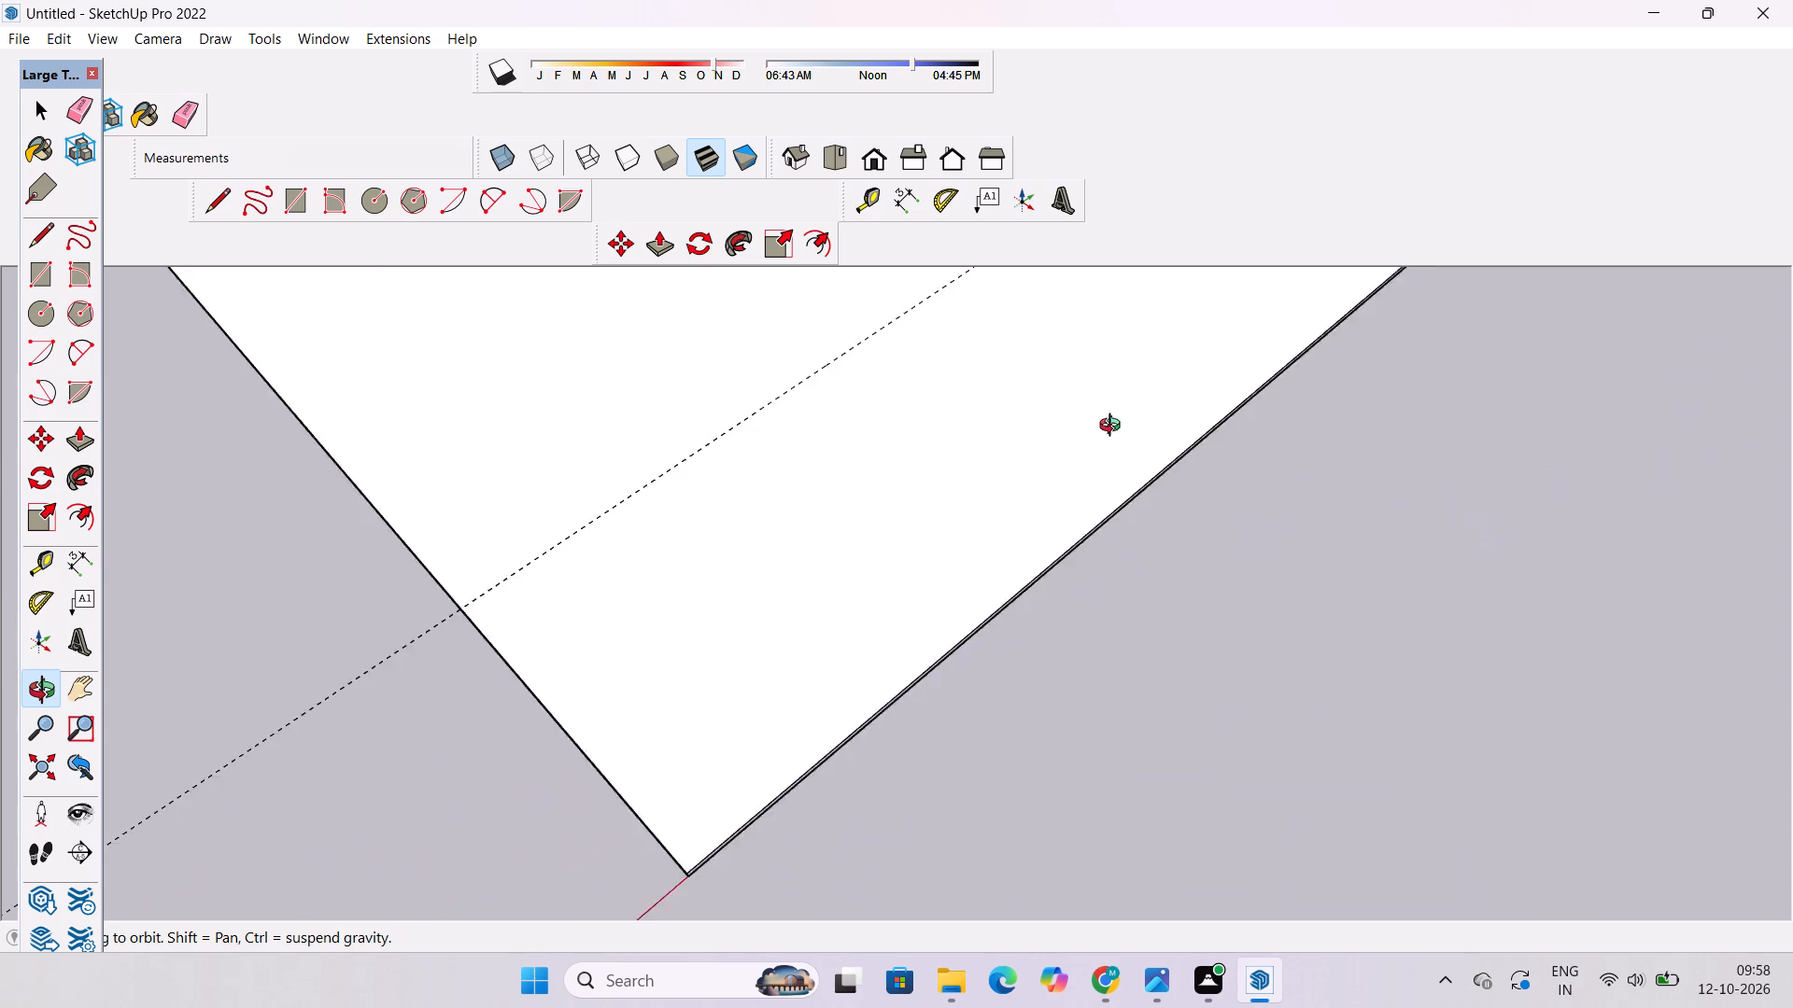
{"action": "left_click_drag", "start_coordinate": [1114, 427], "coordinate": [1170, 418]}
{"action": "left_click_drag", "start_coordinate": [1052, 475], "coordinate": [1052, 561], "text": "shift"}
{"action": "scroll", "coordinate": [983, 520], "scroll_direction": "down", "scroll_amount": 4}
{"action": "left_click_drag", "start_coordinate": [935, 556], "coordinate": [920, 579], "text": "shift"}
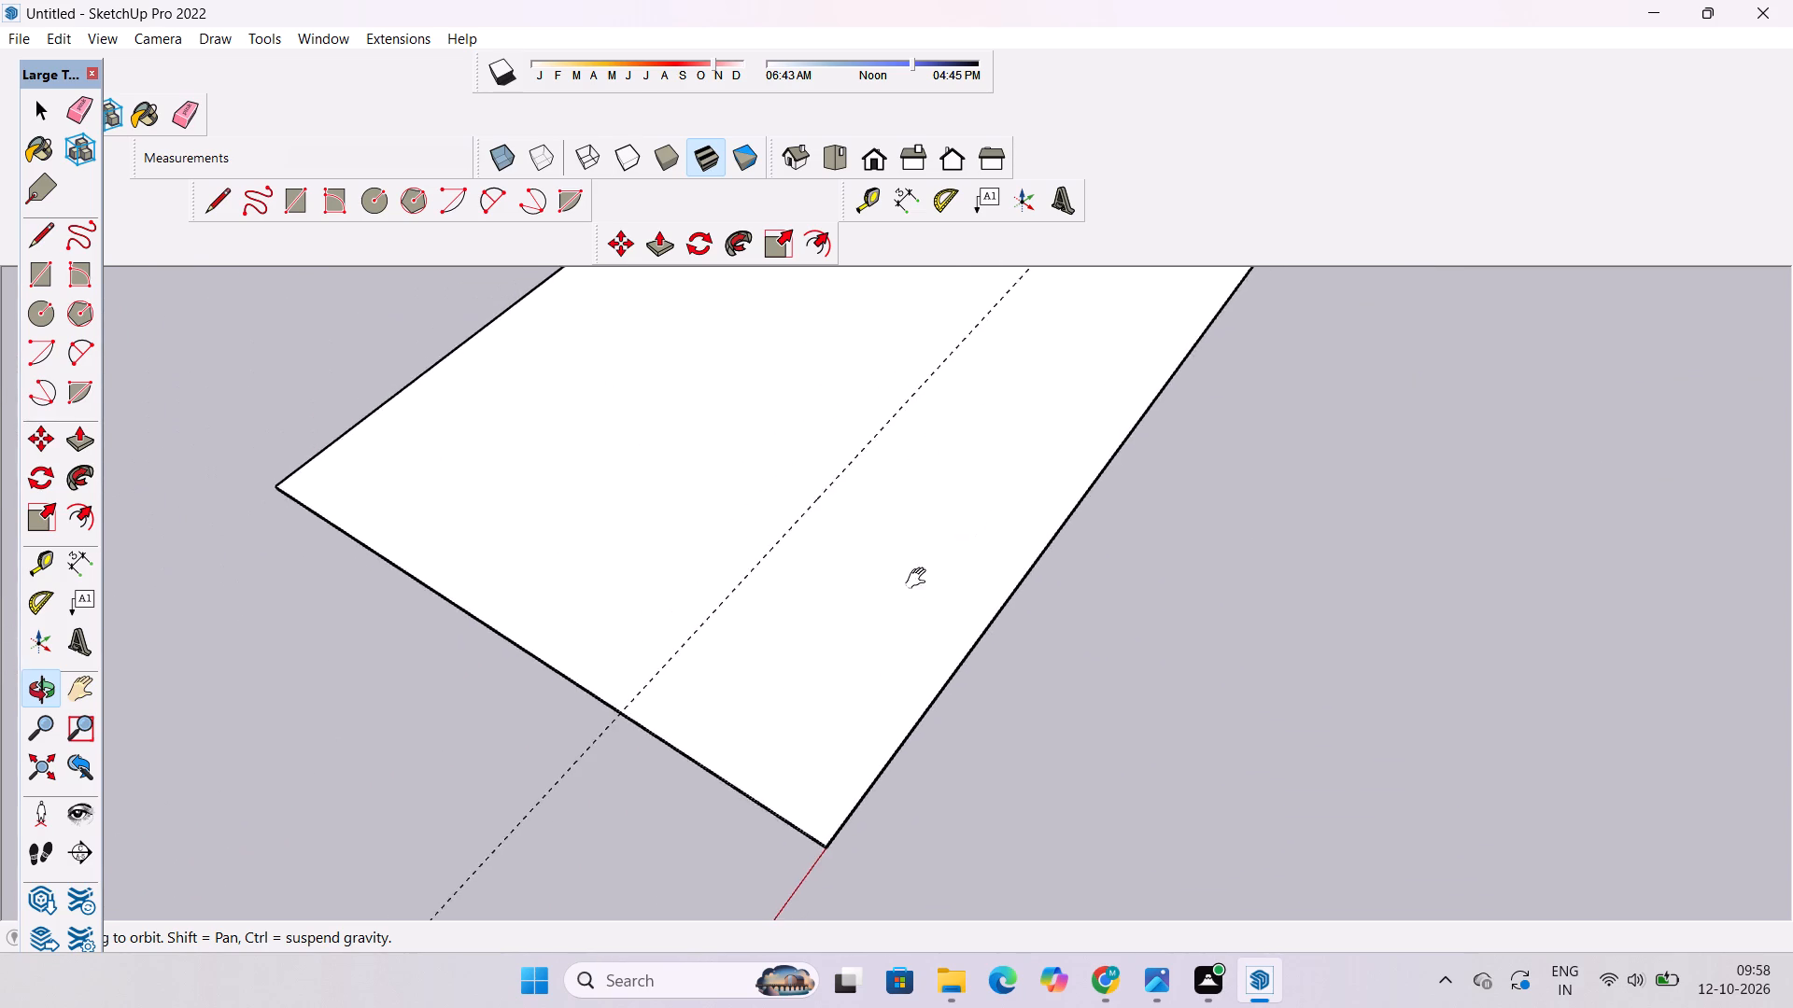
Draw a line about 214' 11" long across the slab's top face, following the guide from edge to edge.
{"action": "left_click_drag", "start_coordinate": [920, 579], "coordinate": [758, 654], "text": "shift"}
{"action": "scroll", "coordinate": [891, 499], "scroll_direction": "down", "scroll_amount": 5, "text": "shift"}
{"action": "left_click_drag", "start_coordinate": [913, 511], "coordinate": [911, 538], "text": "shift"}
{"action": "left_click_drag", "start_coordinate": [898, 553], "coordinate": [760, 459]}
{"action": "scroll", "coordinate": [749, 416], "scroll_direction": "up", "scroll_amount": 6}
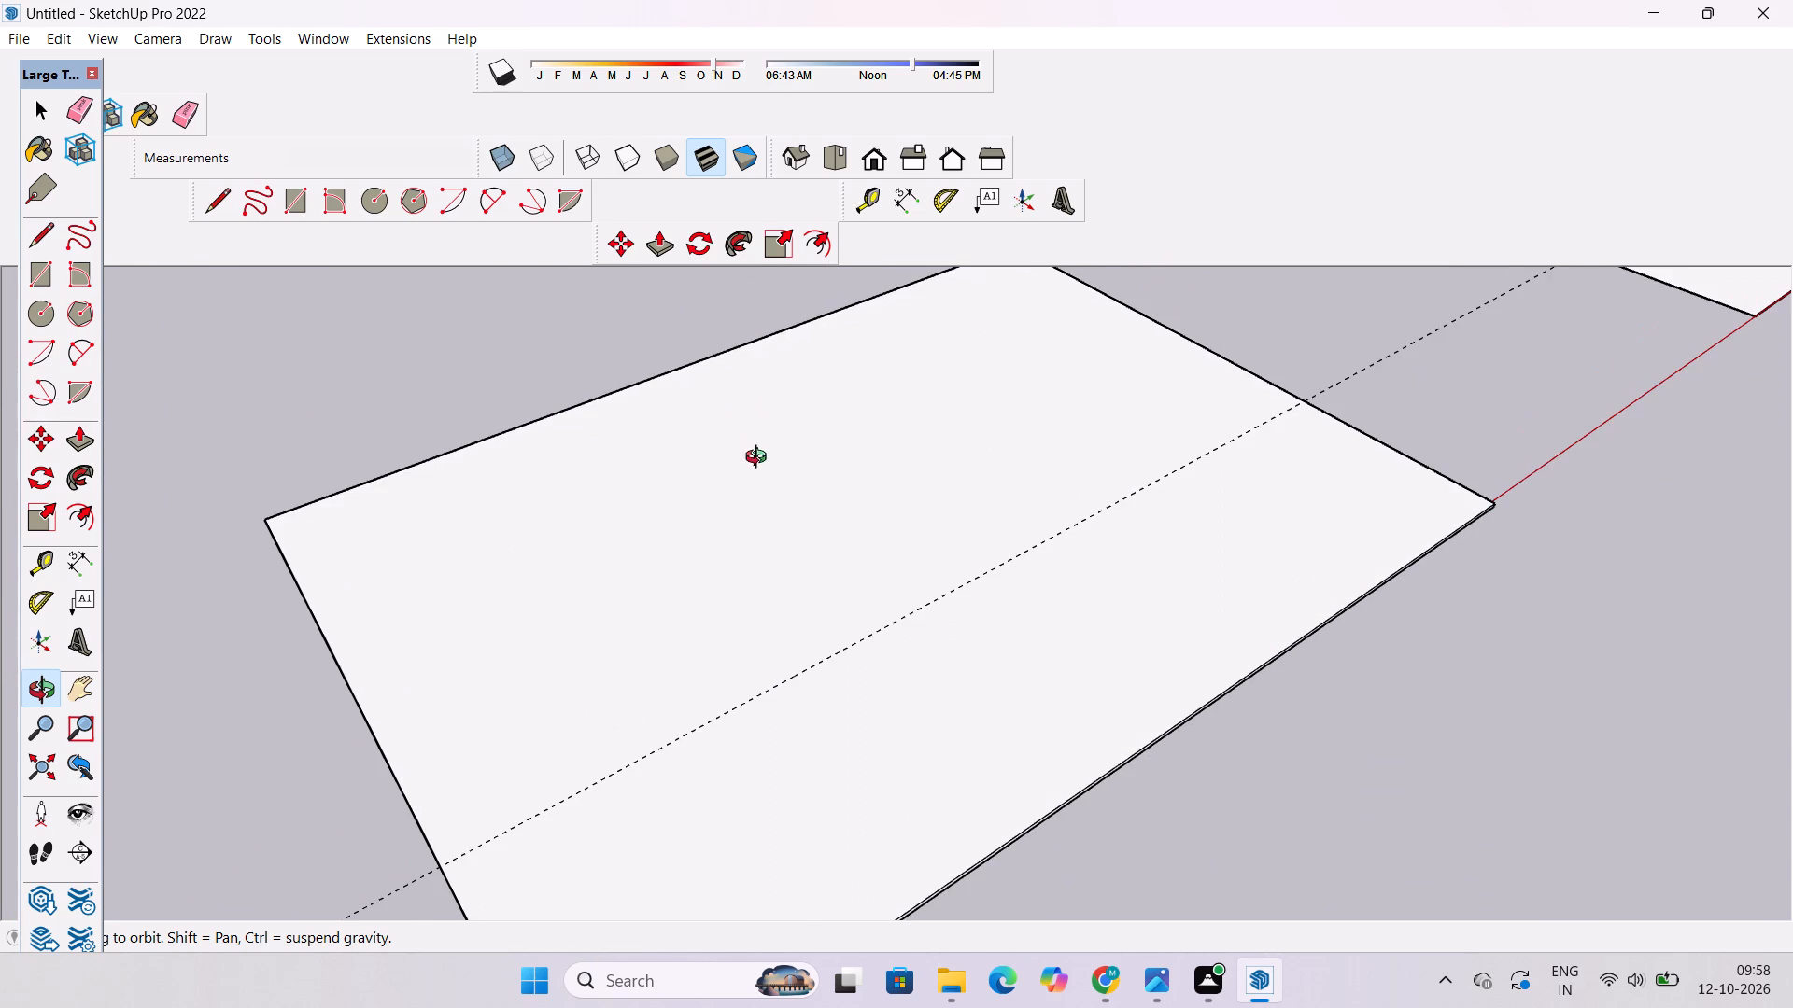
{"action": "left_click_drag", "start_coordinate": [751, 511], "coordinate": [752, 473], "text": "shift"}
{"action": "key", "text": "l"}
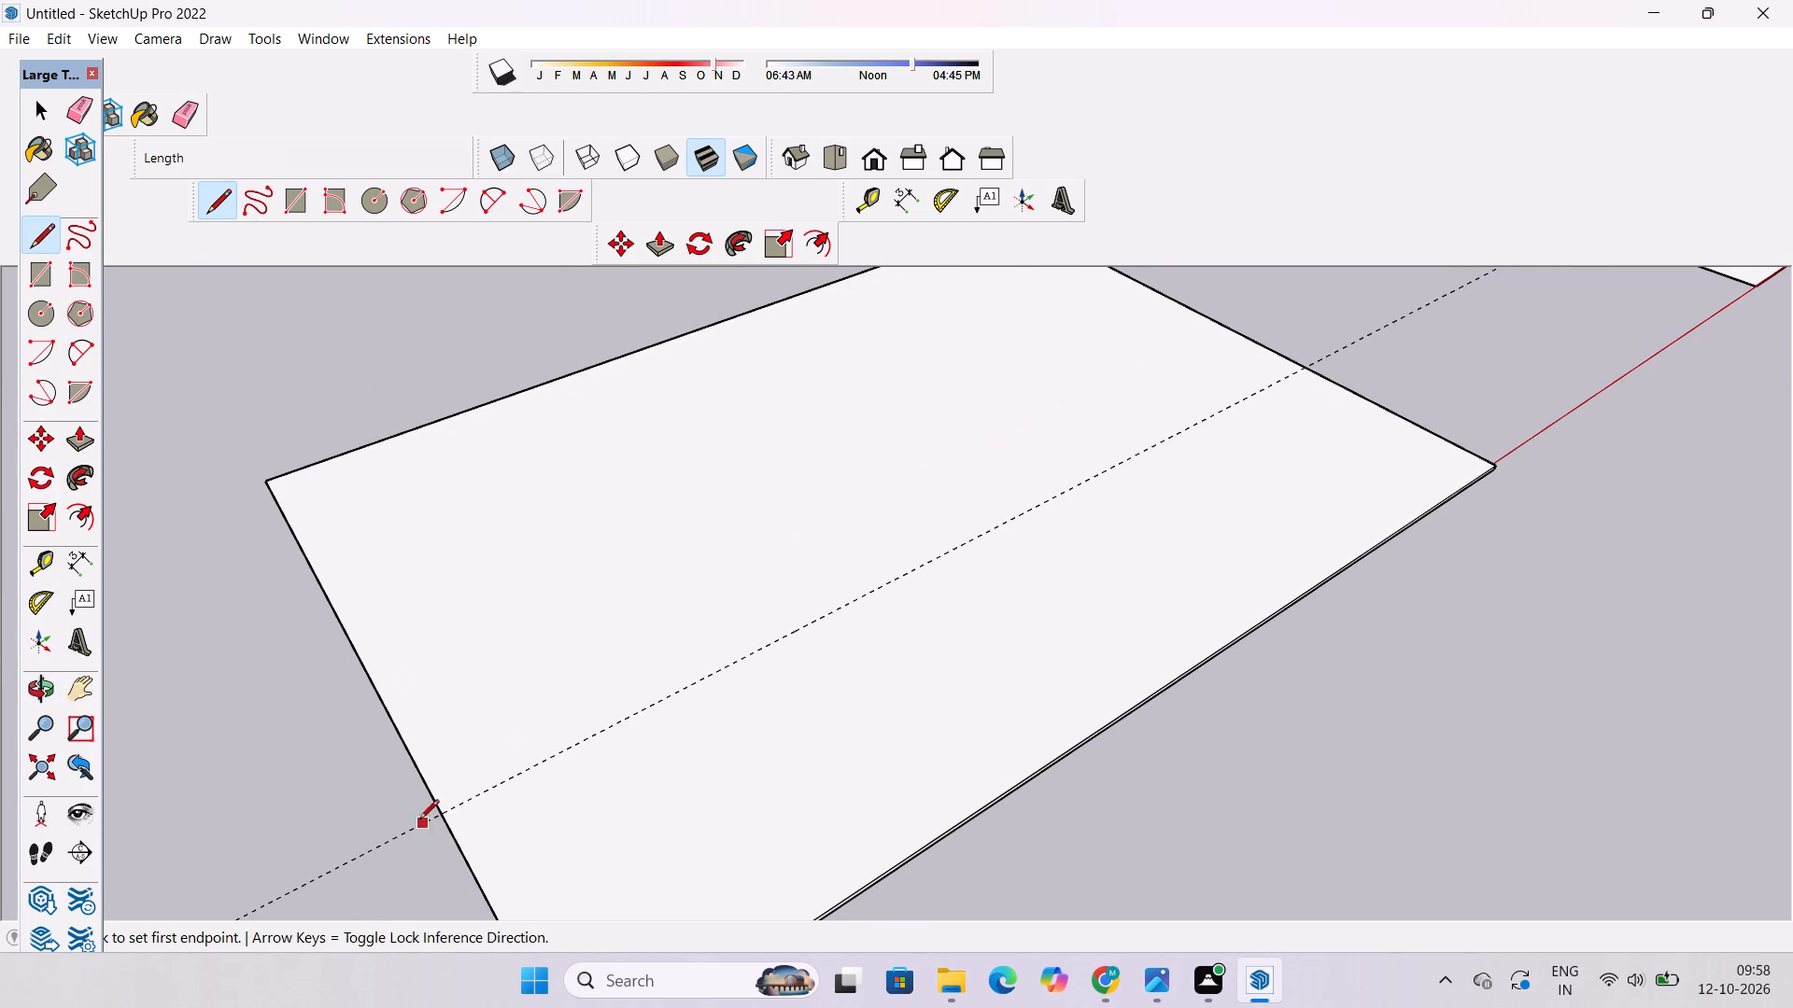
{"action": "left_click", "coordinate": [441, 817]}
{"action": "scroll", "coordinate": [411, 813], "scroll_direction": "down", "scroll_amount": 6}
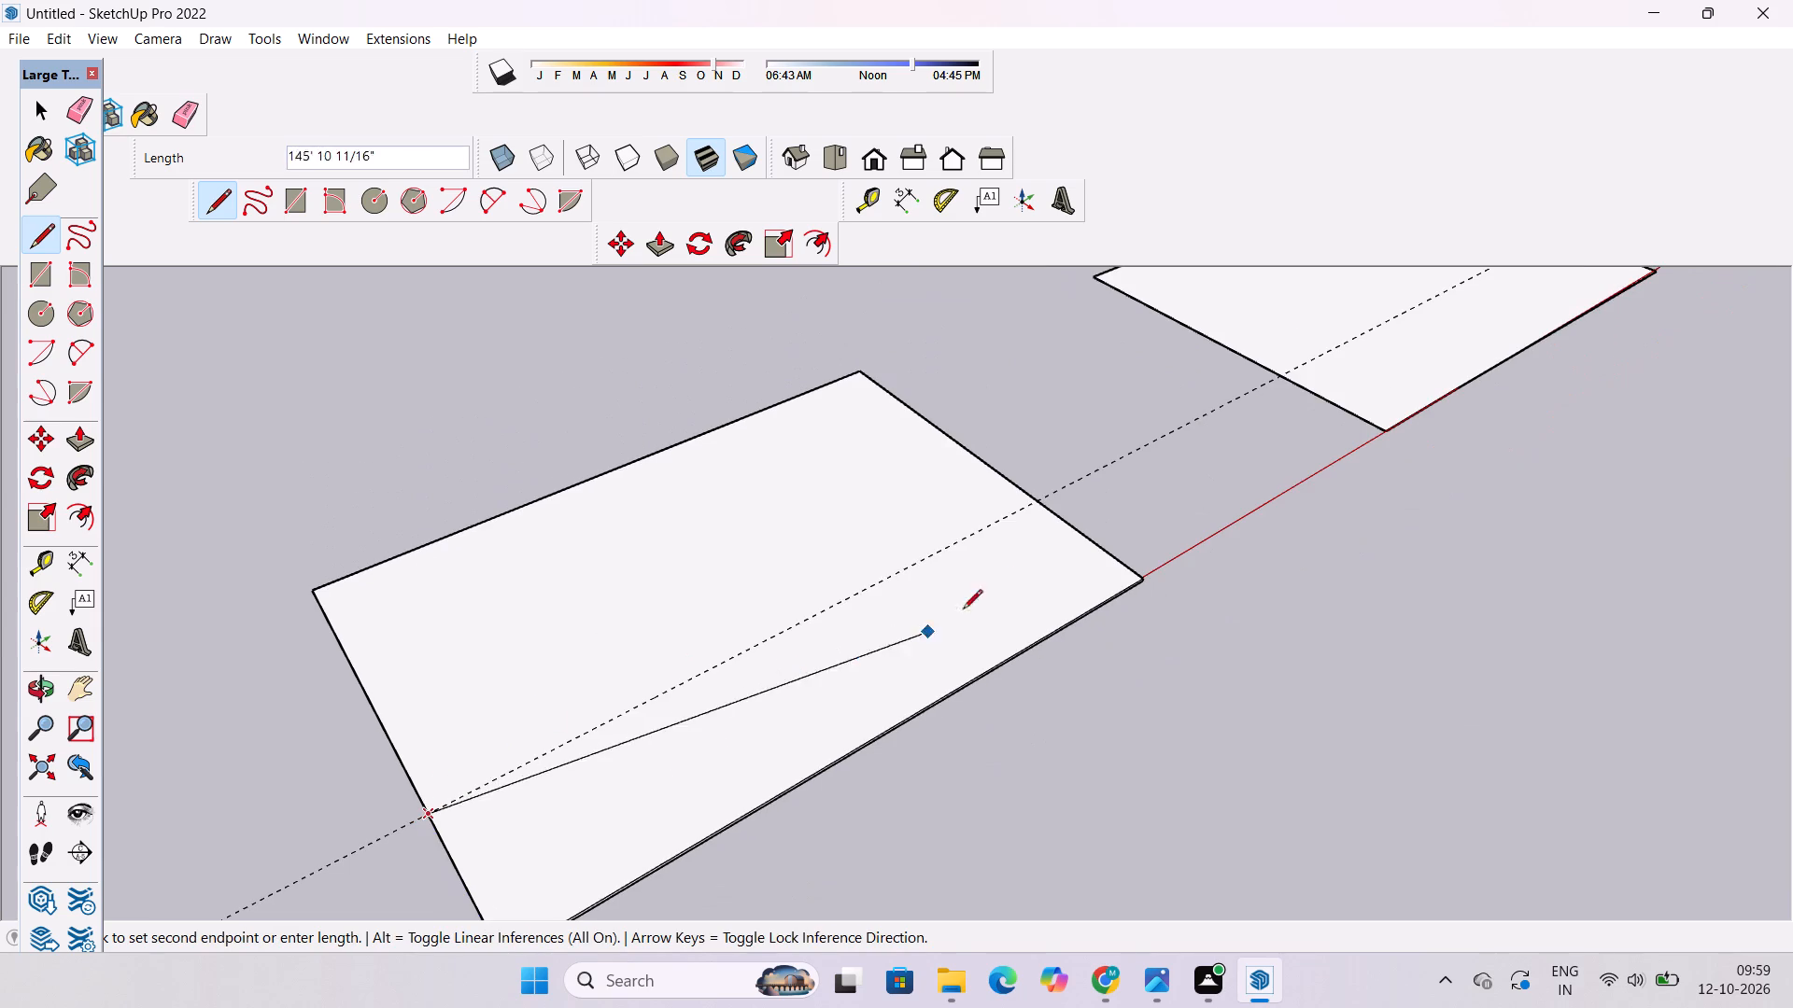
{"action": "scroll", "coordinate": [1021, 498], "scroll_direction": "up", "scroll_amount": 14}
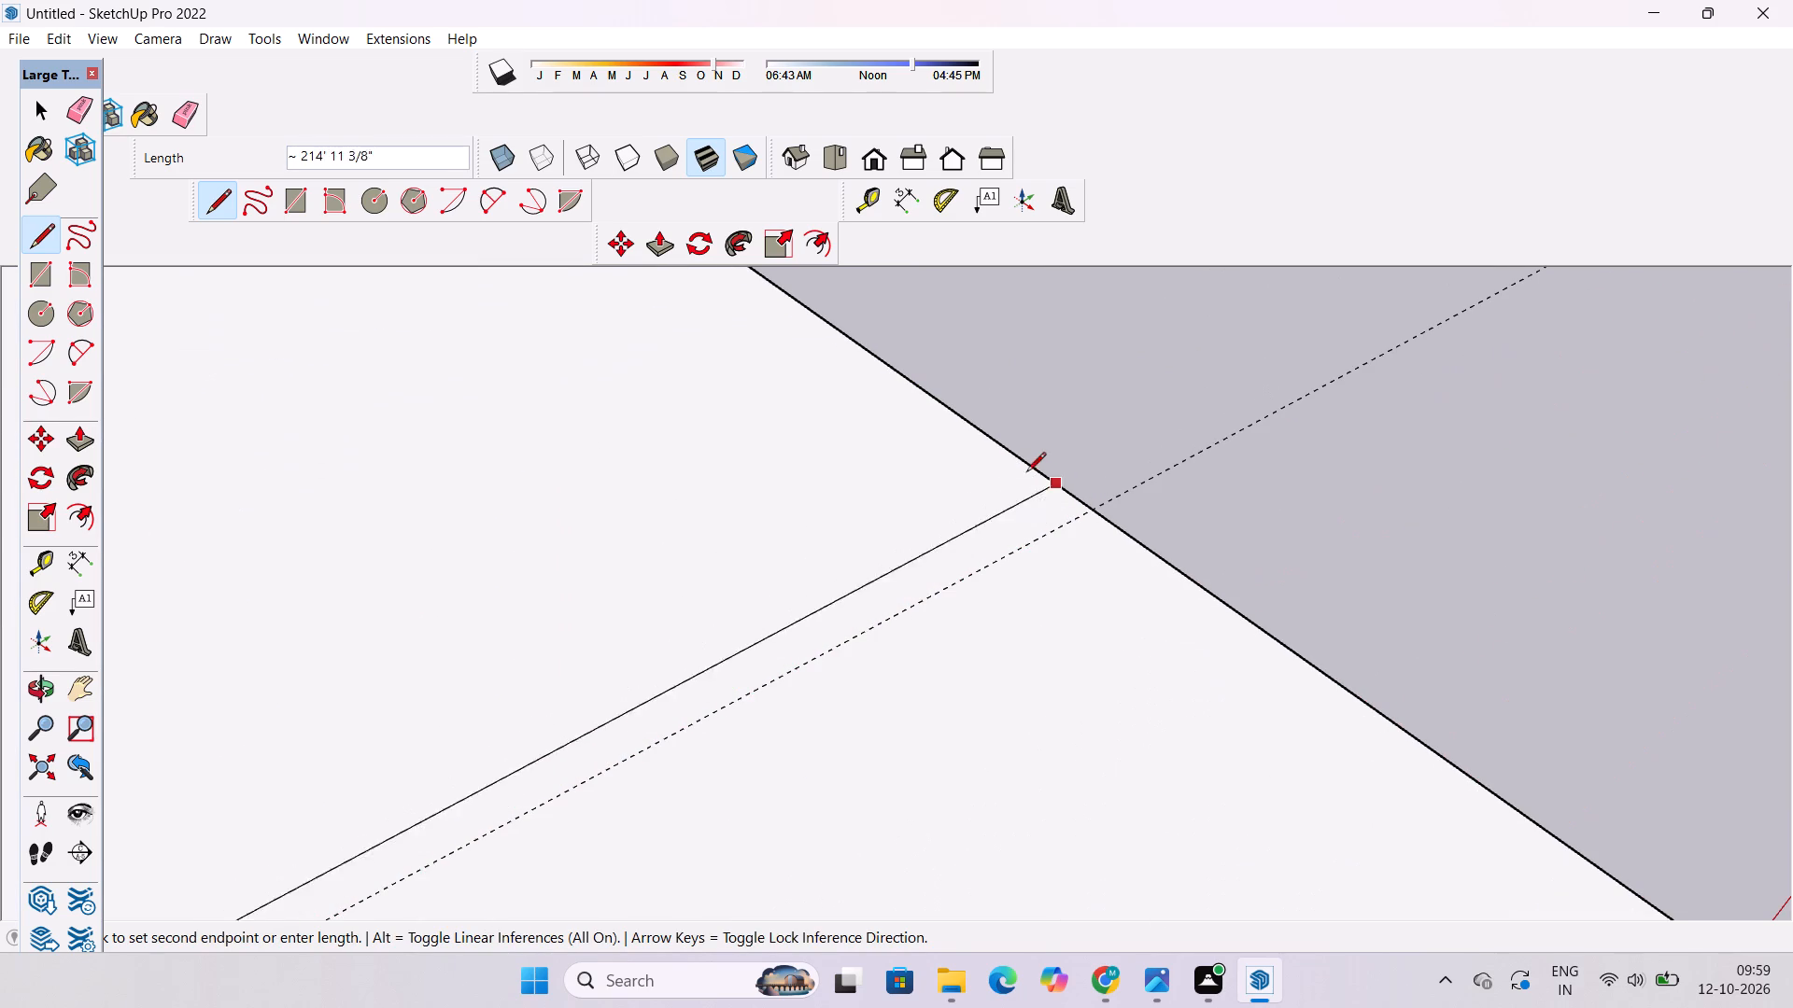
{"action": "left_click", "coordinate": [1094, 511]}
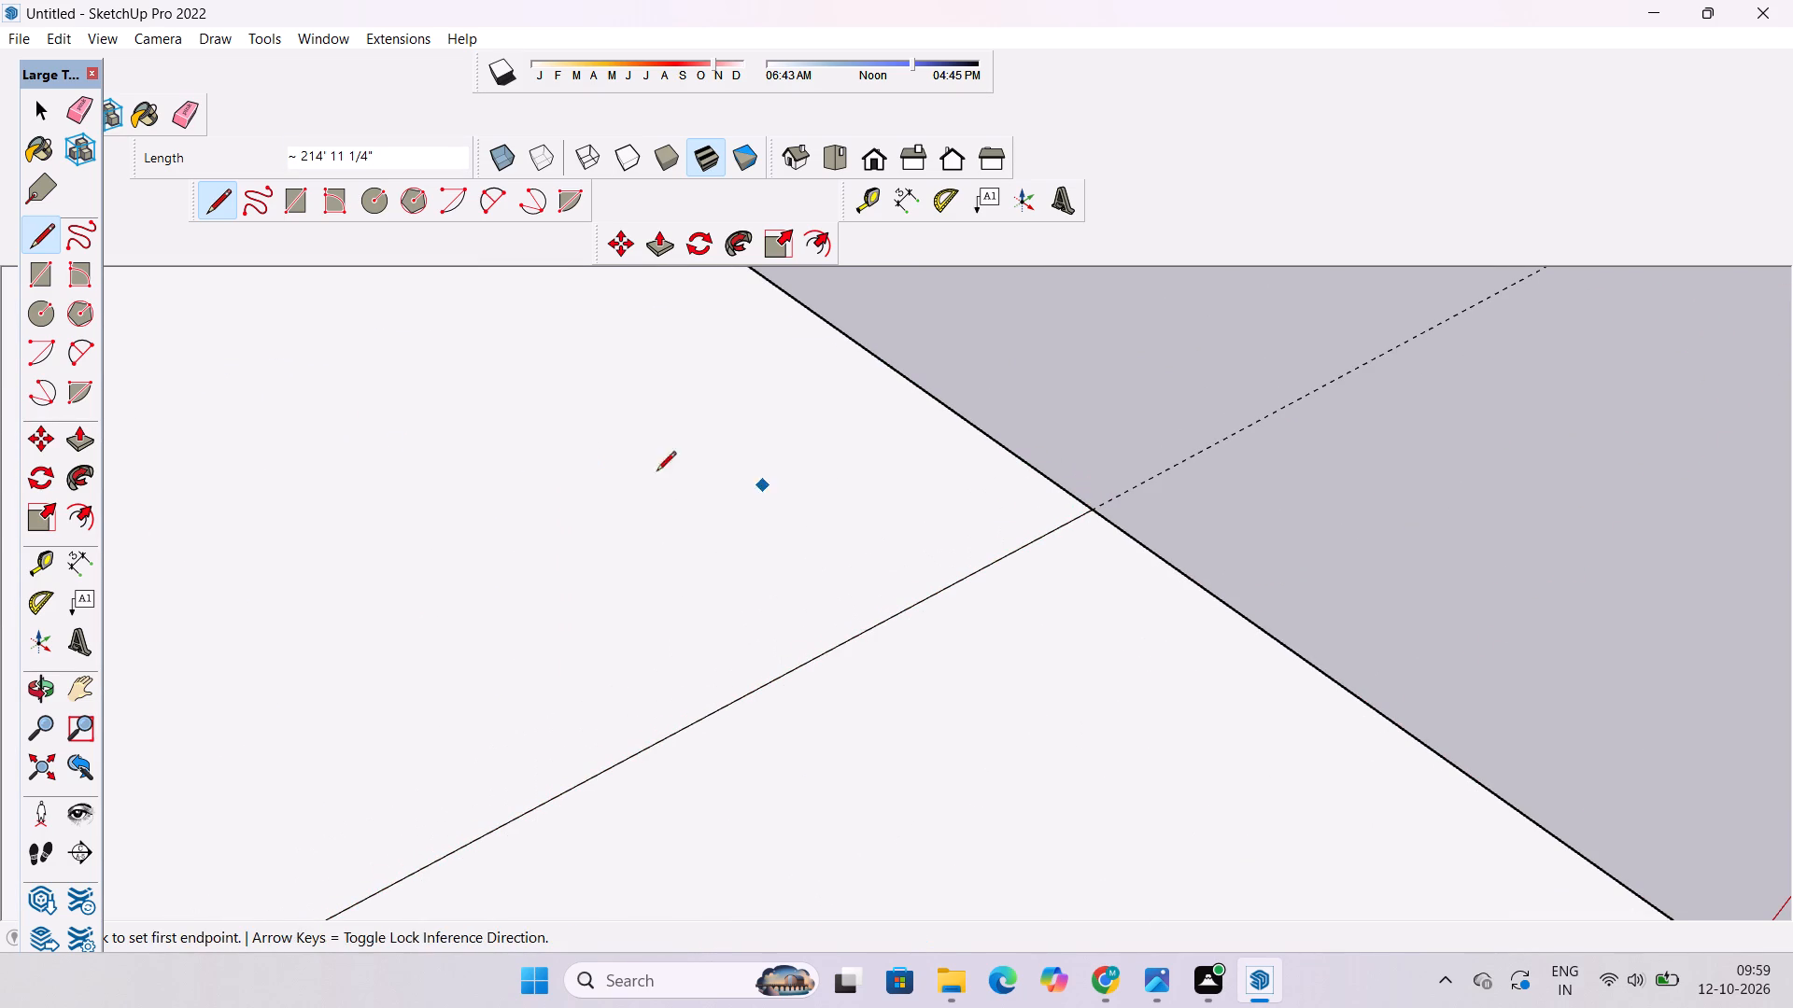
Erase the guide line running past the slab.
{"action": "left_click", "coordinate": [176, 118]}
{"action": "left_click_drag", "start_coordinate": [1296, 391], "coordinate": [1301, 413]}
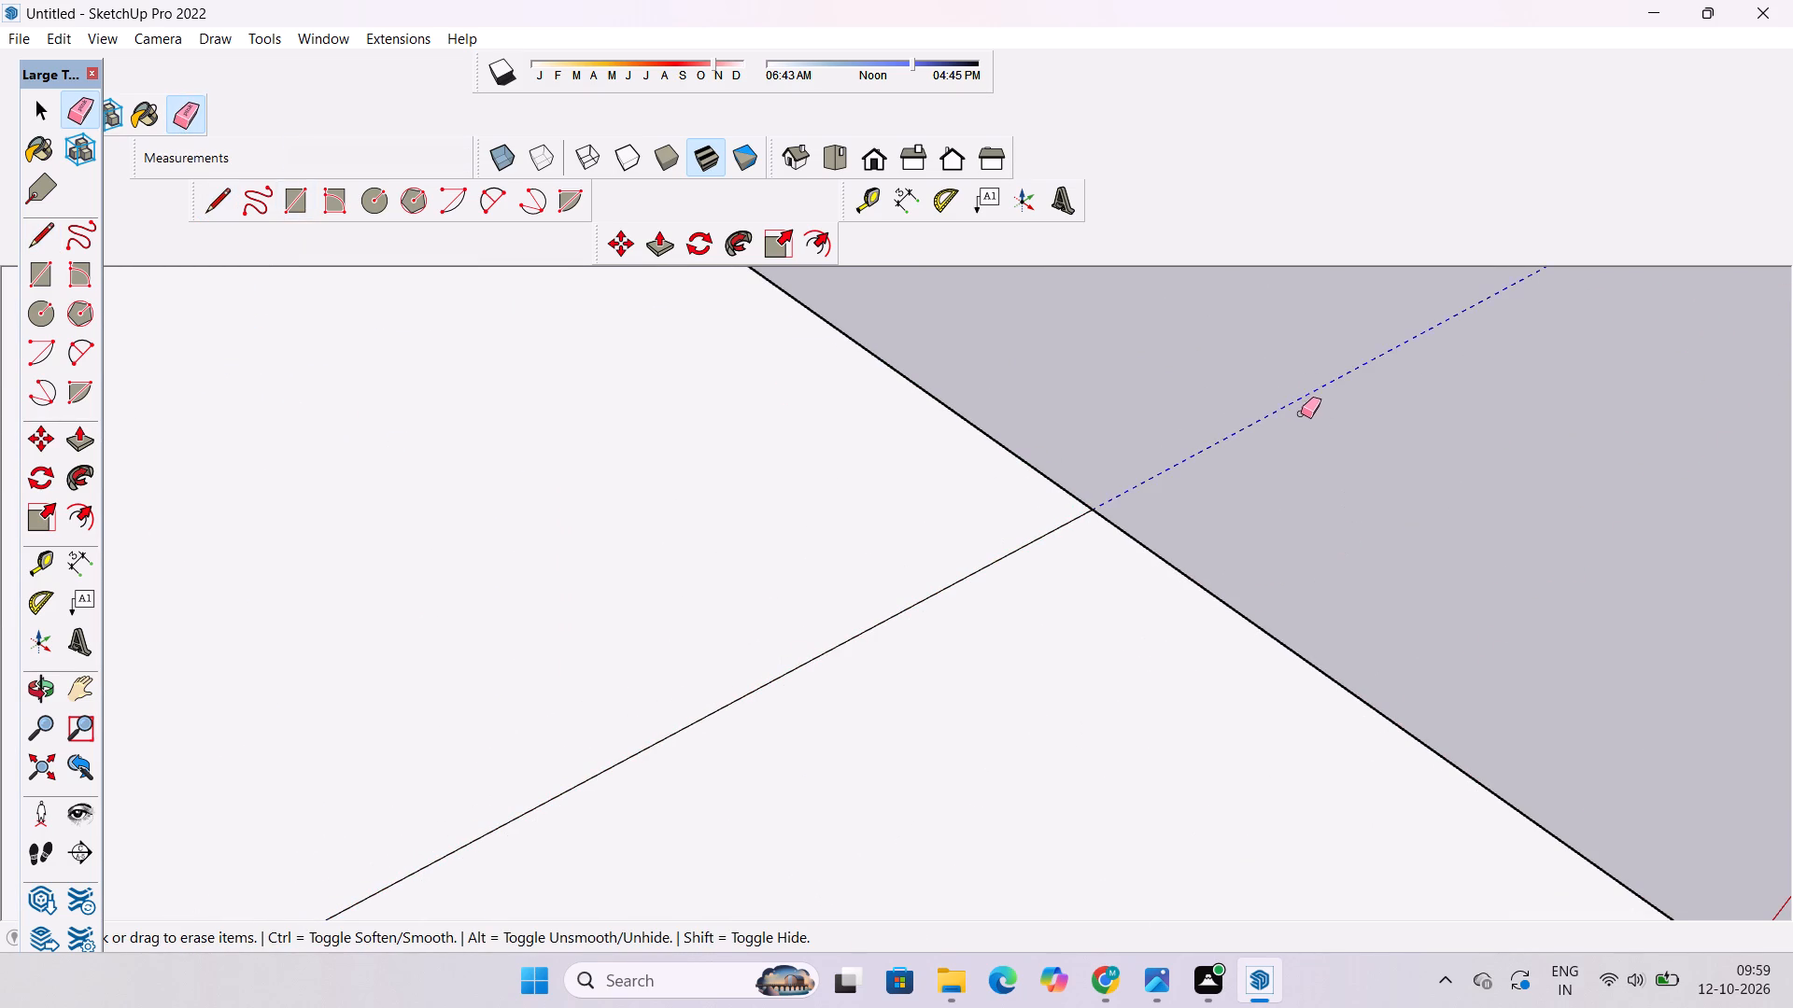
{"action": "left_click_drag", "start_coordinate": [1301, 413], "coordinate": [1302, 414]}
{"action": "key", "text": "space"}
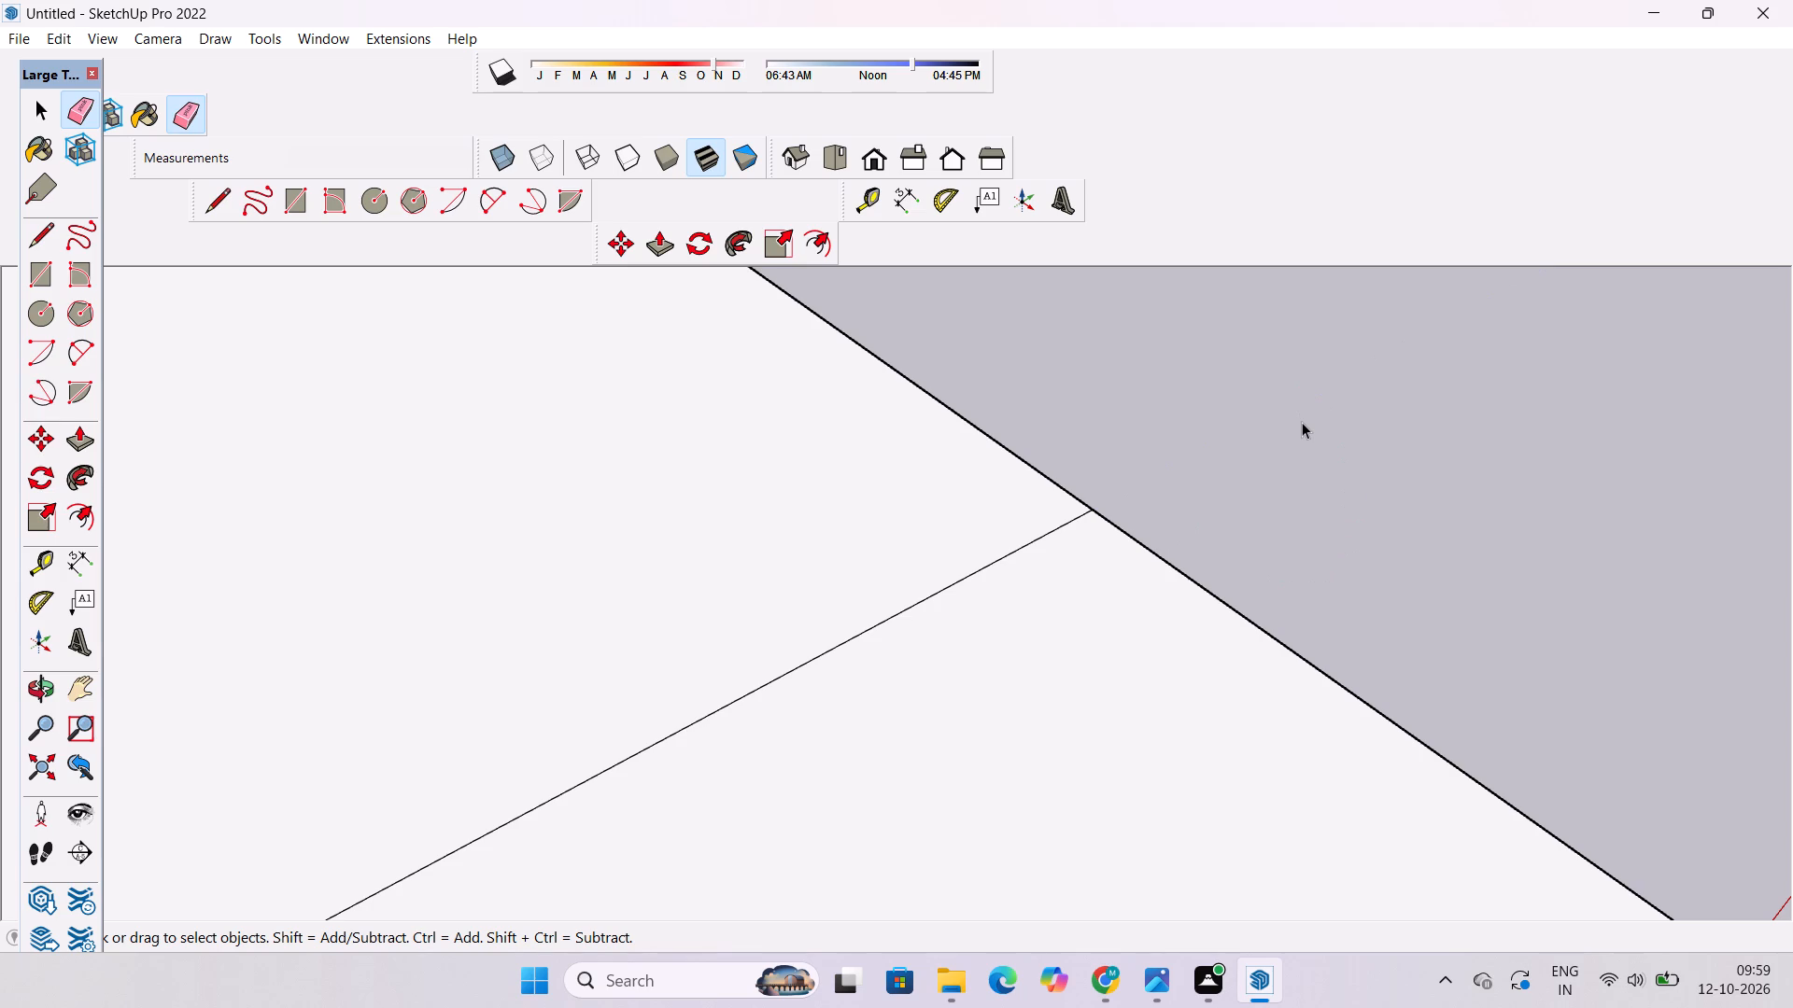
Examine the divided slab and the flat copy beside it along the red axis from several angles.
{"action": "key", "text": "o"}
{"action": "scroll", "coordinate": [1302, 422], "scroll_direction": "down", "scroll_amount": 3}
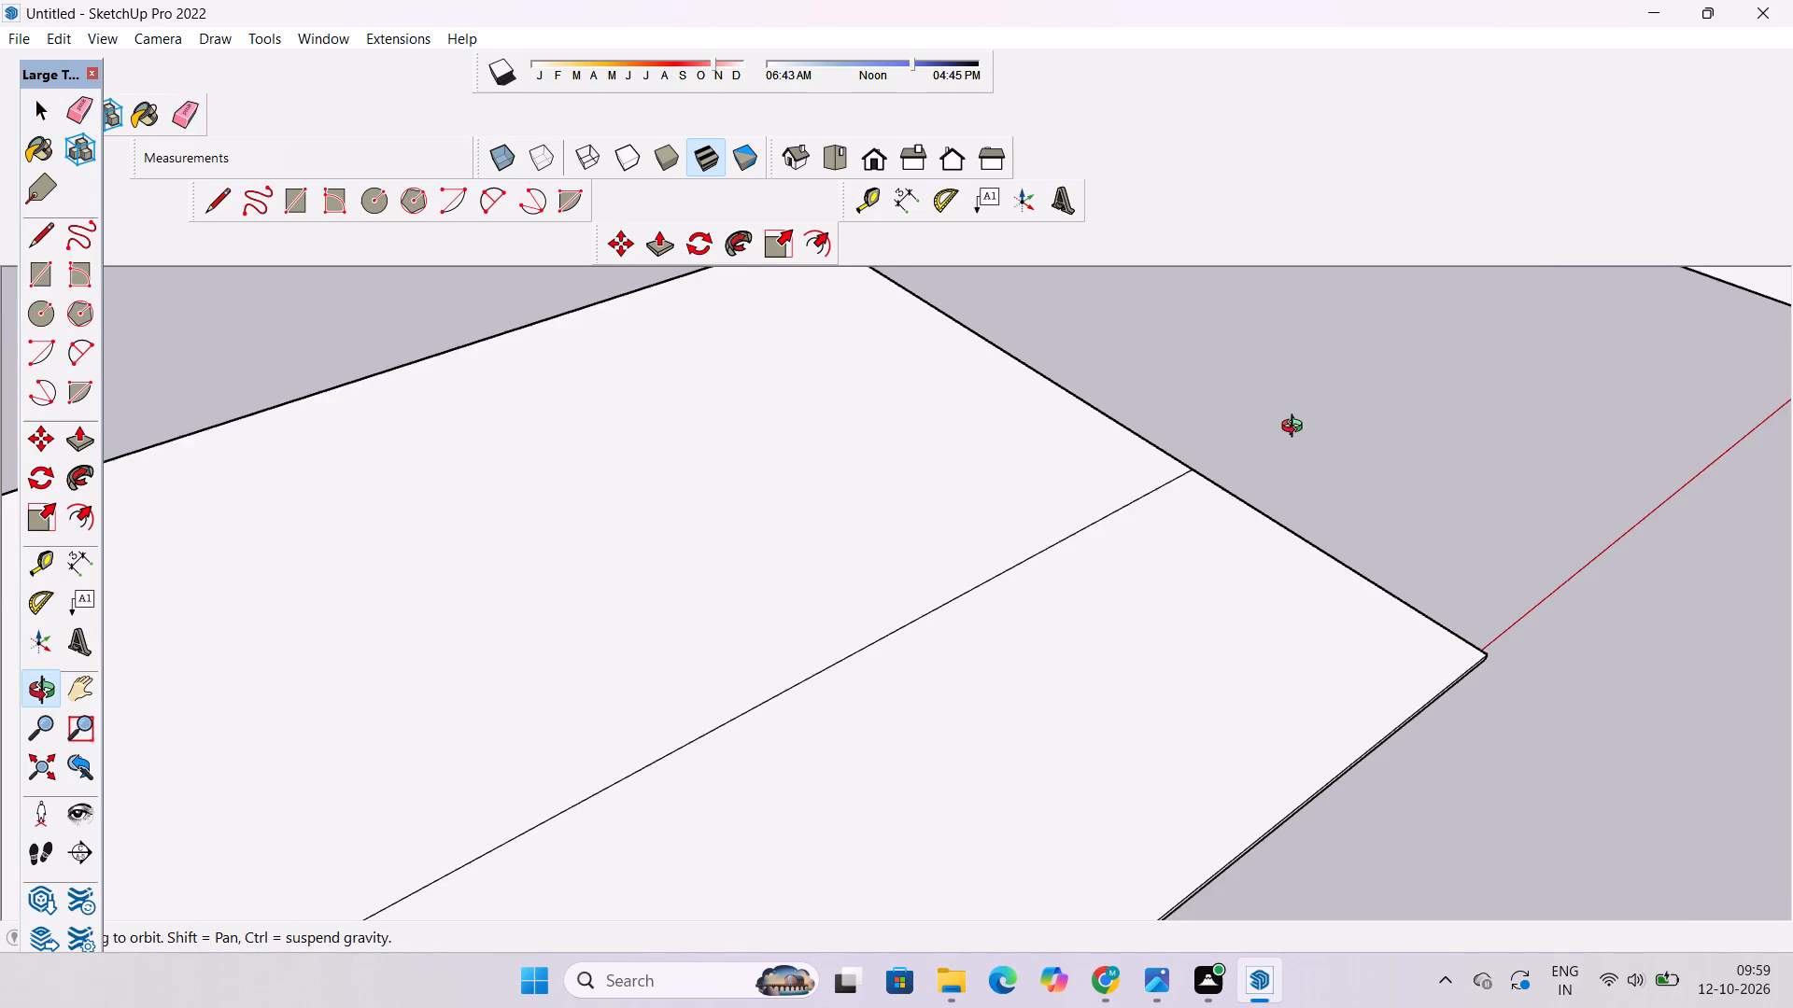
{"action": "scroll", "coordinate": [1296, 428], "scroll_direction": "down", "scroll_amount": 15}
{"action": "left_click_drag", "start_coordinate": [1343, 620], "coordinate": [1241, 386]}
{"action": "left_click_drag", "start_coordinate": [1249, 489], "coordinate": [1686, 621]}
{"action": "scroll", "coordinate": [1019, 601], "scroll_direction": "down", "scroll_amount": 5}
{"action": "left_click_drag", "start_coordinate": [1020, 600], "coordinate": [1018, 707], "text": "shift"}
{"action": "left_click_drag", "start_coordinate": [1096, 728], "coordinate": [740, 721]}
{"action": "scroll", "coordinate": [989, 652], "scroll_direction": "up", "scroll_amount": 9}
{"action": "left_click_drag", "start_coordinate": [944, 667], "coordinate": [1060, 594], "text": "shift"}
{"action": "left_click_drag", "start_coordinate": [1060, 609], "coordinate": [863, 715]}
{"action": "scroll", "coordinate": [854, 688], "scroll_direction": "down", "scroll_amount": 6}
{"action": "left_click_drag", "start_coordinate": [862, 677], "coordinate": [873, 707], "text": "shift"}
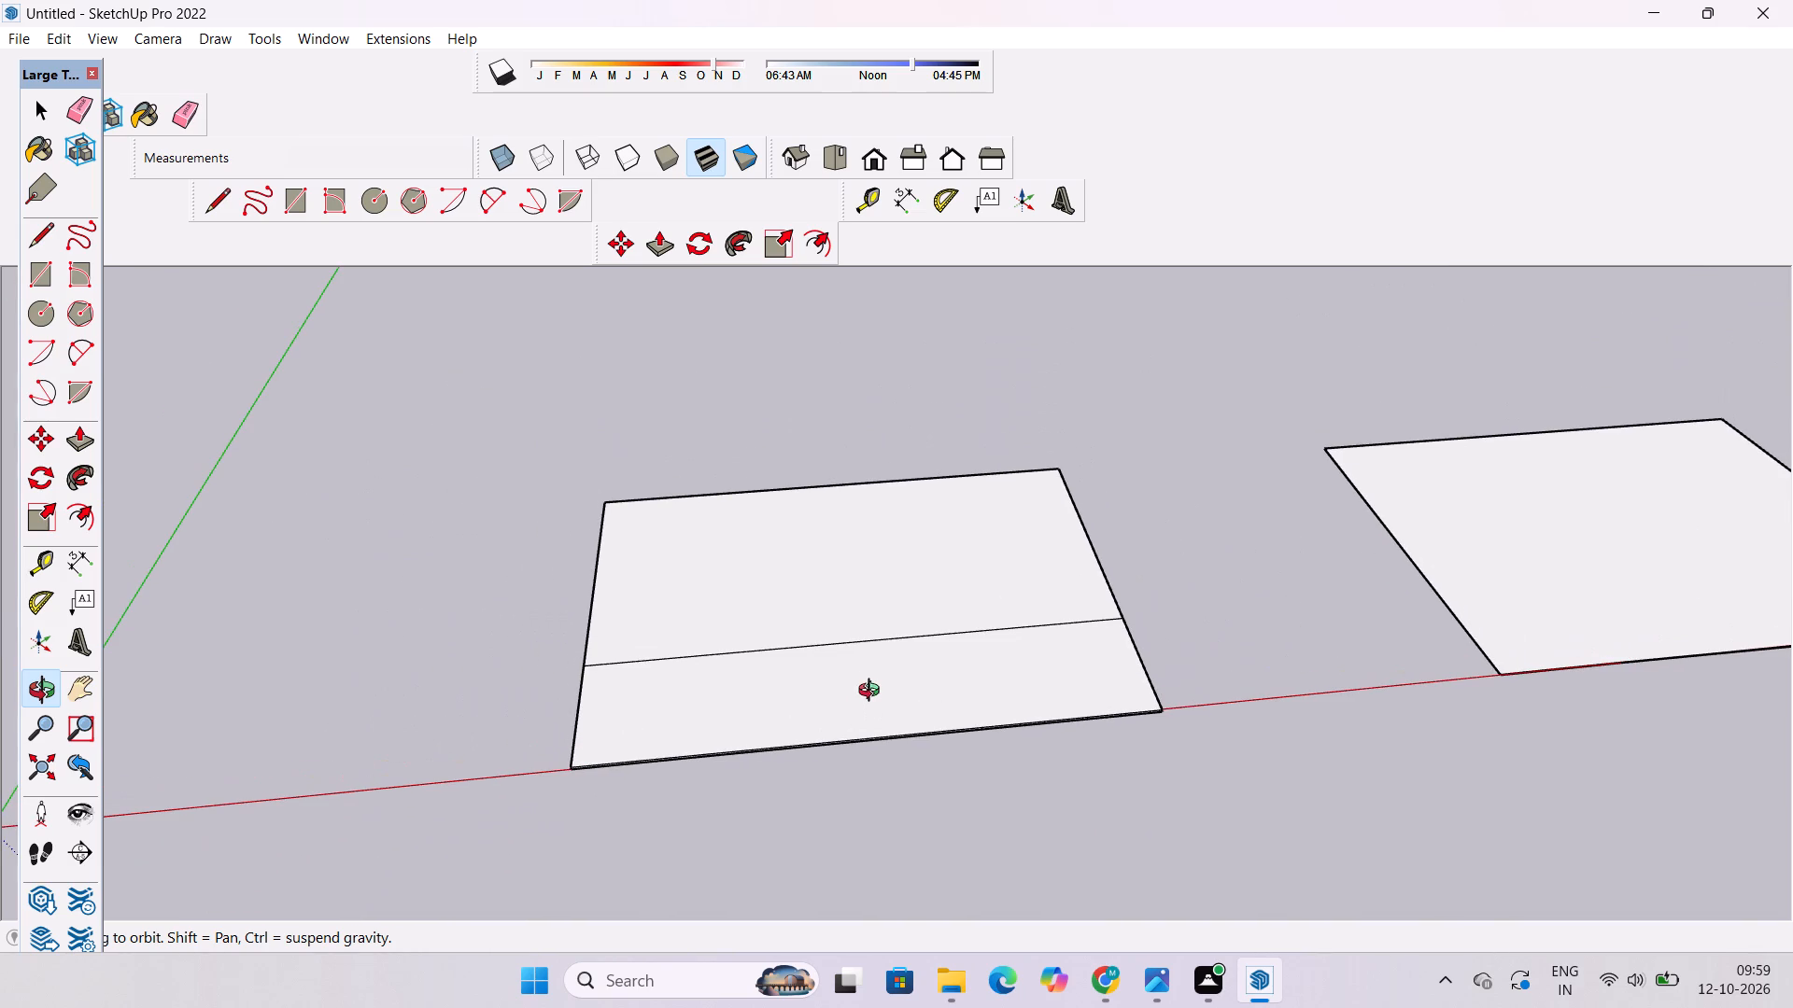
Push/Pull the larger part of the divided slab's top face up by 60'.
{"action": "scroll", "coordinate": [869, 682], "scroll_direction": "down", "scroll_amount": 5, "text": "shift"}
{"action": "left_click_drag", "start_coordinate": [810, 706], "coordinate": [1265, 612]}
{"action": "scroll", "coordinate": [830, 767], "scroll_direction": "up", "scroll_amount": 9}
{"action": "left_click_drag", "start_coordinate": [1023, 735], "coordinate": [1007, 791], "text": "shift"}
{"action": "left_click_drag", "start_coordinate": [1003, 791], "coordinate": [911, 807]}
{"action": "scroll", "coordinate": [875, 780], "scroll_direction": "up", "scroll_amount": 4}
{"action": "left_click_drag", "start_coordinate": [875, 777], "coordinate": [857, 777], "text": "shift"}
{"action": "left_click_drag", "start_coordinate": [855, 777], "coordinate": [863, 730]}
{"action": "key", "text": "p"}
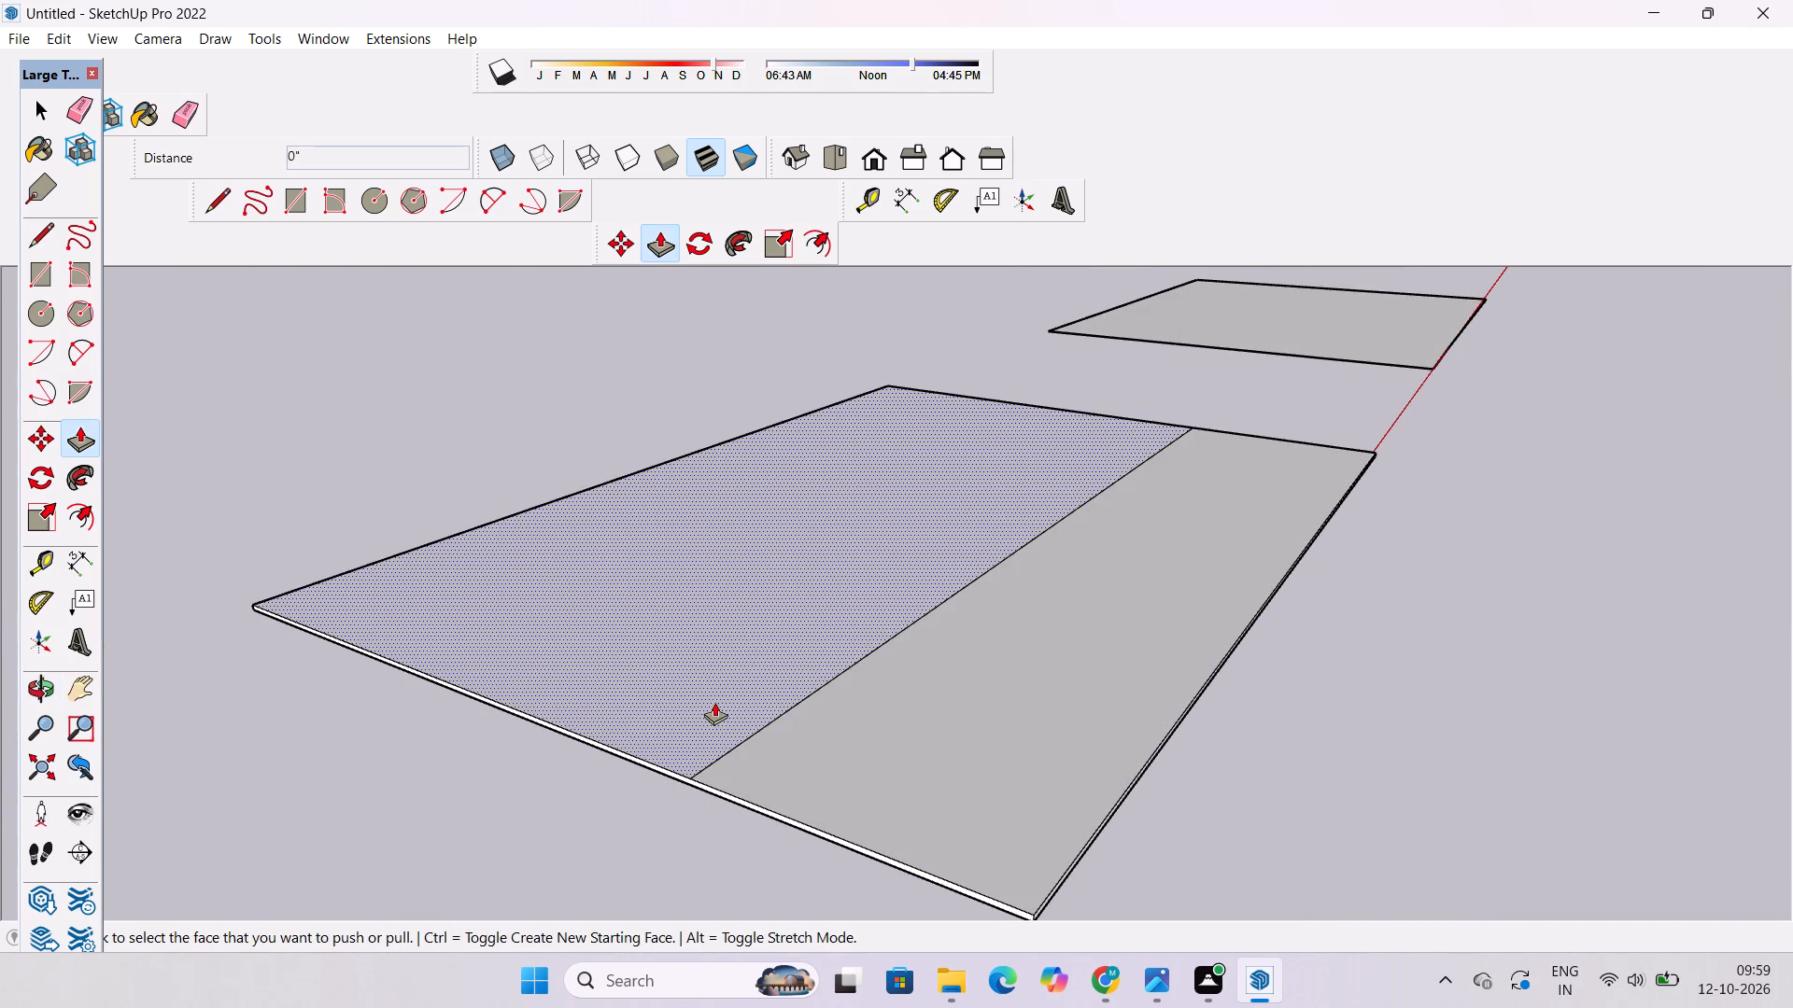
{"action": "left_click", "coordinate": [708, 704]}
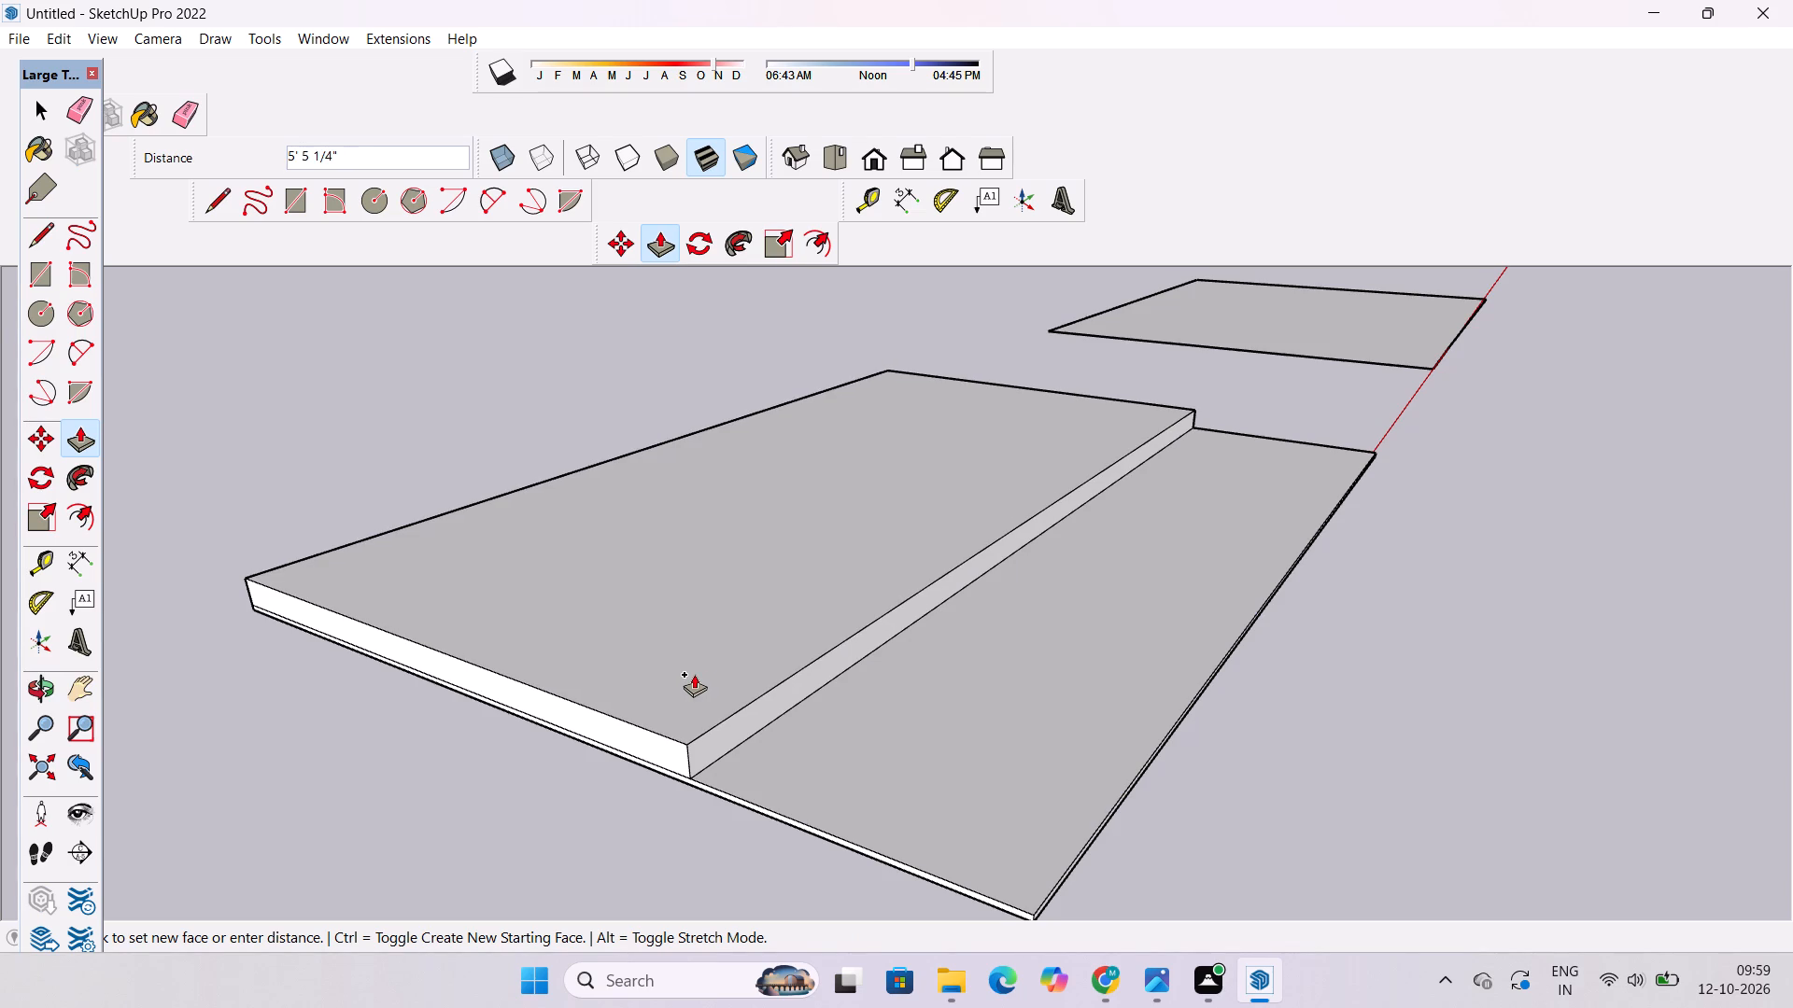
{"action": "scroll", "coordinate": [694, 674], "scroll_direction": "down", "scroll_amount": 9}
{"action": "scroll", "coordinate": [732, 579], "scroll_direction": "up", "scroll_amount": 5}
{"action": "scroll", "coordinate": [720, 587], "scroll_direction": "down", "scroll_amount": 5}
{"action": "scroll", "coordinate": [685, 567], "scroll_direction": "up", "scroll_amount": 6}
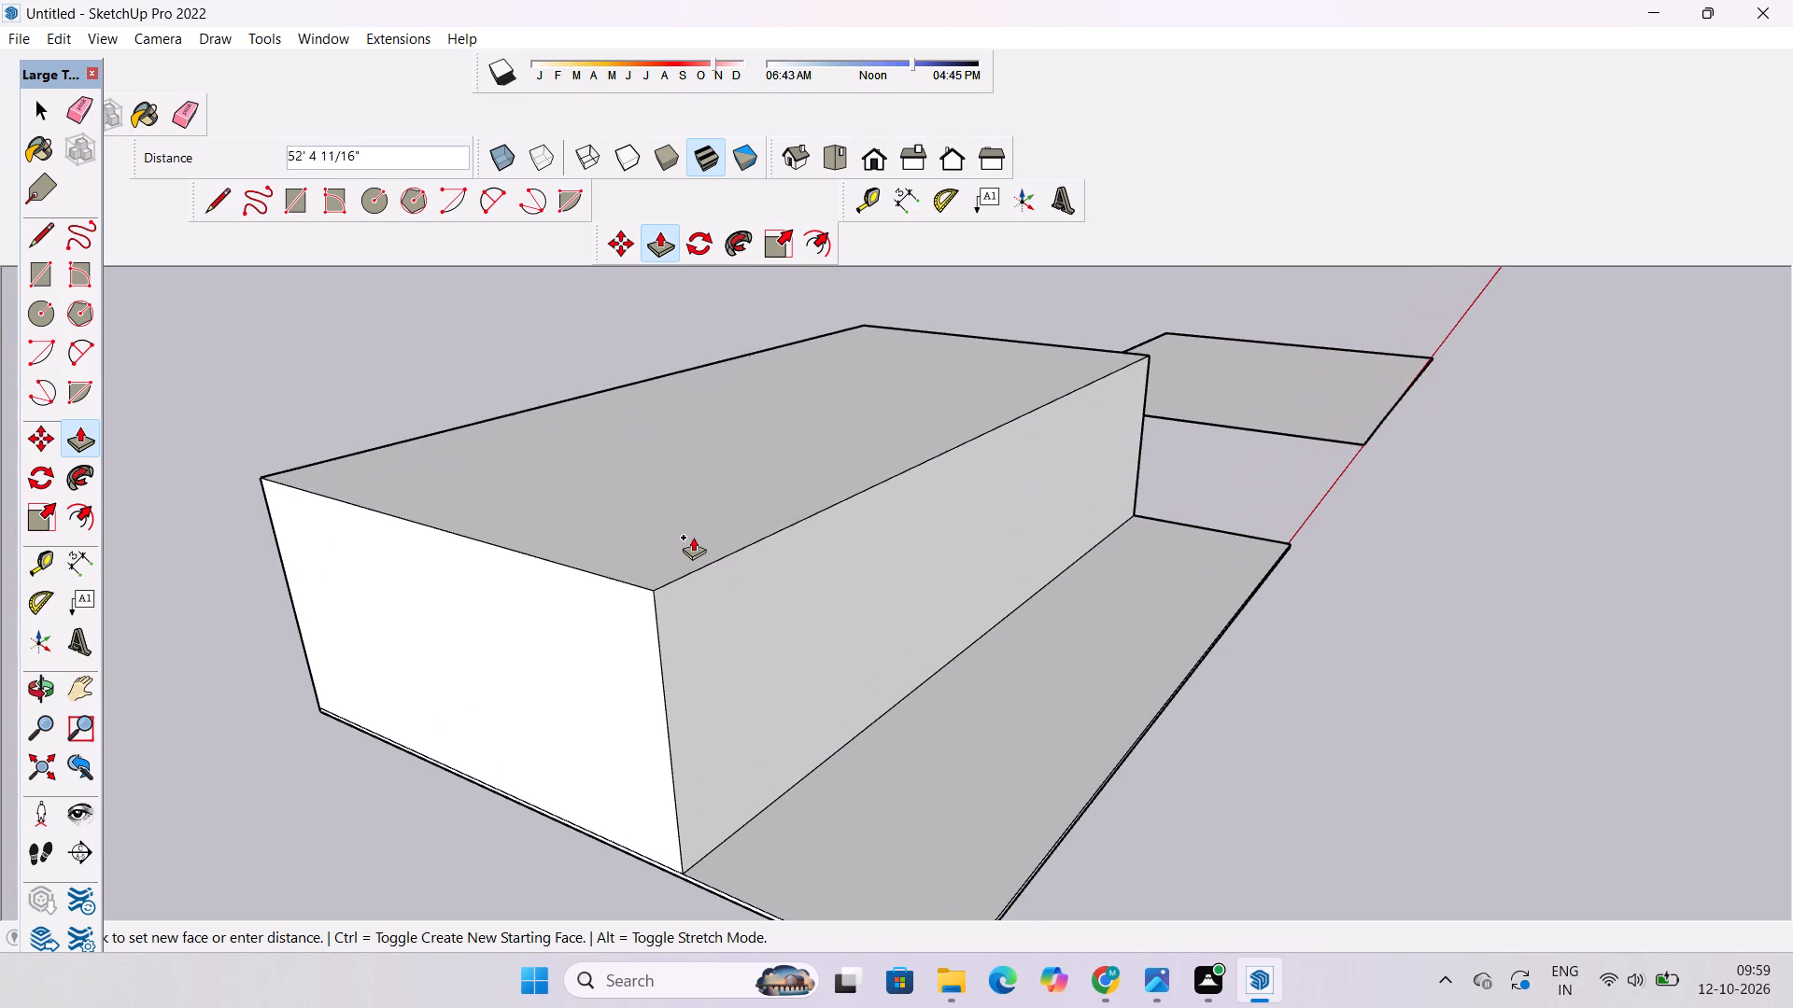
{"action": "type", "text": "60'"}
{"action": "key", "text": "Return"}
Examine the raised block, the low strip in front of it and the flat copy from several angles.
{"action": "key", "text": "o"}
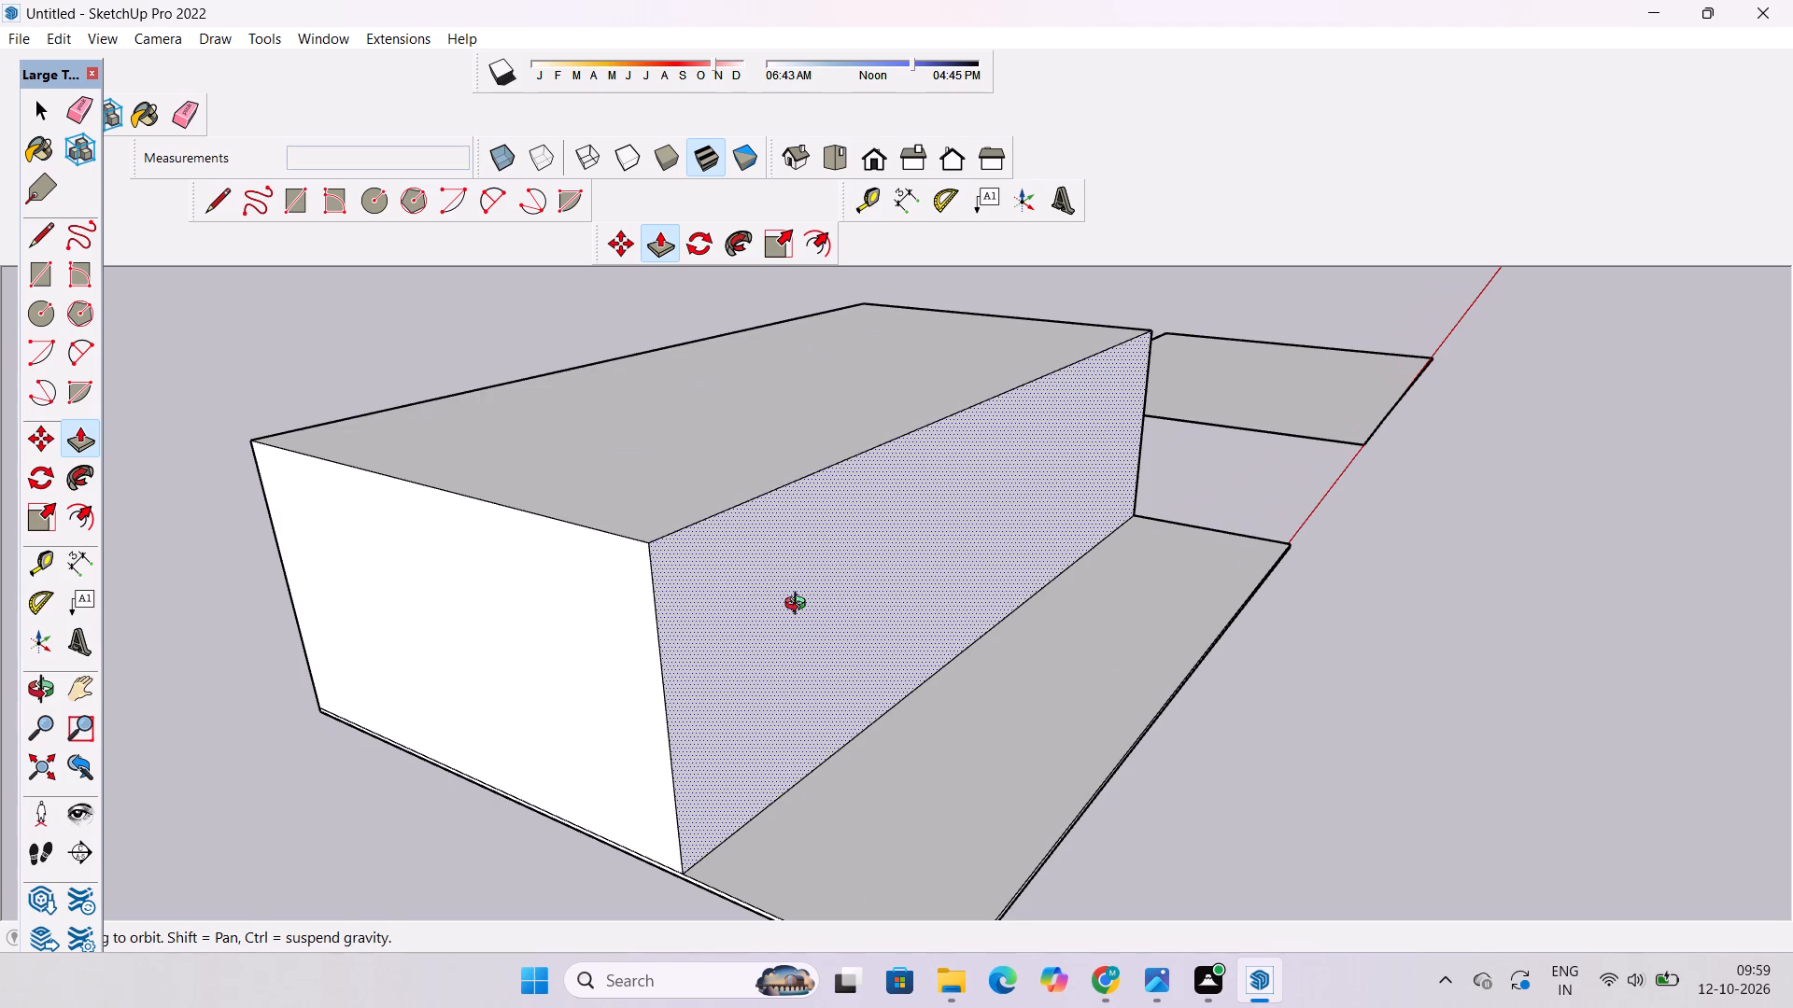
{"action": "scroll", "coordinate": [770, 586], "scroll_direction": "down", "scroll_amount": 6}
{"action": "left_click_drag", "start_coordinate": [923, 665], "coordinate": [727, 635]}
{"action": "scroll", "coordinate": [673, 611], "scroll_direction": "down", "scroll_amount": 5}
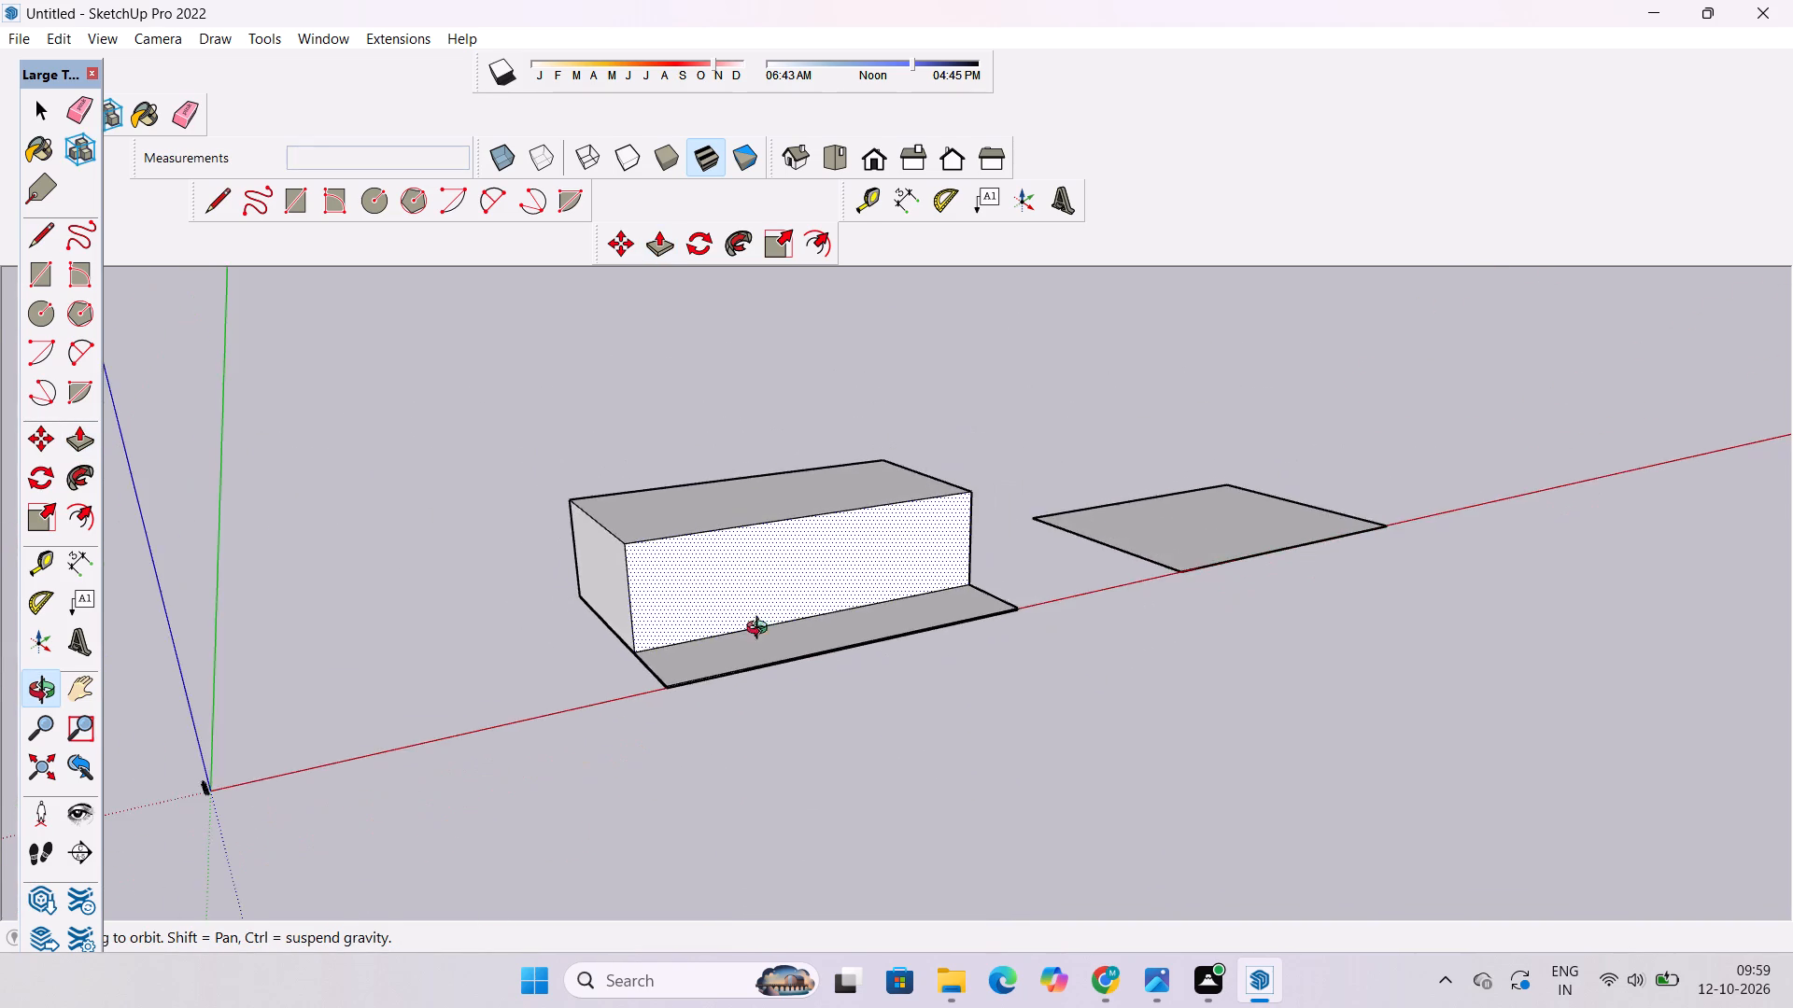
{"action": "left_click_drag", "start_coordinate": [844, 677], "coordinate": [655, 529]}
{"action": "scroll", "coordinate": [770, 559], "scroll_direction": "up", "scroll_amount": 4}
{"action": "scroll", "coordinate": [770, 559], "scroll_direction": "down", "scroll_amount": 4}
{"action": "left_click_drag", "start_coordinate": [775, 544], "coordinate": [713, 568], "text": "shift"}
{"action": "left_click_drag", "start_coordinate": [721, 532], "coordinate": [676, 831]}
{"action": "scroll", "coordinate": [736, 688], "scroll_direction": "up", "scroll_amount": 3}
{"action": "left_click_drag", "start_coordinate": [751, 637], "coordinate": [709, 610], "text": "shift"}
{"action": "left_click_drag", "start_coordinate": [708, 609], "coordinate": [708, 670]}
Delete the raised block, the slab strip and the flat copy, including their leftover faces and edges.
{"action": "key", "text": "space"}
{"action": "scroll", "coordinate": [666, 608], "scroll_direction": "down", "scroll_amount": 7}
{"action": "left_click_drag", "start_coordinate": [1747, 520], "coordinate": [544, 561]}
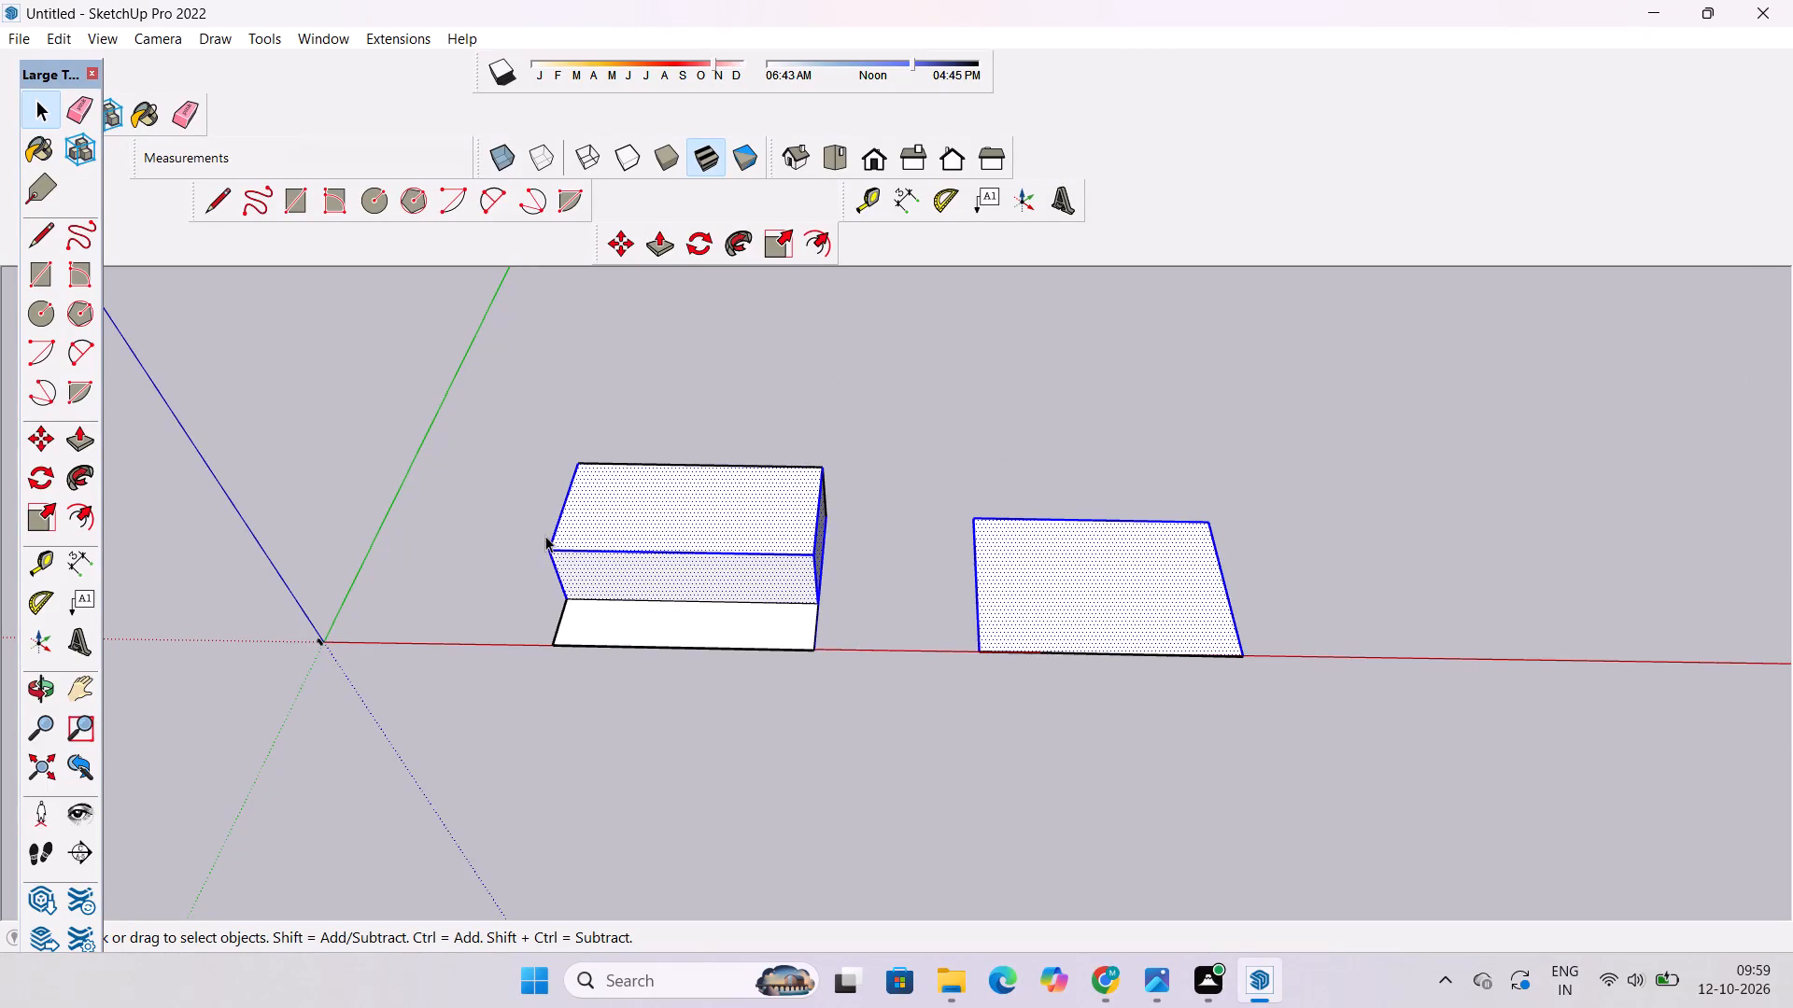
{"action": "key", "text": "Delete"}
{"action": "left_click_drag", "start_coordinate": [1288, 263], "coordinate": [939, 428]}
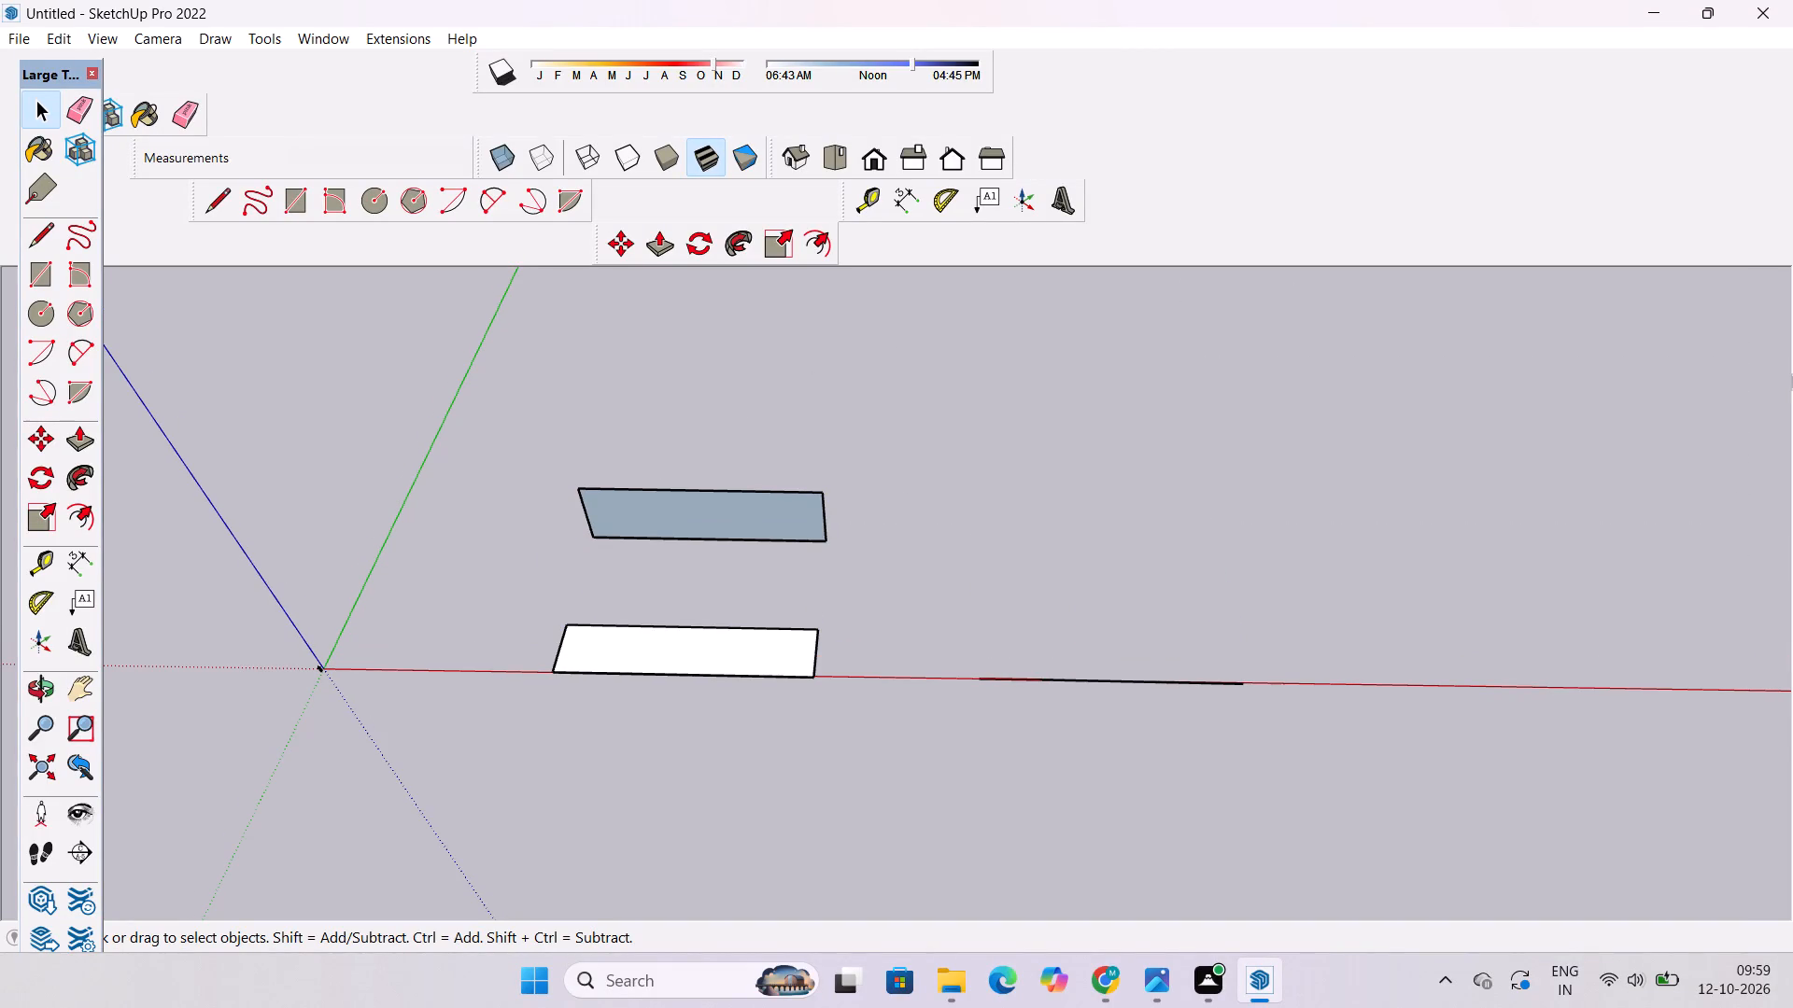
{"action": "left_click_drag", "start_coordinate": [1377, 346], "coordinate": [412, 398]}
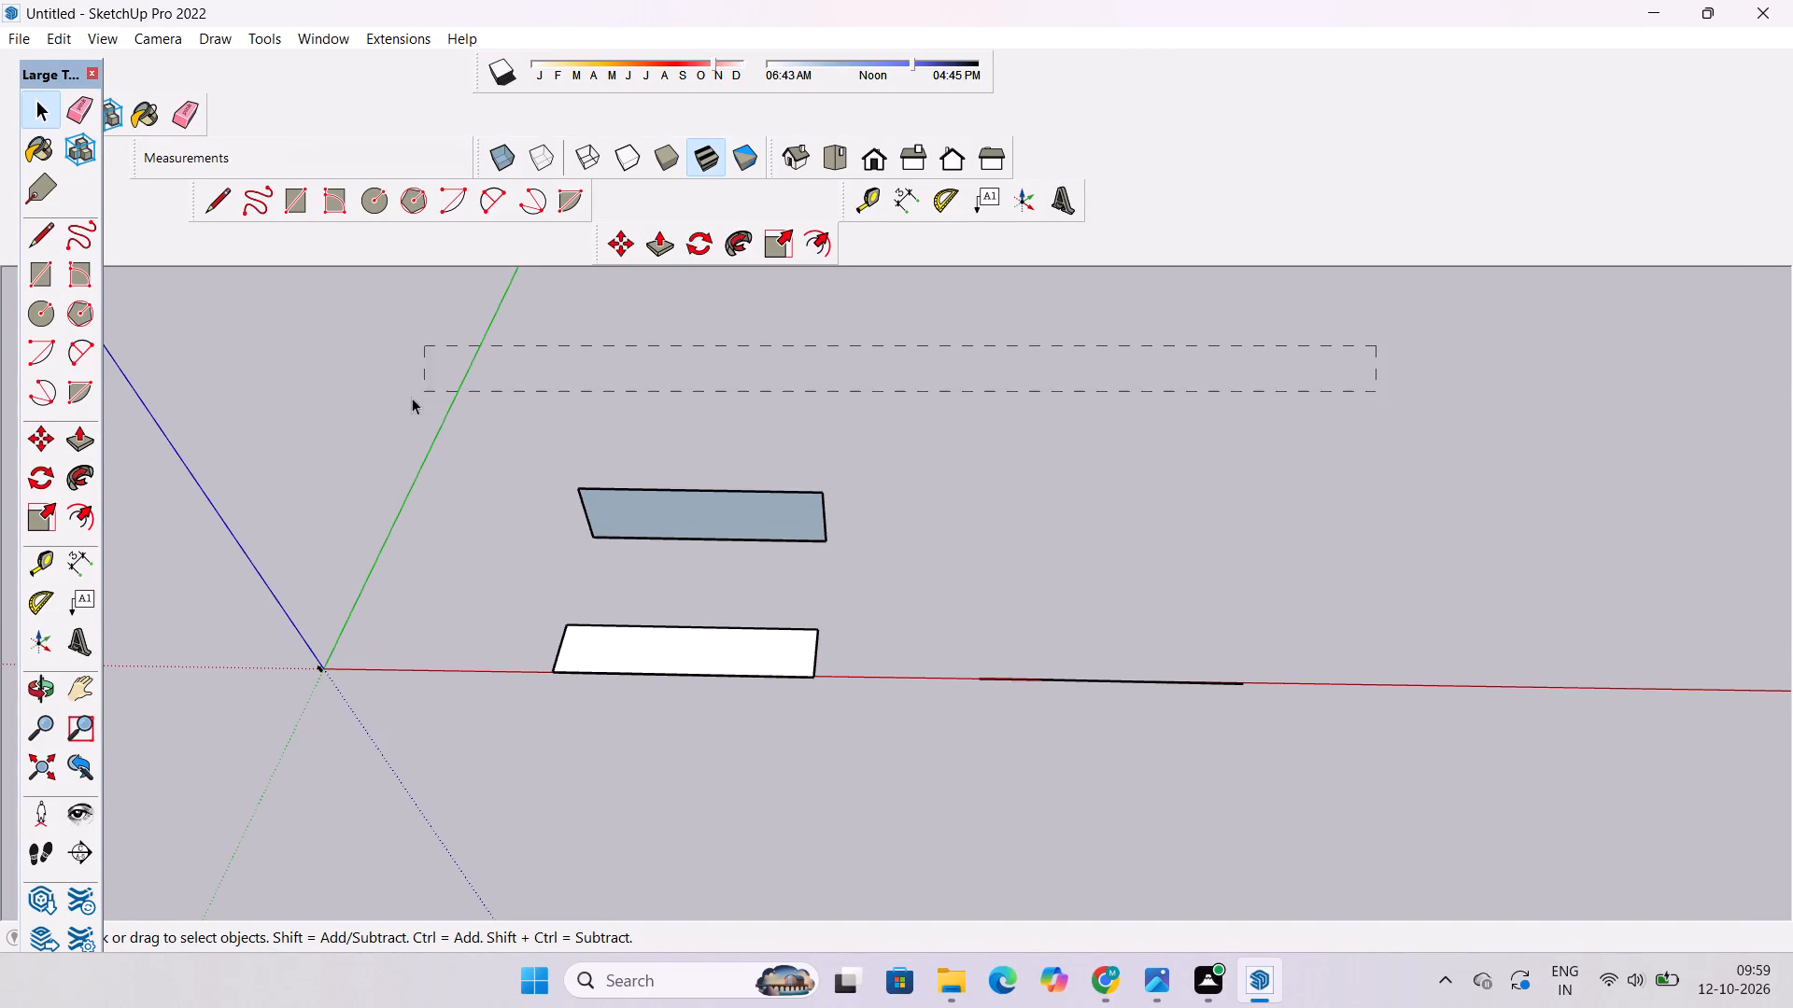
{"action": "left_click_drag", "start_coordinate": [412, 398], "coordinate": [355, 731]}
{"action": "key", "text": "Delete"}
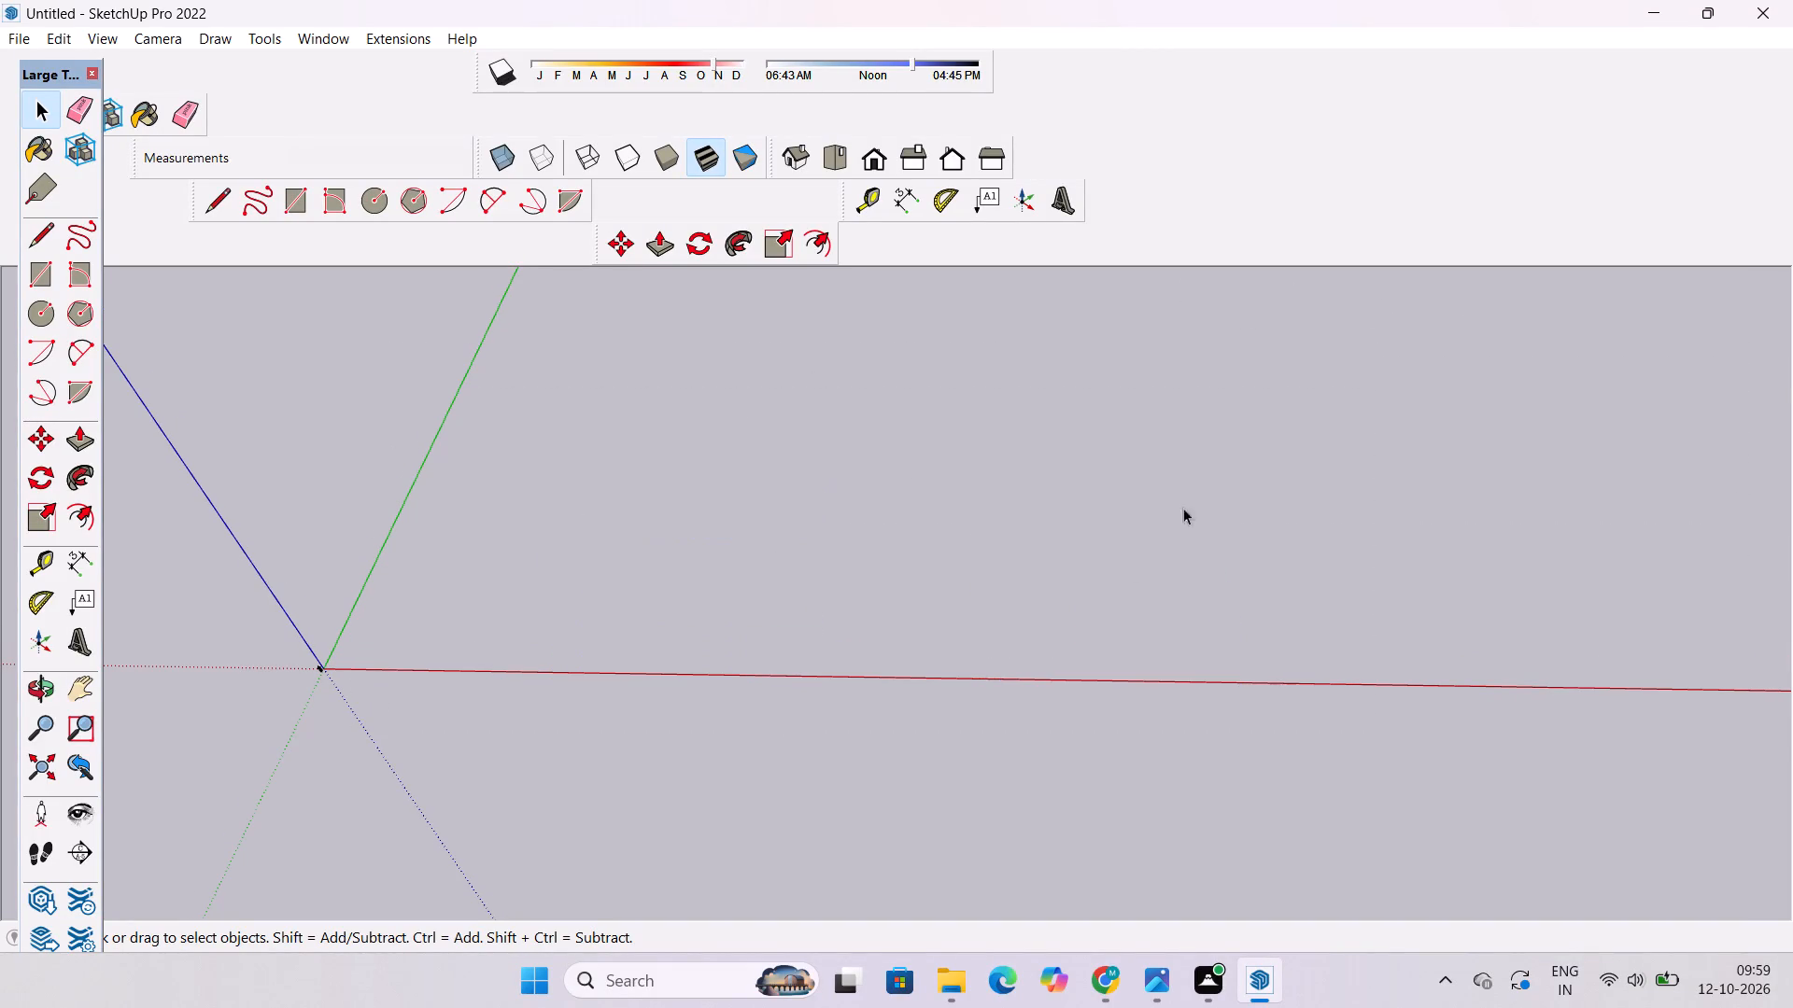
{"action": "left_click_drag", "start_coordinate": [1139, 468], "coordinate": [605, 568]}
{"action": "key", "text": "Delete"}
Switch to the top view close to the axes origin.
{"action": "key", "text": "o"}
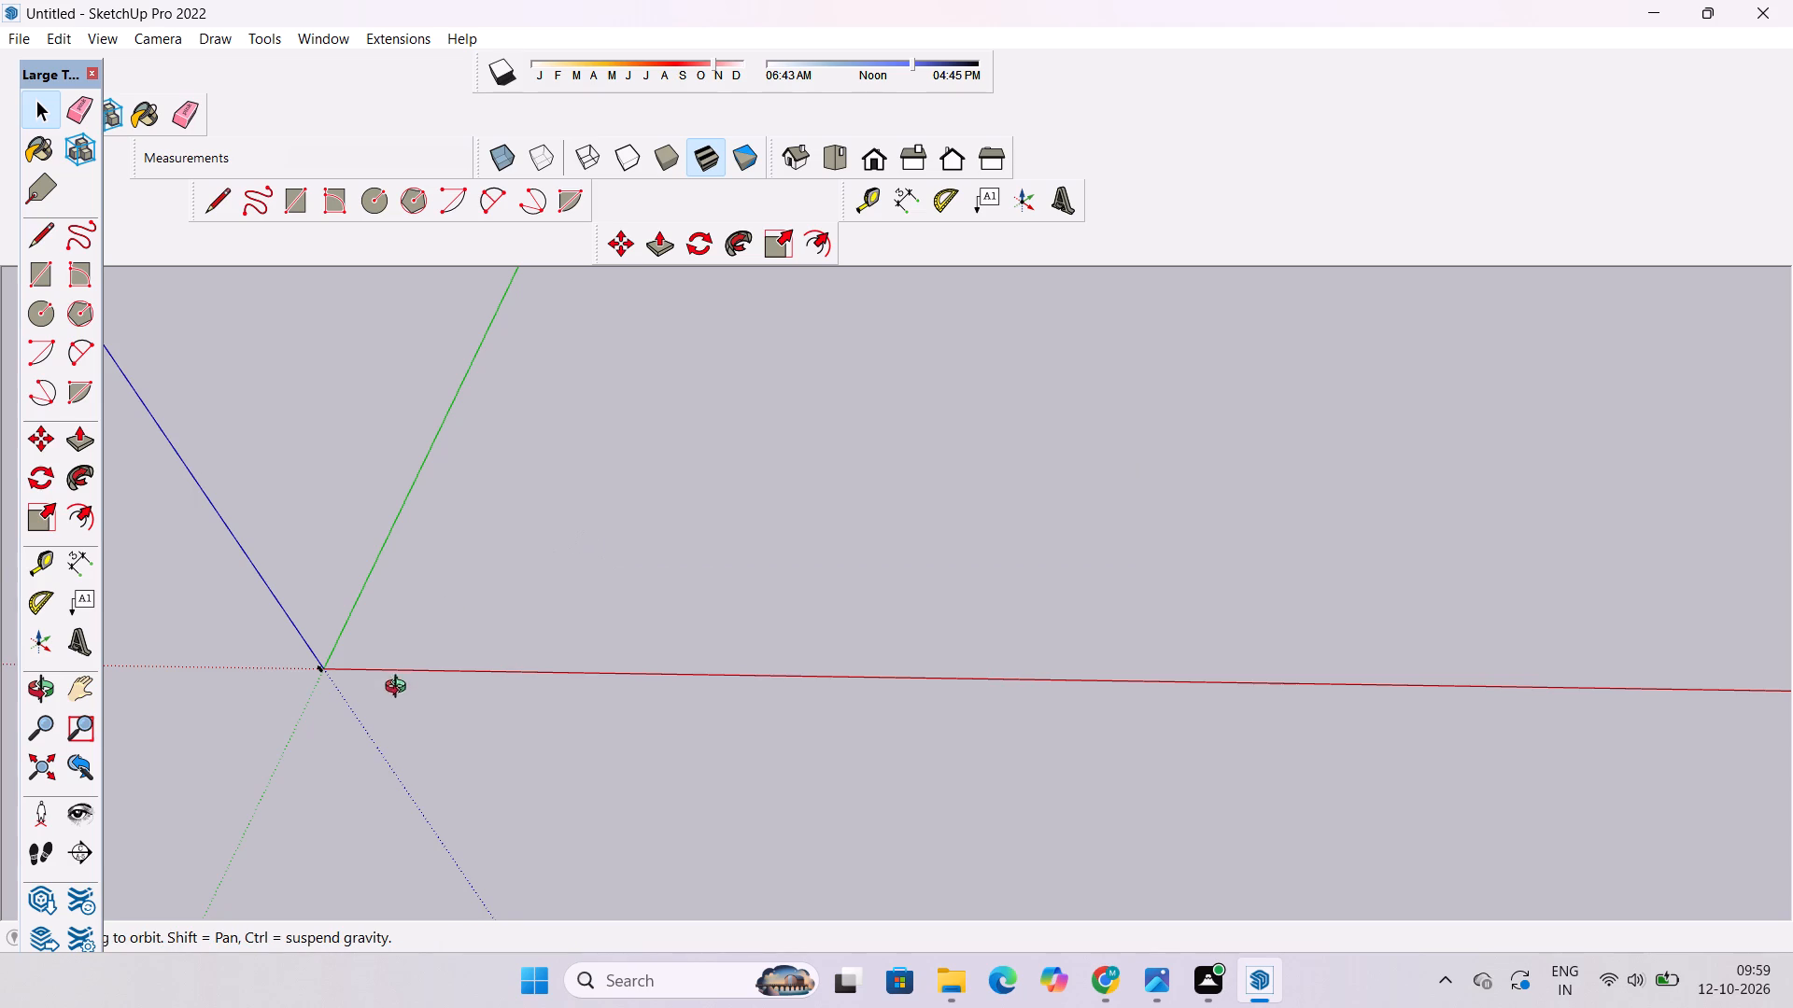
{"action": "scroll", "coordinate": [336, 728], "scroll_direction": "up", "scroll_amount": 19}
{"action": "scroll", "coordinate": [257, 694], "scroll_direction": "up", "scroll_amount": 16}
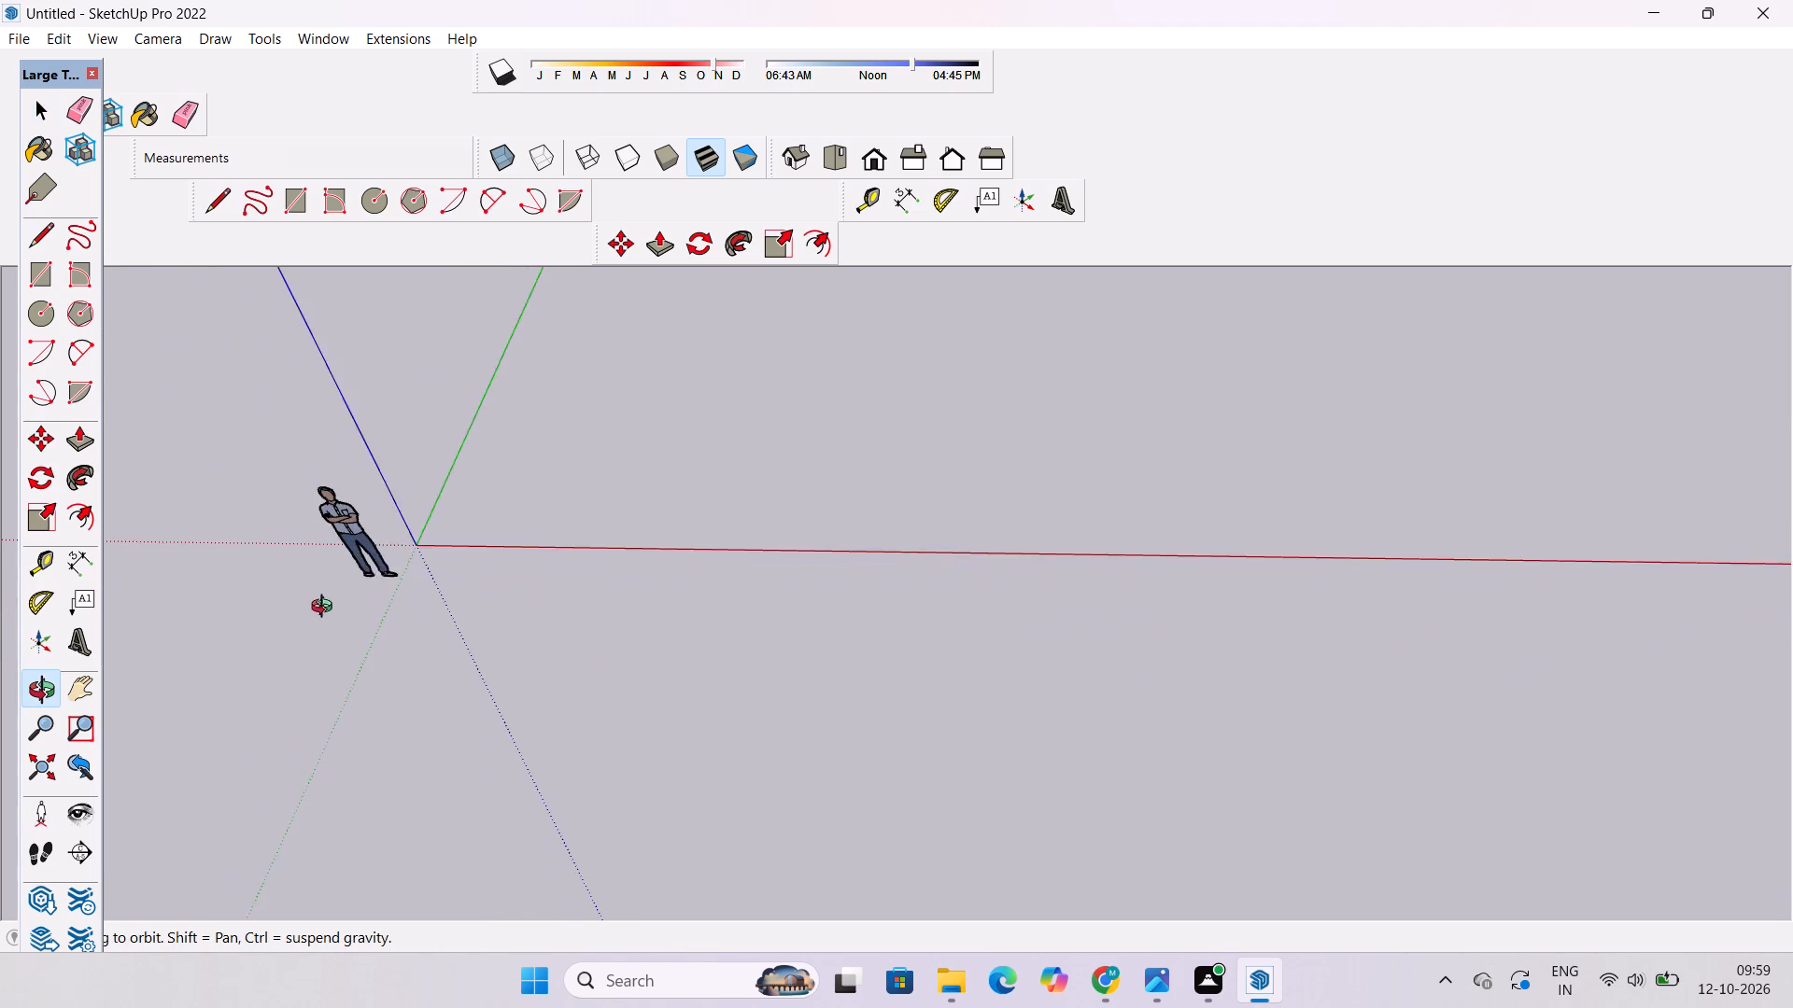
{"action": "scroll", "coordinate": [326, 609], "scroll_direction": "up", "scroll_amount": 20}
{"action": "scroll", "coordinate": [326, 609], "scroll_direction": "up", "scroll_amount": 20}
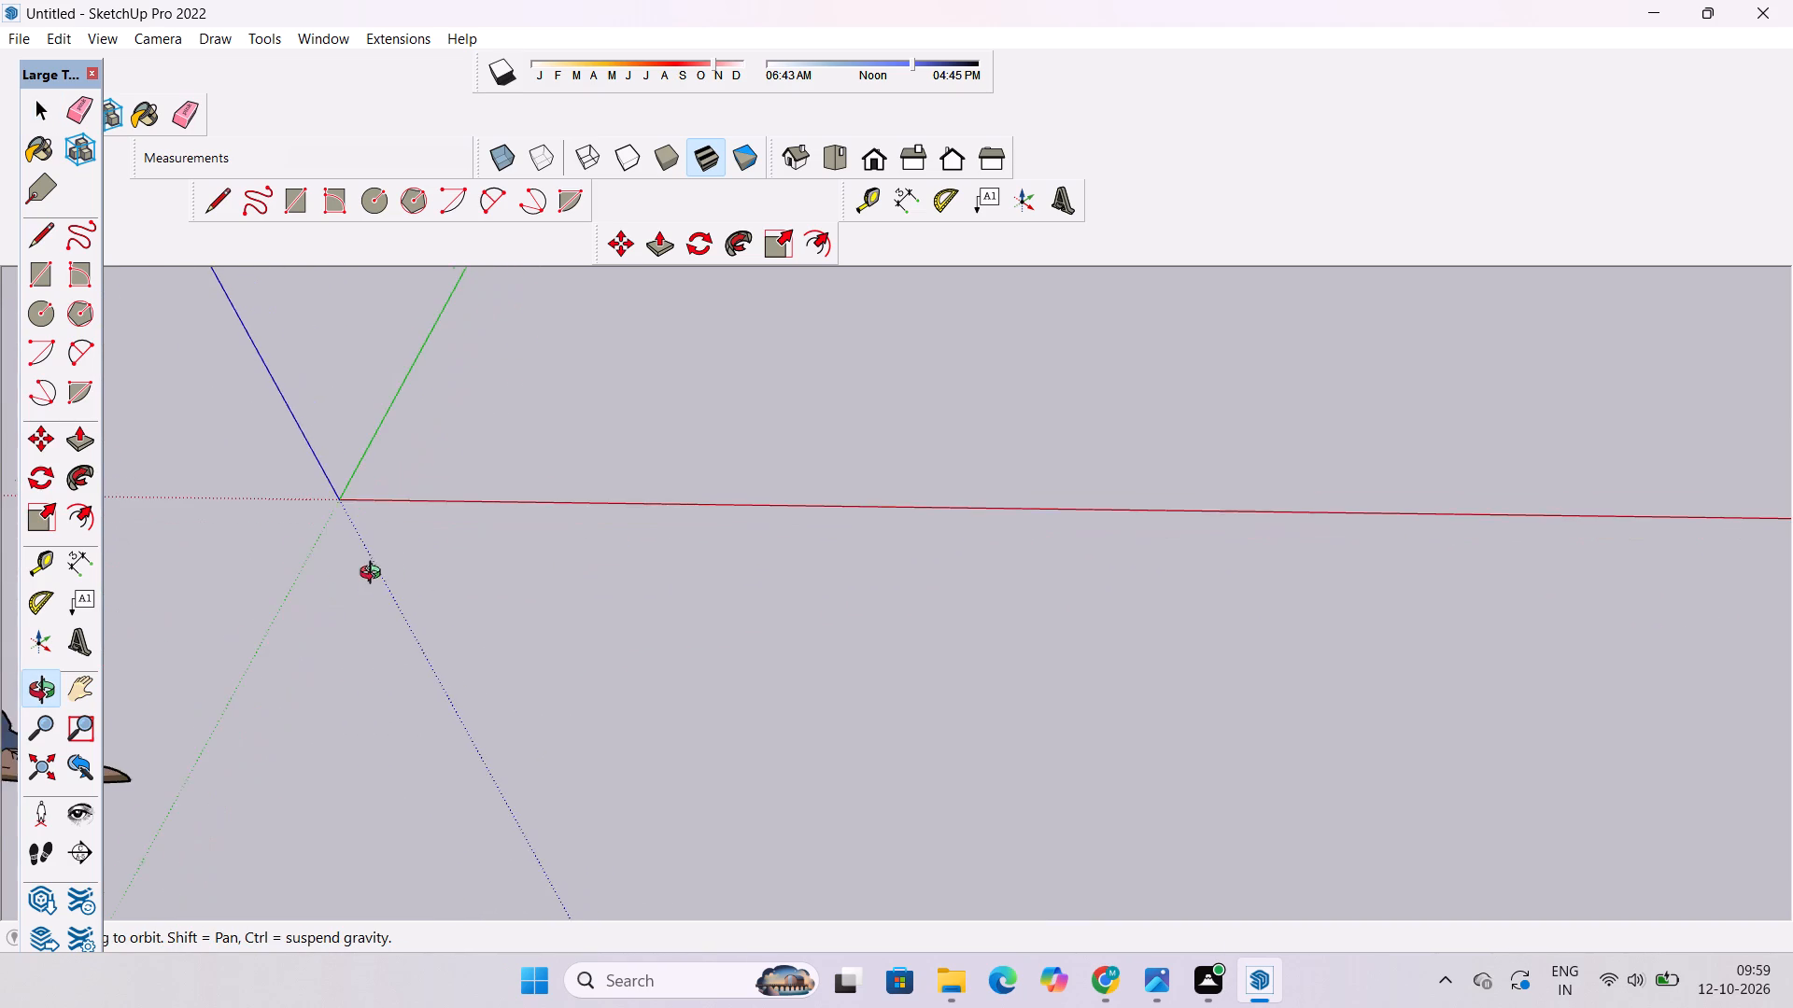
{"action": "scroll", "coordinate": [374, 575], "scroll_direction": "up", "scroll_amount": 15}
{"action": "left_click", "coordinate": [839, 178]}
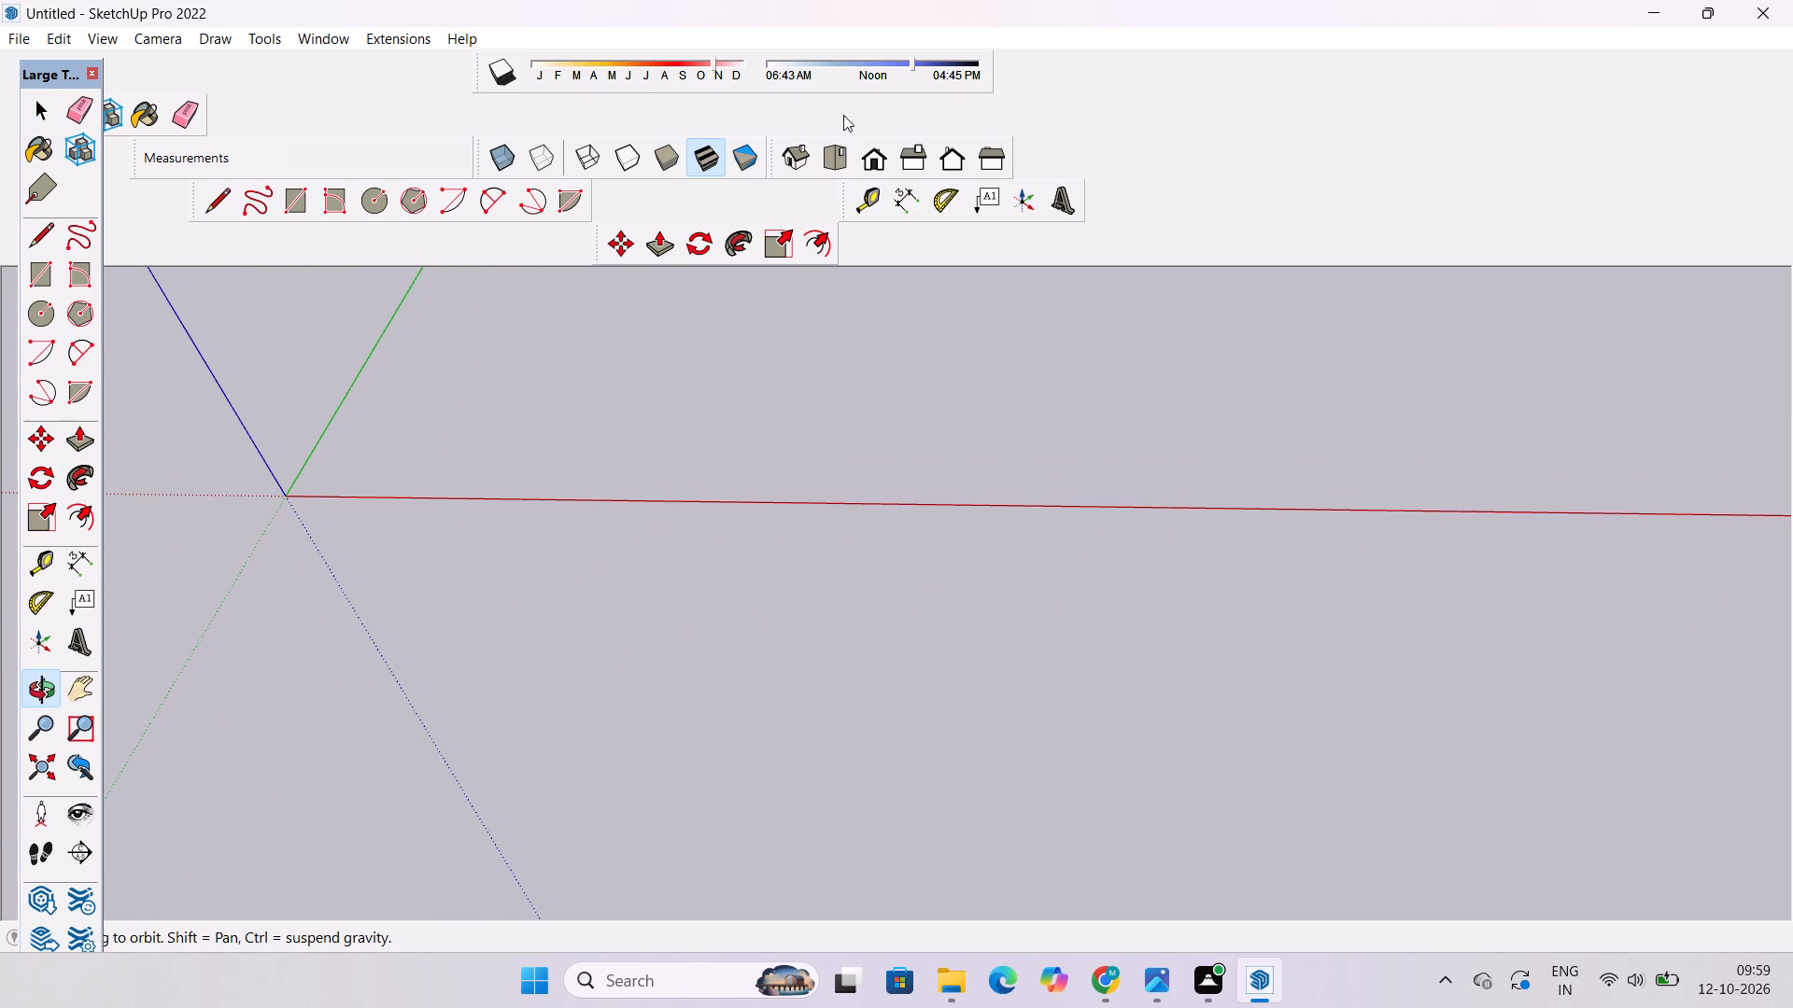
{"action": "left_click", "coordinate": [835, 154]}
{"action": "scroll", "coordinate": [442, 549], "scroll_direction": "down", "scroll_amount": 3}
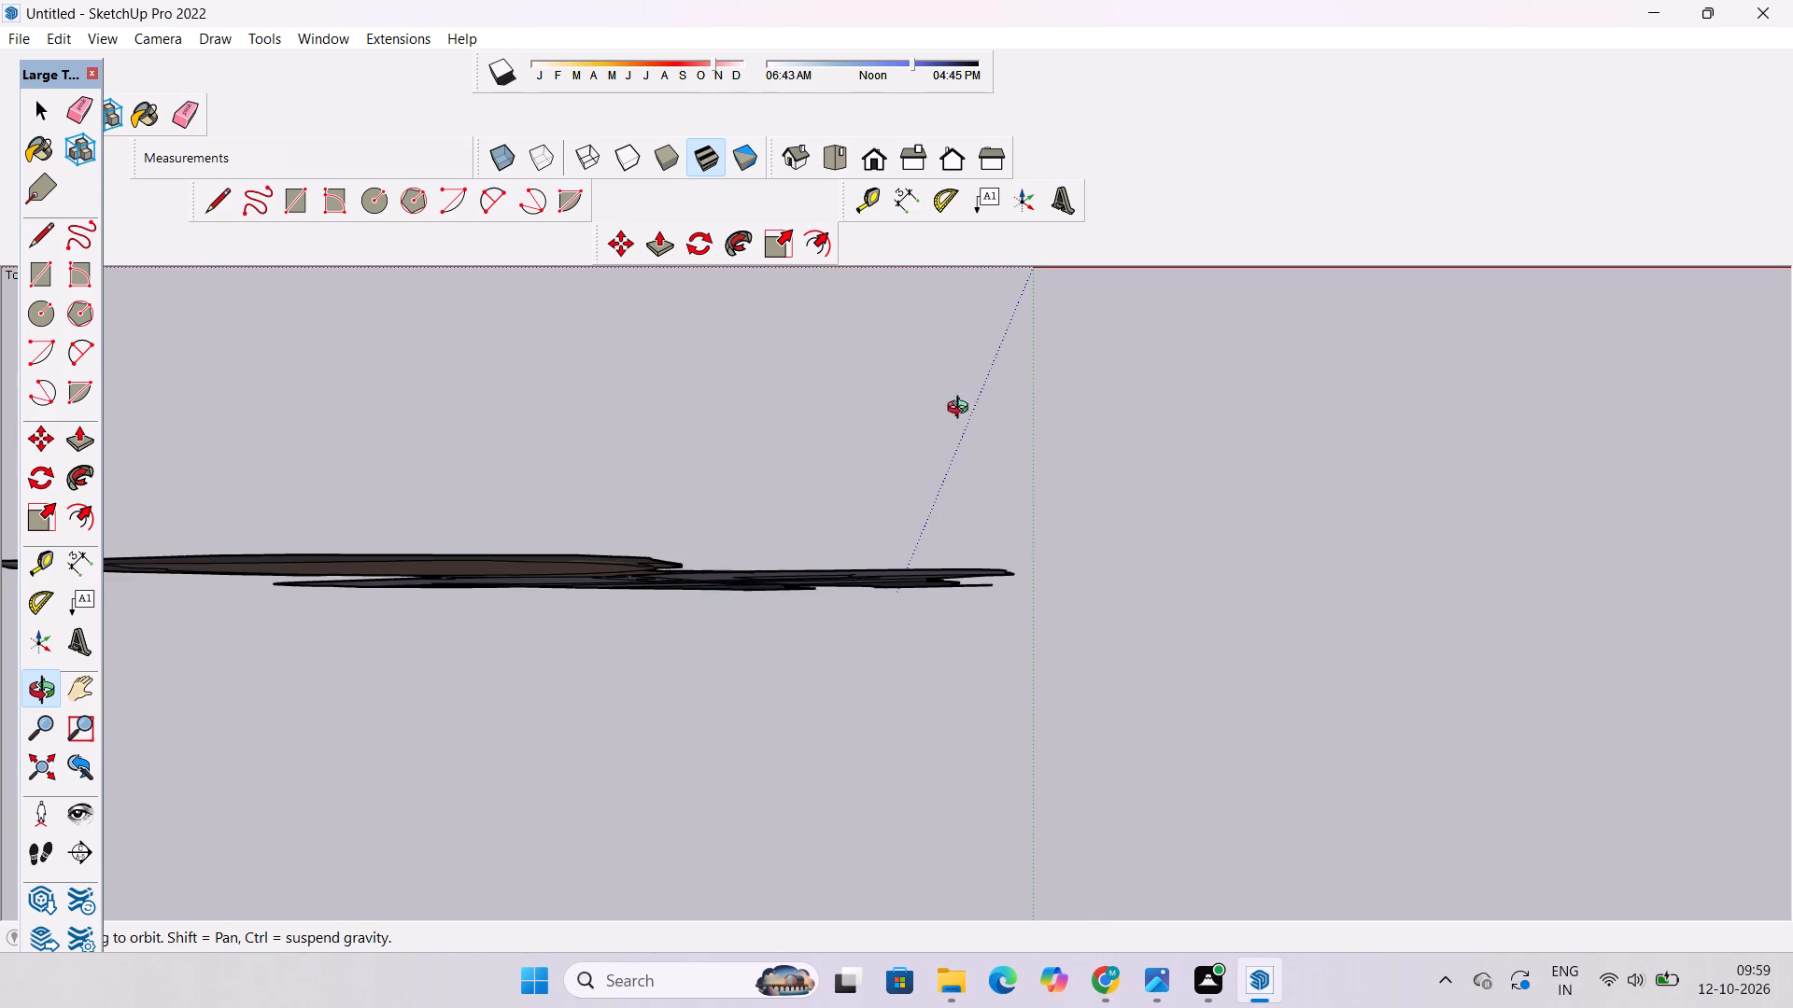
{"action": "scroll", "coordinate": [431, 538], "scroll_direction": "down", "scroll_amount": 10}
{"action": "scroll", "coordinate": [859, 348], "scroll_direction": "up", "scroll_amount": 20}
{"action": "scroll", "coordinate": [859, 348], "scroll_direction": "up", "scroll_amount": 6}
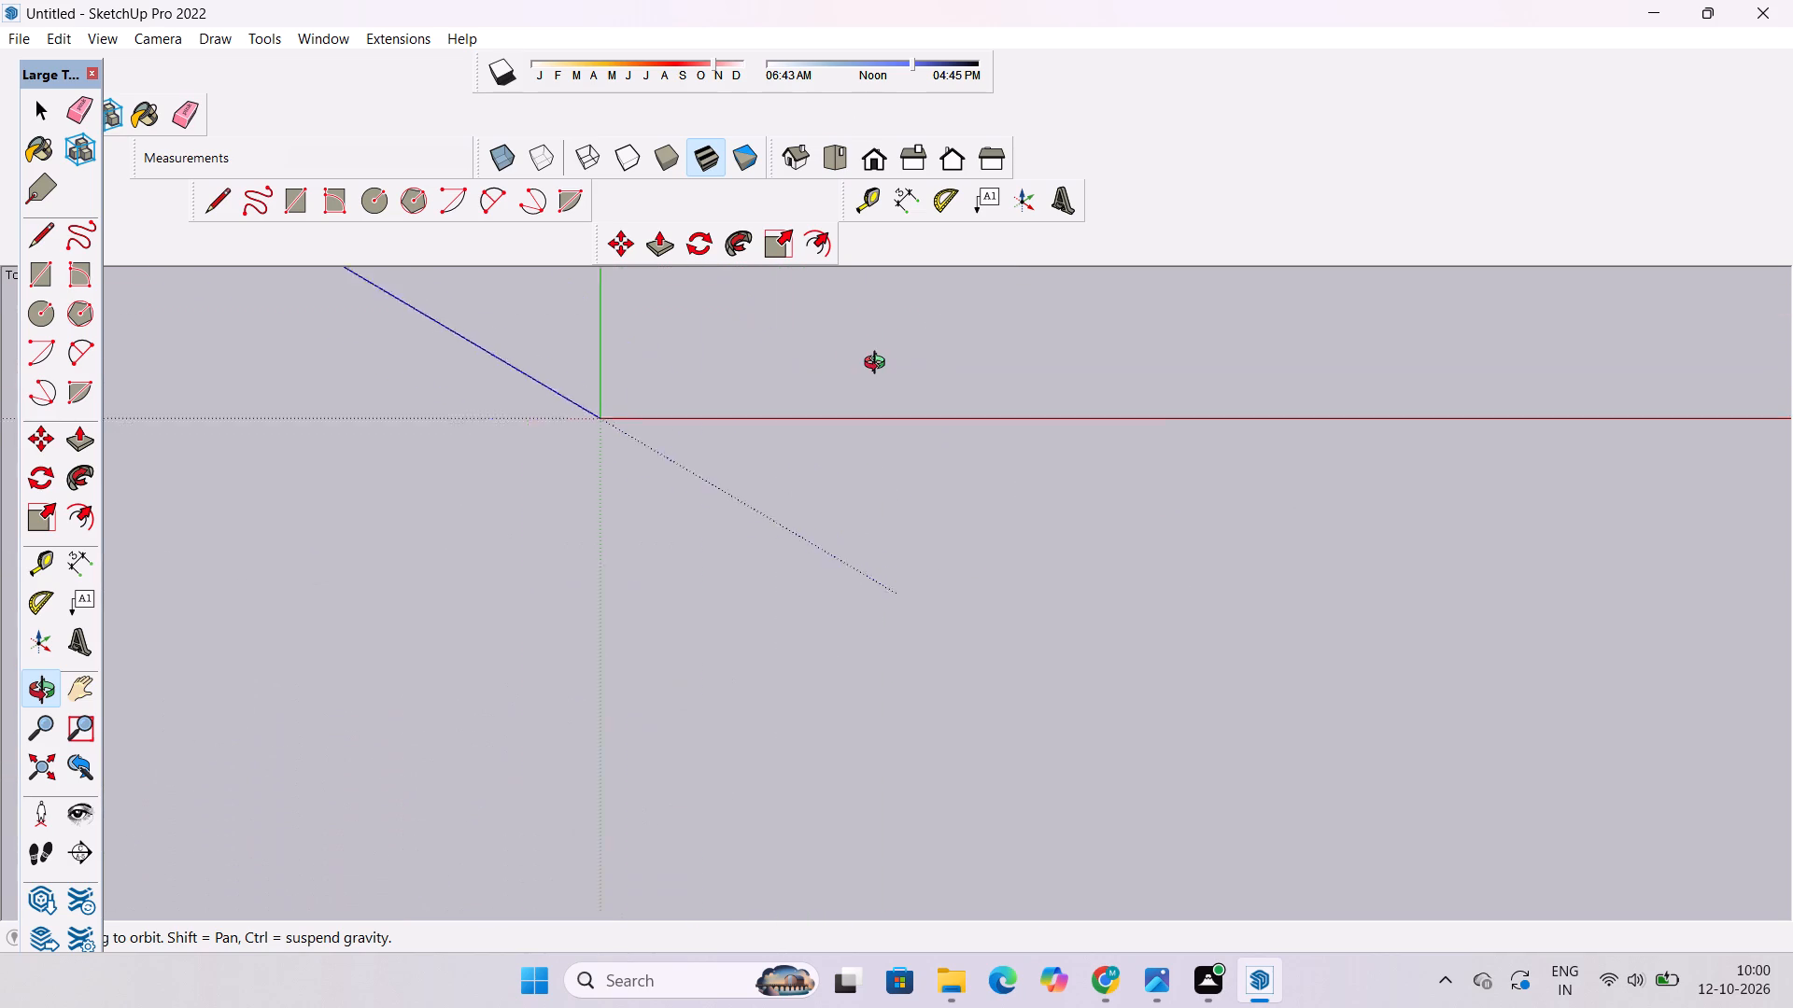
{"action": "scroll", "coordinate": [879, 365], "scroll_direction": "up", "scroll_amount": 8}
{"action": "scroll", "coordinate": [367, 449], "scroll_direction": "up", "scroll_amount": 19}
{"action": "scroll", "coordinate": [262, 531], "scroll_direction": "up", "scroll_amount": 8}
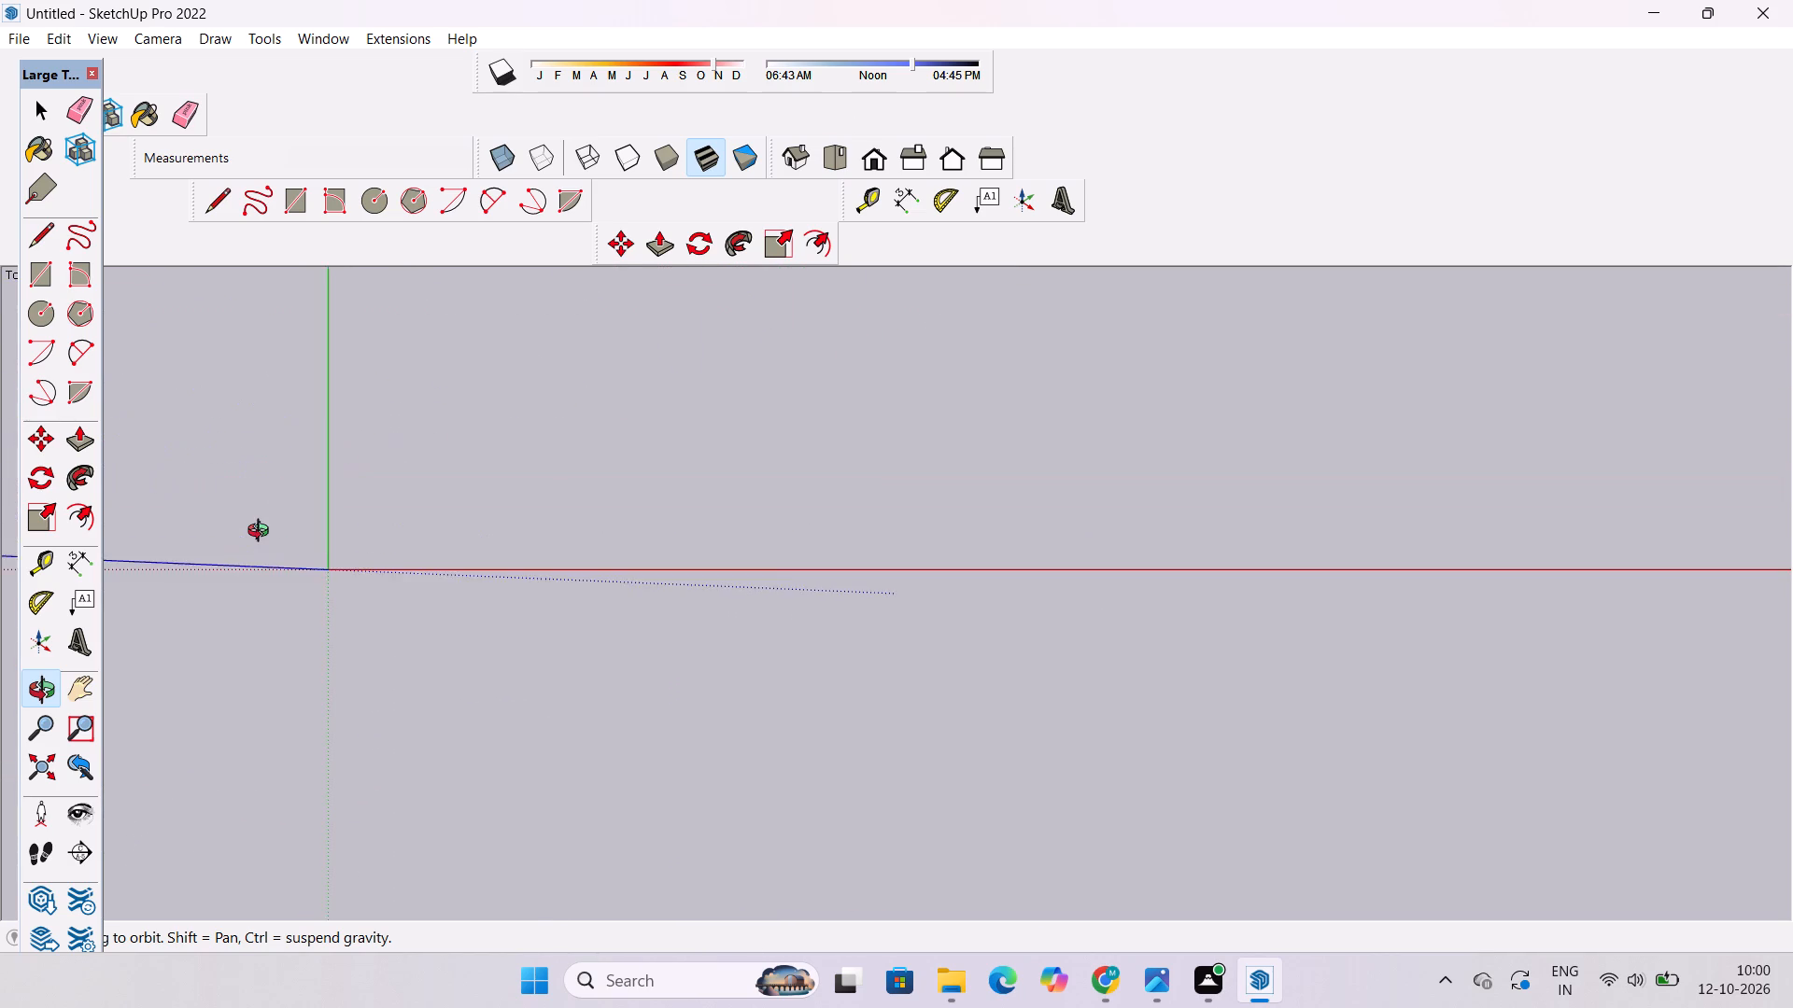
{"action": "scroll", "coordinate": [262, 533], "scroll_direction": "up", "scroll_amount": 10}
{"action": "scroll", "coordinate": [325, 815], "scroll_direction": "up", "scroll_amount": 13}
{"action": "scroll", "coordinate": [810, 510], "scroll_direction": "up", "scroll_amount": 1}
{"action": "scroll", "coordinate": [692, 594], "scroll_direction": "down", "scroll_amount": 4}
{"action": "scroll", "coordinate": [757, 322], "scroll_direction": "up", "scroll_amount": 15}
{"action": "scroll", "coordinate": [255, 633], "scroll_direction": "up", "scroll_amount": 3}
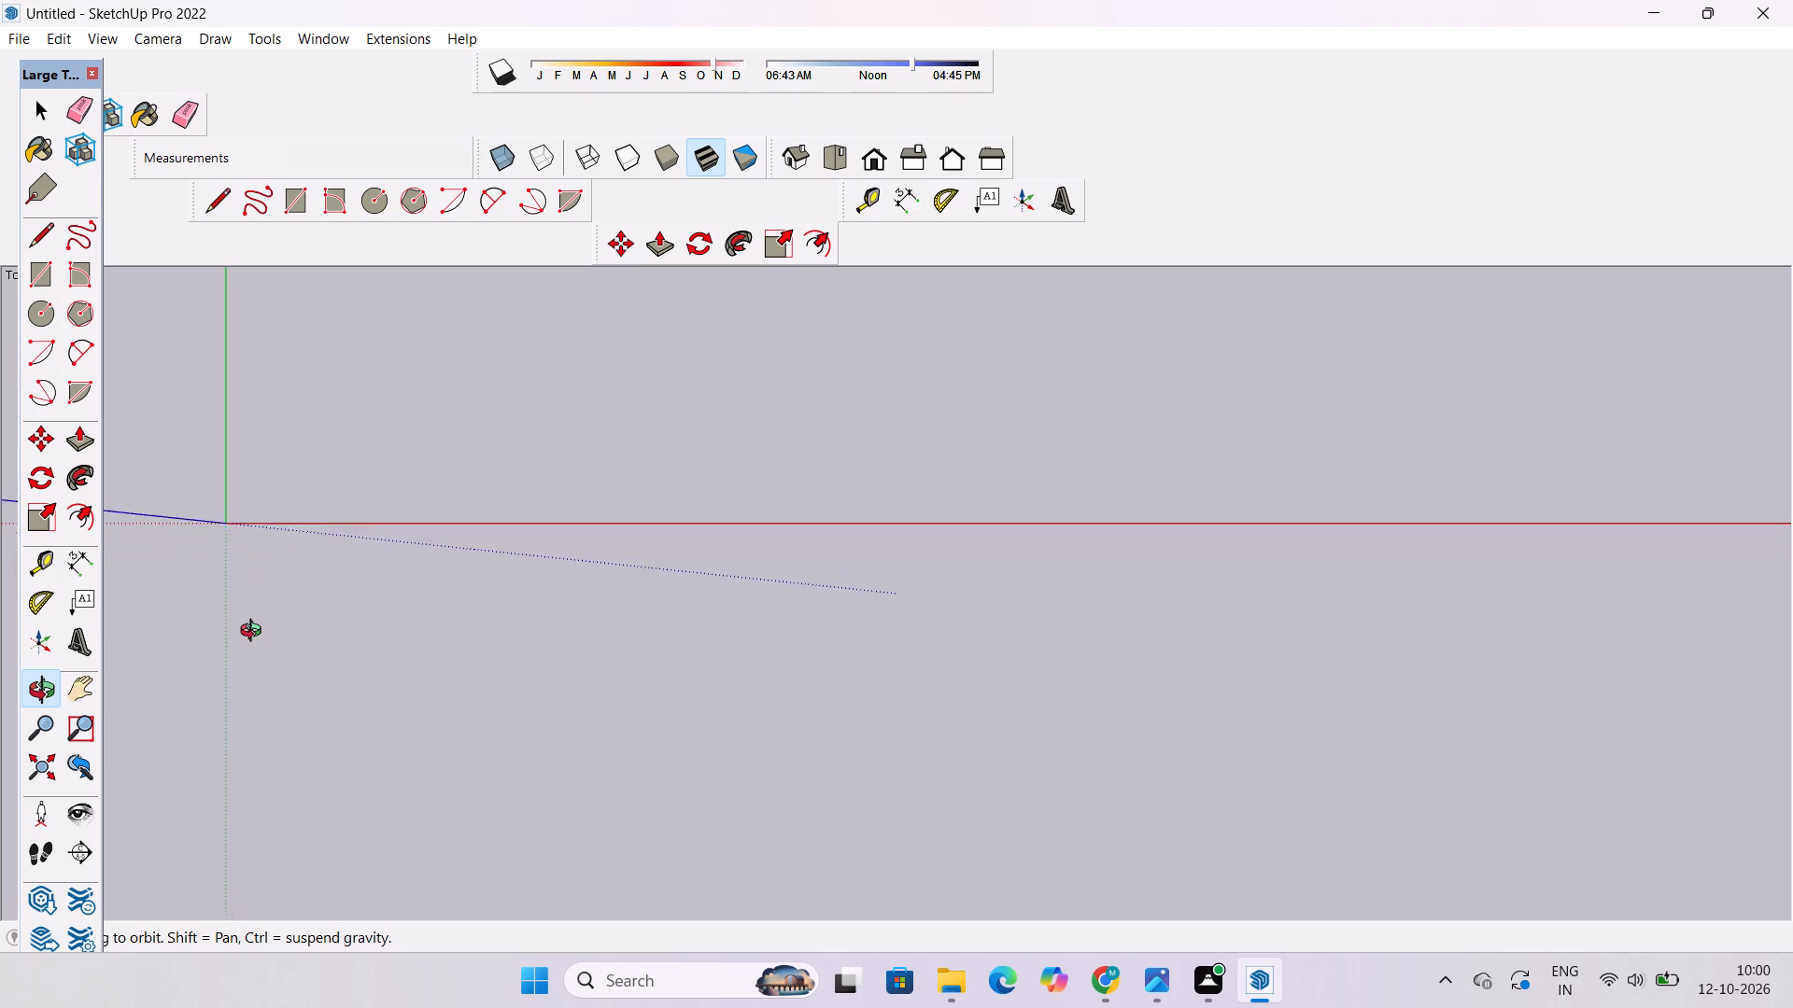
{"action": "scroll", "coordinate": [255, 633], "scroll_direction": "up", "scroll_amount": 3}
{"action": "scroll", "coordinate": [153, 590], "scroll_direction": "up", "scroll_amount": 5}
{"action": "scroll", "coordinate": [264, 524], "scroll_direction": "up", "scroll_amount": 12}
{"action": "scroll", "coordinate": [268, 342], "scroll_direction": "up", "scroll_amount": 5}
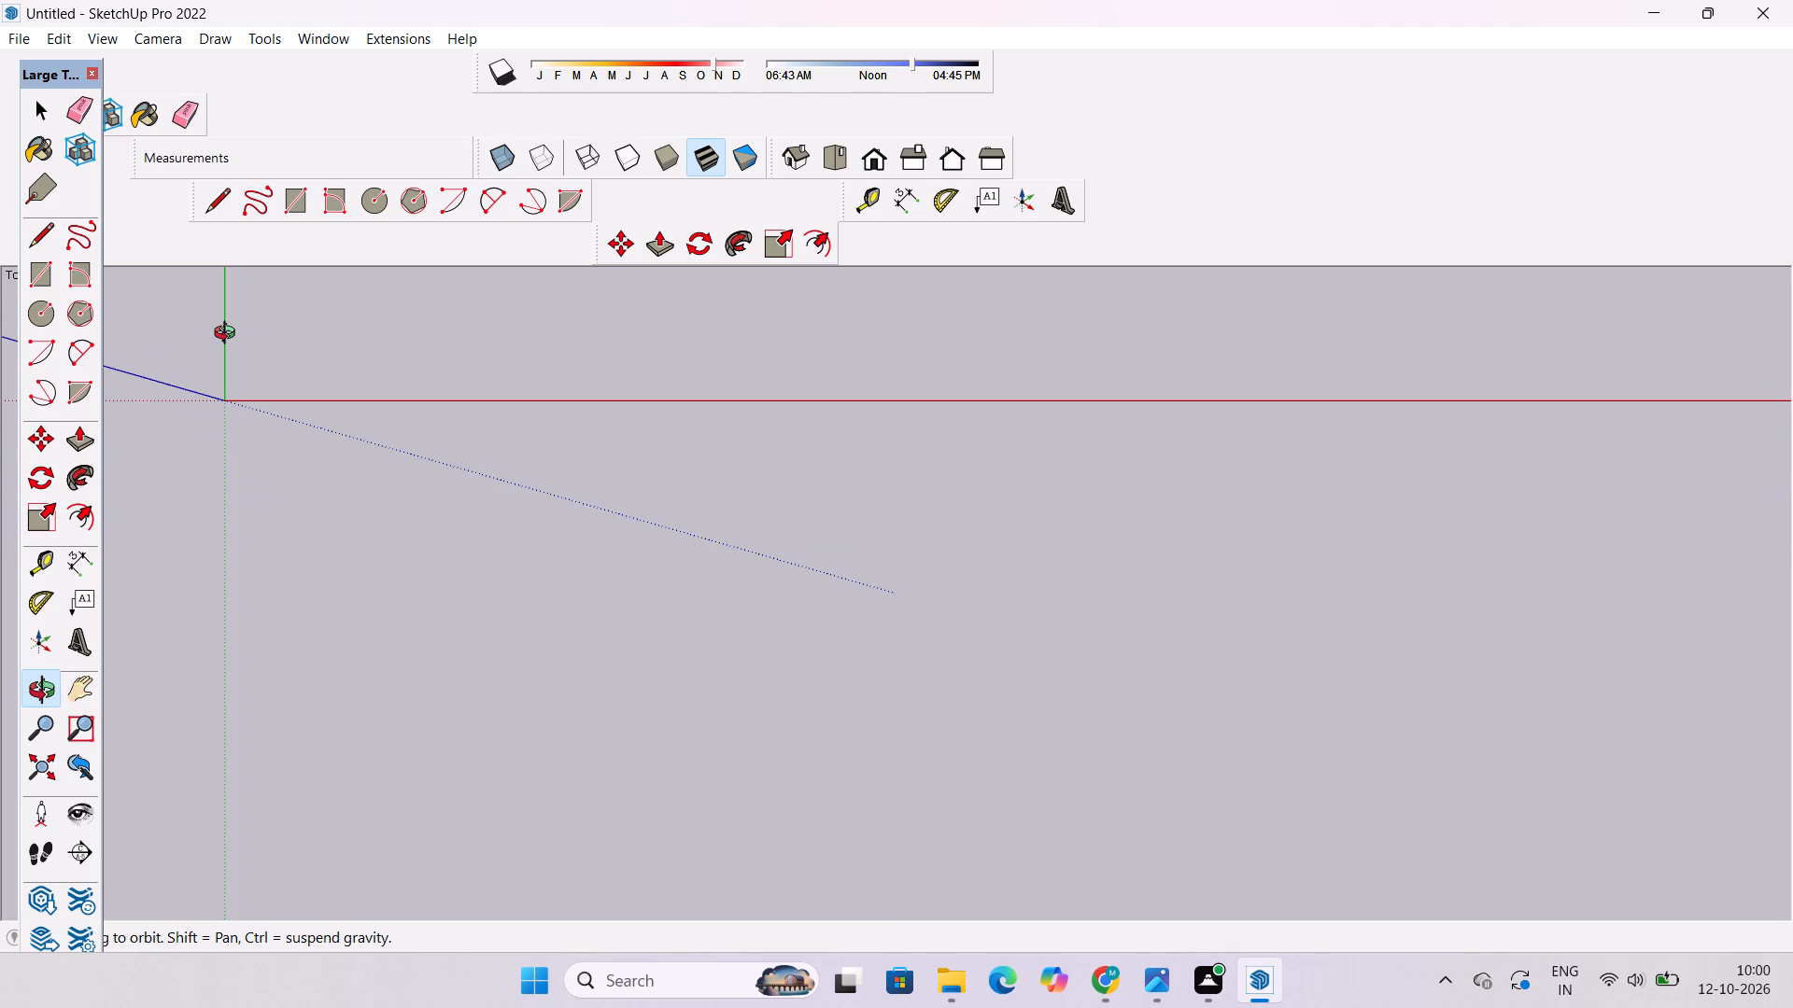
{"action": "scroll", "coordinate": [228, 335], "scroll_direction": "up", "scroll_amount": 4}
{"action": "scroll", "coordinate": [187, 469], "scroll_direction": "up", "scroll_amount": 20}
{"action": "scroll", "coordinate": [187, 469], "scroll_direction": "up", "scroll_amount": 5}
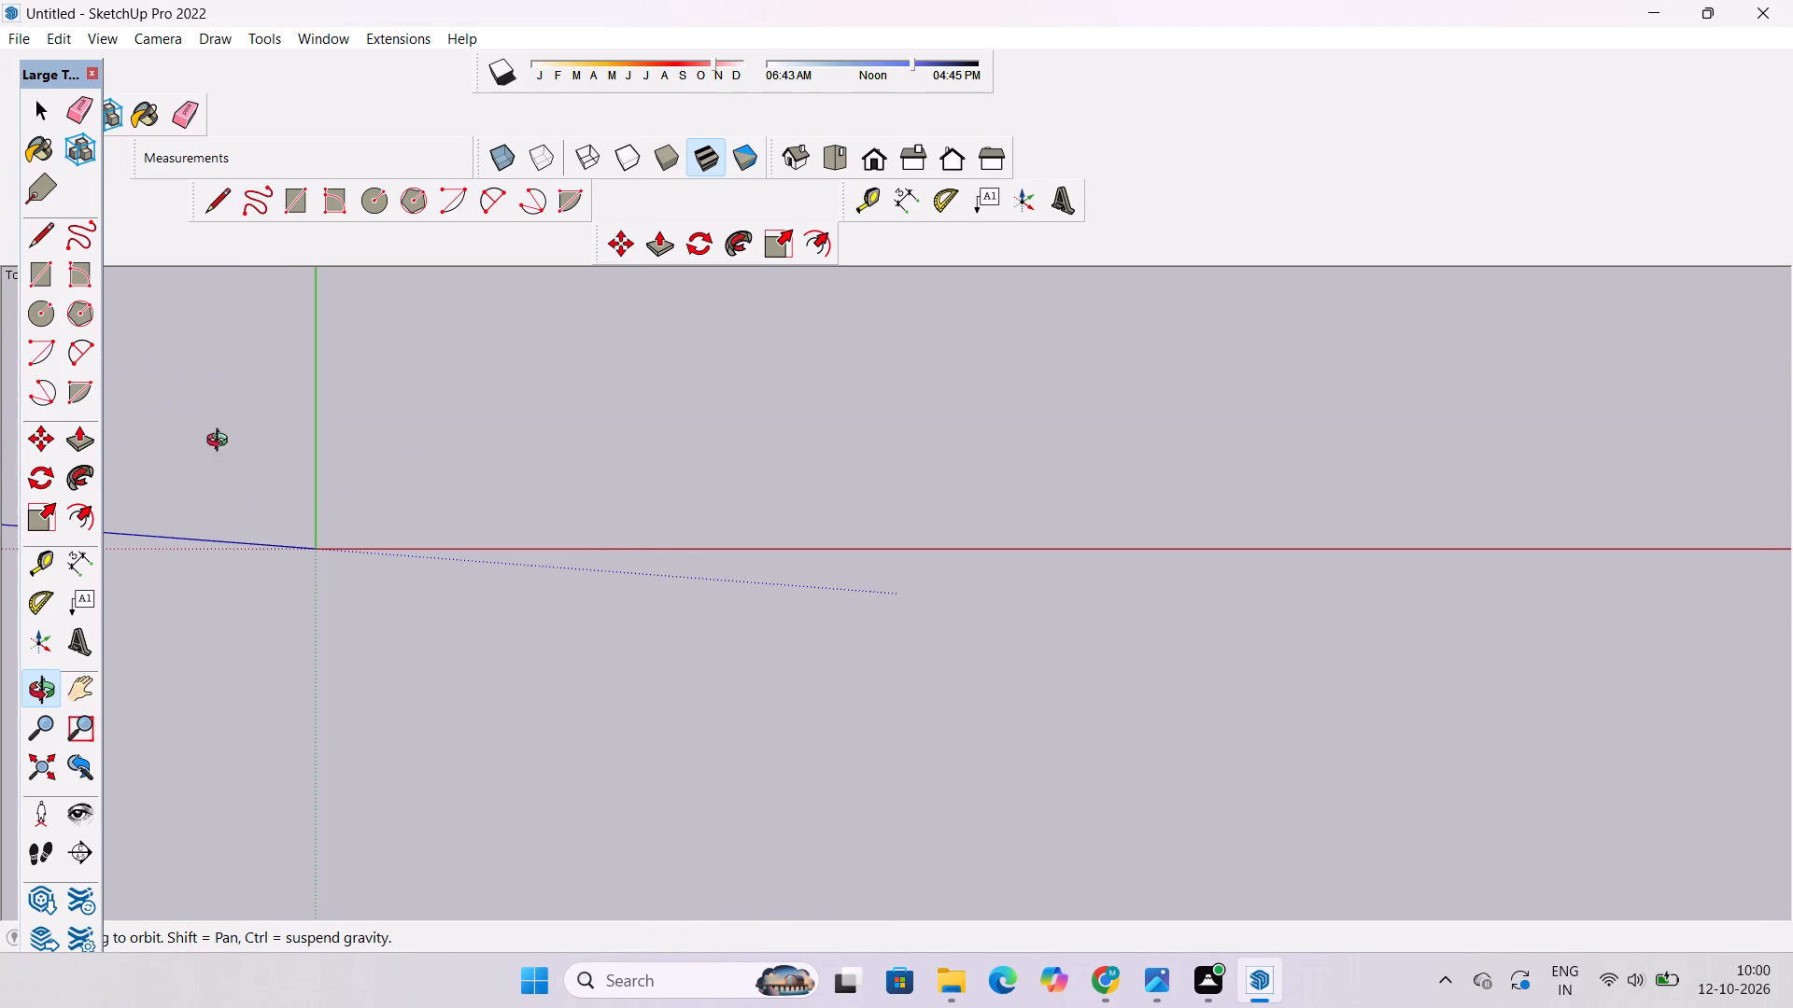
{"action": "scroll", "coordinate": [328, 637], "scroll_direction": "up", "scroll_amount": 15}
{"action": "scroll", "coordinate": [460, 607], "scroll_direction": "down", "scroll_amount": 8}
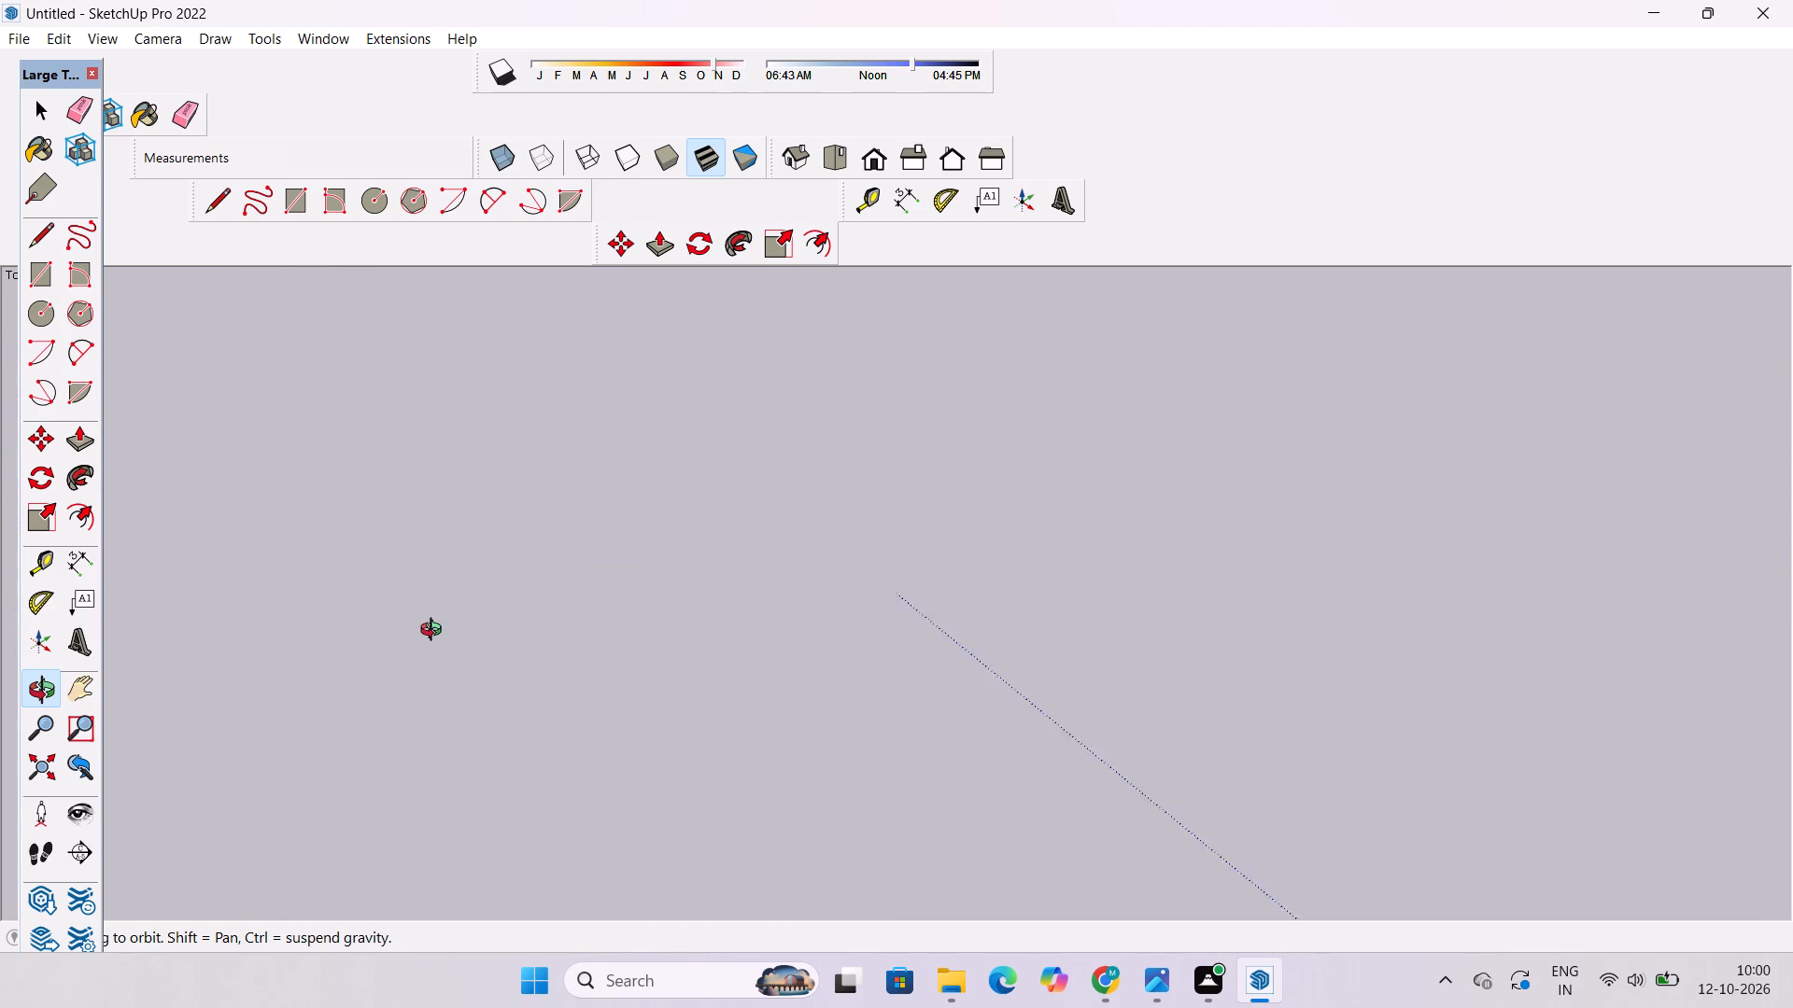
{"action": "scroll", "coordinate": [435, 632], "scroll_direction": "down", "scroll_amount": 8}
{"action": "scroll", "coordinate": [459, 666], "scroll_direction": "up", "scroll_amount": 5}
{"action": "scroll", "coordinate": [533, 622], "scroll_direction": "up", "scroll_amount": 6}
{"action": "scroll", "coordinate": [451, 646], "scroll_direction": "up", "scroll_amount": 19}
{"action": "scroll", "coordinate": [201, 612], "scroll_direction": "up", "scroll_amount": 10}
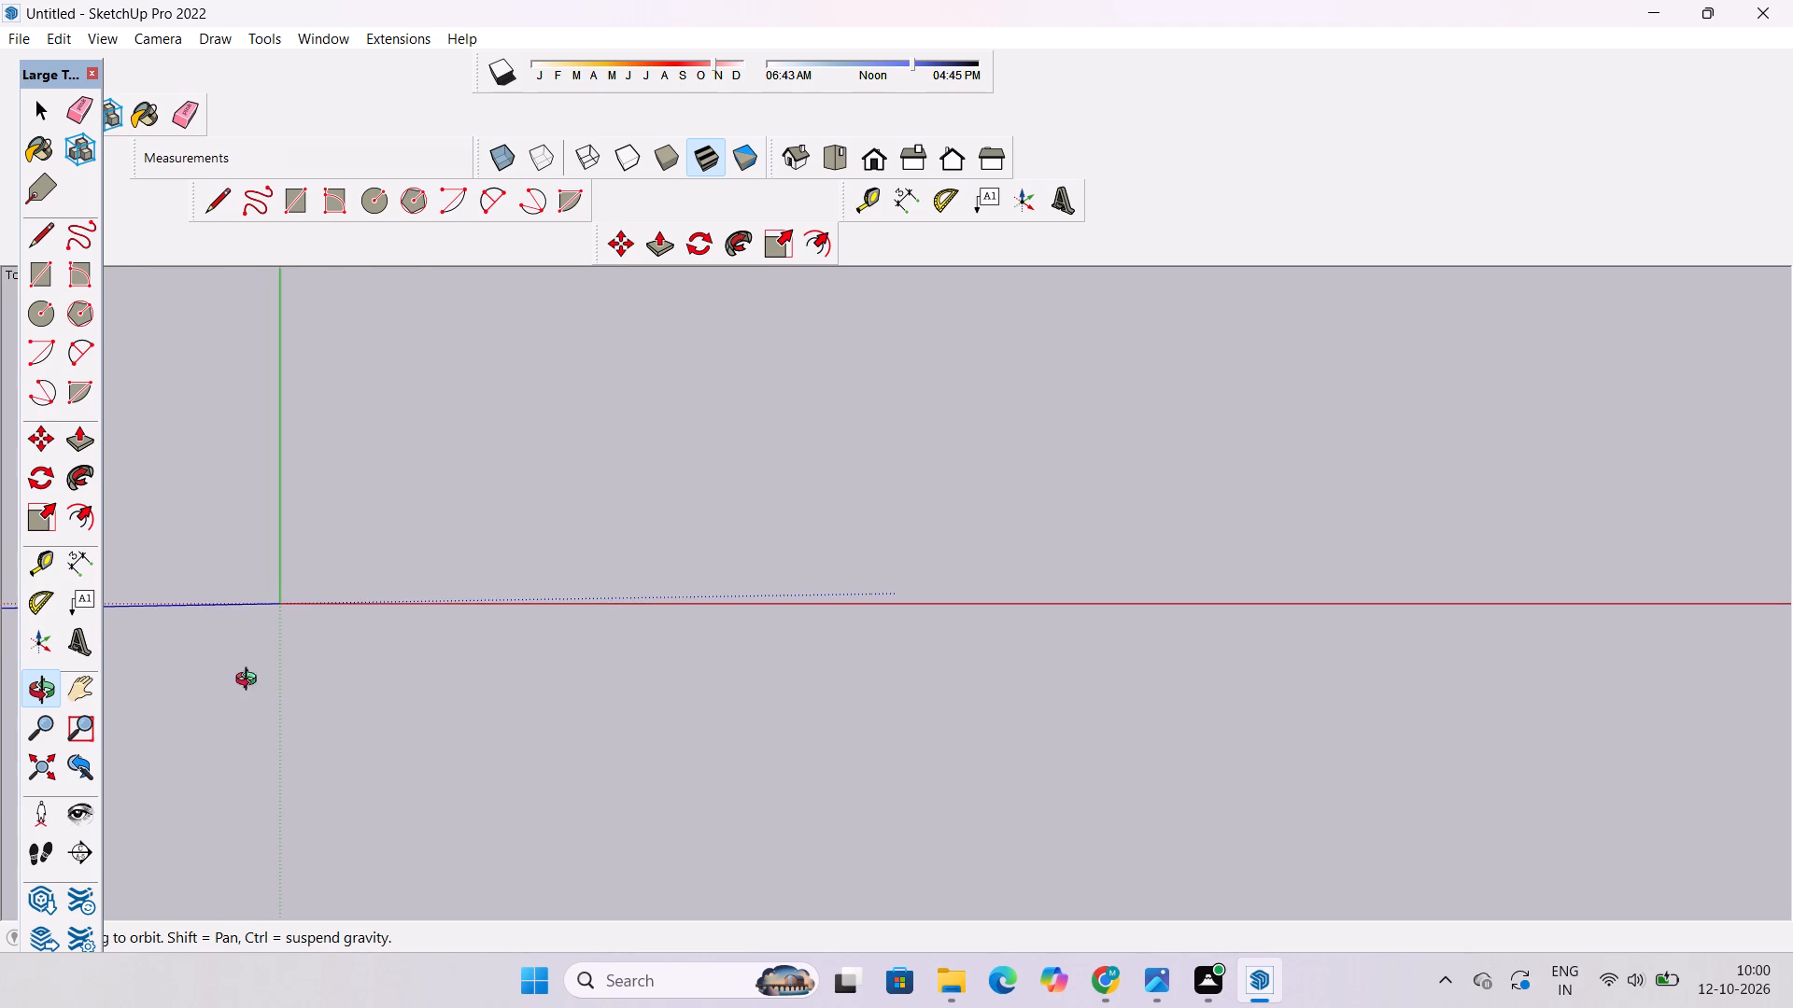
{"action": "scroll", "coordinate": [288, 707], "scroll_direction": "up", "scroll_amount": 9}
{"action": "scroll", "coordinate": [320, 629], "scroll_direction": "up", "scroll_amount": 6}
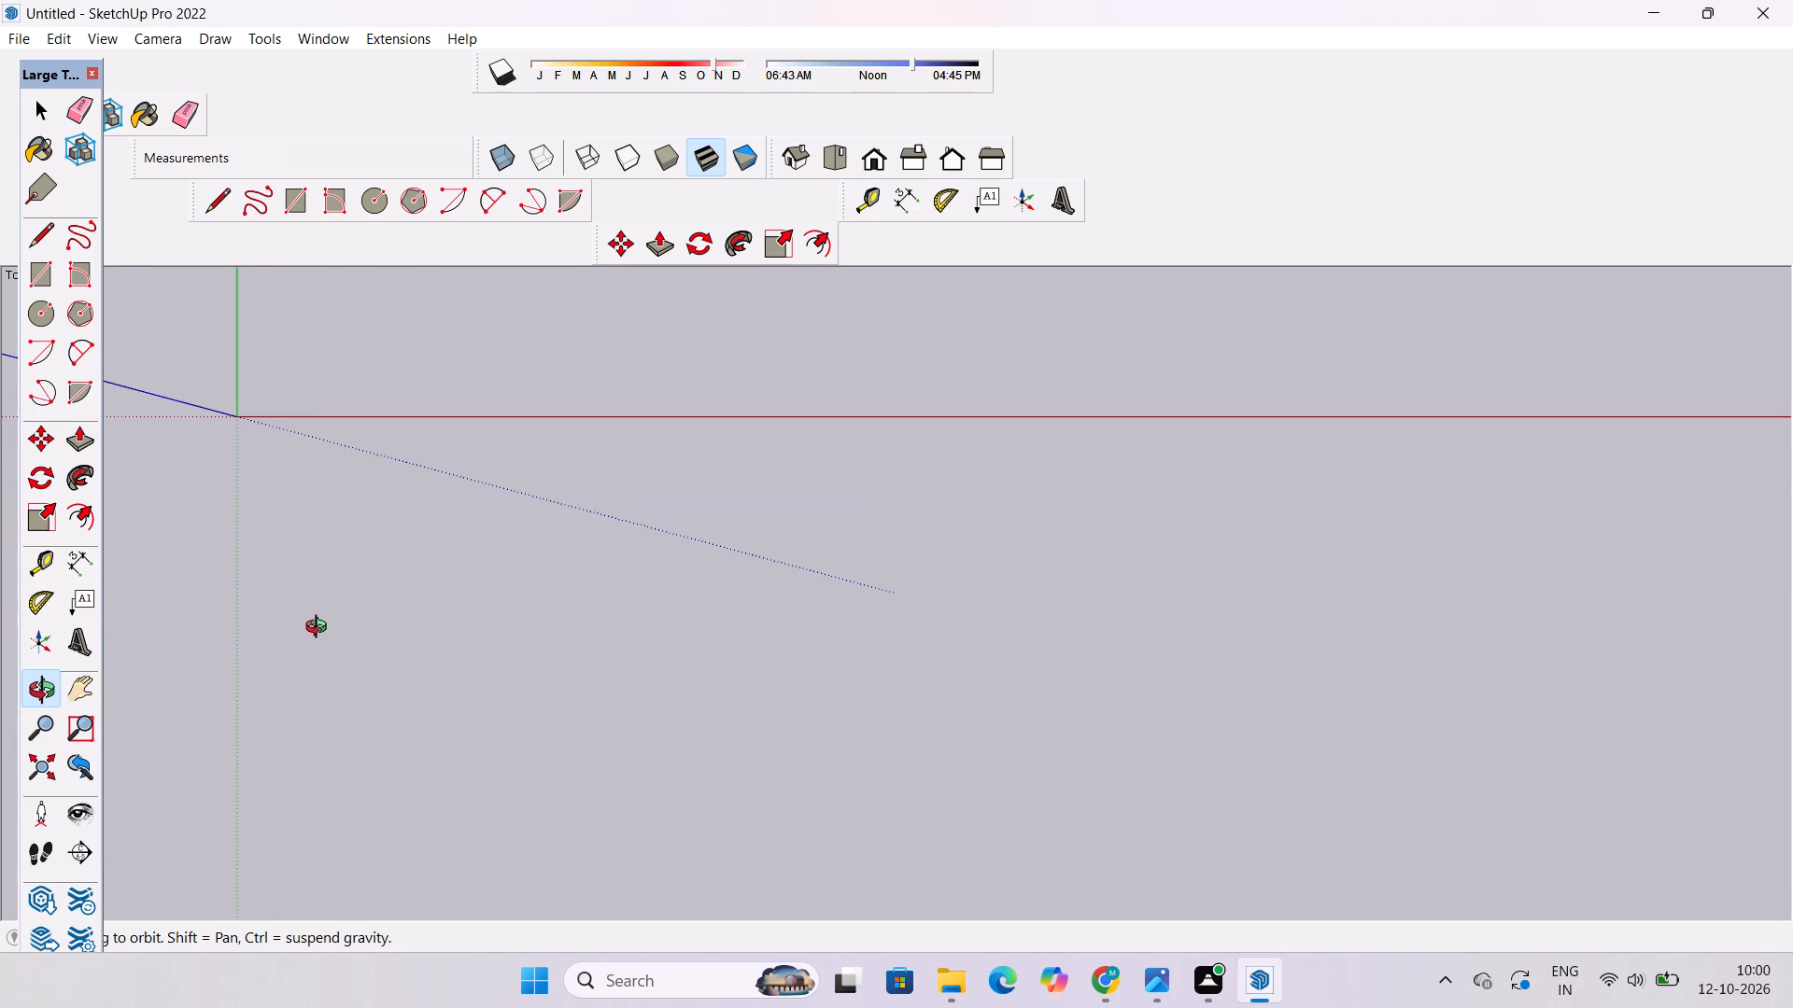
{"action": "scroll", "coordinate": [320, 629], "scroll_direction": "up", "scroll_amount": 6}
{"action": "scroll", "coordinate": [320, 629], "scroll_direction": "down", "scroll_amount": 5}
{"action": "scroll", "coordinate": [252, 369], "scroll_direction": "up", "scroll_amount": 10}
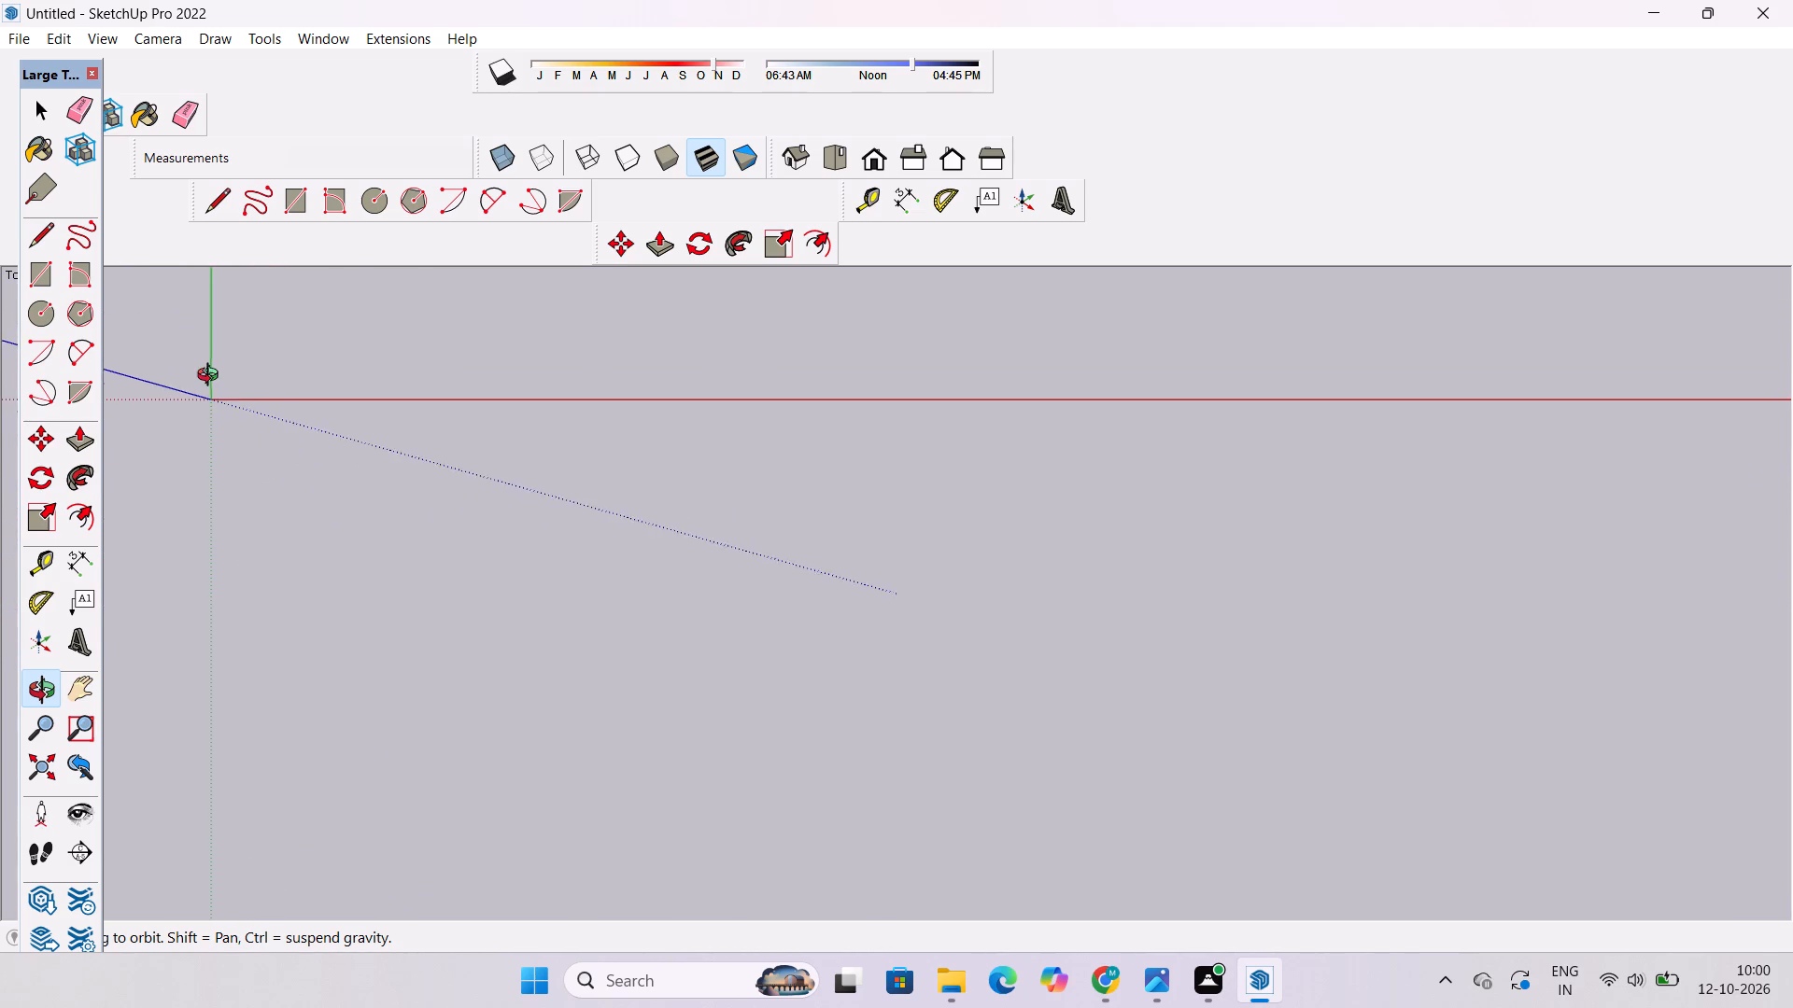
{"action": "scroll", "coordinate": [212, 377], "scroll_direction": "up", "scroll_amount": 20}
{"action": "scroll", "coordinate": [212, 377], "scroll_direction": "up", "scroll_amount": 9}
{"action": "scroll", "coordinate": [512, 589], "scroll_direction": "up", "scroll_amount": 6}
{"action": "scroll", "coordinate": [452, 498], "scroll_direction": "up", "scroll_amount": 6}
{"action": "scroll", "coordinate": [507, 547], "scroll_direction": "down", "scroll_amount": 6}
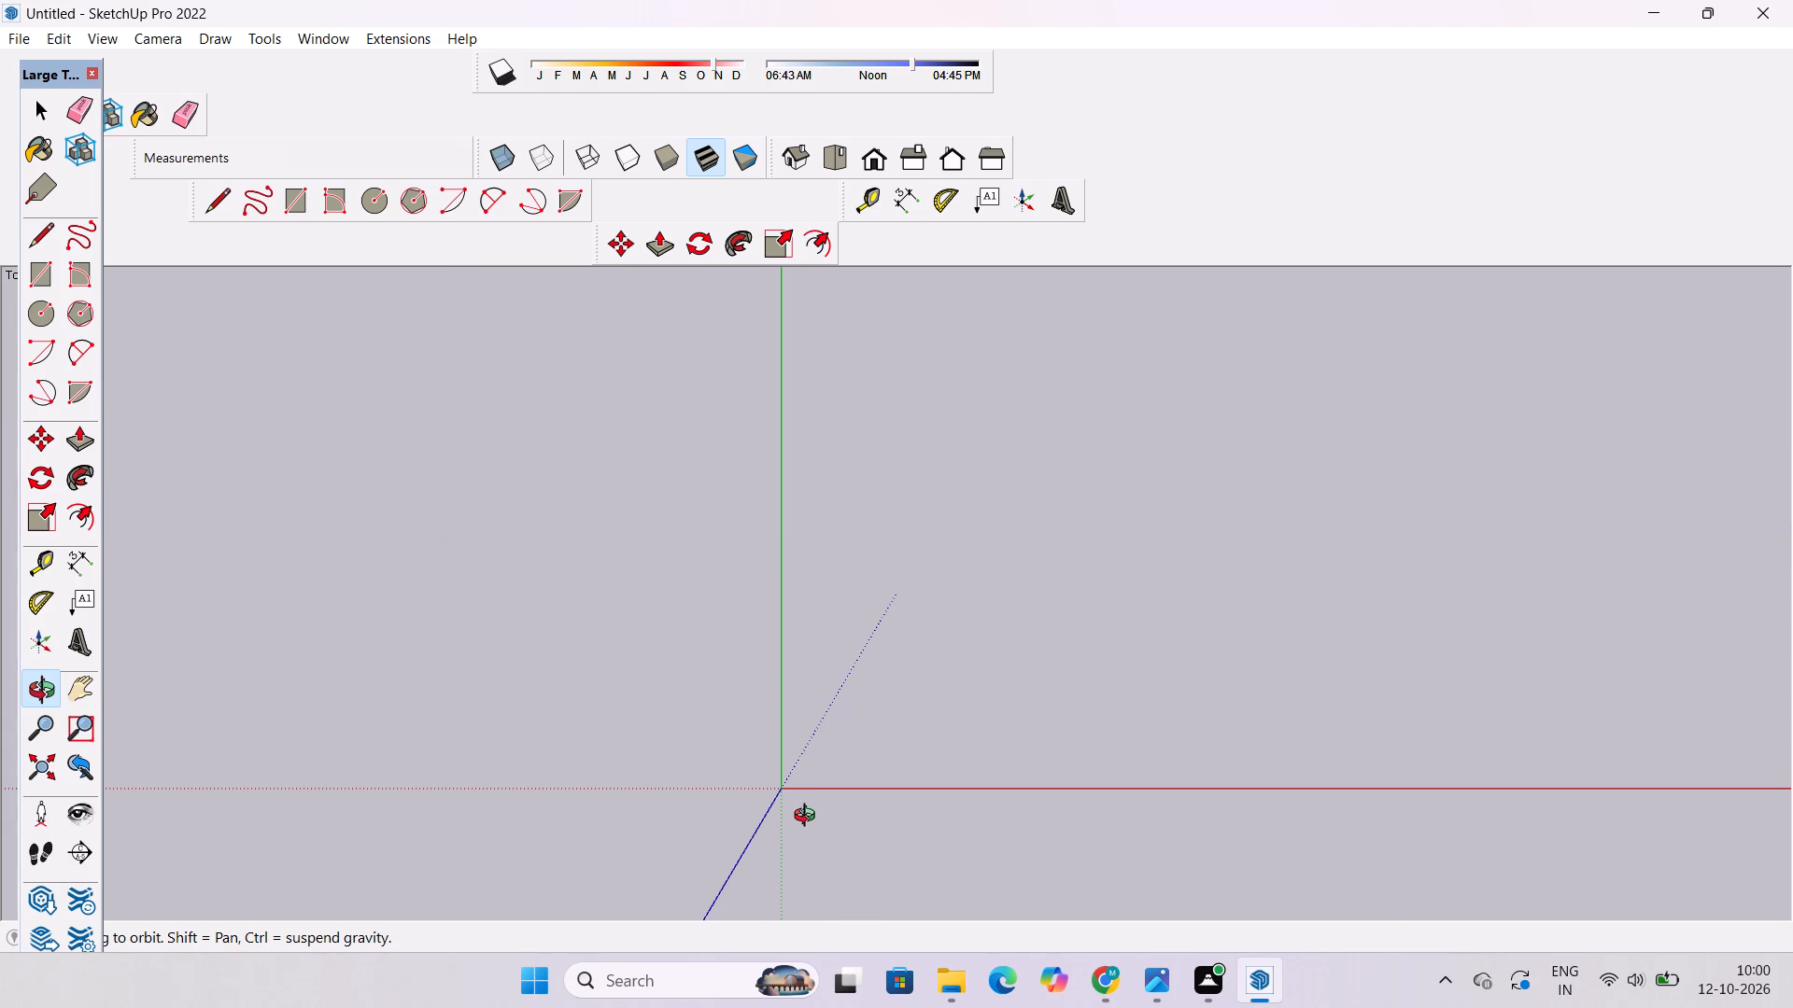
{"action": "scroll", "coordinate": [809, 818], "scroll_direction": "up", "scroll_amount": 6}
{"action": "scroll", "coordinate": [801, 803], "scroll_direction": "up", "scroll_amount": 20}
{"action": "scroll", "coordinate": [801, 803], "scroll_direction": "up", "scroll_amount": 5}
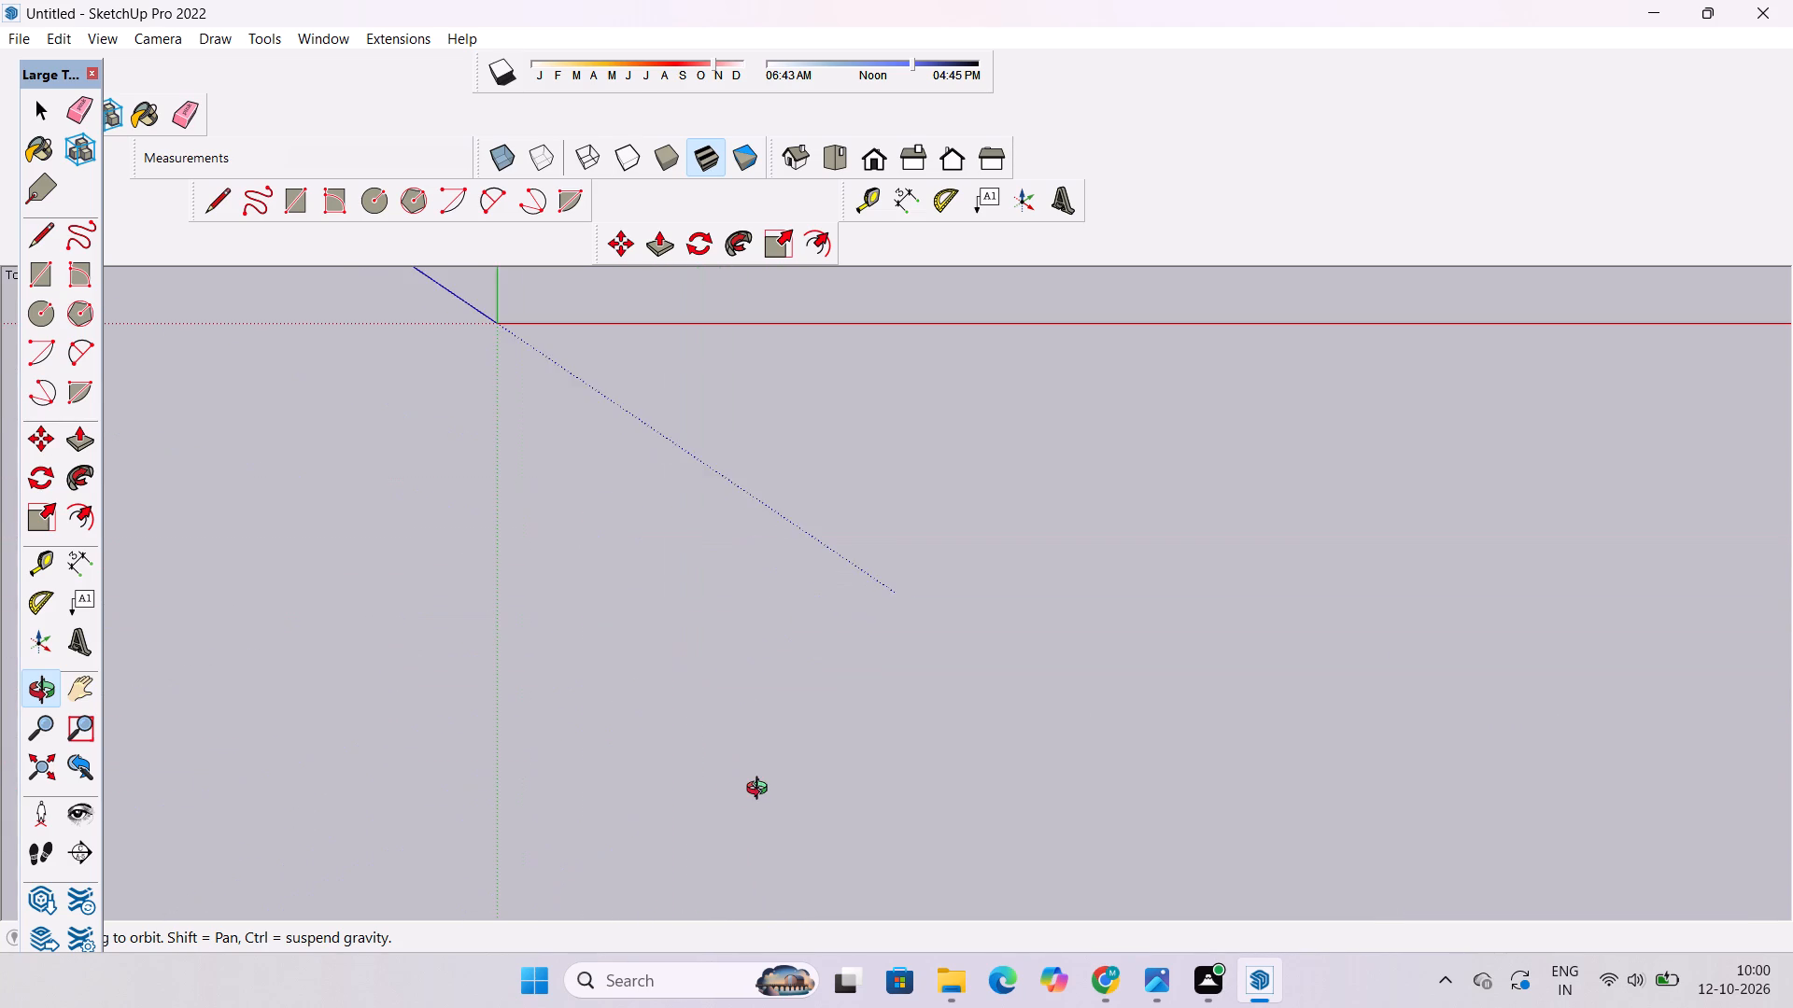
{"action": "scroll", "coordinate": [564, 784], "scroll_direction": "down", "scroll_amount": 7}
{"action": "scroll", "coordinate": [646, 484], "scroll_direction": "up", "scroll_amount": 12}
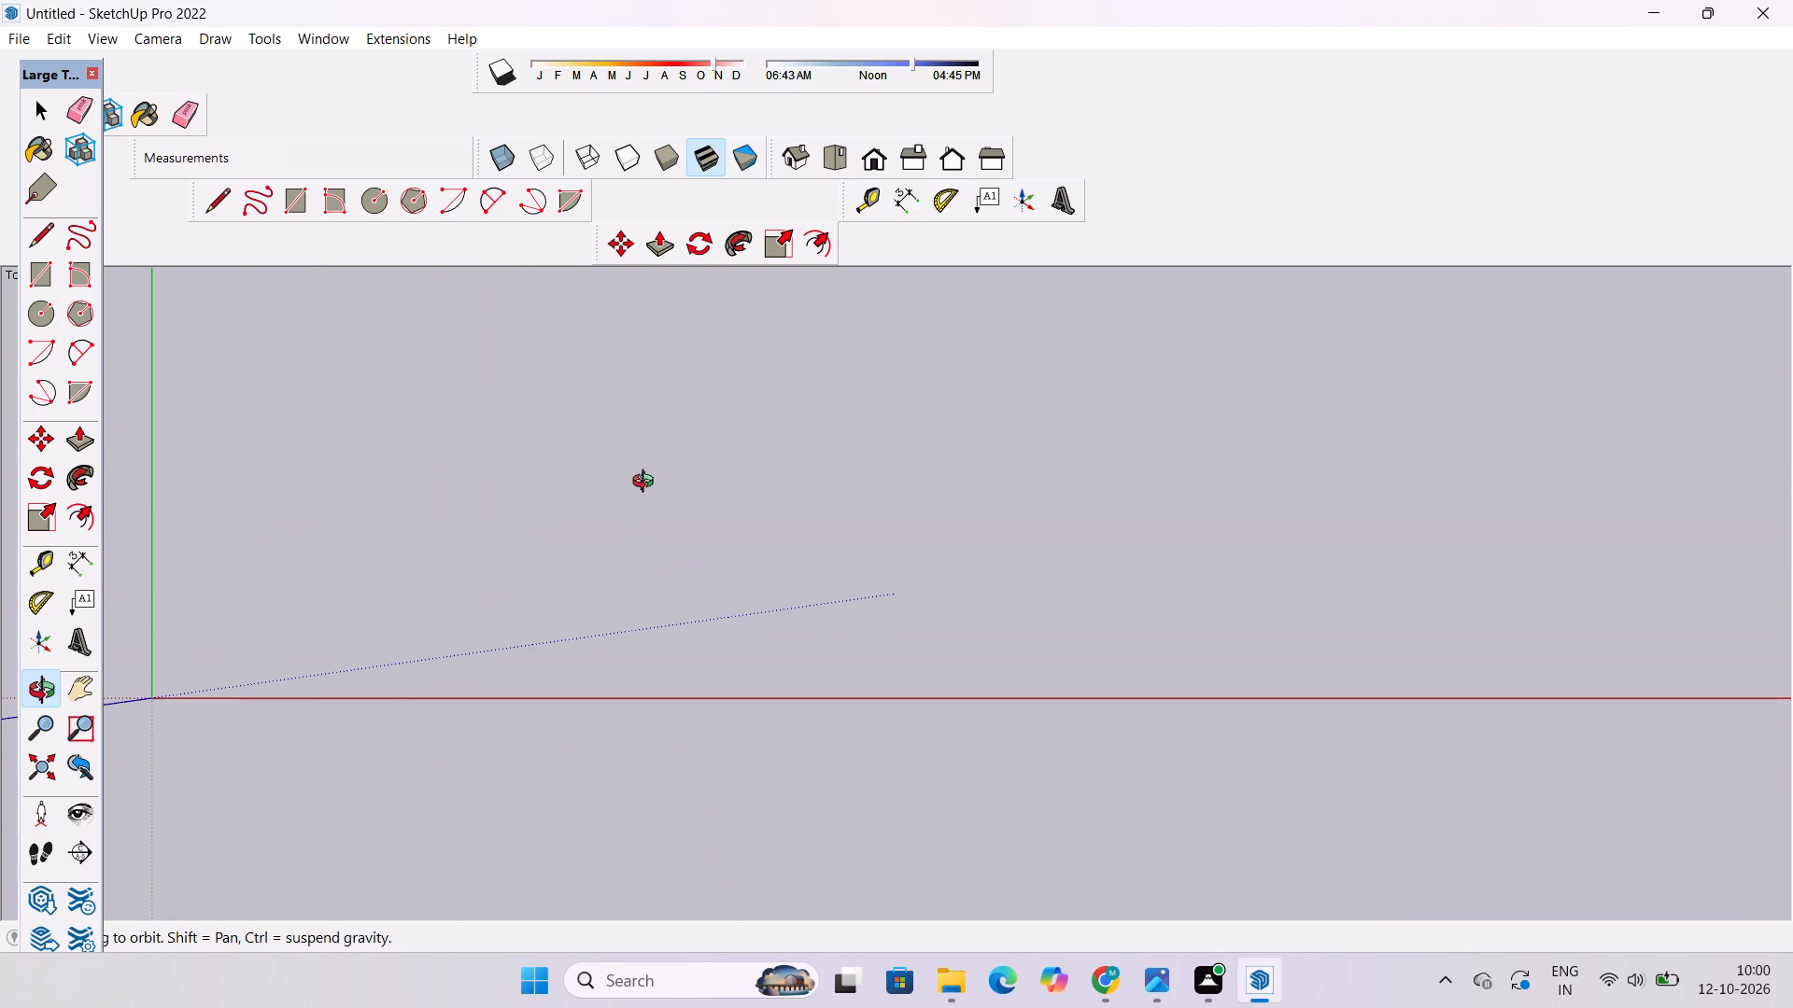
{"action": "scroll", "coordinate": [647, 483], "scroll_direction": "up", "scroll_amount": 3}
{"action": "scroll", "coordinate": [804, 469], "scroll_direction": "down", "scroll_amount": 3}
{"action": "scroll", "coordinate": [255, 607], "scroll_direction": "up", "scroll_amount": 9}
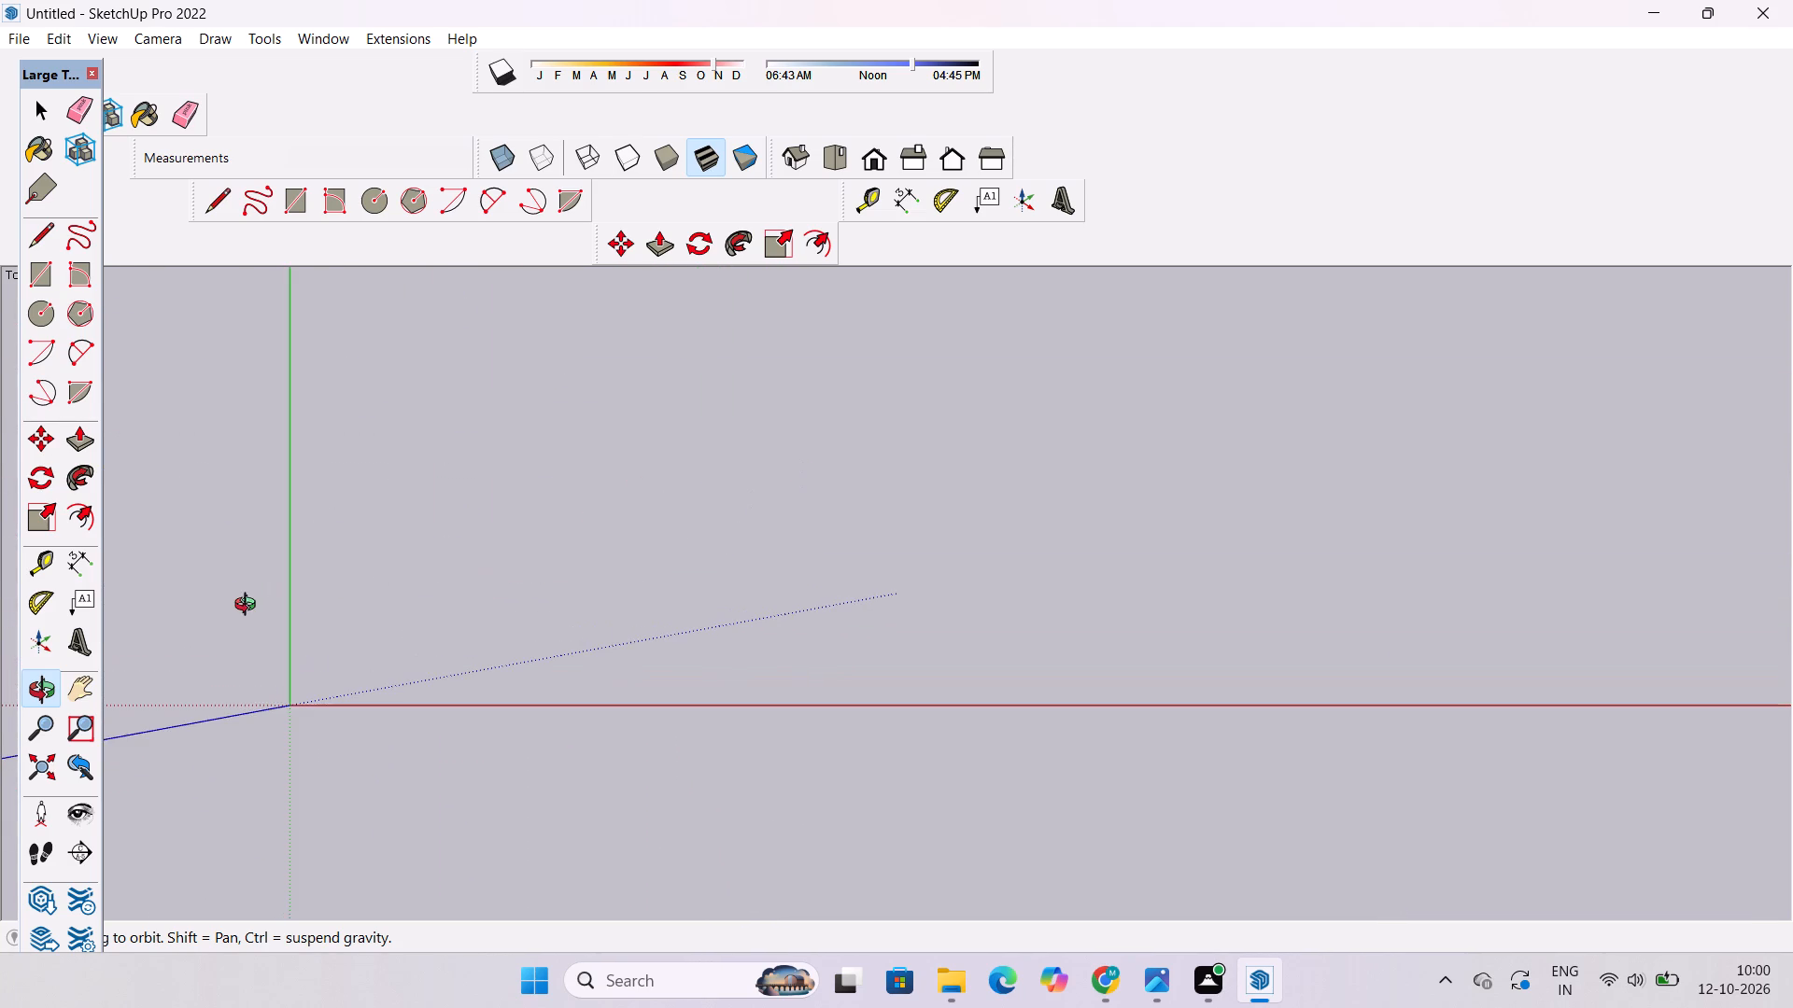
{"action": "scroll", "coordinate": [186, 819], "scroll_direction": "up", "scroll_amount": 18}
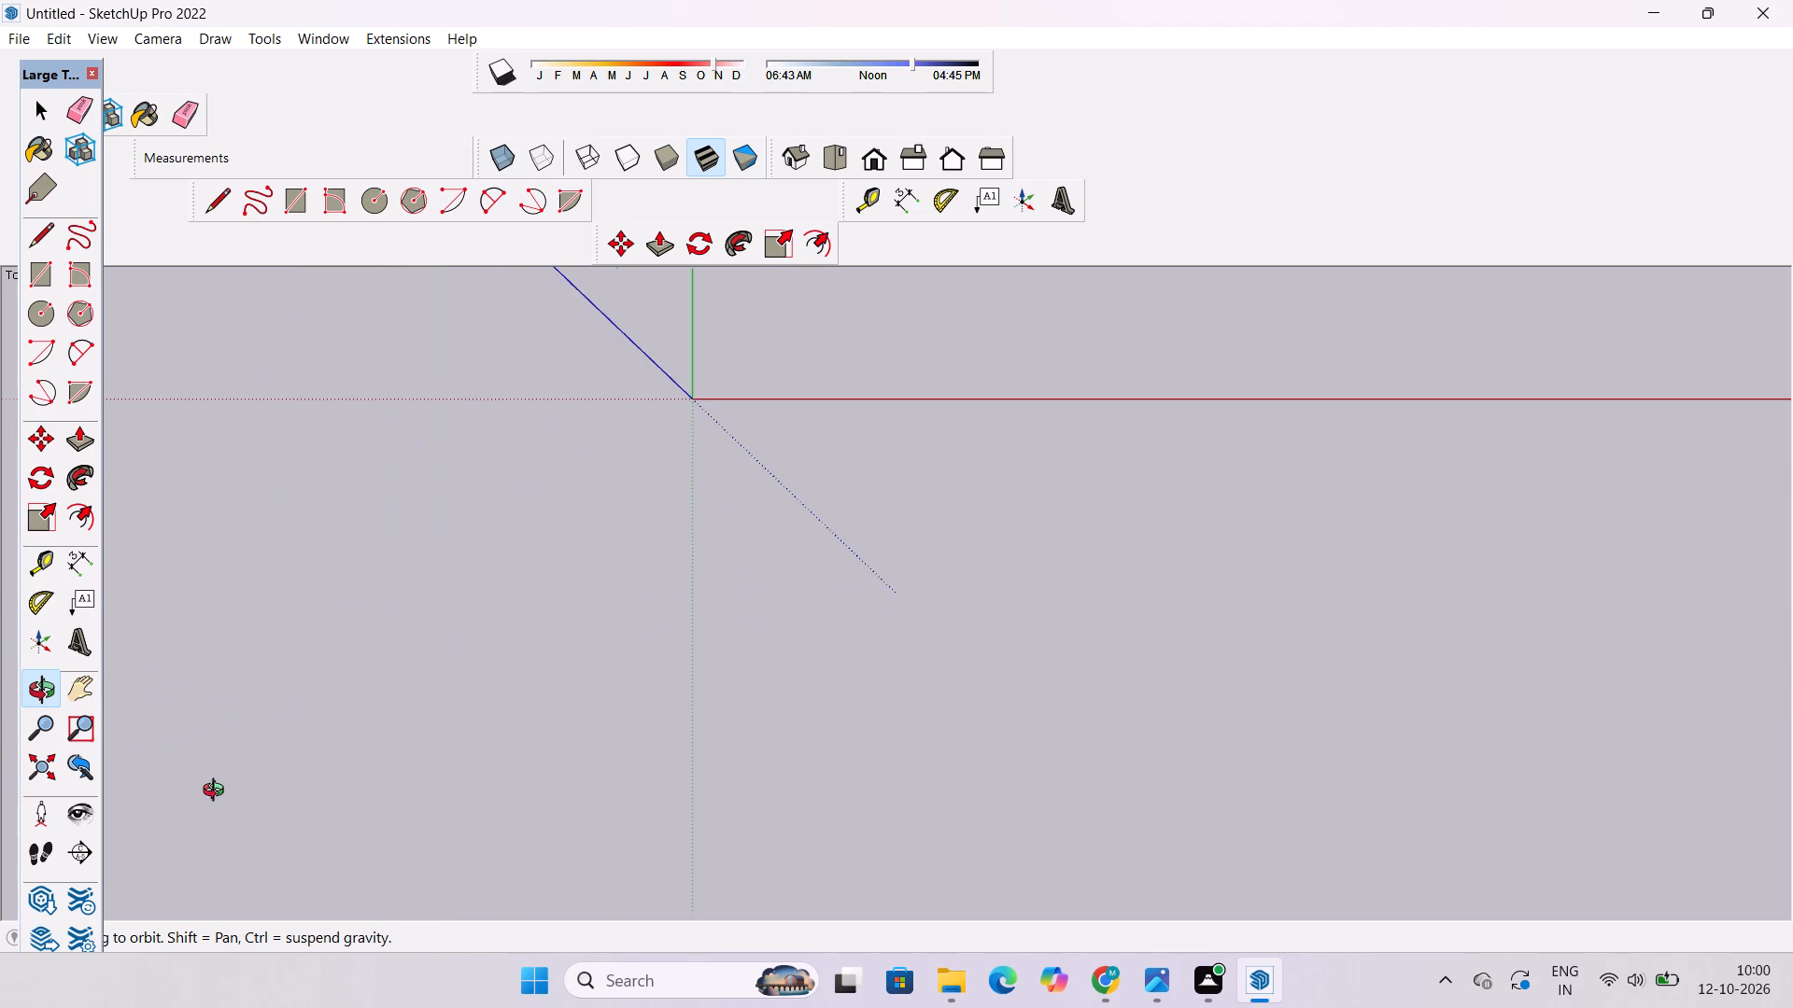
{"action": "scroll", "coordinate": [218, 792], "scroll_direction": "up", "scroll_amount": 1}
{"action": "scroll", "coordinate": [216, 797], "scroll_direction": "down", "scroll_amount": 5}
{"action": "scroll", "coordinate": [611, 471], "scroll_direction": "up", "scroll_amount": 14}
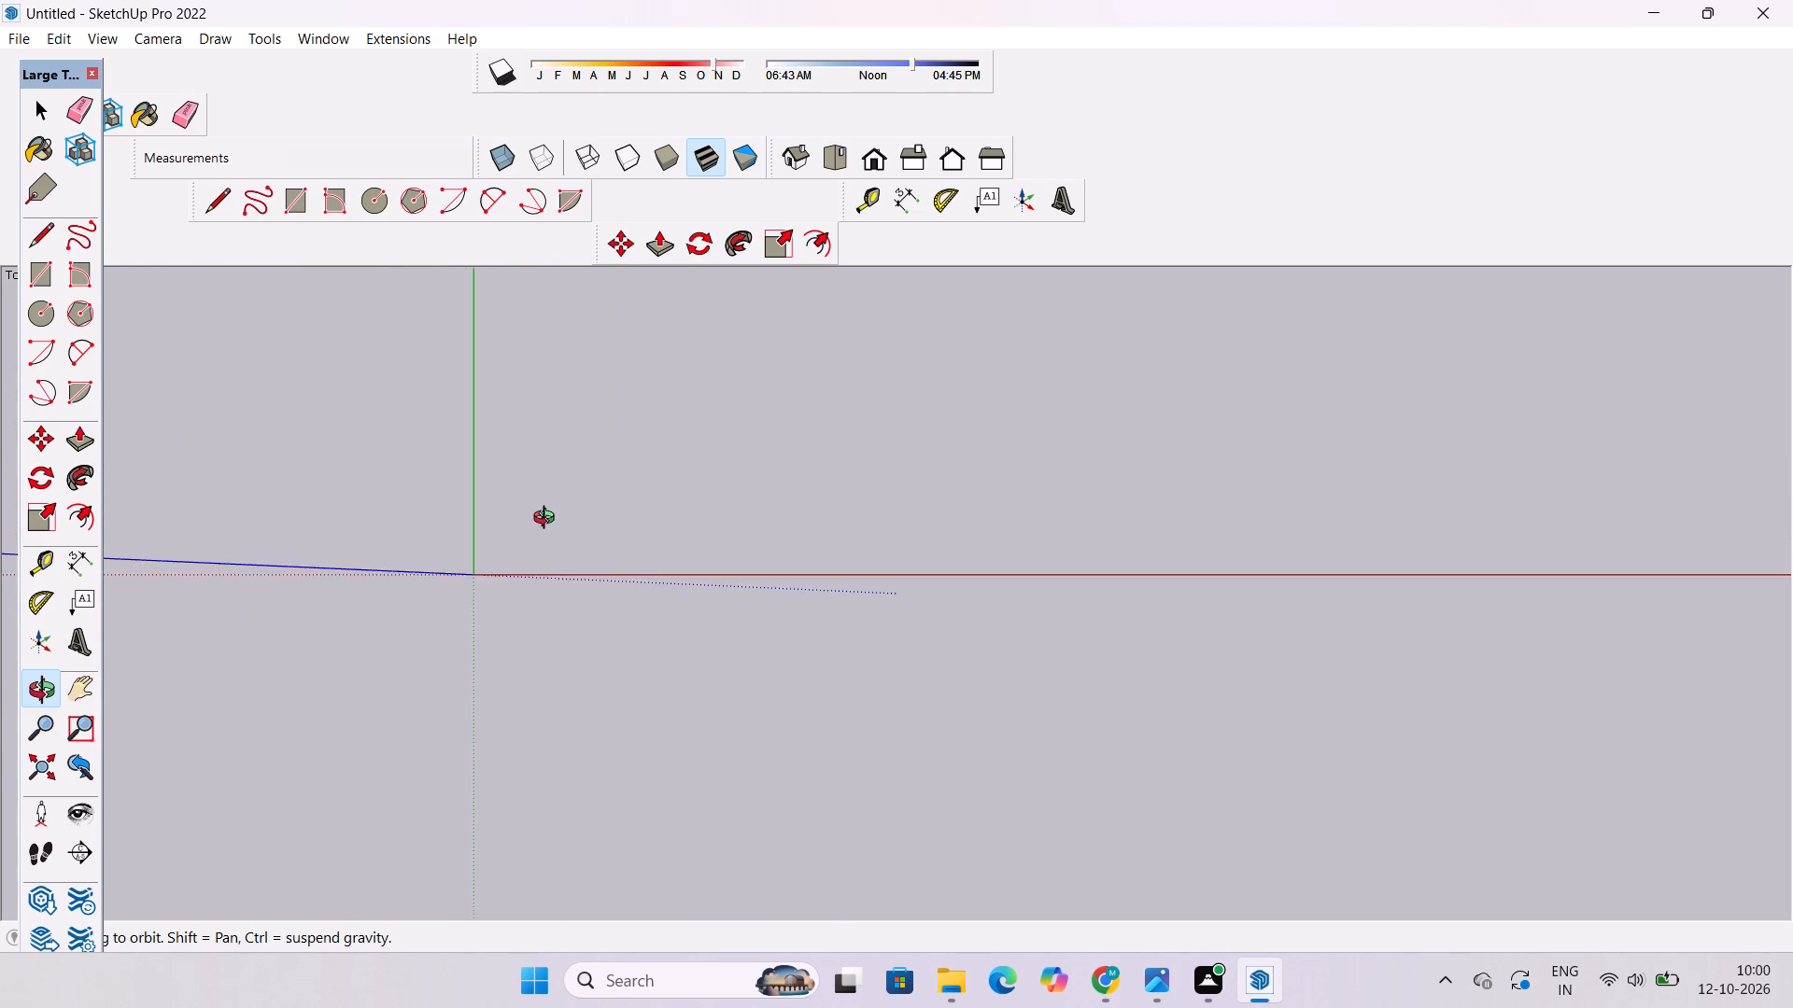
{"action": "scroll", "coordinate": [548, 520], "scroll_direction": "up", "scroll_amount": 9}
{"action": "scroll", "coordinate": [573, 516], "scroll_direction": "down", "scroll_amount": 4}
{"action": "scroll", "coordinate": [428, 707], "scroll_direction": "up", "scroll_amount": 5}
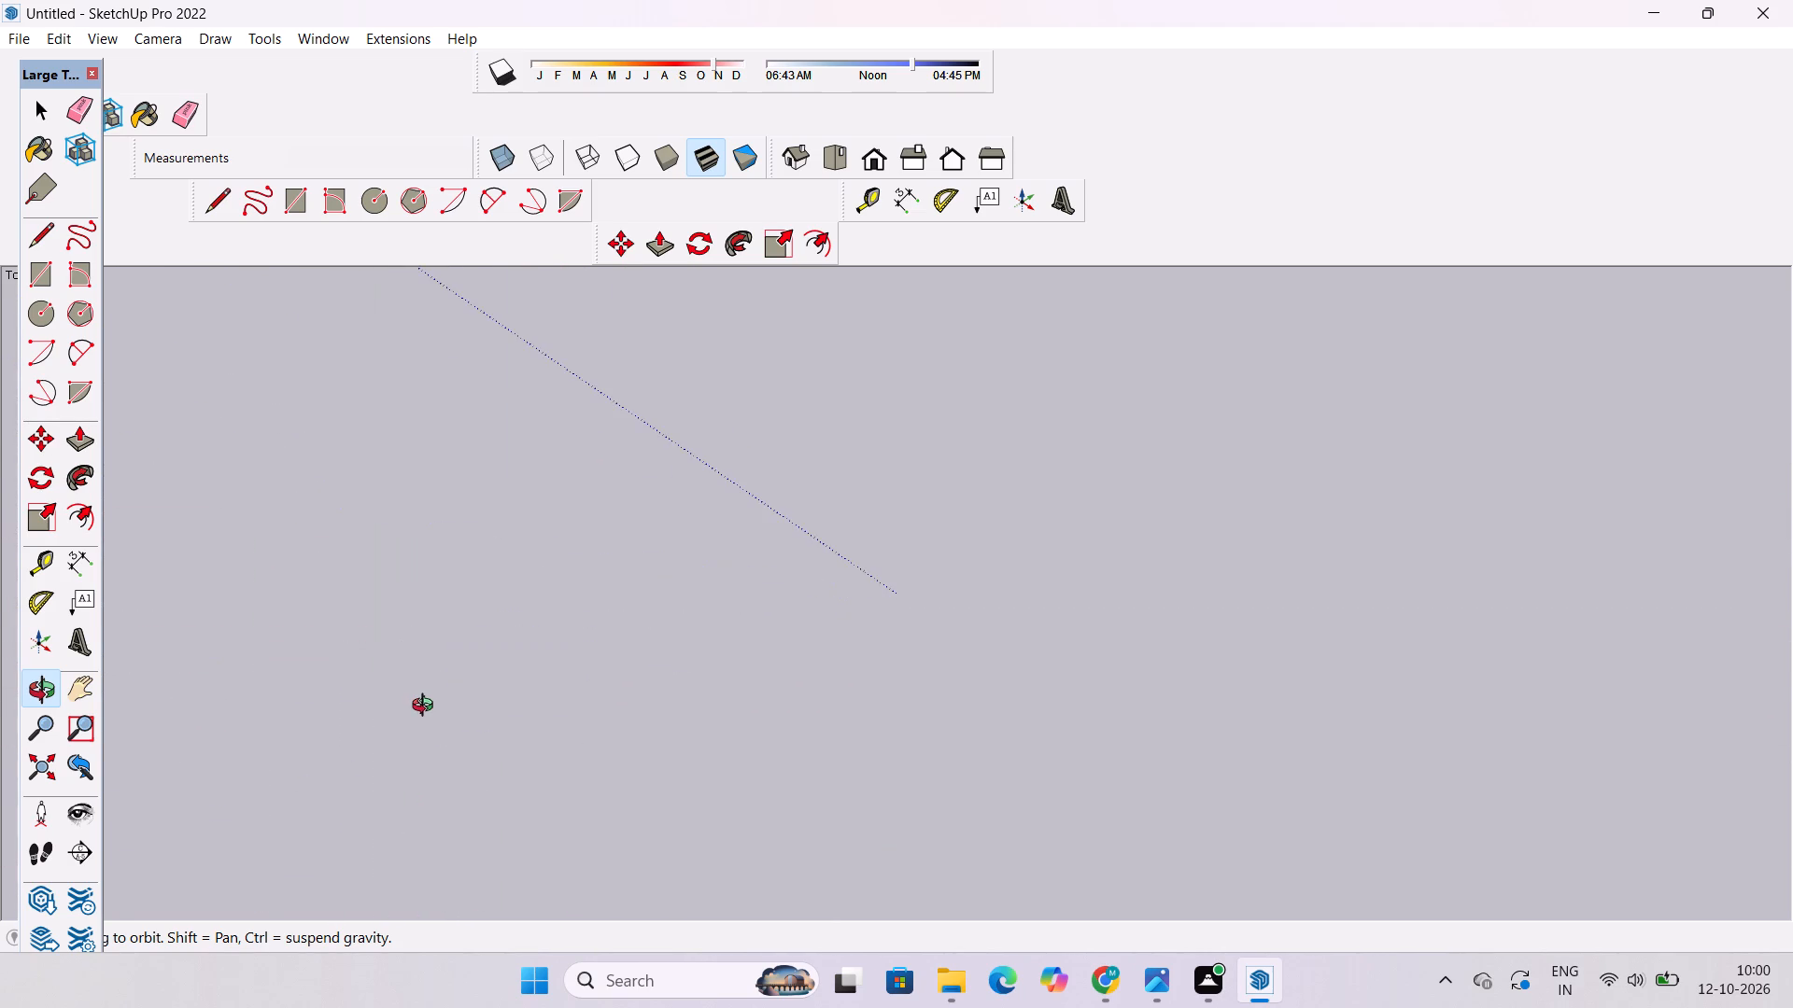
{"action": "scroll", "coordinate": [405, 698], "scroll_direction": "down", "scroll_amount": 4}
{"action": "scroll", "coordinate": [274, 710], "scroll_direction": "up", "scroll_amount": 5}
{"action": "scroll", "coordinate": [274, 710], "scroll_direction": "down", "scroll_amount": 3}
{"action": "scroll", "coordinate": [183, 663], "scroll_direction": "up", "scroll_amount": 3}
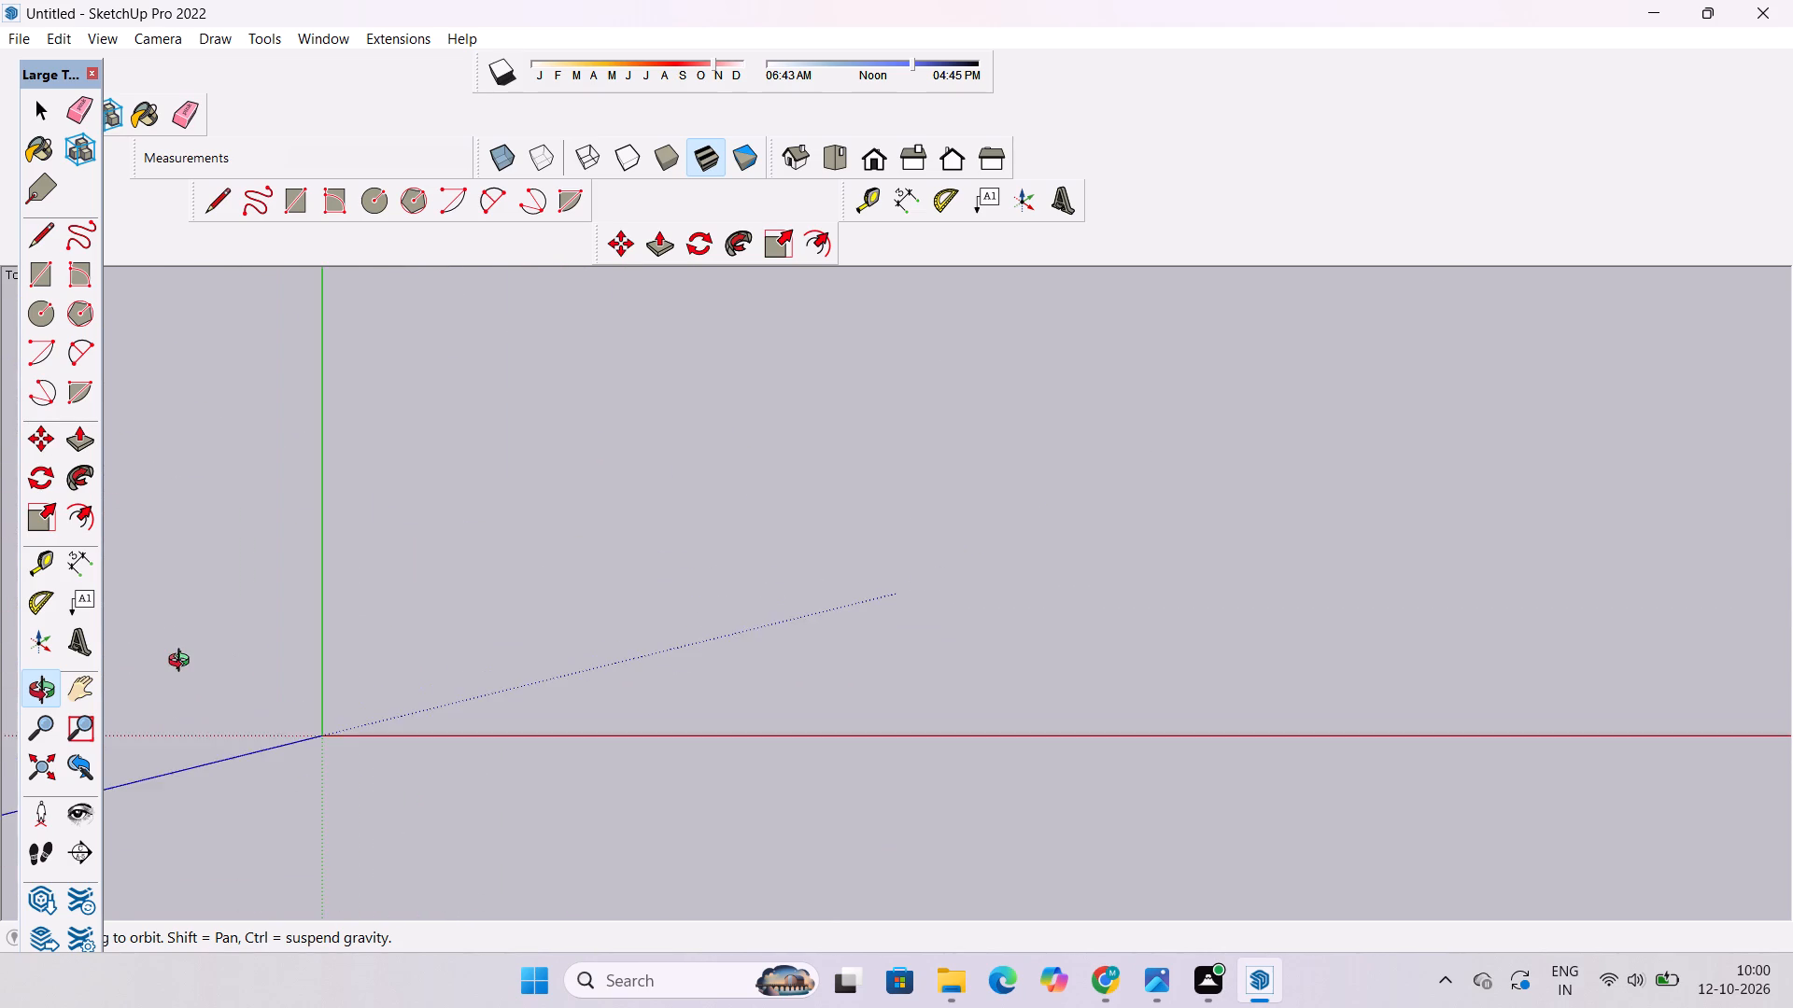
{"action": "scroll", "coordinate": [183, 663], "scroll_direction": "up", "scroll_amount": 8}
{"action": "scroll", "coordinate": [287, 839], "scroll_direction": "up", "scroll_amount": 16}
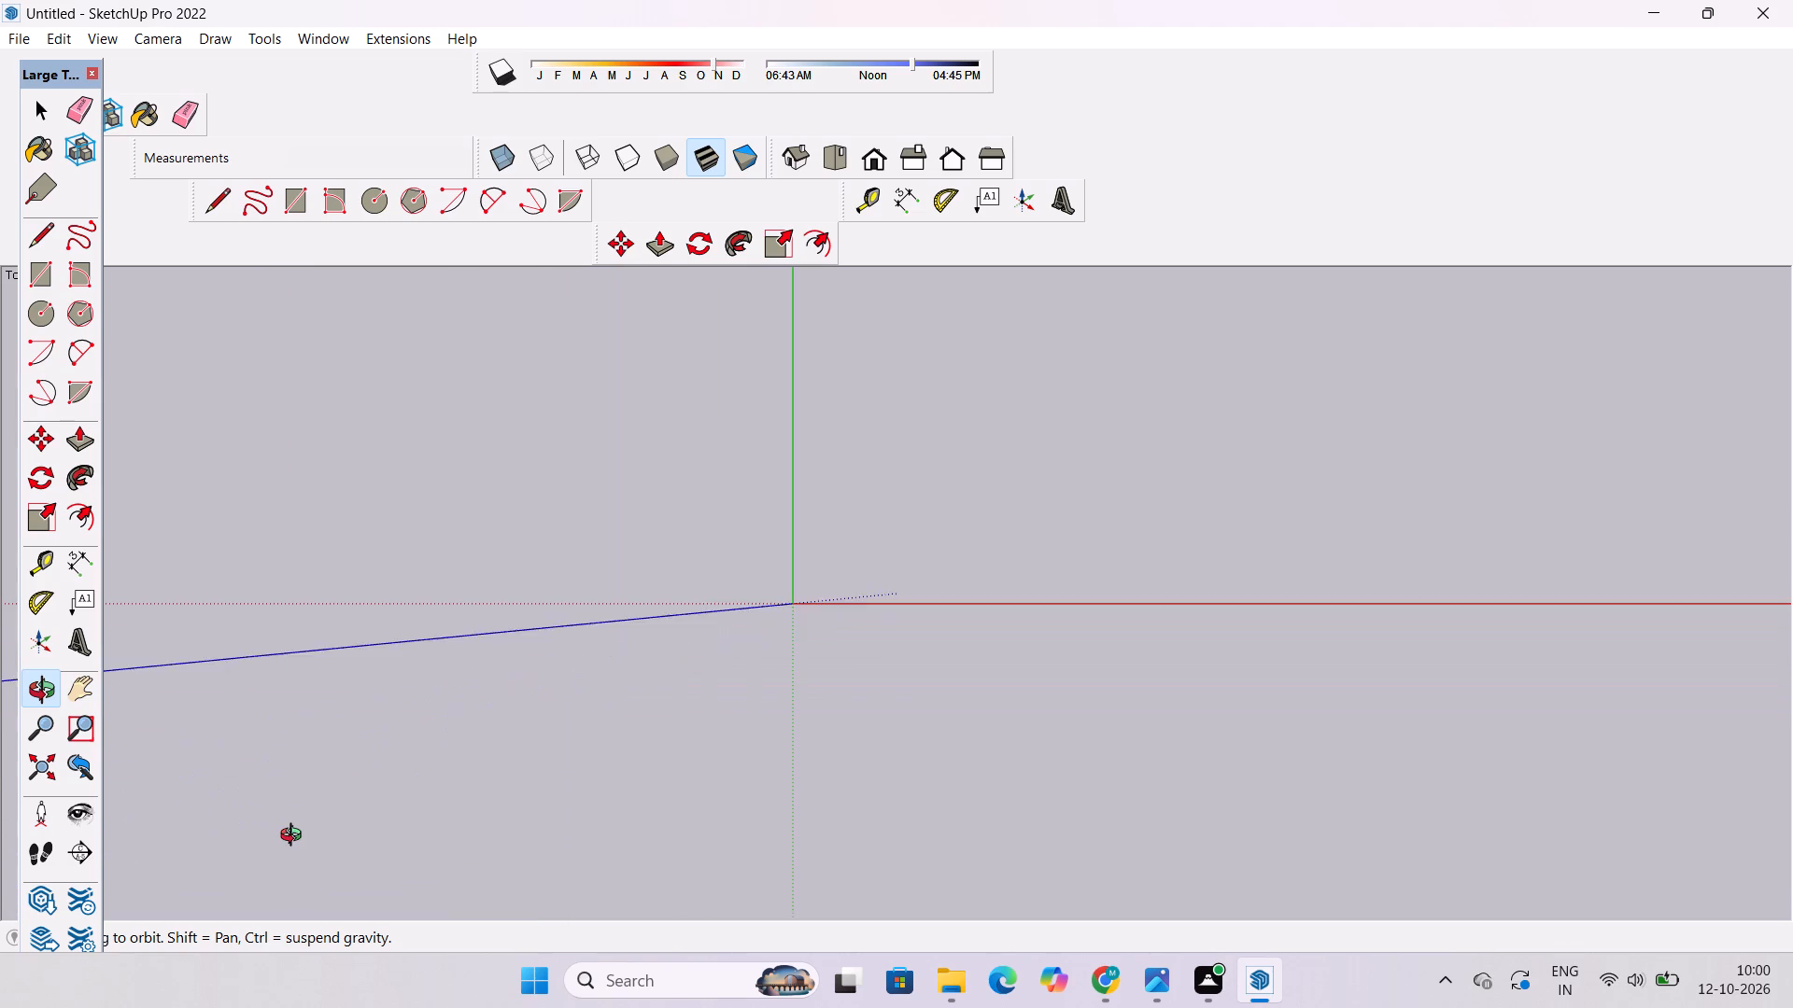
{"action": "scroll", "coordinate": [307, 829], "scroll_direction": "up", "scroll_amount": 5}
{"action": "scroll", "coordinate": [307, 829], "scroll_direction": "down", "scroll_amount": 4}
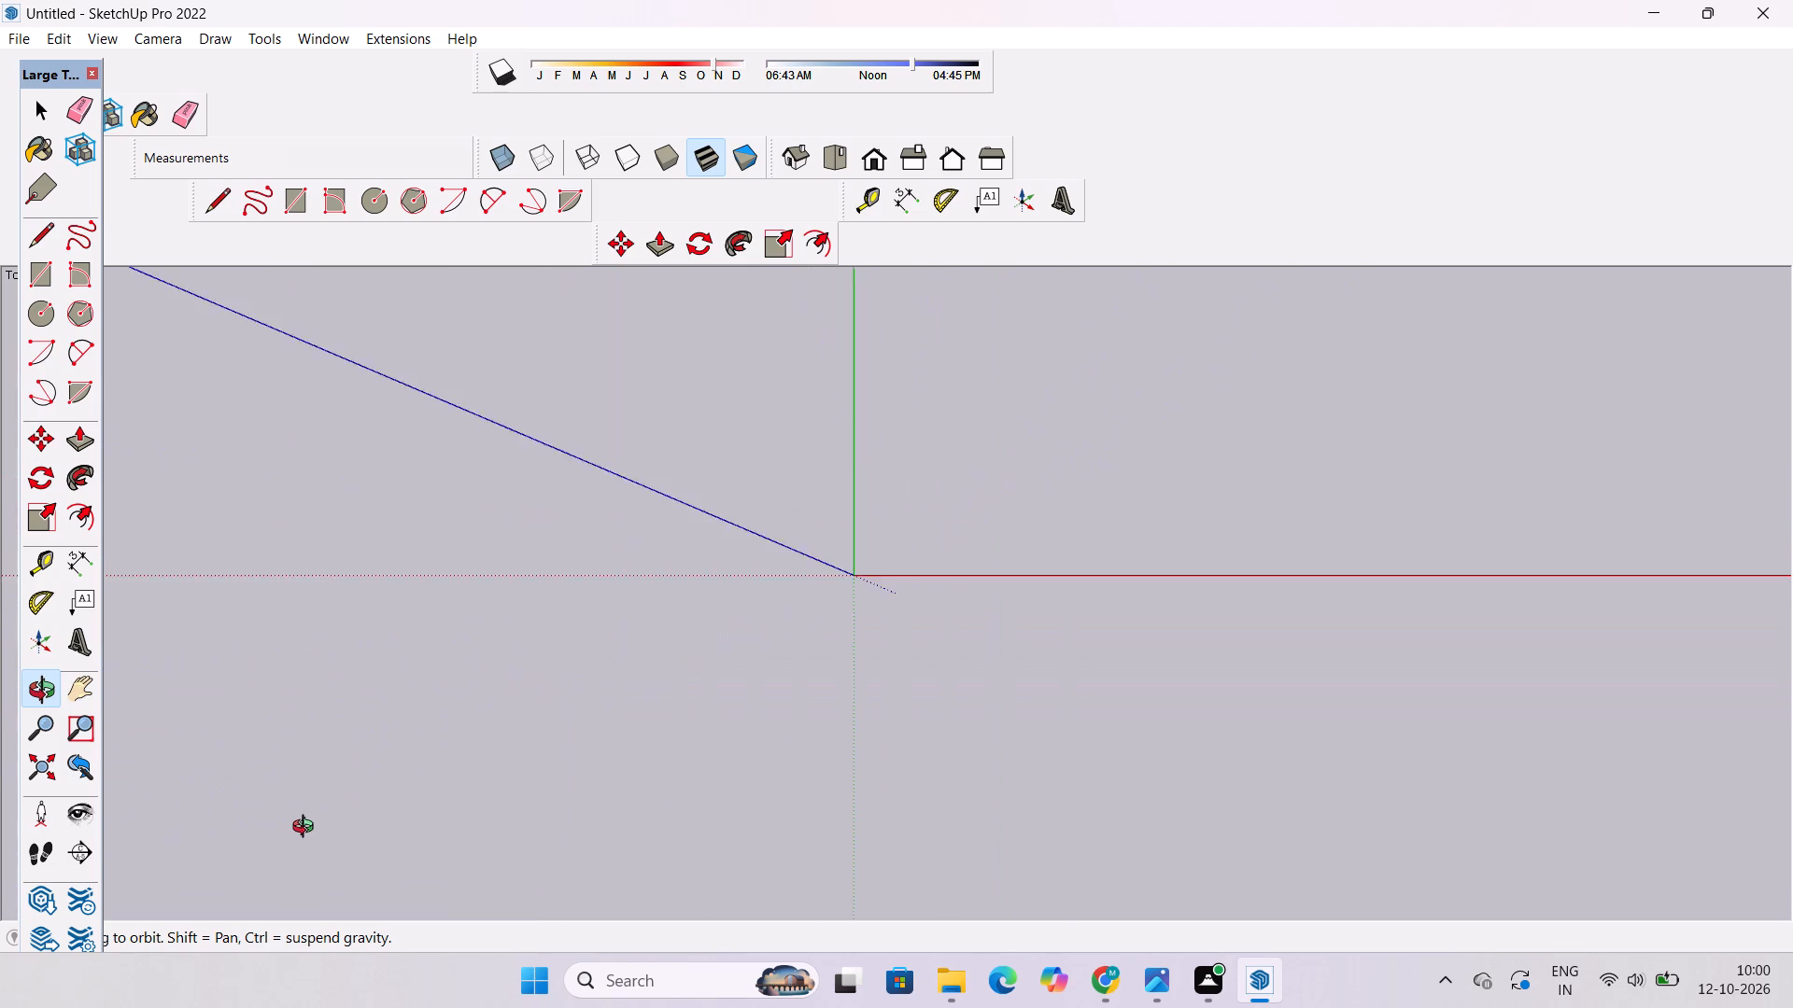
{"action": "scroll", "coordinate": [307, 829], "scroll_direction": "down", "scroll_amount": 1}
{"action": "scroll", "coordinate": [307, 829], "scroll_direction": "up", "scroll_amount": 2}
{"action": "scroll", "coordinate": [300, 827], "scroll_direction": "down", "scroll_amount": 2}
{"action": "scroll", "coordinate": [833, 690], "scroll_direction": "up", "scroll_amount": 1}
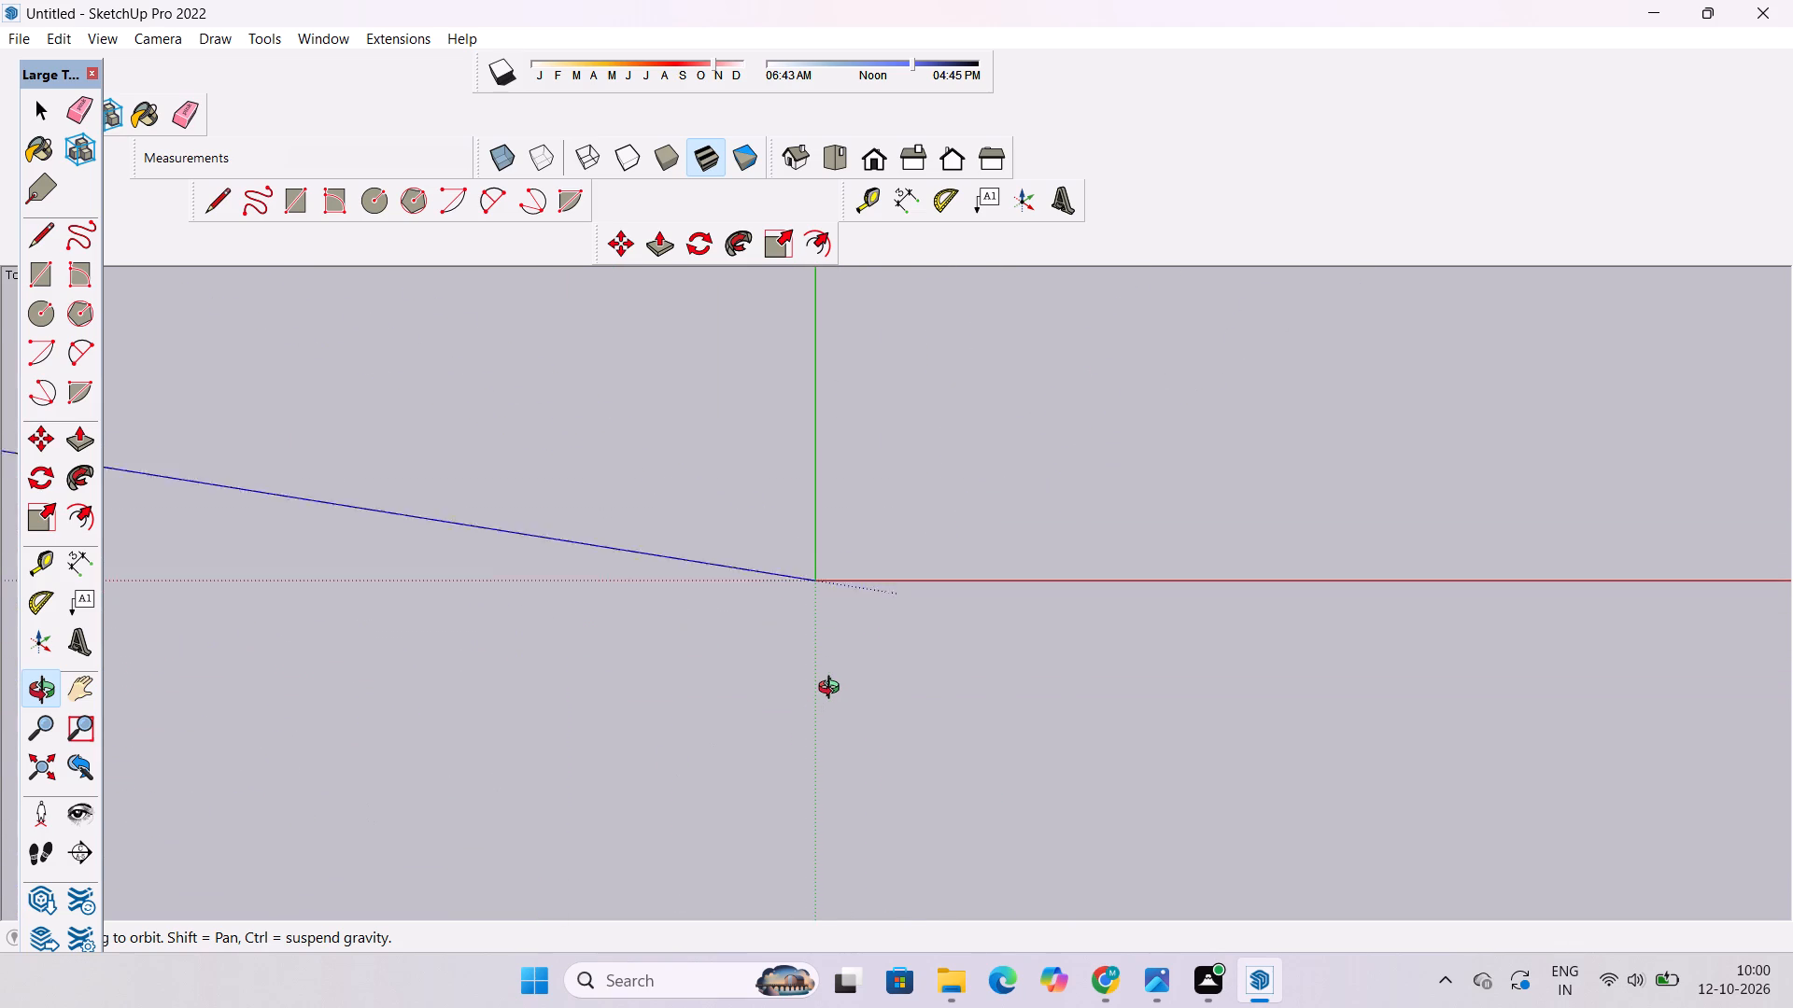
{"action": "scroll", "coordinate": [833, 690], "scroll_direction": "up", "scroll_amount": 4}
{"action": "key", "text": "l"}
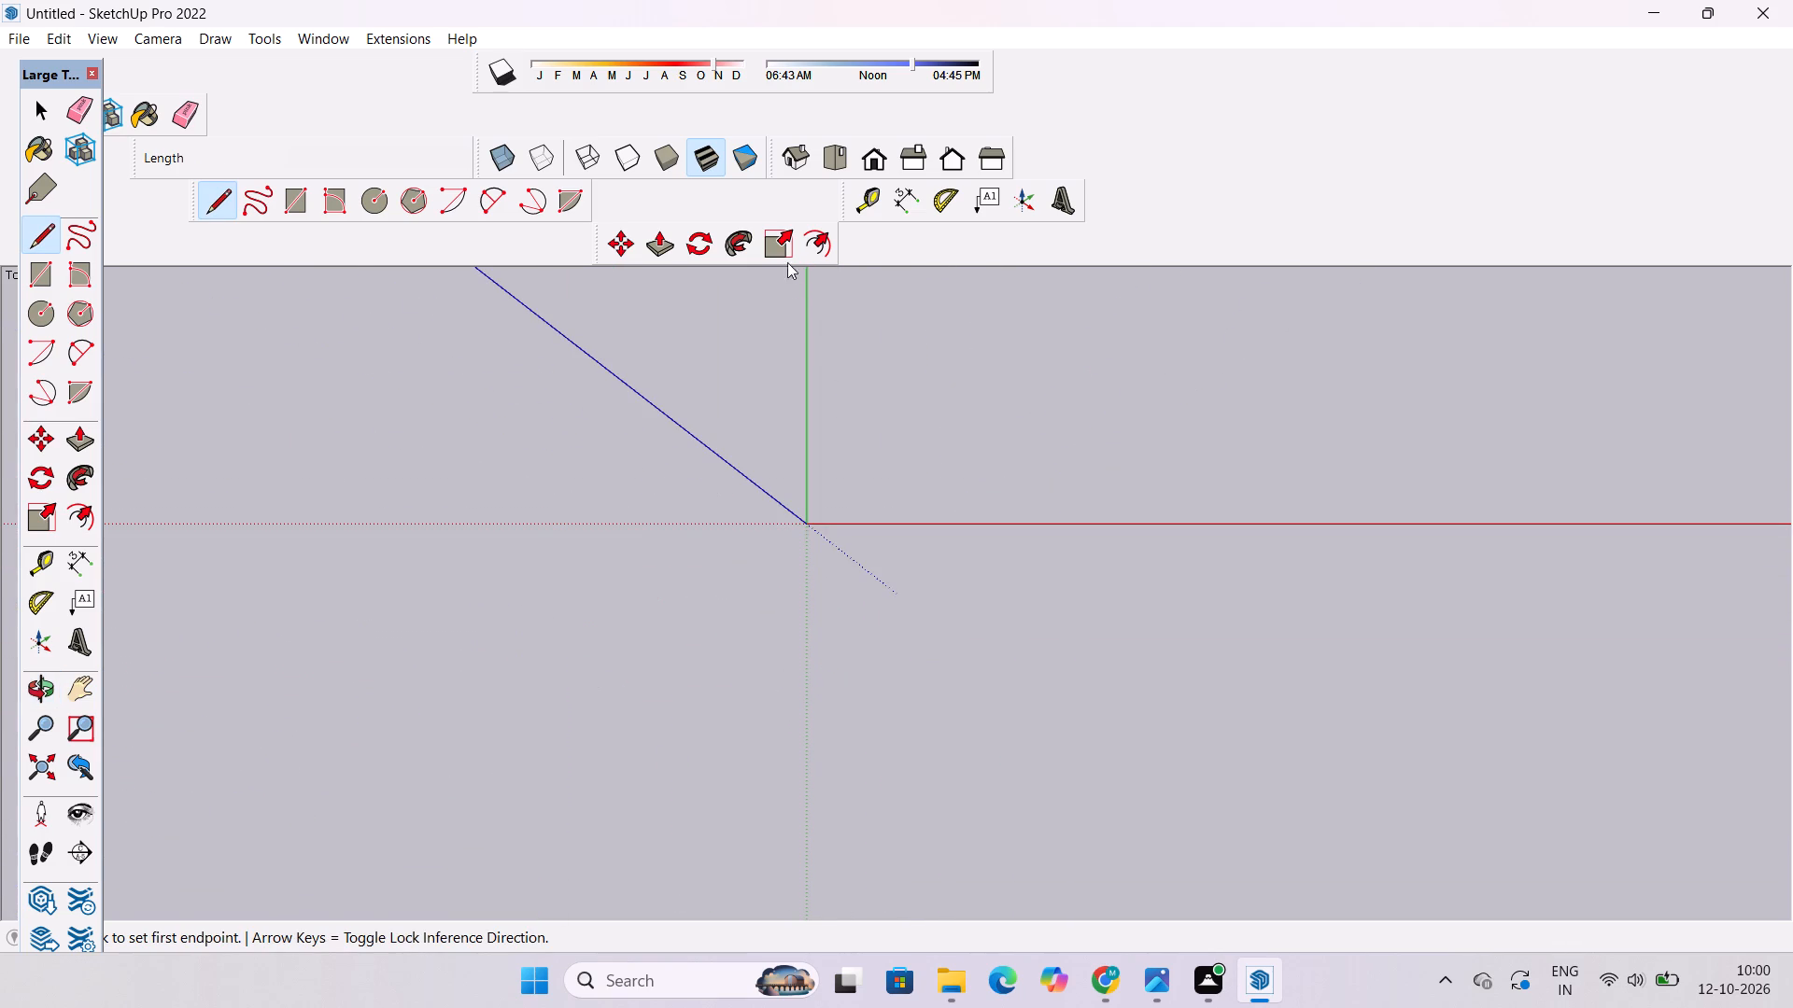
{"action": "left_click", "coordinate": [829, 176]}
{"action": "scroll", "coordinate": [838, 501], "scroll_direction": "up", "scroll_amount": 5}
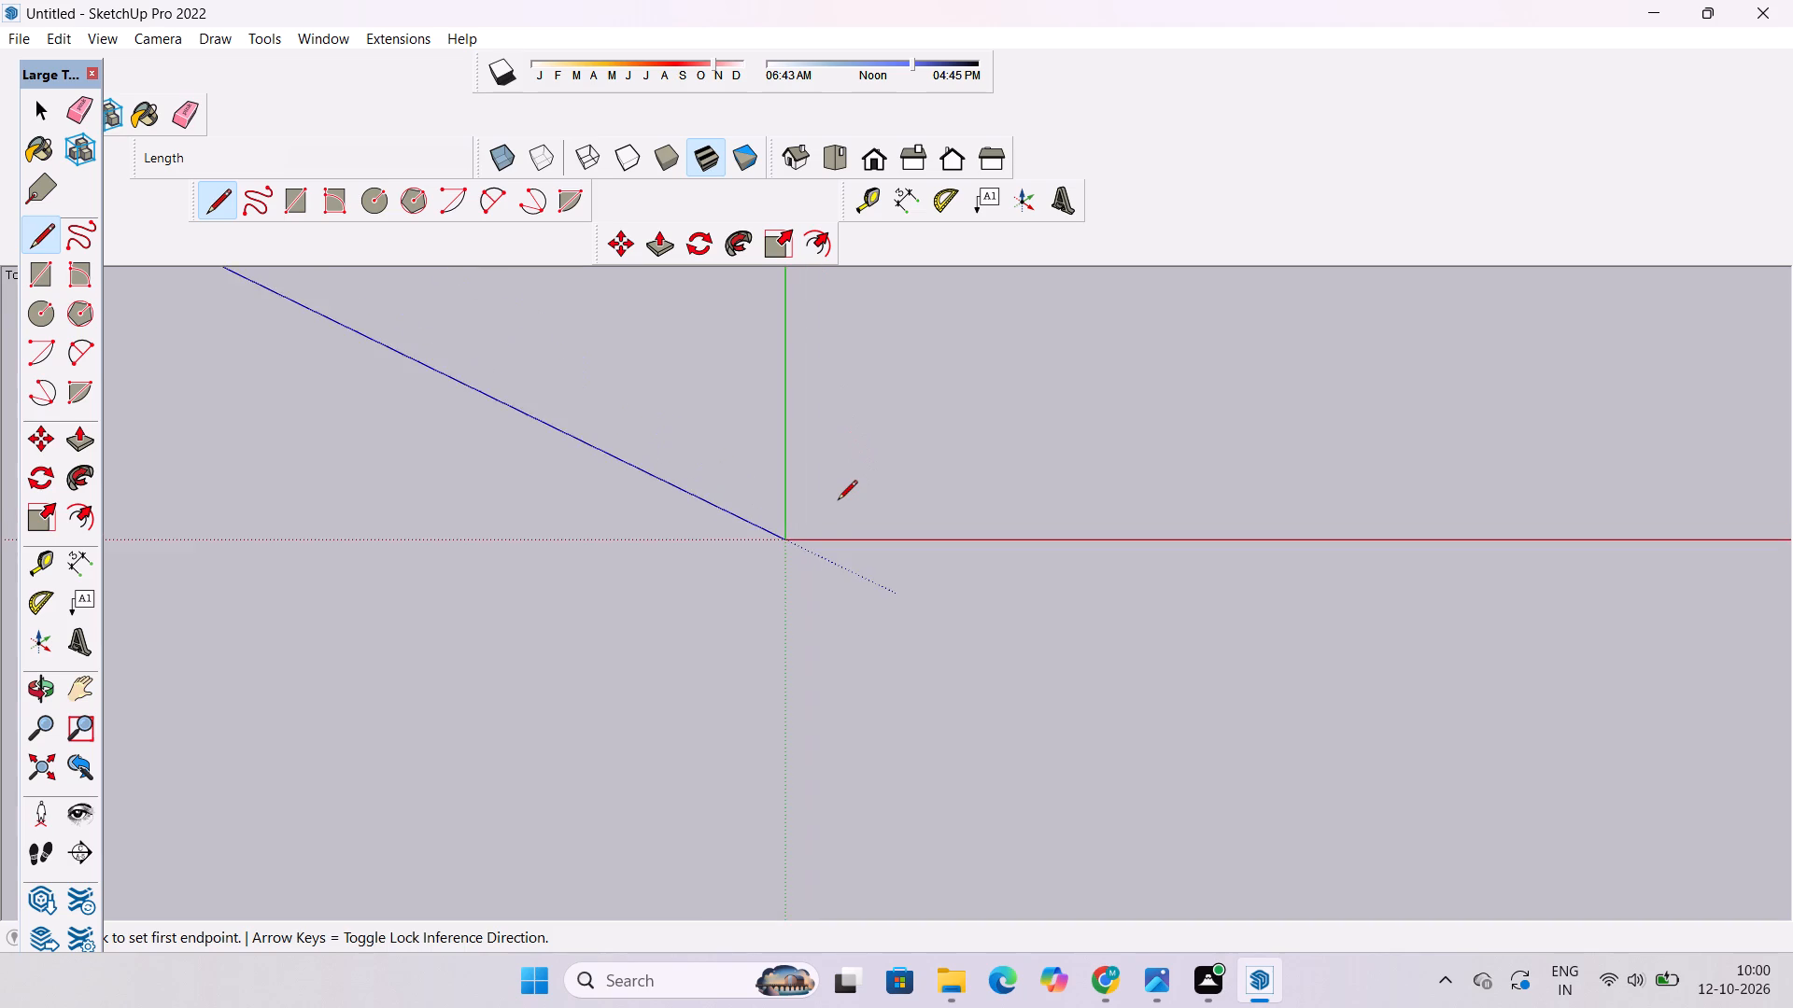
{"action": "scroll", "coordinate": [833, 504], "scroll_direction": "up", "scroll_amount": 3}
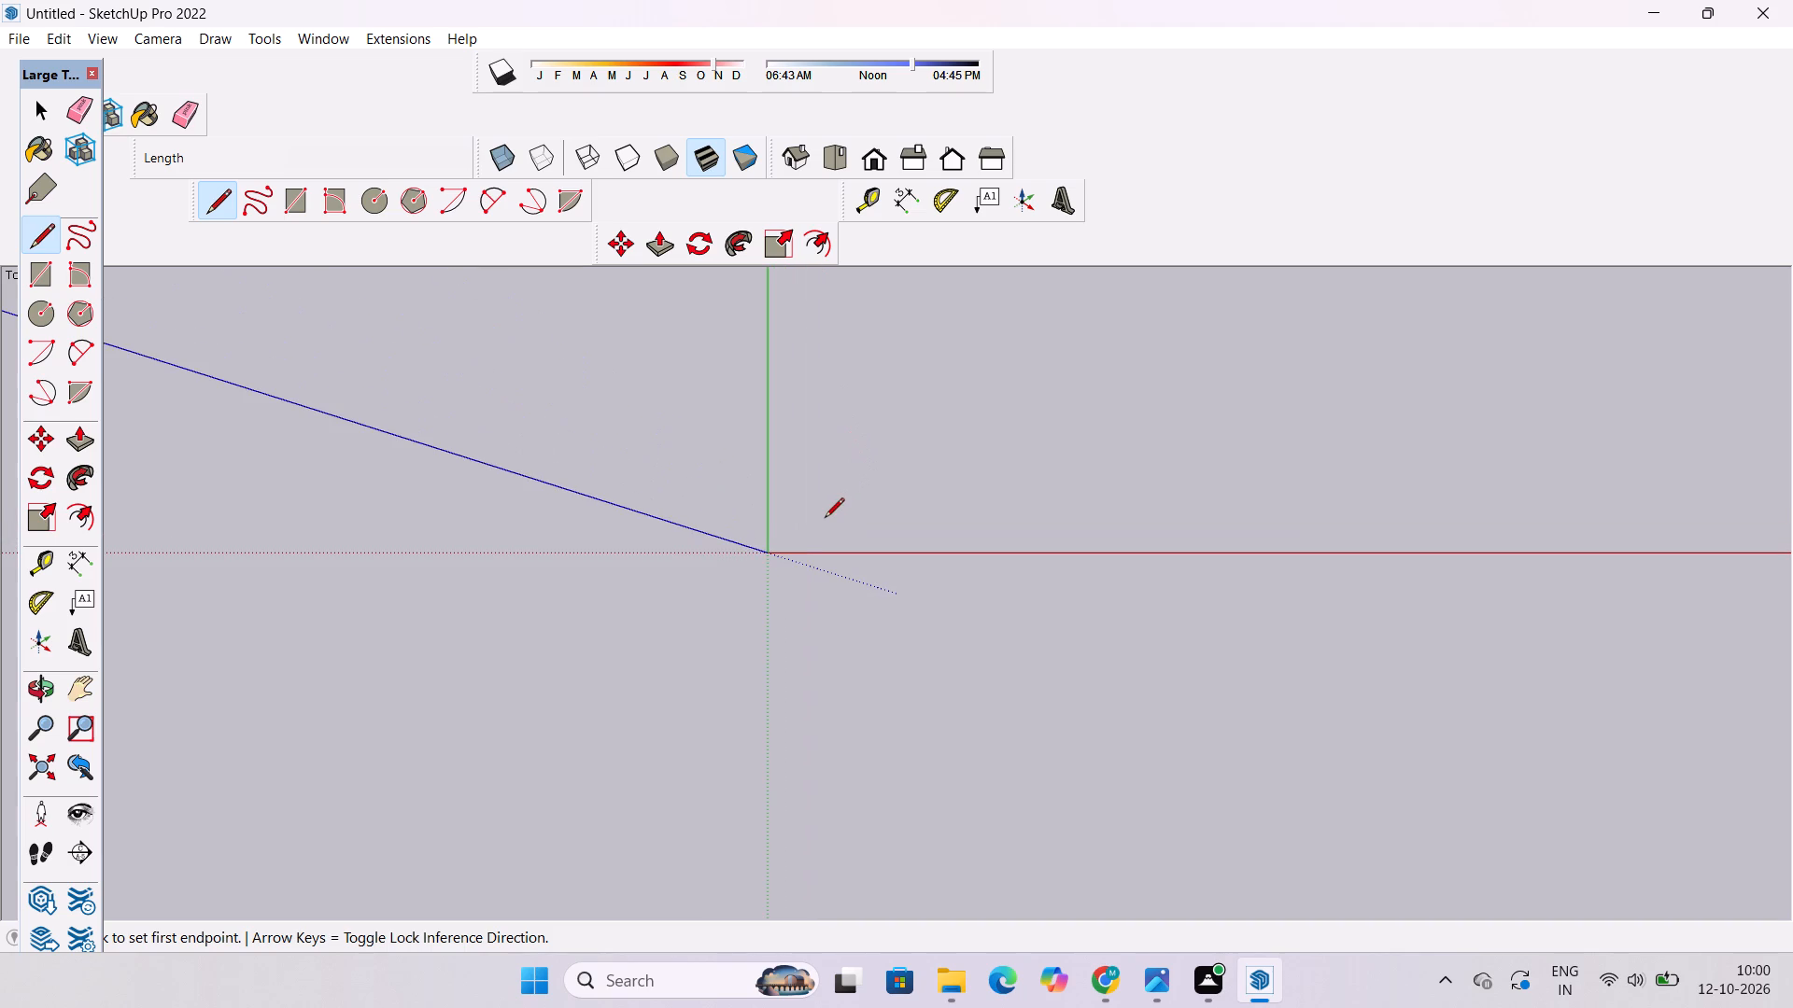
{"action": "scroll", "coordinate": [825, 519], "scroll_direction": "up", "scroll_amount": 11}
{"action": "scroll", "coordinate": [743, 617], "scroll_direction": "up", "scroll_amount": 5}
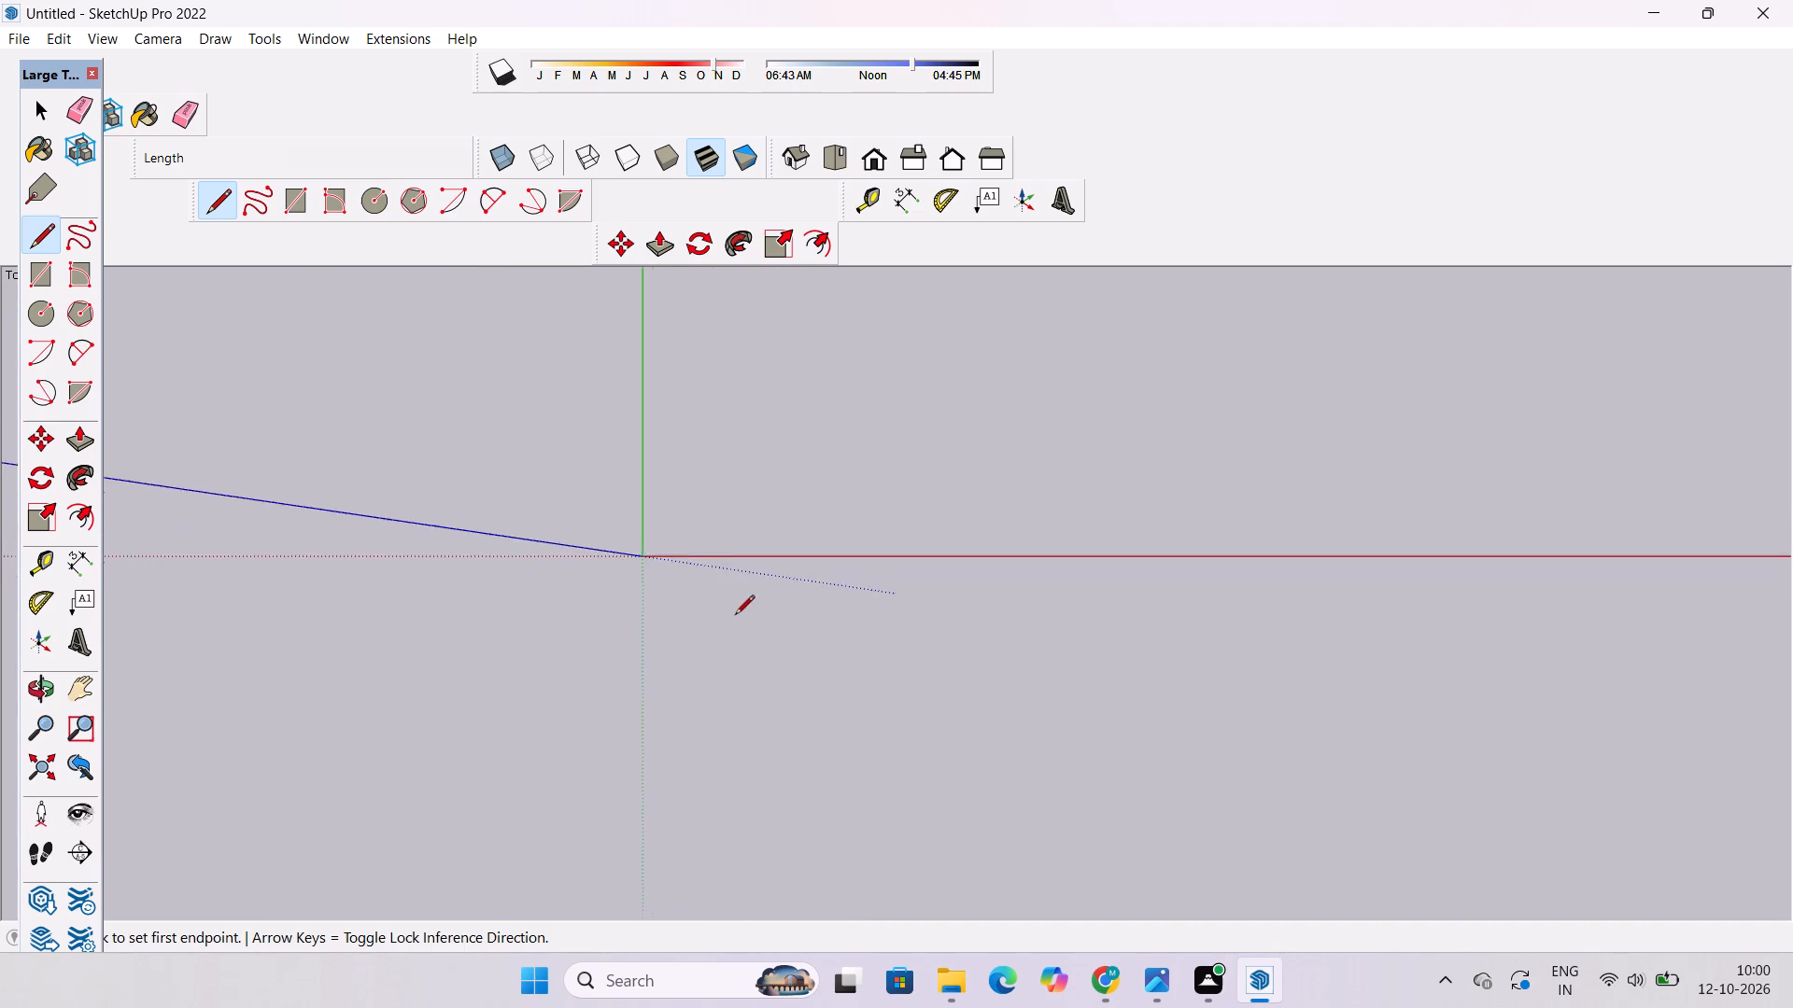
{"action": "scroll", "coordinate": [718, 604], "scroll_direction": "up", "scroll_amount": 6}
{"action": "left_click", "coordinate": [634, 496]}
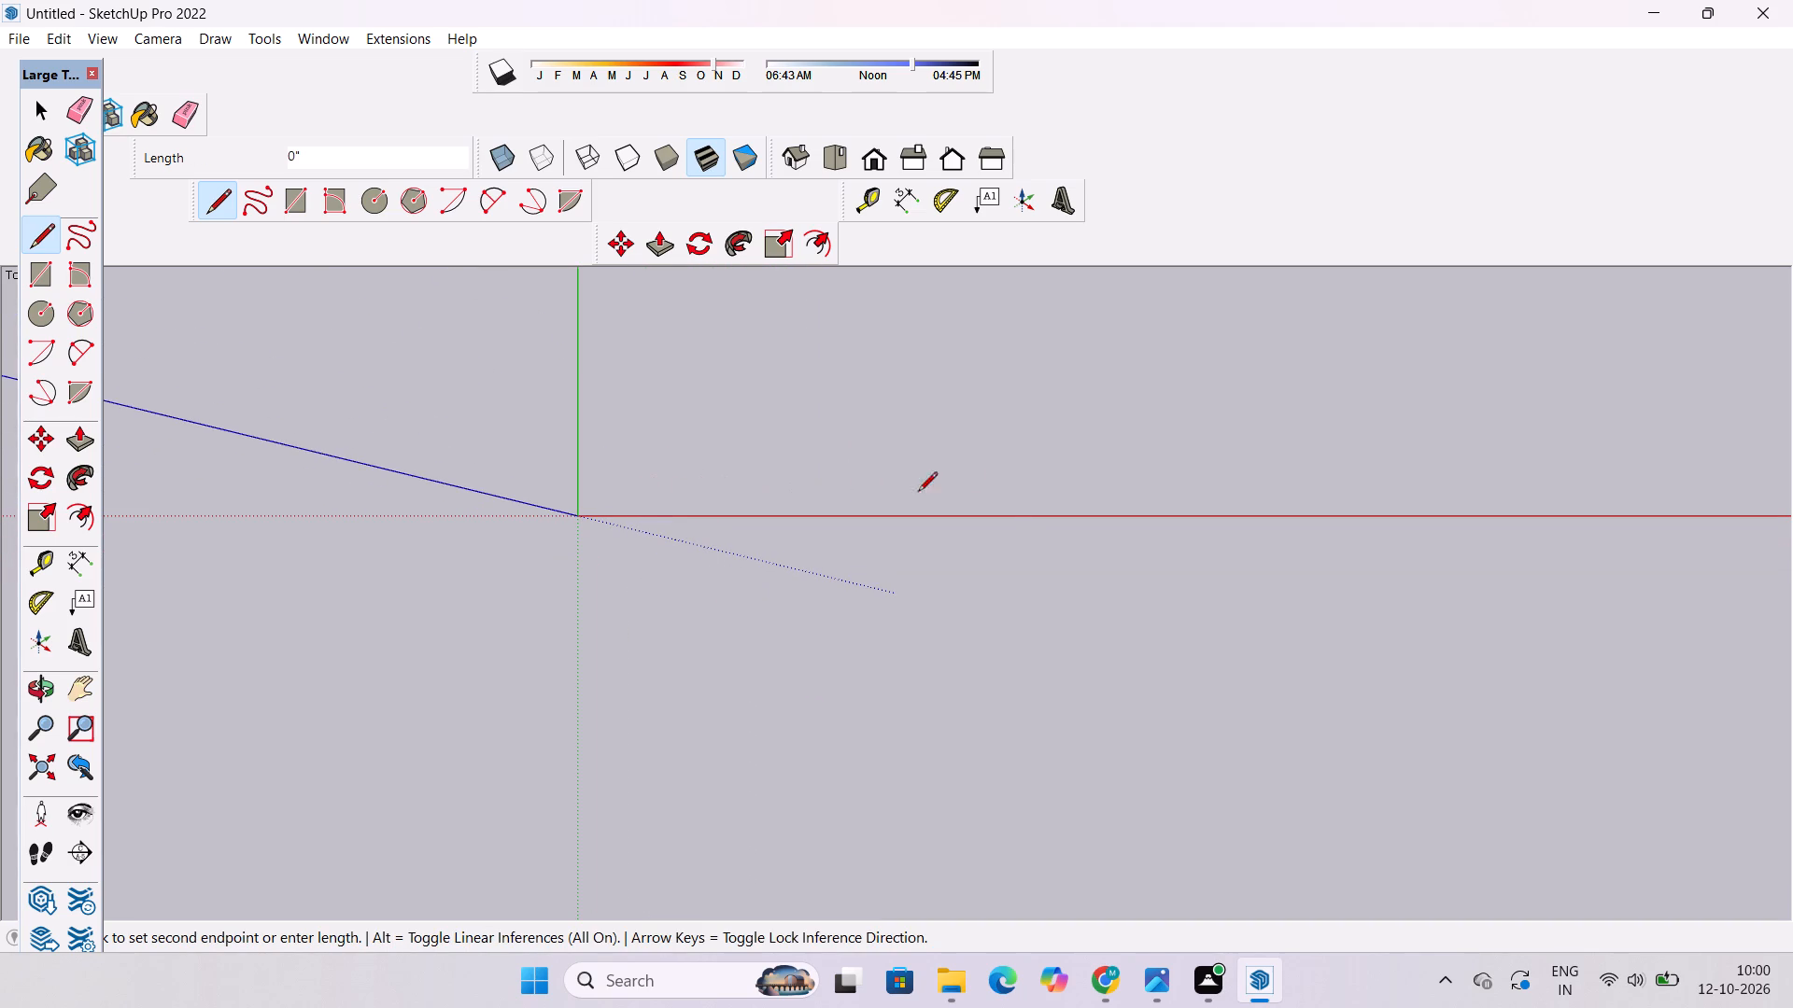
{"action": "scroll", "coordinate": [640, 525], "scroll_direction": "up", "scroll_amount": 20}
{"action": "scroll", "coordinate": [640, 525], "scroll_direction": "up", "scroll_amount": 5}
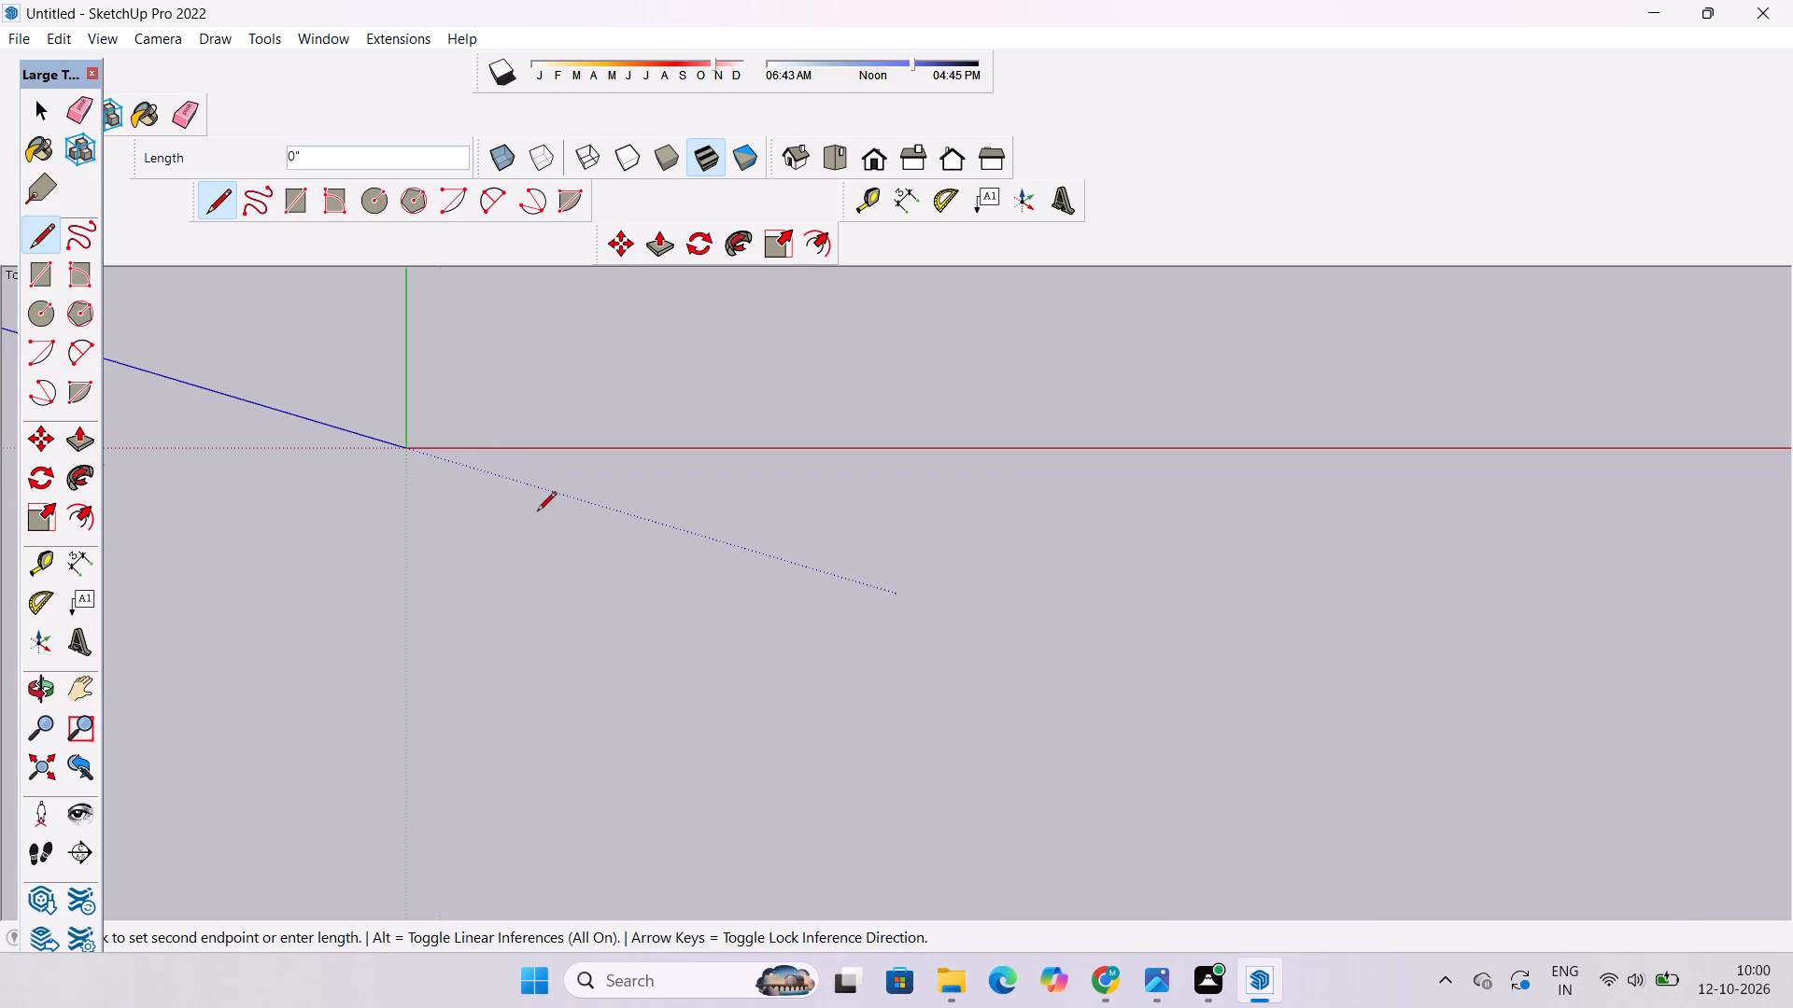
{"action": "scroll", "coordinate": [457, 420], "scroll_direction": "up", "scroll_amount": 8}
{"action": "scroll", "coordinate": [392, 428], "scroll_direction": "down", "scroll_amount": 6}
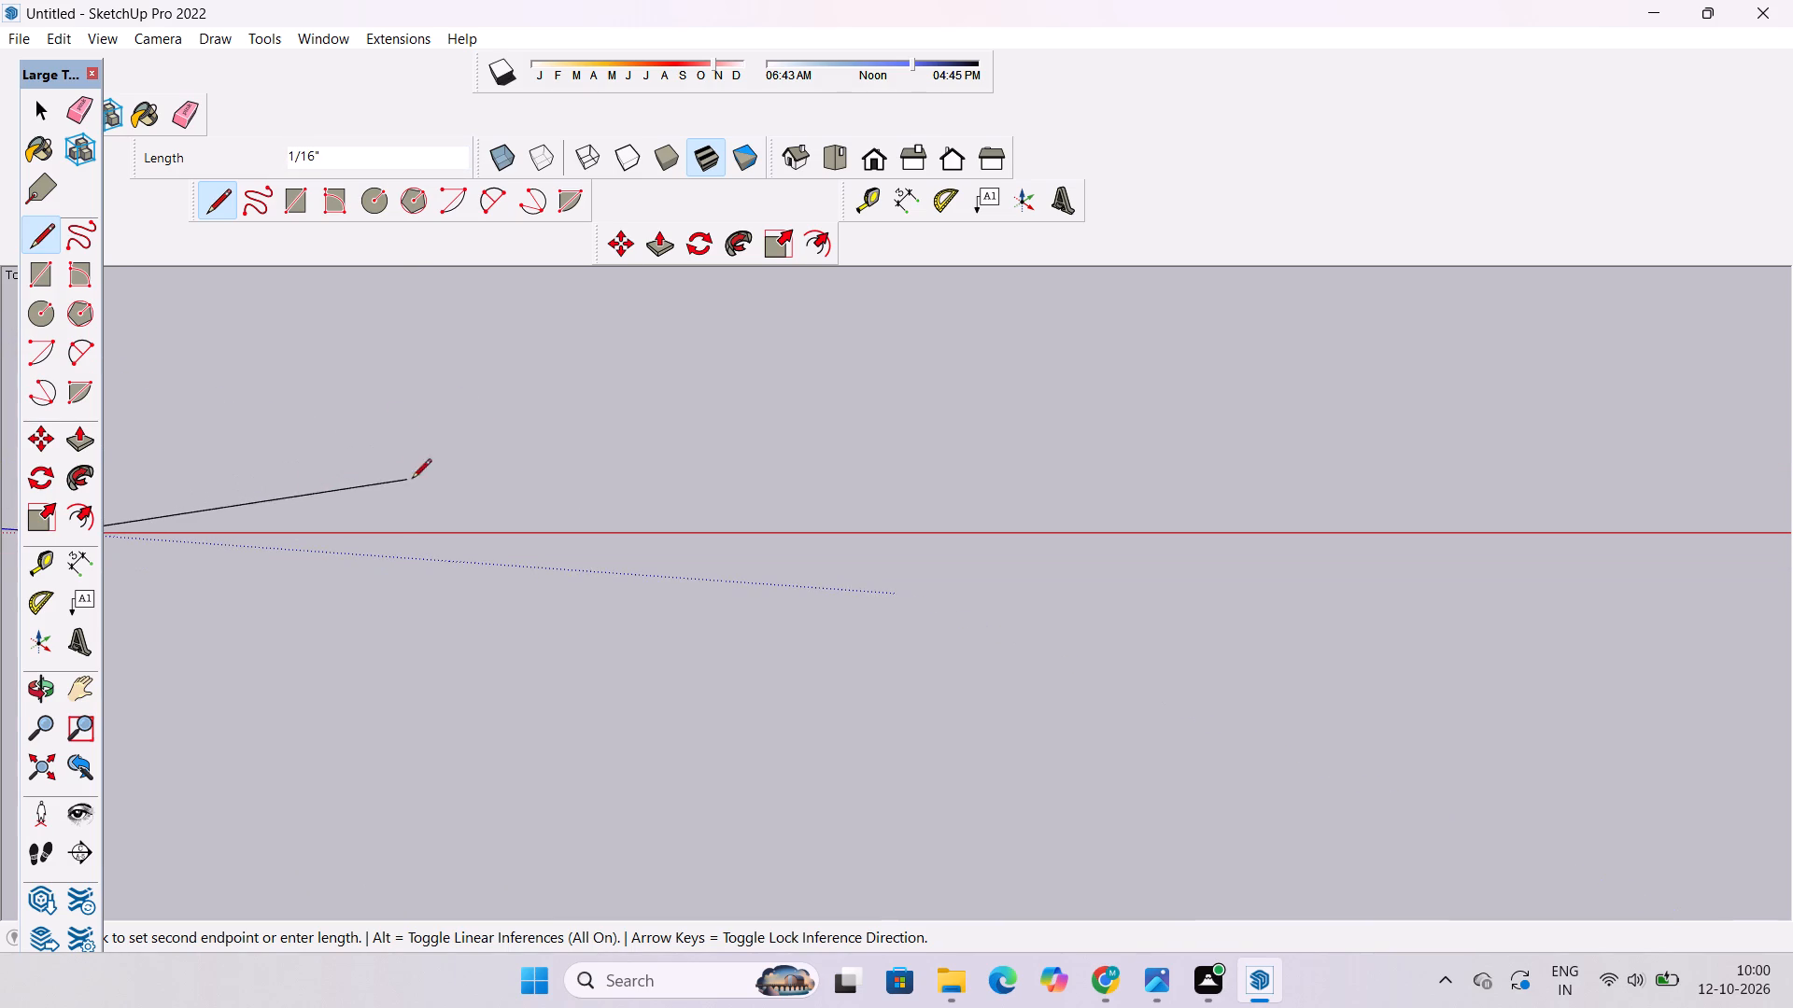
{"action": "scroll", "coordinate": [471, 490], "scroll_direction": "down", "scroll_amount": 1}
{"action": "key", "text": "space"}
Draw a 60' line parallel to the red axis, starting just beside the axes origin.
{"action": "type", "text": "l"}
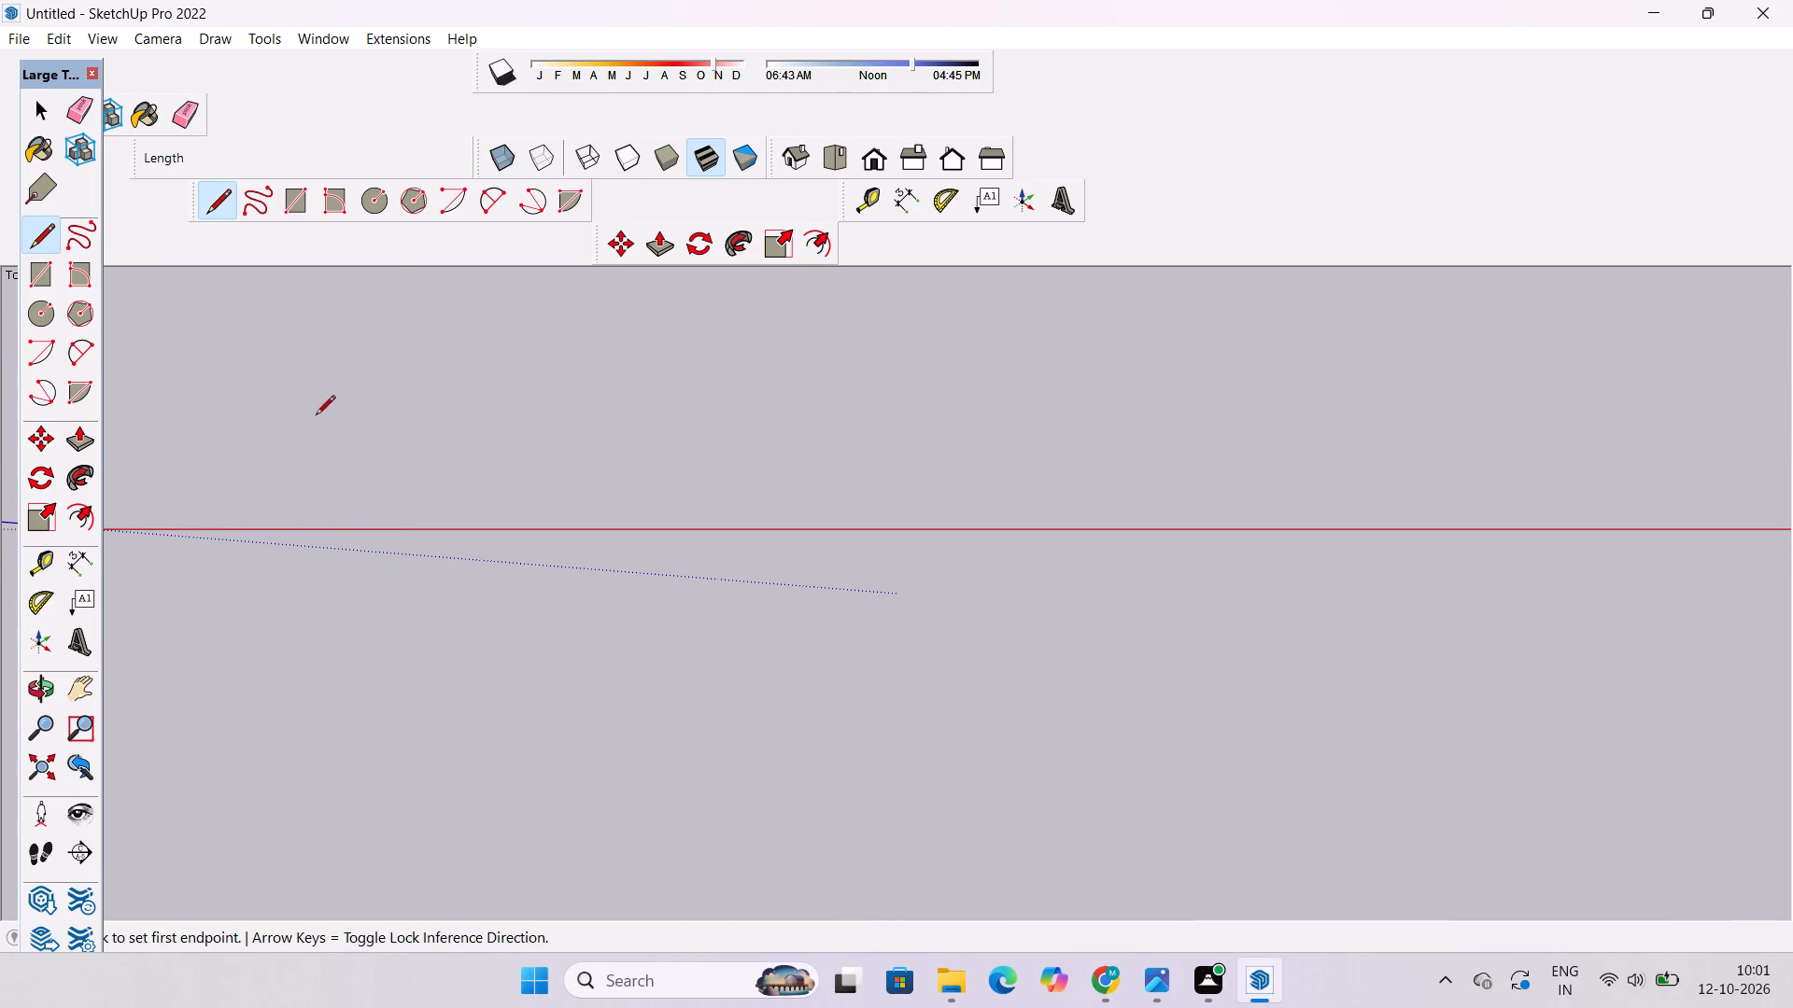
{"action": "left_click", "coordinate": [316, 410]}
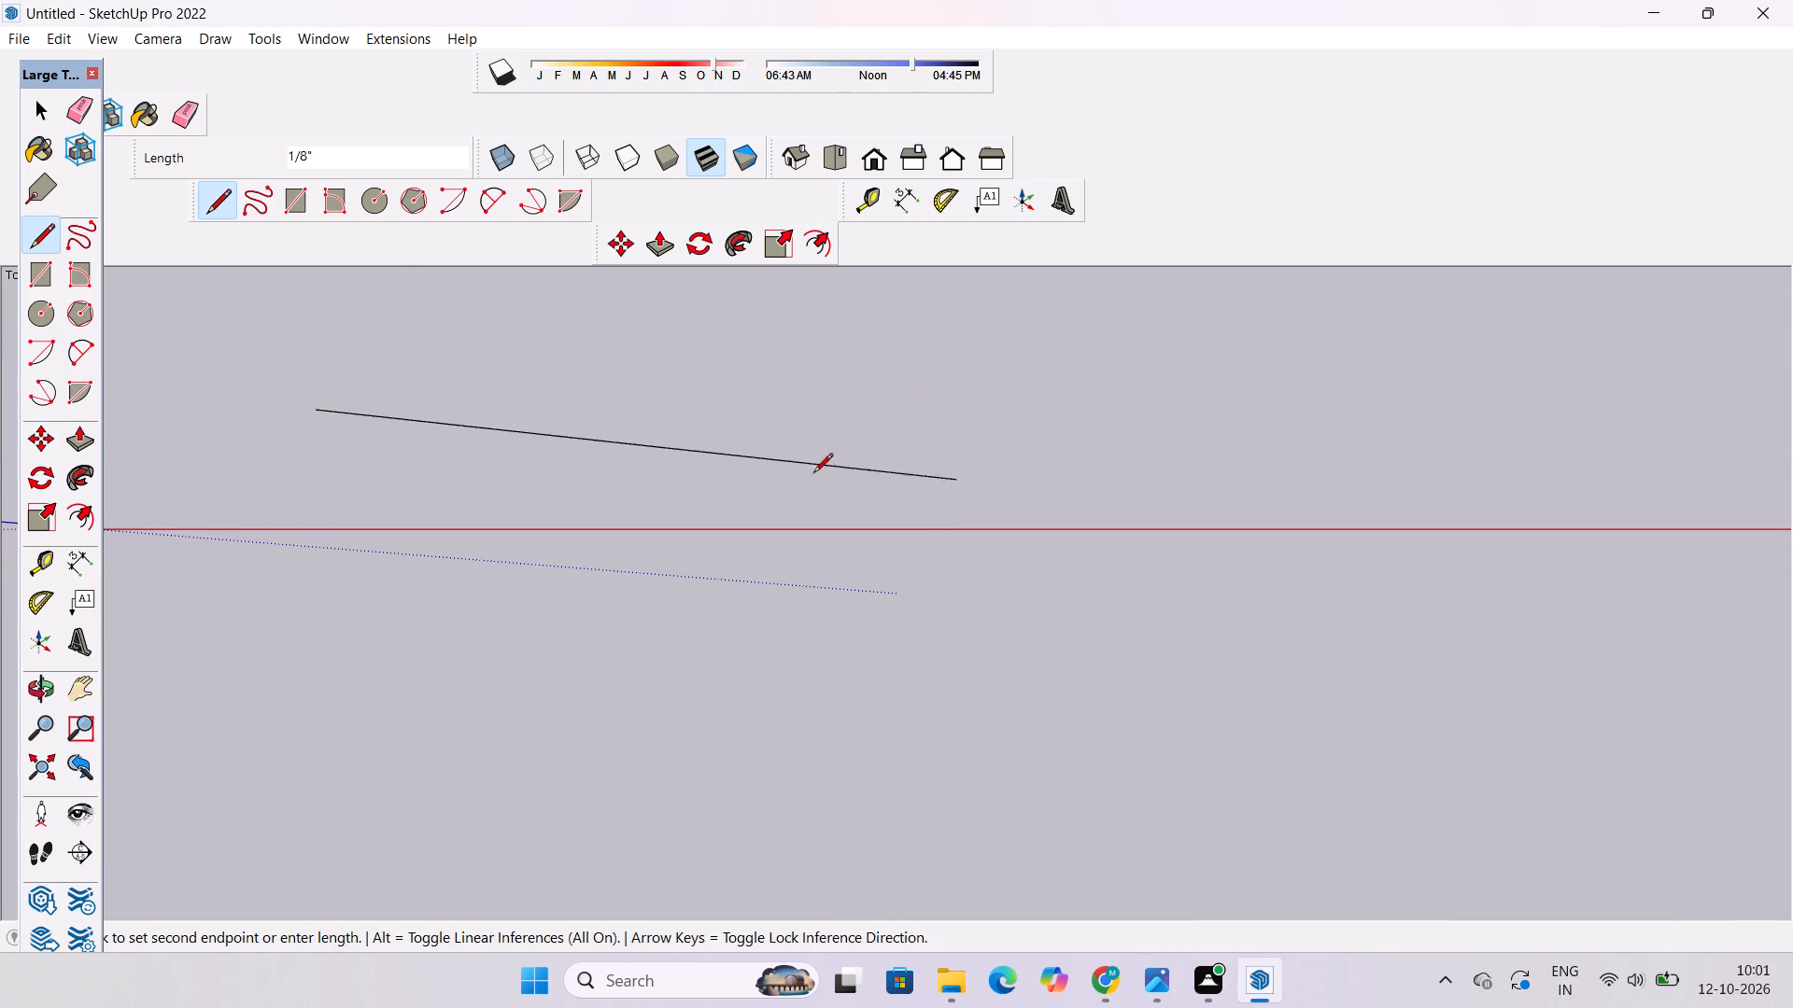
{"action": "scroll", "coordinate": [786, 486], "scroll_direction": "down", "scroll_amount": 1}
{"action": "key", "text": "6"}
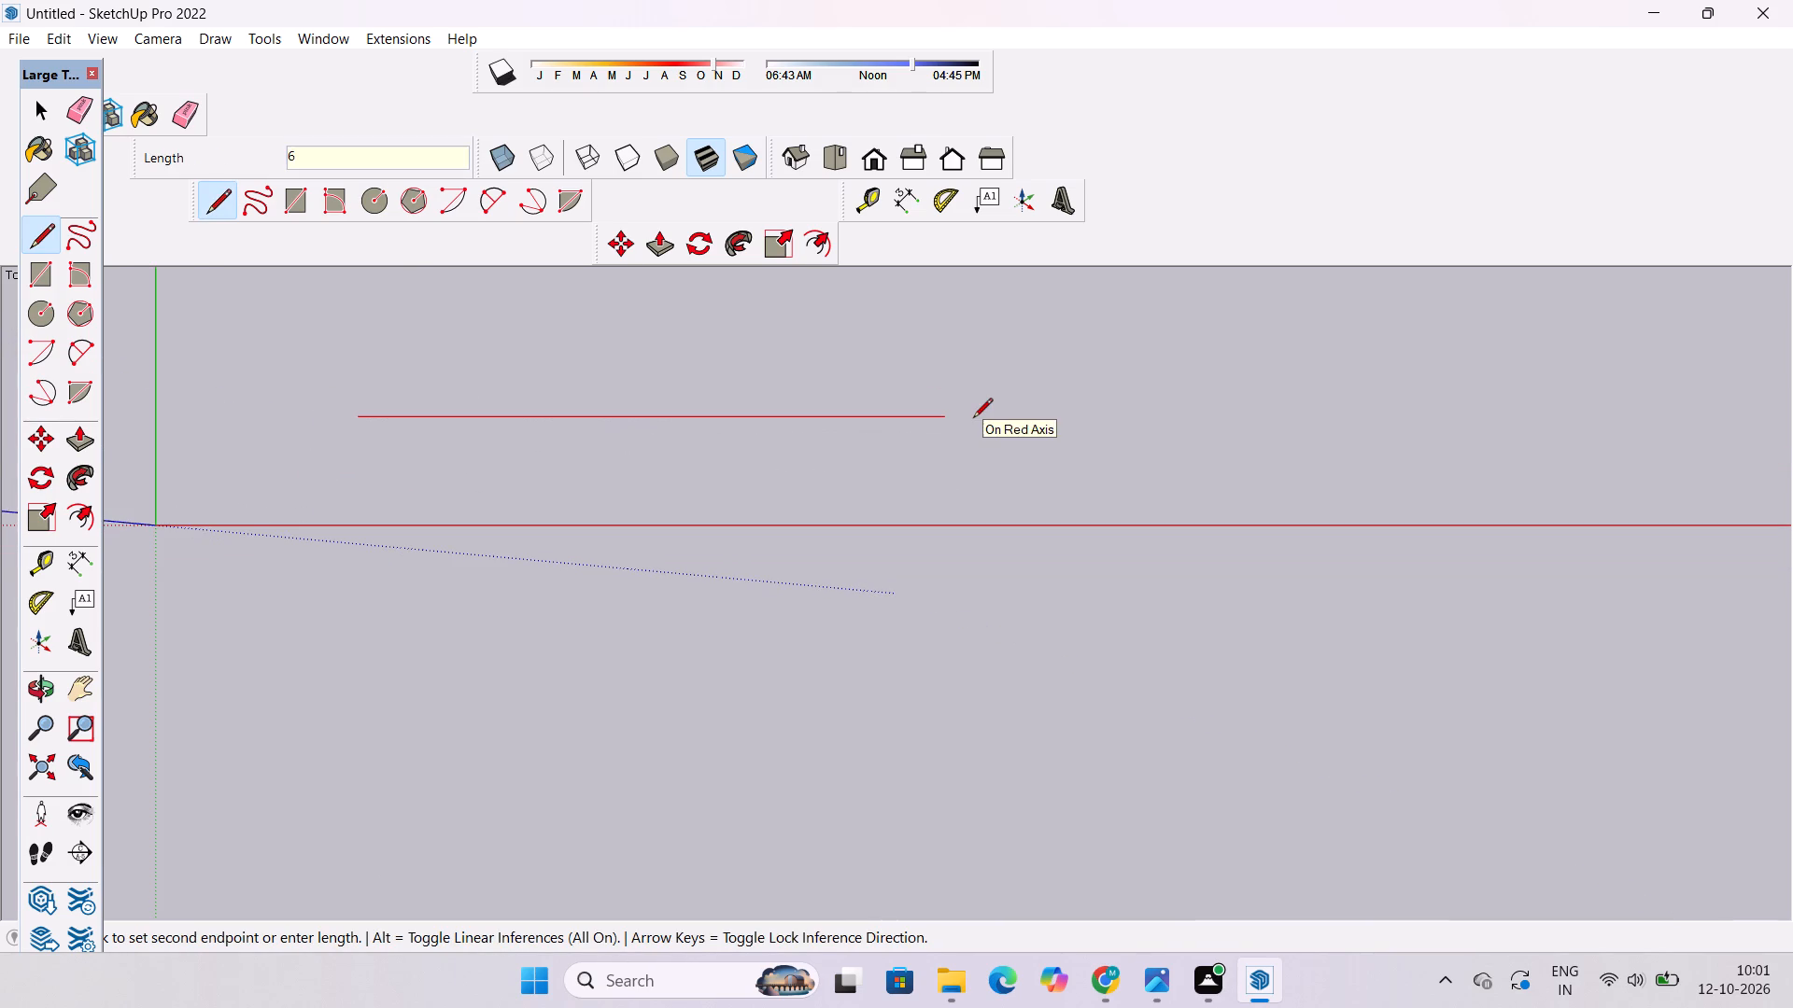
{"action": "key", "text": "1"}
{"action": "key", "text": "BackSpace"}
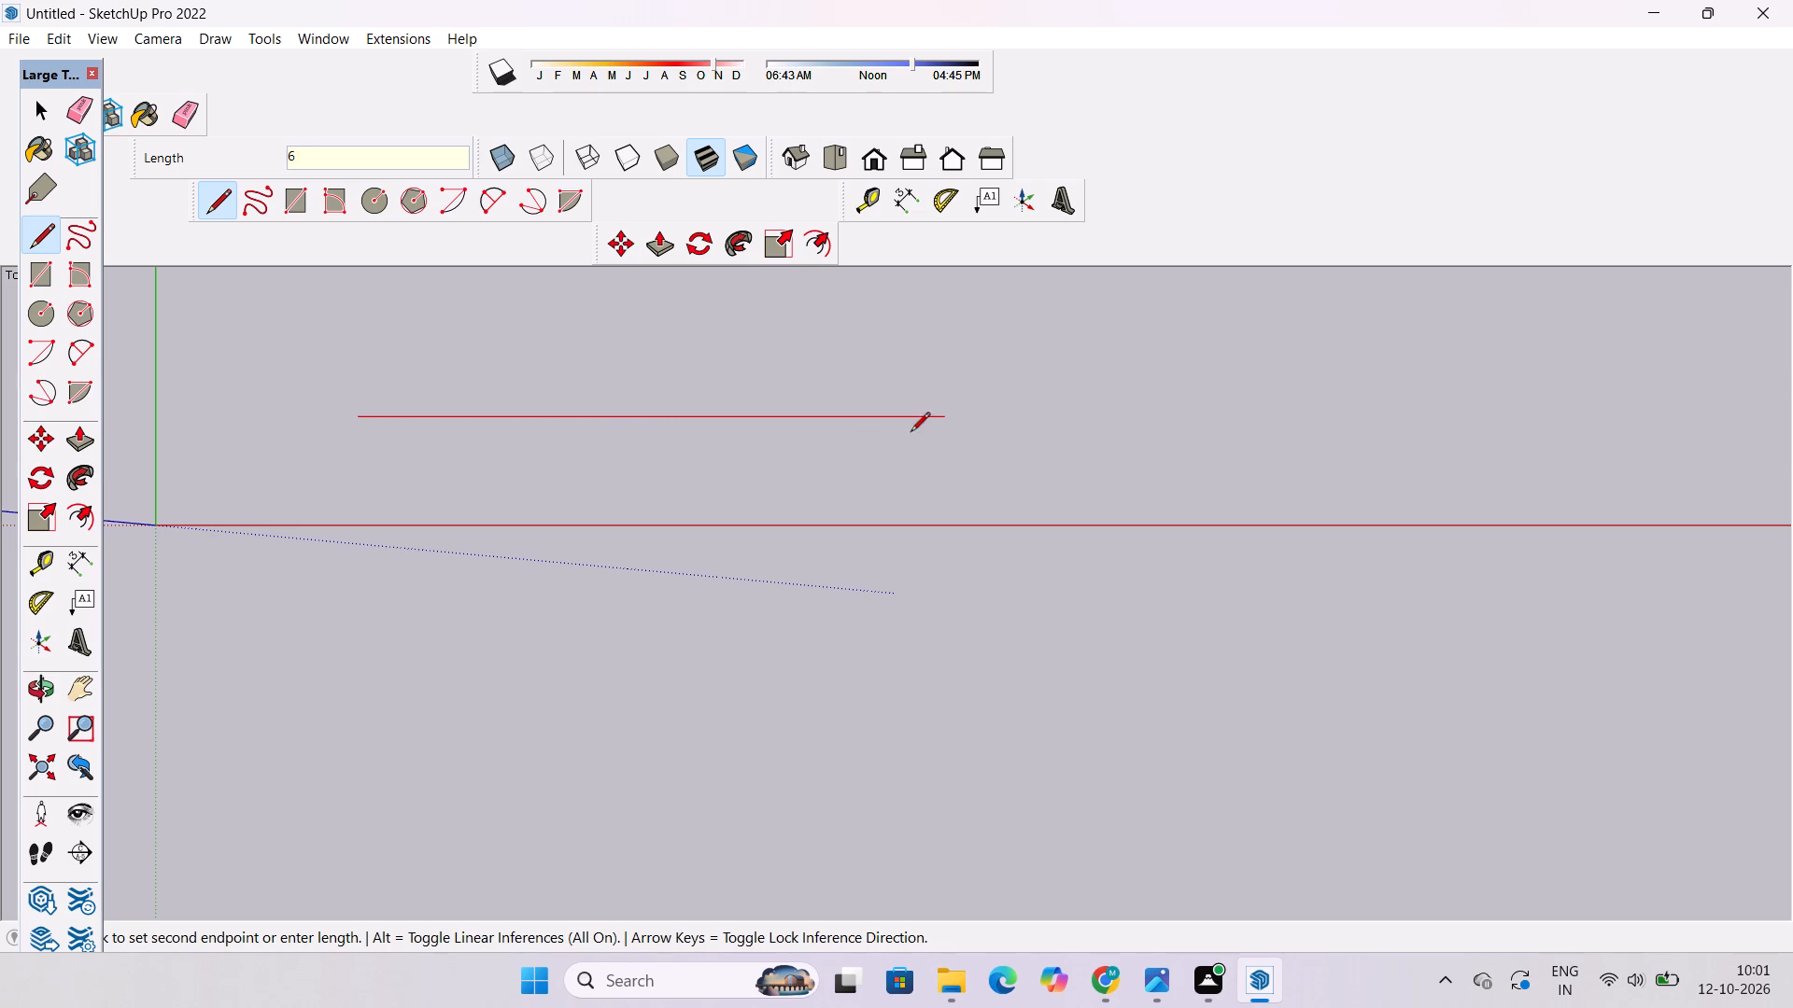
{"action": "type", "text": "601"}
{"action": "key", "text": "BackSpace"}
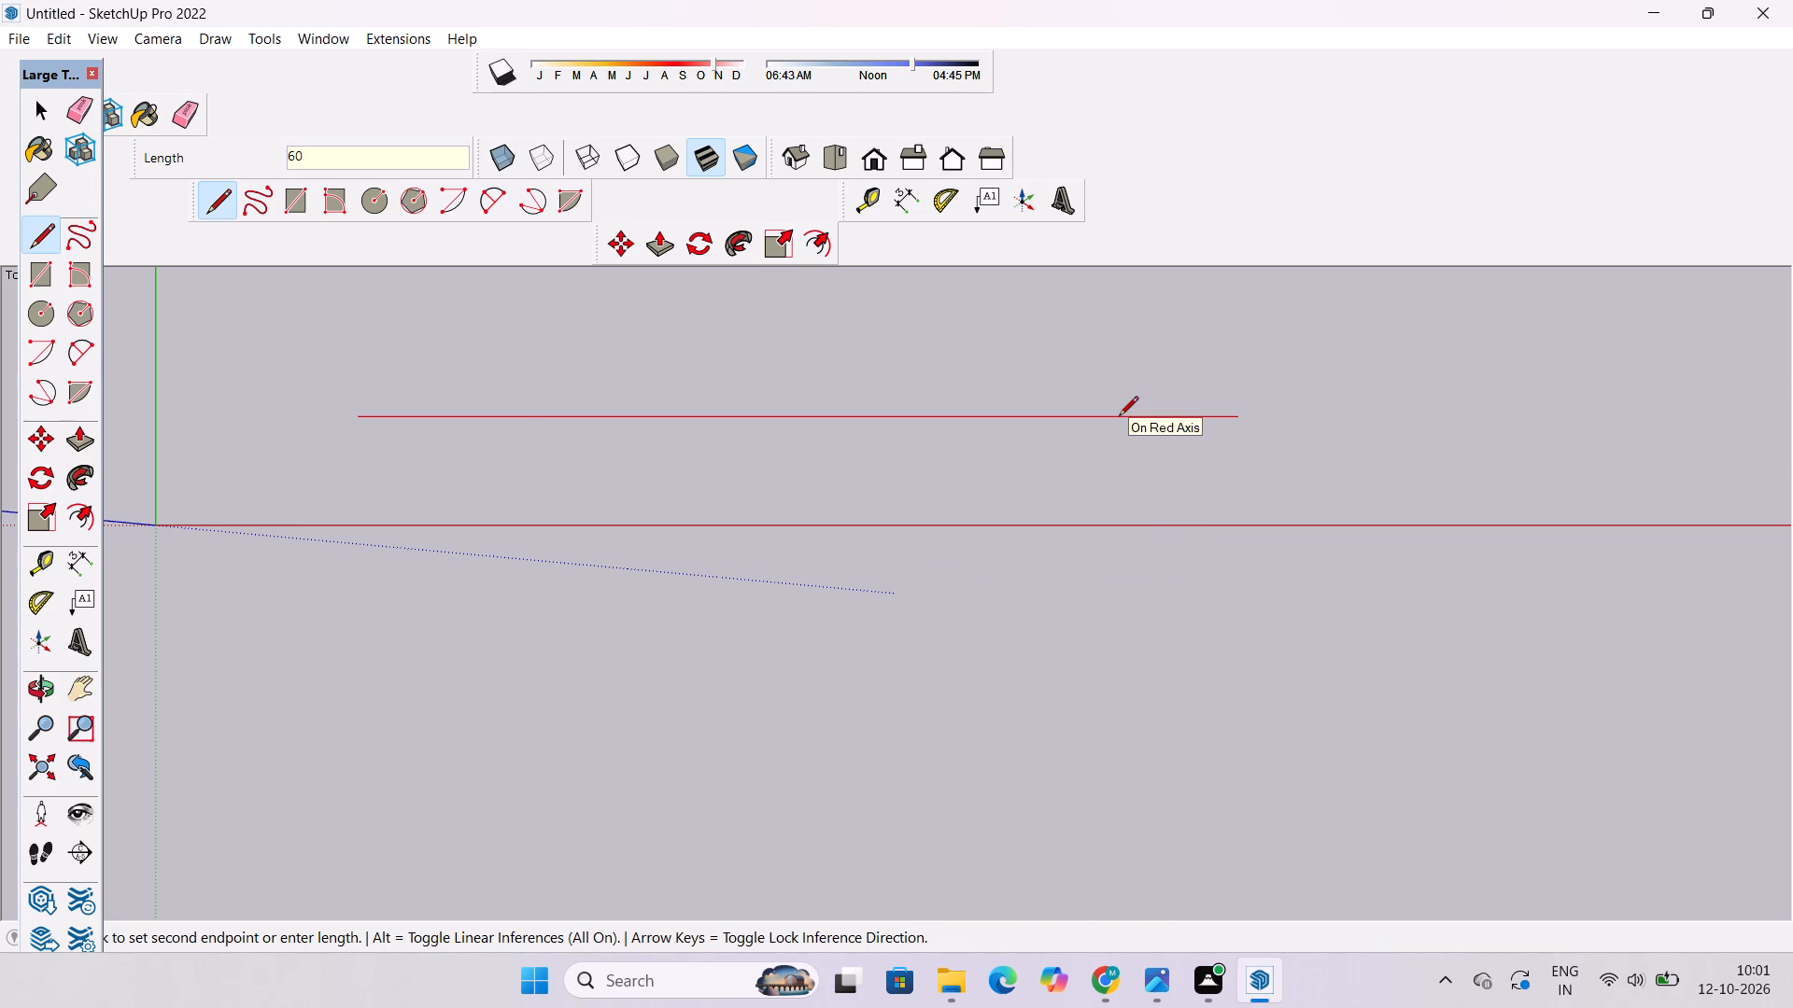
{"action": "key", "text": "apostrophe"}
{"action": "key", "text": "Return"}
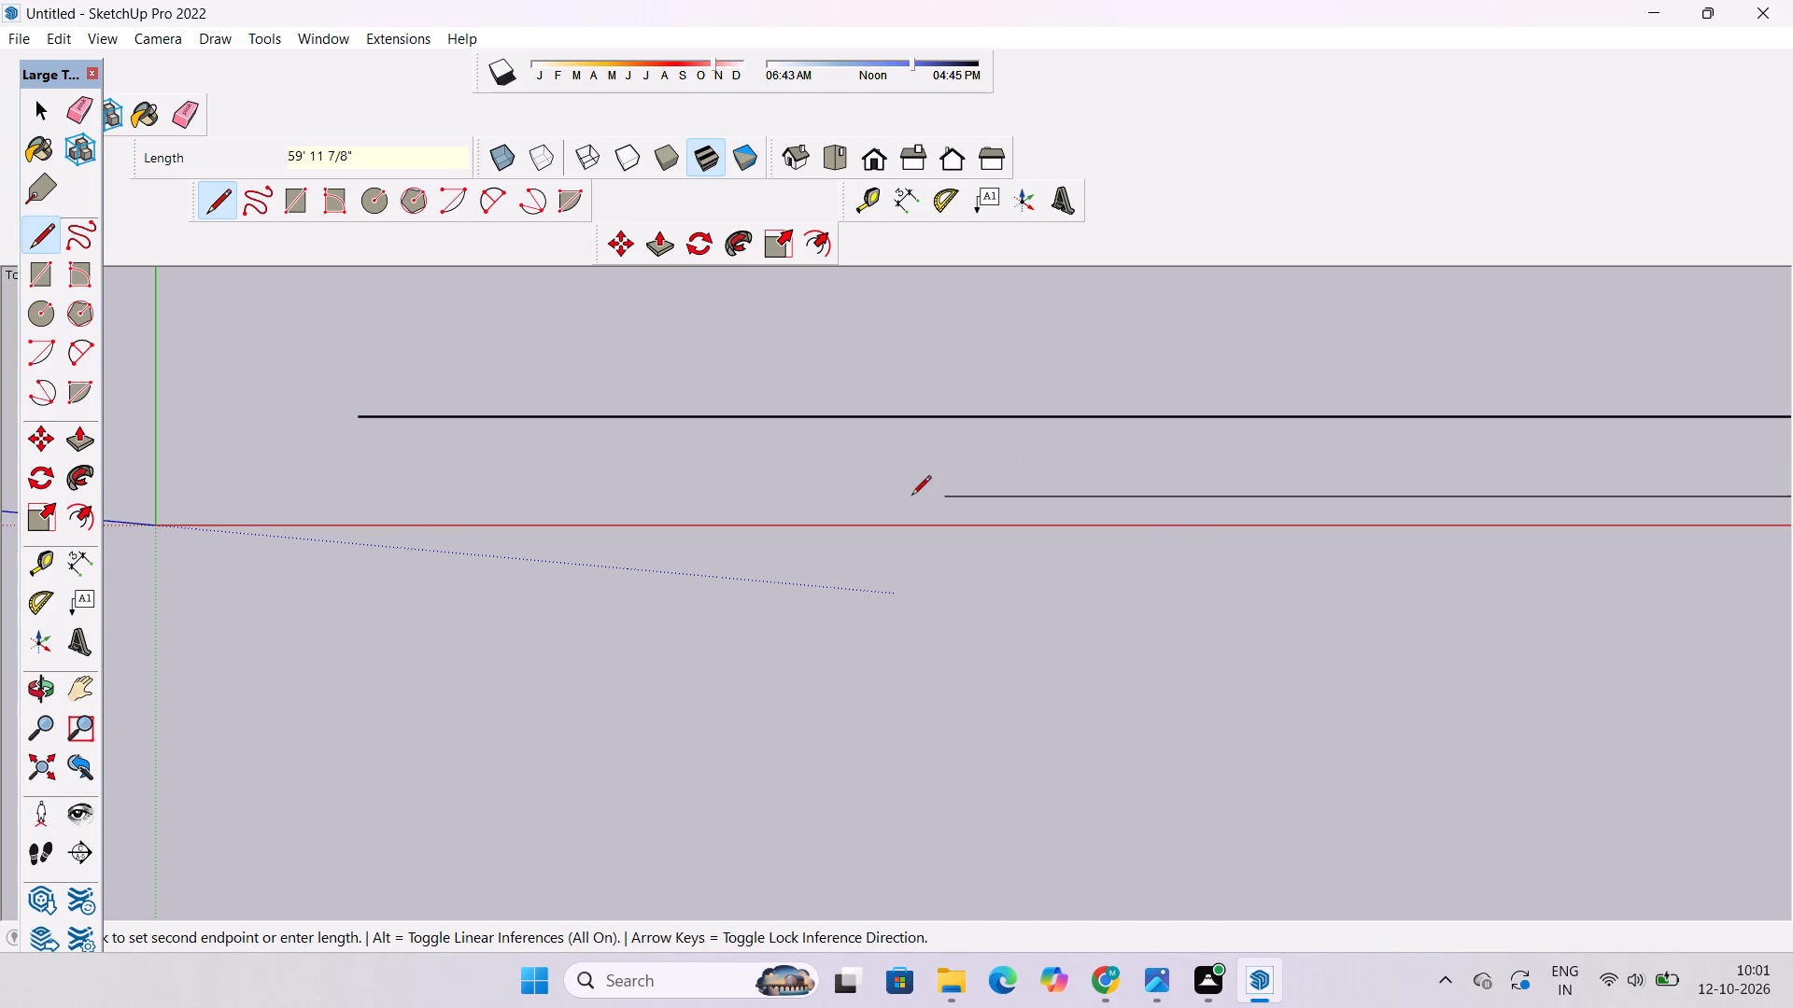
{"action": "key", "text": "space"}
Draw a 50' line along the green direction from the 60' line's start point near the origin.
{"action": "type", "text": "l"}
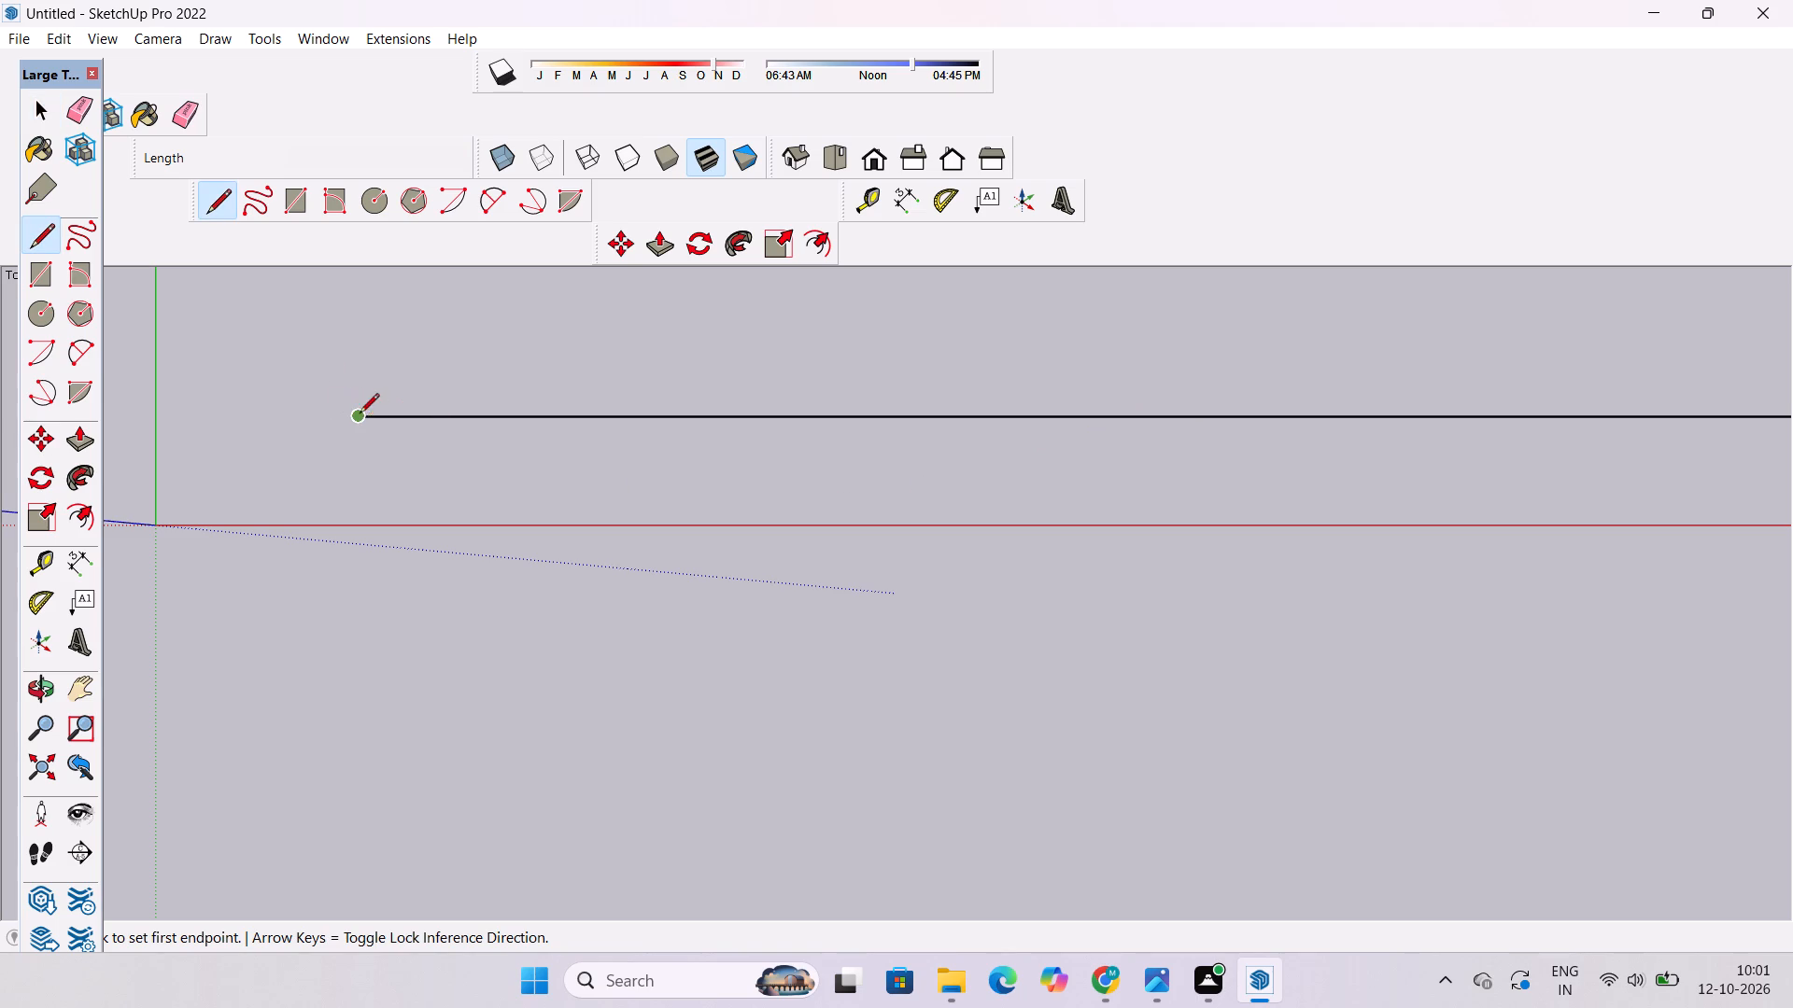
{"action": "left_click", "coordinate": [355, 418]}
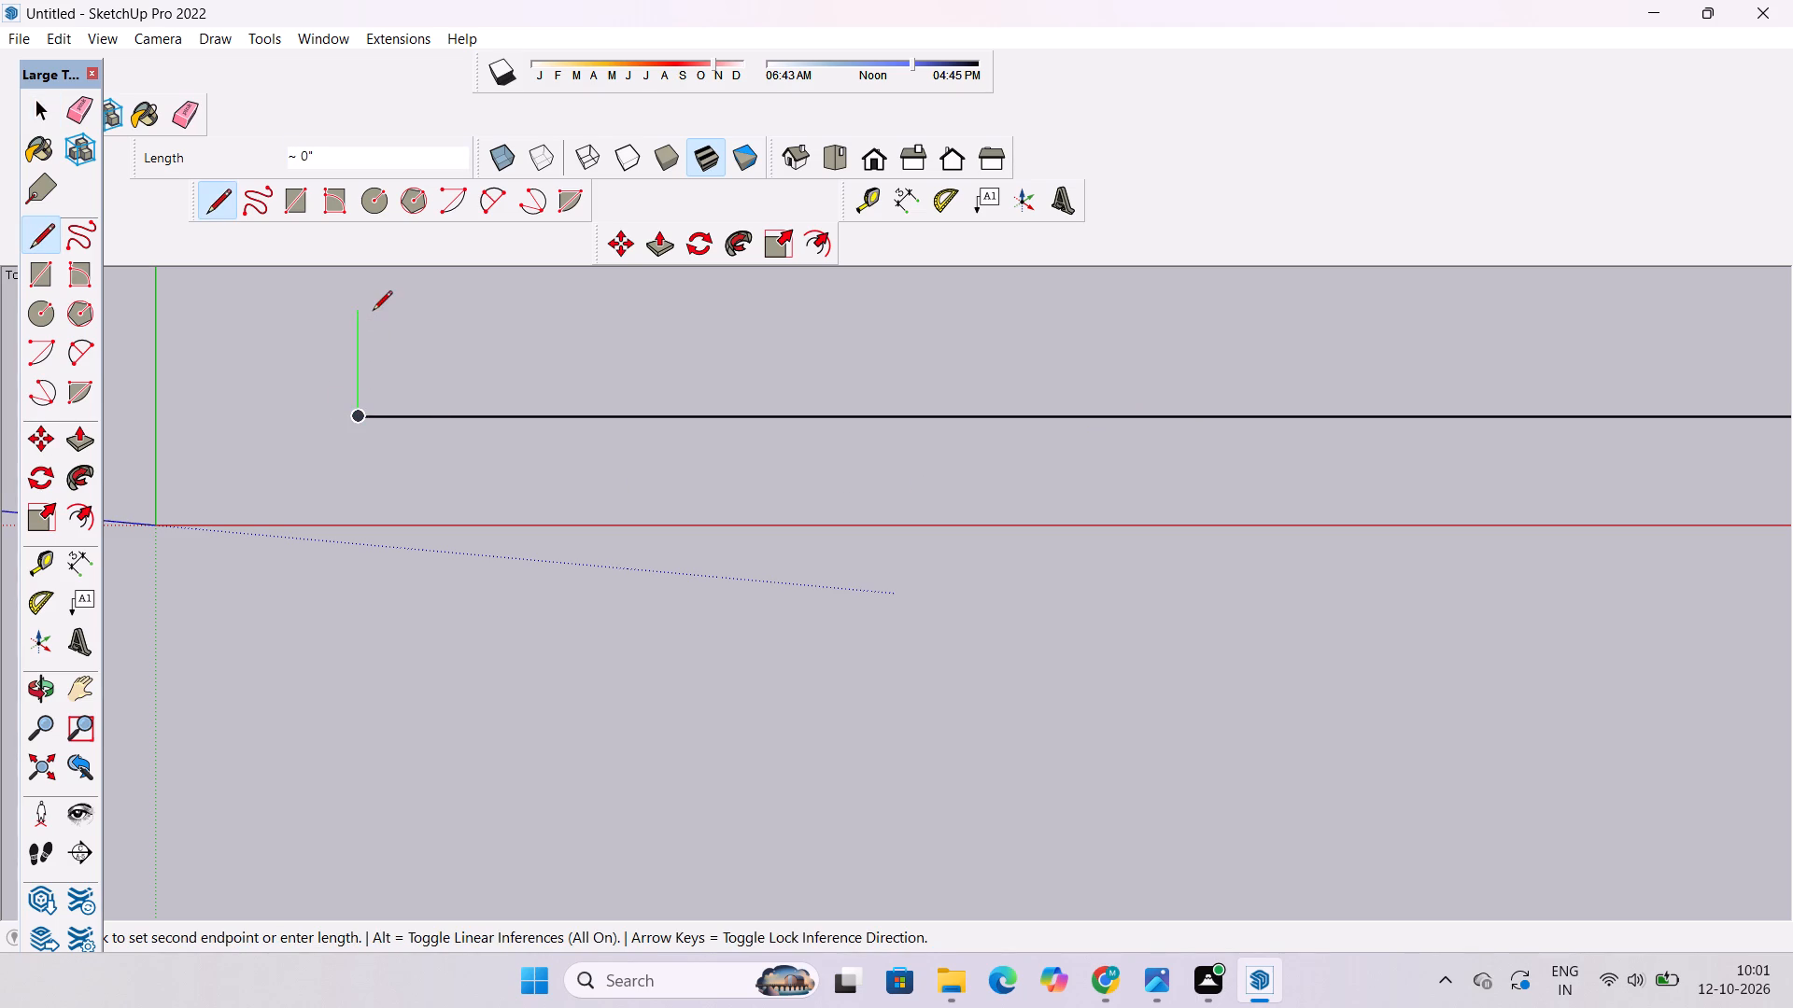
{"action": "type", "text": "50'"}
{"action": "key", "text": "Return"}
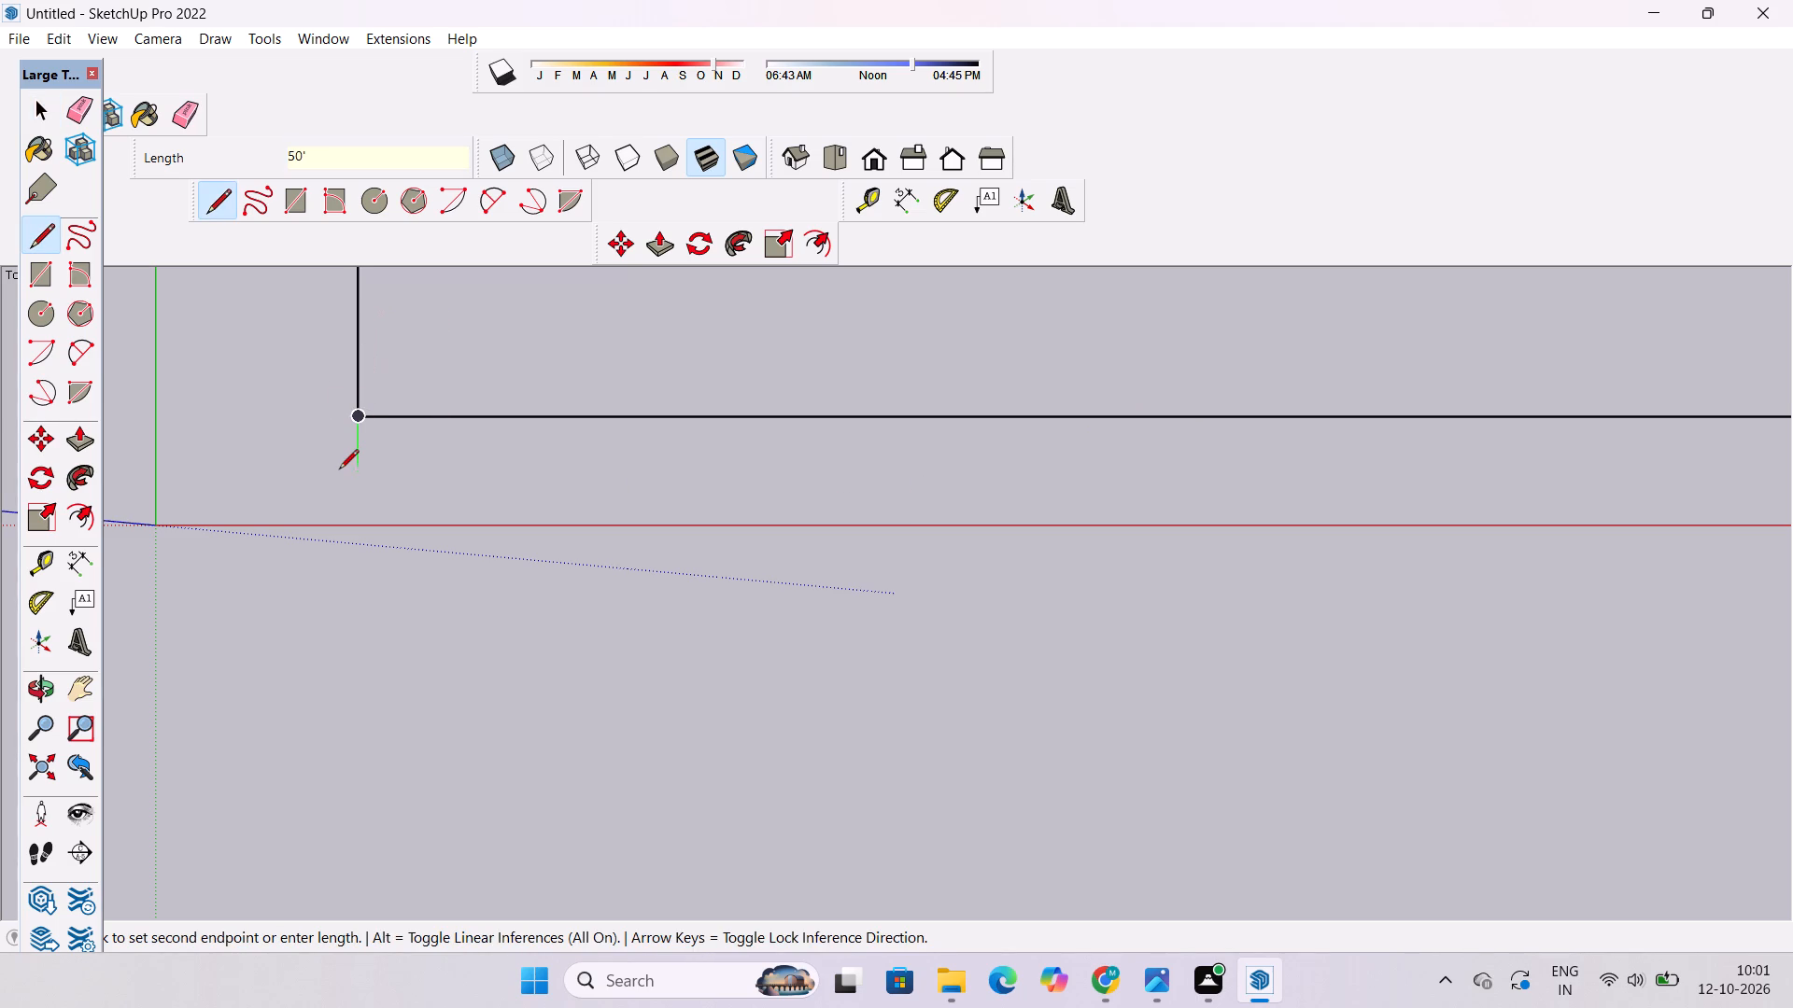
{"action": "key", "text": "space"}
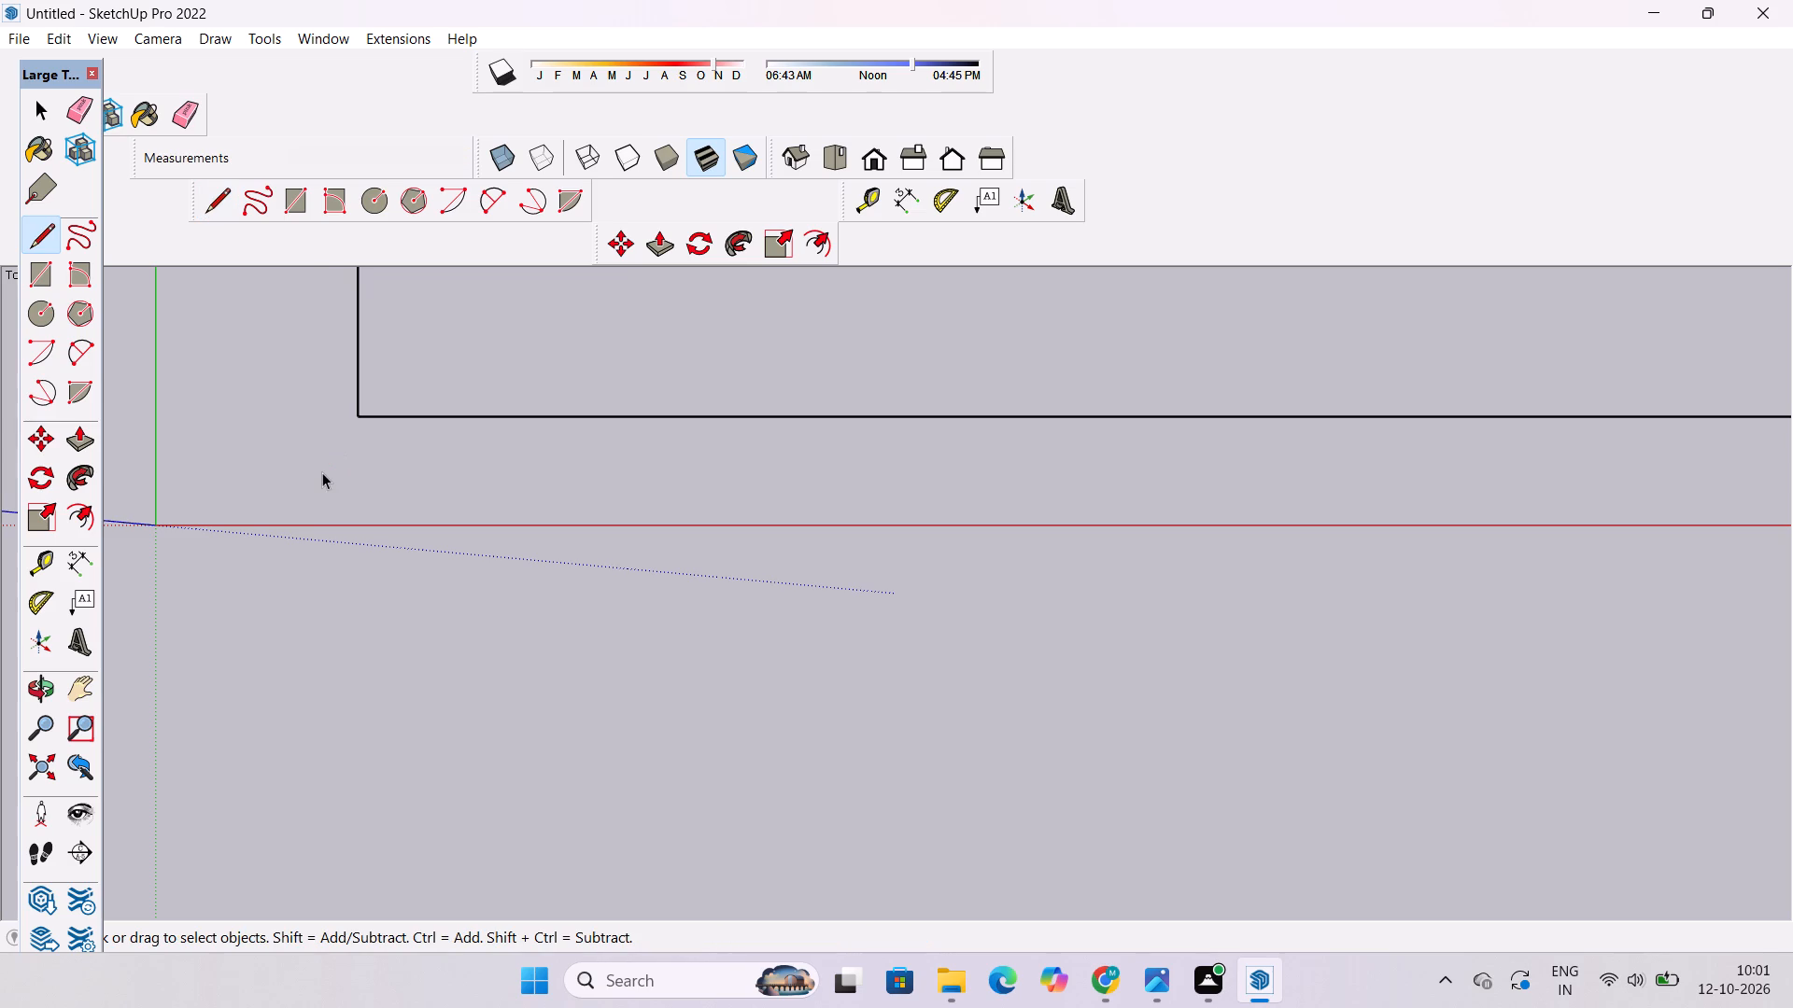
Orbit out of the flat top view until the full 60' and 50' lines at the origin can be examined.
{"action": "type", "text": "o"}
{"action": "scroll", "coordinate": [411, 384], "scroll_direction": "down", "scroll_amount": 6}
{"action": "left_click_drag", "start_coordinate": [416, 375], "coordinate": [449, 589], "text": "shift"}
{"action": "scroll", "coordinate": [446, 523], "scroll_direction": "down", "scroll_amount": 12, "text": "shift"}
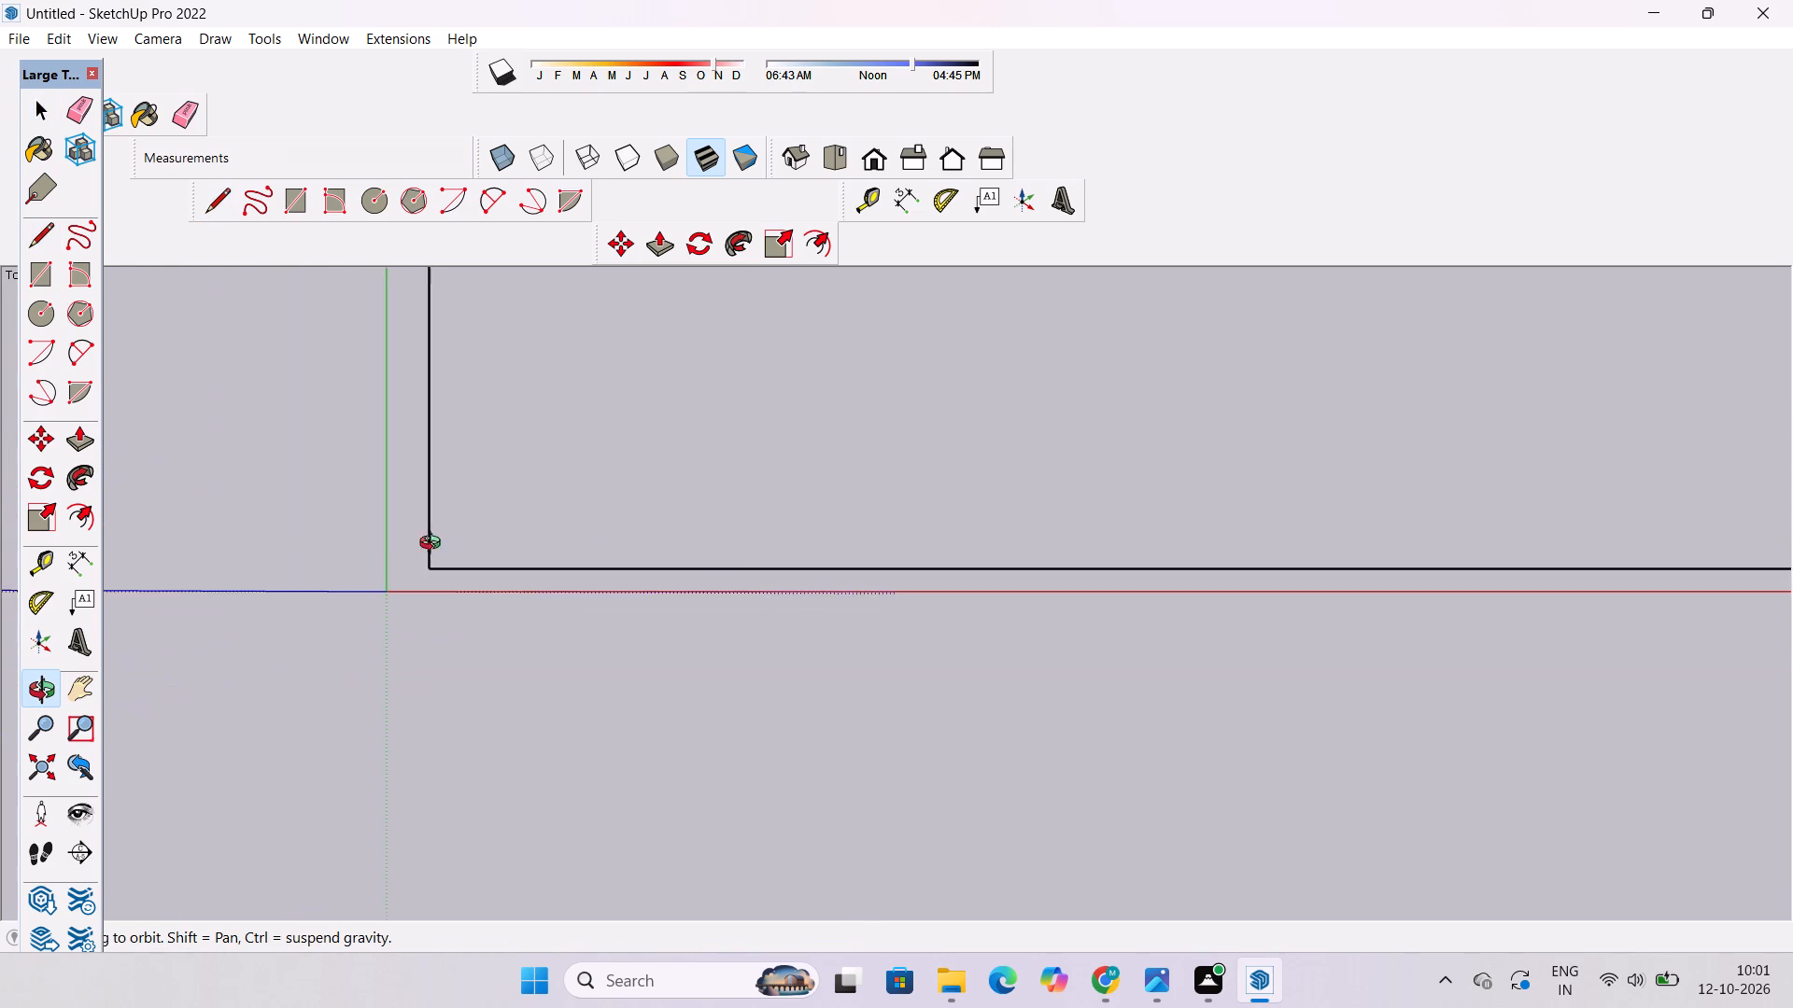
{"action": "scroll", "coordinate": [434, 545], "scroll_direction": "down", "scroll_amount": 20, "text": "shift"}
{"action": "scroll", "coordinate": [434, 545], "scroll_direction": "down", "scroll_amount": 1, "text": "shift"}
{"action": "left_click_drag", "start_coordinate": [736, 447], "coordinate": [625, 816], "text": "shift"}
{"action": "scroll", "coordinate": [573, 609], "scroll_direction": "down", "scroll_amount": 15, "text": "shift"}
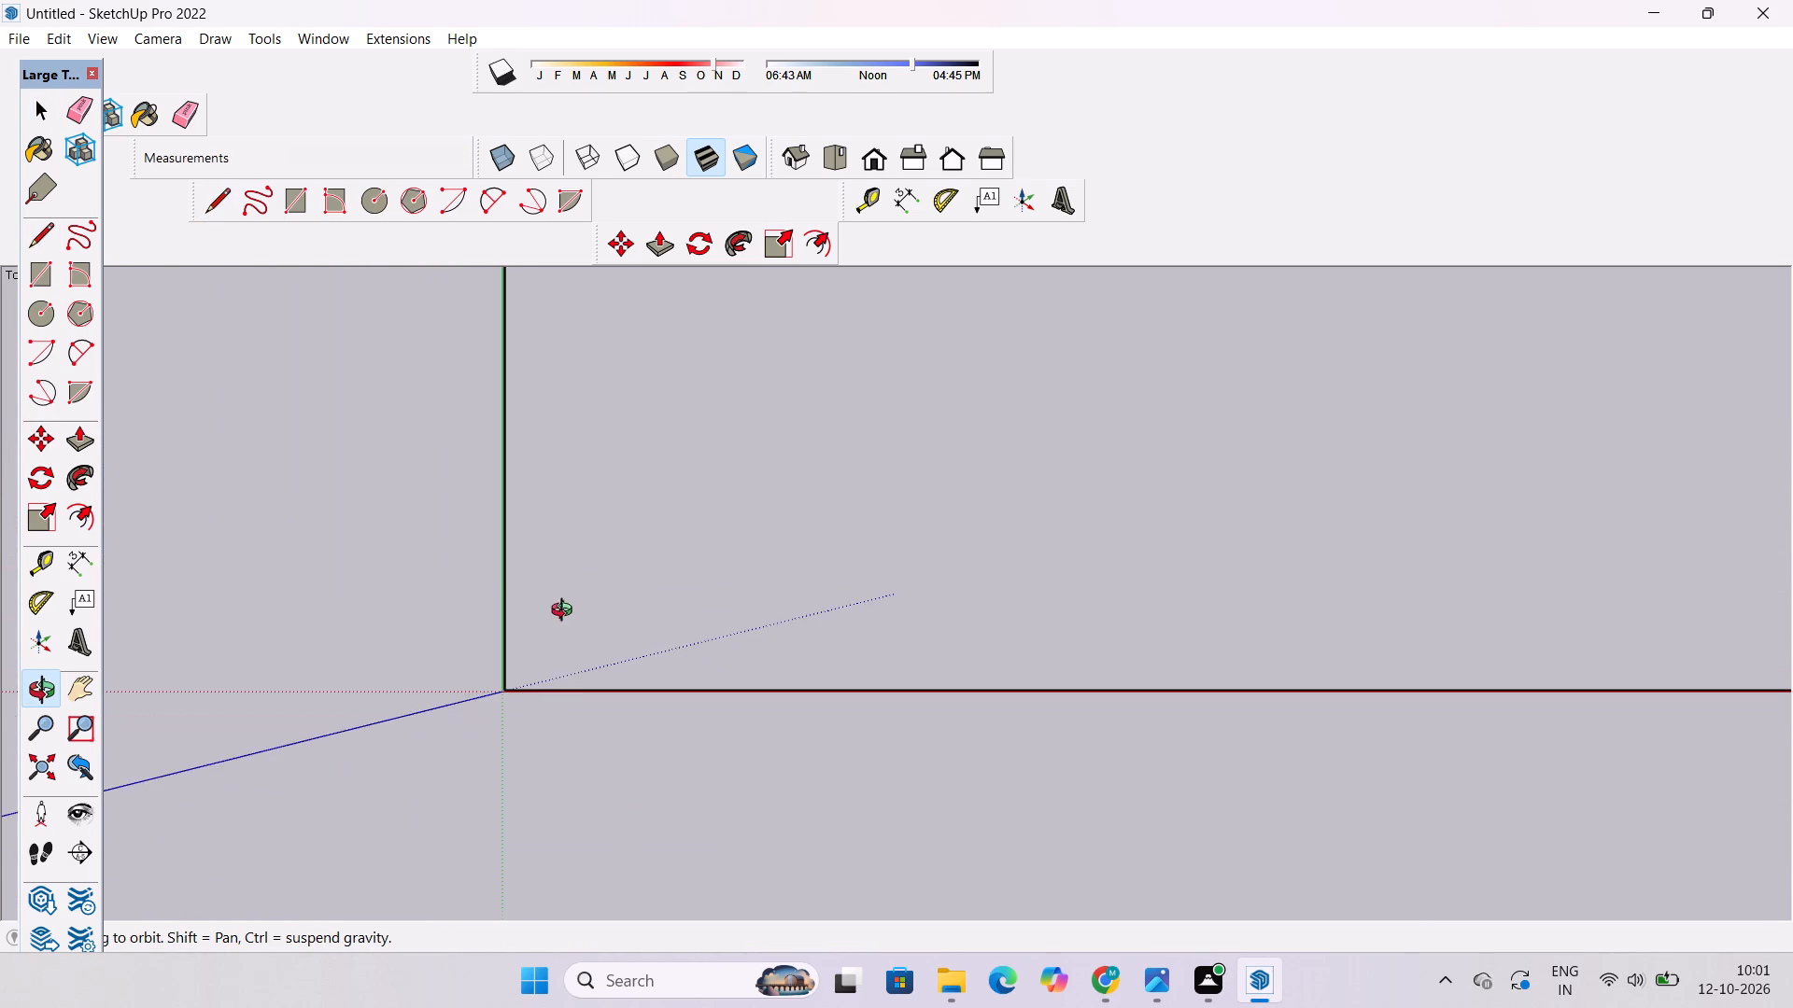
{"action": "left_click_drag", "start_coordinate": [567, 597], "coordinate": [580, 737], "text": "shift"}
{"action": "left_click_drag", "start_coordinate": [580, 740], "coordinate": [800, 229]}
{"action": "scroll", "coordinate": [775, 565], "scroll_direction": "down", "scroll_amount": 10}
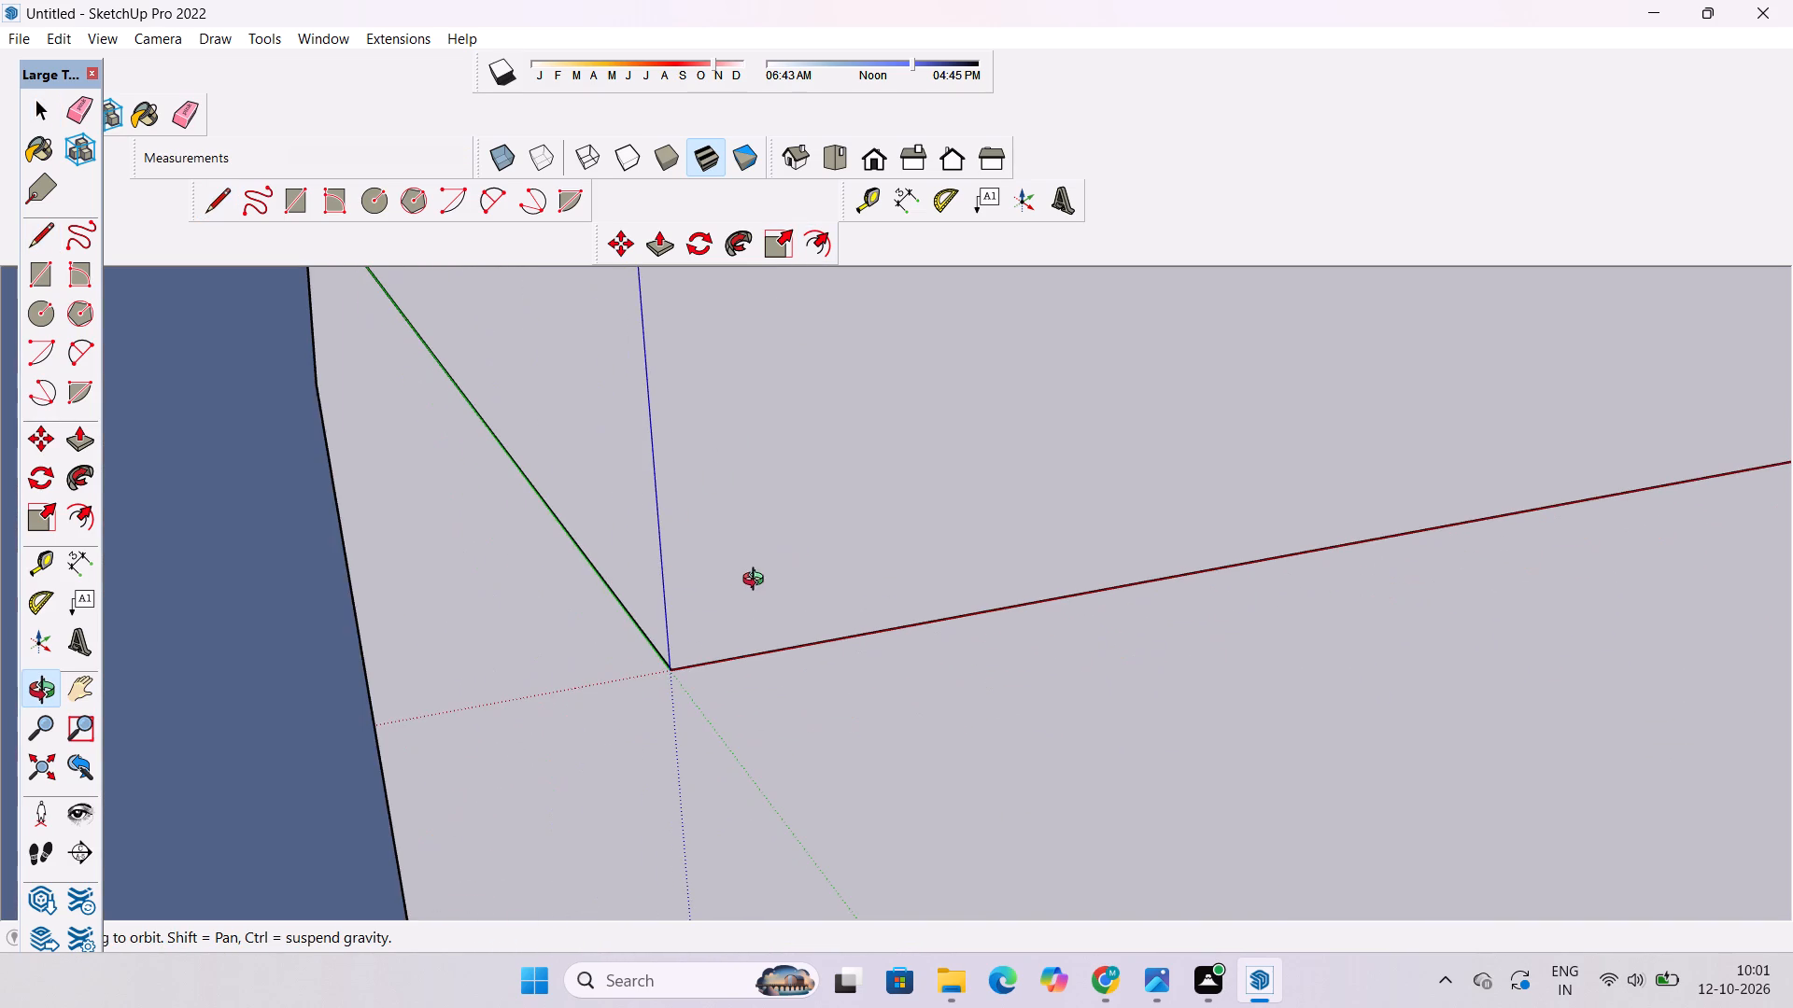
{"action": "left_click_drag", "start_coordinate": [883, 545], "coordinate": [301, 695], "text": "shift"}
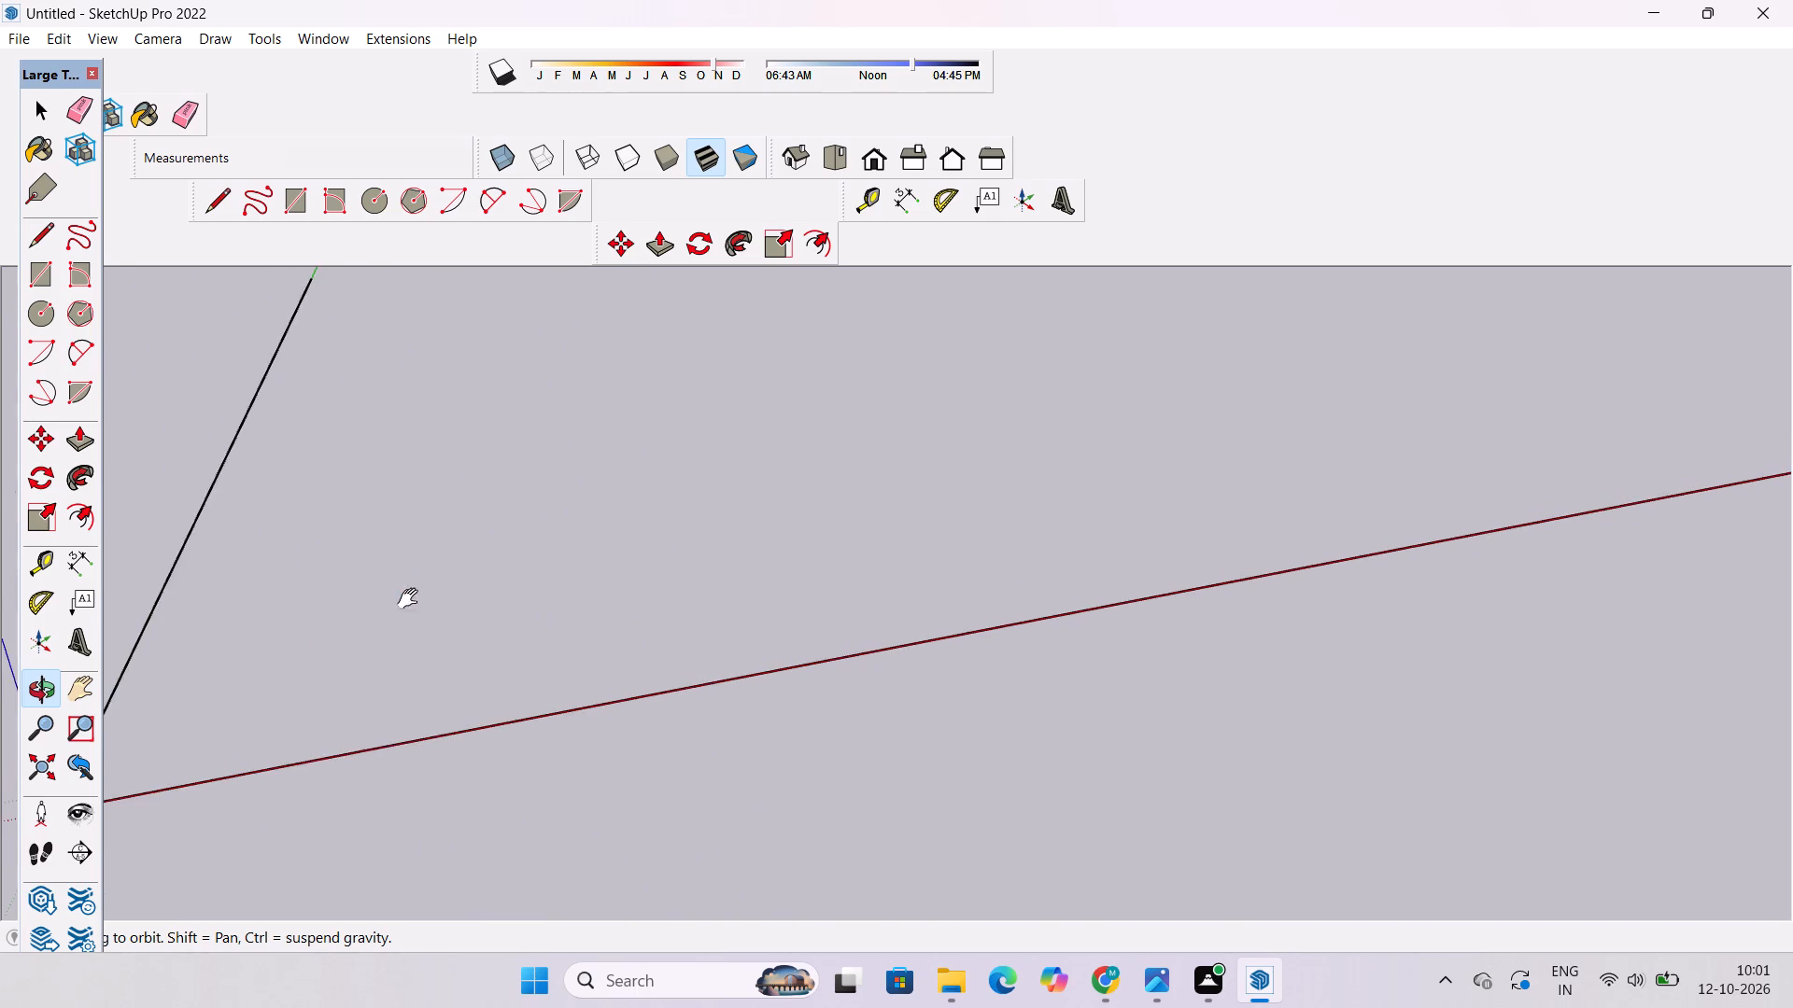
{"action": "scroll", "coordinate": [413, 598], "scroll_direction": "down", "scroll_amount": 12, "text": "shift"}
{"action": "left_click_drag", "start_coordinate": [923, 510], "coordinate": [747, 642]}
{"action": "scroll", "coordinate": [844, 536], "scroll_direction": "down", "scroll_amount": 5}
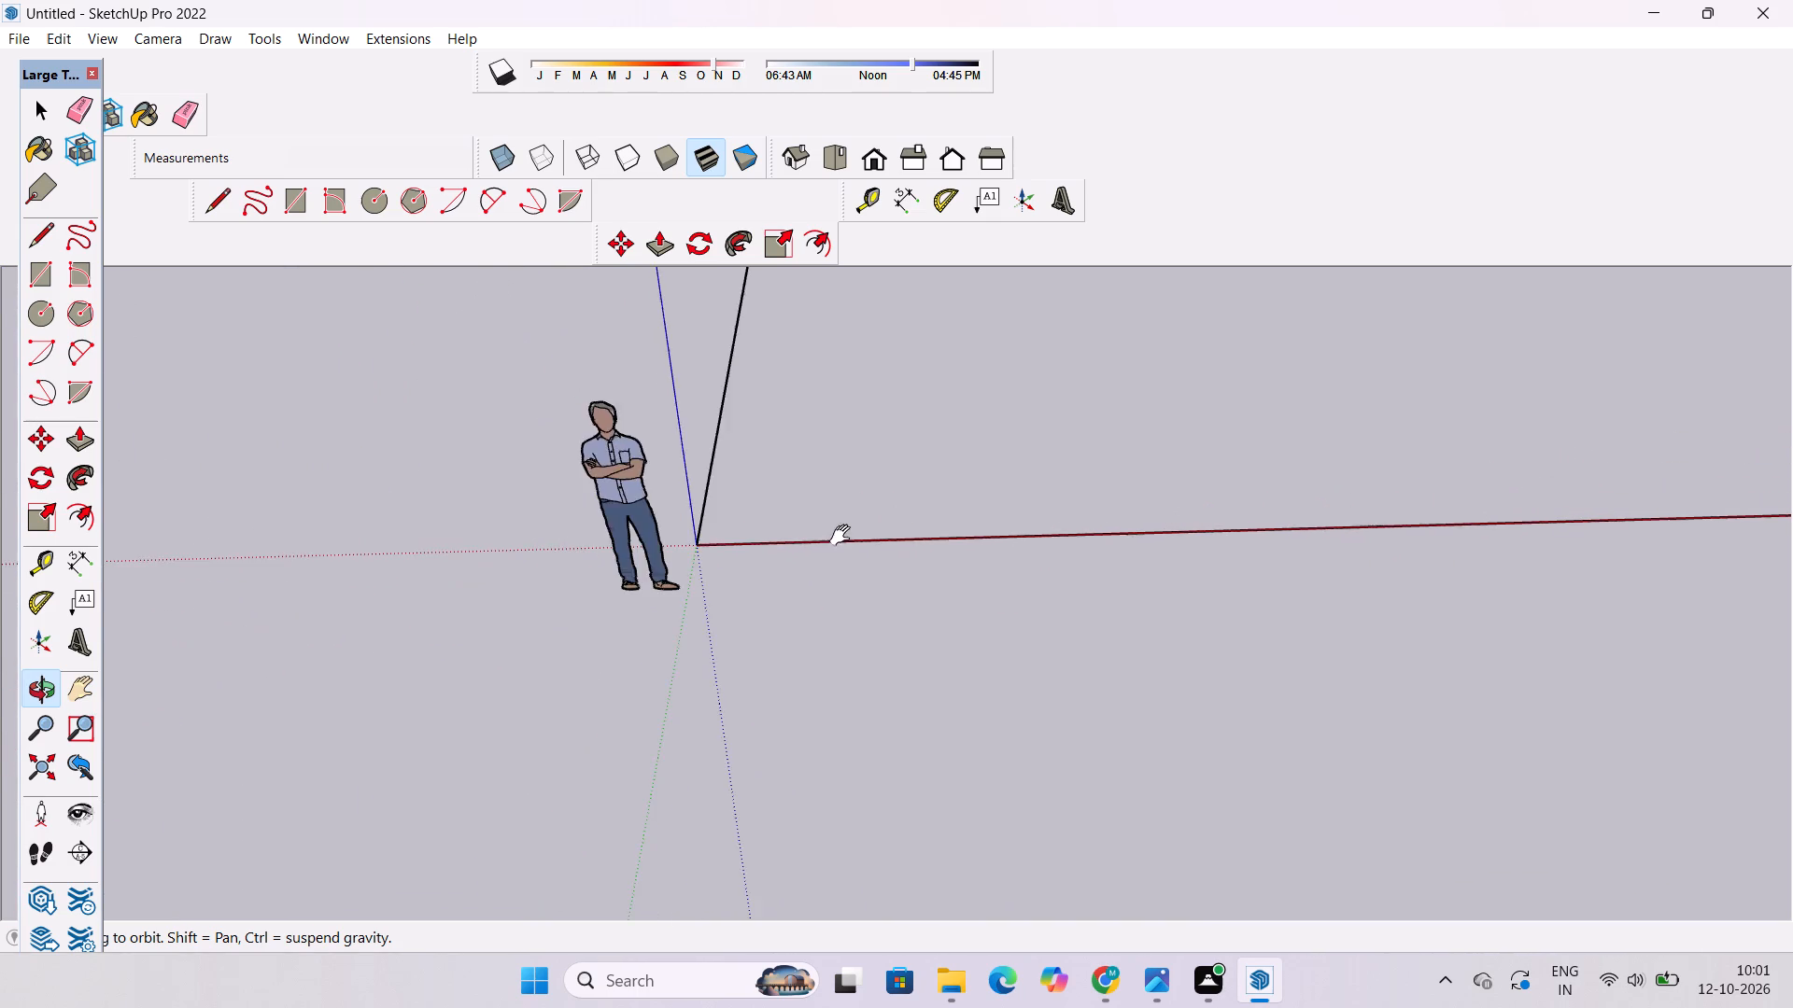
{"action": "scroll", "coordinate": [844, 536], "scroll_direction": "down", "scroll_amount": 1}
{"action": "left_click_drag", "start_coordinate": [1221, 487], "coordinate": [709, 714], "text": "shift"}
{"action": "scroll", "coordinate": [889, 553], "scroll_direction": "down", "scroll_amount": 6, "text": "shift"}
{"action": "left_click_drag", "start_coordinate": [1153, 521], "coordinate": [971, 597], "text": "shift"}
{"action": "left_click_drag", "start_coordinate": [746, 581], "coordinate": [796, 702], "text": "shift"}
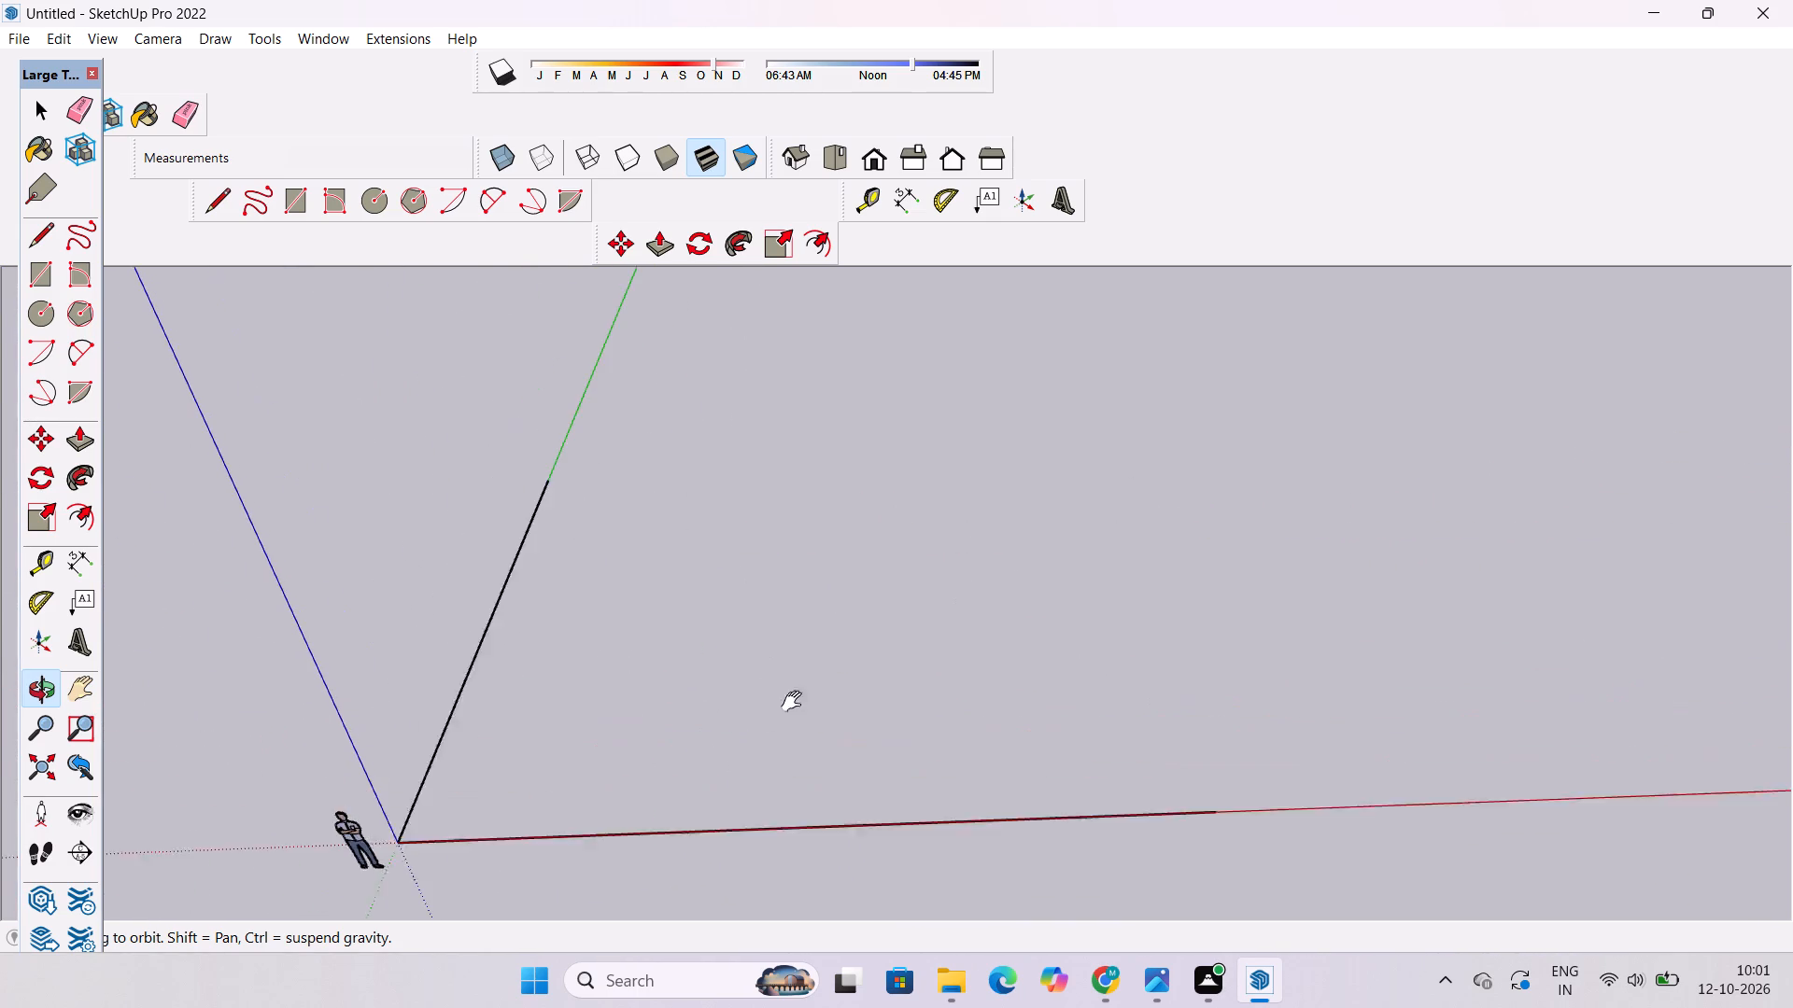
{"action": "left_click_drag", "start_coordinate": [796, 702], "coordinate": [802, 714], "text": "shift"}
{"action": "scroll", "coordinate": [613, 534], "scroll_direction": "up", "scroll_amount": 4, "text": "shift"}
{"action": "left_click_drag", "start_coordinate": [631, 538], "coordinate": [756, 578], "text": "shift"}
{"action": "left_click", "coordinate": [745, 582], "text": "shift"}
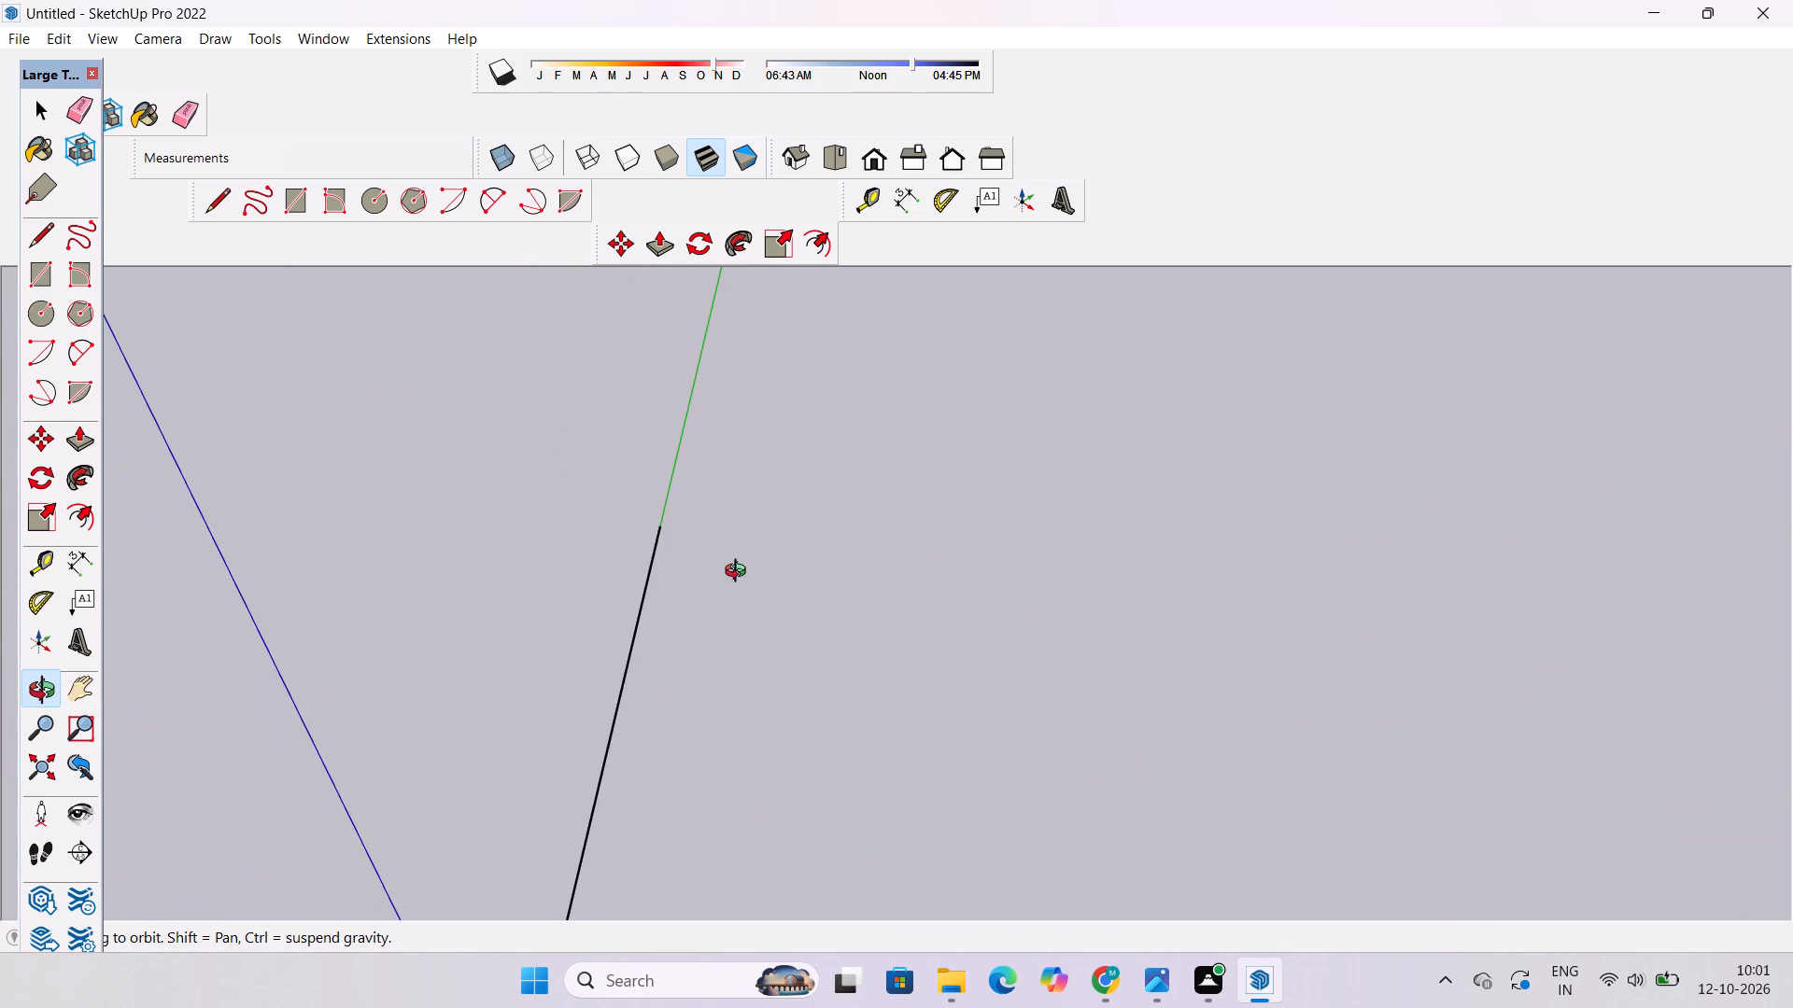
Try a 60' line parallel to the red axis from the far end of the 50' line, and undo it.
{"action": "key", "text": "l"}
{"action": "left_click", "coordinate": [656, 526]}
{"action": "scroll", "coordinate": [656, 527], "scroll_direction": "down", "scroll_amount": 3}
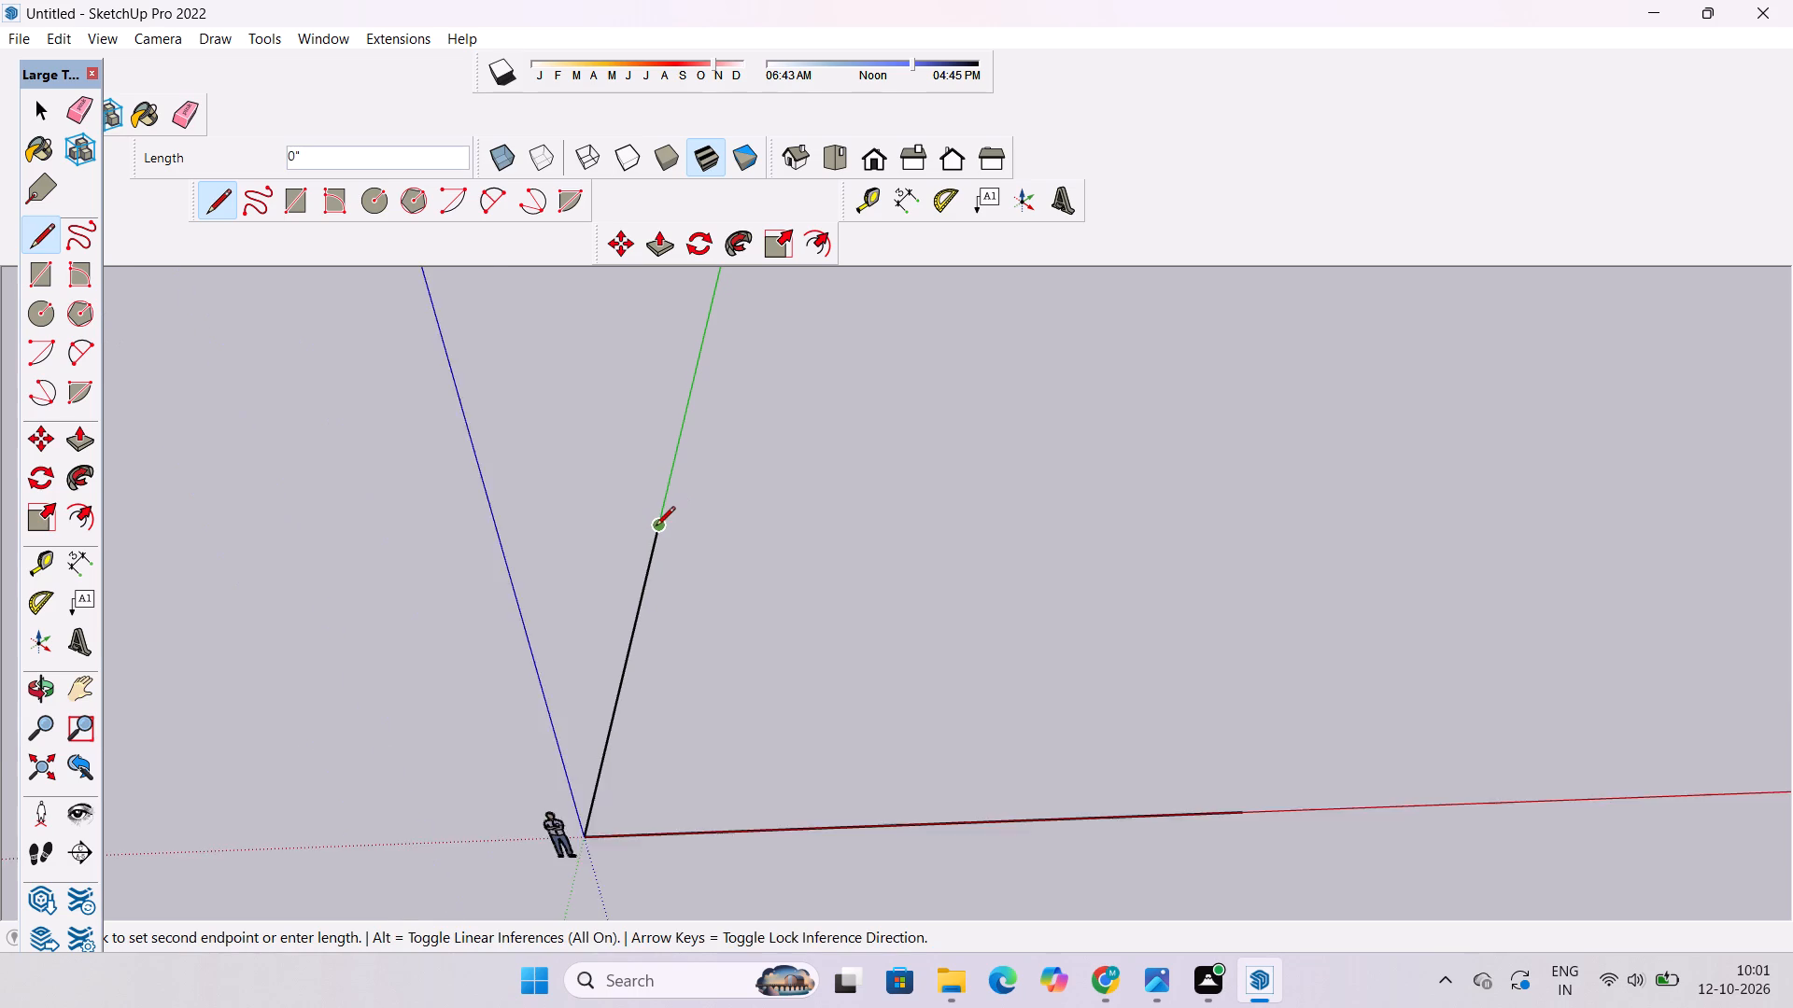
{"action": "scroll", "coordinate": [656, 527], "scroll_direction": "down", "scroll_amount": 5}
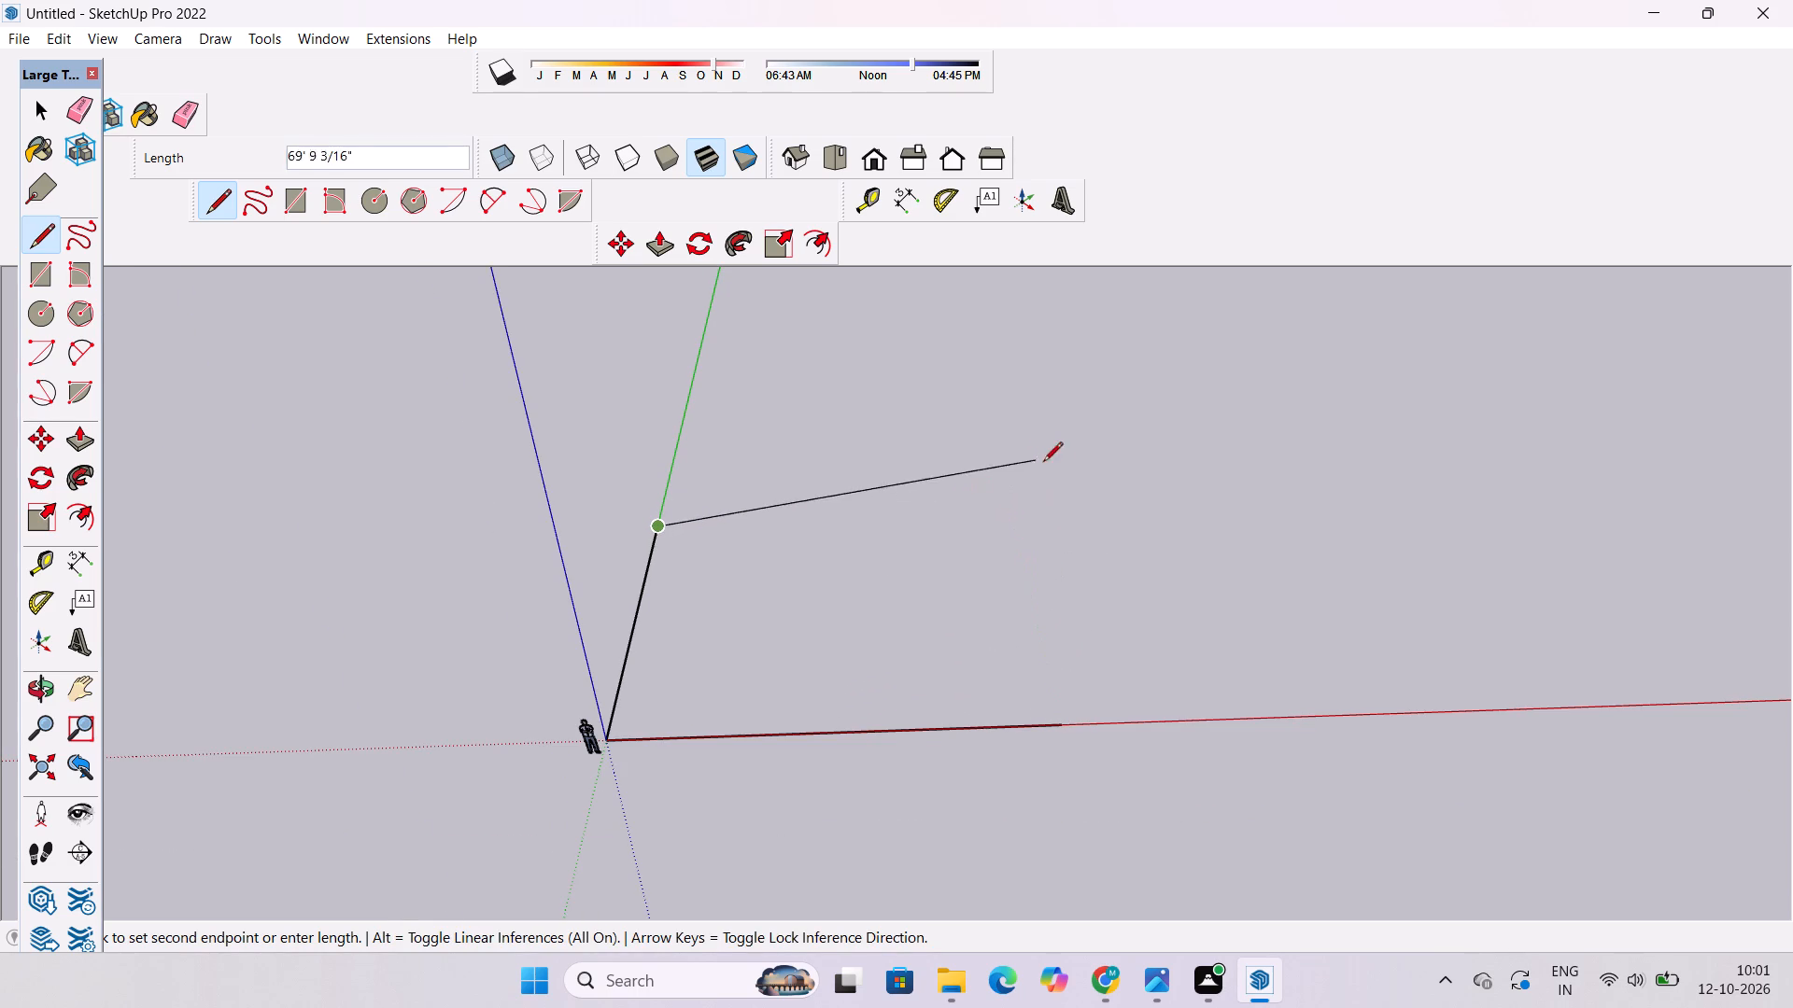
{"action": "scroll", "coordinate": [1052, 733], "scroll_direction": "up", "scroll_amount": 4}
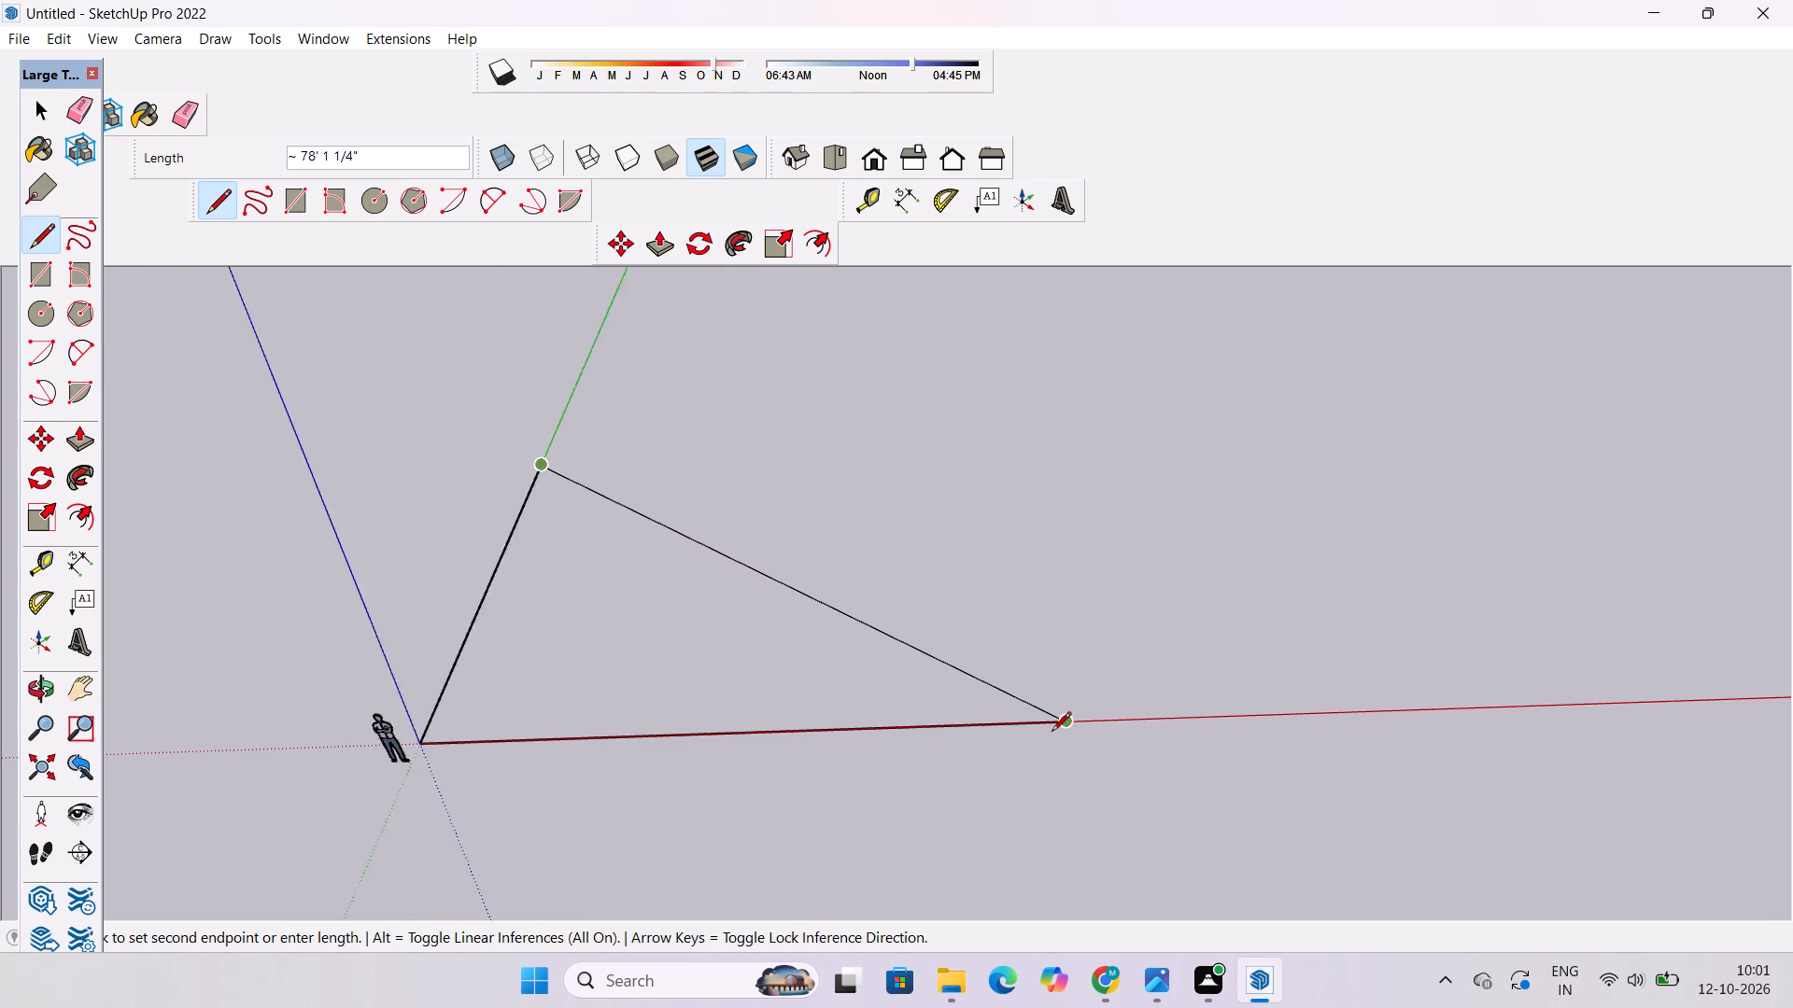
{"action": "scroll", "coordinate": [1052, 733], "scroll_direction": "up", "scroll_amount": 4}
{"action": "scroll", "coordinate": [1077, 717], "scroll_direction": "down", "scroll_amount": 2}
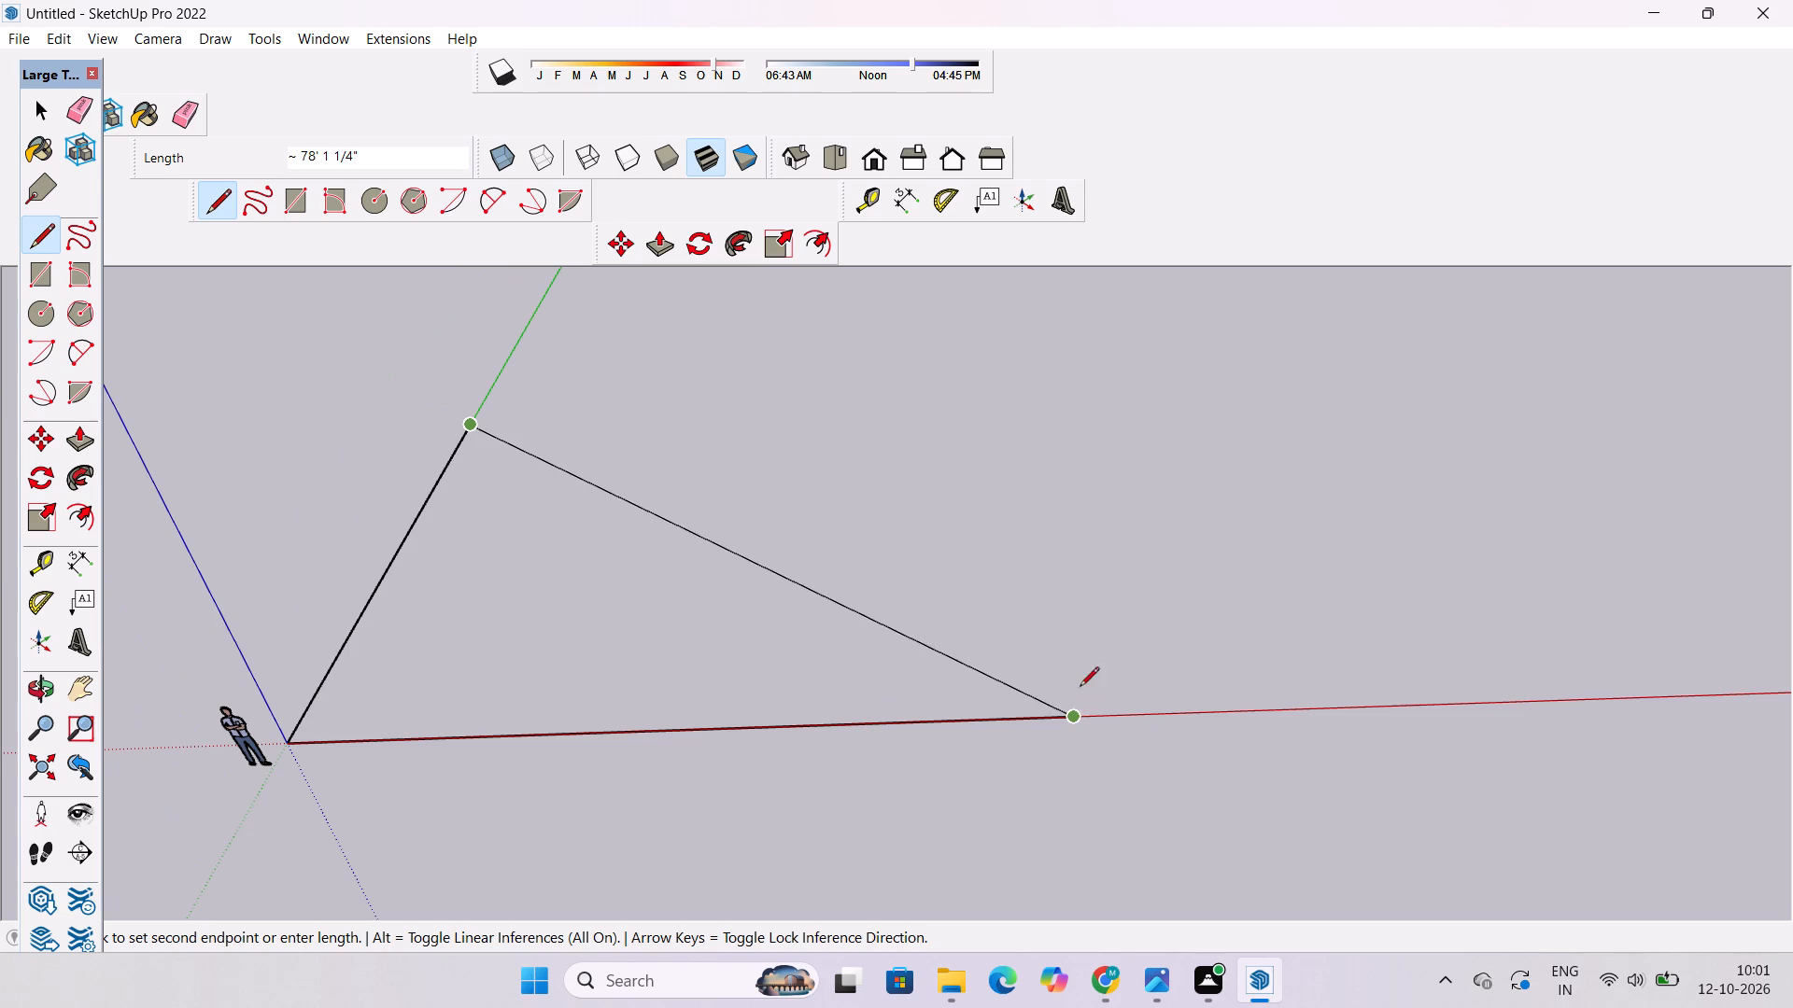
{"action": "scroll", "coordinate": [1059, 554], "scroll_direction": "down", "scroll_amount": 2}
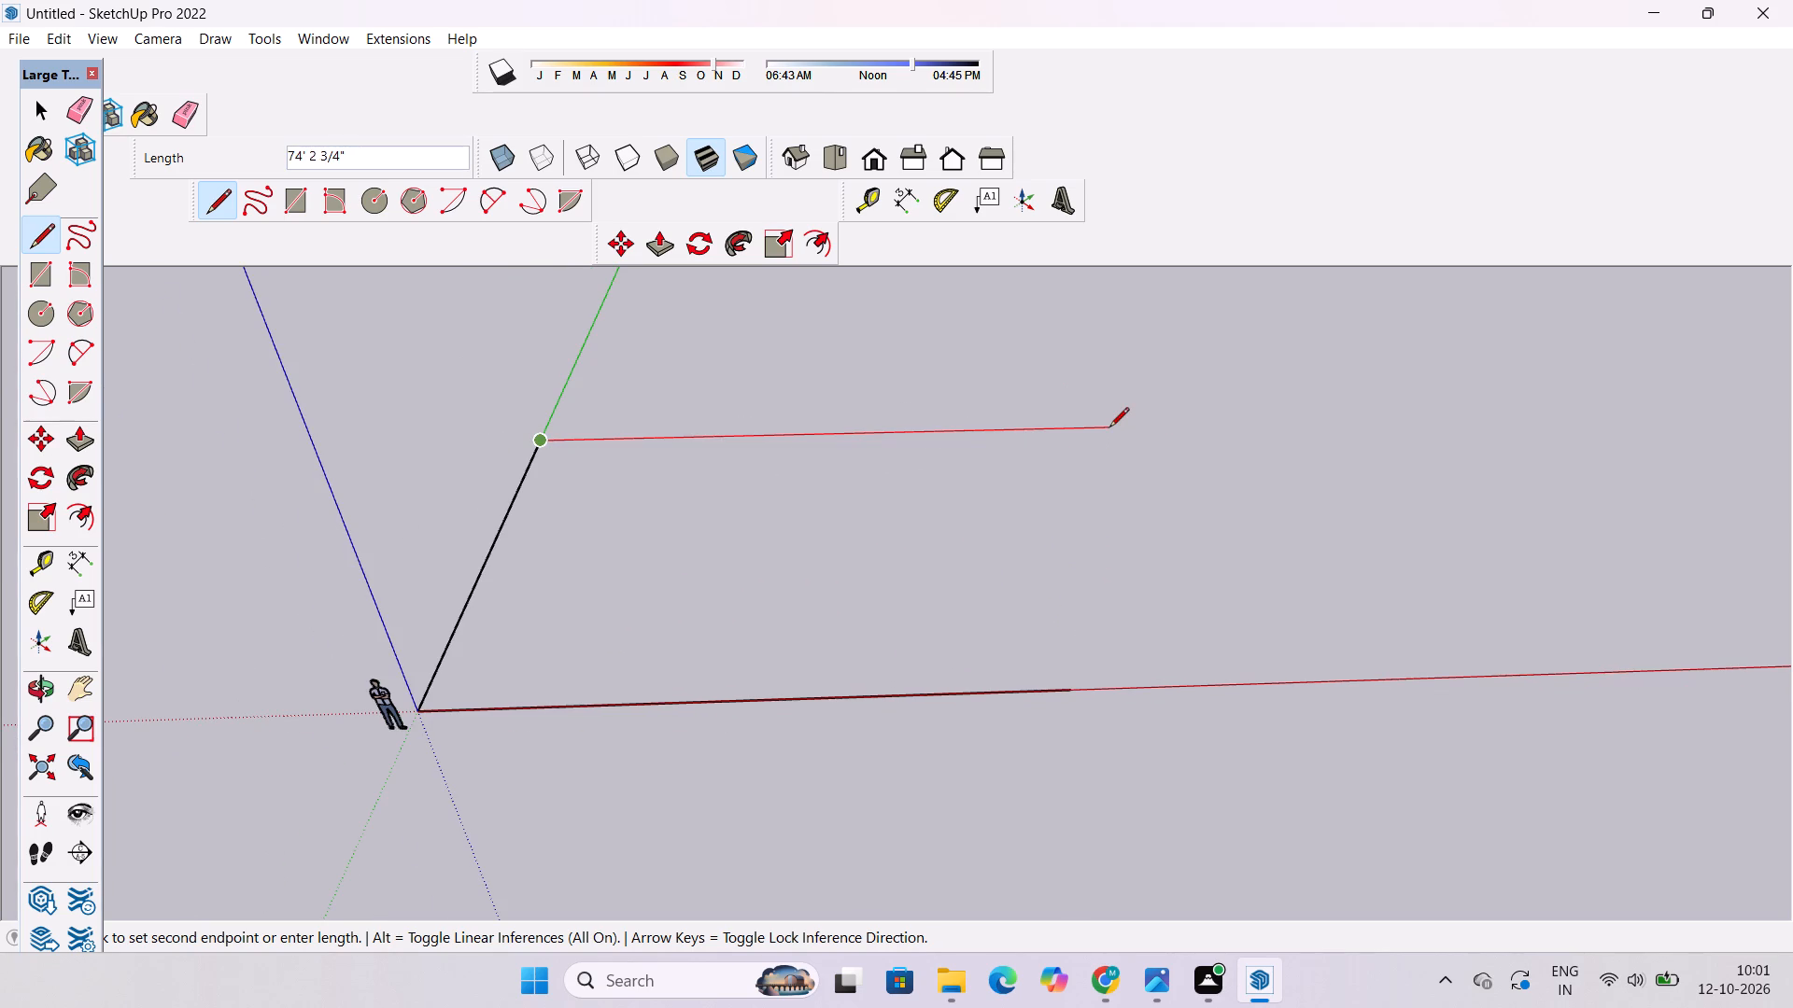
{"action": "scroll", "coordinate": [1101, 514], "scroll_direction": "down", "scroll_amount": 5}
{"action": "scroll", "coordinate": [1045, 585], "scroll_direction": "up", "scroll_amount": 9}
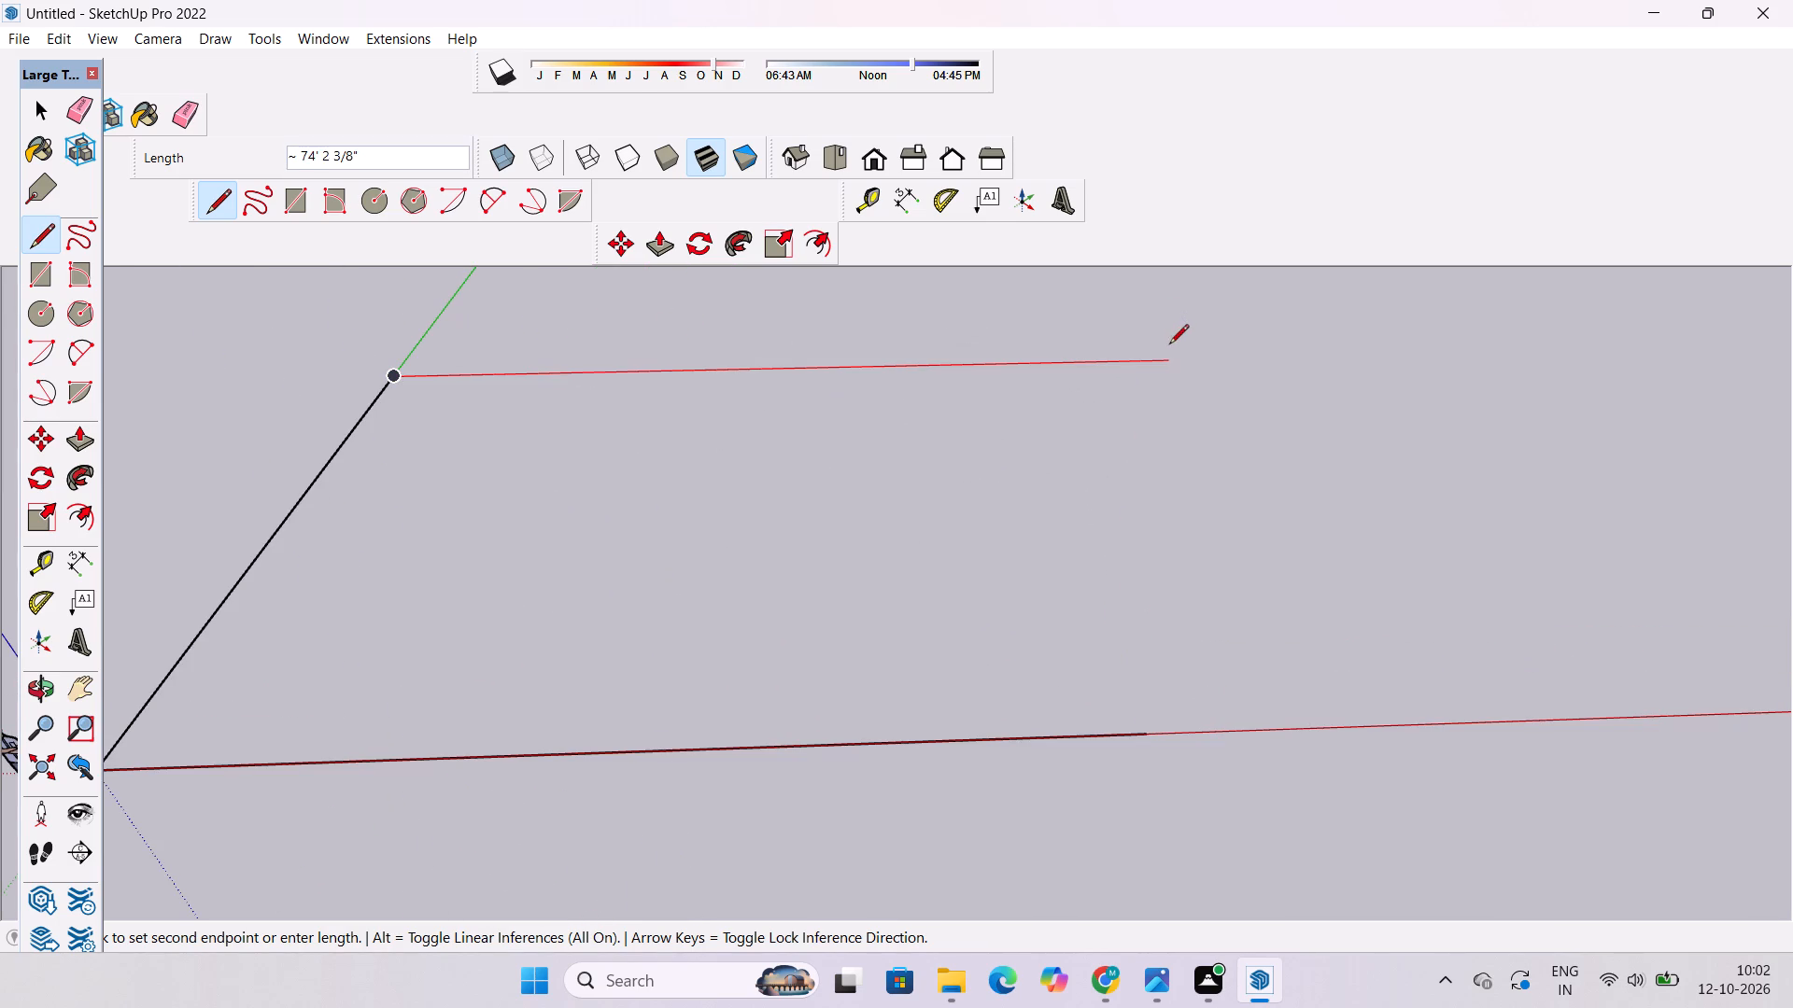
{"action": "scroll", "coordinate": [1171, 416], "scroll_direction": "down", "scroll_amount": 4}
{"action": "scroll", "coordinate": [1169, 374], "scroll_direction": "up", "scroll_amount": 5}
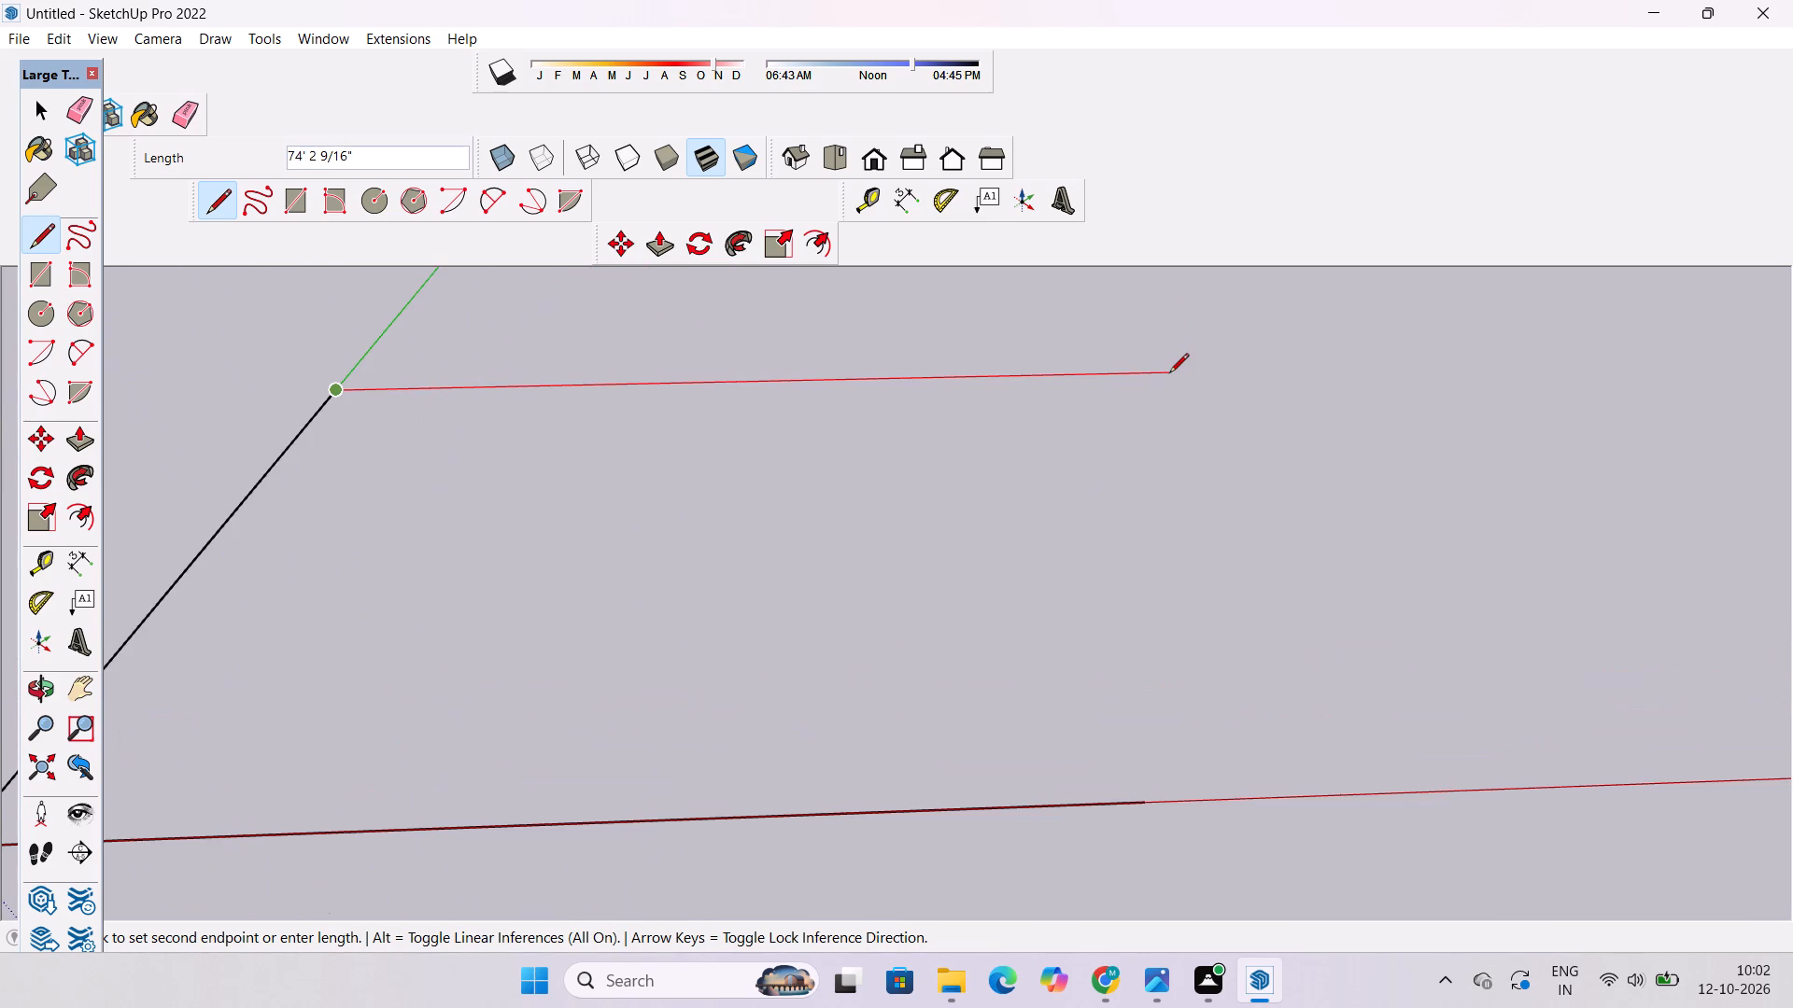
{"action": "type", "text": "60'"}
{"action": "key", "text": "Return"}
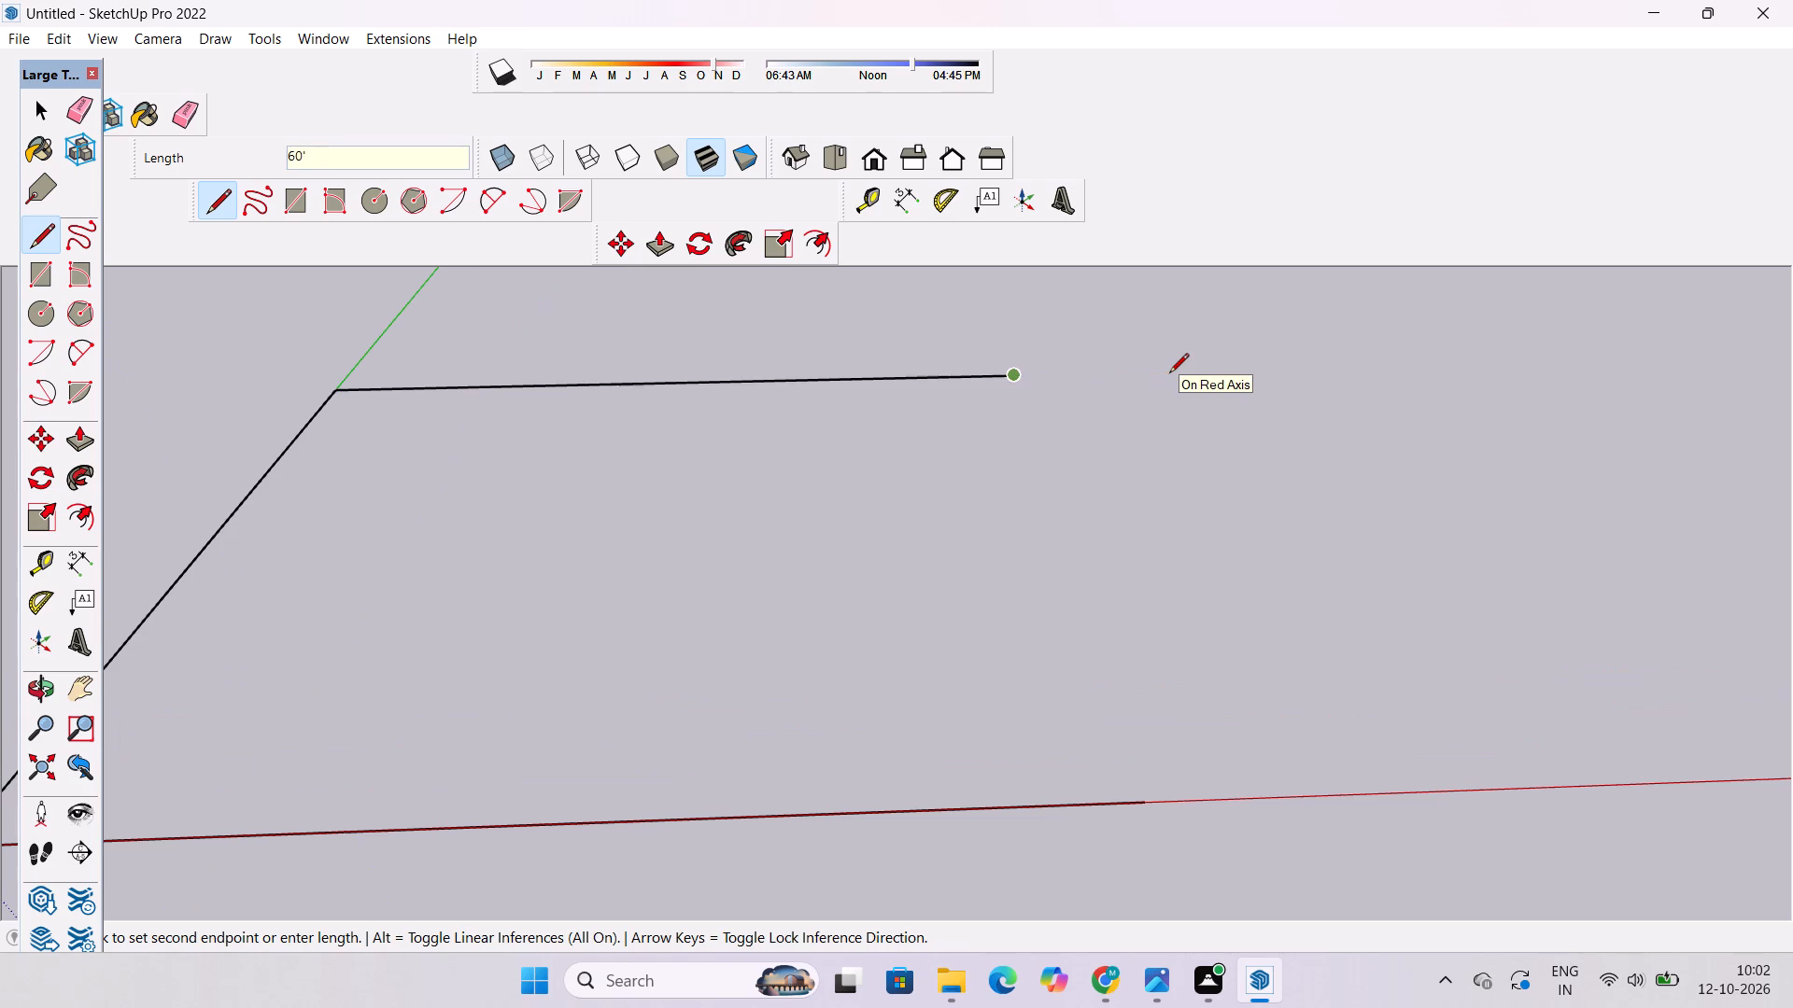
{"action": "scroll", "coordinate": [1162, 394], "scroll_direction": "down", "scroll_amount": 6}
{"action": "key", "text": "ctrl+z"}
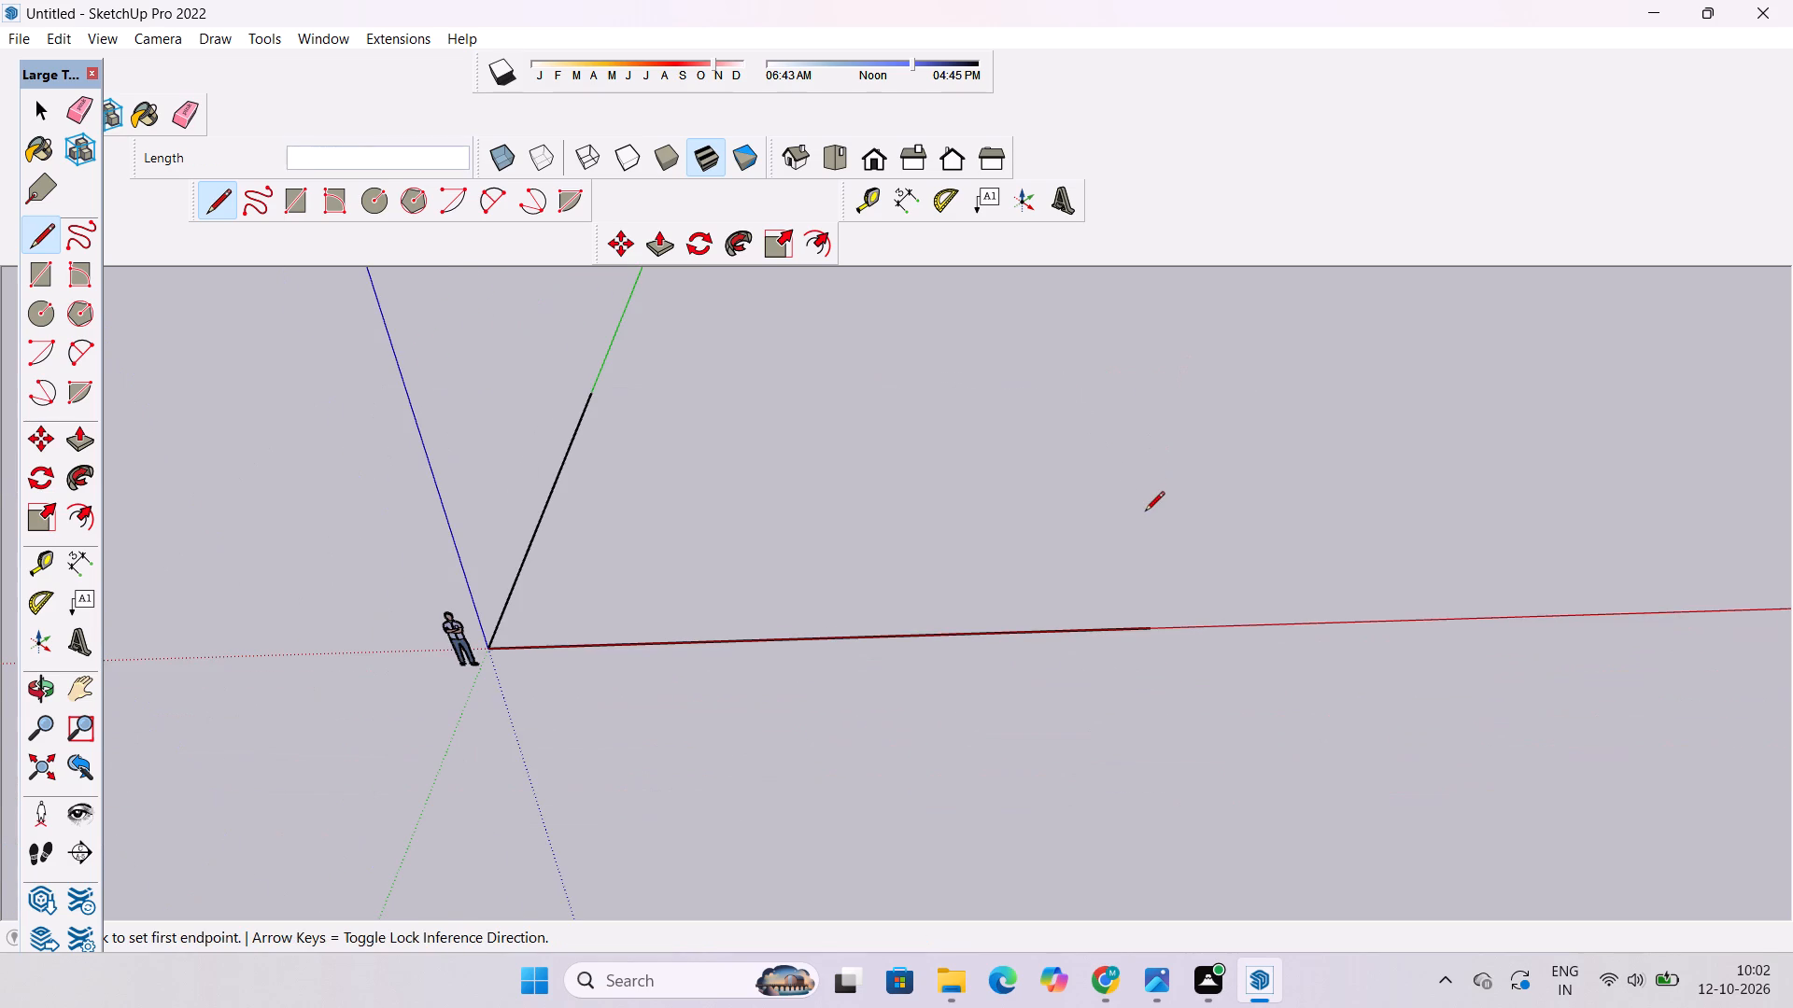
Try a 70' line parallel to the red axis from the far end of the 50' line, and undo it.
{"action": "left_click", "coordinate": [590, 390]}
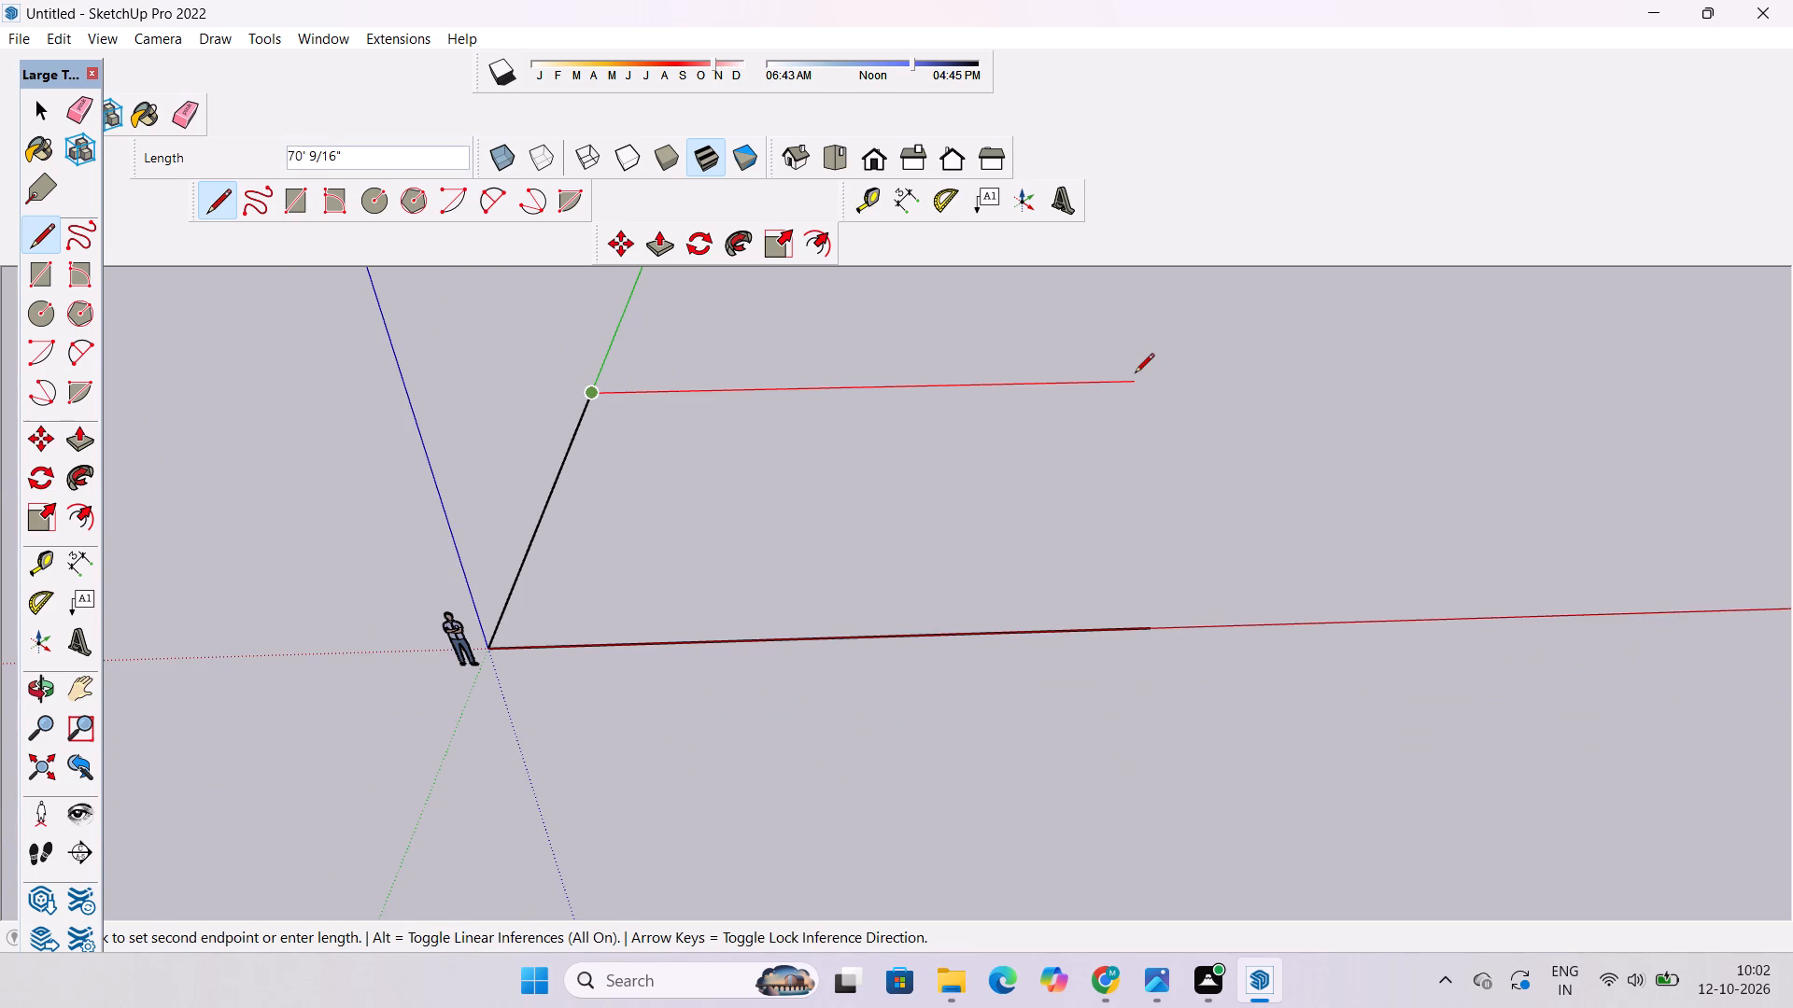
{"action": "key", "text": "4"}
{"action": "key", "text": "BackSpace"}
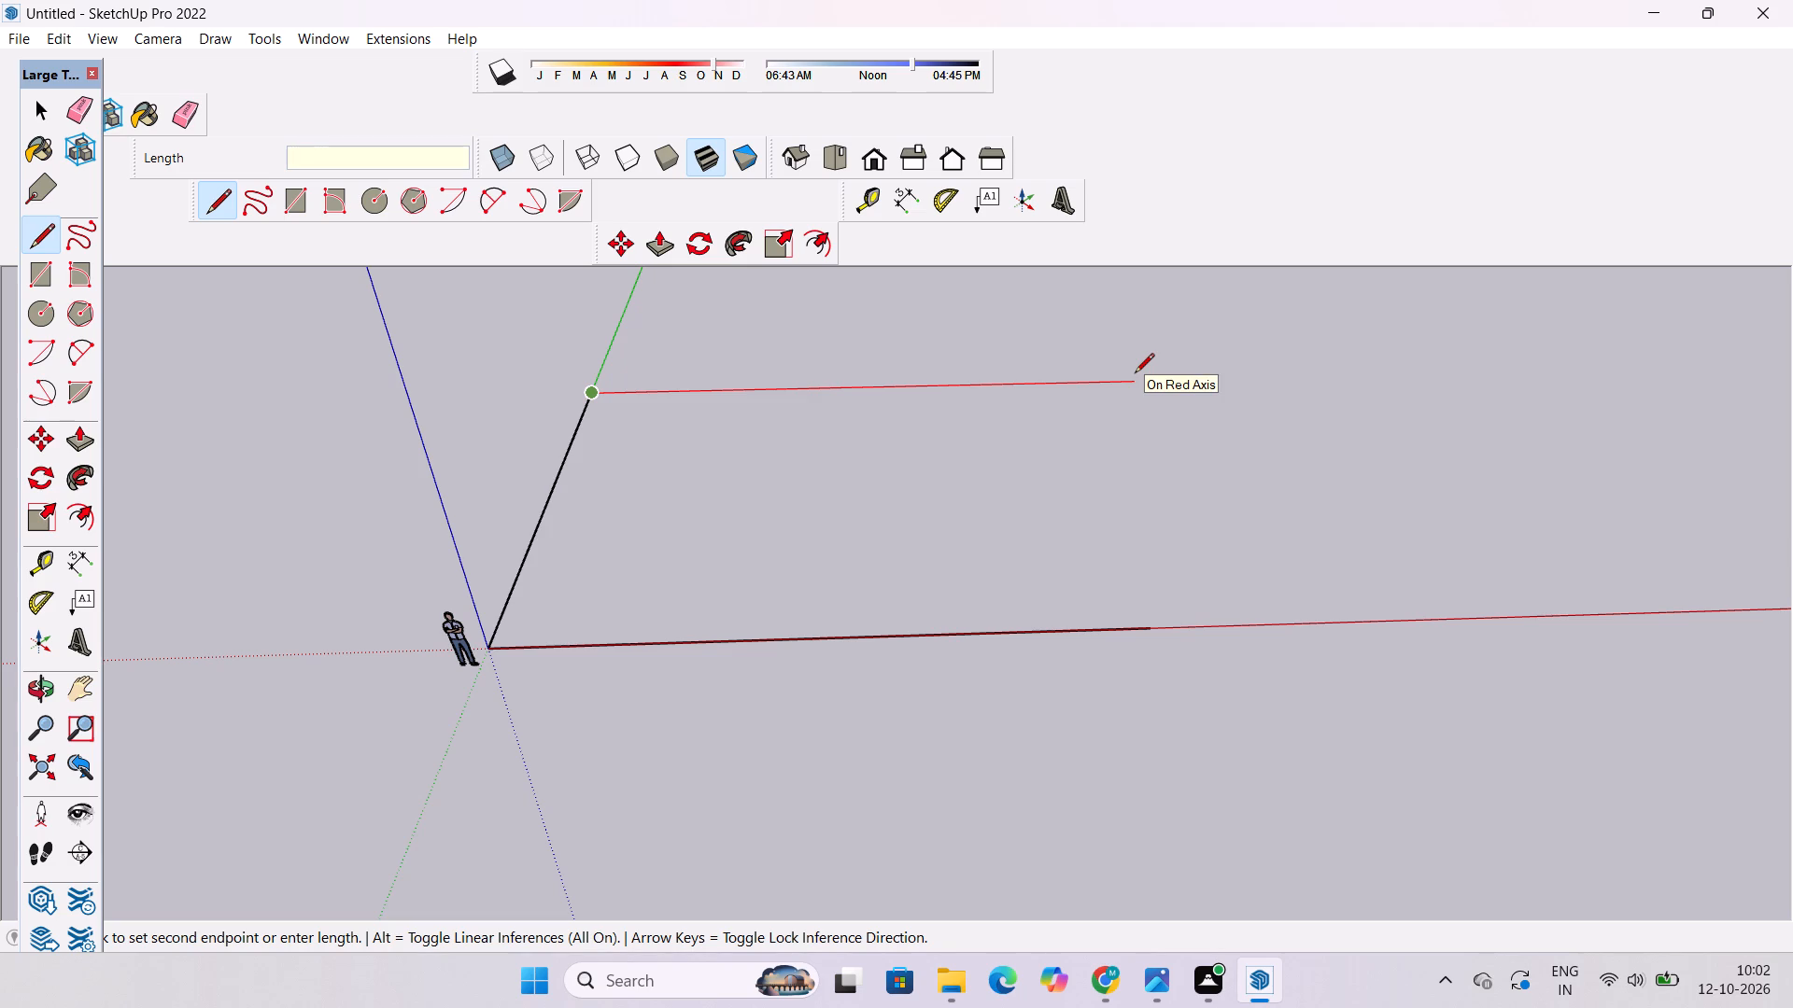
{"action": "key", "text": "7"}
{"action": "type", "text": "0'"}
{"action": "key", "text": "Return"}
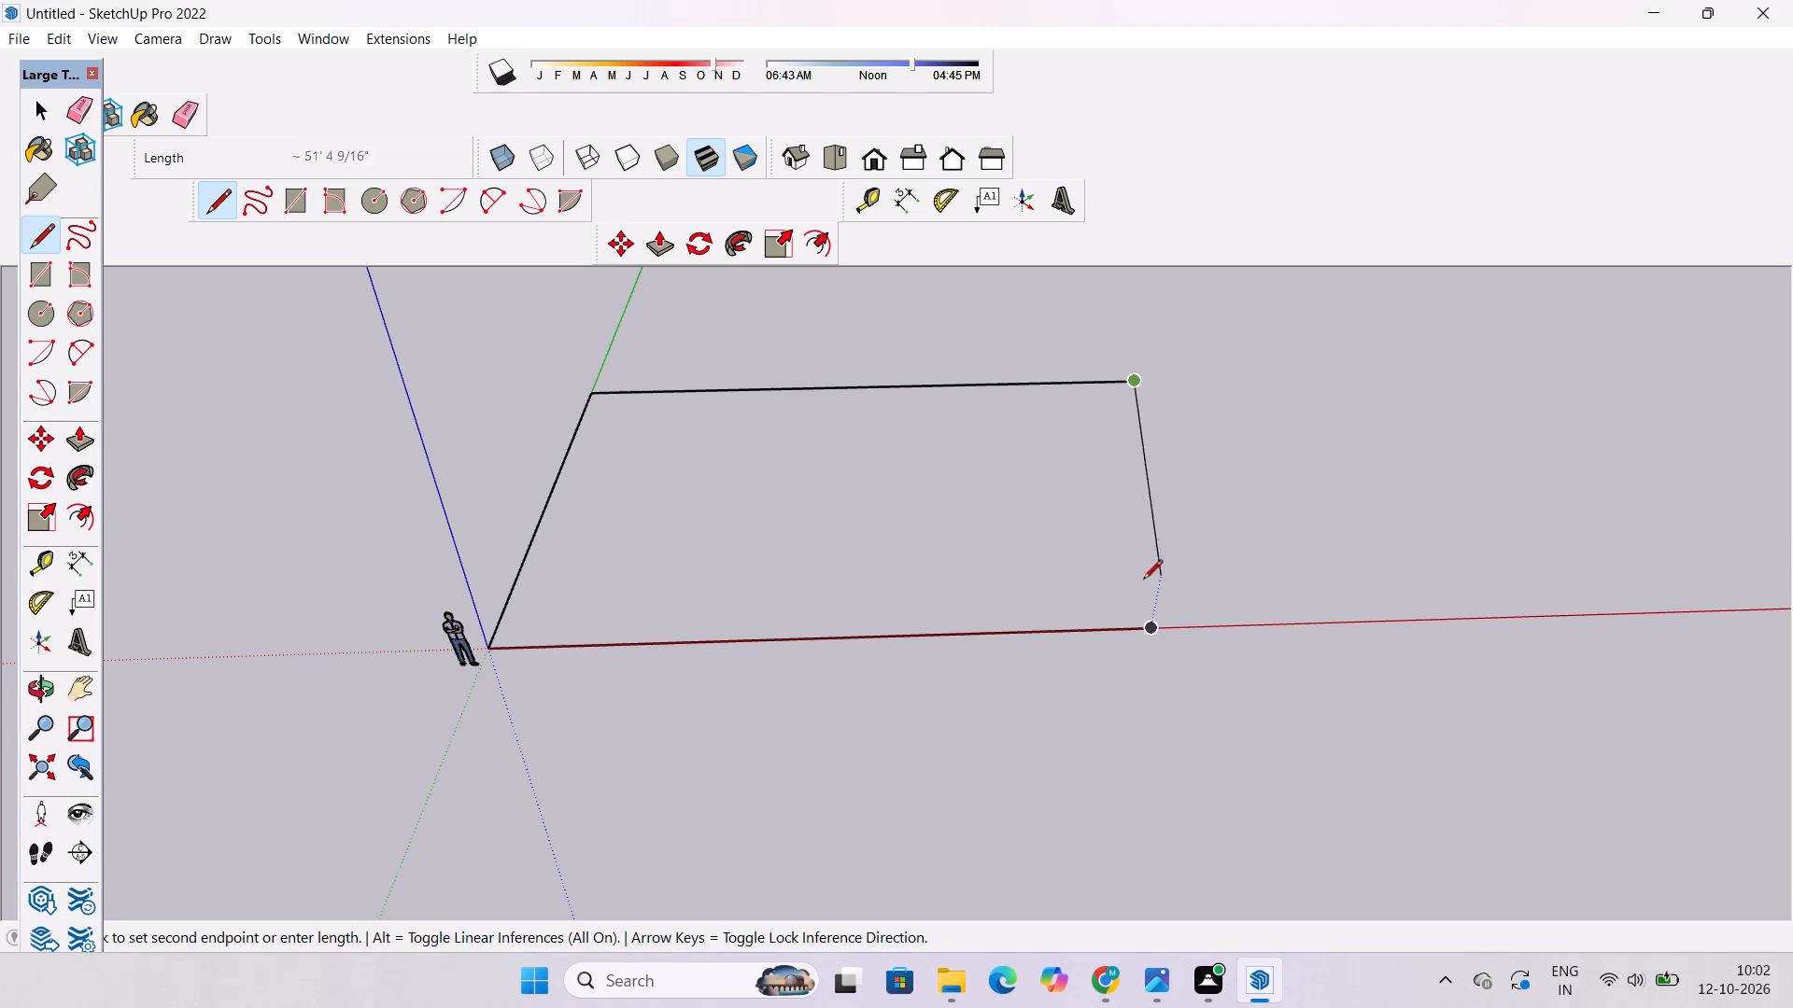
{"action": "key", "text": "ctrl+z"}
Close the rectangle with a 50' green-direction edge from the 60' line's end and a 60' edge back to the first 50' line.
{"action": "left_click", "coordinate": [1151, 628]}
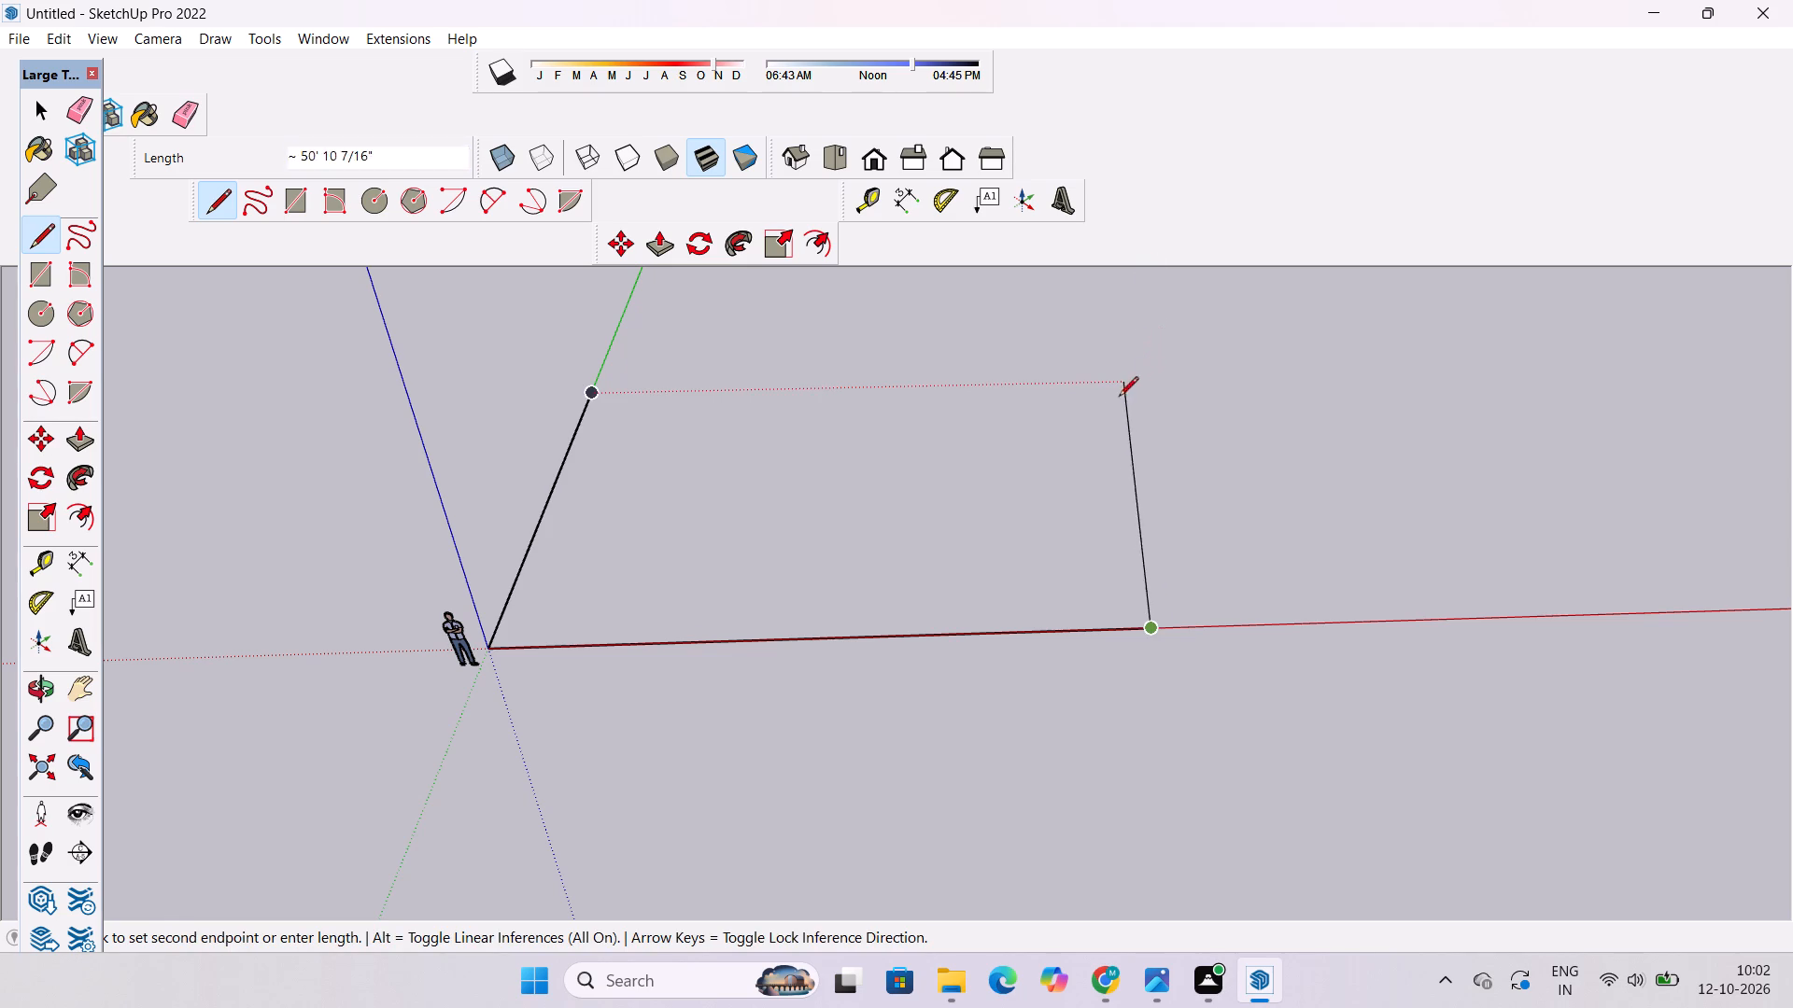
{"action": "left_click", "coordinate": [1055, 381]}
{"action": "left_click", "coordinate": [588, 397]}
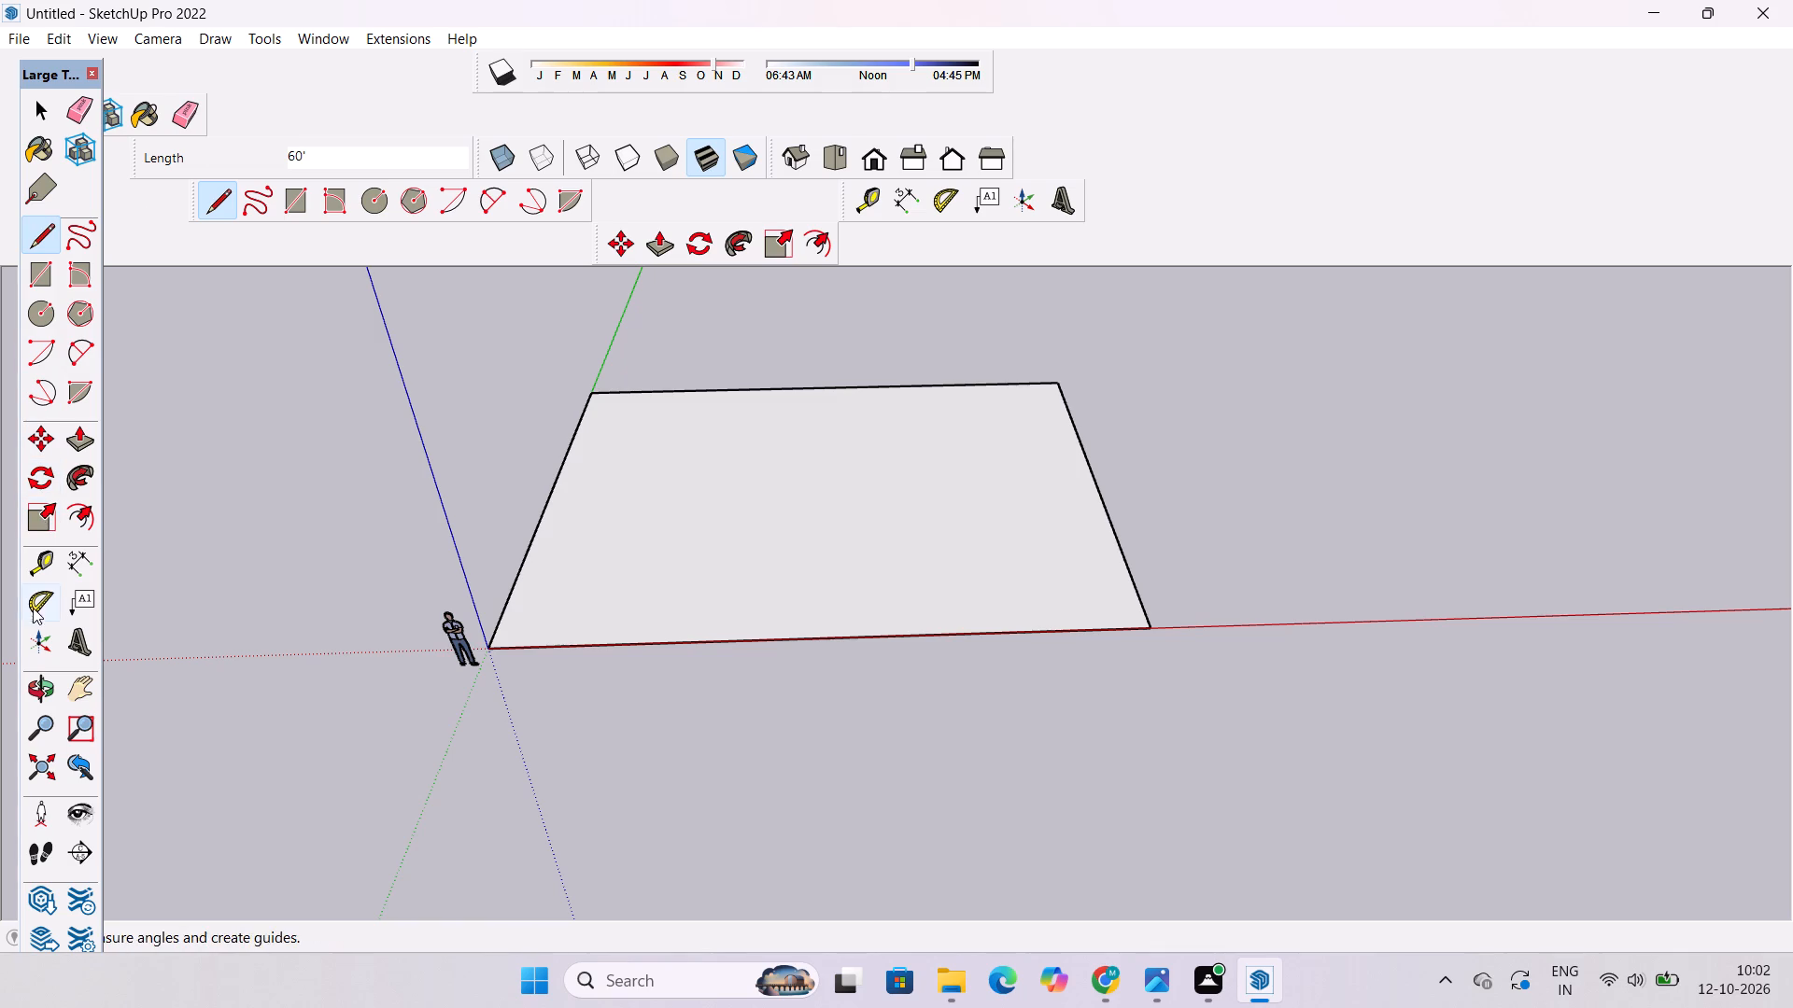
Examine the closed rectangular face and its edges from several angles.
{"action": "left_click", "coordinate": [37, 688]}
{"action": "scroll", "coordinate": [887, 358], "scroll_direction": "down", "scroll_amount": 5}
{"action": "left_click_drag", "start_coordinate": [905, 372], "coordinate": [930, 491]}
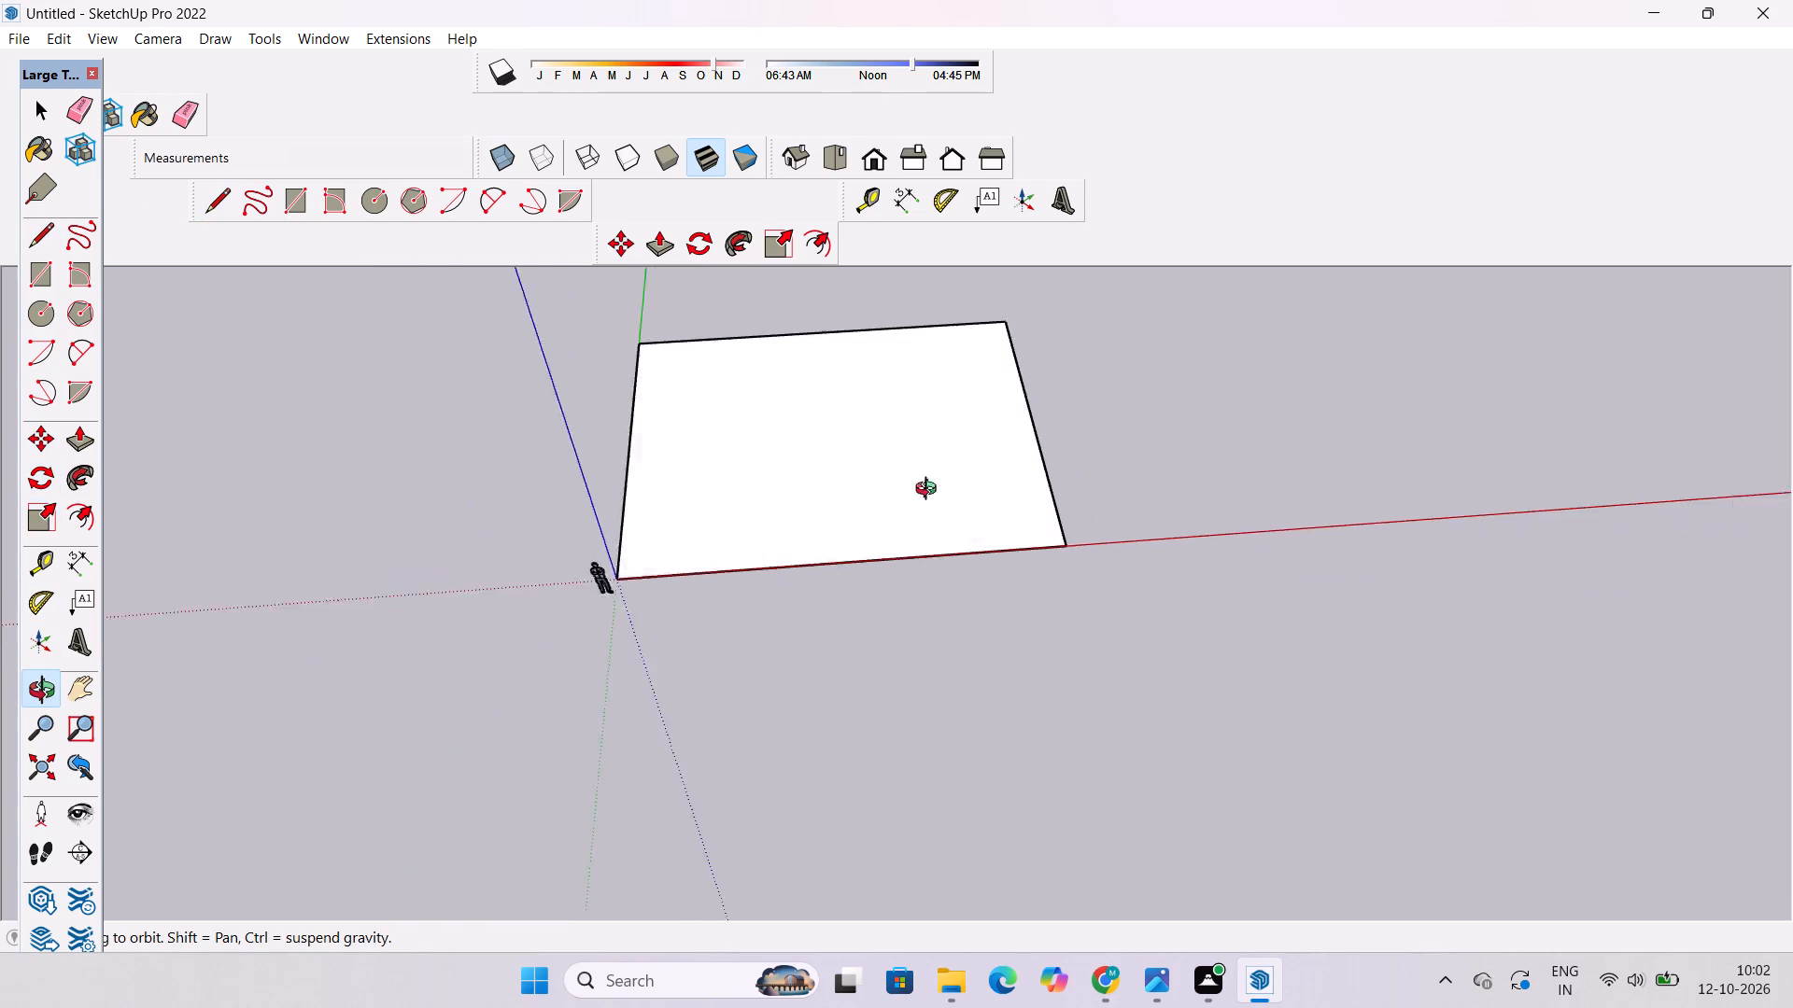
{"action": "left_click_drag", "start_coordinate": [930, 491], "coordinate": [788, 483]}
{"action": "scroll", "coordinate": [798, 480], "scroll_direction": "down", "scroll_amount": 2}
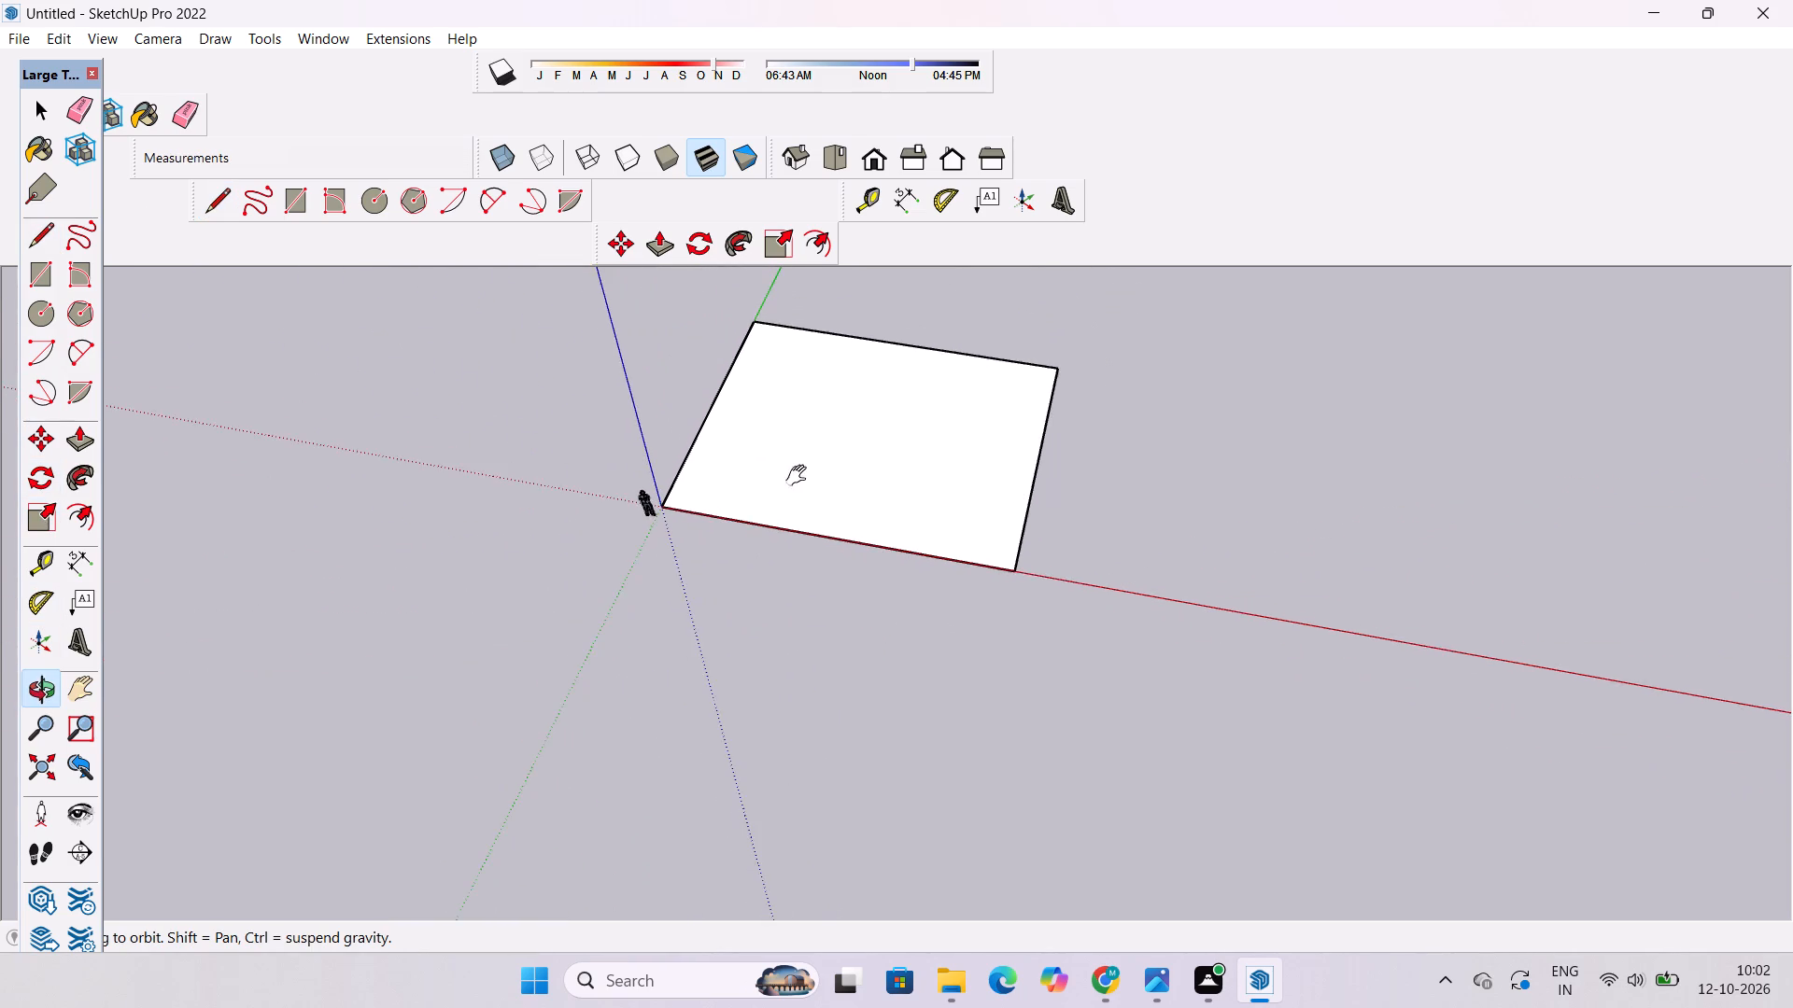
{"action": "left_click_drag", "start_coordinate": [800, 476], "coordinate": [773, 504], "text": "shift"}
{"action": "left_click_drag", "start_coordinate": [807, 514], "coordinate": [1002, 587]}
{"action": "scroll", "coordinate": [921, 536], "scroll_direction": "up", "scroll_amount": 3}
{"action": "left_click_drag", "start_coordinate": [920, 518], "coordinate": [928, 545], "text": "shift"}
{"action": "left_click_drag", "start_coordinate": [972, 545], "coordinate": [976, 577], "text": "shift"}
{"action": "left_click_drag", "start_coordinate": [973, 579], "coordinate": [961, 572]}
{"action": "left_click_drag", "start_coordinate": [955, 556], "coordinate": [939, 544]}
{"action": "scroll", "coordinate": [893, 558], "scroll_direction": "up", "scroll_amount": 4, "text": "shift"}
{"action": "scroll", "coordinate": [893, 558], "scroll_direction": "down", "scroll_amount": 5, "text": "shift"}
{"action": "left_click", "coordinate": [893, 554], "text": "shift"}
{"action": "left_click_drag", "start_coordinate": [905, 585], "coordinate": [904, 590]}
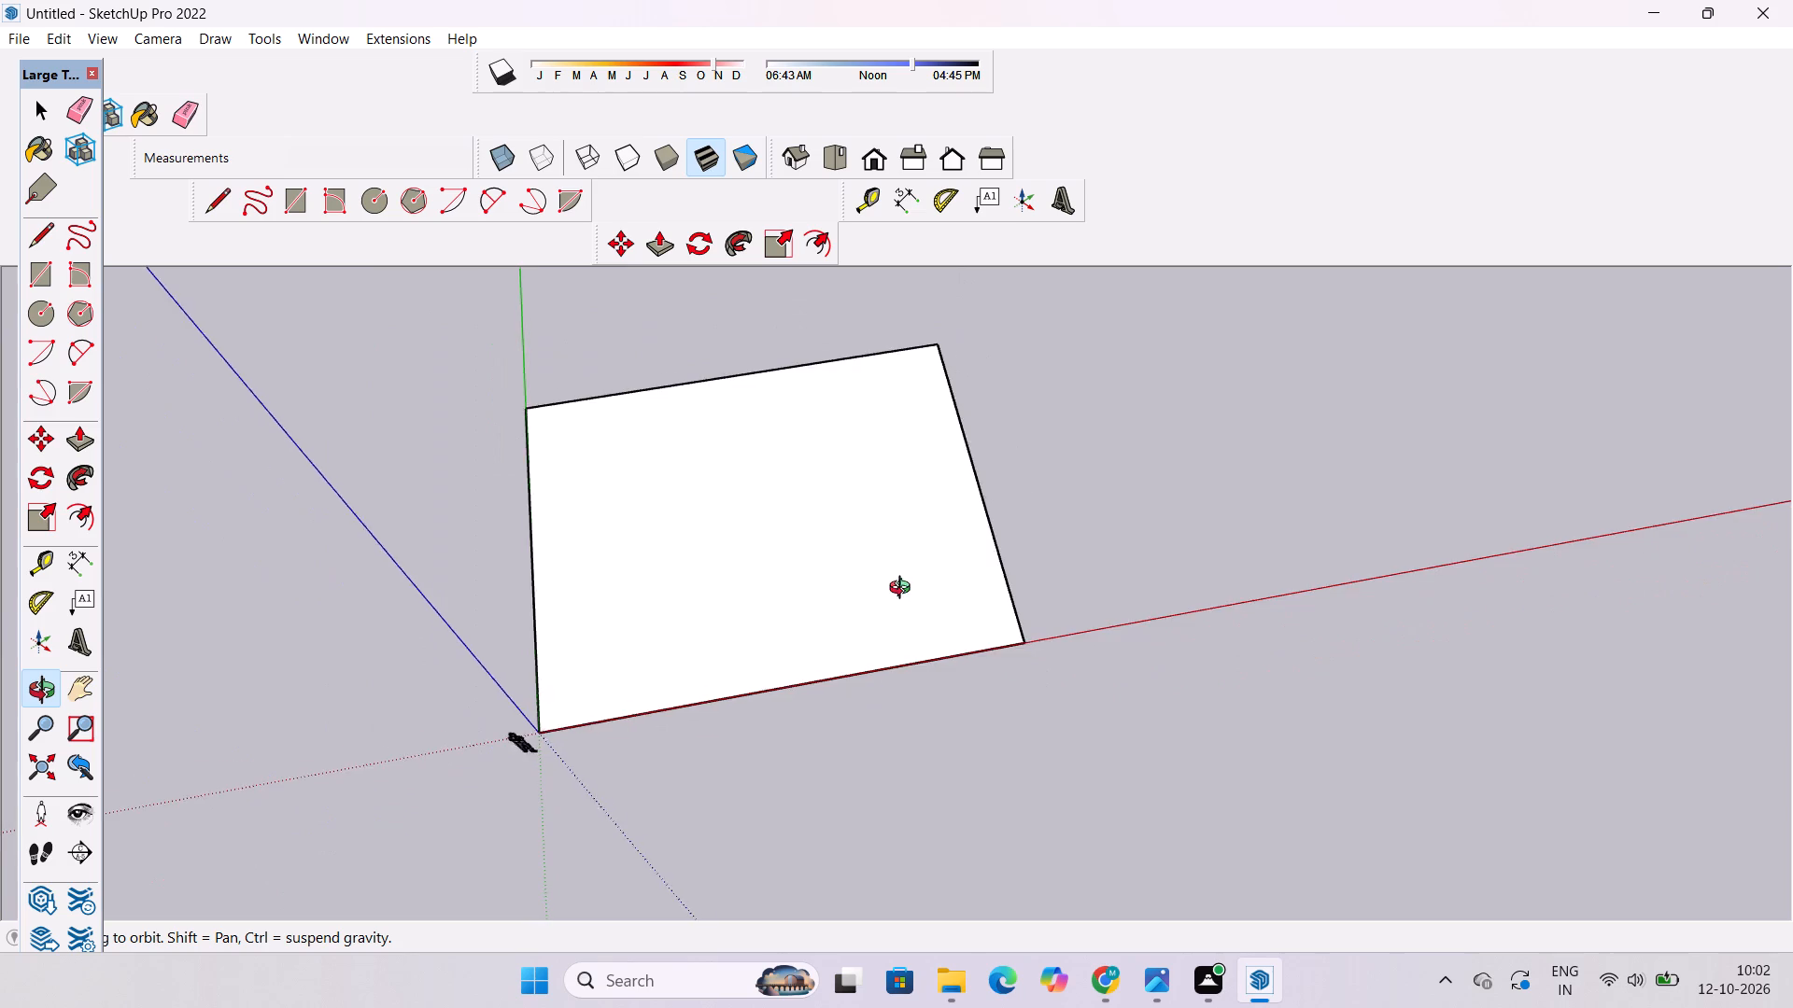
{"action": "left_click_drag", "start_coordinate": [904, 590], "coordinate": [808, 578]}
{"action": "scroll", "coordinate": [844, 524], "scroll_direction": "up", "scroll_amount": 6}
{"action": "left_click_drag", "start_coordinate": [860, 500], "coordinate": [755, 499], "text": "shift"}
{"action": "scroll", "coordinate": [752, 497], "scroll_direction": "down", "scroll_amount": 5, "text": "shift"}
{"action": "left_click_drag", "start_coordinate": [729, 498], "coordinate": [728, 498], "text": "shift"}
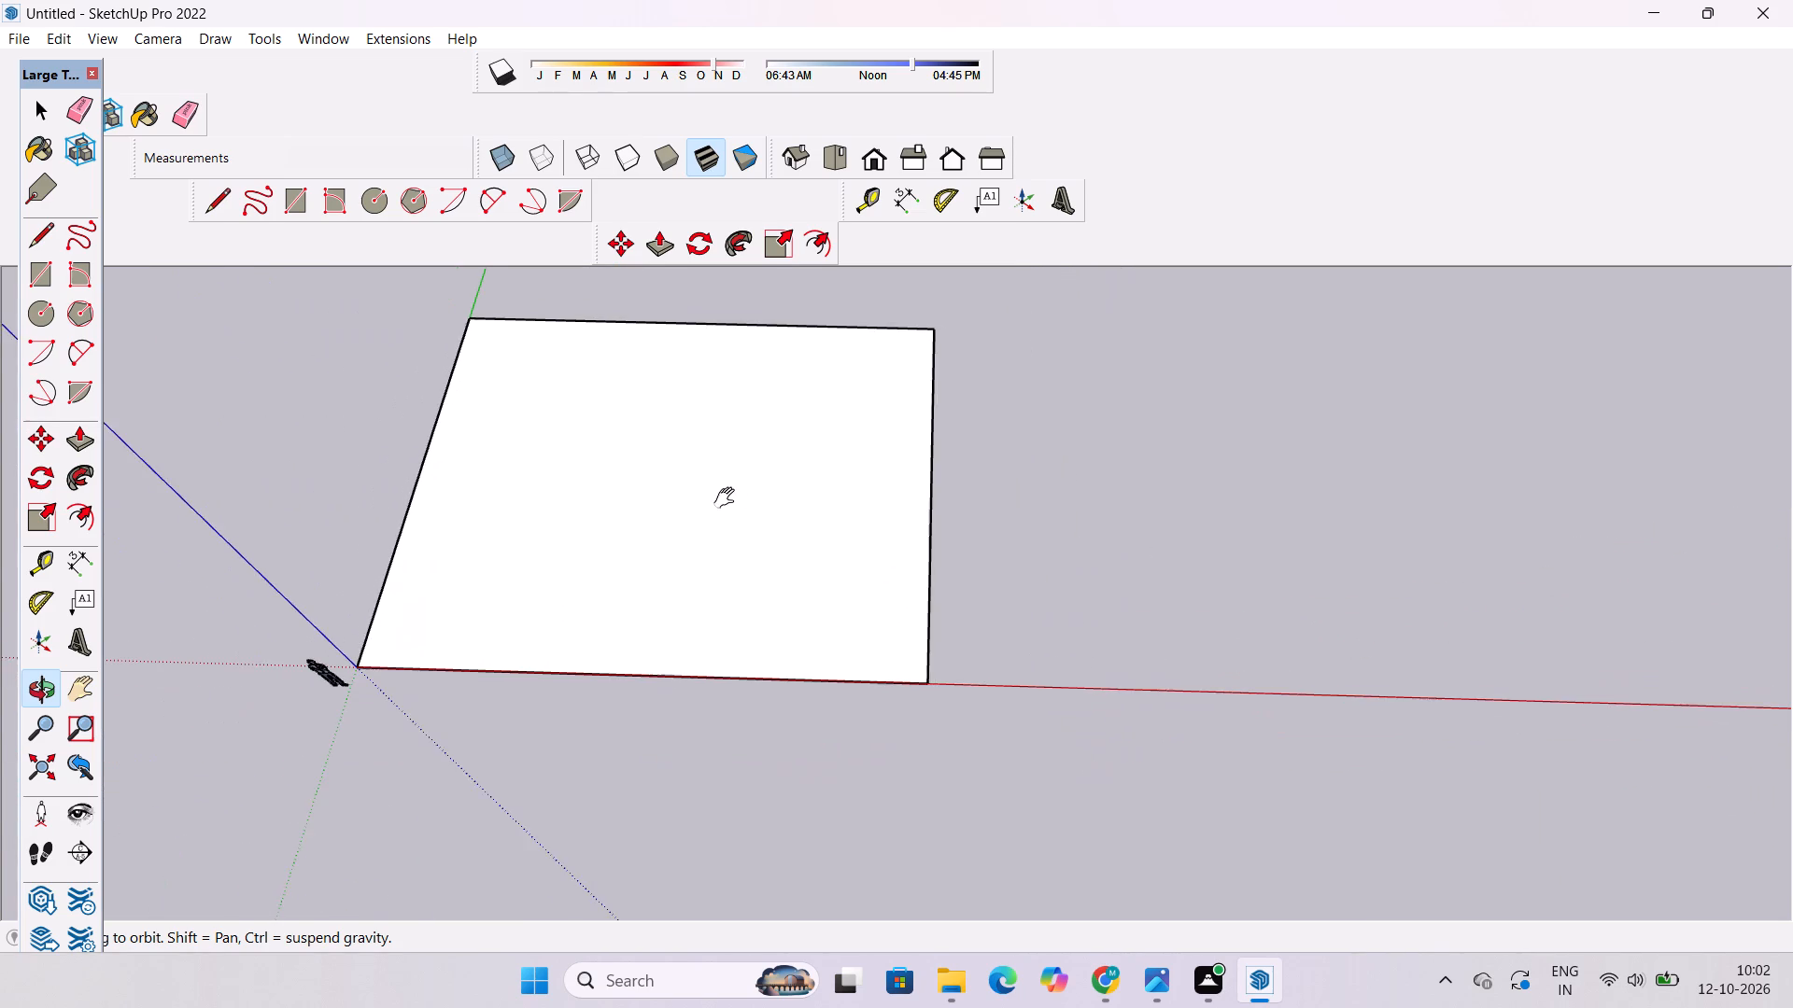
{"action": "left_click_drag", "start_coordinate": [728, 498], "coordinate": [707, 502], "text": "shift"}
Move the rectangle's 50' edge opposite the green axis 20' outward along the red axis.
{"action": "key", "text": "space"}
{"action": "left_click", "coordinate": [1085, 419]}
{"action": "scroll", "coordinate": [918, 550], "scroll_direction": "up", "scroll_amount": 3}
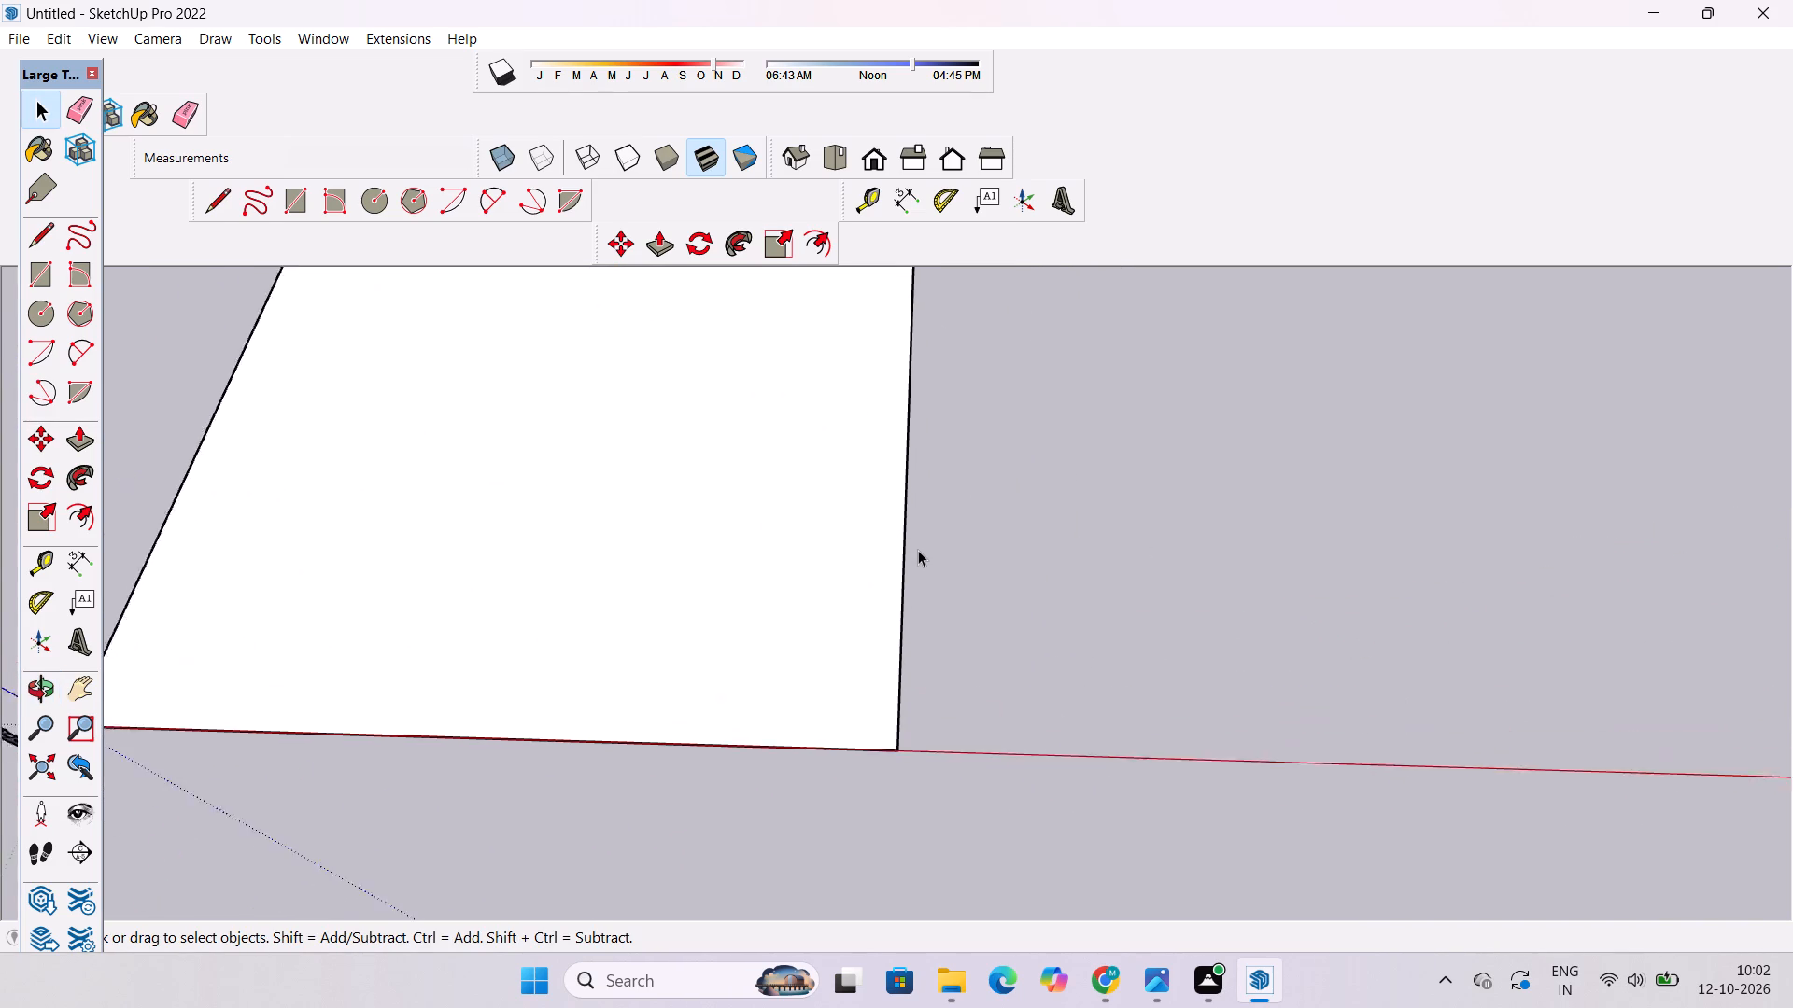
{"action": "scroll", "coordinate": [918, 550], "scroll_direction": "up", "scroll_amount": 4}
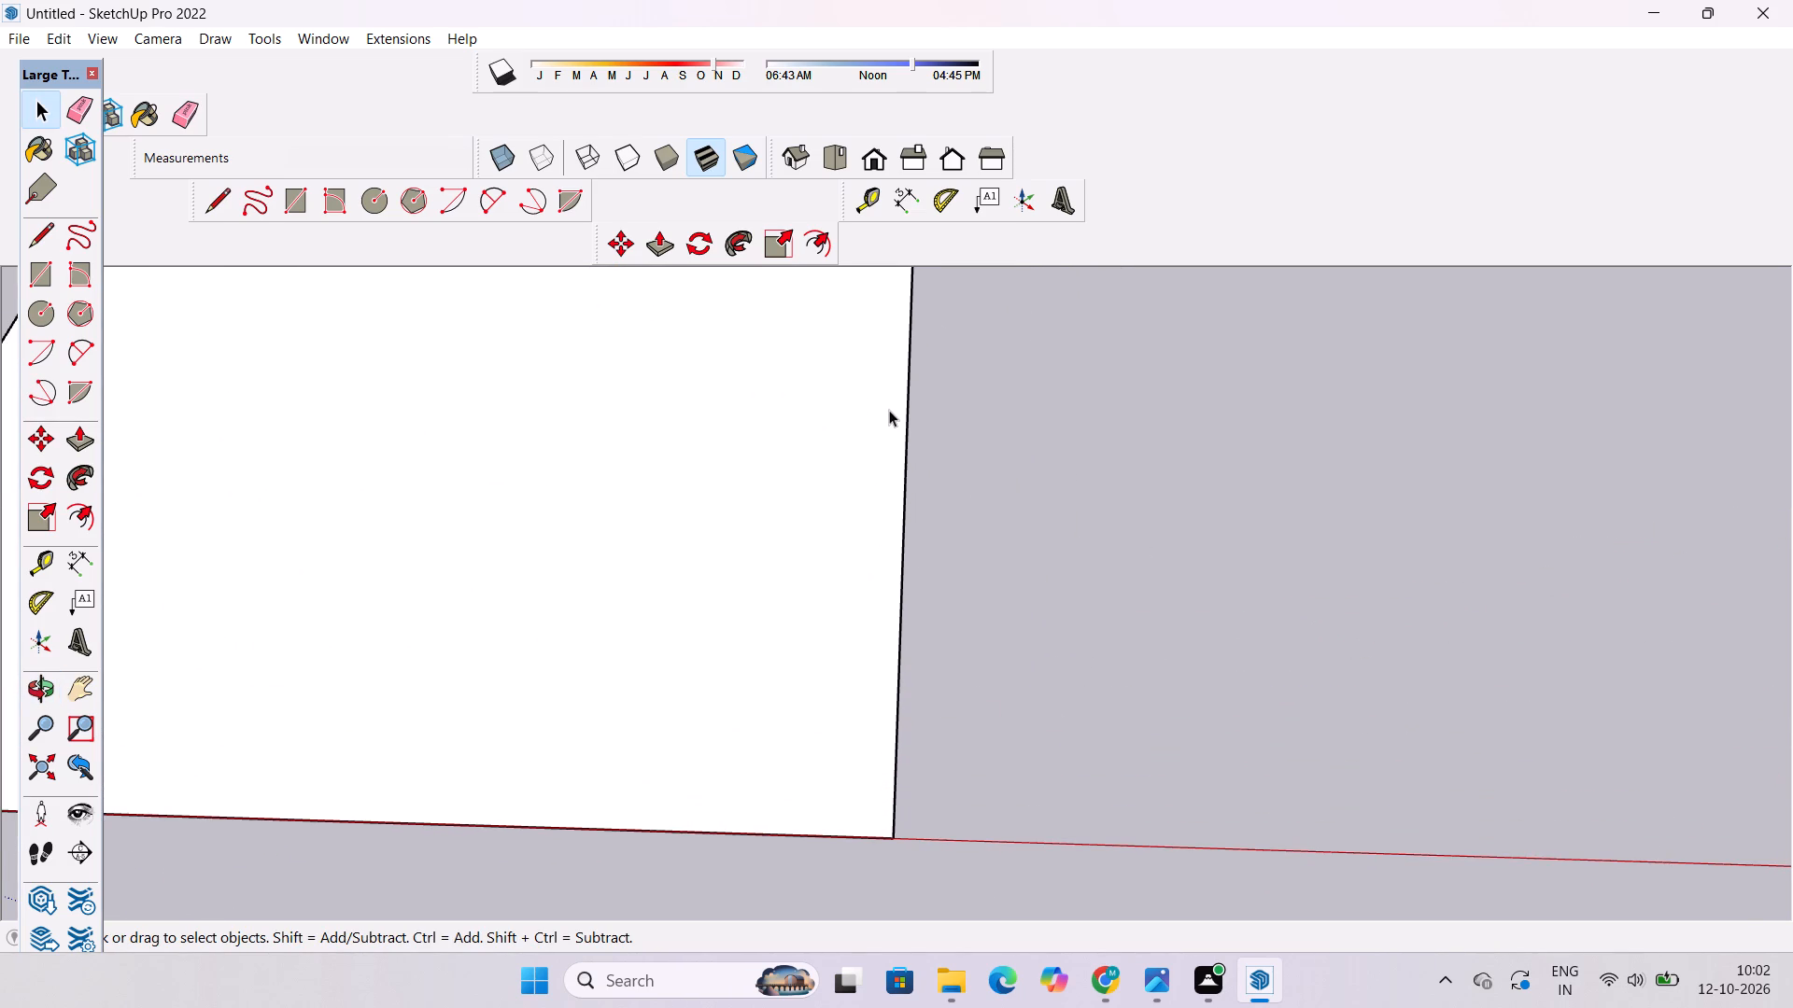
{"action": "left_click", "coordinate": [889, 410]}
{"action": "left_click", "coordinate": [954, 430]}
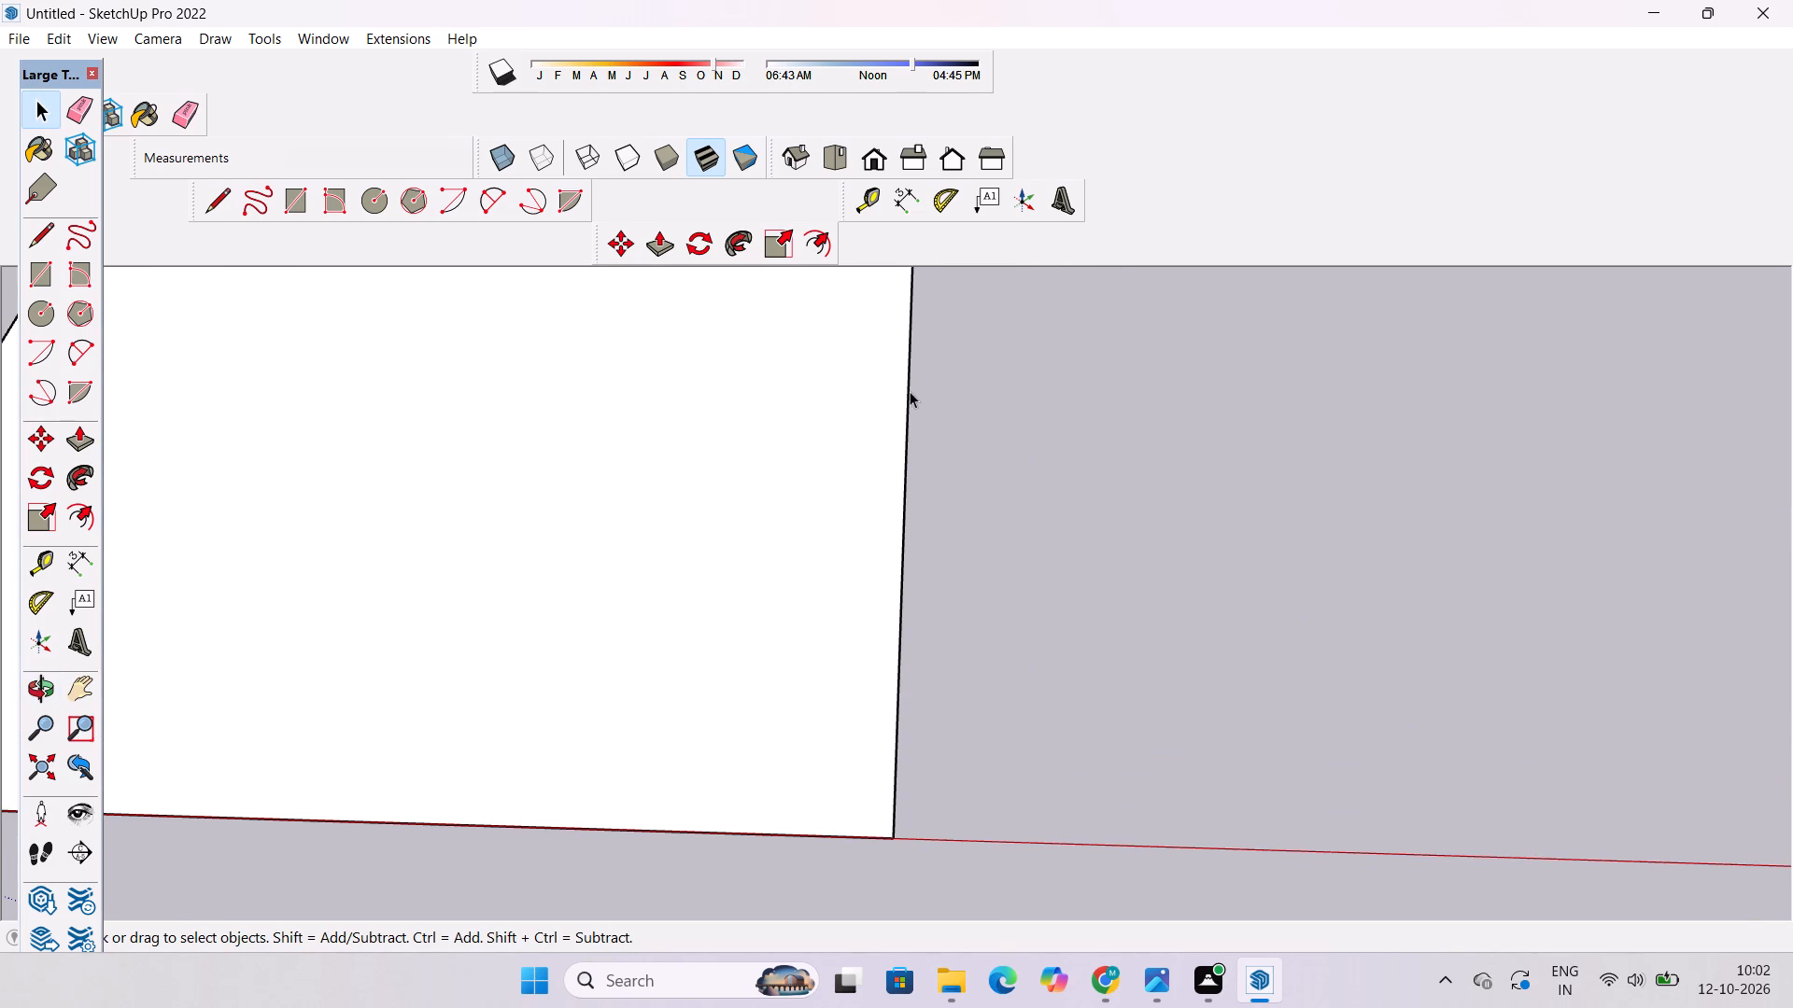
{"action": "left_click", "coordinate": [906, 384]}
{"action": "scroll", "coordinate": [877, 469], "scroll_direction": "down", "scroll_amount": 5}
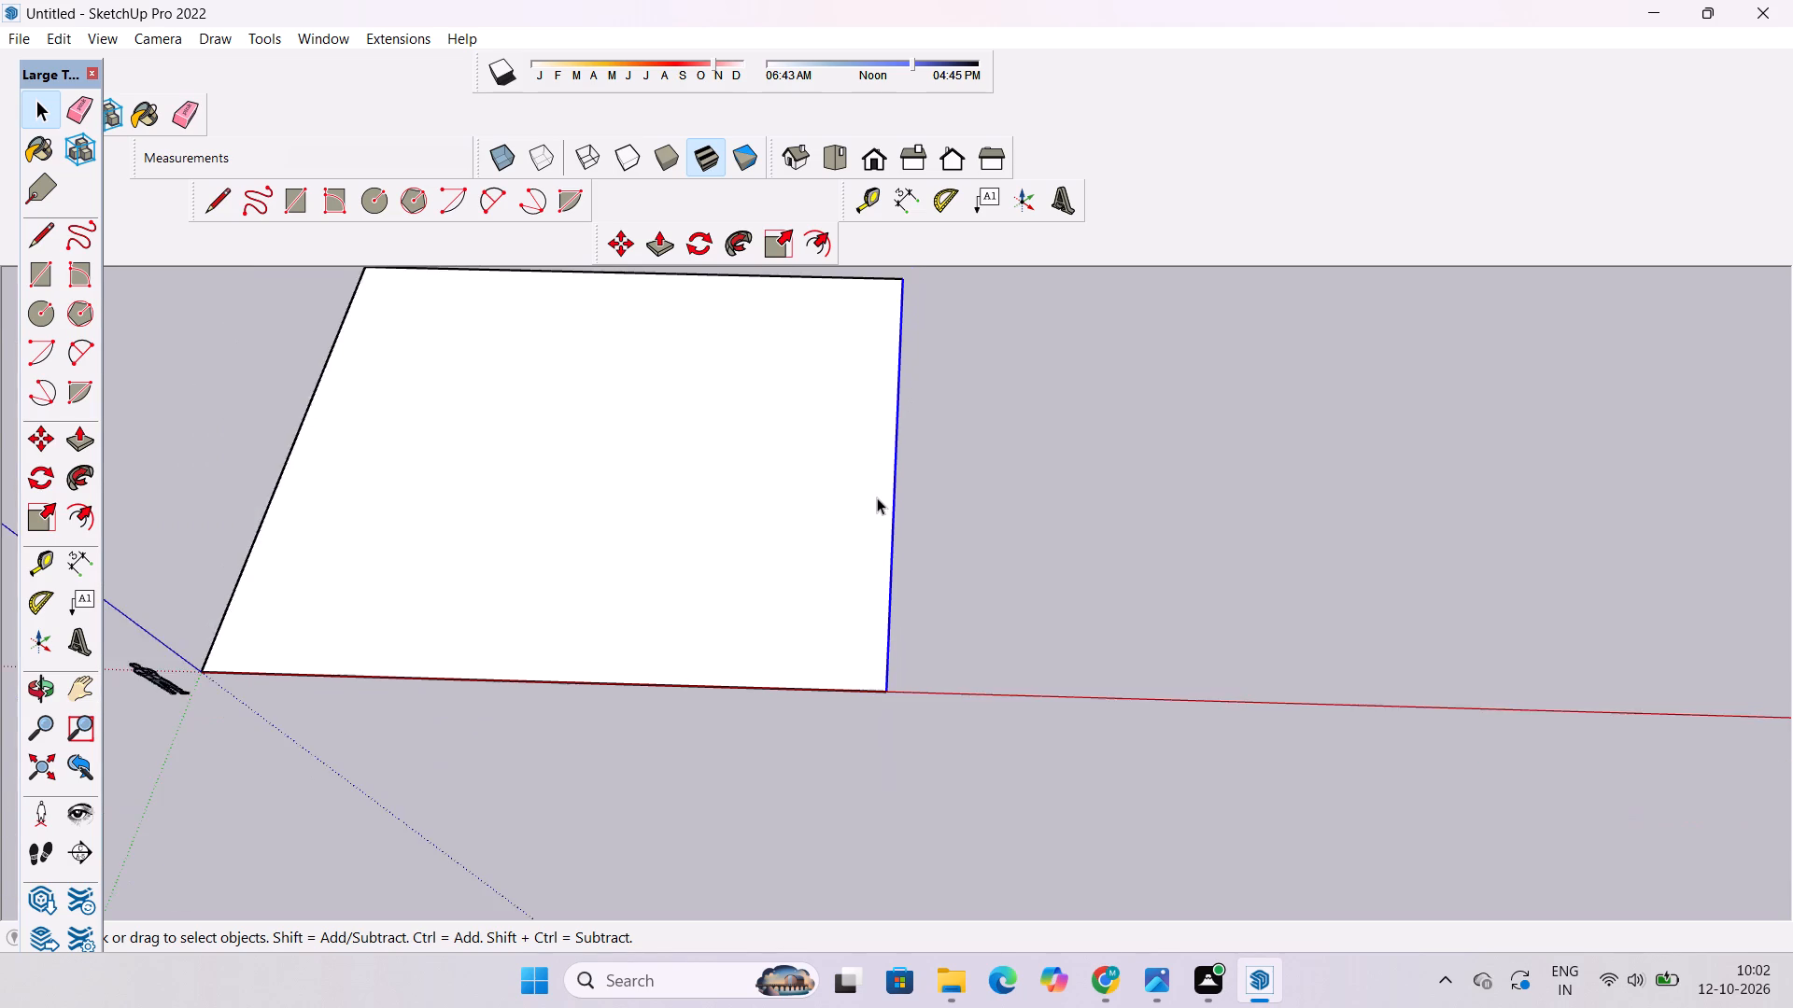
{"action": "scroll", "coordinate": [876, 498], "scroll_direction": "down", "scroll_amount": 2}
{"action": "key", "text": "m"}
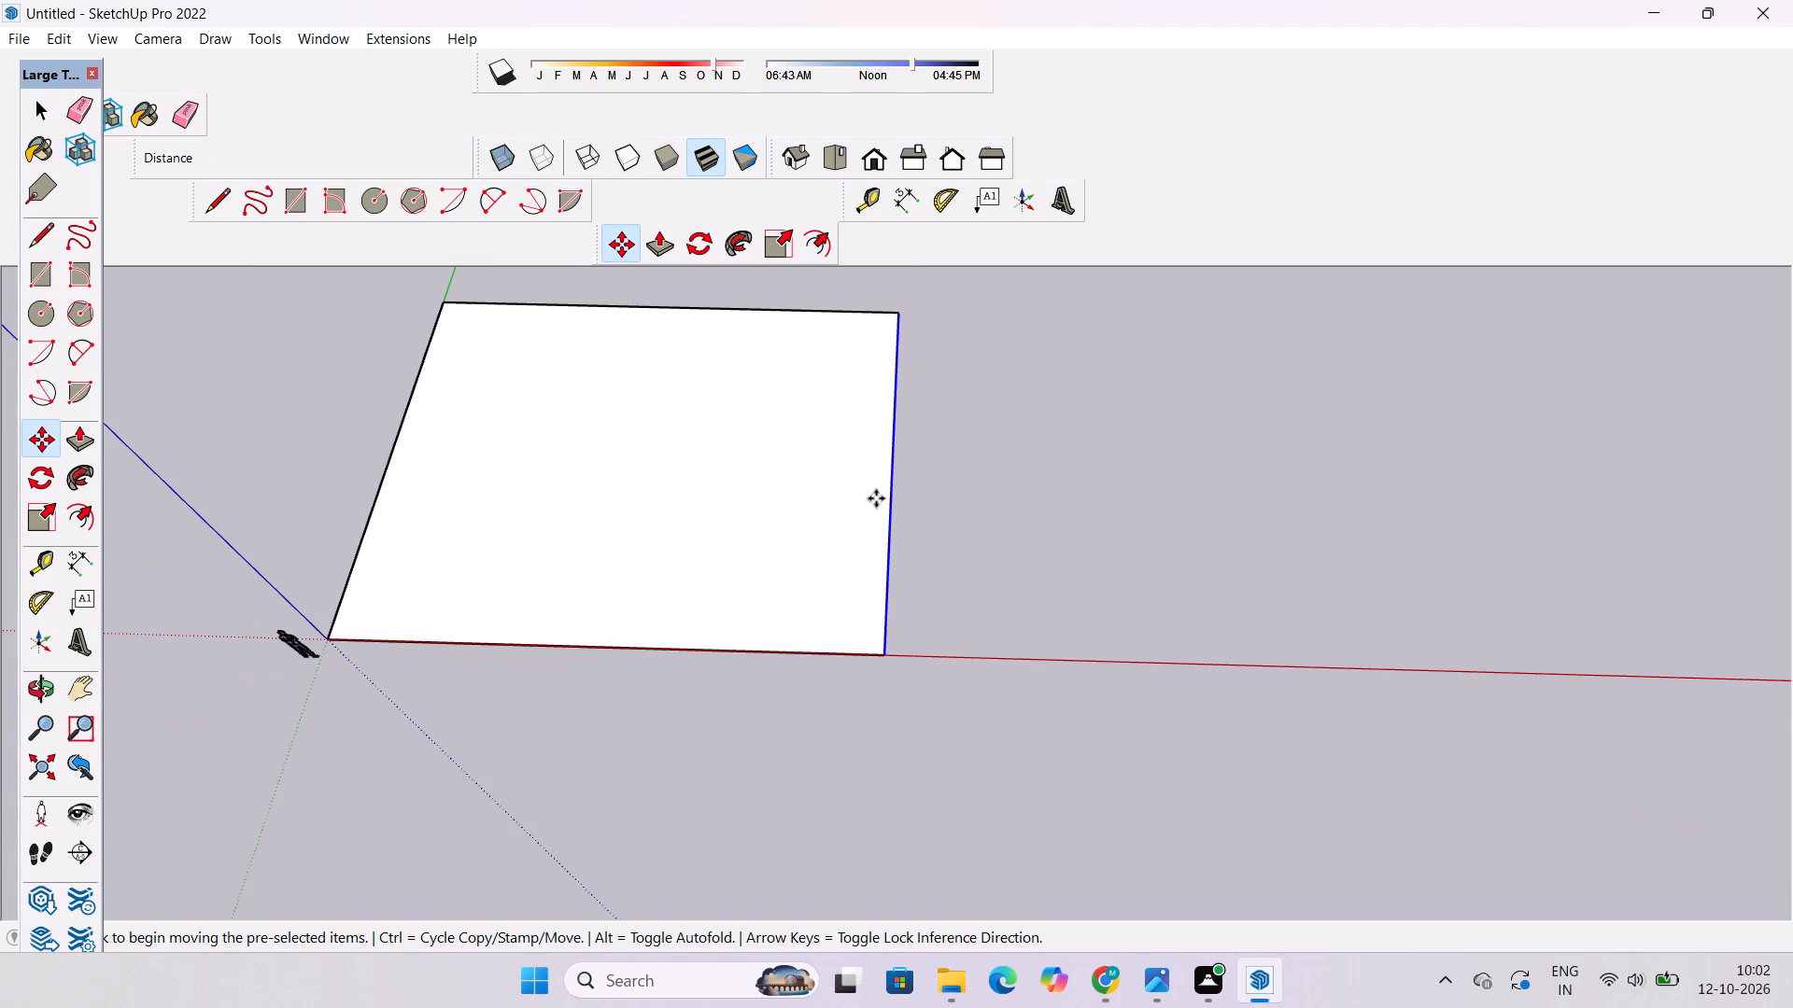
{"action": "scroll", "coordinate": [903, 517], "scroll_direction": "up", "scroll_amount": 1}
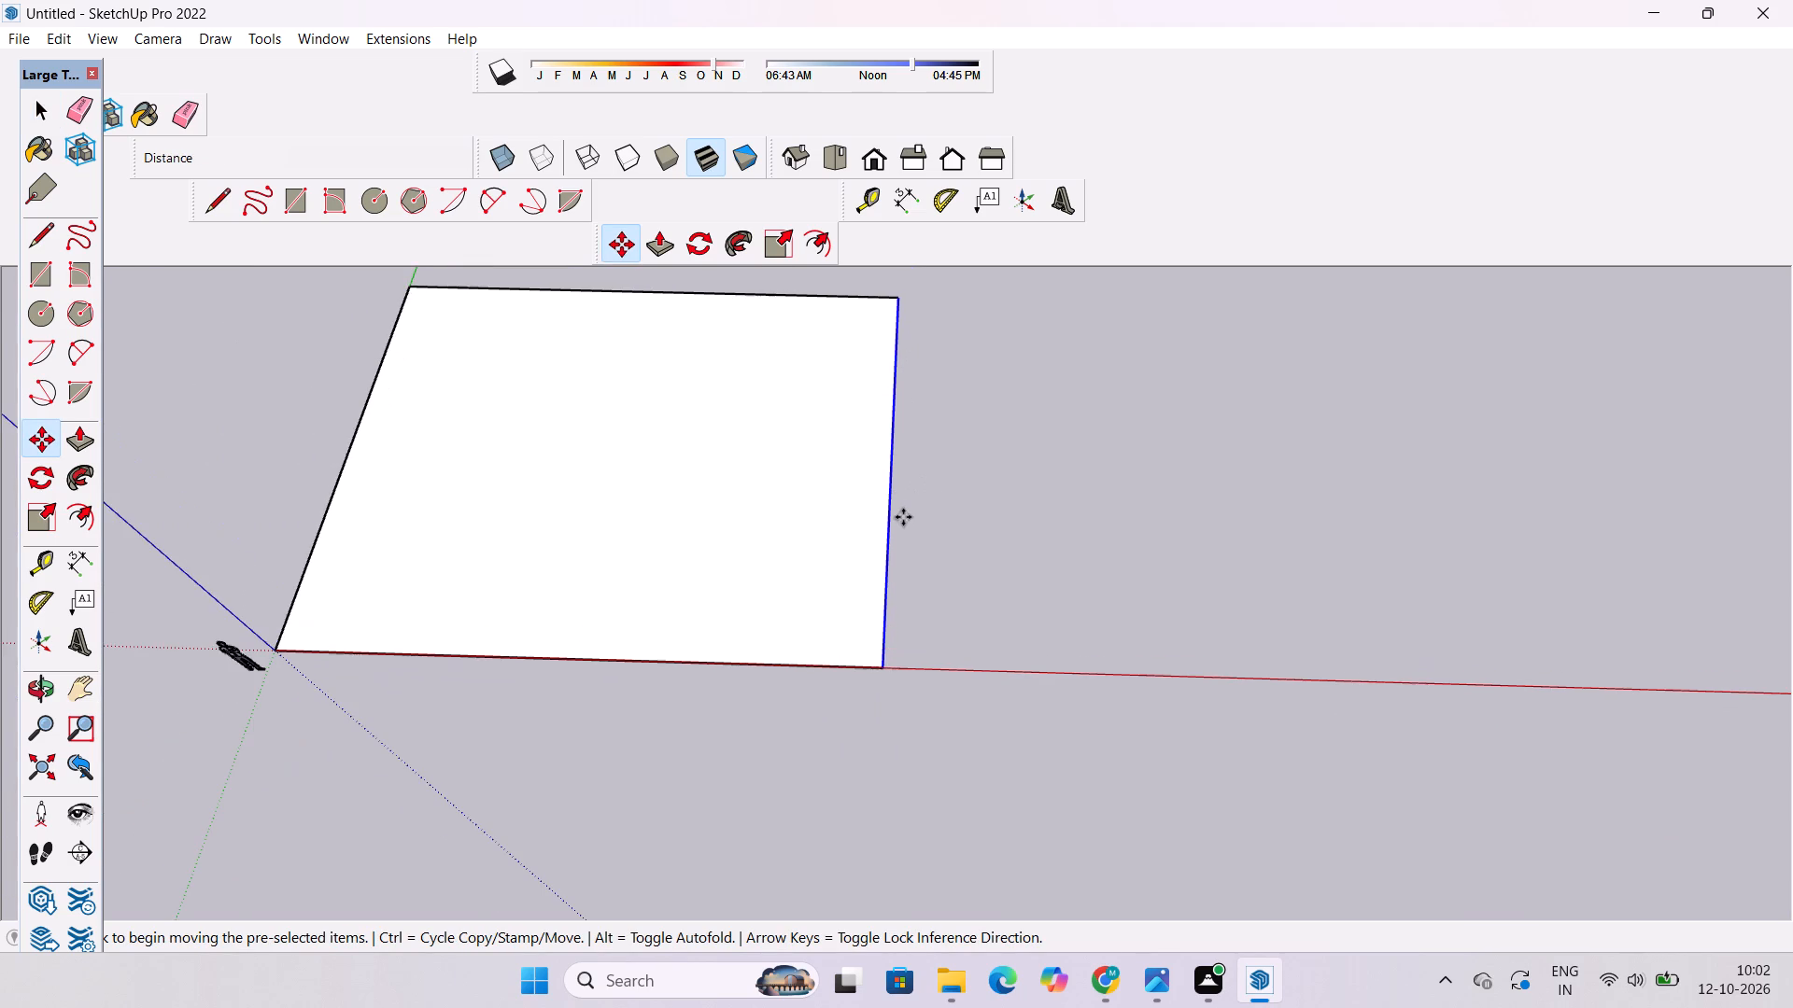
{"action": "scroll", "coordinate": [903, 517], "scroll_direction": "up", "scroll_amount": 2}
{"action": "scroll", "coordinate": [903, 517], "scroll_direction": "down", "scroll_amount": 4}
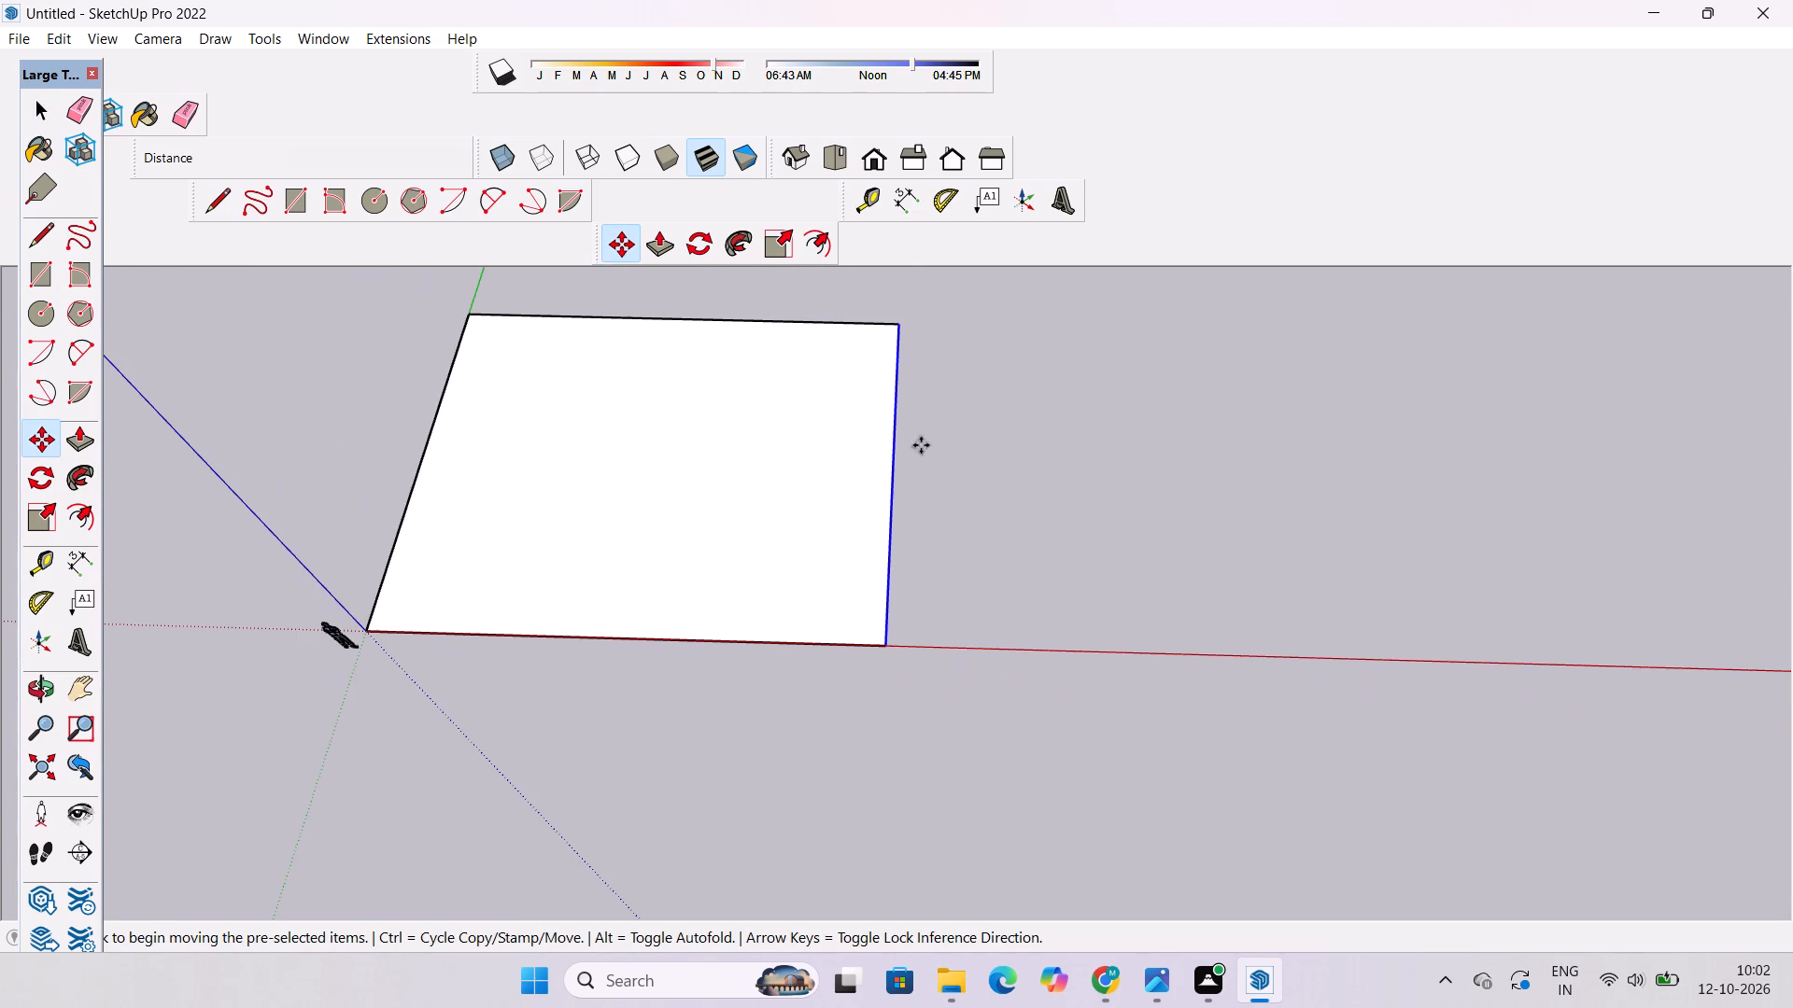
{"action": "scroll", "coordinate": [928, 410], "scroll_direction": "up", "scroll_amount": 7}
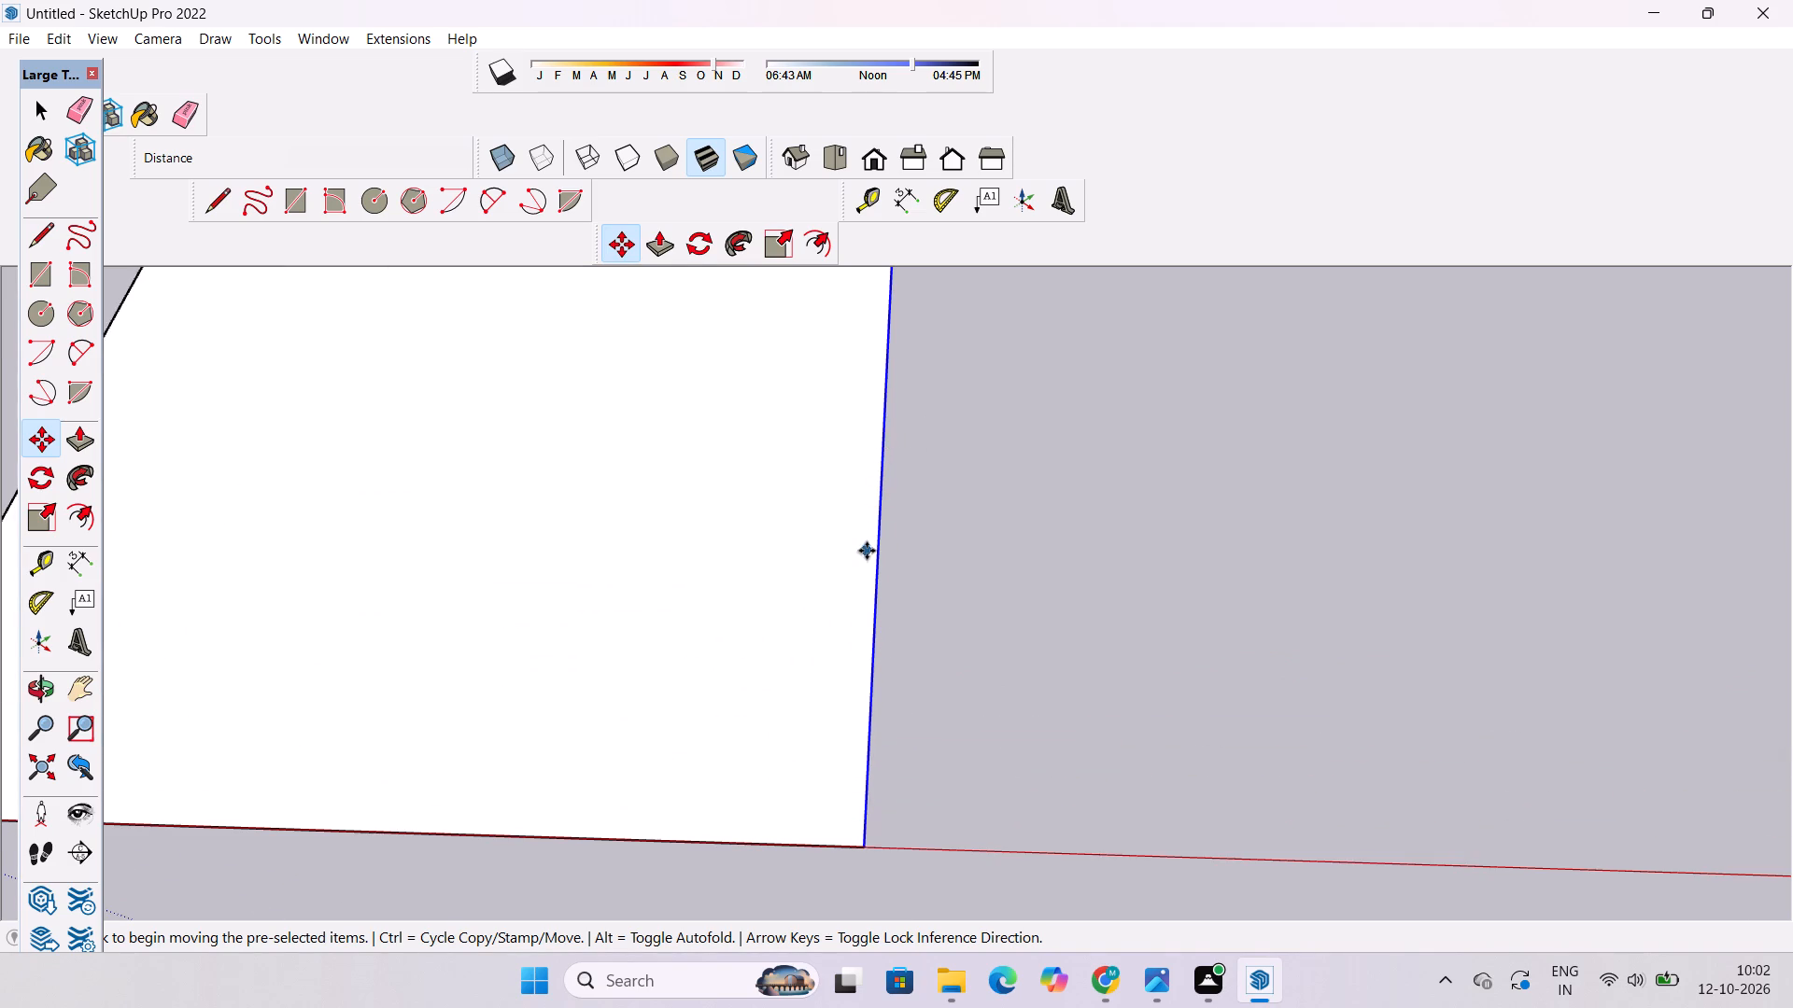
{"action": "left_click", "coordinate": [890, 514]}
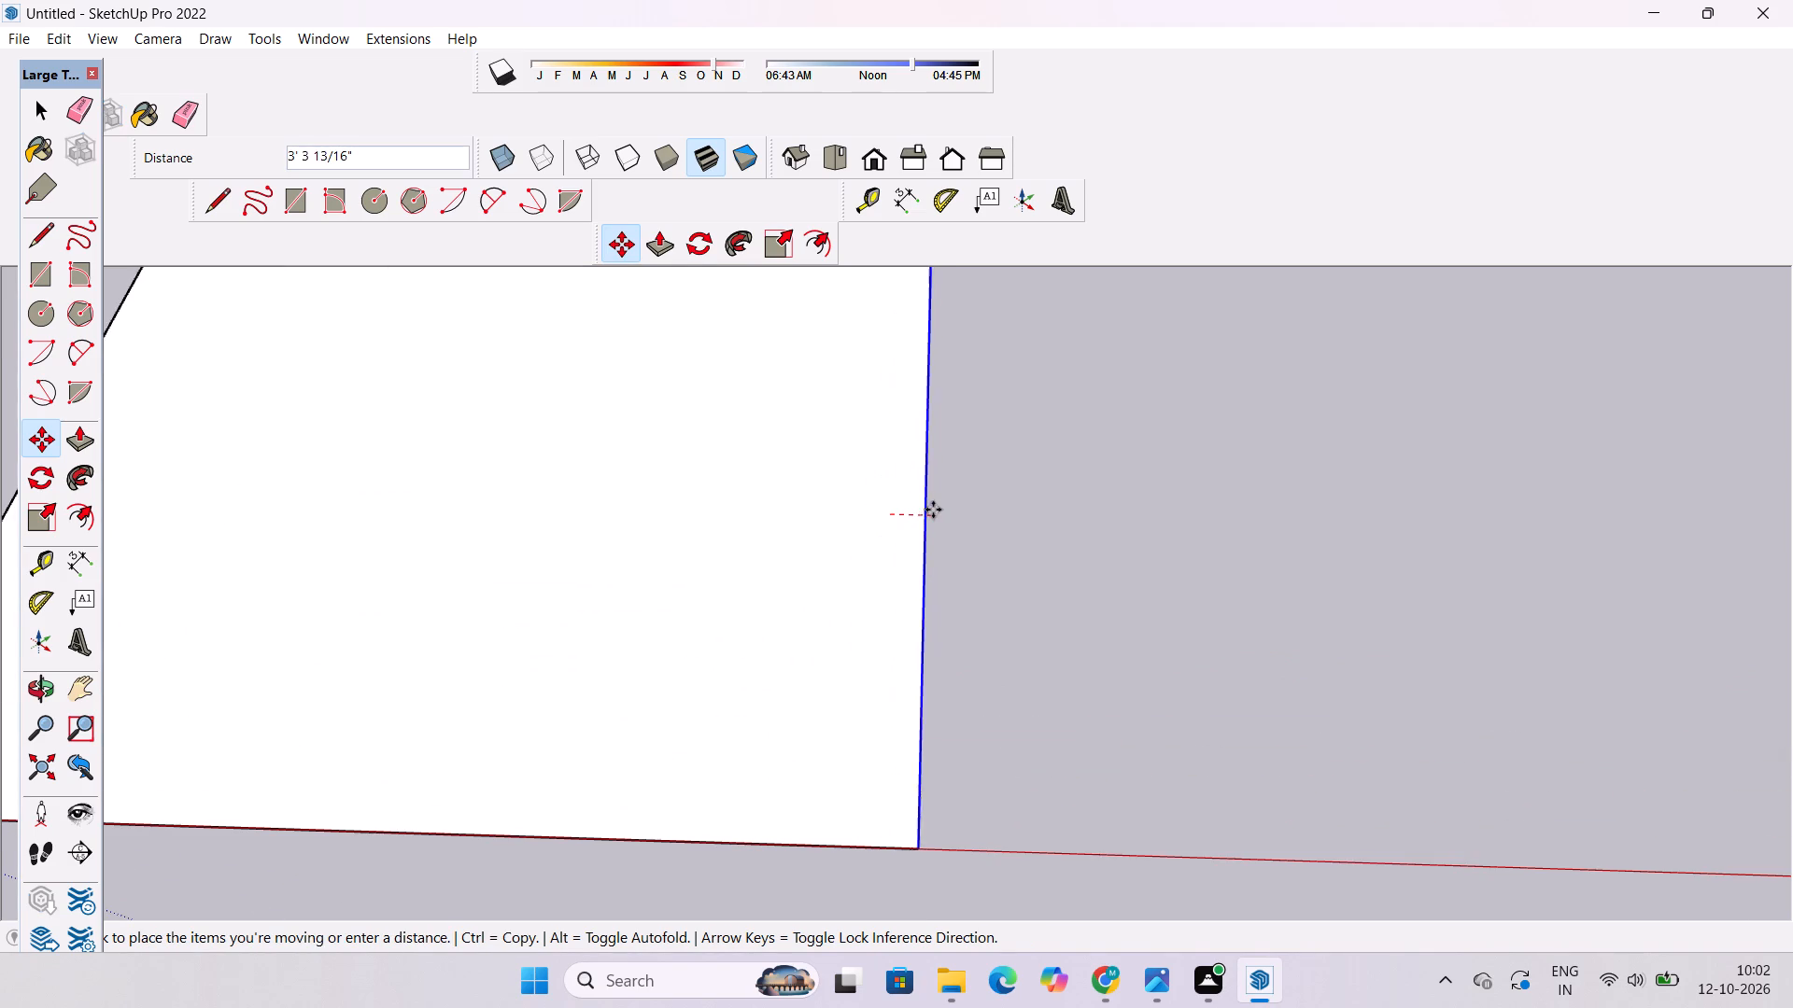
{"action": "scroll", "coordinate": [933, 510], "scroll_direction": "down", "scroll_amount": 5}
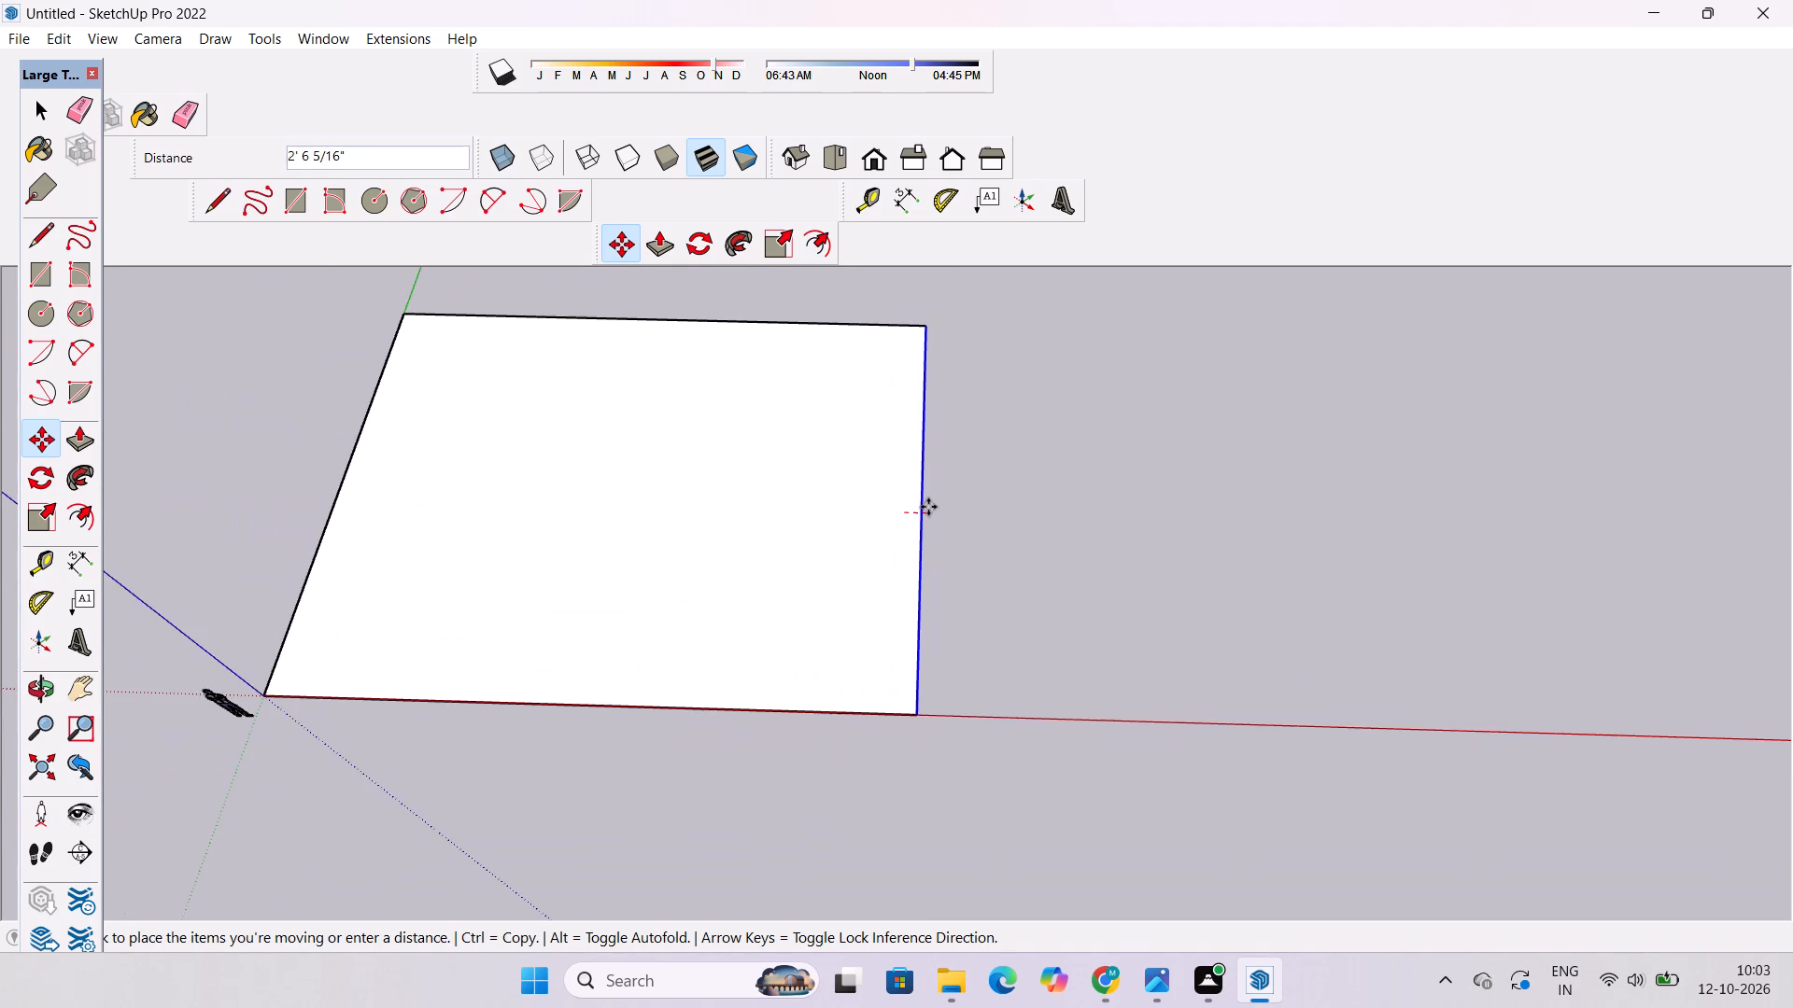
{"action": "scroll", "coordinate": [928, 507], "scroll_direction": "down", "scroll_amount": 3}
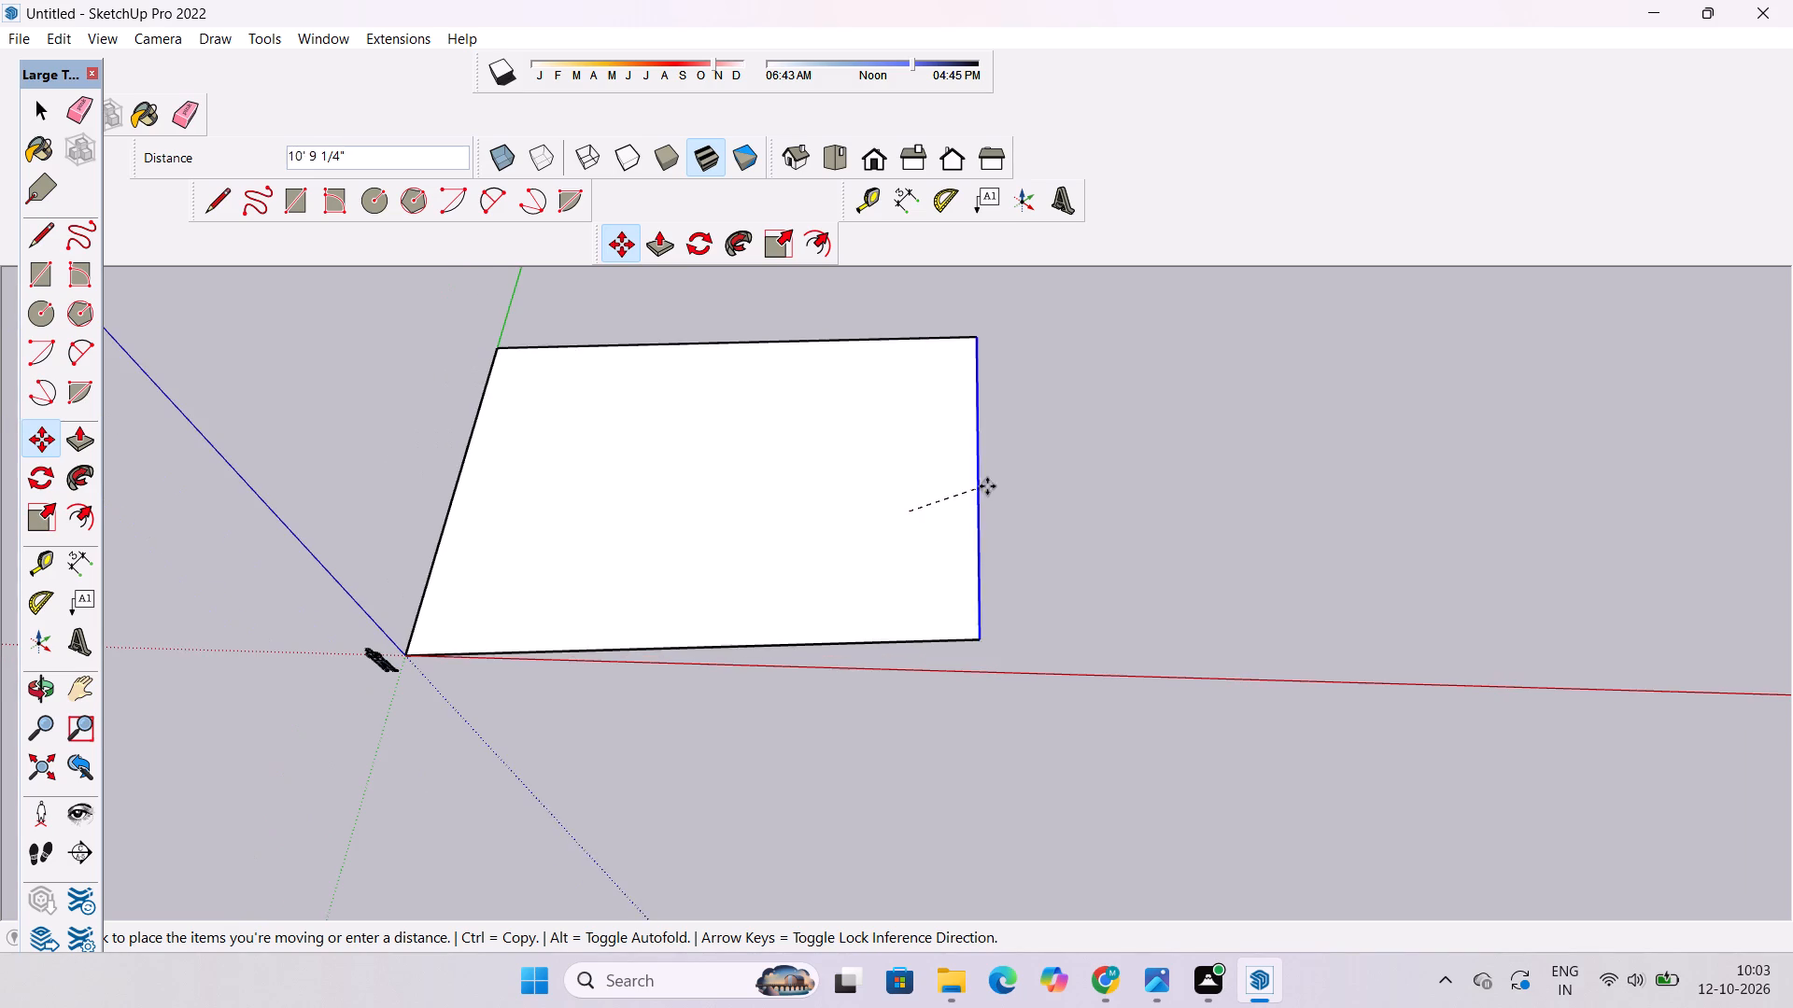
{"action": "scroll", "coordinate": [943, 530], "scroll_direction": "down", "scroll_amount": 4}
{"action": "scroll", "coordinate": [792, 540], "scroll_direction": "down", "scroll_amount": 4}
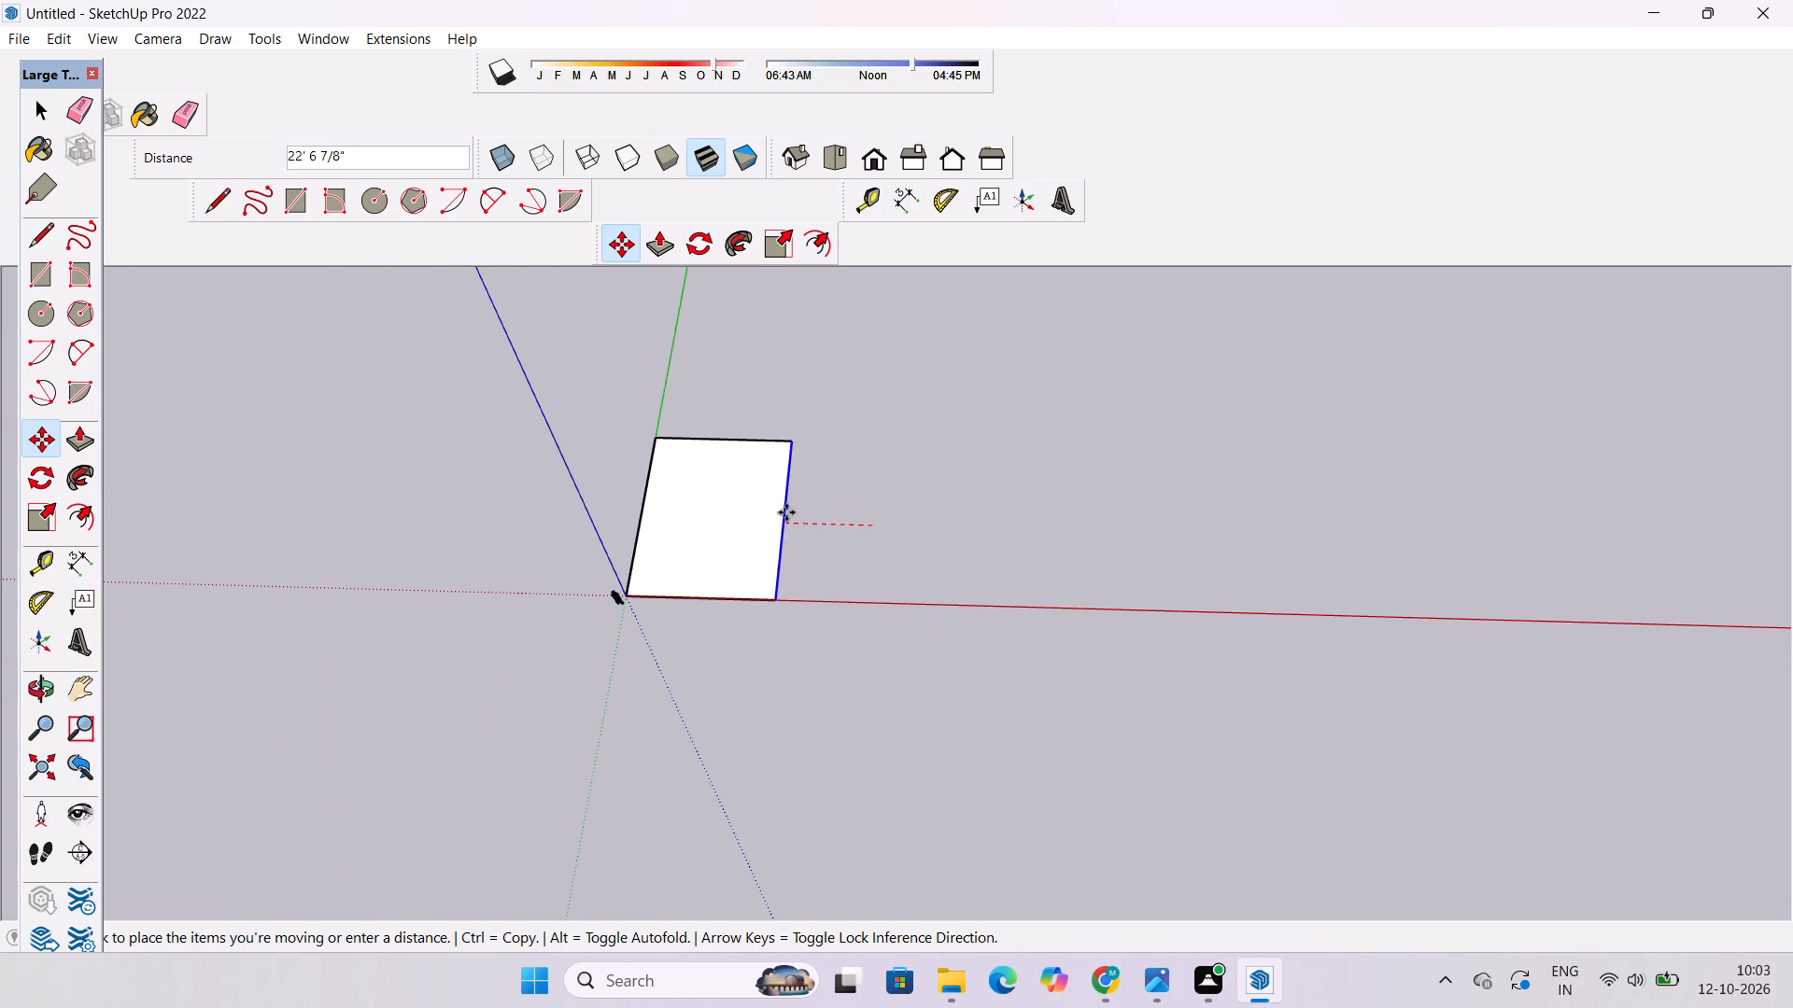
{"action": "scroll", "coordinate": [786, 512], "scroll_direction": "down", "scroll_amount": 5}
{"action": "scroll", "coordinate": [995, 512], "scroll_direction": "up", "scroll_amount": 2}
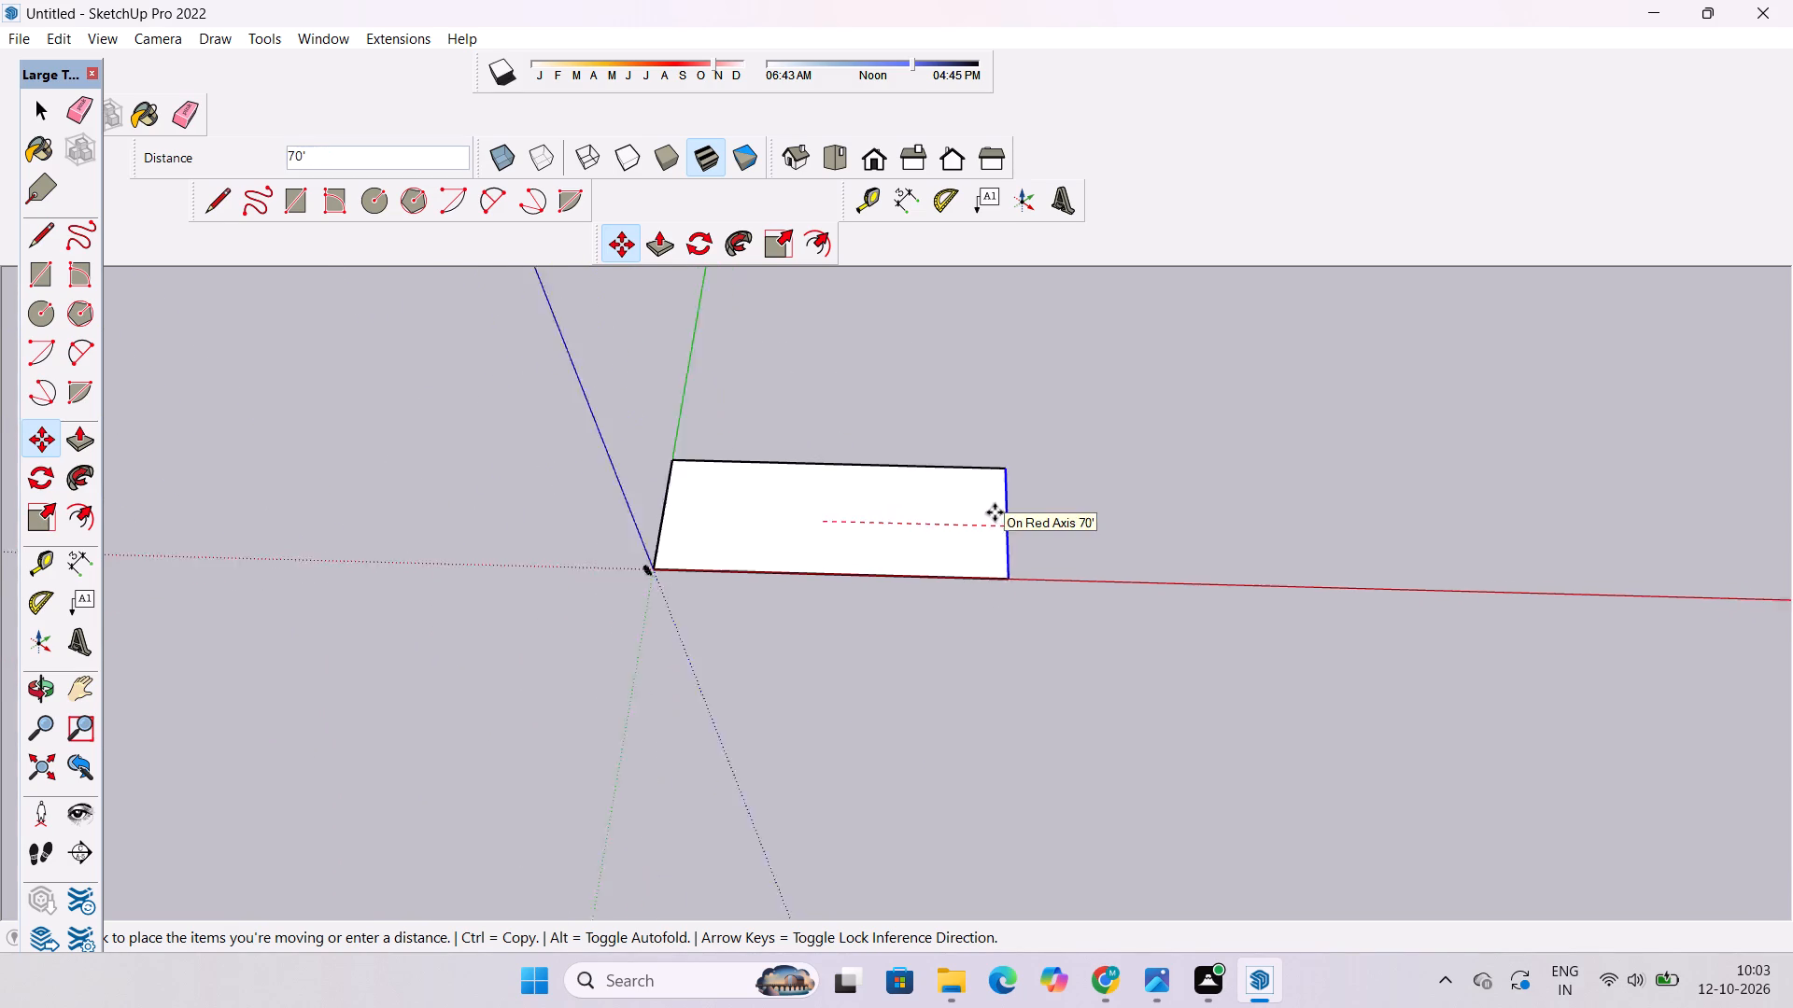
{"action": "scroll", "coordinate": [995, 512], "scroll_direction": "up", "scroll_amount": 4}
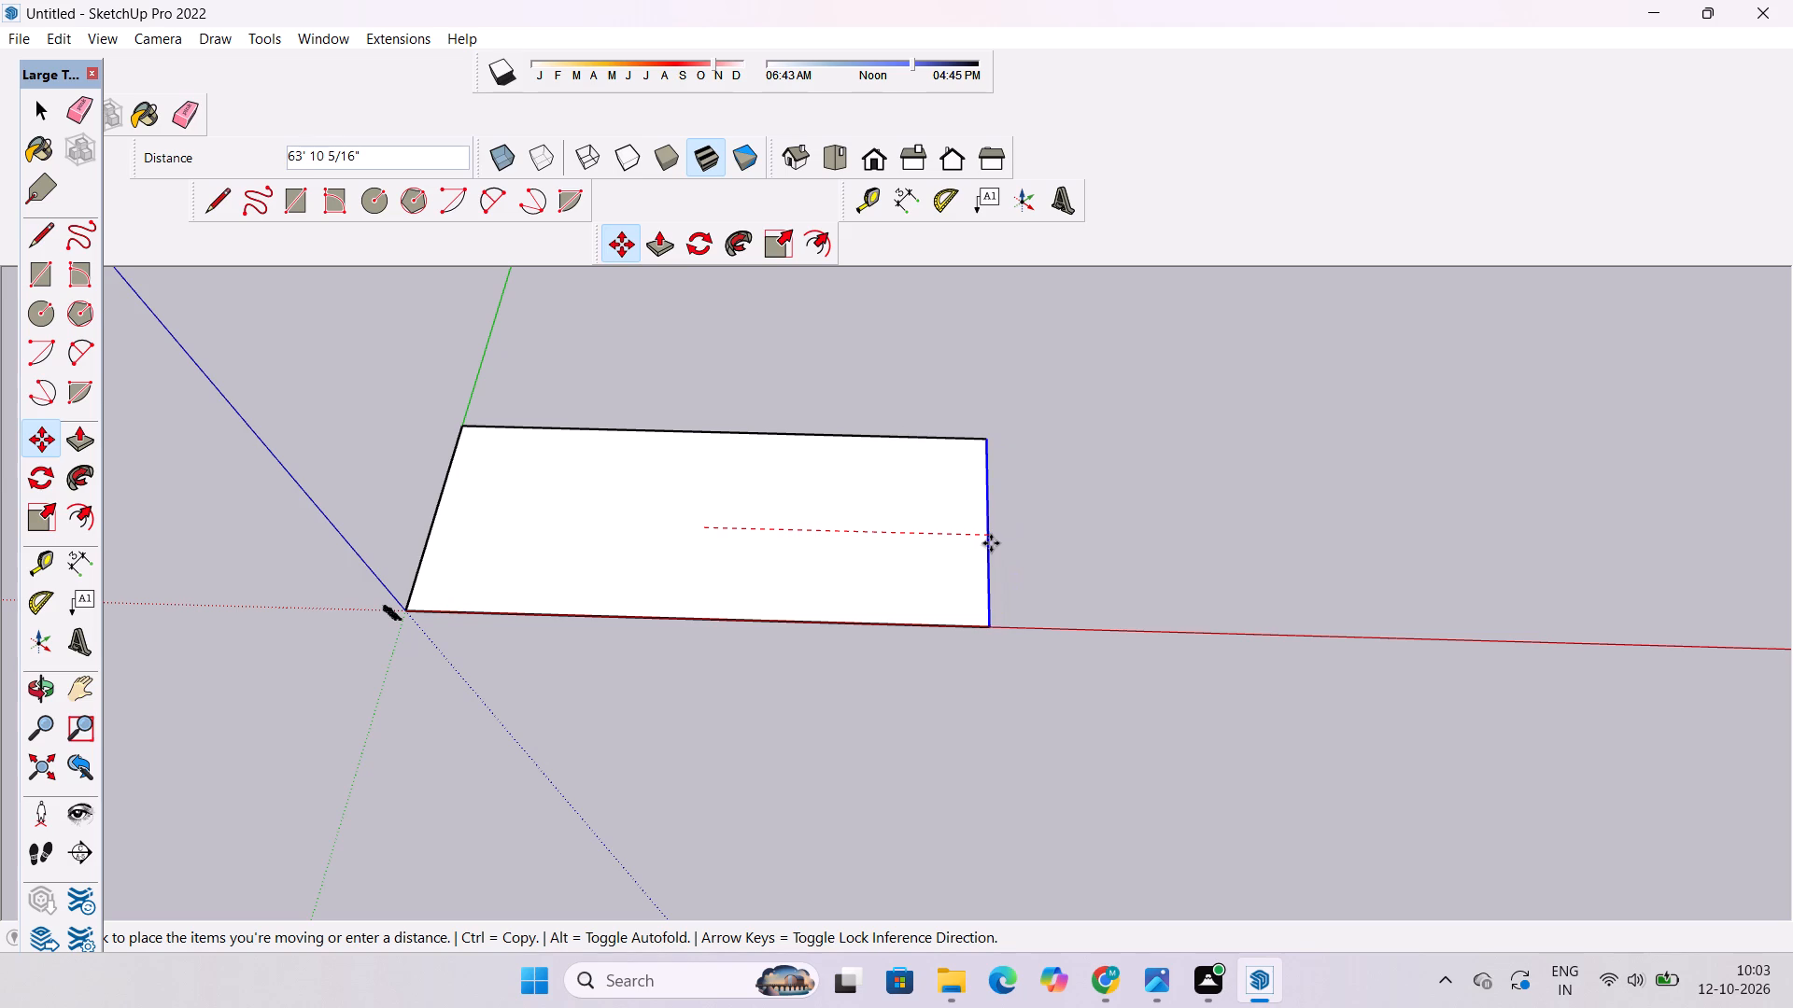
{"action": "type", "text": "20"}
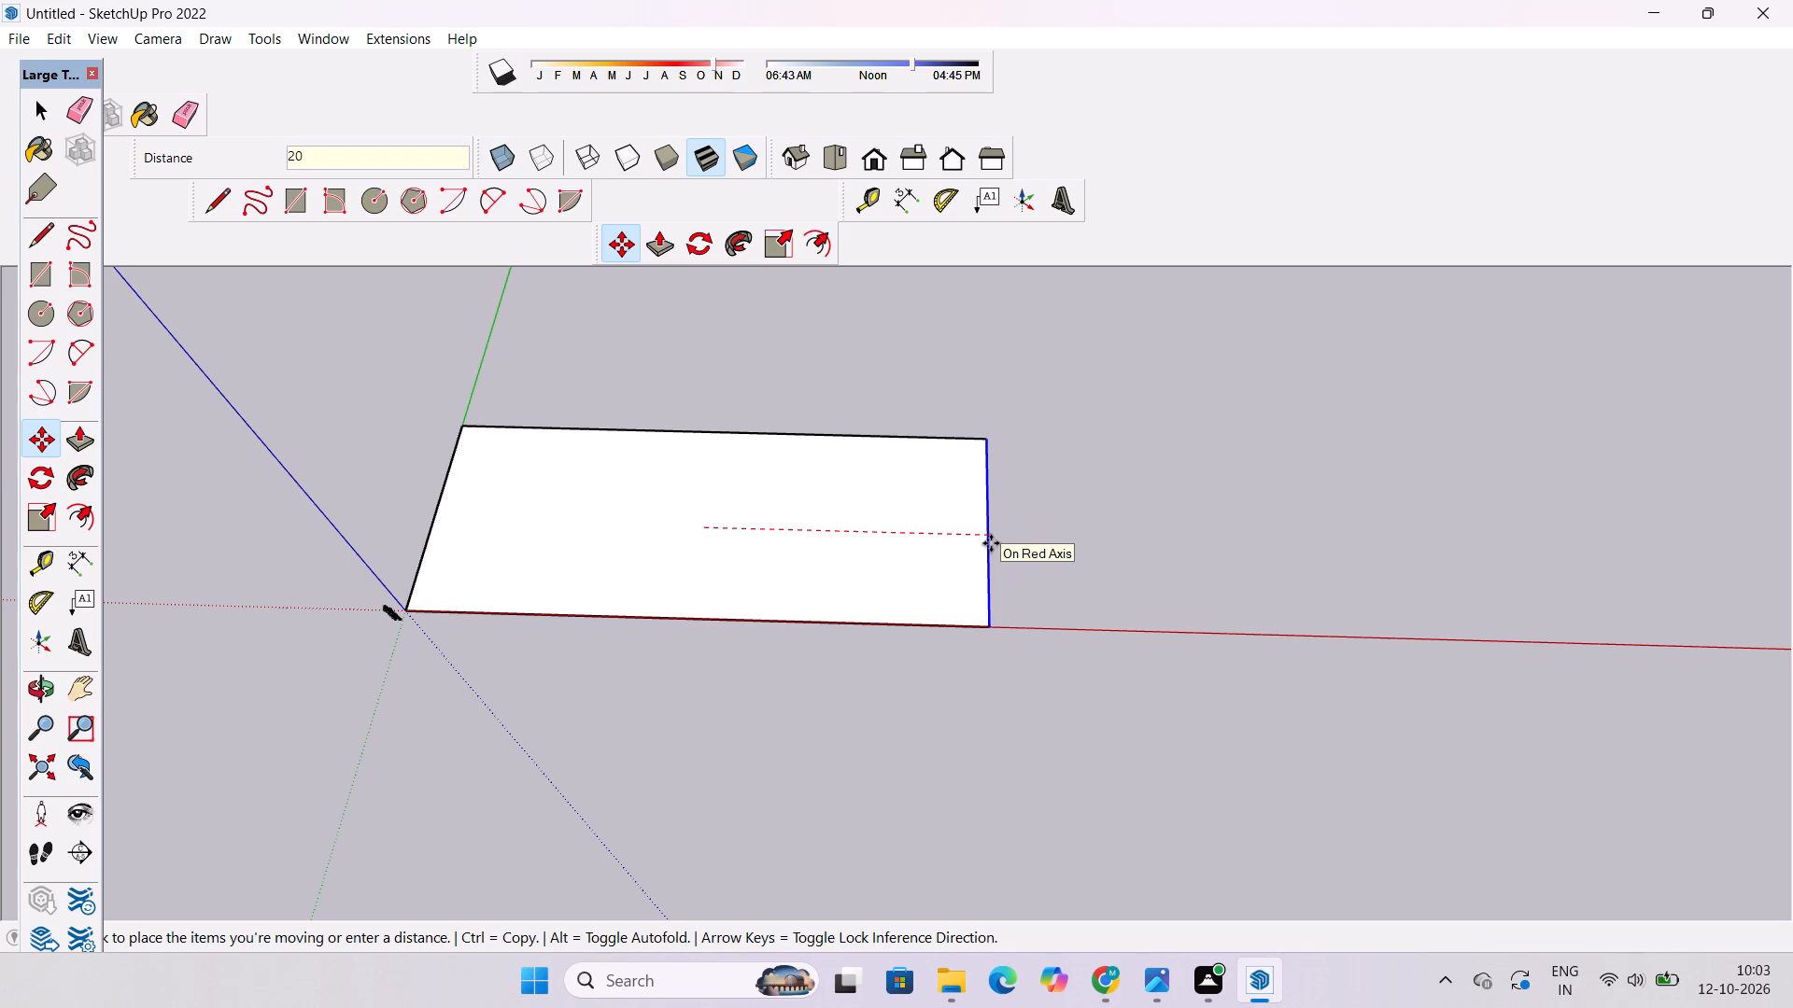
{"action": "key", "text": "apostrophe"}
{"action": "key", "text": "Return"}
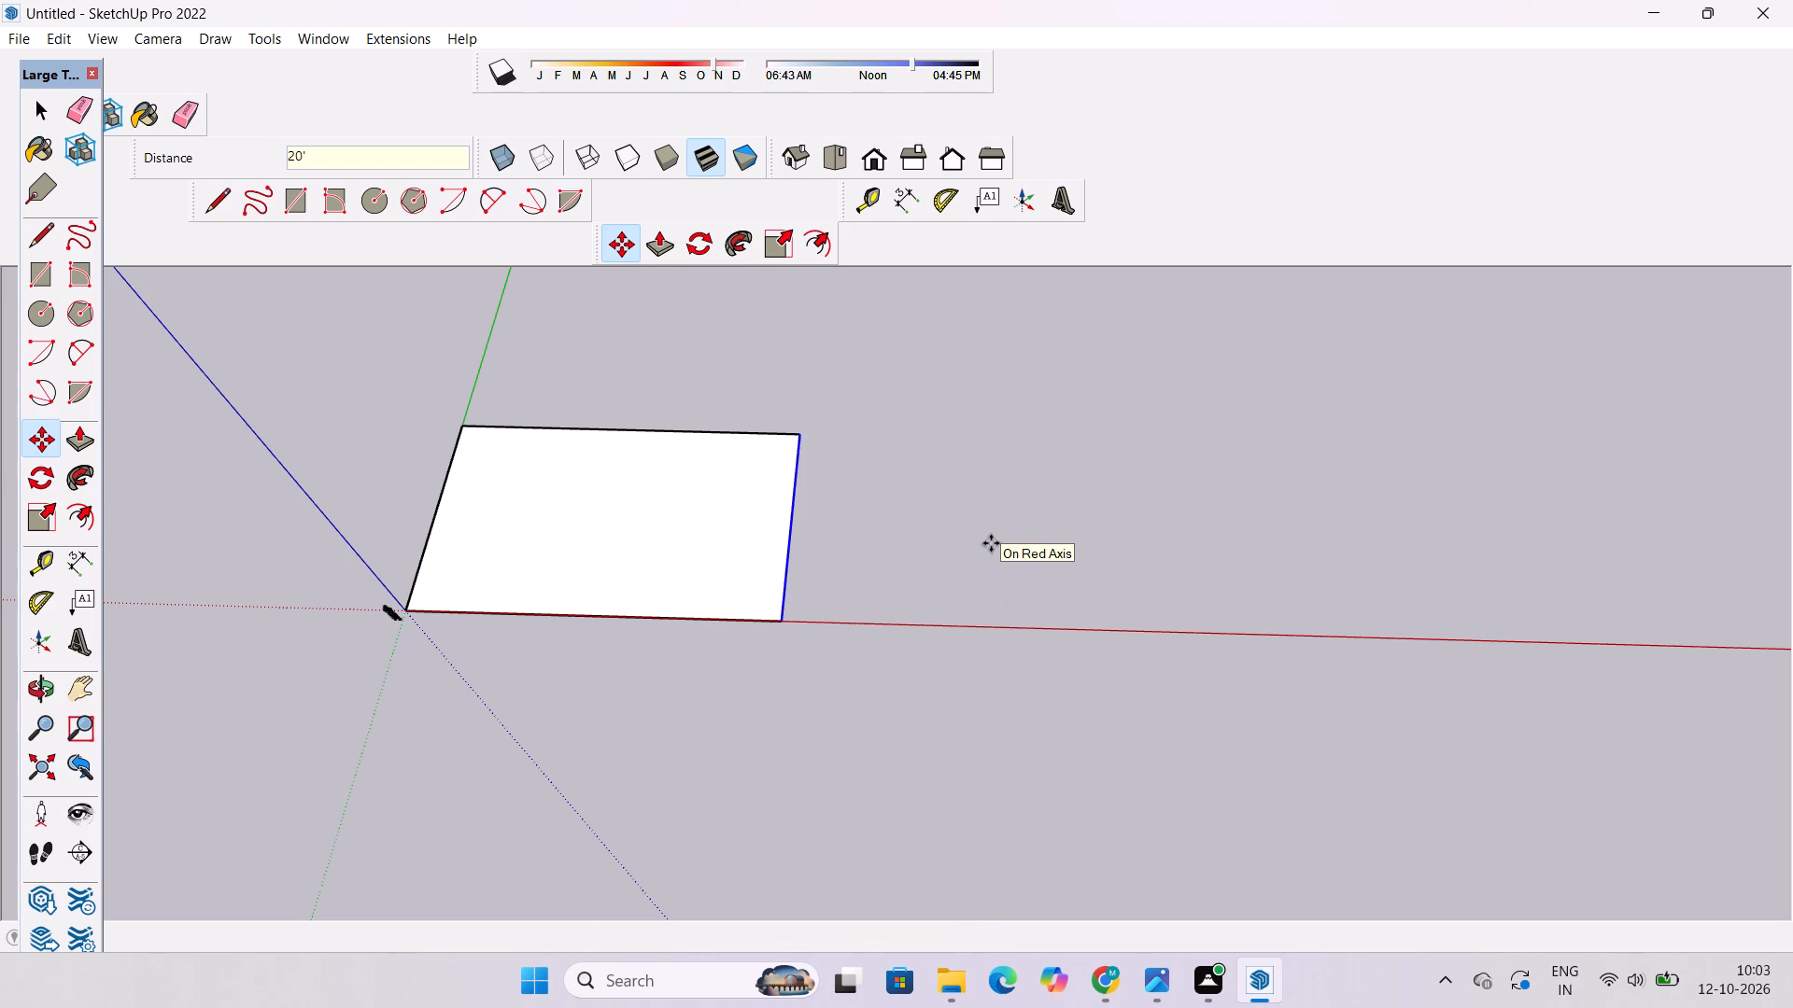
{"action": "key", "text": "space"}
{"action": "left_click", "coordinate": [1127, 524]}
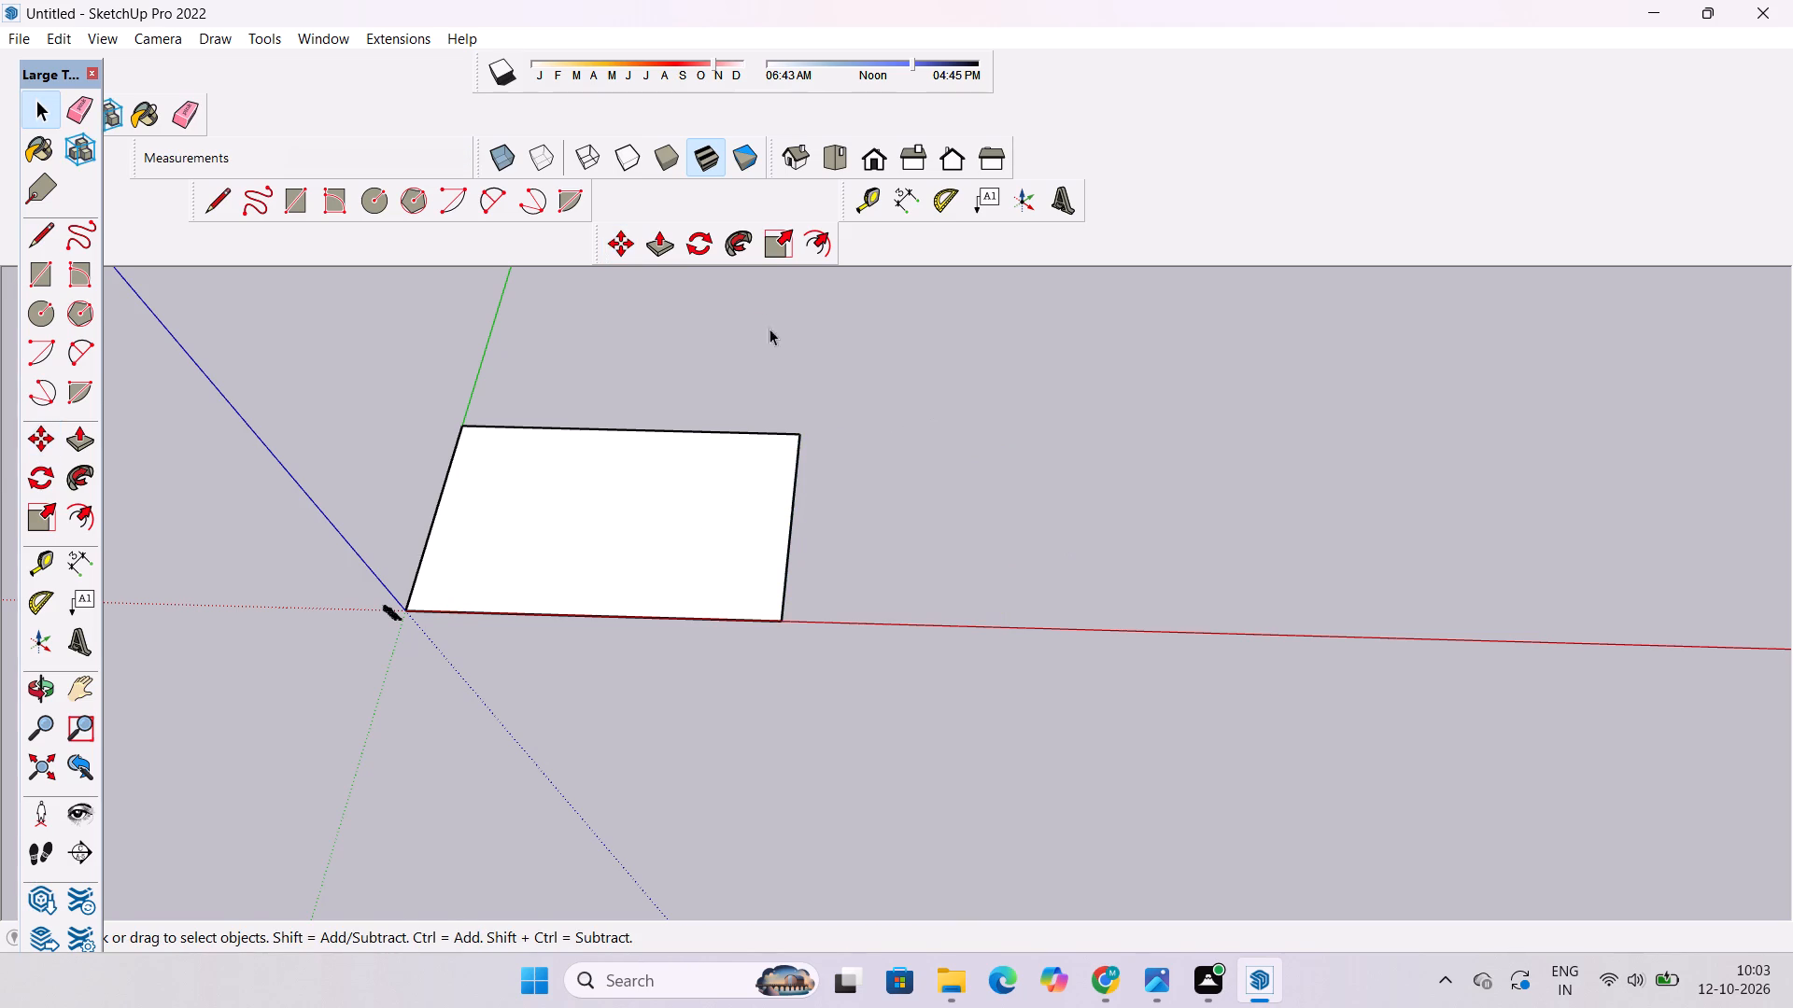
Examine the lengthened rectangular face and its edges up close and from farther away.
{"action": "key", "text": "o"}
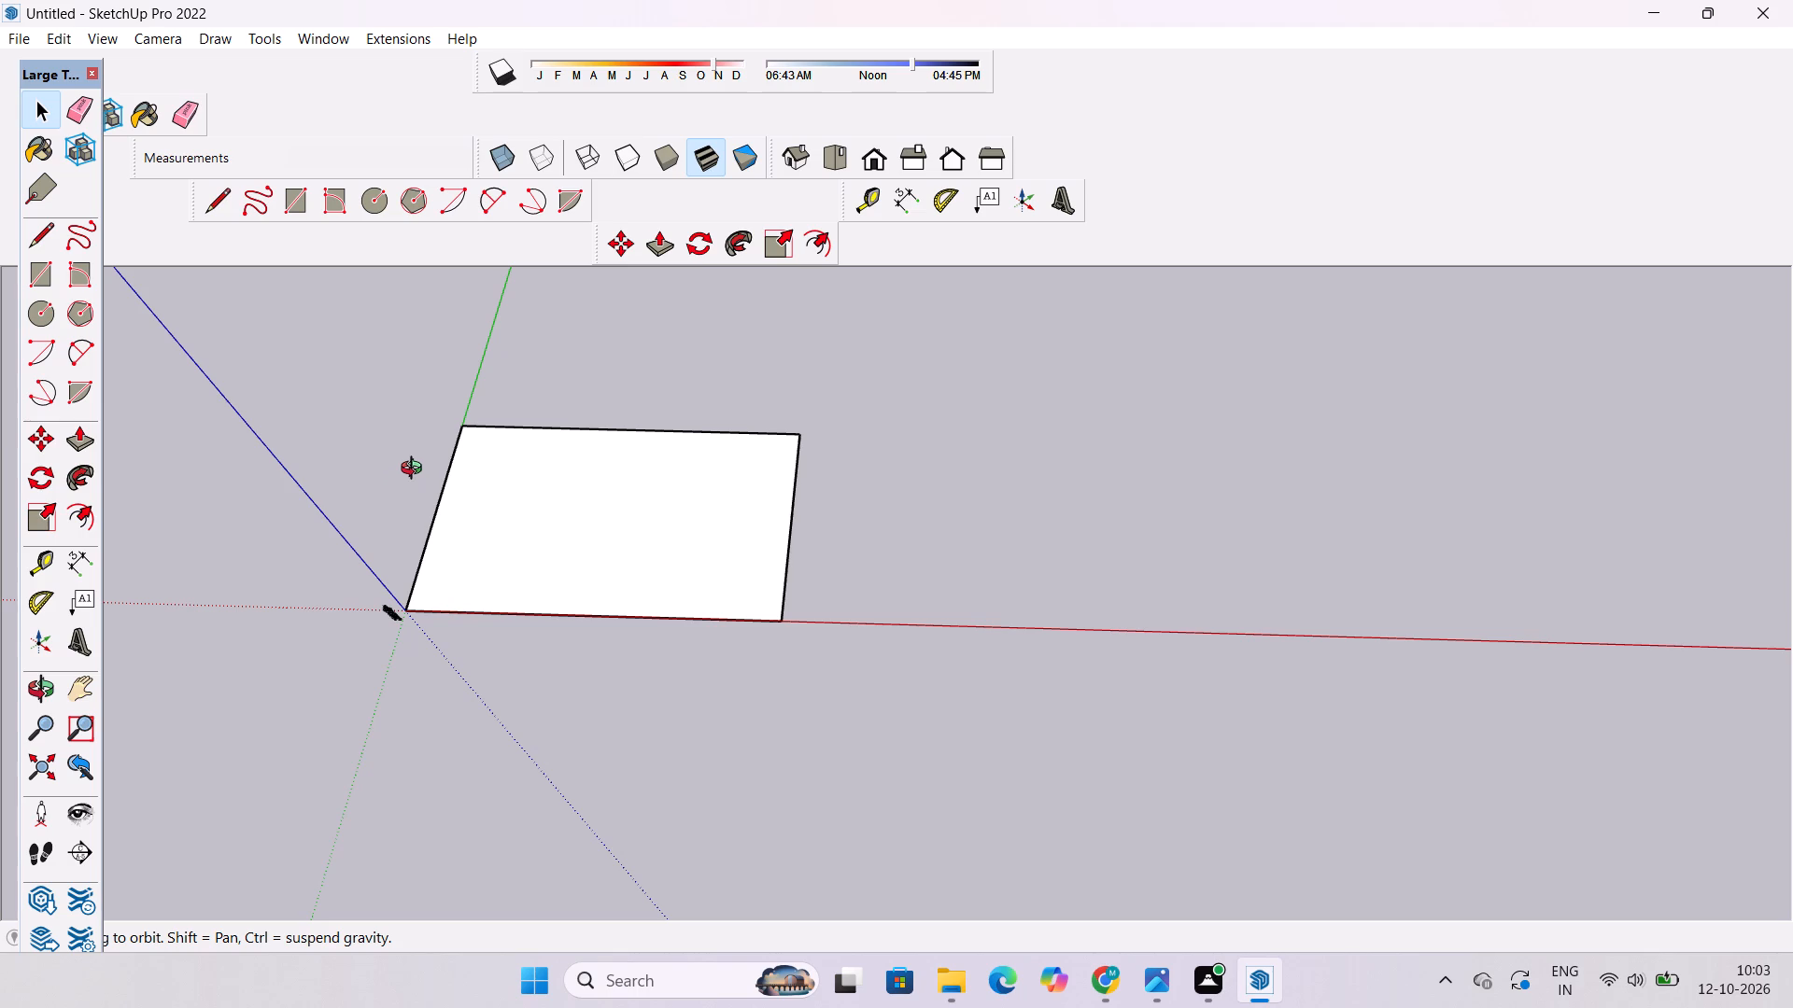
{"action": "scroll", "coordinate": [280, 525], "scroll_direction": "up", "scroll_amount": 4}
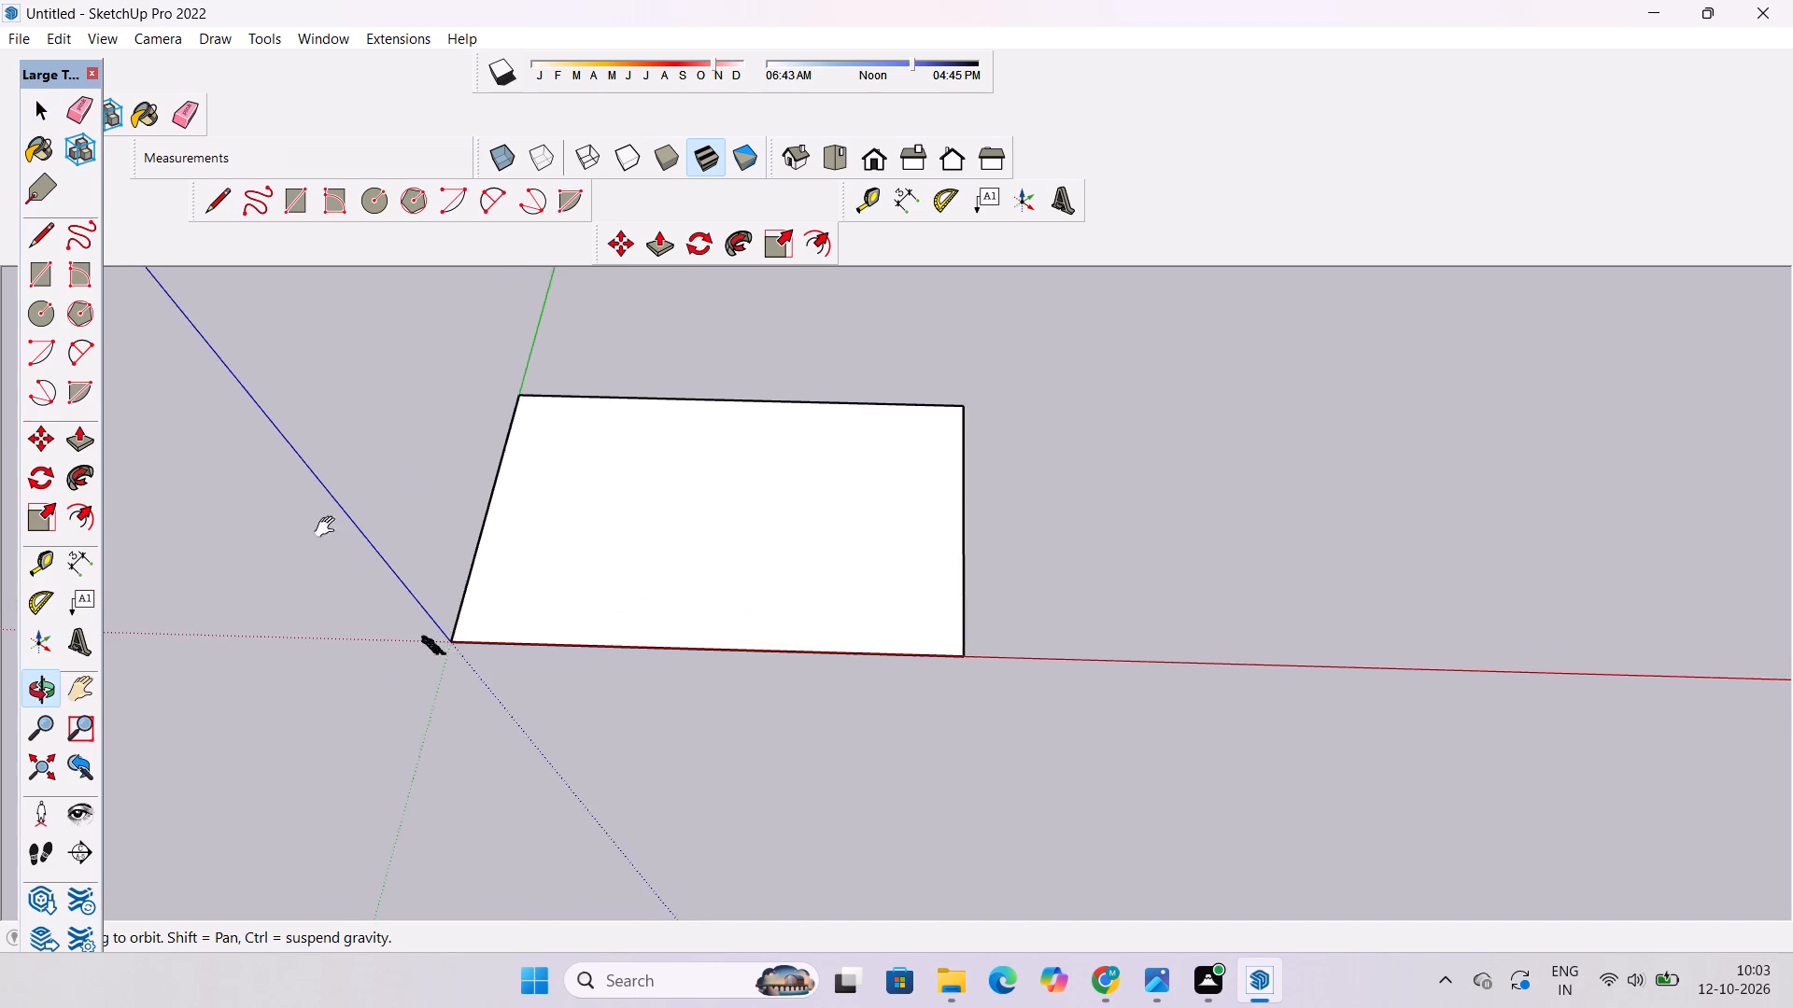
{"action": "left_click_drag", "start_coordinate": [360, 529], "coordinate": [438, 564], "text": "shift"}
{"action": "left_click_drag", "start_coordinate": [605, 571], "coordinate": [516, 568], "text": "shift"}
{"action": "left_click_drag", "start_coordinate": [508, 580], "coordinate": [508, 573], "text": "shift"}
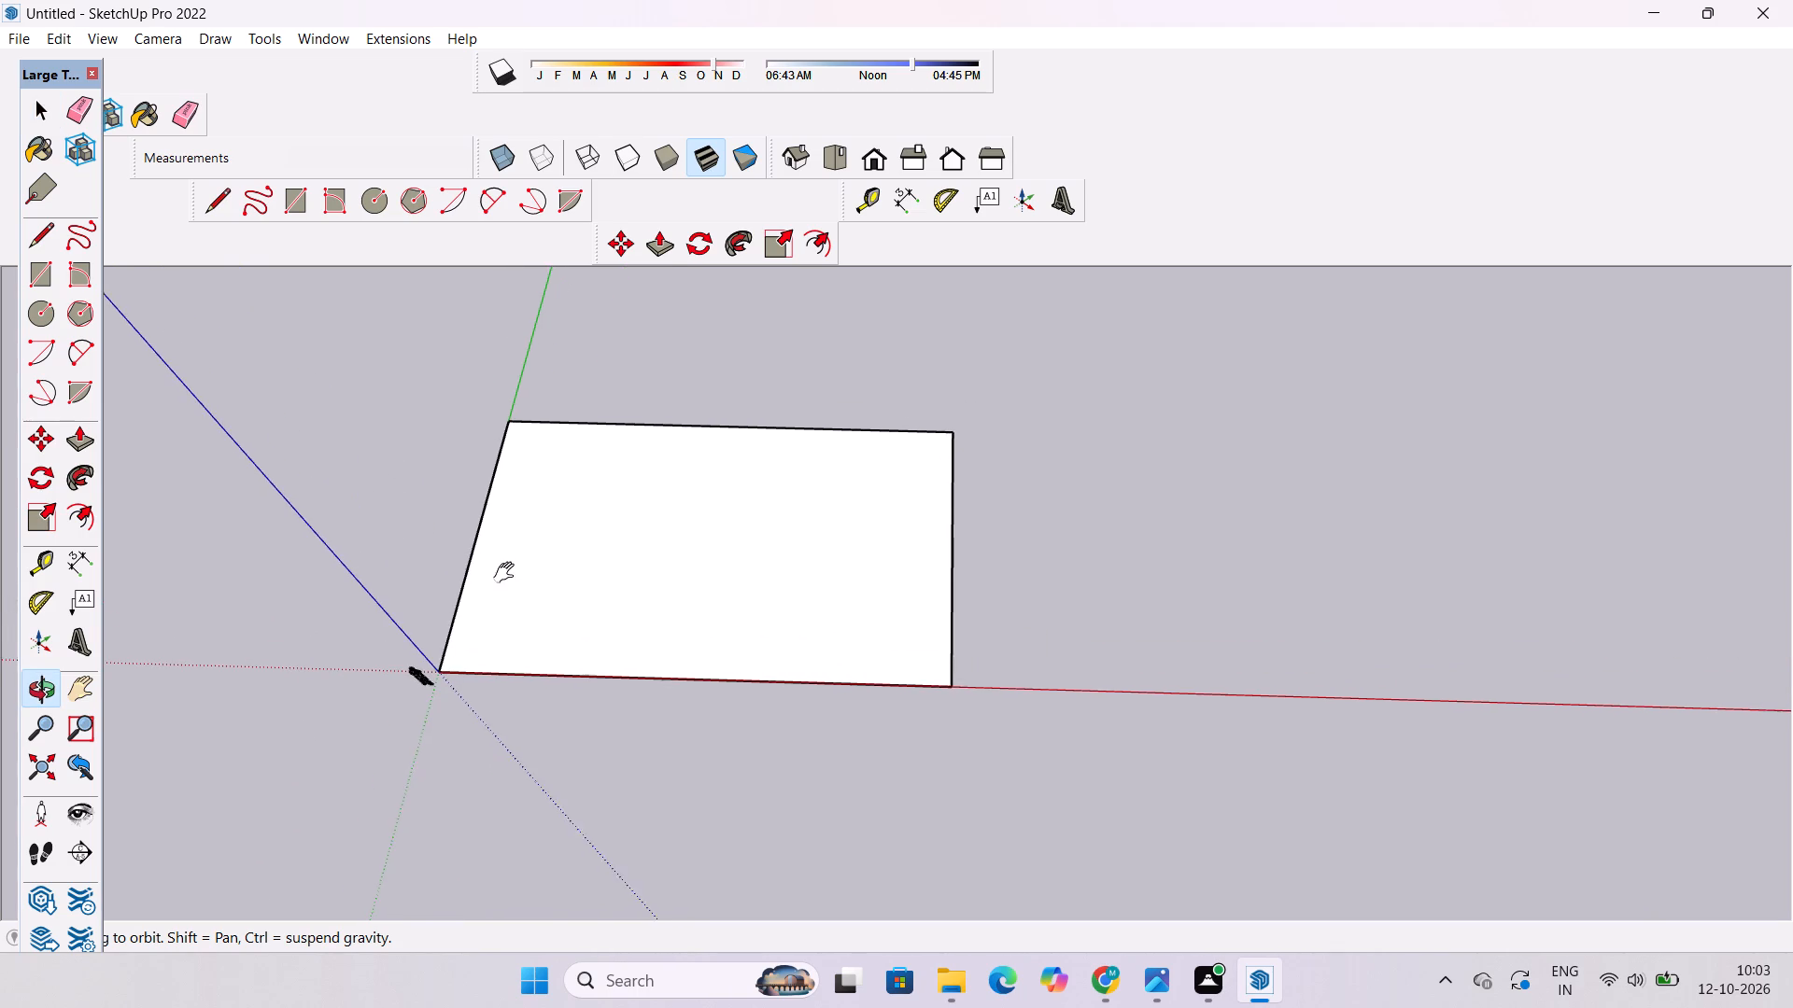
{"action": "left_click_drag", "start_coordinate": [508, 573], "coordinate": [508, 562], "text": "shift"}
{"action": "scroll", "coordinate": [500, 547], "scroll_direction": "up", "scroll_amount": 8, "text": "shift"}
{"action": "left_click_drag", "start_coordinate": [491, 591], "coordinate": [451, 534], "text": "shift"}
{"action": "scroll", "coordinate": [447, 525], "scroll_direction": "down", "scroll_amount": 6, "text": "shift"}
{"action": "left_click_drag", "start_coordinate": [473, 527], "coordinate": [366, 579], "text": "shift"}
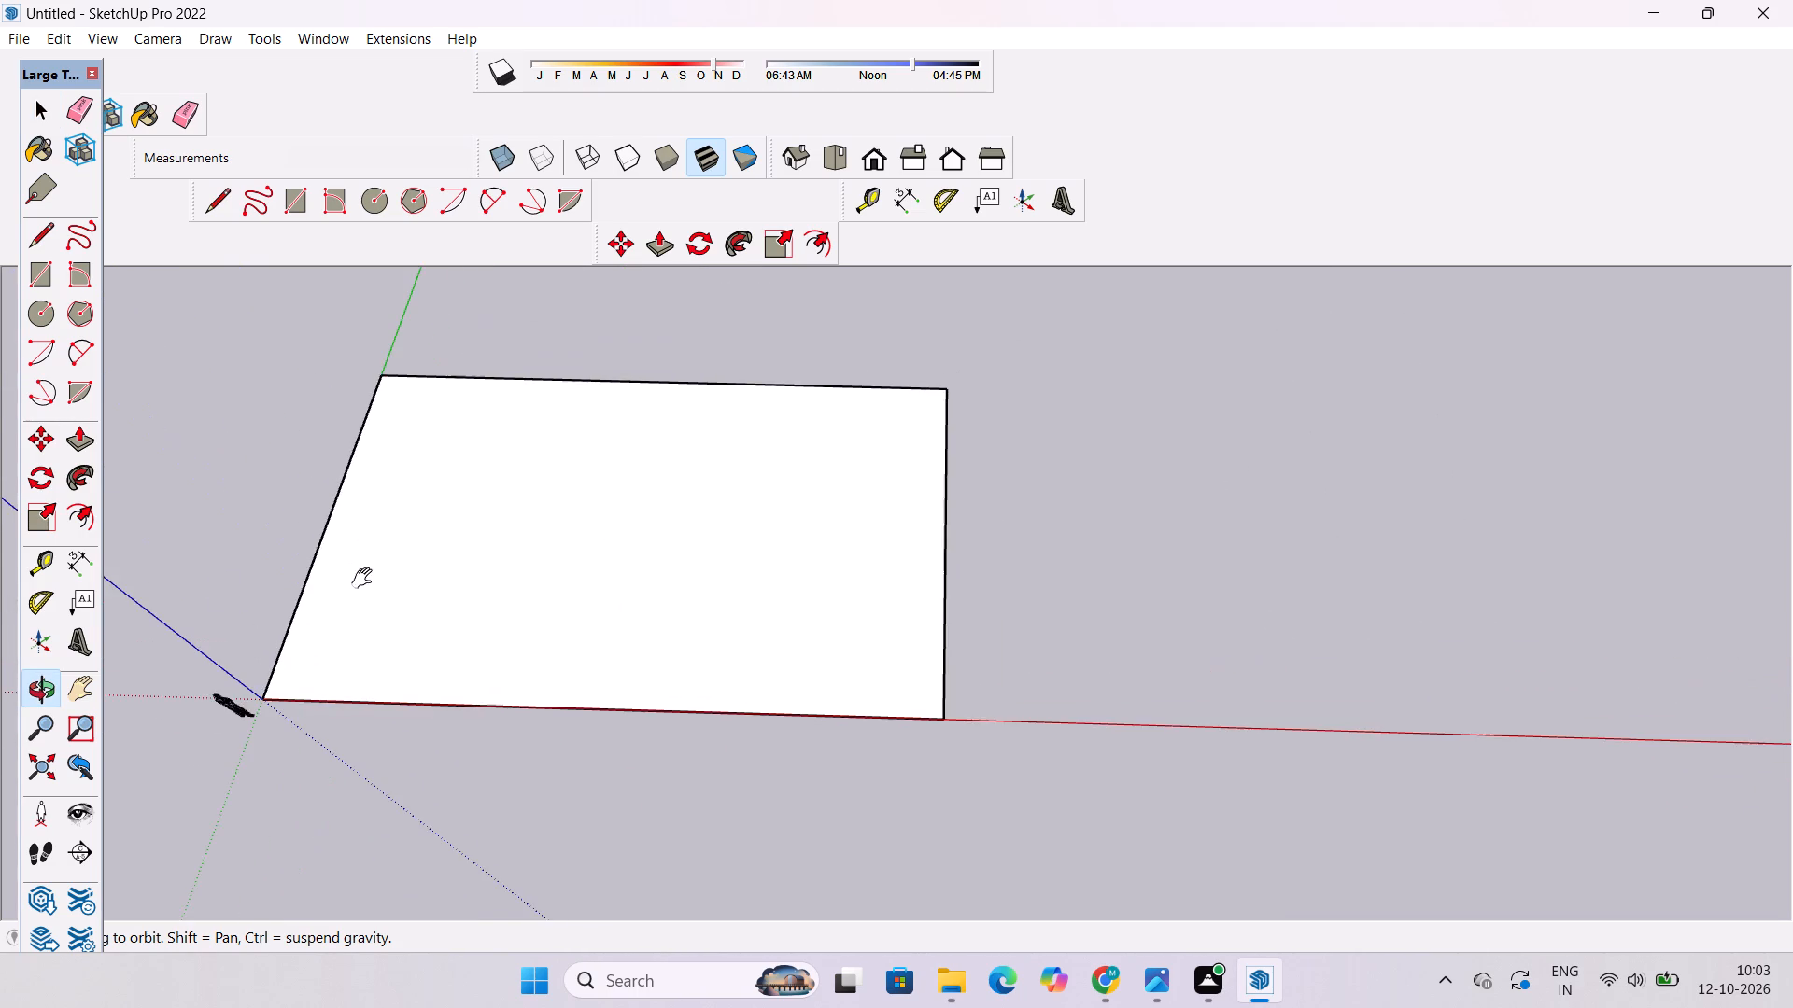
{"action": "left_click_drag", "start_coordinate": [468, 601], "coordinate": [466, 566], "text": "shift"}
{"action": "scroll", "coordinate": [466, 560], "scroll_direction": "up", "scroll_amount": 3}
{"action": "left_click_drag", "start_coordinate": [466, 560], "coordinate": [480, 524], "text": "shift"}
{"action": "scroll", "coordinate": [480, 524], "scroll_direction": "up", "scroll_amount": 3}
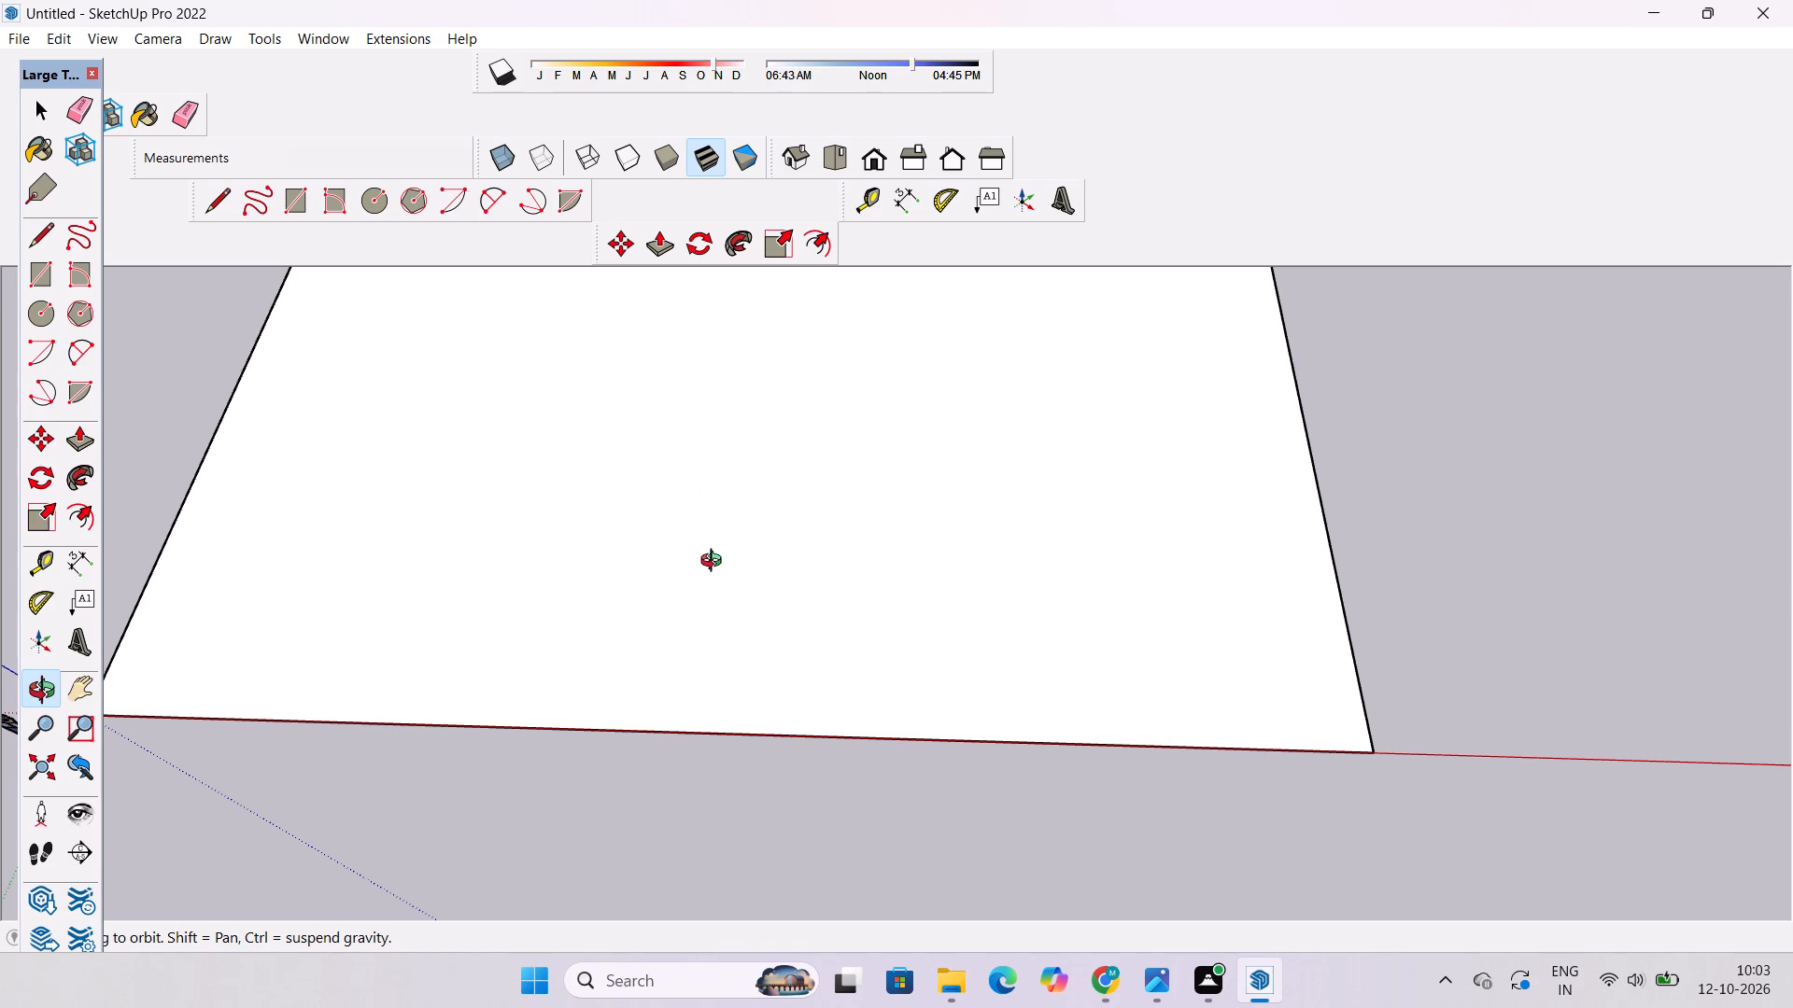
{"action": "scroll", "coordinate": [713, 525], "scroll_direction": "down", "scroll_amount": 4}
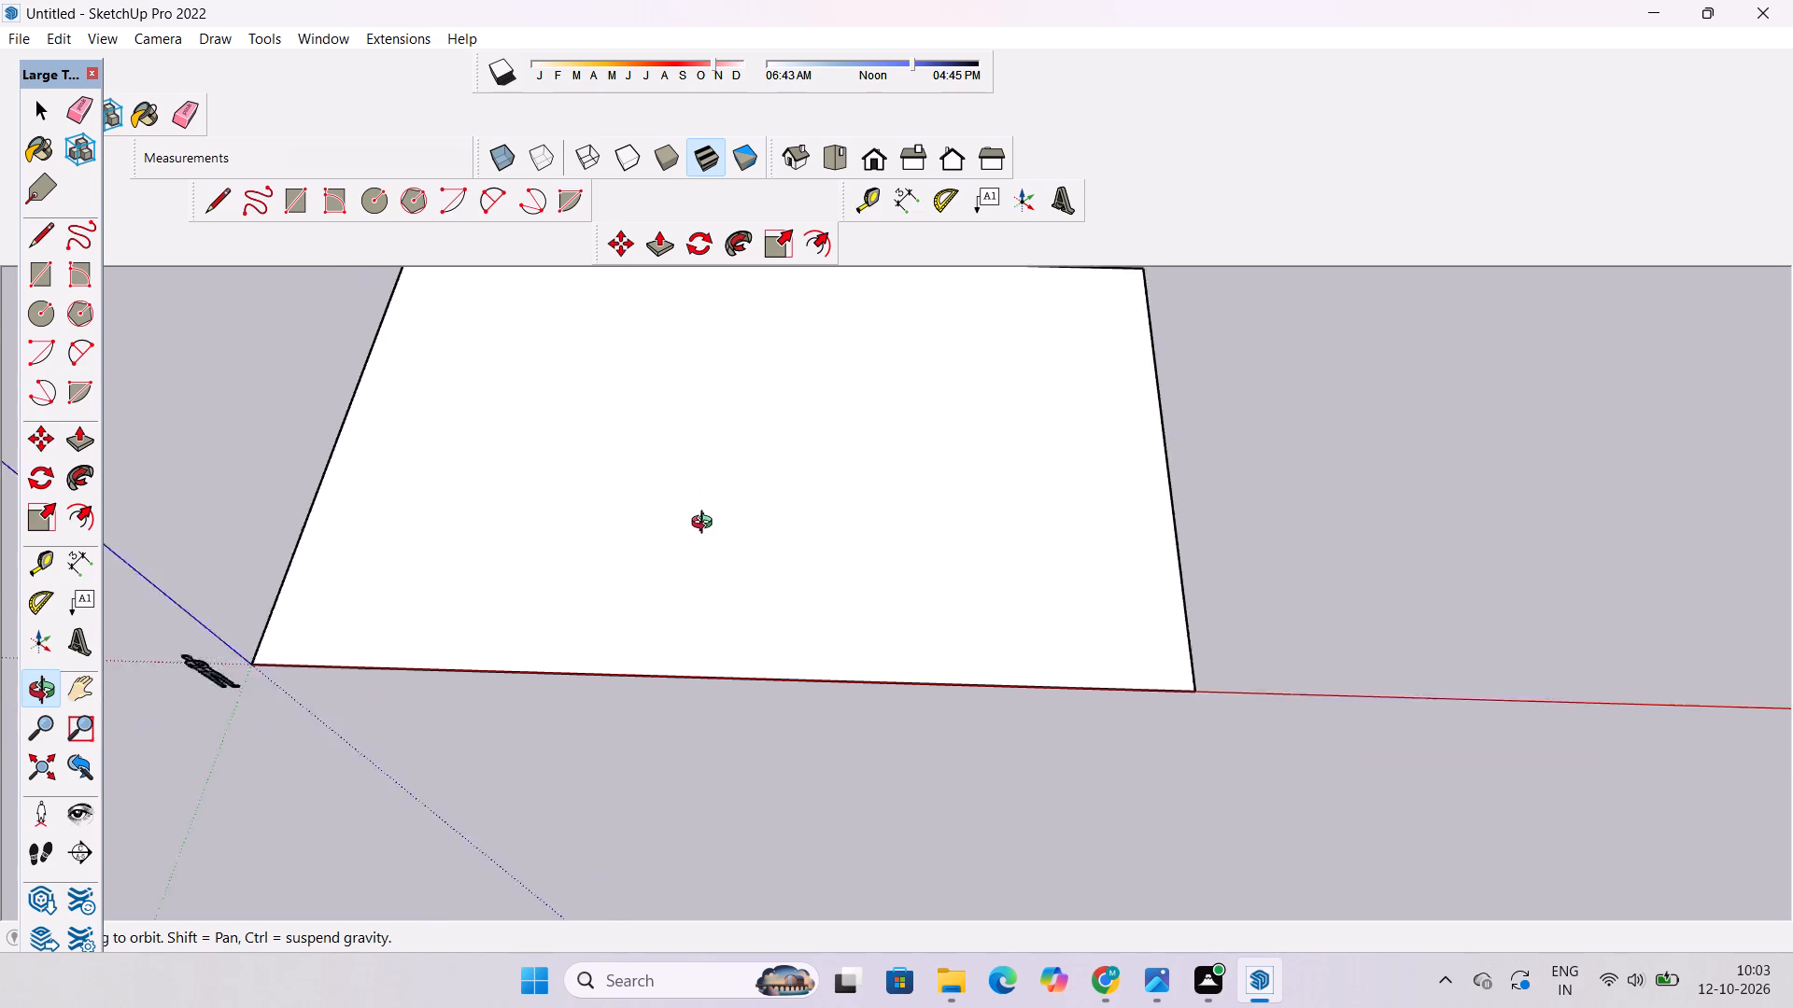
{"action": "scroll", "coordinate": [706, 525], "scroll_direction": "down", "scroll_amount": 1}
{"action": "left_click_drag", "start_coordinate": [683, 556], "coordinate": [695, 629], "text": "shift"}
{"action": "left_click_drag", "start_coordinate": [695, 653], "coordinate": [697, 676]}
{"action": "scroll", "coordinate": [701, 675], "scroll_direction": "up", "scroll_amount": 4}
{"action": "left_click_drag", "start_coordinate": [701, 675], "coordinate": [636, 583], "text": "shift"}
{"action": "scroll", "coordinate": [636, 581], "scroll_direction": "up", "scroll_amount": 4, "text": "shift"}
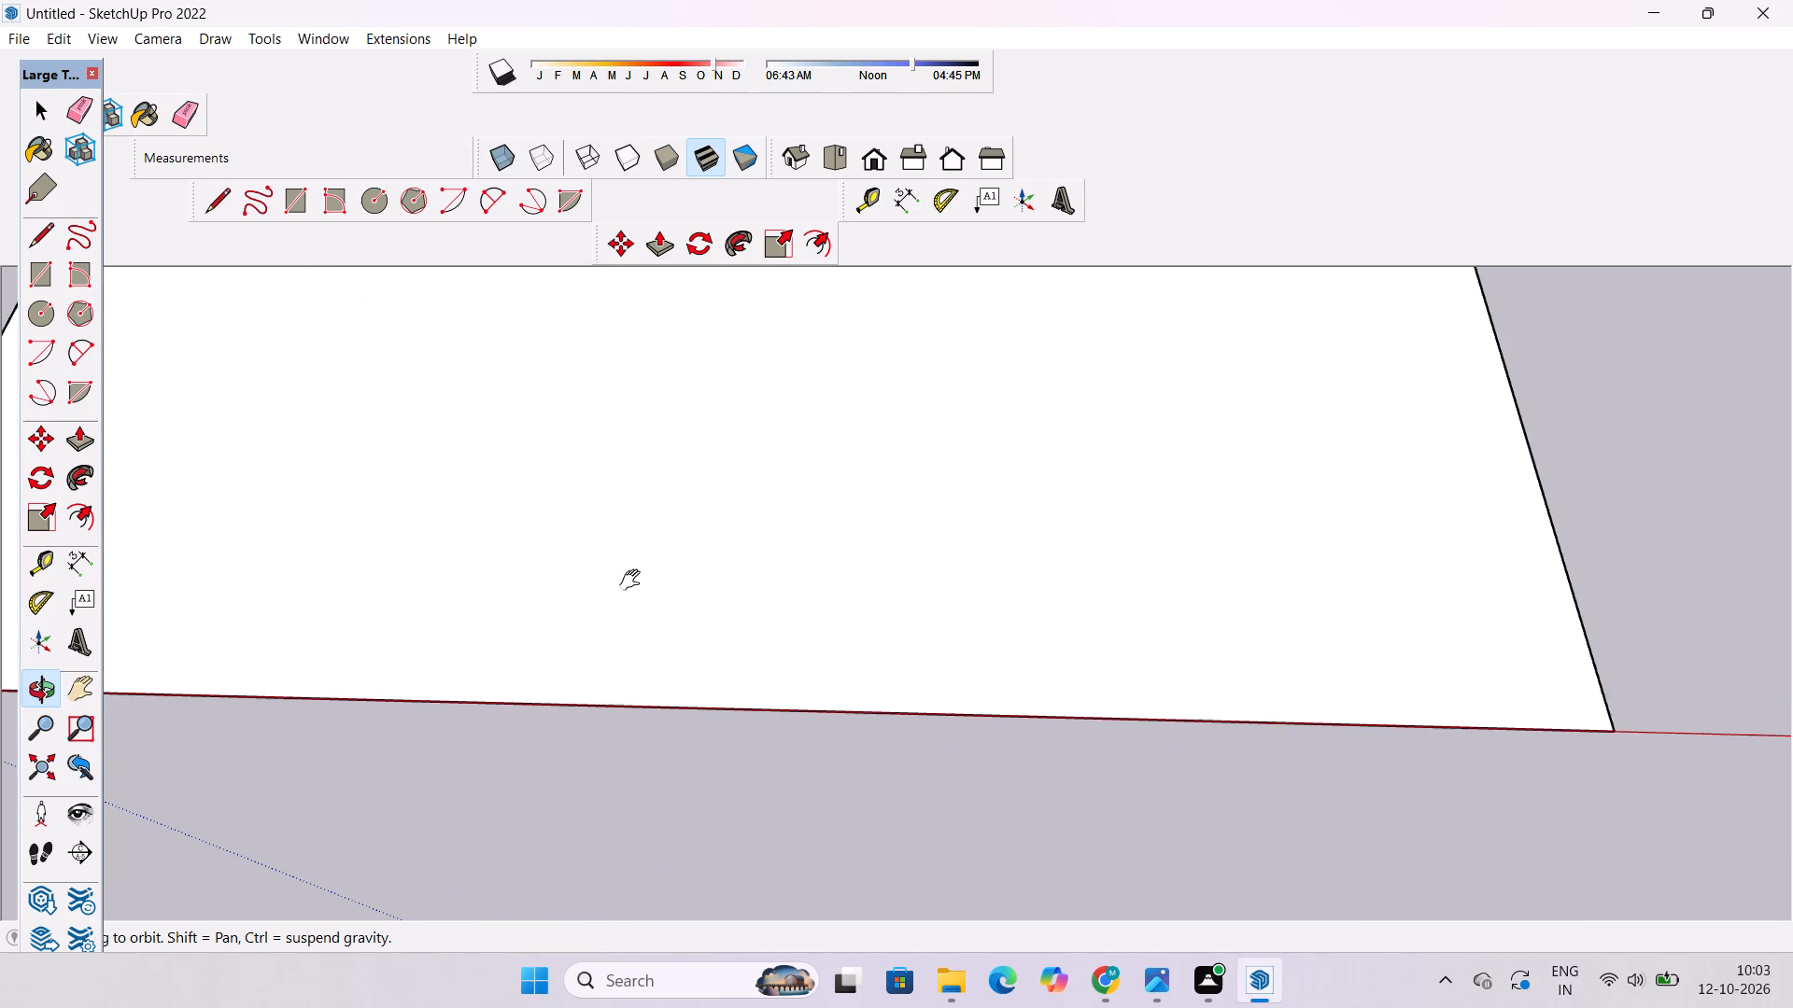
{"action": "scroll", "coordinate": [634, 581], "scroll_direction": "down", "scroll_amount": 17, "text": "shift"}
{"action": "left_click_drag", "start_coordinate": [831, 566], "coordinate": [771, 611], "text": "shift"}
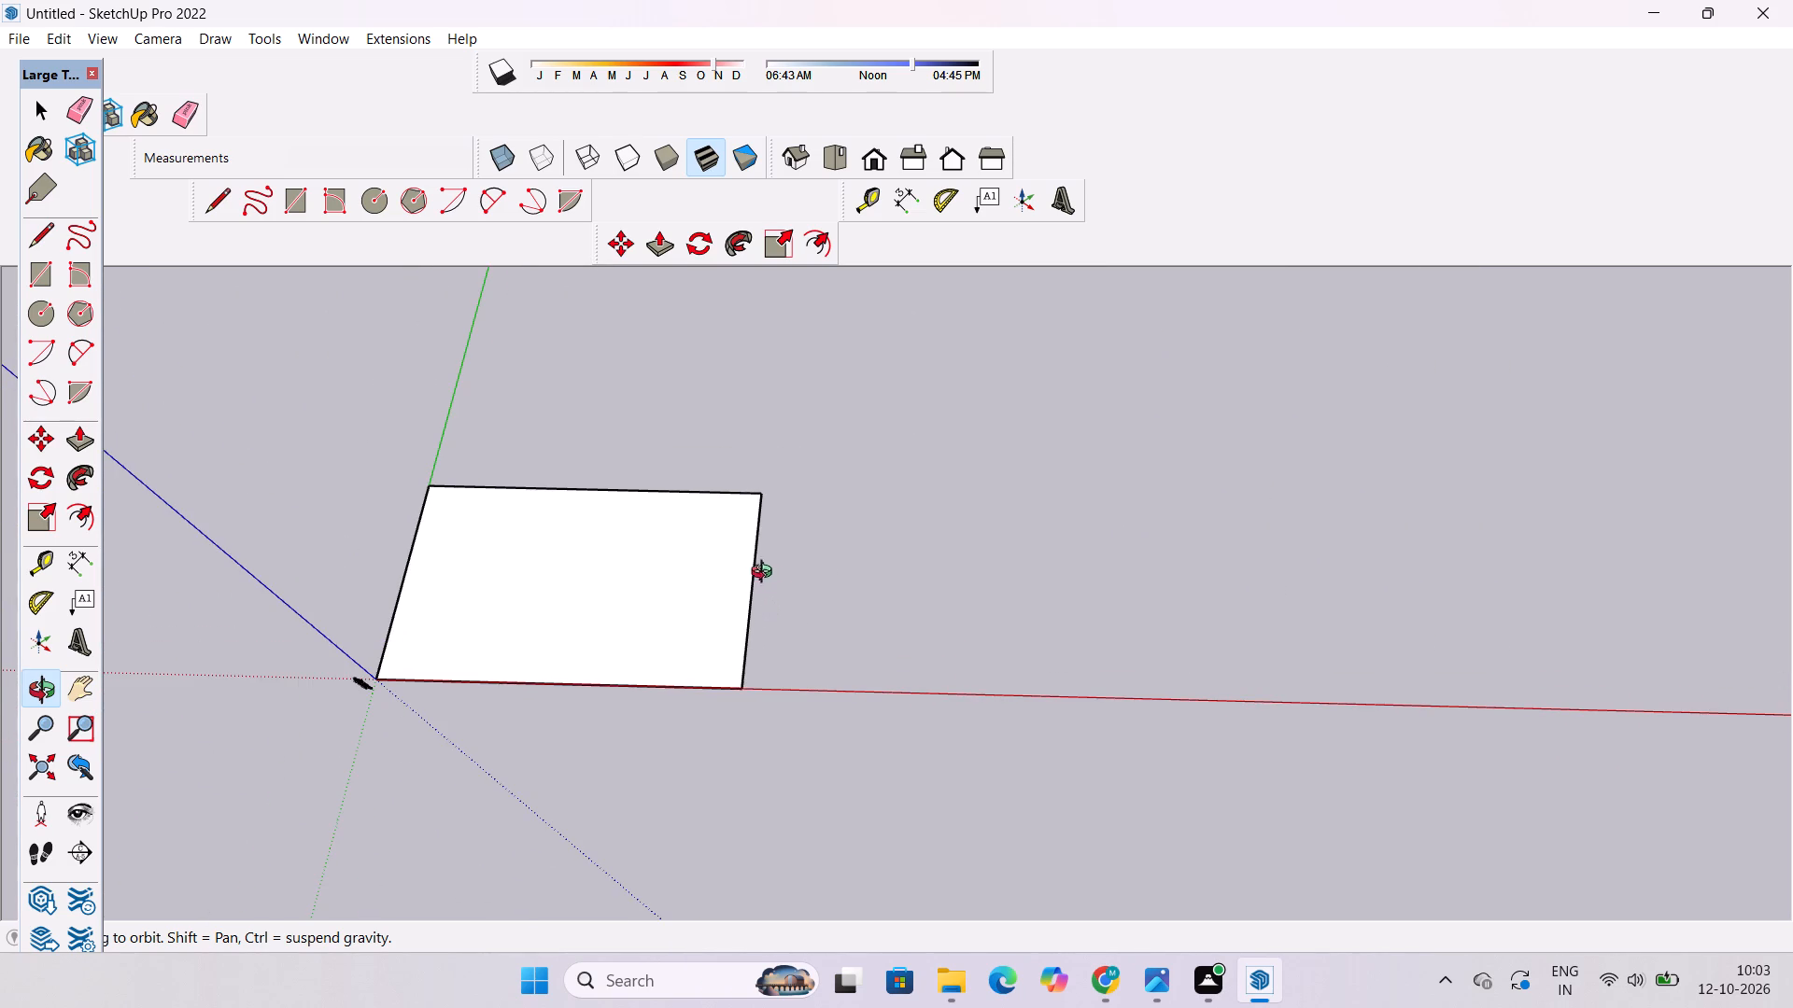
{"action": "scroll", "coordinate": [557, 685], "scroll_direction": "up", "scroll_amount": 11}
{"action": "left_click_drag", "start_coordinate": [525, 652], "coordinate": [650, 688], "text": "shift"}
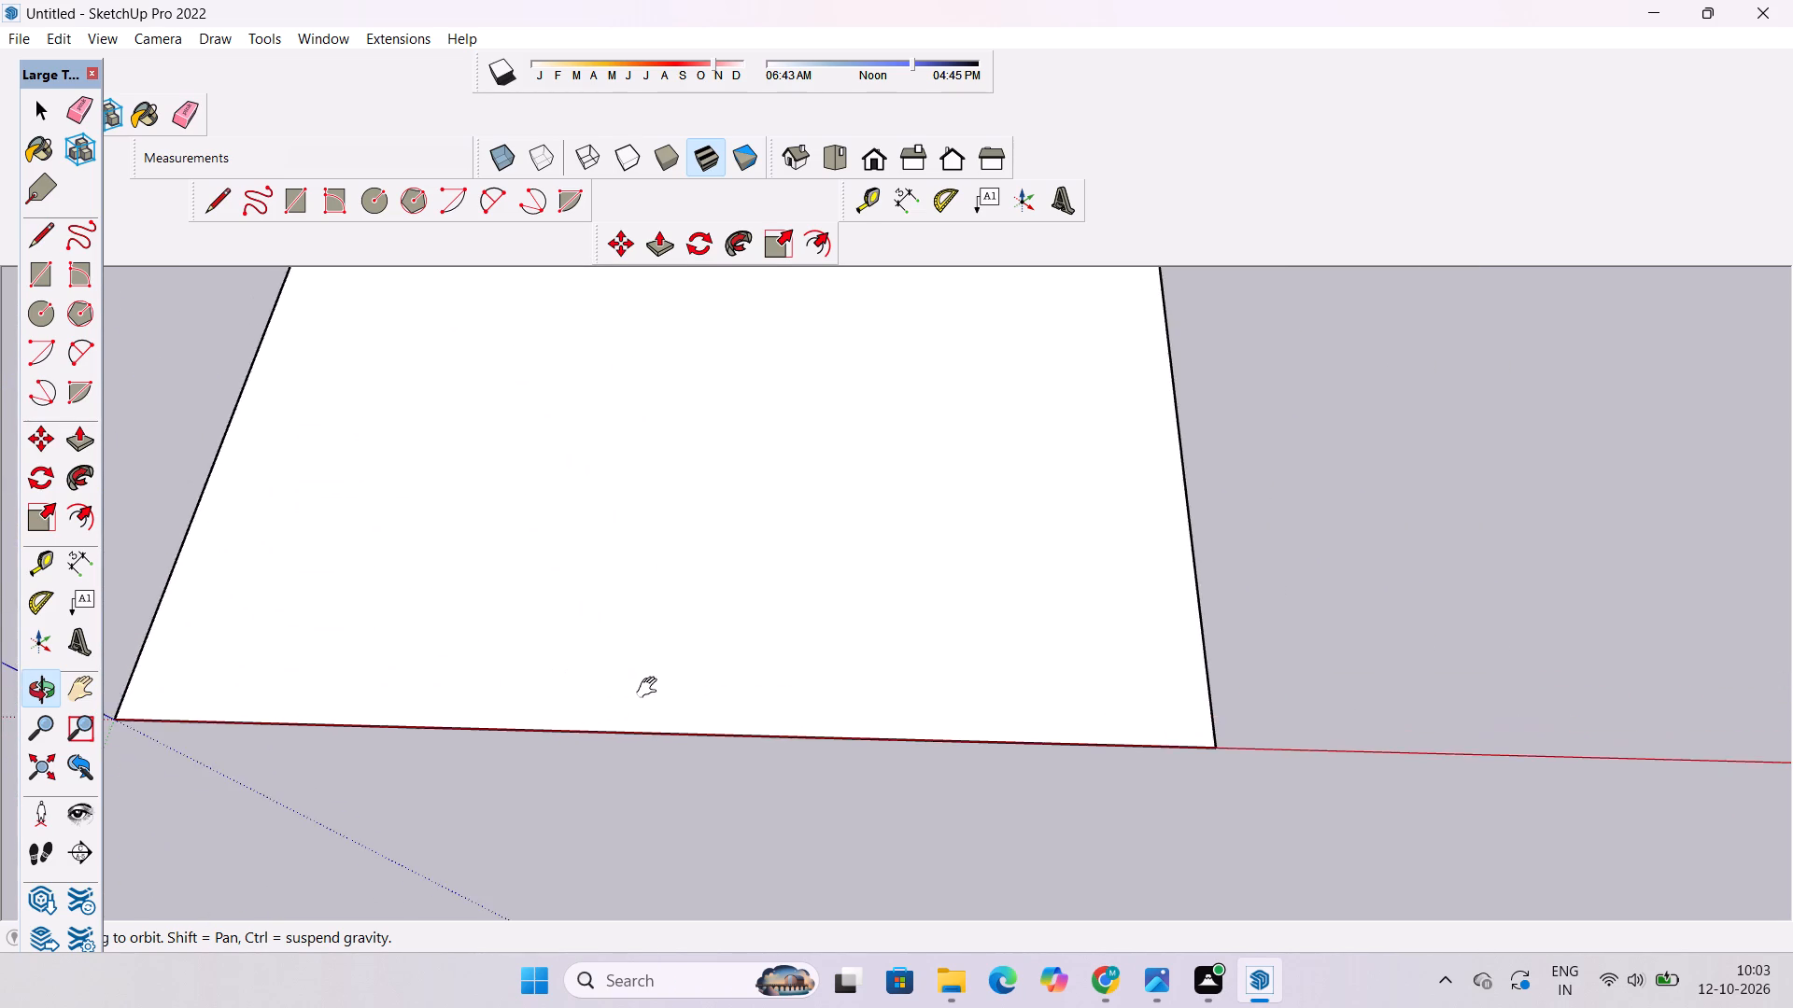
{"action": "scroll", "coordinate": [642, 683], "scroll_direction": "down", "scroll_amount": 7, "text": "shift"}
{"action": "left_click_drag", "start_coordinate": [622, 680], "coordinate": [586, 693], "text": "shift"}
{"action": "scroll", "coordinate": [634, 686], "scroll_direction": "up", "scroll_amount": 4, "text": "shift"}
{"action": "left_click", "coordinate": [634, 686], "text": "shift"}
Move the same far 50' edge another 10' outward along the red axis.
{"action": "key", "text": "space"}
{"action": "left_click", "coordinate": [1092, 668]}
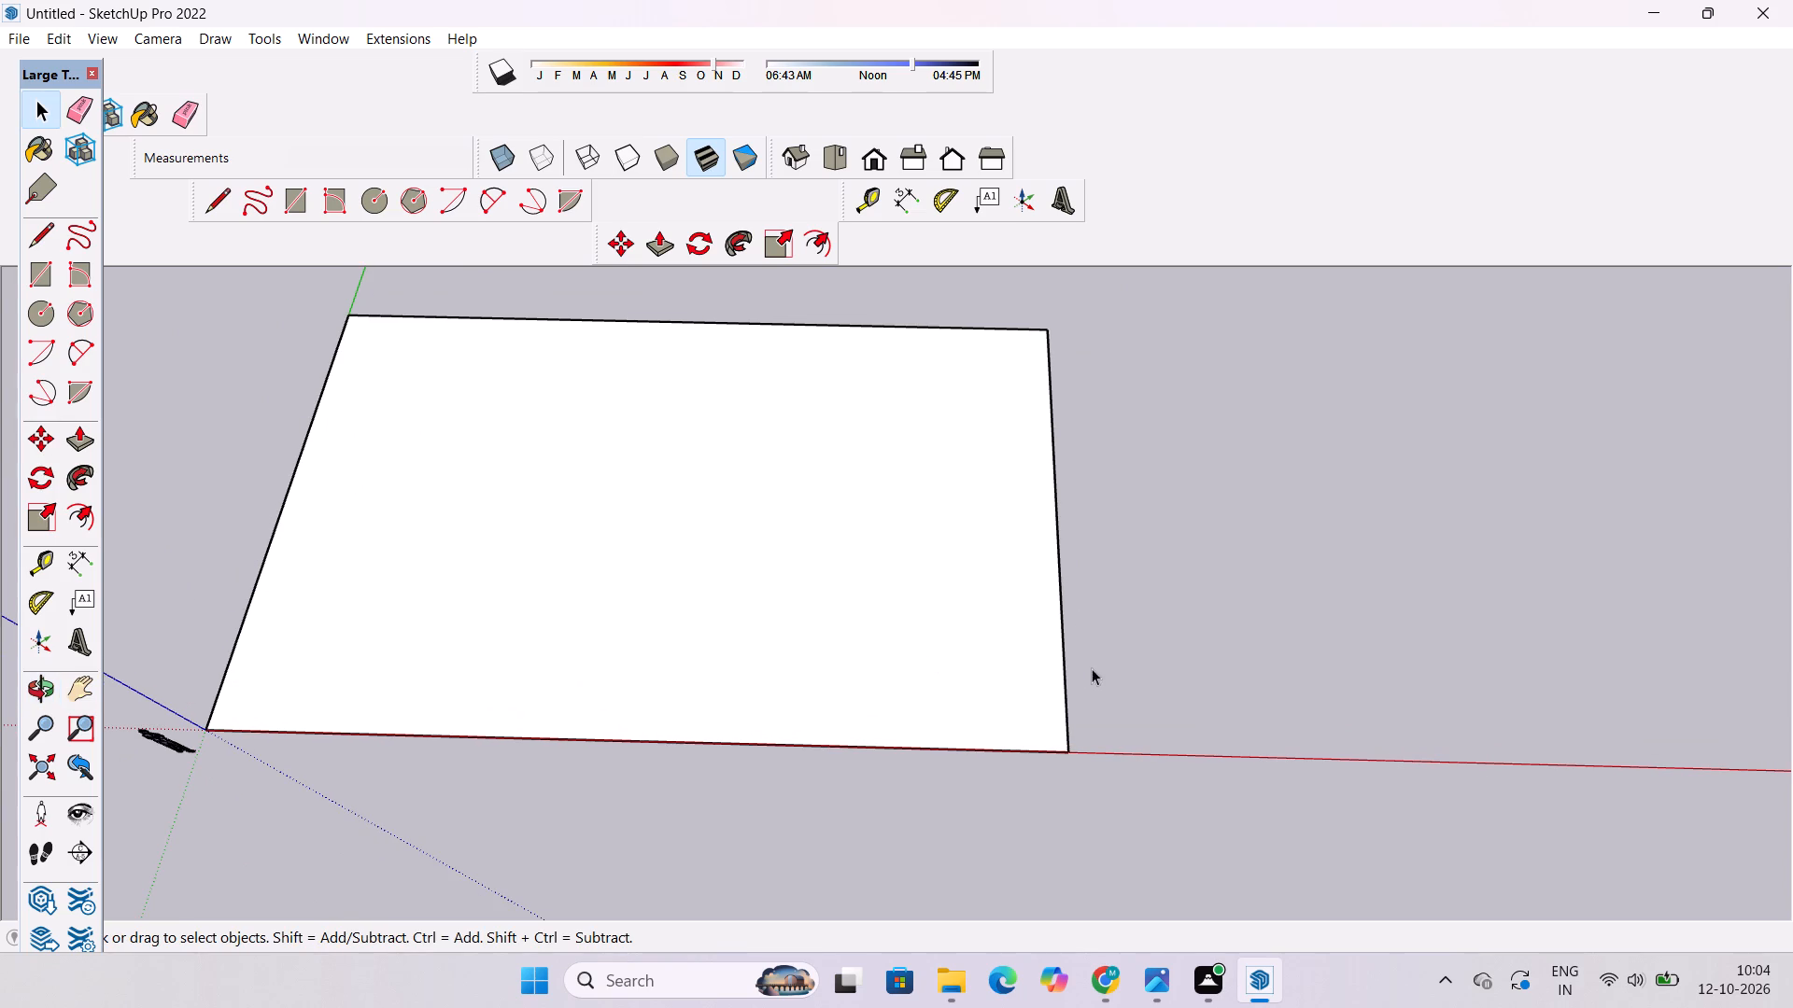
{"action": "left_click", "coordinate": [1056, 512]}
{"action": "key", "text": "m"}
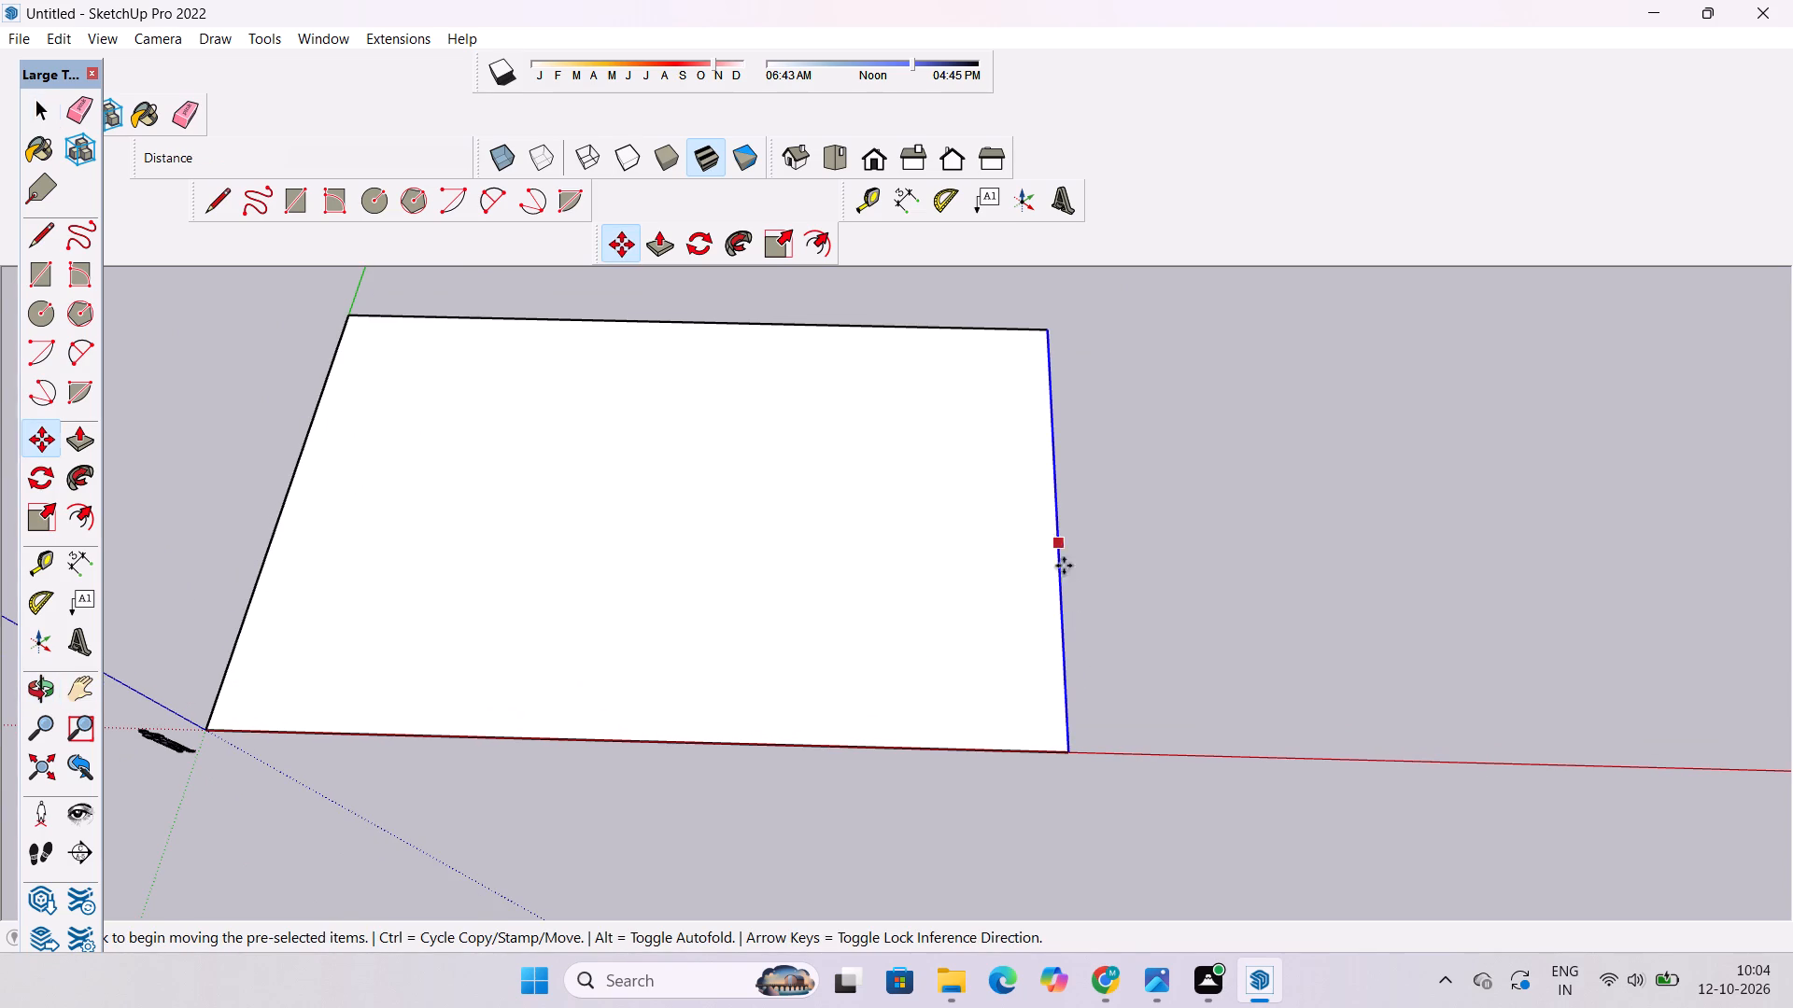
{"action": "left_click", "coordinate": [1063, 517]}
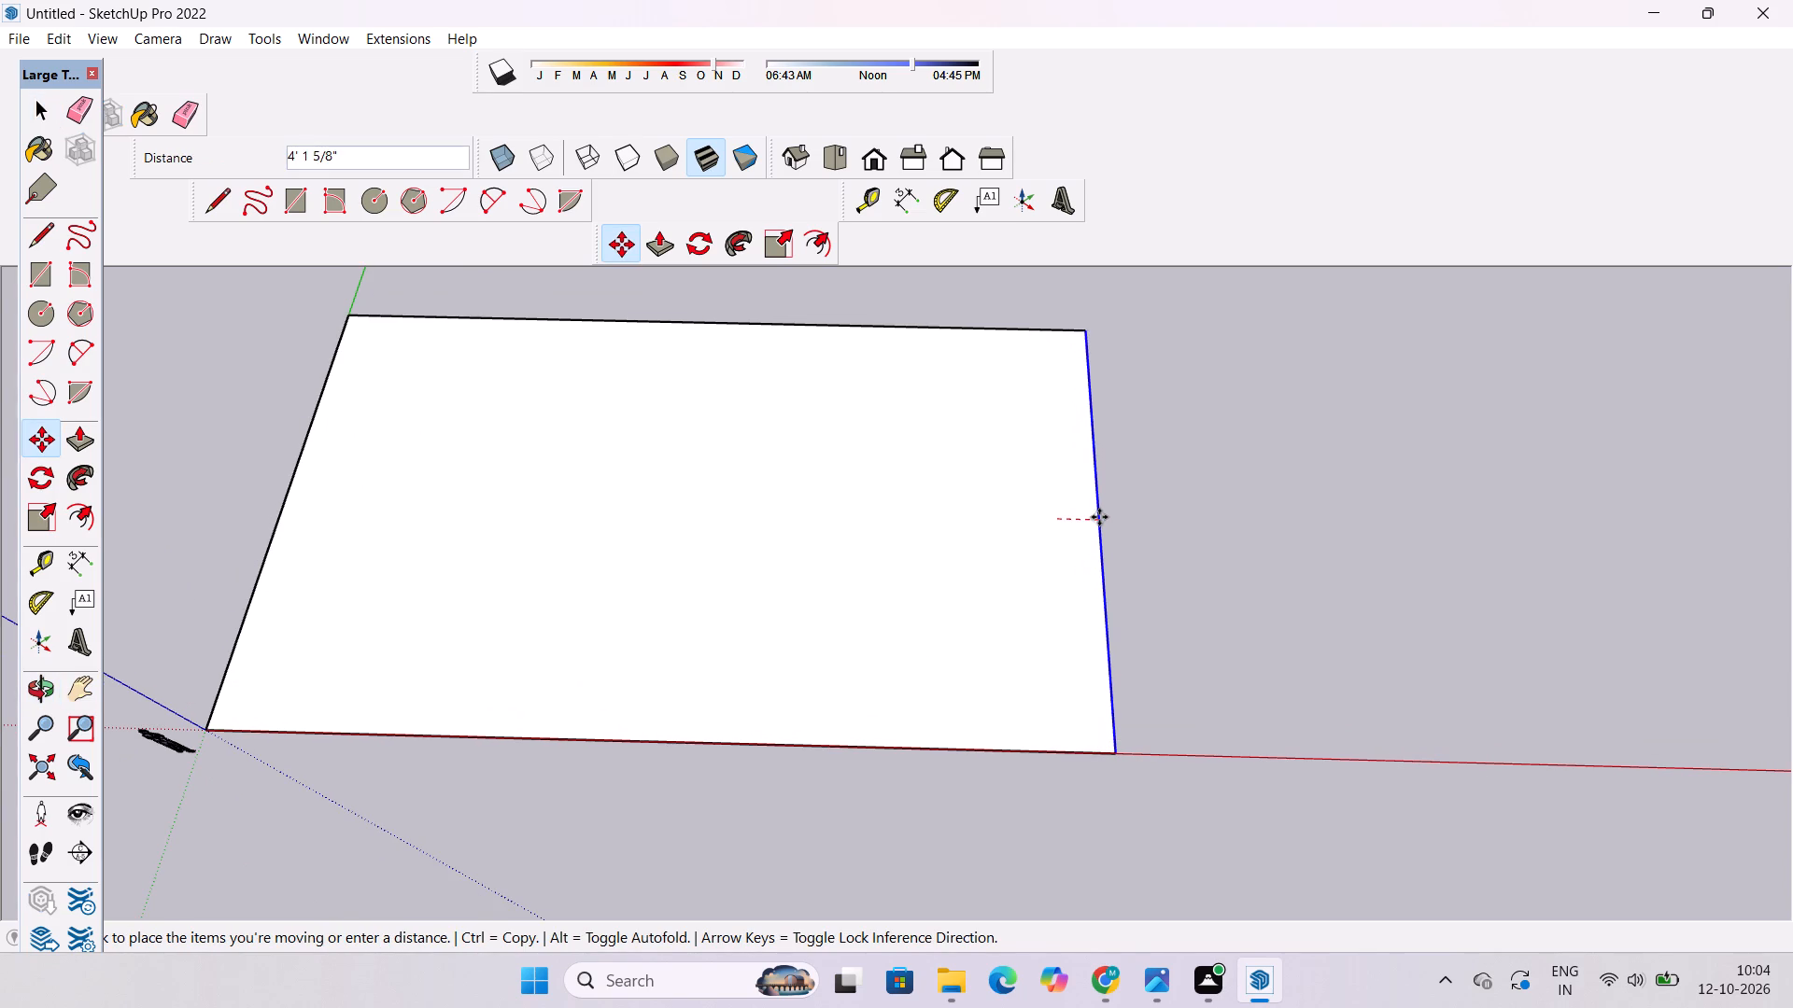
{"action": "type", "text": "10'"}
{"action": "key", "text": "Return"}
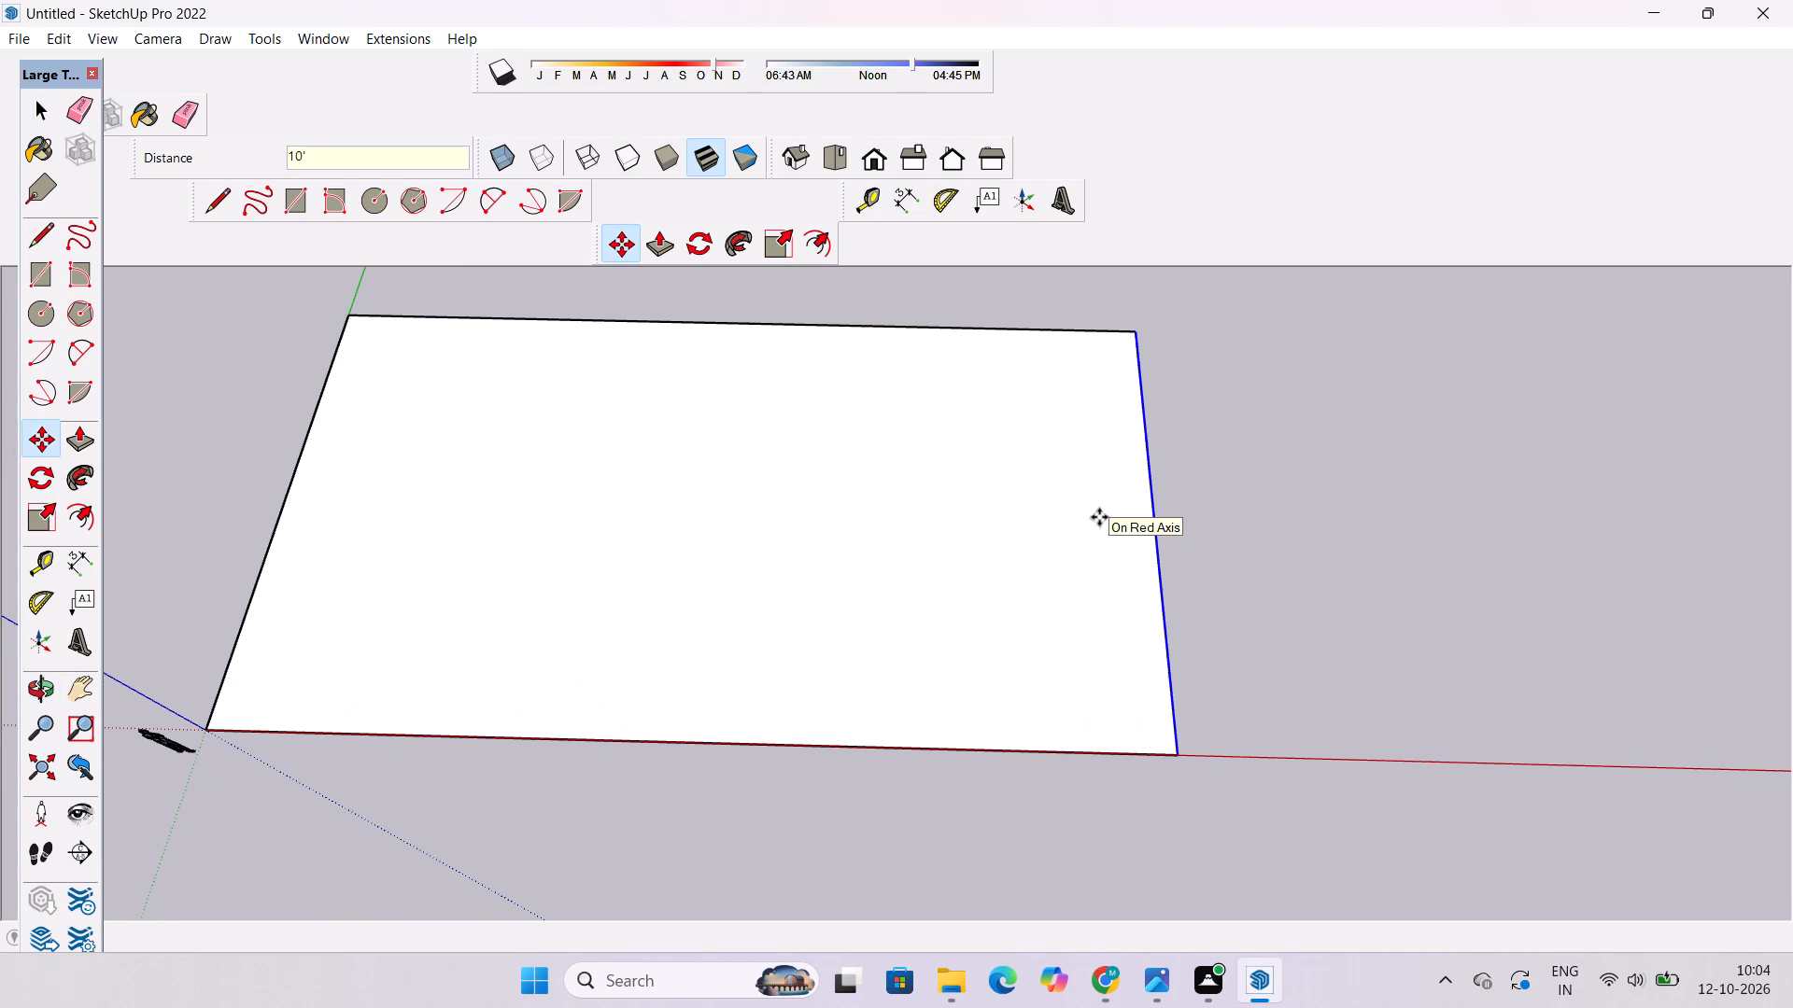
{"action": "key", "text": "space"}
{"action": "left_click", "coordinate": [1276, 518]}
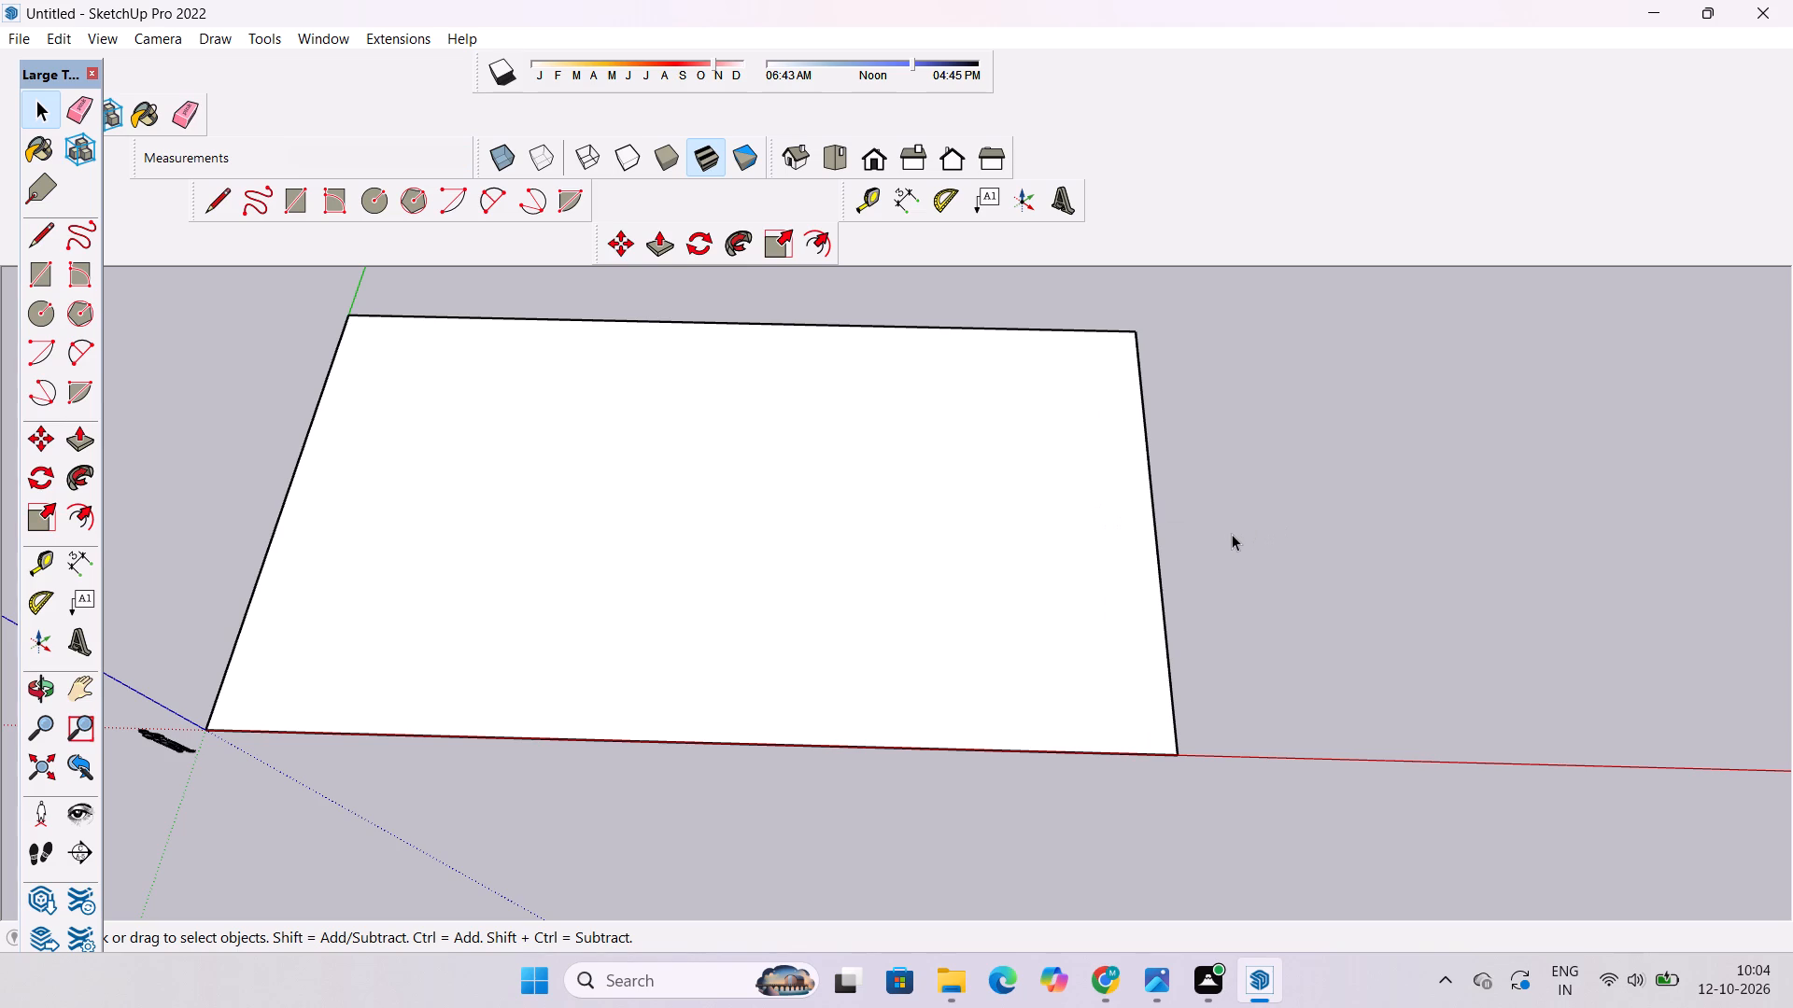
Examine the extended face and its proportions relative to the origin and axes.
{"action": "key", "text": "space"}
{"action": "type", "text": "o"}
{"action": "scroll", "coordinate": [986, 554], "scroll_direction": "down", "scroll_amount": 3}
{"action": "left_click_drag", "start_coordinate": [976, 567], "coordinate": [976, 603], "text": "shift"}
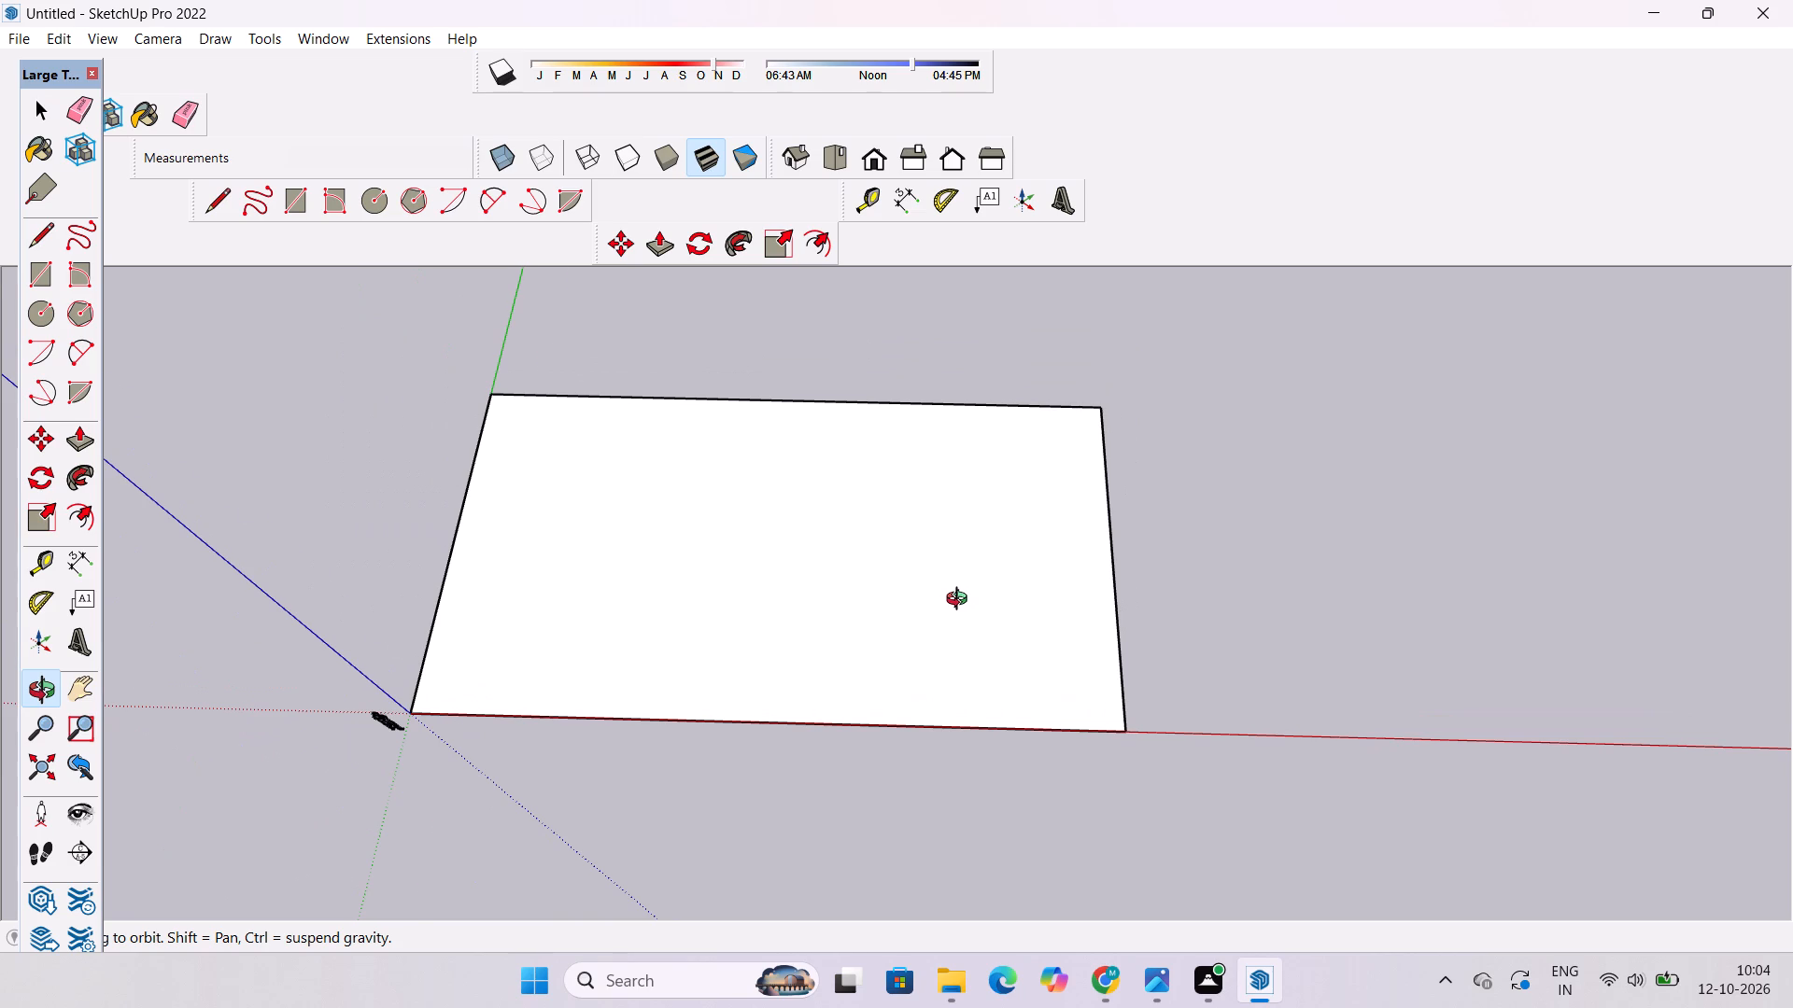
{"action": "scroll", "coordinate": [961, 601], "scroll_direction": "down", "scroll_amount": 4}
{"action": "left_click_drag", "start_coordinate": [936, 650], "coordinate": [935, 665], "text": "shift"}
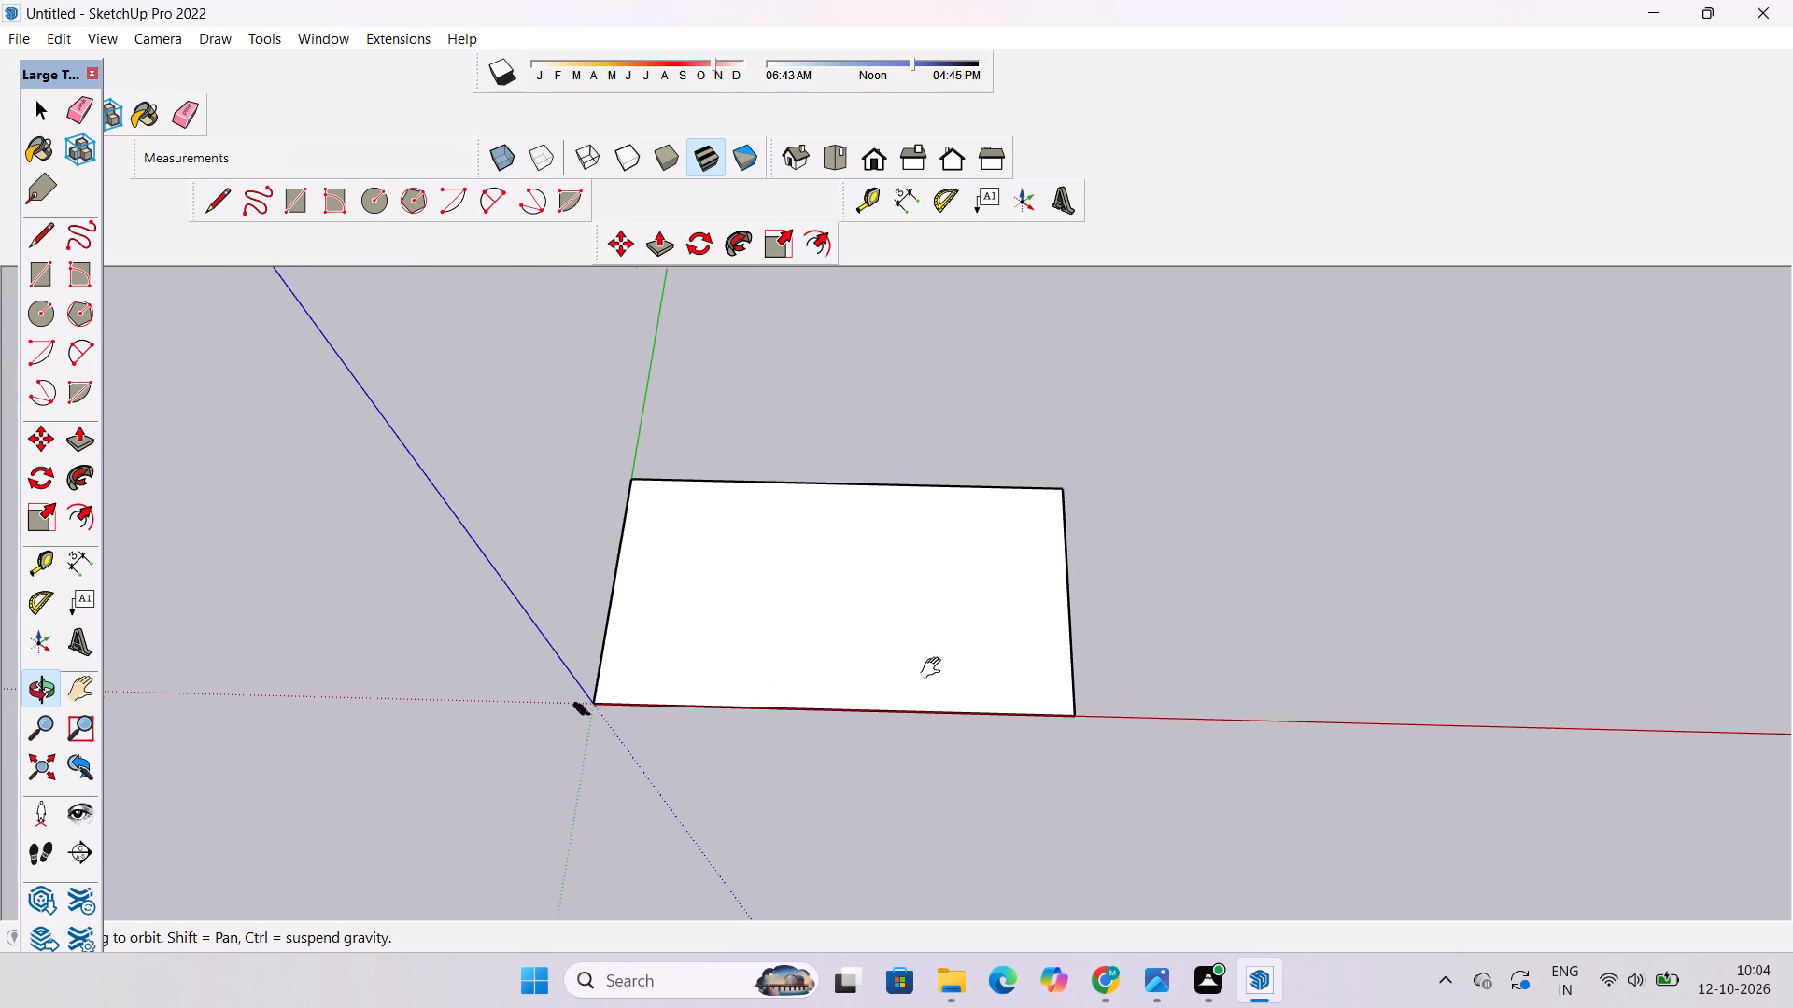
{"action": "scroll", "coordinate": [935, 668], "scroll_direction": "up", "scroll_amount": 4, "text": "shift"}
{"action": "scroll", "coordinate": [935, 668], "scroll_direction": "down", "scroll_amount": 2}
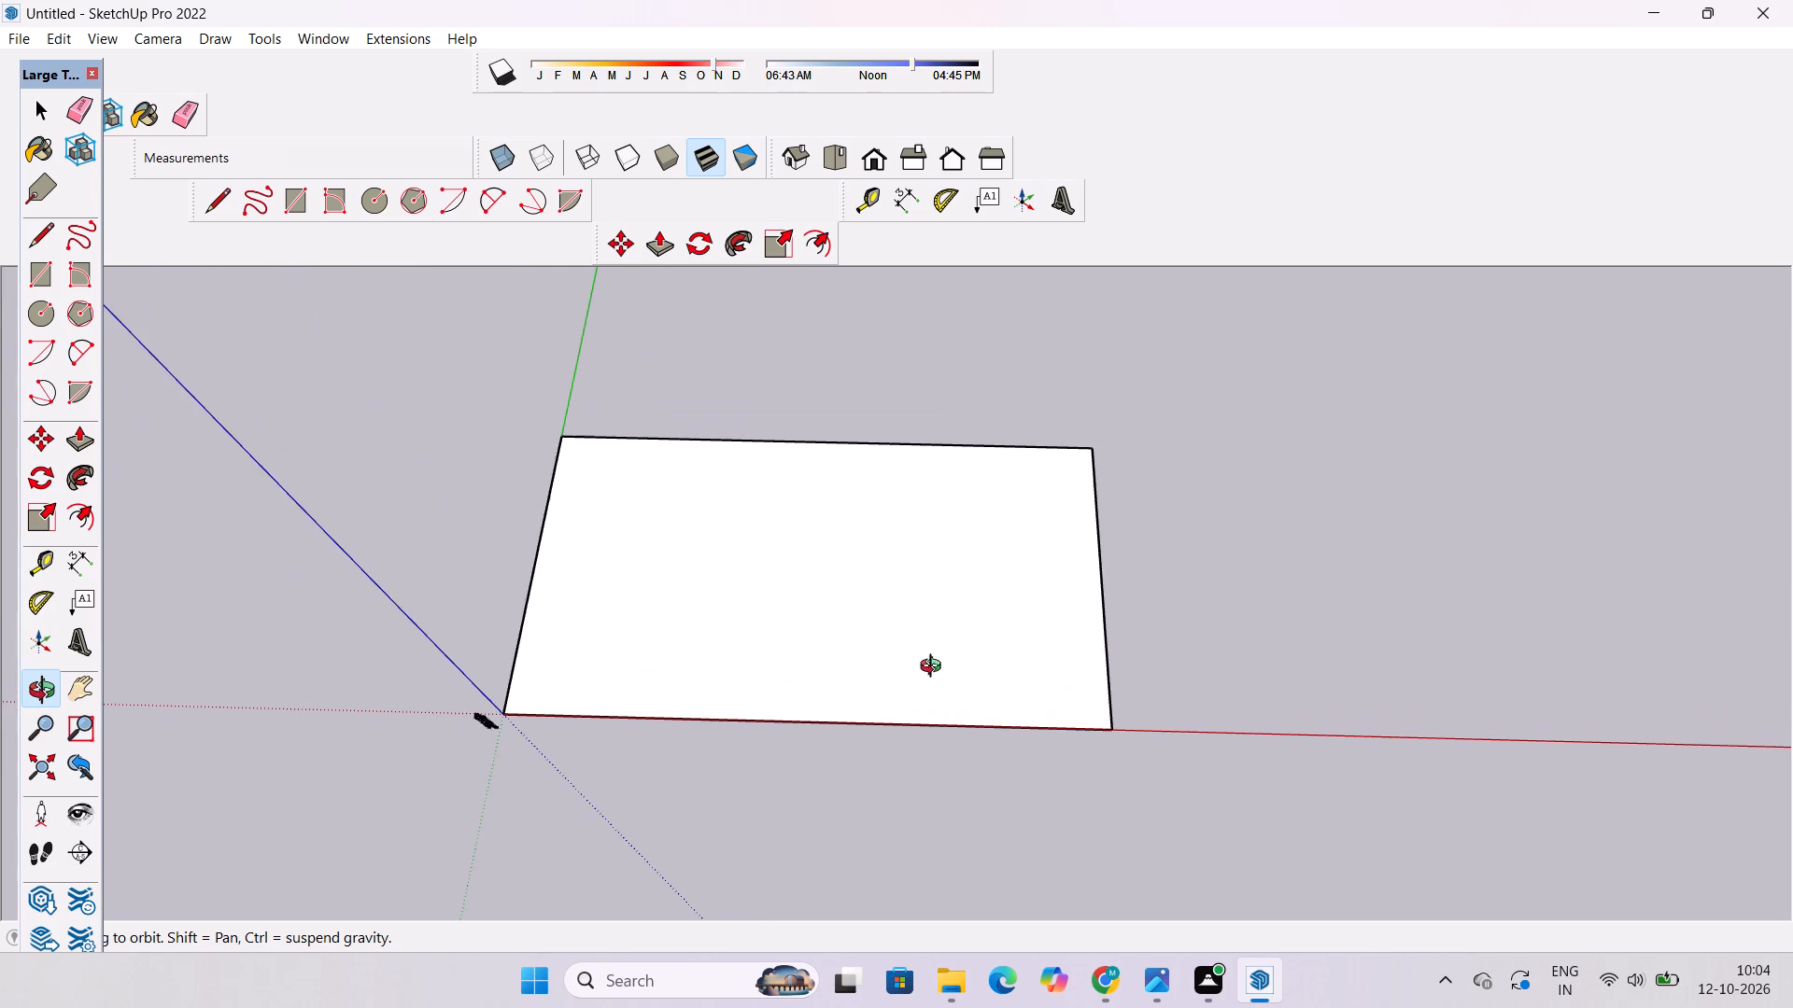
{"action": "scroll", "coordinate": [935, 668], "scroll_direction": "up", "scroll_amount": 2}
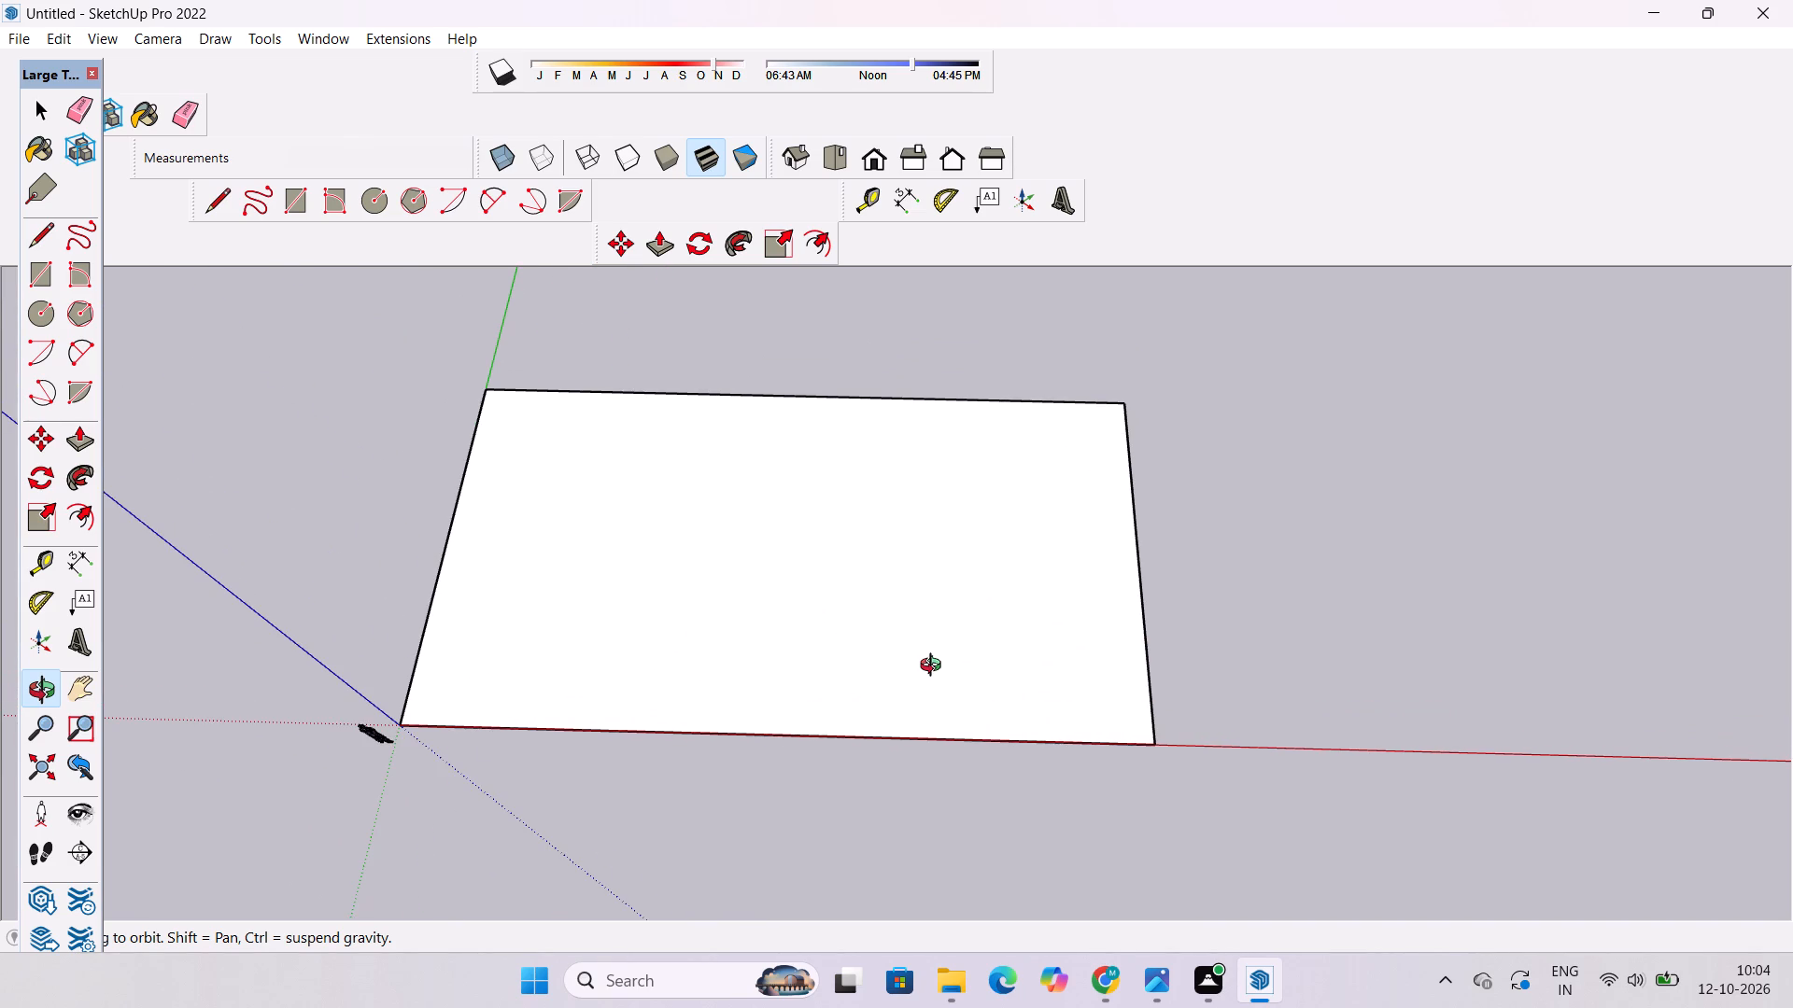
Examine the extended rectangle from several angles and distances, checking its long edge along the red axis and its corner at the origin.
{"action": "scroll", "coordinate": [931, 666], "scroll_direction": "down", "scroll_amount": 3}
{"action": "left_click_drag", "start_coordinate": [933, 663], "coordinate": [928, 671], "text": "shift"}
{"action": "left_click_drag", "start_coordinate": [917, 707], "coordinate": [960, 722], "text": "shift"}
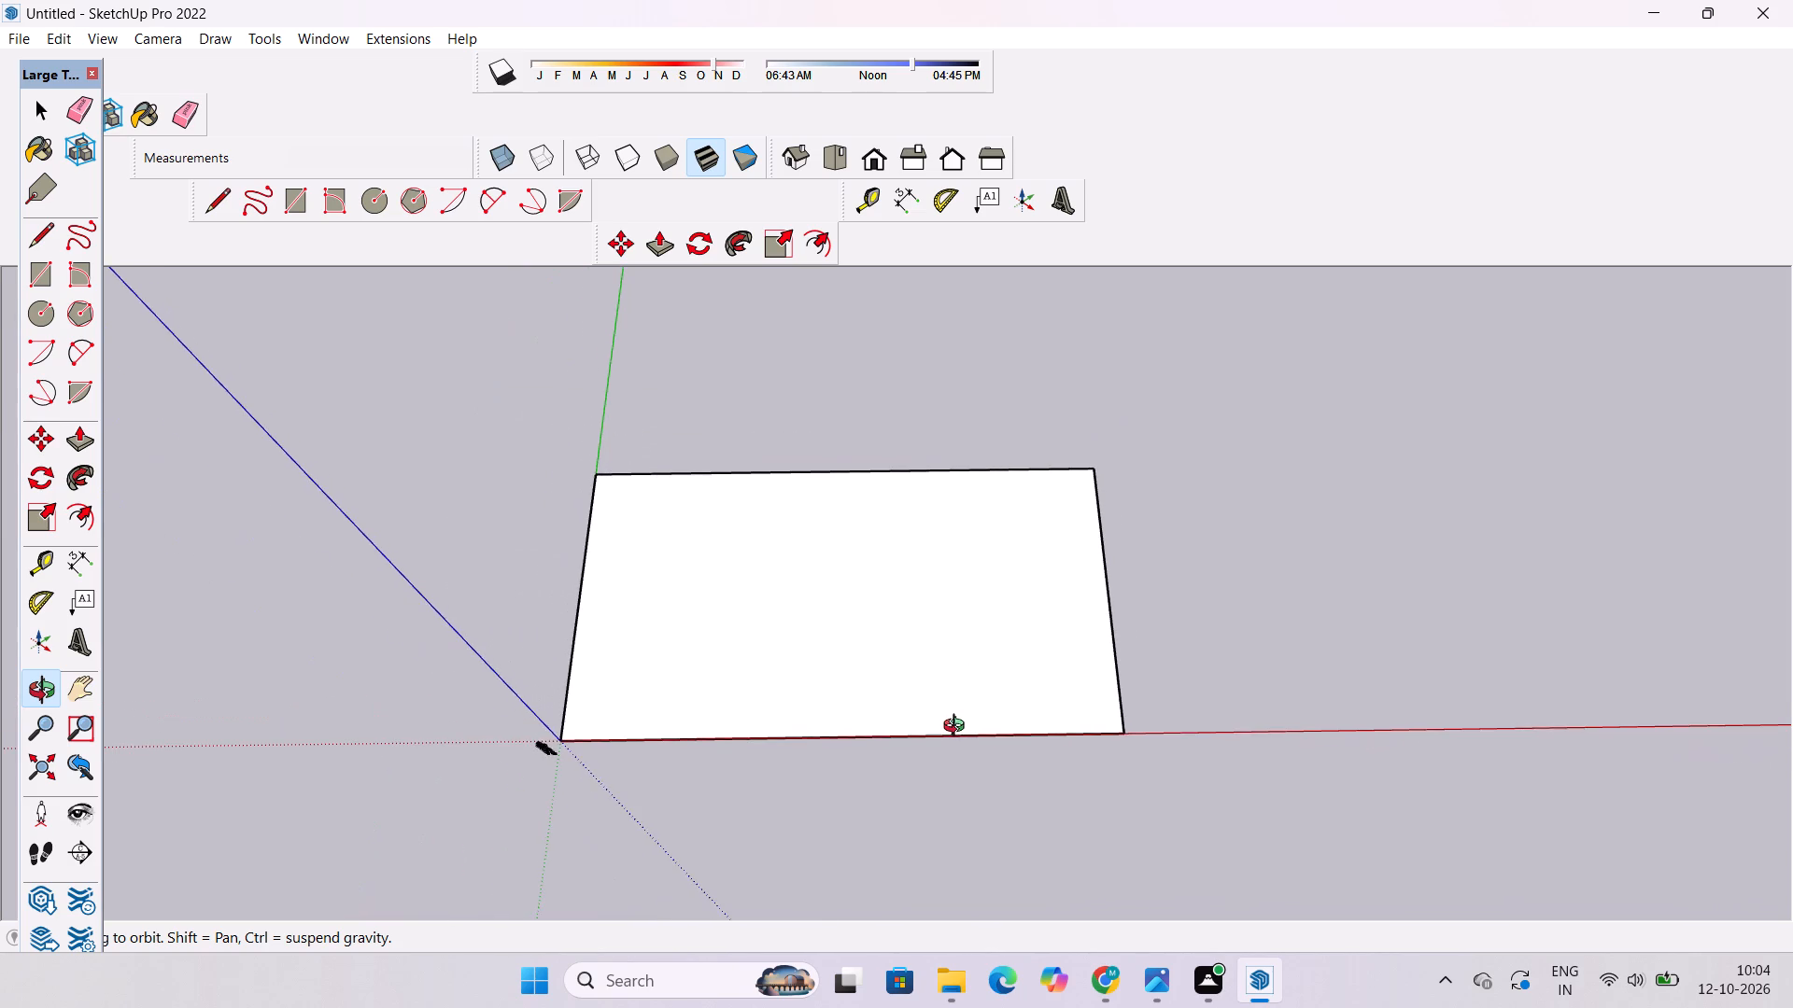
{"action": "scroll", "coordinate": [958, 728], "scroll_direction": "up", "scroll_amount": 1}
{"action": "left_click_drag", "start_coordinate": [918, 708], "coordinate": [910, 674], "text": "shift"}
{"action": "scroll", "coordinate": [840, 691], "scroll_direction": "up", "scroll_amount": 2}
{"action": "left_click_drag", "start_coordinate": [826, 698], "coordinate": [861, 697], "text": "shift"}
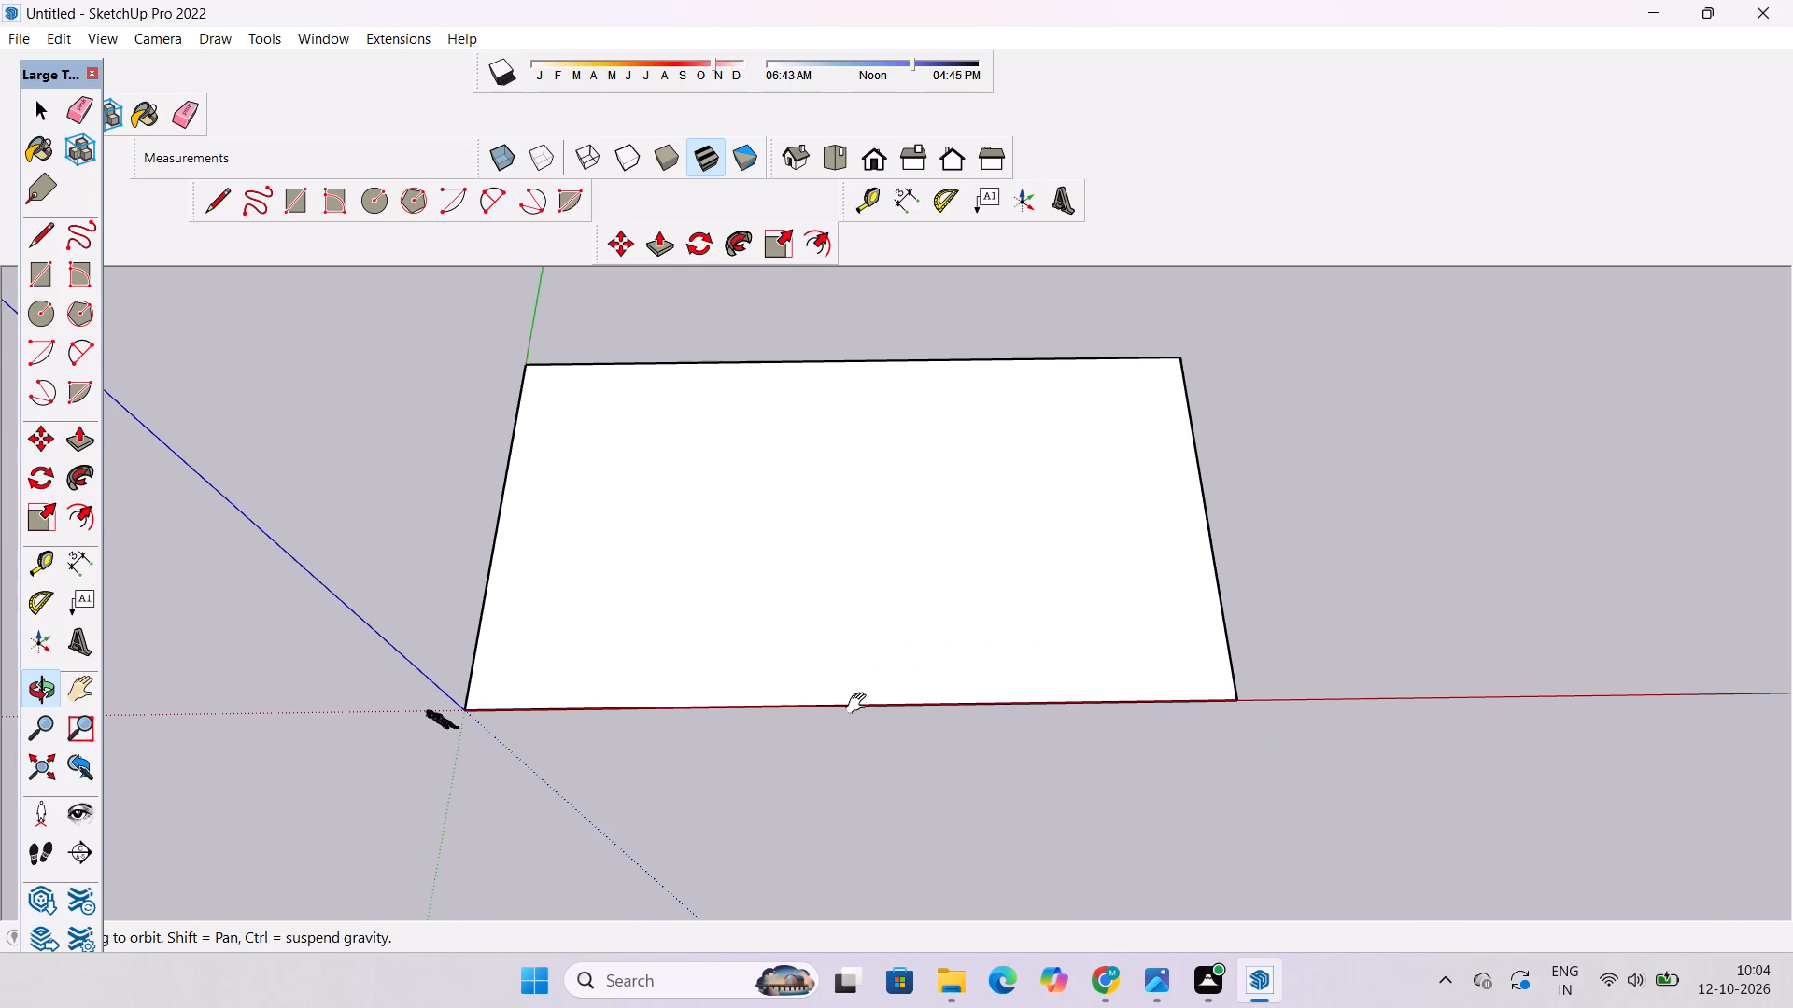
{"action": "left_click_drag", "start_coordinate": [860, 704], "coordinate": [864, 693], "text": "shift"}
{"action": "scroll", "coordinate": [834, 661], "scroll_direction": "down", "scroll_amount": 4, "text": "shift"}
{"action": "left_click_drag", "start_coordinate": [833, 651], "coordinate": [759, 718], "text": "shift"}
{"action": "left_click_drag", "start_coordinate": [760, 743], "coordinate": [919, 696], "text": "shift"}
{"action": "left_click_drag", "start_coordinate": [866, 745], "coordinate": [1140, 662]}
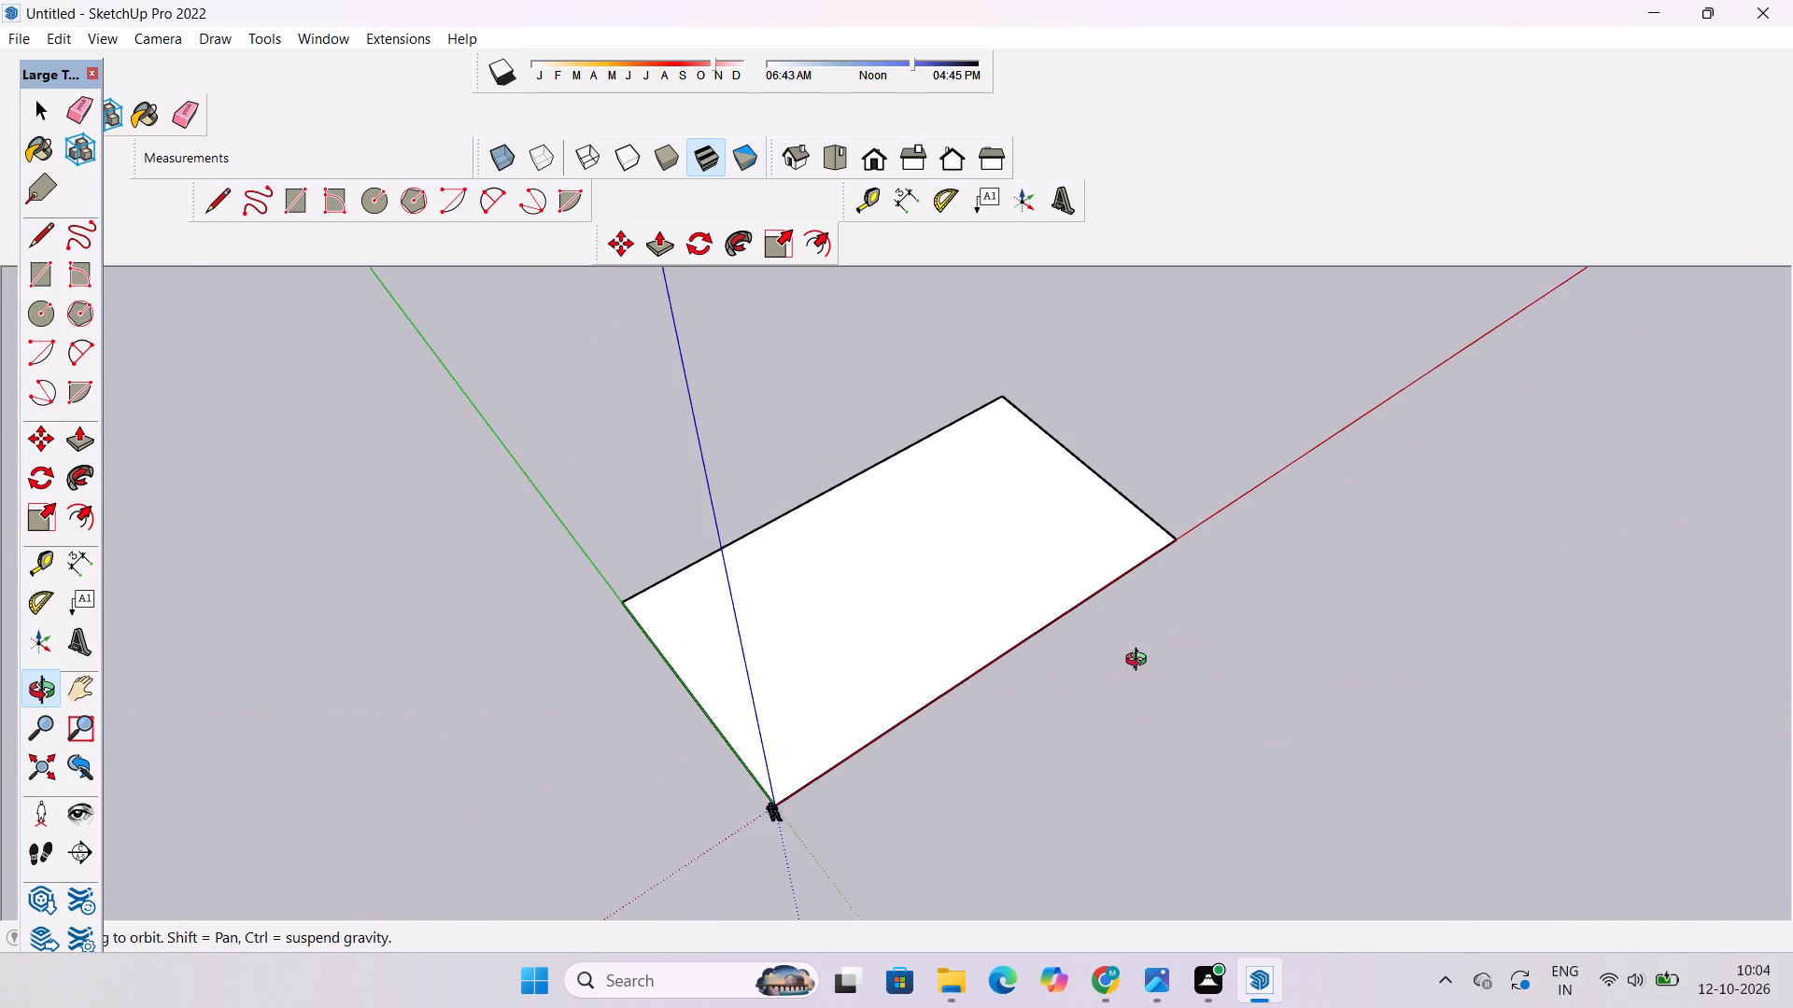
{"action": "scroll", "coordinate": [961, 687], "scroll_direction": "up", "scroll_amount": 4}
{"action": "left_click_drag", "start_coordinate": [965, 686], "coordinate": [717, 703], "text": "shift"}
{"action": "scroll", "coordinate": [911, 647], "scroll_direction": "up", "scroll_amount": 3}
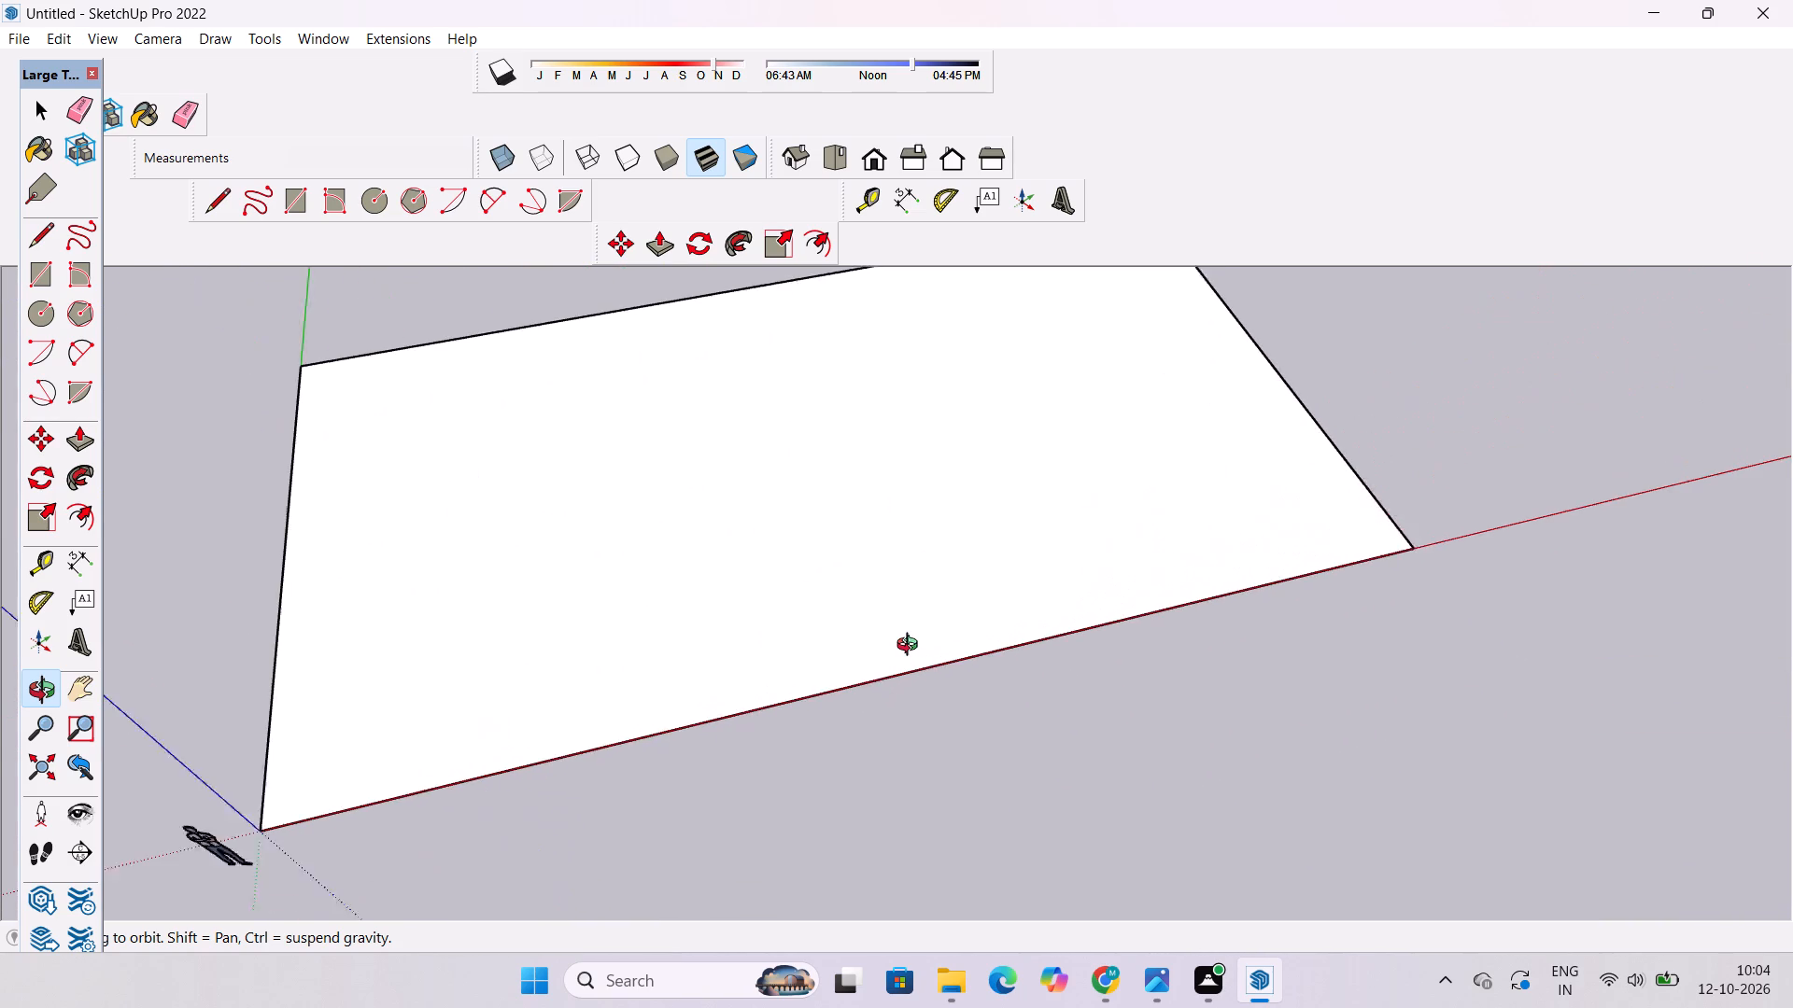
{"action": "scroll", "coordinate": [911, 647], "scroll_direction": "up", "scroll_amount": 2}
{"action": "left_click_drag", "start_coordinate": [911, 645], "coordinate": [911, 660], "text": "shift"}
Copy the whole rectangle with its edges from its origin corner about 134' 5" along the red axis, leaving the original in place.
{"action": "key", "text": "space"}
{"action": "scroll", "coordinate": [778, 671], "scroll_direction": "down", "scroll_amount": 6}
{"action": "triple_click", "coordinate": [827, 613]}
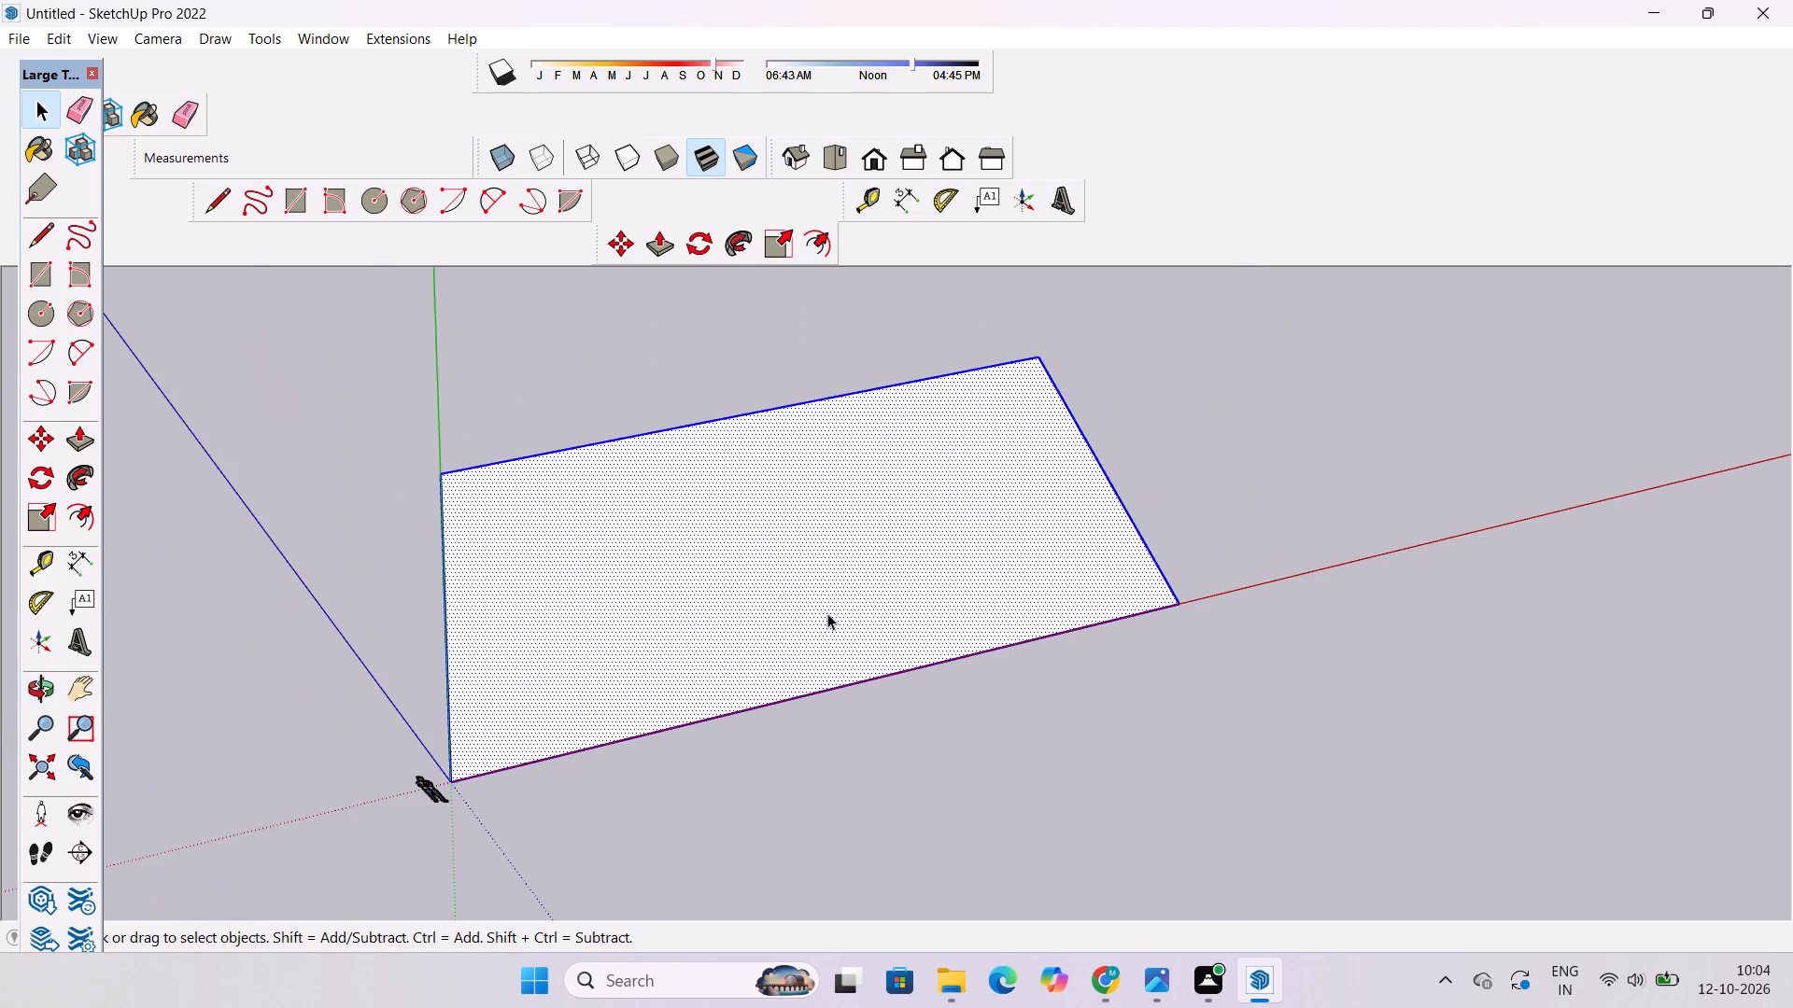
{"action": "left_click", "coordinate": [827, 613]}
{"action": "key", "text": "m"}
{"action": "scroll", "coordinate": [520, 782], "scroll_direction": "up", "scroll_amount": 15}
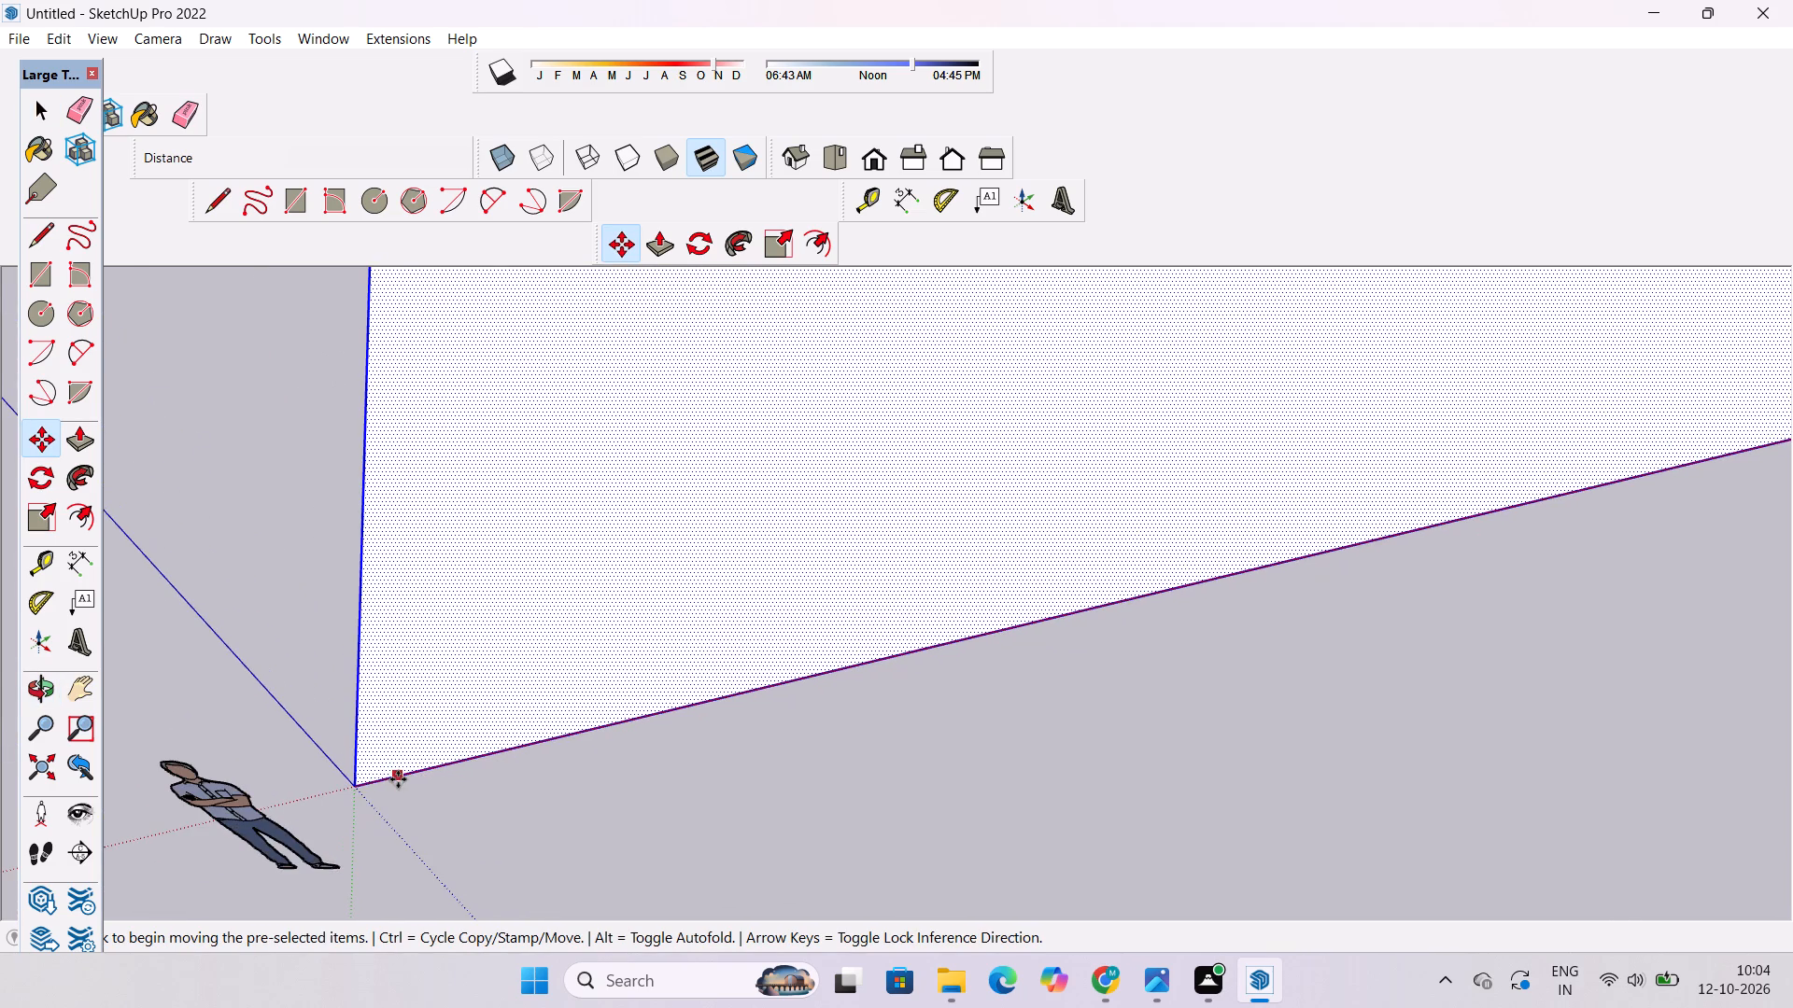
{"action": "left_click", "coordinate": [356, 788]}
{"action": "scroll", "coordinate": [393, 777], "scroll_direction": "down", "scroll_amount": 10}
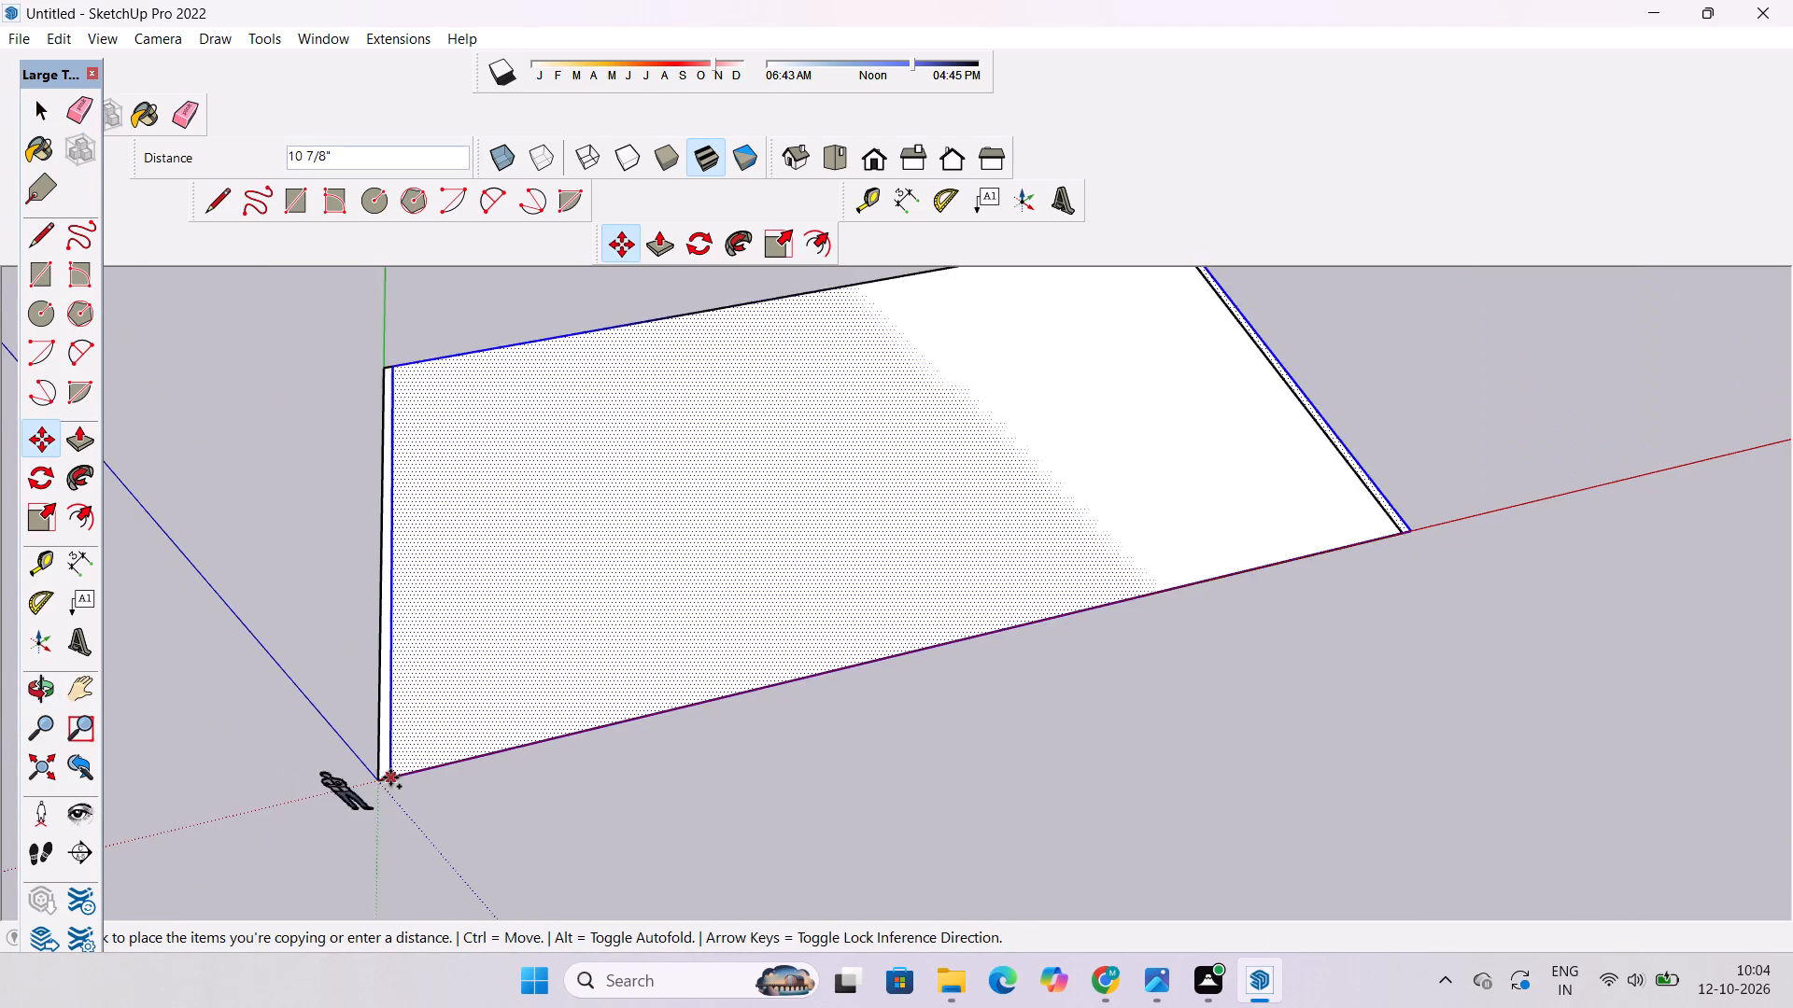
{"action": "scroll", "coordinate": [390, 777], "scroll_direction": "down", "scroll_amount": 14}
{"action": "scroll", "coordinate": [966, 645], "scroll_direction": "up", "scroll_amount": 4}
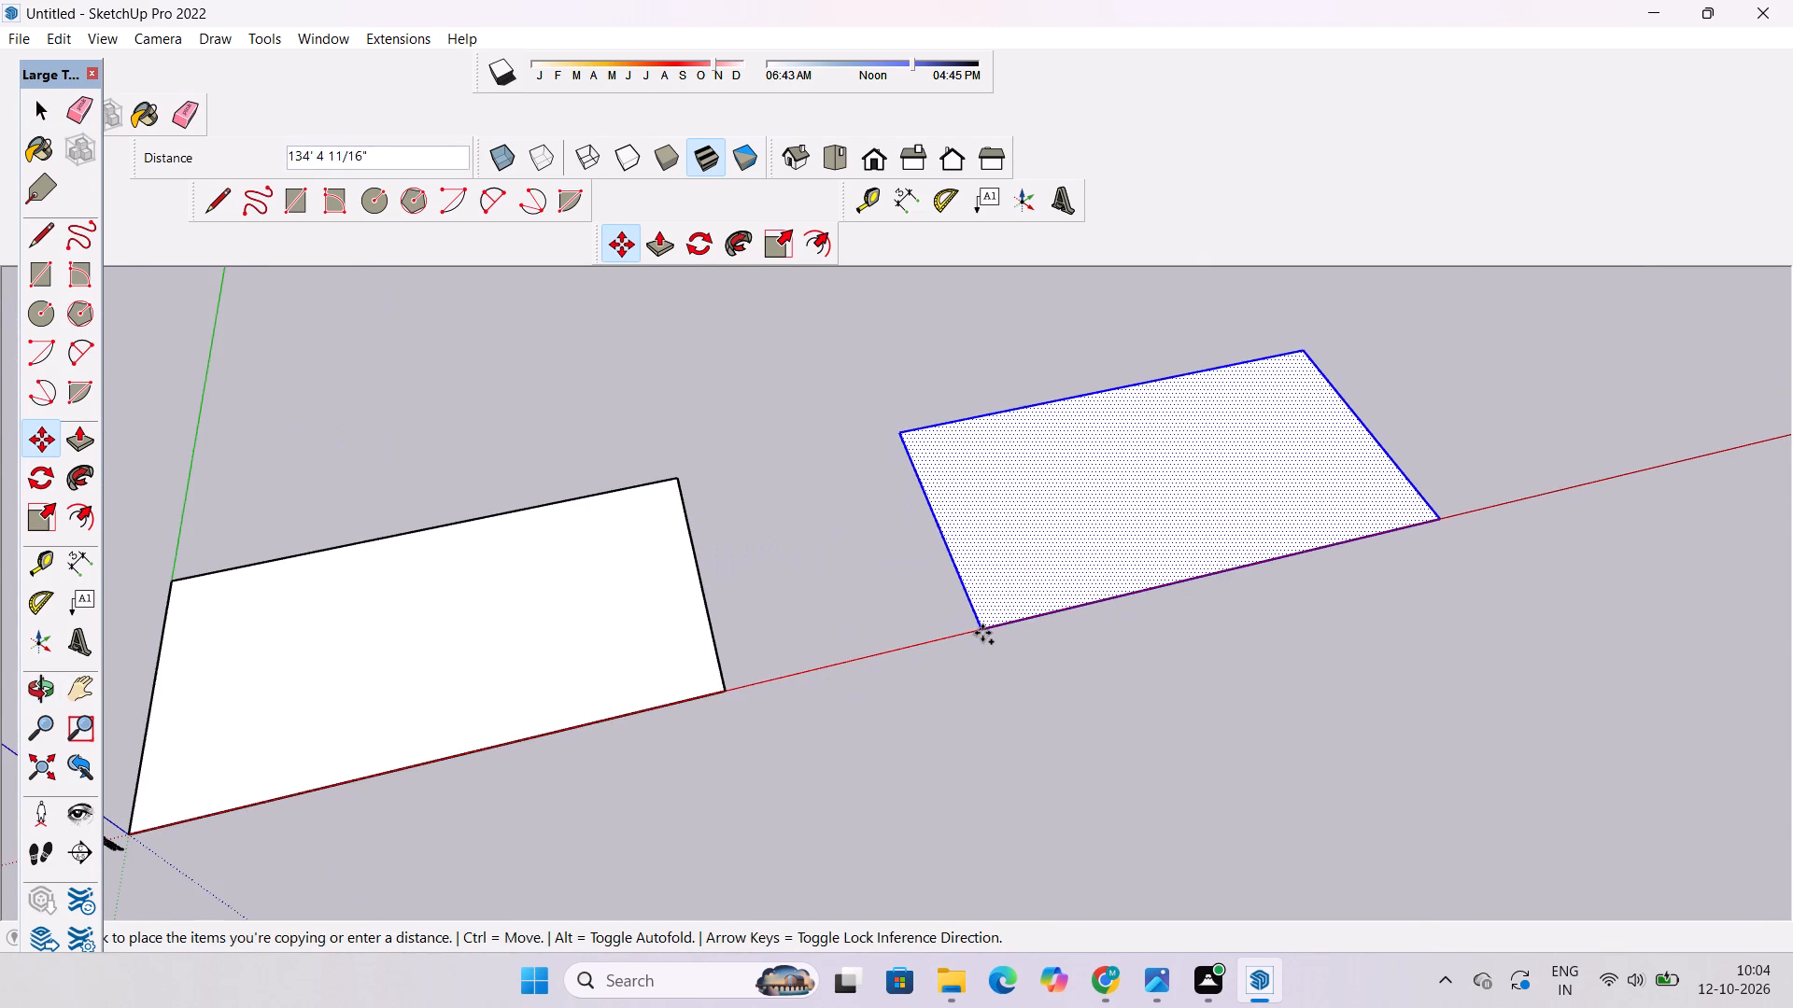
{"action": "left_click", "coordinate": [982, 633]}
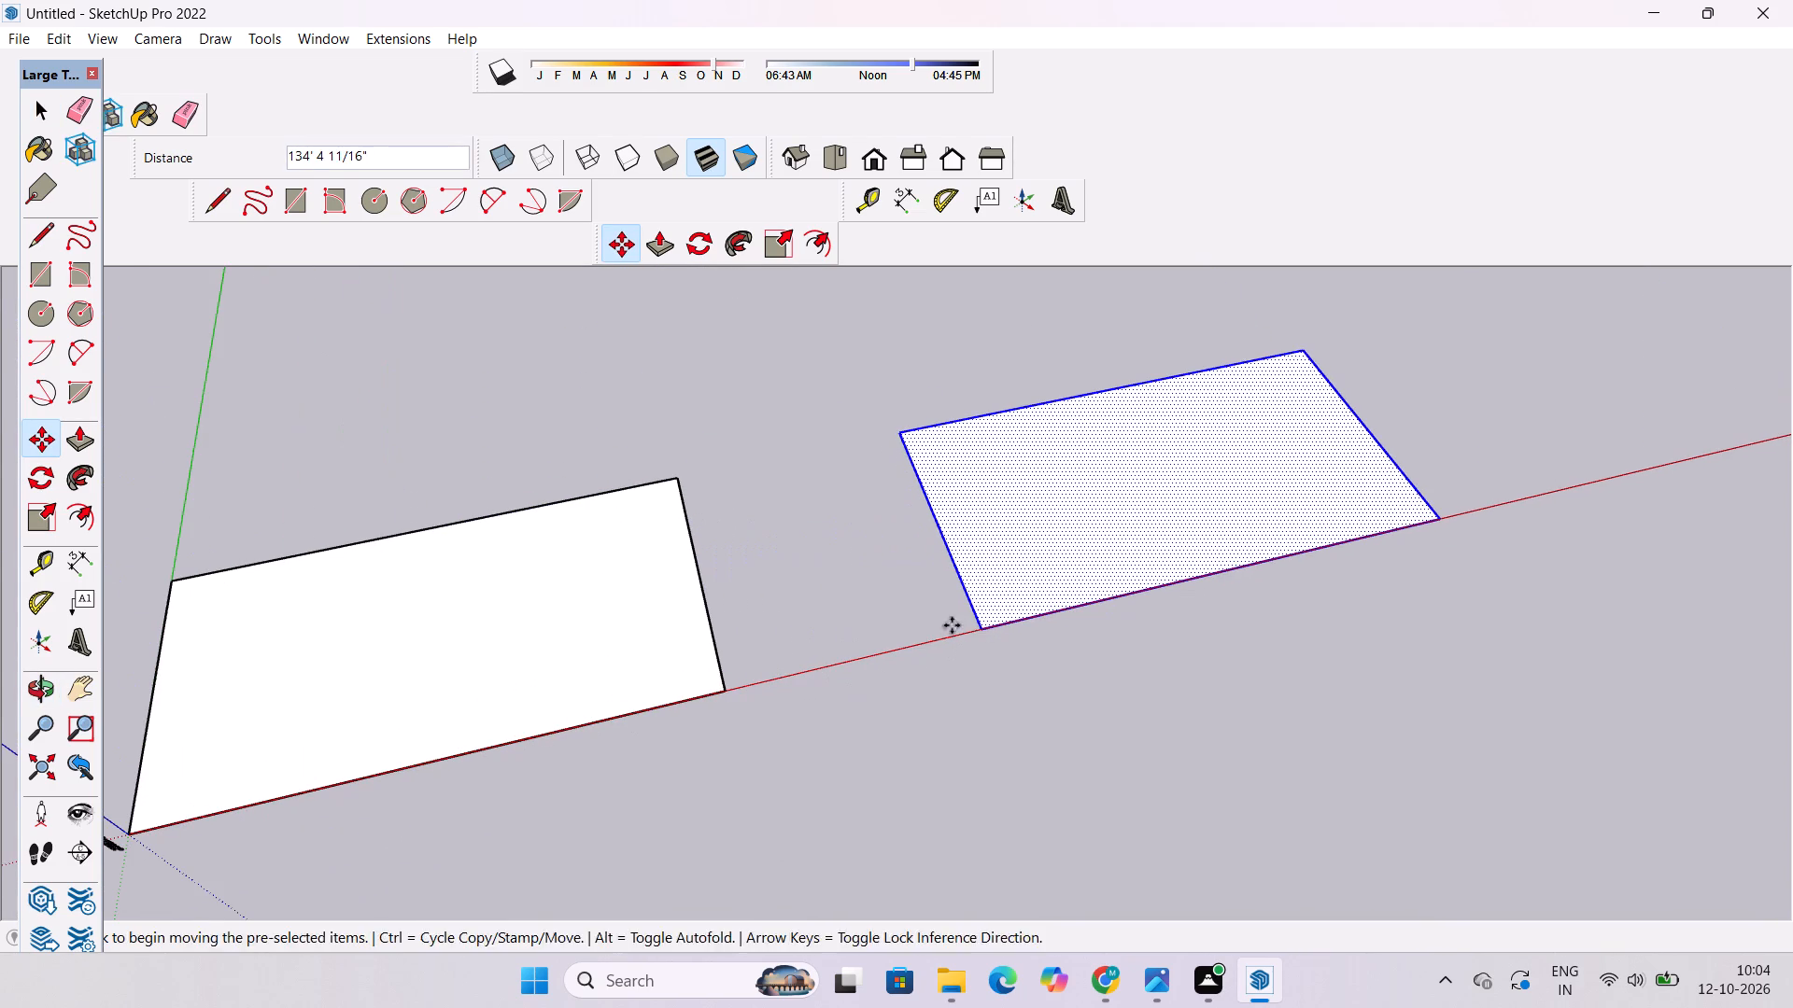
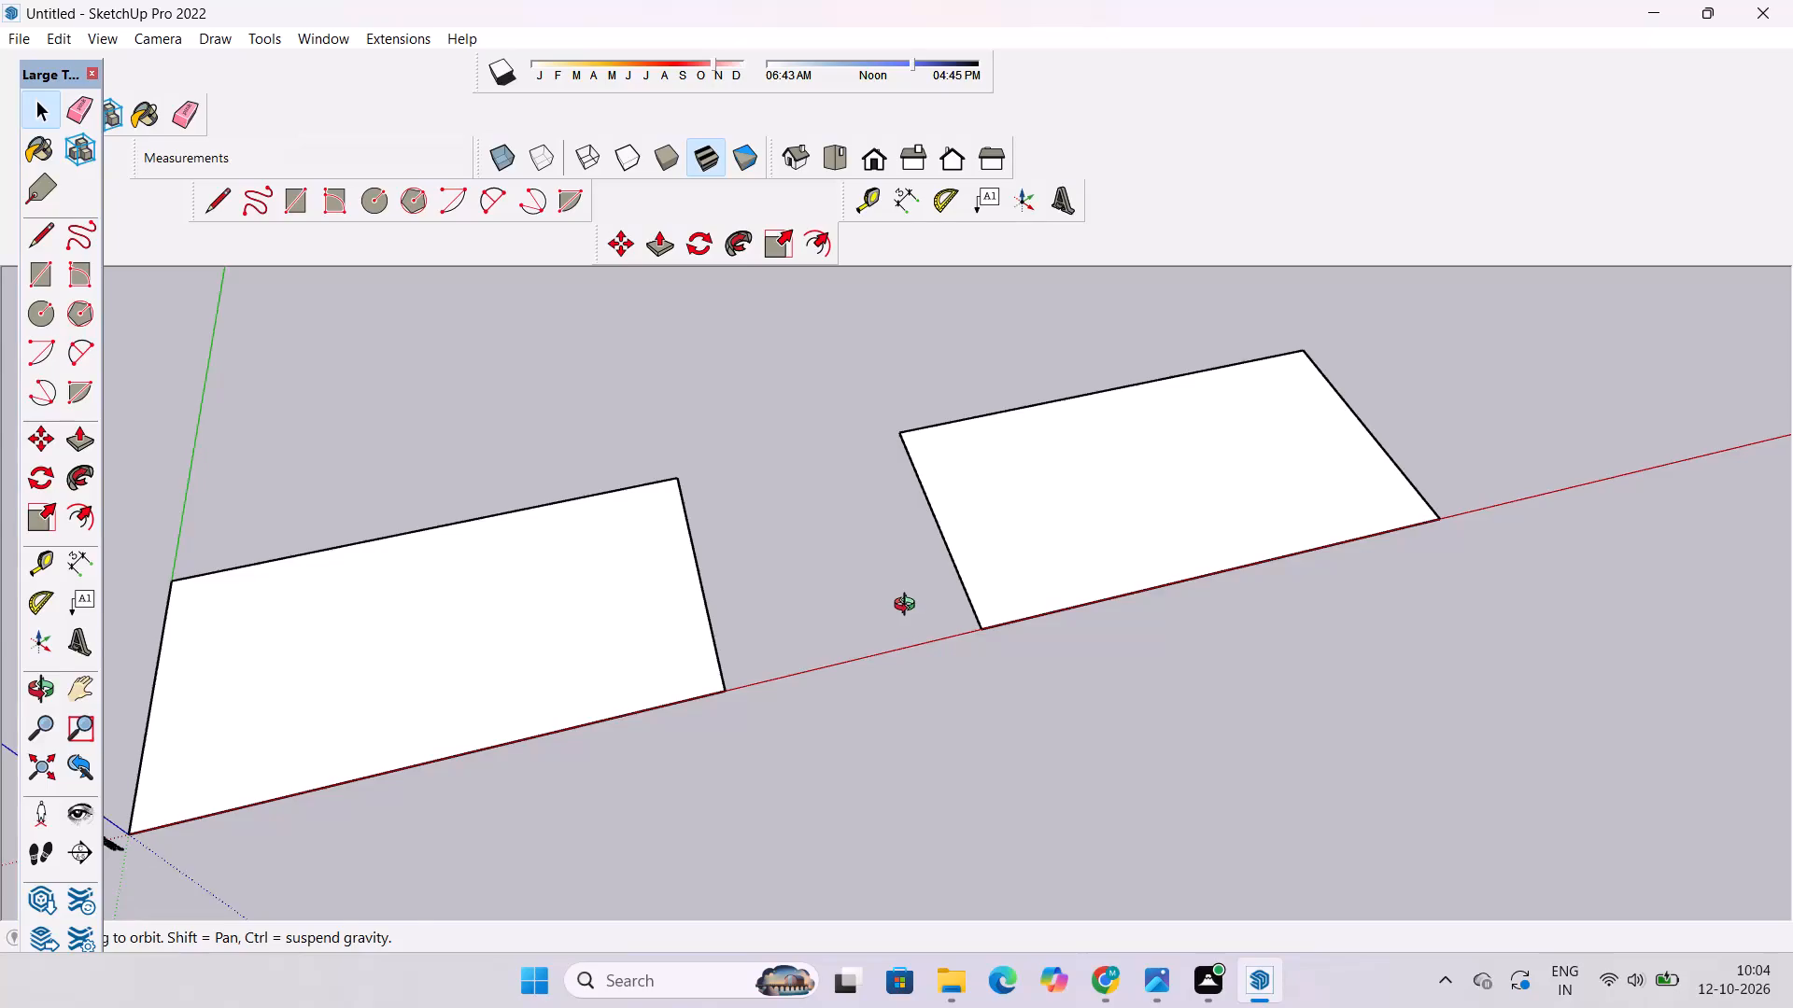
Examine the original rectangle and its copy along the red axis from several angles and distances.
{"action": "scroll", "coordinate": [909, 607], "scroll_direction": "down", "scroll_amount": 2}
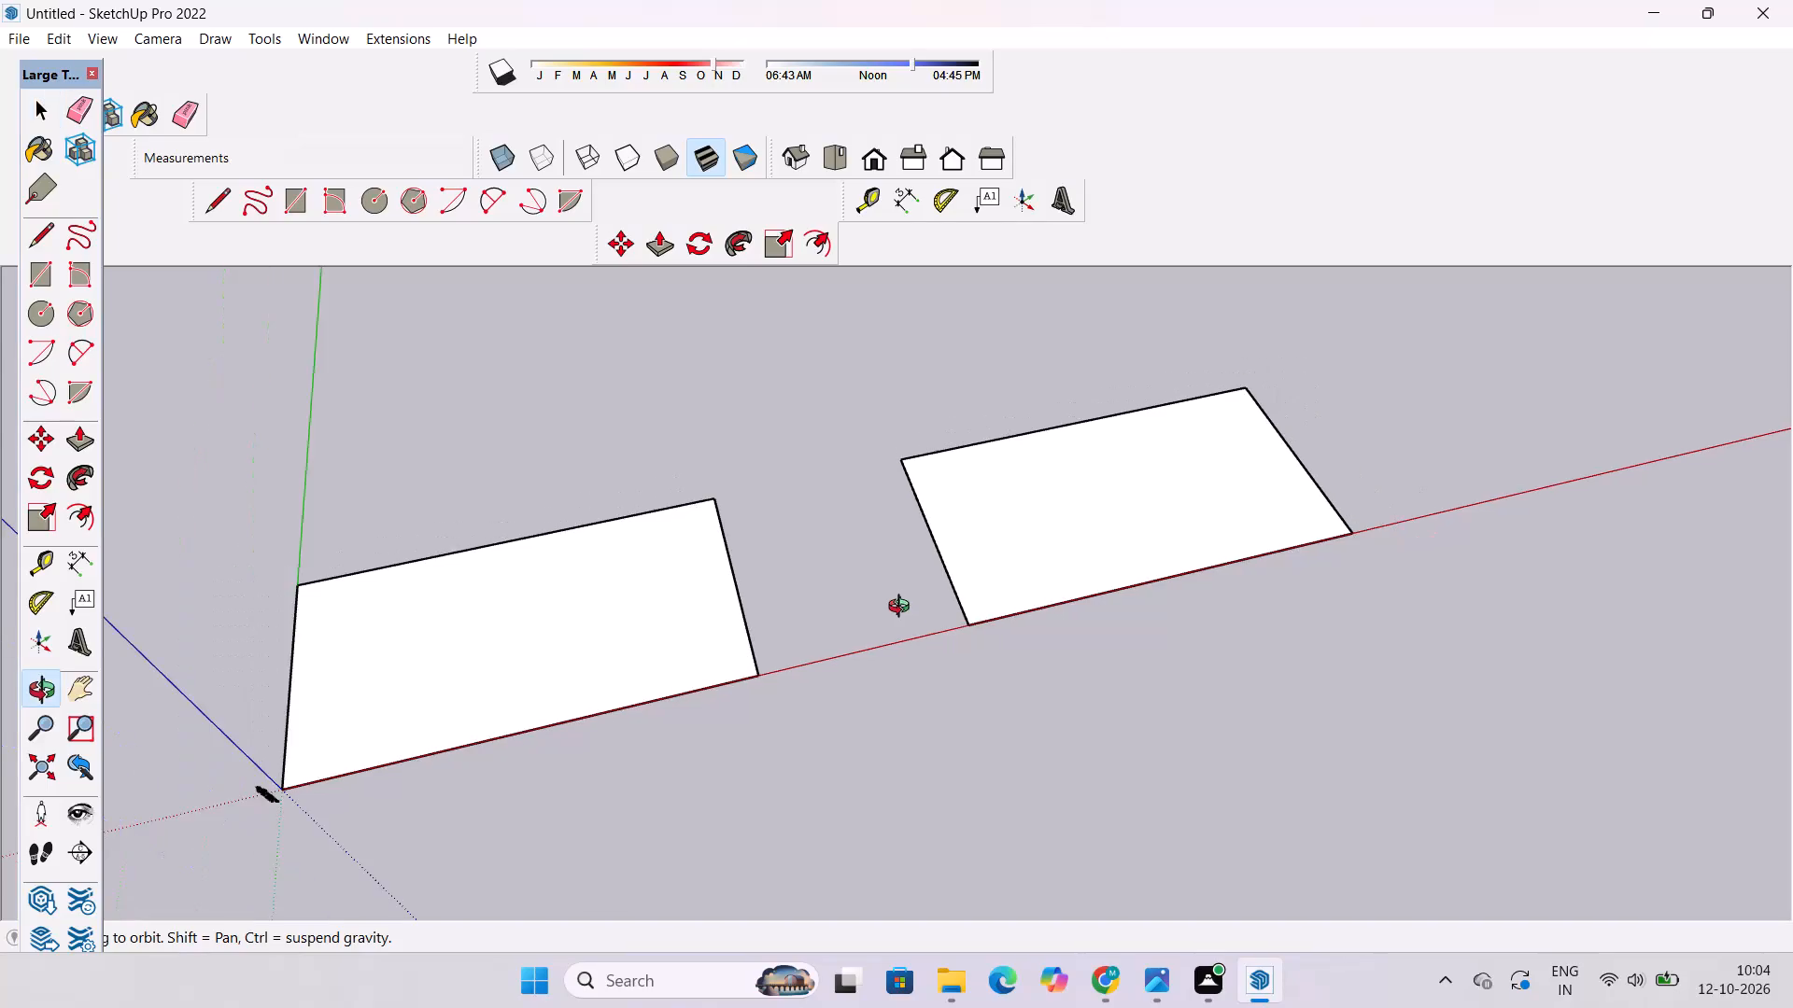
{"action": "left_click_drag", "start_coordinate": [851, 657], "coordinate": [998, 711], "text": "shift"}
{"action": "left_click_drag", "start_coordinate": [889, 752], "coordinate": [766, 798]}
{"action": "scroll", "coordinate": [732, 750], "scroll_direction": "up", "scroll_amount": 3}
{"action": "left_click_drag", "start_coordinate": [755, 739], "coordinate": [741, 752], "text": "shift"}
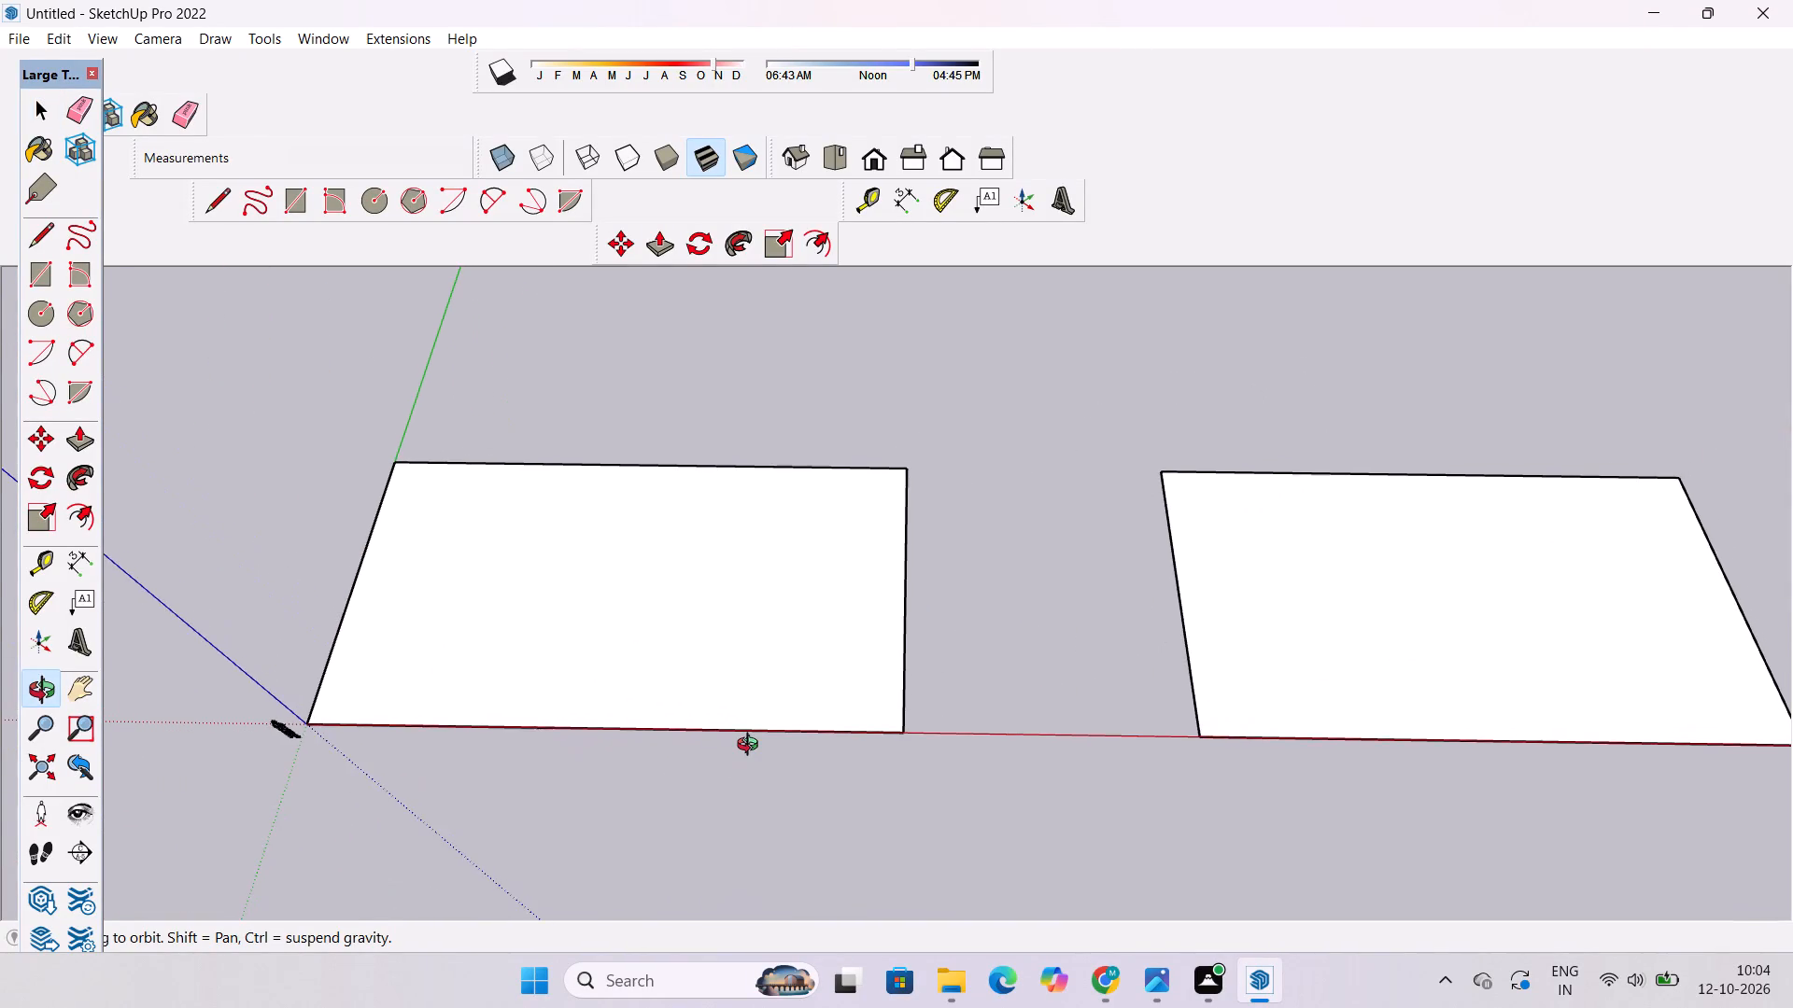
{"action": "scroll", "coordinate": [752, 747], "scroll_direction": "up", "scroll_amount": 5}
{"action": "scroll", "coordinate": [764, 732], "scroll_direction": "down", "scroll_amount": 5}
{"action": "left_click_drag", "start_coordinate": [813, 693], "coordinate": [820, 707], "text": "shift"}
{"action": "left_click_drag", "start_coordinate": [822, 720], "coordinate": [867, 743]}
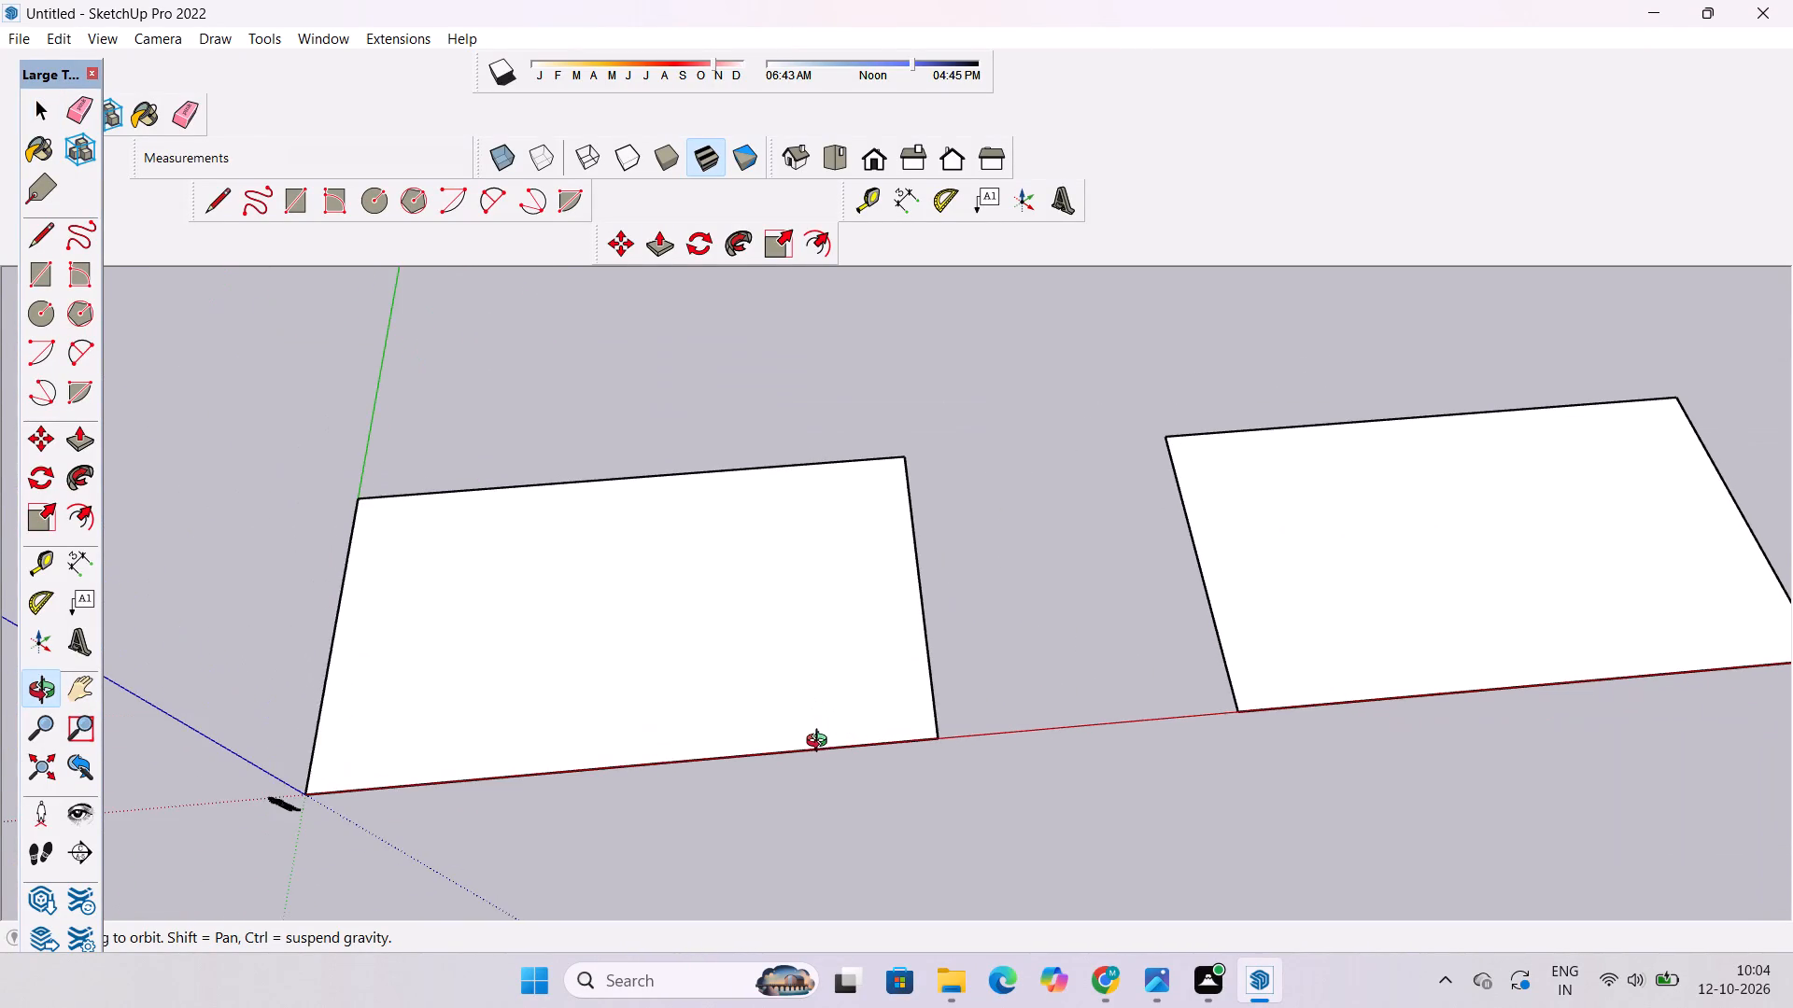
{"action": "scroll", "coordinate": [820, 743], "scroll_direction": "up", "scroll_amount": 2}
{"action": "left_click_drag", "start_coordinate": [820, 743], "coordinate": [842, 744], "text": "shift"}
{"action": "scroll", "coordinate": [842, 744], "scroll_direction": "down", "scroll_amount": 5}
{"action": "left_click_drag", "start_coordinate": [843, 750], "coordinate": [848, 791], "text": "shift"}
{"action": "left_click_drag", "start_coordinate": [868, 770], "coordinate": [1020, 589]}
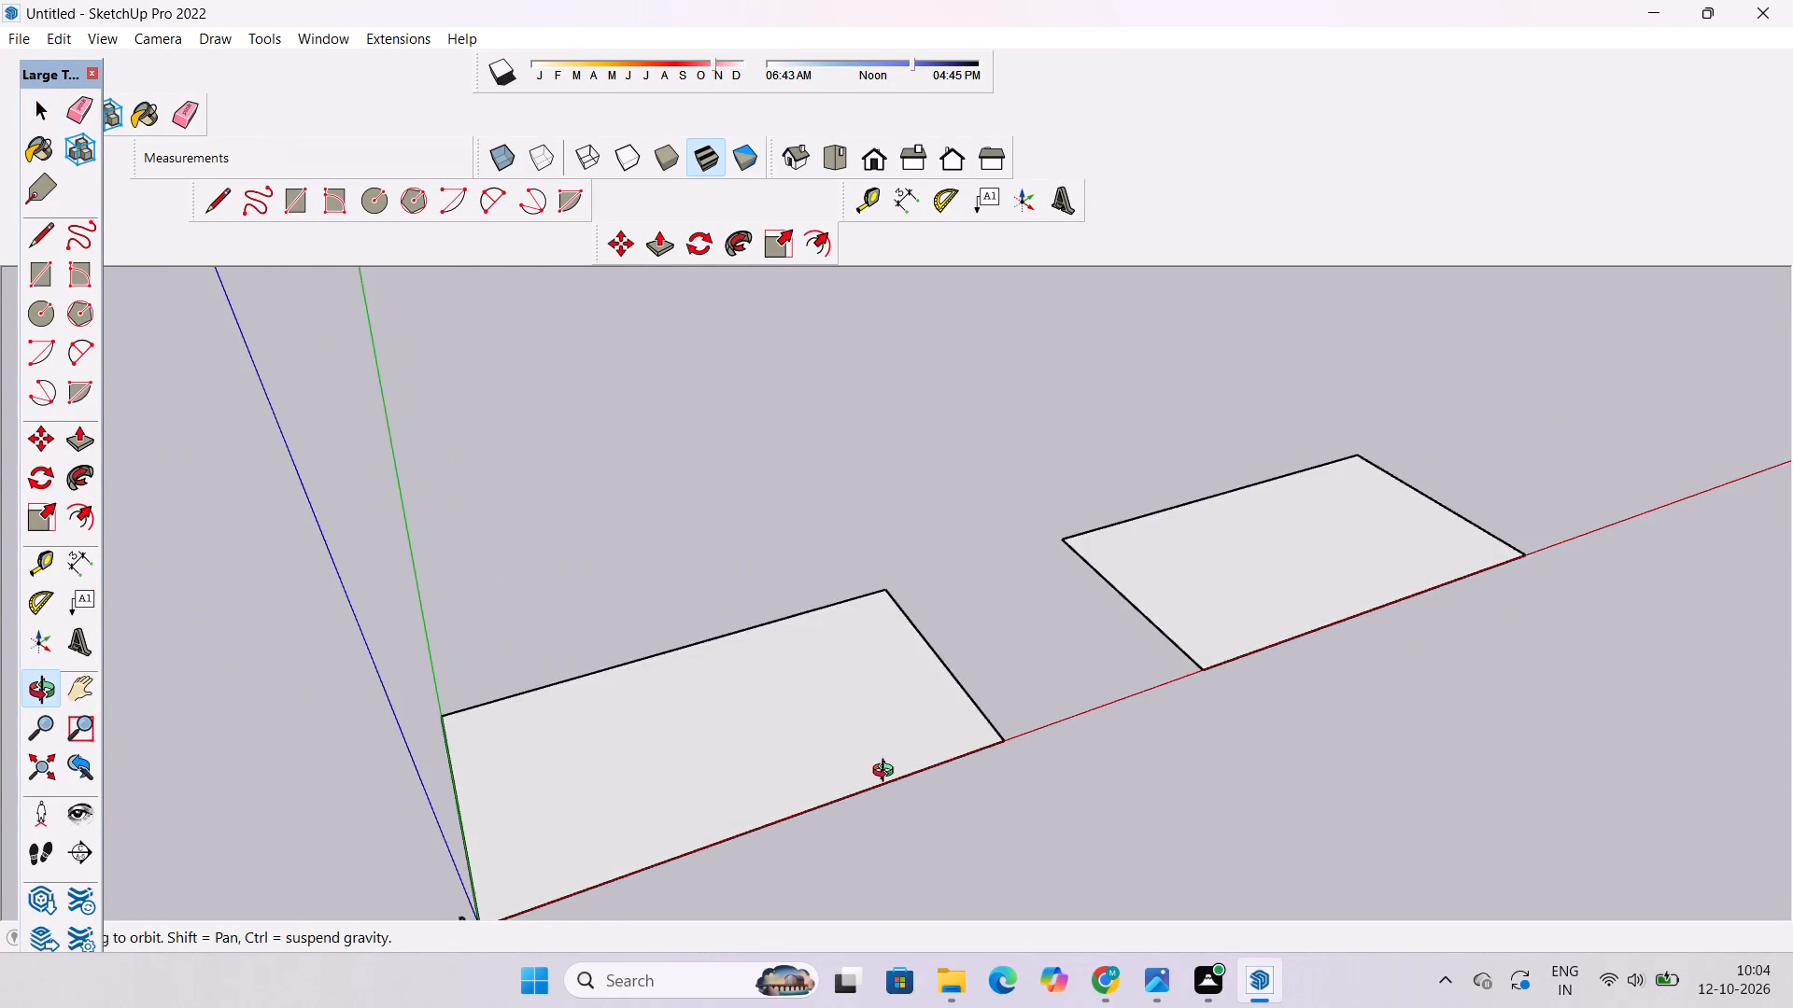
{"action": "scroll", "coordinate": [887, 773], "scroll_direction": "up", "scroll_amount": 4}
{"action": "left_click_drag", "start_coordinate": [836, 797], "coordinate": [947, 611], "text": "shift"}
{"action": "left_click_drag", "start_coordinate": [920, 660], "coordinate": [895, 710]}
{"action": "scroll", "coordinate": [896, 687], "scroll_direction": "up", "scroll_amount": 5}
{"action": "left_click_drag", "start_coordinate": [888, 671], "coordinate": [839, 720], "text": "shift"}
Push/Pull the face of the rectangle at the origin up 1' to make a thin slab.
{"action": "key", "text": "space"}
{"action": "left_click", "coordinate": [885, 578]}
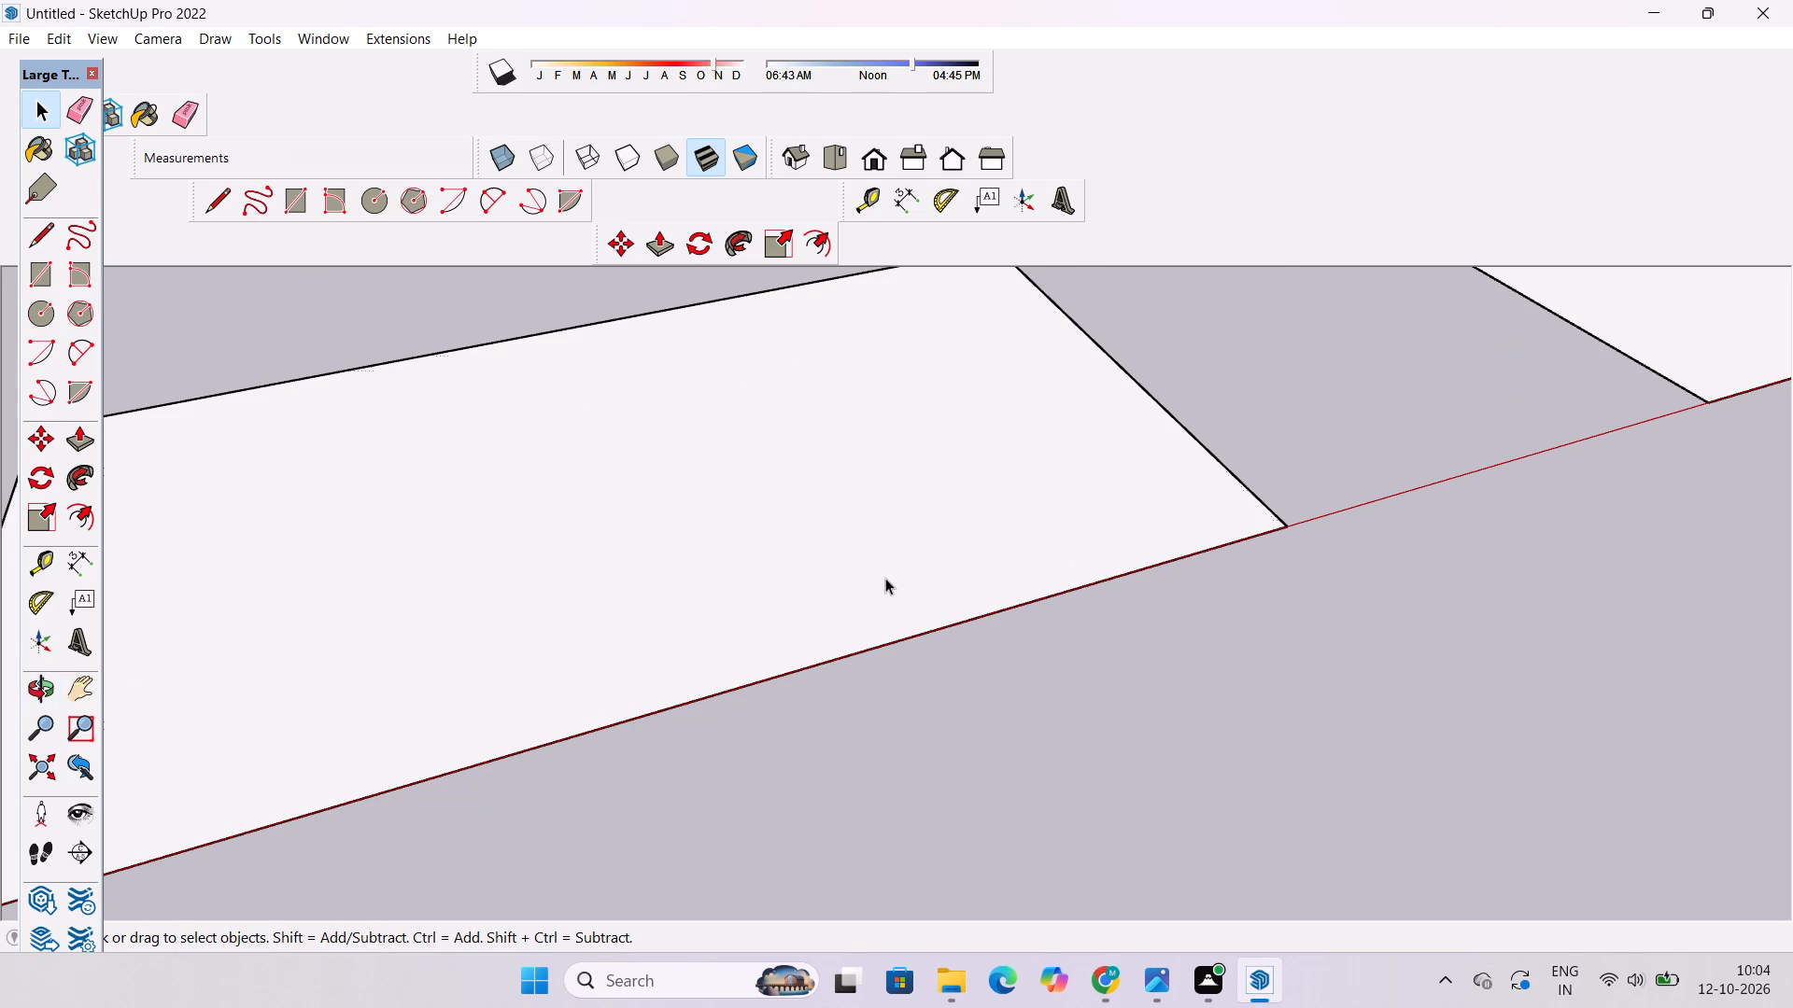
{"action": "key", "text": "p"}
{"action": "left_click", "coordinate": [884, 578]}
{"action": "key", "text": "1"}
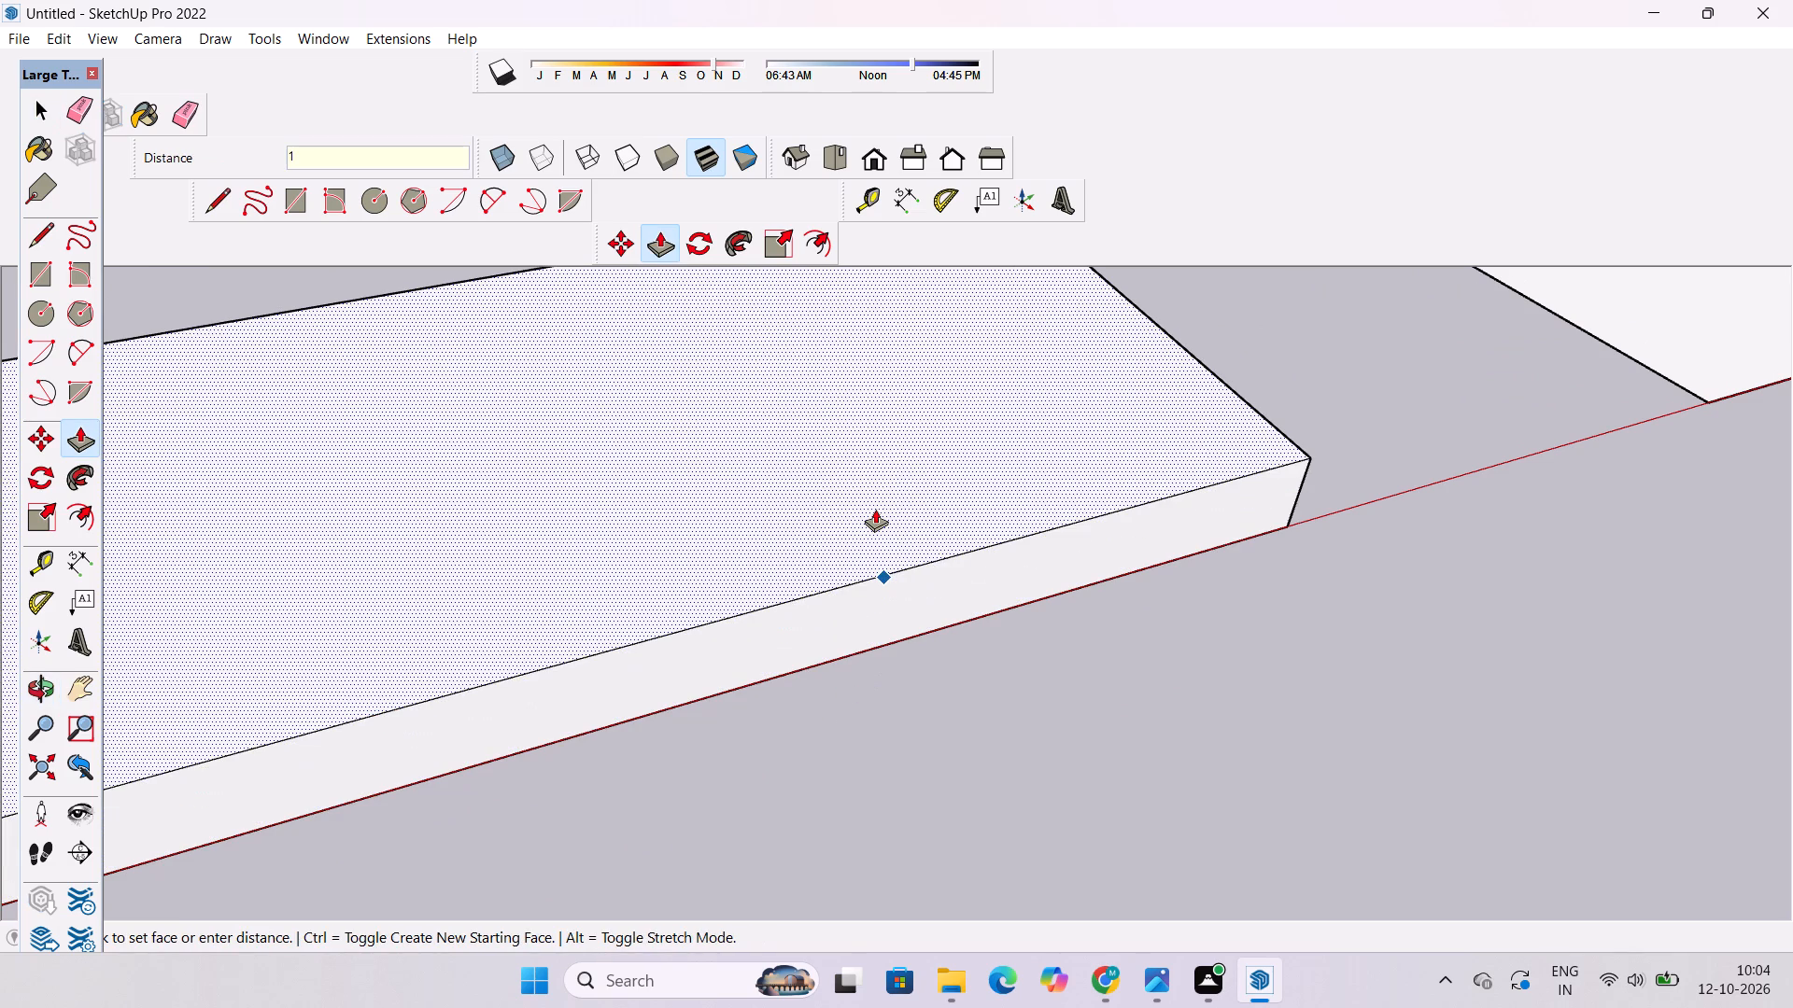
{"action": "key", "text": "apostrophe"}
{"action": "key", "text": "Return"}
{"action": "key", "text": "space"}
Push the slab's far 50' end face inward 5' along the red axis, toward the origin.
{"action": "key", "text": "o"}
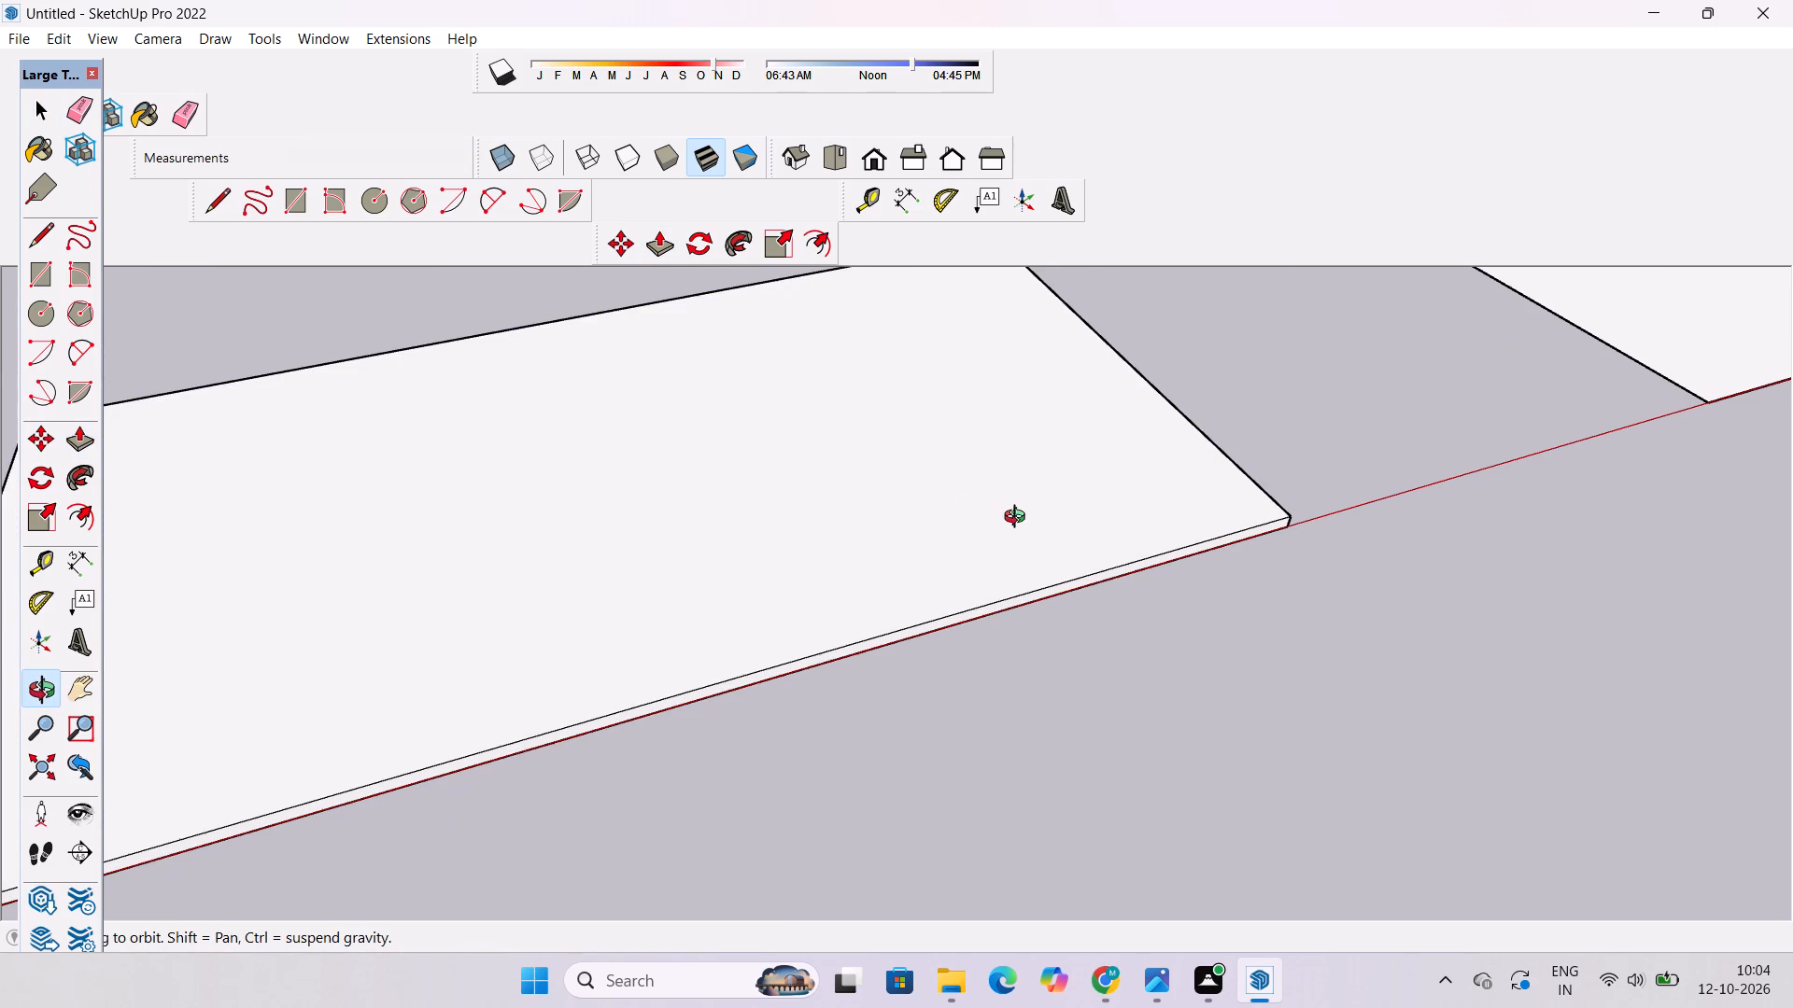
{"action": "scroll", "coordinate": [1020, 521], "scroll_direction": "down", "scroll_amount": 12}
{"action": "left_click_drag", "start_coordinate": [1017, 511], "coordinate": [883, 537]}
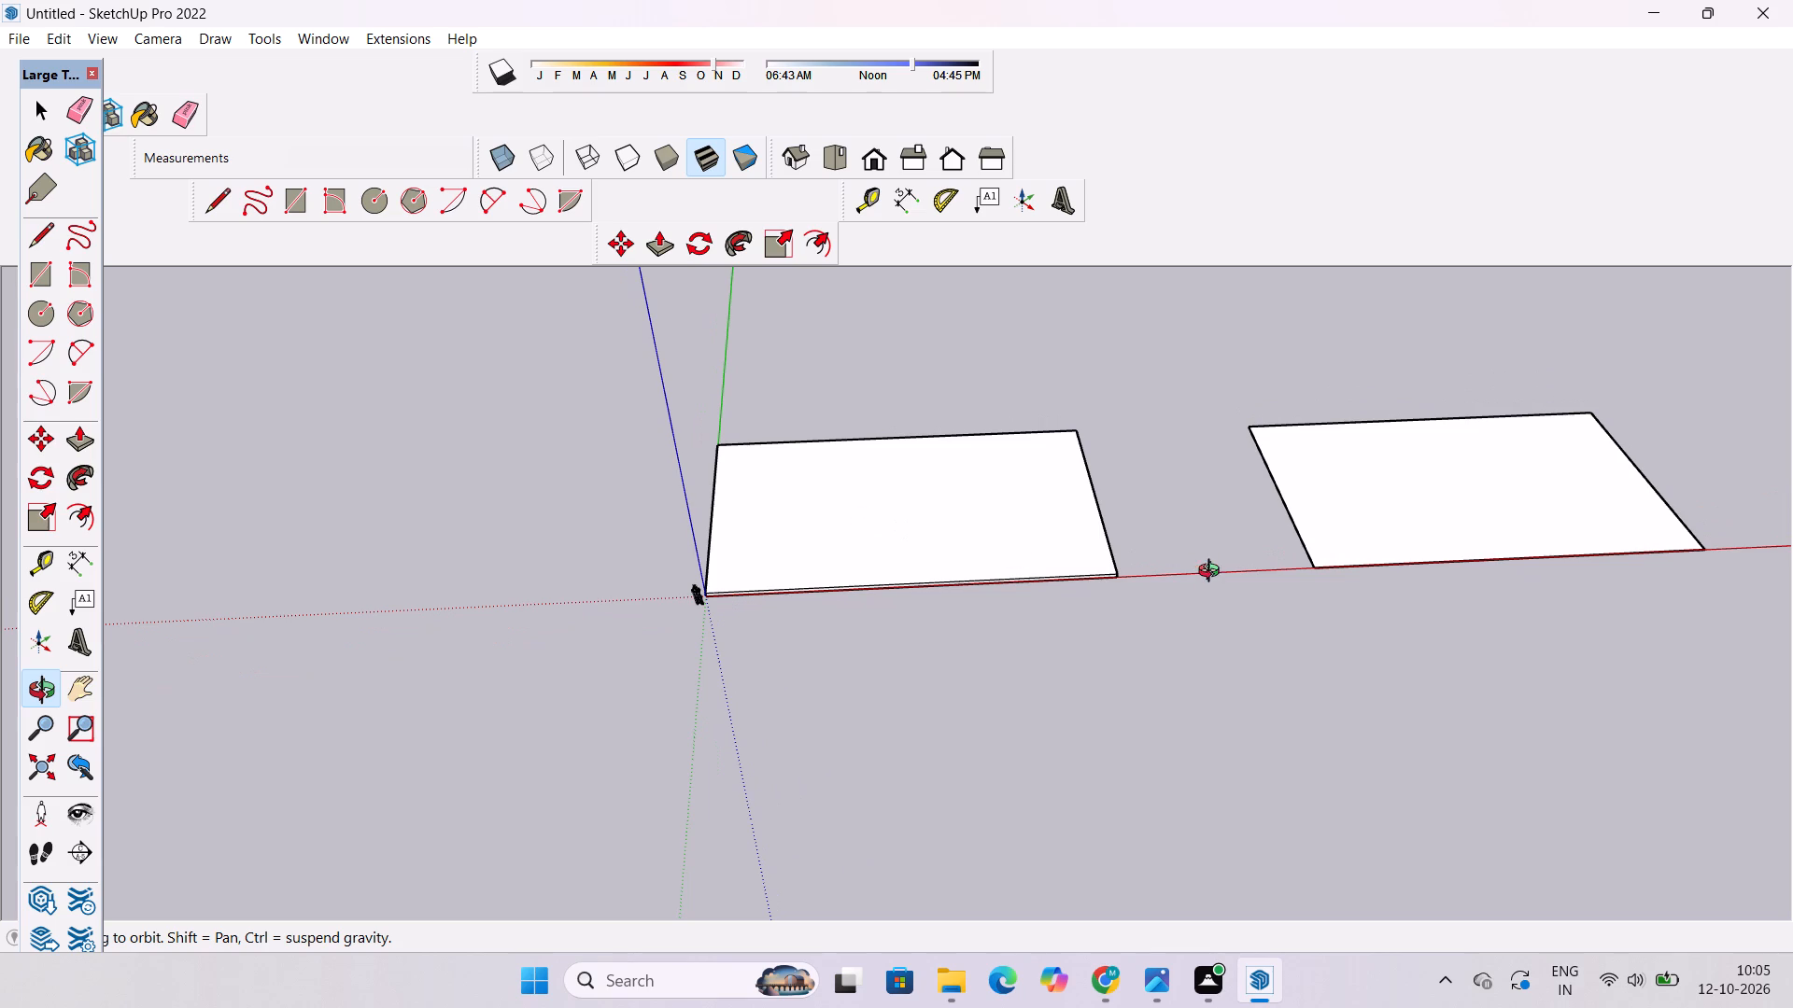
{"action": "scroll", "coordinate": [1043, 587], "scroll_direction": "up", "scroll_amount": 5}
{"action": "left_click_drag", "start_coordinate": [1059, 564], "coordinate": [1059, 634], "text": "shift"}
{"action": "left_click_drag", "start_coordinate": [1111, 614], "coordinate": [775, 621]}
{"action": "scroll", "coordinate": [1122, 663], "scroll_direction": "up", "scroll_amount": 8}
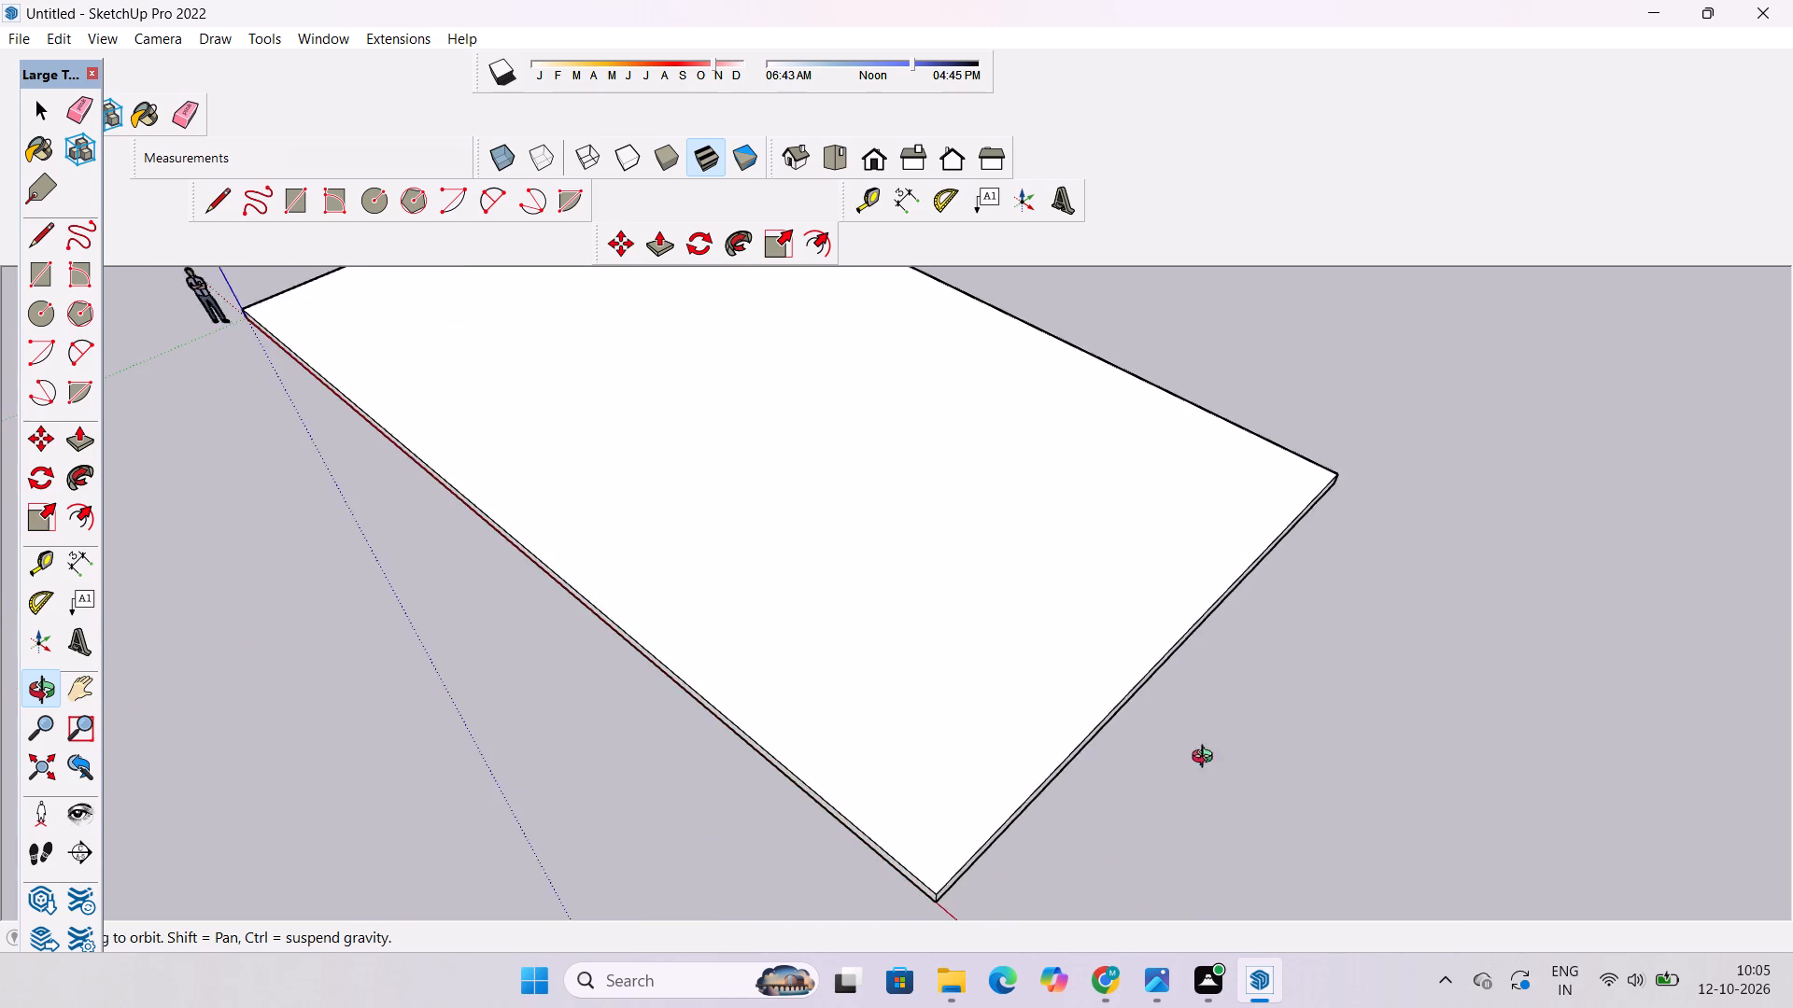
{"action": "left_click_drag", "start_coordinate": [1249, 788], "coordinate": [1089, 611]}
{"action": "scroll", "coordinate": [963, 573], "scroll_direction": "up", "scroll_amount": 5}
{"action": "left_click_drag", "start_coordinate": [952, 600], "coordinate": [1157, 626]}
{"action": "left_click_drag", "start_coordinate": [1125, 632], "coordinate": [1106, 636], "text": "shift"}
{"action": "left_click_drag", "start_coordinate": [1107, 636], "coordinate": [1156, 629], "text": "shift"}
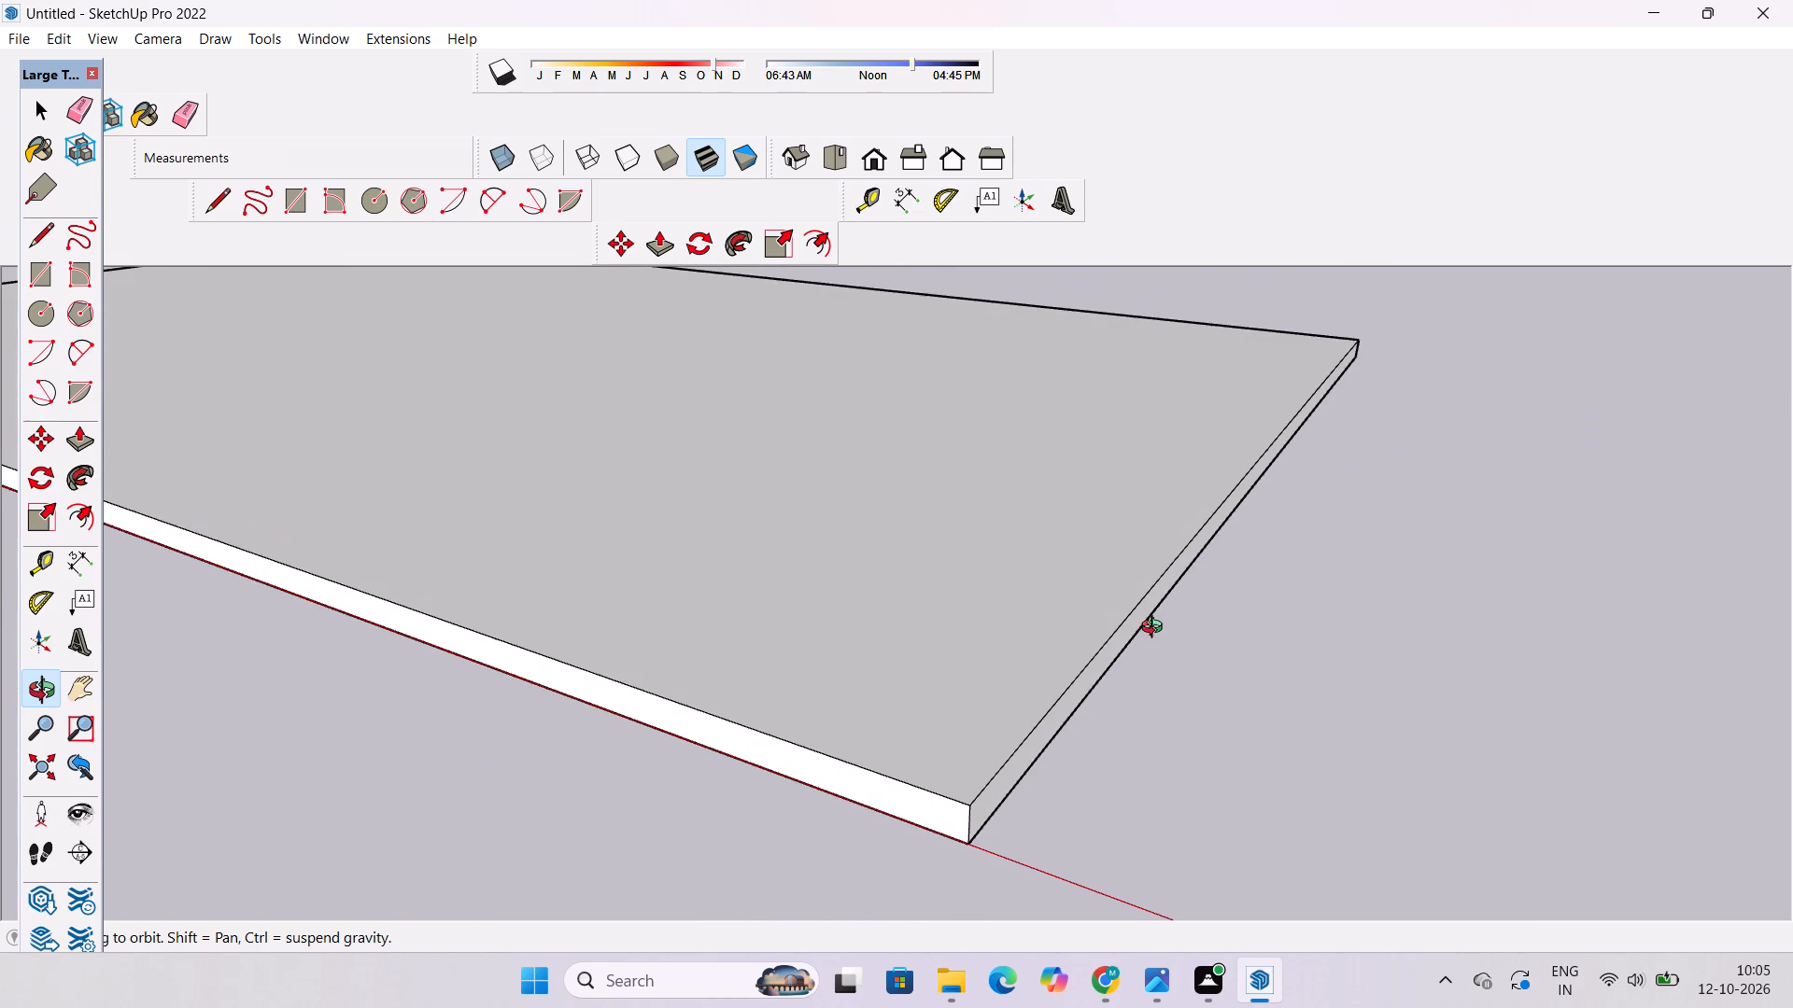
{"action": "key", "text": "p"}
{"action": "left_click", "coordinate": [1088, 679]}
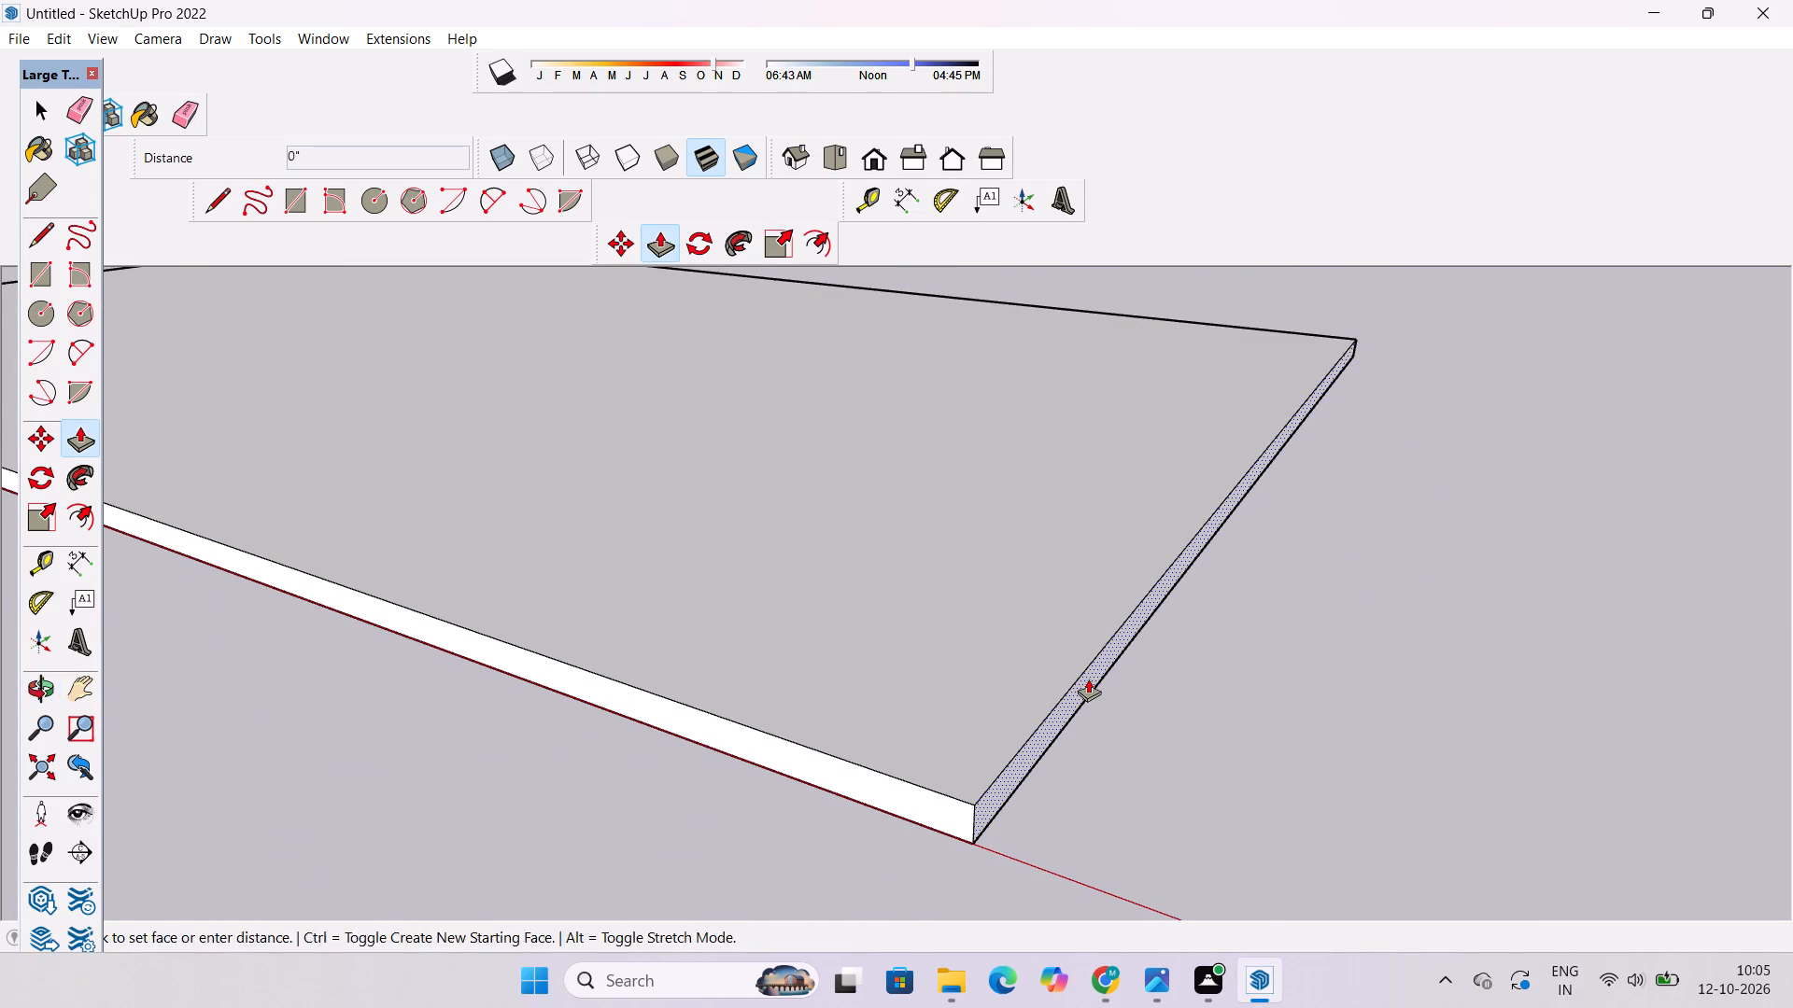
{"action": "scroll", "coordinate": [1015, 651], "scroll_direction": "down", "scroll_amount": 3}
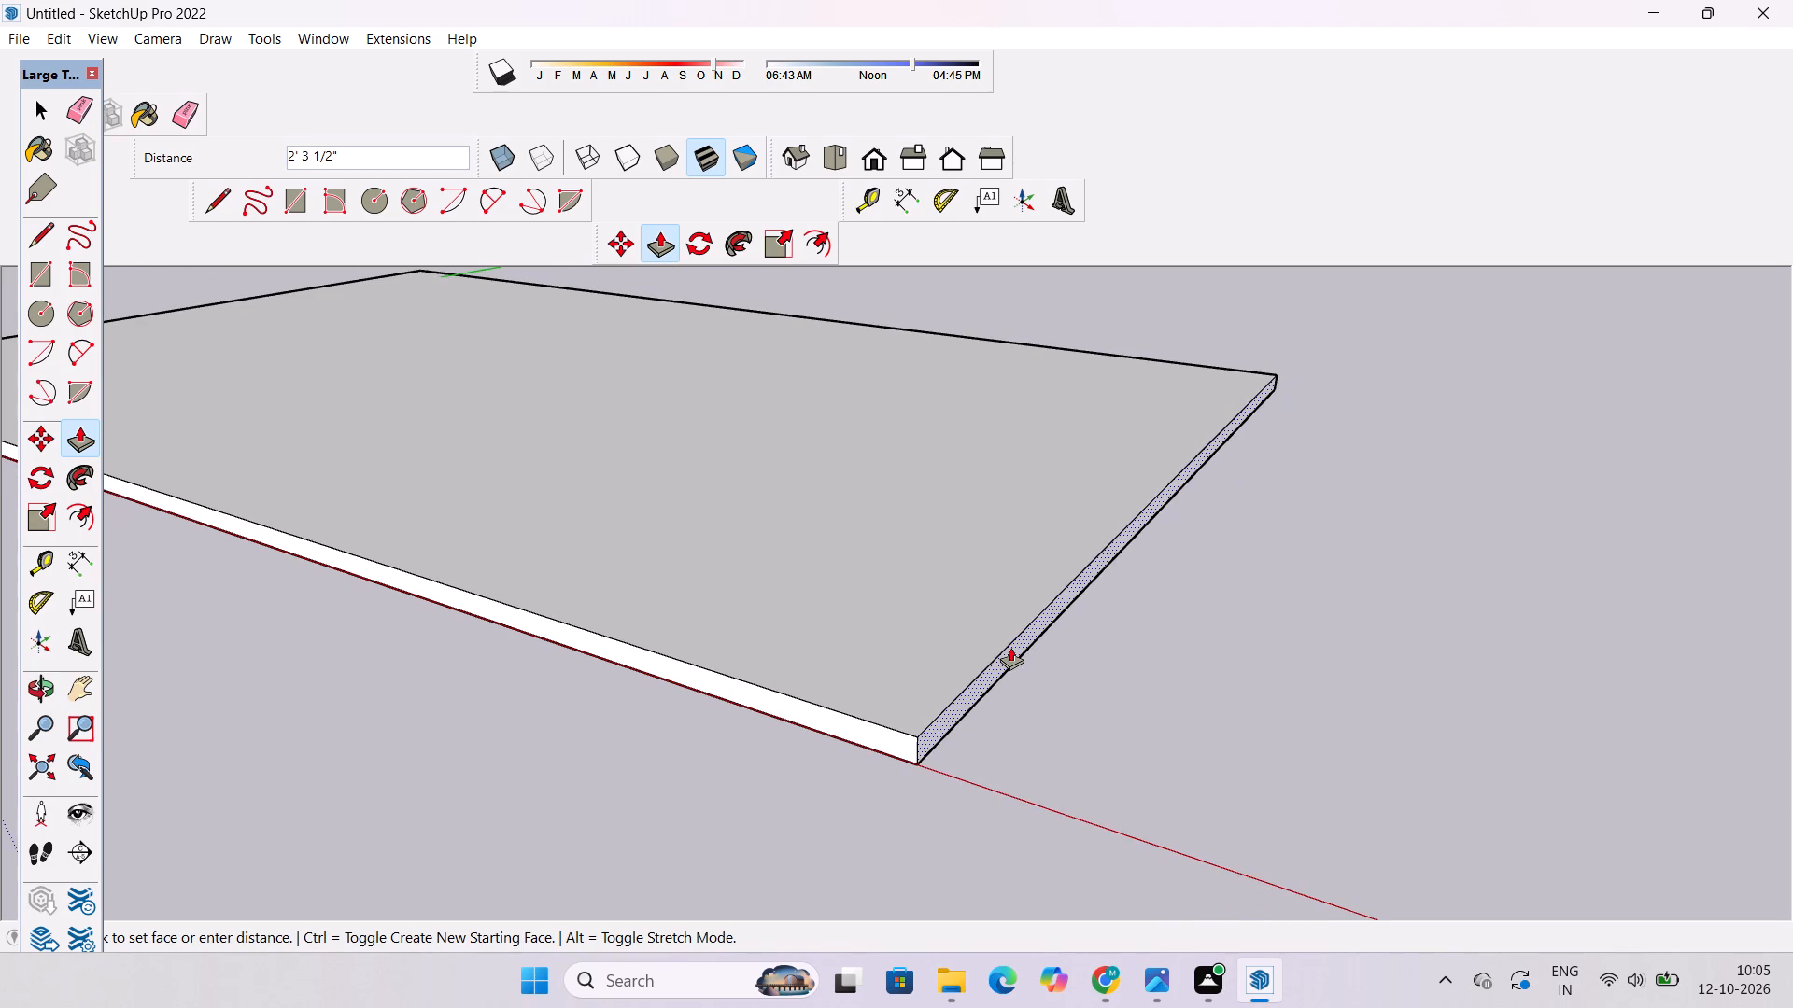
{"action": "type", "text": "5'"}
{"action": "key", "text": "Return"}
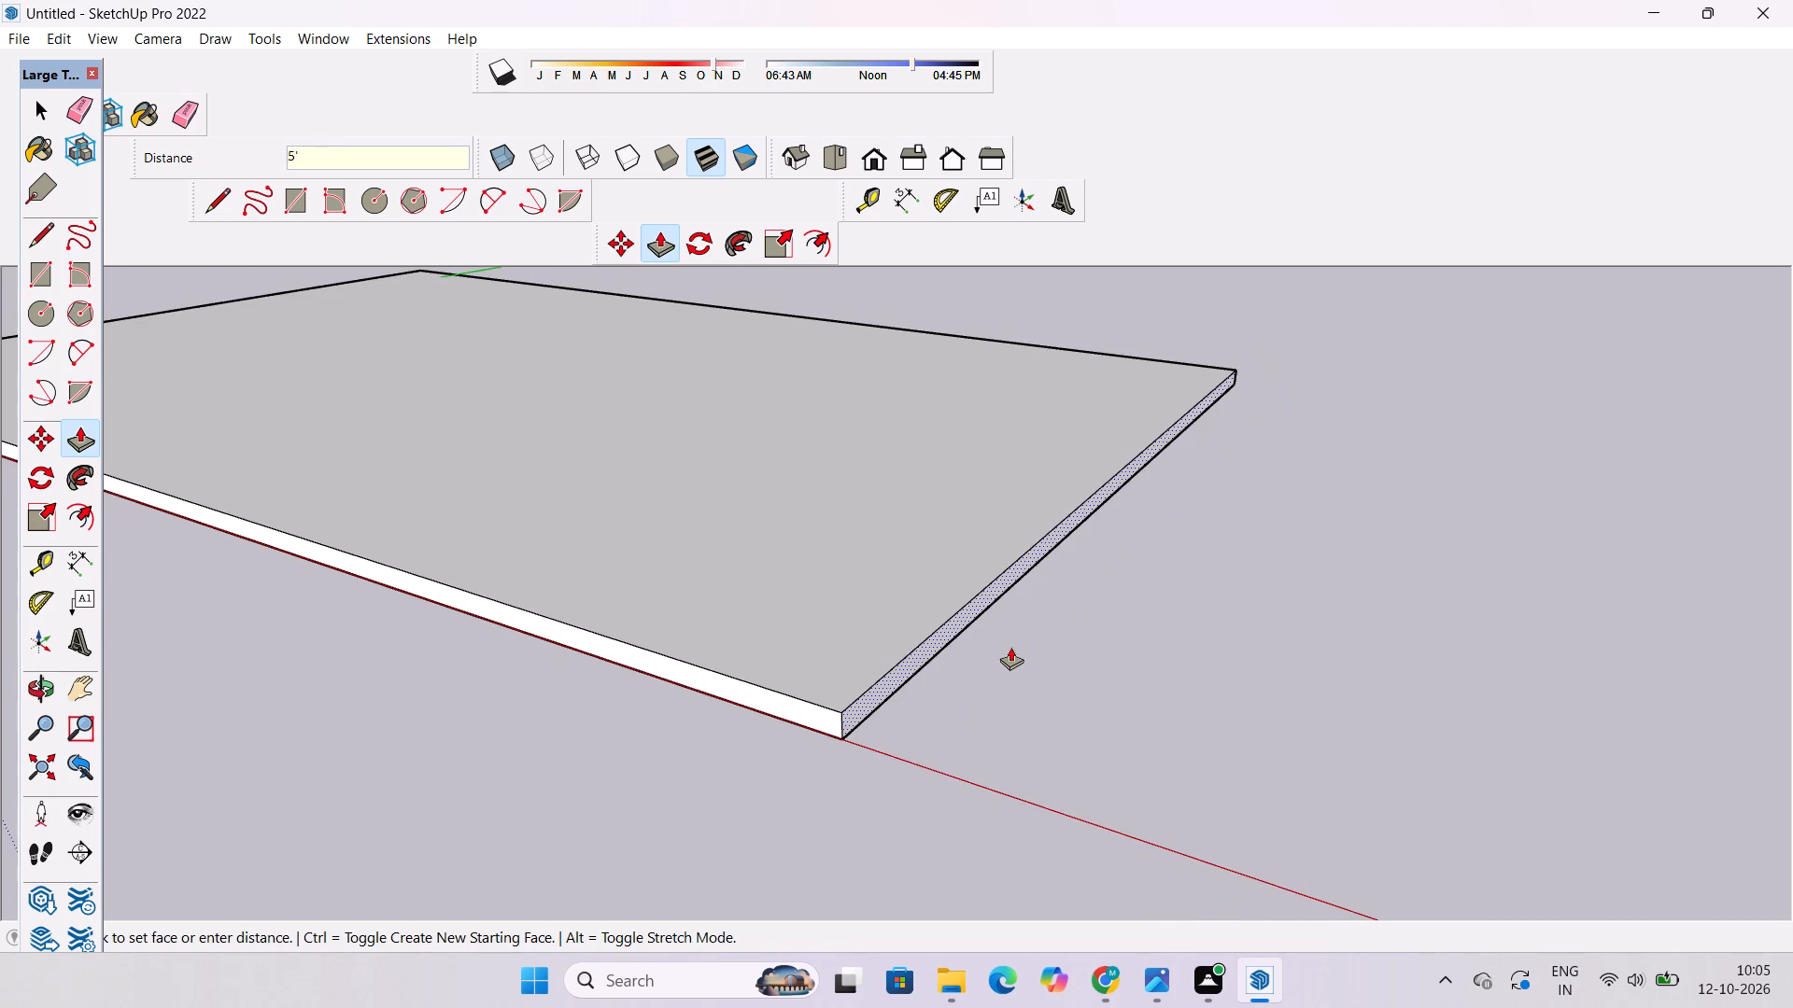
Move the whole slab from its origin corner about 5' outward along the red axis, and clear the selection.
{"action": "key", "text": "o"}
{"action": "scroll", "coordinate": [1019, 591], "scroll_direction": "down", "scroll_amount": 7}
{"action": "left_click_drag", "start_coordinate": [812, 616], "coordinate": [1044, 626]}
{"action": "scroll", "coordinate": [899, 654], "scroll_direction": "down", "scroll_amount": 5}
{"action": "left_click_drag", "start_coordinate": [862, 667], "coordinate": [1049, 612], "text": "shift"}
{"action": "left_click_drag", "start_coordinate": [1049, 615], "coordinate": [1010, 661]}
{"action": "scroll", "coordinate": [978, 645], "scroll_direction": "down", "scroll_amount": 2}
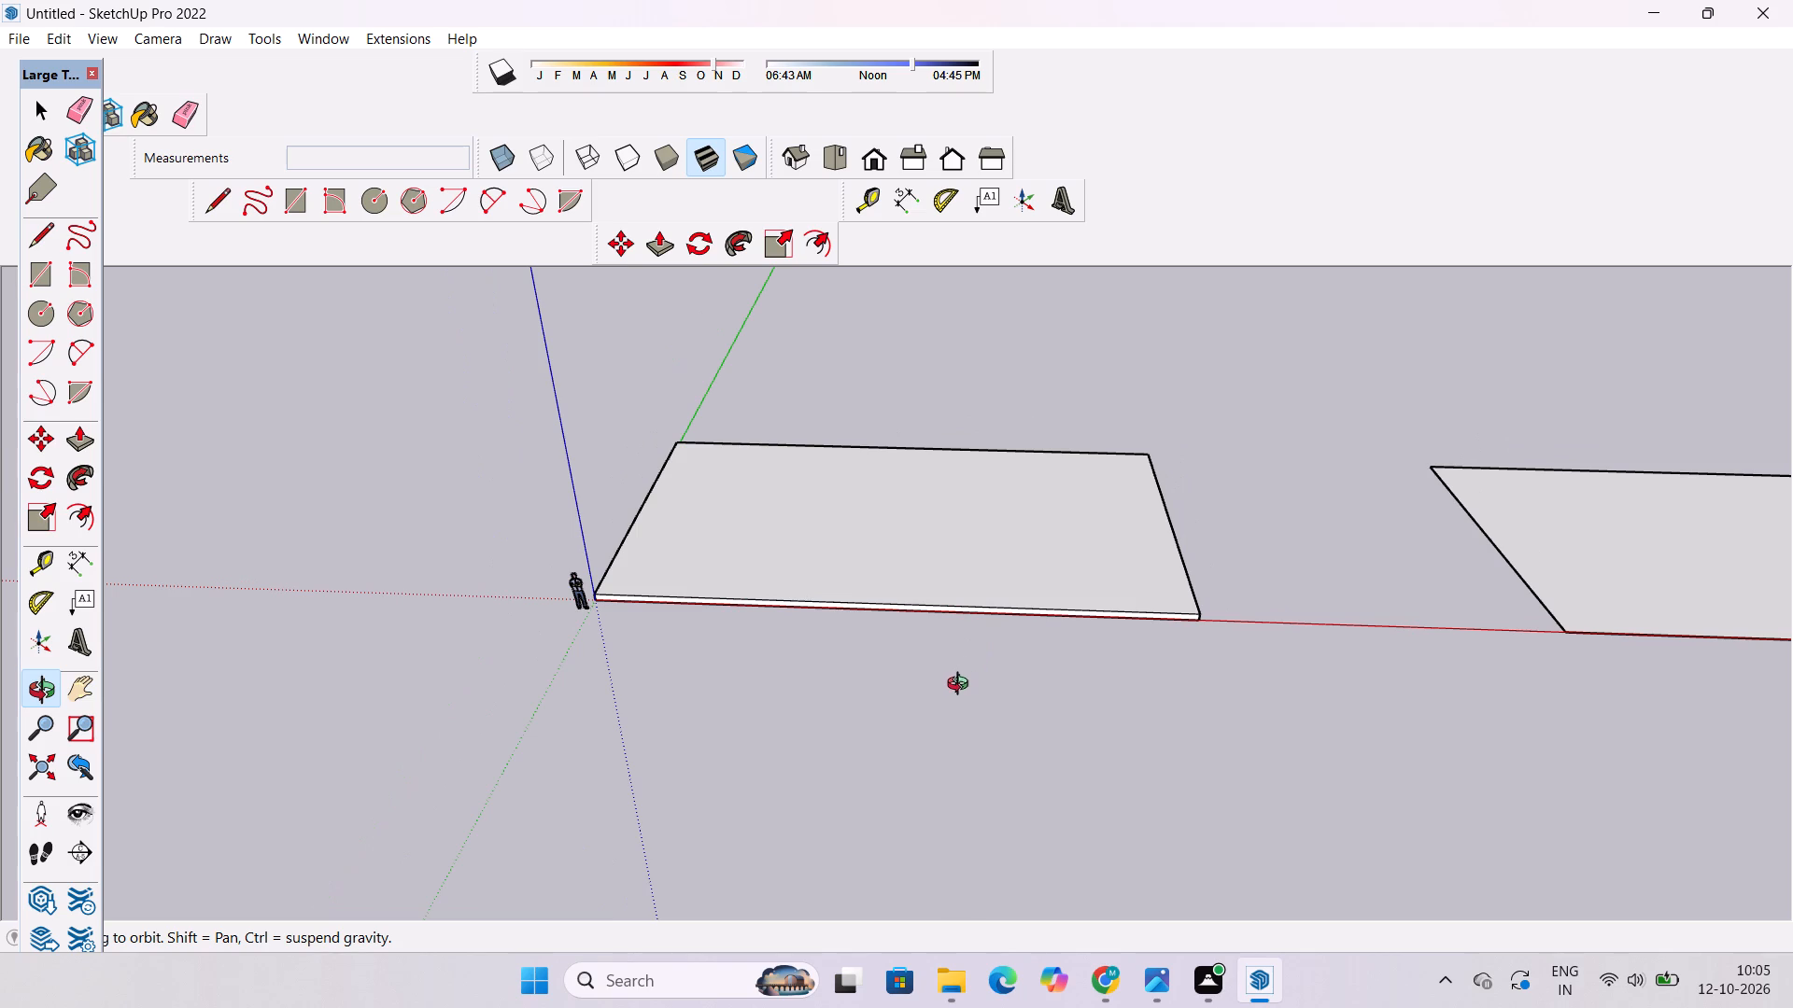
{"action": "left_click_drag", "start_coordinate": [1022, 565], "coordinate": [1094, 789], "text": "shift"}
{"action": "scroll", "coordinate": [971, 720], "scroll_direction": "up", "scroll_amount": 2}
{"action": "left_click_drag", "start_coordinate": [979, 645], "coordinate": [853, 711], "text": "shift"}
{"action": "scroll", "coordinate": [847, 704], "scroll_direction": "down", "scroll_amount": 6, "text": "shift"}
{"action": "left_click_drag", "start_coordinate": [845, 697], "coordinate": [825, 705], "text": "shift"}
{"action": "key", "text": "space"}
{"action": "scroll", "coordinate": [840, 725], "scroll_direction": "up", "scroll_amount": 5}
{"action": "triple_click", "coordinate": [826, 648]}
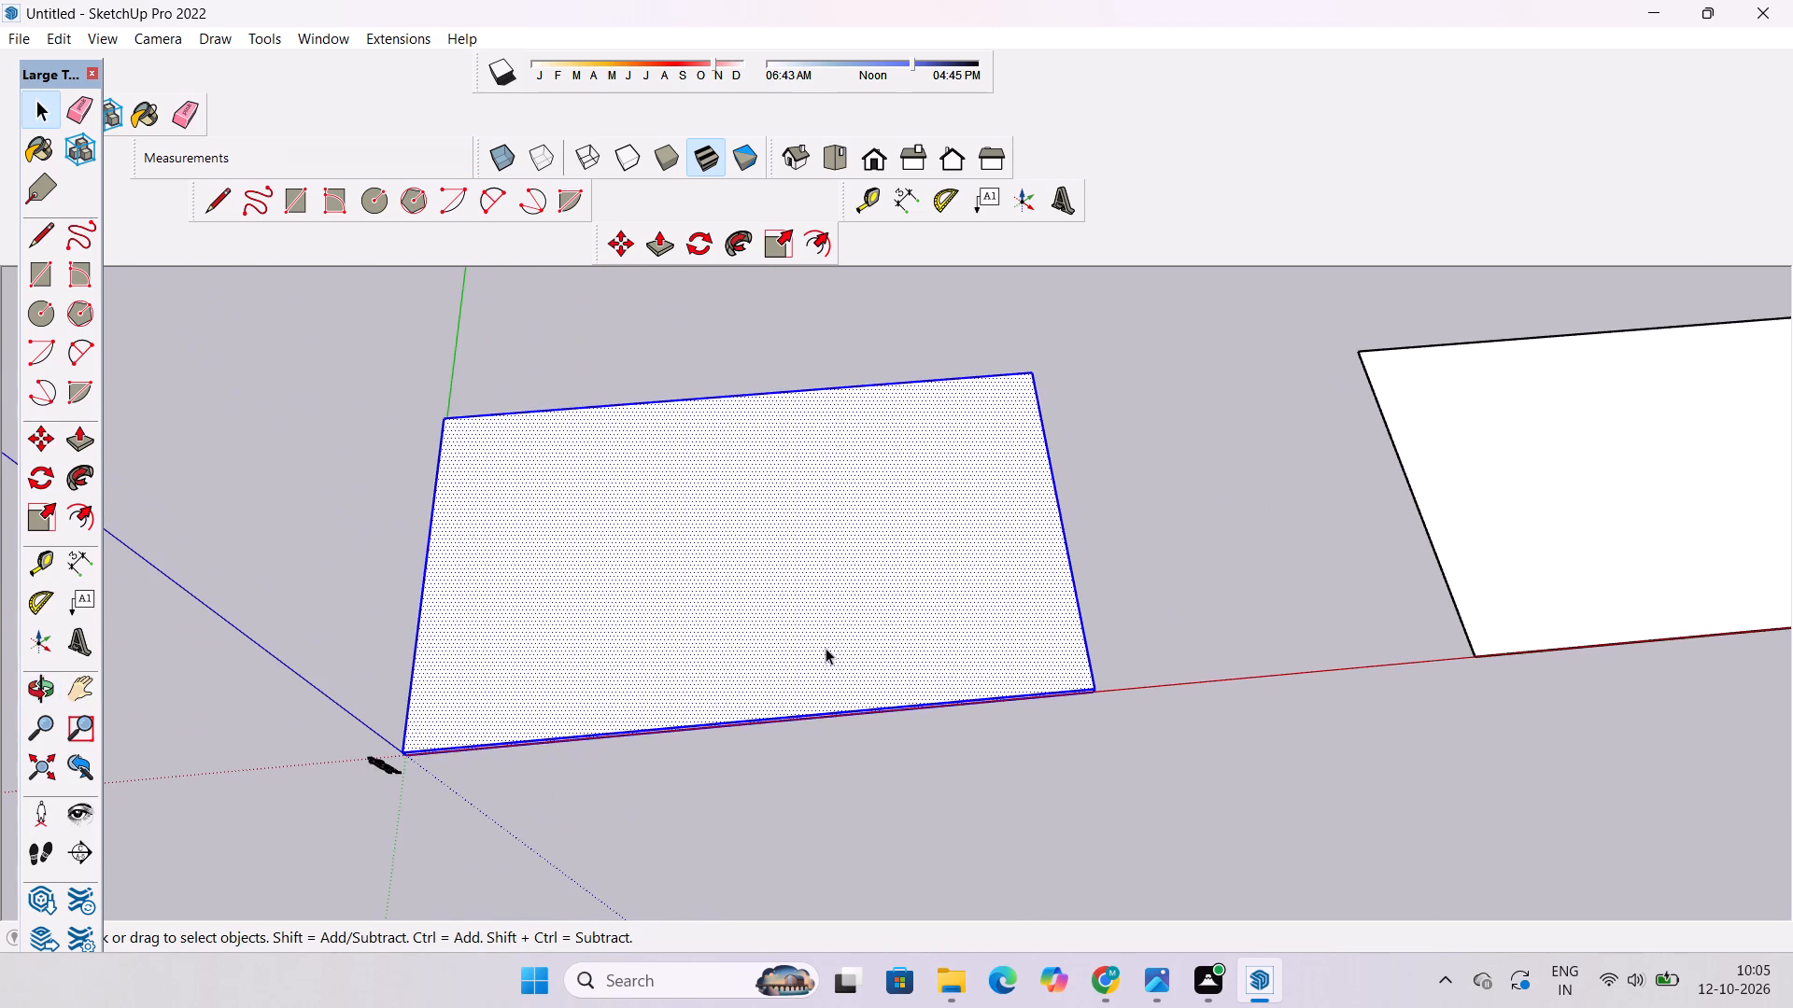
{"action": "triple_click", "coordinate": [826, 648]}
{"action": "key", "text": "m"}
{"action": "scroll", "coordinate": [511, 753], "scroll_direction": "up", "scroll_amount": 6}
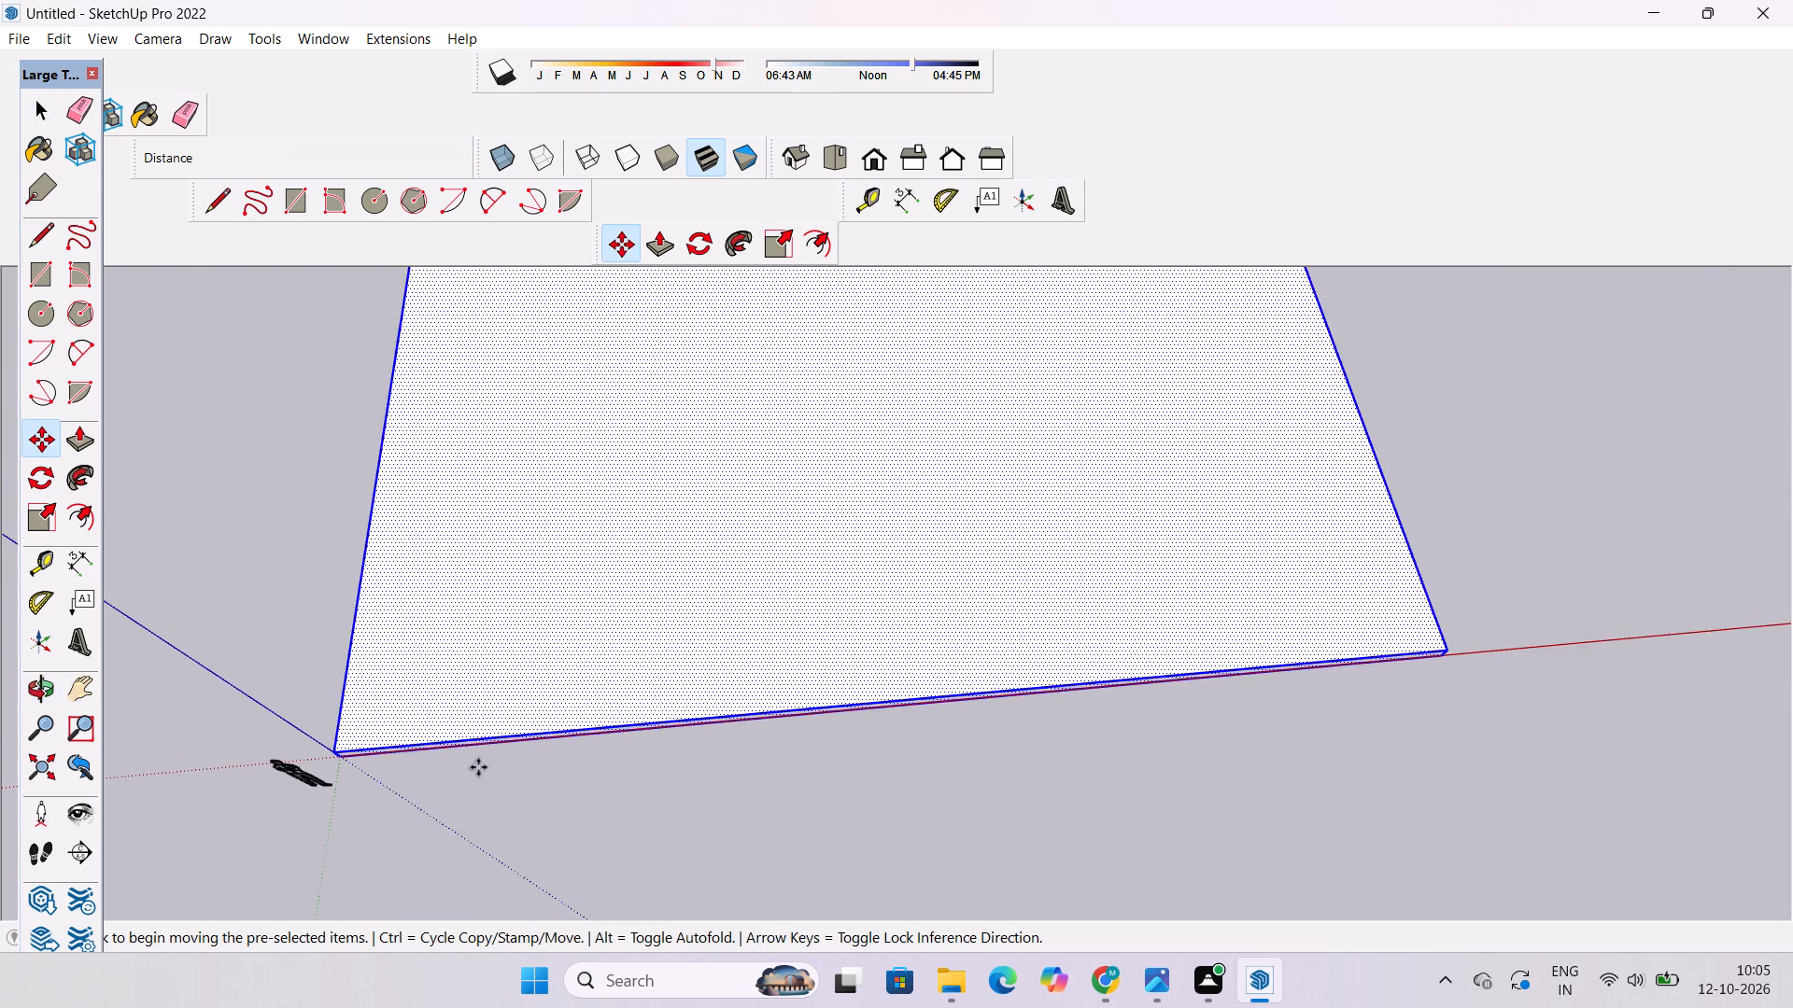
{"action": "scroll", "coordinate": [301, 826], "scroll_direction": "up", "scroll_amount": 16}
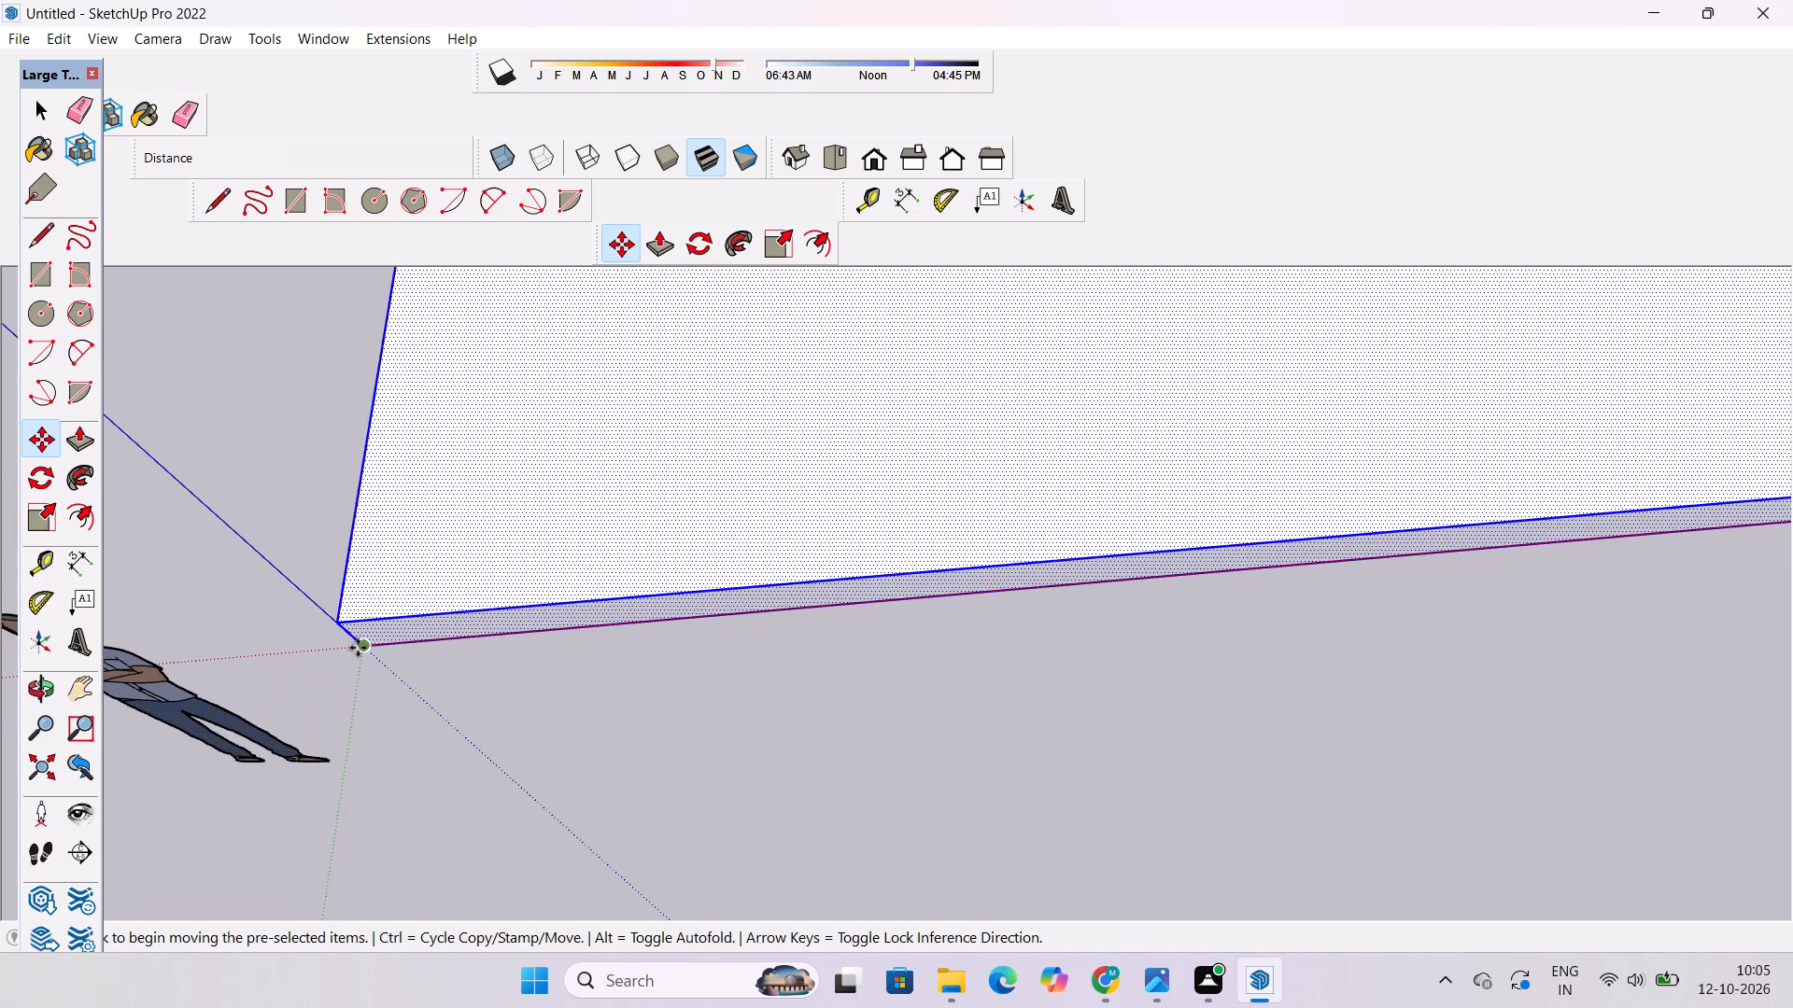
{"action": "left_click", "coordinate": [360, 646]}
{"action": "scroll", "coordinate": [524, 626], "scroll_direction": "down", "scroll_amount": 5}
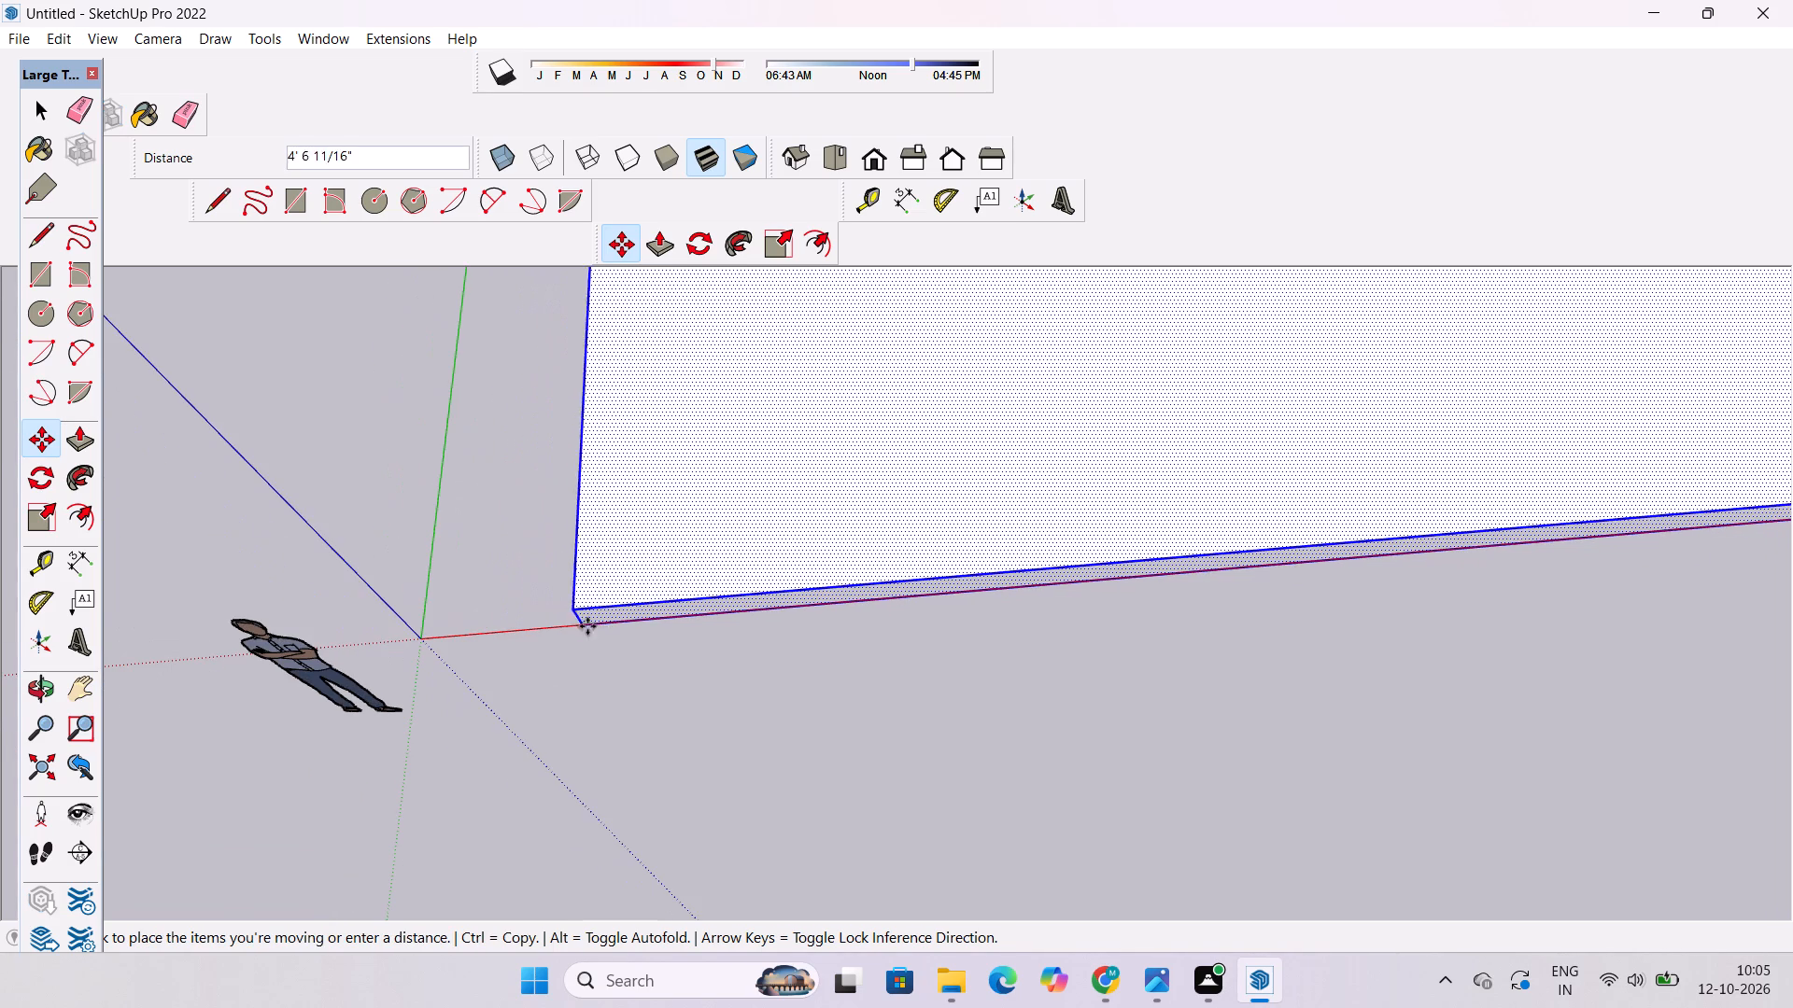
{"action": "left_click", "coordinate": [612, 623]}
{"action": "key", "text": "space"}
{"action": "left_click", "coordinate": [547, 578]}
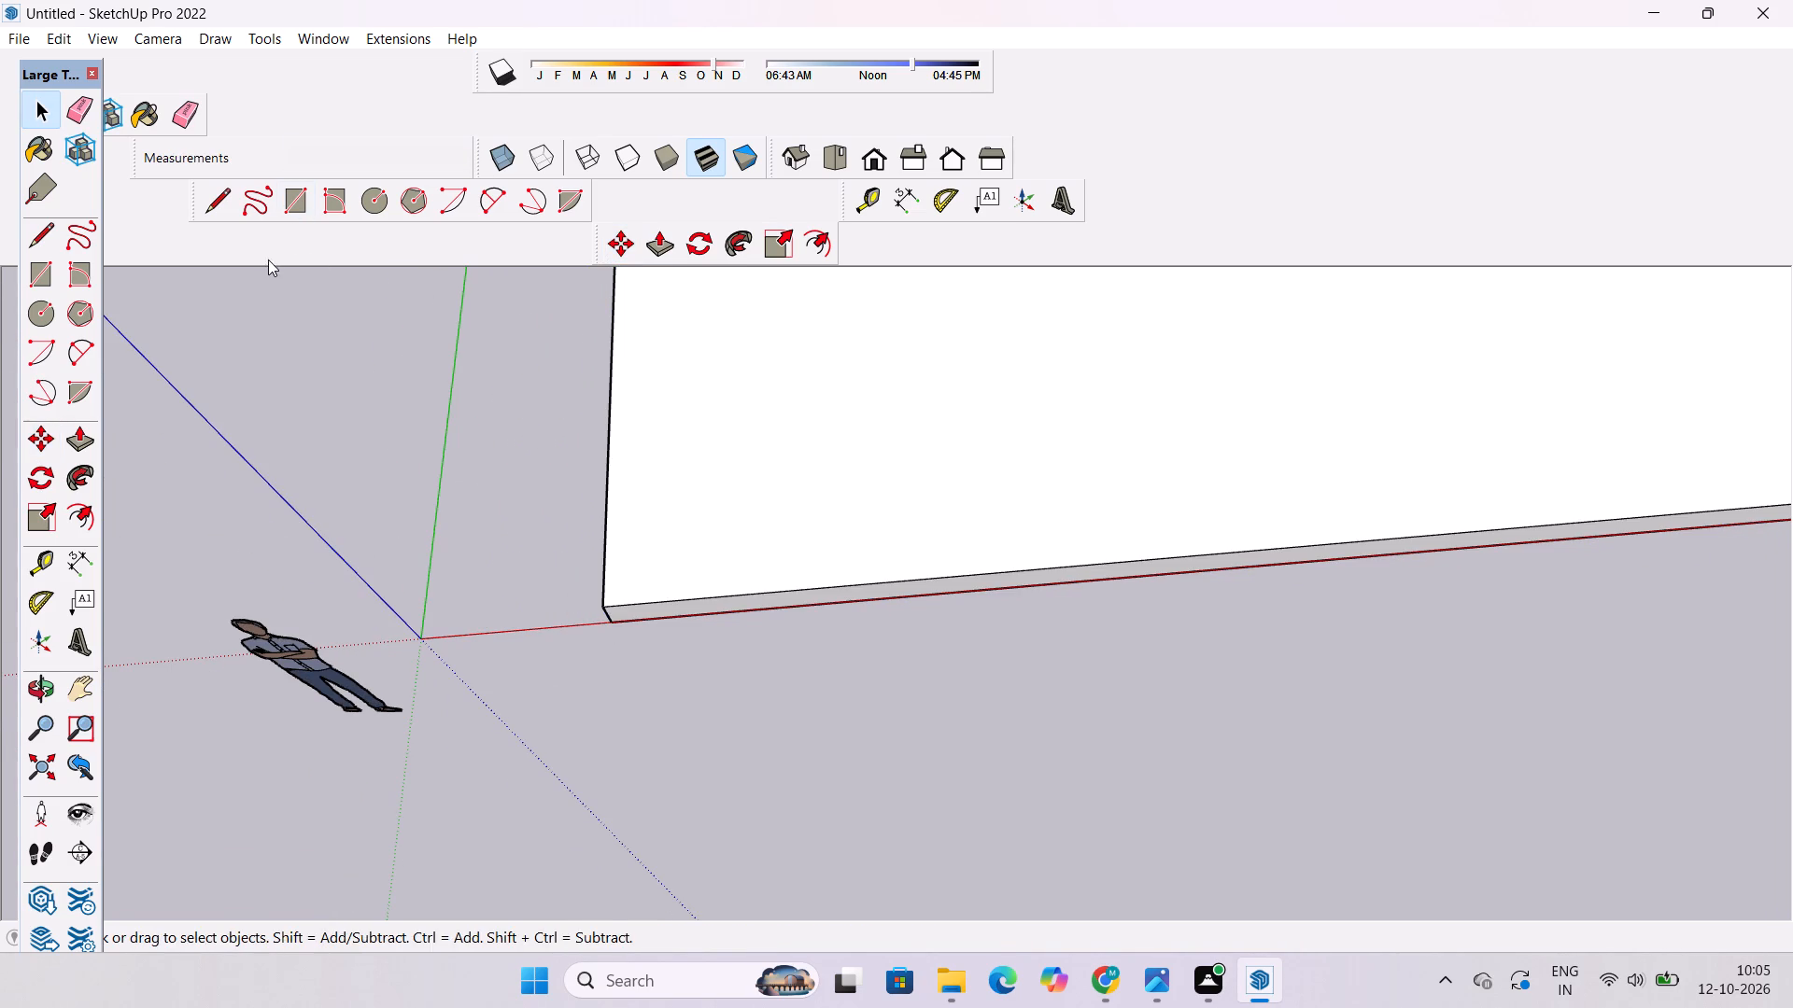
Examine the moved slab from above, the side and below, checking its position relative to the origin and axes.
{"action": "key", "text": "o"}
{"action": "scroll", "coordinate": [639, 443], "scroll_direction": "down", "scroll_amount": 6}
{"action": "left_click_drag", "start_coordinate": [620, 572], "coordinate": [692, 298]}
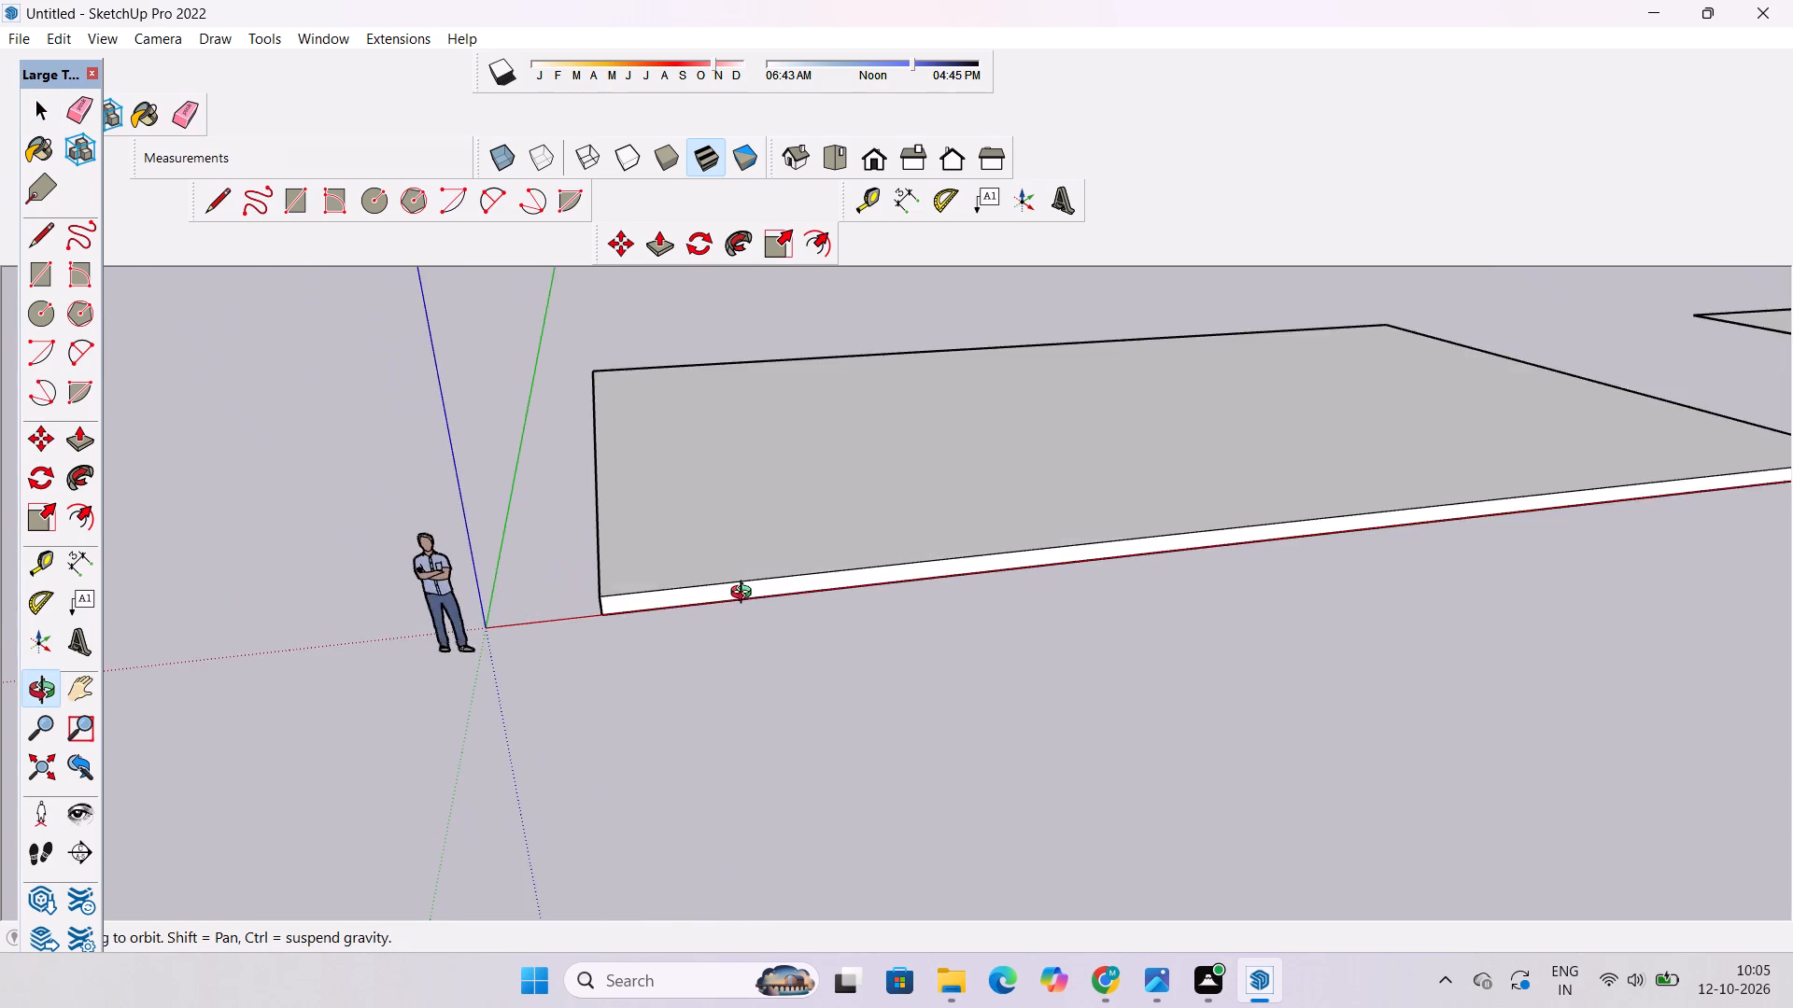
{"action": "scroll", "coordinate": [738, 567], "scroll_direction": "down", "scroll_amount": 6}
{"action": "left_click_drag", "start_coordinate": [897, 539], "coordinate": [695, 570], "text": "shift"}
{"action": "left_click_drag", "start_coordinate": [729, 641], "coordinate": [870, 676]}
{"action": "right_click", "coordinate": [1218, 455]}
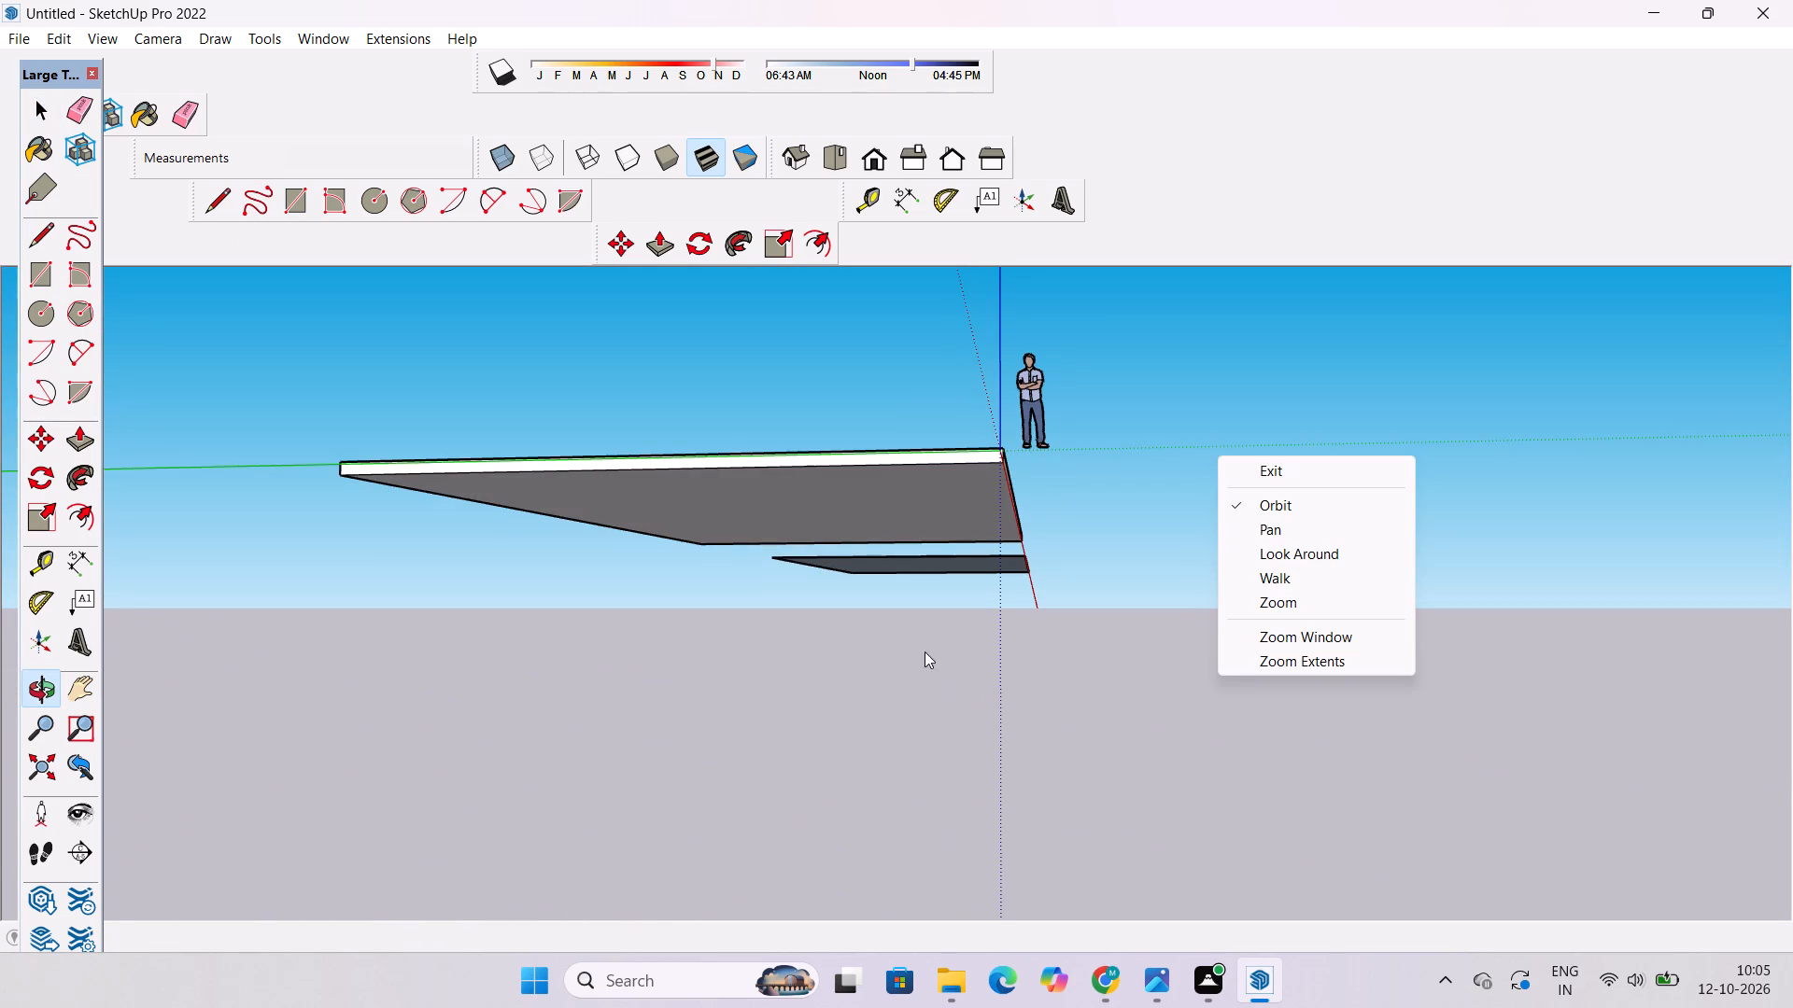
{"action": "left_click", "coordinate": [1321, 512]}
{"action": "scroll", "coordinate": [709, 476], "scroll_direction": "down", "scroll_amount": 2}
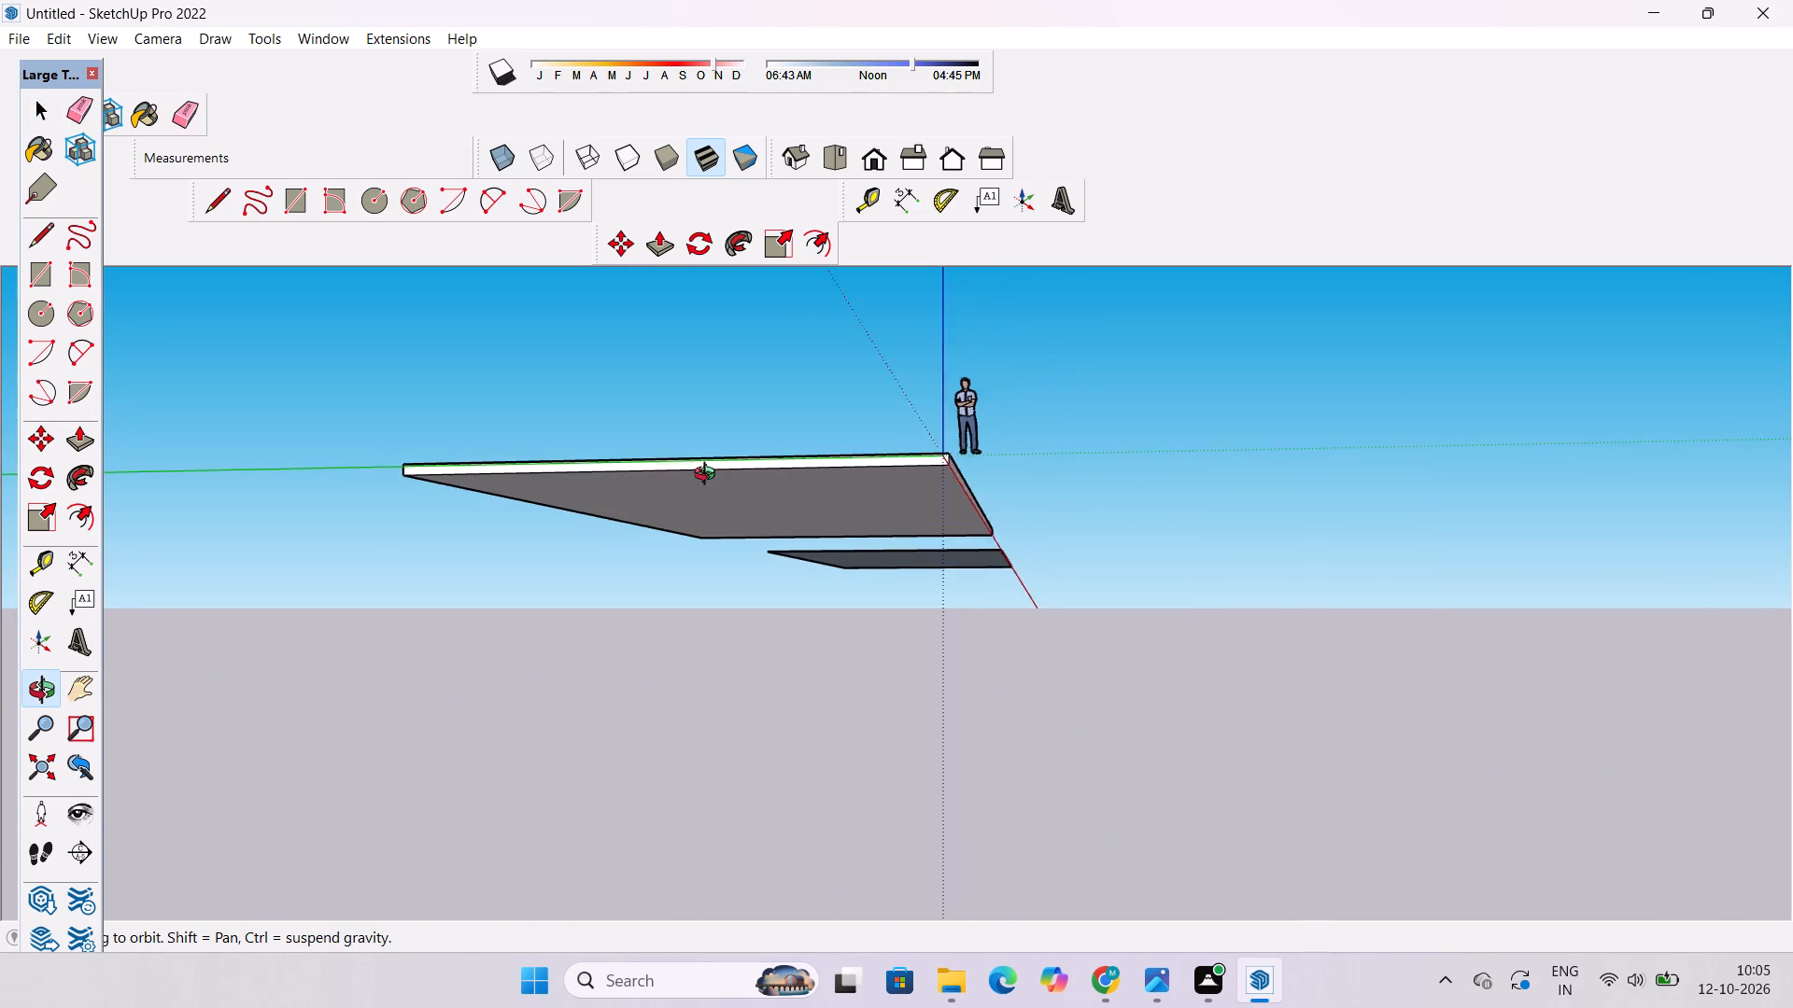
{"action": "scroll", "coordinate": [709, 476], "scroll_direction": "down", "scroll_amount": 1}
{"action": "scroll", "coordinate": [1121, 317], "scroll_direction": "down", "scroll_amount": 1}
{"action": "left_click_drag", "start_coordinate": [967, 699], "coordinate": [844, 1007]}
{"action": "scroll", "coordinate": [968, 630], "scroll_direction": "down", "scroll_amount": 3}
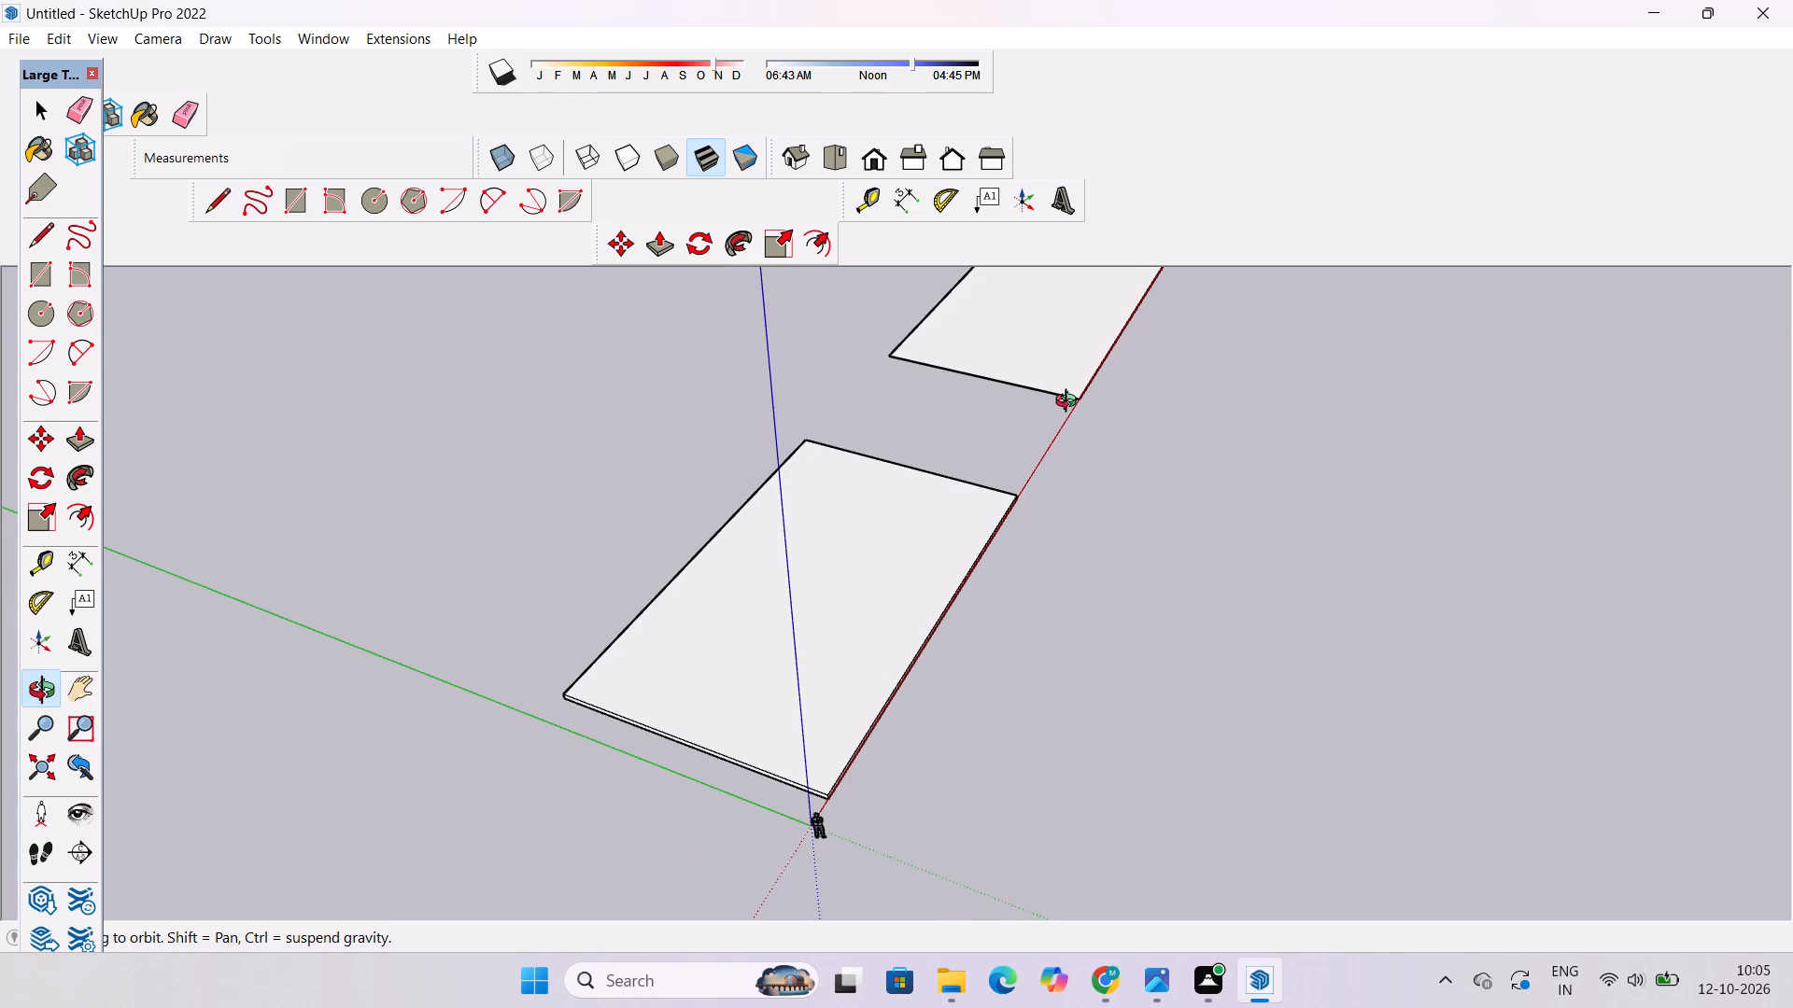
Push/Pull the copied rectangle's face farther along the red axis up 1'.
{"action": "left_click_drag", "start_coordinate": [1079, 440], "coordinate": [1058, 541], "text": "shift"}
{"action": "left_click_drag", "start_coordinate": [1058, 555], "coordinate": [886, 571]}
{"action": "scroll", "coordinate": [1167, 478], "scroll_direction": "up", "scroll_amount": 8}
{"action": "left_click_drag", "start_coordinate": [1140, 532], "coordinate": [1122, 560], "text": "shift"}
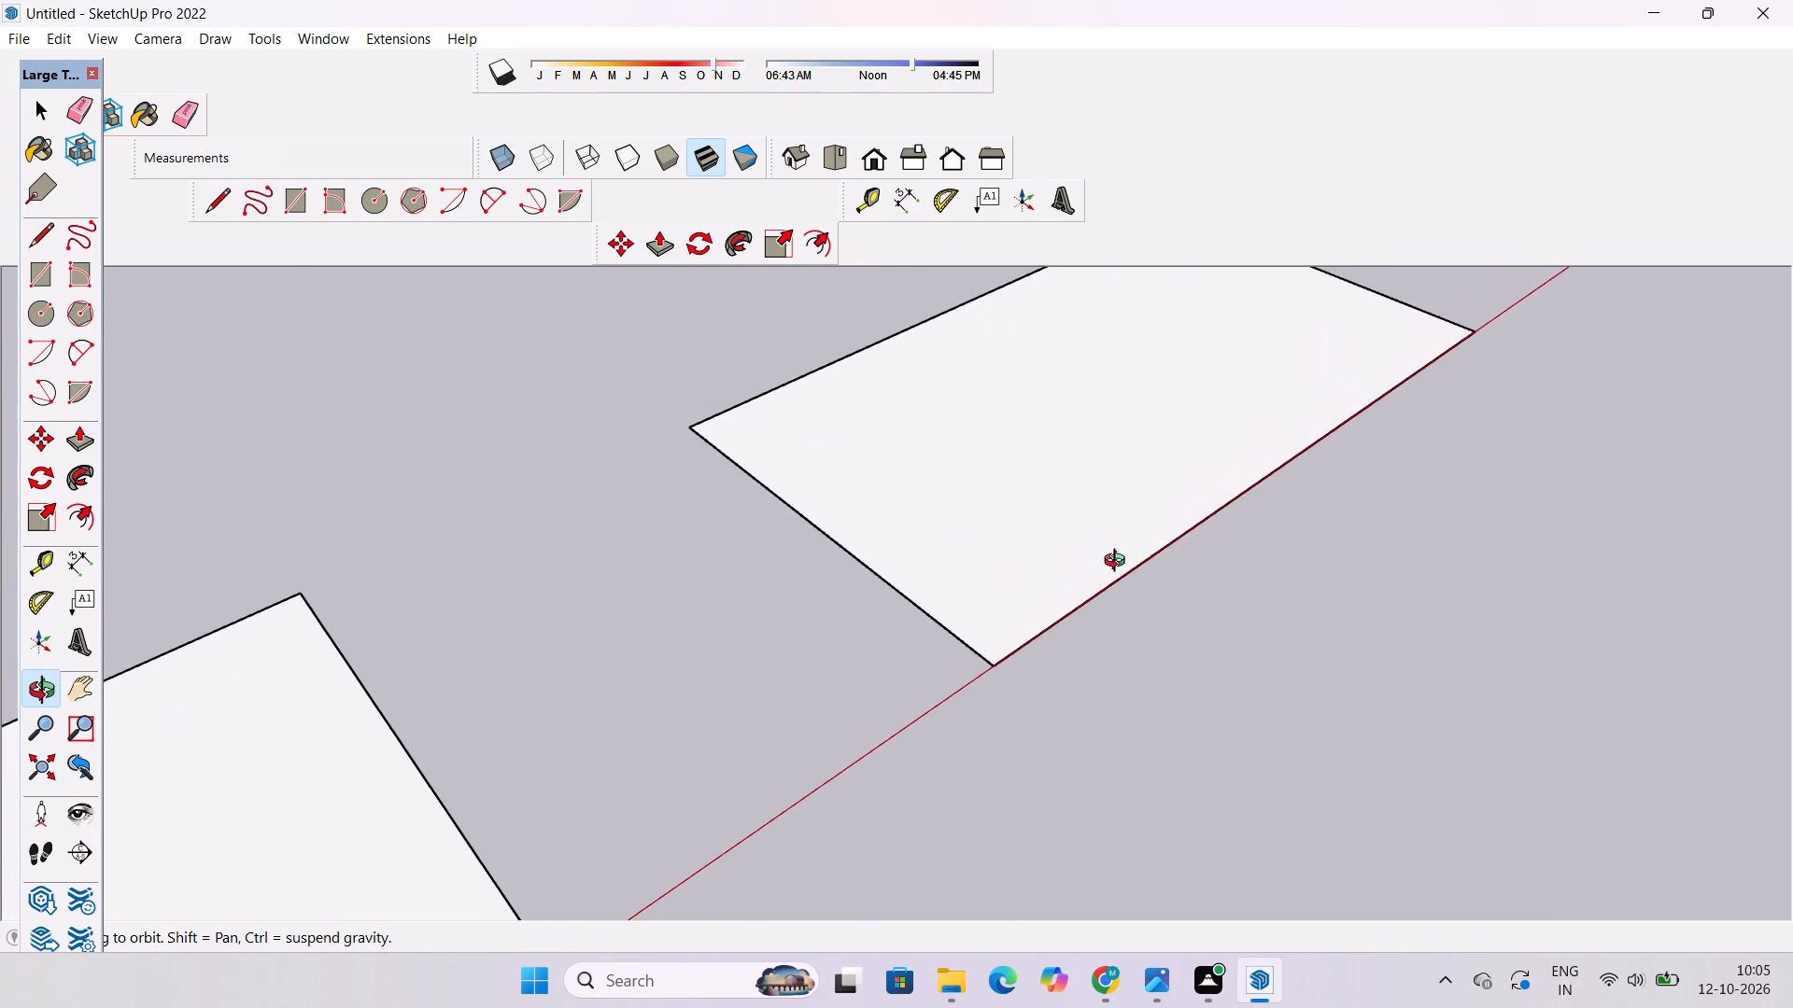
{"action": "left_click_drag", "start_coordinate": [1102, 578], "coordinate": [1062, 567]}
{"action": "scroll", "coordinate": [1066, 551], "scroll_direction": "up", "scroll_amount": 3}
{"action": "left_click_drag", "start_coordinate": [1070, 543], "coordinate": [1070, 569], "text": "shift"}
{"action": "left_click_drag", "start_coordinate": [1064, 570], "coordinate": [985, 507]}
{"action": "scroll", "coordinate": [985, 507], "scroll_direction": "up", "scroll_amount": 2}
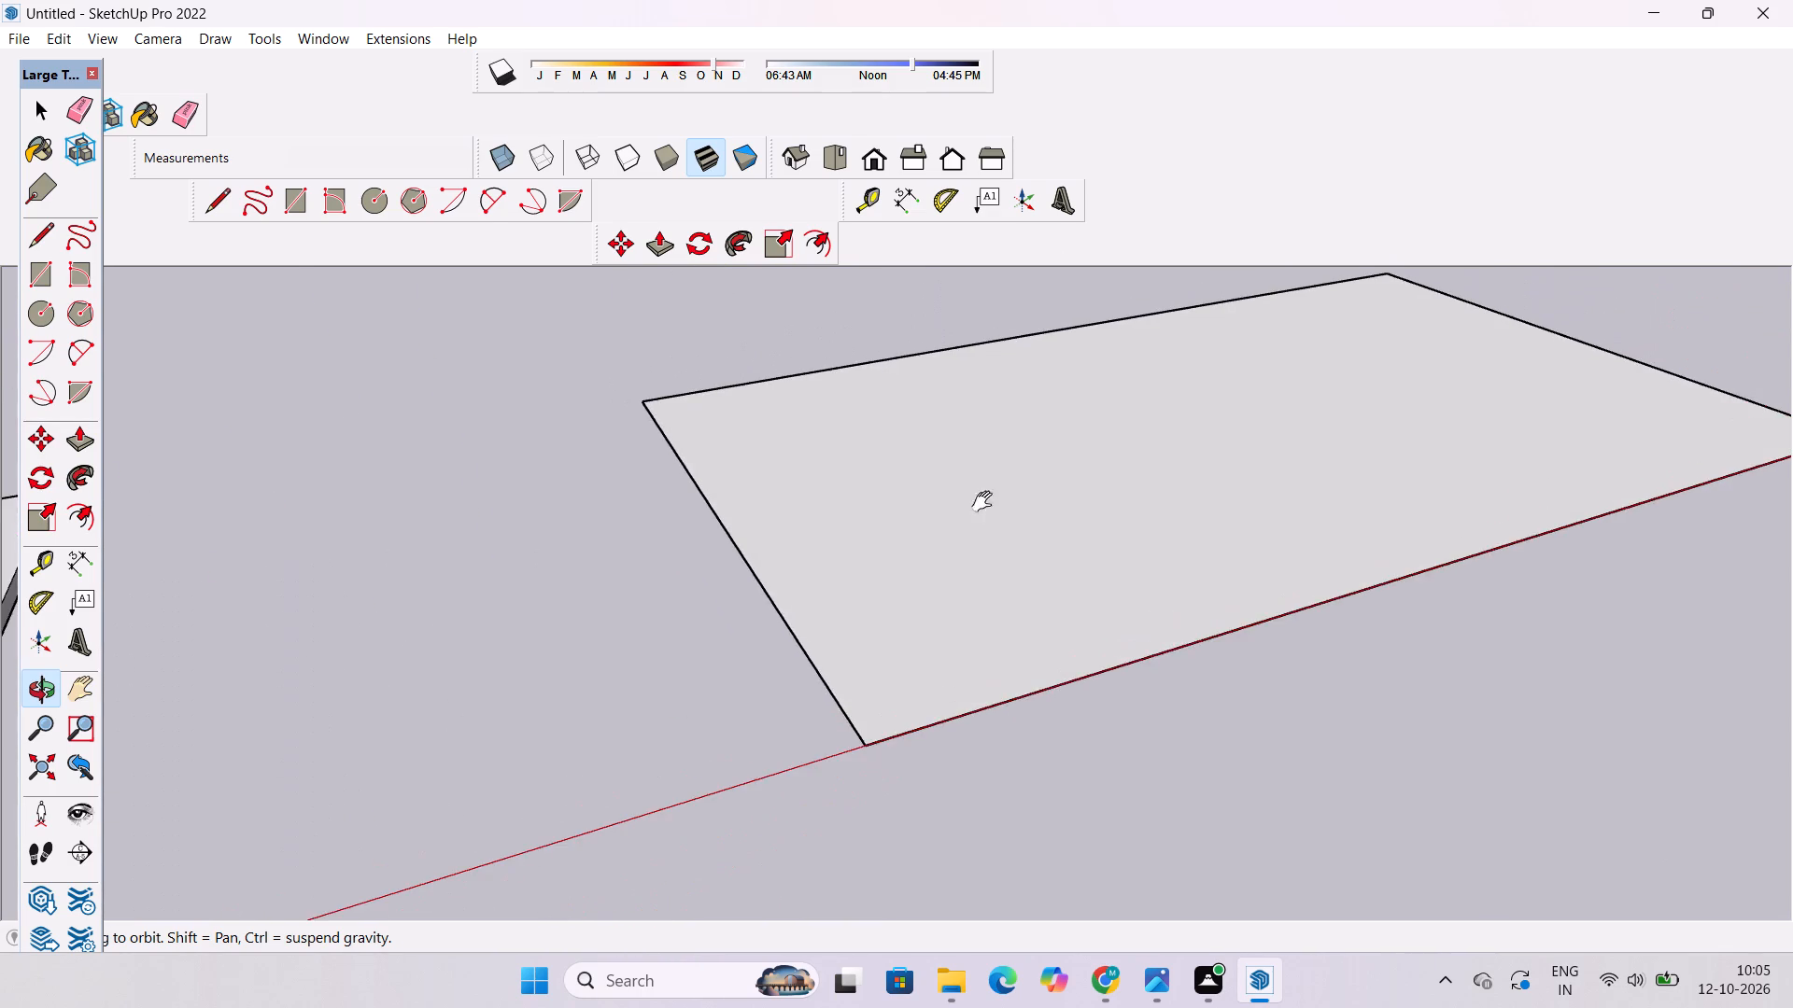
{"action": "left_click_drag", "start_coordinate": [986, 509], "coordinate": [981, 539], "text": "shift"}
{"action": "scroll", "coordinate": [988, 534], "scroll_direction": "up", "scroll_amount": 3}
{"action": "left_click_drag", "start_coordinate": [840, 520], "coordinate": [710, 520], "text": "shift"}
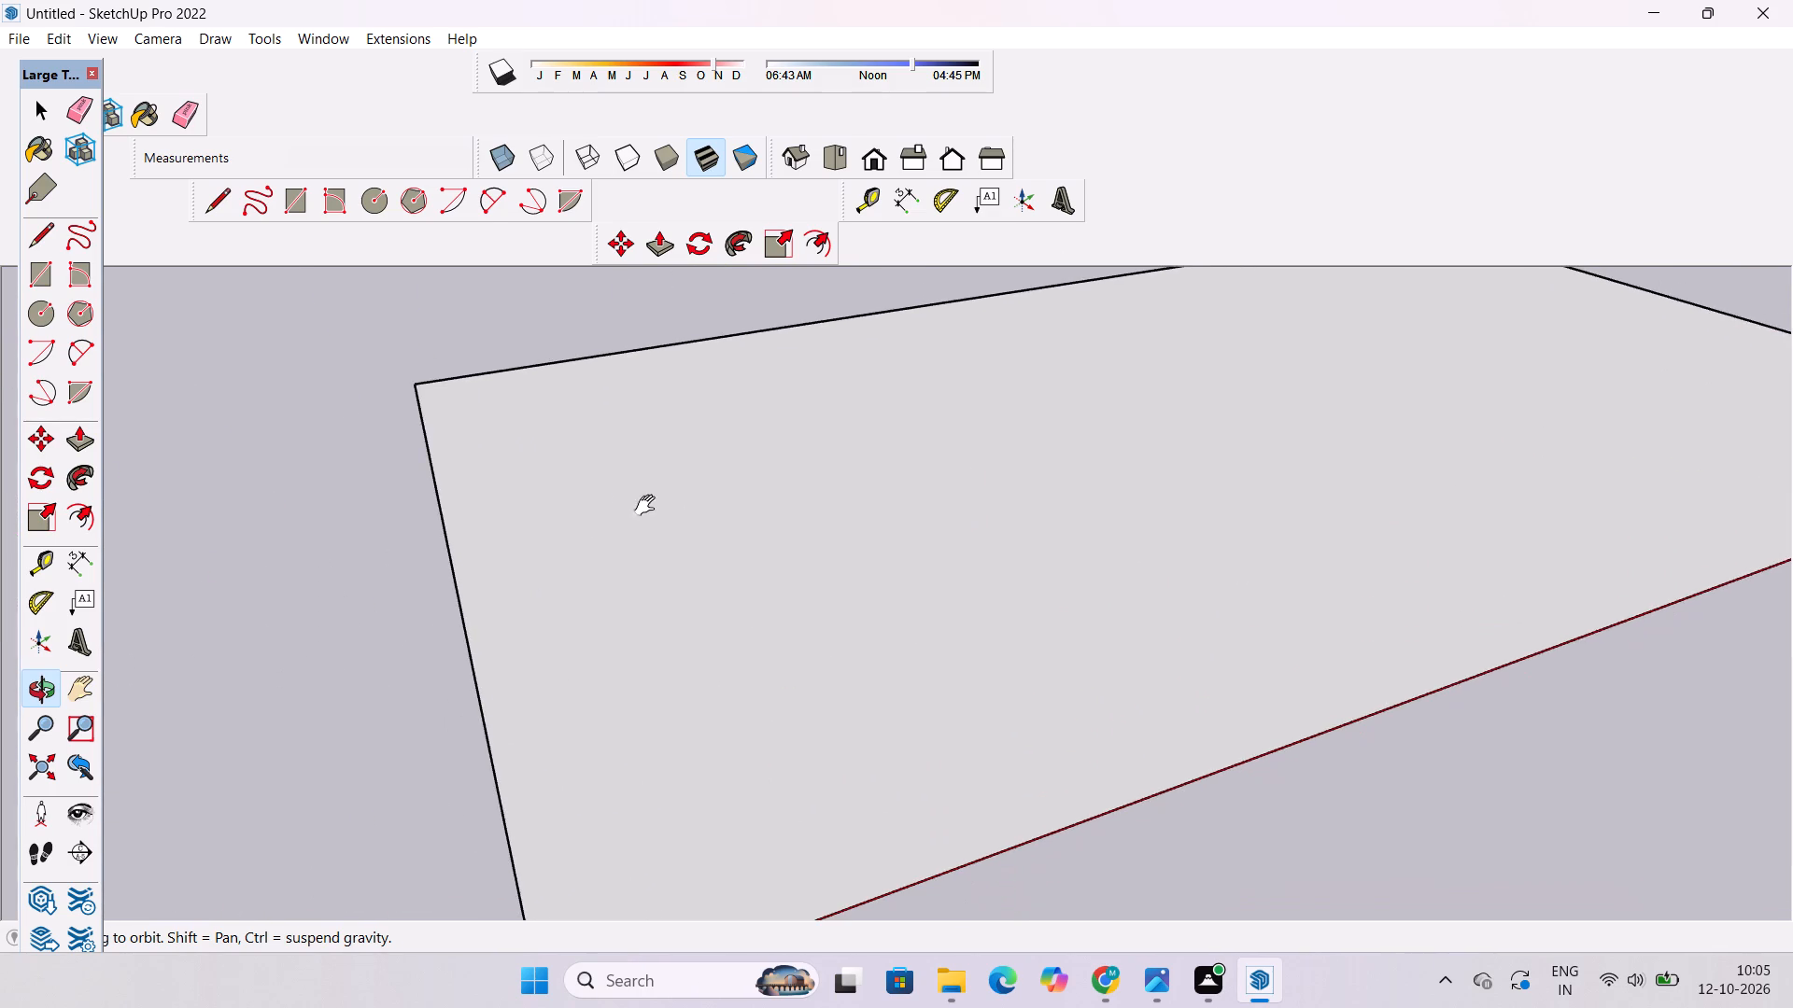
{"action": "scroll", "coordinate": [603, 503], "scroll_direction": "down", "scroll_amount": 5}
{"action": "left_click_drag", "start_coordinate": [519, 542], "coordinate": [806, 512]}
{"action": "left_click_drag", "start_coordinate": [804, 570], "coordinate": [790, 582], "text": "shift"}
{"action": "left_click_drag", "start_coordinate": [788, 582], "coordinate": [729, 615]}
{"action": "key", "text": "p"}
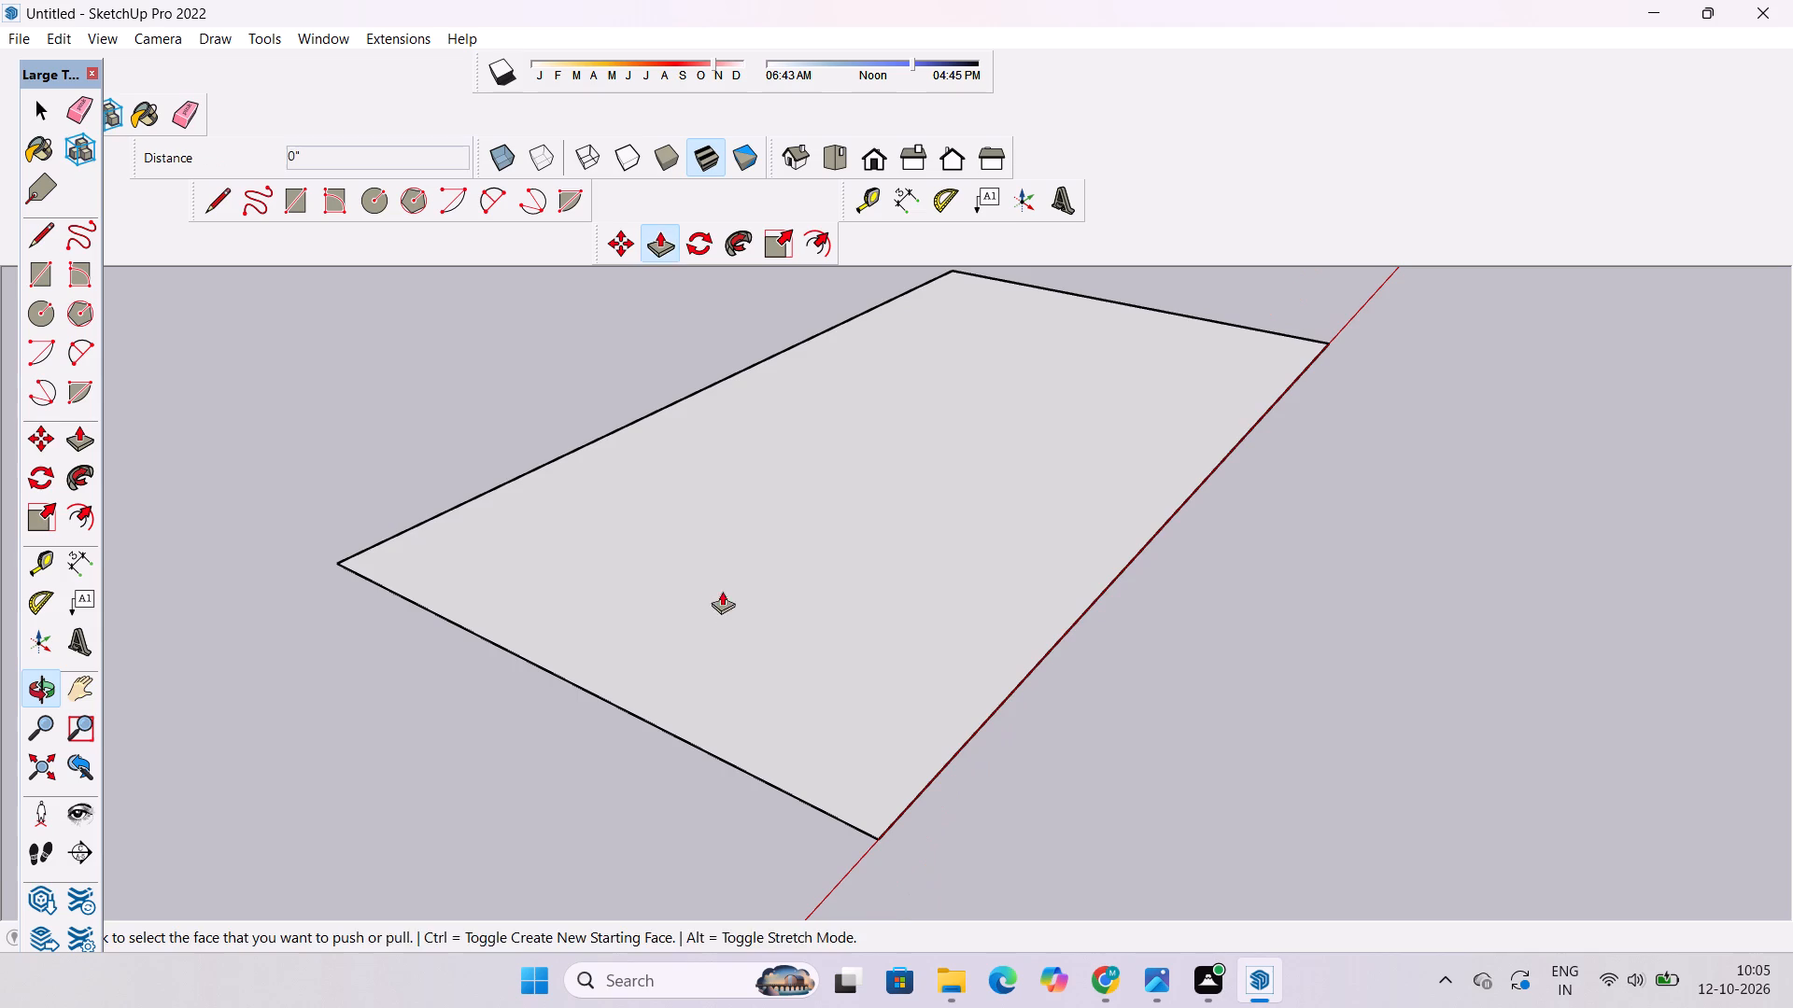
{"action": "left_click", "coordinate": [765, 612]}
{"action": "type", "text": "1'"}
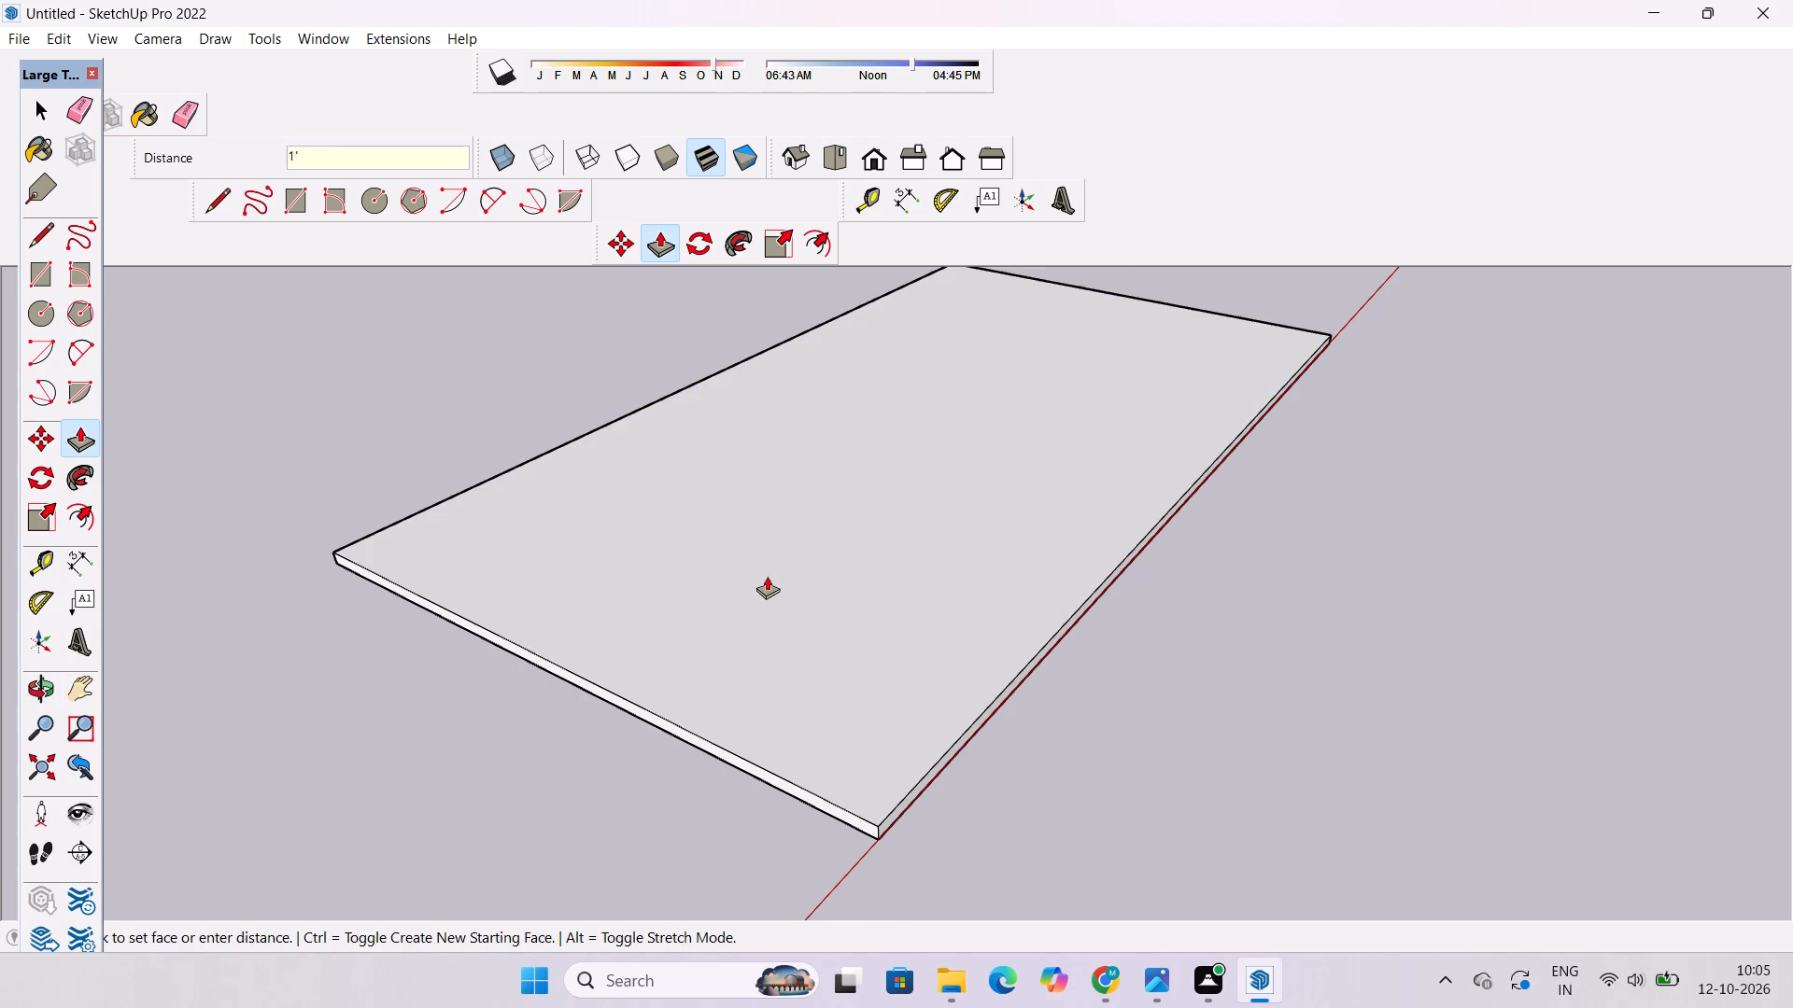
{"action": "key", "text": "Return"}
{"action": "key", "text": "space"}
Examine both slabs, focusing on the top face and edges of the one nearest the origin.
{"action": "key", "text": "o"}
{"action": "scroll", "coordinate": [934, 486], "scroll_direction": "down", "scroll_amount": 14}
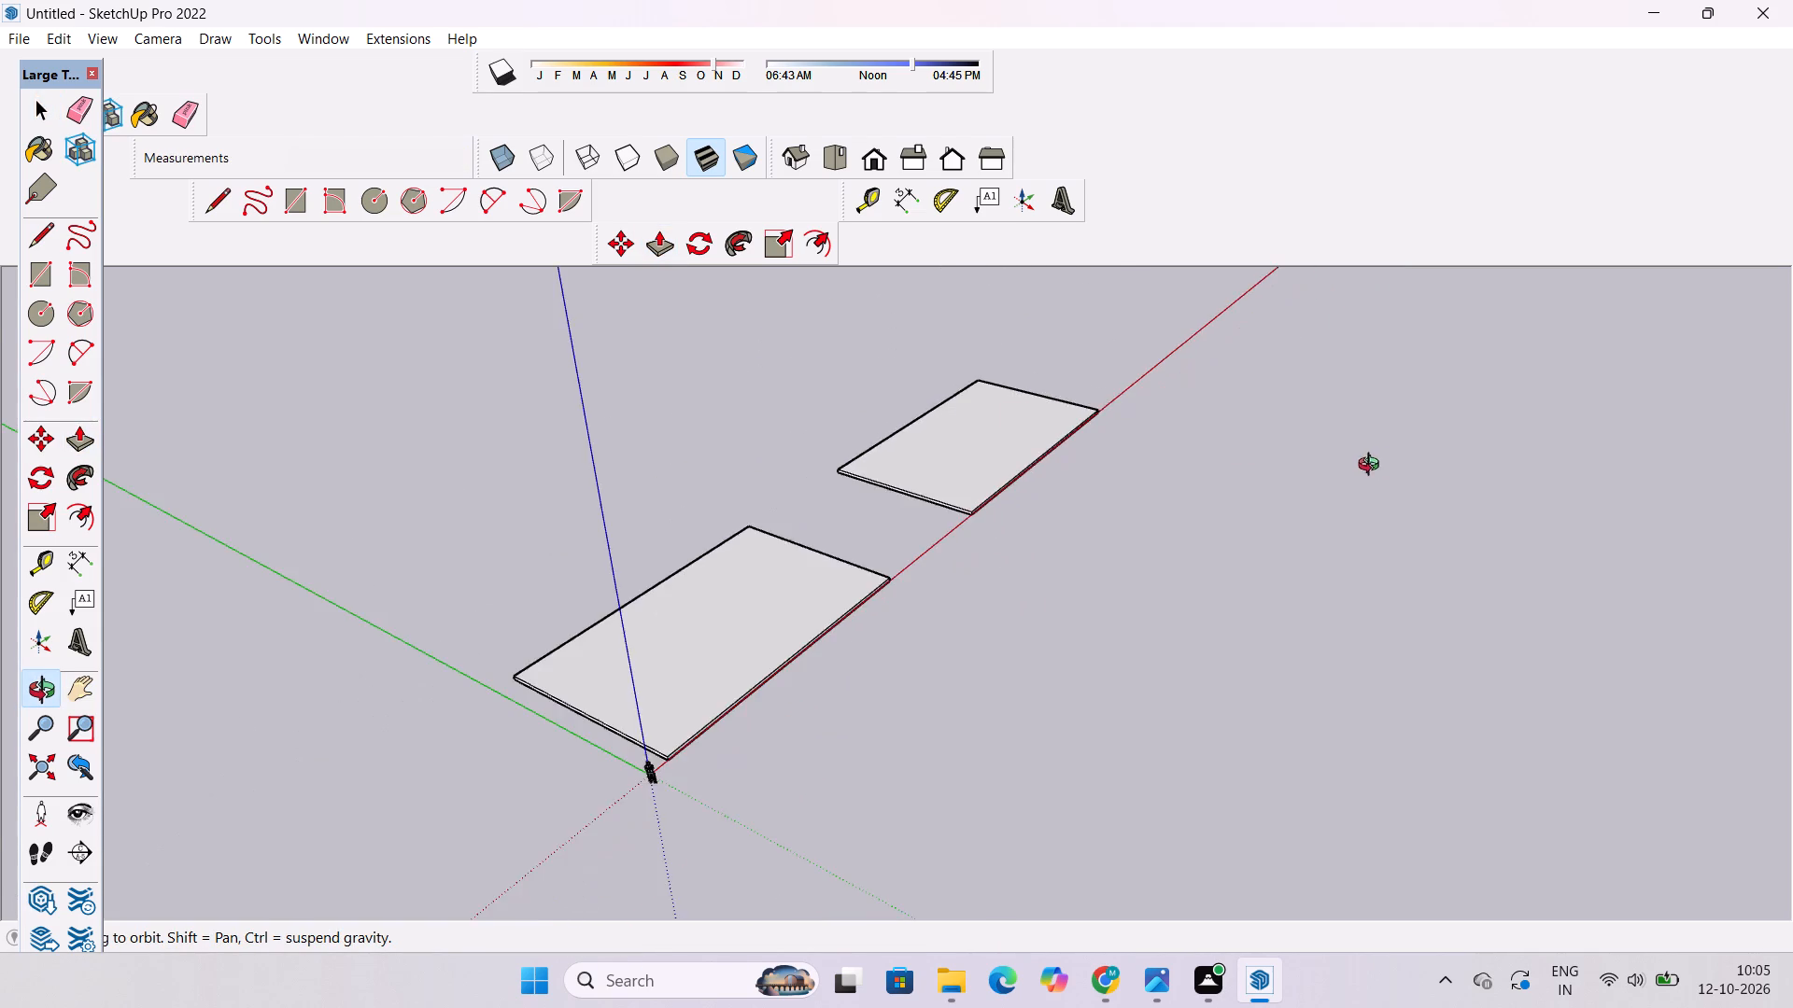
{"action": "left_click_drag", "start_coordinate": [1385, 468], "coordinate": [1037, 520]}
{"action": "scroll", "coordinate": [671, 520], "scroll_direction": "up", "scroll_amount": 9}
{"action": "left_click_drag", "start_coordinate": [634, 593], "coordinate": [644, 613], "text": "shift"}
{"action": "left_click_drag", "start_coordinate": [644, 613], "coordinate": [669, 569], "text": "shift"}
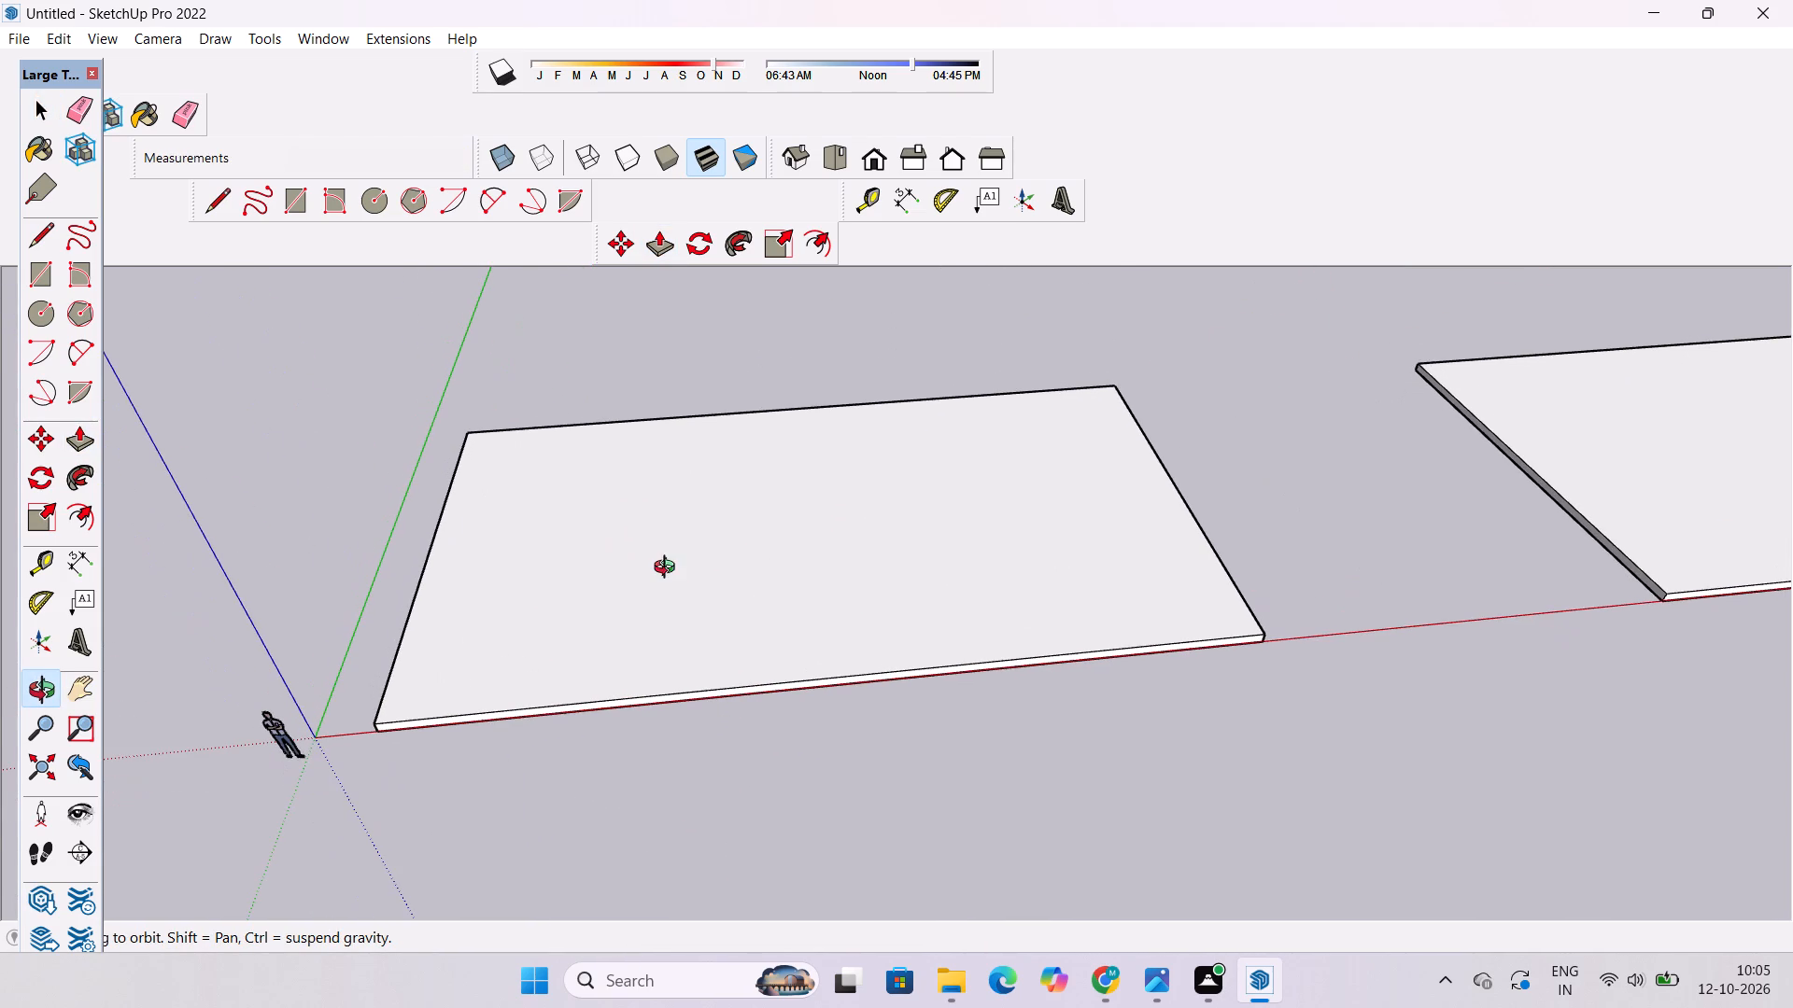
{"action": "left_click_drag", "start_coordinate": [665, 620], "coordinate": [678, 554], "text": "shift"}
{"action": "left_click_drag", "start_coordinate": [713, 536], "coordinate": [735, 629]}
{"action": "scroll", "coordinate": [701, 593], "scroll_direction": "up", "scroll_amount": 4}
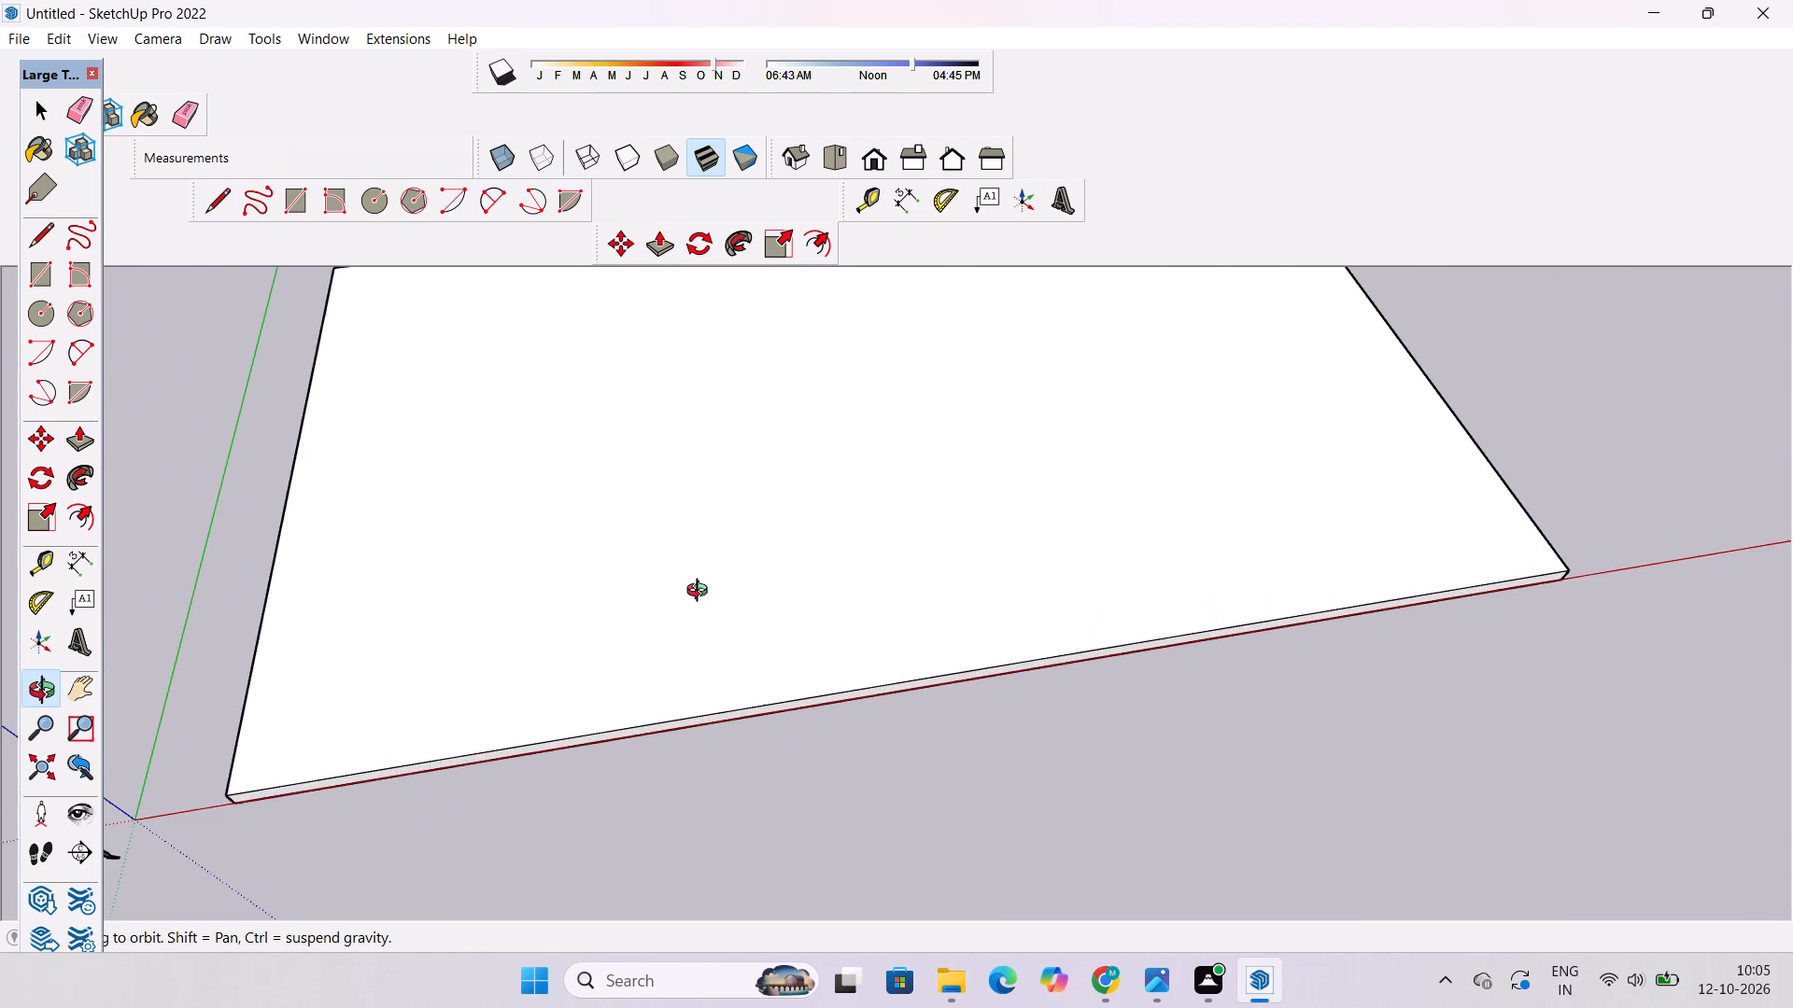
{"action": "left_click_drag", "start_coordinate": [701, 593], "coordinate": [703, 610], "text": "shift"}
{"action": "scroll", "coordinate": [656, 614], "scroll_direction": "up", "scroll_amount": 3}
{"action": "scroll", "coordinate": [654, 613], "scroll_direction": "down", "scroll_amount": 3}
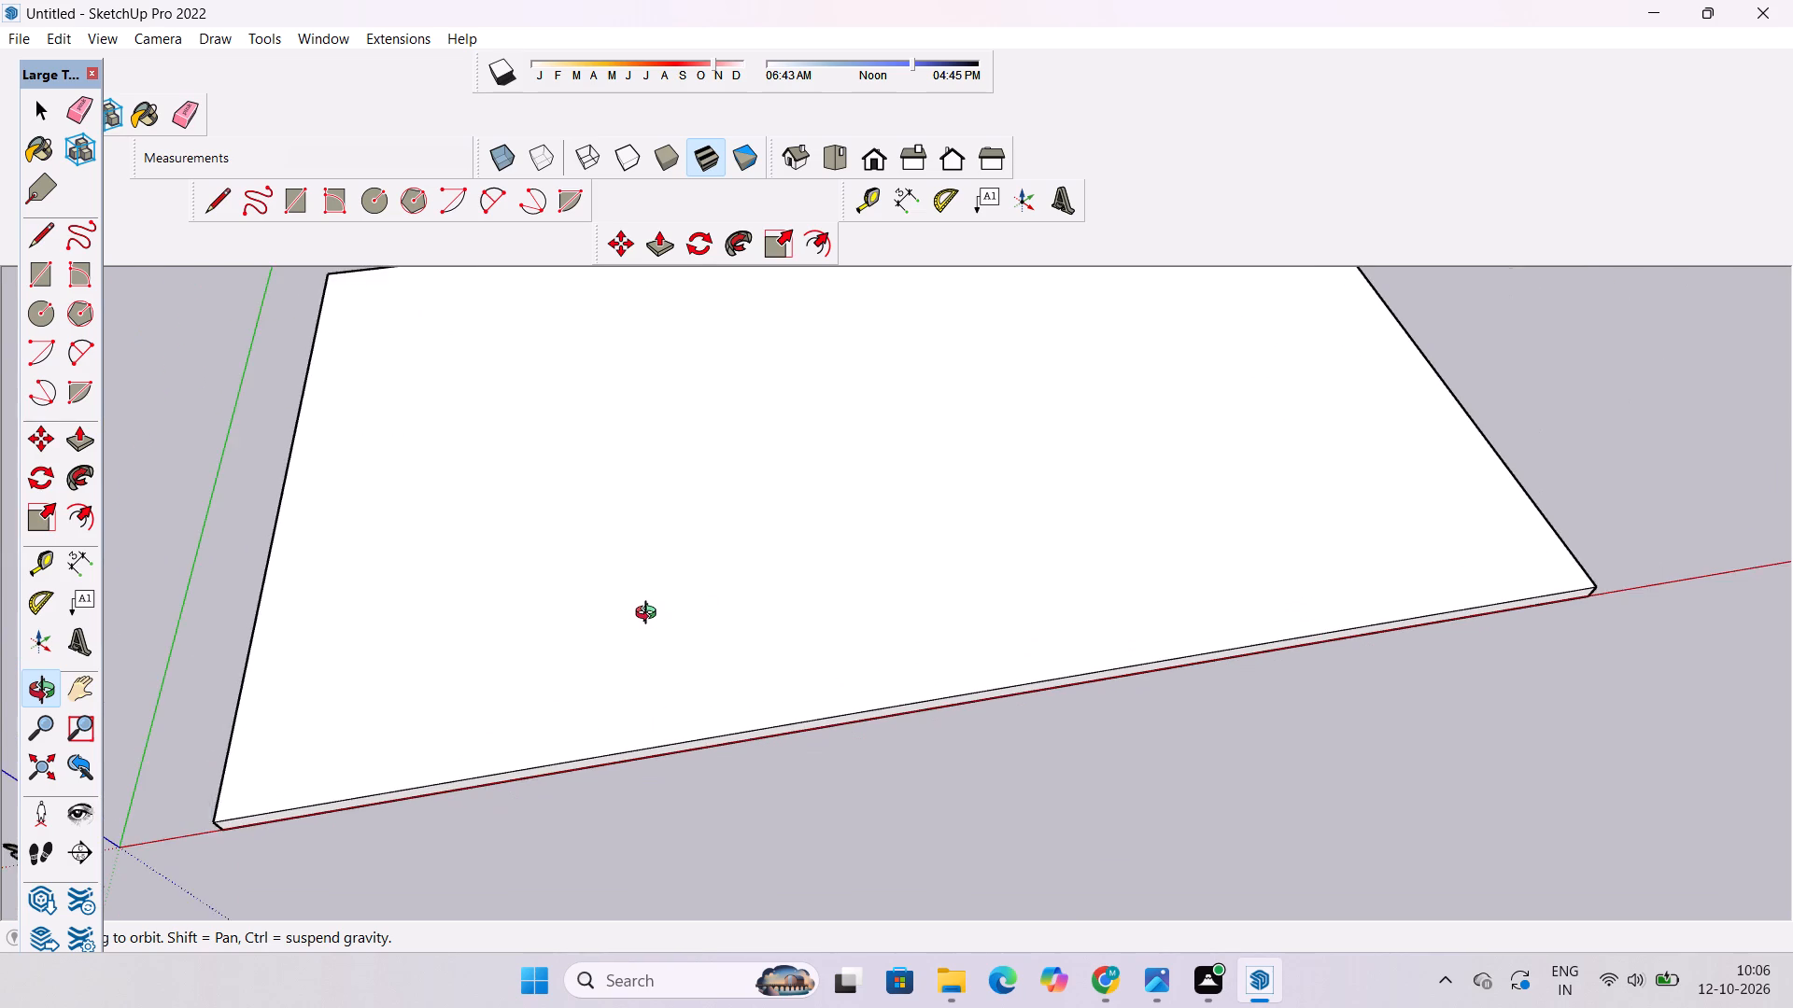
{"action": "left_click_drag", "start_coordinate": [636, 622], "coordinate": [683, 596], "text": "shift"}
{"action": "scroll", "coordinate": [683, 596], "scroll_direction": "up", "scroll_amount": 2}
{"action": "scroll", "coordinate": [684, 594], "scroll_direction": "down", "scroll_amount": 5}
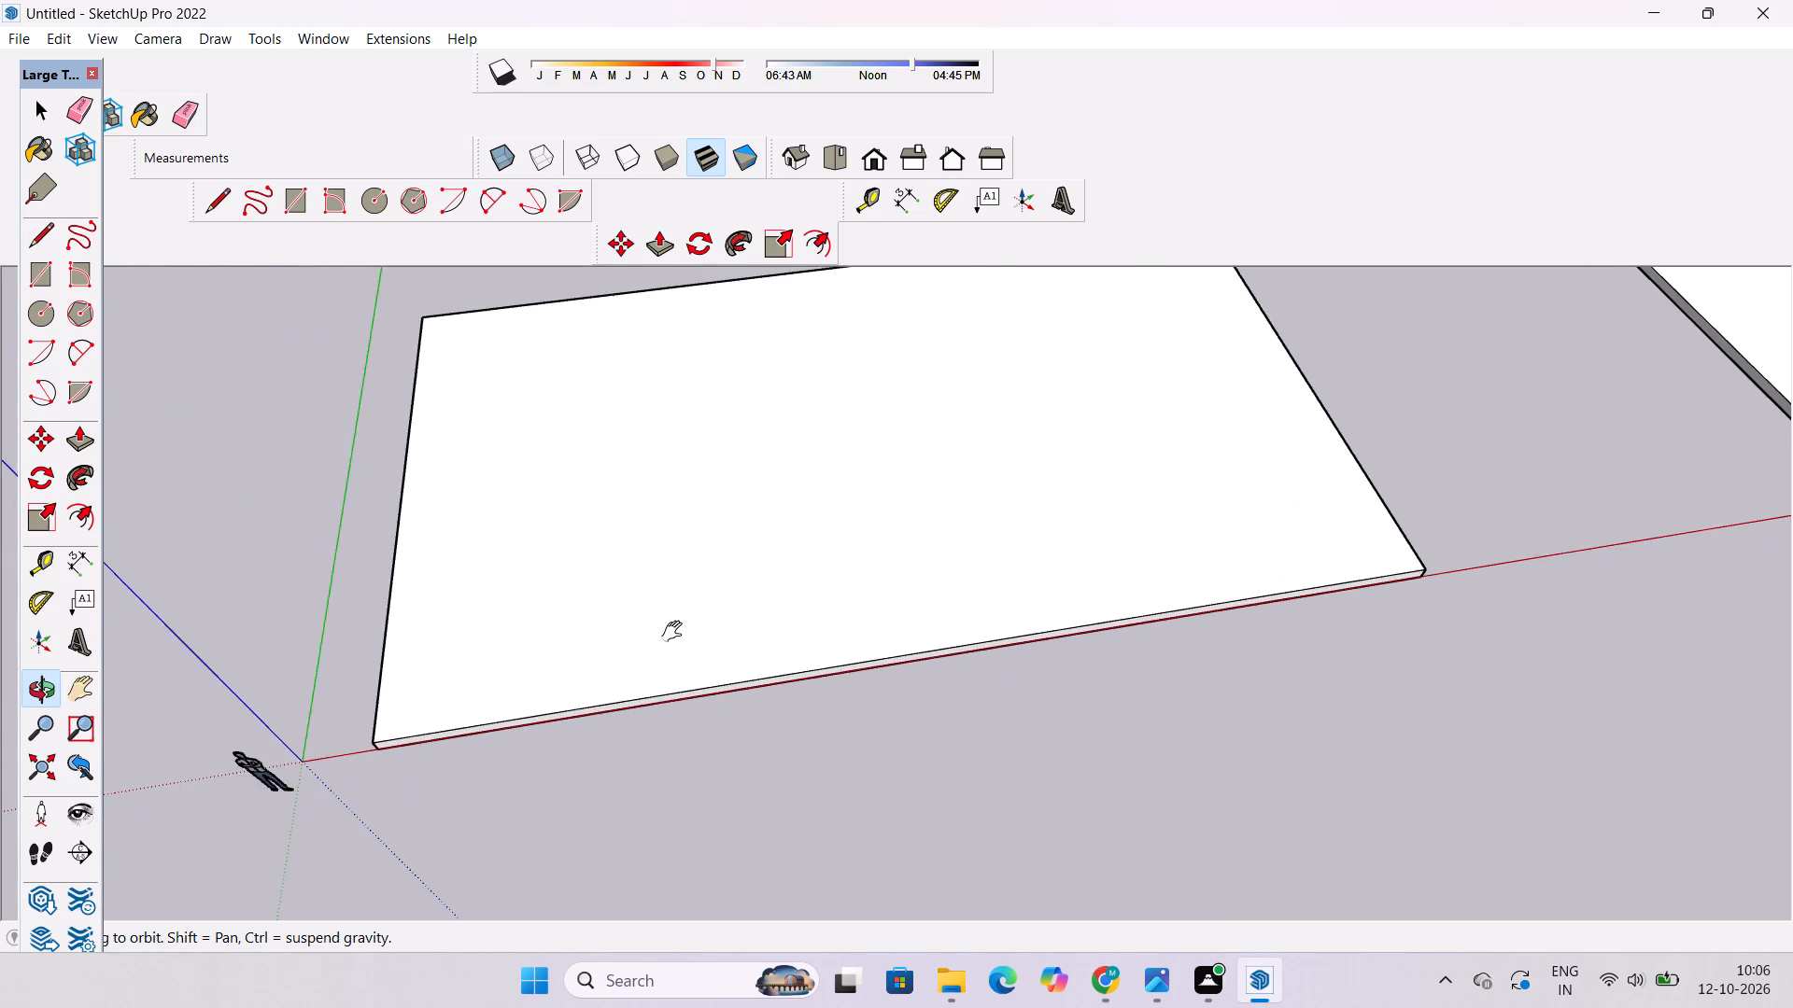
{"action": "left_click_drag", "start_coordinate": [731, 609], "coordinate": [599, 656], "text": "shift"}
{"action": "scroll", "coordinate": [694, 603], "scroll_direction": "down", "scroll_amount": 5, "text": "shift"}
{"action": "left_click_drag", "start_coordinate": [765, 607], "coordinate": [772, 668], "text": "shift"}
{"action": "left_click_drag", "start_coordinate": [782, 670], "coordinate": [990, 667], "text": "shift"}
{"action": "scroll", "coordinate": [843, 737], "scroll_direction": "up", "scroll_amount": 5}
{"action": "left_click_drag", "start_coordinate": [823, 752], "coordinate": [842, 701], "text": "shift"}
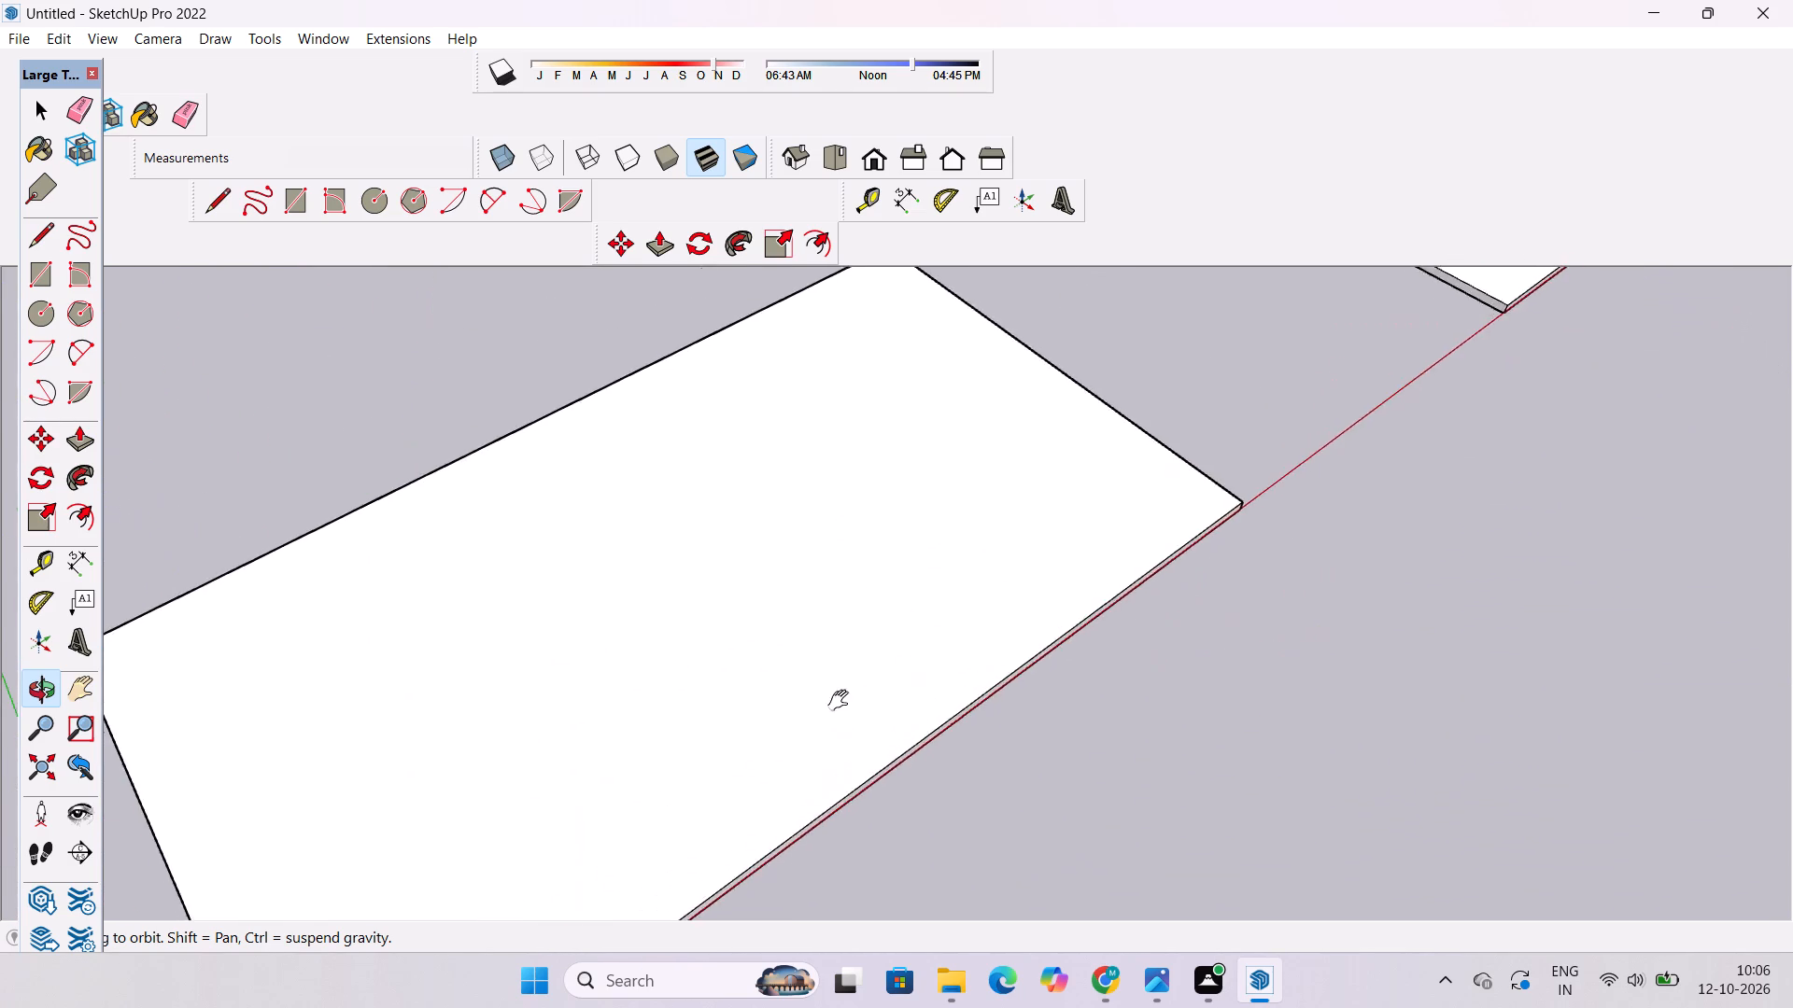
{"action": "left_click_drag", "start_coordinate": [842, 701], "coordinate": [884, 583], "text": "shift"}
{"action": "left_click_drag", "start_coordinate": [844, 665], "coordinate": [914, 593]}
{"action": "scroll", "coordinate": [863, 610], "scroll_direction": "down", "scroll_amount": 7}
{"action": "left_click_drag", "start_coordinate": [836, 640], "coordinate": [858, 594], "text": "shift"}
{"action": "scroll", "coordinate": [853, 595], "scroll_direction": "up", "scroll_amount": 5}
Place a guide on the near slab's top face, parallel to its red-axis edge and 20' in from it.
{"action": "key", "text": "t"}
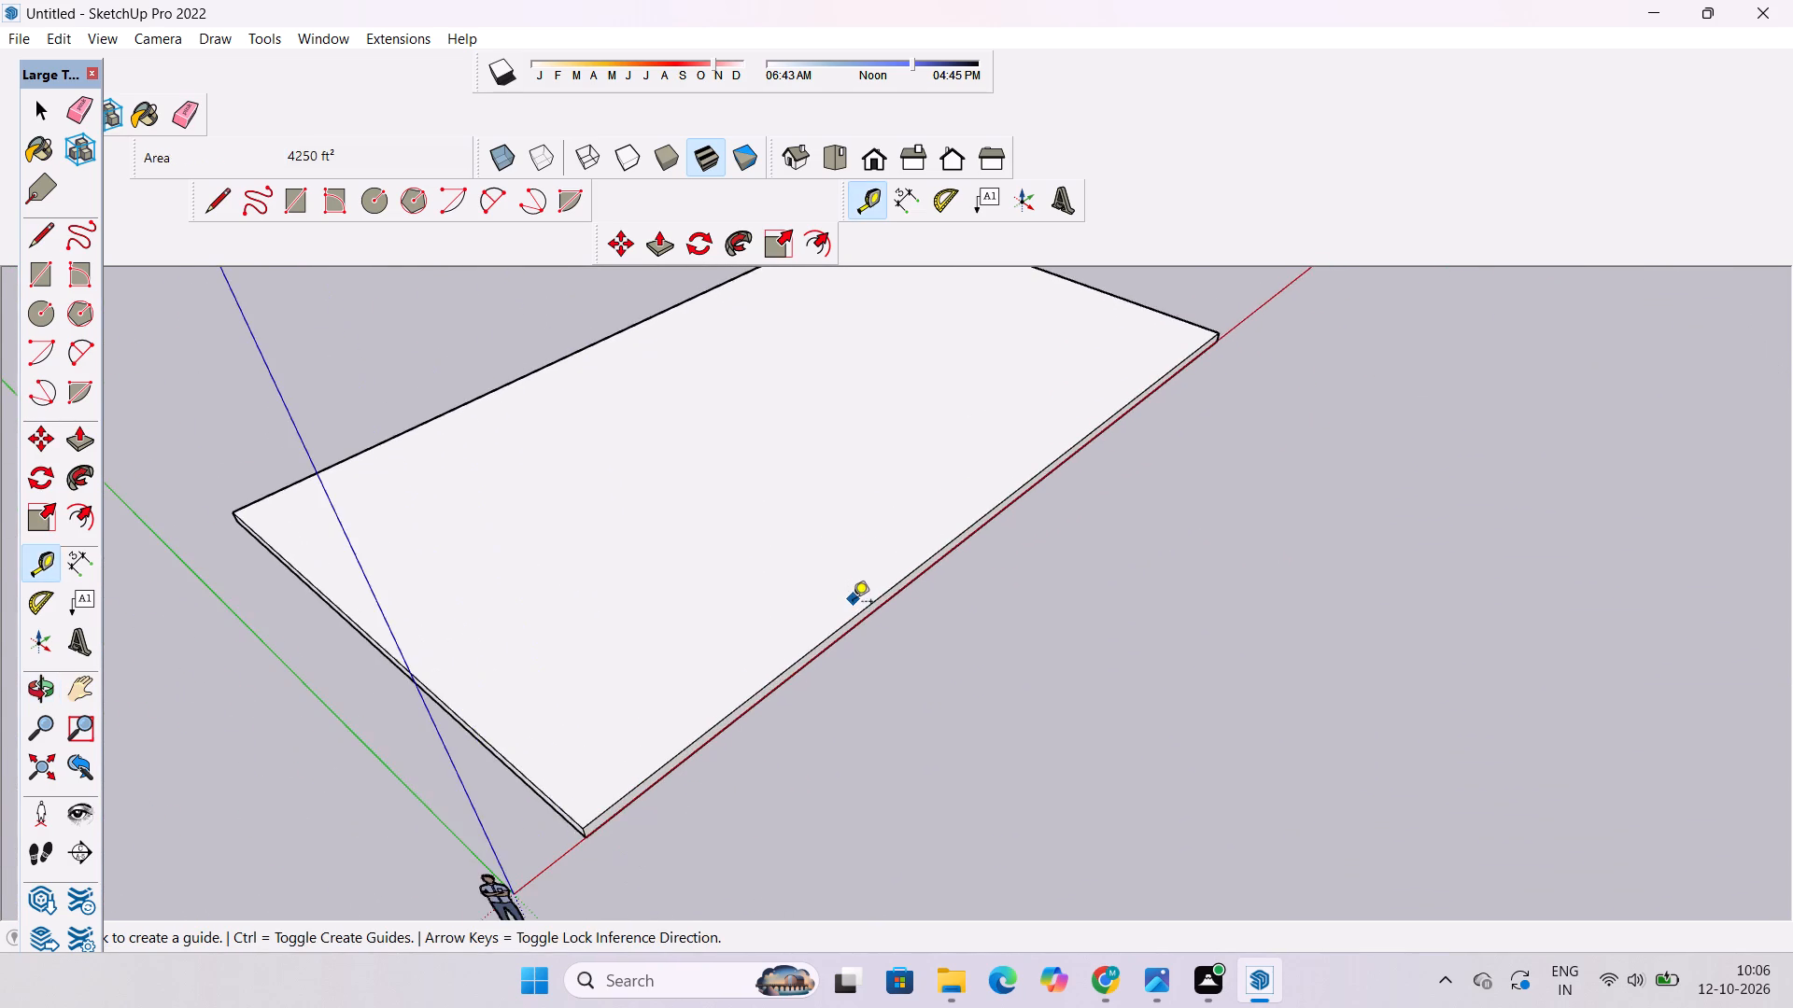
{"action": "scroll", "coordinate": [853, 603], "scroll_direction": "up", "scroll_amount": 3}
{"action": "scroll", "coordinate": [741, 674], "scroll_direction": "down", "scroll_amount": 5}
{"action": "scroll", "coordinate": [834, 640], "scroll_direction": "up", "scroll_amount": 4}
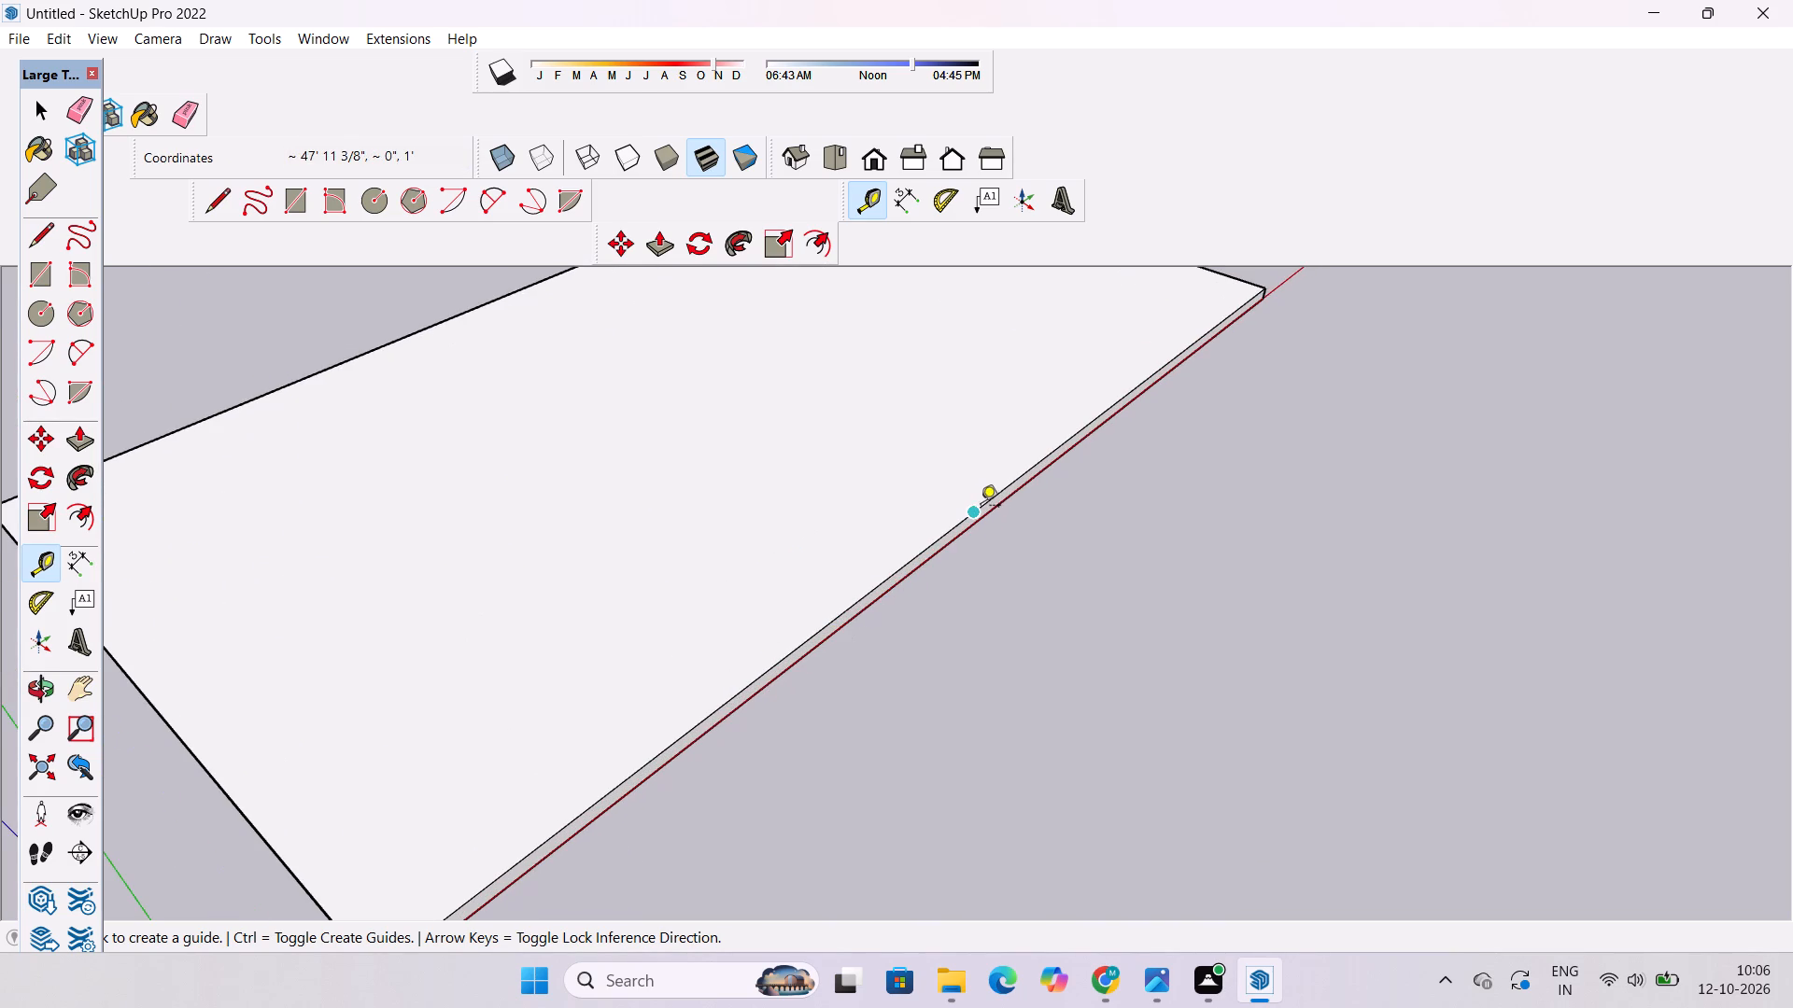
{"action": "left_click", "coordinate": [974, 515]}
{"action": "scroll", "coordinate": [974, 515], "scroll_direction": "down", "scroll_amount": 8}
{"action": "scroll", "coordinate": [886, 466], "scroll_direction": "up", "scroll_amount": 4}
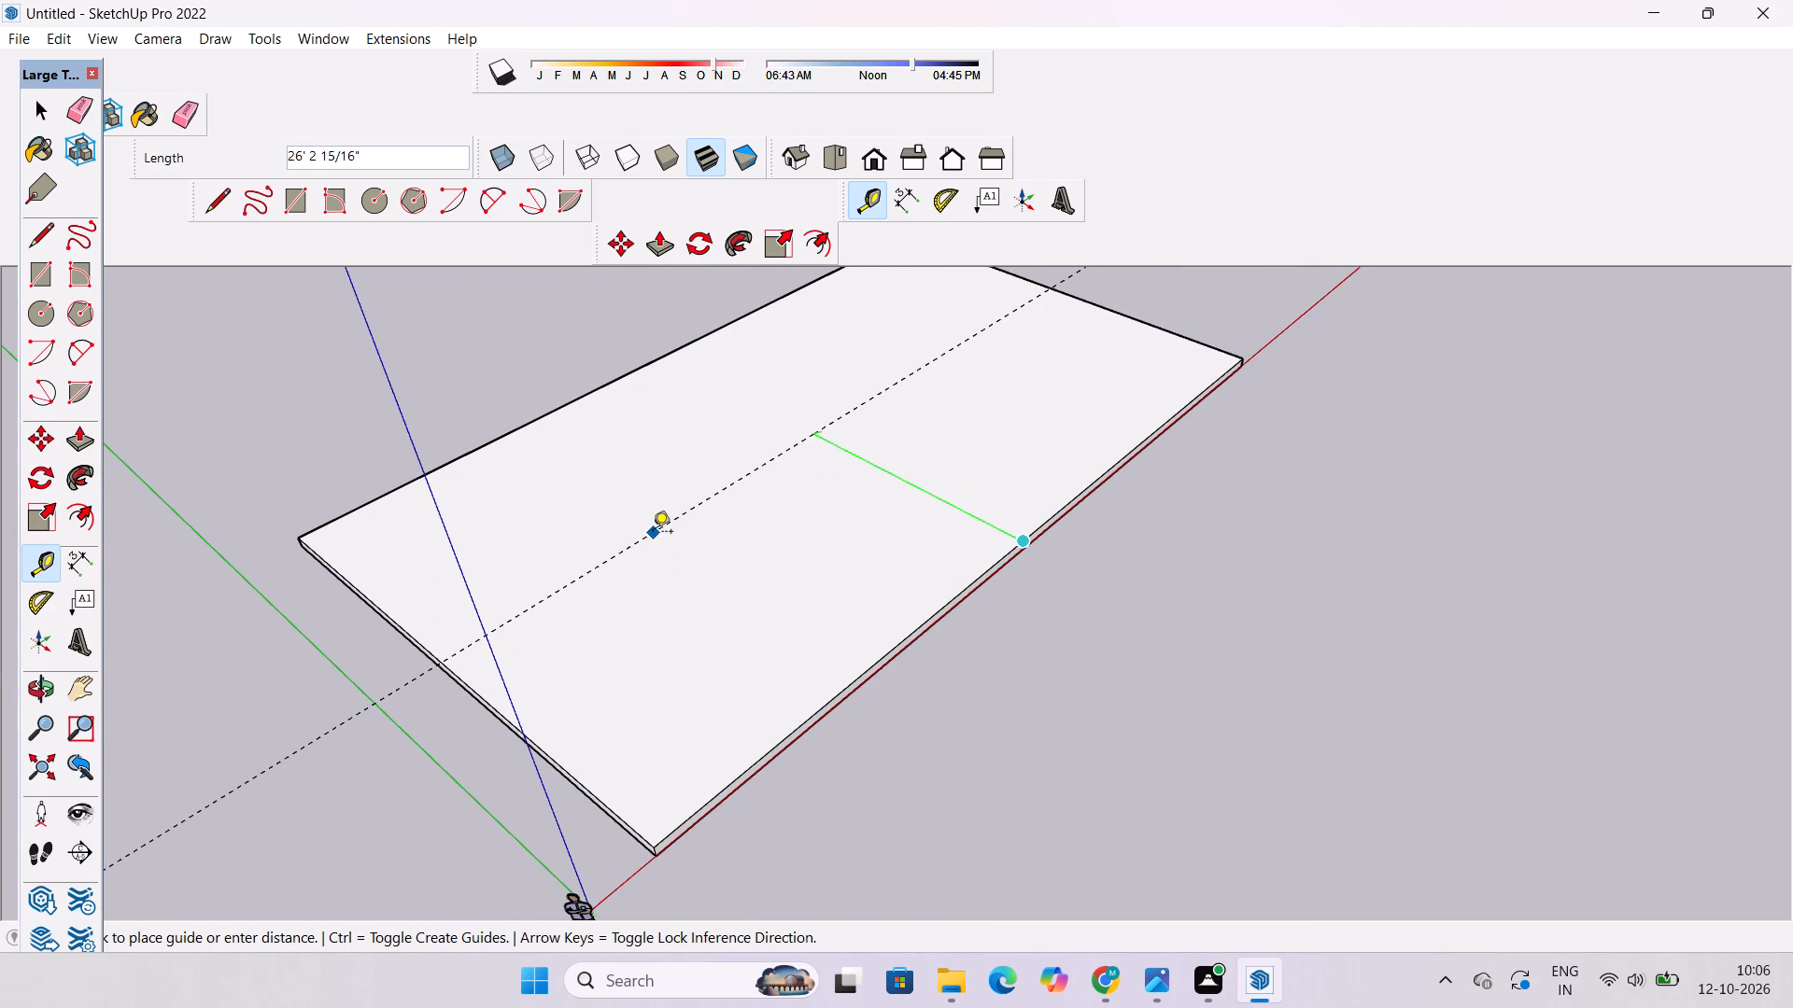
{"action": "type", "text": "20'"}
{"action": "key", "text": "Return"}
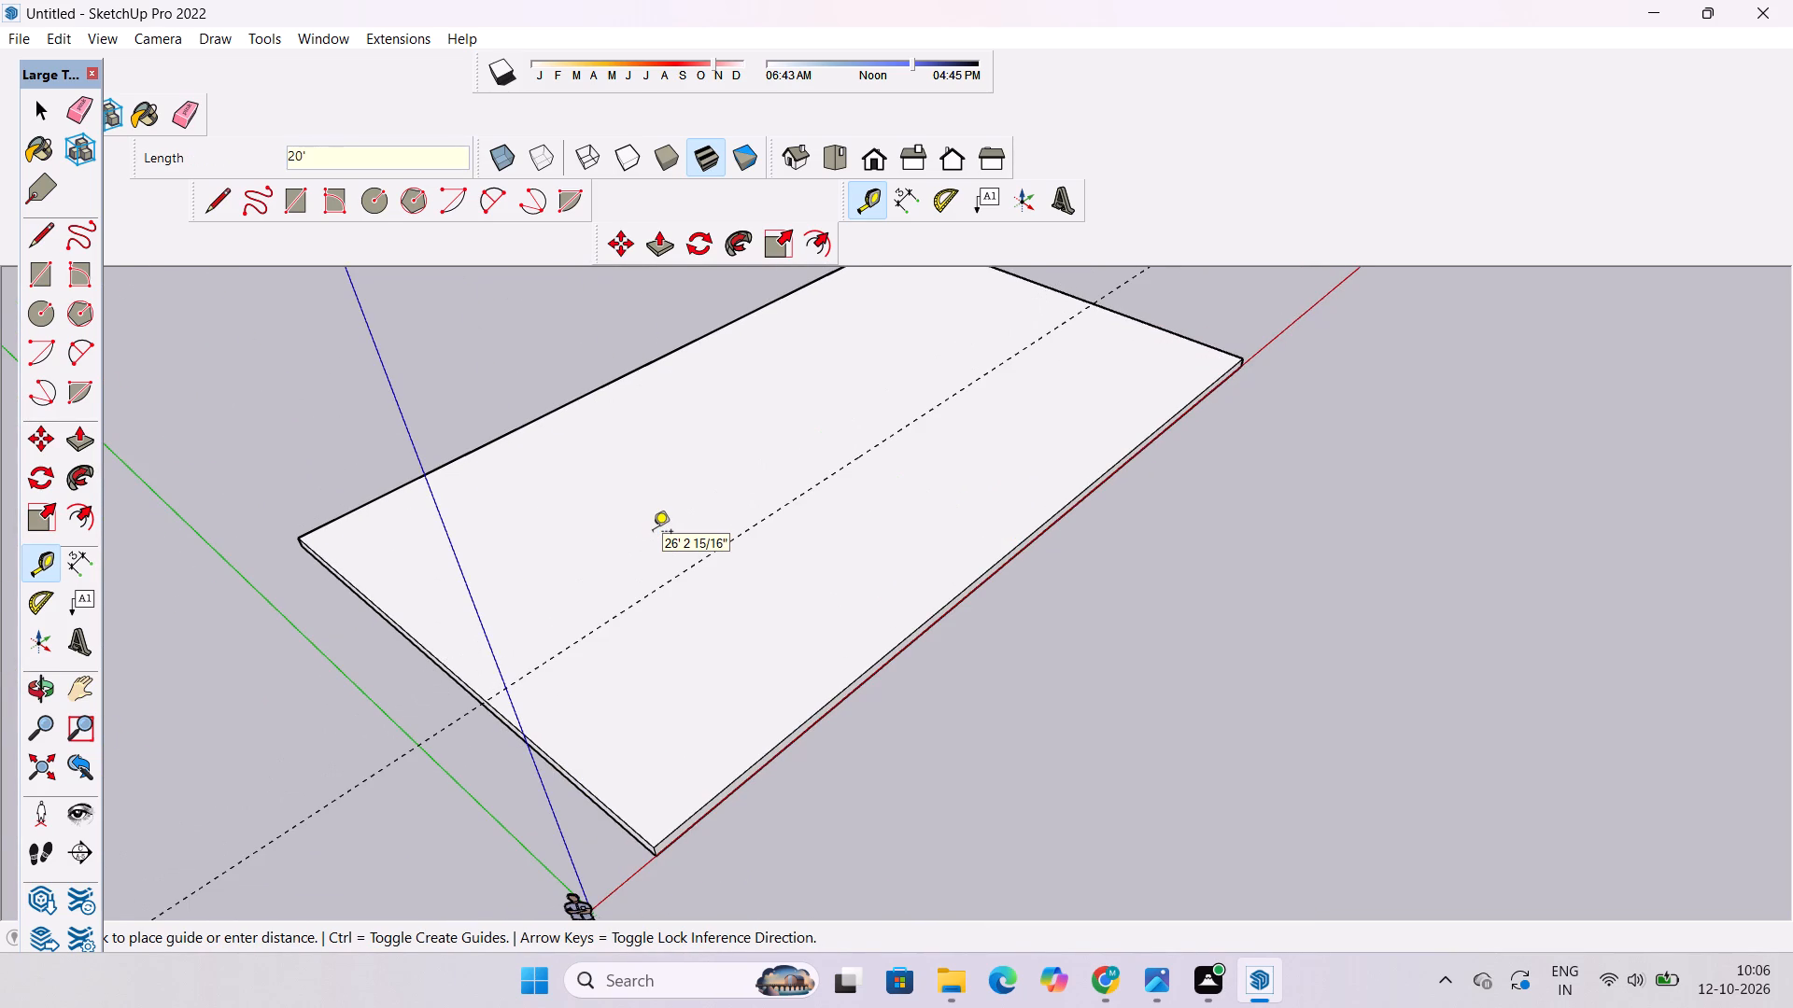
Draw an 85' line along the guide across the near slab's top face, from one end edge to the other.
{"action": "key", "text": "o"}
{"action": "scroll", "coordinate": [669, 539], "scroll_direction": "down", "scroll_amount": 4}
{"action": "left_click_drag", "start_coordinate": [969, 593], "coordinate": [759, 590]}
{"action": "scroll", "coordinate": [800, 521], "scroll_direction": "up", "scroll_amount": 4}
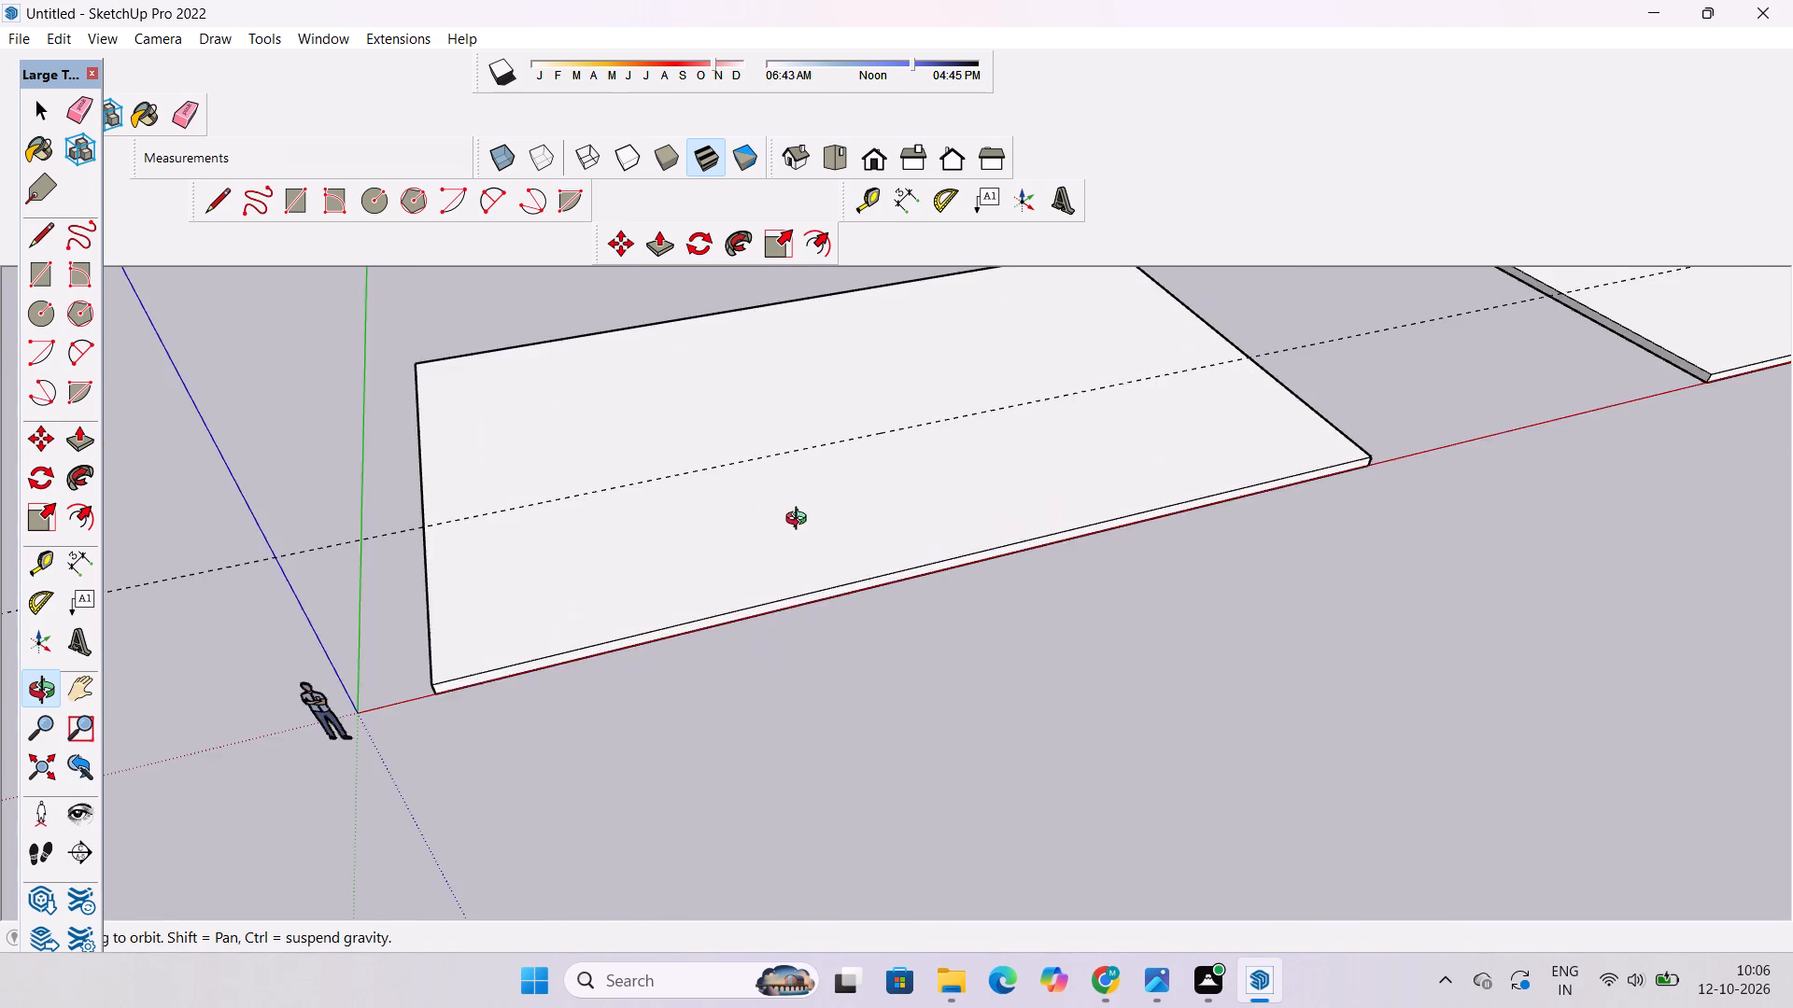
{"action": "left_click_drag", "start_coordinate": [801, 515], "coordinate": [759, 609], "text": "shift"}
{"action": "left_click_drag", "start_coordinate": [757, 611], "coordinate": [694, 624]}
{"action": "key", "text": "l"}
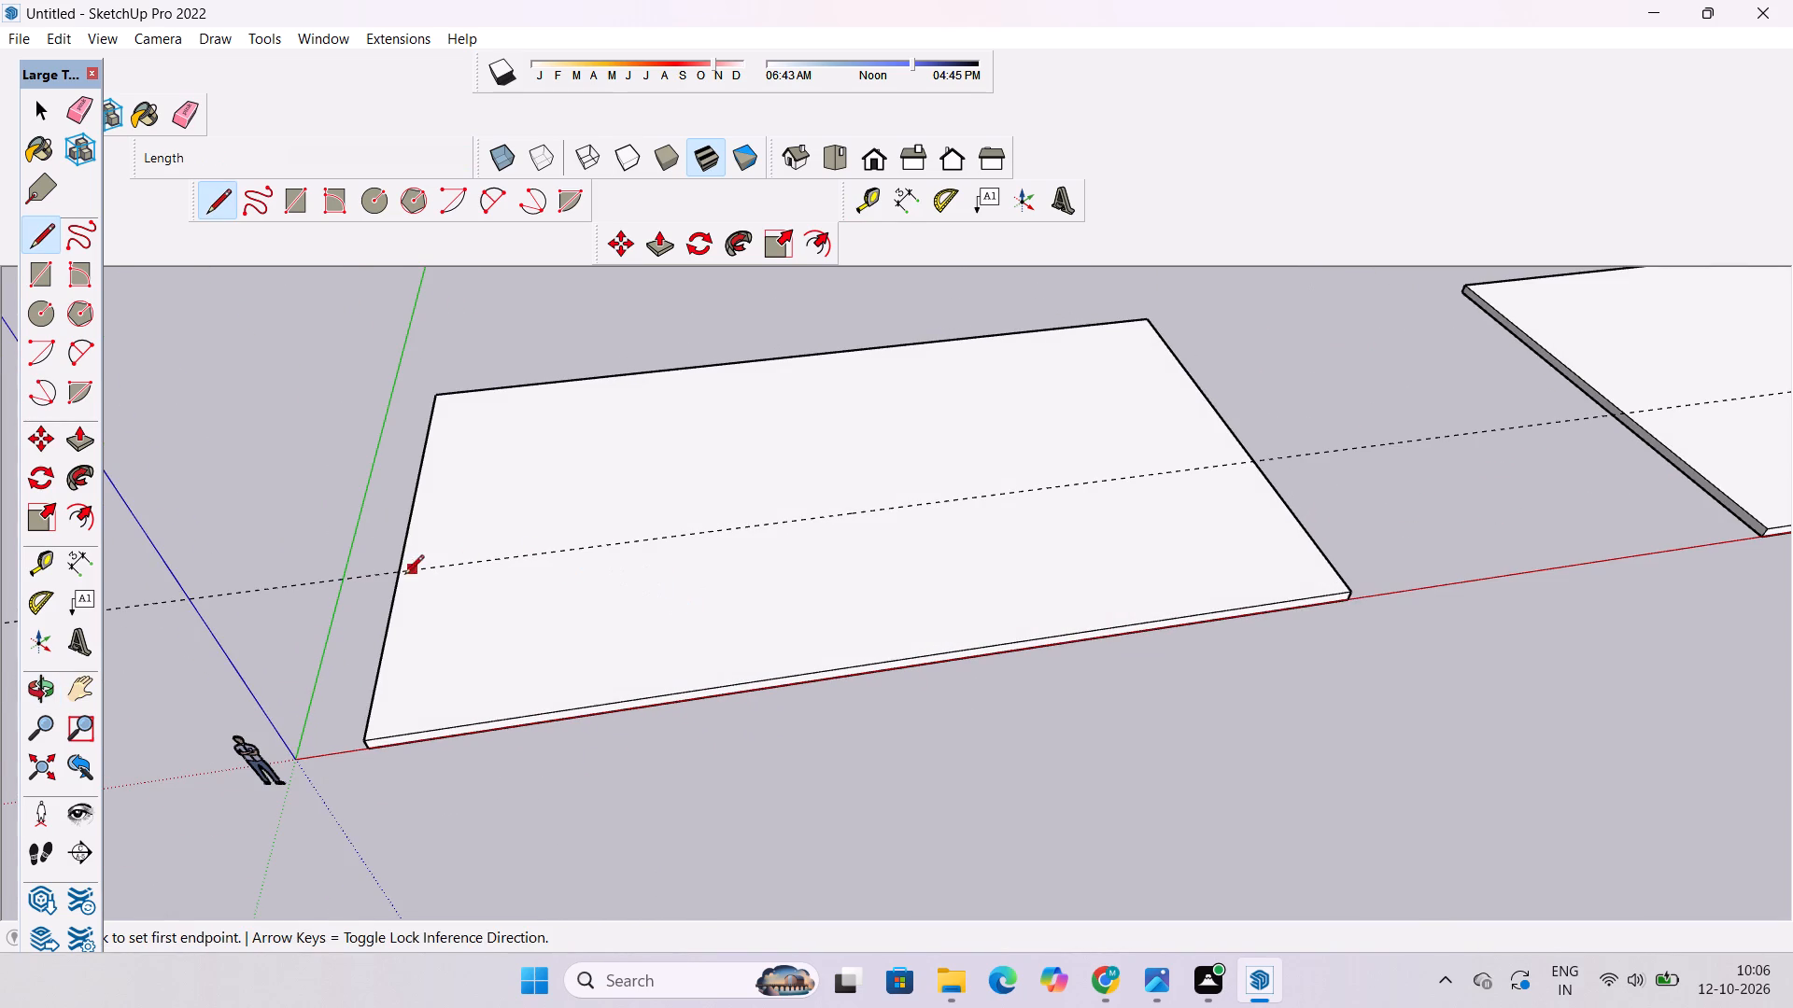
{"action": "left_click", "coordinate": [396, 575]}
{"action": "scroll", "coordinate": [462, 551], "scroll_direction": "down", "scroll_amount": 3}
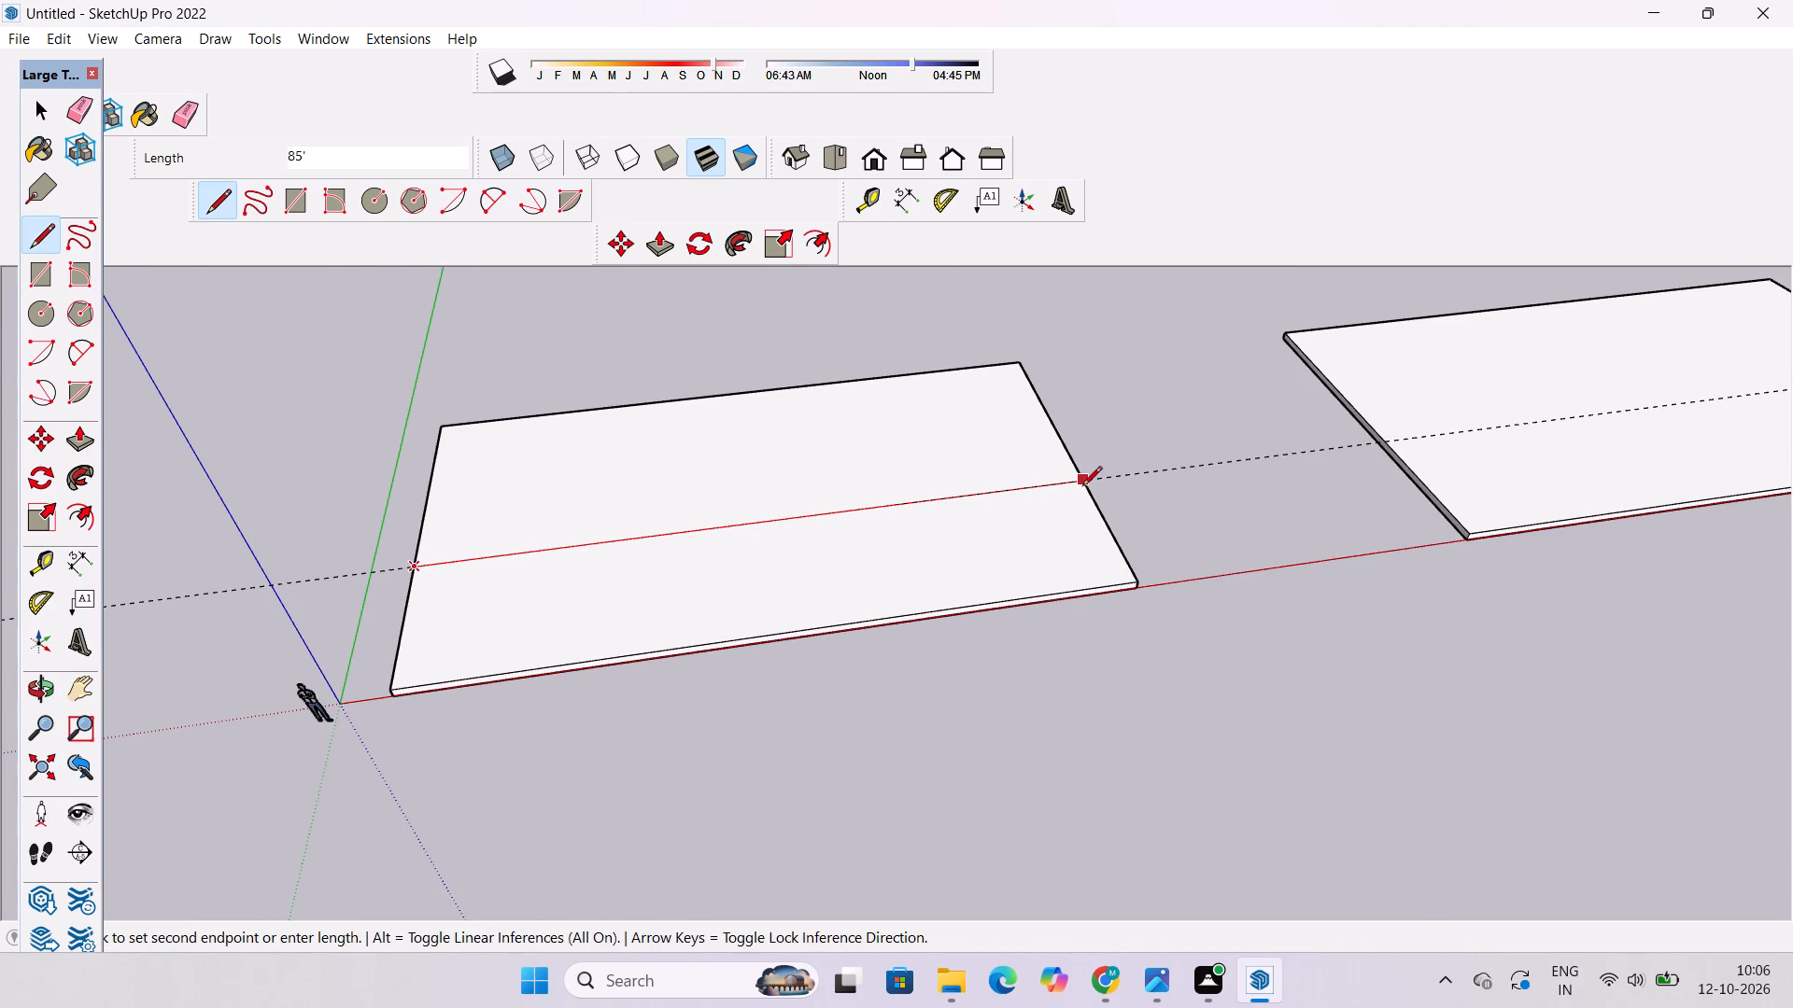
{"action": "left_click", "coordinate": [1085, 483]}
{"action": "key", "text": "space"}
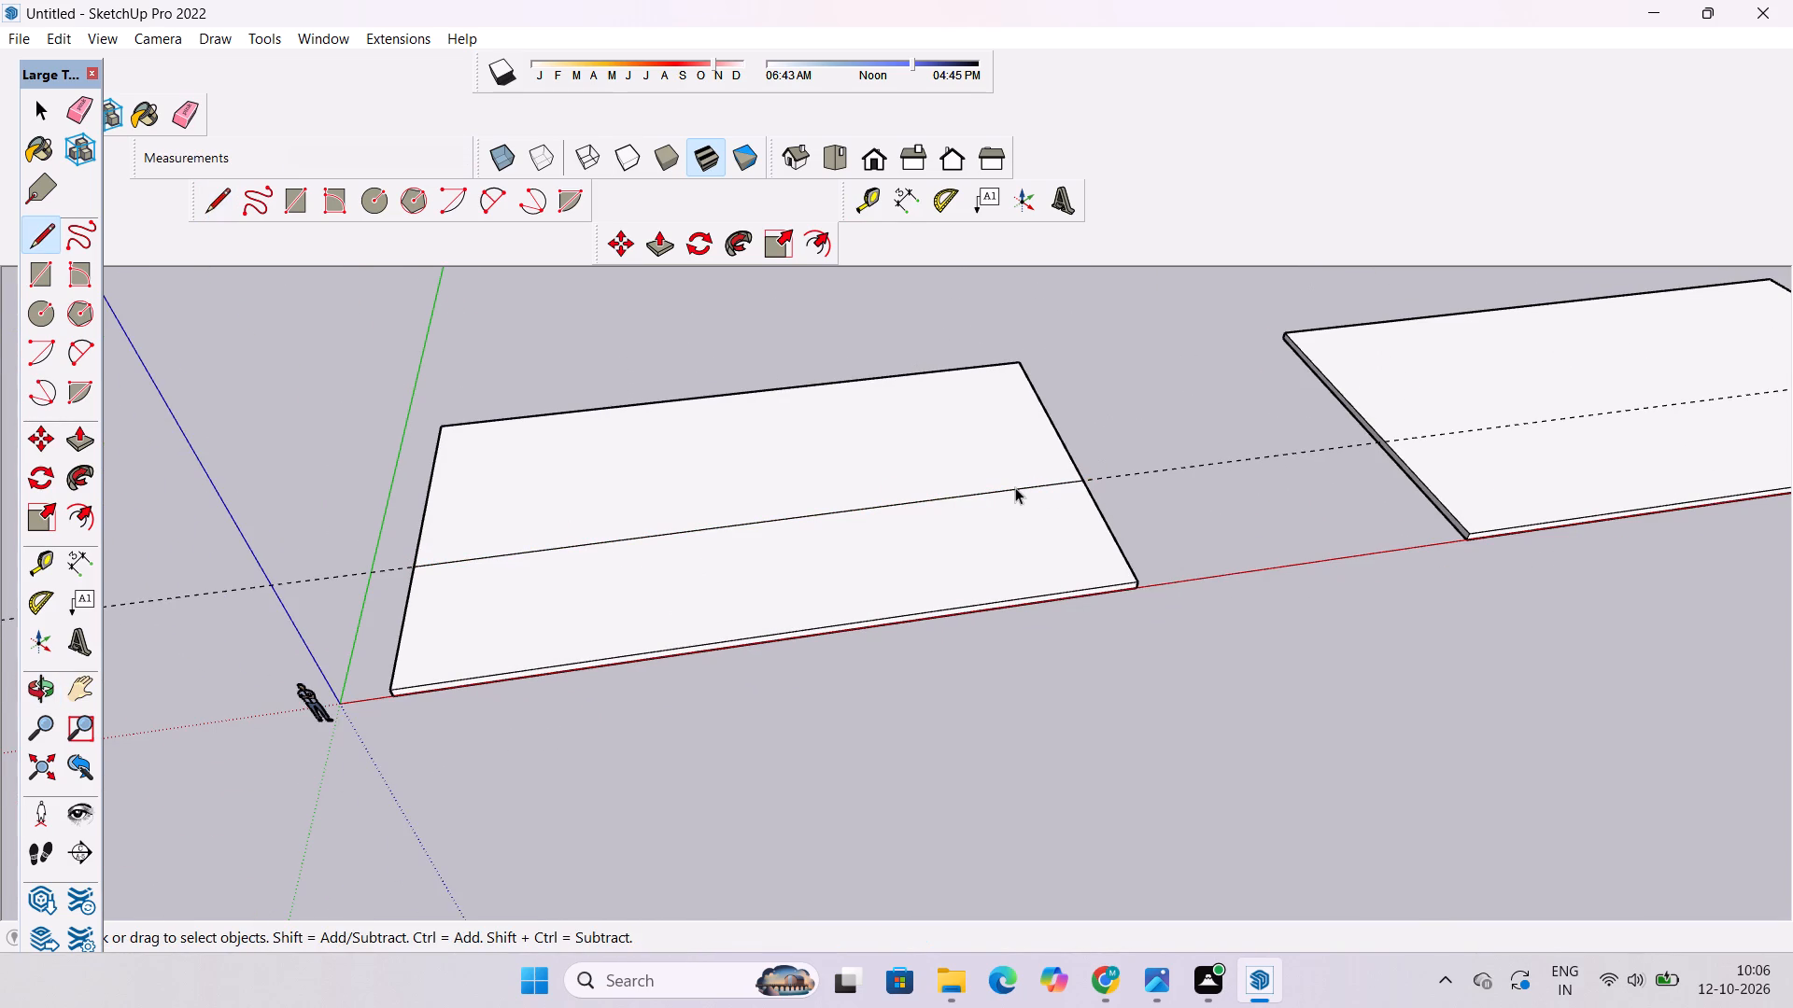
Erase the dashed guide line that runs across both slabs, keeping the dividing line on the near slab.
{"action": "key", "text": "o"}
{"action": "scroll", "coordinate": [846, 539], "scroll_direction": "down", "scroll_amount": 5}
{"action": "left_click_drag", "start_coordinate": [720, 583], "coordinate": [968, 499]}
{"action": "left_click_drag", "start_coordinate": [911, 568], "coordinate": [911, 582], "text": "shift"}
{"action": "scroll", "coordinate": [877, 599], "scroll_direction": "up", "scroll_amount": 4, "text": "shift"}
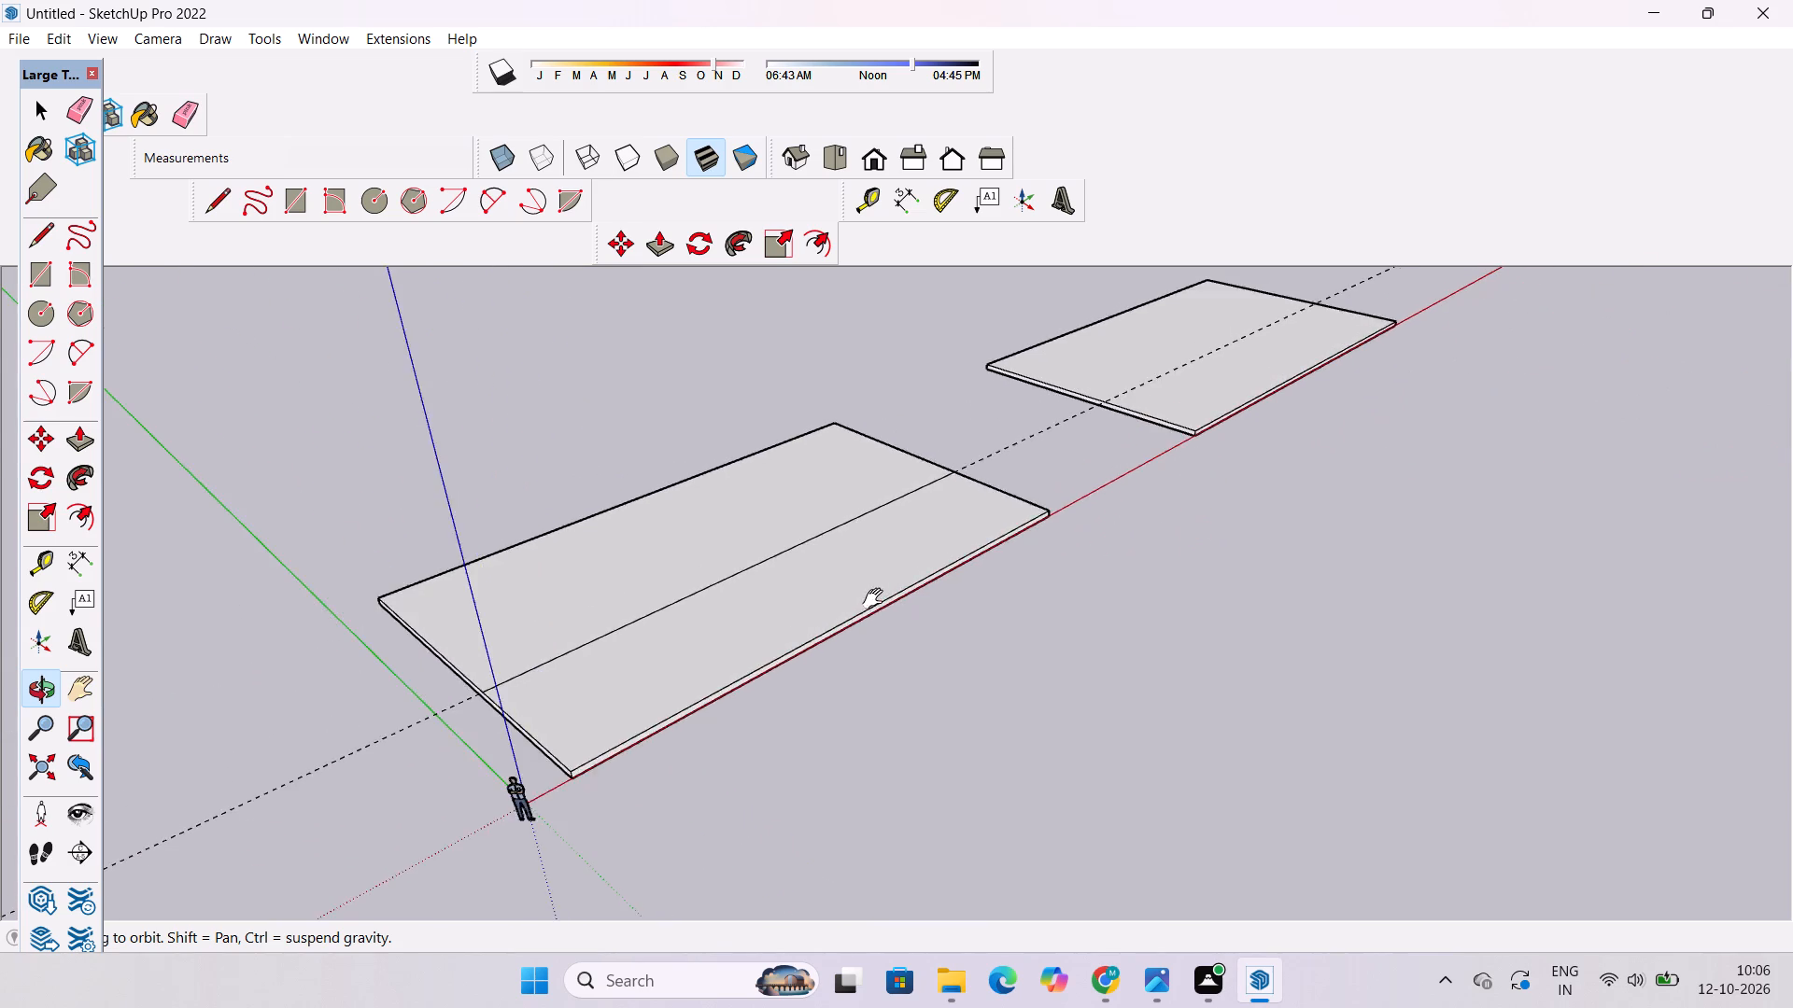
{"action": "left_click_drag", "start_coordinate": [880, 601], "coordinate": [774, 671], "text": "shift"}
{"action": "scroll", "coordinate": [811, 633], "scroll_direction": "up", "scroll_amount": 7, "text": "shift"}
{"action": "left_click_drag", "start_coordinate": [813, 617], "coordinate": [816, 643], "text": "shift"}
{"action": "key", "text": "e"}
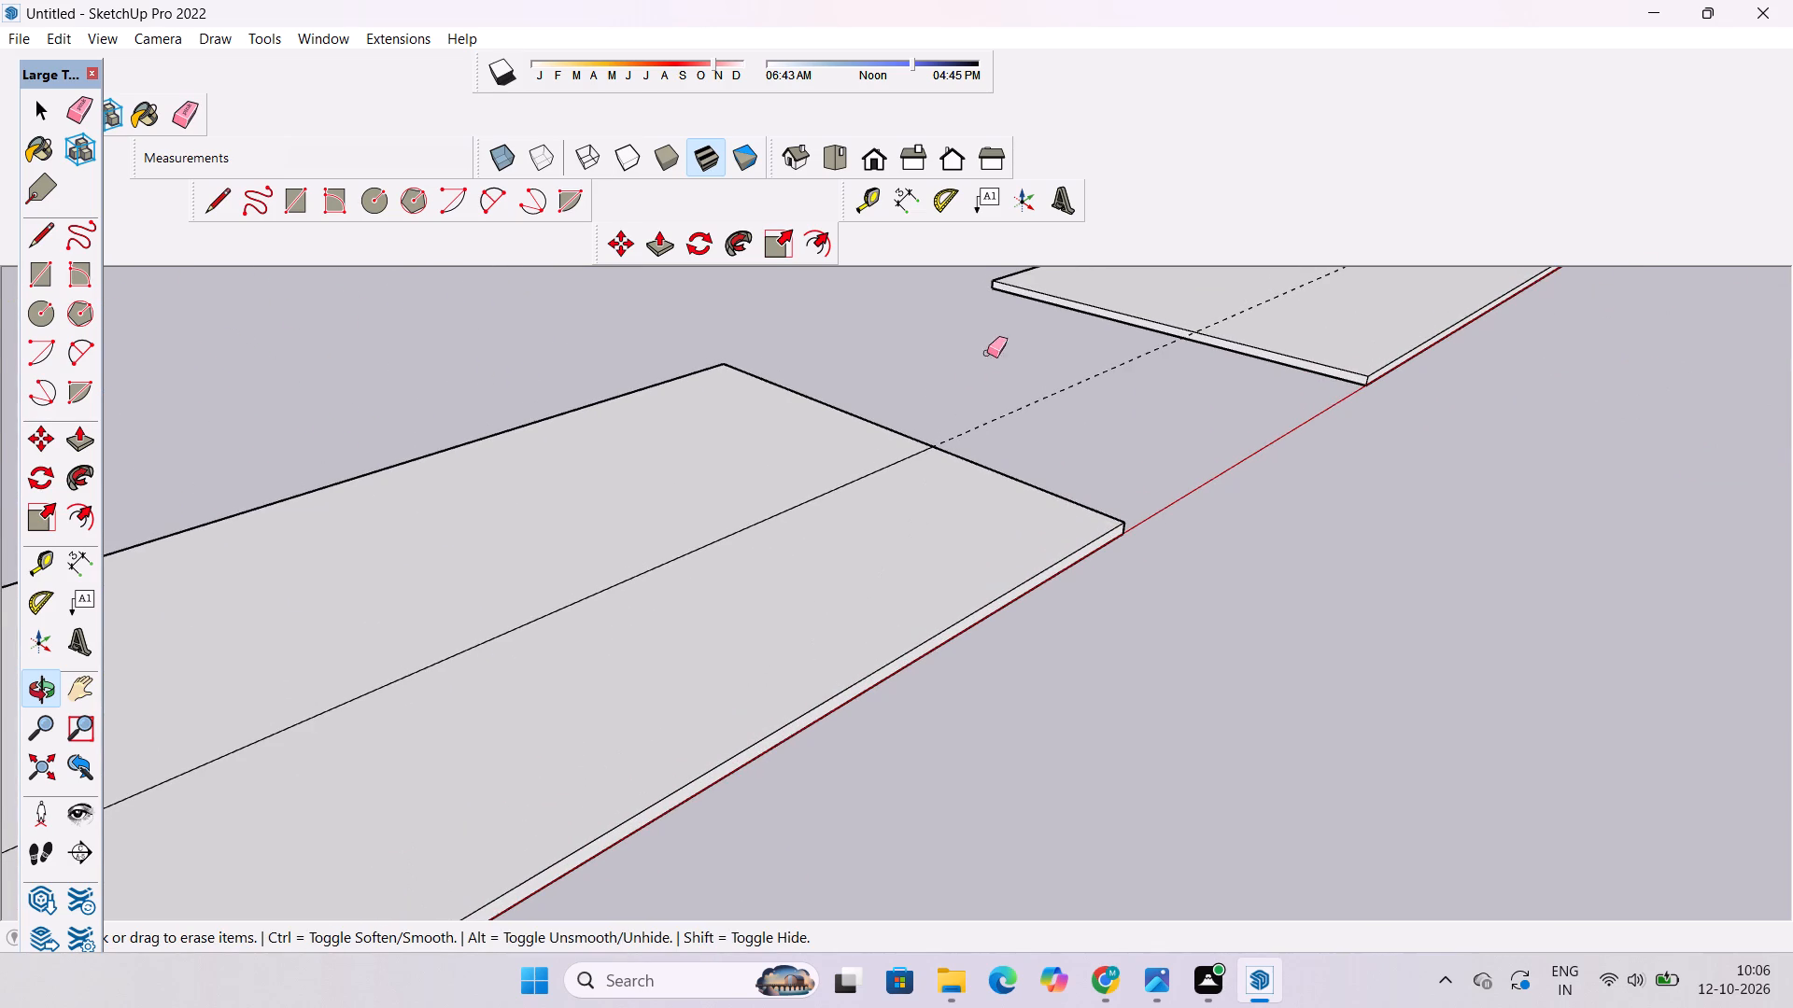
{"action": "left_click_drag", "start_coordinate": [992, 353], "coordinate": [1010, 416]}
{"action": "key", "text": "space"}
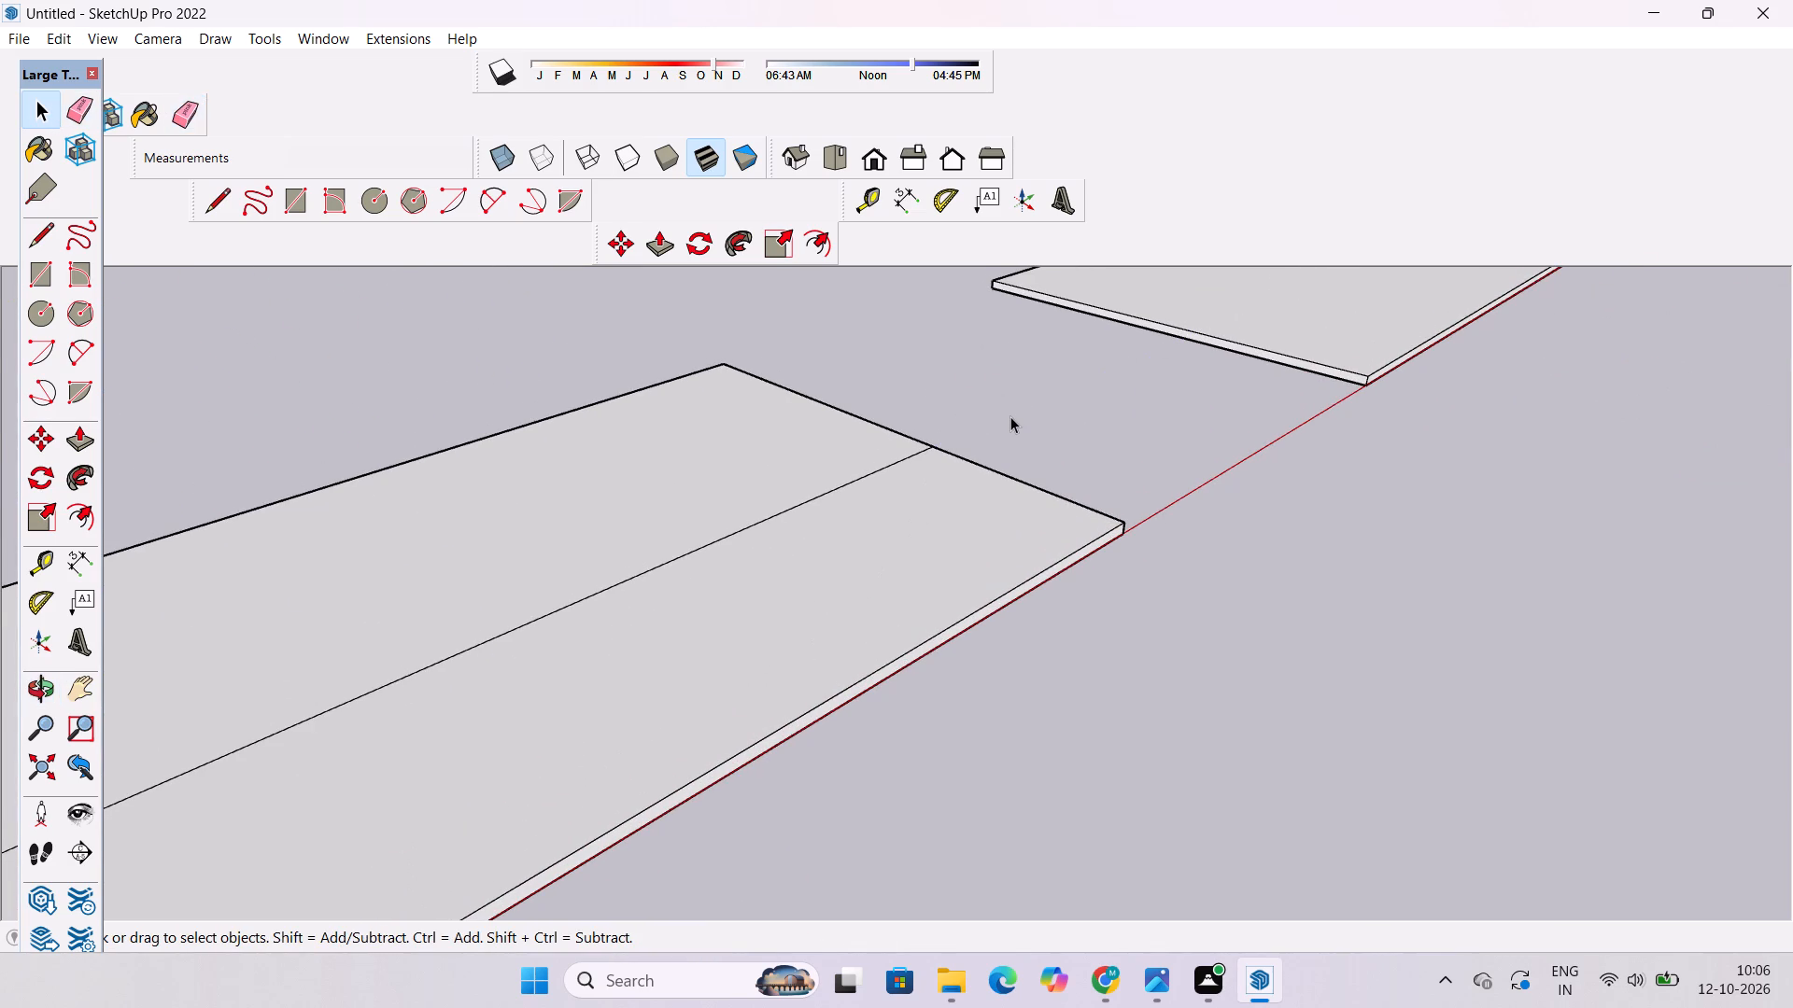
Examine both slabs from several sides, focusing on the near slab's dividing line and its long side facing away from the red axis.
{"action": "key", "text": "o"}
{"action": "scroll", "coordinate": [1010, 416], "scroll_direction": "down", "scroll_amount": 4}
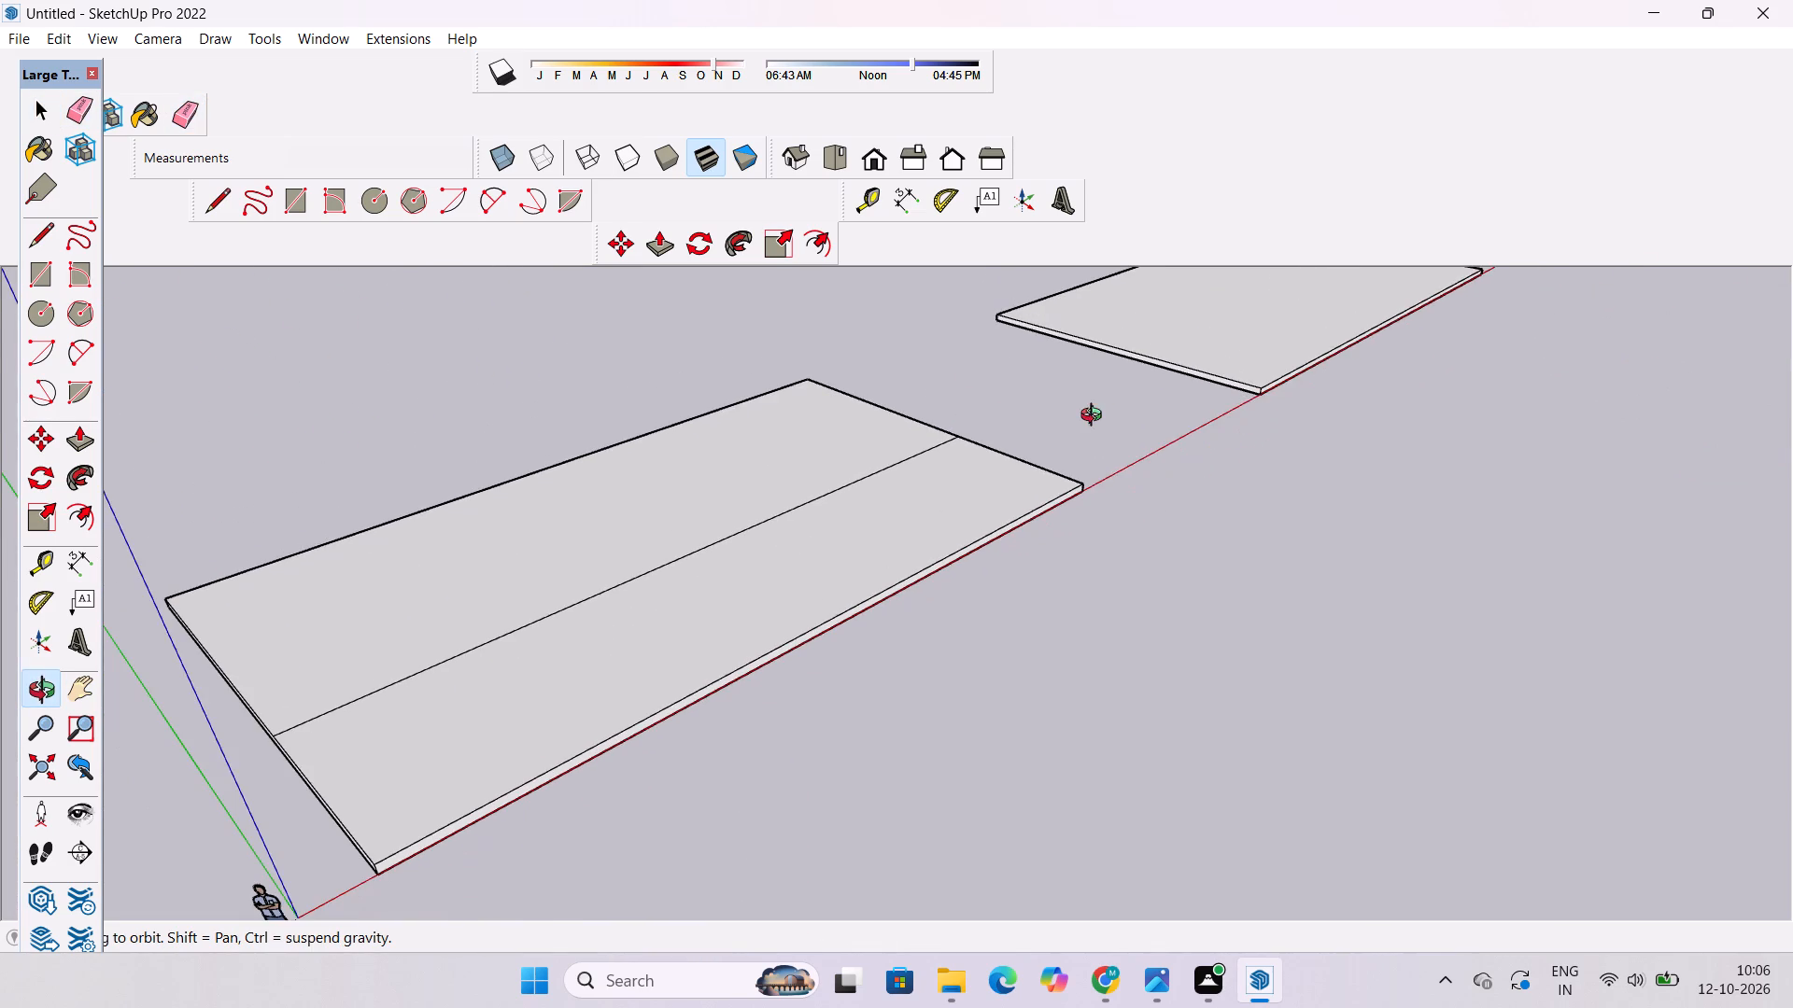
{"action": "left_click_drag", "start_coordinate": [1095, 417], "coordinate": [961, 427]}
{"action": "scroll", "coordinate": [925, 420], "scroll_direction": "up", "scroll_amount": 1}
{"action": "left_click_drag", "start_coordinate": [916, 451], "coordinate": [929, 492], "text": "shift"}
{"action": "scroll", "coordinate": [927, 490], "scroll_direction": "down", "scroll_amount": 3, "text": "shift"}
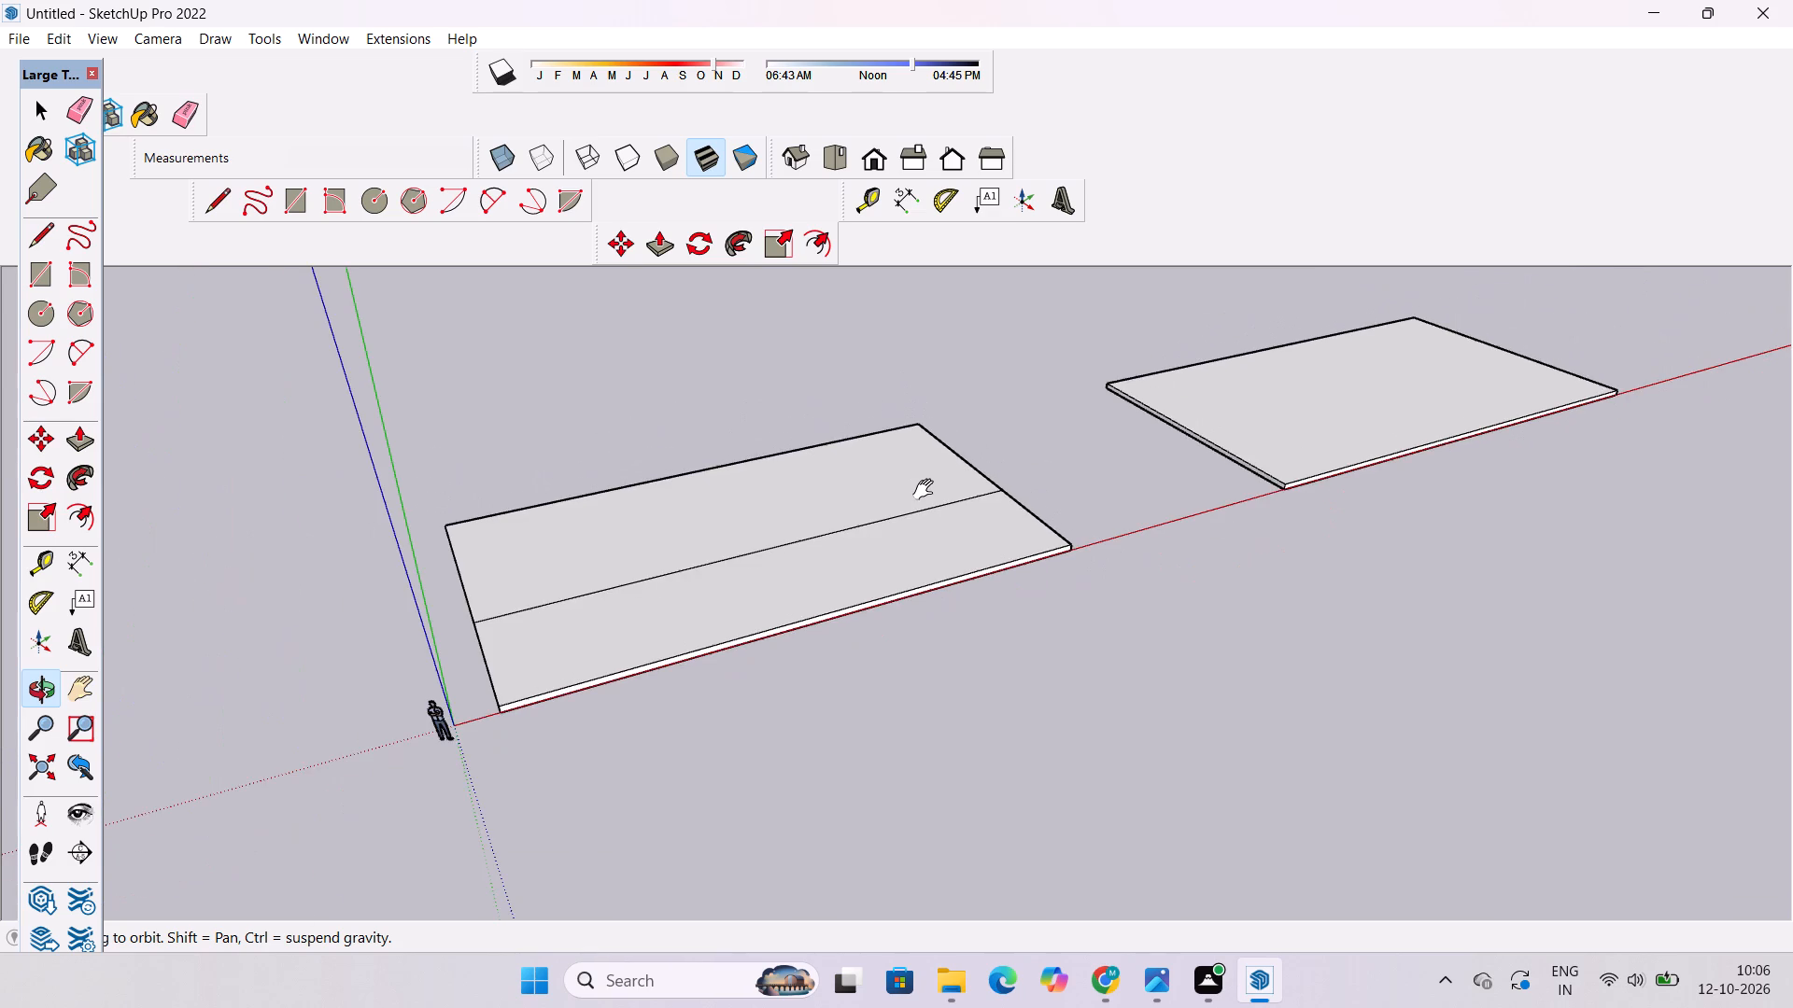
{"action": "scroll", "coordinate": [927, 490], "scroll_direction": "down", "scroll_amount": 1, "text": "shift"}
{"action": "left_click", "coordinate": [921, 497], "text": "shift"}
{"action": "left_click_drag", "start_coordinate": [733, 526], "coordinate": [968, 452]}
{"action": "scroll", "coordinate": [969, 452], "scroll_direction": "down", "scroll_amount": 5}
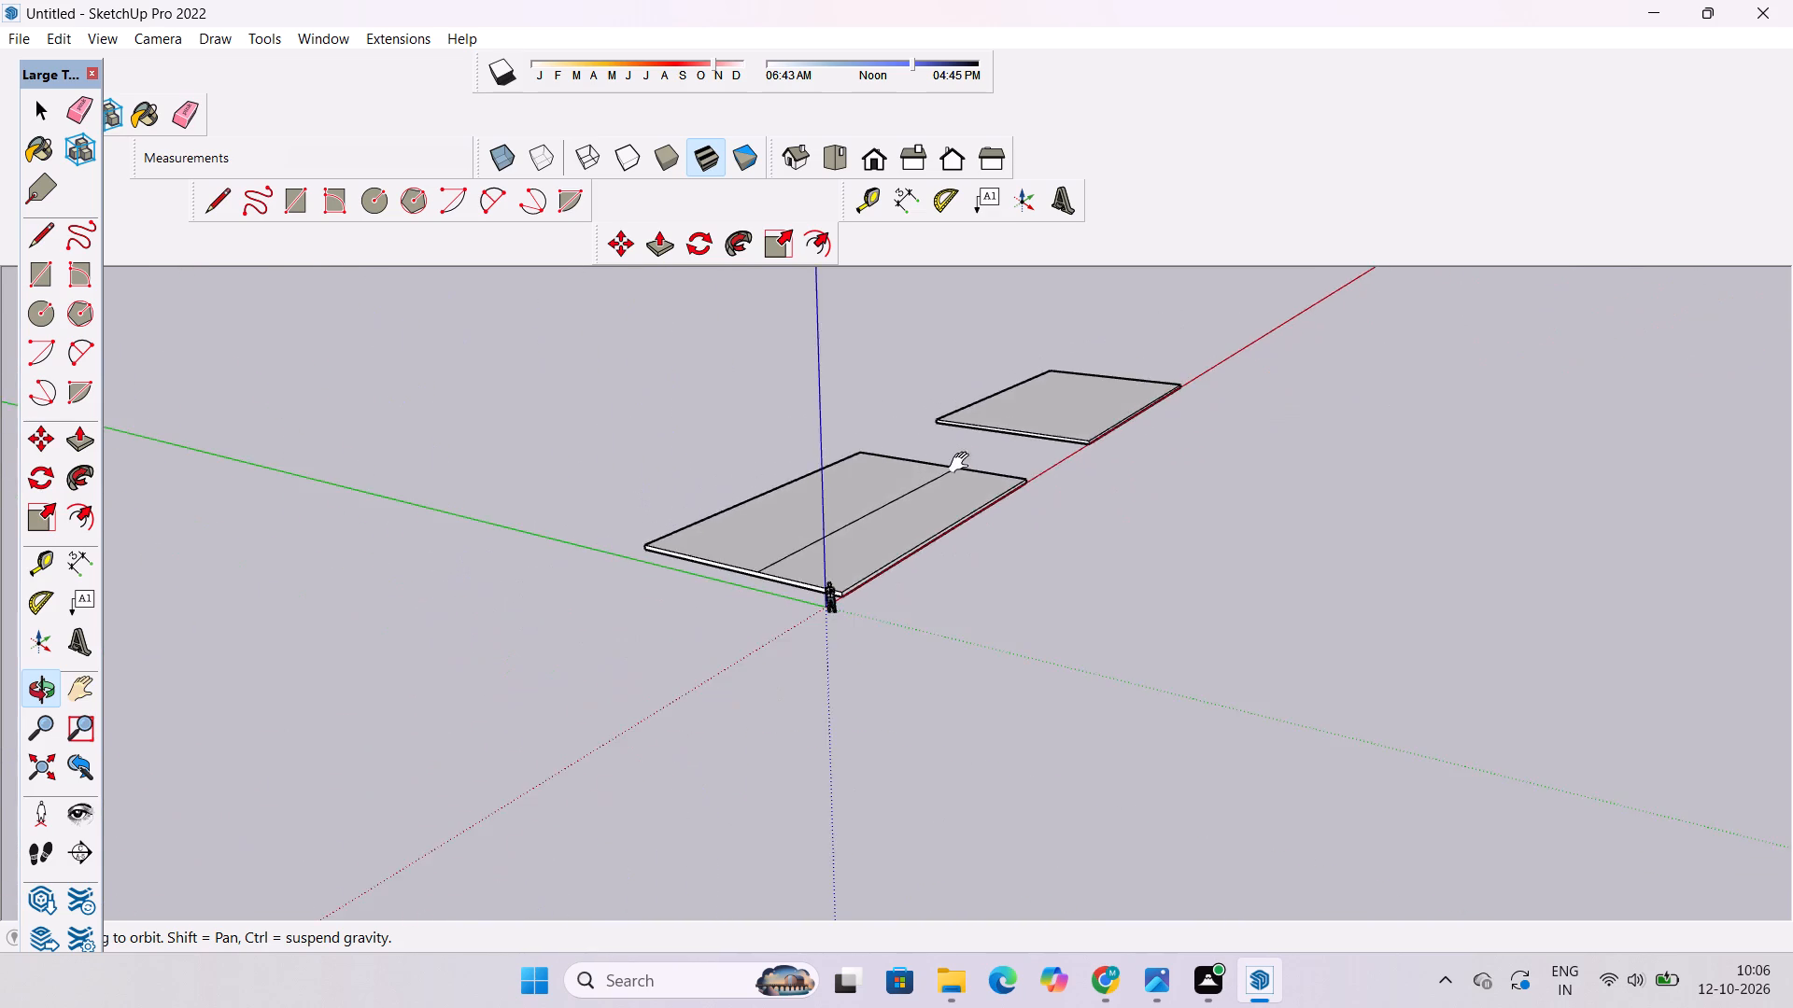
{"action": "left_click_drag", "start_coordinate": [963, 463], "coordinate": [962, 525], "text": "shift"}
{"action": "scroll", "coordinate": [820, 591], "scroll_direction": "up", "scroll_amount": 9}
{"action": "left_click_drag", "start_coordinate": [872, 580], "coordinate": [845, 606], "text": "shift"}
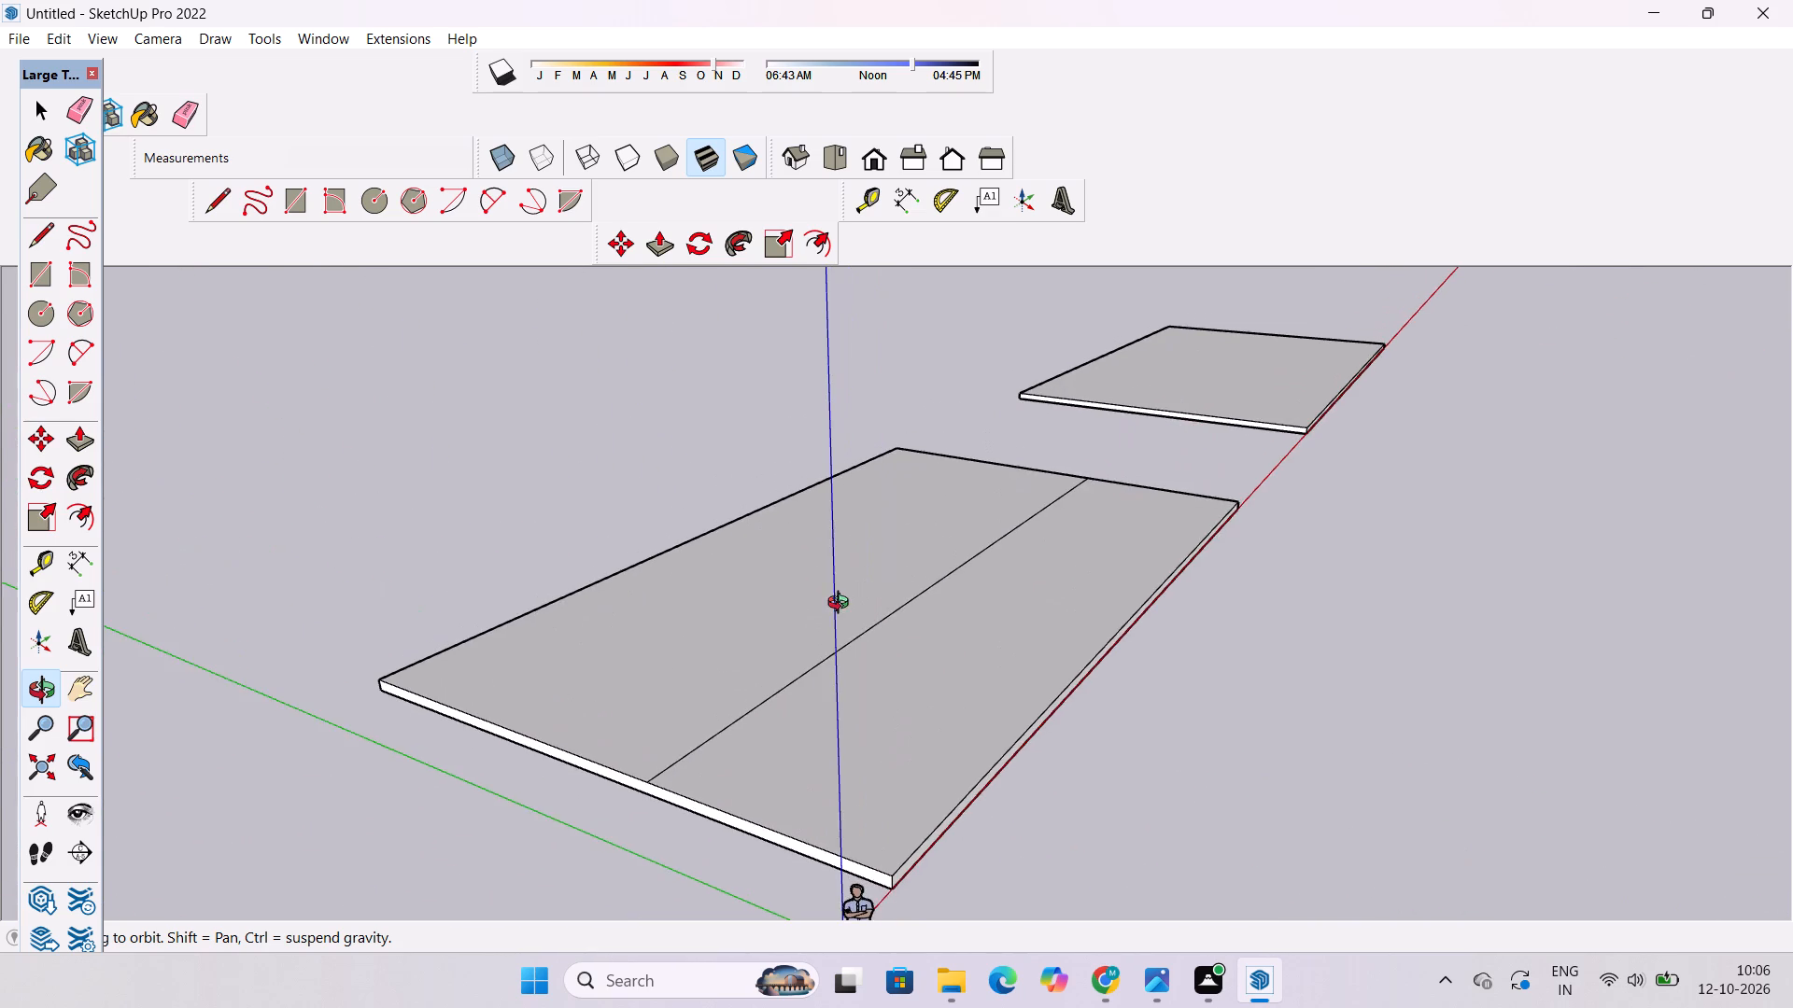
{"action": "scroll", "coordinate": [842, 605], "scroll_direction": "up", "scroll_amount": 1}
{"action": "left_click_drag", "start_coordinate": [842, 605], "coordinate": [799, 628], "text": "shift"}
{"action": "scroll", "coordinate": [791, 619], "scroll_direction": "down", "scroll_amount": 2, "text": "shift"}
{"action": "left_click_drag", "start_coordinate": [791, 613], "coordinate": [773, 618], "text": "shift"}
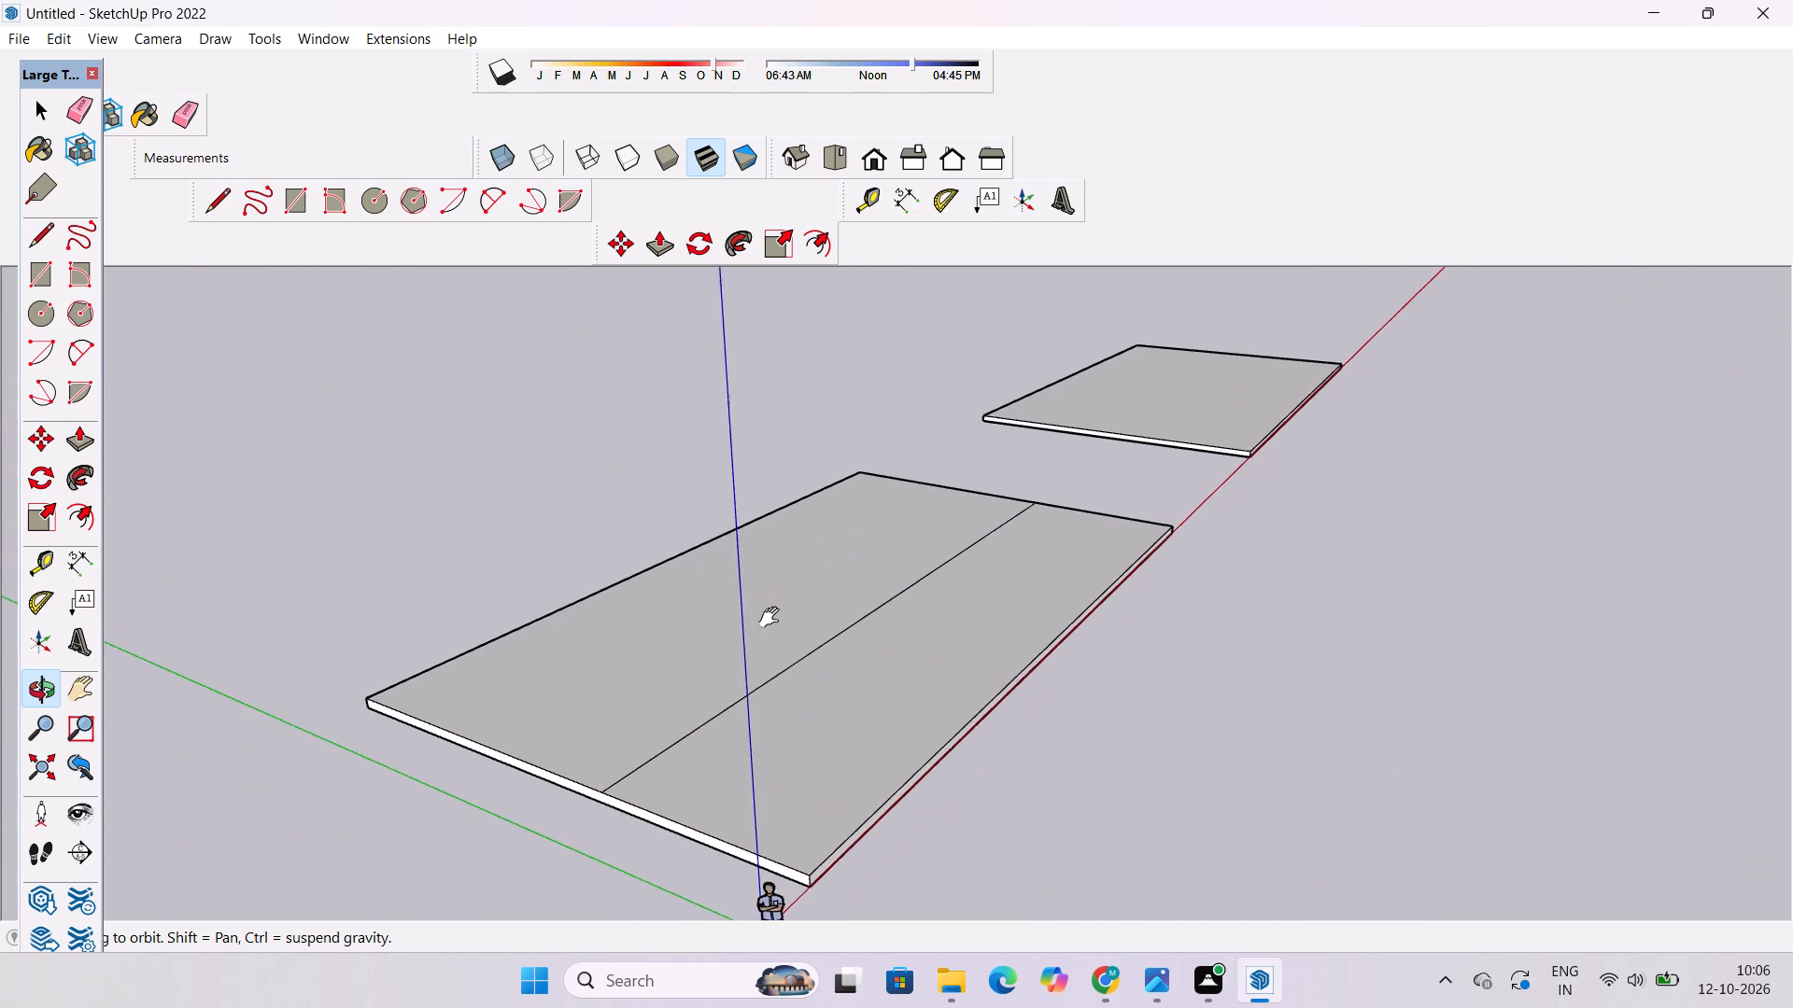
{"action": "left_click_drag", "start_coordinate": [773, 618], "coordinate": [768, 621], "text": "shift"}
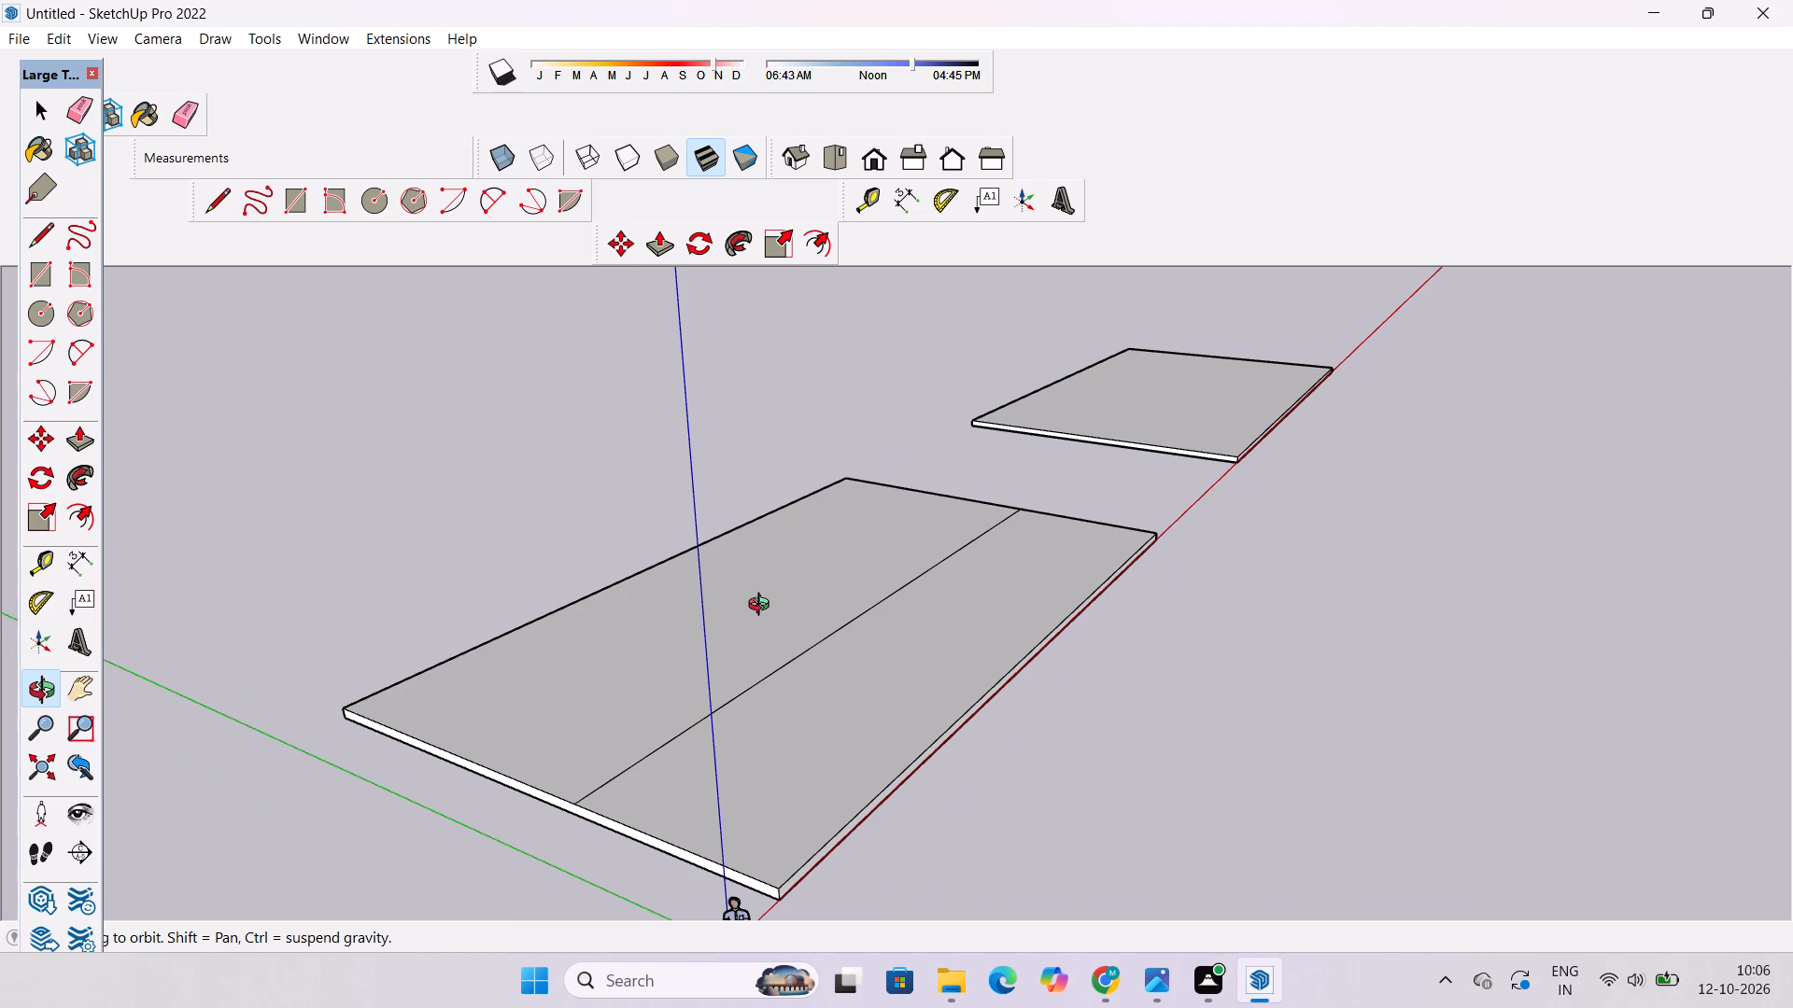
{"action": "scroll", "coordinate": [763, 606], "scroll_direction": "down", "scroll_amount": 6}
{"action": "left_click_drag", "start_coordinate": [758, 667], "coordinate": [784, 626], "text": "shift"}
{"action": "left_click_drag", "start_coordinate": [737, 635], "coordinate": [973, 673]}
{"action": "scroll", "coordinate": [748, 688], "scroll_direction": "up", "scroll_amount": 3}
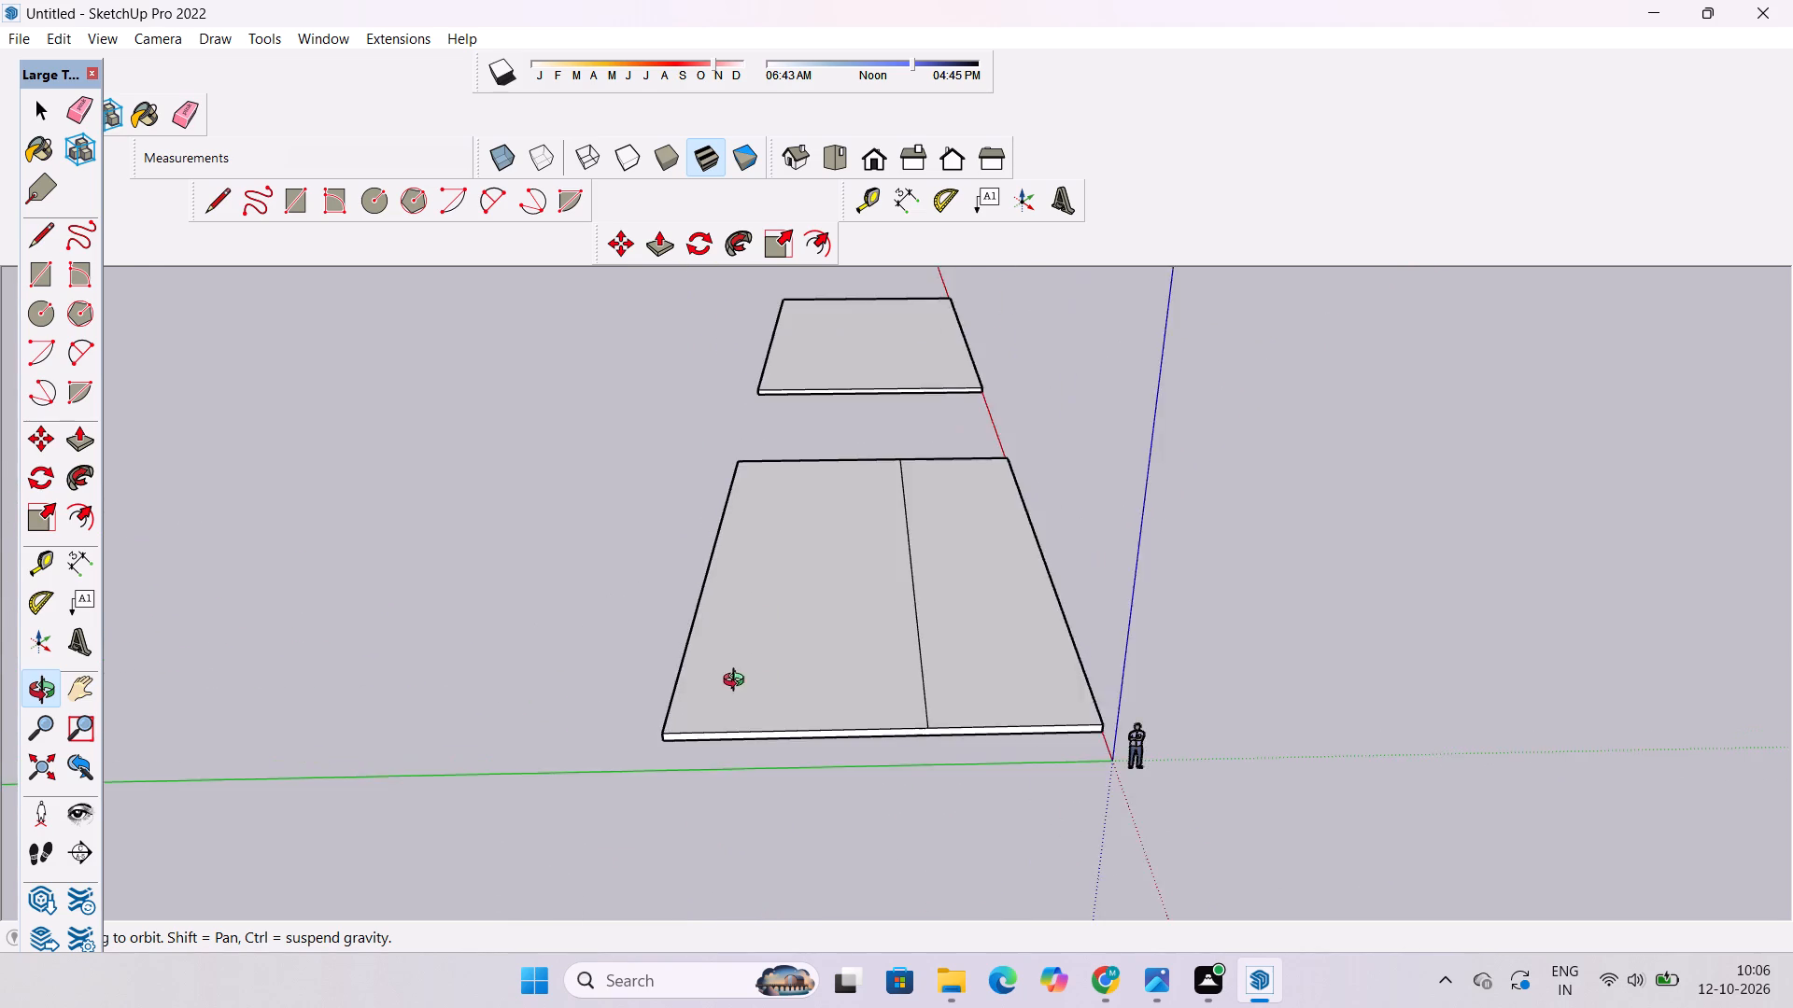
{"action": "scroll", "coordinate": [738, 682], "scroll_direction": "up", "scroll_amount": 5}
{"action": "left_click_drag", "start_coordinate": [685, 683], "coordinate": [1064, 651]}
{"action": "left_click_drag", "start_coordinate": [968, 684], "coordinate": [814, 628], "text": "shift"}
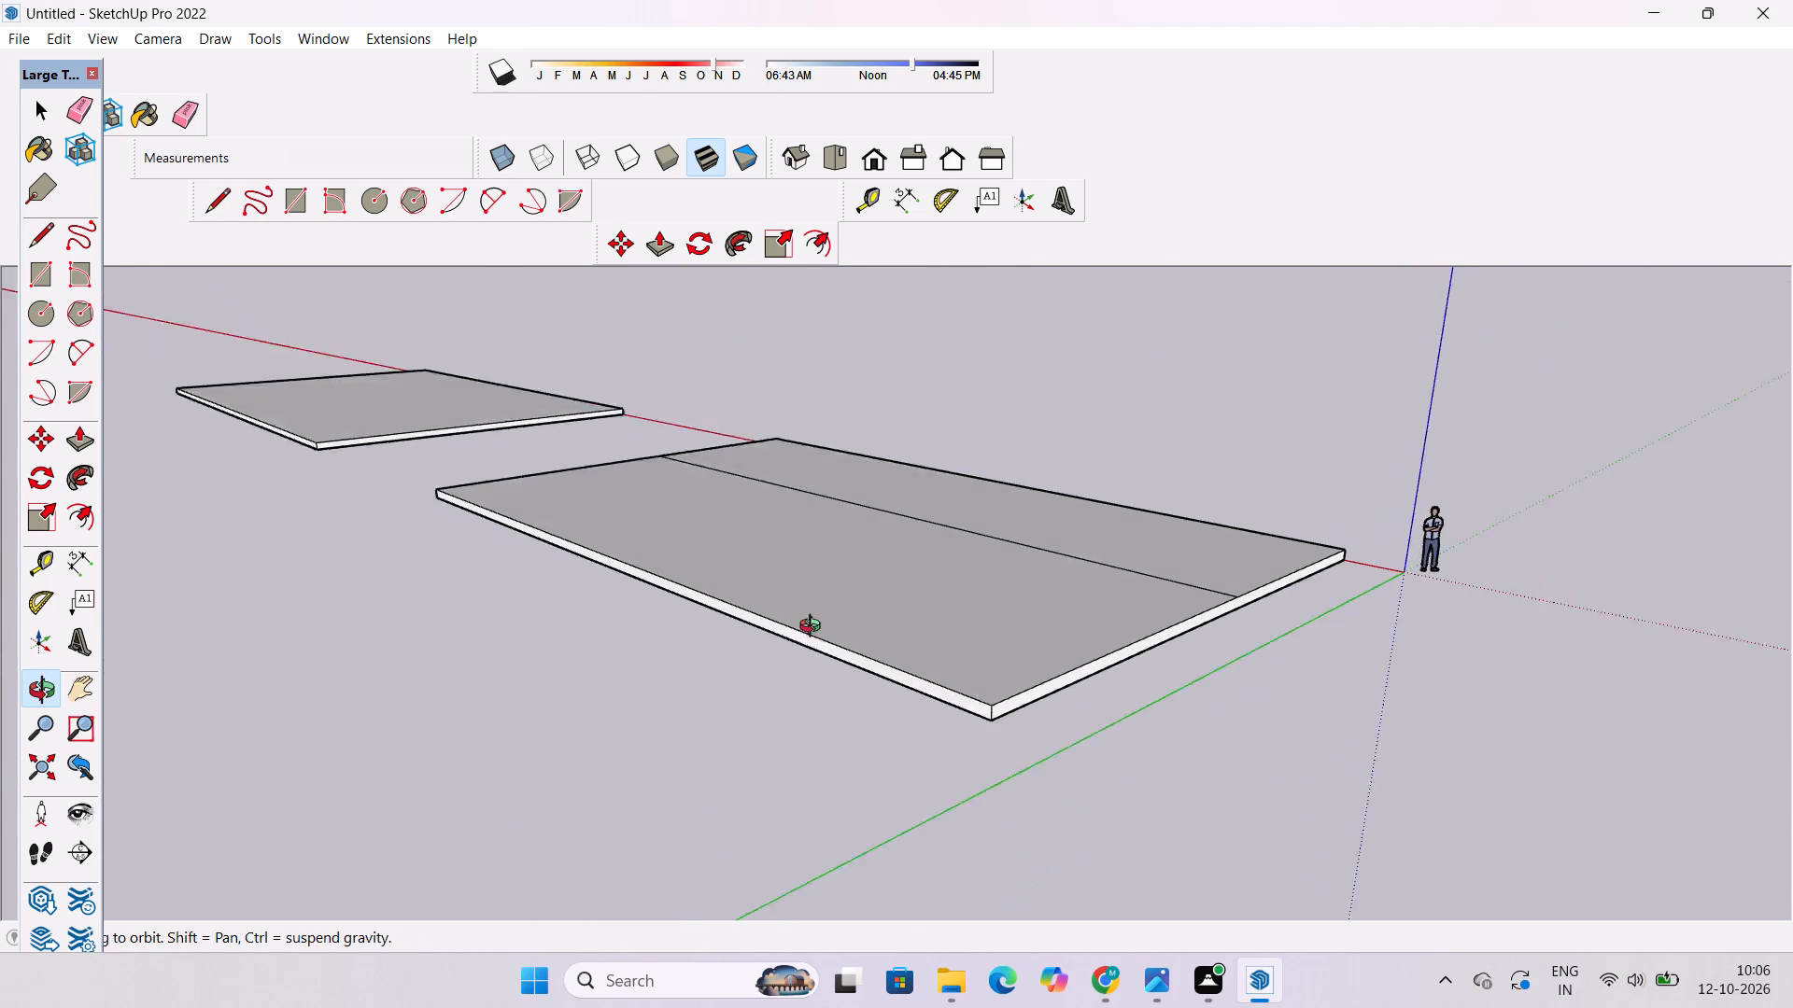
{"action": "left_click_drag", "start_coordinate": [814, 628], "coordinate": [811, 616], "text": "shift"}
Push/Pull the near slab's long side face, the one facing away from the red axis, outward by 25'.
{"action": "key", "text": "p"}
{"action": "left_click_drag", "start_coordinate": [781, 617], "coordinate": [728, 636]}
{"action": "scroll", "coordinate": [680, 641], "scroll_direction": "down", "scroll_amount": 3}
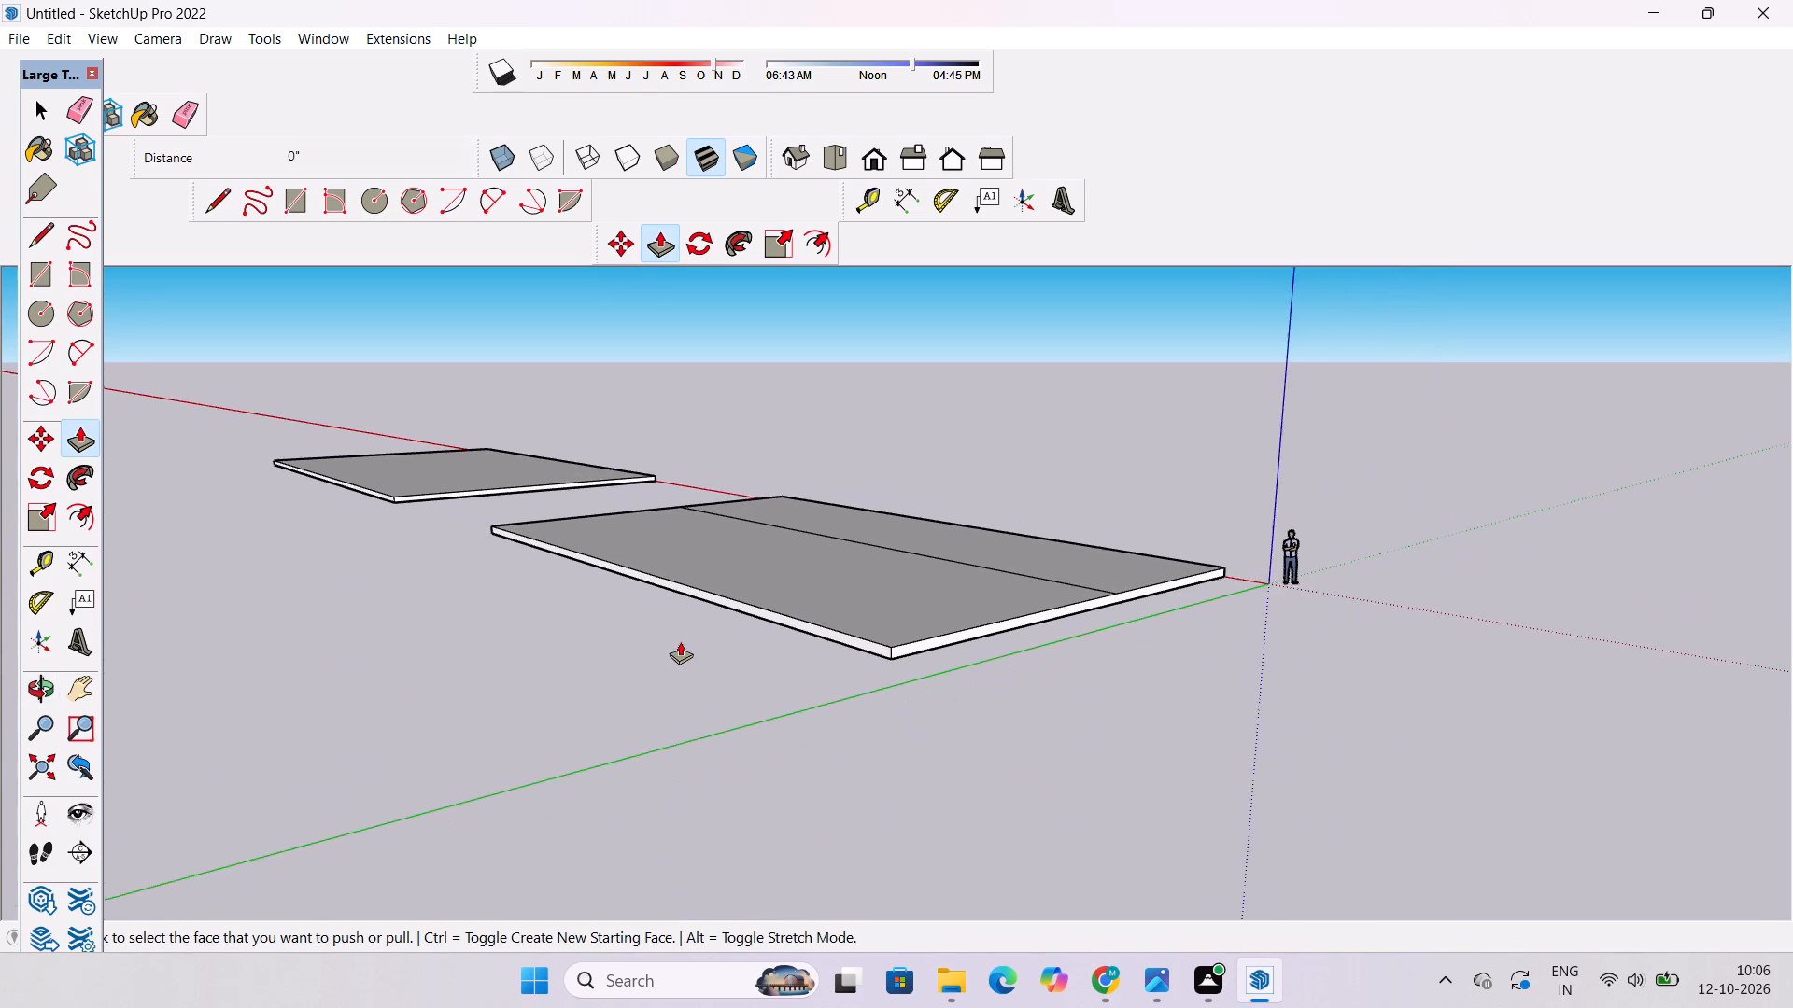
{"action": "scroll", "coordinate": [680, 641], "scroll_direction": "down", "scroll_amount": 1}
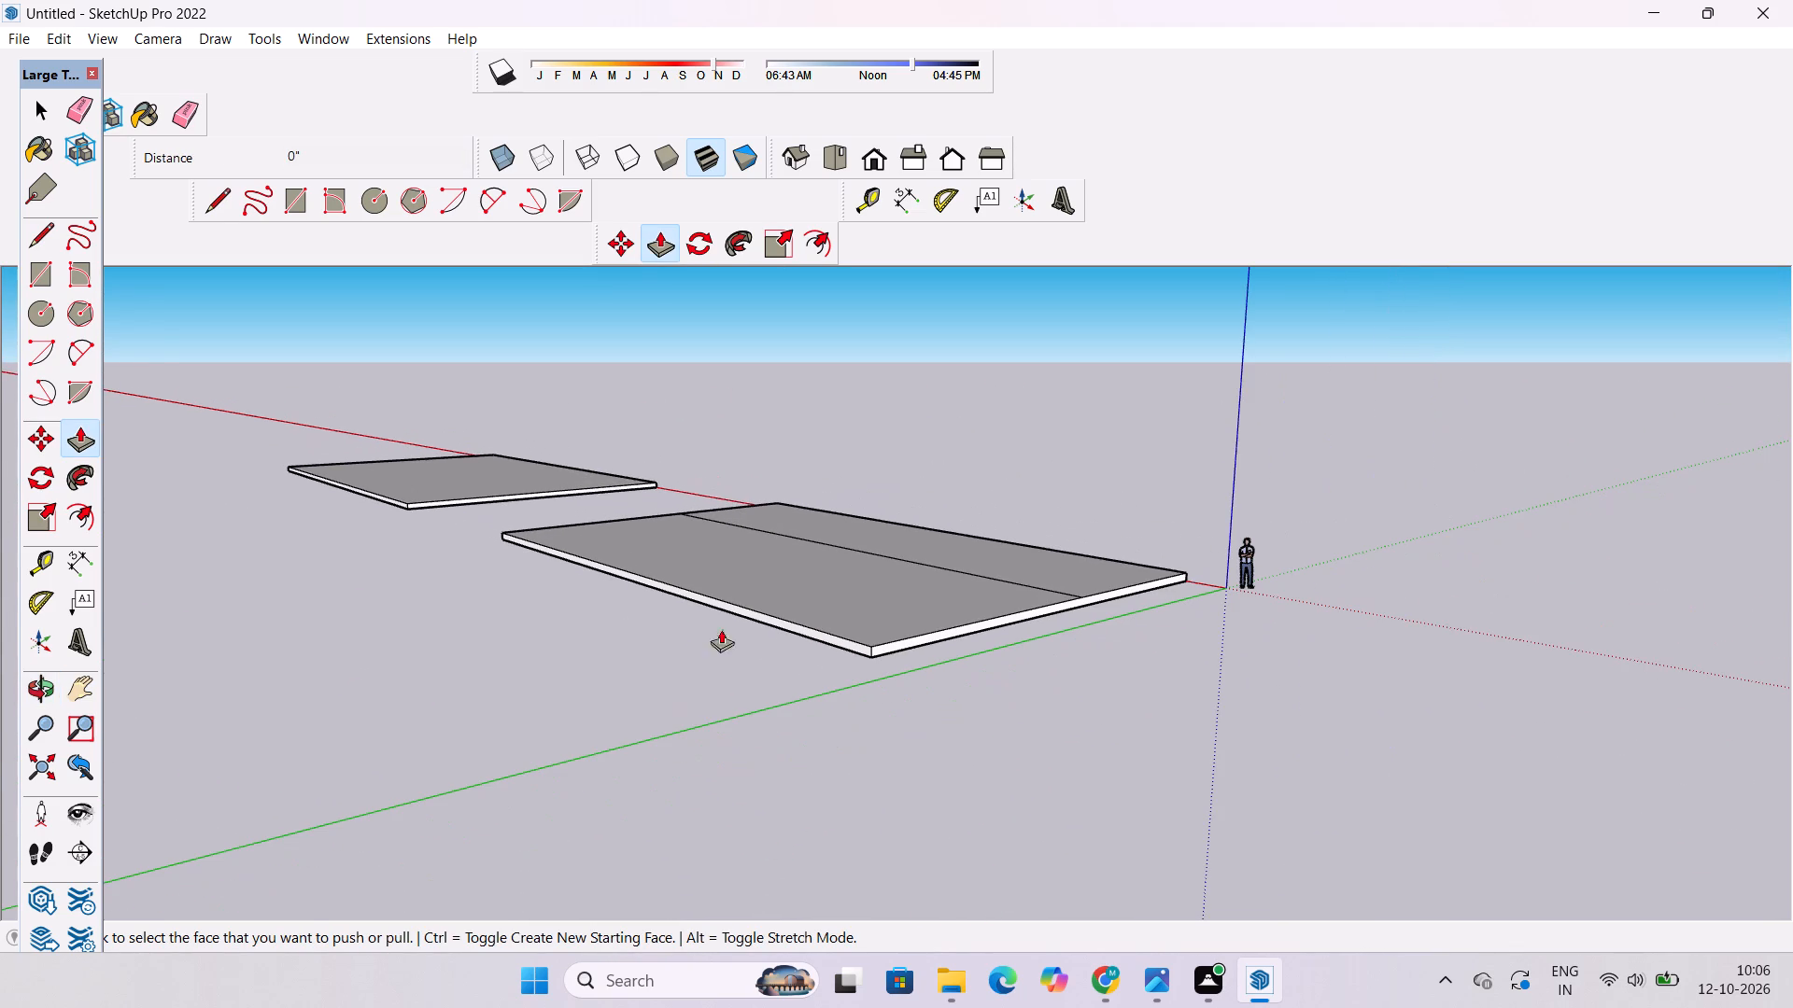
{"action": "scroll", "coordinate": [889, 637], "scroll_direction": "up", "scroll_amount": 8}
{"action": "left_click", "coordinate": [869, 655]}
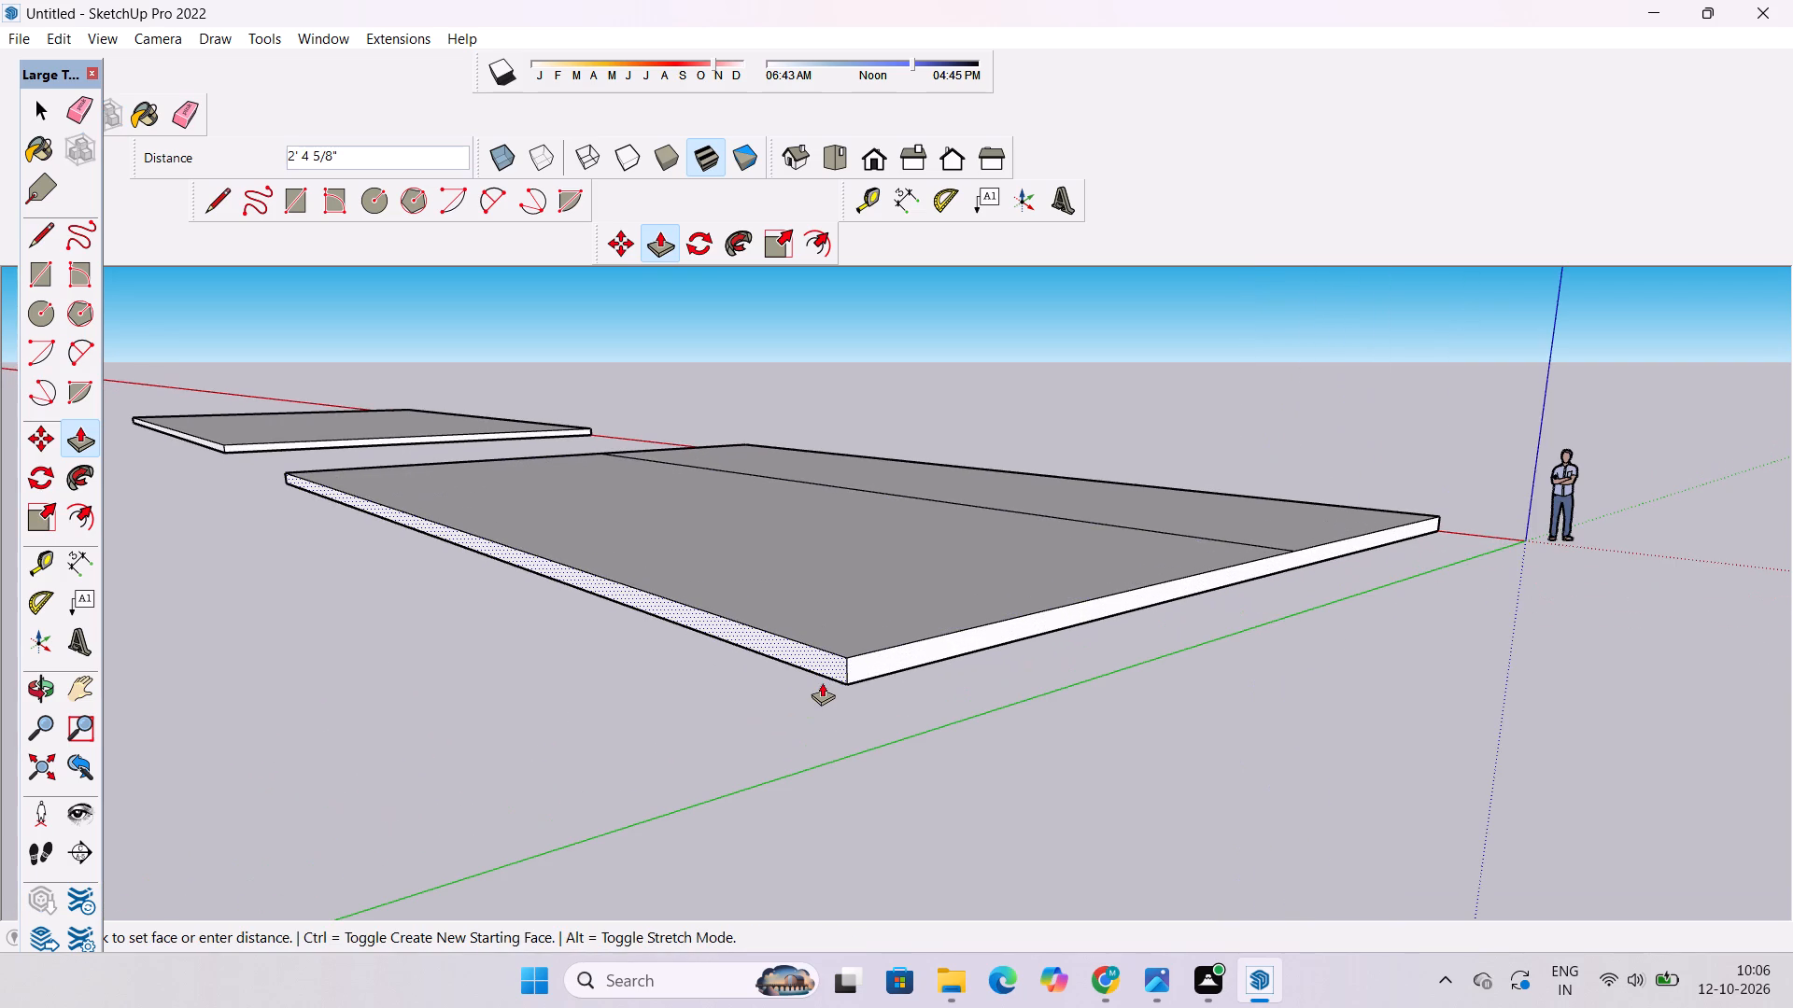
{"action": "scroll", "coordinate": [822, 682], "scroll_direction": "down", "scroll_amount": 13}
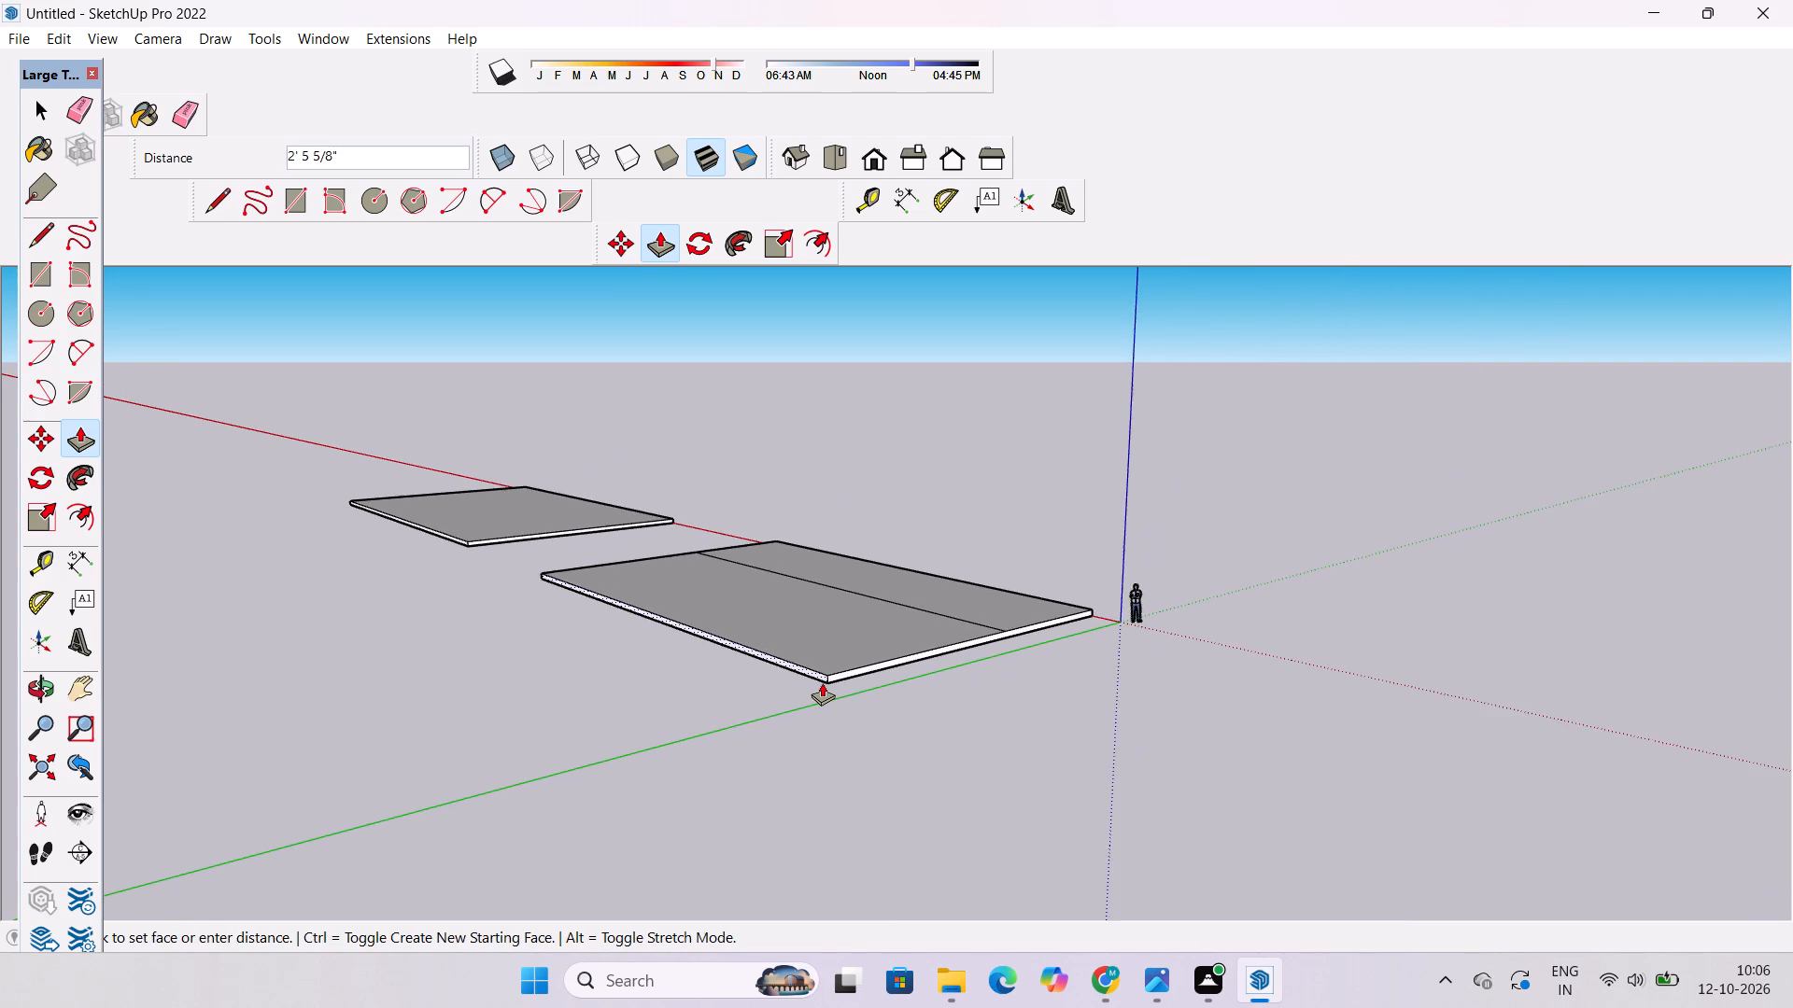
{"action": "scroll", "coordinate": [822, 682], "scroll_direction": "down", "scroll_amount": 4}
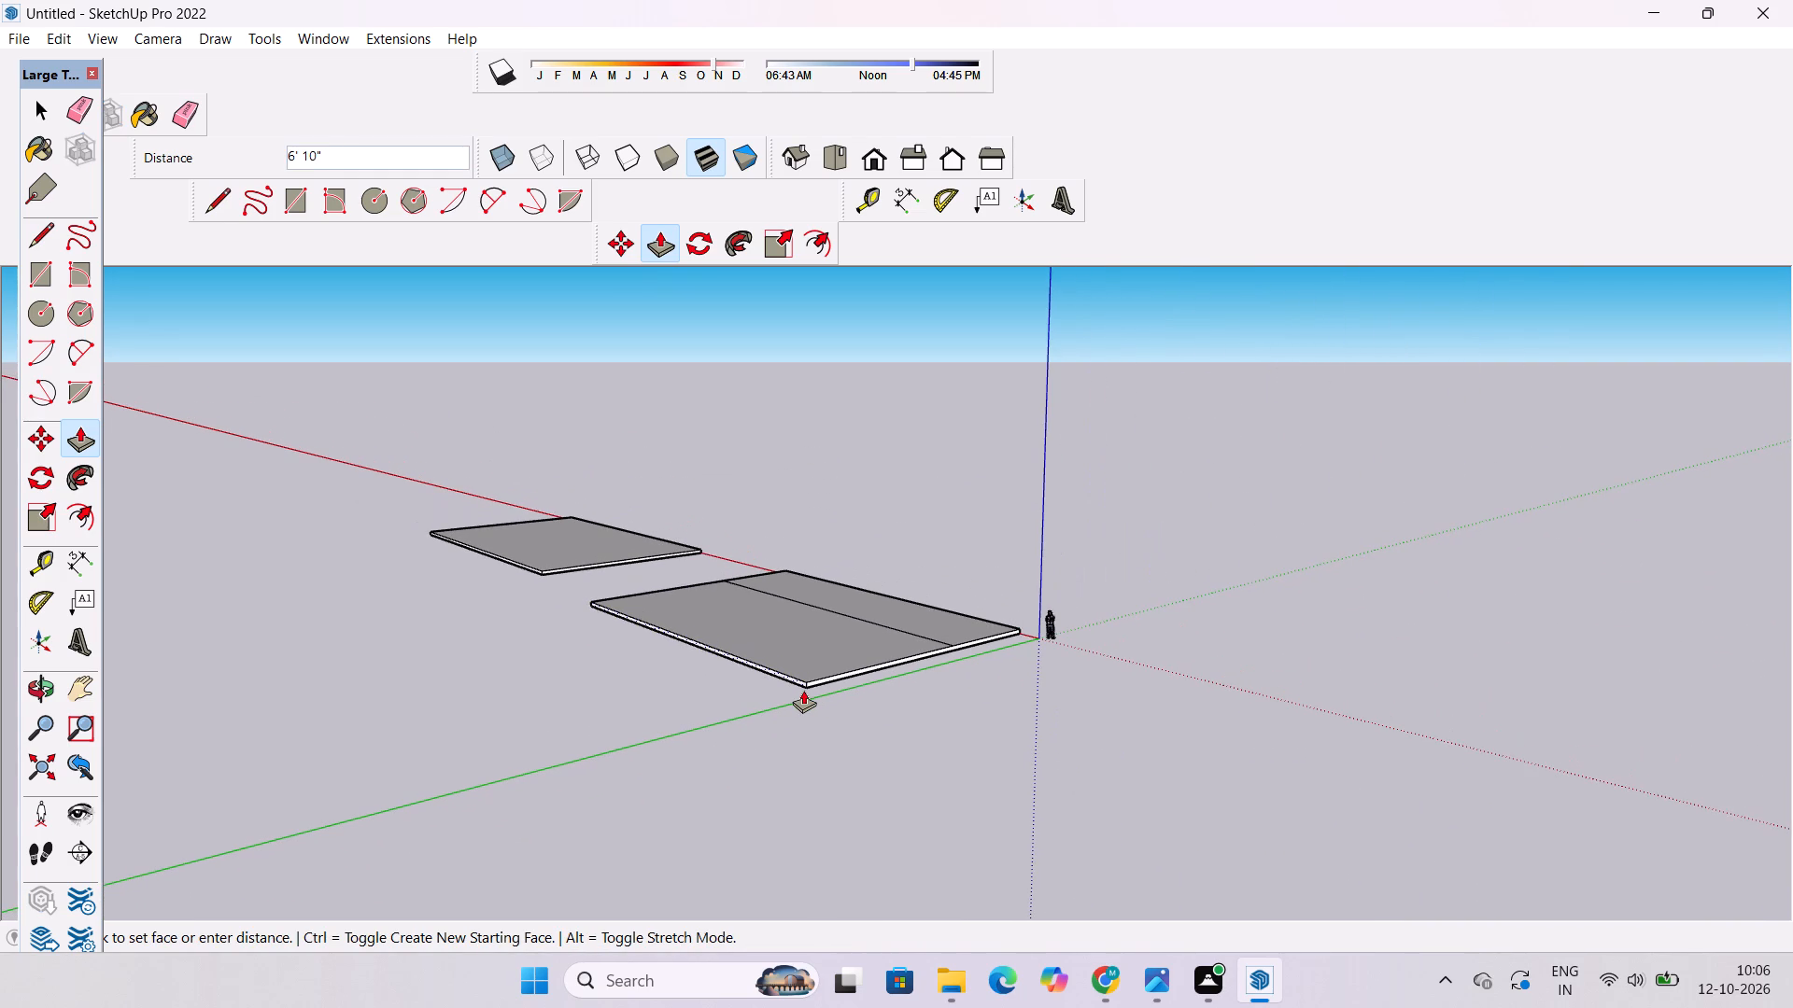
{"action": "scroll", "coordinate": [792, 694], "scroll_direction": "up", "scroll_amount": 2}
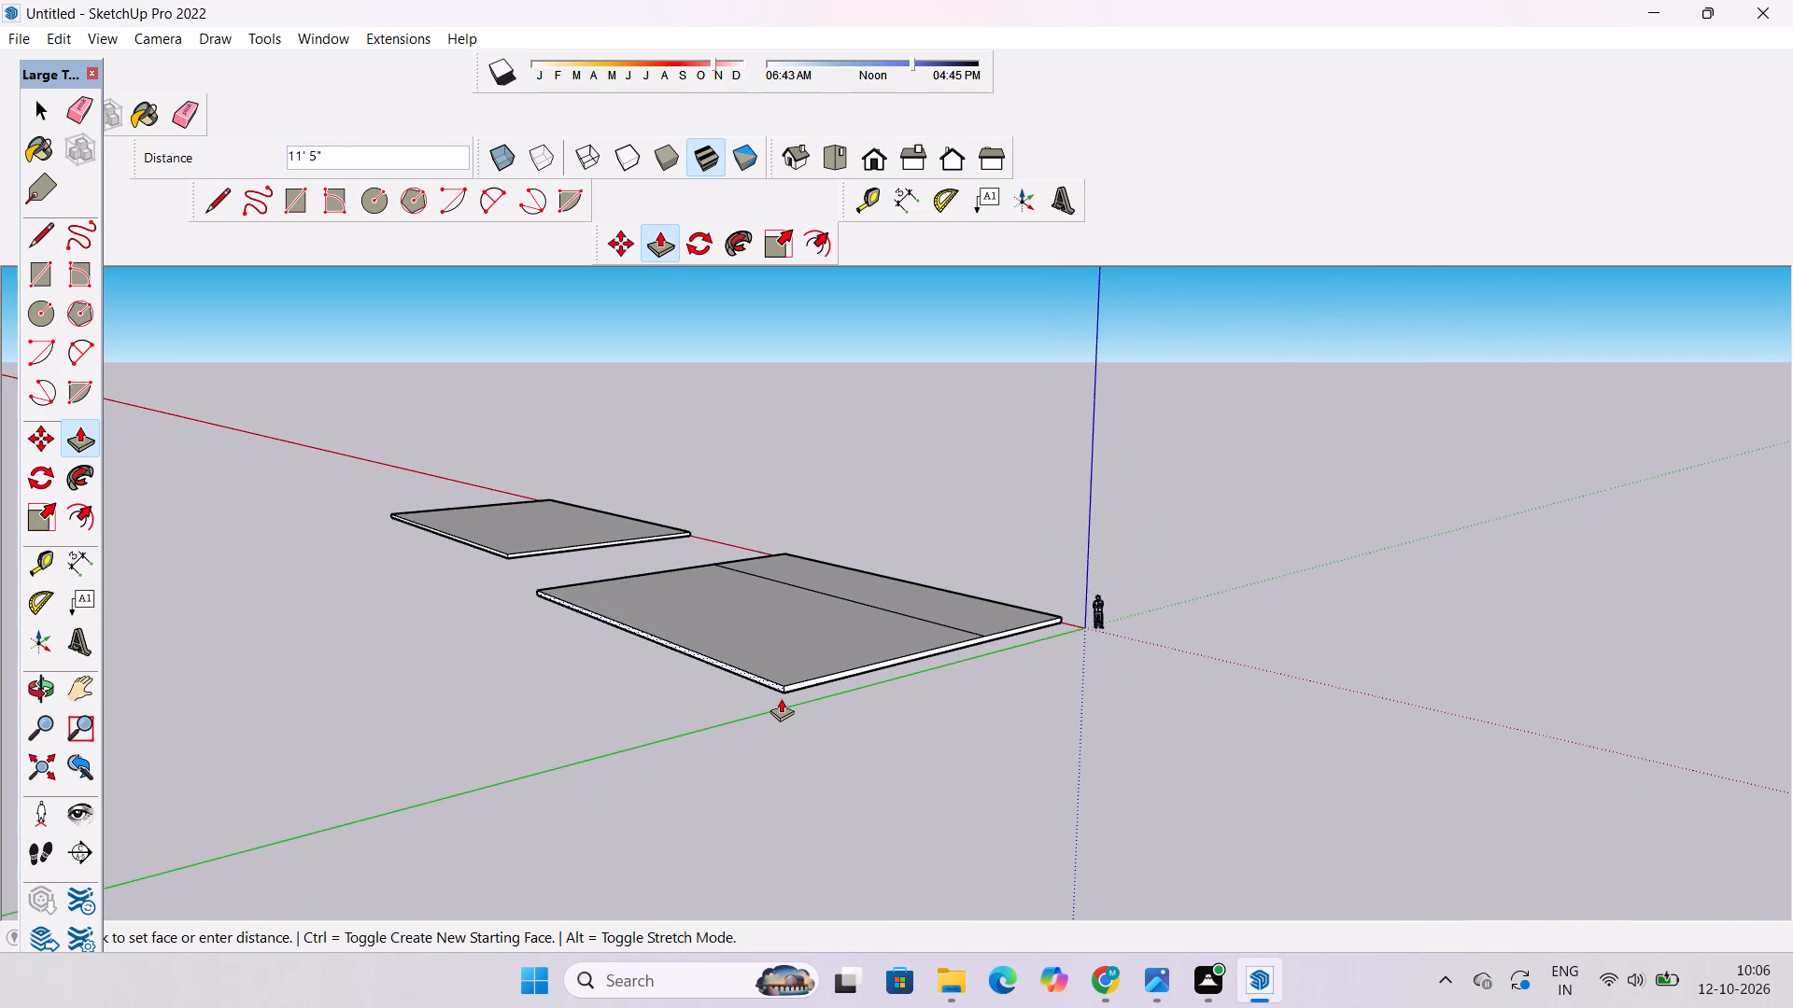
{"action": "scroll", "coordinate": [781, 698], "scroll_direction": "up", "scroll_amount": 4}
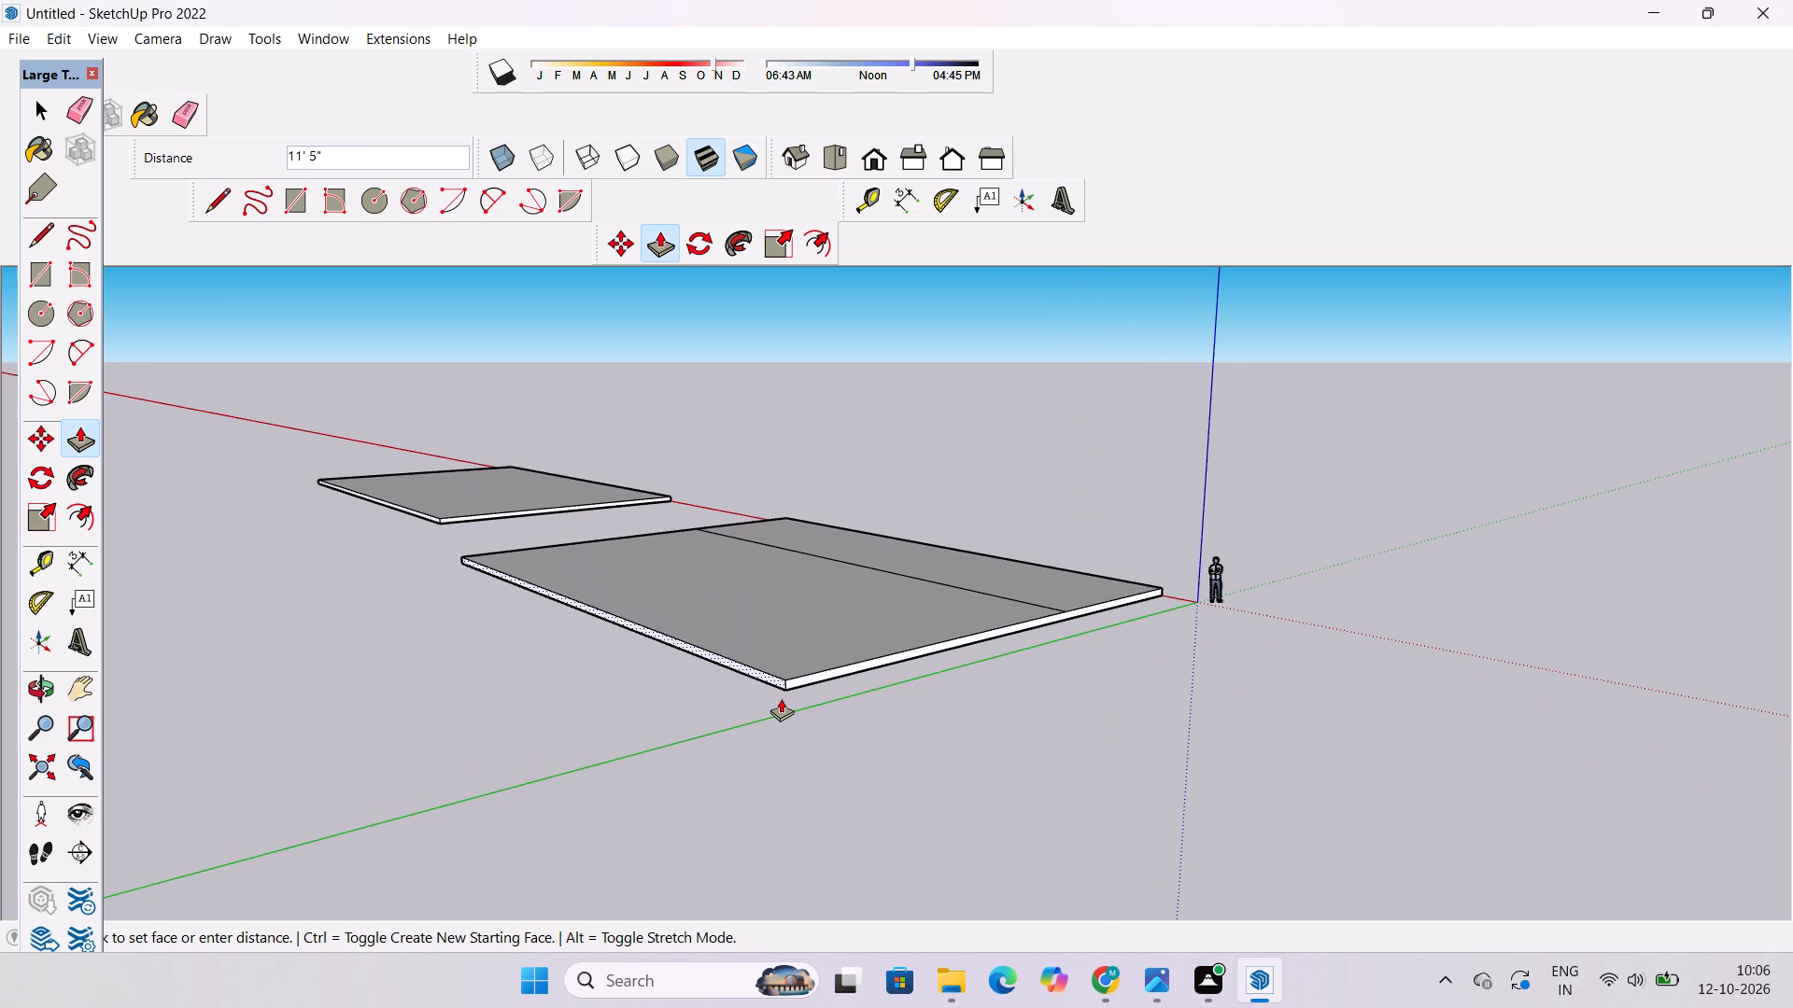
{"action": "scroll", "coordinate": [781, 698], "scroll_direction": "up", "scroll_amount": 3}
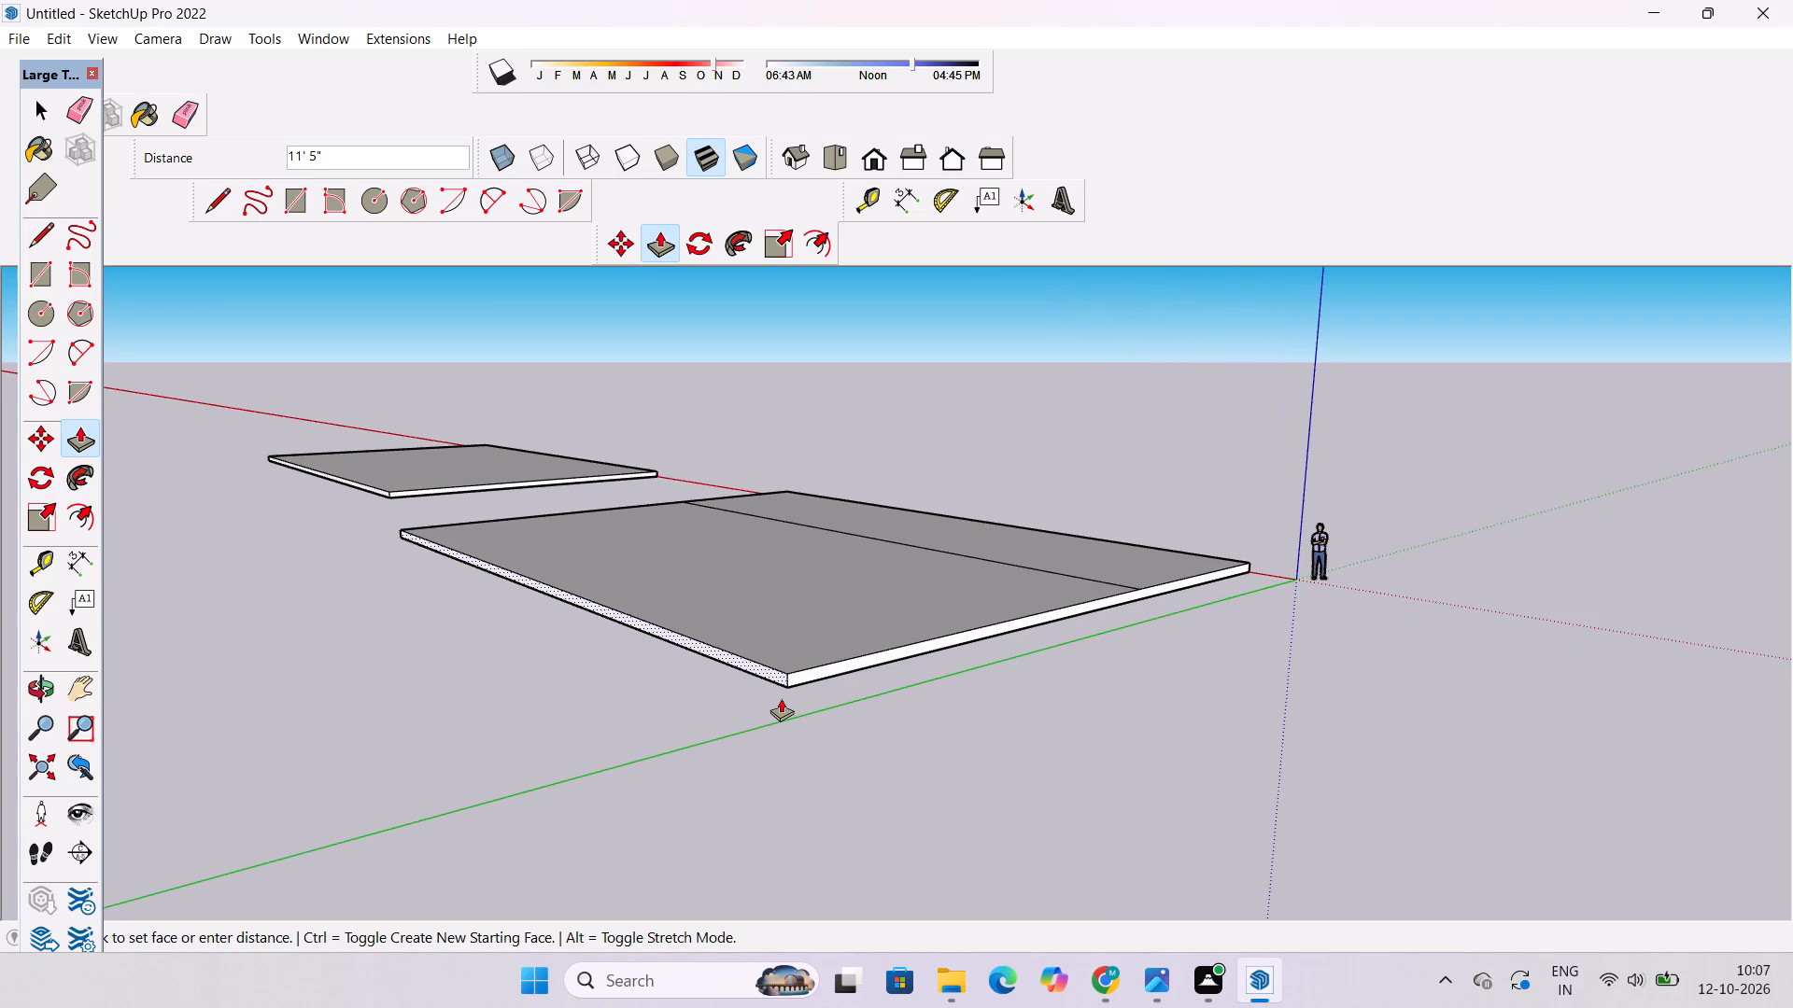
{"action": "scroll", "coordinate": [781, 698], "scroll_direction": "up", "scroll_amount": 3}
{"action": "scroll", "coordinate": [769, 694], "scroll_direction": "down", "scroll_amount": 8}
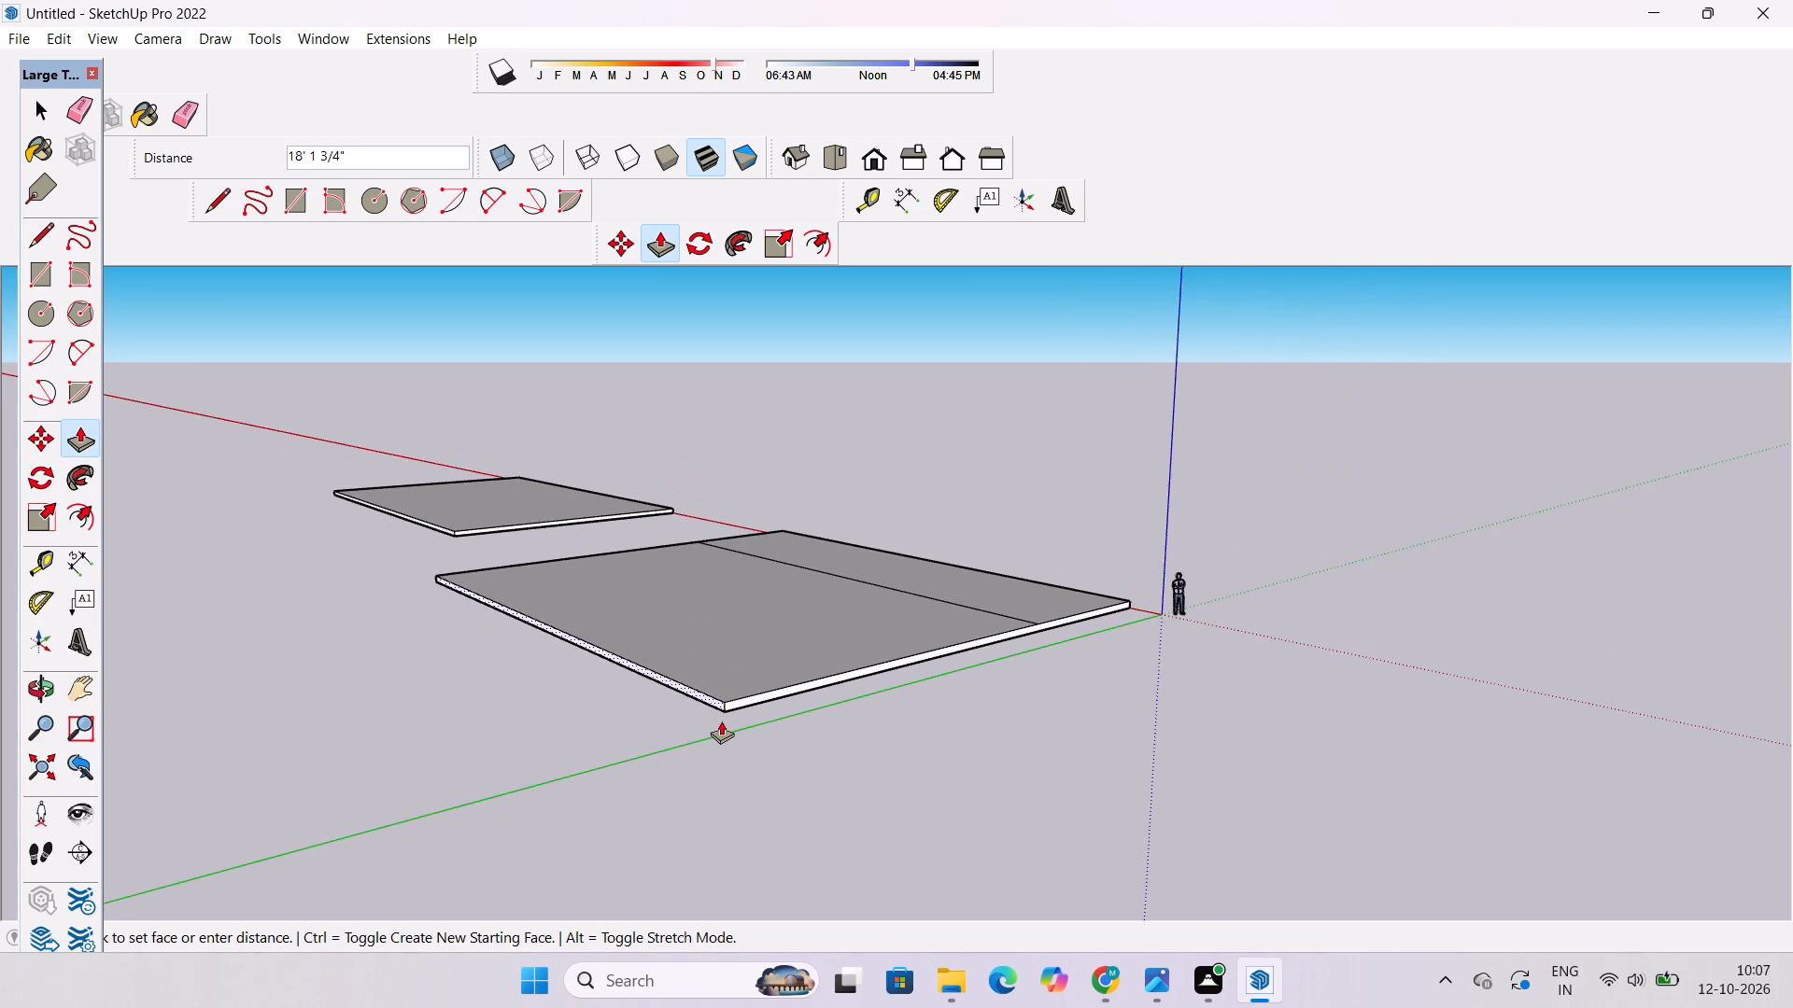
{"action": "scroll", "coordinate": [717, 721], "scroll_direction": "up", "scroll_amount": 3}
{"action": "scroll", "coordinate": [717, 721], "scroll_direction": "down", "scroll_amount": 2}
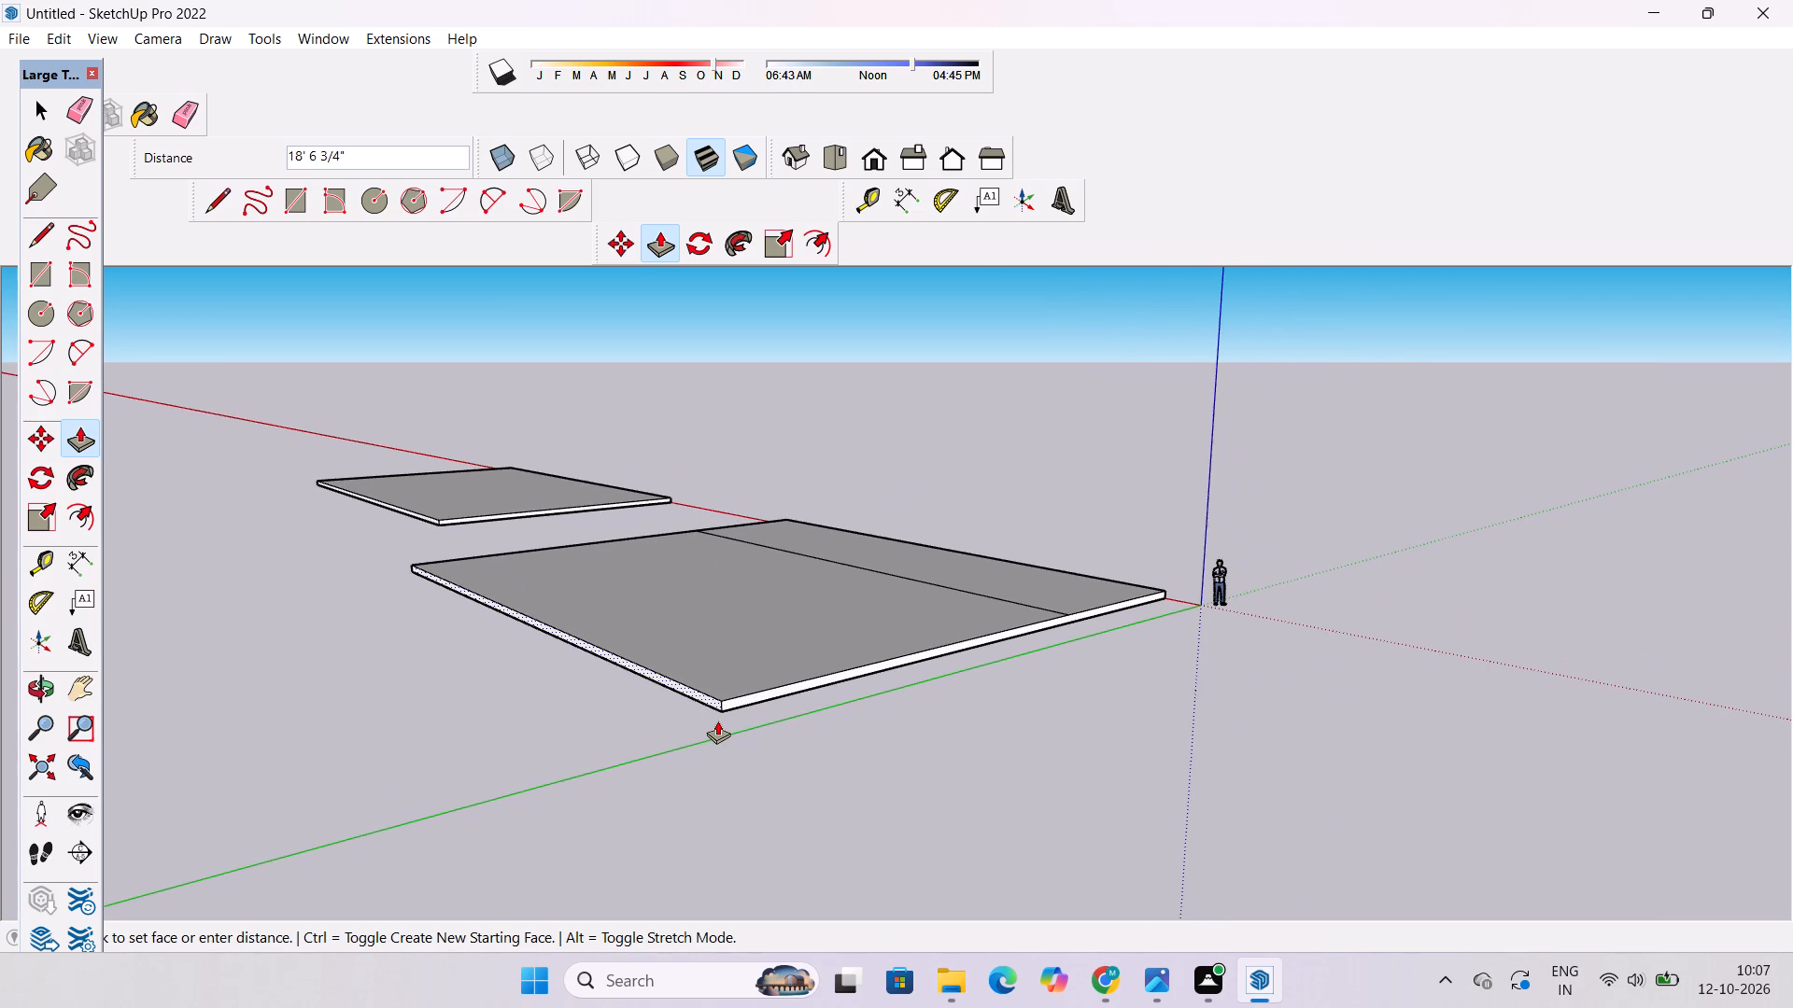
{"action": "scroll", "coordinate": [717, 721], "scroll_direction": "up", "scroll_amount": 3}
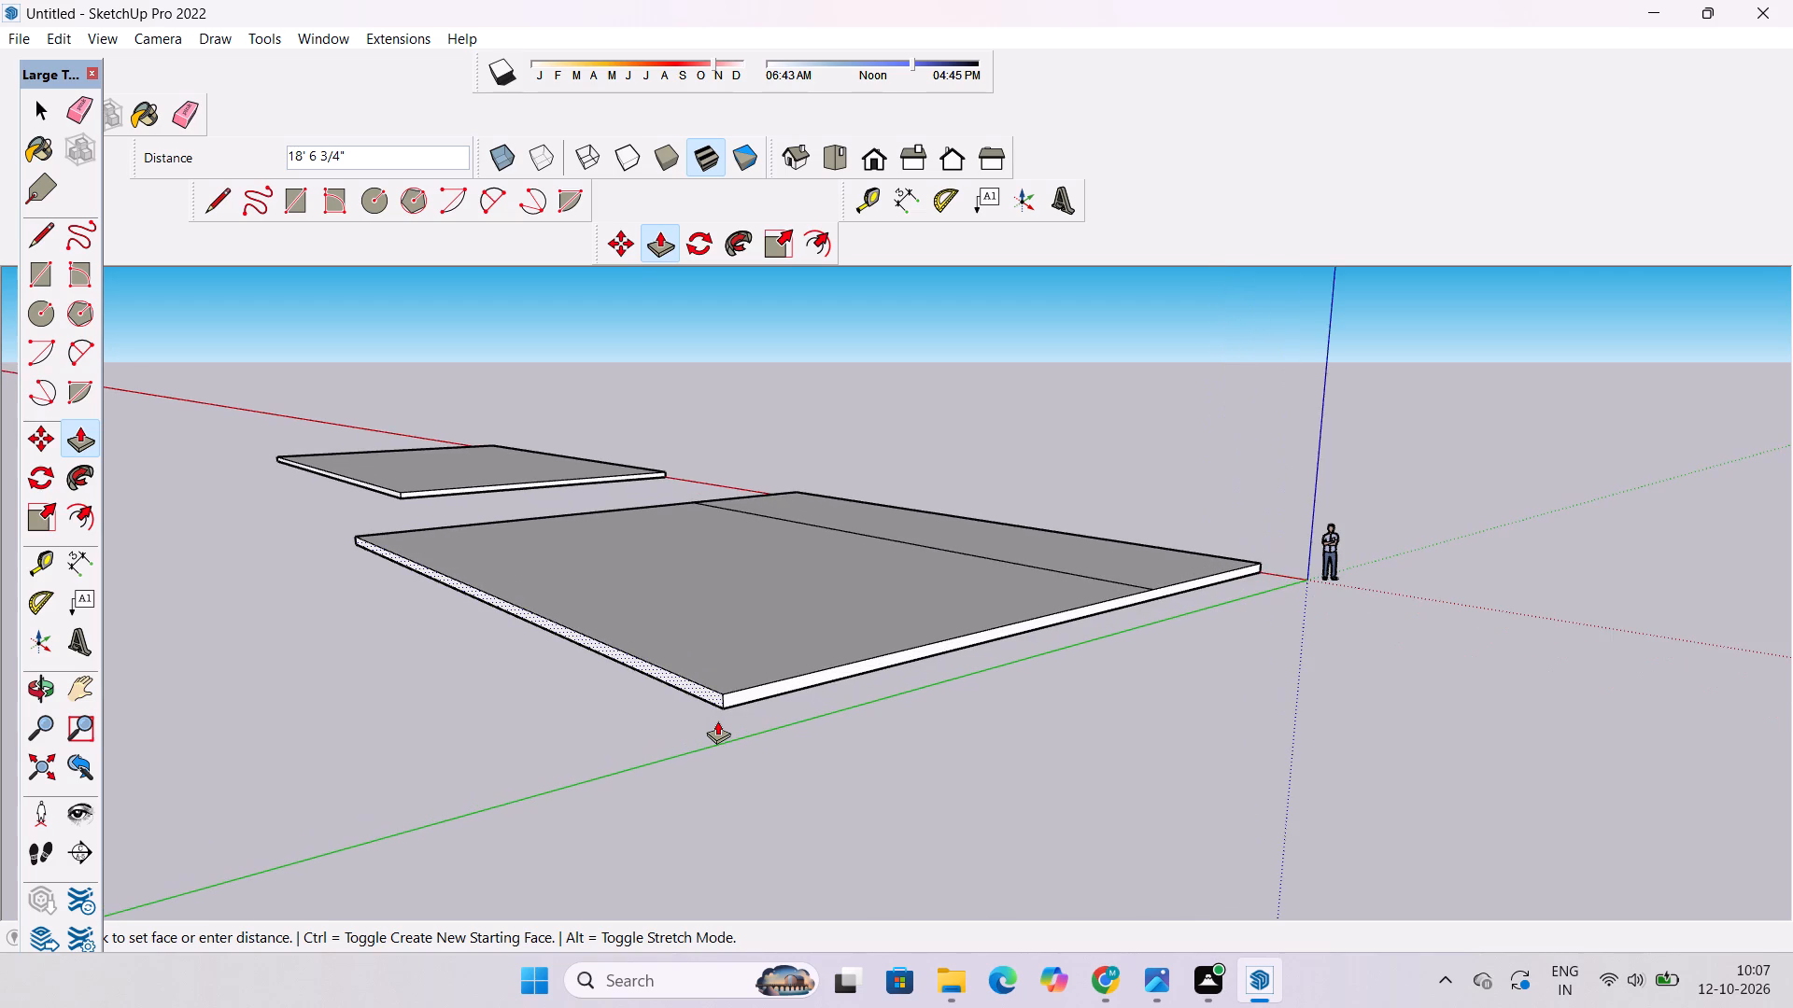
{"action": "scroll", "coordinate": [717, 721], "scroll_direction": "up", "scroll_amount": 4}
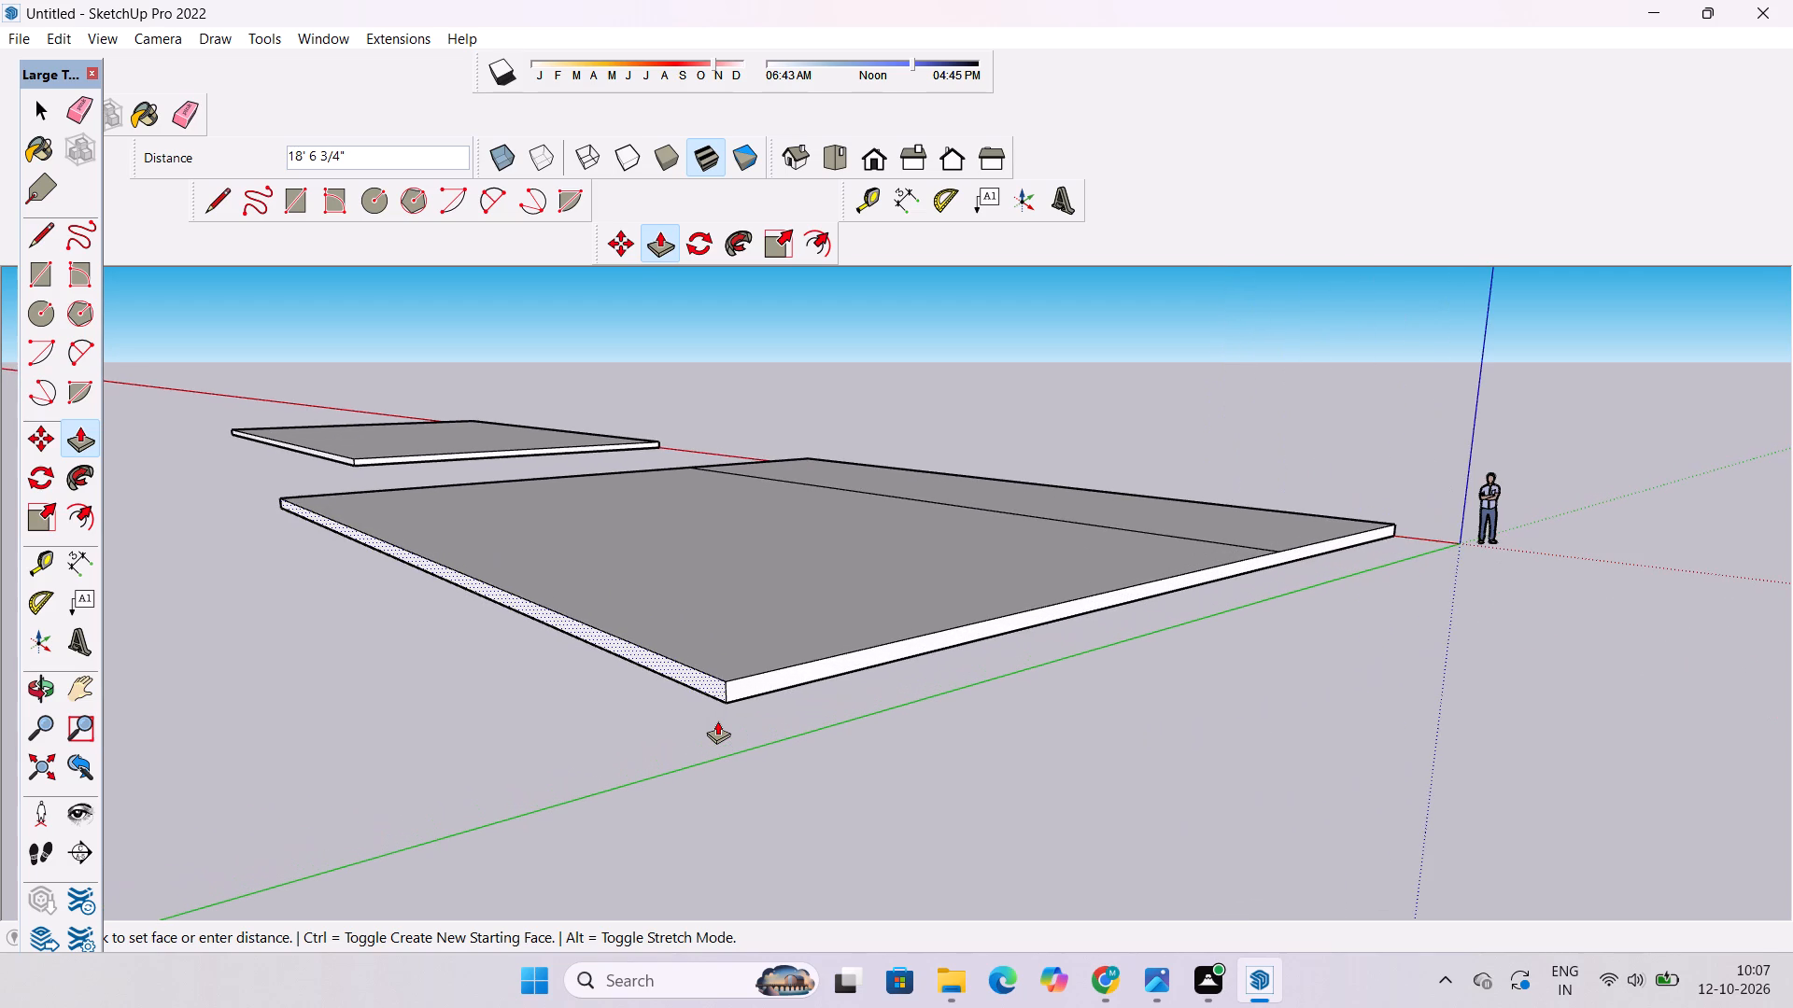
{"action": "scroll", "coordinate": [711, 721], "scroll_direction": "up", "scroll_amount": 1}
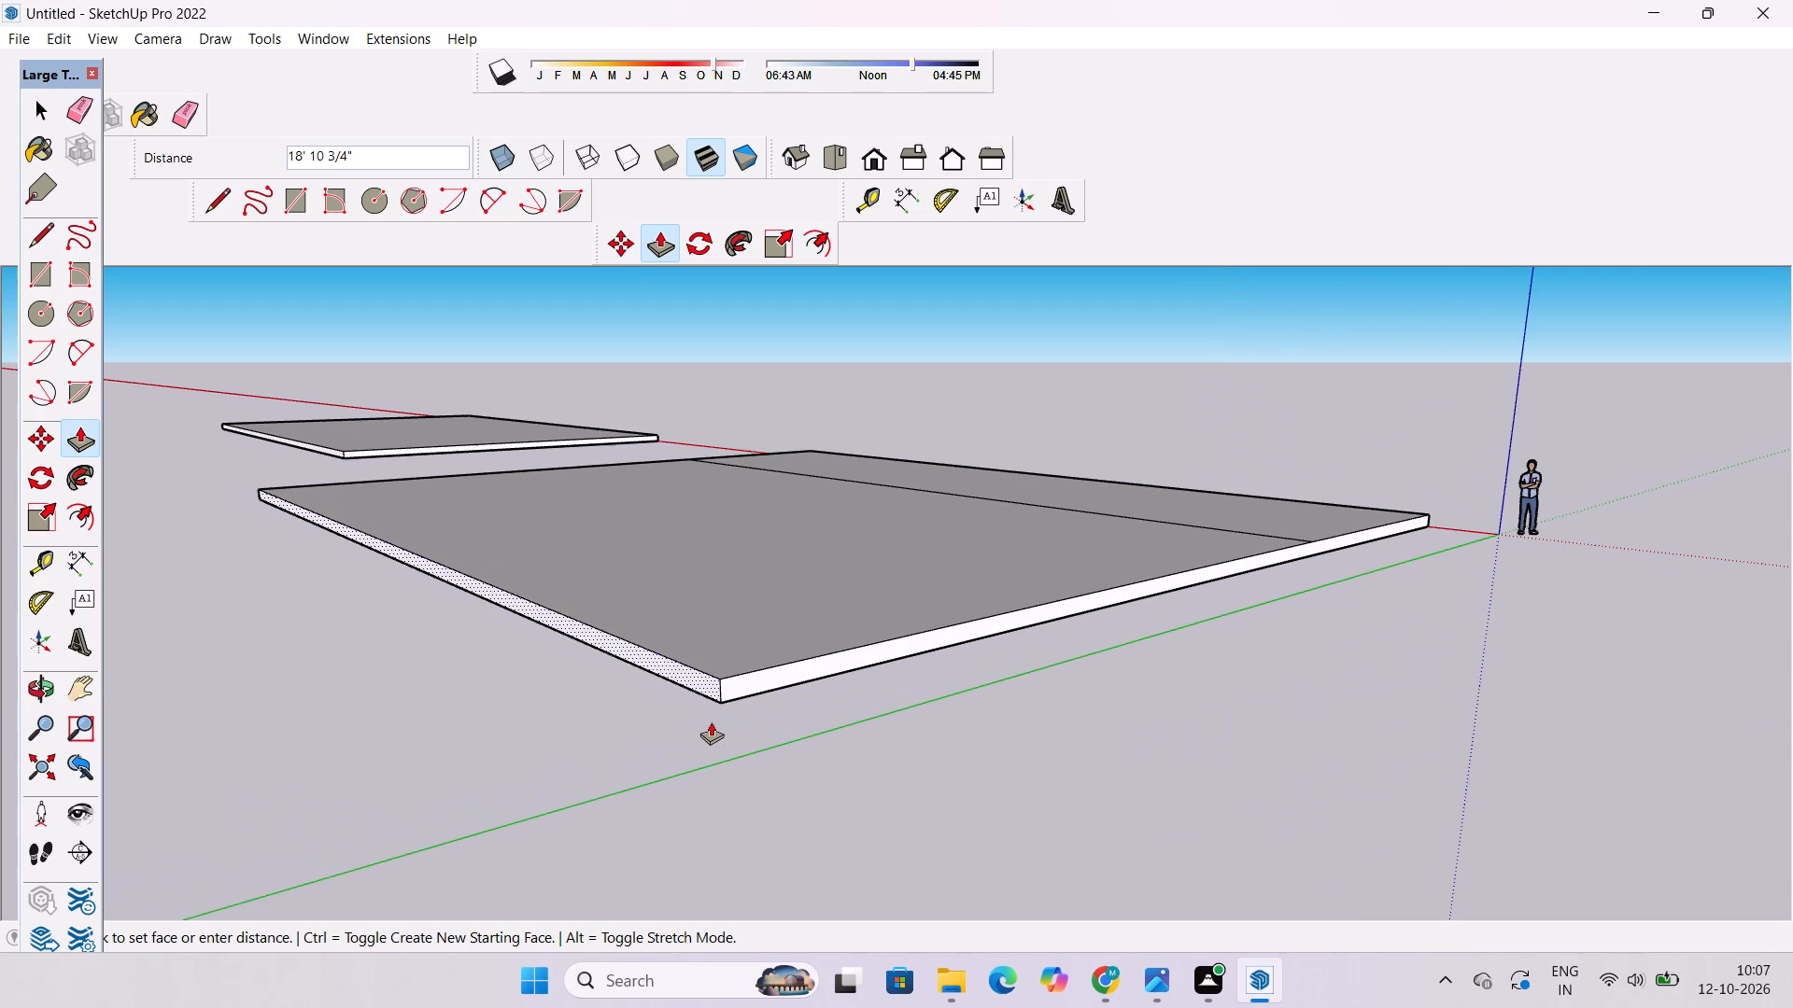
{"action": "scroll", "coordinate": [711, 721], "scroll_direction": "up", "scroll_amount": 2}
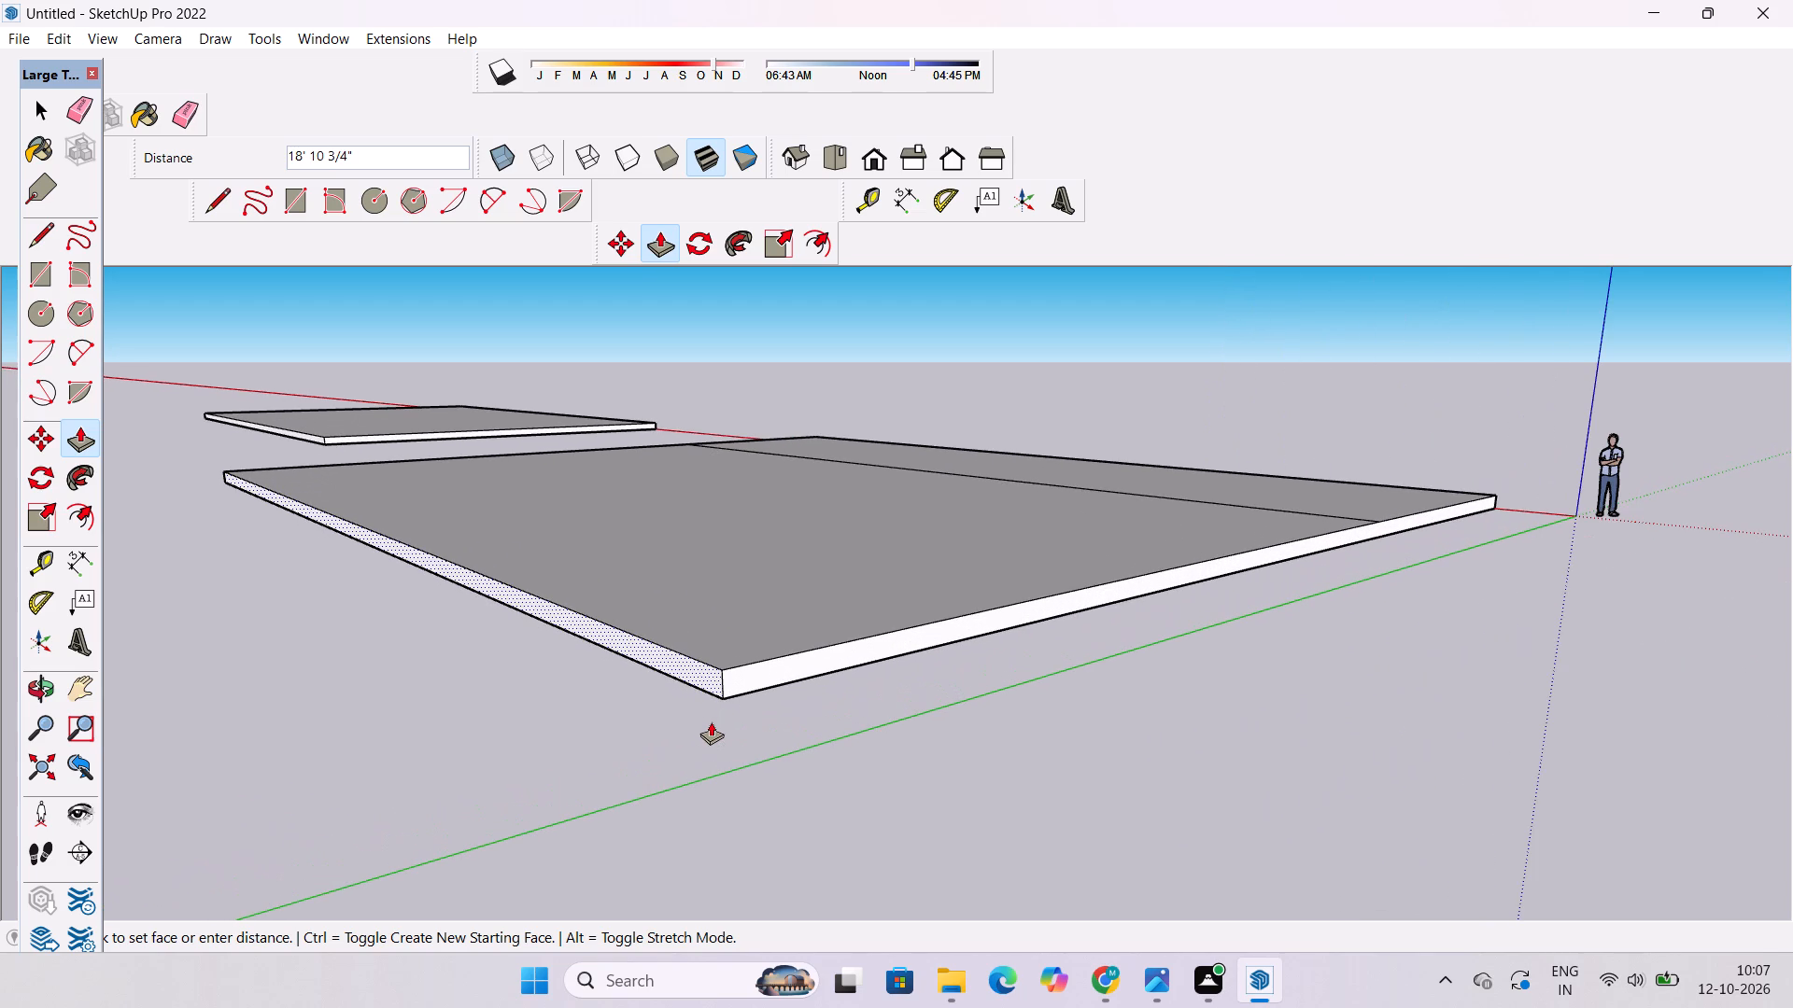
{"action": "scroll", "coordinate": [711, 721], "scroll_direction": "up", "scroll_amount": 2}
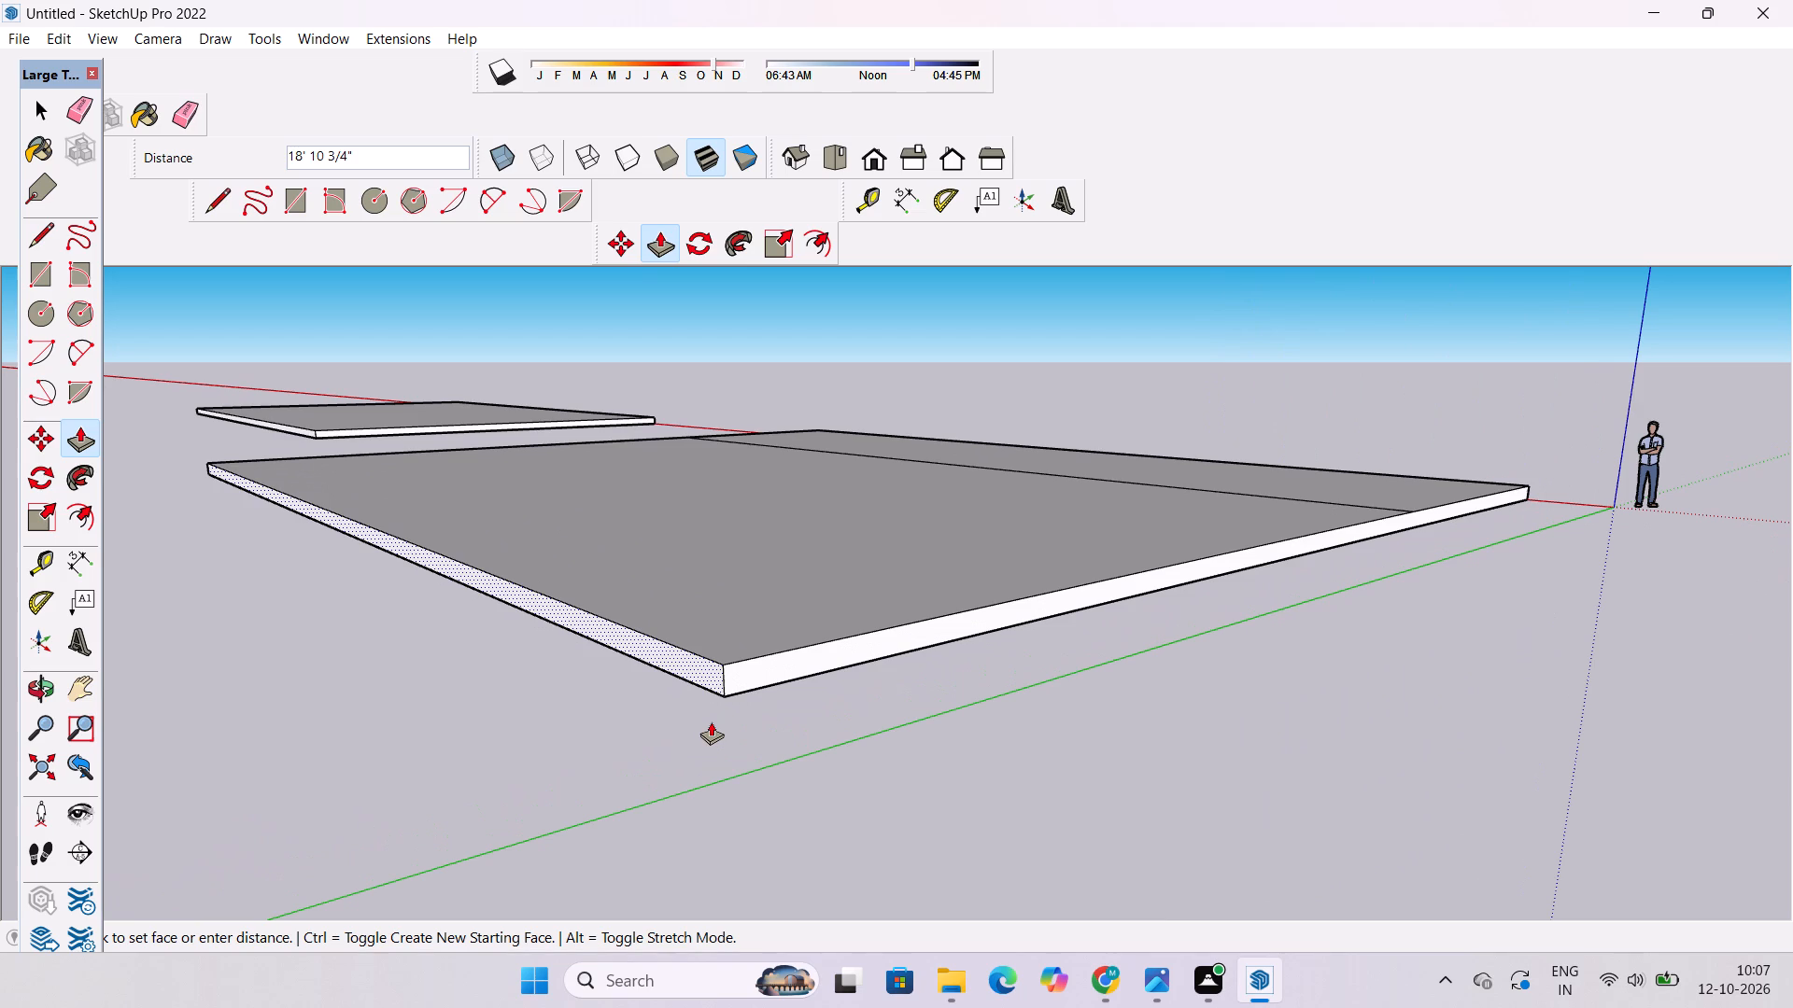
{"action": "scroll", "coordinate": [680, 736], "scroll_direction": "down", "scroll_amount": 9}
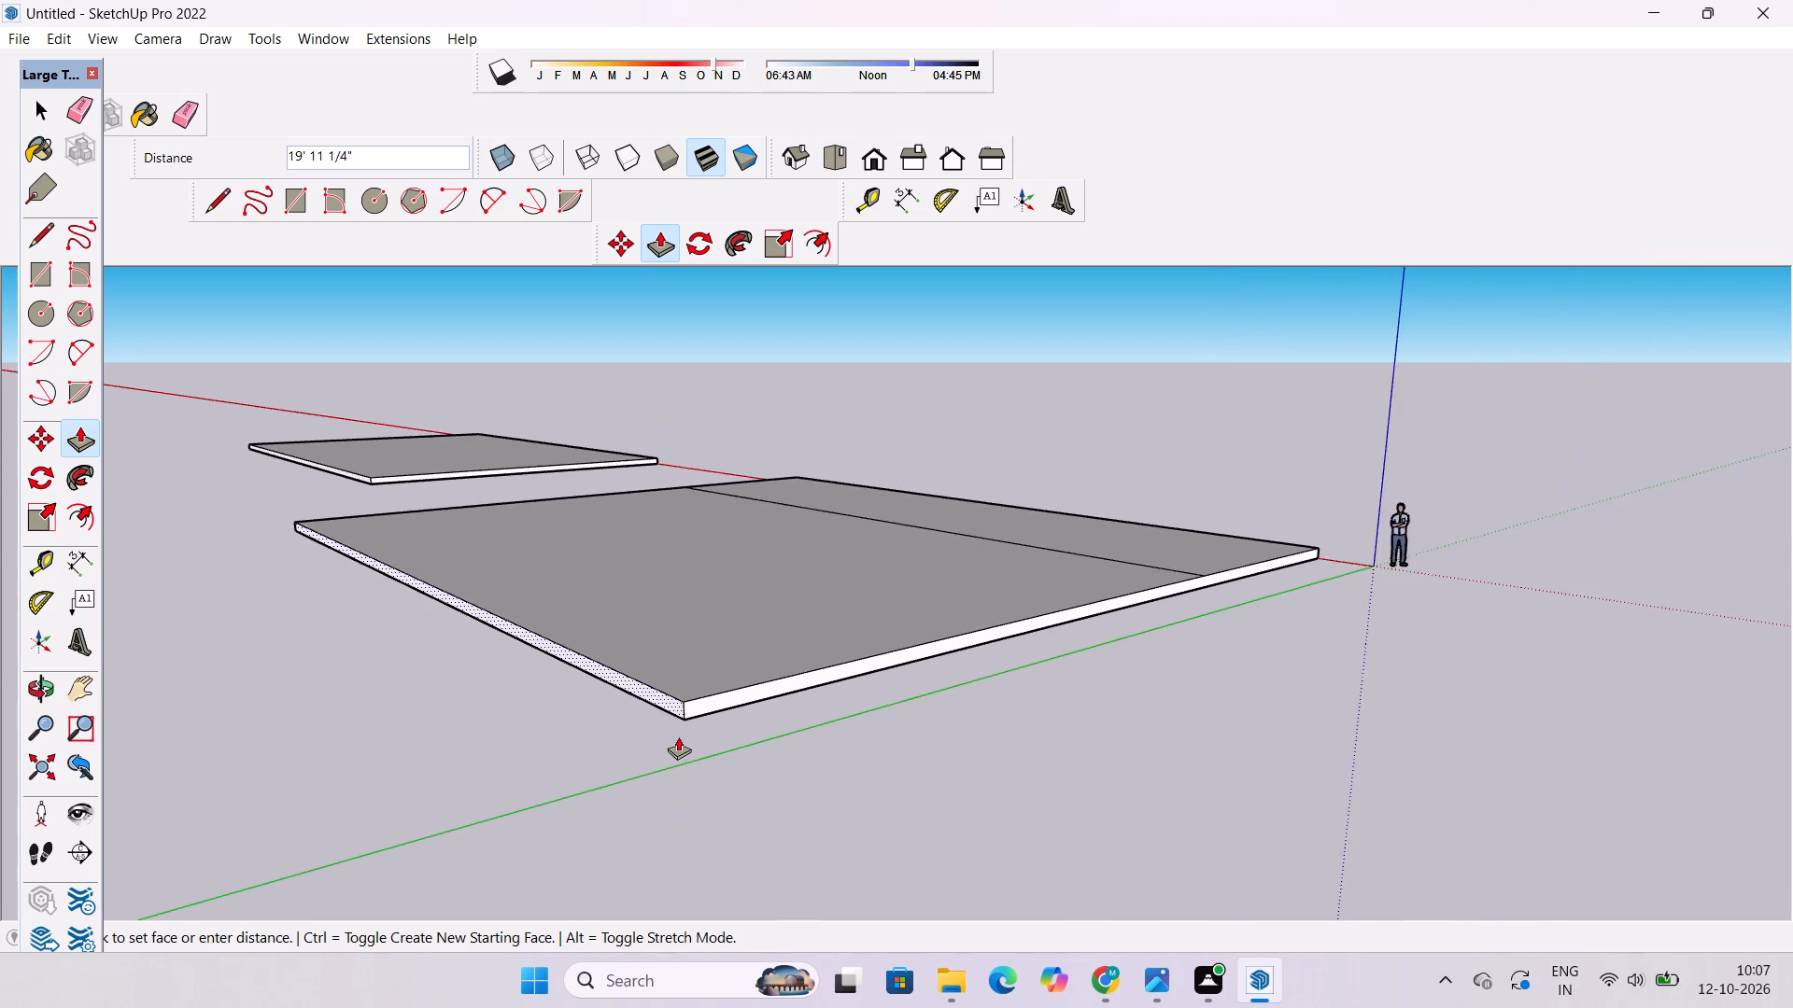
{"action": "scroll", "coordinate": [678, 736], "scroll_direction": "down", "scroll_amount": 2}
{"action": "type", "text": "25'"}
{"action": "key", "text": "Return"}
Examine the widened near slab and its dividing line from above, from the ends and from low angles, alongside the far slab.
{"action": "key", "text": "o"}
{"action": "scroll", "coordinate": [662, 685], "scroll_direction": "down", "scroll_amount": 6}
{"action": "left_click_drag", "start_coordinate": [837, 699], "coordinate": [544, 794]}
{"action": "left_click_drag", "start_coordinate": [638, 693], "coordinate": [771, 675], "text": "shift"}
{"action": "left_click_drag", "start_coordinate": [768, 679], "coordinate": [637, 694]}
{"action": "left_click_drag", "start_coordinate": [719, 623], "coordinate": [783, 668], "text": "shift"}
{"action": "left_click_drag", "start_coordinate": [776, 675], "coordinate": [710, 700]}
{"action": "scroll", "coordinate": [704, 698], "scroll_direction": "up", "scroll_amount": 2}
{"action": "left_click_drag", "start_coordinate": [691, 691], "coordinate": [723, 679], "text": "shift"}
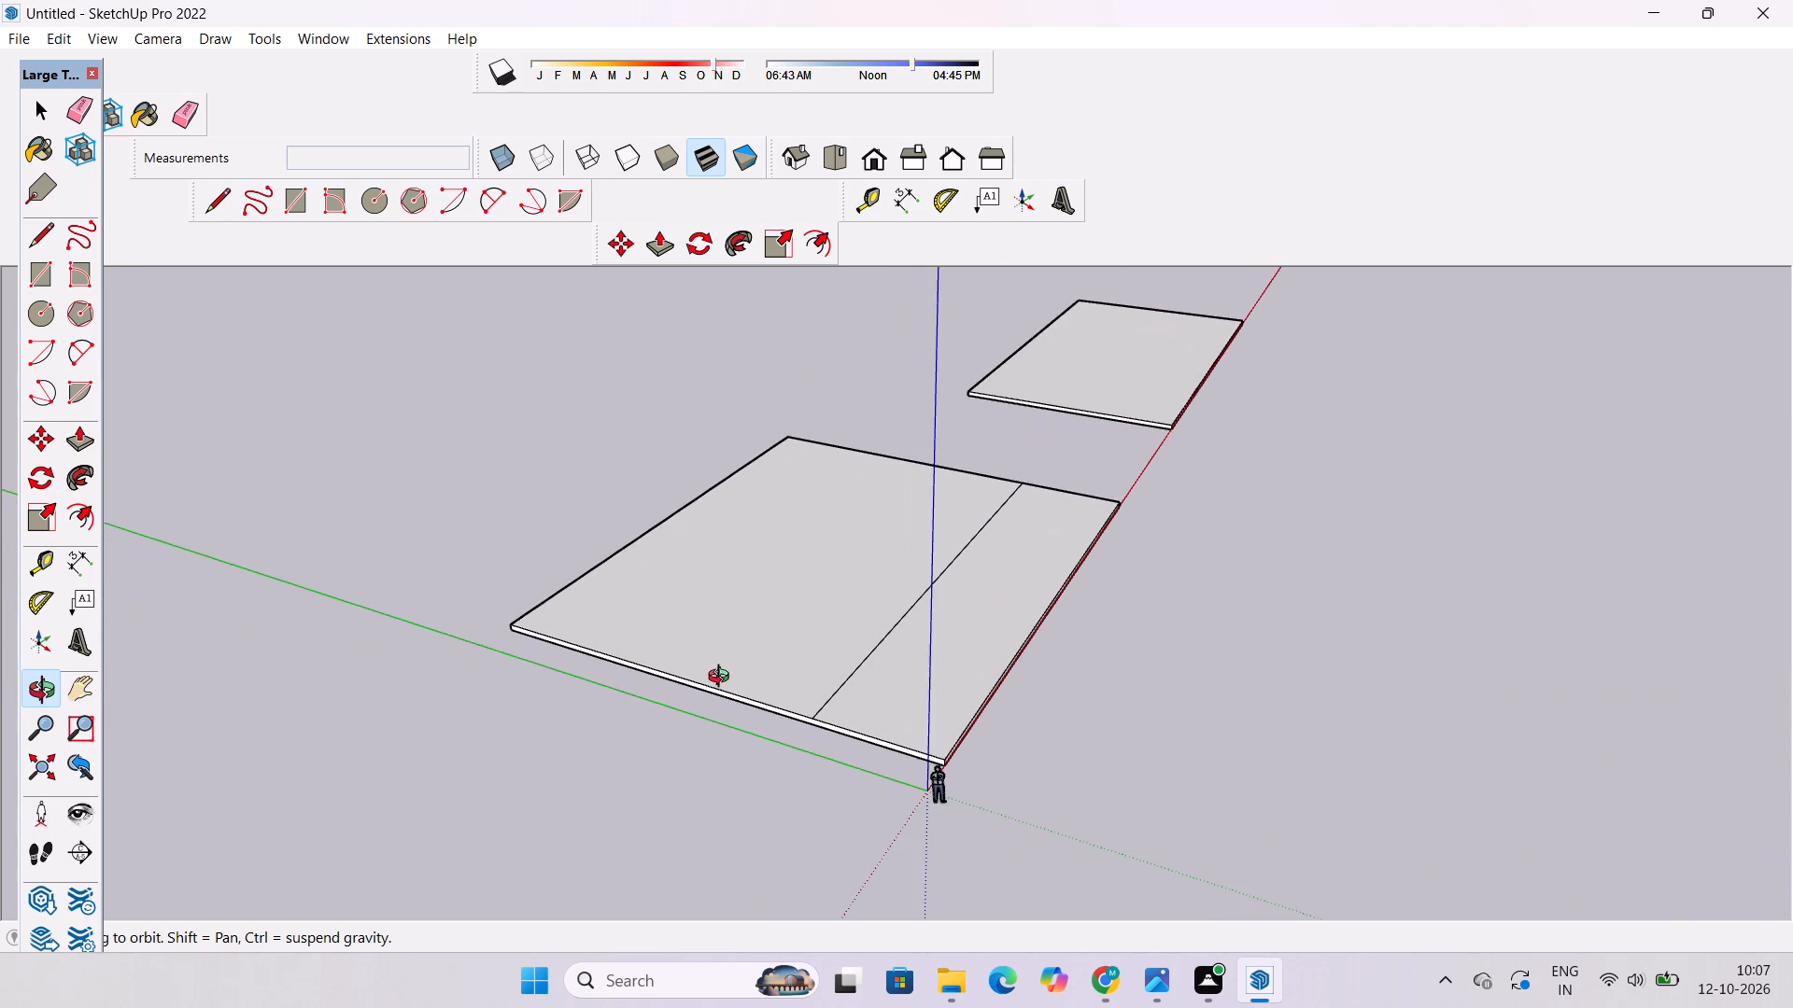
{"action": "left_click_drag", "start_coordinate": [723, 679], "coordinate": [698, 690]}
{"action": "scroll", "coordinate": [687, 685], "scroll_direction": "up", "scroll_amount": 2}
{"action": "left_click_drag", "start_coordinate": [686, 681], "coordinate": [733, 664], "text": "shift"}
{"action": "scroll", "coordinate": [741, 653], "scroll_direction": "down", "scroll_amount": 3}
{"action": "left_click_drag", "start_coordinate": [765, 636], "coordinate": [766, 668], "text": "shift"}
{"action": "left_click_drag", "start_coordinate": [766, 668], "coordinate": [736, 671]}
{"action": "scroll", "coordinate": [721, 653], "scroll_direction": "down", "scroll_amount": 6}
{"action": "left_click_drag", "start_coordinate": [727, 649], "coordinate": [736, 697], "text": "shift"}
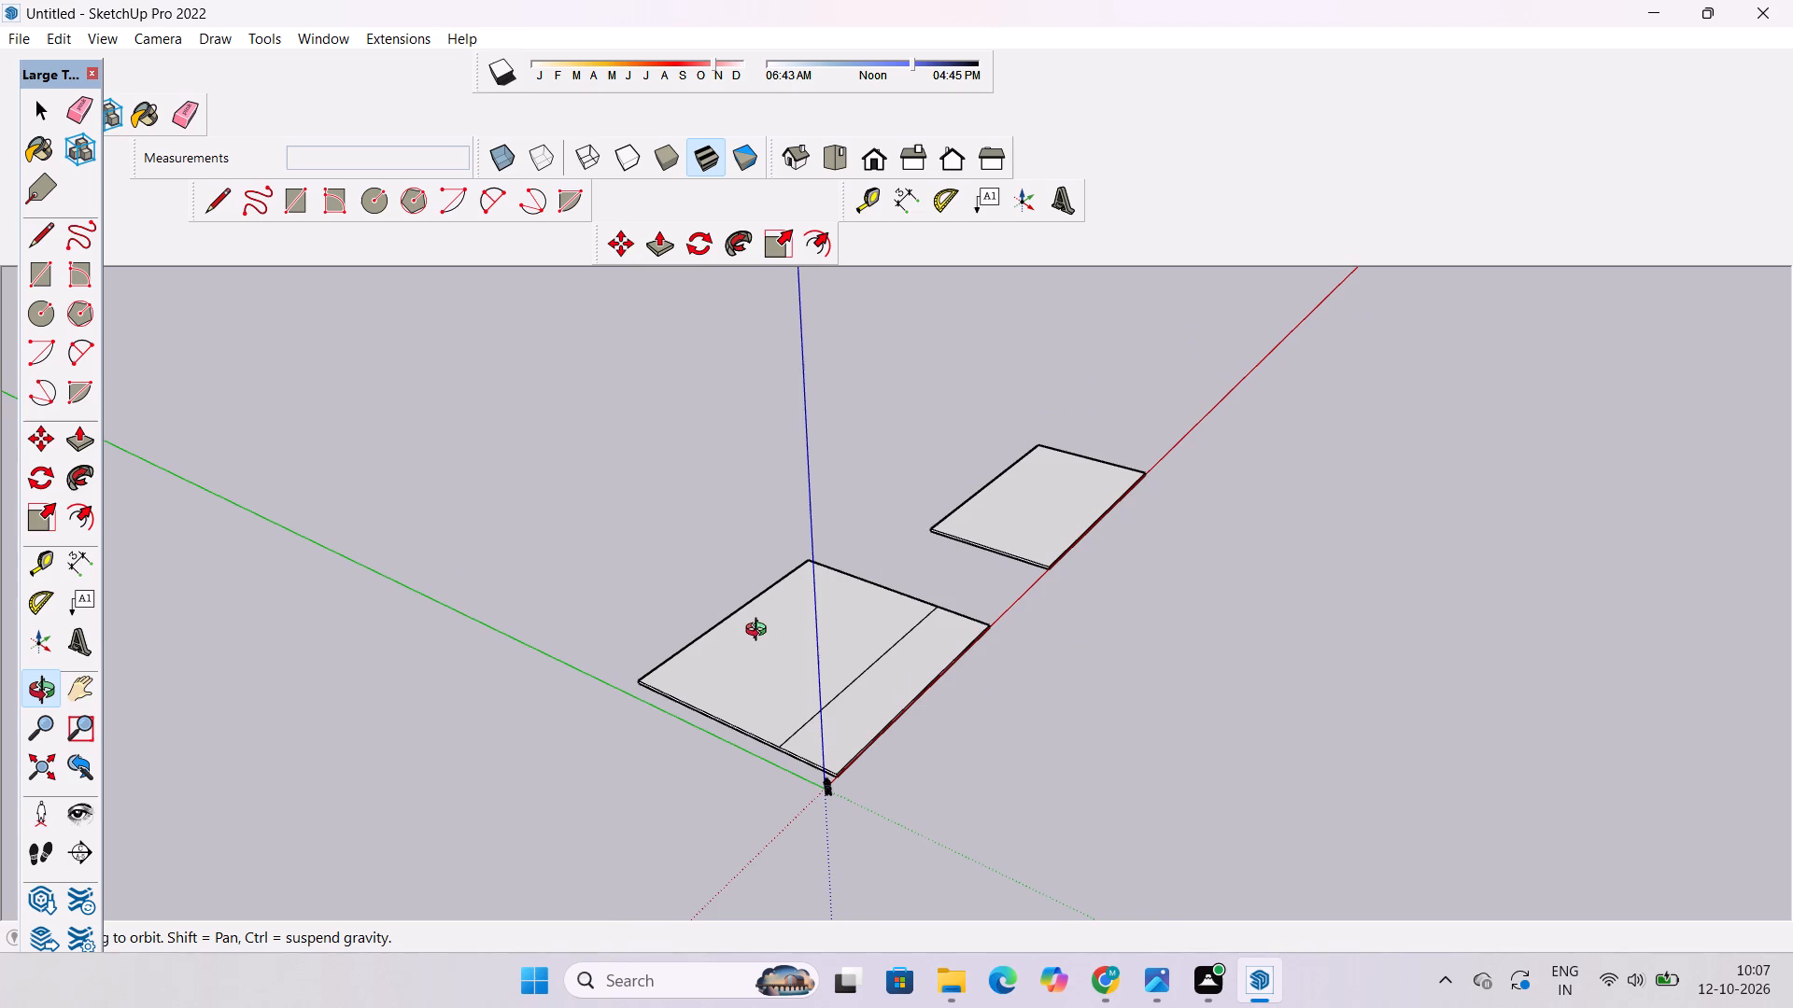
{"action": "scroll", "coordinate": [760, 632], "scroll_direction": "down", "scroll_amount": 6}
{"action": "left_click_drag", "start_coordinate": [869, 654], "coordinate": [746, 700]}
{"action": "scroll", "coordinate": [758, 670], "scroll_direction": "up", "scroll_amount": 7}
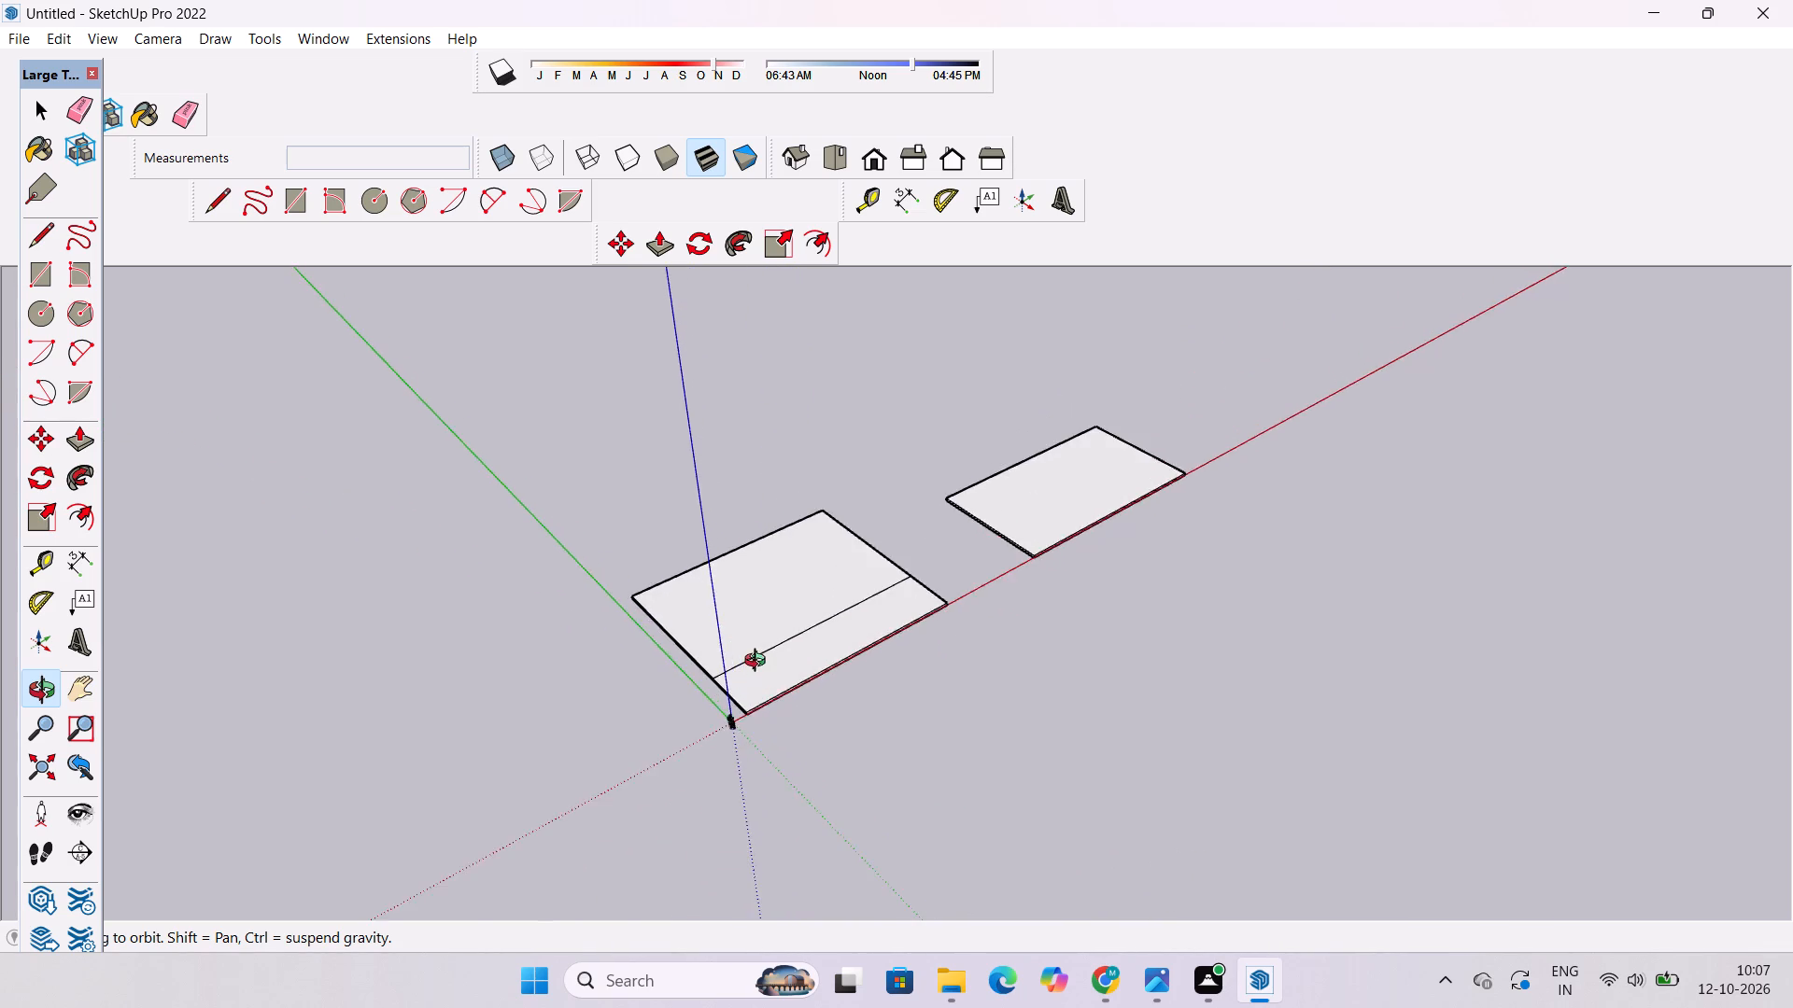
{"action": "scroll", "coordinate": [759, 663], "scroll_direction": "up", "scroll_amount": 4}
{"action": "left_click_drag", "start_coordinate": [676, 736], "coordinate": [790, 602]}
{"action": "scroll", "coordinate": [785, 613], "scroll_direction": "up", "scroll_amount": 10}
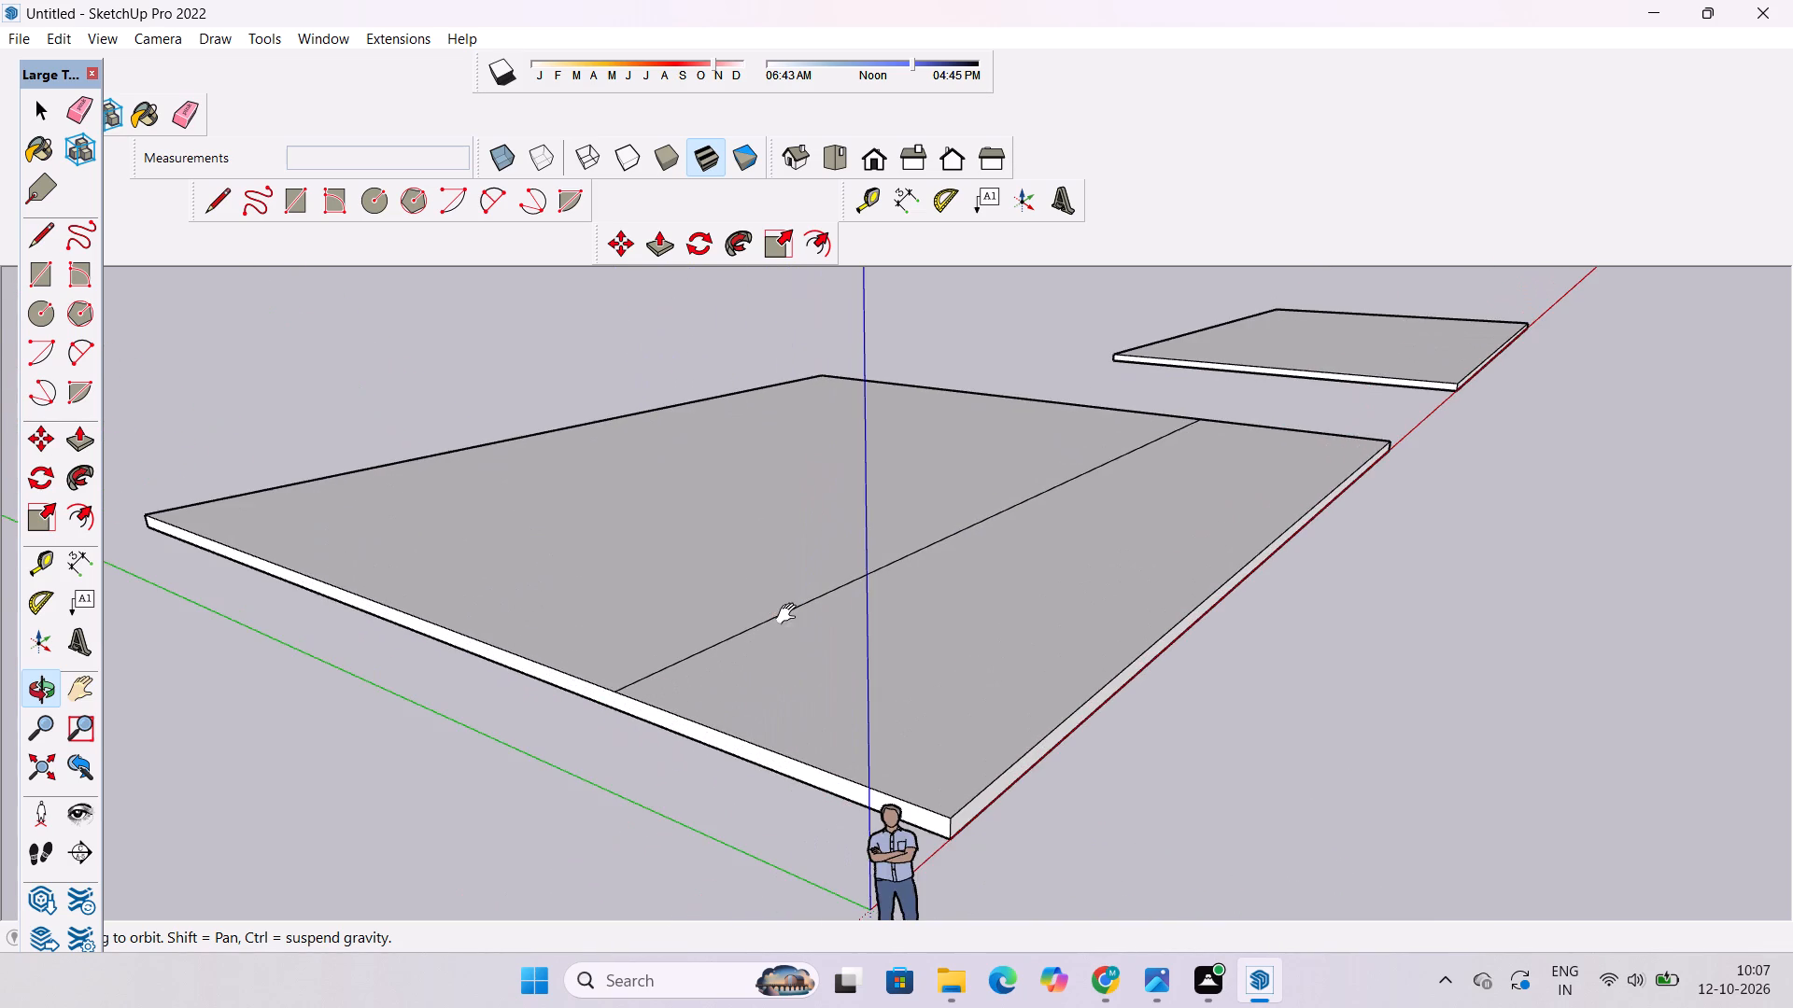
{"action": "left_click_drag", "start_coordinate": [790, 616], "coordinate": [667, 671], "text": "shift"}
{"action": "scroll", "coordinate": [724, 624], "scroll_direction": "down", "scroll_amount": 6}
{"action": "left_click_drag", "start_coordinate": [812, 643], "coordinate": [720, 738]}
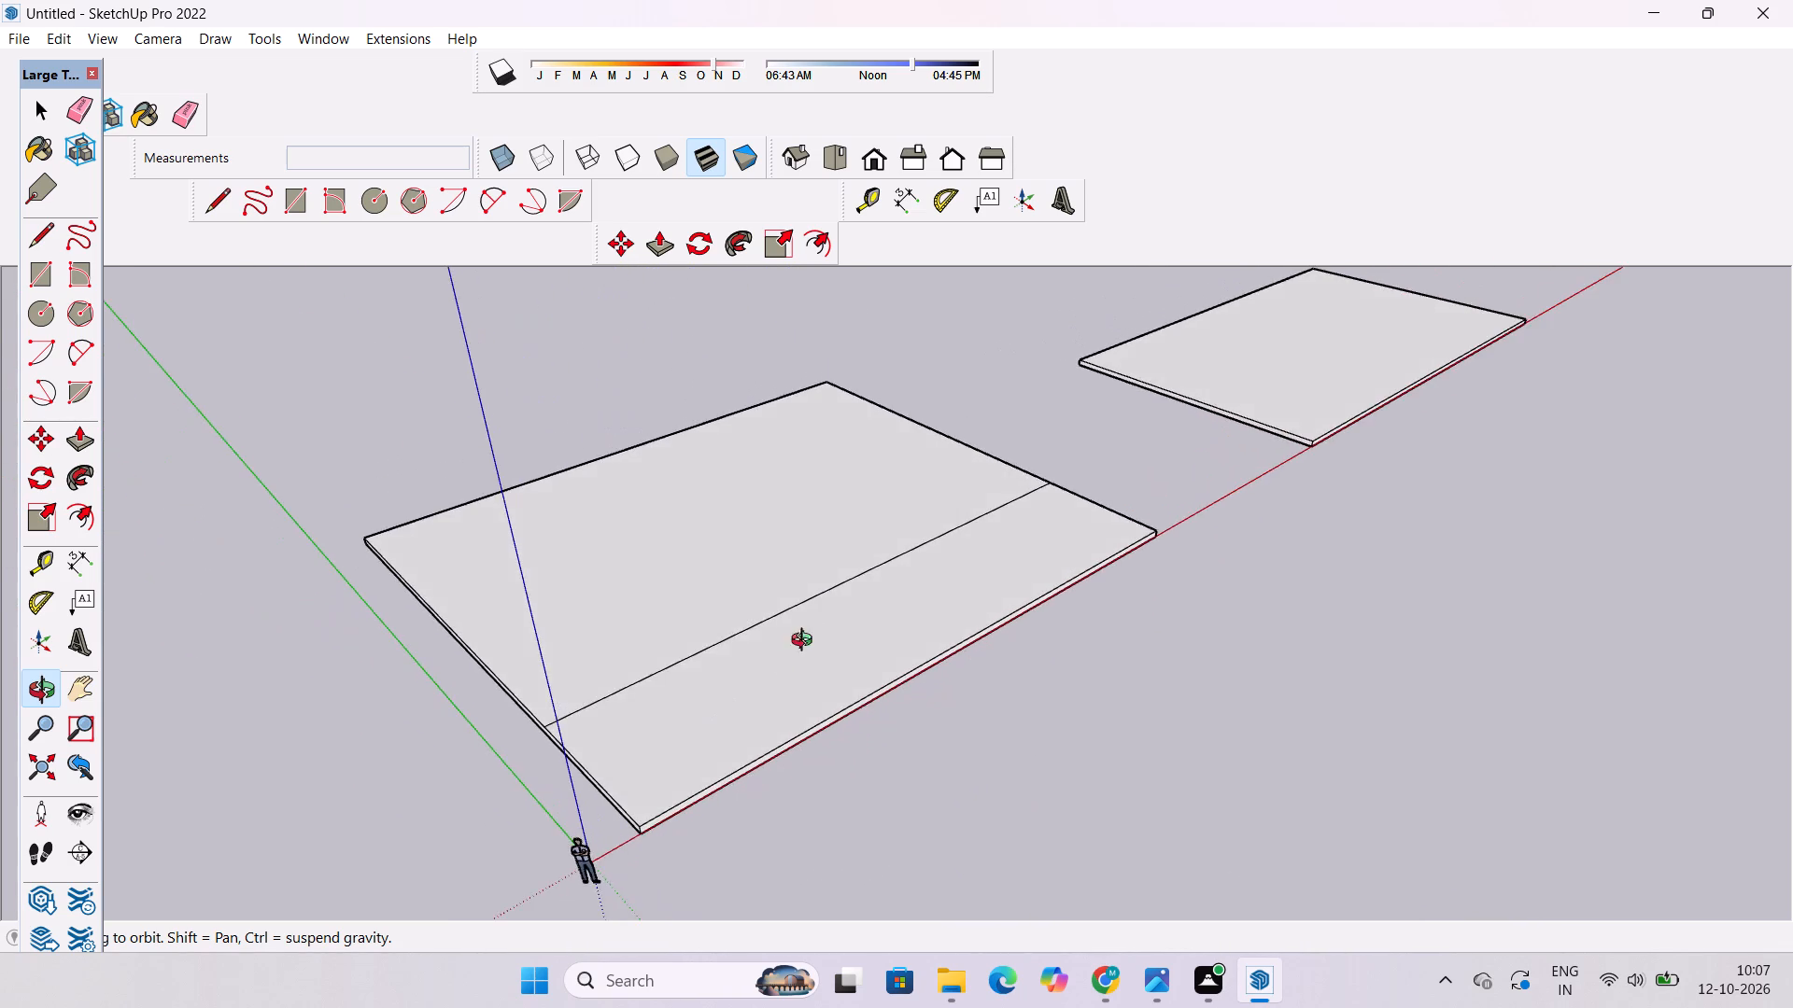
{"action": "scroll", "coordinate": [817, 633], "scroll_direction": "down", "scroll_amount": 3}
{"action": "left_click_drag", "start_coordinate": [830, 624], "coordinate": [711, 677], "text": "shift"}
{"action": "left_click_drag", "start_coordinate": [706, 661], "coordinate": [690, 692], "text": "shift"}
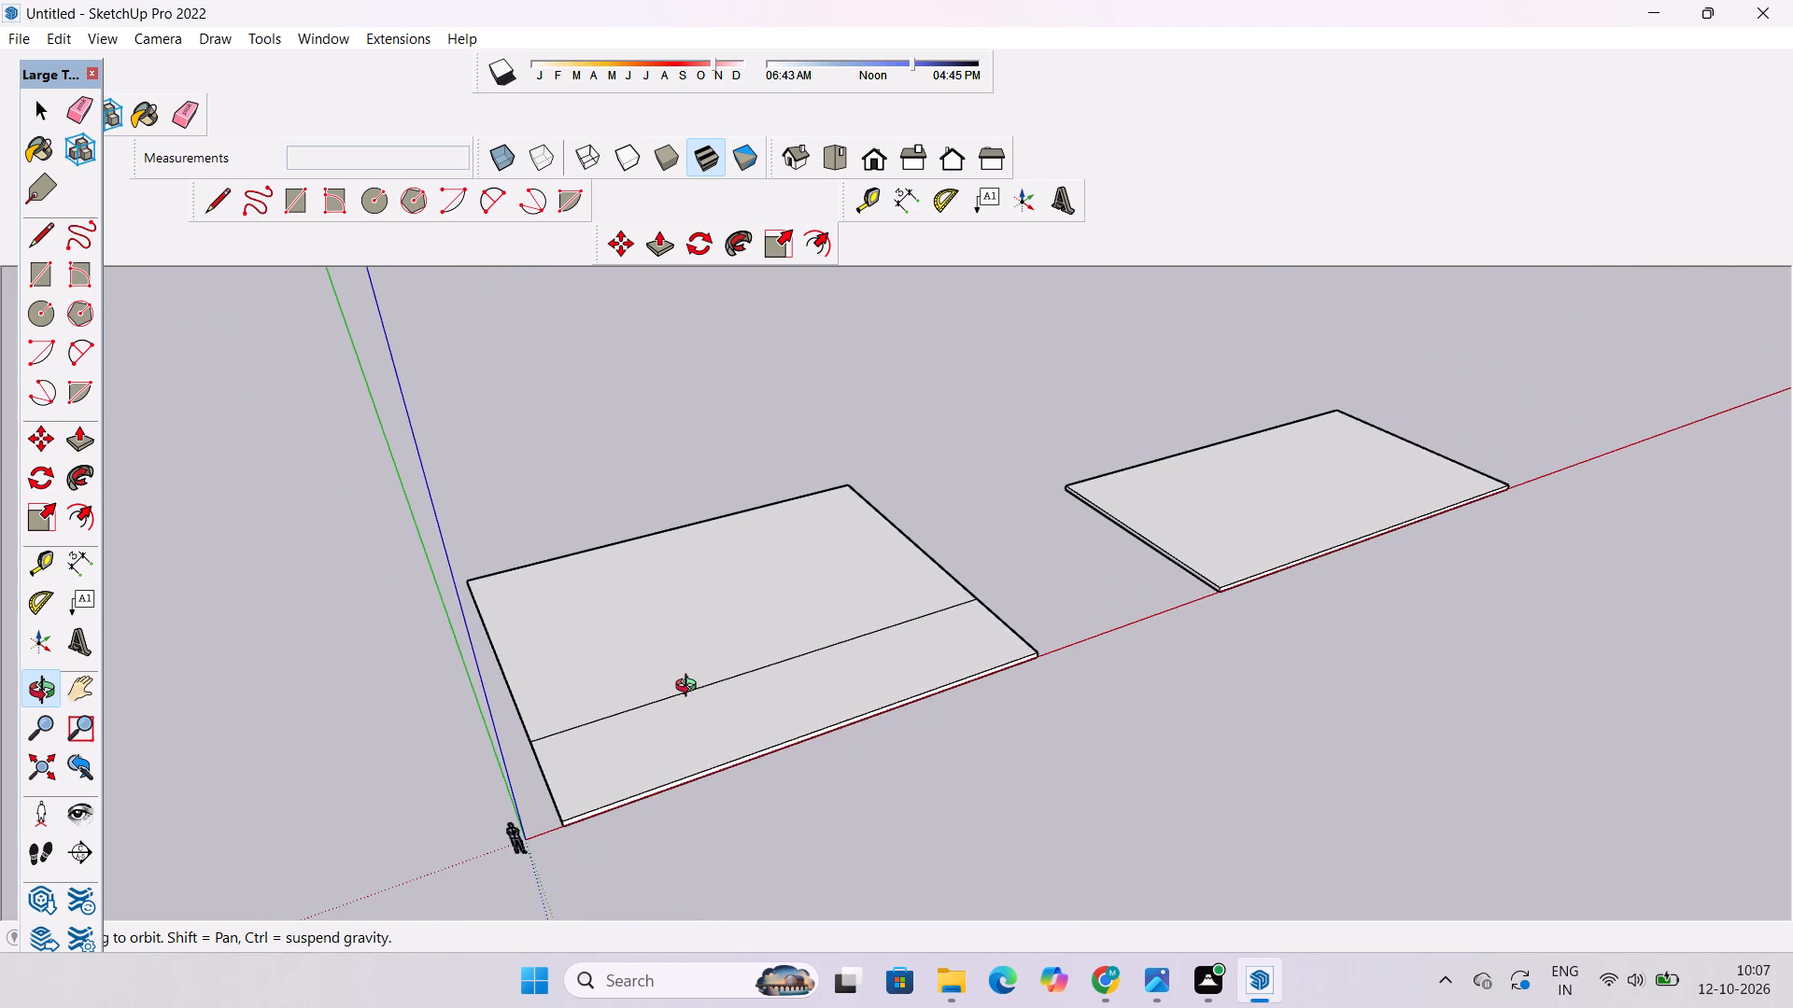
{"action": "scroll", "coordinate": [690, 688], "scroll_direction": "up", "scroll_amount": 5}
{"action": "scroll", "coordinate": [690, 688], "scroll_direction": "down", "scroll_amount": 5}
{"action": "left_click_drag", "start_coordinate": [677, 668], "coordinate": [726, 596], "text": "shift"}
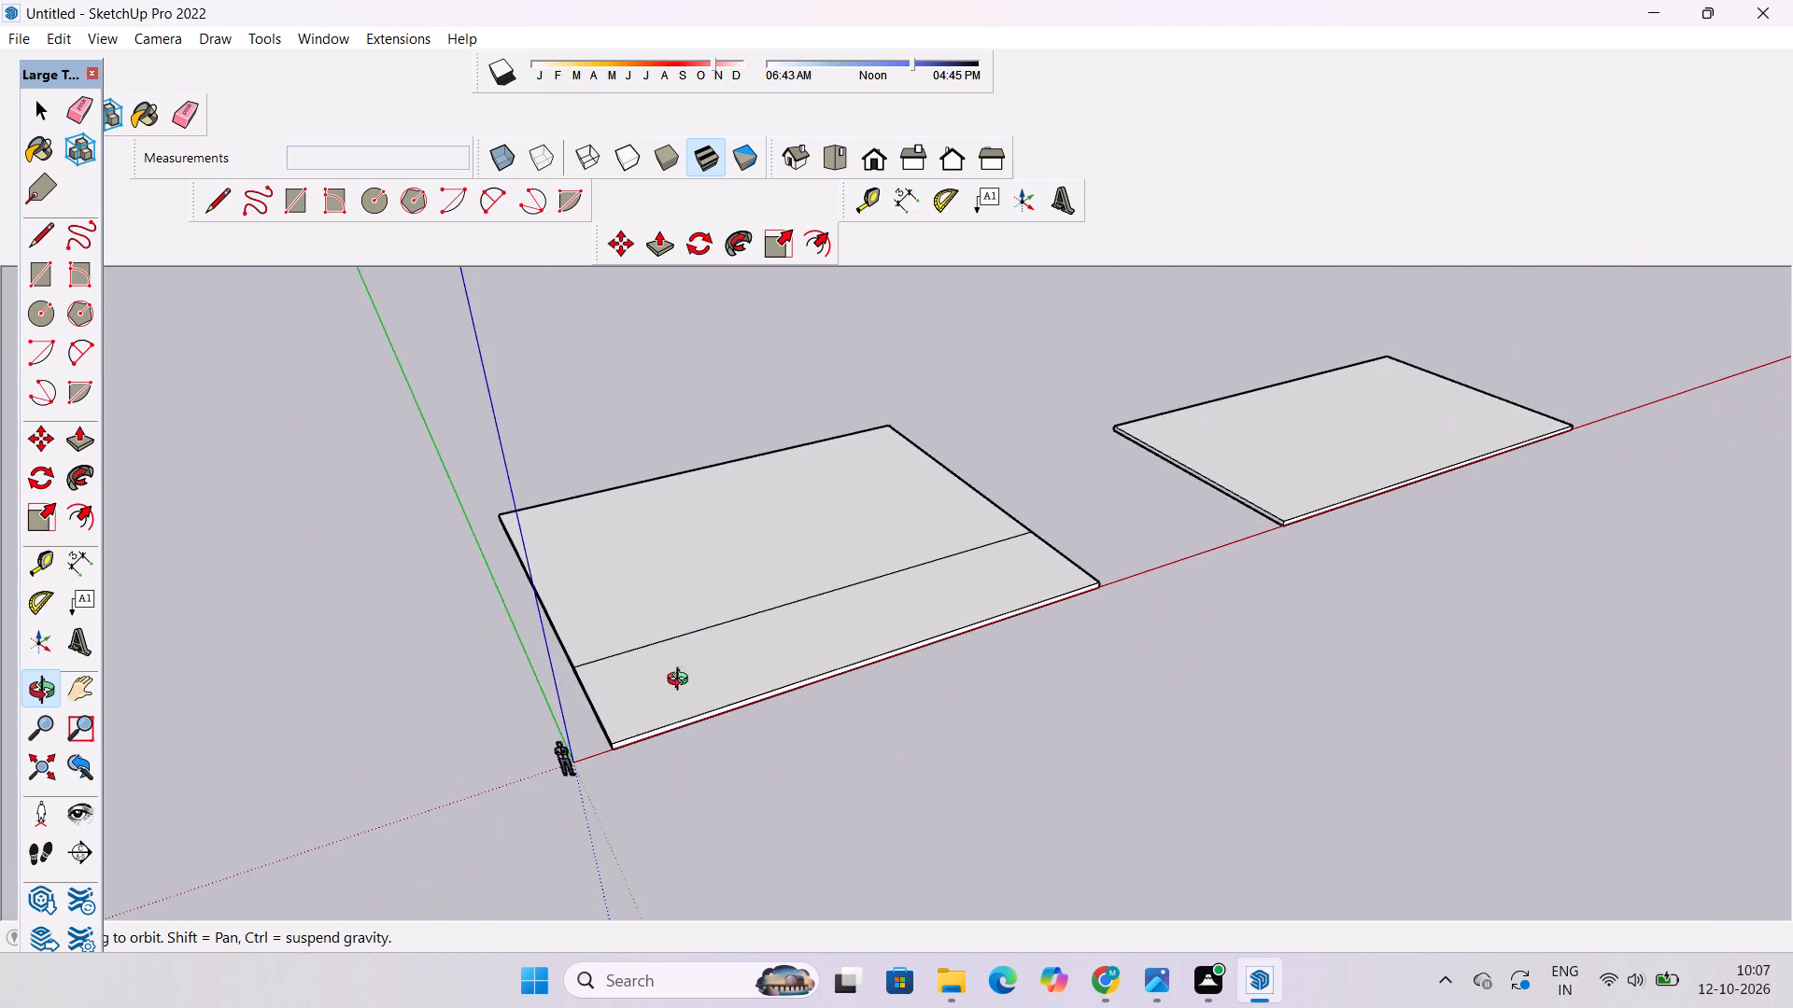
{"action": "left_click_drag", "start_coordinate": [682, 681], "coordinate": [882, 569]}
{"action": "scroll", "coordinate": [767, 655], "scroll_direction": "up", "scroll_amount": 13}
{"action": "left_click_drag", "start_coordinate": [661, 623], "coordinate": [508, 704]}
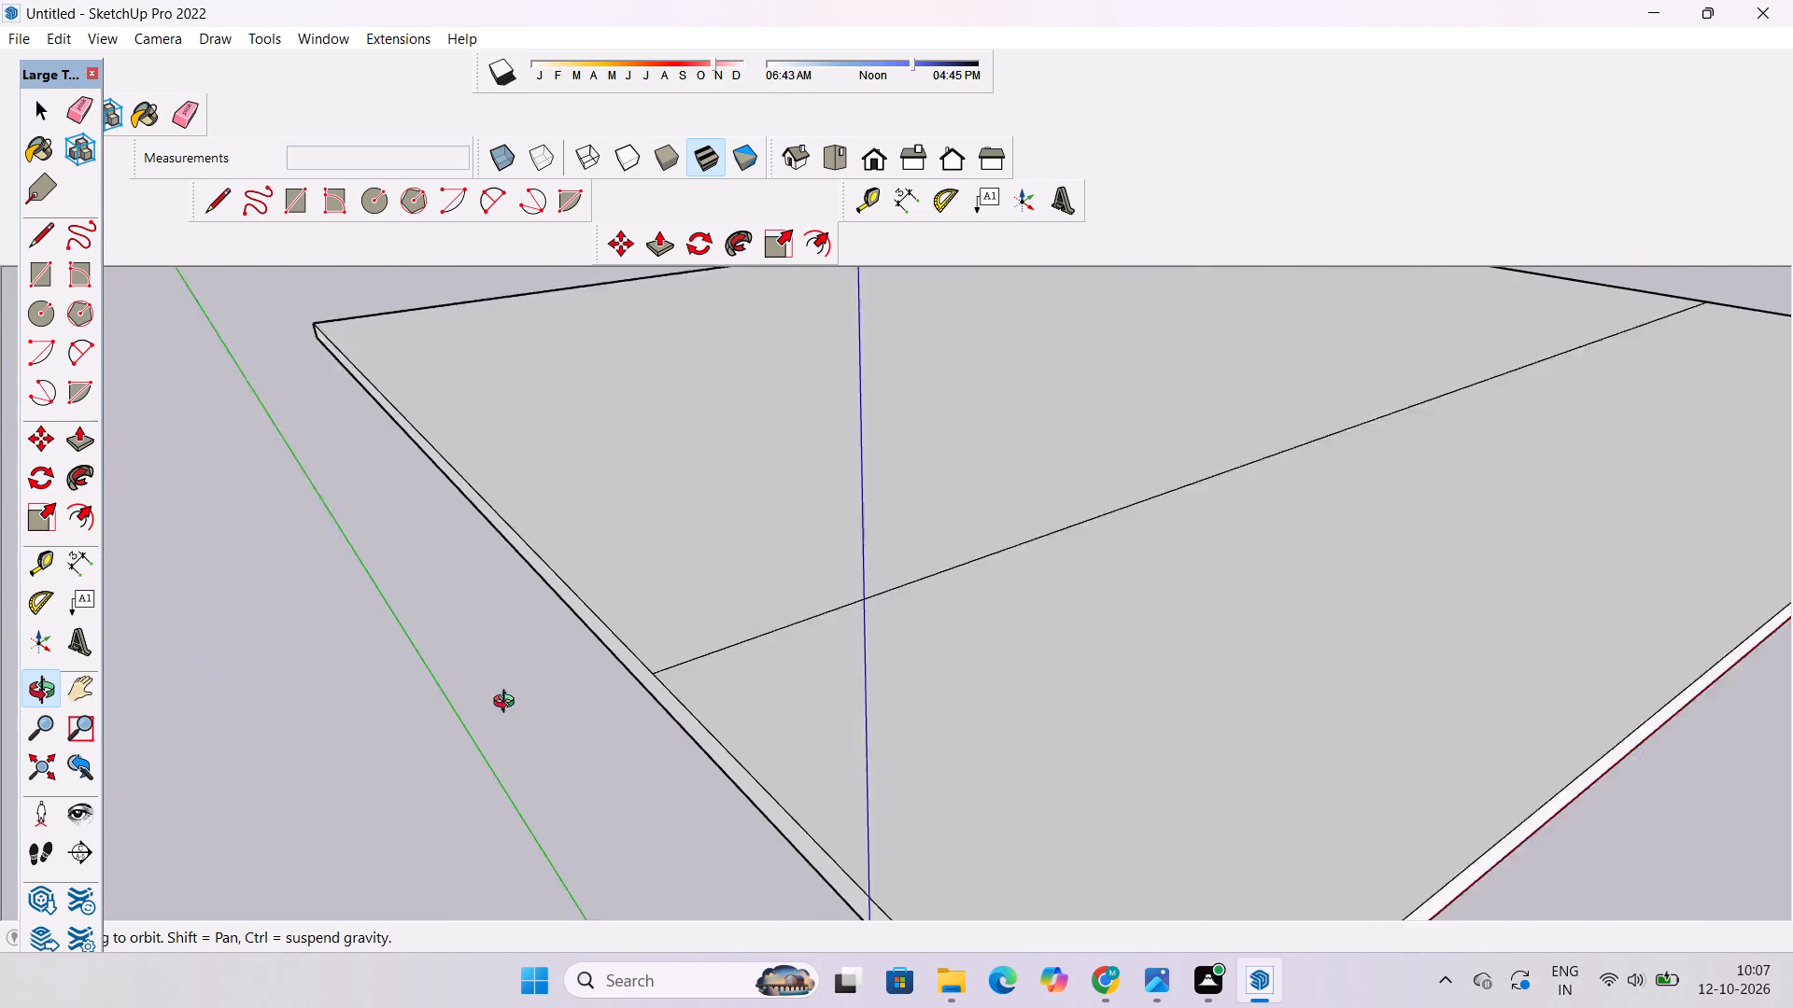
{"action": "left_click_drag", "start_coordinate": [508, 704], "coordinate": [501, 700]}
{"action": "scroll", "coordinate": [592, 594], "scroll_direction": "down", "scroll_amount": 7}
{"action": "left_click_drag", "start_coordinate": [1070, 532], "coordinate": [821, 603], "text": "shift"}
{"action": "scroll", "coordinate": [825, 595], "scroll_direction": "up", "scroll_amount": 3}
{"action": "left_click_drag", "start_coordinate": [1281, 525], "coordinate": [771, 588]}
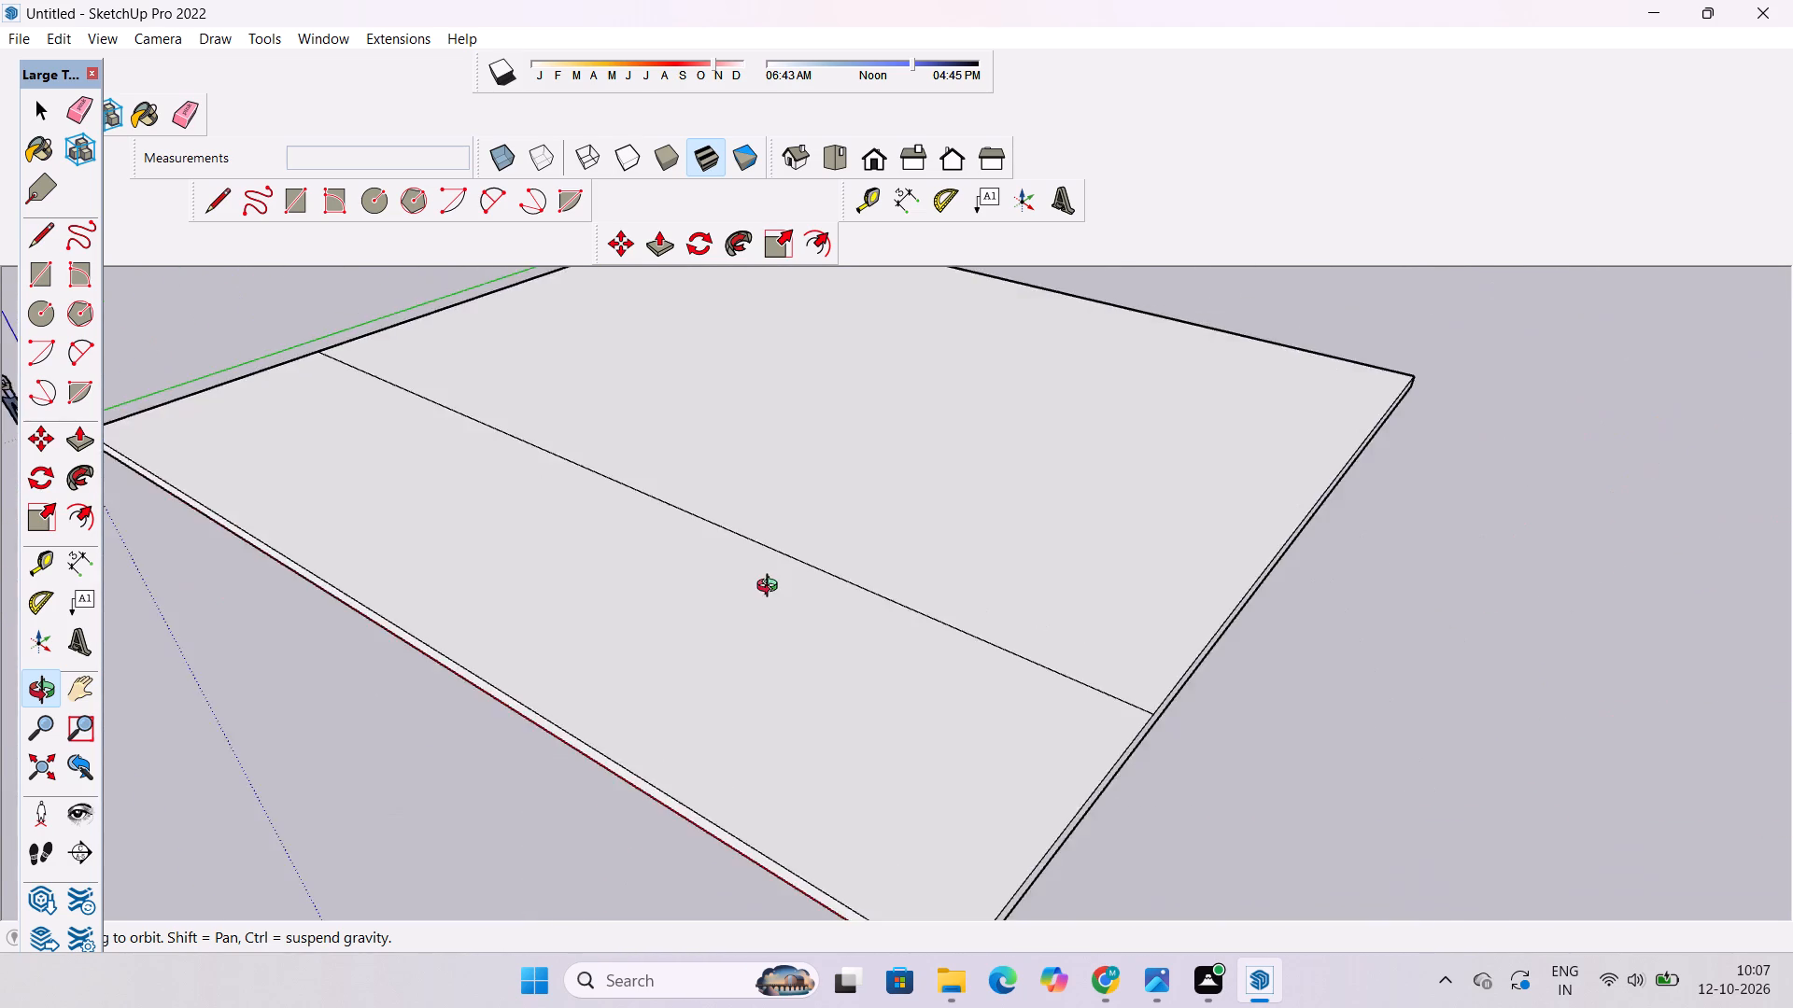
{"action": "left_click_drag", "start_coordinate": [771, 588], "coordinate": [1792, 534]}
{"action": "scroll", "coordinate": [896, 602], "scroll_direction": "down", "scroll_amount": 11}
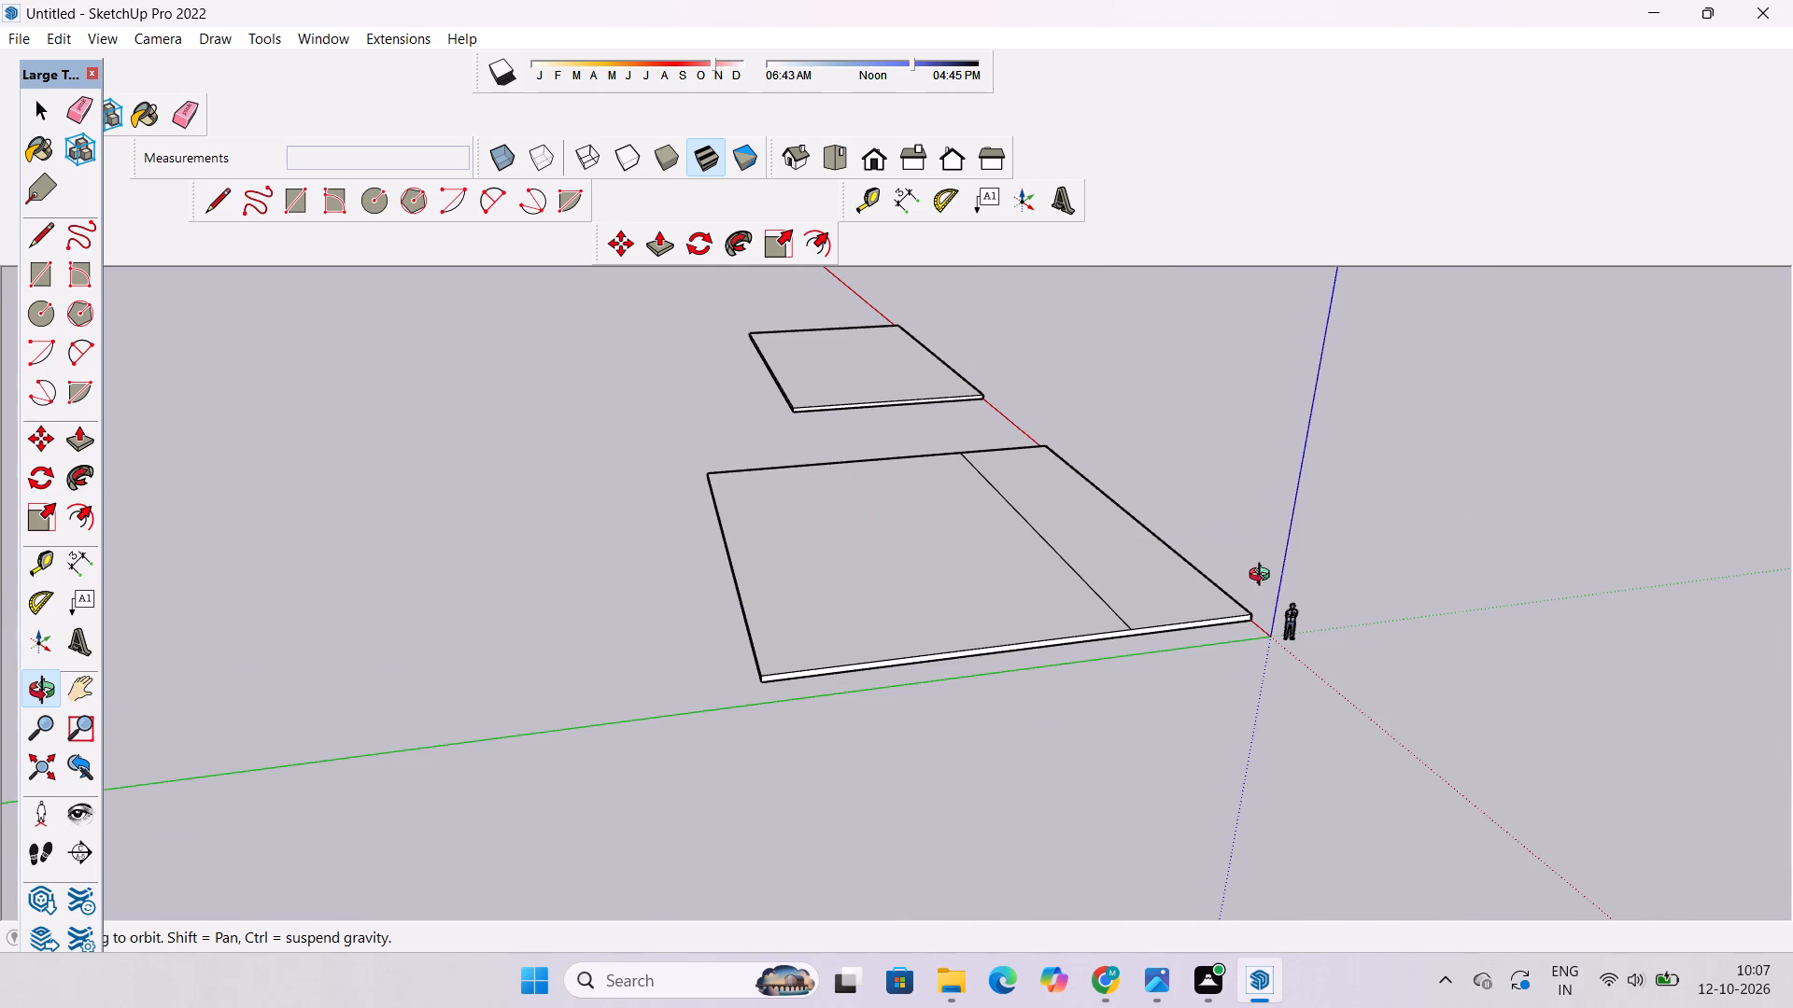
{"action": "left_click_drag", "start_coordinate": [1269, 617], "coordinate": [798, 625]}
{"action": "scroll", "coordinate": [1108, 519], "scroll_direction": "up", "scroll_amount": 4}
{"action": "left_click_drag", "start_coordinate": [1073, 568], "coordinate": [1073, 511], "text": "shift"}
{"action": "left_click_drag", "start_coordinate": [1066, 546], "coordinate": [1047, 620]}
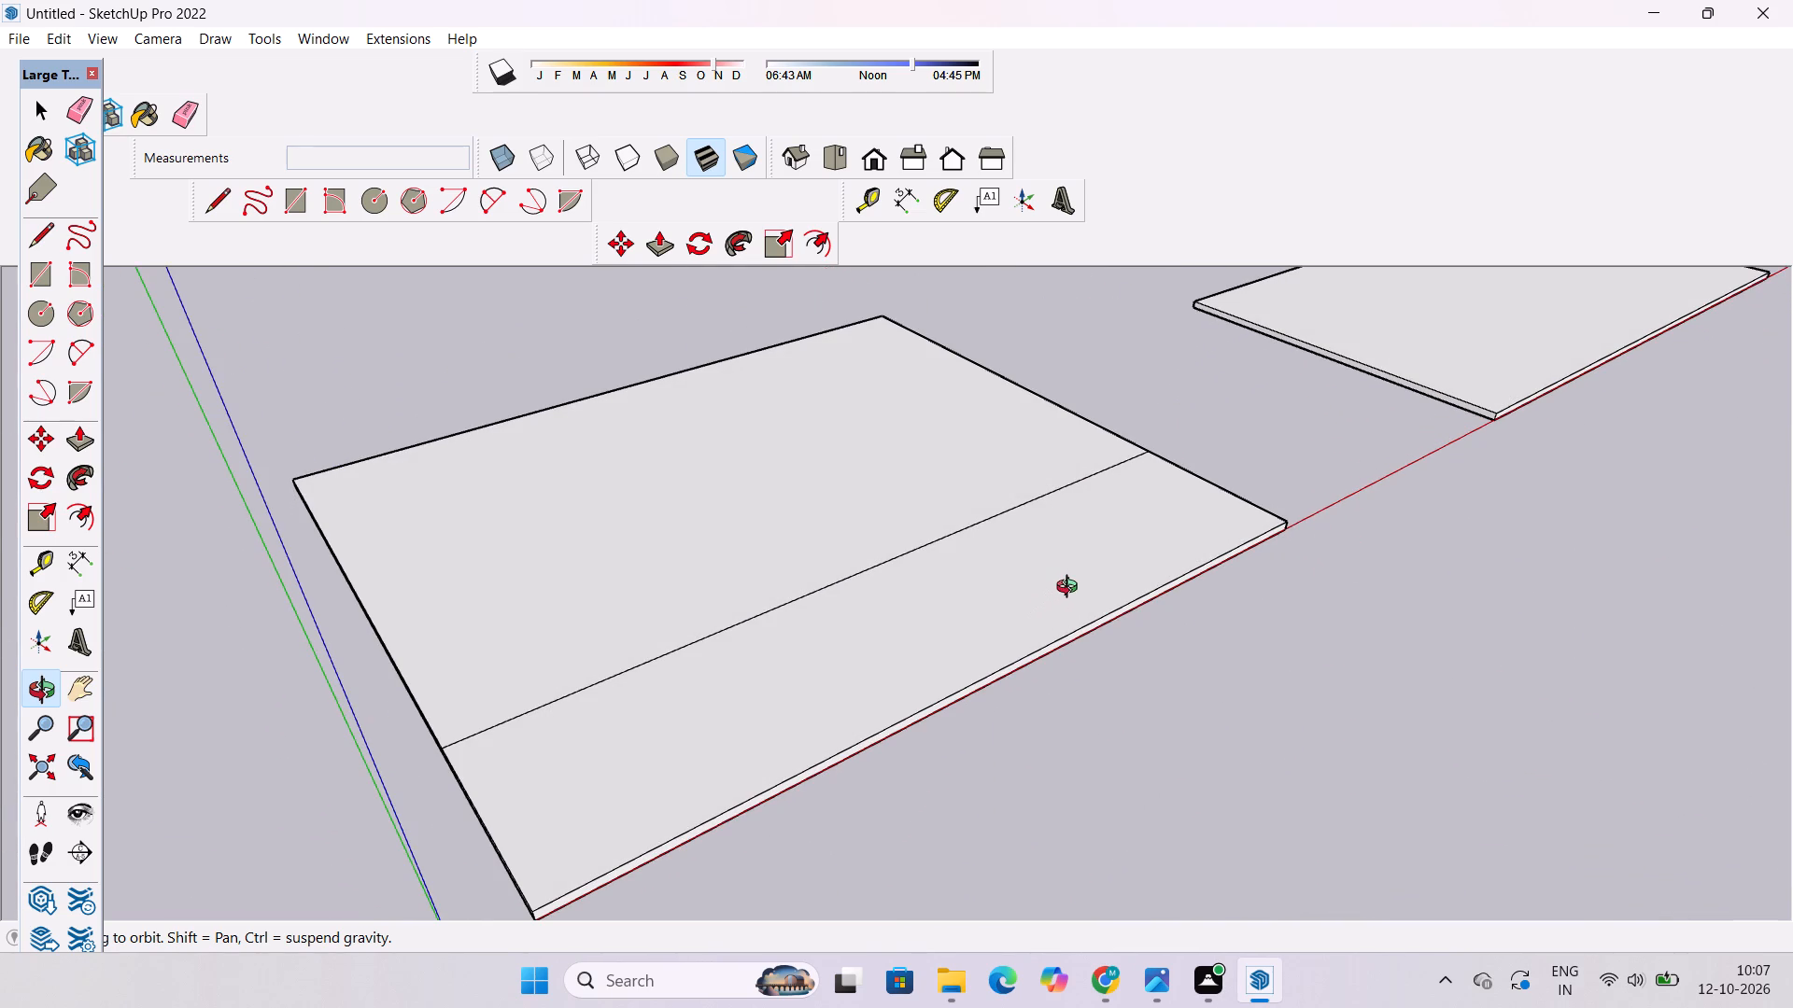
{"action": "left_click_drag", "start_coordinate": [1004, 696], "coordinate": [1055, 604], "text": "shift"}
{"action": "left_click_drag", "start_coordinate": [761, 753], "coordinate": [888, 707]}
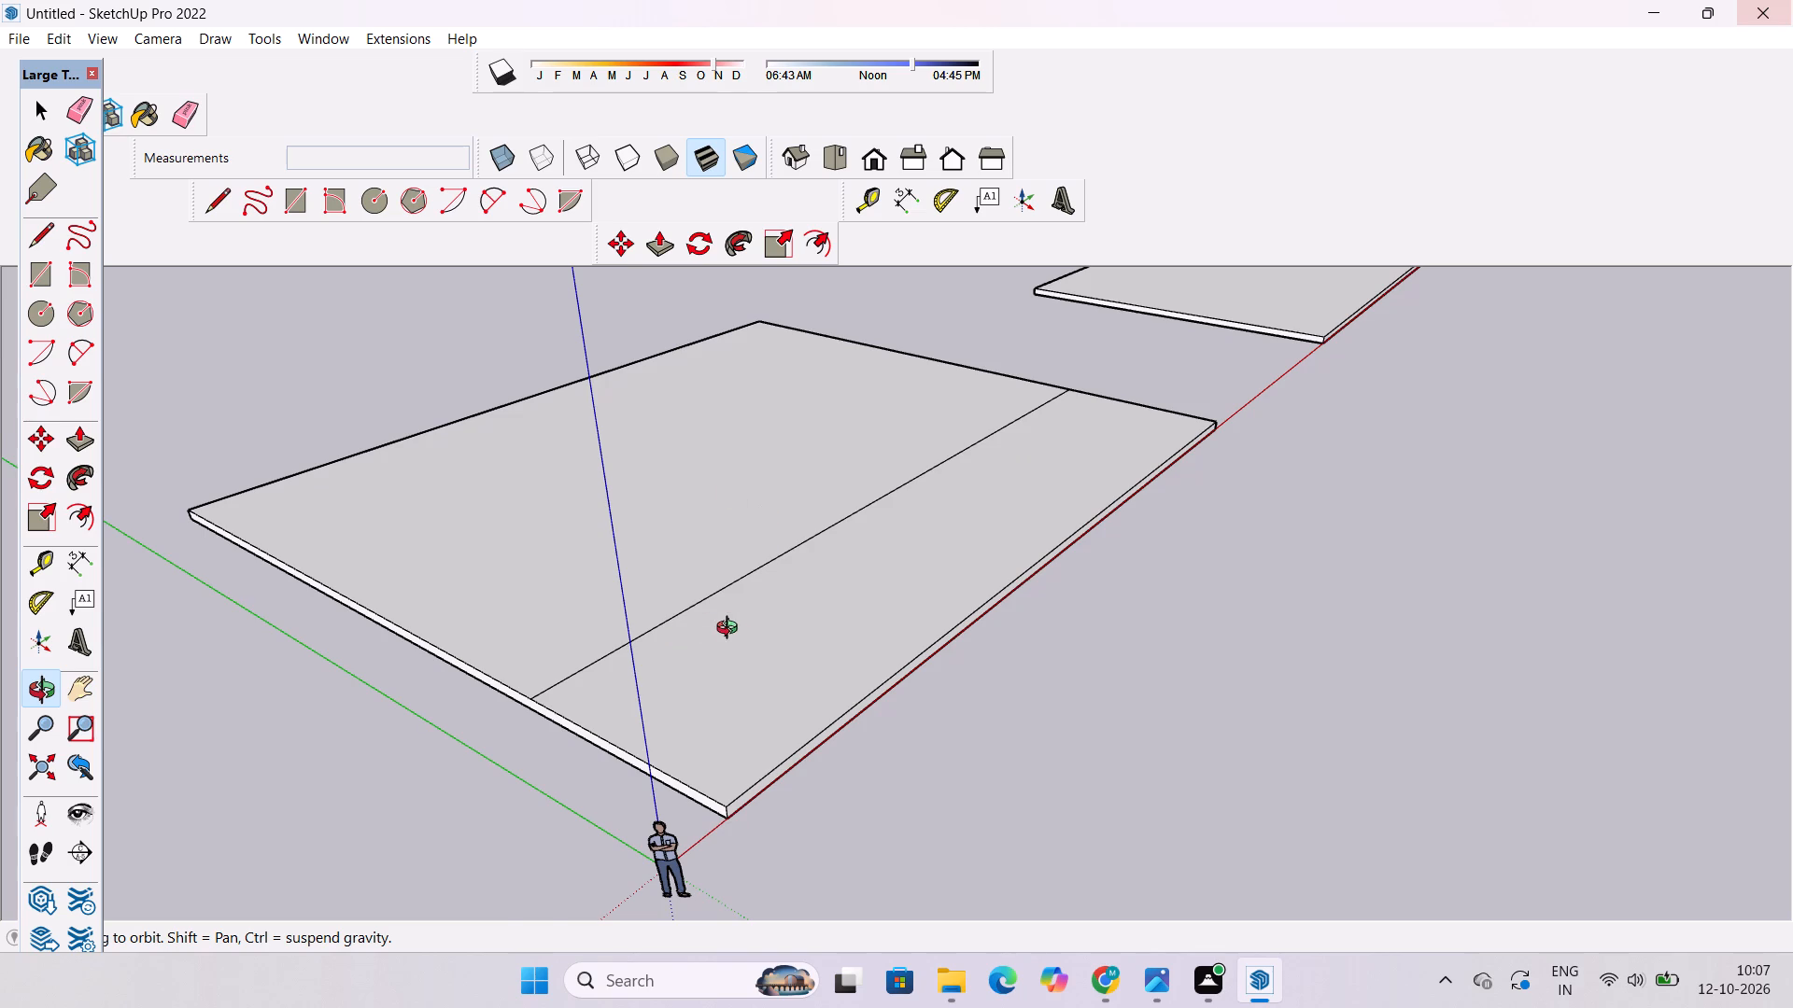
{"action": "scroll", "coordinate": [731, 630], "scroll_direction": "down", "scroll_amount": 4}
{"action": "left_click_drag", "start_coordinate": [727, 671], "coordinate": [834, 711], "text": "shift"}
{"action": "scroll", "coordinate": [831, 712], "scroll_direction": "up", "scroll_amount": 4}
{"action": "left_click_drag", "start_coordinate": [855, 678], "coordinate": [855, 738], "text": "shift"}
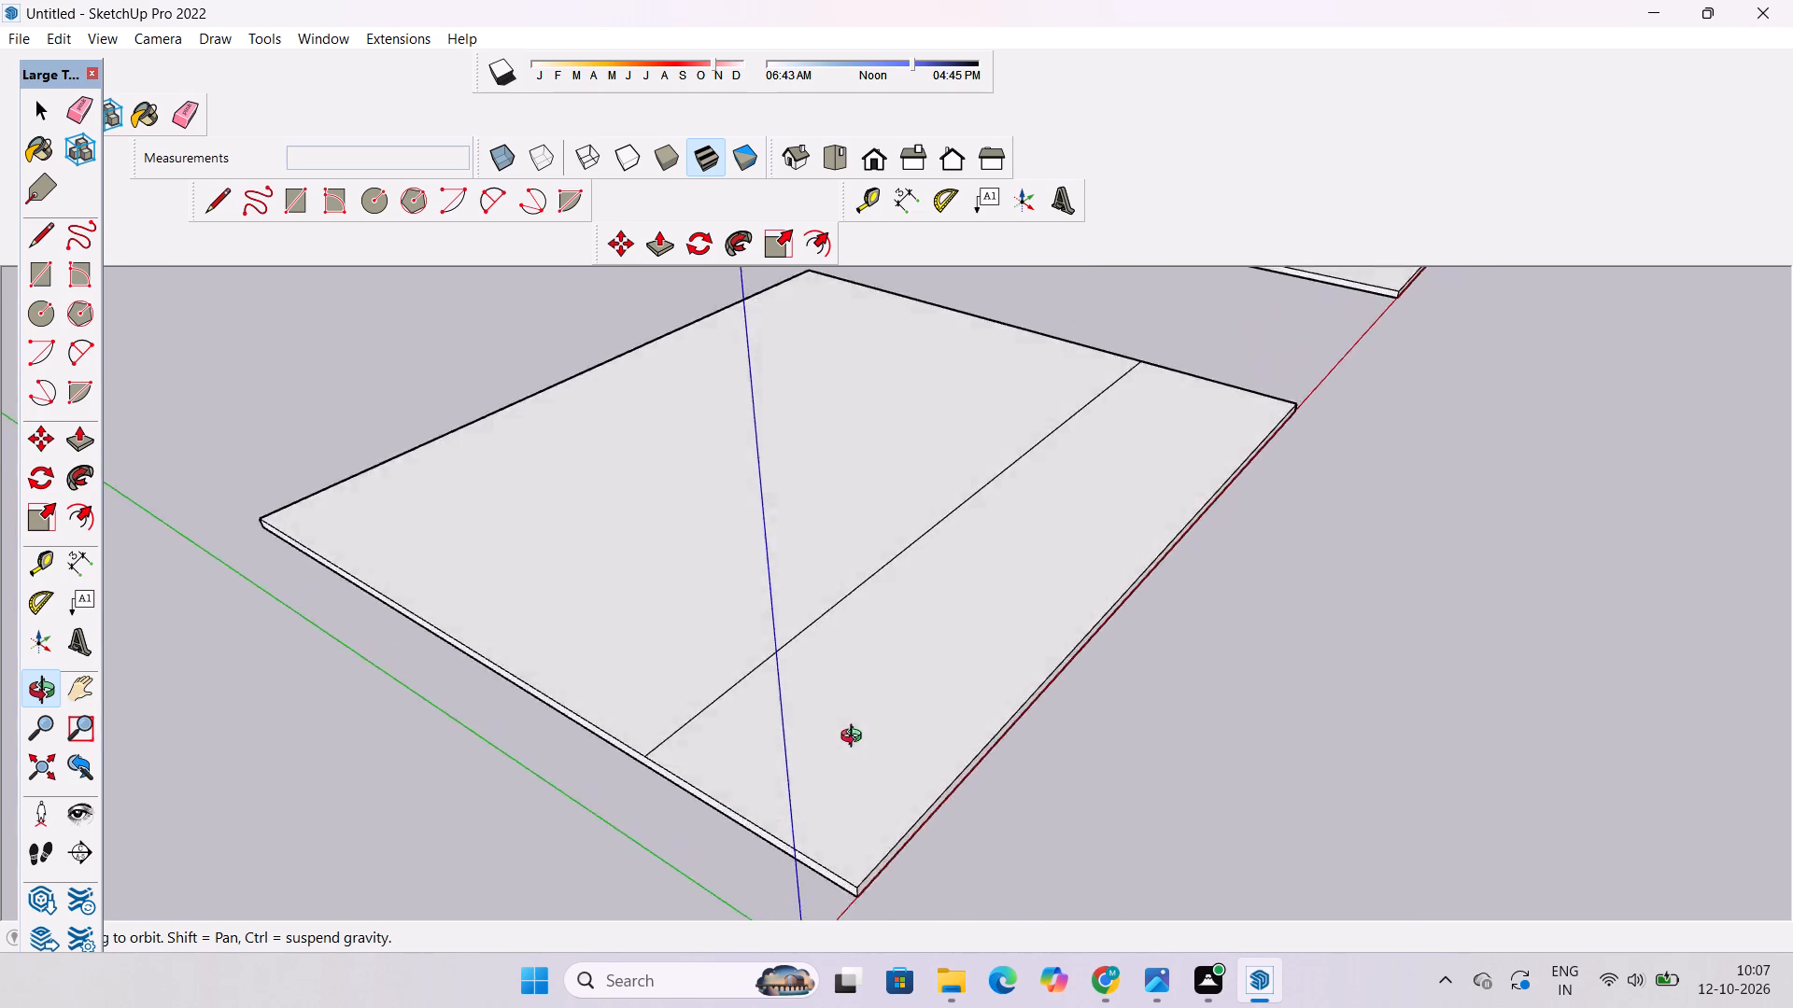
{"action": "left_click_drag", "start_coordinate": [855, 738], "coordinate": [911, 847], "text": "shift"}
{"action": "left_click_drag", "start_coordinate": [840, 889], "coordinate": [884, 835], "text": "shift"}
{"action": "left_click_drag", "start_coordinate": [856, 847], "coordinate": [999, 519]}
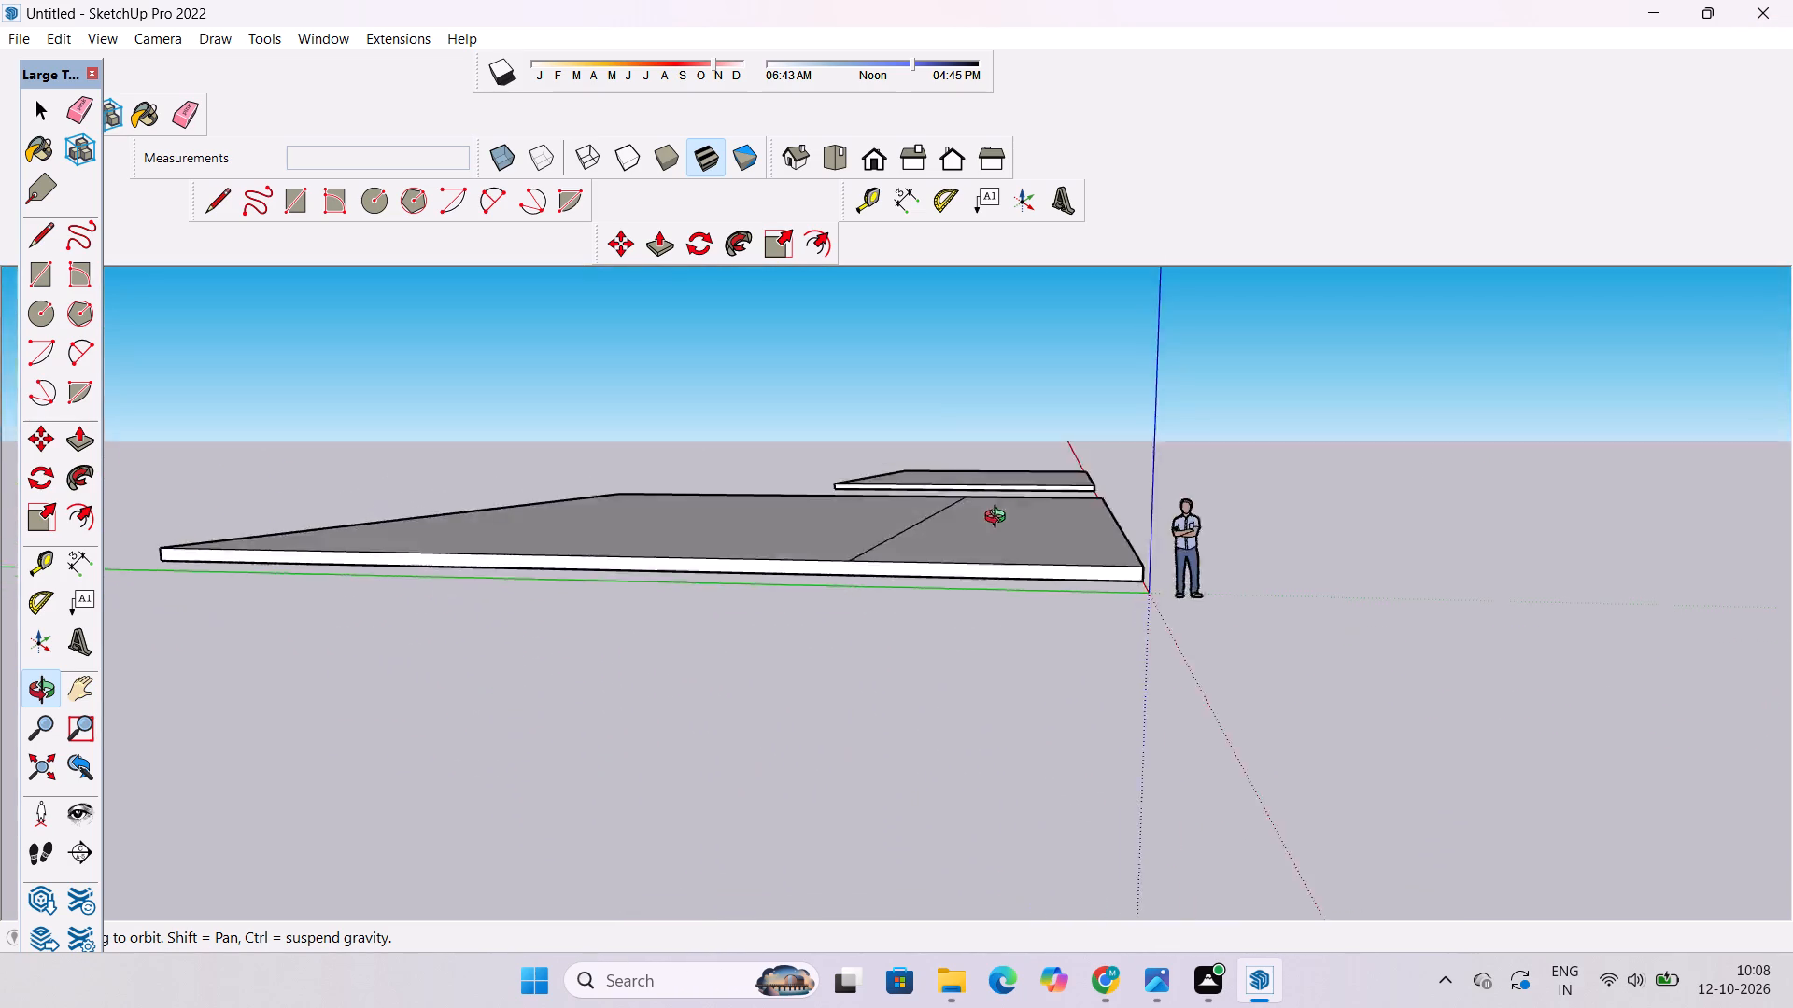
{"action": "left_click_drag", "start_coordinate": [999, 519], "coordinate": [1023, 469]}
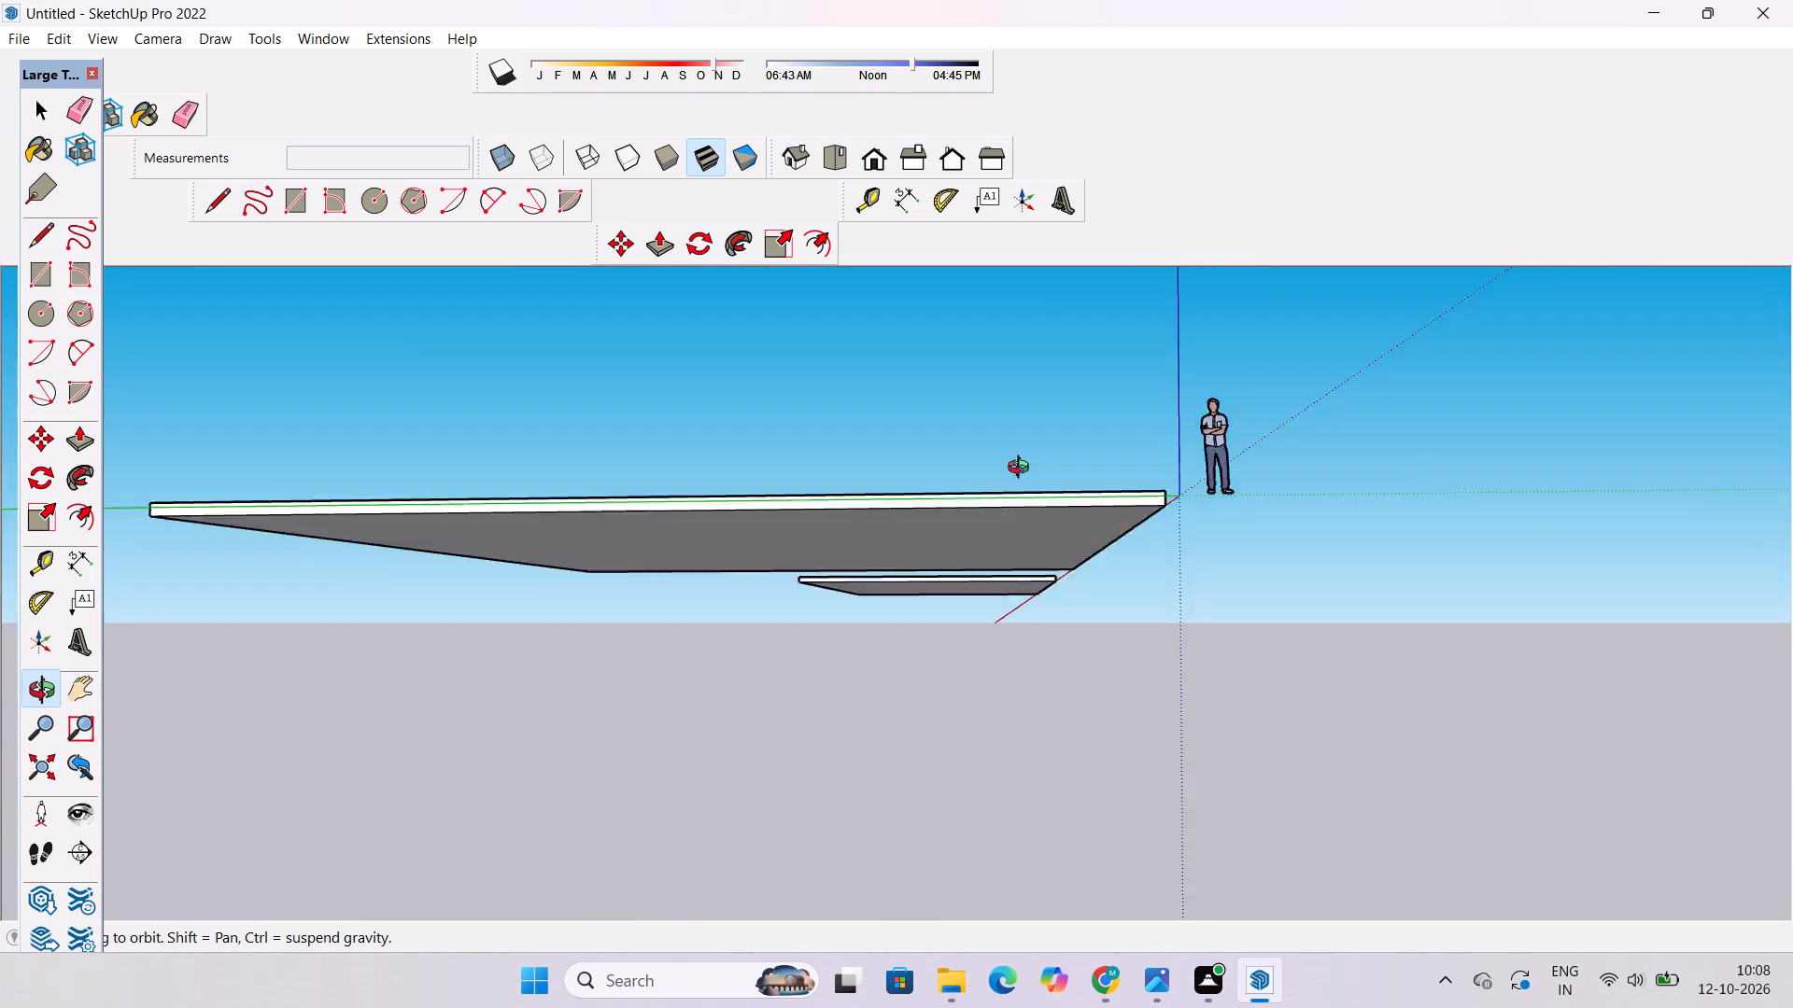
{"action": "left_click_drag", "start_coordinate": [1023, 469], "coordinate": [743, 718]}
{"action": "left_click_drag", "start_coordinate": [949, 585], "coordinate": [883, 730], "text": "shift"}
{"action": "scroll", "coordinate": [893, 726], "scroll_direction": "up", "scroll_amount": 4}
{"action": "left_click_drag", "start_coordinate": [892, 726], "coordinate": [970, 539], "text": "shift"}
{"action": "left_click_drag", "start_coordinate": [971, 543], "coordinate": [867, 617]}
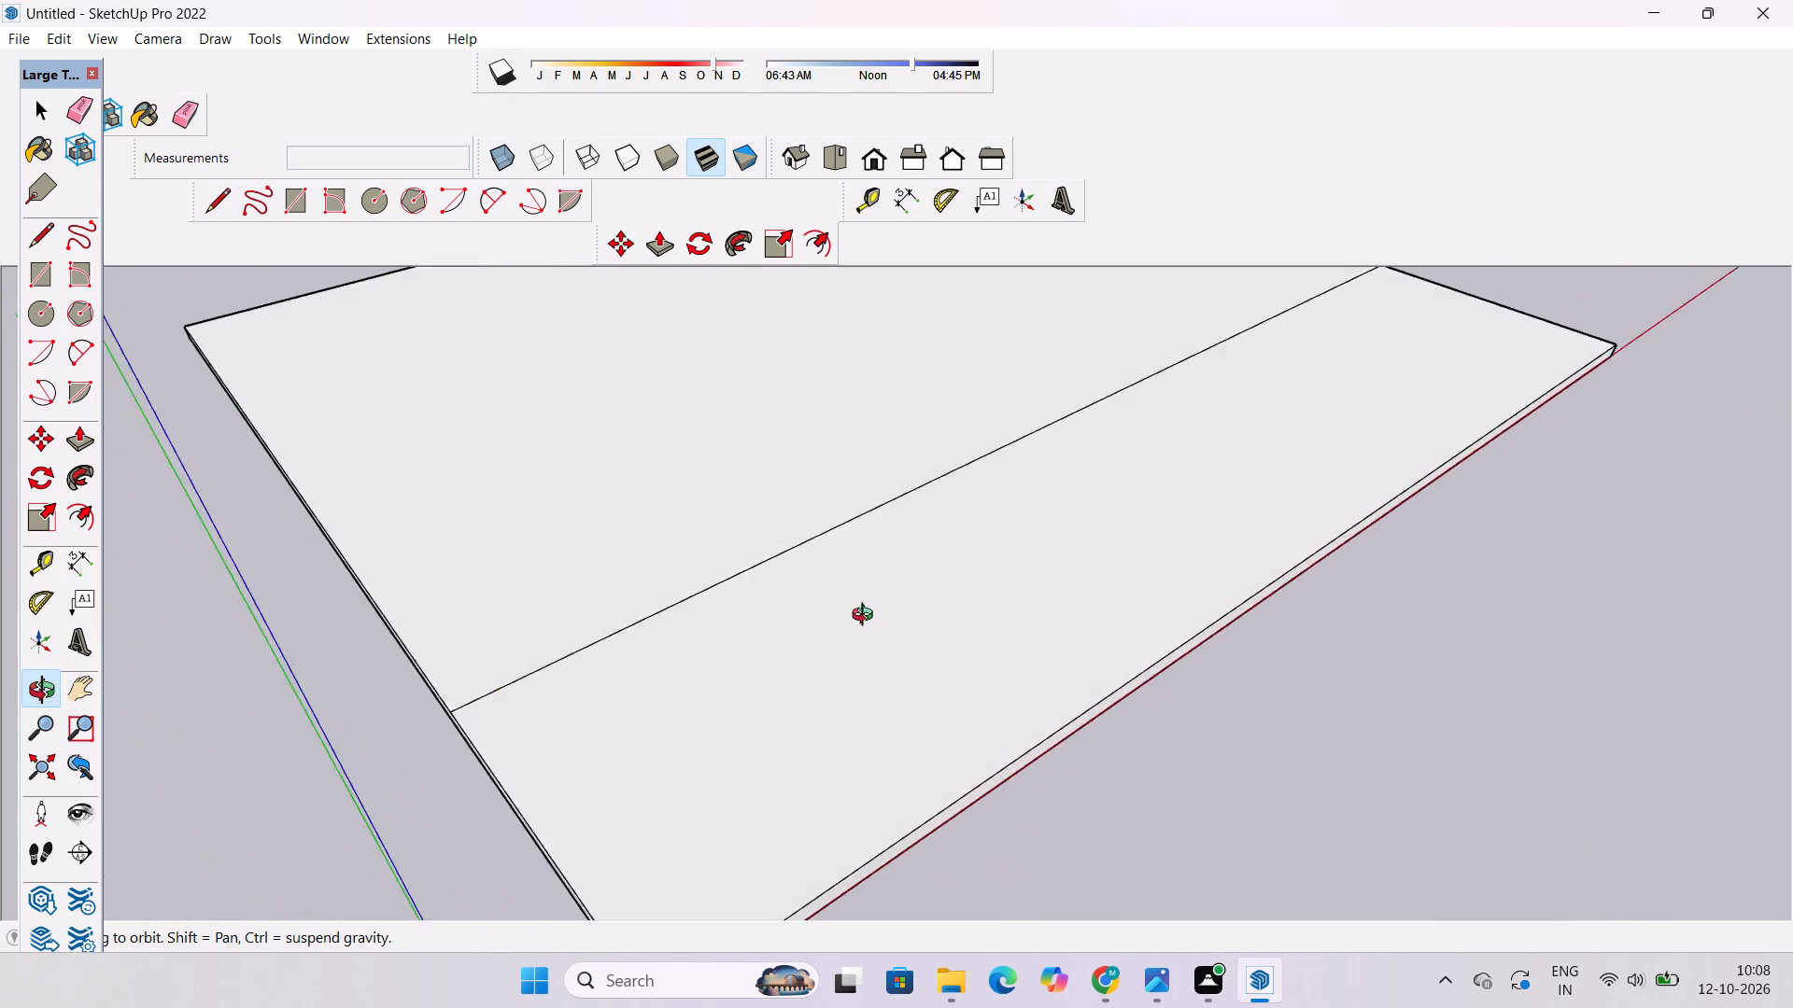
{"action": "left_click_drag", "start_coordinate": [867, 617], "coordinate": [785, 669]}
{"action": "scroll", "coordinate": [783, 662], "scroll_direction": "down", "scroll_amount": 6}
{"action": "left_click_drag", "start_coordinate": [780, 668], "coordinate": [792, 720], "text": "shift"}
{"action": "left_click_drag", "start_coordinate": [798, 721], "coordinate": [928, 669]}
{"action": "scroll", "coordinate": [935, 651], "scroll_direction": "down", "scroll_amount": 2}
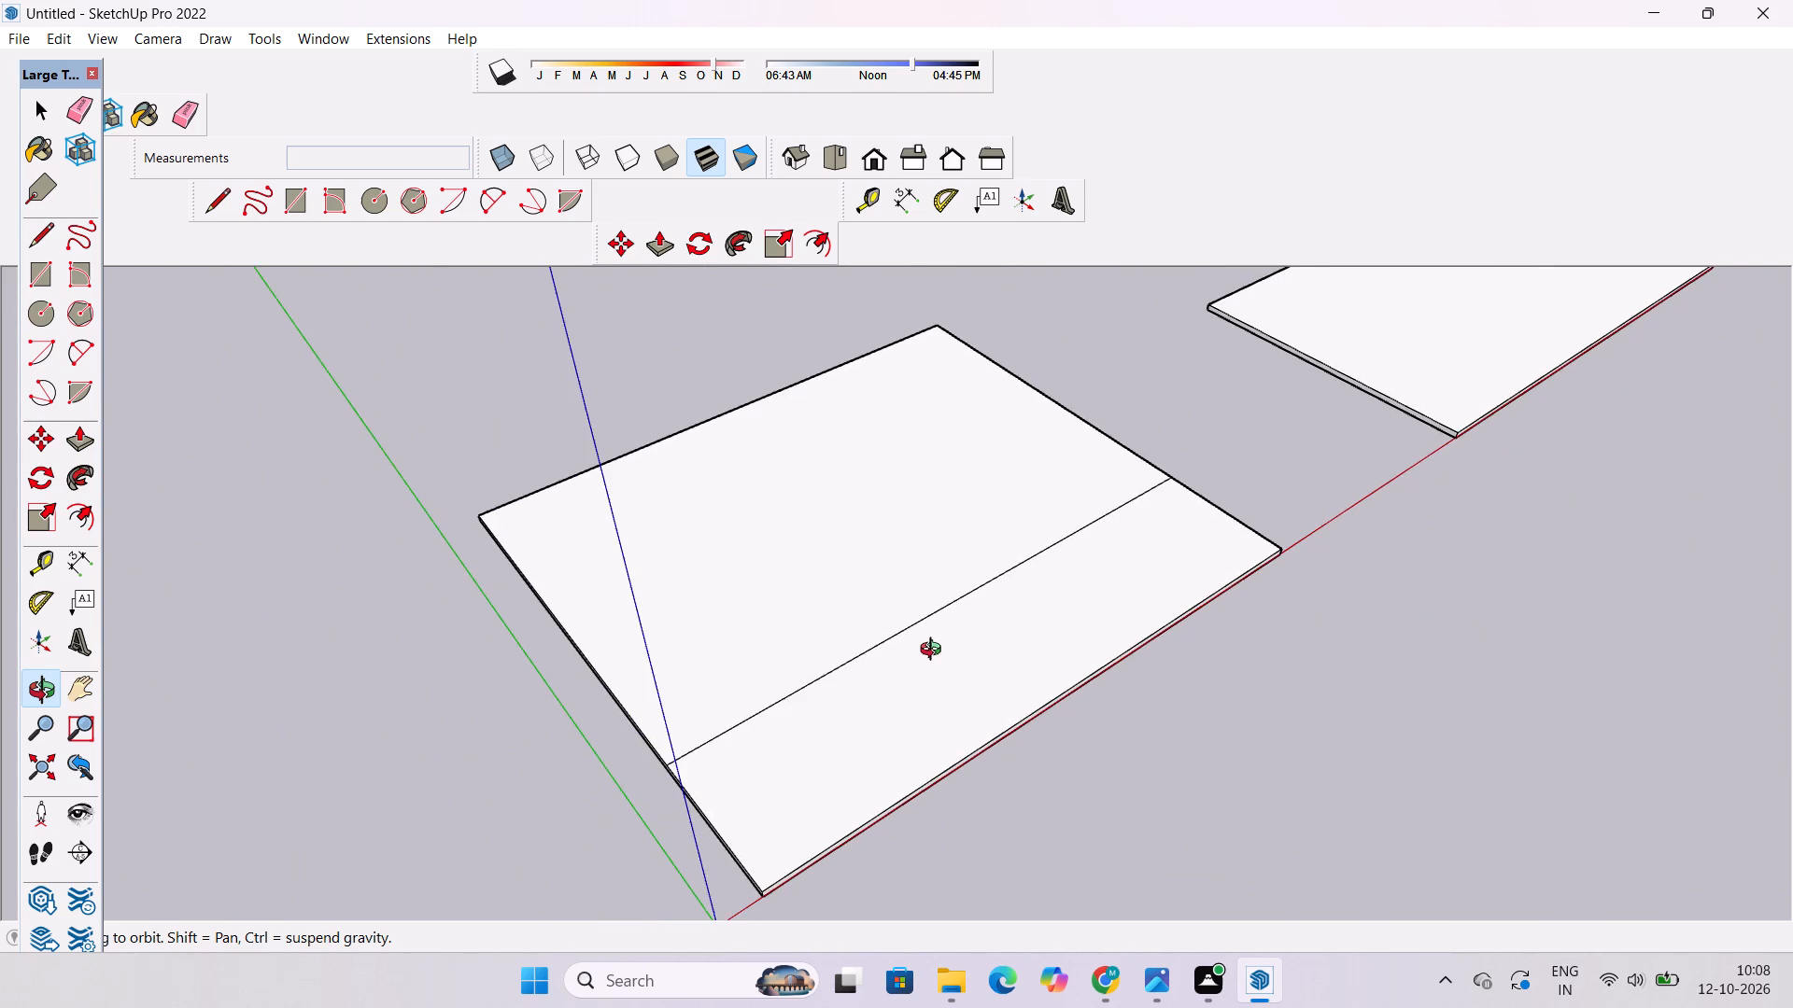
{"action": "left_click_drag", "start_coordinate": [936, 651], "coordinate": [980, 611]}
{"action": "scroll", "coordinate": [980, 611], "scroll_direction": "down", "scroll_amount": 1}
{"action": "left_click_drag", "start_coordinate": [961, 640], "coordinate": [980, 600], "text": "shift"}
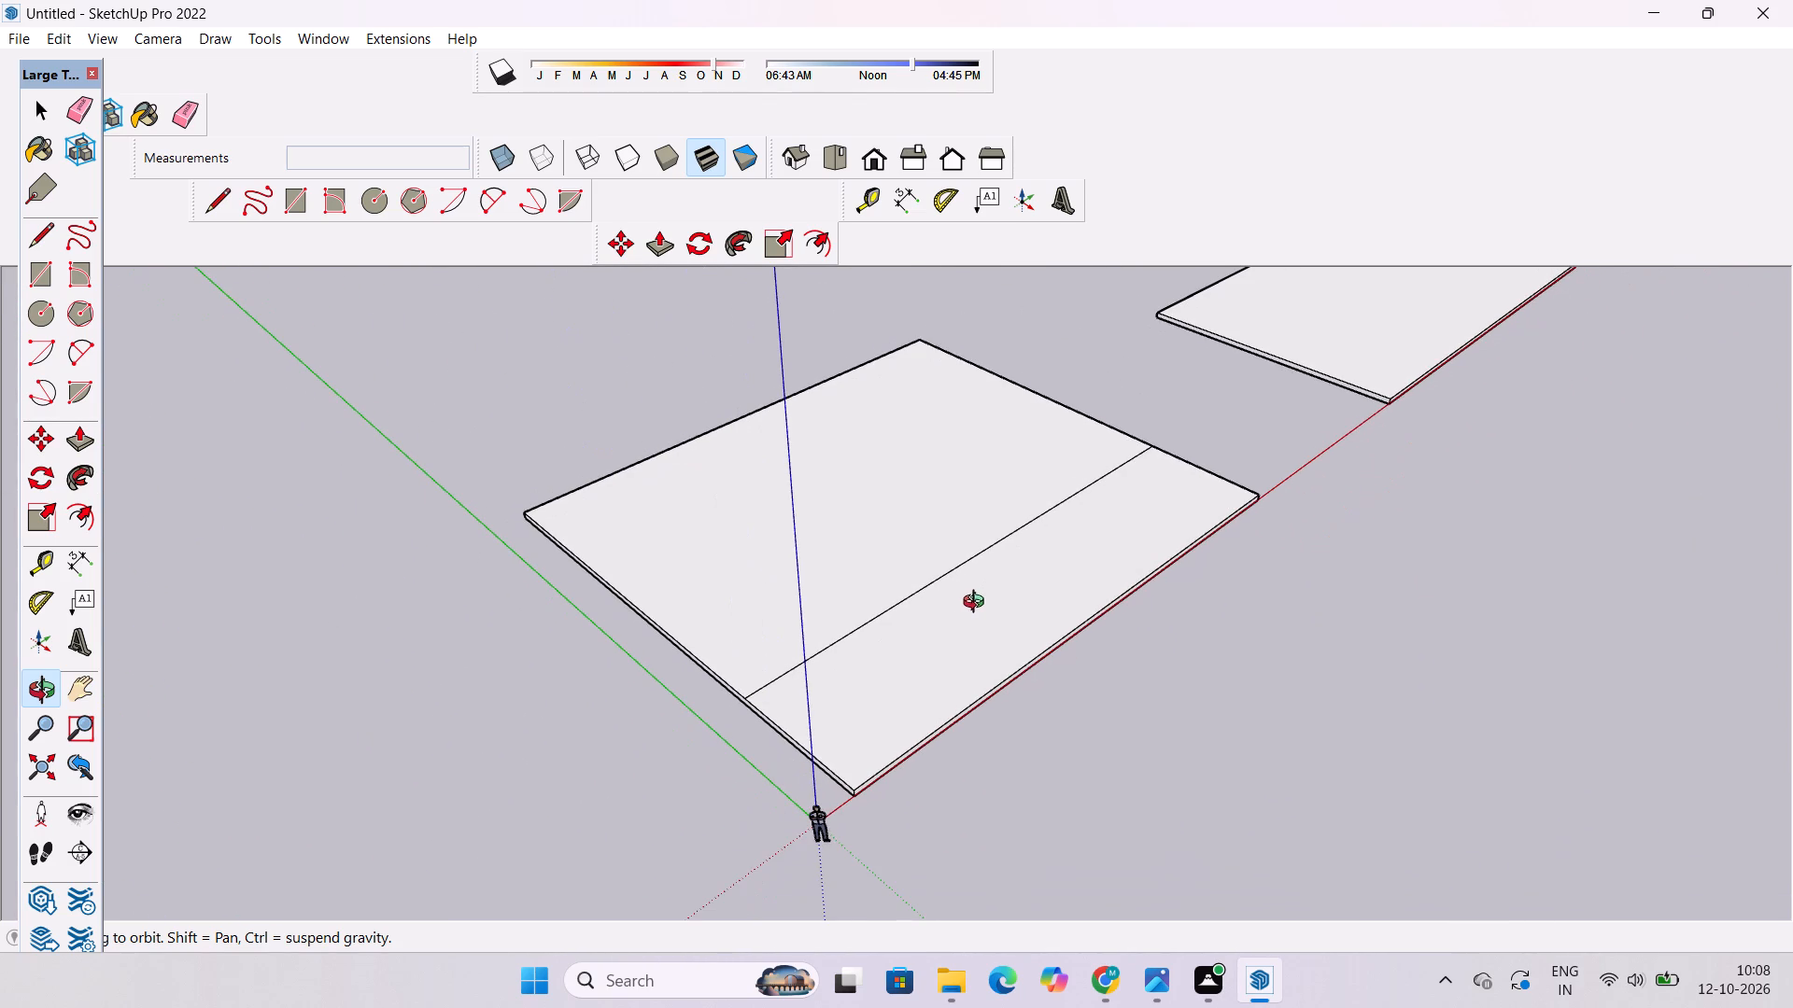
{"action": "left_click_drag", "start_coordinate": [959, 627], "coordinate": [972, 605], "text": "shift"}
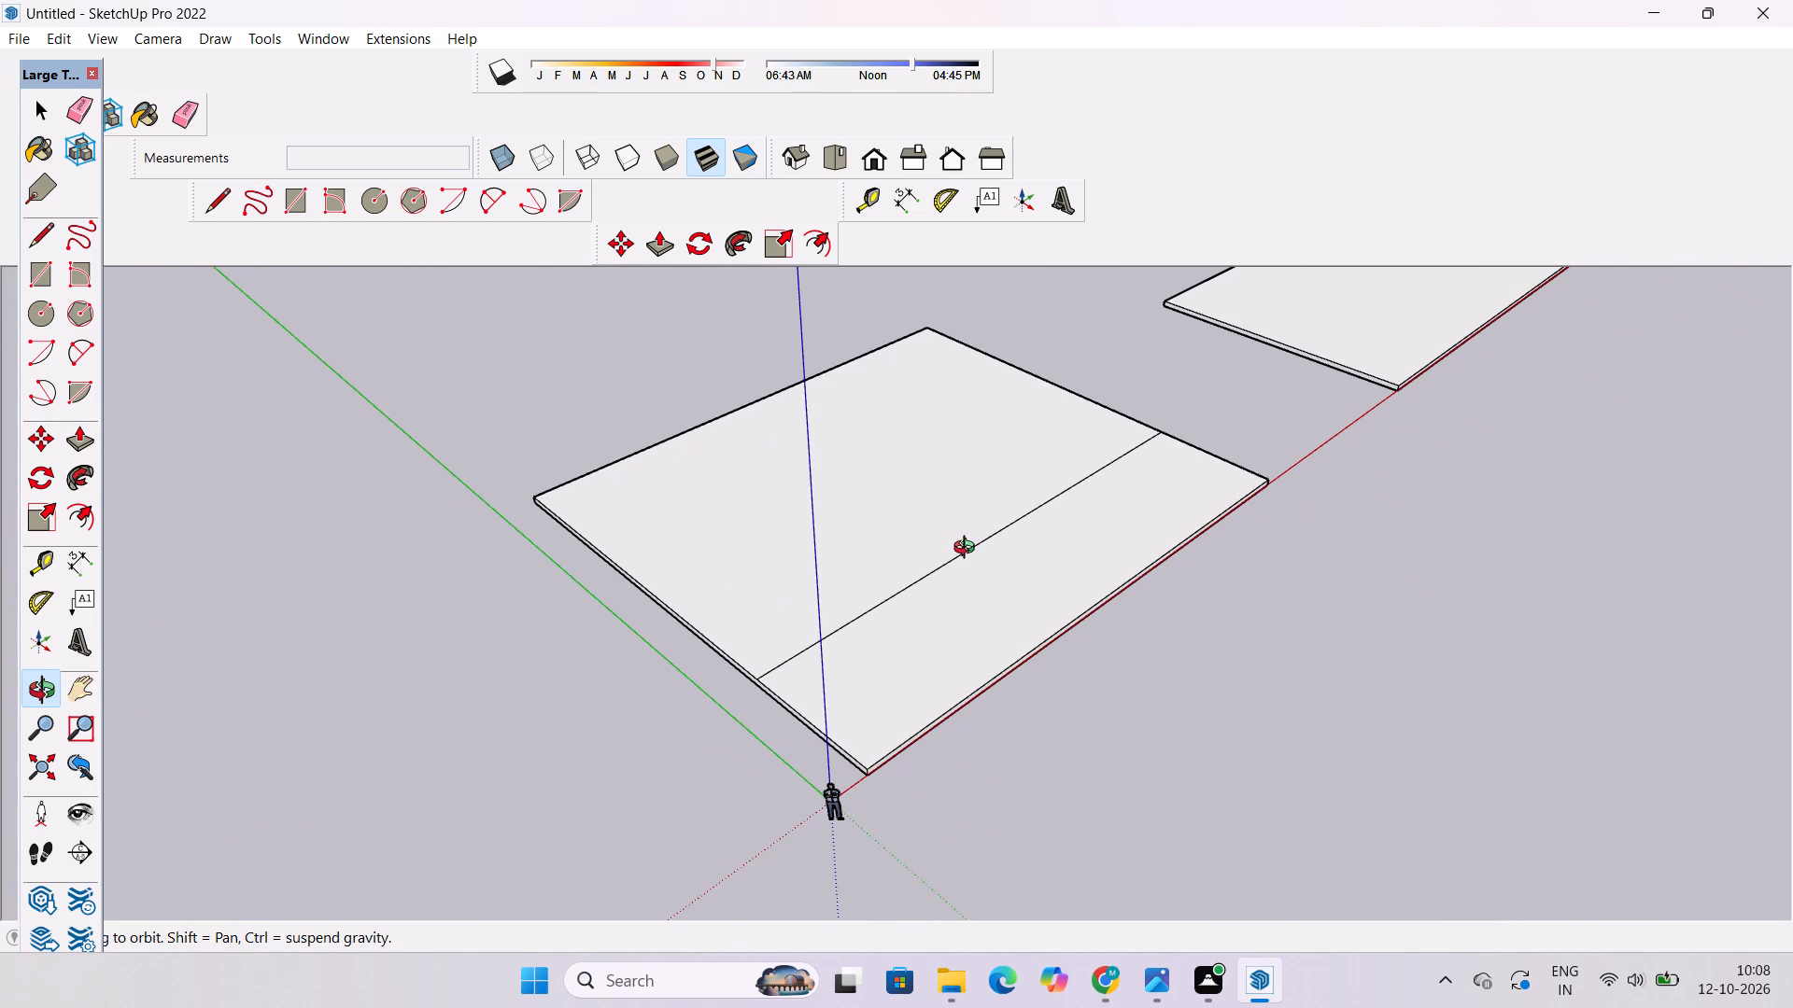
Push/Pull the larger part of the near slab's top, on the dividing line's side away from the red axis, up by 40'.
{"action": "scroll", "coordinate": [960, 556], "scroll_direction": "up", "scroll_amount": 1}
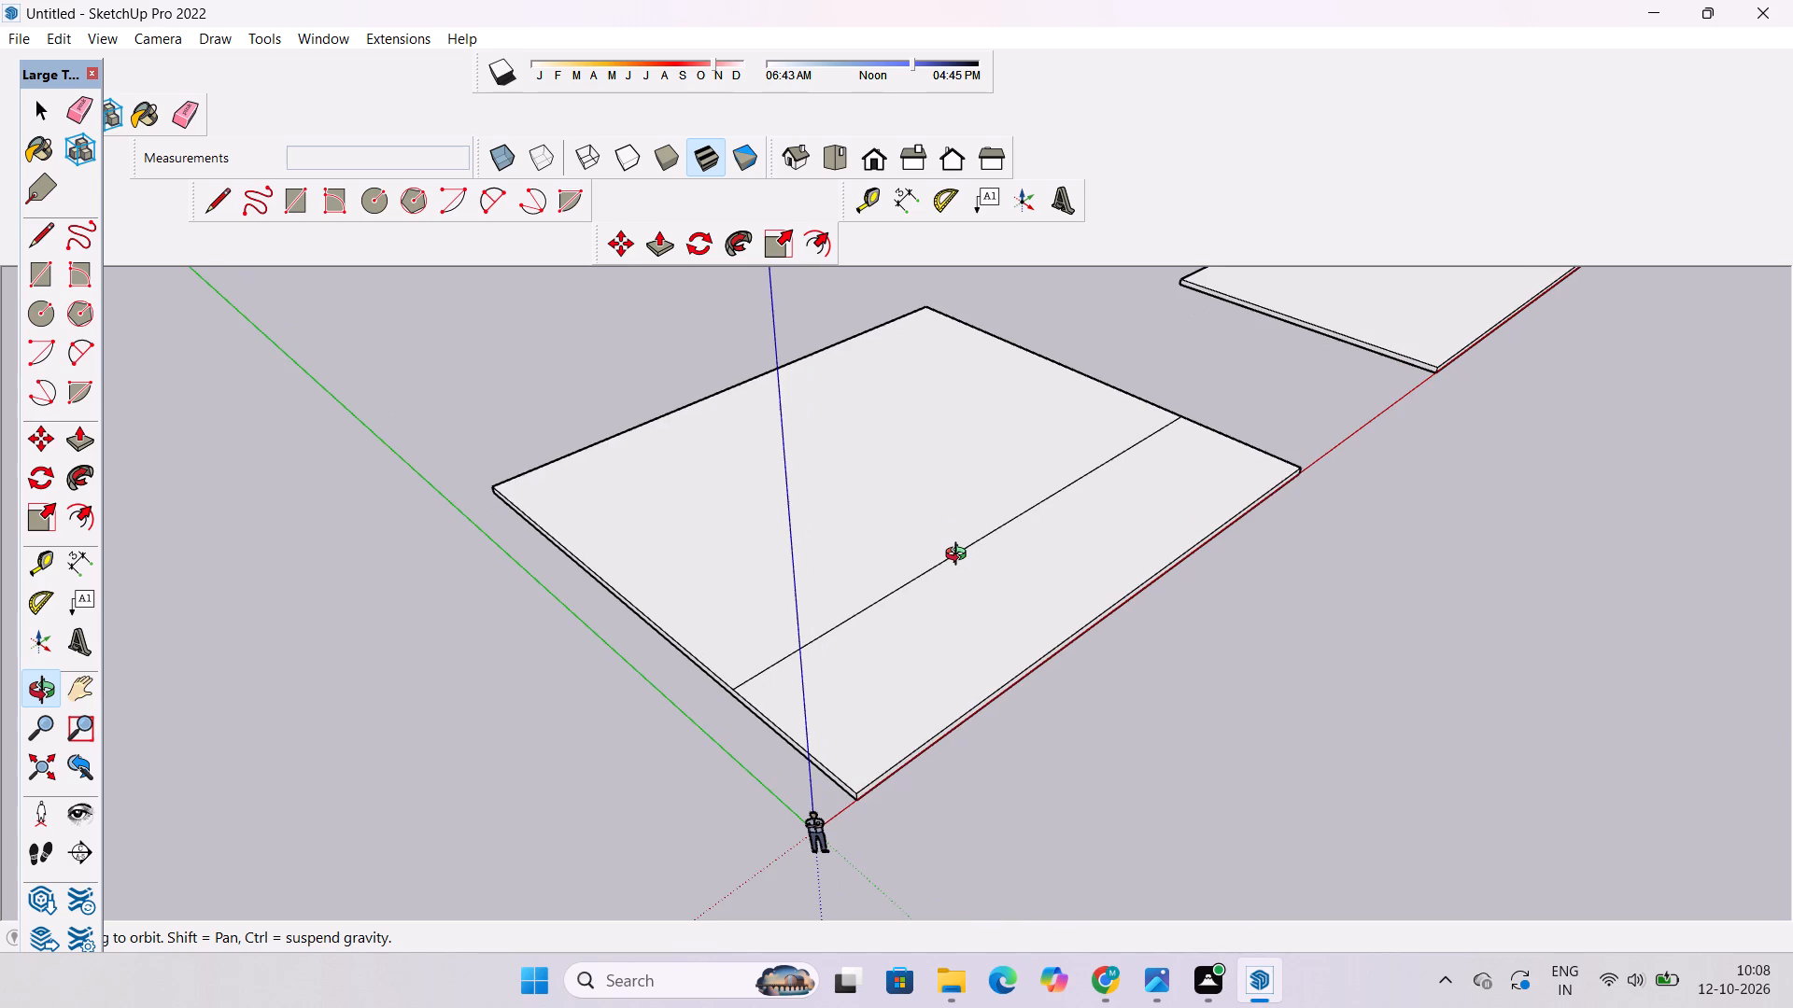
{"action": "scroll", "coordinate": [960, 556], "scroll_direction": "up", "scroll_amount": 3}
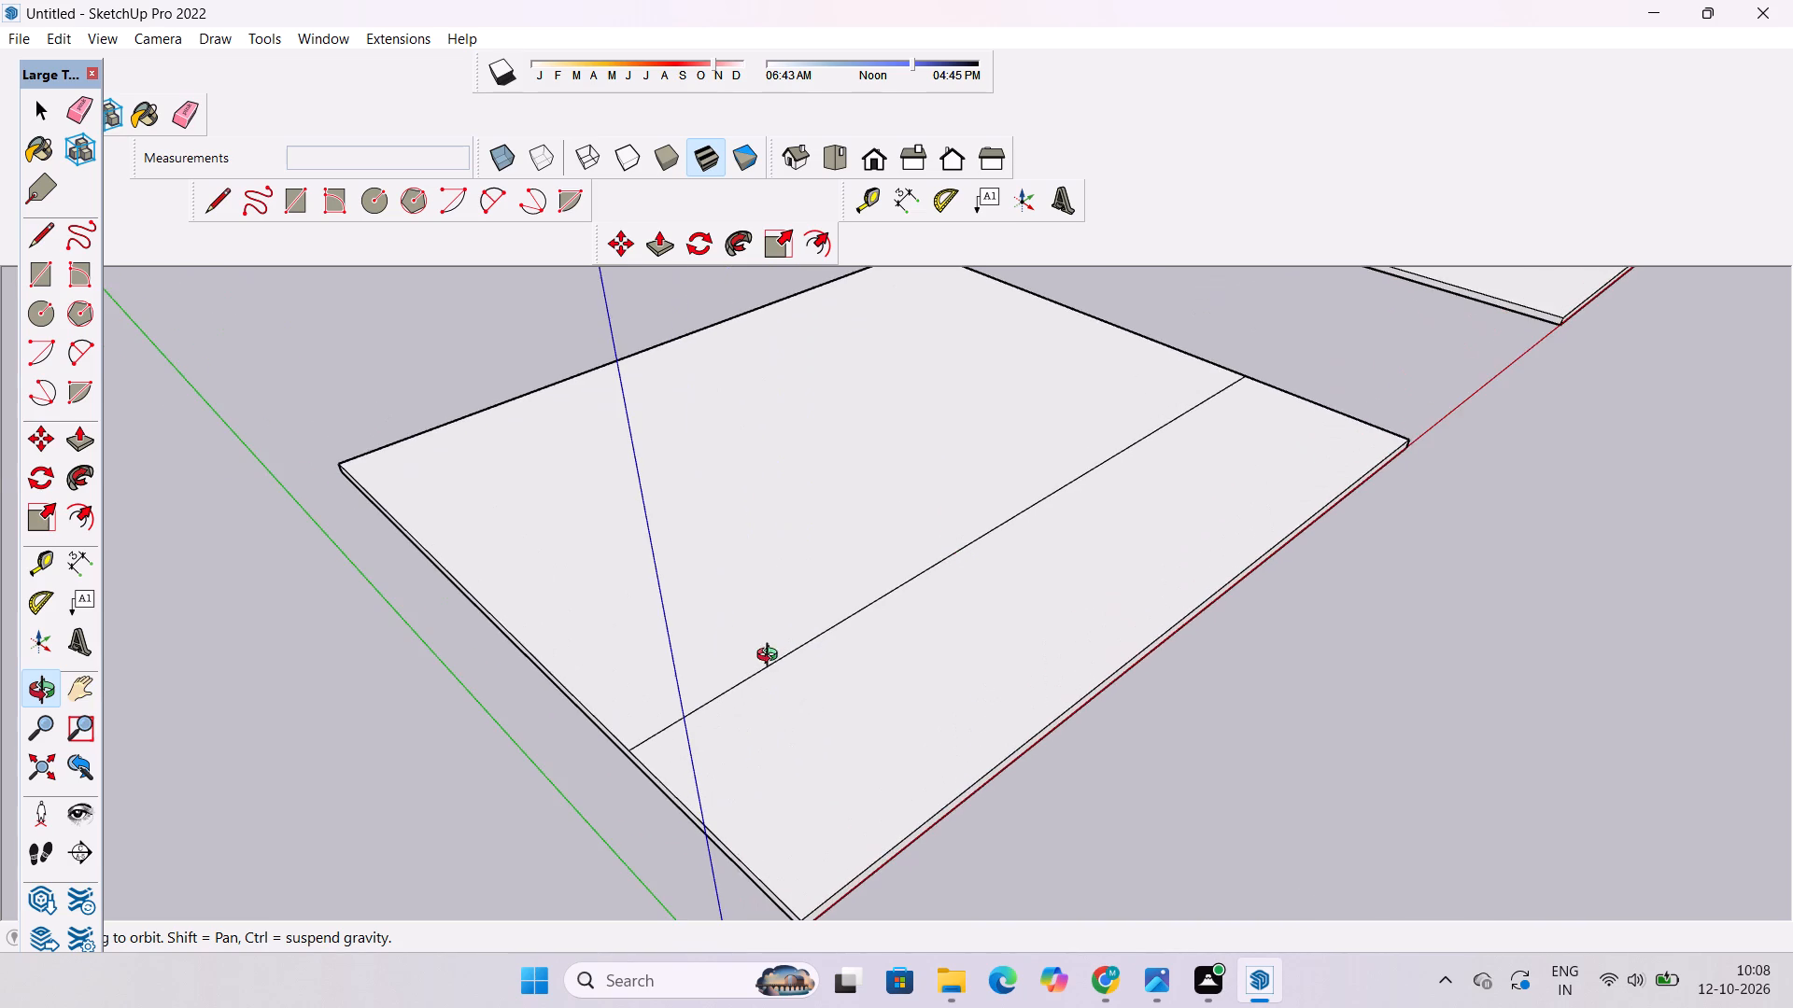
{"action": "left_click_drag", "start_coordinate": [771, 657], "coordinate": [892, 585]}
{"action": "scroll", "coordinate": [892, 585], "scroll_direction": "down", "scroll_amount": 3}
{"action": "left_click_drag", "start_coordinate": [883, 590], "coordinate": [840, 656], "text": "shift"}
{"action": "left_click", "coordinate": [840, 656], "text": "shift"}
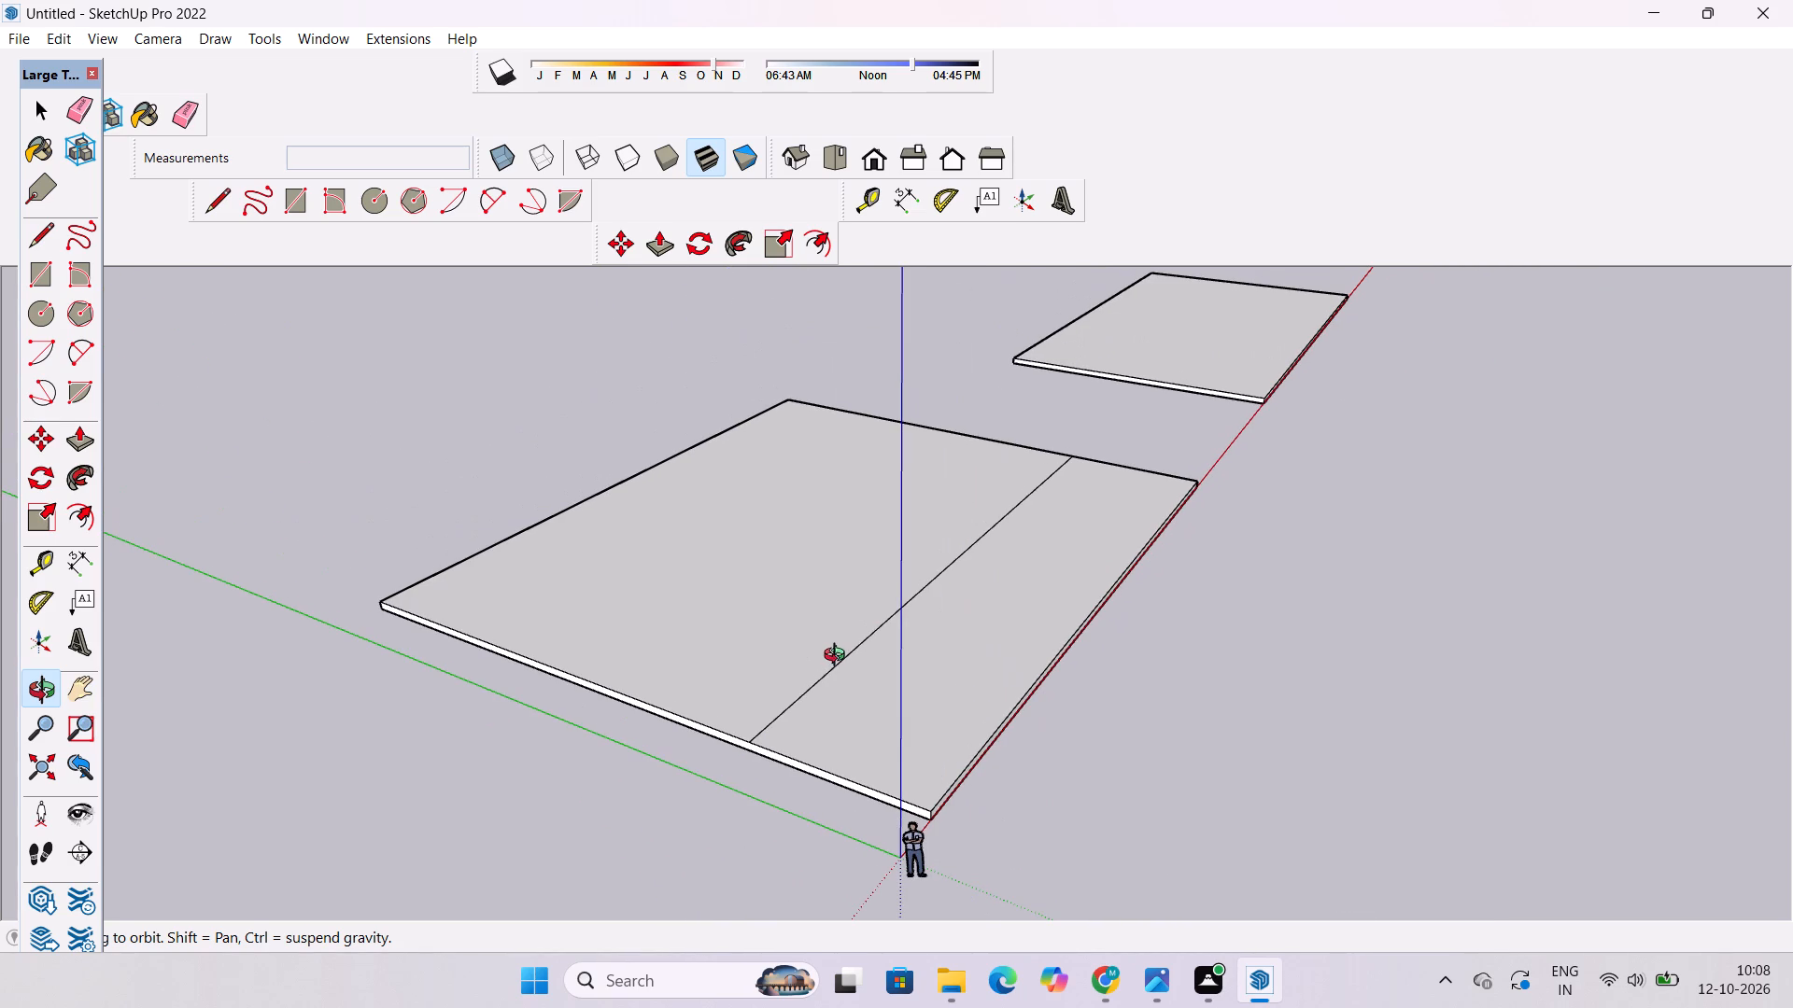
{"action": "key", "text": "p"}
{"action": "left_click", "coordinate": [793, 672]}
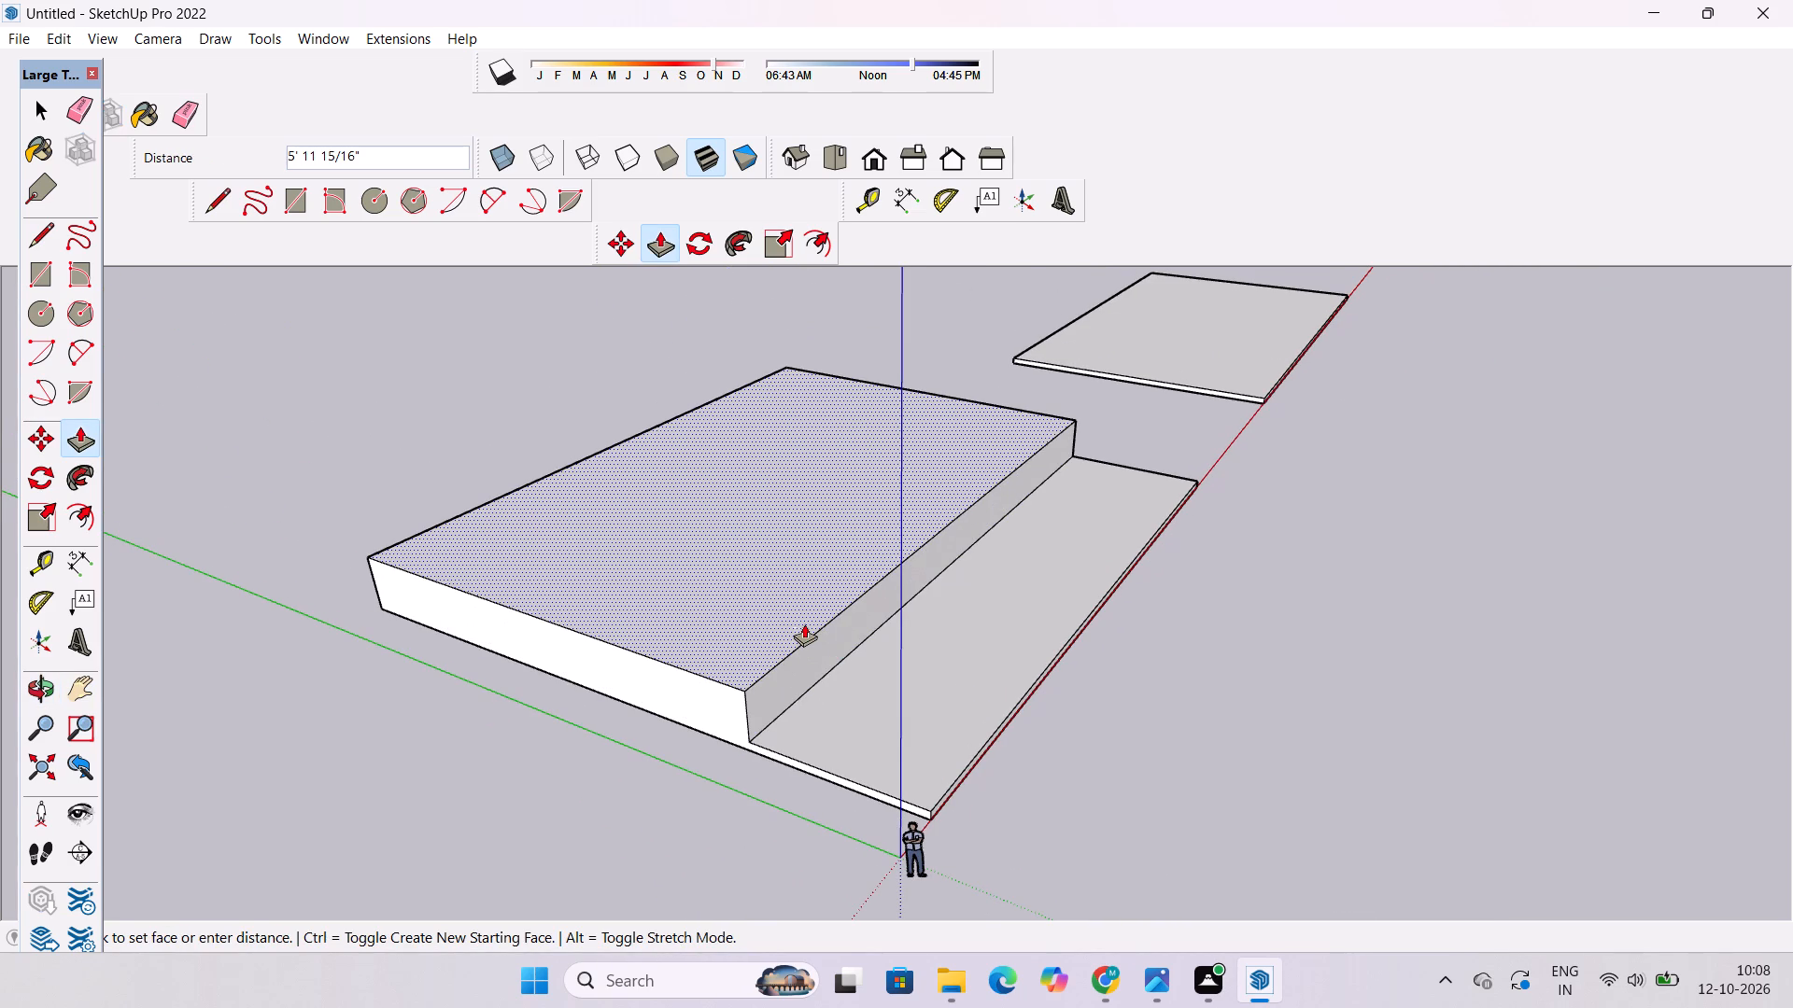
{"action": "scroll", "coordinate": [806, 614], "scroll_direction": "down", "scroll_amount": 4}
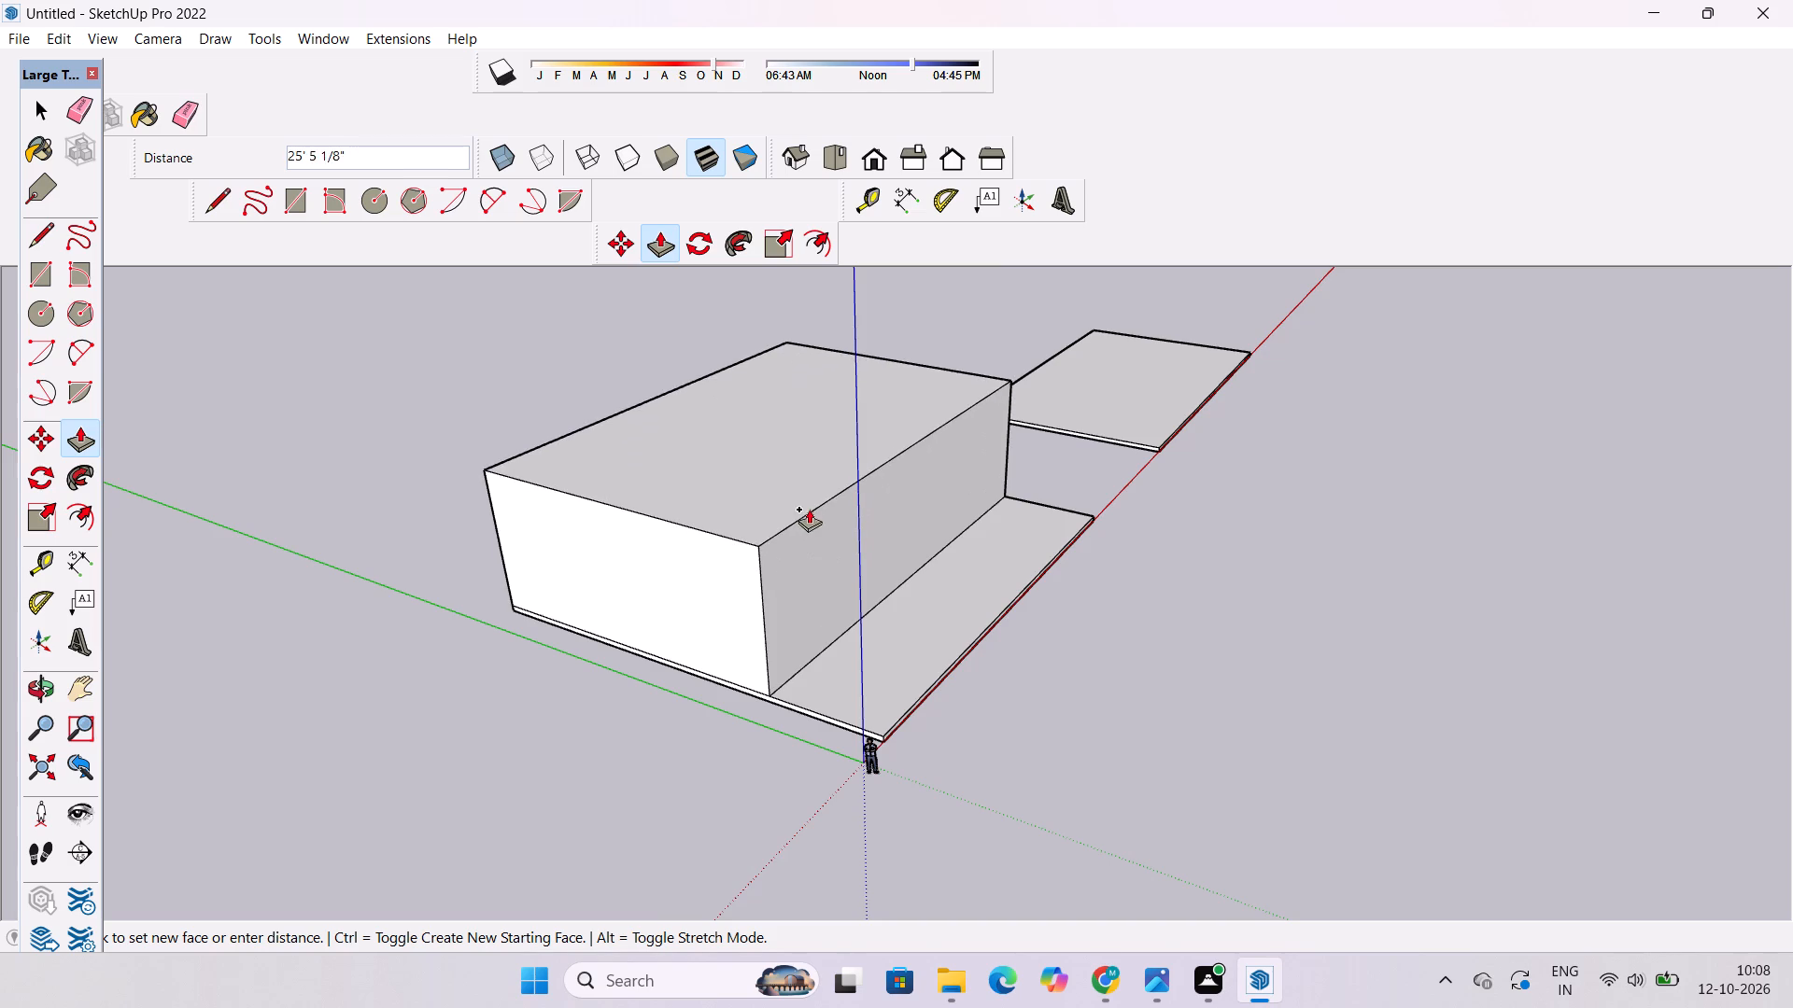
{"action": "scroll", "coordinate": [805, 529], "scroll_direction": "down", "scroll_amount": 3}
{"action": "scroll", "coordinate": [812, 486], "scroll_direction": "up", "scroll_amount": 6}
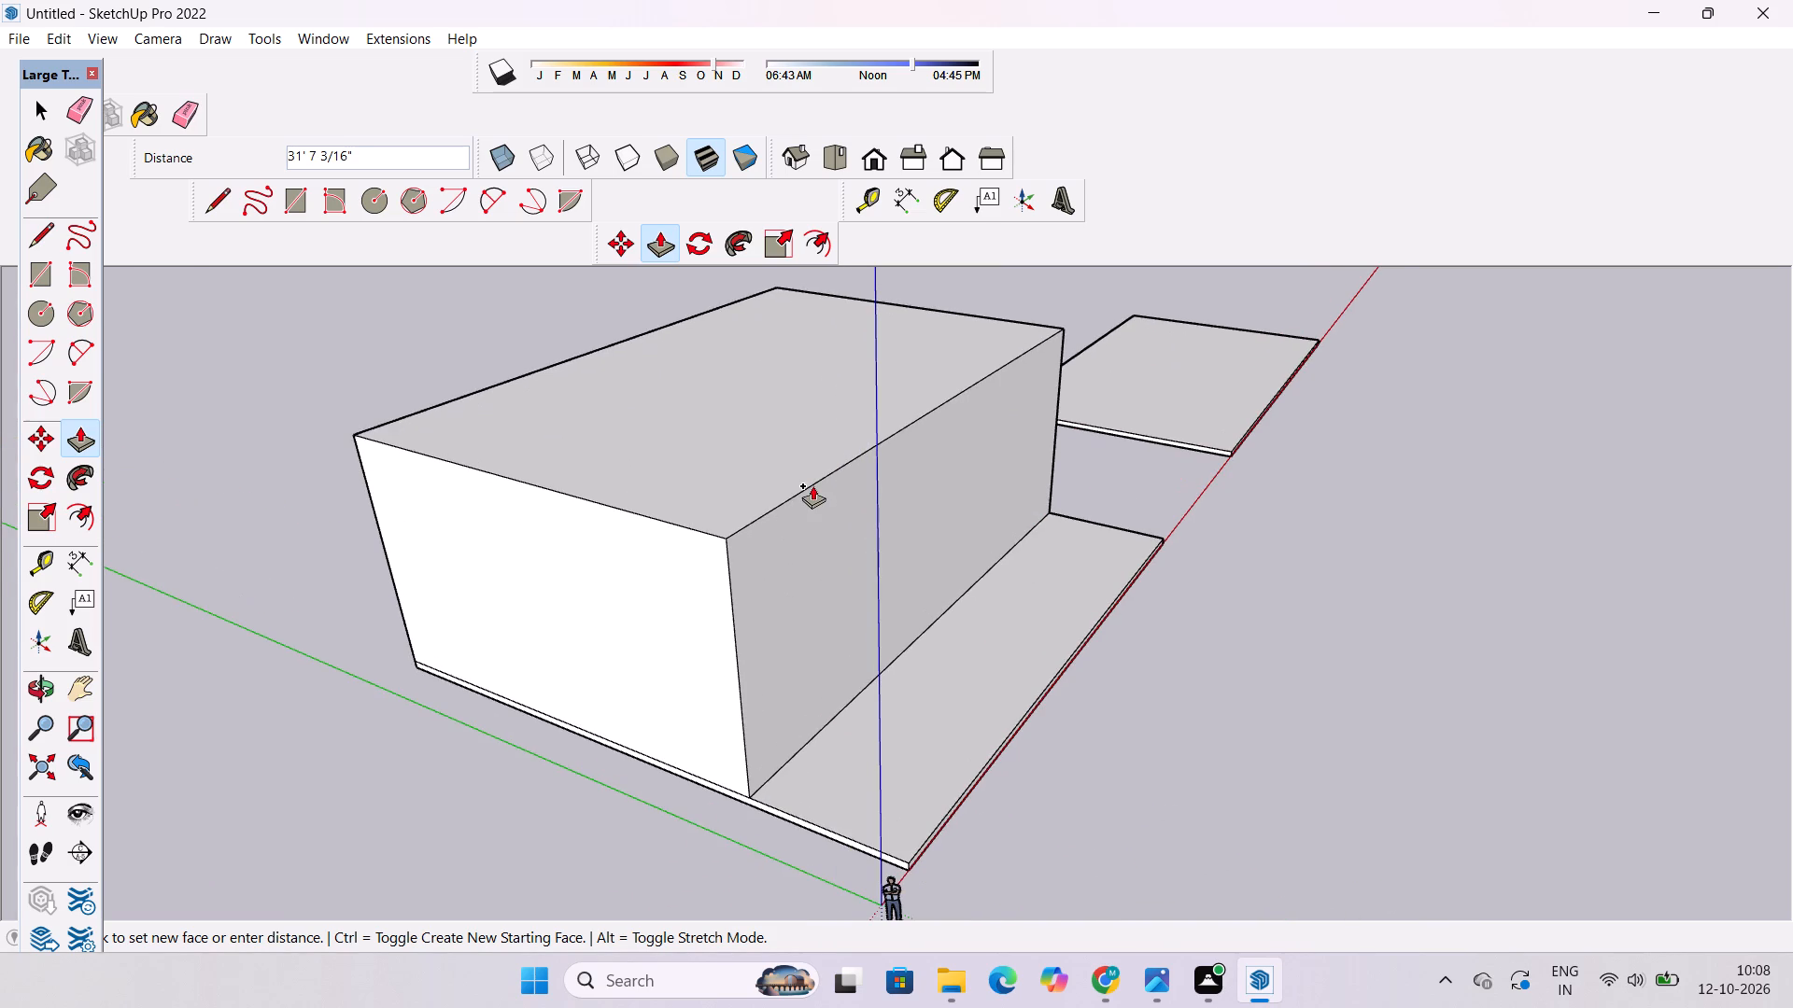
{"action": "scroll", "coordinate": [812, 472], "scroll_direction": "up", "scroll_amount": 2}
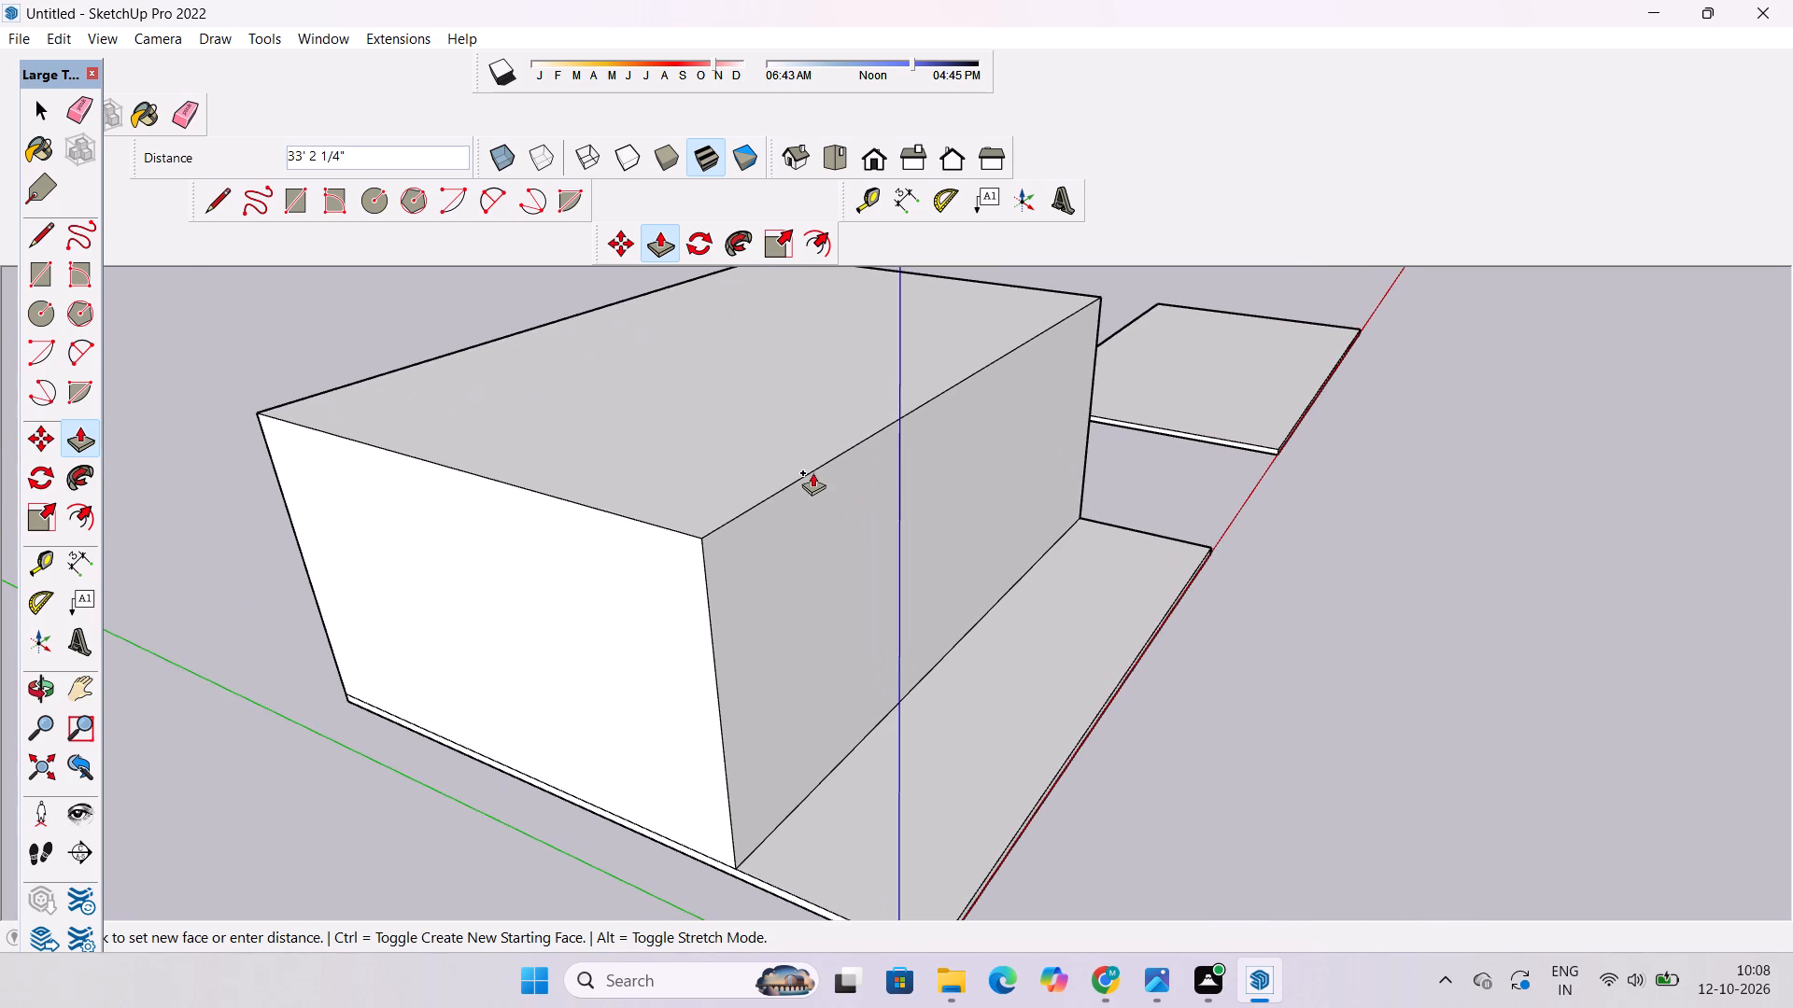
{"action": "type", "text": "40'"}
{"action": "key", "text": "Return"}
{"action": "key", "text": "space"}
Examine the raised block on the near slab from low angles, the red-axis side, above and the end, alongside the far slab.
{"action": "type", "text": "o"}
{"action": "scroll", "coordinate": [812, 472], "scroll_direction": "down", "scroll_amount": 5}
{"action": "left_click_drag", "start_coordinate": [1204, 781], "coordinate": [836, 590]}
{"action": "scroll", "coordinate": [931, 419], "scroll_direction": "up", "scroll_amount": 6}
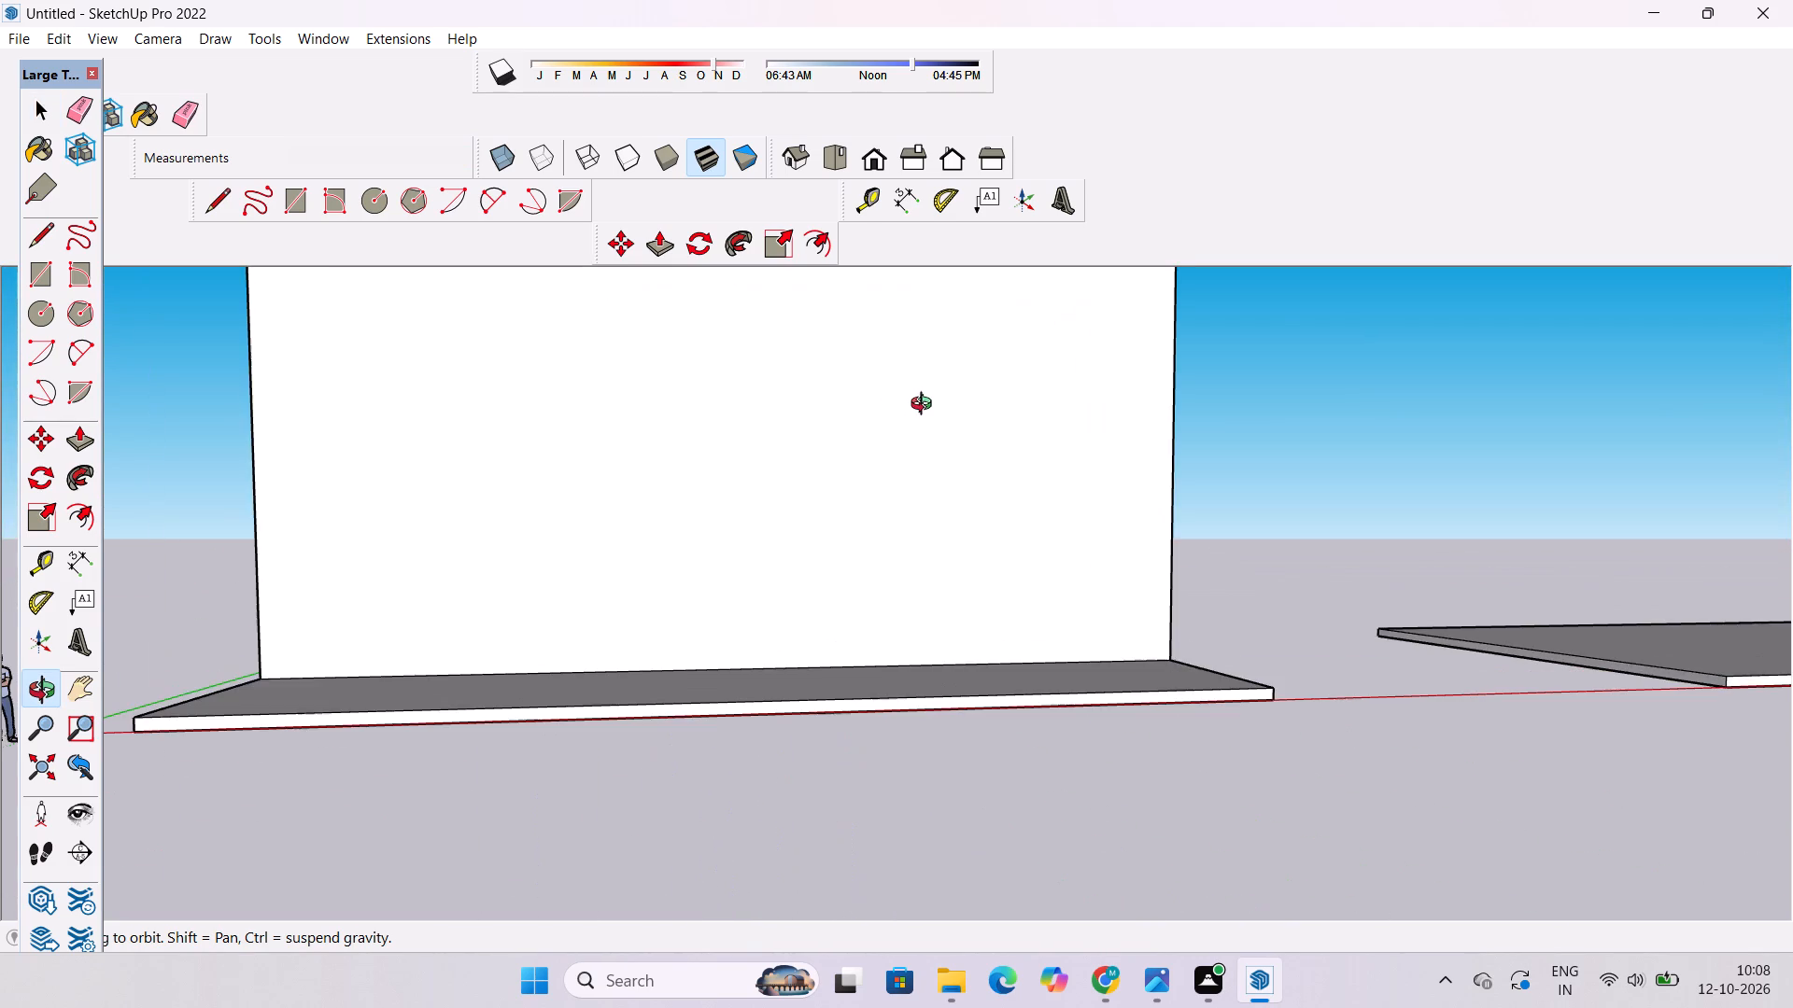
{"action": "scroll", "coordinate": [925, 406], "scroll_direction": "down", "scroll_amount": 3}
{"action": "scroll", "coordinate": [925, 406], "scroll_direction": "up", "scroll_amount": 2}
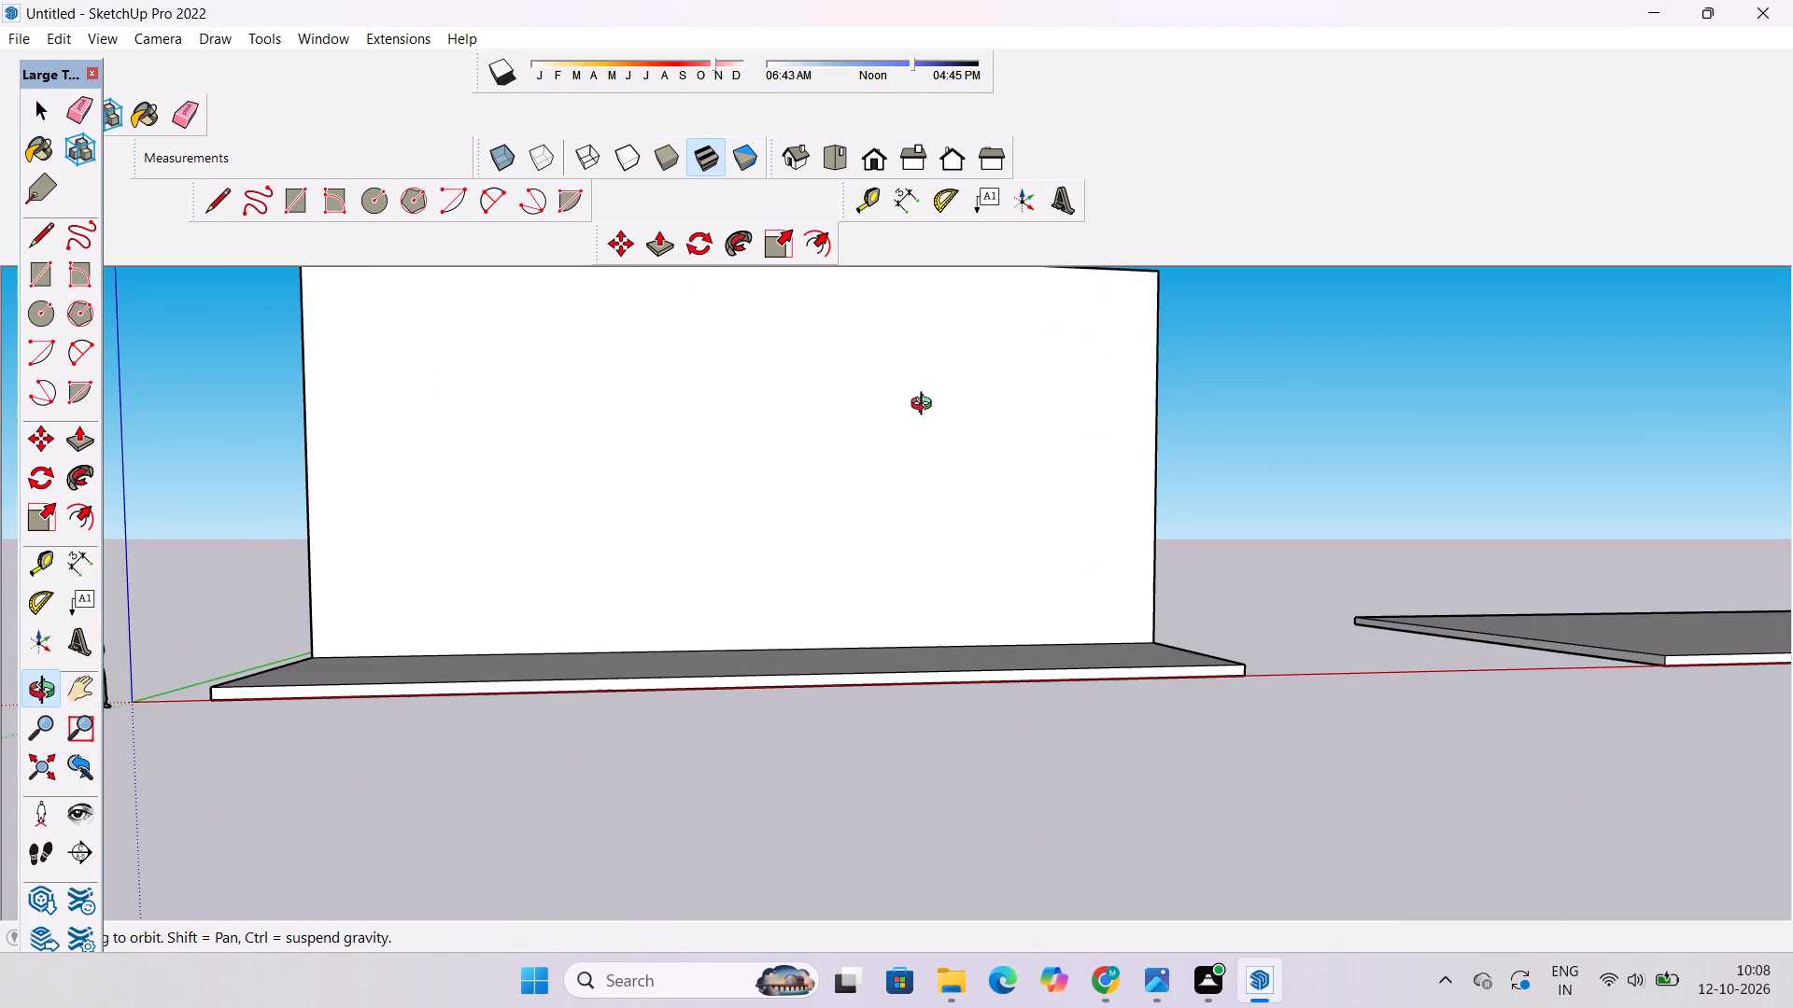
{"action": "scroll", "coordinate": [925, 406], "scroll_direction": "down", "scroll_amount": 4}
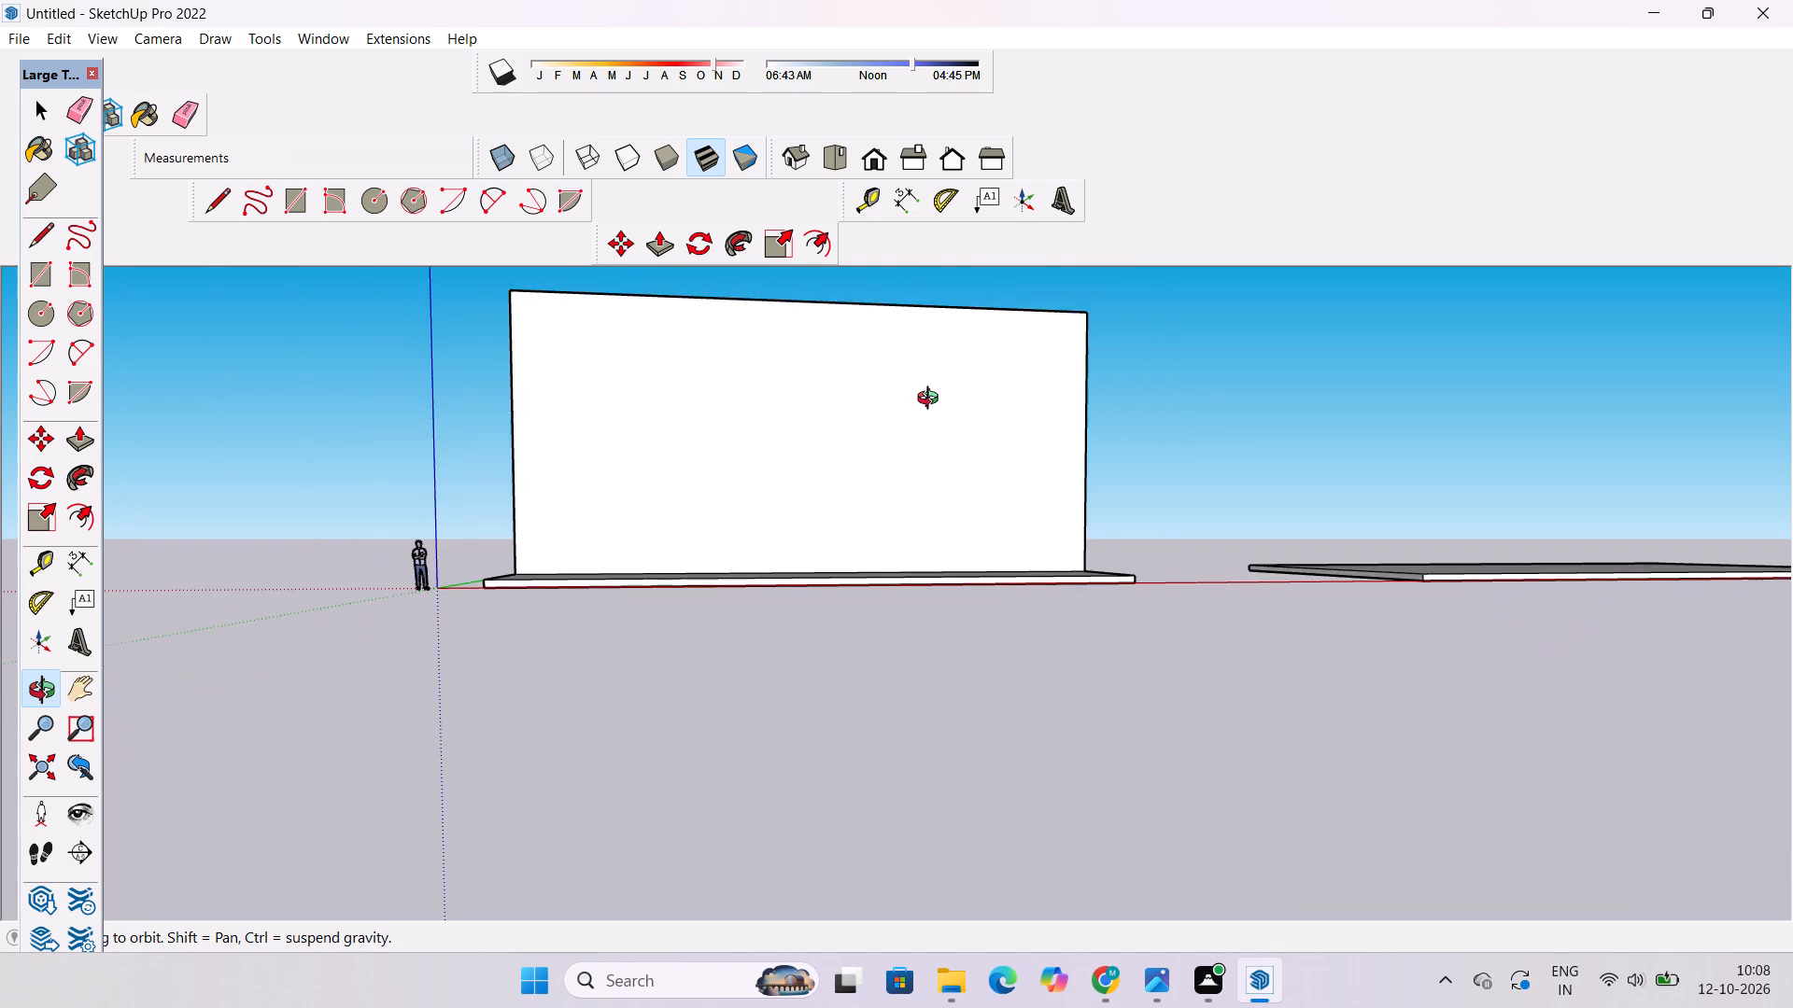
{"action": "left_click_drag", "start_coordinate": [933, 400], "coordinate": [929, 492]}
{"action": "scroll", "coordinate": [830, 482], "scroll_direction": "up", "scroll_amount": 1}
{"action": "left_click_drag", "start_coordinate": [830, 476], "coordinate": [872, 498], "text": "shift"}
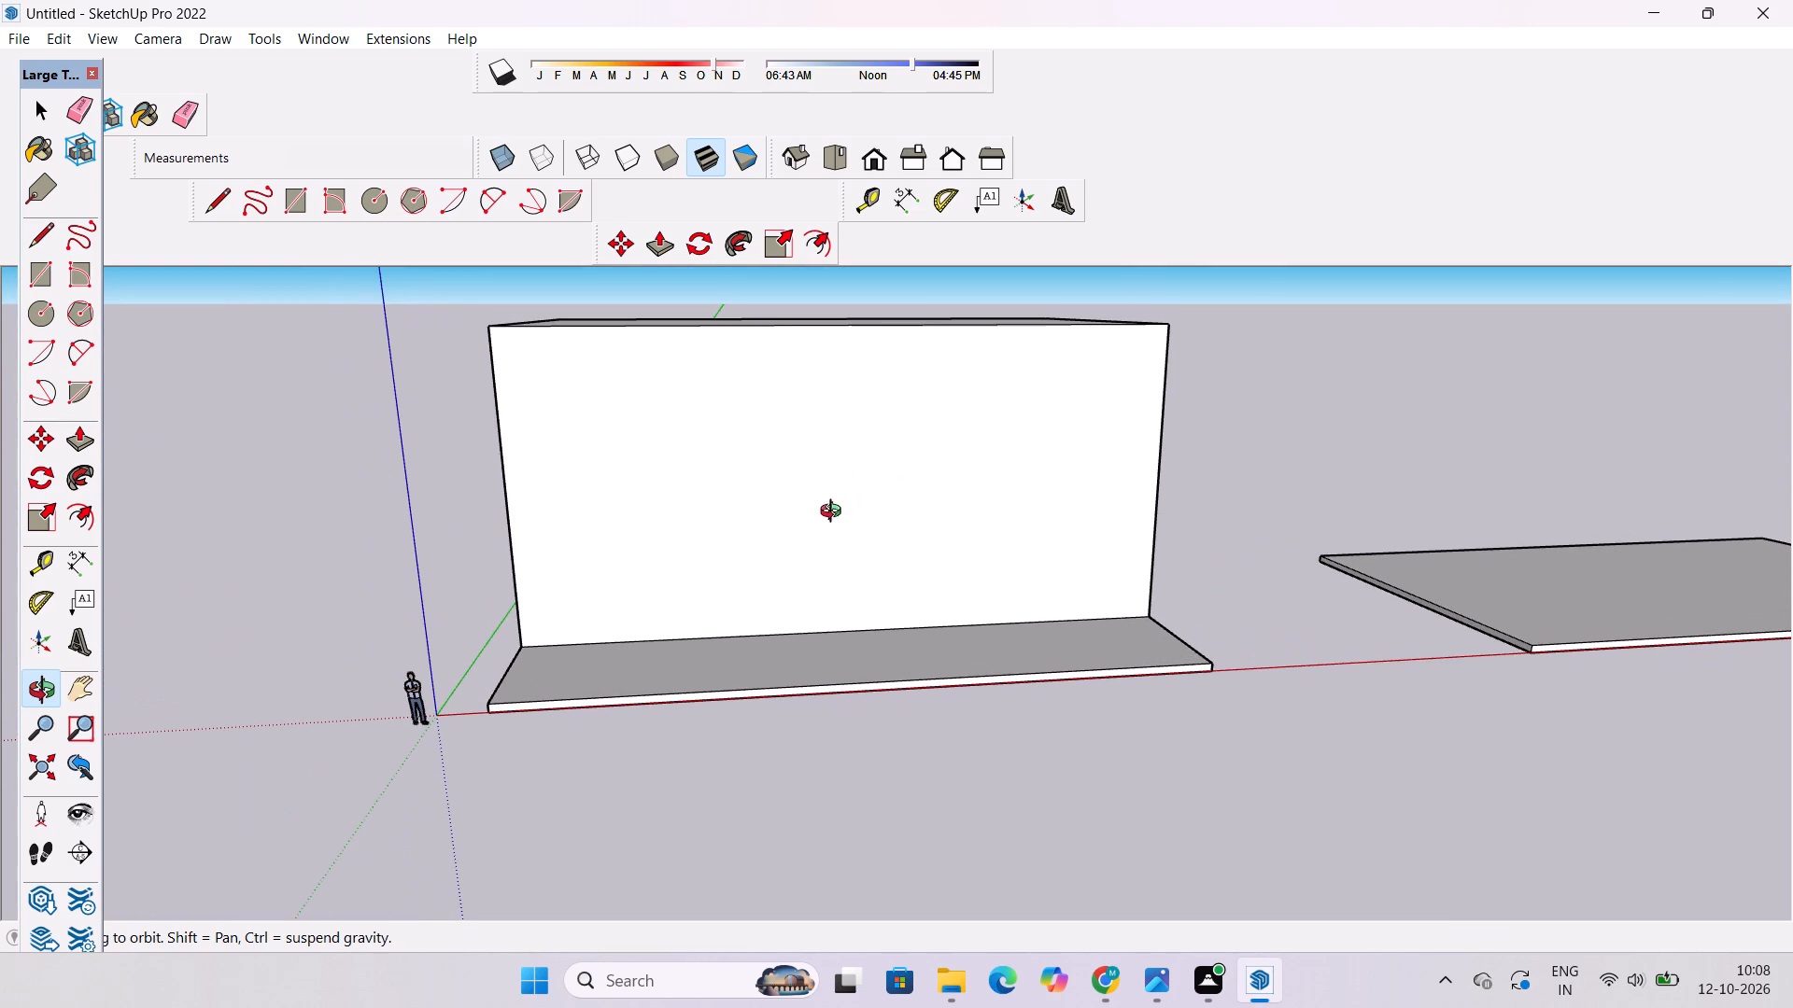
{"action": "scroll", "coordinate": [831, 508], "scroll_direction": "up", "scroll_amount": 2}
{"action": "left_click_drag", "start_coordinate": [833, 497], "coordinate": [853, 516], "text": "shift"}
{"action": "left_click_drag", "start_coordinate": [853, 516], "coordinate": [864, 501]}
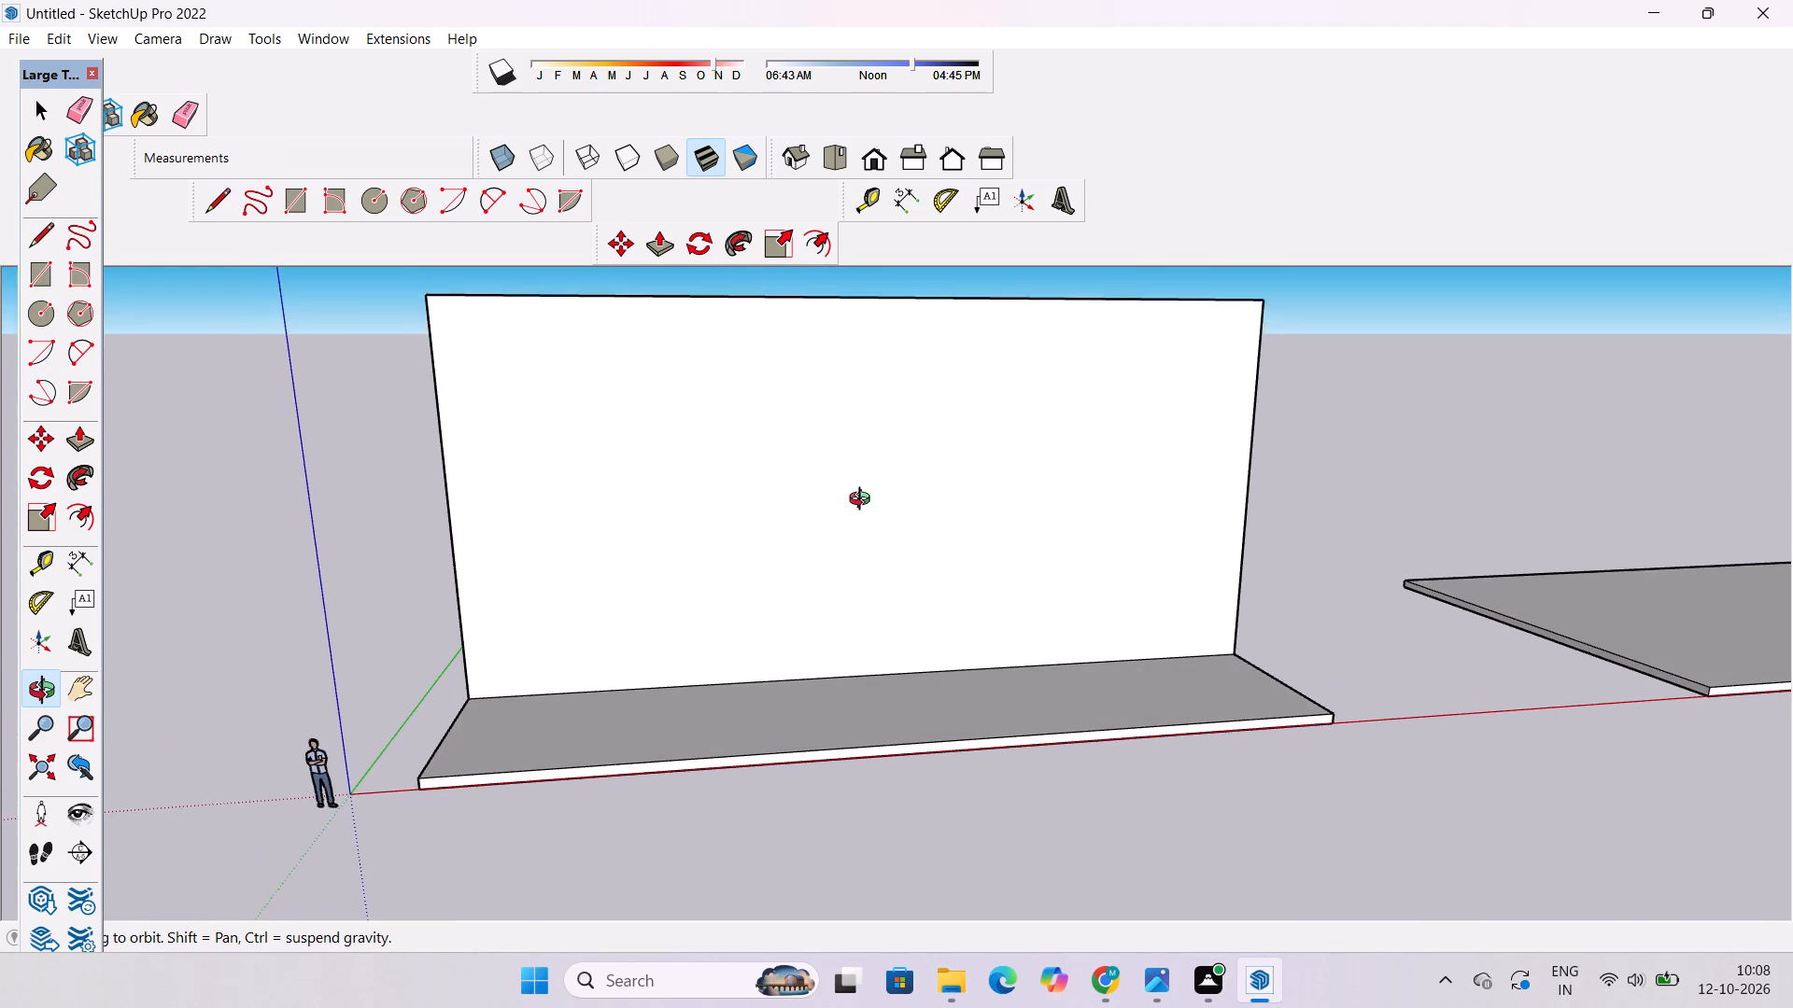
{"action": "left_click_drag", "start_coordinate": [864, 501], "coordinate": [867, 497]}
{"action": "scroll", "coordinate": [869, 488], "scroll_direction": "down", "scroll_amount": 3}
{"action": "left_click_drag", "start_coordinate": [869, 483], "coordinate": [847, 567], "text": "shift"}
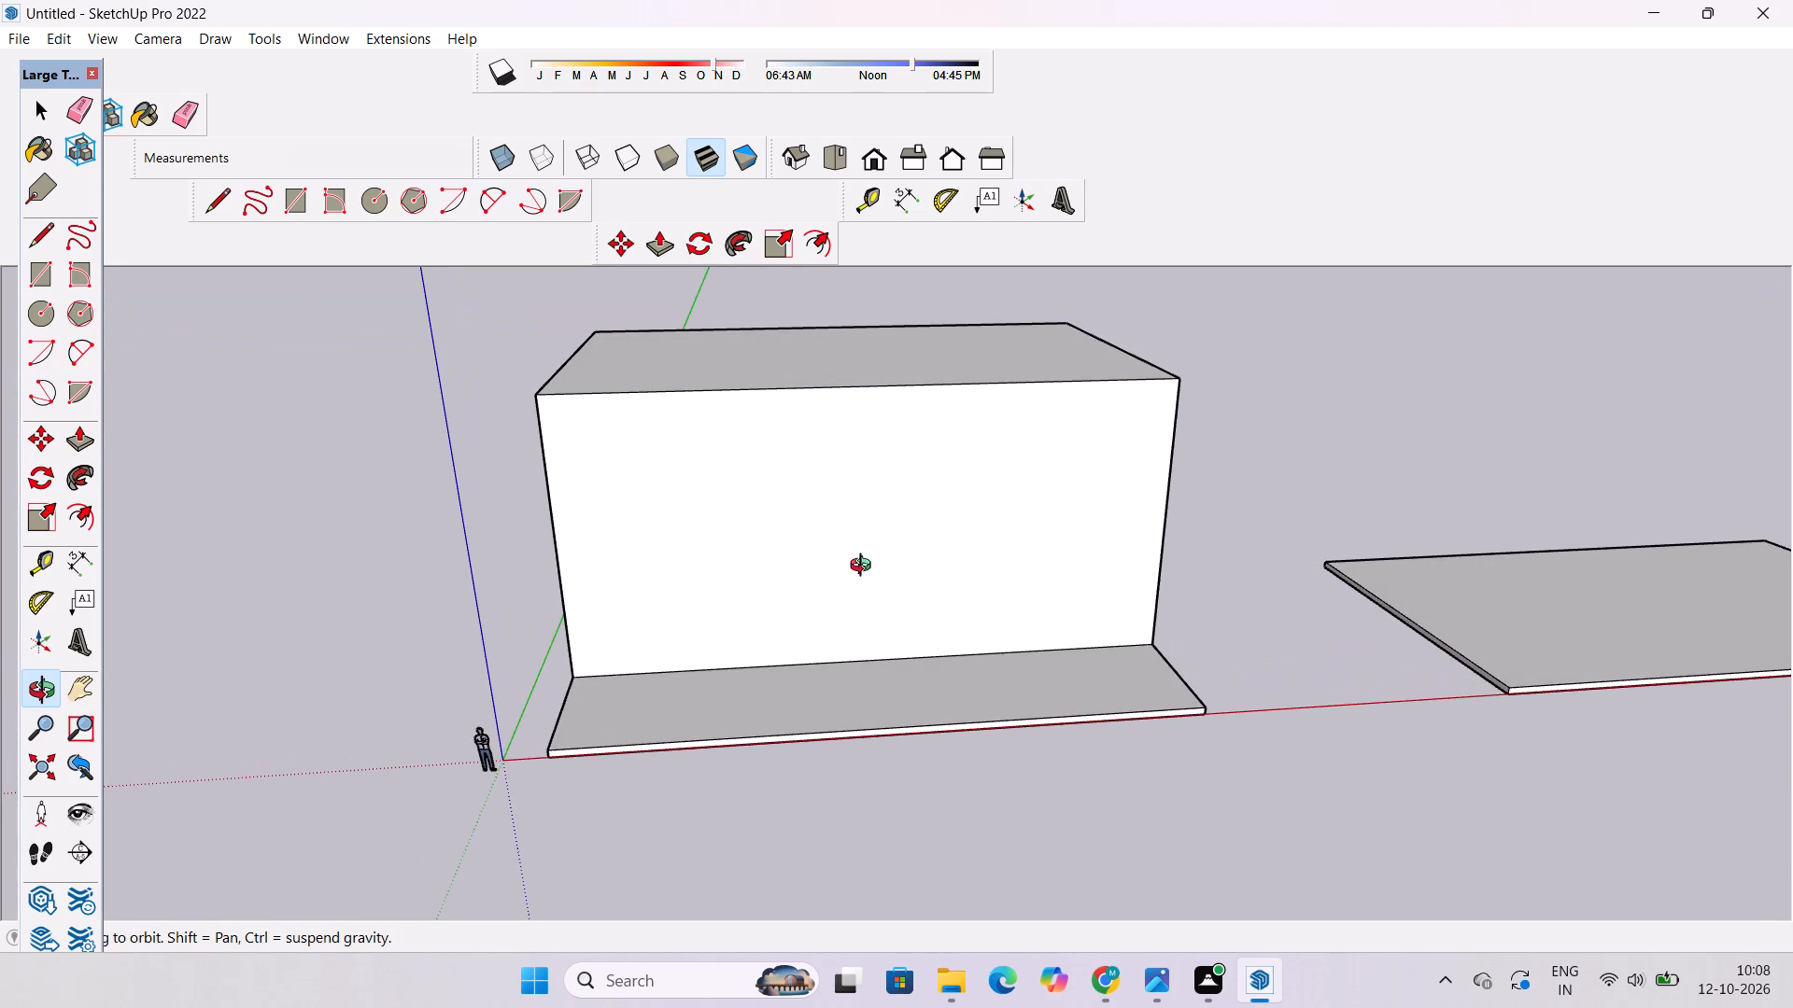
{"action": "scroll", "coordinate": [865, 567], "scroll_direction": "up", "scroll_amount": 5}
{"action": "left_click_drag", "start_coordinate": [858, 542], "coordinate": [848, 607], "text": "shift"}
{"action": "scroll", "coordinate": [830, 593], "scroll_direction": "up", "scroll_amount": 3}
{"action": "left_click_drag", "start_coordinate": [830, 589], "coordinate": [863, 554], "text": "shift"}
{"action": "scroll", "coordinate": [840, 574], "scroll_direction": "down", "scroll_amount": 3}
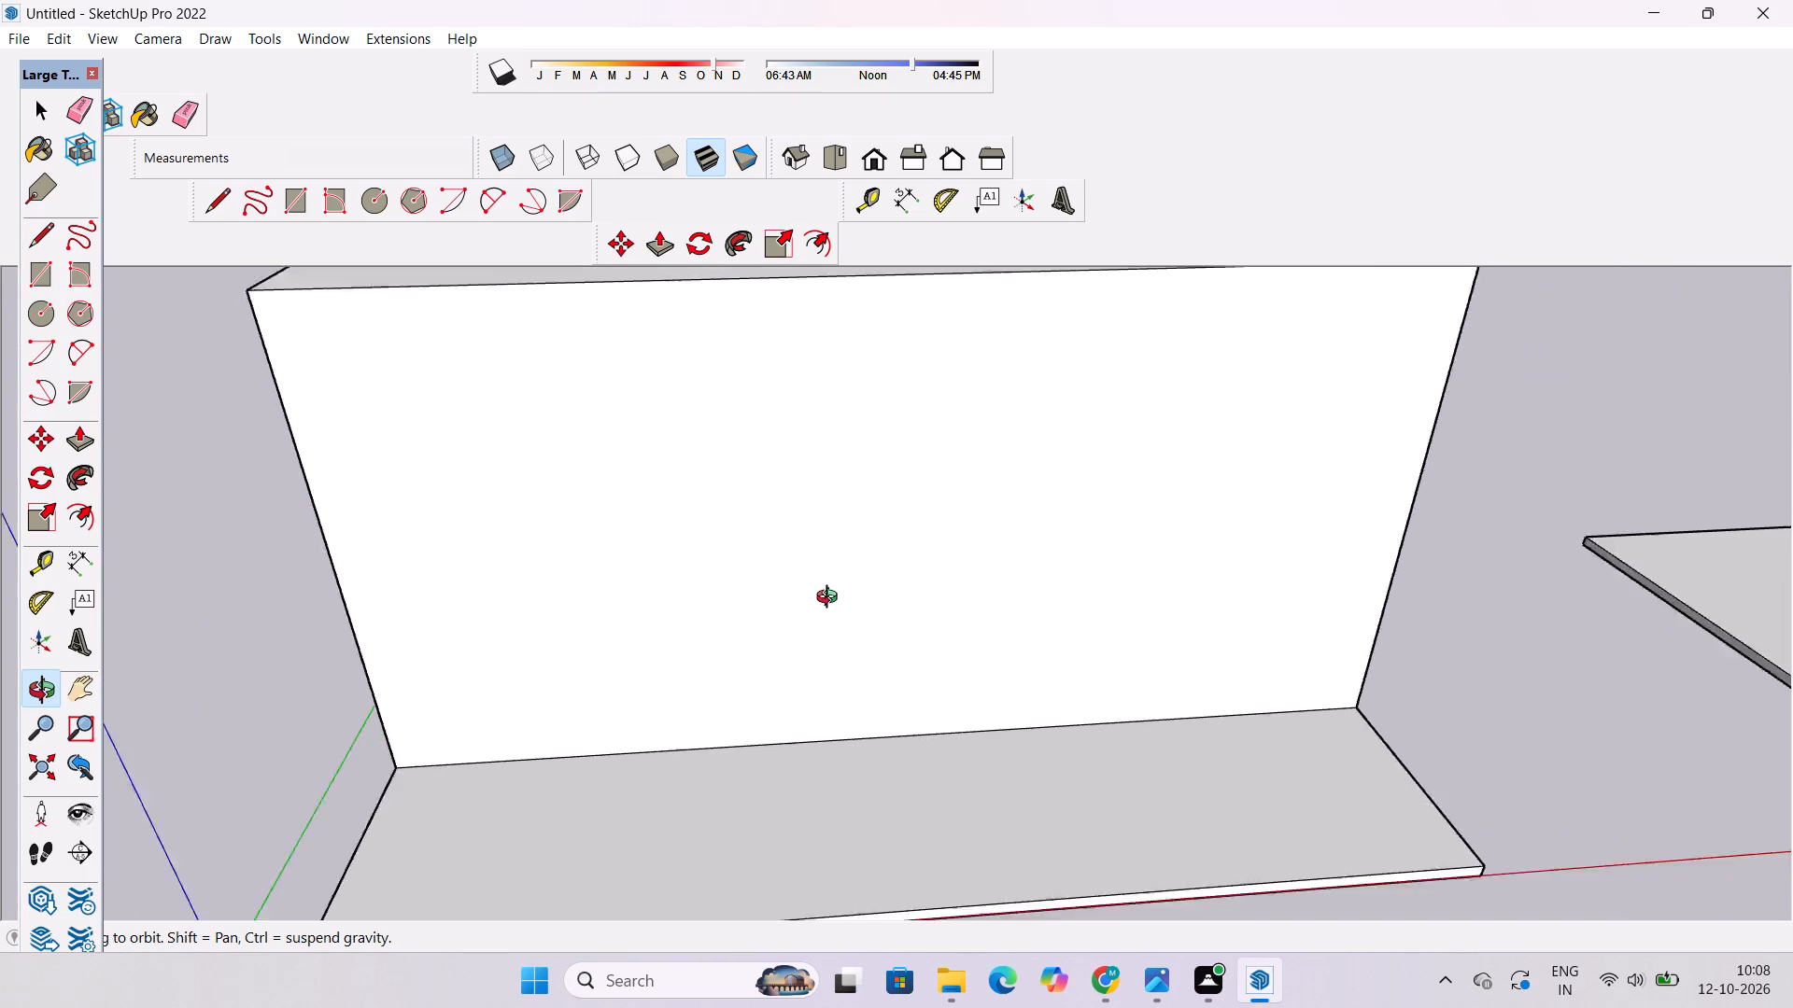
{"action": "scroll", "coordinate": [831, 599], "scroll_direction": "down", "scroll_amount": 9}
{"action": "left_click_drag", "start_coordinate": [826, 595], "coordinate": [848, 623], "text": "shift"}
{"action": "left_click_drag", "start_coordinate": [848, 623], "coordinate": [995, 618]}
{"action": "left_click_drag", "start_coordinate": [997, 613], "coordinate": [926, 613], "text": "shift"}
{"action": "left_click_drag", "start_coordinate": [925, 613], "coordinate": [965, 620]}
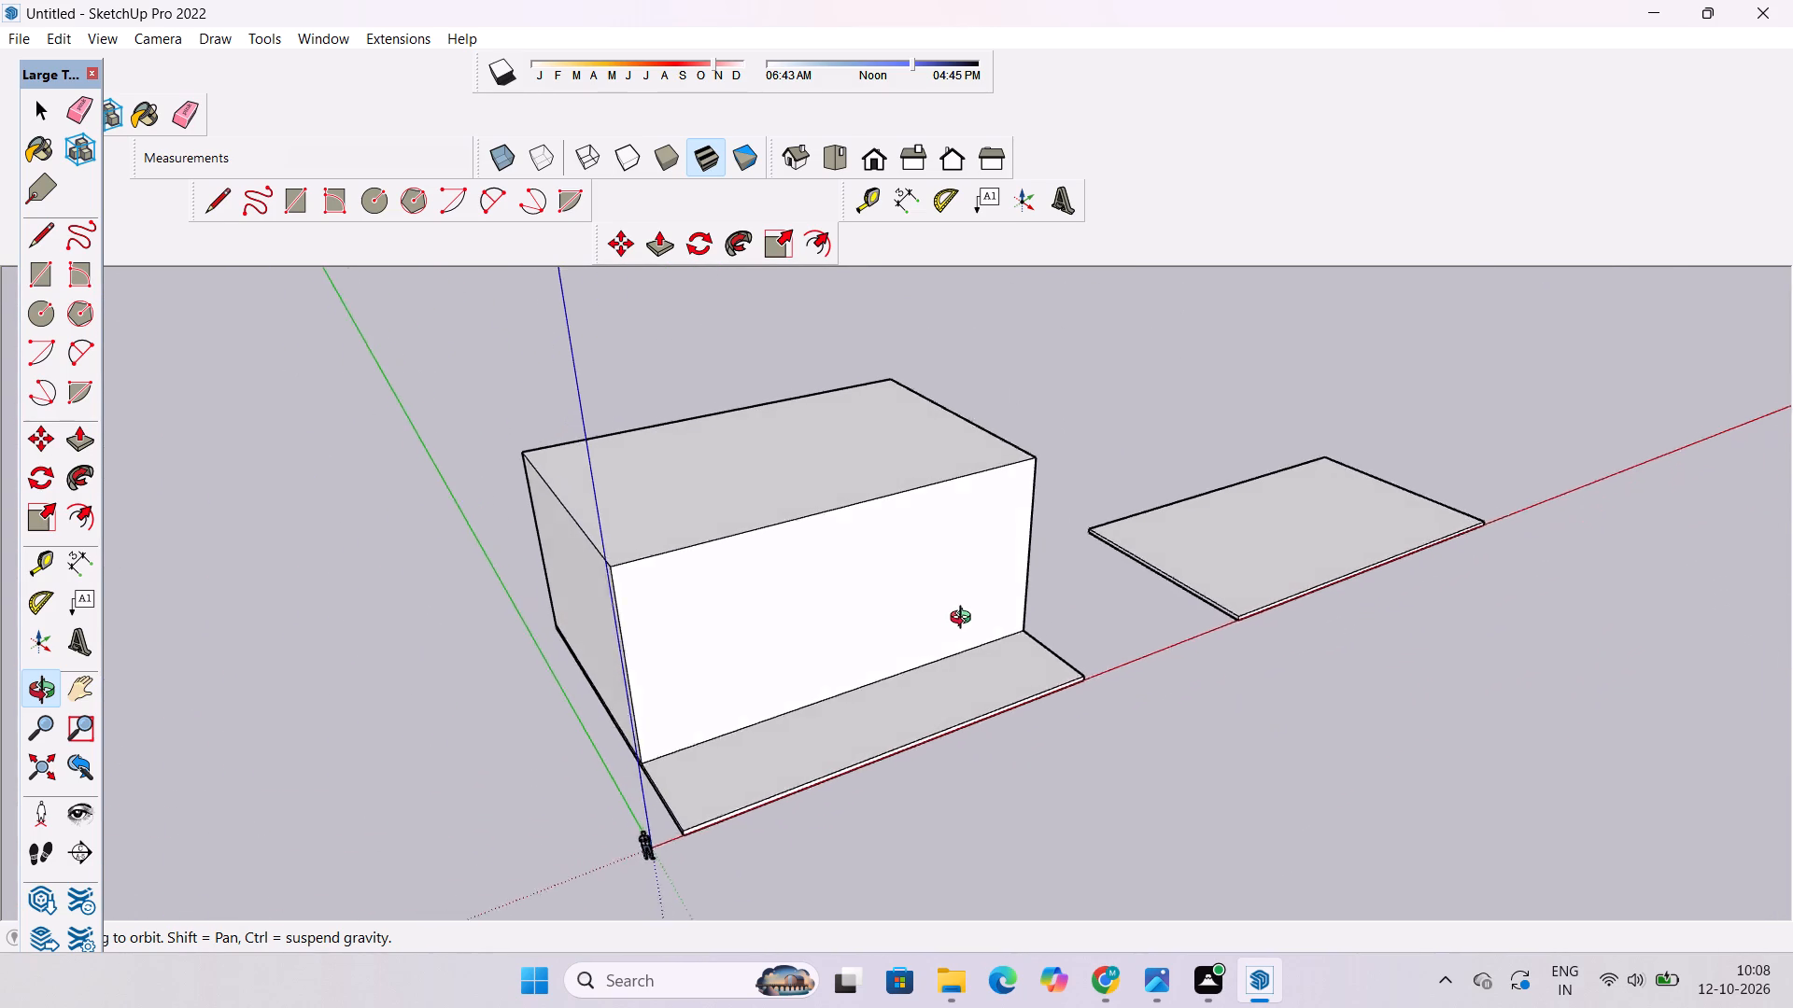
{"action": "left_click_drag", "start_coordinate": [965, 620], "coordinate": [968, 620]}
{"action": "scroll", "coordinate": [957, 622], "scroll_direction": "up", "scroll_amount": 2}
{"action": "left_click_drag", "start_coordinate": [952, 620], "coordinate": [959, 636], "text": "shift"}
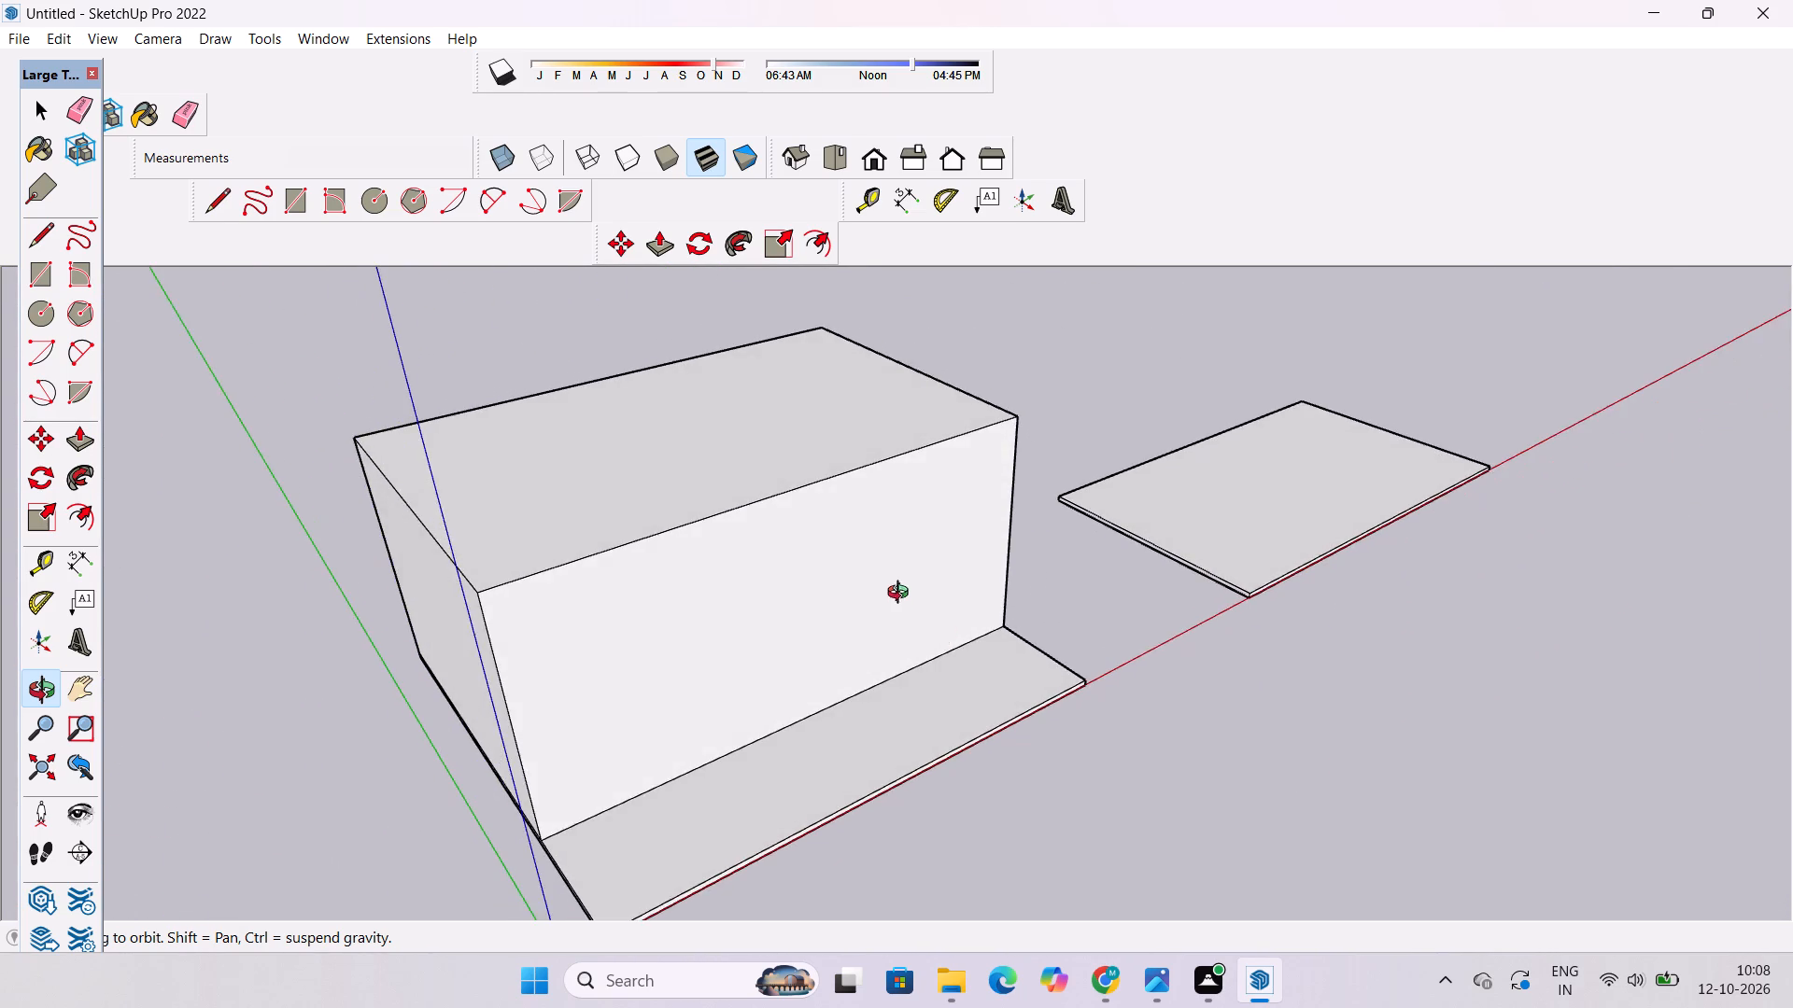
{"action": "scroll", "coordinate": [889, 592], "scroll_direction": "down", "scroll_amount": 4}
{"action": "left_click_drag", "start_coordinate": [888, 577], "coordinate": [886, 629], "text": "shift"}
{"action": "left_click_drag", "start_coordinate": [882, 638], "coordinate": [896, 601], "text": "shift"}
{"action": "scroll", "coordinate": [820, 617], "scroll_direction": "up", "scroll_amount": 4}
{"action": "left_click_drag", "start_coordinate": [812, 623], "coordinate": [998, 595]}
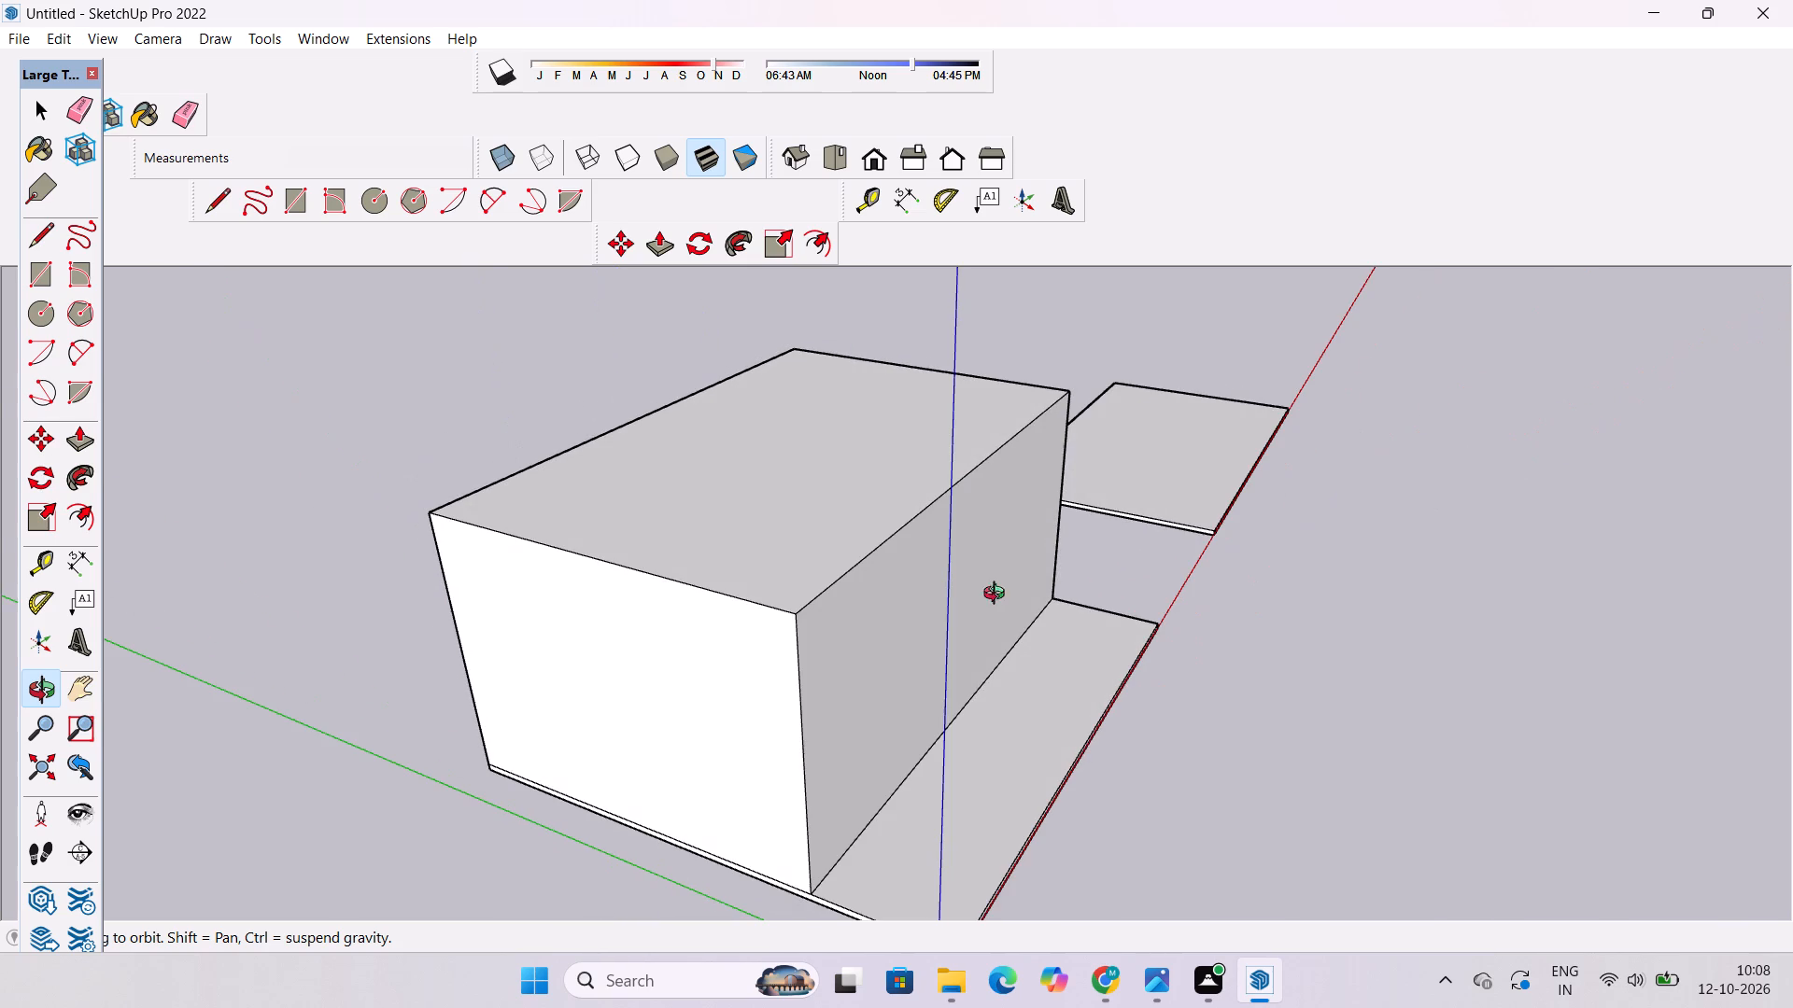
{"action": "scroll", "coordinate": [836, 686], "scroll_direction": "down", "scroll_amount": 4}
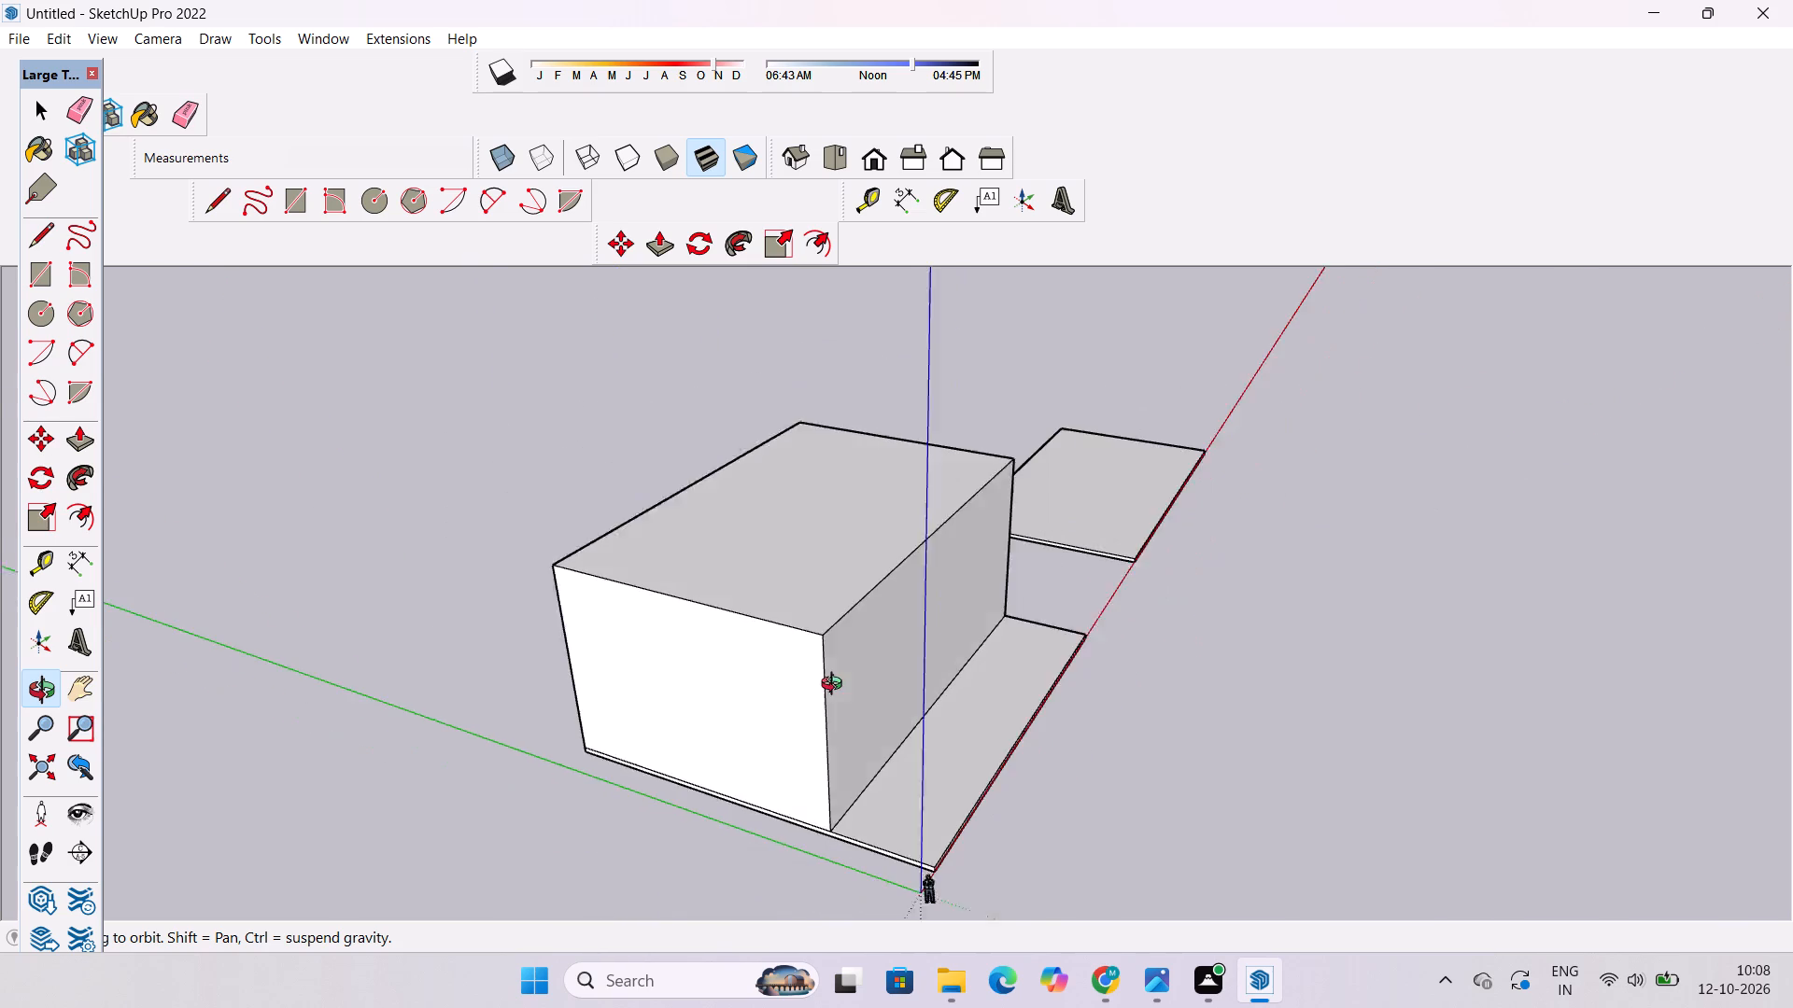
{"action": "scroll", "coordinate": [836, 686], "scroll_direction": "down", "scroll_amount": 1}
{"action": "left_click_drag", "start_coordinate": [920, 661], "coordinate": [893, 757], "text": "shift"}
{"action": "left_click_drag", "start_coordinate": [882, 769], "coordinate": [824, 803]}
{"action": "scroll", "coordinate": [813, 803], "scroll_direction": "up", "scroll_amount": 4}
{"action": "left_click_drag", "start_coordinate": [817, 804], "coordinate": [810, 775], "text": "shift"}
{"action": "scroll", "coordinate": [737, 767], "scroll_direction": "down", "scroll_amount": 2}
{"action": "left_click_drag", "start_coordinate": [699, 813], "coordinate": [712, 743], "text": "shift"}
{"action": "scroll", "coordinate": [740, 736], "scroll_direction": "up", "scroll_amount": 3}
{"action": "left_click_drag", "start_coordinate": [741, 745], "coordinate": [741, 767], "text": "shift"}
{"action": "left_click_drag", "start_coordinate": [741, 776], "coordinate": [772, 749]}
{"action": "left_click", "coordinate": [774, 747], "text": "shift"}
{"action": "scroll", "coordinate": [766, 735], "scroll_direction": "down", "scroll_amount": 4}
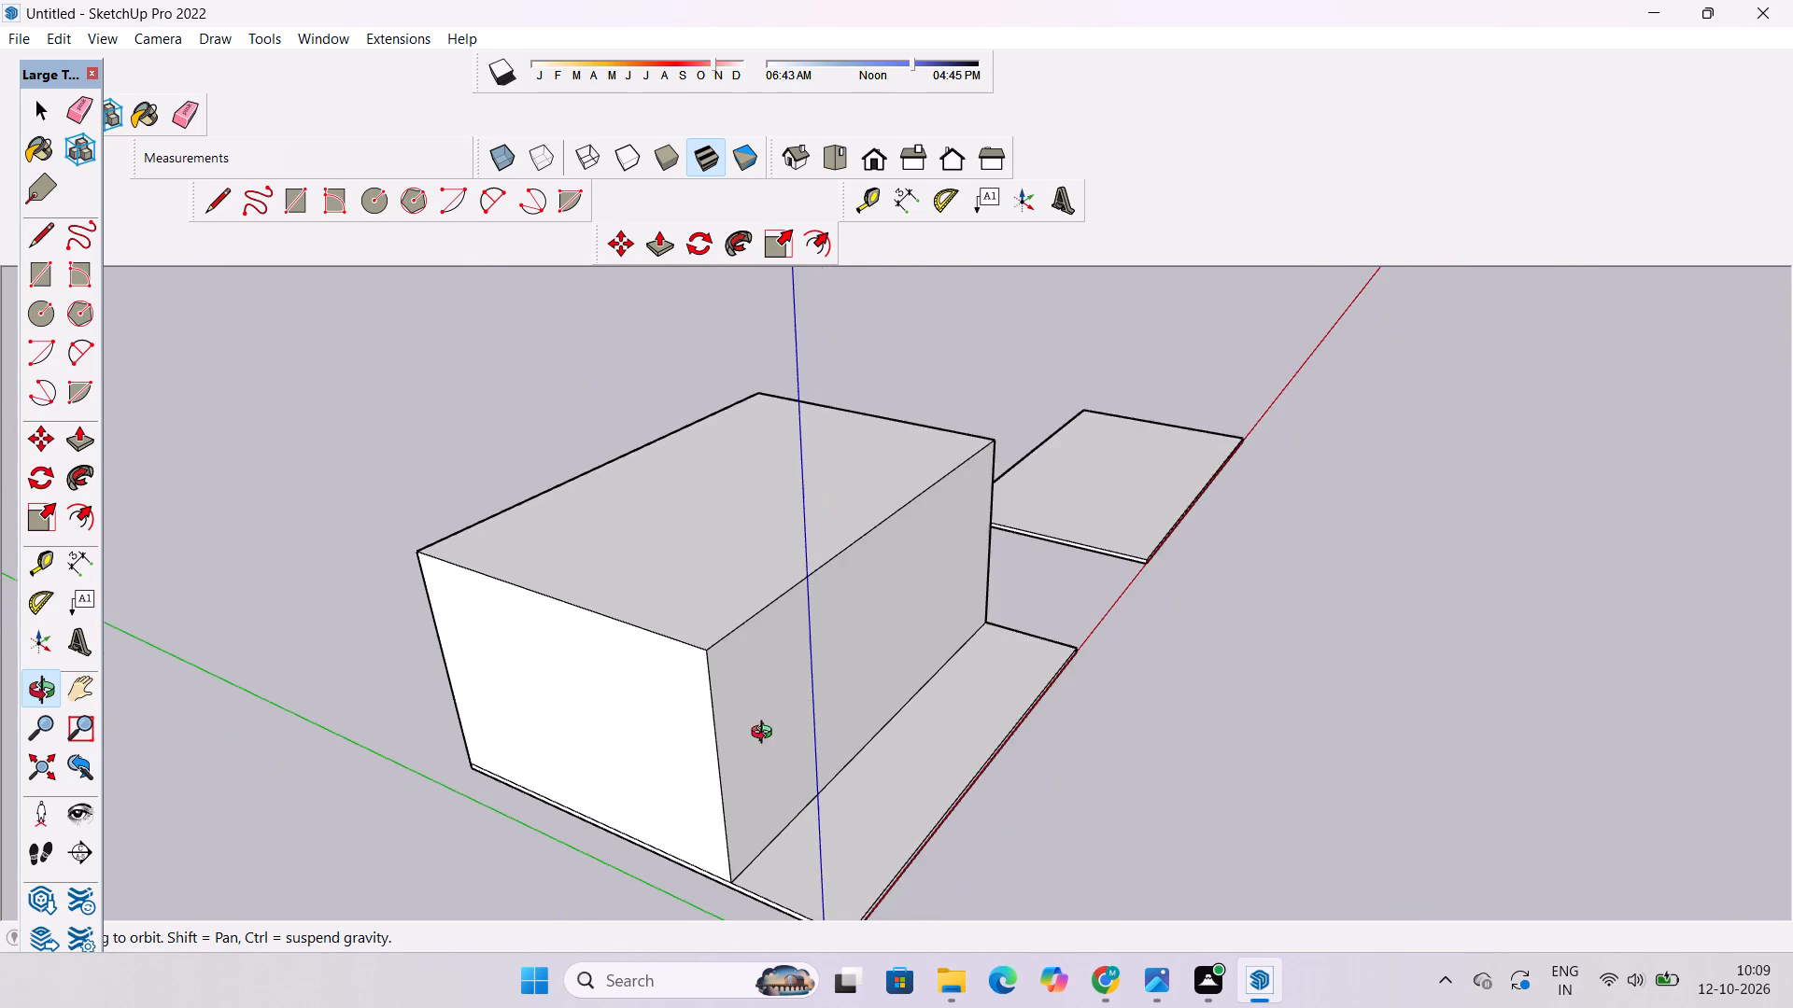
{"action": "left_click_drag", "start_coordinate": [766, 729], "coordinate": [702, 743], "text": "shift"}
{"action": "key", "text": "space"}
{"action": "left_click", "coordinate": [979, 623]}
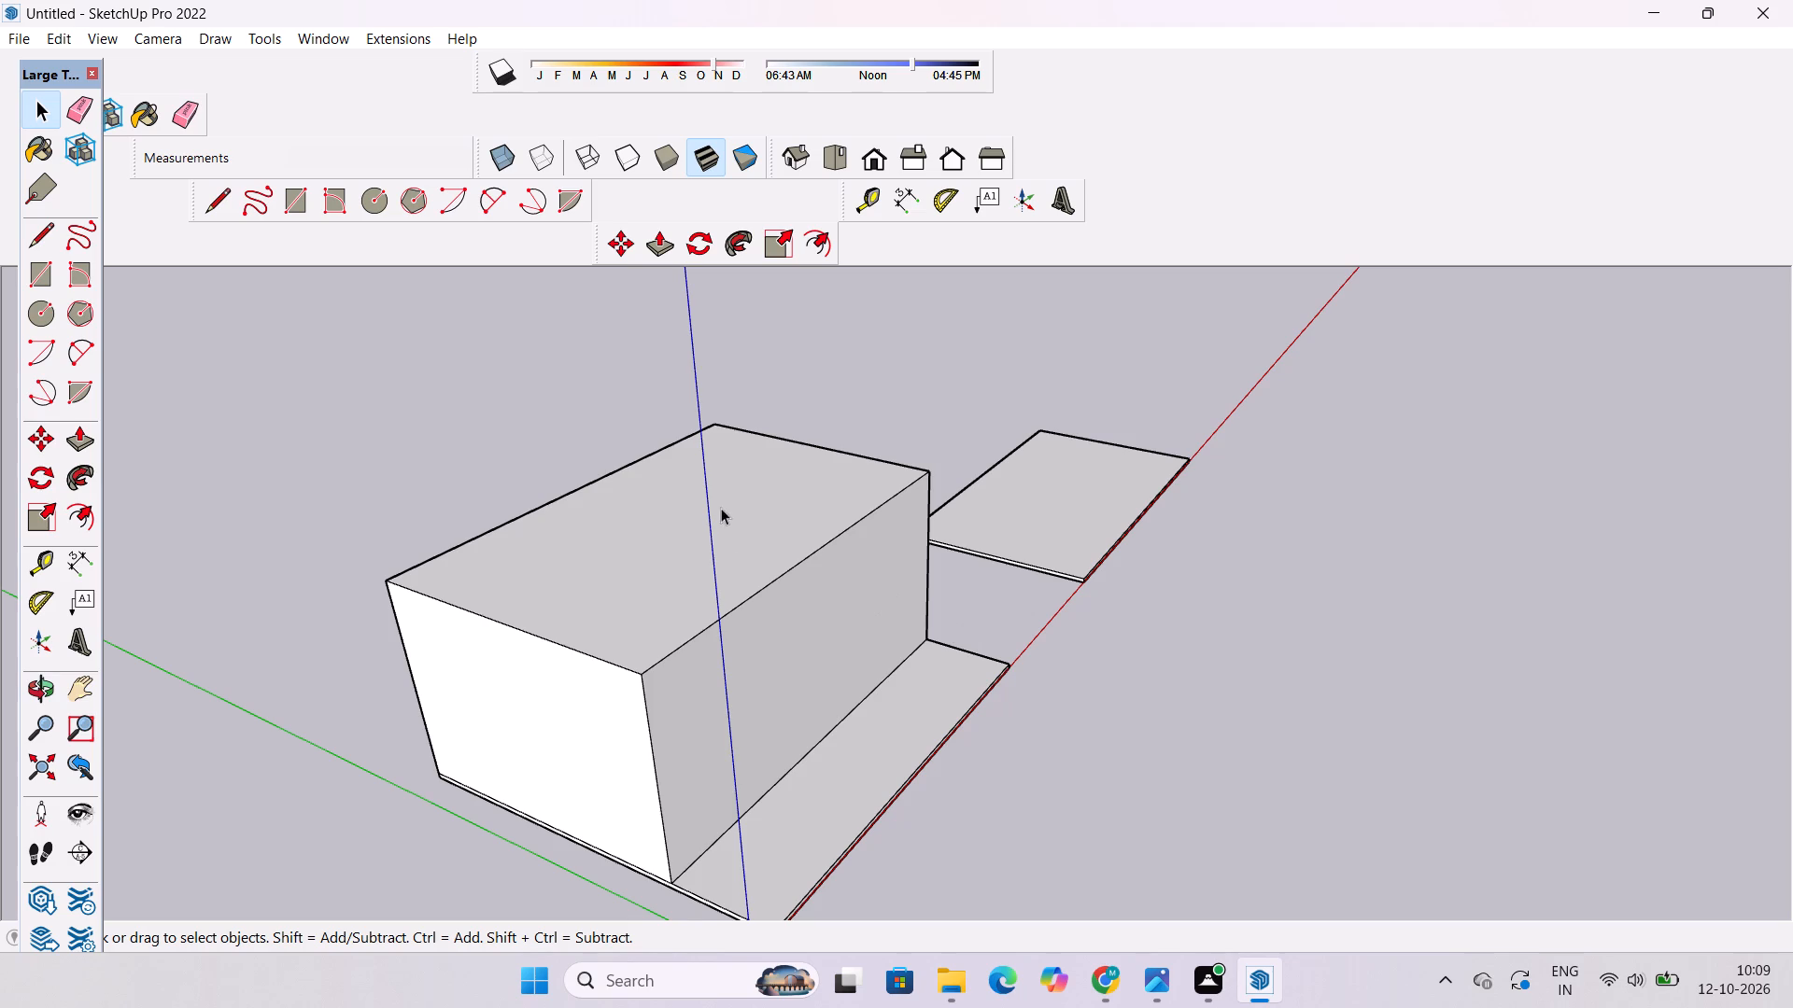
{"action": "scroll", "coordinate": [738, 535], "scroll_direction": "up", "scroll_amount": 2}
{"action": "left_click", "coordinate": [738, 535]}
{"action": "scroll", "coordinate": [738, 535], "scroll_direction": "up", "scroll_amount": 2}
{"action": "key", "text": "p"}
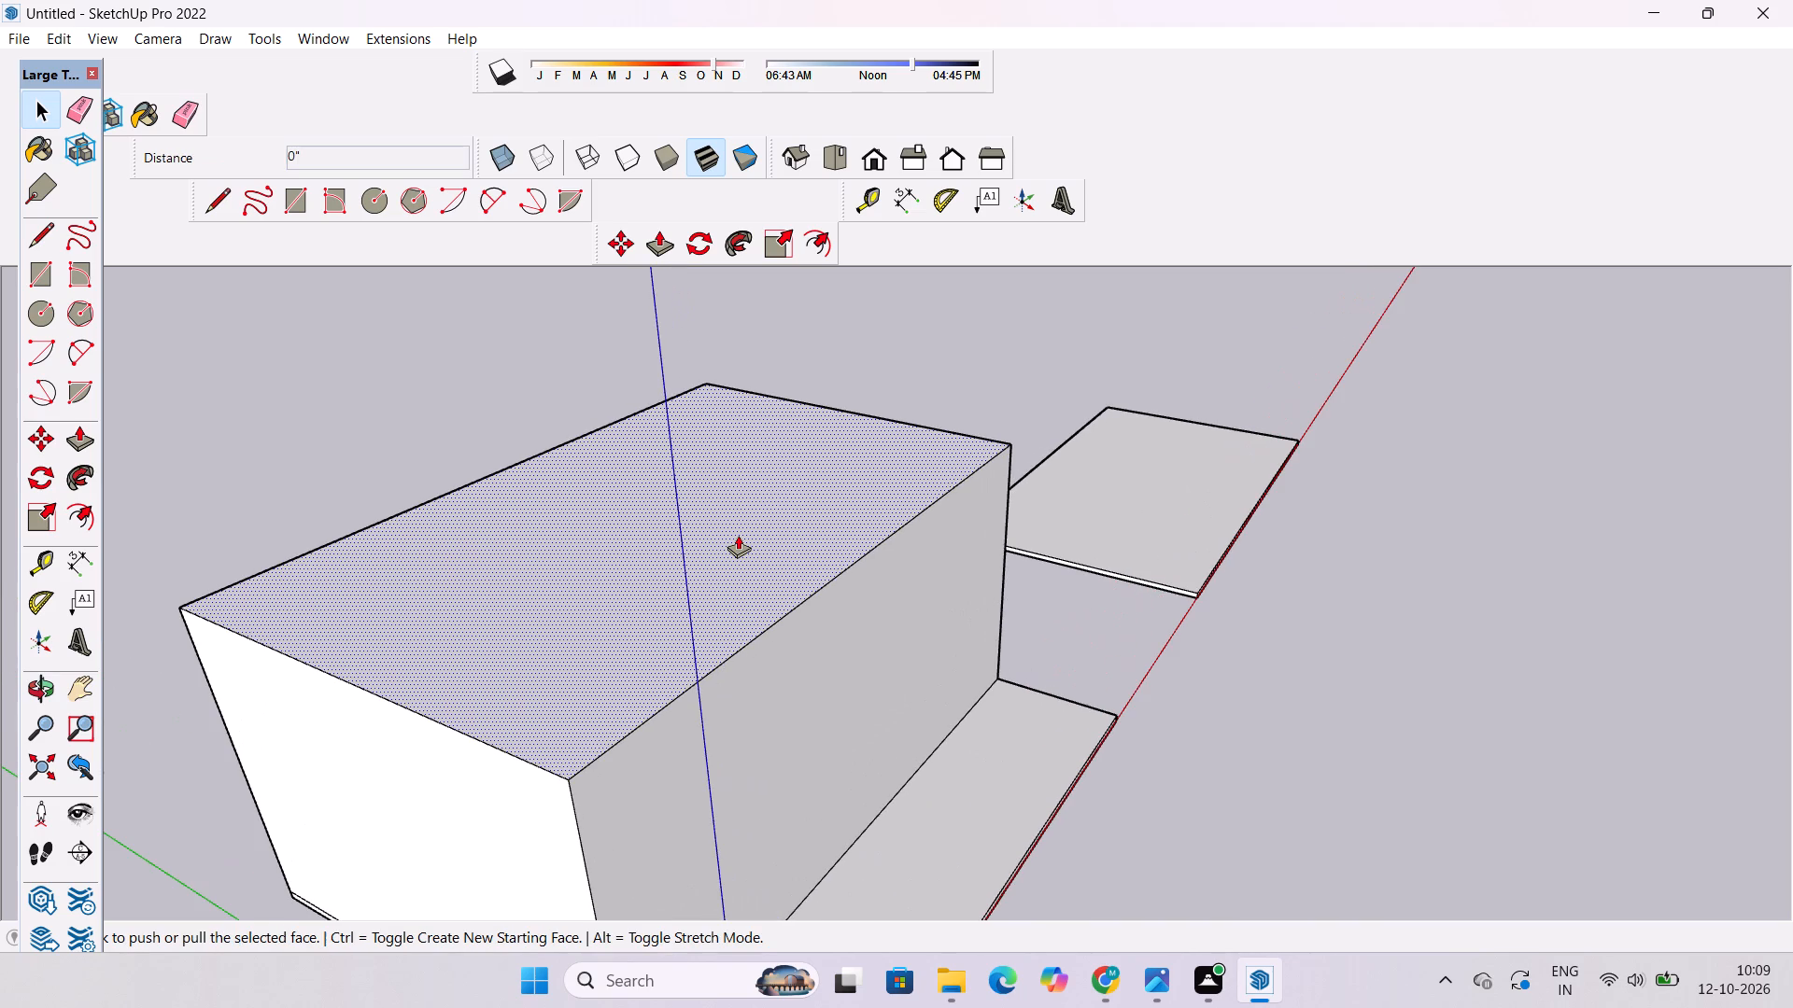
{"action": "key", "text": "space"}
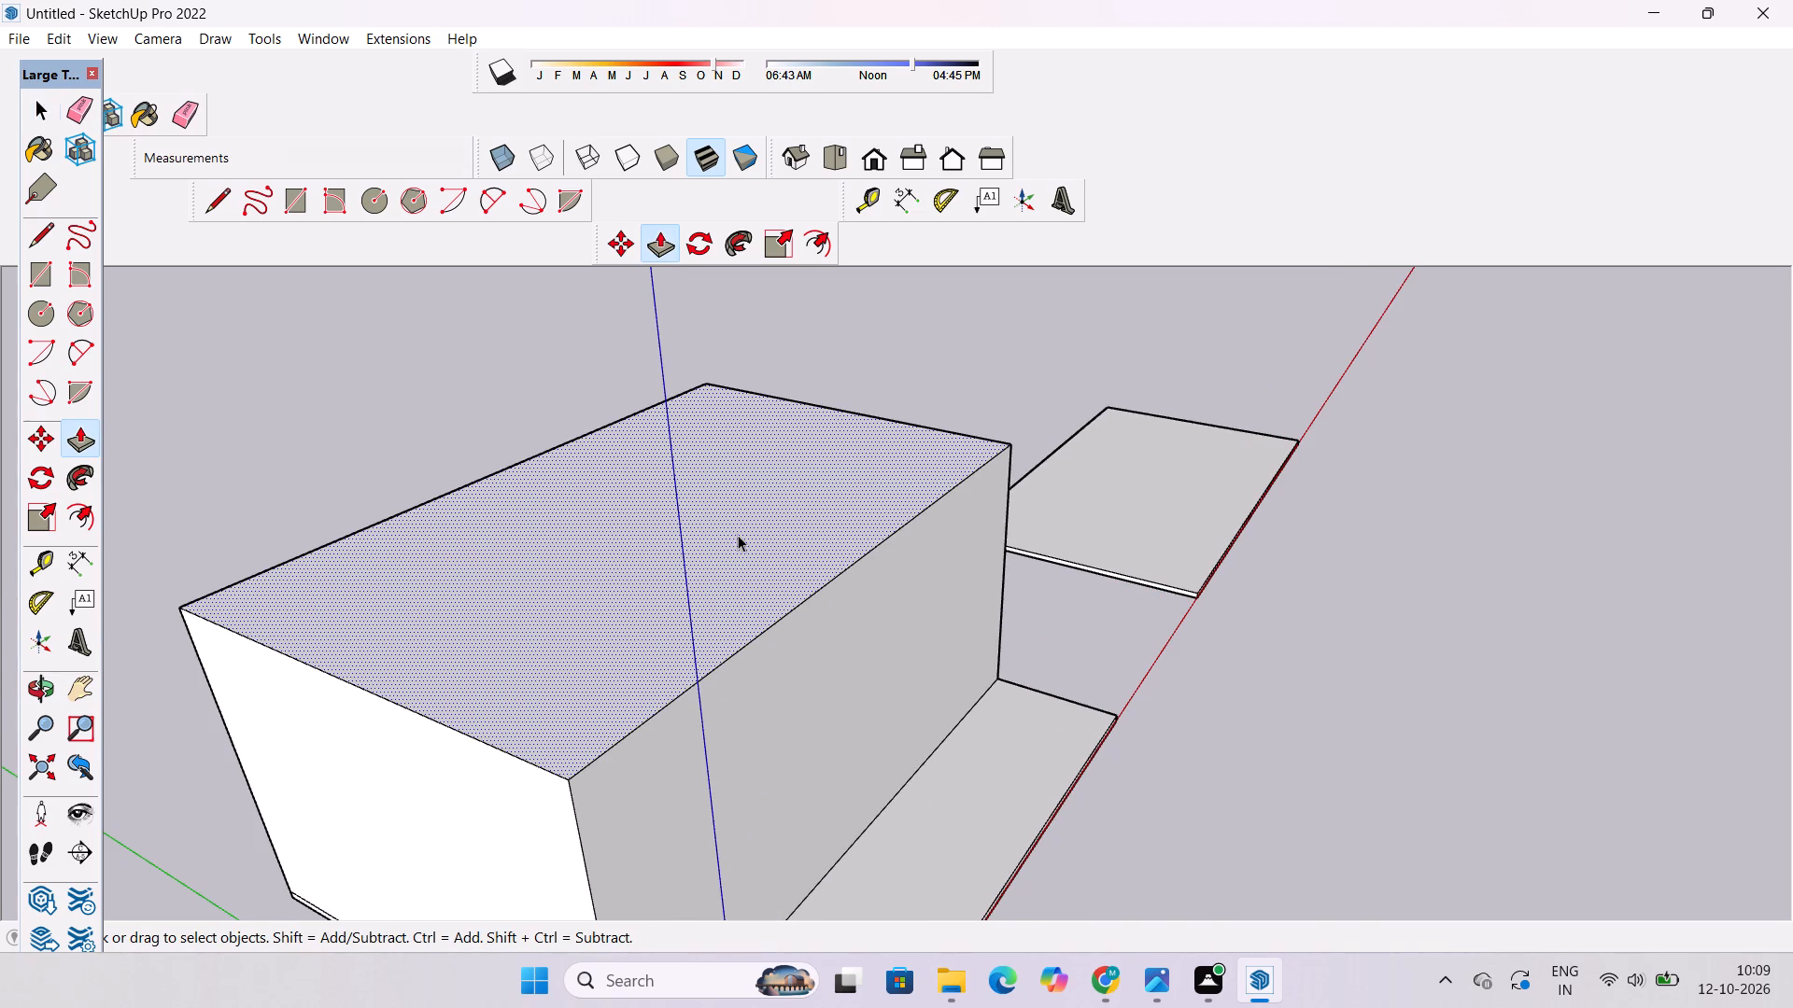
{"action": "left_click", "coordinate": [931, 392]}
Select all connected geometry of the far slab and make it a group.
{"action": "left_click", "coordinate": [1067, 543]}
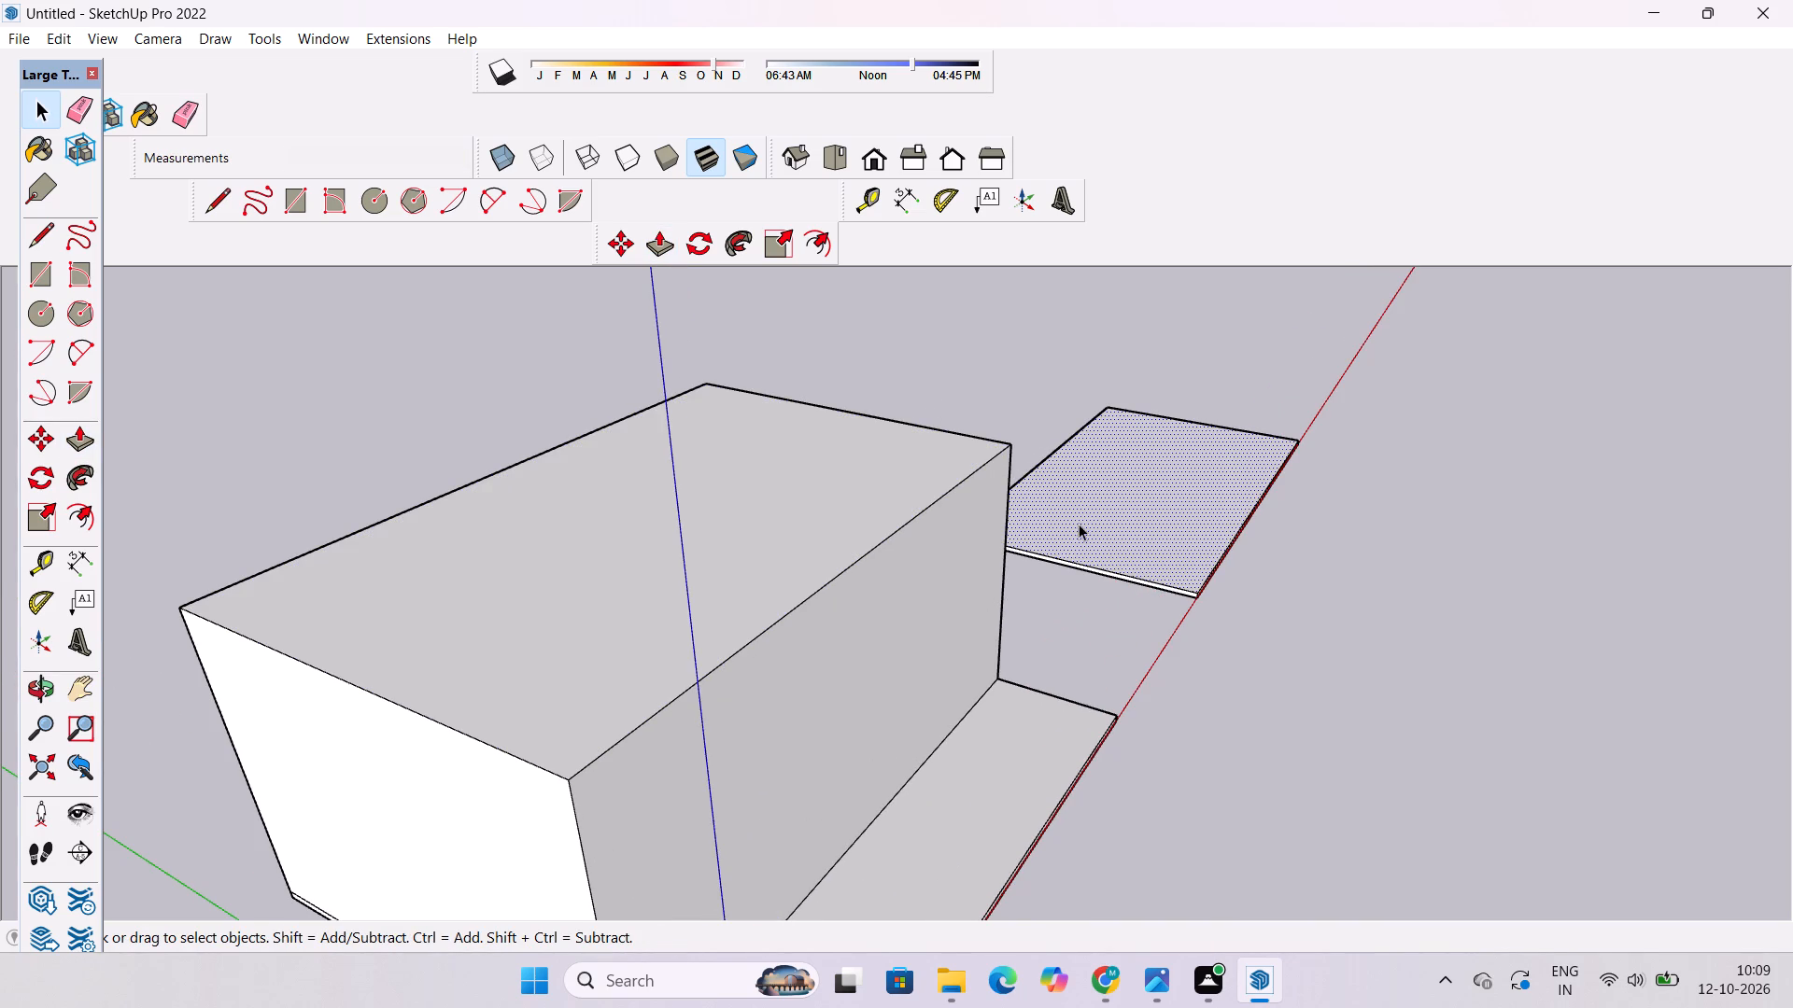
{"action": "left_click", "coordinate": [1040, 417]}
{"action": "triple_click", "coordinate": [1081, 539]}
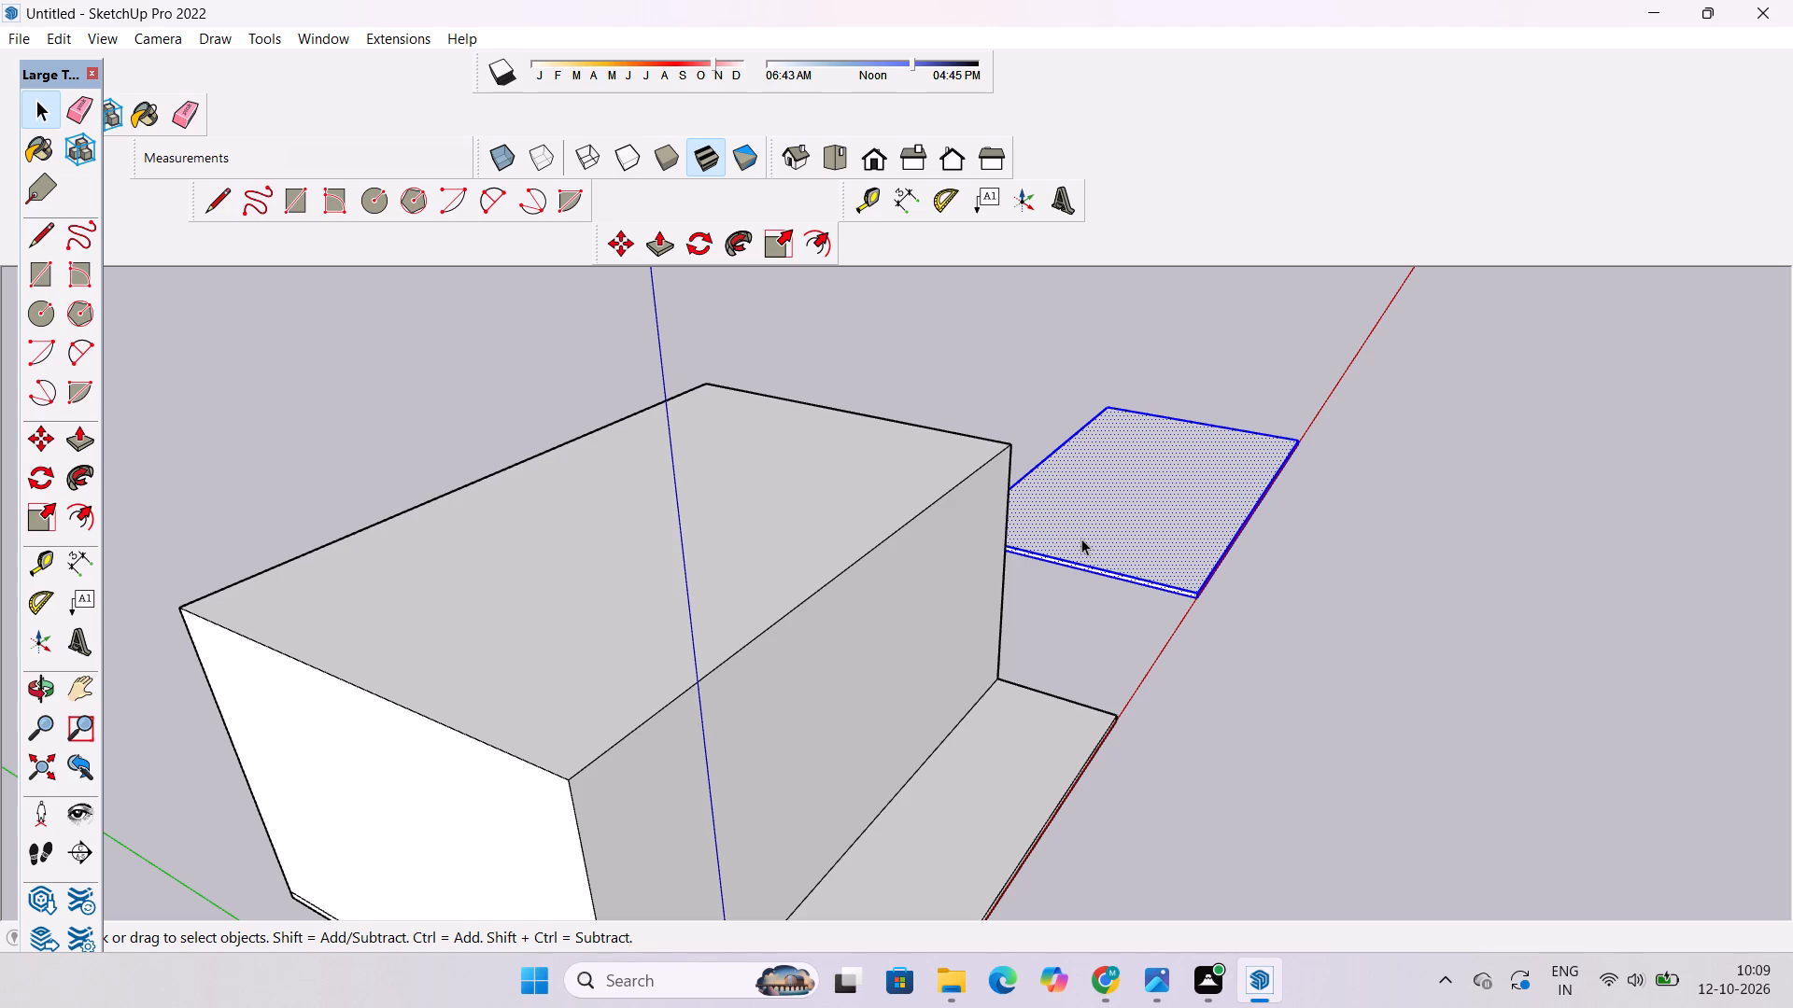
{"action": "double_click", "coordinate": [1081, 539]}
{"action": "right_click", "coordinate": [1081, 539]}
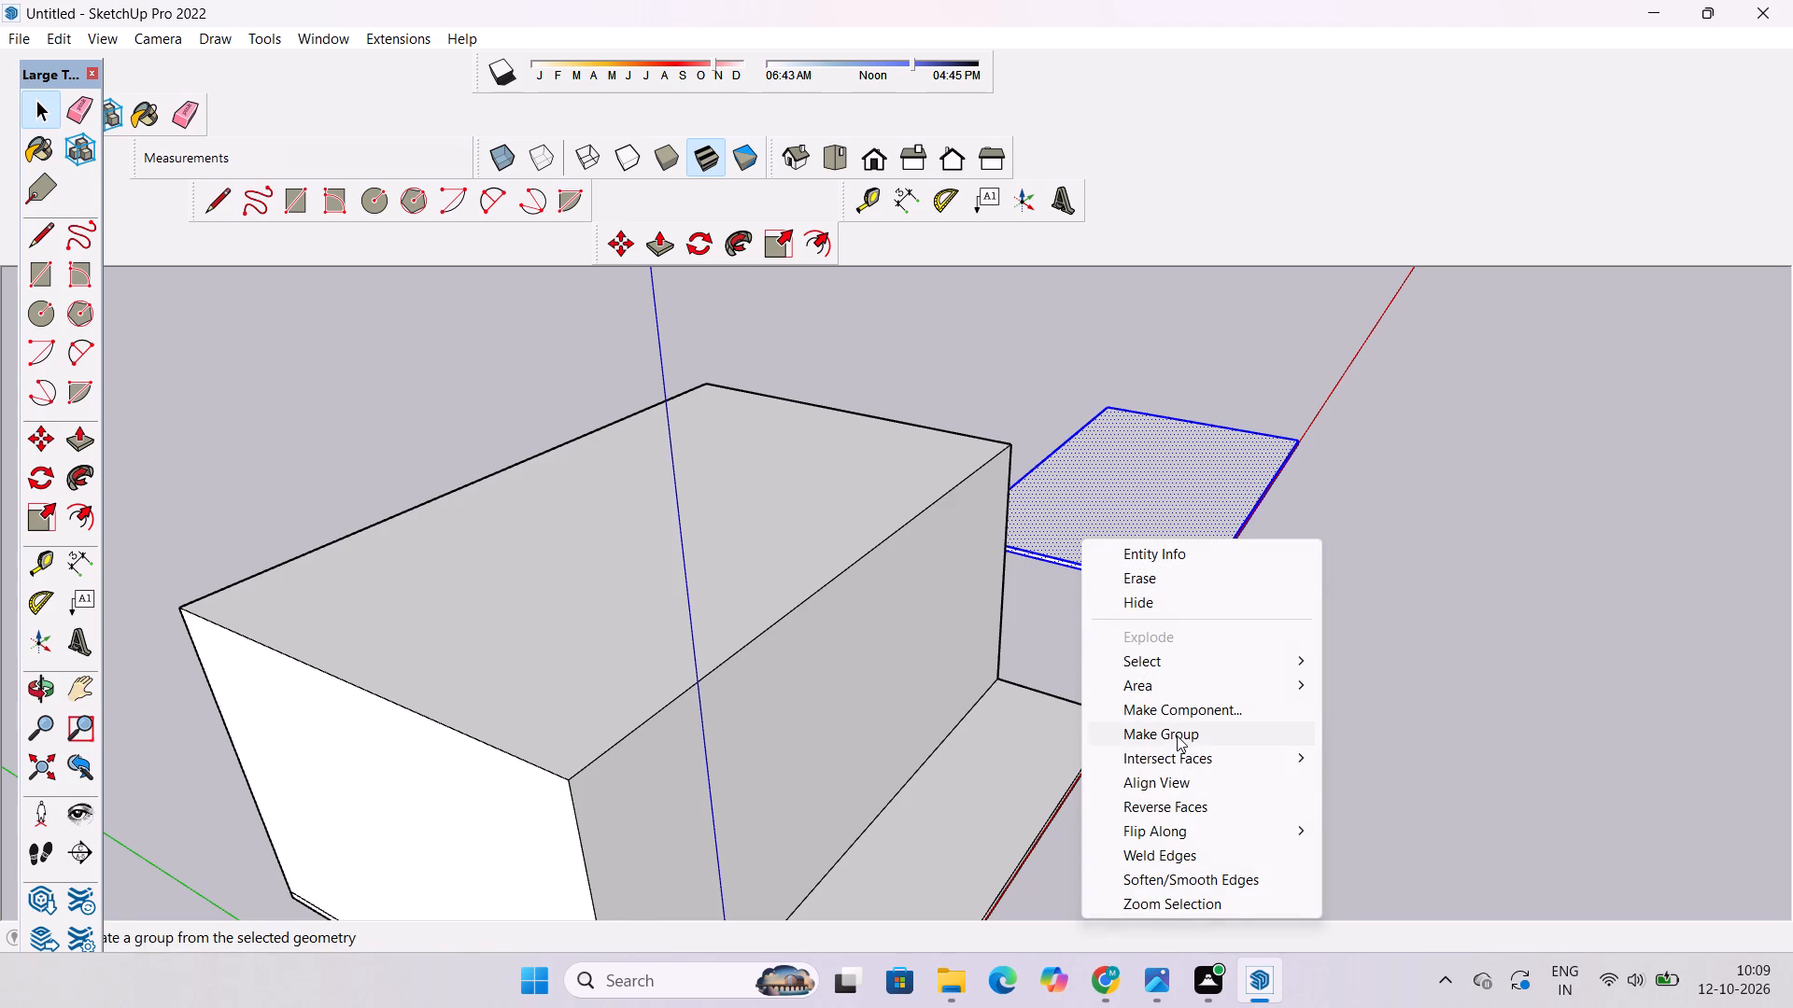
{"action": "left_click", "coordinate": [1177, 735]}
Copy the far slab group onto the block, matching its lower near corner away from the red axis to the block's corresponding top corner.
{"action": "key", "text": "o"}
{"action": "left_click_drag", "start_coordinate": [1177, 741], "coordinate": [1187, 781], "text": "shift"}
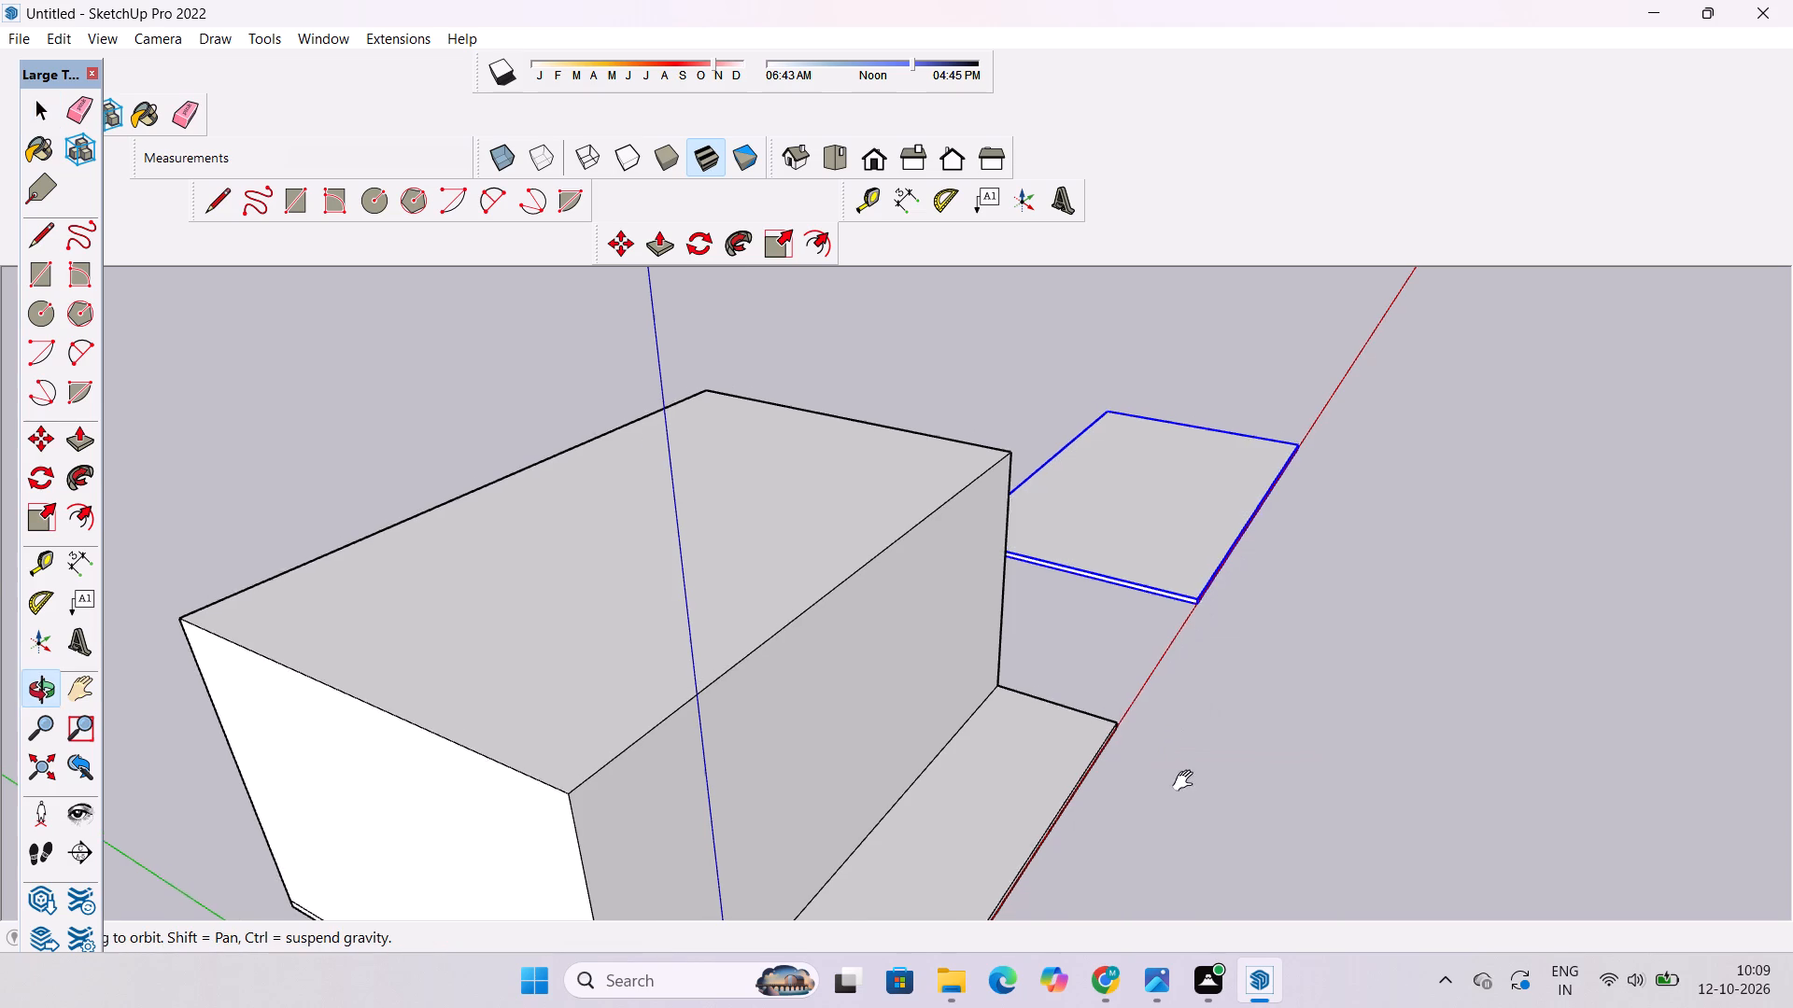
{"action": "left_click_drag", "start_coordinate": [1187, 781], "coordinate": [1017, 787], "text": "shift"}
{"action": "scroll", "coordinate": [1027, 628], "scroll_direction": "up", "scroll_amount": 9}
{"action": "left_click_drag", "start_coordinate": [937, 601], "coordinate": [931, 624], "text": "shift"}
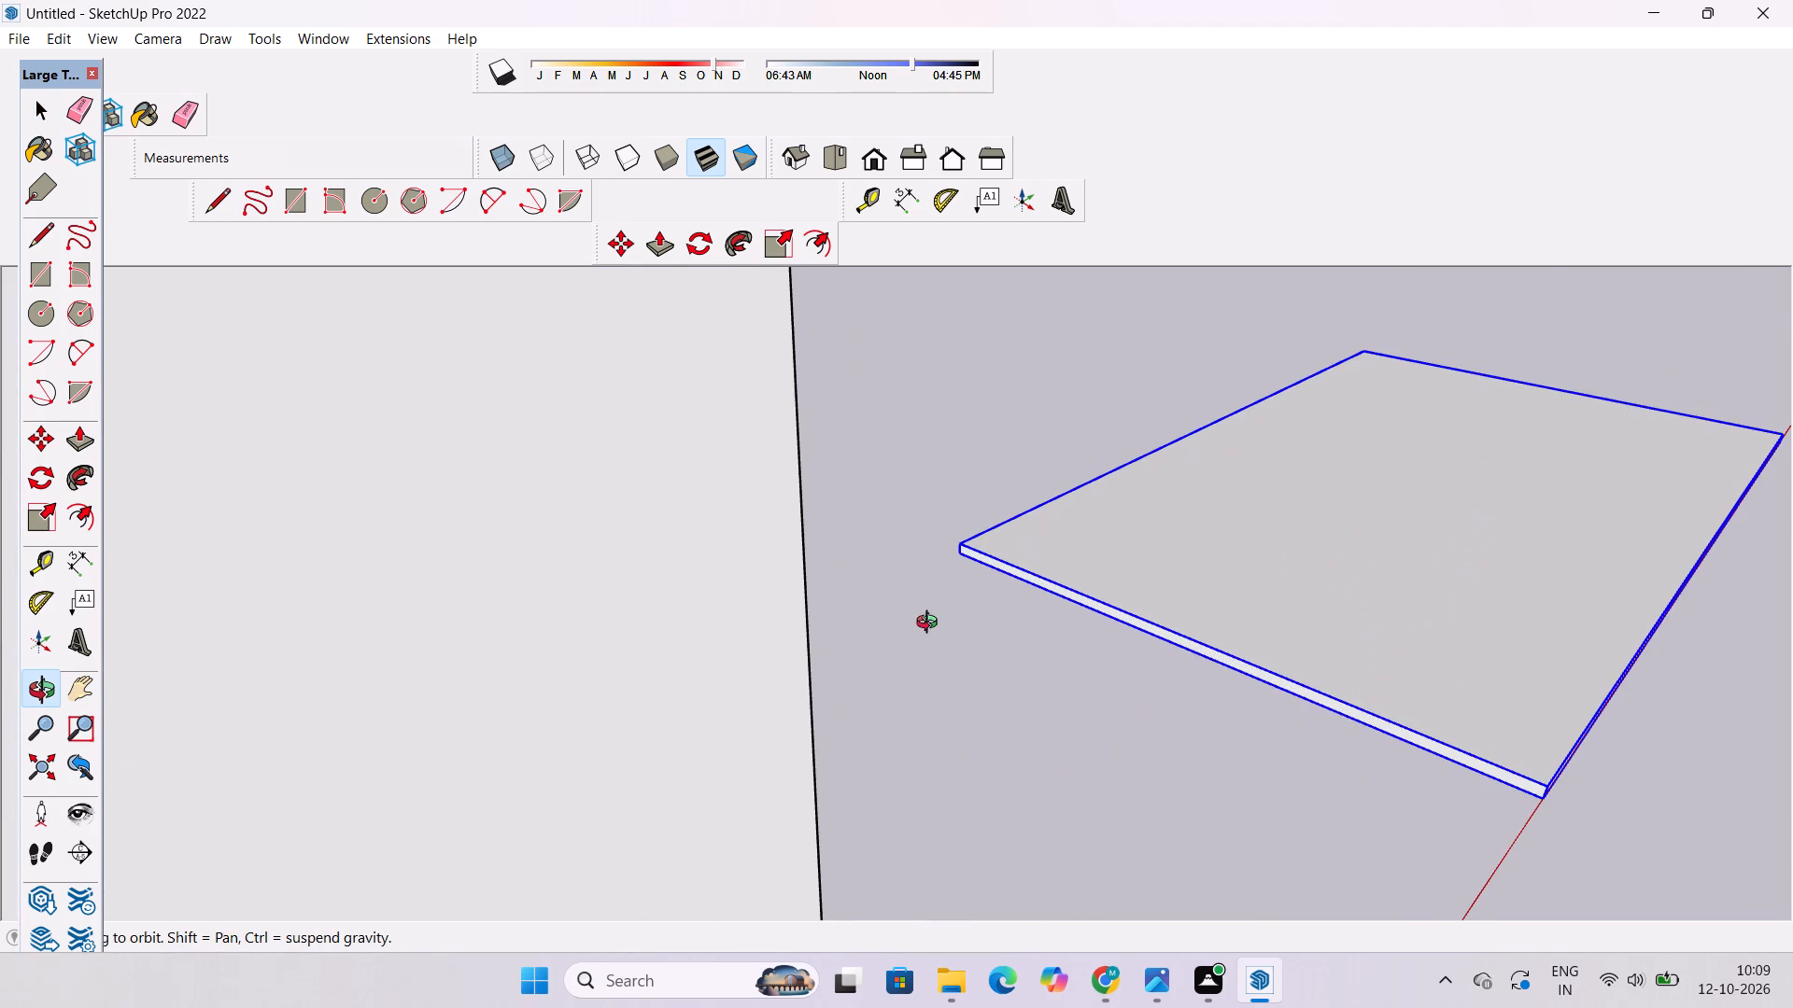
{"action": "key", "text": "m"}
{"action": "scroll", "coordinate": [961, 579], "scroll_direction": "up", "scroll_amount": 10}
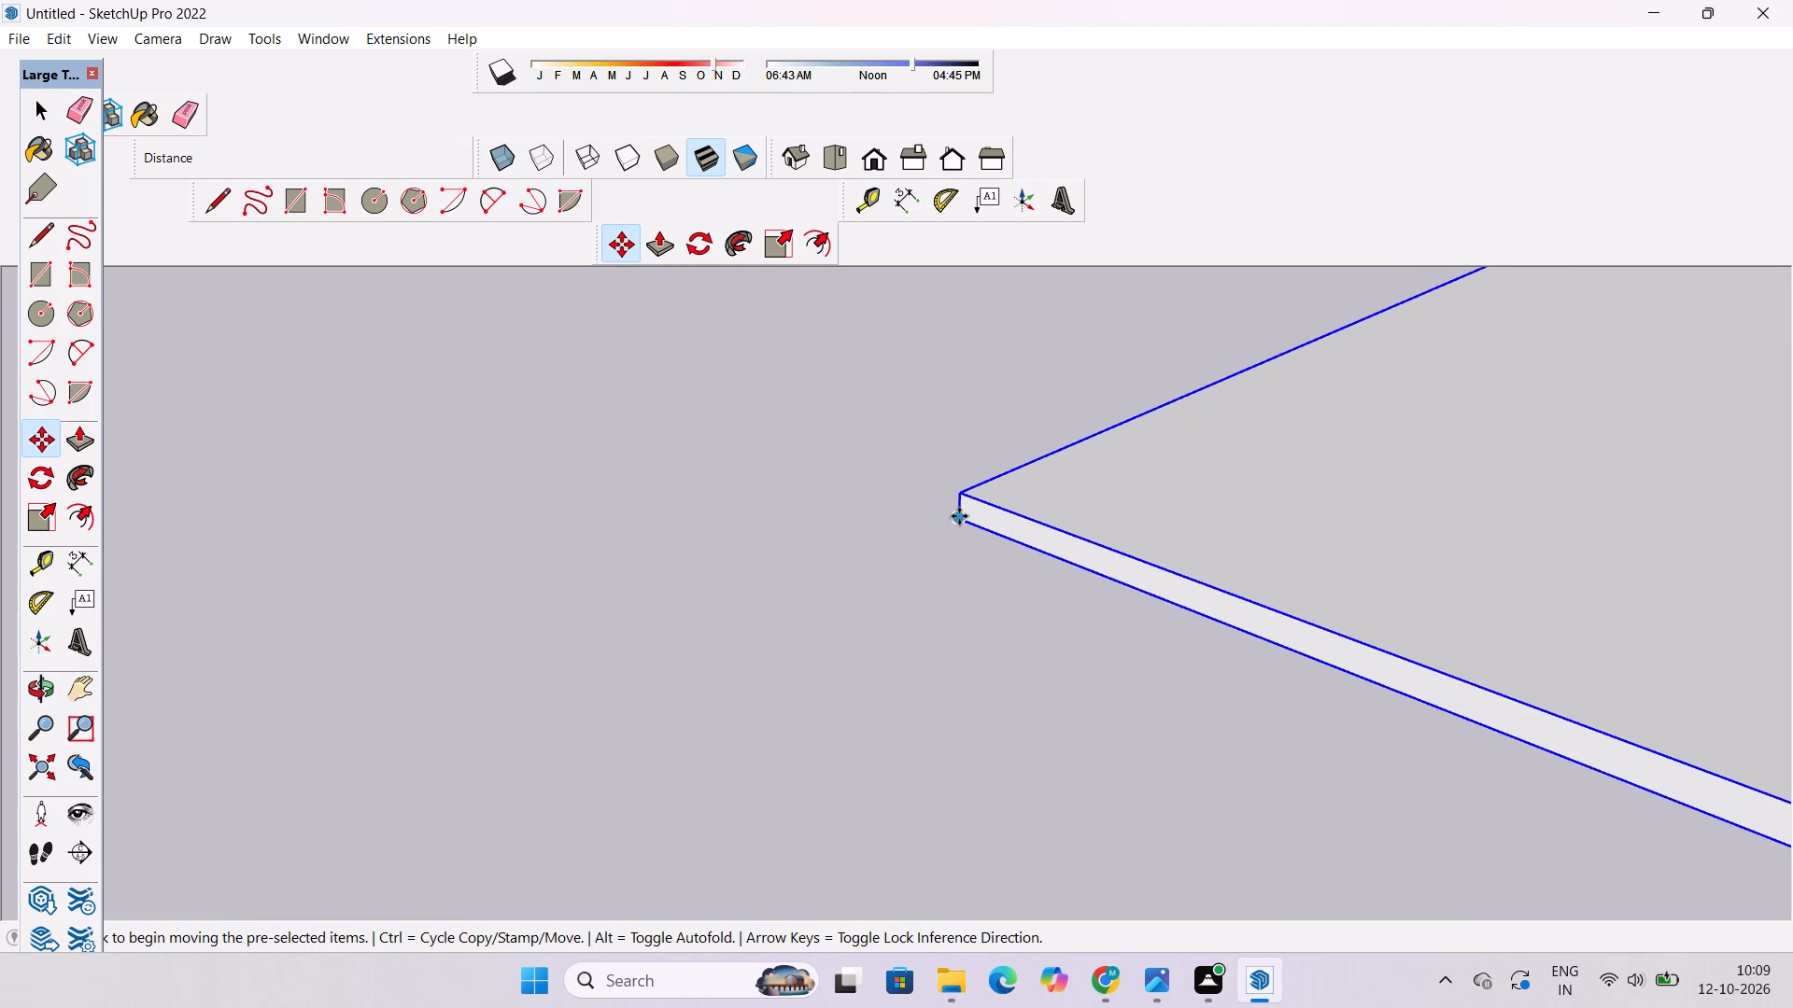
{"action": "left_click", "coordinate": [959, 516]}
{"action": "scroll", "coordinate": [1125, 581], "scroll_direction": "down", "scroll_amount": 12}
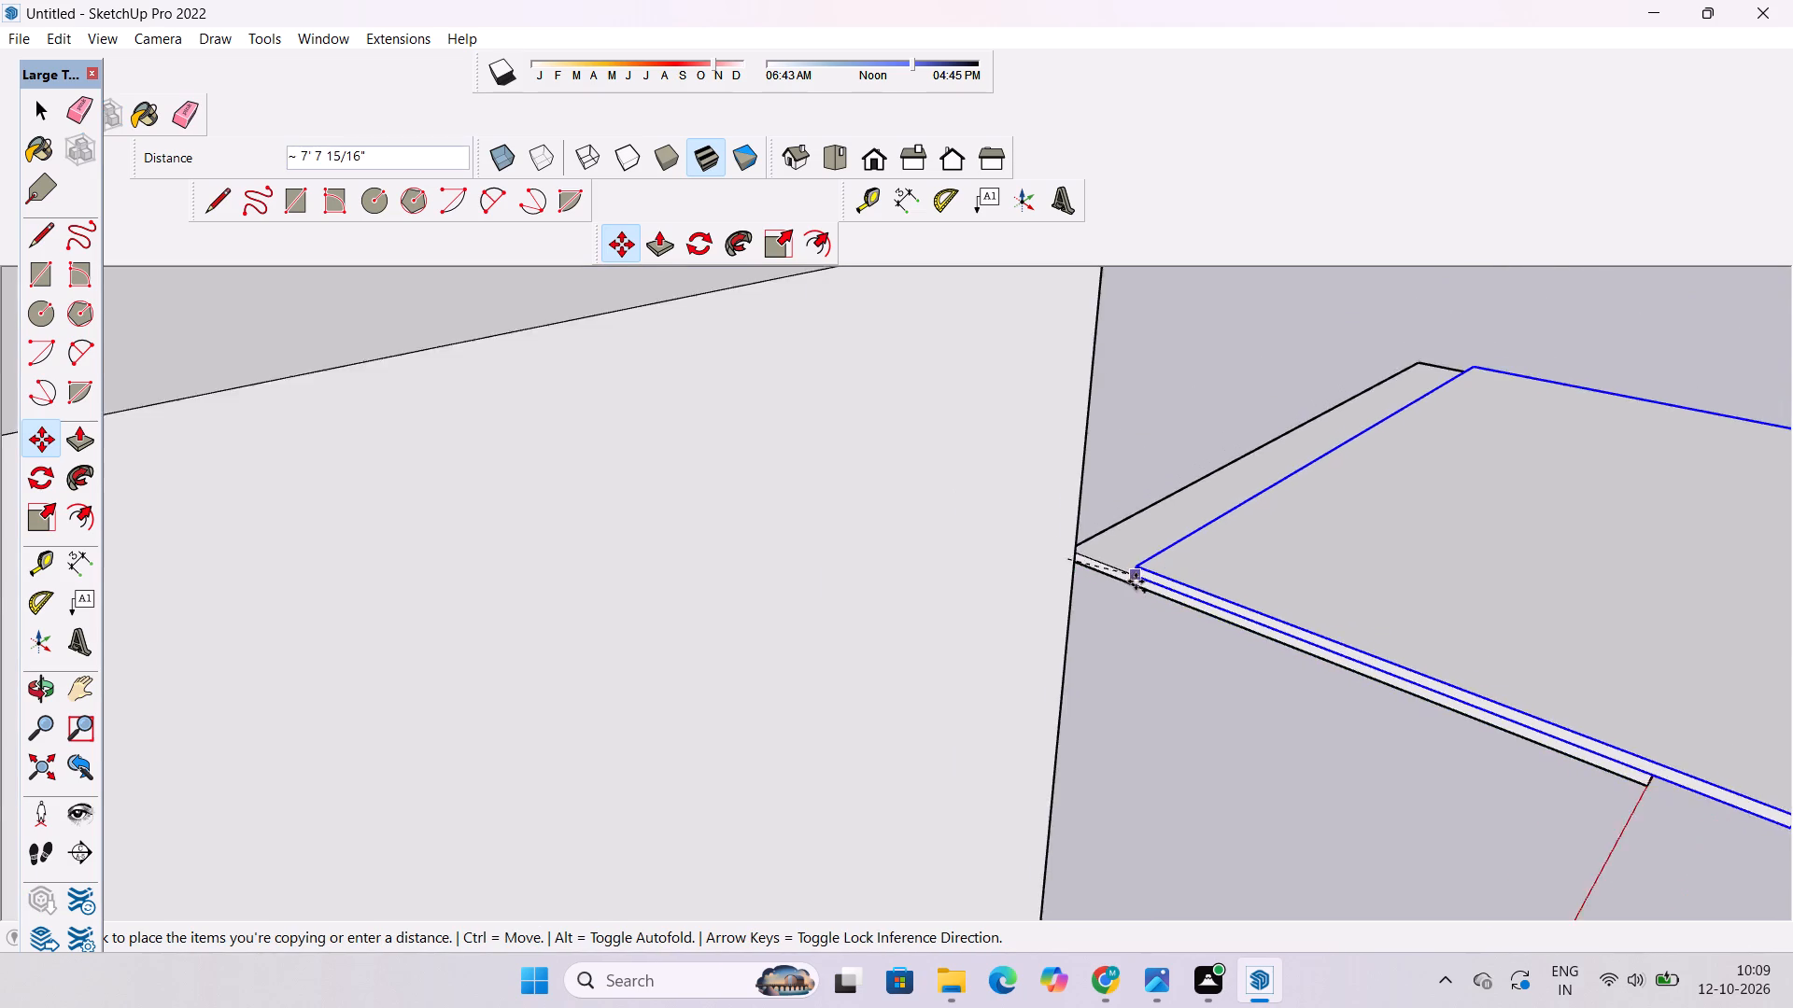
{"action": "scroll", "coordinate": [1136, 581], "scroll_direction": "down", "scroll_amount": 16}
{"action": "scroll", "coordinate": [879, 581], "scroll_direction": "up", "scroll_amount": 12}
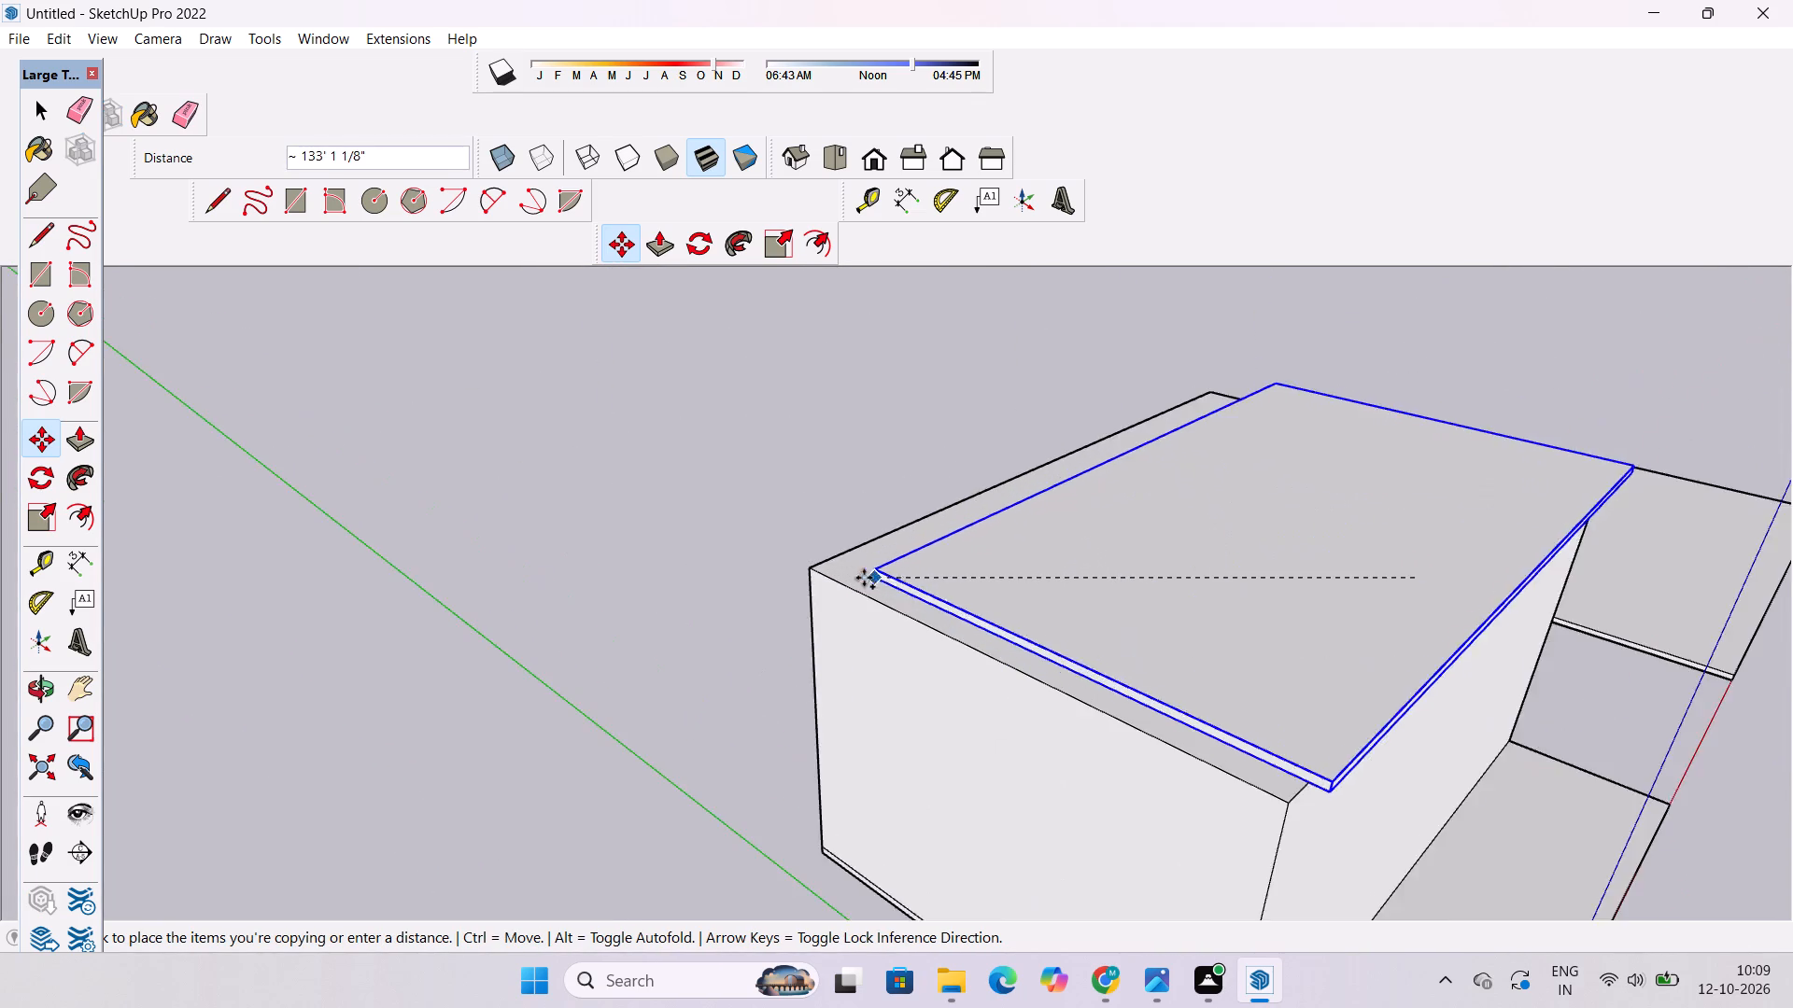
{"action": "scroll", "coordinate": [864, 578], "scroll_direction": "up", "scroll_amount": 4}
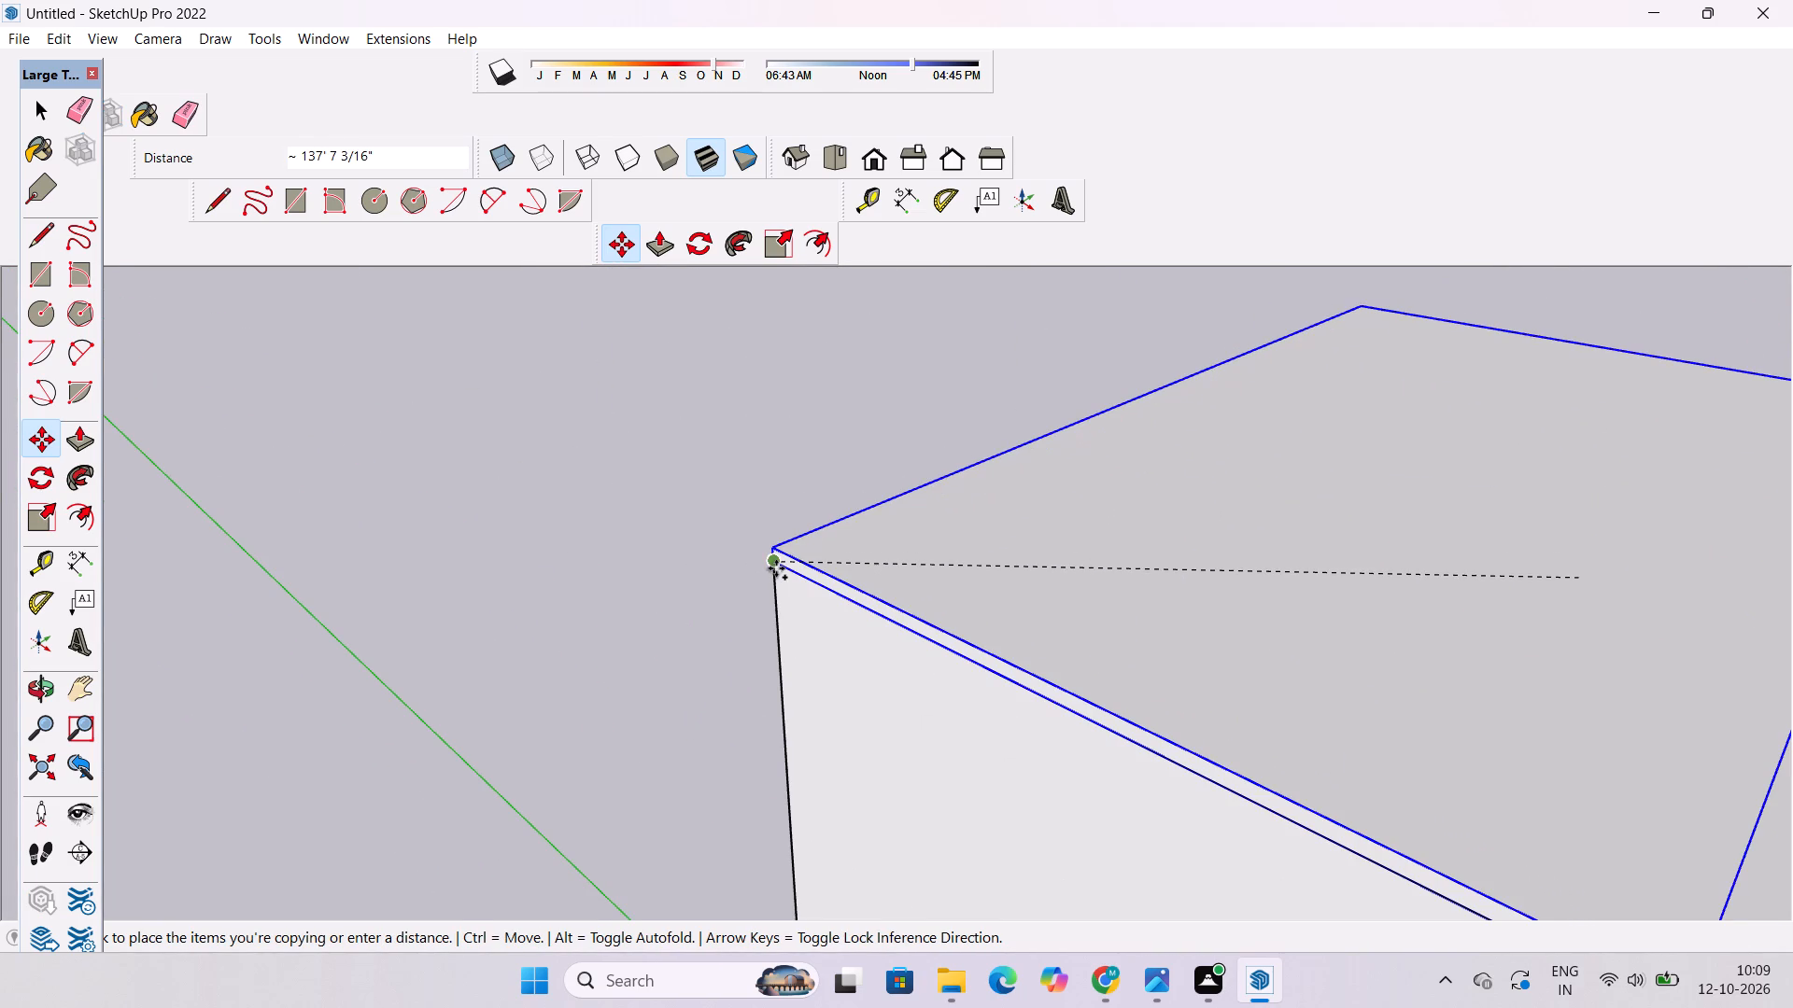
{"action": "left_click", "coordinate": [776, 568]}
{"action": "key", "text": "space"}
{"action": "left_click", "coordinate": [723, 576]}
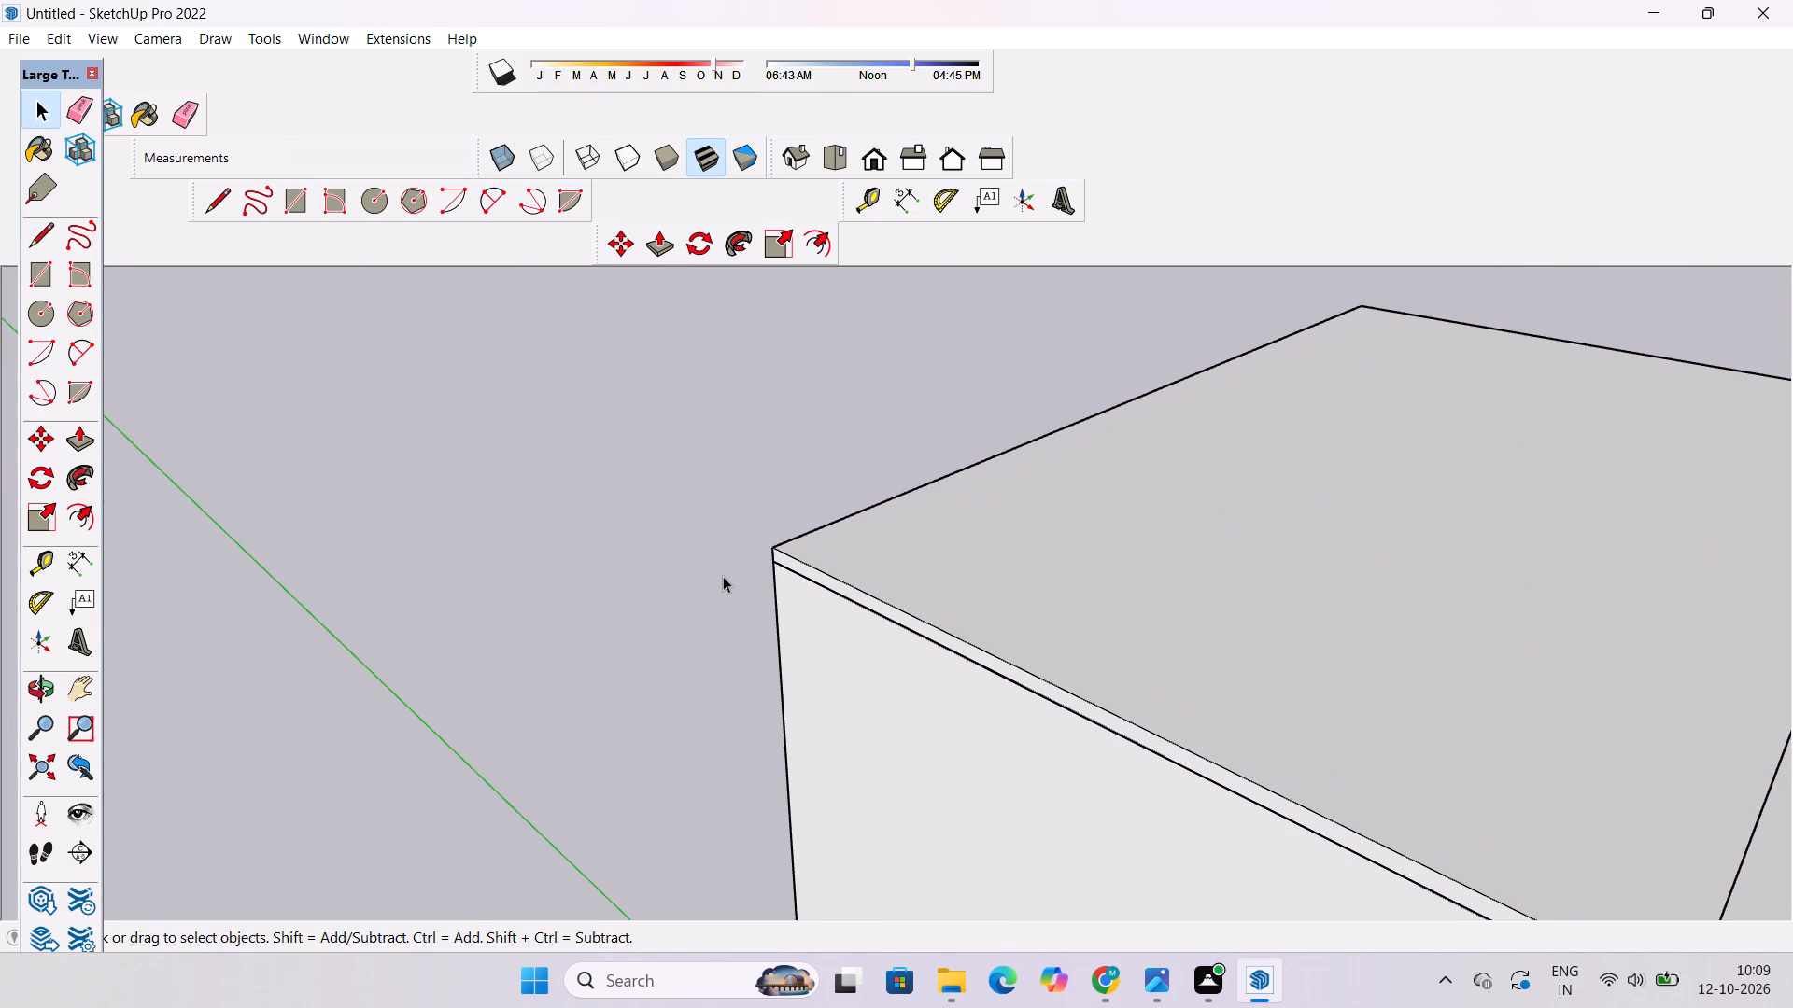
Examine how the copied slab sits on the block's top, especially along its edges facing the red axis.
{"action": "key", "text": "o"}
{"action": "scroll", "coordinate": [723, 576], "scroll_direction": "down", "scroll_amount": 4}
{"action": "left_click_drag", "start_coordinate": [984, 693], "coordinate": [855, 648], "text": "shift"}
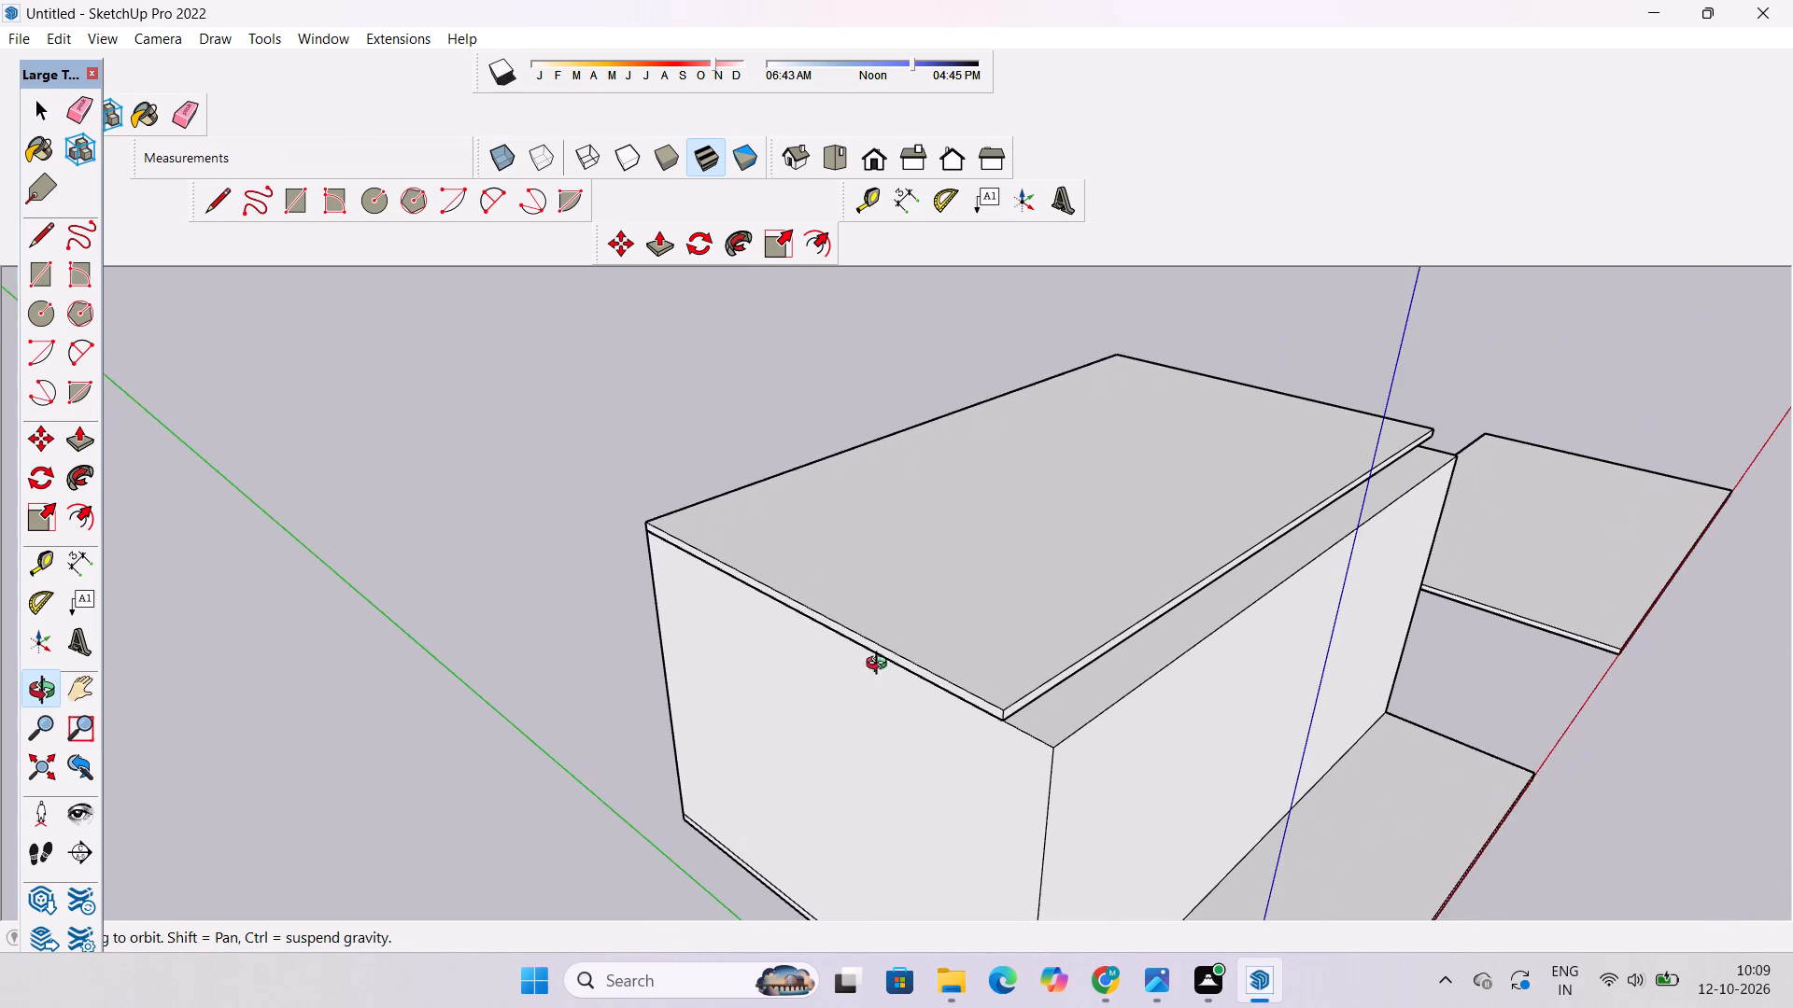
{"action": "left_click_drag", "start_coordinate": [1176, 755], "coordinate": [1027, 700], "text": "shift"}
{"action": "left_click_drag", "start_coordinate": [1025, 700], "coordinate": [970, 517]}
{"action": "scroll", "coordinate": [962, 526], "scroll_direction": "down", "scroll_amount": 6}
{"action": "left_click_drag", "start_coordinate": [1025, 671], "coordinate": [1169, 735]}
{"action": "scroll", "coordinate": [1073, 711], "scroll_direction": "up", "scroll_amount": 1}
{"action": "left_click_drag", "start_coordinate": [1040, 705], "coordinate": [1012, 725], "text": "shift"}
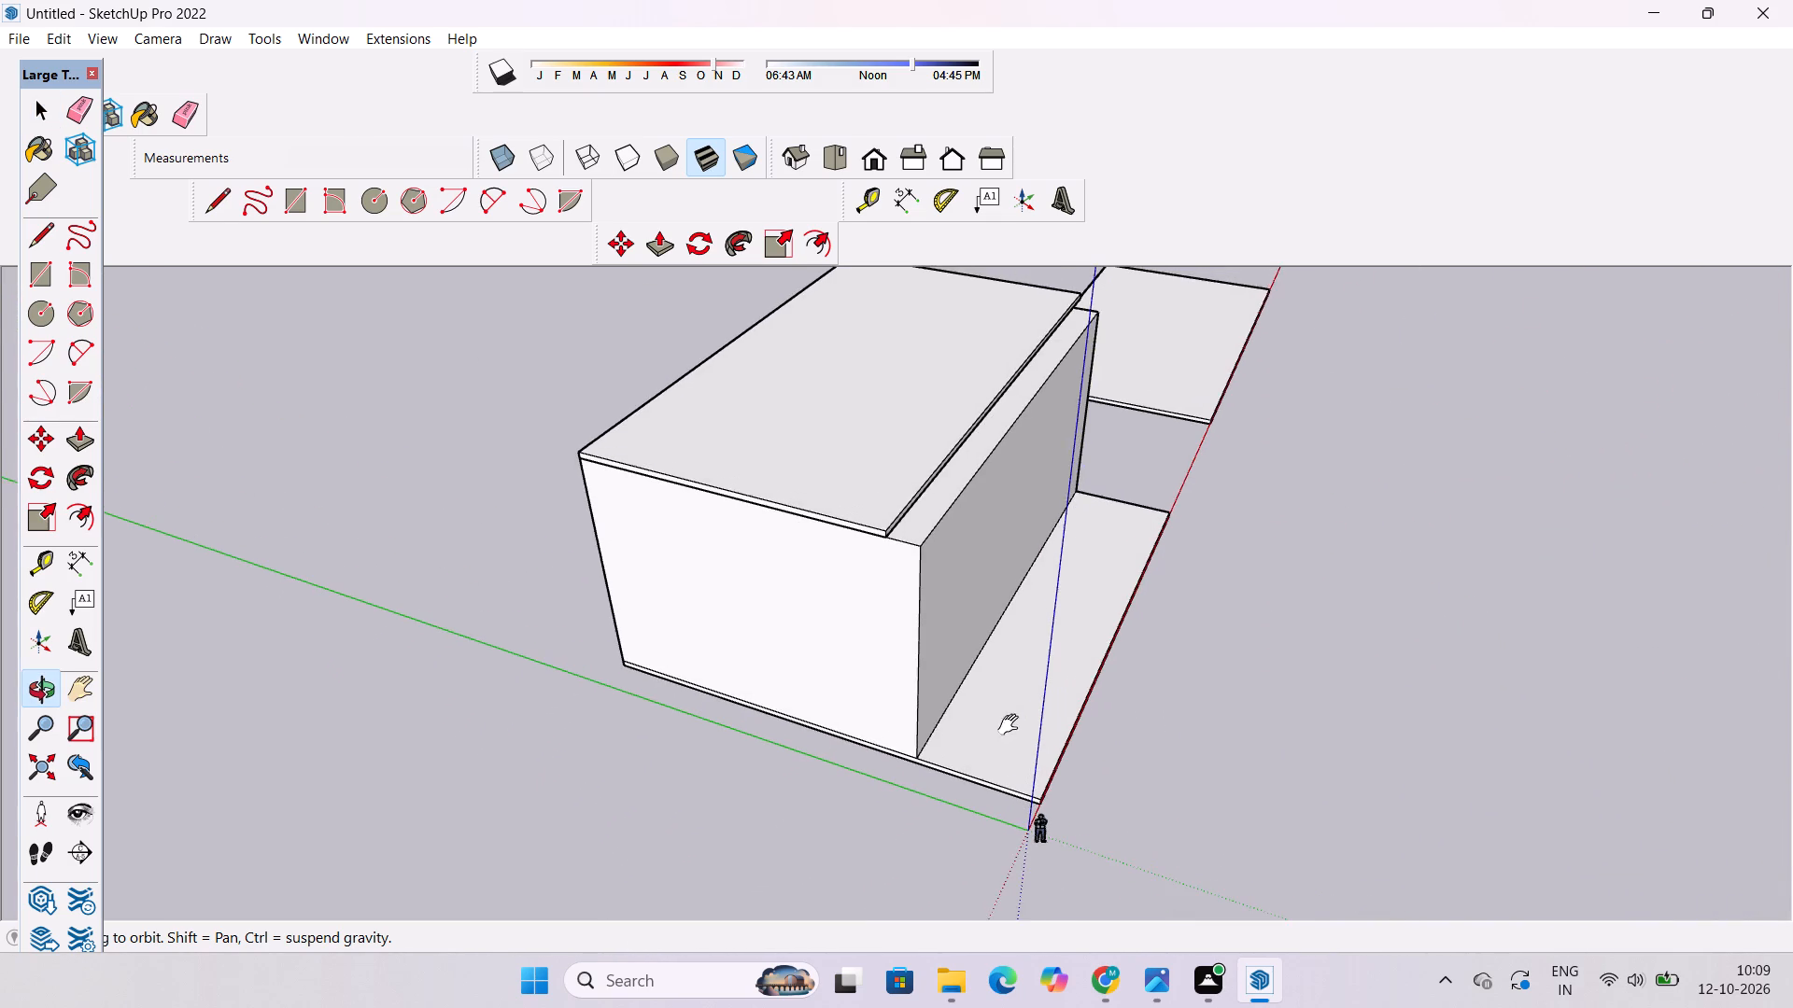
{"action": "scroll", "coordinate": [1009, 727], "scroll_direction": "up", "scroll_amount": 2}
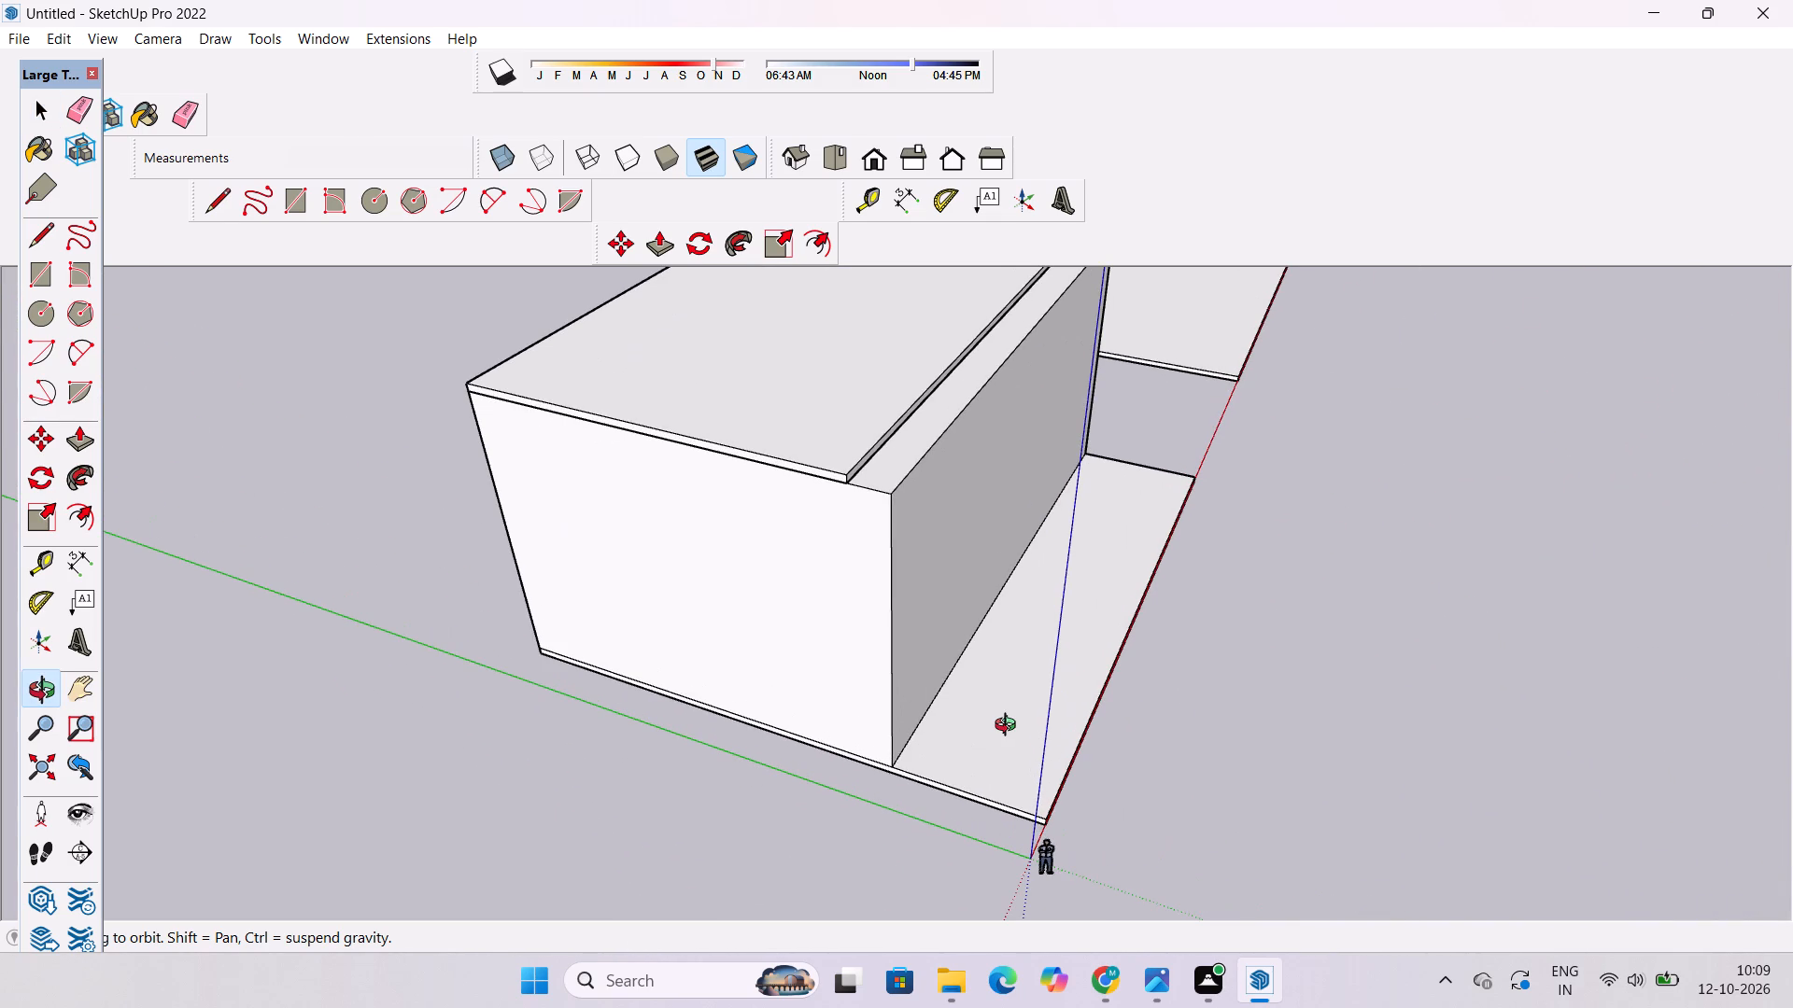
Explode the copied slab group on top of the block.
{"action": "scroll", "coordinate": [1009, 727], "scroll_direction": "up", "scroll_amount": 1}
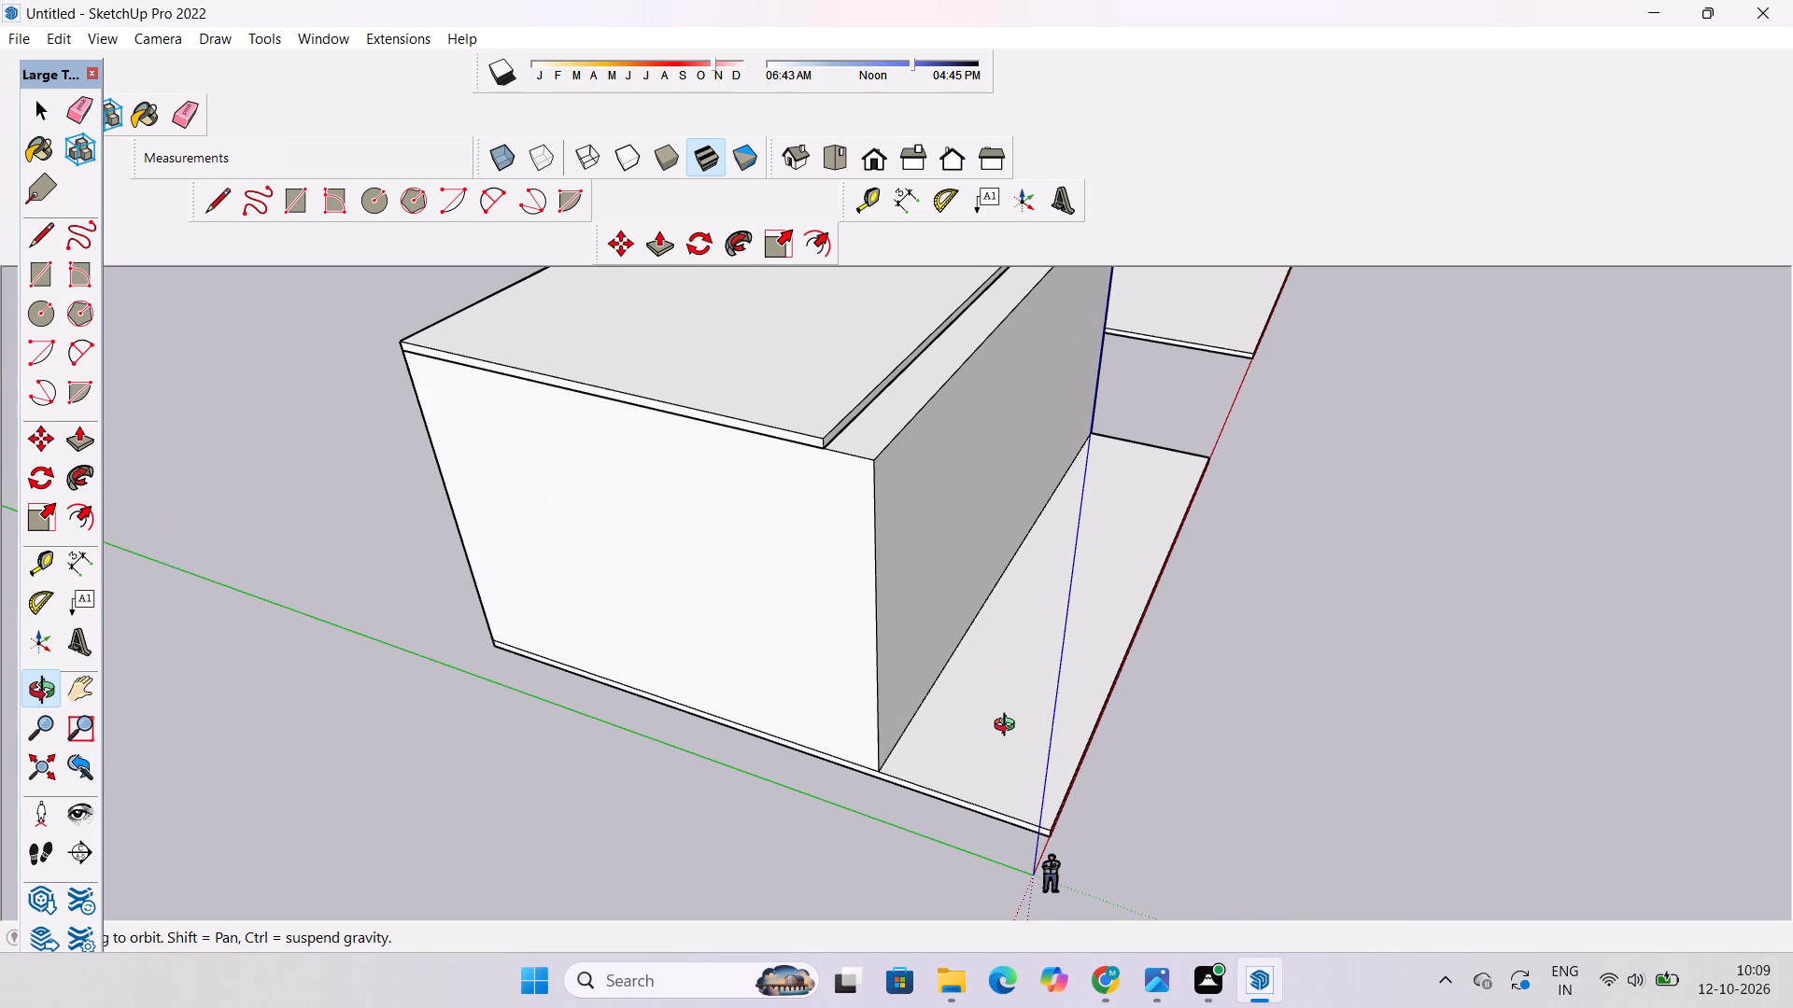
{"action": "scroll", "coordinate": [1009, 727], "scroll_direction": "down", "scroll_amount": 2}
{"action": "left_click_drag", "start_coordinate": [1006, 733], "coordinate": [944, 920], "text": "shift"}
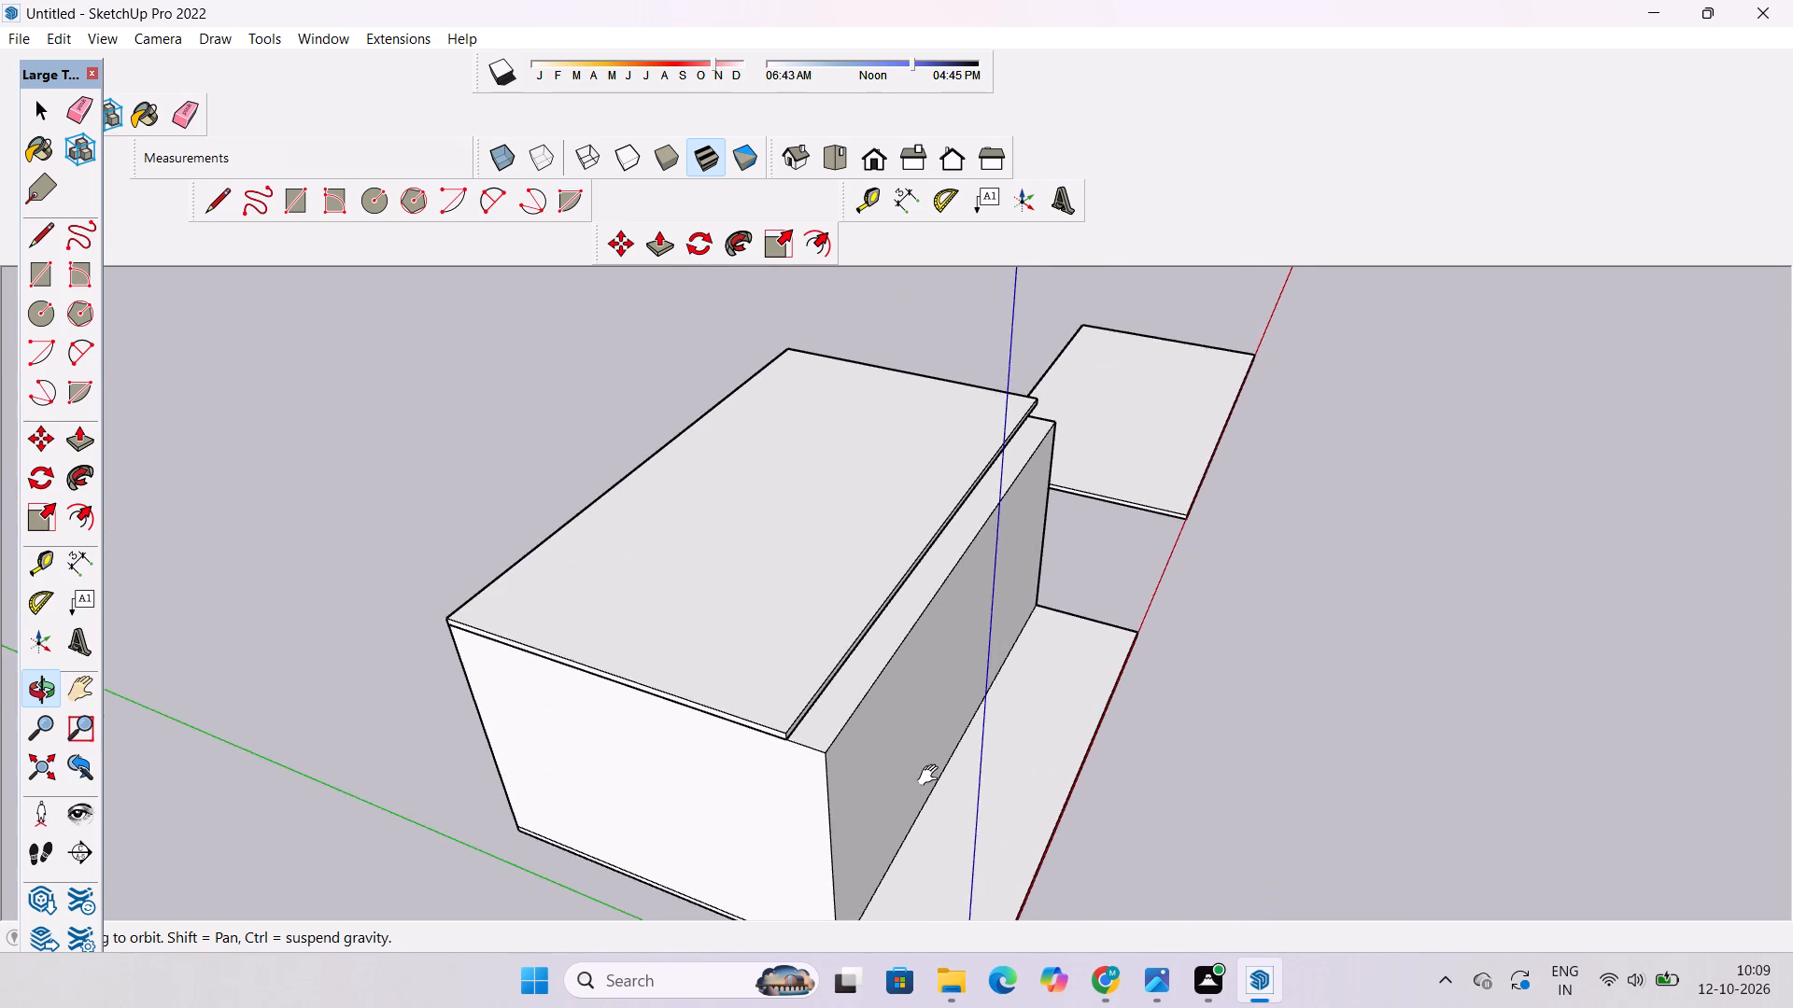
{"action": "scroll", "coordinate": [932, 776], "scroll_direction": "up", "scroll_amount": 3, "text": "shift"}
{"action": "left_click_drag", "start_coordinate": [925, 781], "coordinate": [854, 686], "text": "shift"}
{"action": "left_click", "coordinate": [845, 767], "text": "shift"}
{"action": "key", "text": "space"}
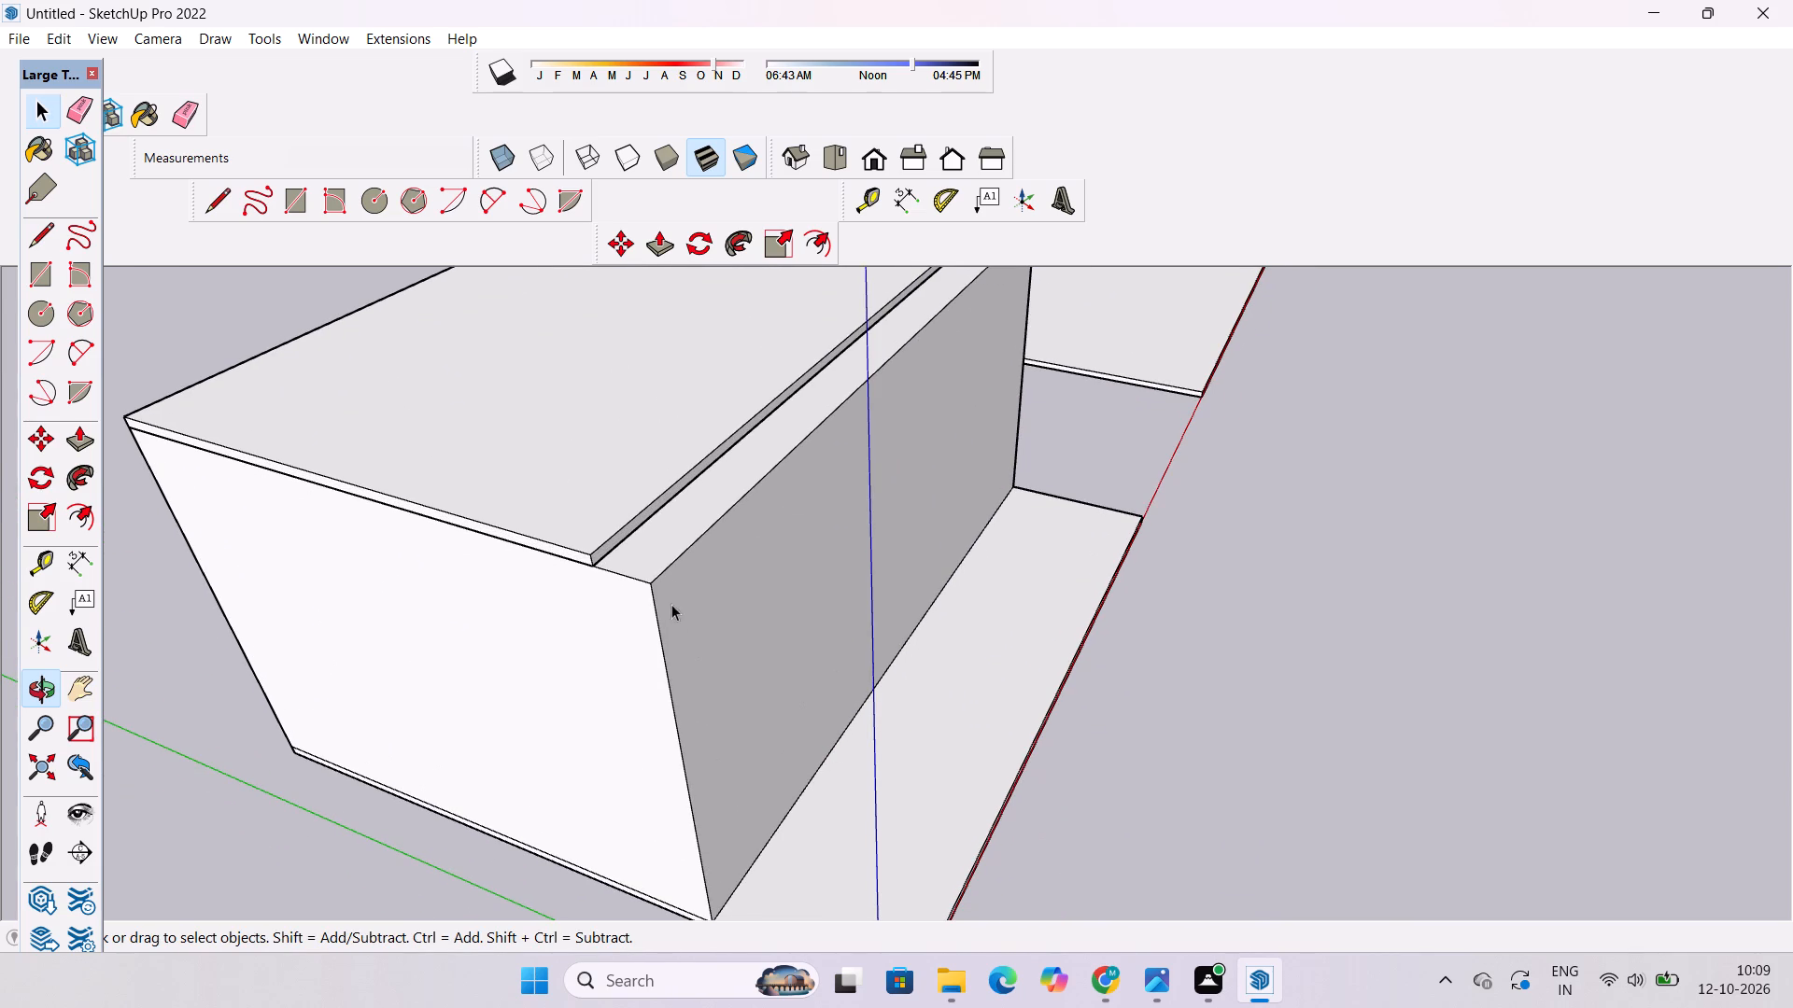
{"action": "left_click", "coordinate": [559, 444]}
{"action": "right_click", "coordinate": [559, 444]}
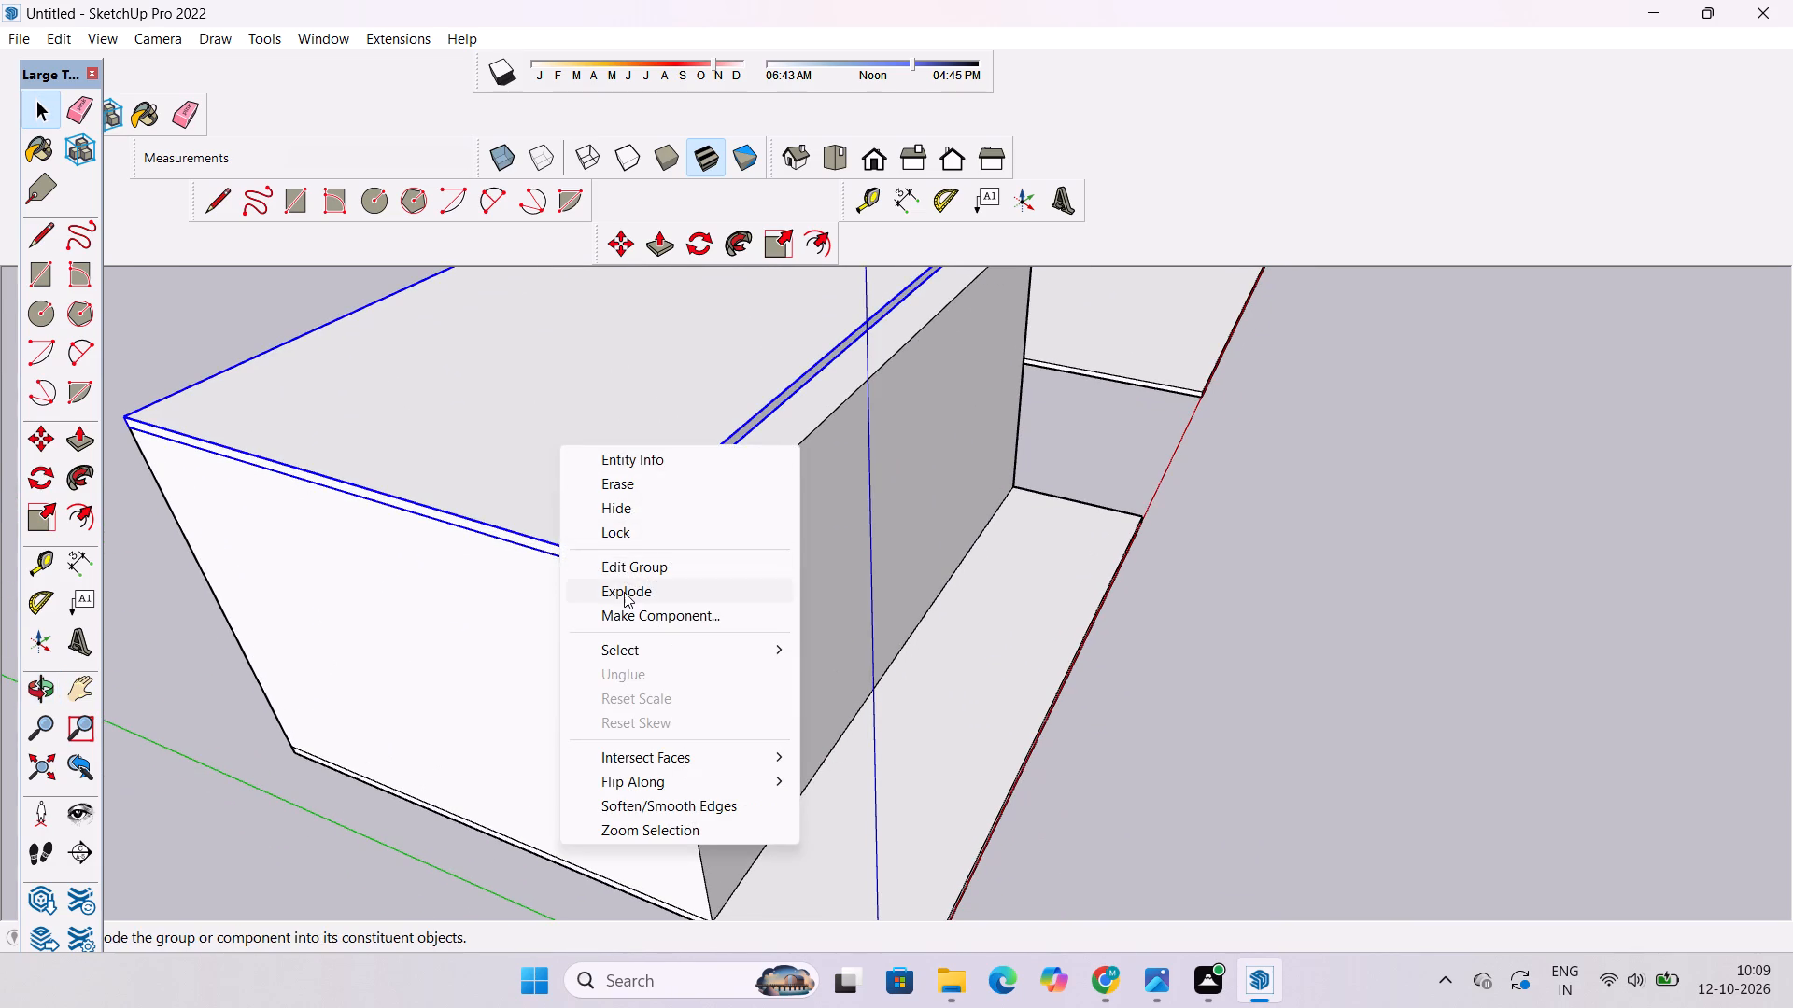
{"action": "left_click", "coordinate": [622, 593]}
{"action": "left_click", "coordinate": [1131, 684]}
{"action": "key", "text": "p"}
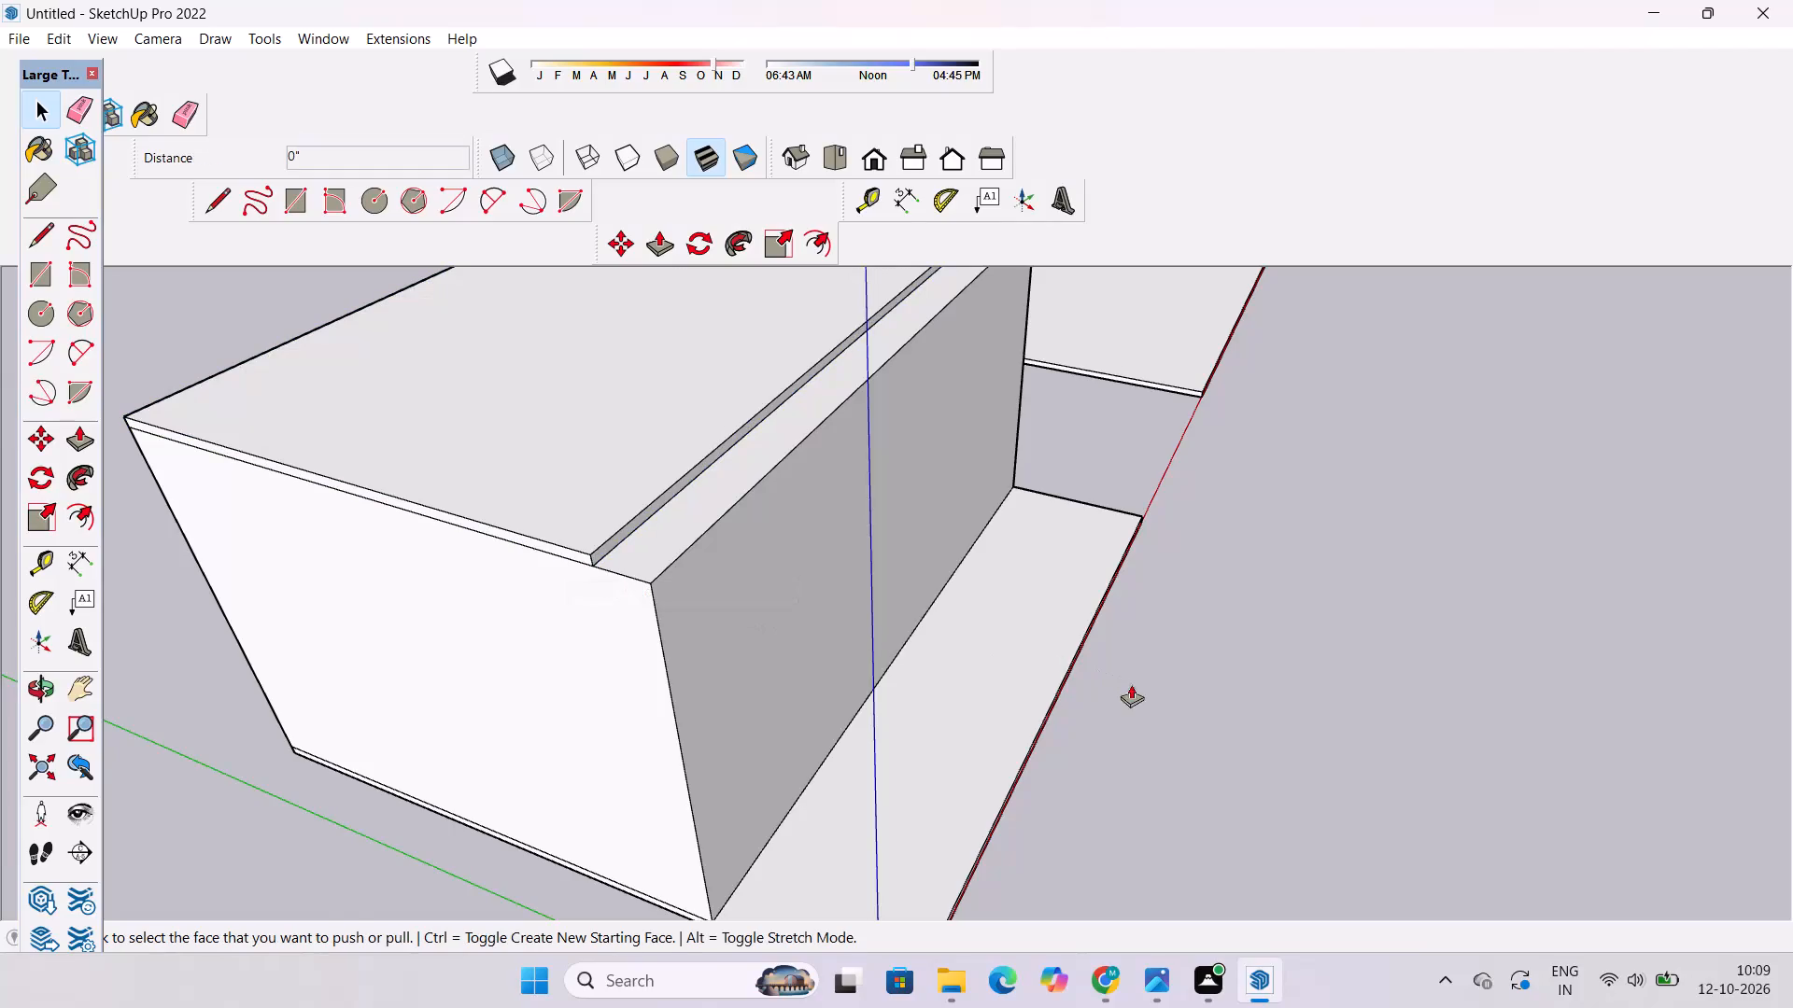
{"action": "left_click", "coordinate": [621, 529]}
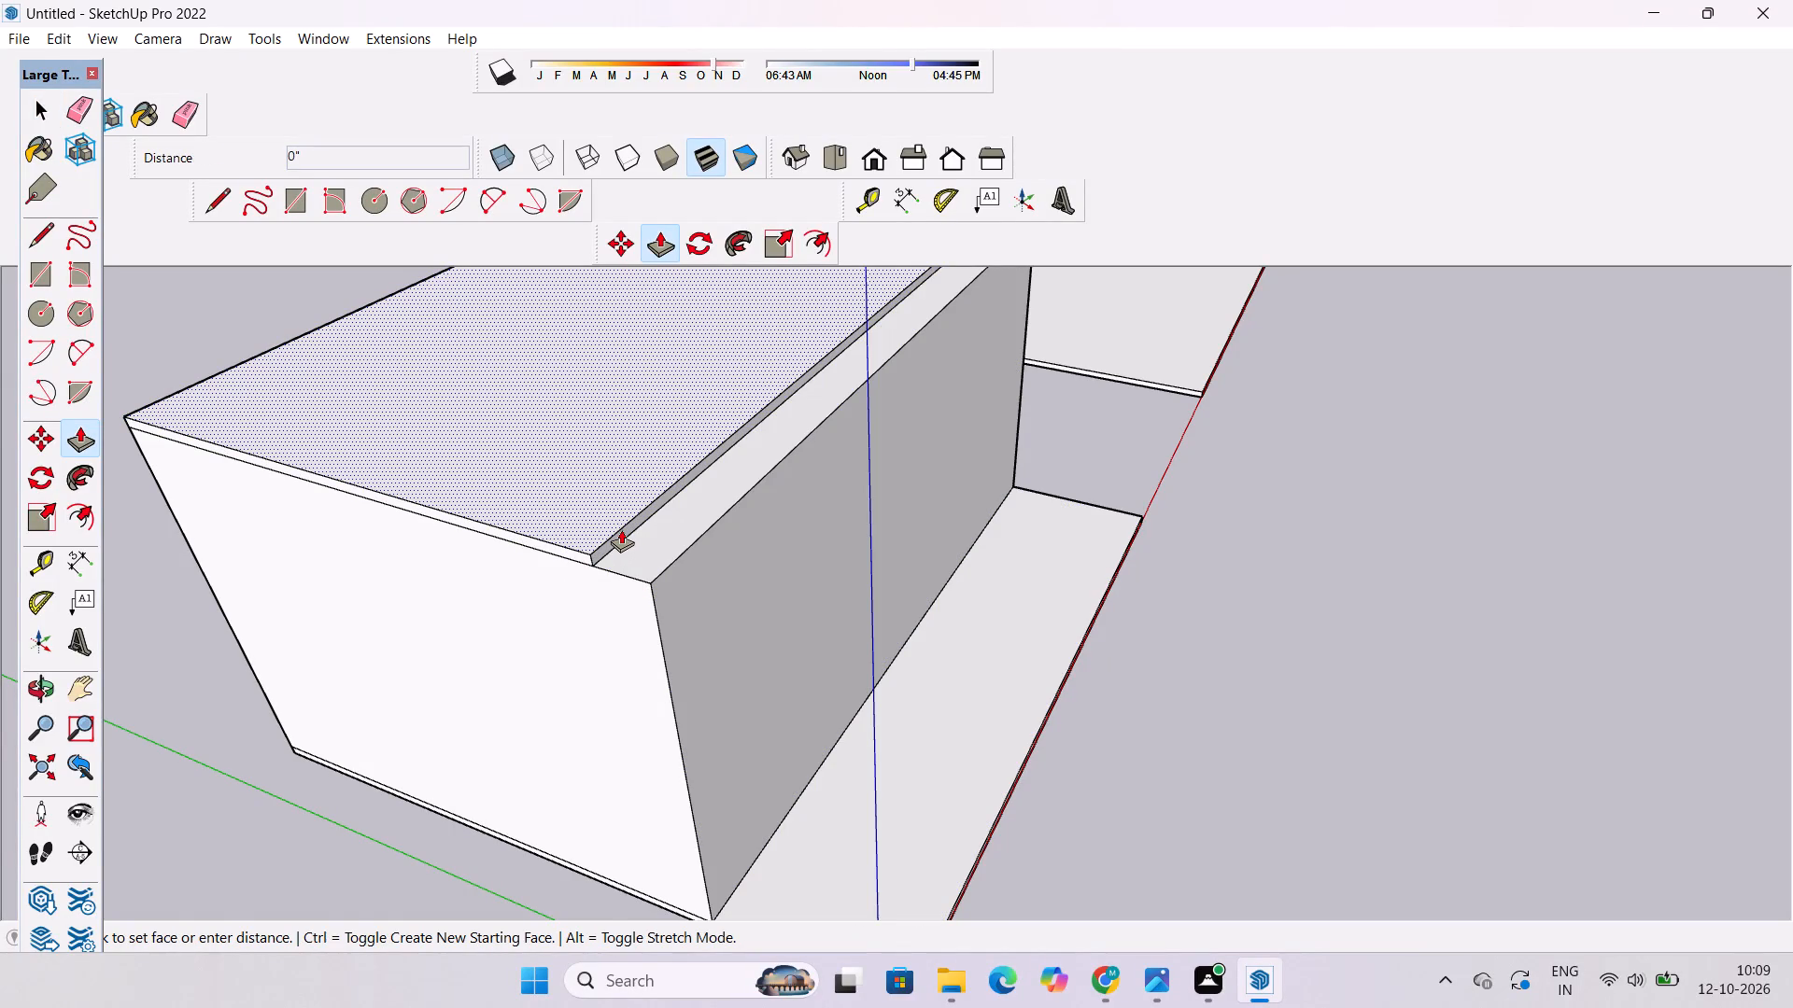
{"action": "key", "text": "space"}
Push/Pull the top slab's long edge face towards the red axis by 25', out to the base slab's near corner.
{"action": "left_click", "coordinate": [616, 539]}
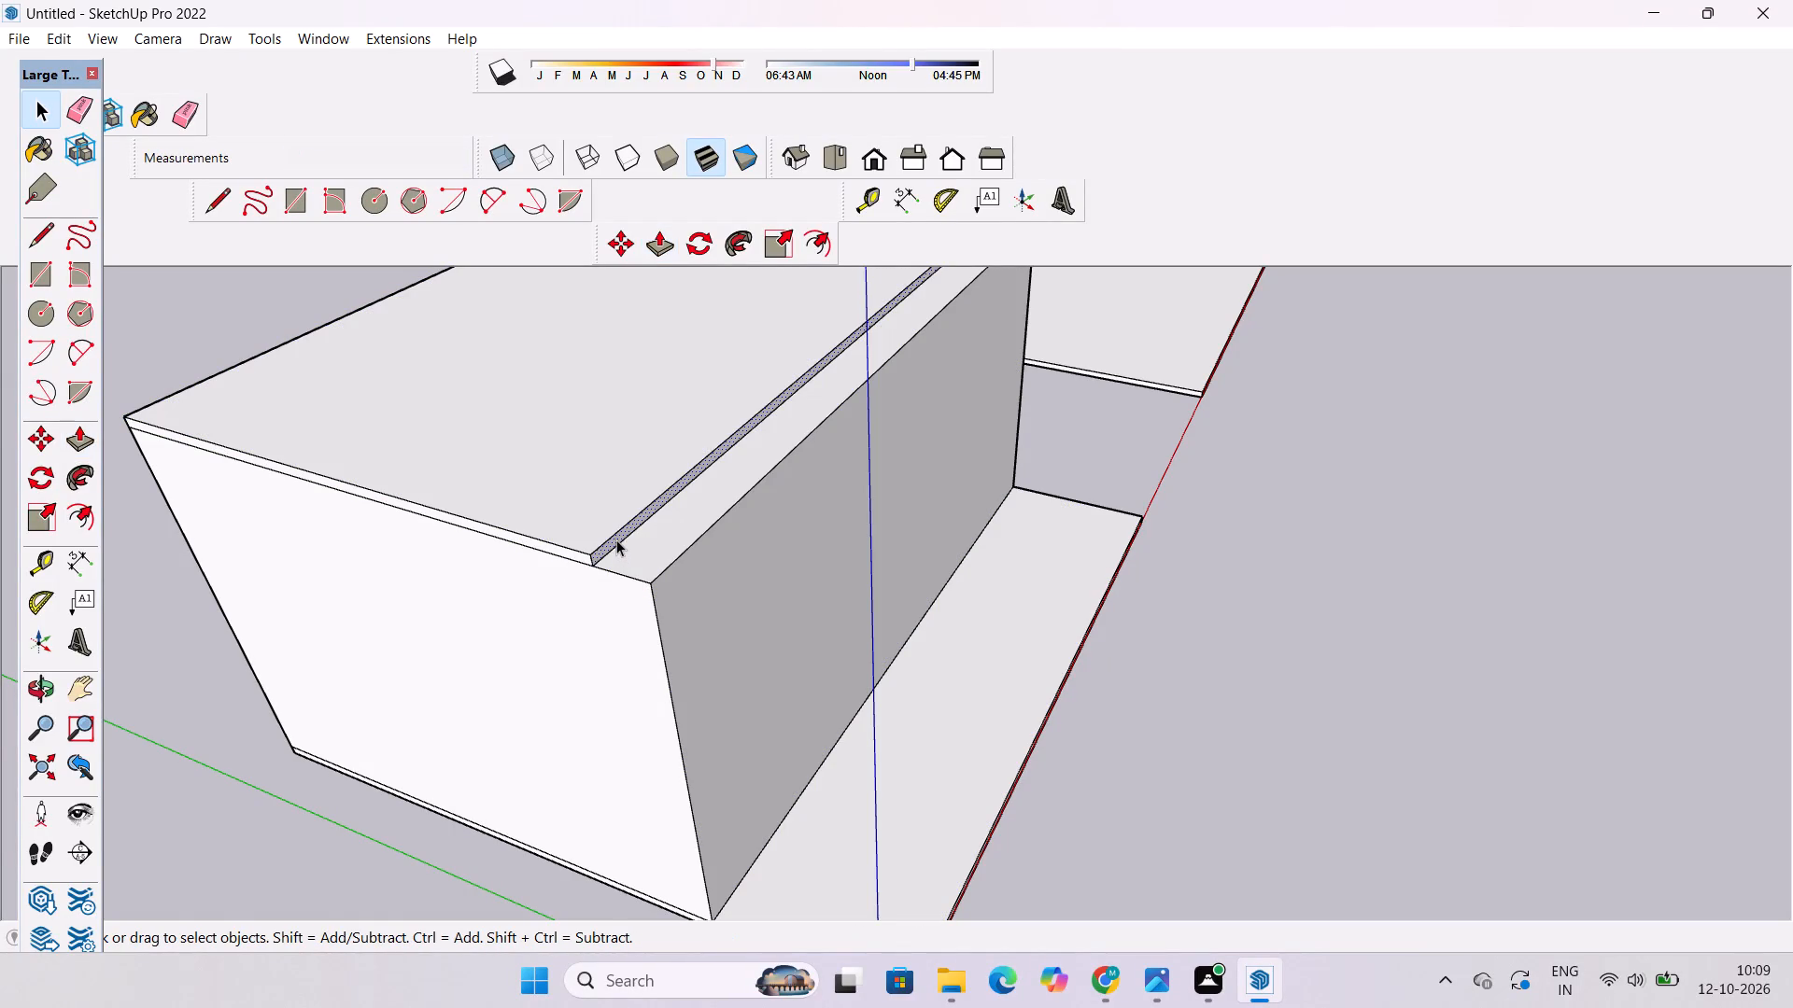
{"action": "key", "text": "p"}
{"action": "left_click", "coordinate": [616, 539]}
{"action": "scroll", "coordinate": [658, 578], "scroll_direction": "down", "scroll_amount": 6}
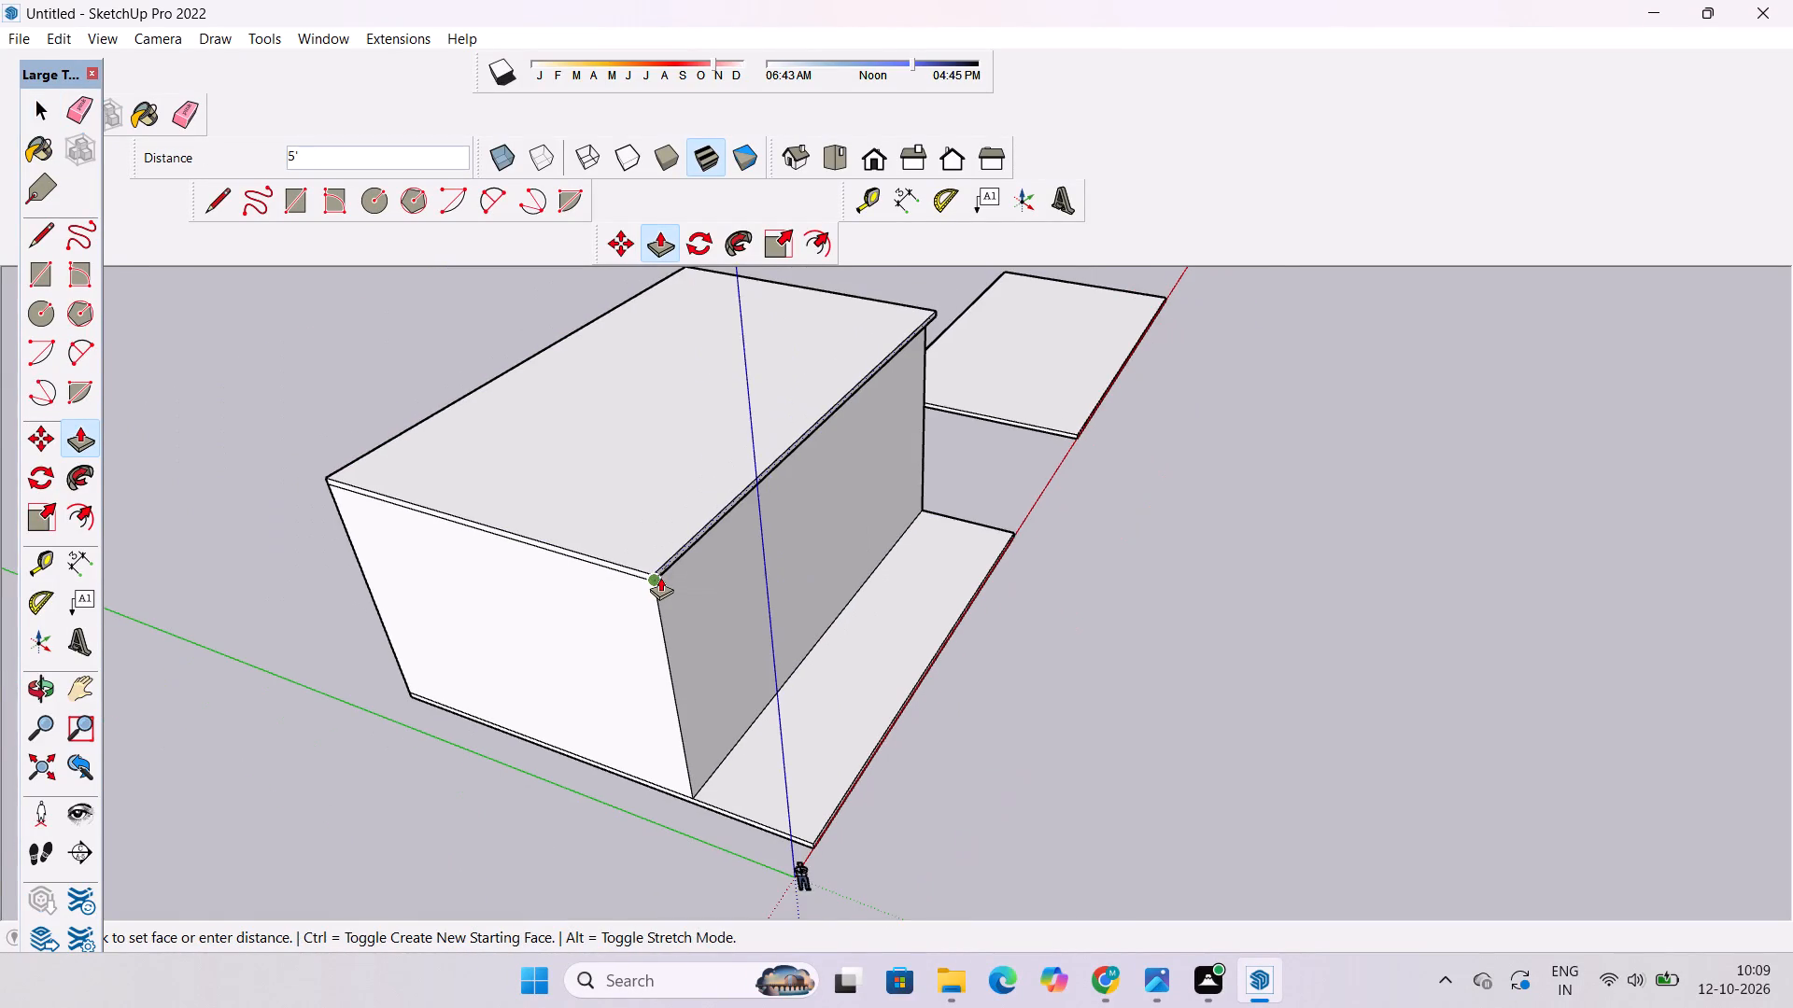
{"action": "scroll", "coordinate": [660, 577], "scroll_direction": "down", "scroll_amount": 15}
{"action": "scroll", "coordinate": [686, 653], "scroll_direction": "up", "scroll_amount": 11}
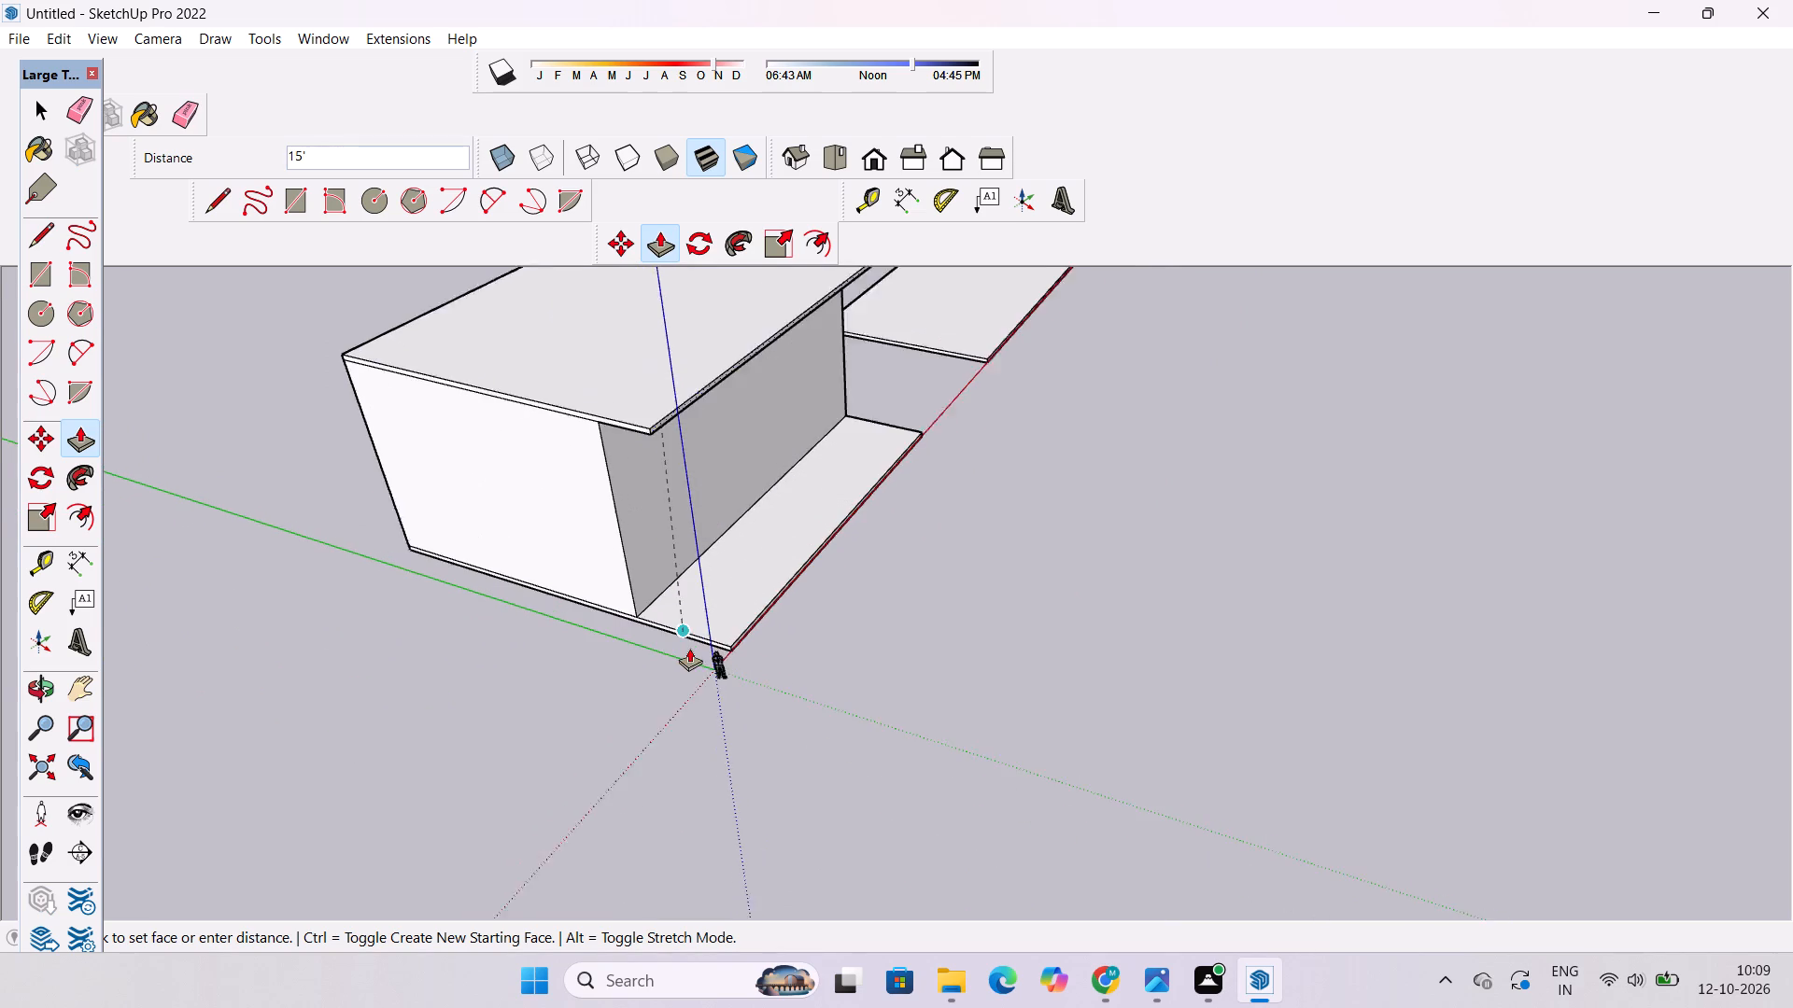
{"action": "scroll", "coordinate": [689, 648], "scroll_direction": "up", "scroll_amount": 12}
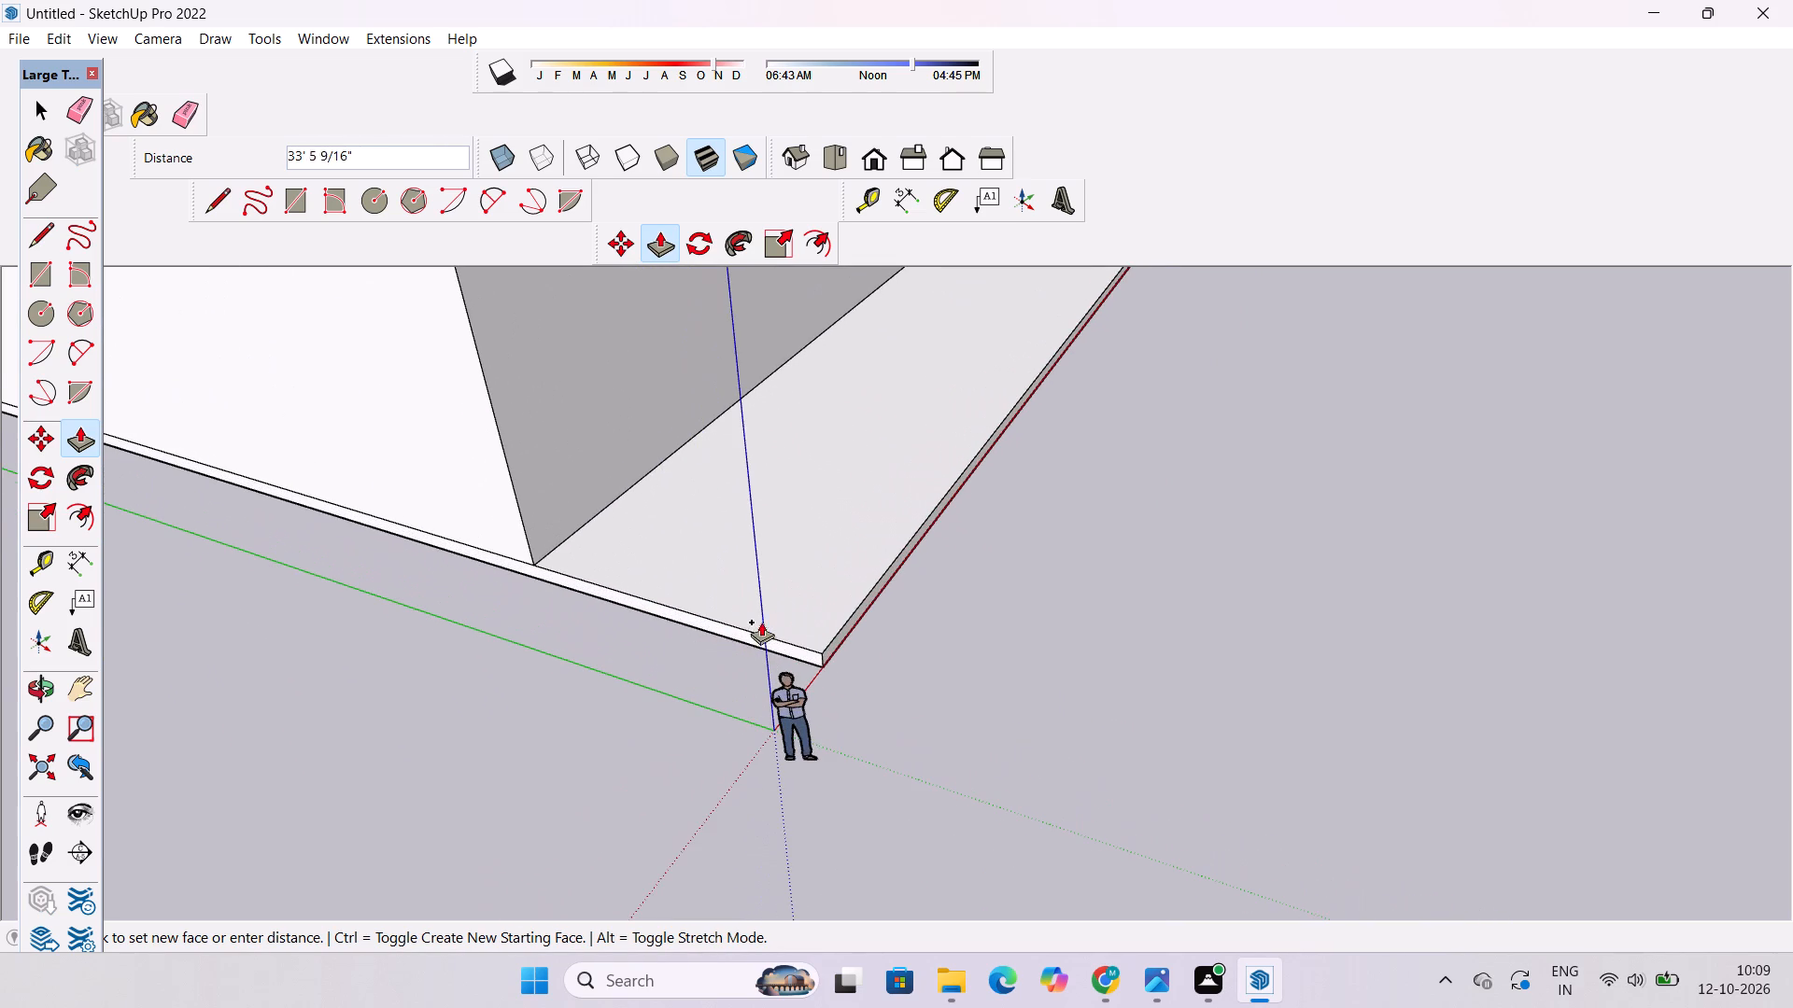
{"action": "scroll", "coordinate": [761, 622], "scroll_direction": "up", "scroll_amount": 6}
{"action": "left_click", "coordinate": [878, 683]}
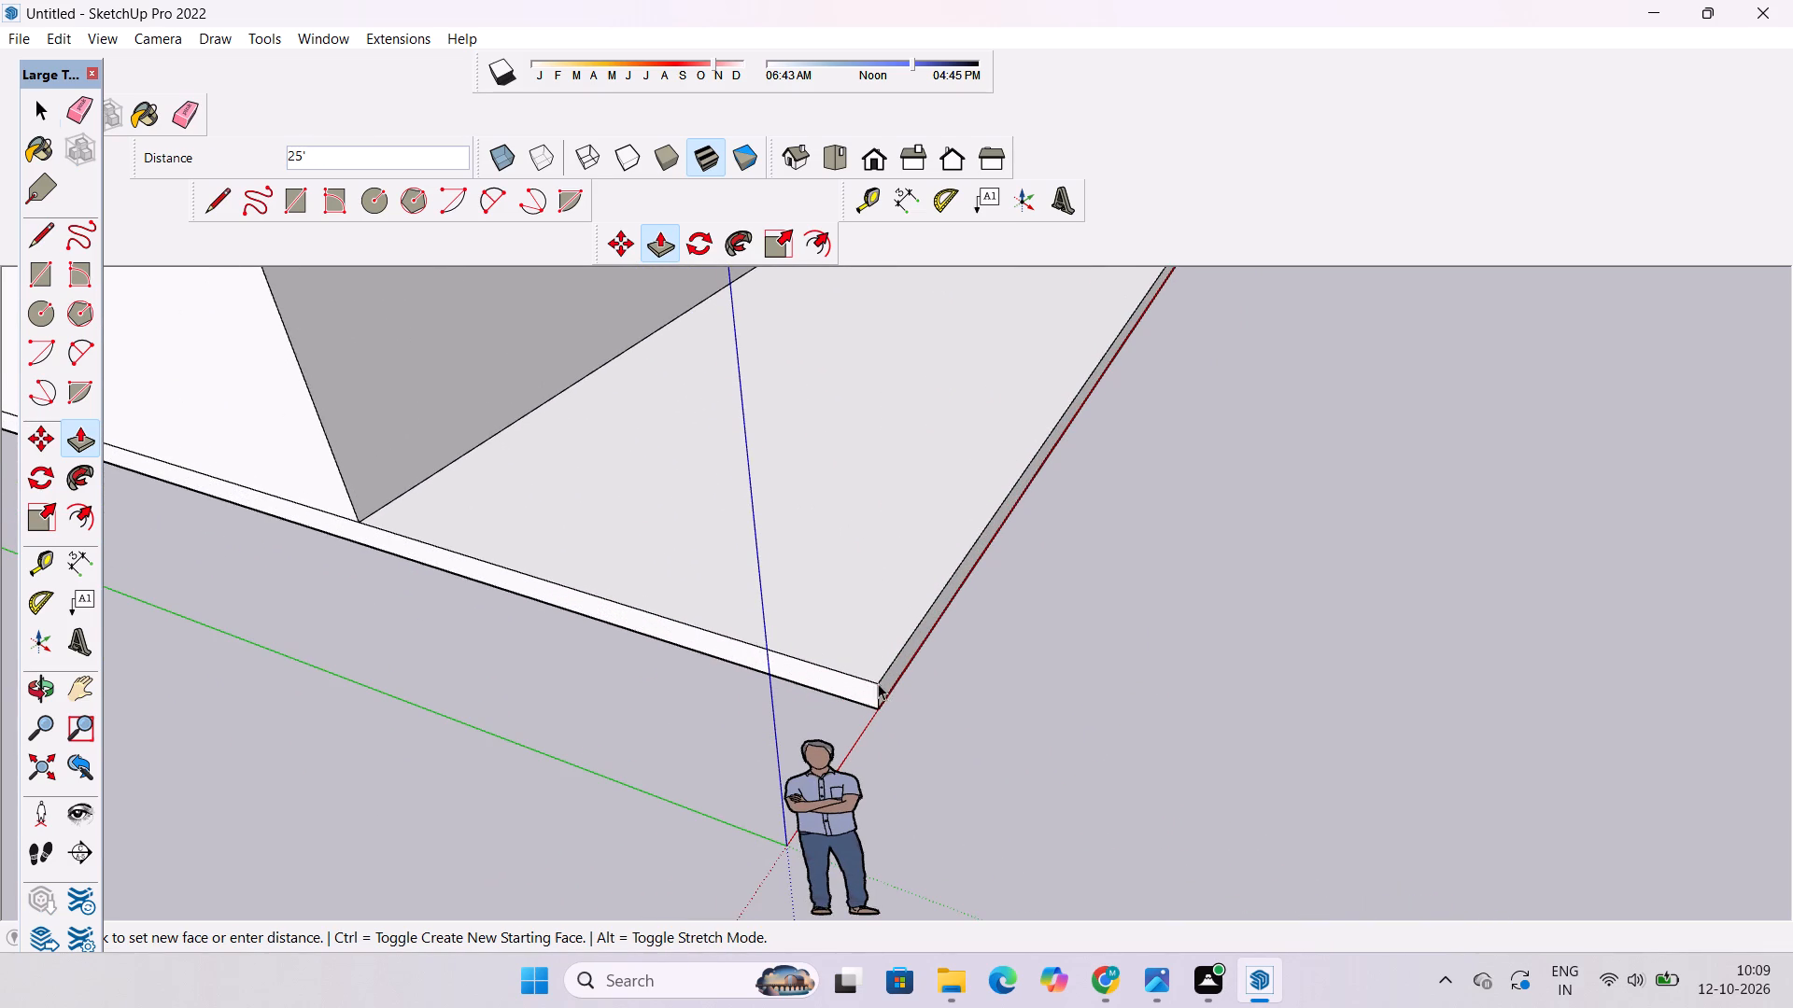
{"action": "key", "text": "space"}
Examine the extended top slab's overhang above the base slab from the near corner, the end and above.
{"action": "key", "text": "o"}
{"action": "scroll", "coordinate": [871, 665], "scroll_direction": "down", "scroll_amount": 10}
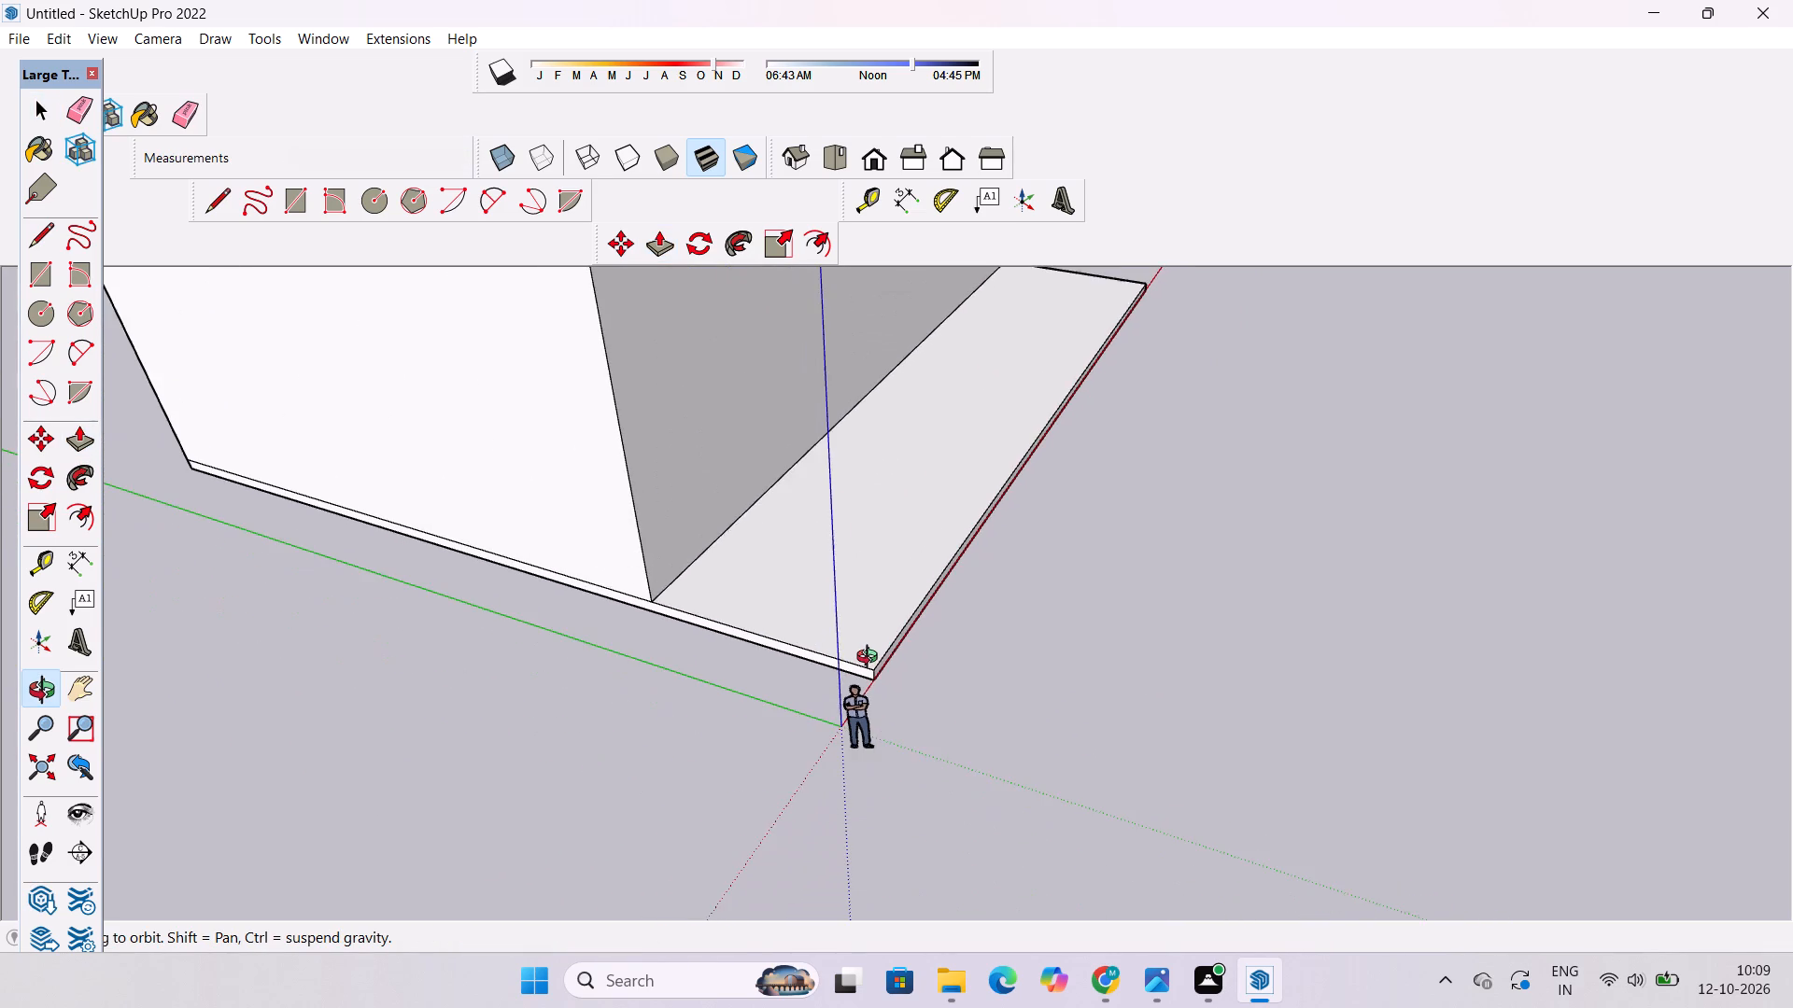
{"action": "scroll", "coordinate": [871, 659], "scroll_direction": "down", "scroll_amount": 3}
{"action": "scroll", "coordinate": [871, 659], "scroll_direction": "up", "scroll_amount": 3}
{"action": "scroll", "coordinate": [871, 659], "scroll_direction": "down", "scroll_amount": 5}
{"action": "scroll", "coordinate": [871, 659], "scroll_direction": "up", "scroll_amount": 2}
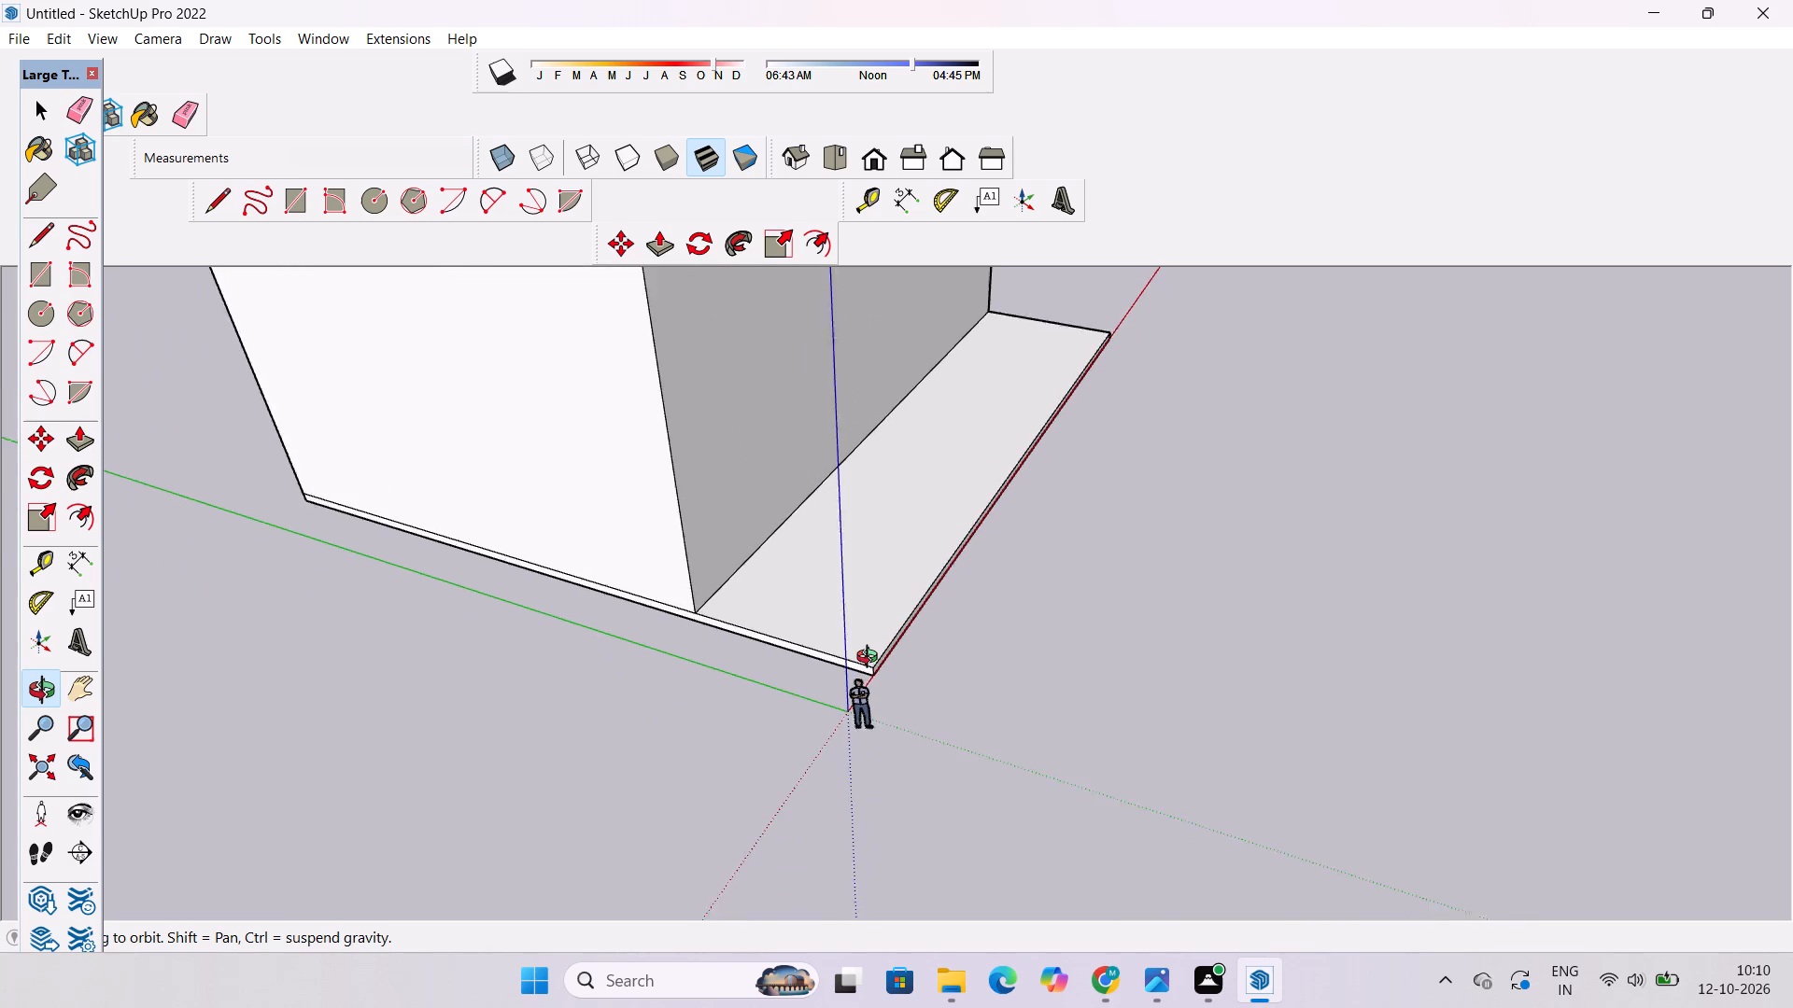
{"action": "scroll", "coordinate": [871, 659], "scroll_direction": "up", "scroll_amount": 3}
{"action": "scroll", "coordinate": [871, 659], "scroll_direction": "down", "scroll_amount": 5}
{"action": "left_click_drag", "start_coordinate": [1176, 645], "coordinate": [1043, 659]}
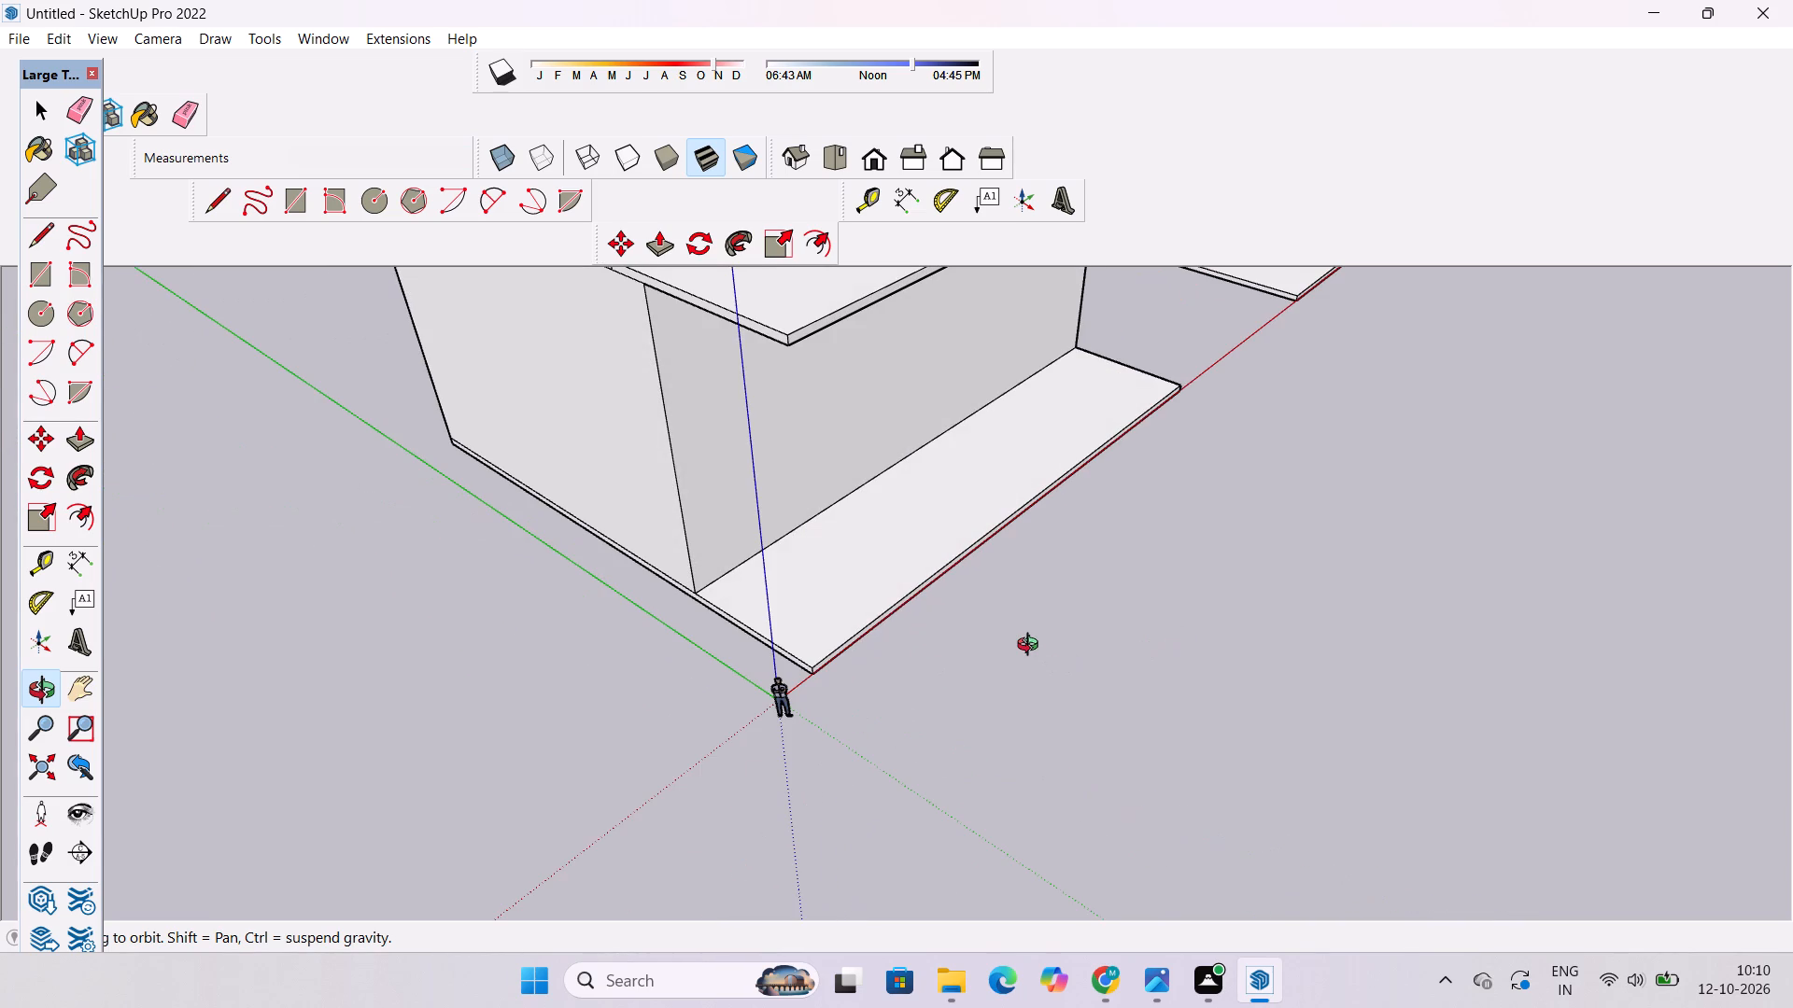
{"action": "scroll", "coordinate": [1029, 646], "scroll_direction": "down", "scroll_amount": 6}
{"action": "left_click_drag", "start_coordinate": [1100, 543], "coordinate": [1080, 714], "text": "shift"}
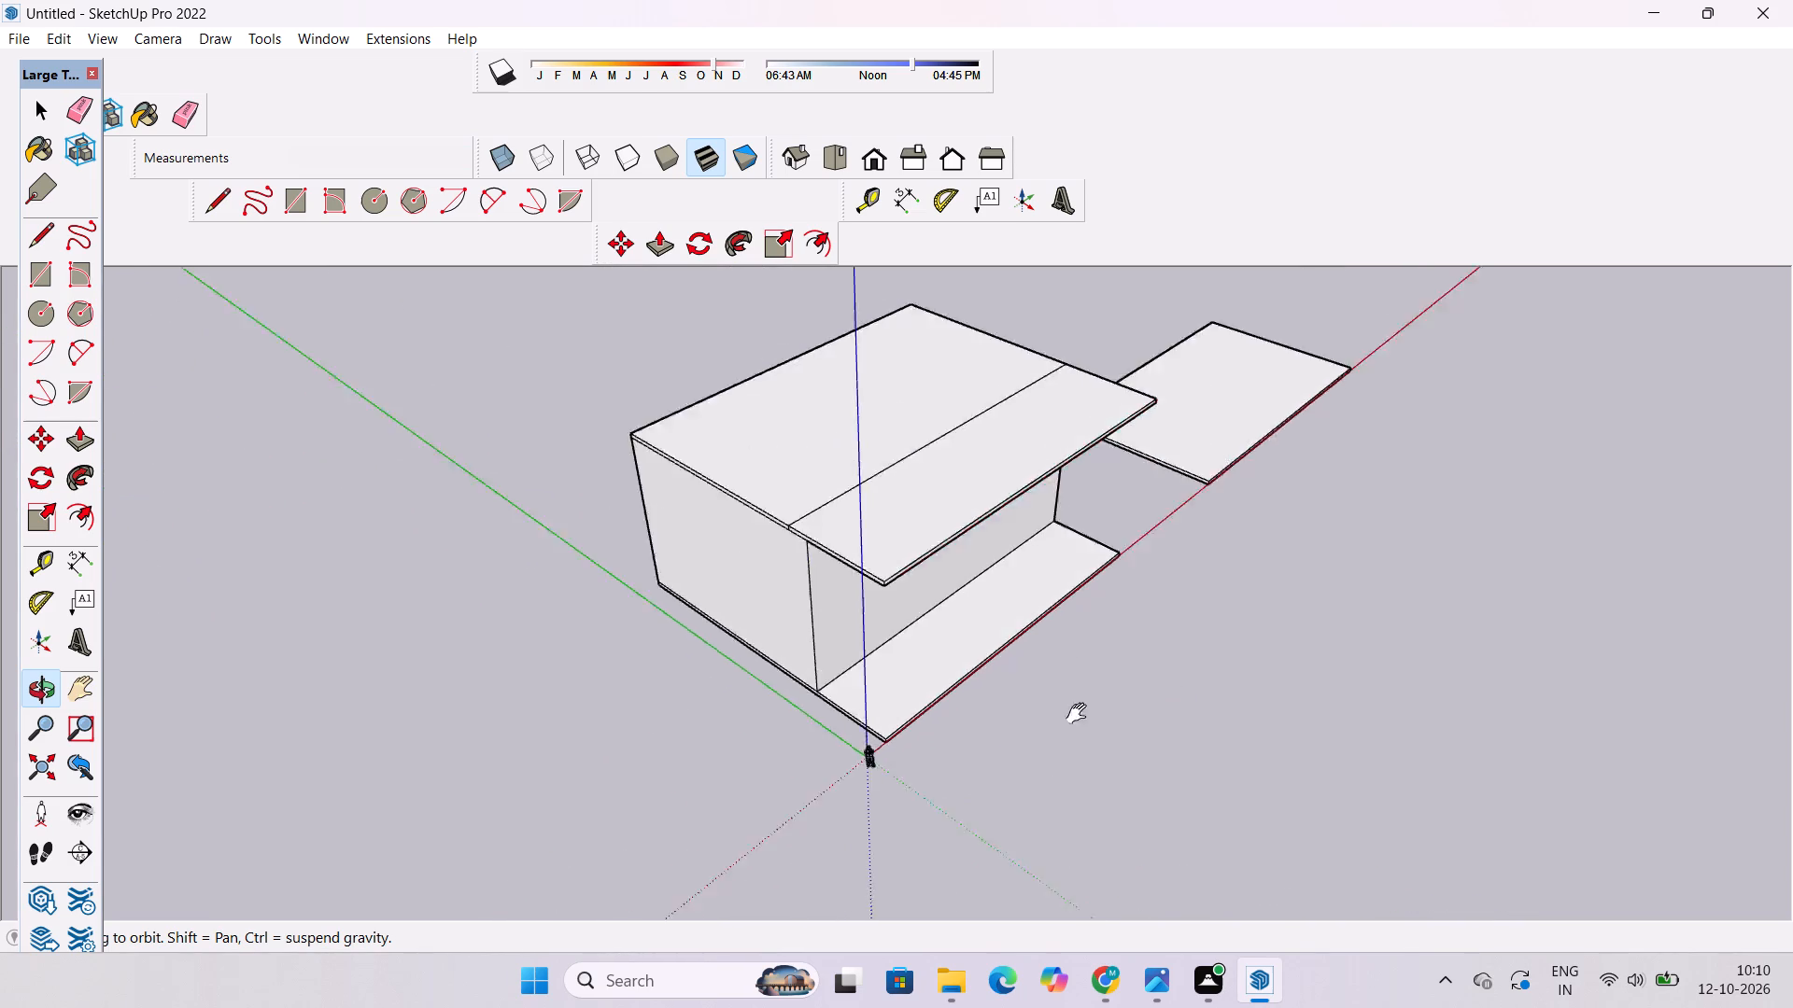
{"action": "left_click_drag", "start_coordinate": [1080, 714], "coordinate": [1080, 744], "text": "shift"}
{"action": "left_click_drag", "start_coordinate": [1080, 749], "coordinate": [999, 780], "text": "shift"}
{"action": "scroll", "coordinate": [918, 657], "scroll_direction": "up", "scroll_amount": 4}
{"action": "scroll", "coordinate": [905, 672], "scroll_direction": "down", "scroll_amount": 2}
{"action": "left_click_drag", "start_coordinate": [904, 677], "coordinate": [927, 735], "text": "shift"}
{"action": "scroll", "coordinate": [758, 812], "scroll_direction": "up", "scroll_amount": 4}
{"action": "left_click_drag", "start_coordinate": [795, 805], "coordinate": [933, 549]}
{"action": "scroll", "coordinate": [798, 600], "scroll_direction": "up", "scroll_amount": 4}
{"action": "left_click_drag", "start_coordinate": [808, 580], "coordinate": [833, 484], "text": "shift"}
{"action": "left_click_drag", "start_coordinate": [840, 517], "coordinate": [929, 736]}
{"action": "left_click_drag", "start_coordinate": [929, 736], "coordinate": [741, 677], "text": "shift"}
{"action": "left_click_drag", "start_coordinate": [738, 679], "coordinate": [731, 628]}
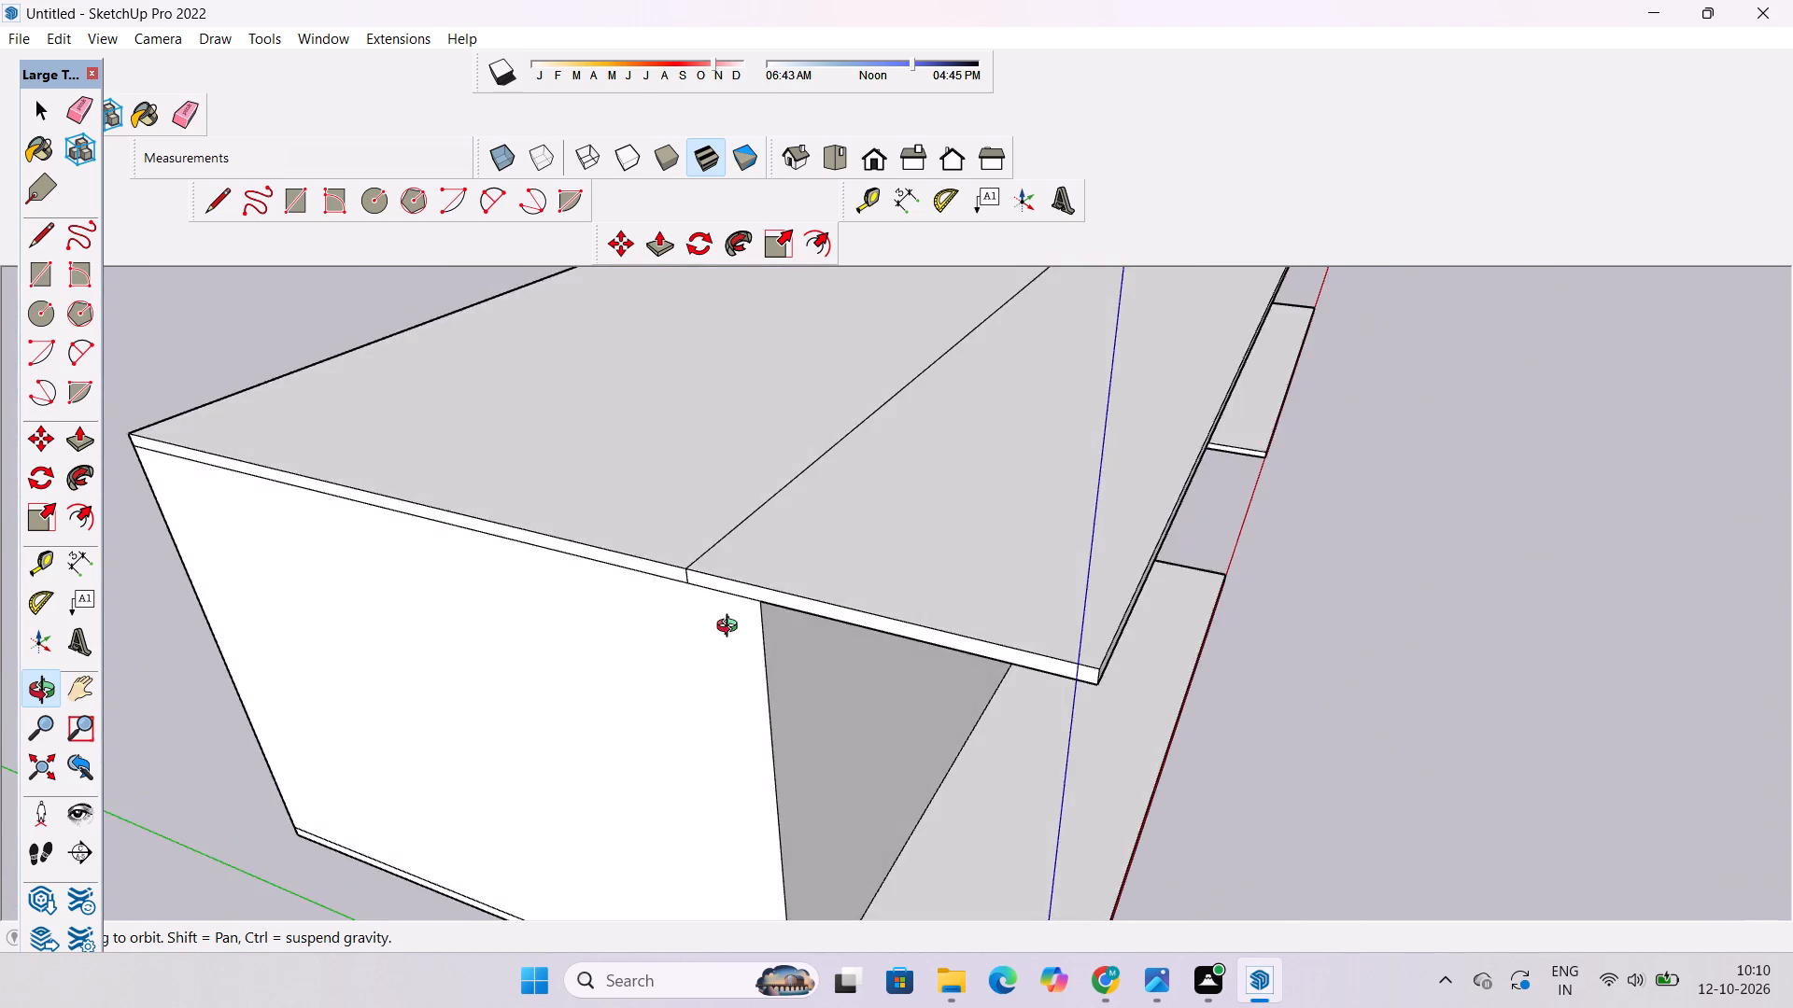
{"action": "left_click_drag", "start_coordinate": [731, 628], "coordinate": [478, 734]}
{"action": "left_click_drag", "start_coordinate": [707, 659], "coordinate": [798, 590]}
{"action": "left_click_drag", "start_coordinate": [798, 590], "coordinate": [790, 618]}
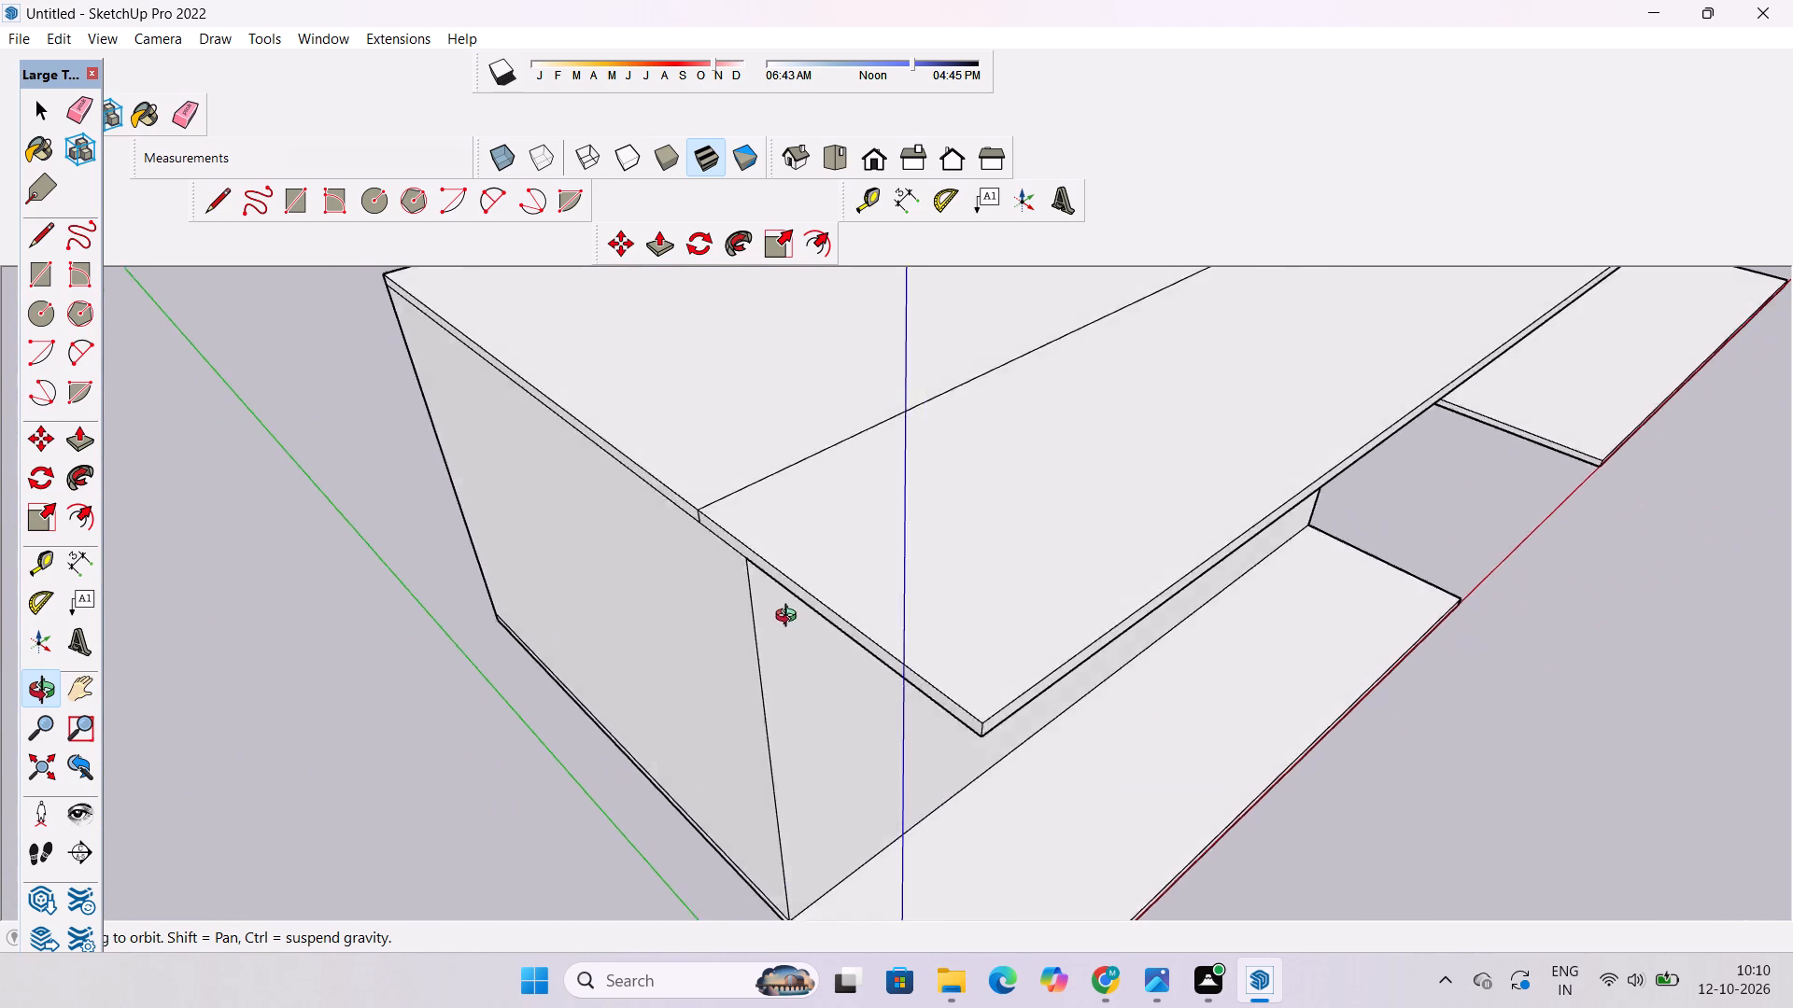
{"action": "left_click_drag", "start_coordinate": [790, 618], "coordinate": [769, 705]}
{"action": "left_click_drag", "start_coordinate": [769, 675], "coordinate": [628, 778], "text": "shift"}
{"action": "scroll", "coordinate": [644, 706], "scroll_direction": "down", "scroll_amount": 2}
{"action": "left_click_drag", "start_coordinate": [678, 682], "coordinate": [693, 746], "text": "shift"}
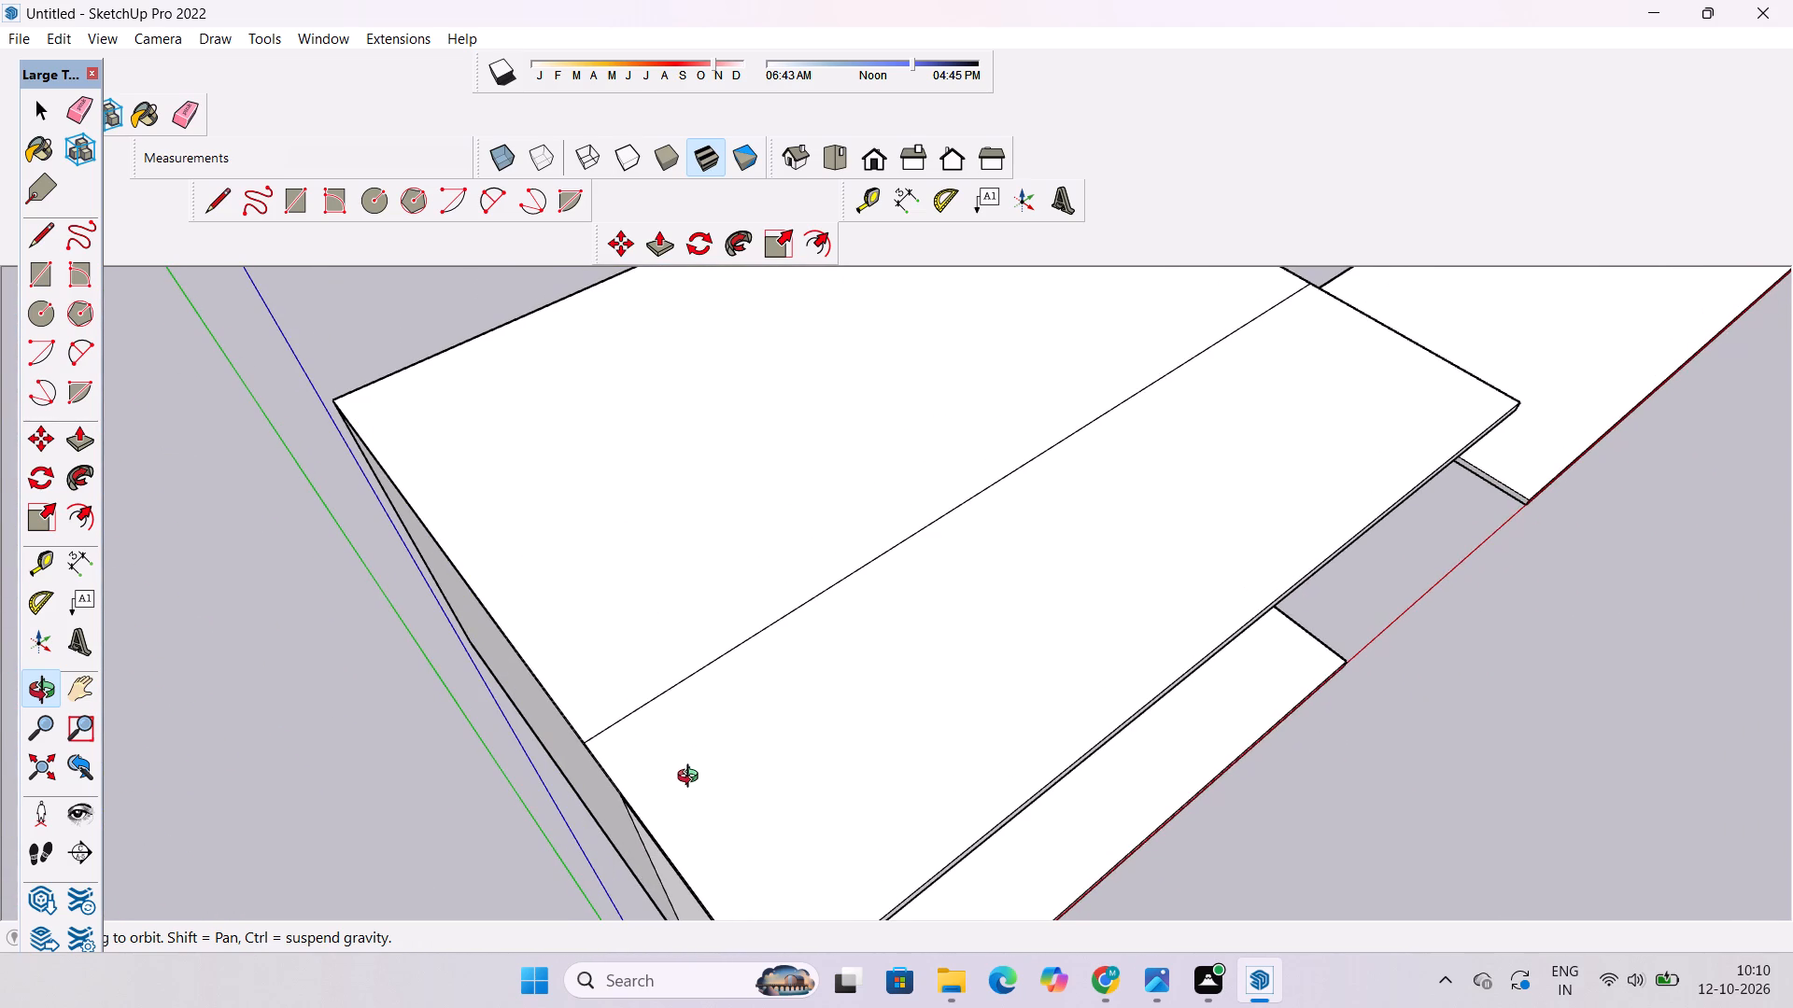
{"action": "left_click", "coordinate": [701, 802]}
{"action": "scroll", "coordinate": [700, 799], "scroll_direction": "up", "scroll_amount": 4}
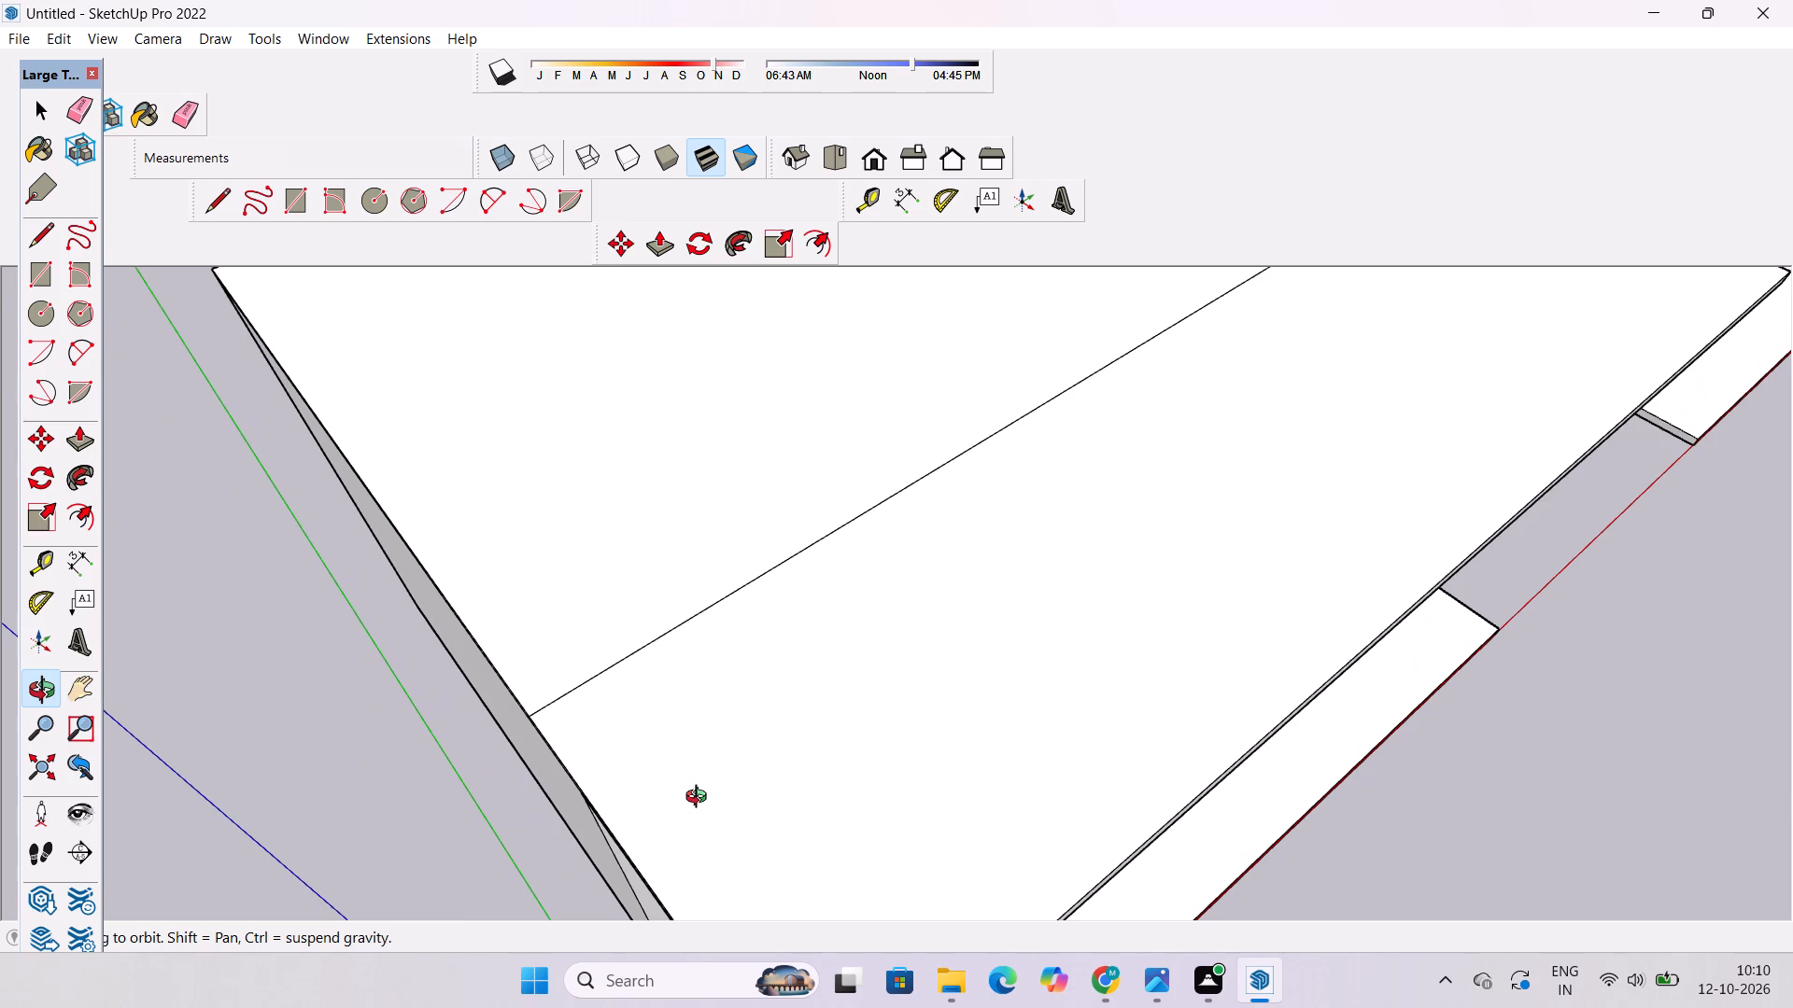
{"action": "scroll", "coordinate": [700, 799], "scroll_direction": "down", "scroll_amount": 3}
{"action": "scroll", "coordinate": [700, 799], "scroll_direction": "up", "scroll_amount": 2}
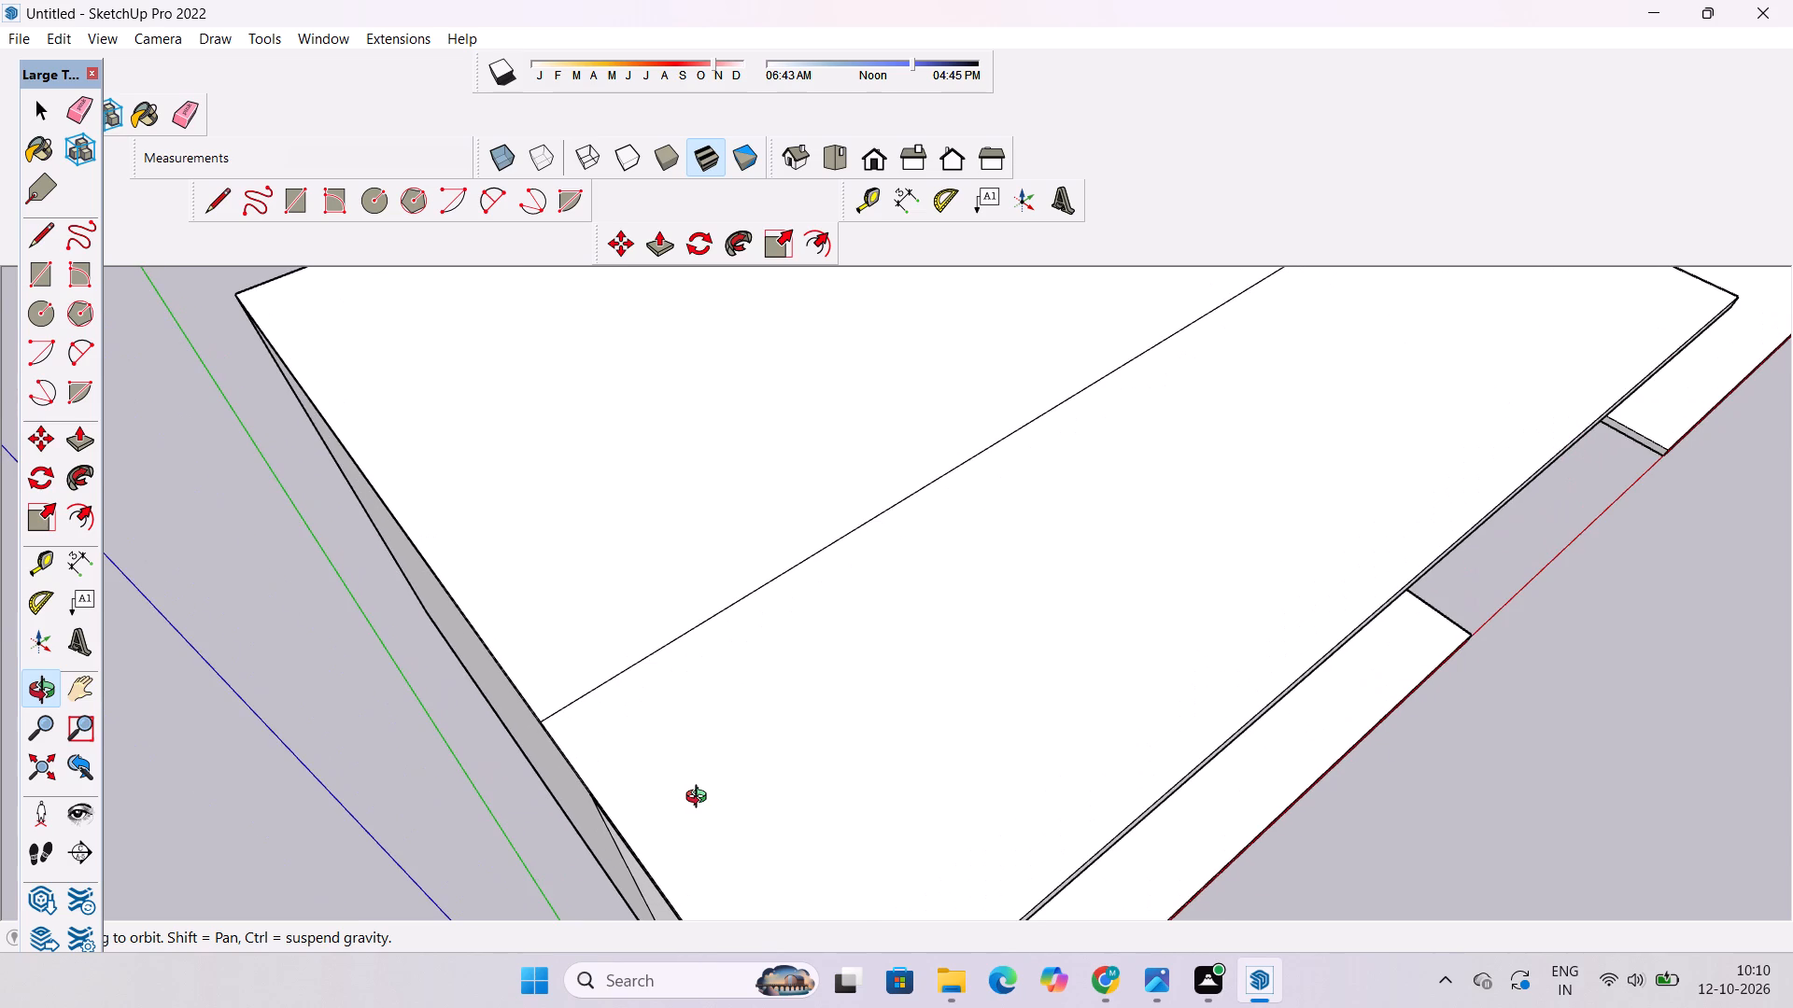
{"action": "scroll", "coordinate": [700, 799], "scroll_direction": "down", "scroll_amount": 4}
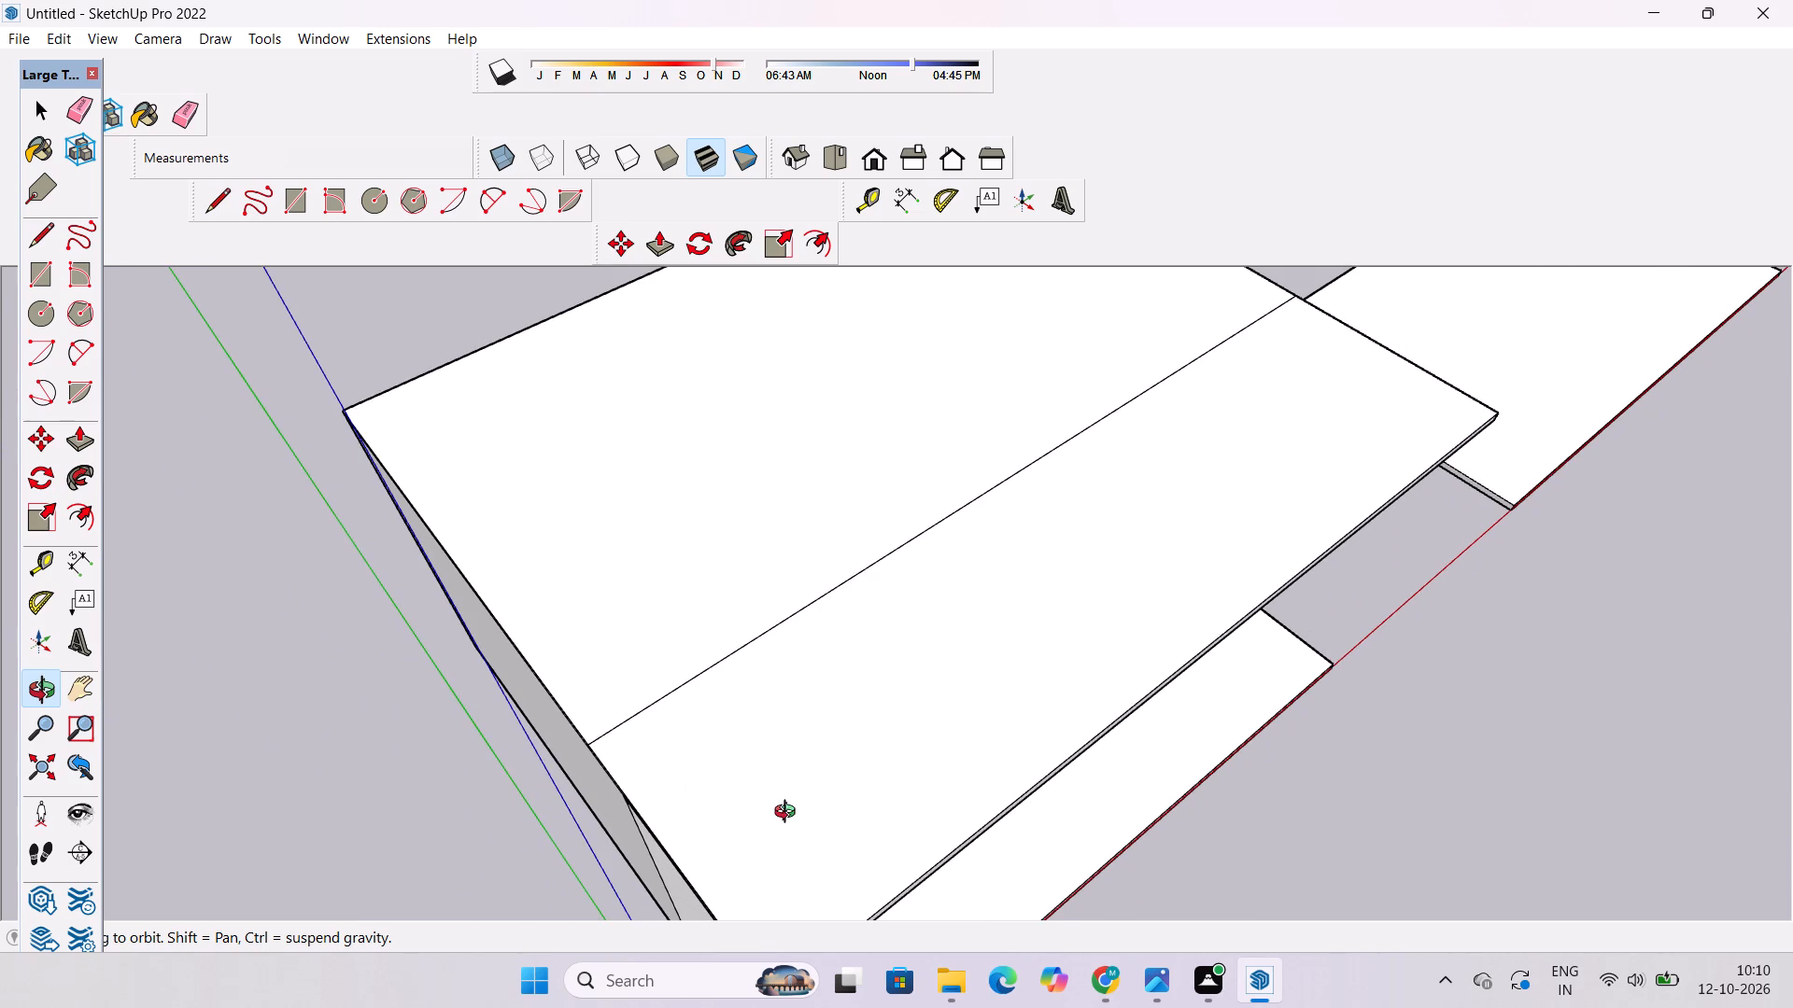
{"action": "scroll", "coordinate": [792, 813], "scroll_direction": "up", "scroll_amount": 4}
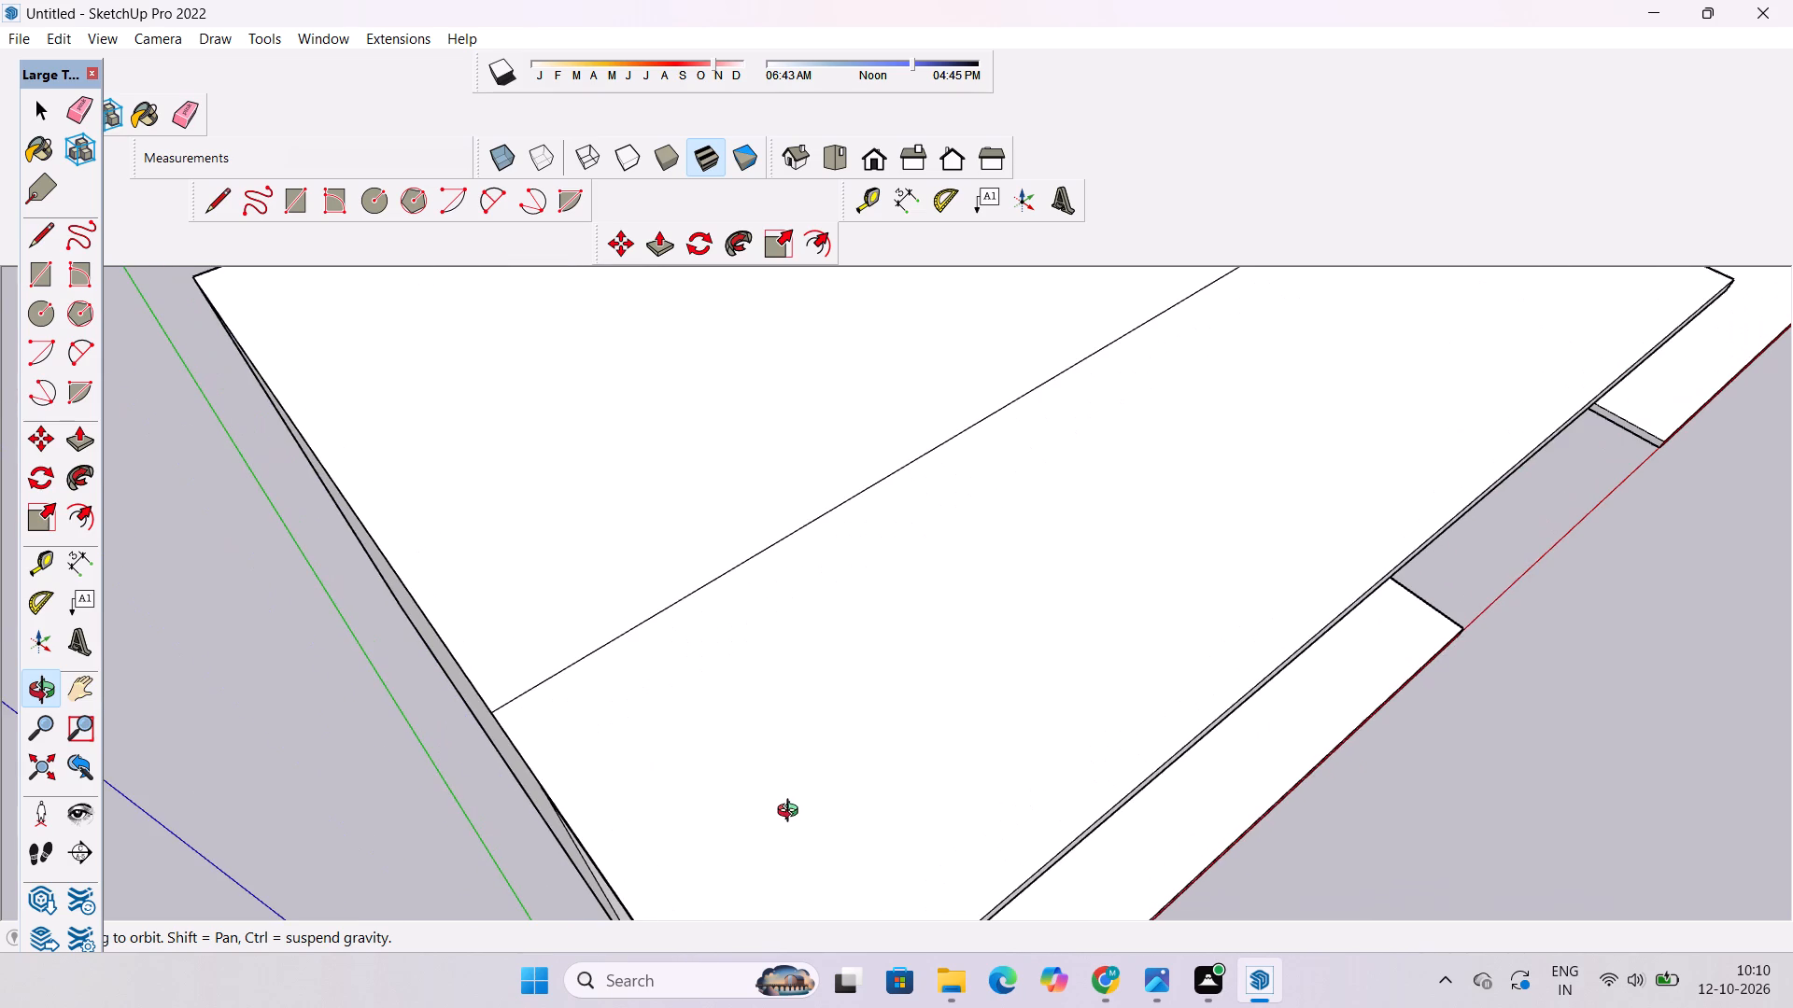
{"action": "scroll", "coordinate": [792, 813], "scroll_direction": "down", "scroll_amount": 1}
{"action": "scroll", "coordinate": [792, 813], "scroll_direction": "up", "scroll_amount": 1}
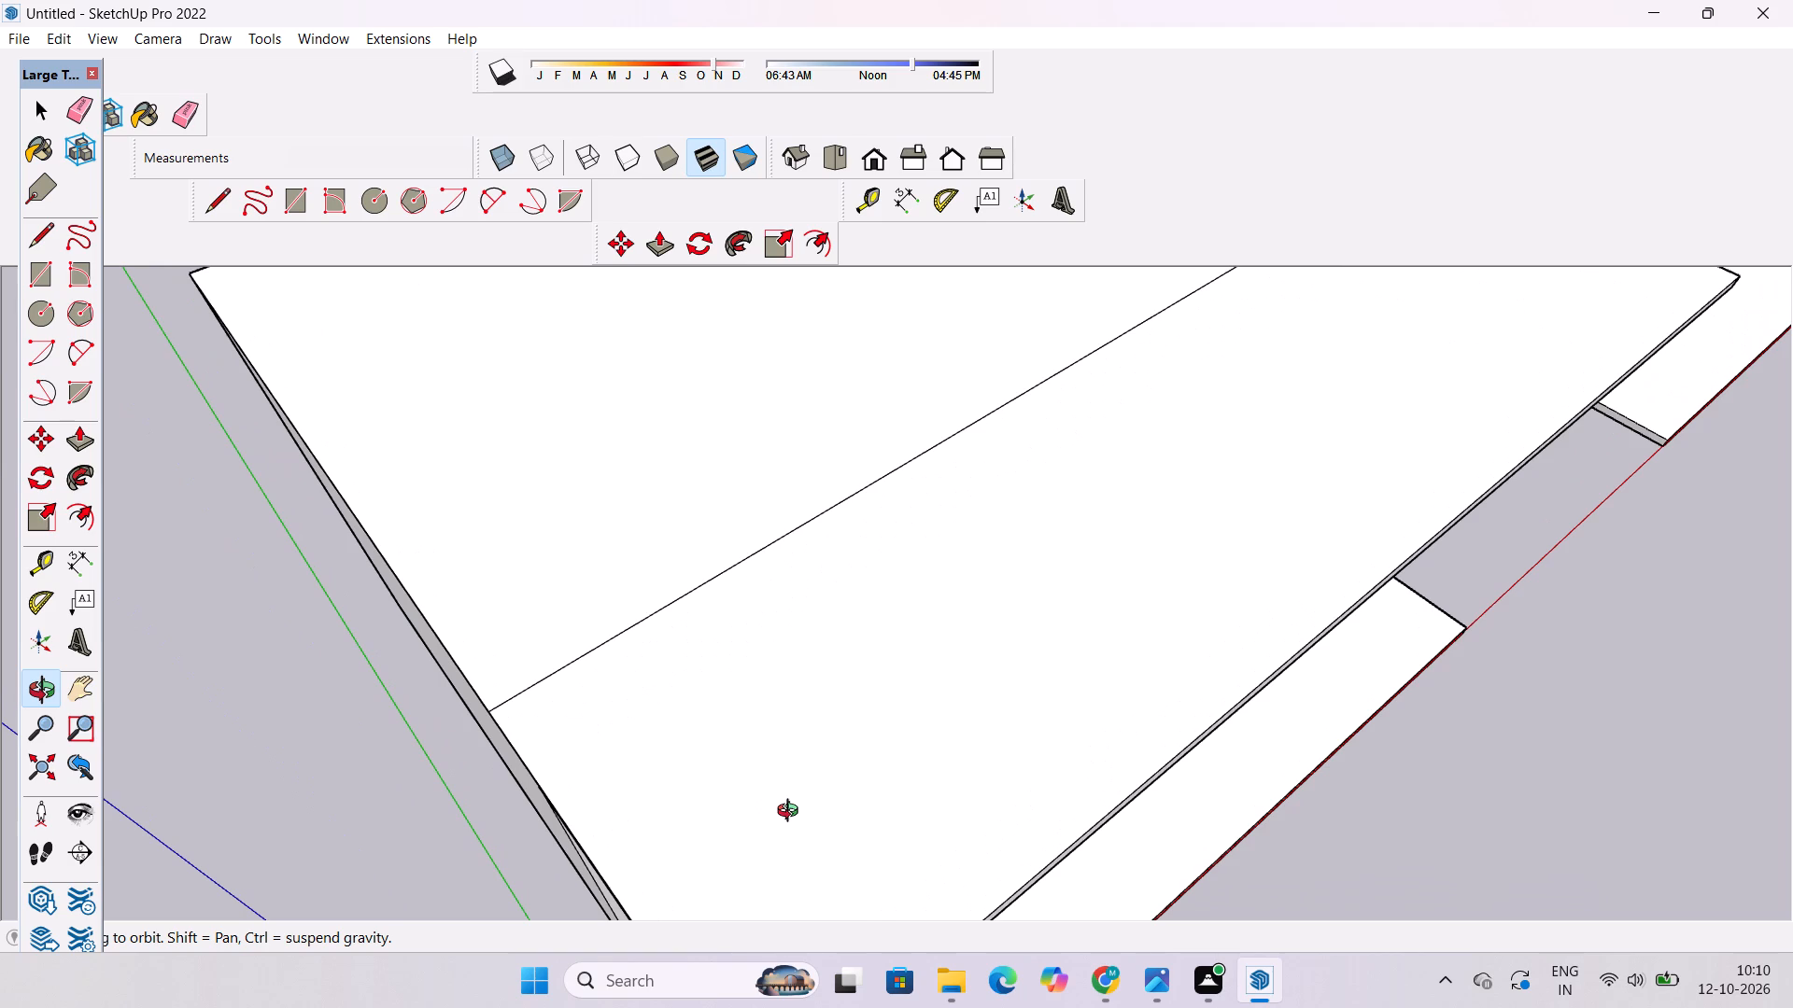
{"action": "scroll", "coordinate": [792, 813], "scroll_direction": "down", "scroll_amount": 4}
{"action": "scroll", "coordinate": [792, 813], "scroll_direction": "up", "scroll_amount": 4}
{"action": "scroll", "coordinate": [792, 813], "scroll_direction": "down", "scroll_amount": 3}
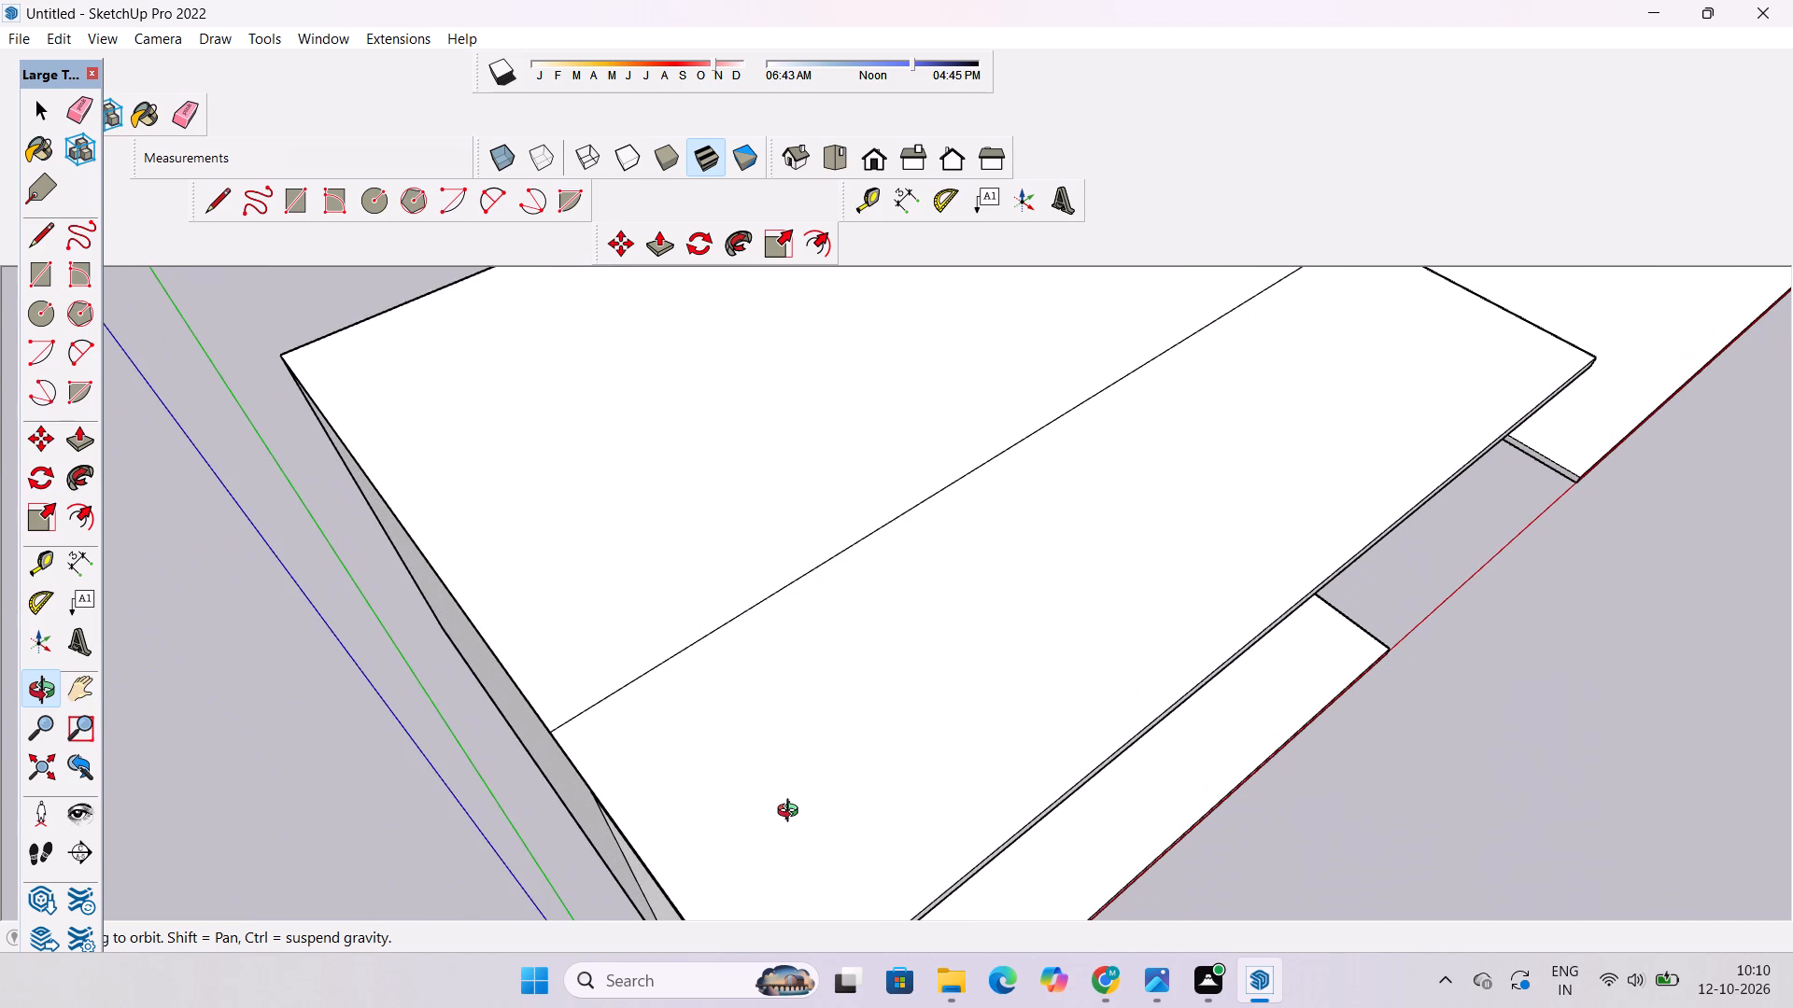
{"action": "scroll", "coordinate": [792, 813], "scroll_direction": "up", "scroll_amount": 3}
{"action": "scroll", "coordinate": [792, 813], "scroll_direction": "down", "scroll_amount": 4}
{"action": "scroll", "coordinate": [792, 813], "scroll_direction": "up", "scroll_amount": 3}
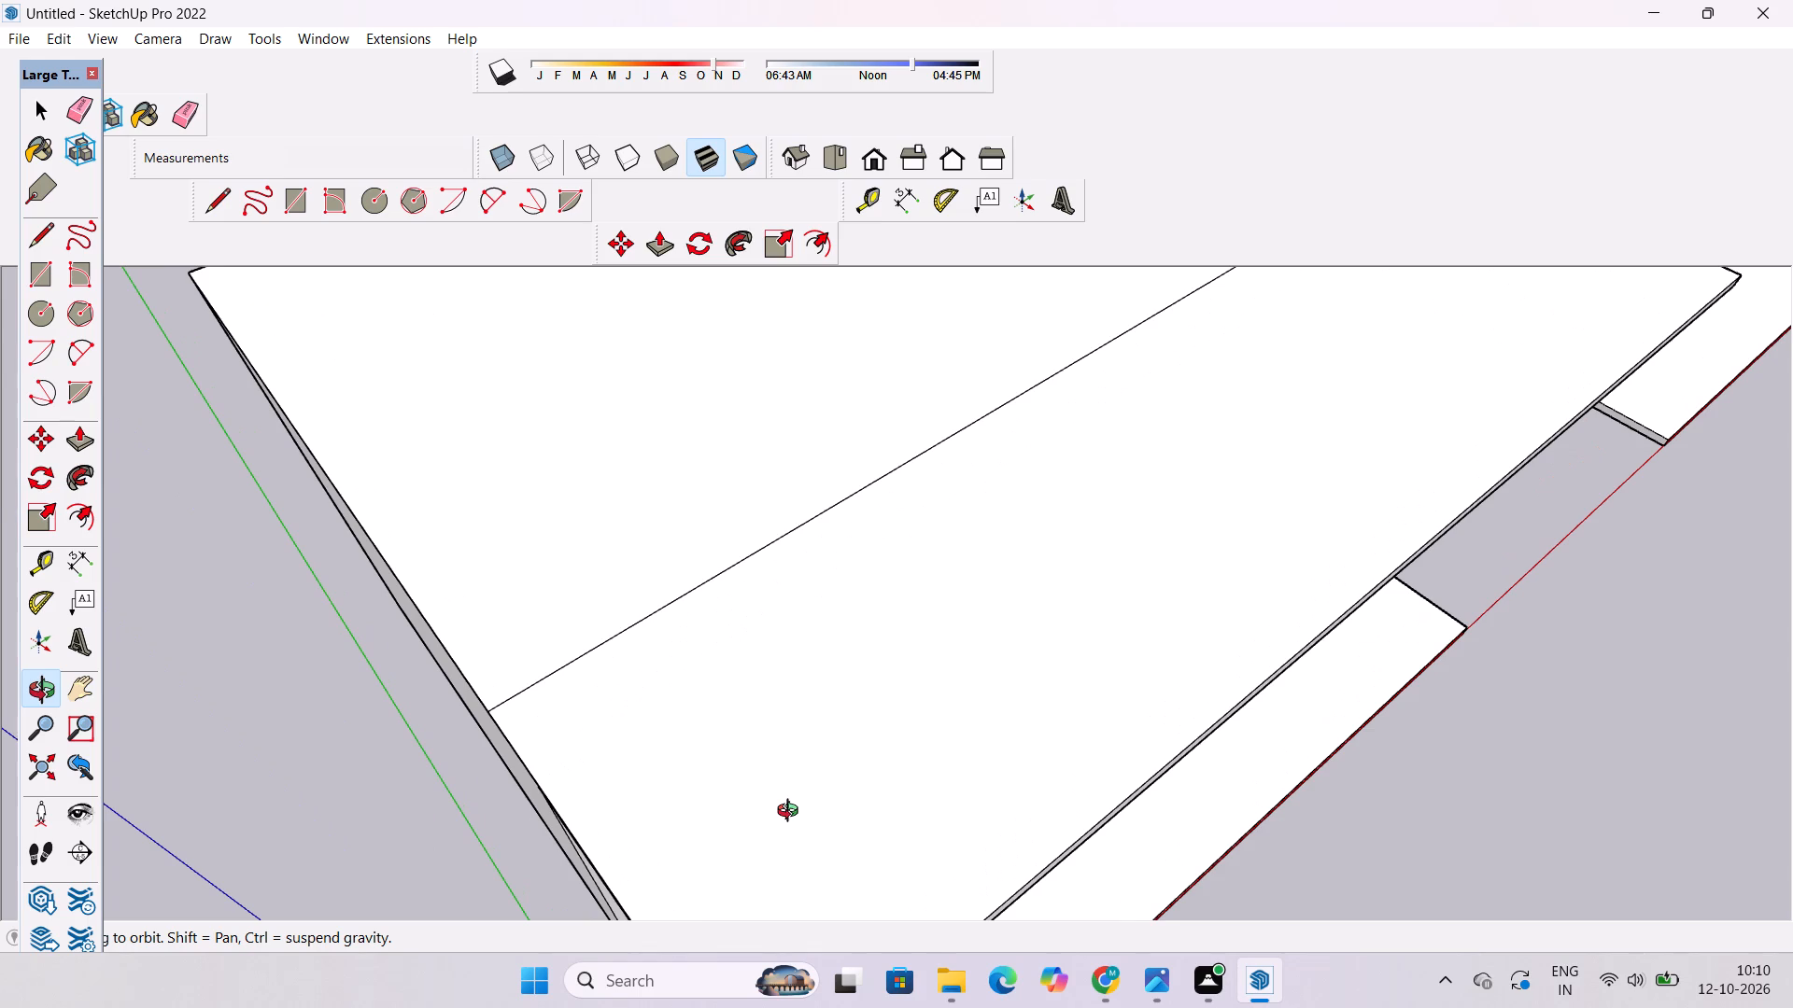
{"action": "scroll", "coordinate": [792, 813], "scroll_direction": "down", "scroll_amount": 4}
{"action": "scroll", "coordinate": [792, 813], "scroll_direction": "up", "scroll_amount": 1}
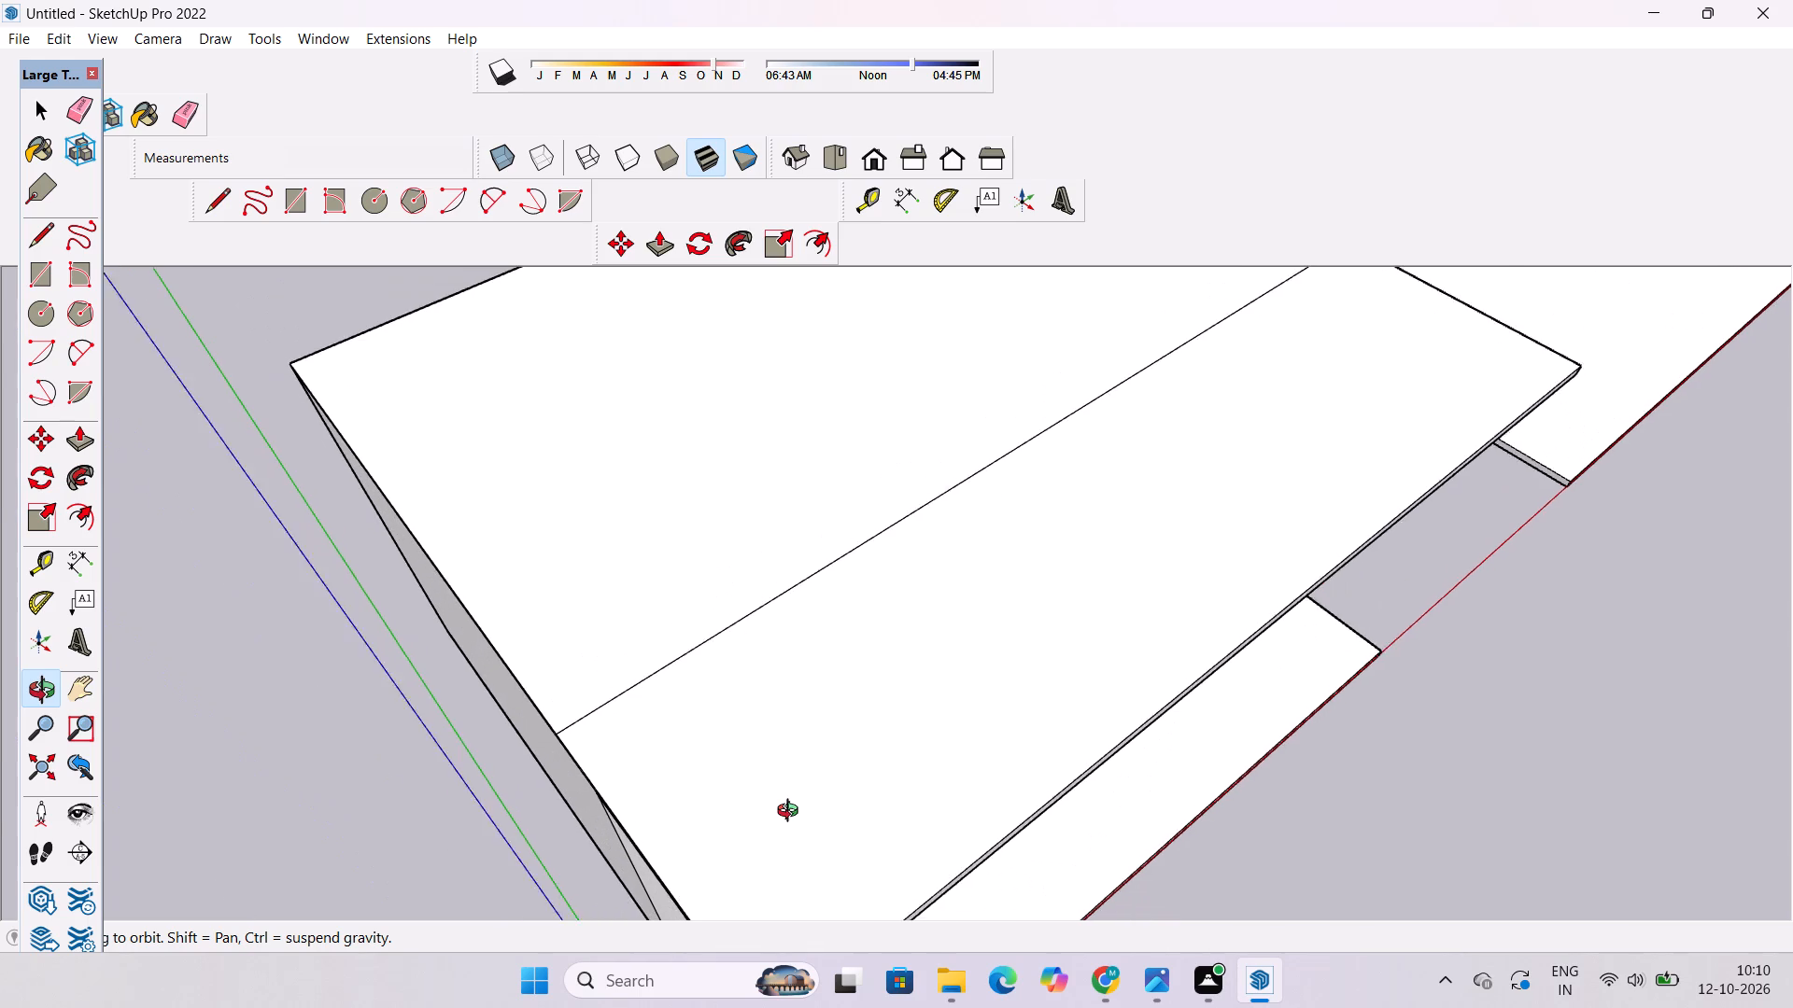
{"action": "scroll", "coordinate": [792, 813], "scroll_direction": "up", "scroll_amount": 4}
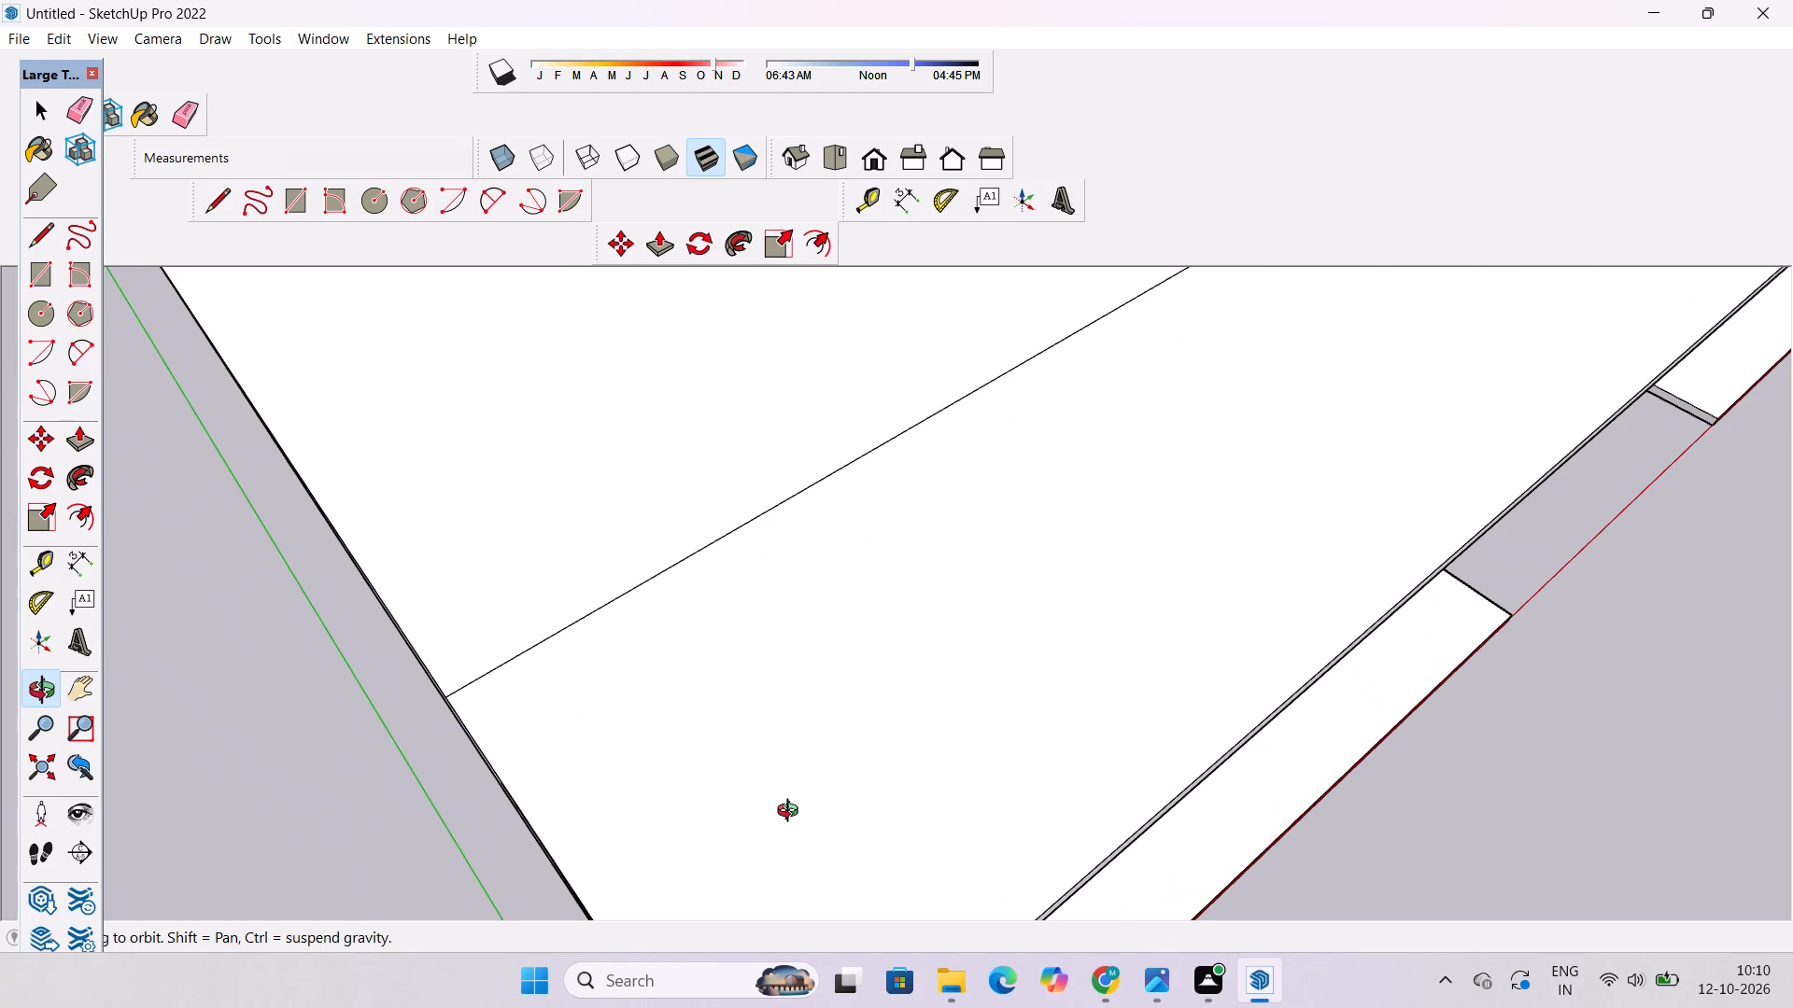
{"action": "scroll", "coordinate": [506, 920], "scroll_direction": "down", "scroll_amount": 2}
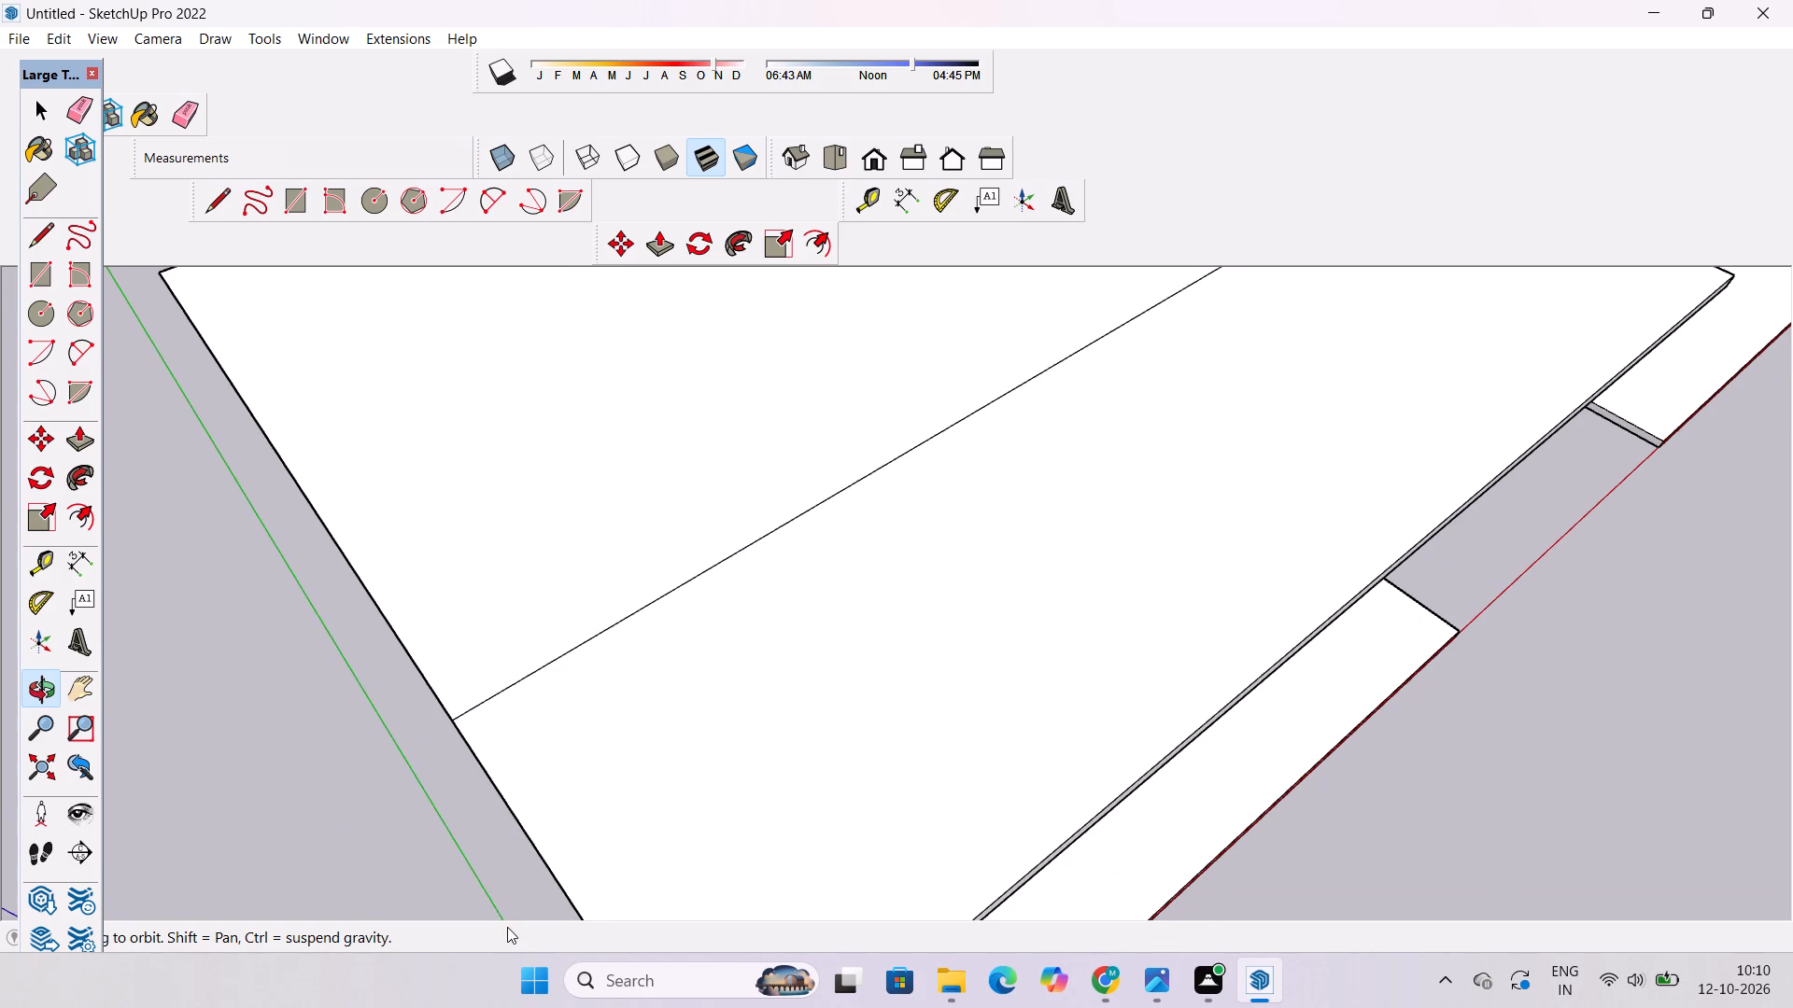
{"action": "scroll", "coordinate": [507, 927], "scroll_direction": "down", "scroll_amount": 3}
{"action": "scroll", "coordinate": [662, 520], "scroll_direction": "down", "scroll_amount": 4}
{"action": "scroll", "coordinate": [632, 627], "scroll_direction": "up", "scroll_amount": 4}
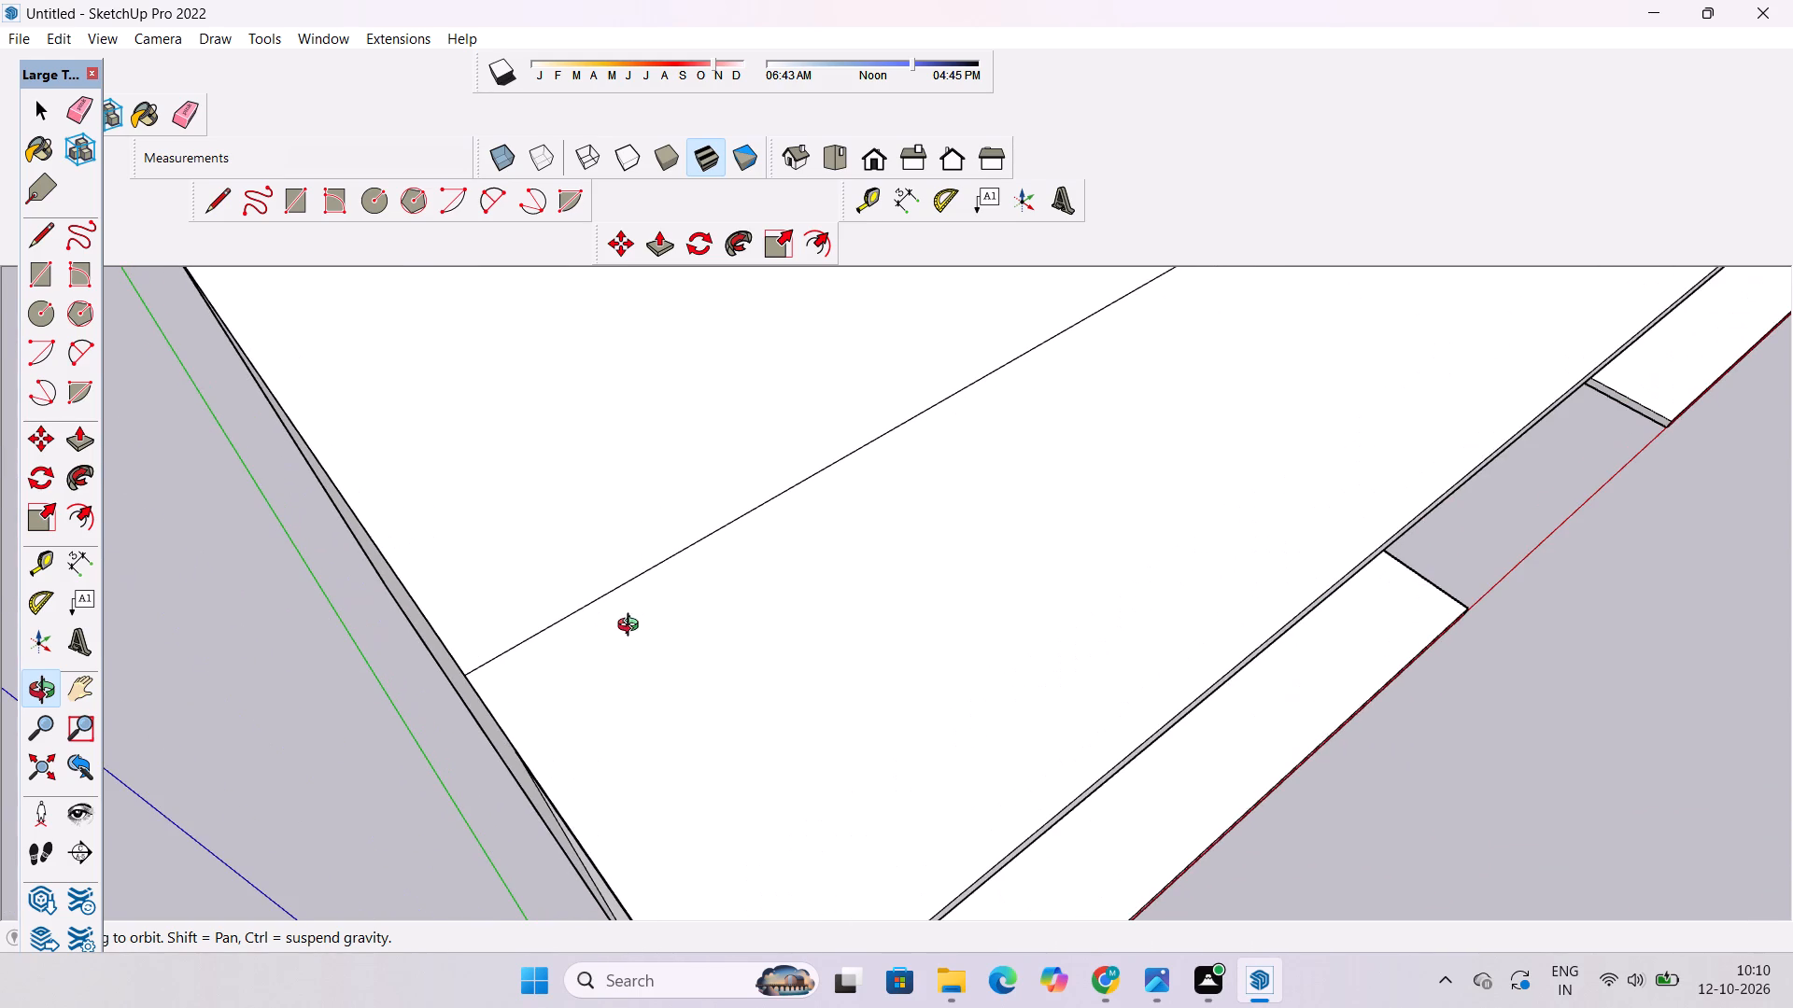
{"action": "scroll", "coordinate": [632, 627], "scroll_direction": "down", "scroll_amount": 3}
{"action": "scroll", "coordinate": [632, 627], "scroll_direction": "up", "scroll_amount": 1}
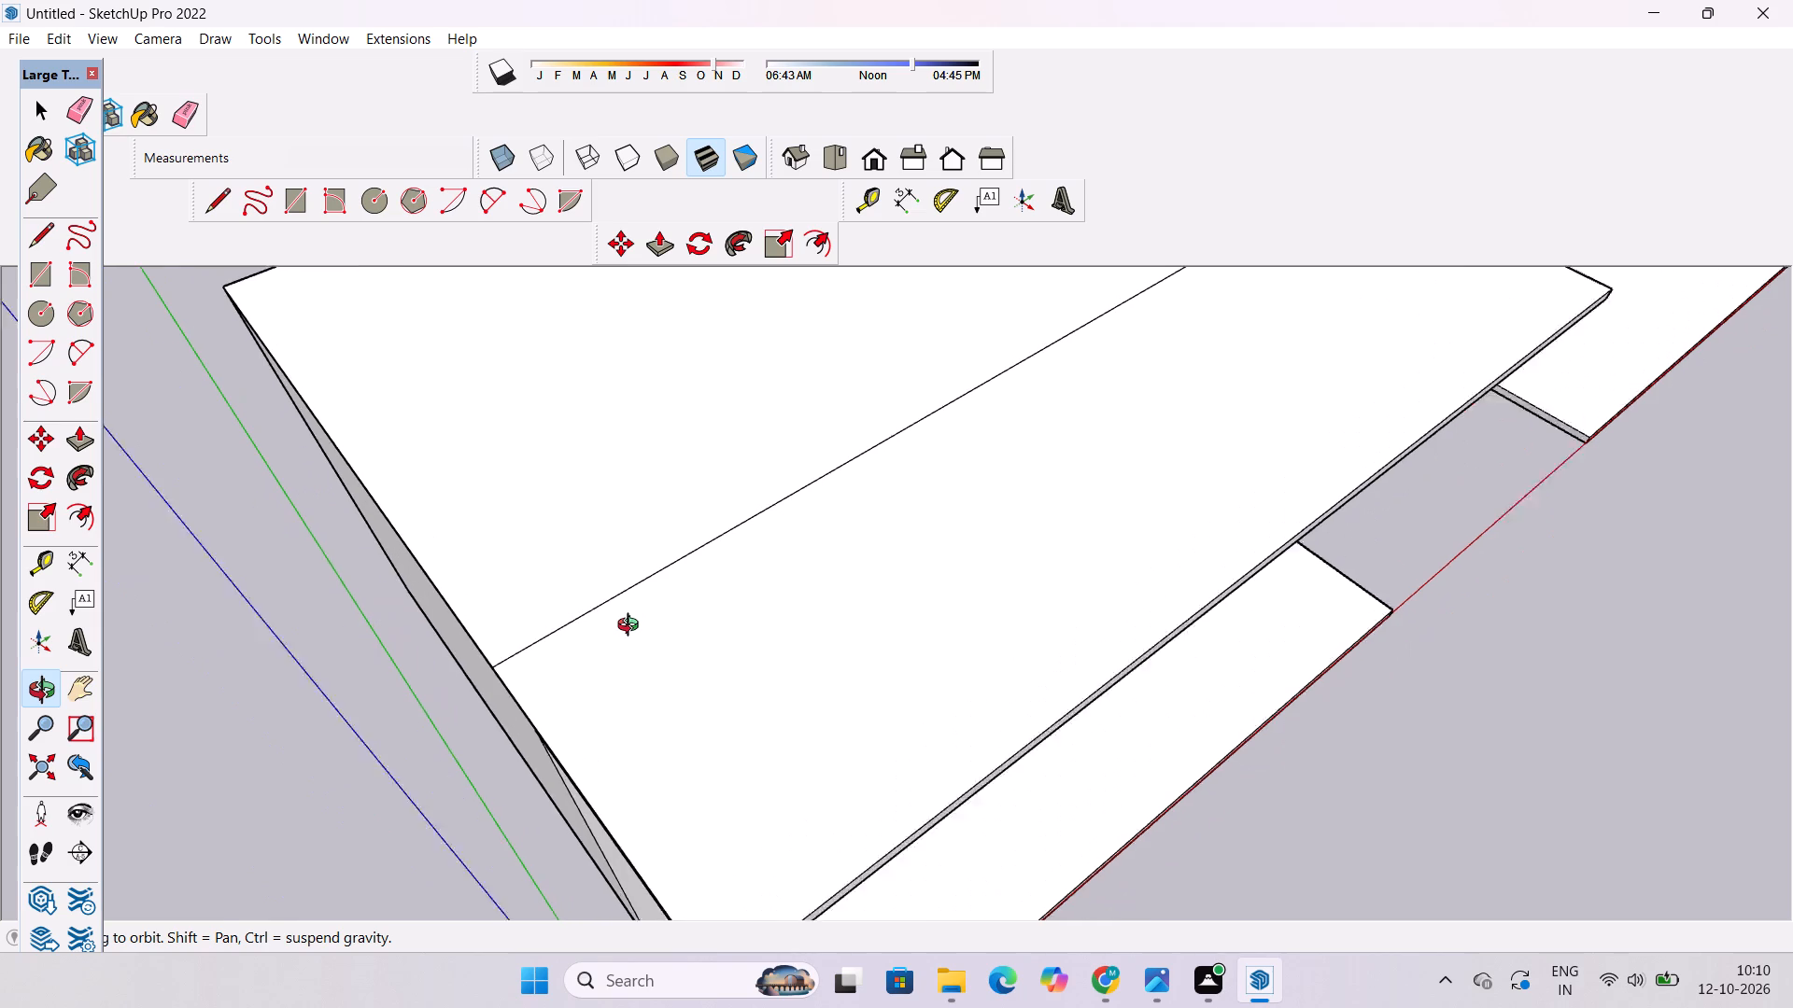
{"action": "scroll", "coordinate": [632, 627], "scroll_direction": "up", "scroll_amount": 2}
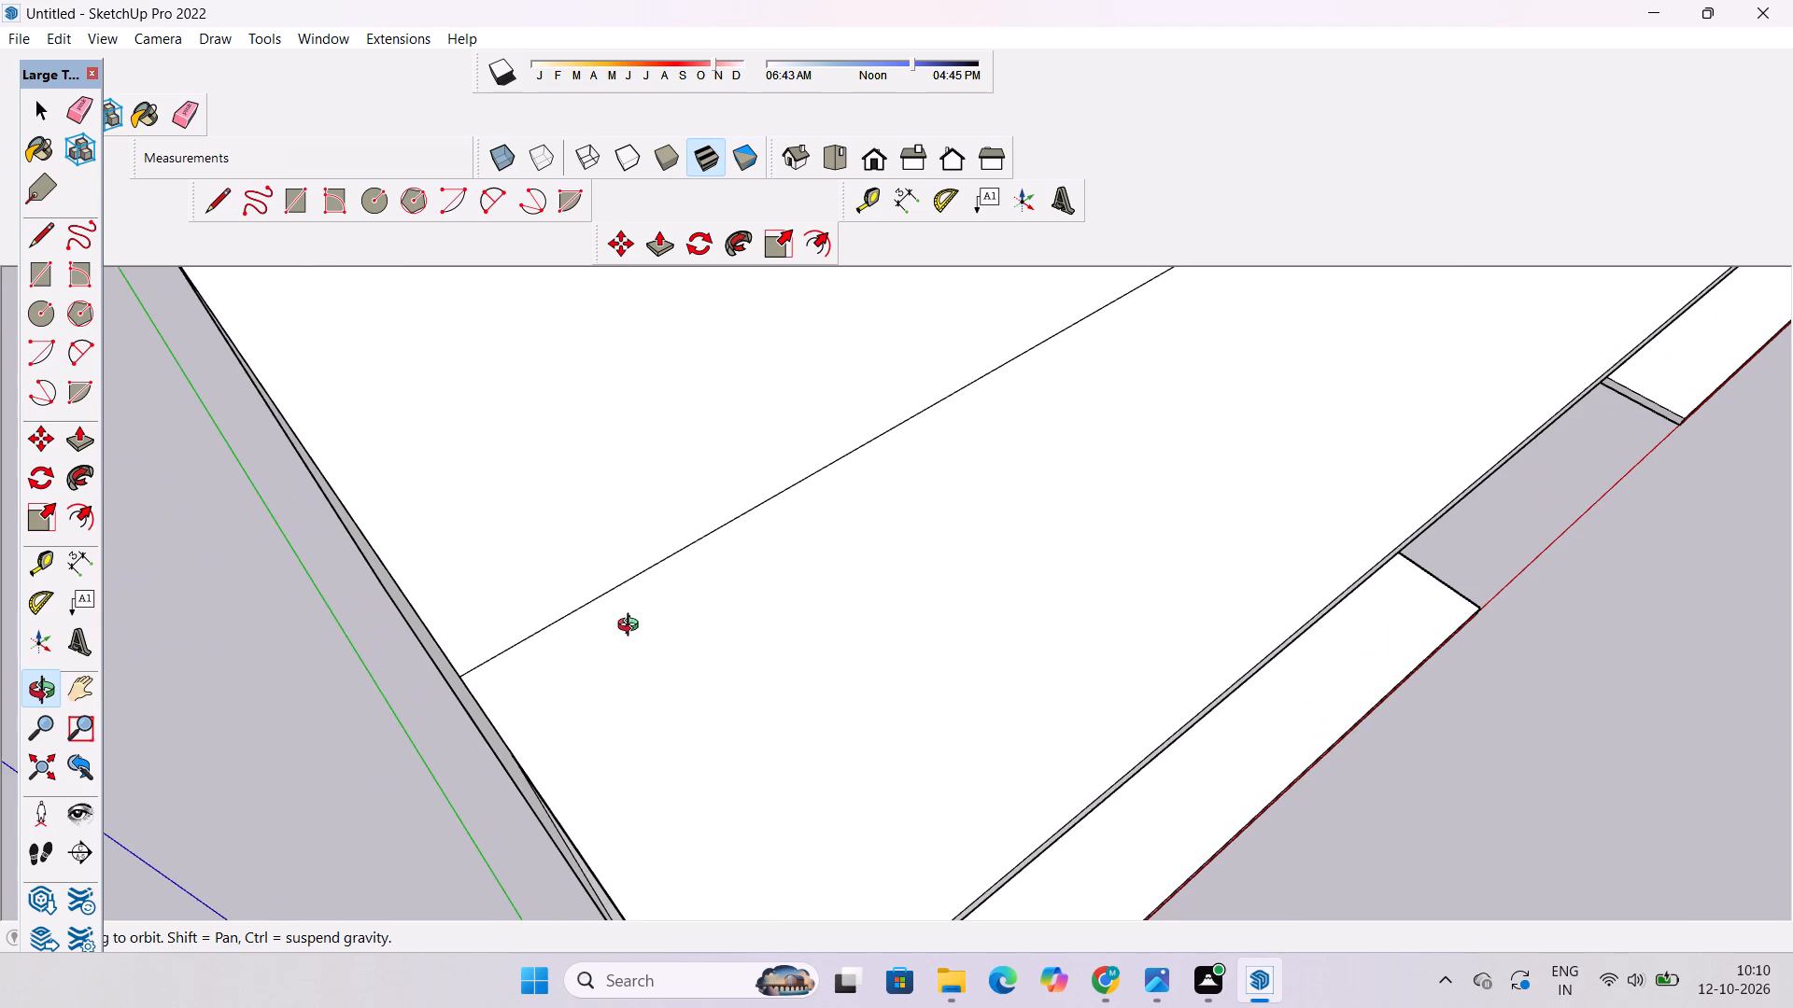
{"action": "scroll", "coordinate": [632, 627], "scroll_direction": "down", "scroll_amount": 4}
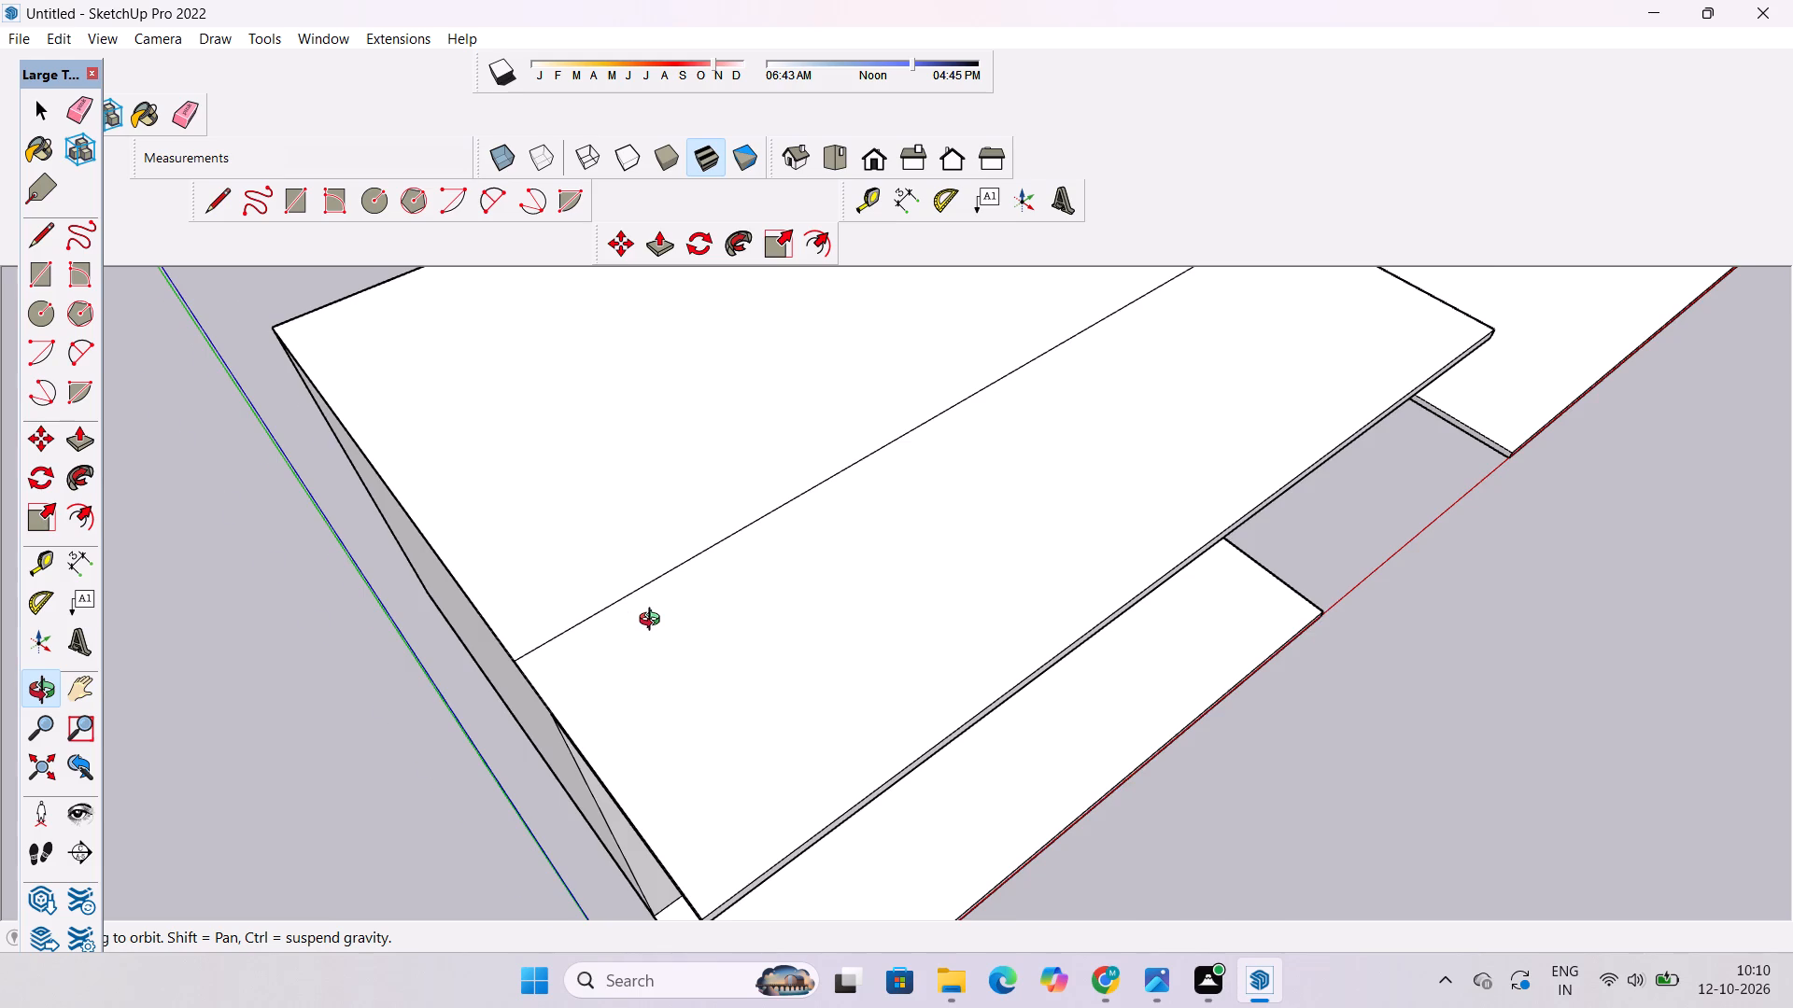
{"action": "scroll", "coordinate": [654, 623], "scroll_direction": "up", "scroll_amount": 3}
Measure the width of the exposed base slab strip from its near corner to the foot of the block.
{"action": "left_click_drag", "start_coordinate": [661, 620], "coordinate": [714, 725], "text": "shift"}
{"action": "left_click_drag", "start_coordinate": [715, 725], "coordinate": [1200, 417], "text": "shift"}
{"action": "scroll", "coordinate": [1173, 440], "scroll_direction": "down", "scroll_amount": 6}
{"action": "left_click_drag", "start_coordinate": [1335, 476], "coordinate": [923, 574]}
{"action": "left_click_drag", "start_coordinate": [947, 578], "coordinate": [814, 487], "text": "shift"}
{"action": "left_click_drag", "start_coordinate": [843, 637], "coordinate": [1223, 731]}
{"action": "left_click_drag", "start_coordinate": [1081, 752], "coordinate": [924, 740], "text": "shift"}
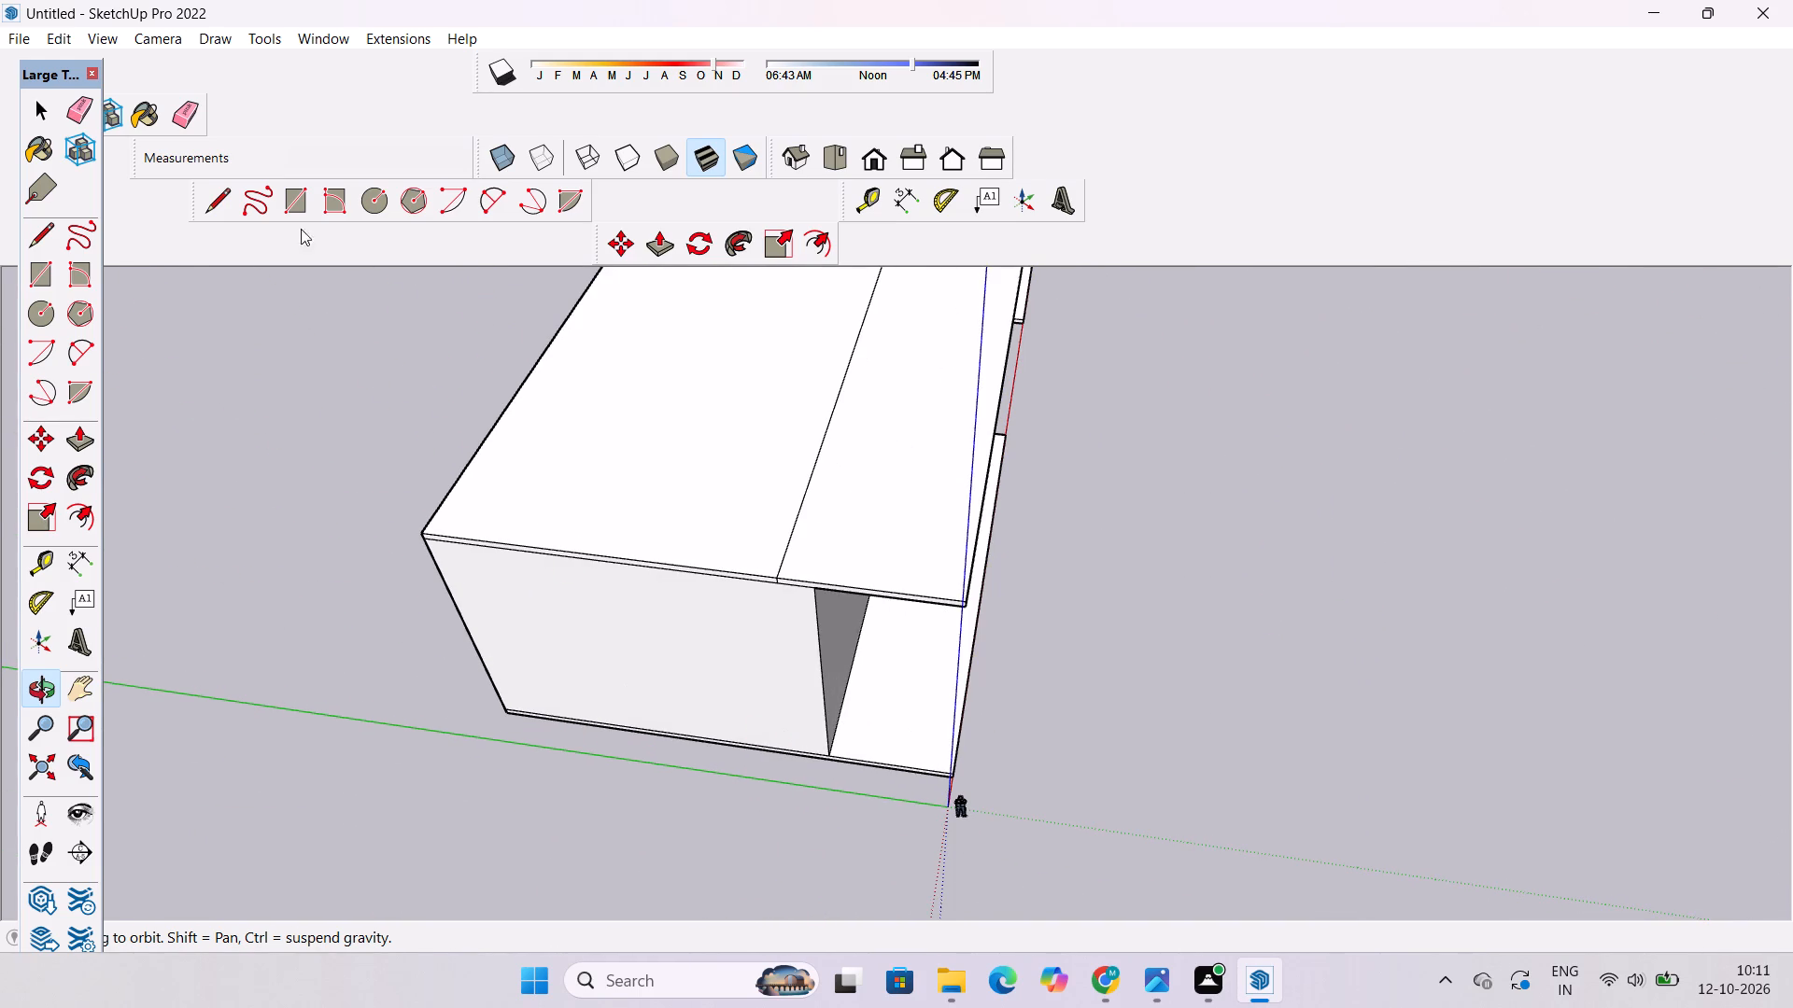
{"action": "left_click", "coordinate": [74, 570]}
{"action": "scroll", "coordinate": [386, 511], "scroll_direction": "down", "scroll_amount": 5}
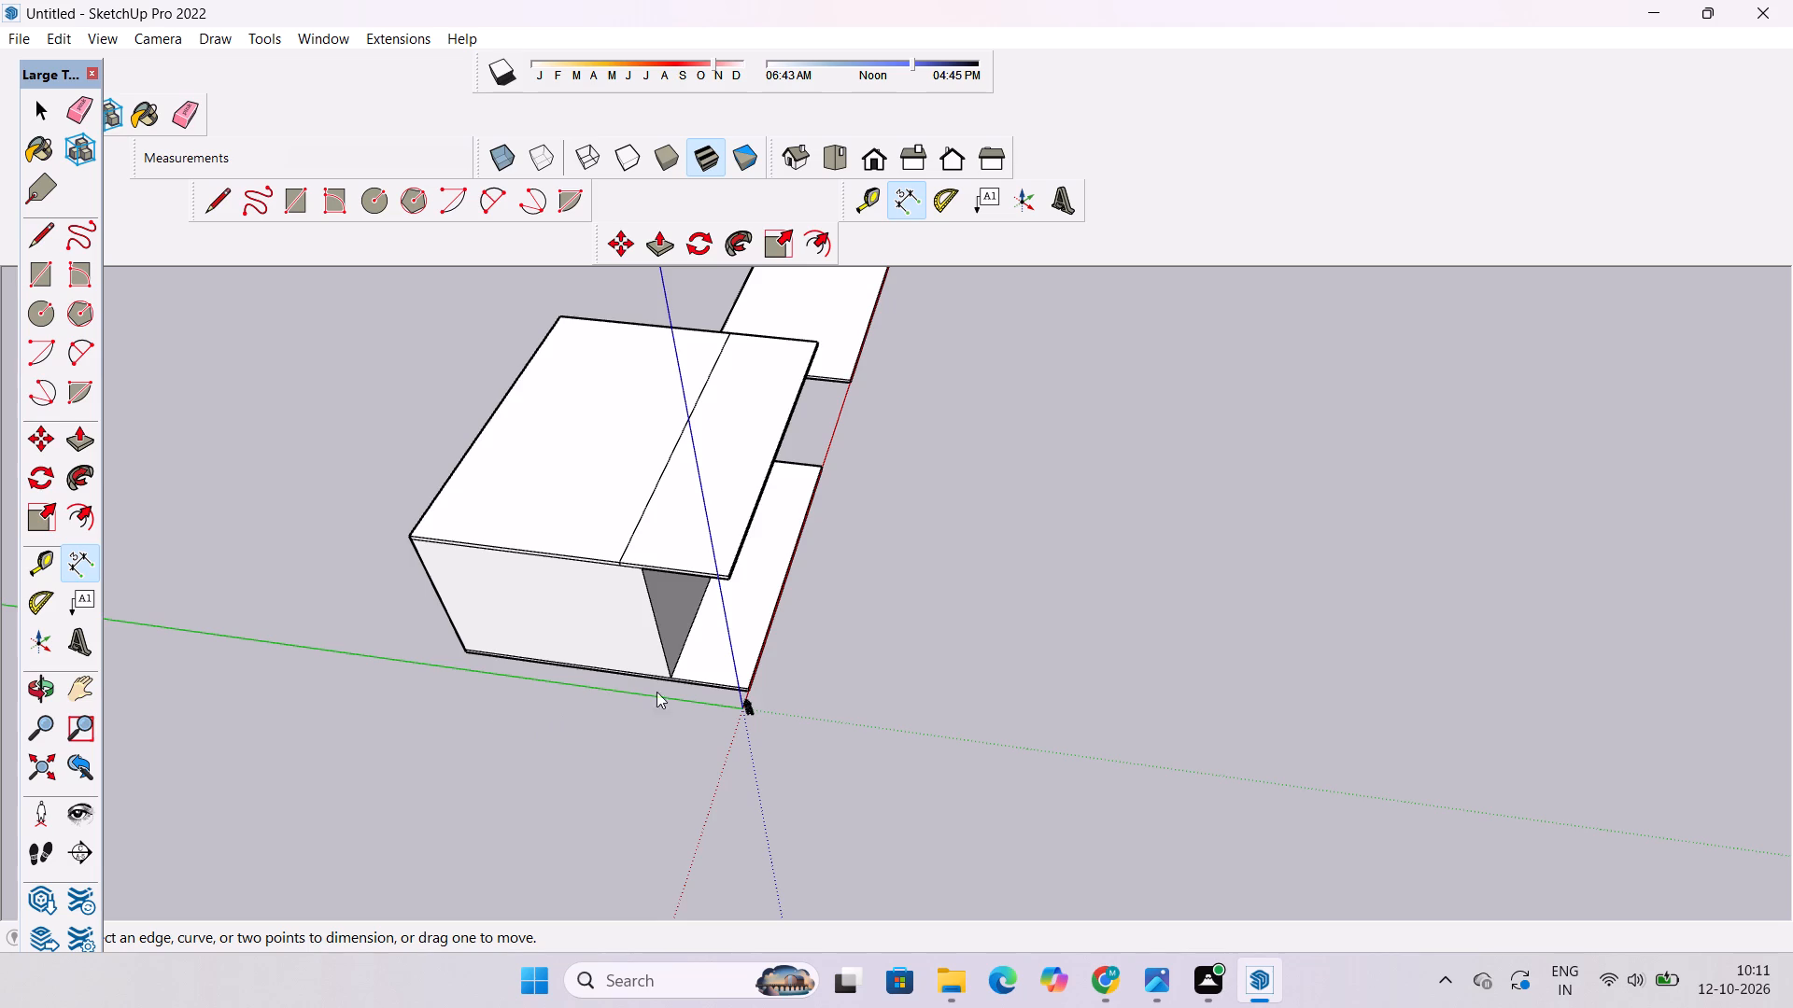
{"action": "scroll", "coordinate": [742, 689], "scroll_direction": "up", "scroll_amount": 13}
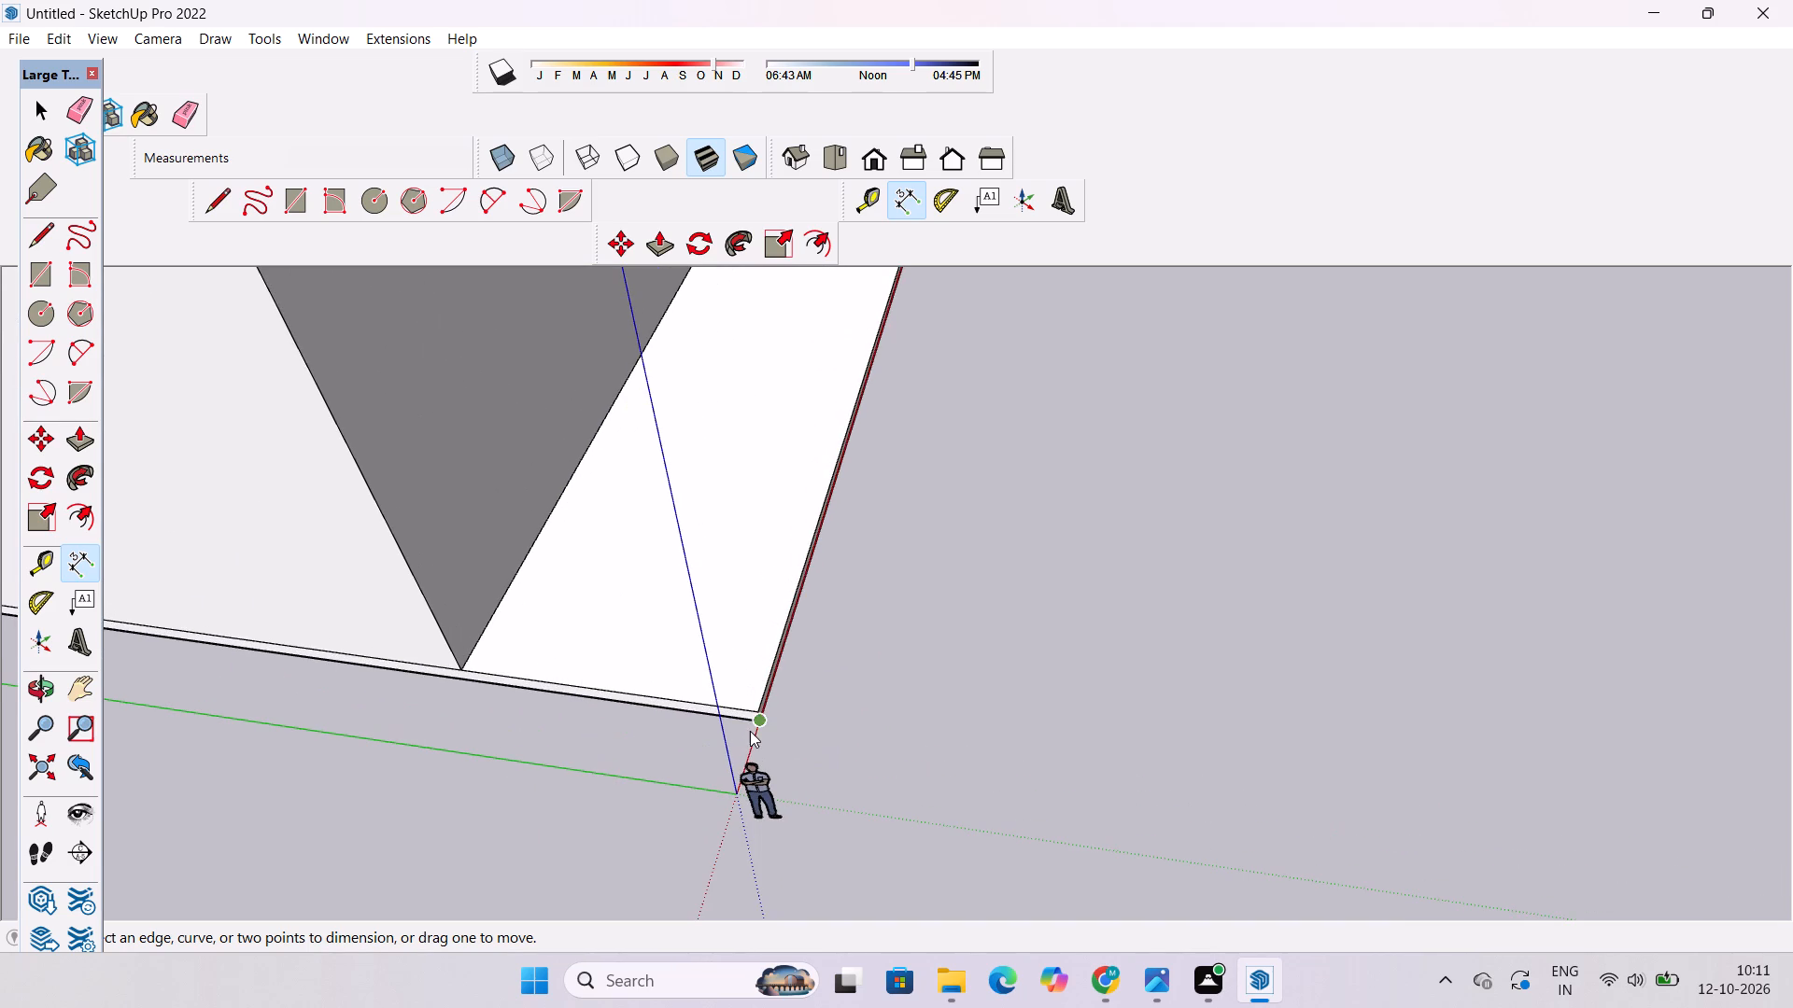
{"action": "left_click", "coordinate": [756, 711]}
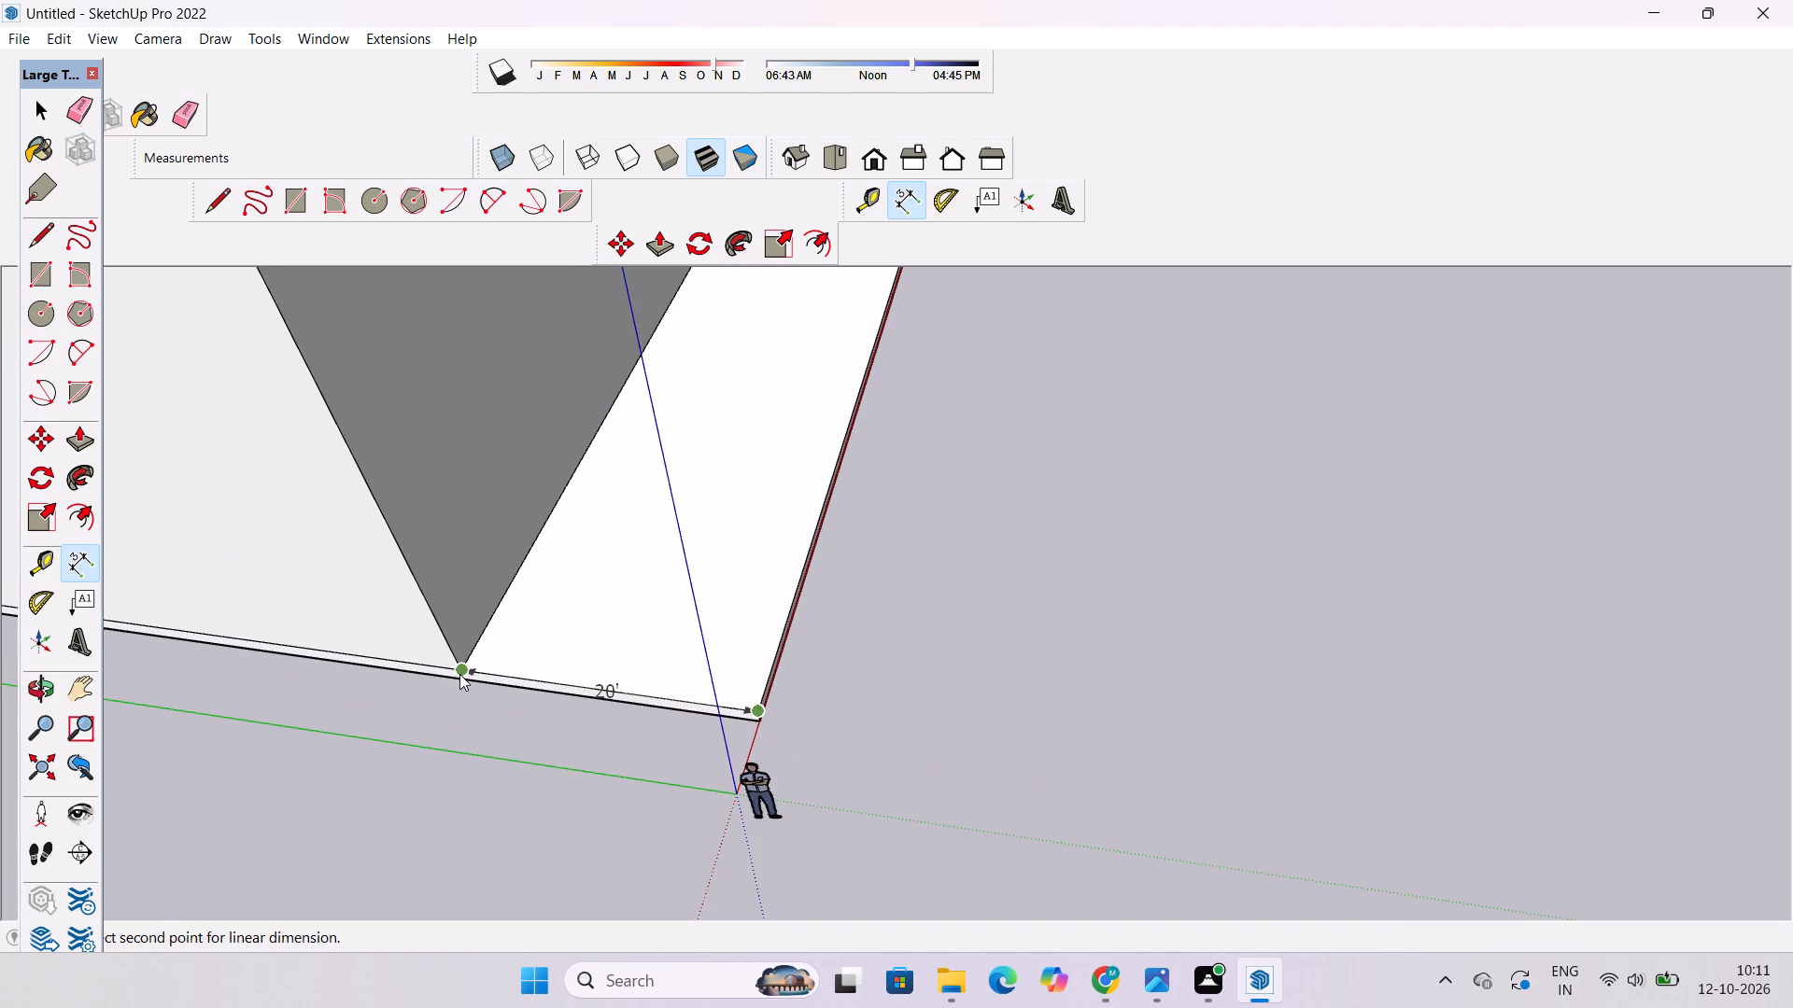
{"action": "key", "text": "space"}
Erase the lengthwise seam line on the top slab's upper face and its short edge on the near end face.
{"action": "type", "text": "o"}
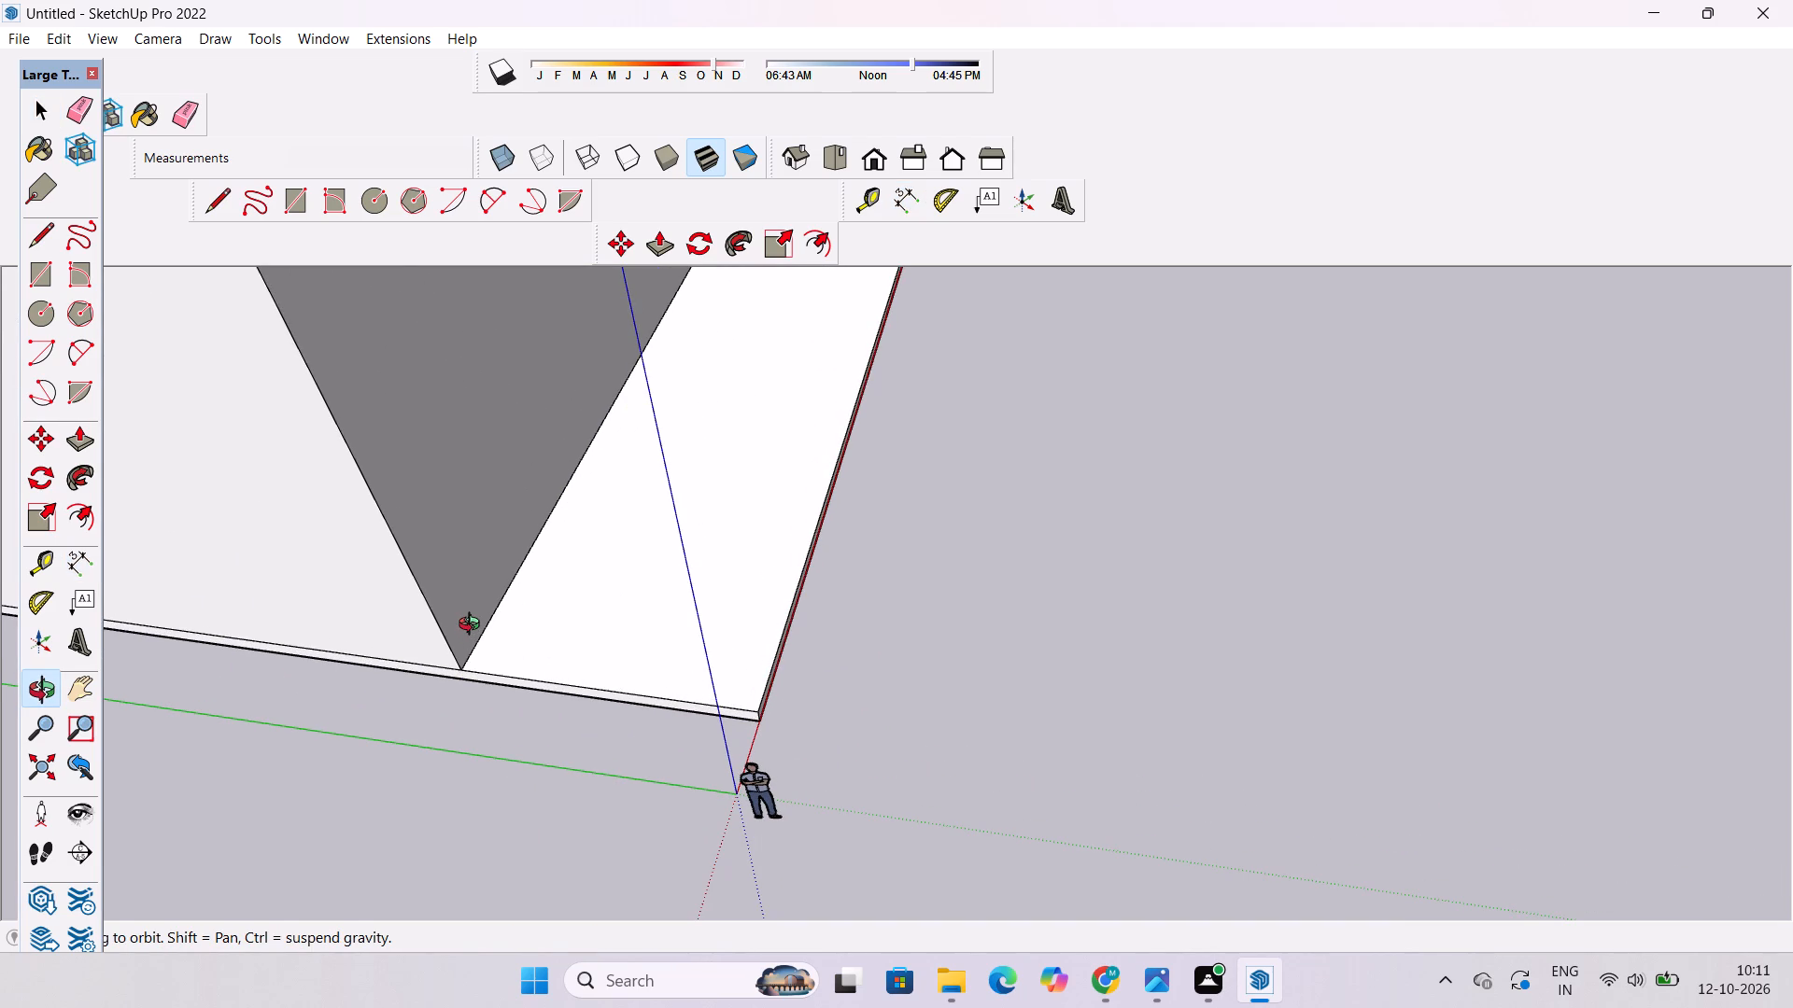
{"action": "left_click_drag", "start_coordinate": [473, 630], "coordinate": [656, 721], "text": "shift"}
{"action": "scroll", "coordinate": [623, 629], "scroll_direction": "down", "scroll_amount": 6}
{"action": "left_click_drag", "start_coordinate": [634, 616], "coordinate": [652, 732], "text": "shift"}
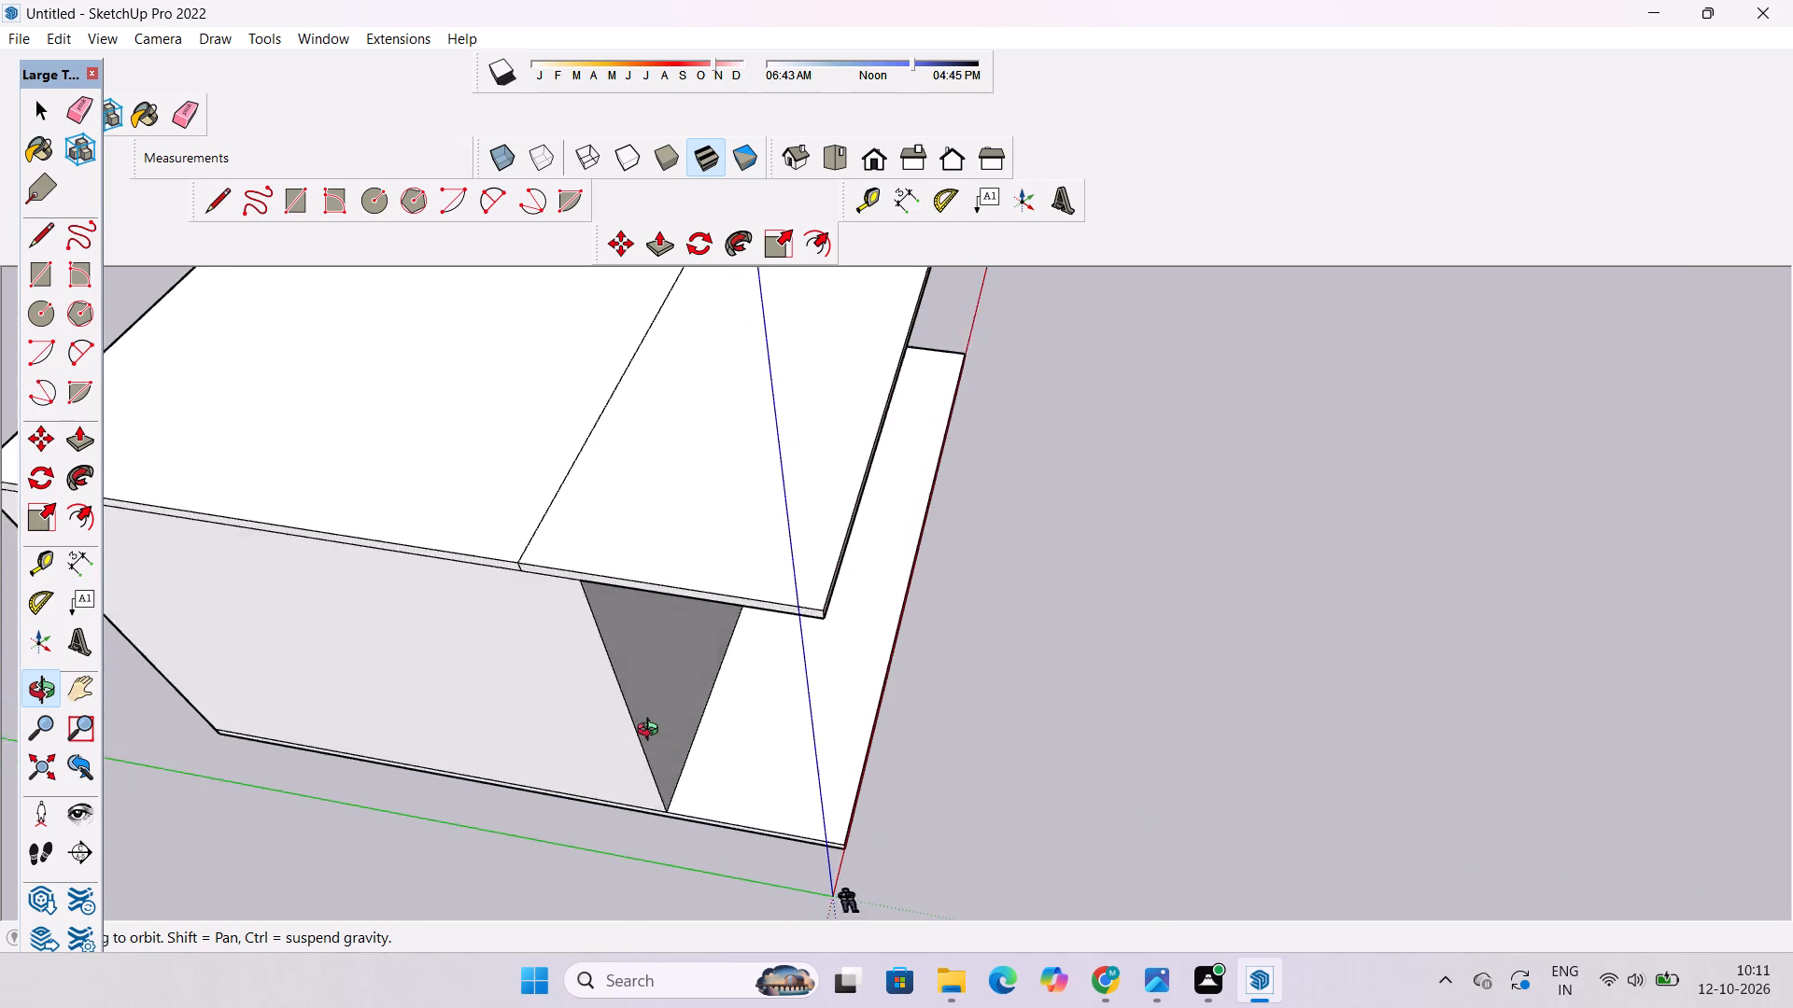
{"action": "left_click_drag", "start_coordinate": [652, 732], "coordinate": [652, 731], "text": "shift"}
{"action": "left_click_drag", "start_coordinate": [651, 720], "coordinate": [614, 838], "text": "shift"}
{"action": "scroll", "coordinate": [600, 756], "scroll_direction": "up", "scroll_amount": 3, "text": "shift"}
{"action": "left_click_drag", "start_coordinate": [600, 751], "coordinate": [602, 794], "text": "shift"}
{"action": "key", "text": "e"}
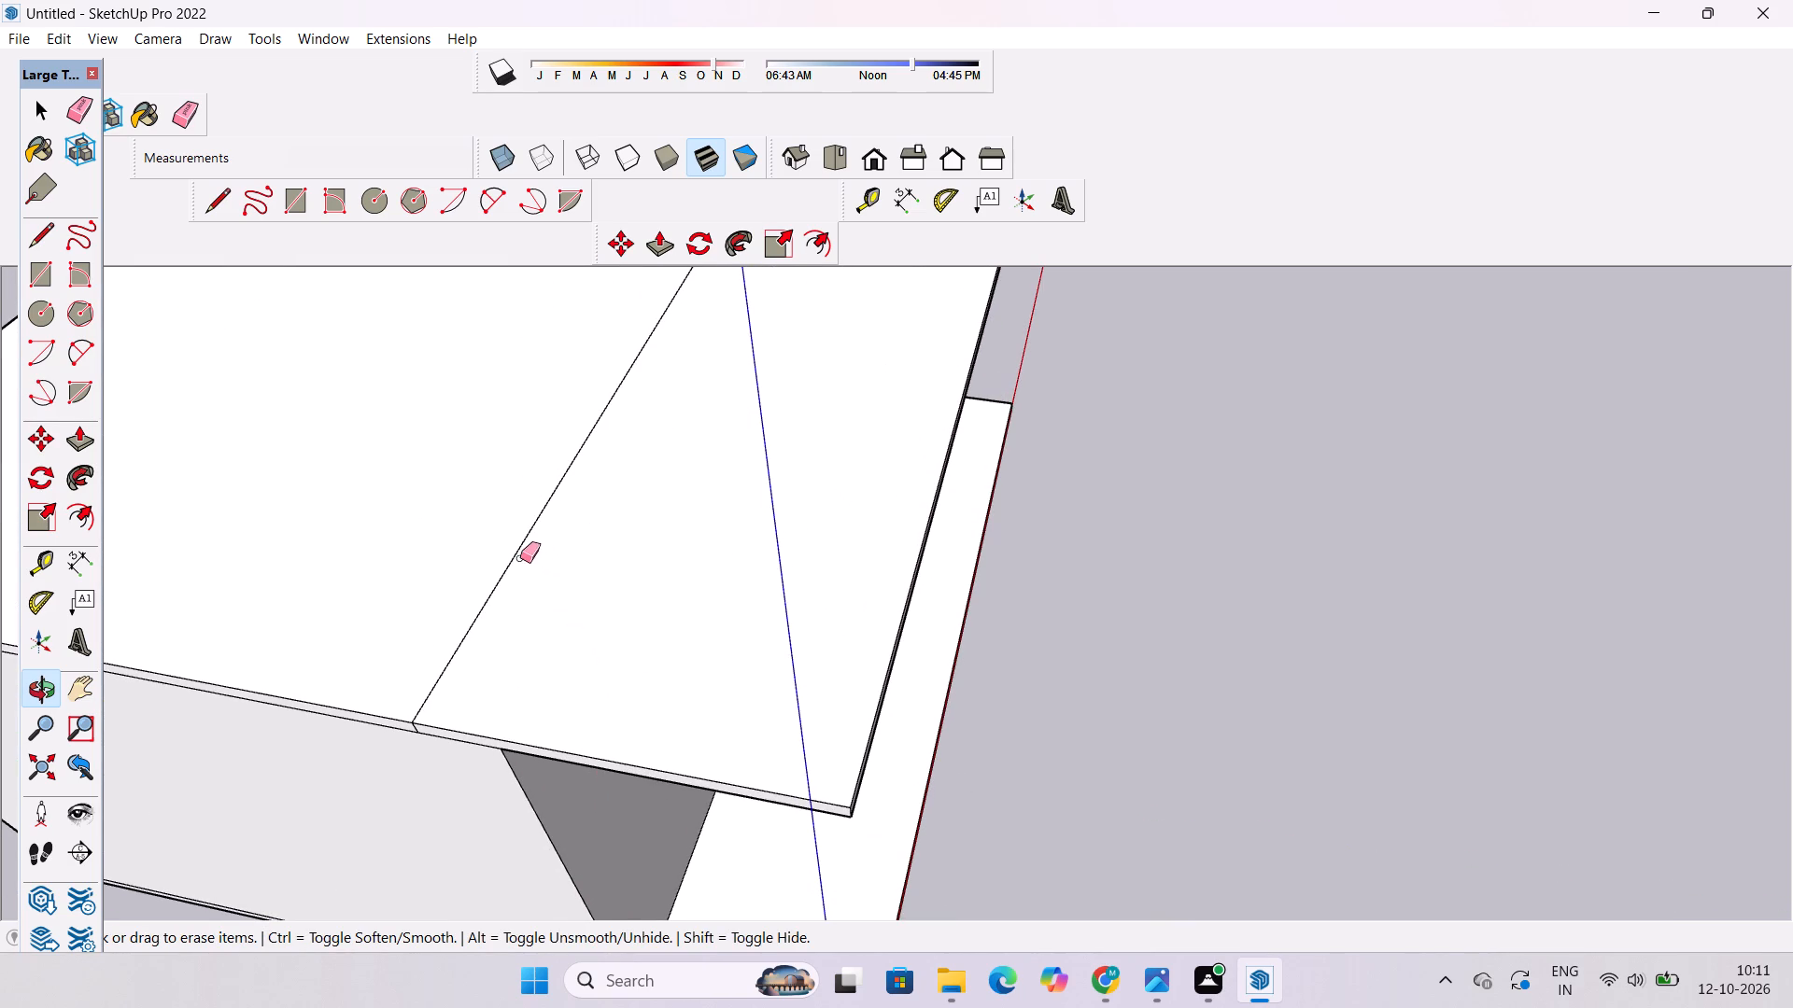
{"action": "left_click", "coordinate": [513, 550]}
{"action": "scroll", "coordinate": [403, 731], "scroll_direction": "up", "scroll_amount": 19}
{"action": "left_click_drag", "start_coordinate": [501, 699], "coordinate": [447, 694]}
{"action": "scroll", "coordinate": [399, 800], "scroll_direction": "down", "scroll_amount": 6}
{"action": "key", "text": "space"}
{"action": "scroll", "coordinate": [415, 825], "scroll_direction": "down", "scroll_amount": 4}
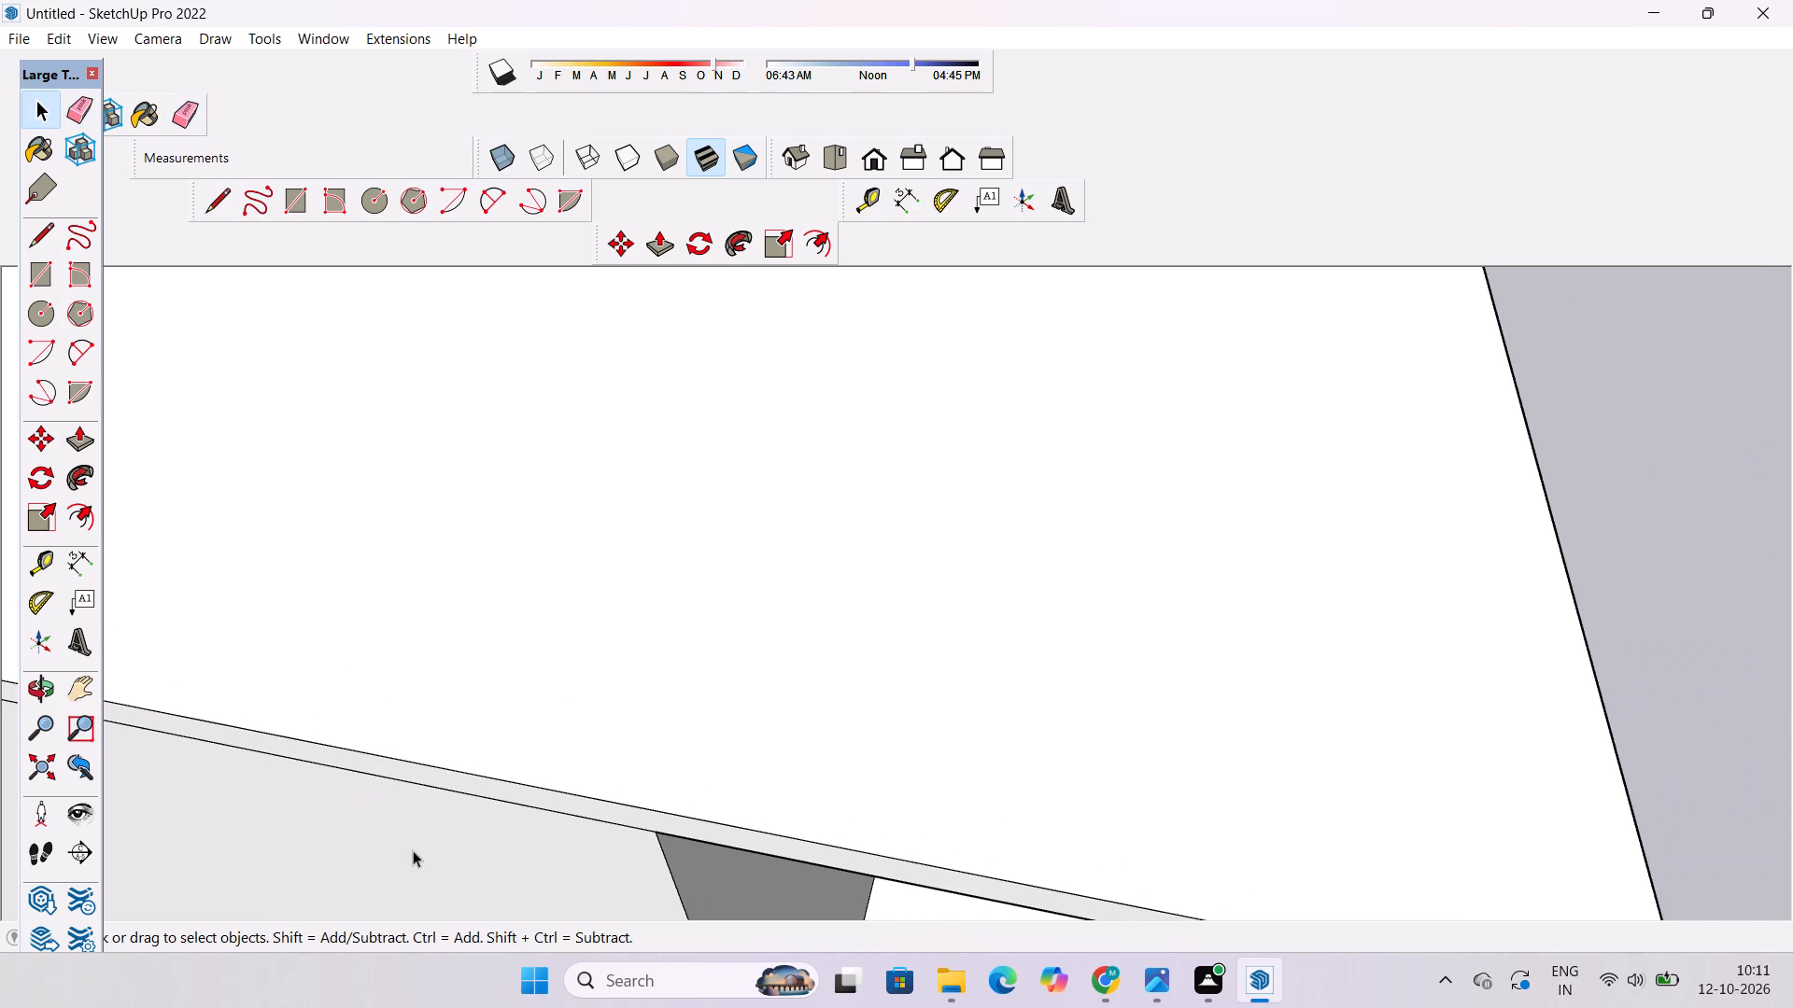
Erase the short leftover seam edge on the top slab's far end face.
{"action": "key", "text": "o"}
{"action": "scroll", "coordinate": [677, 696], "scroll_direction": "down", "scroll_amount": 10}
{"action": "left_click_drag", "start_coordinate": [847, 655], "coordinate": [860, 825], "text": "shift"}
{"action": "left_click_drag", "start_coordinate": [860, 827], "coordinate": [942, 753]}
{"action": "scroll", "coordinate": [942, 750], "scroll_direction": "down", "scroll_amount": 5}
{"action": "left_click_drag", "start_coordinate": [944, 741], "coordinate": [929, 853], "text": "shift"}
{"action": "left_click_drag", "start_coordinate": [1482, 648], "coordinate": [755, 623]}
{"action": "left_click_drag", "start_coordinate": [882, 647], "coordinate": [554, 699]}
{"action": "scroll", "coordinate": [782, 446], "scroll_direction": "up", "scroll_amount": 4}
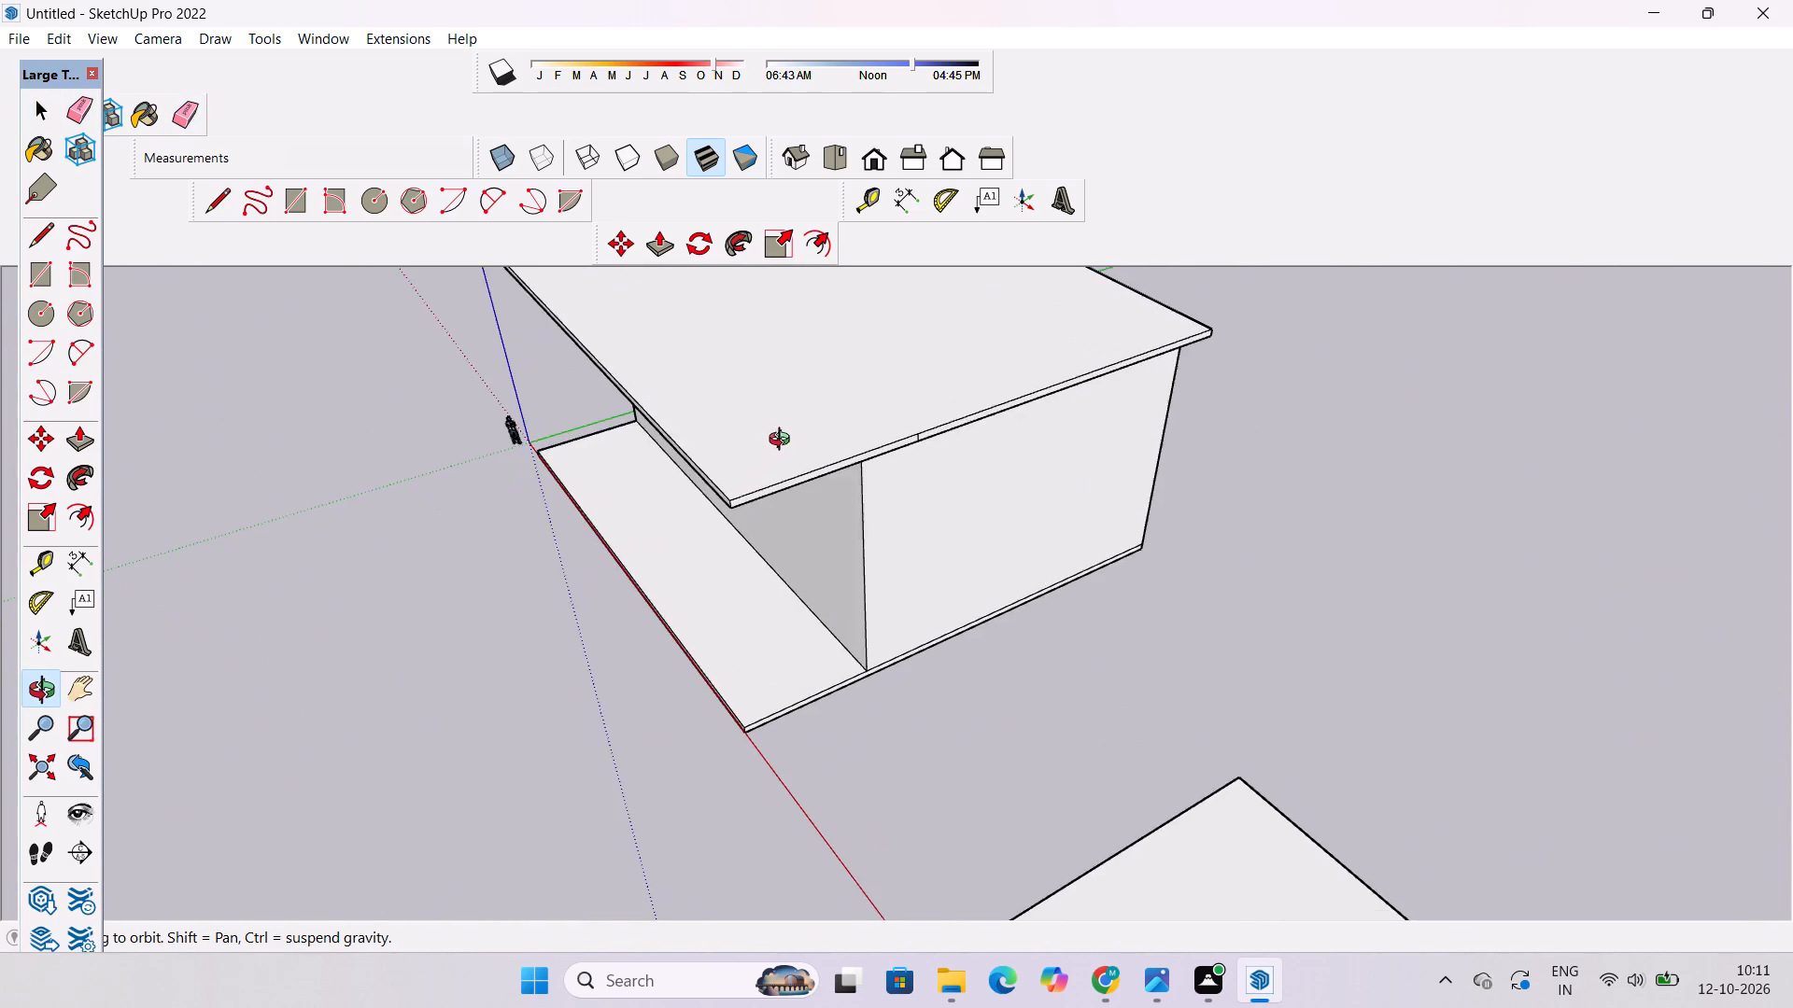
{"action": "scroll", "coordinate": [784, 441], "scroll_direction": "up", "scroll_amount": 5}
{"action": "left_click_drag", "start_coordinate": [986, 451], "coordinate": [788, 648], "text": "shift"}
{"action": "left_click_drag", "start_coordinate": [791, 681], "coordinate": [792, 544]}
{"action": "scroll", "coordinate": [795, 542], "scroll_direction": "up", "scroll_amount": 11}
{"action": "left_click_drag", "start_coordinate": [898, 445], "coordinate": [785, 562], "text": "shift"}
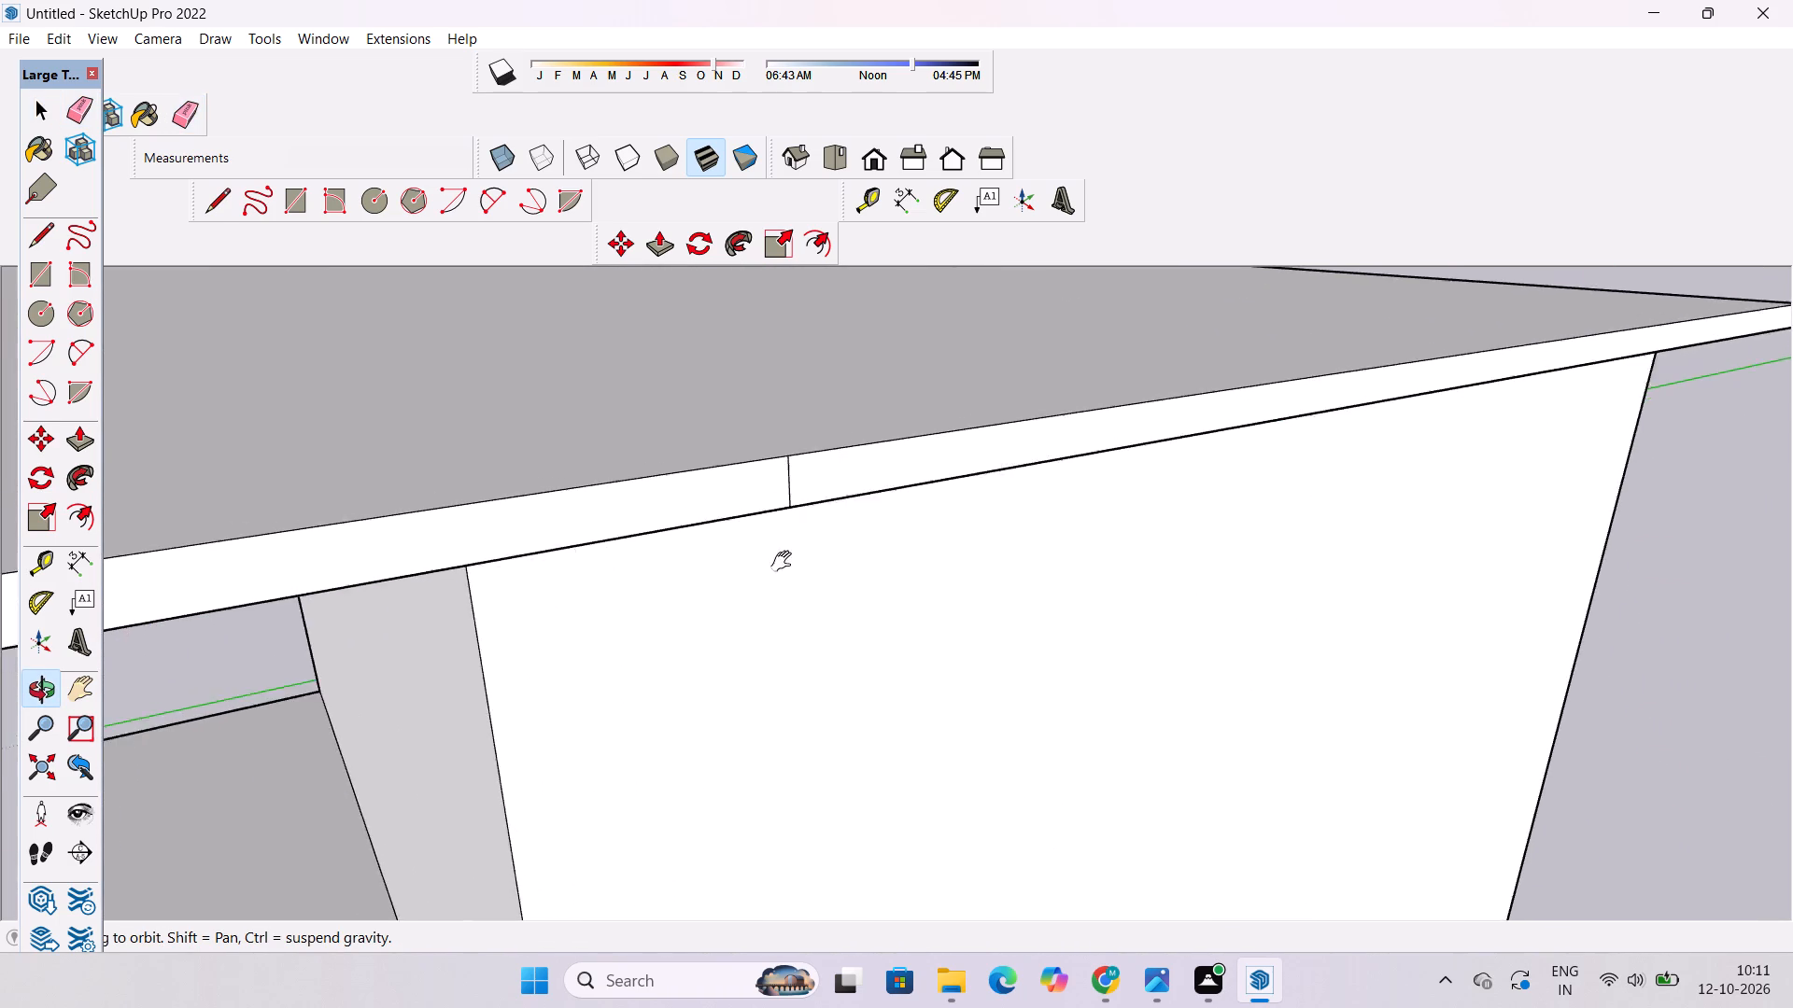
{"action": "left_click_drag", "start_coordinate": [785, 562], "coordinate": [773, 582], "text": "shift"}
{"action": "scroll", "coordinate": [773, 582], "scroll_direction": "up", "scroll_amount": 4}
{"action": "key", "text": "e"}
{"action": "left_click_drag", "start_coordinate": [723, 566], "coordinate": [645, 597]}
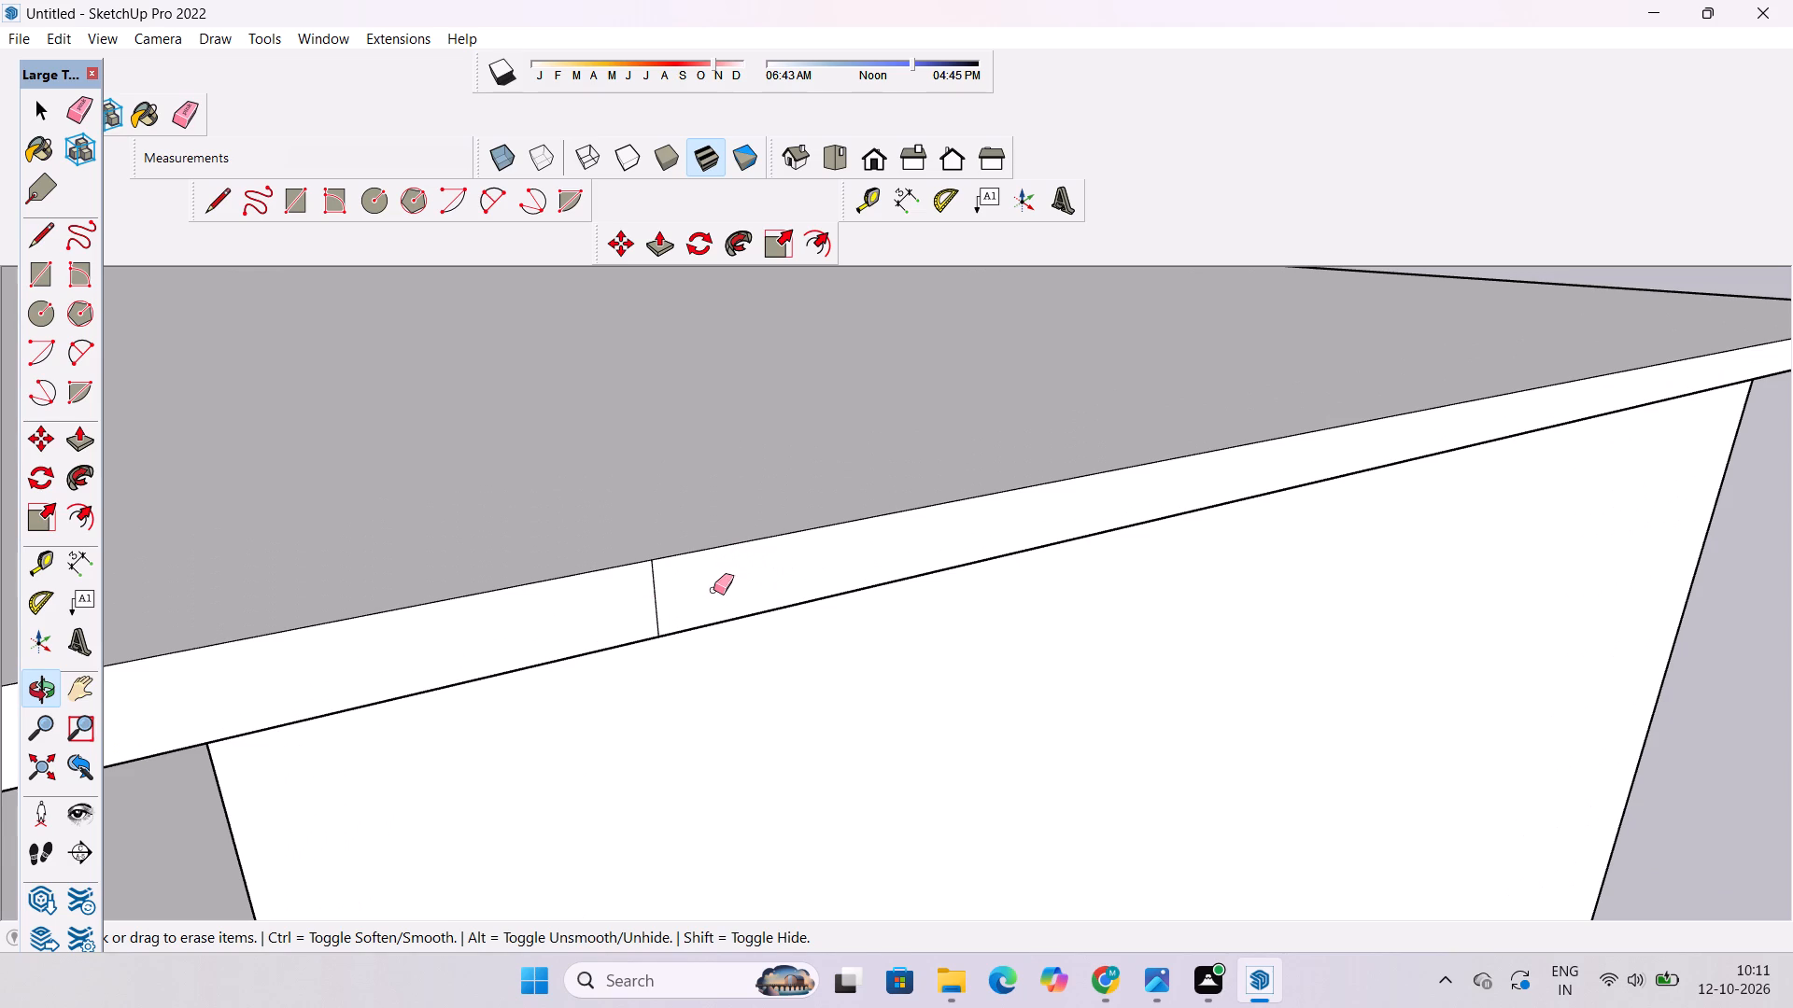
{"action": "left_click_drag", "start_coordinate": [713, 590], "coordinate": [660, 602]}
{"action": "left_click", "coordinate": [650, 604]}
{"action": "left_click", "coordinate": [656, 590]}
{"action": "key", "text": "space"}
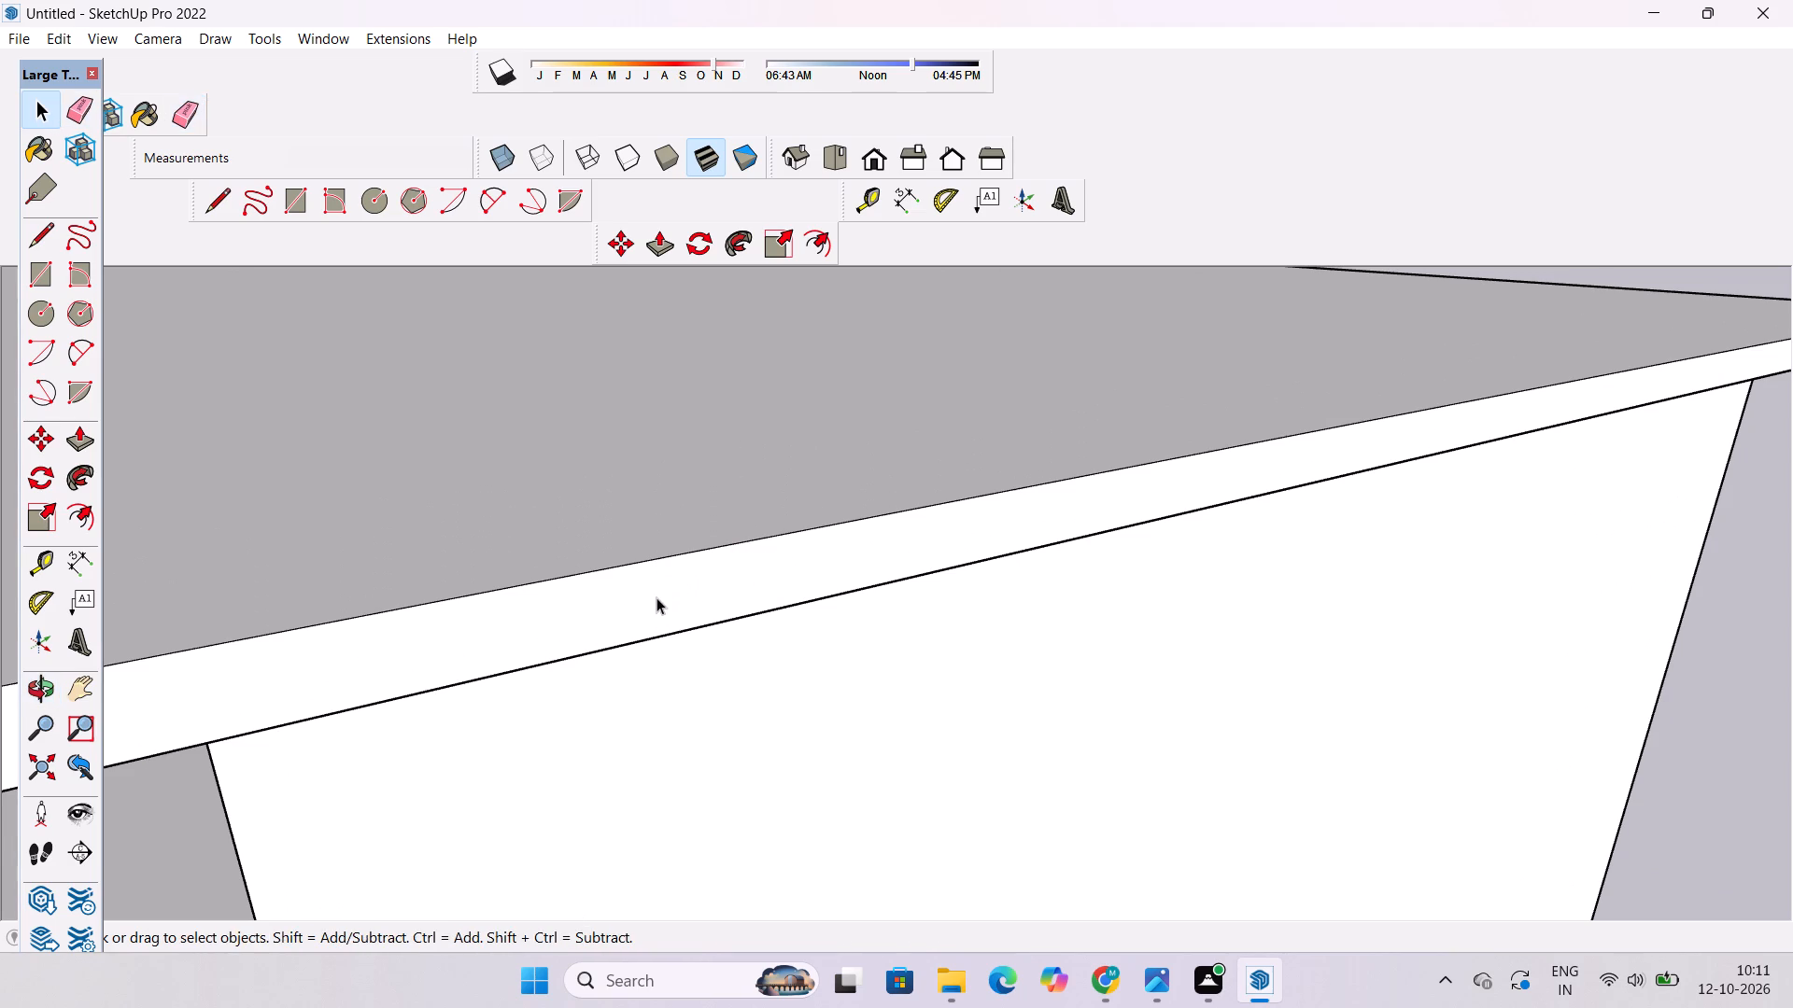
Place a Tape Measure guide on the top slab, 20' in from its long overhanging edge.
{"action": "type", "text": "o"}
{"action": "scroll", "coordinate": [646, 556], "scroll_direction": "down", "scroll_amount": 5}
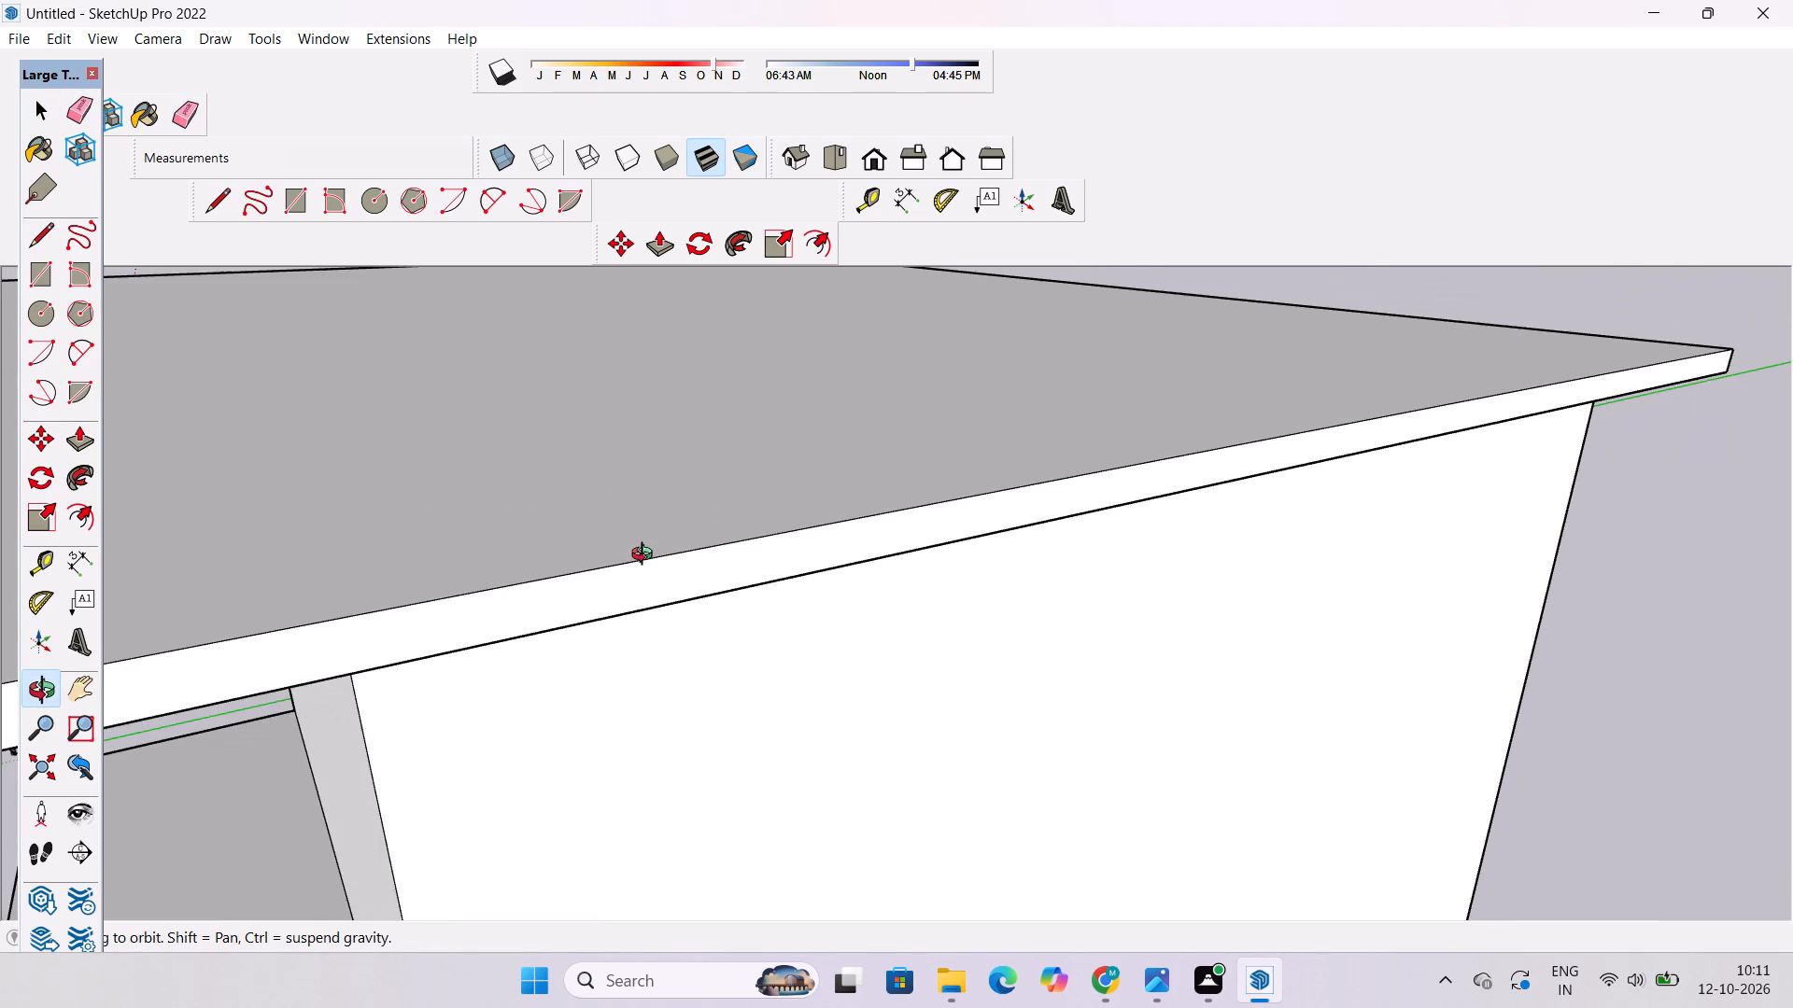
{"action": "scroll", "coordinate": [646, 556], "scroll_direction": "down", "scroll_amount": 2}
{"action": "left_click_drag", "start_coordinate": [600, 616], "coordinate": [730, 642]}
{"action": "scroll", "coordinate": [772, 590], "scroll_direction": "down", "scroll_amount": 5}
{"action": "left_click_drag", "start_coordinate": [614, 660], "coordinate": [769, 613]}
{"action": "scroll", "coordinate": [950, 508], "scroll_direction": "down", "scroll_amount": 6}
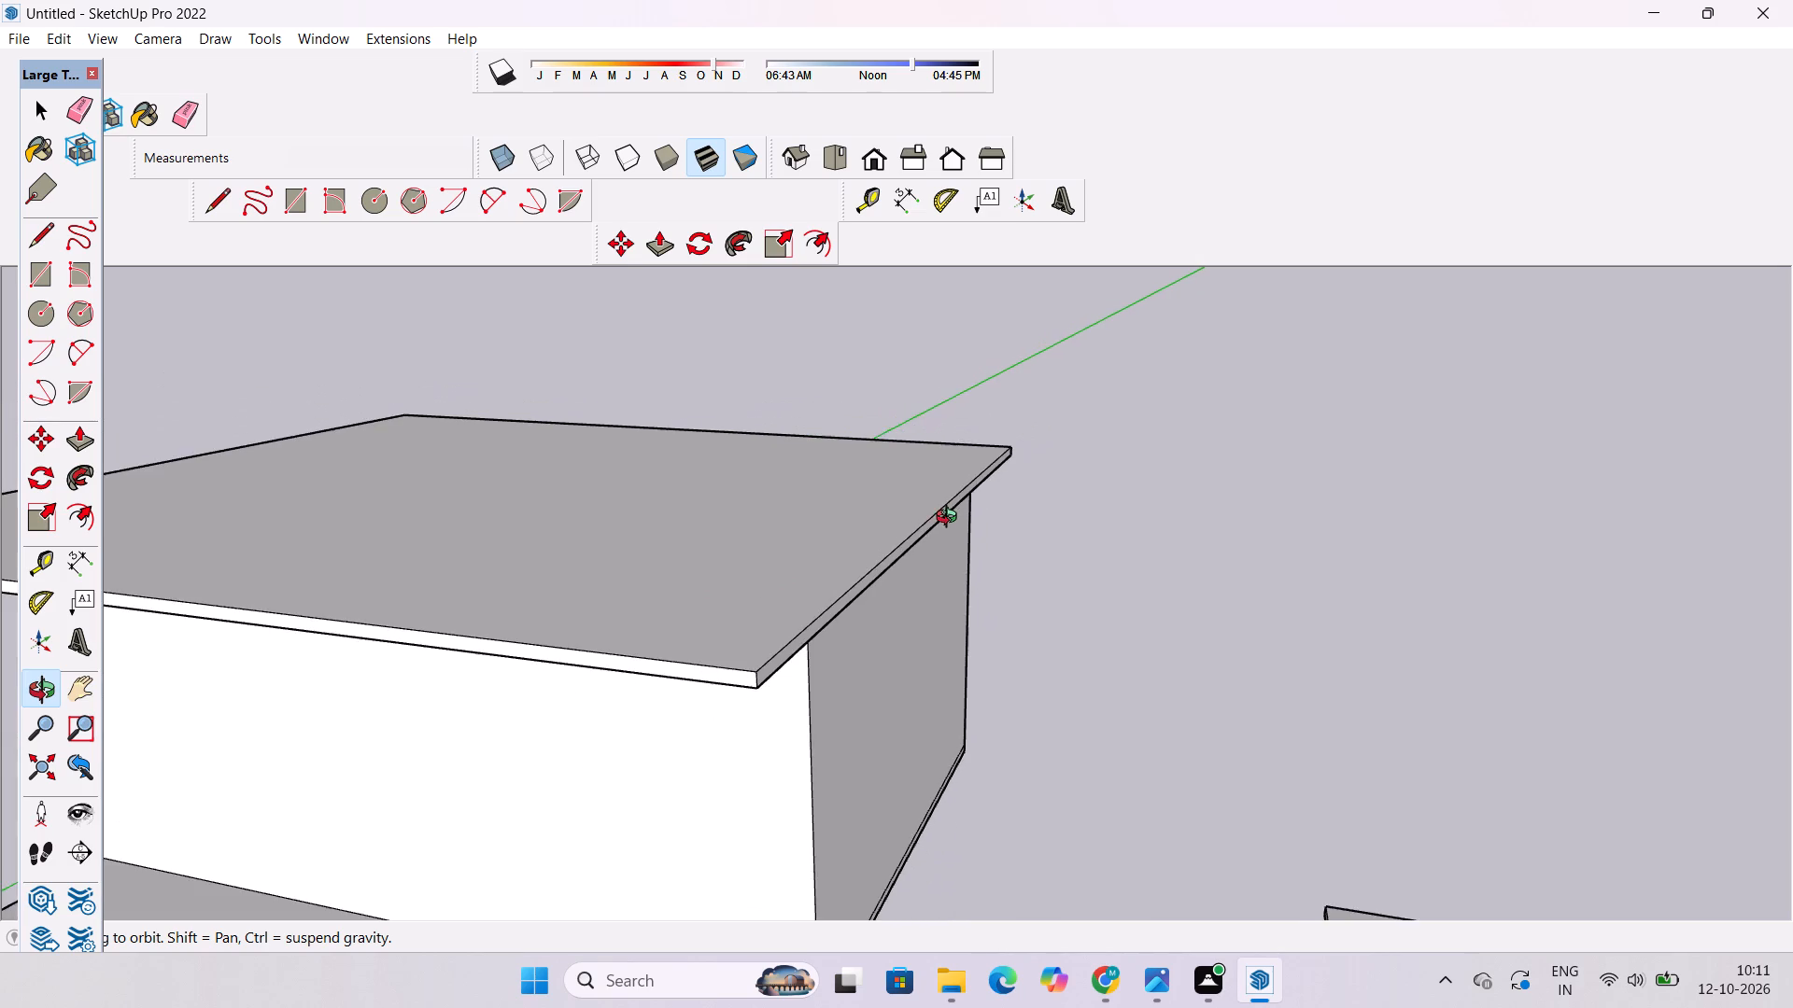
{"action": "left_click_drag", "start_coordinate": [988, 490], "coordinate": [1076, 620]}
{"action": "scroll", "coordinate": [1177, 455], "scroll_direction": "down", "scroll_amount": 10}
{"action": "left_click_drag", "start_coordinate": [591, 642], "coordinate": [1422, 598]}
{"action": "scroll", "coordinate": [1114, 593], "scroll_direction": "up", "scroll_amount": 9}
{"action": "left_click_drag", "start_coordinate": [1204, 664], "coordinate": [1145, 666]}
{"action": "left_click_drag", "start_coordinate": [947, 533], "coordinate": [956, 612]}
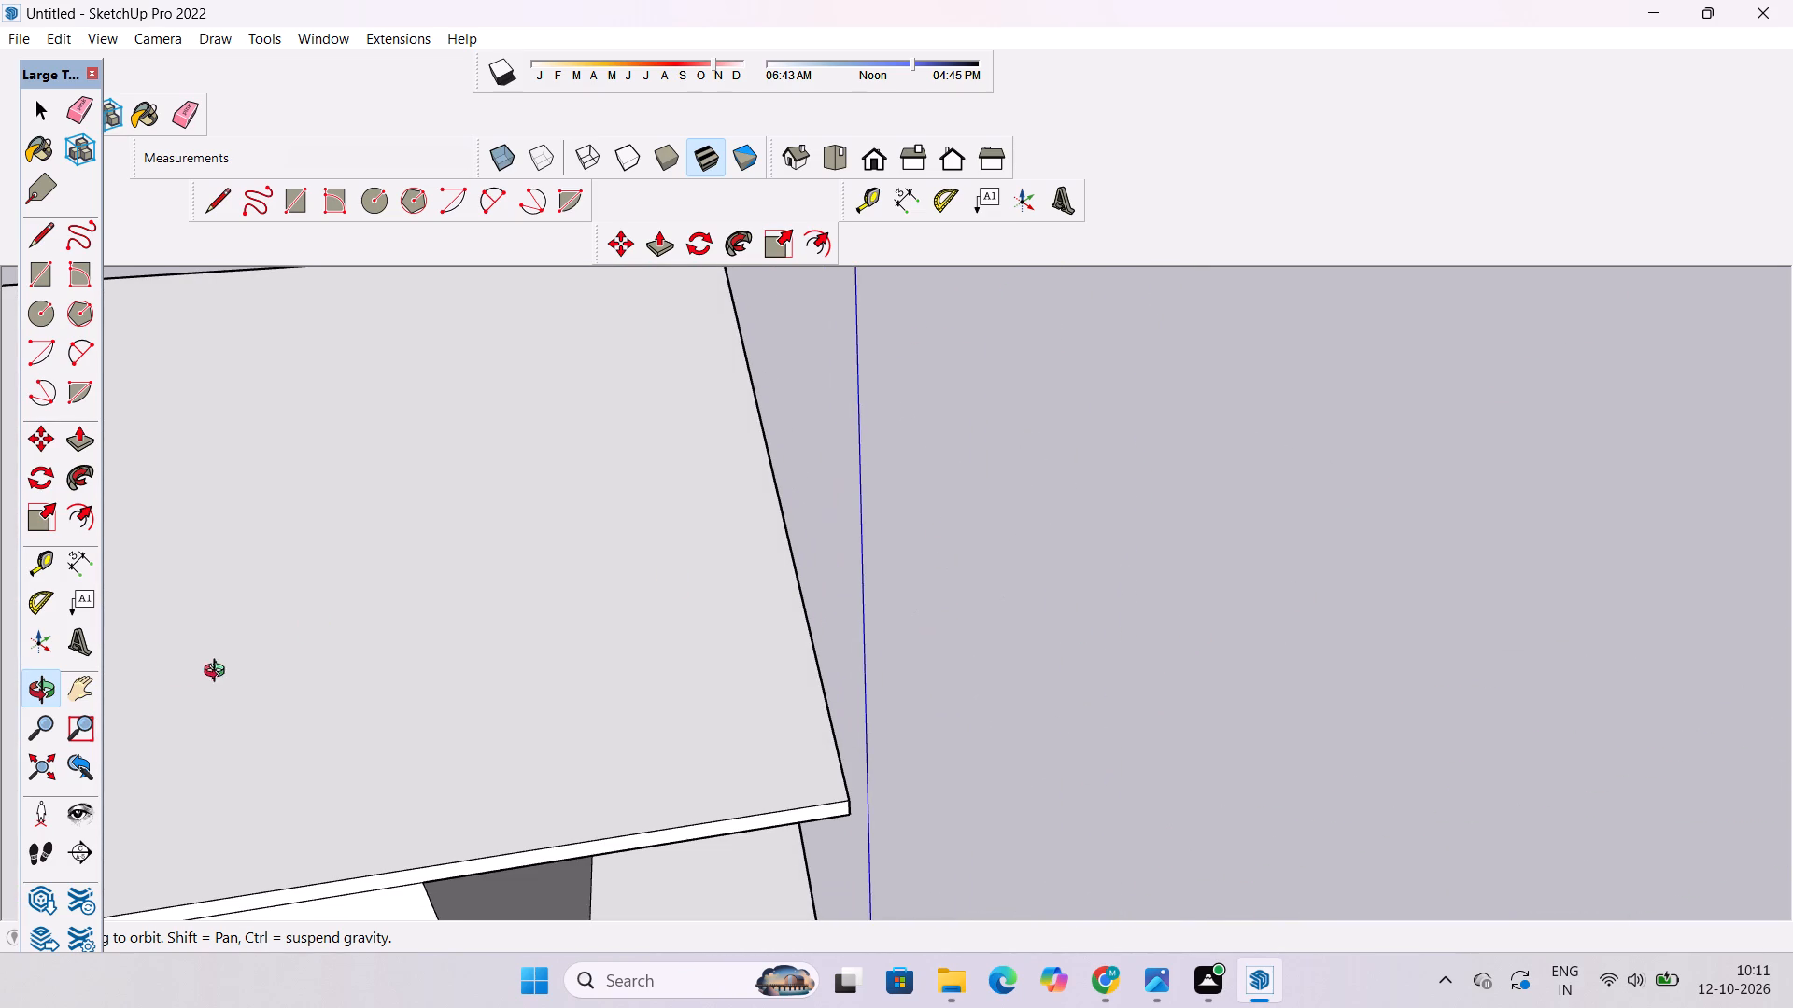
{"action": "left_click", "coordinate": [40, 561]}
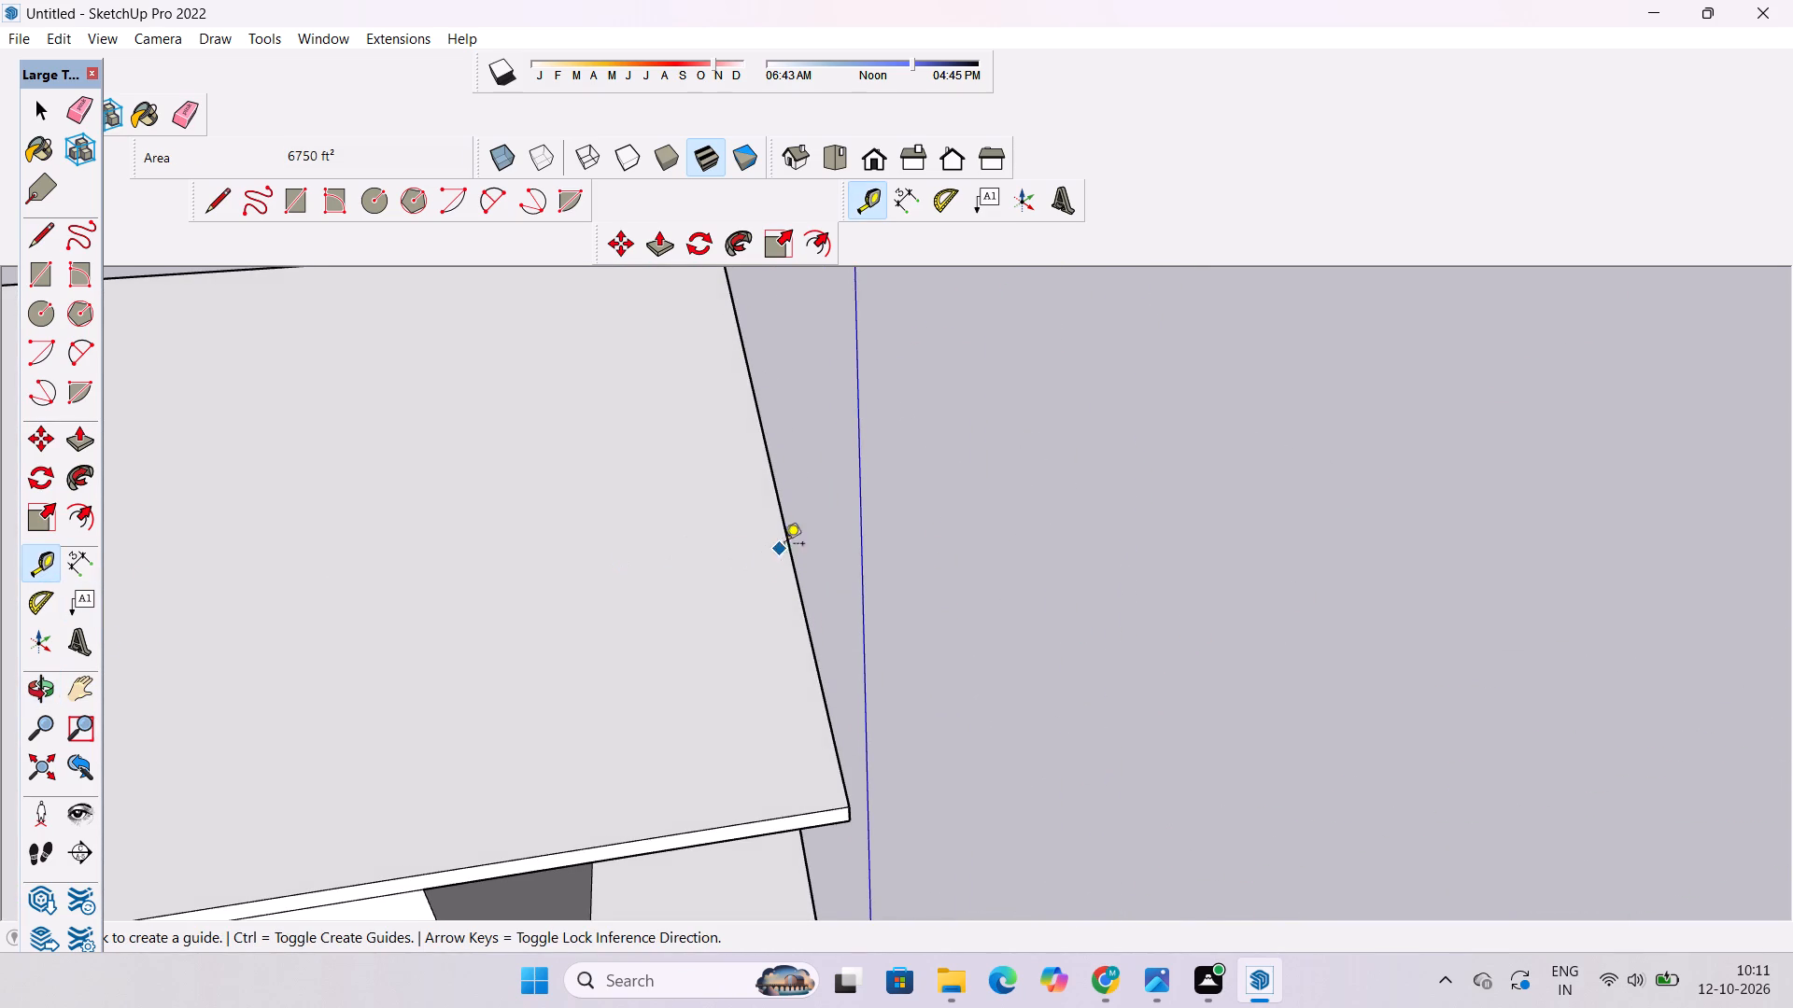
{"action": "left_click", "coordinate": [784, 541]}
{"action": "scroll", "coordinate": [784, 541], "scroll_direction": "down", "scroll_amount": 5}
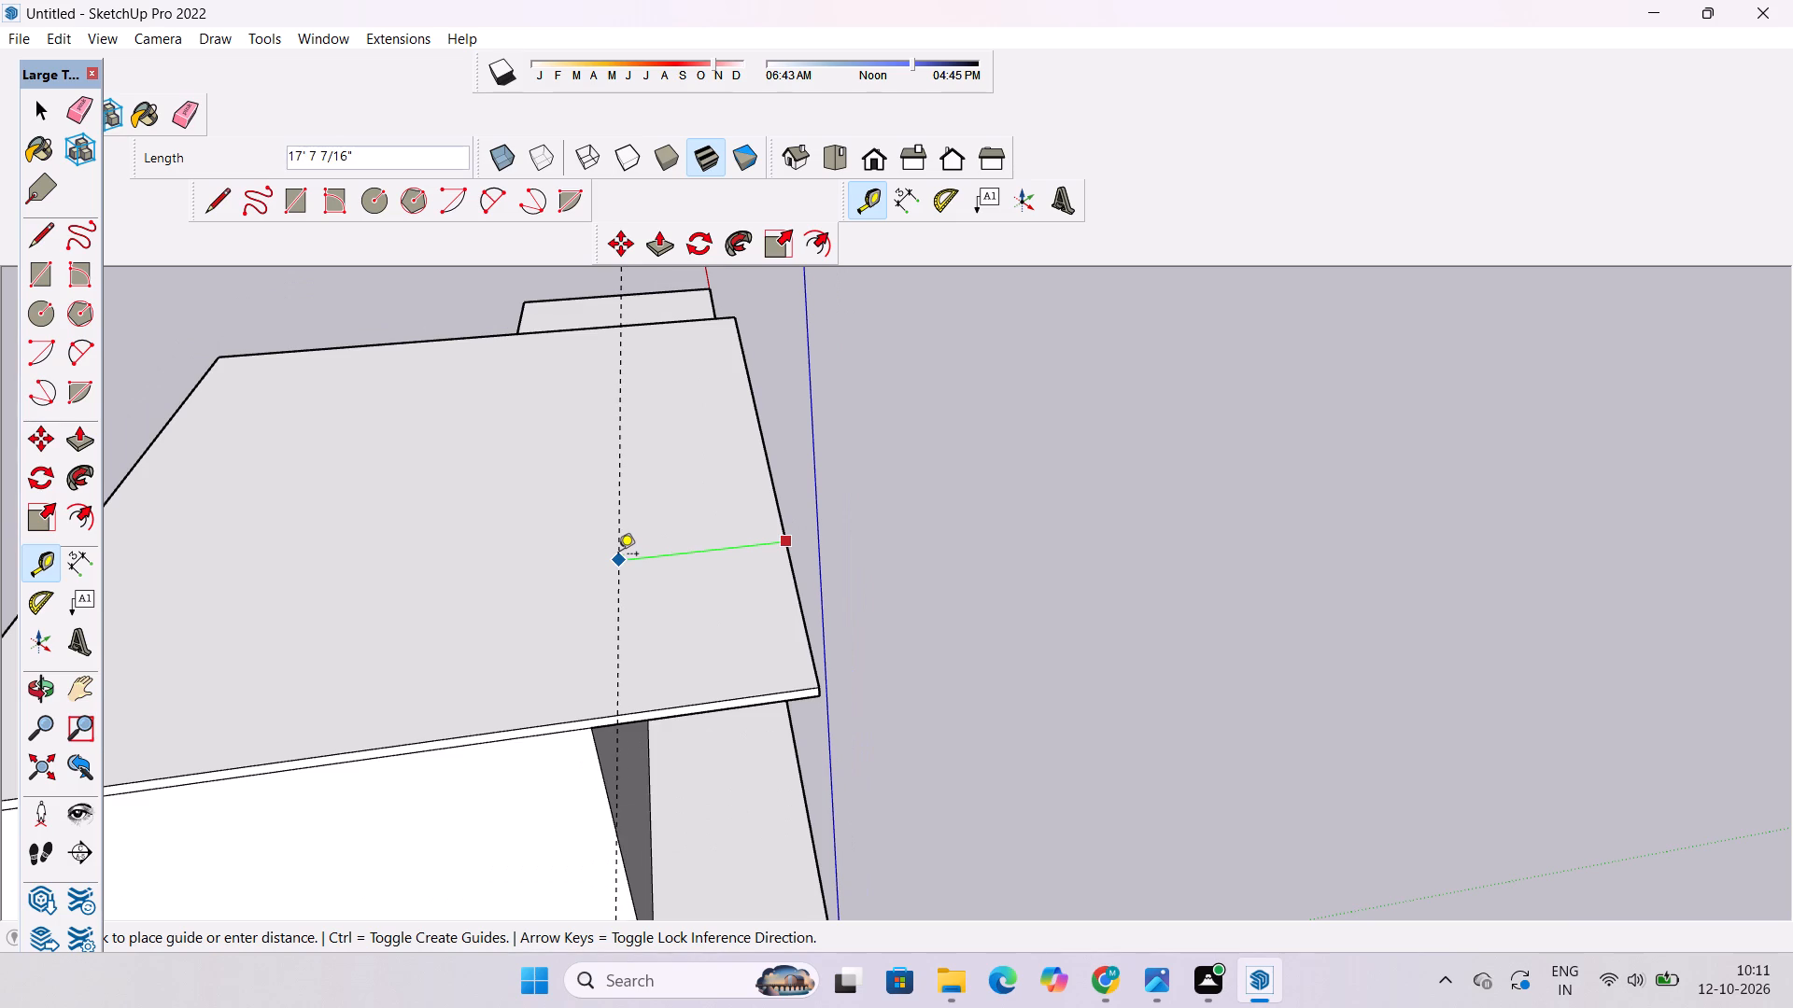
{"action": "type", "text": "20"}
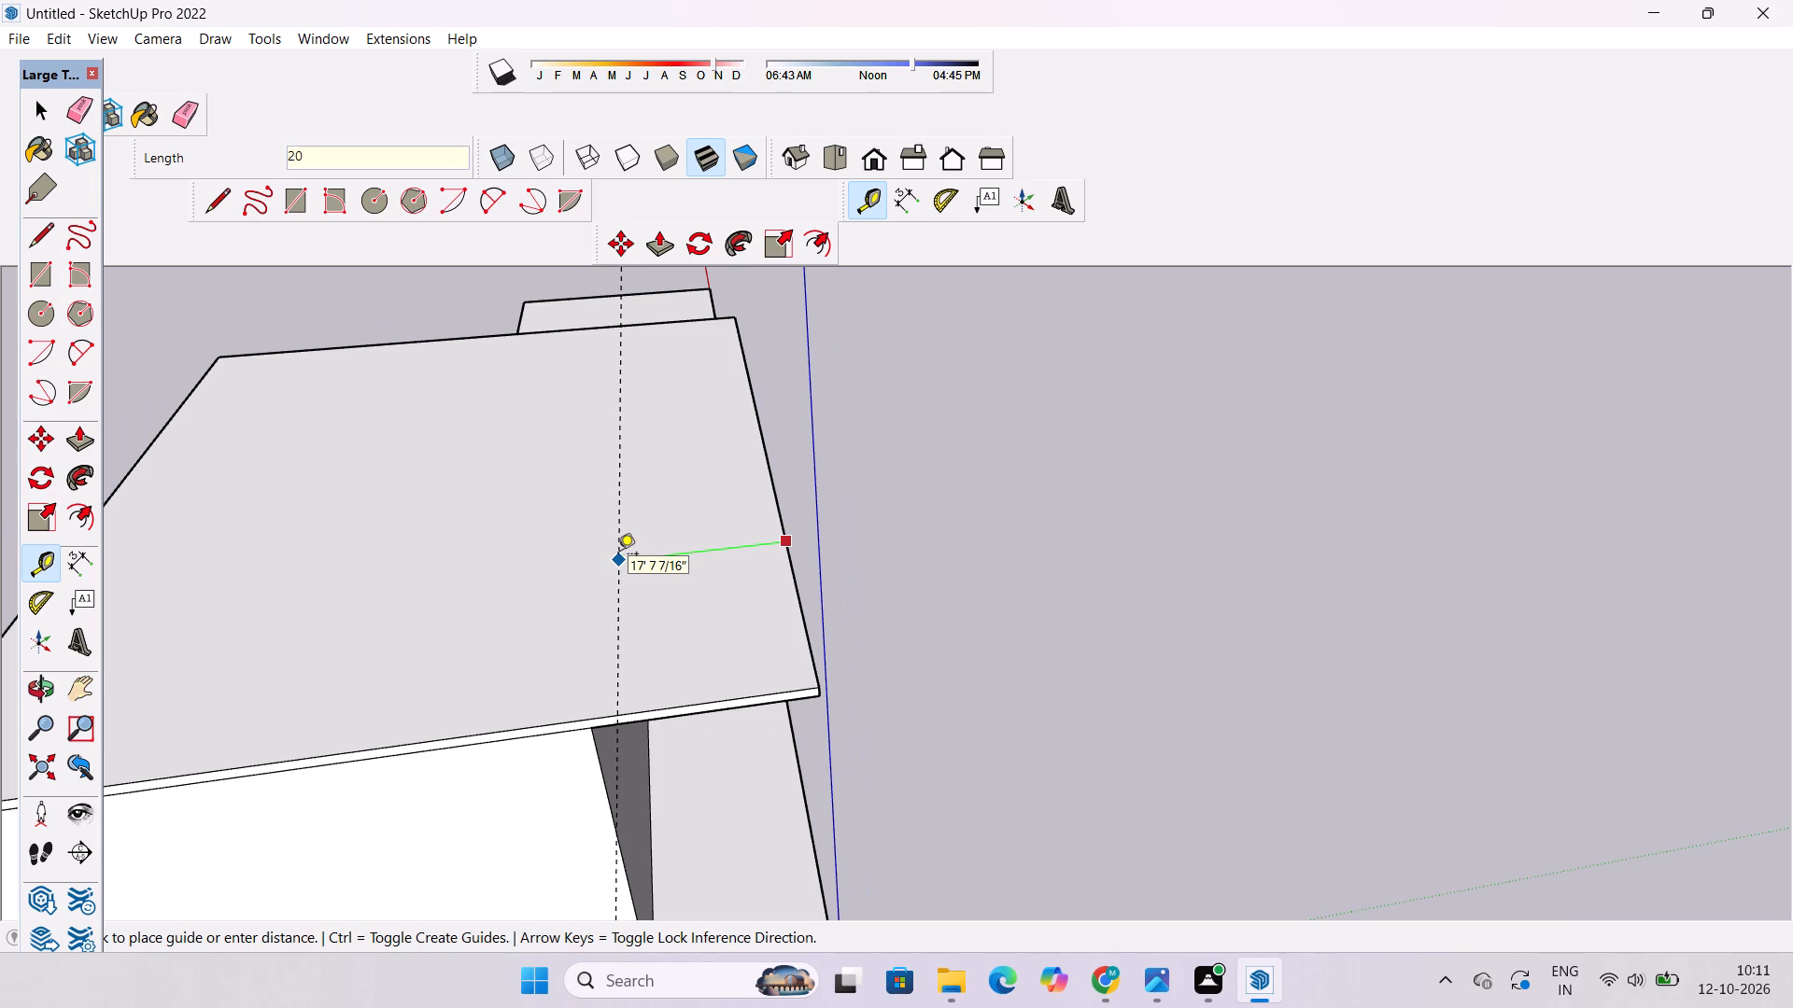
{"action": "key", "text": "apostrophe"}
{"action": "key", "text": "apostrophe"}
{"action": "key", "text": "apostrophe"}
{"action": "key", "text": "apostrophe"}
{"action": "key", "text": "apostrophe"}
{"action": "key", "text": "apostrophe"}
{"action": "key", "text": "apostrophe"}
{"action": "key", "text": "Return"}
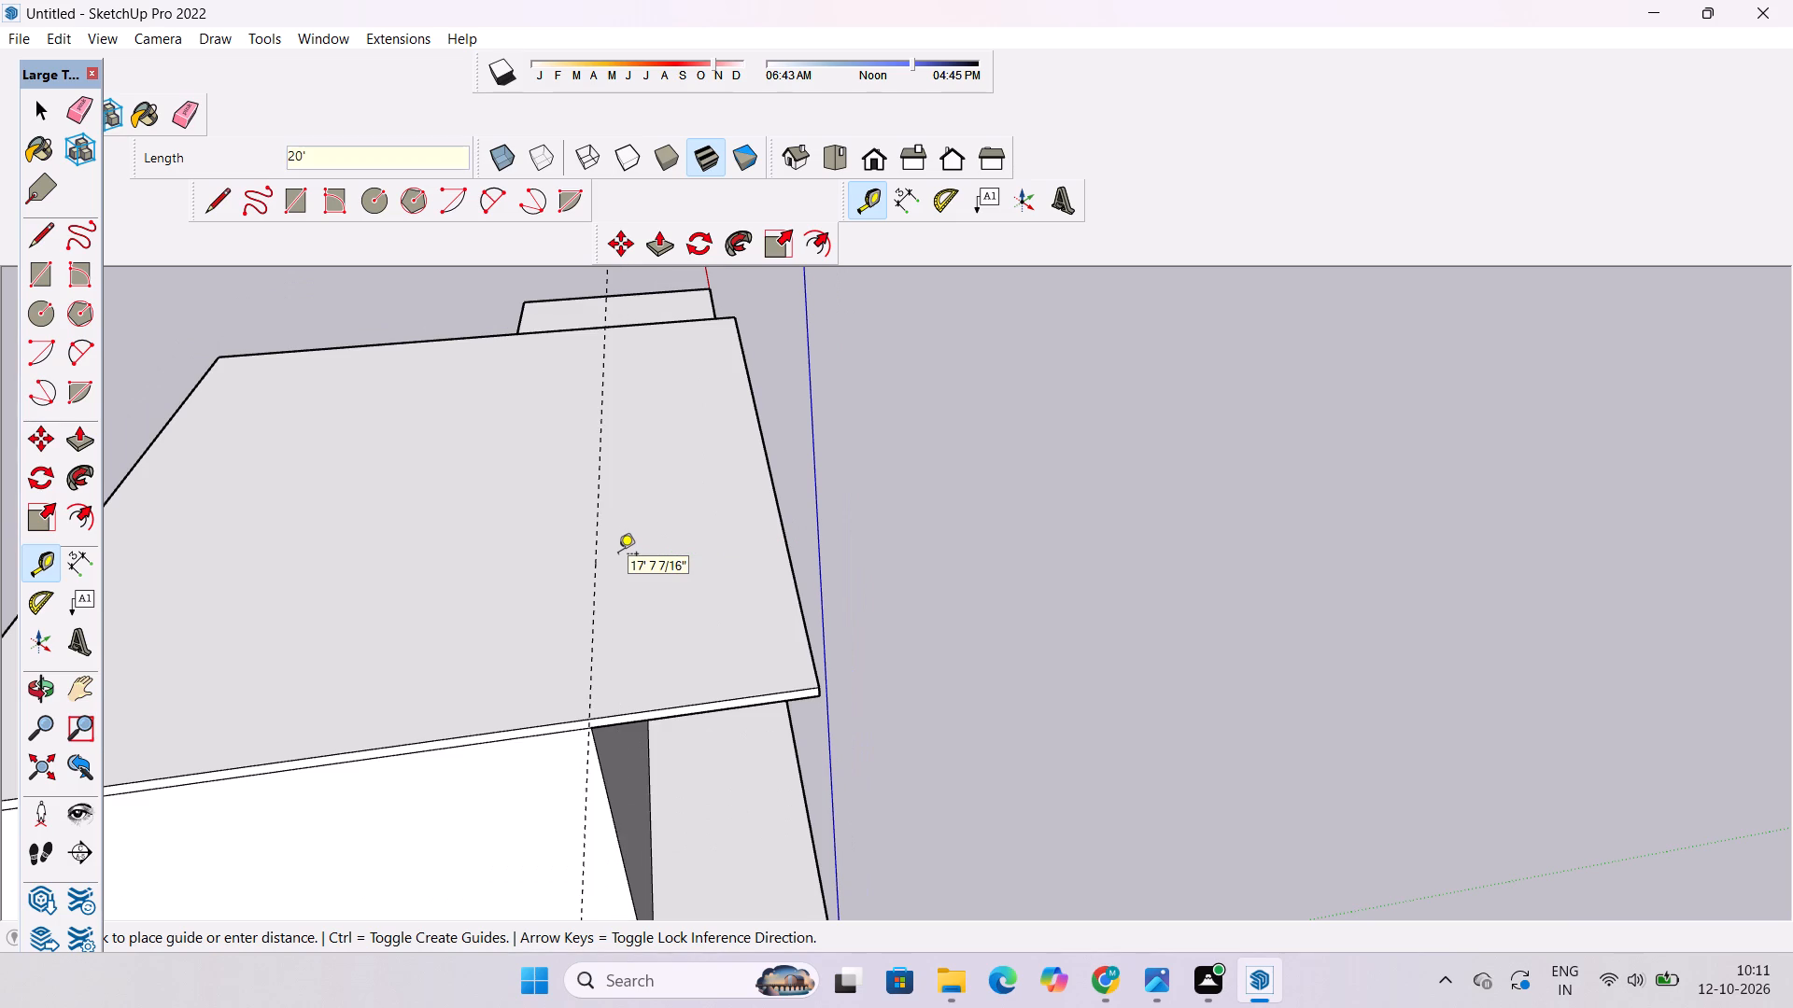
{"action": "key", "text": "space"}
Draw a 90' line along the guide across the top slab's upper face, from one end edge to the other.
{"action": "type", "text": "o"}
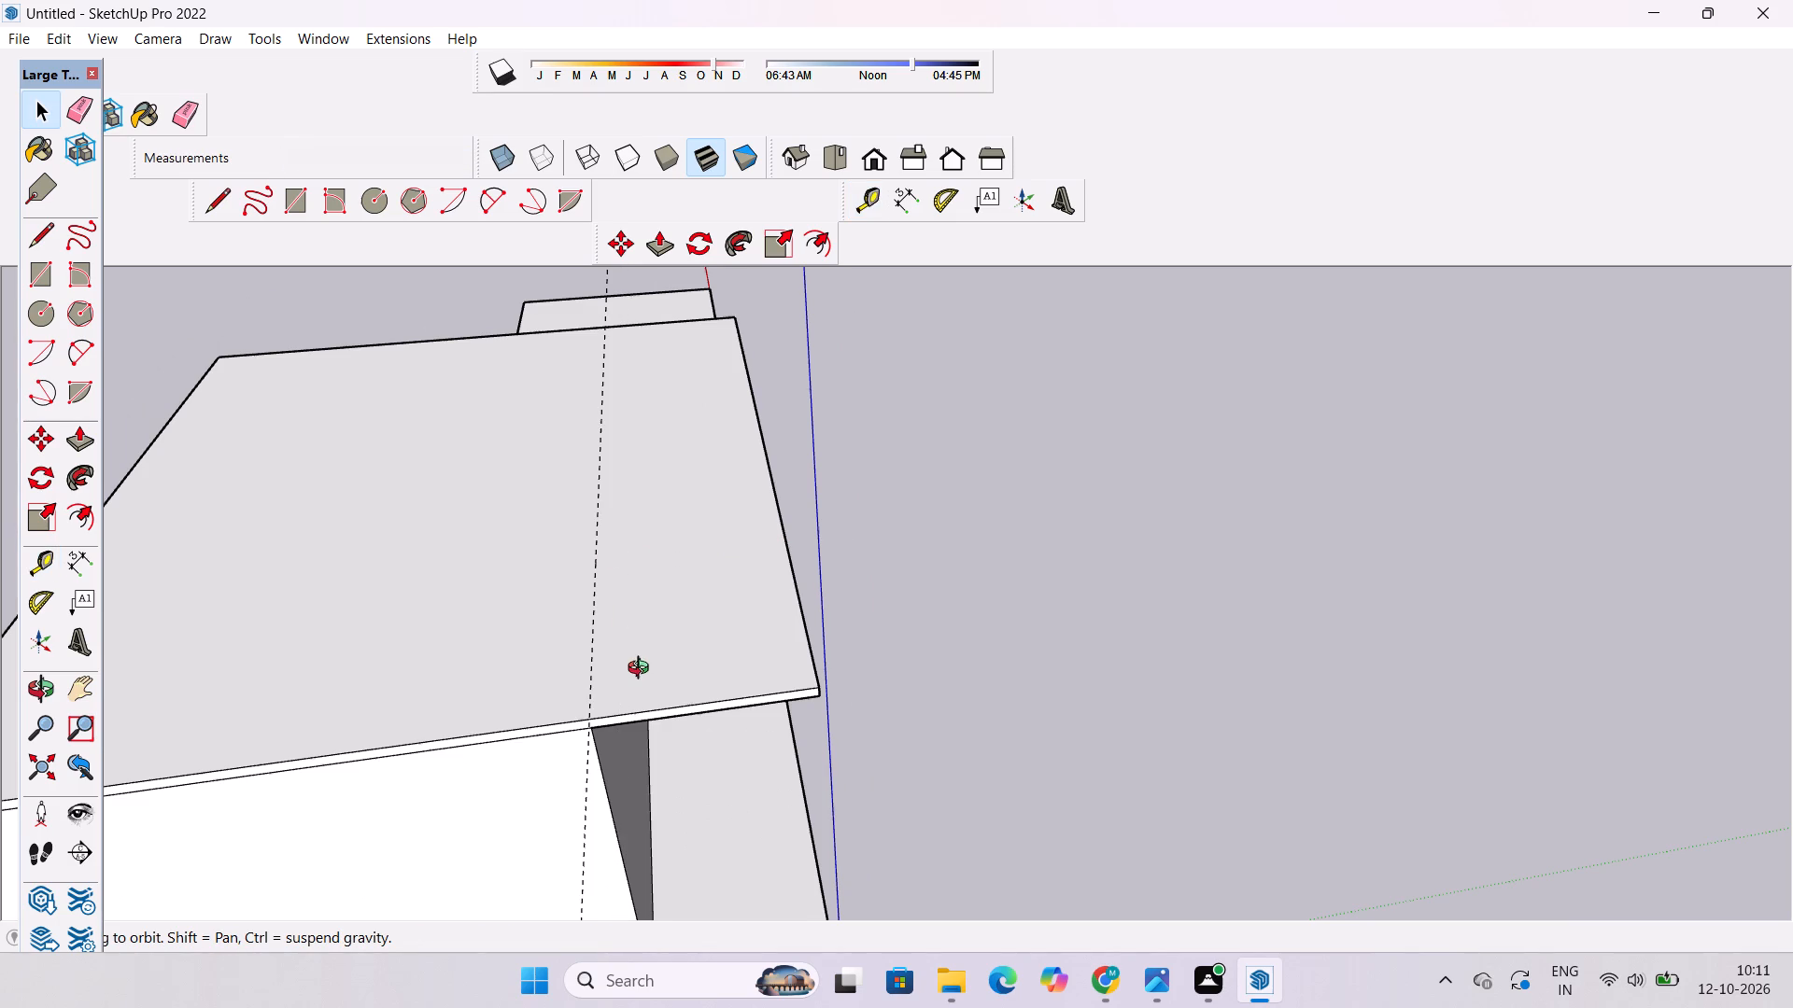
{"action": "left_click_drag", "start_coordinate": [642, 670], "coordinate": [558, 650]}
{"action": "scroll", "coordinate": [533, 623], "scroll_direction": "up", "scroll_amount": 3}
{"action": "left_click_drag", "start_coordinate": [535, 621], "coordinate": [590, 735], "text": "shift"}
{"action": "left_click_drag", "start_coordinate": [592, 739], "coordinate": [514, 782]}
{"action": "scroll", "coordinate": [498, 739], "scroll_direction": "up", "scroll_amount": 4}
{"action": "left_click_drag", "start_coordinate": [497, 727], "coordinate": [603, 652], "text": "shift"}
{"action": "left_click_drag", "start_coordinate": [704, 659], "coordinate": [604, 673]}
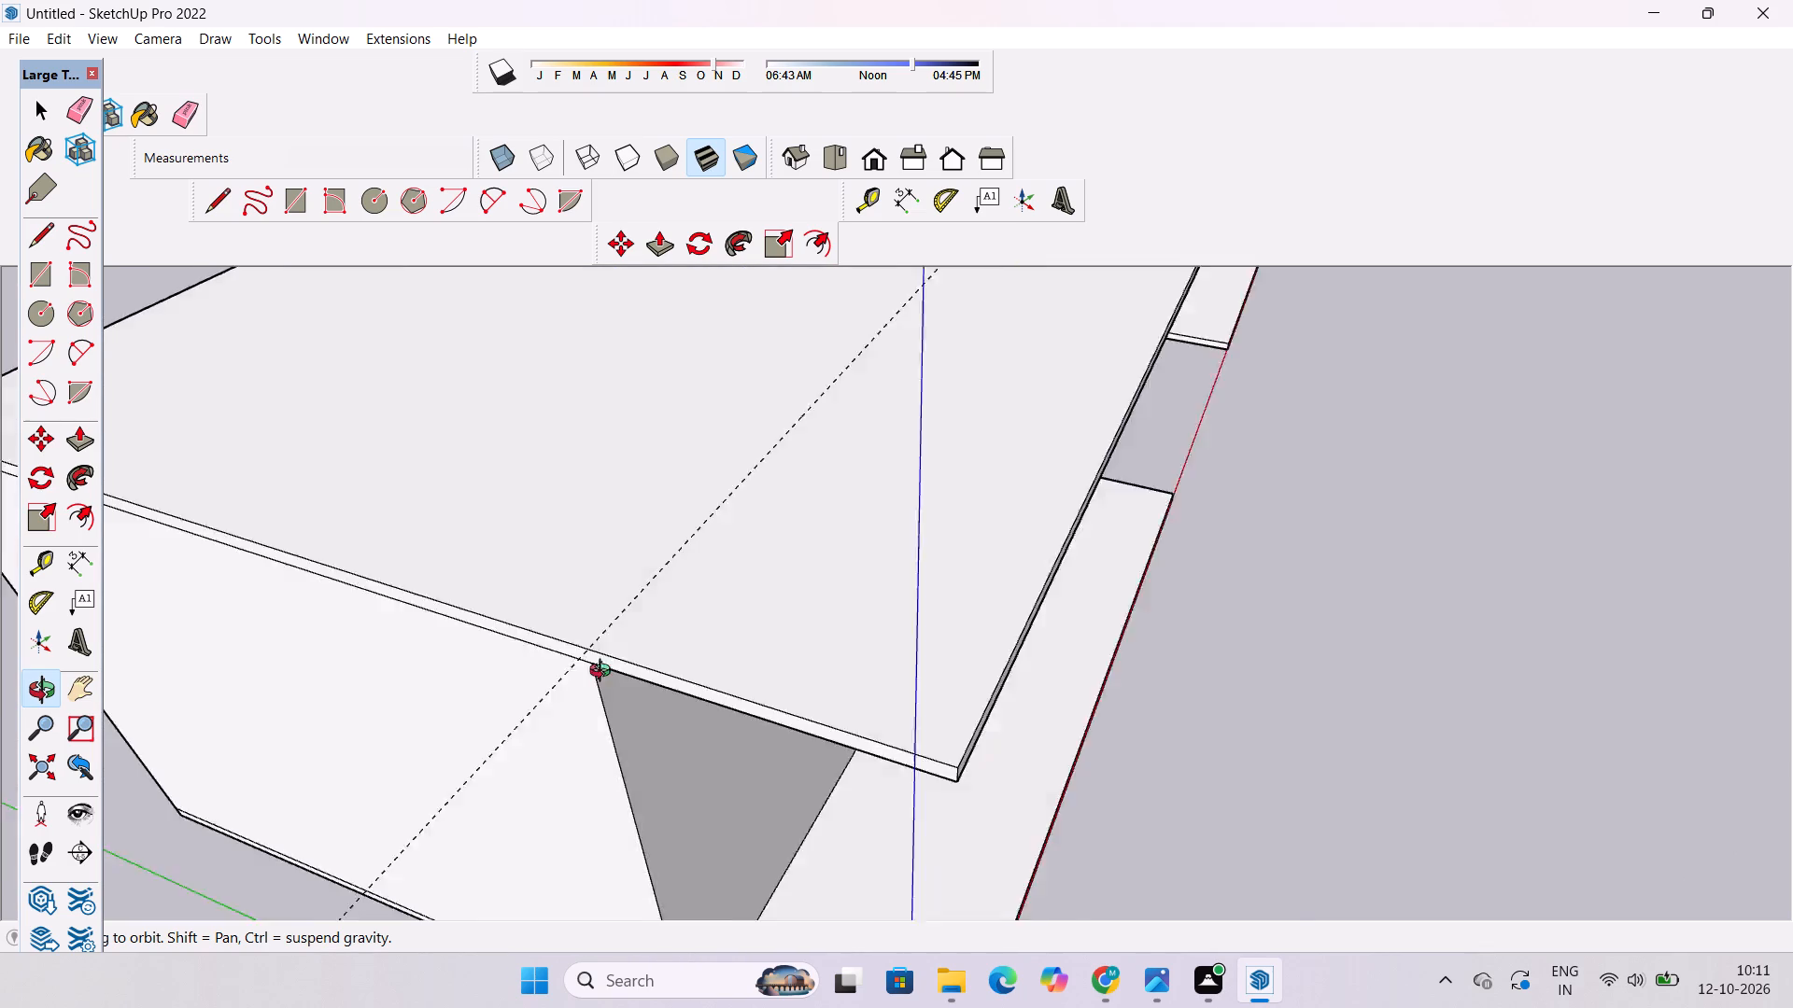
{"action": "left_click_drag", "start_coordinate": [604, 673], "coordinate": [432, 632]}
{"action": "scroll", "coordinate": [694, 576], "scroll_direction": "up", "scroll_amount": 3}
{"action": "left_click_drag", "start_coordinate": [694, 576], "coordinate": [586, 658], "text": "shift"}
{"action": "left_click_drag", "start_coordinate": [585, 660], "coordinate": [517, 650]}
{"action": "scroll", "coordinate": [515, 630], "scroll_direction": "up", "scroll_amount": 4}
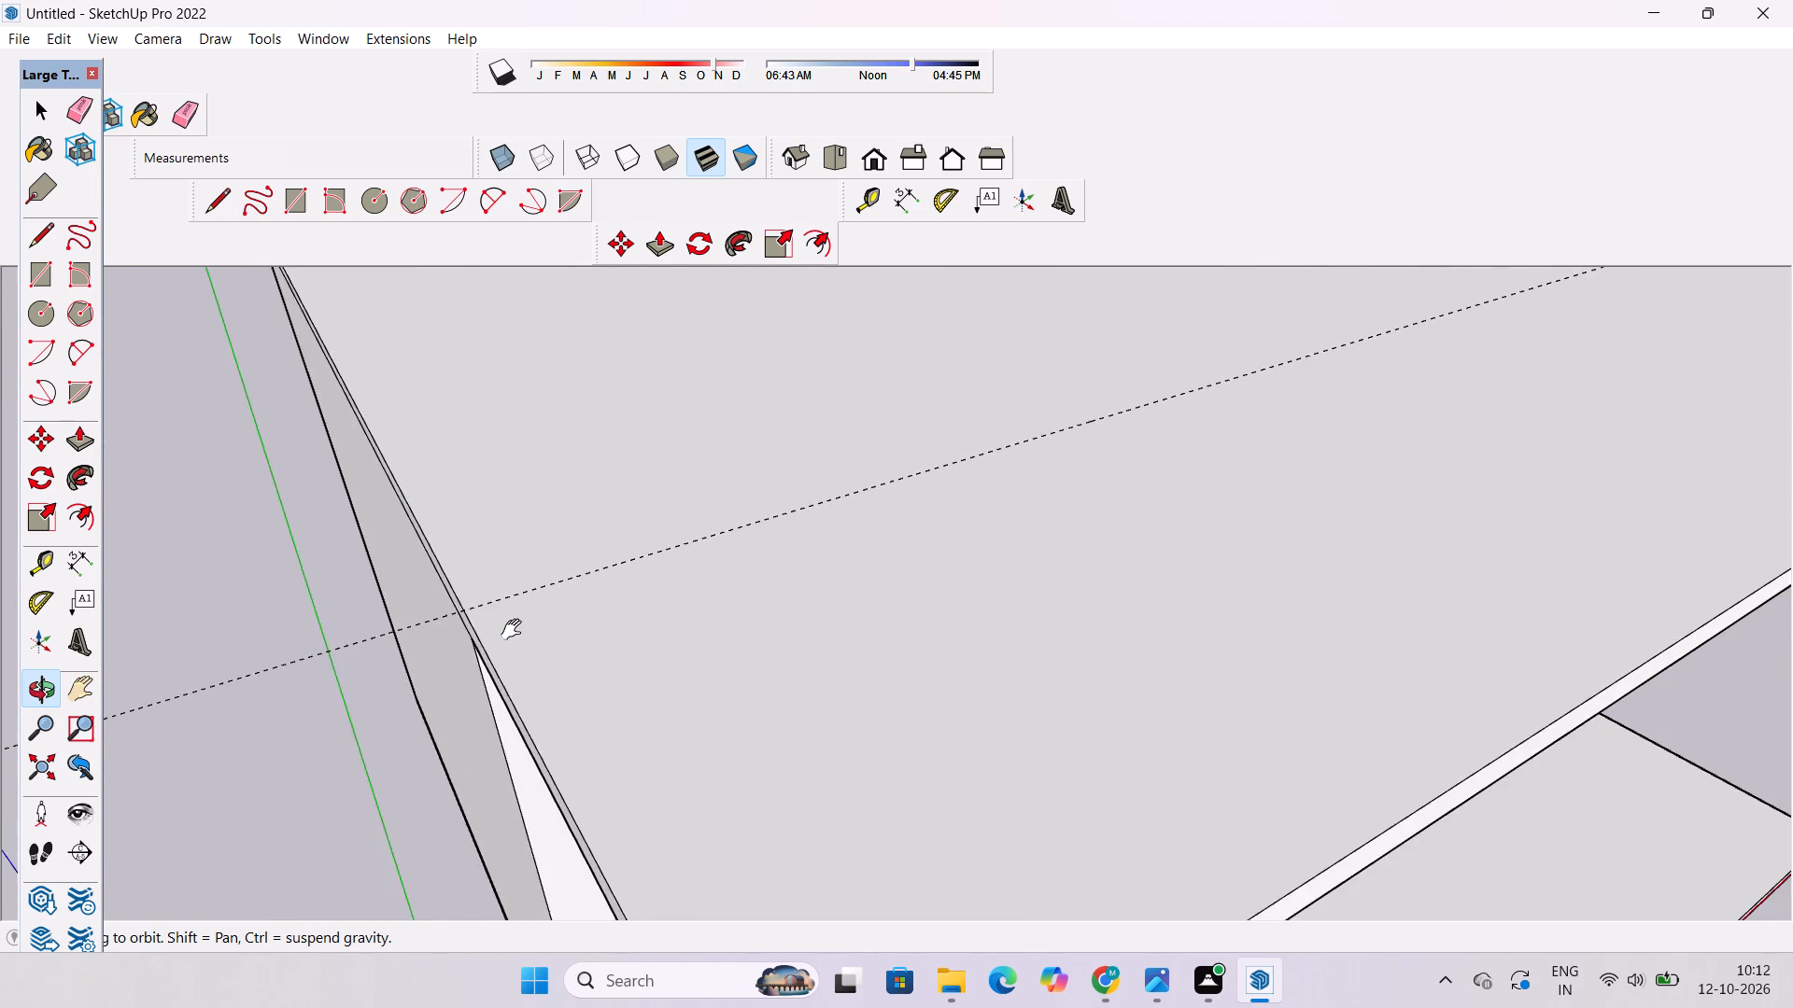
{"action": "left_click_drag", "start_coordinate": [515, 629], "coordinate": [467, 673], "text": "shift"}
{"action": "key", "text": "l"}
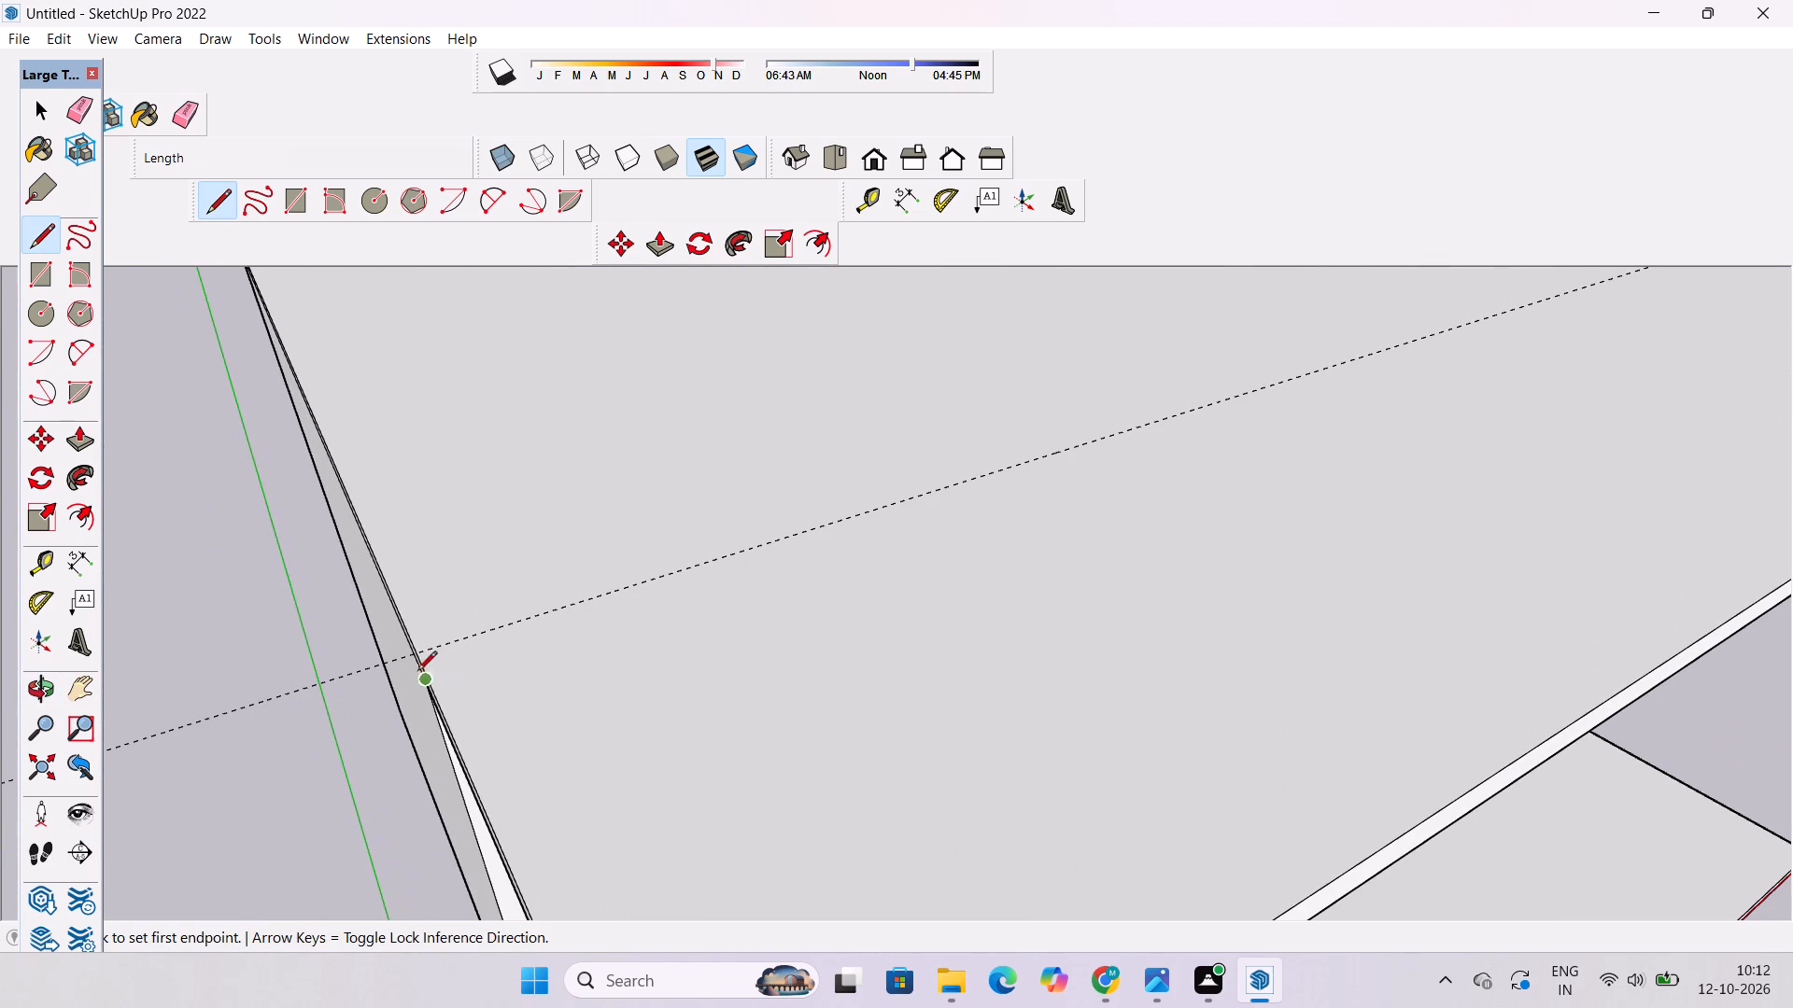
{"action": "scroll", "coordinate": [410, 673], "scroll_direction": "down", "scroll_amount": 8}
{"action": "scroll", "coordinate": [389, 669], "scroll_direction": "up", "scroll_amount": 10}
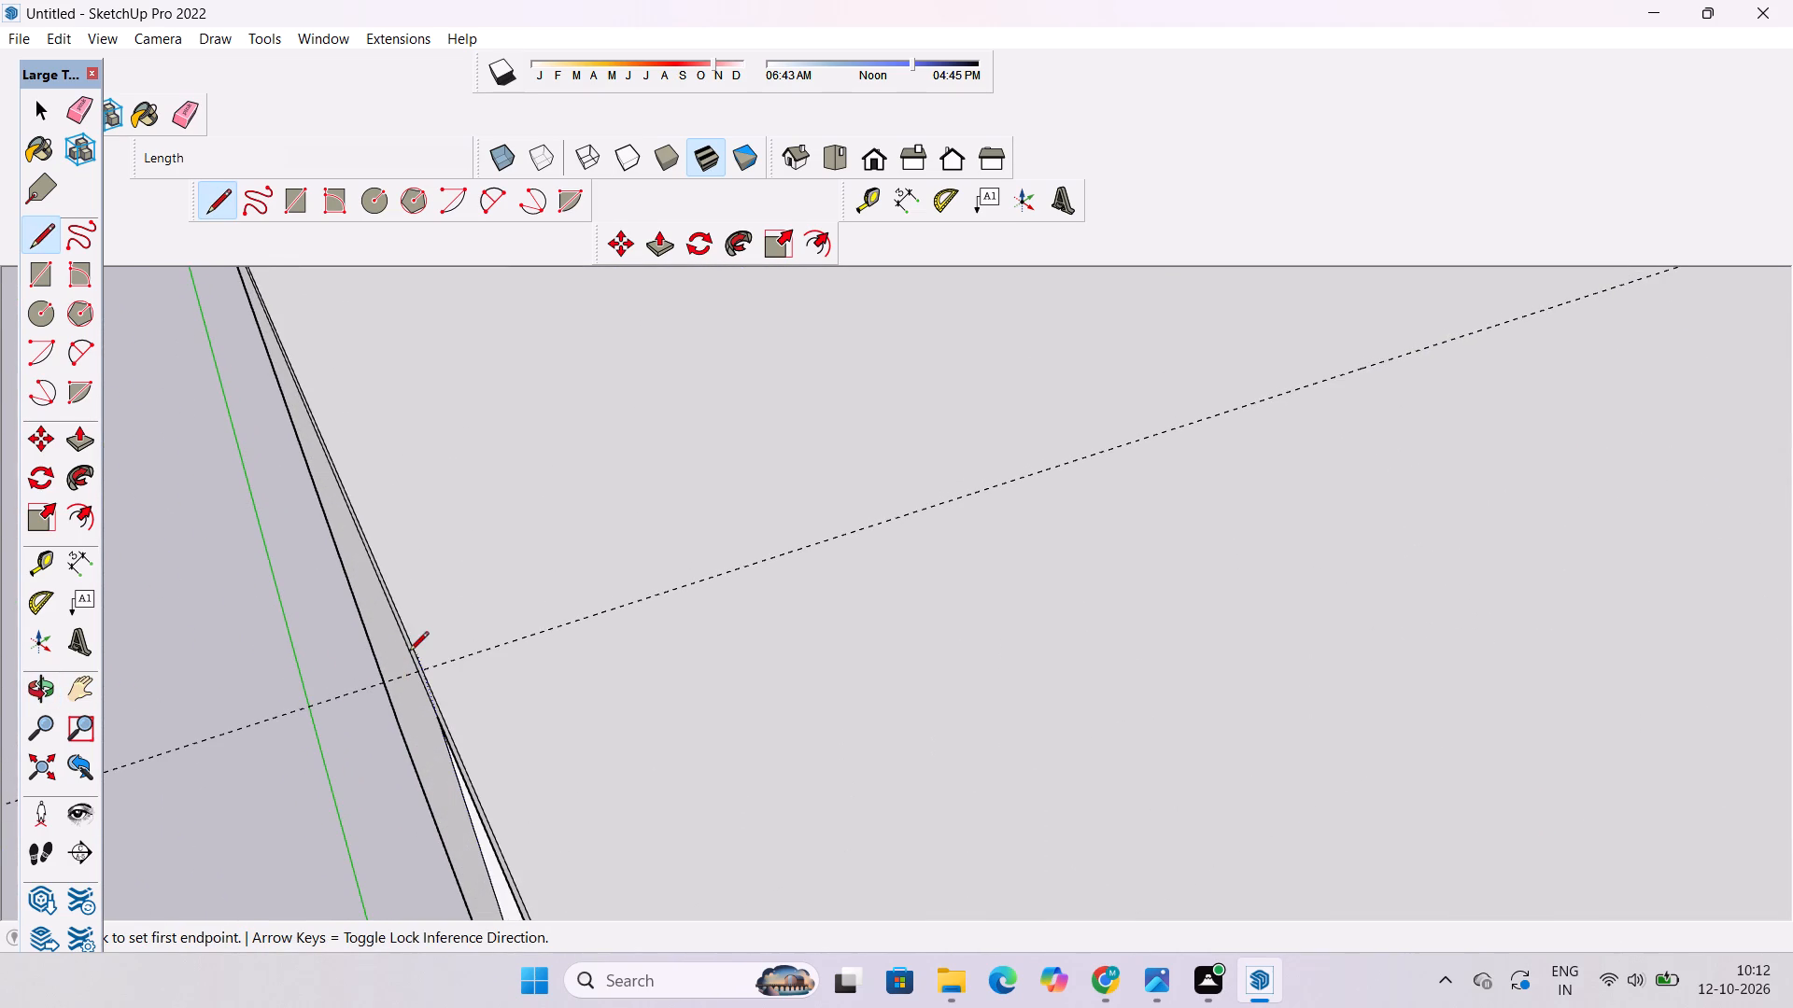
{"action": "left_click", "coordinate": [430, 674]}
{"action": "scroll", "coordinate": [362, 698], "scroll_direction": "down", "scroll_amount": 4}
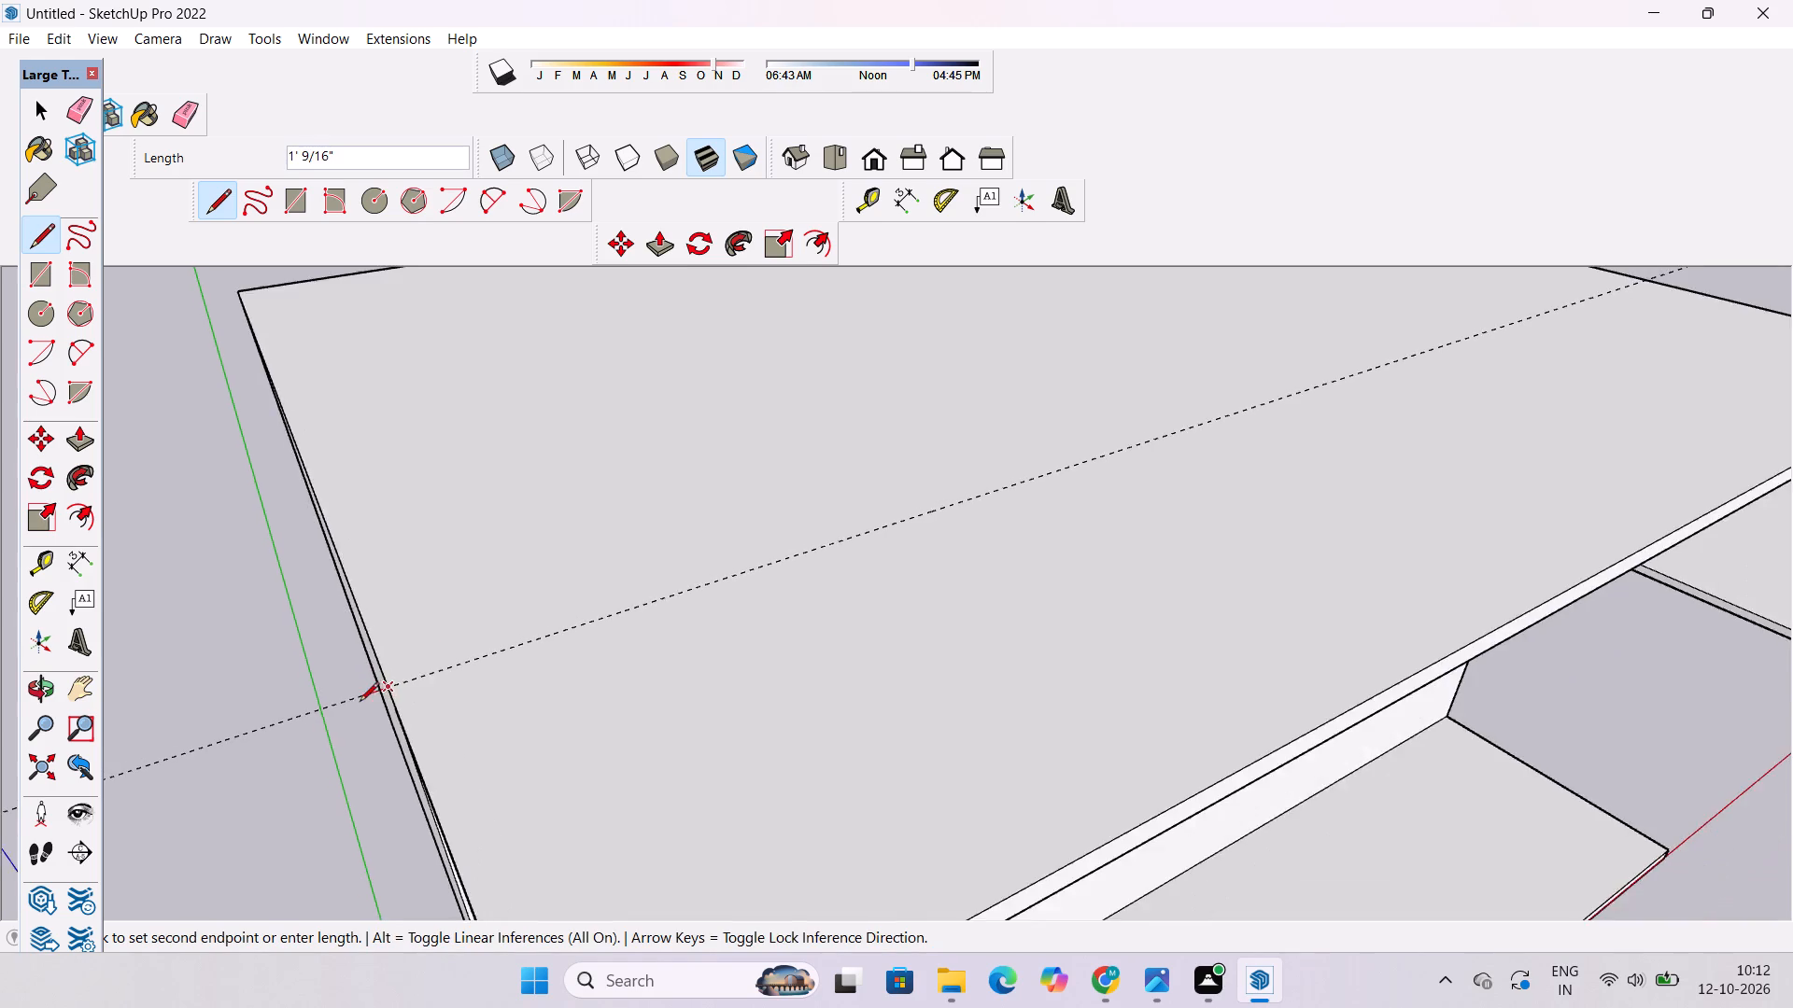
{"action": "scroll", "coordinate": [360, 703], "scroll_direction": "down", "scroll_amount": 12}
{"action": "scroll", "coordinate": [884, 507], "scroll_direction": "up", "scroll_amount": 6}
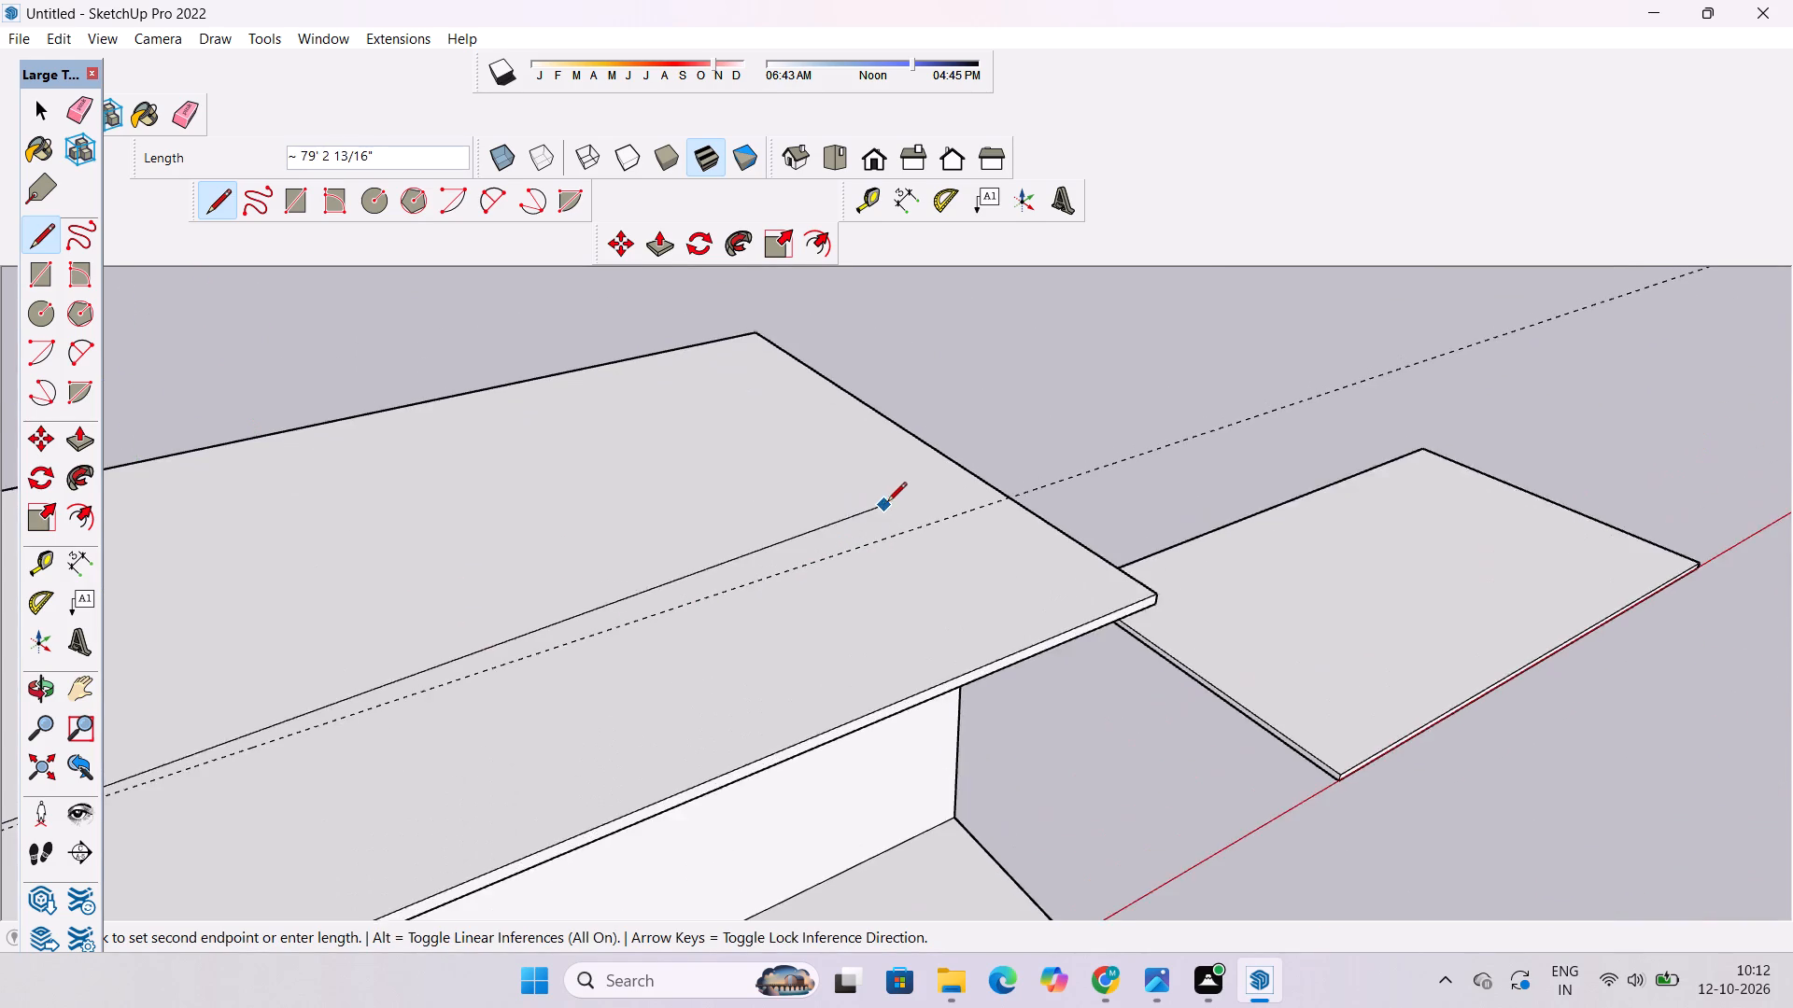
{"action": "scroll", "coordinate": [887, 503], "scroll_direction": "up", "scroll_amount": 4}
{"action": "scroll", "coordinate": [1055, 506], "scroll_direction": "up", "scroll_amount": 4}
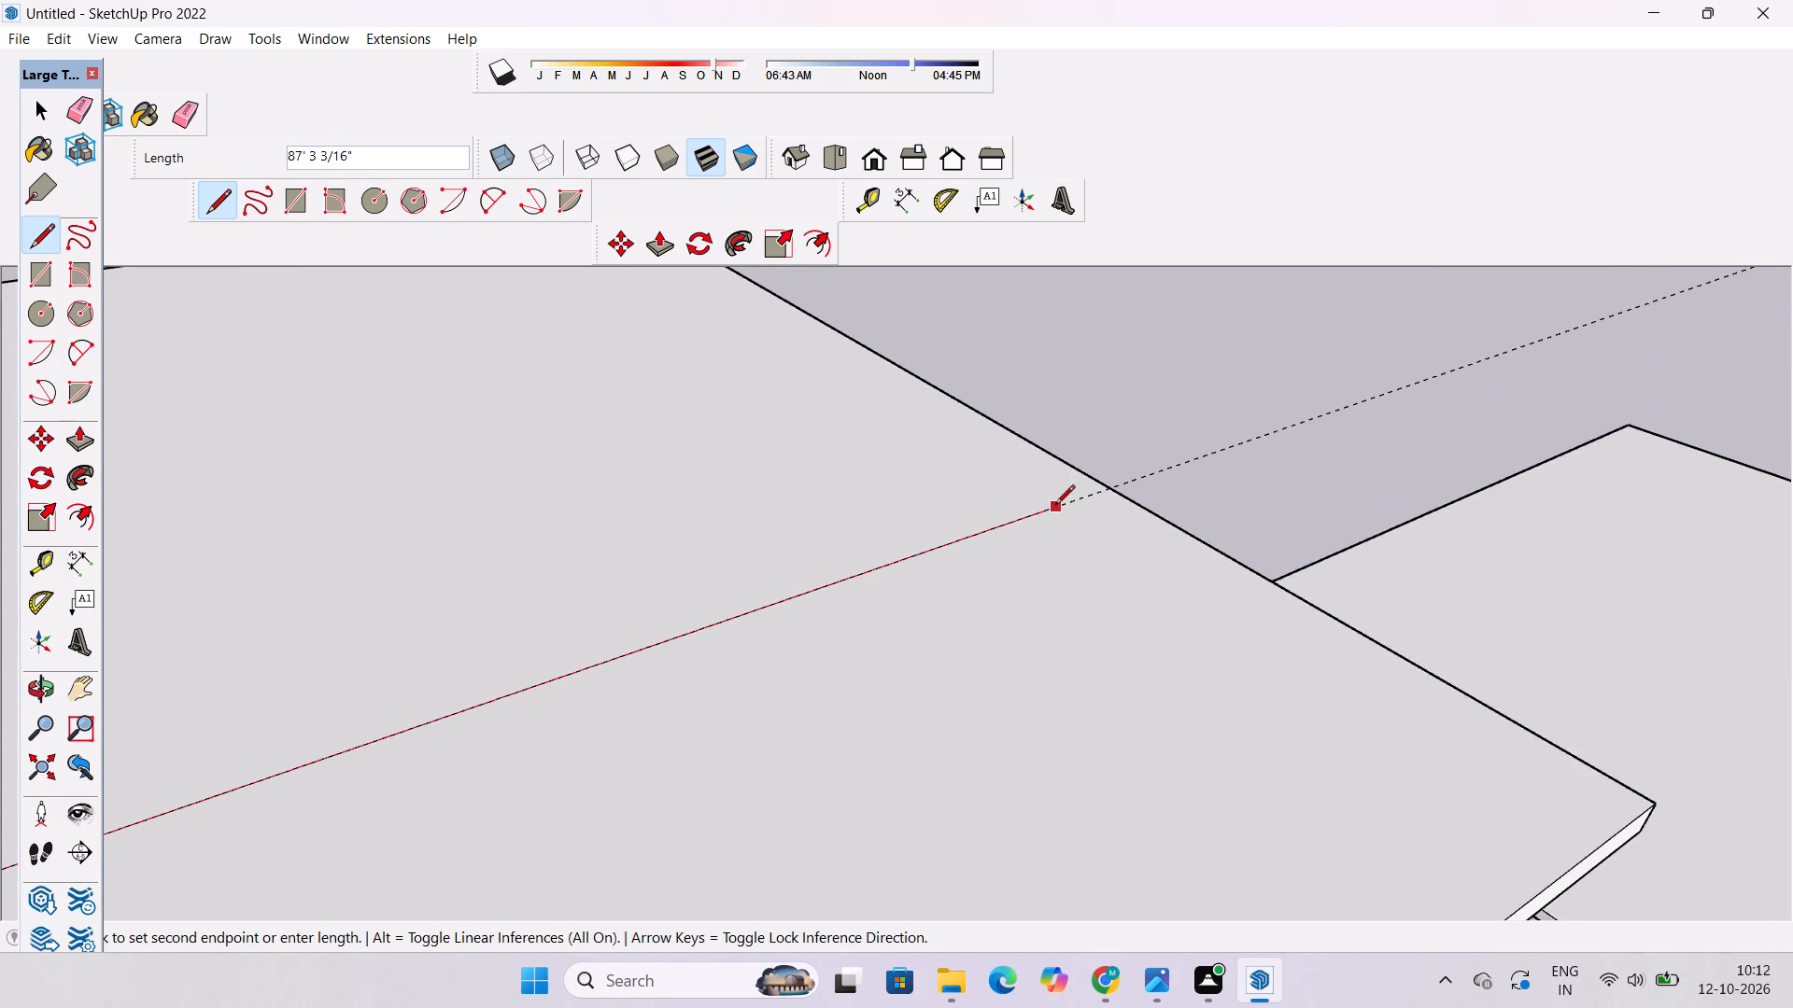
{"action": "scroll", "coordinate": [1055, 506], "scroll_direction": "up", "scroll_amount": 9}
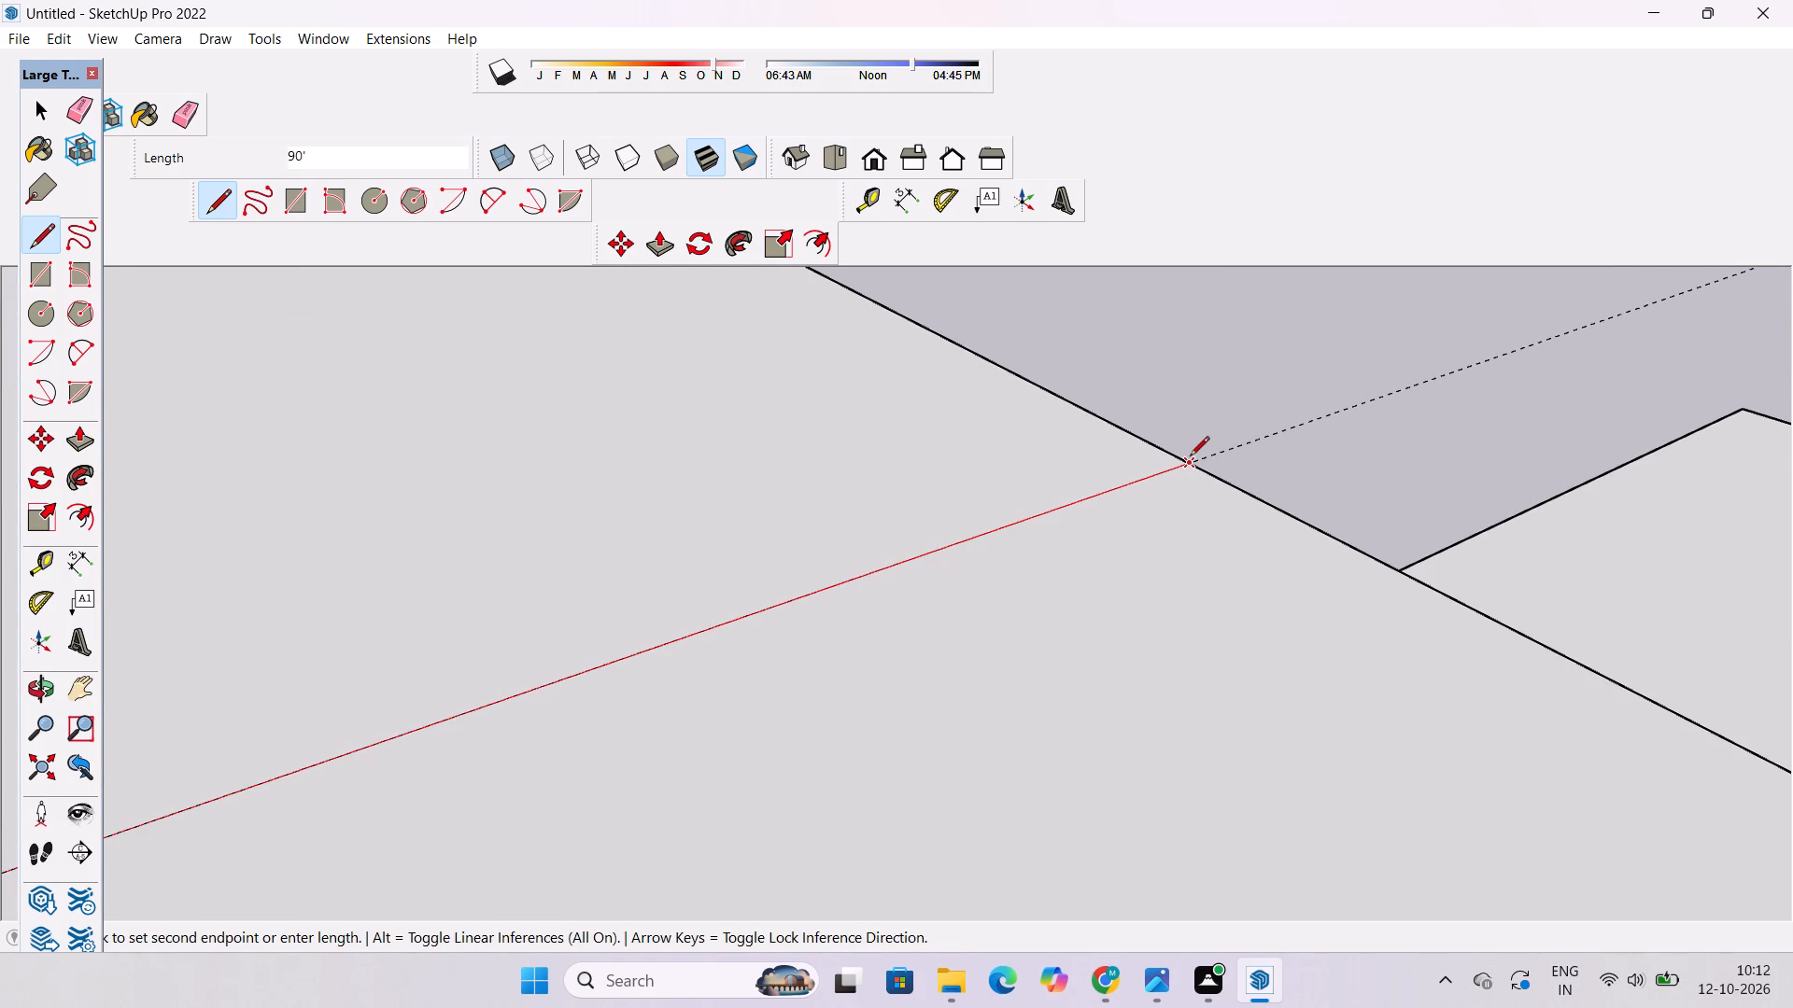
{"action": "left_click", "coordinate": [1190, 457]}
{"action": "scroll", "coordinate": [1190, 457], "scroll_direction": "down", "scroll_amount": 4}
{"action": "scroll", "coordinate": [1190, 457], "scroll_direction": "up", "scroll_amount": 3}
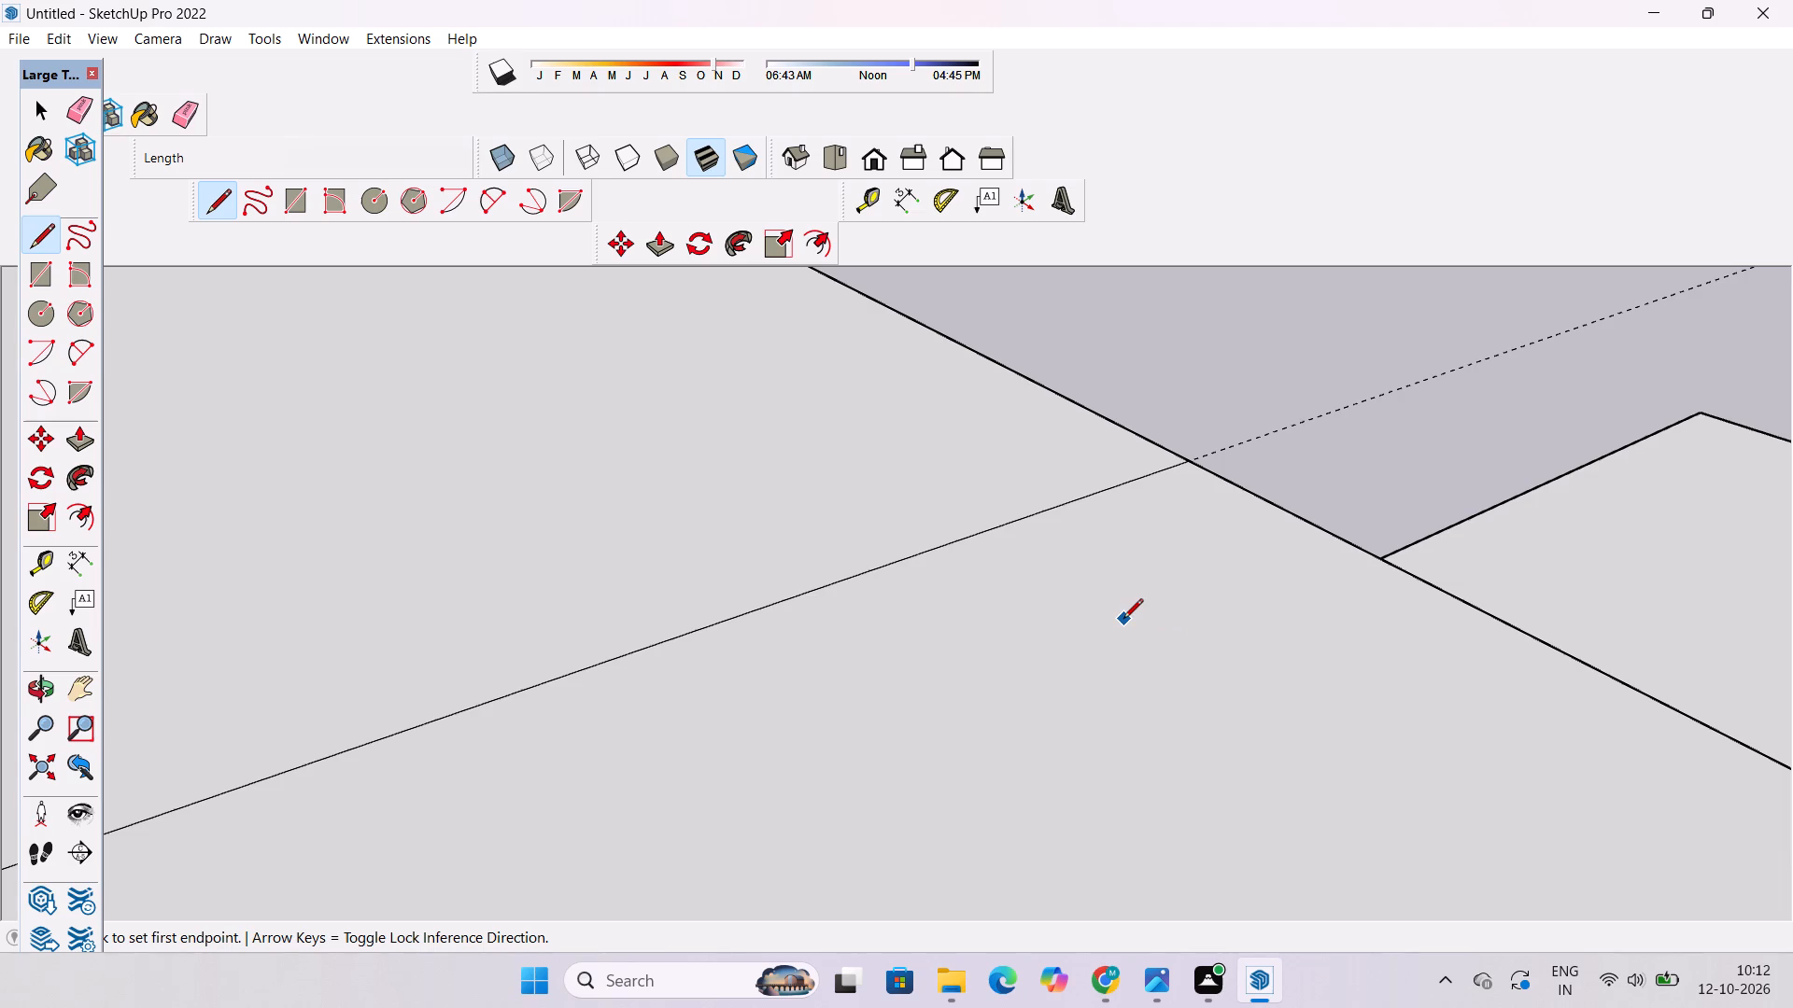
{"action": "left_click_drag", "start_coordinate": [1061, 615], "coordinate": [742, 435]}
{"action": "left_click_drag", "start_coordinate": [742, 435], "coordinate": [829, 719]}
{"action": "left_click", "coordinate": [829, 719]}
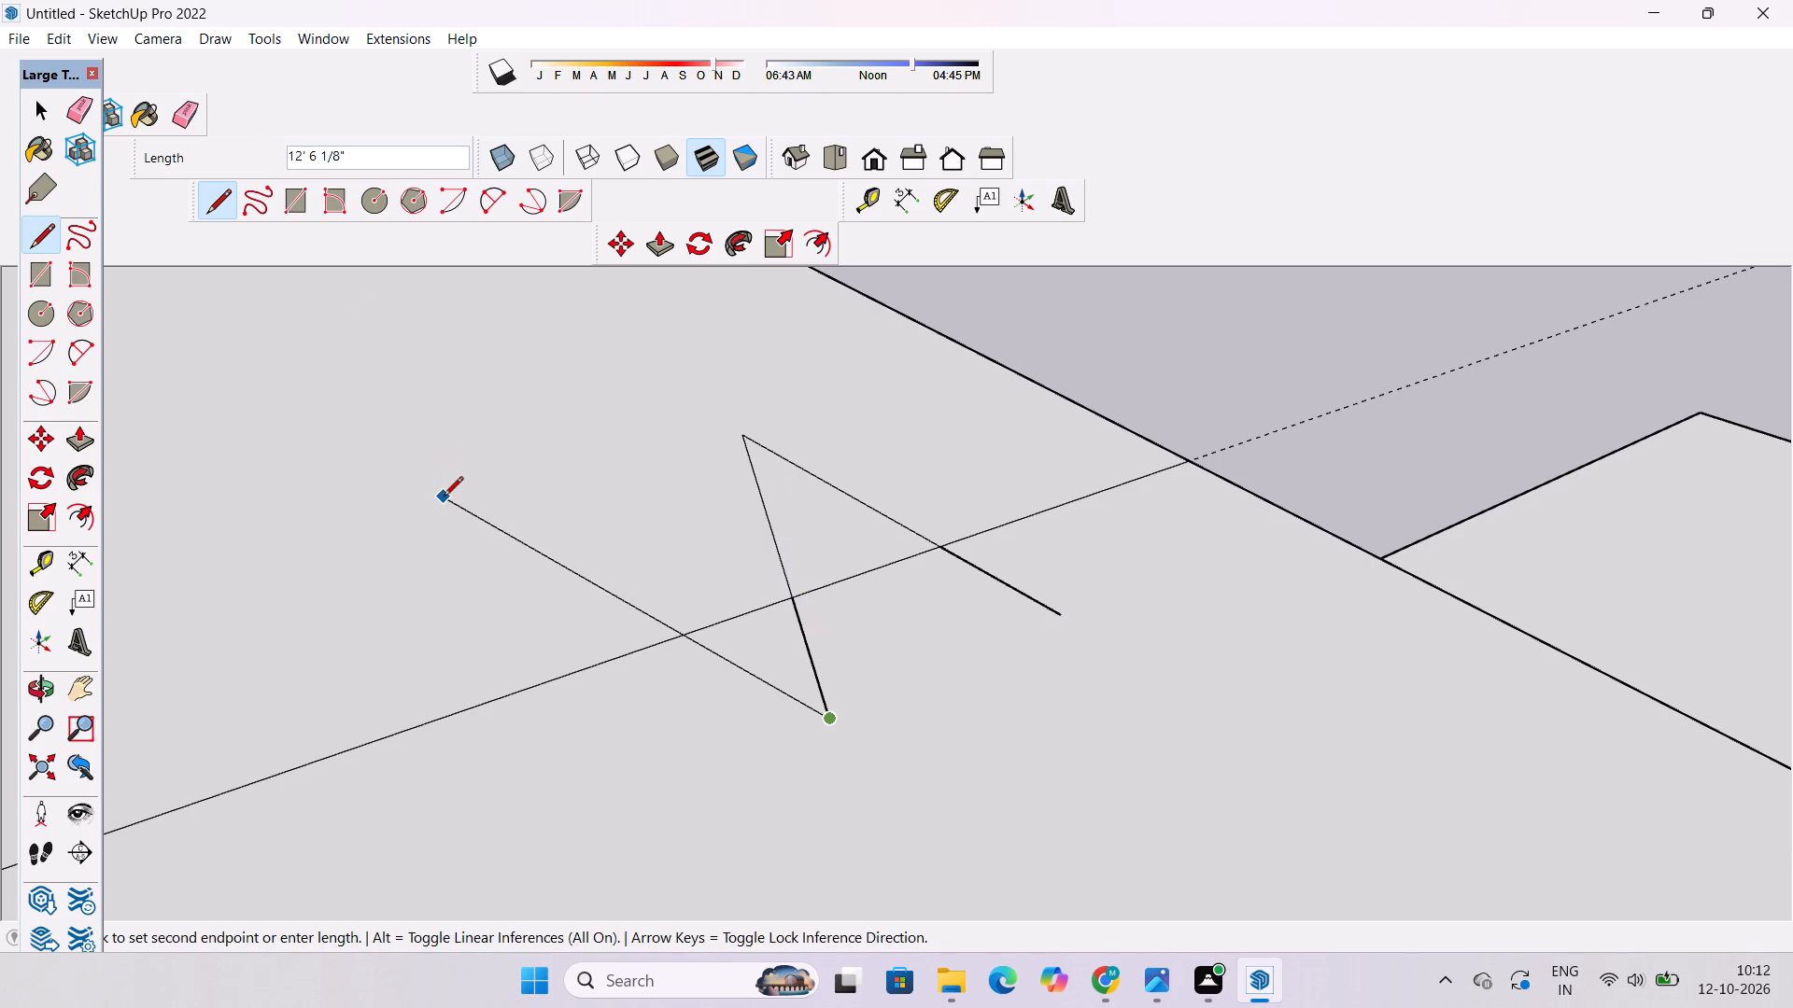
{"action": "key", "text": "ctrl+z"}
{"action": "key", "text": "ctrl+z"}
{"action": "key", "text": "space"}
Erase the dashed guide line running along the top slab.
{"action": "key", "text": "o"}
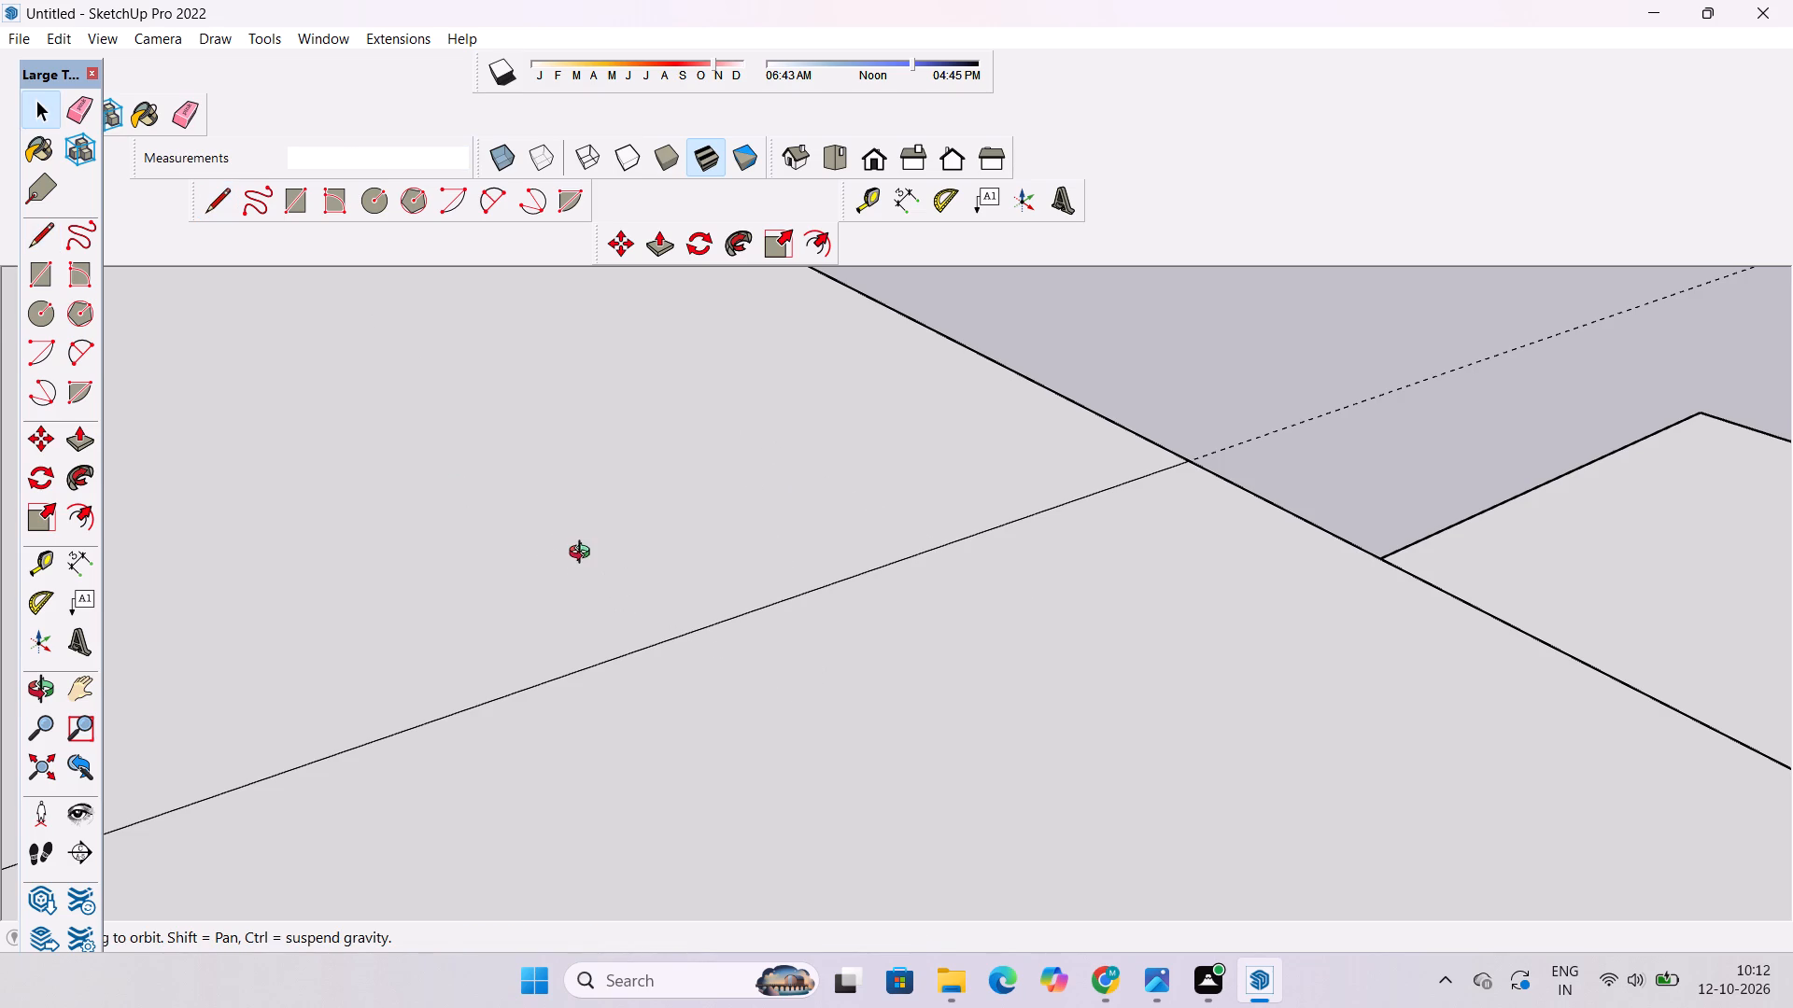
{"action": "scroll", "coordinate": [584, 553], "scroll_direction": "down", "scroll_amount": 20}
{"action": "scroll", "coordinate": [584, 553], "scroll_direction": "down", "scroll_amount": 1}
{"action": "left_click_drag", "start_coordinate": [707, 635], "coordinate": [894, 600], "text": "shift"}
{"action": "scroll", "coordinate": [775, 550], "scroll_direction": "down", "scroll_amount": 7}
{"action": "left_click_drag", "start_coordinate": [758, 592], "coordinate": [758, 617], "text": "shift"}
{"action": "left_click_drag", "start_coordinate": [755, 632], "coordinate": [745, 647], "text": "shift"}
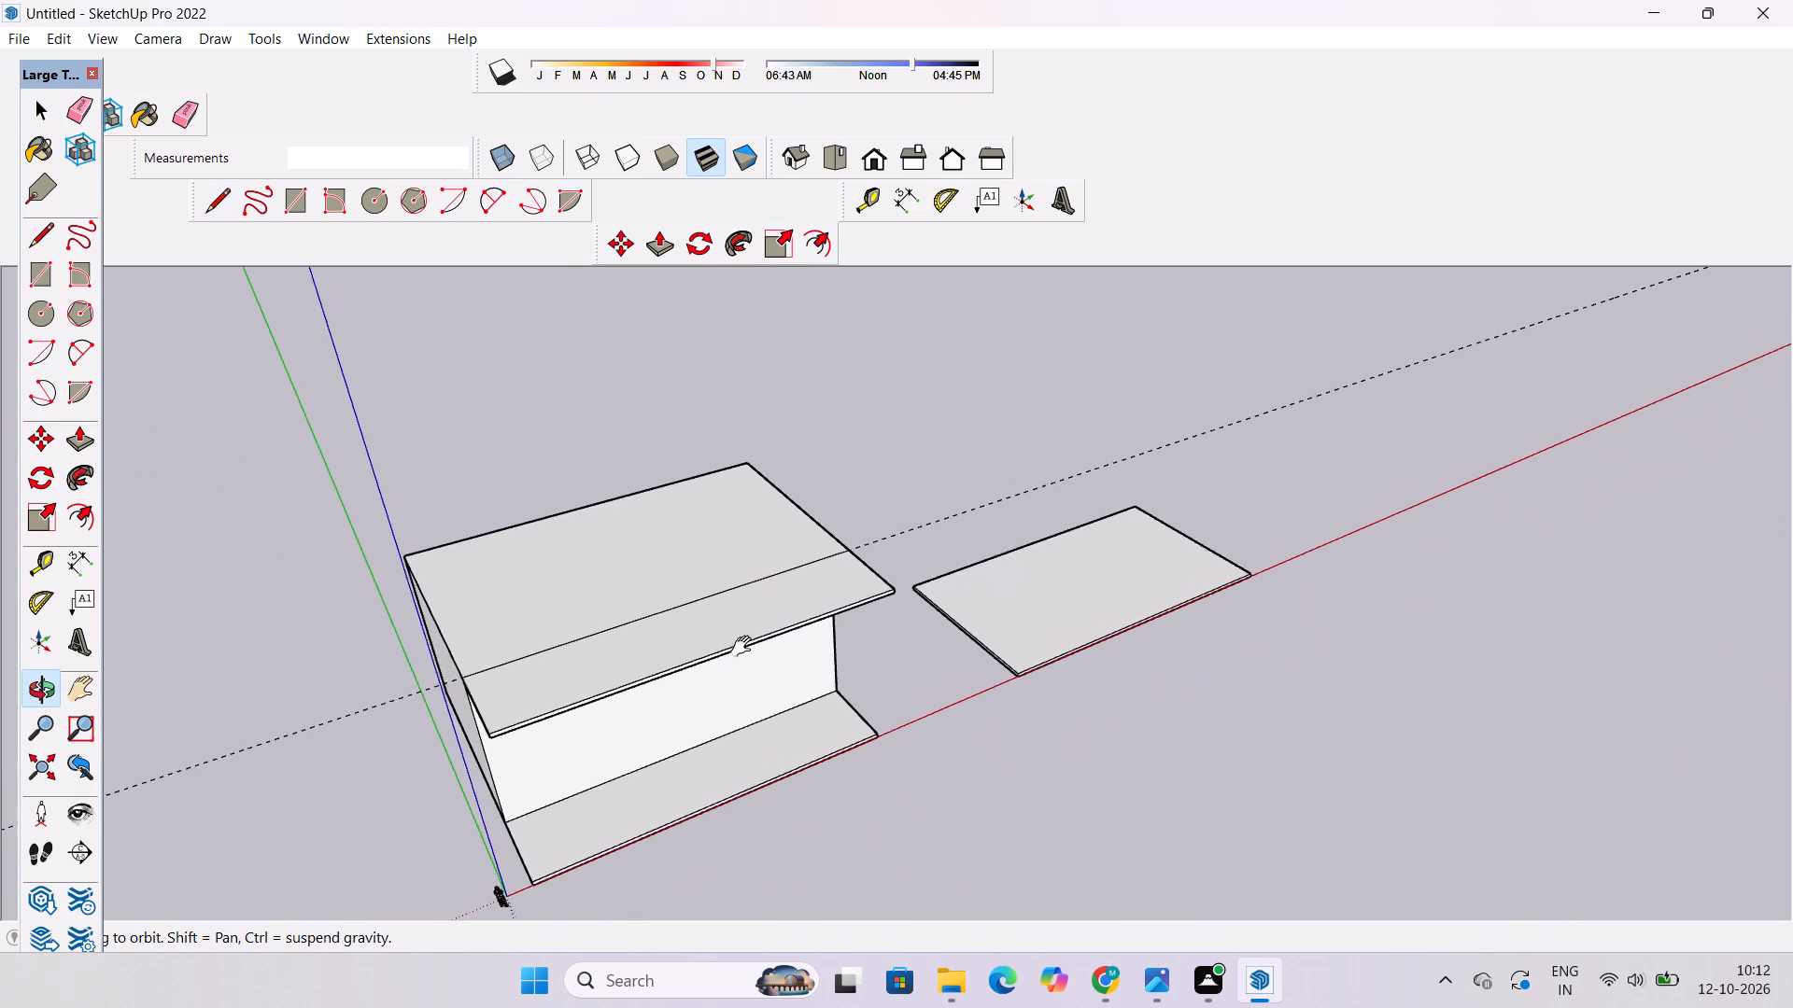
{"action": "left_click_drag", "start_coordinate": [745, 647], "coordinate": [742, 649], "text": "shift"}
{"action": "key", "text": "e"}
{"action": "left_click", "coordinate": [1162, 452]}
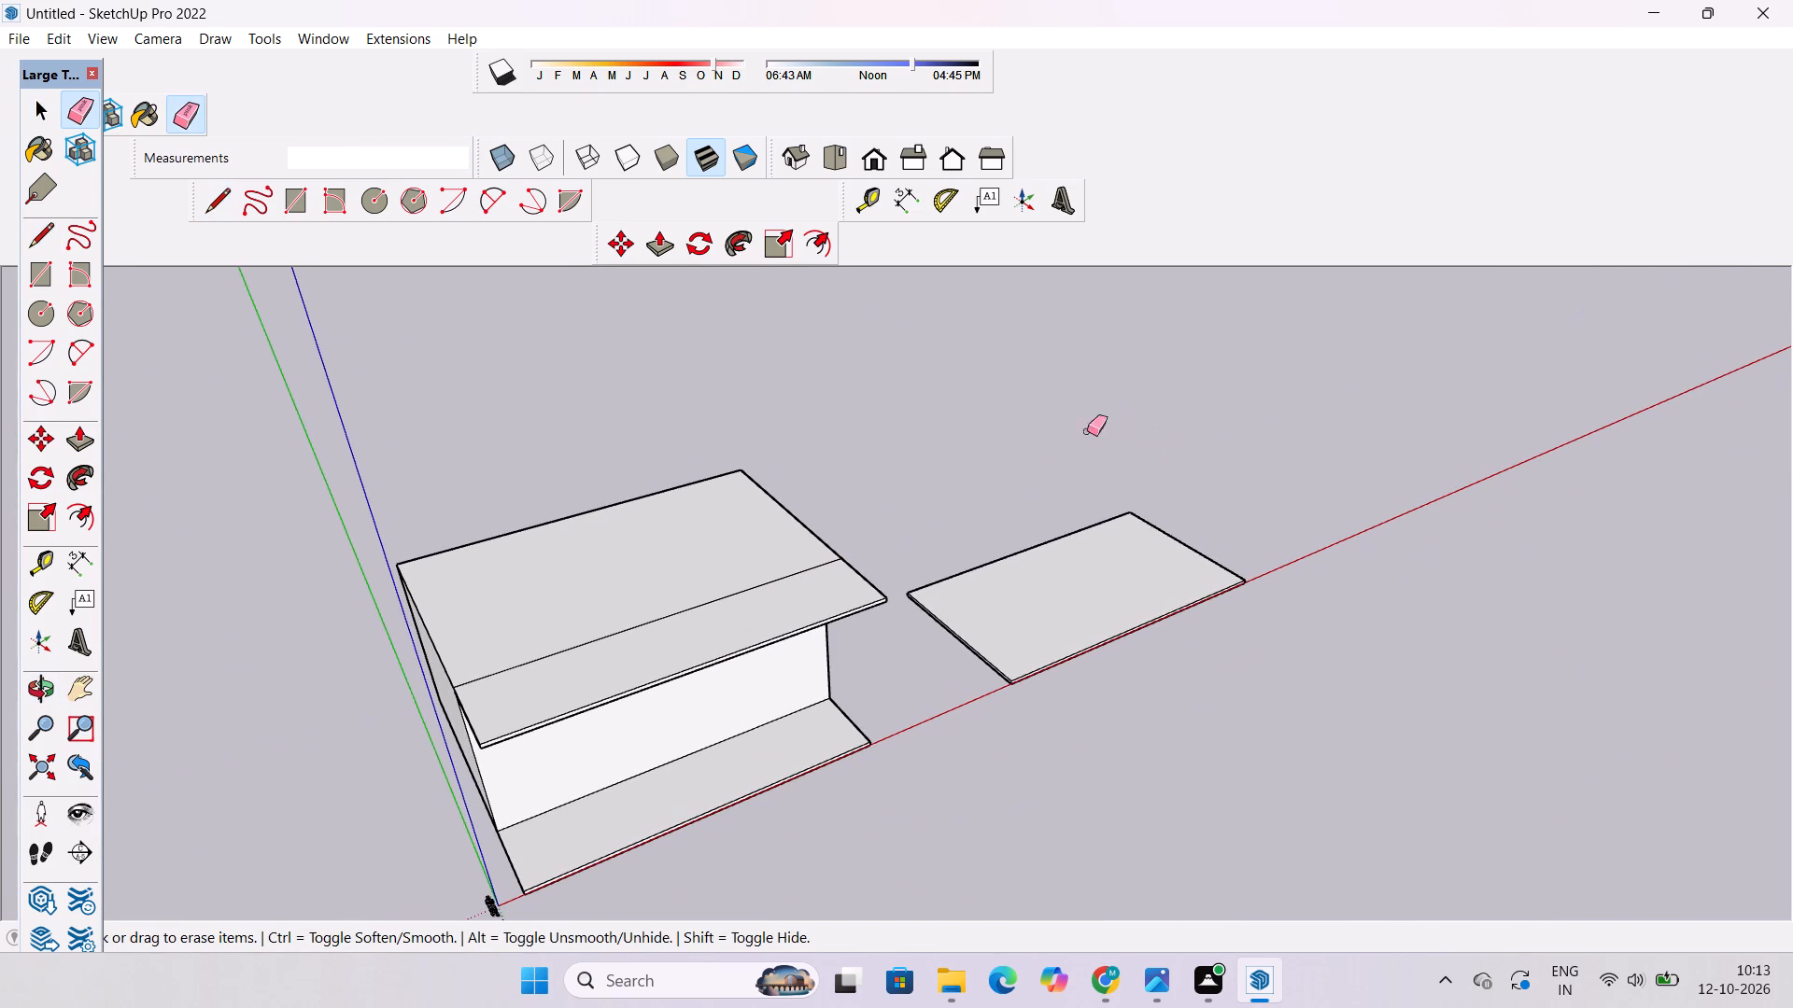
{"action": "key", "text": "space"}
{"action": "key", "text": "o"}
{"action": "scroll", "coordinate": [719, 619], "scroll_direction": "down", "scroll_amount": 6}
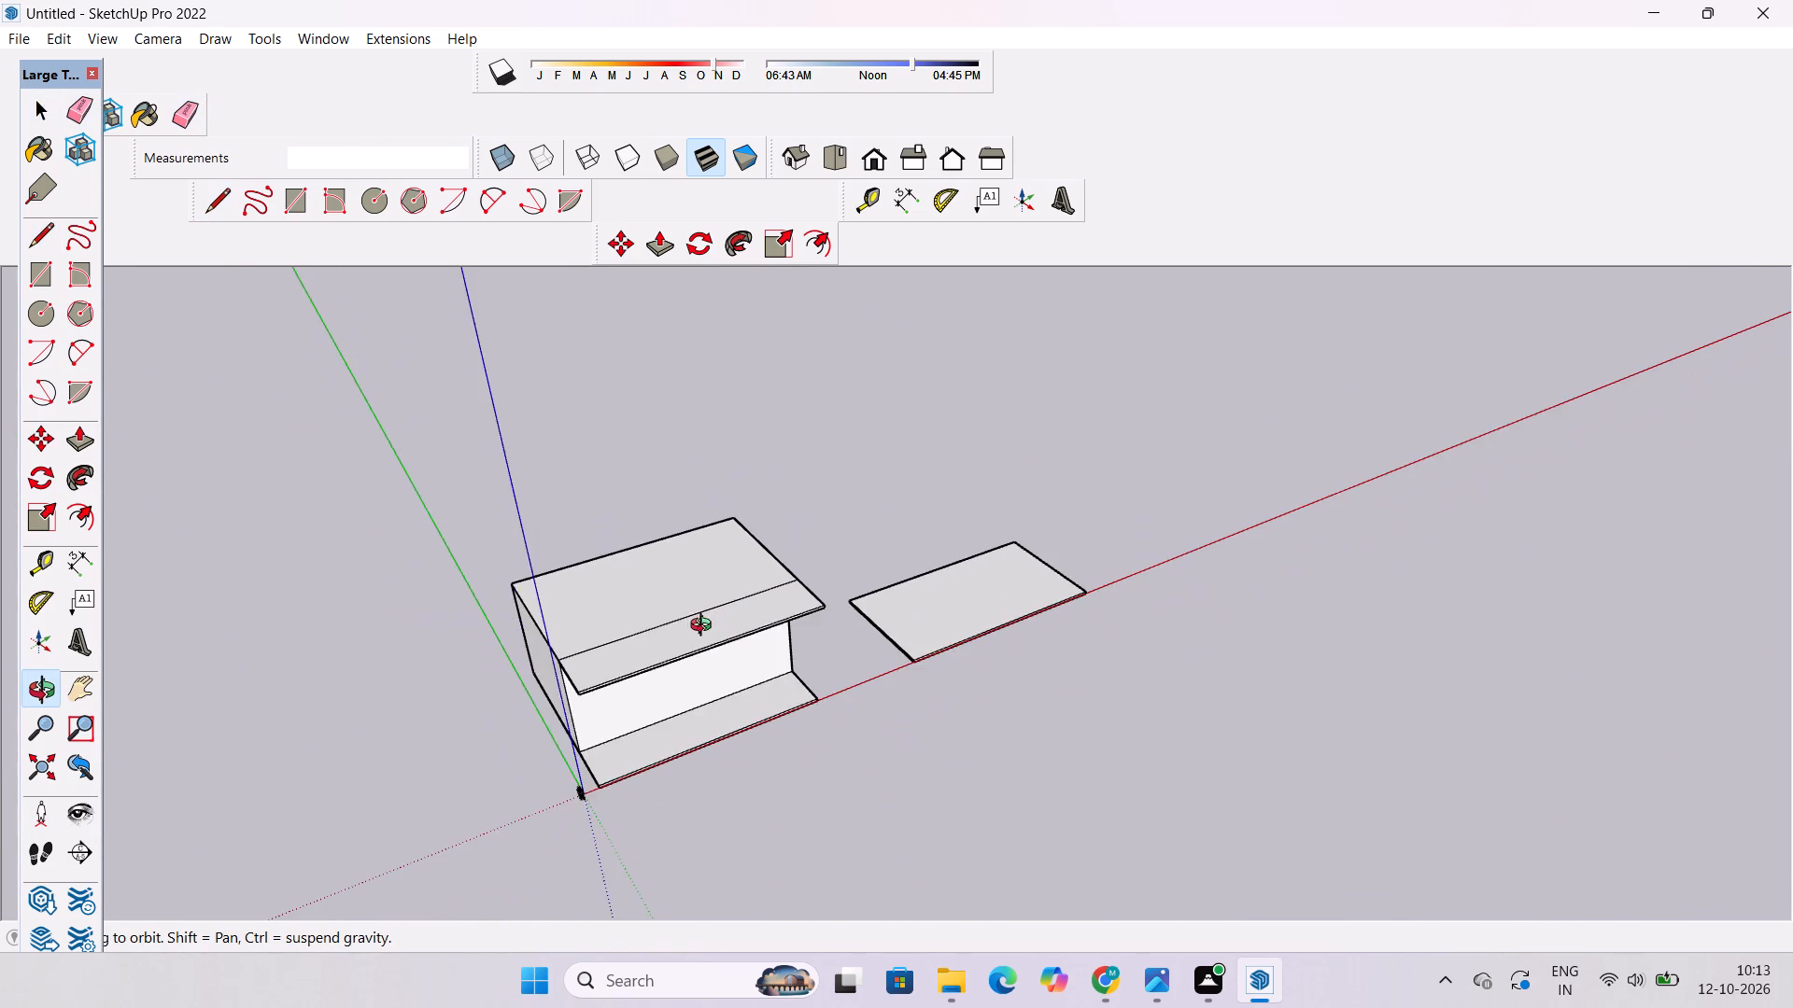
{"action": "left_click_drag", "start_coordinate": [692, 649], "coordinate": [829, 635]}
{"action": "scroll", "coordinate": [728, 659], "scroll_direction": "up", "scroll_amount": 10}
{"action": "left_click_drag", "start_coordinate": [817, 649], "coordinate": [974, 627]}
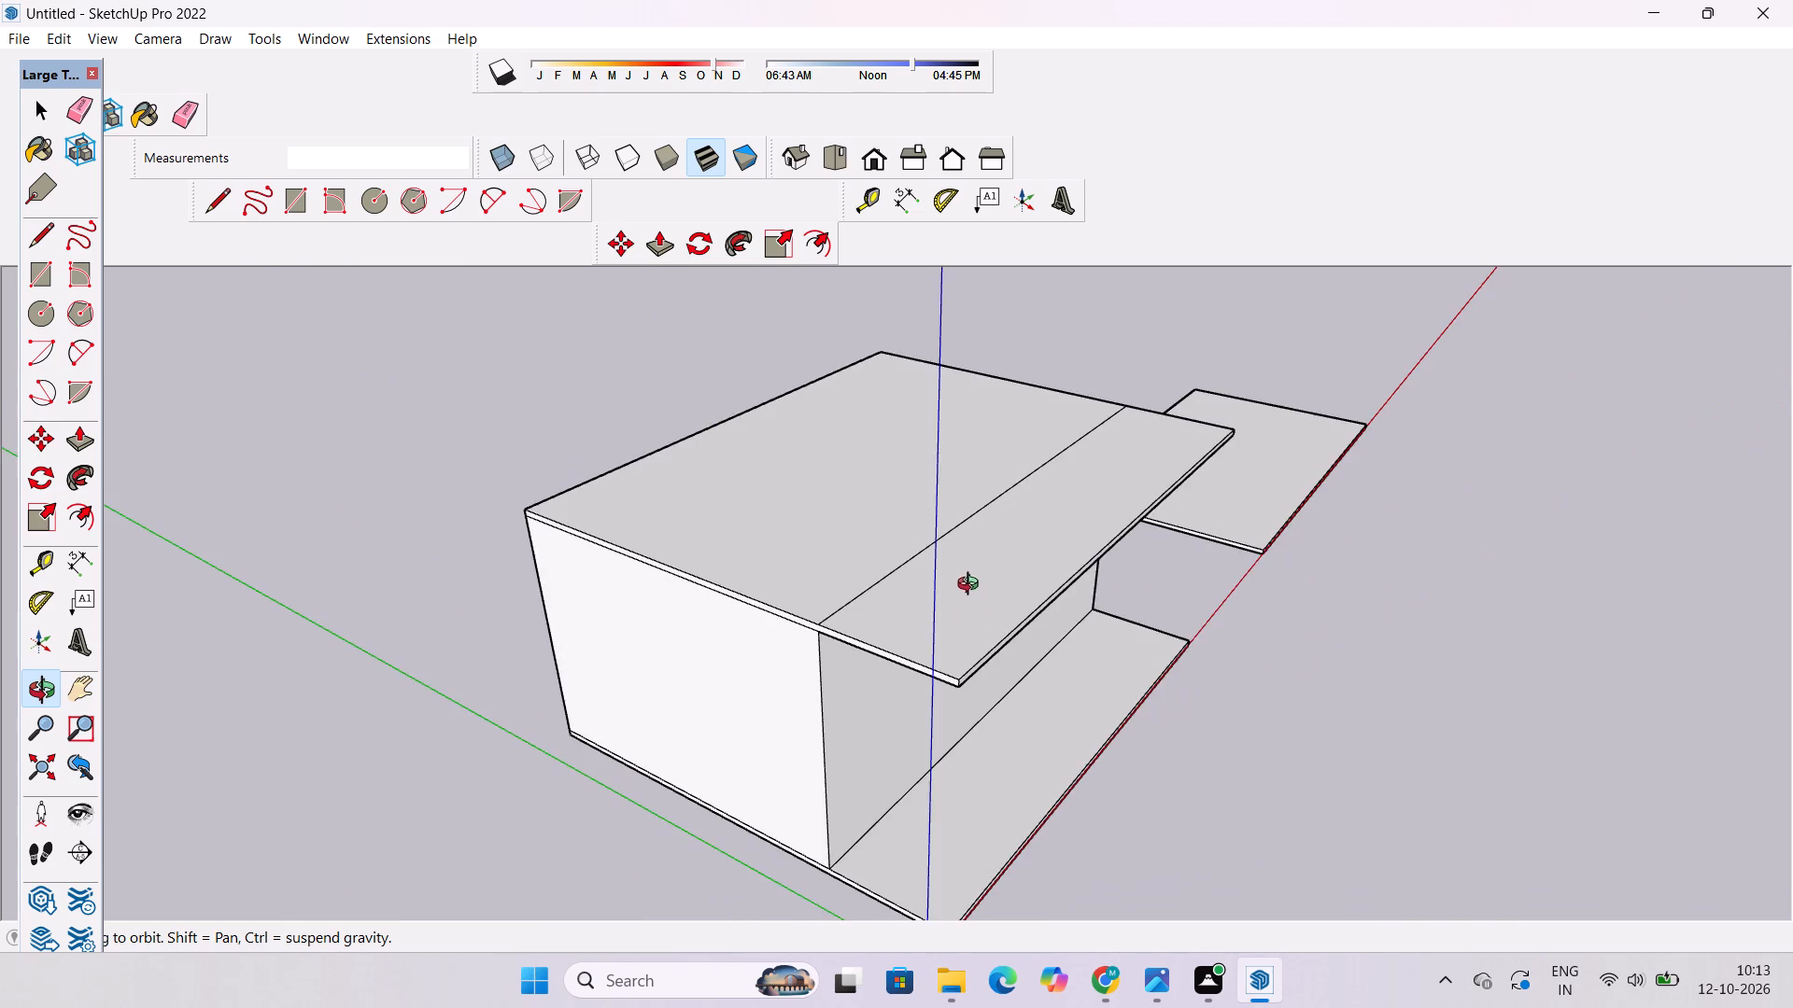
Examine the building mass and the divided top slab from several angles.
{"action": "scroll", "coordinate": [960, 594], "scroll_direction": "down", "scroll_amount": 2}
{"action": "left_click_drag", "start_coordinate": [972, 623], "coordinate": [853, 639], "text": "shift"}
{"action": "scroll", "coordinate": [849, 596], "scroll_direction": "down", "scroll_amount": 4}
{"action": "left_click_drag", "start_coordinate": [853, 591], "coordinate": [844, 649]}
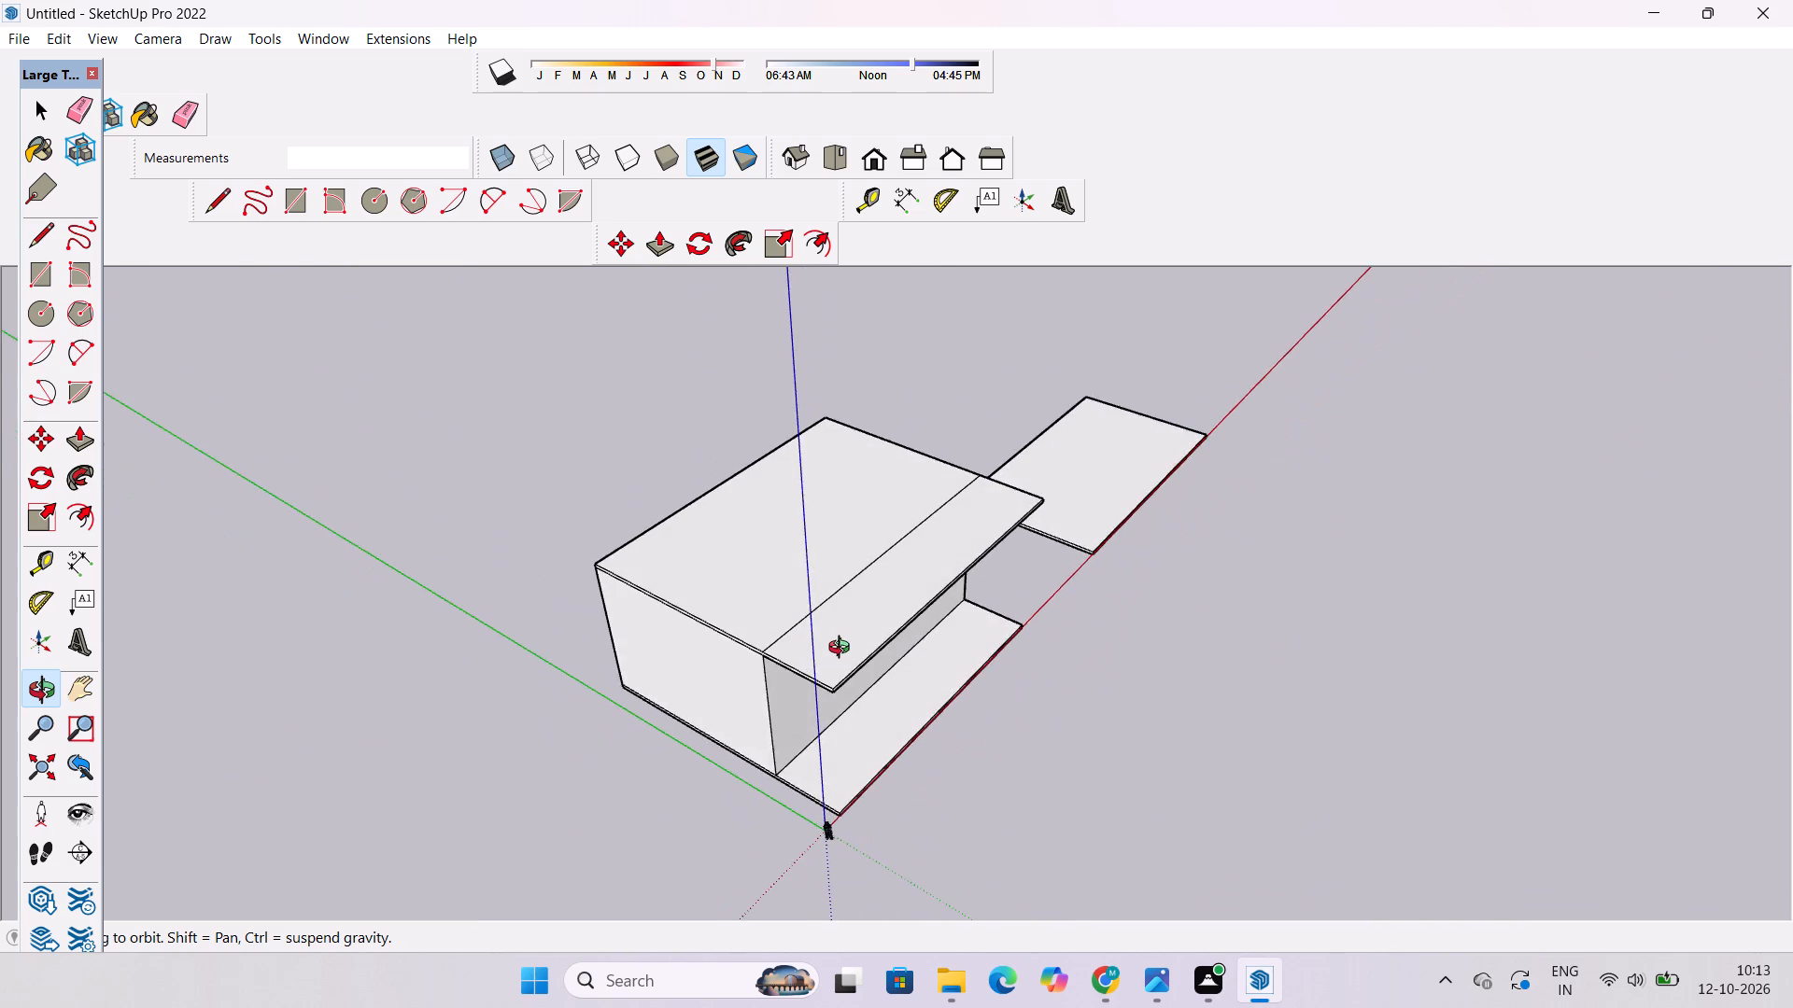
{"action": "scroll", "coordinate": [840, 646], "scroll_direction": "up", "scroll_amount": 5}
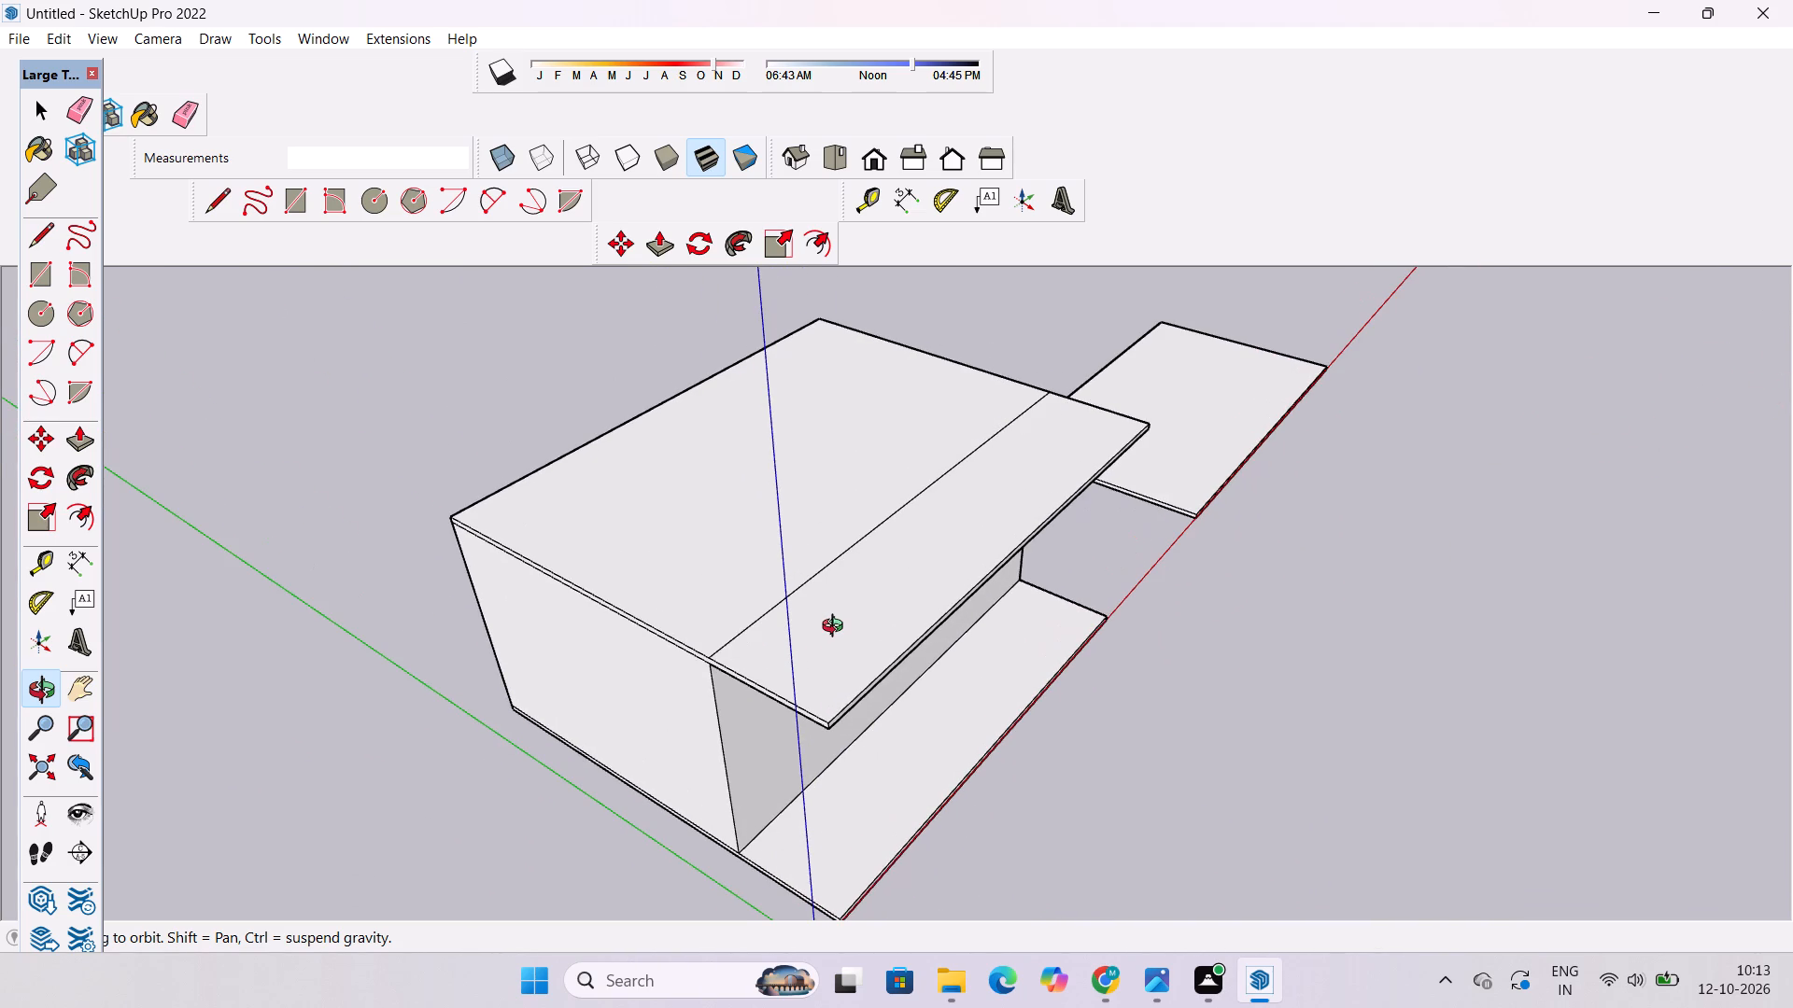
{"action": "scroll", "coordinate": [837, 628], "scroll_direction": "down", "scroll_amount": 6}
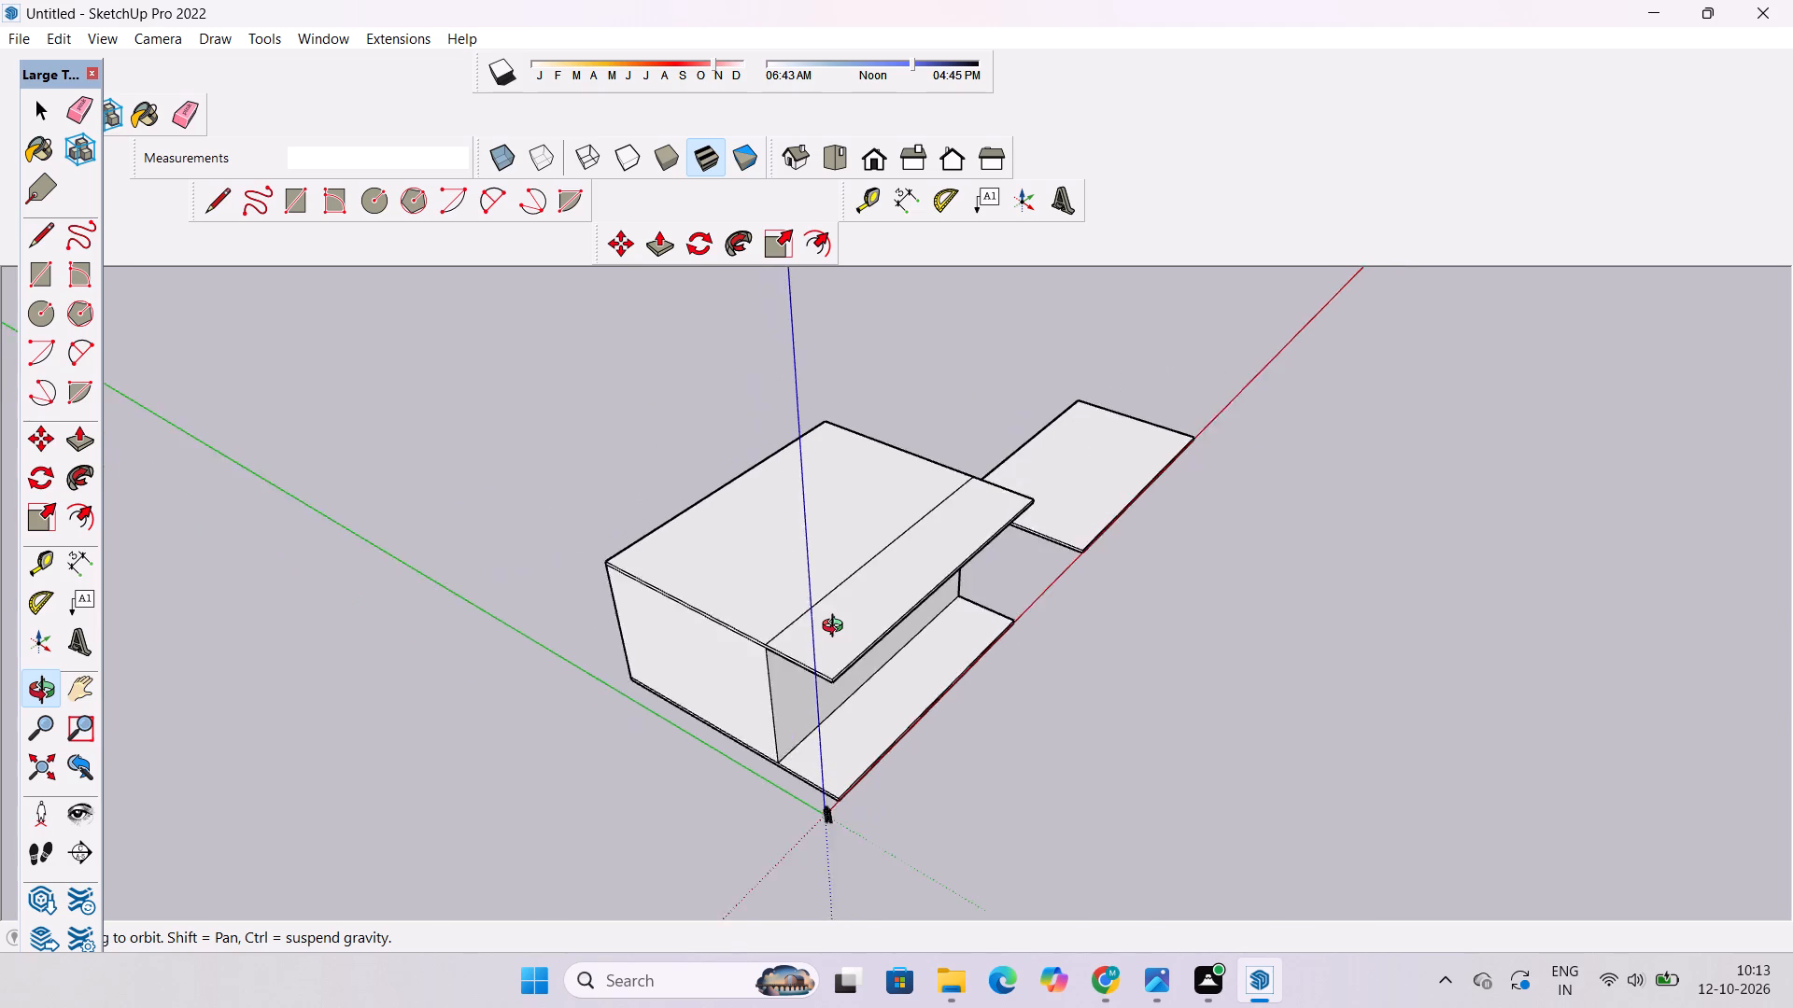
{"action": "scroll", "coordinate": [837, 628], "scroll_direction": "up", "scroll_amount": 6}
{"action": "scroll", "coordinate": [837, 628], "scroll_direction": "down", "scroll_amount": 5}
{"action": "scroll", "coordinate": [837, 628], "scroll_direction": "up", "scroll_amount": 3}
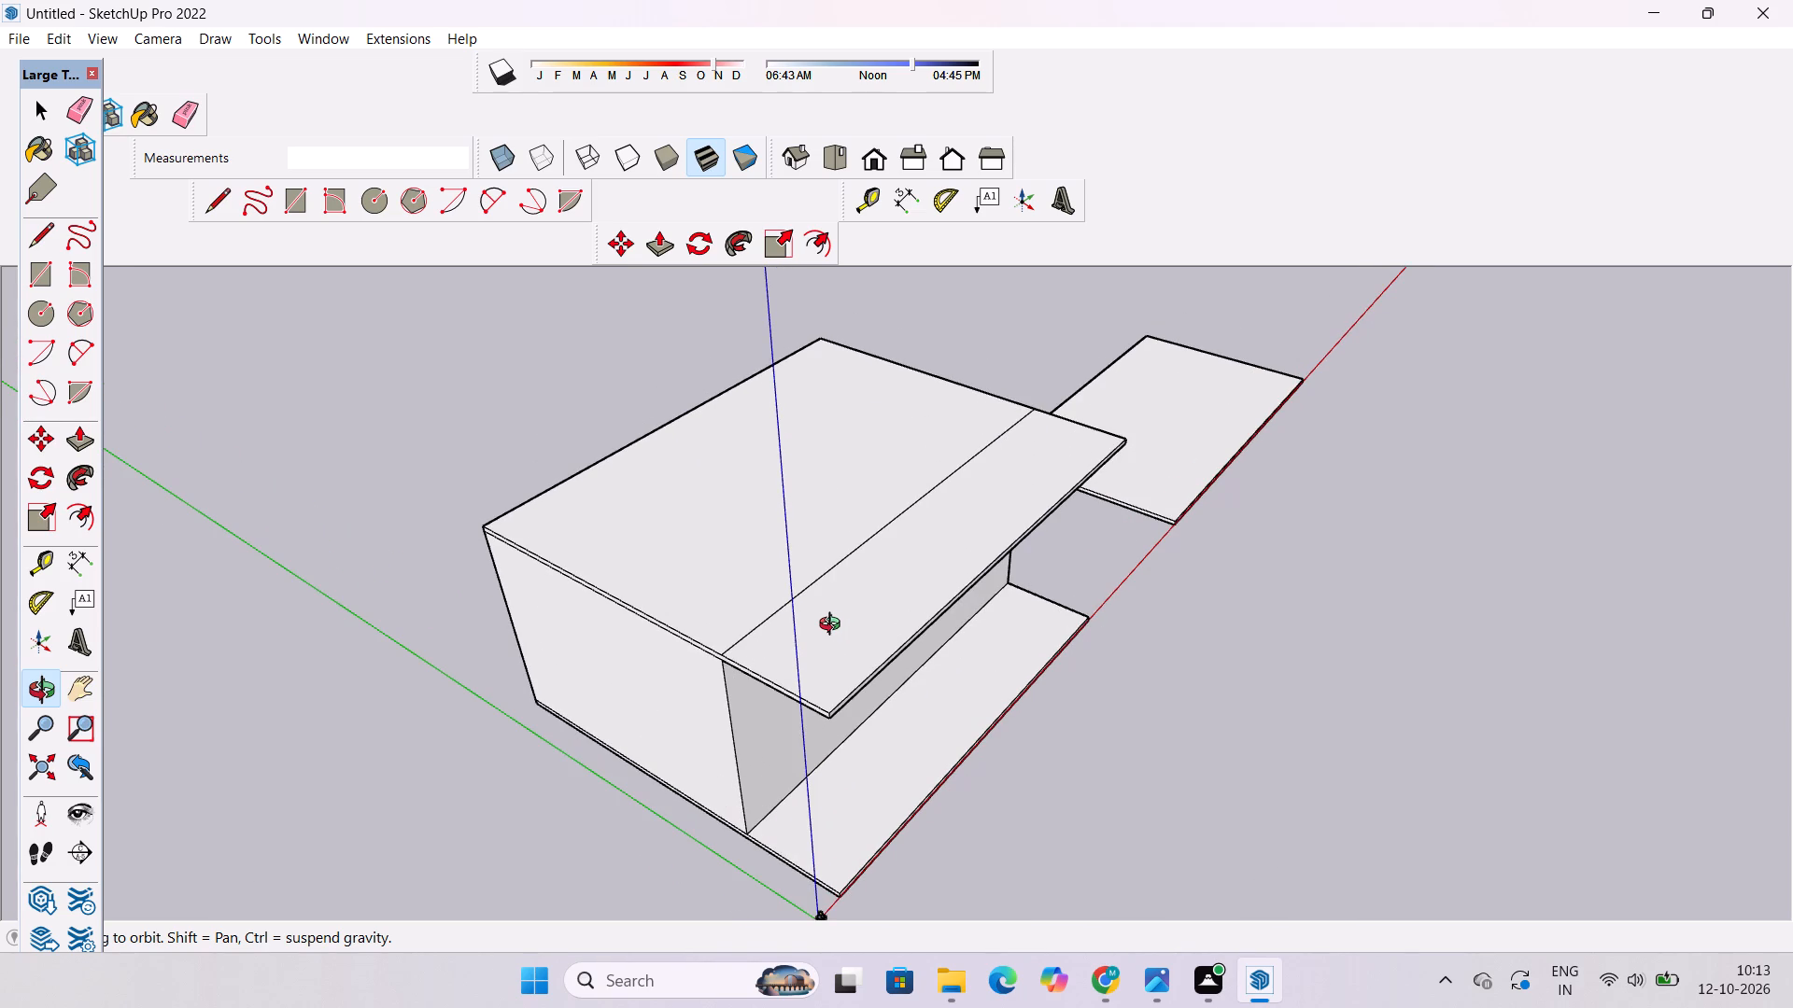
{"action": "scroll", "coordinate": [834, 626], "scroll_direction": "up", "scroll_amount": 2}
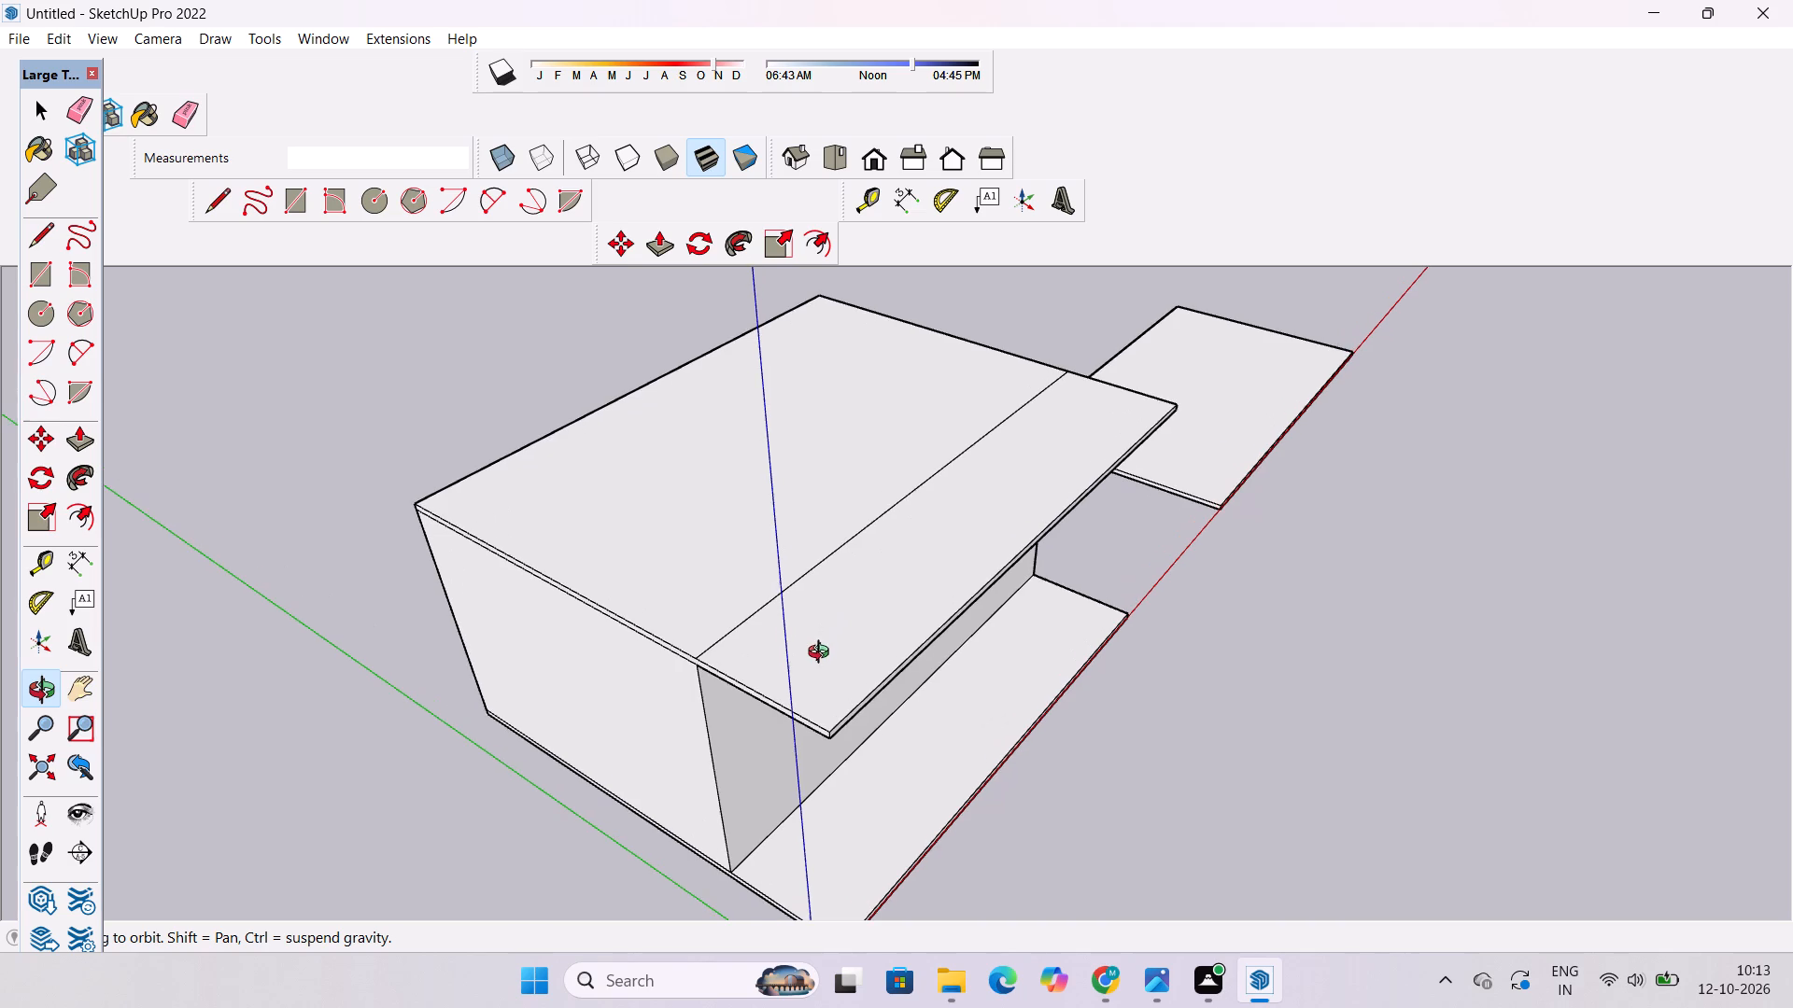
{"action": "left_click_drag", "start_coordinate": [817, 639], "coordinate": [791, 669], "text": "shift"}
{"action": "left_click_drag", "start_coordinate": [791, 676], "coordinate": [812, 718]}
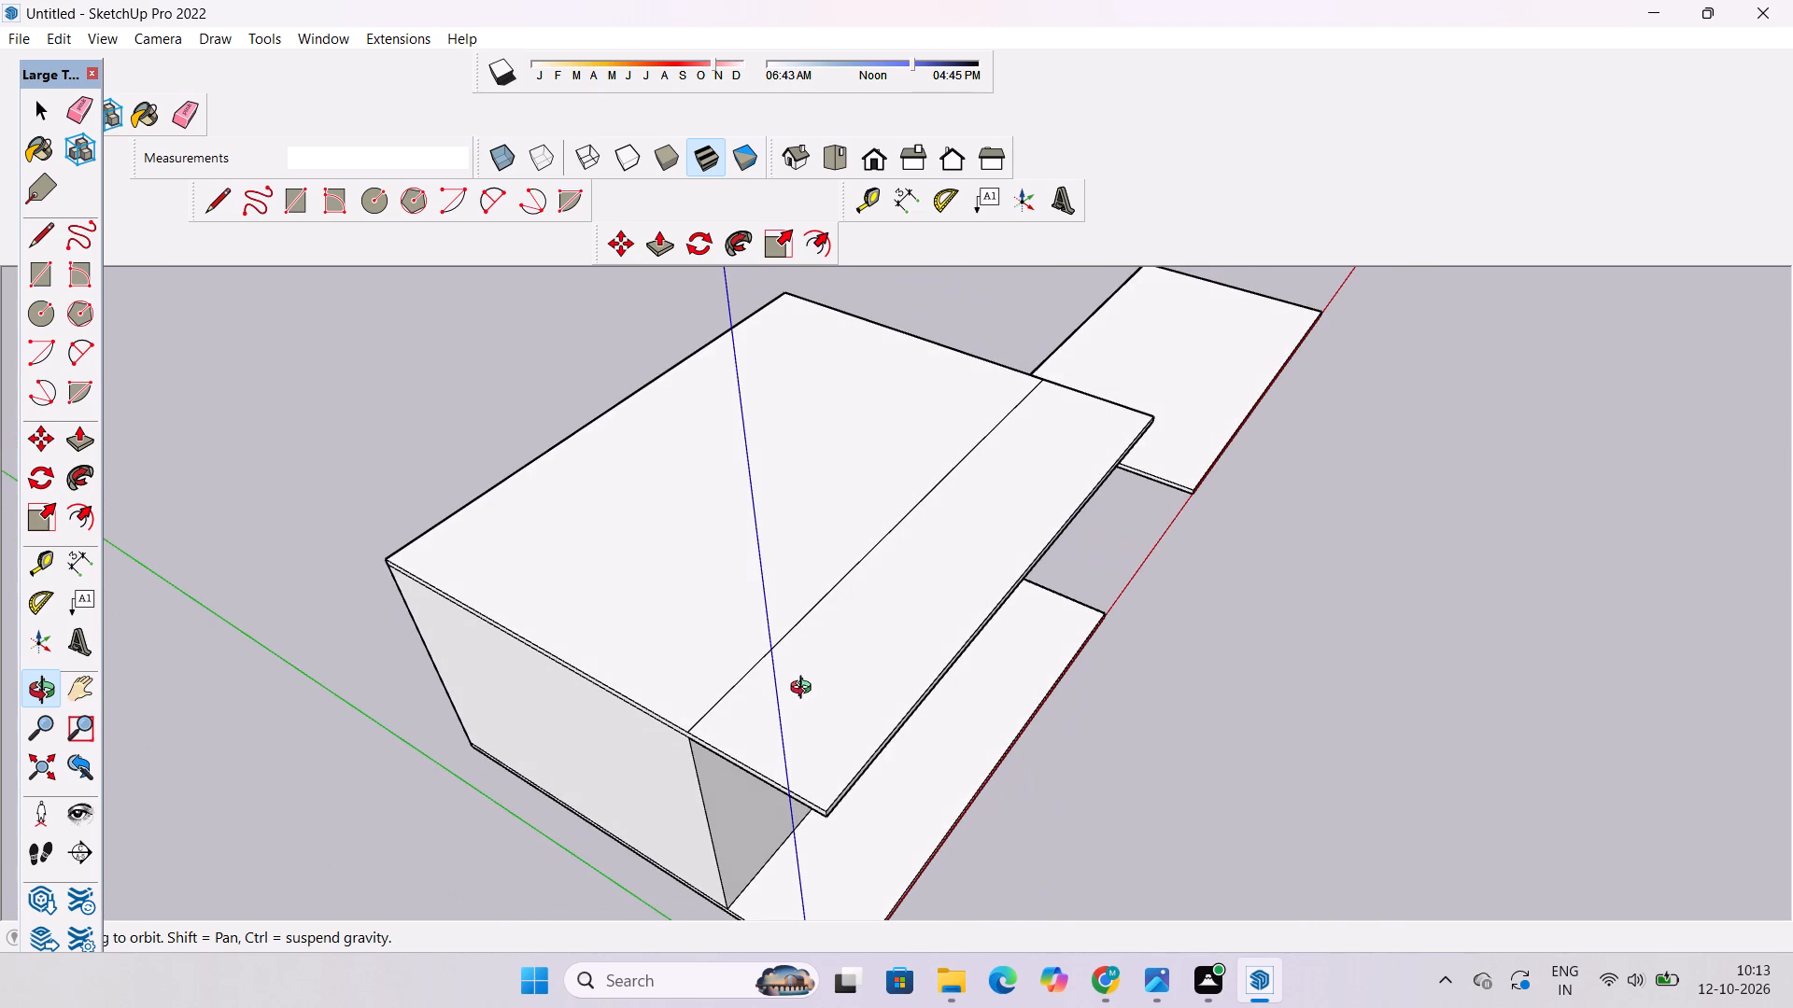
{"action": "scroll", "coordinate": [811, 672], "scroll_direction": "down", "scroll_amount": 2}
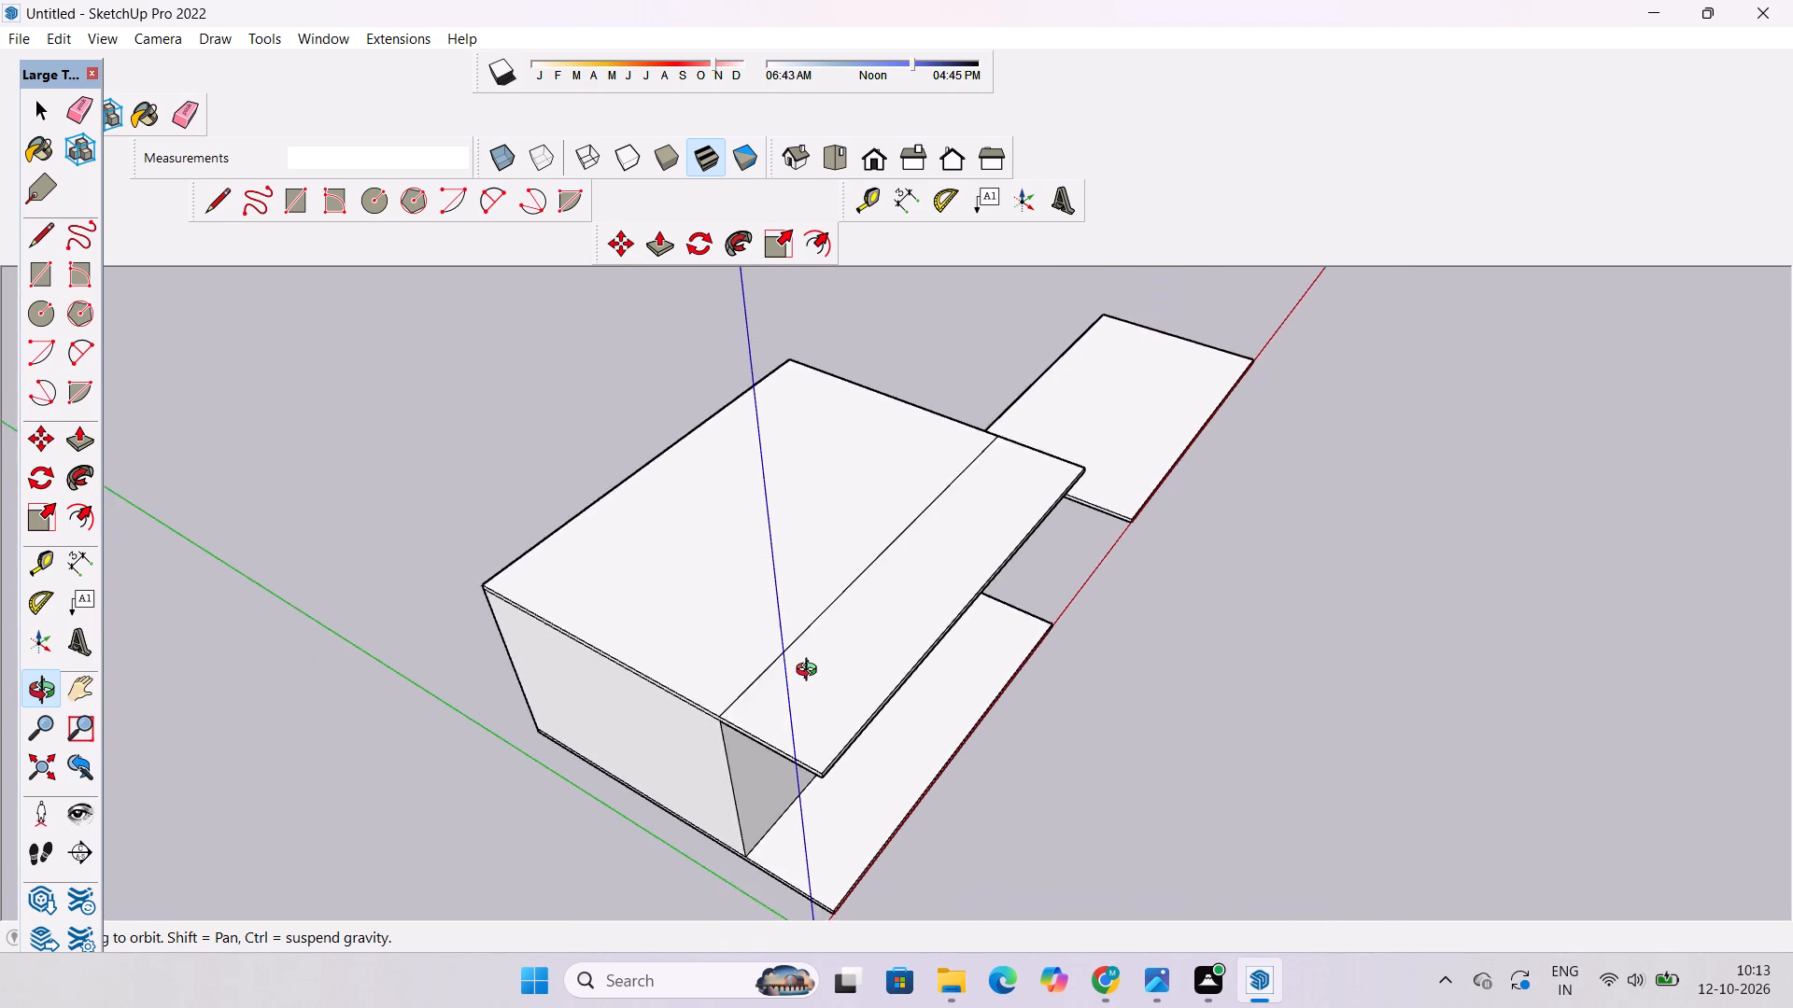
{"action": "scroll", "coordinate": [811, 672], "scroll_direction": "down", "scroll_amount": 3}
{"action": "left_click_drag", "start_coordinate": [992, 658], "coordinate": [872, 681]}
{"action": "scroll", "coordinate": [832, 677], "scroll_direction": "up", "scroll_amount": 4}
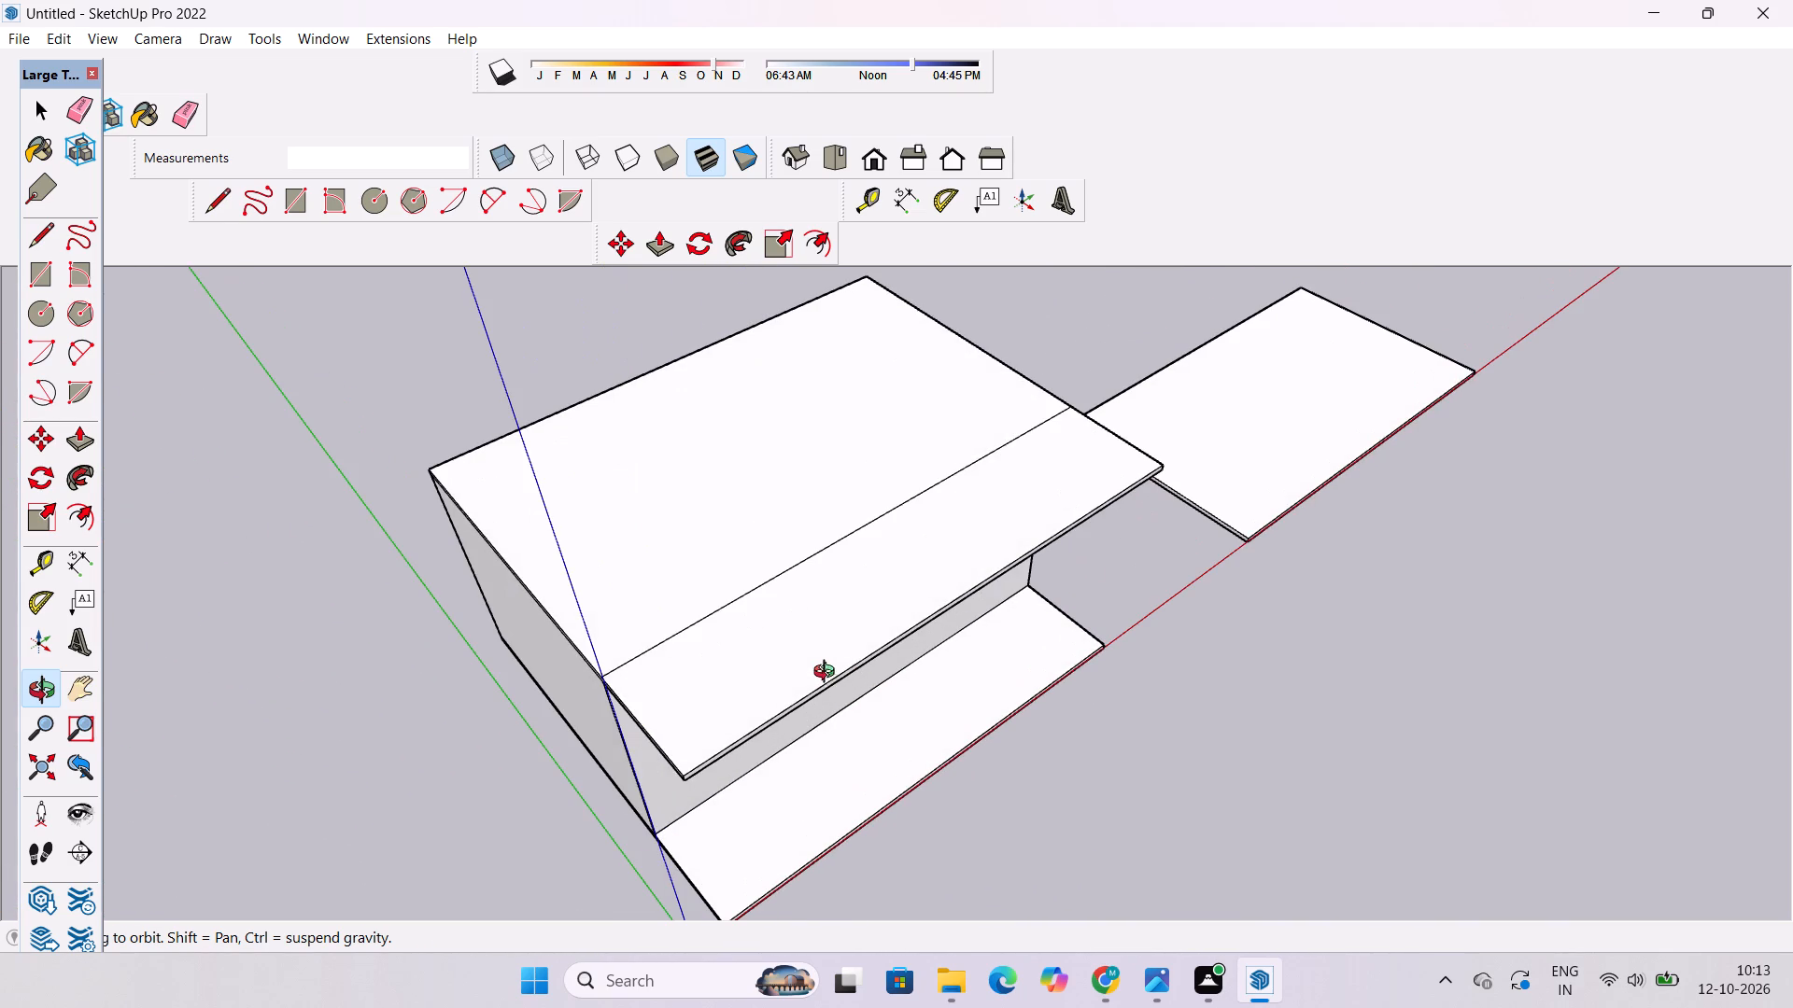
{"action": "left_click_drag", "start_coordinate": [827, 721], "coordinate": [735, 660]}
{"action": "left_click_drag", "start_coordinate": [665, 674], "coordinate": [940, 634]}
{"action": "scroll", "coordinate": [732, 741], "scroll_direction": "up", "scroll_amount": 4}
{"action": "left_click_drag", "start_coordinate": [732, 741], "coordinate": [708, 635], "text": "shift"}
{"action": "left_click_drag", "start_coordinate": [835, 657], "coordinate": [728, 653], "text": "shift"}
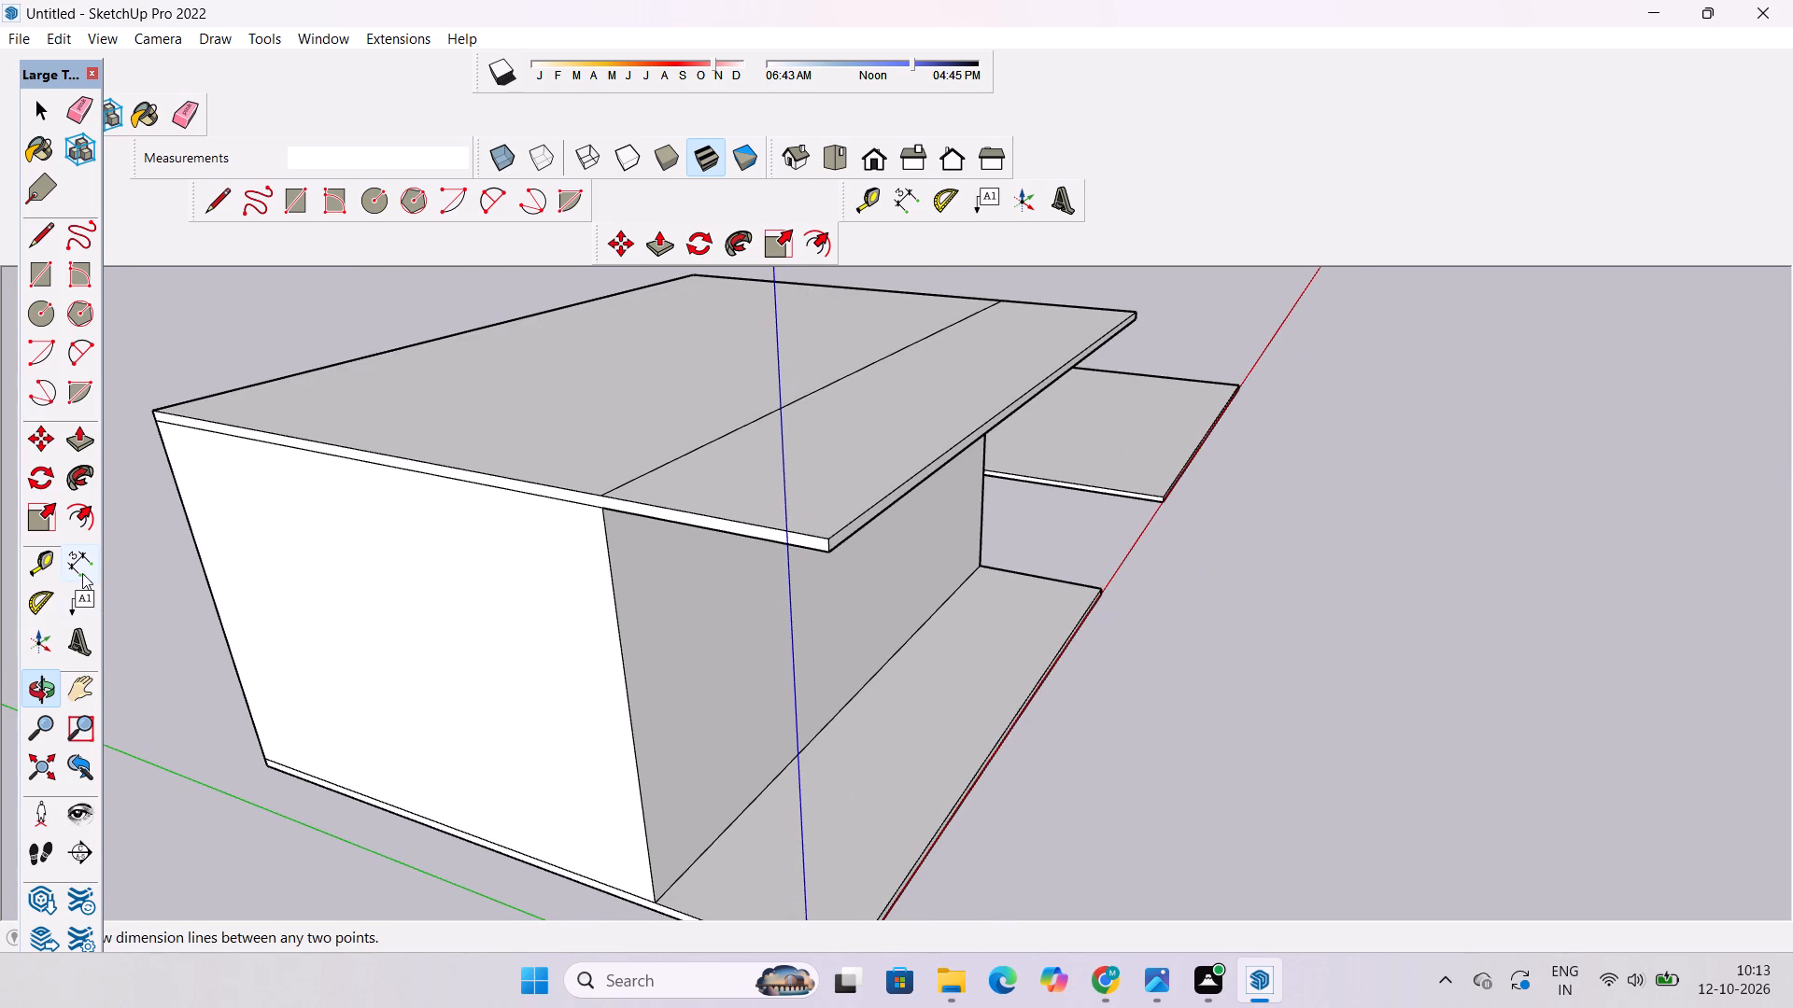
Check the lower block's height along its vertical corner edge with the Dimension tool, without placing a dimension.
{"action": "left_click", "coordinate": [74, 568]}
{"action": "scroll", "coordinate": [606, 494], "scroll_direction": "down", "scroll_amount": 4}
{"action": "scroll", "coordinate": [596, 514], "scroll_direction": "up", "scroll_amount": 9}
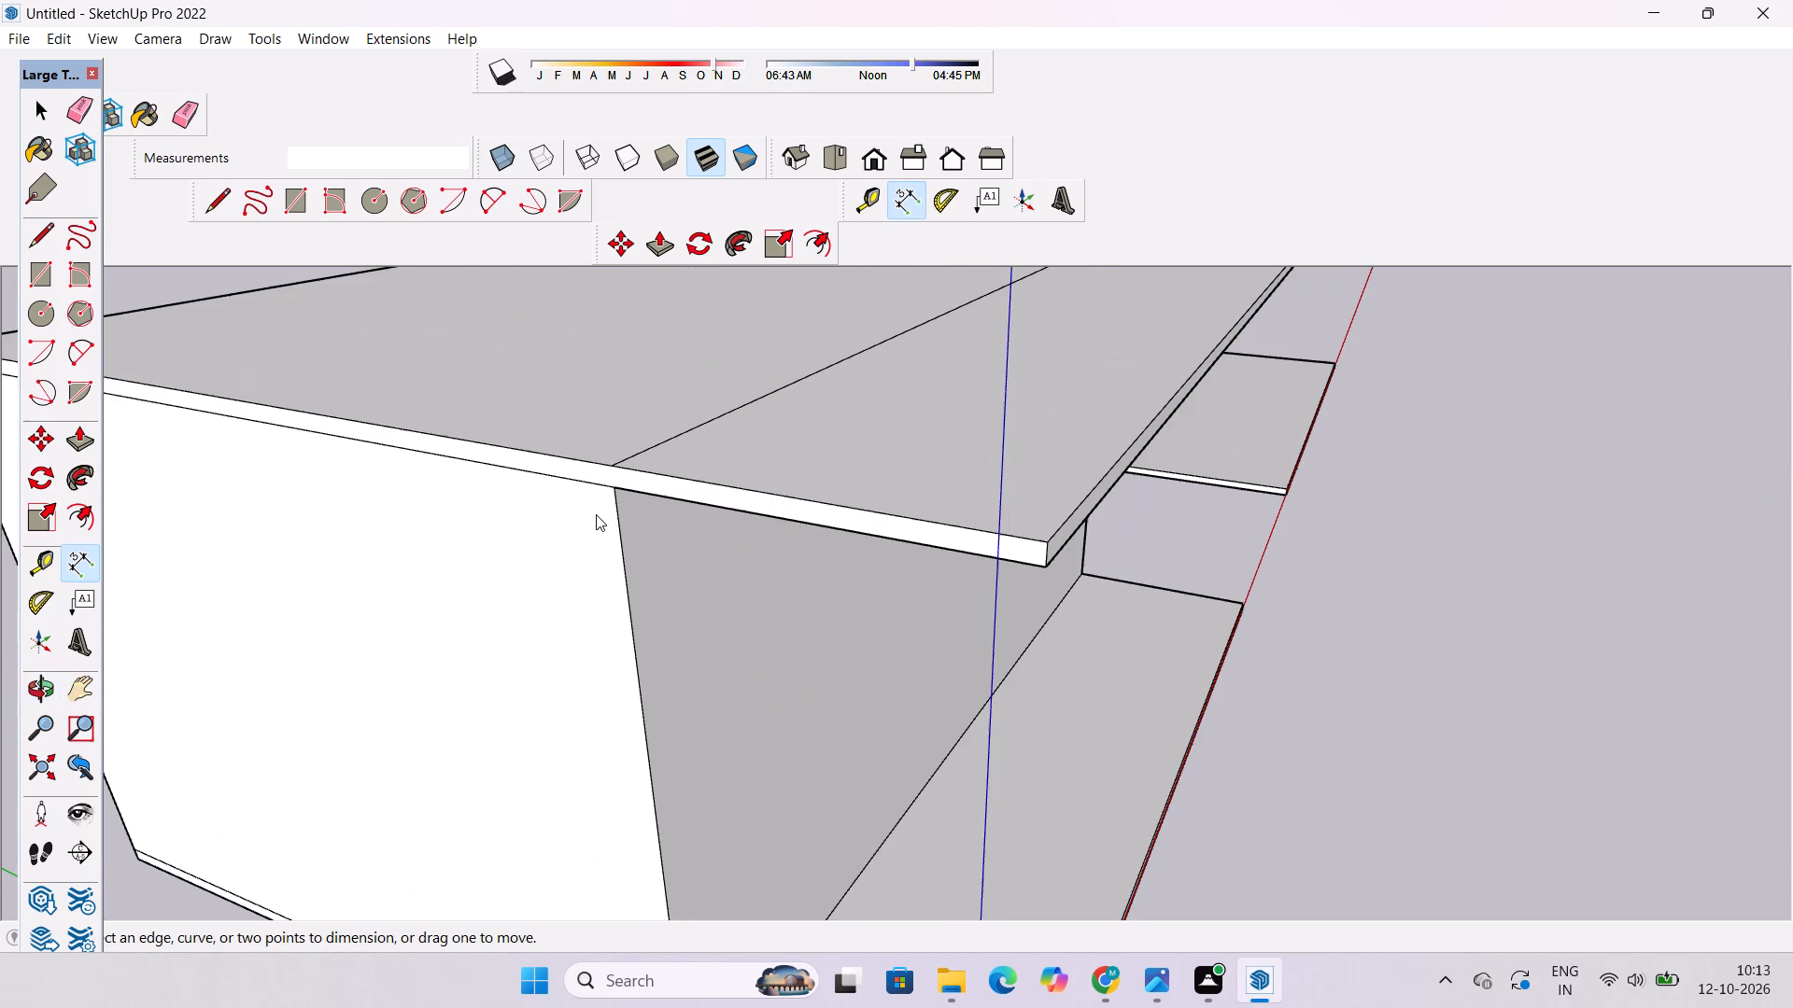
{"action": "left_click", "coordinate": [613, 493]}
{"action": "scroll", "coordinate": [615, 490], "scroll_direction": "down", "scroll_amount": 9}
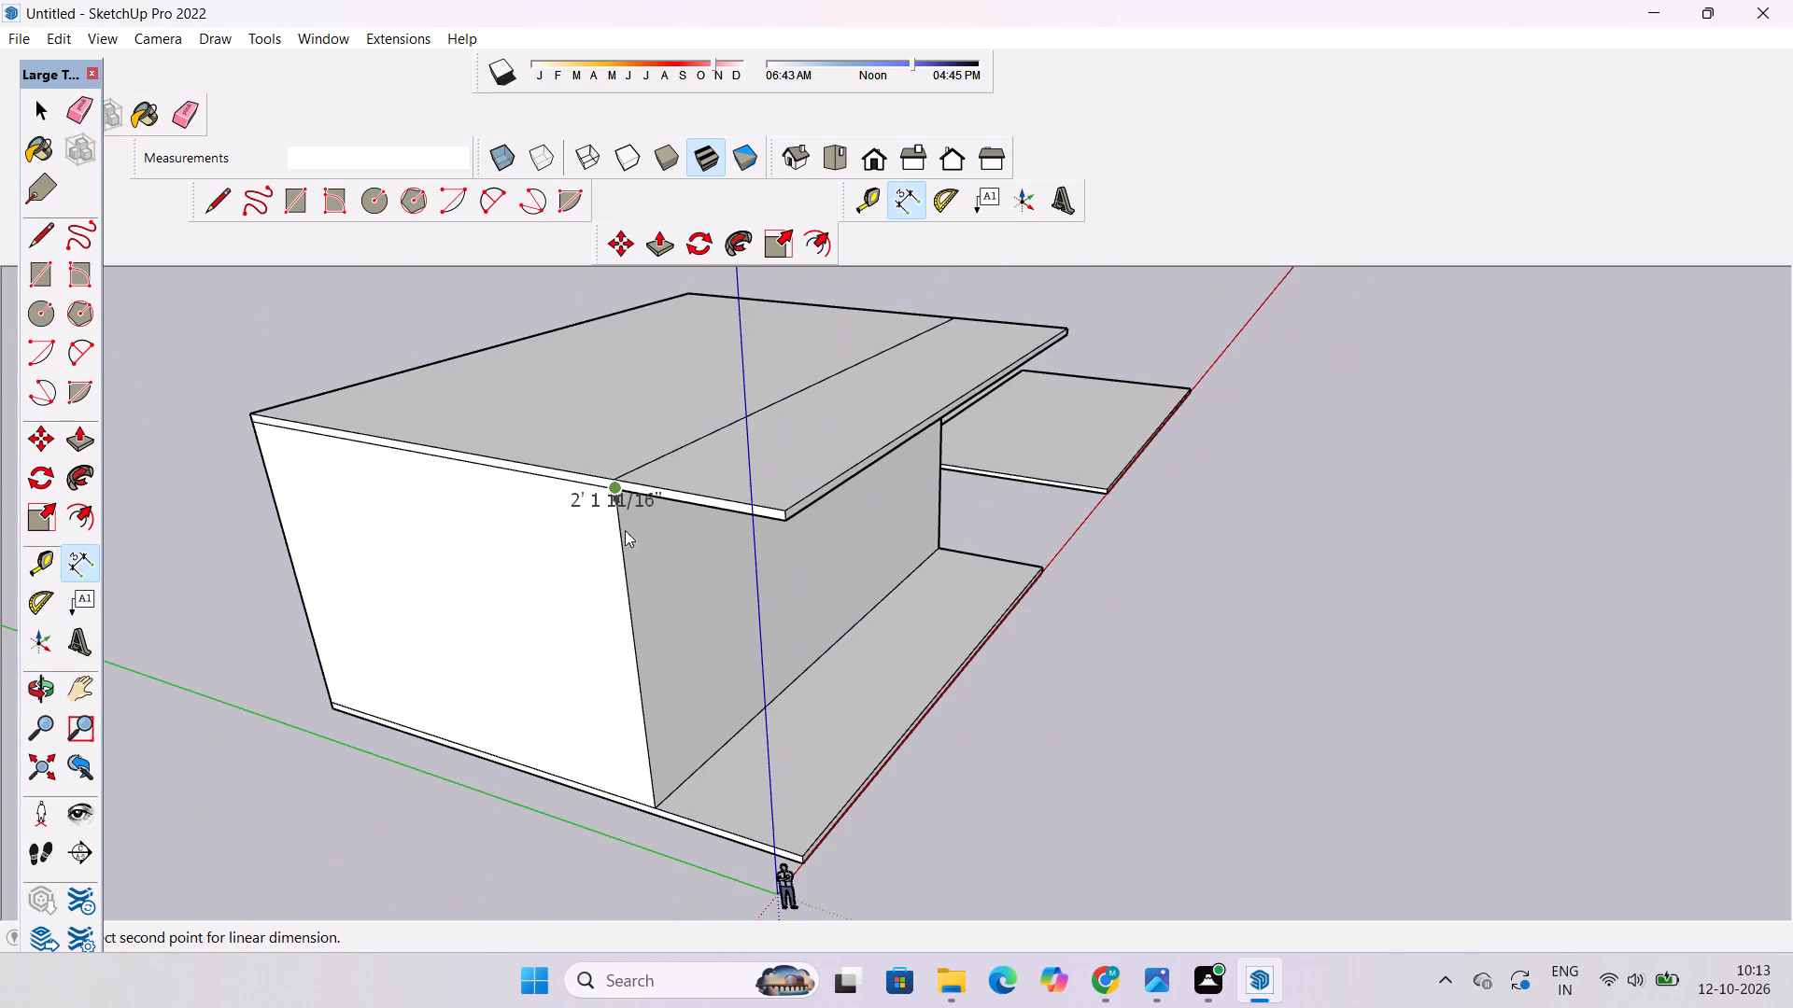
{"action": "scroll", "coordinate": [633, 717], "scroll_direction": "down", "scroll_amount": 5}
{"action": "scroll", "coordinate": [629, 785], "scroll_direction": "up", "scroll_amount": 11}
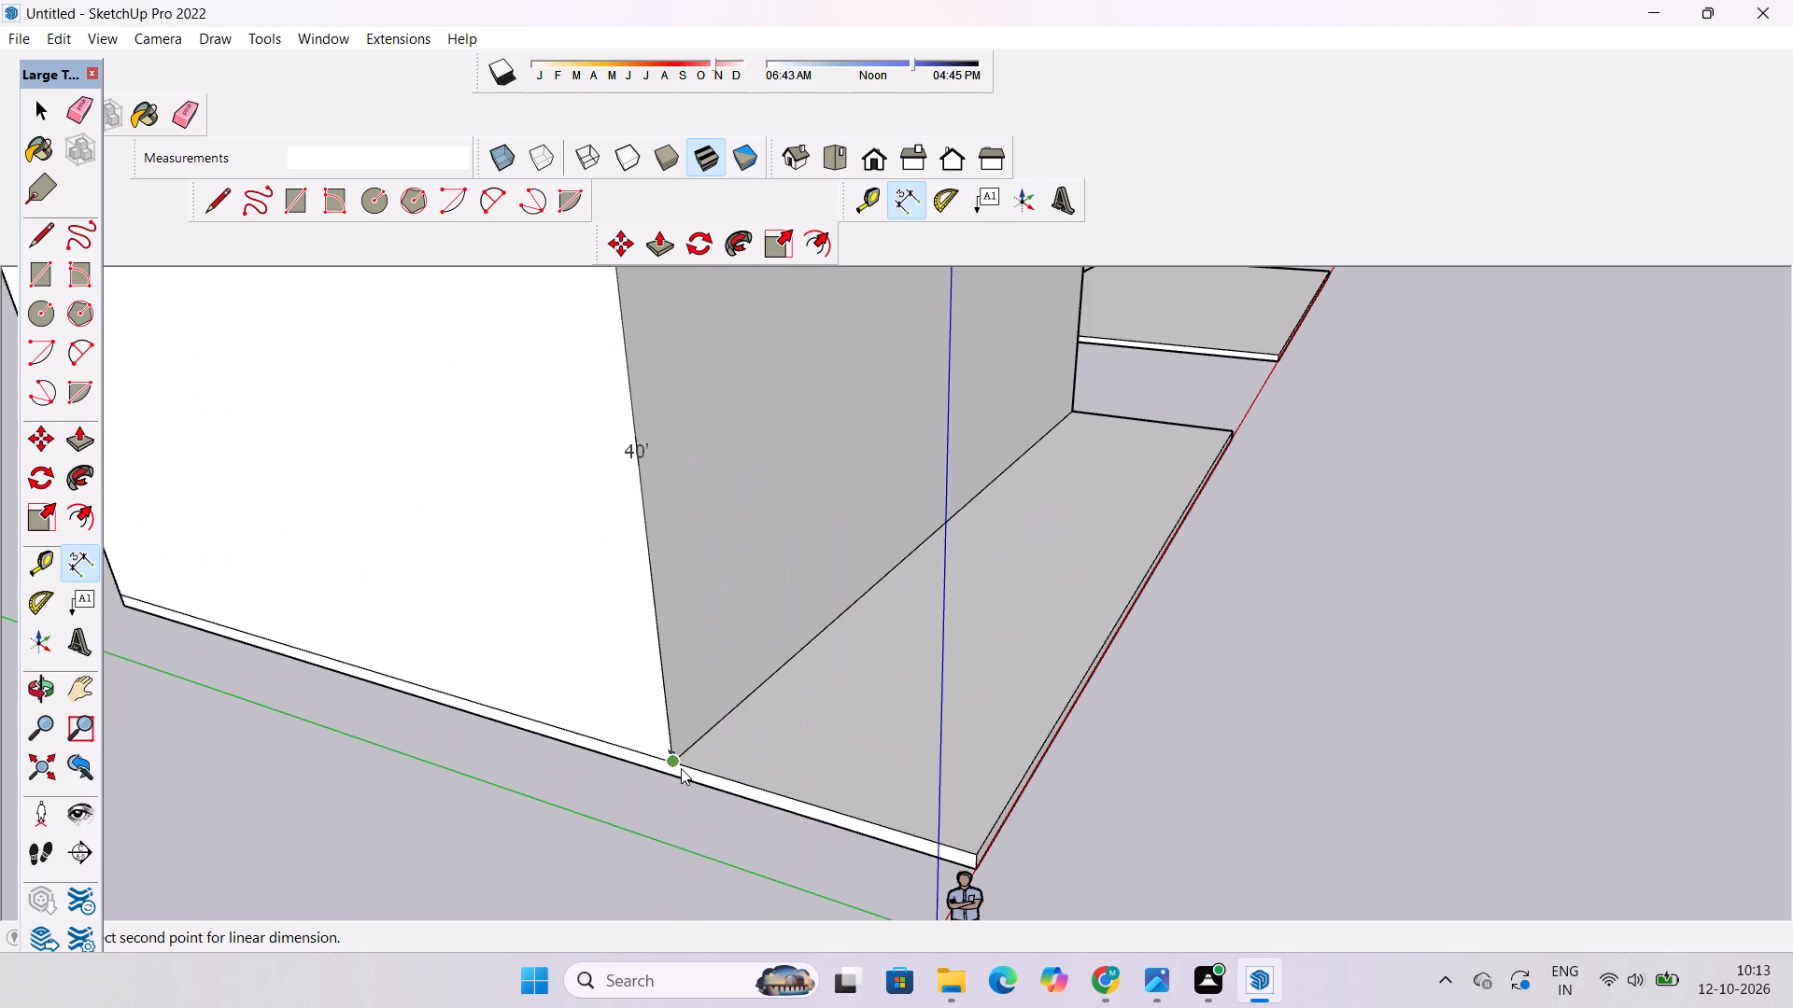
{"action": "key", "text": "space"}
{"action": "key", "text": "o"}
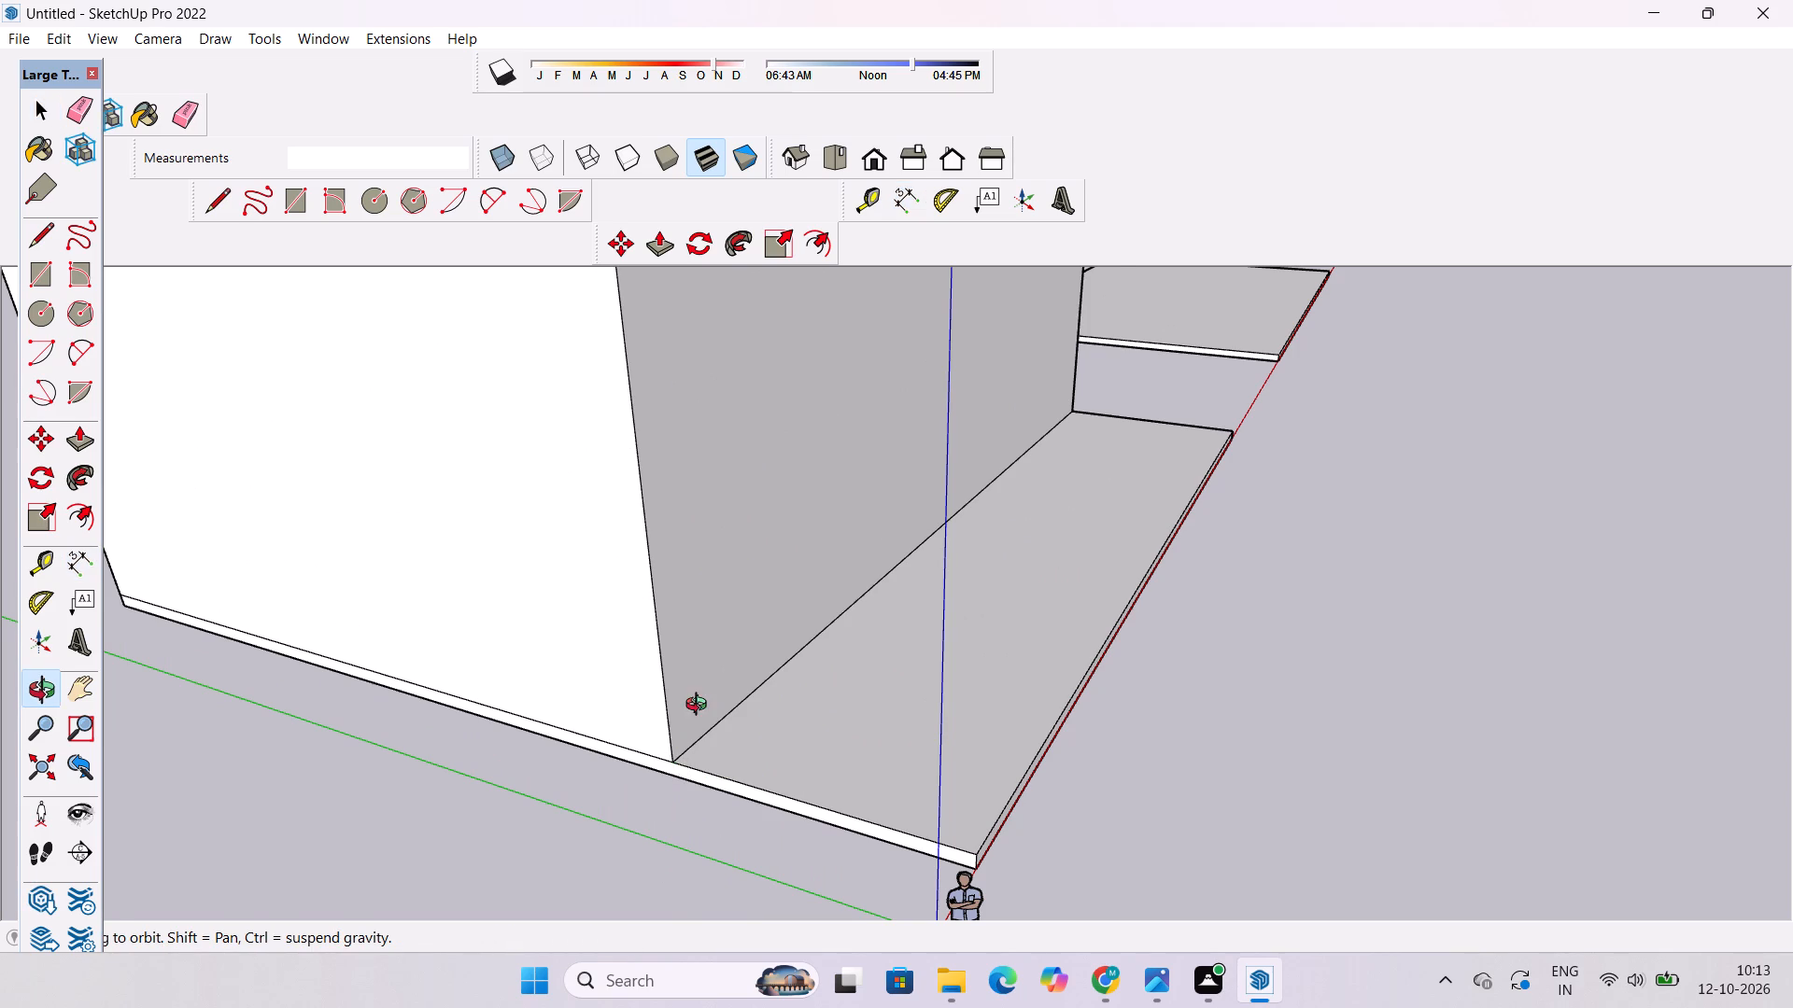
Push/Pull the larger part of the top slab's upper face, behind the dividing line, up by 40'.
{"action": "scroll", "coordinate": [715, 693], "scroll_direction": "down", "scroll_amount": 12}
{"action": "left_click_drag", "start_coordinate": [772, 651], "coordinate": [807, 788], "text": "shift"}
{"action": "scroll", "coordinate": [735, 658], "scroll_direction": "up", "scroll_amount": 9}
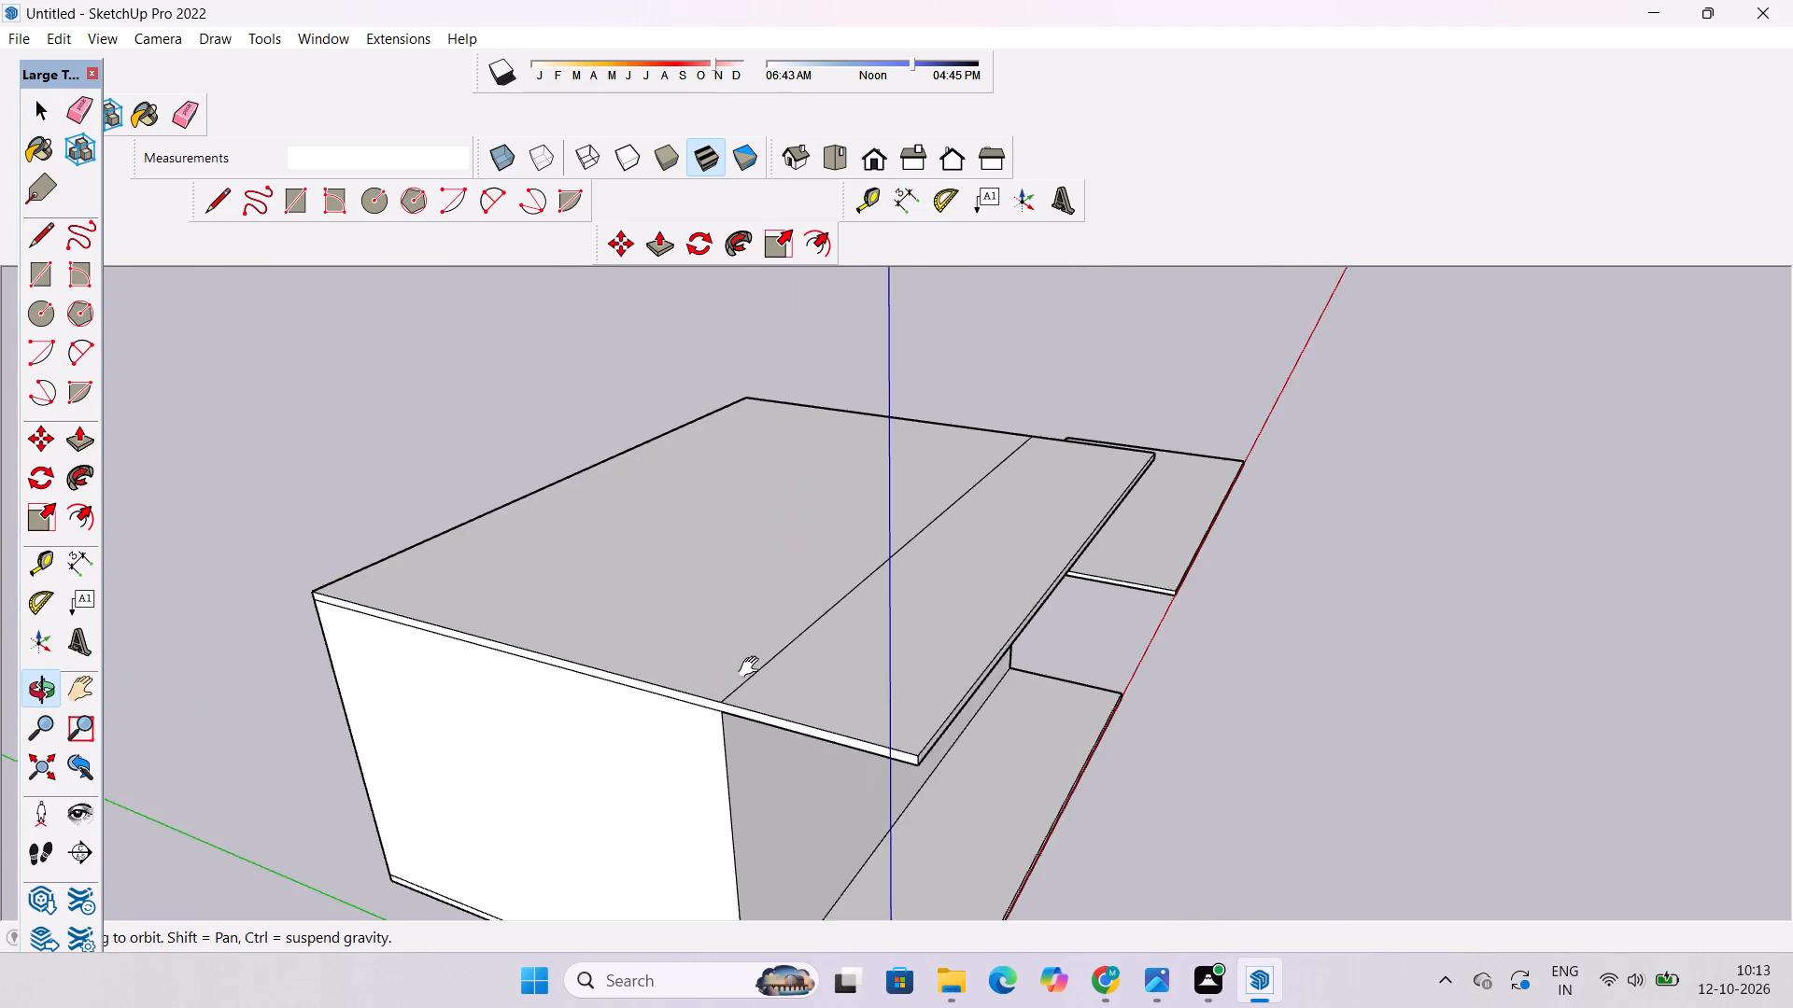
{"action": "left_click_drag", "start_coordinate": [753, 667], "coordinate": [650, 693], "text": "shift"}
{"action": "left_click_drag", "start_coordinate": [647, 693], "coordinate": [734, 693]}
{"action": "left_click_drag", "start_coordinate": [719, 736], "coordinate": [713, 710]}
{"action": "left_click_drag", "start_coordinate": [713, 710], "coordinate": [605, 716]}
{"action": "left_click_drag", "start_coordinate": [656, 696], "coordinate": [700, 701], "text": "shift"}
{"action": "left_click_drag", "start_coordinate": [707, 707], "coordinate": [715, 707]}
{"action": "key", "text": "space"}
{"action": "key", "text": "p"}
{"action": "left_click", "coordinate": [709, 643]}
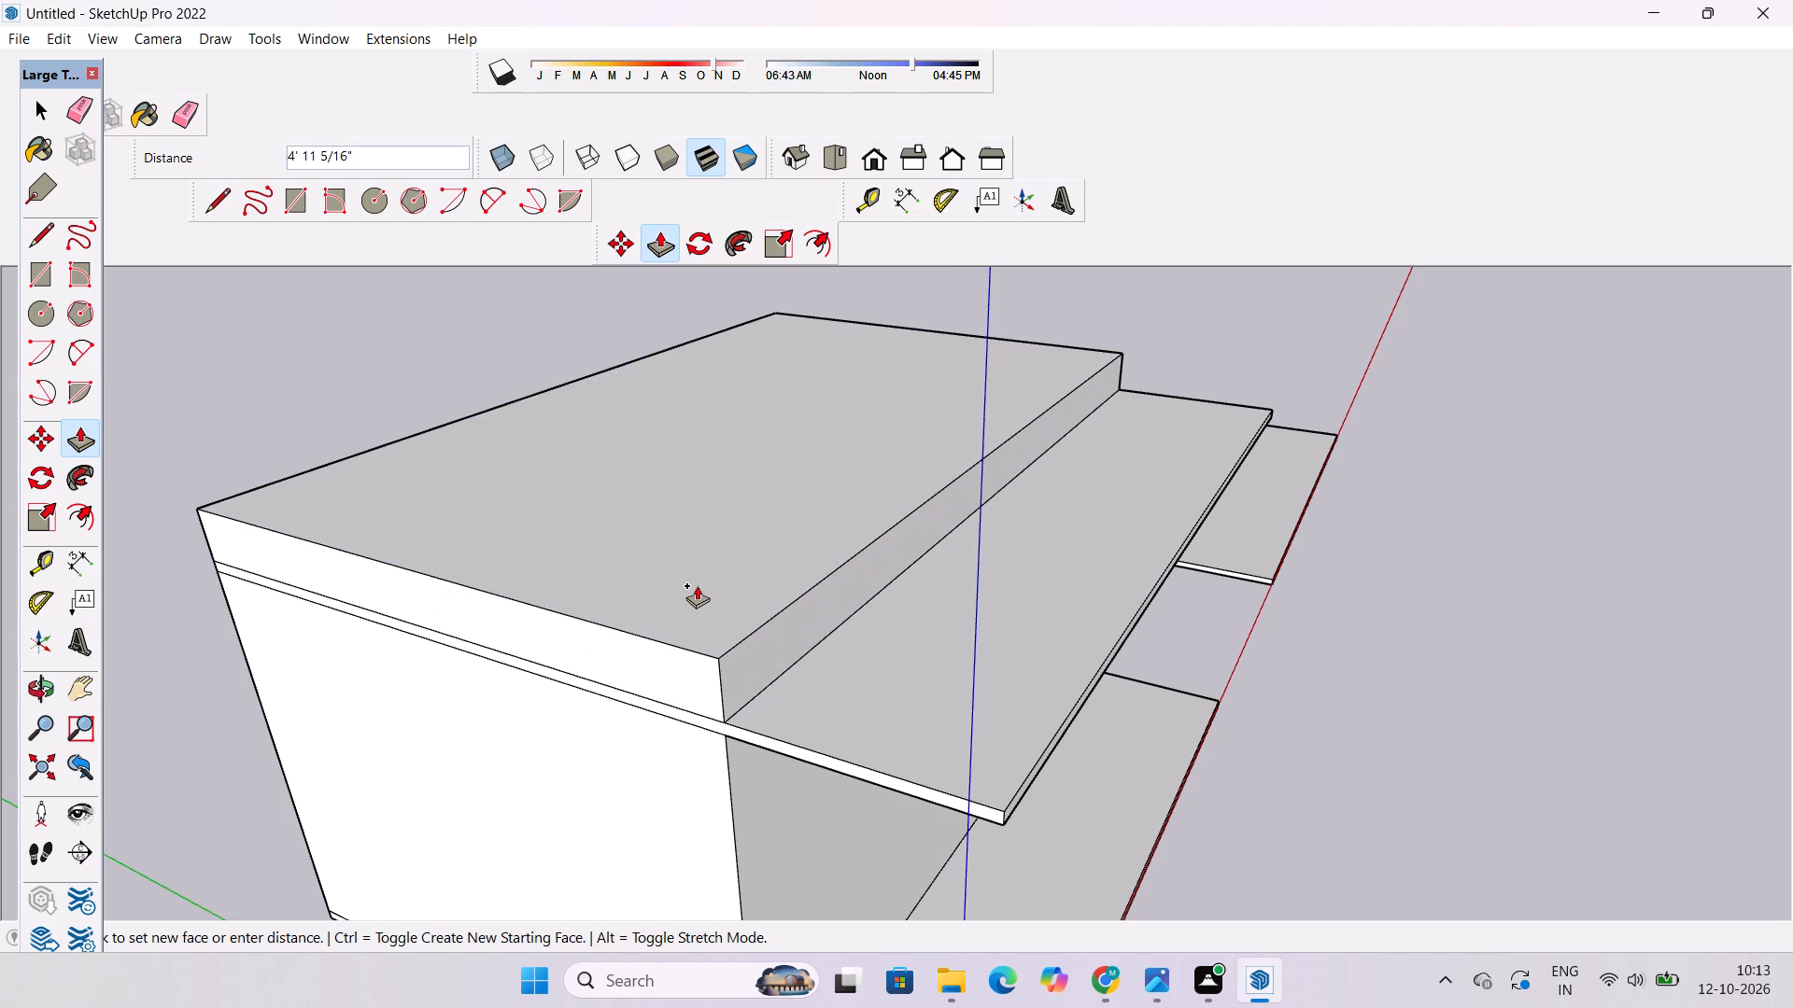
{"action": "type", "text": "40'"}
{"action": "key", "text": "Return"}
{"action": "key", "text": "space"}
Examine the stacked upper and lower blocks from the front and from above.
{"action": "type", "text": "o"}
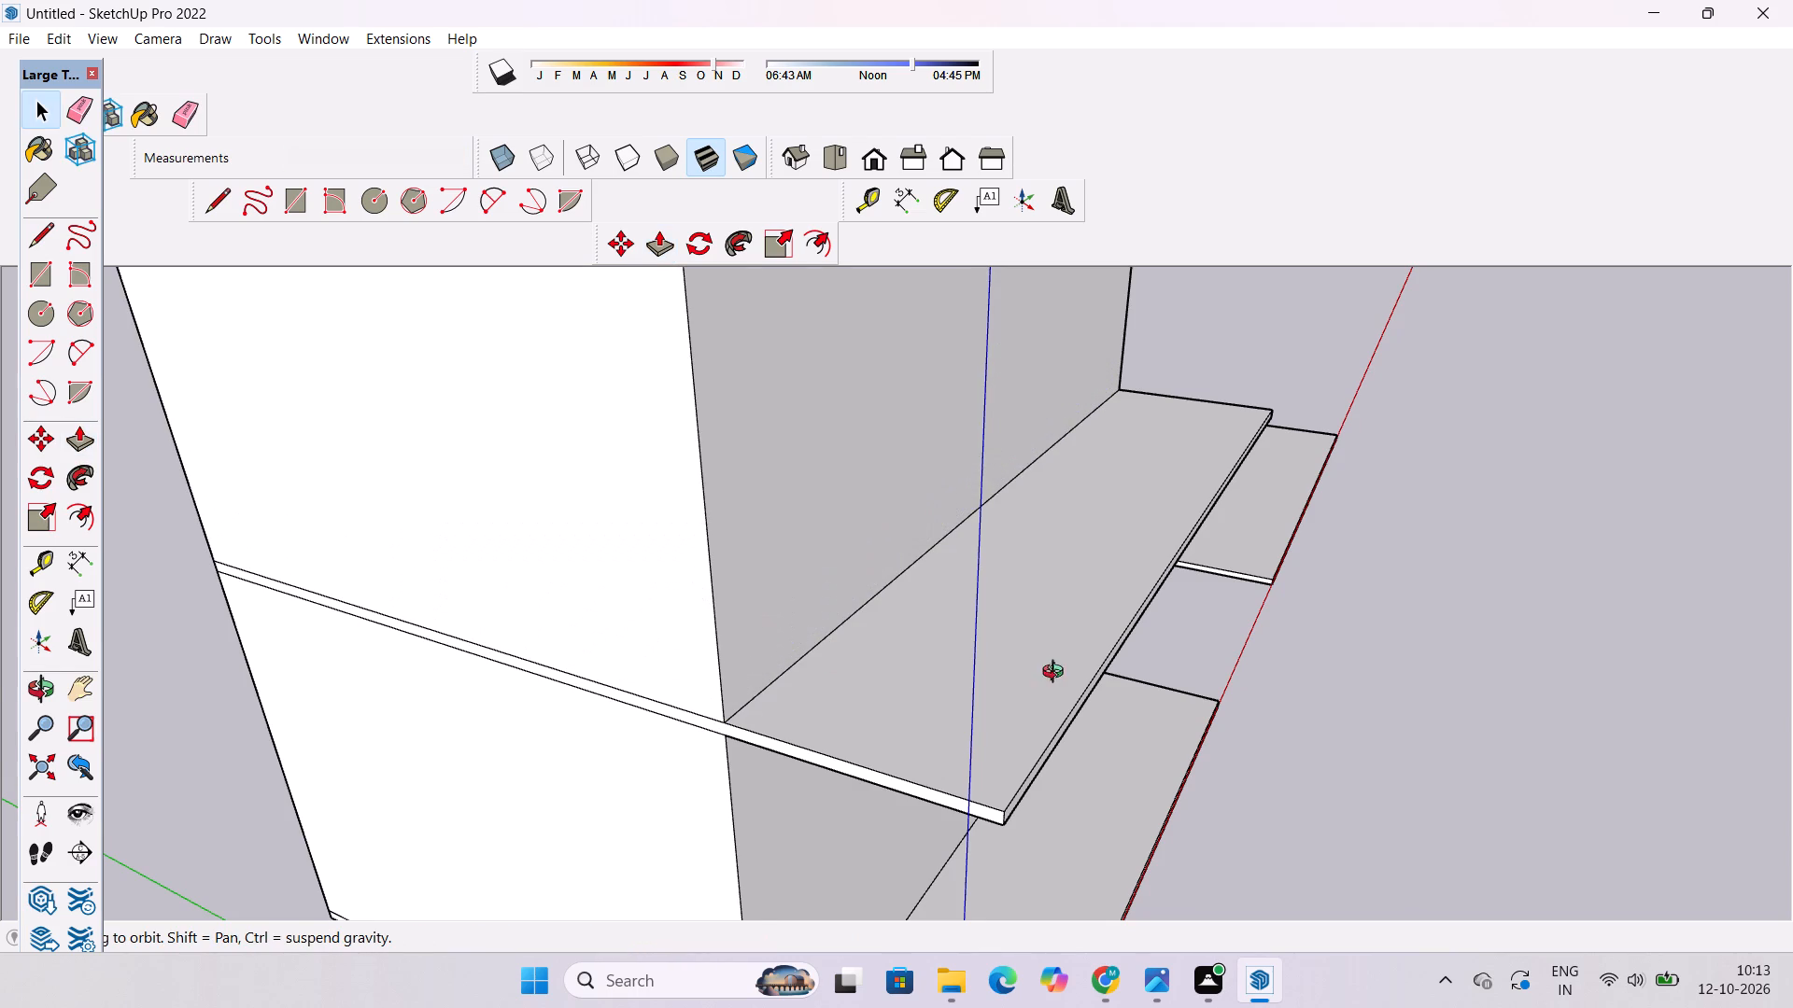
{"action": "scroll", "coordinate": [930, 665], "scroll_direction": "down", "scroll_amount": 15}
{"action": "left_click_drag", "start_coordinate": [1116, 590], "coordinate": [1117, 714], "text": "shift"}
{"action": "left_click_drag", "start_coordinate": [1119, 721], "coordinate": [881, 640]}
{"action": "scroll", "coordinate": [814, 761], "scroll_direction": "up", "scroll_amount": 6}
{"action": "left_click_drag", "start_coordinate": [814, 796], "coordinate": [816, 671], "text": "shift"}
{"action": "scroll", "coordinate": [817, 674], "scroll_direction": "down", "scroll_amount": 1}
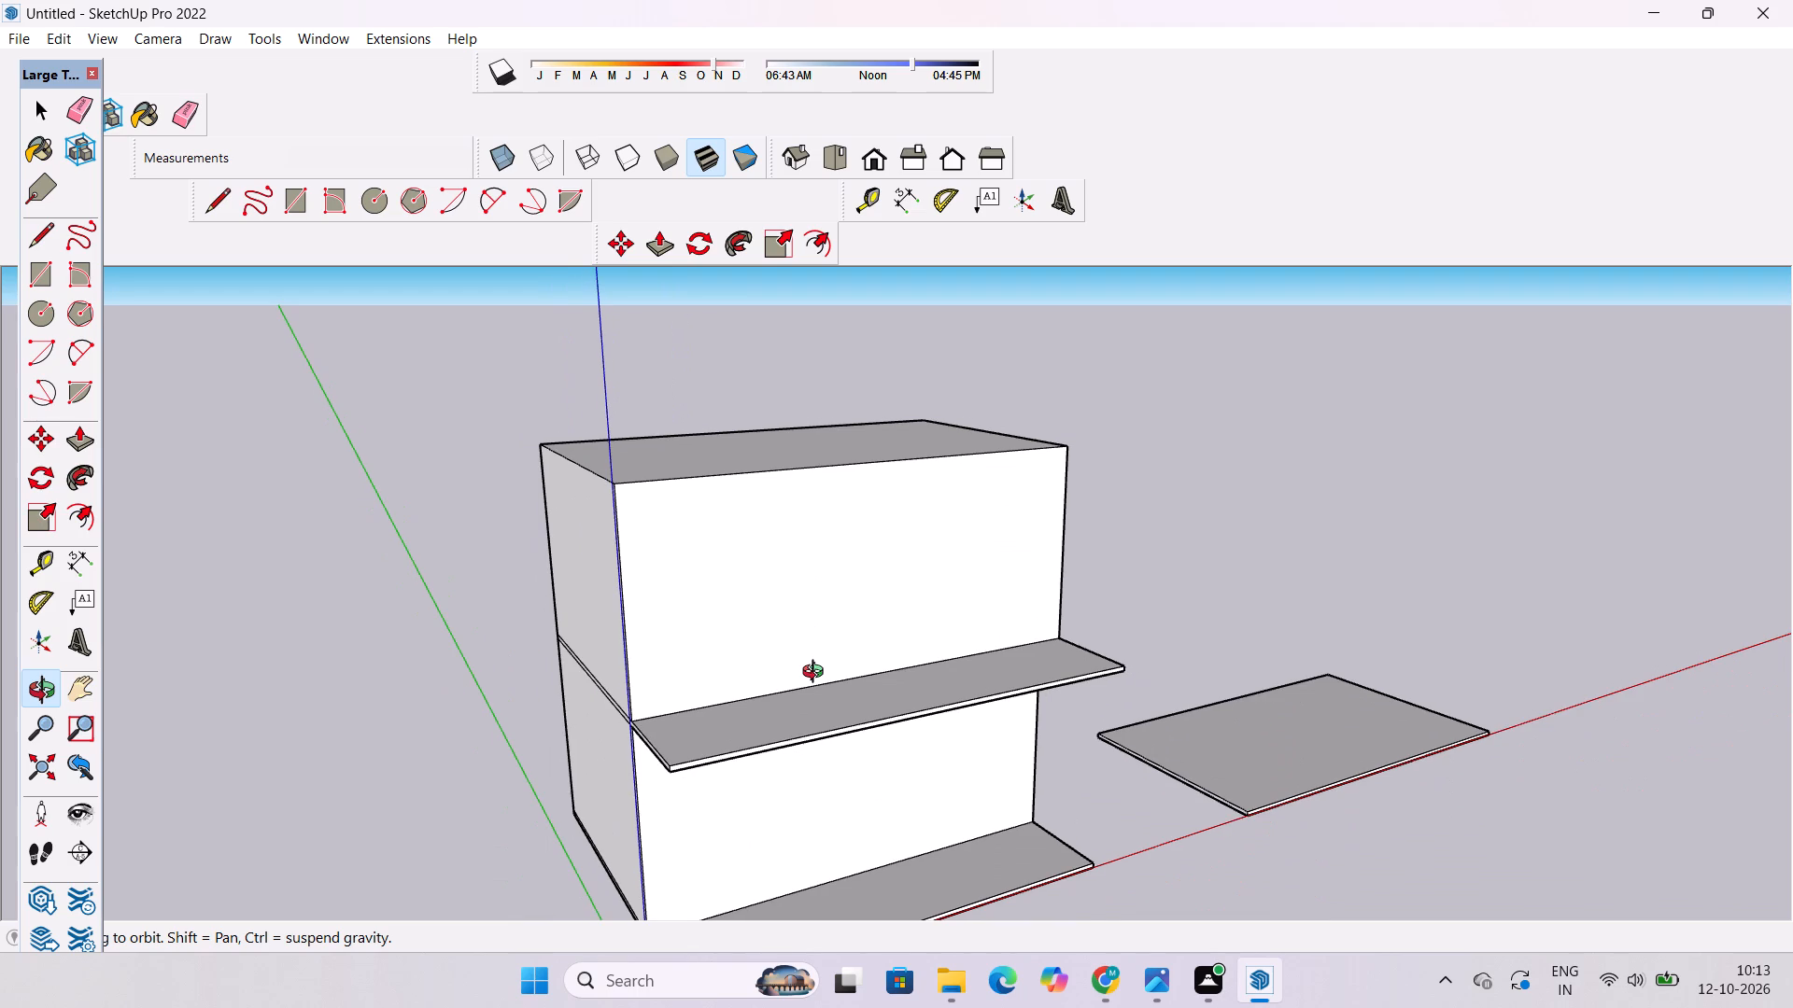
{"action": "scroll", "coordinate": [877, 598], "scroll_direction": "down", "scroll_amount": 4}
{"action": "left_click_drag", "start_coordinate": [877, 598], "coordinate": [867, 663]}
{"action": "left_click_drag", "start_coordinate": [857, 604], "coordinate": [828, 654], "text": "shift"}
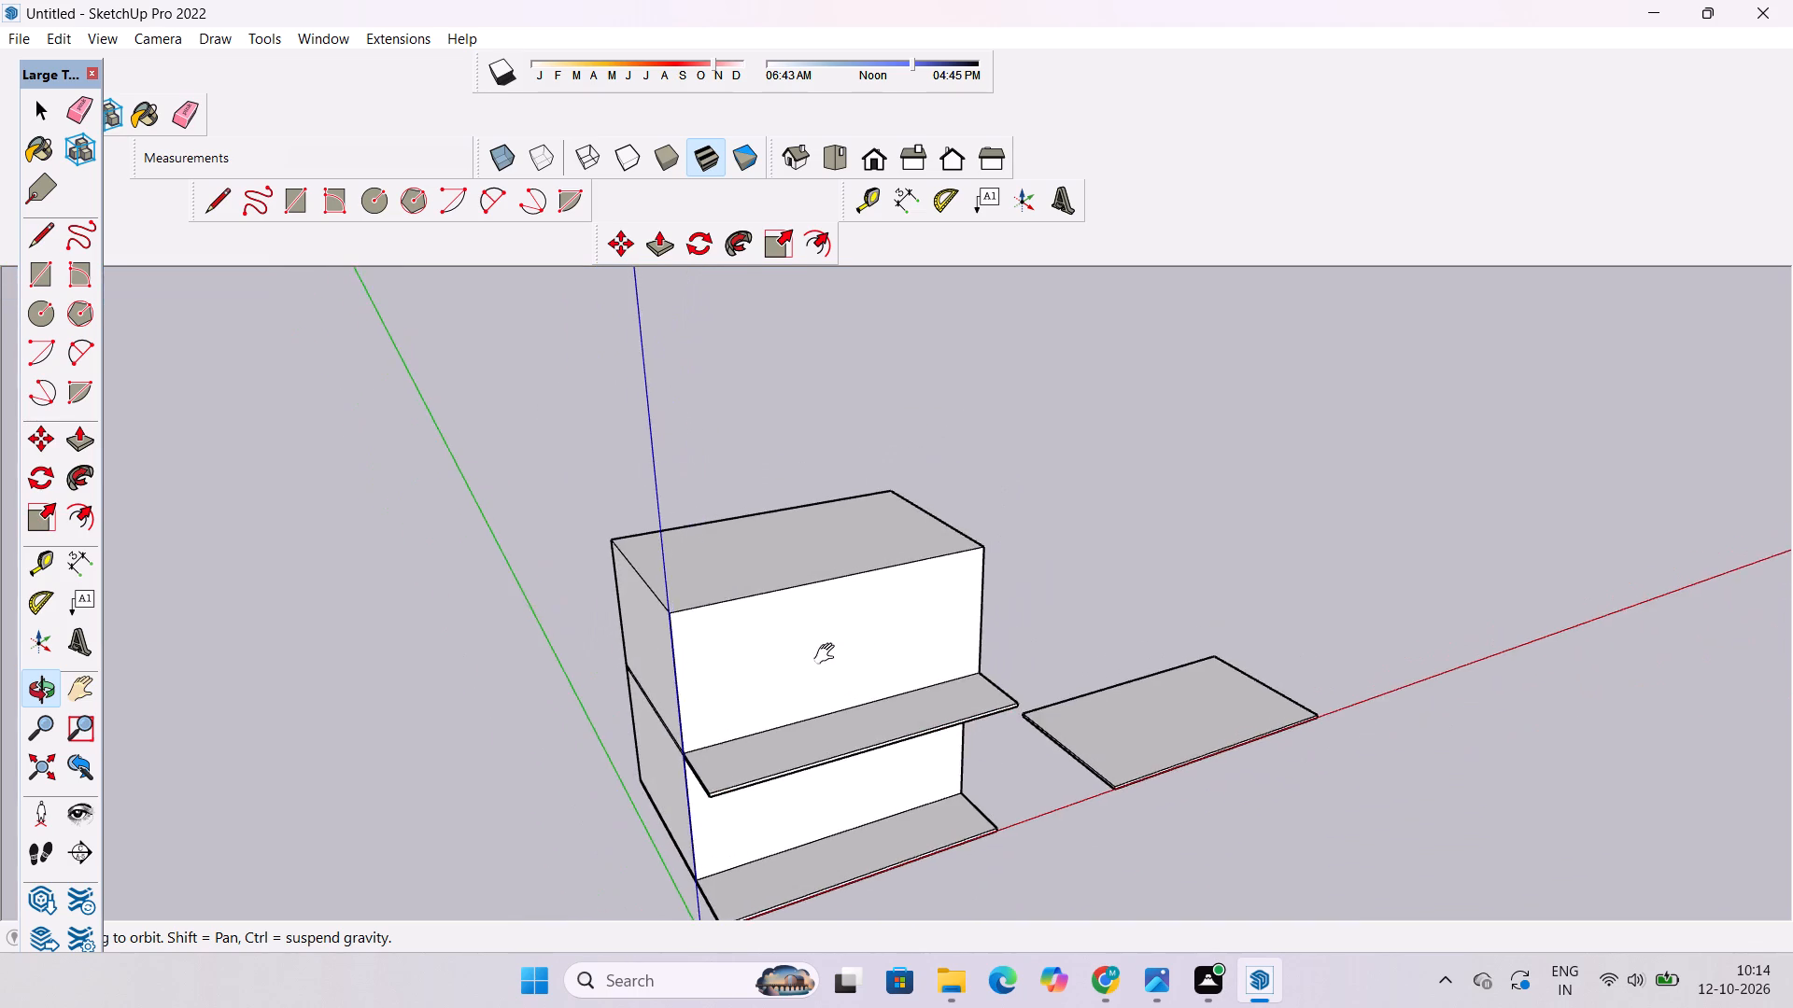
{"action": "left_click_drag", "start_coordinate": [828, 654], "coordinate": [911, 702]}
{"action": "scroll", "coordinate": [838, 623], "scroll_direction": "up", "scroll_amount": 4}
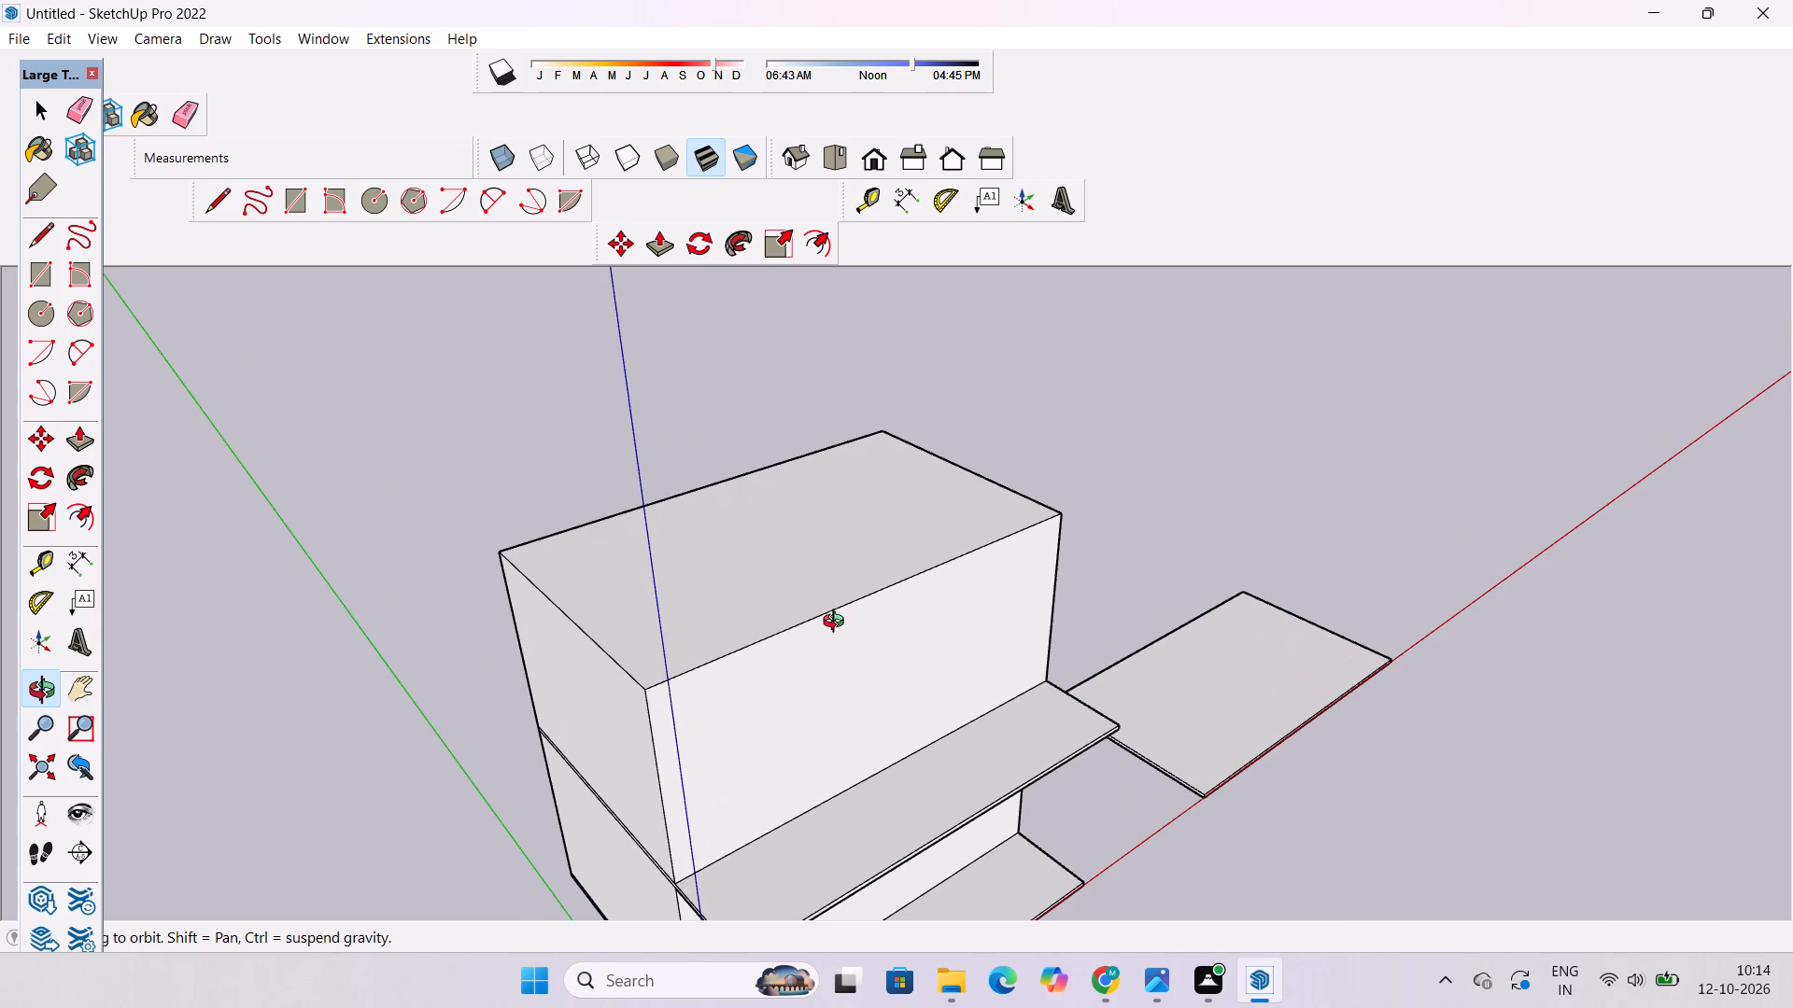
Copy the separate ground slab by its lower back corner onto the matching top corner of the upper block.
{"action": "left_click_drag", "start_coordinate": [829, 638], "coordinate": [717, 591], "text": "shift"}
{"action": "left_click_drag", "start_coordinate": [713, 589], "coordinate": [787, 581]}
{"action": "left_click_drag", "start_coordinate": [798, 589], "coordinate": [605, 624]}
{"action": "scroll", "coordinate": [871, 730], "scroll_direction": "up", "scroll_amount": 5, "text": "shift"}
{"action": "left_click_drag", "start_coordinate": [868, 771], "coordinate": [821, 709], "text": "shift"}
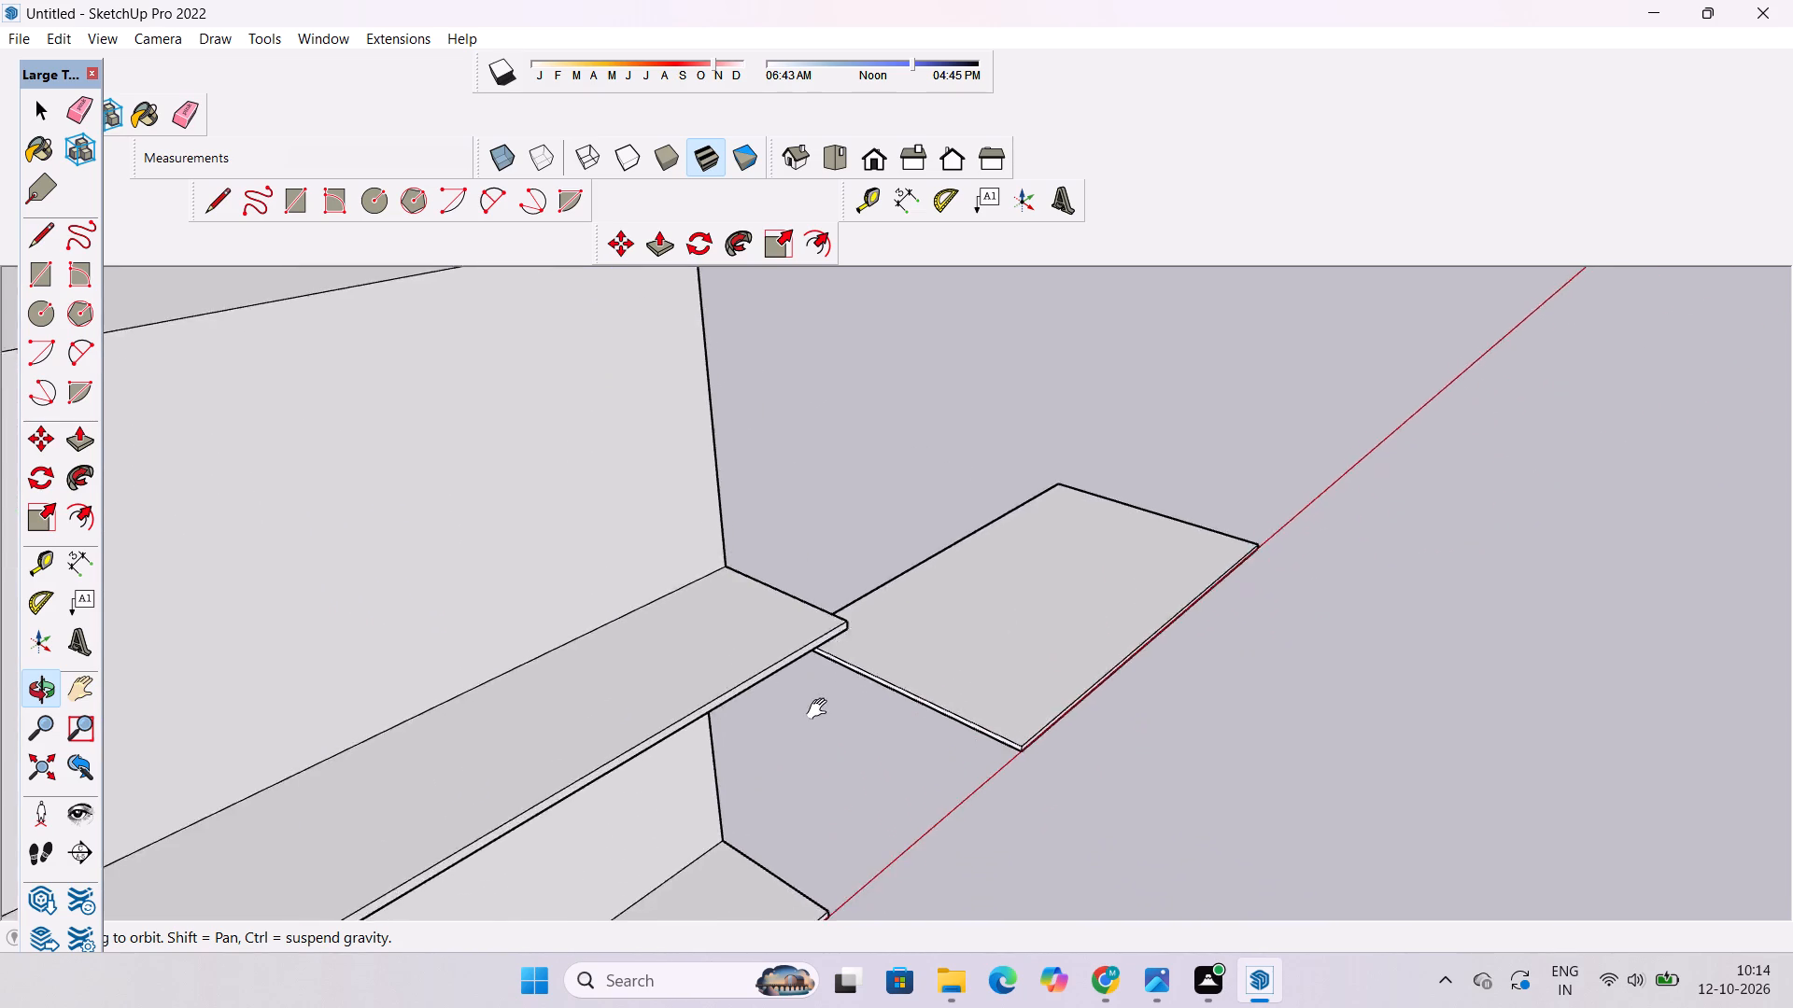
{"action": "left_click_drag", "start_coordinate": [804, 709], "coordinate": [727, 707]}
{"action": "key", "text": "space"}
{"action": "left_click", "coordinate": [938, 641]}
{"action": "scroll", "coordinate": [826, 682], "scroll_direction": "up", "scroll_amount": 5}
{"action": "key", "text": "m"}
{"action": "scroll", "coordinate": [826, 682], "scroll_direction": "up", "scroll_amount": 4}
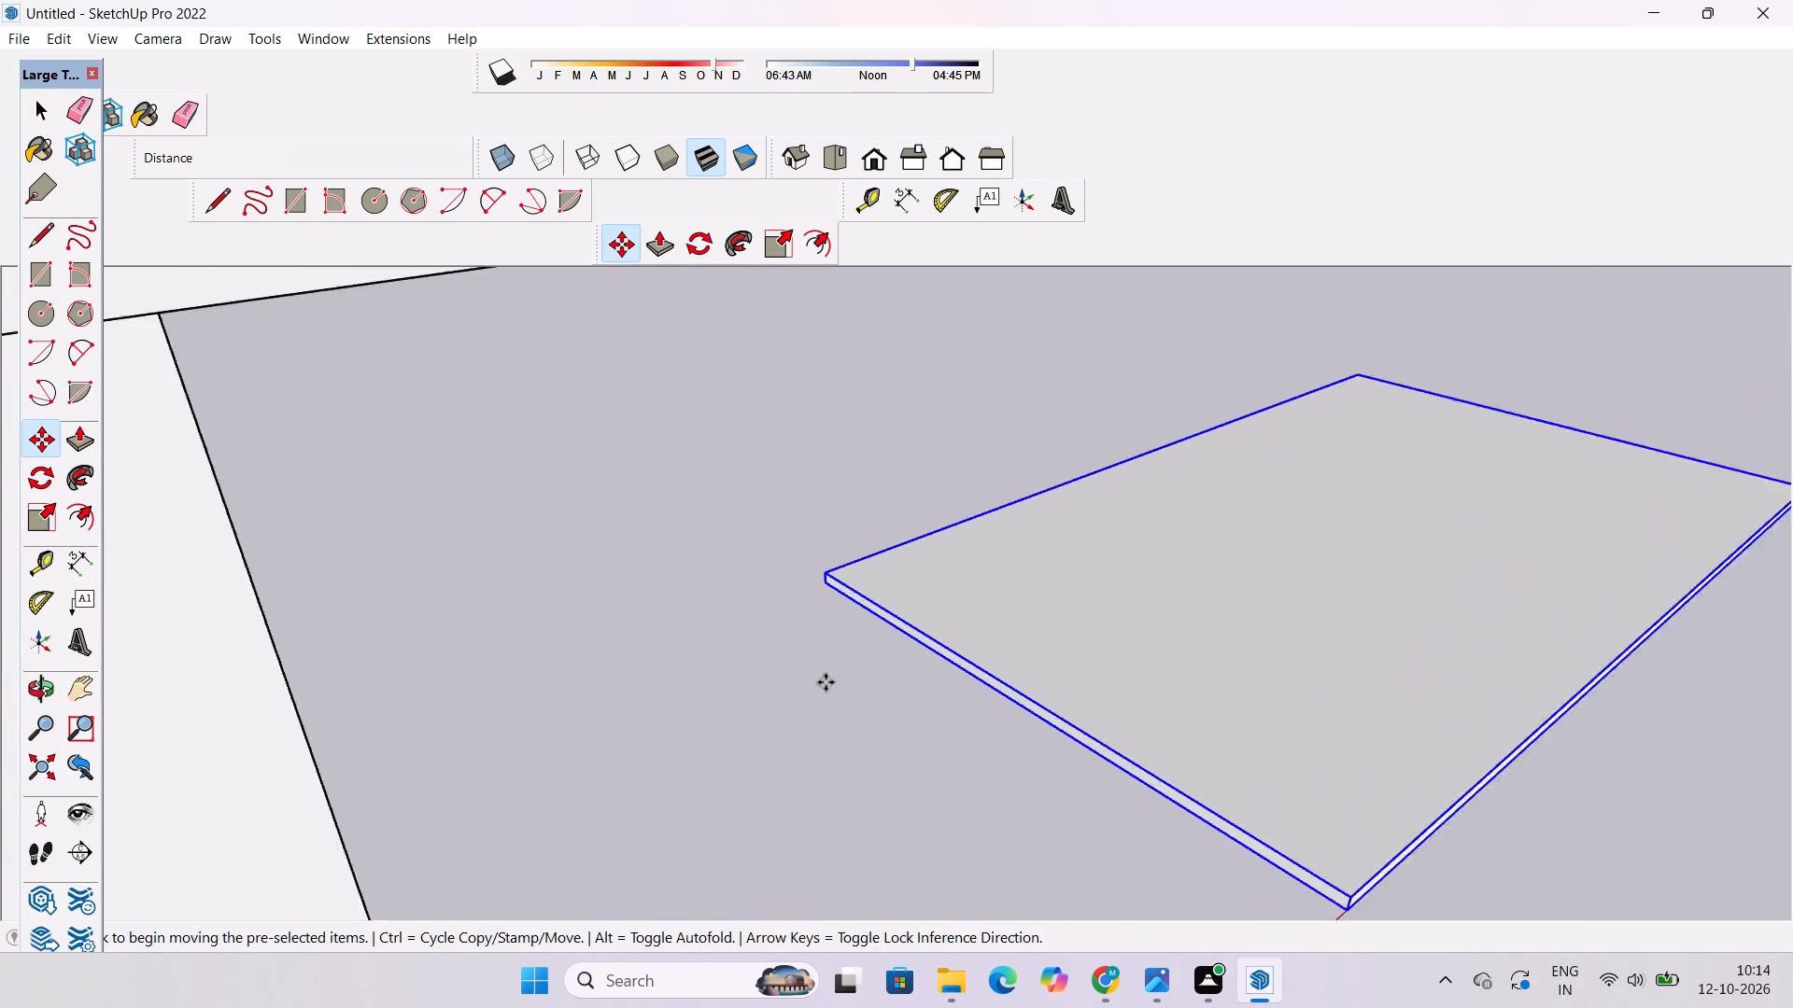
{"action": "scroll", "coordinate": [826, 682], "scroll_direction": "up", "scroll_amount": 12}
{"action": "left_click", "coordinate": [828, 553]}
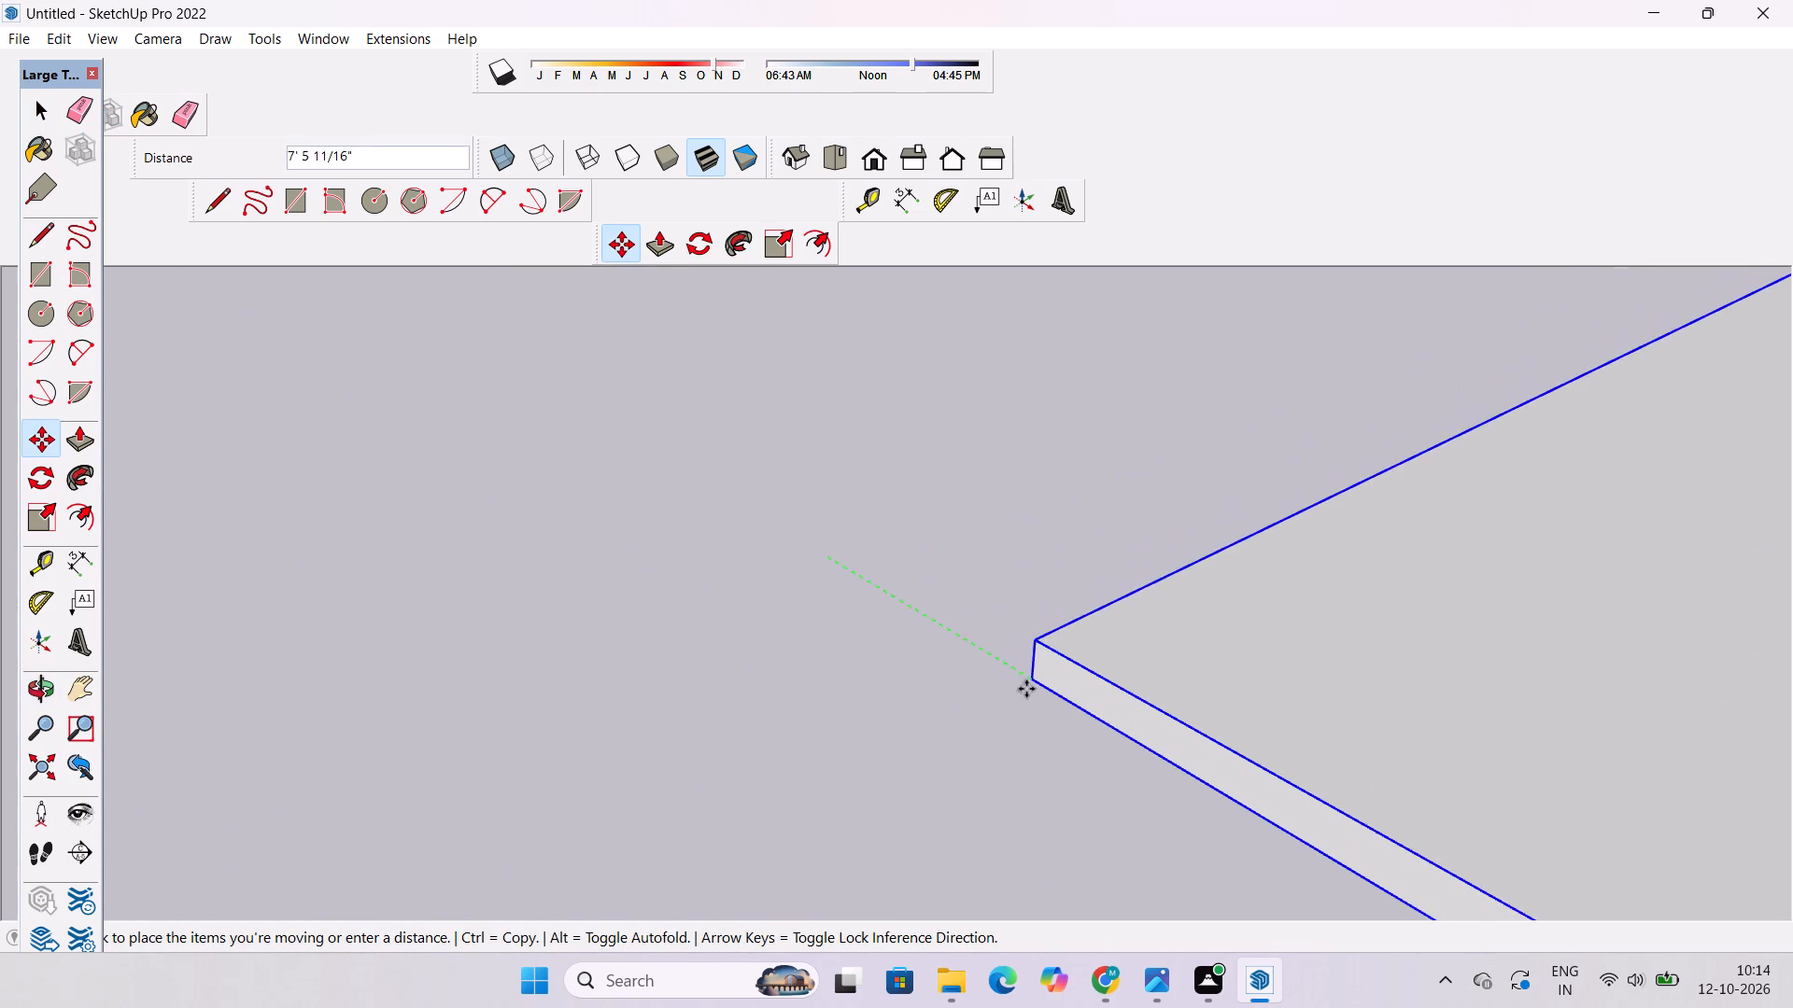
{"action": "scroll", "coordinate": [1048, 719], "scroll_direction": "down", "scroll_amount": 20}
{"action": "scroll", "coordinate": [1048, 719], "scroll_direction": "down", "scroll_amount": 13}
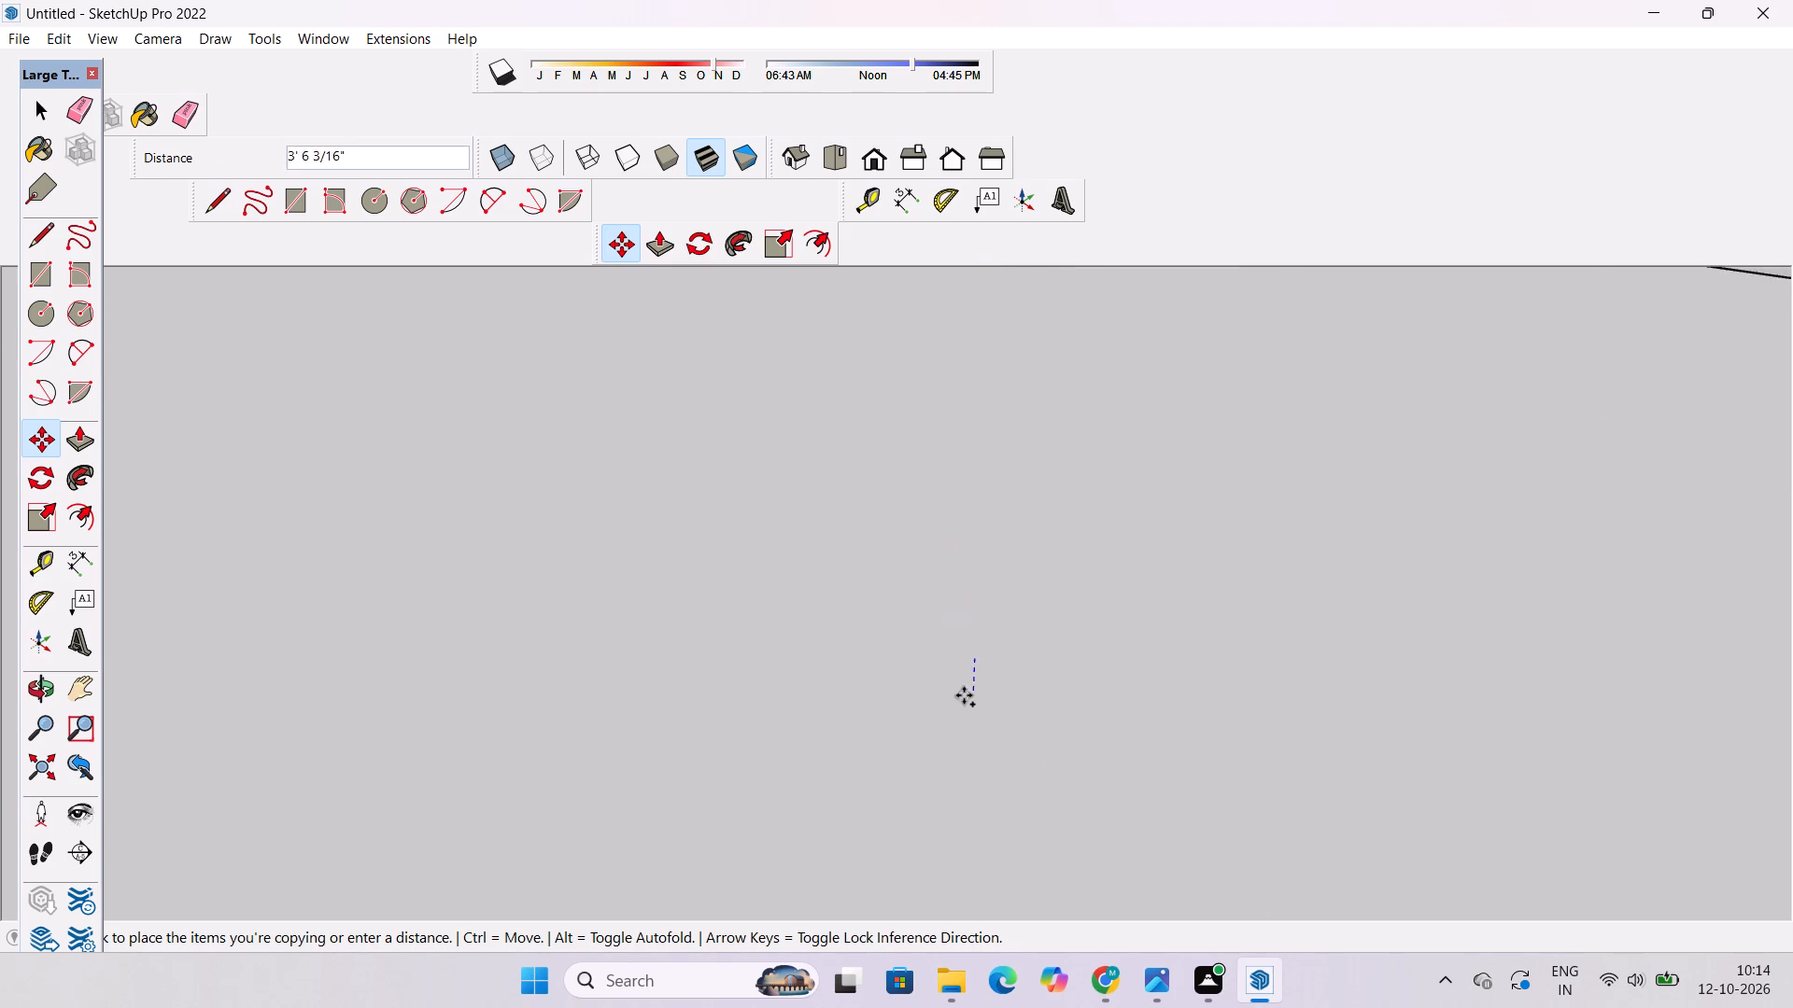
{"action": "scroll", "coordinate": [964, 695], "scroll_direction": "down", "scroll_amount": 17}
{"action": "scroll", "coordinate": [976, 687], "scroll_direction": "up", "scroll_amount": 1}
{"action": "scroll", "coordinate": [976, 681], "scroll_direction": "down", "scroll_amount": 20}
{"action": "scroll", "coordinate": [976, 681], "scroll_direction": "down", "scroll_amount": 1}
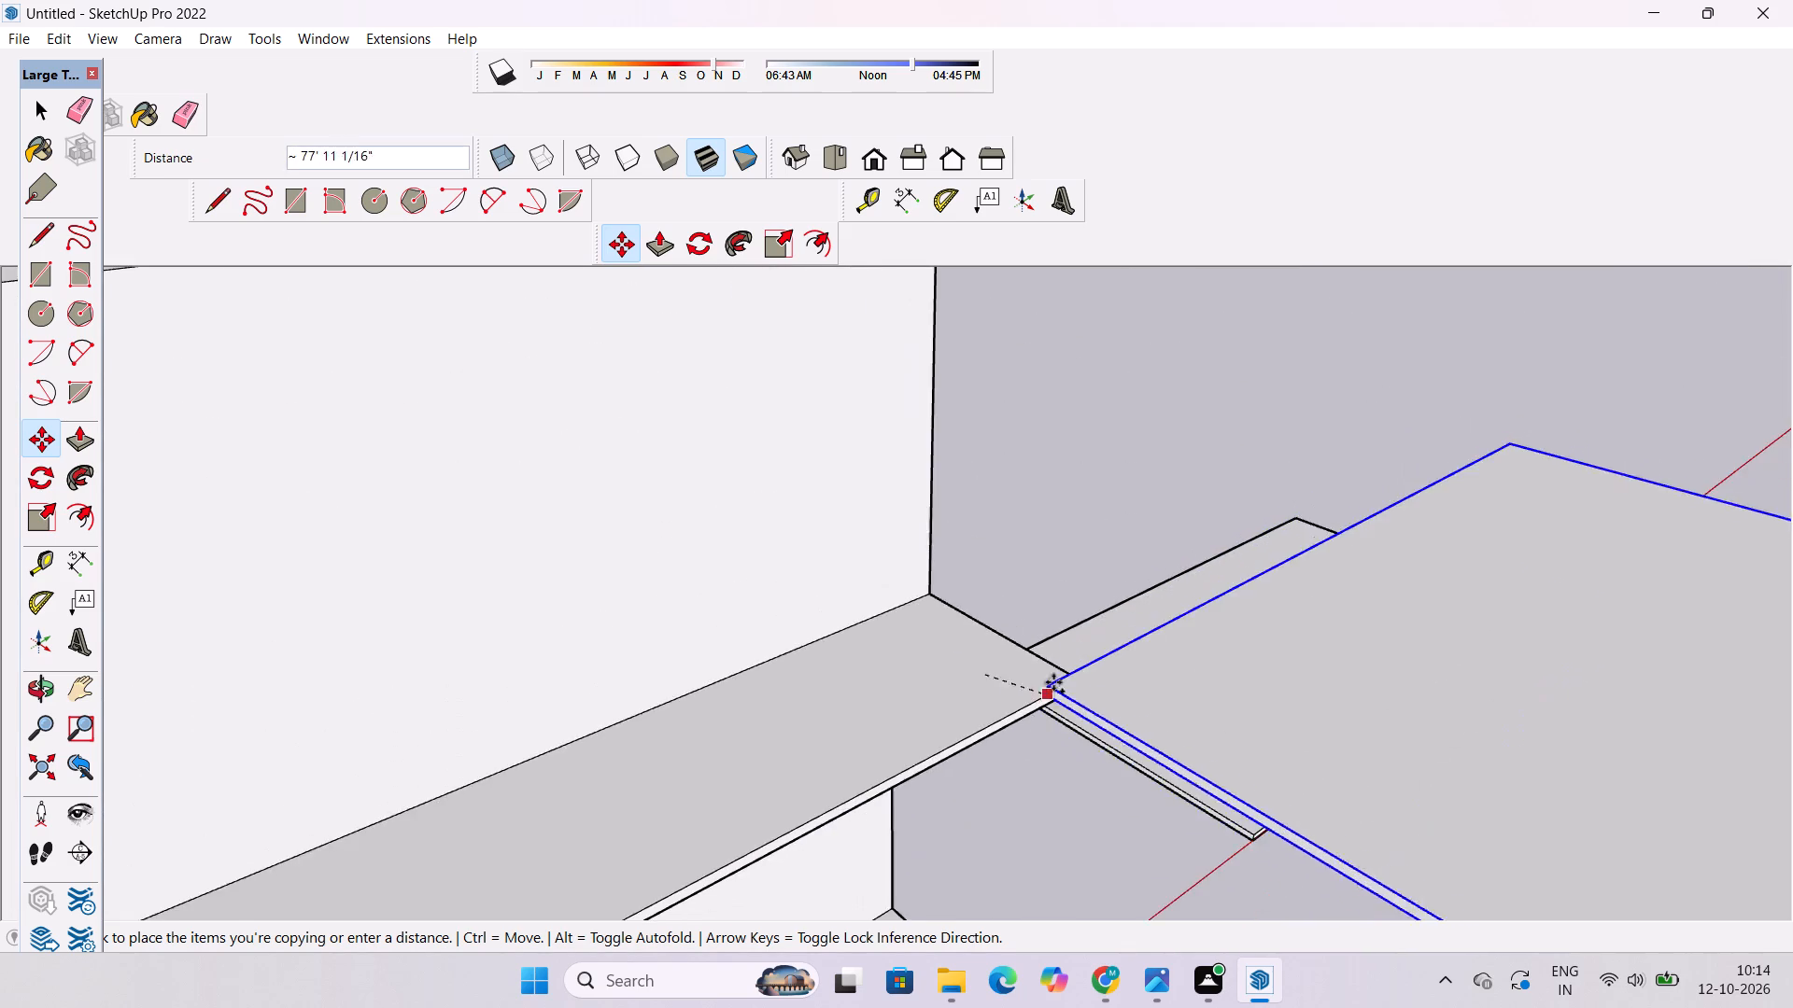
{"action": "scroll", "coordinate": [1053, 682], "scroll_direction": "down", "scroll_amount": 12}
{"action": "scroll", "coordinate": [714, 564], "scroll_direction": "up", "scroll_amount": 12}
{"action": "scroll", "coordinate": [644, 577], "scroll_direction": "down", "scroll_amount": 4}
{"action": "scroll", "coordinate": [805, 609], "scroll_direction": "up", "scroll_amount": 11}
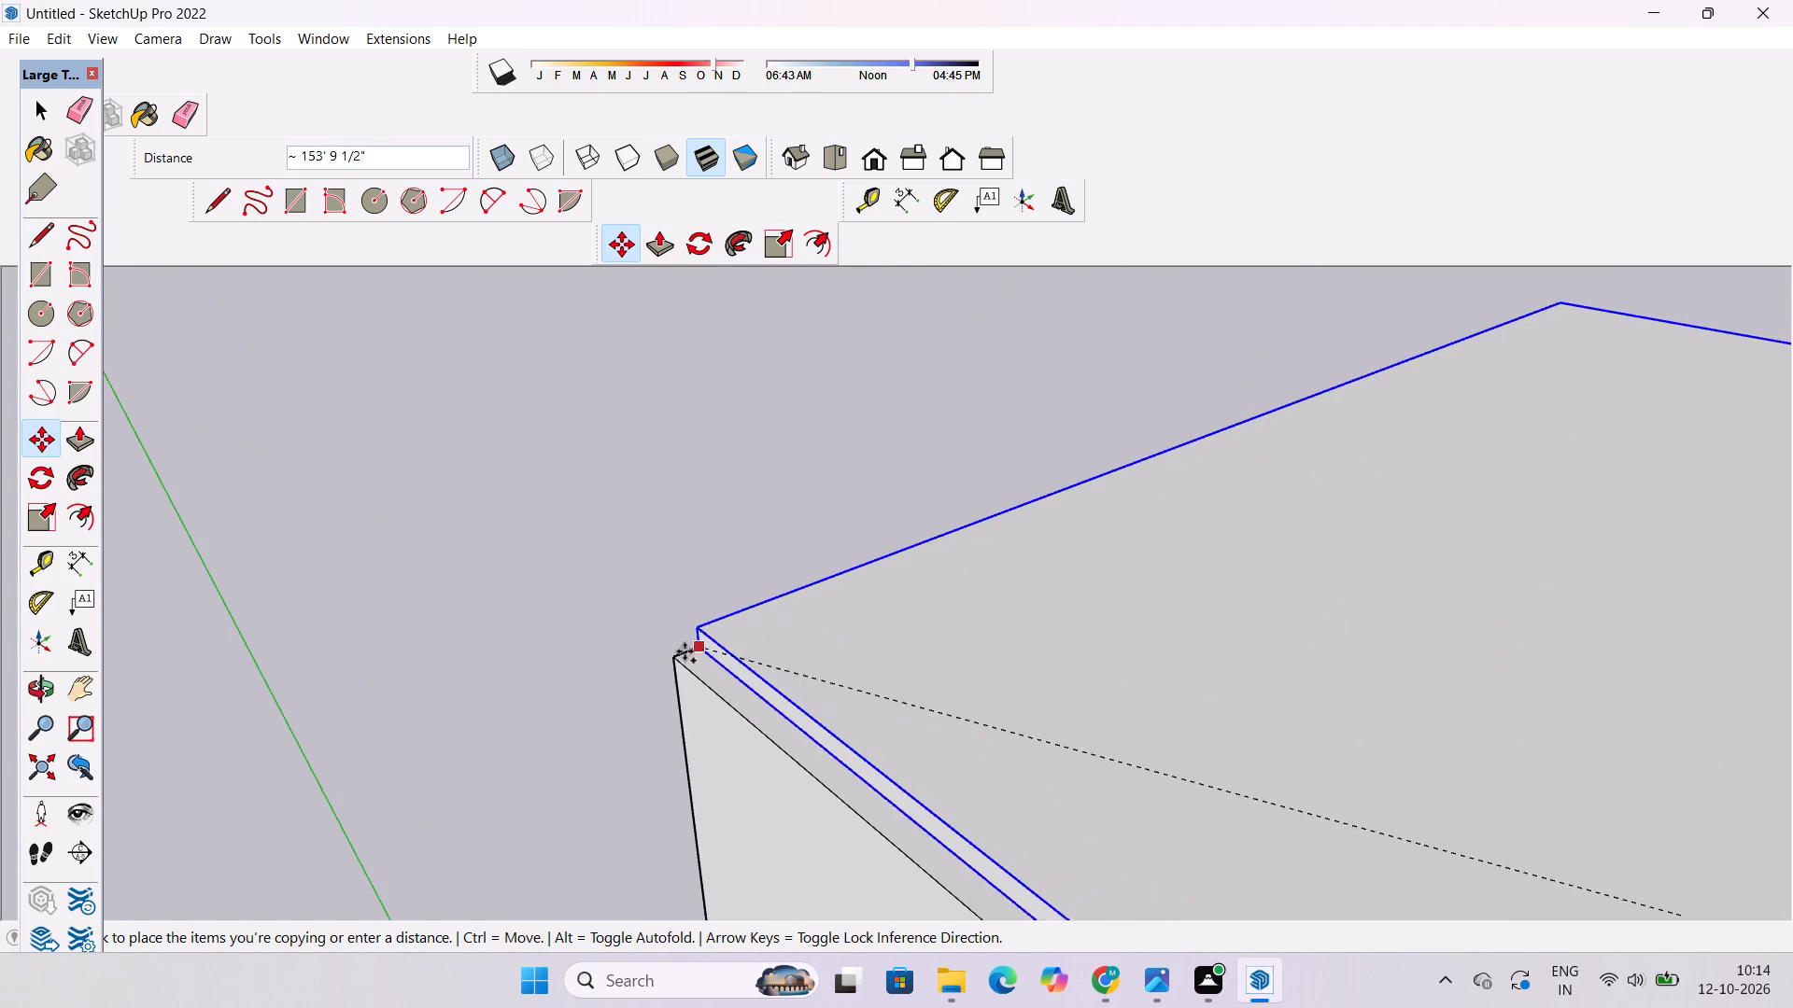
{"action": "left_click", "coordinate": [671, 655]}
{"action": "scroll", "coordinate": [359, 530], "scroll_direction": "down", "scroll_amount": 17}
{"action": "key", "text": "space"}
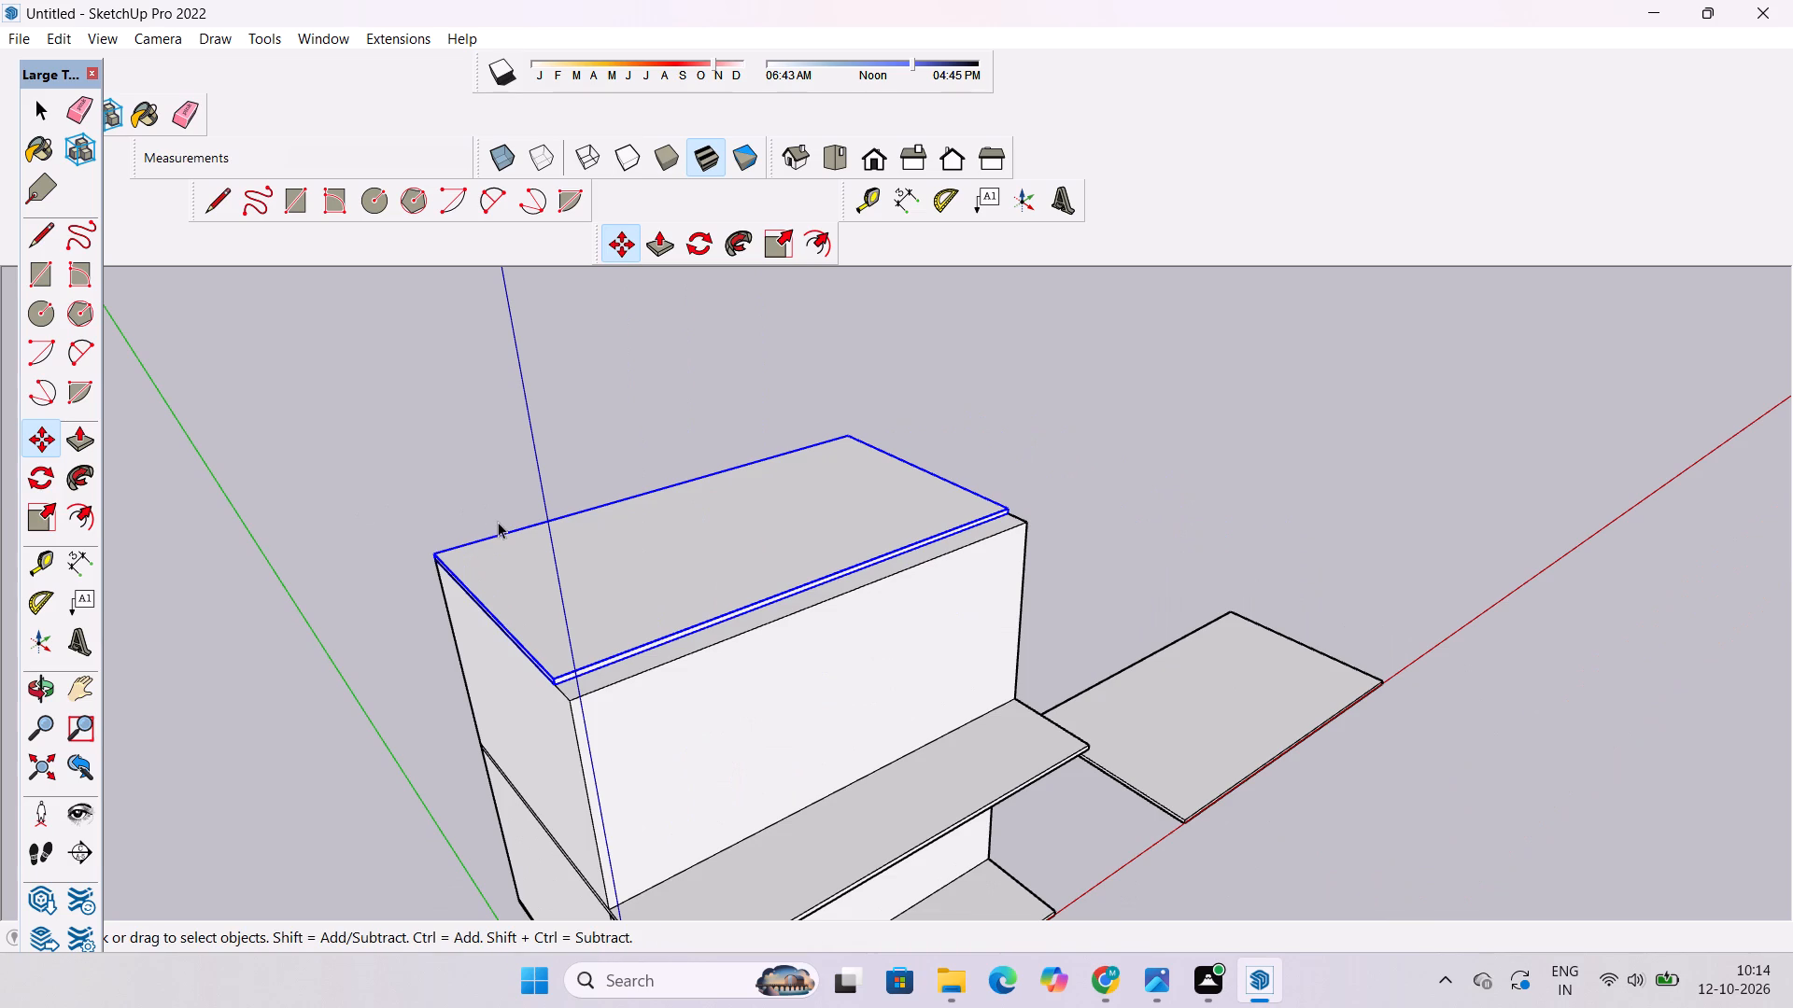
Explode the copied slab on top of the upper block.
{"action": "left_click", "coordinate": [579, 557]}
{"action": "right_click", "coordinate": [579, 557]}
{"action": "left_click", "coordinate": [646, 308]}
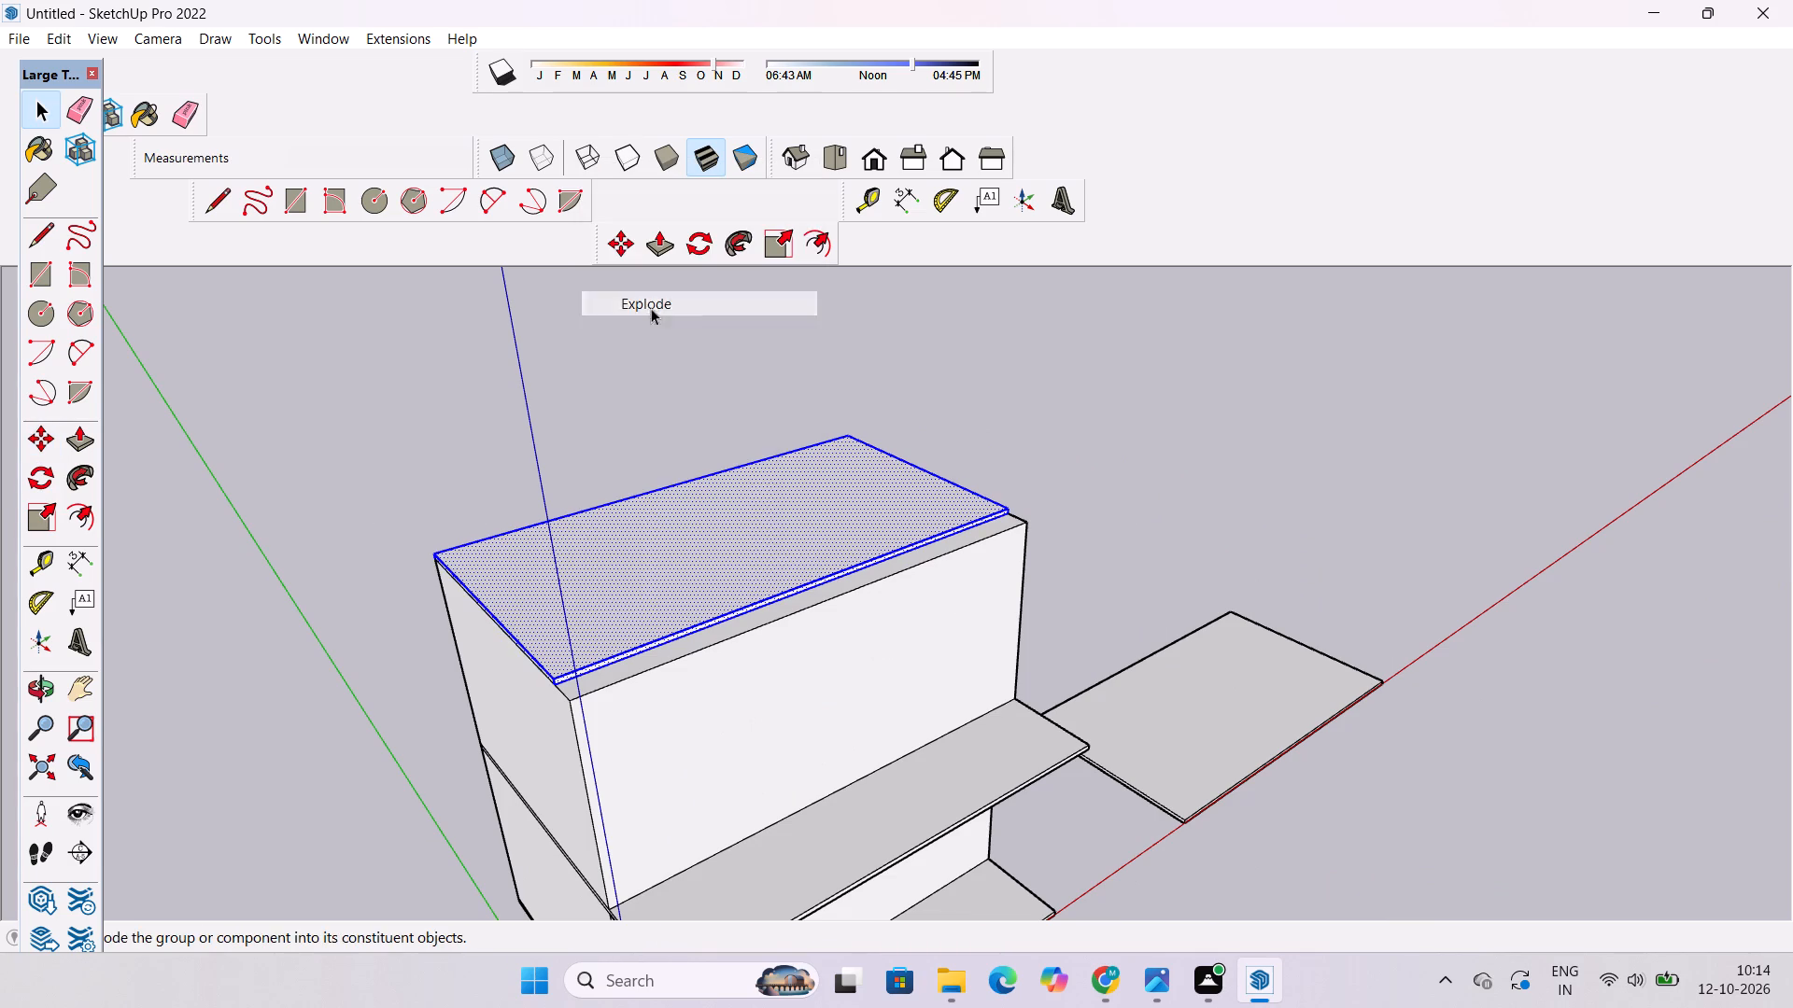
{"action": "left_click", "coordinate": [955, 367]}
Push/Pull the roof slab's long front edge face out 25', flush with the overhanging slab below.
{"action": "key", "text": "o"}
{"action": "scroll", "coordinate": [714, 680], "scroll_direction": "up", "scroll_amount": 4}
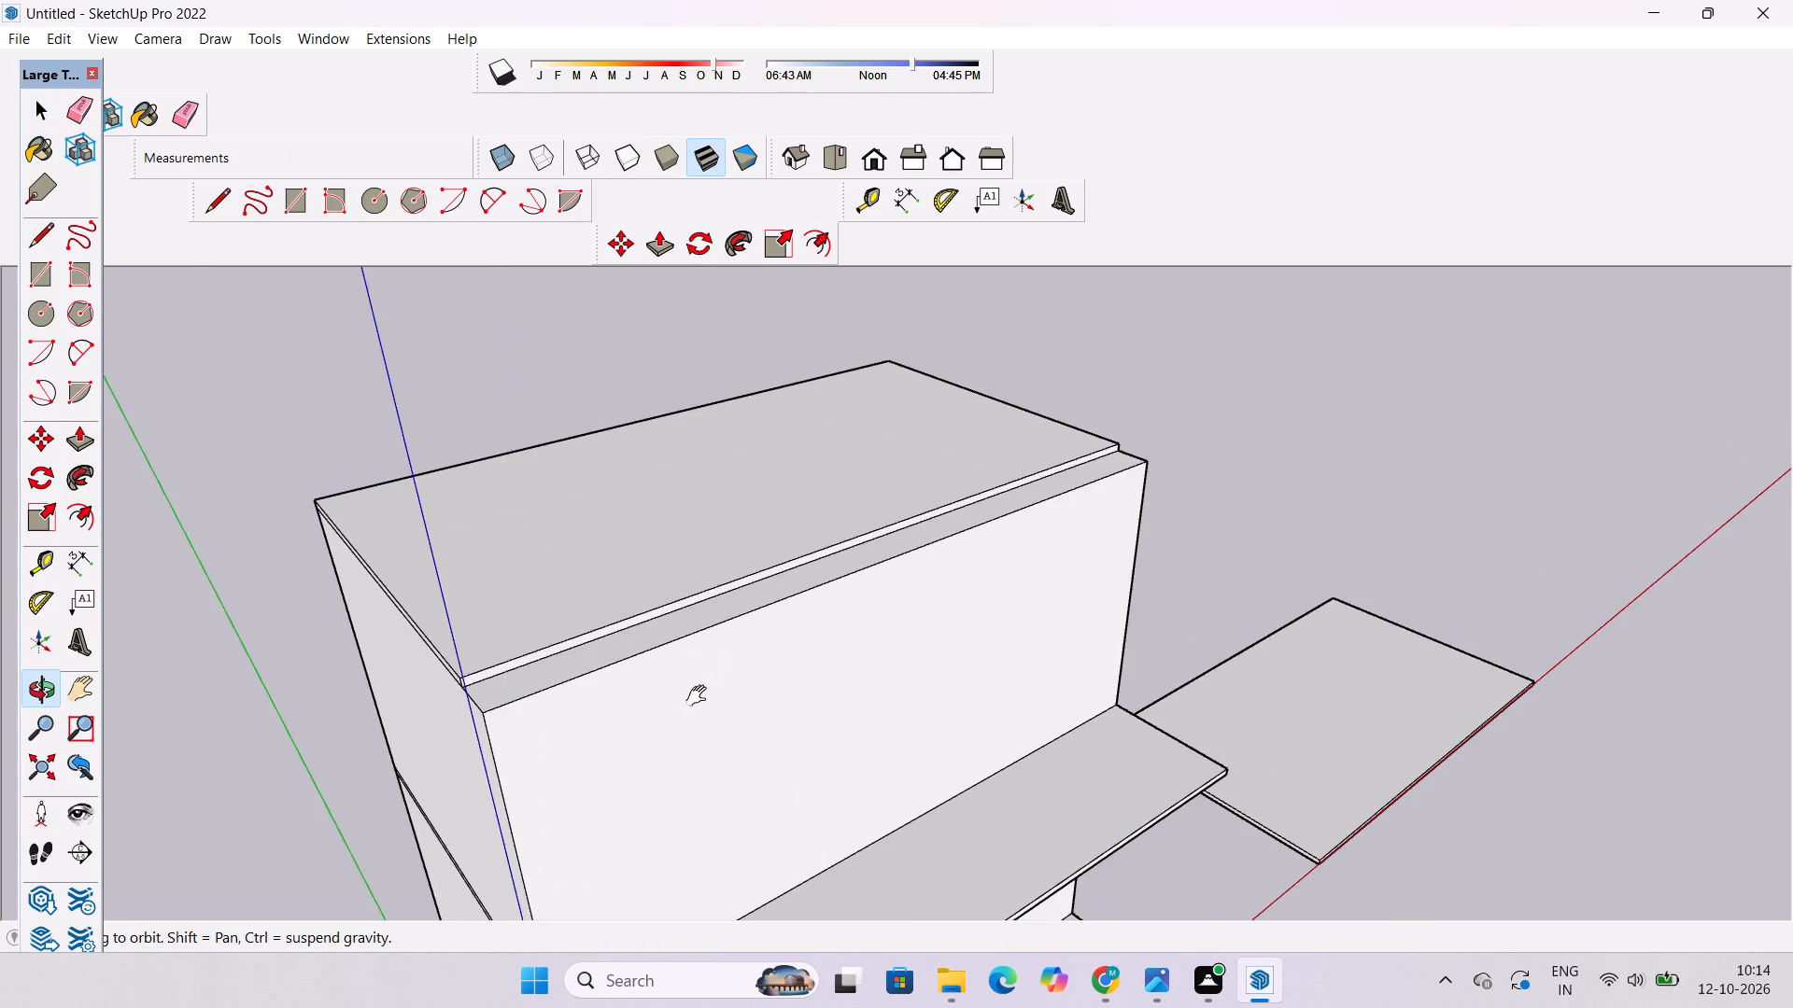
{"action": "left_click_drag", "start_coordinate": [700, 696], "coordinate": [673, 581], "text": "shift"}
{"action": "left_click_drag", "start_coordinate": [591, 617], "coordinate": [681, 618]}
{"action": "scroll", "coordinate": [628, 667], "scroll_direction": "up", "scroll_amount": 3}
{"action": "left_click_drag", "start_coordinate": [623, 678], "coordinate": [591, 540], "text": "shift"}
{"action": "scroll", "coordinate": [590, 525], "scroll_direction": "down", "scroll_amount": 6}
{"action": "left_click_drag", "start_coordinate": [586, 531], "coordinate": [579, 571], "text": "shift"}
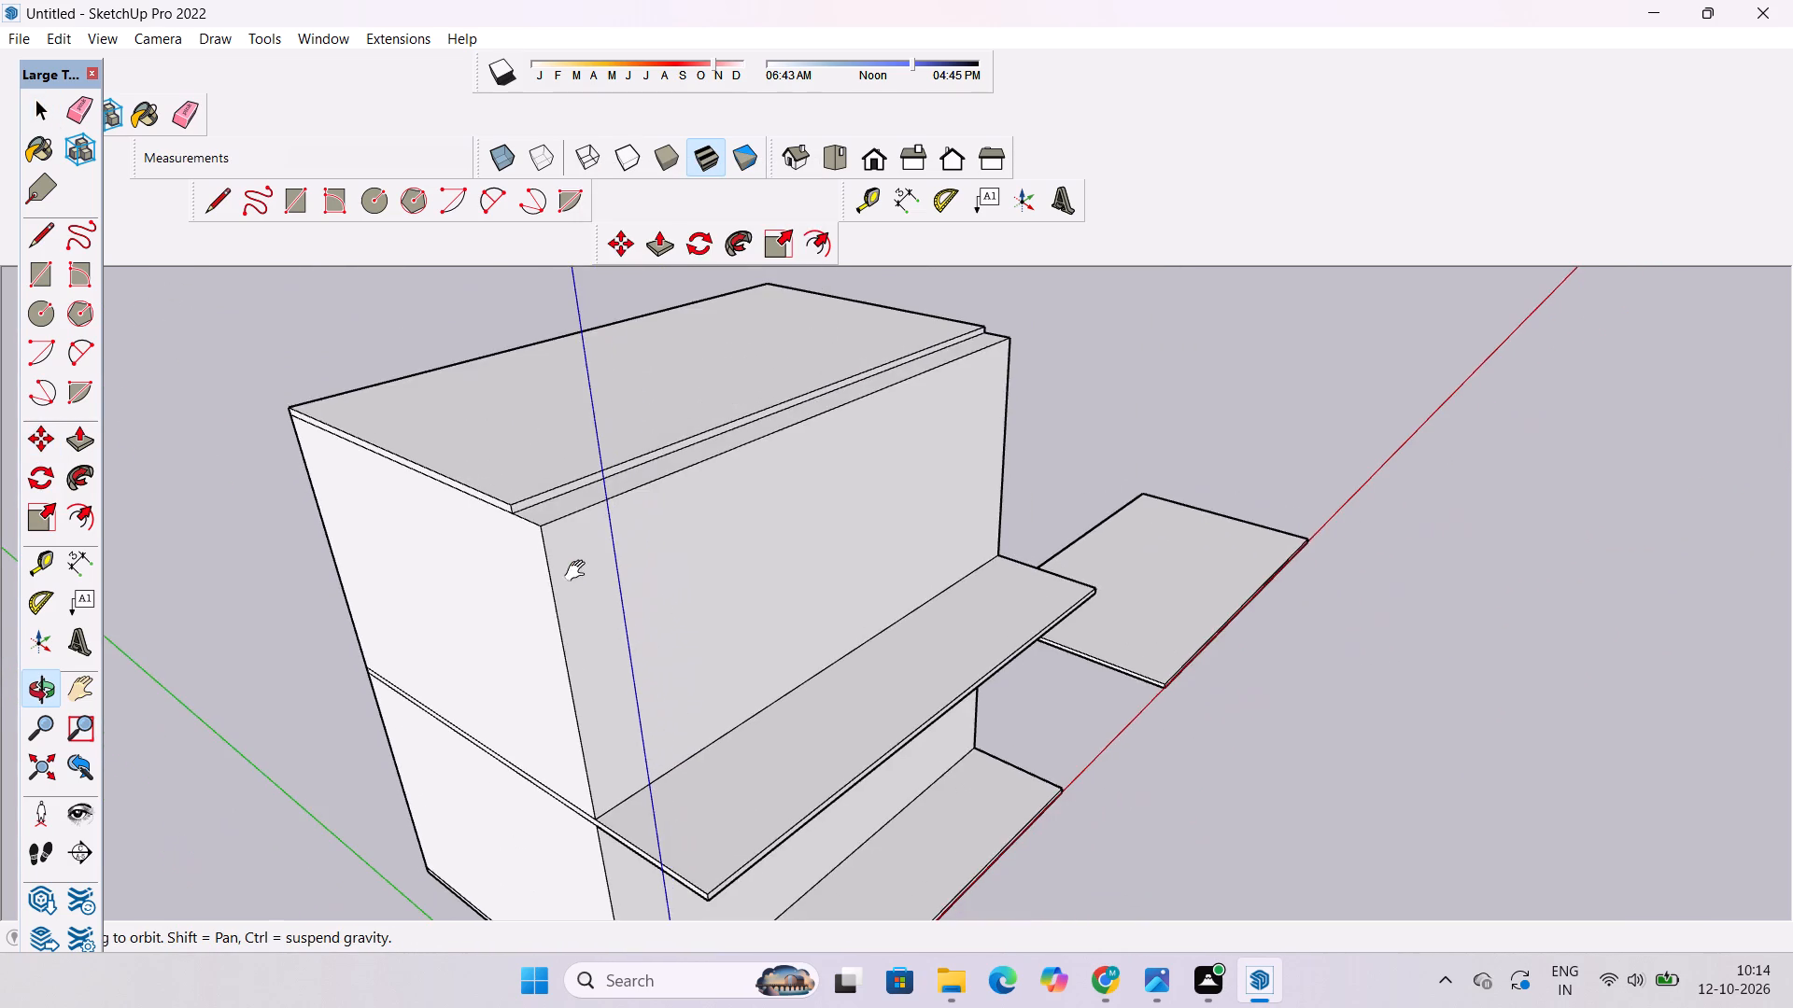
{"action": "left_click_drag", "start_coordinate": [609, 567], "coordinate": [628, 563]}
{"action": "key", "text": "p"}
{"action": "scroll", "coordinate": [540, 433], "scroll_direction": "down", "scroll_amount": 5}
{"action": "scroll", "coordinate": [543, 483], "scroll_direction": "up", "scroll_amount": 8}
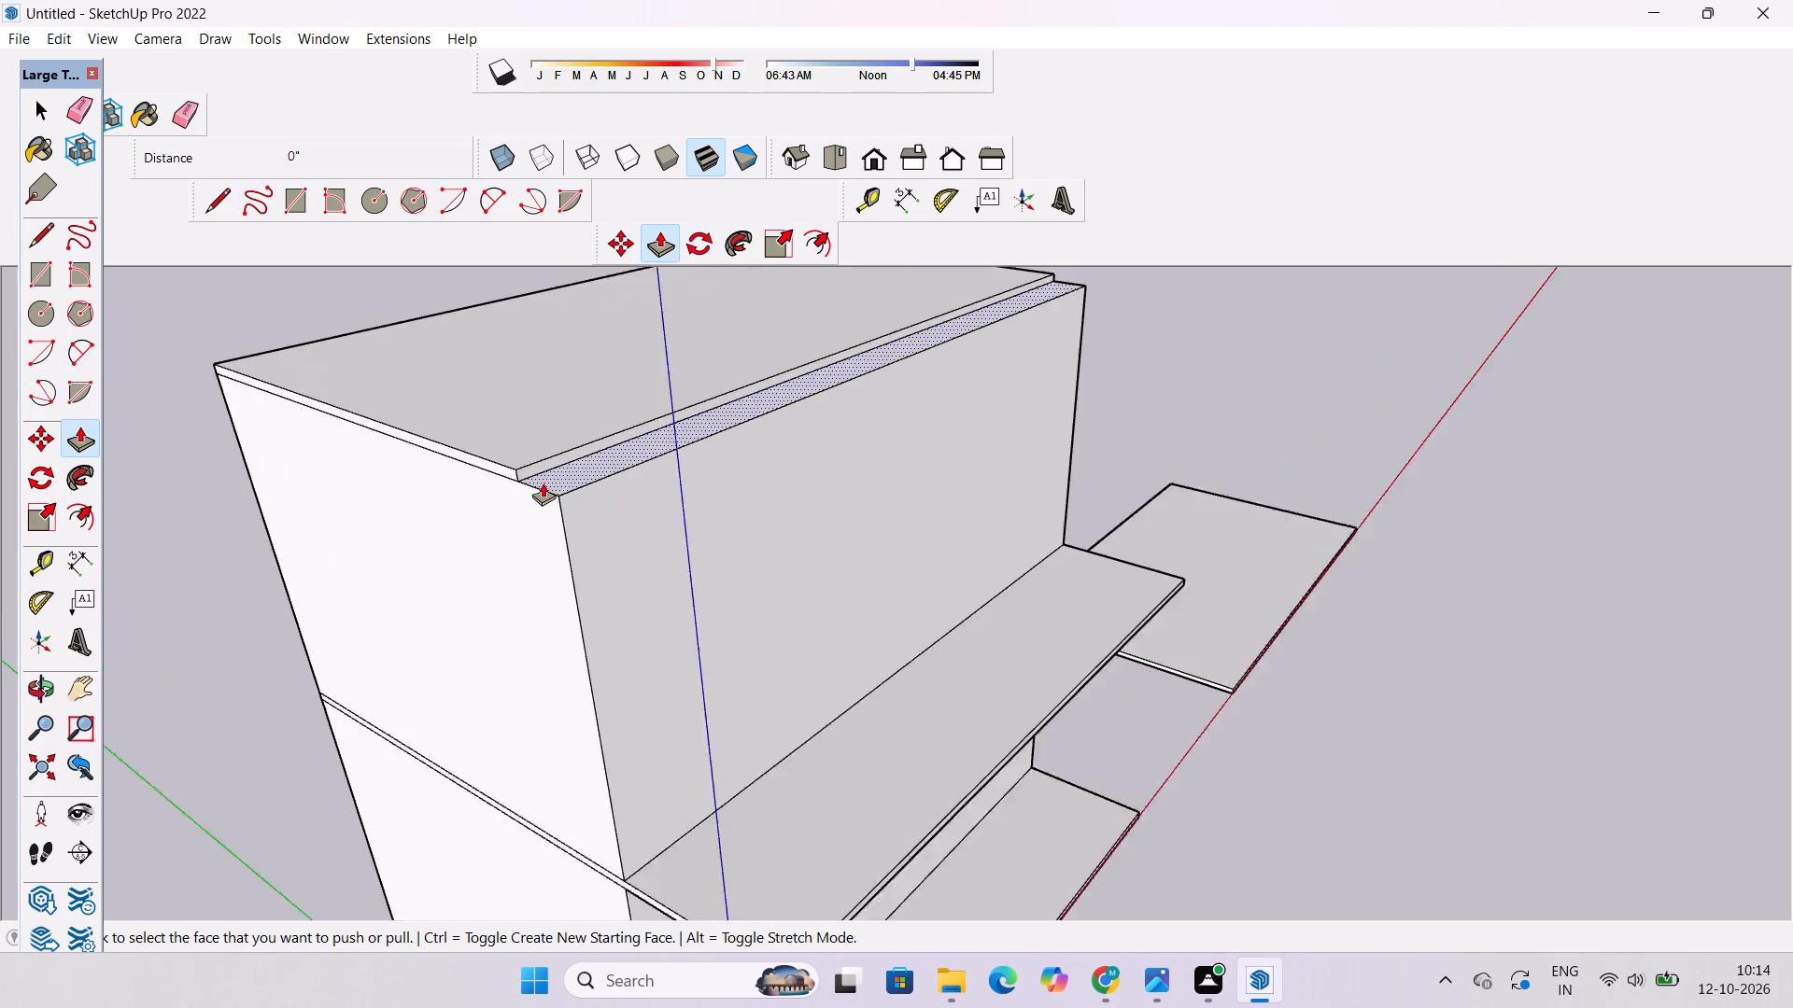
{"action": "scroll", "coordinate": [543, 483], "scroll_direction": "up", "scroll_amount": 8}
{"action": "left_click", "coordinate": [526, 460]}
{"action": "scroll", "coordinate": [586, 467], "scroll_direction": "down", "scroll_amount": 2}
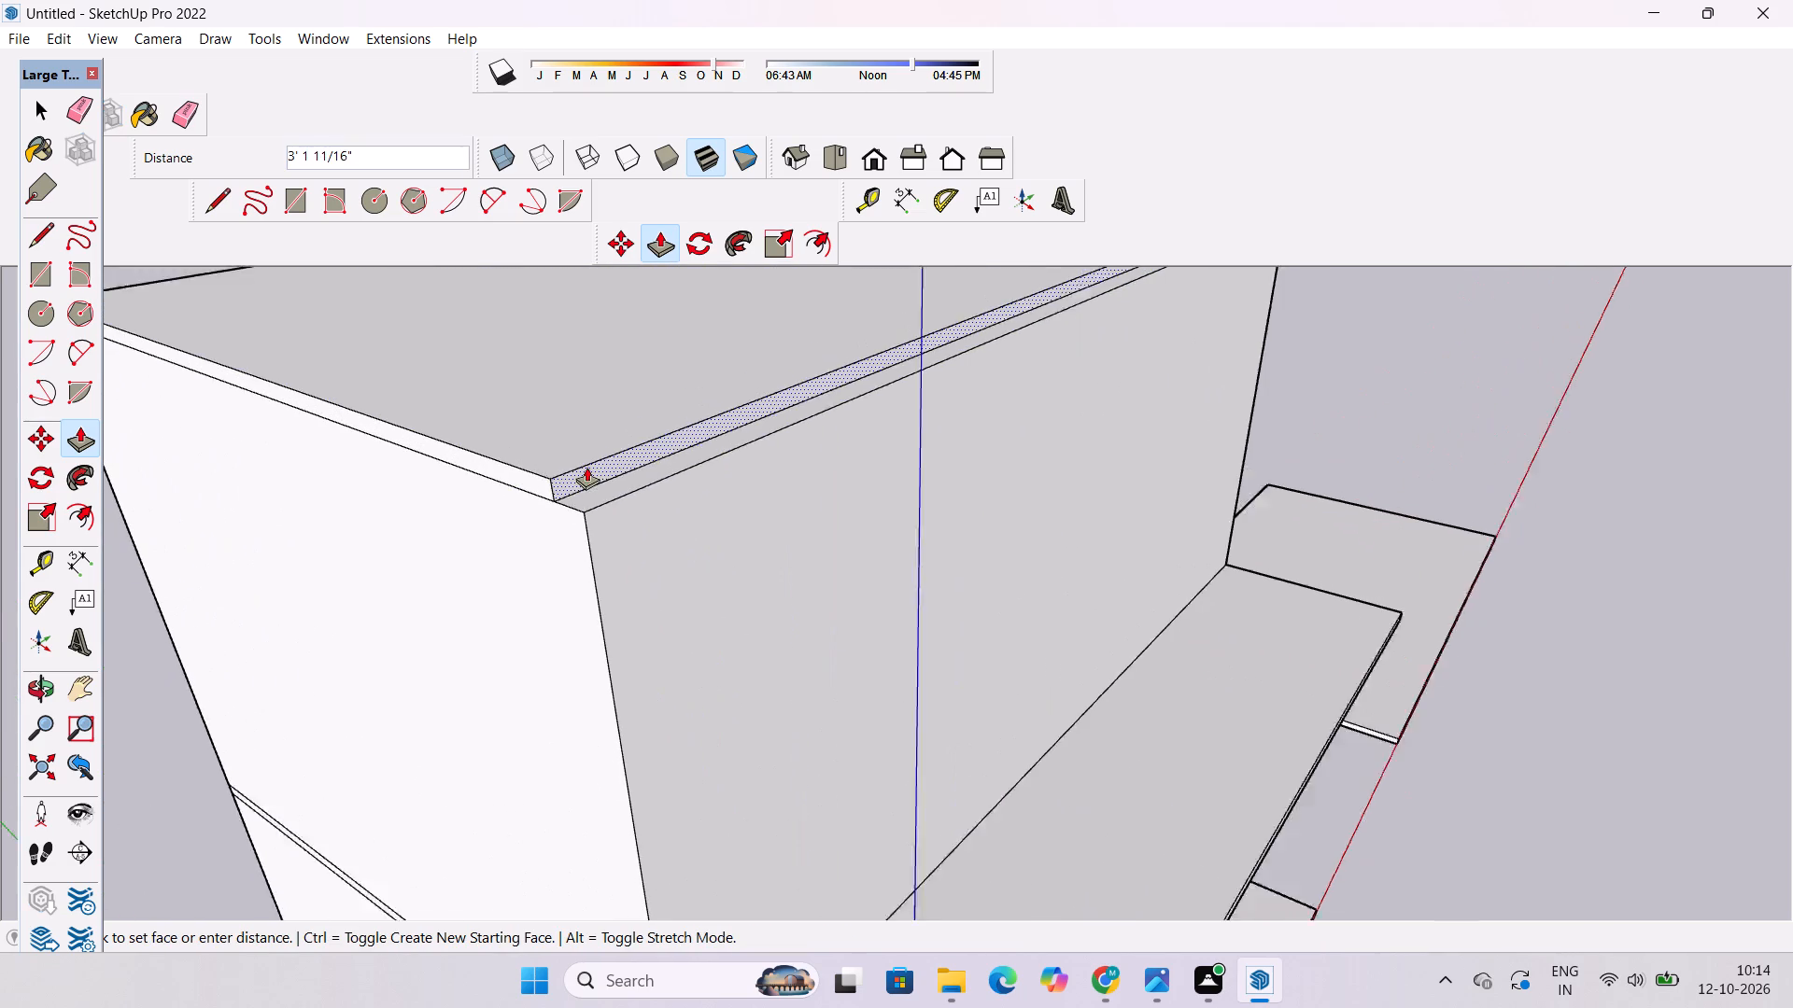
{"action": "scroll", "coordinate": [586, 467], "scroll_direction": "down", "scroll_amount": 18}
{"action": "scroll", "coordinate": [748, 636], "scroll_direction": "up", "scroll_amount": 1}
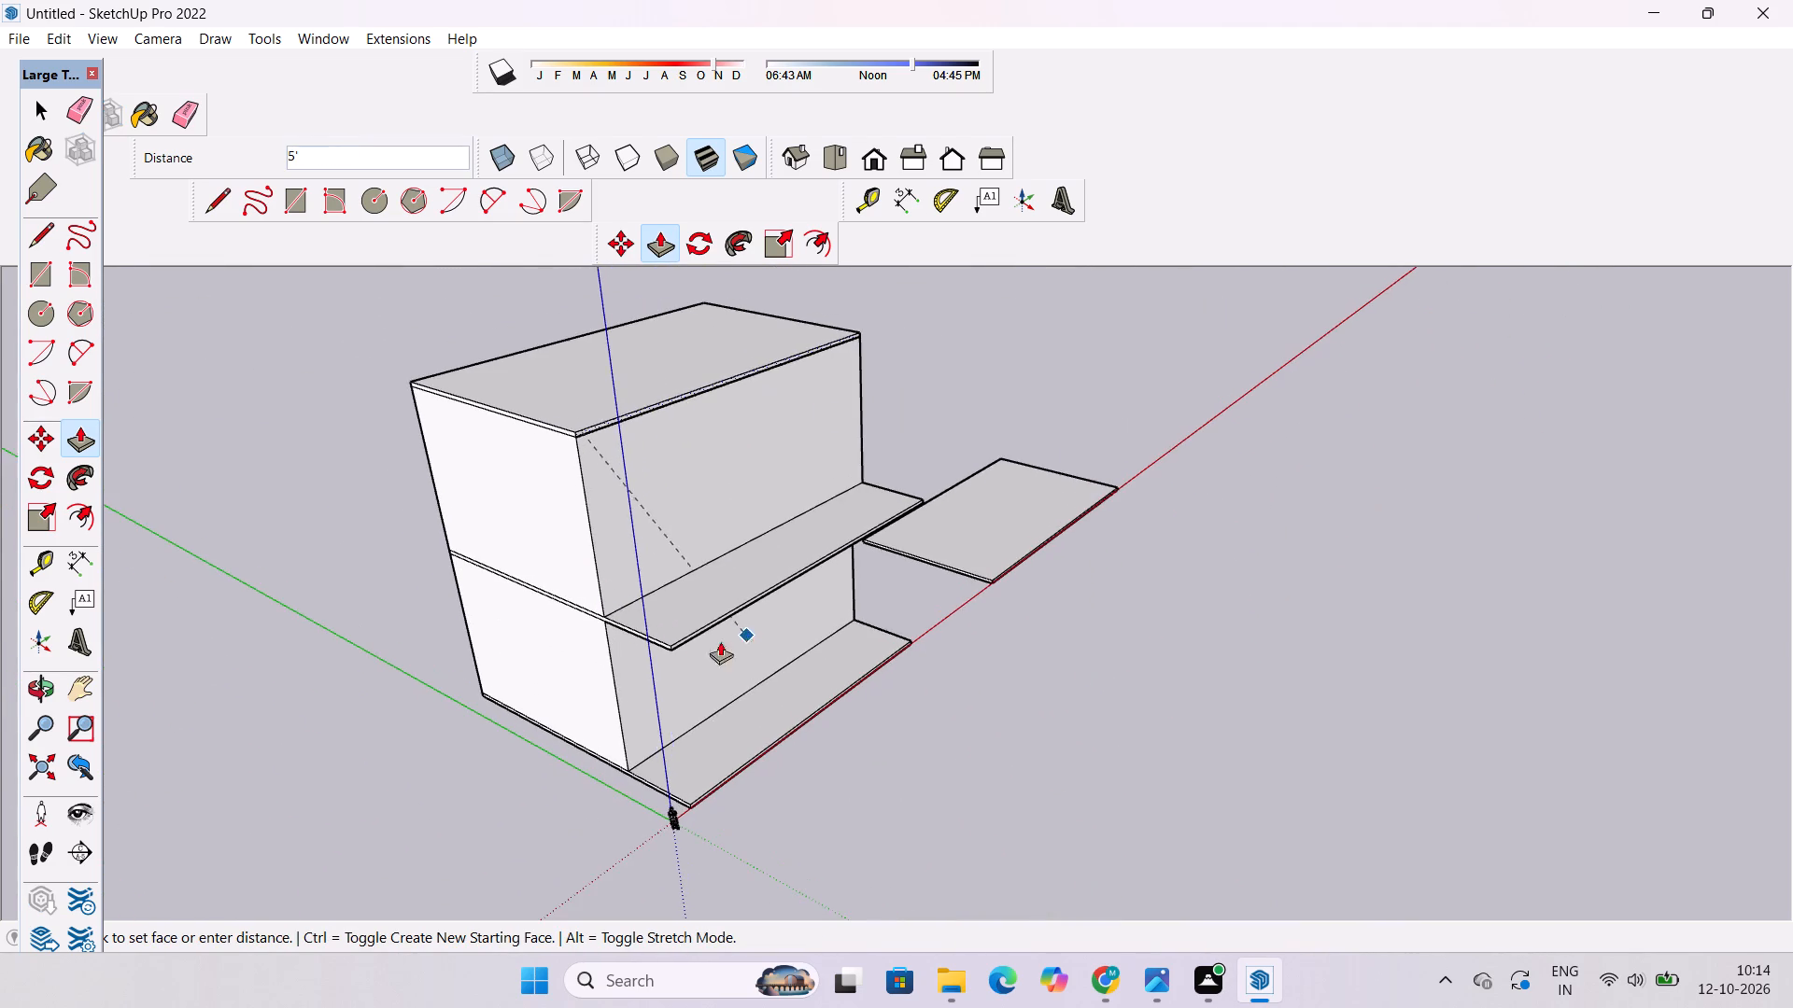
{"action": "scroll", "coordinate": [671, 665], "scroll_direction": "up", "scroll_amount": 14}
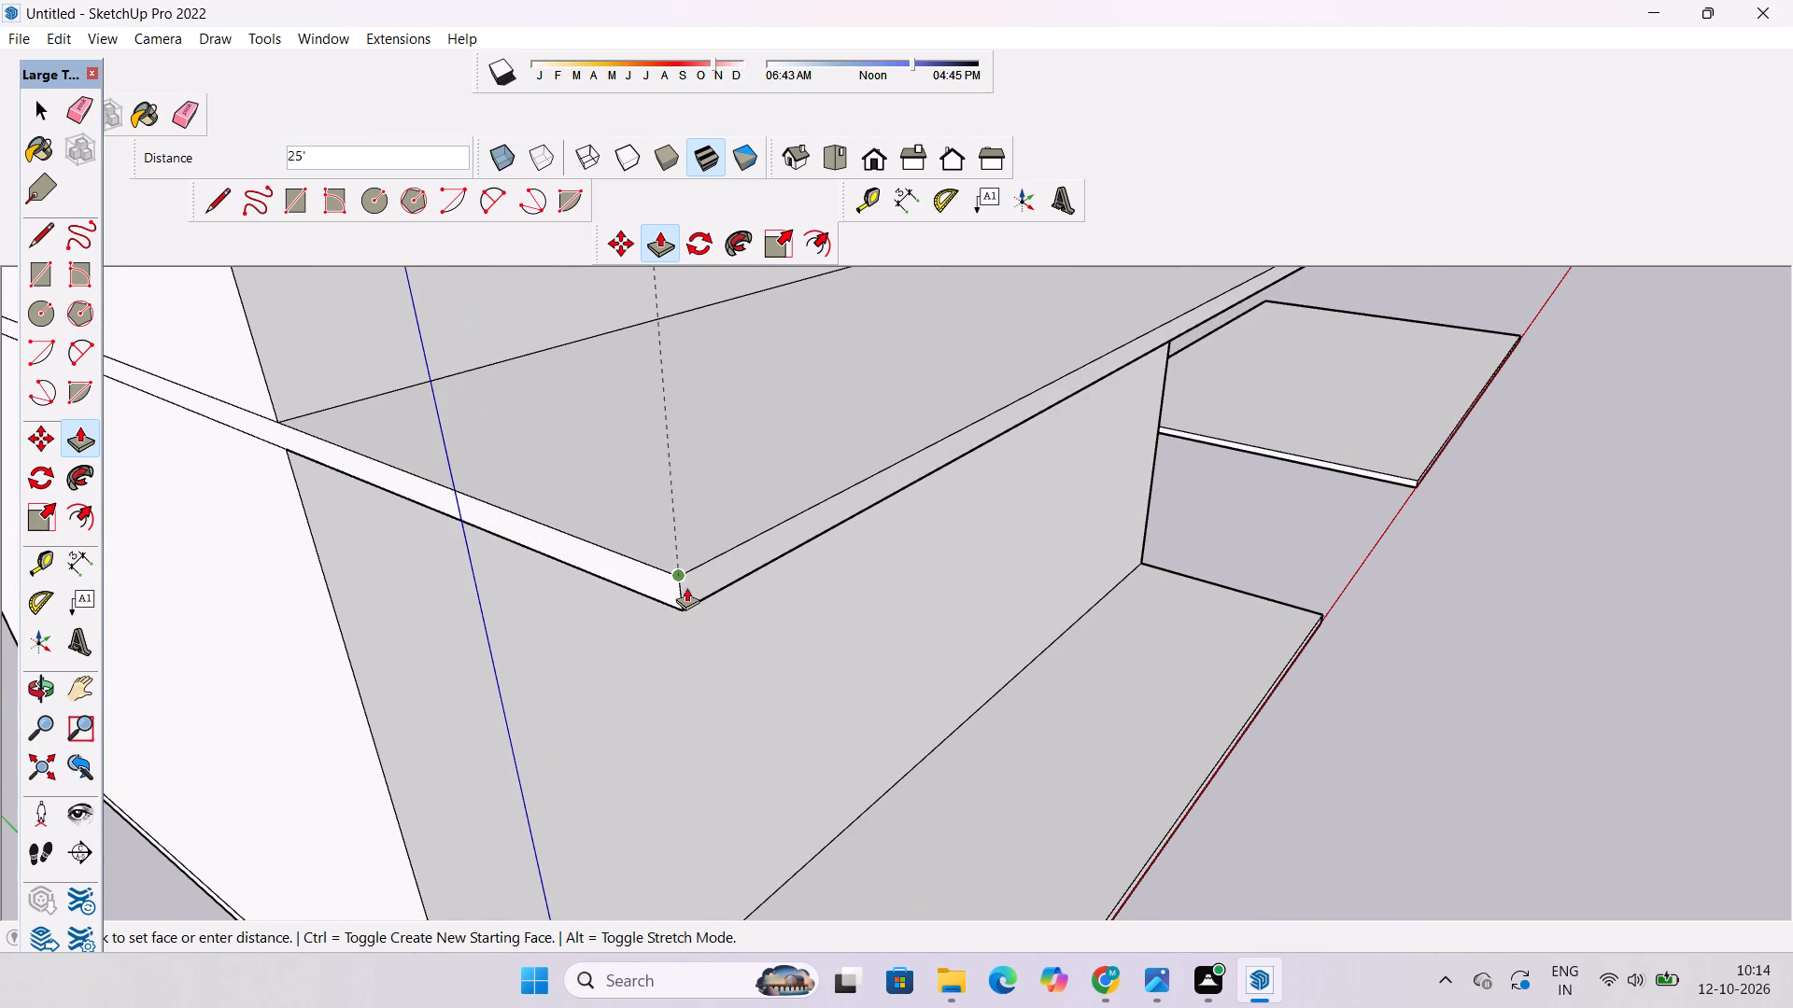
{"action": "left_click", "coordinate": [678, 584]}
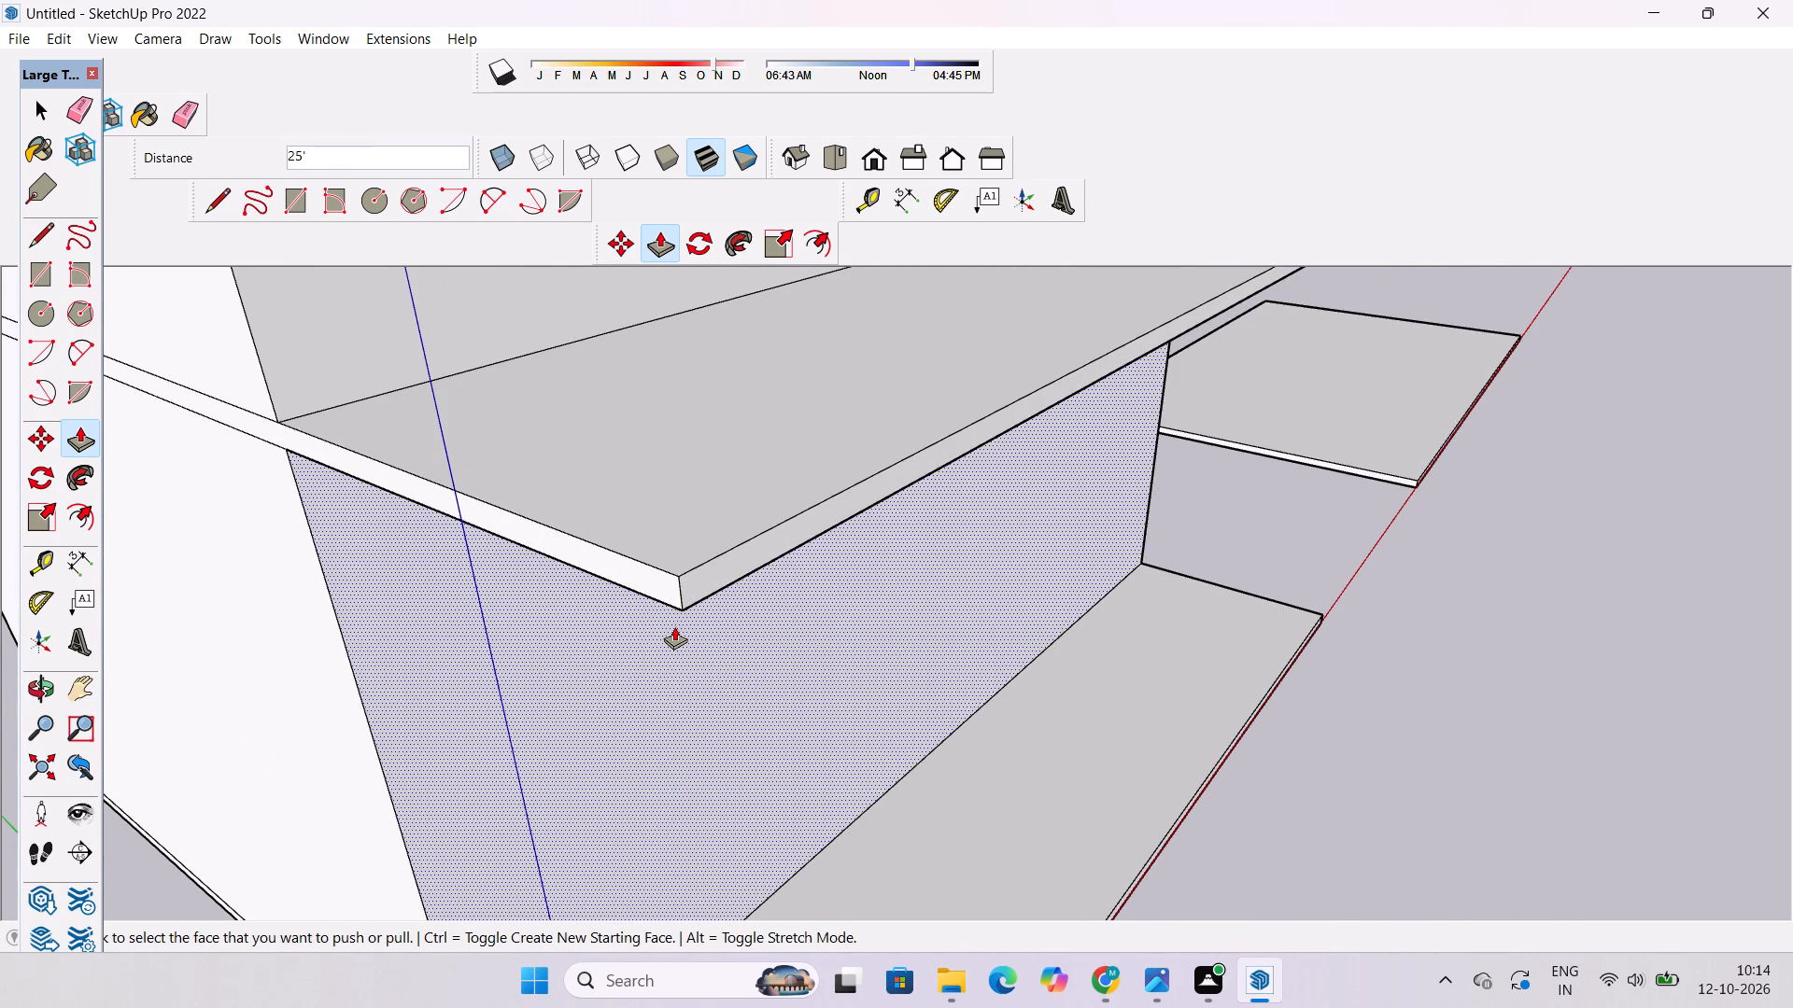
{"action": "key", "text": "space"}
{"action": "key", "text": "o"}
{"action": "scroll", "coordinate": [718, 609], "scroll_direction": "down", "scroll_amount": 6}
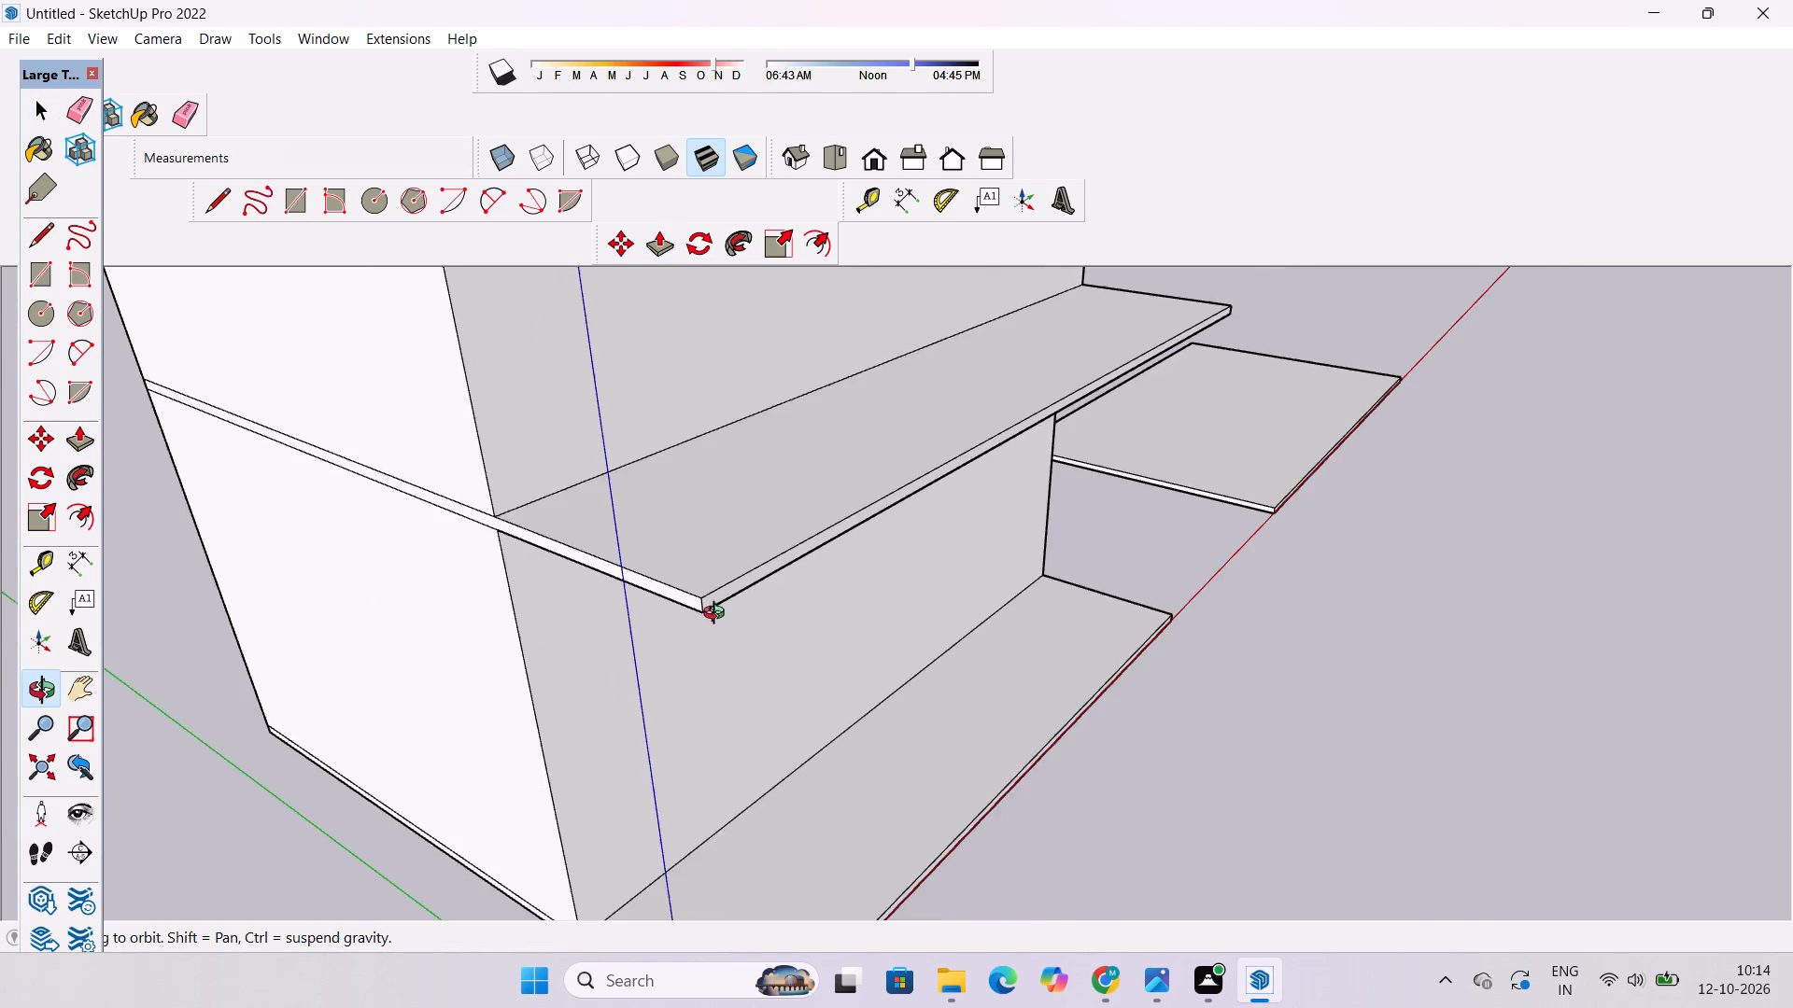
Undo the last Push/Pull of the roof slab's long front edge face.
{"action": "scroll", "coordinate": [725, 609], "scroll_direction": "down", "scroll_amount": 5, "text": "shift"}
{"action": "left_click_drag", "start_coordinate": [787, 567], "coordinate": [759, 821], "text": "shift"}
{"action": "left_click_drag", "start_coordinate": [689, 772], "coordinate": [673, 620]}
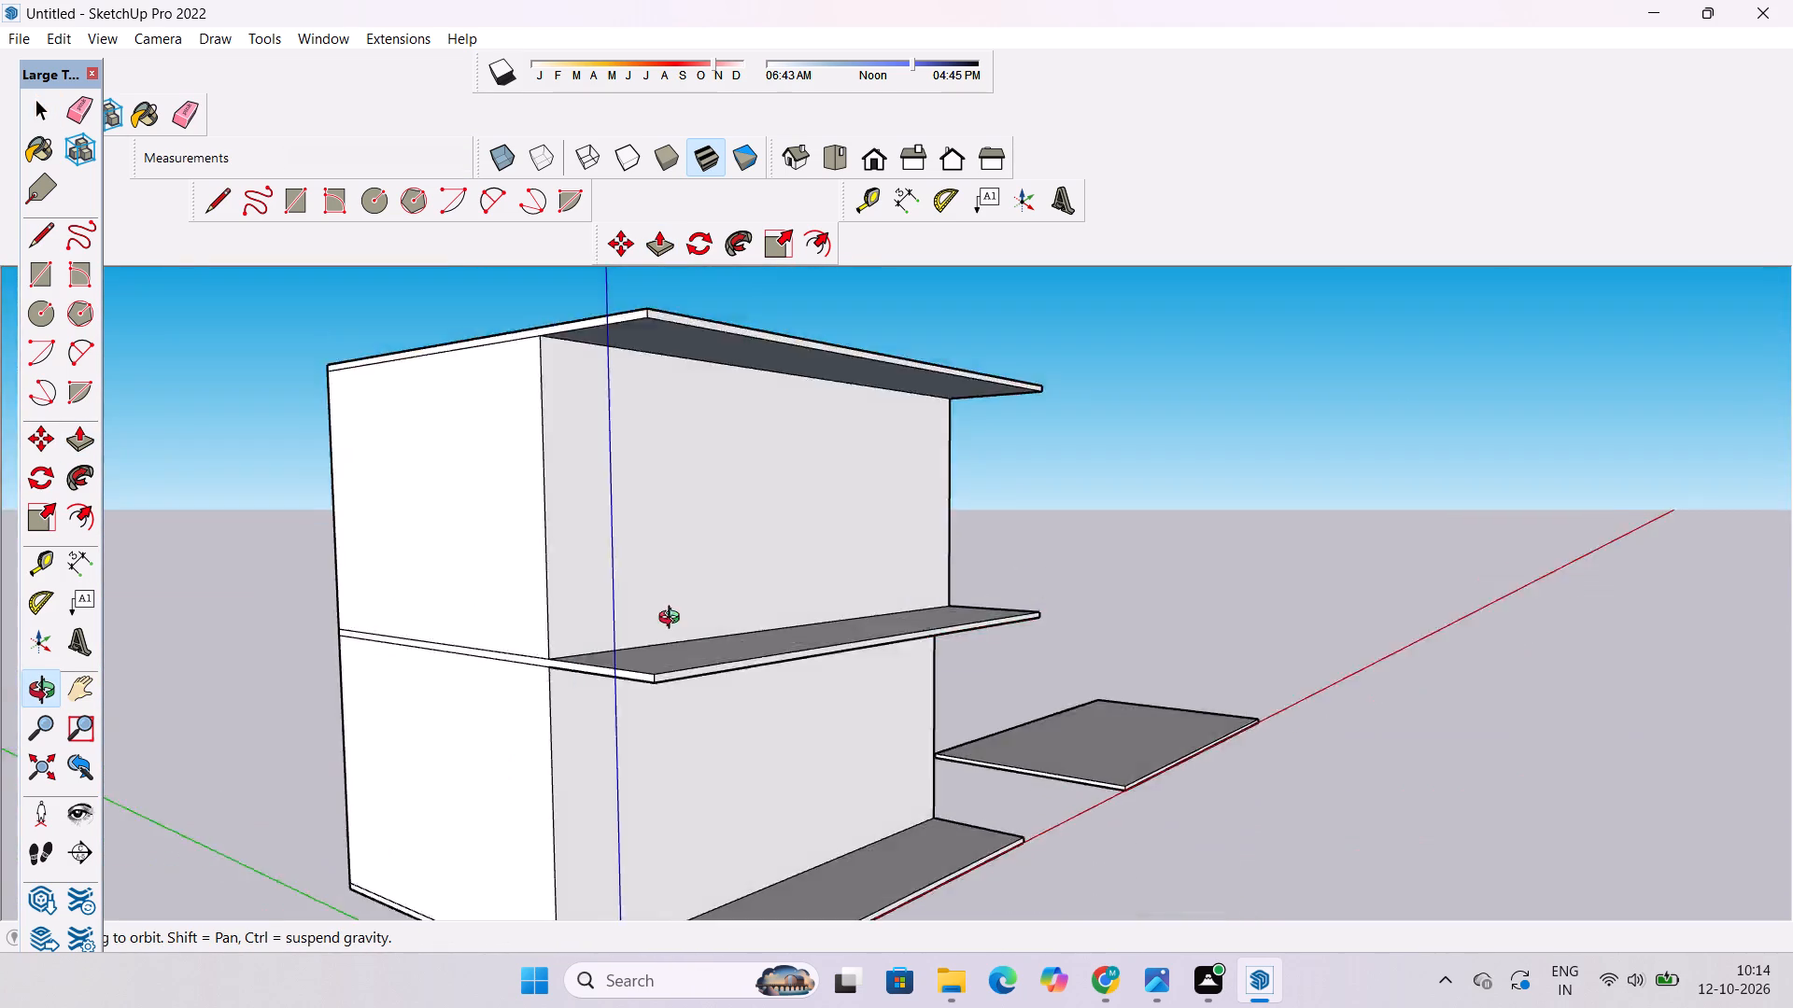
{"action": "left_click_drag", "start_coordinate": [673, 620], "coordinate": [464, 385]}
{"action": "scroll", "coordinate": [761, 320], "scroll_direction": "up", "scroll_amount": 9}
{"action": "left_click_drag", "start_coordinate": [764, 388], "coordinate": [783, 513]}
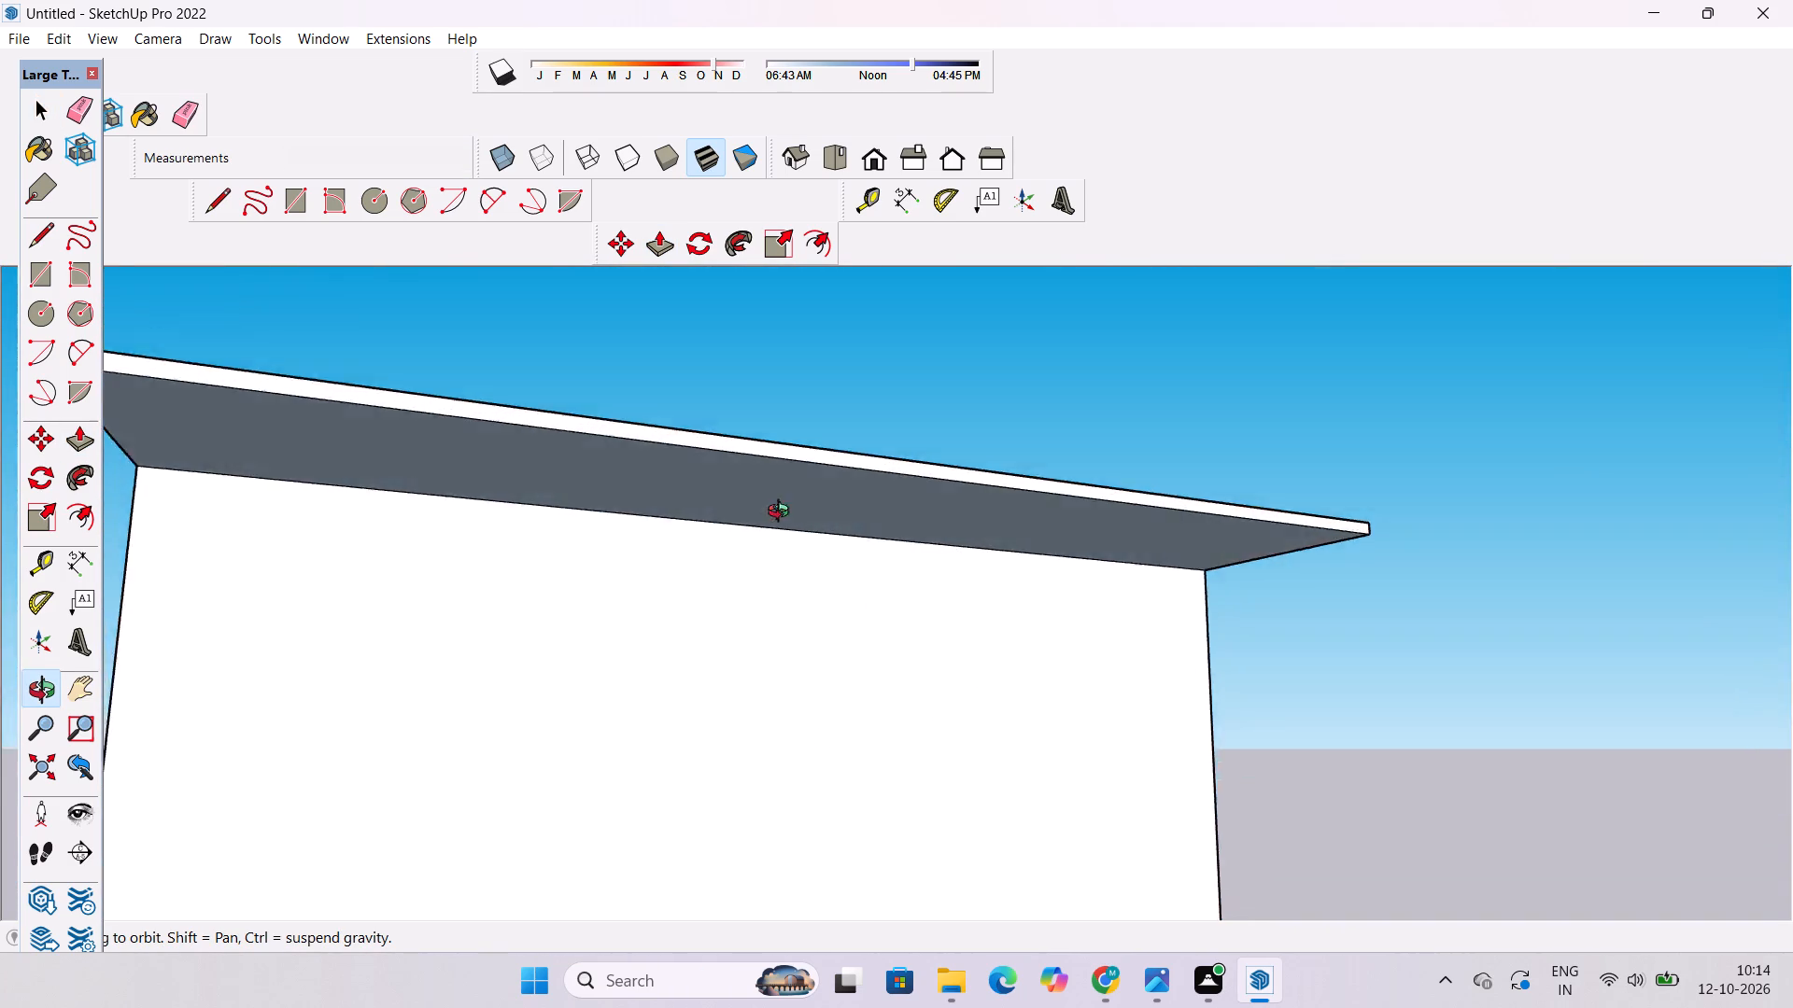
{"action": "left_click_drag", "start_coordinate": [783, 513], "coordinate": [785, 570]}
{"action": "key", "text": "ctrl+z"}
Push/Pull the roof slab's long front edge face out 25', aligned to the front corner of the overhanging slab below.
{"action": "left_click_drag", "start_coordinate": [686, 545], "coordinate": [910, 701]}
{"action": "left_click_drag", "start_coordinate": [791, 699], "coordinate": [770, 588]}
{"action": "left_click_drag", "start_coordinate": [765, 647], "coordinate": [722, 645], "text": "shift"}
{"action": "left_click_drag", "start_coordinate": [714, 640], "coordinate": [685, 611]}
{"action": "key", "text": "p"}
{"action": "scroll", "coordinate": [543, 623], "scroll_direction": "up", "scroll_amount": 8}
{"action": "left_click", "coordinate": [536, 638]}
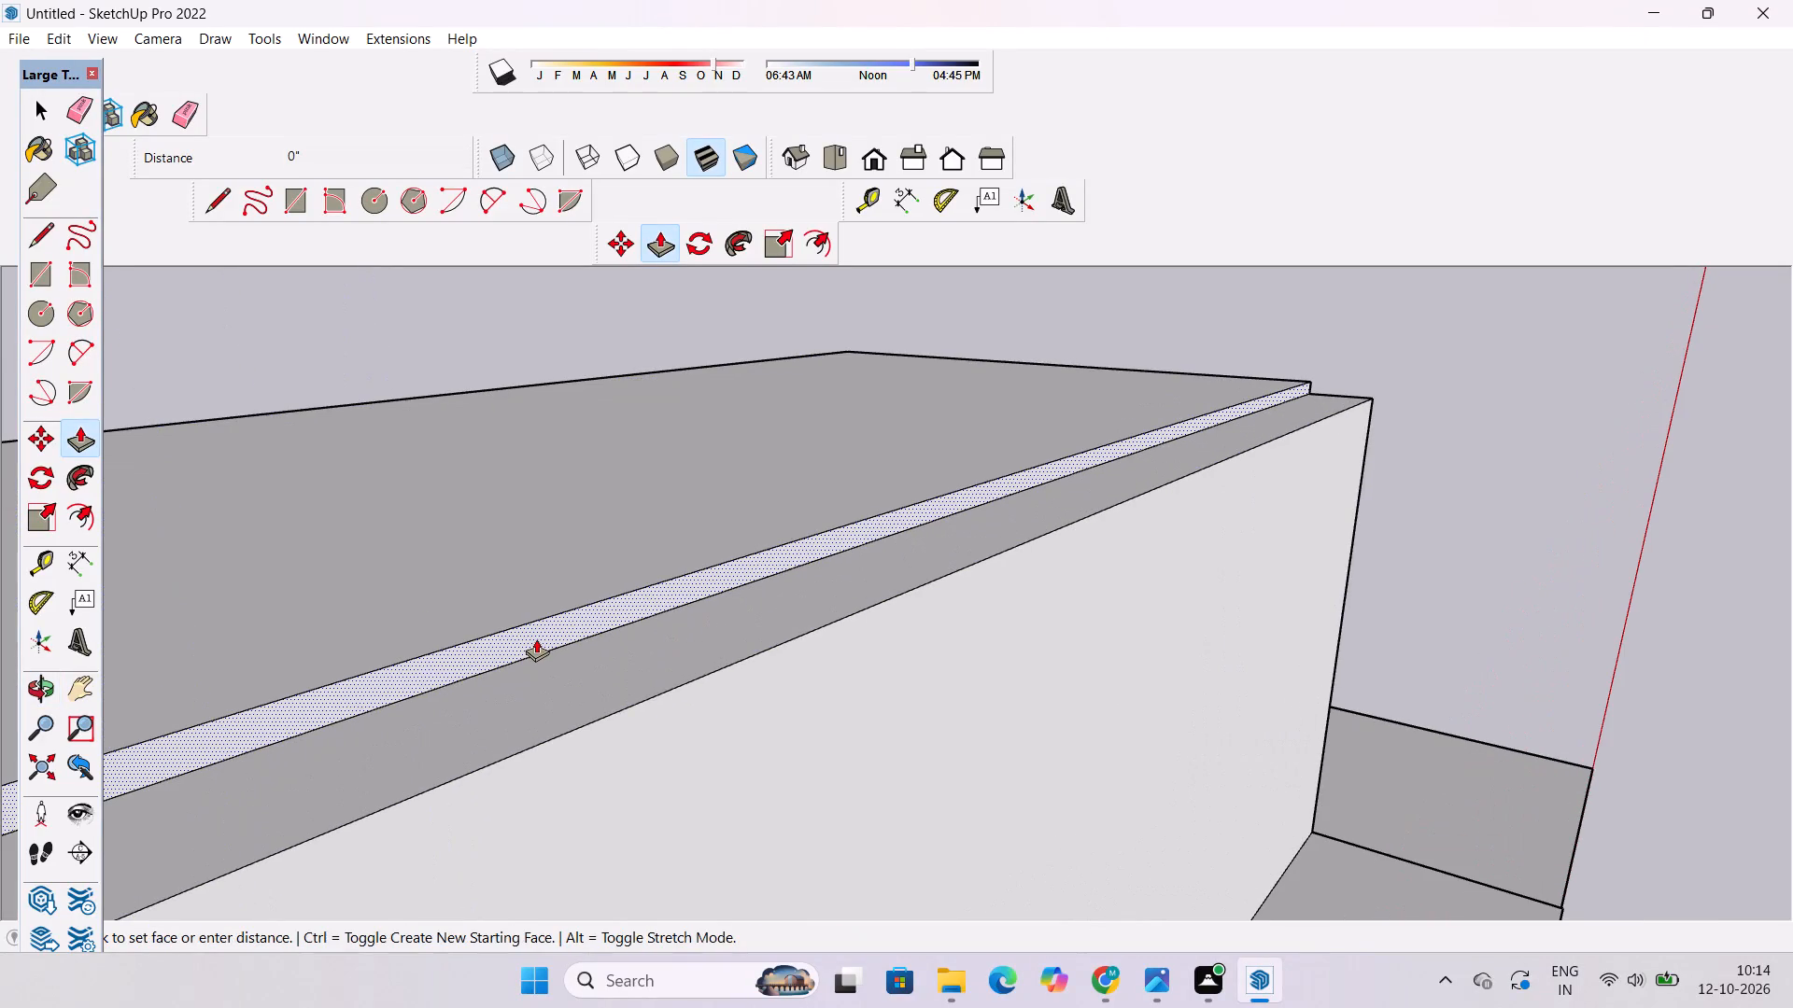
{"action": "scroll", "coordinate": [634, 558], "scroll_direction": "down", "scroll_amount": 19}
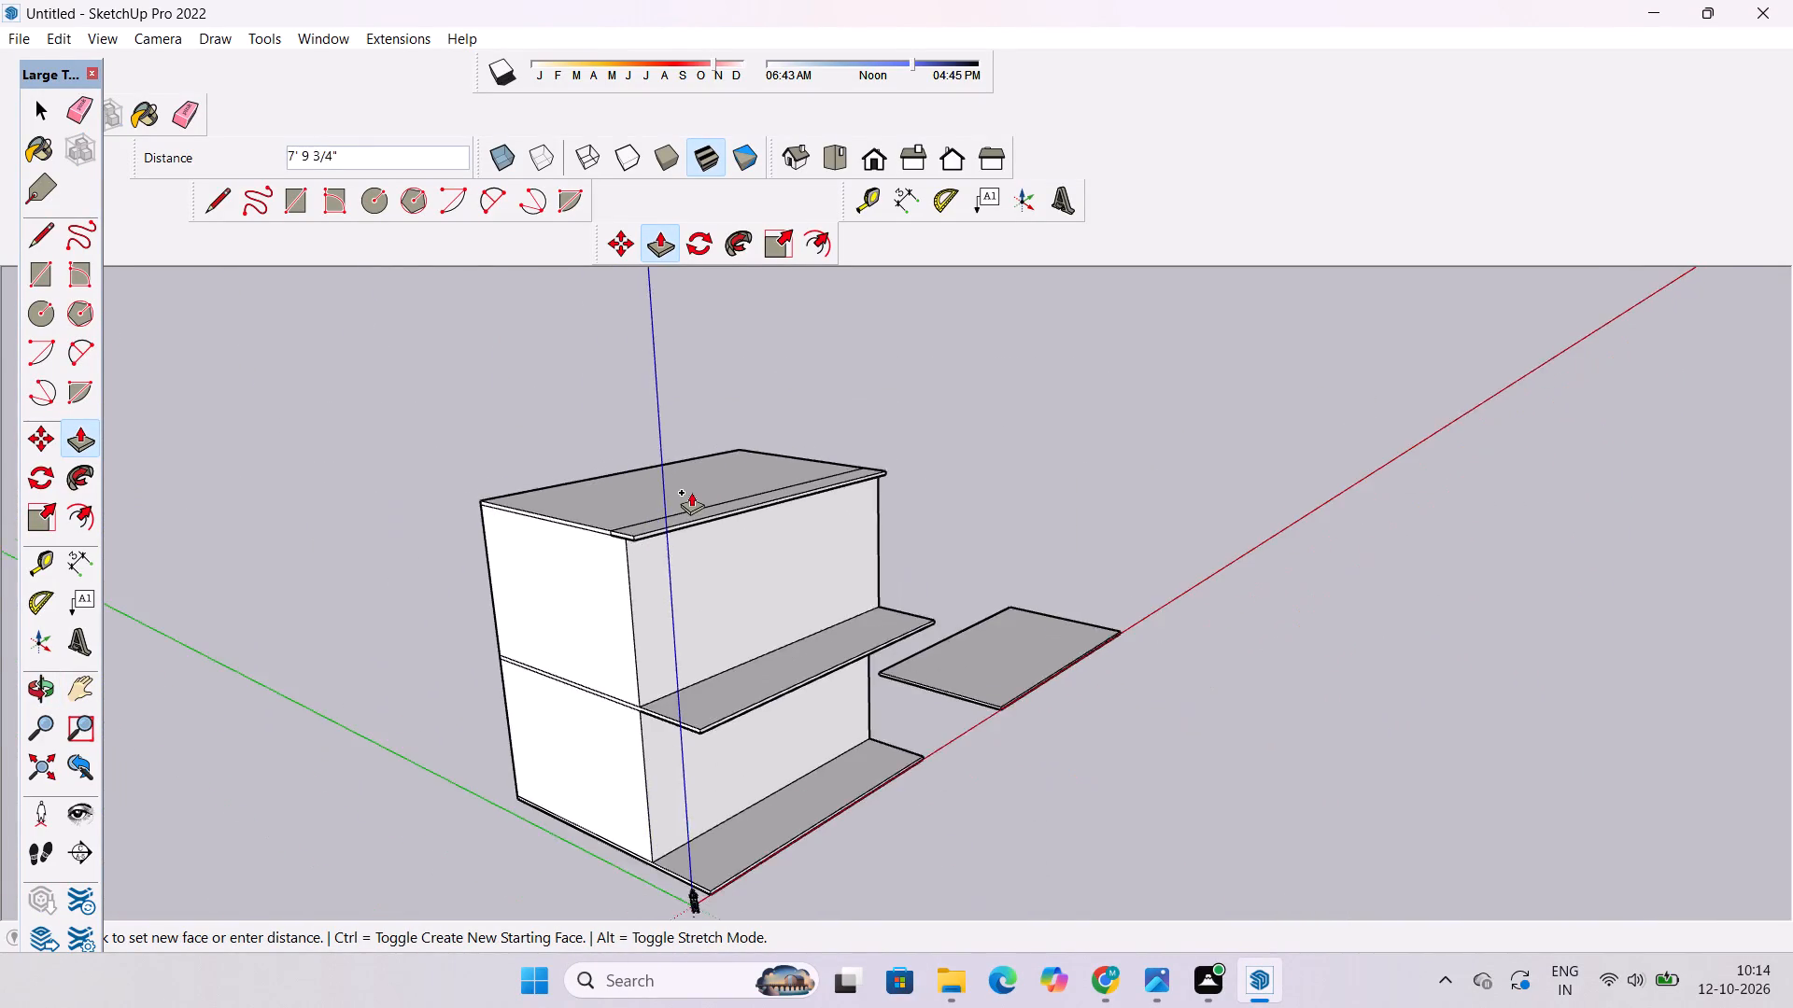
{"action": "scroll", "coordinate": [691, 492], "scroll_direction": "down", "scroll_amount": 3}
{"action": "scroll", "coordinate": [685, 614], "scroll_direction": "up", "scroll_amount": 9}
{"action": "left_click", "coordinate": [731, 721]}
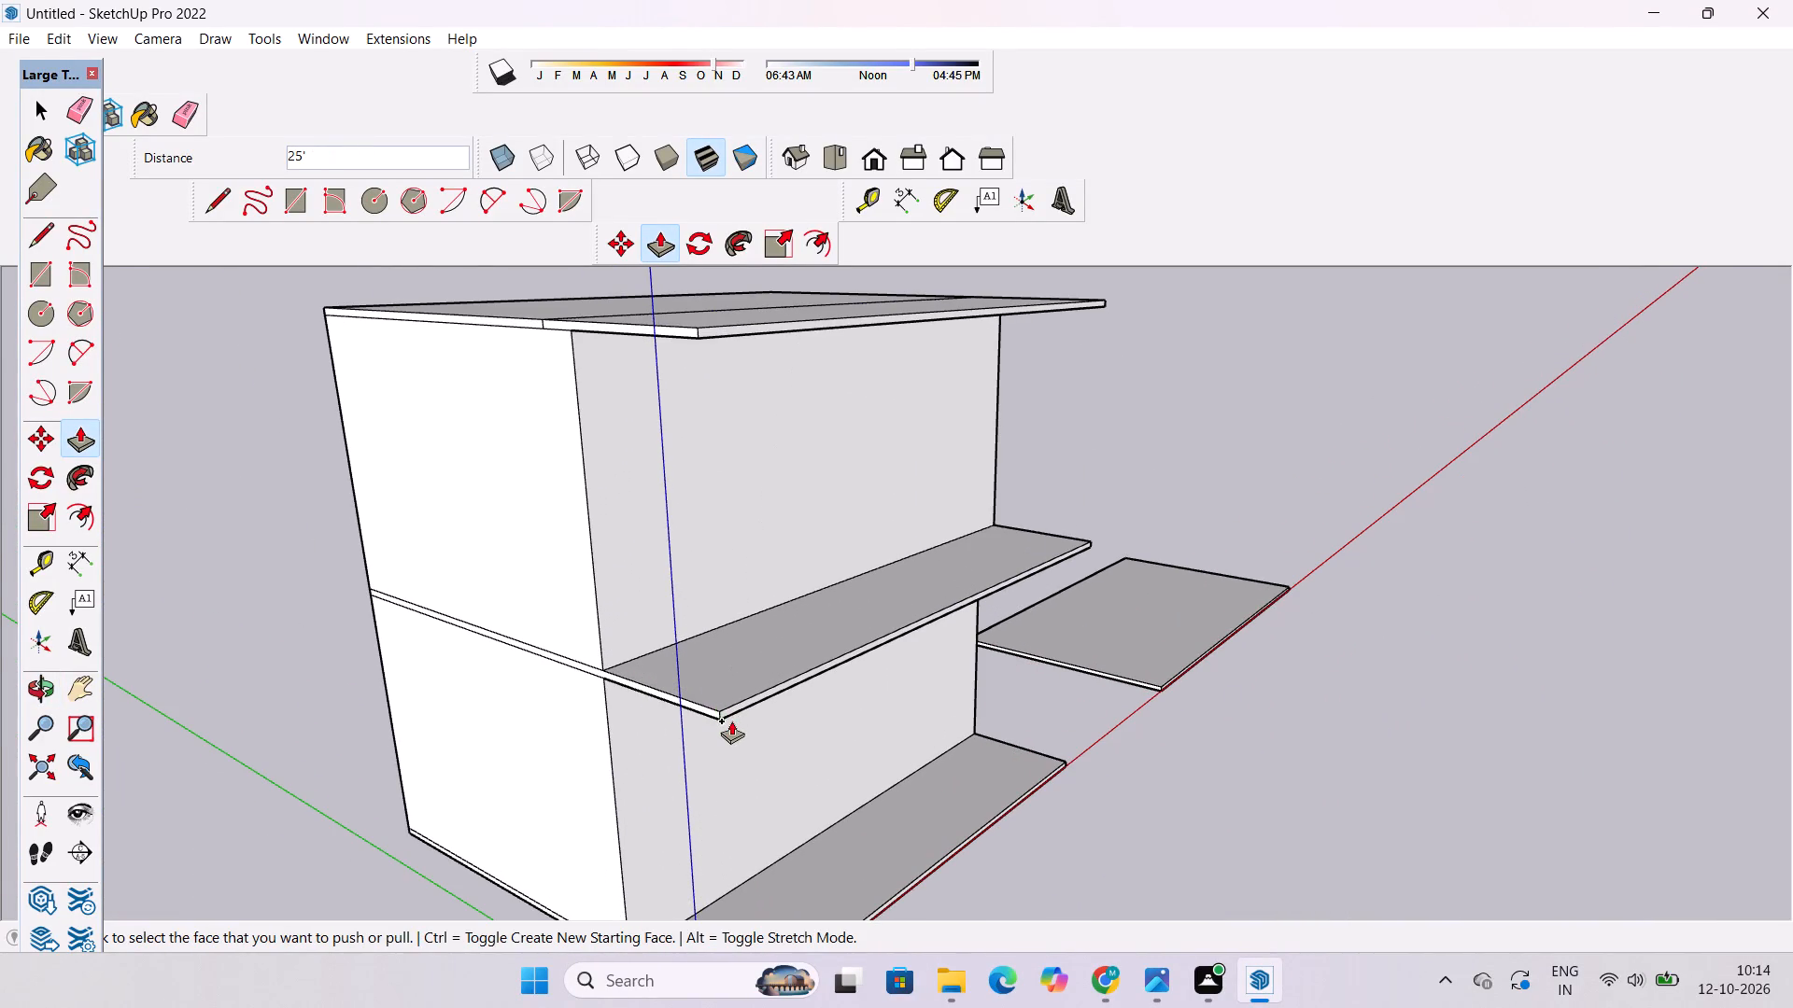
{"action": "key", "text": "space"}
Examine the two stacked blocks and their overhanging slabs from above, below, the front and the sides.
{"action": "type", "text": "o"}
{"action": "left_click_drag", "start_coordinate": [739, 803], "coordinate": [717, 497]}
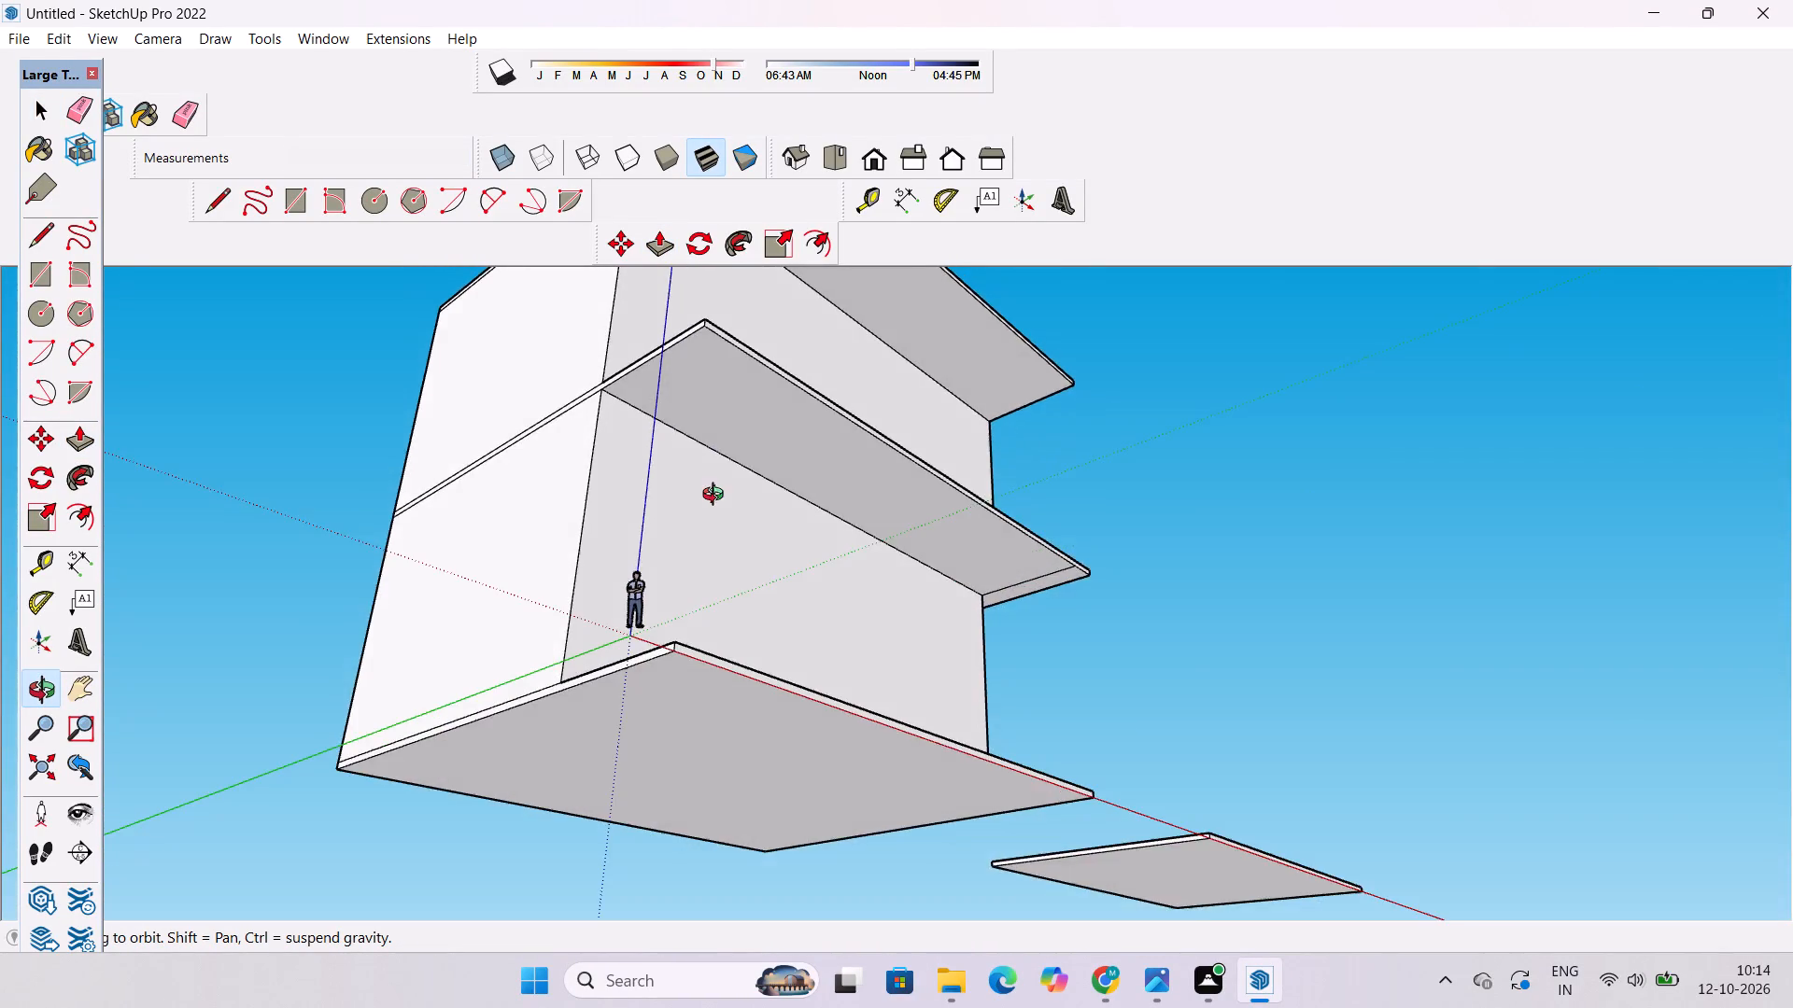
{"action": "left_click_drag", "start_coordinate": [717, 497], "coordinate": [752, 766]}
{"action": "scroll", "coordinate": [712, 623], "scroll_direction": "down", "scroll_amount": 6}
{"action": "left_click_drag", "start_coordinate": [712, 601], "coordinate": [712, 633], "text": "shift"}
{"action": "left_click_drag", "start_coordinate": [712, 634], "coordinate": [721, 677]}
{"action": "scroll", "coordinate": [675, 556], "scroll_direction": "down", "scroll_amount": 1}
{"action": "left_click_drag", "start_coordinate": [675, 558], "coordinate": [685, 617], "text": "shift"}
{"action": "left_click_drag", "start_coordinate": [686, 624], "coordinate": [497, 741]}
{"action": "scroll", "coordinate": [680, 565], "scroll_direction": "up", "scroll_amount": 4}
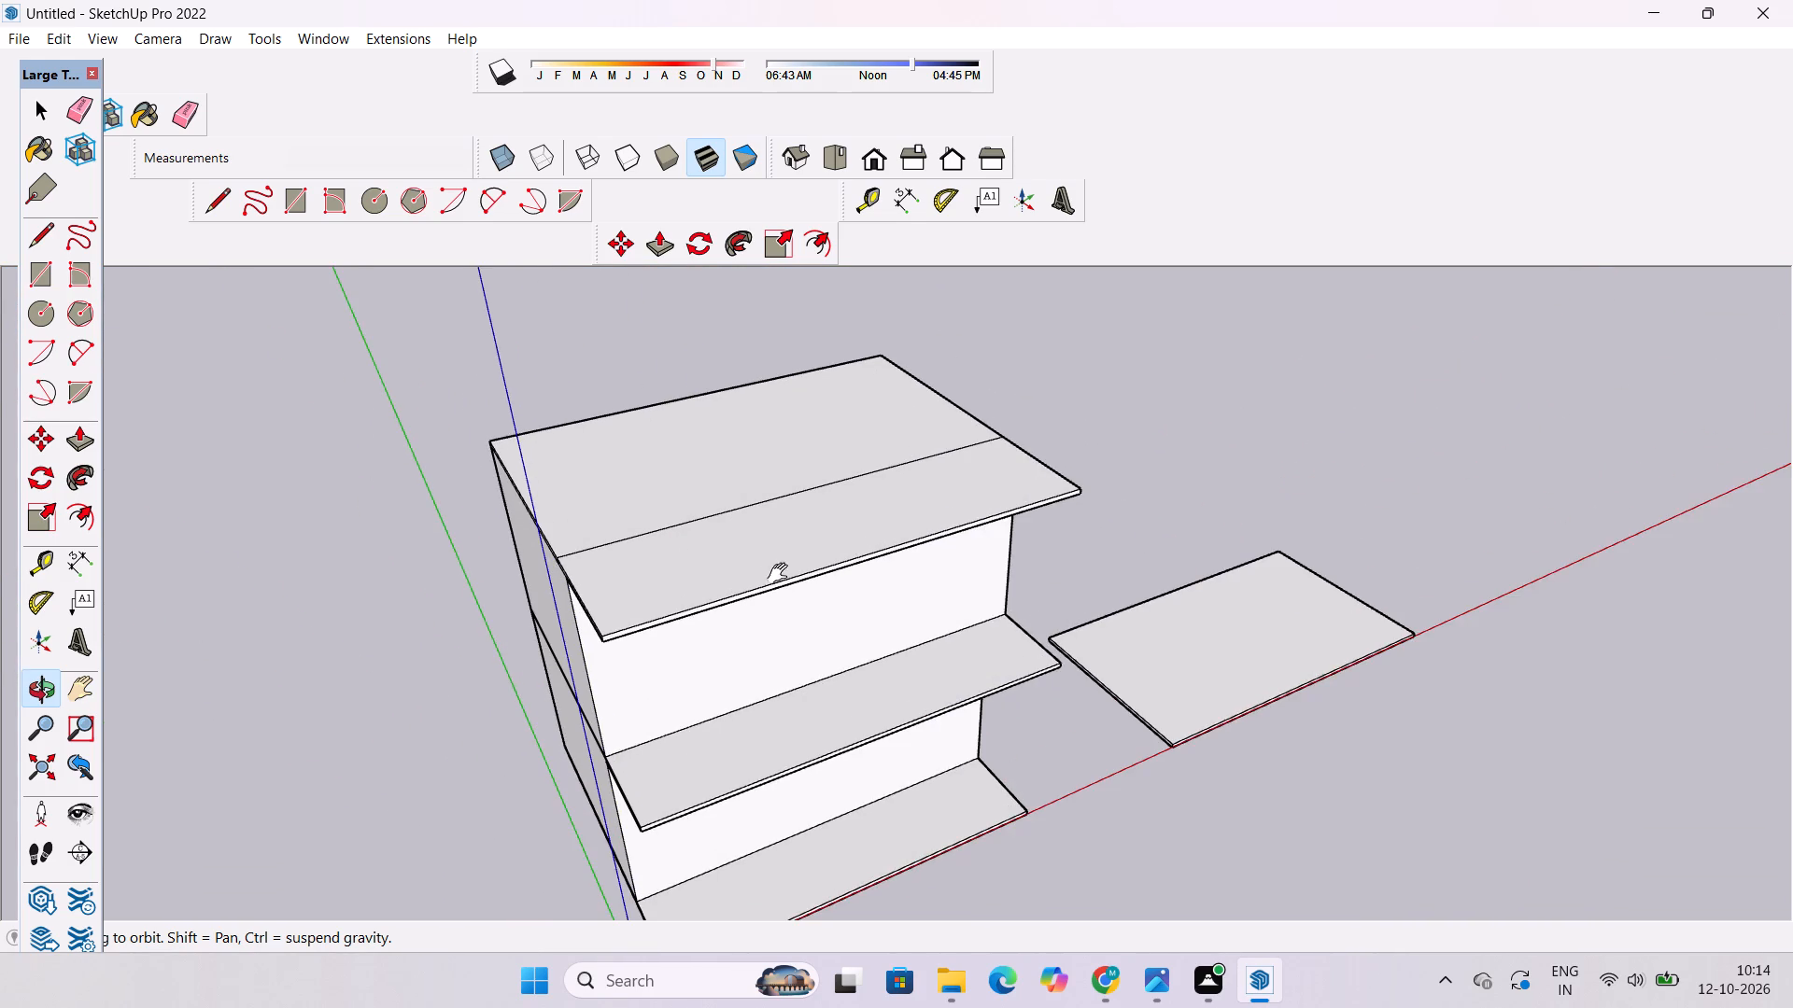
{"action": "left_click", "coordinate": [785, 578], "text": "shift"}
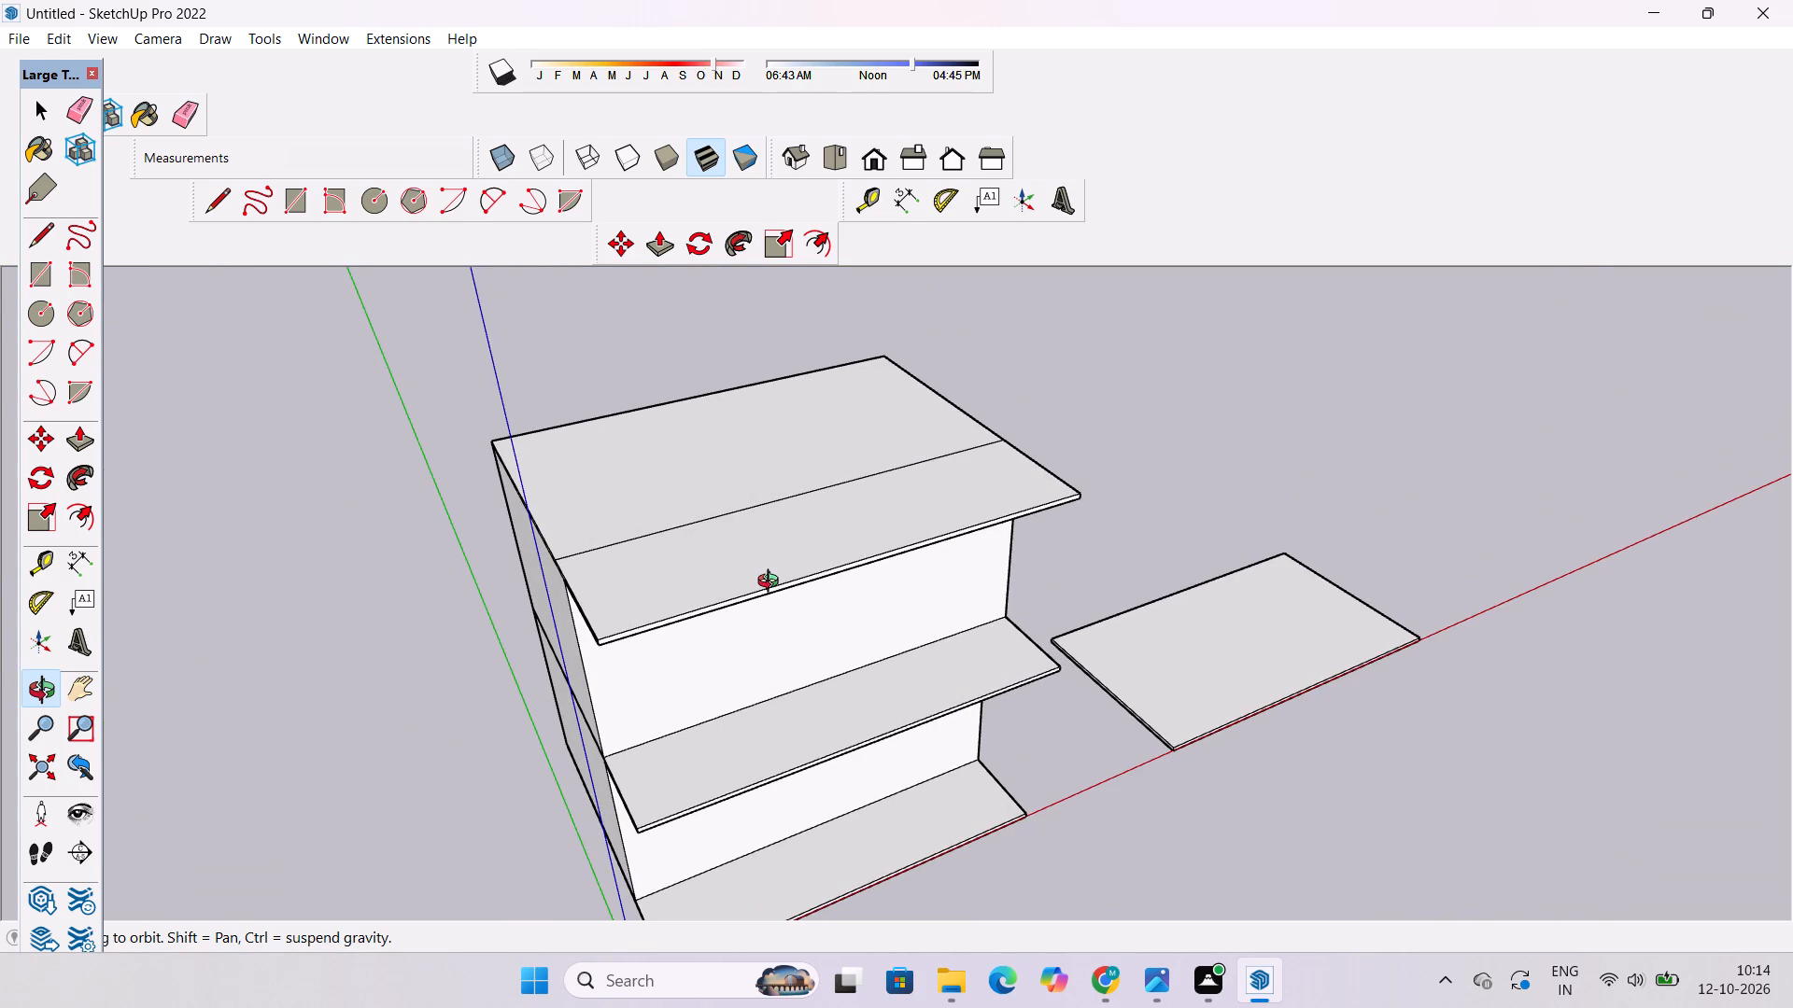
{"action": "scroll", "coordinate": [716, 557], "scroll_direction": "down", "scroll_amount": 4}
{"action": "left_click_drag", "start_coordinate": [754, 500], "coordinate": [614, 517]}
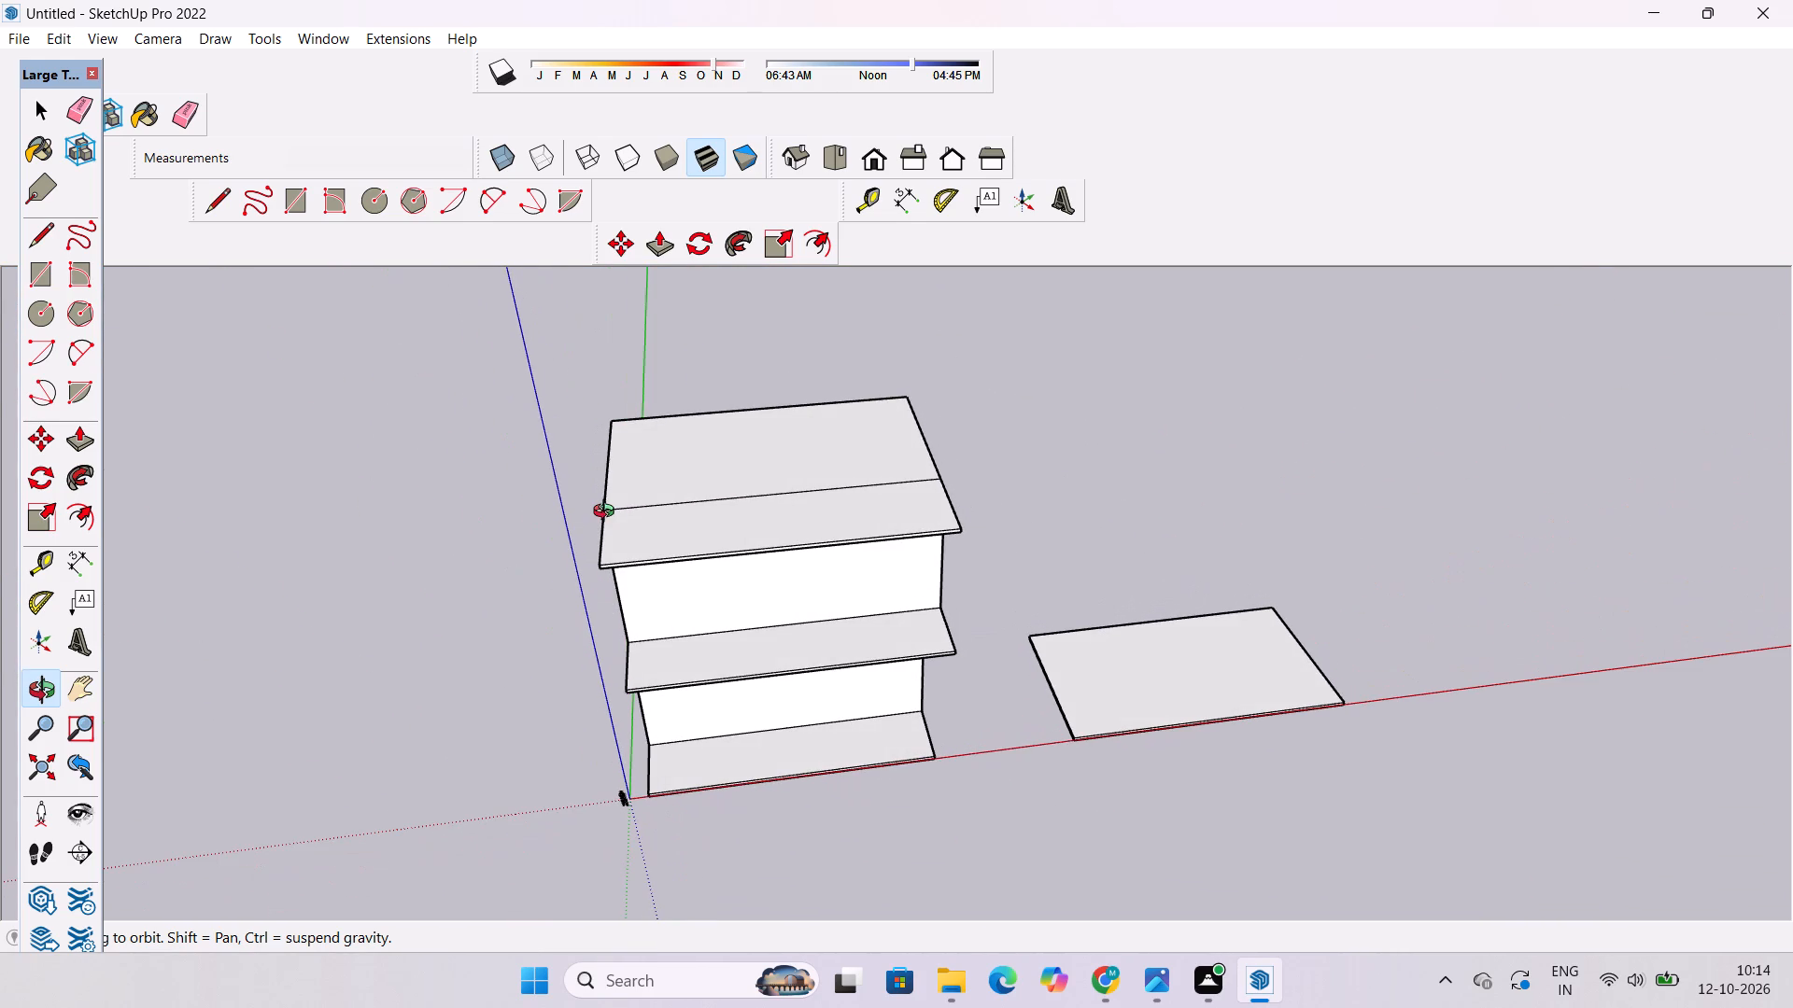
{"action": "scroll", "coordinate": [602, 504], "scroll_direction": "down", "scroll_amount": 4}
{"action": "left_click_drag", "start_coordinate": [710, 454], "coordinate": [741, 661]}
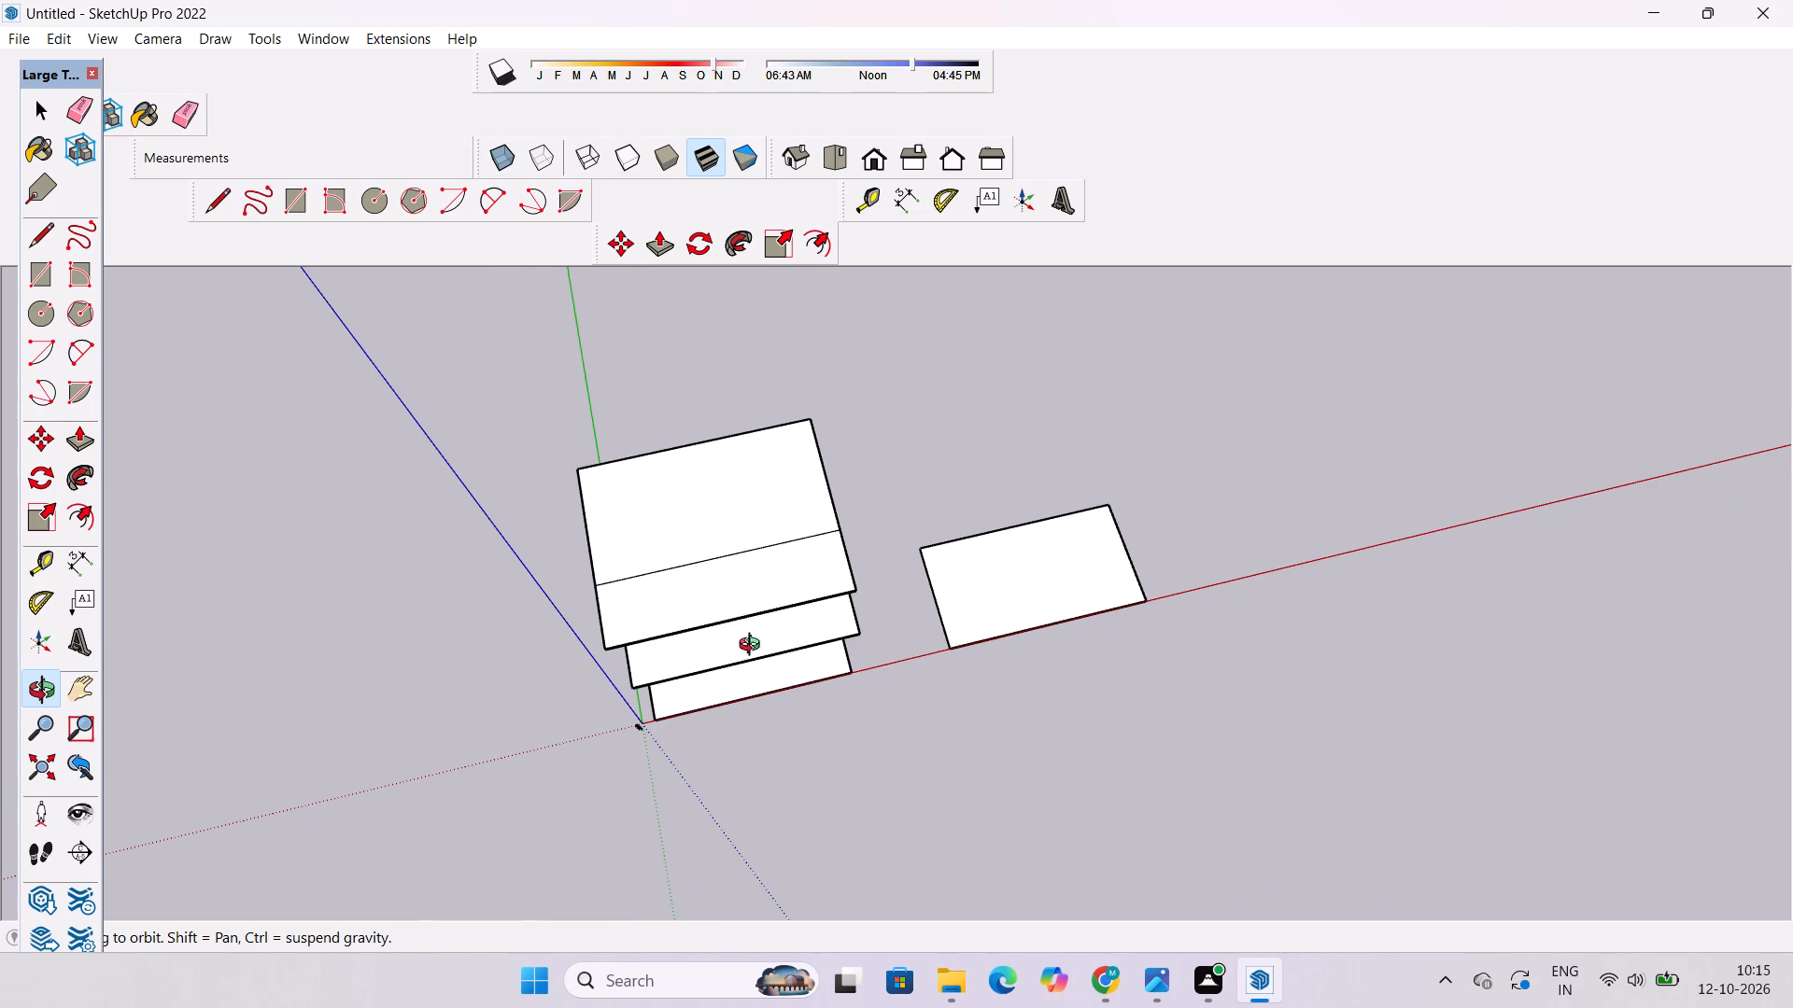
{"action": "left_click_drag", "start_coordinate": [755, 662], "coordinate": [750, 495]}
{"action": "scroll", "coordinate": [720, 664], "scroll_direction": "up", "scroll_amount": 5}
{"action": "left_click_drag", "start_coordinate": [723, 666], "coordinate": [702, 403]}
{"action": "left_click_drag", "start_coordinate": [780, 512], "coordinate": [791, 537], "text": "shift"}
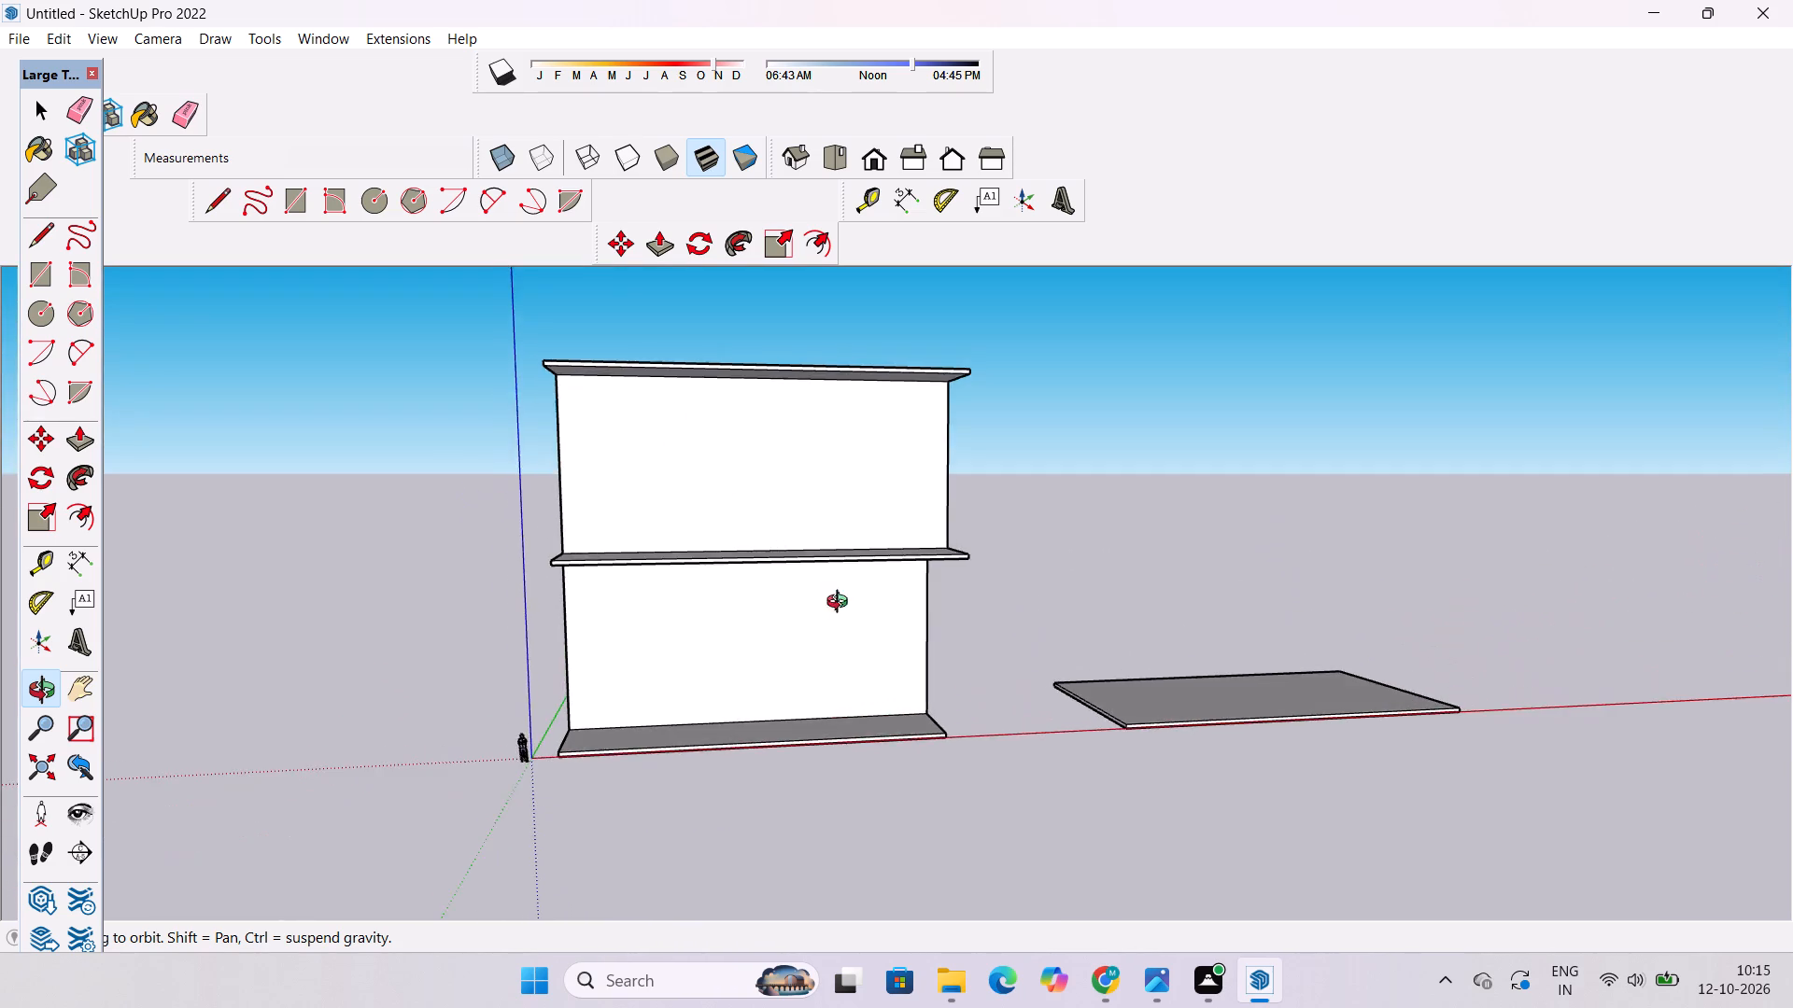
{"action": "left_click_drag", "start_coordinate": [841, 604], "coordinate": [764, 407]}
{"action": "left_click_drag", "start_coordinate": [921, 509], "coordinate": [865, 717]}
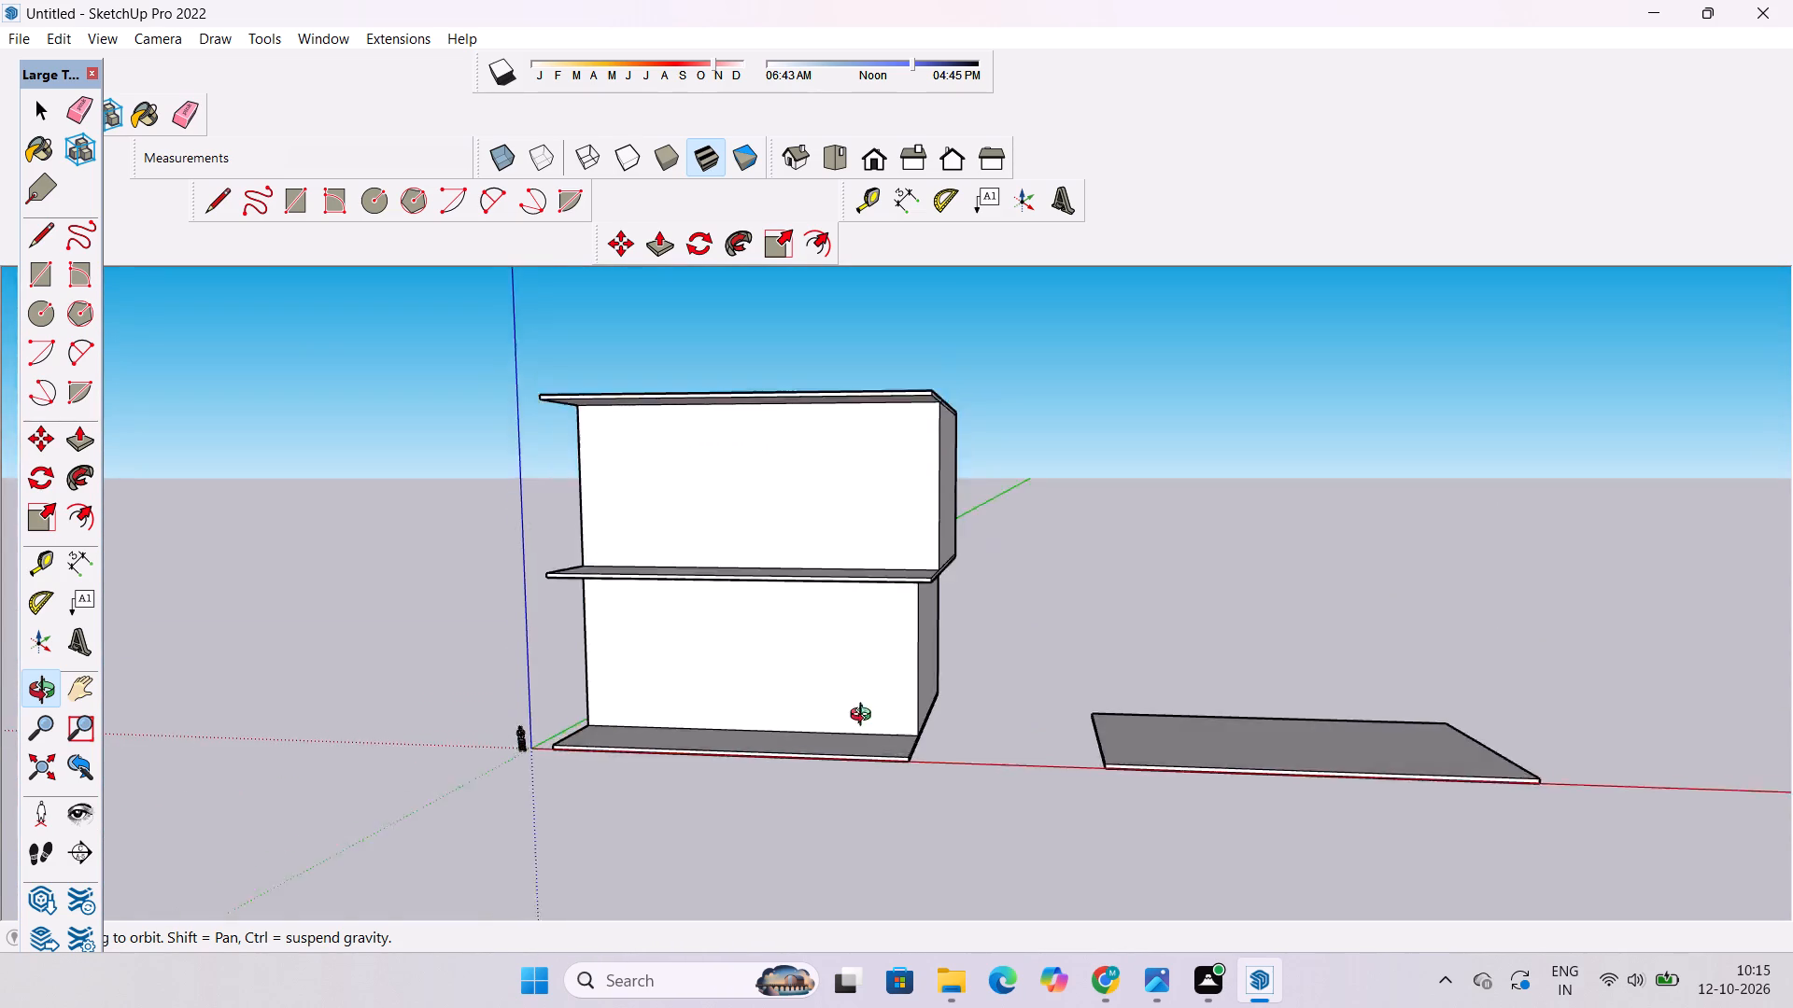
{"action": "left_click_drag", "start_coordinate": [865, 717], "coordinate": [882, 823]}
{"action": "left_click_drag", "start_coordinate": [953, 589], "coordinate": [444, 157]}
{"action": "left_click_drag", "start_coordinate": [445, 159], "coordinate": [469, 188]}
{"action": "left_click_drag", "start_coordinate": [499, 225], "coordinate": [544, 268]}
{"action": "left_click_drag", "start_coordinate": [570, 289], "coordinate": [737, 404]}
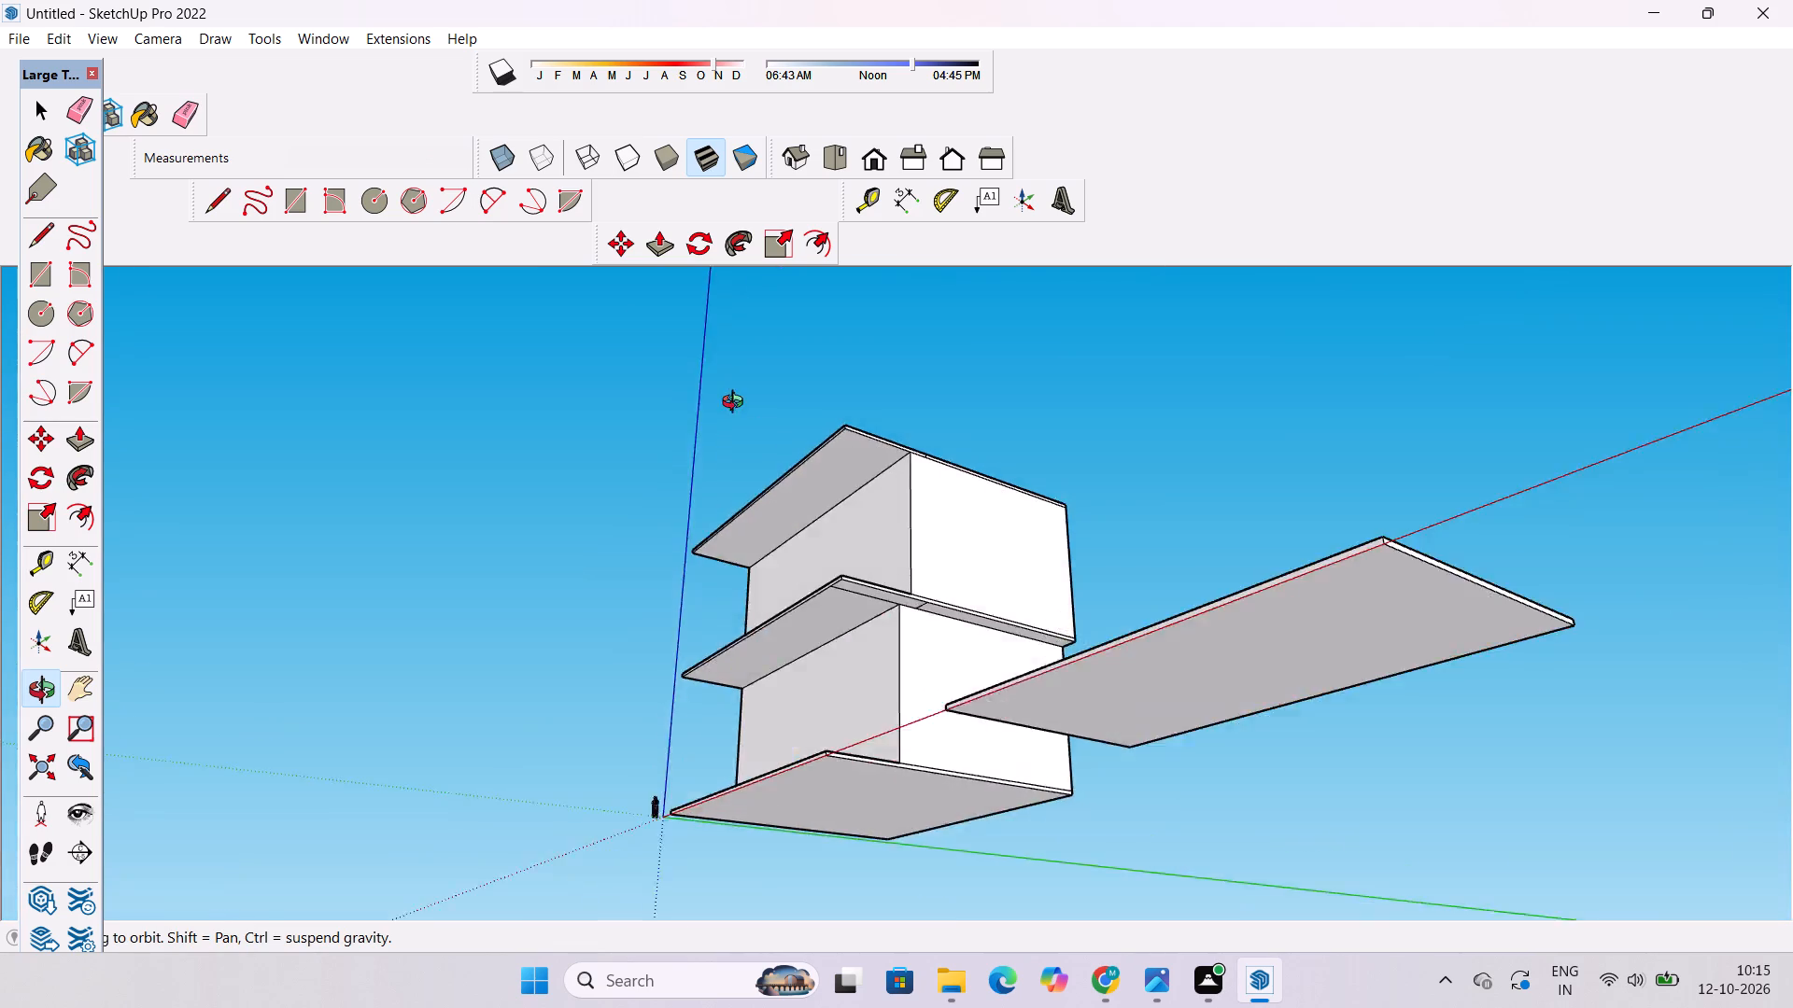
{"action": "left_click_drag", "start_coordinate": [737, 404], "coordinate": [900, 542]}
{"action": "scroll", "coordinate": [989, 586], "scroll_direction": "up", "scroll_amount": 5}
{"action": "left_click_drag", "start_coordinate": [958, 594], "coordinate": [778, 521], "text": "shift"}
{"action": "left_click_drag", "start_coordinate": [760, 559], "coordinate": [696, 429]}
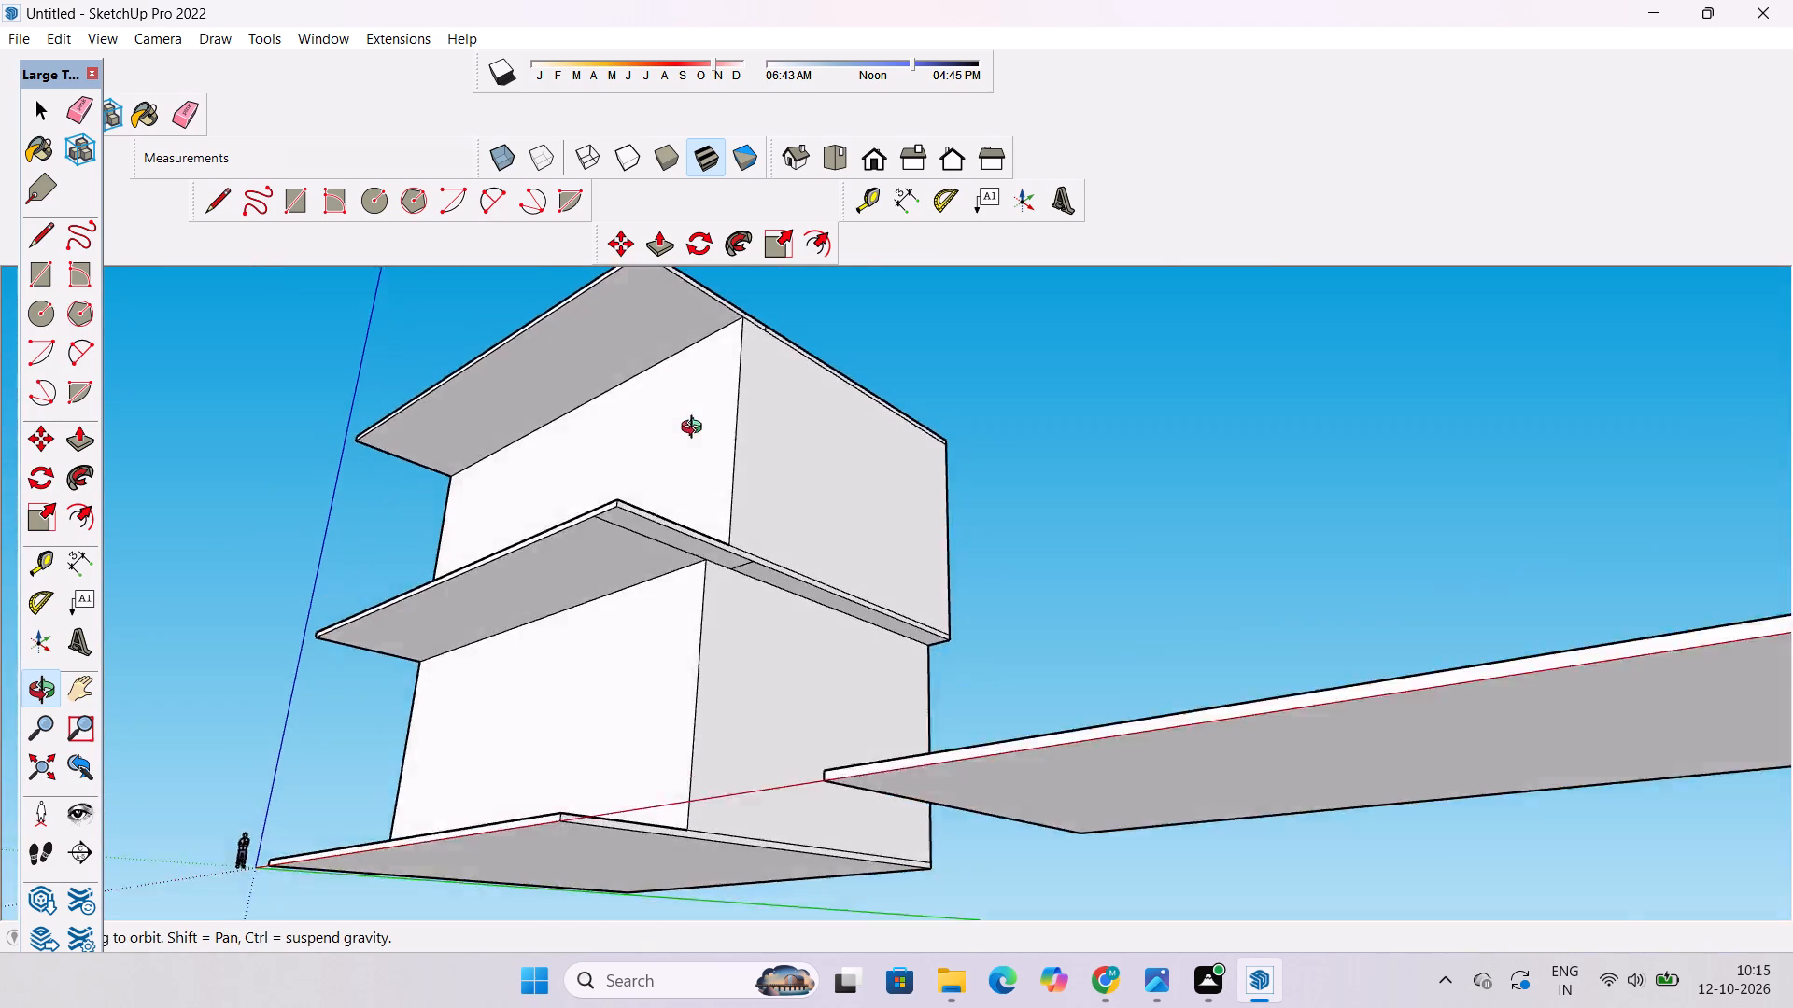
{"action": "left_click_drag", "start_coordinate": [696, 429], "coordinate": [780, 531]}
{"action": "left_click_drag", "start_coordinate": [772, 544], "coordinate": [755, 482], "text": "shift"}
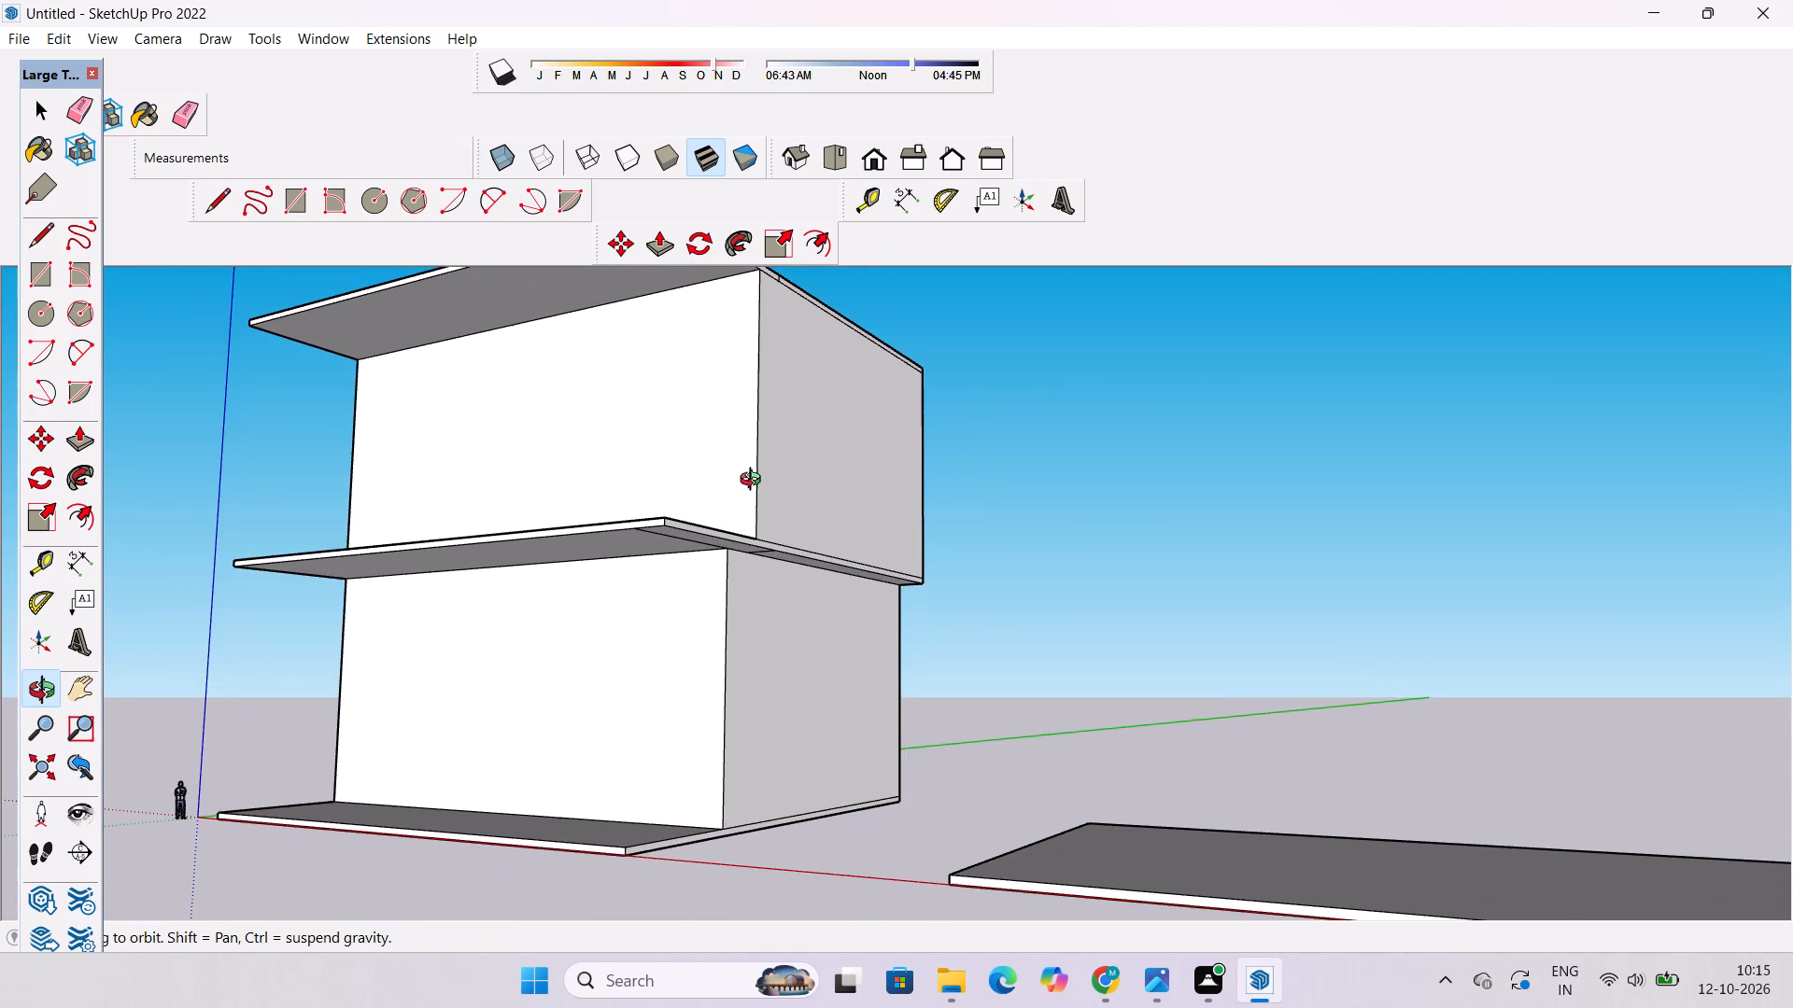
Undo the last five operations, back to the single lower block with its overhanging slab.
{"action": "key", "text": "ctrl+z"}
{"action": "key", "text": "ctrl+z"}
{"action": "key", "text": "ctrl+z"}
{"action": "key", "text": "ctrl+z"}
{"action": "key", "text": "ctrl+z"}
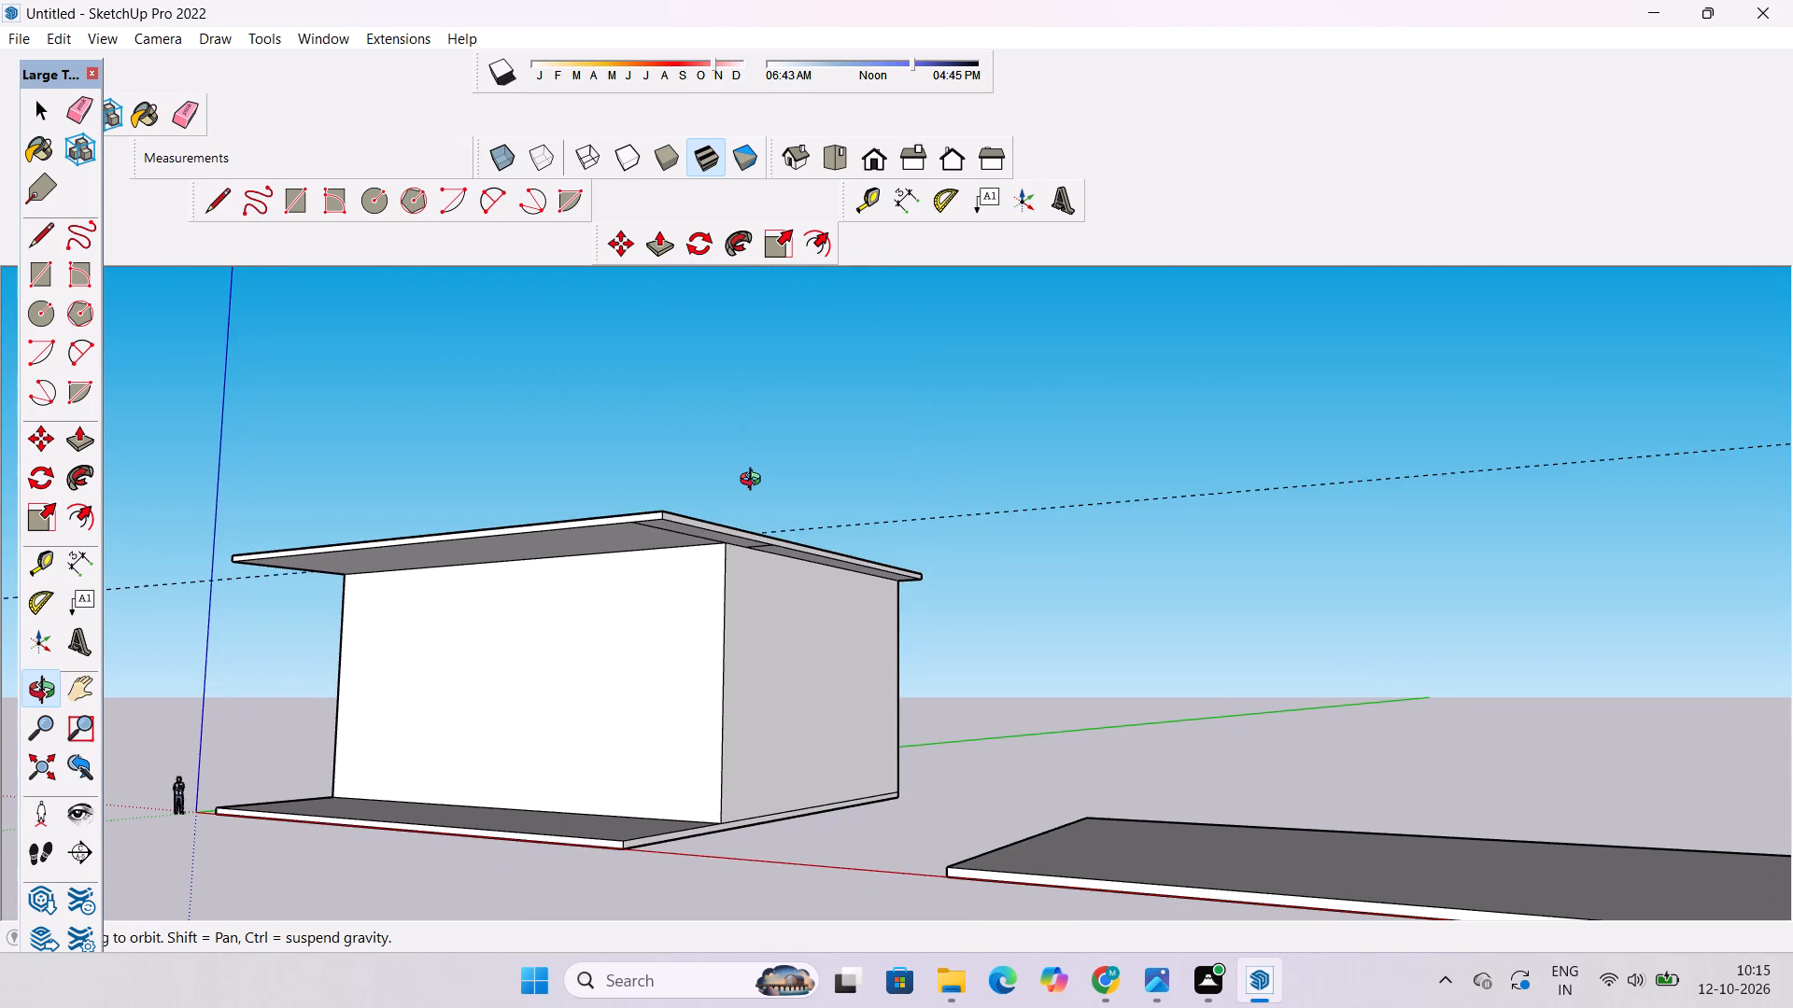
Erase the short stray edge on the underside of the overhanging slab's side strip and the dashed guide line beside it.
{"action": "left_click_drag", "start_coordinate": [754, 522], "coordinate": [862, 737]}
{"action": "scroll", "coordinate": [842, 694], "scroll_direction": "down", "scroll_amount": 5}
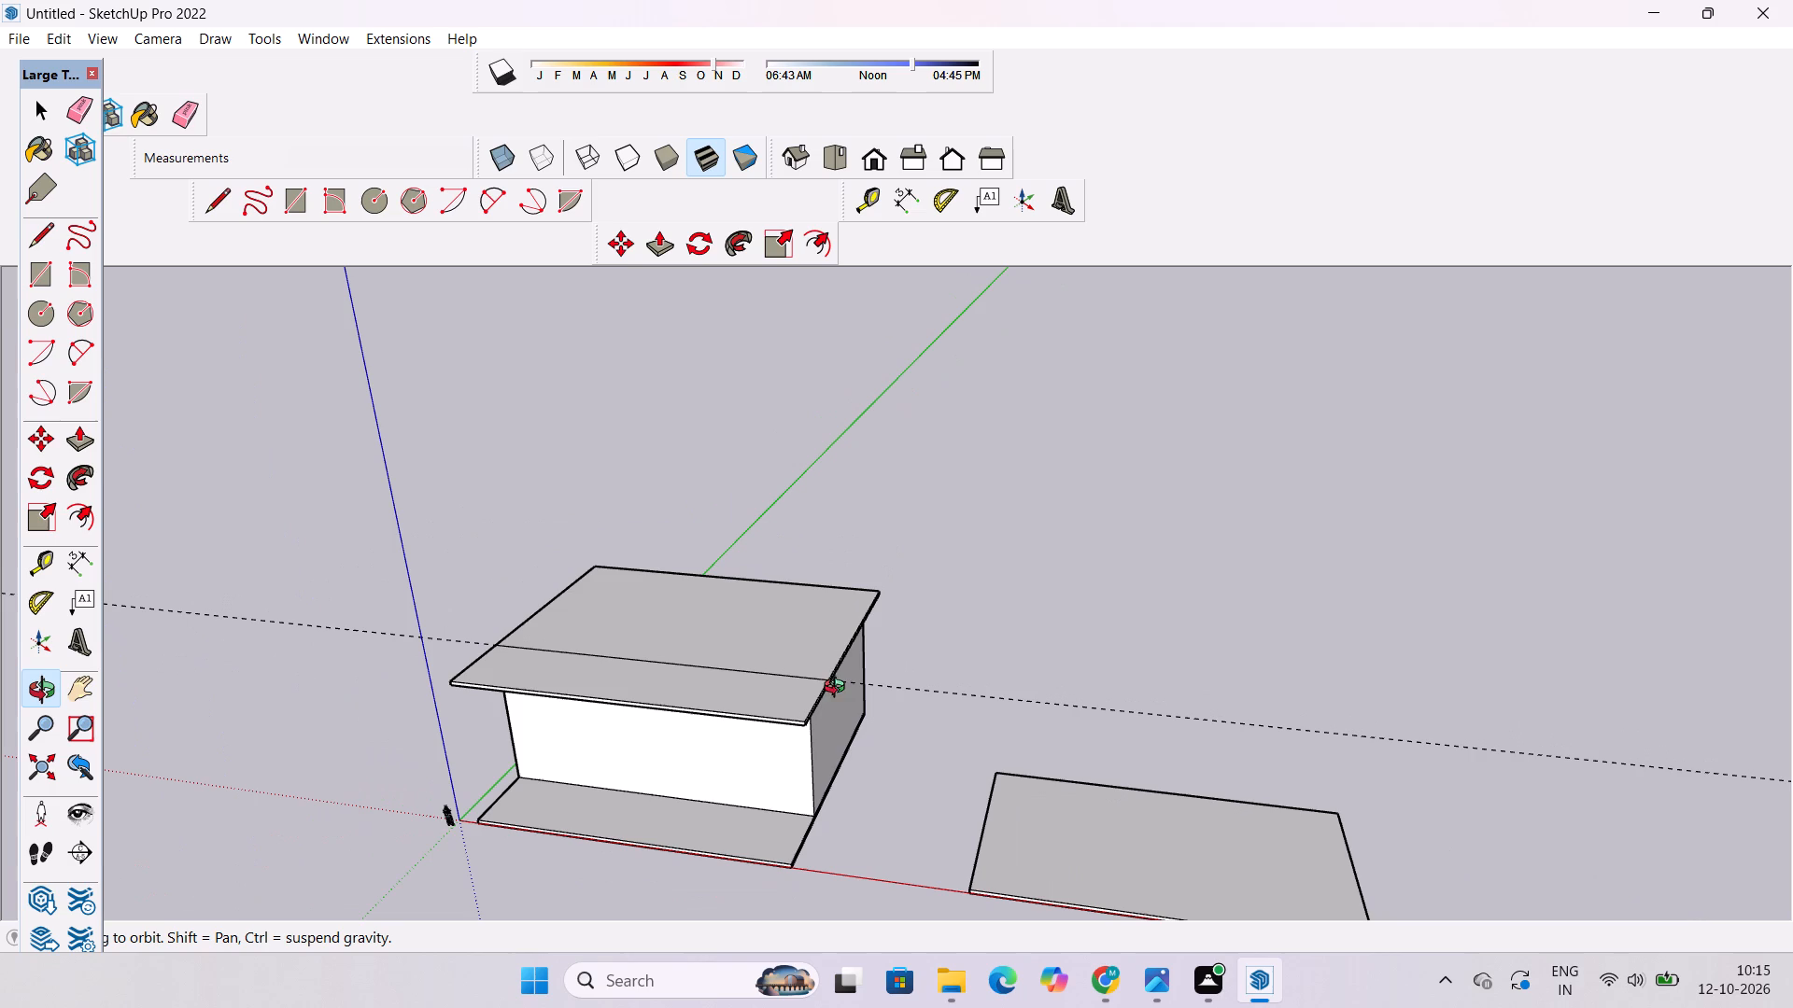
{"action": "scroll", "coordinate": [834, 673], "scroll_direction": "up", "scroll_amount": 2}
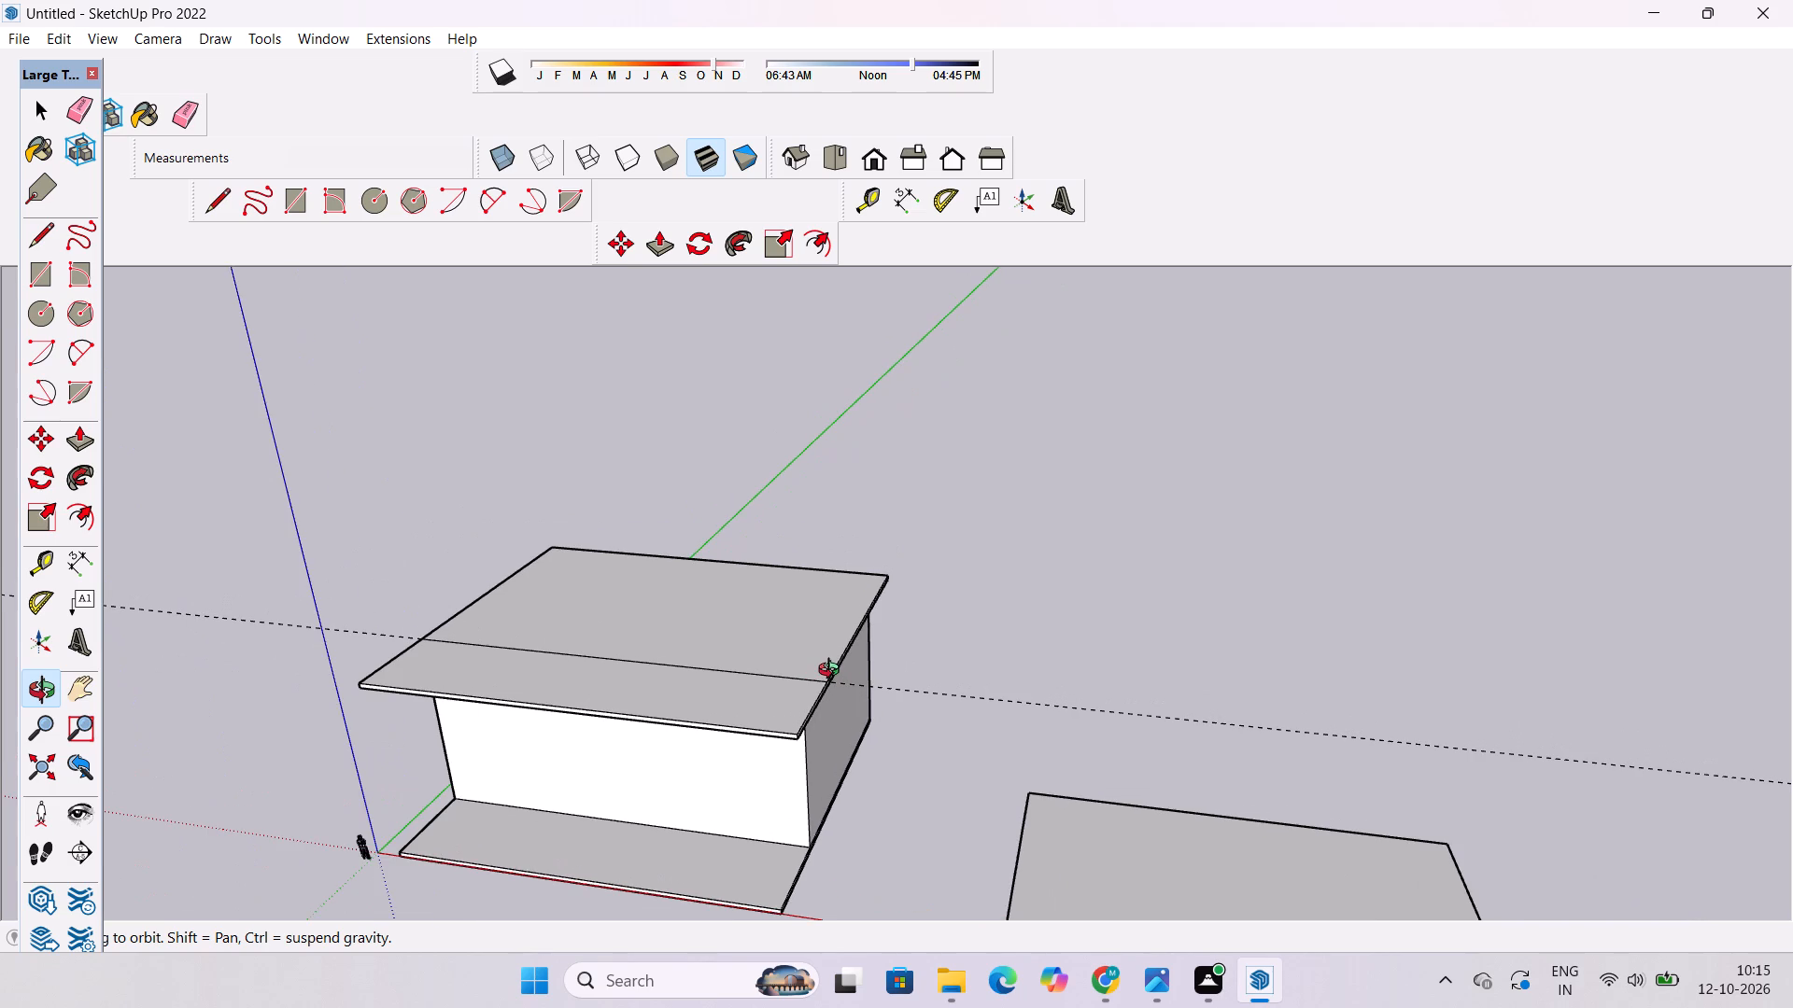
{"action": "left_click_drag", "start_coordinate": [834, 687], "coordinate": [692, 447], "text": "shift"}
{"action": "scroll", "coordinate": [739, 540], "scroll_direction": "up", "scroll_amount": 3}
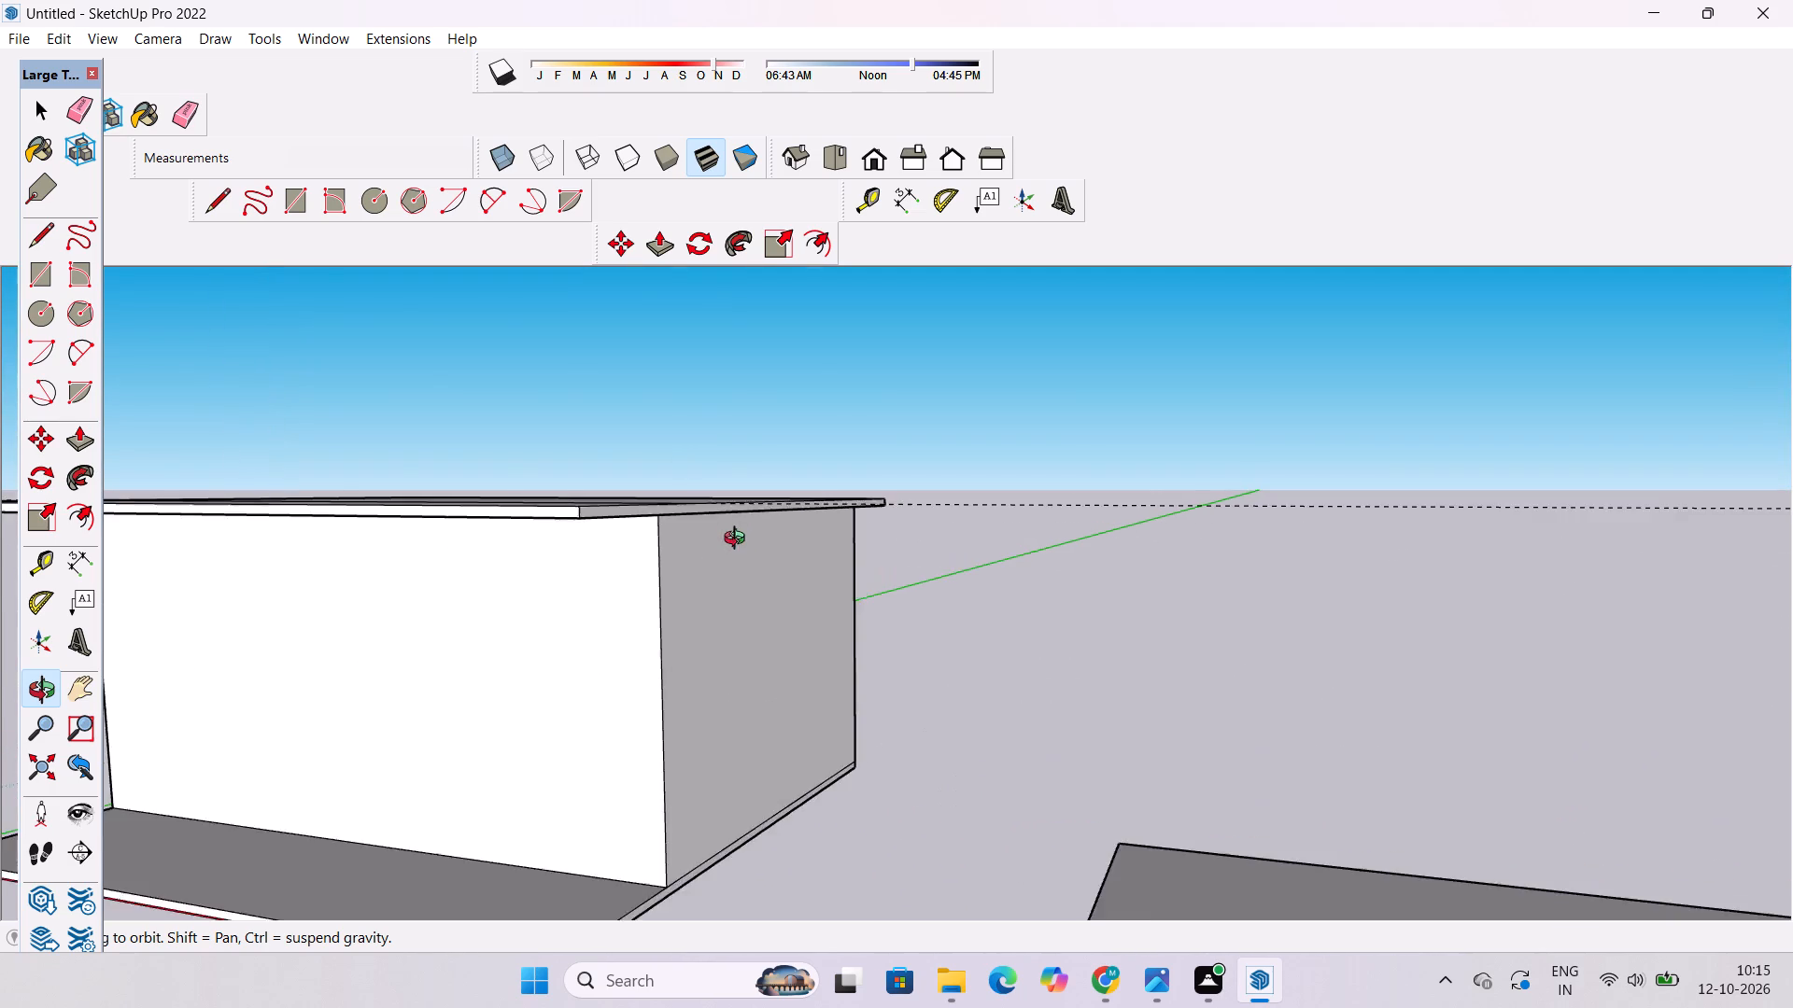
{"action": "scroll", "coordinate": [739, 540], "scroll_direction": "up", "scroll_amount": 9}
{"action": "left_click_drag", "start_coordinate": [763, 551], "coordinate": [809, 601]}
{"action": "left_click_drag", "start_coordinate": [803, 580], "coordinate": [803, 555], "text": "shift"}
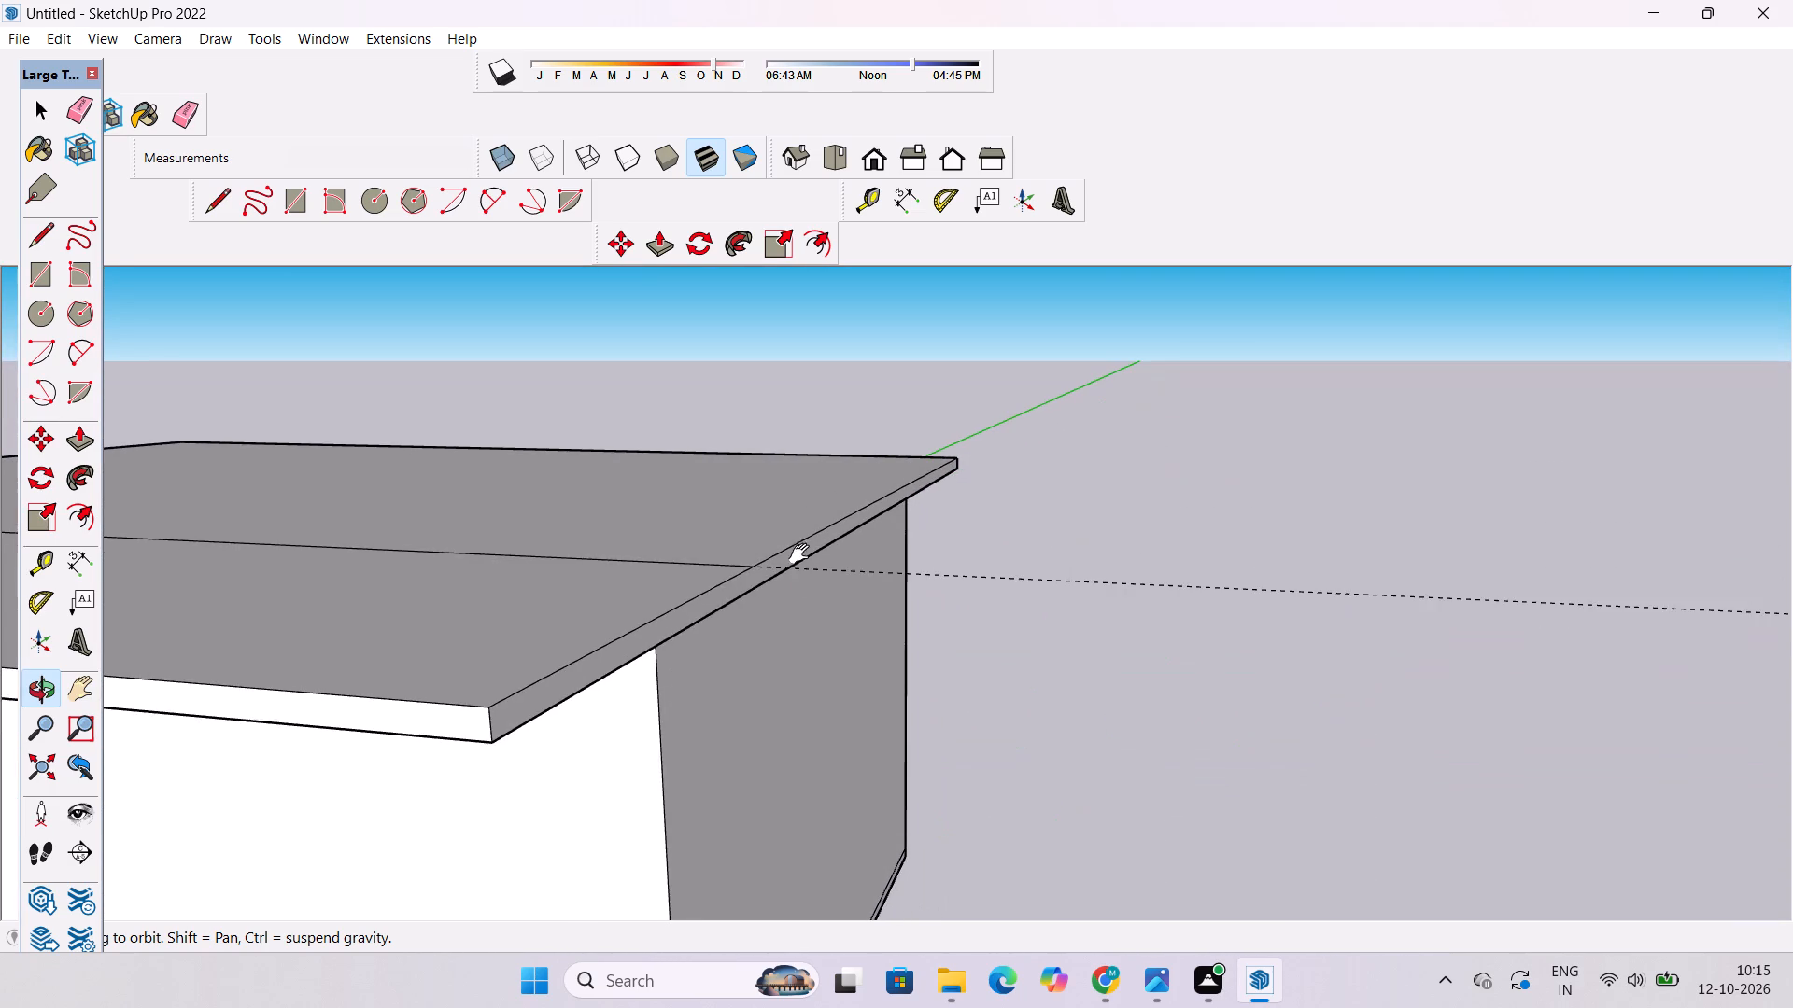
{"action": "left_click_drag", "start_coordinate": [807, 580], "coordinate": [842, 567], "text": "shift"}
{"action": "scroll", "coordinate": [750, 562], "scroll_direction": "down", "scroll_amount": 3}
{"action": "left_click_drag", "start_coordinate": [750, 560], "coordinate": [728, 607], "text": "shift"}
{"action": "left_click_drag", "start_coordinate": [728, 607], "coordinate": [715, 578]}
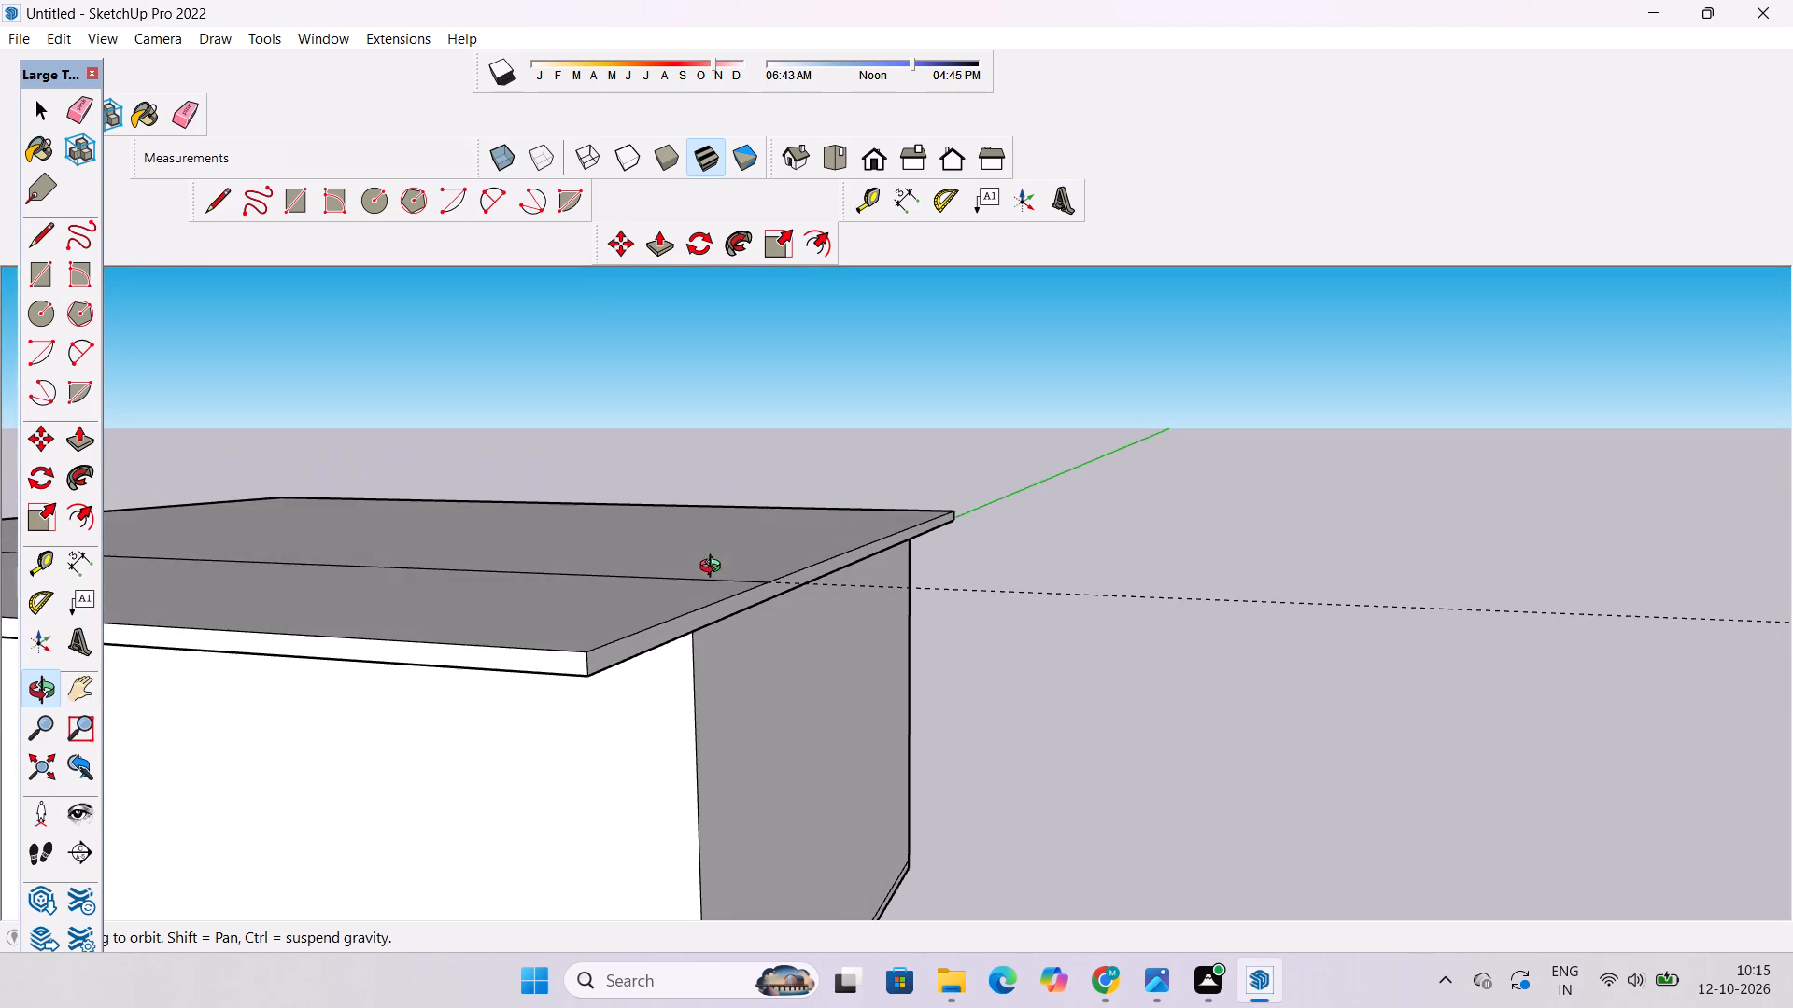
{"action": "scroll", "coordinate": [650, 518], "scroll_direction": "down", "scroll_amount": 5}
{"action": "left_click_drag", "start_coordinate": [741, 674], "coordinate": [721, 331]}
{"action": "scroll", "coordinate": [701, 403], "scroll_direction": "up", "scroll_amount": 2}
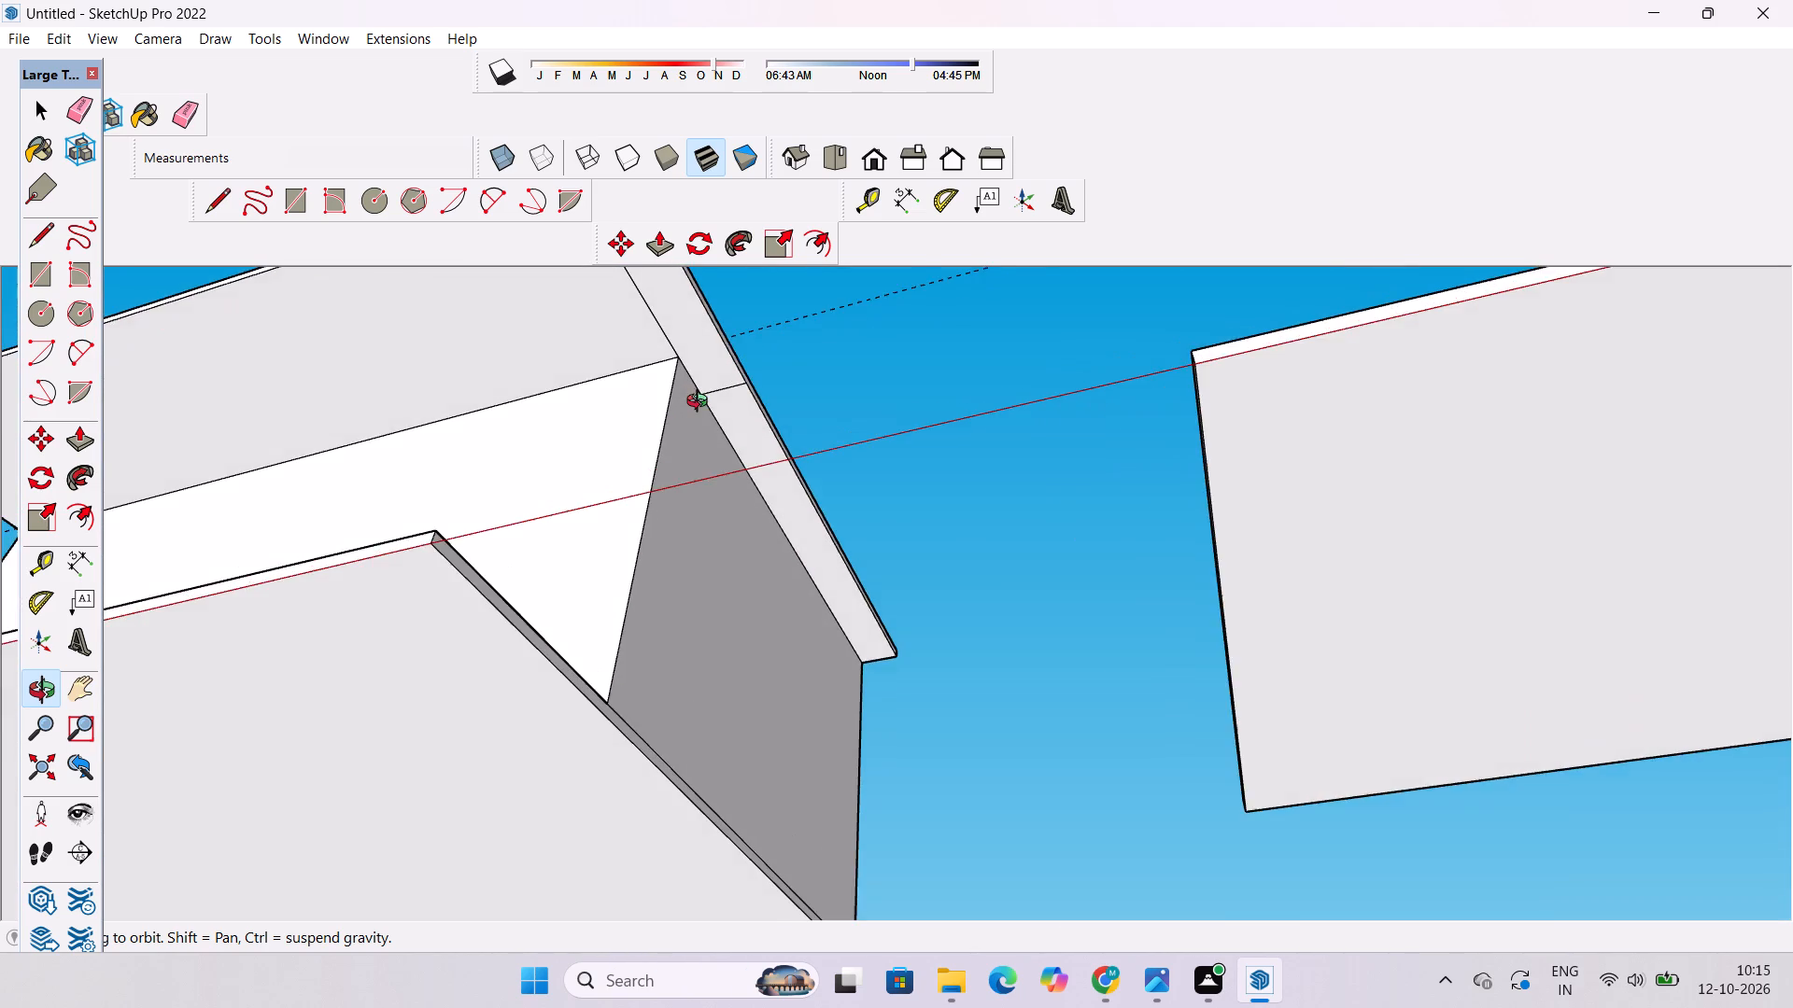
{"action": "left_click_drag", "start_coordinate": [700, 406], "coordinate": [684, 497], "text": "shift"}
{"action": "left_click", "coordinate": [175, 112]}
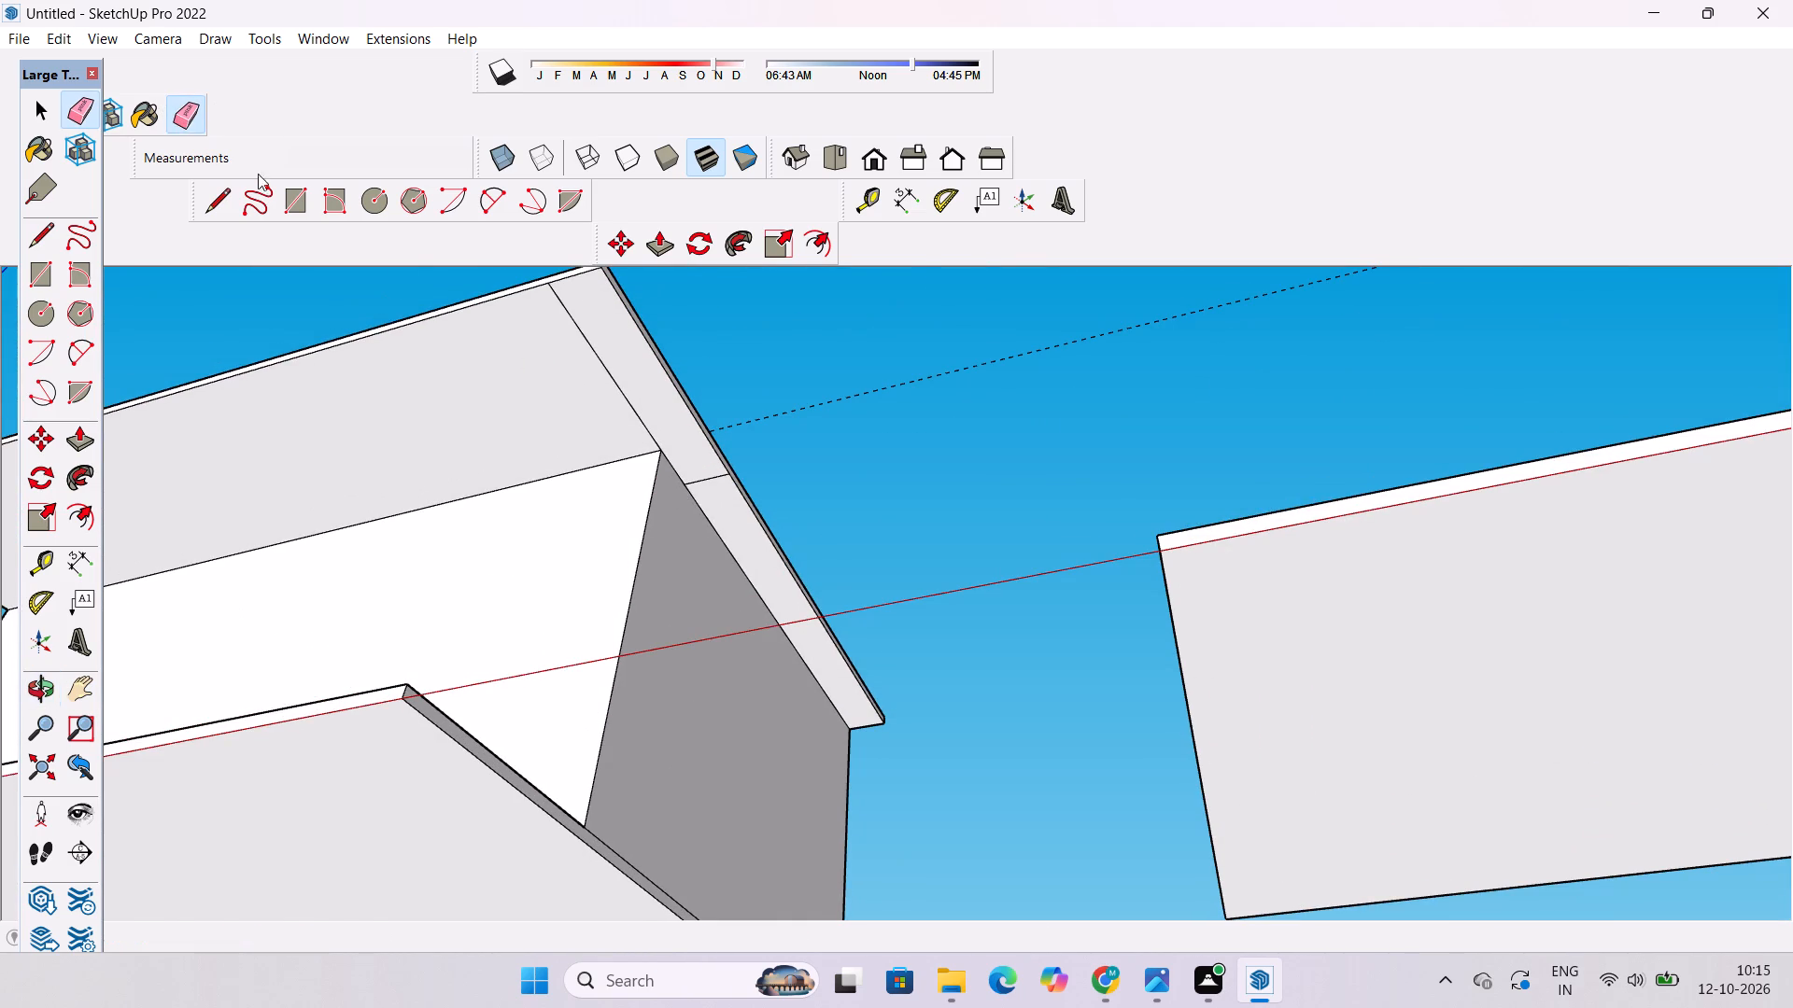
{"action": "left_click_drag", "start_coordinate": [697, 465], "coordinate": [713, 488]}
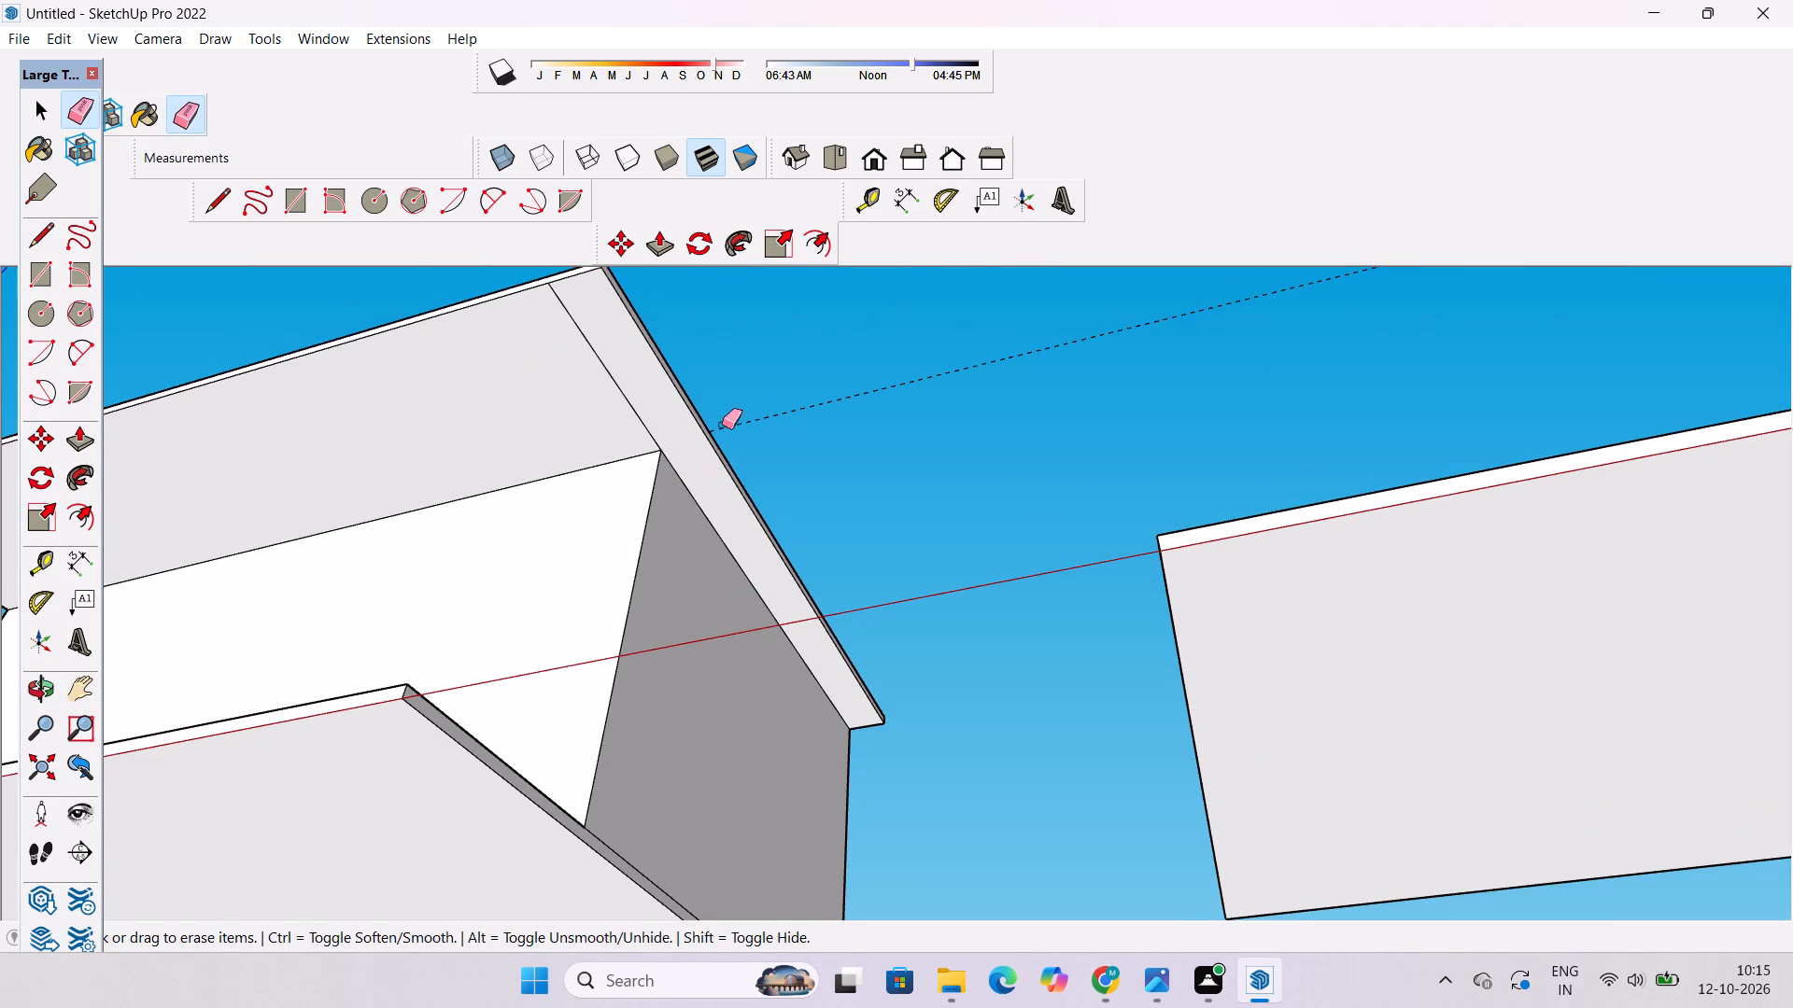
{"action": "left_click_drag", "start_coordinate": [811, 383], "coordinate": [825, 414]}
Push/Pull the overhanging slab's side edge face inward, flush with the lower block's side wall.
{"action": "key", "text": "o"}
{"action": "scroll", "coordinate": [782, 351], "scroll_direction": "down", "scroll_amount": 7}
{"action": "left_click_drag", "start_coordinate": [777, 392], "coordinate": [862, 771]}
{"action": "scroll", "coordinate": [697, 558], "scroll_direction": "up", "scroll_amount": 2}
{"action": "left_click_drag", "start_coordinate": [676, 587], "coordinate": [676, 620], "text": "shift"}
{"action": "left_click_drag", "start_coordinate": [690, 616], "coordinate": [578, 651]}
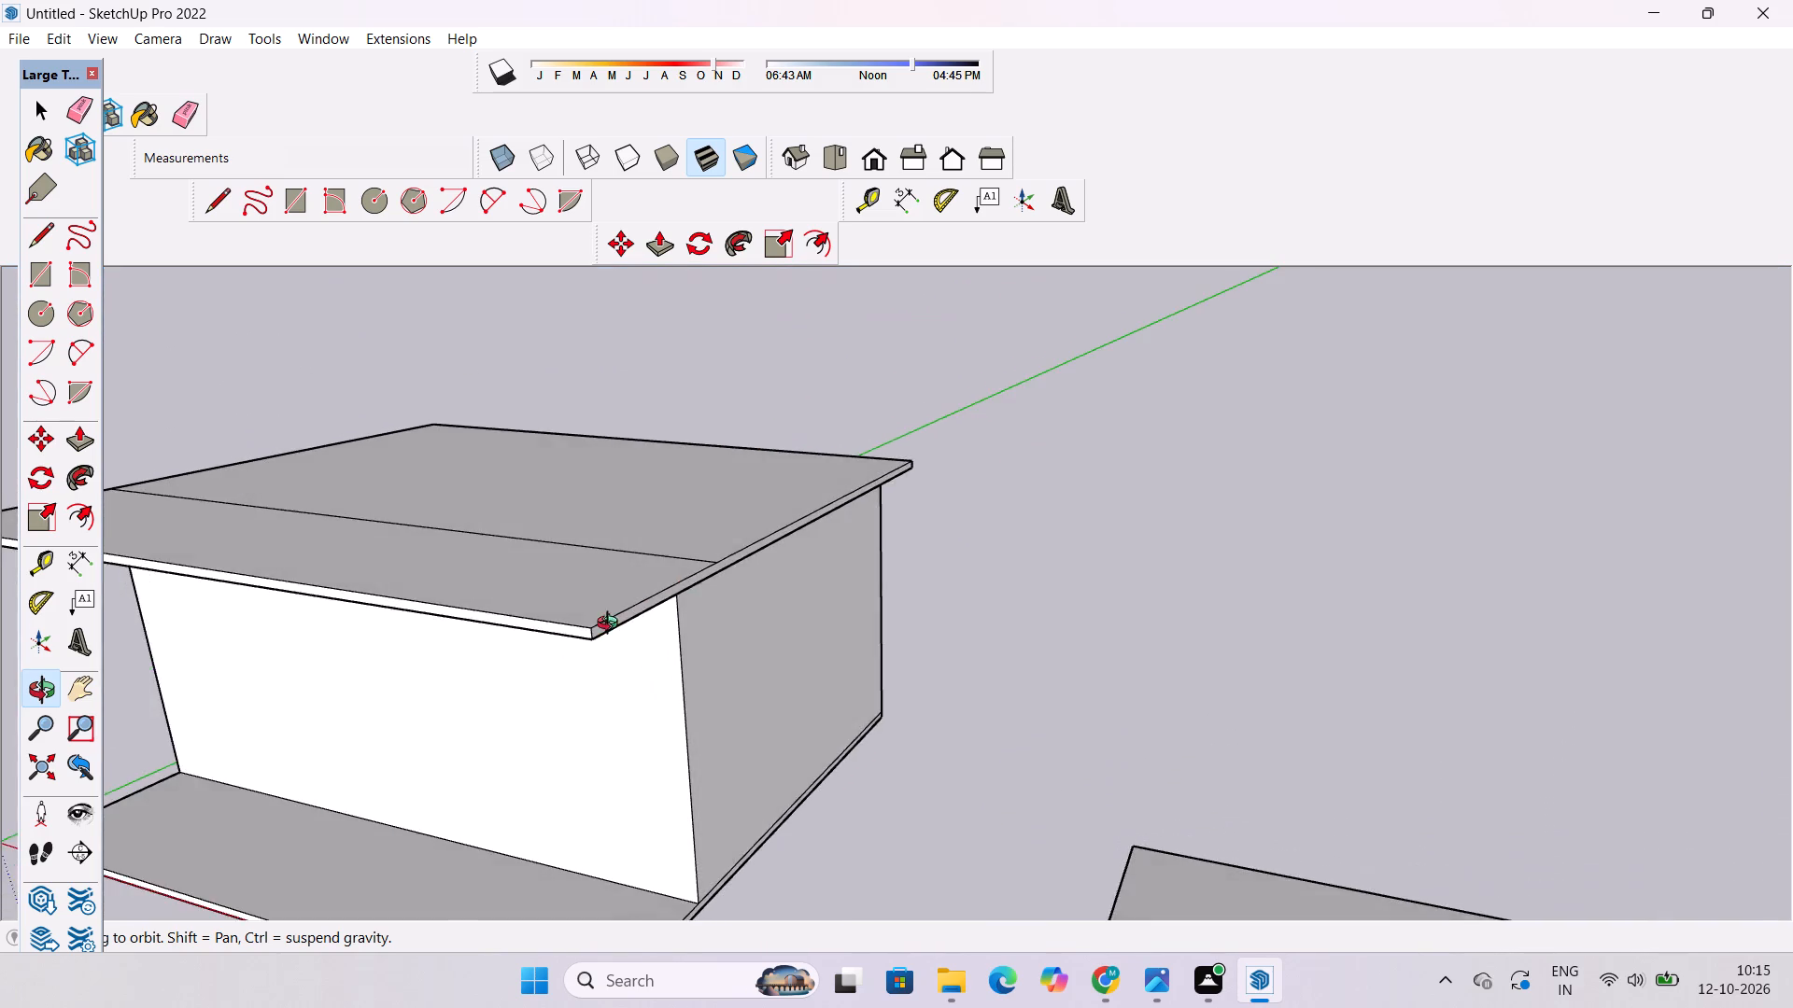
{"action": "scroll", "coordinate": [746, 554], "scroll_direction": "up", "scroll_amount": 10}
{"action": "left_click_drag", "start_coordinate": [739, 552], "coordinate": [643, 596], "text": "shift"}
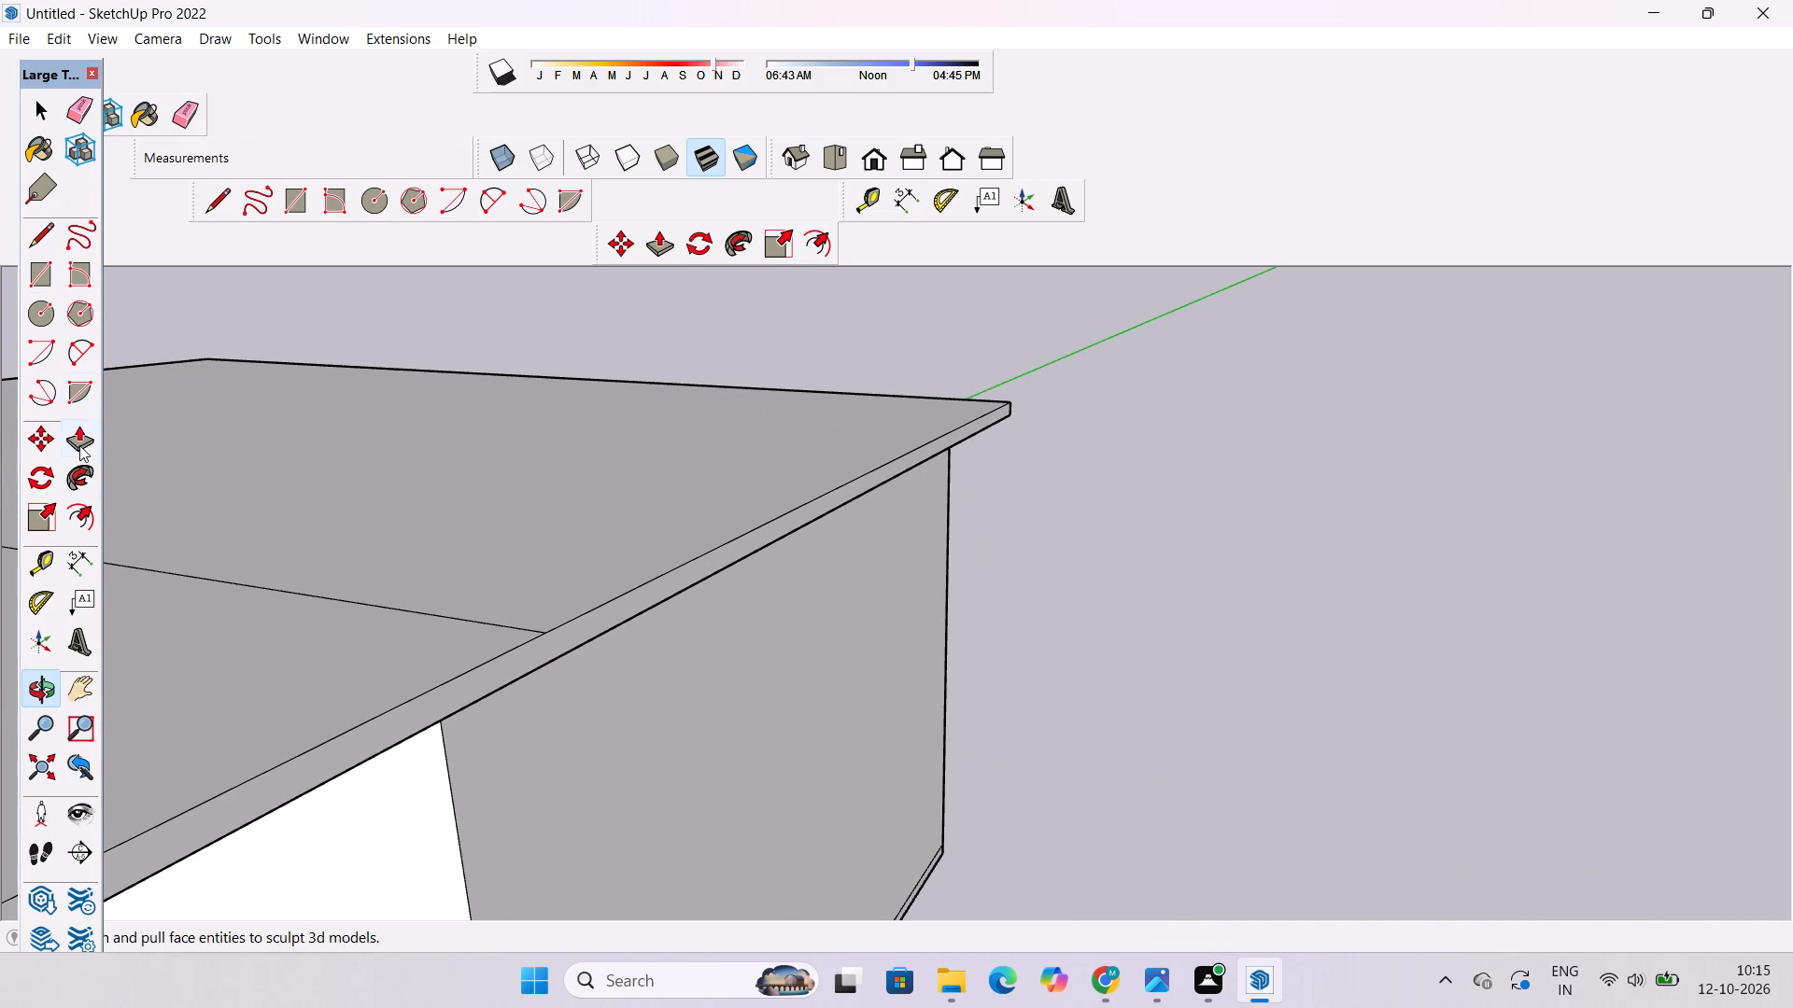
{"action": "left_click", "coordinate": [92, 449]}
{"action": "scroll", "coordinate": [490, 493], "scroll_direction": "down", "scroll_amount": 3}
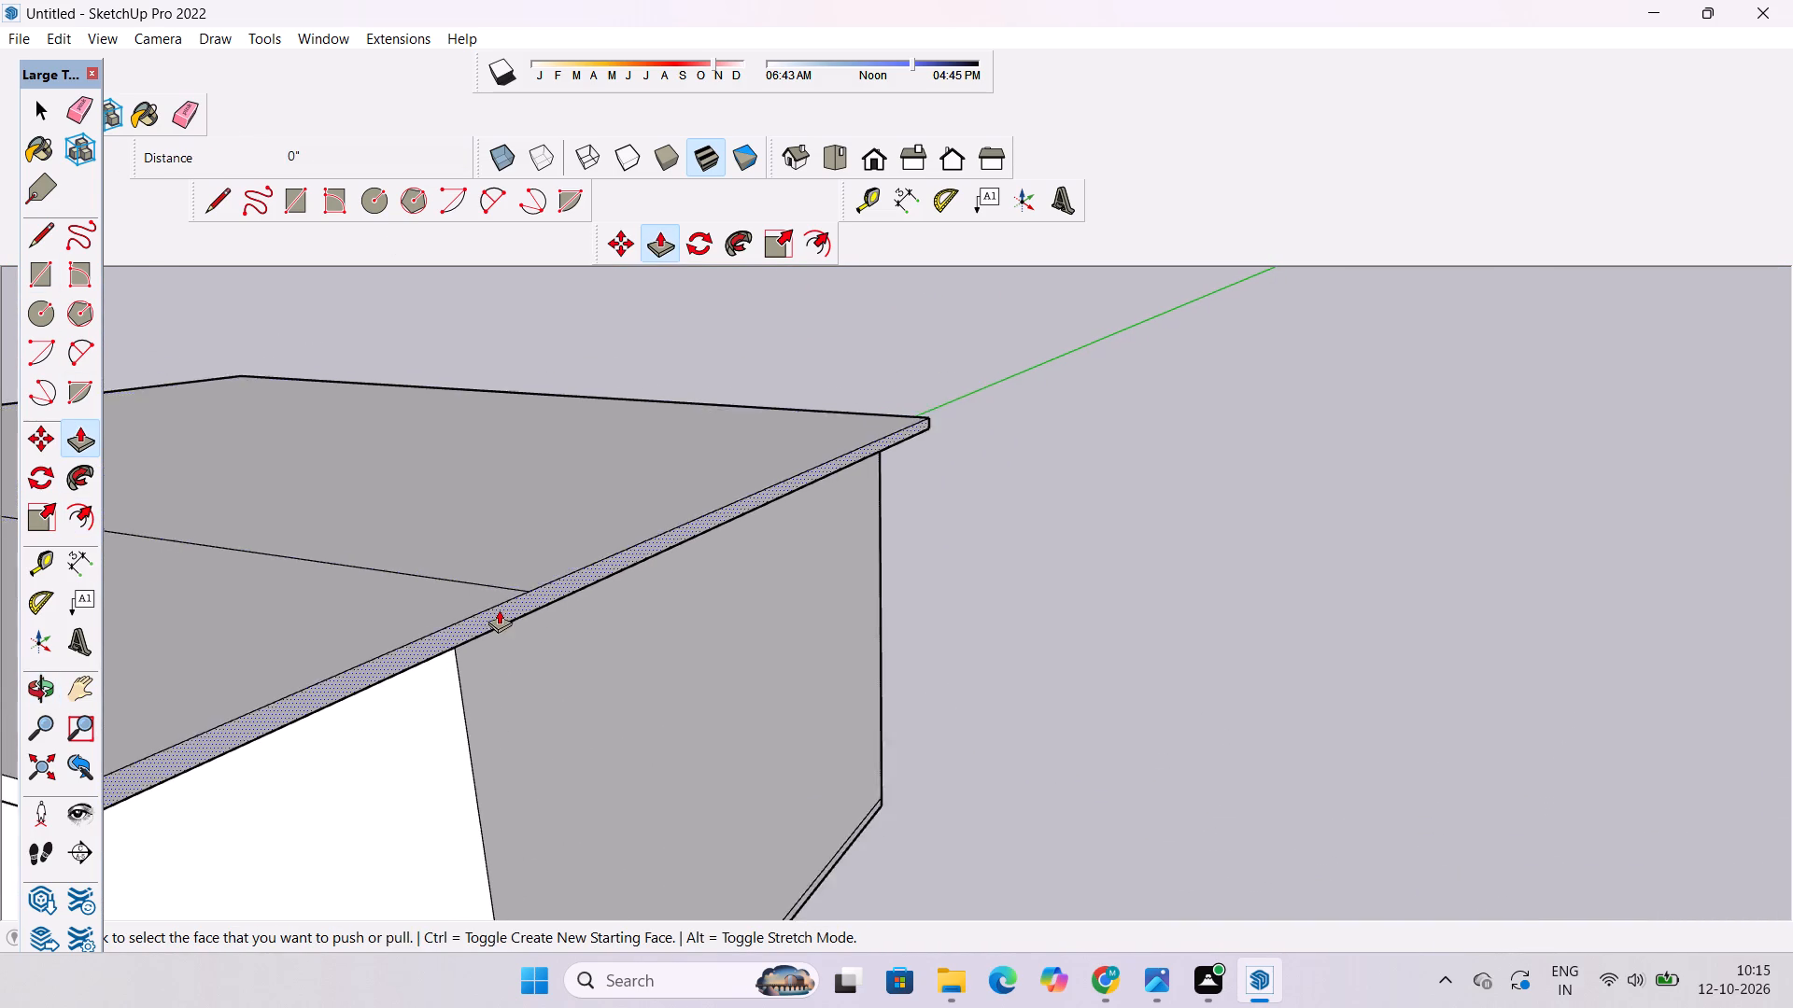
{"action": "scroll", "coordinate": [499, 612], "scroll_direction": "up", "scroll_amount": 4}
{"action": "left_click", "coordinate": [500, 615]}
{"action": "left_click", "coordinate": [455, 697]}
{"action": "key", "text": "space"}
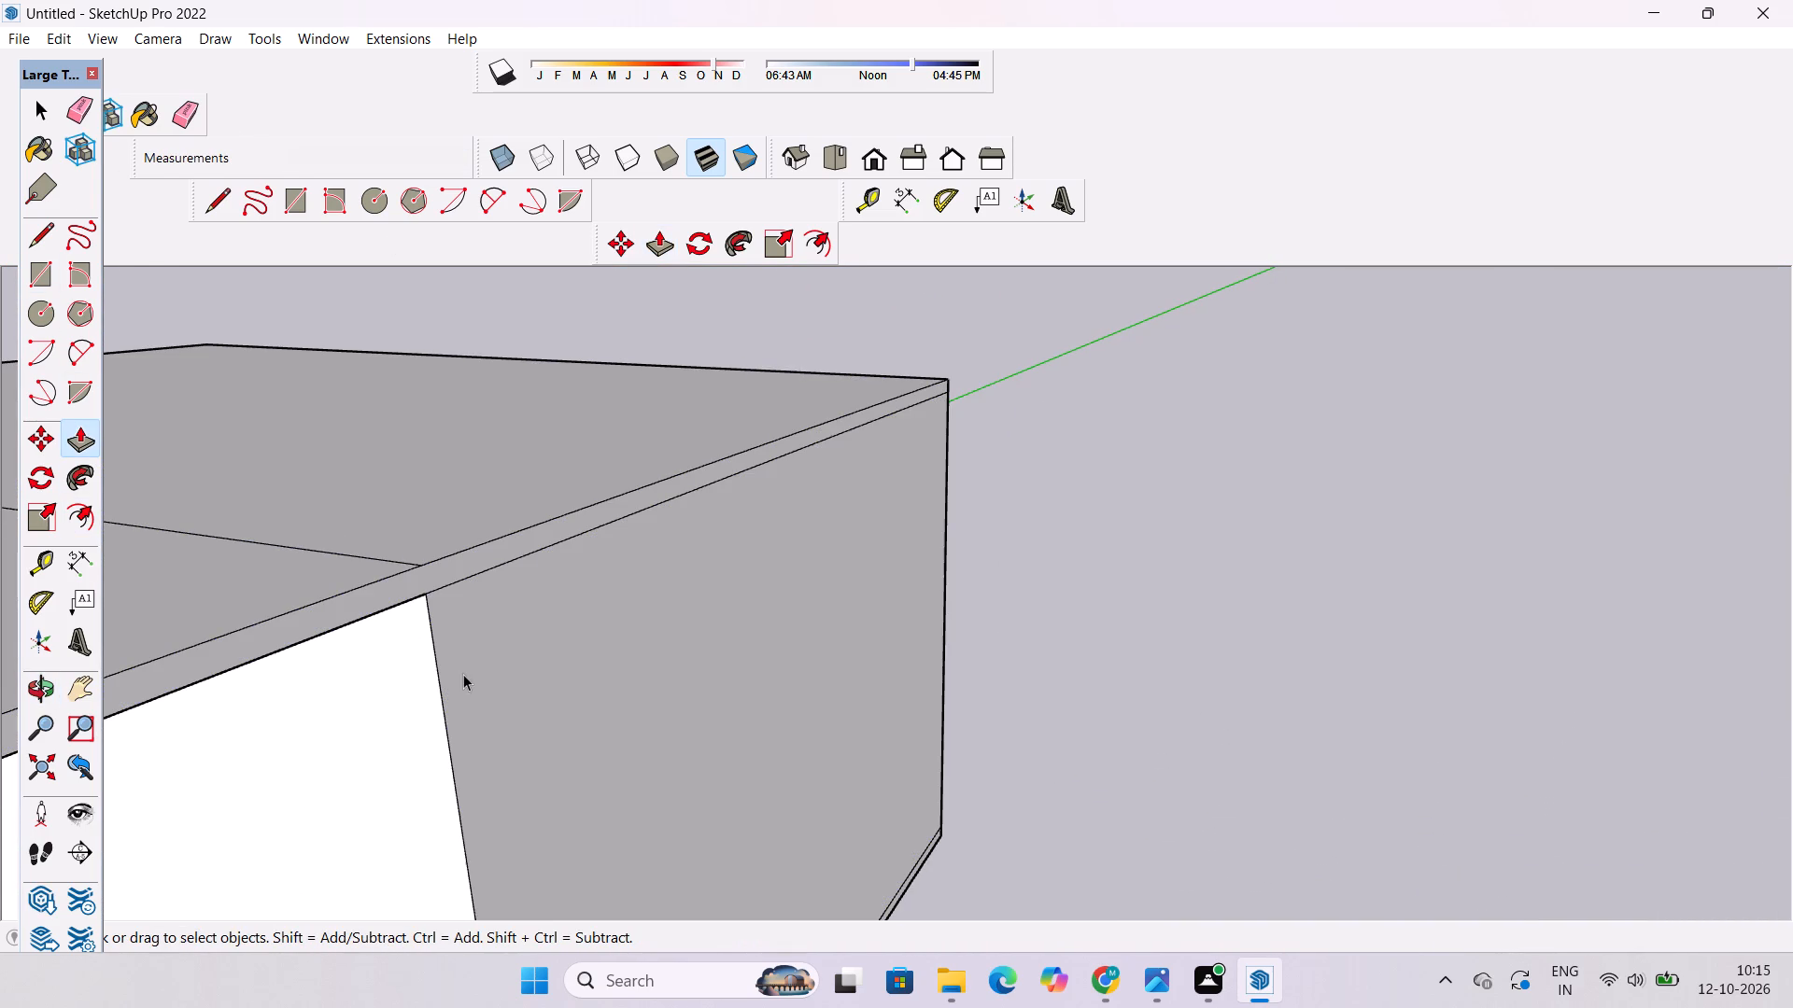
Examine the trimmed slab and the lower block from the side, the front and above.
{"action": "key", "text": "o"}
{"action": "left_click_drag", "start_coordinate": [535, 631], "coordinate": [682, 448]}
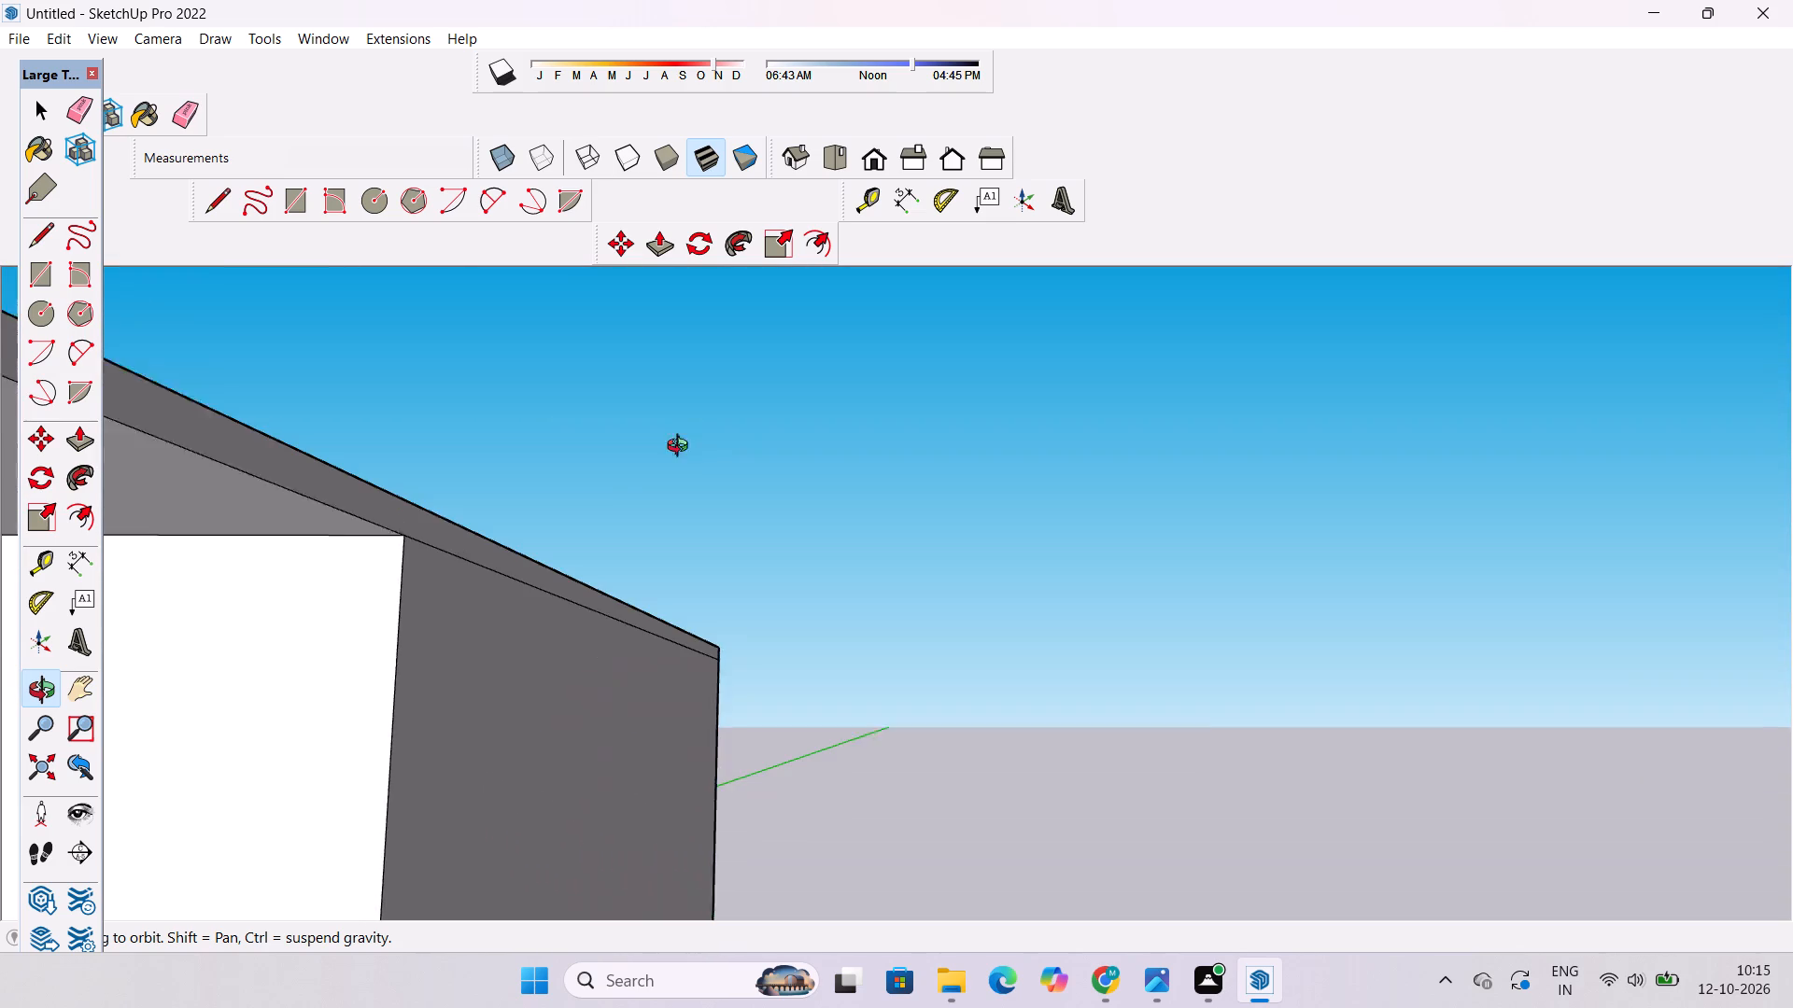
{"action": "left_click_drag", "start_coordinate": [682, 448], "coordinate": [659, 457]}
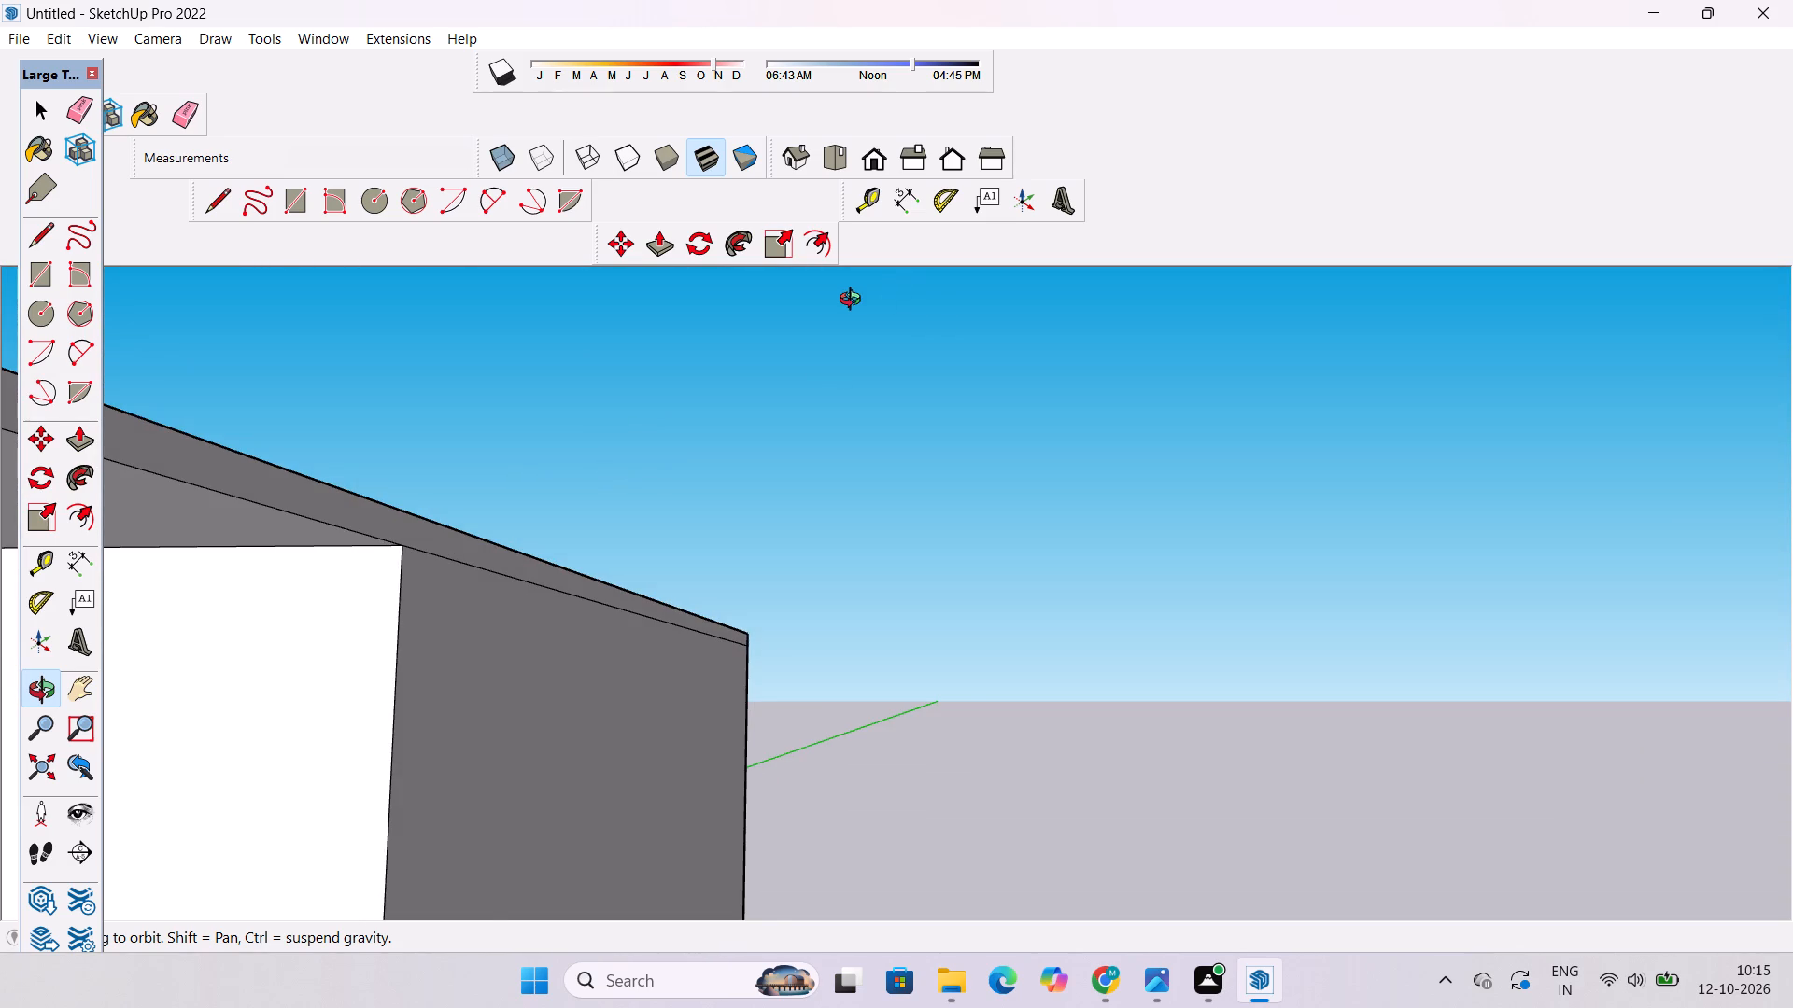
{"action": "scroll", "coordinate": [854, 298], "scroll_direction": "down", "scroll_amount": 11}
{"action": "left_click_drag", "start_coordinate": [891, 307], "coordinate": [975, 587]}
{"action": "scroll", "coordinate": [952, 546], "scroll_direction": "down", "scroll_amount": 12}
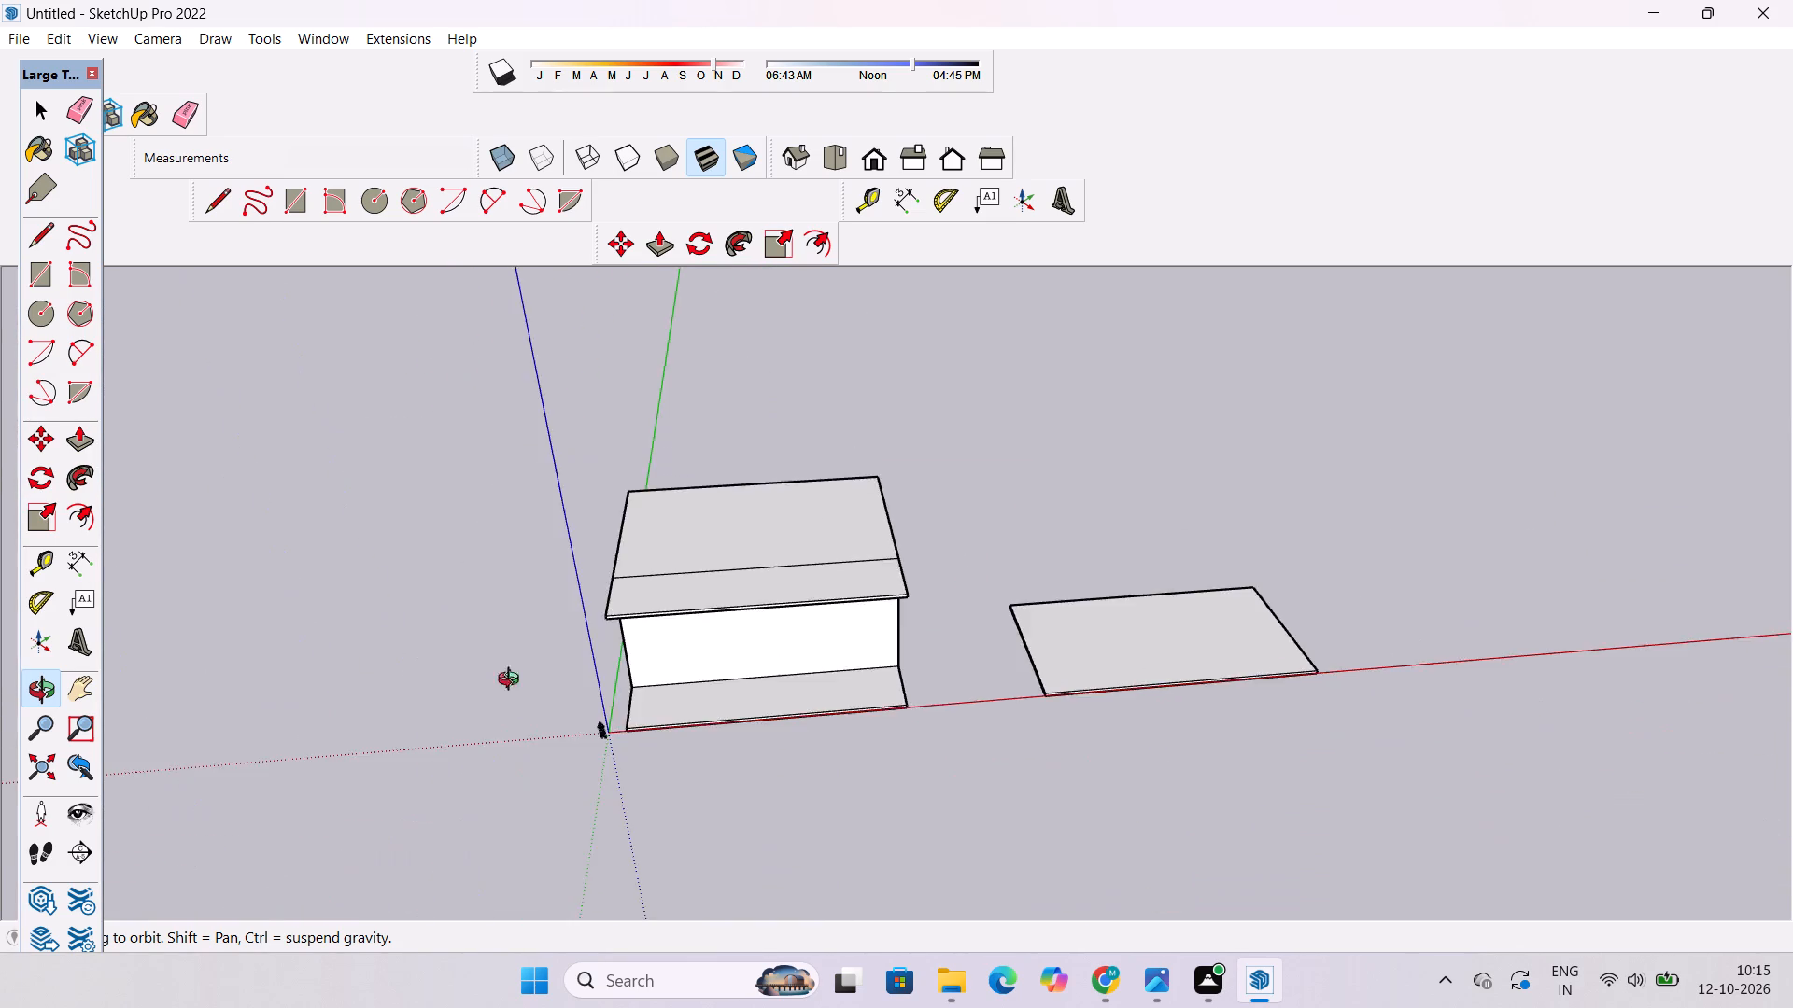
{"action": "left_click_drag", "start_coordinate": [513, 681], "coordinate": [673, 588]}
{"action": "scroll", "coordinate": [740, 569], "scroll_direction": "up", "scroll_amount": 11}
{"action": "left_click_drag", "start_coordinate": [1306, 614], "coordinate": [1306, 619]}
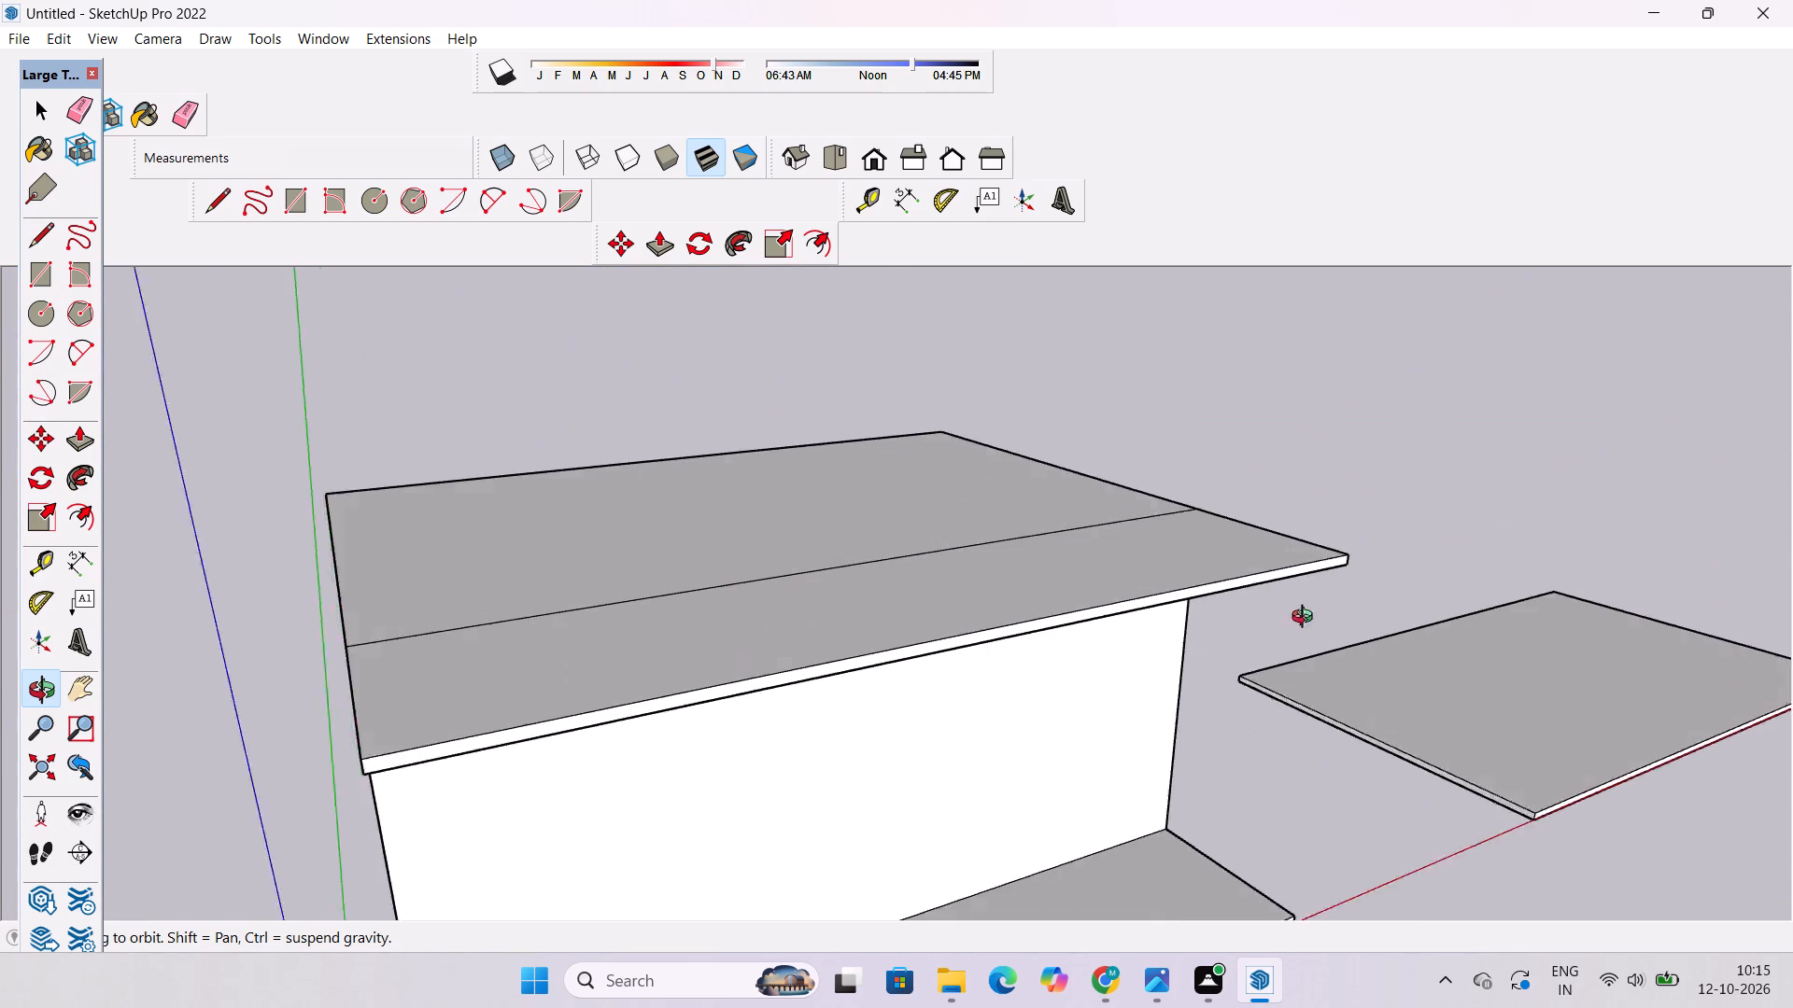
{"action": "left_click_drag", "start_coordinate": [1306, 619], "coordinate": [165, 692]}
{"action": "left_click_drag", "start_coordinate": [134, 679], "coordinate": [1094, 553]}
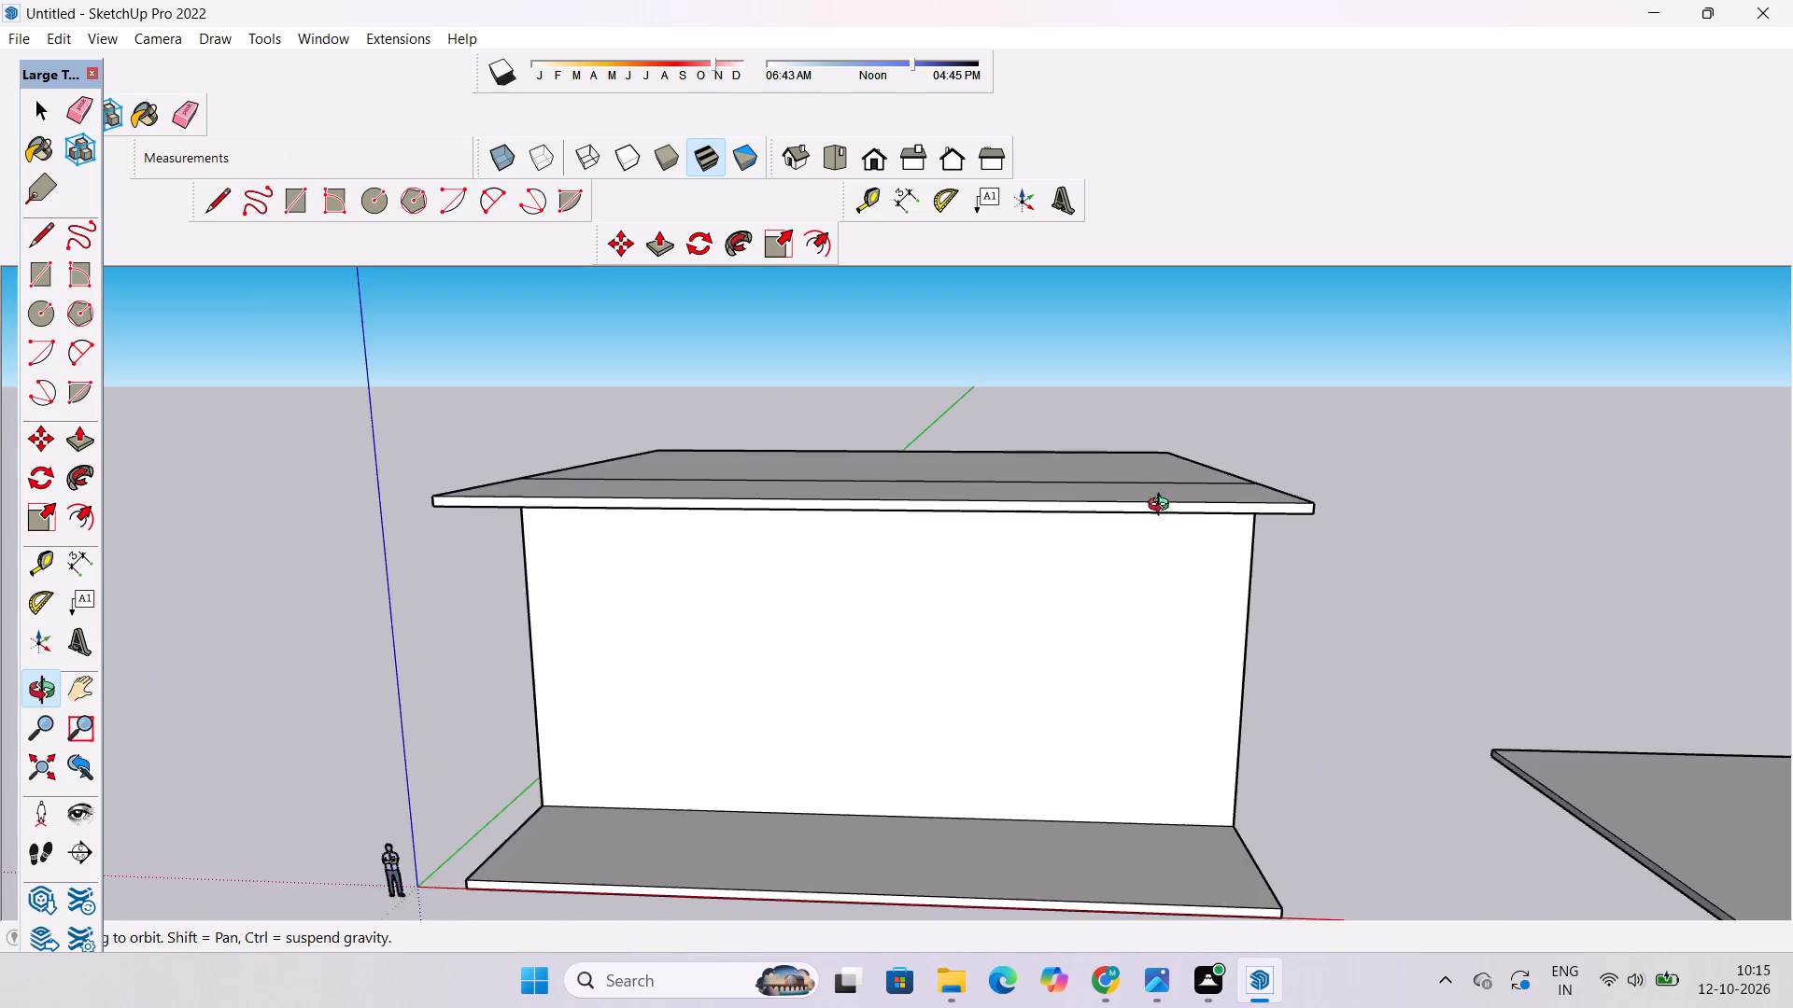
{"action": "scroll", "coordinate": [1159, 504], "scroll_direction": "down", "scroll_amount": 5}
{"action": "left_click_drag", "start_coordinate": [1116, 539], "coordinate": [1067, 703]}
{"action": "scroll", "coordinate": [1048, 693], "scroll_direction": "up", "scroll_amount": 9}
{"action": "left_click_drag", "start_coordinate": [1061, 602], "coordinate": [720, 602], "text": "shift"}
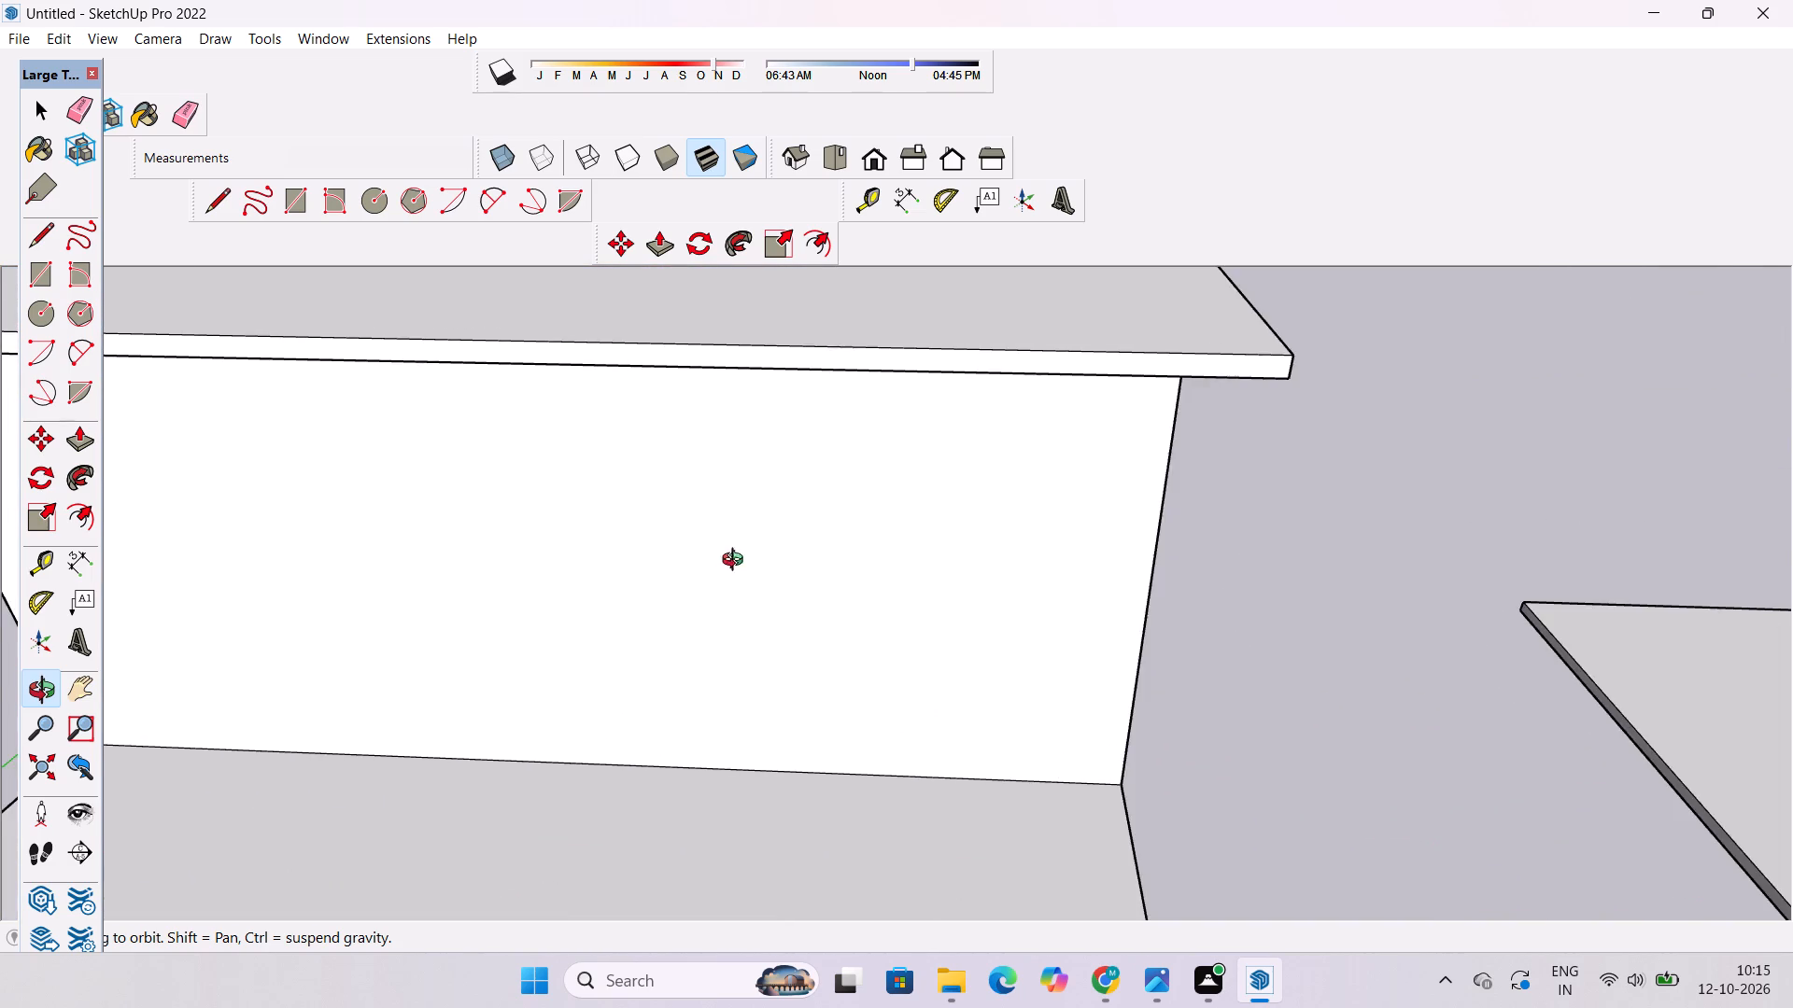
{"action": "scroll", "coordinate": [756, 520], "scroll_direction": "down", "scroll_amount": 7}
{"action": "left_click_drag", "start_coordinate": [862, 484], "coordinate": [973, 642]}
{"action": "scroll", "coordinate": [780, 583], "scroll_direction": "down", "scroll_amount": 4}
{"action": "left_click_drag", "start_coordinate": [763, 573], "coordinate": [857, 625], "text": "shift"}
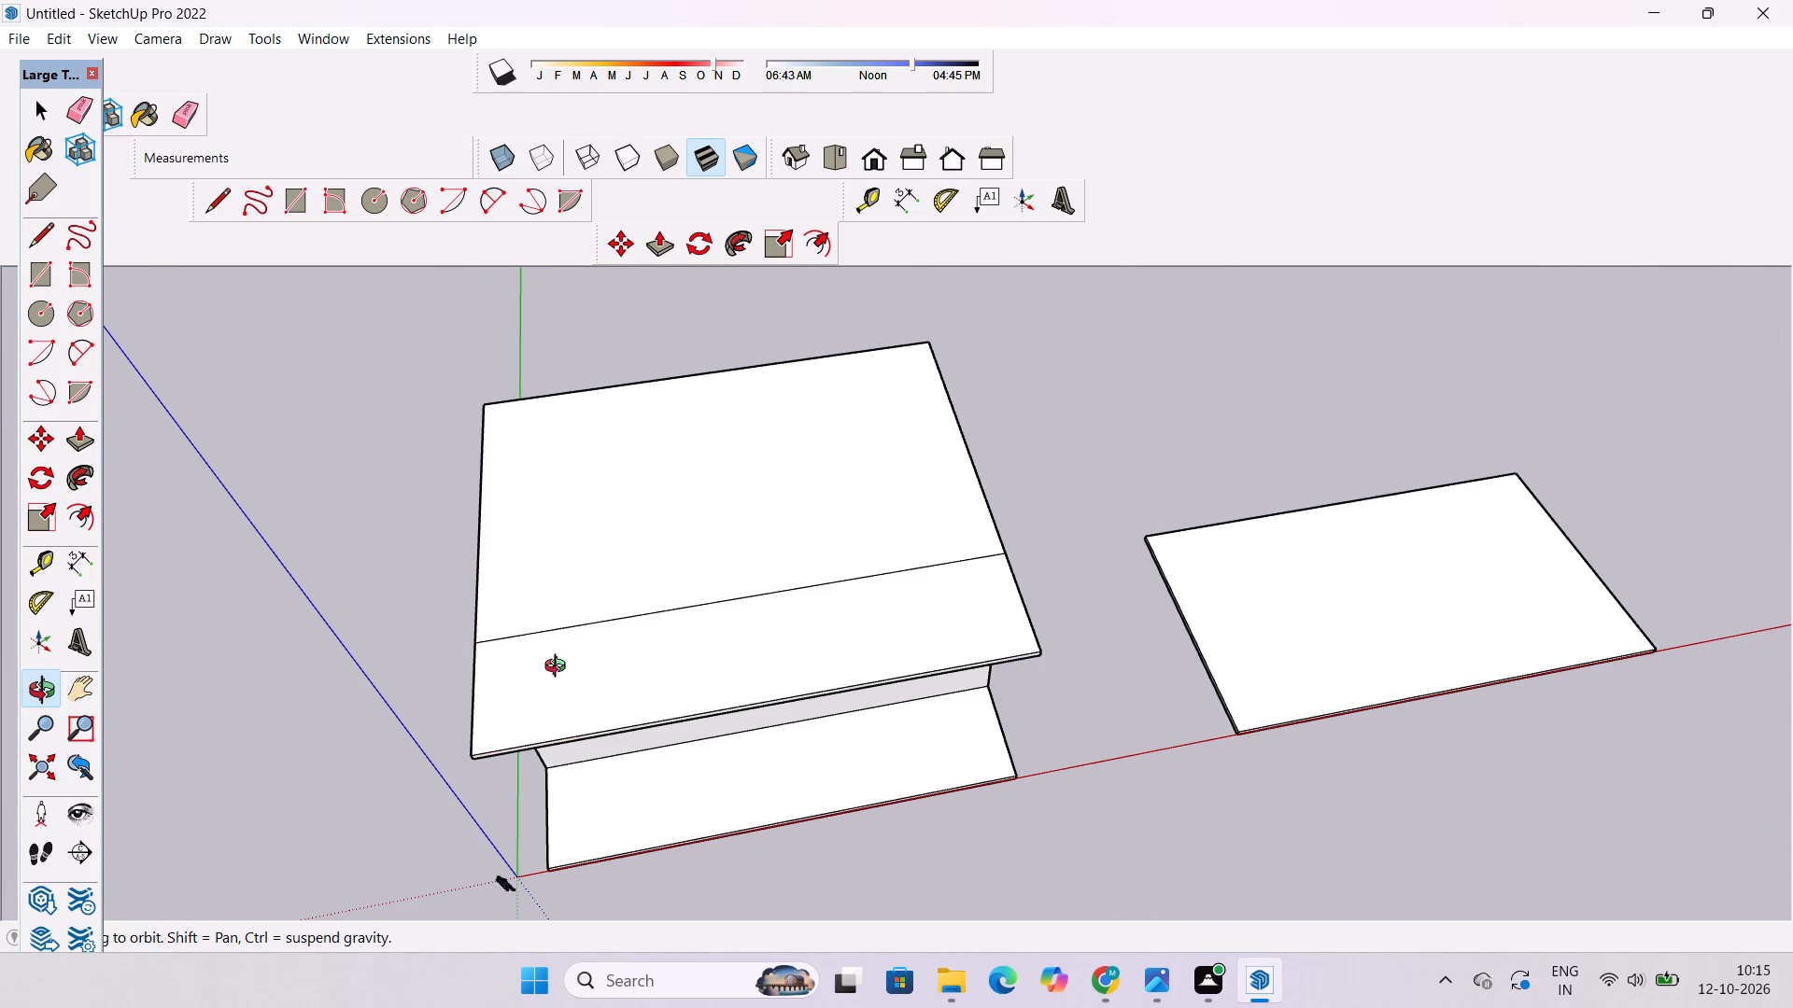
Examine the overhanging slab on the lower block and the separate ground slab from above and from the sides.
{"action": "scroll", "coordinate": [632, 642], "scroll_direction": "down", "scroll_amount": 4}
{"action": "left_click_drag", "start_coordinate": [621, 714], "coordinate": [694, 619]}
{"action": "scroll", "coordinate": [553, 738], "scroll_direction": "up", "scroll_amount": 3}
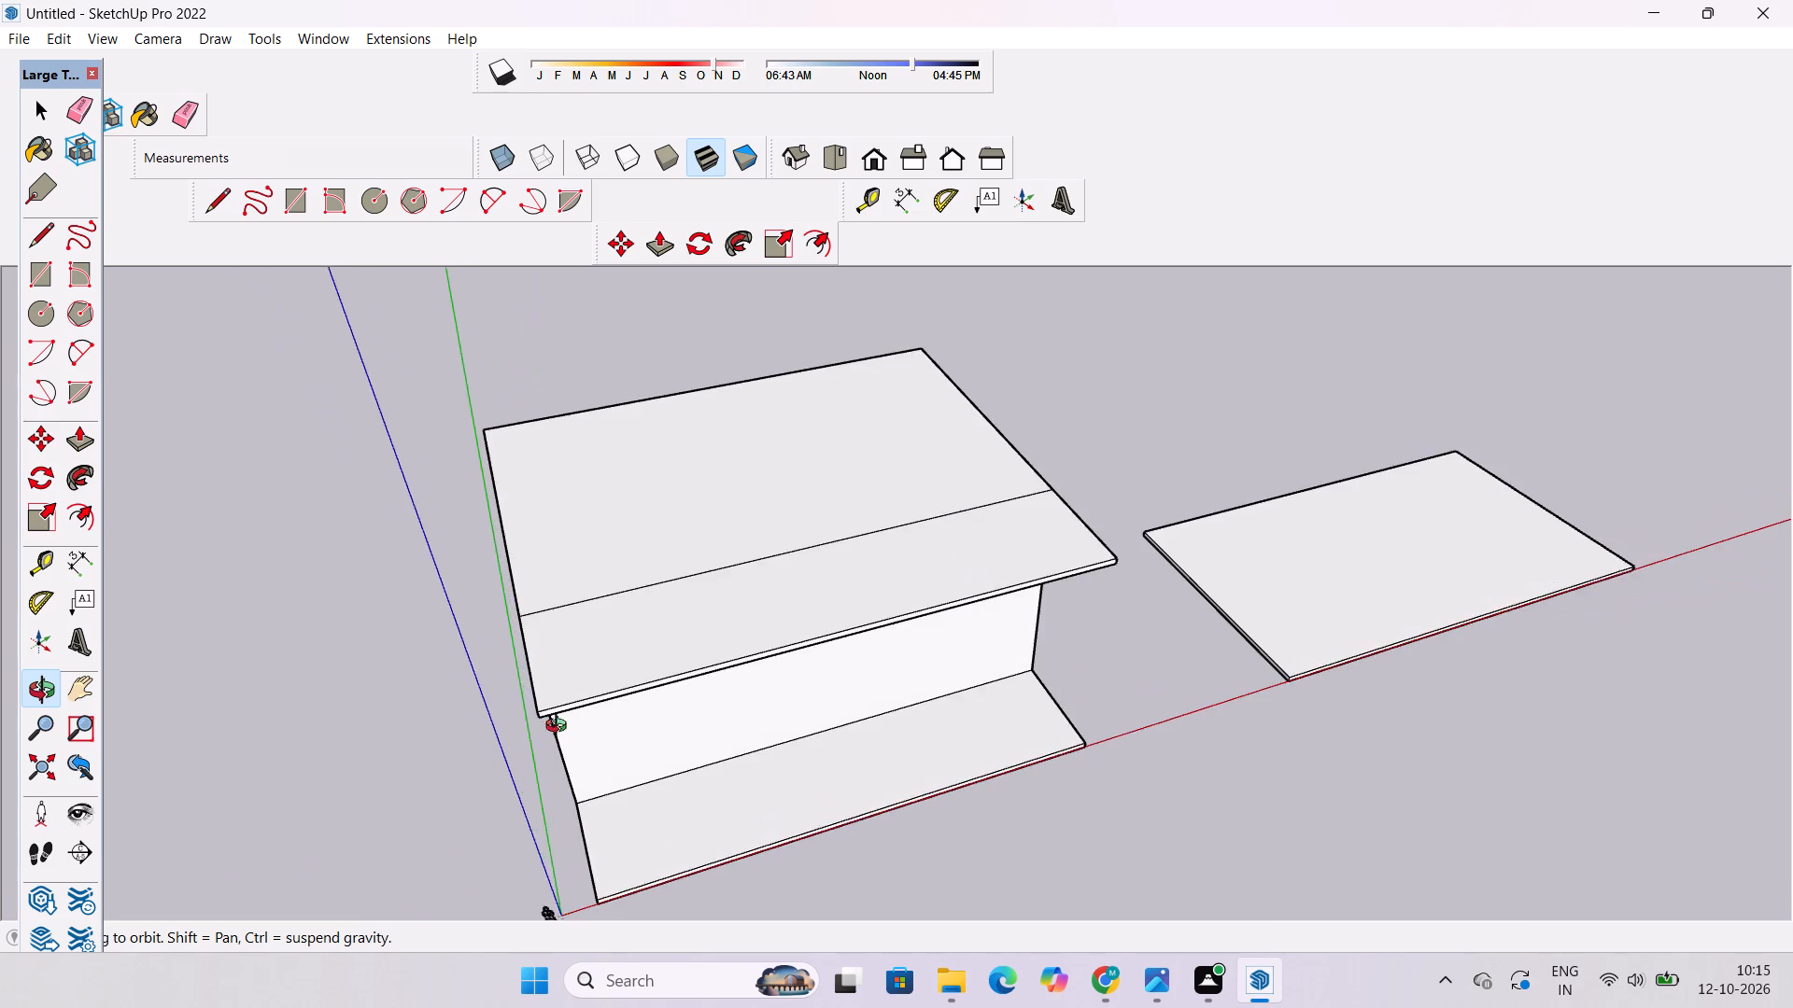
{"action": "scroll", "coordinate": [560, 728], "scroll_direction": "up", "scroll_amount": 2}
{"action": "left_click_drag", "start_coordinate": [912, 601], "coordinate": [903, 651], "text": "shift"}
{"action": "left_click_drag", "start_coordinate": [902, 652], "coordinate": [783, 758]}
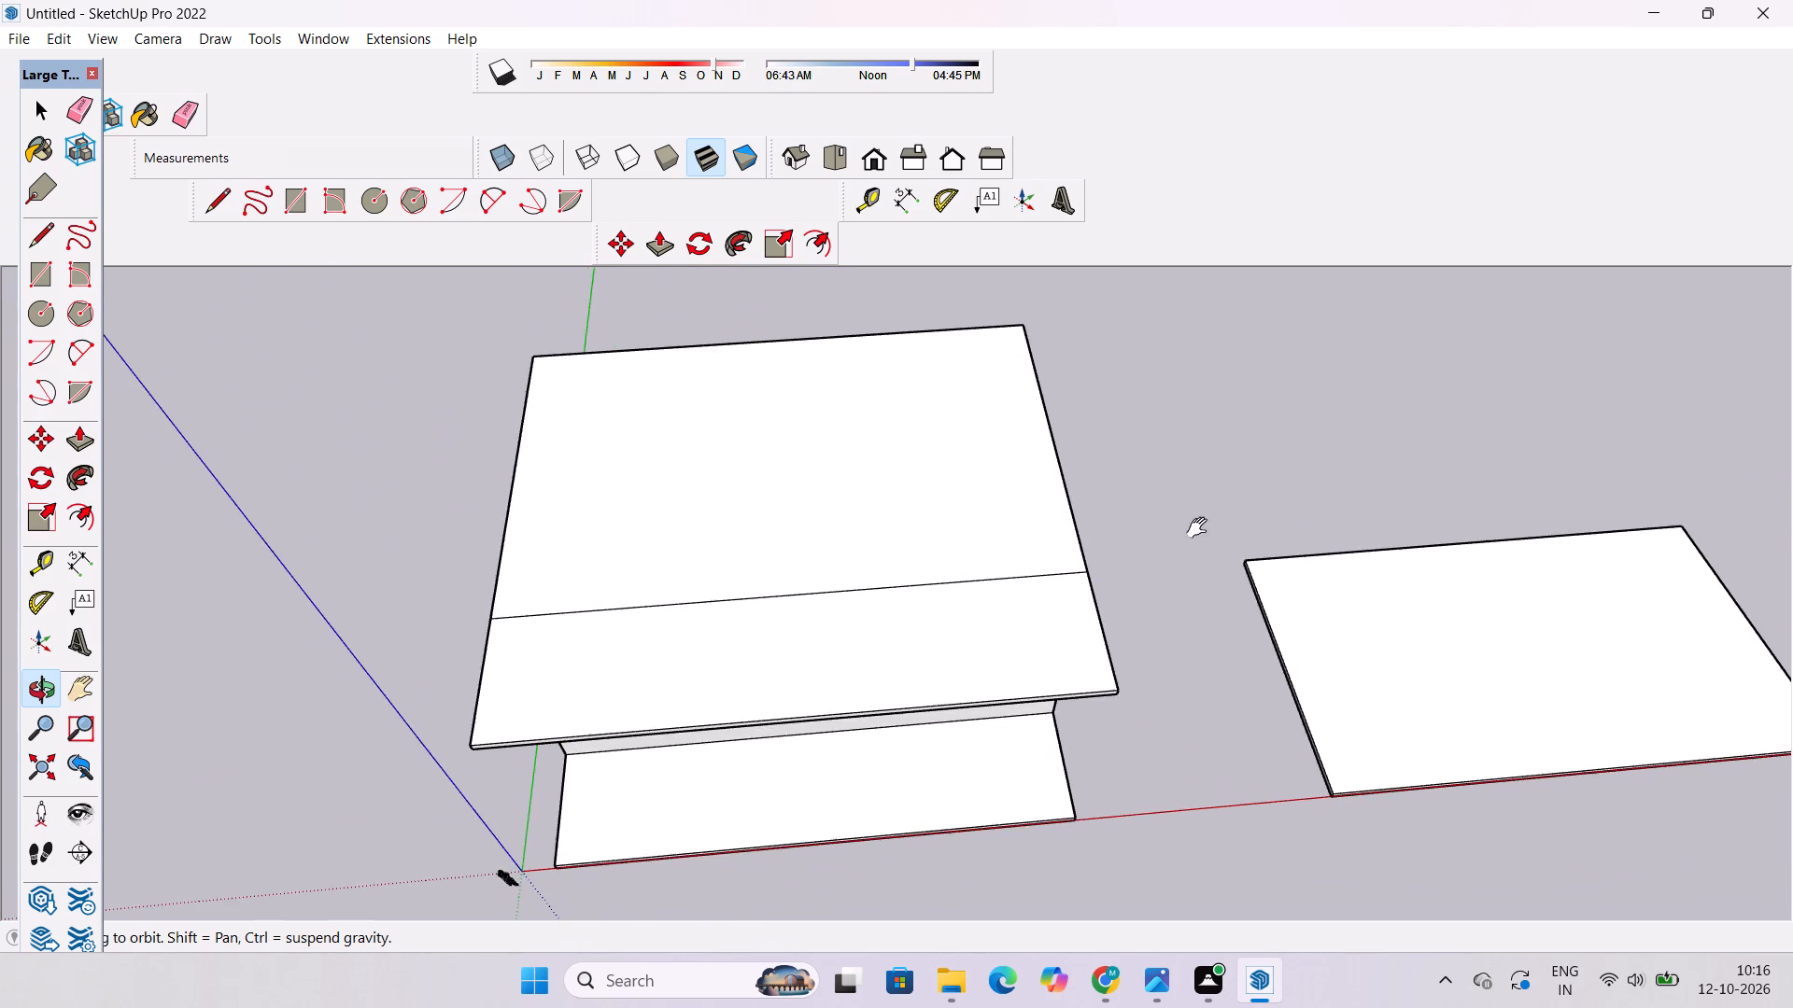
{"action": "left_click_drag", "start_coordinate": [1201, 528], "coordinate": [821, 625], "text": "shift"}
{"action": "left_click_drag", "start_coordinate": [789, 655], "coordinate": [1024, 474]}
{"action": "scroll", "coordinate": [697, 513], "scroll_direction": "down", "scroll_amount": 5}
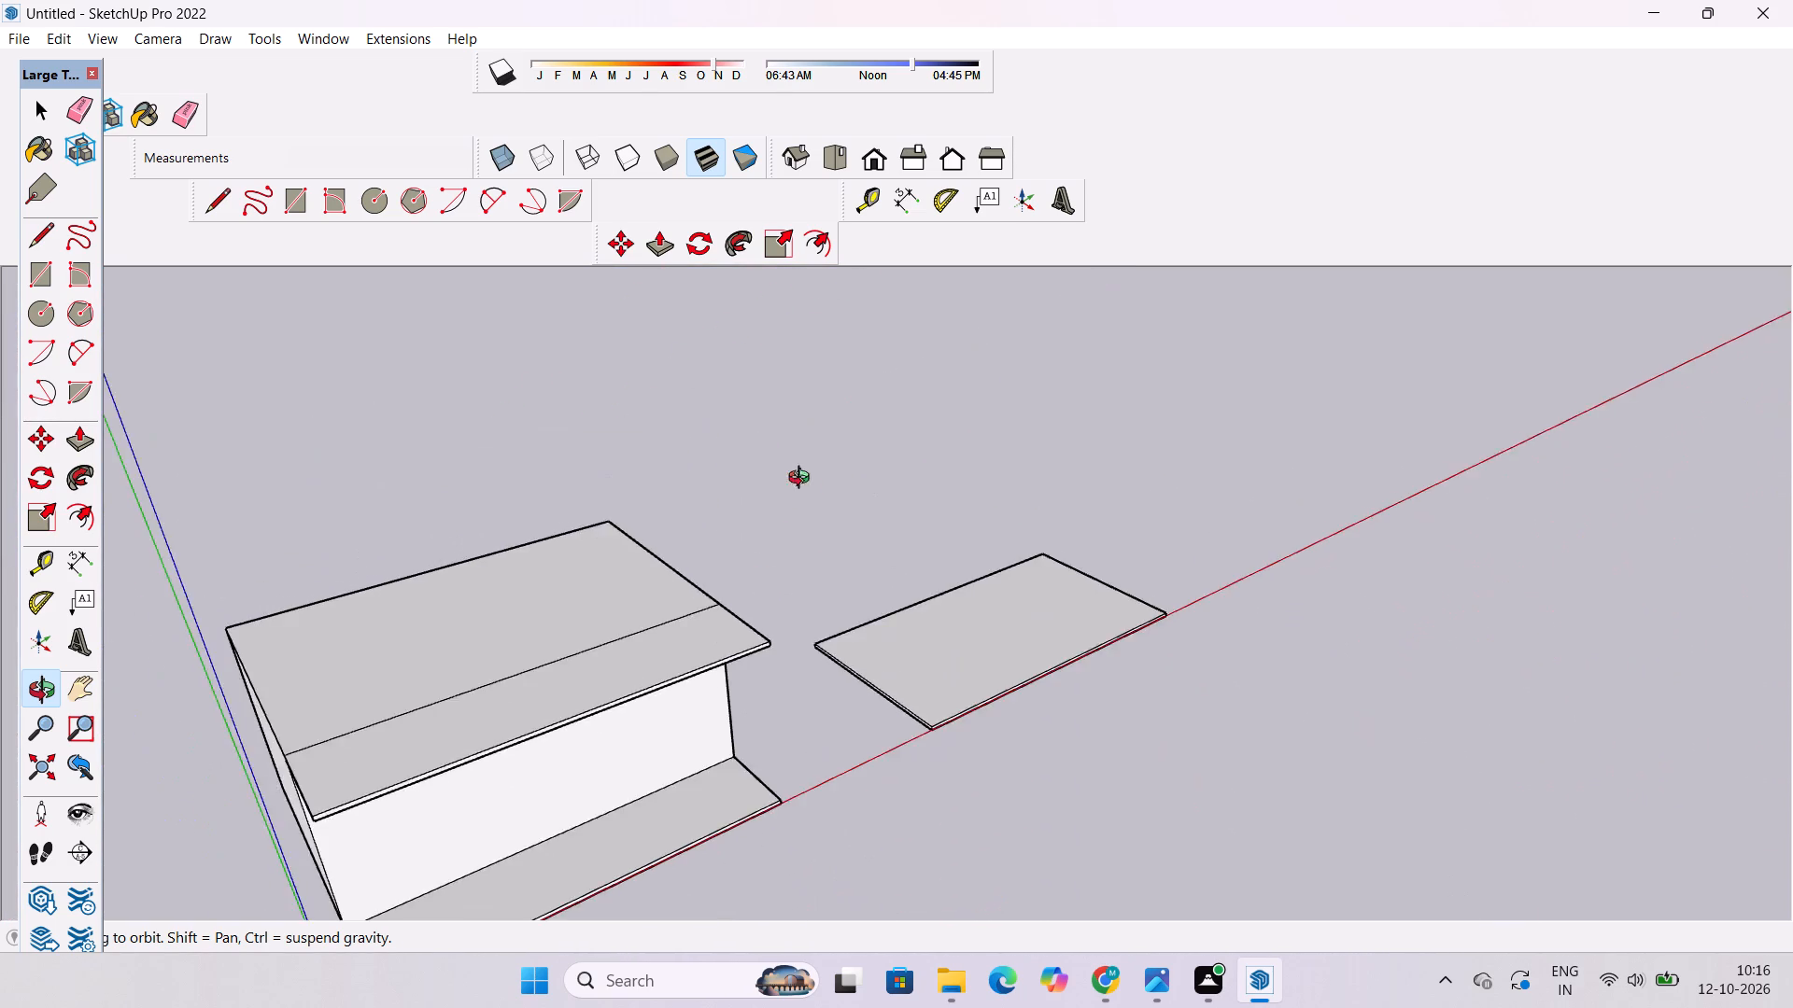
{"action": "left_click_drag", "start_coordinate": [804, 481], "coordinate": [599, 547]}
{"action": "left_click_drag", "start_coordinate": [573, 545], "coordinate": [835, 426], "text": "shift"}
{"action": "left_click_drag", "start_coordinate": [735, 503], "coordinate": [835, 617], "text": "shift"}
{"action": "scroll", "coordinate": [859, 566], "scroll_direction": "up", "scroll_amount": 10, "text": "shift"}
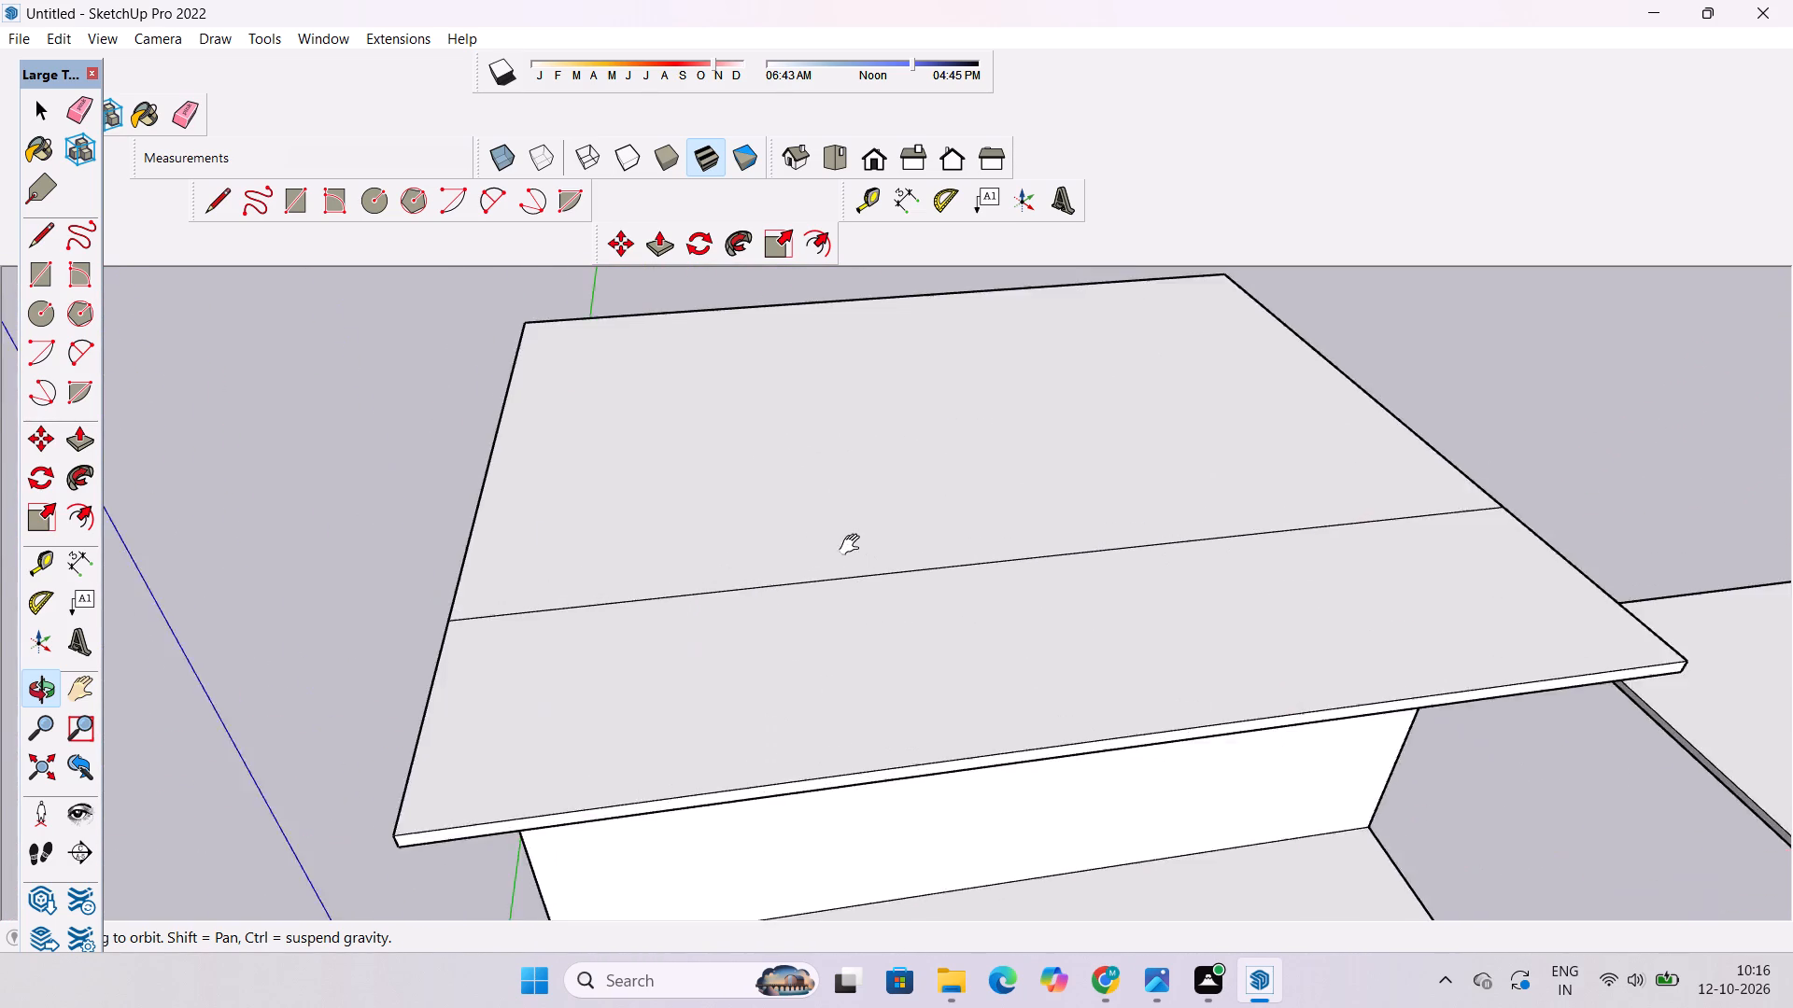
{"action": "left_click_drag", "start_coordinate": [823, 542], "coordinate": [744, 574], "text": "shift"}
{"action": "left_click_drag", "start_coordinate": [749, 571], "coordinate": [1013, 483]}
{"action": "left_click", "coordinate": [925, 548], "text": "shift"}
{"action": "left_click_drag", "start_coordinate": [919, 542], "coordinate": [1023, 507], "text": "shift"}
{"action": "left_click_drag", "start_coordinate": [1024, 511], "coordinate": [886, 562], "text": "shift"}
{"action": "left_click_drag", "start_coordinate": [883, 555], "coordinate": [979, 510]}
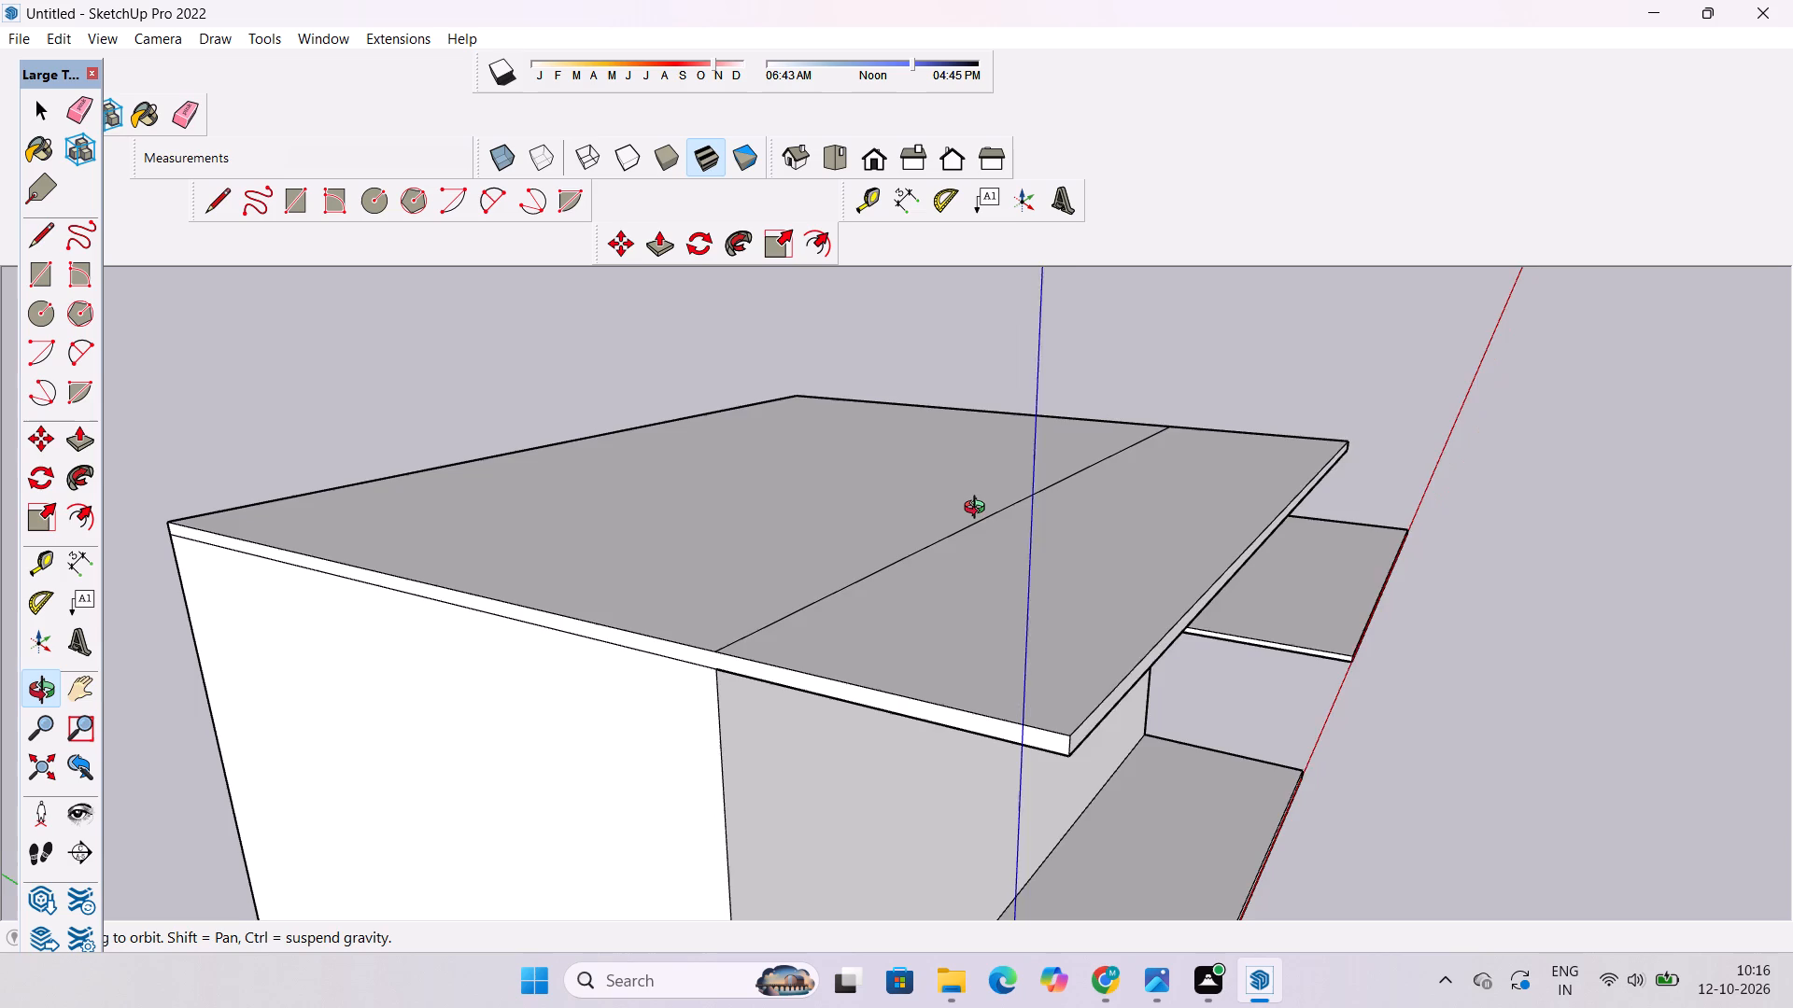
{"action": "left_click_drag", "start_coordinate": [979, 510], "coordinate": [982, 518]}
Push/Pull the larger top face of the lower block's slab up 40' to form the upper storey block.
{"action": "key", "text": "p"}
{"action": "scroll", "coordinate": [738, 498], "scroll_direction": "down", "scroll_amount": 9}
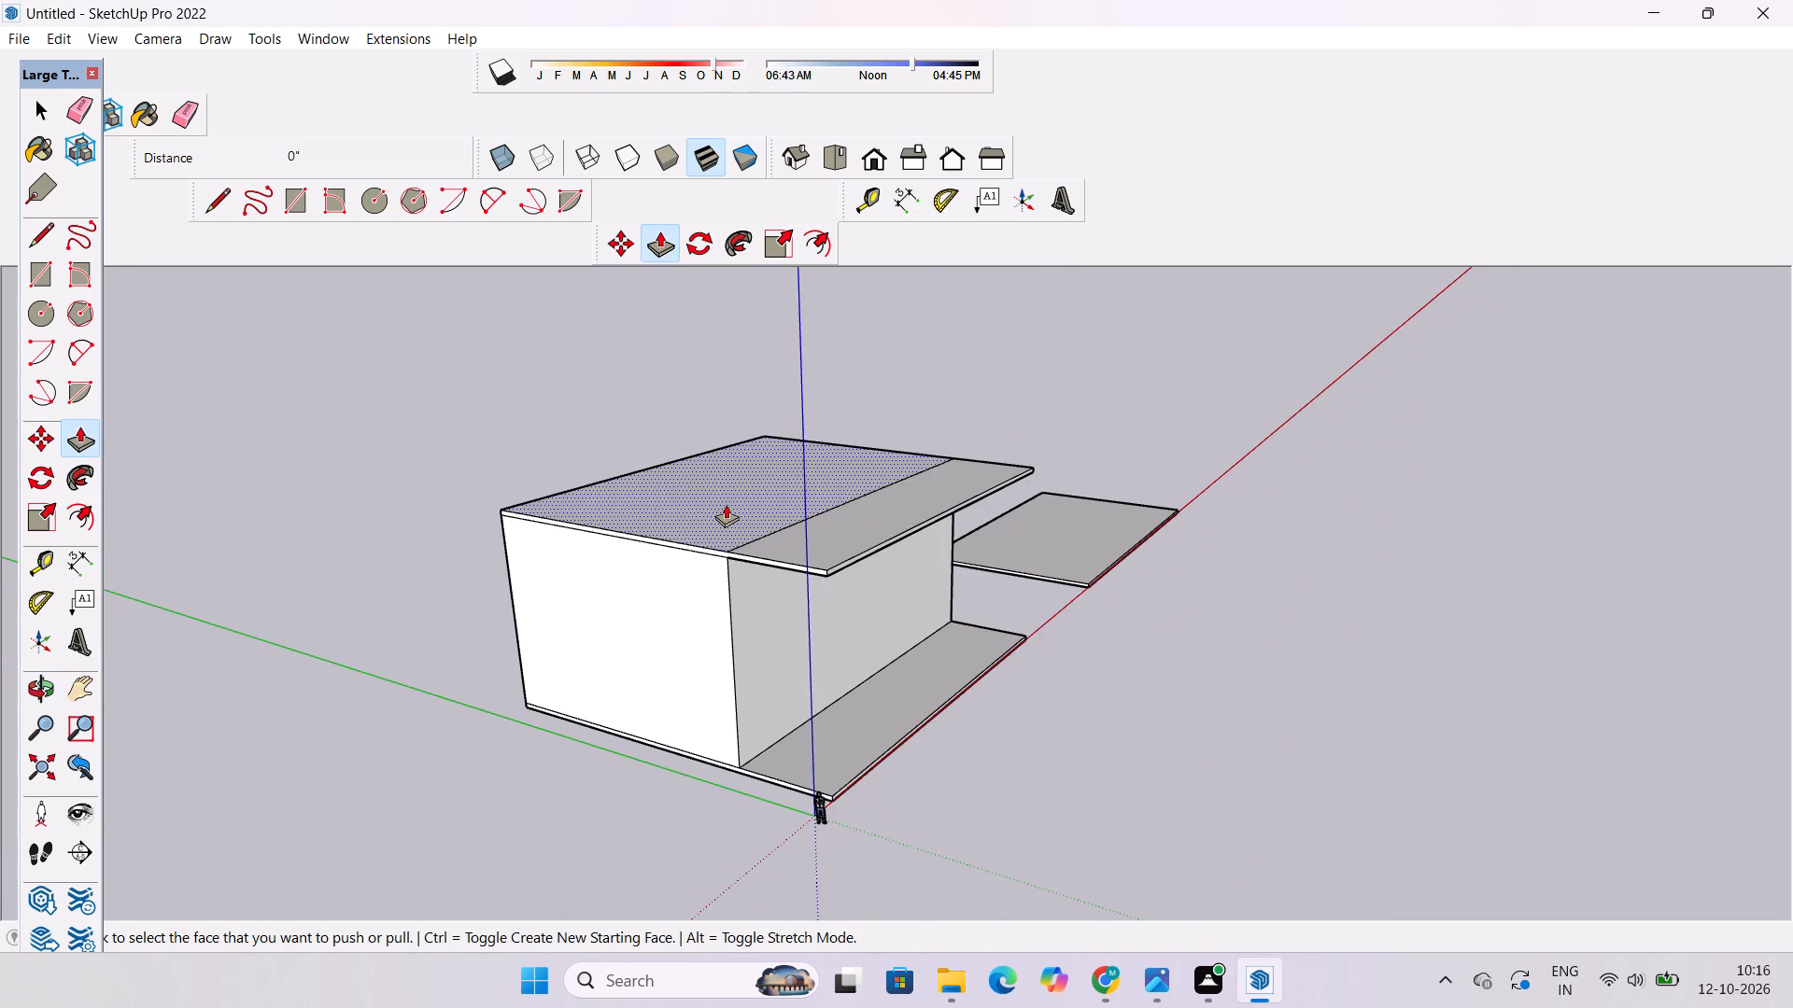
{"action": "scroll", "coordinate": [724, 511], "scroll_direction": "up", "scroll_amount": 1}
{"action": "left_click", "coordinate": [724, 511]}
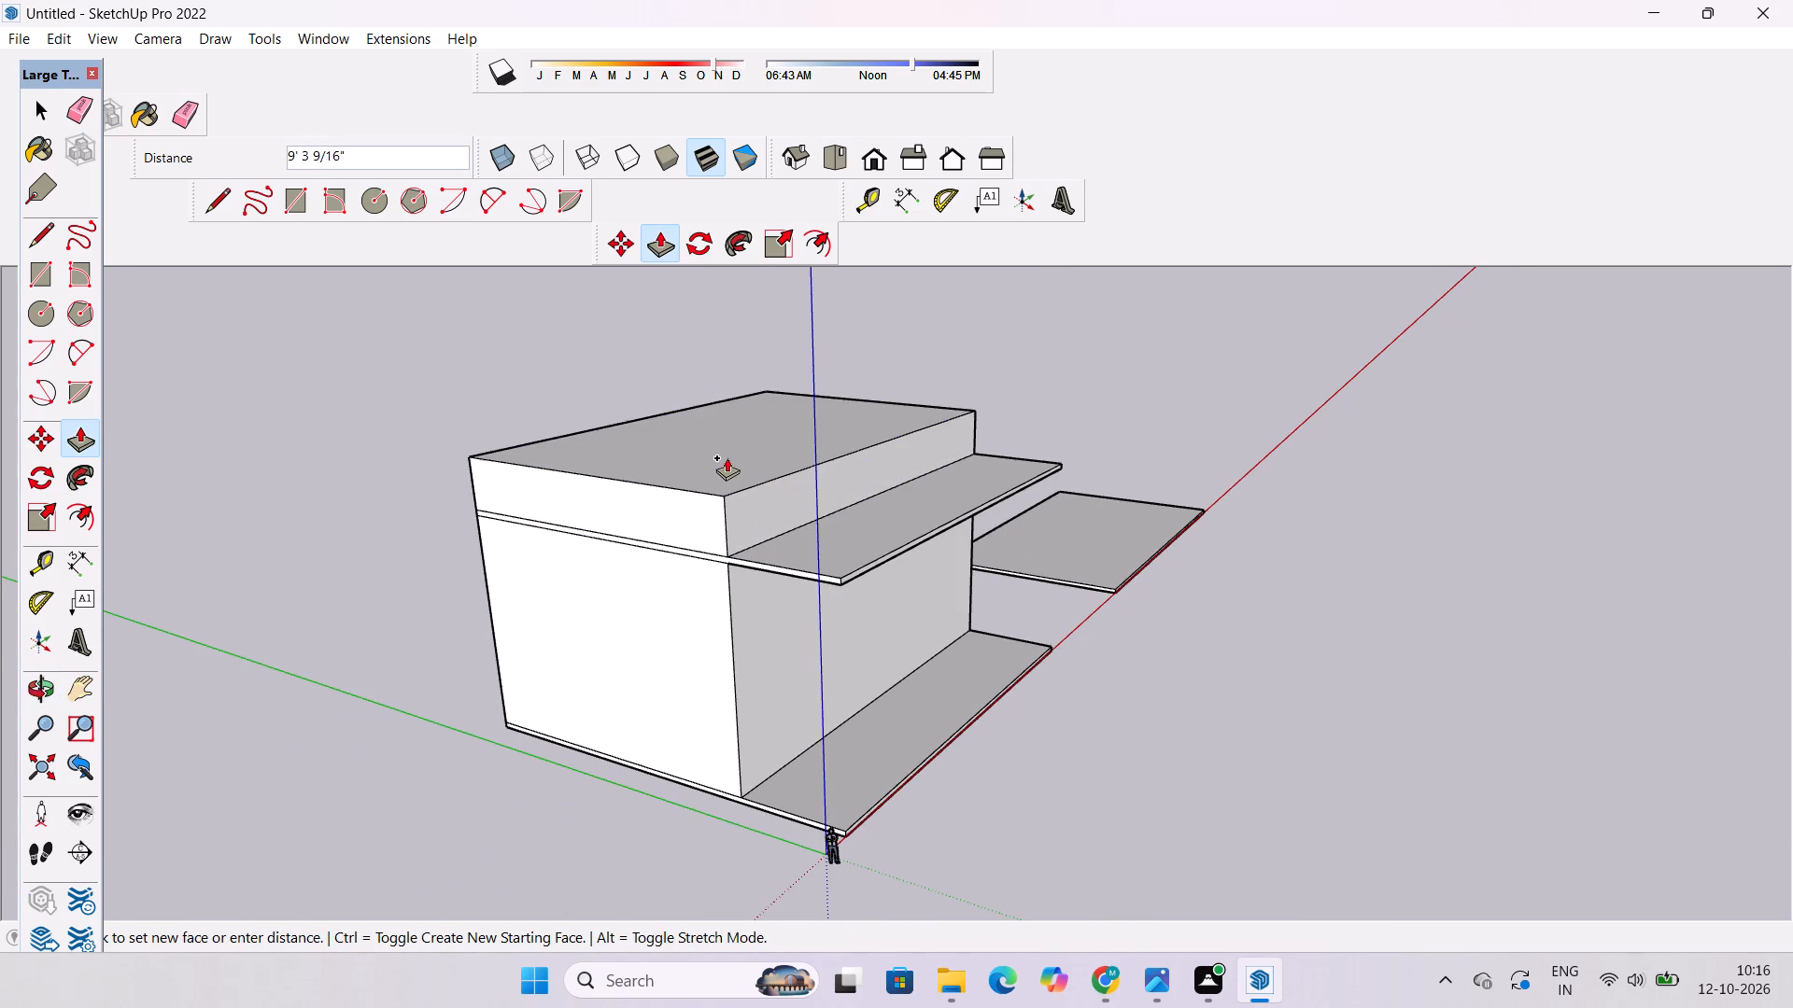
{"action": "type", "text": "40"}
{"action": "key", "text": "apostrophe"}
{"action": "key", "text": "Return"}
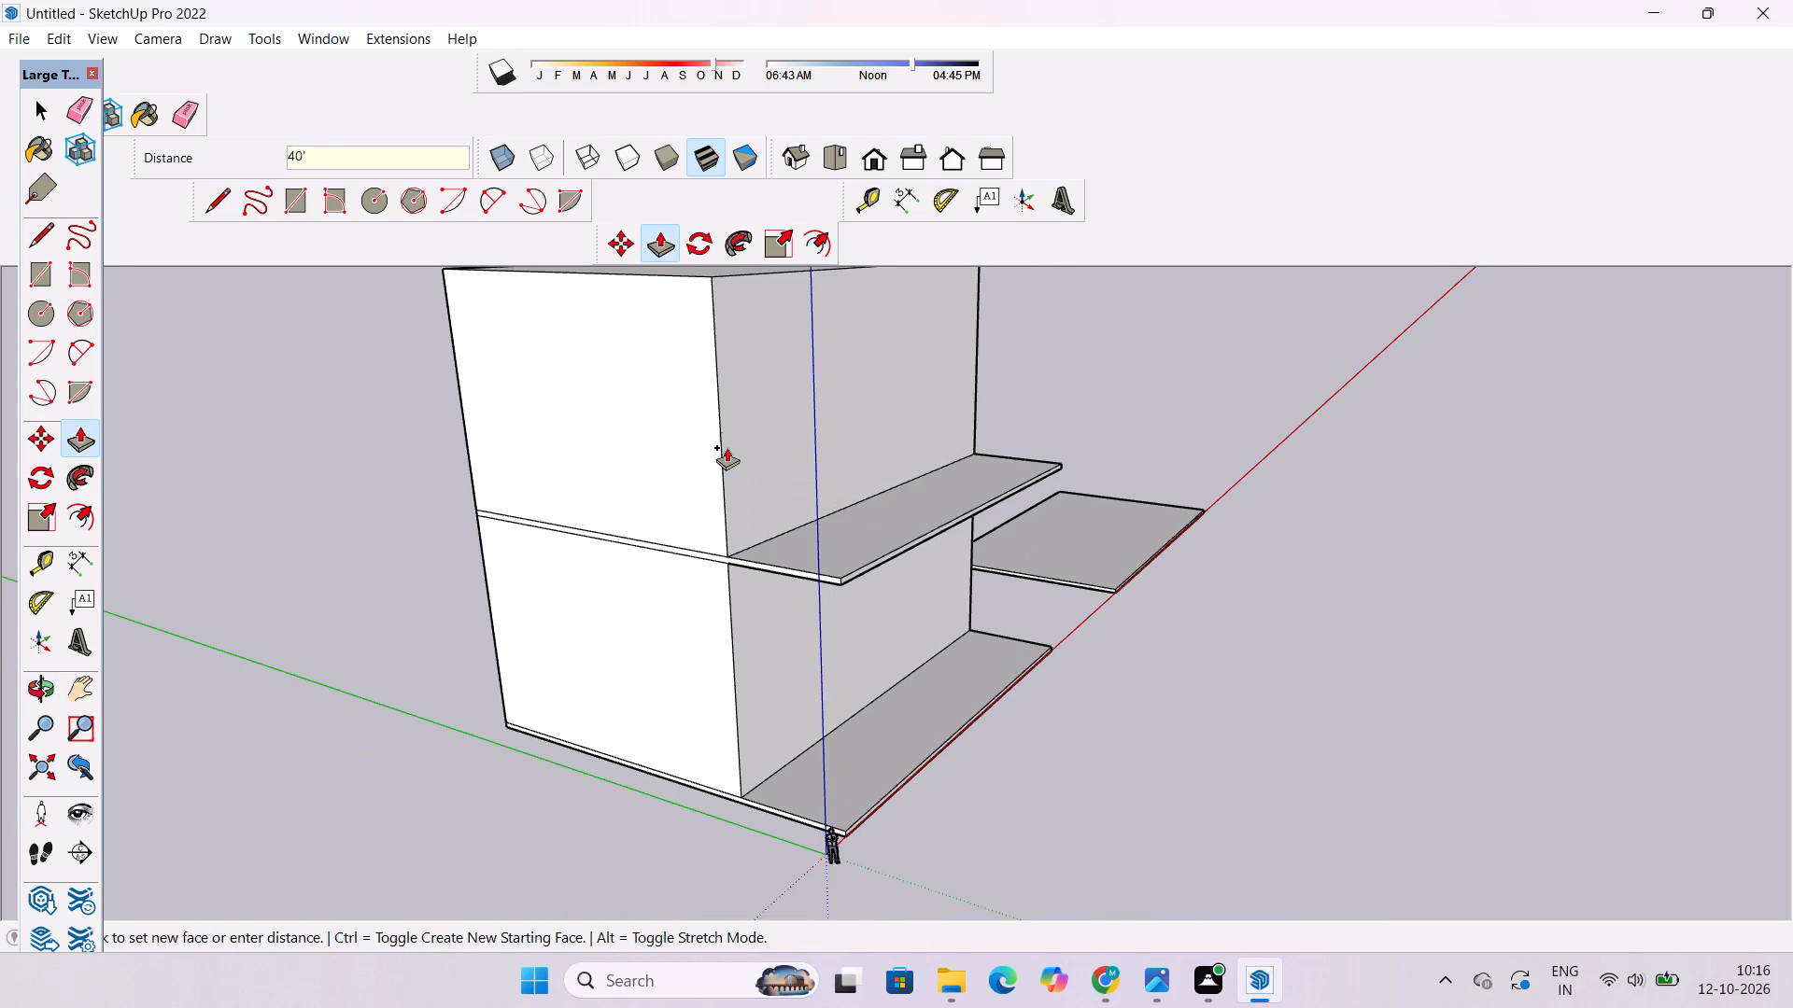
Copy the separate ground slab onto the upper block's roof, matching its bottom rear corner to the block's top rear corner.
{"action": "key", "text": "o"}
{"action": "scroll", "coordinate": [729, 442], "scroll_direction": "down", "scroll_amount": 5}
{"action": "left_click_drag", "start_coordinate": [776, 455], "coordinate": [793, 580], "text": "shift"}
{"action": "left_click_drag", "start_coordinate": [798, 578], "coordinate": [658, 578]}
{"action": "scroll", "coordinate": [716, 472], "scroll_direction": "up", "scroll_amount": 3}
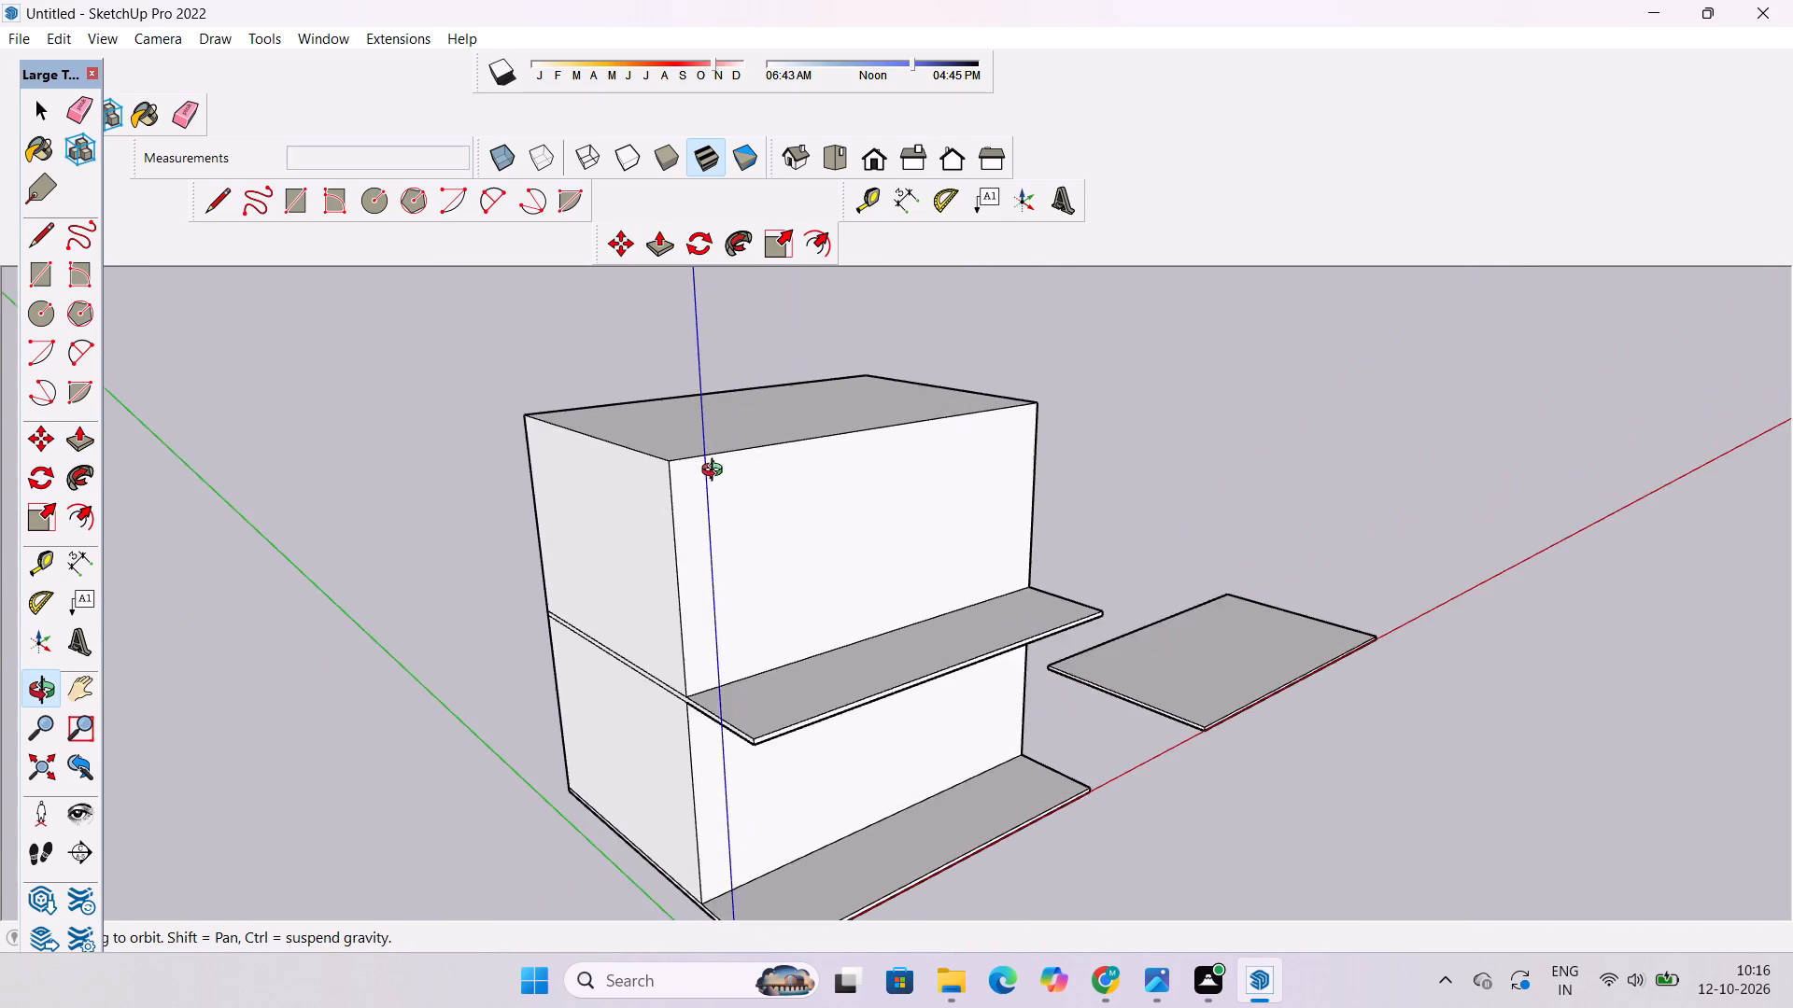
{"action": "scroll", "coordinate": [716, 472], "scroll_direction": "up", "scroll_amount": 1}
{"action": "left_click_drag", "start_coordinate": [840, 469], "coordinate": [534, 468], "text": "shift"}
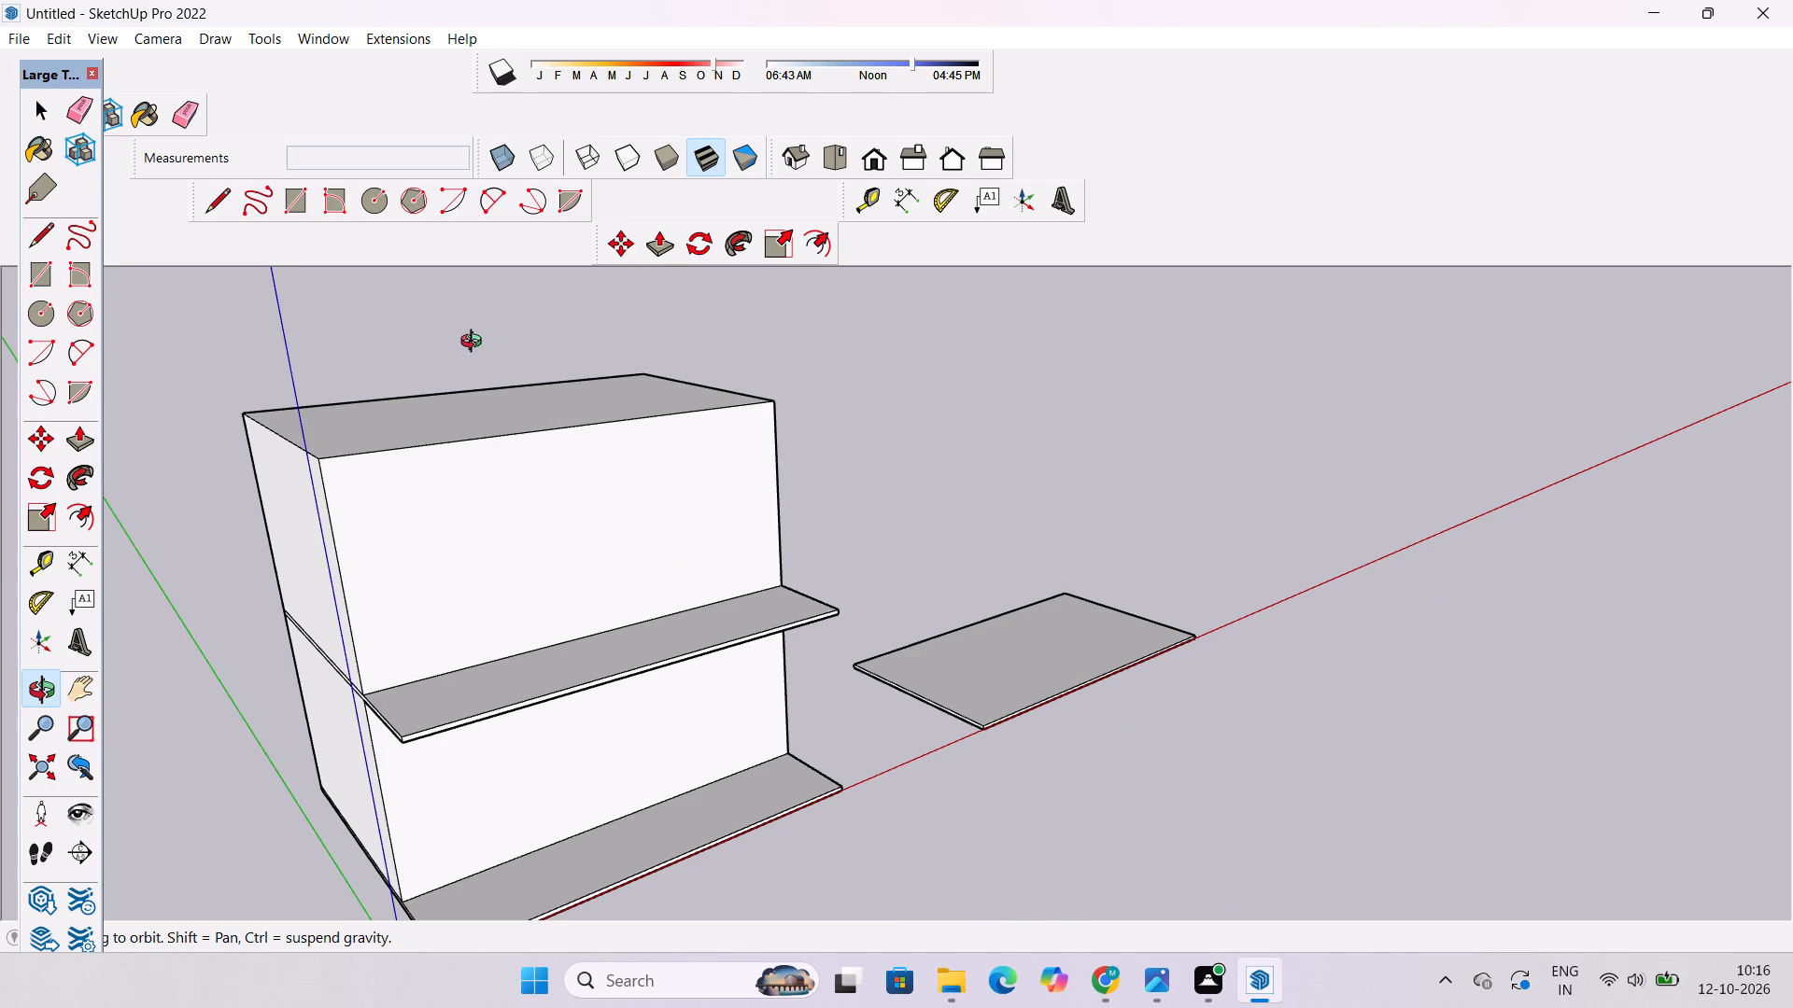
{"action": "key", "text": "space"}
{"action": "left_click", "coordinate": [944, 656]}
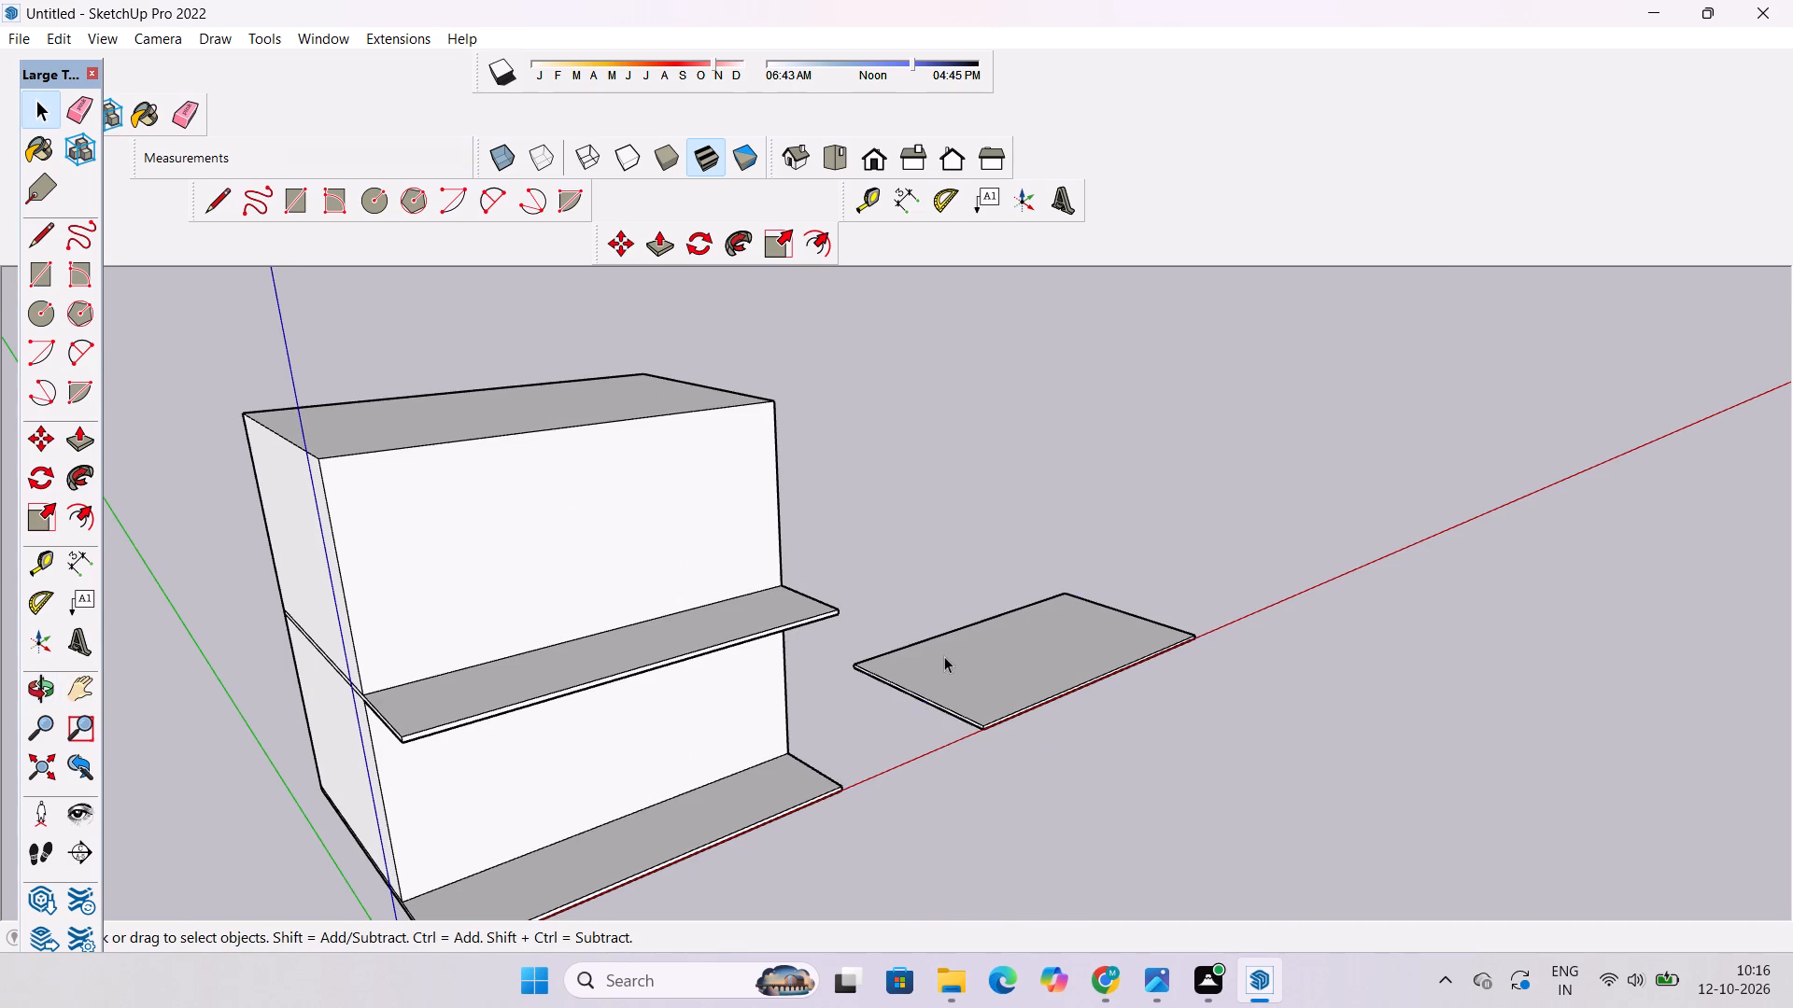
{"action": "key", "text": "m"}
{"action": "scroll", "coordinate": [885, 659], "scroll_direction": "up", "scroll_amount": 5}
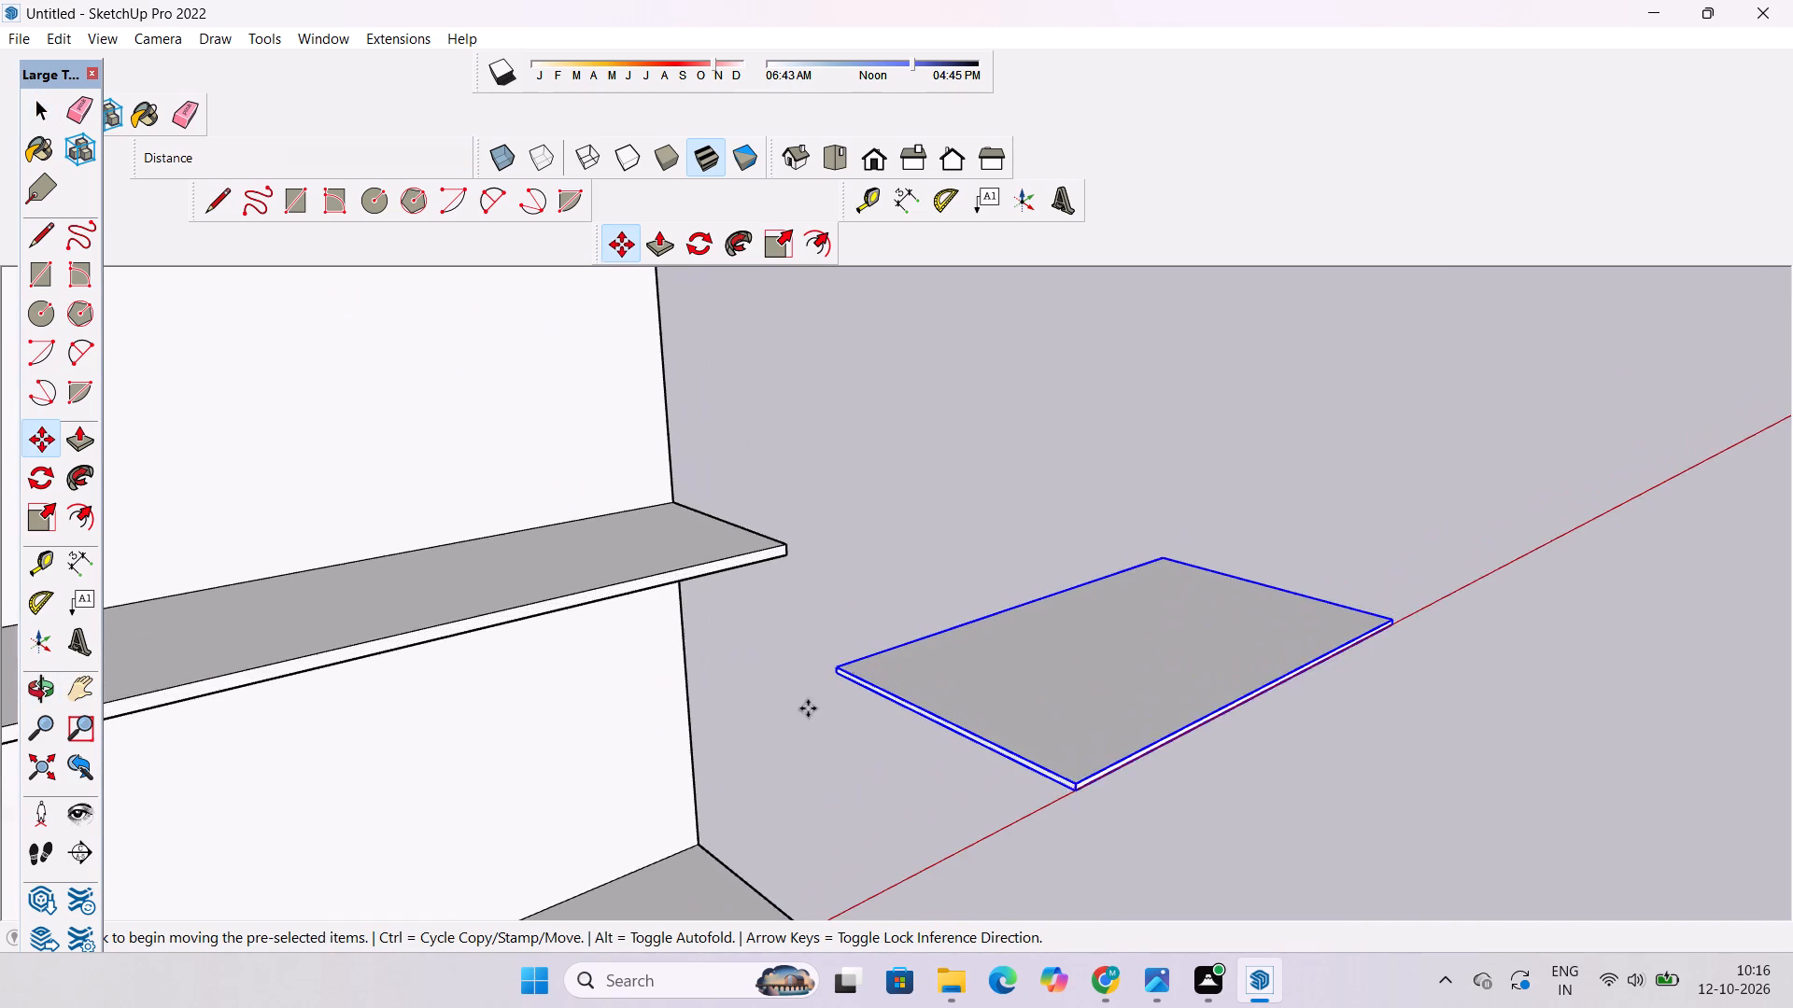
{"action": "scroll", "coordinate": [808, 708], "scroll_direction": "up", "scroll_amount": 4}
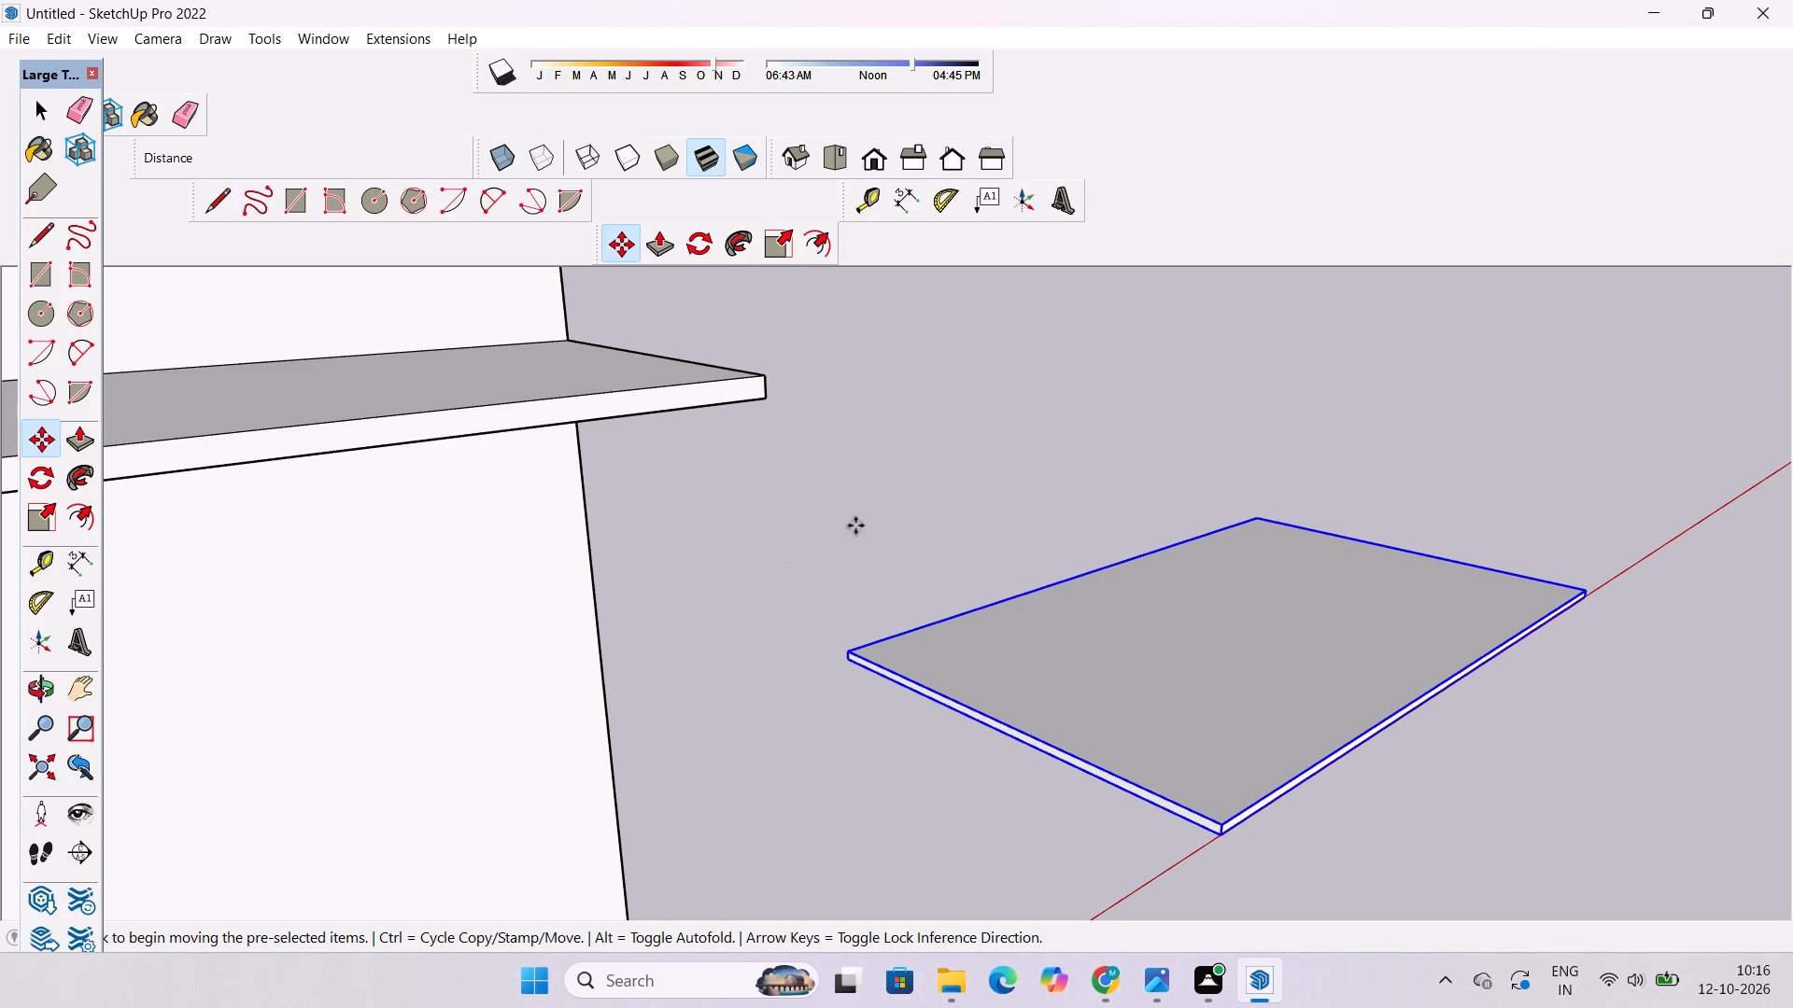
{"action": "scroll", "coordinate": [857, 696], "scroll_direction": "up", "scroll_amount": 10}
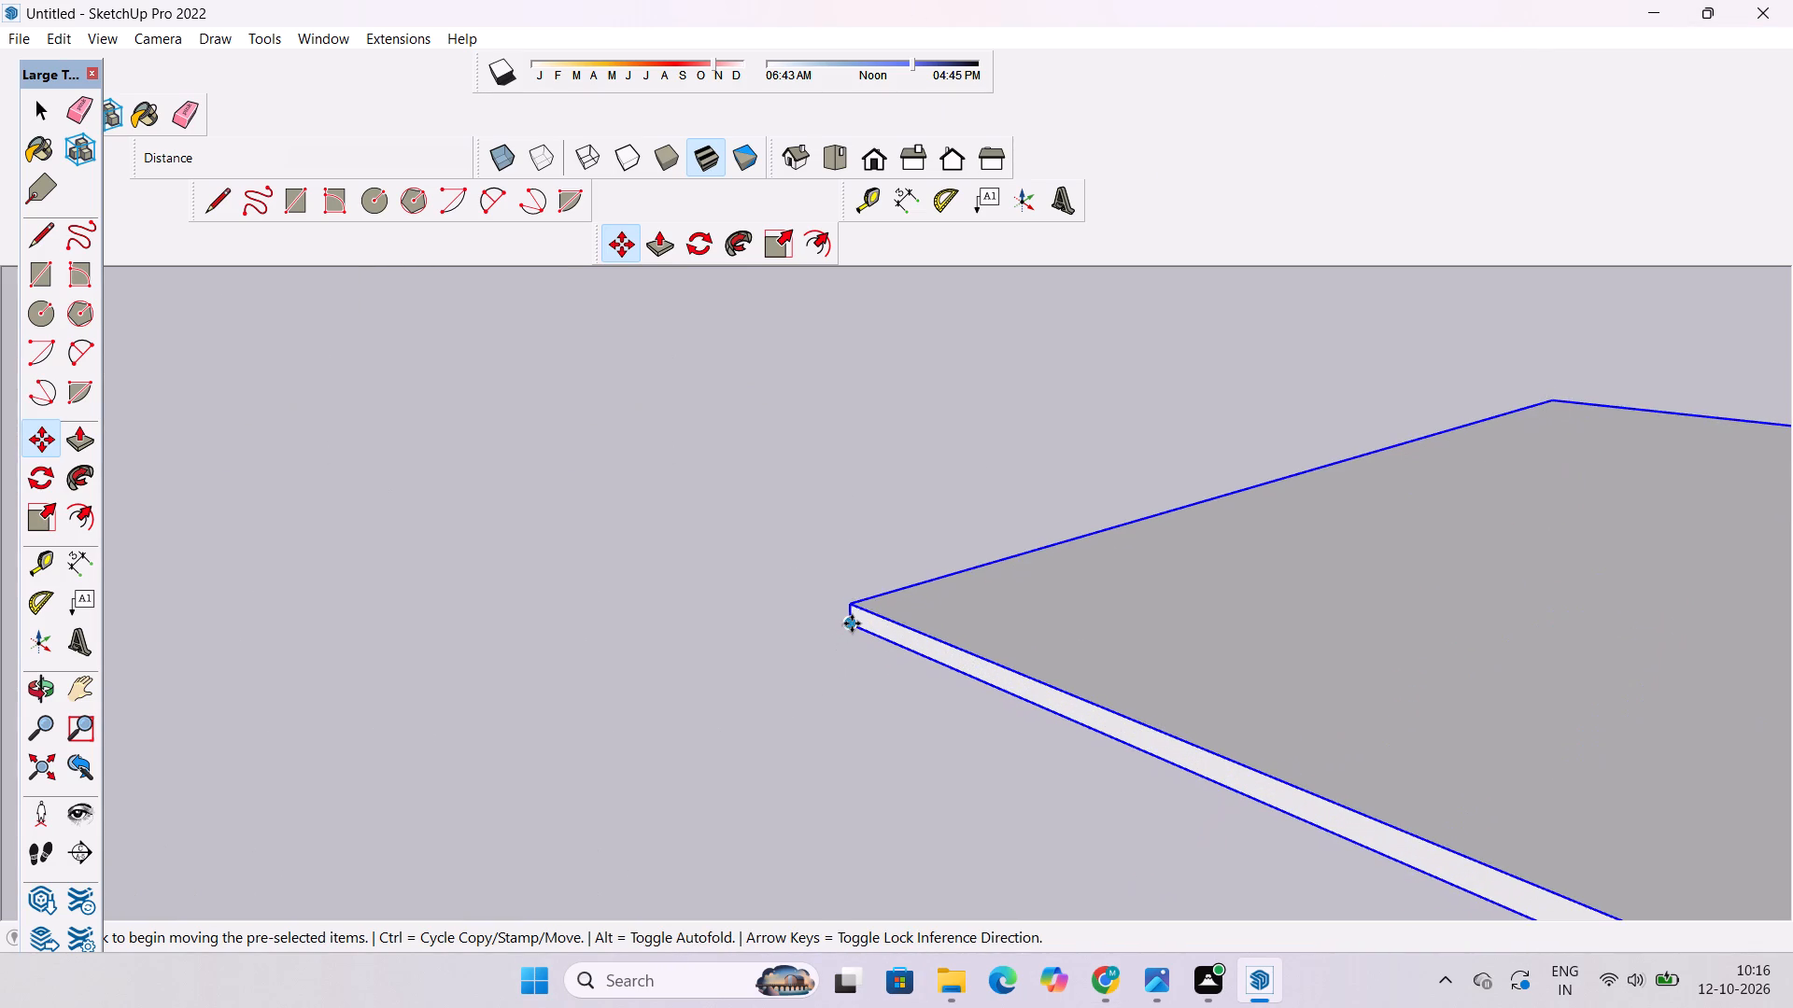
{"action": "left_click", "coordinate": [852, 623]}
{"action": "scroll", "coordinate": [847, 697], "scroll_direction": "down", "scroll_amount": 4}
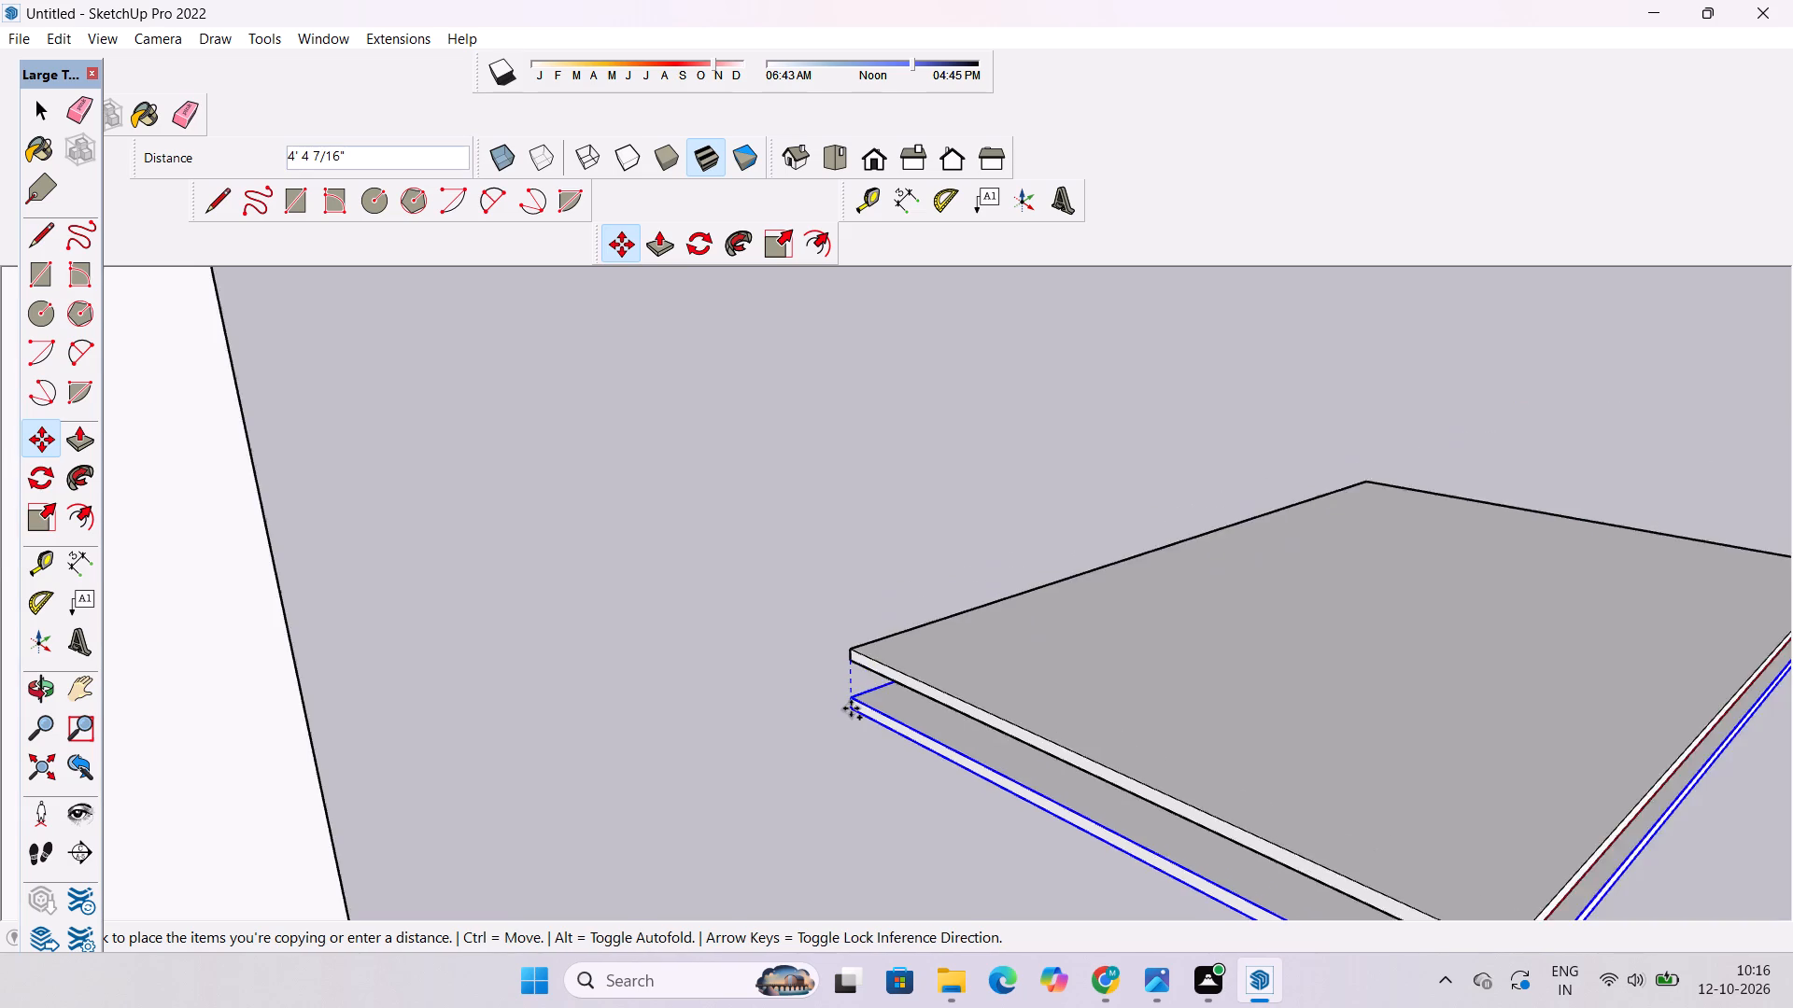
{"action": "scroll", "coordinate": [851, 708], "scroll_direction": "down", "scroll_amount": 15}
{"action": "scroll", "coordinate": [852, 709], "scroll_direction": "down", "scroll_amount": 8}
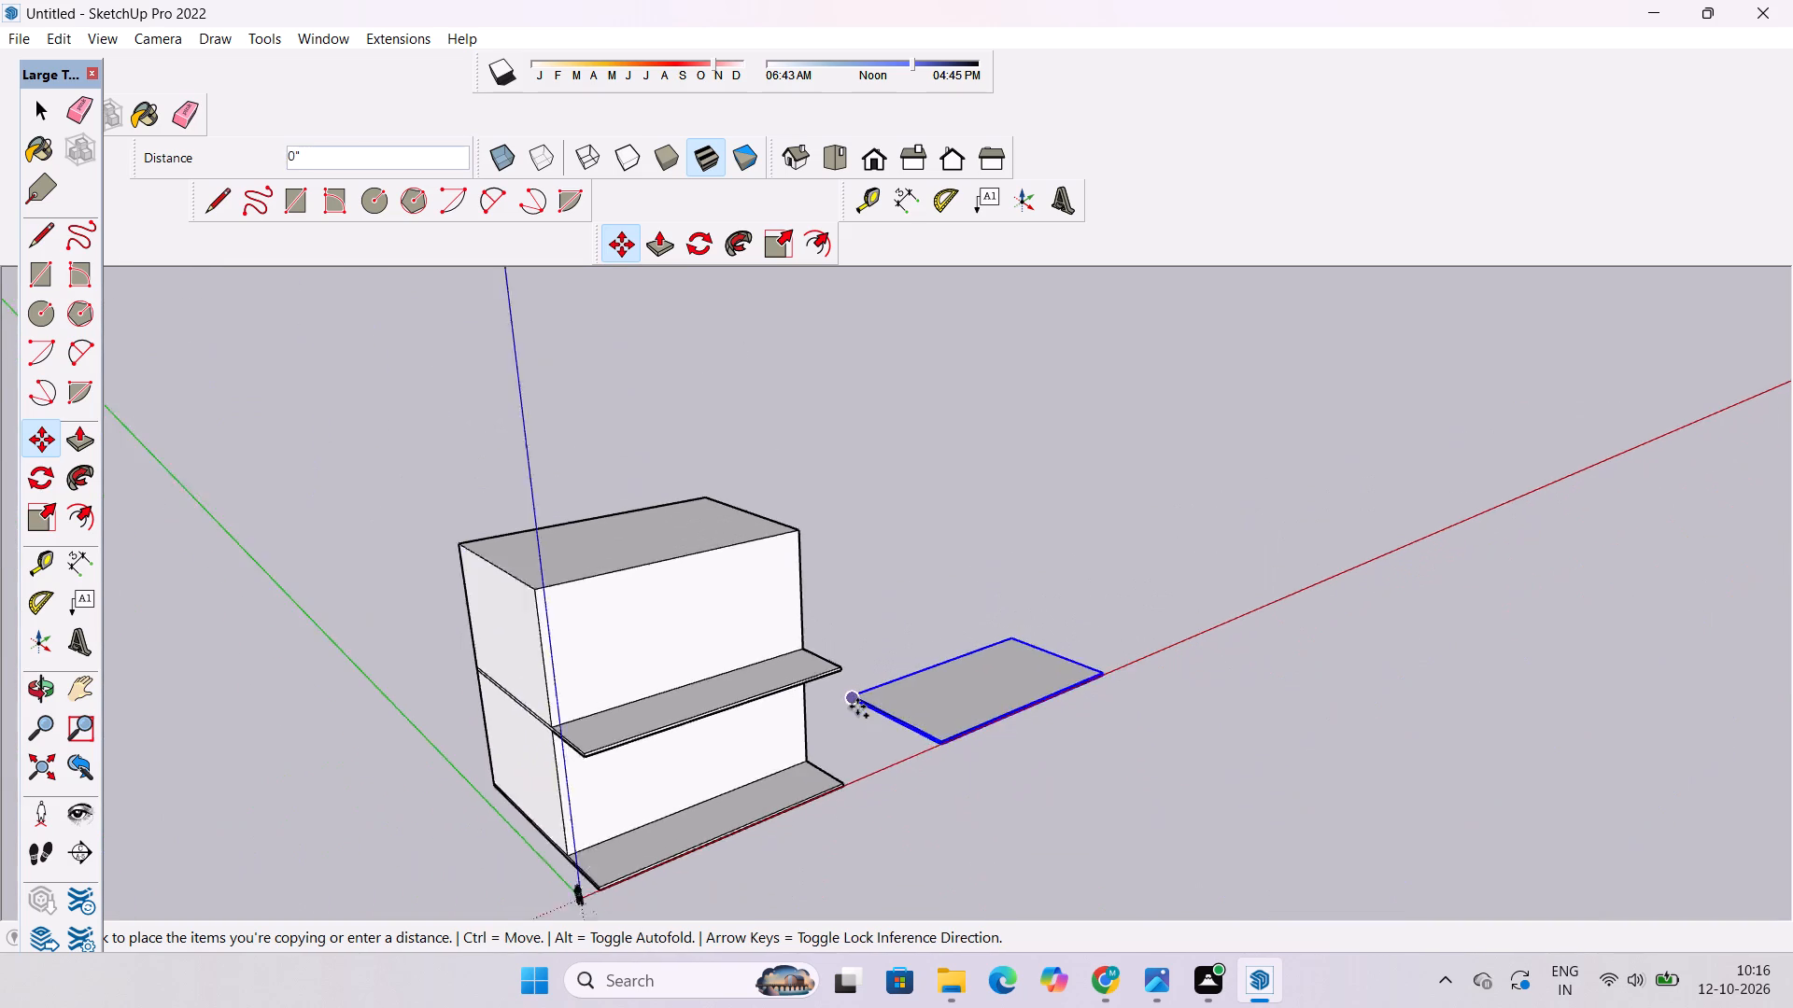
{"action": "scroll", "coordinate": [857, 707], "scroll_direction": "down", "scroll_amount": 7}
{"action": "scroll", "coordinate": [717, 626], "scroll_direction": "up", "scroll_amount": 16}
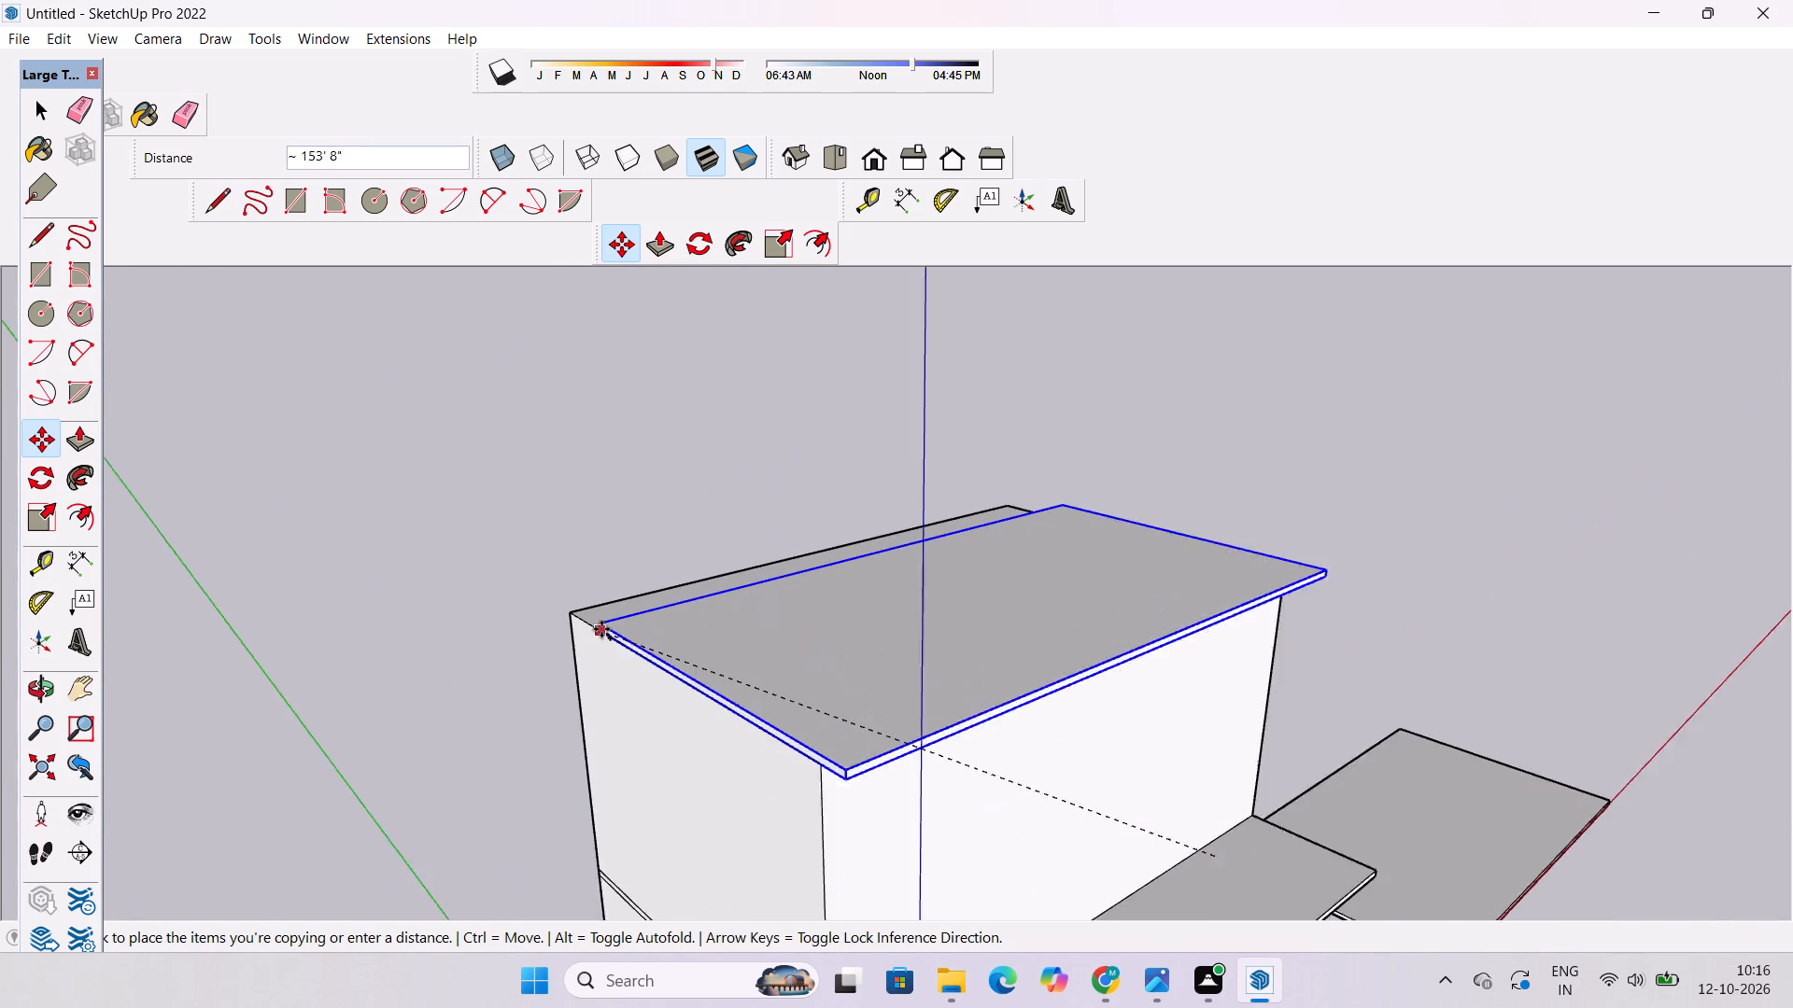
{"action": "scroll", "coordinate": [601, 629], "scroll_direction": "up", "scroll_amount": 8}
{"action": "left_click", "coordinate": [529, 584]}
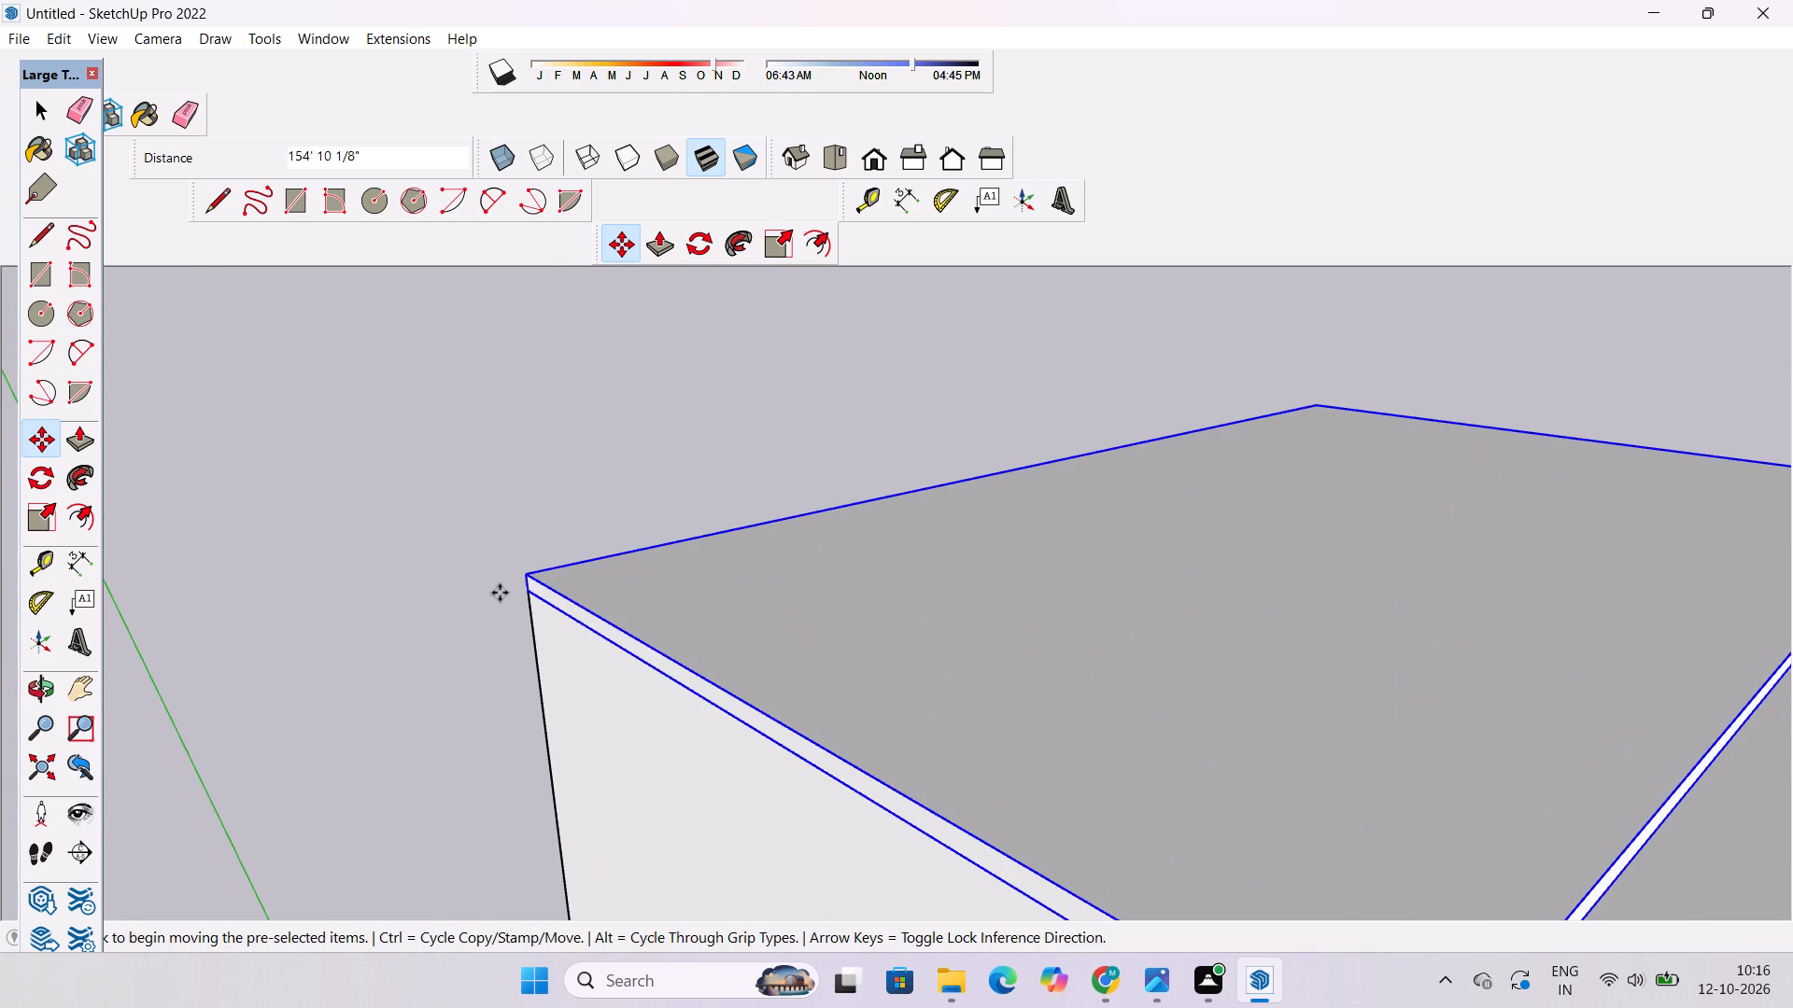
{"action": "scroll", "coordinate": [500, 593], "scroll_direction": "down", "scroll_amount": 2}
{"action": "key", "text": "space"}
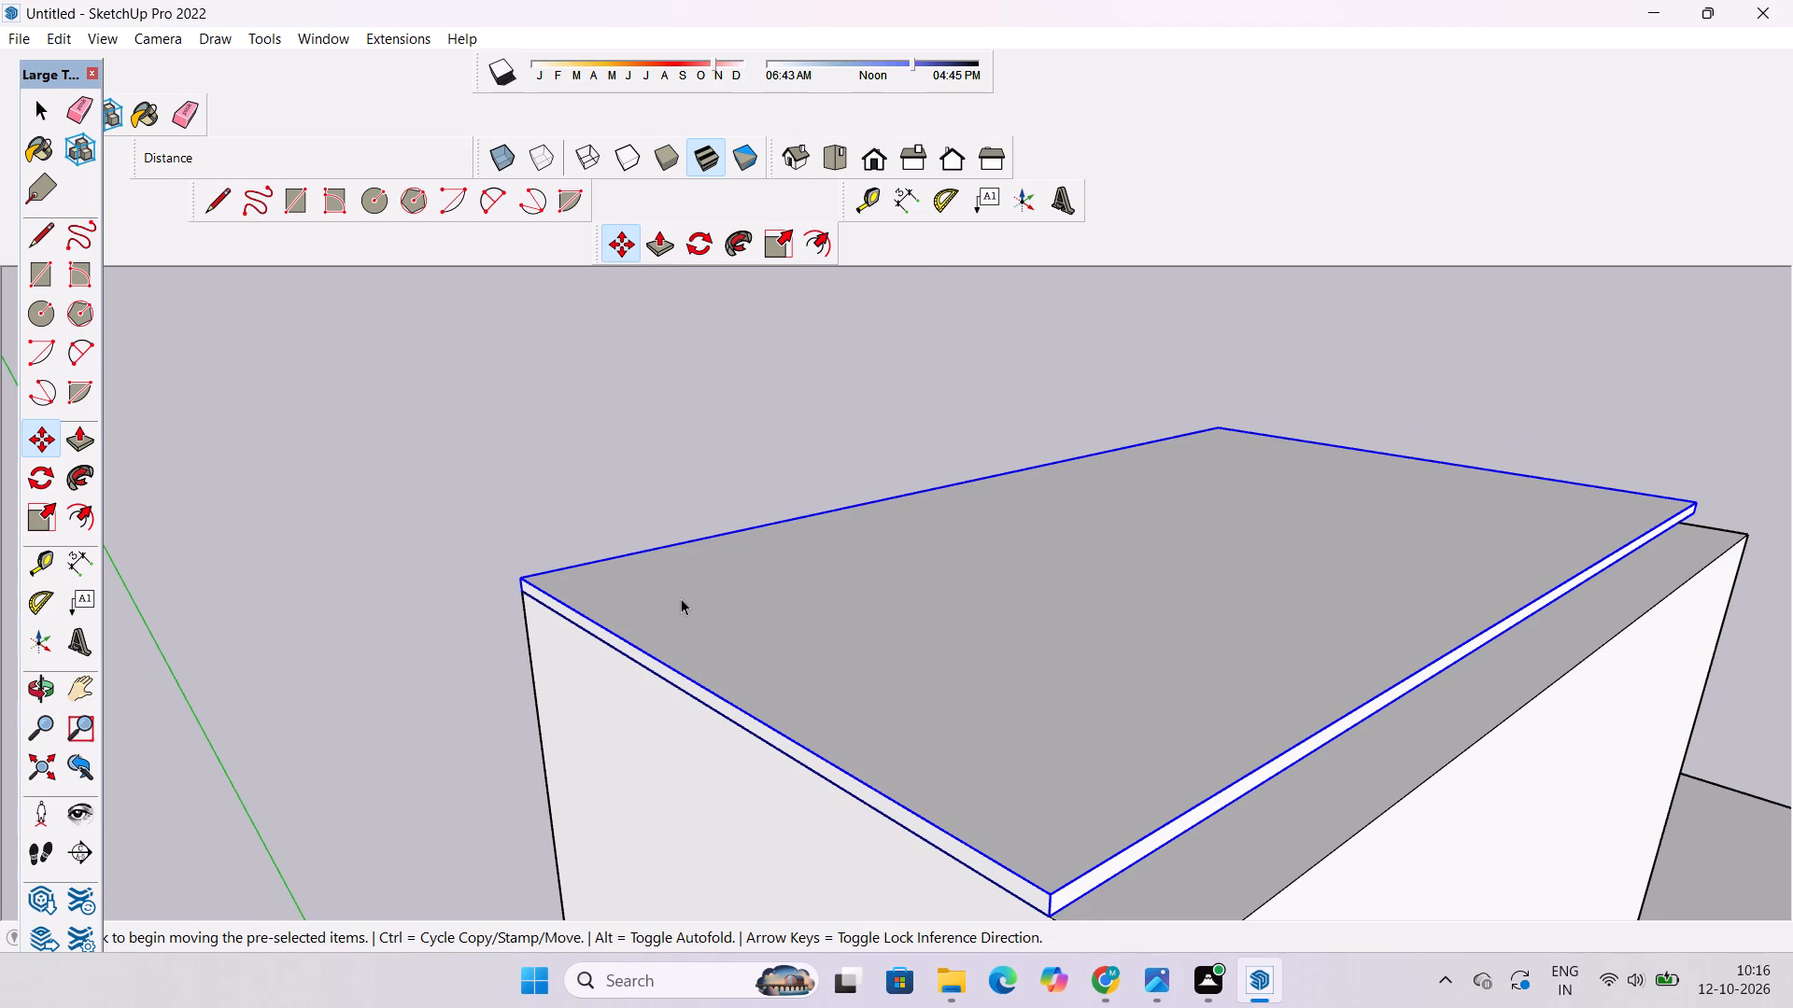
Explode the copied slab on top of the upper block into loose geometry and clear the selection.
{"action": "right_click", "coordinate": [681, 598]}
{"action": "left_click", "coordinate": [757, 349]}
{"action": "left_click", "coordinate": [440, 483]}
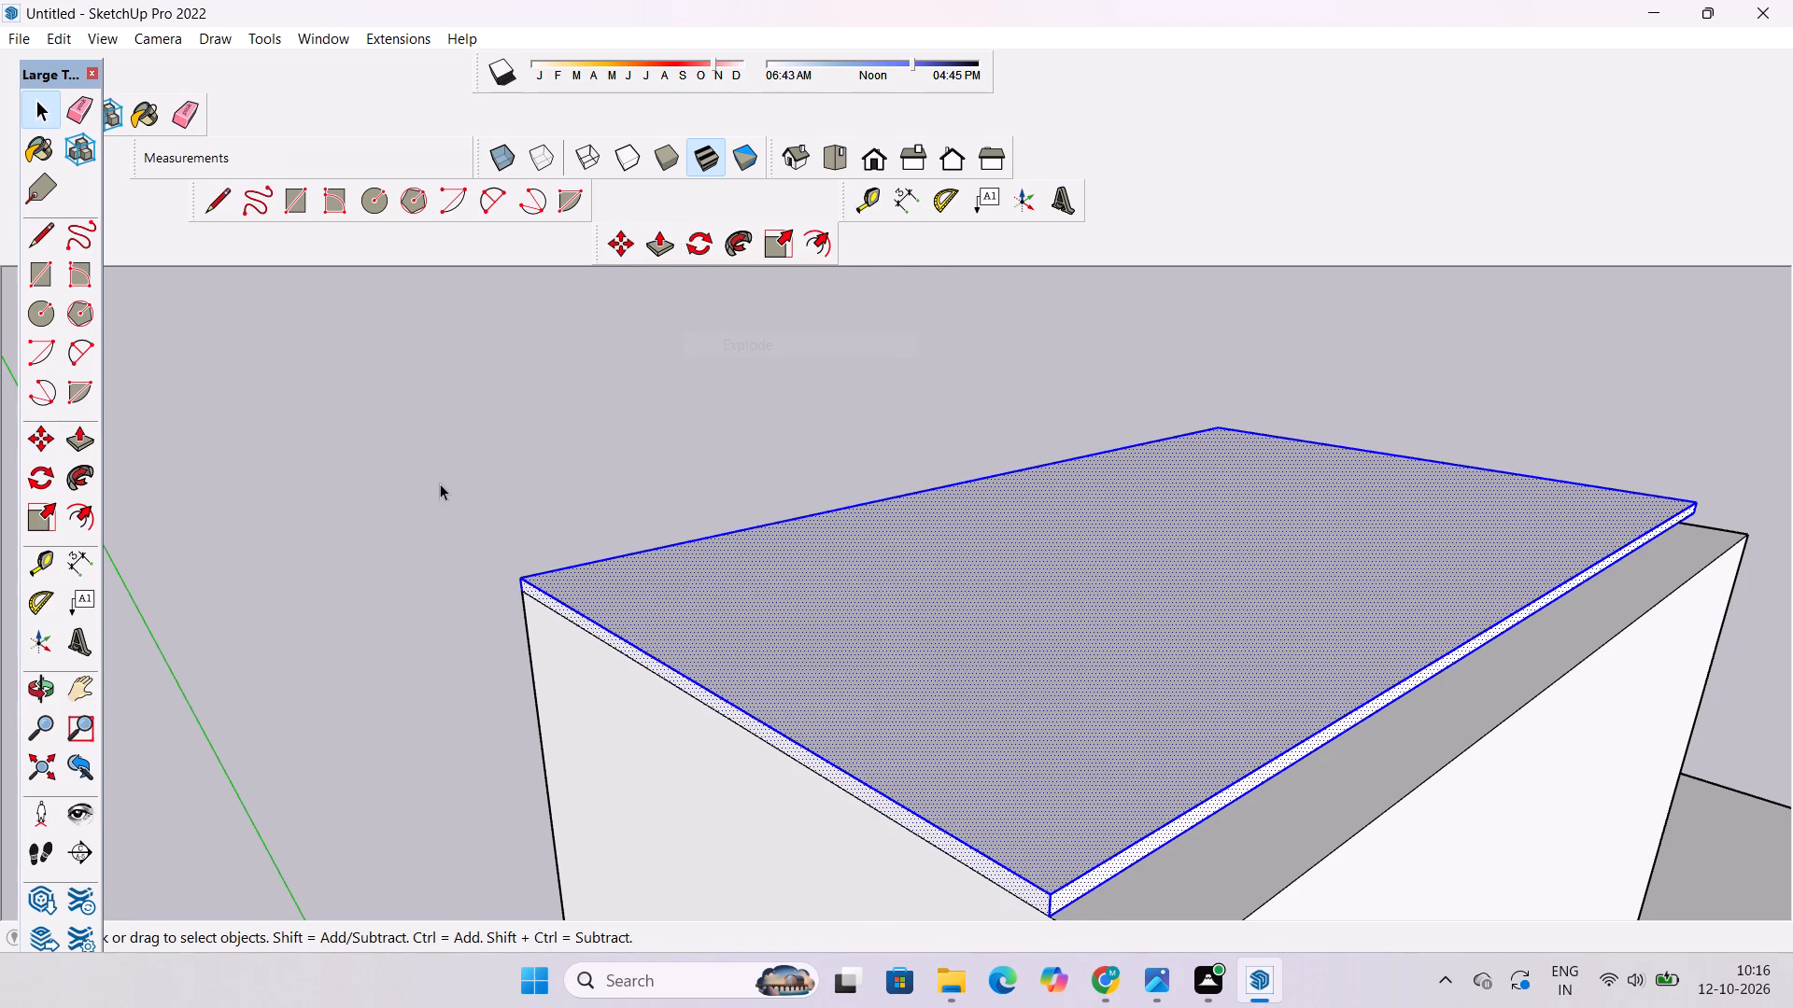
{"action": "scroll", "coordinate": [305, 565], "scroll_direction": "down", "scroll_amount": 5}
{"action": "key", "text": "space"}
Push/Pull the roof slab's front edge face outward 25', aligned with the front corner of the overhanging slab below.
{"action": "key", "text": "o"}
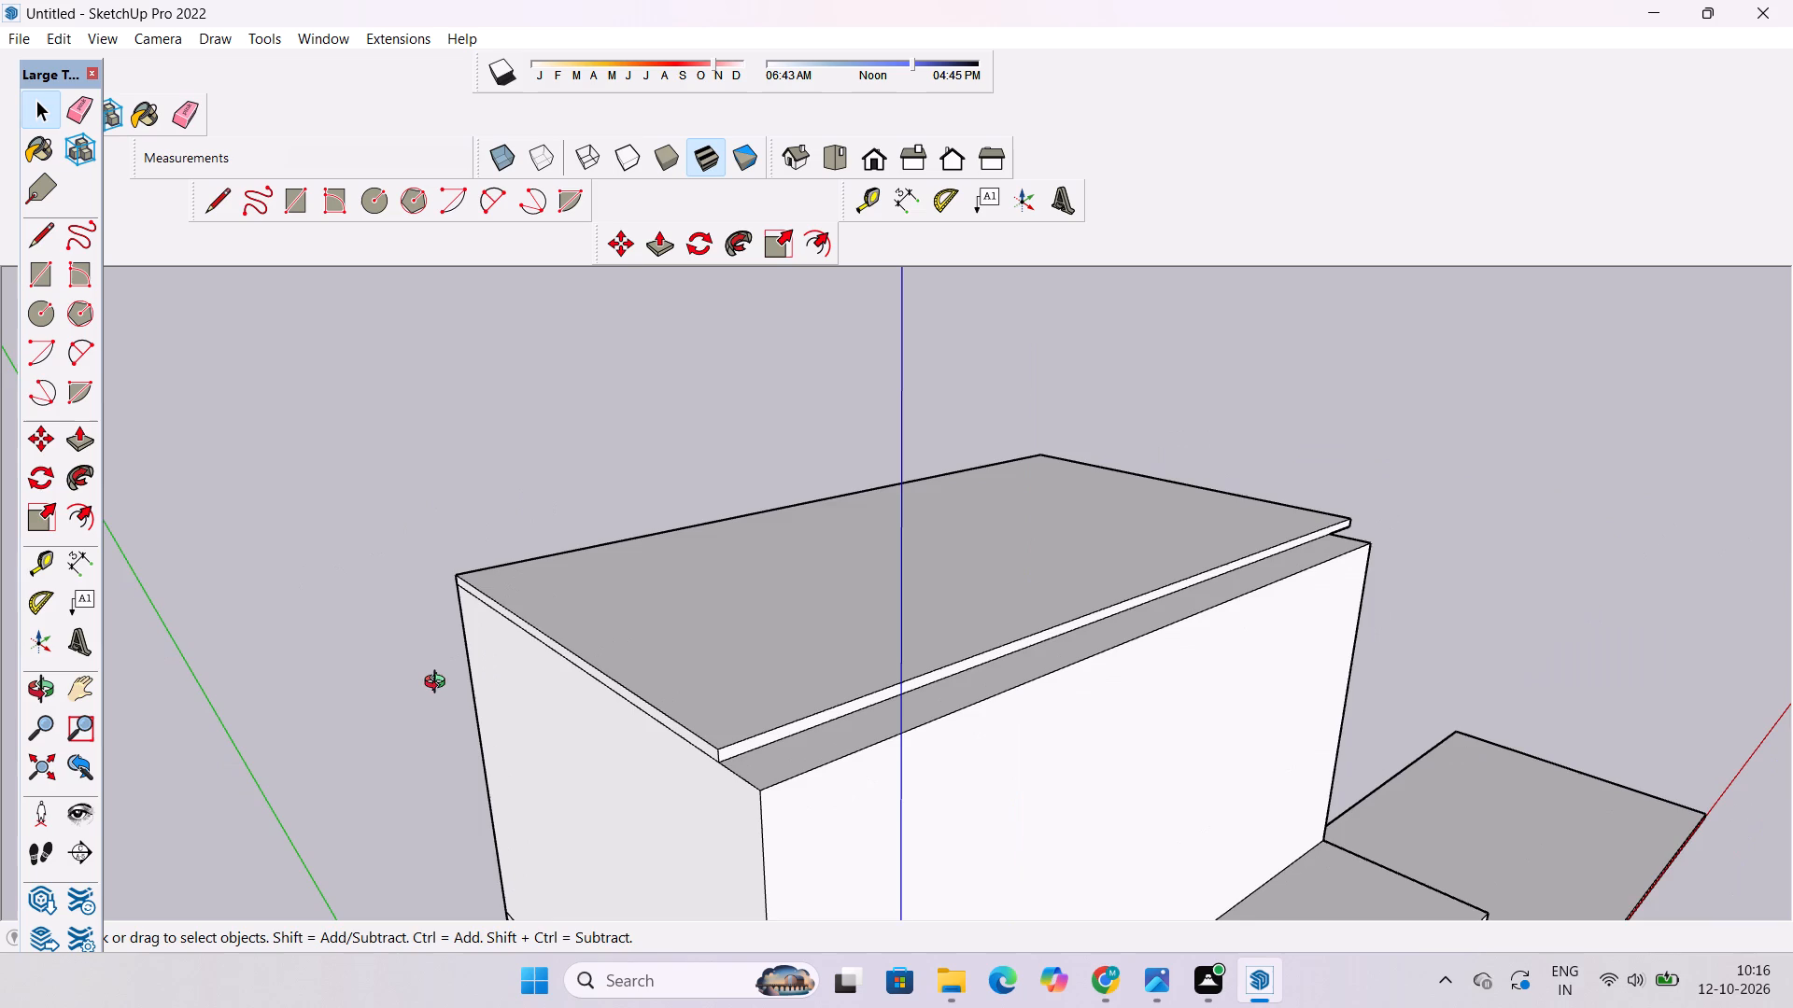
{"action": "scroll", "coordinate": [615, 725], "scroll_direction": "down", "scroll_amount": 5}
{"action": "left_click_drag", "start_coordinate": [876, 672], "coordinate": [762, 680], "text": "shift"}
{"action": "left_click_drag", "start_coordinate": [712, 725], "coordinate": [745, 533], "text": "shift"}
{"action": "left_click_drag", "start_coordinate": [689, 650], "coordinate": [852, 741]}
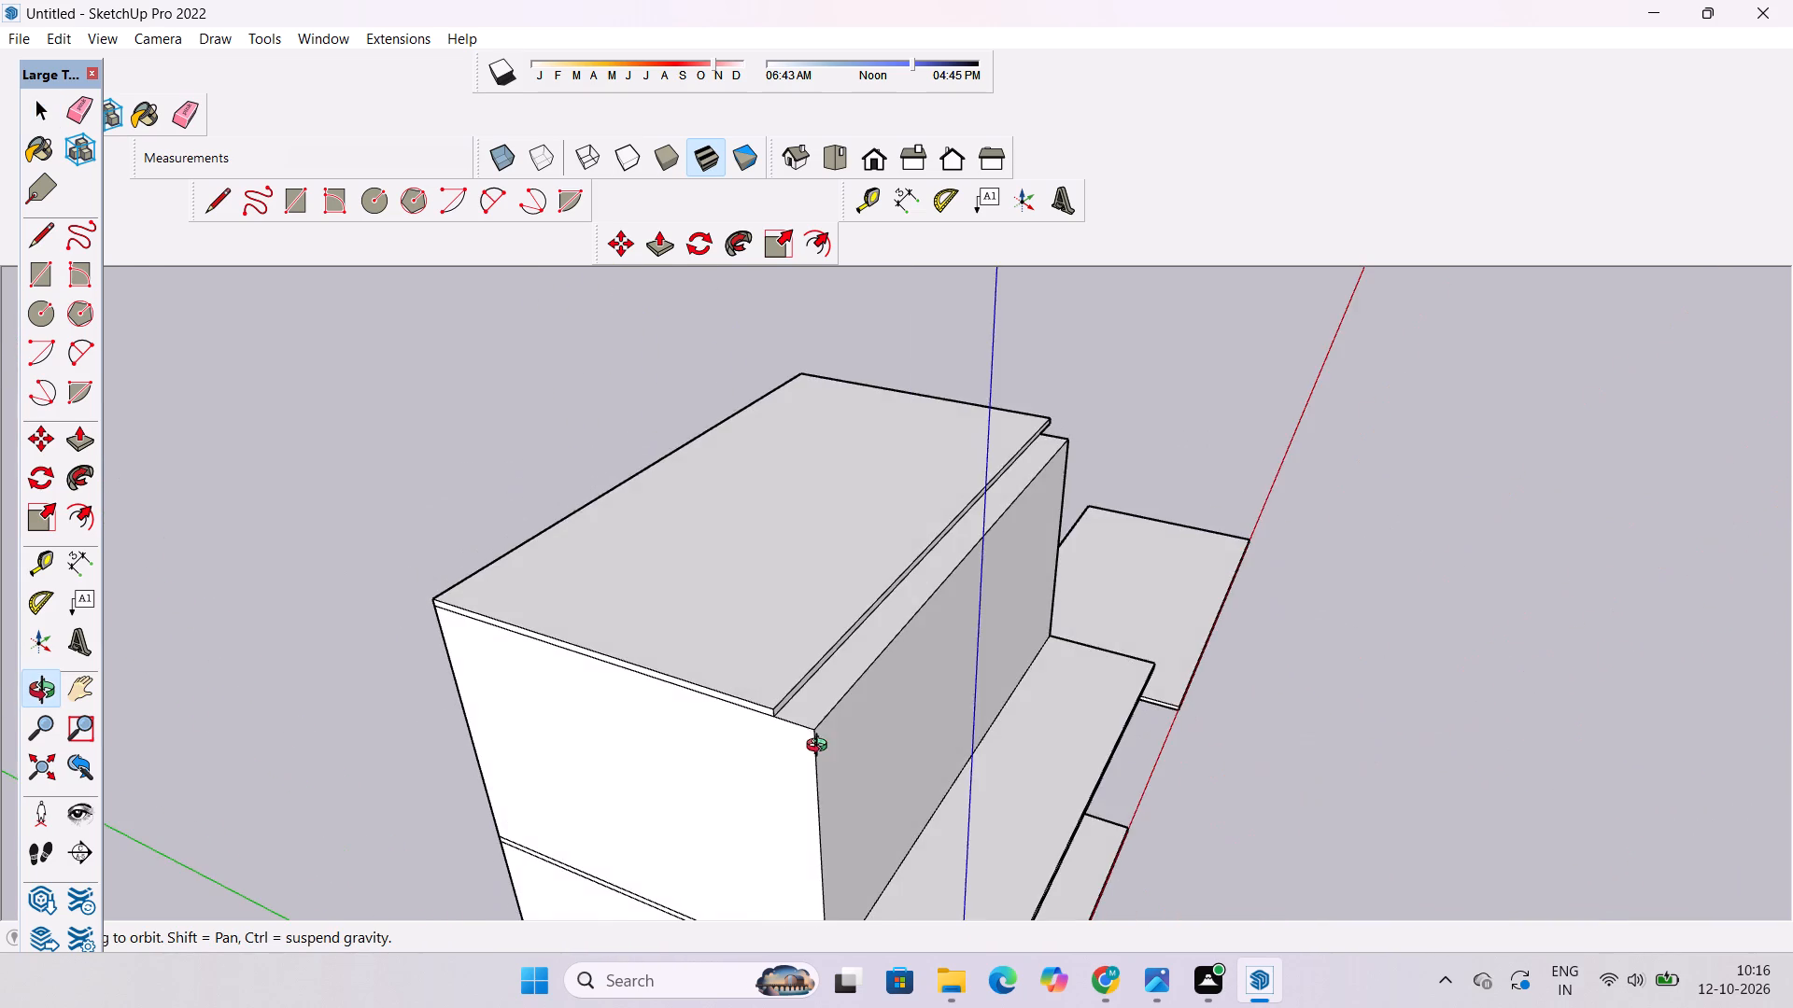
{"action": "left_click_drag", "start_coordinate": [821, 748], "coordinate": [665, 681], "text": "shift"}
{"action": "left_click_drag", "start_coordinate": [667, 687], "coordinate": [636, 632]}
{"action": "scroll", "coordinate": [635, 630], "scroll_direction": "up", "scroll_amount": 2, "text": "shift"}
{"action": "left_click_drag", "start_coordinate": [635, 630], "coordinate": [602, 637], "text": "shift"}
{"action": "key", "text": "p"}
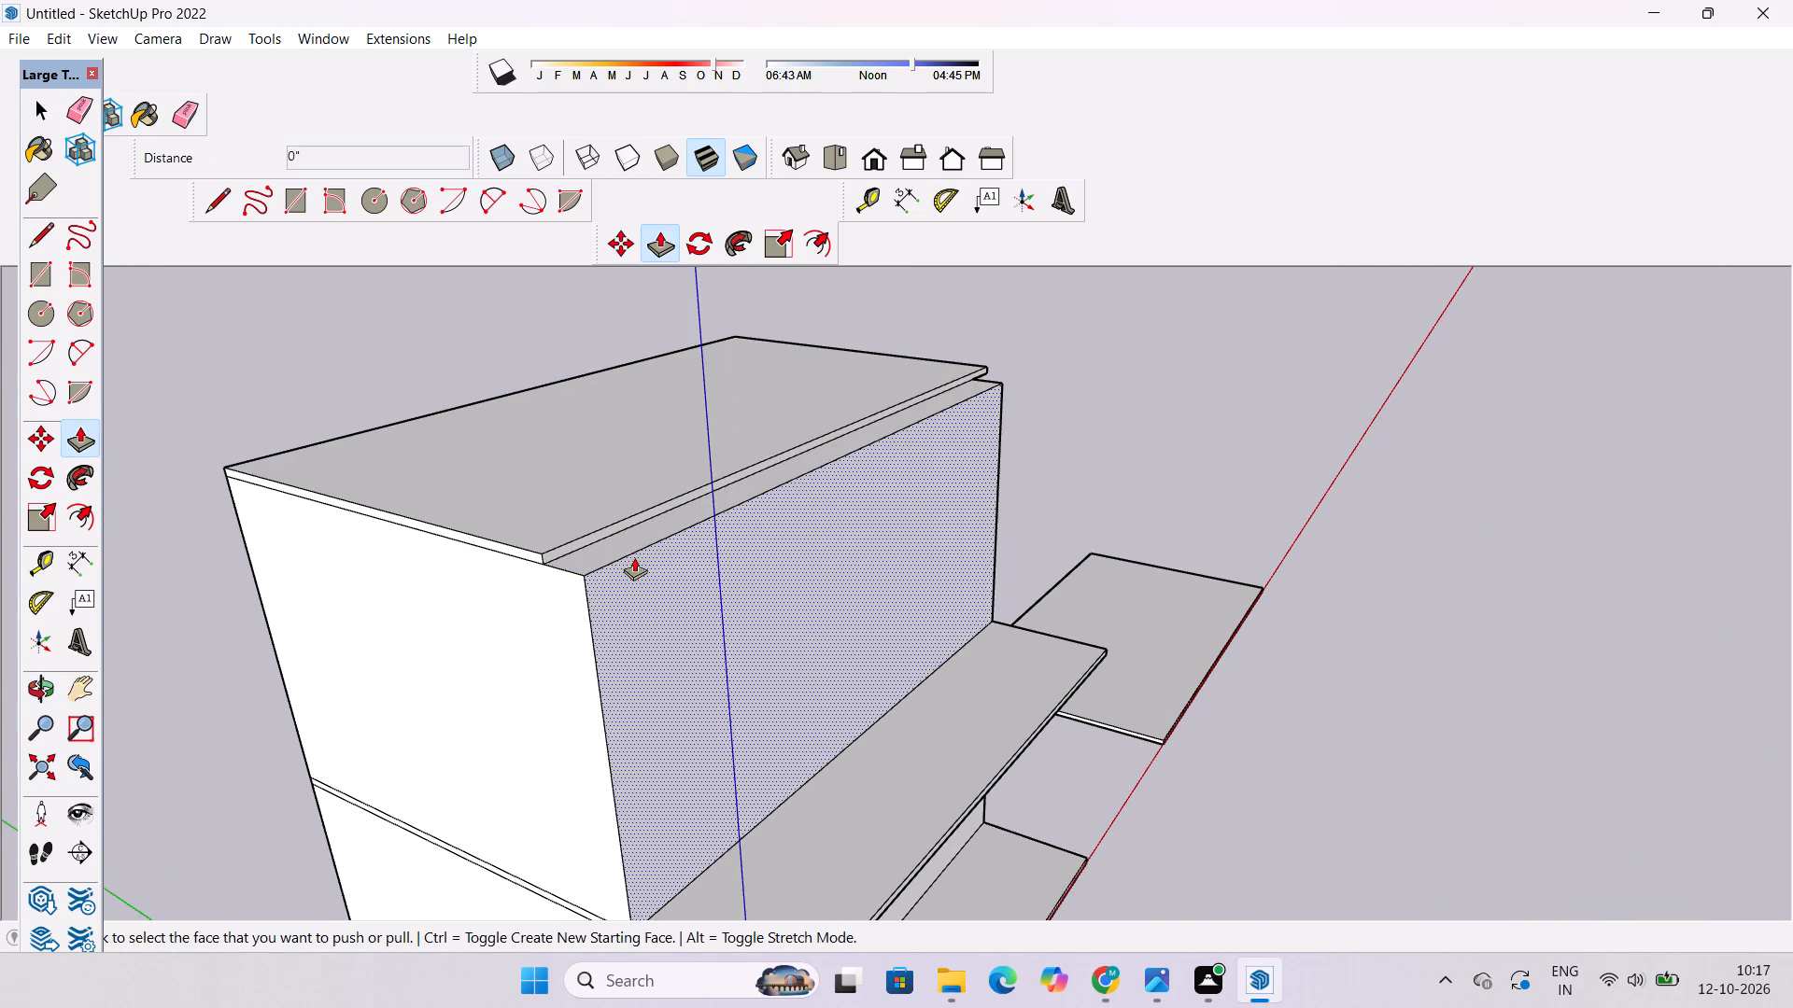
{"action": "scroll", "coordinate": [495, 549], "scroll_direction": "down", "scroll_amount": 2}
{"action": "scroll", "coordinate": [586, 560], "scroll_direction": "up", "scroll_amount": 9}
{"action": "left_click", "coordinate": [533, 532]}
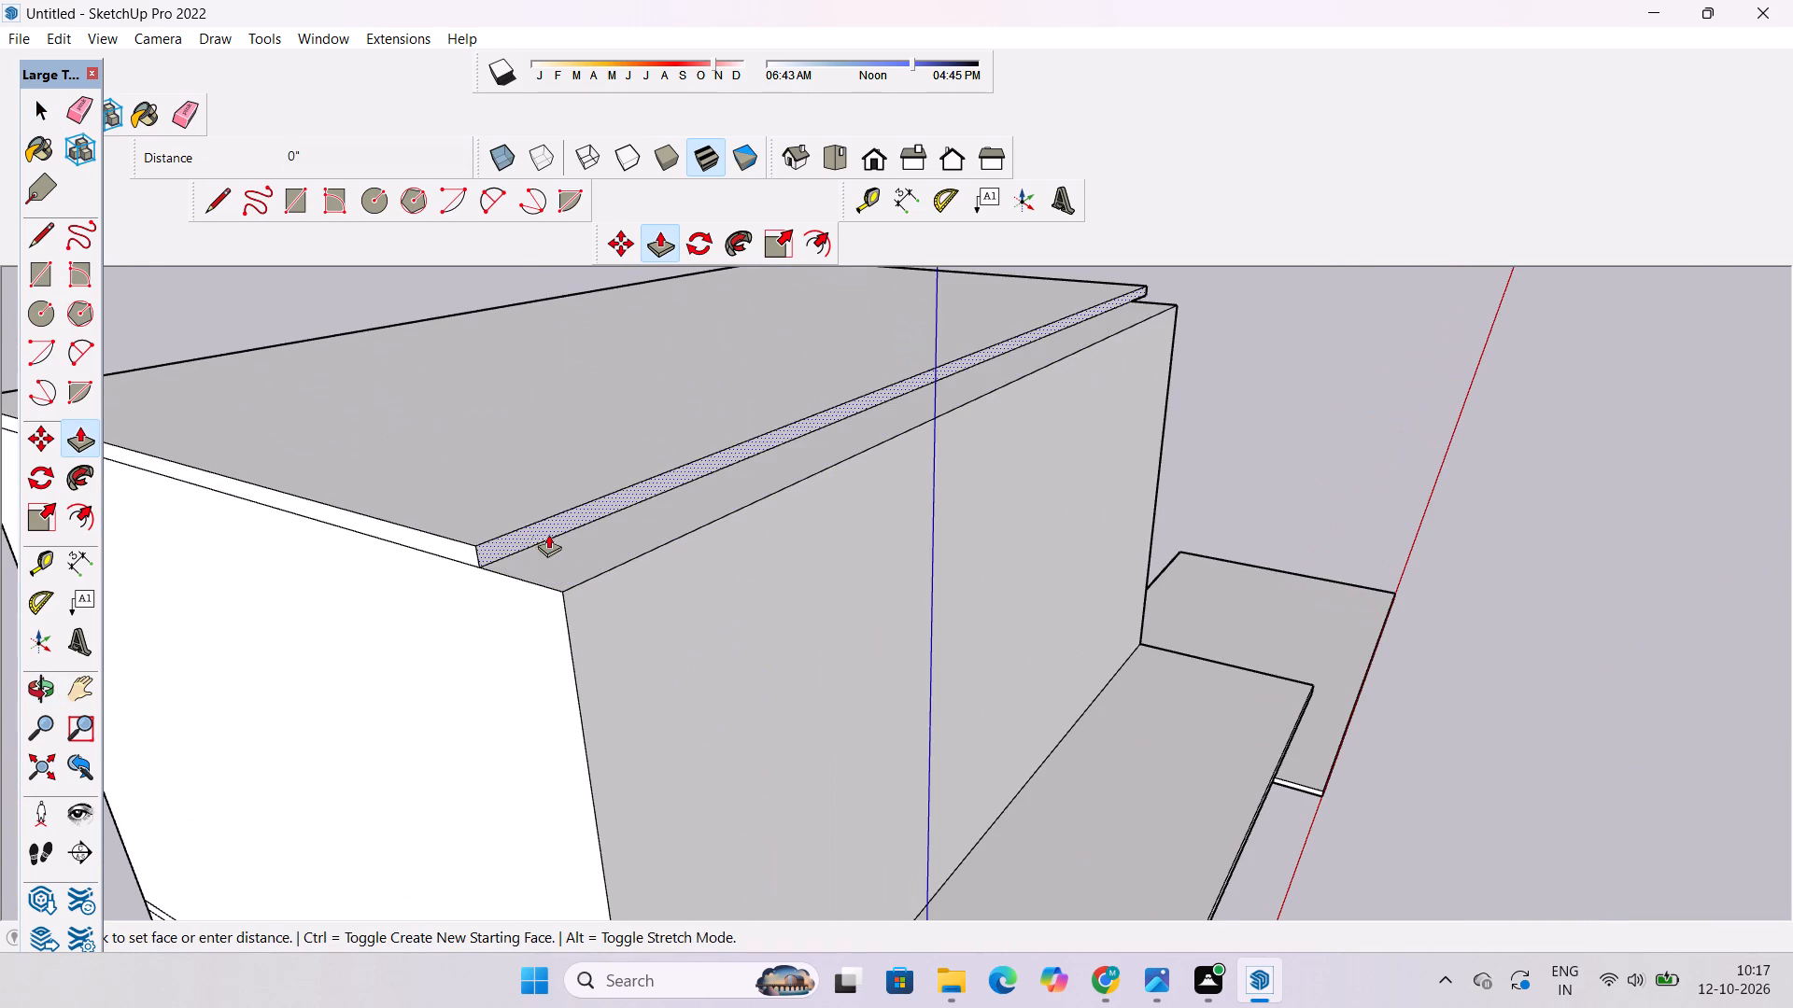
{"action": "scroll", "coordinate": [576, 544], "scroll_direction": "down", "scroll_amount": 13}
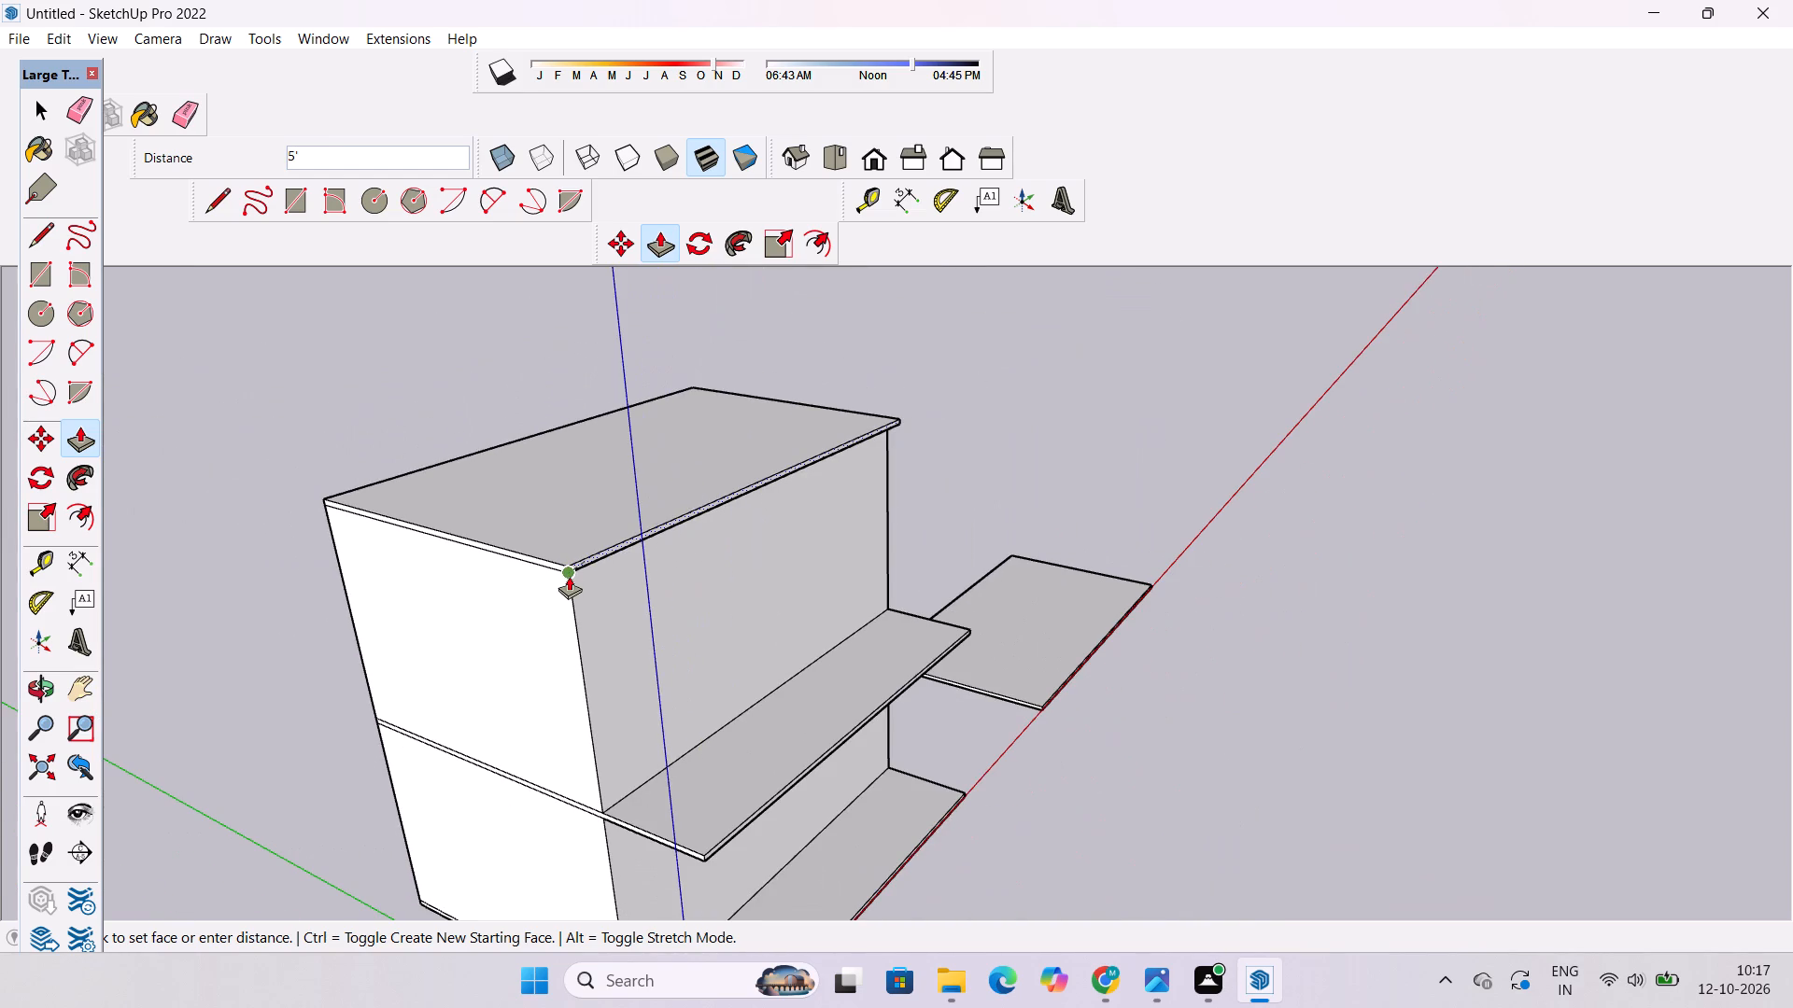
{"action": "scroll", "coordinate": [568, 576], "scroll_direction": "down", "scroll_amount": 4}
{"action": "scroll", "coordinate": [645, 730], "scroll_direction": "up", "scroll_amount": 5}
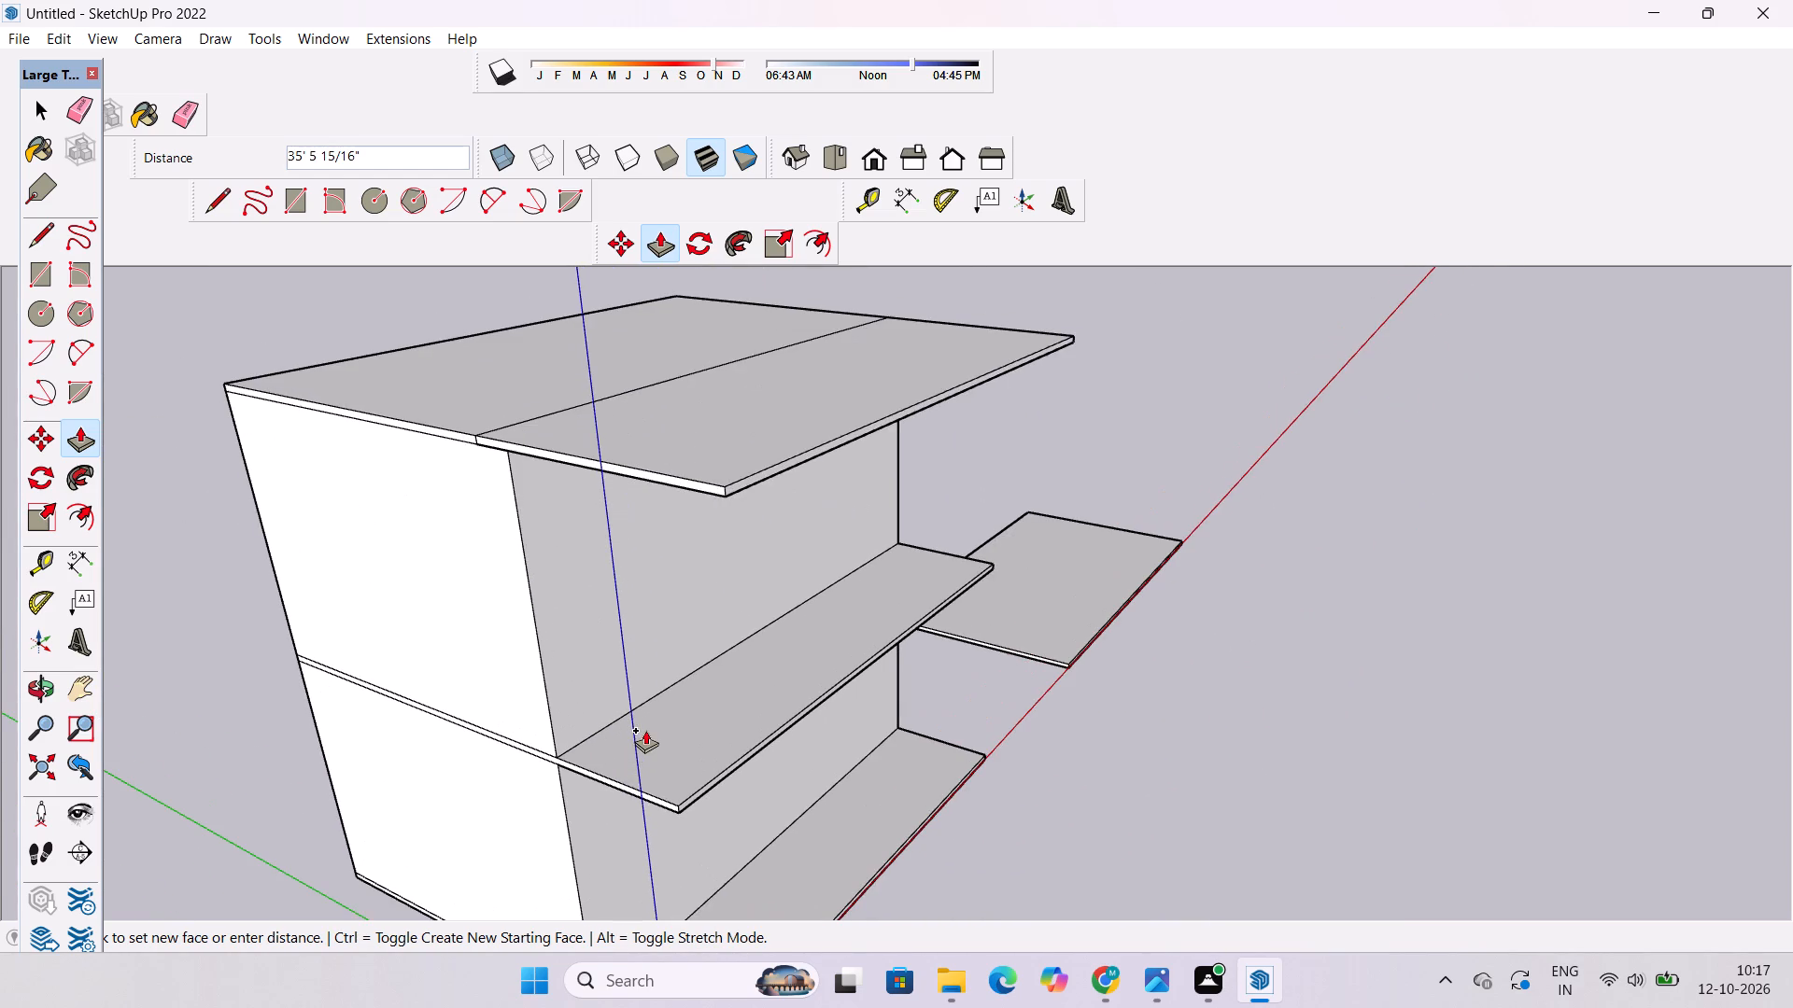
{"action": "scroll", "coordinate": [642, 777], "scroll_direction": "up", "scroll_amount": 3}
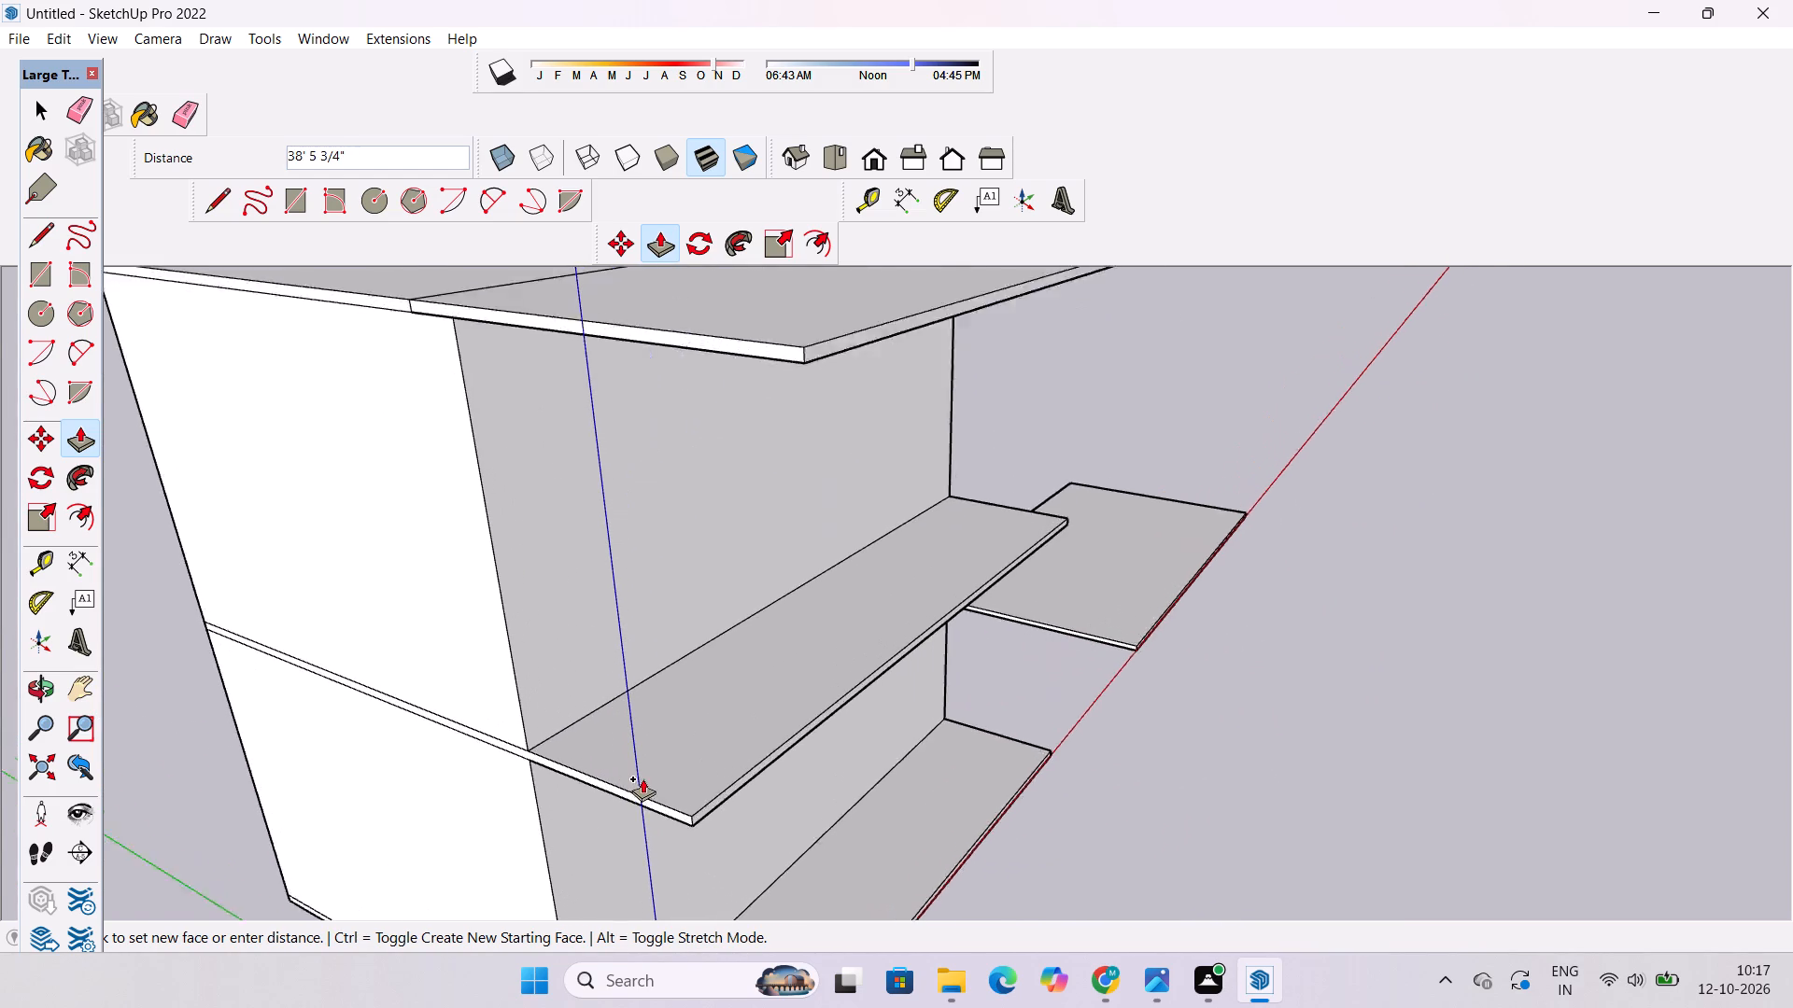
{"action": "scroll", "coordinate": [642, 778], "scroll_direction": "up", "scroll_amount": 3}
{"action": "scroll", "coordinate": [642, 778], "scroll_direction": "down", "scroll_amount": 1}
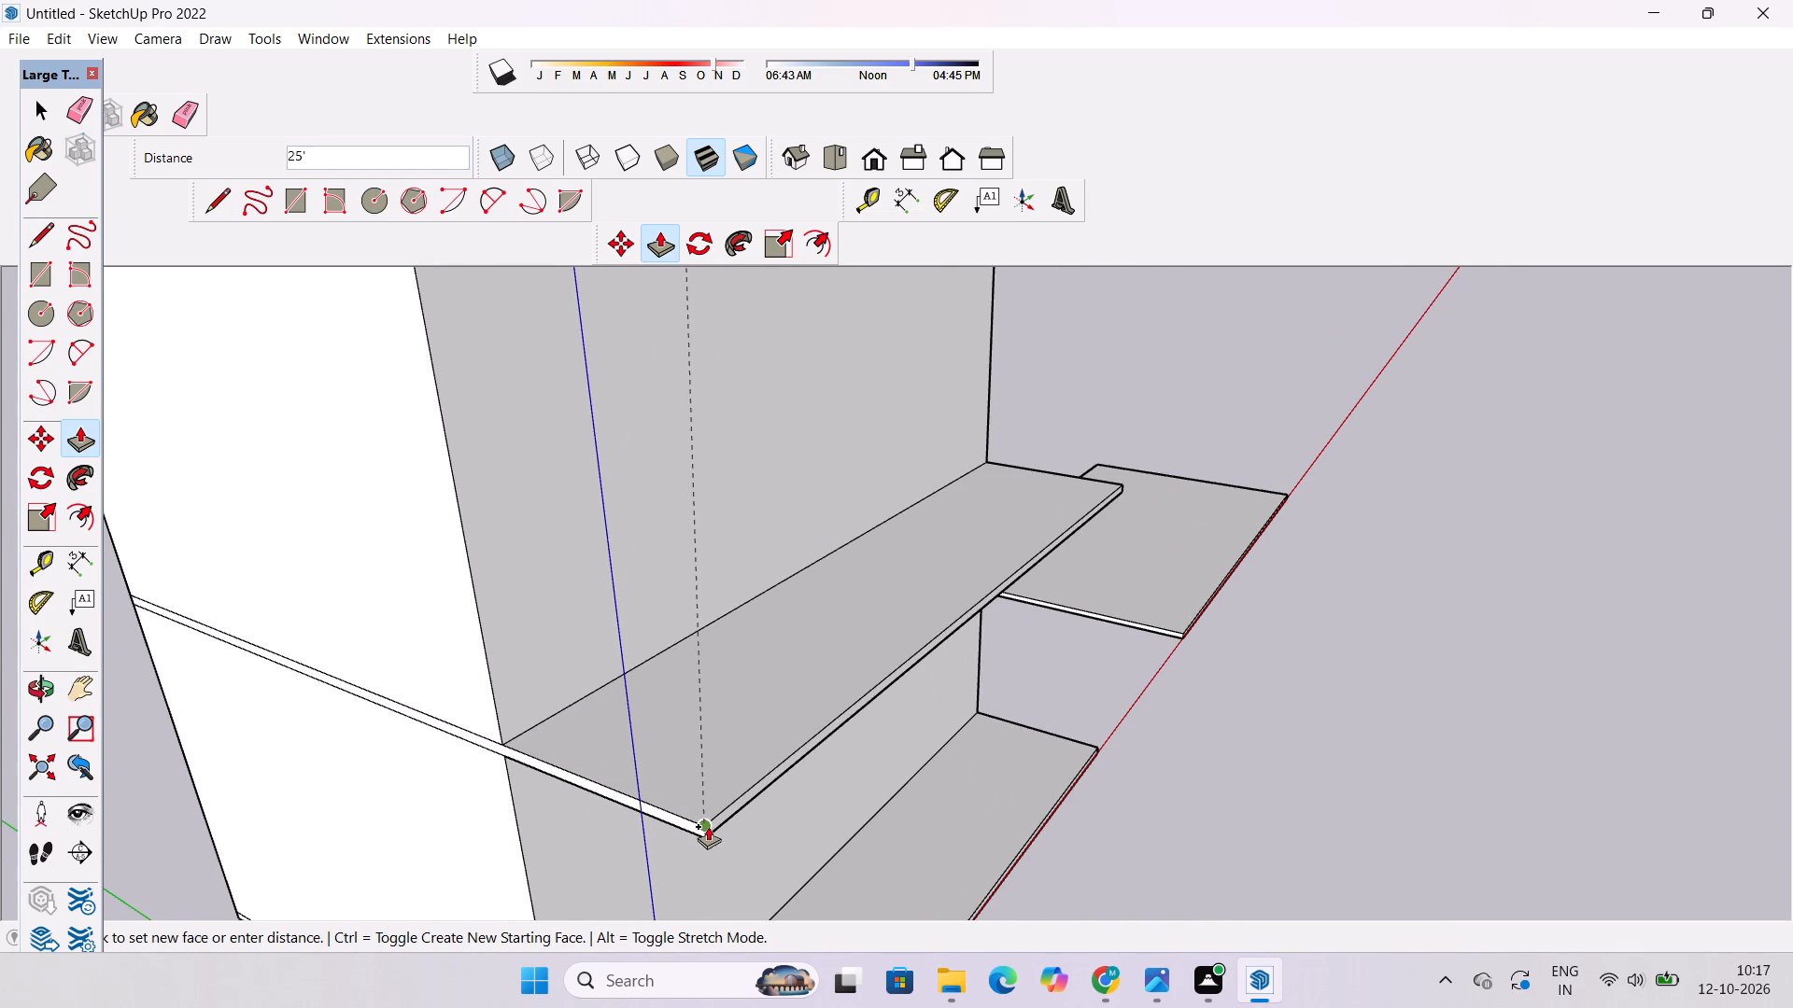
{"action": "left_click", "coordinate": [708, 826]}
Examine the two-storey mass and its overhanging slabs from eye level, from the side and from above.
{"action": "scroll", "coordinate": [148, 924], "scroll_direction": "down", "scroll_amount": 9}
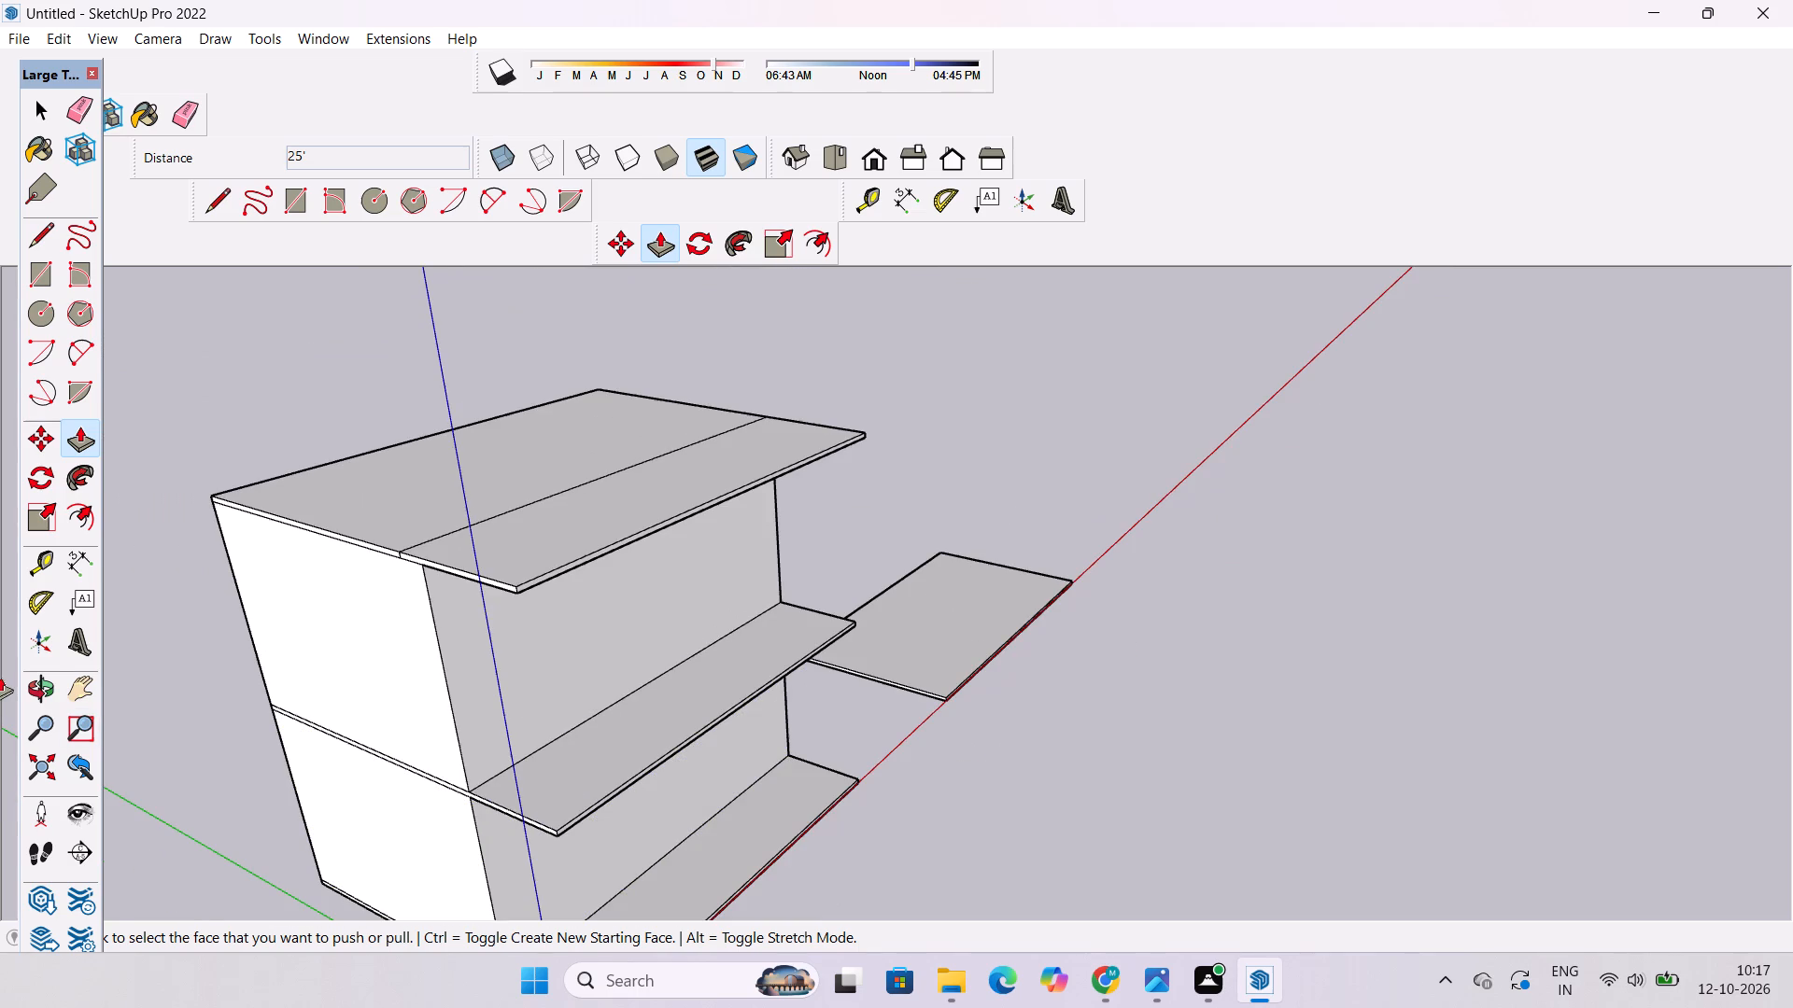
{"action": "left_click", "coordinate": [26, 684]}
{"action": "scroll", "coordinate": [444, 752], "scroll_direction": "down", "scroll_amount": 6}
{"action": "left_click_drag", "start_coordinate": [560, 777], "coordinate": [537, 630]}
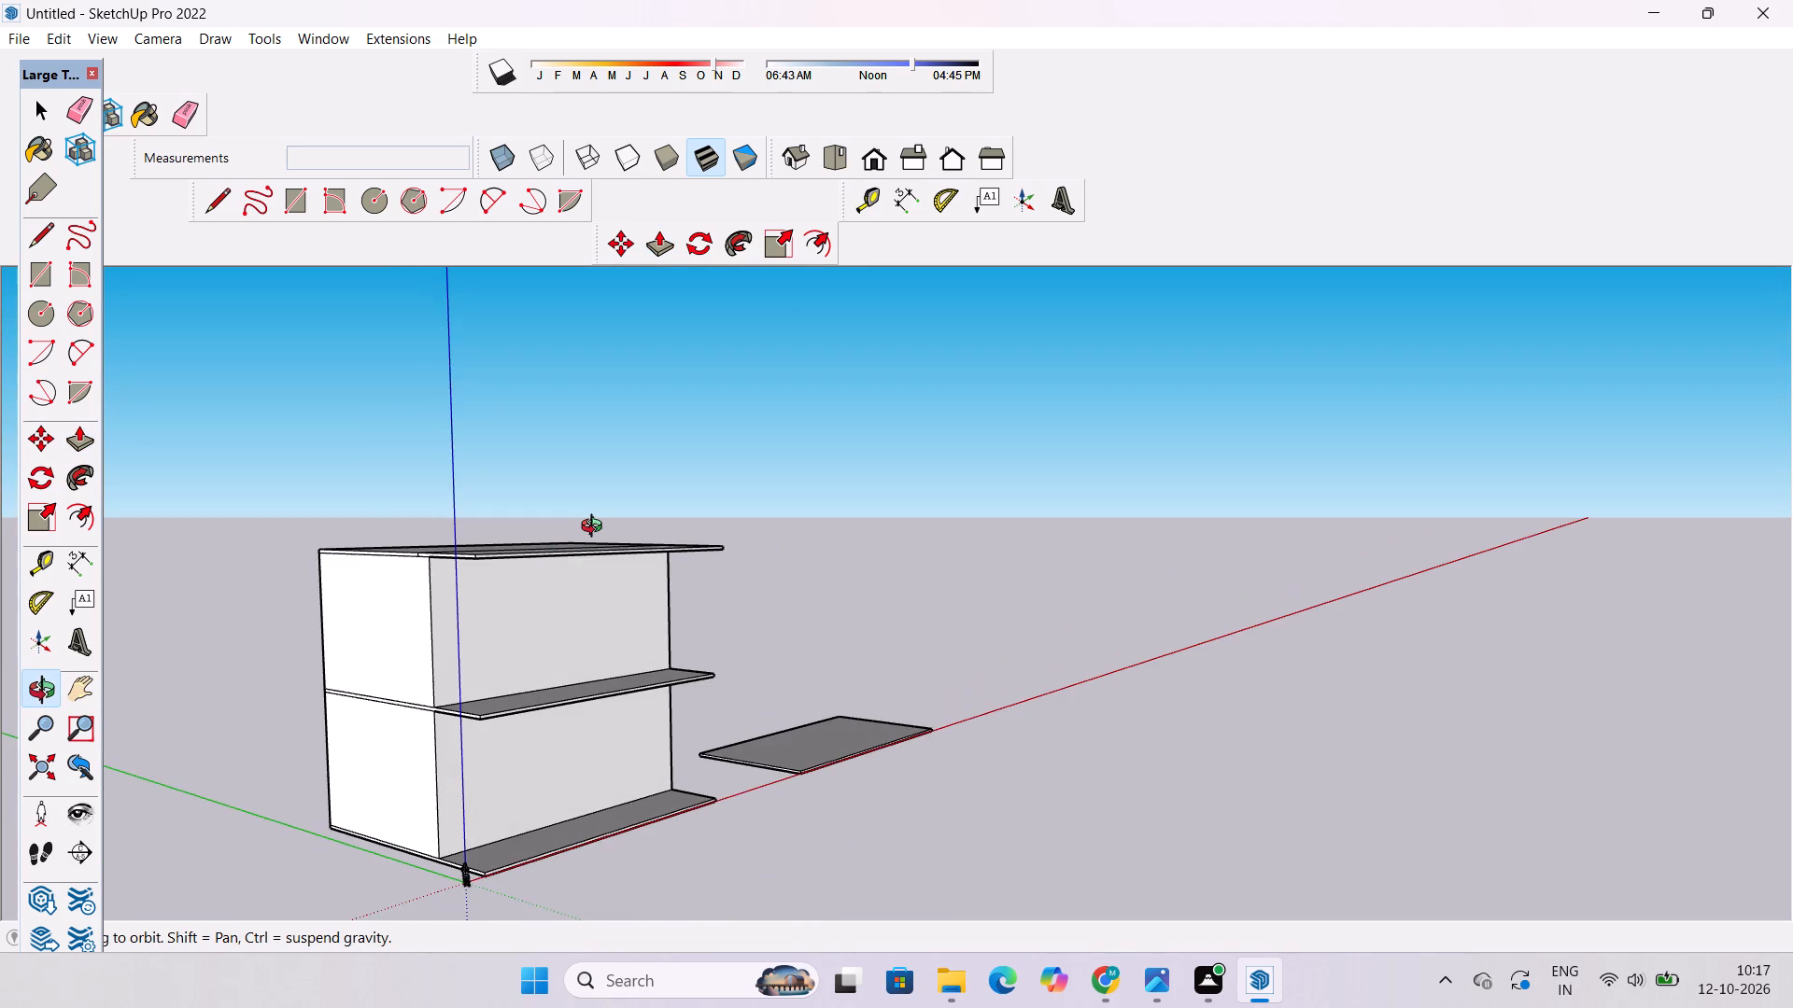
{"action": "scroll", "coordinate": [596, 528], "scroll_direction": "up", "scroll_amount": 1}
{"action": "scroll", "coordinate": [596, 528], "scroll_direction": "down", "scroll_amount": 2}
{"action": "left_click_drag", "start_coordinate": [596, 528], "coordinate": [637, 689]}
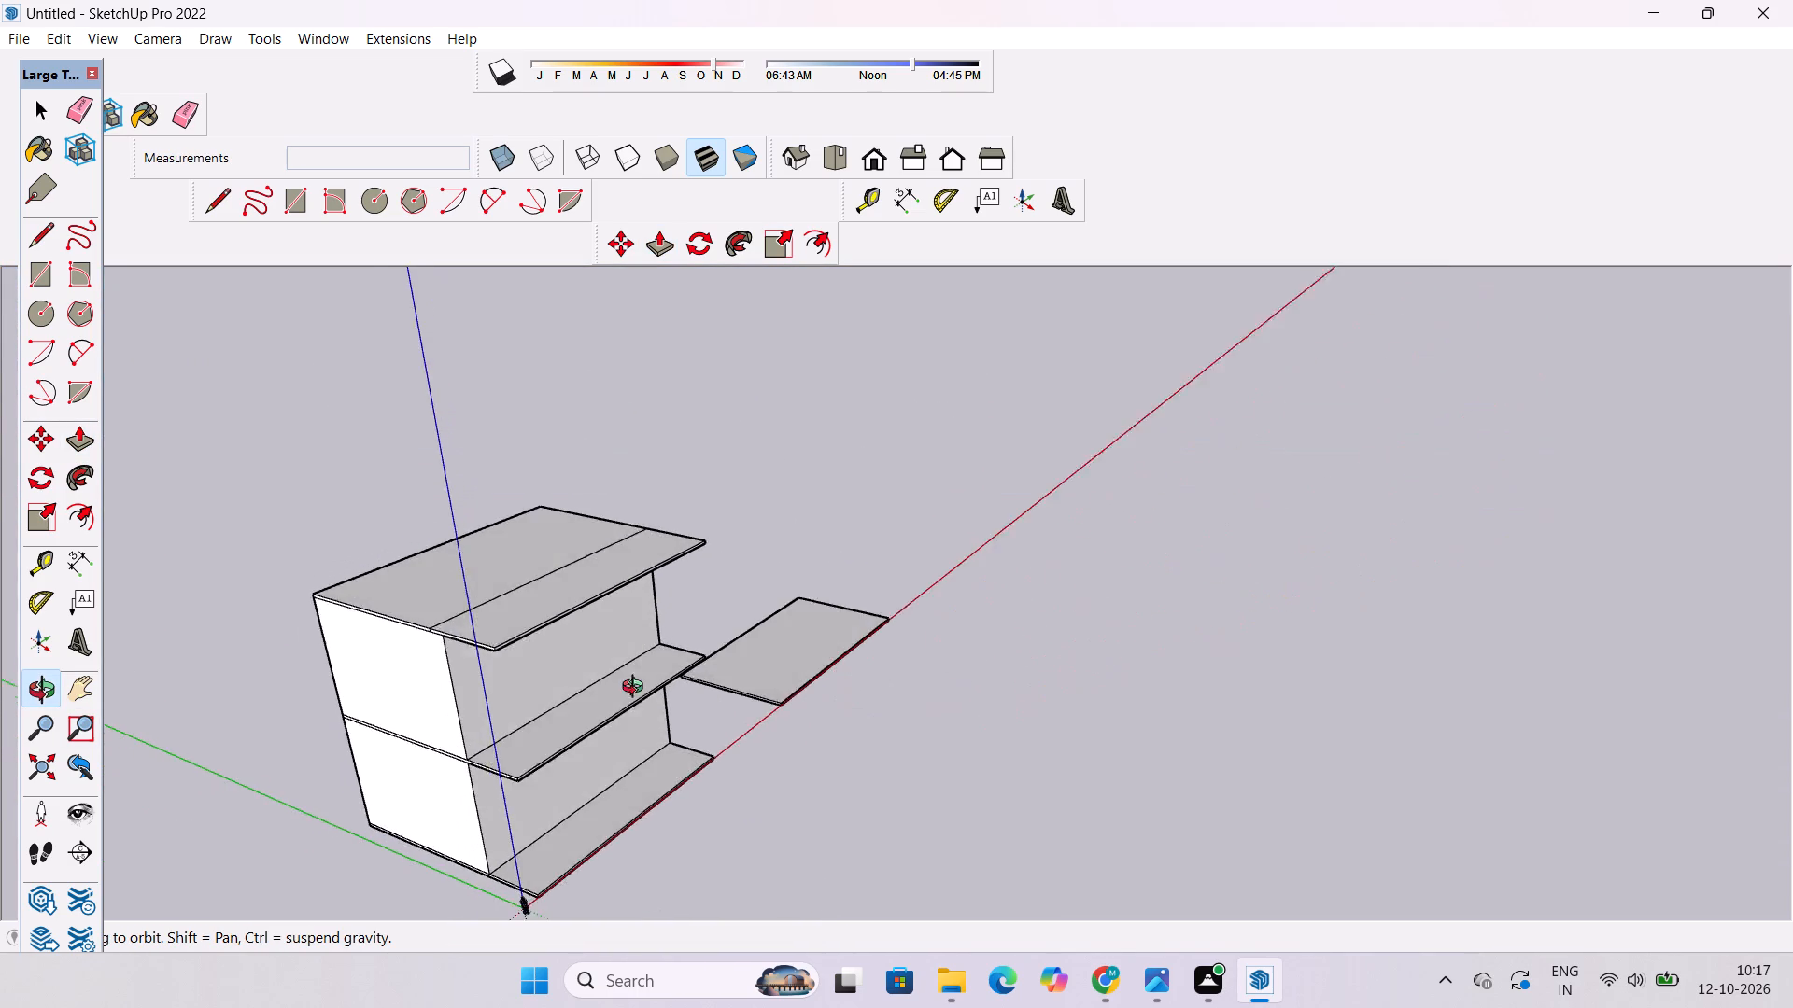
{"action": "left_click_drag", "start_coordinate": [637, 689], "coordinate": [641, 714]}
{"action": "scroll", "coordinate": [619, 514], "scroll_direction": "up", "scroll_amount": 9}
{"action": "scroll", "coordinate": [618, 512], "scroll_direction": "down", "scroll_amount": 4}
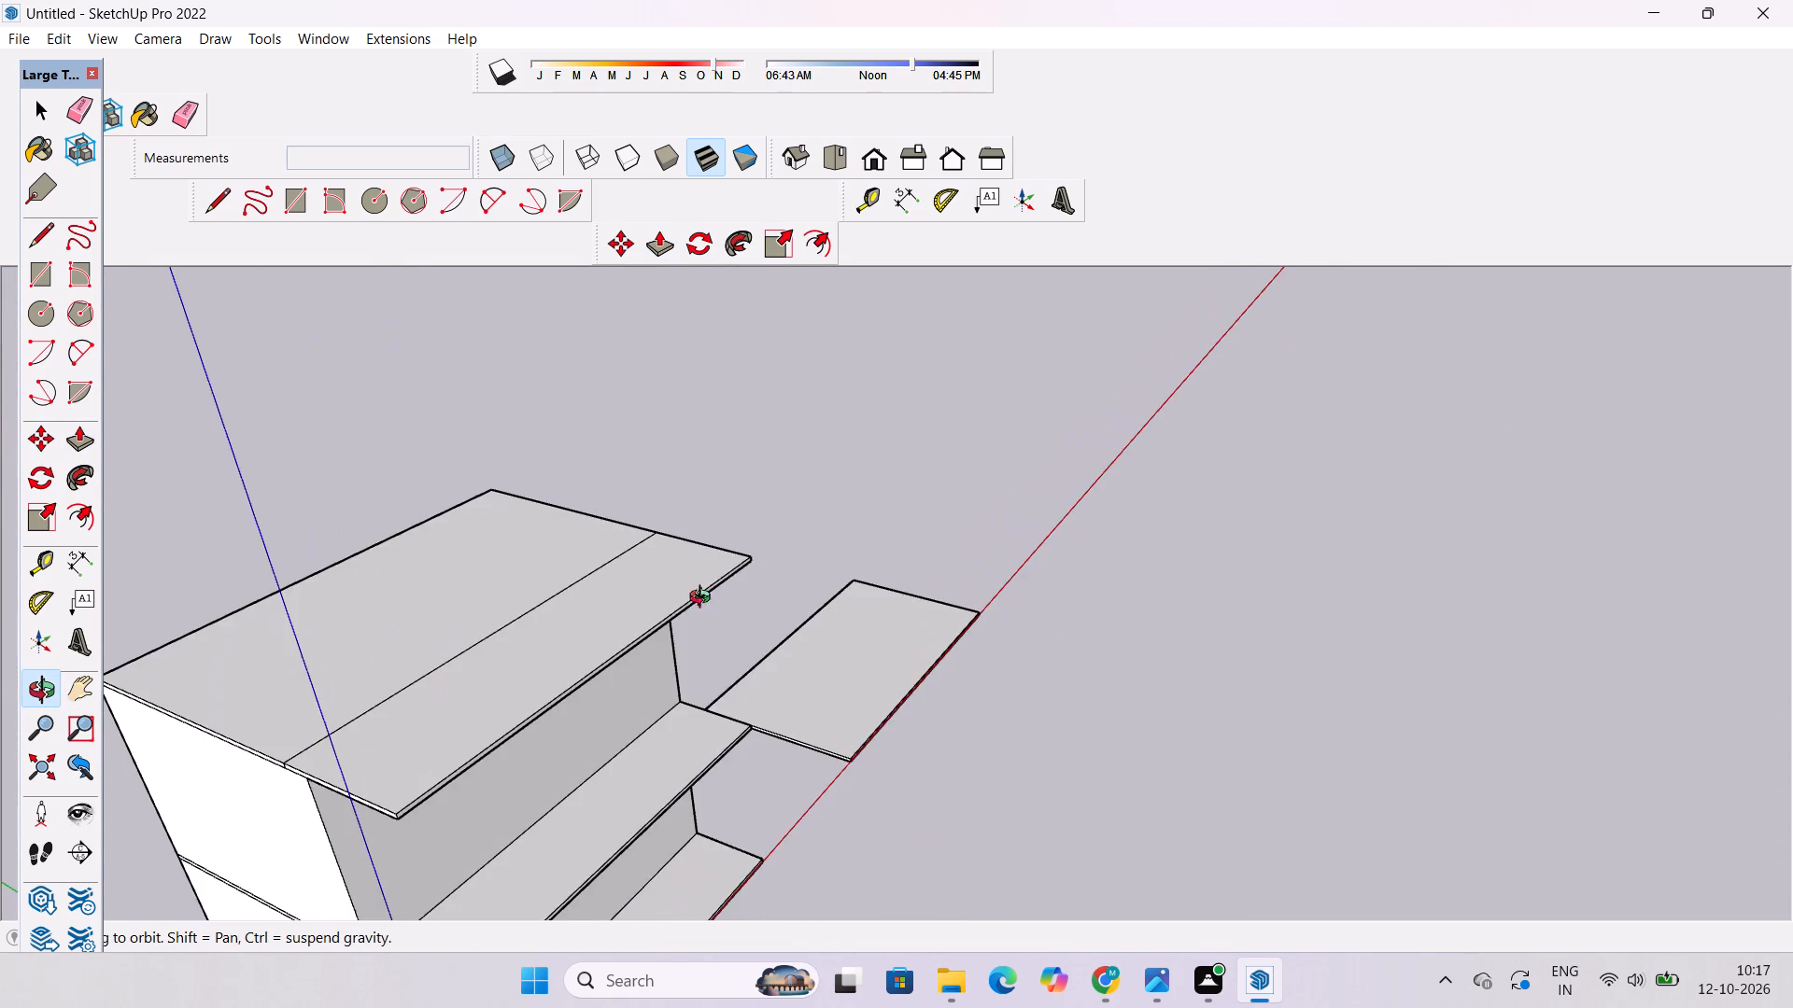
{"action": "left_click_drag", "start_coordinate": [721, 609], "coordinate": [643, 622]}
{"action": "scroll", "coordinate": [640, 622], "scroll_direction": "up", "scroll_amount": 2}
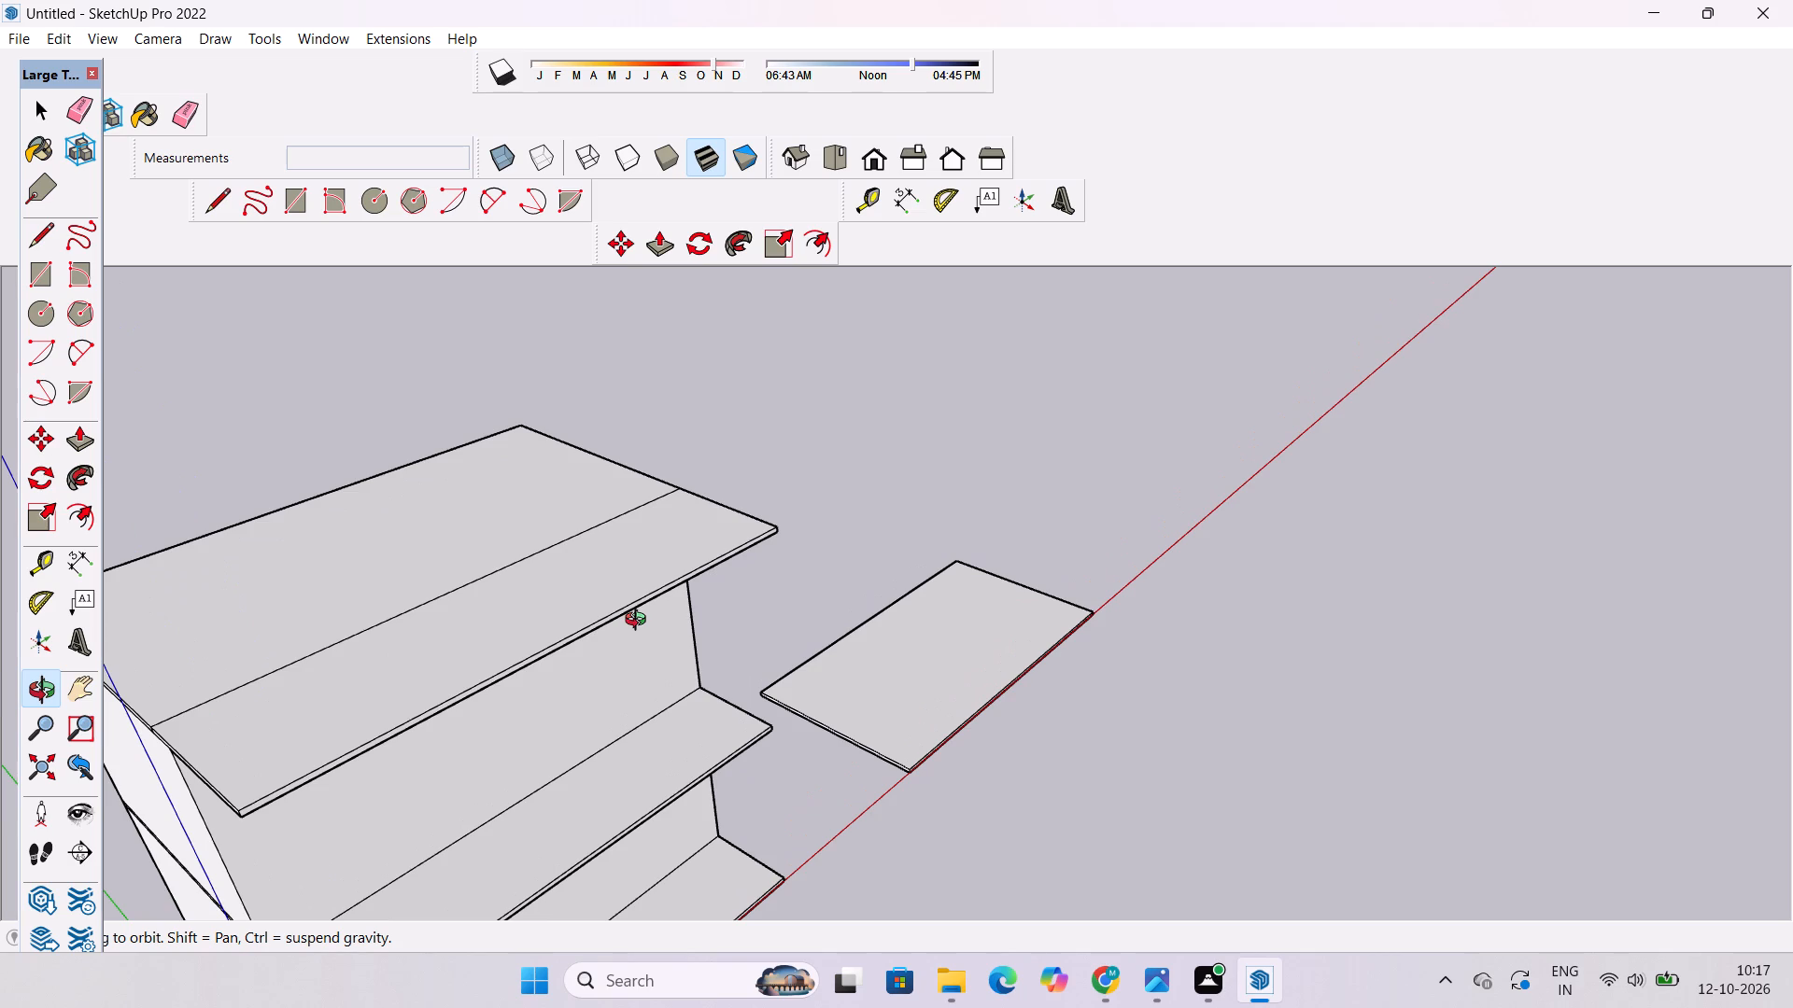
{"action": "scroll", "coordinate": [640, 622], "scroll_direction": "down", "scroll_amount": 5}
{"action": "left_click_drag", "start_coordinate": [752, 572], "coordinate": [677, 618]}
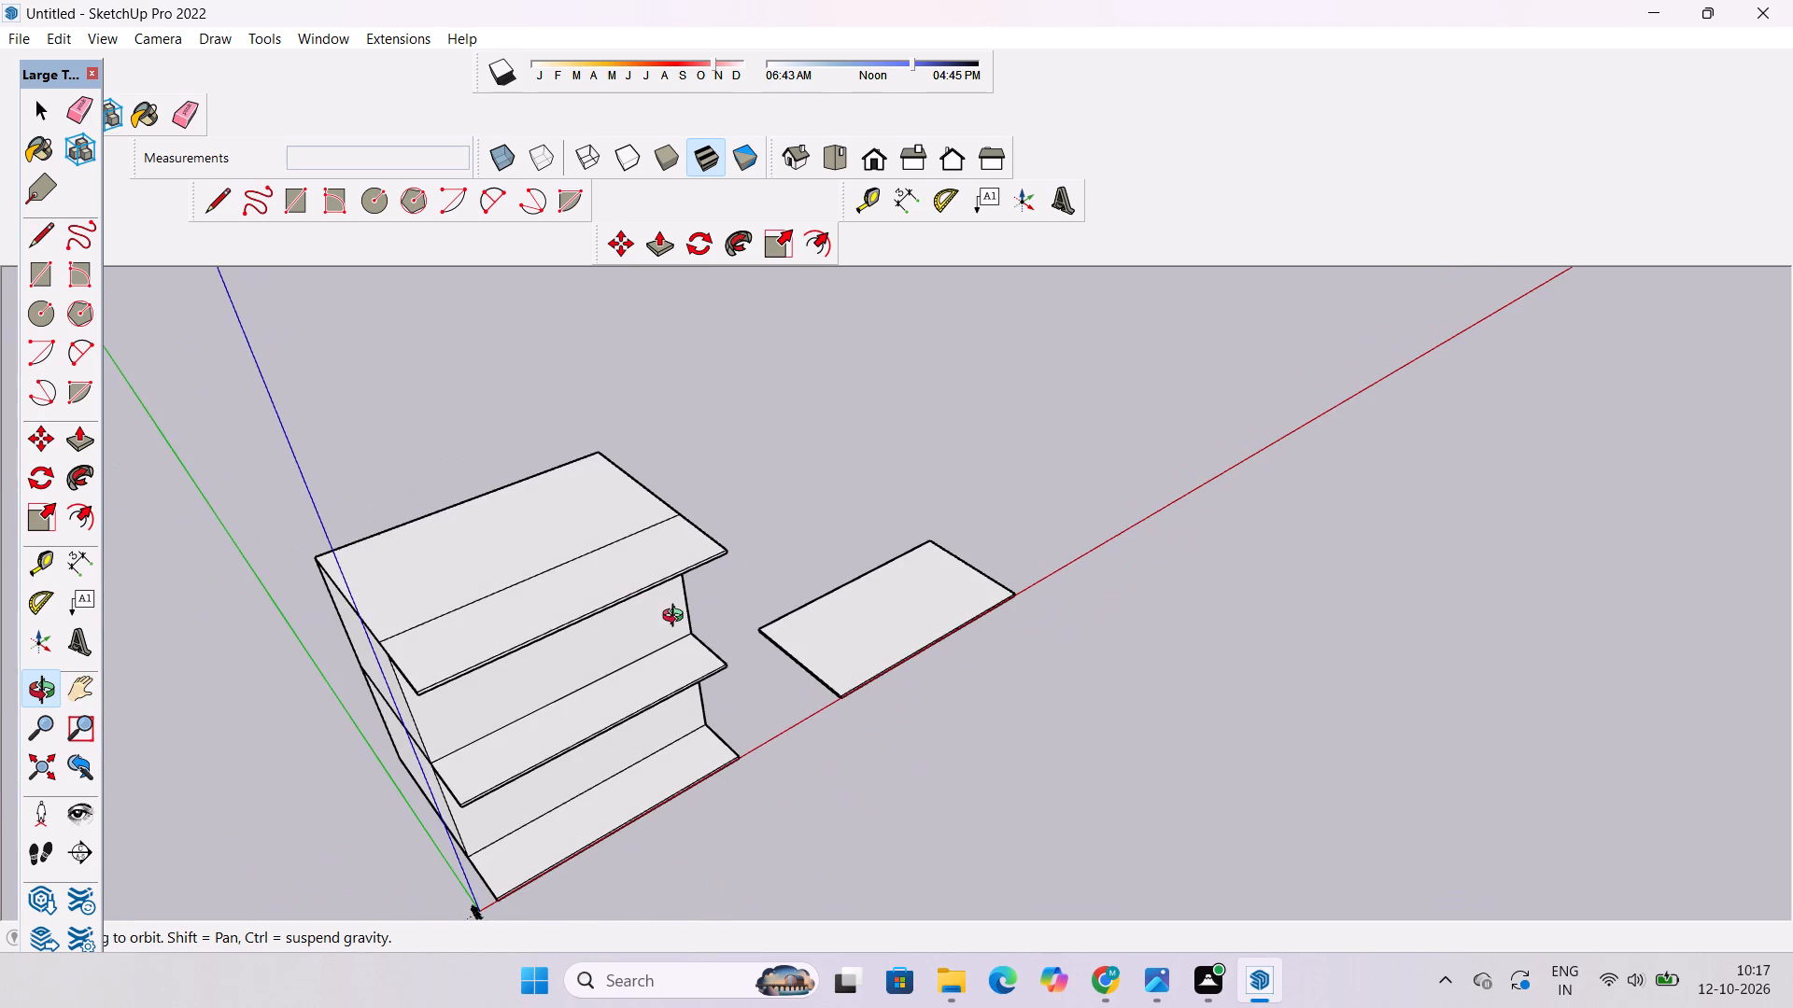
{"action": "scroll", "coordinate": [672, 623], "scroll_direction": "up", "scroll_amount": 3}
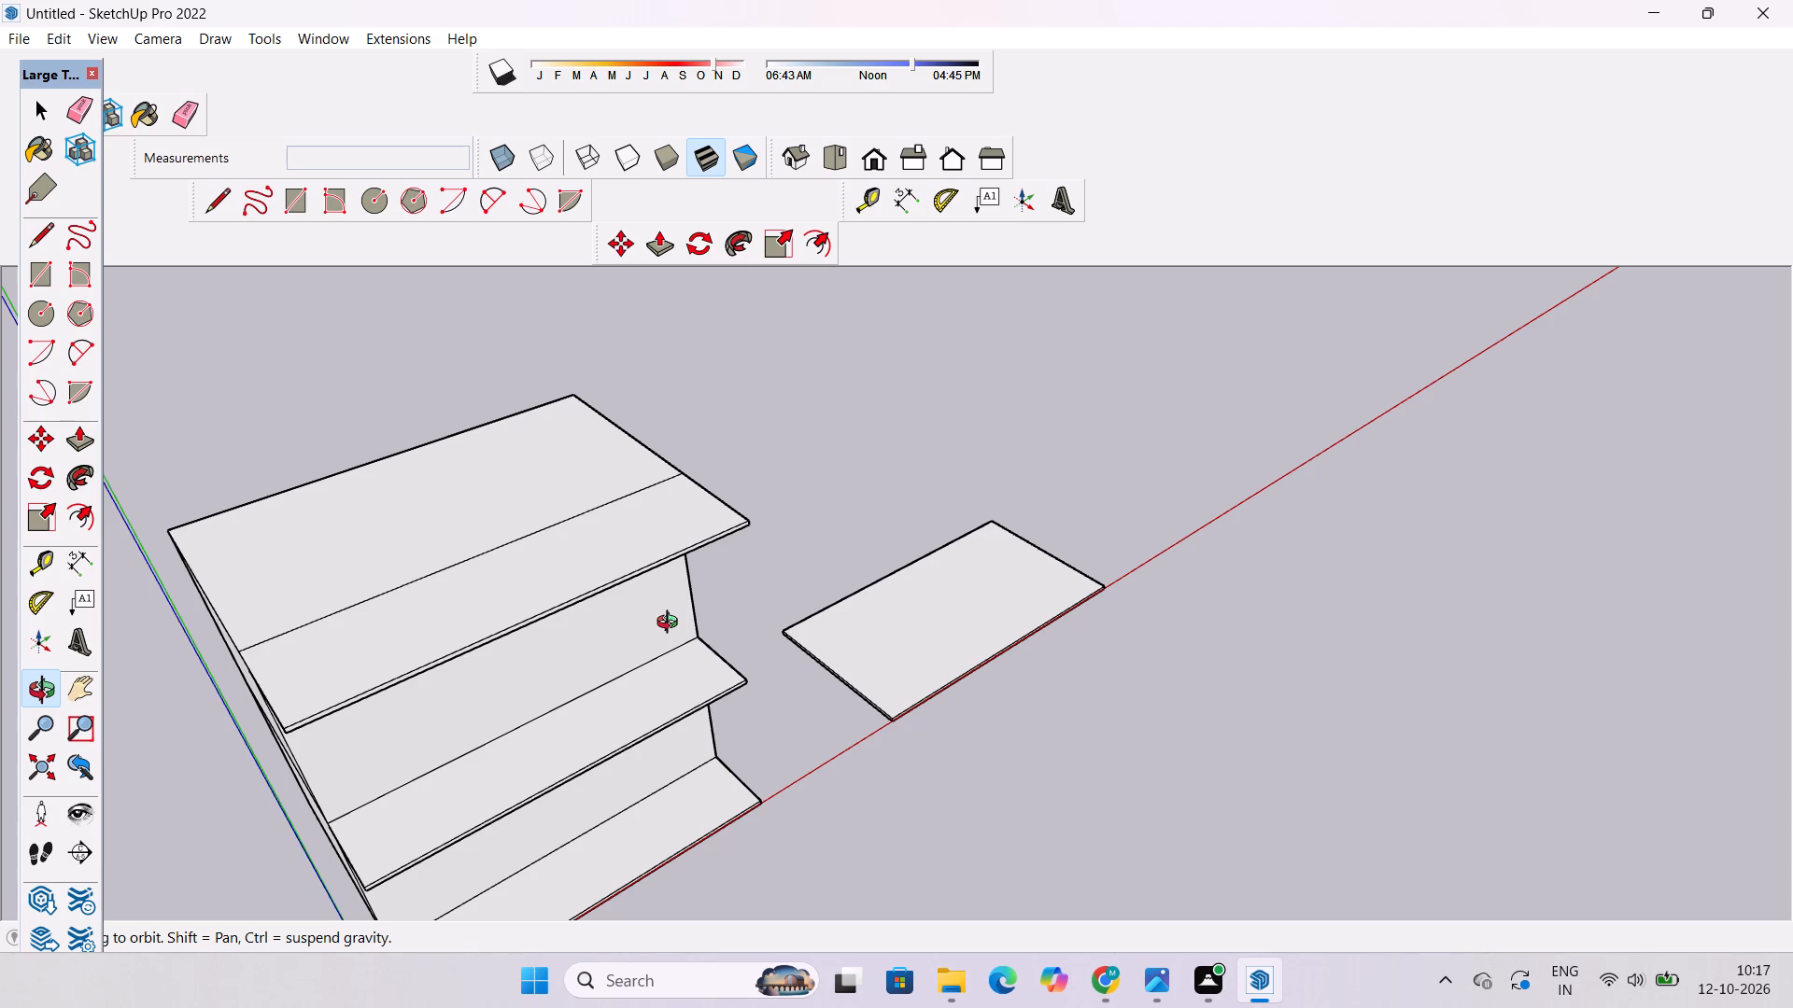
Examine the roof slab, its lengthwise seam and the overhanging slabs below from above and from the side.
{"action": "scroll", "coordinate": [671, 624], "scroll_direction": "down", "scroll_amount": 2}
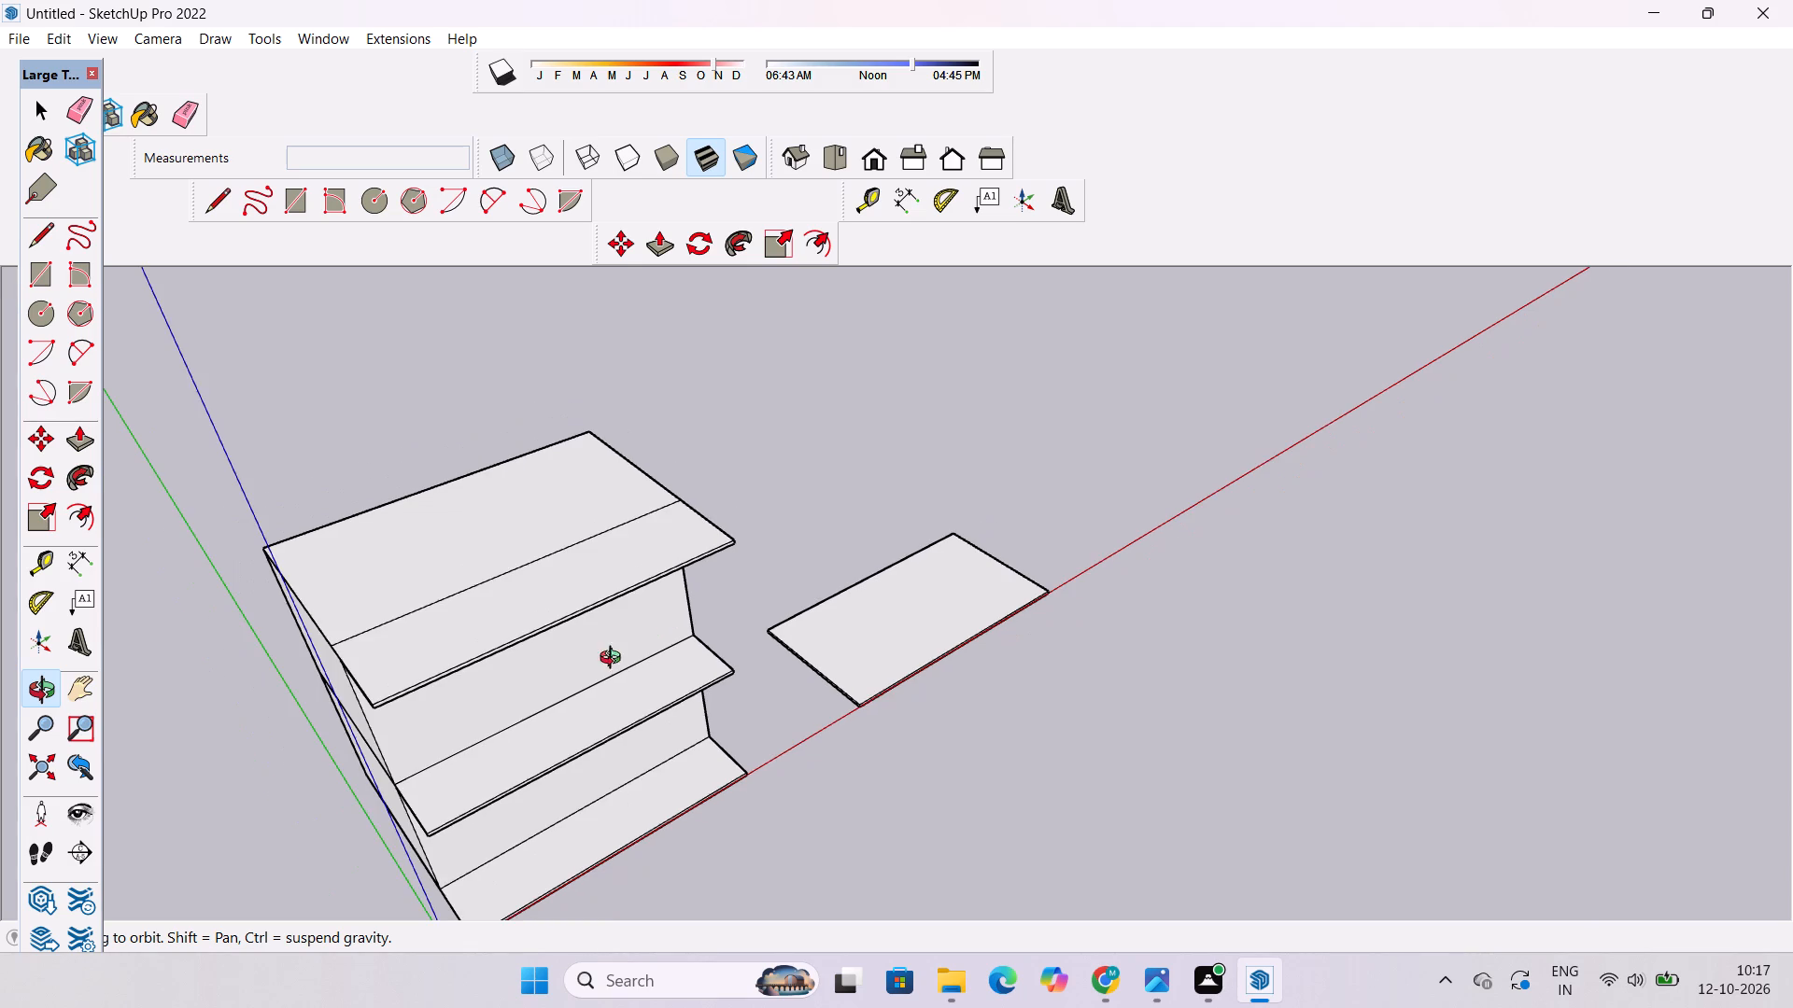
{"action": "left_click_drag", "start_coordinate": [614, 660], "coordinate": [668, 590], "text": "shift"}
{"action": "left_click_drag", "start_coordinate": [668, 591], "coordinate": [640, 601]}
{"action": "scroll", "coordinate": [640, 601], "scroll_direction": "up", "scroll_amount": 1}
{"action": "left_click_drag", "start_coordinate": [635, 601], "coordinate": [595, 666], "text": "shift"}
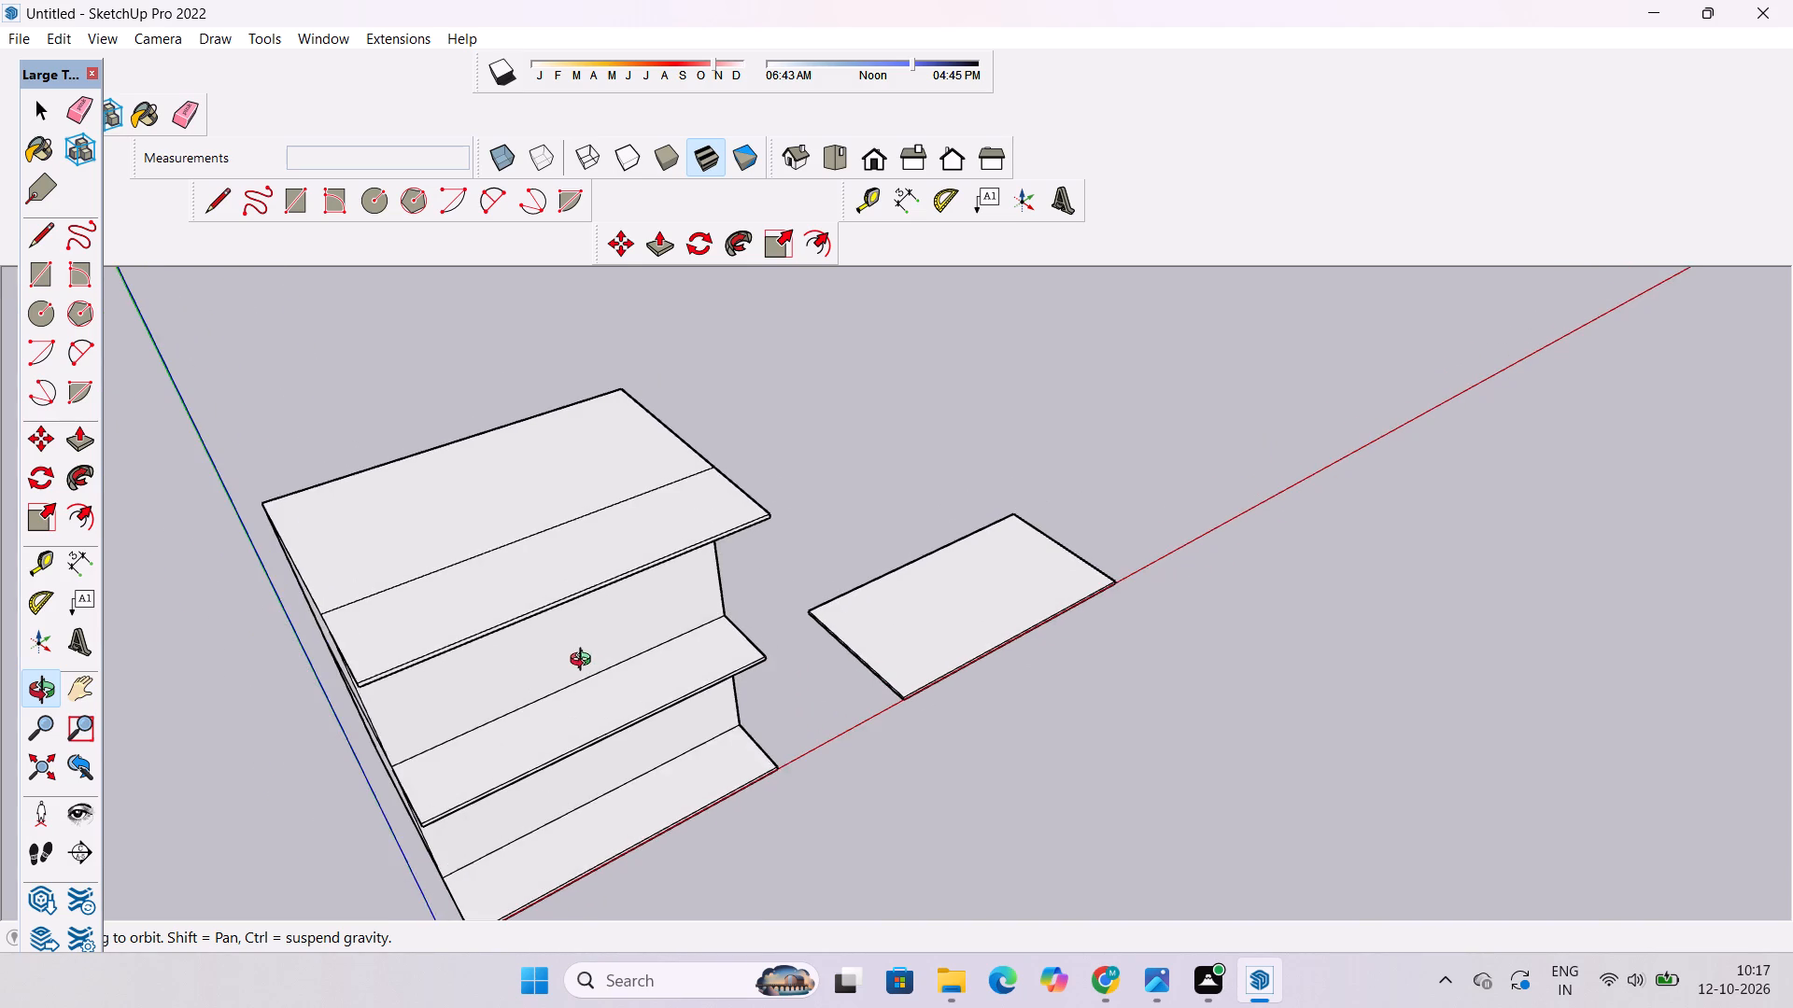
{"action": "scroll", "coordinate": [585, 662], "scroll_direction": "down", "scroll_amount": 3}
{"action": "left_click_drag", "start_coordinate": [617, 648], "coordinate": [598, 707], "text": "shift"}
{"action": "left_click_drag", "start_coordinate": [585, 718], "coordinate": [485, 578]}
{"action": "scroll", "coordinate": [497, 607], "scroll_direction": "up", "scroll_amount": 4}
{"action": "left_click_drag", "start_coordinate": [577, 637], "coordinate": [176, 637], "text": "shift"}
{"action": "left_click_drag", "start_coordinate": [176, 637], "coordinate": [406, 806]}
{"action": "scroll", "coordinate": [416, 722], "scroll_direction": "down", "scroll_amount": 6}
{"action": "left_click_drag", "start_coordinate": [316, 769], "coordinate": [690, 439], "text": "shift"}
{"action": "left_click_drag", "start_coordinate": [699, 542], "coordinate": [614, 388]}
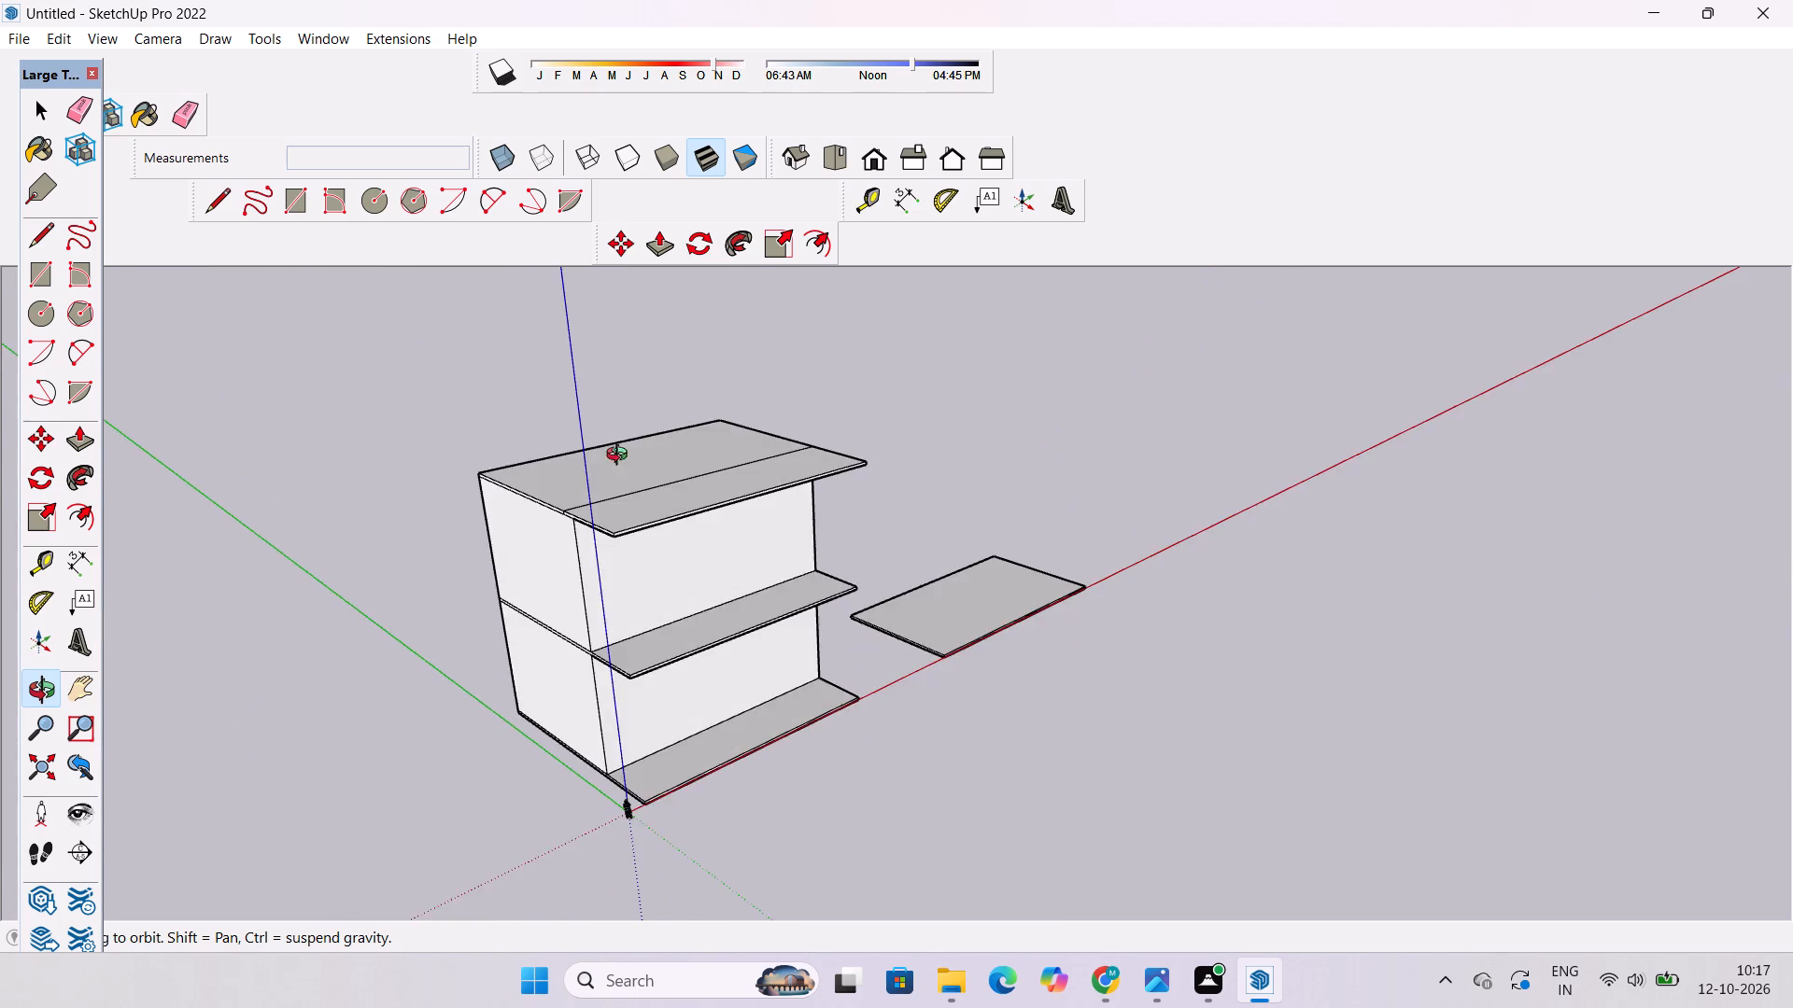
{"action": "scroll", "coordinate": [657, 475], "scroll_direction": "up", "scroll_amount": 5}
{"action": "left_click_drag", "start_coordinate": [728, 475], "coordinate": [618, 501], "text": "shift"}
{"action": "left_click_drag", "start_coordinate": [618, 501], "coordinate": [578, 516], "text": "shift"}
{"action": "left_click_drag", "start_coordinate": [578, 516], "coordinate": [563, 546]}
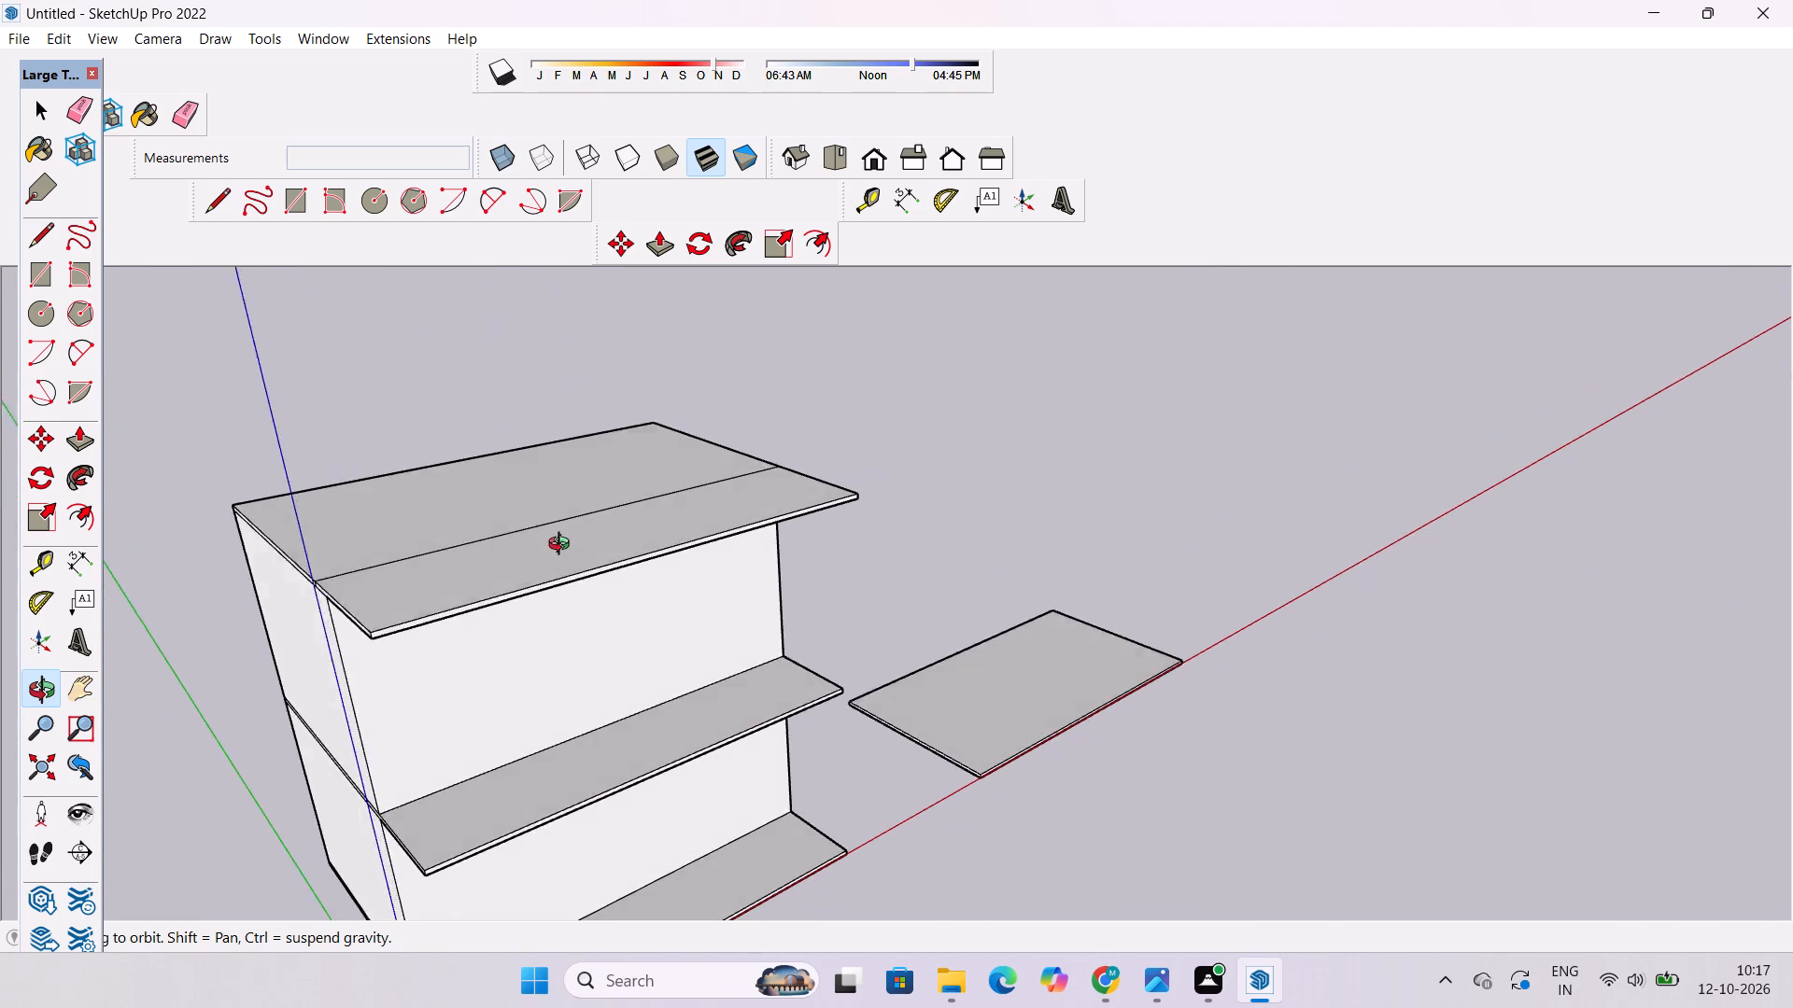
{"action": "left_click_drag", "start_coordinate": [563, 546], "coordinate": [559, 568]}
{"action": "scroll", "coordinate": [563, 552], "scroll_direction": "up", "scroll_amount": 5}
{"action": "scroll", "coordinate": [563, 552], "scroll_direction": "down", "scroll_amount": 6}
{"action": "left_click_drag", "start_coordinate": [646, 469], "coordinate": [606, 615]}
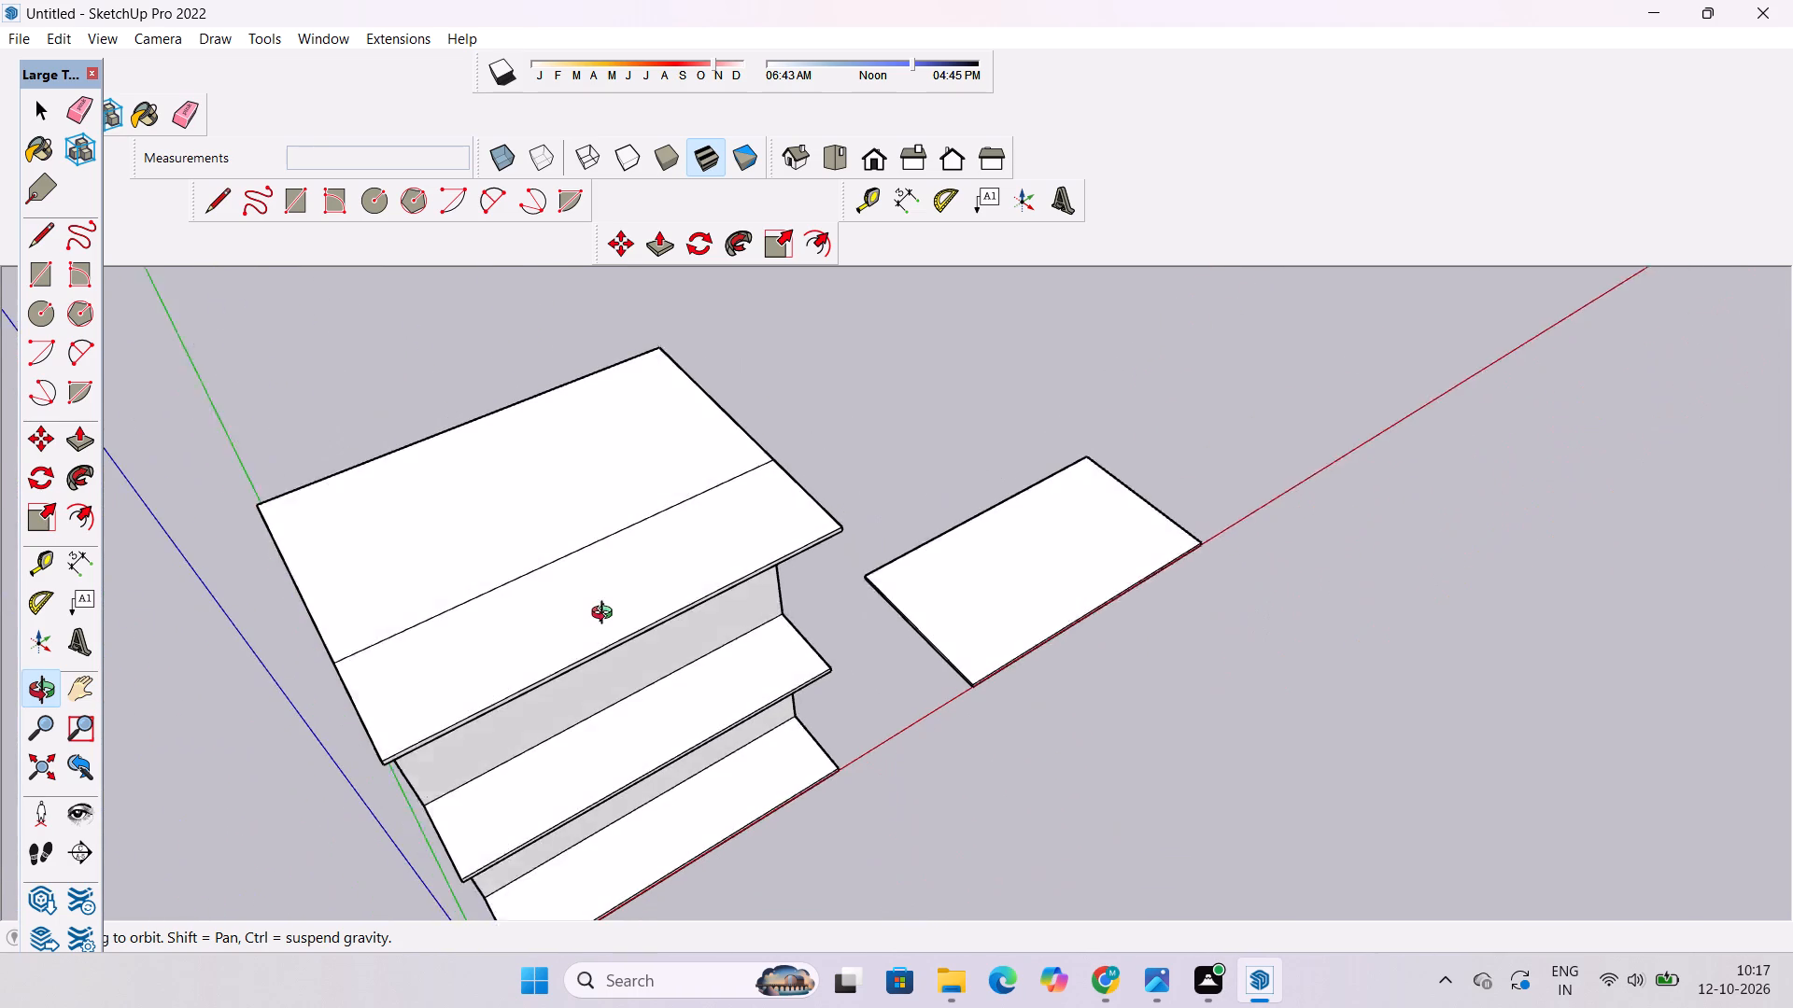
{"action": "left_click_drag", "start_coordinate": [606, 615], "coordinate": [571, 620]}
{"action": "scroll", "coordinate": [528, 574], "scroll_direction": "up", "scroll_amount": 1}
{"action": "left_click_drag", "start_coordinate": [528, 574], "coordinate": [478, 656], "text": "shift"}
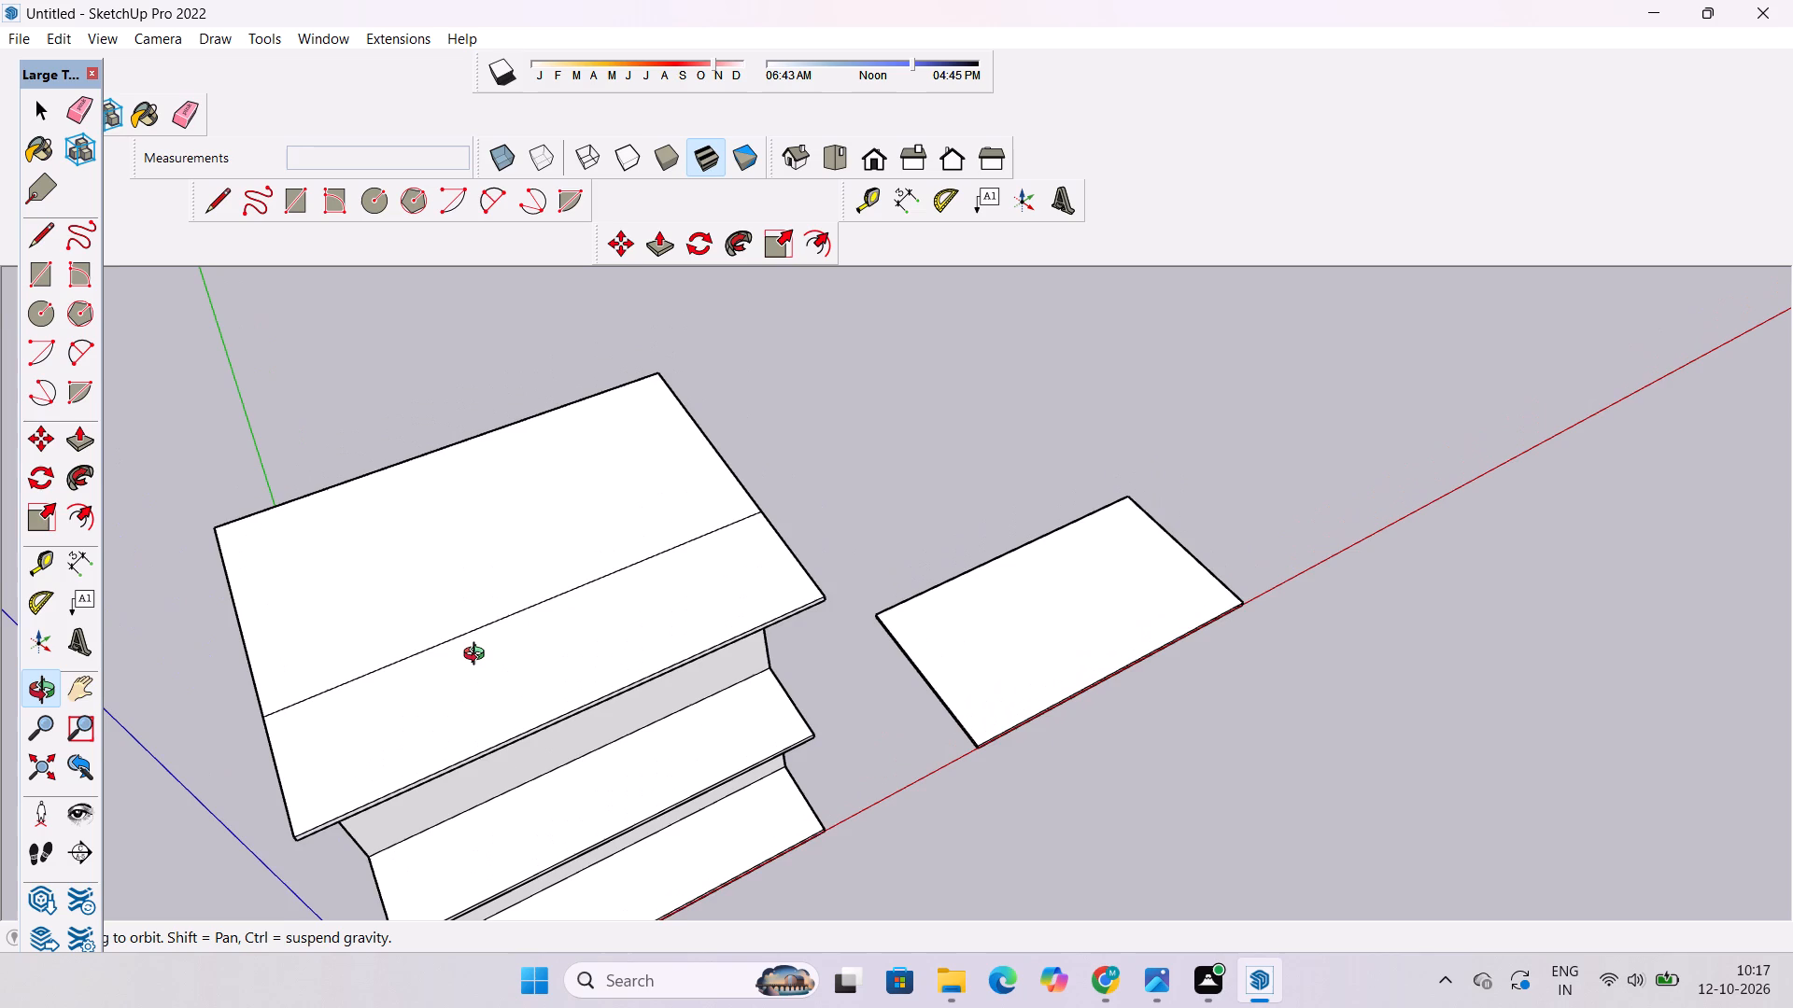
{"action": "double_click", "coordinate": [478, 656]}
{"action": "scroll", "coordinate": [462, 610], "scroll_direction": "down", "scroll_amount": 4}
{"action": "left_click_drag", "start_coordinate": [467, 646], "coordinate": [469, 647], "text": "shift"}
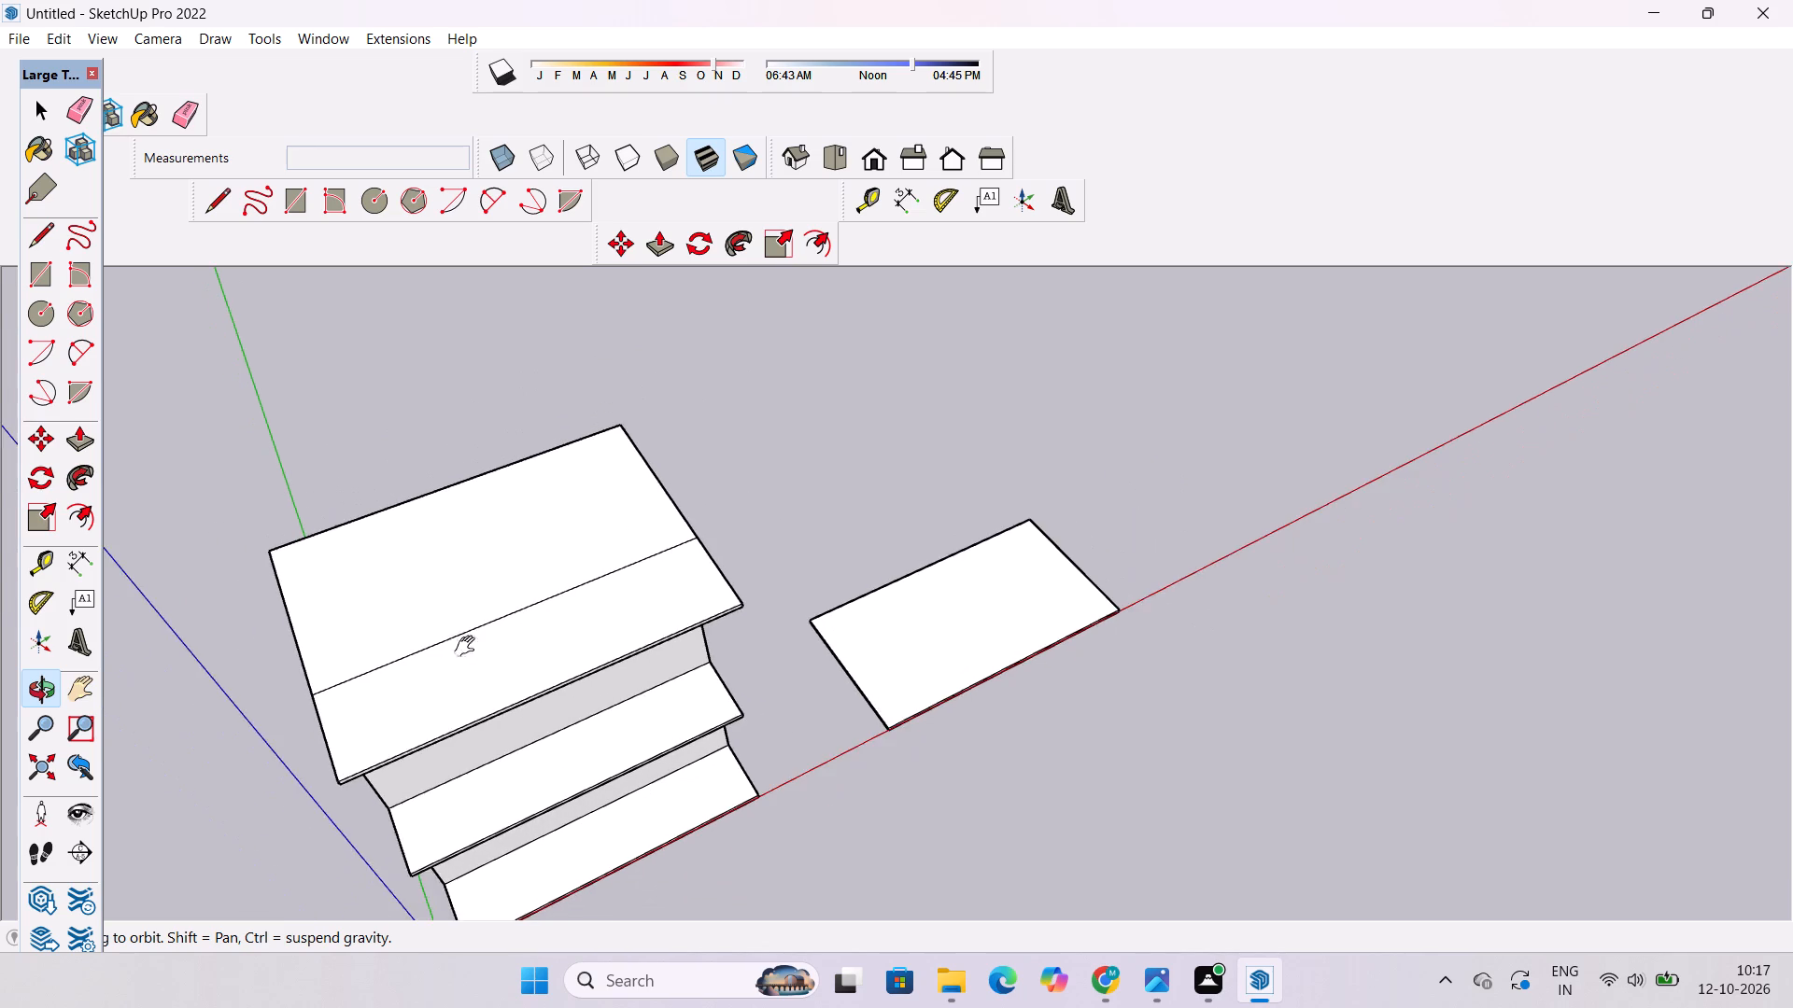
{"action": "left_click_drag", "start_coordinate": [469, 647], "coordinate": [600, 506], "text": "shift"}
Erase the lengthwise seam across the roof slab's top face and its short continuation on the slab's origin-side edge.
{"action": "scroll", "coordinate": [581, 559], "scroll_direction": "up", "scroll_amount": 4}
{"action": "left_click_drag", "start_coordinate": [587, 572], "coordinate": [602, 657], "text": "shift"}
{"action": "left_click_drag", "start_coordinate": [602, 657], "coordinate": [429, 637]}
{"action": "scroll", "coordinate": [432, 609], "scroll_direction": "up", "scroll_amount": 5}
{"action": "left_click_drag", "start_coordinate": [469, 583], "coordinate": [506, 731], "text": "shift"}
{"action": "left_click_drag", "start_coordinate": [377, 717], "coordinate": [763, 536]}
{"action": "left_click_drag", "start_coordinate": [763, 536], "coordinate": [454, 717]}
{"action": "left_click_drag", "start_coordinate": [595, 609], "coordinate": [555, 657], "text": "shift"}
{"action": "left_click_drag", "start_coordinate": [550, 657], "coordinate": [633, 629]}
{"action": "left_click_drag", "start_coordinate": [635, 623], "coordinate": [544, 660], "text": "shift"}
{"action": "left_click_drag", "start_coordinate": [544, 660], "coordinate": [625, 672]}
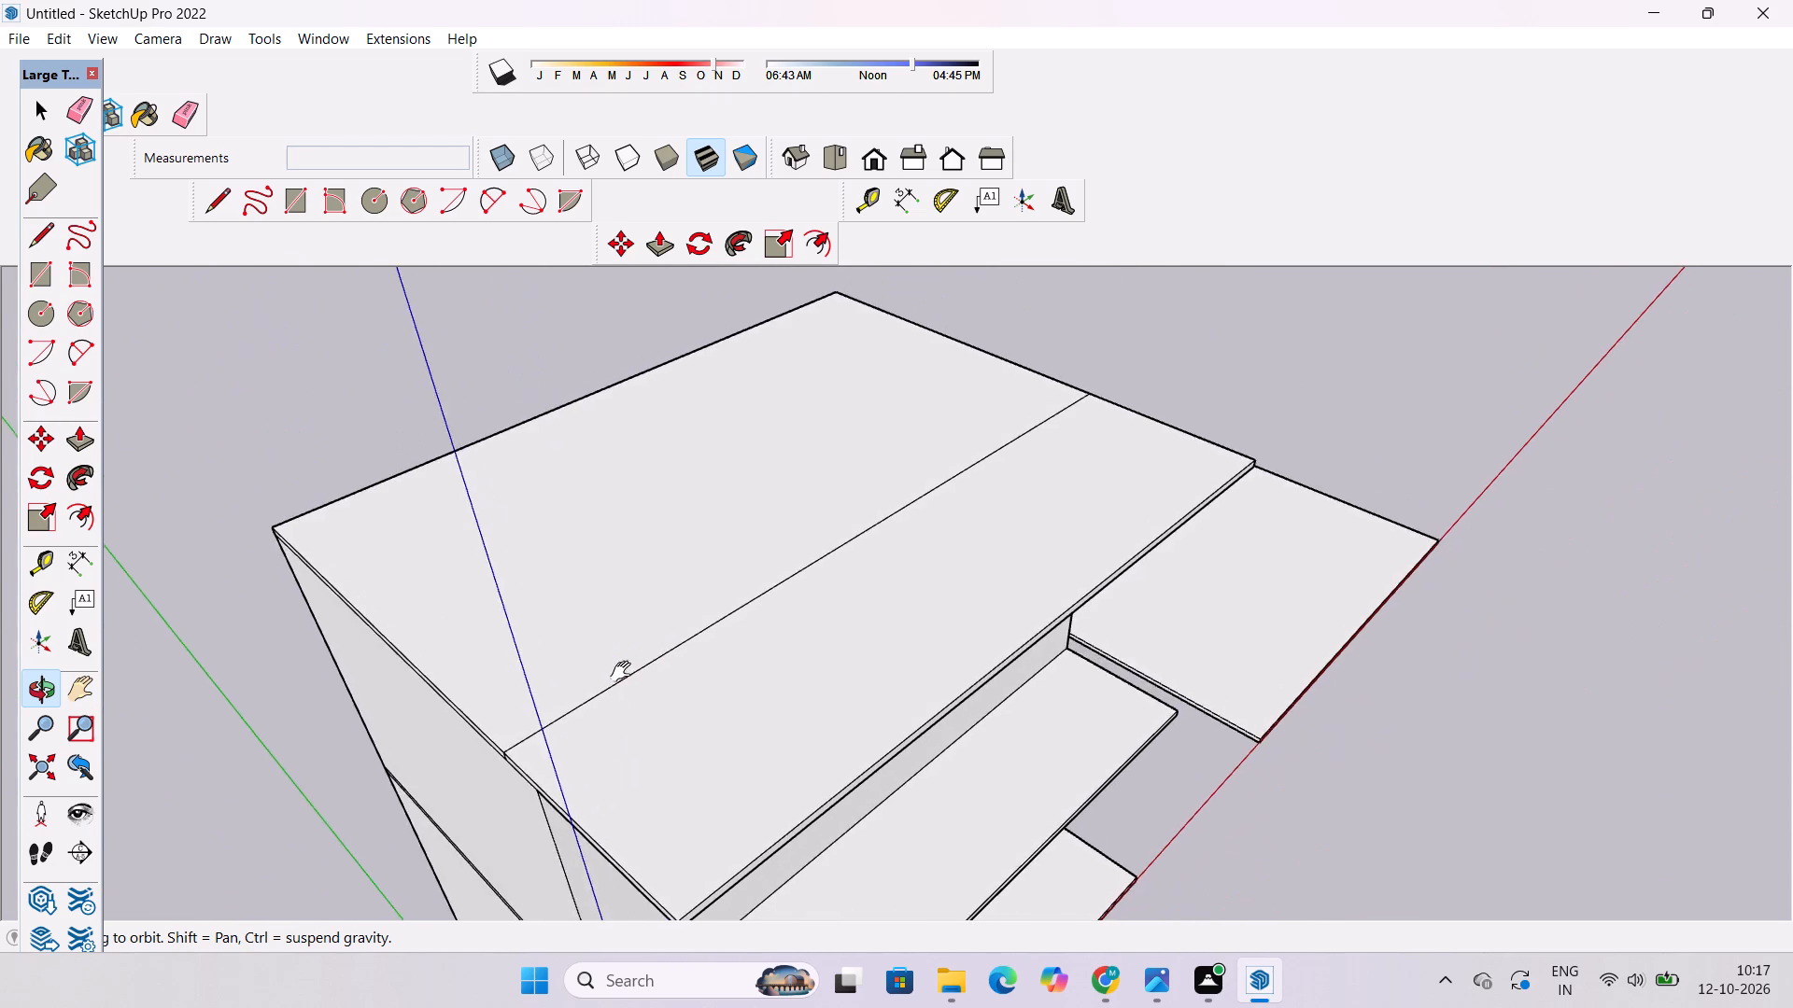
{"action": "left_click_drag", "start_coordinate": [625, 672], "coordinate": [642, 643]}
{"action": "key", "text": "e"}
{"action": "left_click_drag", "start_coordinate": [646, 573], "coordinate": [665, 642]}
{"action": "scroll", "coordinate": [479, 774], "scroll_direction": "up", "scroll_amount": 5}
{"action": "scroll", "coordinate": [566, 709], "scroll_direction": "up", "scroll_amount": 16}
{"action": "left_click_drag", "start_coordinate": [555, 710], "coordinate": [464, 658]}
{"action": "key", "text": "space"}
Erase the short vertical seam on the roof slab's side edge farthest from the origin.
{"action": "type", "text": "o"}
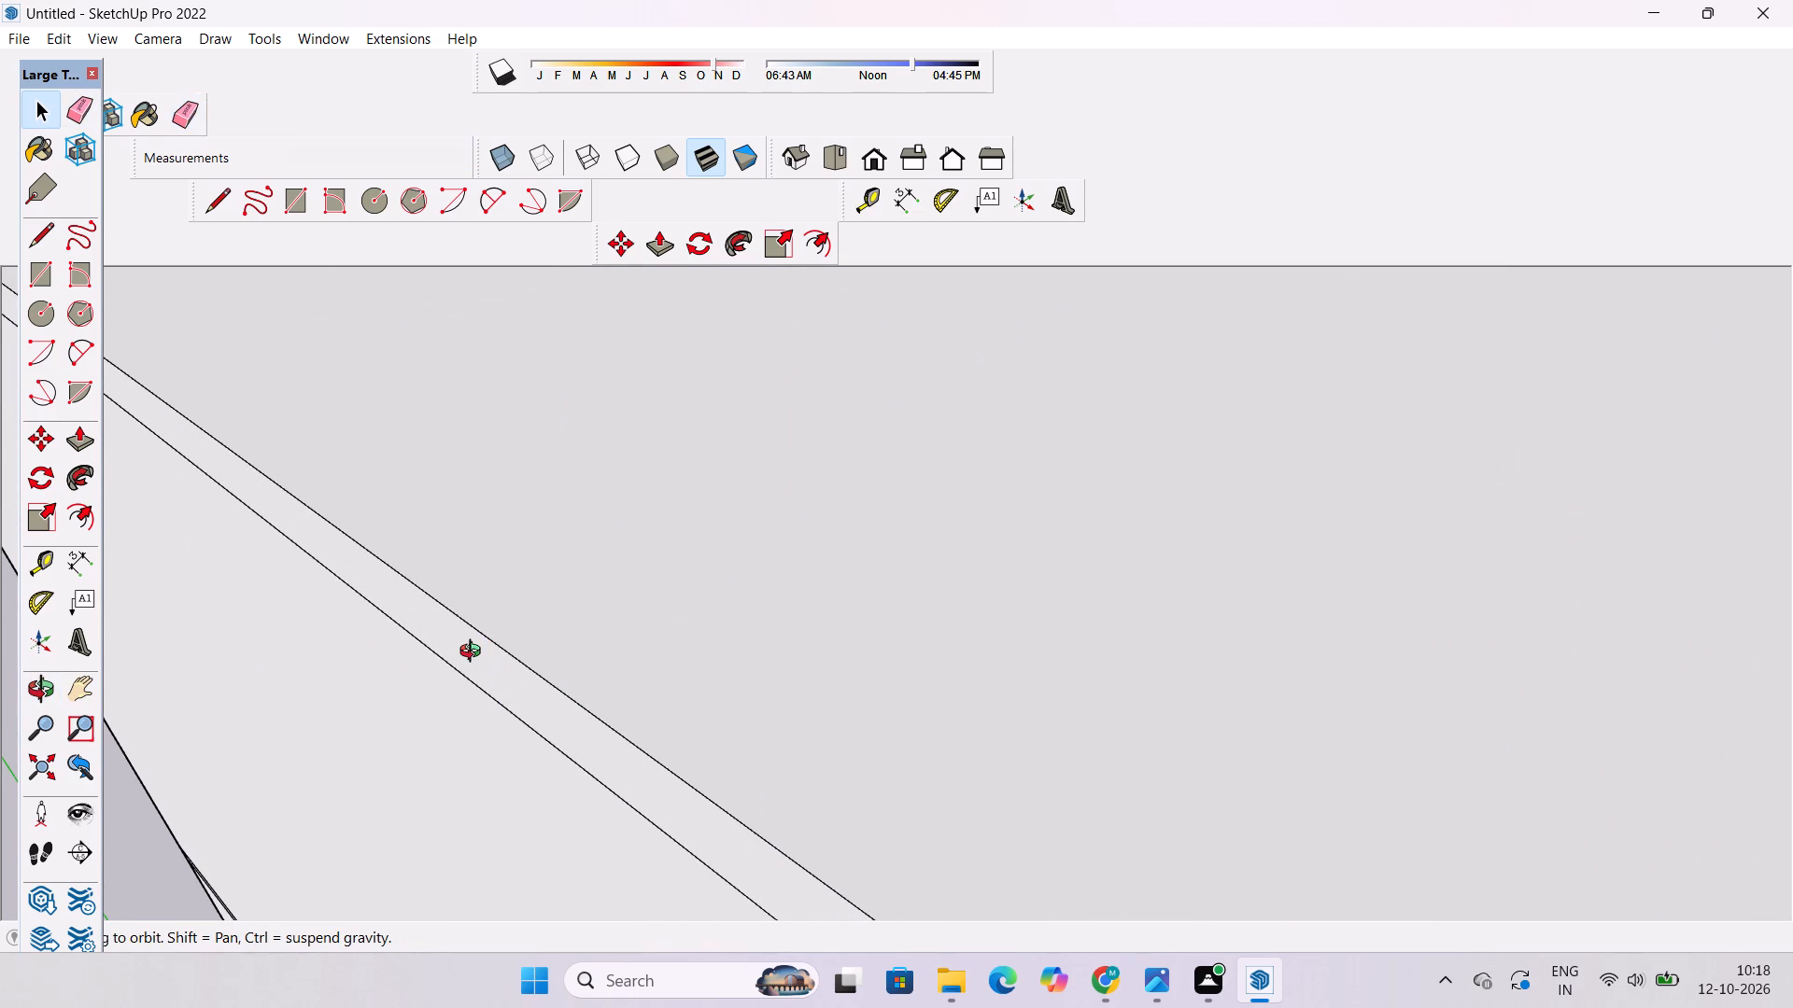
{"action": "scroll", "coordinate": [476, 657], "scroll_direction": "down", "scroll_amount": 12}
{"action": "left_click_drag", "start_coordinate": [924, 643], "coordinate": [328, 687]}
{"action": "scroll", "coordinate": [326, 687], "scroll_direction": "down", "scroll_amount": 13}
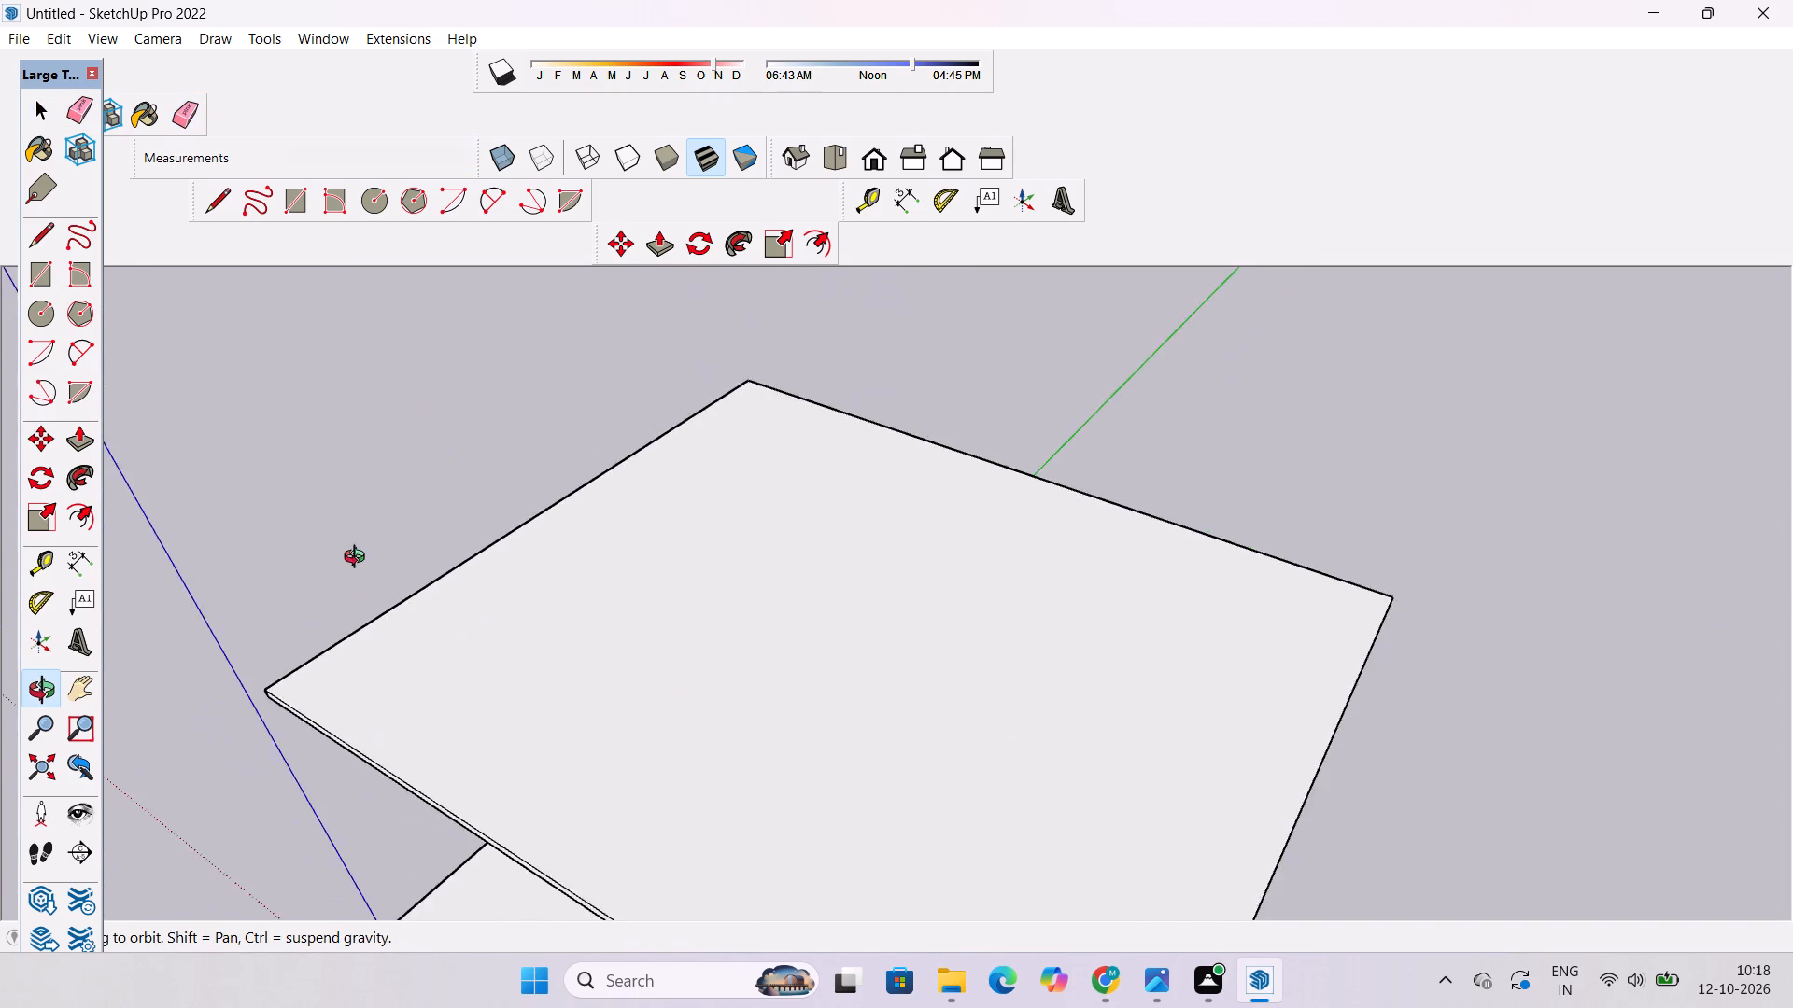
{"action": "scroll", "coordinate": [359, 559], "scroll_direction": "down", "scroll_amount": 12}
{"action": "left_click_drag", "start_coordinate": [703, 777], "coordinate": [672, 651]}
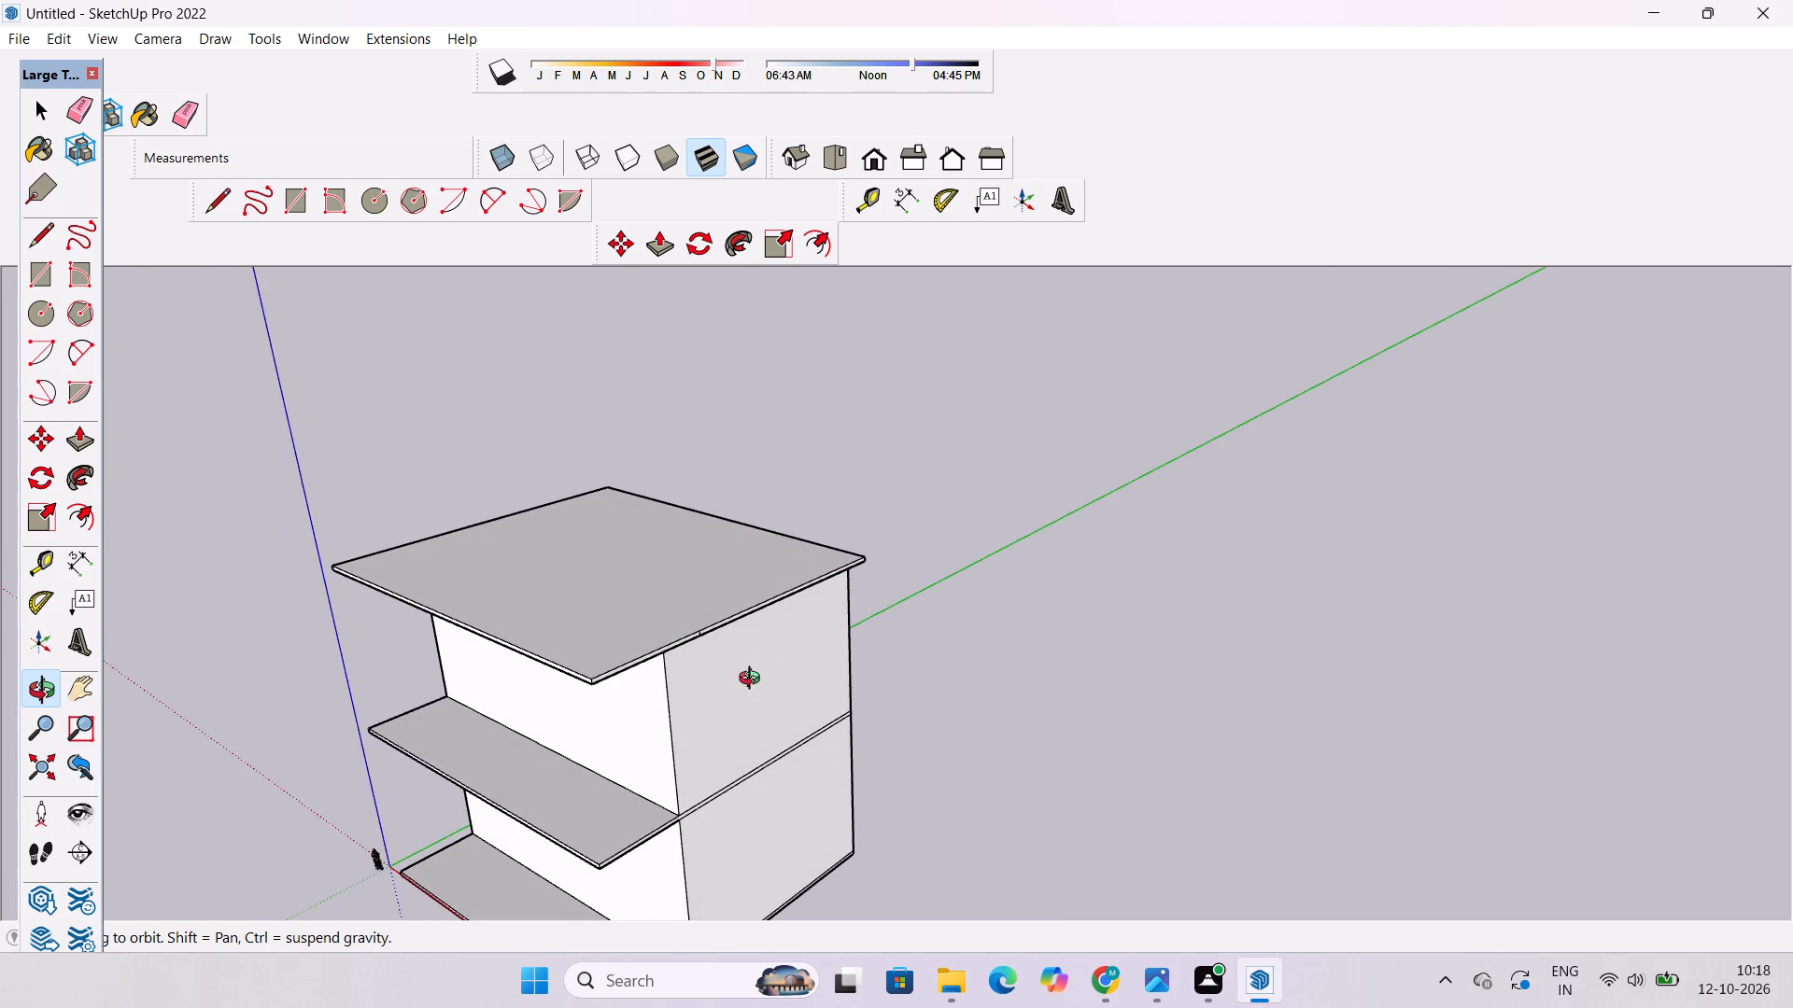
{"action": "scroll", "coordinate": [754, 680], "scroll_direction": "up", "scroll_amount": 13}
{"action": "scroll", "coordinate": [673, 634], "scroll_direction": "up", "scroll_amount": 10}
{"action": "key", "text": "e"}
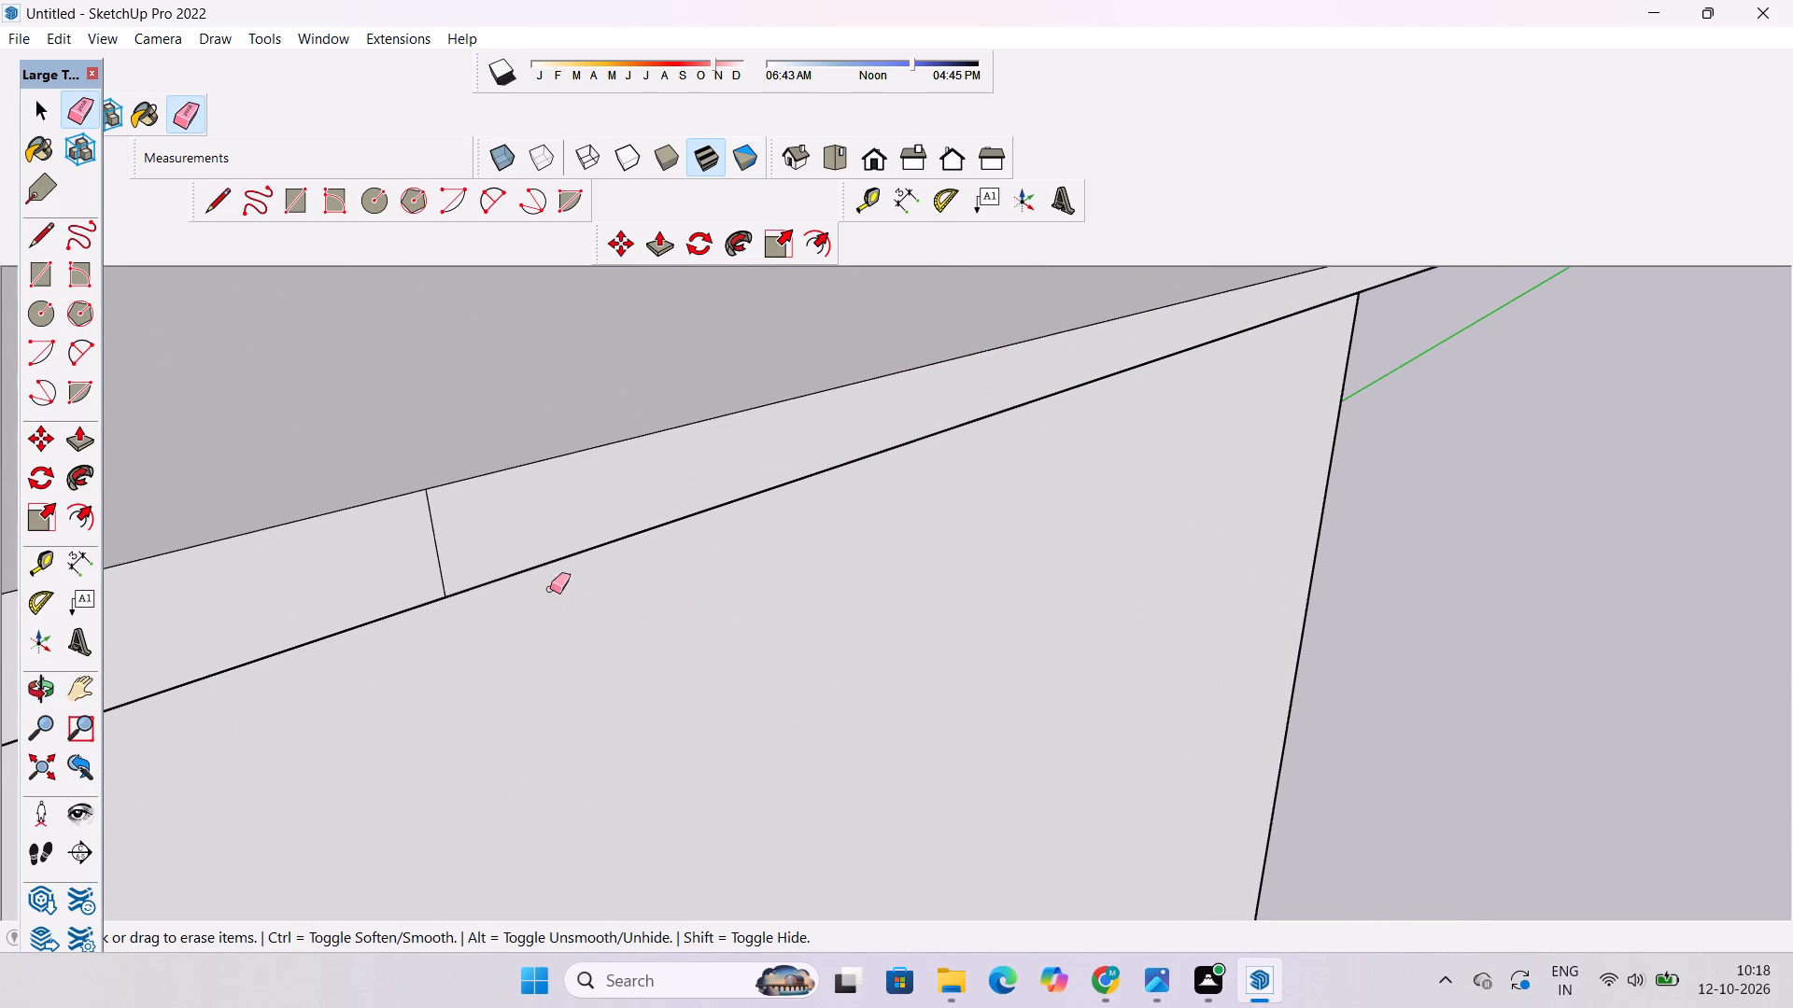
{"action": "left_click_drag", "start_coordinate": [445, 512], "coordinate": [431, 553]}
{"action": "key", "text": "space"}
Erase the short seam on the underside of the roof slab's side overhang, away from the origin.
{"action": "type", "text": "o"}
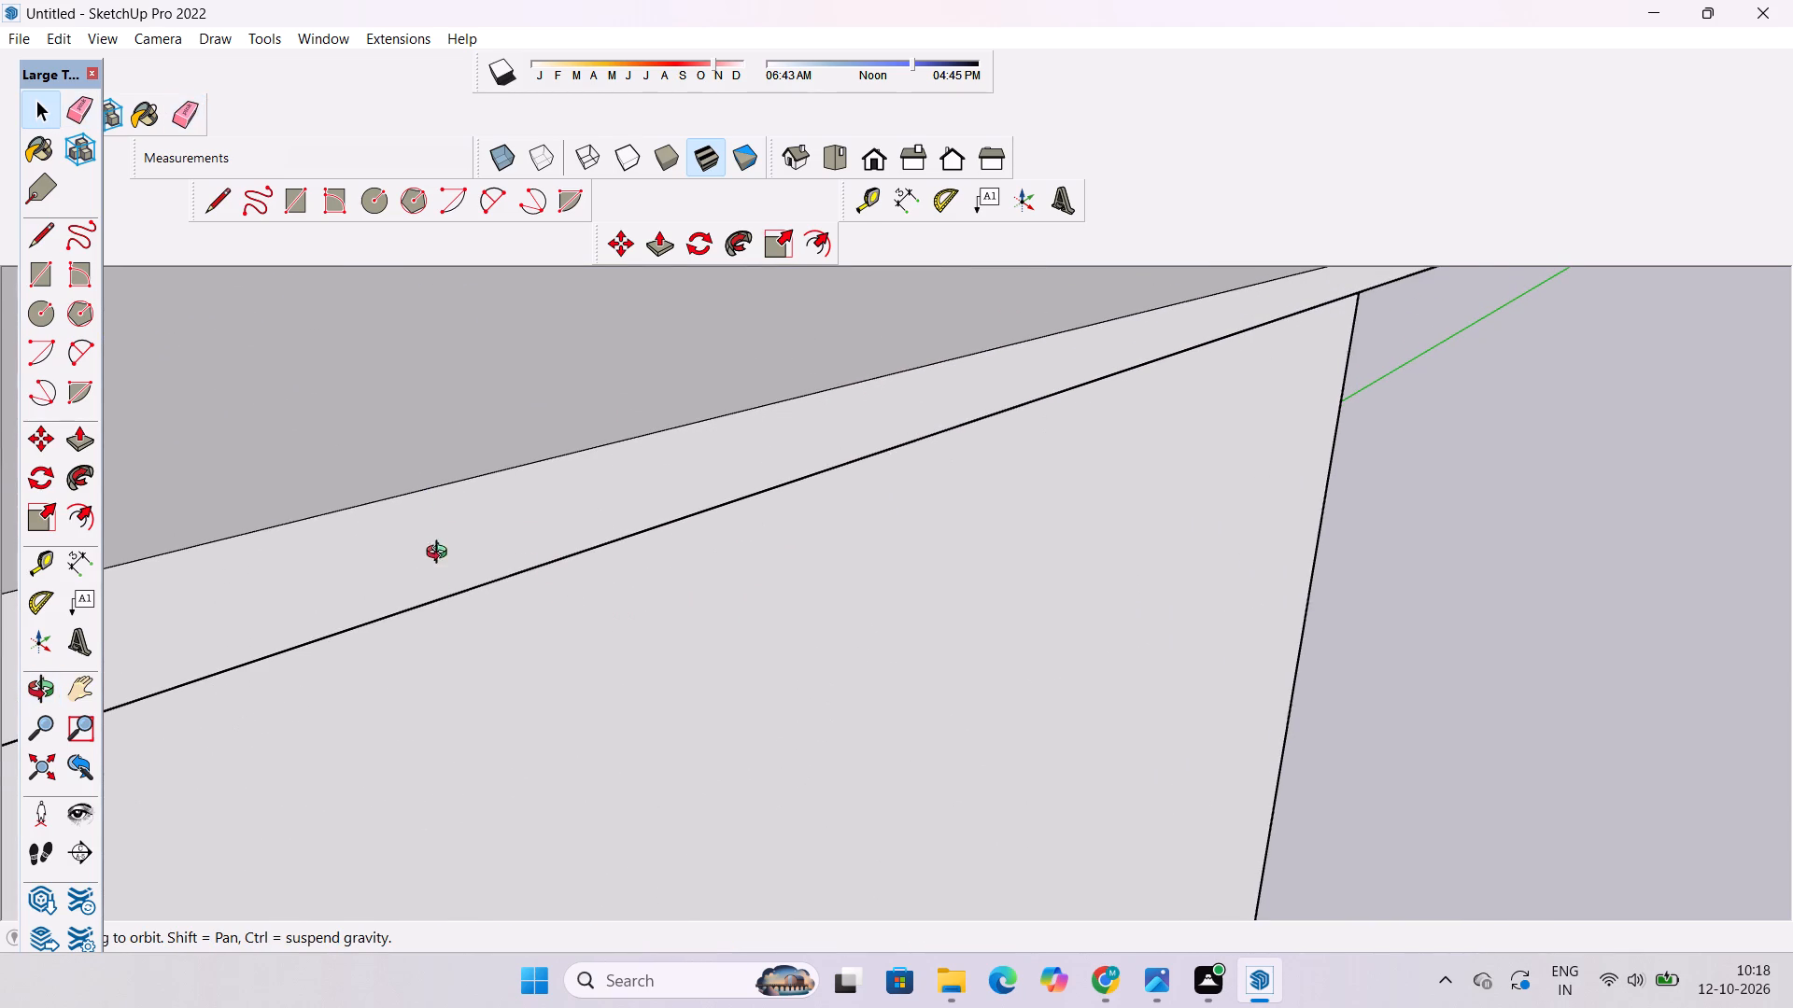
{"action": "scroll", "coordinate": [623, 494], "scroll_direction": "down", "scroll_amount": 19}
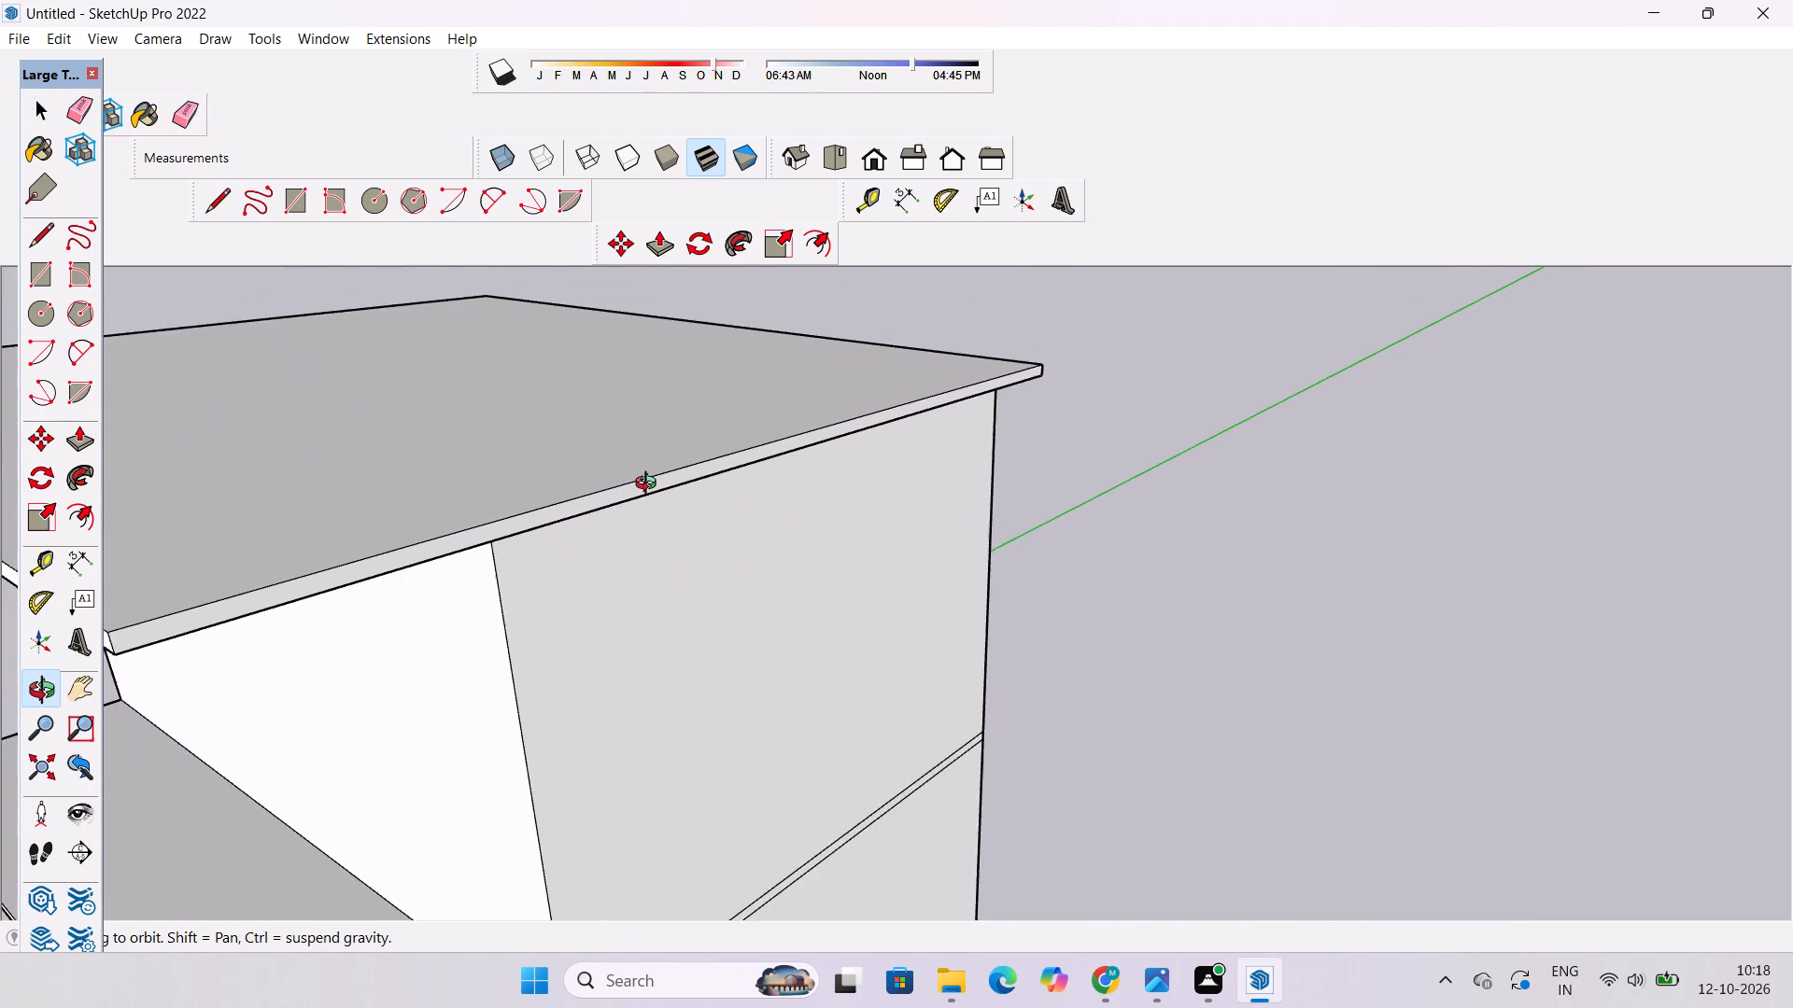
{"action": "scroll", "coordinate": [650, 485], "scroll_direction": "down", "scroll_amount": 17}
{"action": "left_click_drag", "start_coordinate": [618, 510], "coordinate": [812, 531]}
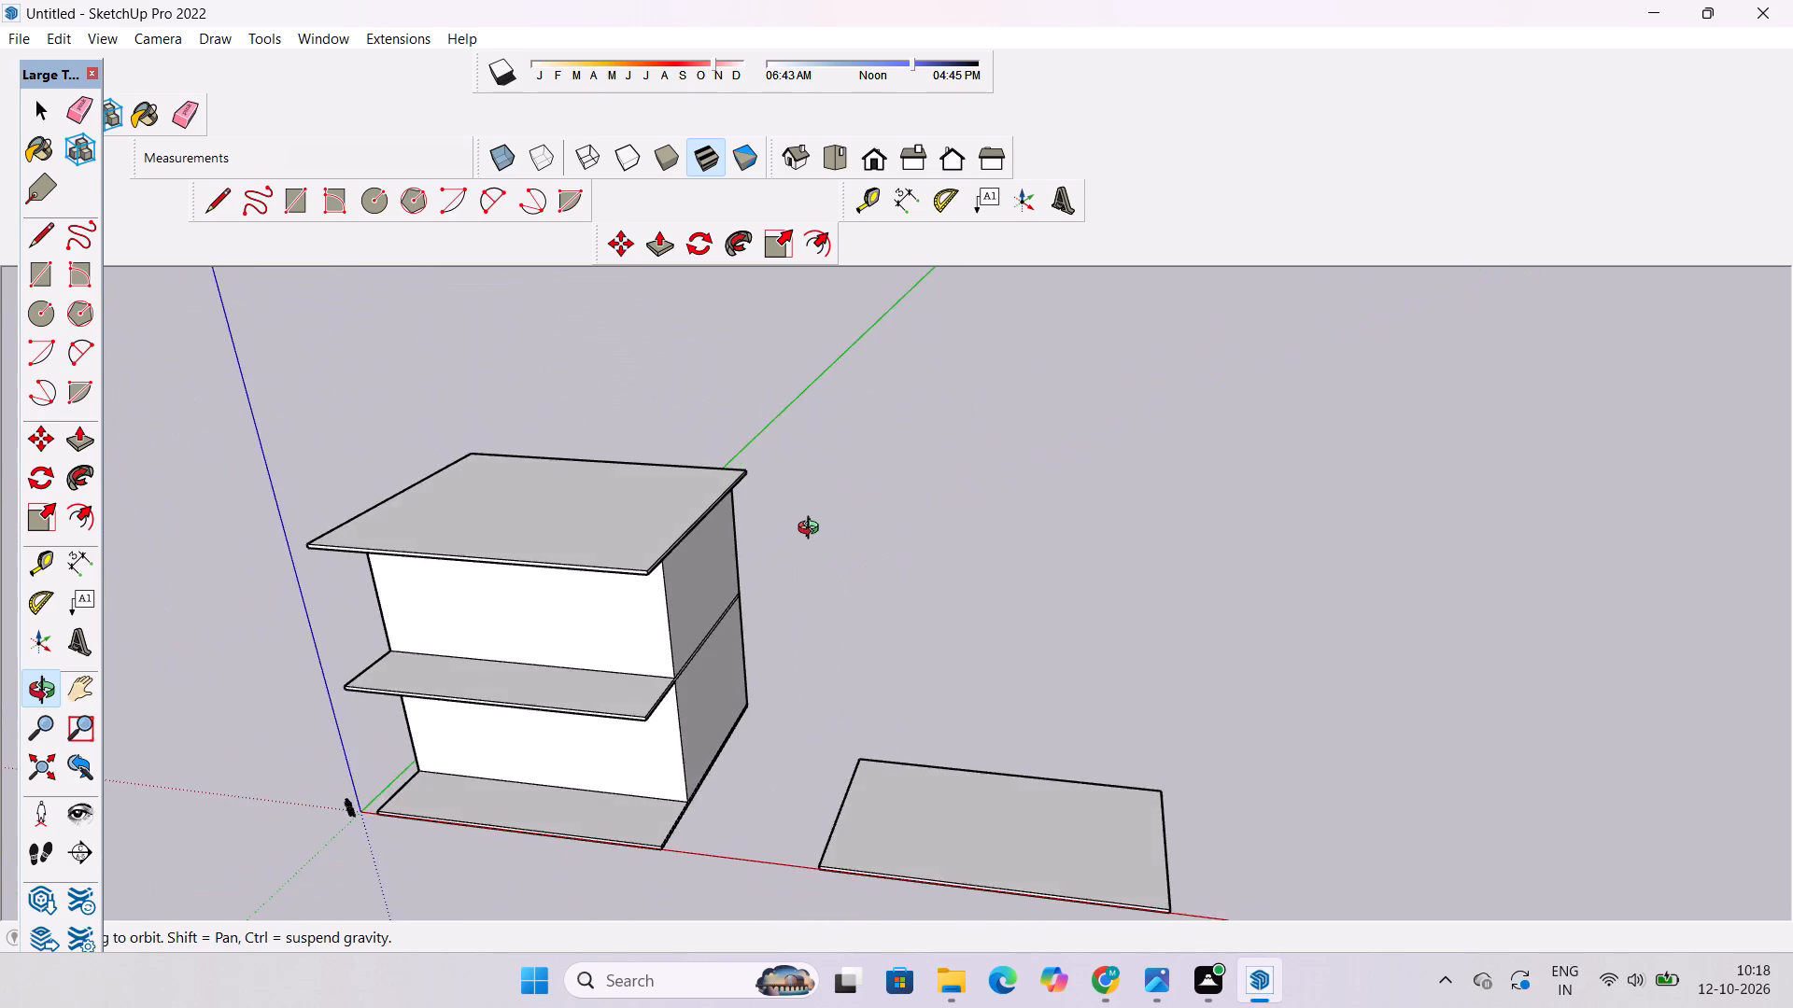
{"action": "scroll", "coordinate": [814, 525], "scroll_direction": "down", "scroll_amount": 4}
{"action": "scroll", "coordinate": [549, 503], "scroll_direction": "up", "scroll_amount": 11}
{"action": "left_click_drag", "start_coordinate": [531, 544], "coordinate": [532, 313]}
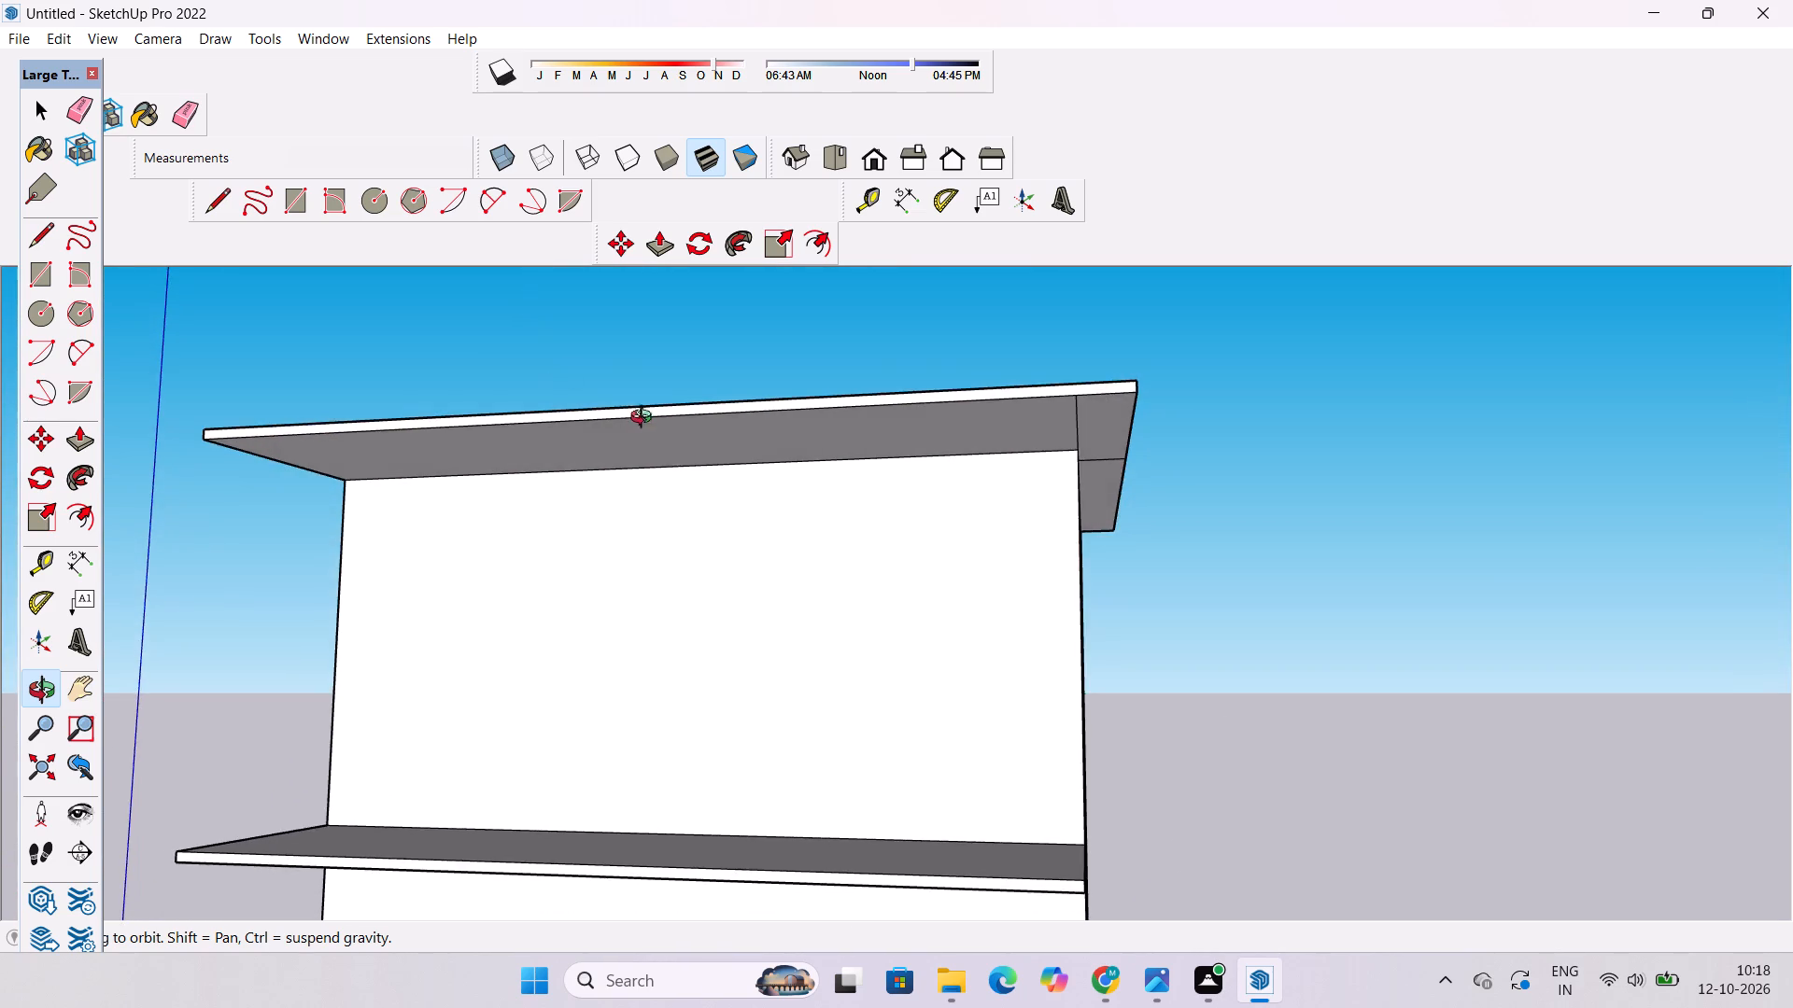
{"action": "left_click_drag", "start_coordinate": [647, 441], "coordinate": [465, 525]}
{"action": "scroll", "coordinate": [487, 483], "scroll_direction": "down", "scroll_amount": 5}
{"action": "left_click_drag", "start_coordinate": [655, 510], "coordinate": [730, 653]}
{"action": "scroll", "coordinate": [940, 594], "scroll_direction": "up", "scroll_amount": 4}
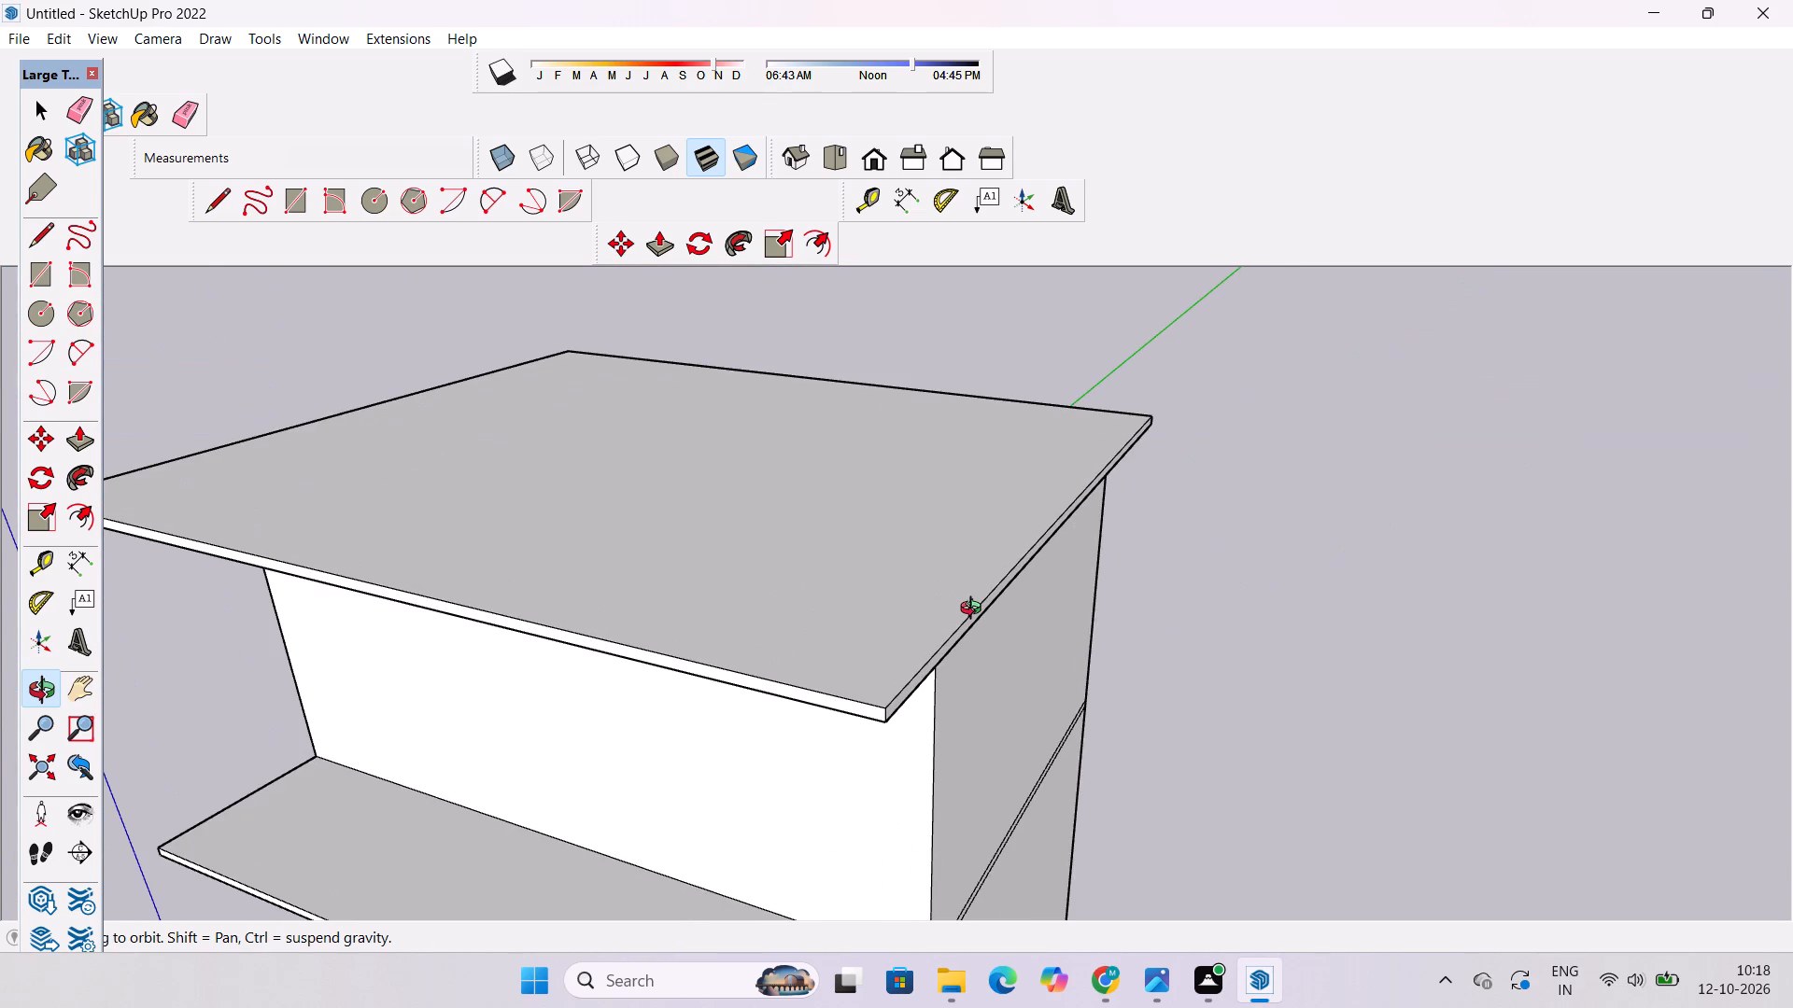
{"action": "left_click_drag", "start_coordinate": [973, 610], "coordinate": [734, 609], "text": "shift"}
{"action": "left_click_drag", "start_coordinate": [838, 596], "coordinate": [779, 427]}
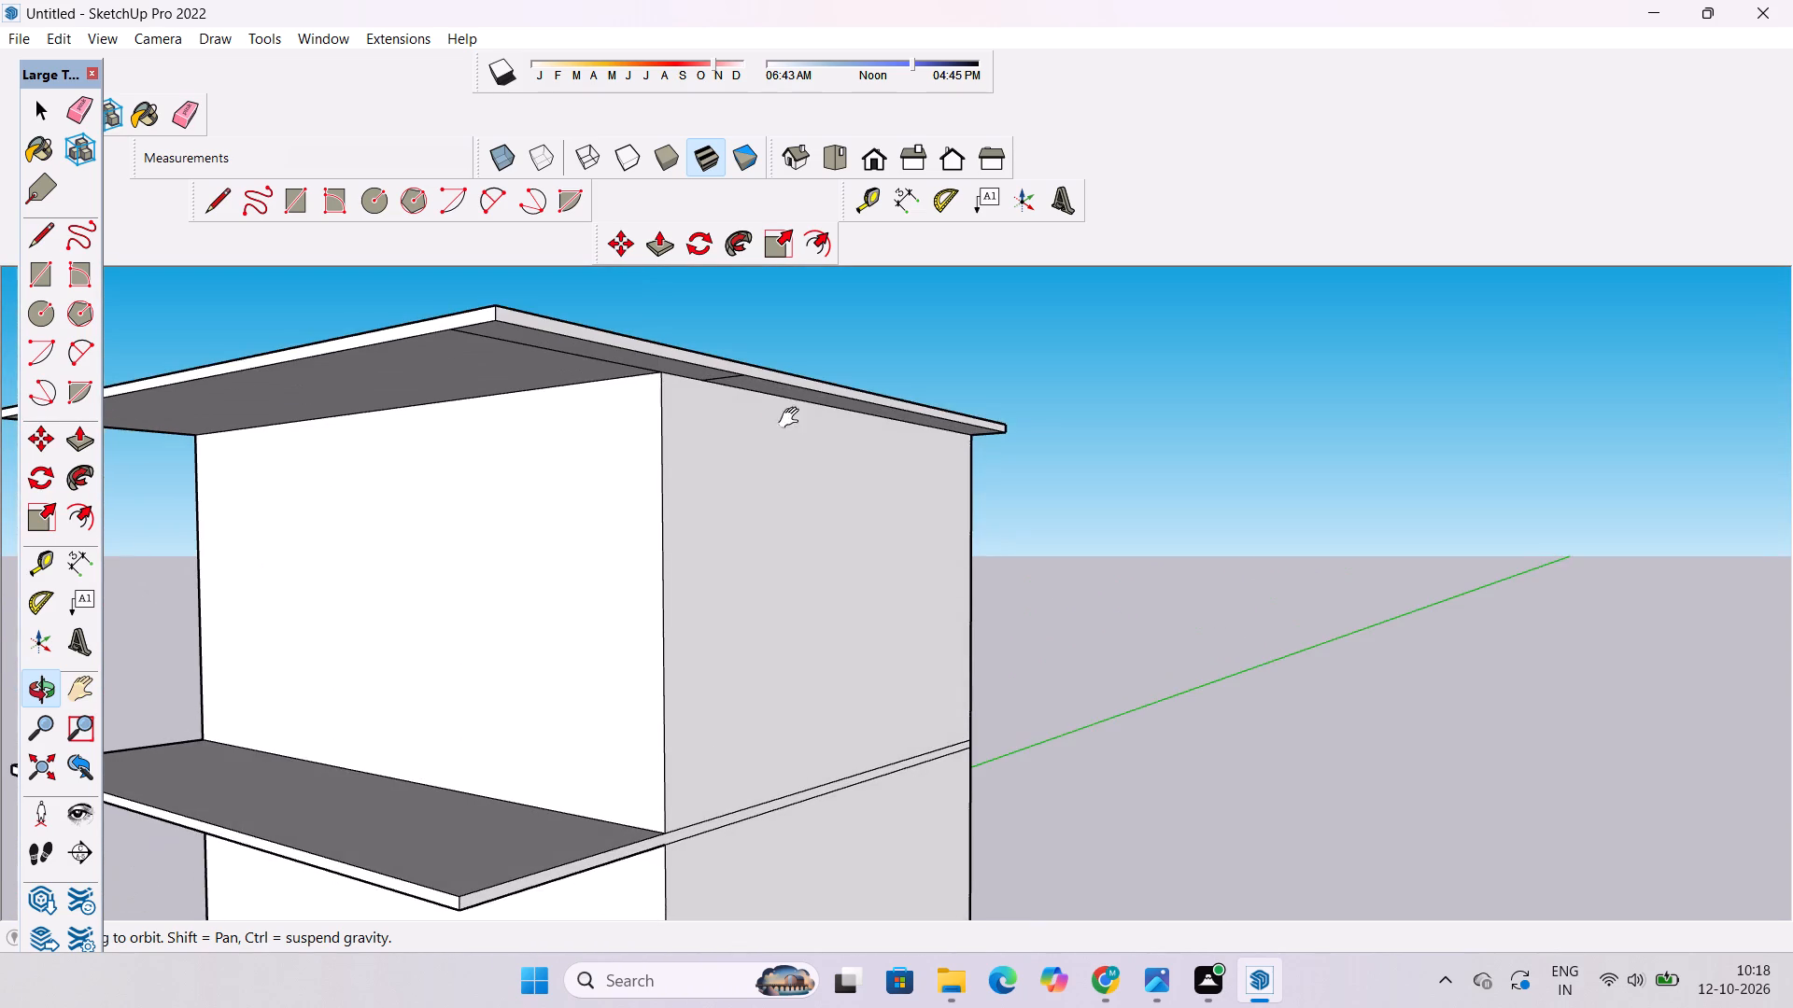
{"action": "left_click_drag", "start_coordinate": [813, 400], "coordinate": [812, 595], "text": "shift"}
{"action": "left_click_drag", "start_coordinate": [679, 637], "coordinate": [719, 481]}
{"action": "scroll", "coordinate": [757, 427], "scroll_direction": "up", "scroll_amount": 4}
{"action": "left_click_drag", "start_coordinate": [756, 445], "coordinate": [790, 495], "text": "shift"}
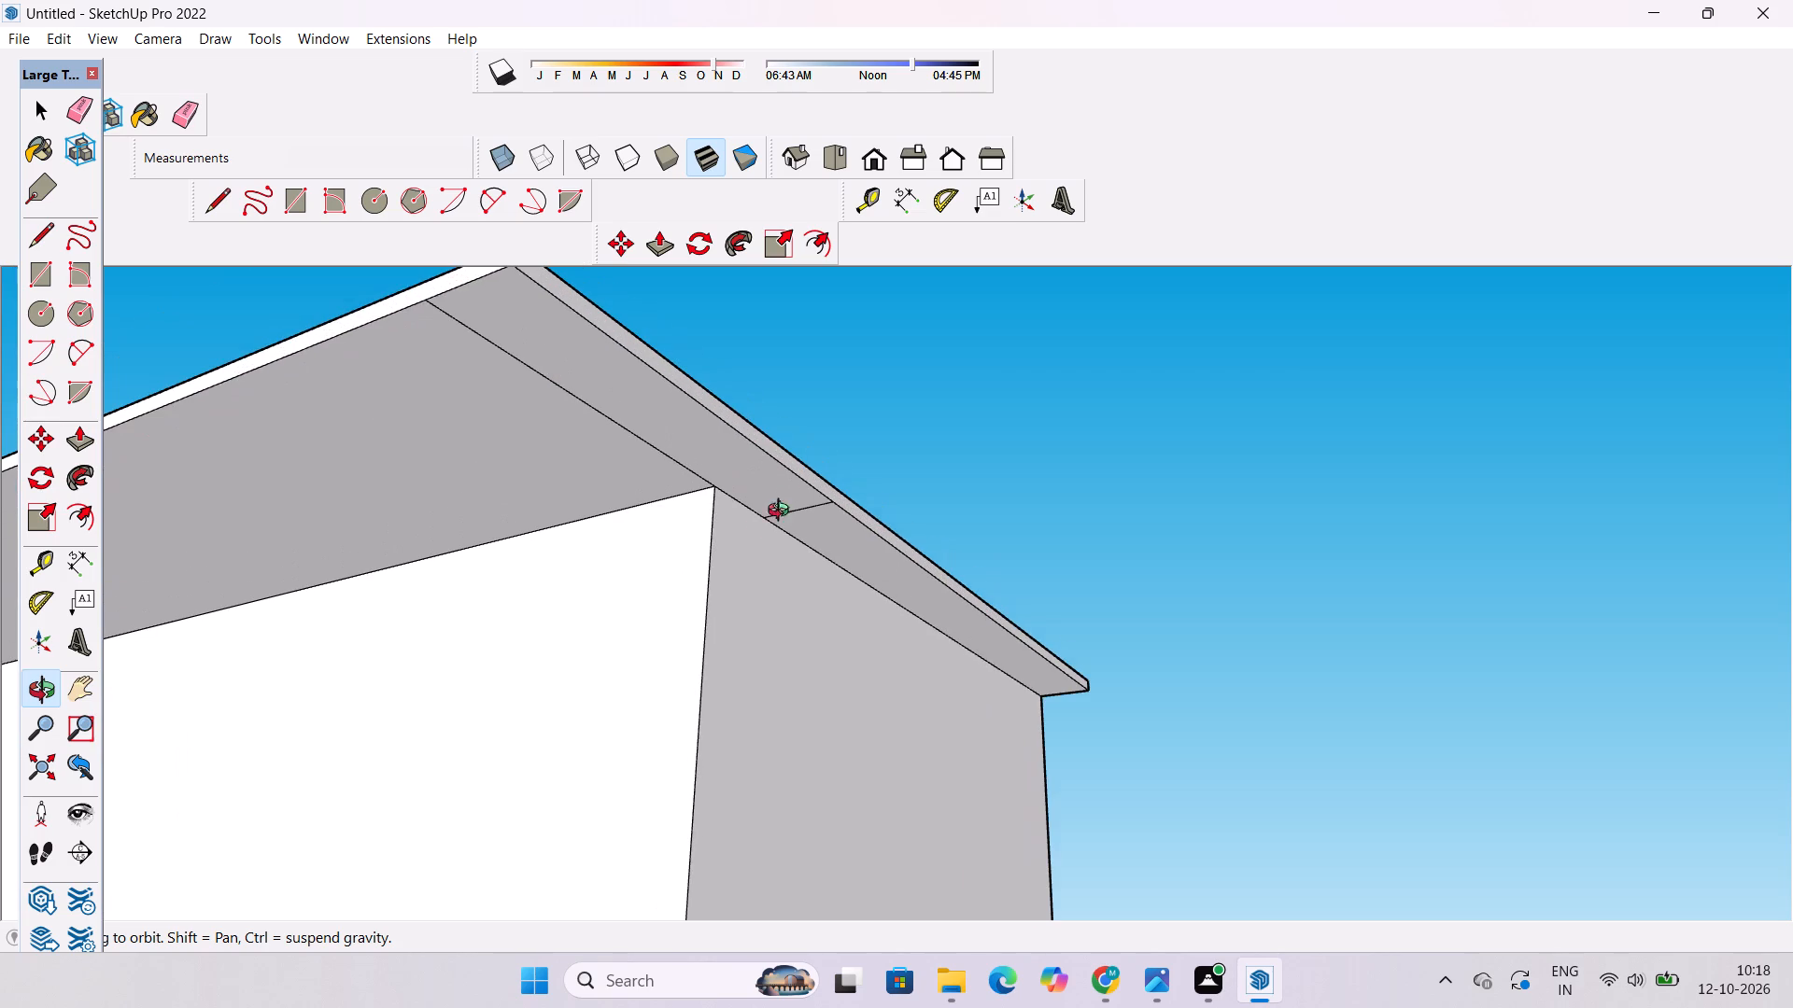
{"action": "key", "text": "e"}
{"action": "scroll", "coordinate": [762, 526], "scroll_direction": "up", "scroll_amount": 5}
{"action": "left_click_drag", "start_coordinate": [776, 496], "coordinate": [800, 515]}
{"action": "key", "text": "space"}
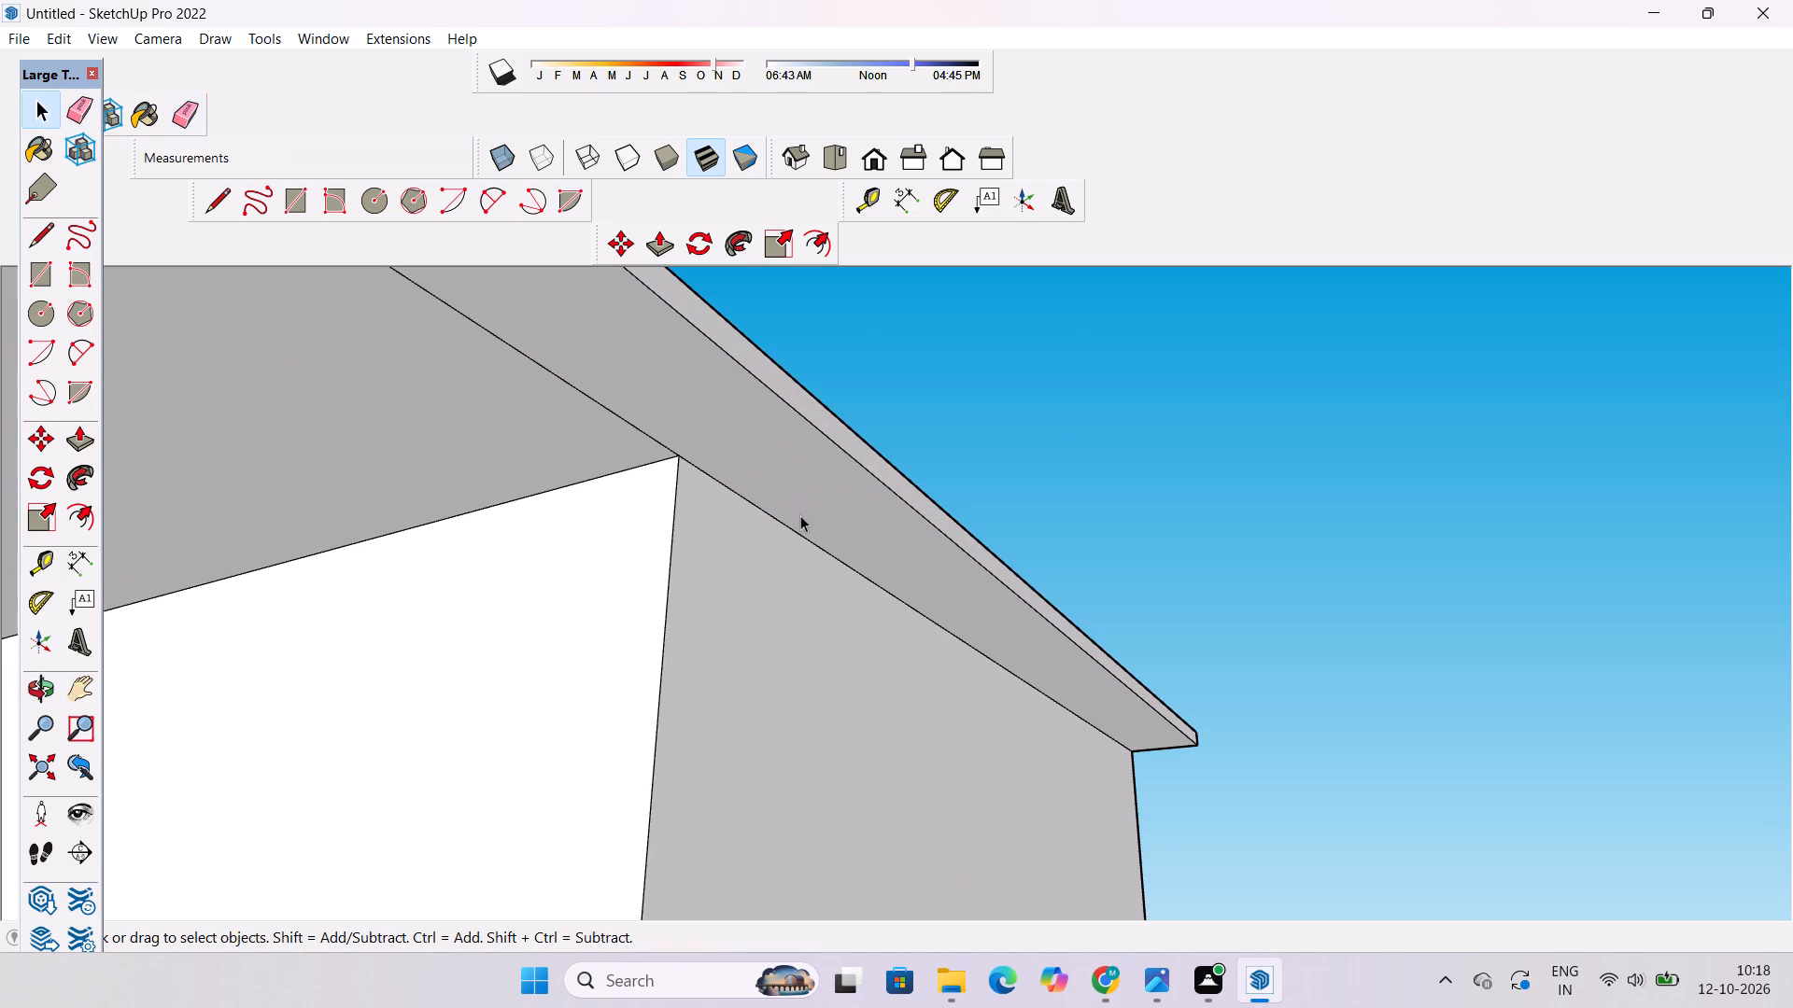
Push/Pull the roof slab's overhanging side face inward until it is flush with the upper block's side wall.
{"action": "type", "text": "o"}
{"action": "scroll", "coordinate": [800, 502], "scroll_direction": "down", "scroll_amount": 1}
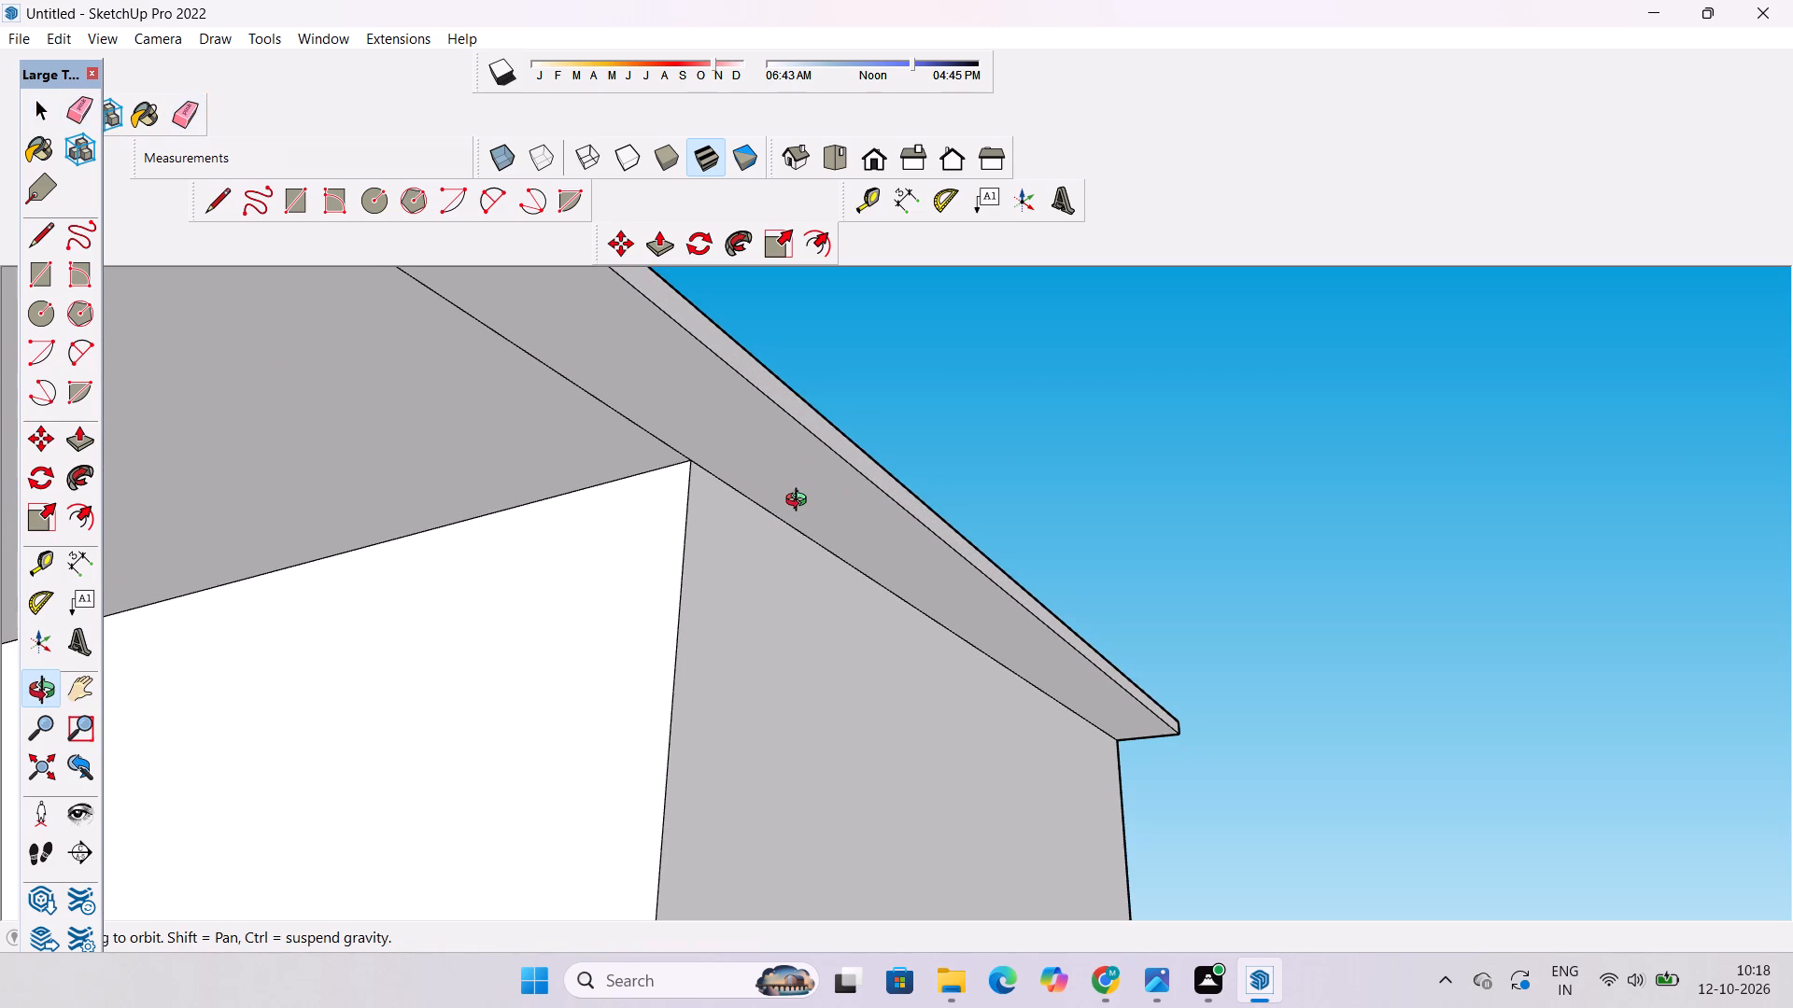
{"action": "left_click_drag", "start_coordinate": [800, 502], "coordinate": [801, 585]}
{"action": "scroll", "coordinate": [777, 558], "scroll_direction": "down", "scroll_amount": 3}
{"action": "left_click_drag", "start_coordinate": [775, 559], "coordinate": [769, 646]}
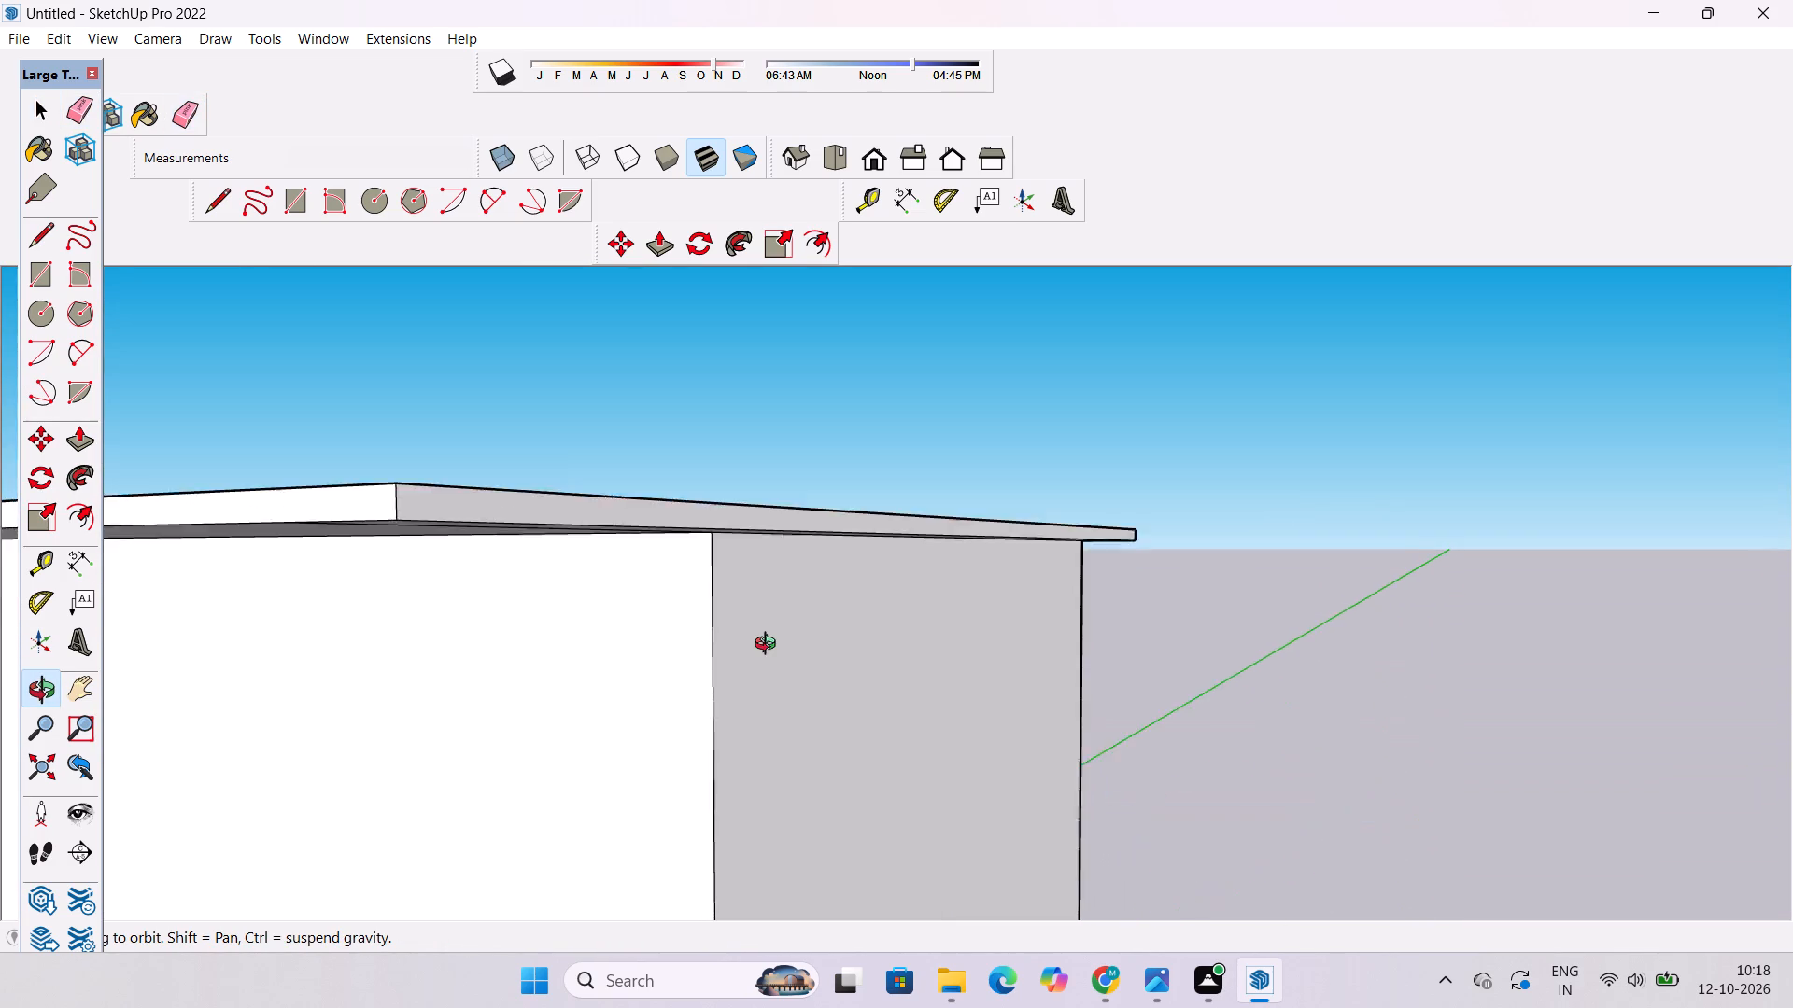
{"action": "left_click_drag", "start_coordinate": [769, 646], "coordinate": [769, 658]}
{"action": "scroll", "coordinate": [757, 553], "scroll_direction": "up", "scroll_amount": 4}
{"action": "left_click_drag", "start_coordinate": [764, 545], "coordinate": [762, 565], "text": "shift"}
{"action": "left_click_drag", "start_coordinate": [755, 566], "coordinate": [779, 452]}
{"action": "left_click_drag", "start_coordinate": [779, 452], "coordinate": [767, 494], "text": "shift"}
{"action": "left_click_drag", "start_coordinate": [767, 494], "coordinate": [758, 525], "text": "shift"}
{"action": "key", "text": "p"}
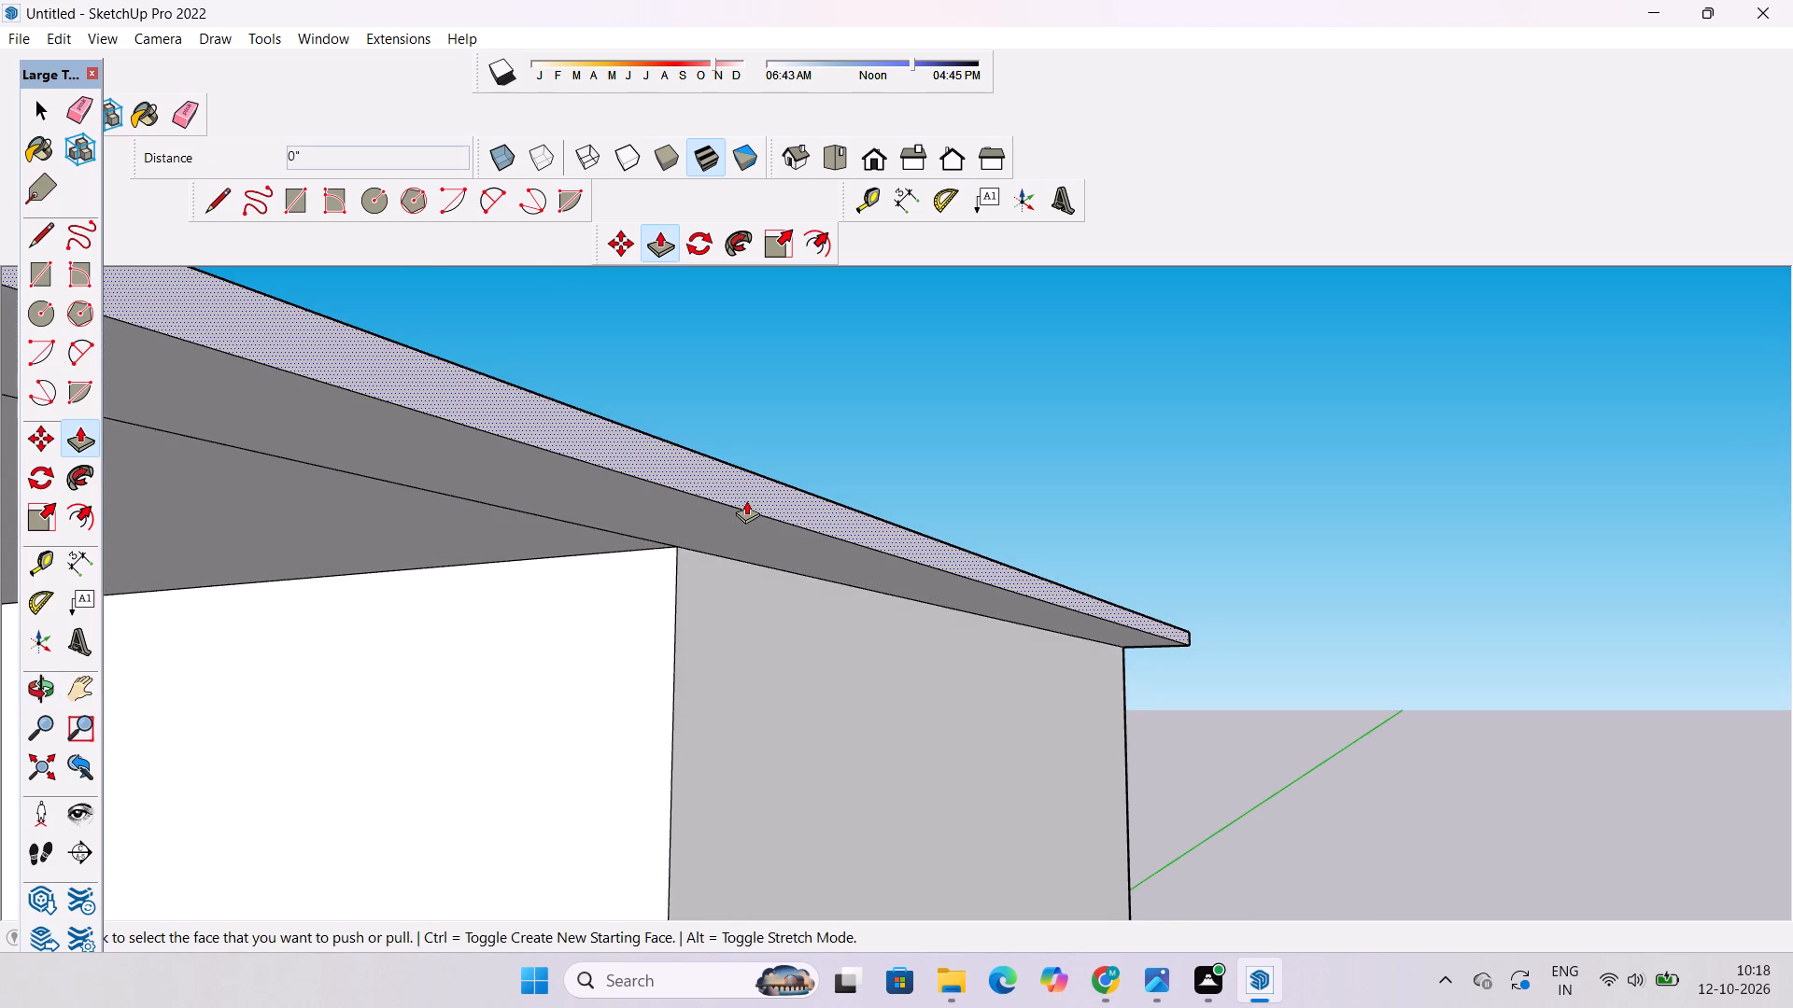
{"action": "left_click", "coordinate": [746, 500]}
{"action": "left_click", "coordinate": [685, 582]}
{"action": "key", "text": "space"}
Examine the roof slab's trimmed side and the slab alignment from the front, from above and from the opposite side.
{"action": "type", "text": "o"}
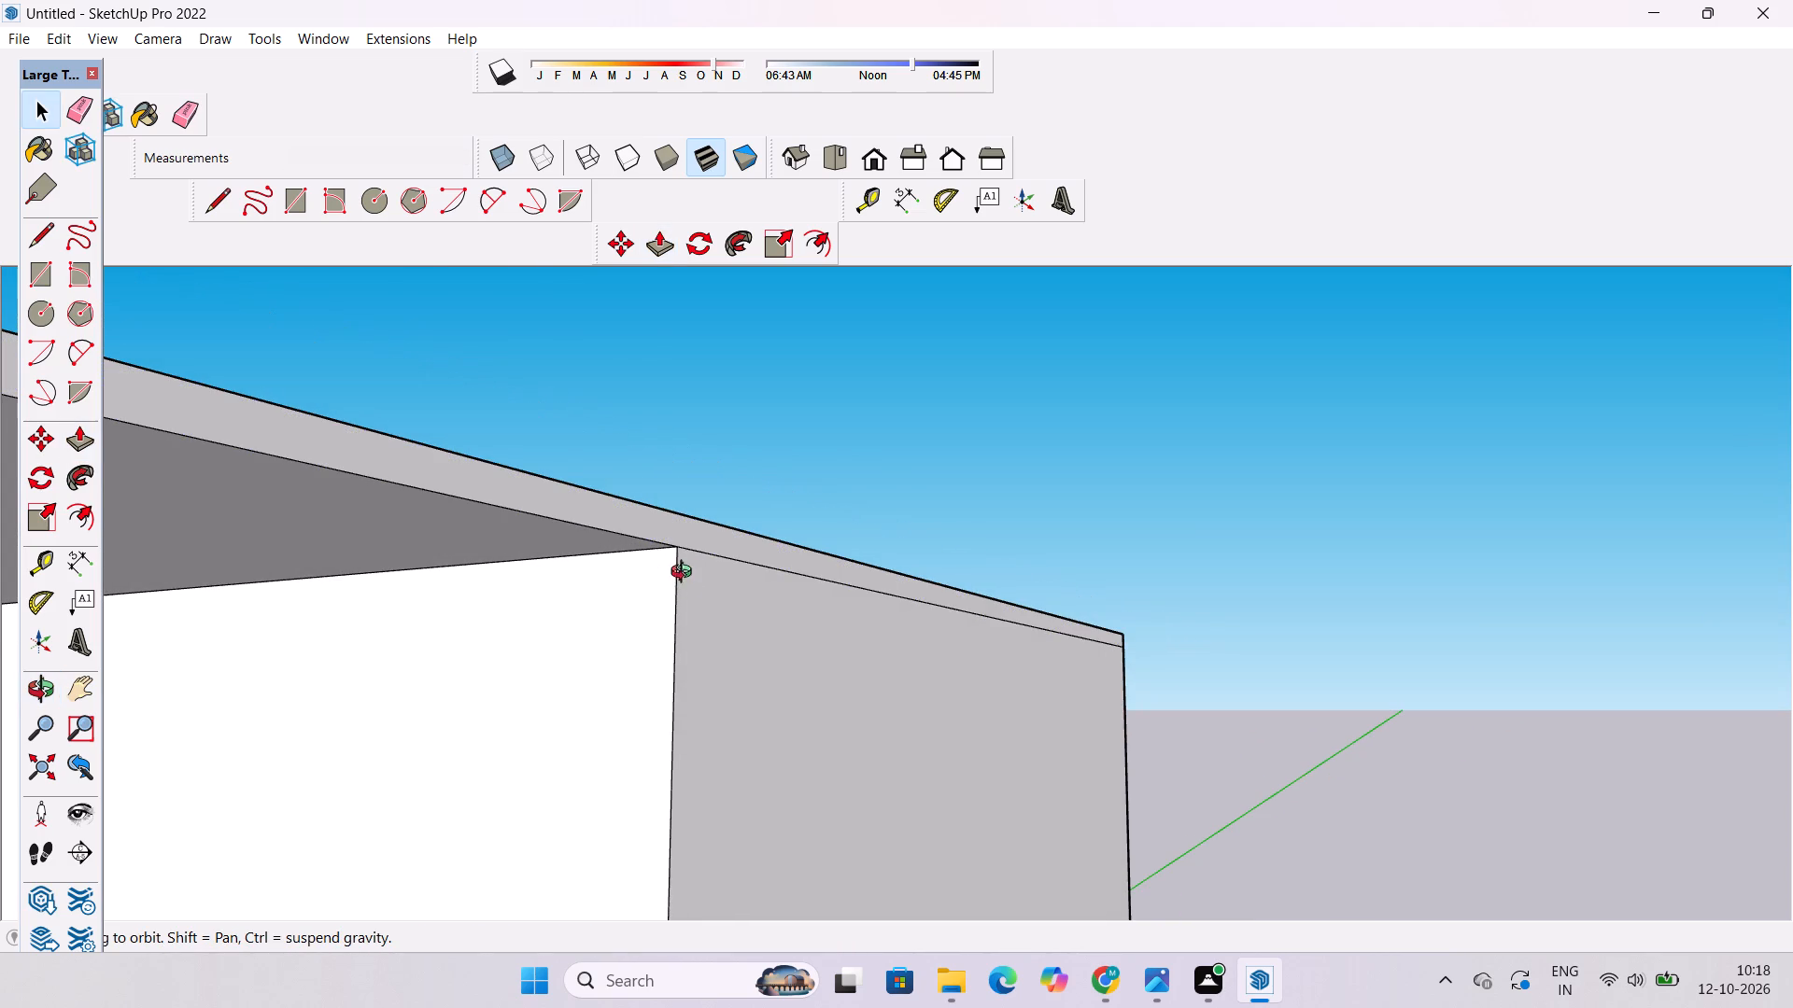
{"action": "scroll", "coordinate": [817, 417], "scroll_direction": "down", "scroll_amount": 6}
{"action": "left_click_drag", "start_coordinate": [817, 424], "coordinate": [809, 643]}
{"action": "scroll", "coordinate": [809, 641], "scroll_direction": "down", "scroll_amount": 5}
{"action": "left_click_drag", "start_coordinate": [726, 682], "coordinate": [1049, 473], "text": "shift"}
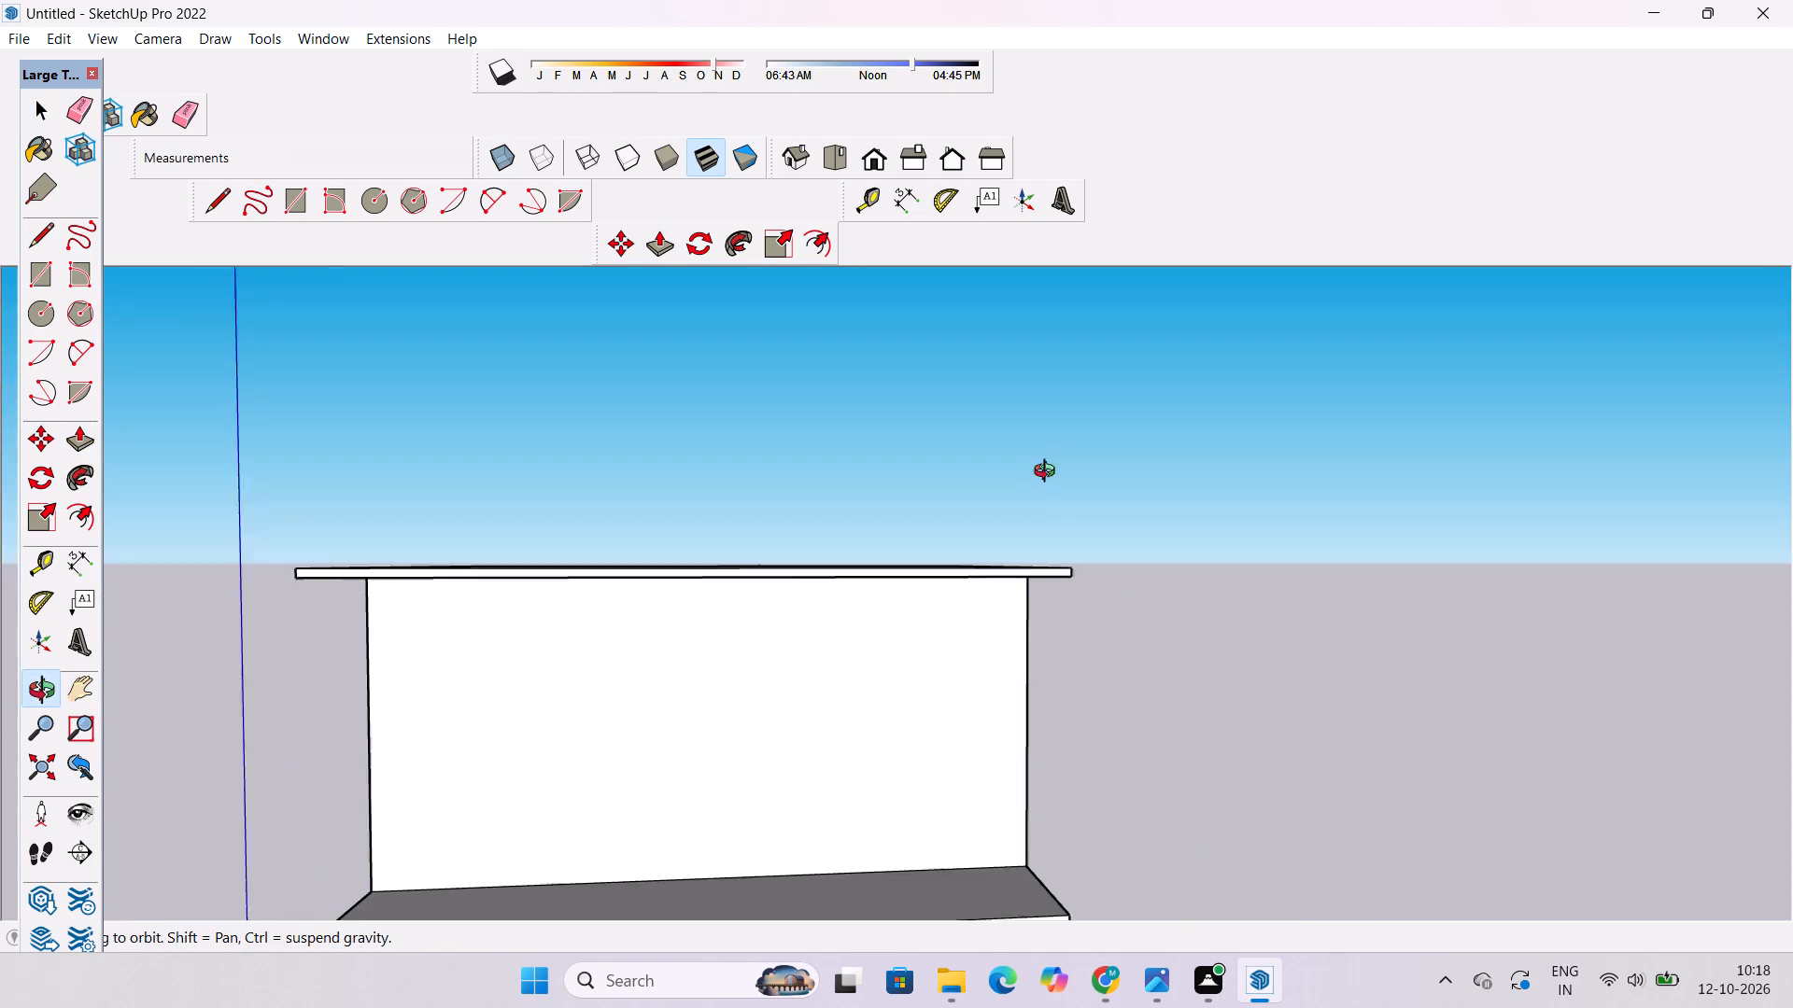
{"action": "left_click_drag", "start_coordinate": [1049, 473], "coordinate": [1051, 472], "text": "shift"}
{"action": "left_click_drag", "start_coordinate": [890, 578], "coordinate": [713, 782]}
{"action": "scroll", "coordinate": [714, 749], "scroll_direction": "down", "scroll_amount": 5}
{"action": "left_click_drag", "start_coordinate": [622, 798], "coordinate": [826, 716]}
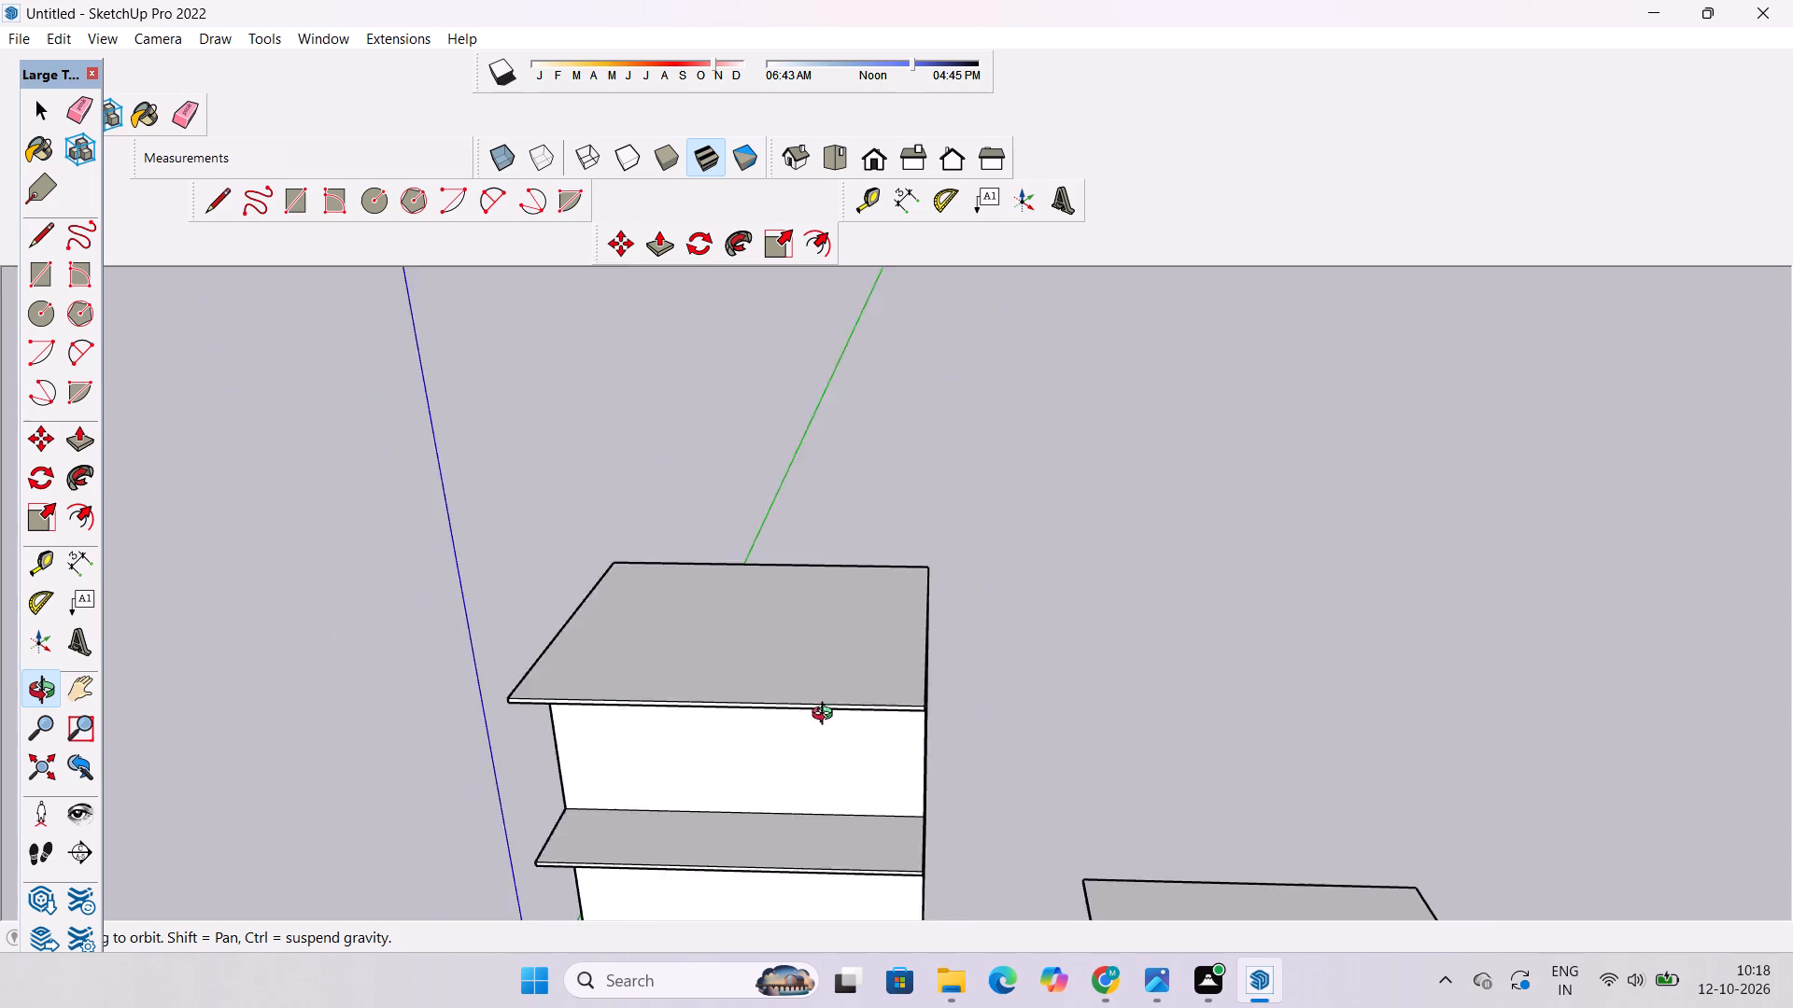
{"action": "left_click_drag", "start_coordinate": [826, 716], "coordinate": [906, 648]}
{"action": "left_click_drag", "start_coordinate": [906, 648], "coordinate": [863, 697]}
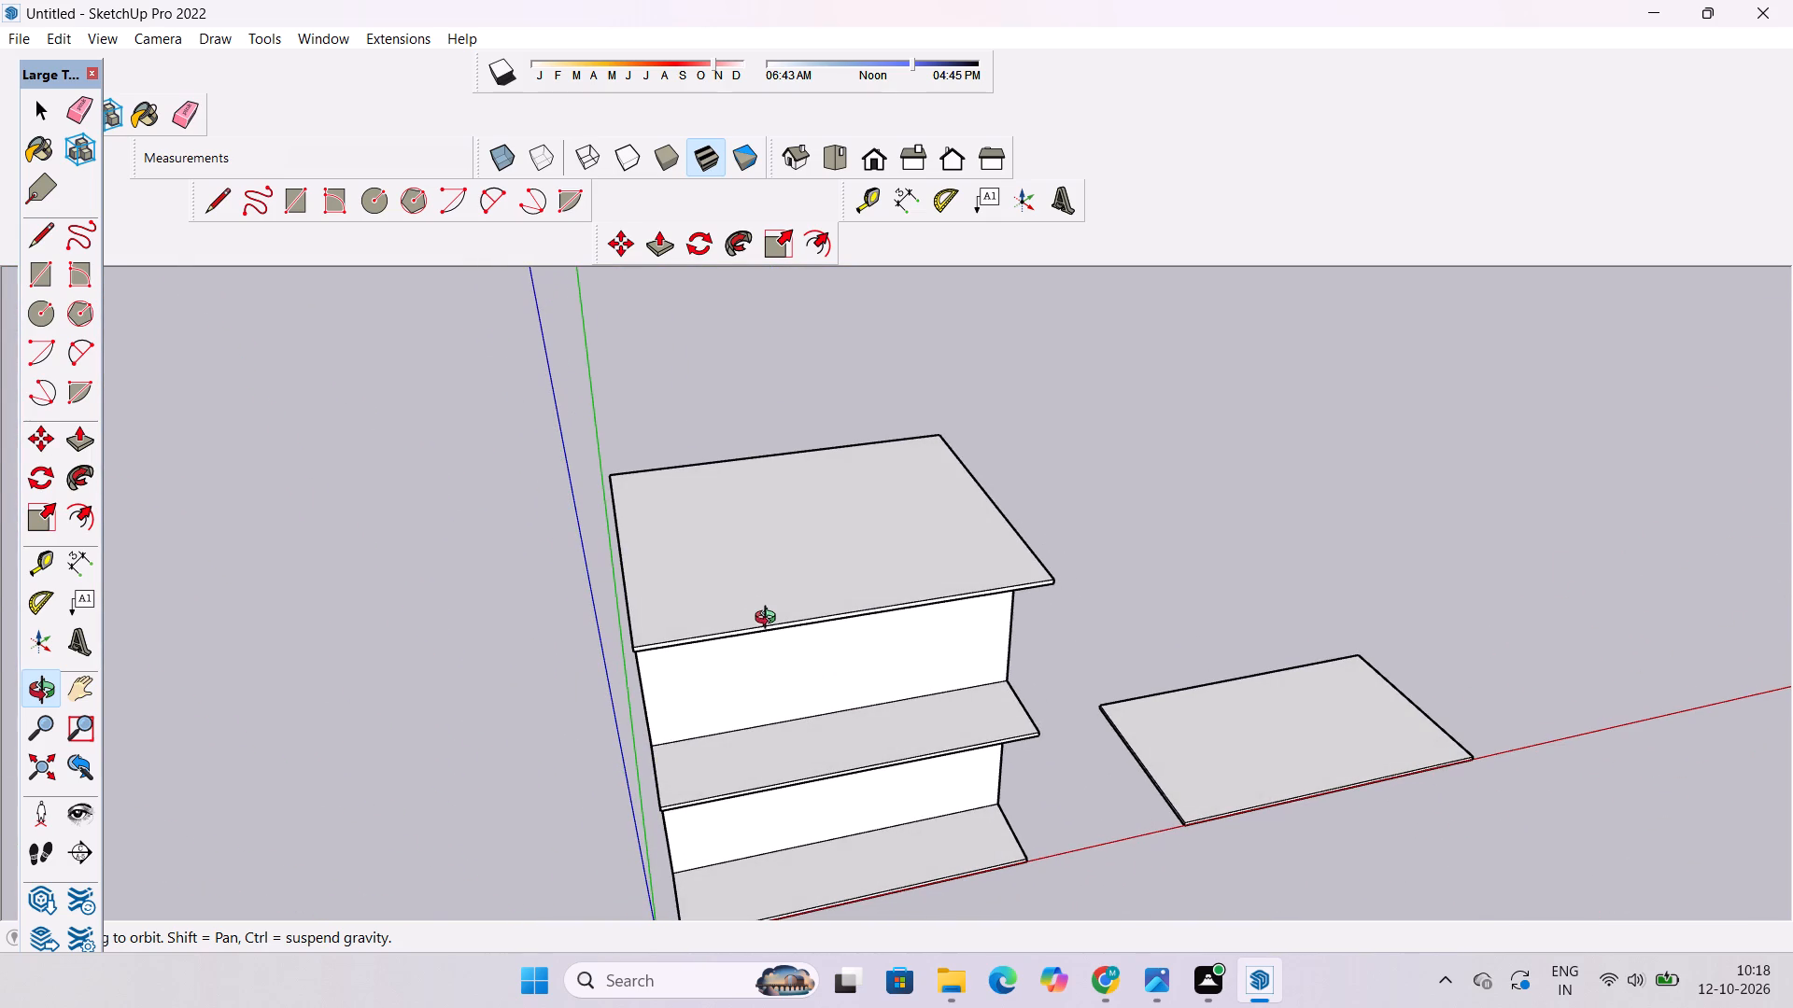
{"action": "scroll", "coordinate": [797, 582], "scroll_direction": "down", "scroll_amount": 4}
{"action": "left_click_drag", "start_coordinate": [795, 611], "coordinate": [759, 687], "text": "shift"}
{"action": "scroll", "coordinate": [766, 677], "scroll_direction": "up", "scroll_amount": 3}
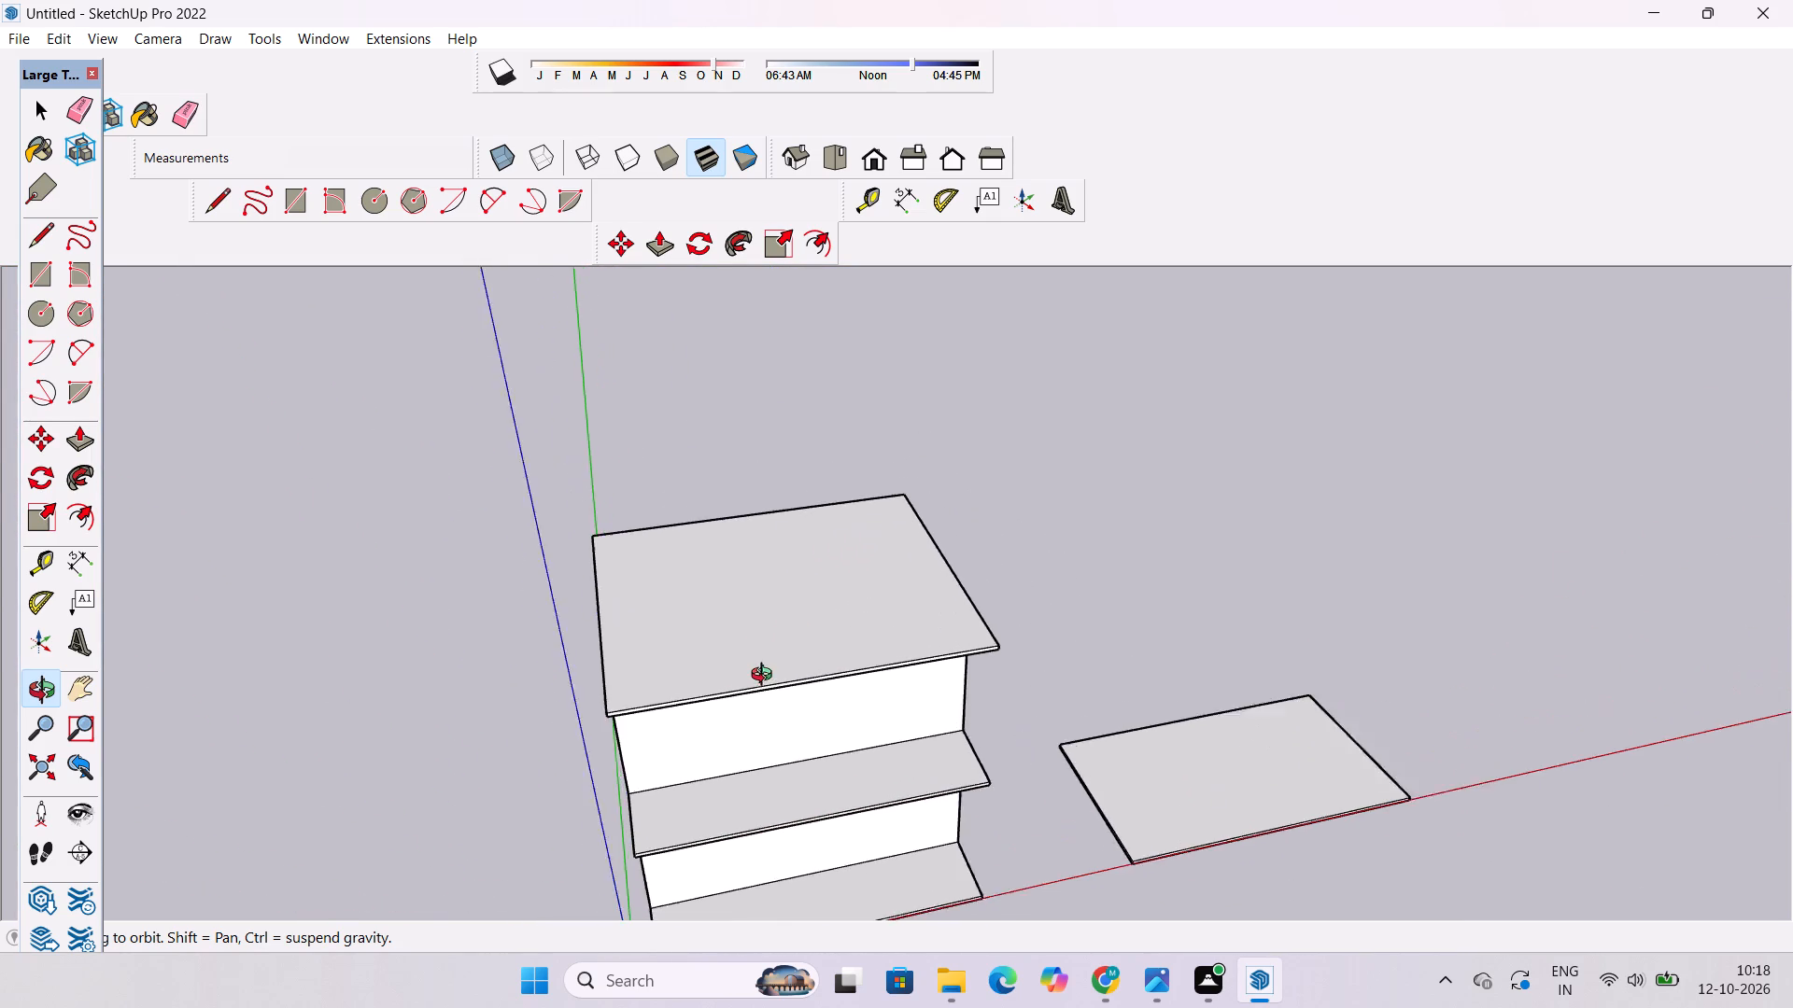
{"action": "scroll", "coordinate": [766, 677], "scroll_direction": "up", "scroll_amount": 1}
{"action": "left_click_drag", "start_coordinate": [765, 684], "coordinate": [759, 715], "text": "shift"}
{"action": "left_click_drag", "start_coordinate": [682, 775], "coordinate": [920, 733]}
{"action": "scroll", "coordinate": [850, 731], "scroll_direction": "up", "scroll_amount": 4}
{"action": "left_click_drag", "start_coordinate": [850, 731], "coordinate": [819, 739], "text": "shift"}
{"action": "left_click_drag", "start_coordinate": [819, 739], "coordinate": [792, 739]}
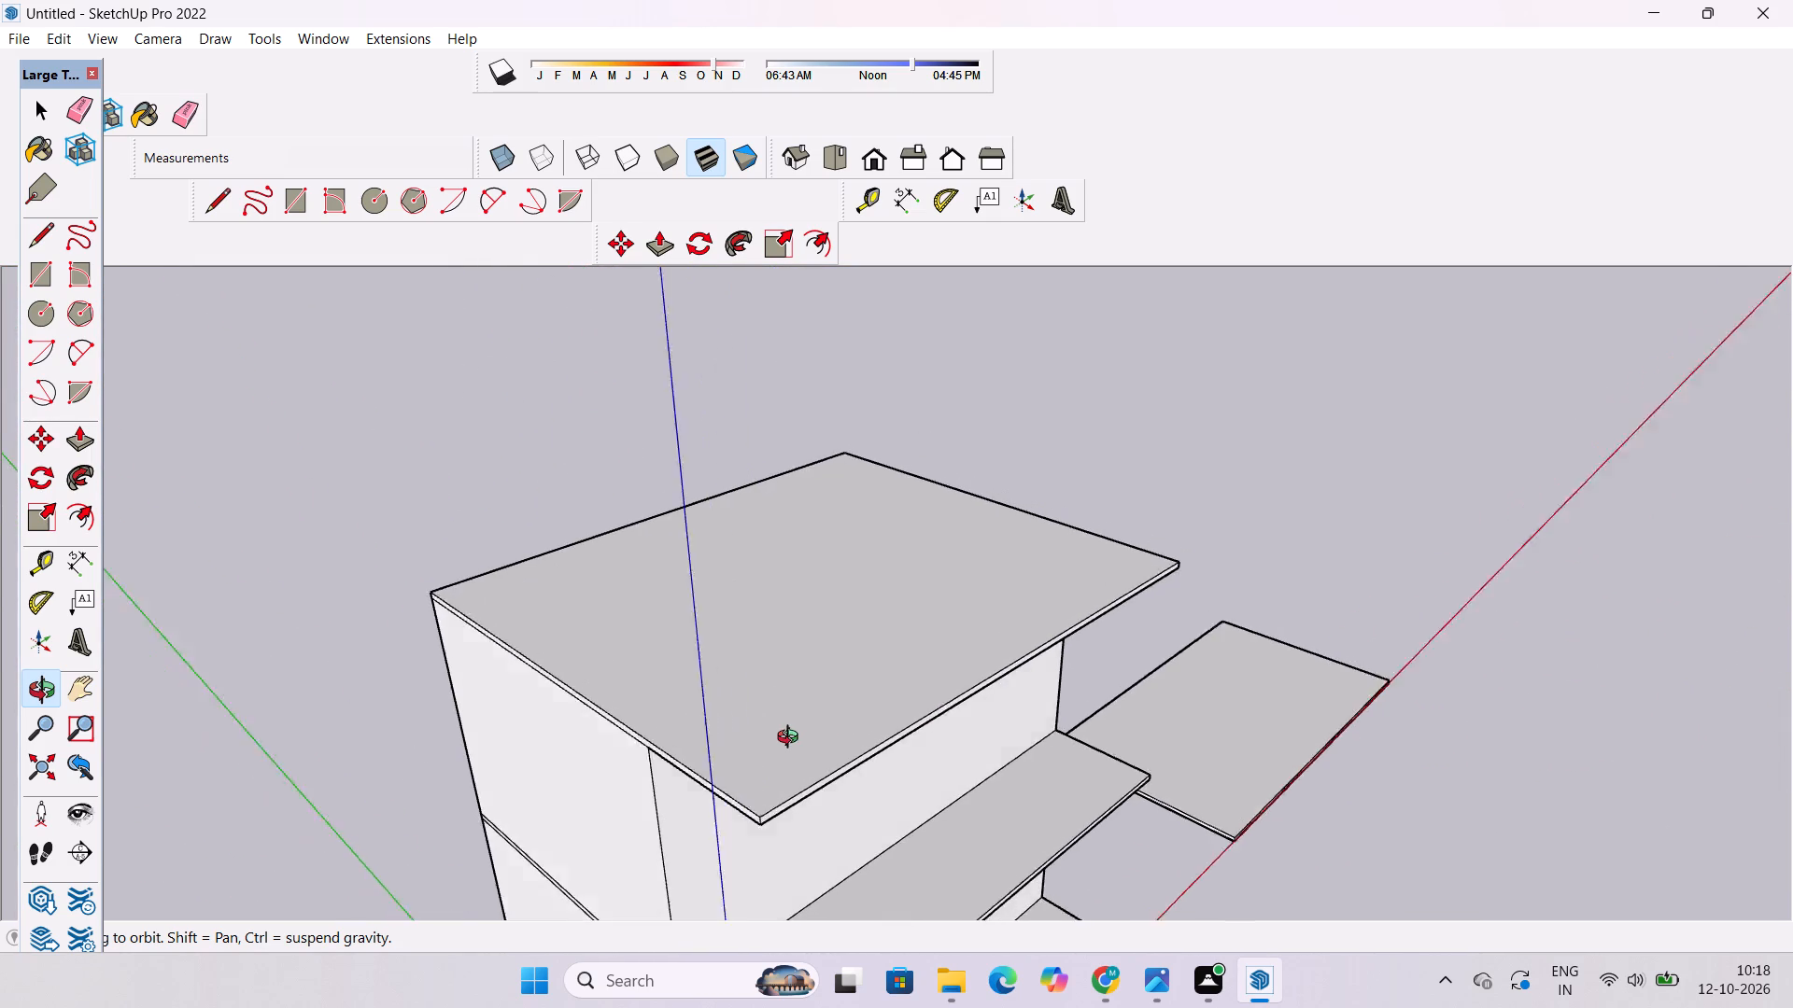
{"action": "left_click_drag", "start_coordinate": [792, 739], "coordinate": [763, 740]}
{"action": "scroll", "coordinate": [757, 725], "scroll_direction": "down", "scroll_amount": 1}
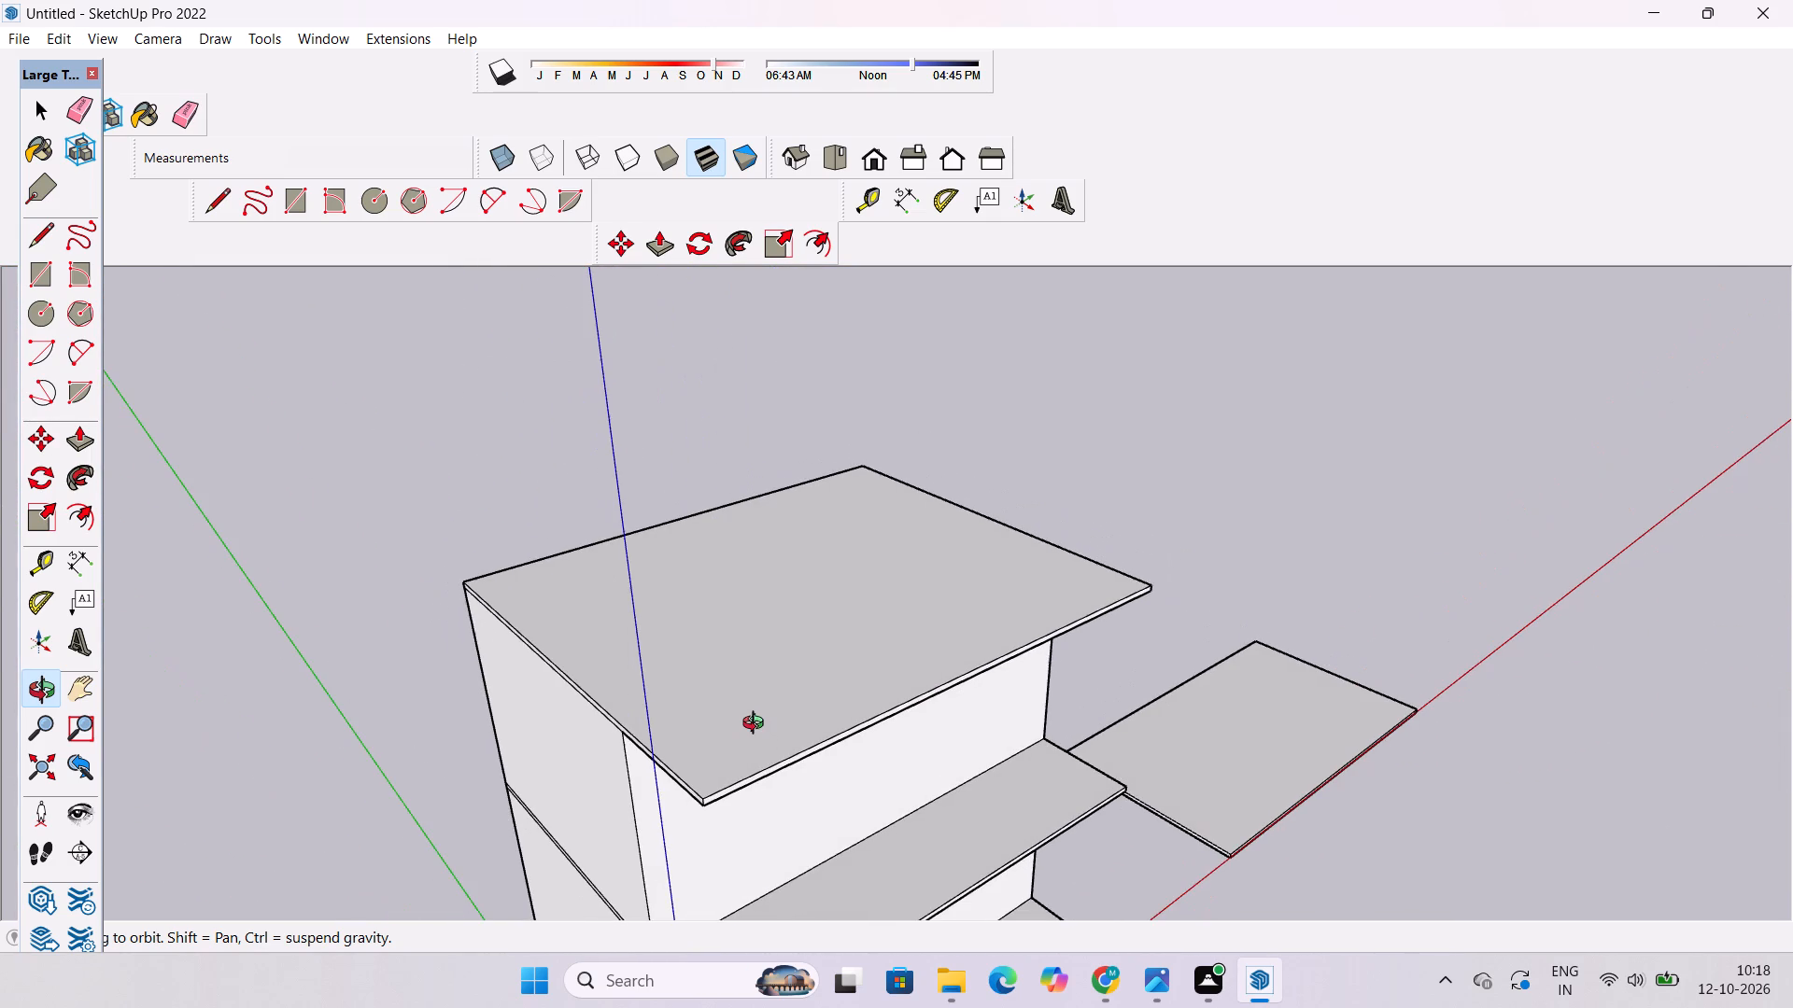
Place a Tape Measure guide on the ground slab, 2' in from its side edge nearest the origin.
{"action": "left_click_drag", "start_coordinate": [759, 736], "coordinate": [806, 510], "text": "shift"}
{"action": "left_click_drag", "start_coordinate": [821, 630], "coordinate": [643, 703]}
{"action": "scroll", "coordinate": [656, 746], "scroll_direction": "up", "scroll_amount": 6}
{"action": "left_click_drag", "start_coordinate": [678, 820], "coordinate": [630, 533], "text": "shift"}
{"action": "left_click_drag", "start_coordinate": [610, 685], "coordinate": [580, 699]}
{"action": "left_click_drag", "start_coordinate": [674, 819], "coordinate": [554, 771], "text": "shift"}
{"action": "key", "text": "t"}
{"action": "scroll", "coordinate": [582, 717], "scroll_direction": "up", "scroll_amount": 3}
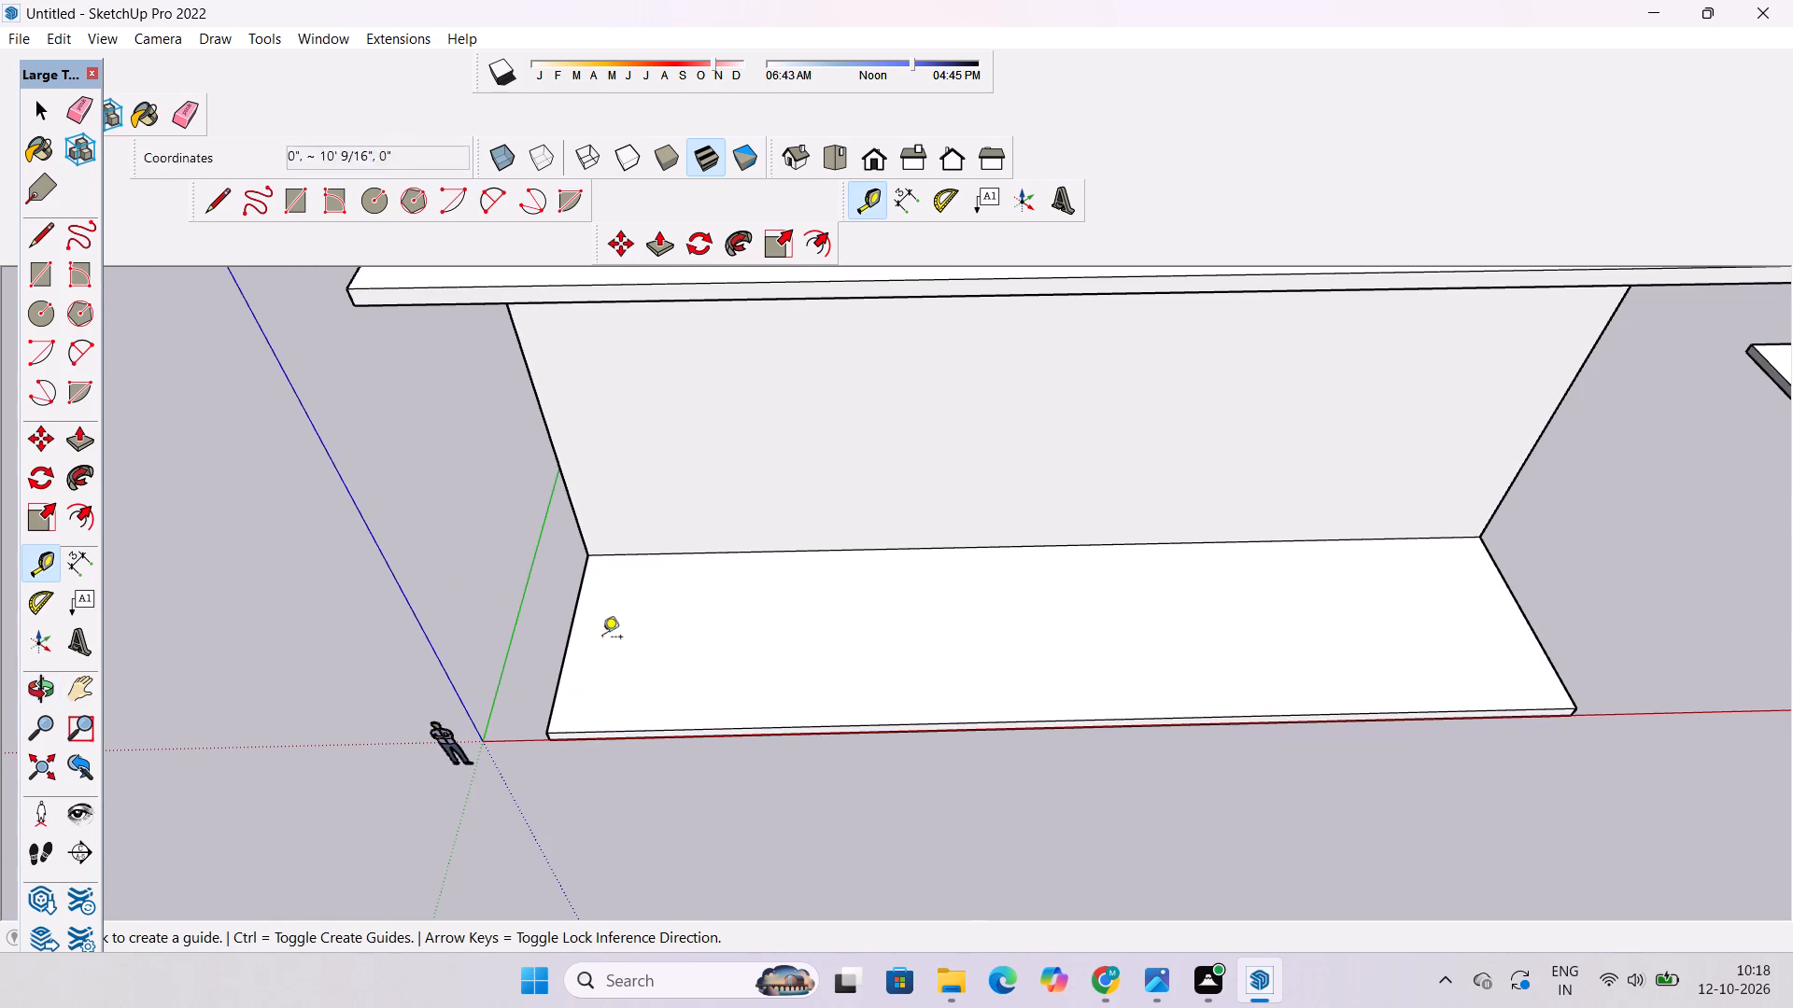
{"action": "scroll", "coordinate": [560, 693], "scroll_direction": "up", "scroll_amount": 8}
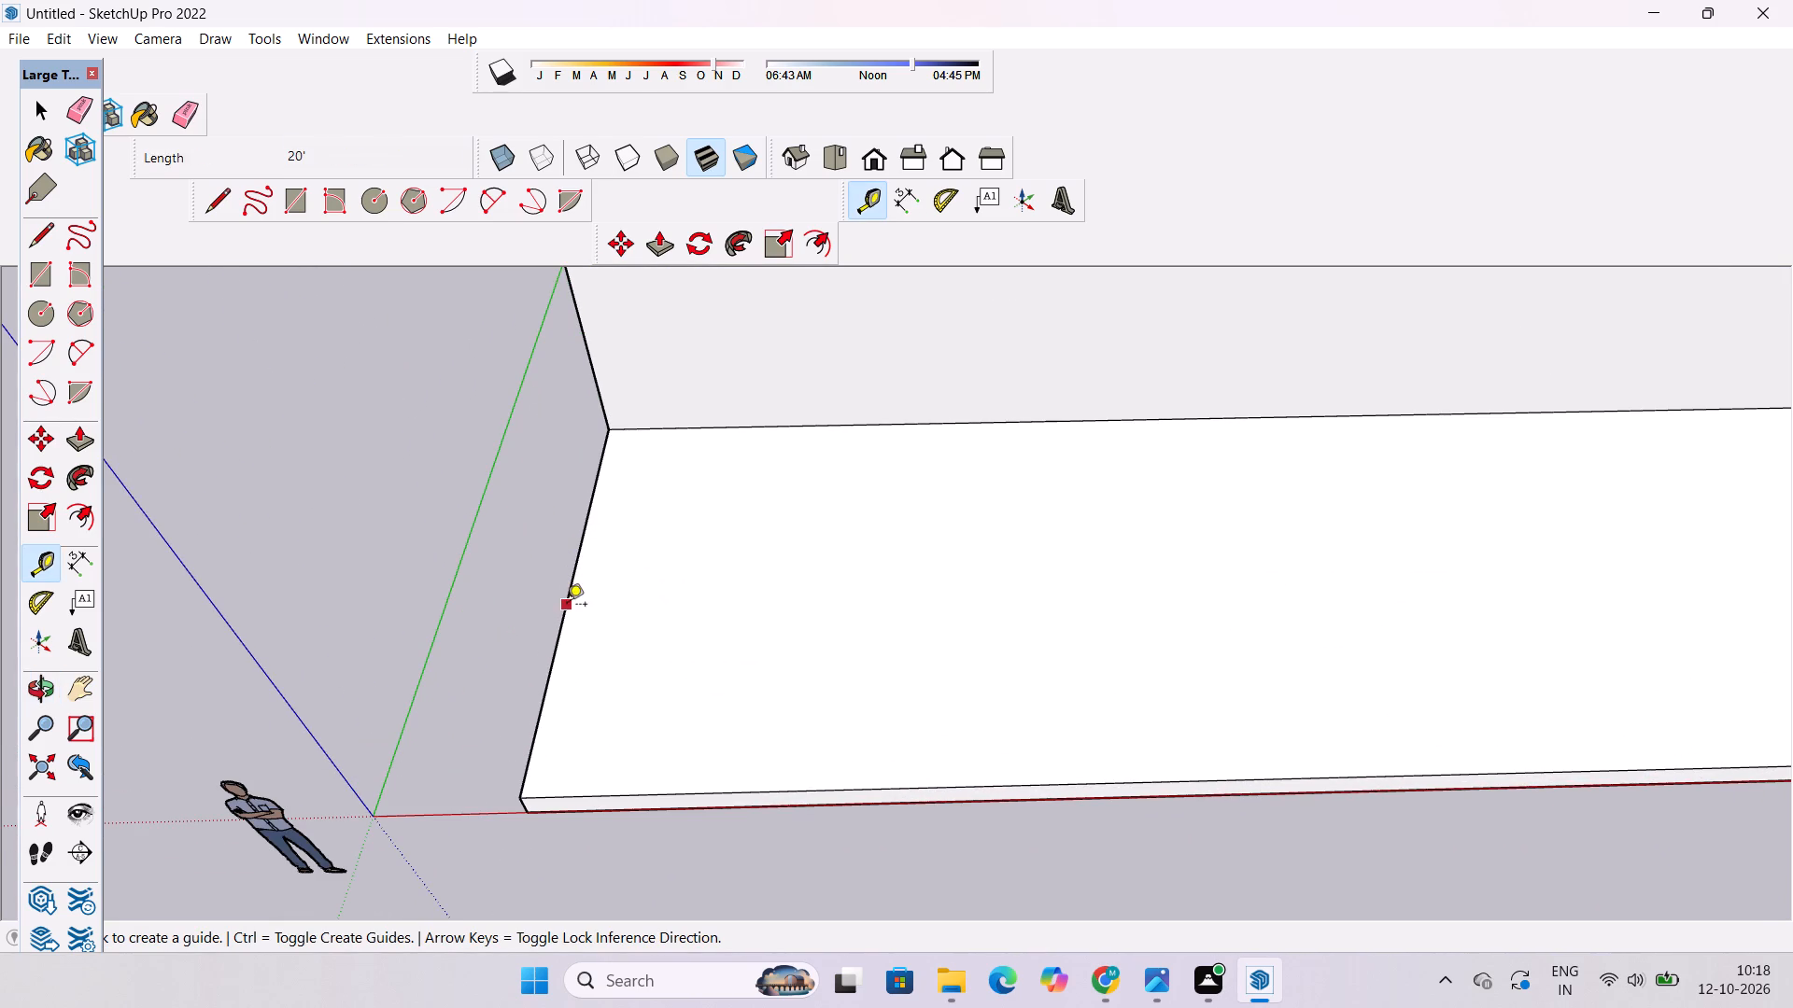
{"action": "left_click", "coordinate": [568, 588]}
{"action": "scroll", "coordinate": [674, 585], "scroll_direction": "down", "scroll_amount": 7}
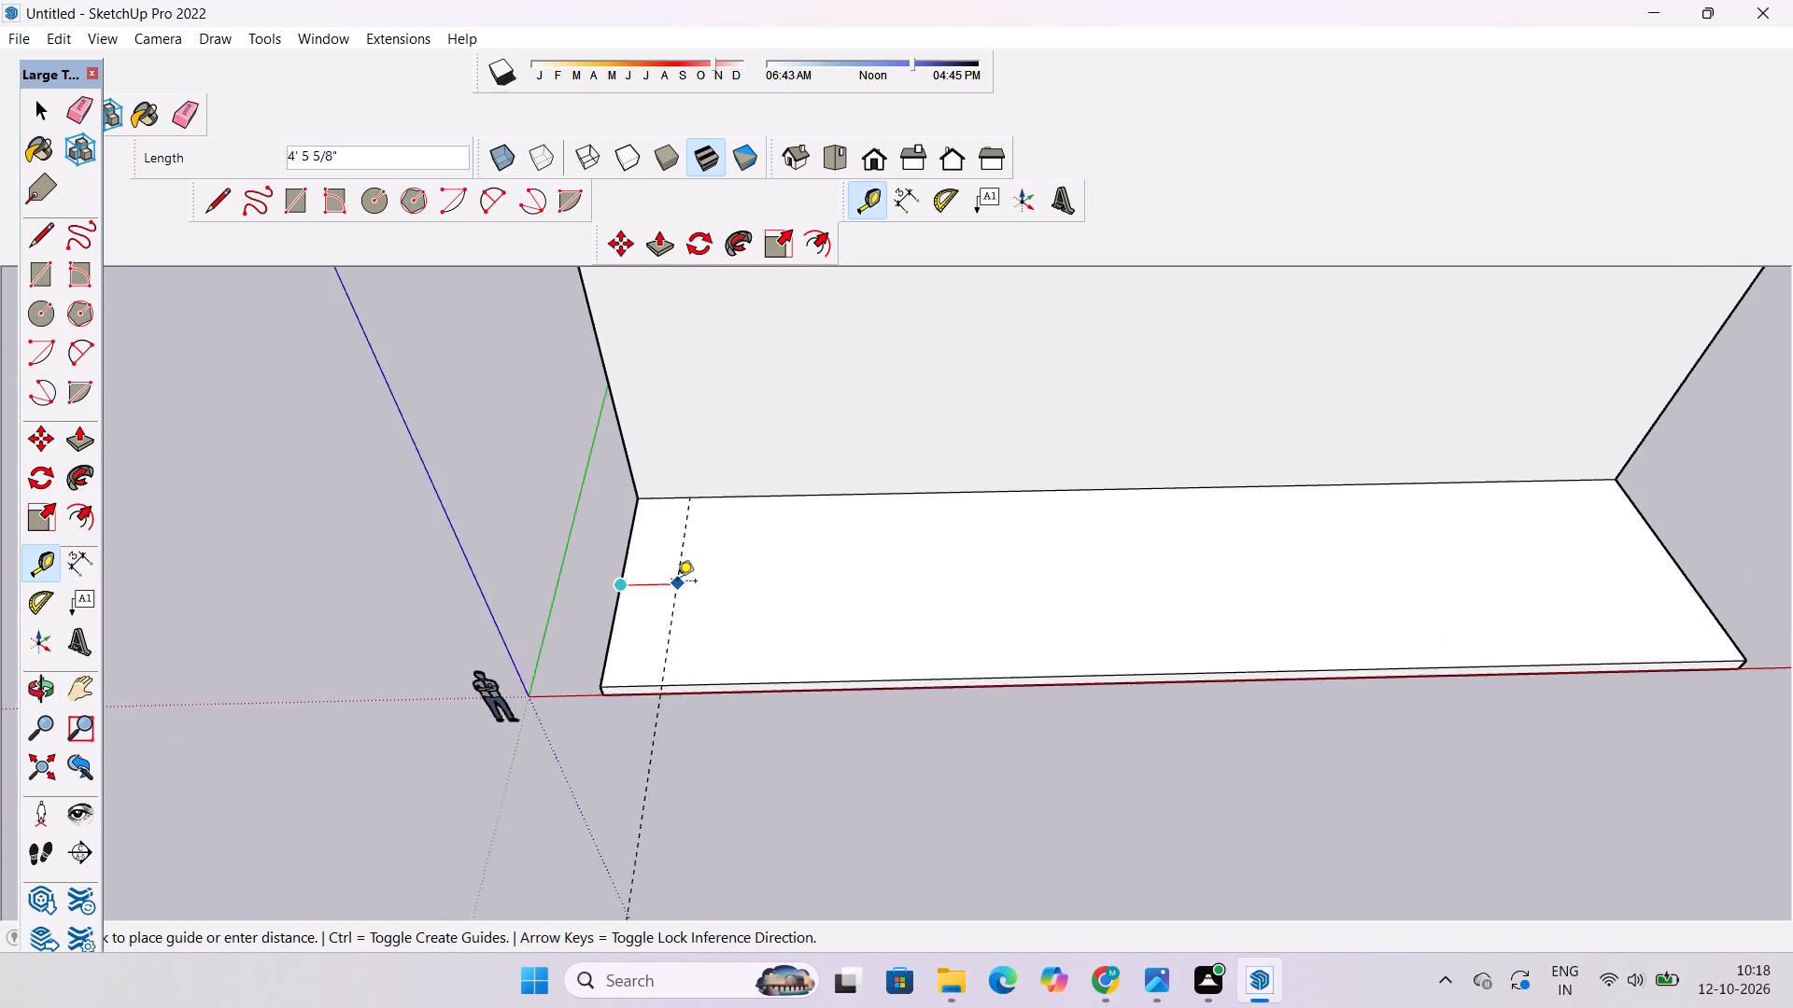
{"action": "scroll", "coordinate": [677, 582], "scroll_direction": "up", "scroll_amount": 5}
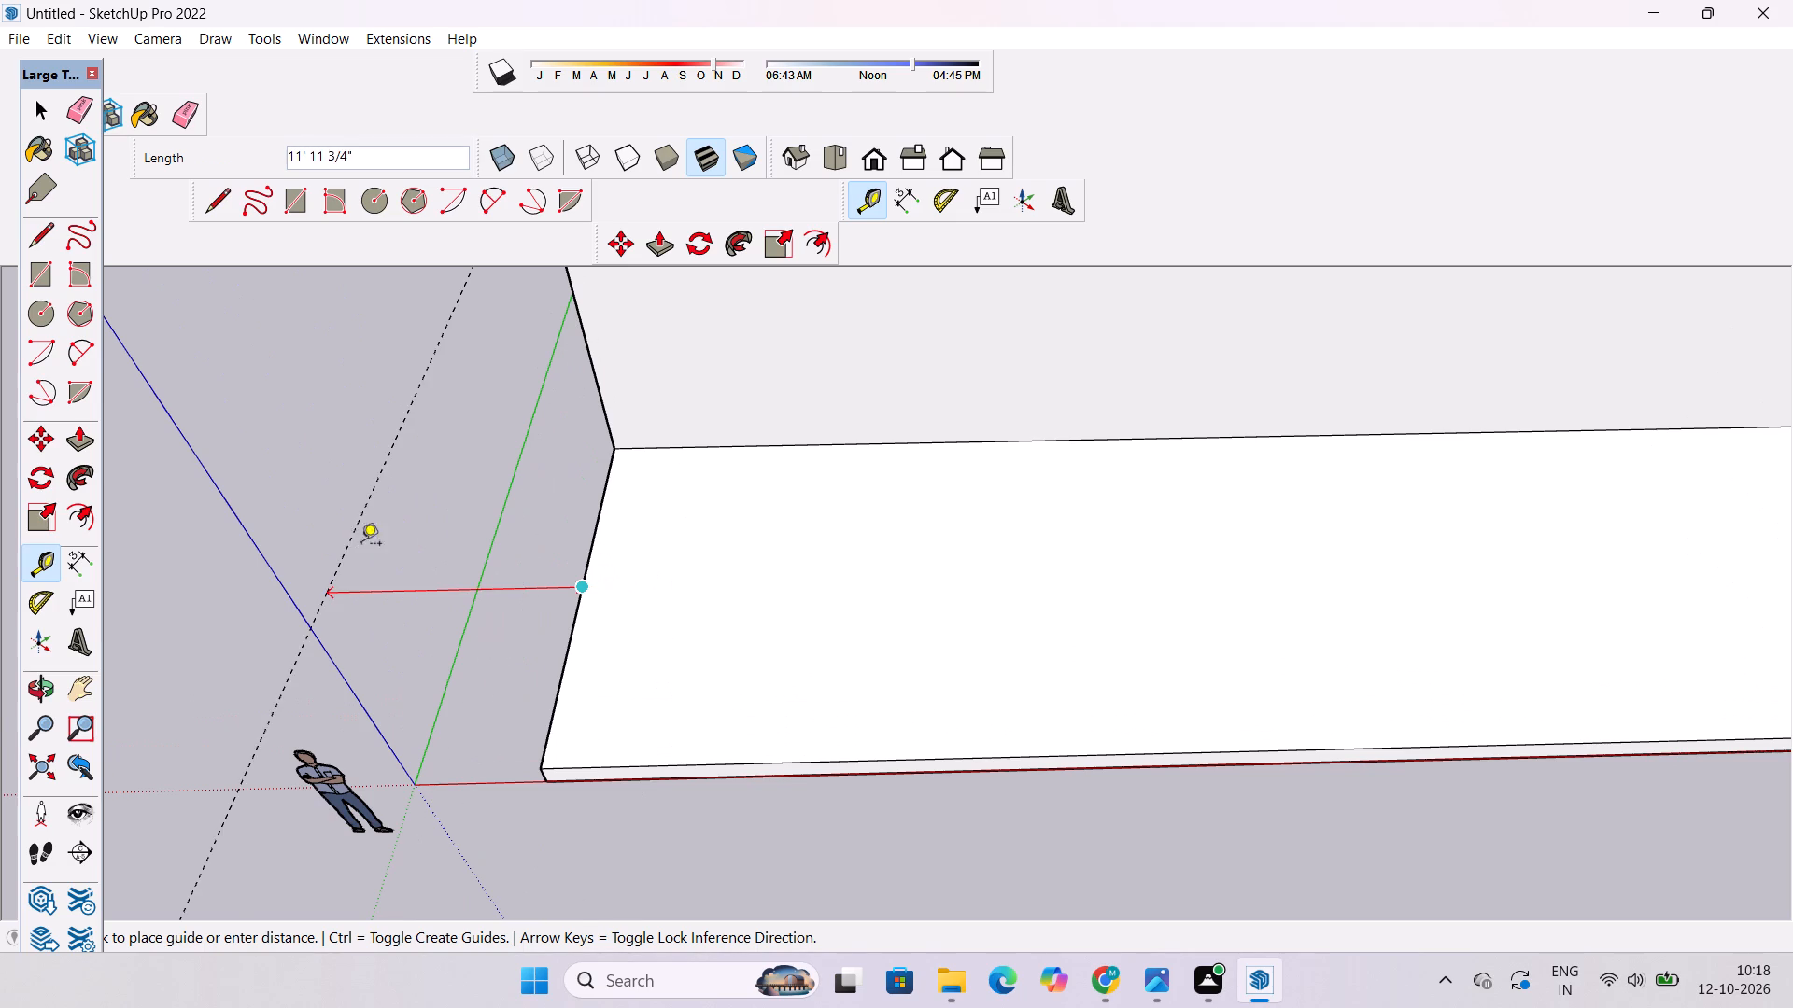
{"action": "scroll", "coordinate": [361, 547], "scroll_direction": "down", "scroll_amount": 1}
{"action": "scroll", "coordinate": [621, 534], "scroll_direction": "down", "scroll_amount": 5}
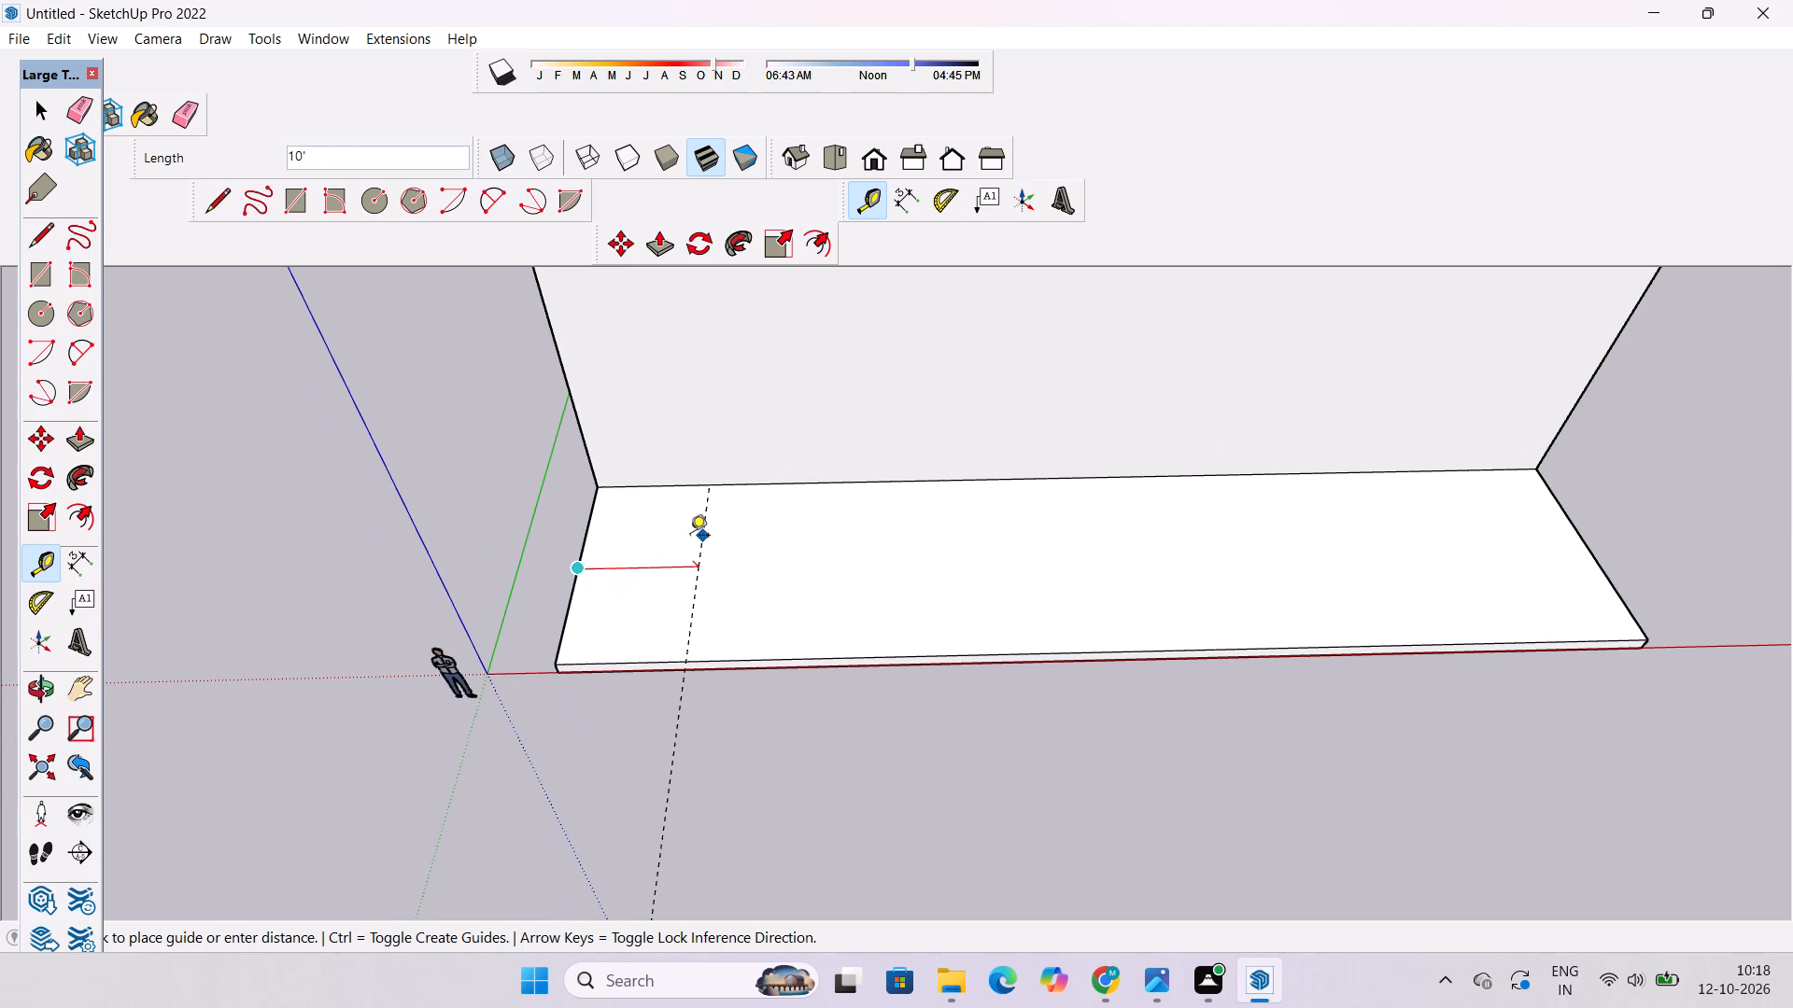
{"action": "scroll", "coordinate": [685, 529], "scroll_direction": "up", "scroll_amount": 2}
{"action": "scroll", "coordinate": [593, 517], "scroll_direction": "down", "scroll_amount": 5}
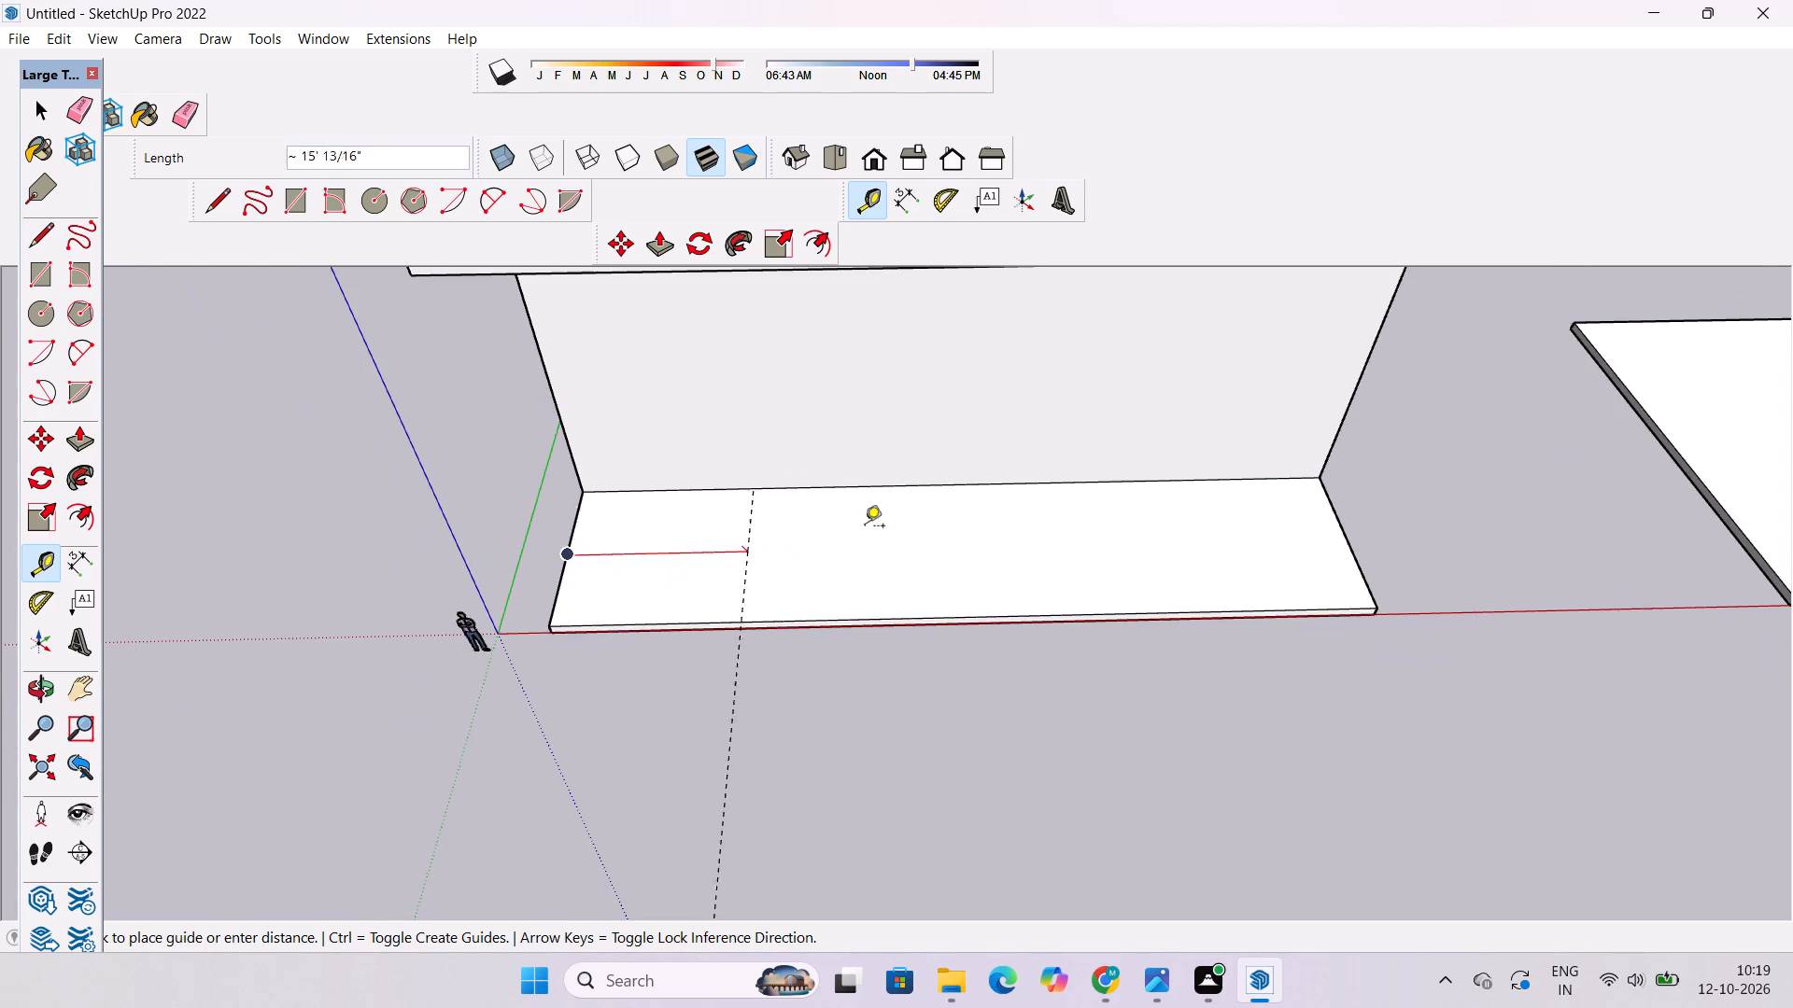
{"action": "scroll", "coordinate": [935, 533], "scroll_direction": "up", "scroll_amount": 5}
{"action": "type", "text": "2'"}
{"action": "key", "text": "Return"}
Place a guide on the middle slab's overhang, 2' in from its side edge nearest the origin.
{"action": "scroll", "coordinate": [736, 663], "scroll_direction": "down", "scroll_amount": 2}
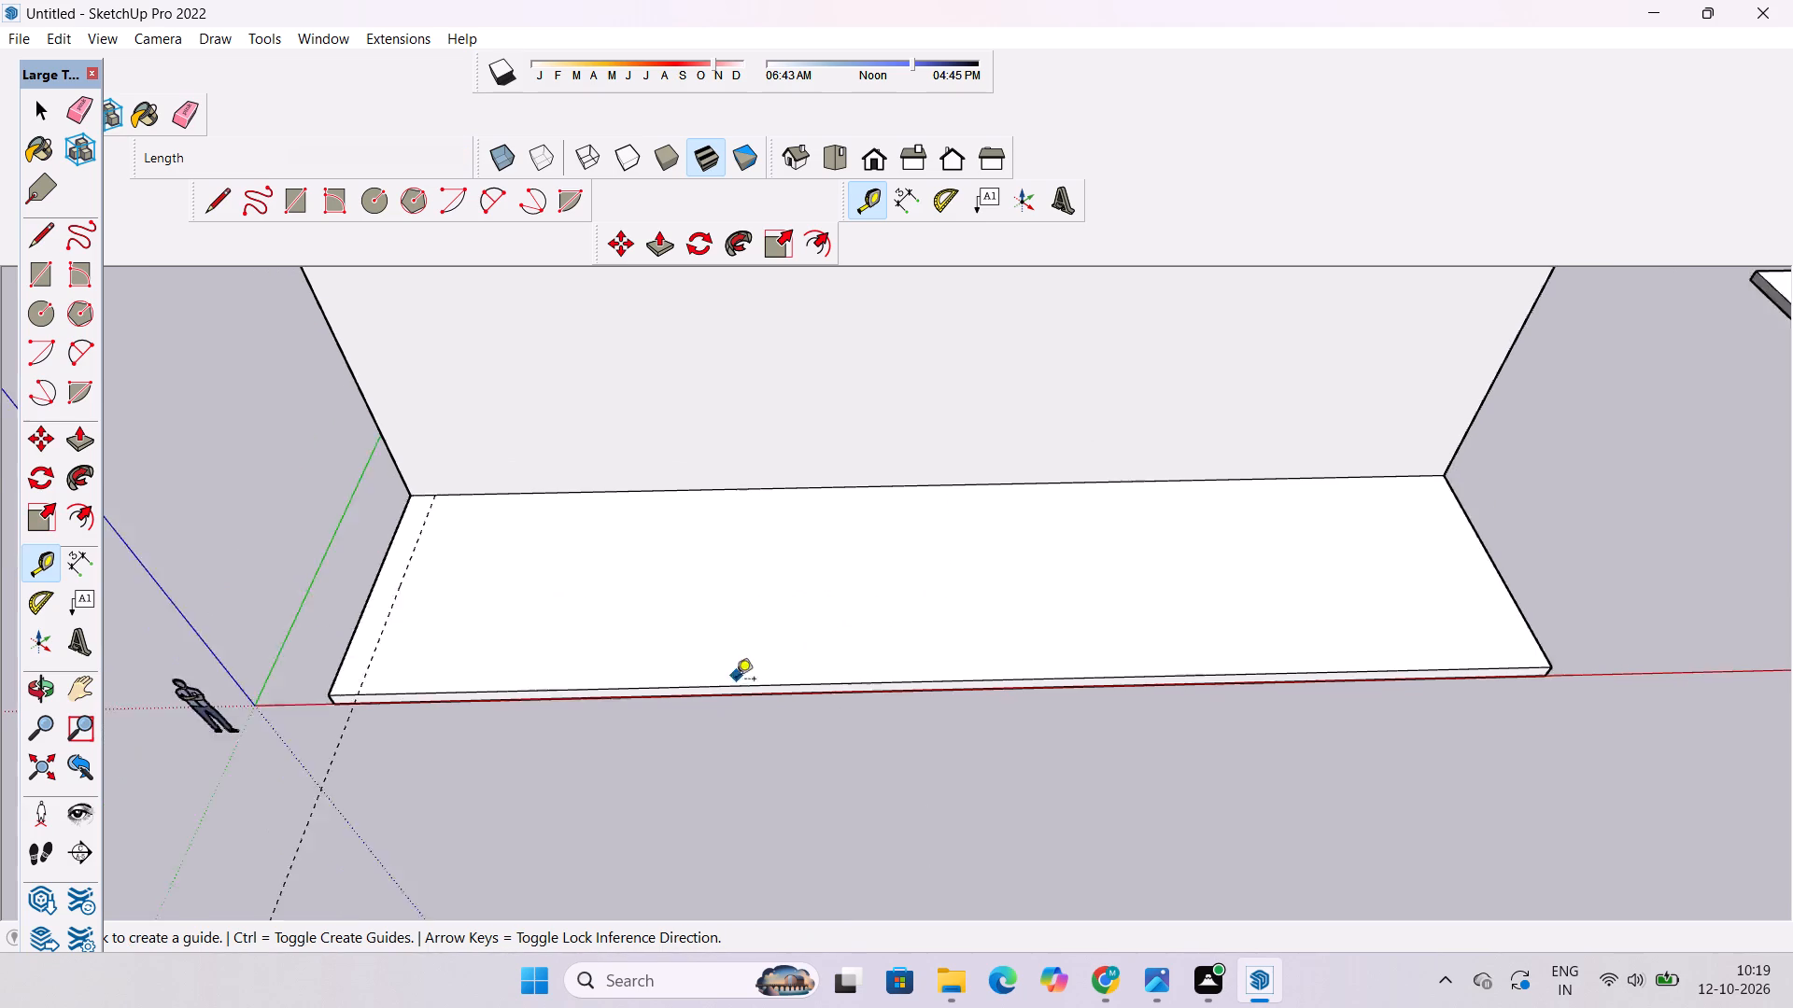
{"action": "scroll", "coordinate": [736, 680], "scroll_direction": "down", "scroll_amount": 5}
{"action": "scroll", "coordinate": [572, 786], "scroll_direction": "down", "scroll_amount": 8}
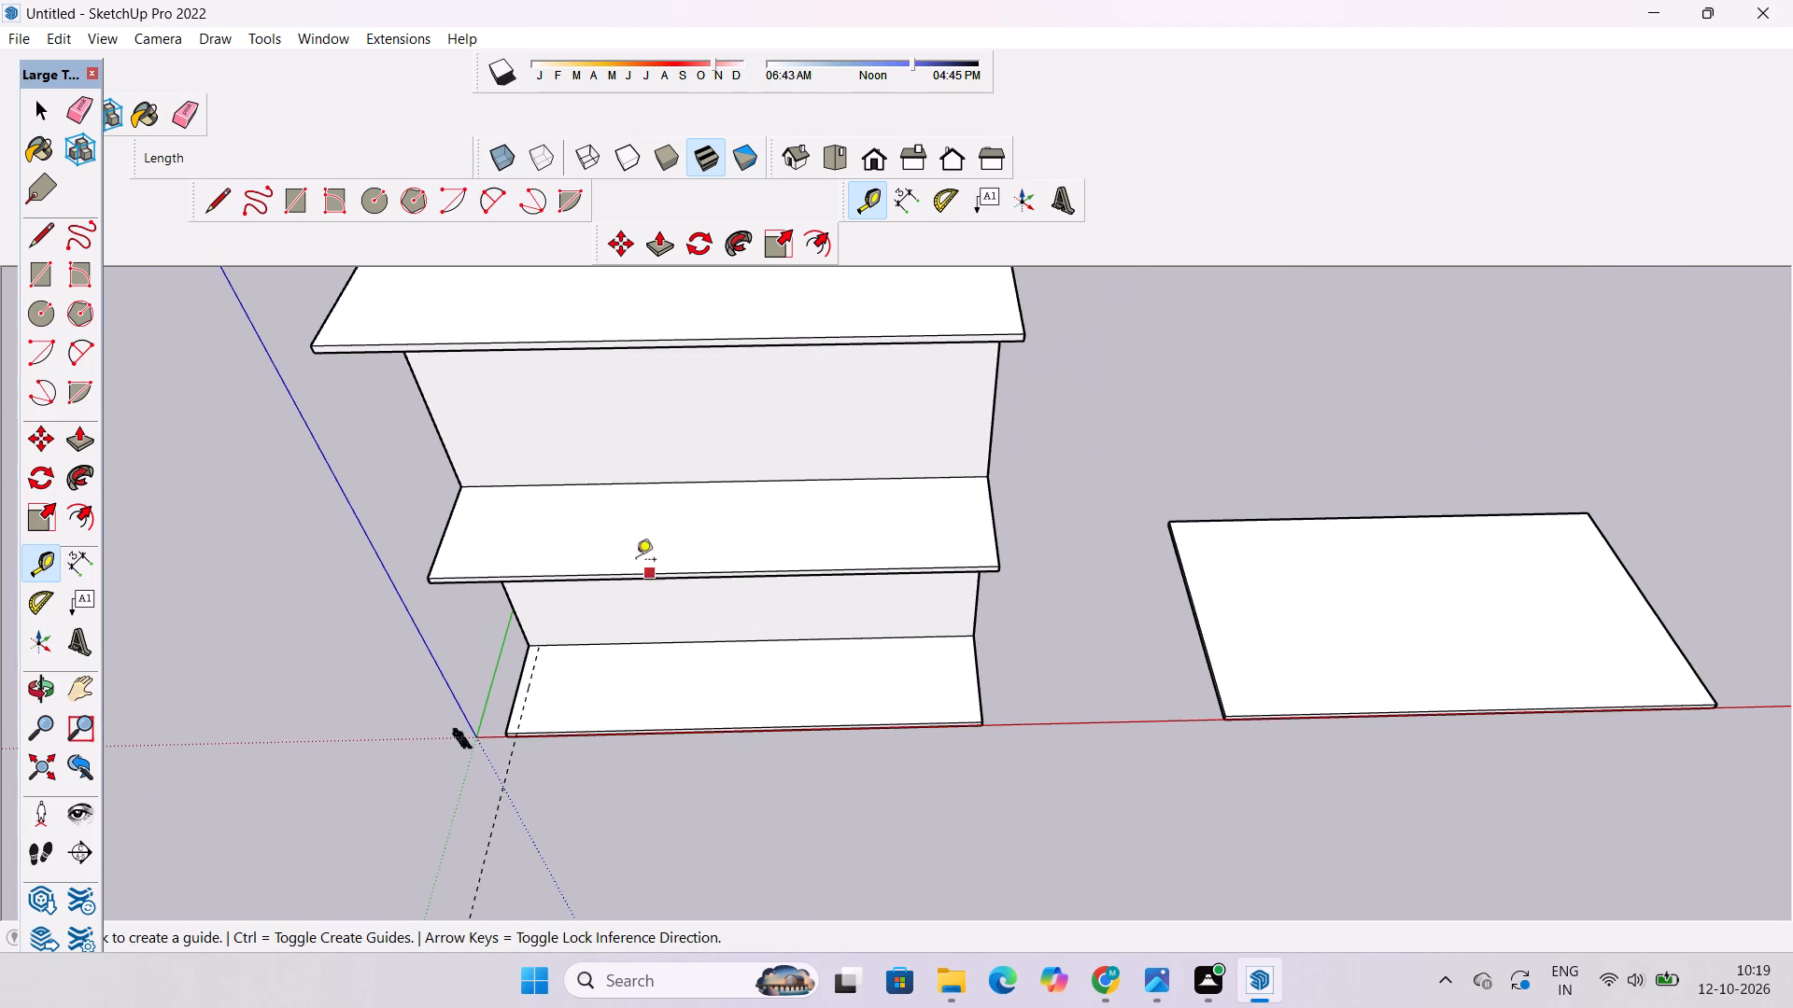
{"action": "scroll", "coordinate": [614, 526], "scroll_direction": "up", "scroll_amount": 9}
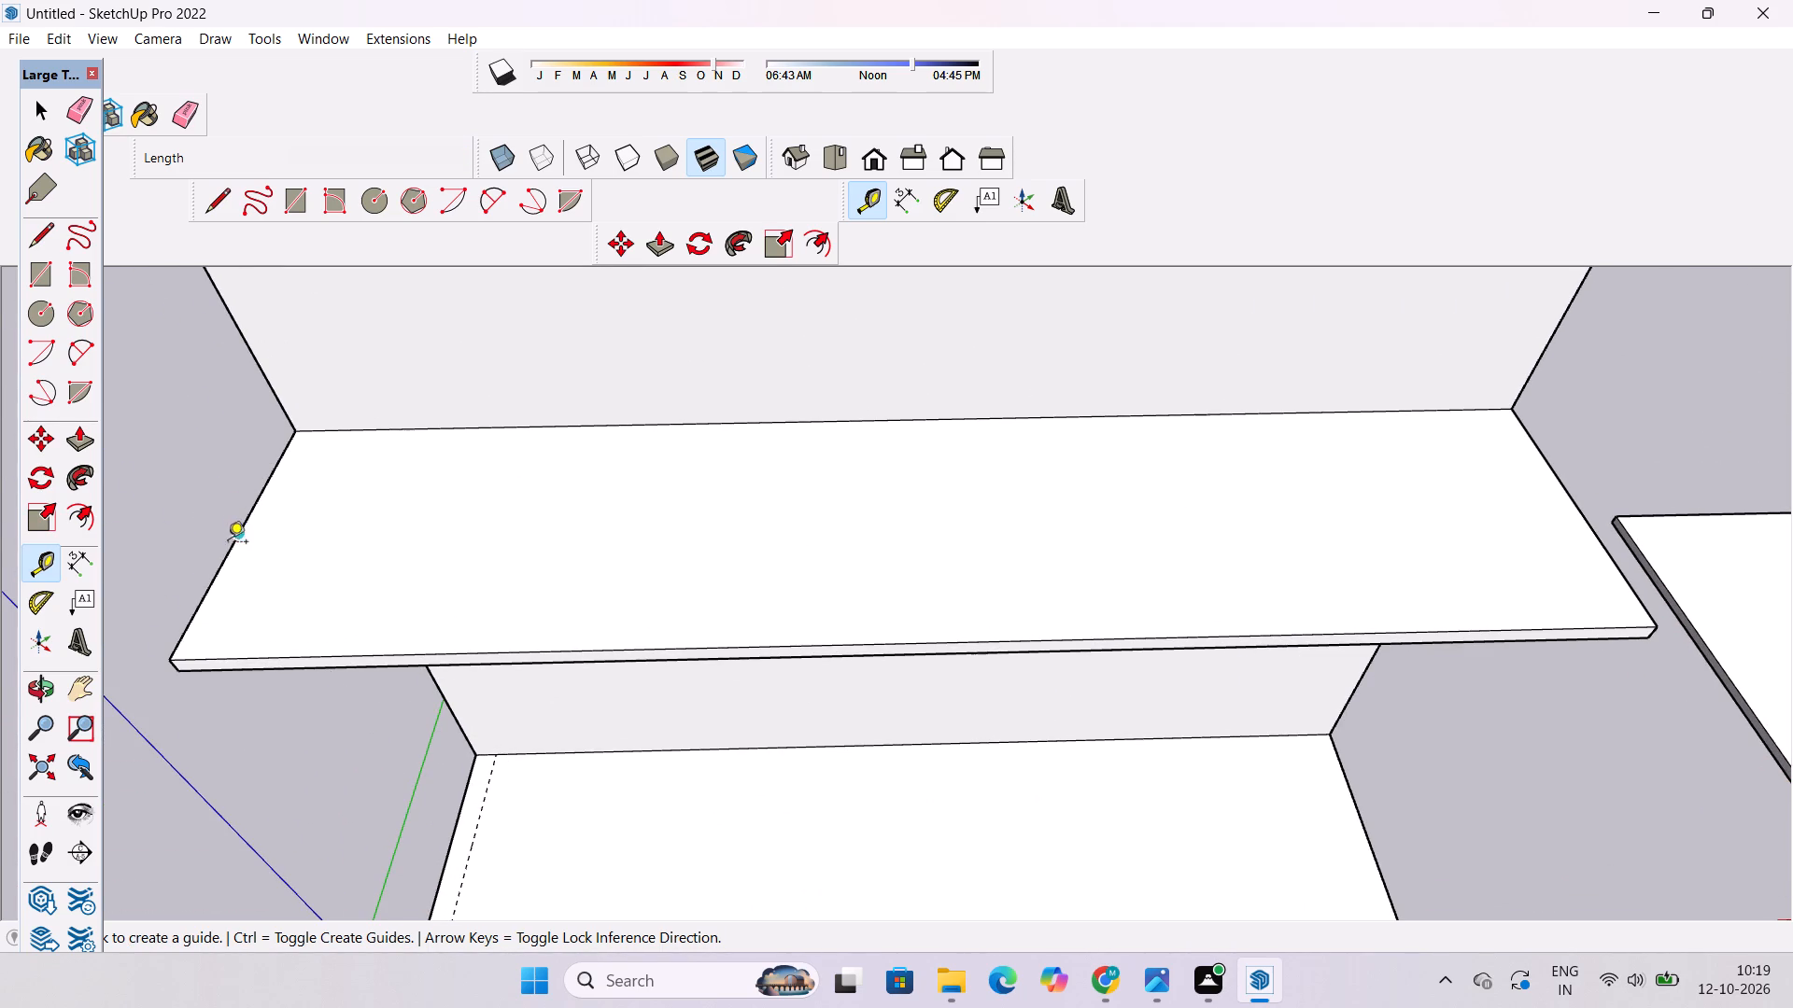
{"action": "left_click", "coordinate": [237, 536]}
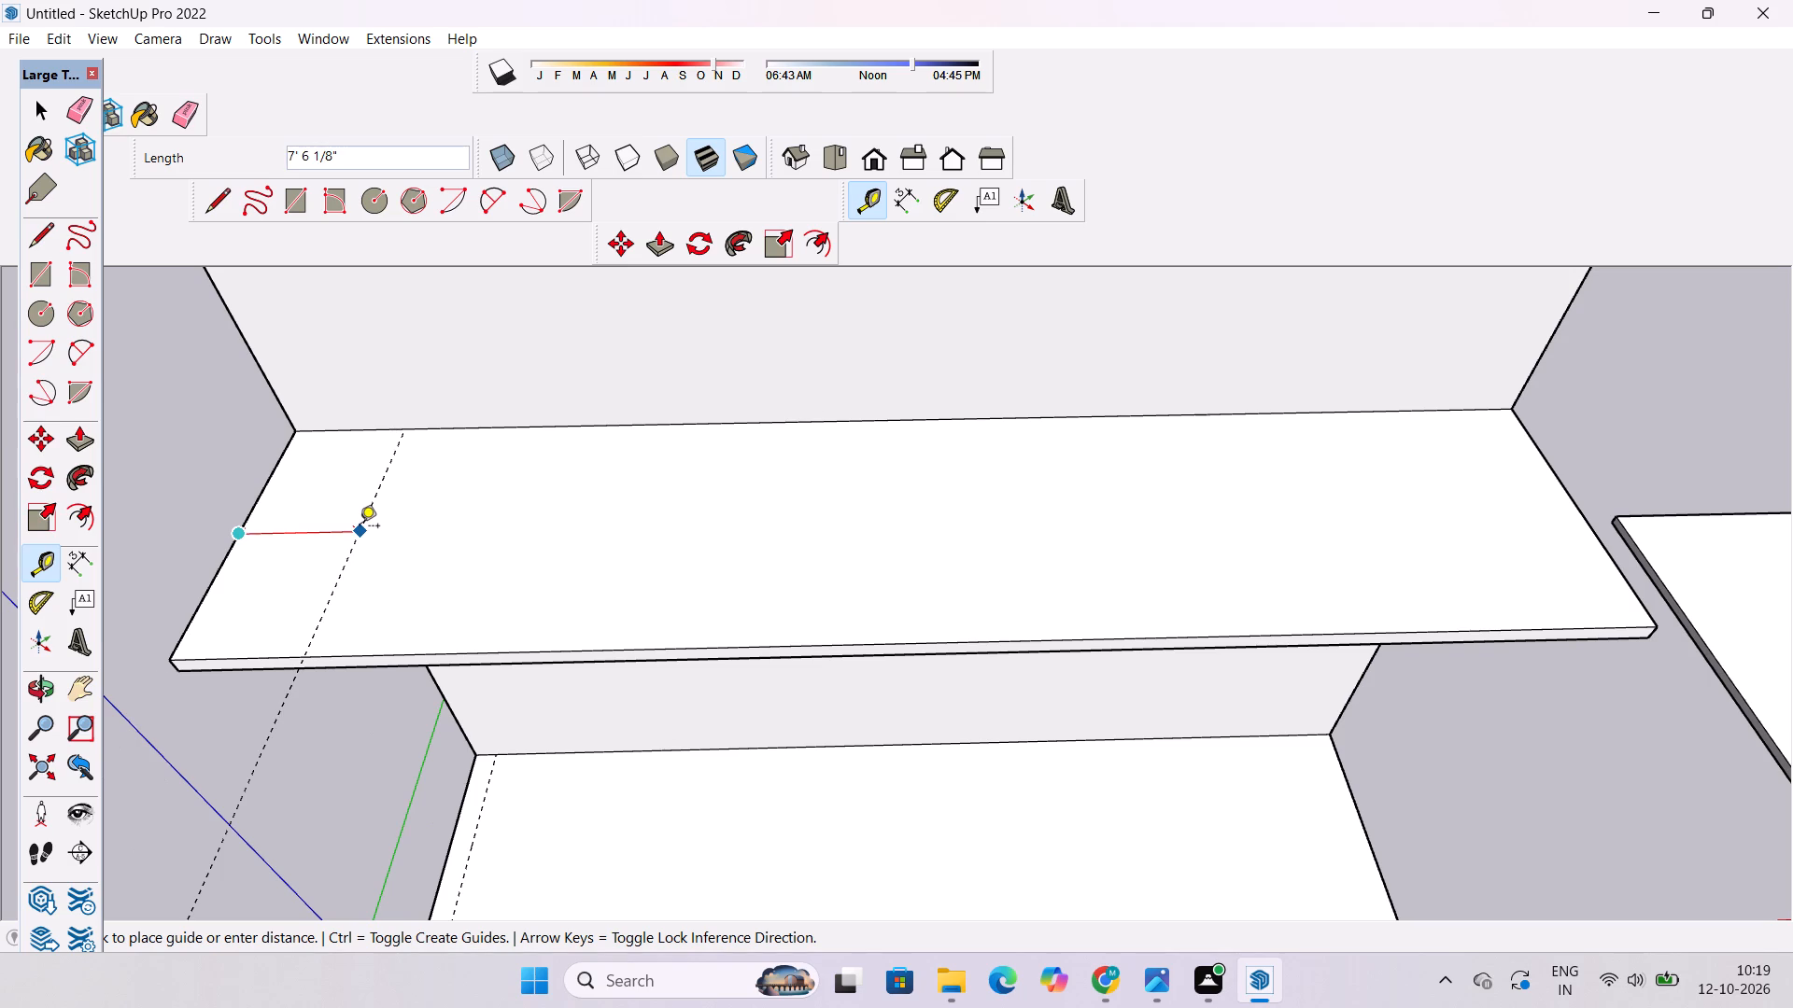
{"action": "type", "text": "2'"}
{"action": "key", "text": "Return"}
Examine the ground slab's front strip and its side guide near the origin up close.
{"action": "scroll", "coordinate": [405, 594], "scroll_direction": "down", "scroll_amount": 10}
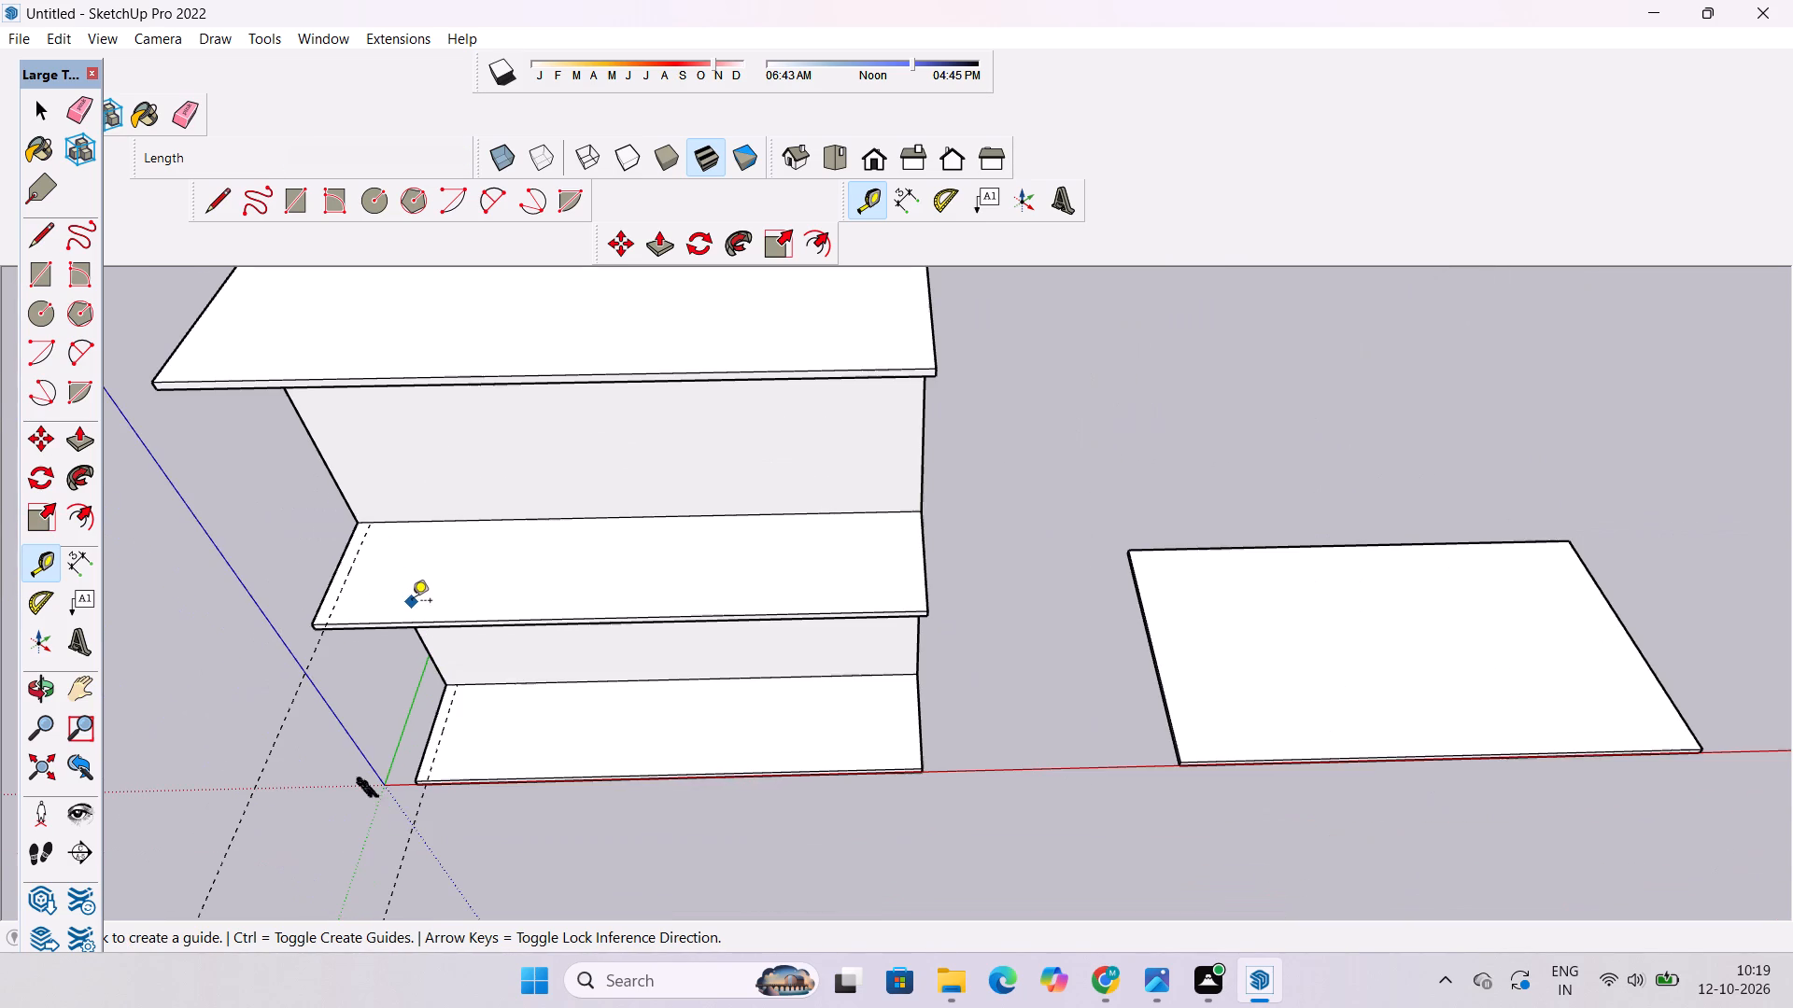
{"action": "key", "text": "space"}
{"action": "type", "text": "o"}
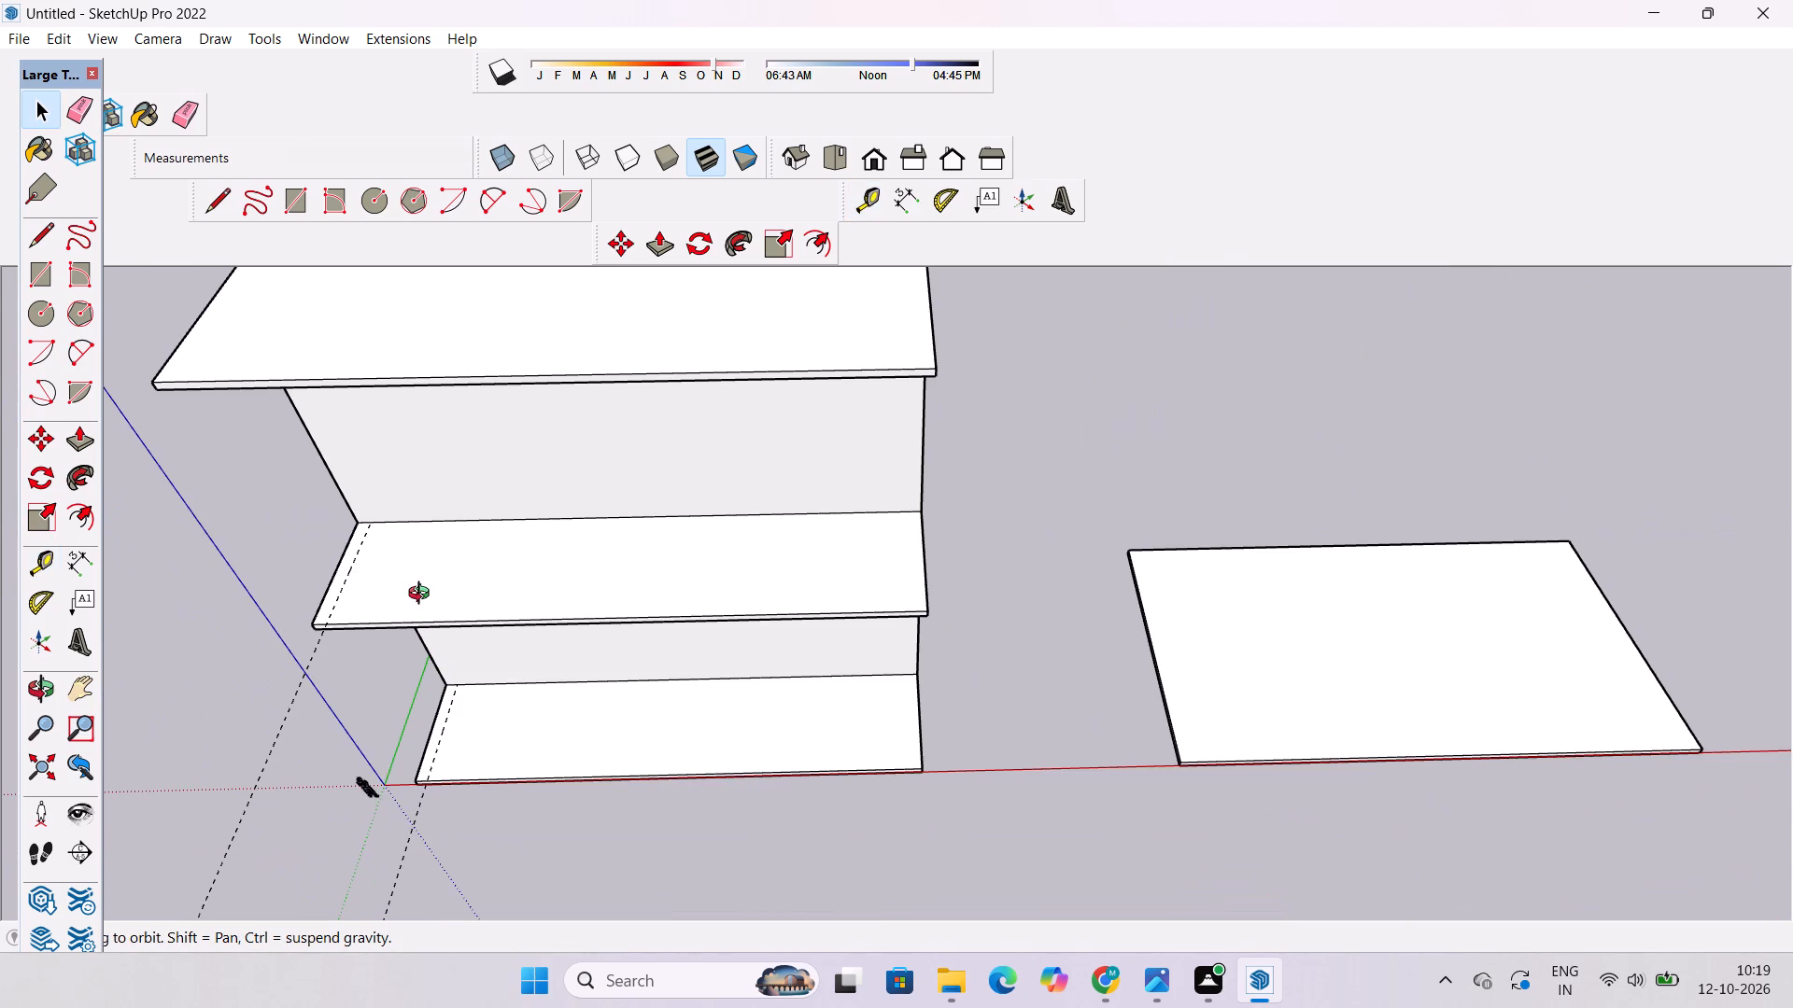
{"action": "scroll", "coordinate": [338, 628], "scroll_direction": "up", "scroll_amount": 3}
{"action": "left_click_drag", "start_coordinate": [353, 642], "coordinate": [493, 701], "text": "shift"}
{"action": "left_click_drag", "start_coordinate": [479, 802], "coordinate": [482, 655], "text": "shift"}
{"action": "scroll", "coordinate": [548, 651], "scroll_direction": "up", "scroll_amount": 7, "text": "shift"}
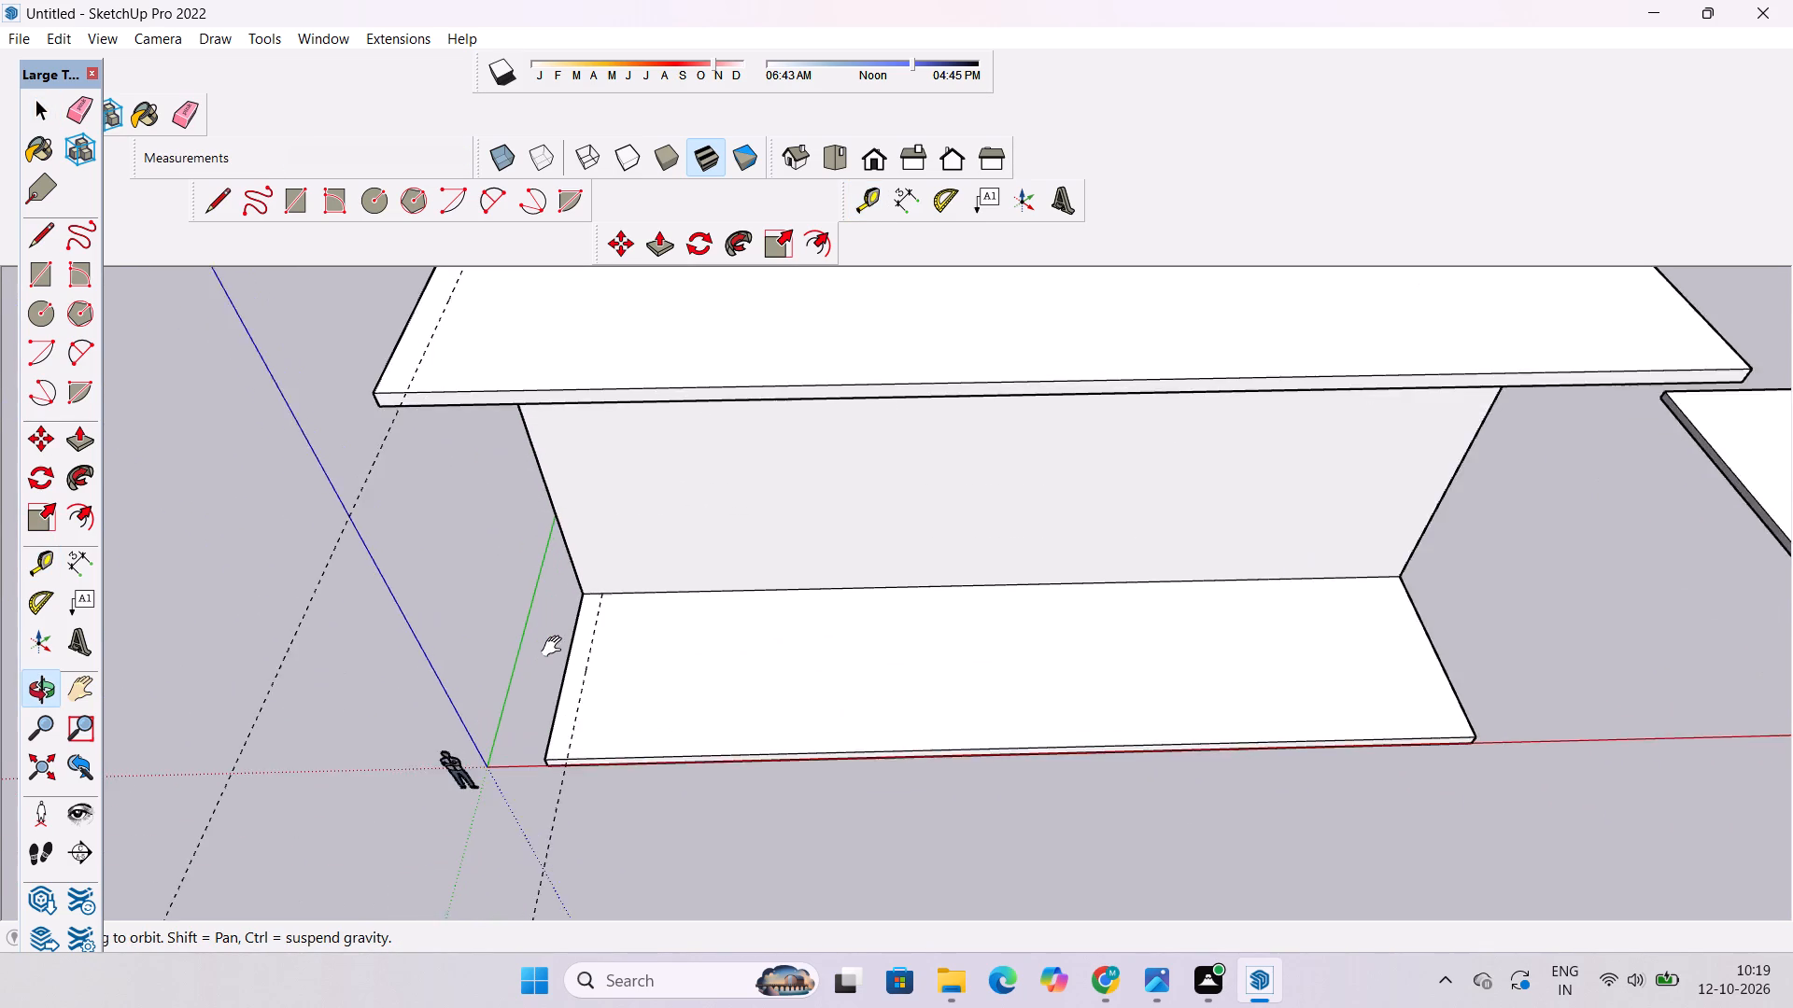
{"action": "scroll", "coordinate": [556, 647], "scroll_direction": "up", "scroll_amount": 2, "text": "shift"}
{"action": "left_click_drag", "start_coordinate": [519, 666], "coordinate": [459, 672], "text": "shift"}
{"action": "scroll", "coordinate": [487, 672], "scroll_direction": "up", "scroll_amount": 4, "text": "shift"}
{"action": "scroll", "coordinate": [410, 673], "scroll_direction": "down", "scroll_amount": 5, "text": "shift"}
{"action": "left_click_drag", "start_coordinate": [644, 683], "coordinate": [548, 683], "text": "shift"}
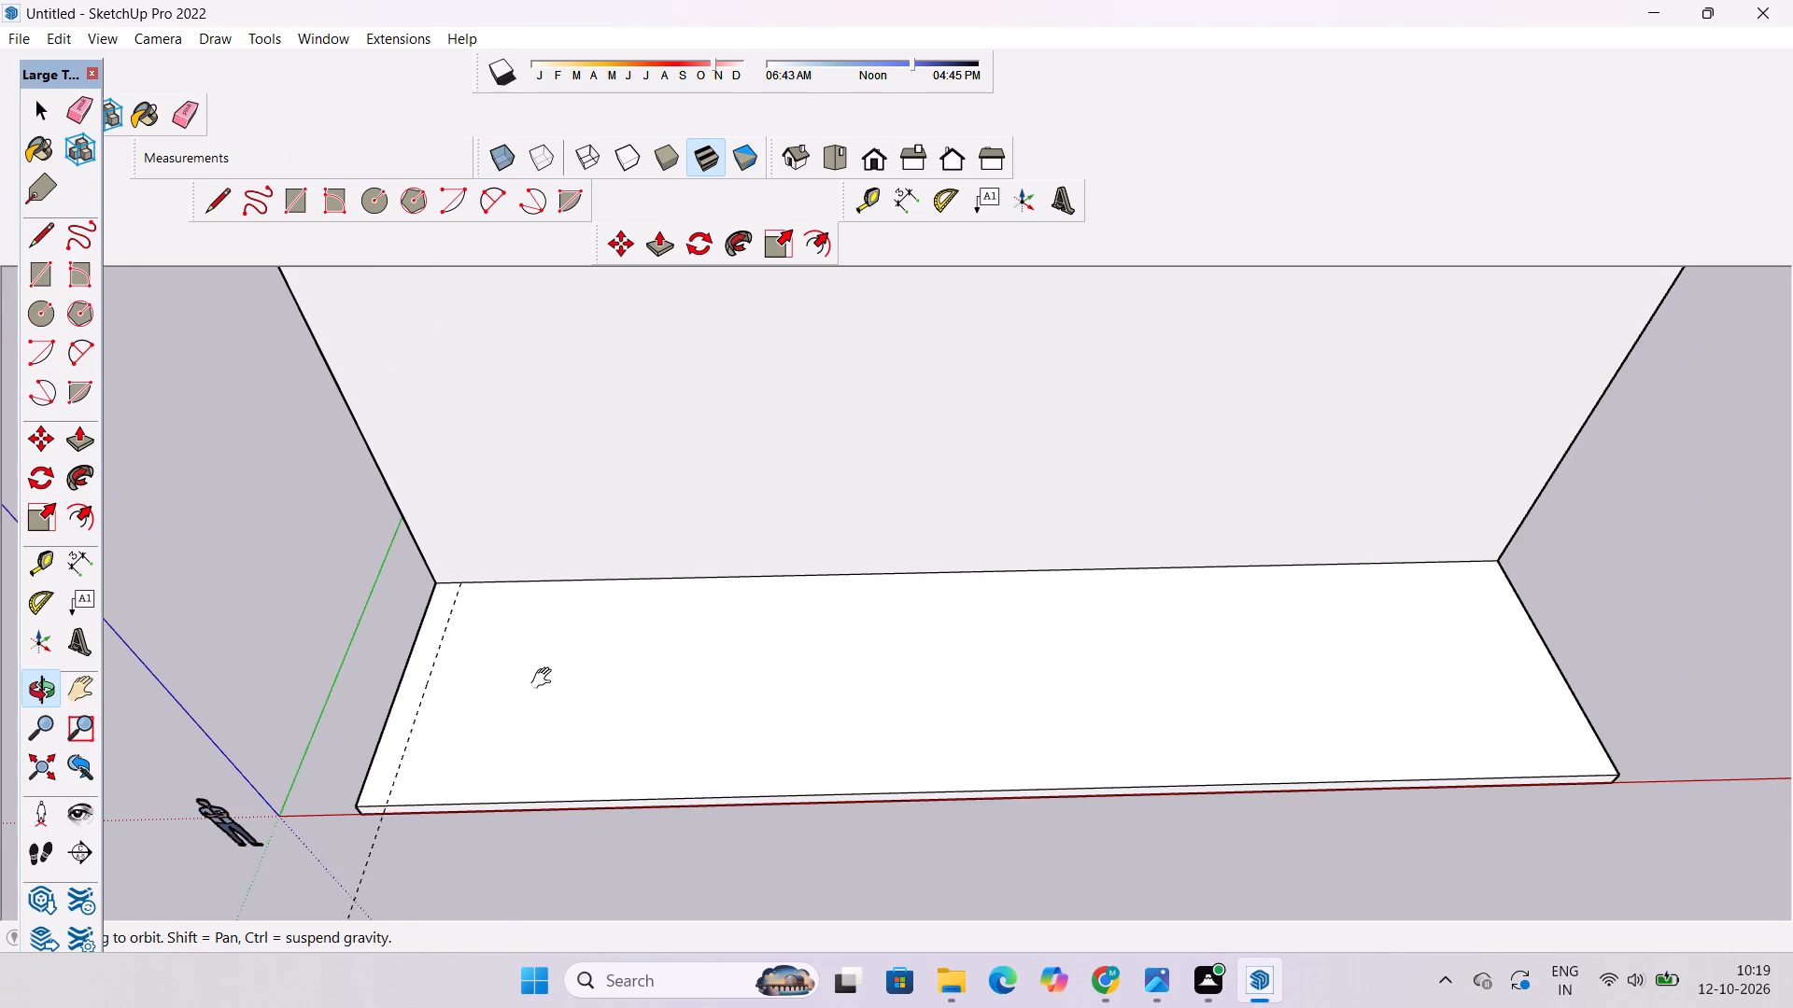
{"action": "scroll", "coordinate": [545, 679], "scroll_direction": "down", "scroll_amount": 2}
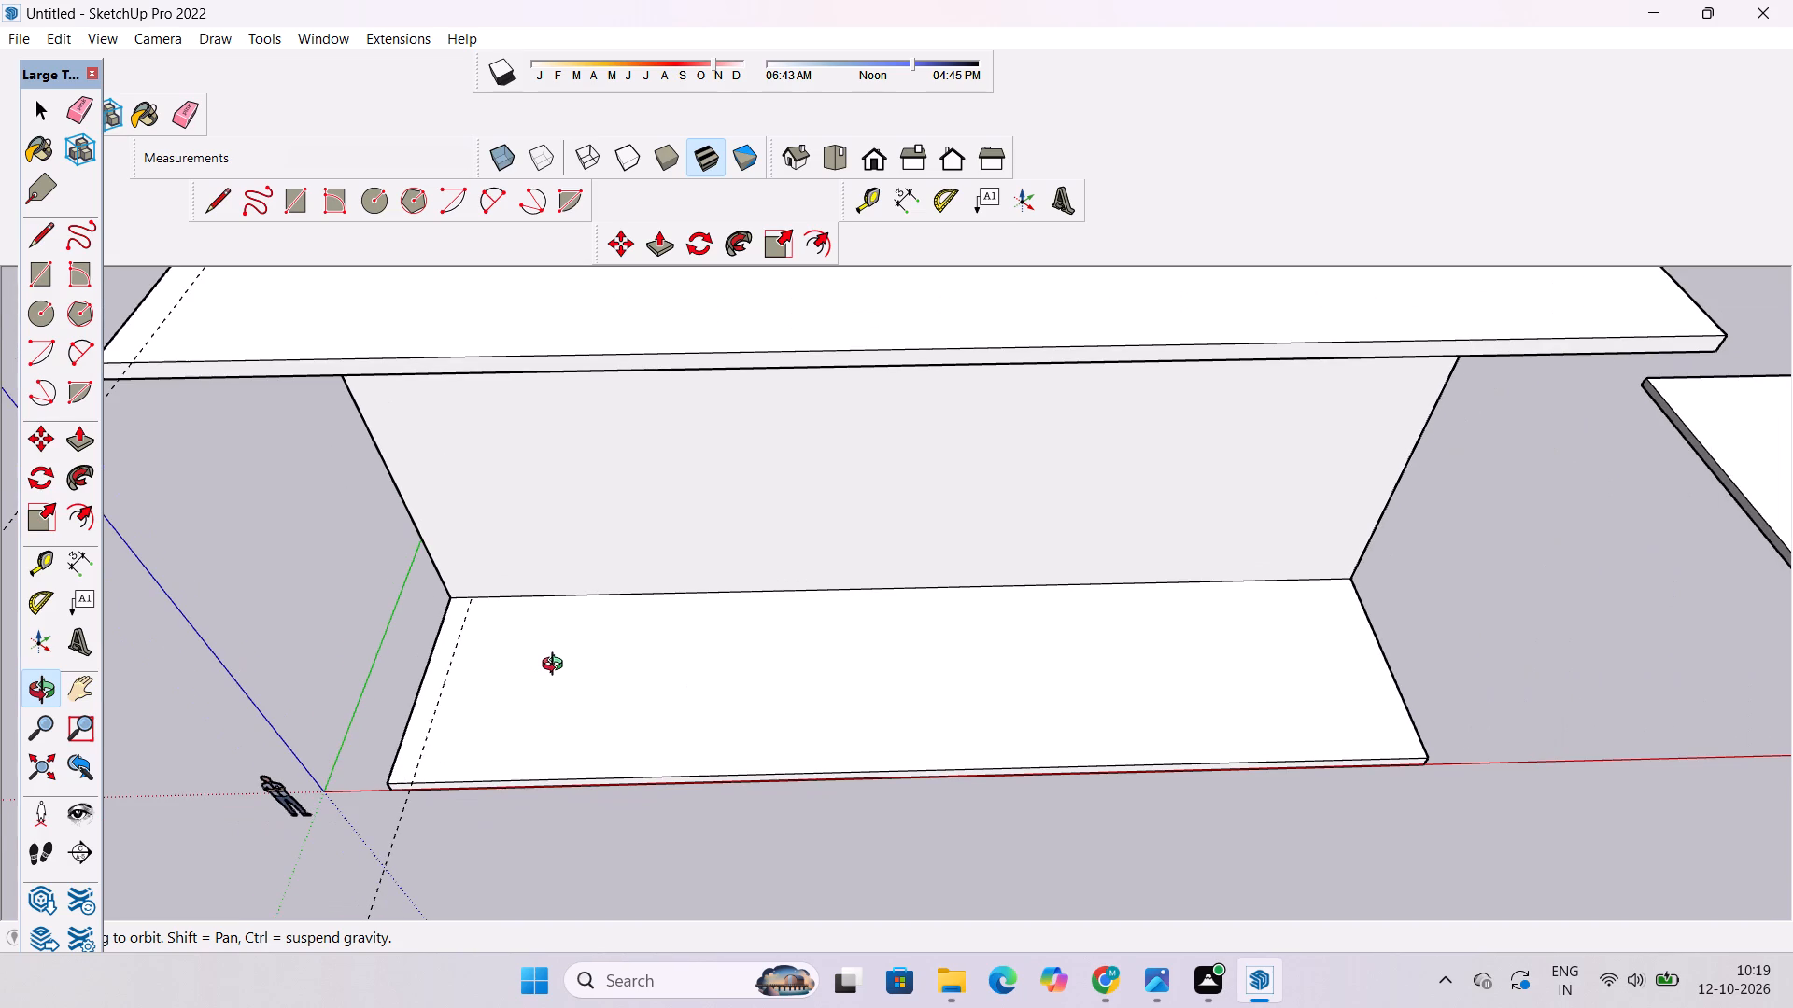
{"action": "left_click_drag", "start_coordinate": [586, 735], "coordinate": [609, 657], "text": "shift"}
{"action": "scroll", "coordinate": [606, 675], "scroll_direction": "up", "scroll_amount": 8, "text": "shift"}
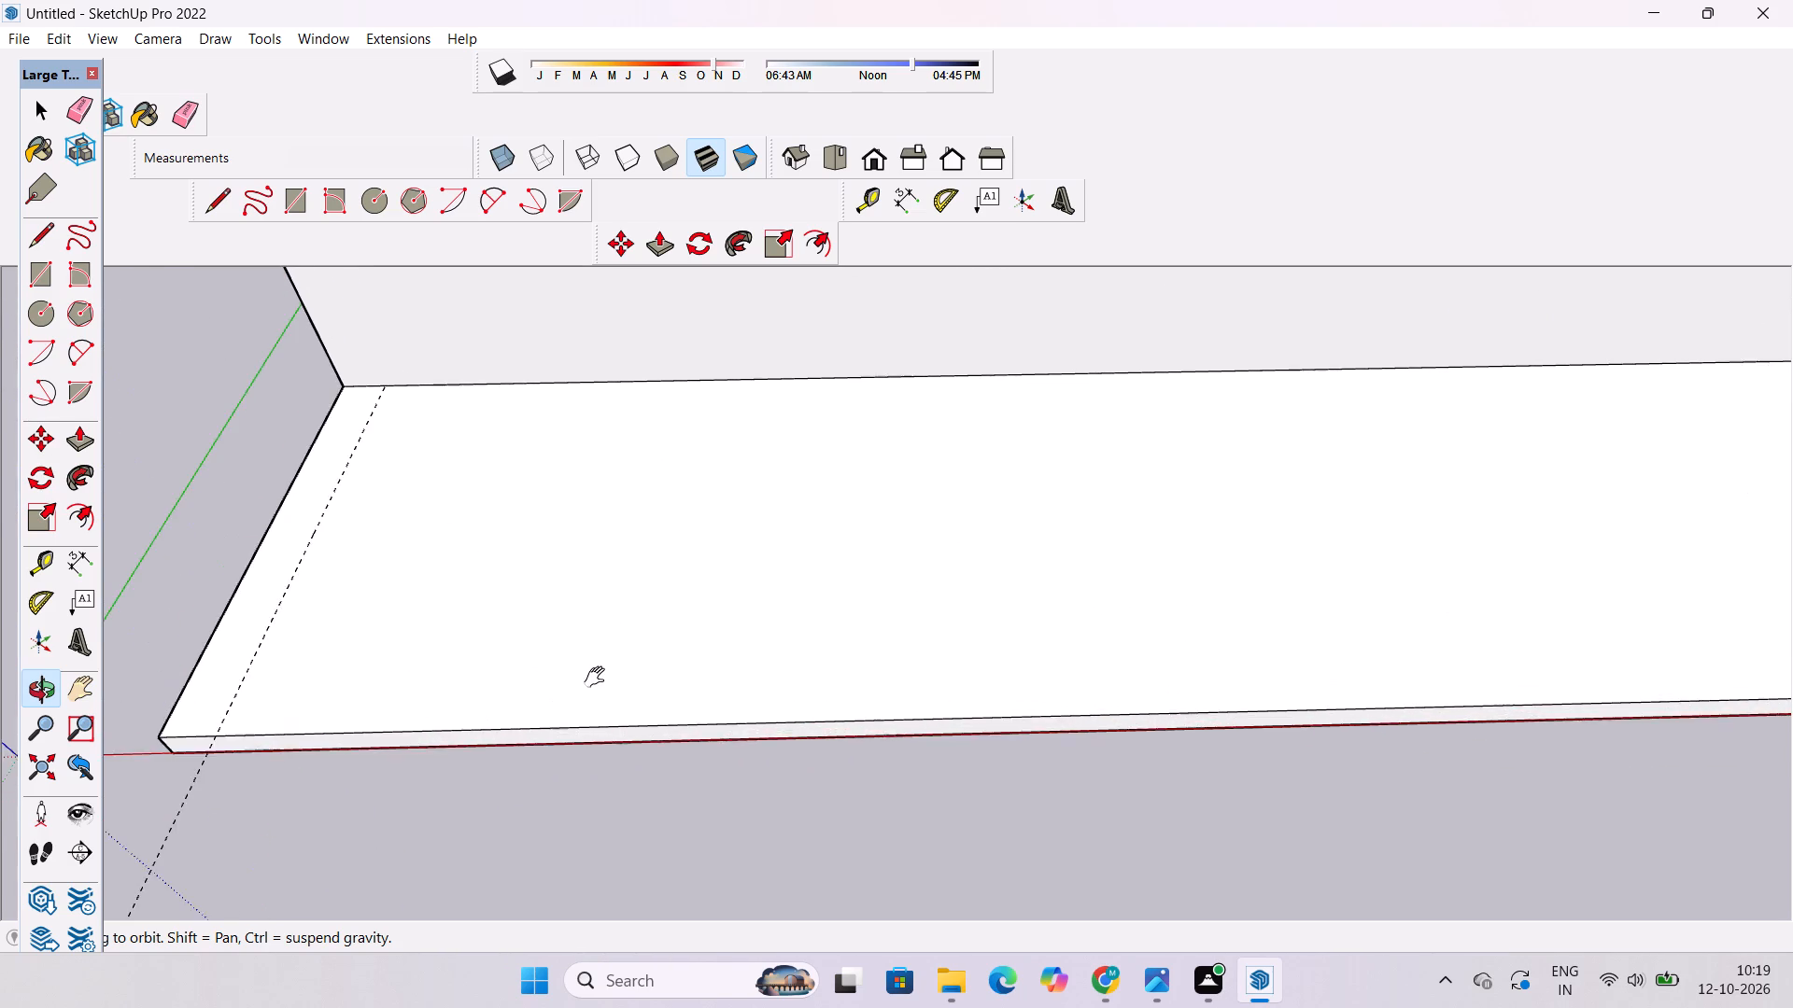
{"action": "left_click_drag", "start_coordinate": [599, 678], "coordinate": [633, 740], "text": "shift"}
{"action": "scroll", "coordinate": [551, 744], "scroll_direction": "up", "scroll_amount": 3}
{"action": "left_click_drag", "start_coordinate": [547, 738], "coordinate": [589, 777], "text": "shift"}
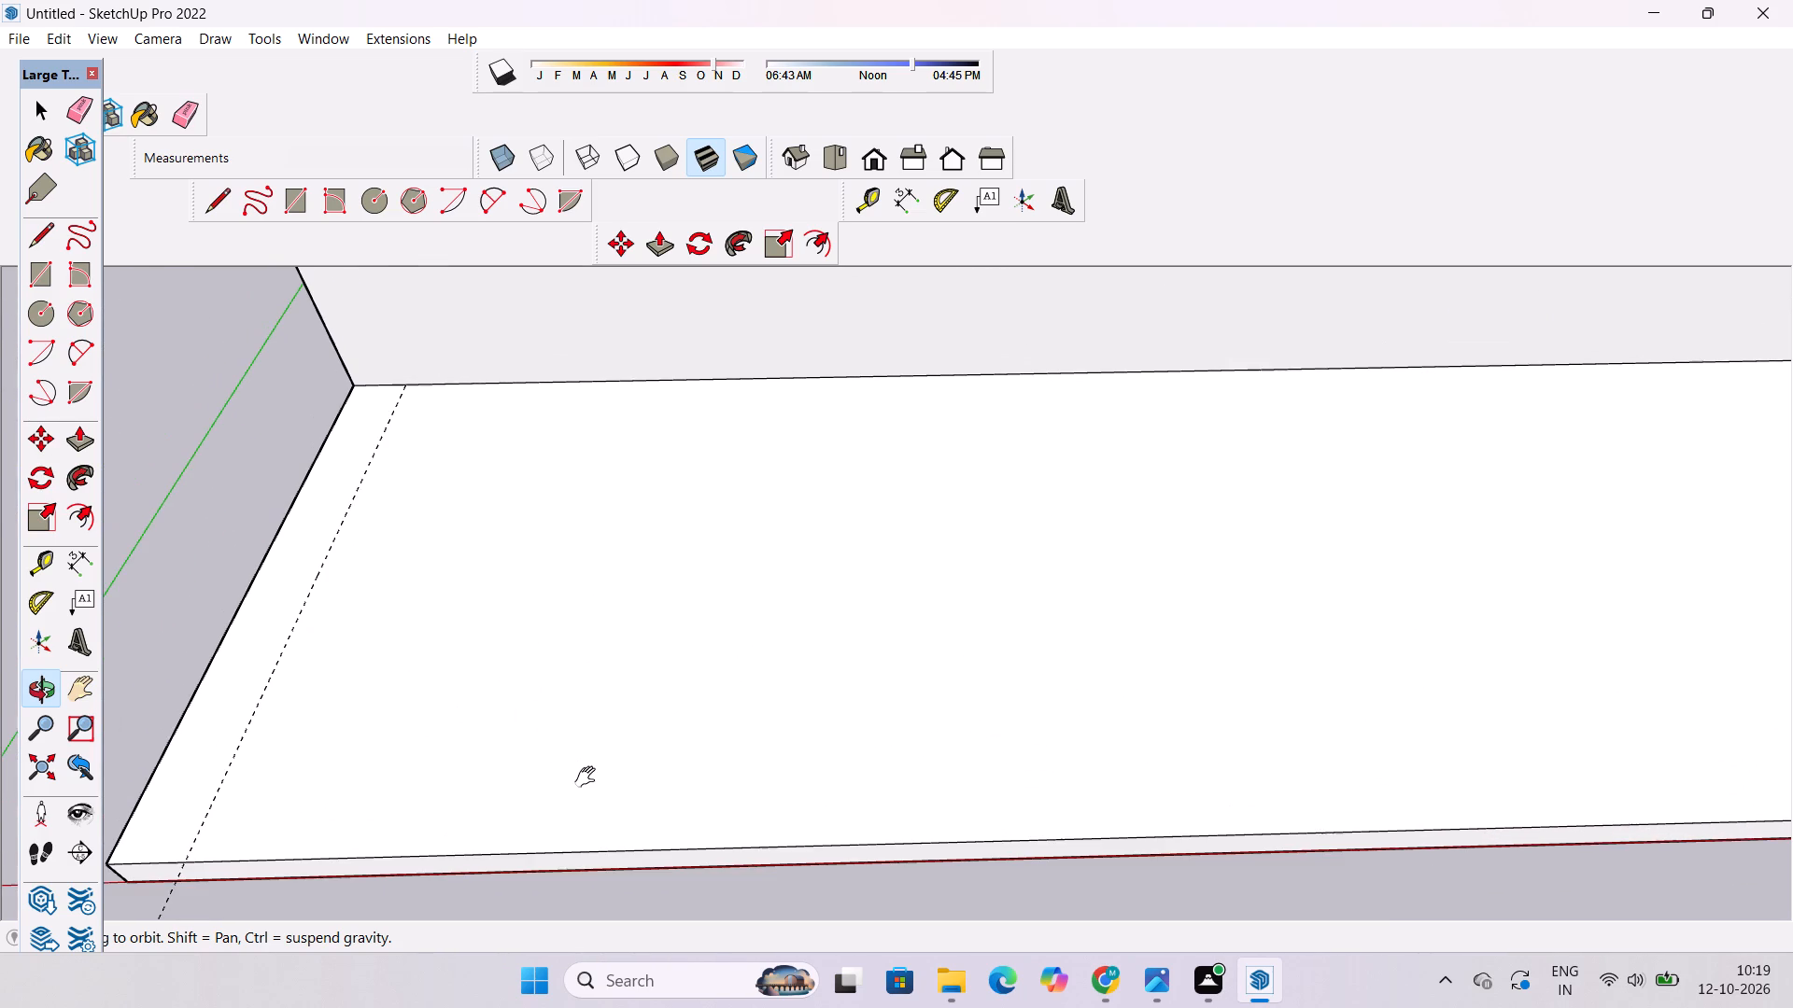
{"action": "scroll", "coordinate": [583, 776], "scroll_direction": "up", "scroll_amount": 2, "text": "shift"}
{"action": "left_click_drag", "start_coordinate": [595, 769], "coordinate": [656, 805], "text": "shift"}
{"action": "scroll", "coordinate": [633, 798], "scroll_direction": "up", "scroll_amount": 3, "text": "shift"}
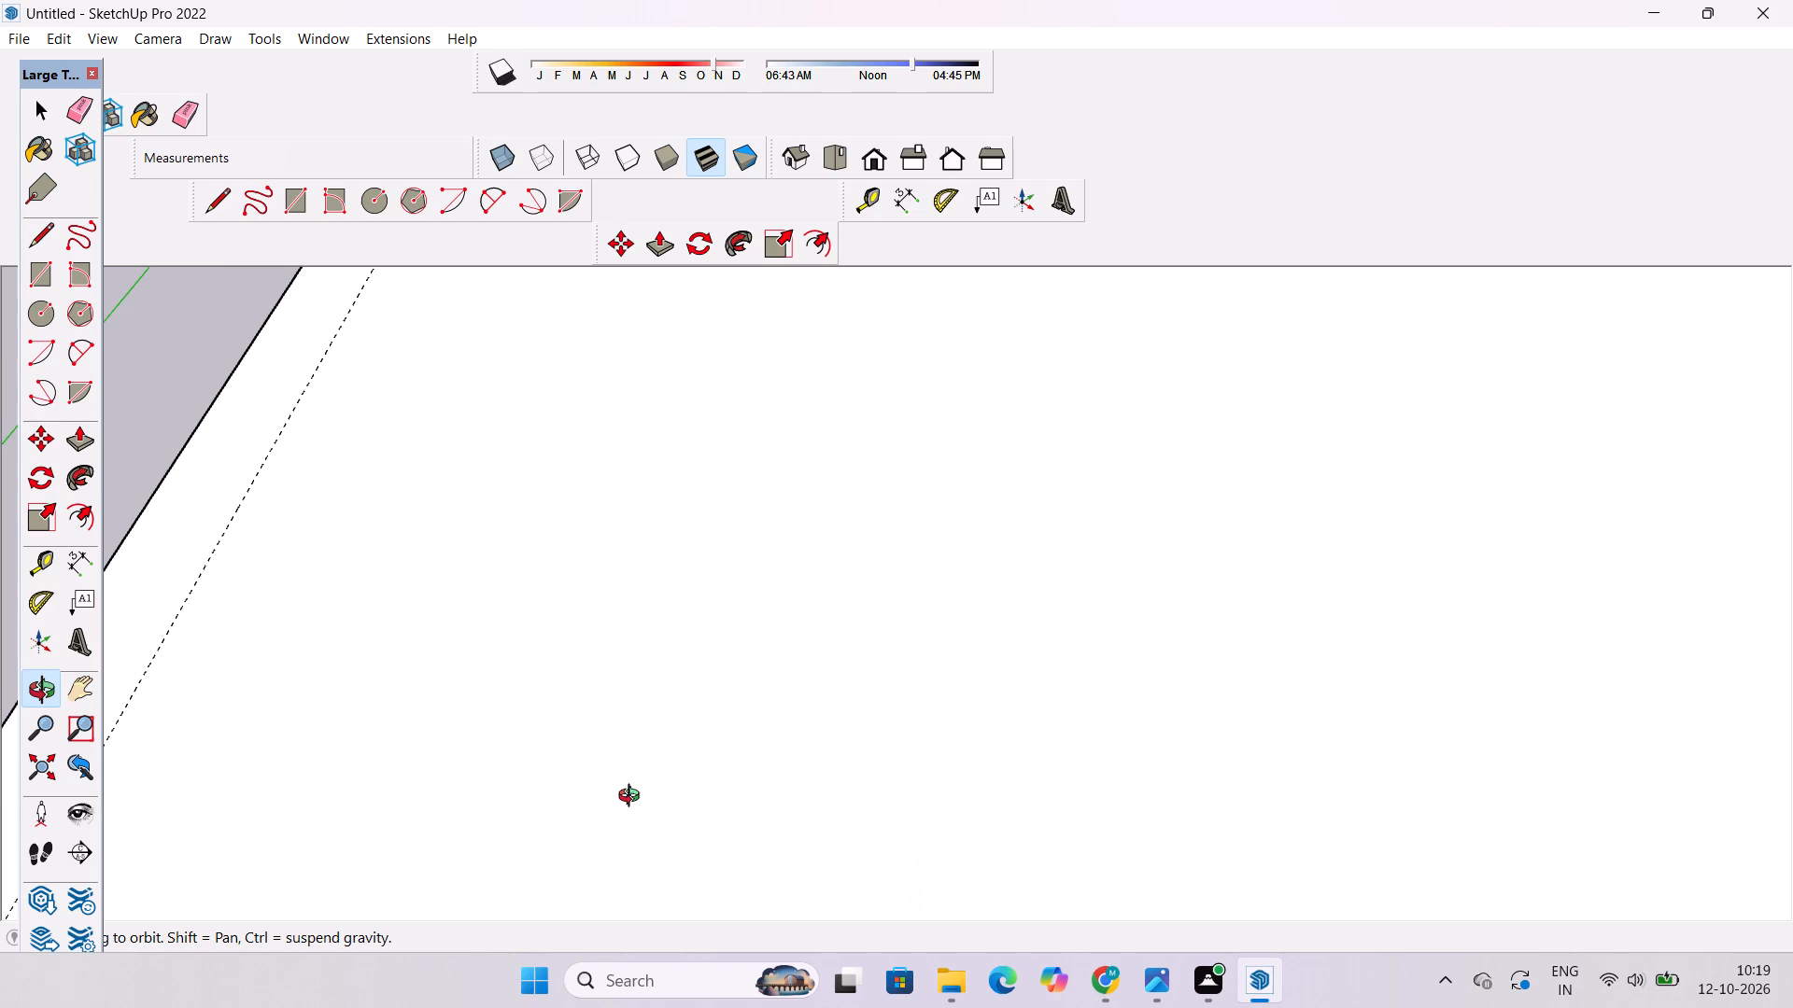
{"action": "scroll", "coordinate": [633, 798], "scroll_direction": "up", "scroll_amount": 1}
{"action": "scroll", "coordinate": [548, 746], "scroll_direction": "down", "scroll_amount": 12}
{"action": "left_click_drag", "start_coordinate": [560, 764], "coordinate": [498, 769], "text": "shift"}
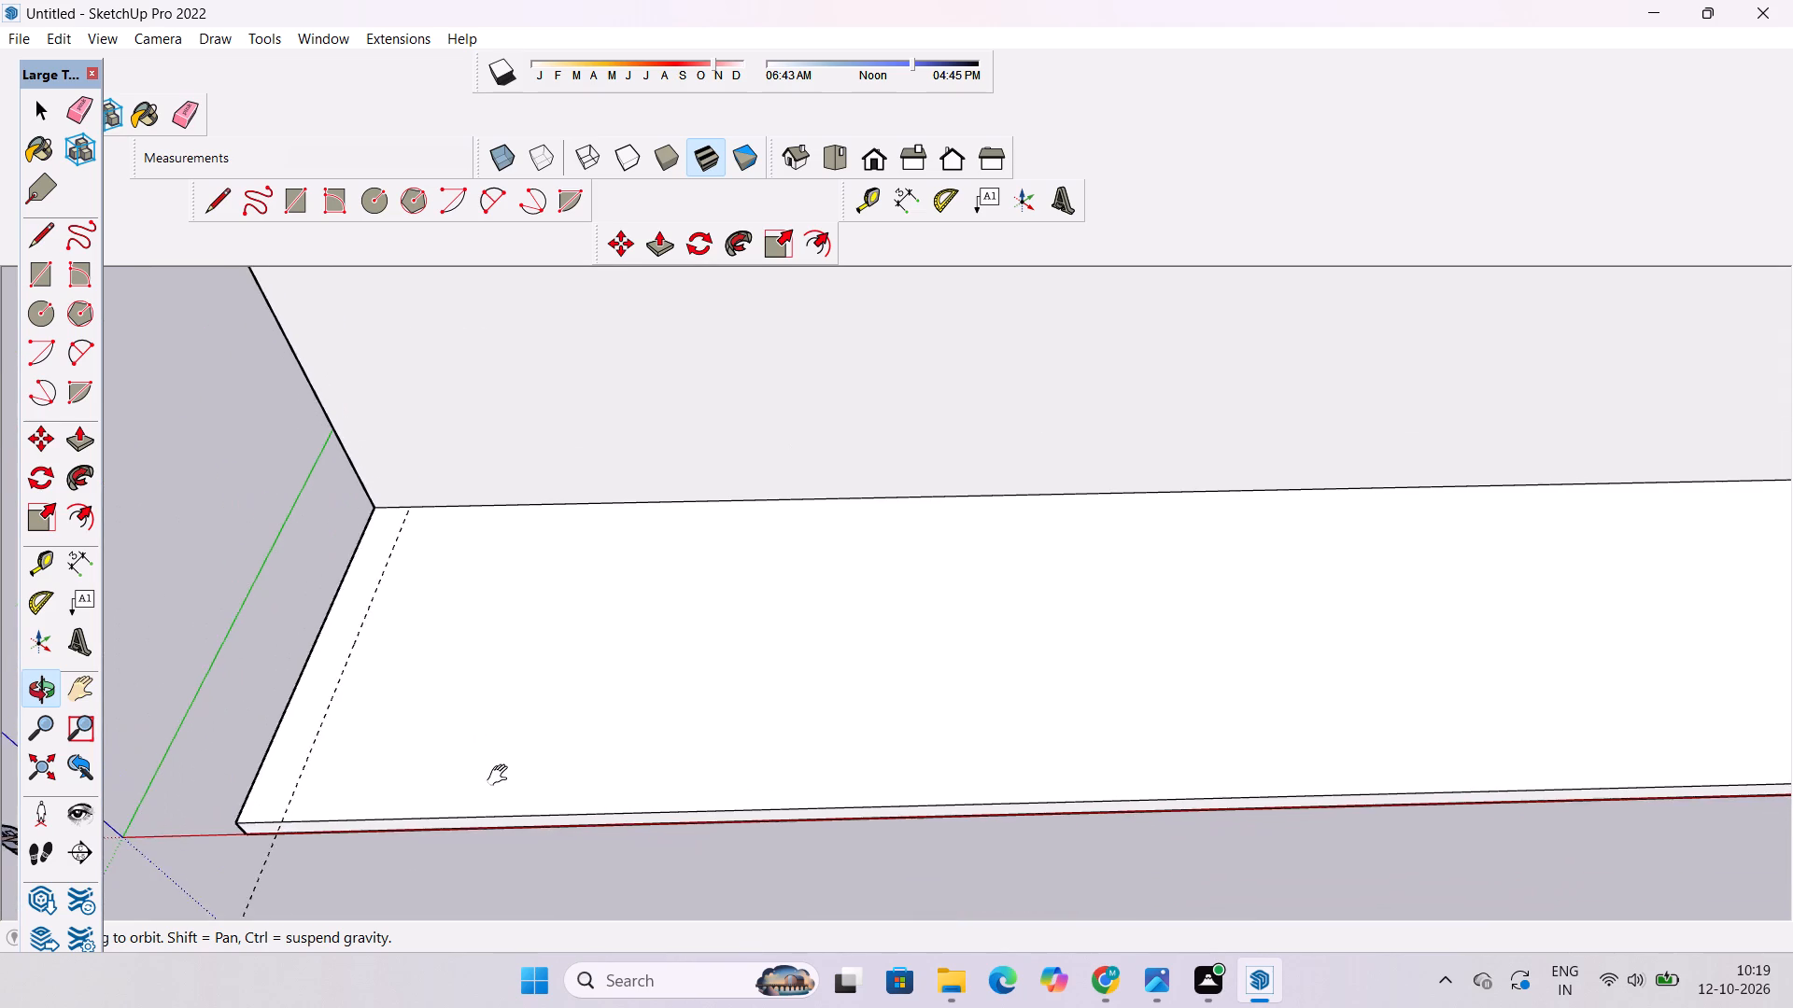
{"action": "scroll", "coordinate": [501, 776], "scroll_direction": "up", "scroll_amount": 4, "text": "shift"}
{"action": "left_click_drag", "start_coordinate": [520, 779], "coordinate": [487, 753], "text": "shift"}
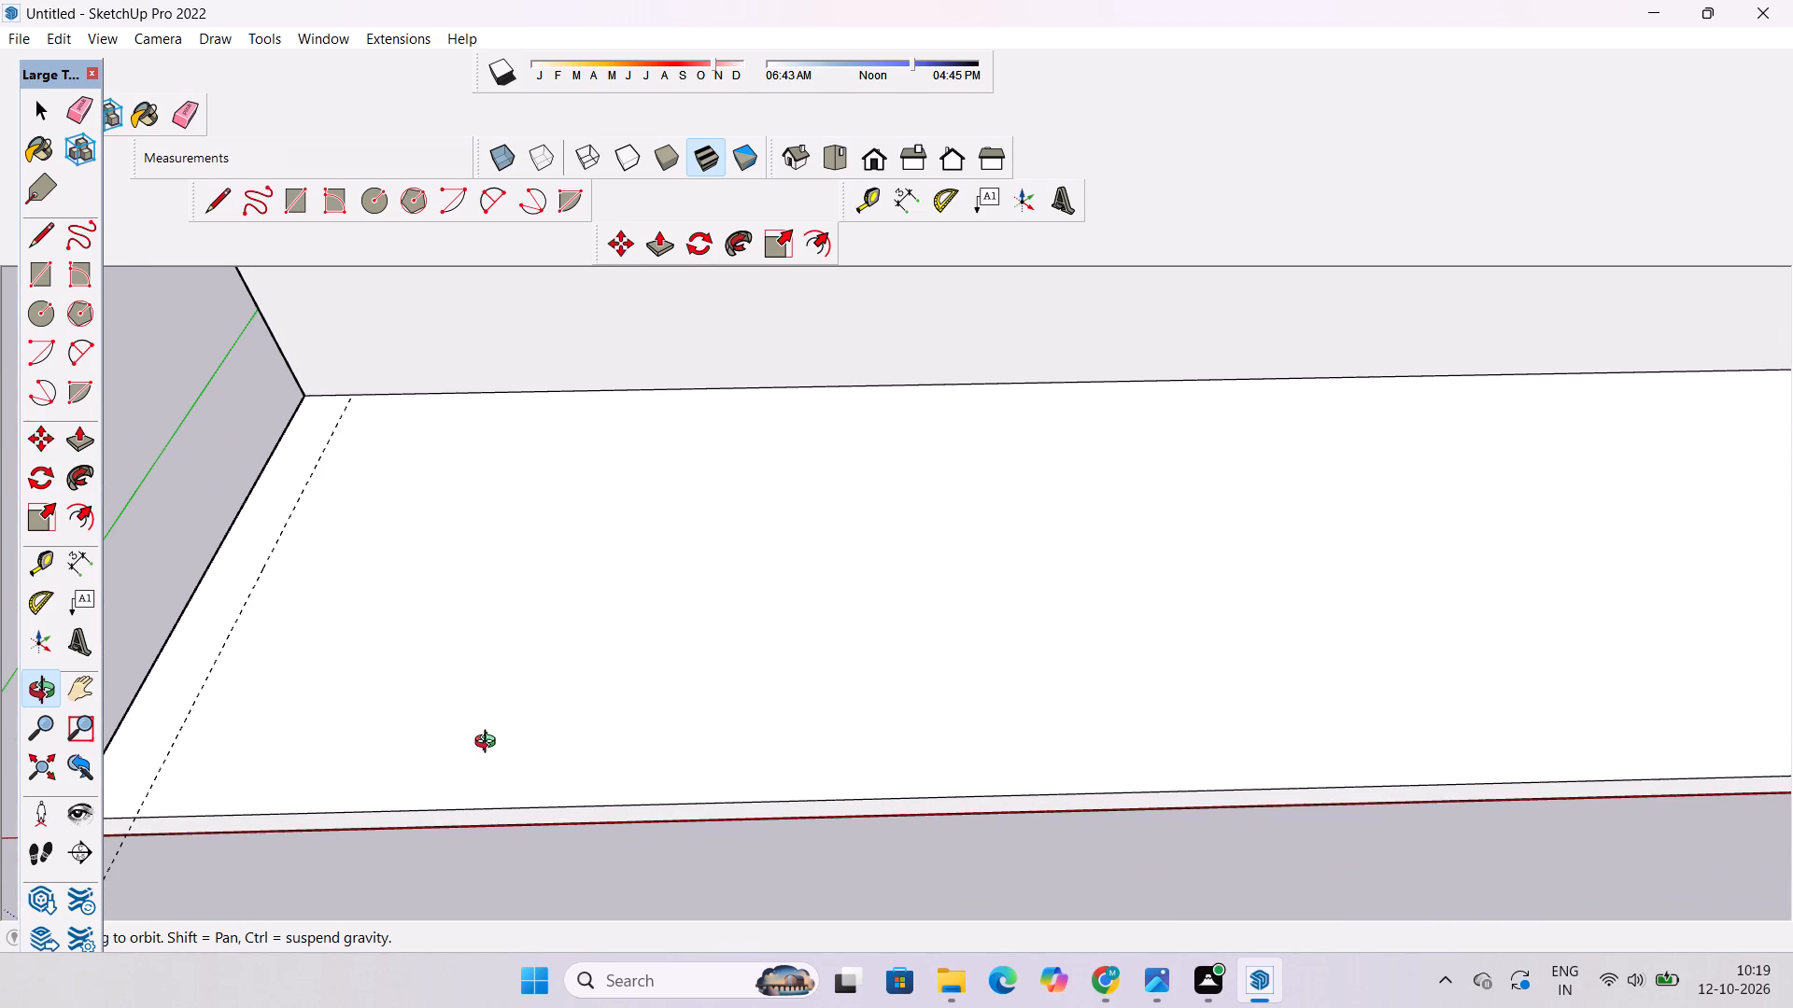
Place a guide on the ground slab parallel to its front edge, 2' inward from that edge.
{"action": "key", "text": "t"}
{"action": "scroll", "coordinate": [495, 678], "scroll_direction": "down", "scroll_amount": 6}
{"action": "scroll", "coordinate": [576, 703], "scroll_direction": "down", "scroll_amount": 5}
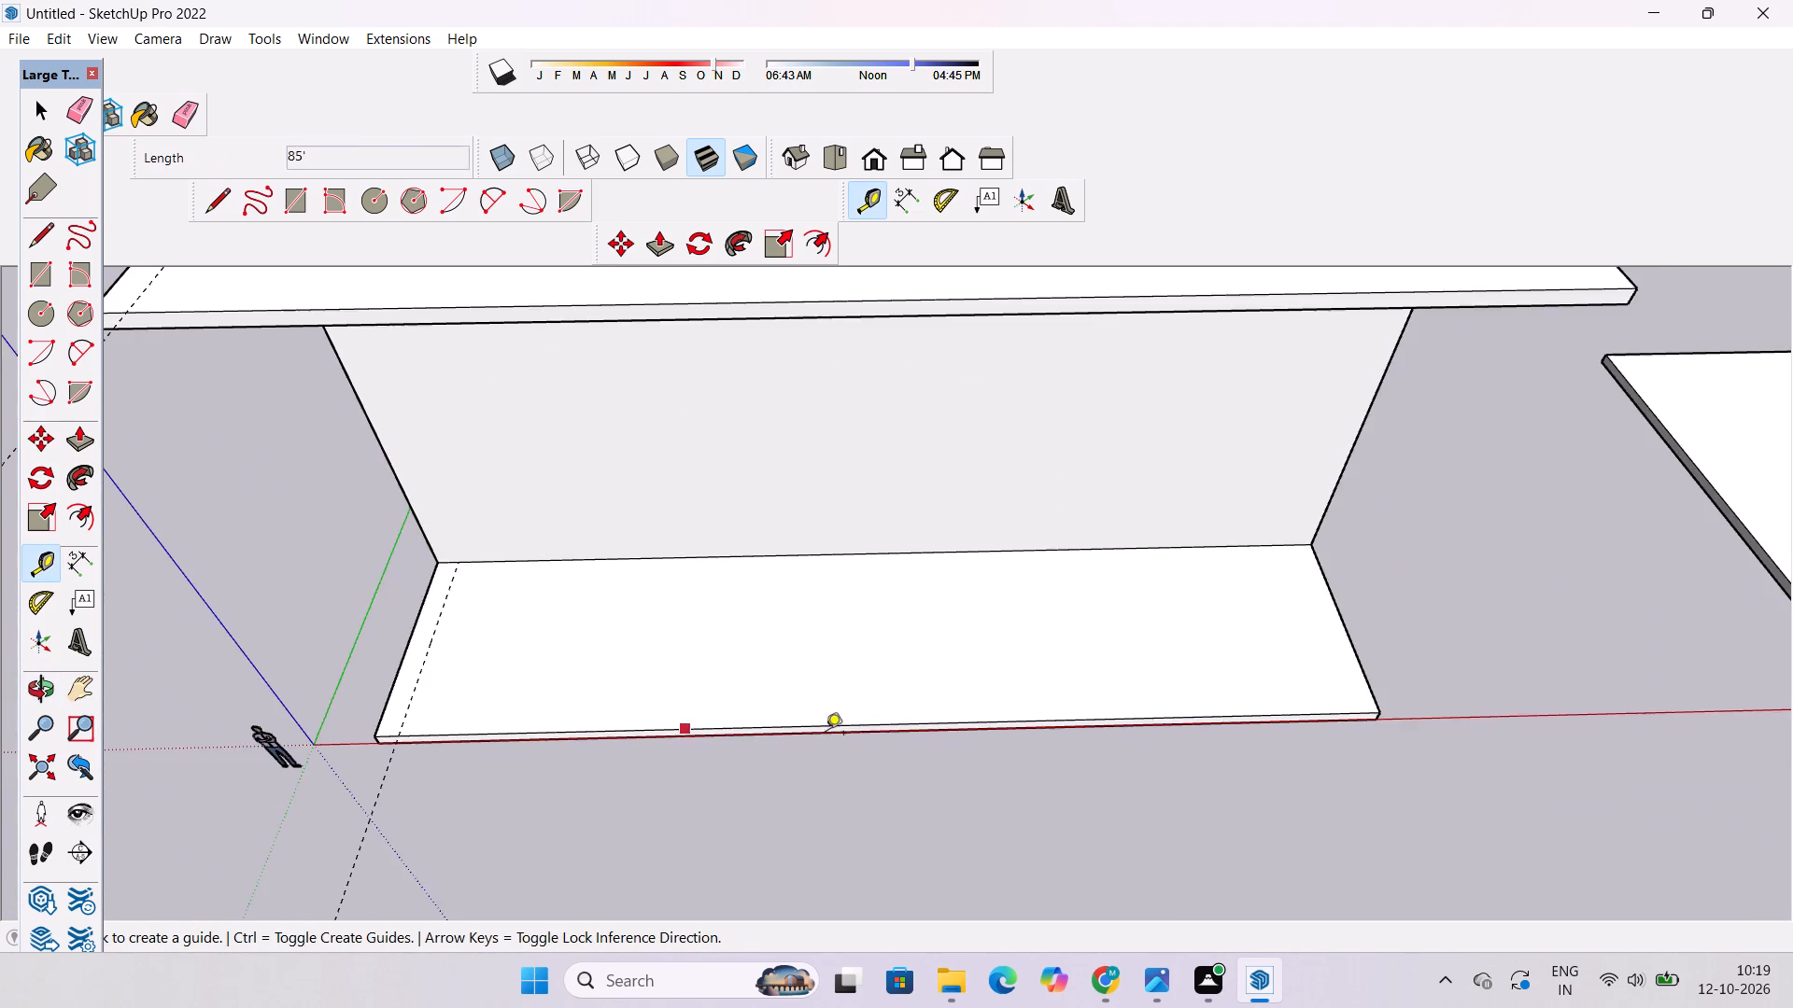
{"action": "scroll", "coordinate": [889, 730], "scroll_direction": "up", "scroll_amount": 9}
{"action": "left_click", "coordinate": [869, 719]}
{"action": "scroll", "coordinate": [865, 688], "scroll_direction": "down", "scroll_amount": 6}
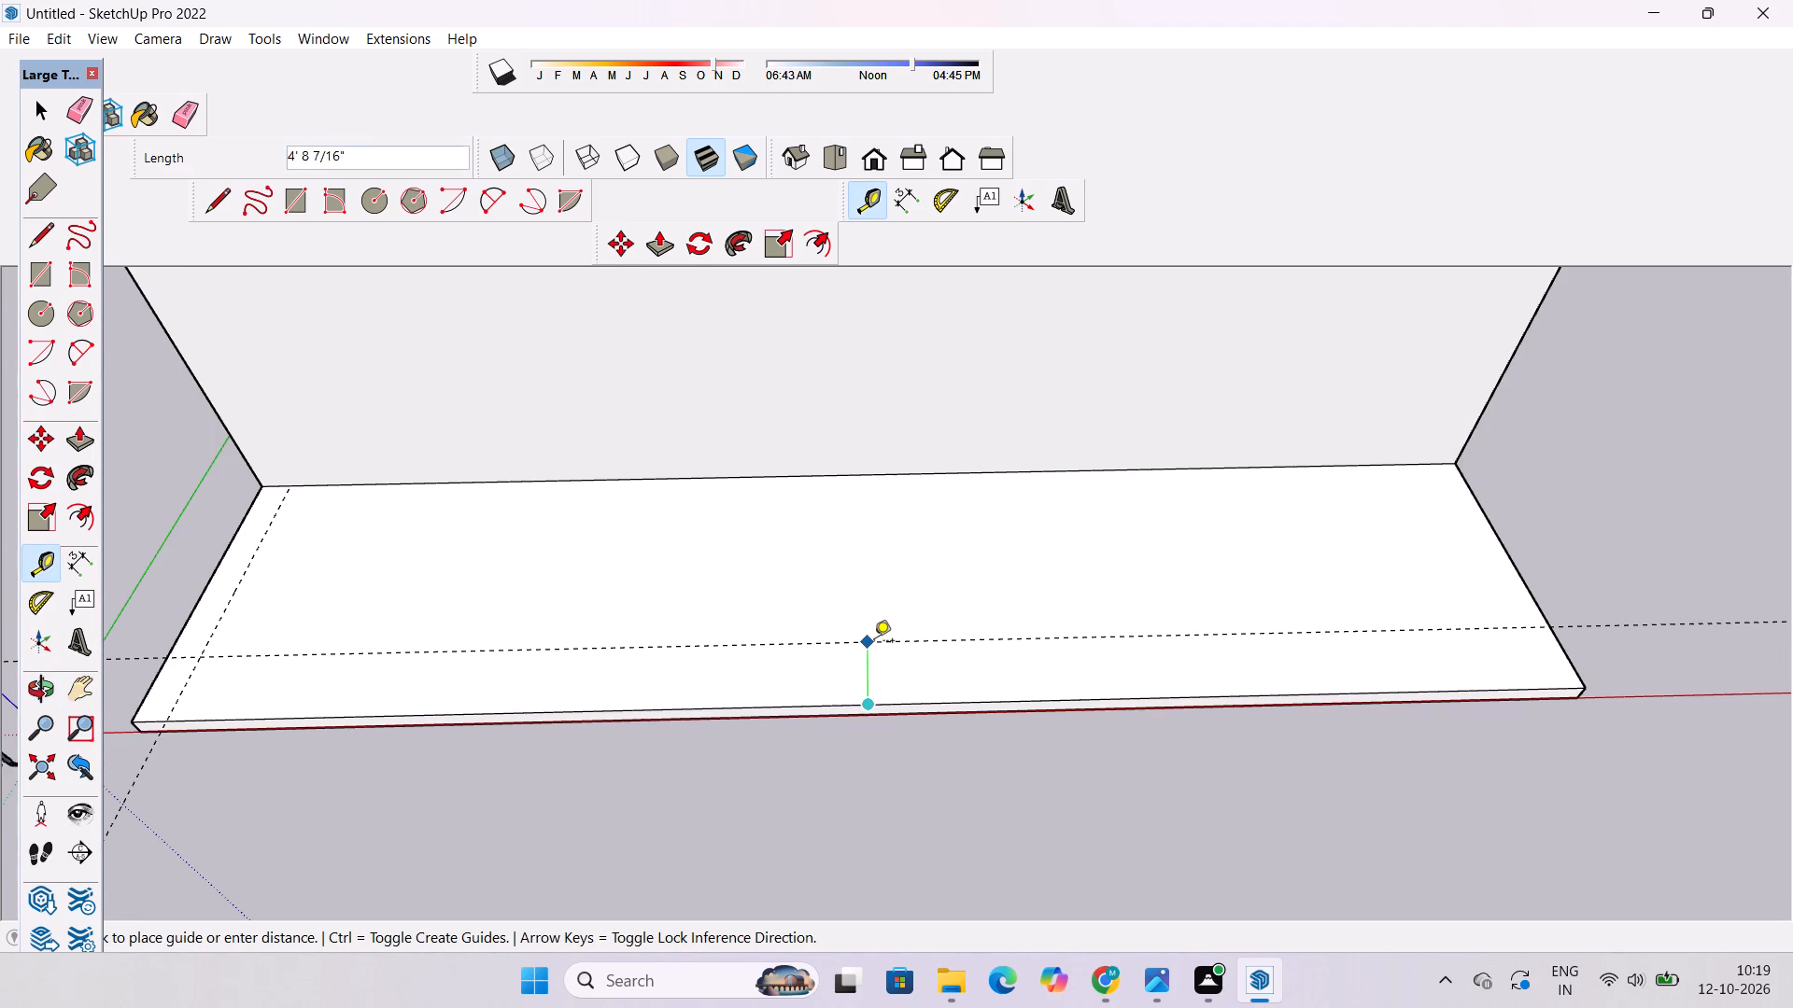
{"action": "type", "text": "2'"}
{"action": "key", "text": "Return"}
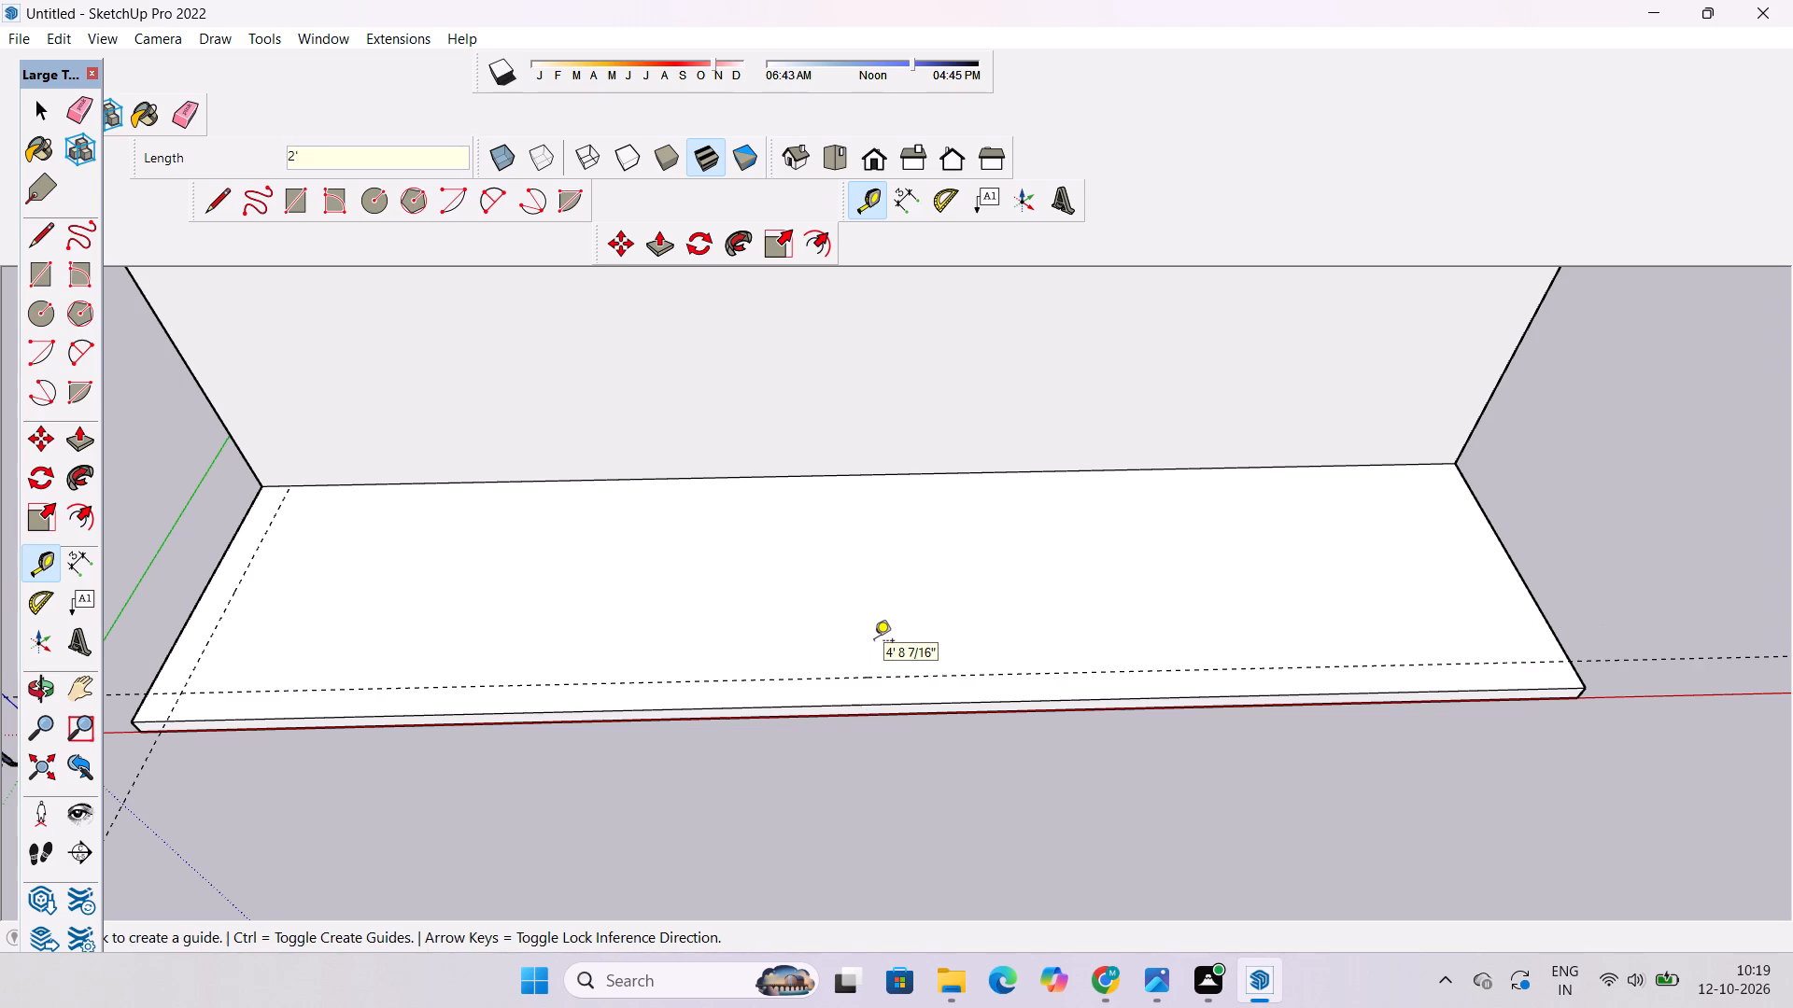
Place a guide on the middle slab parallel to its front edge, 2' inward from that edge.
{"action": "scroll", "coordinate": [885, 657], "scroll_direction": "down", "scroll_amount": 15}
{"action": "scroll", "coordinate": [794, 544], "scroll_direction": "up", "scroll_amount": 10}
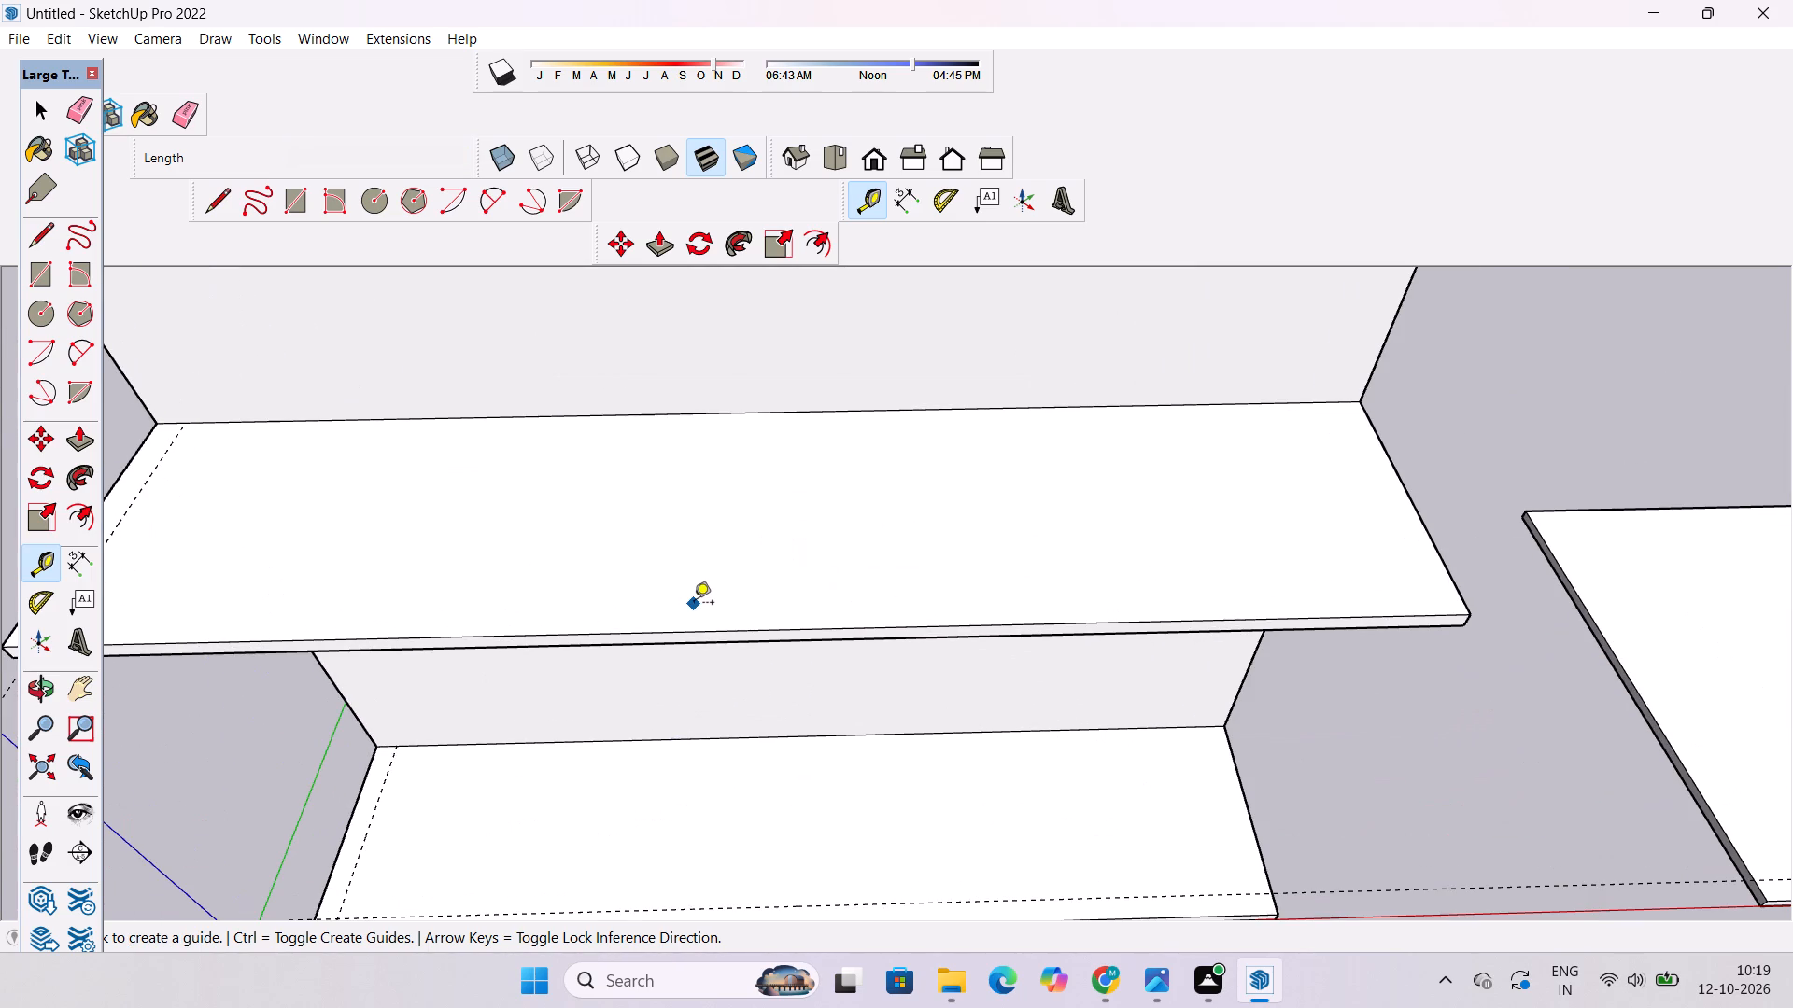
{"action": "scroll", "coordinate": [694, 604], "scroll_direction": "up", "scroll_amount": 7}
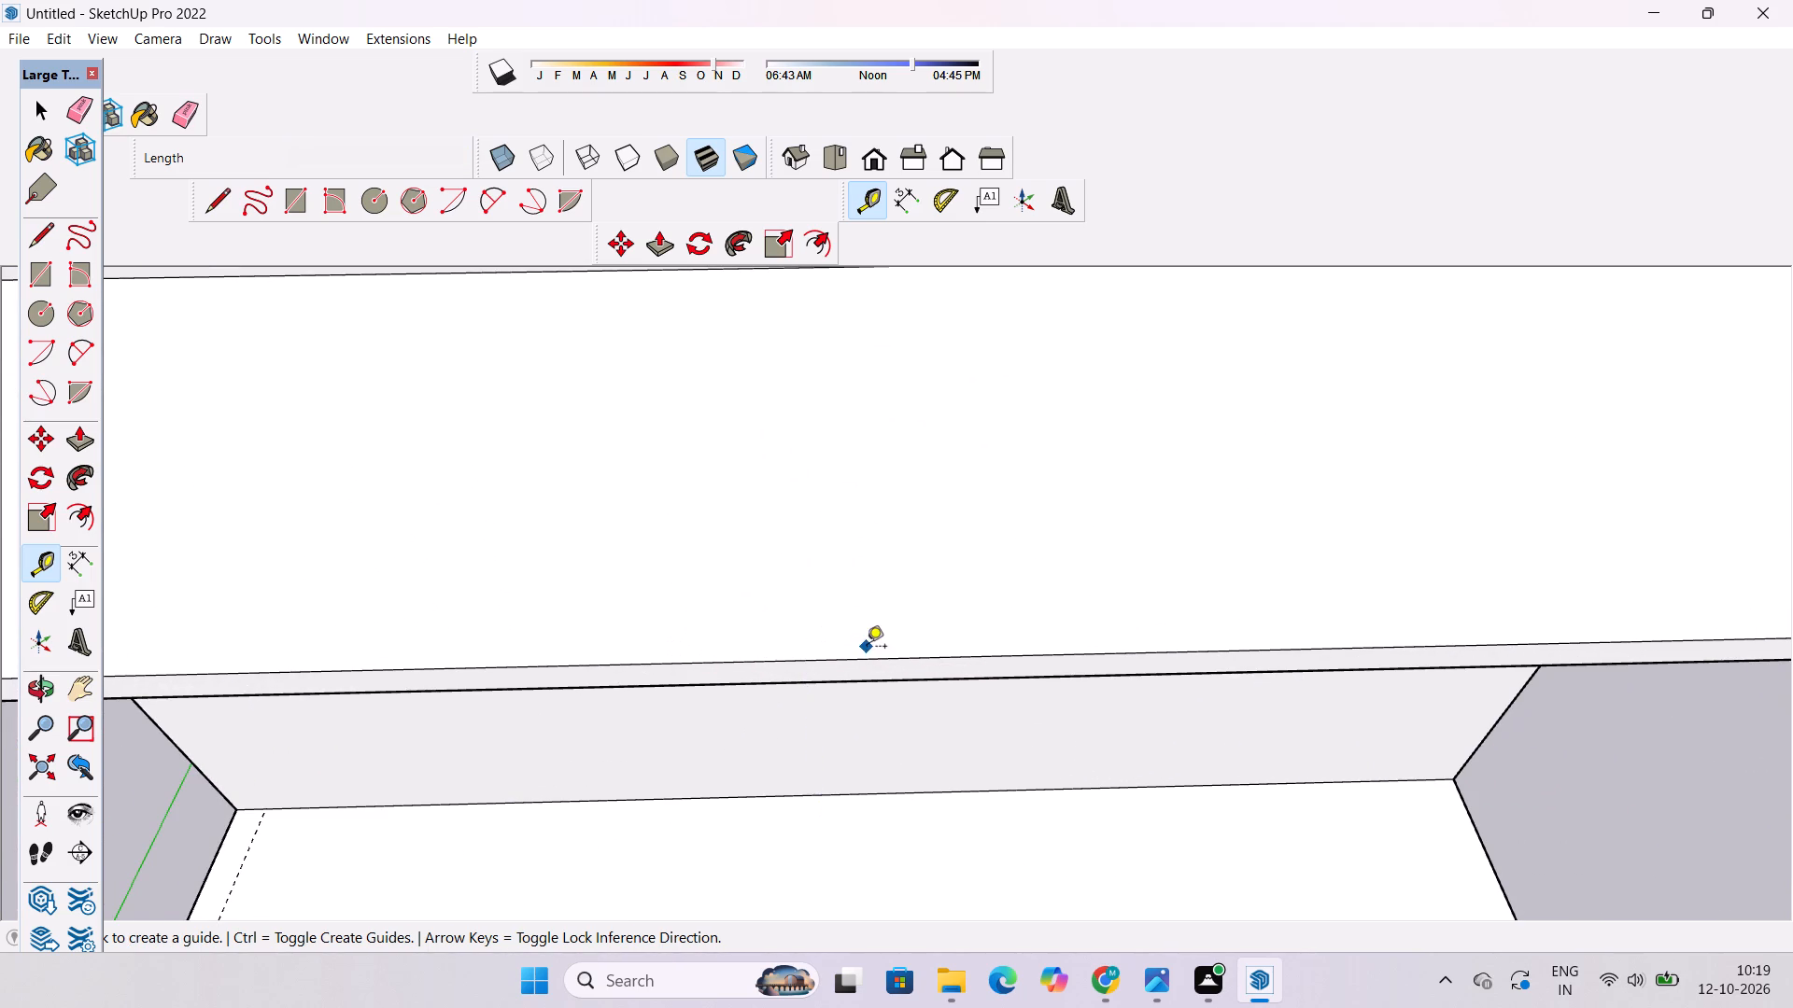
{"action": "left_click", "coordinate": [1024, 651]}
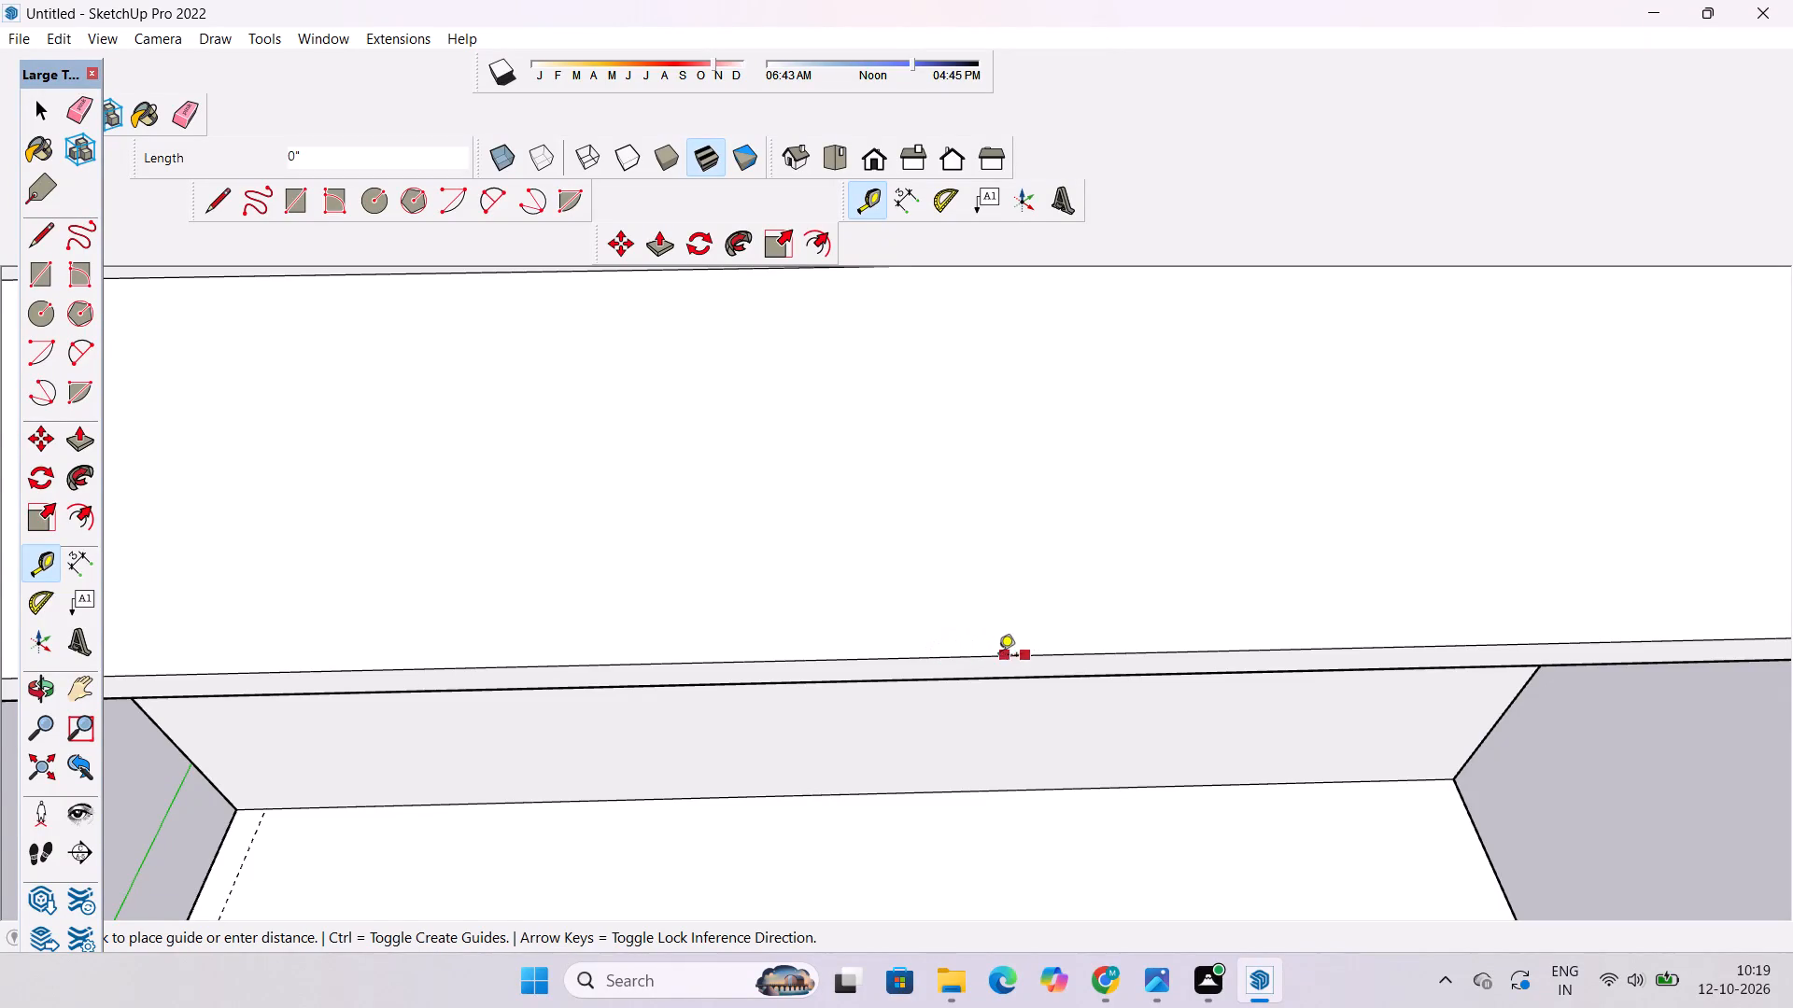
{"action": "scroll", "coordinate": [995, 665], "scroll_direction": "down", "scroll_amount": 6}
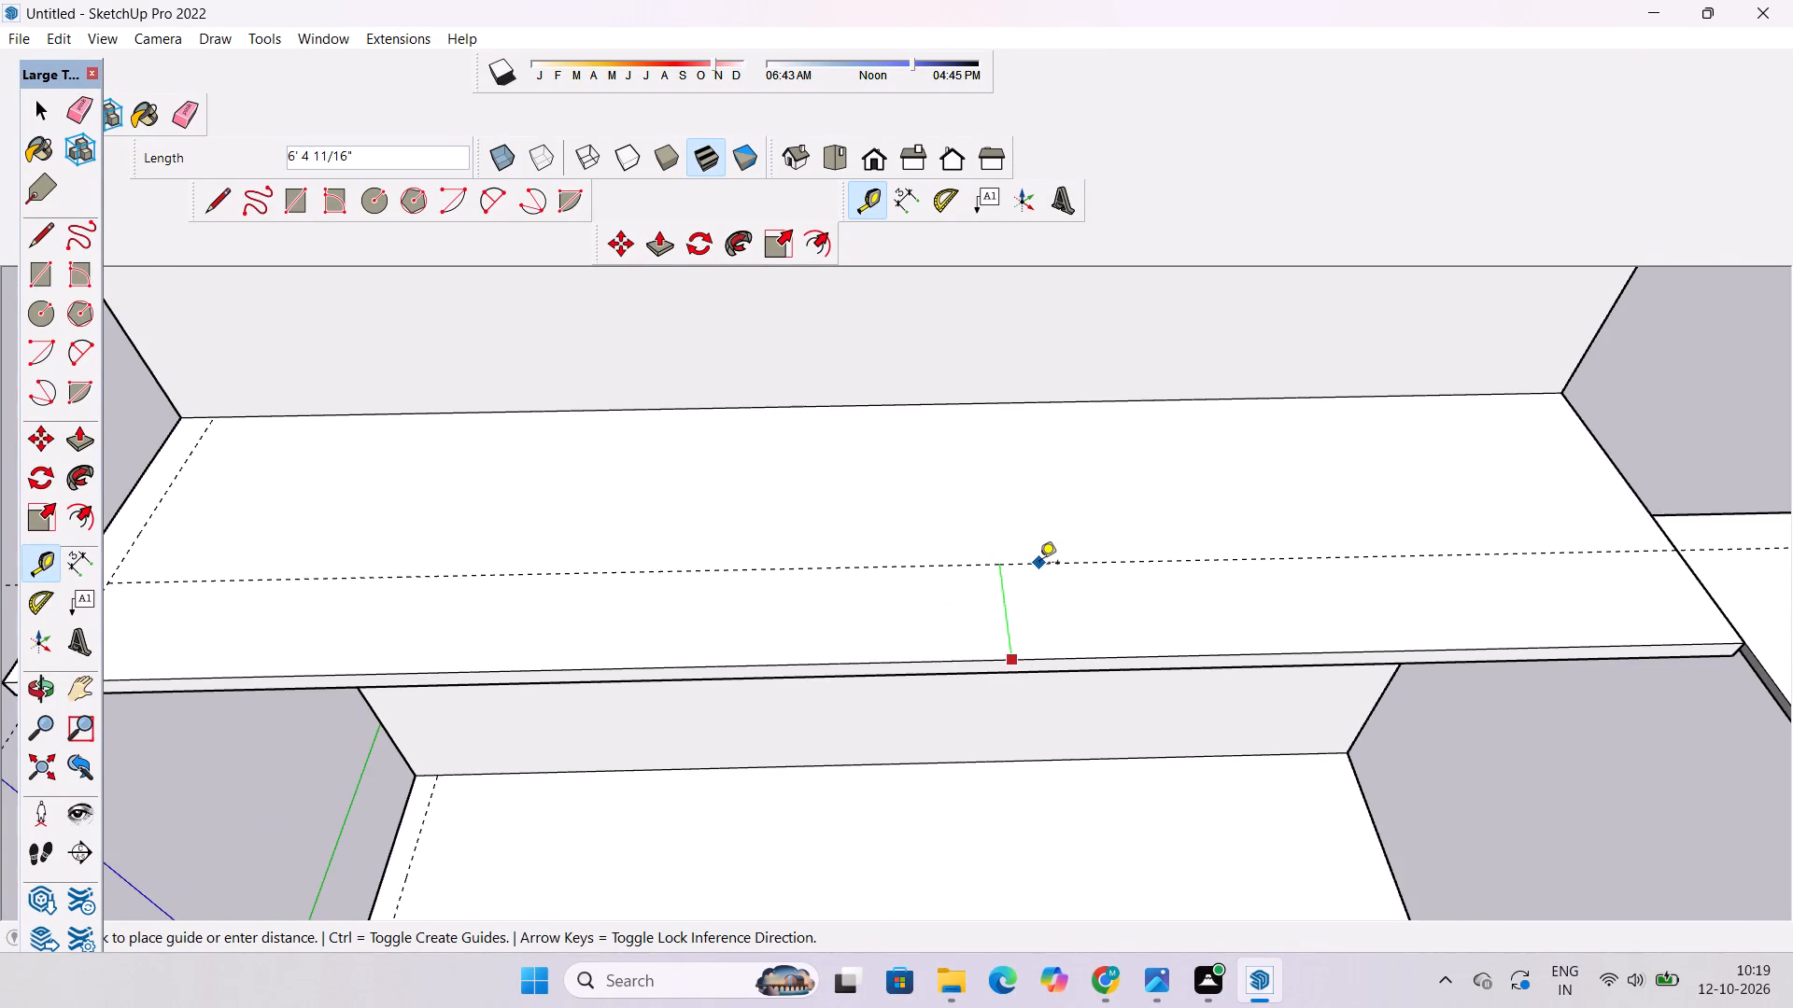
{"action": "type", "text": "2'"}
{"action": "key", "text": "Return"}
Place a guide on top of the roof slab, 2' inward from its front edge.
{"action": "scroll", "coordinate": [854, 767], "scroll_direction": "down", "scroll_amount": 11}
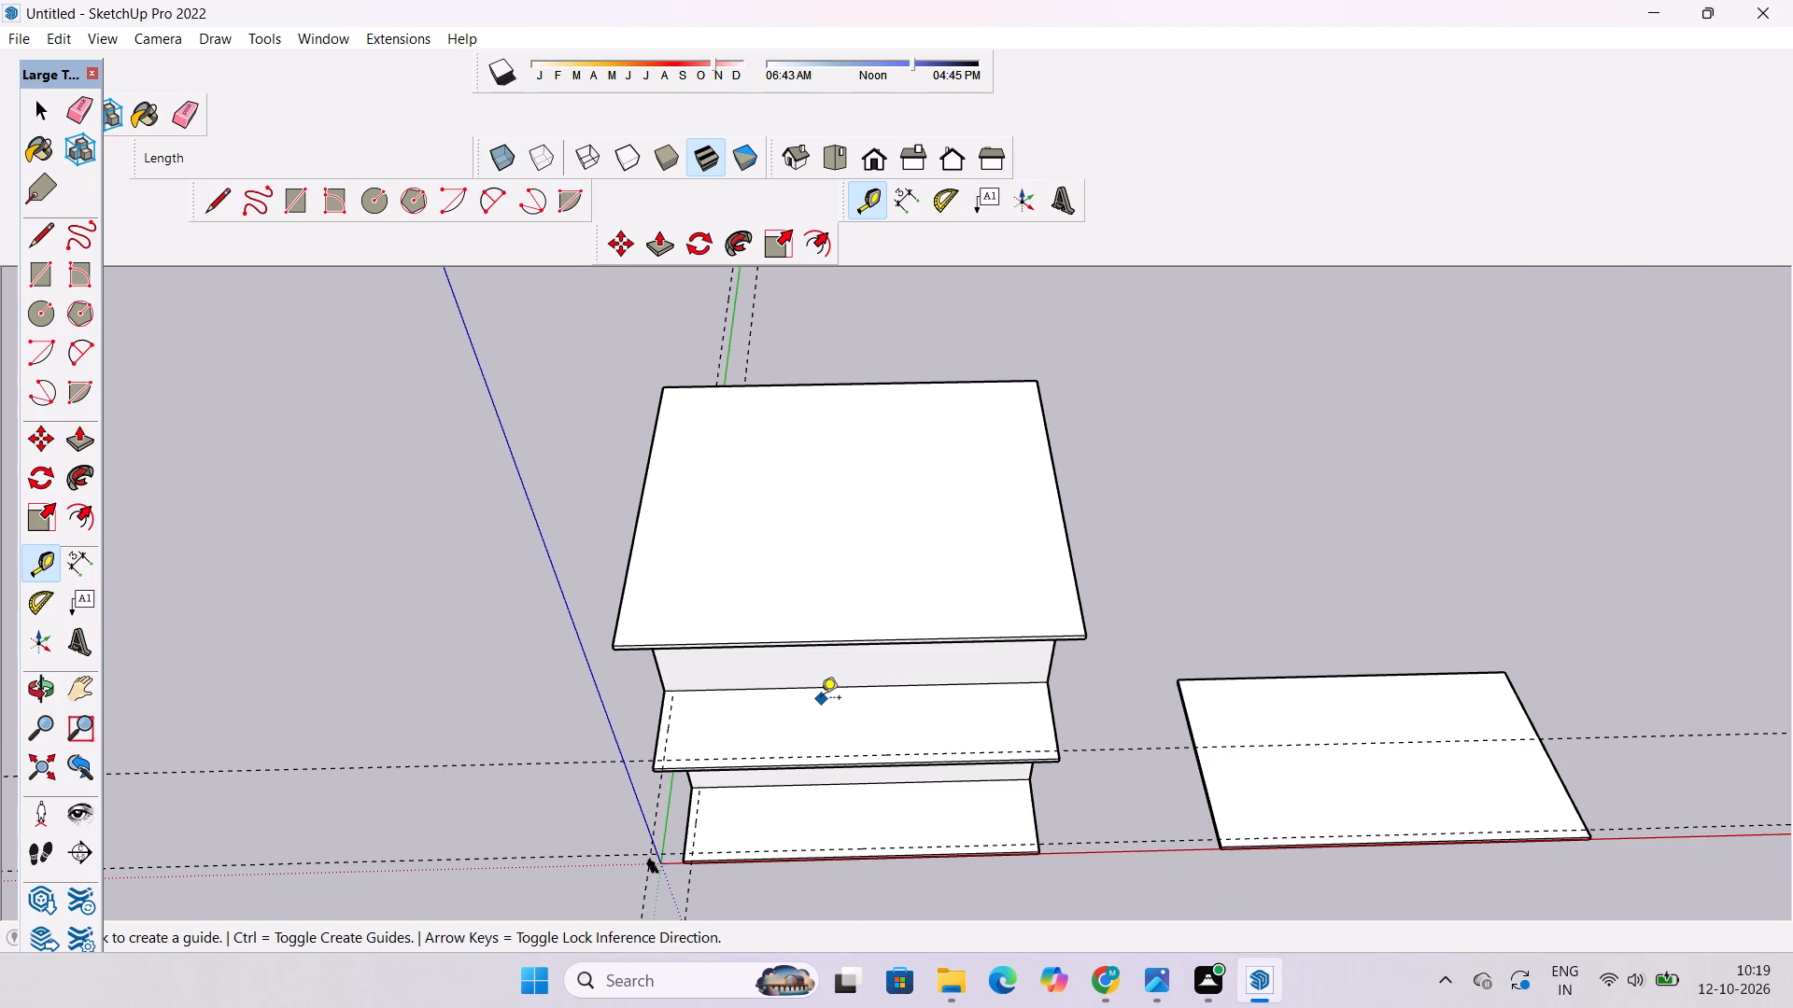
{"action": "scroll", "coordinate": [857, 633], "scroll_direction": "up", "scroll_amount": 10}
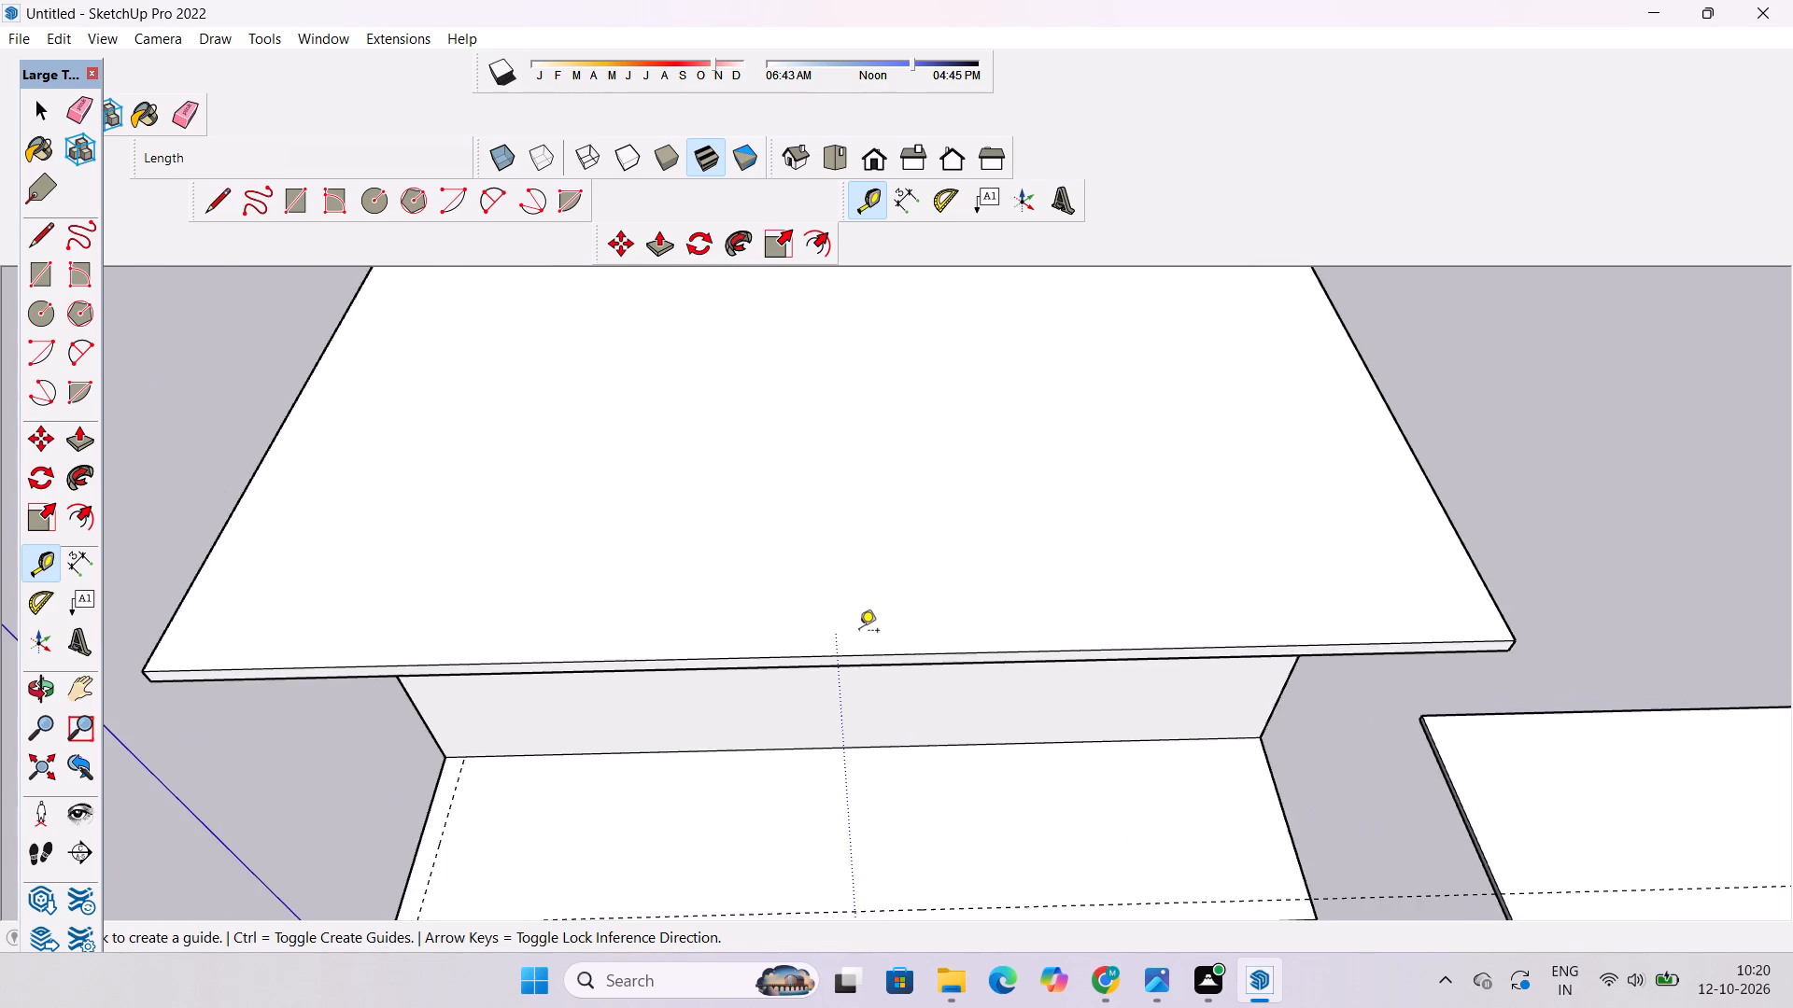
{"action": "scroll", "coordinate": [853, 614], "scroll_direction": "up", "scroll_amount": 4}
{"action": "left_click", "coordinate": [833, 674]}
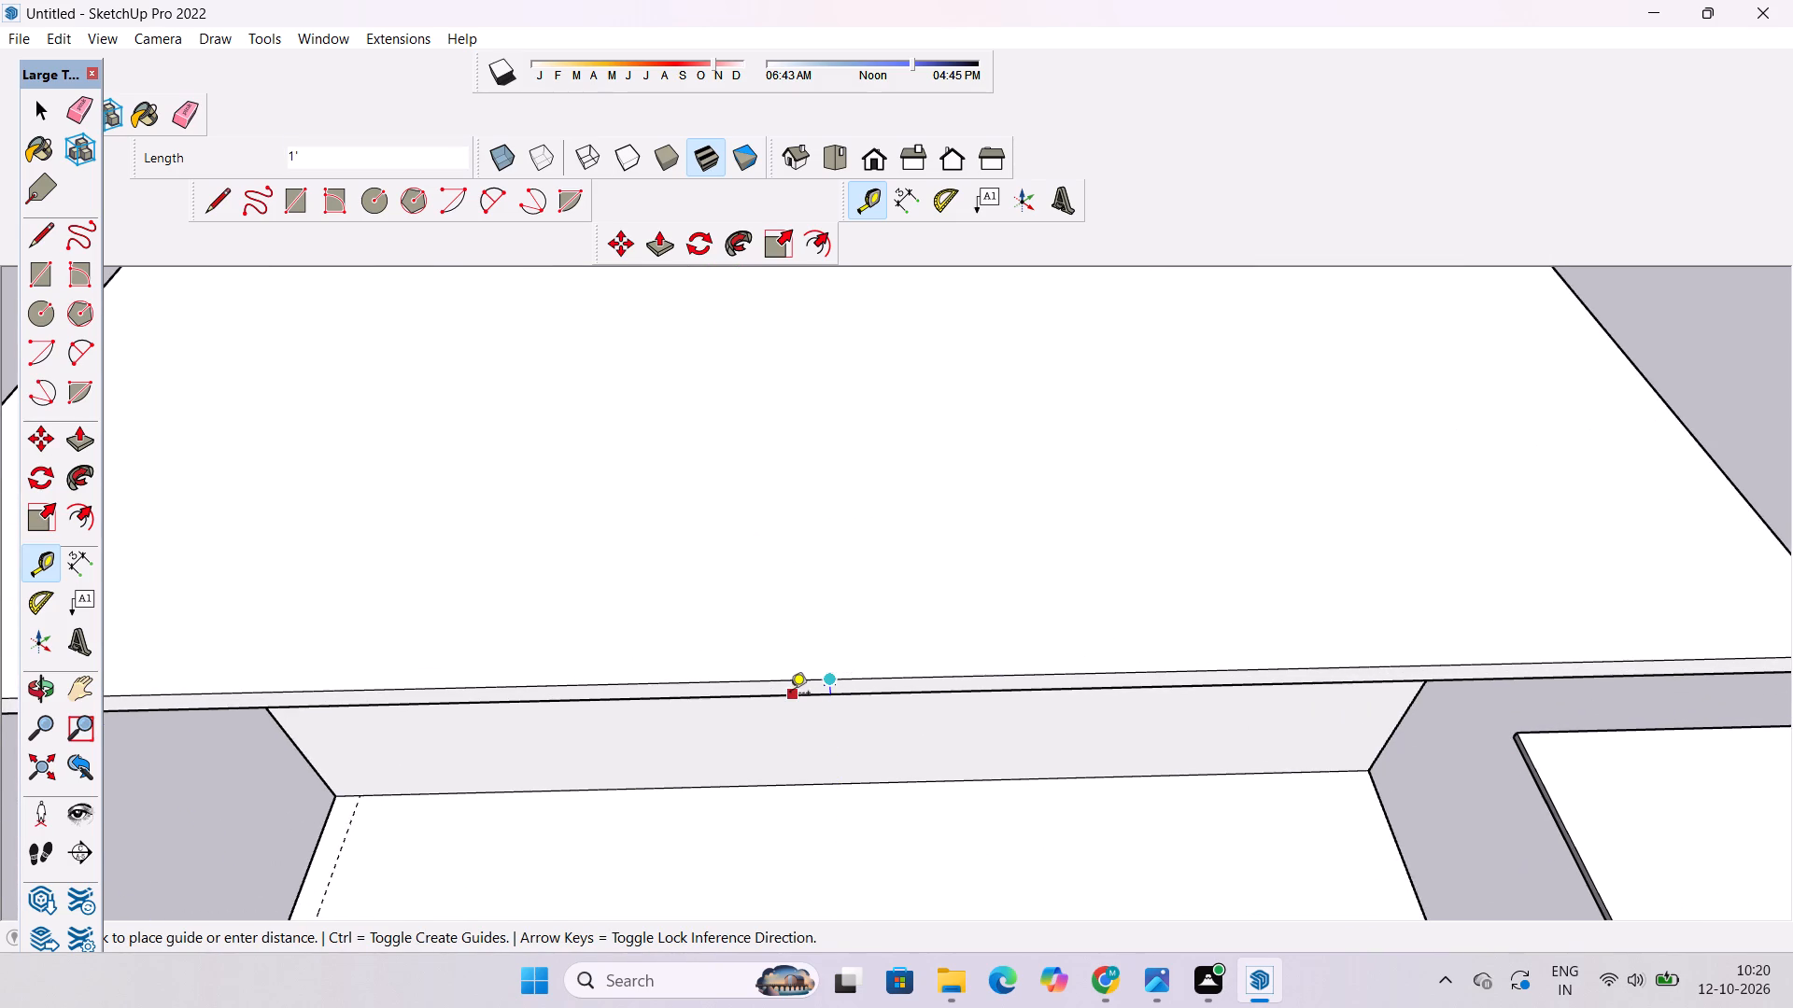
{"action": "scroll", "coordinate": [790, 694], "scroll_direction": "down", "scroll_amount": 9}
{"action": "scroll", "coordinate": [838, 613], "scroll_direction": "up", "scroll_amount": 2}
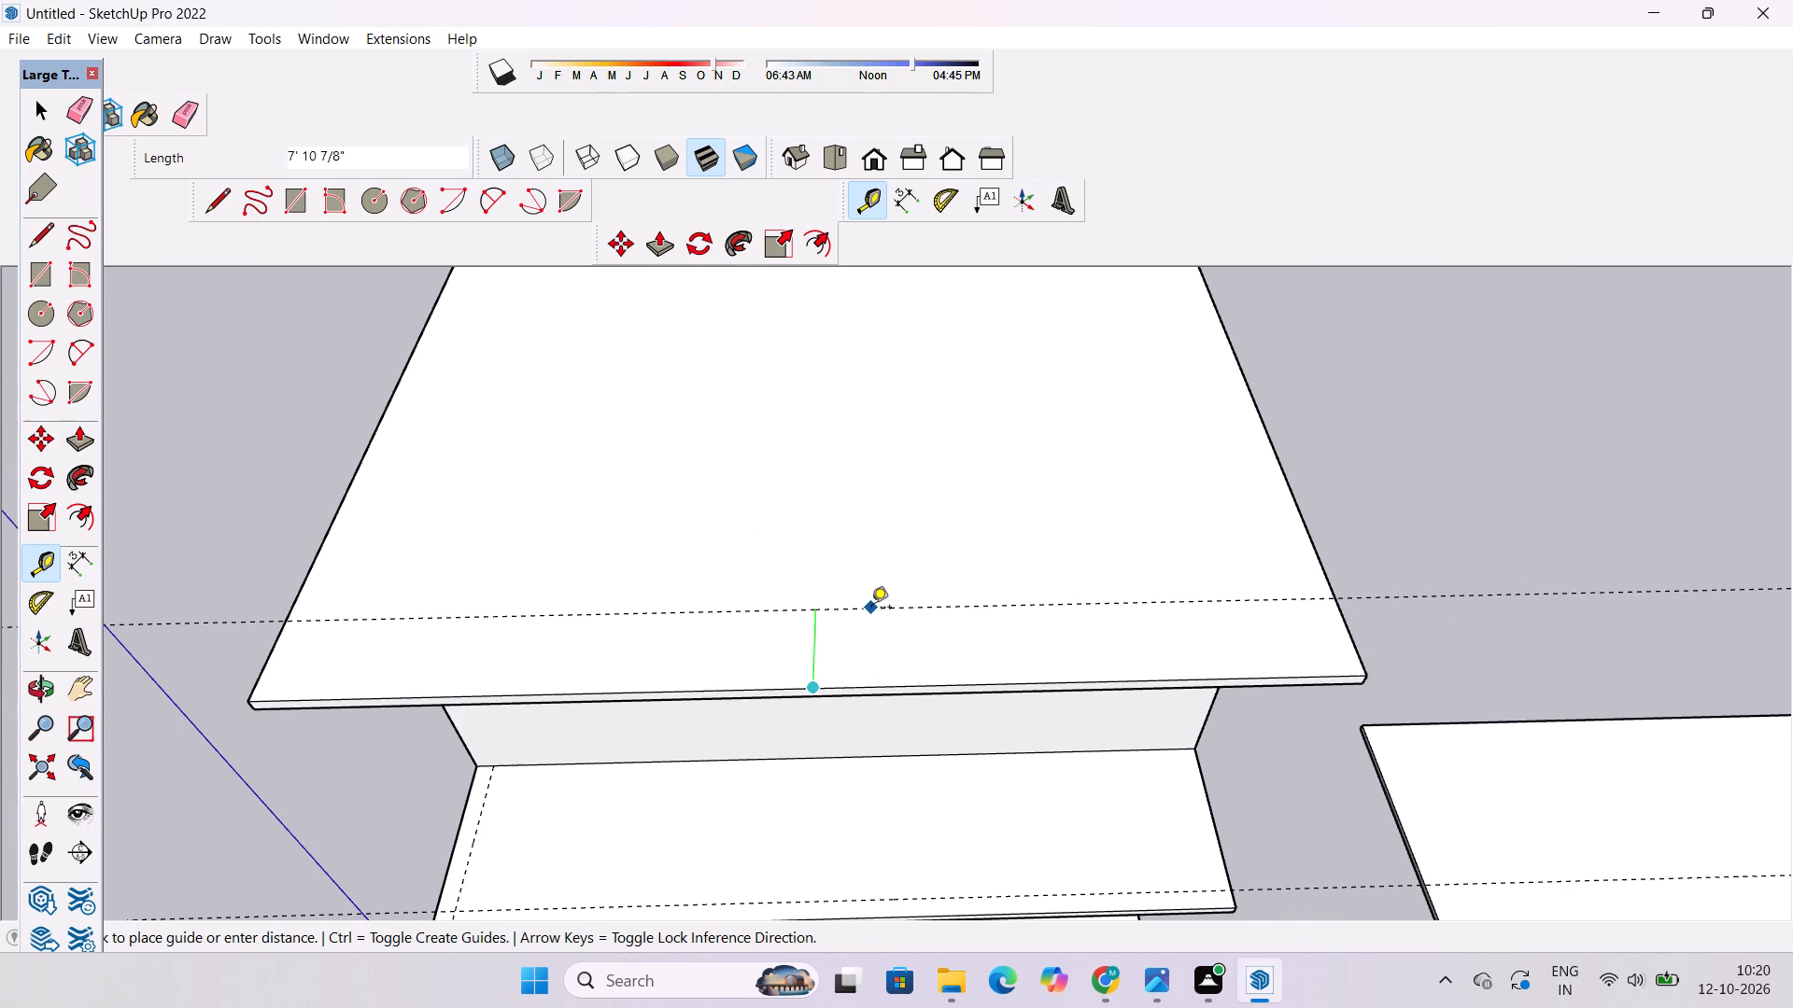
{"action": "type", "text": "2'"}
{"action": "key", "text": "Return"}
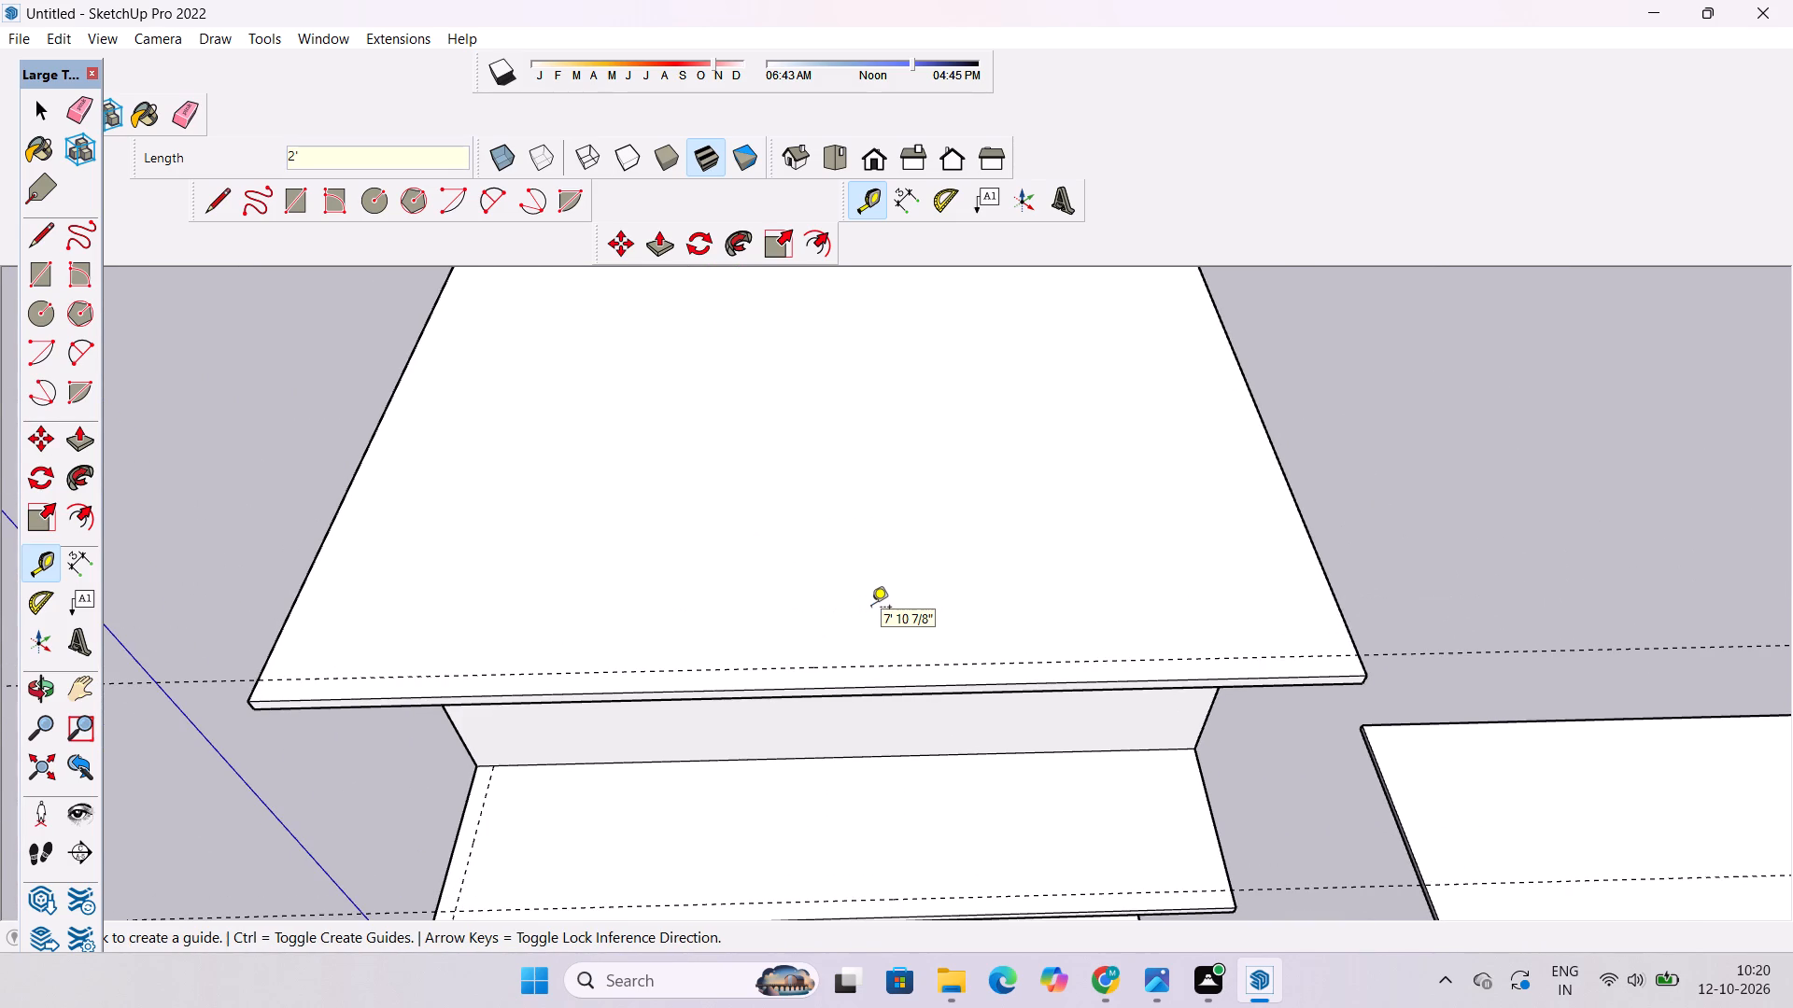
Place a guide on top of the roof slab, 2' inward from its side edge nearest the origin.
{"action": "key", "text": "o"}
{"action": "scroll", "coordinate": [800, 667], "scroll_direction": "down", "scroll_amount": 4}
{"action": "left_click_drag", "start_coordinate": [679, 720], "coordinate": [769, 735], "text": "shift"}
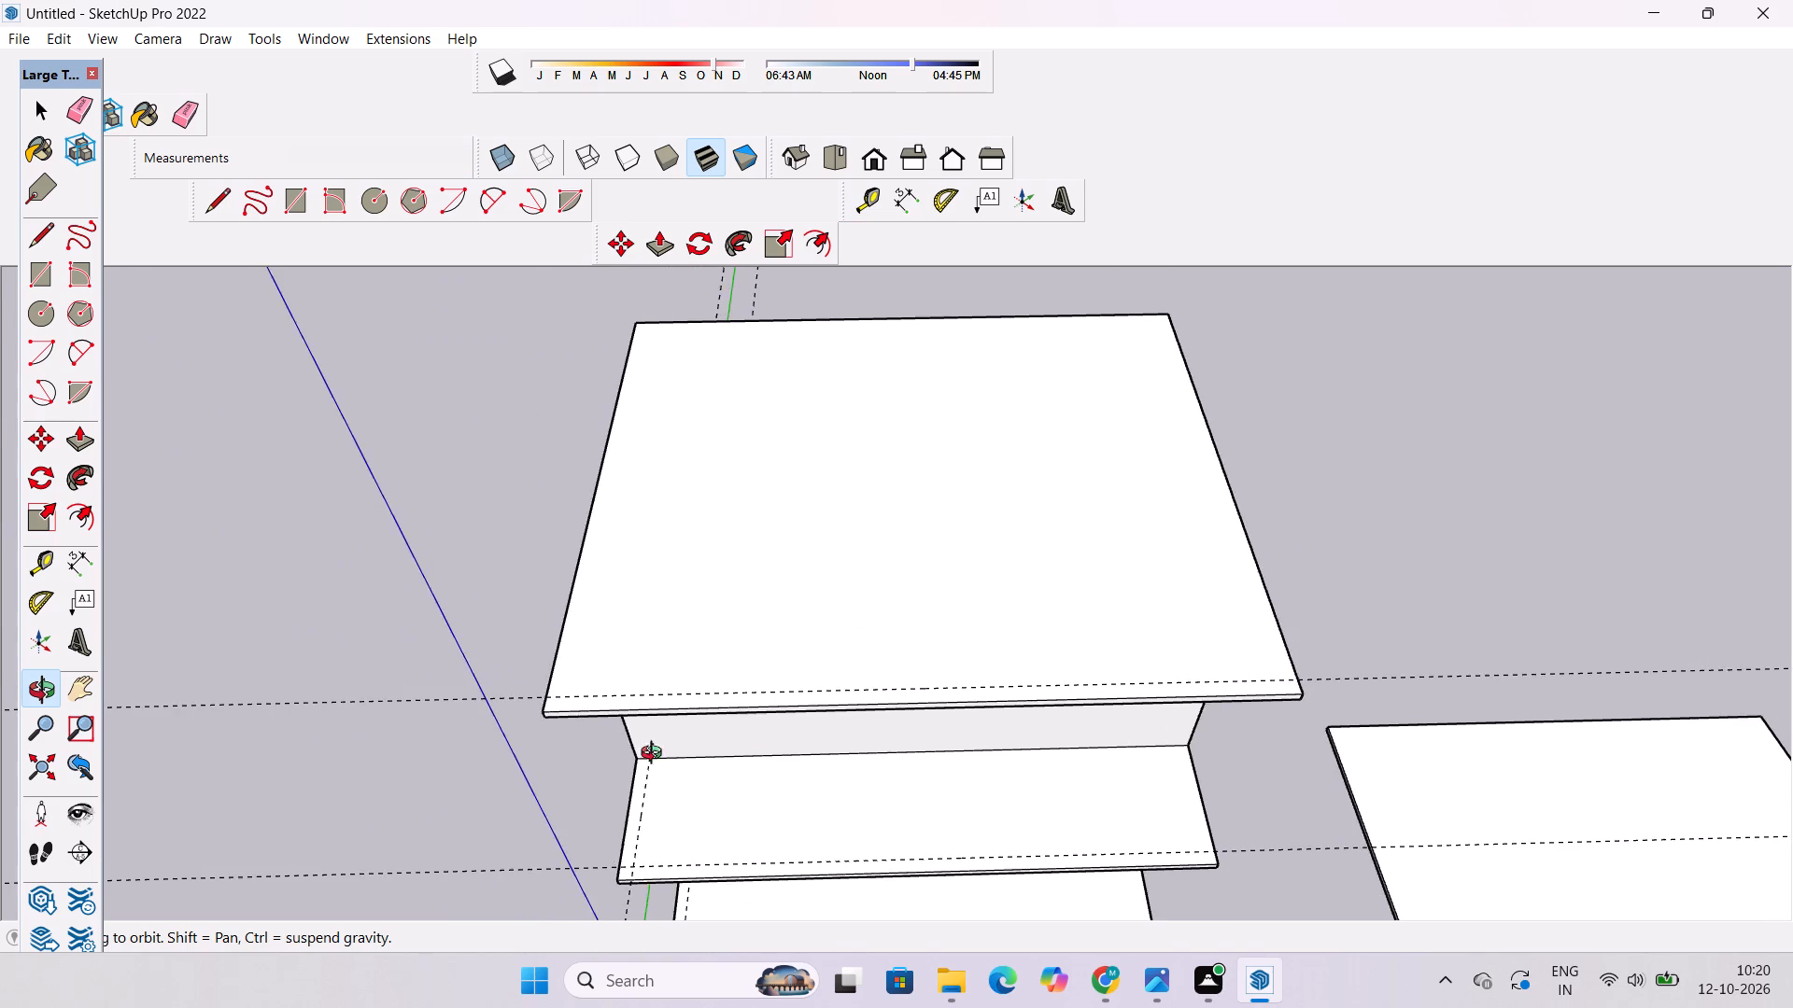
{"action": "left_click_drag", "start_coordinate": [630, 767], "coordinate": [844, 722]}
{"action": "scroll", "coordinate": [750, 745], "scroll_direction": "up", "scroll_amount": 6}
{"action": "left_click_drag", "start_coordinate": [747, 738], "coordinate": [666, 805], "text": "shift"}
{"action": "scroll", "coordinate": [705, 784], "scroll_direction": "up", "scroll_amount": 5}
{"action": "scroll", "coordinate": [729, 766], "scroll_direction": "down", "scroll_amount": 7}
{"action": "left_click_drag", "start_coordinate": [828, 810], "coordinate": [691, 819]}
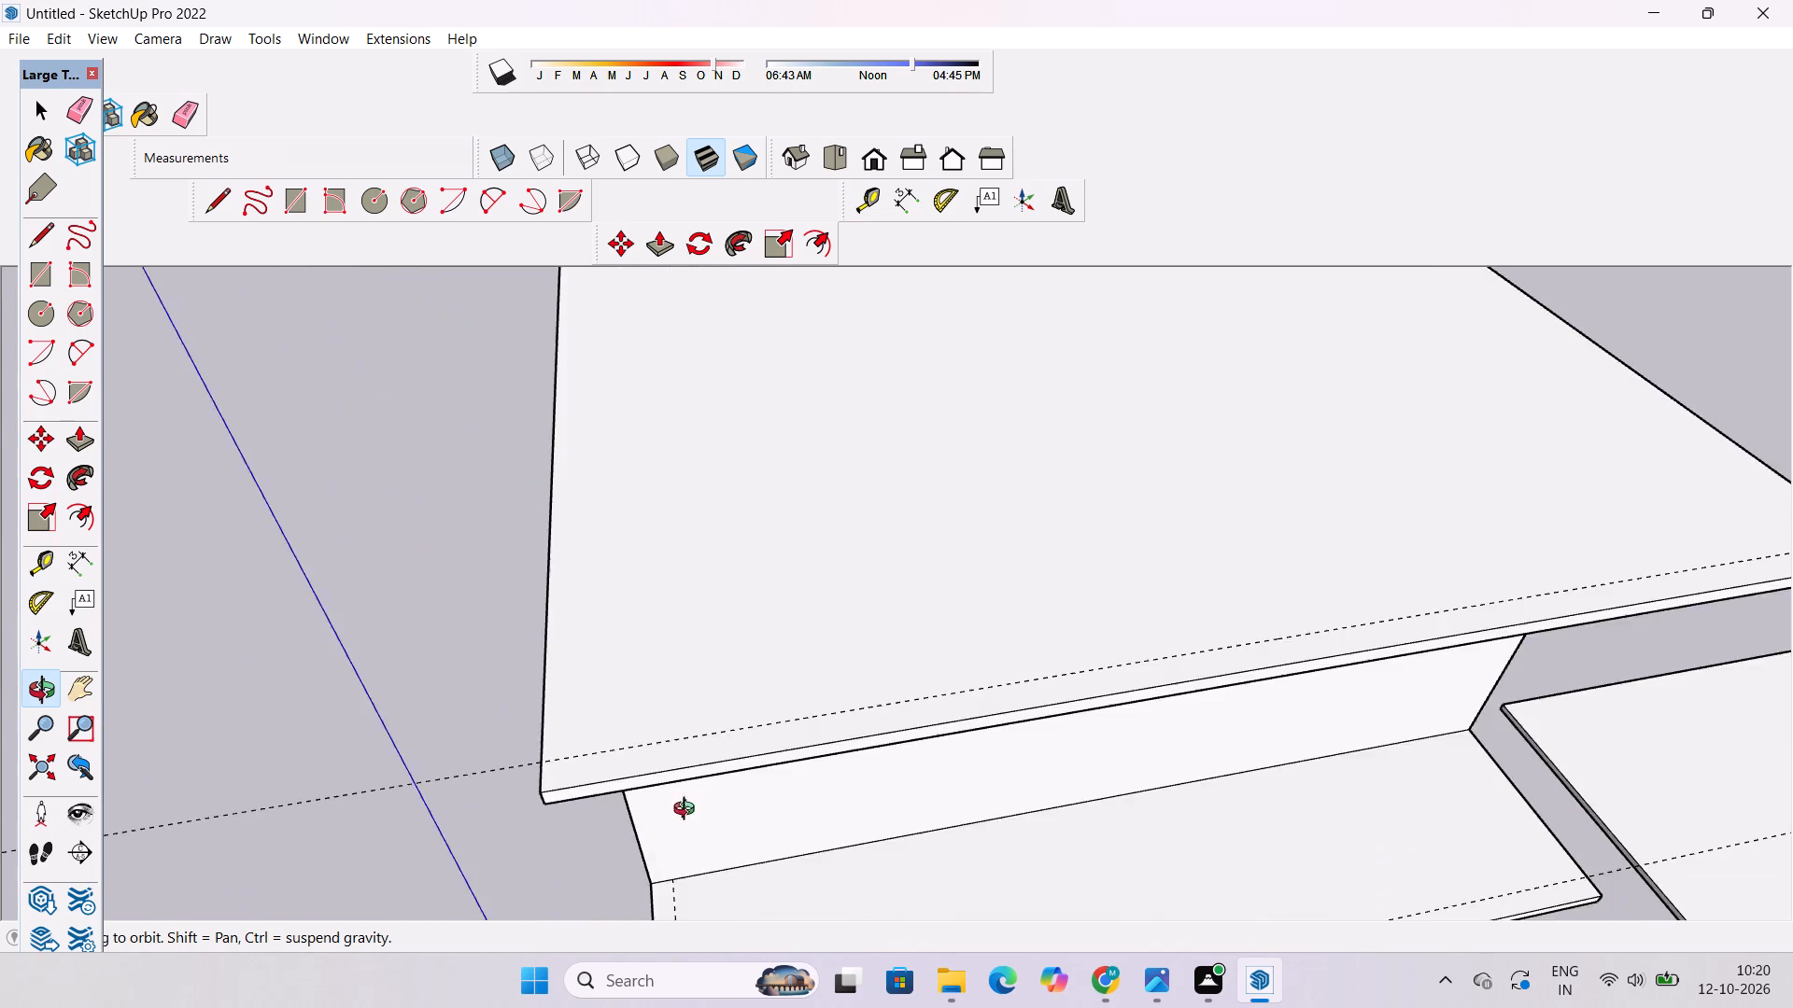
{"action": "scroll", "coordinate": [695, 781], "scroll_direction": "up", "scroll_amount": 4}
{"action": "left_click_drag", "start_coordinate": [676, 743], "coordinate": [577, 747], "text": "shift"}
{"action": "left_click_drag", "start_coordinate": [669, 753], "coordinate": [685, 760]}
{"action": "scroll", "coordinate": [573, 756], "scroll_direction": "down", "scroll_amount": 6}
{"action": "left_click_drag", "start_coordinate": [579, 756], "coordinate": [647, 799], "text": "shift"}
{"action": "left_click_drag", "start_coordinate": [699, 800], "coordinate": [771, 781]}
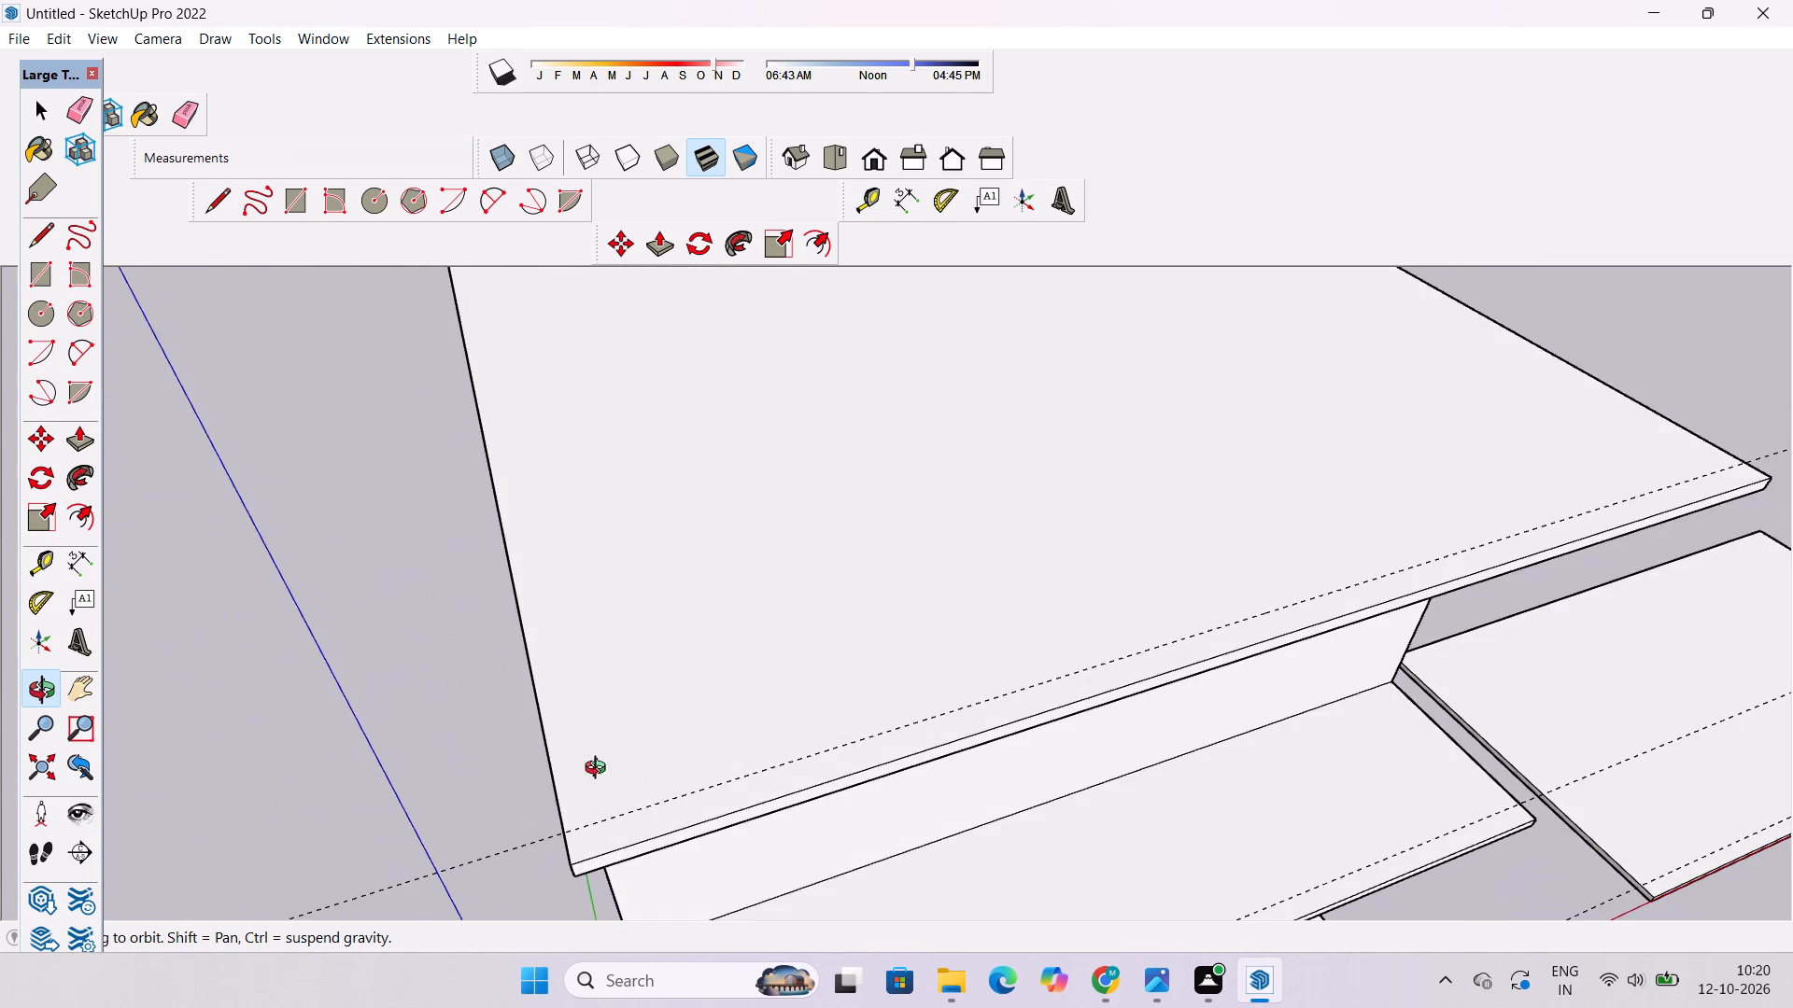
{"action": "scroll", "coordinate": [600, 770], "scroll_direction": "down", "scroll_amount": 5}
{"action": "left_click_drag", "start_coordinate": [650, 780], "coordinate": [791, 806], "text": "shift"}
{"action": "left_click_drag", "start_coordinate": [799, 798], "coordinate": [920, 720]}
{"action": "scroll", "coordinate": [810, 743], "scroll_direction": "up", "scroll_amount": 4}
{"action": "left_click", "coordinate": [840, 692], "text": "shift"}
{"action": "left_click_drag", "start_coordinate": [836, 710], "coordinate": [798, 745]}
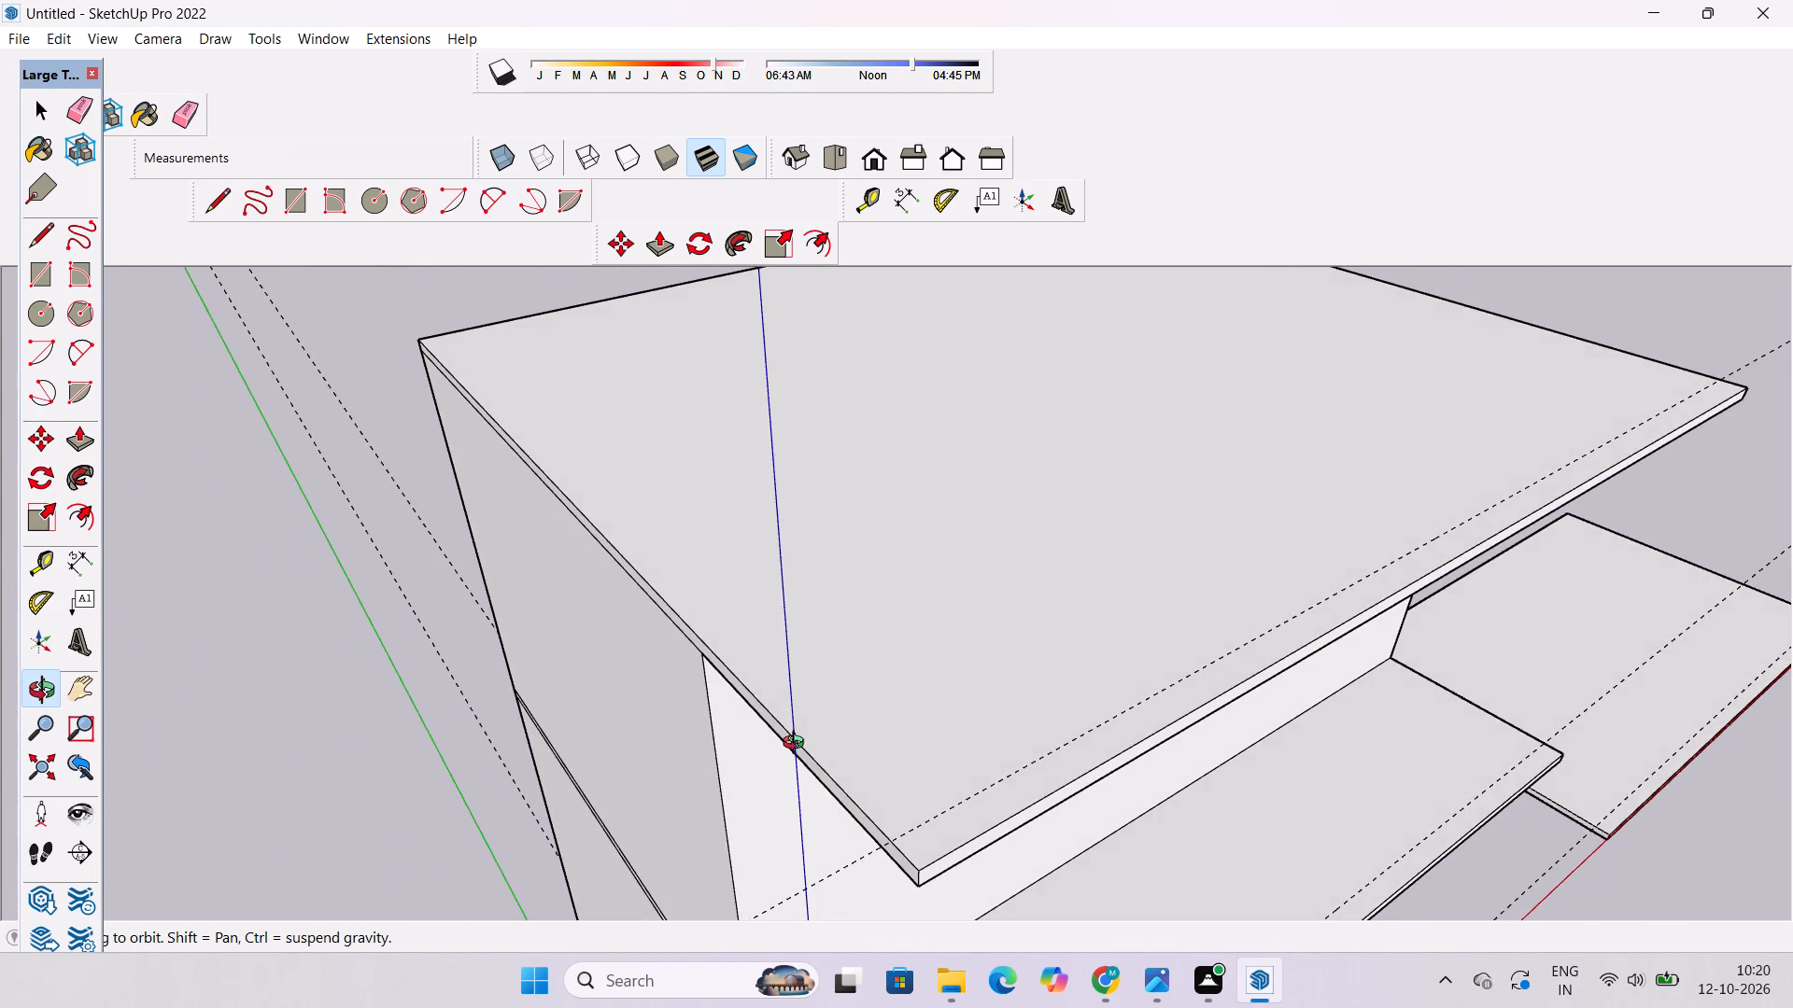
{"action": "scroll", "coordinate": [895, 652], "scroll_direction": "up", "scroll_amount": 4}
{"action": "key", "text": "t"}
{"action": "scroll", "coordinate": [612, 698], "scroll_direction": "down", "scroll_amount": 6}
{"action": "scroll", "coordinate": [605, 697], "scroll_direction": "up", "scroll_amount": 6}
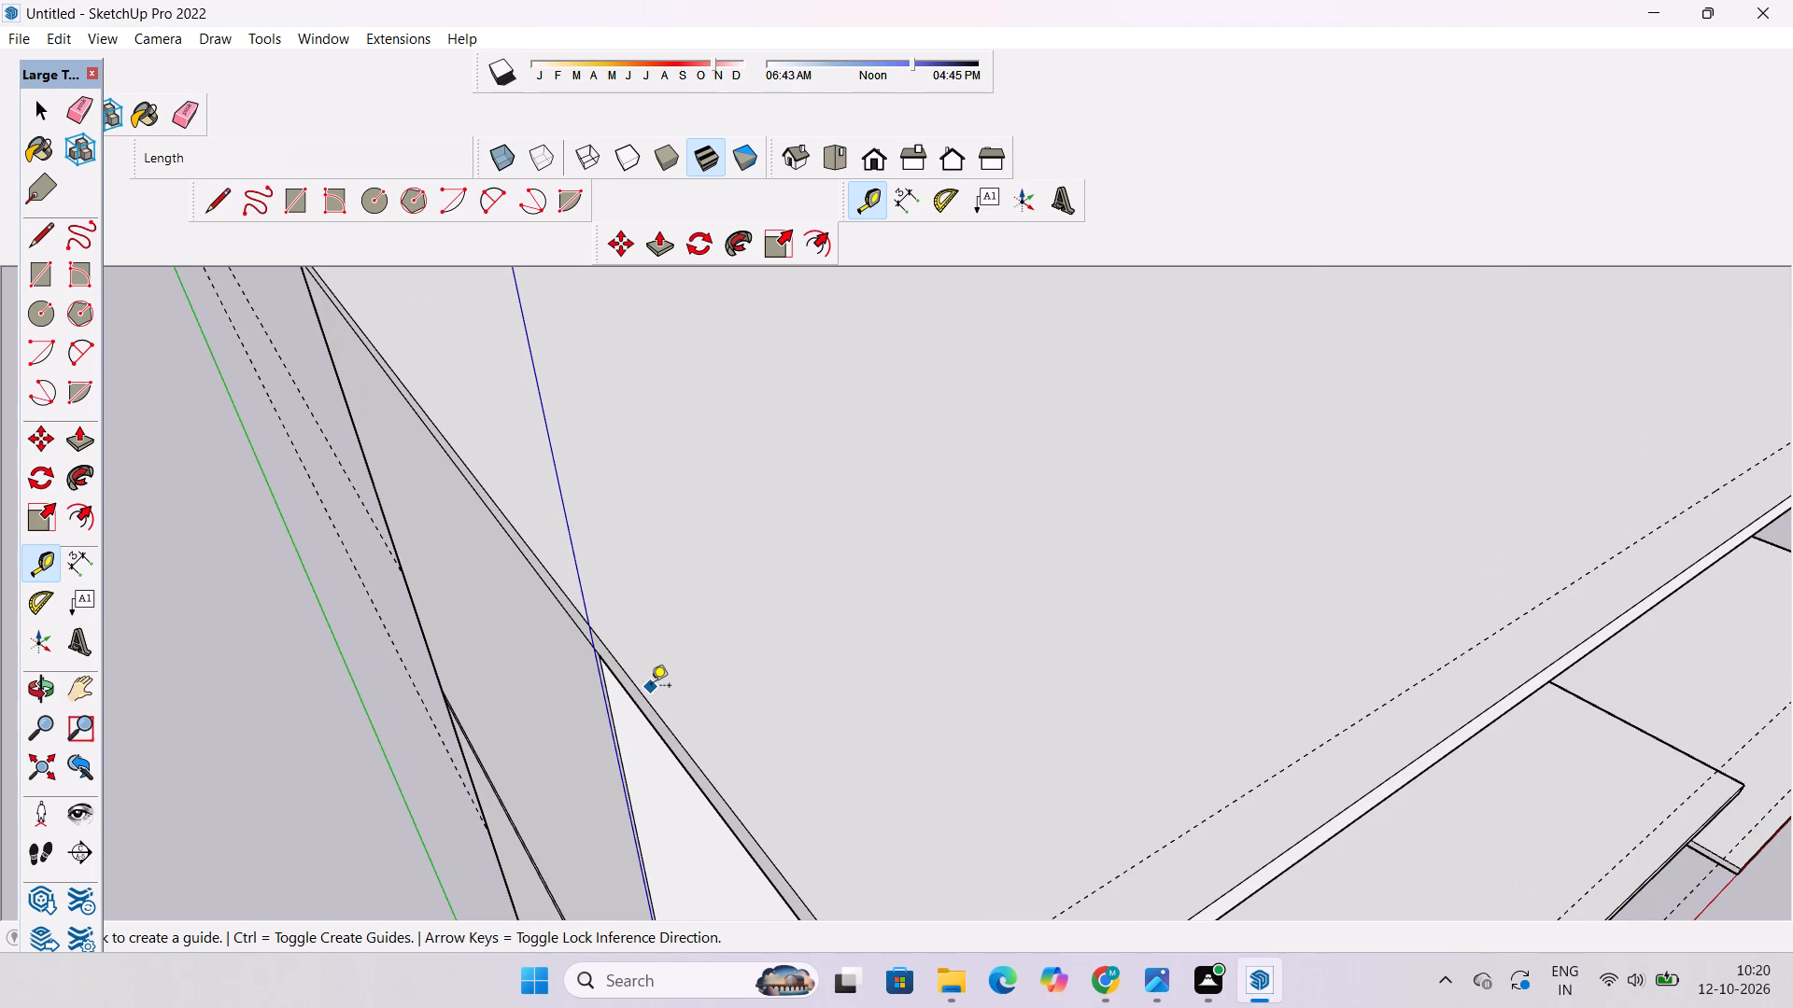
{"action": "left_click", "coordinate": [647, 692]}
{"action": "scroll", "coordinate": [647, 692], "scroll_direction": "down", "scroll_amount": 5}
{"action": "scroll", "coordinate": [737, 673], "scroll_direction": "up", "scroll_amount": 3}
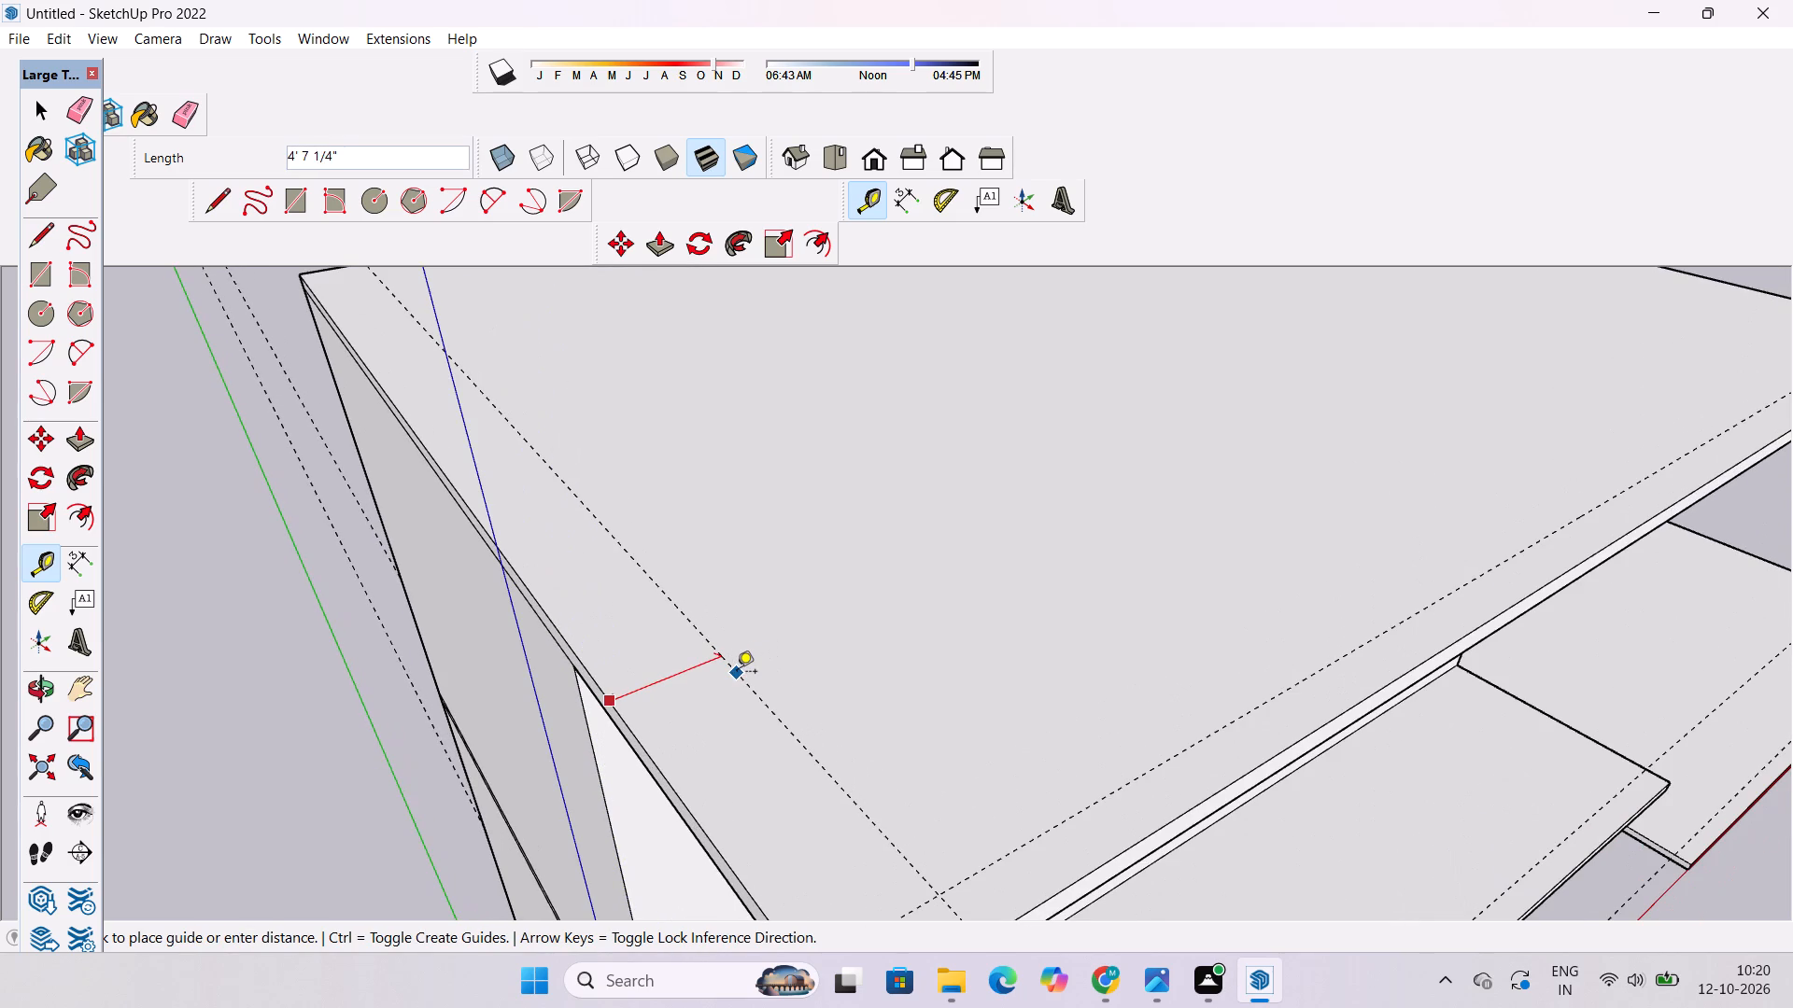
{"action": "type", "text": "2'"}
{"action": "key", "text": "Return"}
Place a guide on top of the roof slab, 2' inward from the side edge facing the separate slab.
{"action": "scroll", "coordinate": [734, 687], "scroll_direction": "down", "scroll_amount": 4}
{"action": "scroll", "coordinate": [515, 718], "scroll_direction": "down", "scroll_amount": 2}
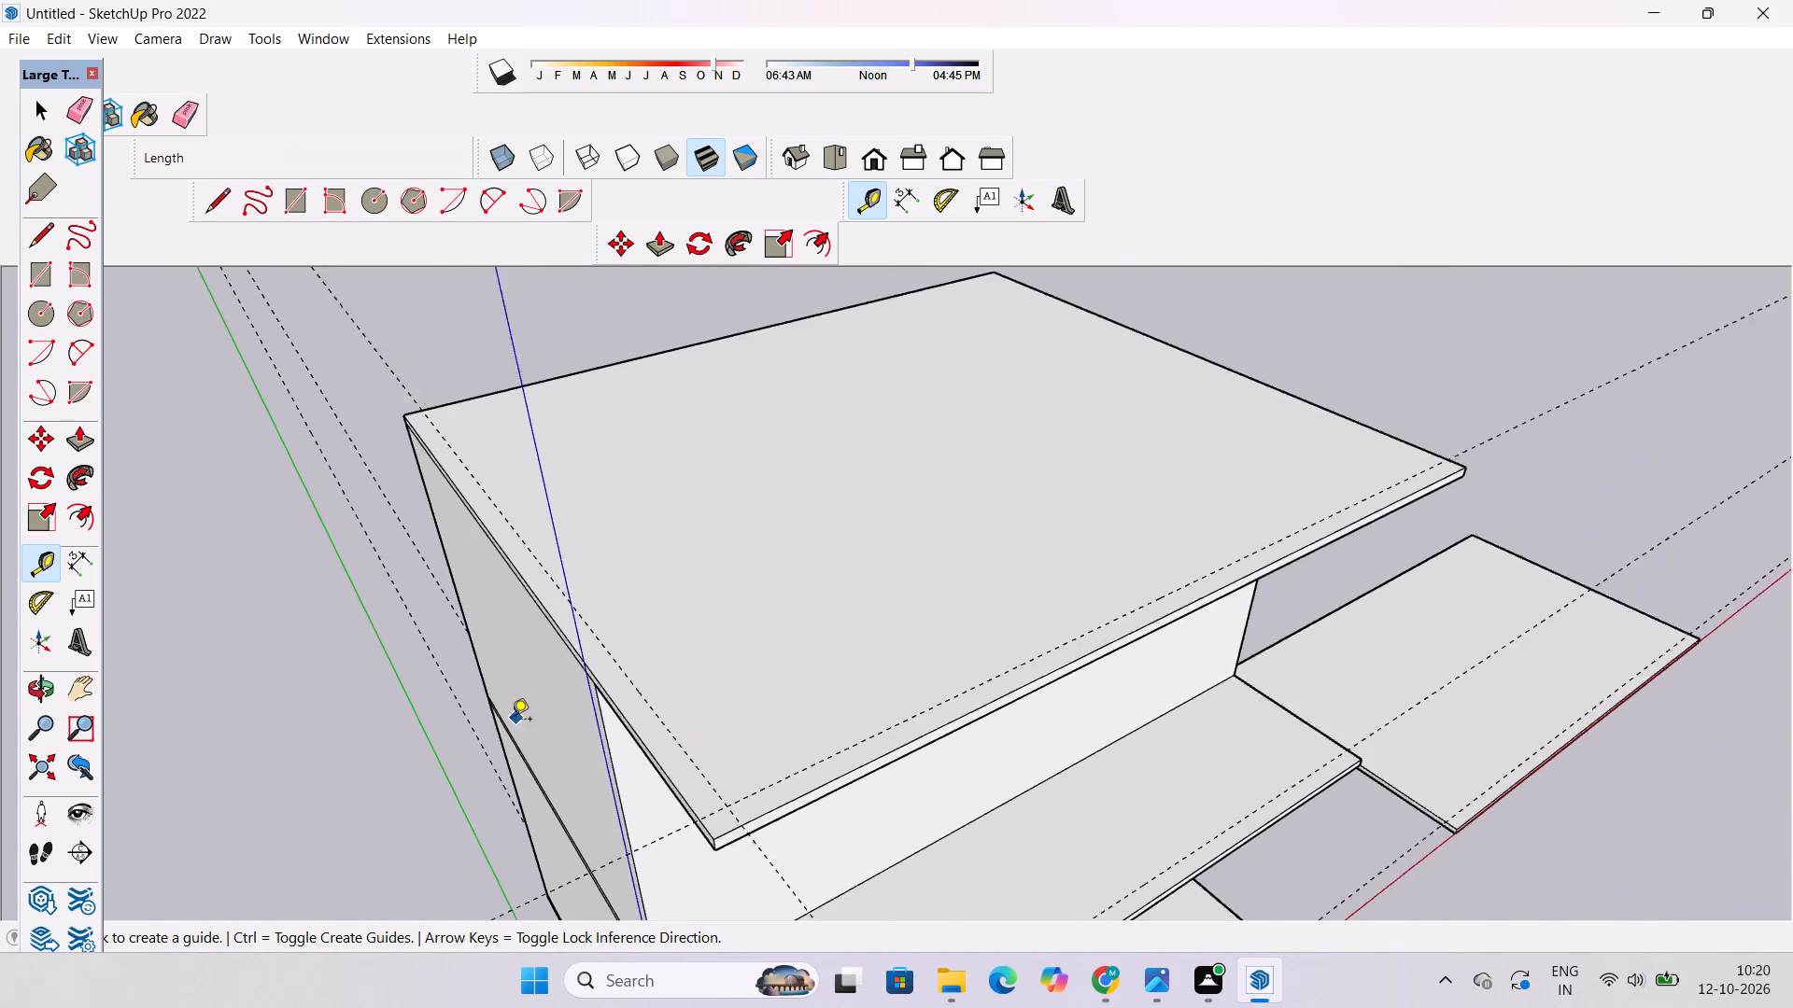
{"action": "scroll", "coordinate": [512, 721], "scroll_direction": "down", "scroll_amount": 9}
{"action": "scroll", "coordinate": [812, 534], "scroll_direction": "up", "scroll_amount": 13}
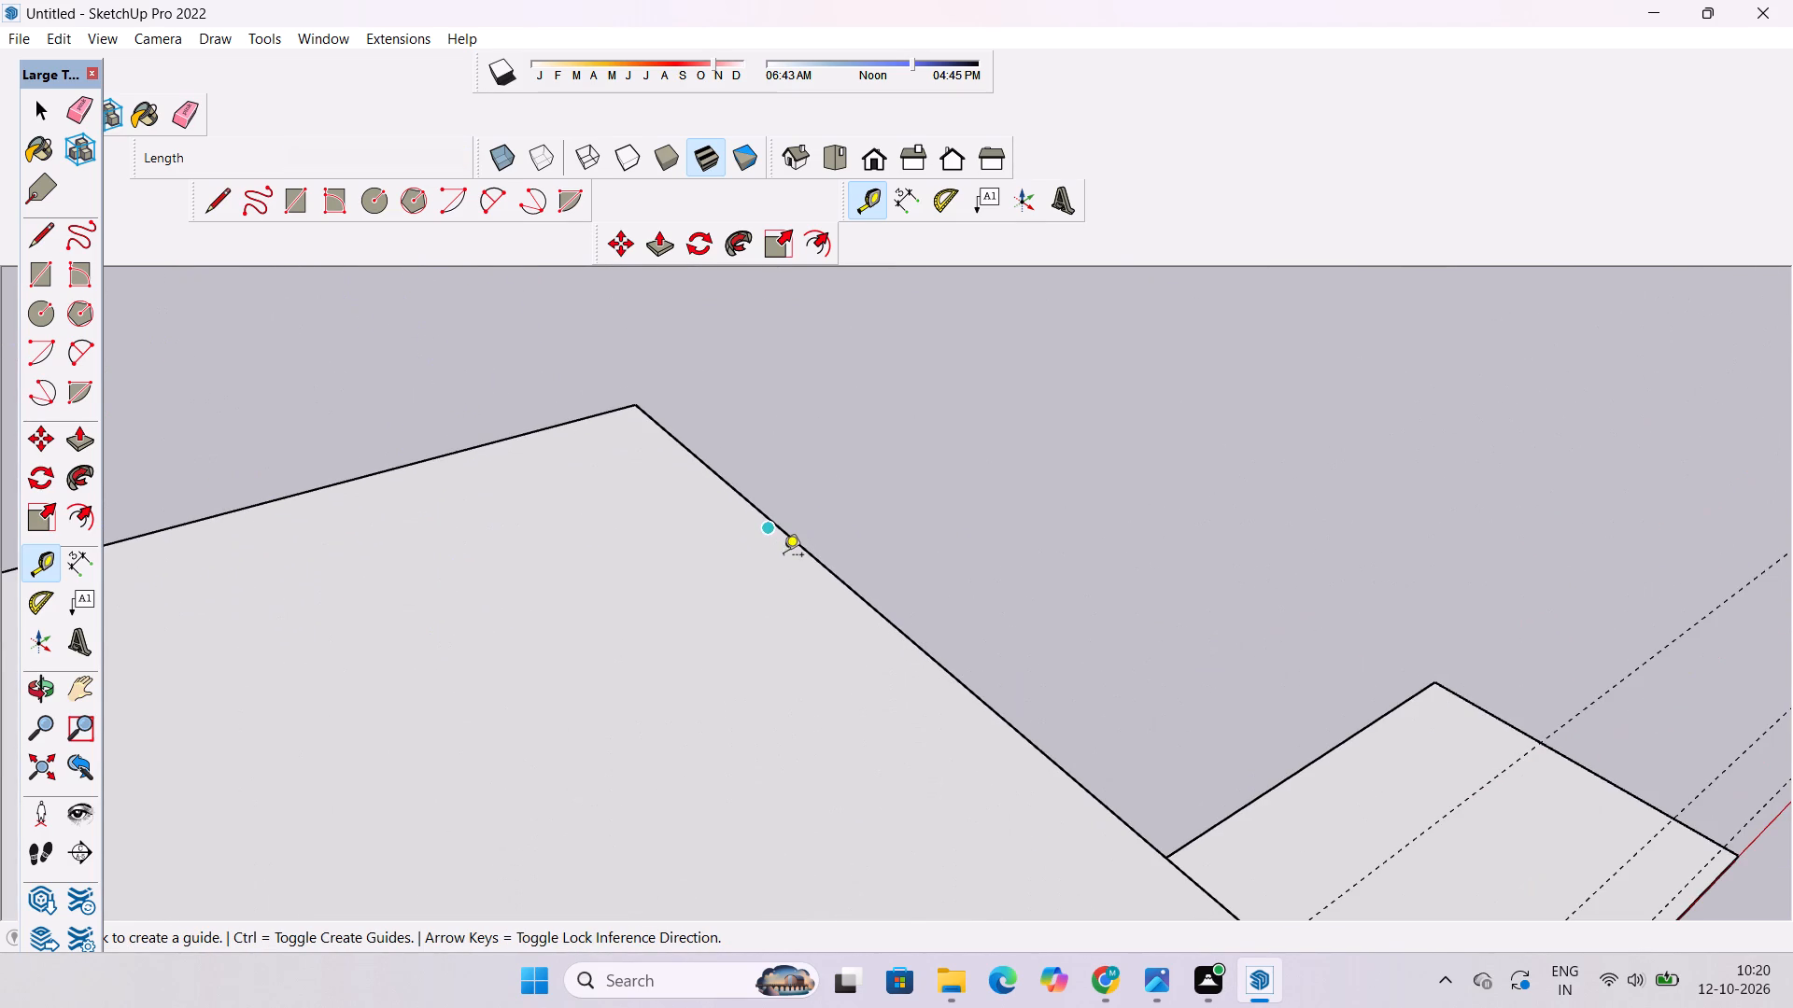
{"action": "scroll", "coordinate": [896, 636], "scroll_direction": "down", "scroll_amount": 5}
{"action": "left_click", "coordinate": [896, 636]}
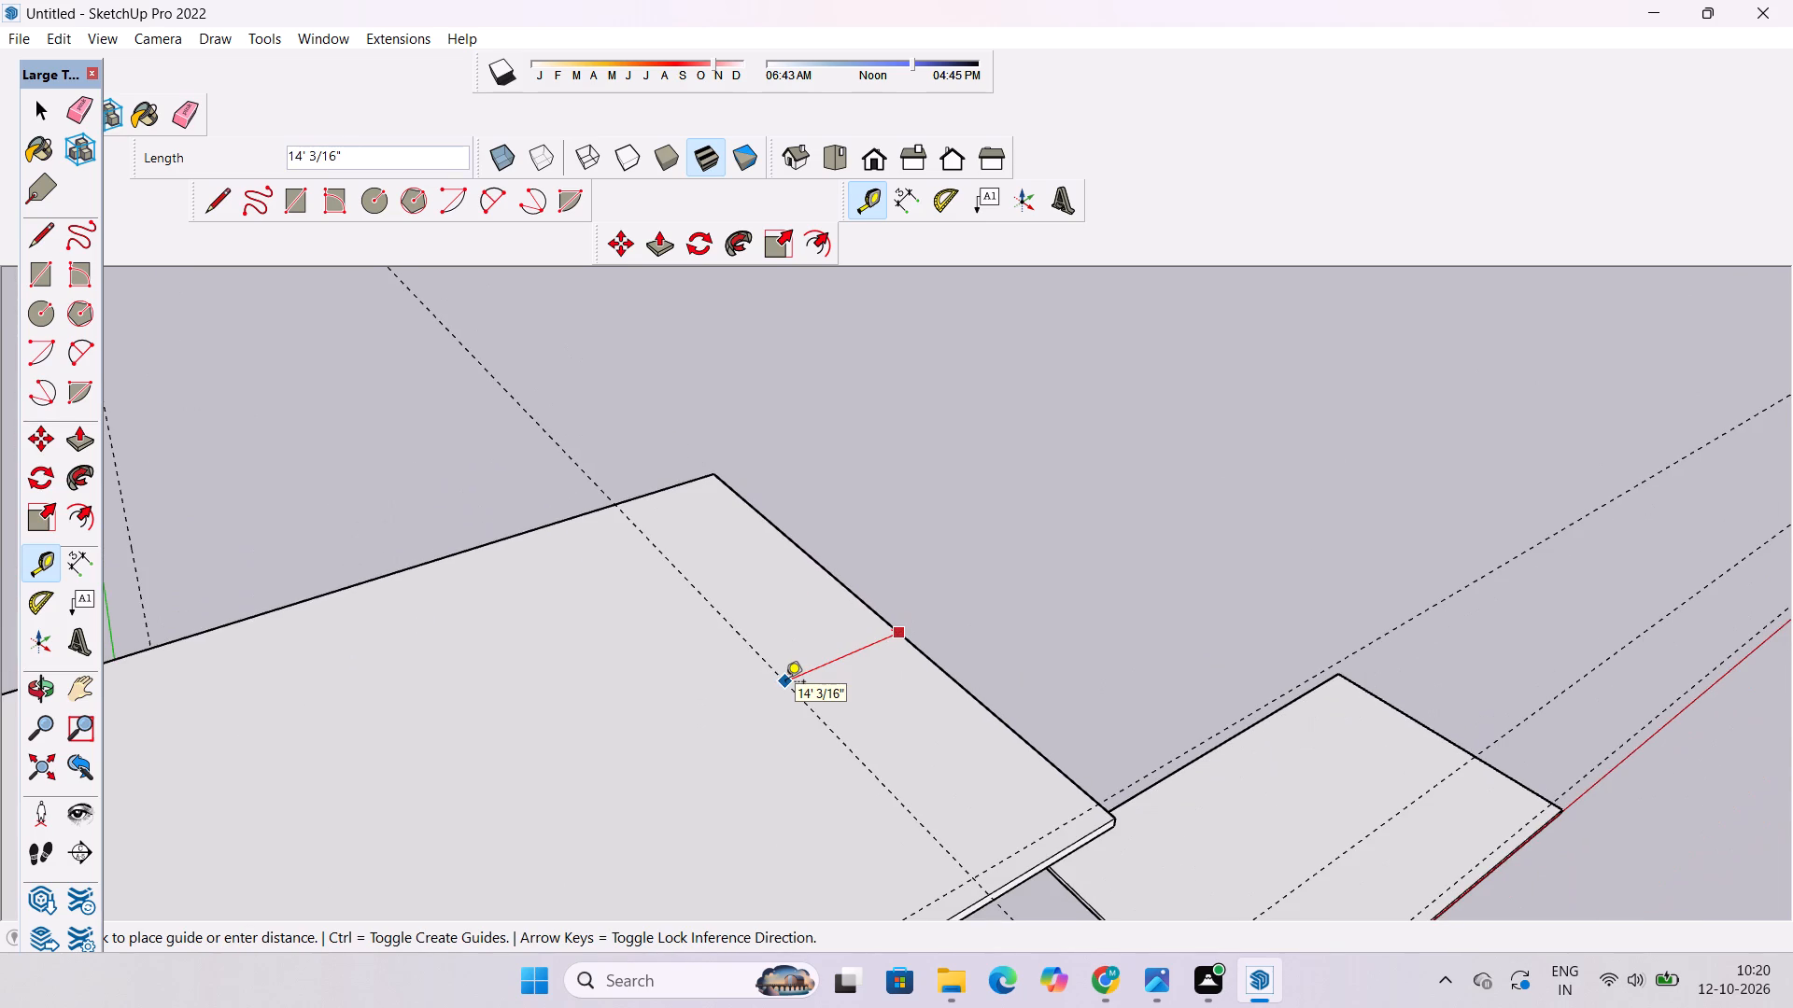
{"action": "type", "text": "2'"}
{"action": "key", "text": "Return"}
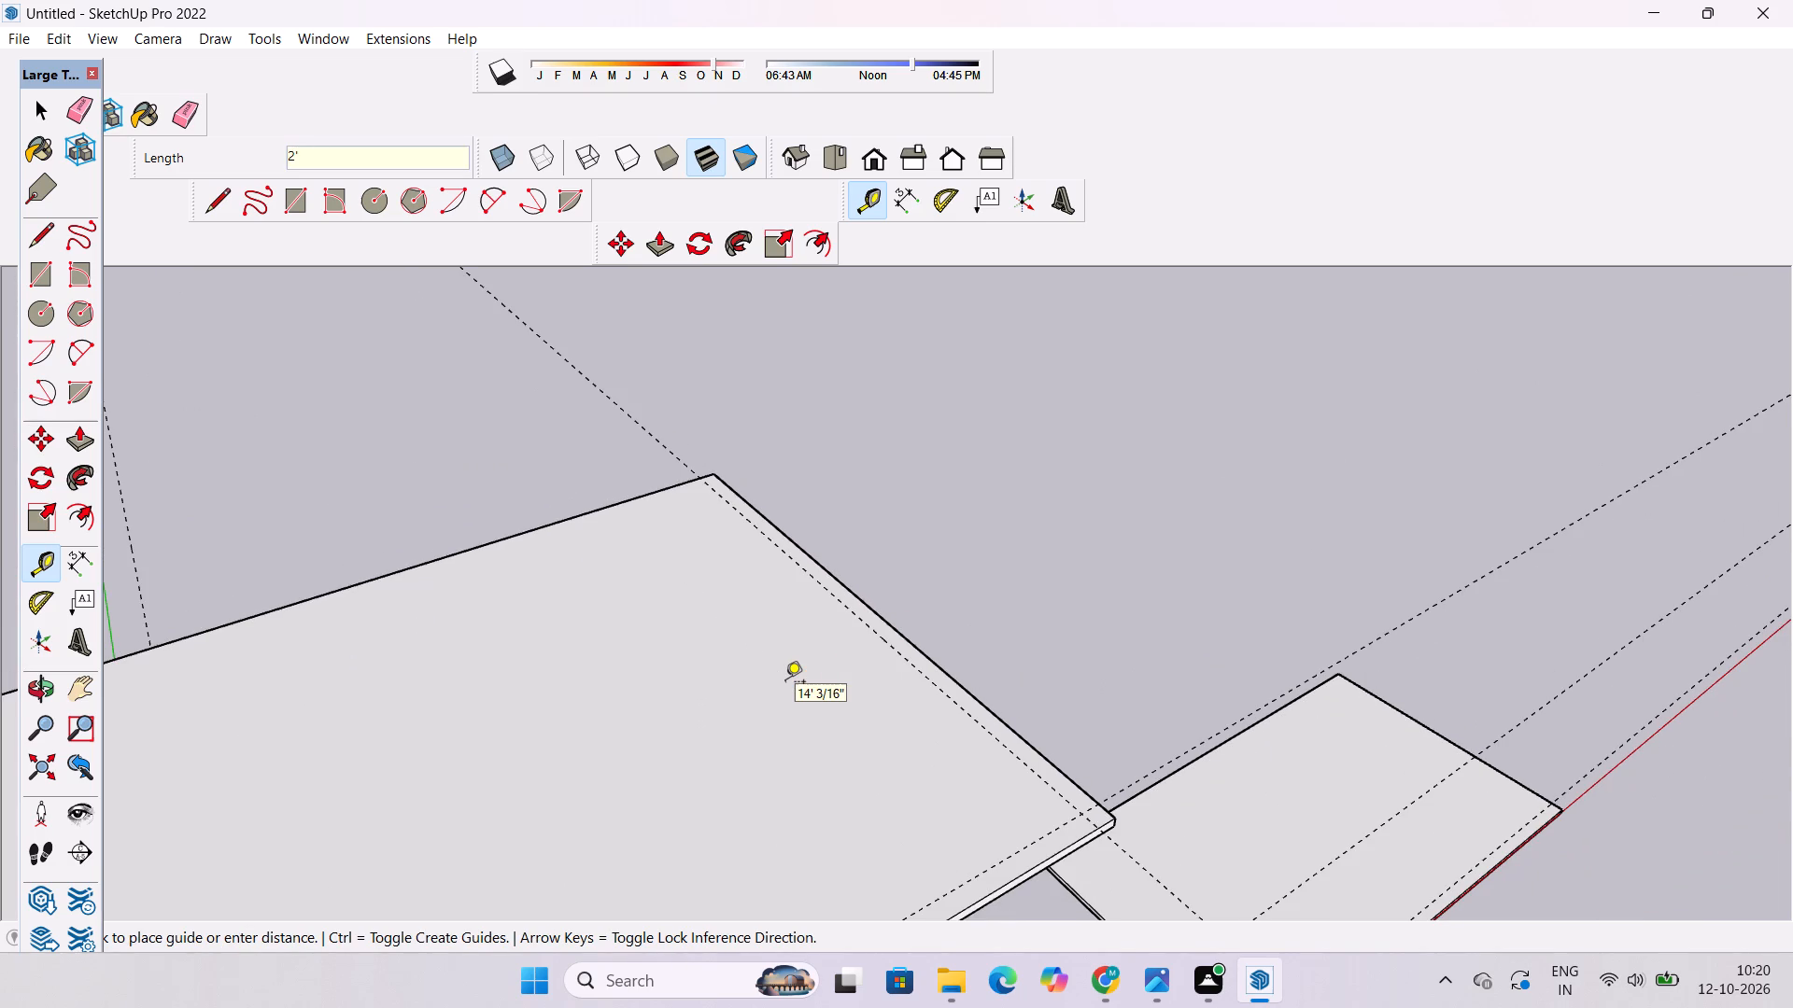
Examine the inset guides on all three stacked slabs from several angles, down to the lower slabs' front strips.
{"action": "key", "text": "o"}
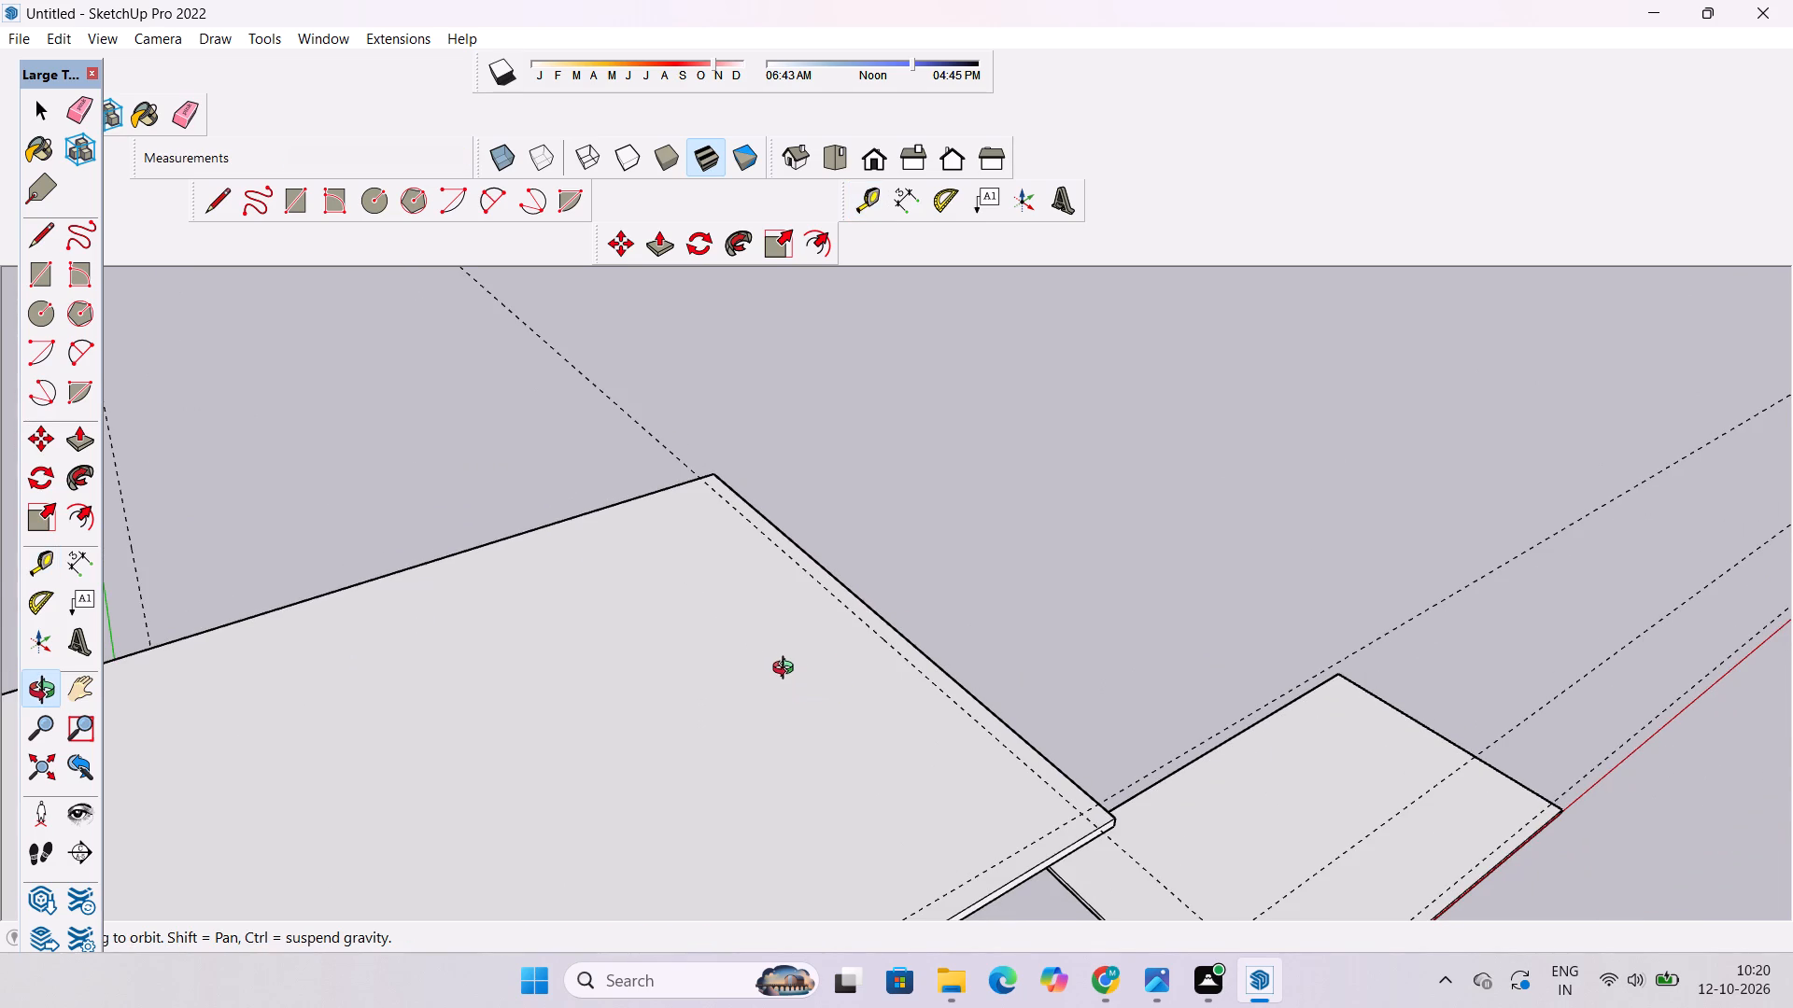
{"action": "scroll", "coordinate": [796, 665], "scroll_direction": "down", "scroll_amount": 5}
{"action": "left_click_drag", "start_coordinate": [958, 677], "coordinate": [785, 699]}
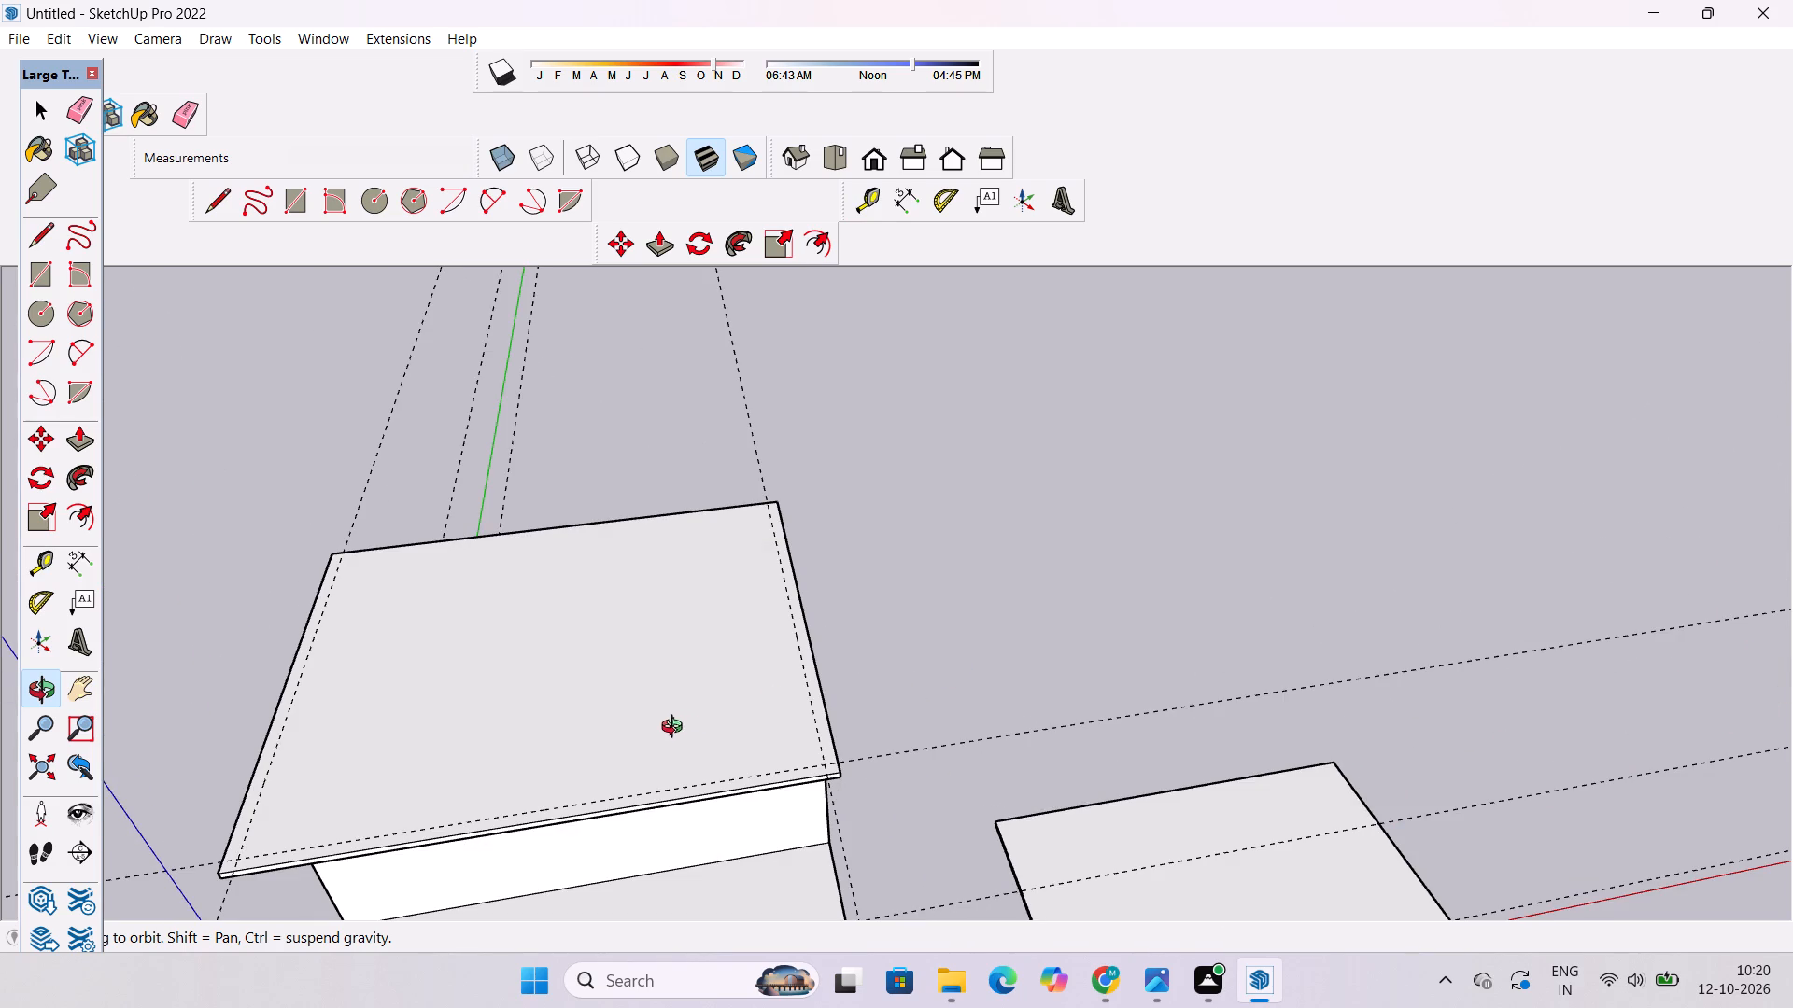
{"action": "left_click_drag", "start_coordinate": [645, 746], "coordinate": [967, 555], "text": "shift"}
{"action": "left_click_drag", "start_coordinate": [914, 597], "coordinate": [885, 628], "text": "shift"}
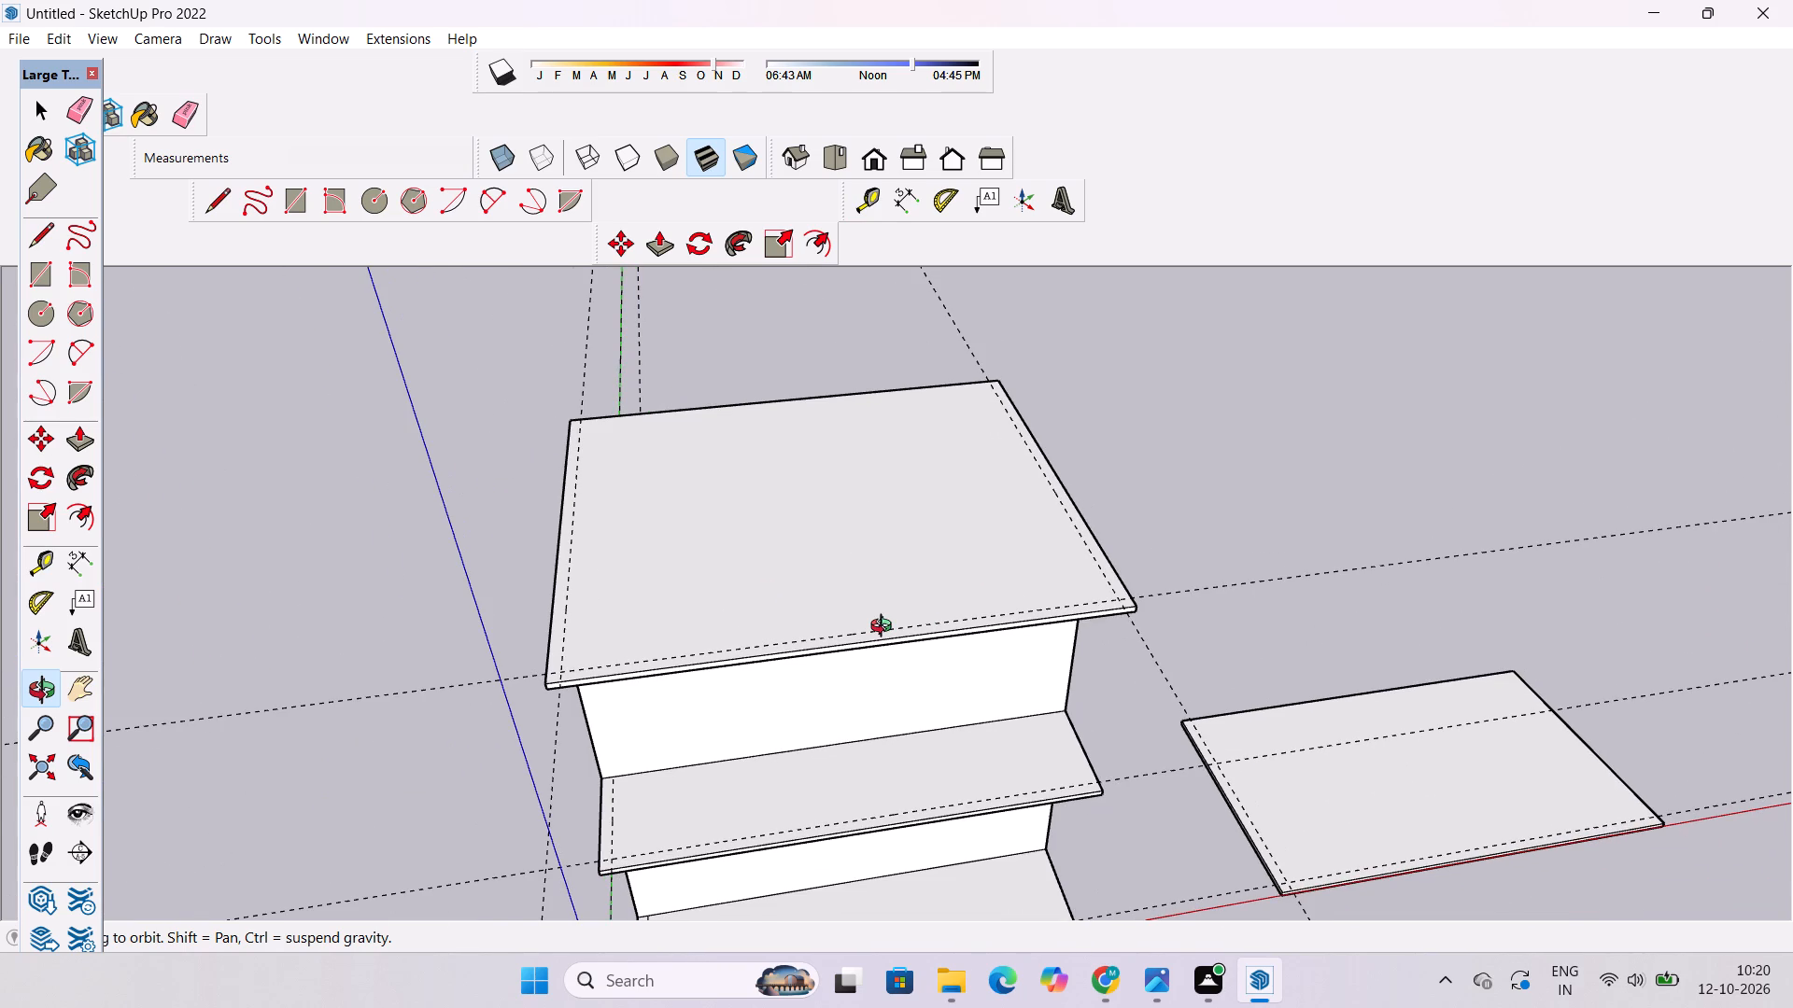
{"action": "left_click_drag", "start_coordinate": [655, 699], "coordinate": [785, 686]}
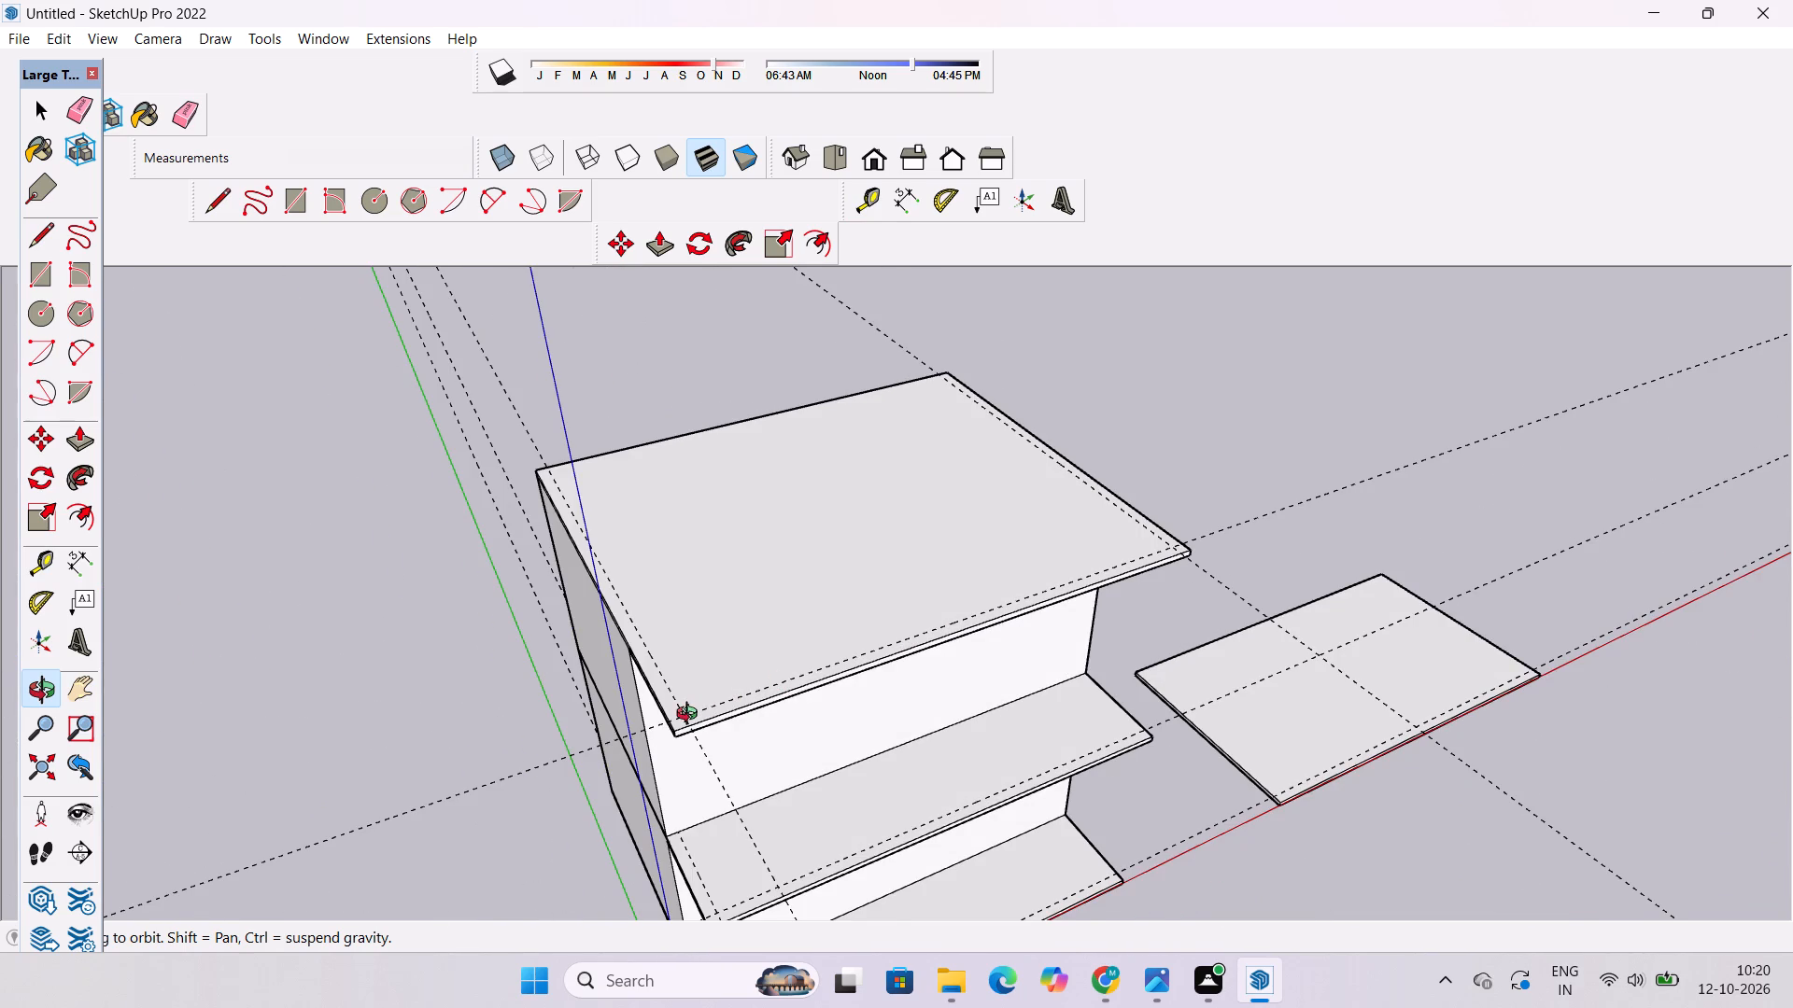
{"action": "scroll", "coordinate": [691, 716], "scroll_direction": "up", "scroll_amount": 1}
{"action": "scroll", "coordinate": [746, 654], "scroll_direction": "down", "scroll_amount": 4}
{"action": "scroll", "coordinate": [729, 733], "scroll_direction": "up", "scroll_amount": 6}
{"action": "scroll", "coordinate": [632, 543], "scroll_direction": "down", "scroll_amount": 6}
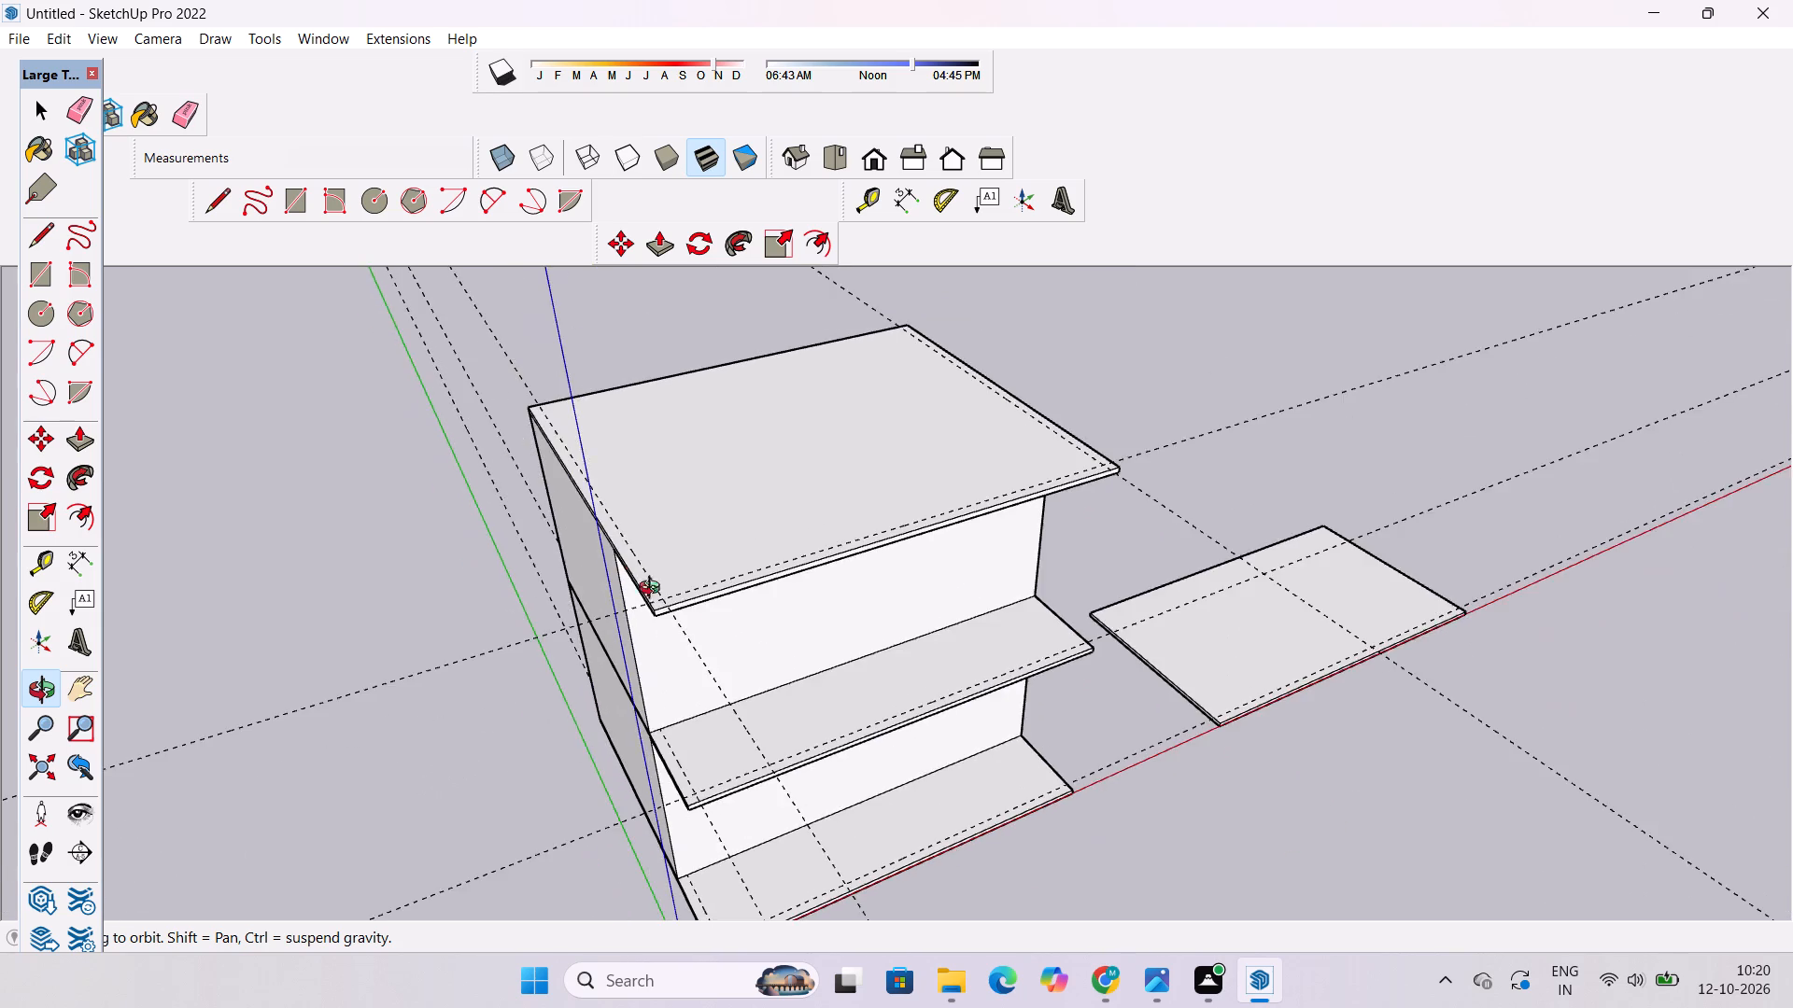
{"action": "left_click_drag", "start_coordinate": [773, 652], "coordinate": [686, 742]}
{"action": "left_click", "coordinate": [671, 764]}
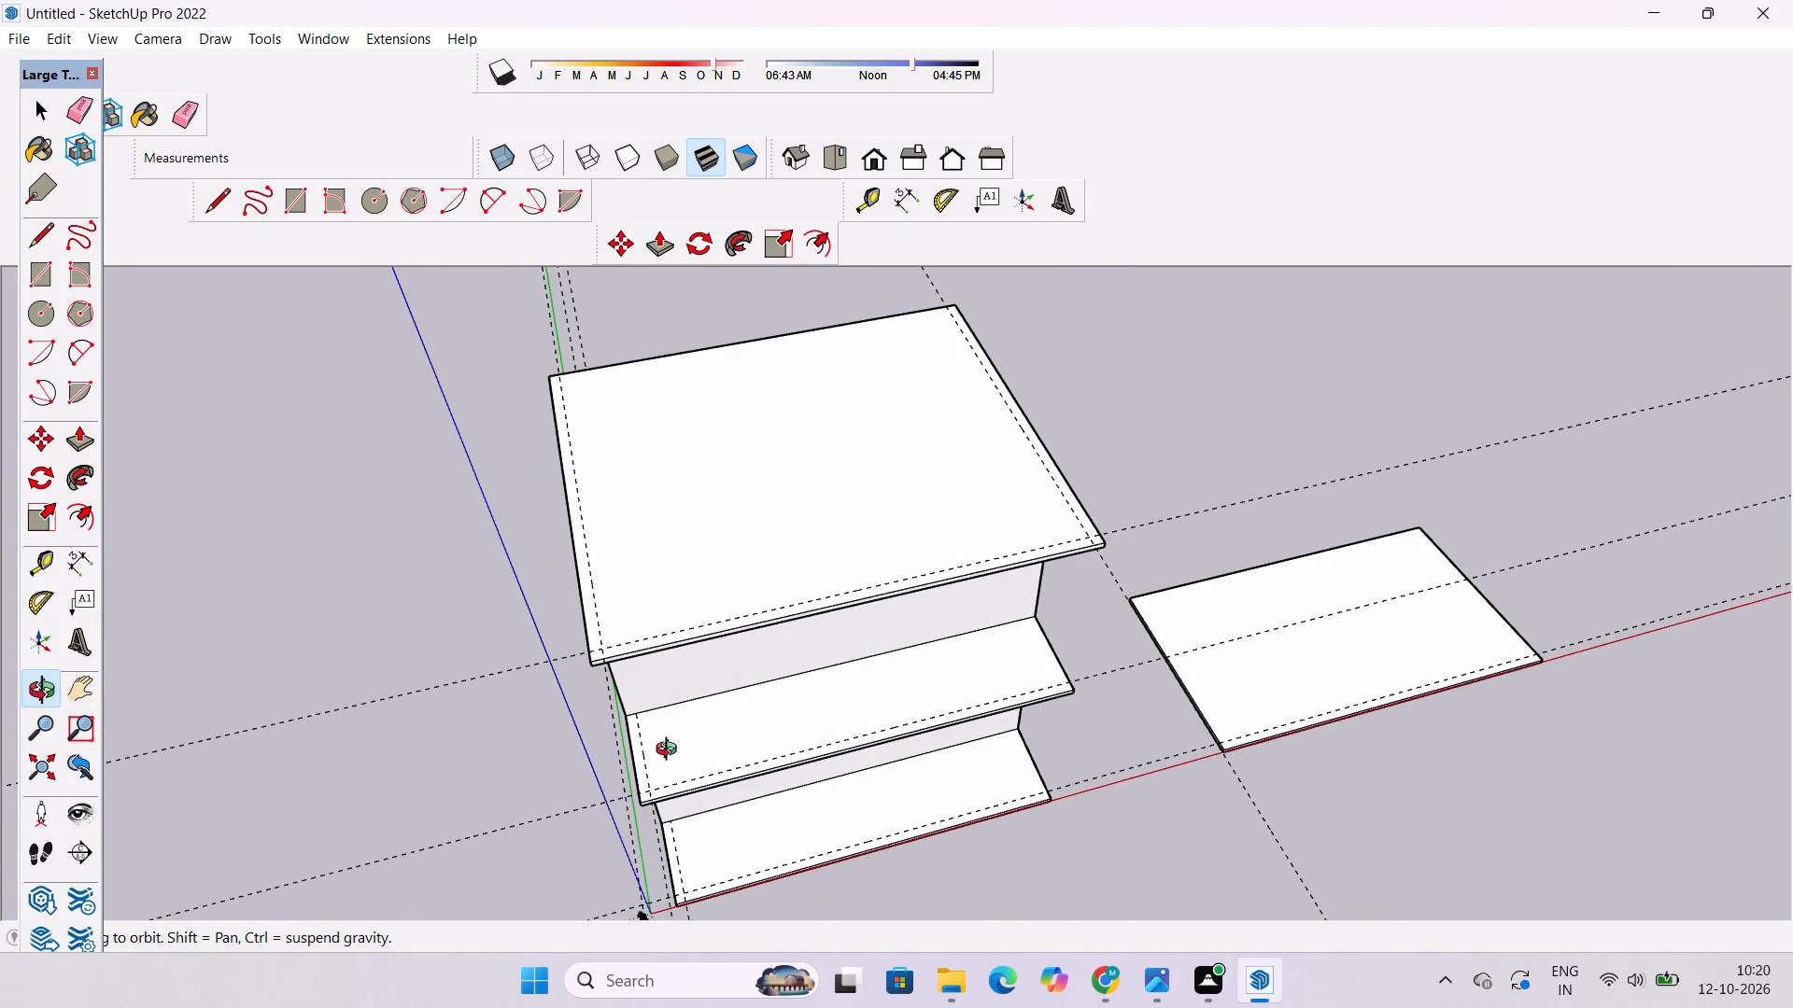
{"action": "left_click_drag", "start_coordinate": [671, 744], "coordinate": [725, 683], "text": "shift"}
{"action": "scroll", "coordinate": [725, 683], "scroll_direction": "up", "scroll_amount": 3}
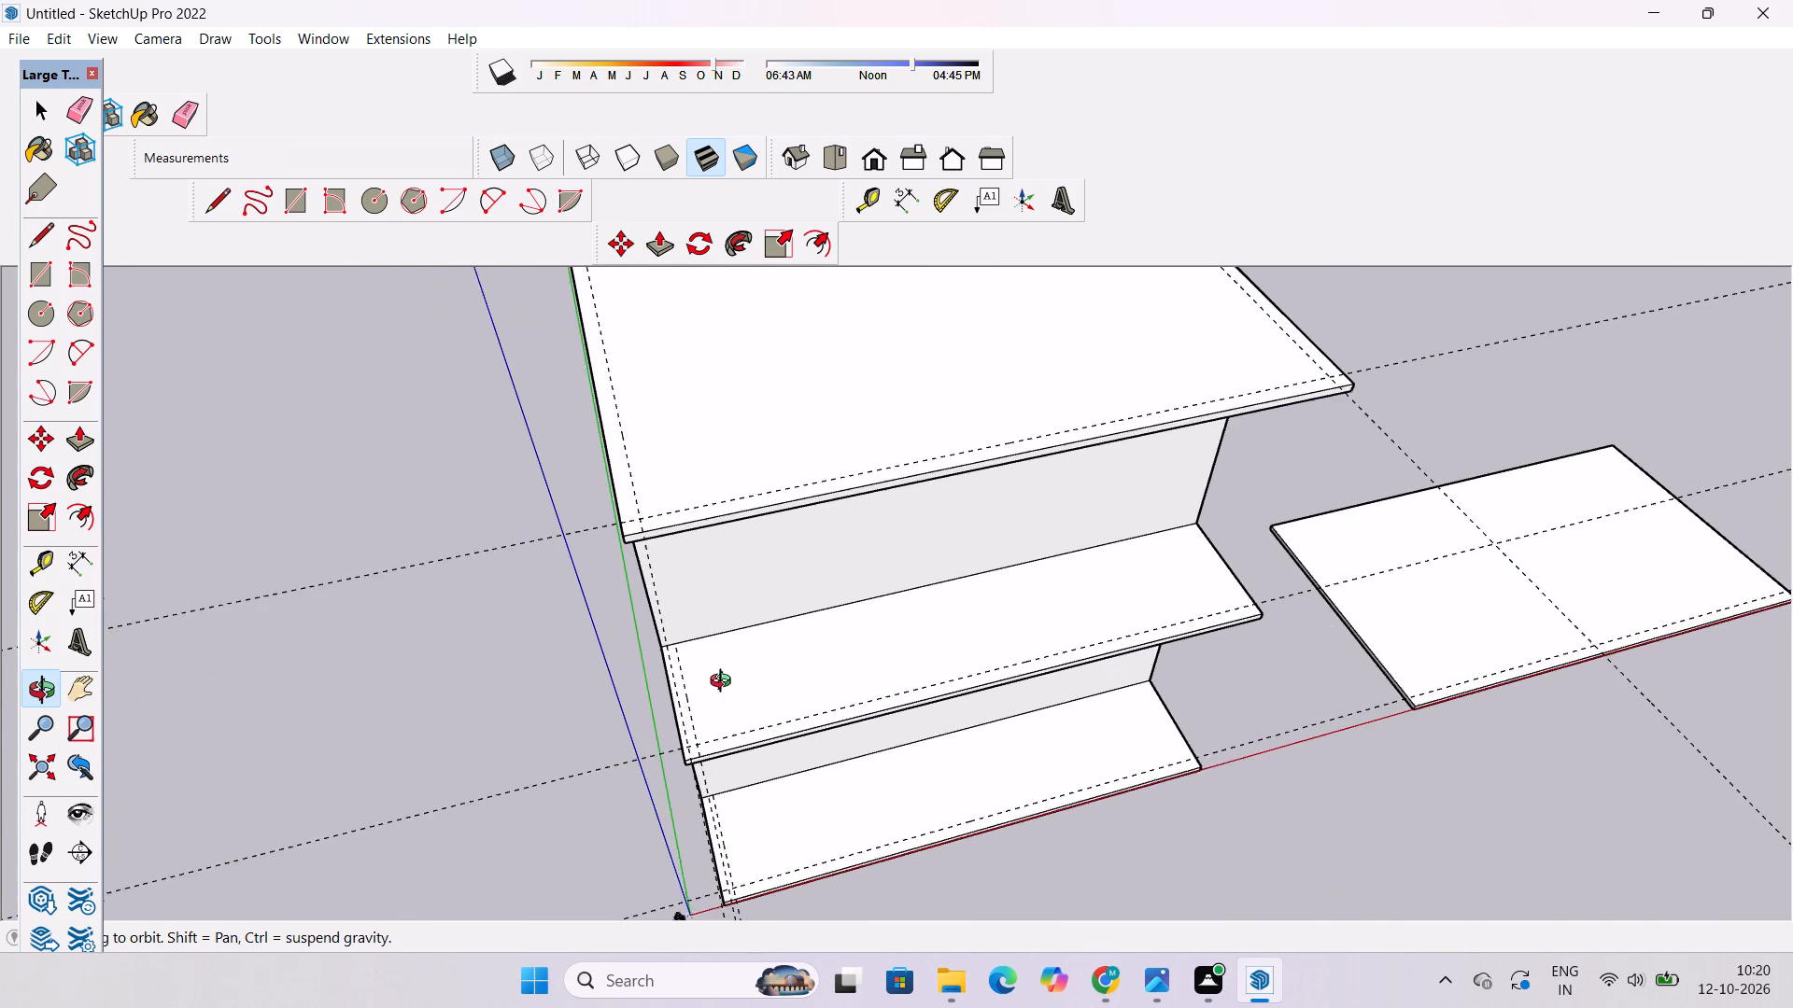
{"action": "scroll", "coordinate": [725, 683], "scroll_direction": "up", "scroll_amount": 1}
{"action": "left_click_drag", "start_coordinate": [727, 683], "coordinate": [660, 685], "text": "shift"}
{"action": "scroll", "coordinate": [634, 759], "scroll_direction": "up", "scroll_amount": 6}
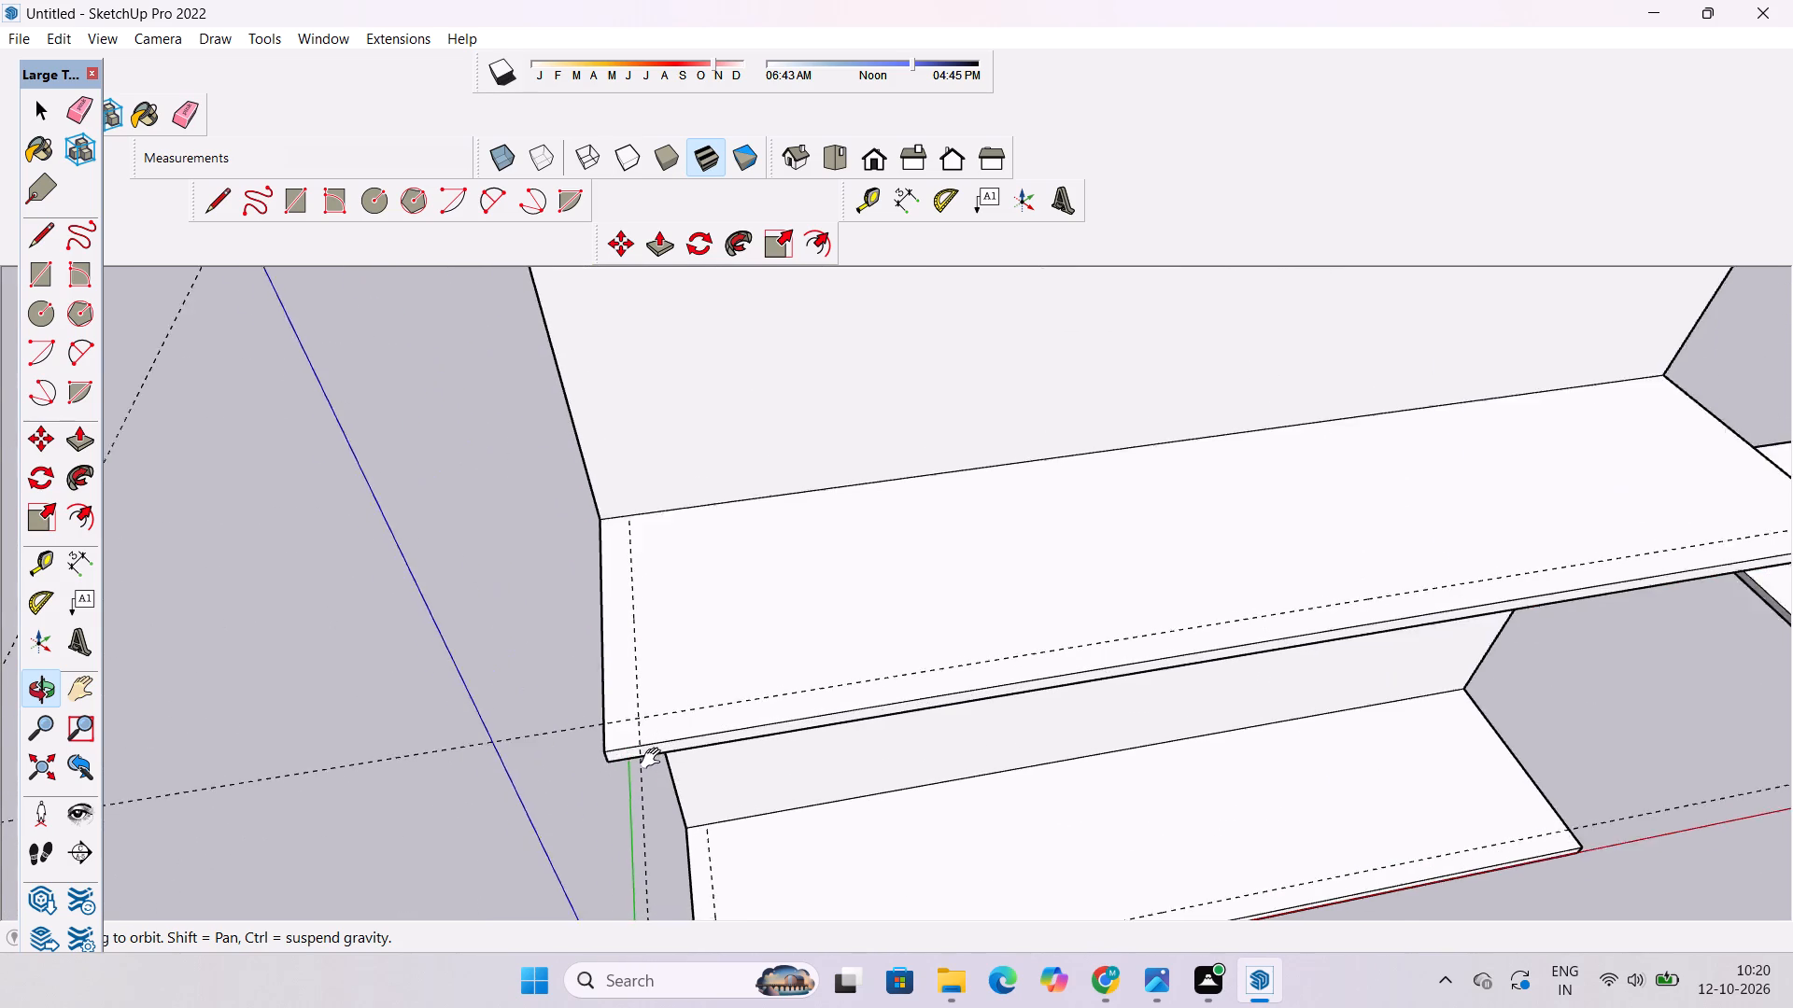
{"action": "scroll", "coordinate": [655, 759], "scroll_direction": "up", "scroll_amount": 2}
{"action": "left_click_drag", "start_coordinate": [705, 754], "coordinate": [473, 743], "text": "shift"}
{"action": "scroll", "coordinate": [471, 742], "scroll_direction": "down", "scroll_amount": 5}
{"action": "left_click_drag", "start_coordinate": [506, 735], "coordinate": [440, 748]}
Place a guide across the ground slab through its front edge's midpoint, 40' 6" from the side guide near the origin.
{"action": "key", "text": "t"}
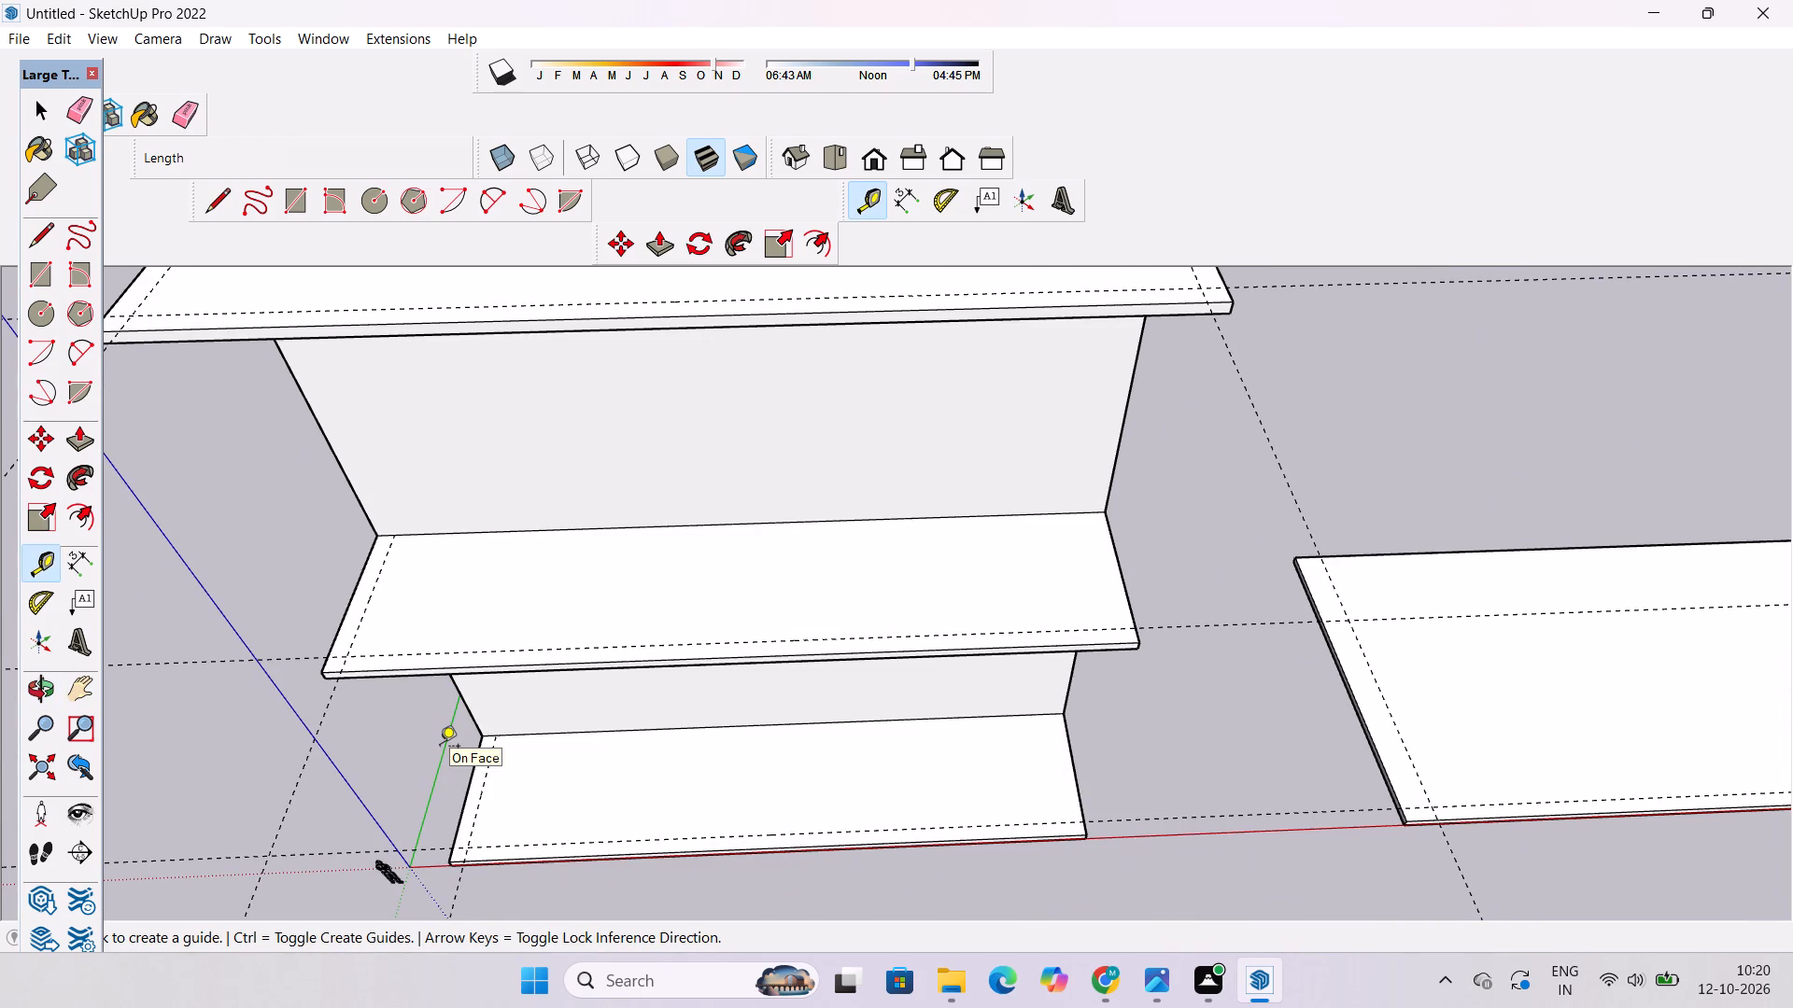
{"action": "scroll", "coordinate": [435, 750], "scroll_direction": "down", "scroll_amount": 3}
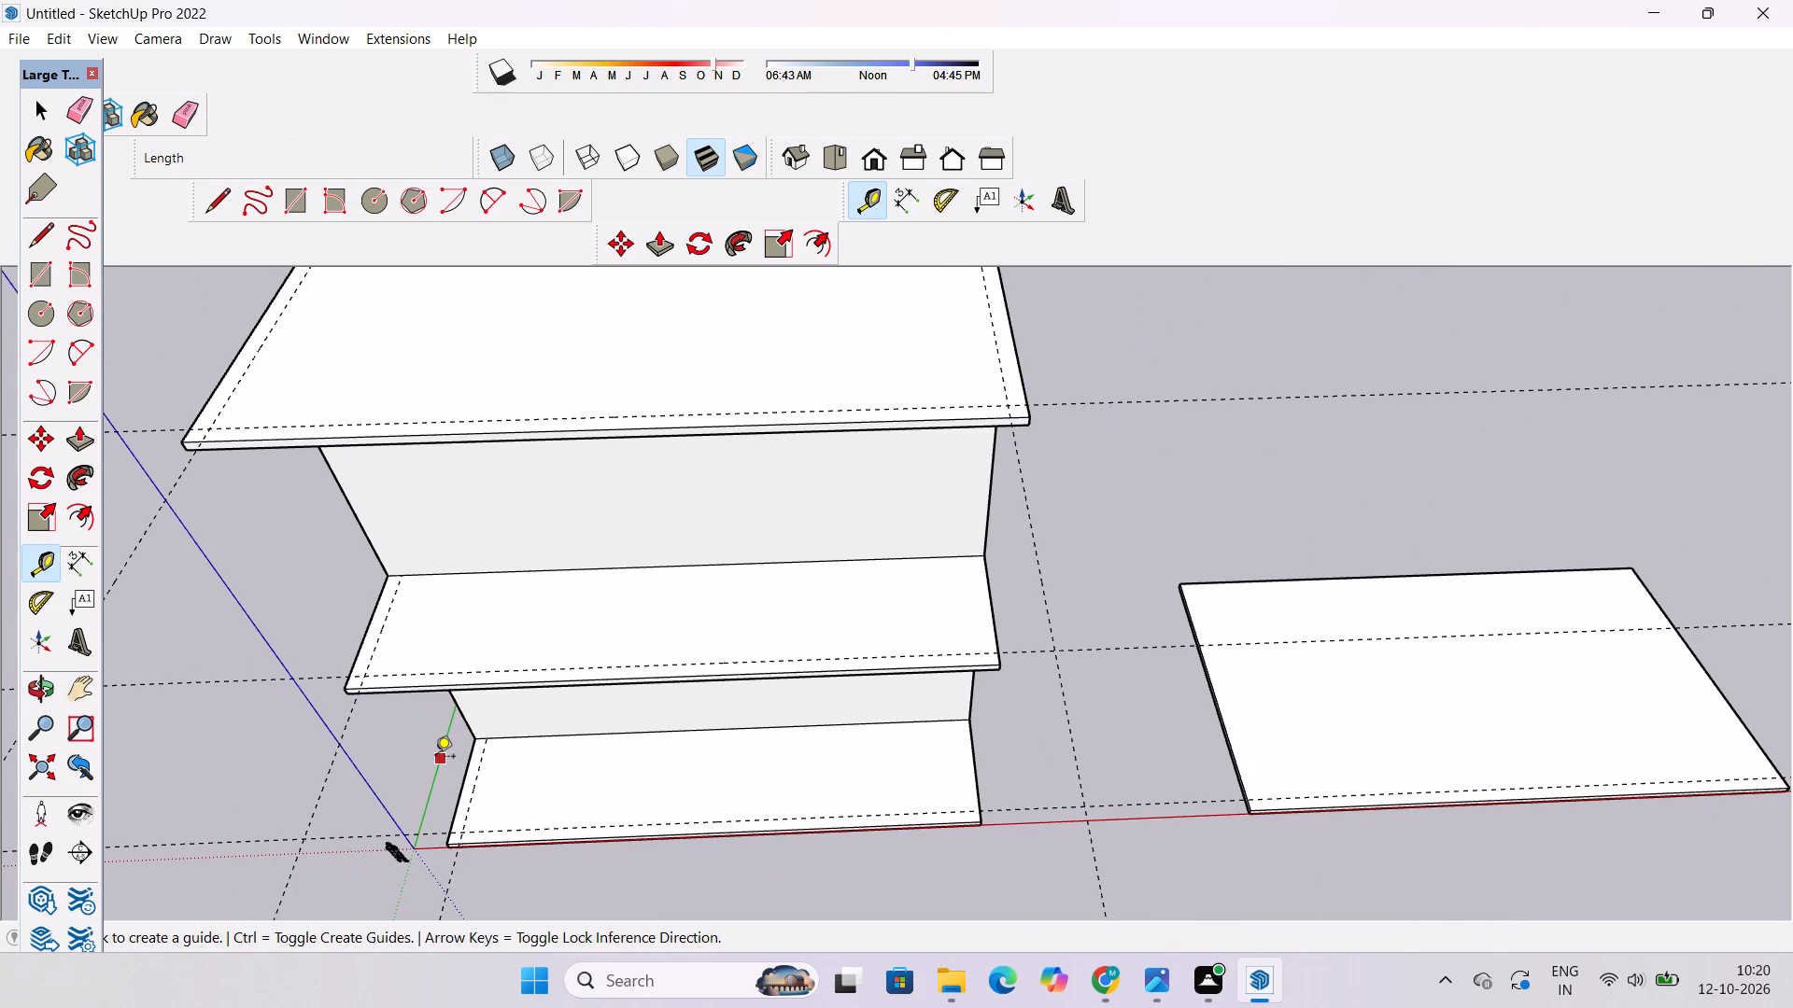
{"action": "scroll", "coordinate": [435, 758], "scroll_direction": "down", "scroll_amount": 2}
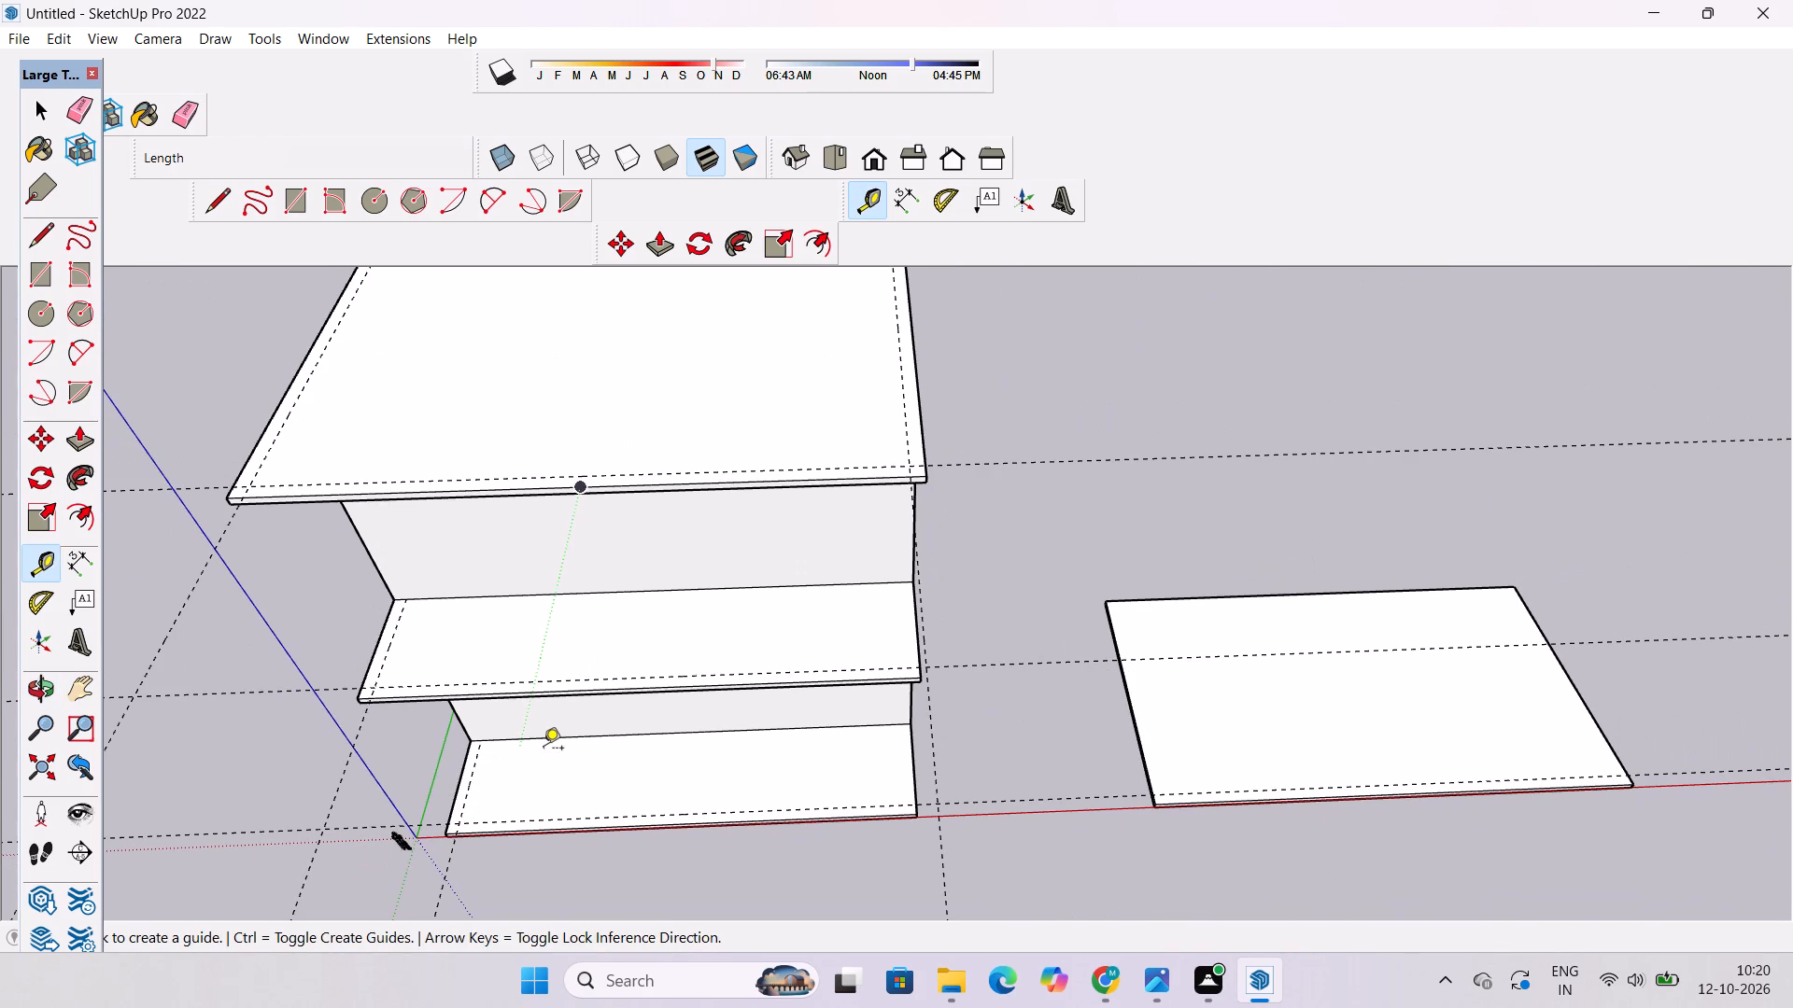
{"action": "scroll", "coordinate": [547, 749], "scroll_direction": "up", "scroll_amount": 4}
{"action": "scroll", "coordinate": [566, 744], "scroll_direction": "down", "scroll_amount": 4}
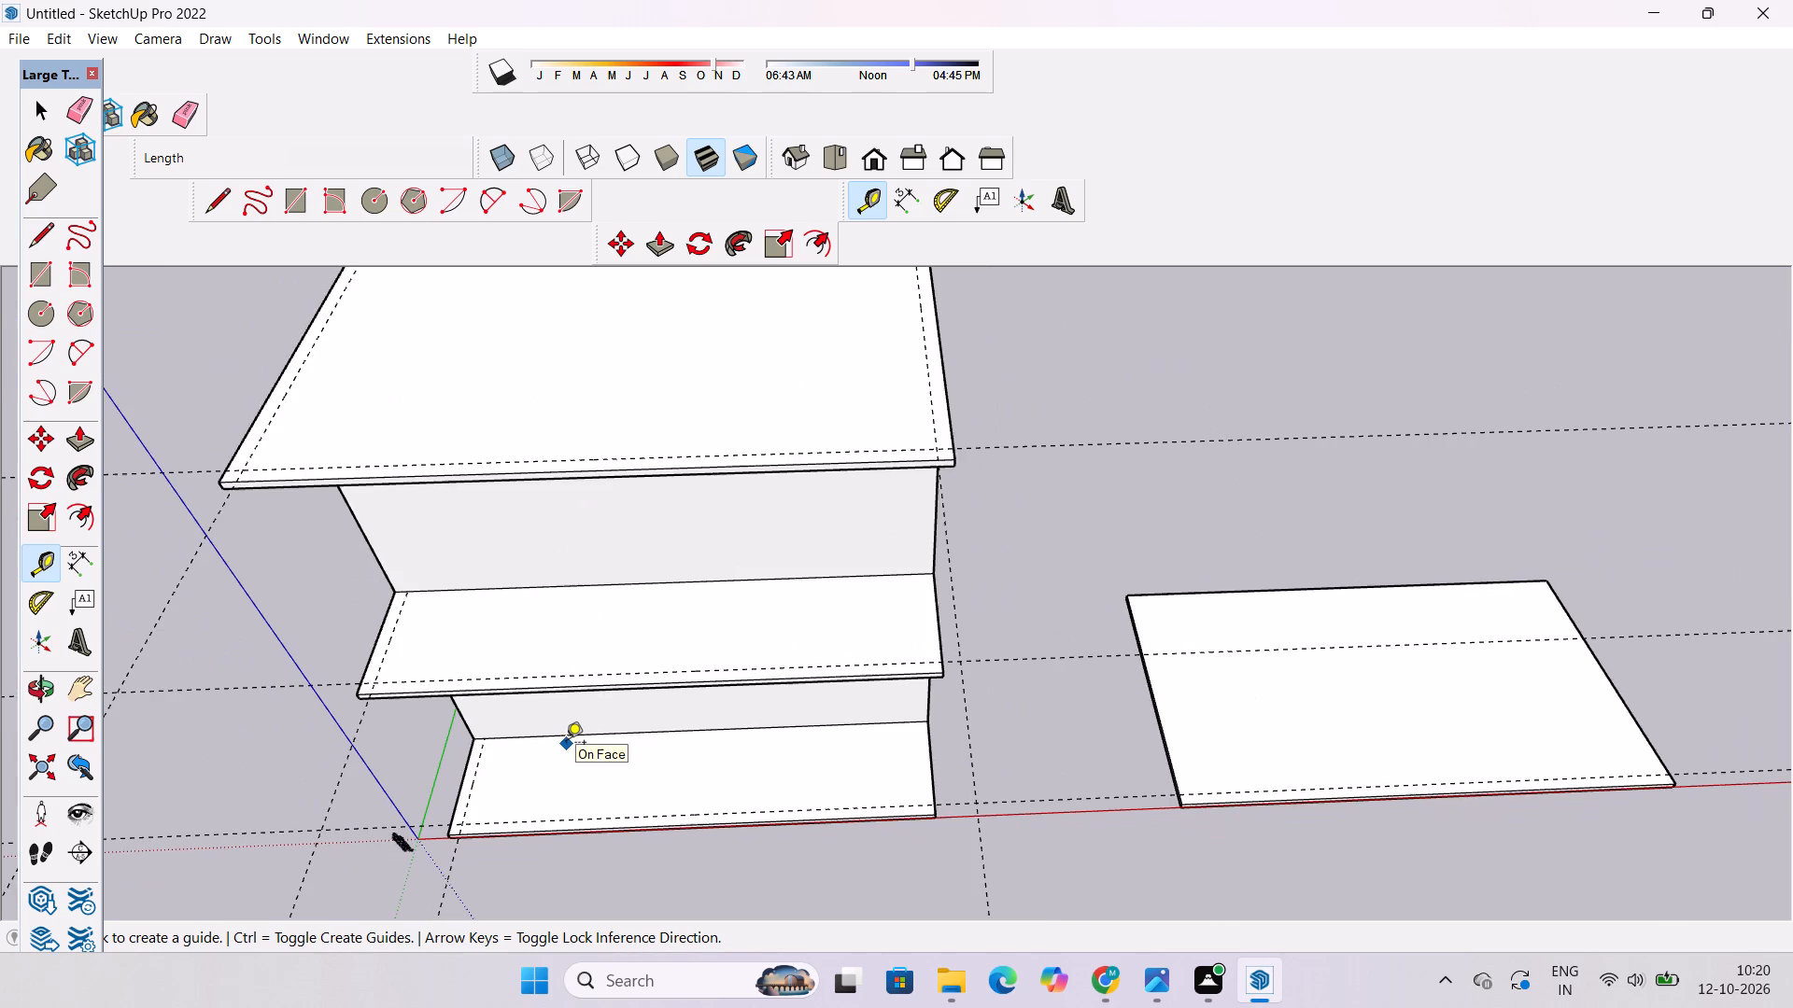
{"action": "scroll", "coordinate": [459, 787], "scroll_direction": "up", "scroll_amount": 11}
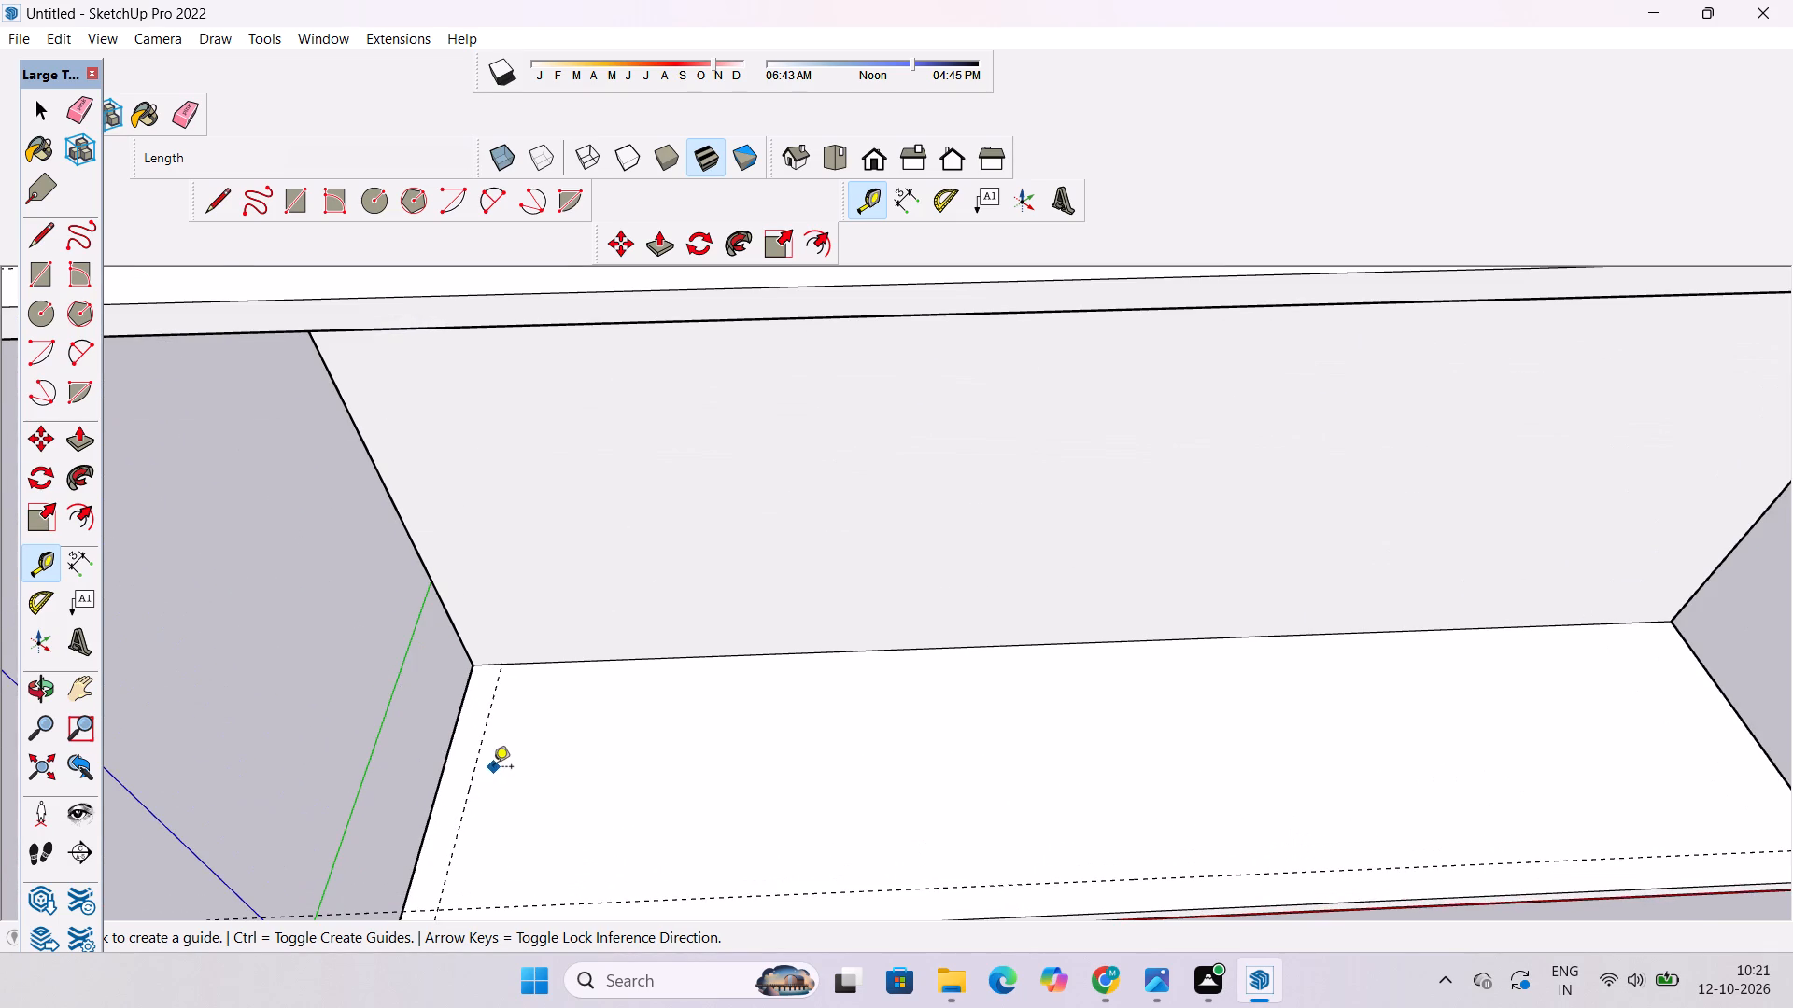
{"action": "left_click", "coordinate": [459, 814]}
{"action": "scroll", "coordinate": [597, 789], "scroll_direction": "down", "scroll_amount": 3}
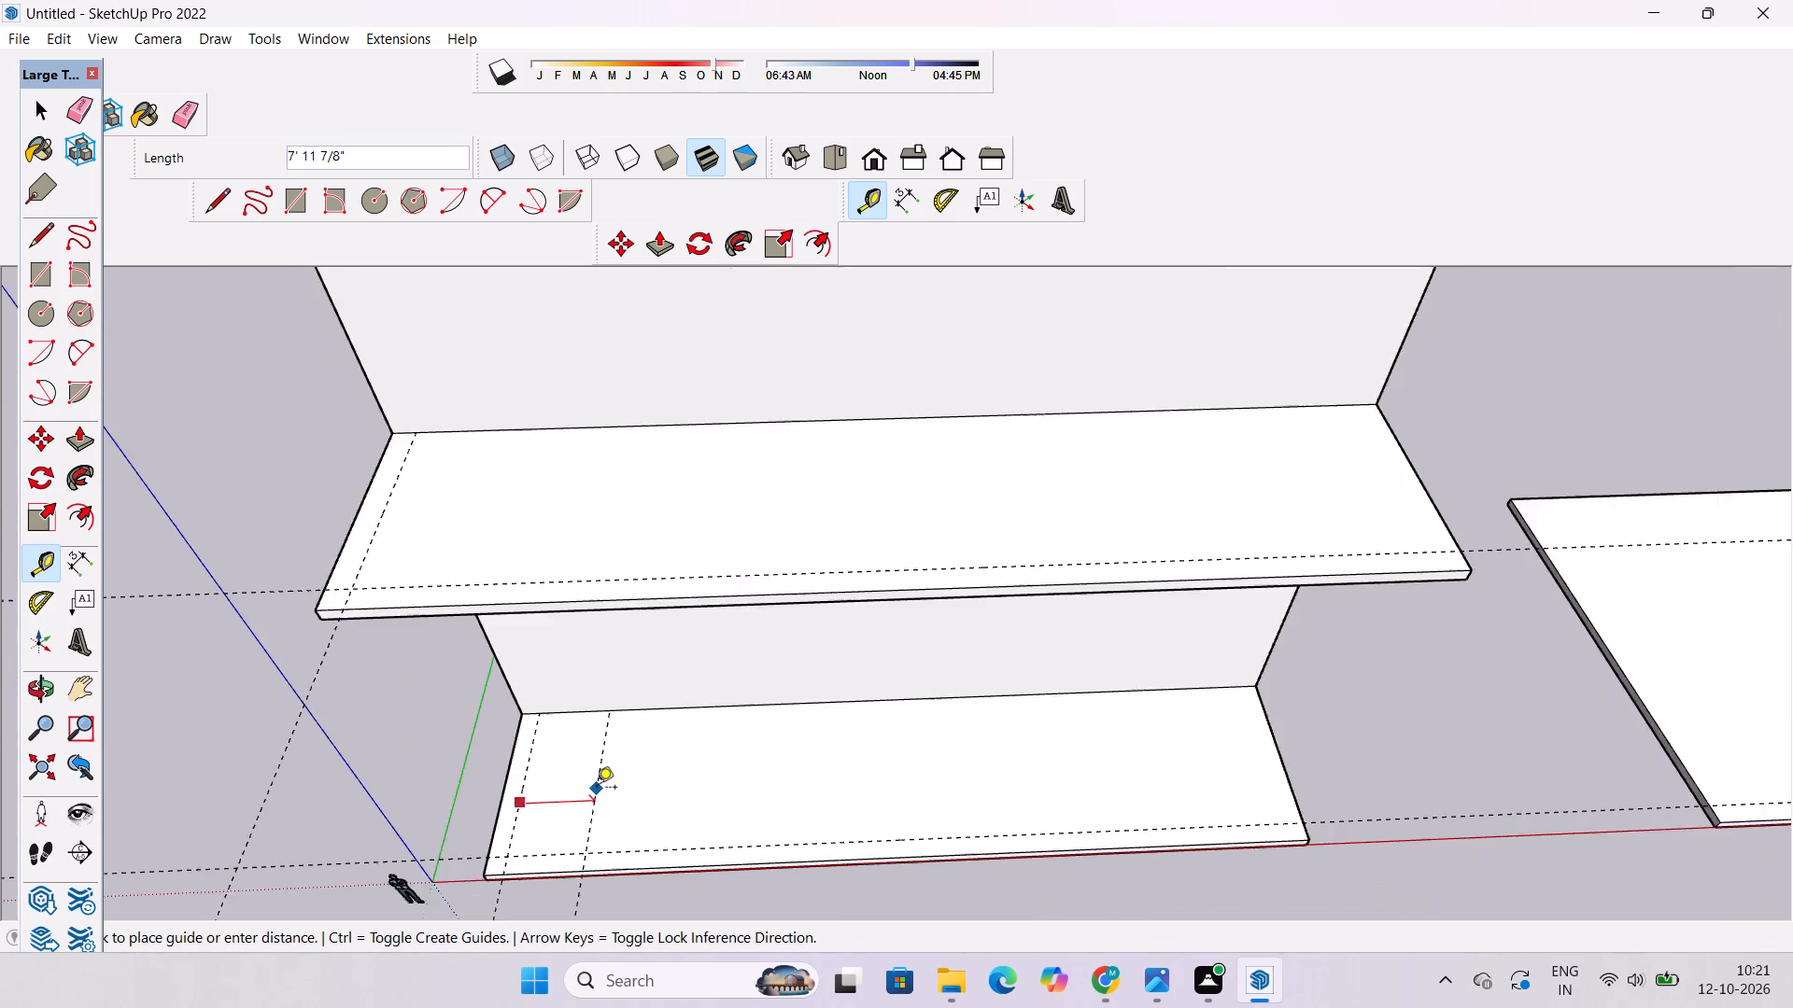
{"action": "scroll", "coordinate": [597, 789], "scroll_direction": "down", "scroll_amount": 9}
{"action": "scroll", "coordinate": [713, 815], "scroll_direction": "up", "scroll_amount": 6}
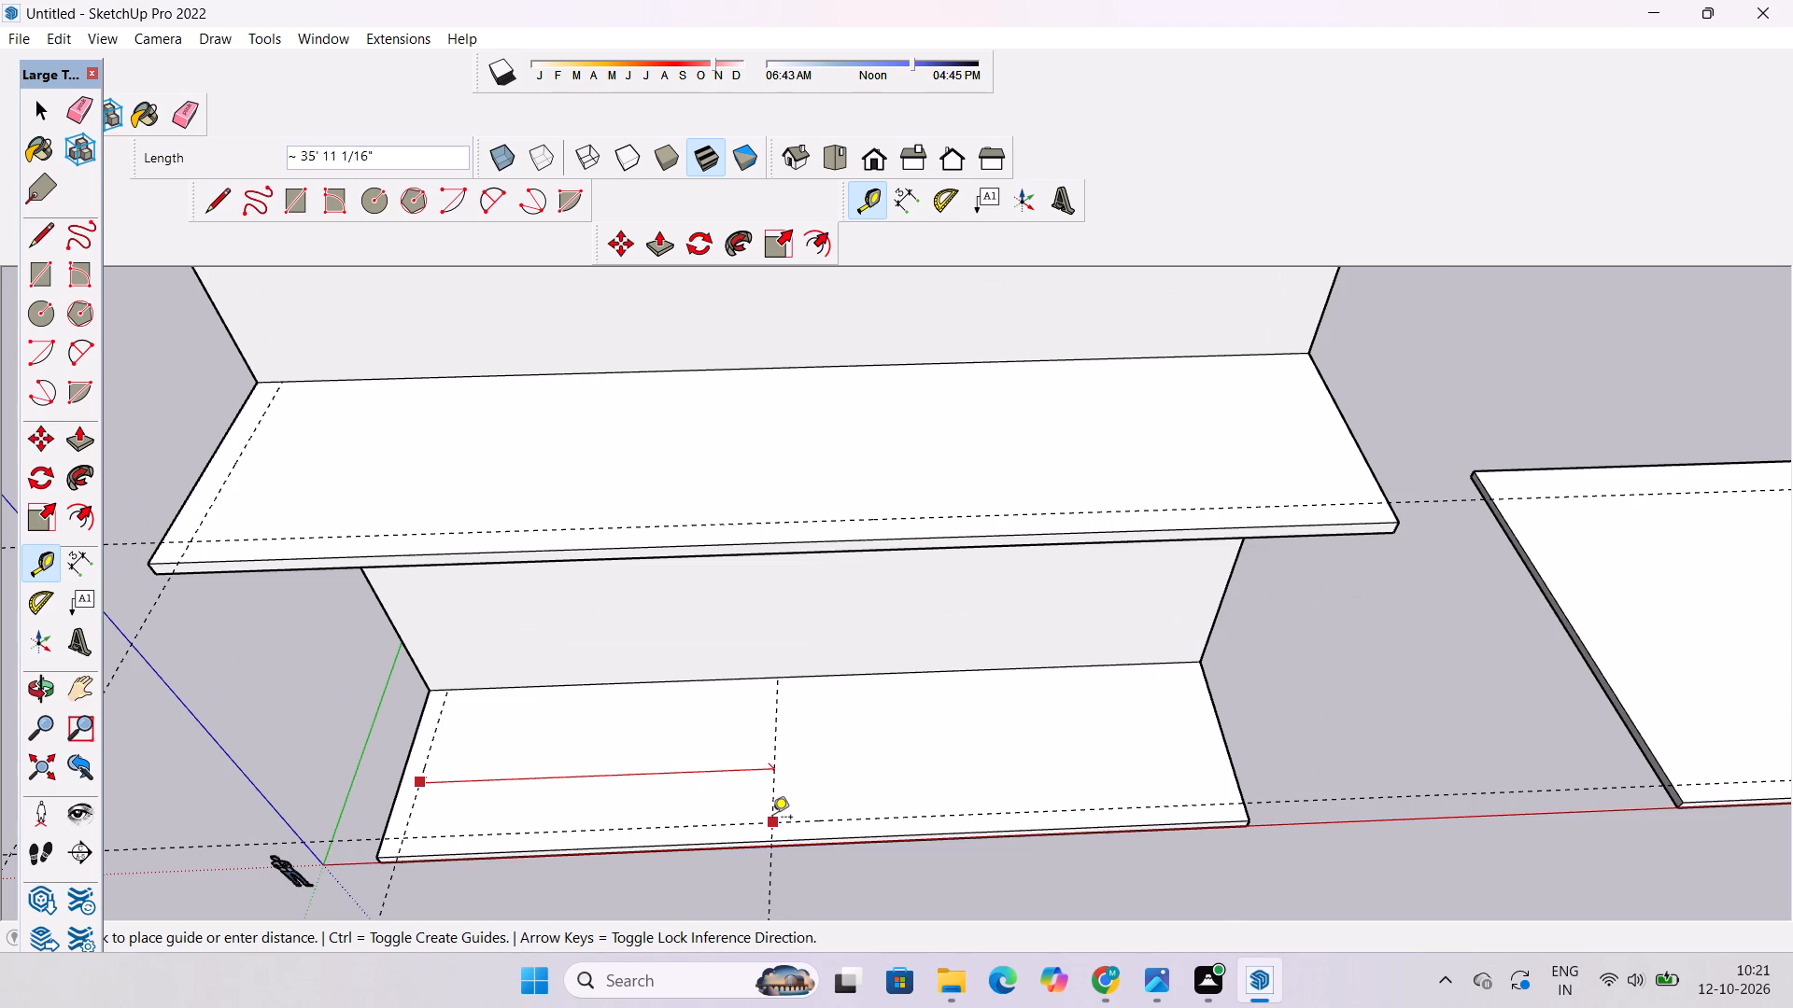
{"action": "left_click", "coordinate": [822, 837]}
{"action": "key", "text": "space"}
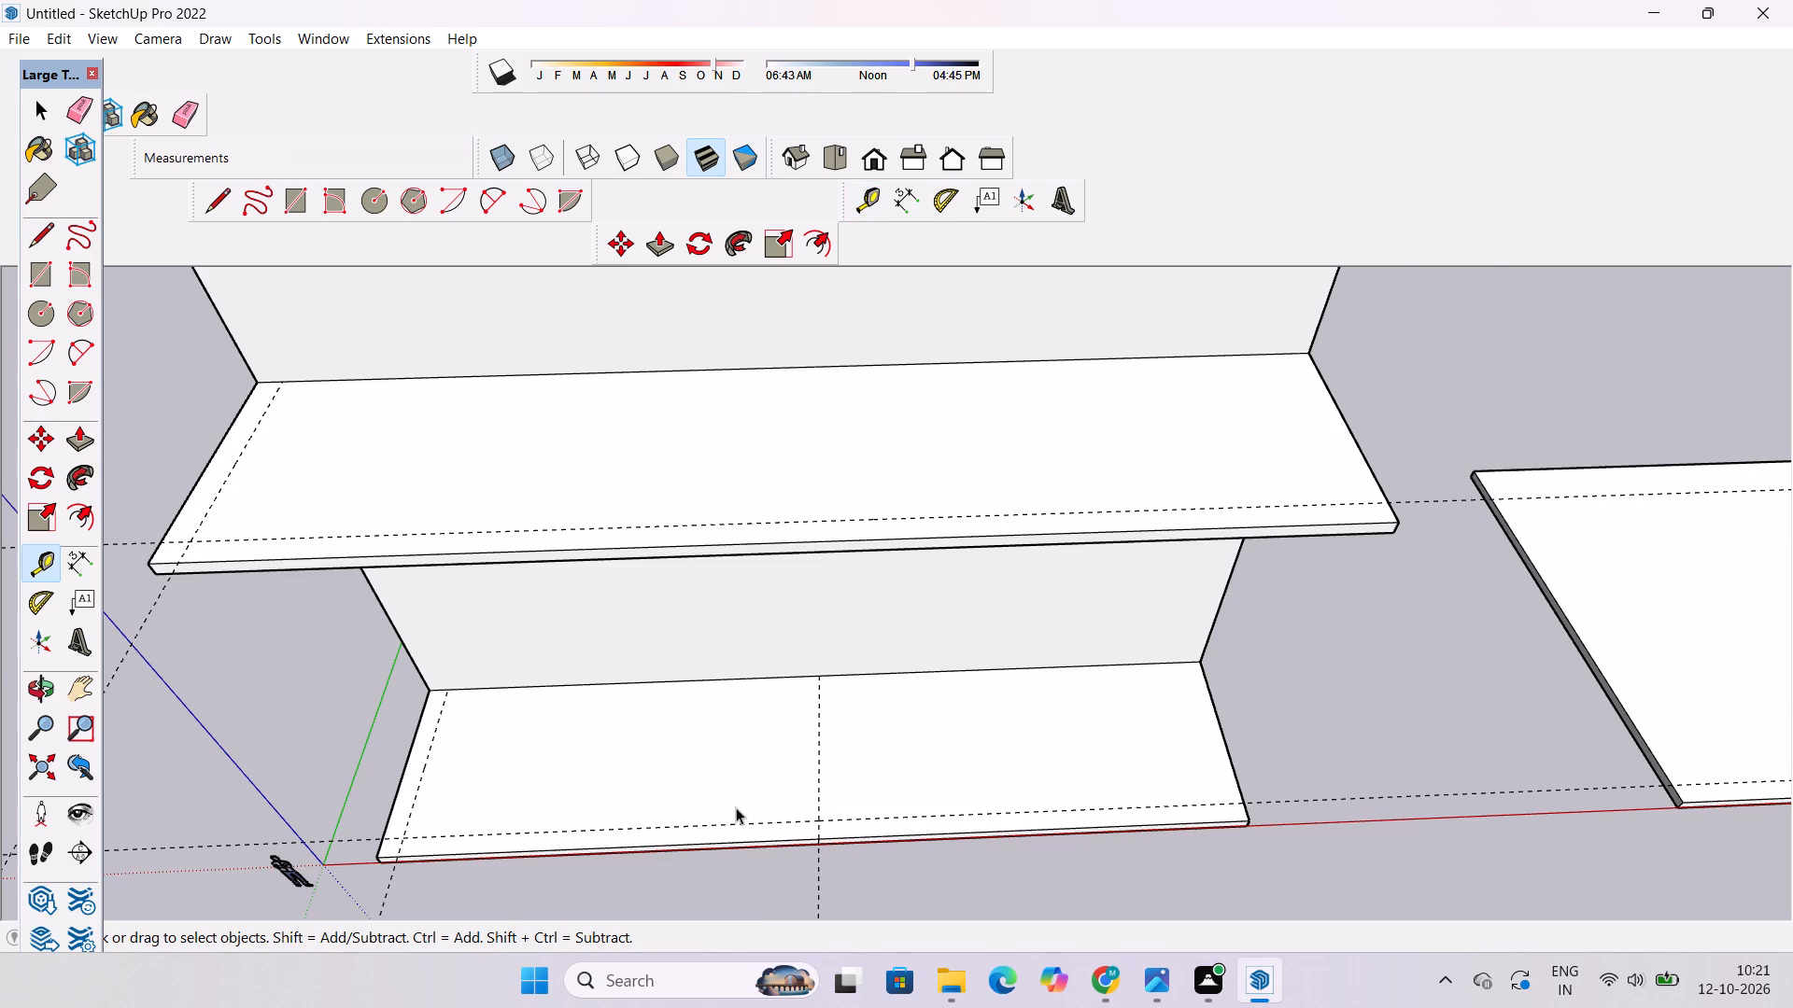
Draw connected lines on the ground slab along the side guide, along the front guide to the middle guide, and out to the front edge.
{"action": "scroll", "coordinate": [736, 807], "scroll_direction": "up", "scroll_amount": 2}
{"action": "key", "text": "l"}
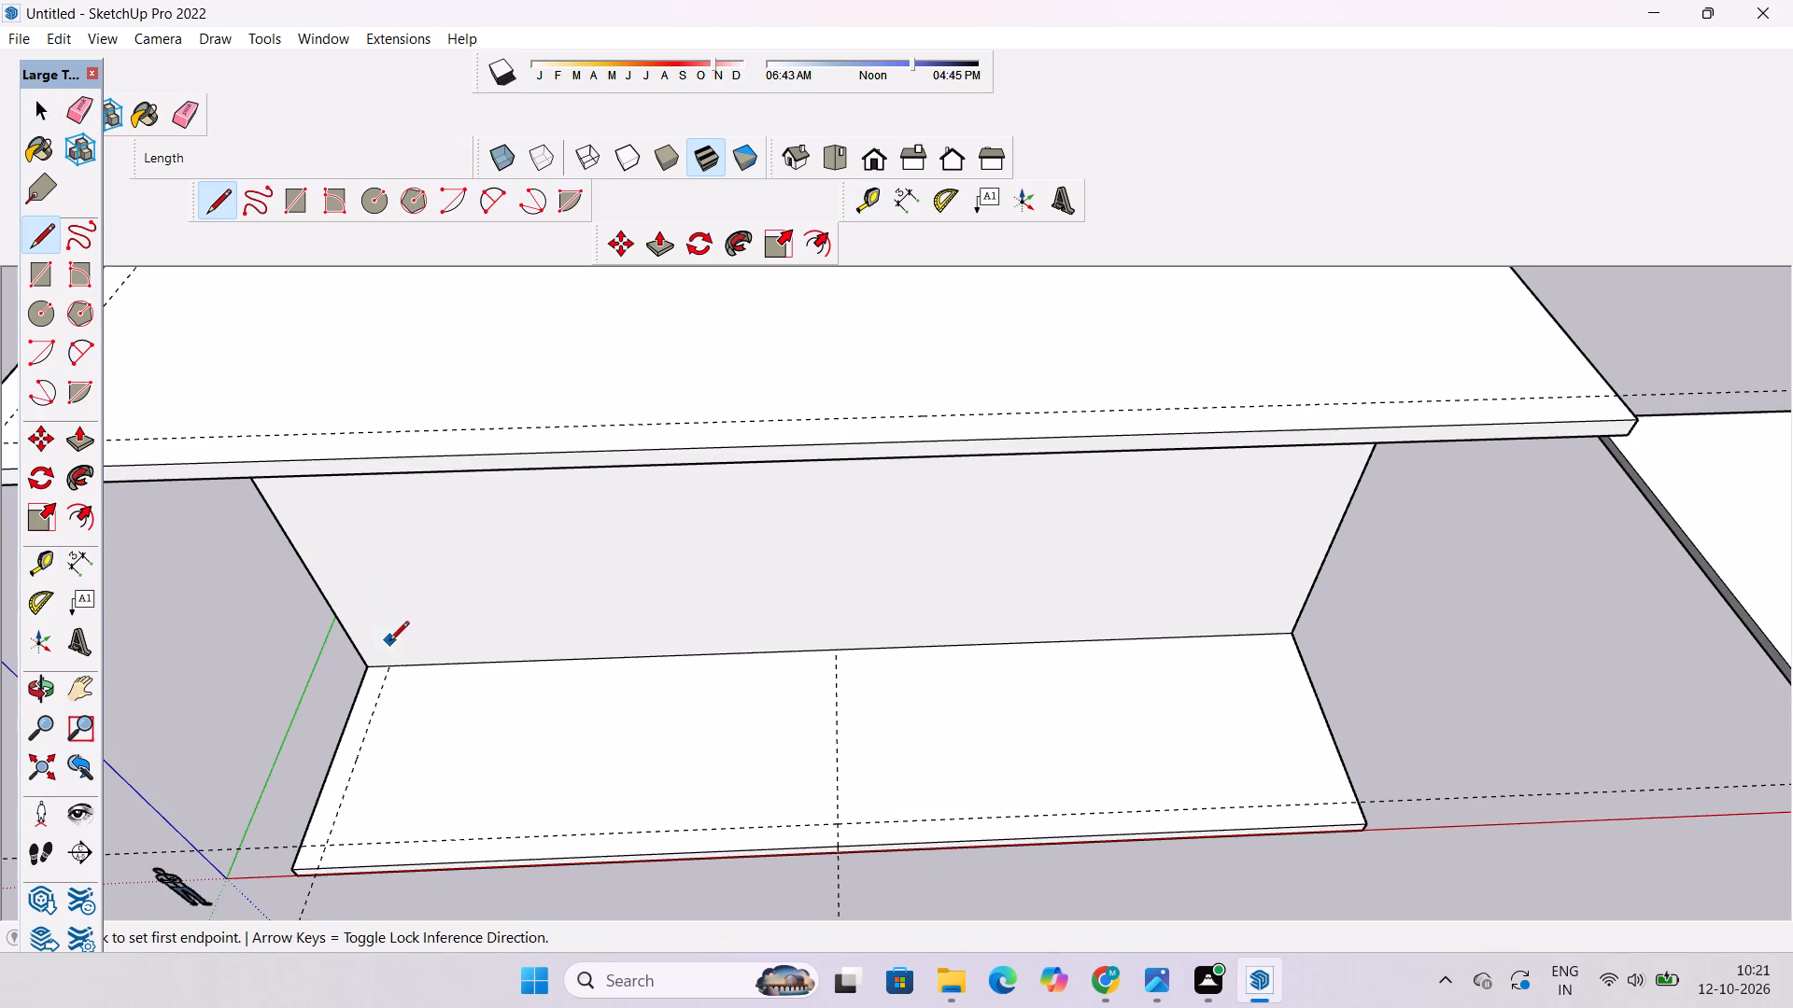
{"action": "left_click", "coordinate": [386, 671]}
{"action": "scroll", "coordinate": [386, 672], "scroll_direction": "down", "scroll_amount": 2}
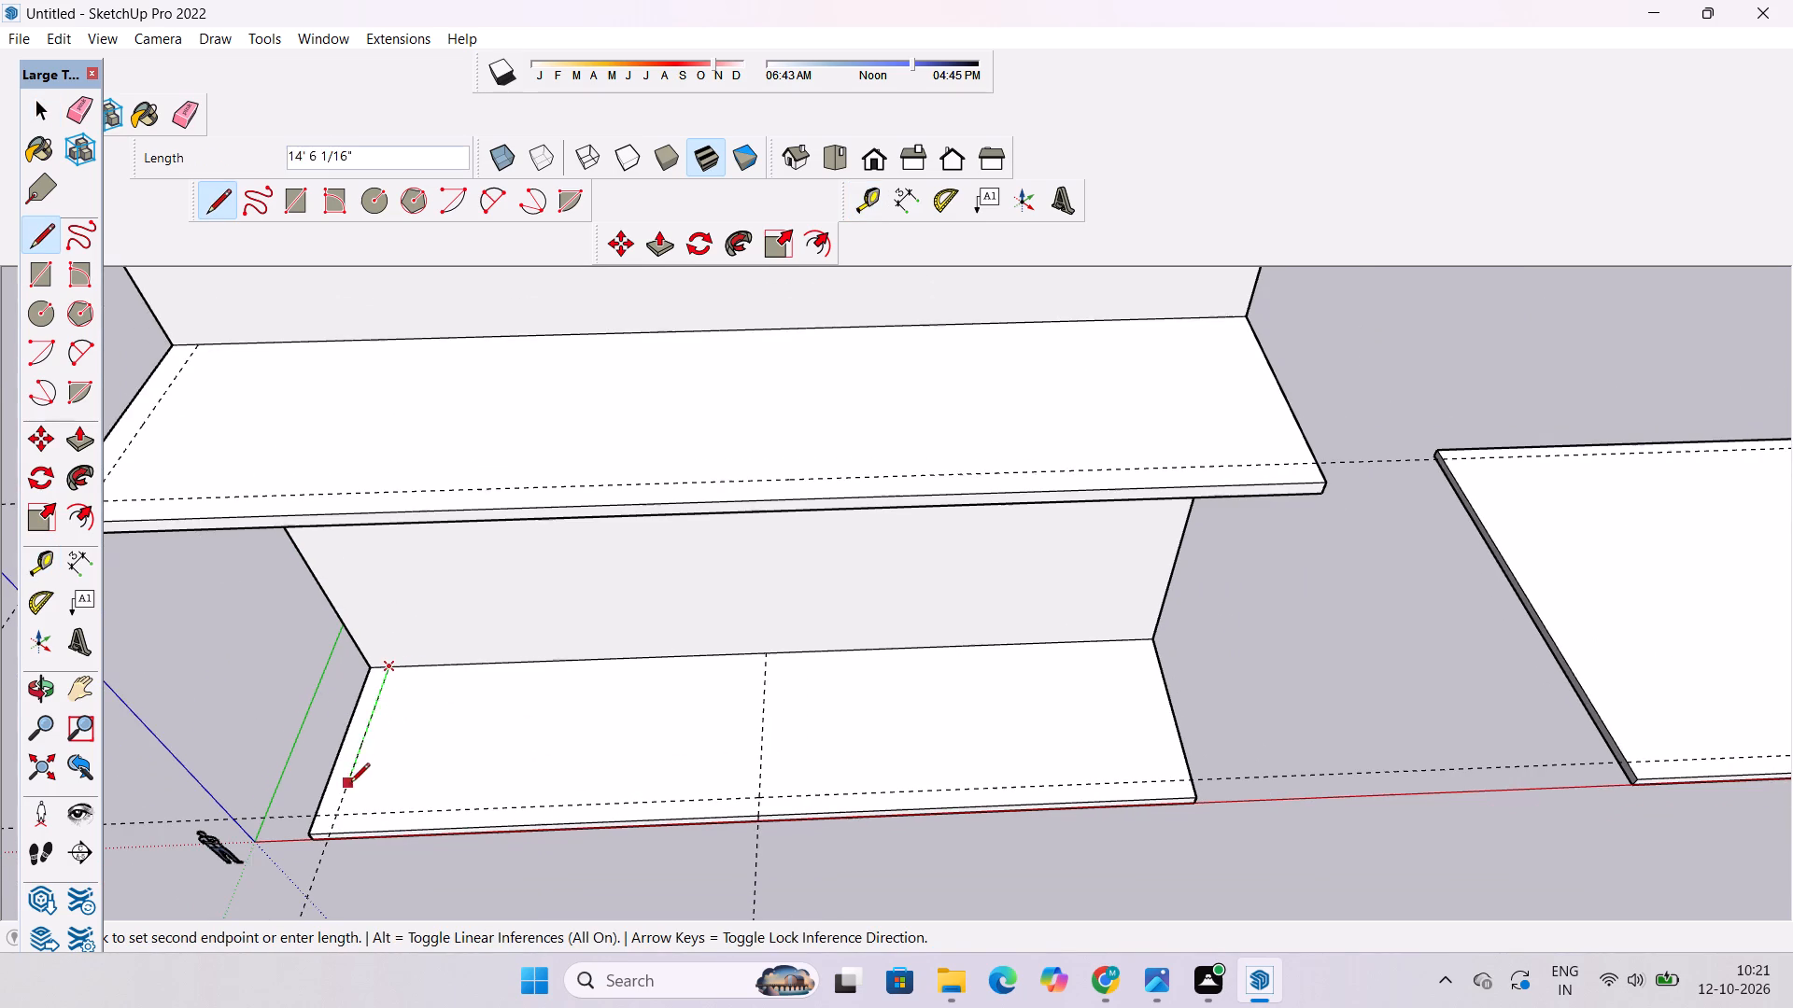
{"action": "scroll", "coordinate": [346, 803], "scroll_direction": "up", "scroll_amount": 4}
{"action": "left_click", "coordinate": [329, 825]}
{"action": "scroll", "coordinate": [329, 825], "scroll_direction": "down", "scroll_amount": 4}
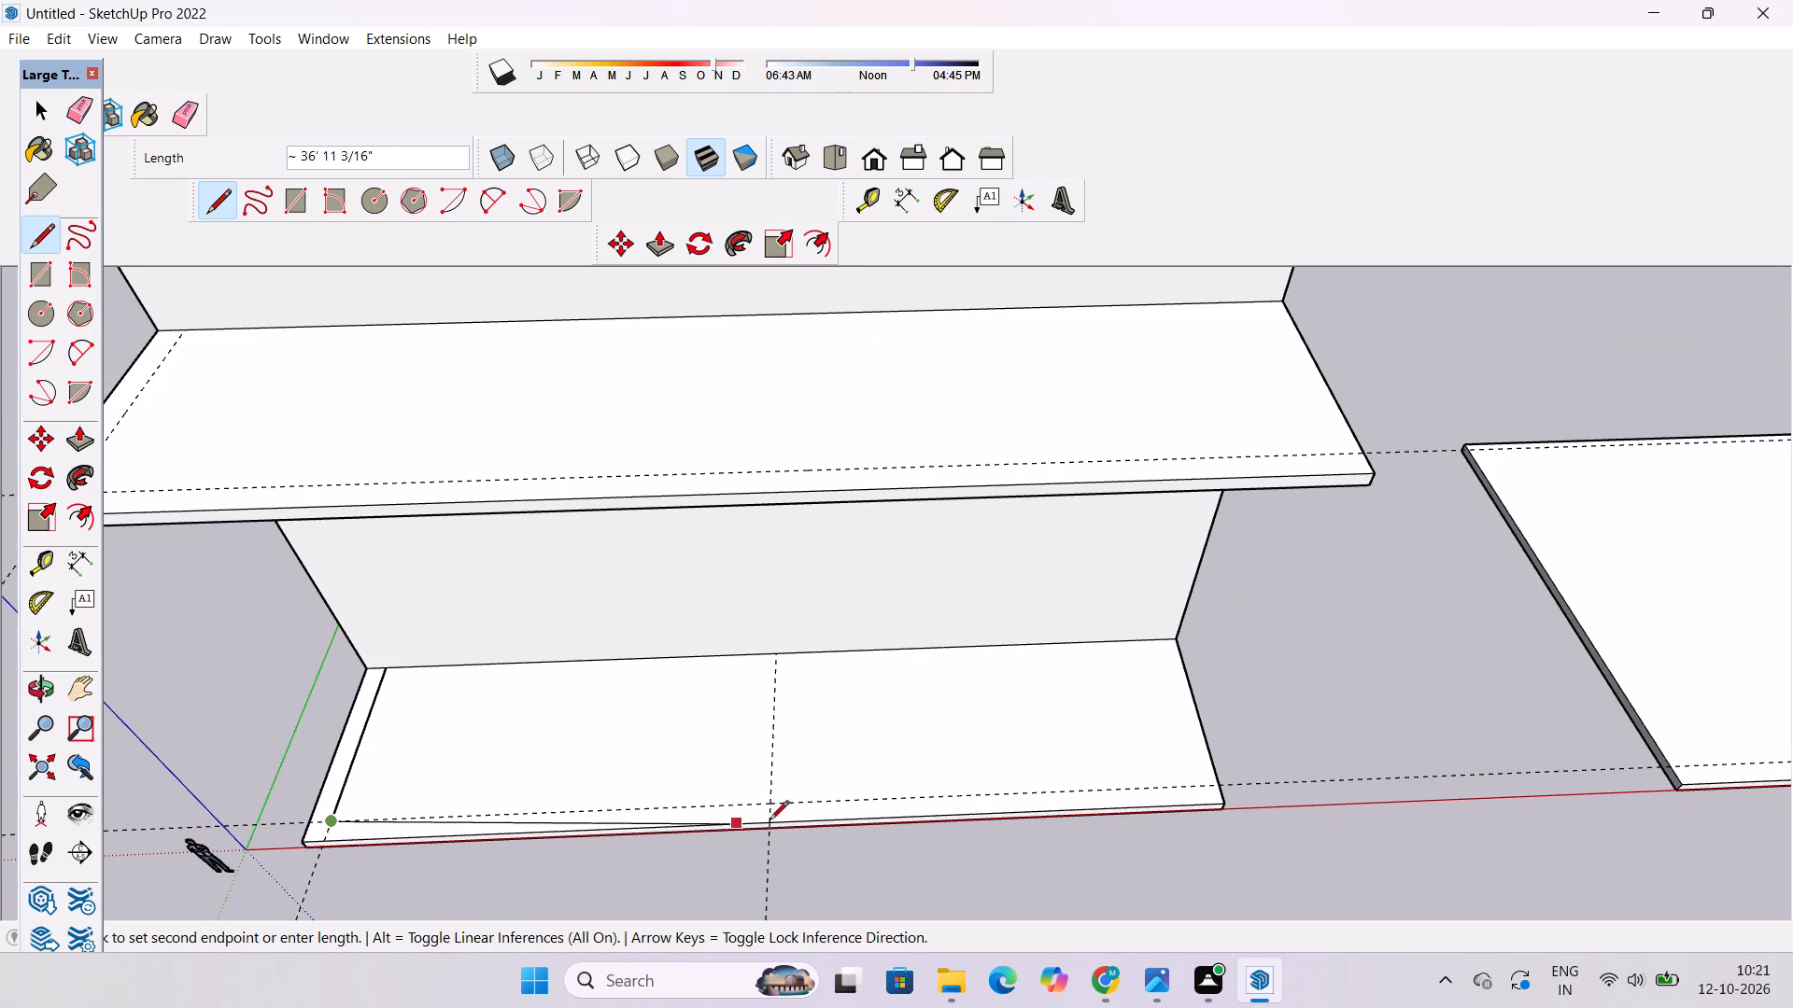
{"action": "left_click", "coordinate": [773, 808]}
{"action": "scroll", "coordinate": [768, 812], "scroll_direction": "up", "scroll_amount": 6}
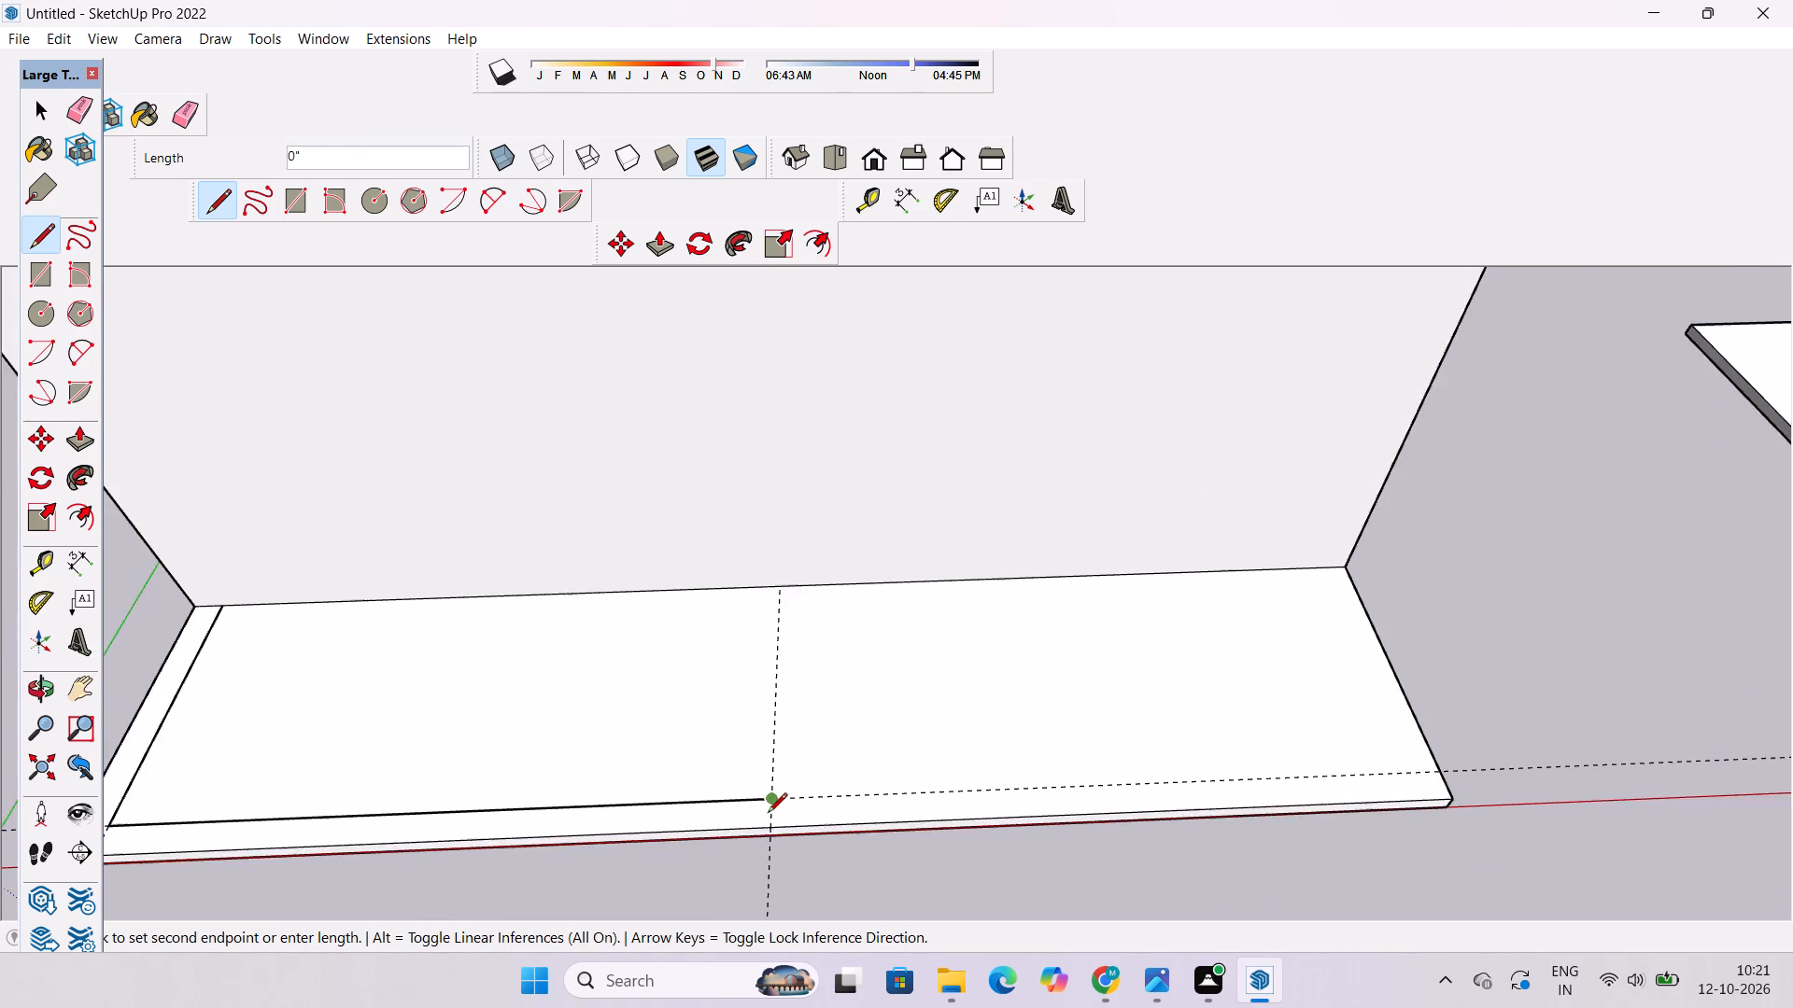
{"action": "scroll", "coordinate": [768, 814], "scroll_direction": "up", "scroll_amount": 3}
{"action": "left_click", "coordinate": [772, 837]}
{"action": "scroll", "coordinate": [755, 870], "scroll_direction": "down", "scroll_amount": 11}
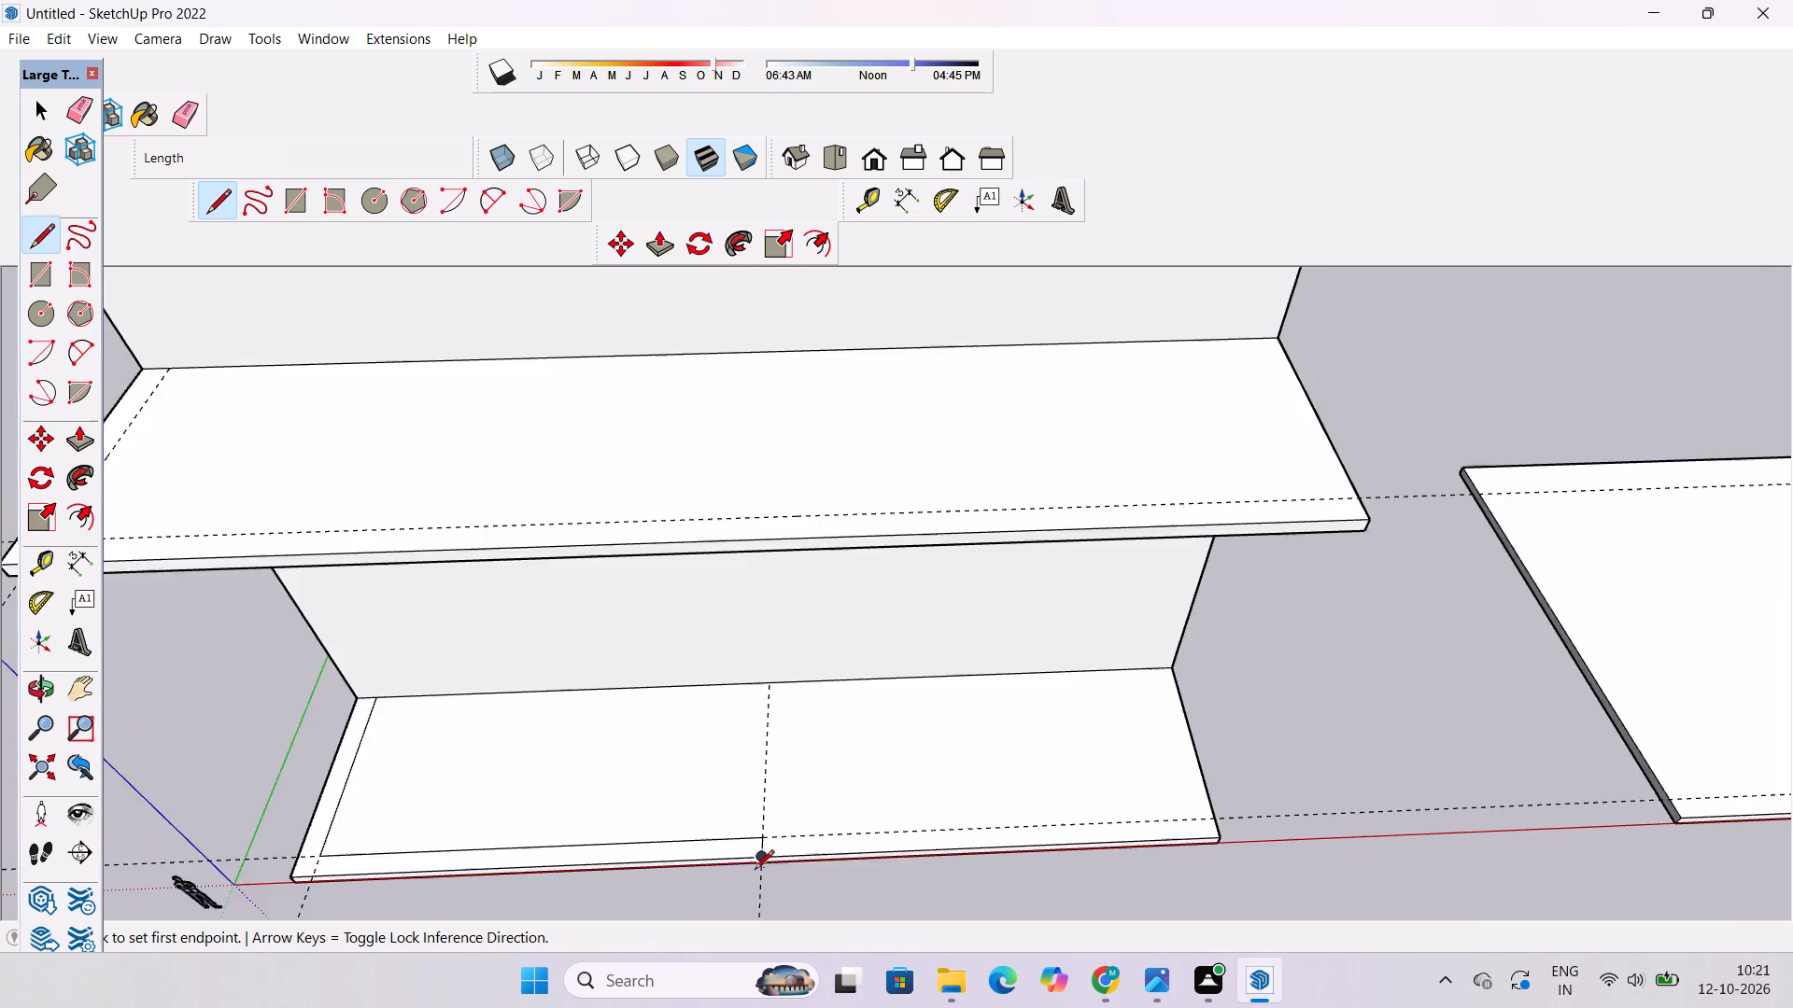
{"action": "scroll", "coordinate": [755, 871], "scroll_direction": "down", "scroll_amount": 5}
{"action": "key", "text": "space"}
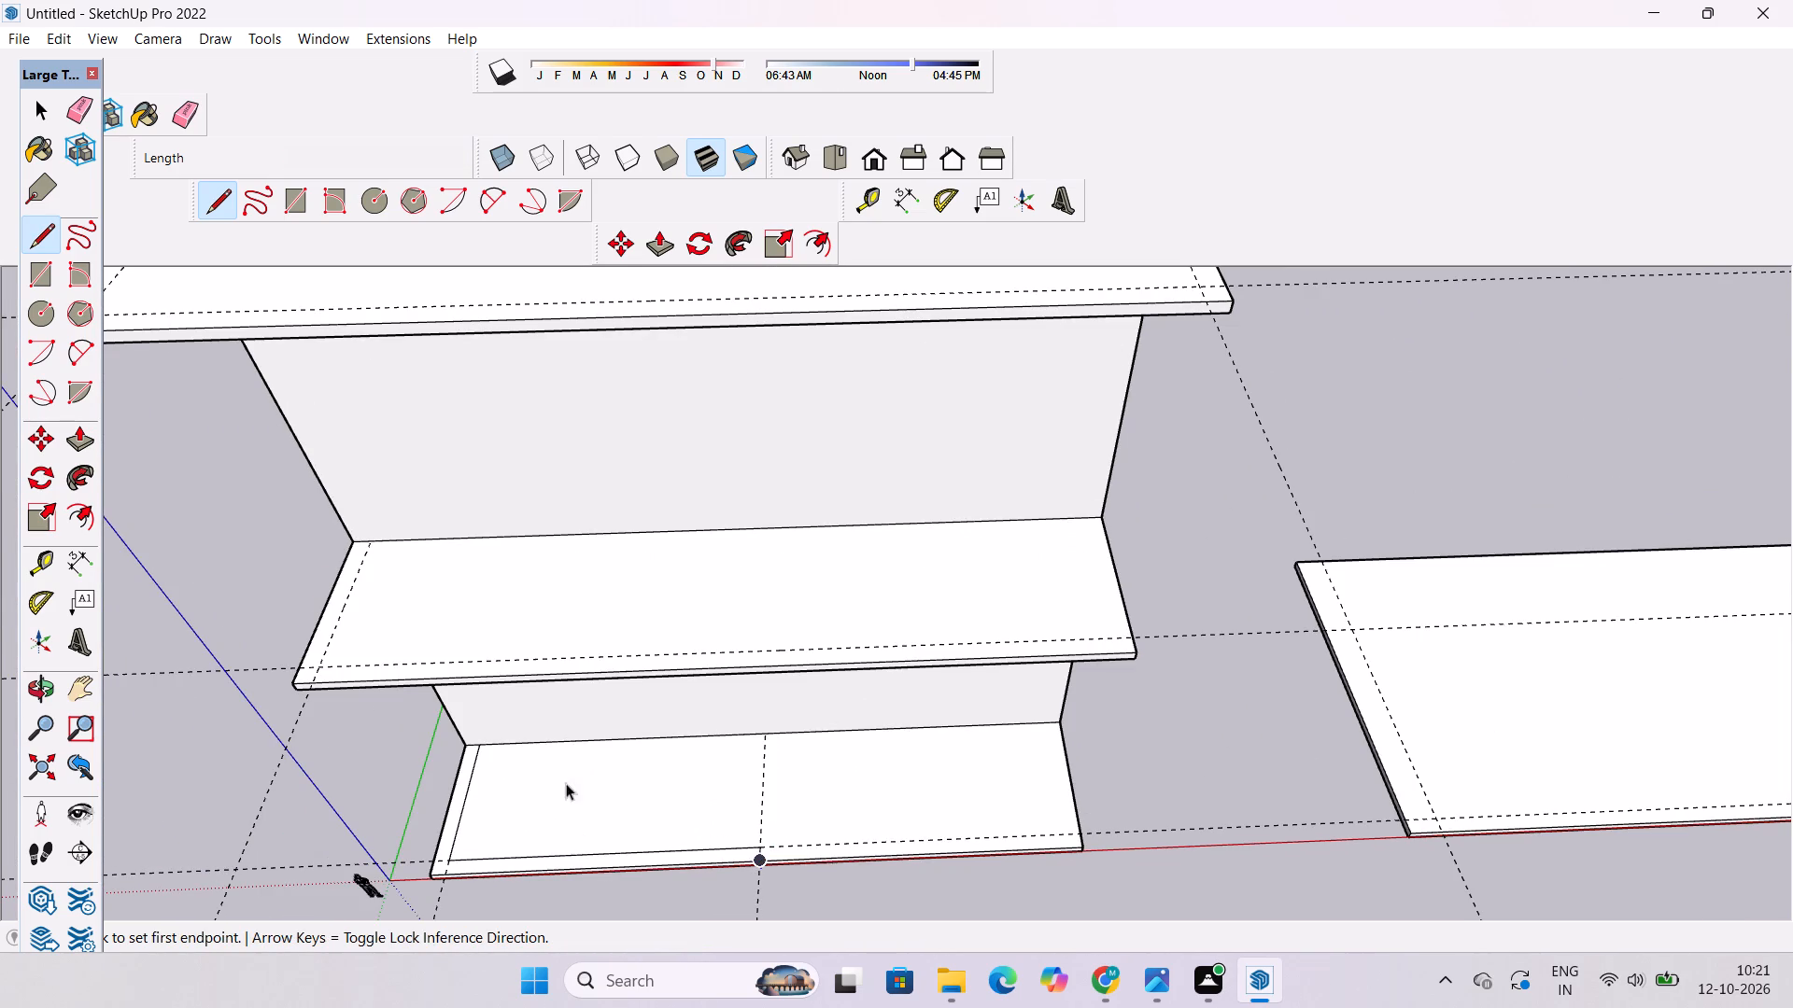
Measure along the ground slab's front edge from its corner near the origin to the end of the middle line.
{"action": "left_click", "coordinate": [66, 561]}
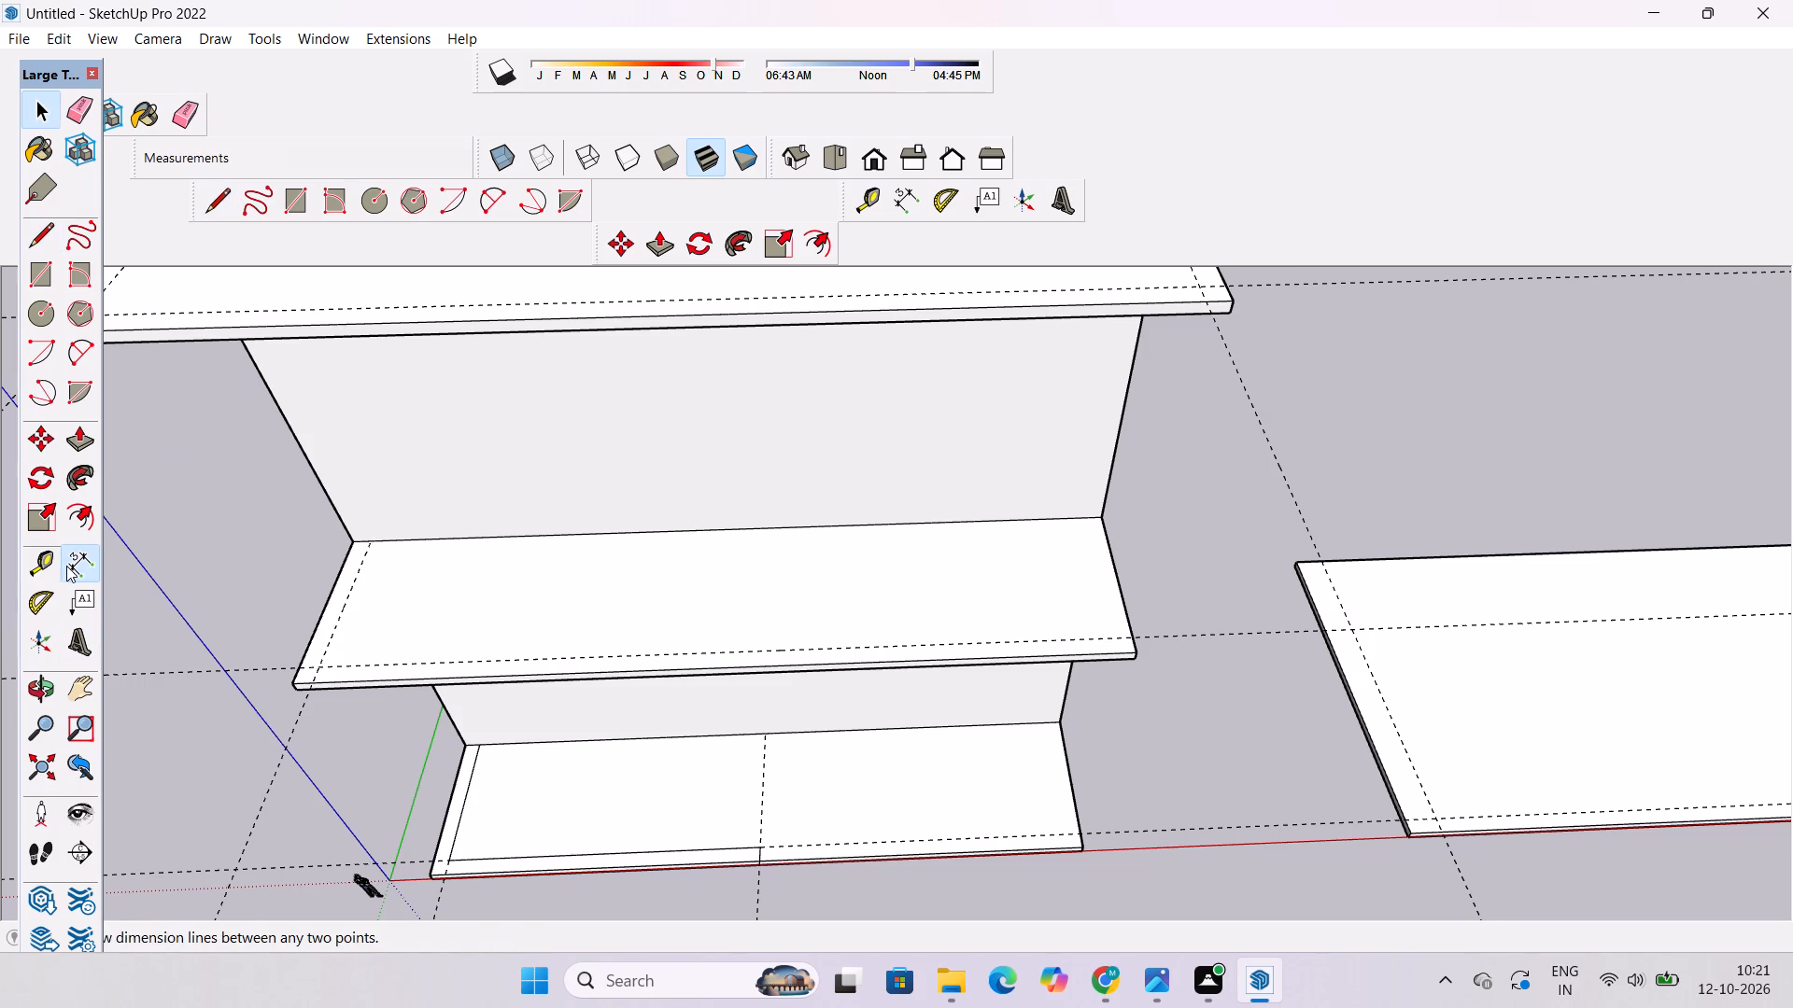
{"action": "scroll", "coordinate": [409, 876], "scroll_direction": "up", "scroll_amount": 14}
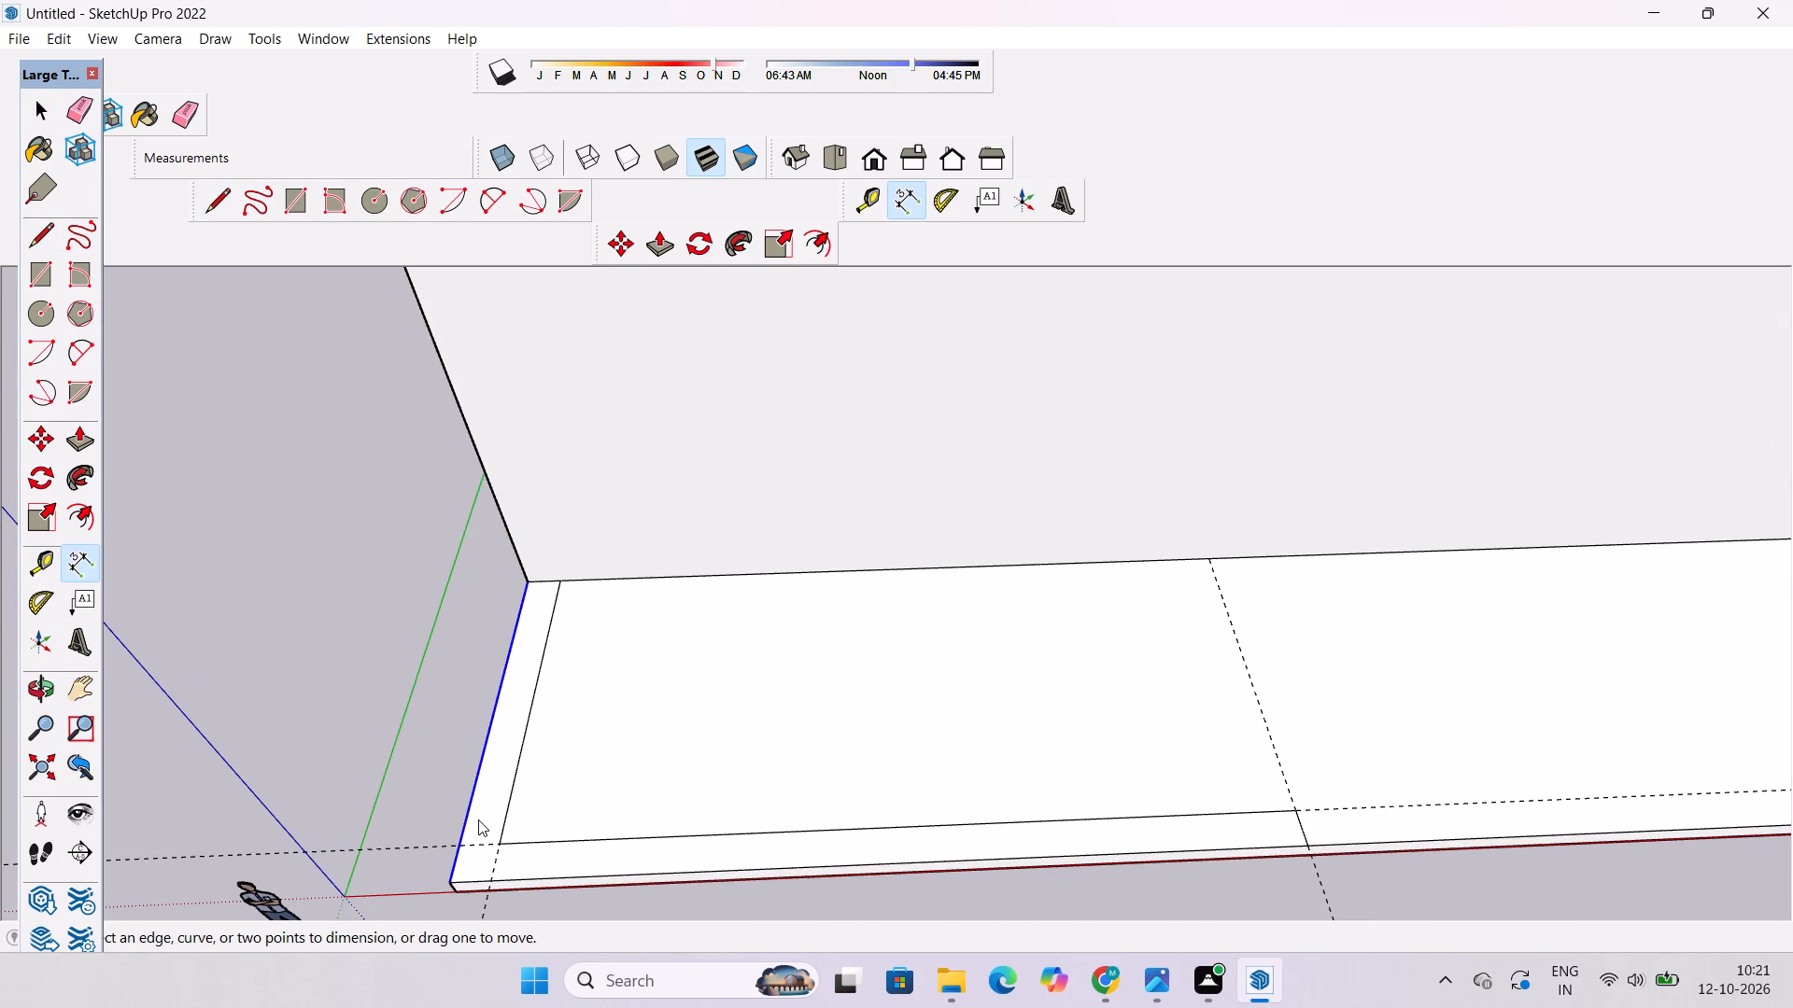
{"action": "scroll", "coordinate": [478, 819], "scroll_direction": "down", "scroll_amount": 2}
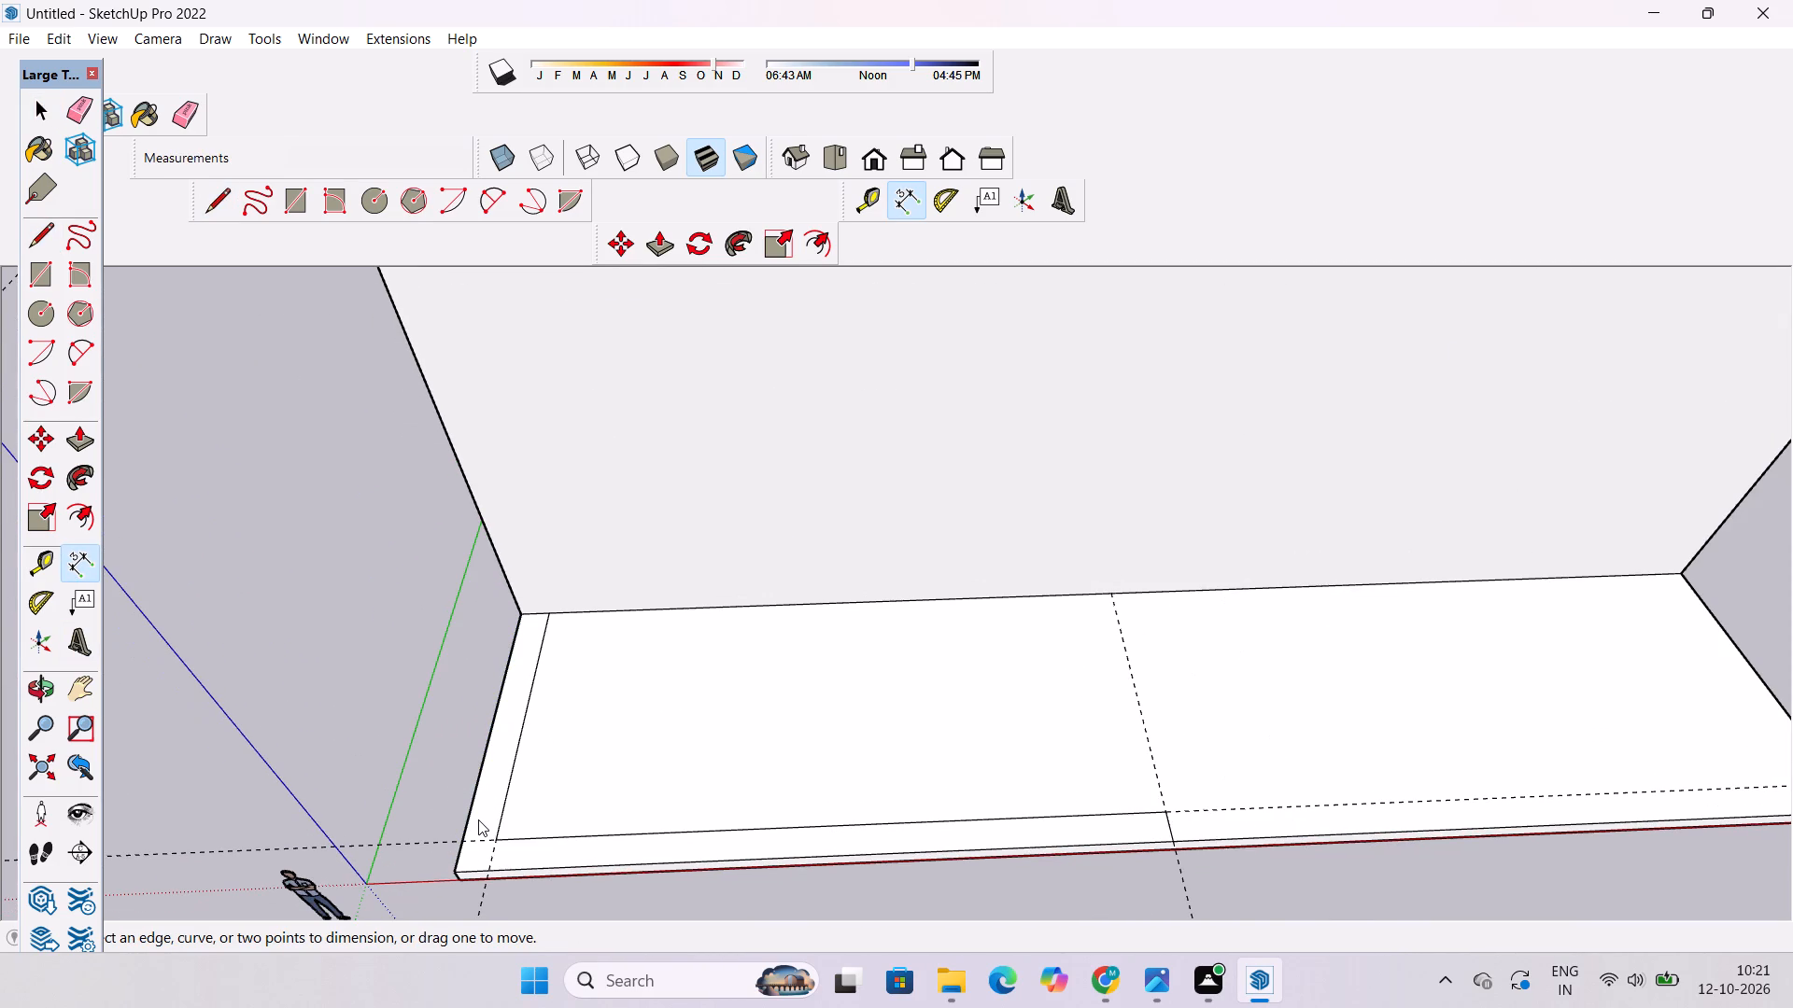
{"action": "scroll", "coordinate": [478, 819], "scroll_direction": "up", "scroll_amount": 2}
{"action": "scroll", "coordinate": [478, 819], "scroll_direction": "down", "scroll_amount": 7}
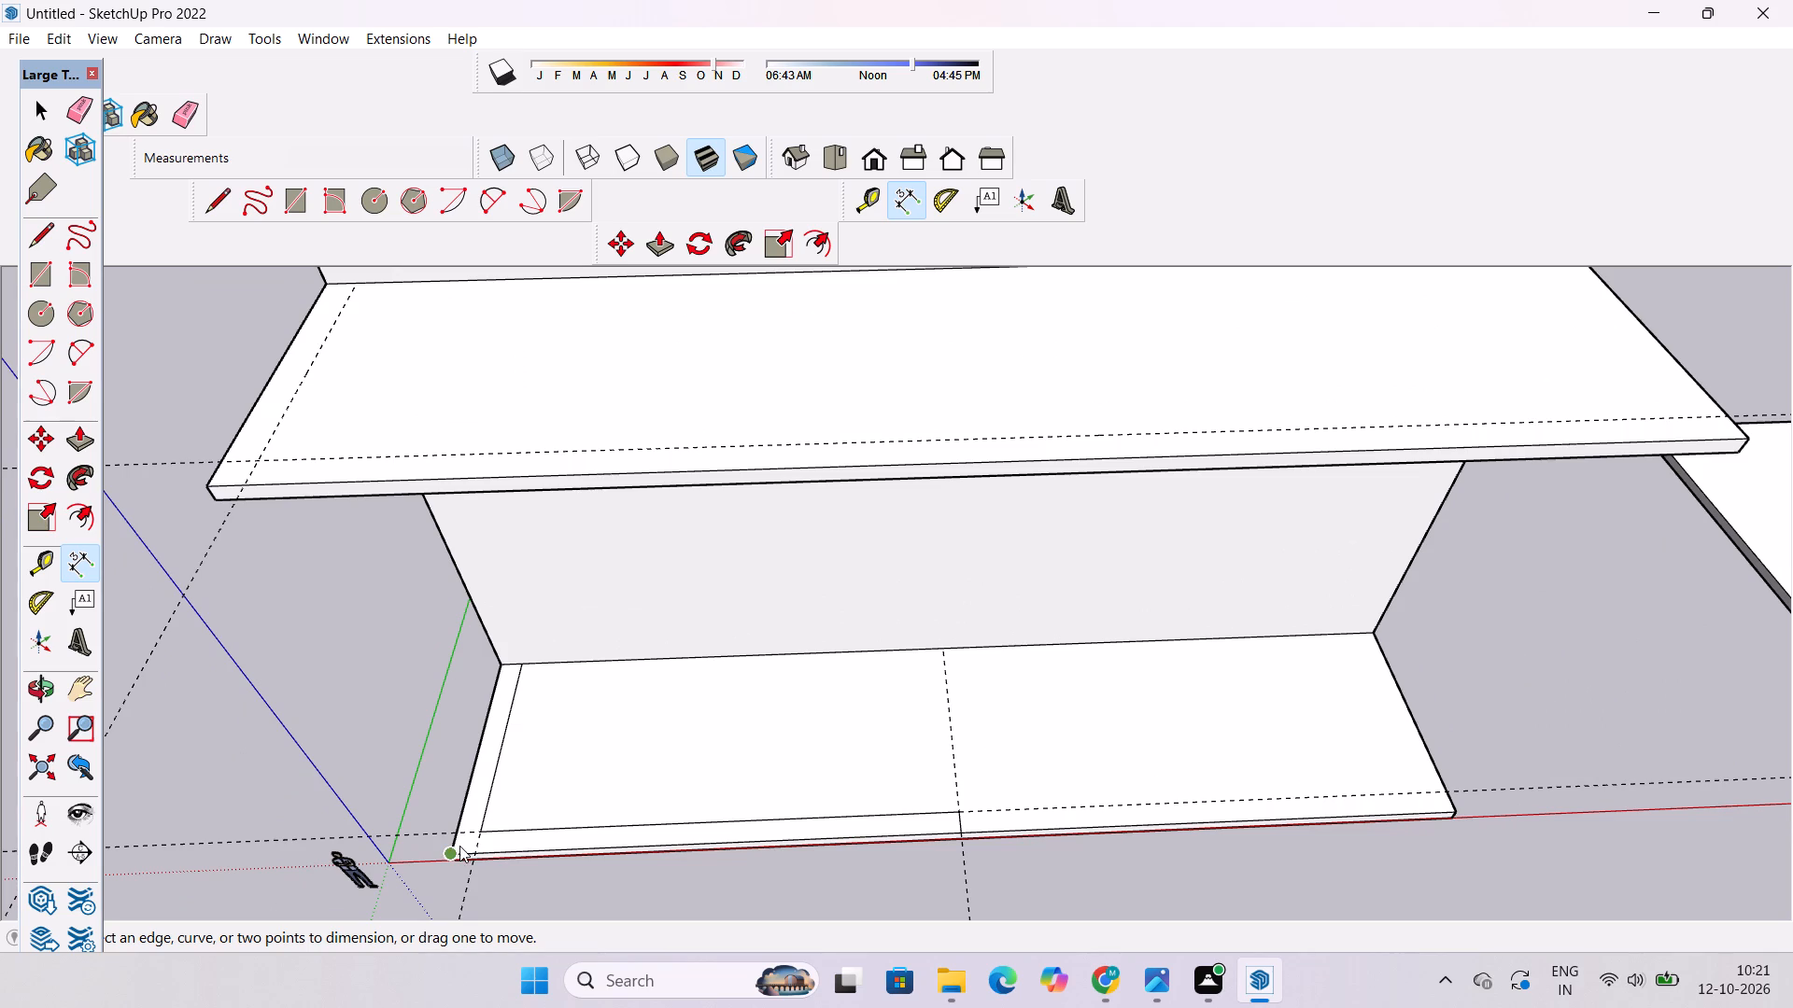
{"action": "scroll", "coordinate": [507, 841], "scroll_direction": "up", "scroll_amount": 6}
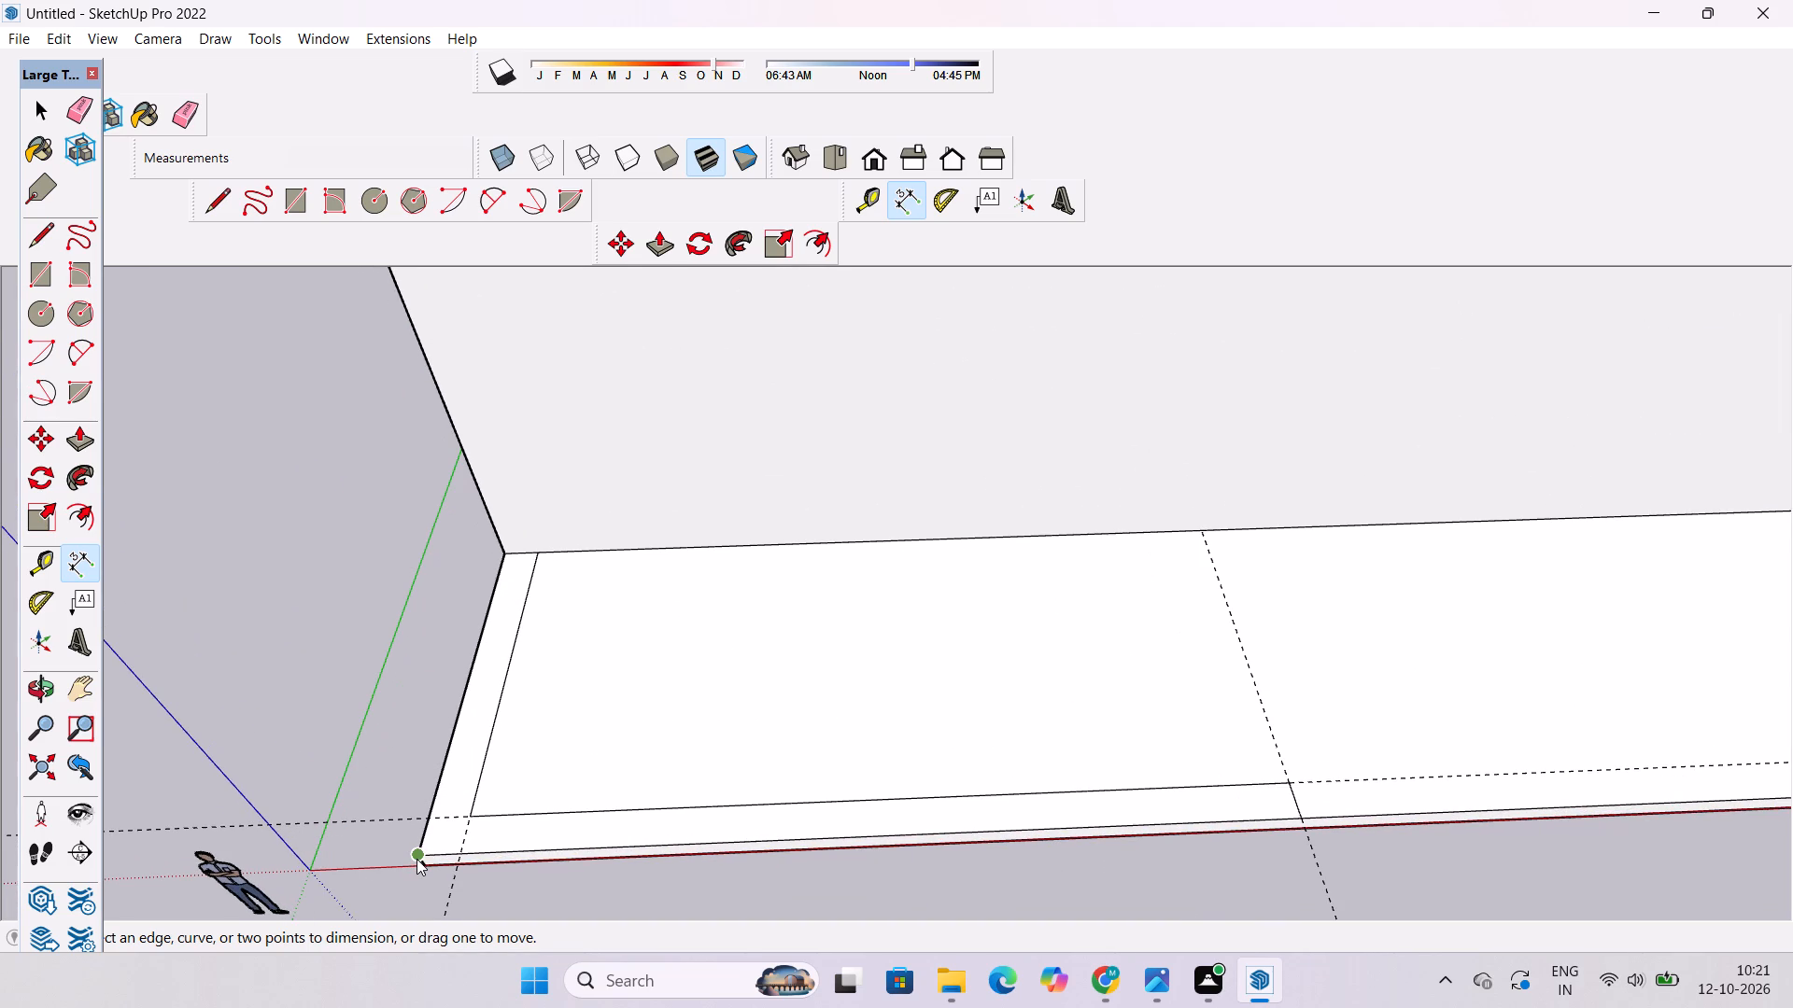
{"action": "left_click", "coordinate": [416, 859]}
{"action": "scroll", "coordinate": [416, 859], "scroll_direction": "down", "scroll_amount": 1}
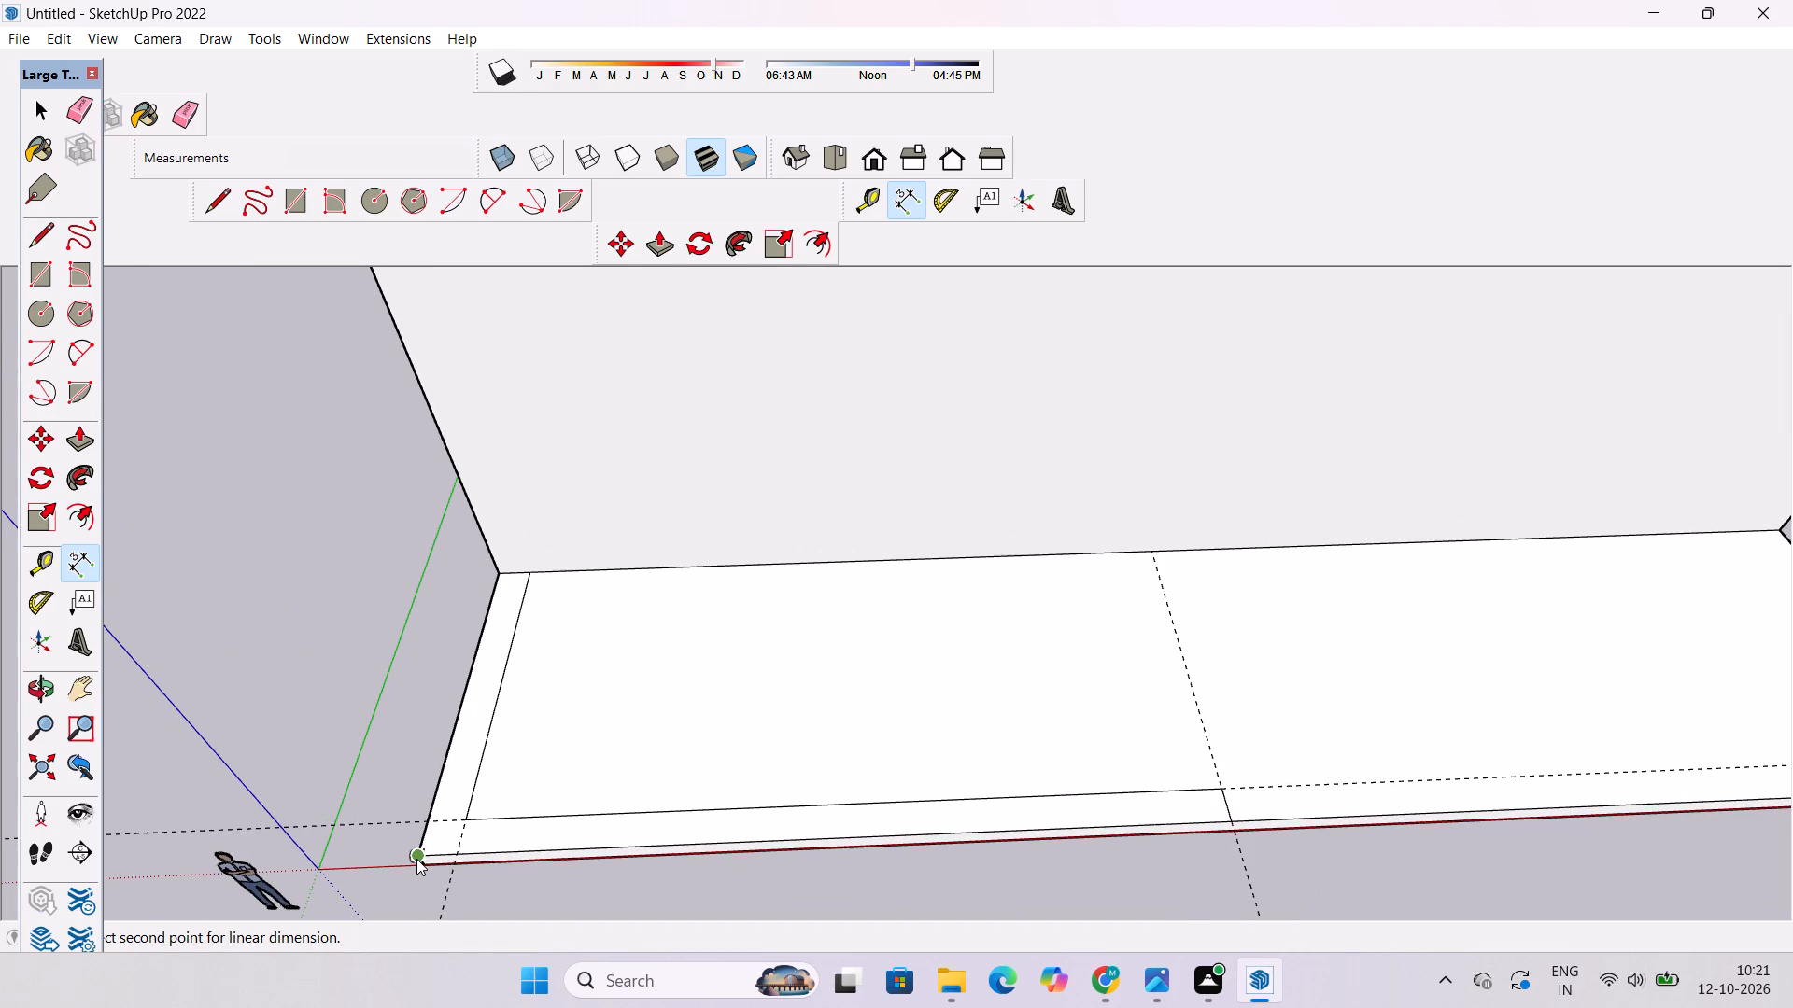
{"action": "scroll", "coordinate": [428, 854], "scroll_direction": "down", "scroll_amount": 4}
{"action": "scroll", "coordinate": [1009, 829], "scroll_direction": "up", "scroll_amount": 3}
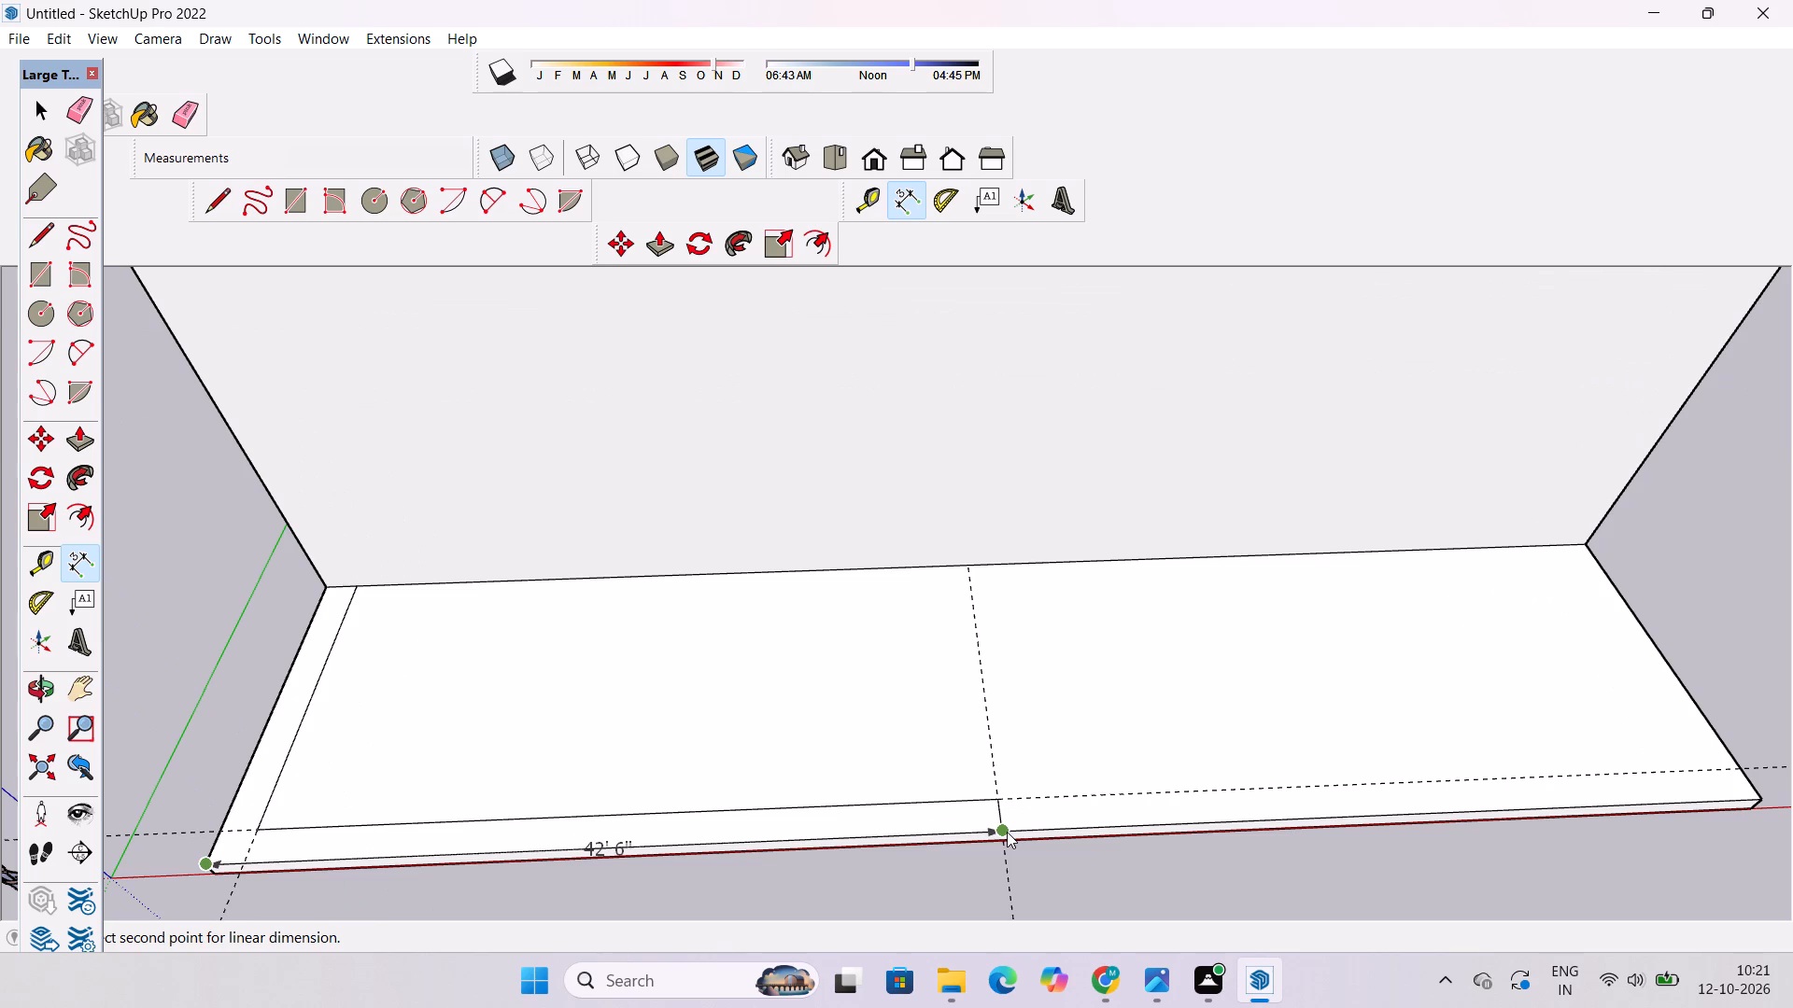
{"action": "key", "text": "space"}
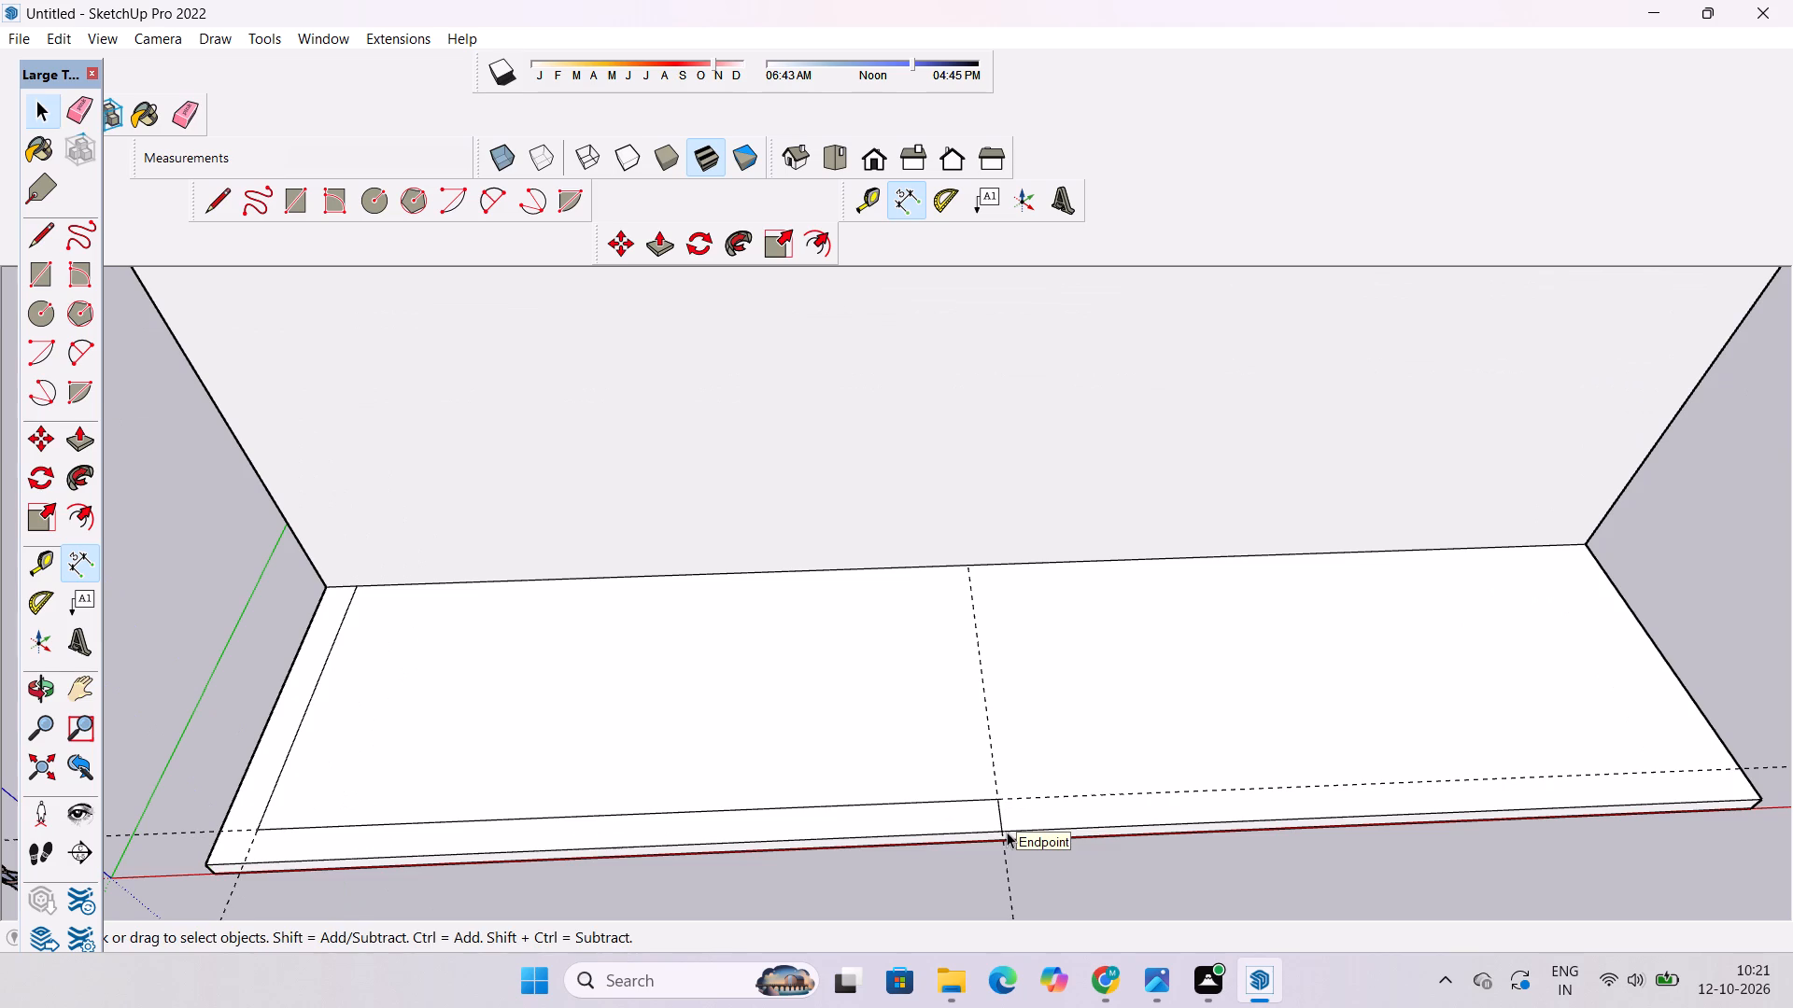
Place a guide across the middle slab, 42' 6" inward from the side edge nearest the origin.
{"action": "key", "text": "o"}
{"action": "scroll", "coordinate": [992, 829], "scroll_direction": "down", "scroll_amount": 9}
{"action": "left_click_drag", "start_coordinate": [949, 737], "coordinate": [908, 766], "text": "shift"}
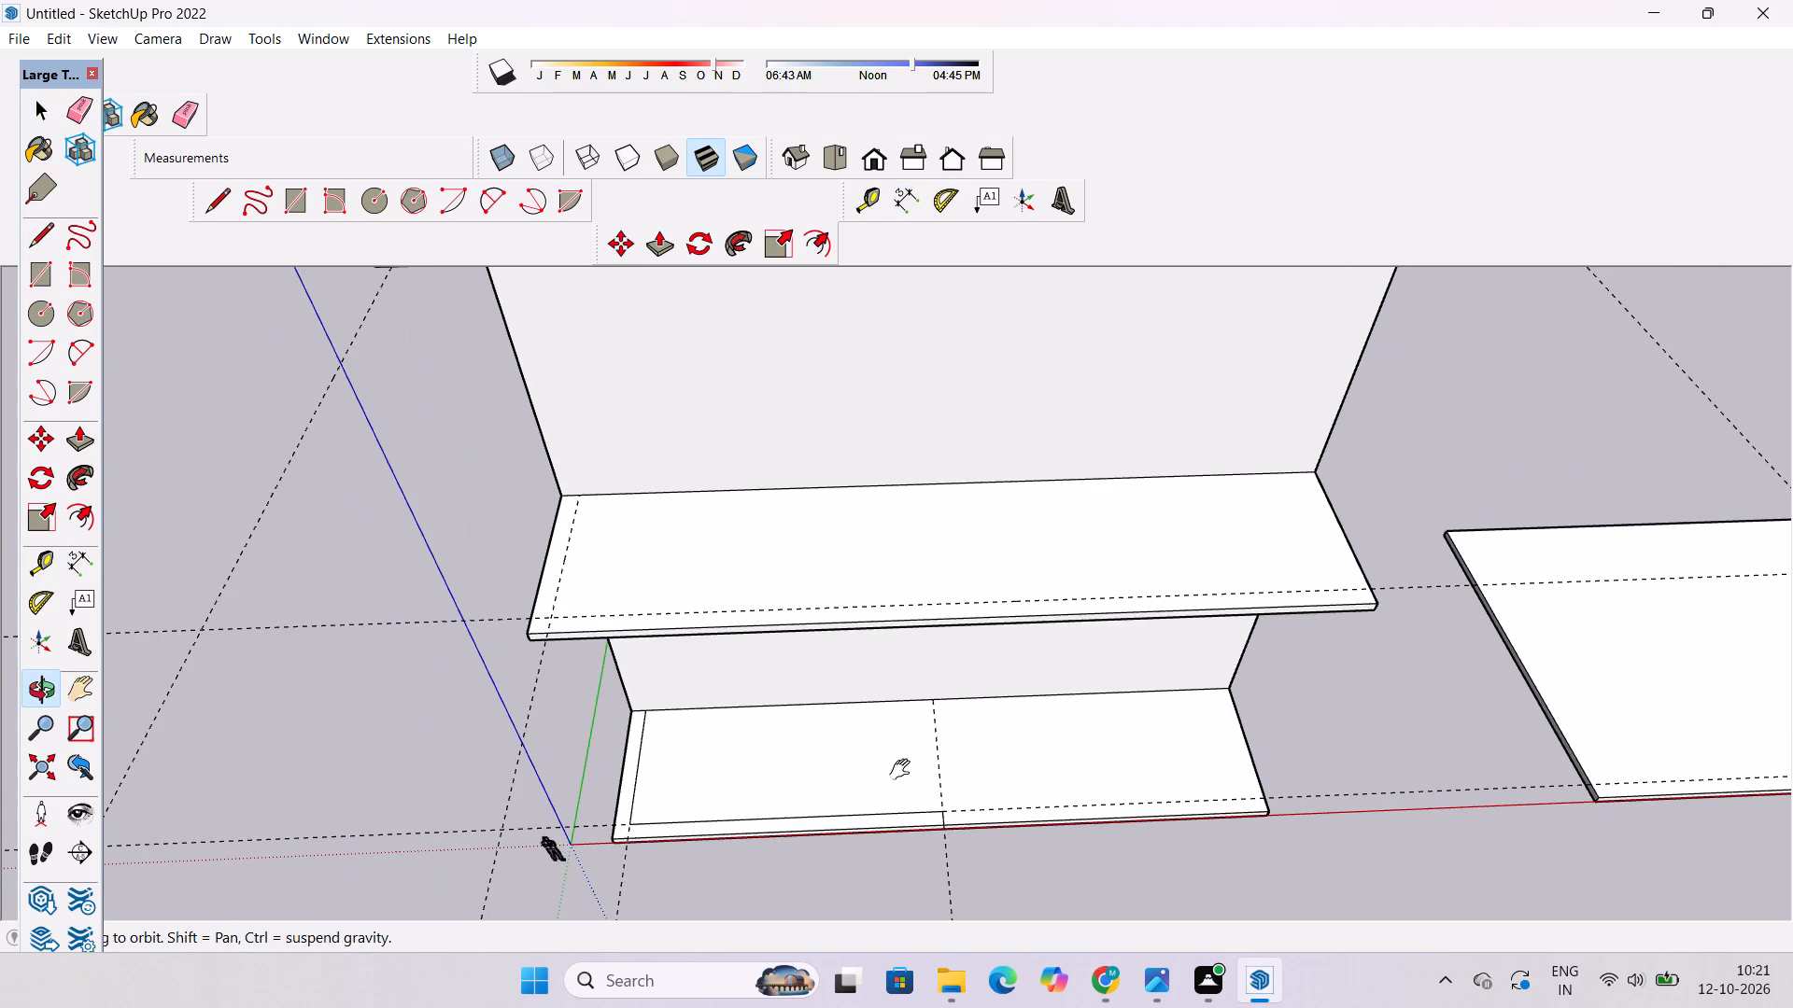
{"action": "left_click", "coordinate": [904, 770], "text": "shift"}
{"action": "scroll", "coordinate": [901, 770], "scroll_direction": "up", "scroll_amount": 2}
{"action": "left_click_drag", "start_coordinate": [887, 787], "coordinate": [811, 829], "text": "shift"}
{"action": "left_click_drag", "start_coordinate": [810, 829], "coordinate": [794, 843]}
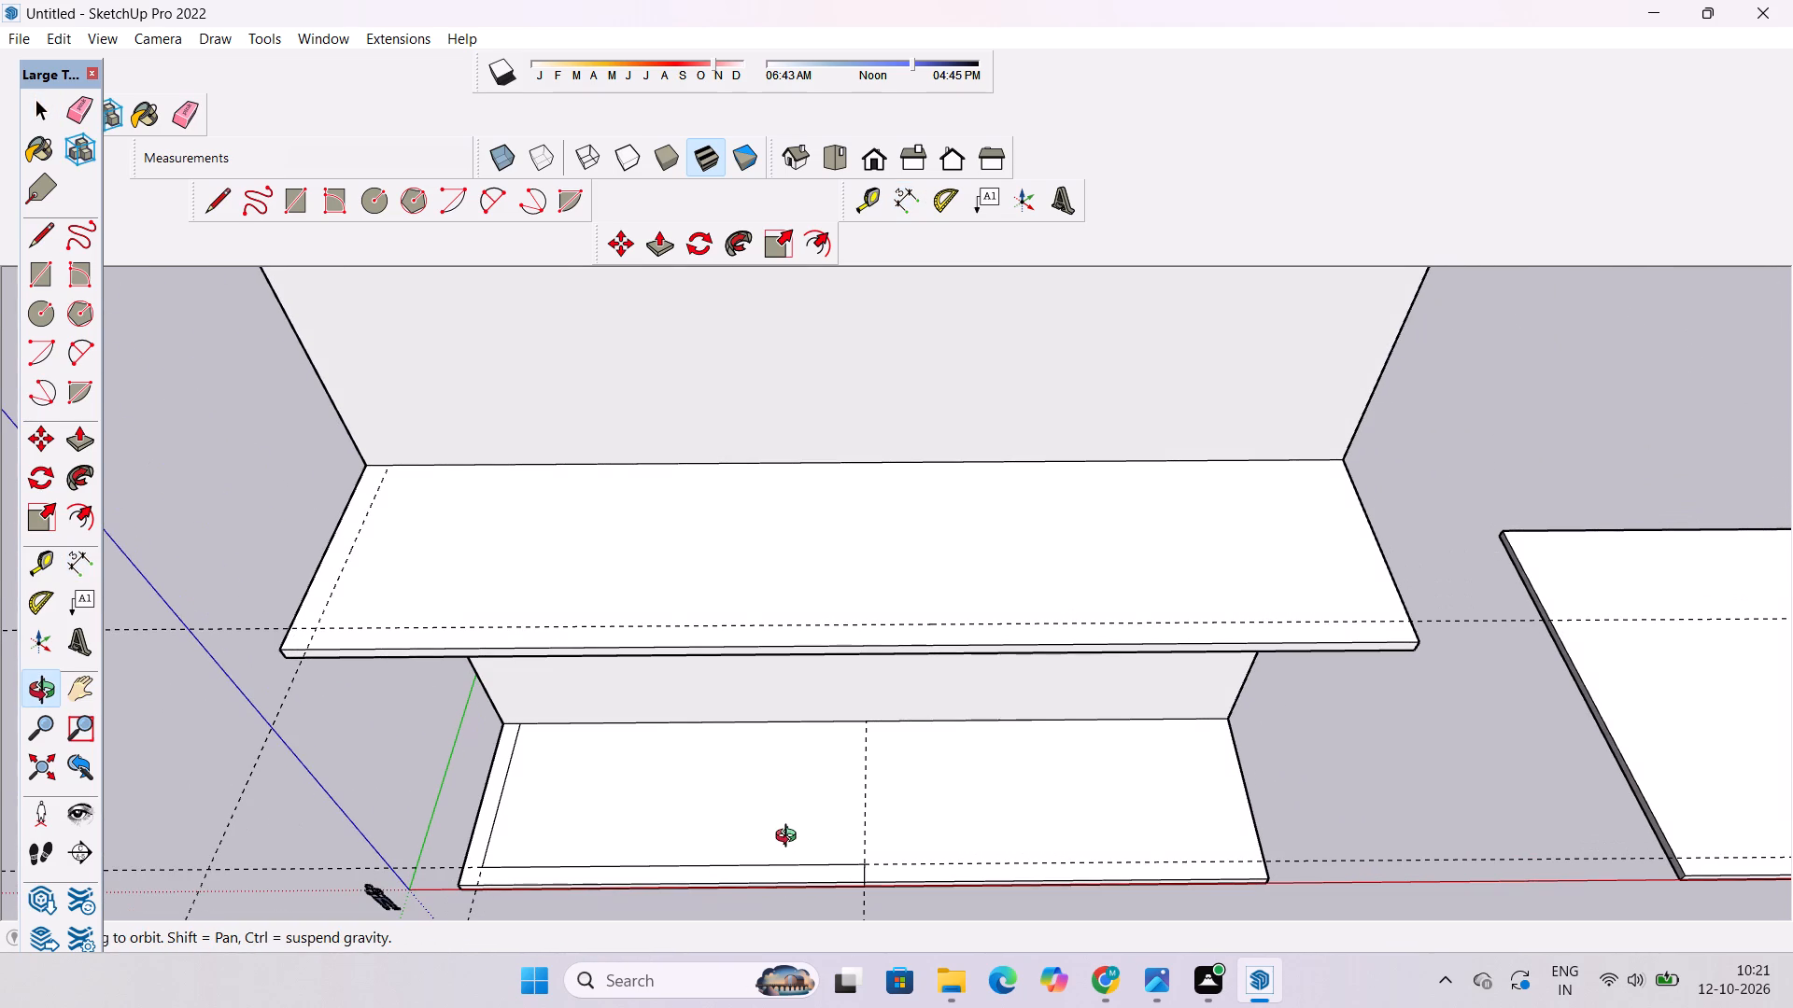
{"action": "key", "text": "t"}
{"action": "scroll", "coordinate": [325, 573], "scroll_direction": "up", "scroll_amount": 4}
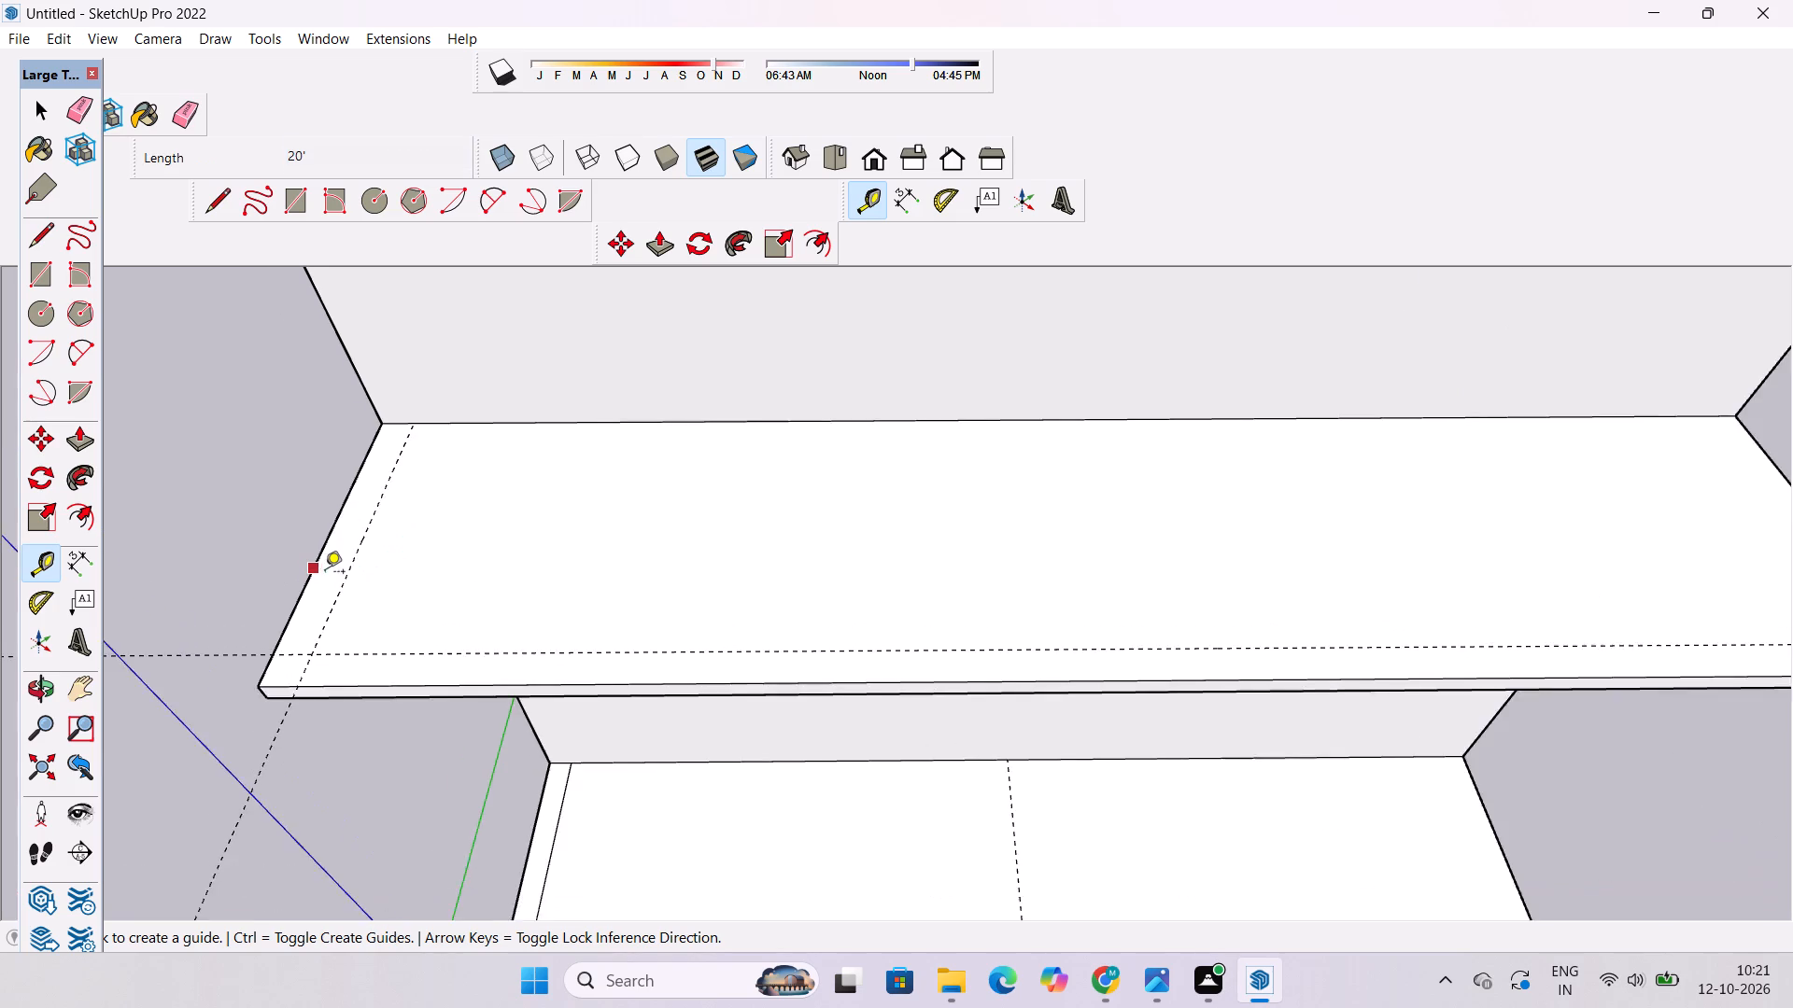
{"action": "scroll", "coordinate": [325, 573], "scroll_direction": "up", "scroll_amount": 4}
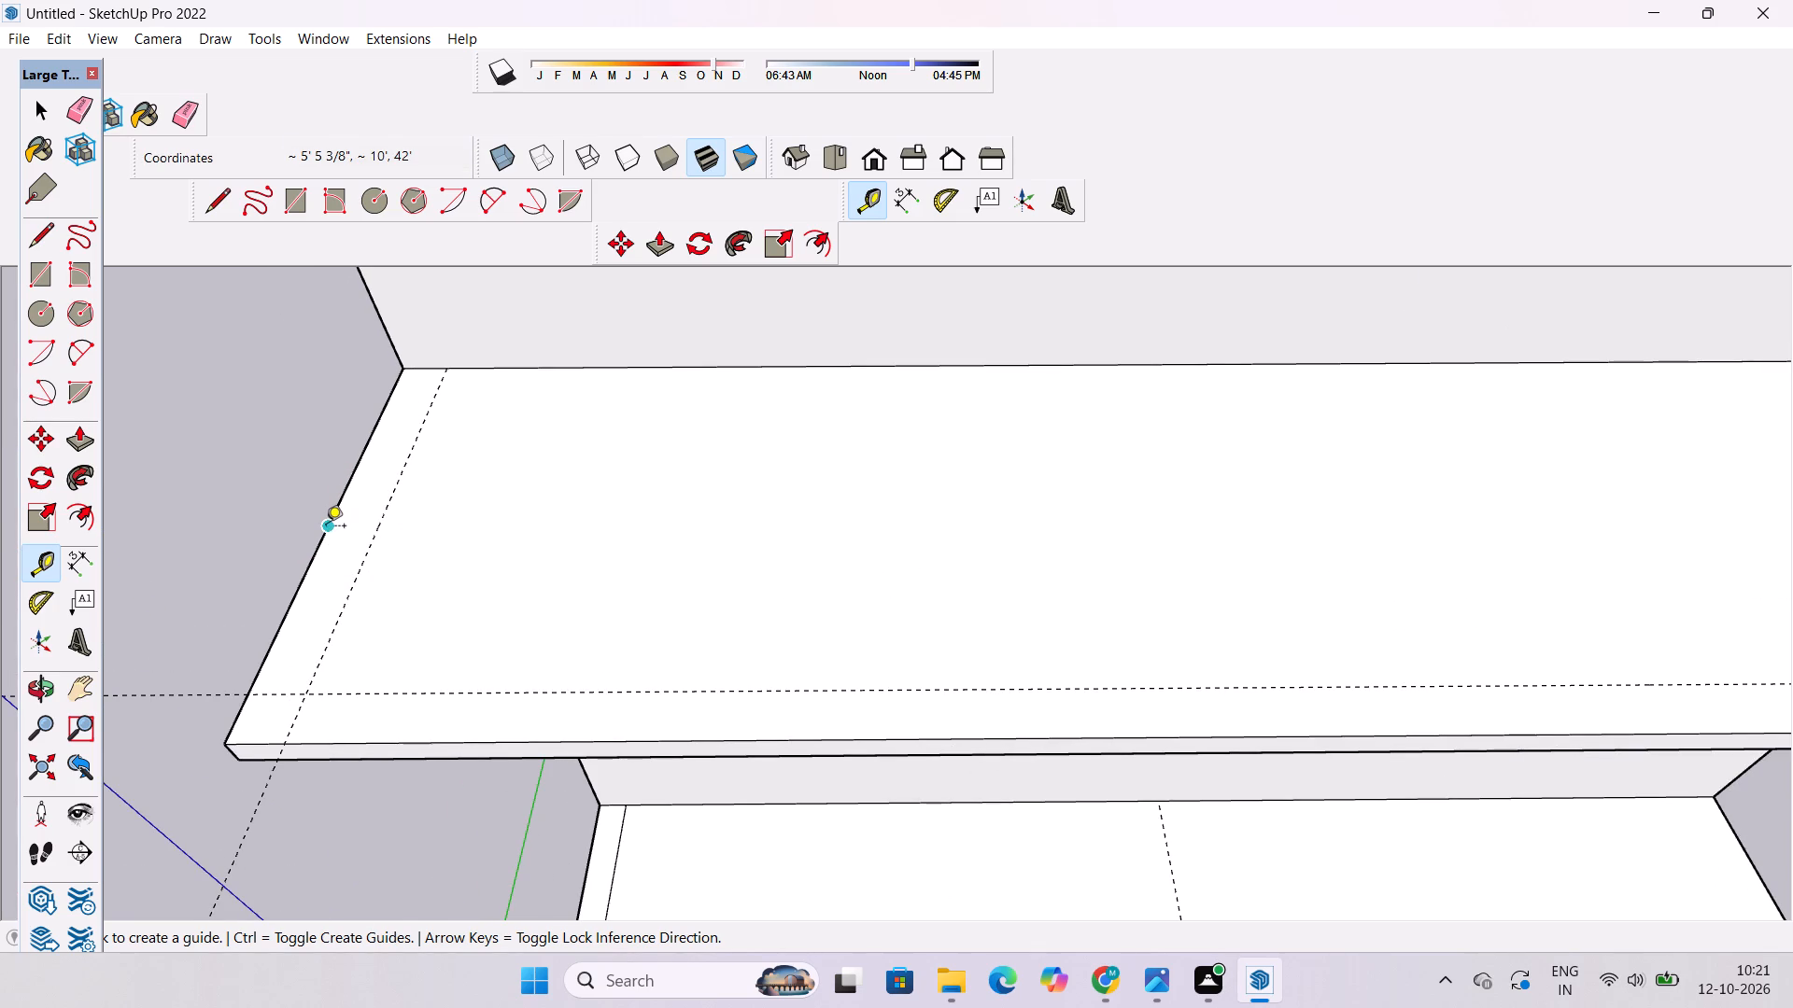
{"action": "left_click", "coordinate": [326, 527]}
{"action": "scroll", "coordinate": [326, 527], "scroll_direction": "down", "scroll_amount": 5}
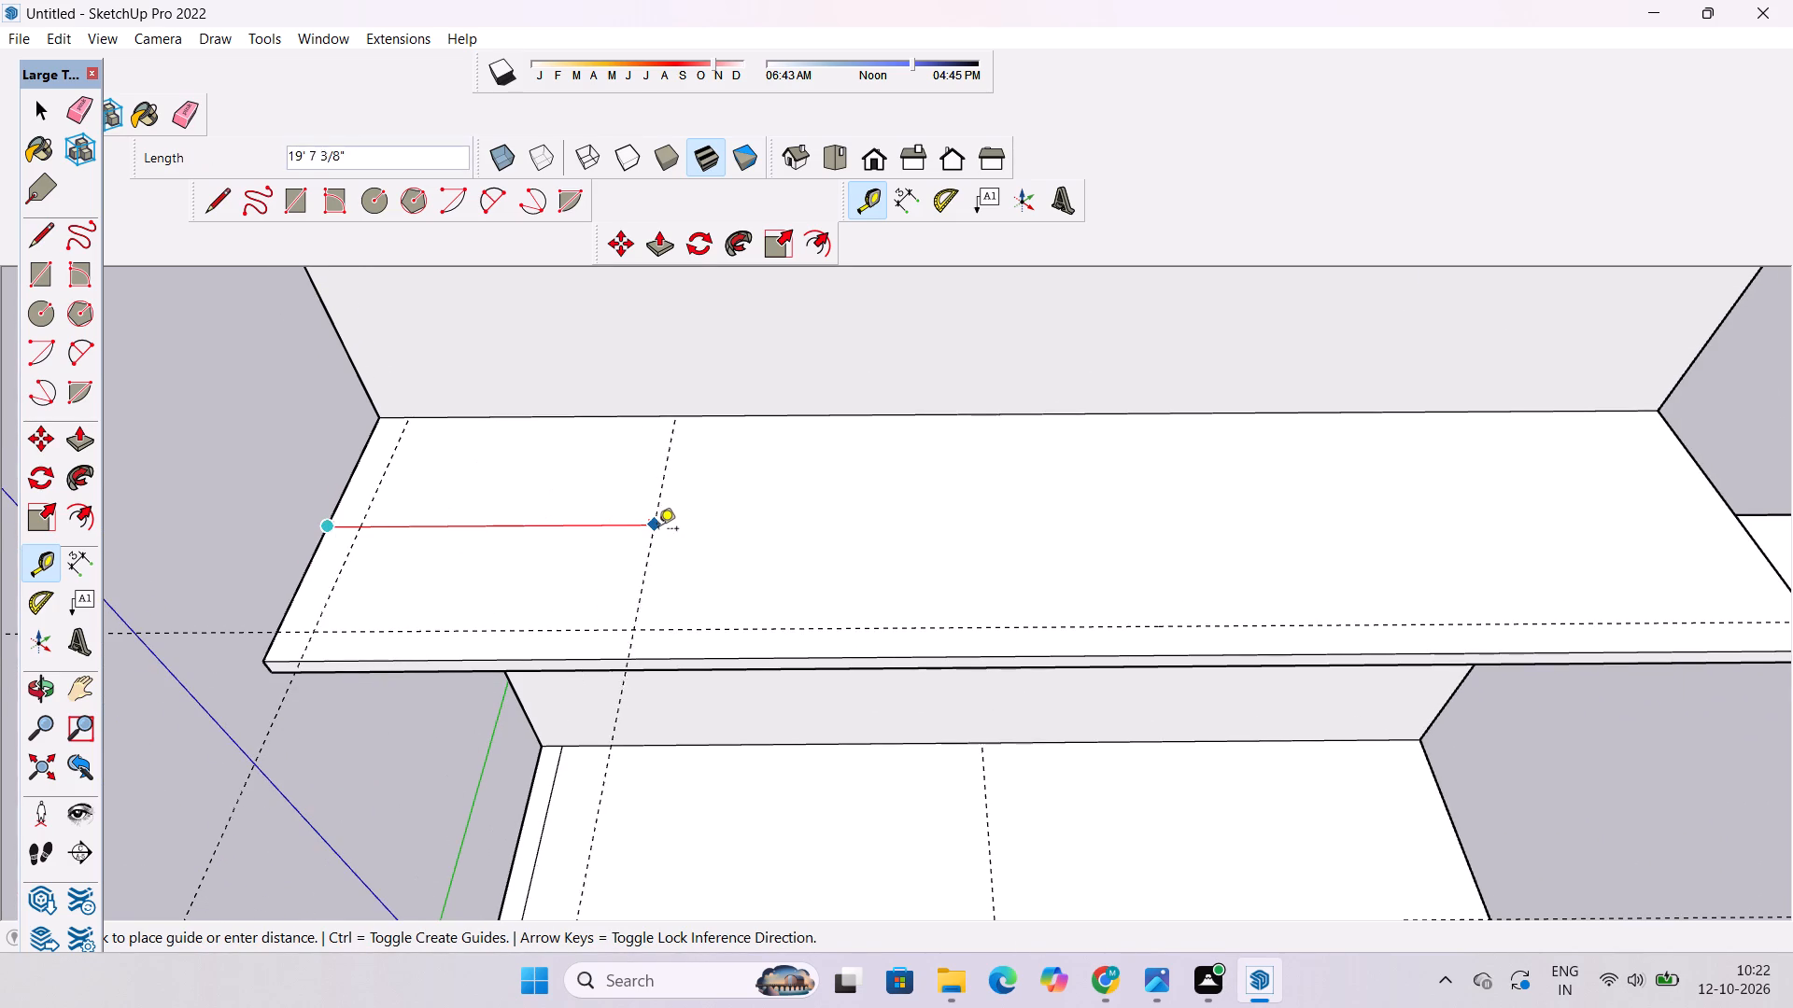
{"action": "type", "text": "42'6\""}
{"action": "key", "text": "Return"}
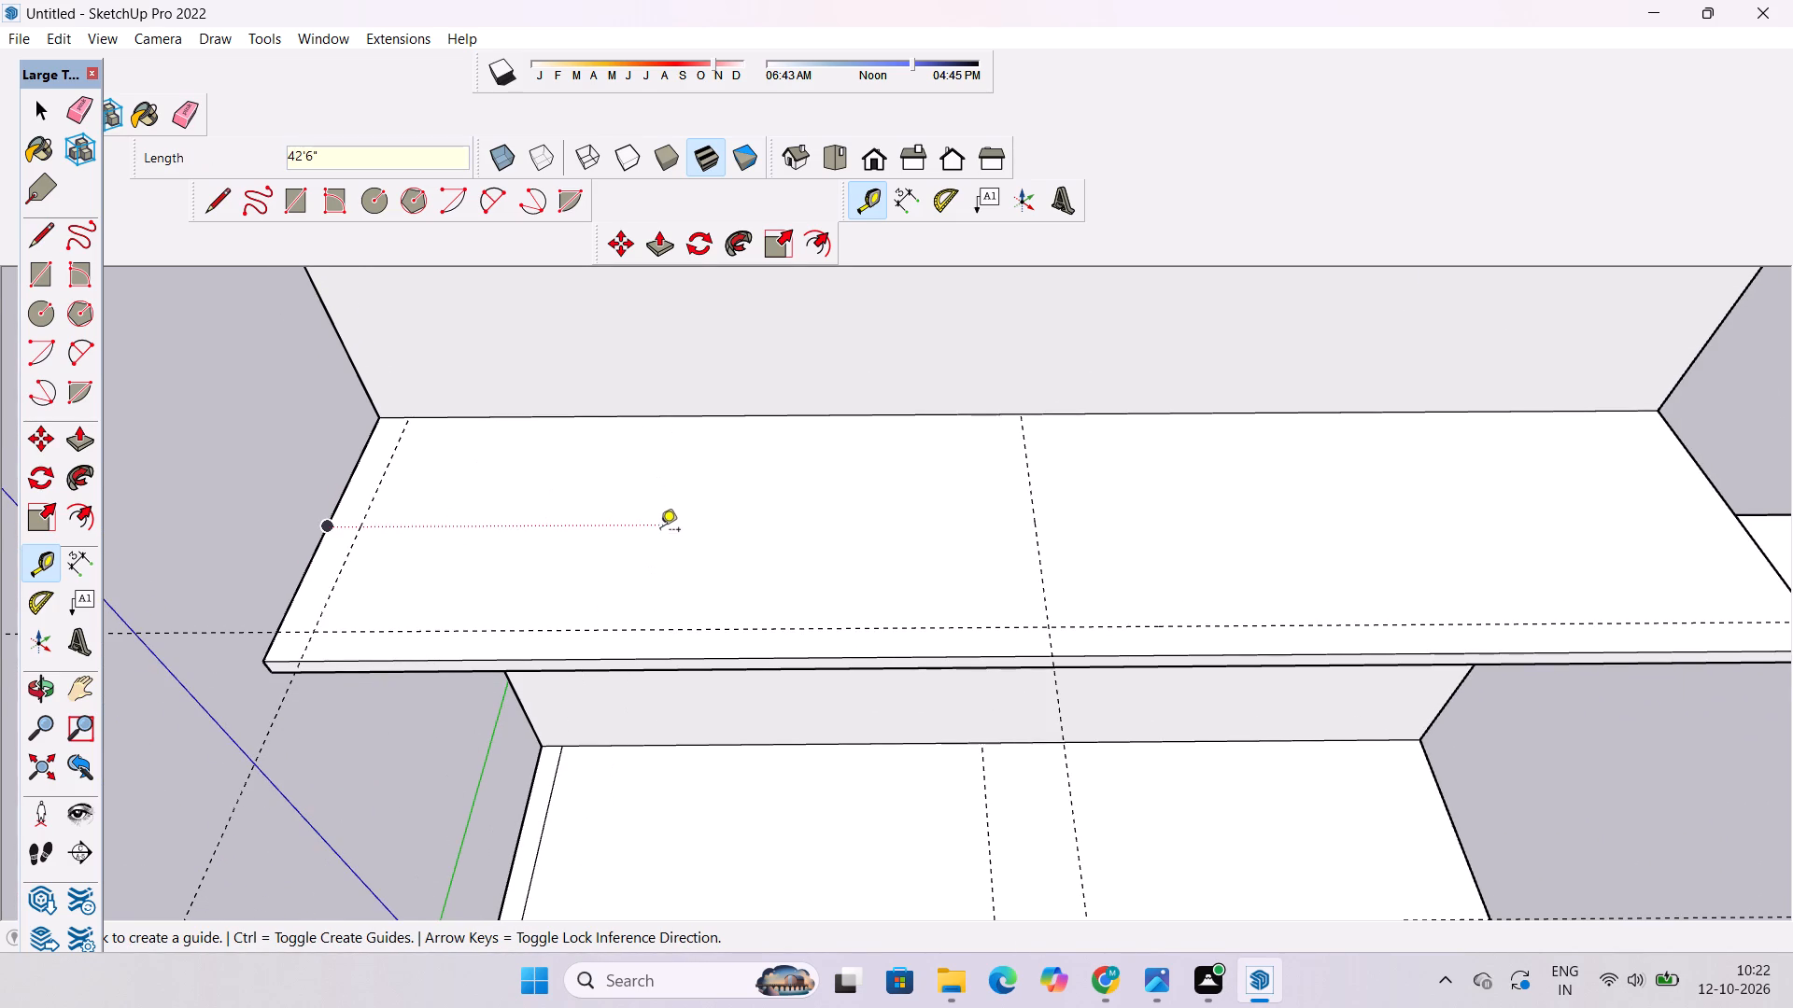
Draw connected lines on the middle slab: 18' along the side guide, along the front guide to the middle guide, and 2' to the front edge.
{"action": "scroll", "coordinate": [575, 556], "scroll_direction": "down", "scroll_amount": 9}
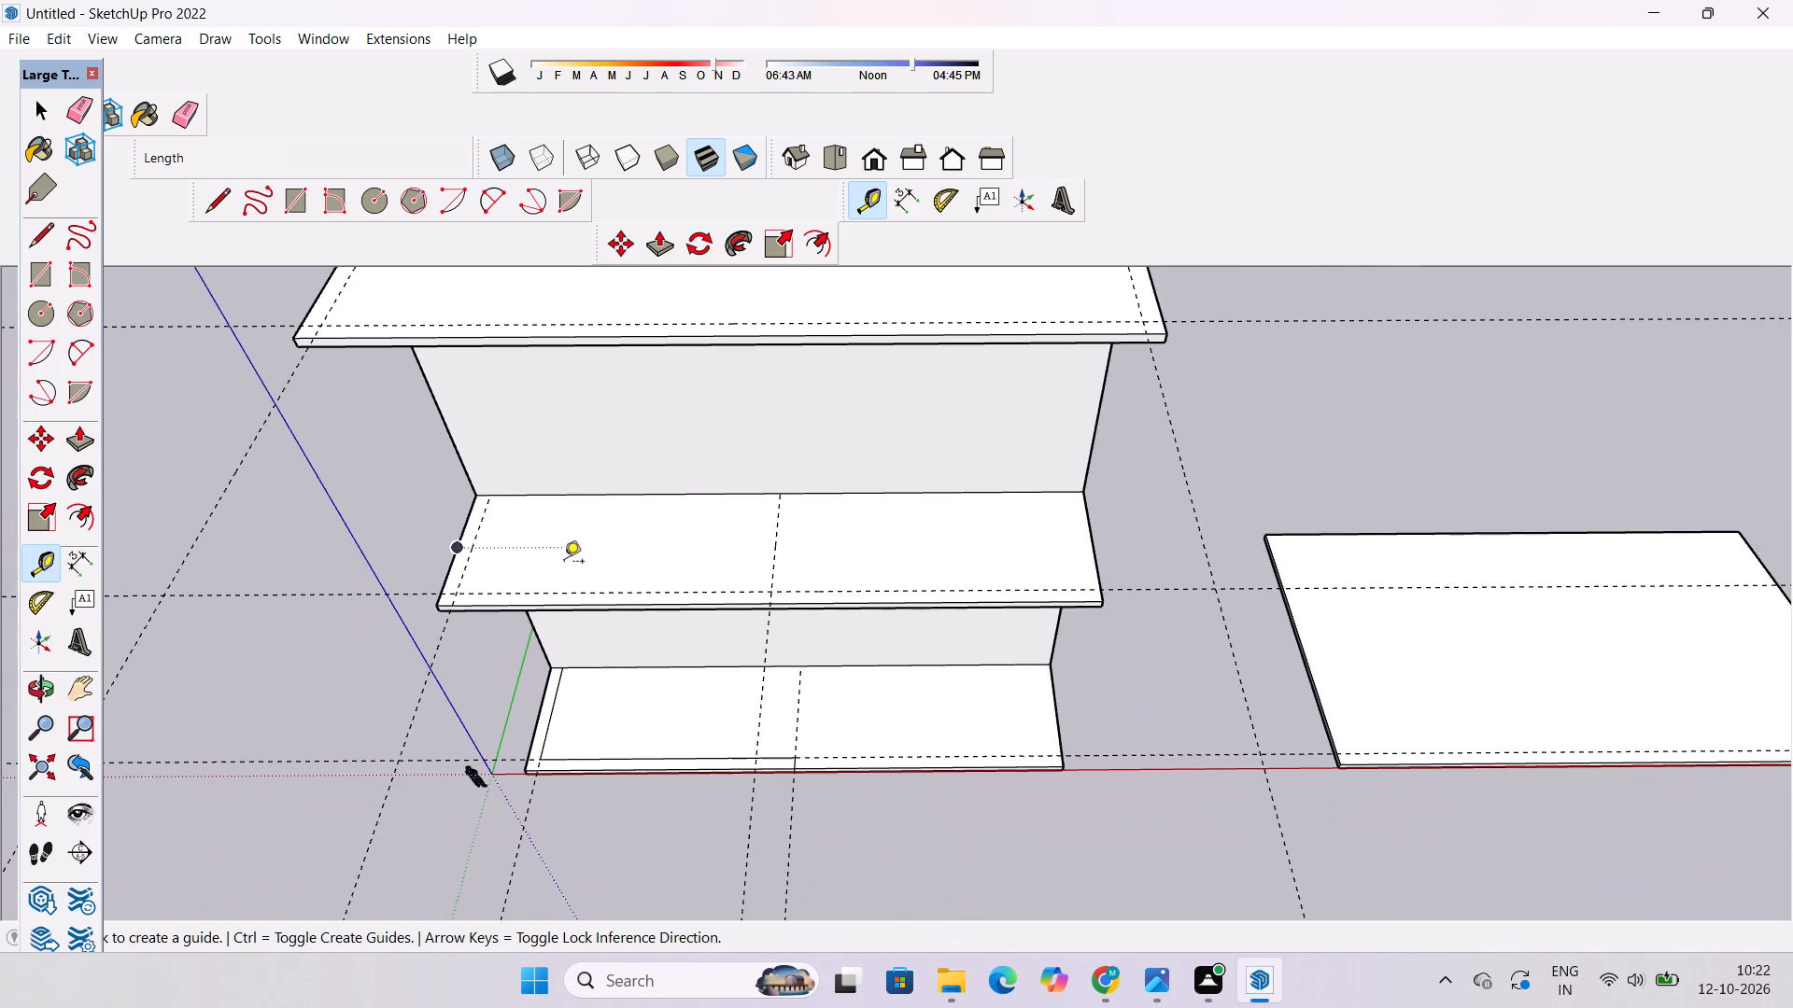
{"action": "scroll", "coordinate": [563, 558], "scroll_direction": "down", "scroll_amount": 9}
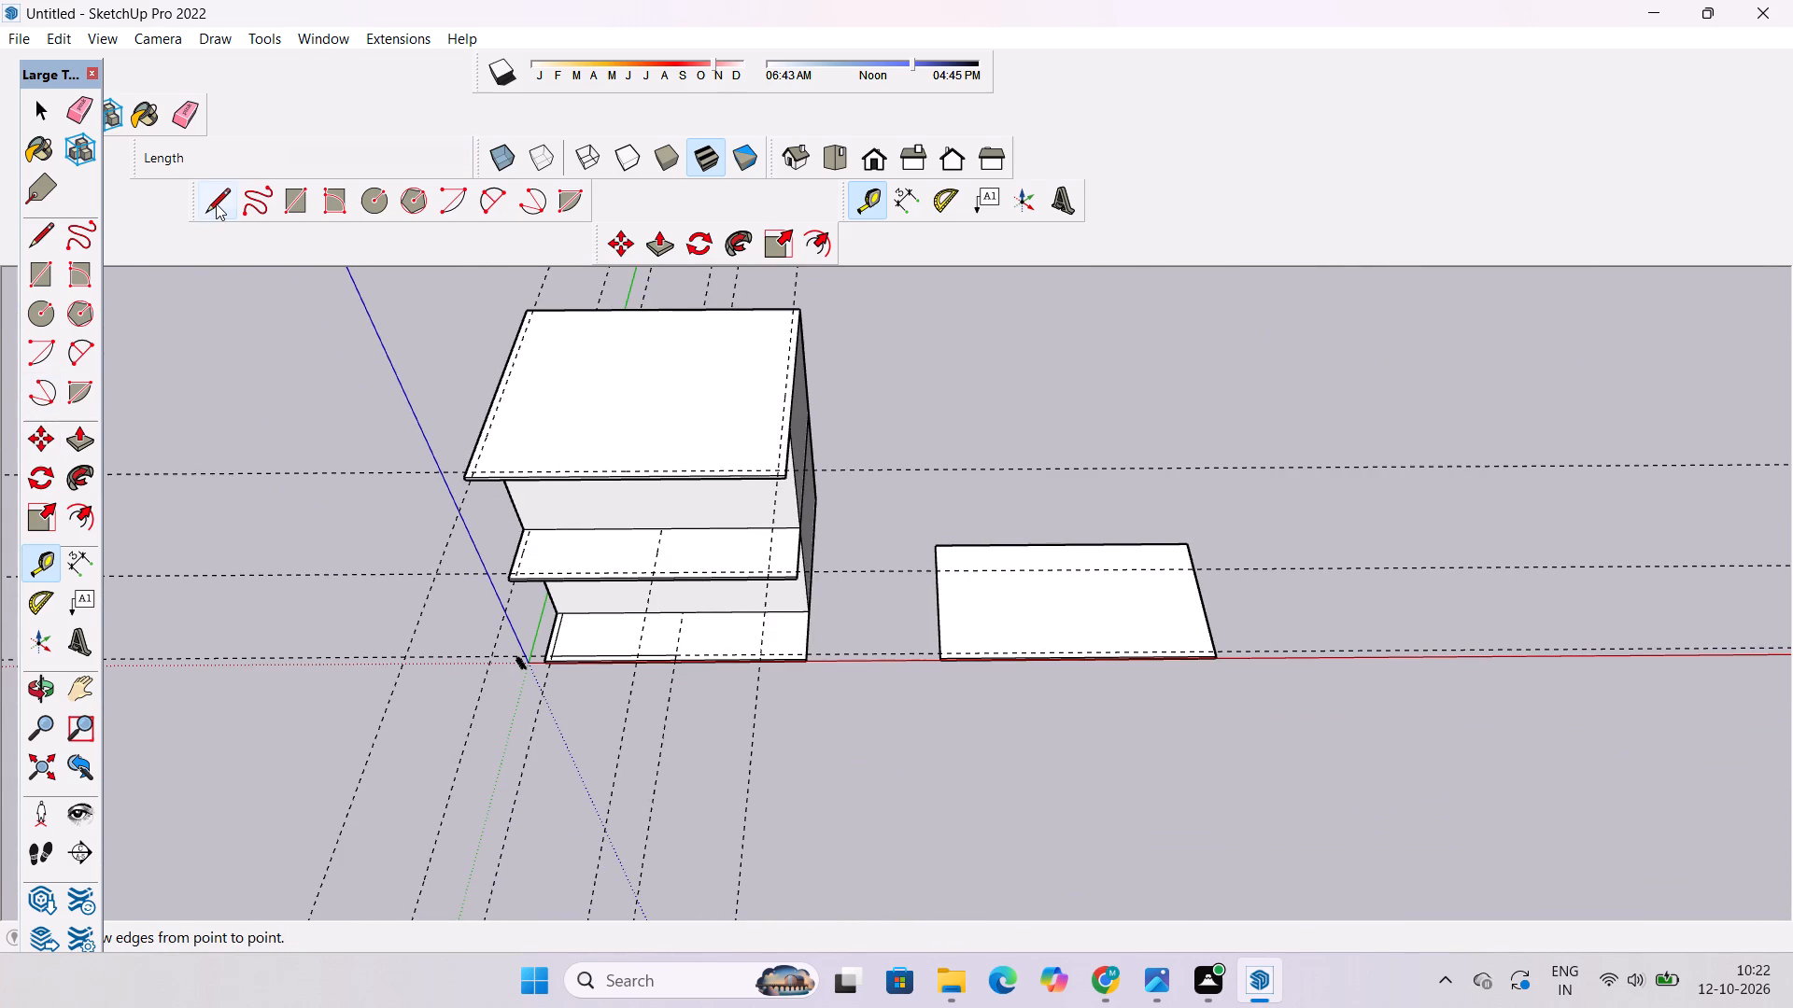
{"action": "left_click", "coordinate": [216, 203]}
{"action": "scroll", "coordinate": [487, 549], "scroll_direction": "up", "scroll_amount": 1}
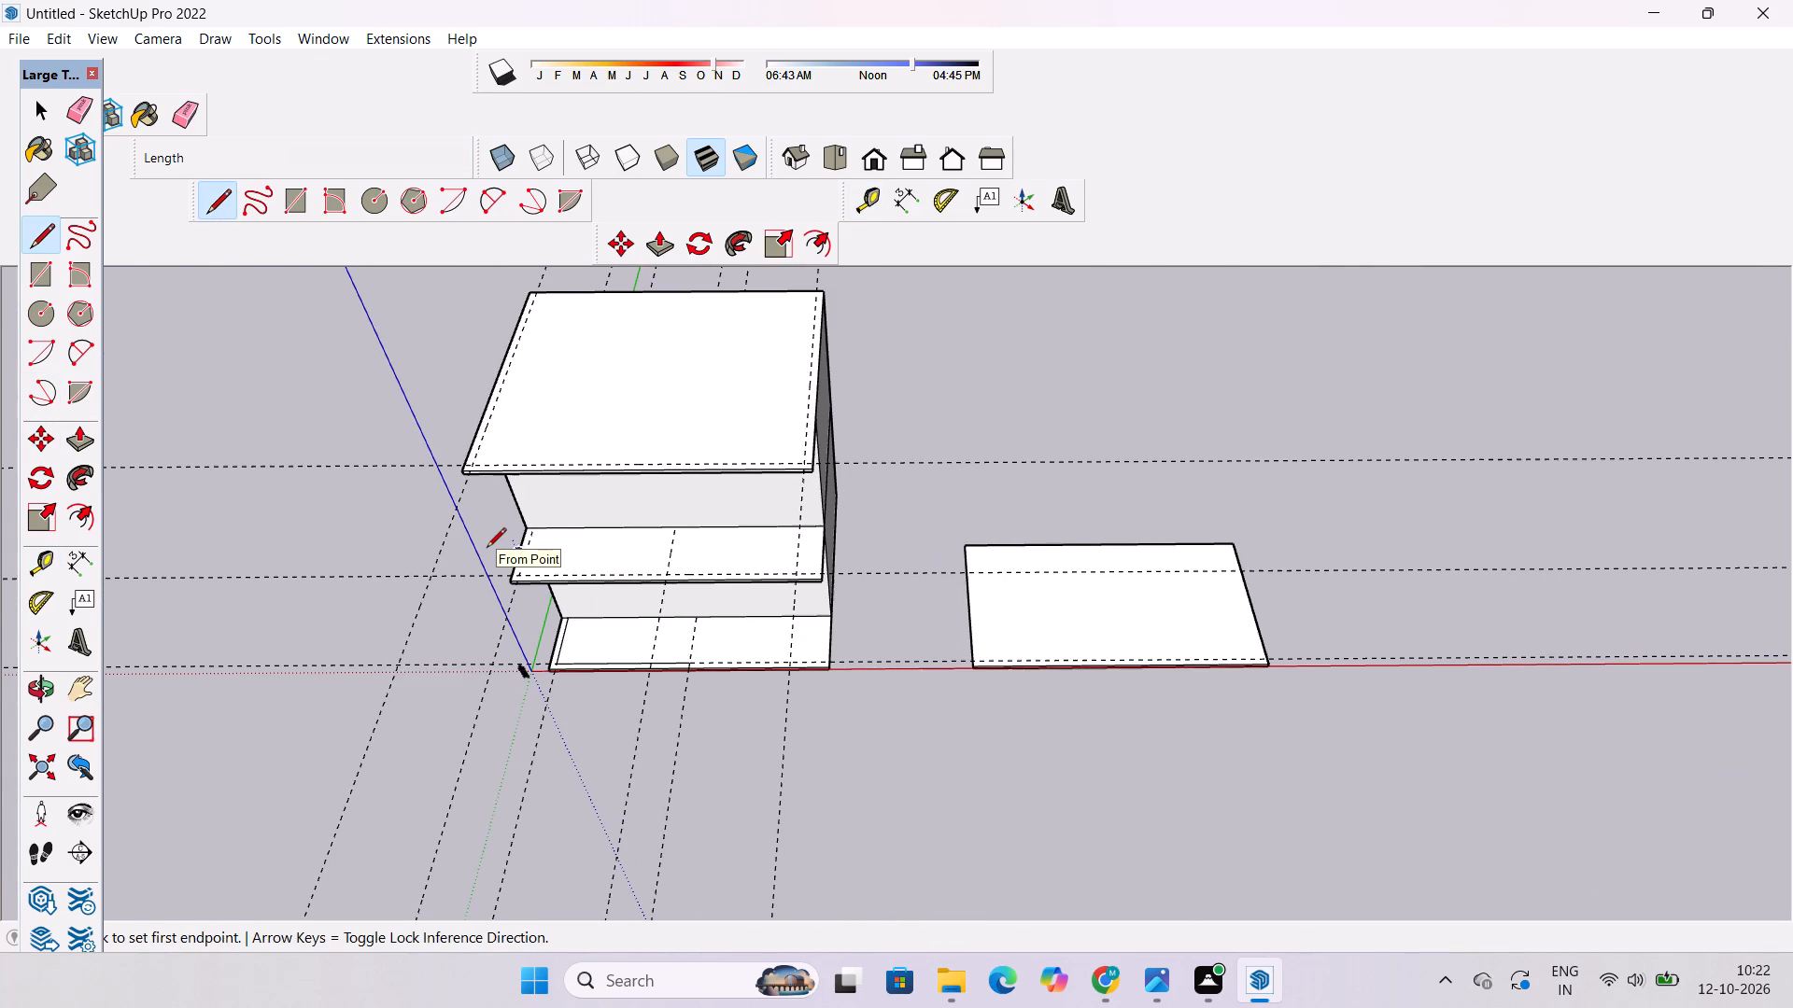
{"action": "scroll", "coordinate": [487, 549], "scroll_direction": "up", "scroll_amount": 4}
{"action": "scroll", "coordinate": [577, 605], "scroll_direction": "up", "scroll_amount": 4}
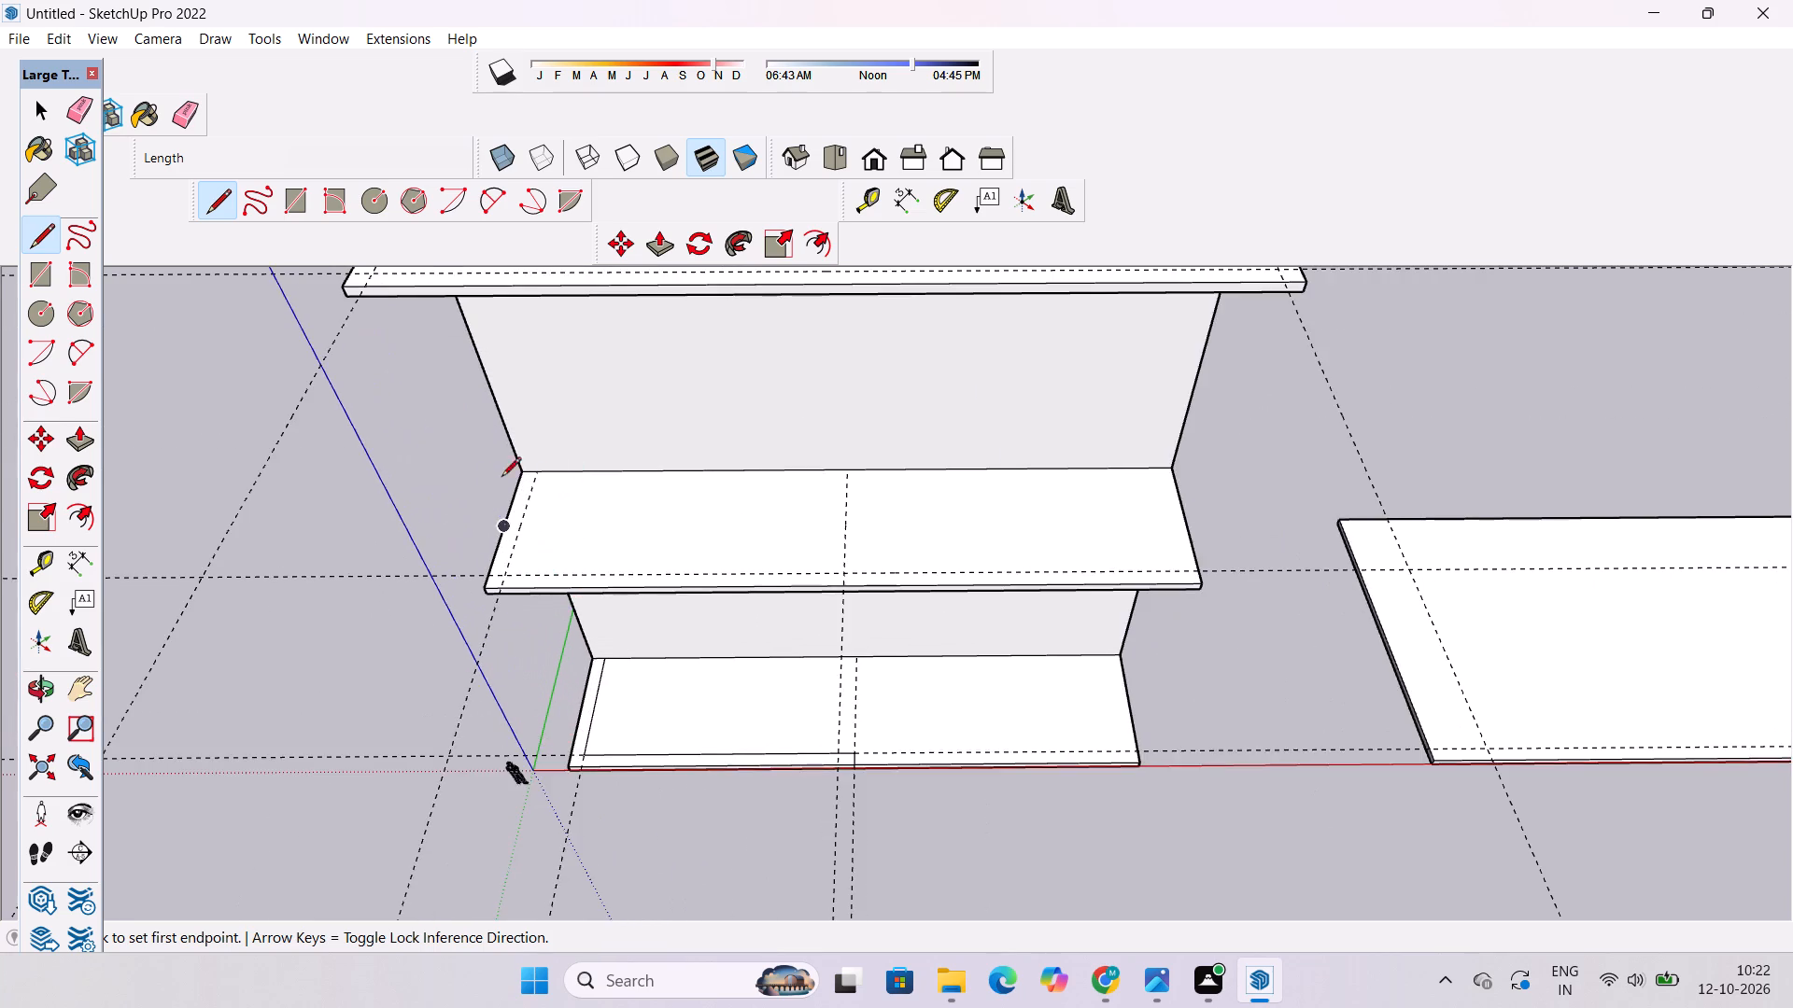
{"action": "scroll", "coordinate": [485, 478], "scroll_direction": "up", "scroll_amount": 9}
{"action": "scroll", "coordinate": [582, 480], "scroll_direction": "up", "scroll_amount": 9}
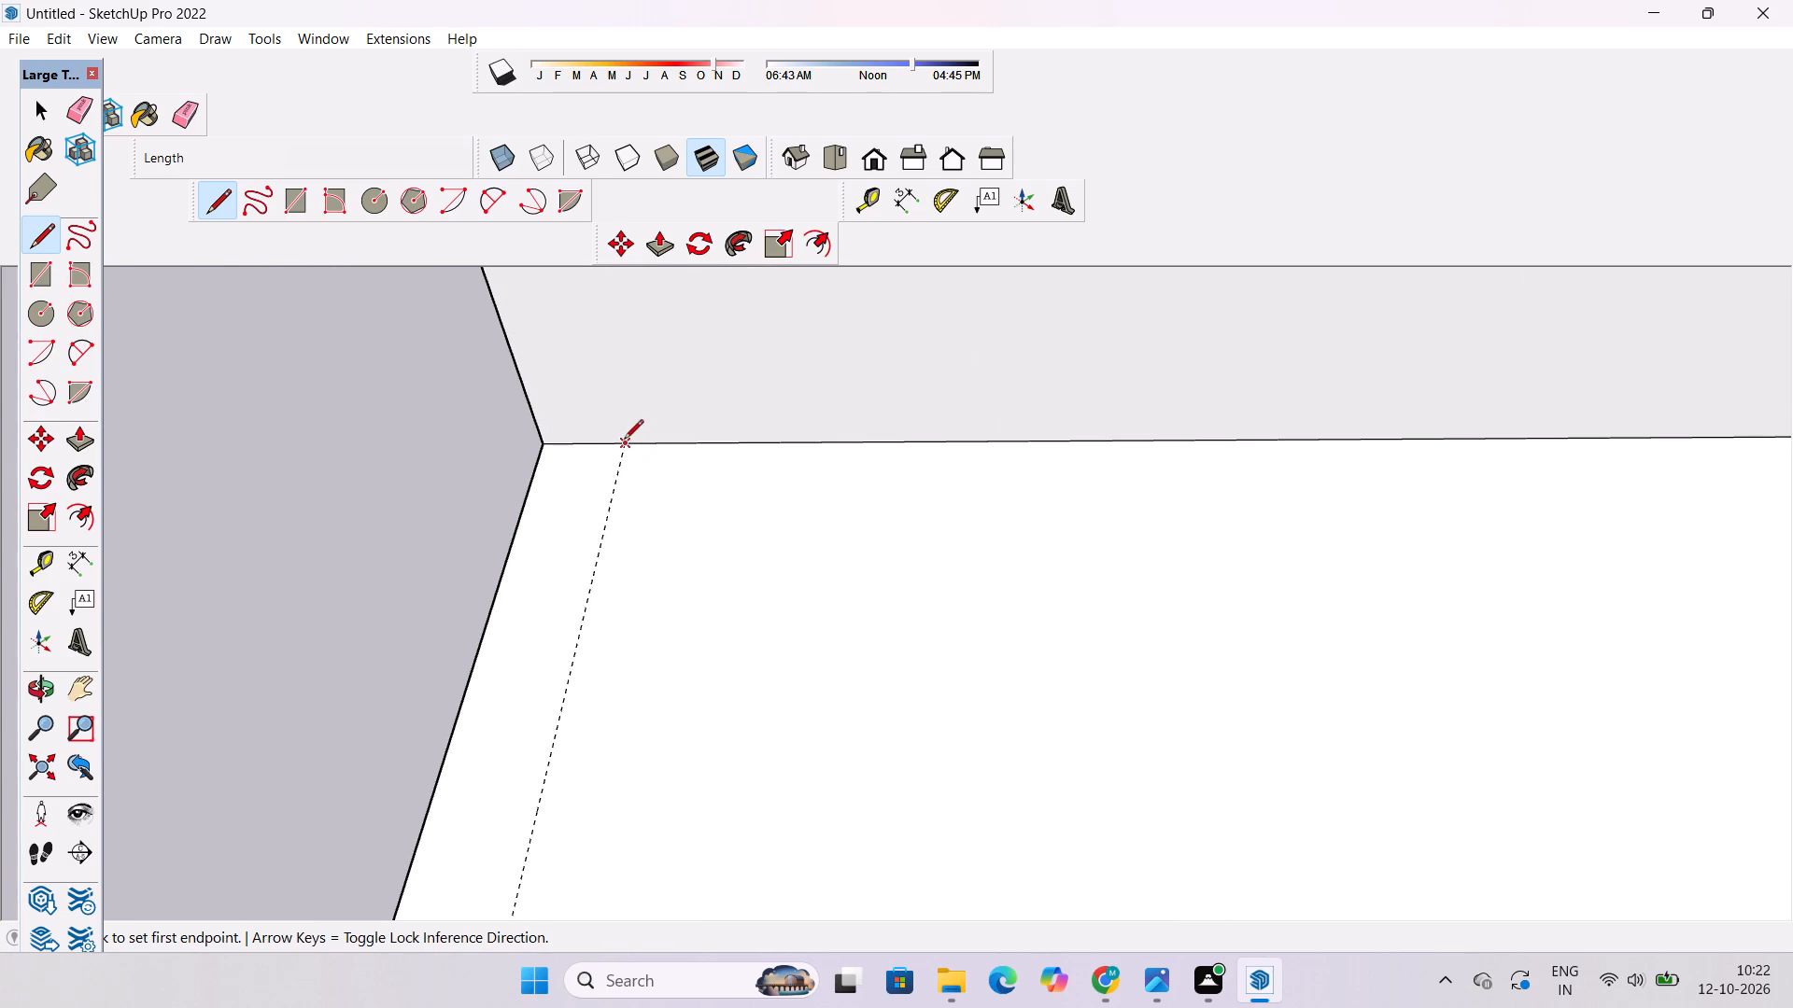
{"action": "left_click", "coordinate": [624, 441]}
{"action": "scroll", "coordinate": [621, 441], "scroll_direction": "down", "scroll_amount": 19}
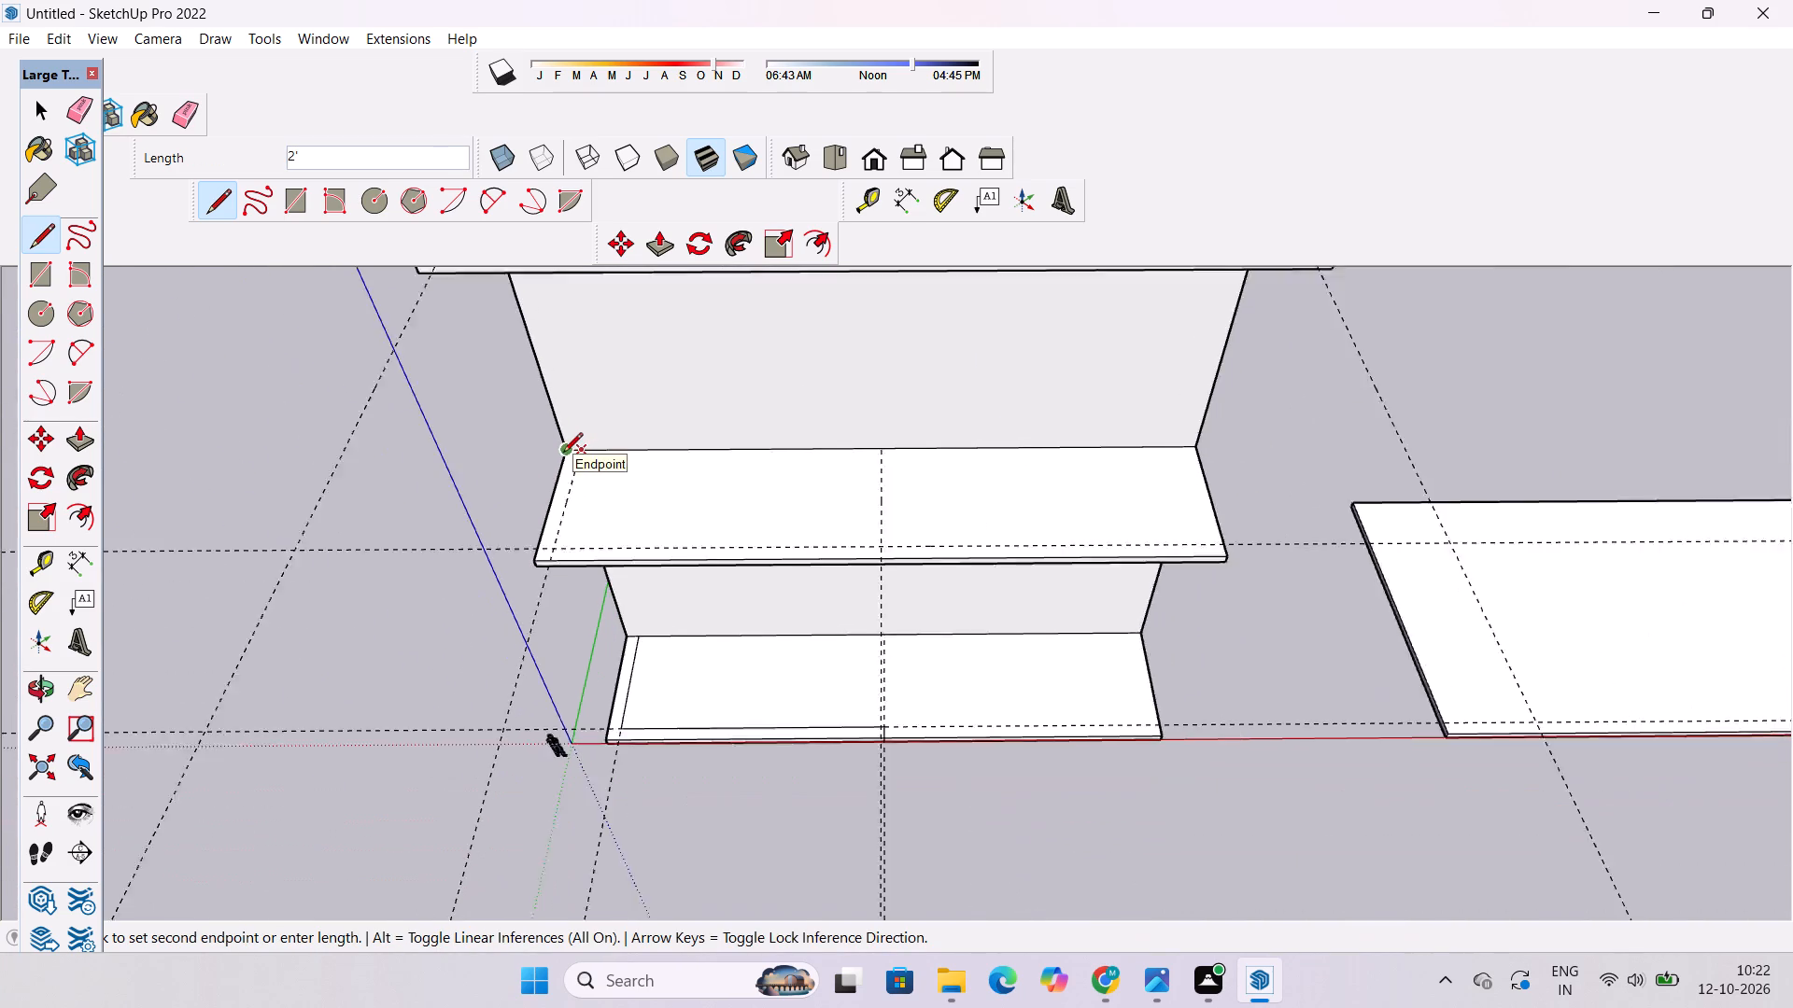
{"action": "scroll", "coordinate": [563, 454], "scroll_direction": "down", "scroll_amount": 2}
{"action": "scroll", "coordinate": [546, 483], "scroll_direction": "up", "scroll_amount": 15}
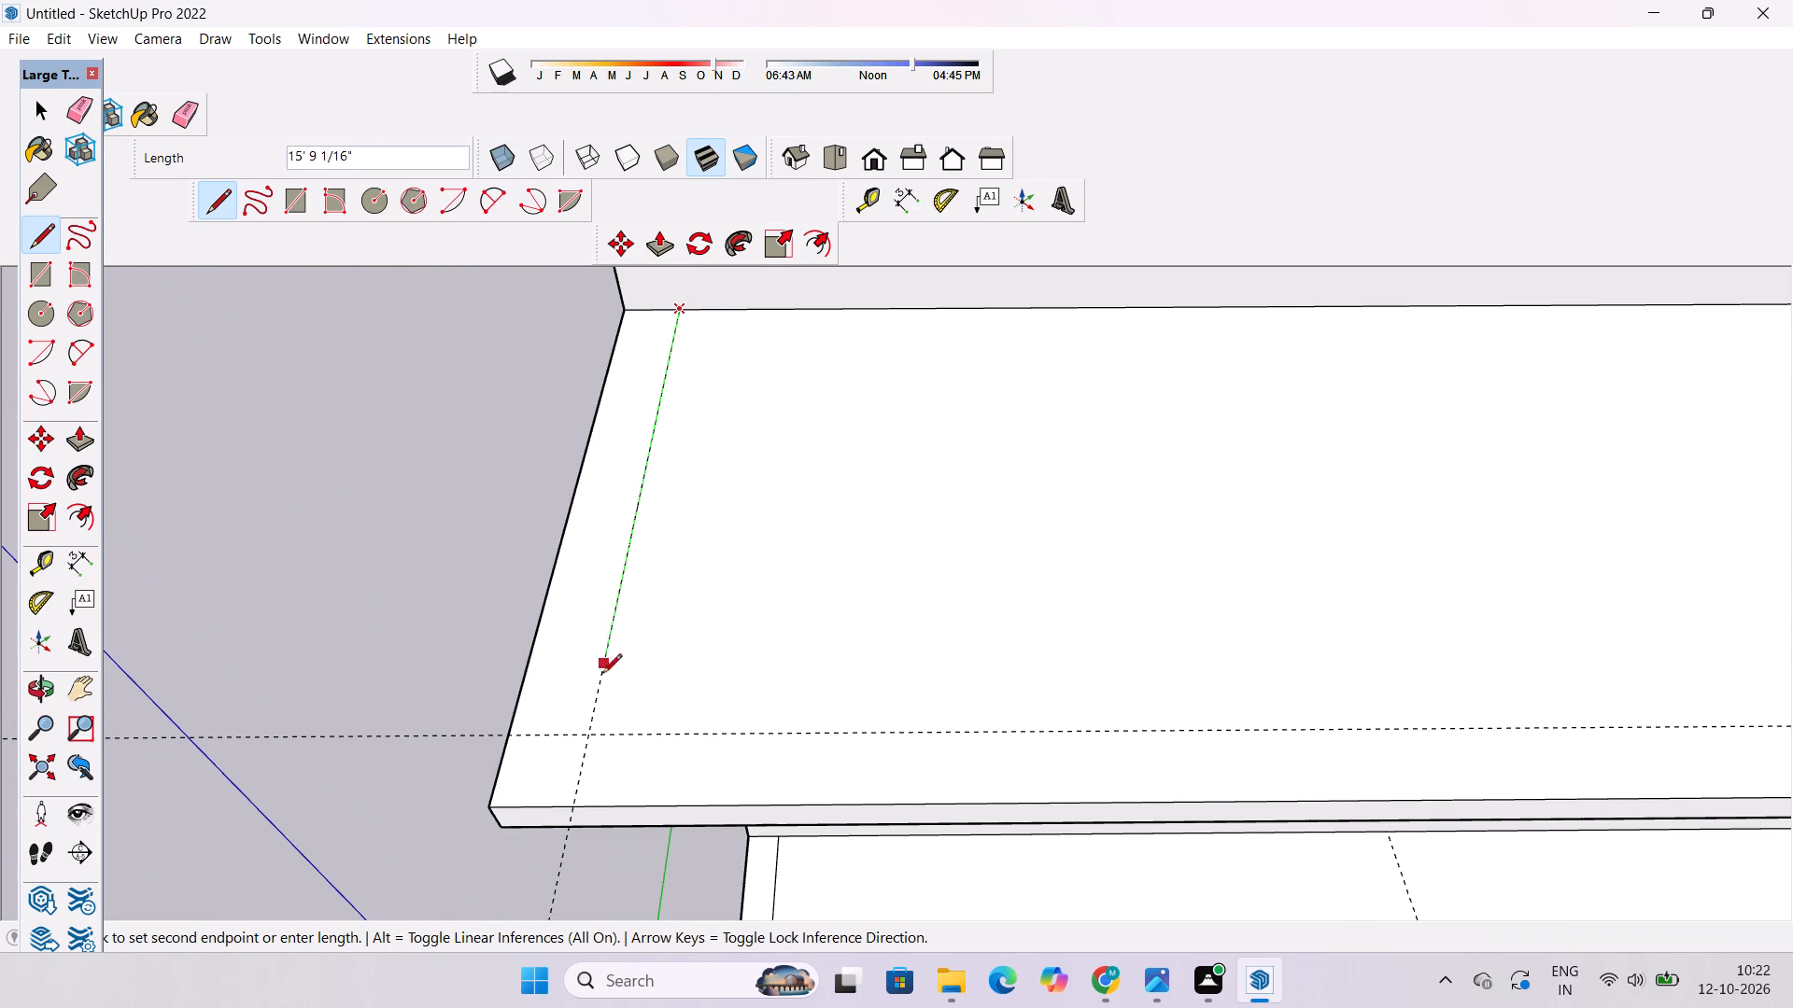
{"action": "left_click", "coordinate": [586, 738]}
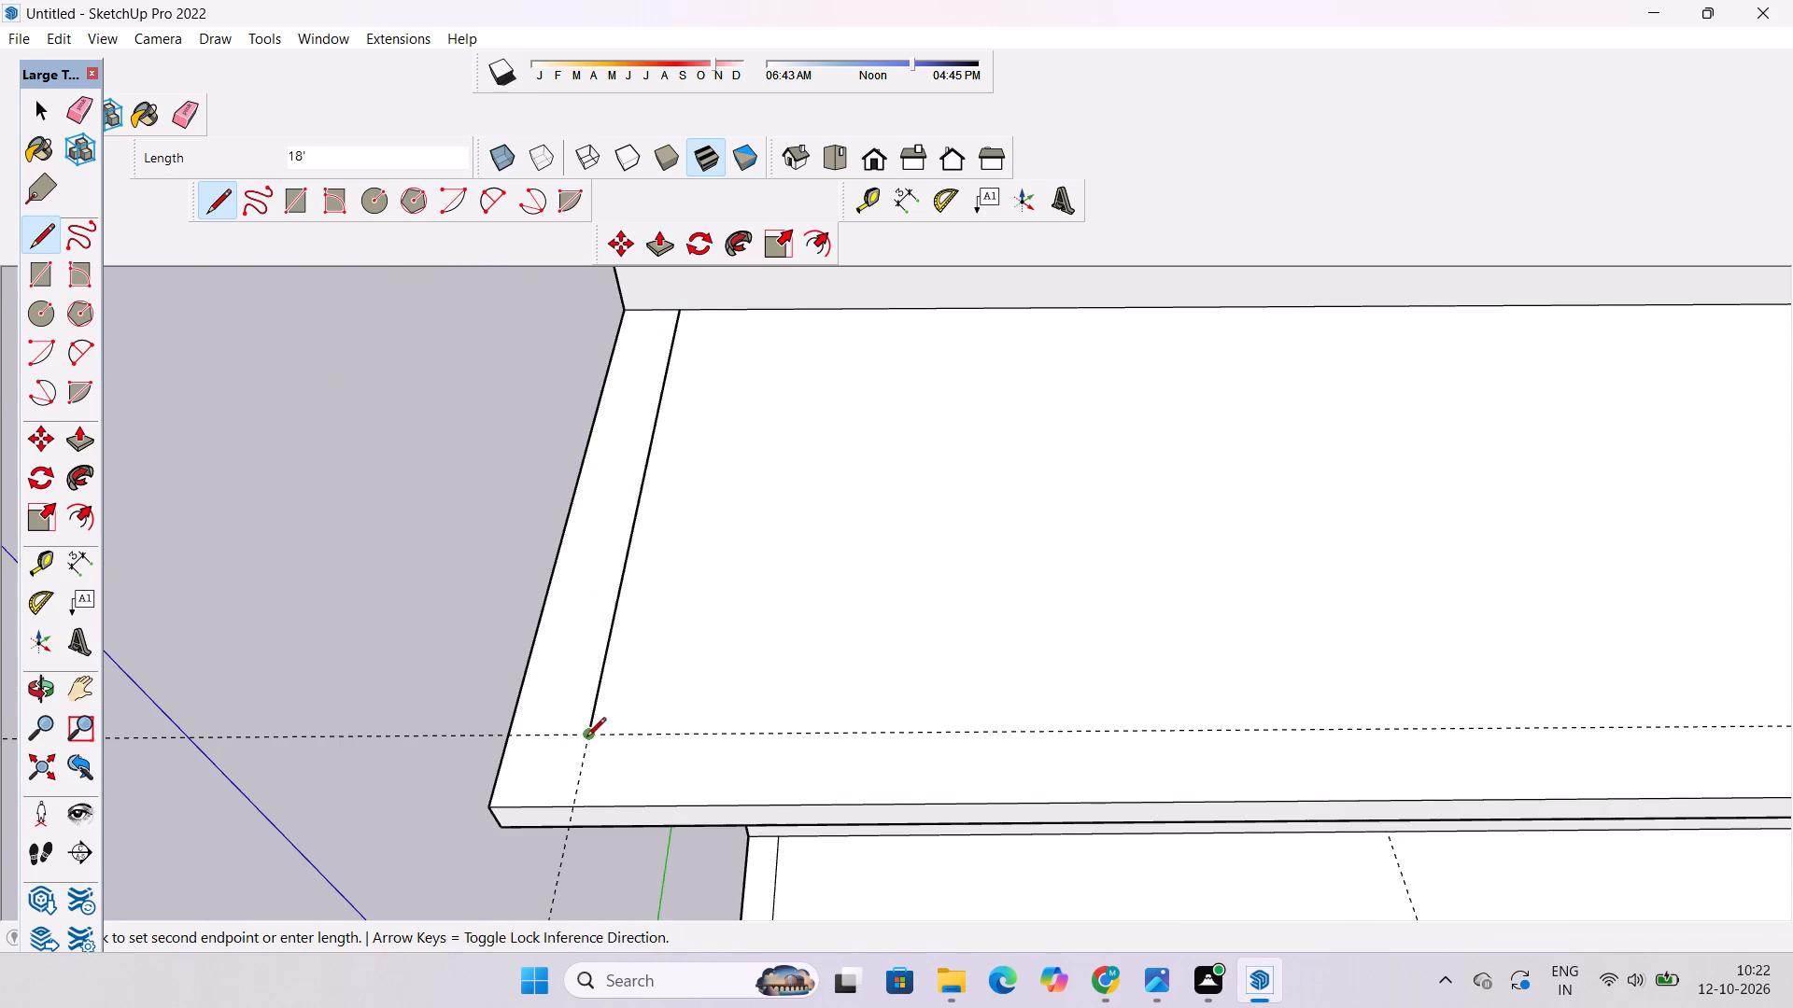
{"action": "scroll", "coordinate": [423, 688], "scroll_direction": "down", "scroll_amount": 11}
{"action": "scroll", "coordinate": [919, 685], "scroll_direction": "up", "scroll_amount": 10}
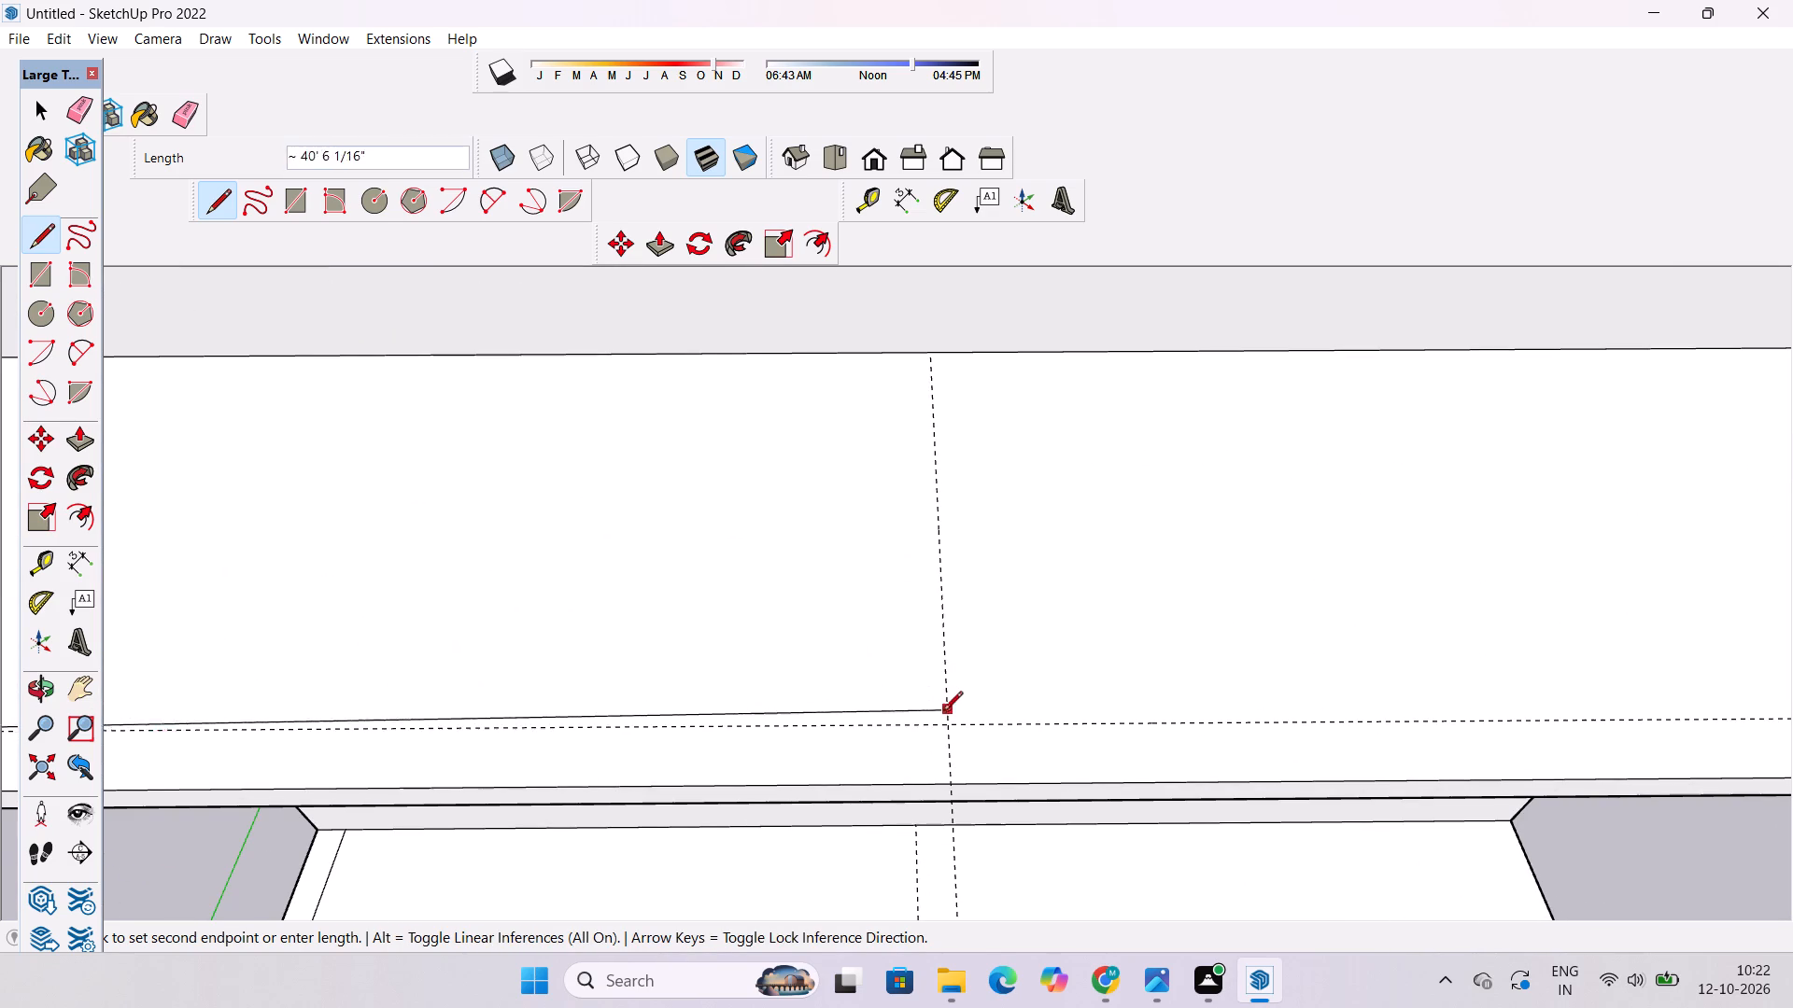
{"action": "left_click", "coordinate": [946, 725]}
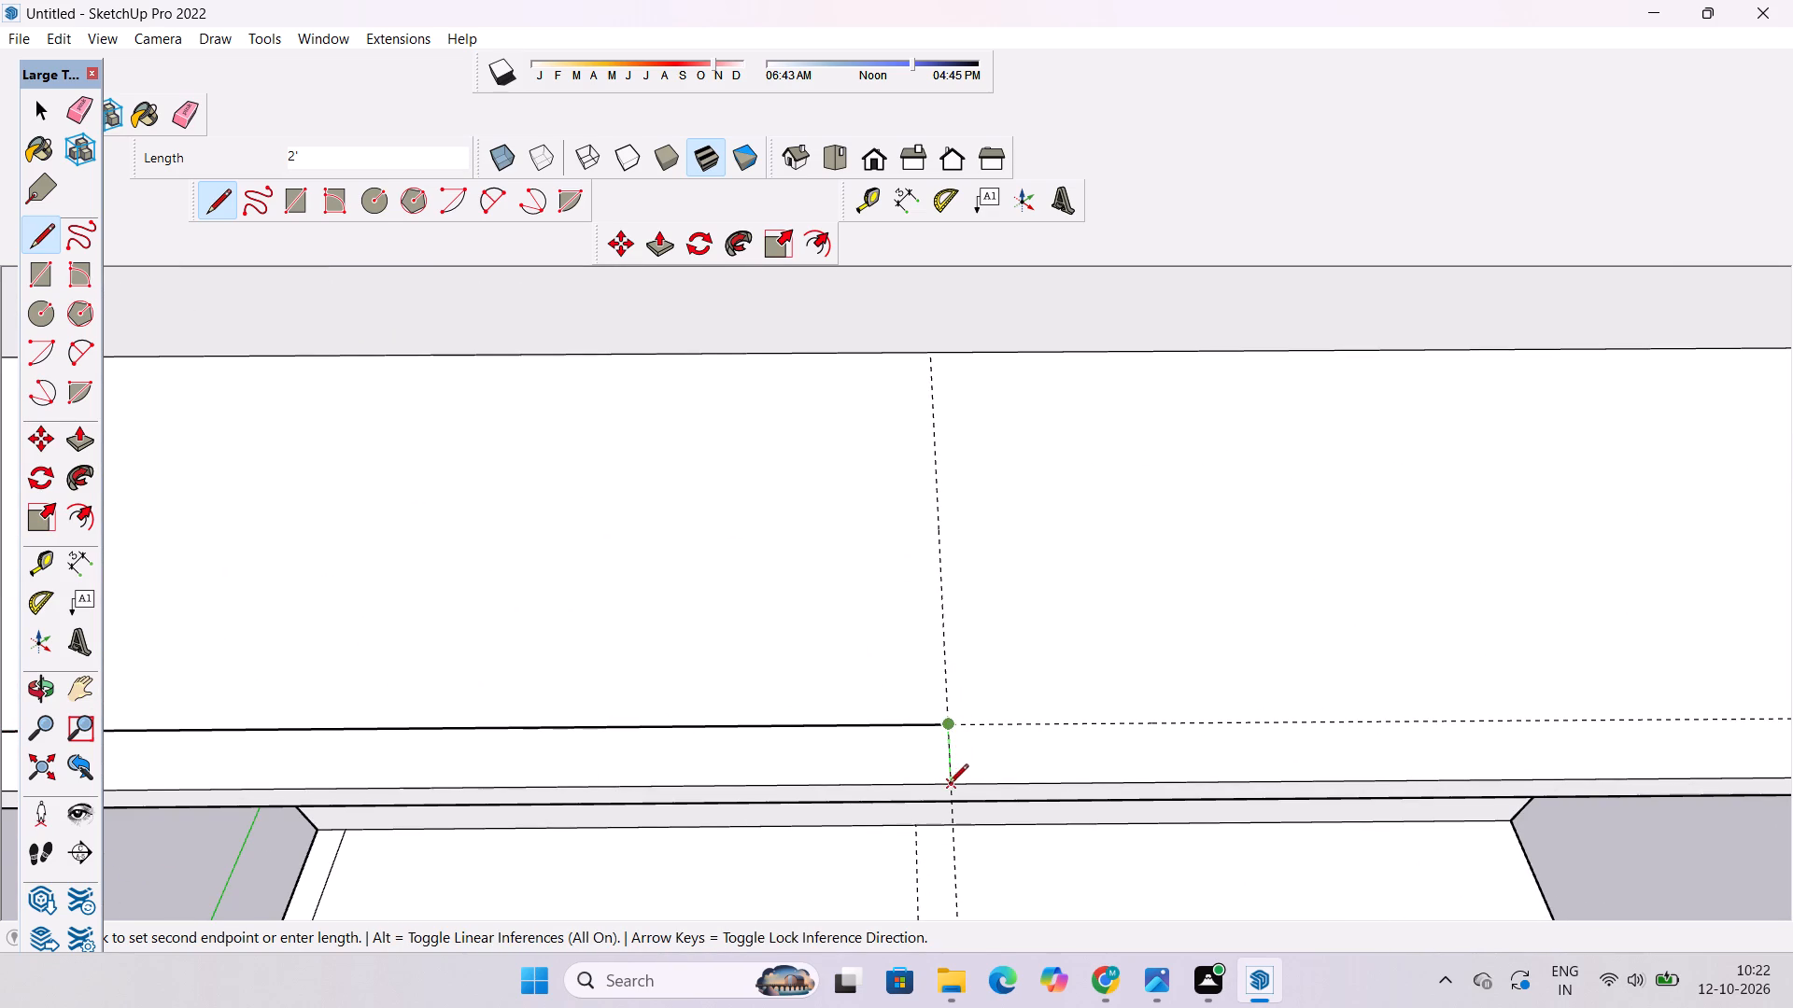
{"action": "left_click", "coordinate": [949, 784]}
Erase the two guides that cross the middle slab and the ground slab near their midpoints.
{"action": "key", "text": "space"}
{"action": "type", "text": "o"}
{"action": "scroll", "coordinate": [918, 698], "scroll_direction": "down", "scroll_amount": 15}
{"action": "left_click_drag", "start_coordinate": [893, 686], "coordinate": [800, 726], "text": "shift"}
{"action": "left_click_drag", "start_coordinate": [821, 729], "coordinate": [956, 680]}
{"action": "scroll", "coordinate": [956, 680], "scroll_direction": "down", "scroll_amount": 6}
{"action": "left_click_drag", "start_coordinate": [947, 691], "coordinate": [854, 744]}
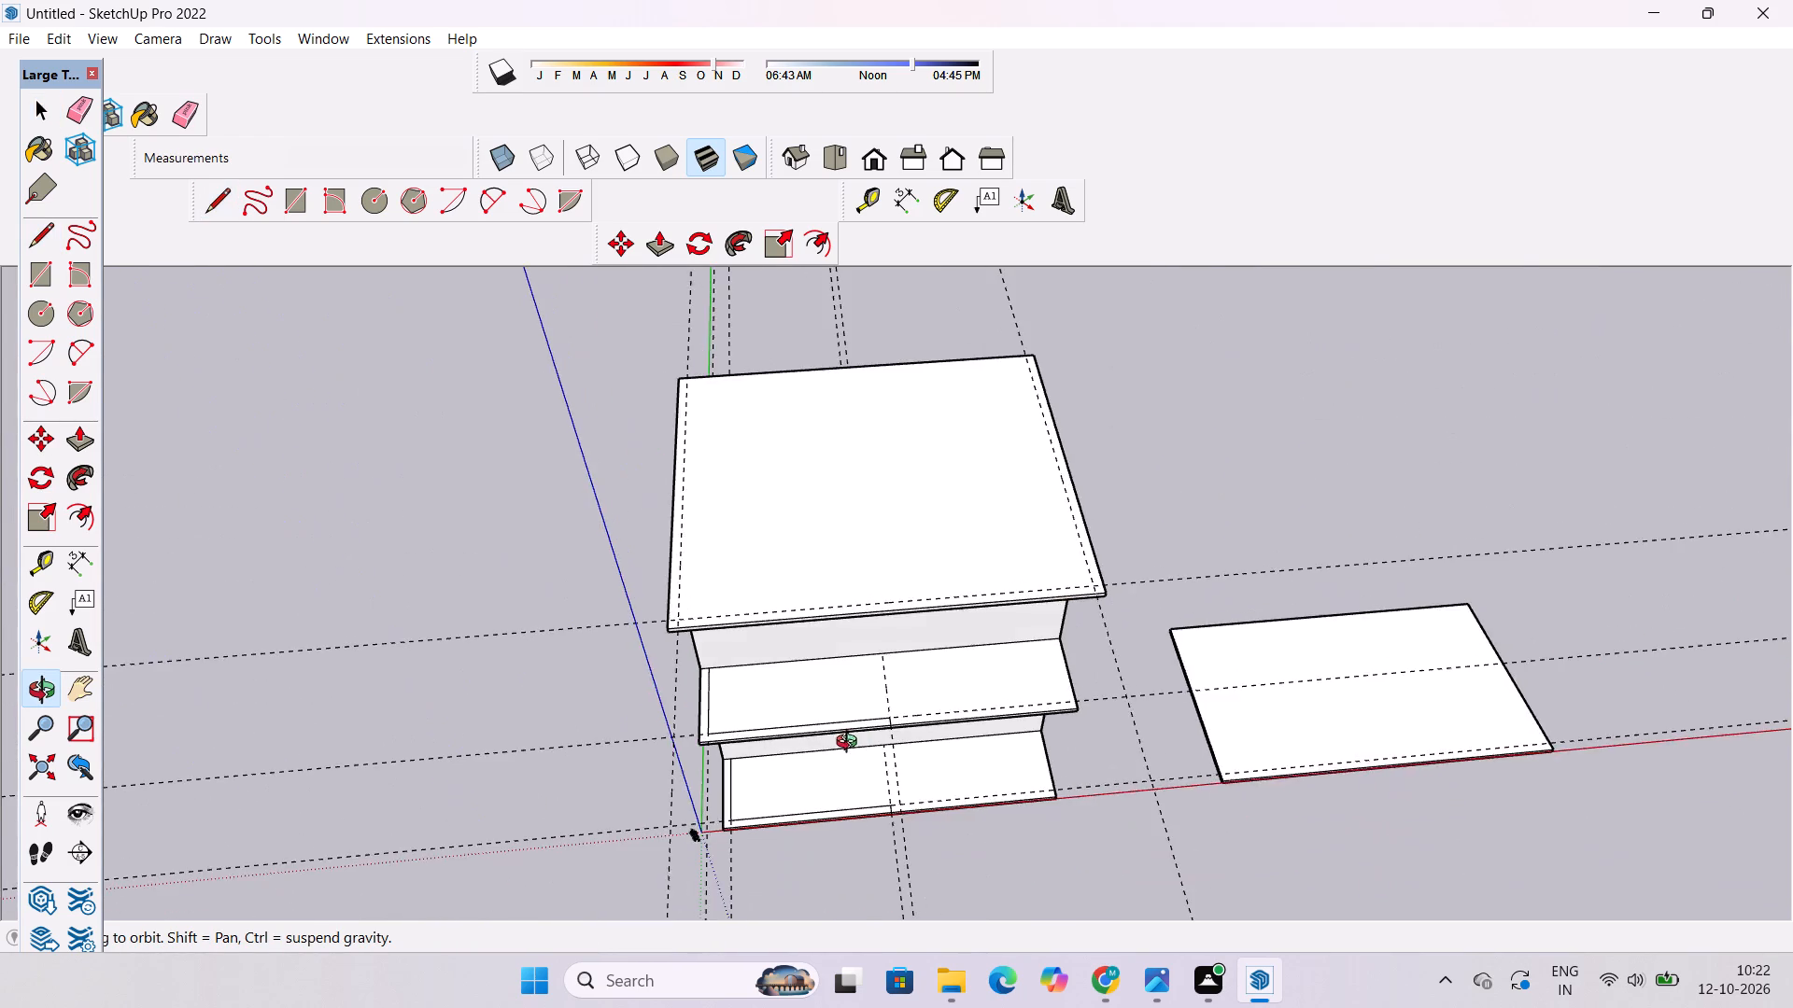
{"action": "scroll", "coordinate": [851, 729], "scroll_direction": "up", "scroll_amount": 5}
{"action": "left_click_drag", "start_coordinate": [885, 705], "coordinate": [774, 715], "text": "shift"}
{"action": "scroll", "coordinate": [803, 712], "scroll_direction": "up", "scroll_amount": 3}
{"action": "key", "text": "e"}
{"action": "left_click_drag", "start_coordinate": [782, 648], "coordinate": [854, 688]}
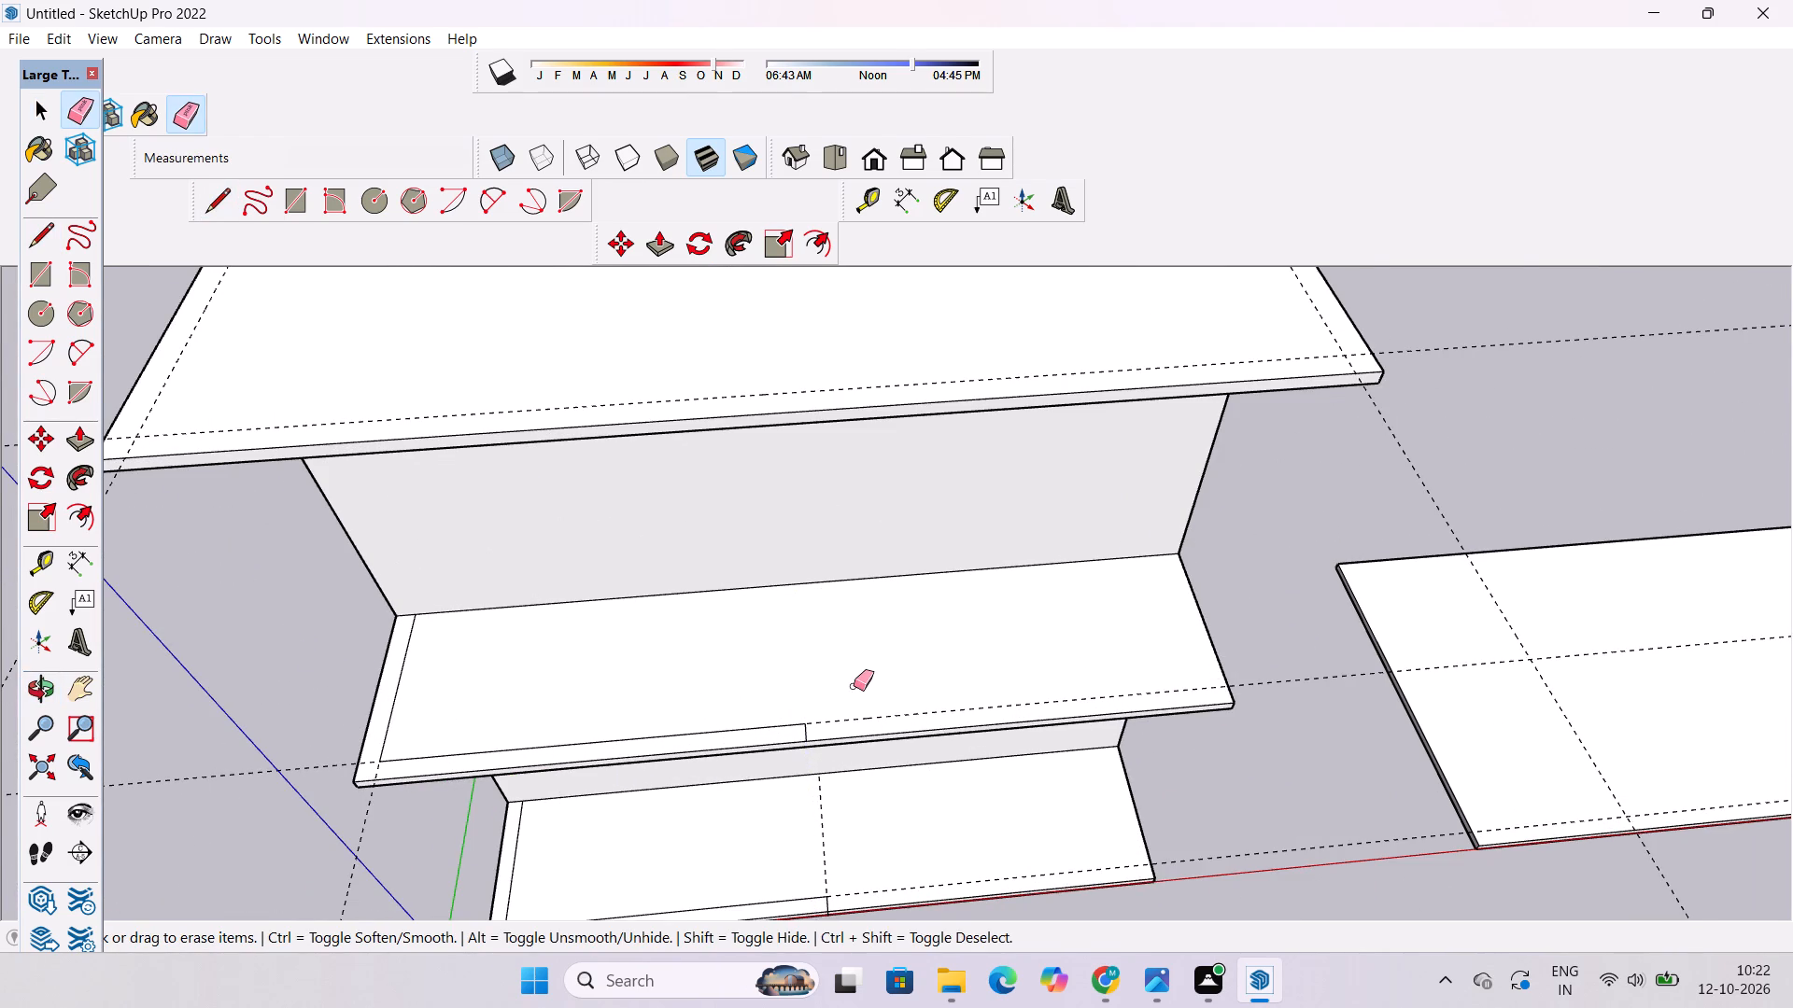
{"action": "scroll", "coordinate": [880, 651], "scroll_direction": "down", "scroll_amount": 10}
{"action": "scroll", "coordinate": [866, 720], "scroll_direction": "up", "scroll_amount": 12}
{"action": "left_click_drag", "start_coordinate": [848, 733], "coordinate": [816, 755]}
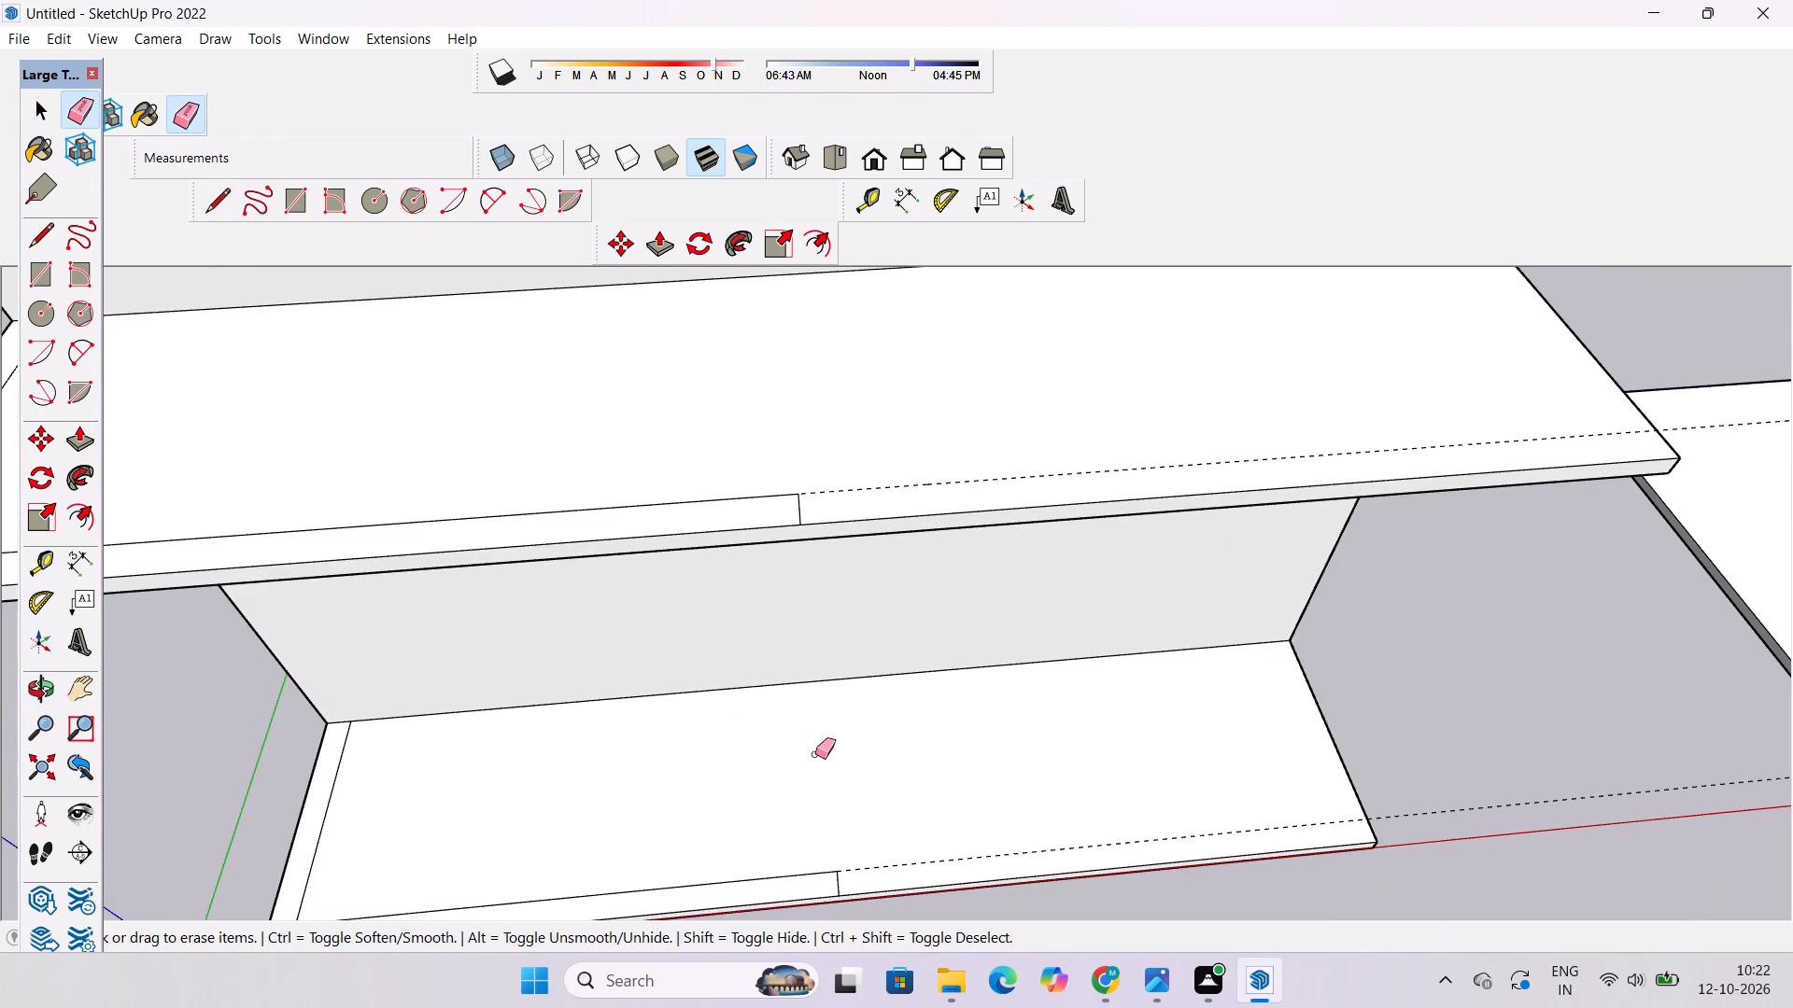
Erase the ground slab's front guide and side guide where they cross at the corner near the origin.
{"action": "key", "text": "space"}
{"action": "type", "text": "o"}
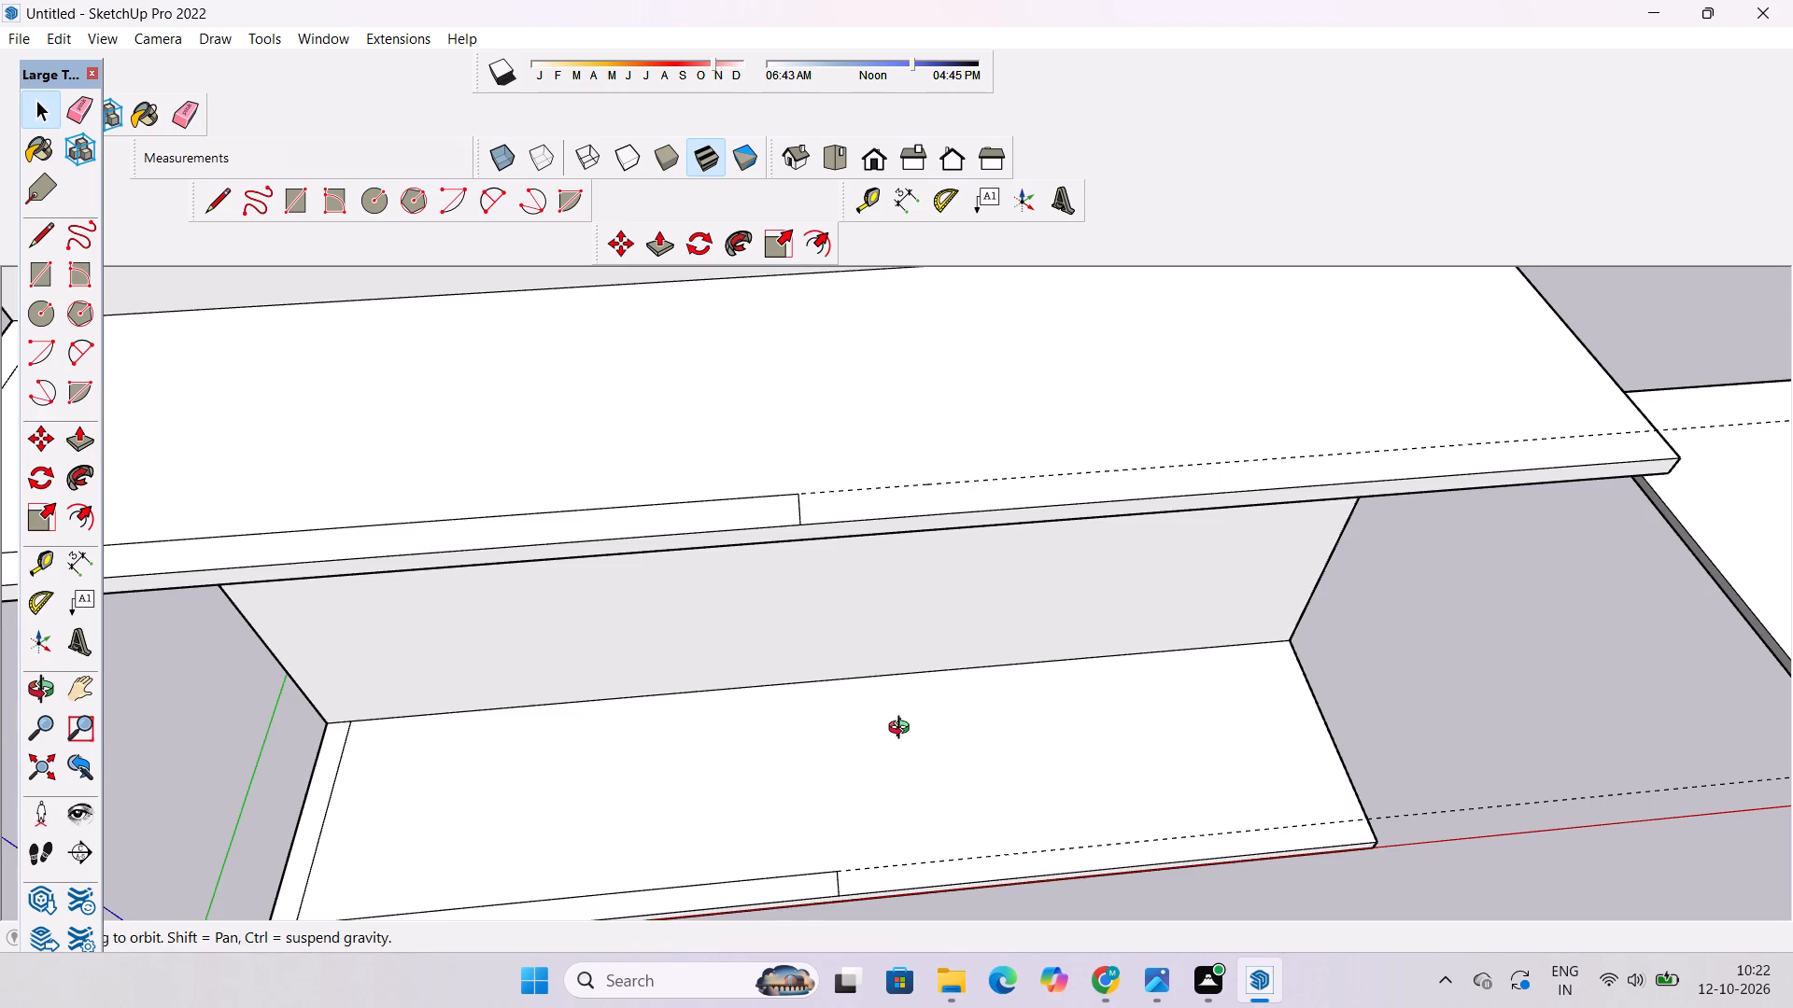
{"action": "scroll", "coordinate": [903, 730], "scroll_direction": "down", "scroll_amount": 4}
{"action": "left_click_drag", "start_coordinate": [854, 782], "coordinate": [905, 589]}
{"action": "left_click_drag", "start_coordinate": [826, 747], "coordinate": [1072, 572], "text": "shift"}
{"action": "left_click_drag", "start_coordinate": [1053, 617], "coordinate": [933, 701]}
{"action": "left_click_drag", "start_coordinate": [933, 701], "coordinate": [744, 749], "text": "shift"}
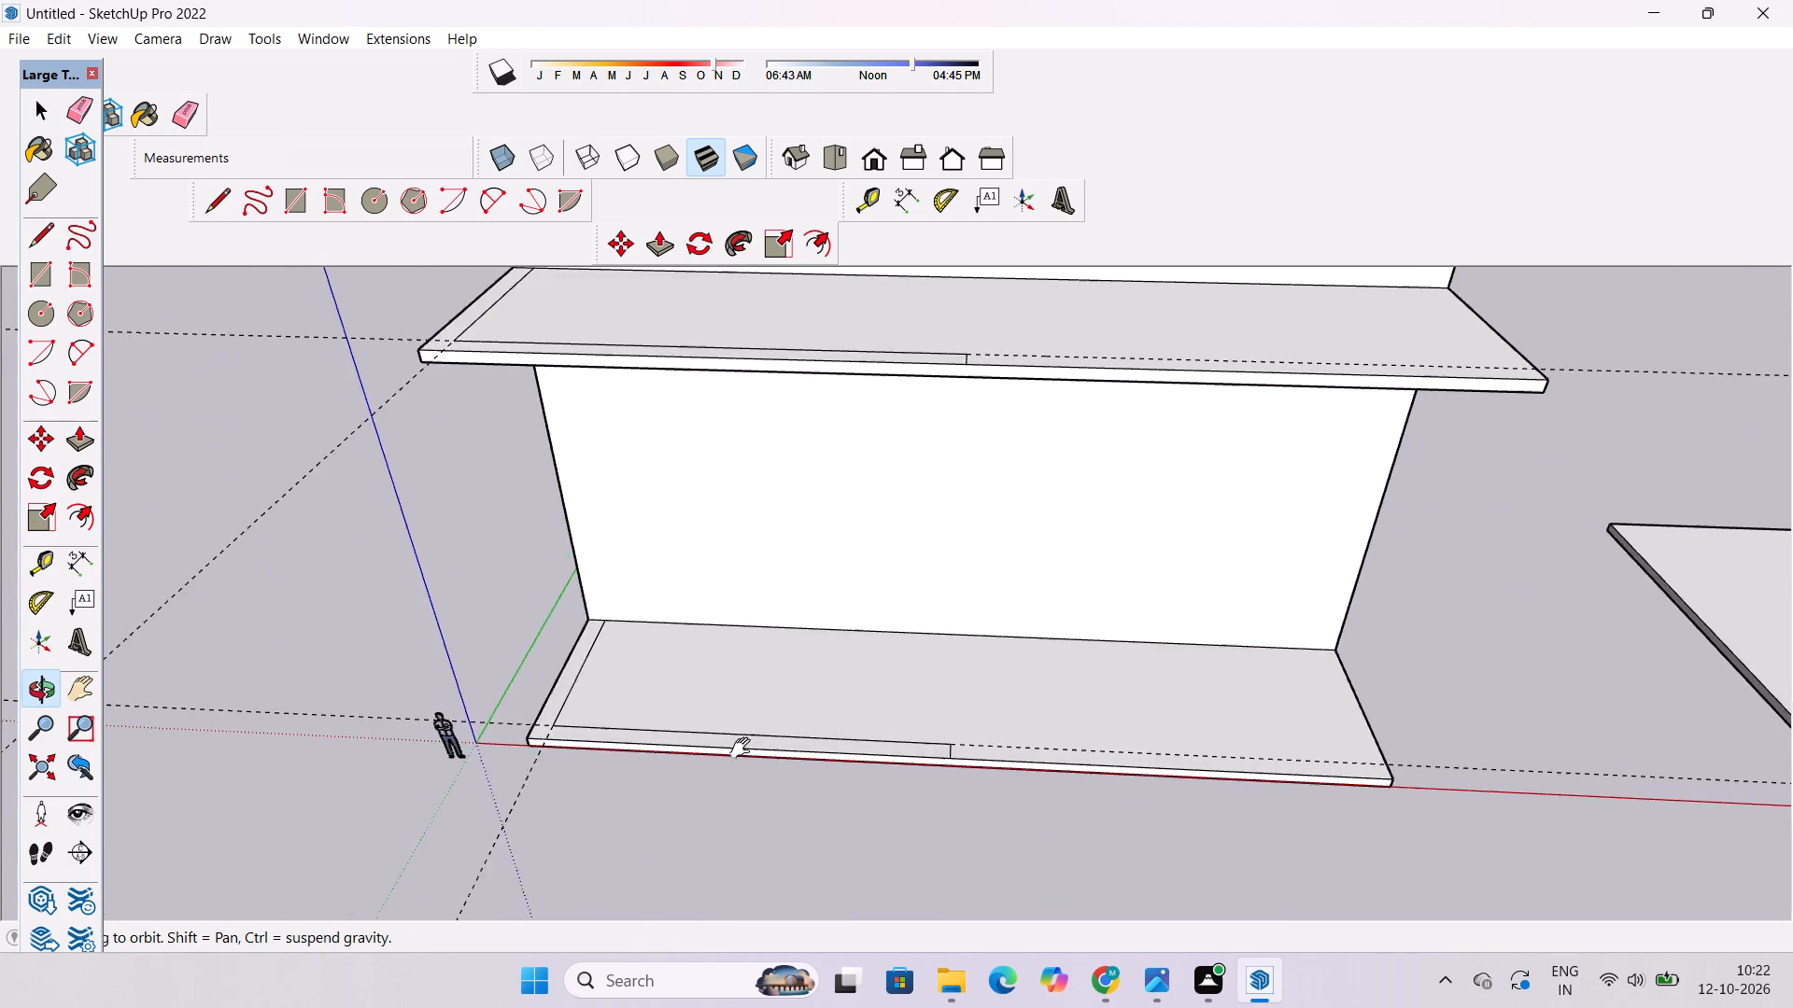
{"action": "left_click_drag", "start_coordinate": [744, 749], "coordinate": [743, 749], "text": "shift"}
{"action": "left_click_drag", "start_coordinate": [741, 749], "coordinate": [788, 751]}
{"action": "left_click_drag", "start_coordinate": [732, 760], "coordinate": [776, 751], "text": "shift"}
{"action": "key", "text": "e"}
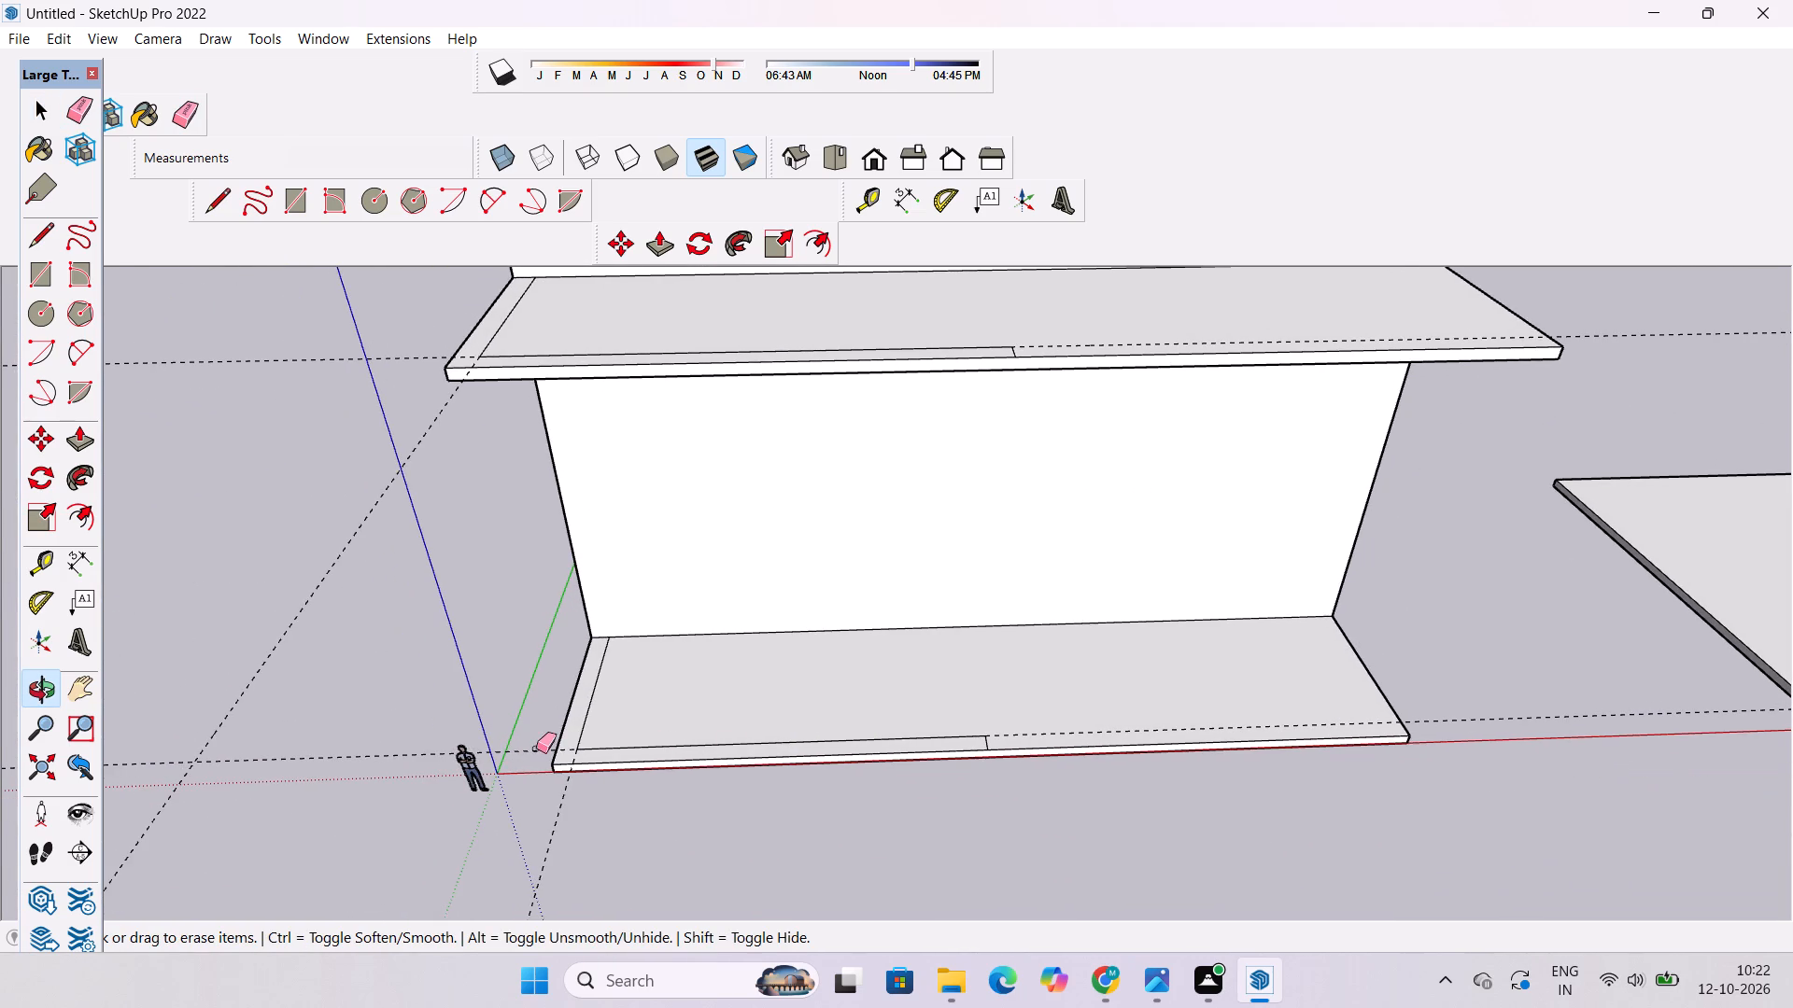
{"action": "scroll", "coordinate": [536, 749], "scroll_direction": "up", "scroll_amount": 17}
{"action": "left_click_drag", "start_coordinate": [583, 740], "coordinate": [669, 812]}
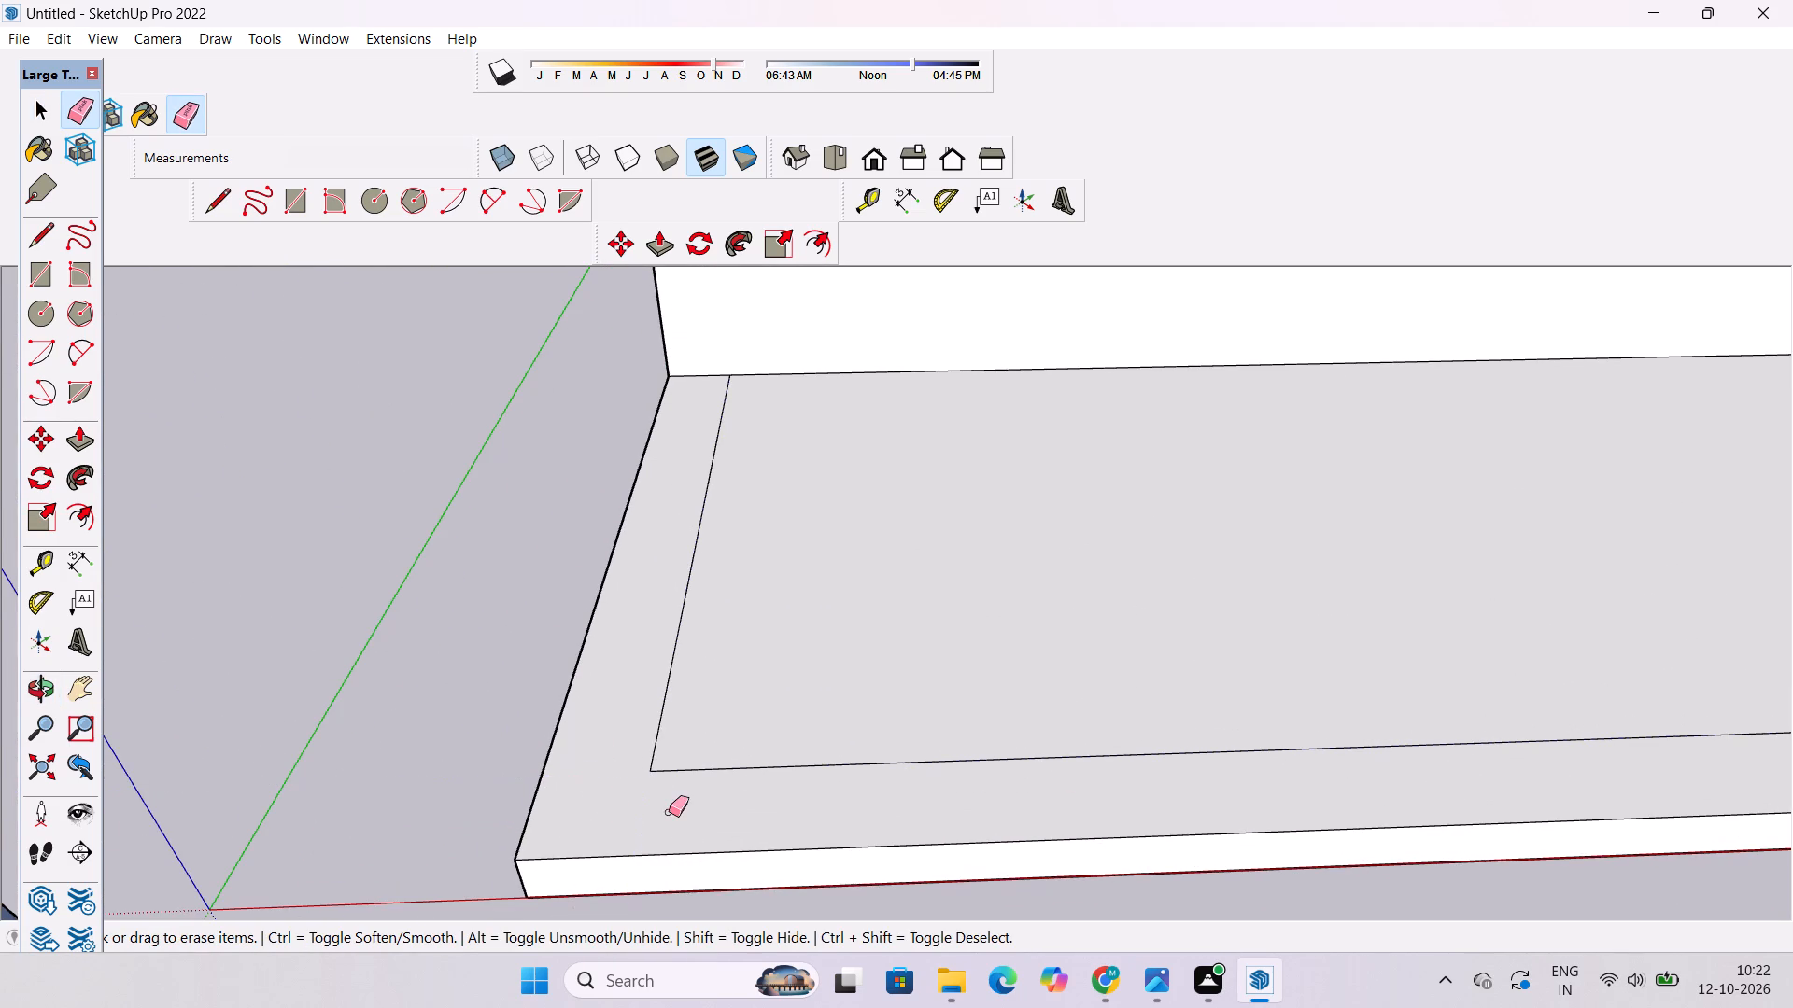
Push/Pull the L-shaped strip on the ground slab up to the underside of the middle slab.
{"action": "key", "text": "space"}
{"action": "key", "text": "p"}
{"action": "left_click", "coordinate": [601, 796]}
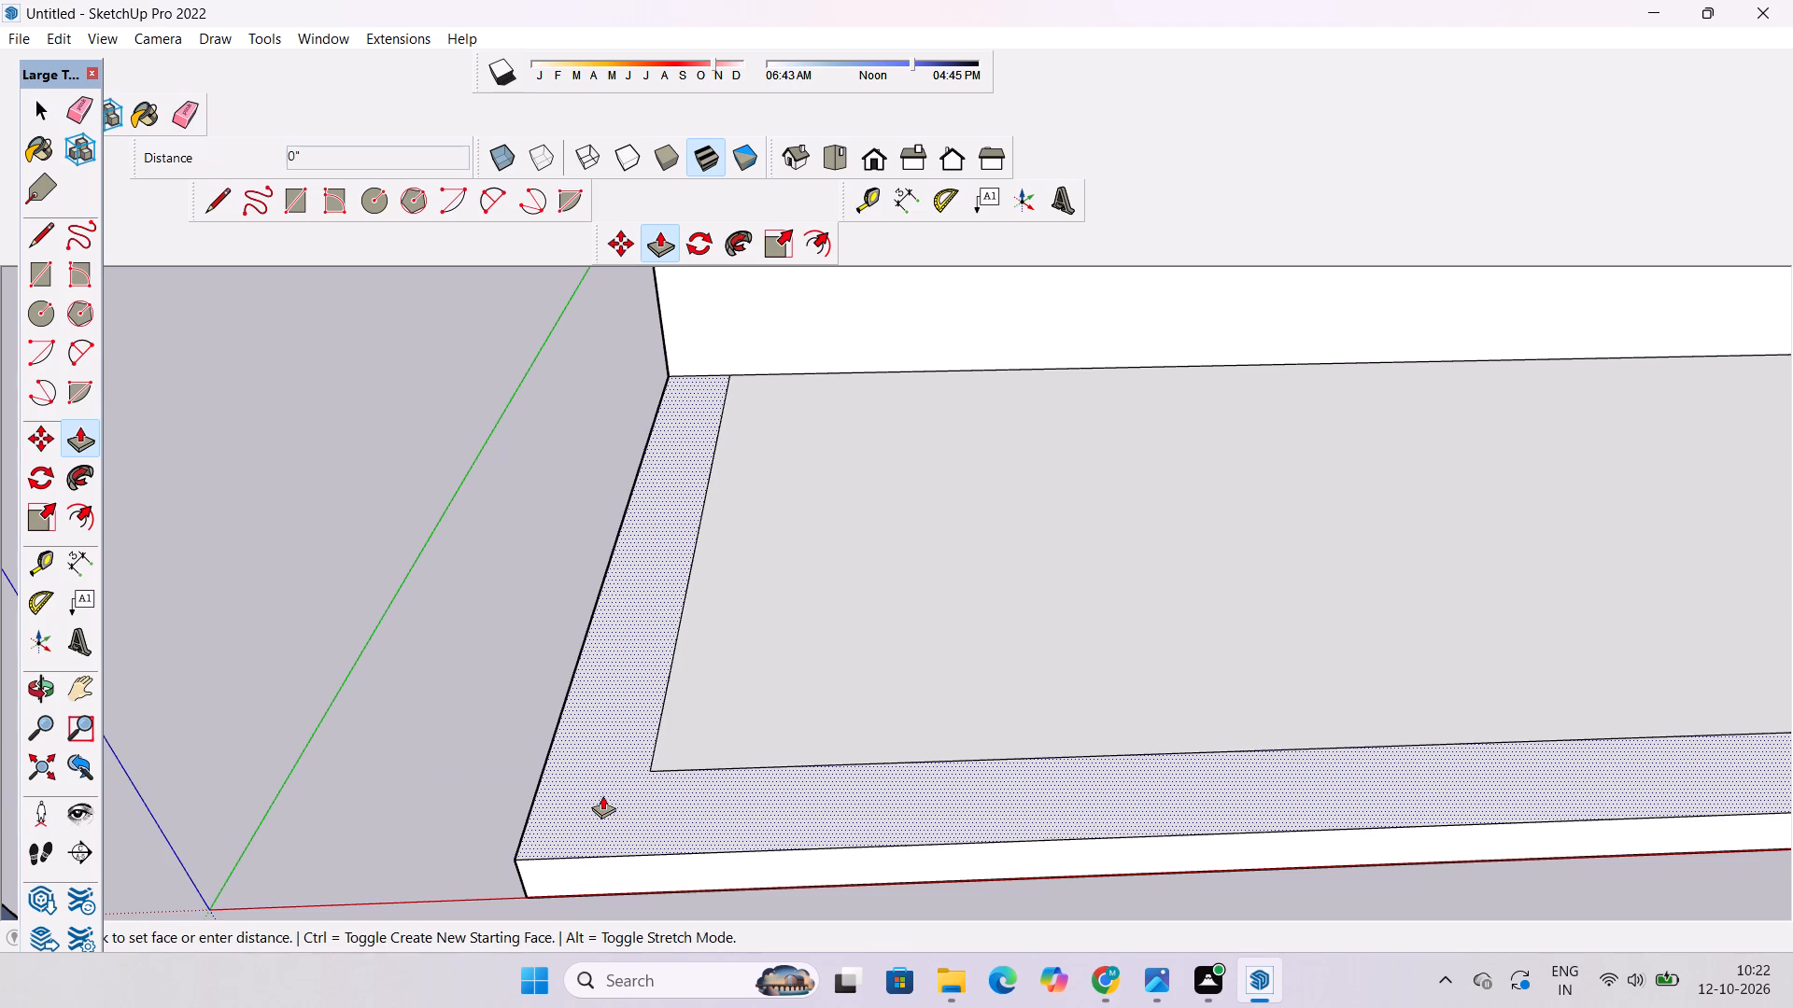
{"action": "scroll", "coordinate": [608, 781], "scroll_direction": "down", "scroll_amount": 20}
{"action": "scroll", "coordinate": [608, 781], "scroll_direction": "down", "scroll_amount": 5}
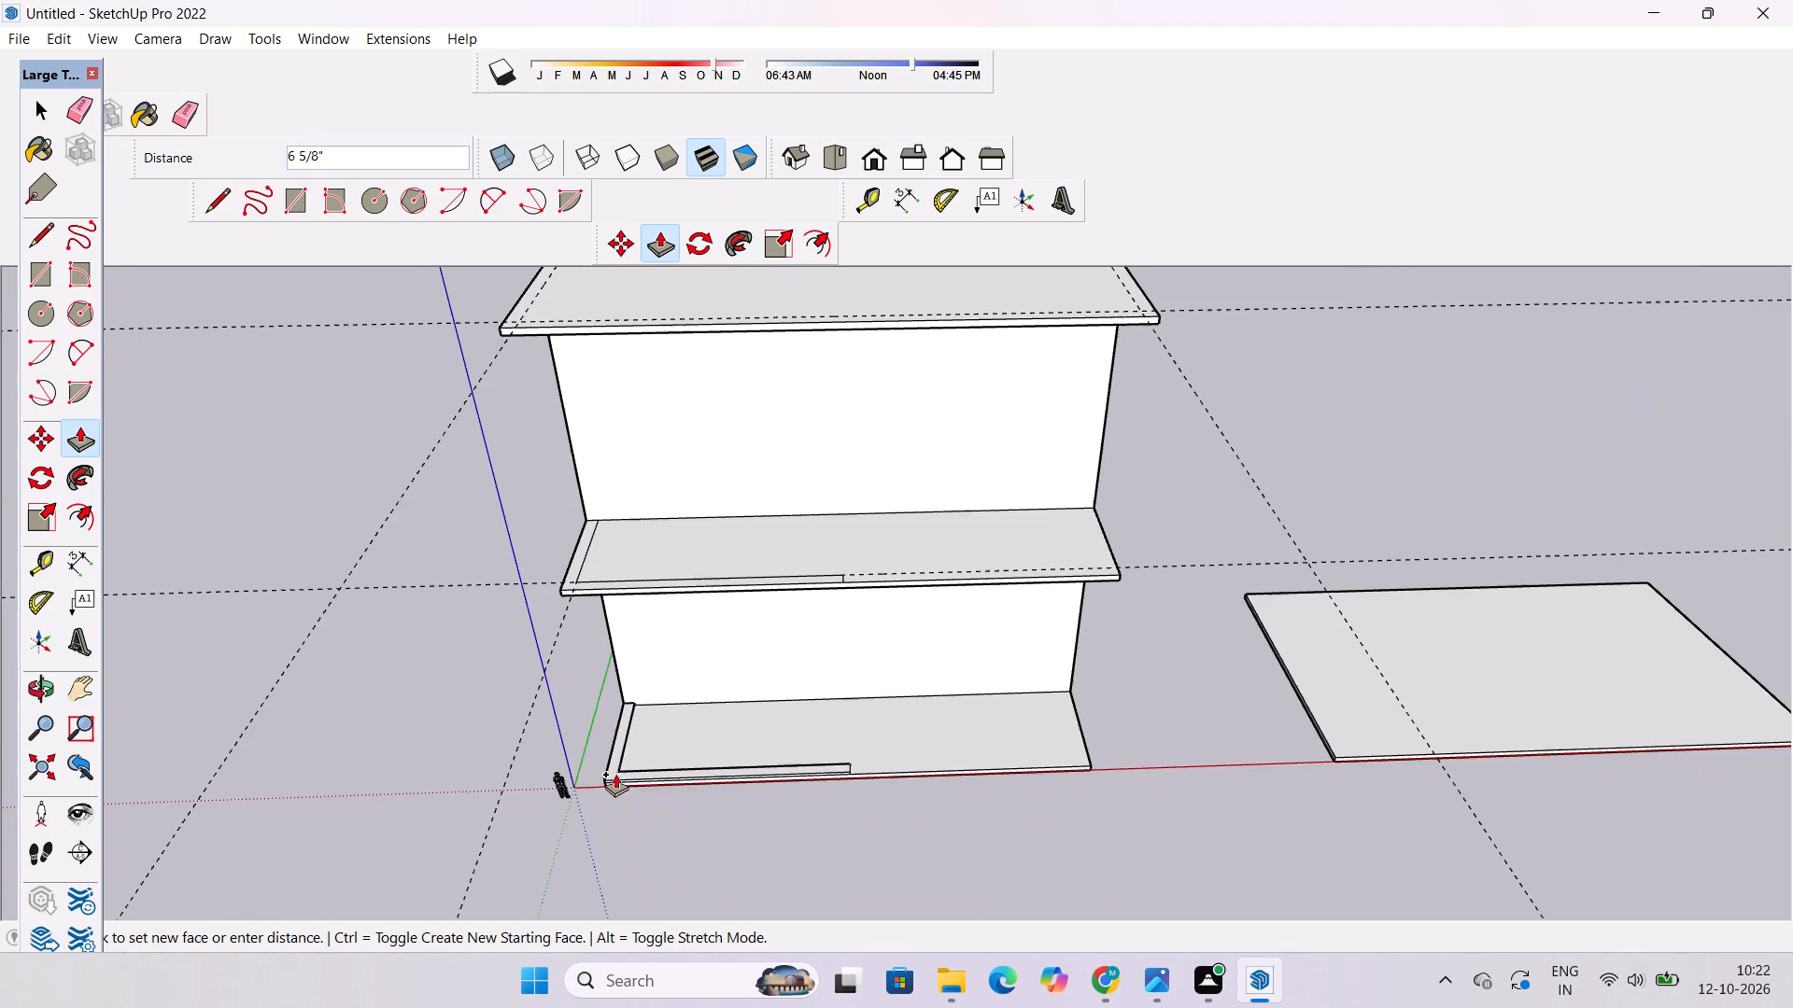
{"action": "scroll", "coordinate": [769, 603], "scroll_direction": "up", "scroll_amount": 11}
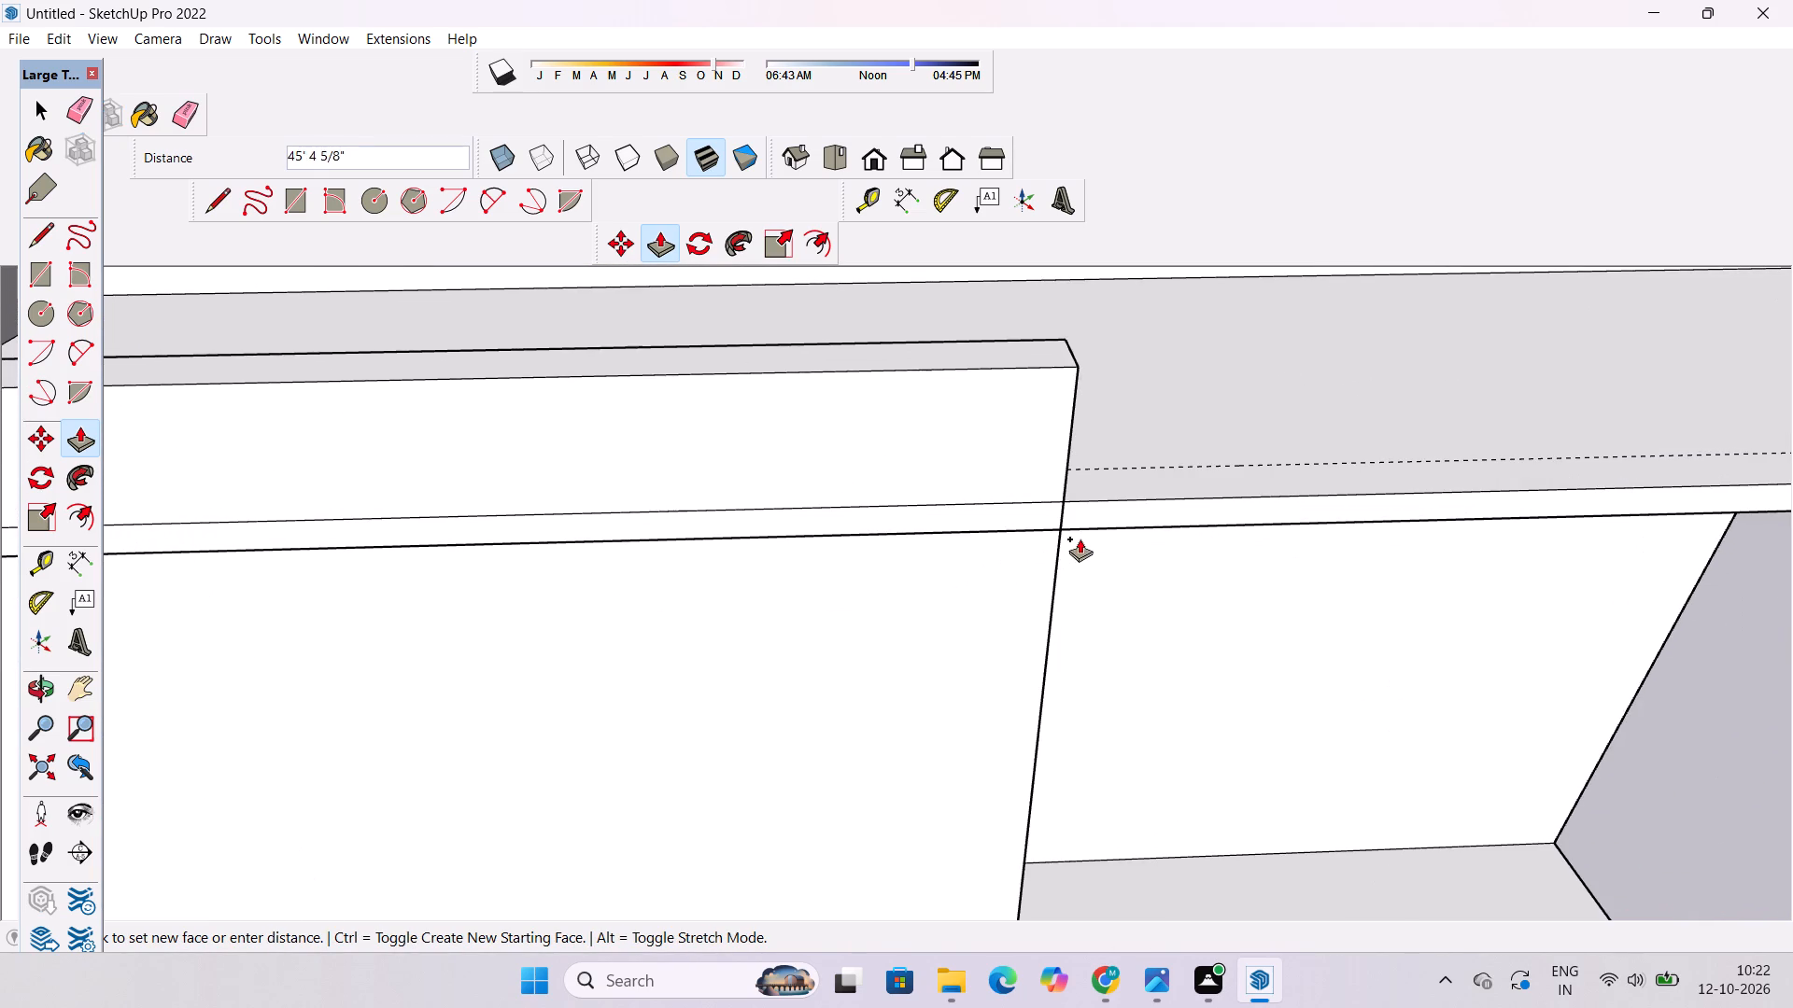
{"action": "left_click", "coordinate": [1089, 530]}
{"action": "key", "text": "space"}
{"action": "key", "text": "o"}
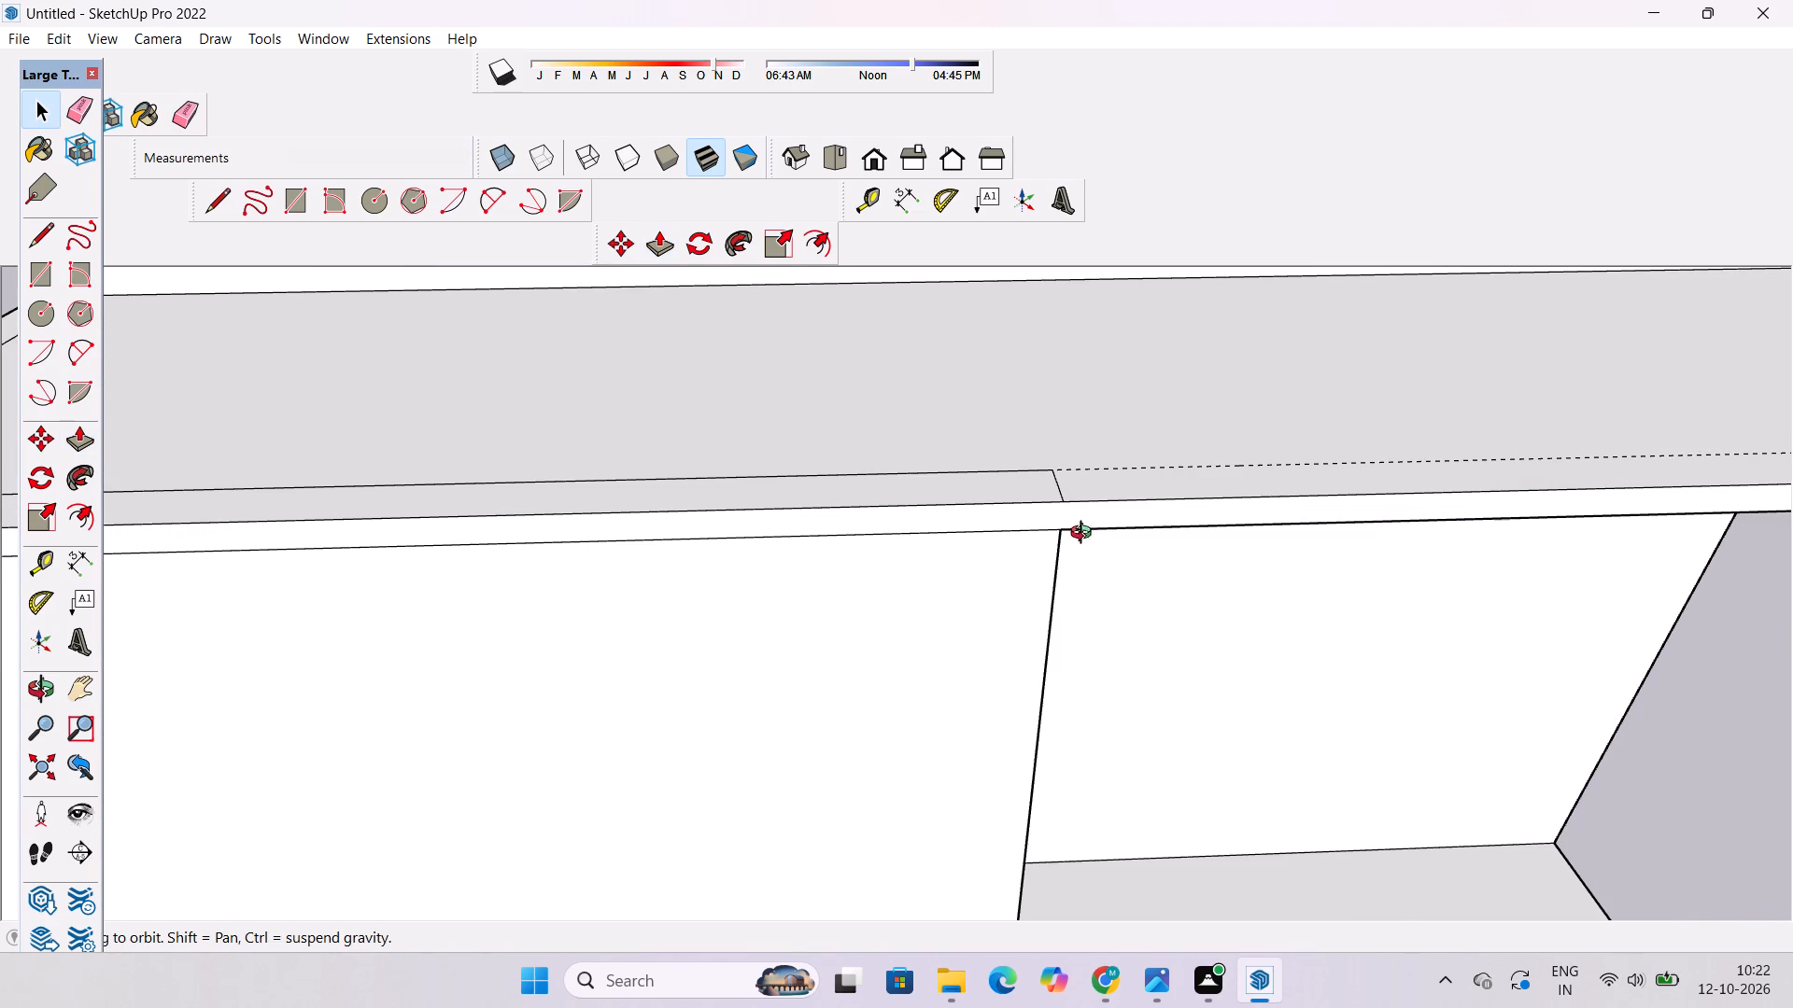
Push/Pull the L-shaped strip on the middle slab up 40' to the underside of the top slab.
{"action": "scroll", "coordinate": [1062, 570], "scroll_direction": "down", "scroll_amount": 4}
{"action": "left_click_drag", "start_coordinate": [1062, 574], "coordinate": [1090, 744], "text": "shift"}
{"action": "scroll", "coordinate": [1070, 703], "scroll_direction": "down", "scroll_amount": 7}
{"action": "left_click_drag", "start_coordinate": [1070, 688], "coordinate": [1070, 726], "text": "shift"}
{"action": "left_click_drag", "start_coordinate": [1028, 743], "coordinate": [1069, 693]}
{"action": "scroll", "coordinate": [1044, 711], "scroll_direction": "up", "scroll_amount": 5}
{"action": "left_click_drag", "start_coordinate": [1003, 734], "coordinate": [1032, 613], "text": "shift"}
{"action": "left_click_drag", "start_coordinate": [1024, 625], "coordinate": [999, 675]}
{"action": "left_click_drag", "start_coordinate": [983, 686], "coordinate": [997, 659], "text": "shift"}
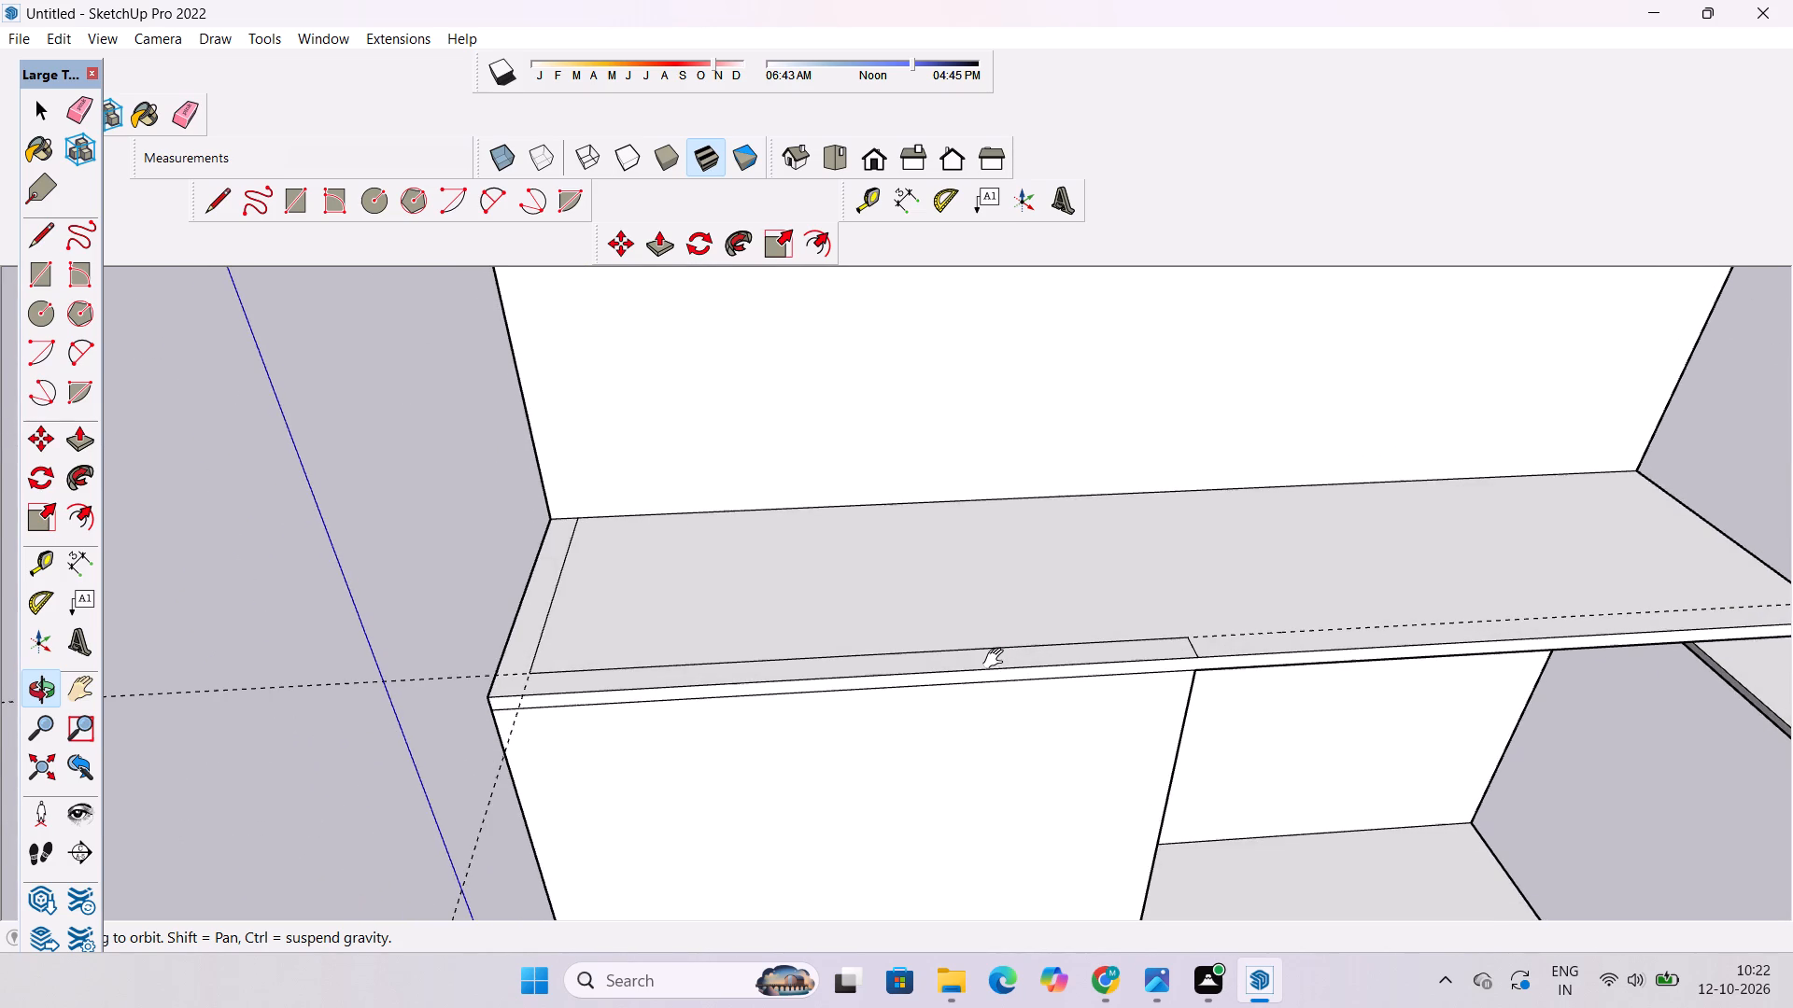
{"action": "scroll", "coordinate": [997, 659], "scroll_direction": "down", "scroll_amount": 5}
{"action": "left_click_drag", "start_coordinate": [992, 662], "coordinate": [979, 693]}
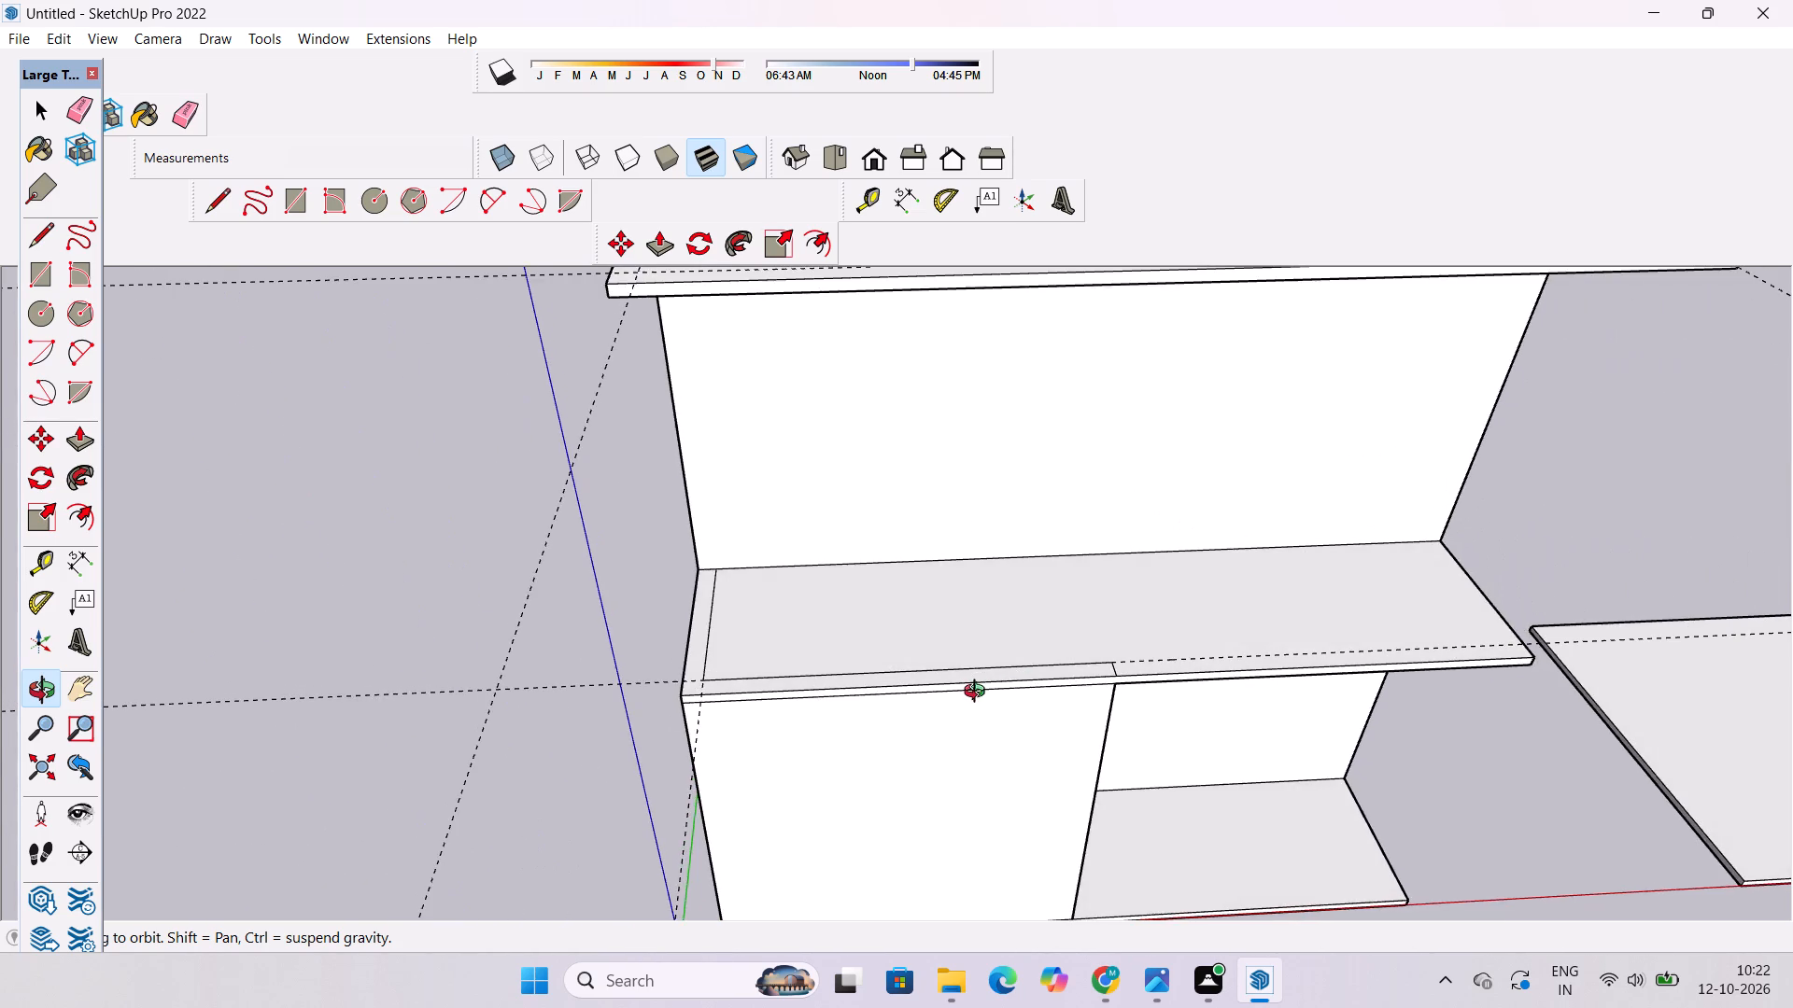
{"action": "scroll", "coordinate": [974, 693], "scroll_direction": "up", "scroll_amount": 4}
{"action": "left_click_drag", "start_coordinate": [974, 693], "coordinate": [1072, 664]}
{"action": "left_click_drag", "start_coordinate": [1072, 664], "coordinate": [1072, 751], "text": "shift"}
{"action": "left_click_drag", "start_coordinate": [1039, 751], "coordinate": [1051, 712]}
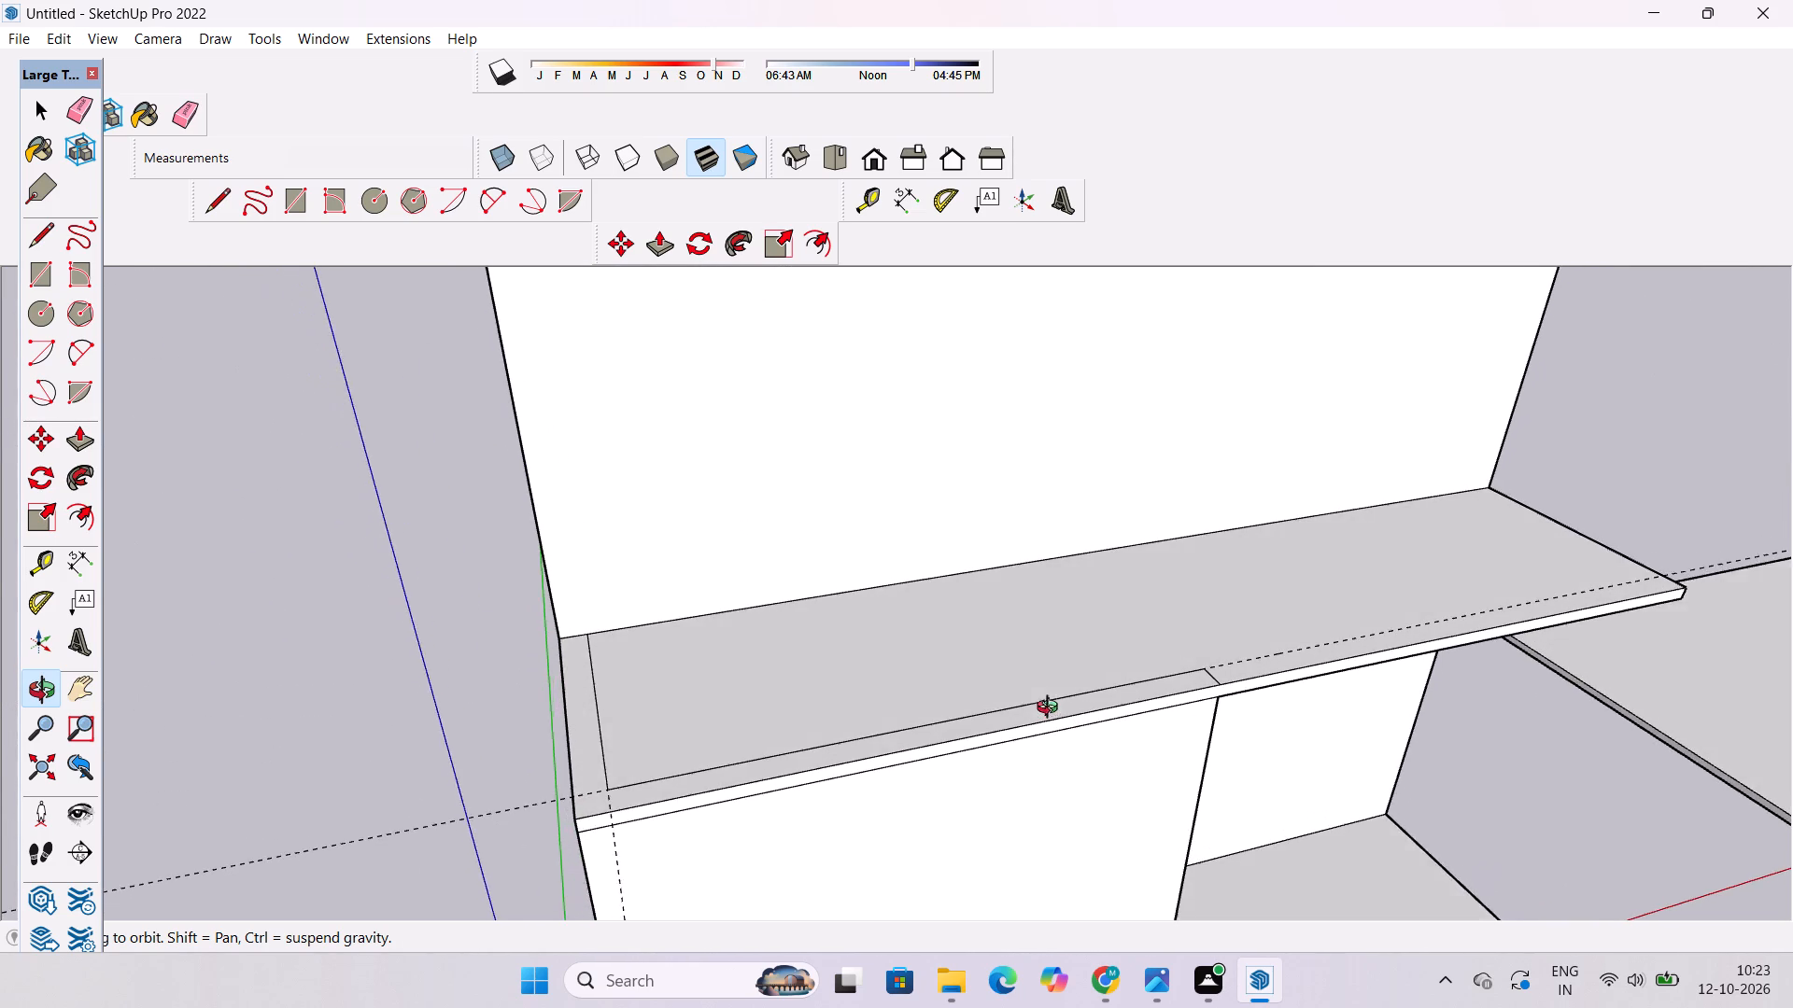
{"action": "left_click_drag", "start_coordinate": [1037, 717], "coordinate": [1064, 700], "text": "shift"}
{"action": "key", "text": "p"}
{"action": "left_click", "coordinate": [1041, 692]}
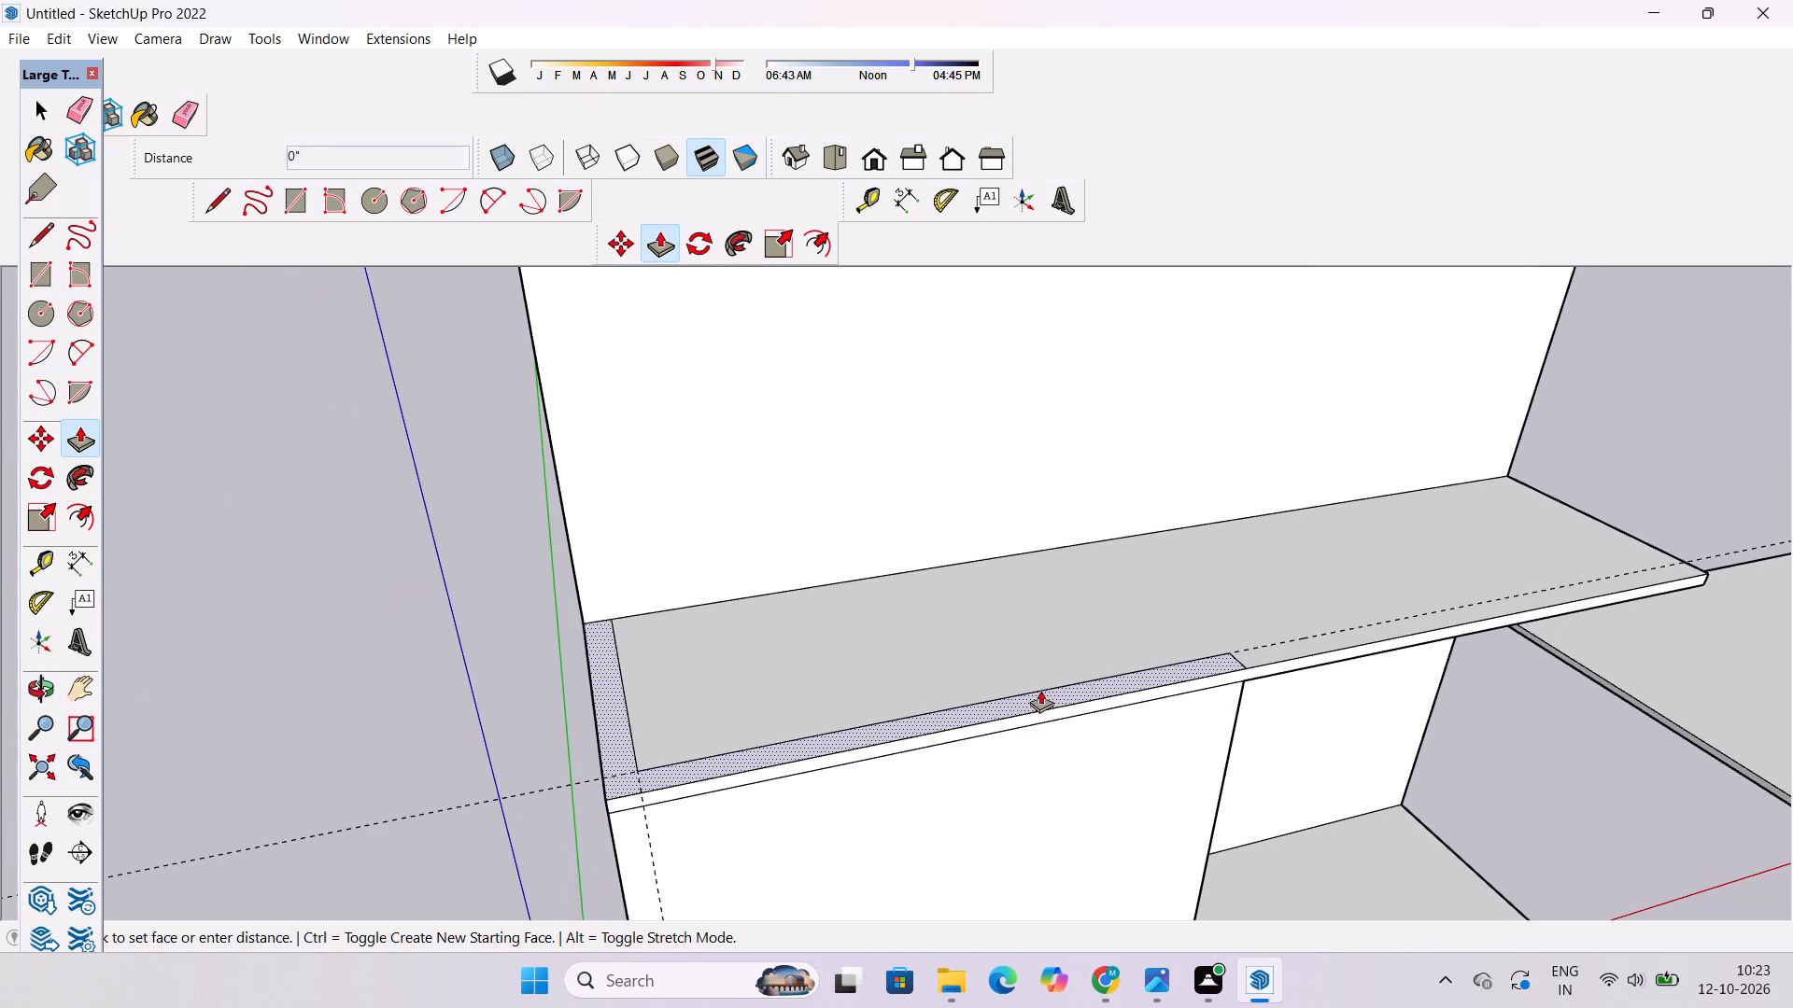
{"action": "scroll", "coordinate": [1040, 660], "scroll_direction": "down", "scroll_amount": 10}
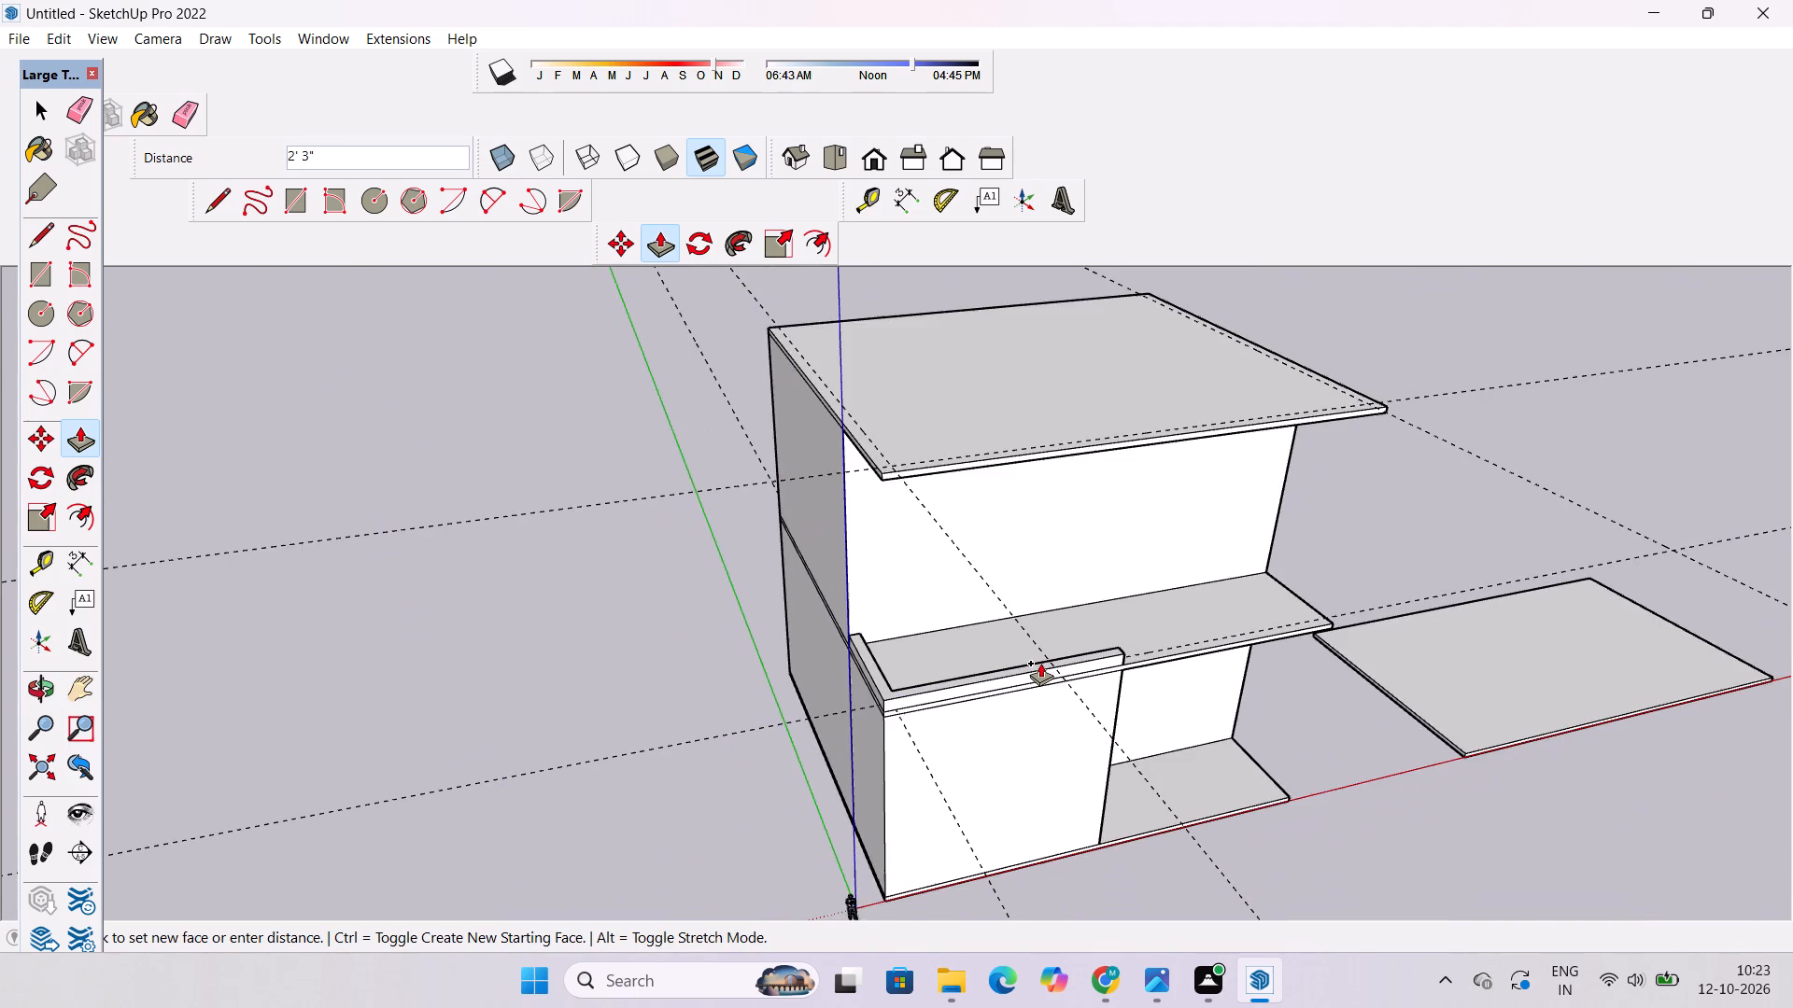
{"action": "scroll", "coordinate": [1040, 663], "scroll_direction": "down", "scroll_amount": 10}
{"action": "scroll", "coordinate": [1065, 627], "scroll_direction": "up", "scroll_amount": 10}
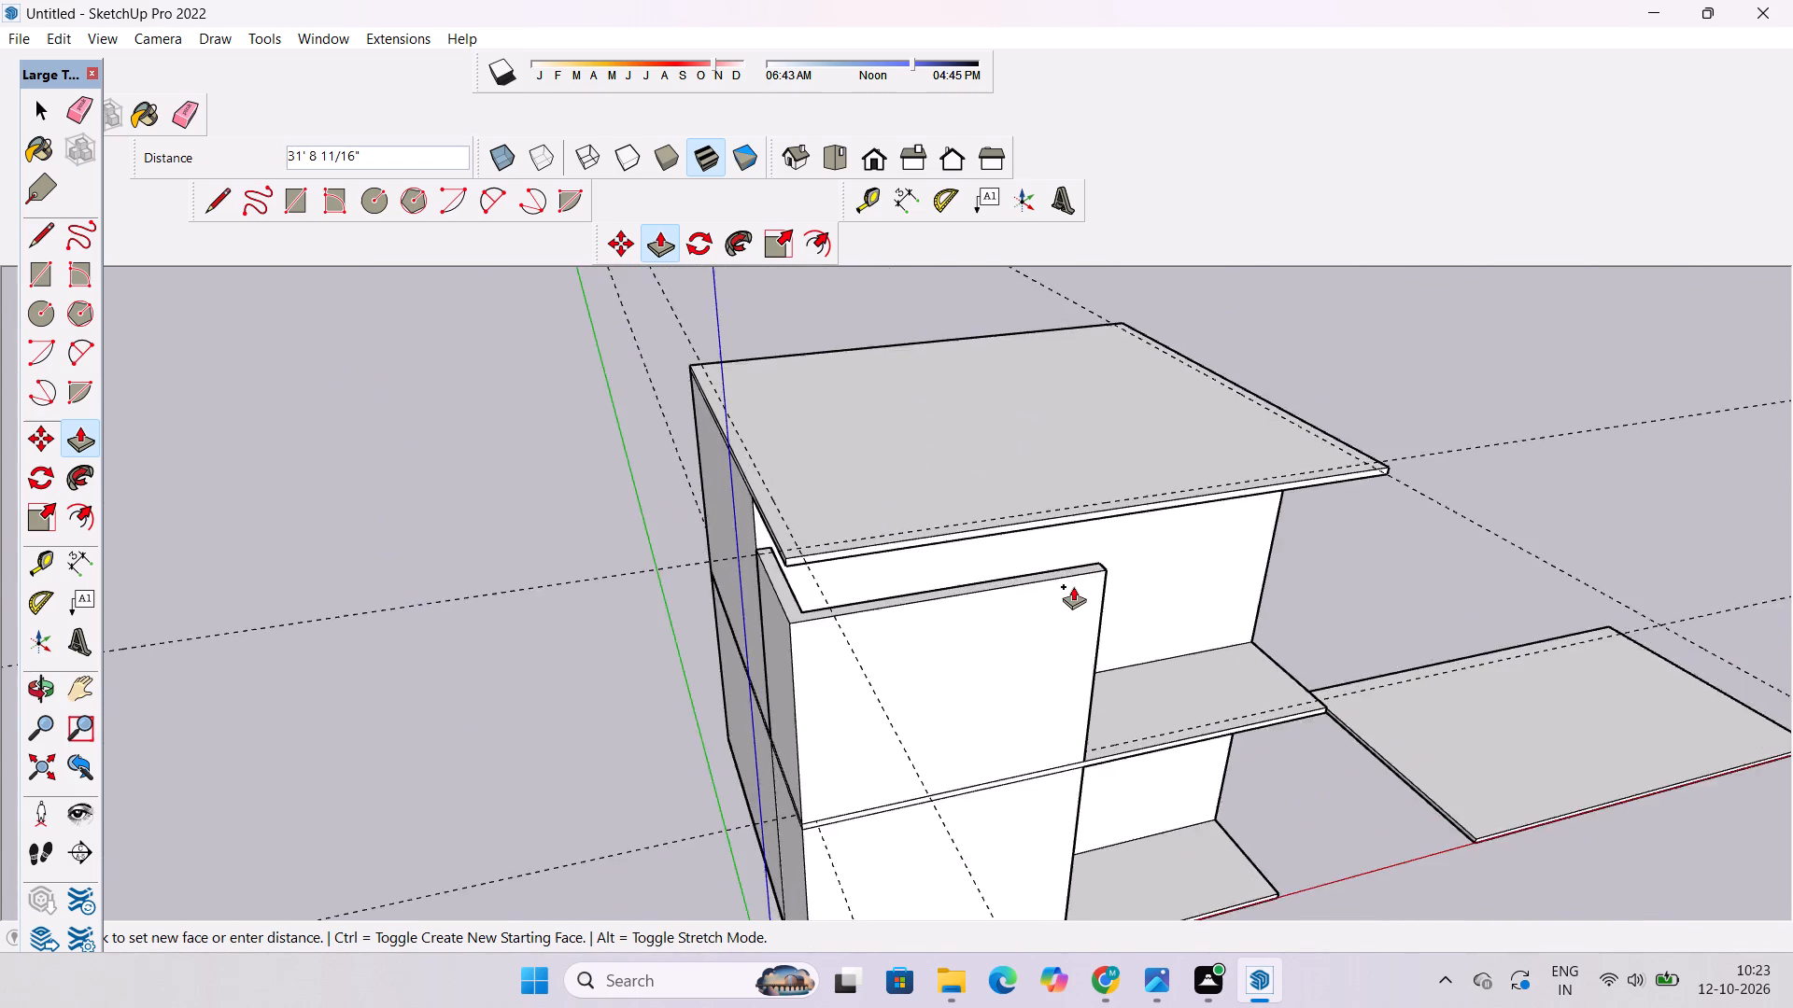
{"action": "scroll", "coordinate": [1073, 586], "scroll_direction": "up", "scroll_amount": 7}
{"action": "scroll", "coordinate": [1077, 461], "scroll_direction": "up", "scroll_amount": 11}
{"action": "left_click", "coordinate": [1091, 458]}
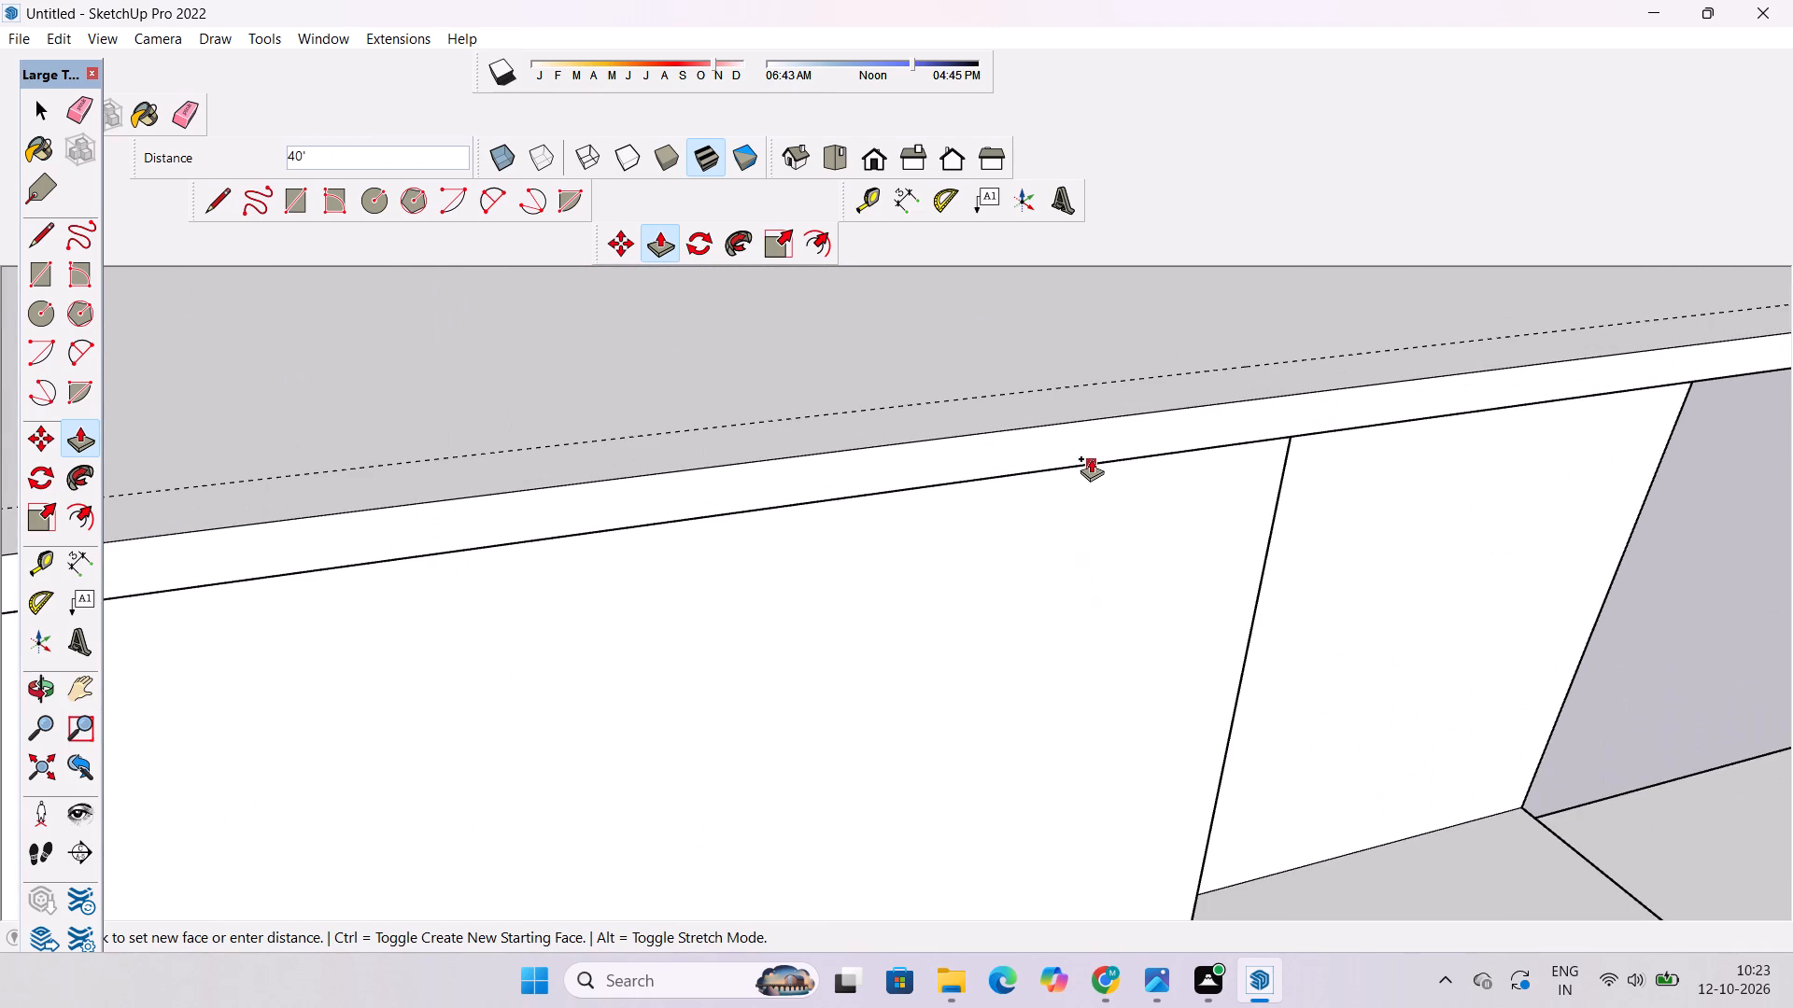
Examine the extruded walls and the three slabs from the front, the sides and above.
{"action": "key", "text": "space"}
{"action": "type", "text": "o"}
{"action": "scroll", "coordinate": [918, 469], "scroll_direction": "down", "scroll_amount": 12}
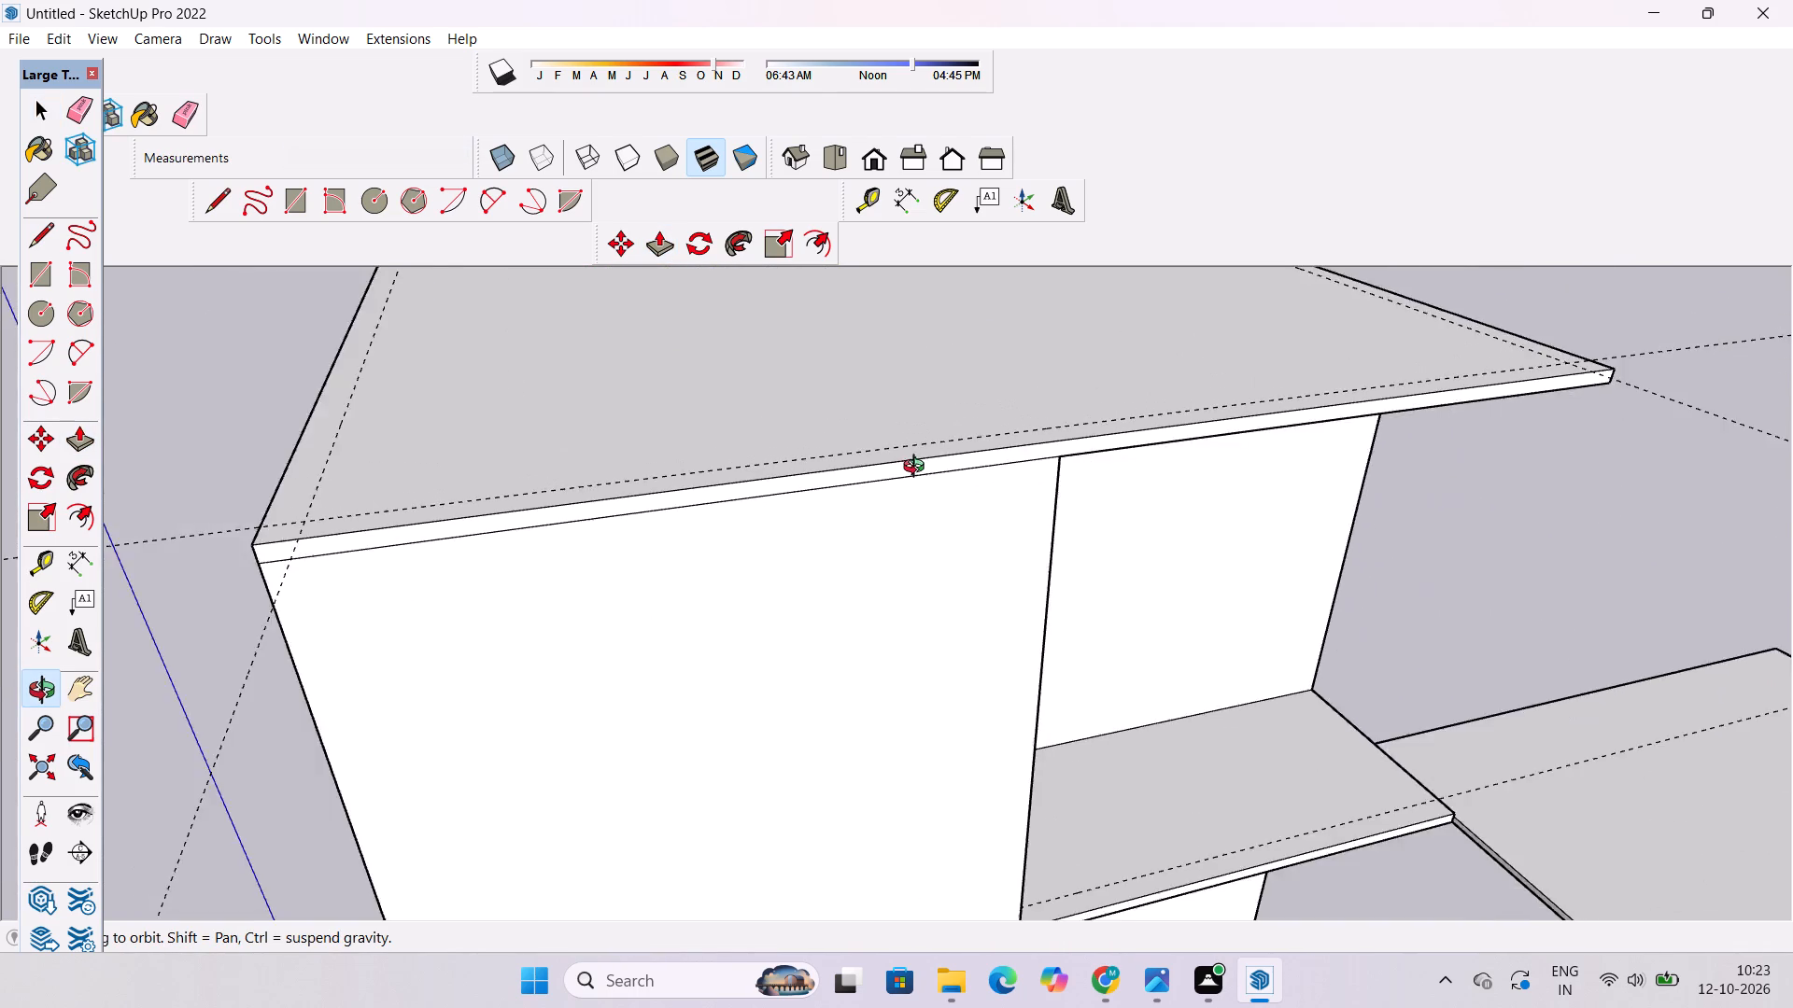
{"action": "scroll", "coordinate": [918, 469], "scroll_direction": "down", "scroll_amount": 7}
{"action": "left_click_drag", "start_coordinate": [936, 546], "coordinate": [807, 283]}
{"action": "scroll", "coordinate": [807, 299], "scroll_direction": "down", "scroll_amount": 7}
{"action": "left_click_drag", "start_coordinate": [813, 363], "coordinate": [791, 575]}
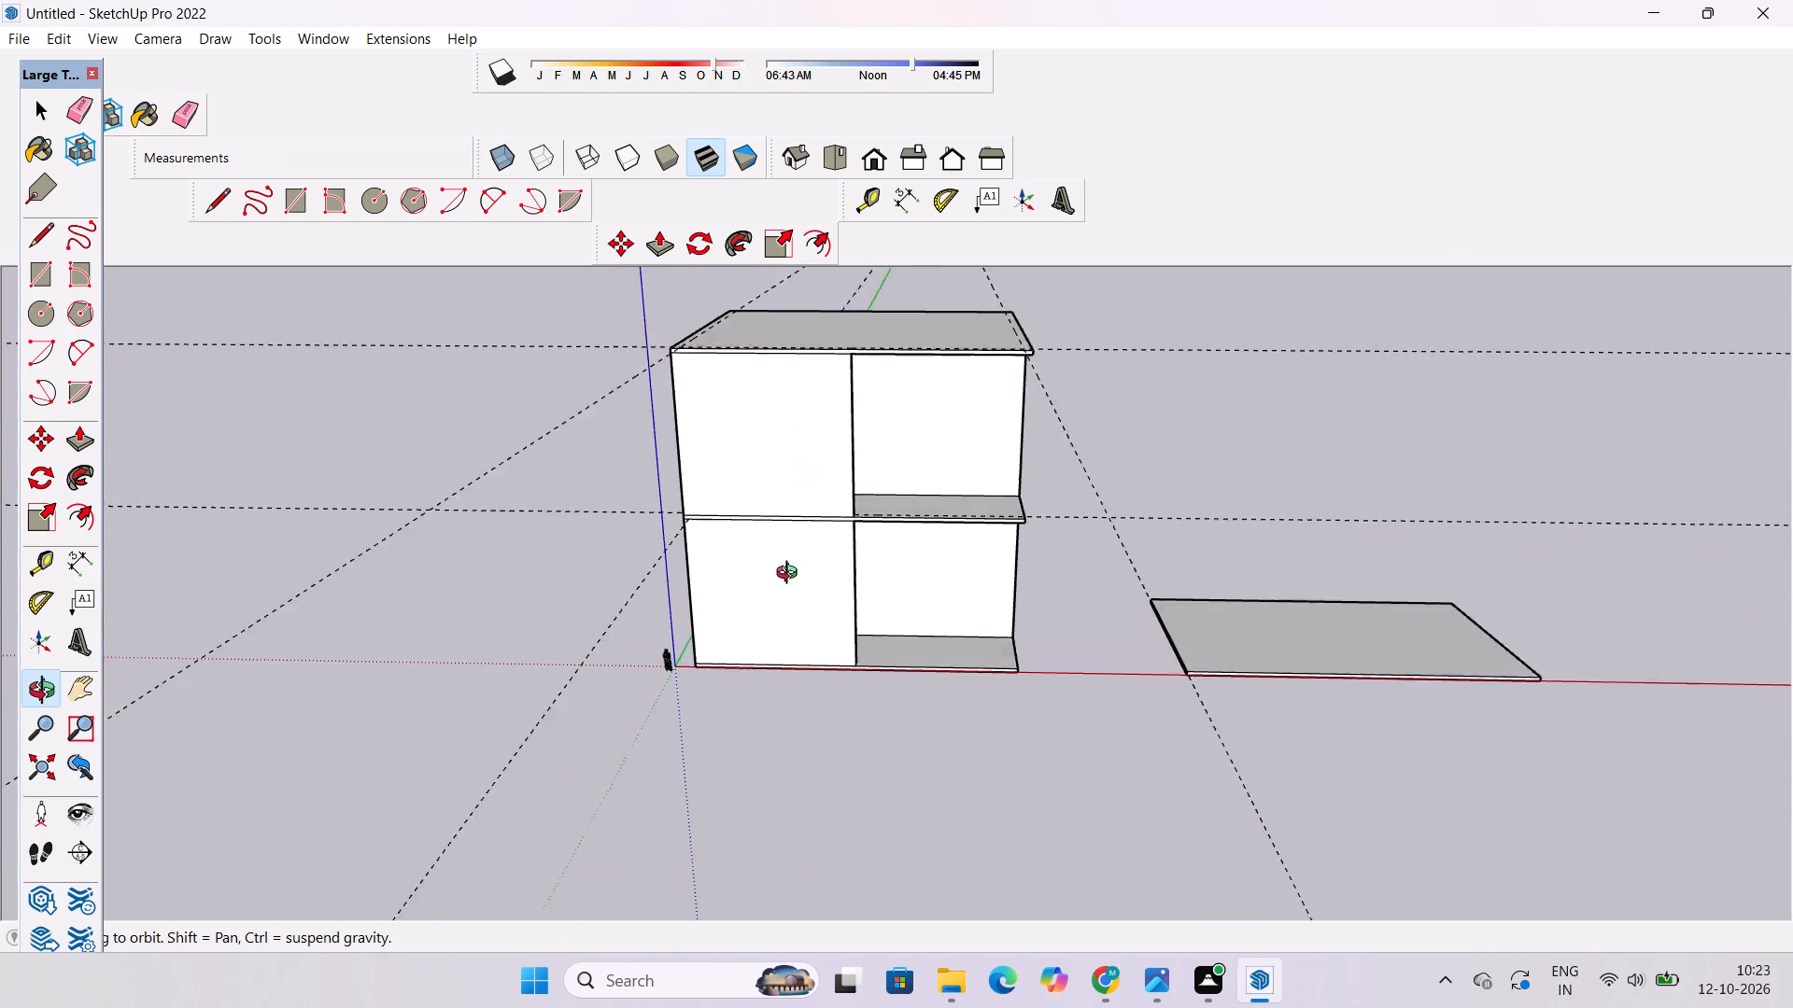
{"action": "left_click_drag", "start_coordinate": [791, 575], "coordinate": [656, 666]}
{"action": "scroll", "coordinate": [642, 510], "scroll_direction": "down", "scroll_amount": 1}
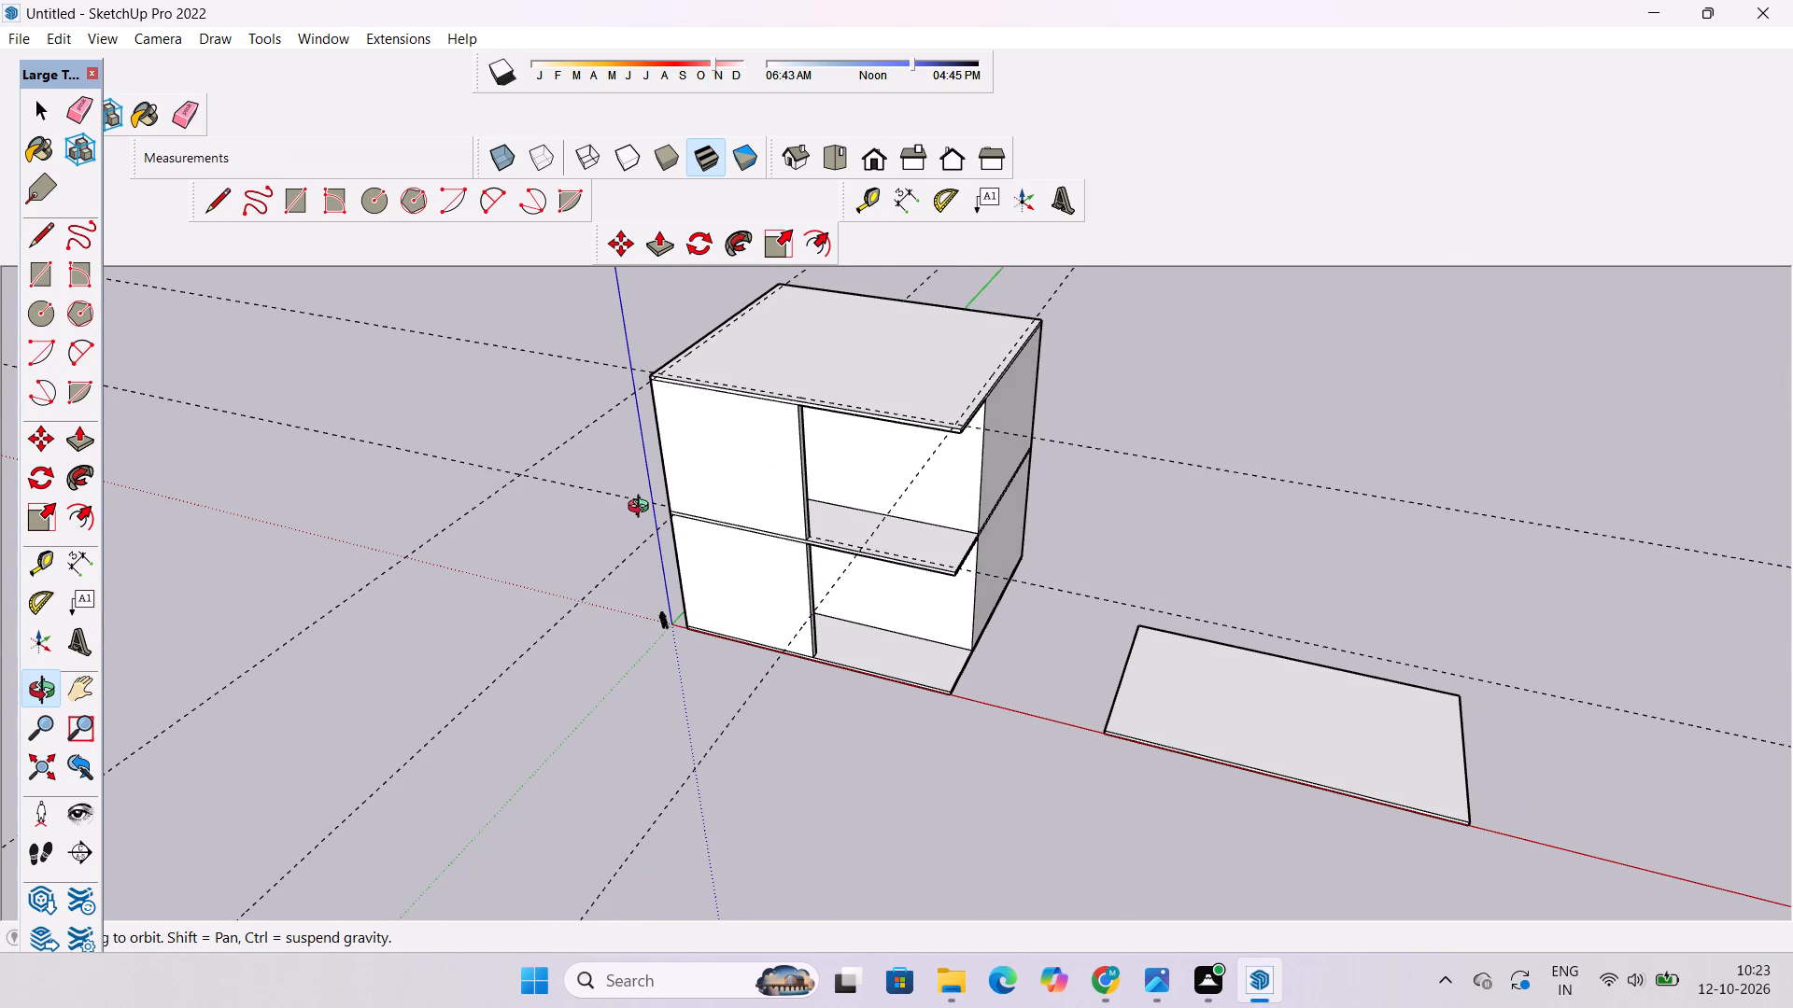
{"action": "scroll", "coordinate": [642, 509], "scroll_direction": "down", "scroll_amount": 4}
{"action": "left_click_drag", "start_coordinate": [654, 567], "coordinate": [832, 476]}
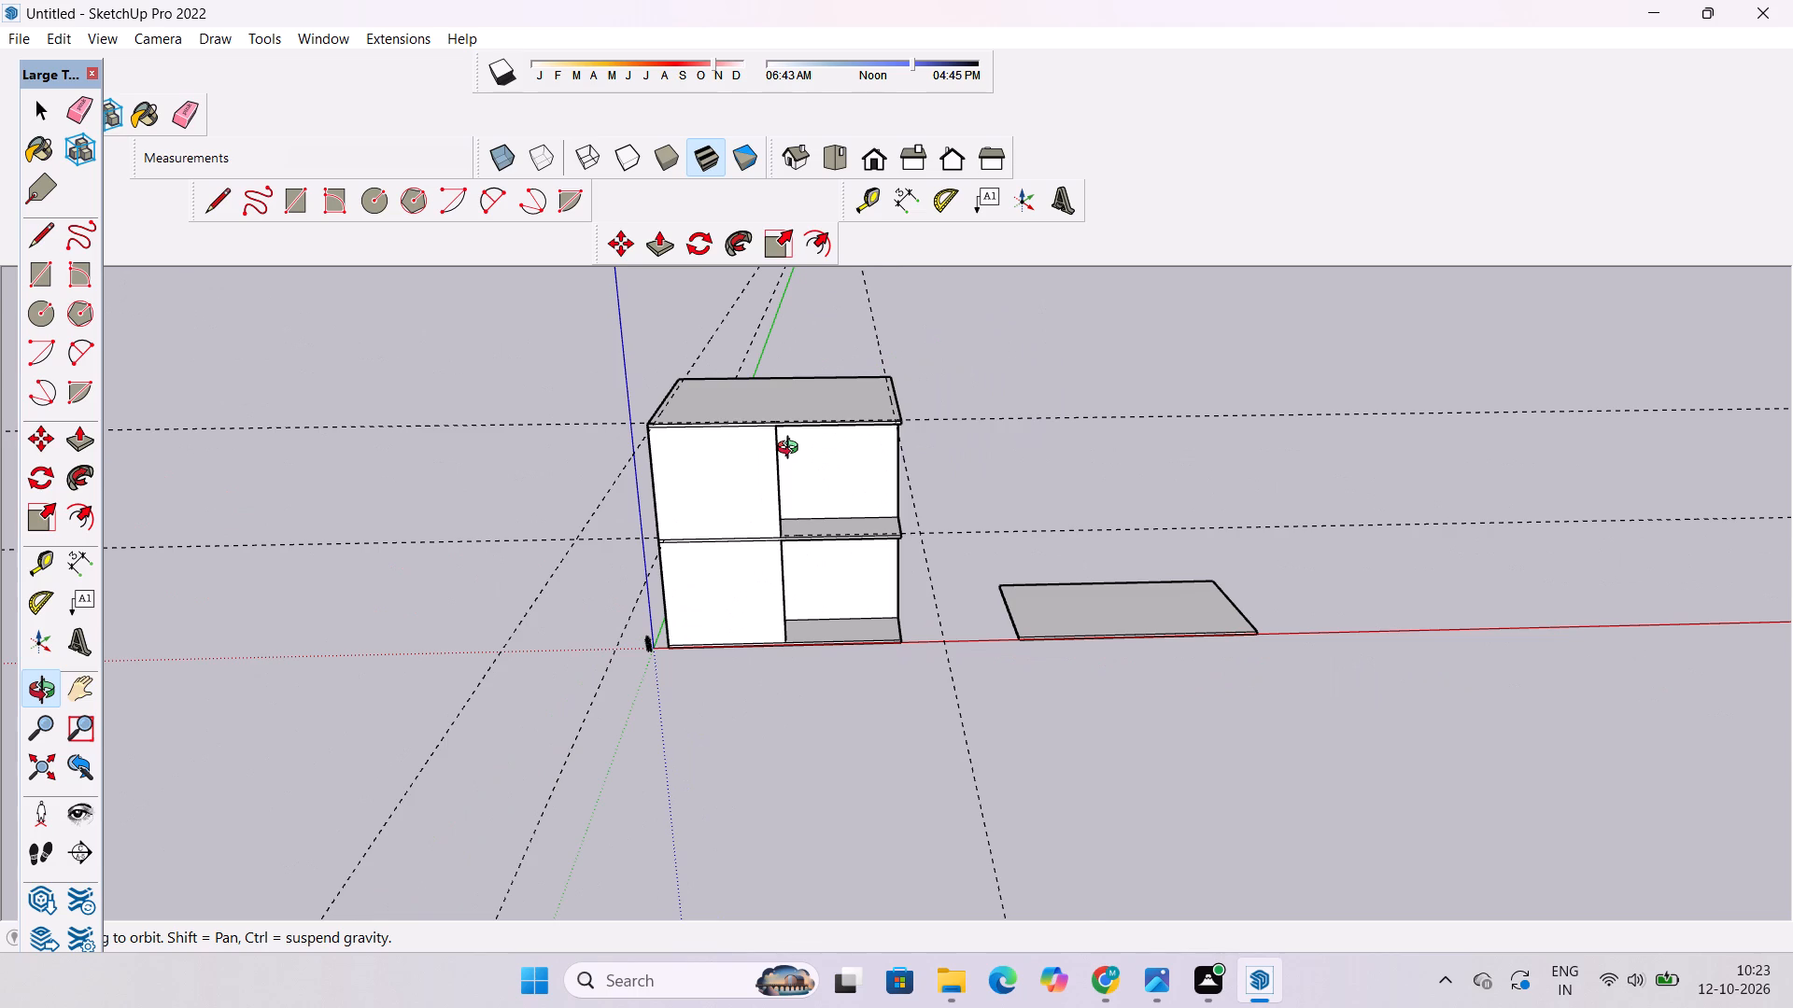
{"action": "scroll", "coordinate": [792, 450], "scroll_direction": "up", "scroll_amount": 2}
{"action": "scroll", "coordinate": [758, 303], "scroll_direction": "down", "scroll_amount": 2}
{"action": "left_click_drag", "start_coordinate": [782, 410], "coordinate": [778, 579], "text": "shift"}
{"action": "scroll", "coordinate": [777, 560], "scroll_direction": "up", "scroll_amount": 4}
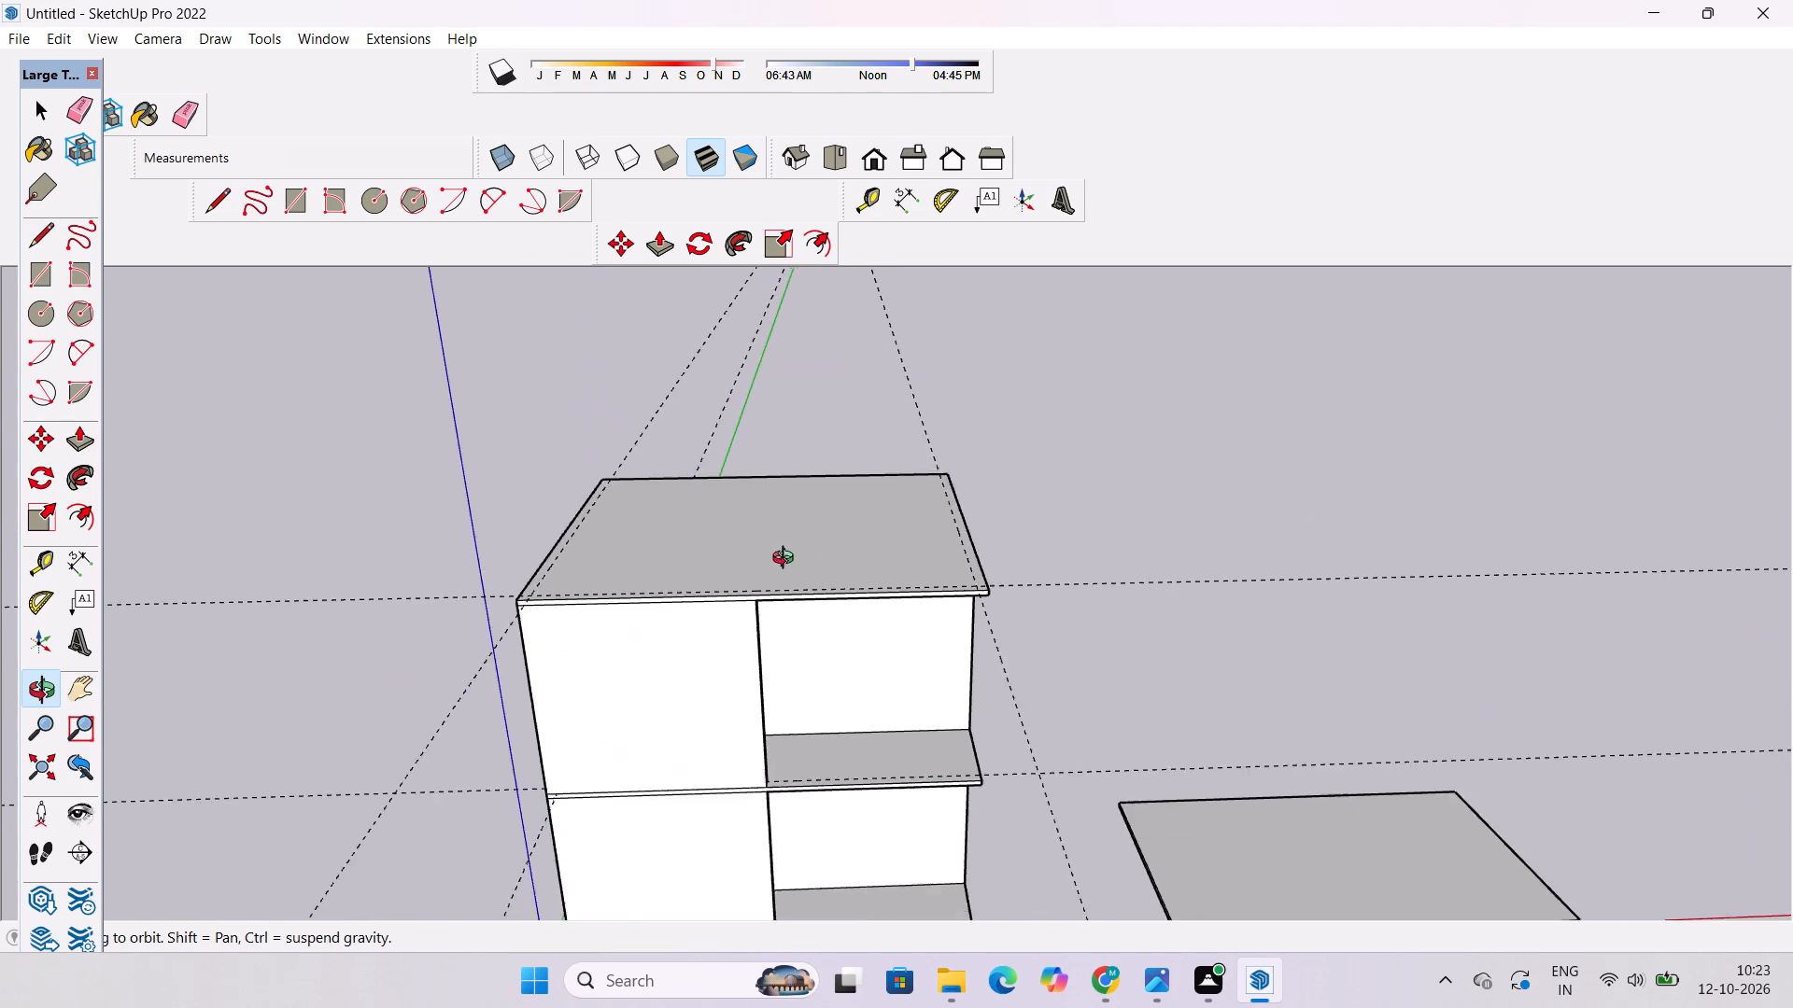
{"action": "scroll", "coordinate": [787, 560], "scroll_direction": "up", "scroll_amount": 2}
{"action": "left_click_drag", "start_coordinate": [754, 579], "coordinate": [929, 585]}
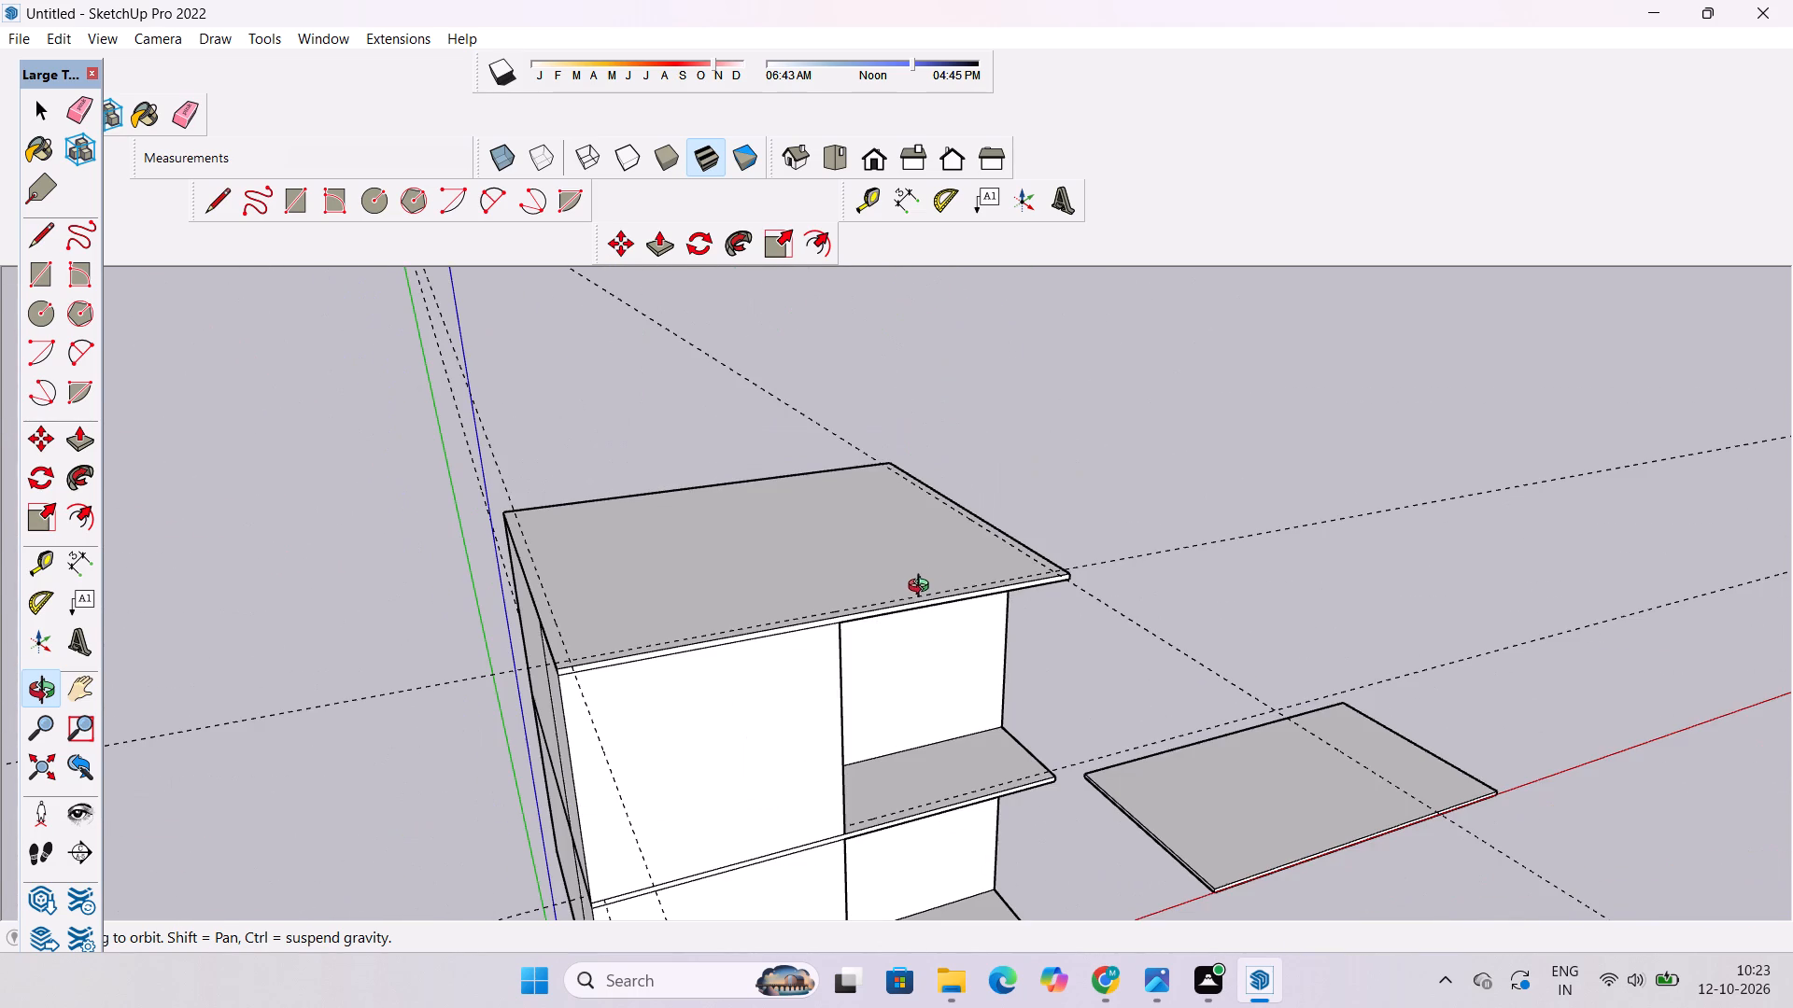
{"action": "scroll", "coordinate": [798, 619], "scroll_direction": "up", "scroll_amount": 3}
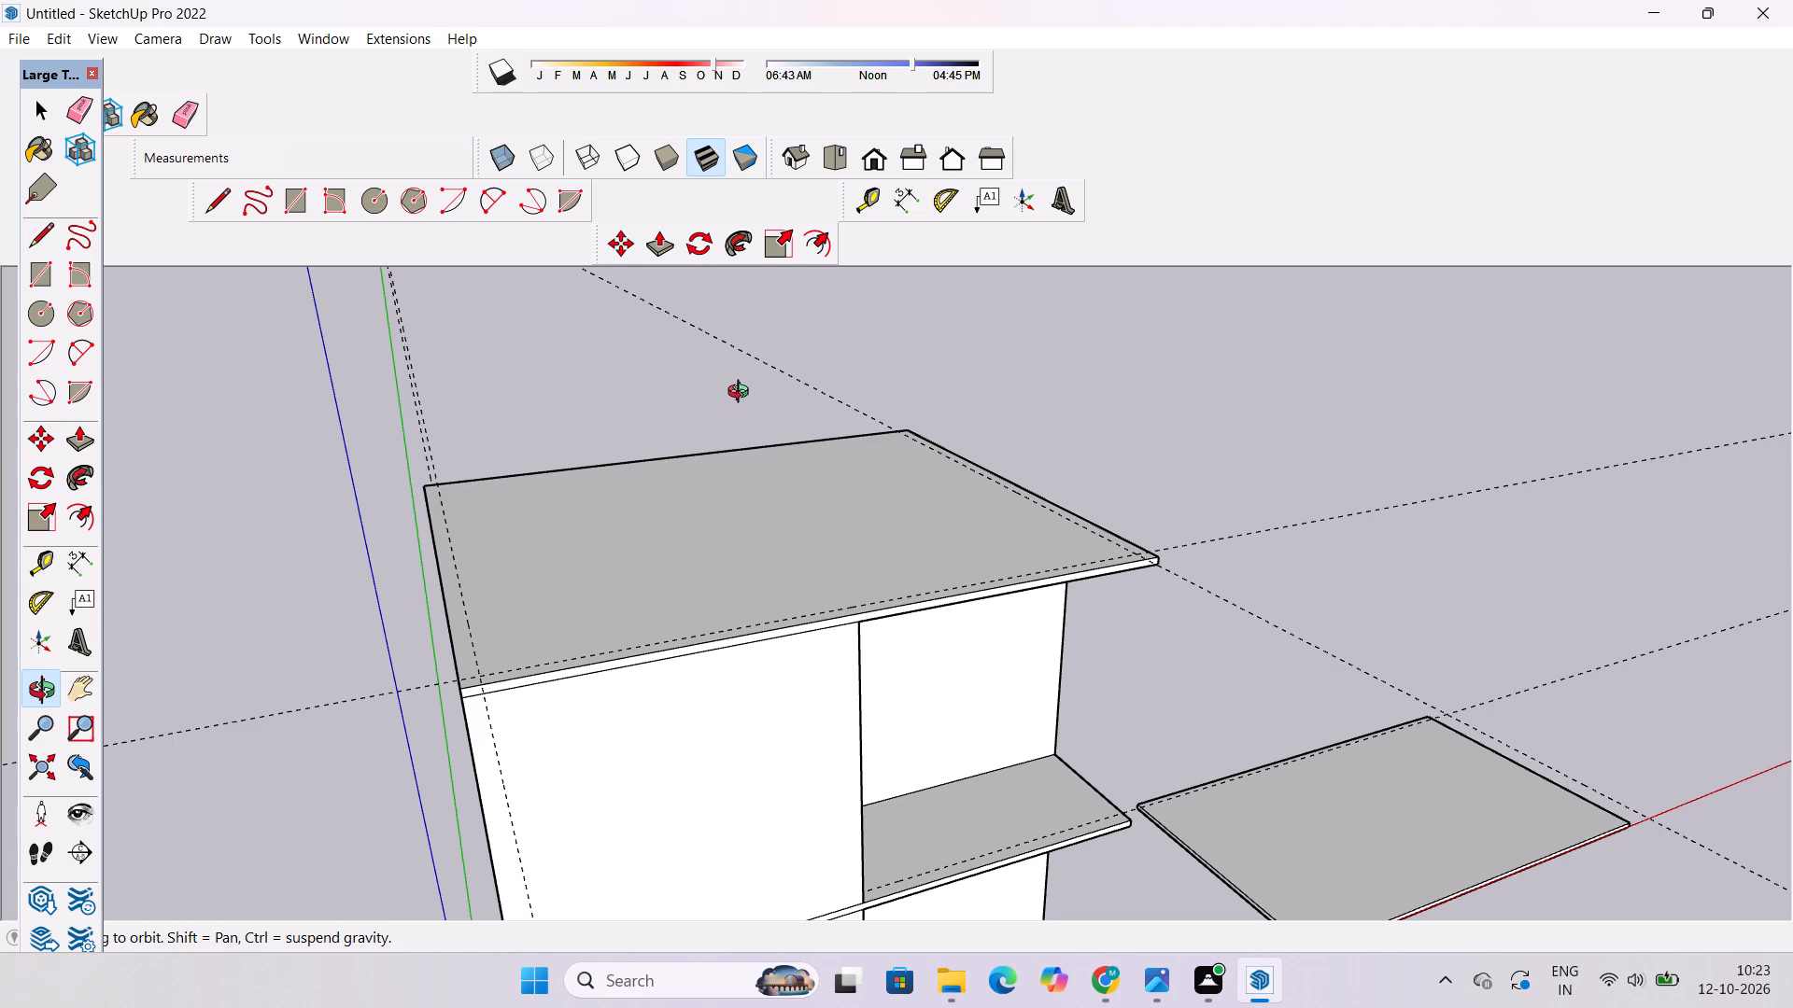
{"action": "scroll", "coordinate": [742, 394], "scroll_direction": "down", "scroll_amount": 4}
{"action": "left_click_drag", "start_coordinate": [797, 571], "coordinate": [890, 492], "text": "shift"}
{"action": "left_click_drag", "start_coordinate": [895, 497], "coordinate": [937, 651]}
{"action": "scroll", "coordinate": [896, 462], "scroll_direction": "up", "scroll_amount": 5}
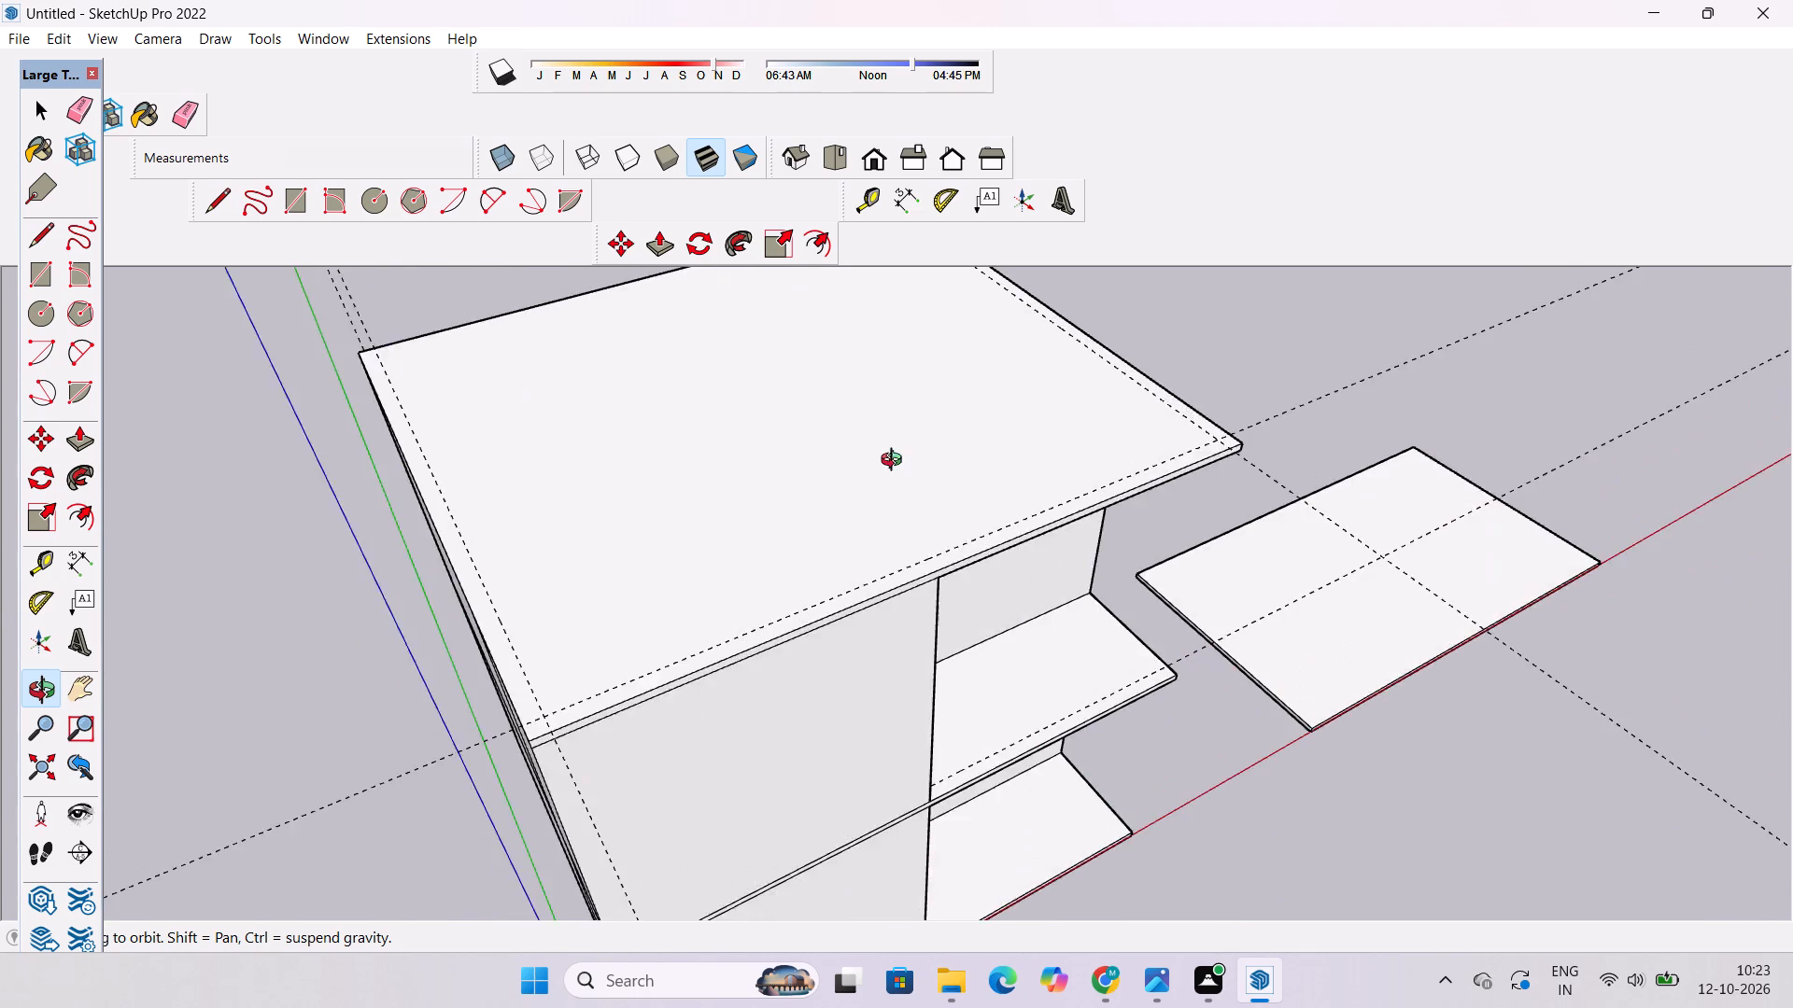
{"action": "left_click_drag", "start_coordinate": [896, 493], "coordinate": [883, 571], "text": "shift"}
{"action": "left_click_drag", "start_coordinate": [883, 579], "coordinate": [728, 591]}
{"action": "scroll", "coordinate": [769, 646], "scroll_direction": "up", "scroll_amount": 3}
{"action": "left_click_drag", "start_coordinate": [866, 711], "coordinate": [868, 701], "text": "shift"}
{"action": "left_click_drag", "start_coordinate": [878, 722], "coordinate": [878, 721]}
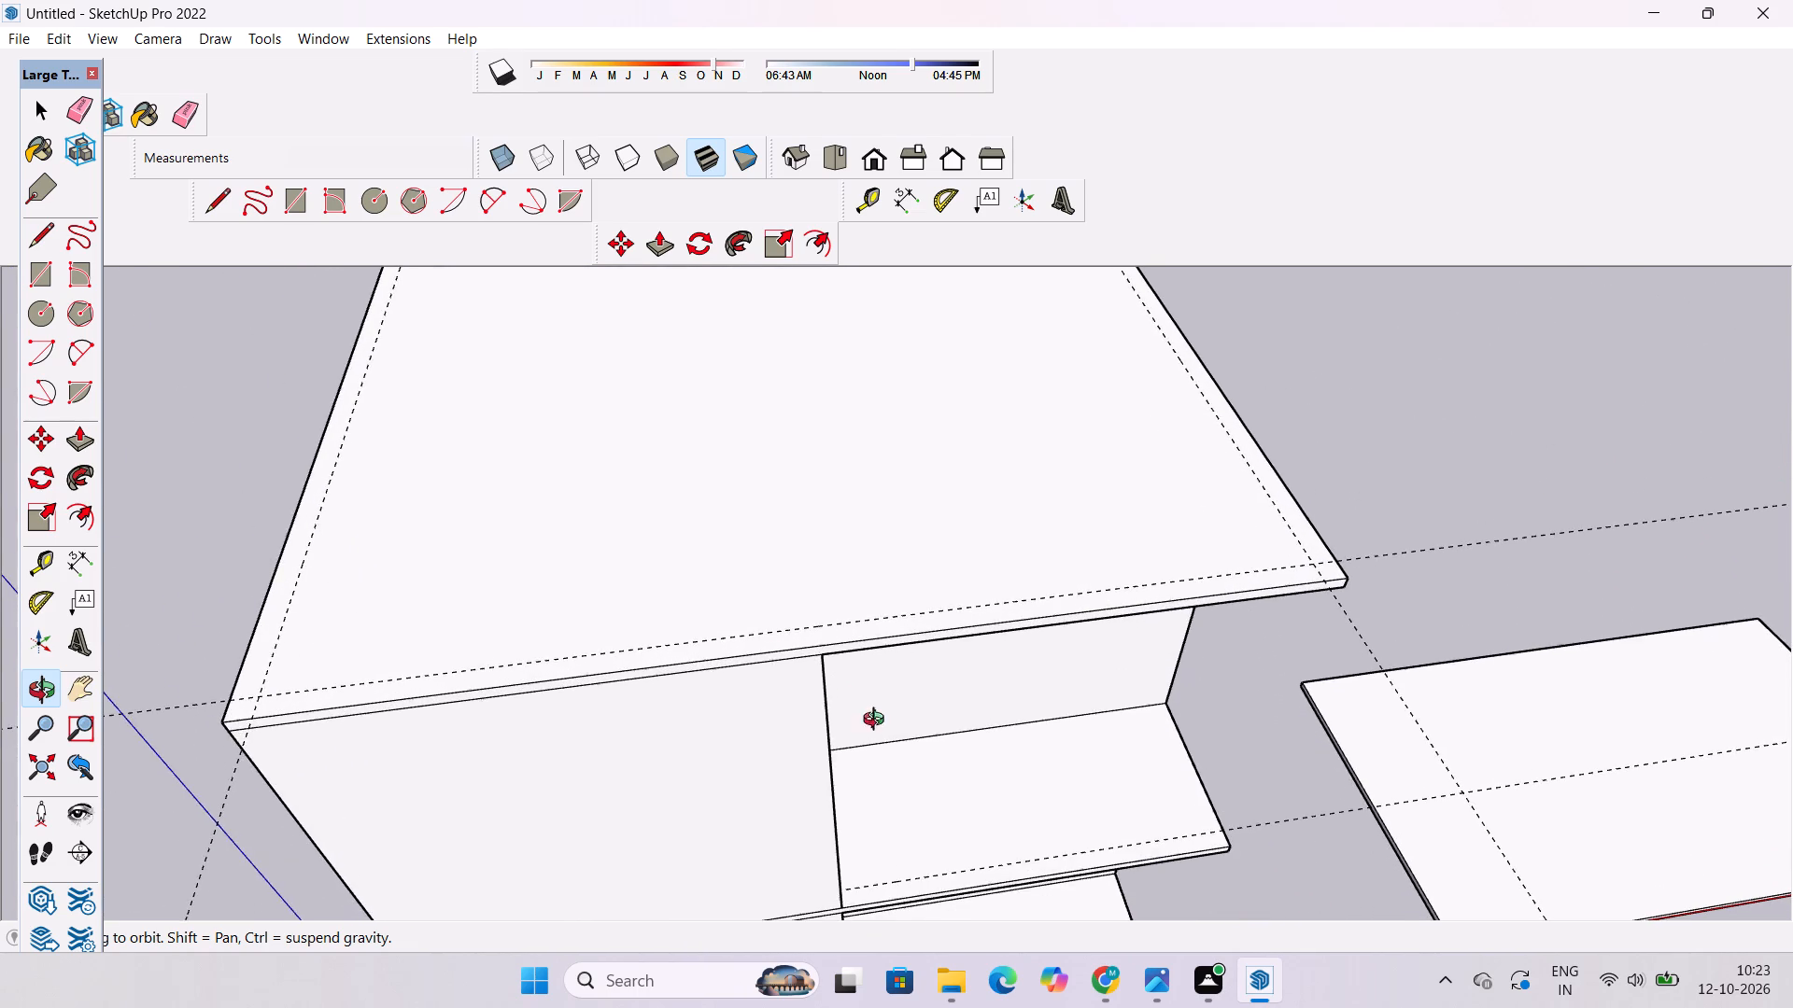
{"action": "left_click_drag", "start_coordinate": [878, 721], "coordinate": [878, 556]}
{"action": "scroll", "coordinate": [872, 527], "scroll_direction": "down", "scroll_amount": 6}
{"action": "left_click_drag", "start_coordinate": [1143, 586], "coordinate": [1344, 636]}
{"action": "left_click_drag", "start_coordinate": [987, 685], "coordinate": [712, 713]}
{"action": "left_click_drag", "start_coordinate": [825, 715], "coordinate": [798, 651], "text": "shift"}
{"action": "scroll", "coordinate": [958, 724], "scroll_direction": "up", "scroll_amount": 6}
{"action": "left_click_drag", "start_coordinate": [963, 760], "coordinate": [952, 694], "text": "shift"}
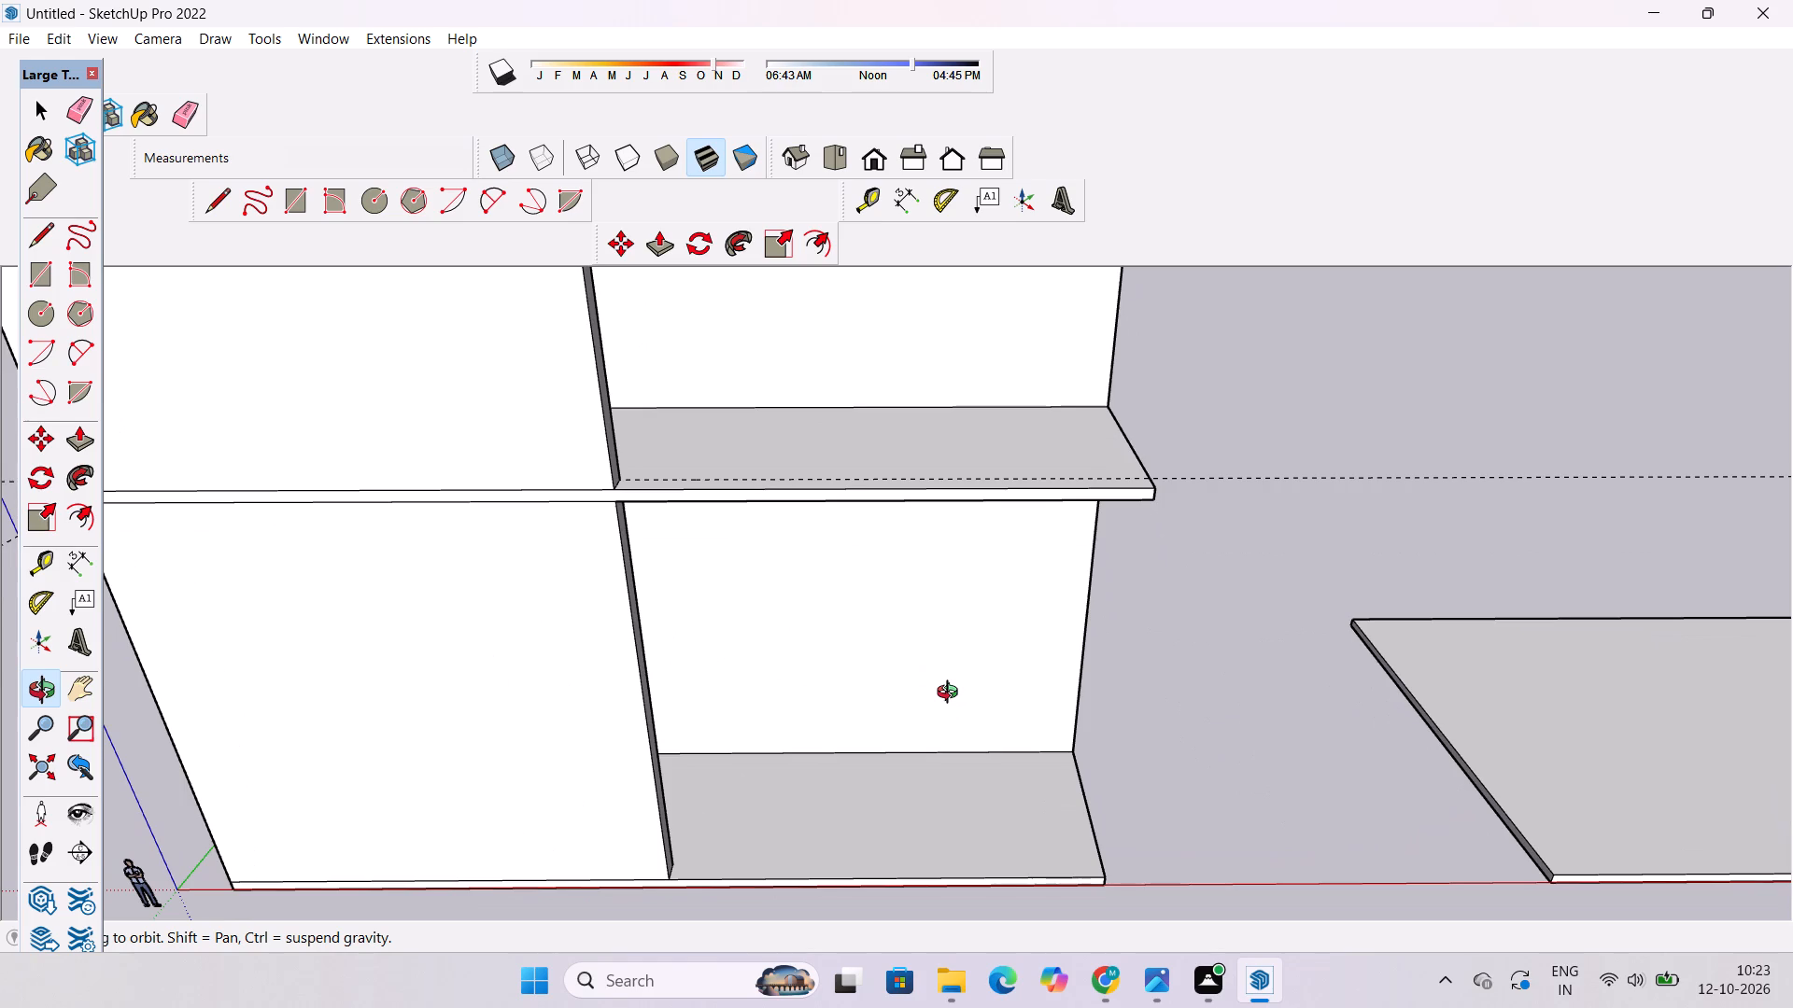
{"action": "scroll", "coordinate": [952, 694], "scroll_direction": "down", "scroll_amount": 6}
Place a guide on the middle slab's underside, 3' in from the side edge farthest from the origin.
{"action": "left_click_drag", "start_coordinate": [952, 694], "coordinate": [952, 471]}
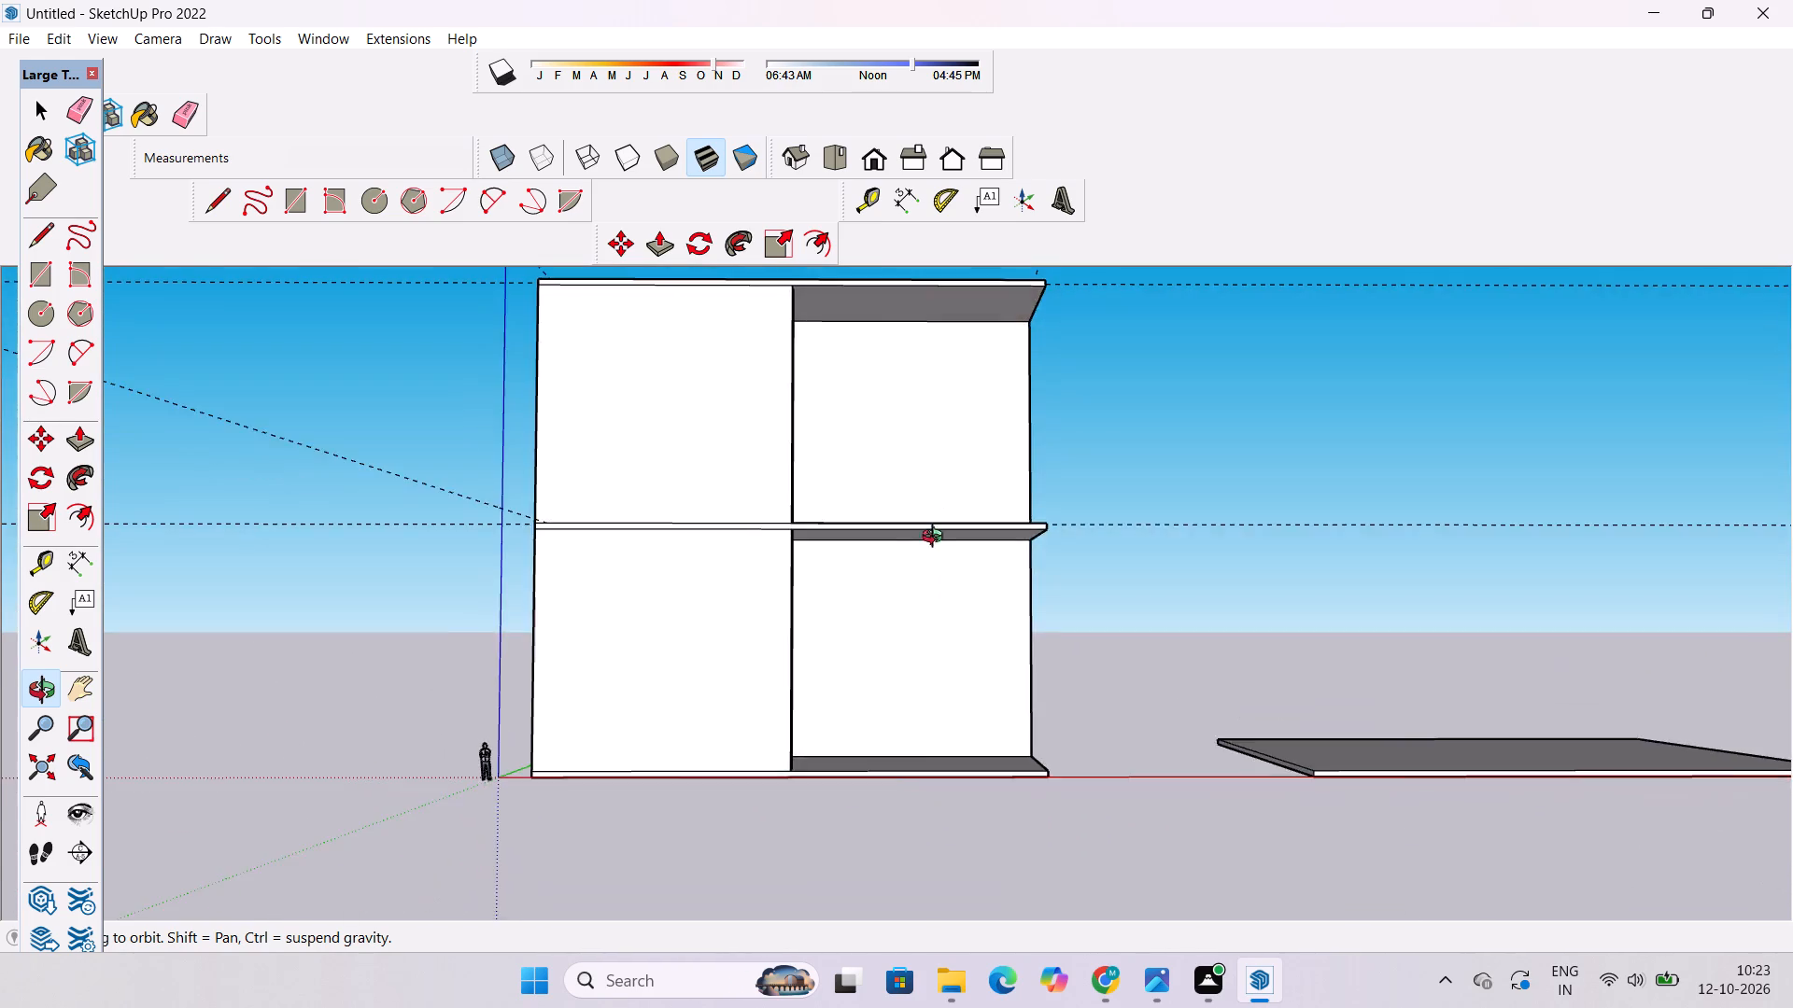
{"action": "left_click_drag", "start_coordinate": [935, 559], "coordinate": [905, 728], "text": "shift"}
{"action": "left_click_drag", "start_coordinate": [905, 731], "coordinate": [918, 623]}
{"action": "scroll", "coordinate": [971, 692], "scroll_direction": "up", "scroll_amount": 10}
{"action": "left_click_drag", "start_coordinate": [971, 692], "coordinate": [981, 655], "text": "shift"}
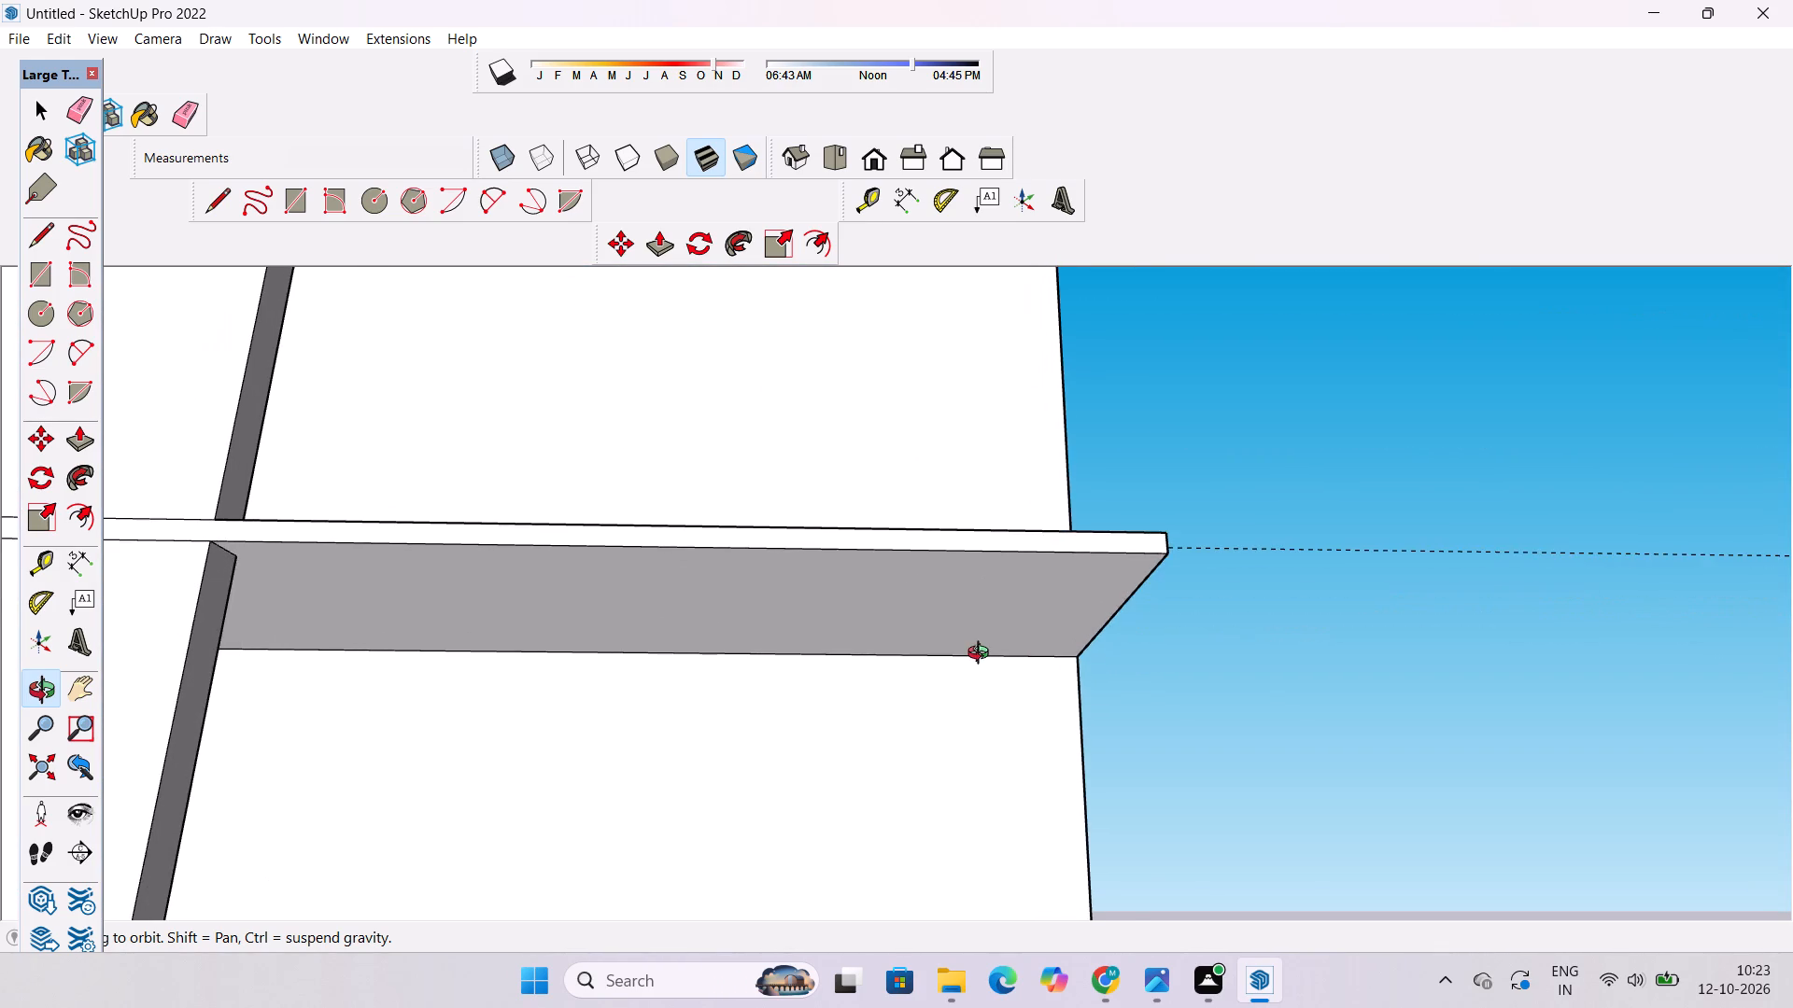
{"action": "scroll", "coordinate": [985, 655], "scroll_direction": "up", "scroll_amount": 4}
{"action": "left_click_drag", "start_coordinate": [989, 653], "coordinate": [1064, 601], "text": "shift"}
{"action": "left_click_drag", "start_coordinate": [1063, 604], "coordinate": [1041, 564]}
{"action": "scroll", "coordinate": [1040, 564], "scroll_direction": "down", "scroll_amount": 6}
{"action": "left_click_drag", "start_coordinate": [1041, 567], "coordinate": [1057, 659]}
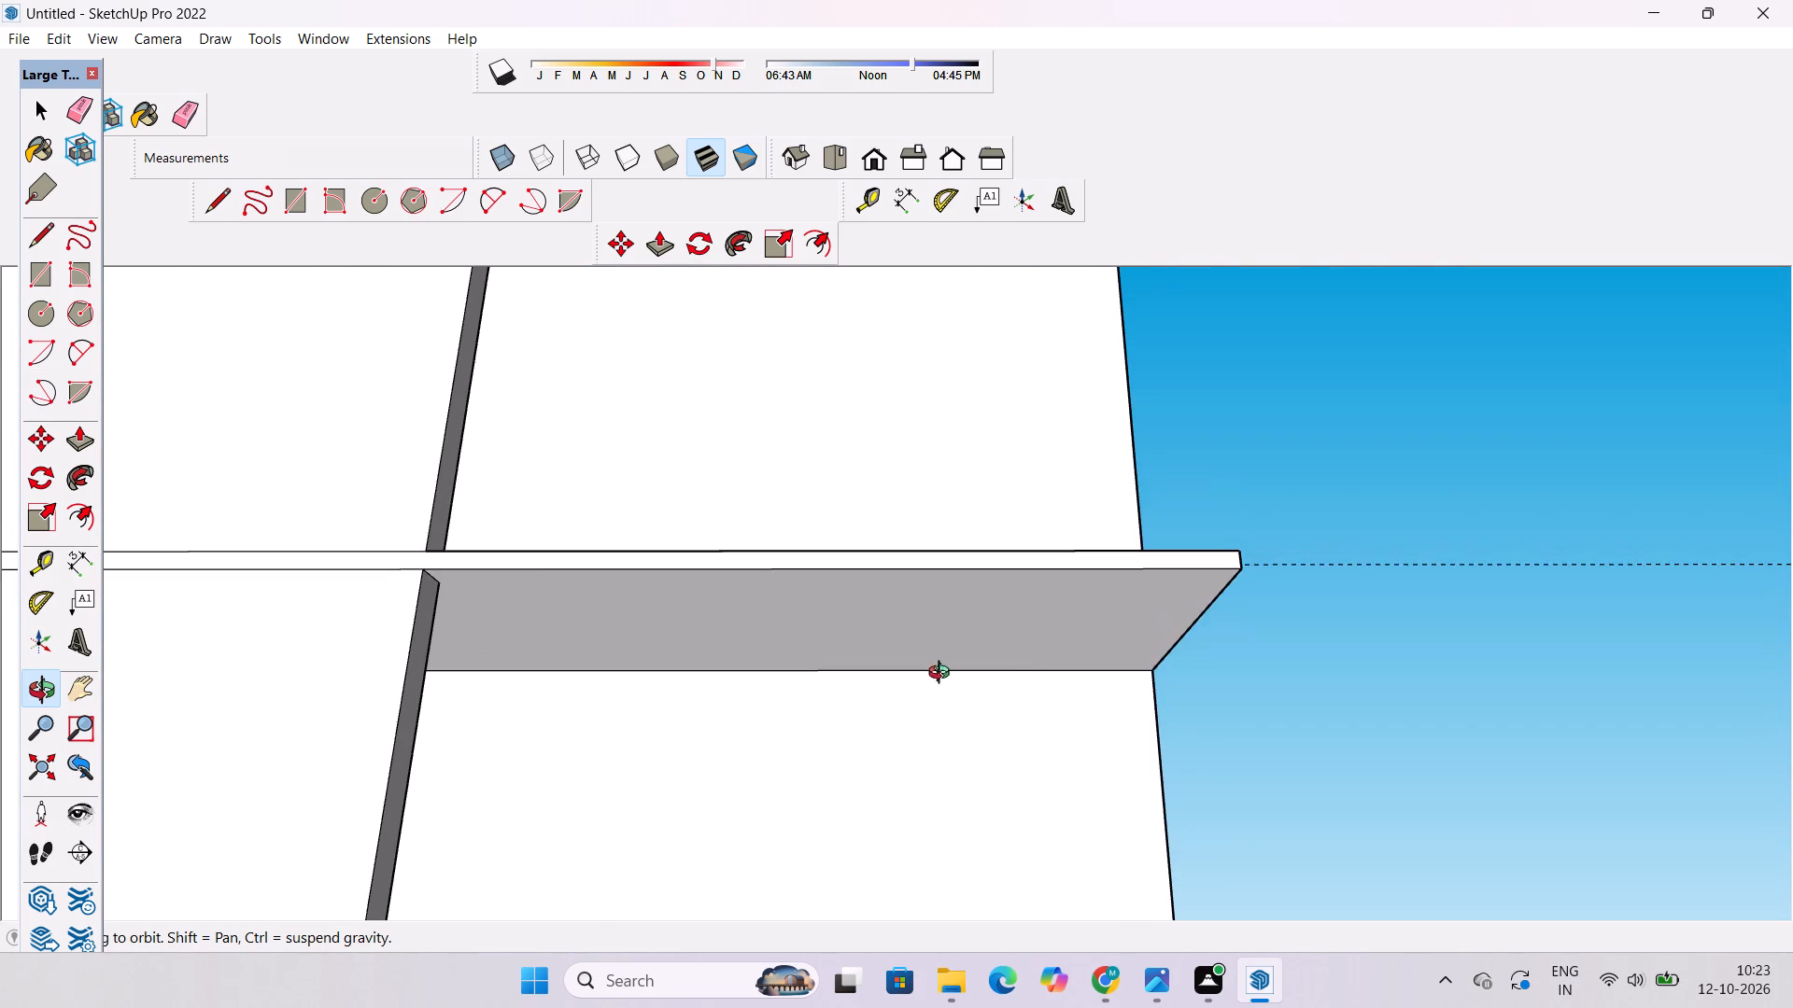
{"action": "left_click_drag", "start_coordinate": [953, 640], "coordinate": [964, 622]}
{"action": "left_click", "coordinate": [964, 595]}
{"action": "key", "text": "t"}
{"action": "scroll", "coordinate": [1088, 622], "scroll_direction": "up", "scroll_amount": 4}
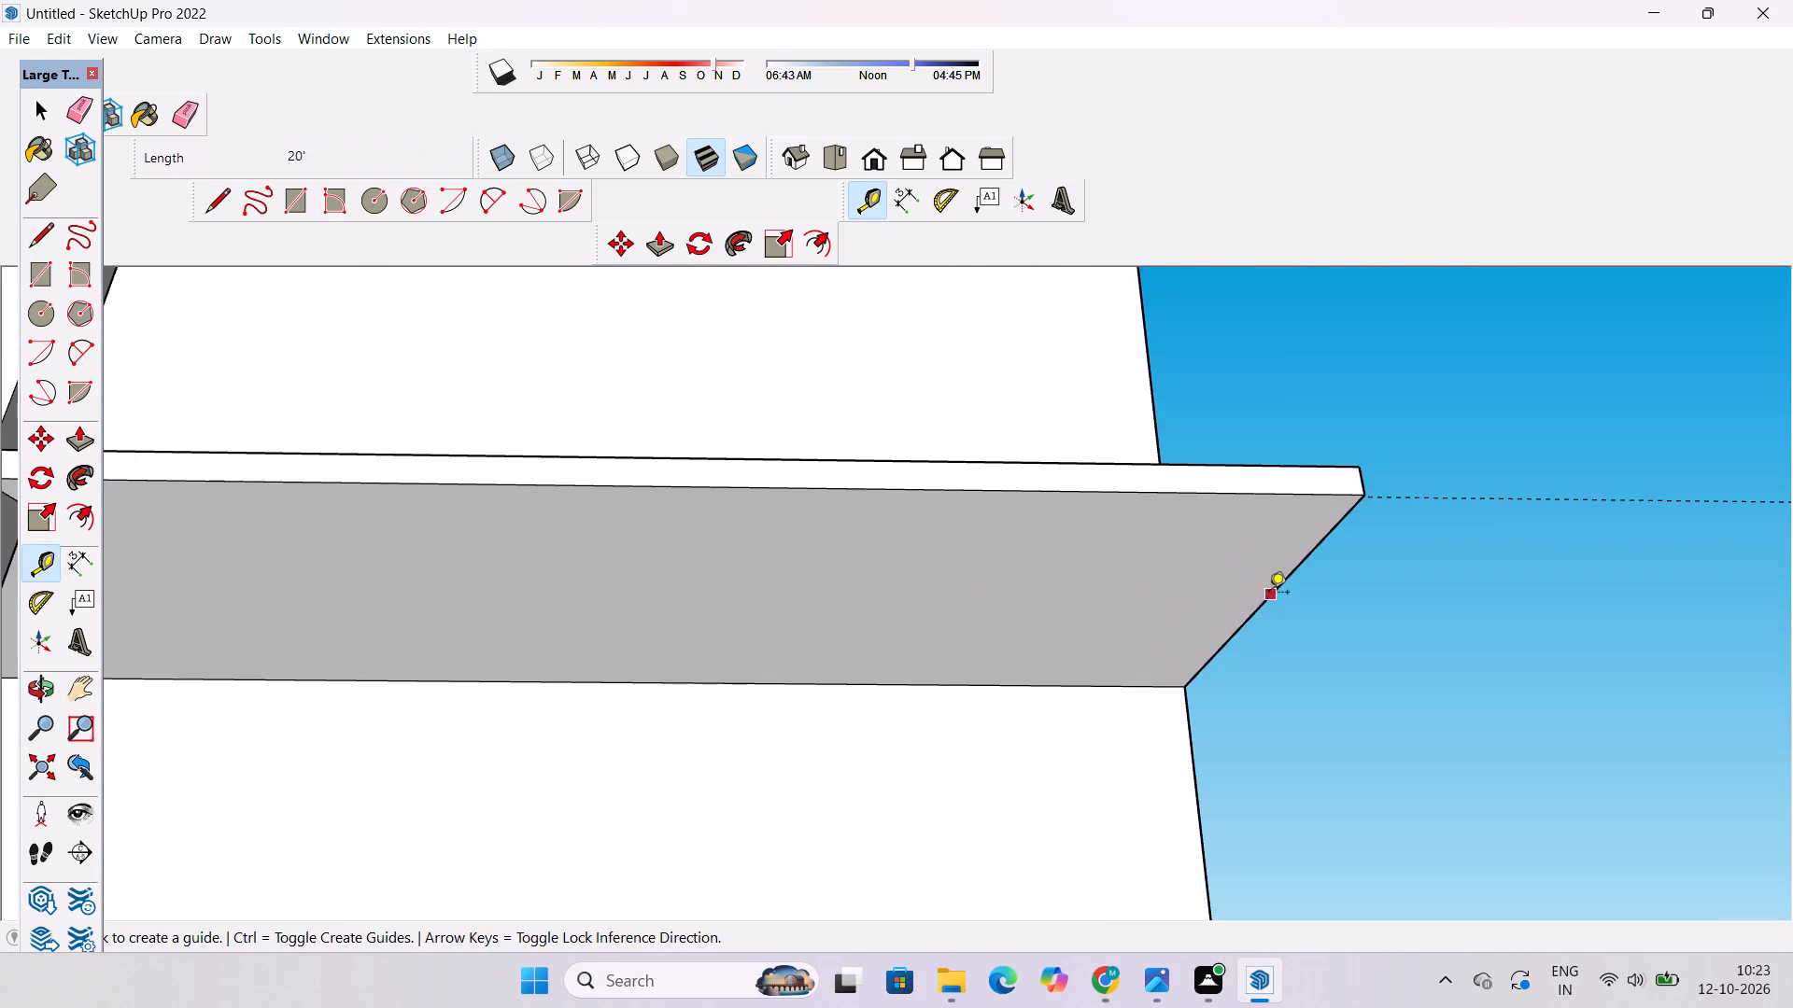
{"action": "left_click", "coordinate": [1255, 615]}
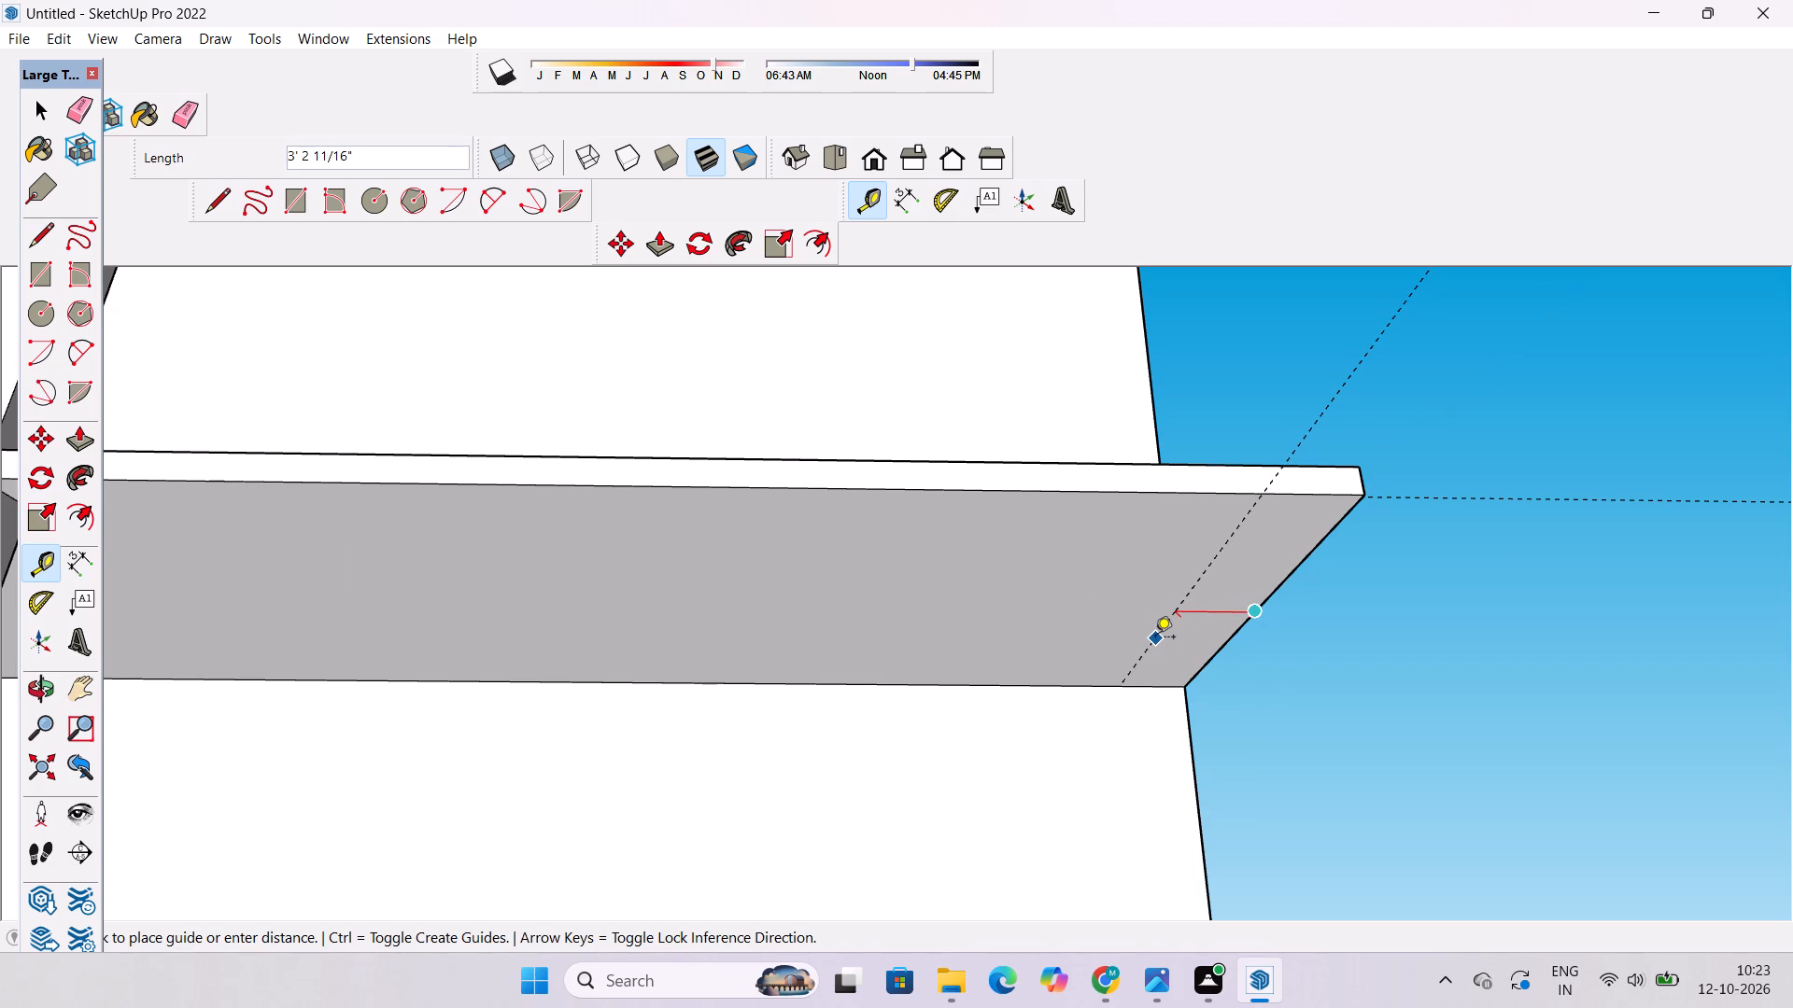
{"action": "type", "text": "3'"}
{"action": "key", "text": "Return"}
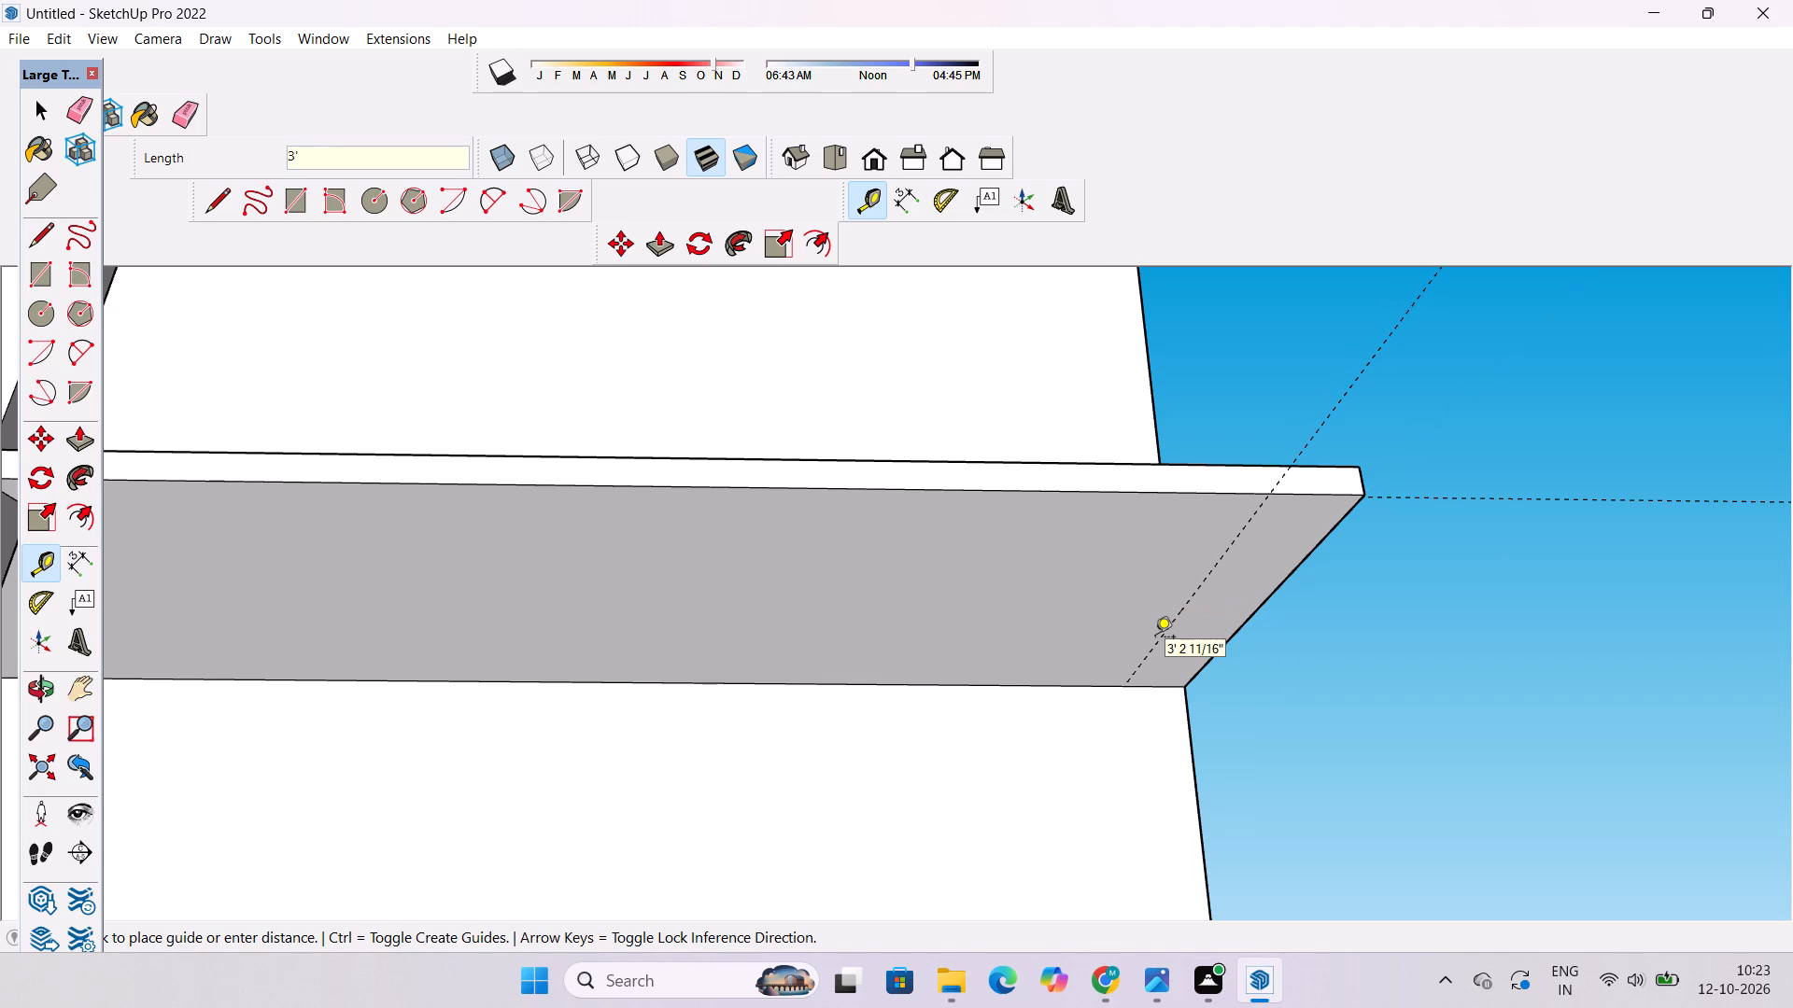
Place a guide on the middle slab's underside, 3' in from its front edge.
{"action": "scroll", "coordinate": [1065, 535], "scroll_direction": "down", "scroll_amount": 5}
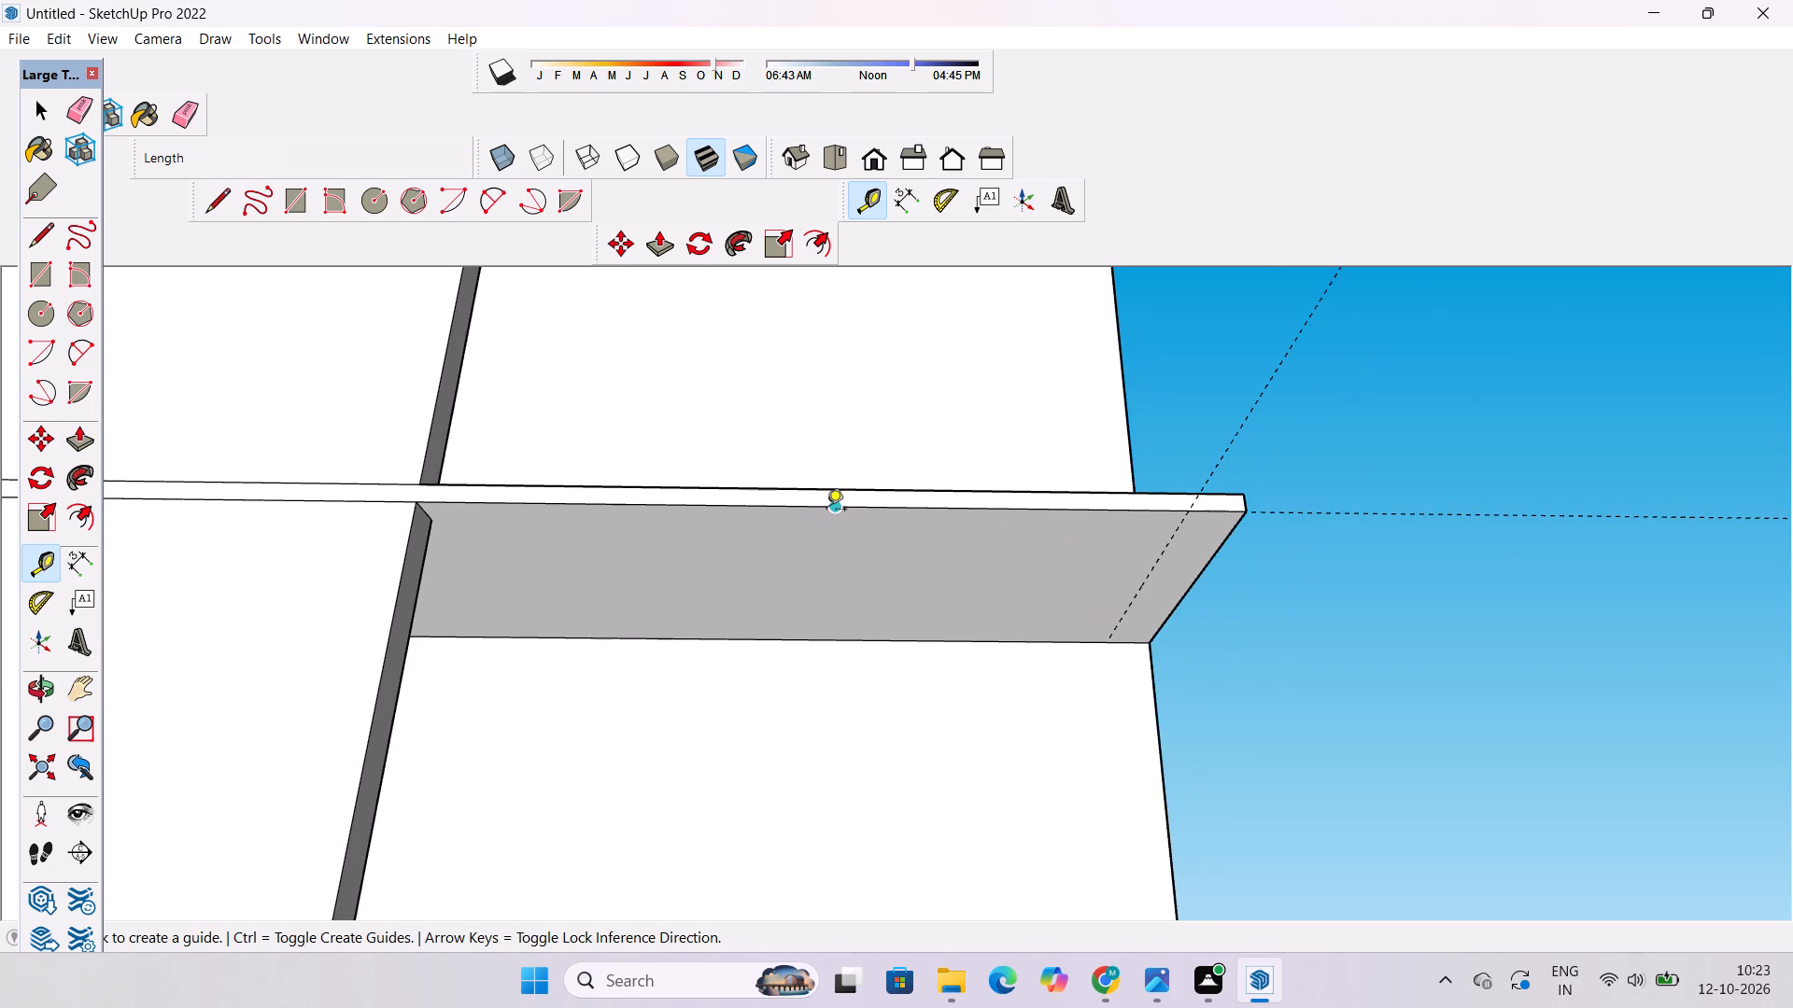
{"action": "left_click", "coordinate": [833, 511]}
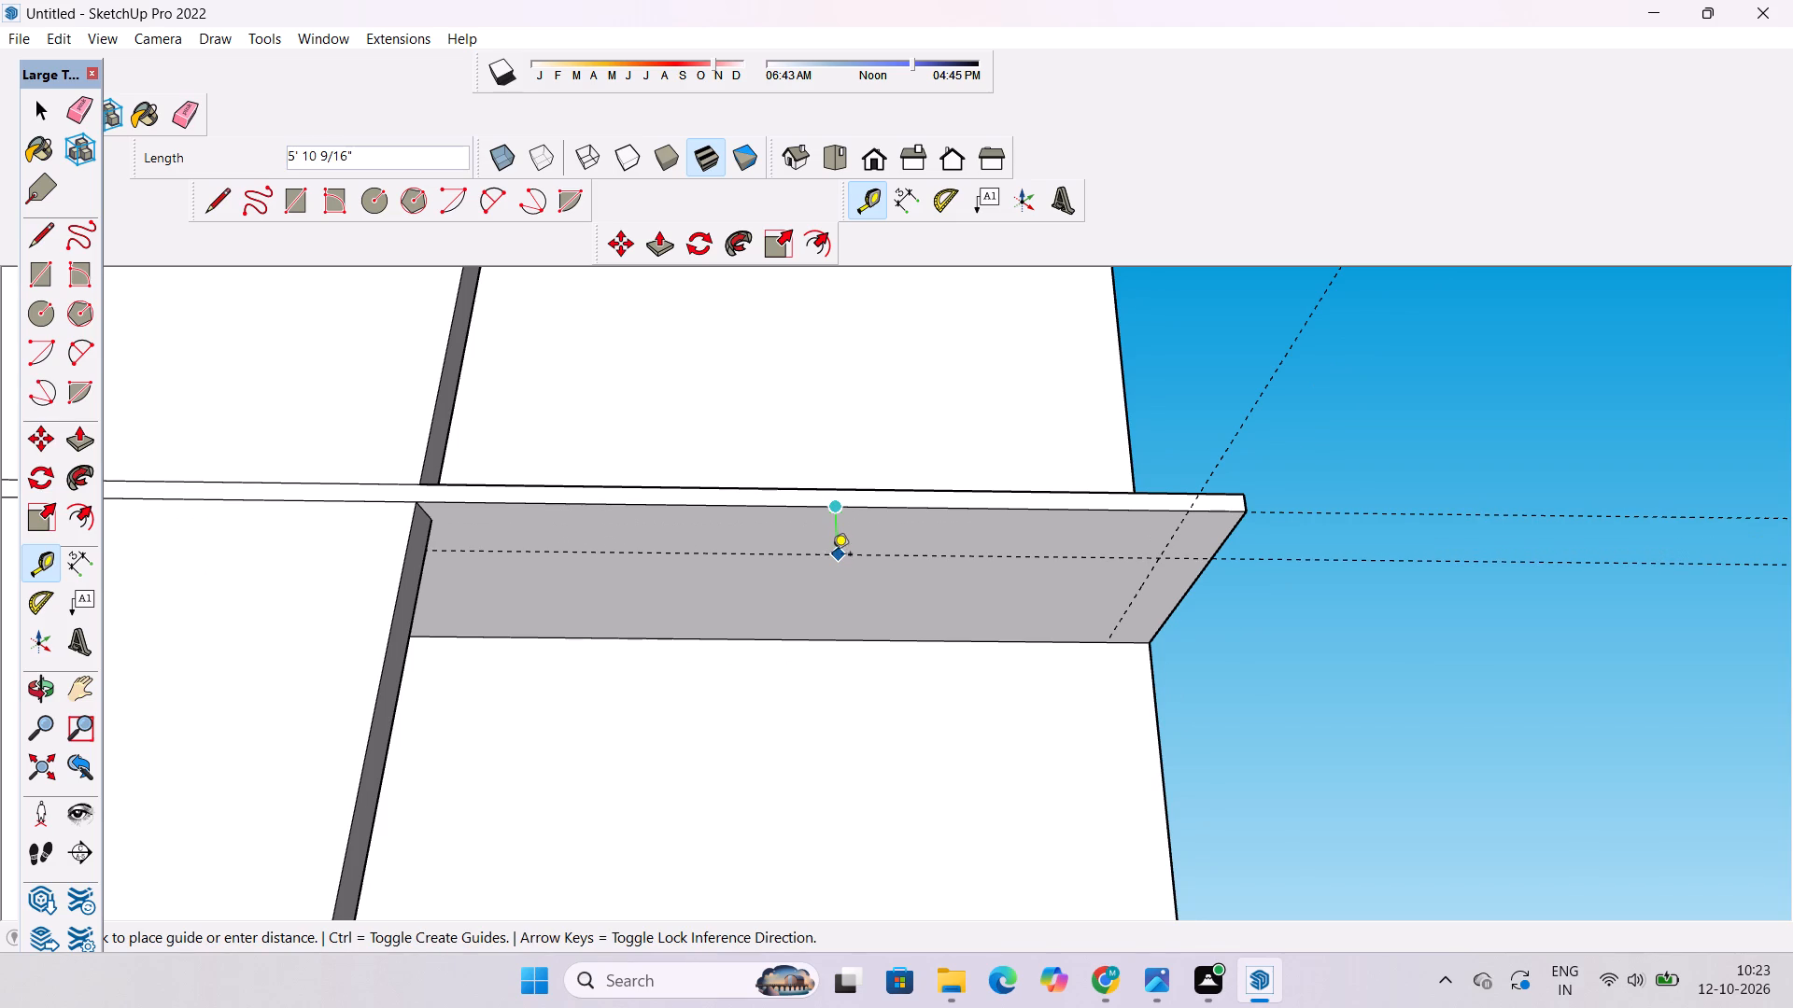
{"action": "key", "text": "3"}
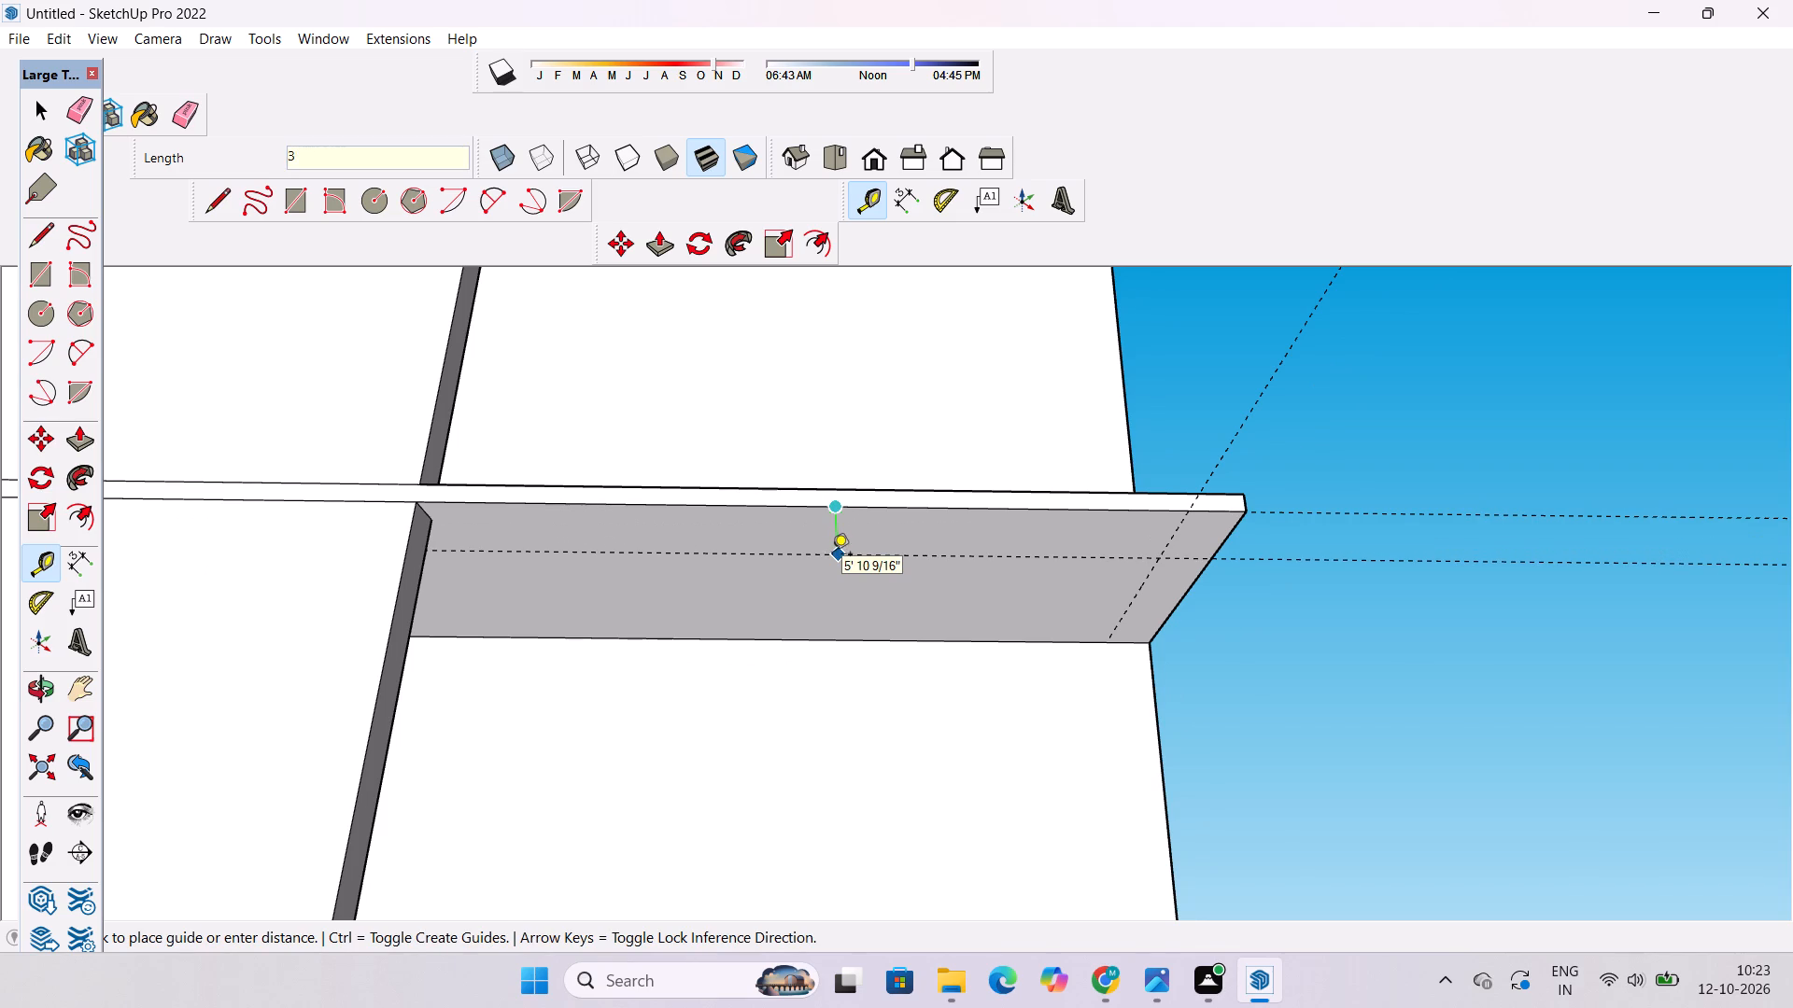
{"action": "key", "text": "apostrophe"}
{"action": "key", "text": "Return"}
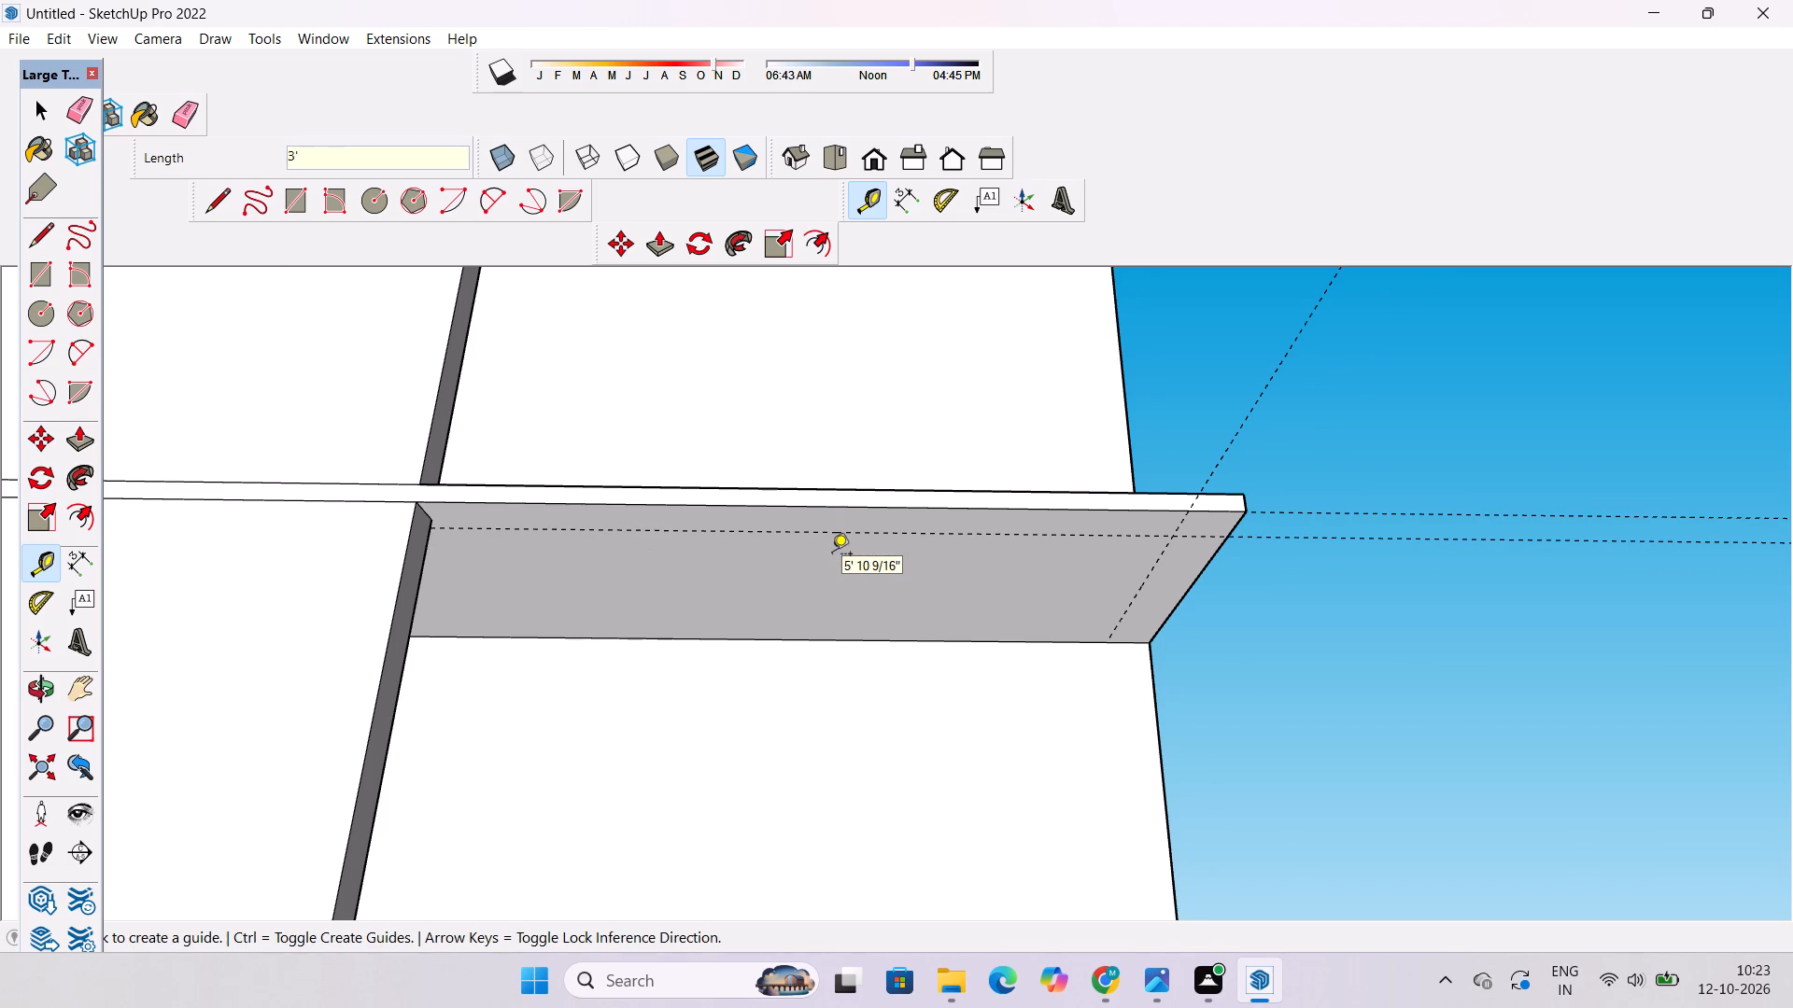
Draw a line along the side guide on the middle slab's underside, from the back wall to the crossing with the front guide.
{"action": "scroll", "coordinate": [833, 554], "scroll_direction": "down", "scroll_amount": 1}
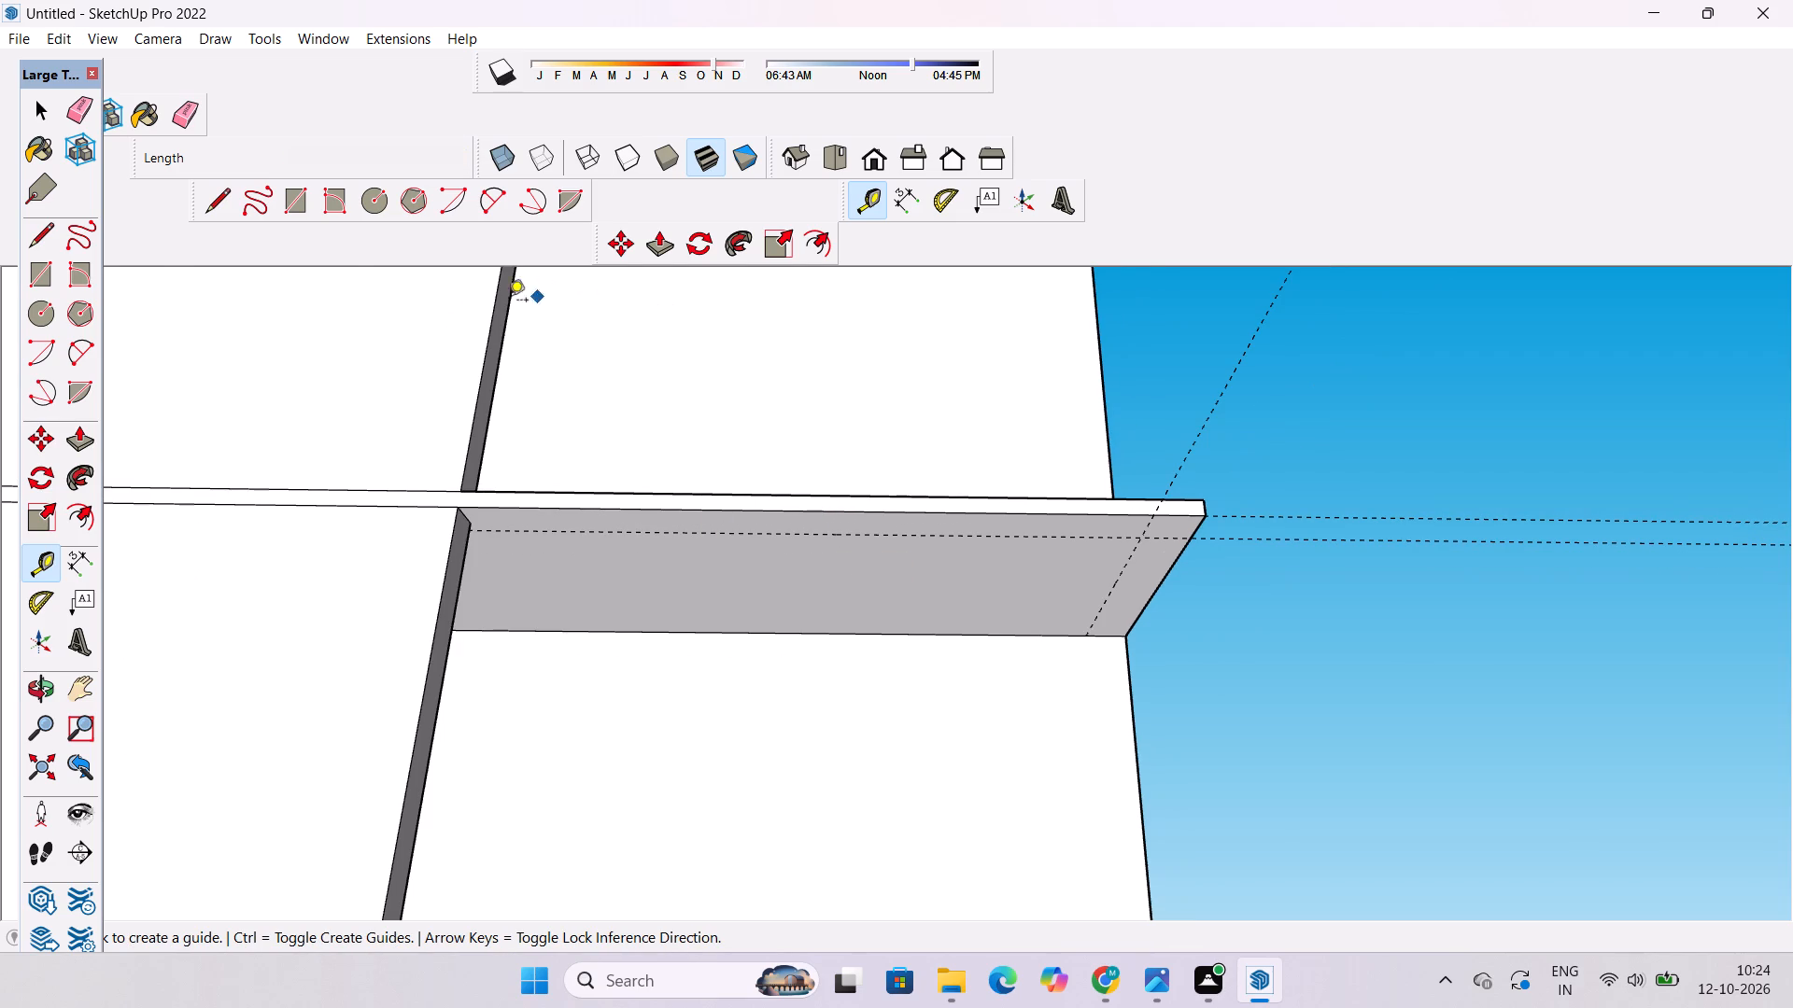
{"action": "left_click", "coordinate": [209, 206]}
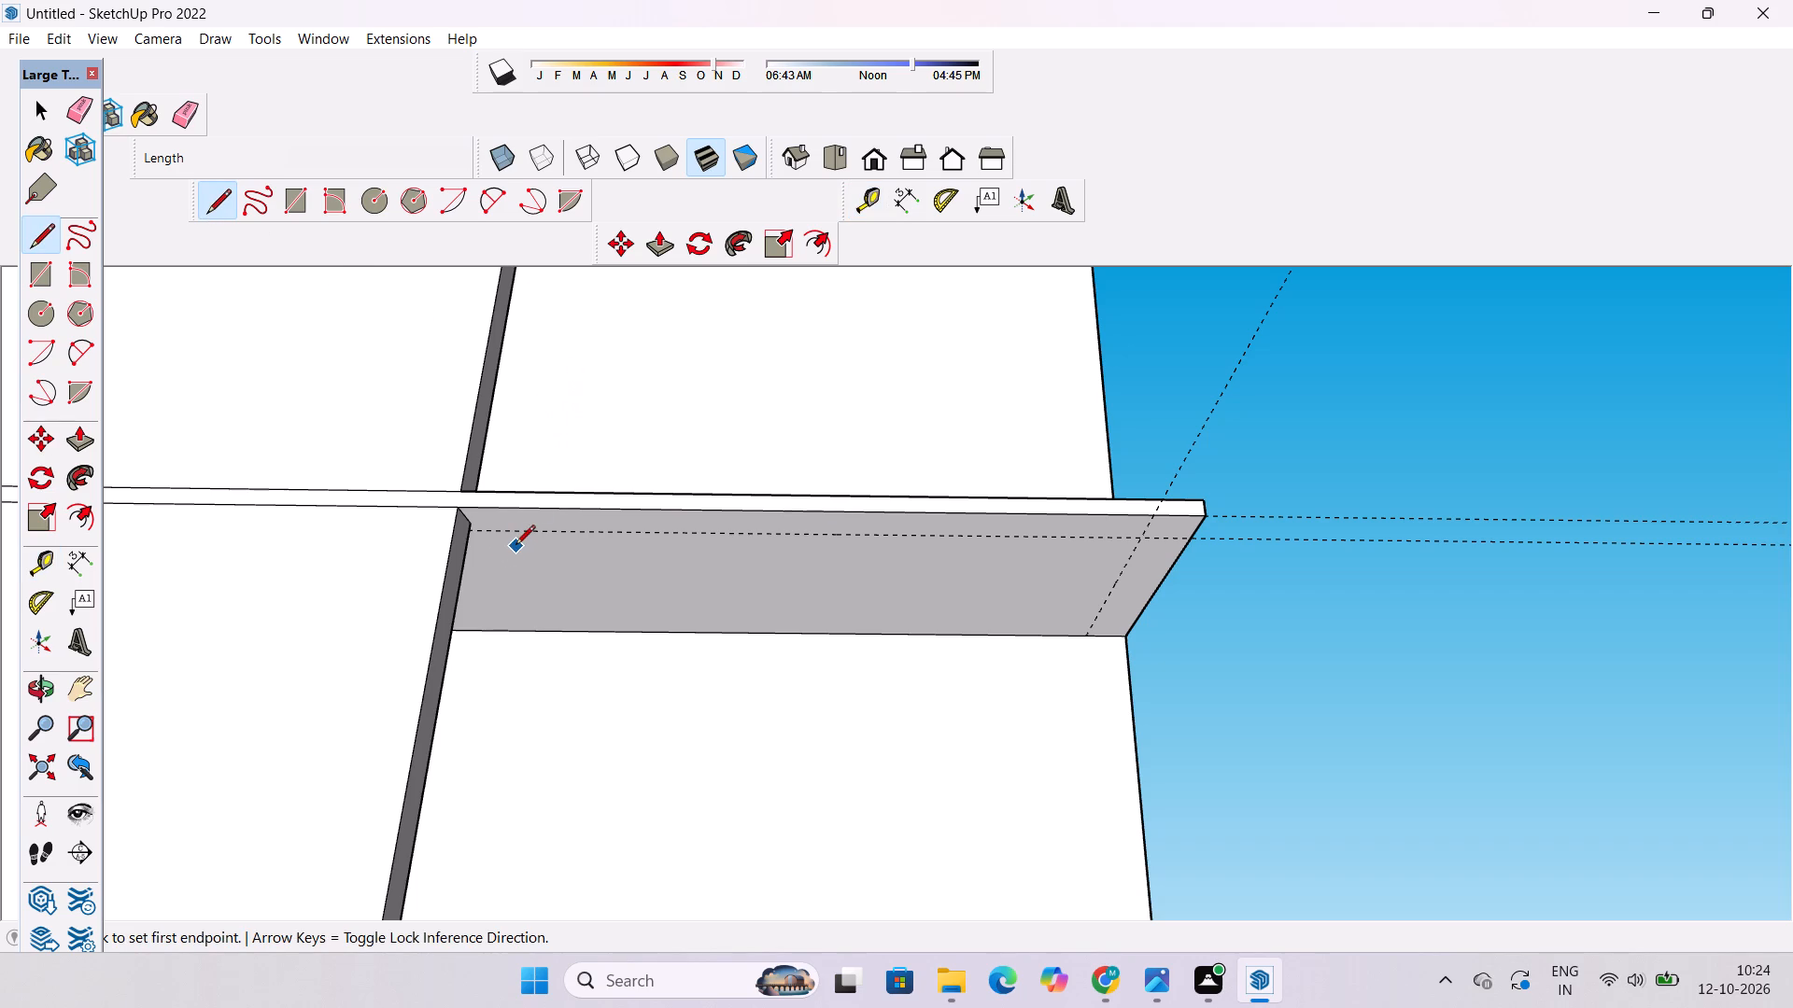
{"action": "scroll", "coordinate": [1088, 649], "scroll_direction": "up", "scroll_amount": 9}
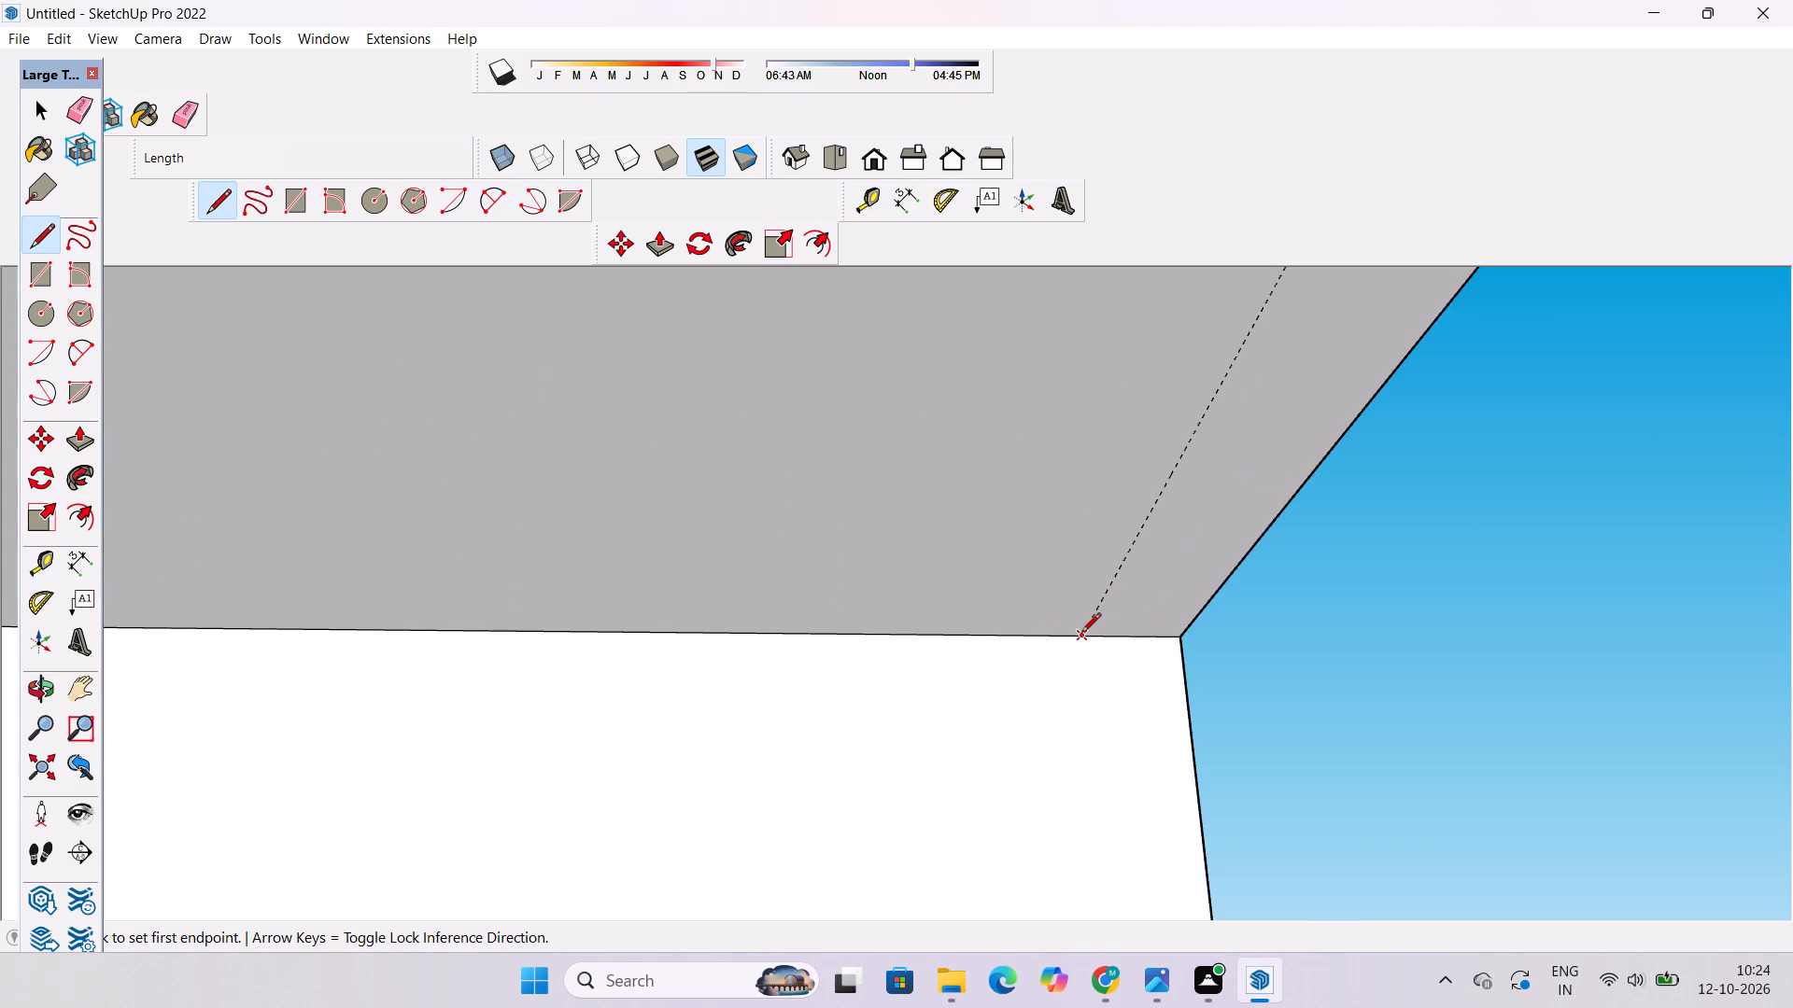
{"action": "left_click", "coordinate": [1081, 634]}
{"action": "scroll", "coordinate": [1081, 634], "scroll_direction": "down", "scroll_amount": 8}
{"action": "scroll", "coordinate": [1132, 564], "scroll_direction": "up", "scroll_amount": 4}
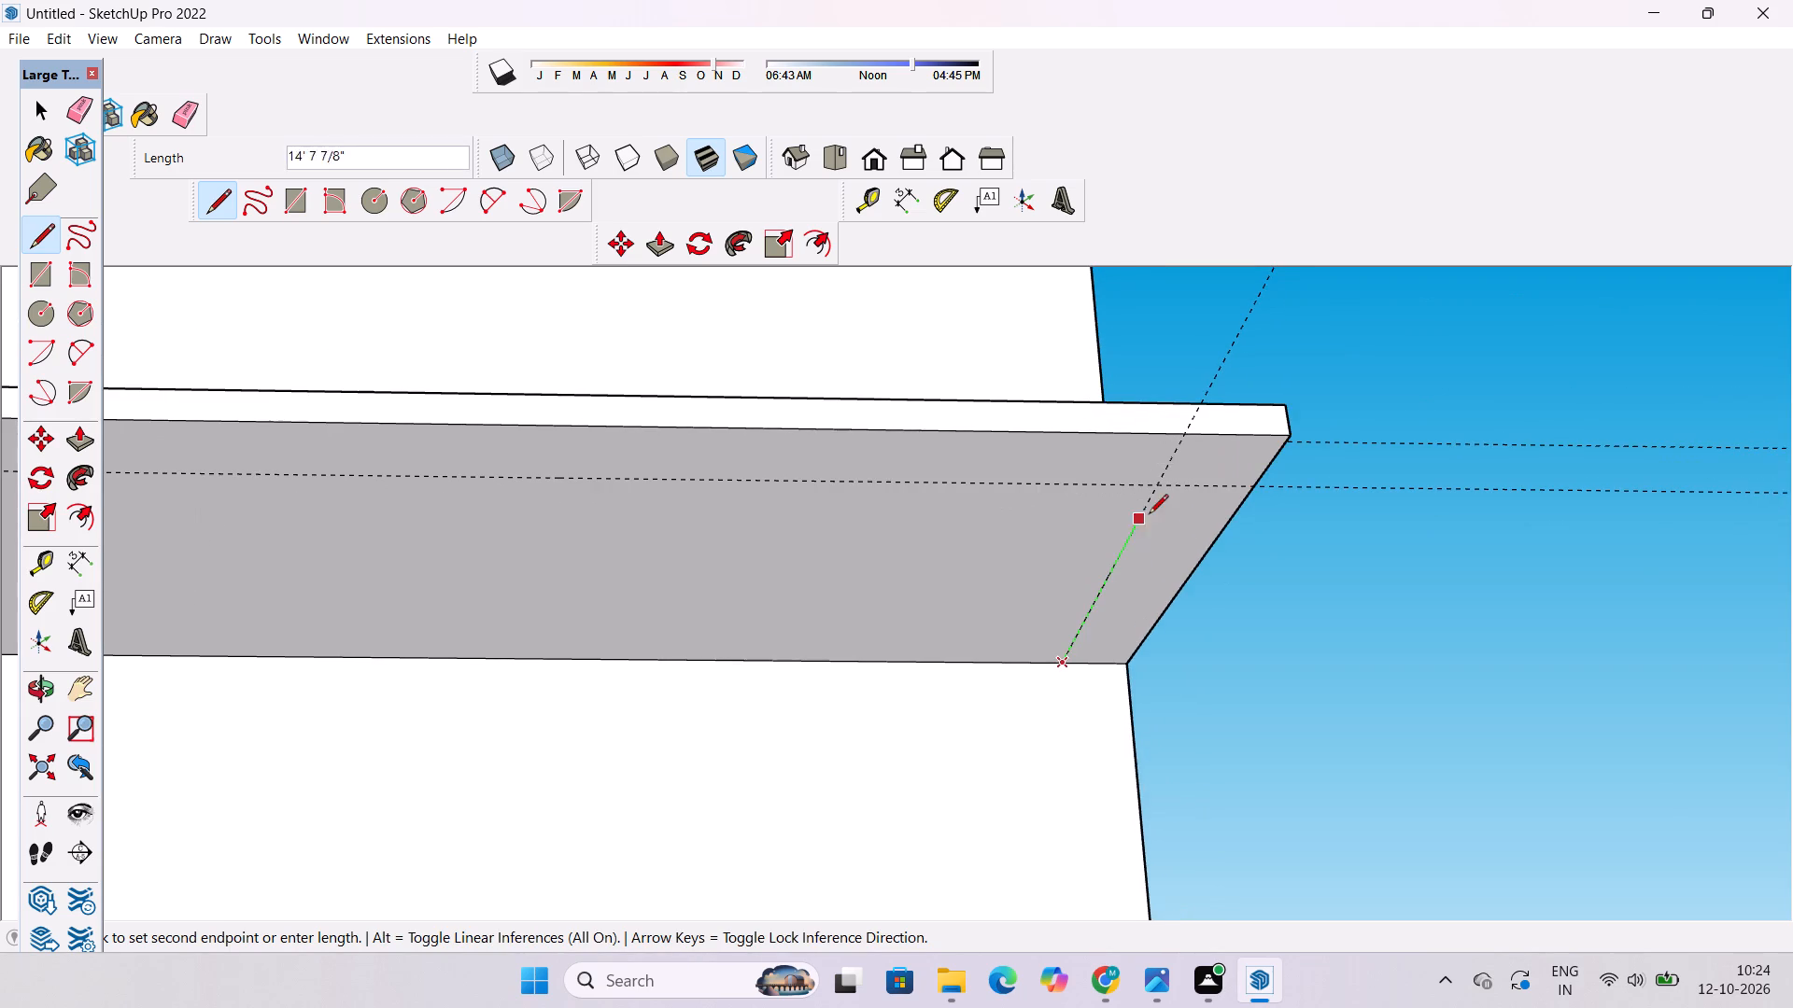
{"action": "scroll", "coordinate": [1151, 510], "scroll_direction": "up", "scroll_amount": 2}
{"action": "left_click", "coordinate": [1160, 482]}
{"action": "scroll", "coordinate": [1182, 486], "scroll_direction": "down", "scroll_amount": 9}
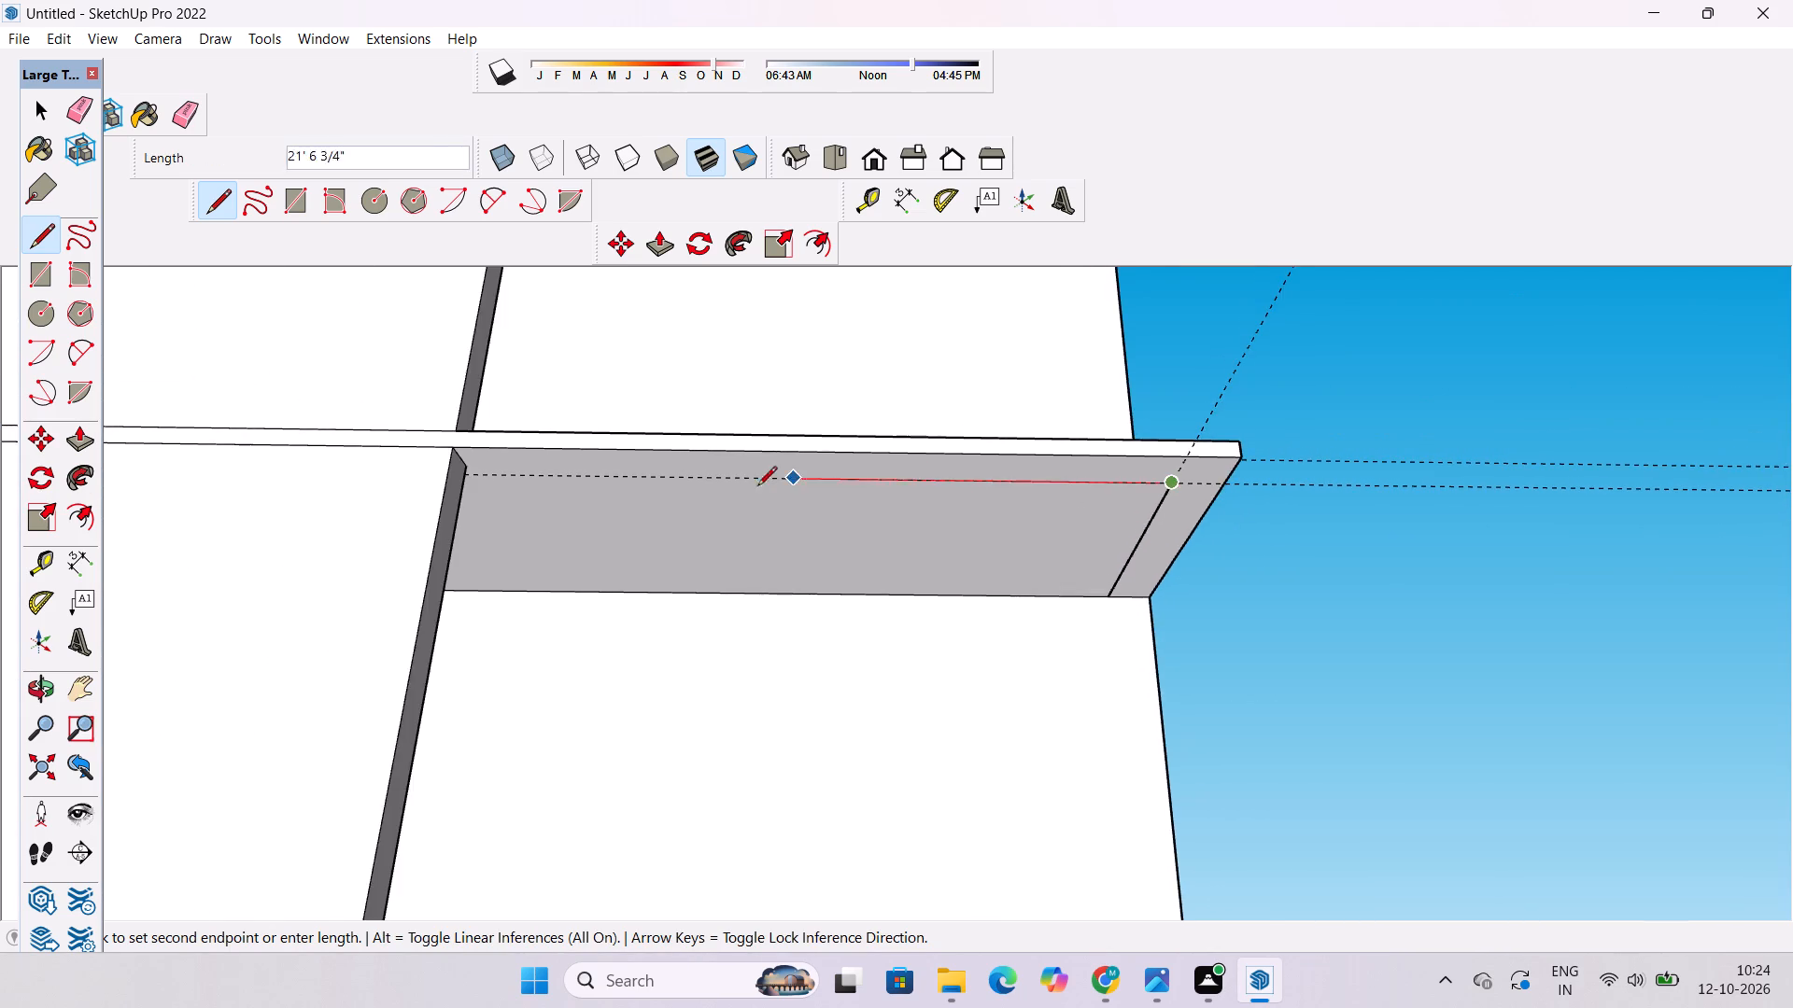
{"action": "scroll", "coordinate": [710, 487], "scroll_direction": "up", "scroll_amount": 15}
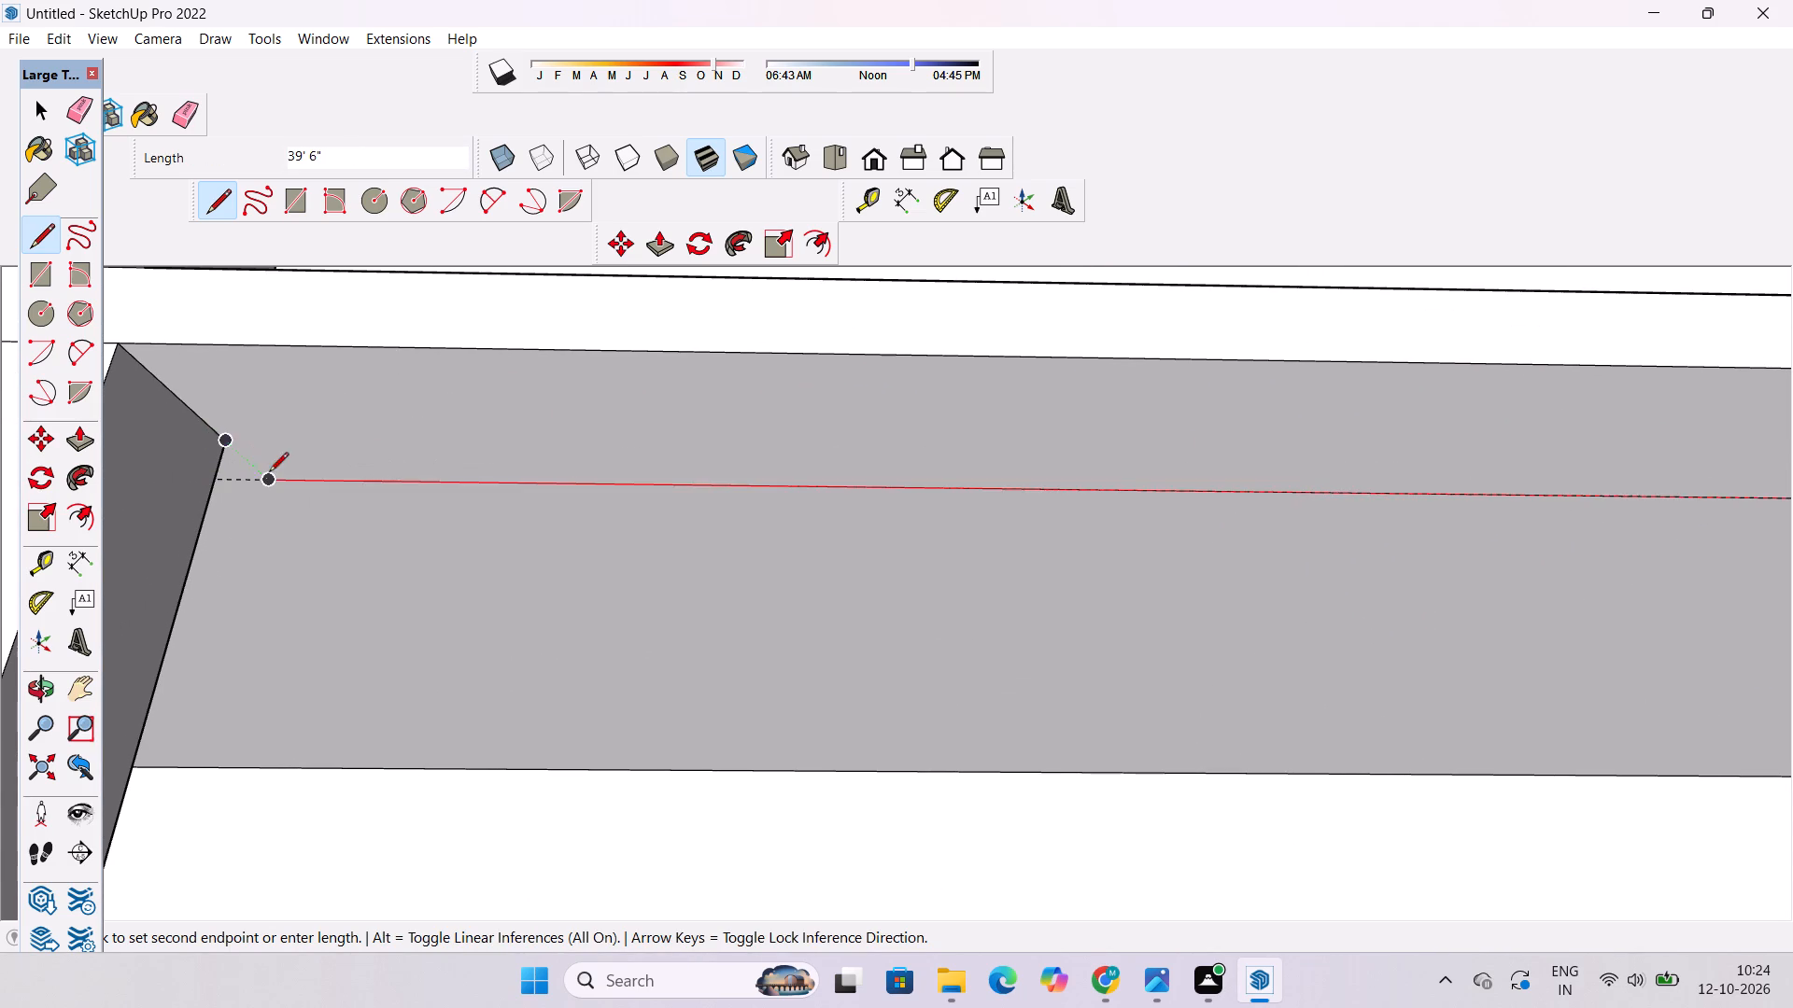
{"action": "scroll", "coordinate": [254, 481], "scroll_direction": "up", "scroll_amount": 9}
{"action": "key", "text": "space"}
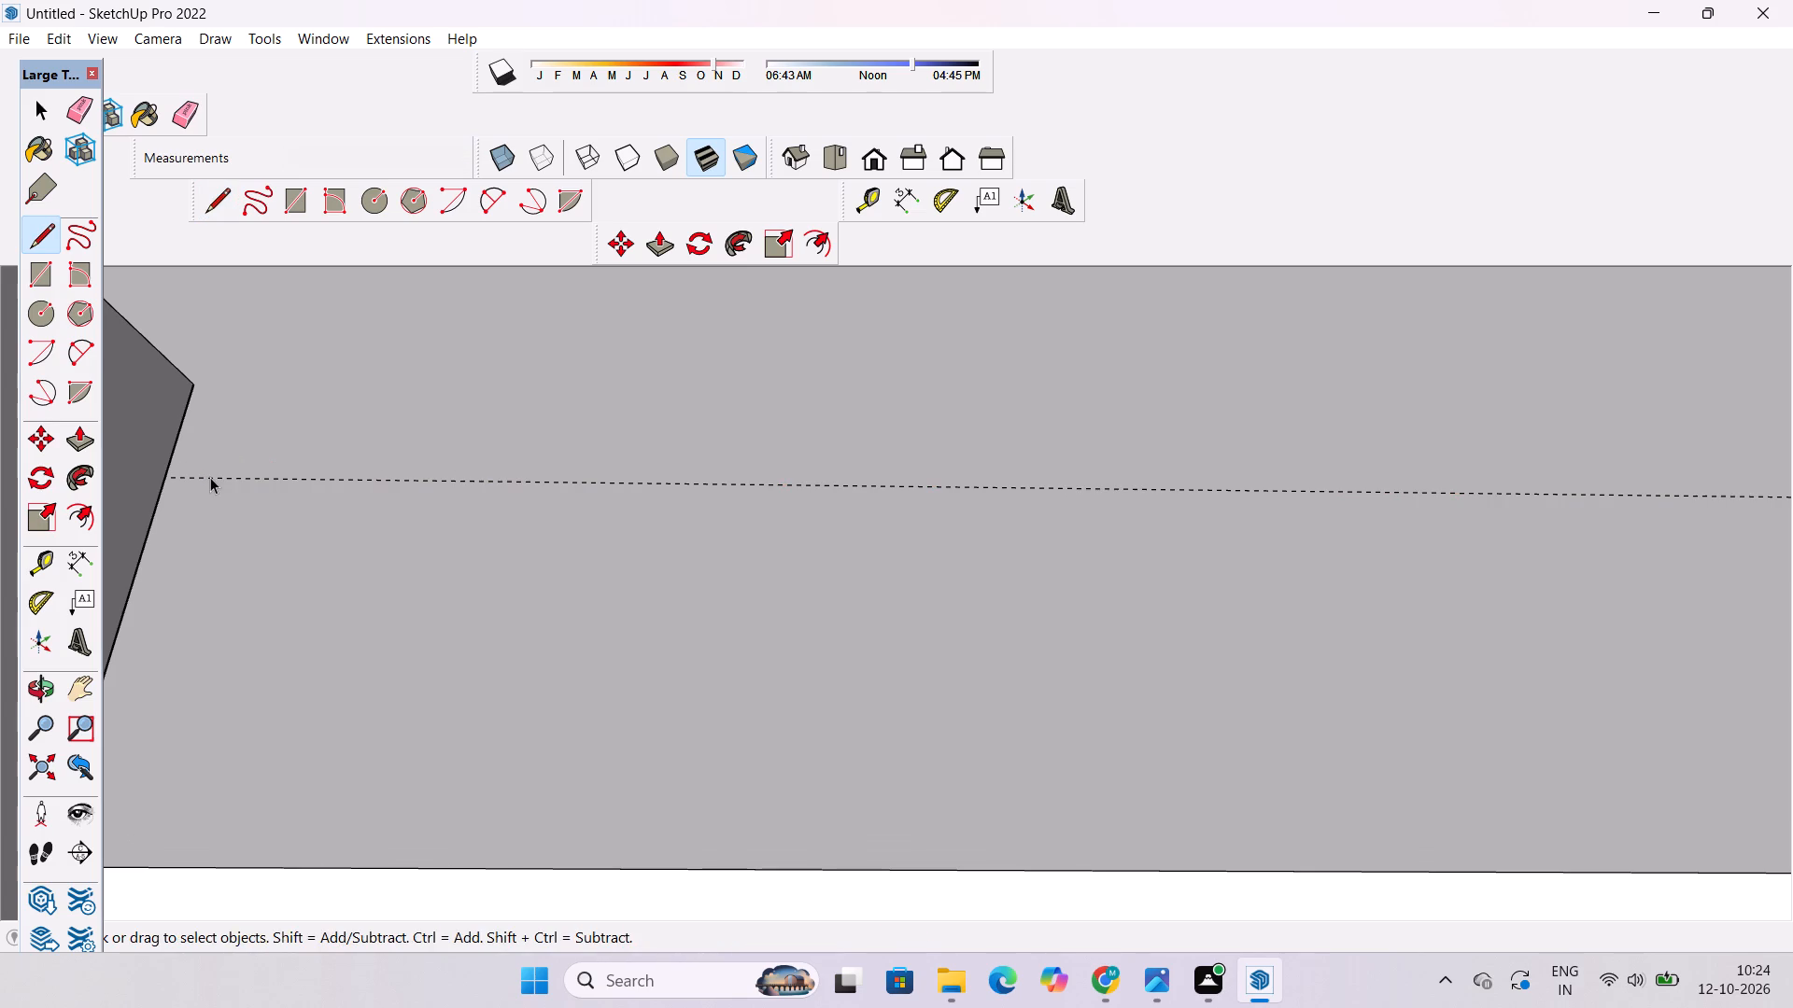
Draw a 1' line on the middle slab's underside from the projecting wall's inner corner to the front guide.
{"action": "type", "text": "o"}
{"action": "scroll", "coordinate": [277, 460], "scroll_direction": "down", "scroll_amount": 5}
{"action": "left_click_drag", "start_coordinate": [203, 482], "coordinate": [350, 471], "text": "shift"}
{"action": "scroll", "coordinate": [350, 471], "scroll_direction": "down", "scroll_amount": 5}
{"action": "left_click_drag", "start_coordinate": [360, 469], "coordinate": [367, 496], "text": "shift"}
{"action": "left_click_drag", "start_coordinate": [377, 498], "coordinate": [400, 507], "text": "shift"}
{"action": "key", "text": "l"}
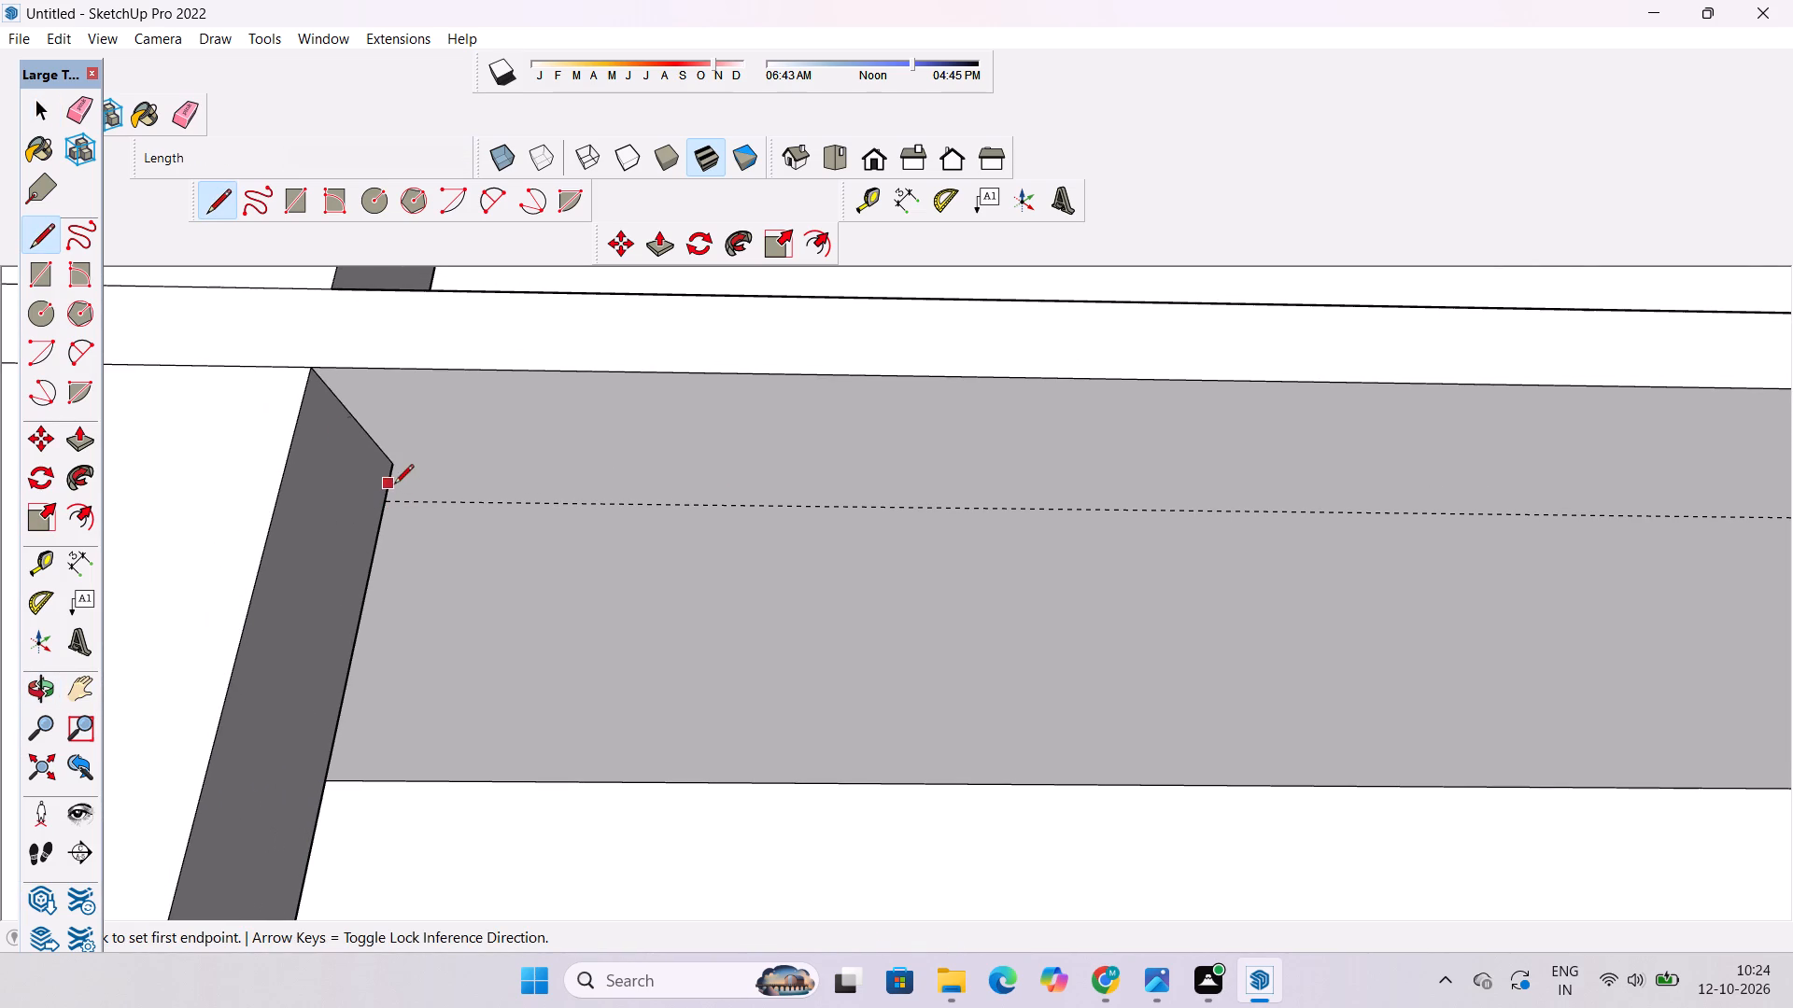
{"action": "scroll", "coordinate": [333, 517], "scroll_direction": "up", "scroll_amount": 18}
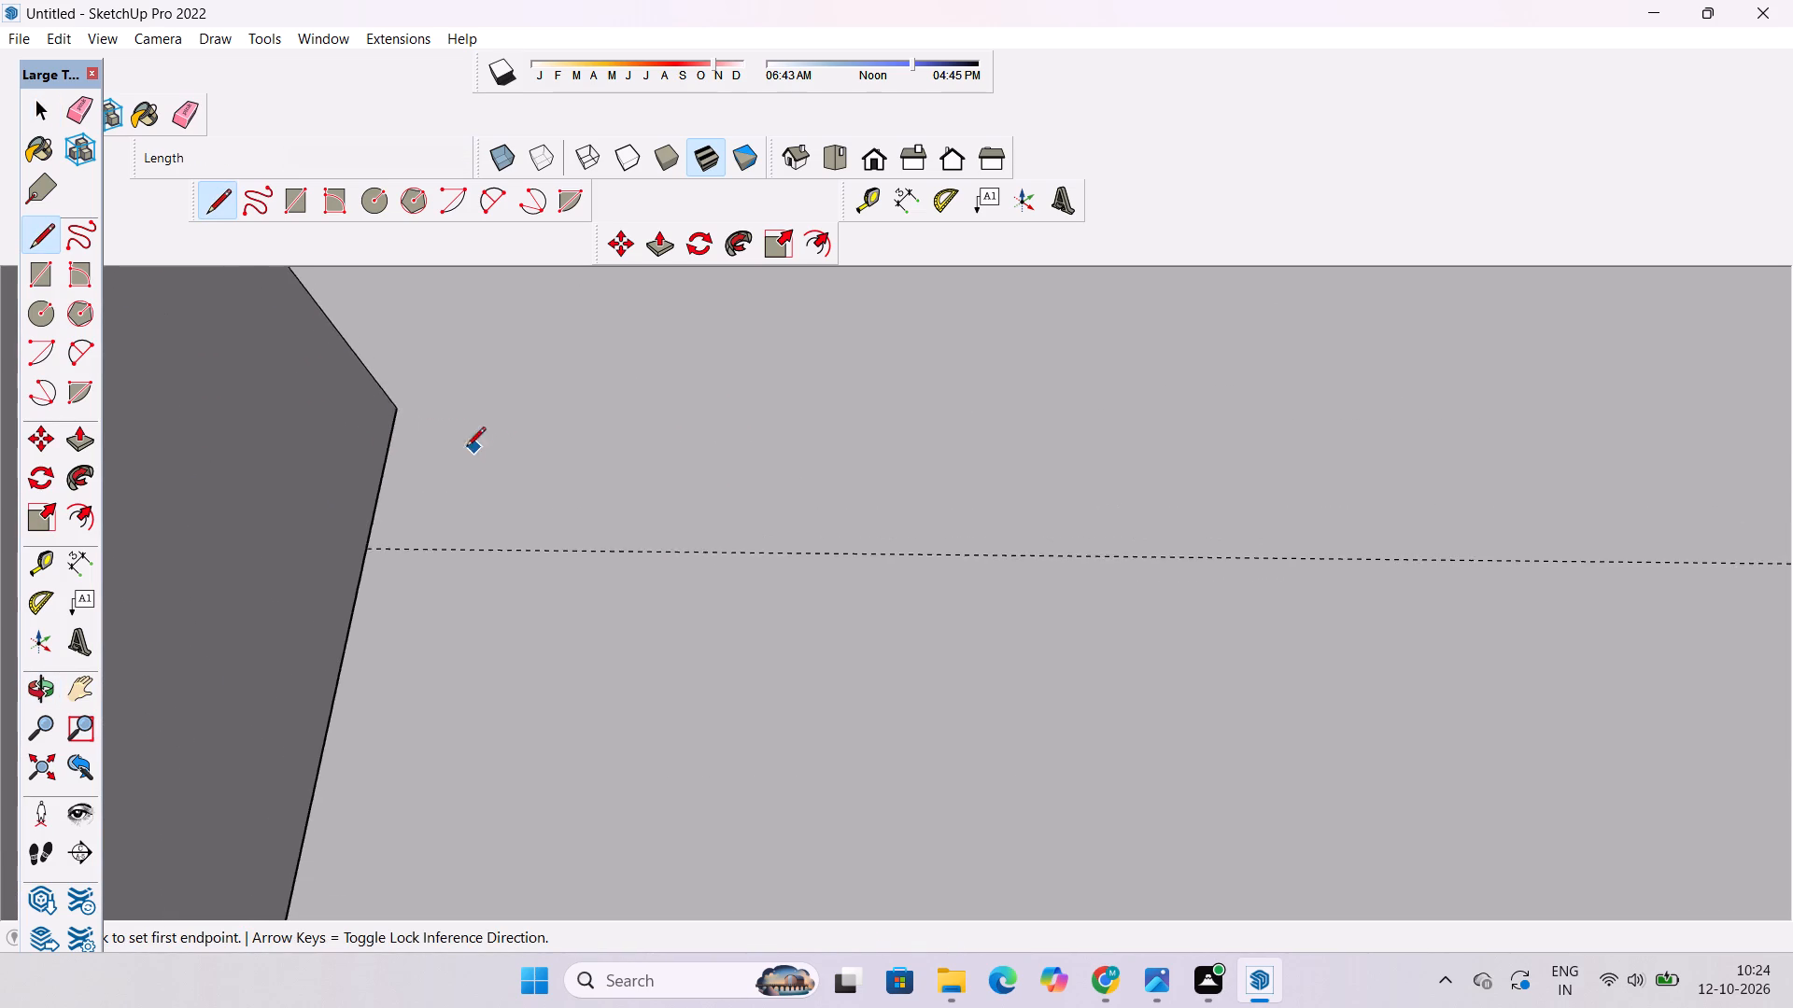
{"action": "scroll", "coordinate": [466, 448], "scroll_direction": "up", "scroll_amount": 2}
{"action": "left_click", "coordinate": [358, 393]}
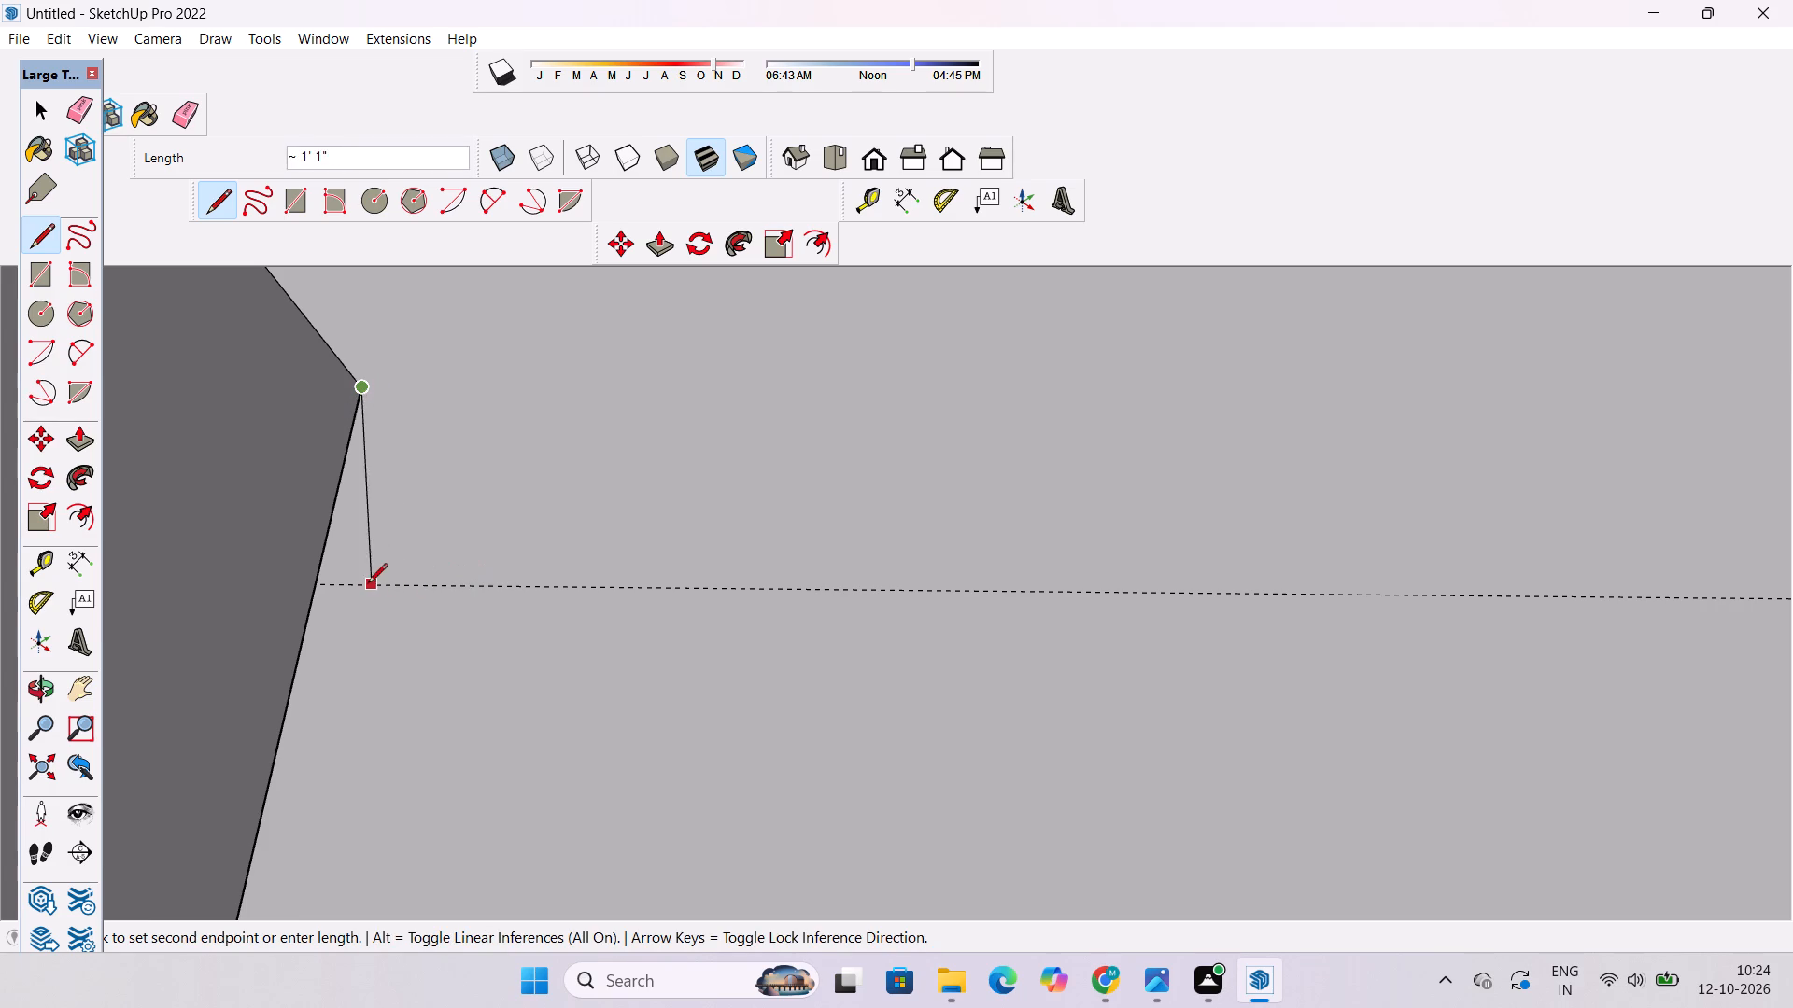
{"action": "left_click", "coordinate": [524, 588]}
Continue the line 39' 6" along the front guide to the end of the side inset line.
{"action": "scroll", "coordinate": [412, 568], "scroll_direction": "down", "scroll_amount": 20}
{"action": "scroll", "coordinate": [412, 568], "scroll_direction": "down", "scroll_amount": 7}
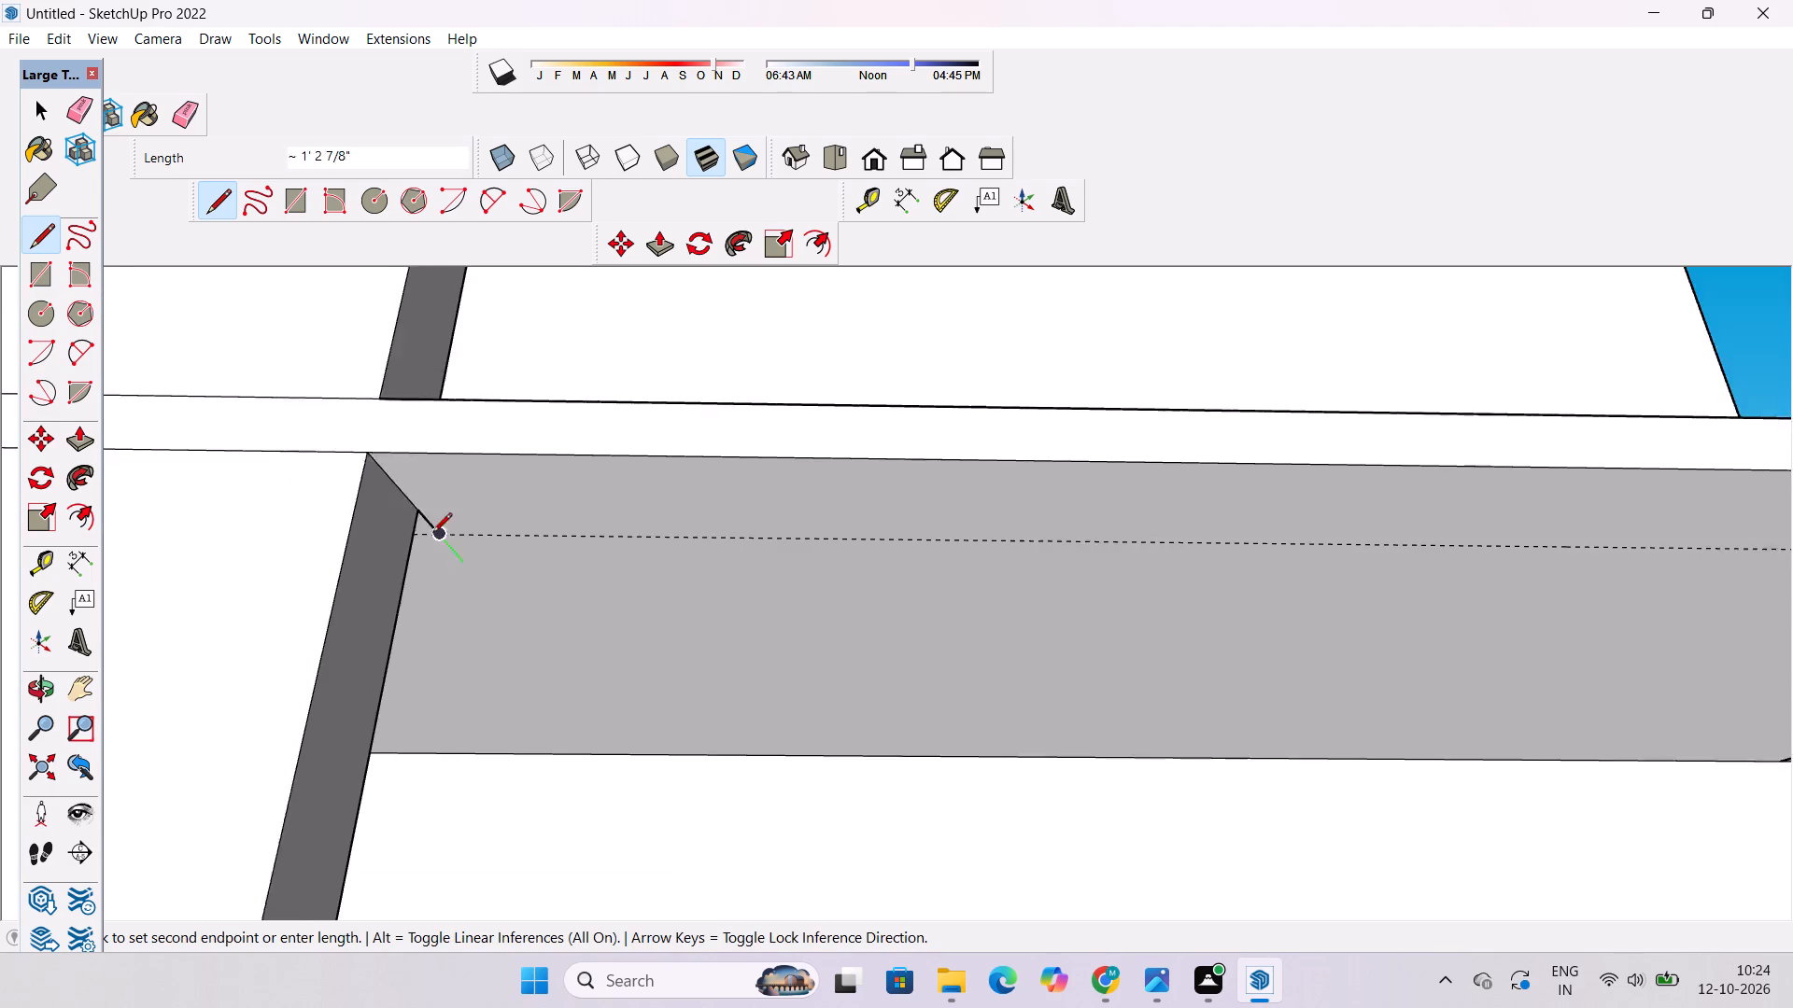
{"action": "scroll", "coordinate": [432, 534], "scroll_direction": "down", "scroll_amount": 12}
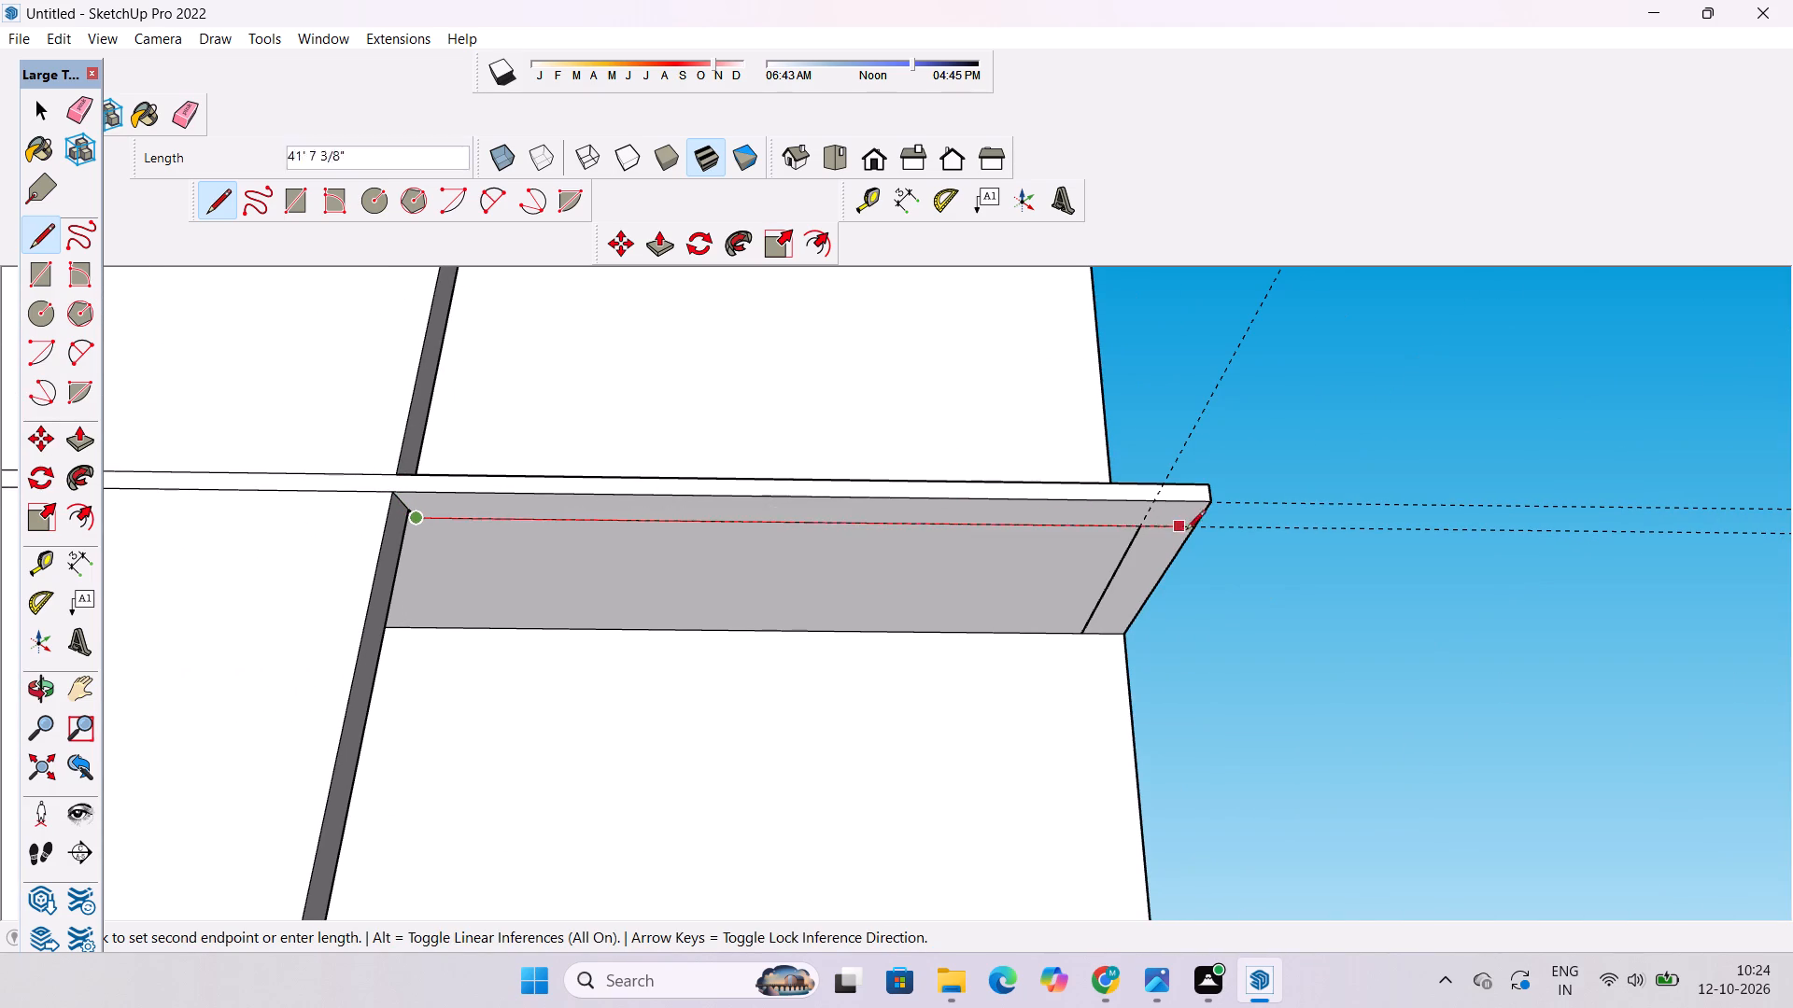
{"action": "scroll", "coordinate": [1167, 548], "scroll_direction": "up", "scroll_amount": 15}
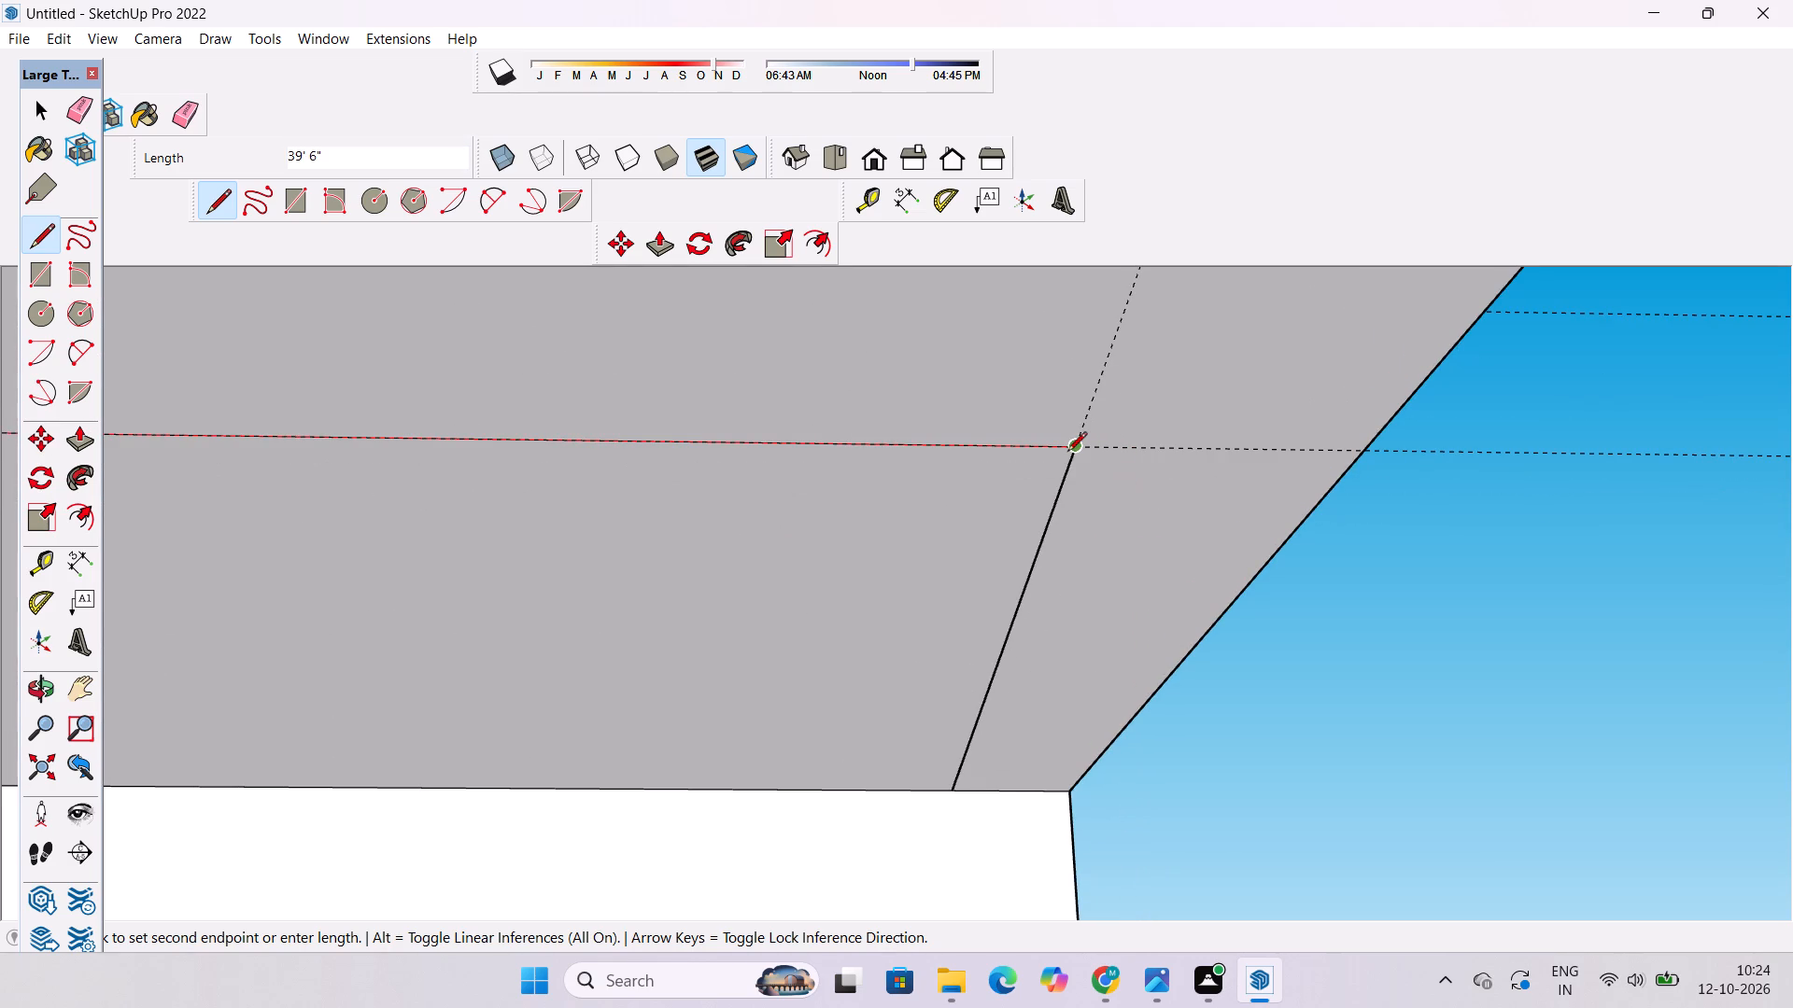
{"action": "left_click", "coordinate": [1067, 453]}
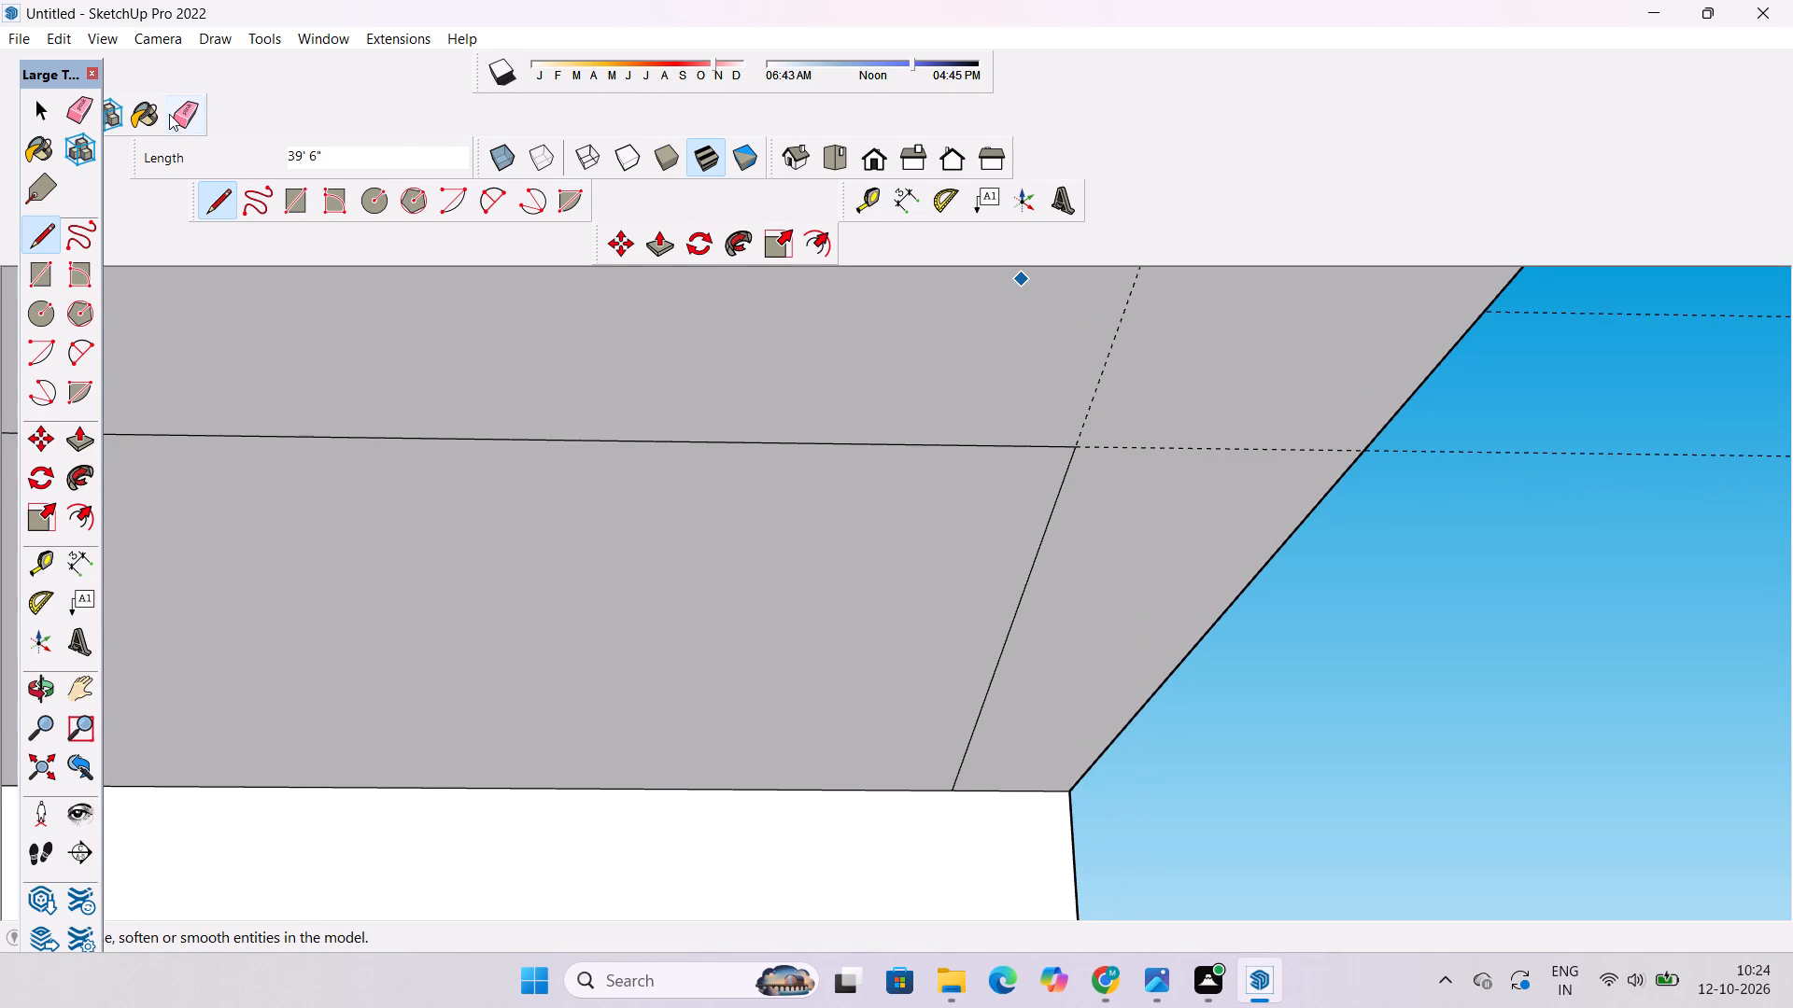
Erase the front and side inset guides from the middle slab's underside.
{"action": "left_click", "coordinate": [176, 115]}
{"action": "scroll", "coordinate": [812, 434], "scroll_direction": "down", "scroll_amount": 11}
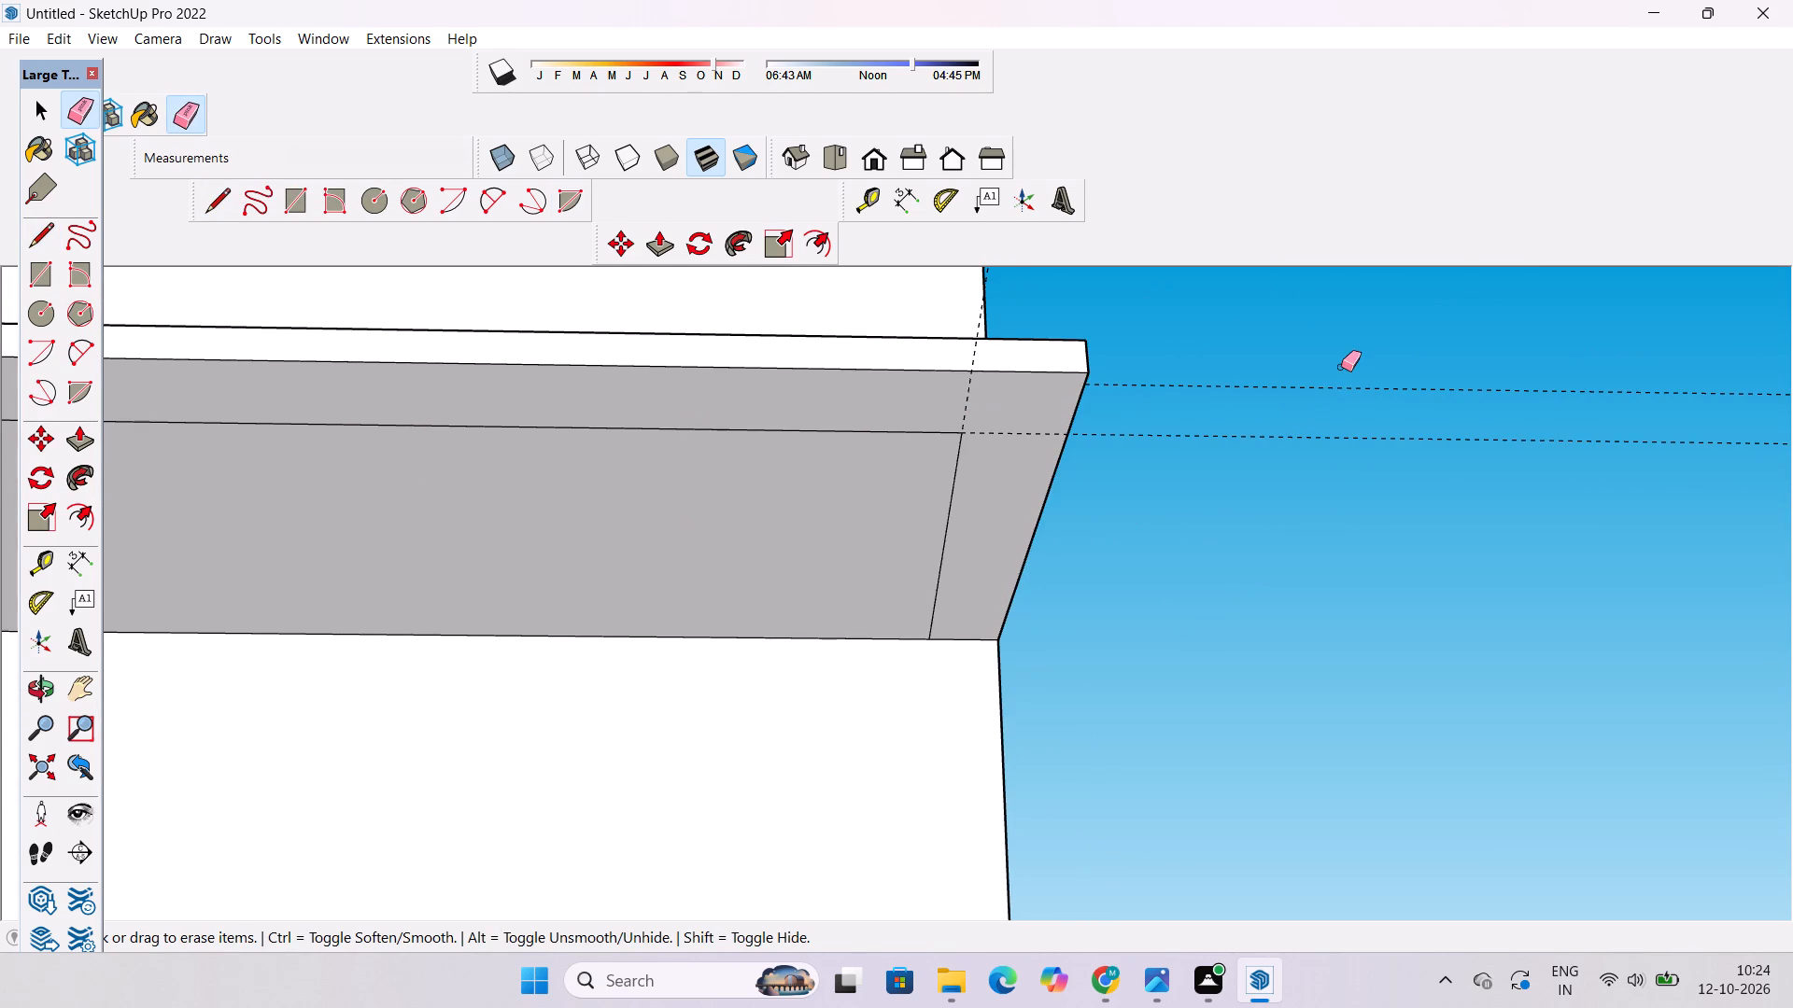
{"action": "left_click_drag", "start_coordinate": [1274, 428], "coordinate": [1271, 449]}
{"action": "scroll", "coordinate": [1138, 470], "scroll_direction": "down", "scroll_amount": 5}
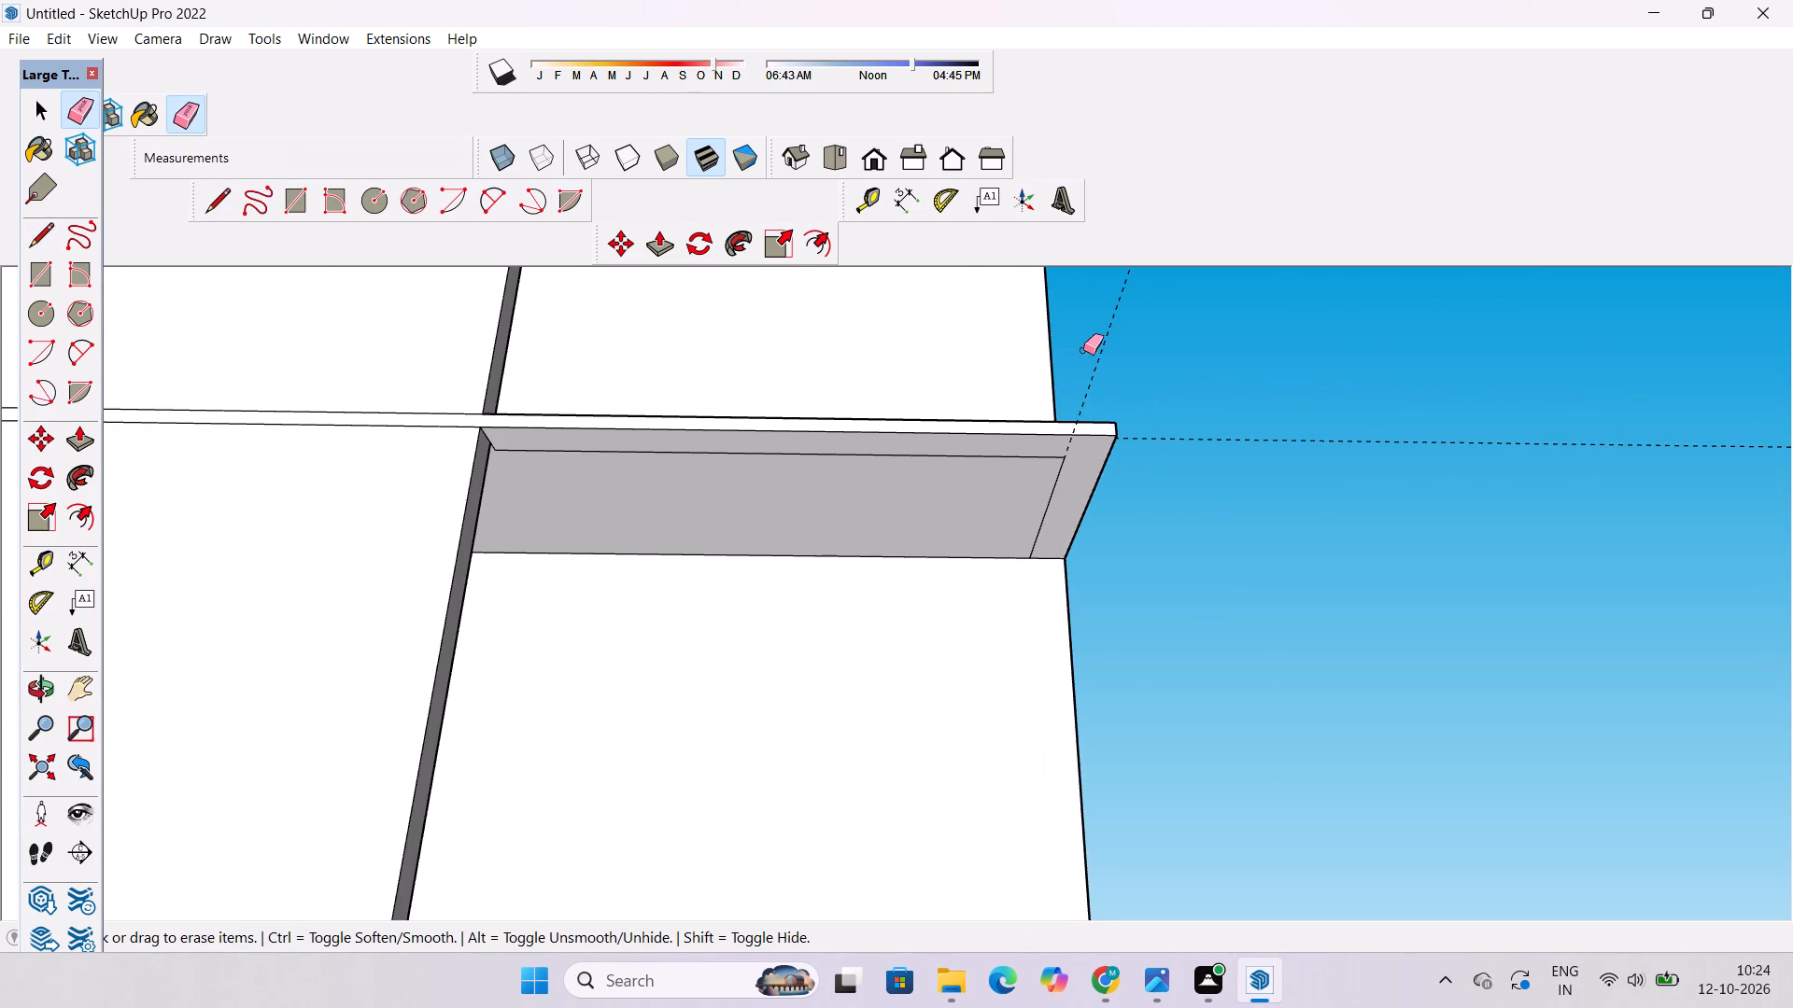
{"action": "left_click_drag", "start_coordinate": [1092, 345], "coordinate": [1102, 366]}
{"action": "key", "text": "space"}
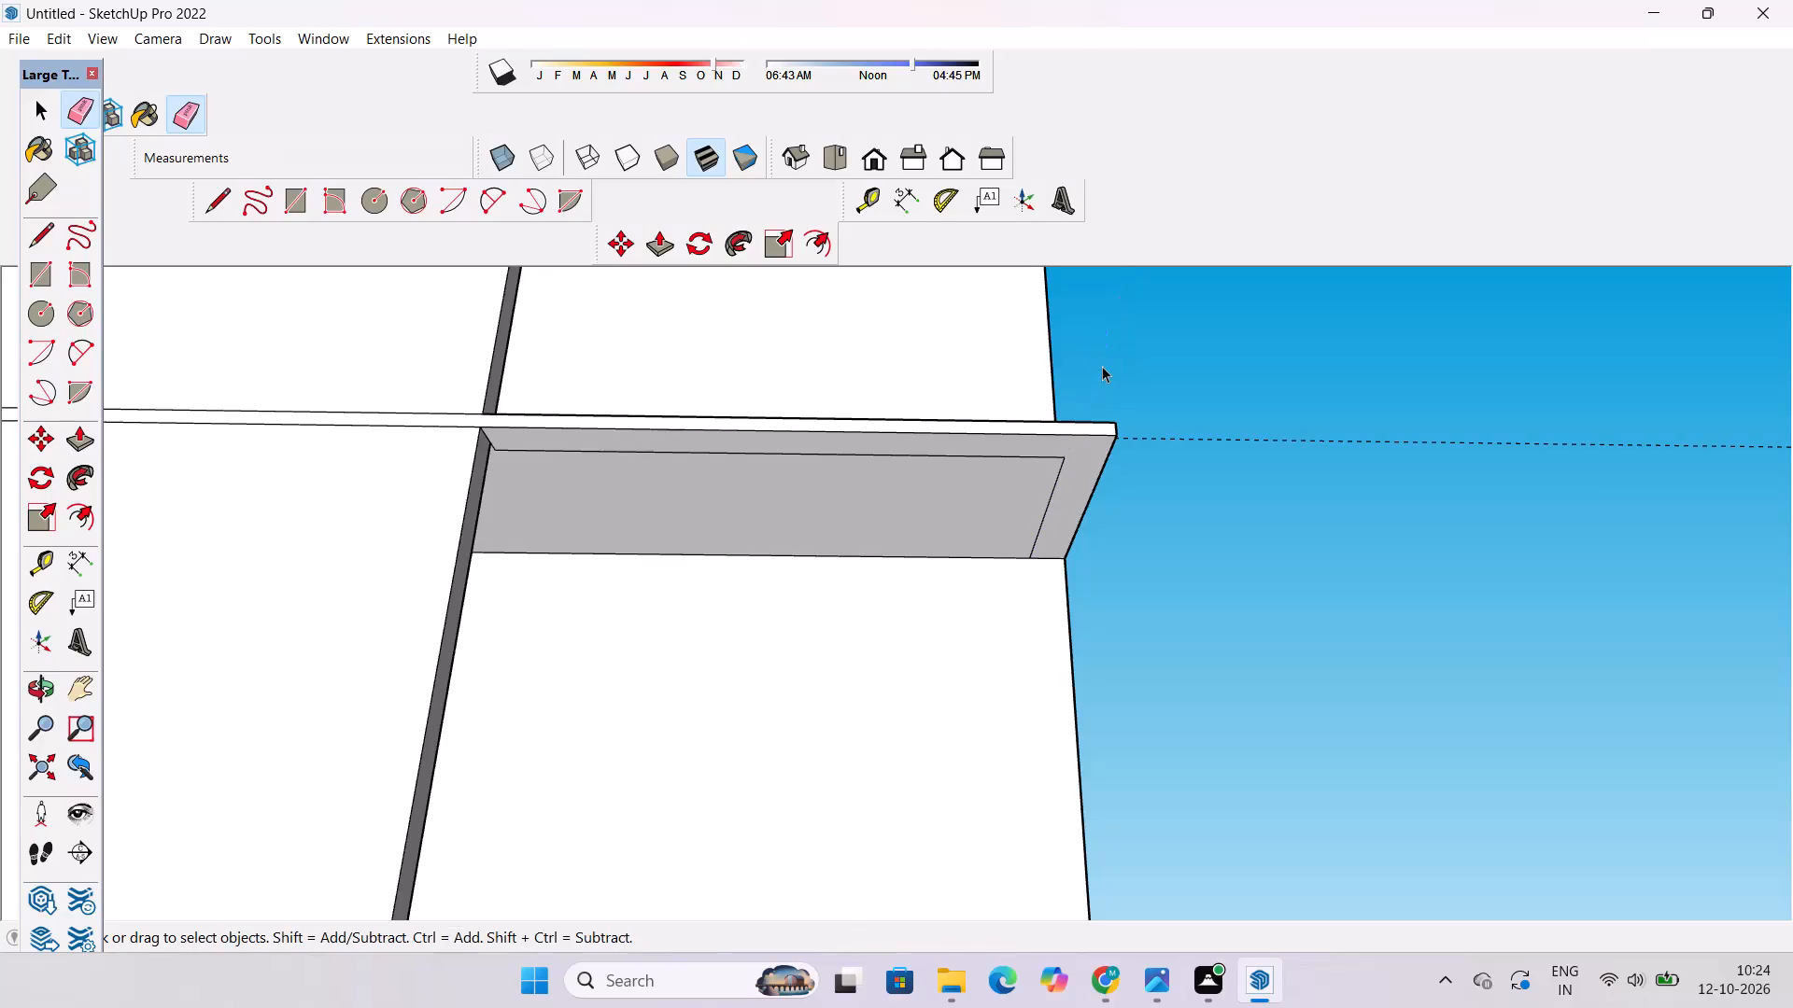
Examine the inset outline on the middle slab's underside from several angles and distances.
{"action": "key", "text": "p"}
{"action": "key", "text": "o"}
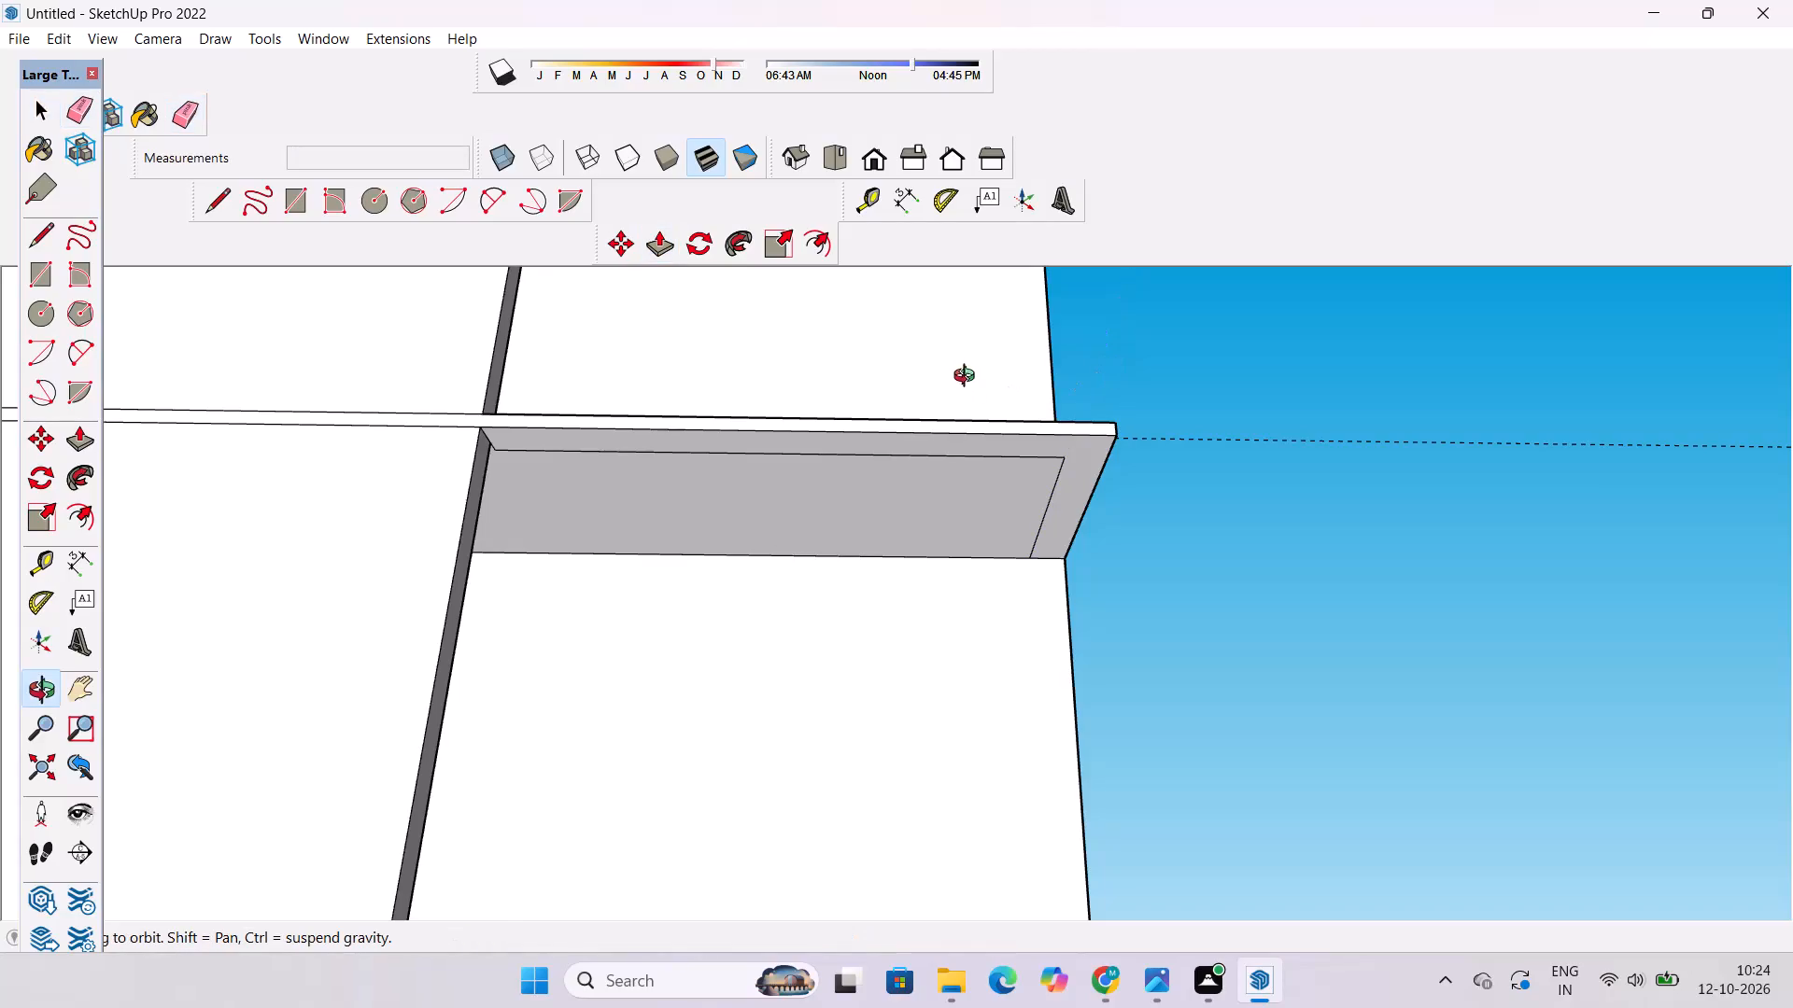
{"action": "scroll", "coordinate": [967, 373], "scroll_direction": "down", "scroll_amount": 2}
{"action": "left_click_drag", "start_coordinate": [956, 440], "coordinate": [955, 450], "text": "shift"}
{"action": "left_click_drag", "start_coordinate": [913, 498], "coordinate": [837, 432]}
{"action": "scroll", "coordinate": [837, 432], "scroll_direction": "up", "scroll_amount": 4}
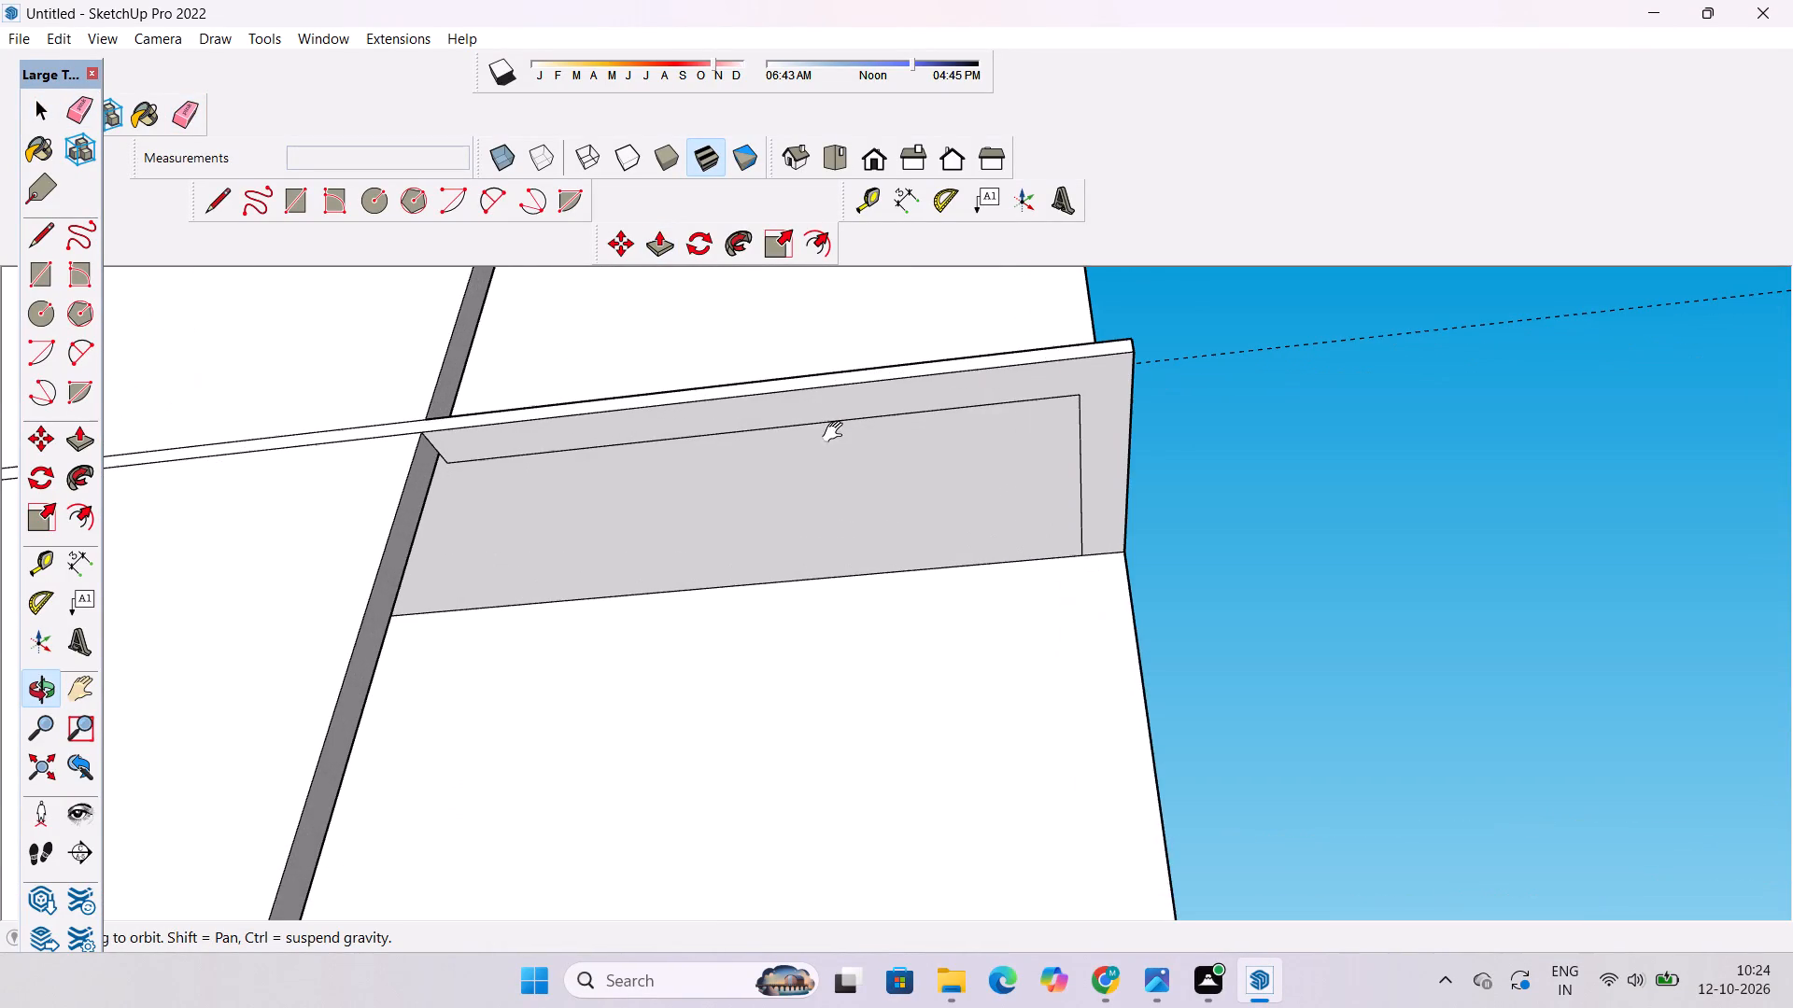
{"action": "left_click_drag", "start_coordinate": [851, 385], "coordinate": [882, 529]}
{"action": "scroll", "coordinate": [885, 529], "scroll_direction": "up", "scroll_amount": 3}
{"action": "left_click_drag", "start_coordinate": [875, 542], "coordinate": [906, 425], "text": "shift"}
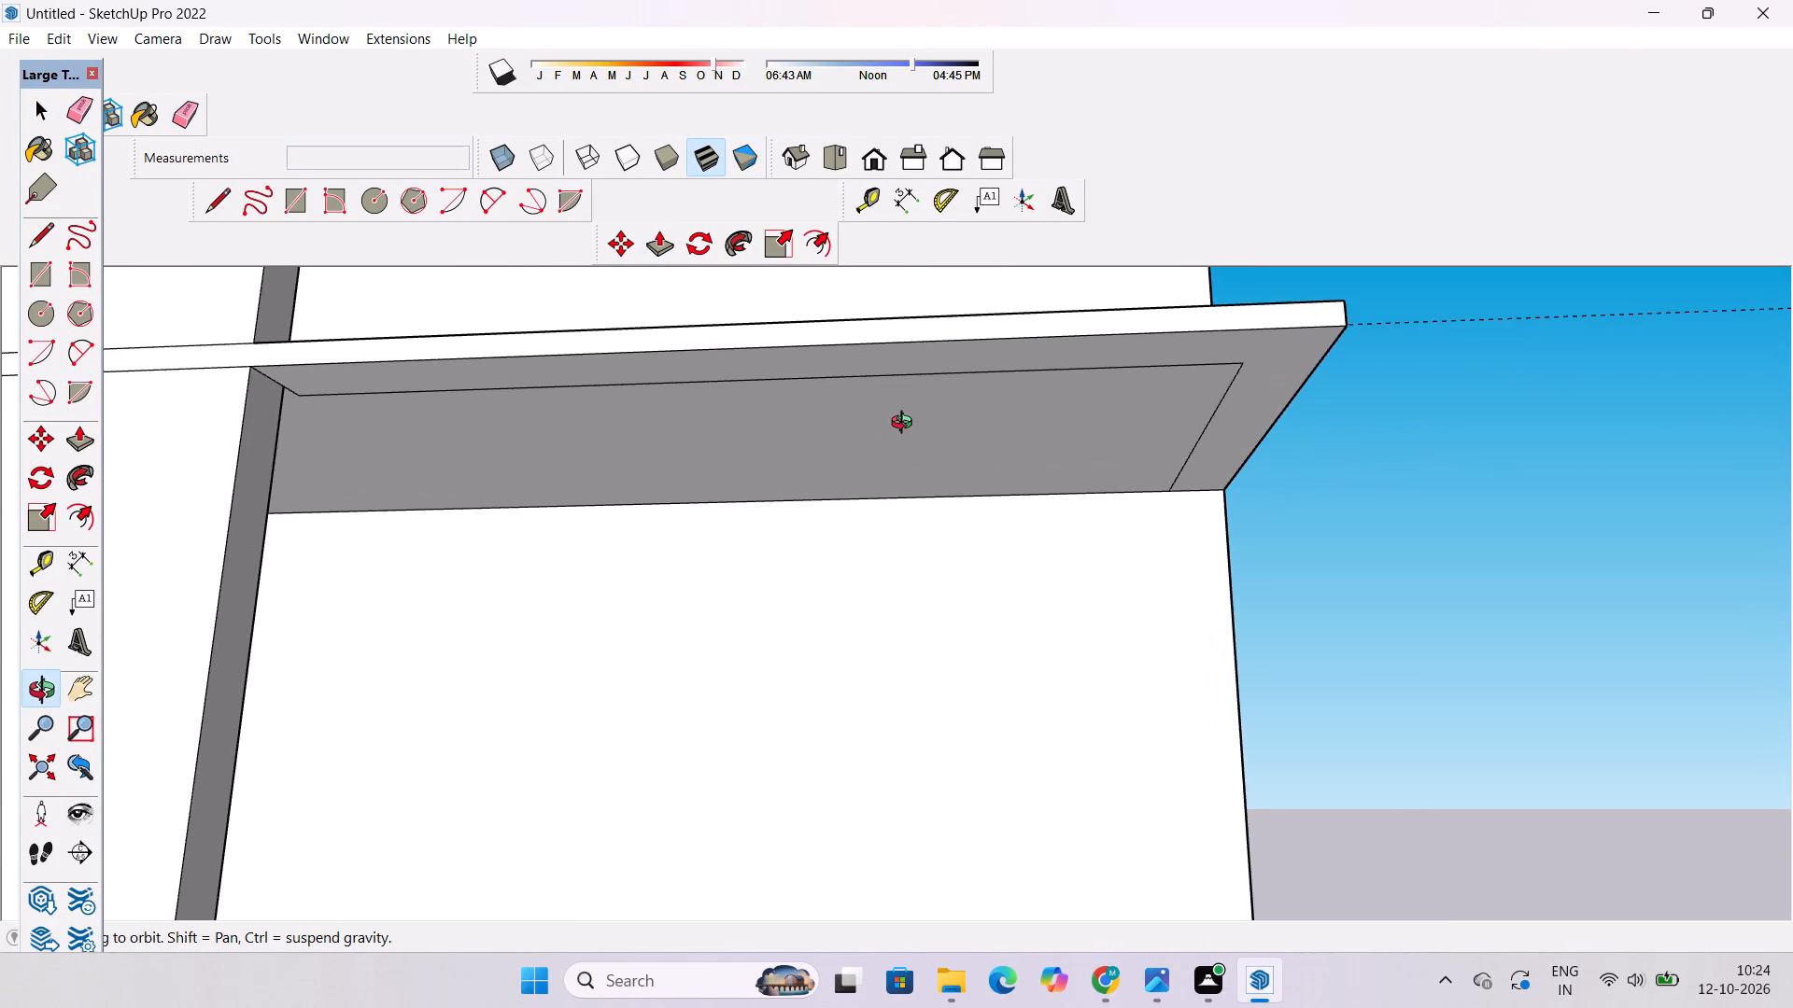
{"action": "left_click_drag", "start_coordinate": [906, 425], "coordinate": [976, 441]}
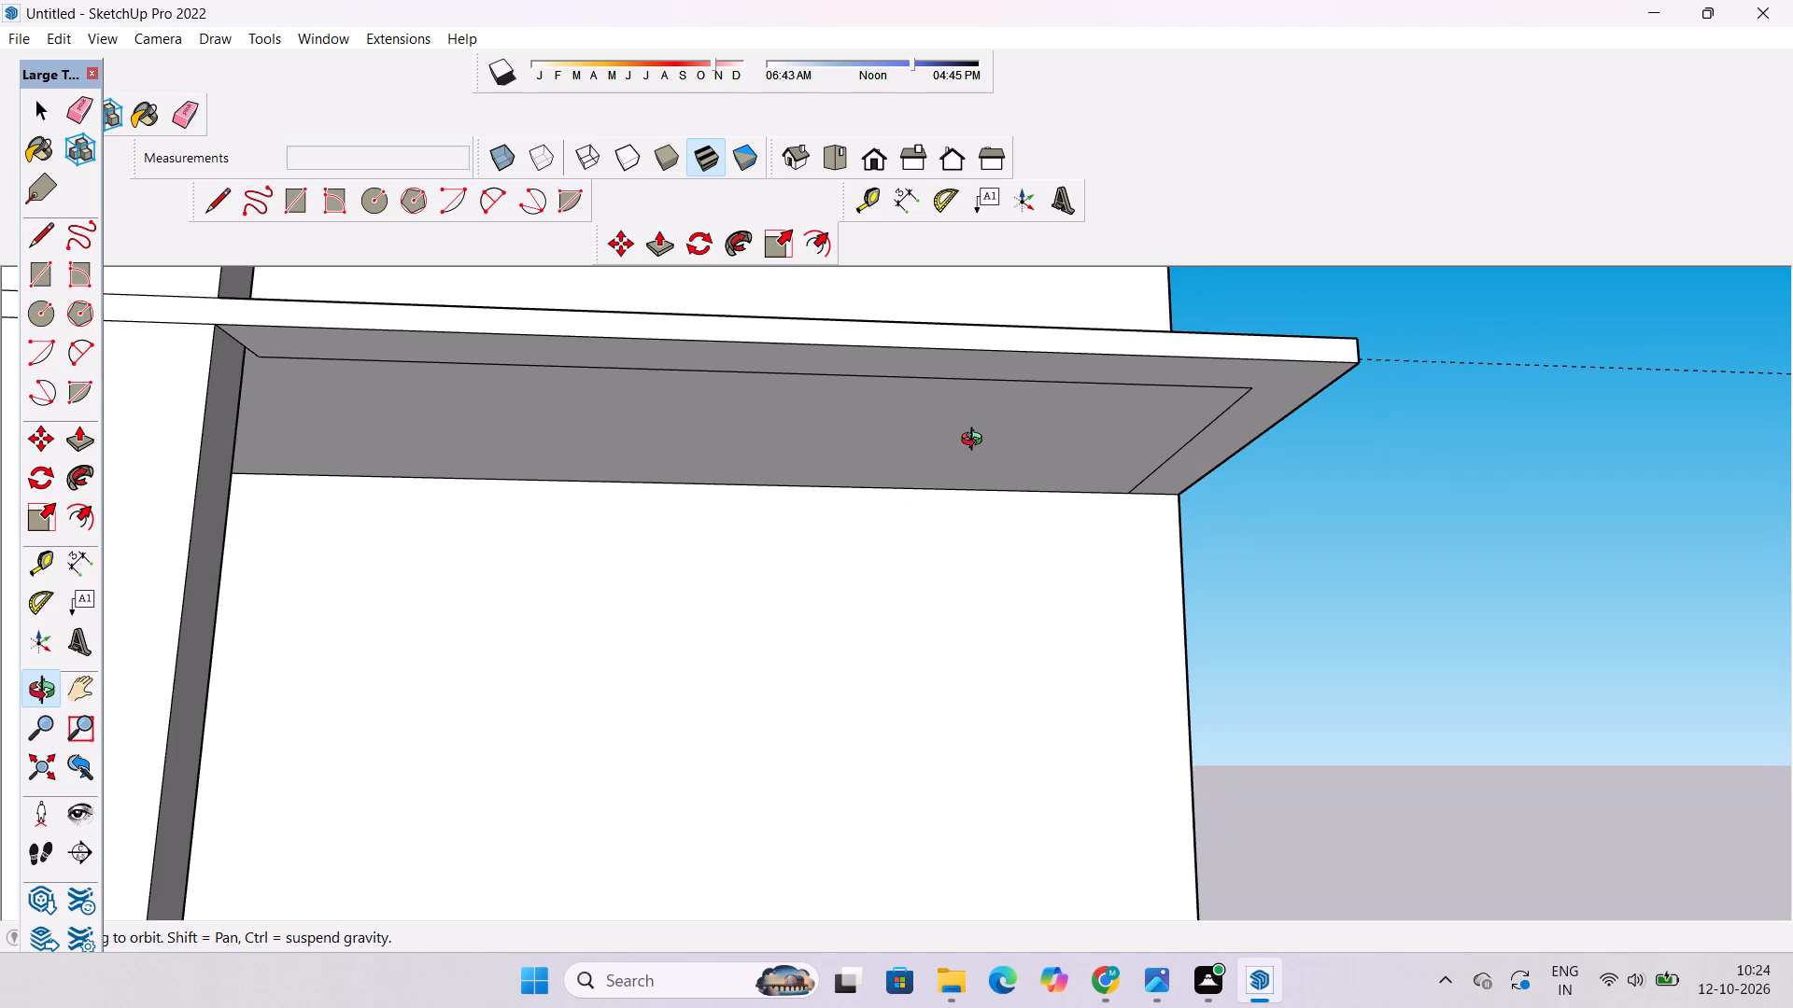
{"action": "scroll", "coordinate": [976, 441], "scroll_direction": "down", "scroll_amount": 4}
{"action": "left_click_drag", "start_coordinate": [956, 481], "coordinate": [955, 329]}
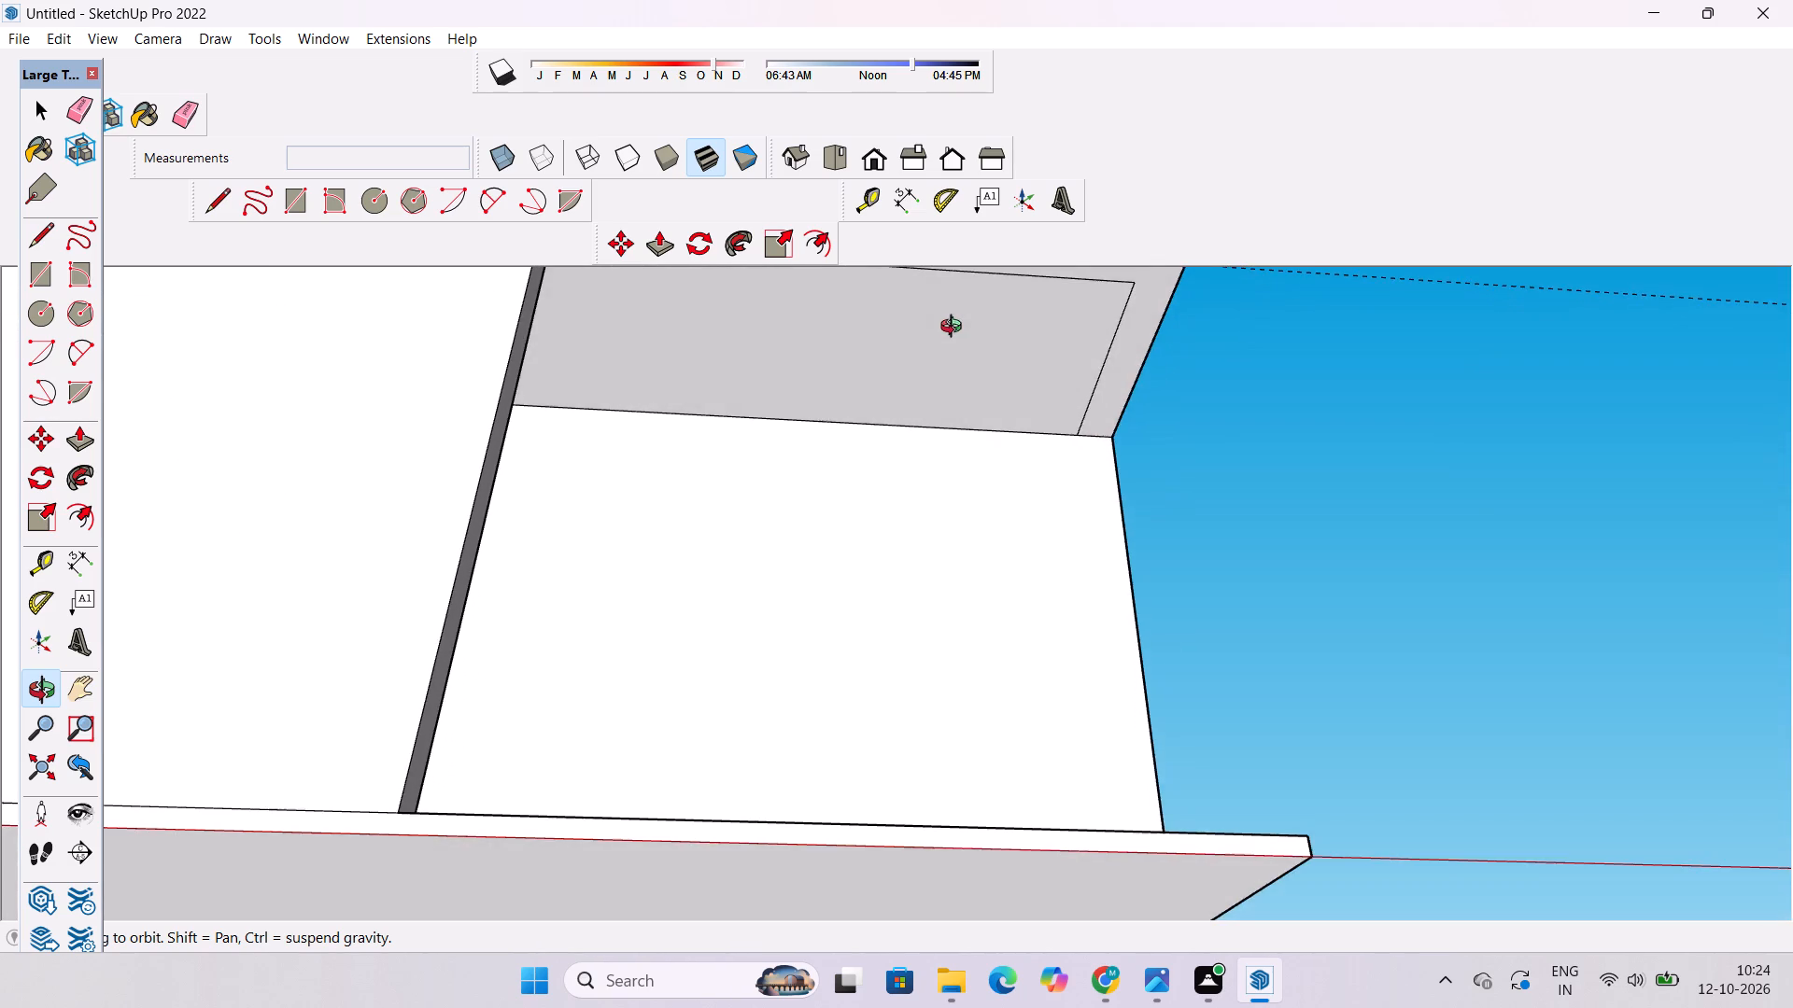
{"action": "left_click_drag", "start_coordinate": [931, 353], "coordinate": [825, 365]}
{"action": "left_click_drag", "start_coordinate": [812, 377], "coordinate": [866, 484], "text": "shift"}
{"action": "scroll", "coordinate": [679, 432], "scroll_direction": "up", "scroll_amount": 8}
{"action": "left_click_drag", "start_coordinate": [680, 442], "coordinate": [689, 442], "text": "shift"}
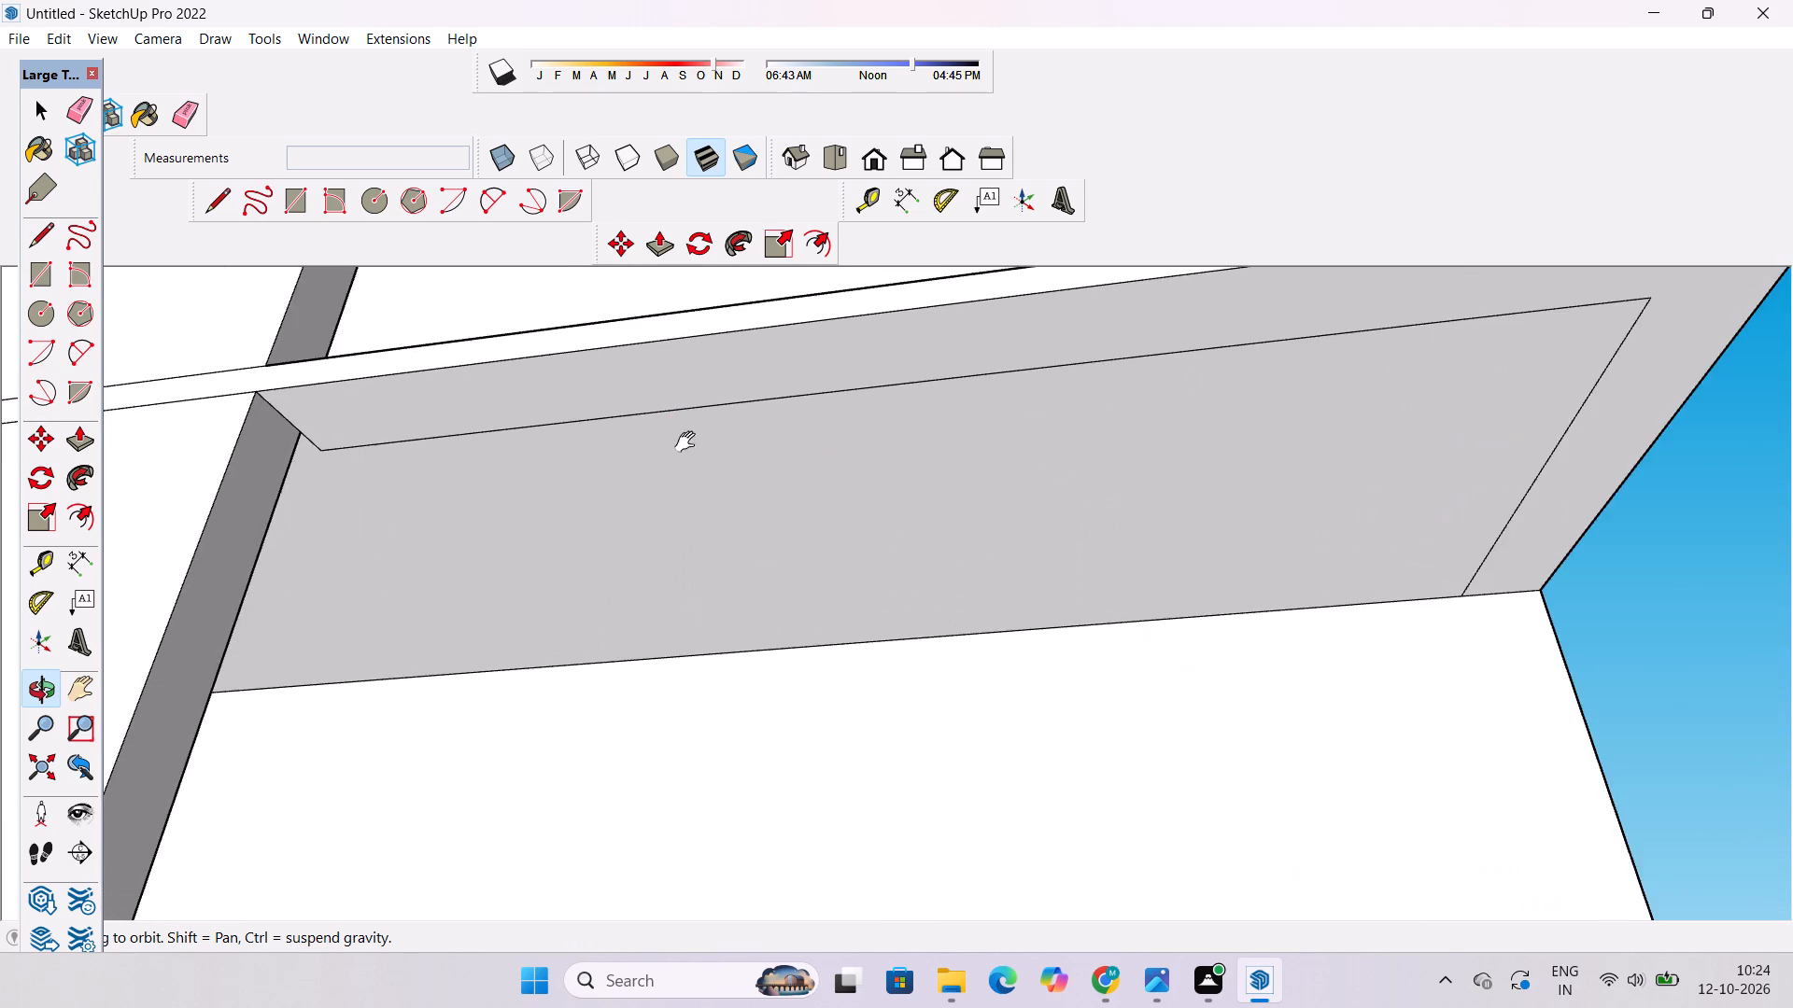
{"action": "left_click_drag", "start_coordinate": [689, 442], "coordinate": [846, 397], "text": "shift"}
{"action": "left_click_drag", "start_coordinate": [847, 399], "coordinate": [846, 417]}
{"action": "left_click_drag", "start_coordinate": [837, 424], "coordinate": [784, 447], "text": "shift"}
{"action": "left_click_drag", "start_coordinate": [802, 432], "coordinate": [824, 480], "text": "shift"}
{"action": "left_click_drag", "start_coordinate": [824, 480], "coordinate": [848, 444]}
{"action": "scroll", "coordinate": [876, 433], "scroll_direction": "down", "scroll_amount": 6}
{"action": "left_click_drag", "start_coordinate": [855, 438], "coordinate": [891, 430], "text": "shift"}
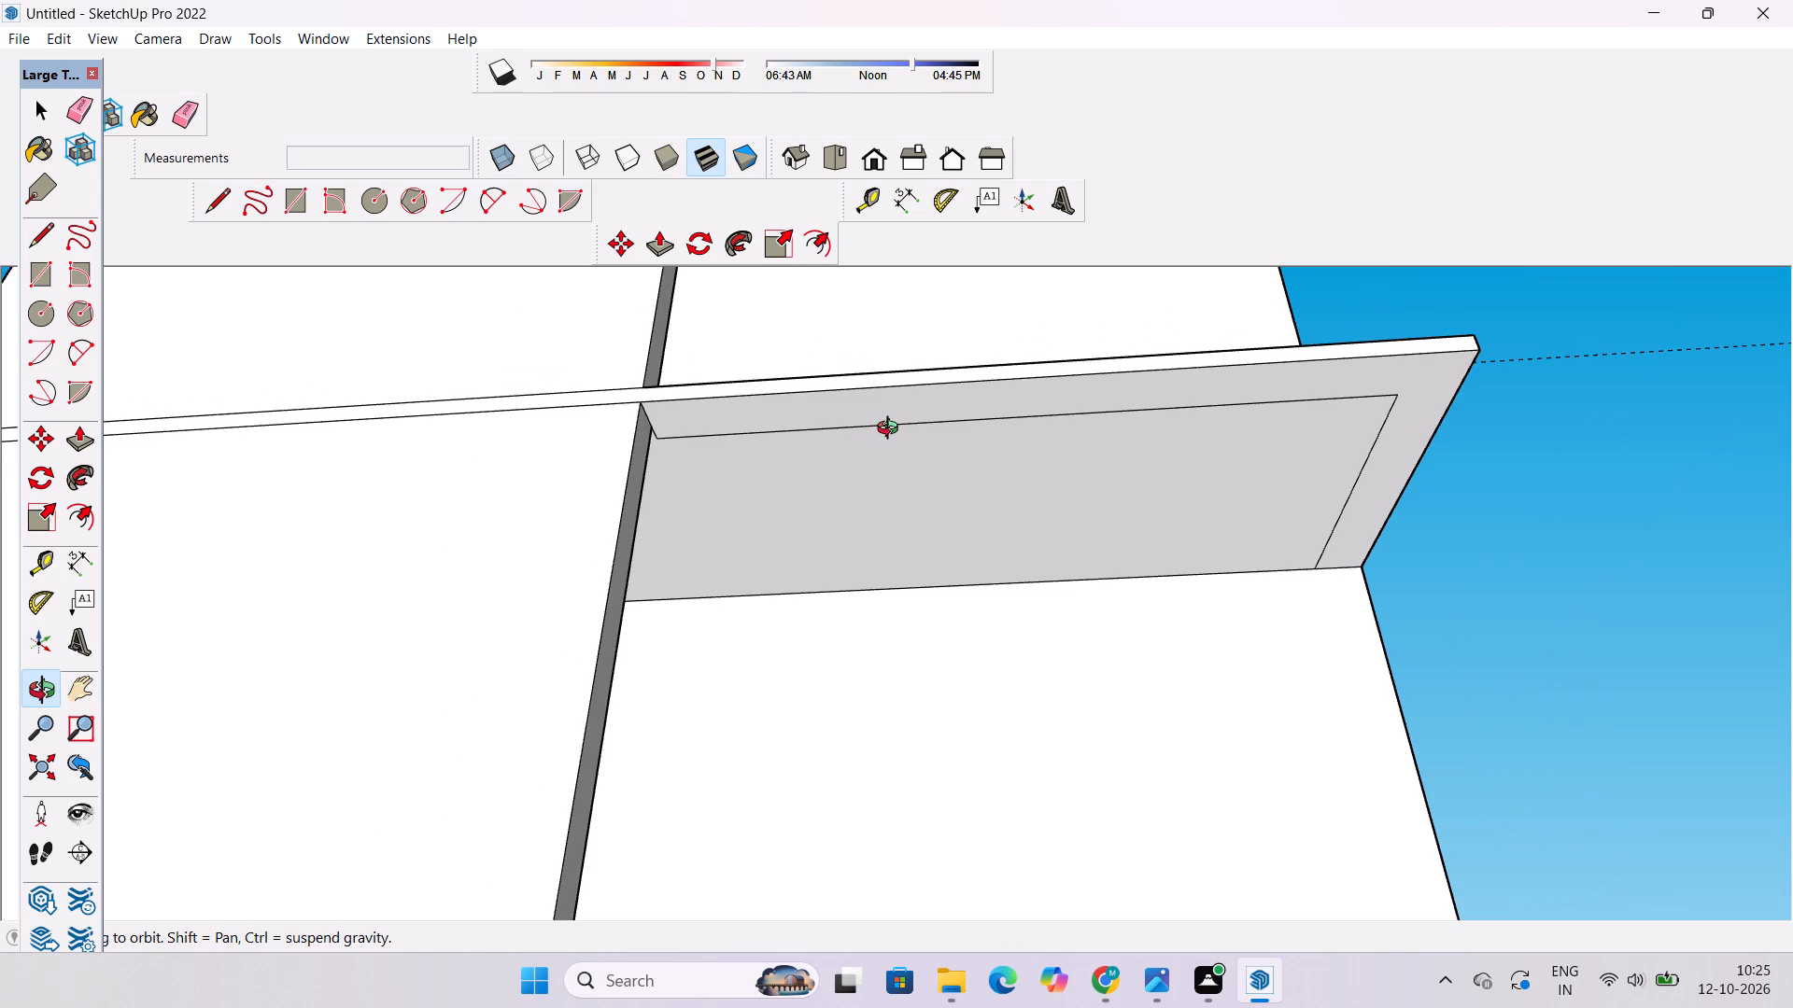
{"action": "left_click_drag", "start_coordinate": [915, 433], "coordinate": [728, 448], "text": "shift"}
{"action": "left_click_drag", "start_coordinate": [740, 437], "coordinate": [828, 370]}
{"action": "scroll", "coordinate": [895, 398], "scroll_direction": "up", "scroll_amount": 3}
{"action": "left_click_drag", "start_coordinate": [914, 399], "coordinate": [812, 399], "text": "shift"}
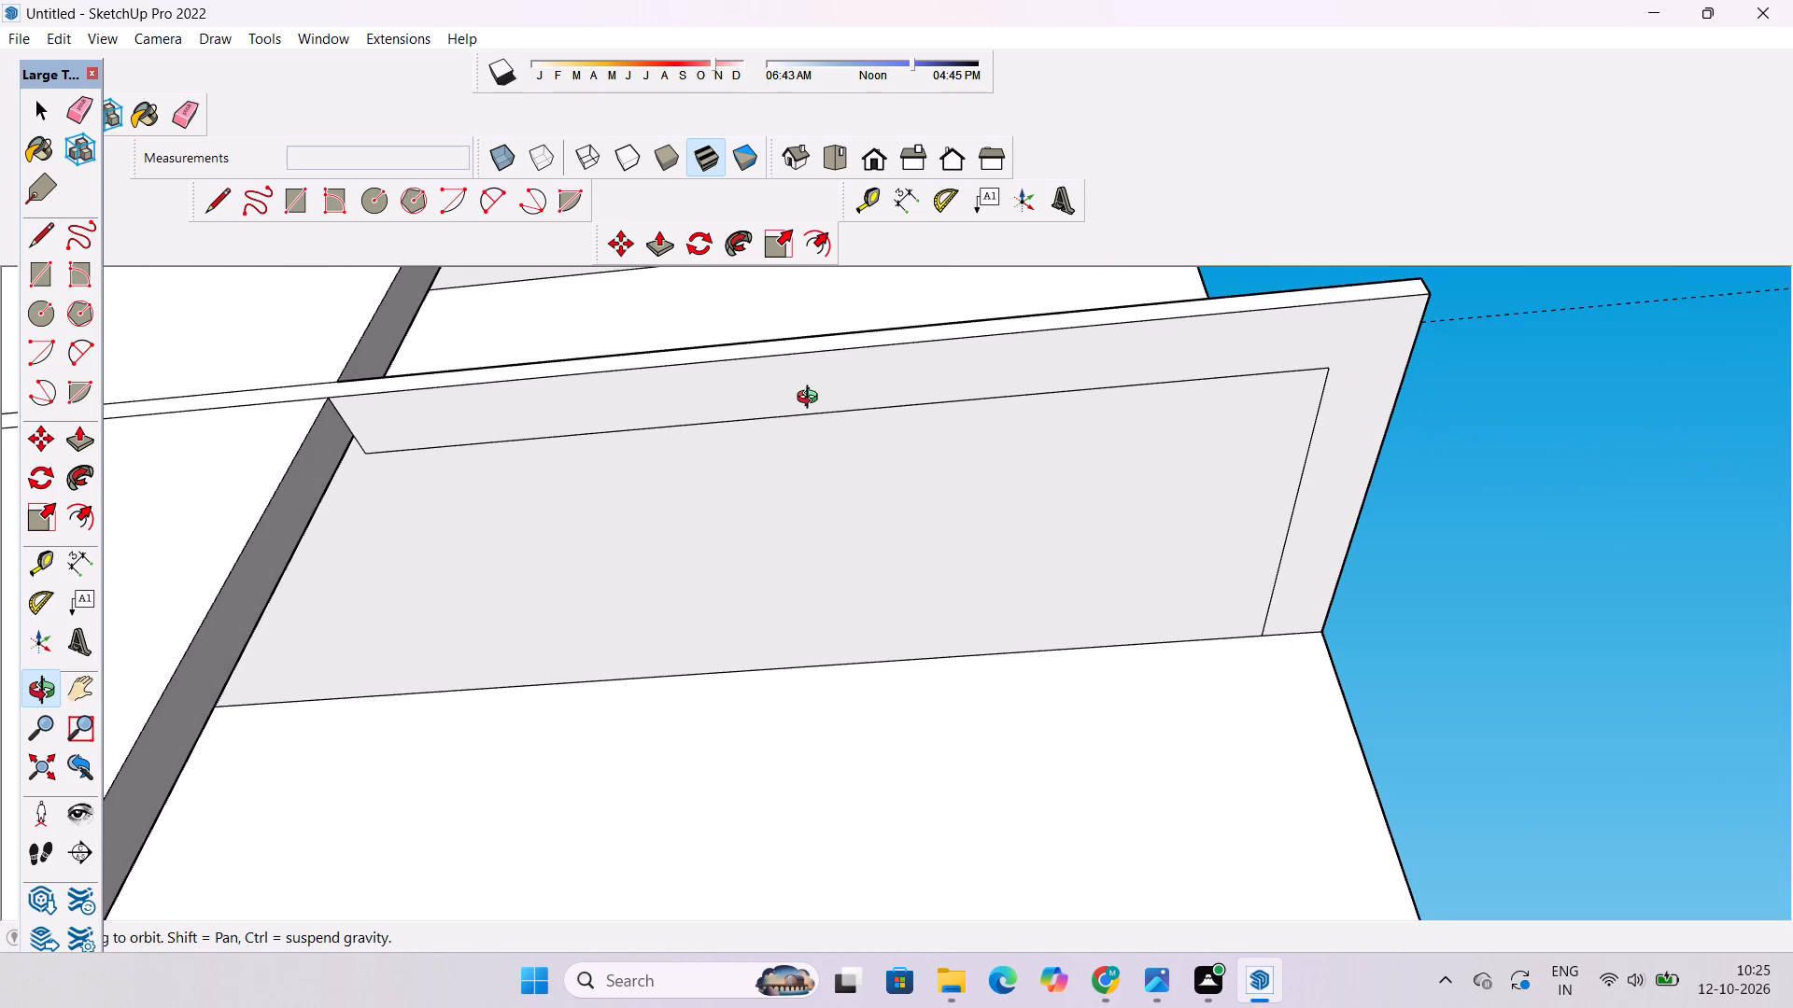
{"action": "scroll", "coordinate": [812, 399], "scroll_direction": "down", "scroll_amount": 3}
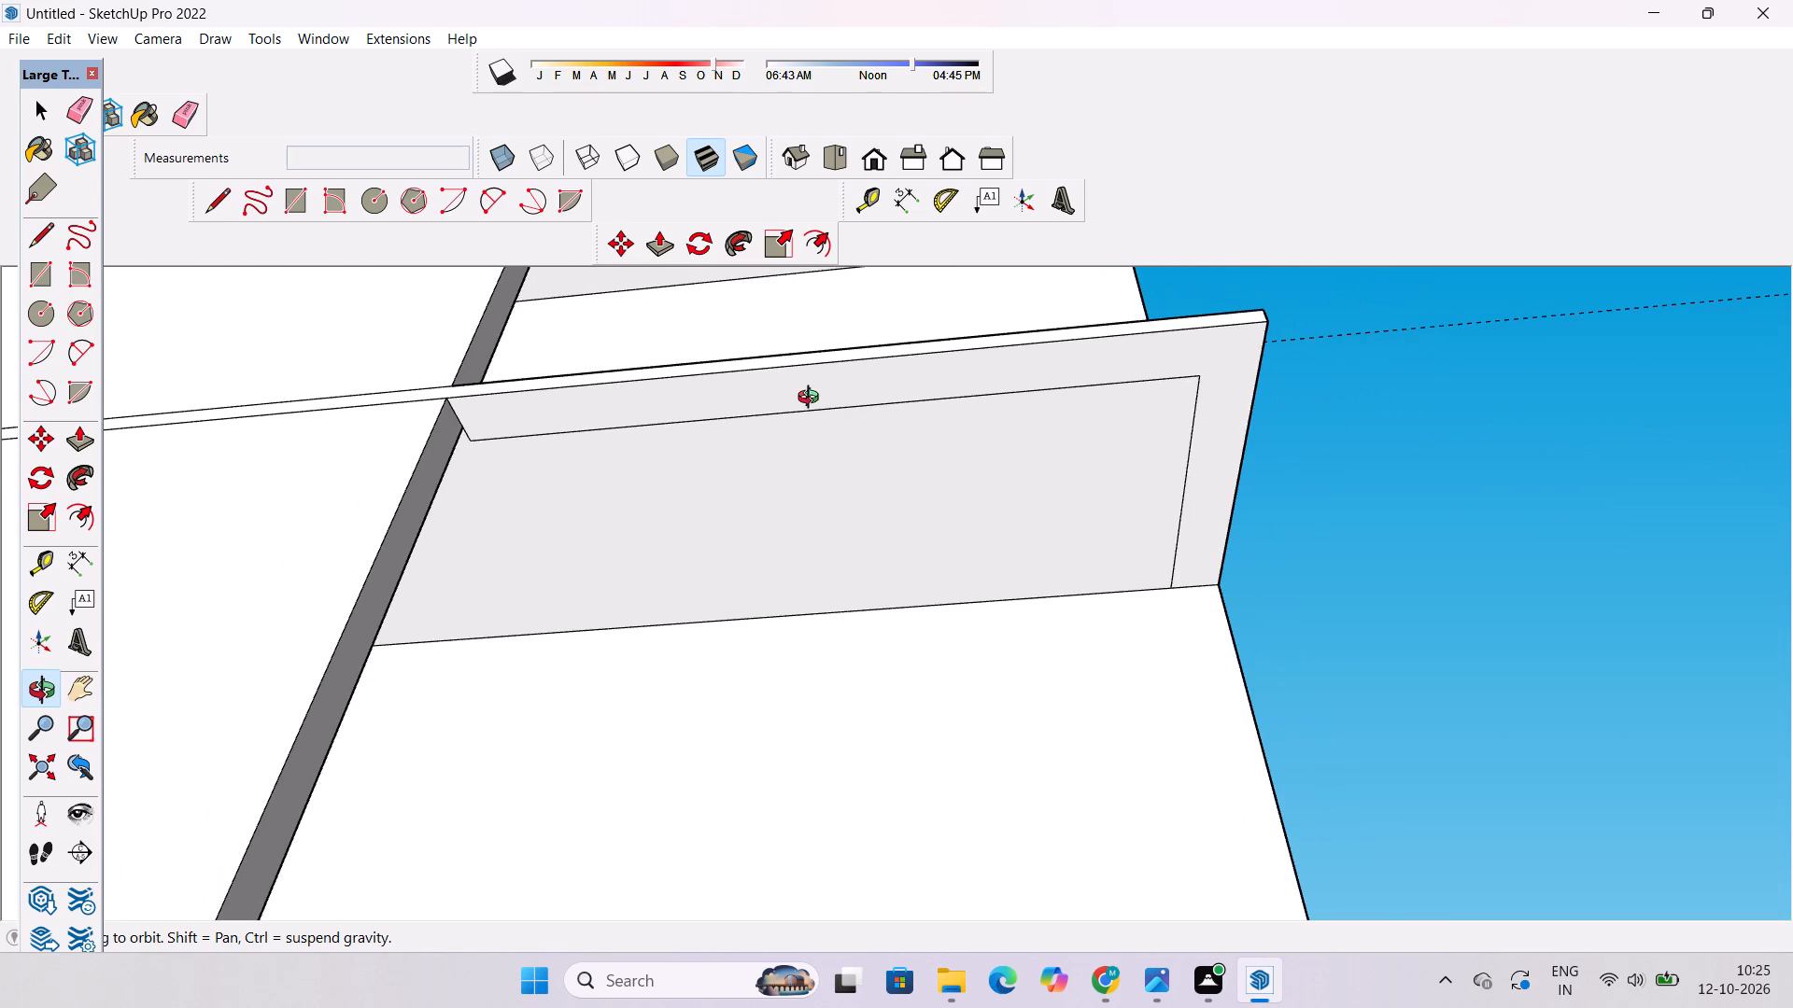
{"action": "left_click_drag", "start_coordinate": [755, 406], "coordinate": [740, 495], "text": "shift"}
{"action": "left_click_drag", "start_coordinate": [628, 492], "coordinate": [645, 459]}
{"action": "scroll", "coordinate": [648, 459], "scroll_direction": "up", "scroll_amount": 4}
{"action": "left_click_drag", "start_coordinate": [514, 473], "coordinate": [586, 449]}
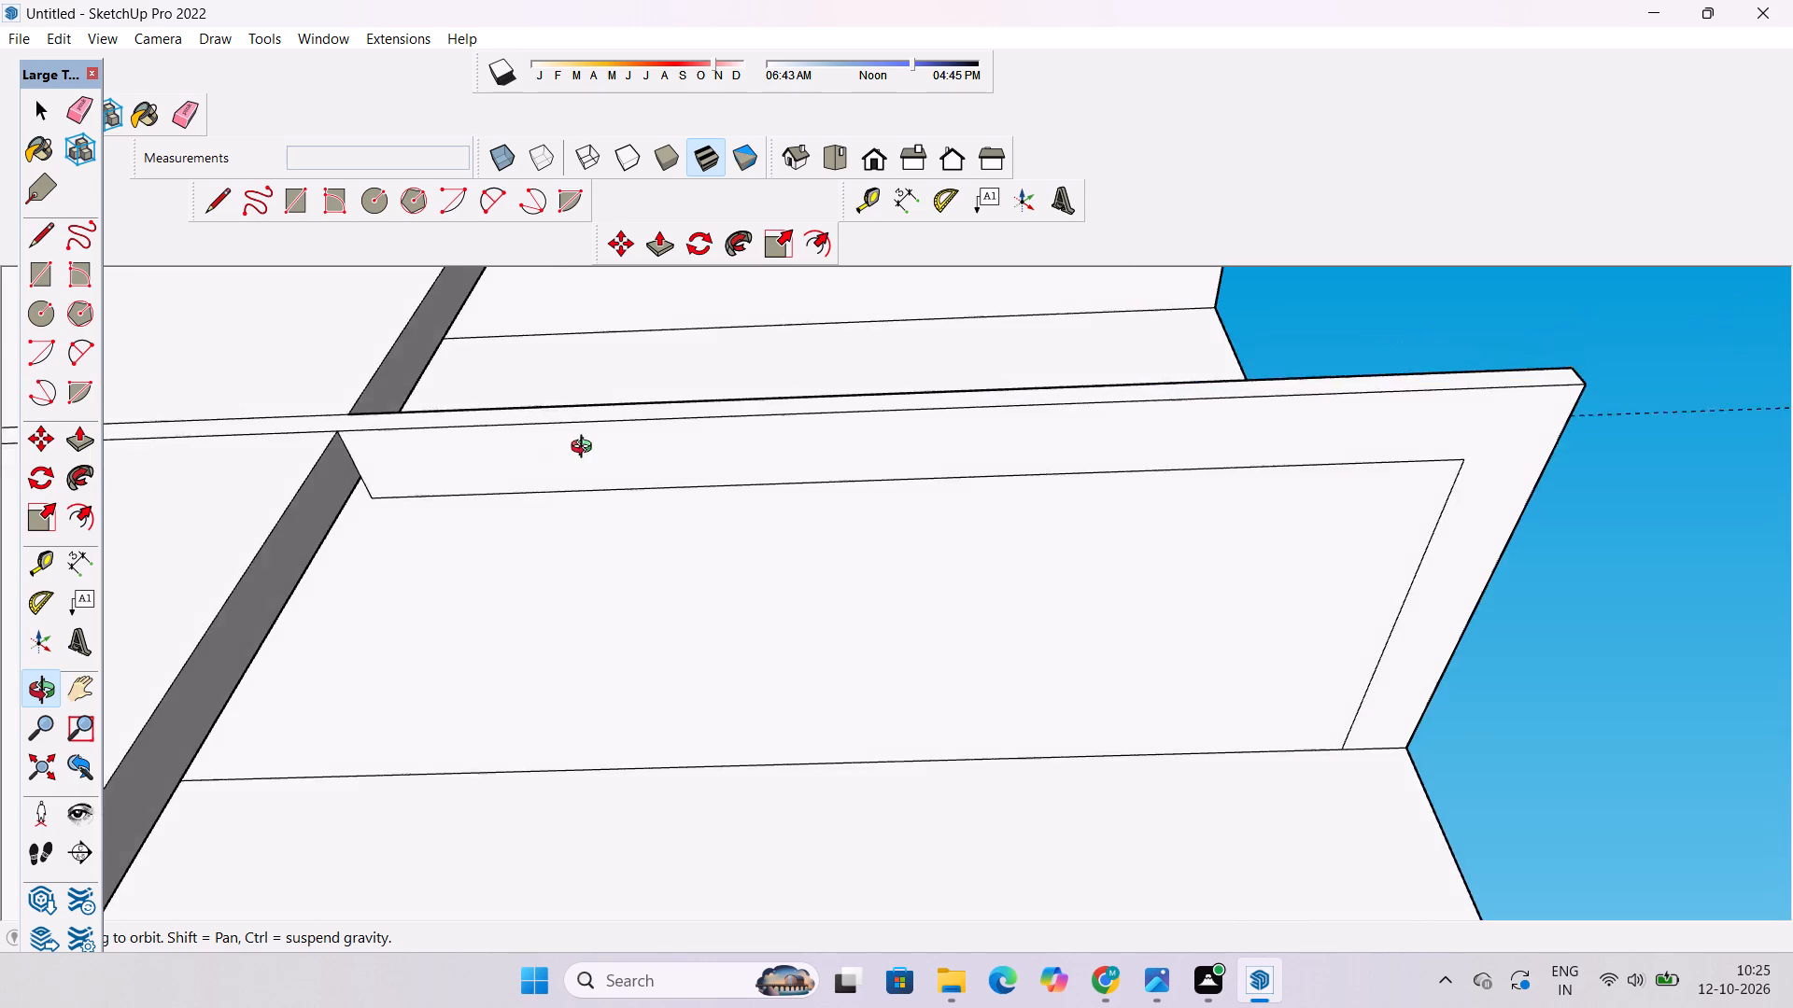
{"action": "left_click_drag", "start_coordinate": [586, 449], "coordinate": [588, 448]}
{"action": "left_click_drag", "start_coordinate": [589, 448], "coordinate": [559, 481], "text": "shift"}
{"action": "left_click_drag", "start_coordinate": [559, 481], "coordinate": [540, 485]}
Move the front inset line about 1' toward the slab's front edge, level with the projecting wall's inner corner.
{"action": "key", "text": "space"}
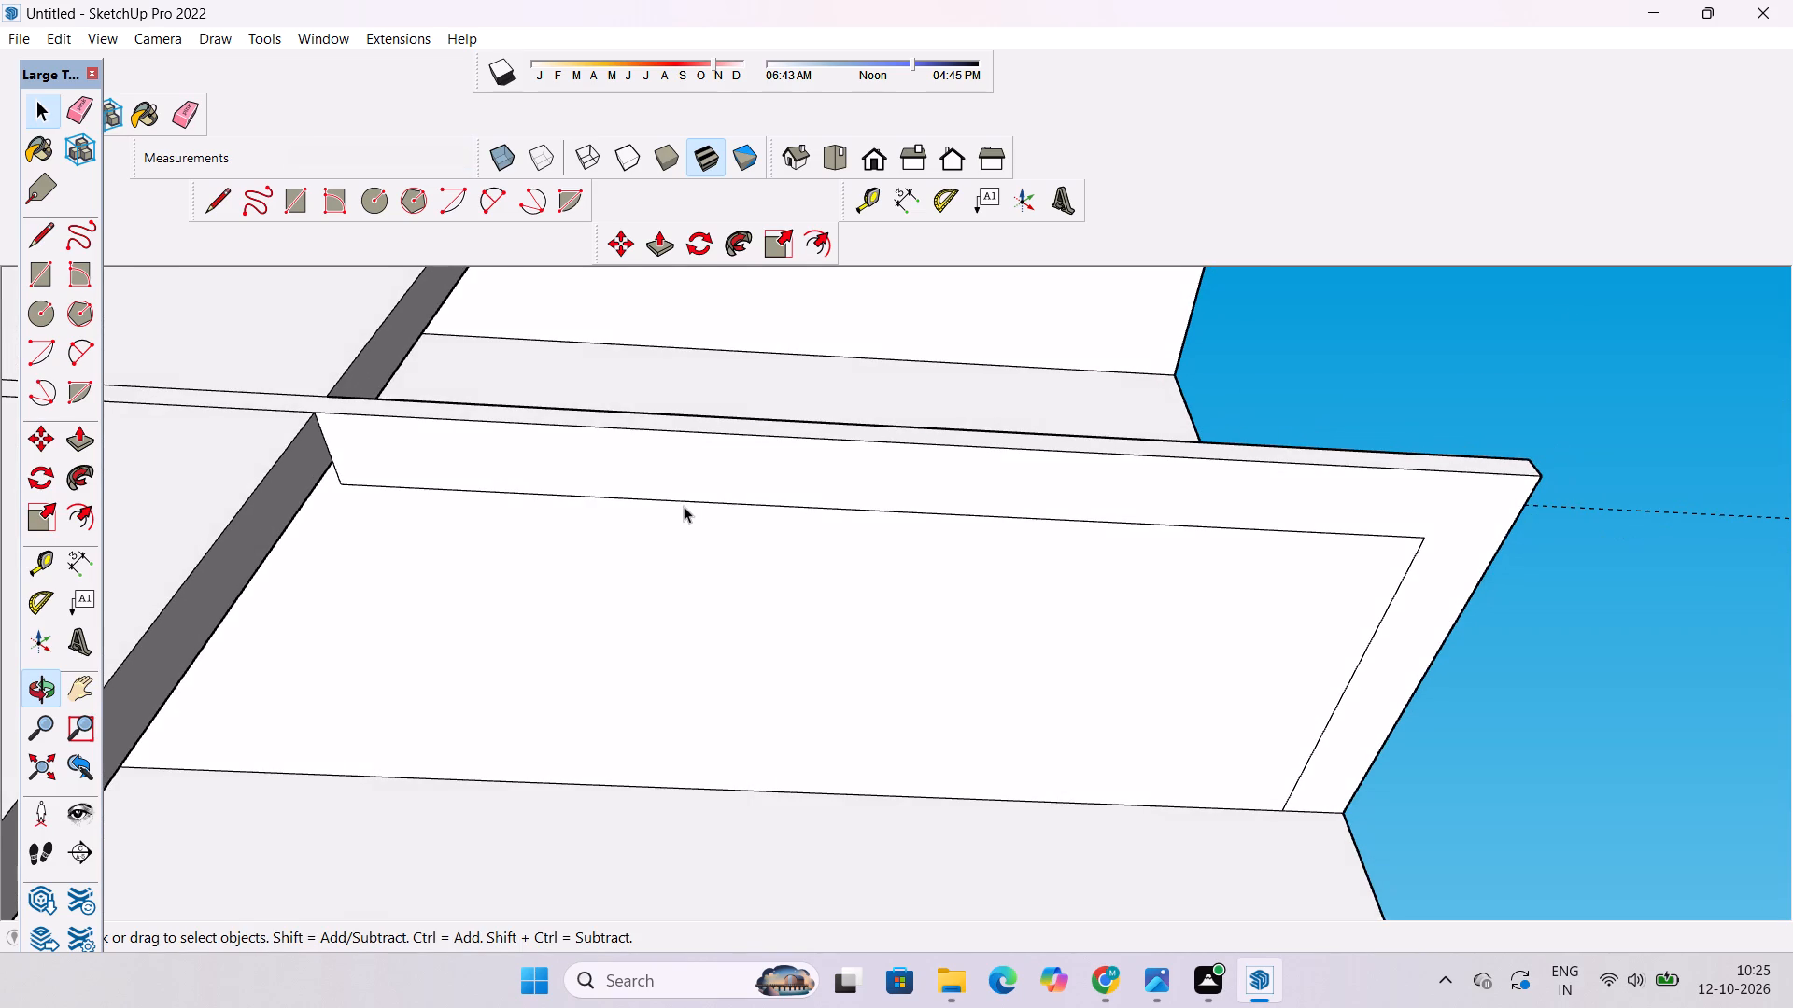
{"action": "left_click", "coordinate": [684, 504]}
{"action": "key", "text": "m"}
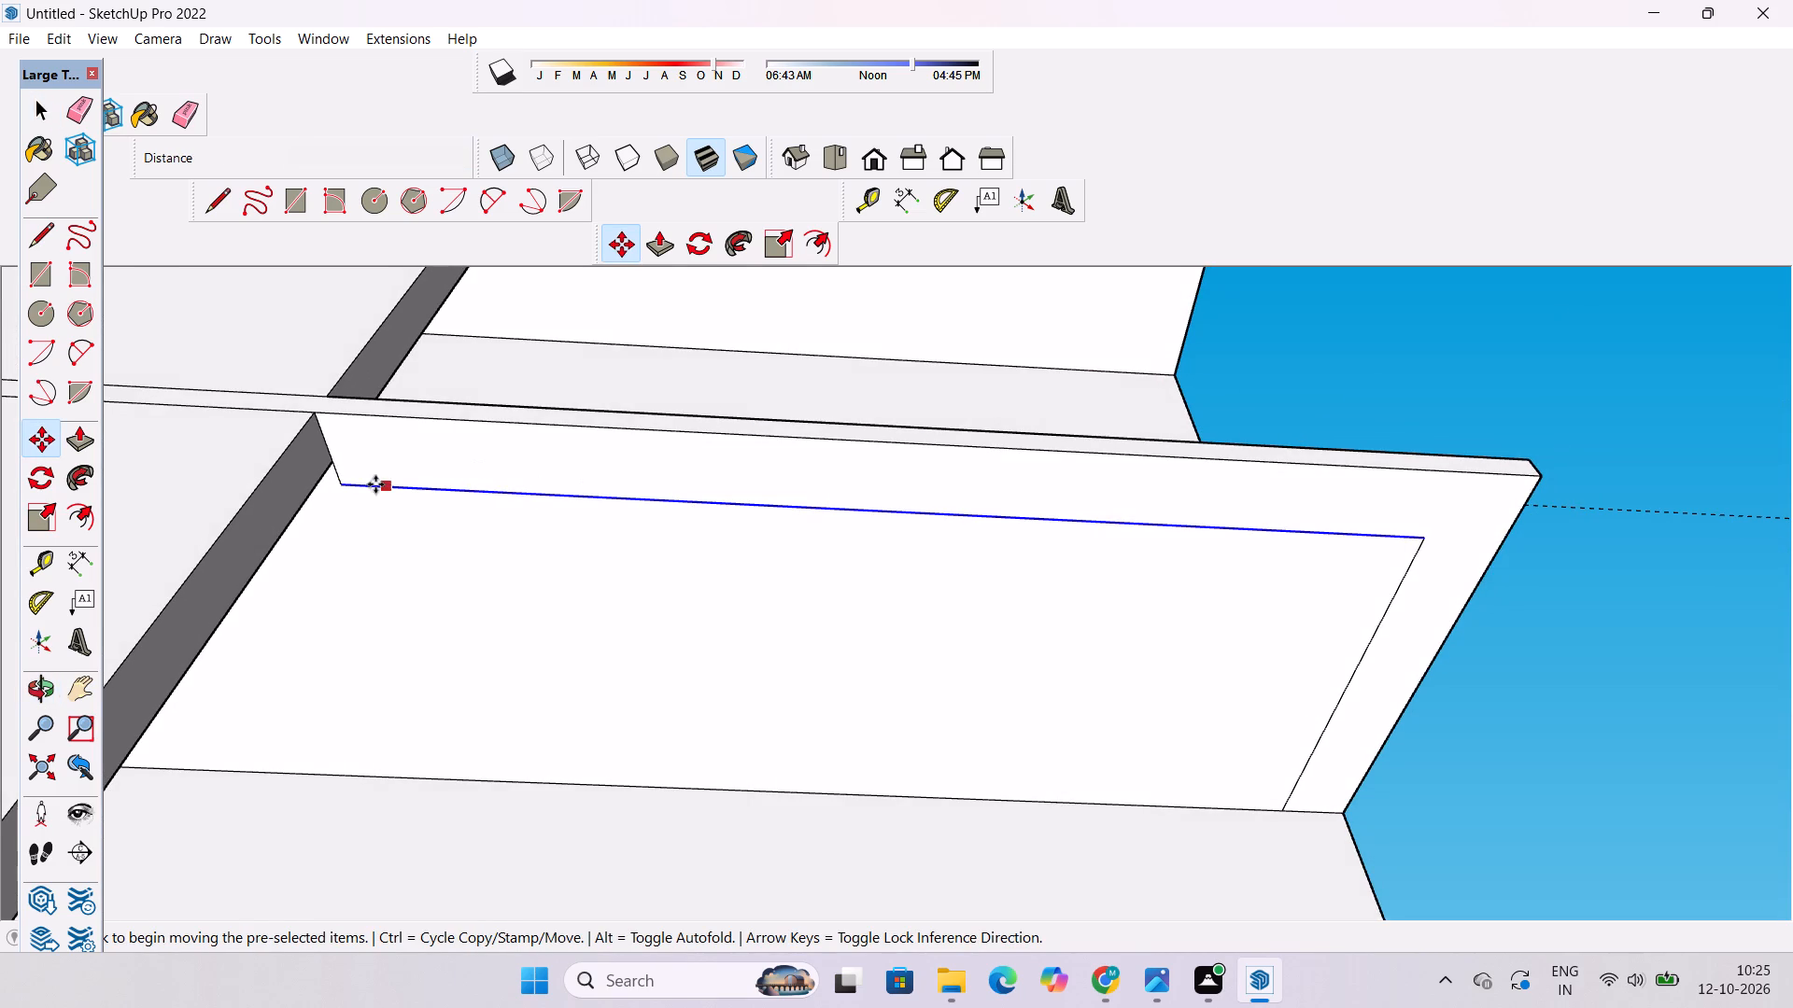
{"action": "left_click", "coordinate": [893, 513]}
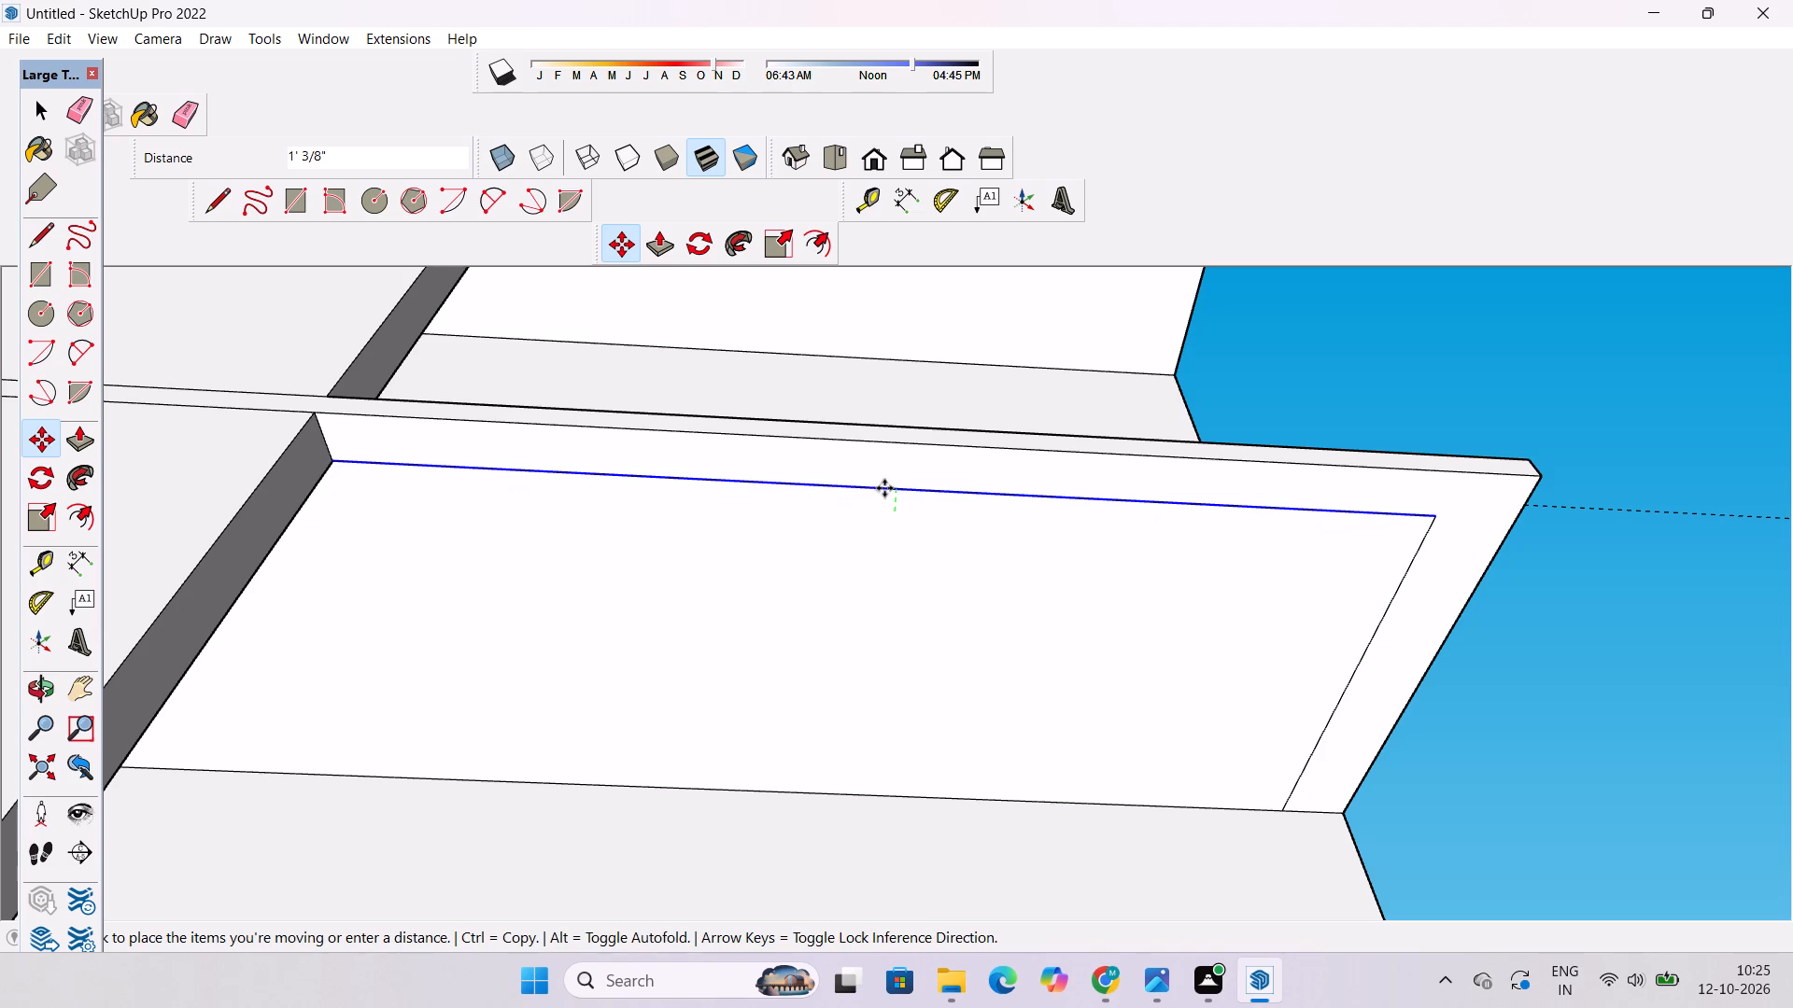
{"action": "left_click", "coordinate": [884, 488]}
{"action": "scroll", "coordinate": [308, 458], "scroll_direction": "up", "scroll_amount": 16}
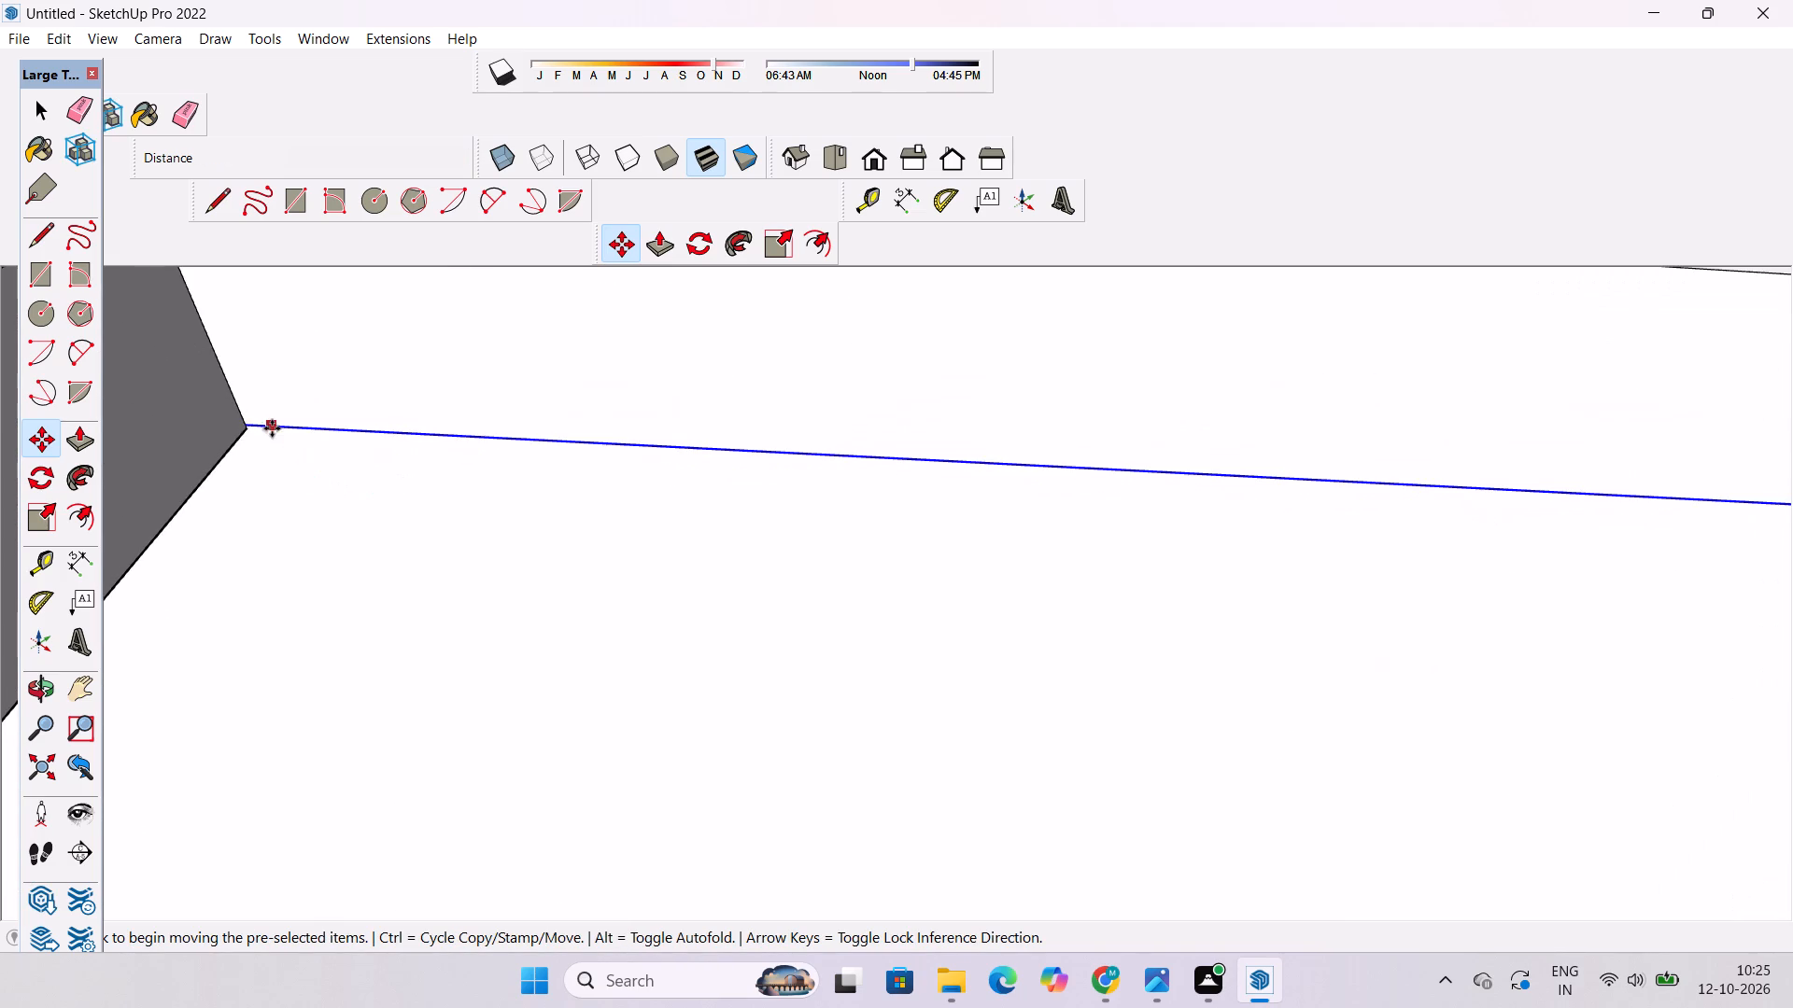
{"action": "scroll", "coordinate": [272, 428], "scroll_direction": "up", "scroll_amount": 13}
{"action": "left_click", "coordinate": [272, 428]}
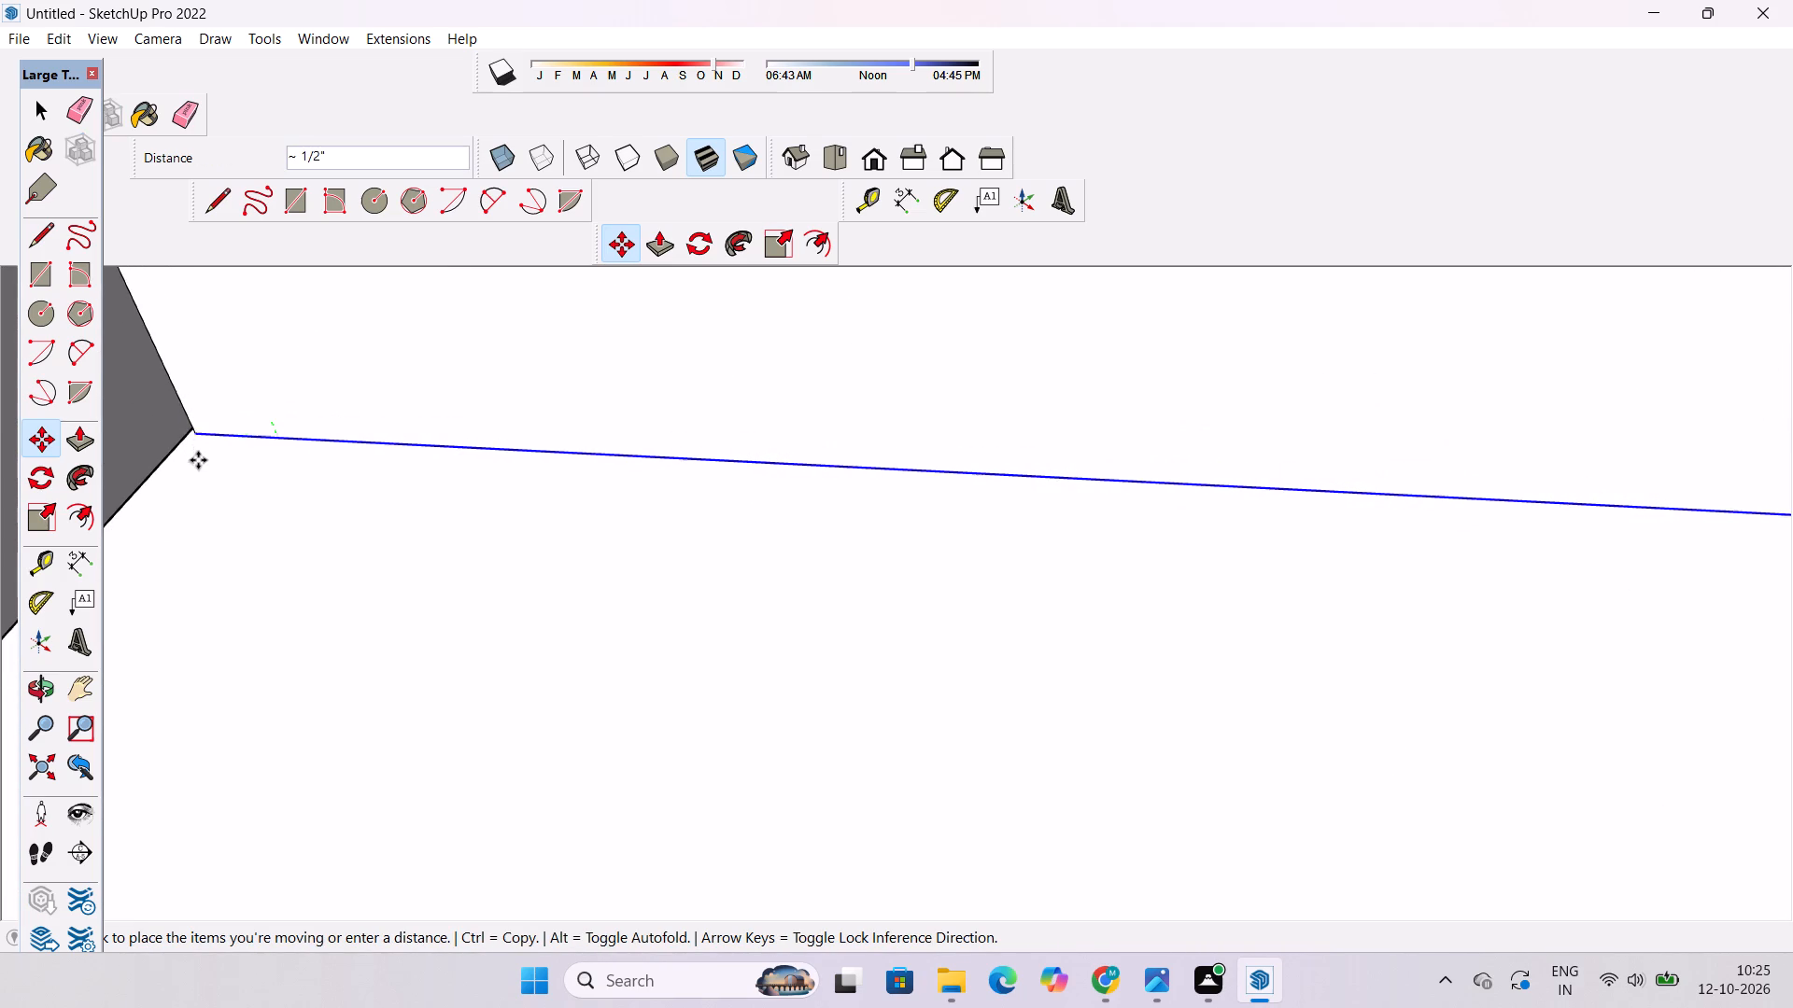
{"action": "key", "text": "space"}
Delete the moved front inset line from the middle slab's underside.
{"action": "scroll", "coordinate": [218, 449], "scroll_direction": "down", "scroll_amount": 12}
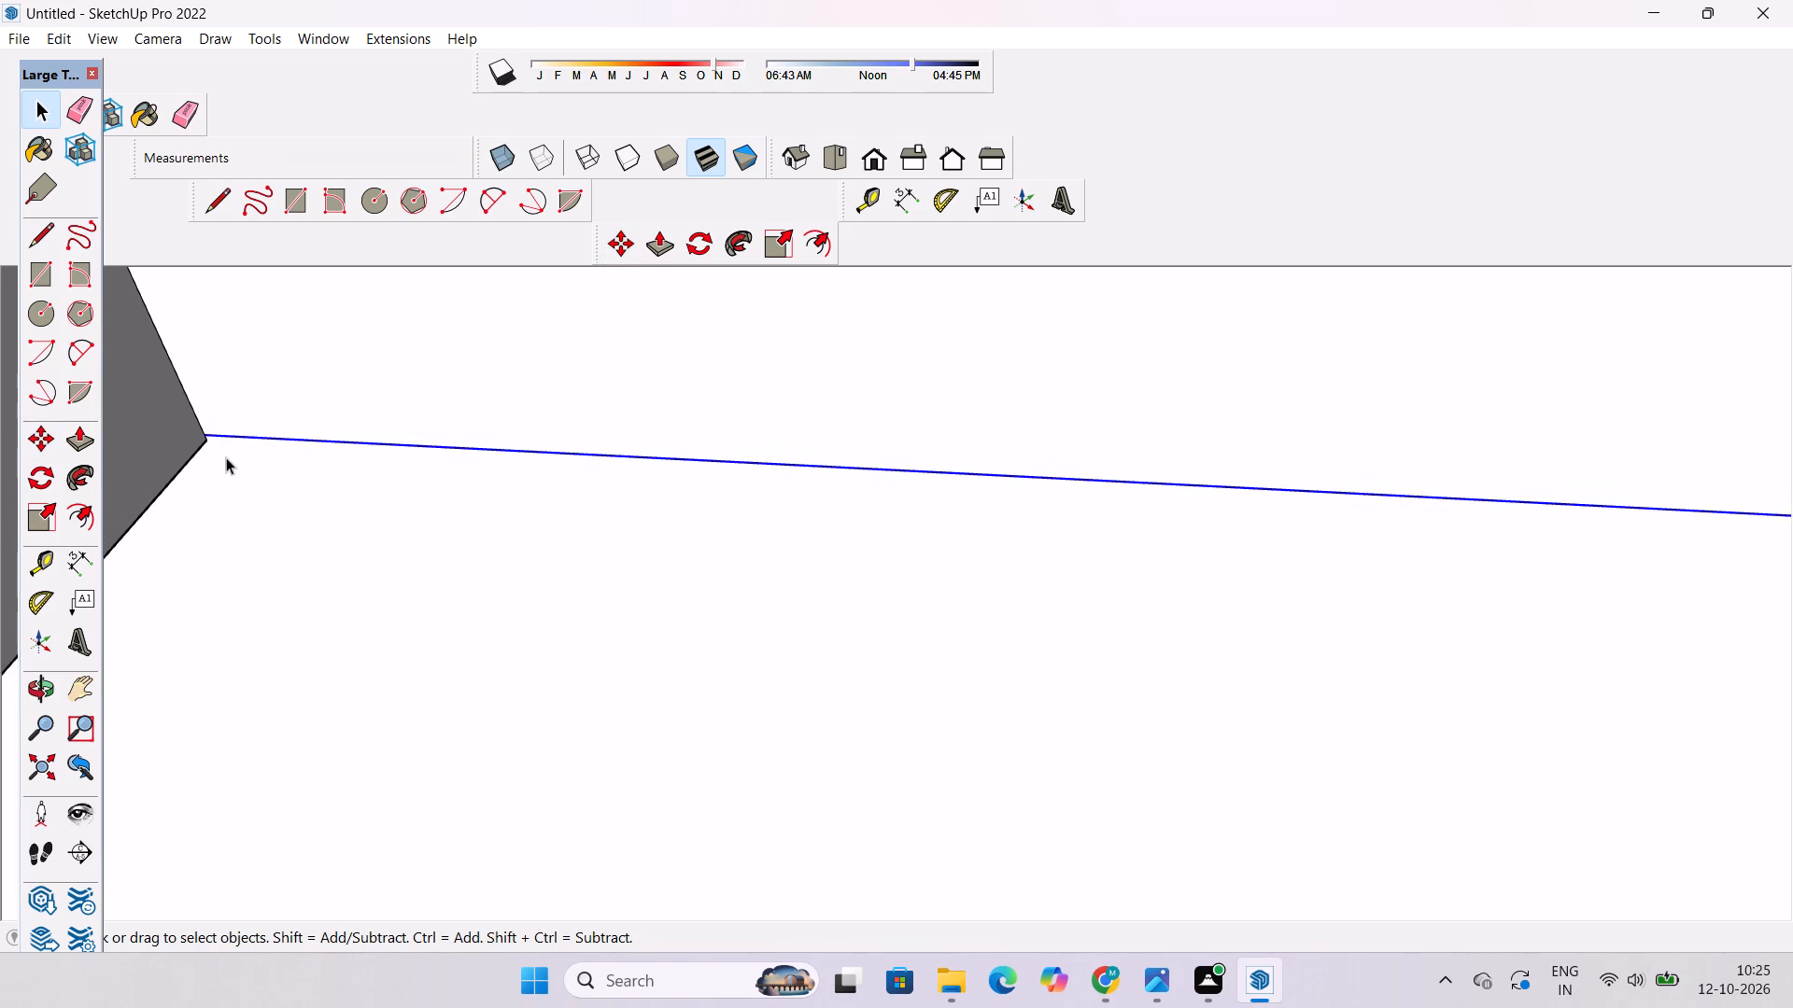
{"action": "scroll", "coordinate": [226, 457], "scroll_direction": "down", "scroll_amount": 20}
{"action": "scroll", "coordinate": [226, 457], "scroll_direction": "down", "scroll_amount": 6}
{"action": "key", "text": "Delete"}
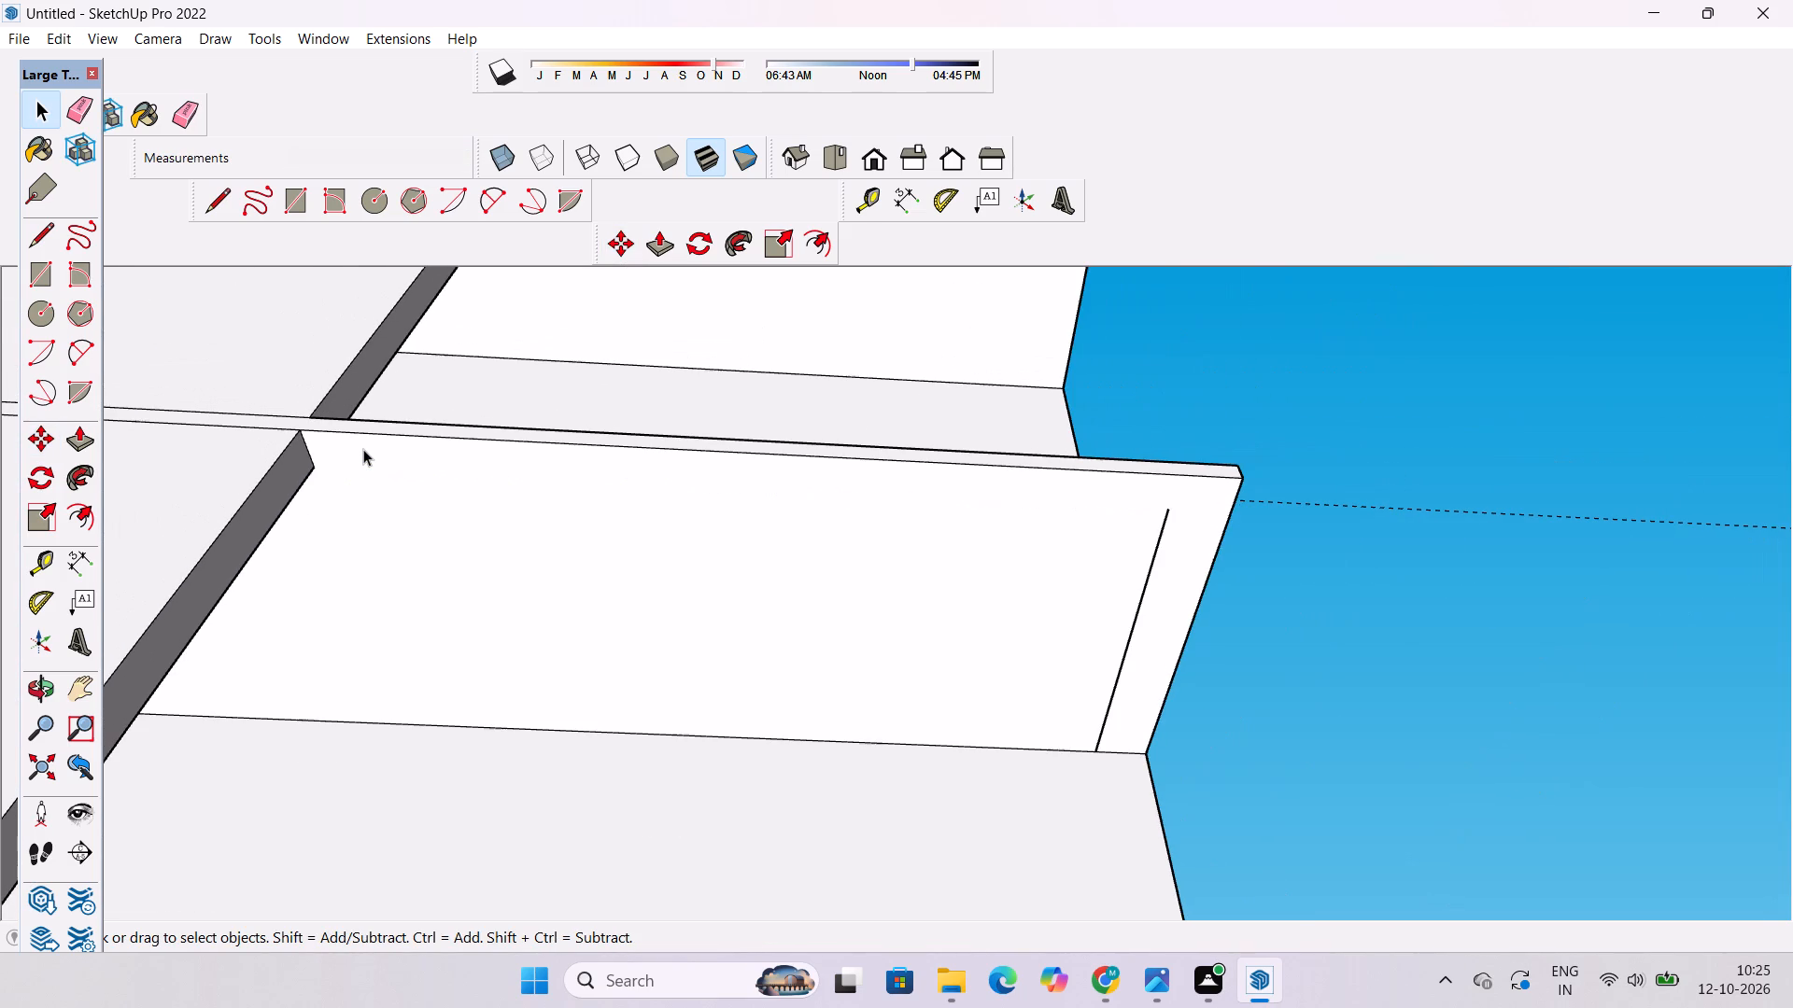
Draw a 42' 6" line on the middle slab's underside from the projecting wall's inner corner straight to the slab's side edge.
{"action": "key", "text": "l"}
{"action": "scroll", "coordinate": [329, 488], "scroll_direction": "up", "scroll_amount": 3}
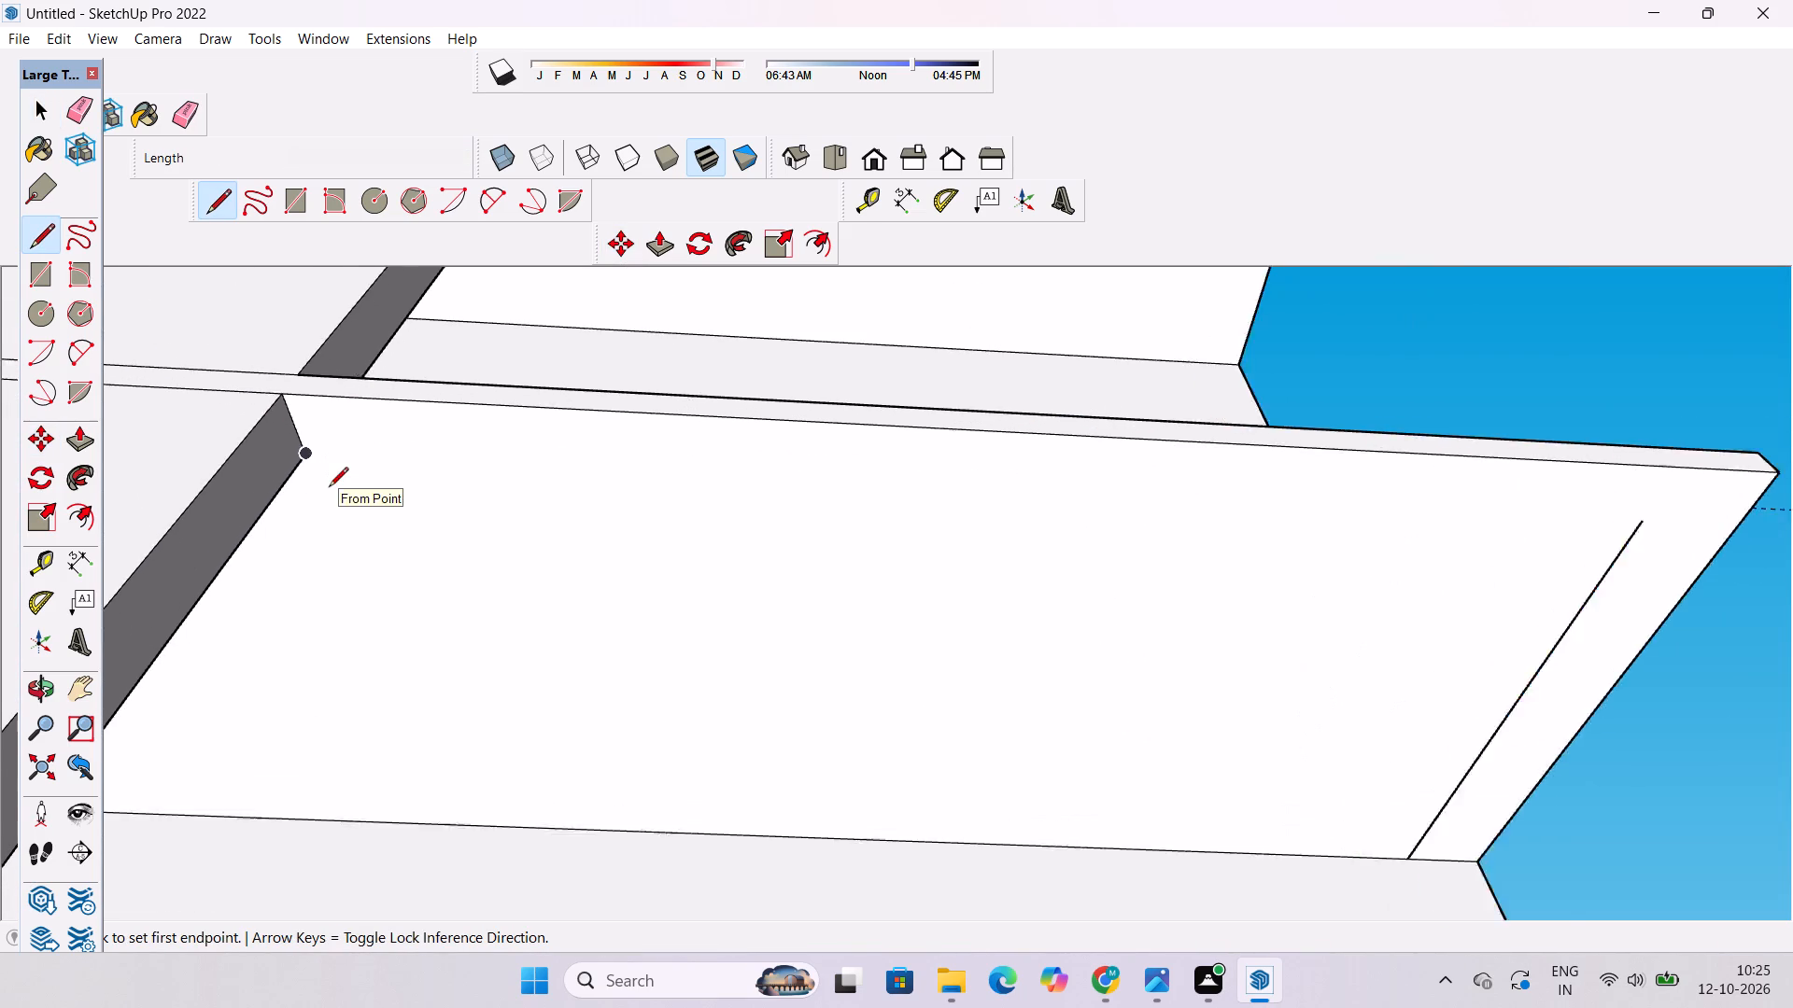
{"action": "scroll", "coordinate": [329, 488], "scroll_direction": "up", "scroll_amount": 8}
{"action": "scroll", "coordinate": [272, 447], "scroll_direction": "up", "scroll_amount": 16}
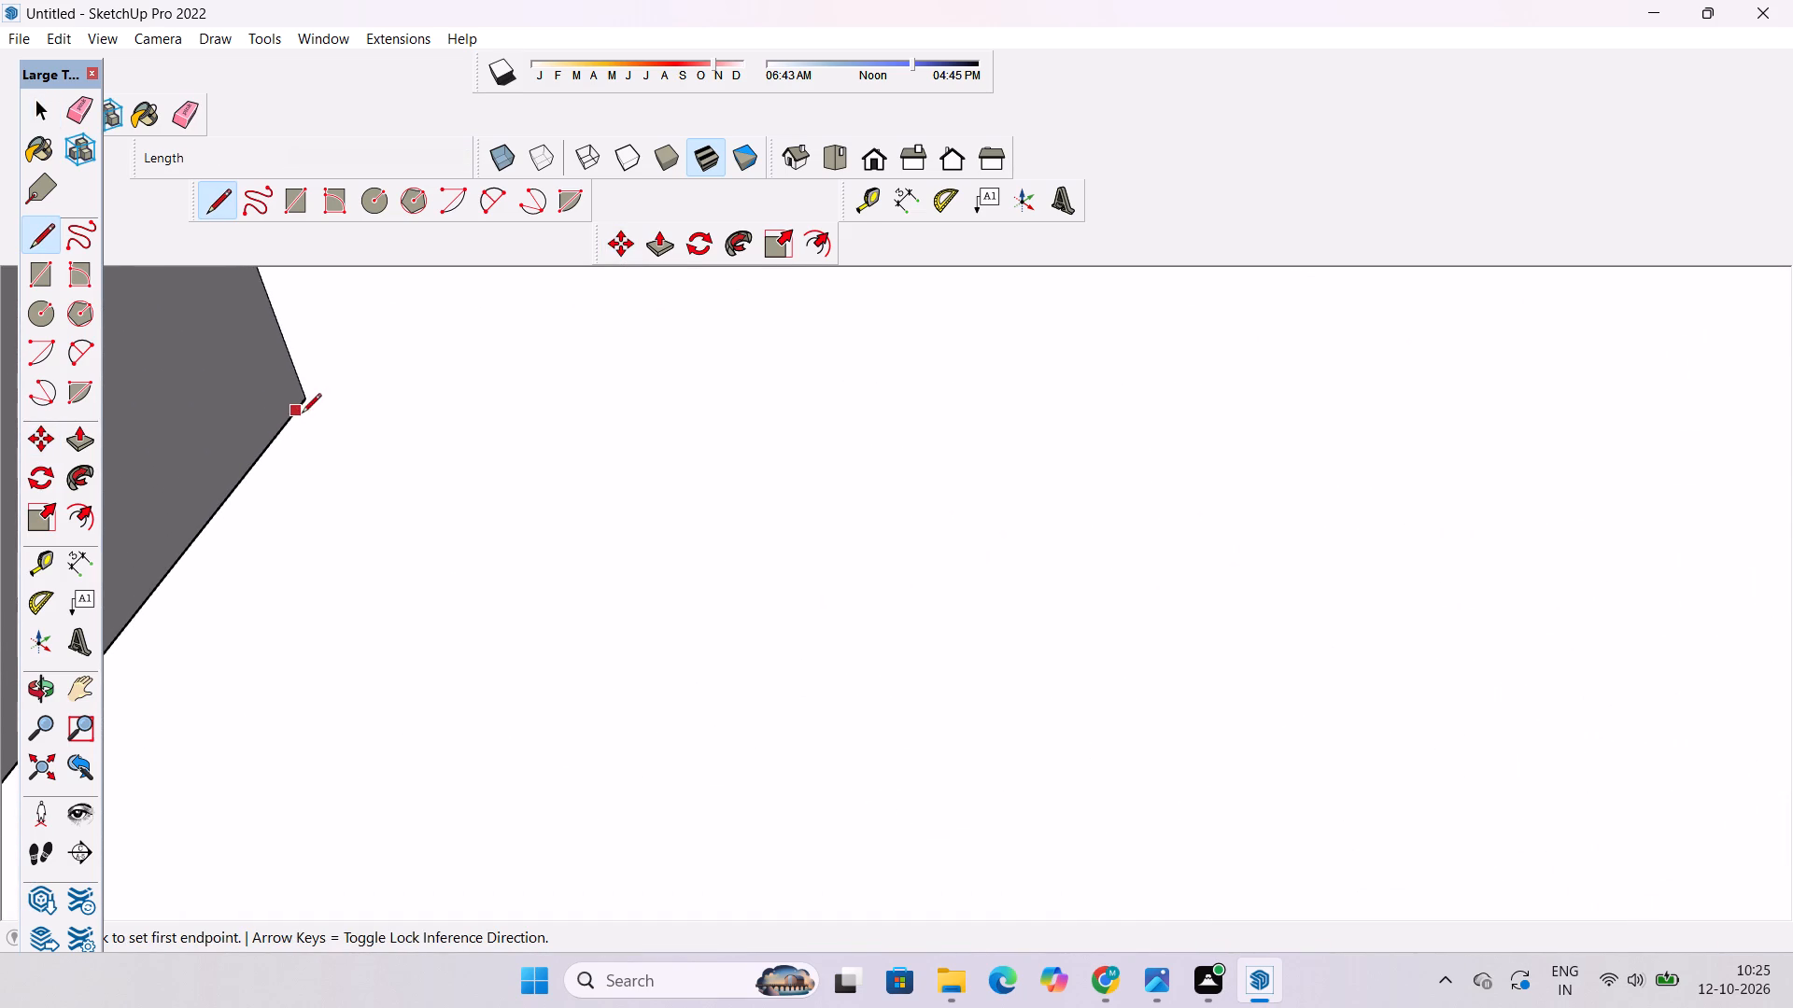
{"action": "left_click", "coordinate": [311, 399]}
{"action": "scroll", "coordinate": [311, 399], "scroll_direction": "down", "scroll_amount": 20}
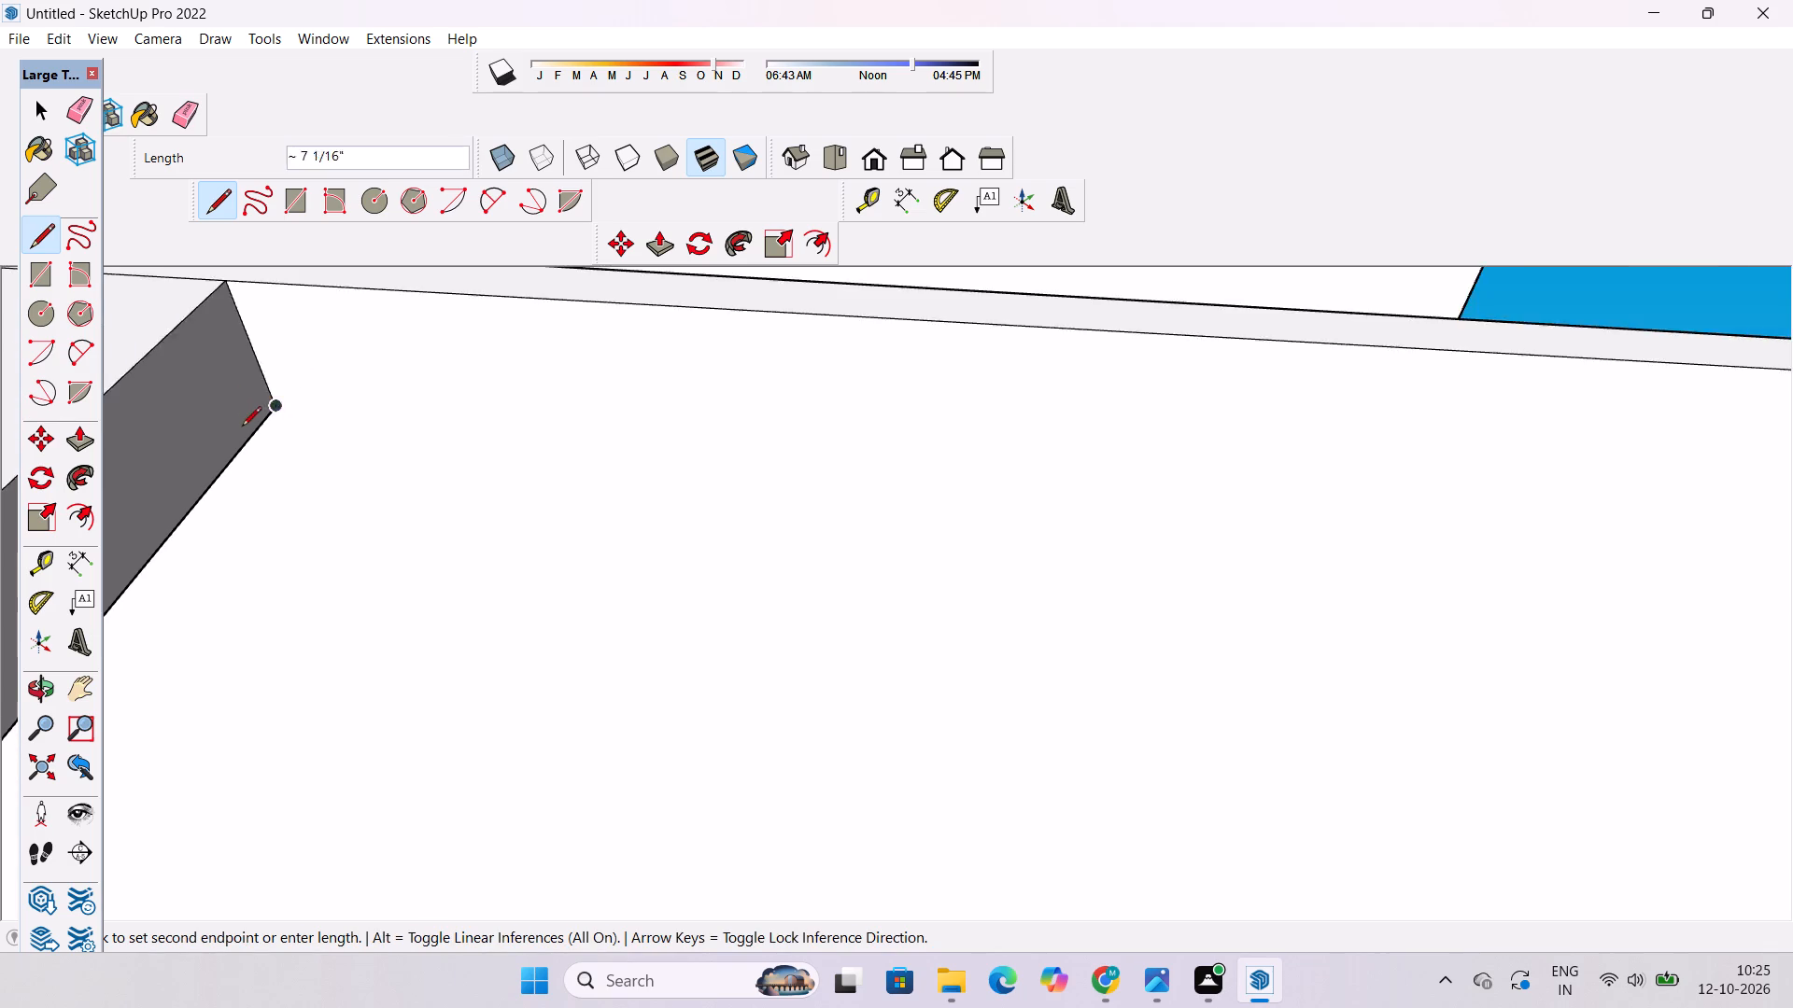
{"action": "scroll", "coordinate": [242, 427], "scroll_direction": "down", "scroll_amount": 8}
{"action": "scroll", "coordinate": [522, 434], "scroll_direction": "down", "scroll_amount": 3}
{"action": "scroll", "coordinate": [974, 450], "scroll_direction": "up", "scroll_amount": 3}
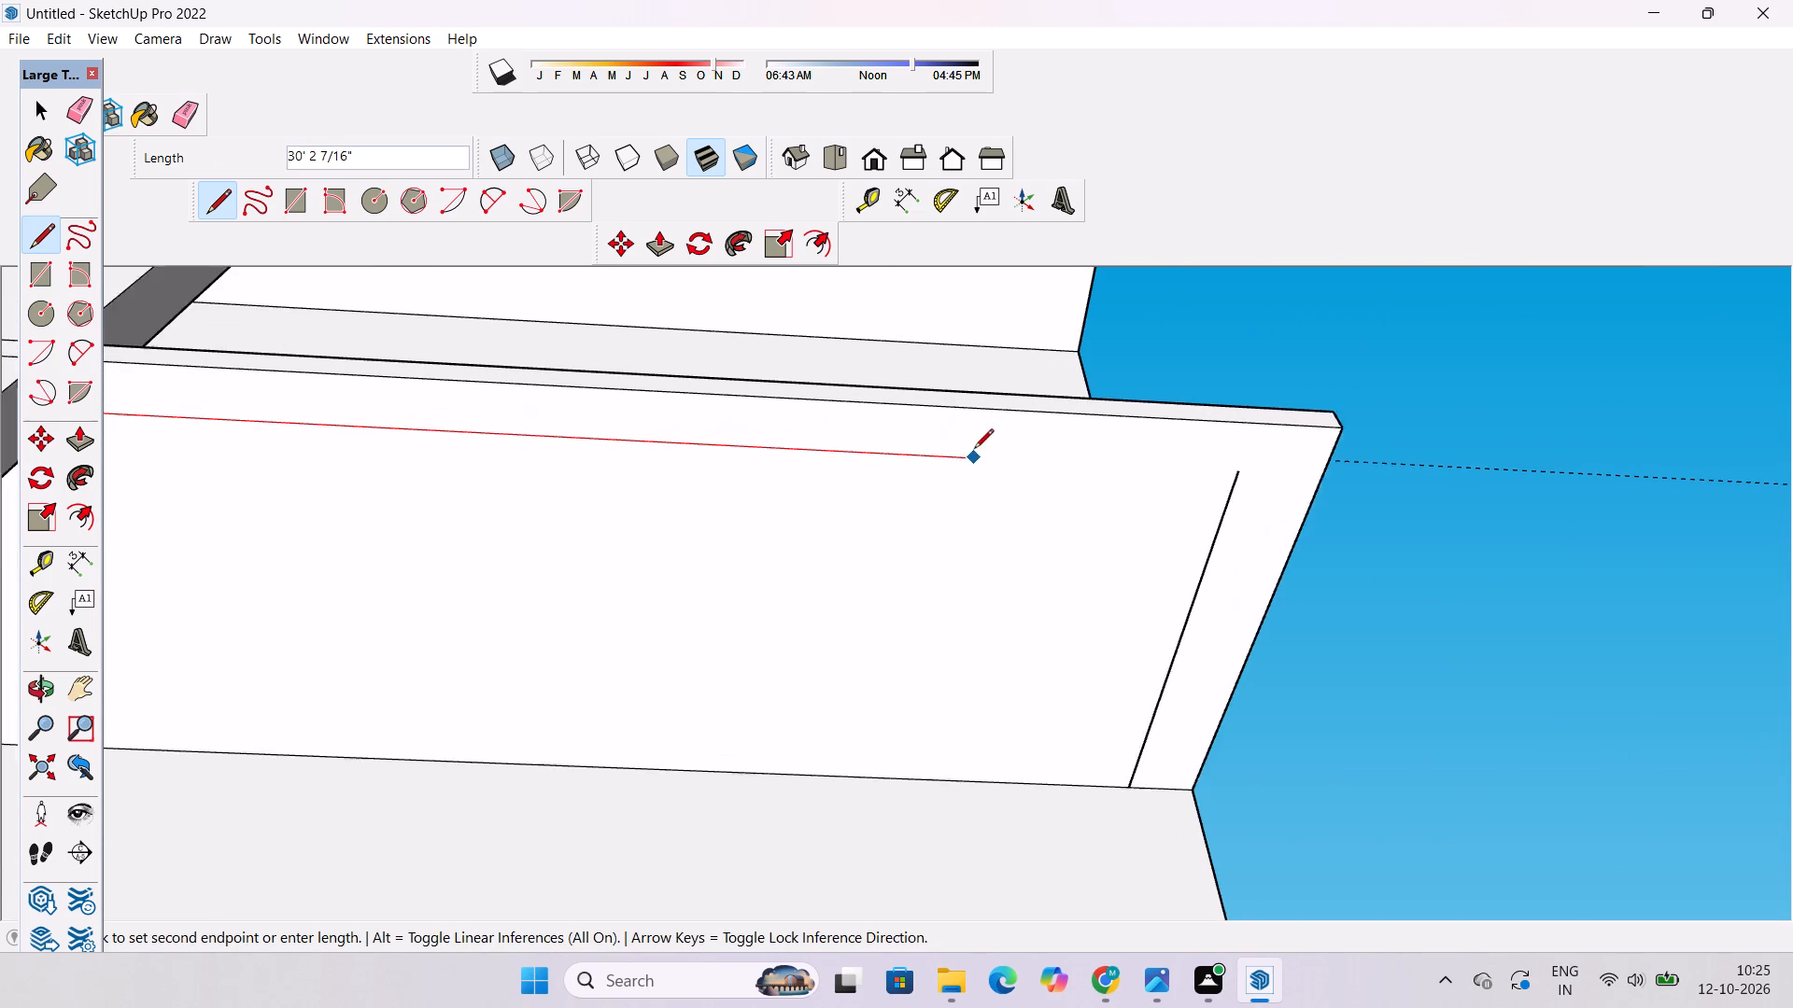
{"action": "scroll", "coordinate": [974, 450], "scroll_direction": "up", "scroll_amount": 1}
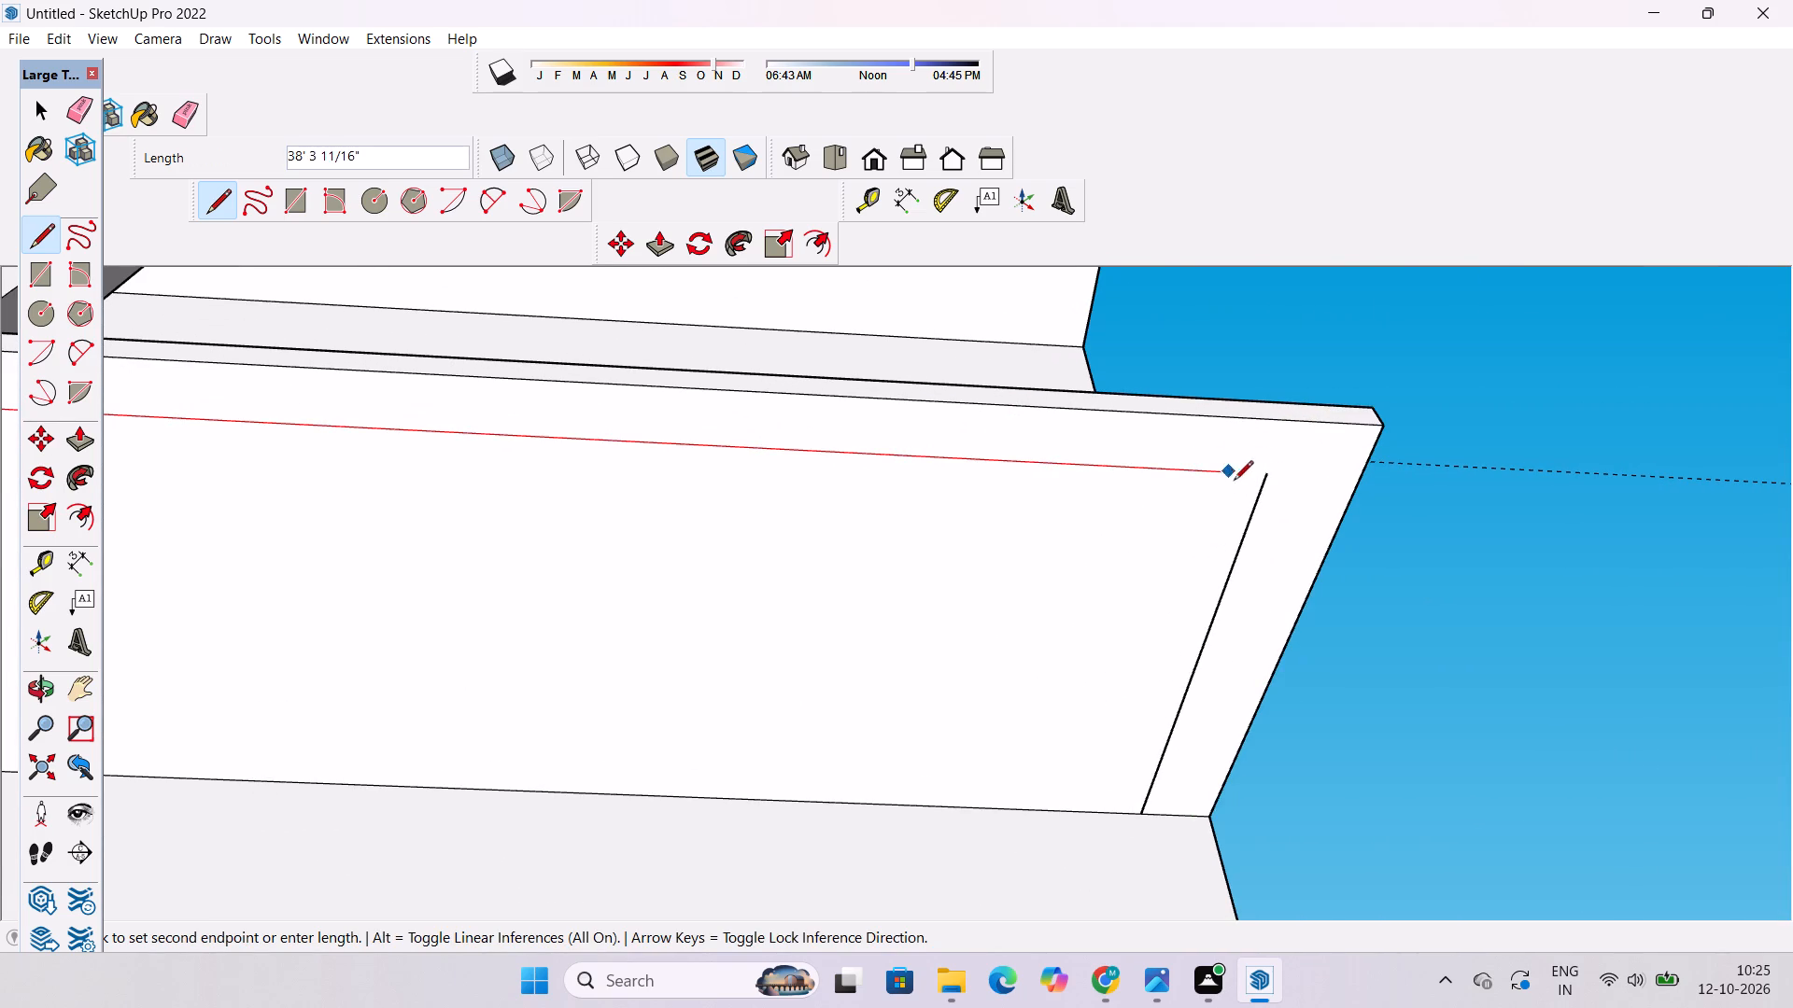
{"action": "scroll", "coordinate": [1251, 484], "scroll_direction": "up", "scroll_amount": 9}
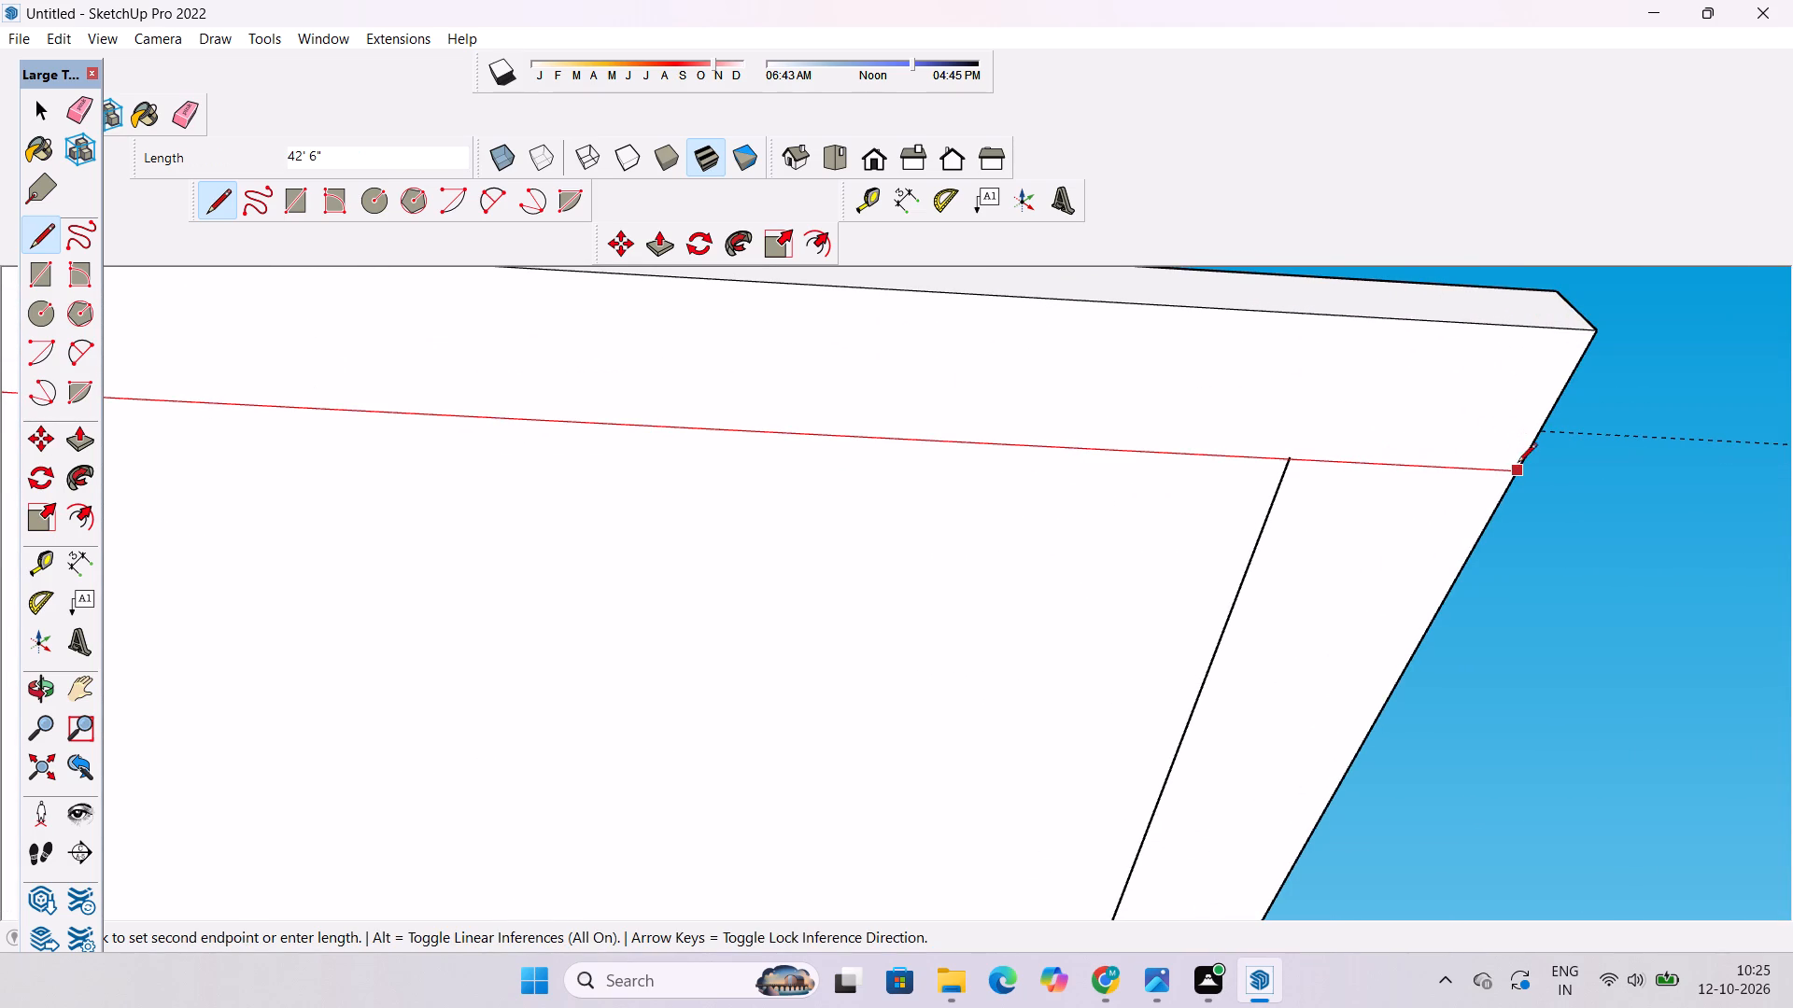
{"action": "left_click", "coordinate": [1516, 477]}
{"action": "scroll", "coordinate": [1289, 512], "scroll_direction": "up", "scroll_amount": 5}
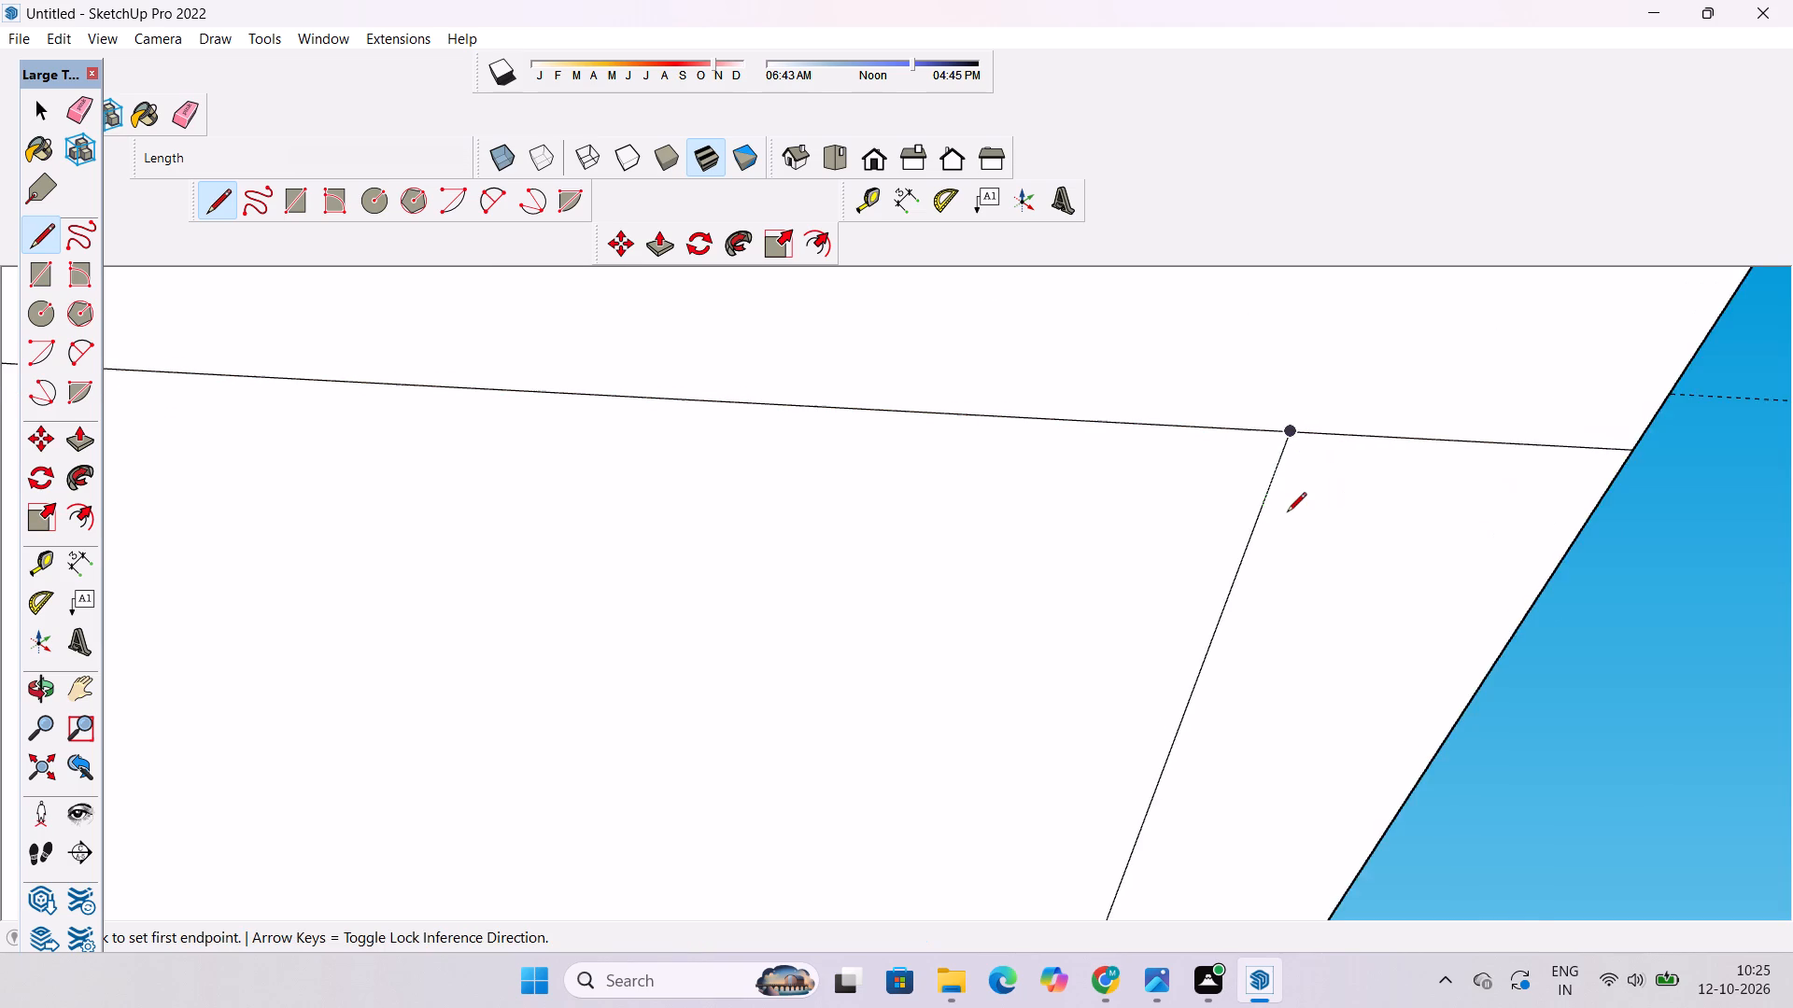
{"action": "scroll", "coordinate": [1287, 513], "scroll_direction": "up", "scroll_amount": 6}
{"action": "key", "text": "space"}
{"action": "key", "text": "o"}
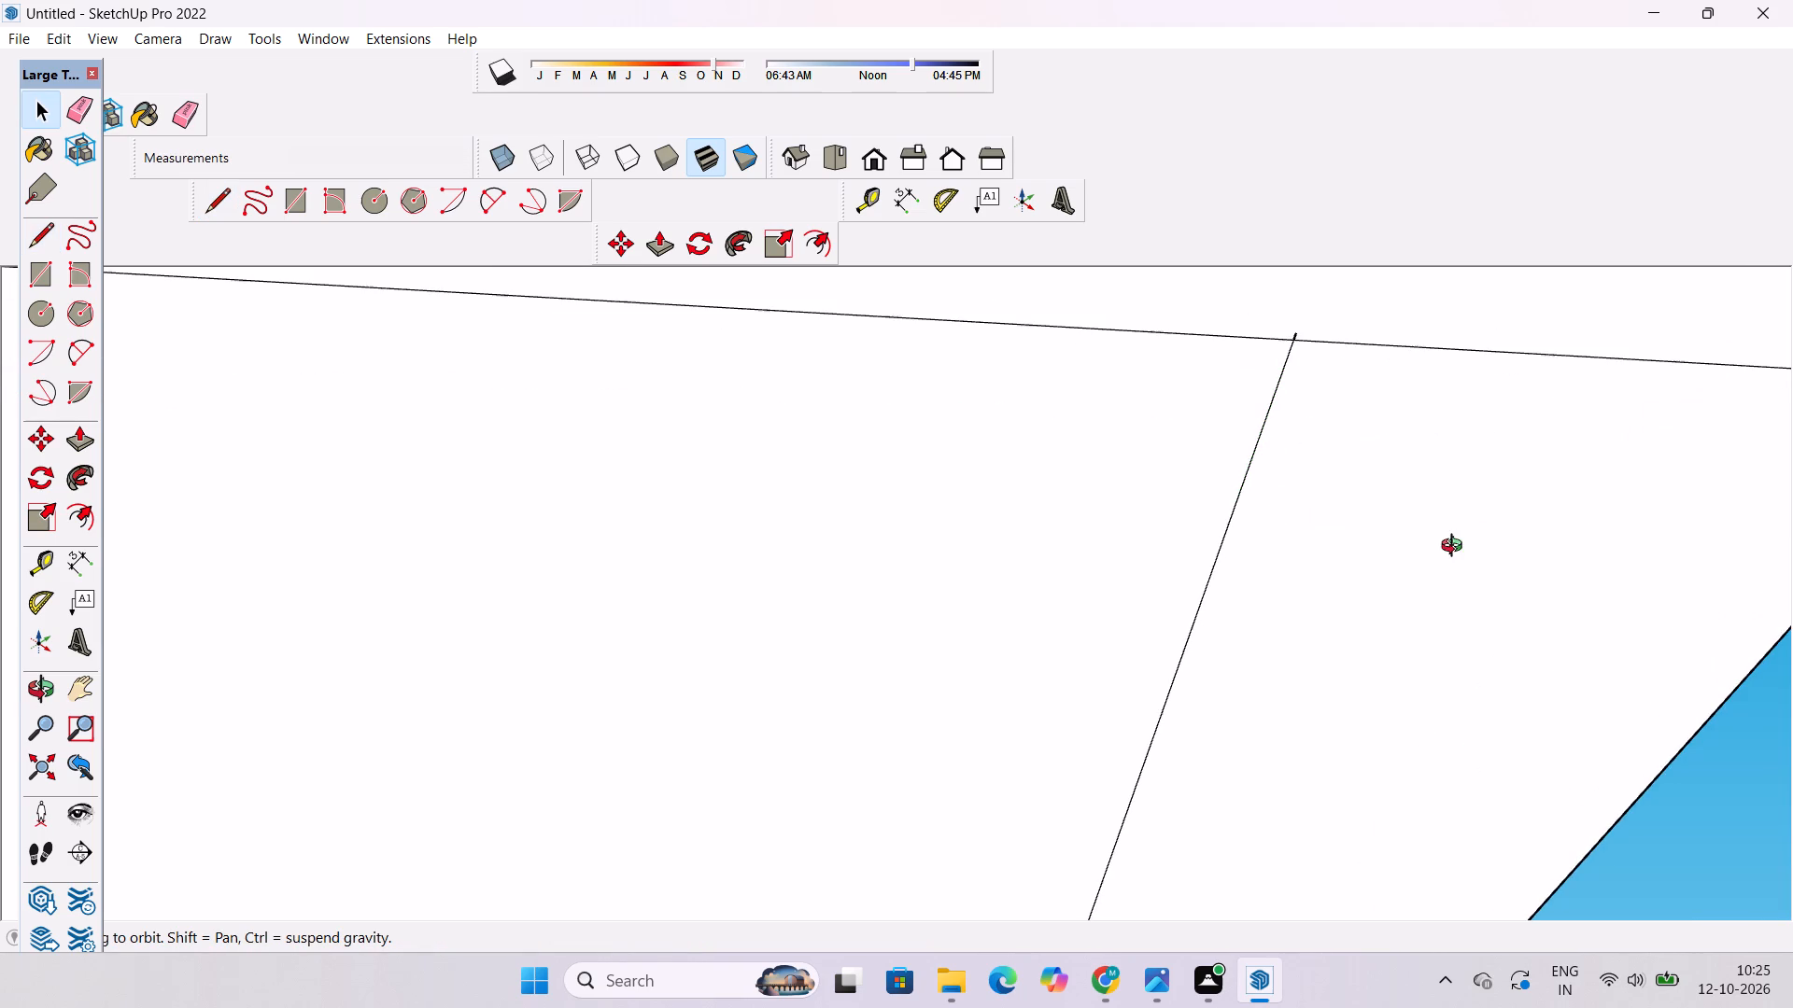
Erase the side inset line's extension toward the slab's front edge and the tiny stub overshooting the inset corner on the middle slab's underside.
{"action": "left_click_drag", "start_coordinate": [1440, 539], "coordinate": [865, 651]}
{"action": "scroll", "coordinate": [868, 636], "scroll_direction": "down", "scroll_amount": 11}
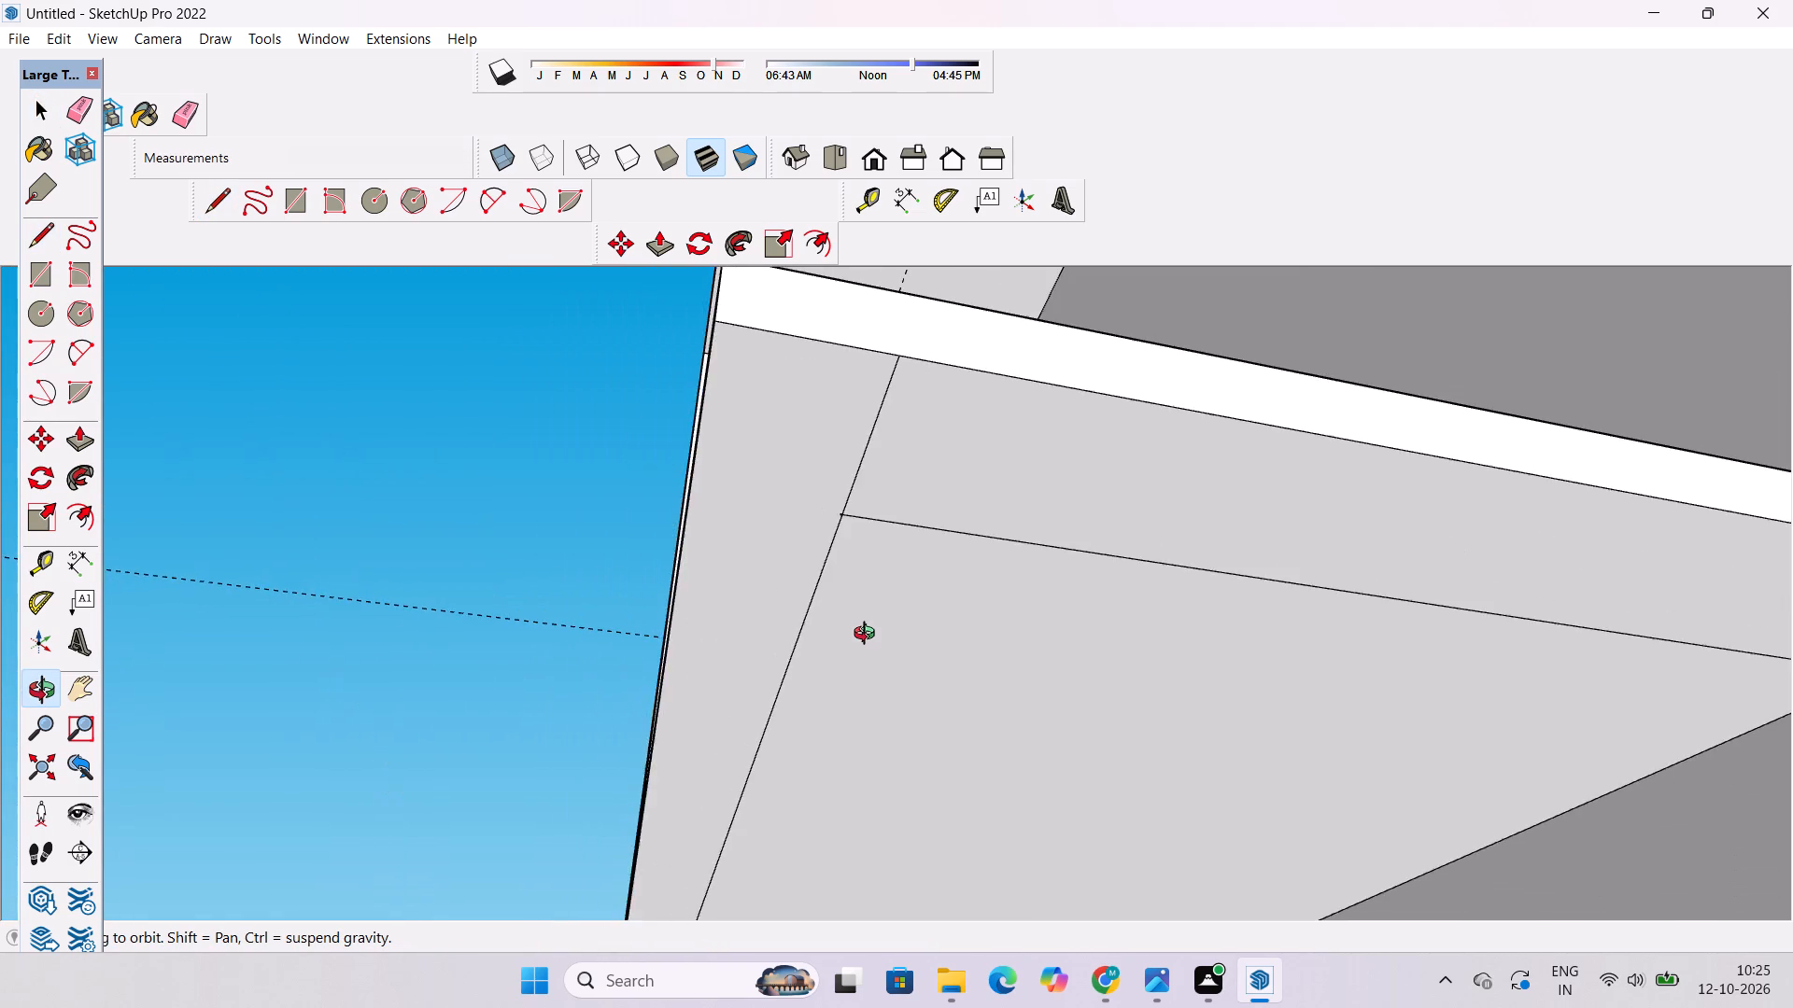
{"action": "left_click_drag", "start_coordinate": [885, 625], "coordinate": [911, 585]}
{"action": "left_click", "coordinate": [180, 103]}
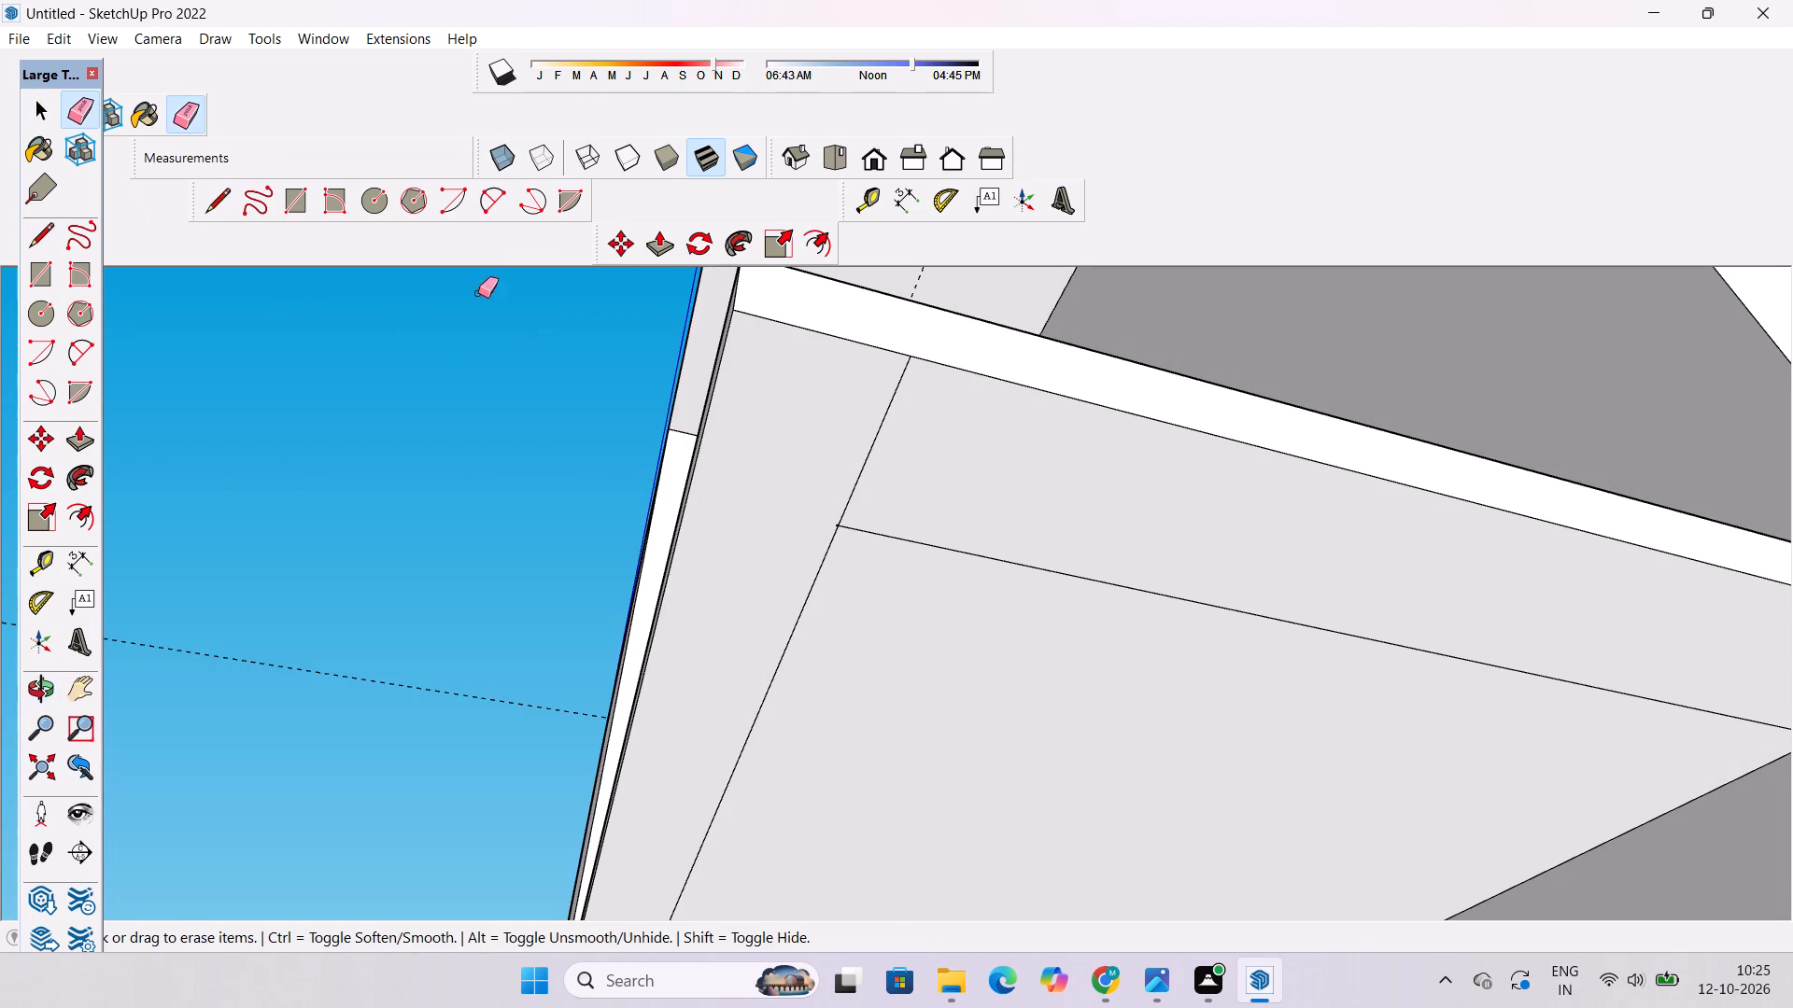
{"action": "left_click_drag", "start_coordinate": [913, 419], "coordinate": [839, 465]}
{"action": "scroll", "coordinate": [833, 528], "scroll_direction": "up", "scroll_amount": 14}
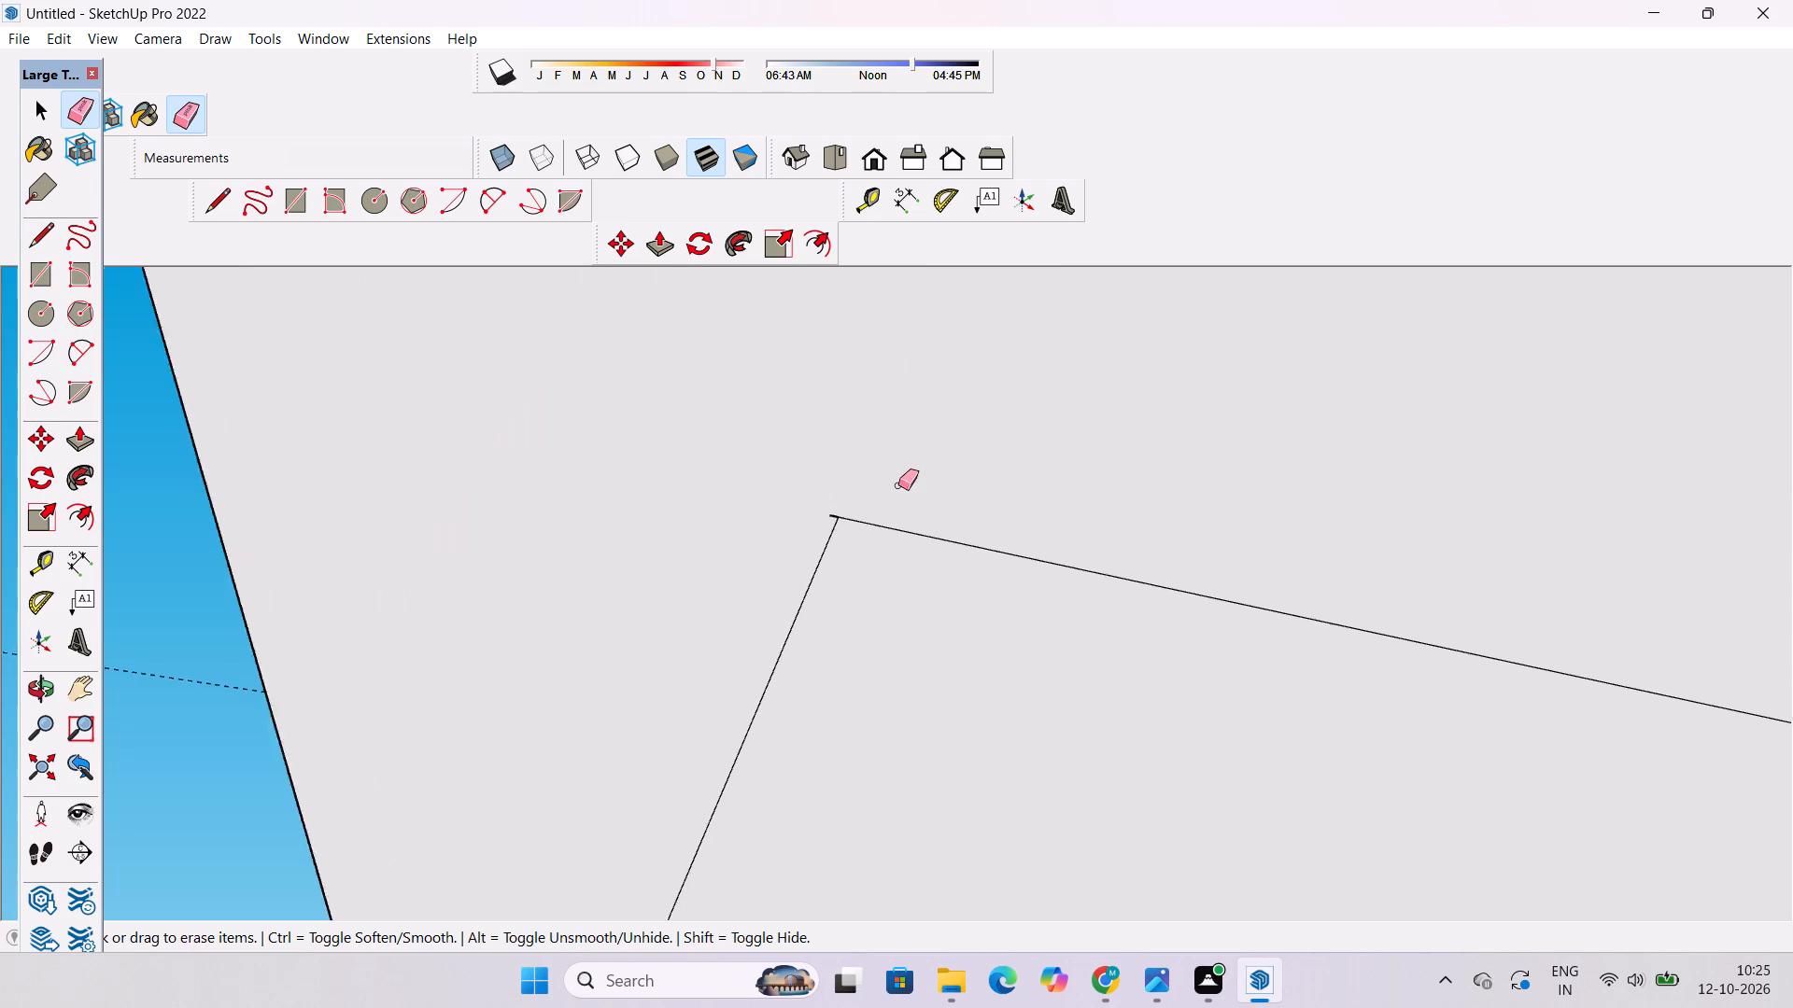
{"action": "scroll", "coordinate": [898, 485], "scroll_direction": "up", "scroll_amount": 2}
{"action": "scroll", "coordinate": [781, 547], "scroll_direction": "up", "scroll_amount": 10}
{"action": "left_click_drag", "start_coordinate": [844, 464], "coordinate": [833, 503]}
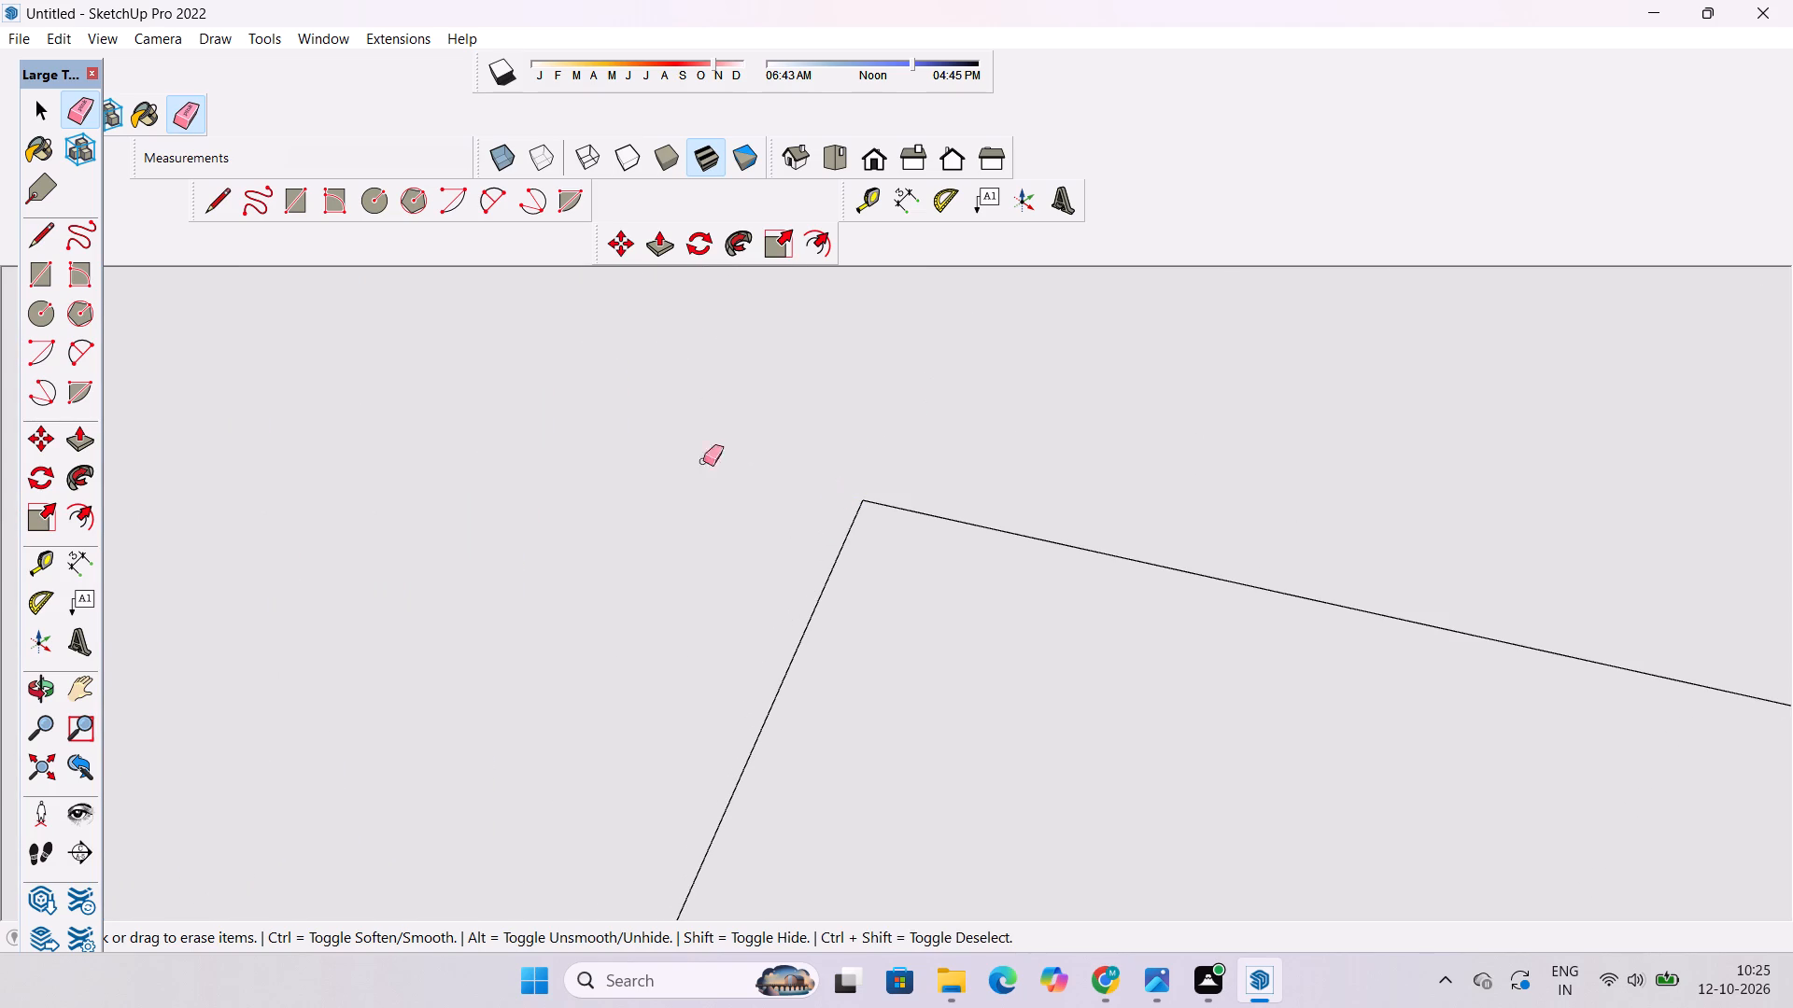
Examine the trimmed inset outline on the middle slab's underside together with the adjoining walls from several angles and distances.
{"action": "left_click", "coordinate": [45, 685]}
{"action": "scroll", "coordinate": [915, 534], "scroll_direction": "down", "scroll_amount": 13}
{"action": "scroll", "coordinate": [826, 568], "scroll_direction": "down", "scroll_amount": 9}
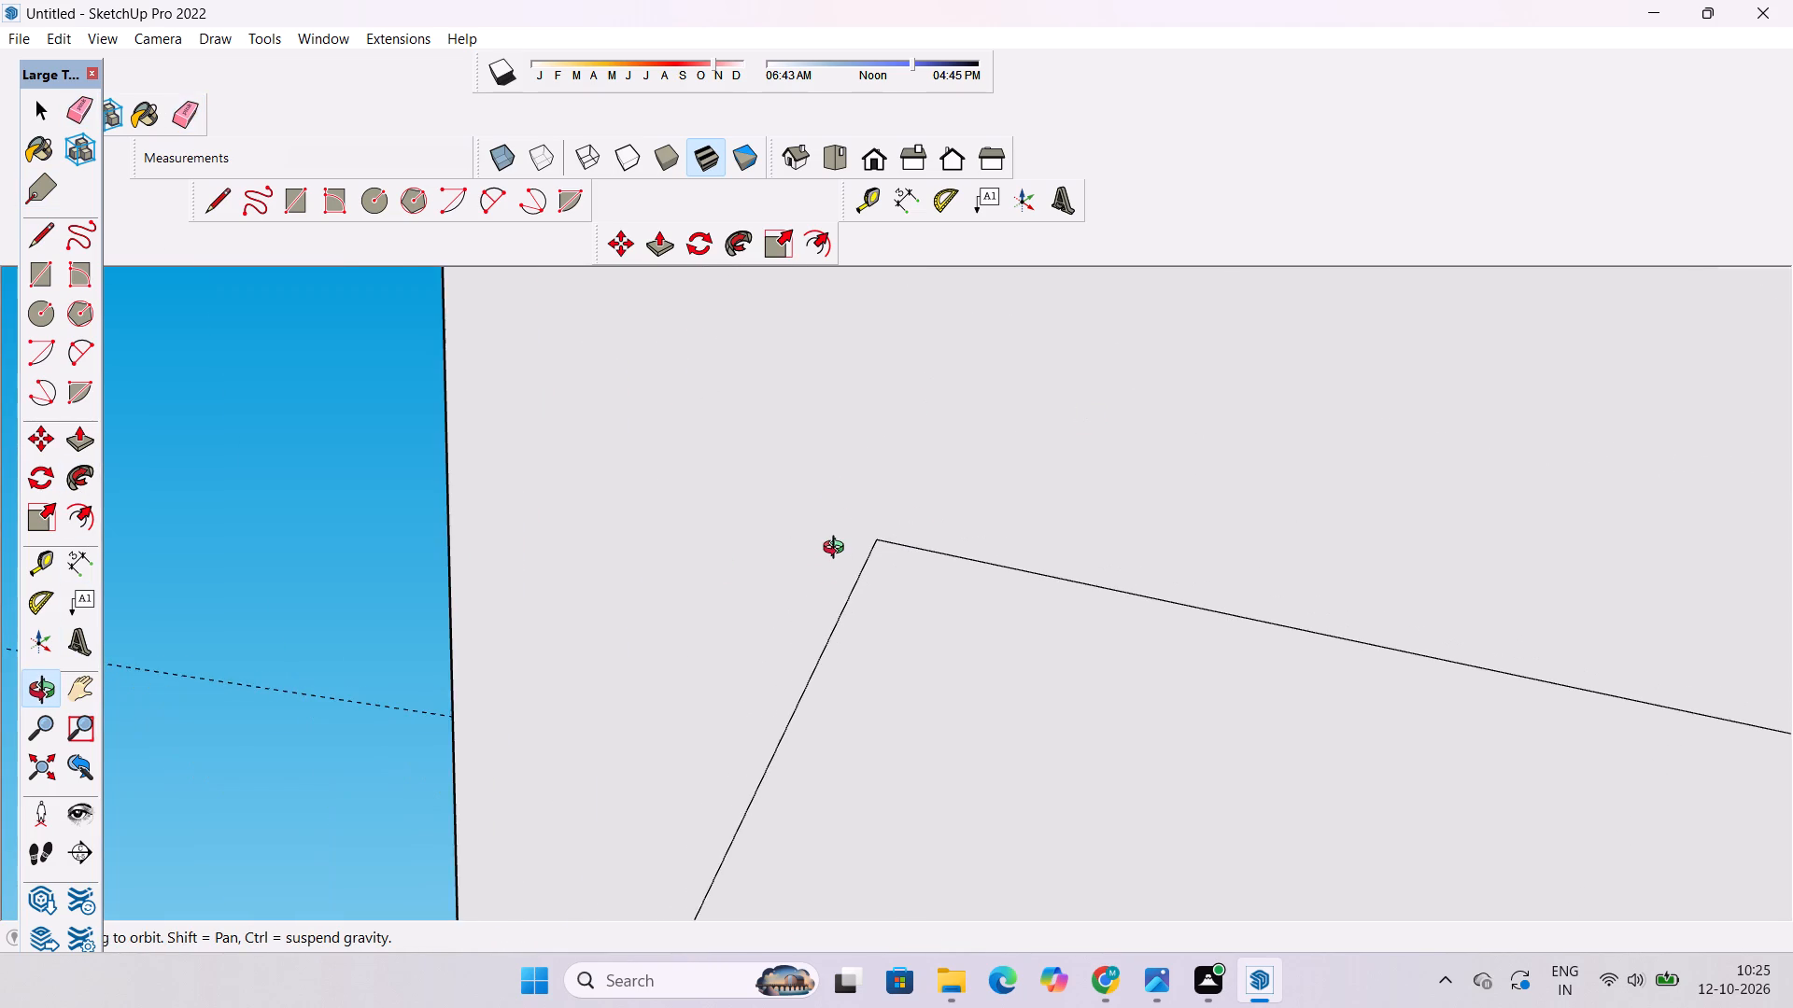
{"action": "scroll", "coordinate": [838, 550], "scroll_direction": "down", "scroll_amount": 11}
{"action": "left_click_drag", "start_coordinate": [946, 481], "coordinate": [1082, 595]}
{"action": "scroll", "coordinate": [1068, 551], "scroll_direction": "down", "scroll_amount": 7}
{"action": "left_click_drag", "start_coordinate": [699, 602], "coordinate": [1003, 581]}
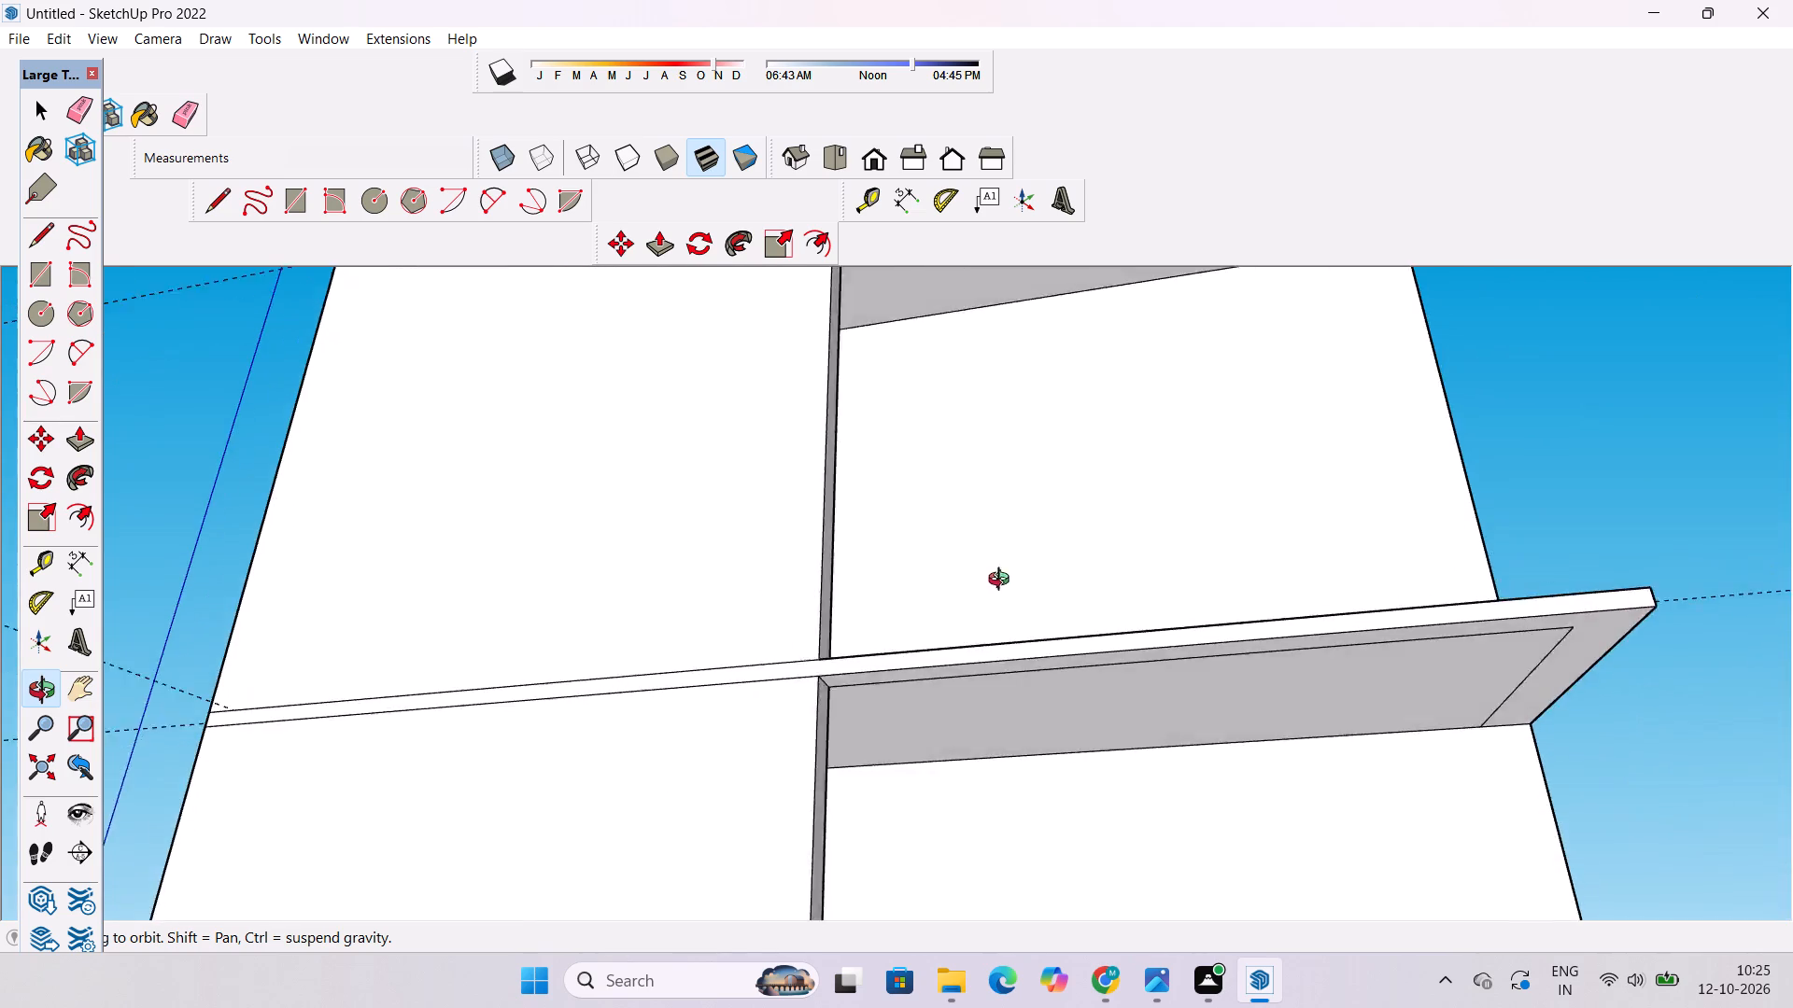
{"action": "left_click_drag", "start_coordinate": [1003, 581], "coordinate": [1050, 567]}
{"action": "scroll", "coordinate": [1086, 581], "scroll_direction": "down", "scroll_amount": 4}
{"action": "left_click_drag", "start_coordinate": [1104, 623], "coordinate": [940, 494], "text": "shift"}
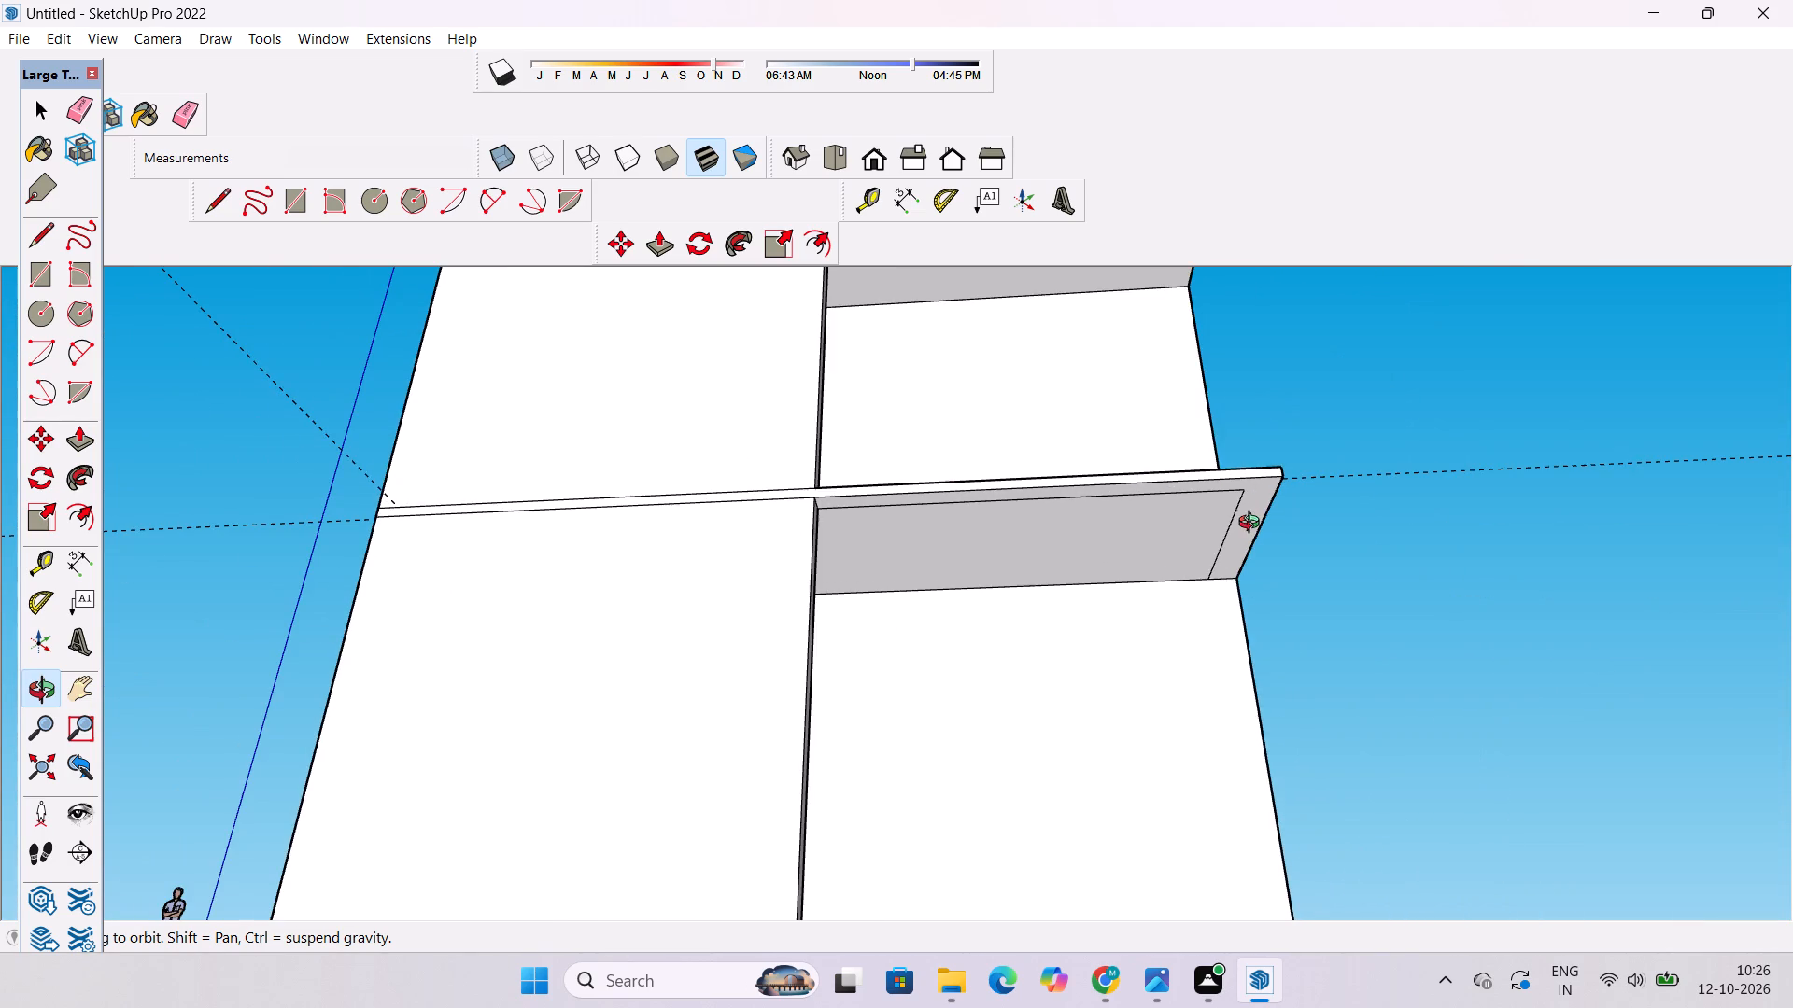
Examine the inset outline on the face of the projecting middle slab, from its outer end to its inner corner.
{"action": "scroll", "coordinate": [1253, 525], "scroll_direction": "up", "scroll_amount": 5}
{"action": "left_click_drag", "start_coordinate": [1222, 606], "coordinate": [1214, 469]}
{"action": "scroll", "coordinate": [1220, 441], "scroll_direction": "up", "scroll_amount": 6}
{"action": "left_click_drag", "start_coordinate": [1216, 449], "coordinate": [922, 556], "text": "shift"}
{"action": "scroll", "coordinate": [930, 555], "scroll_direction": "down", "scroll_amount": 5}
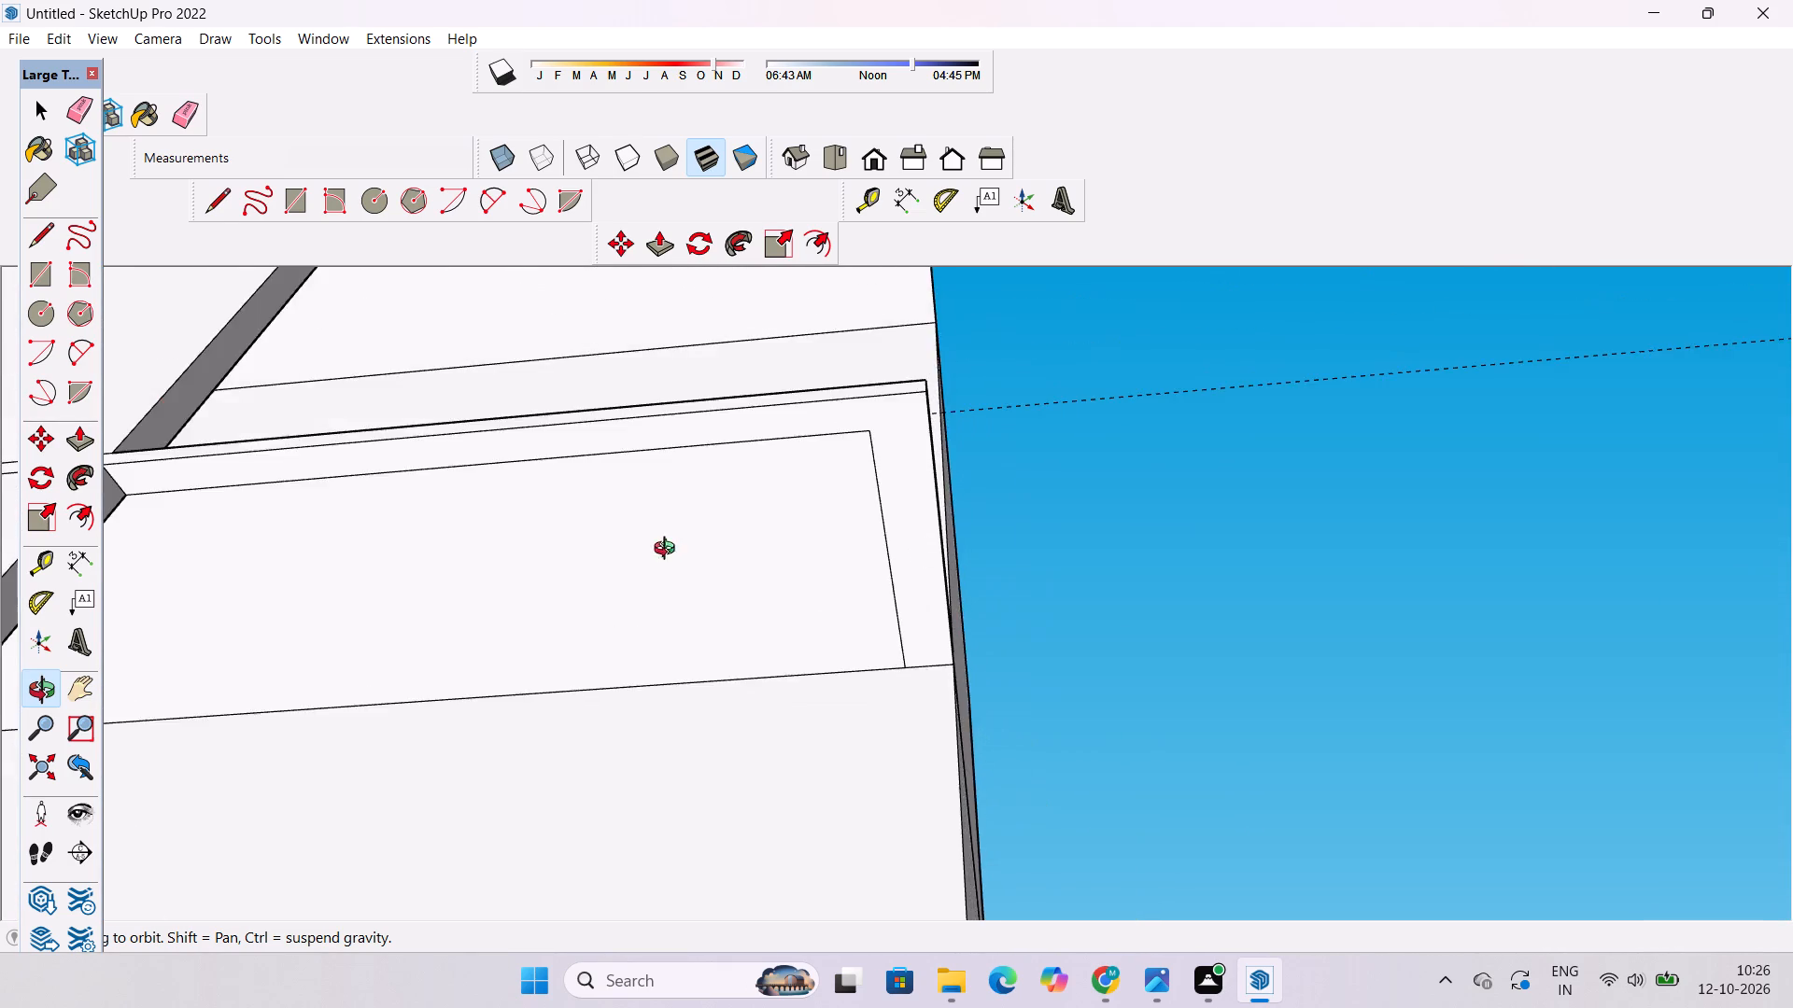
{"action": "left_click_drag", "start_coordinate": [716, 522], "coordinate": [837, 479]}
{"action": "left_click_drag", "start_coordinate": [840, 486], "coordinate": [866, 520]}
{"action": "left_click_drag", "start_coordinate": [1026, 454], "coordinate": [876, 441]}
{"action": "left_click_drag", "start_coordinate": [874, 441], "coordinate": [941, 531], "text": "shift"}
{"action": "left_click_drag", "start_coordinate": [941, 538], "coordinate": [966, 478]}
{"action": "left_click_drag", "start_coordinate": [967, 478], "coordinate": [967, 497], "text": "shift"}
{"action": "scroll", "coordinate": [969, 498], "scroll_direction": "up", "scroll_amount": 4, "text": "shift"}
{"action": "left_click_drag", "start_coordinate": [976, 498], "coordinate": [983, 486], "text": "shift"}
{"action": "key", "text": "space"}
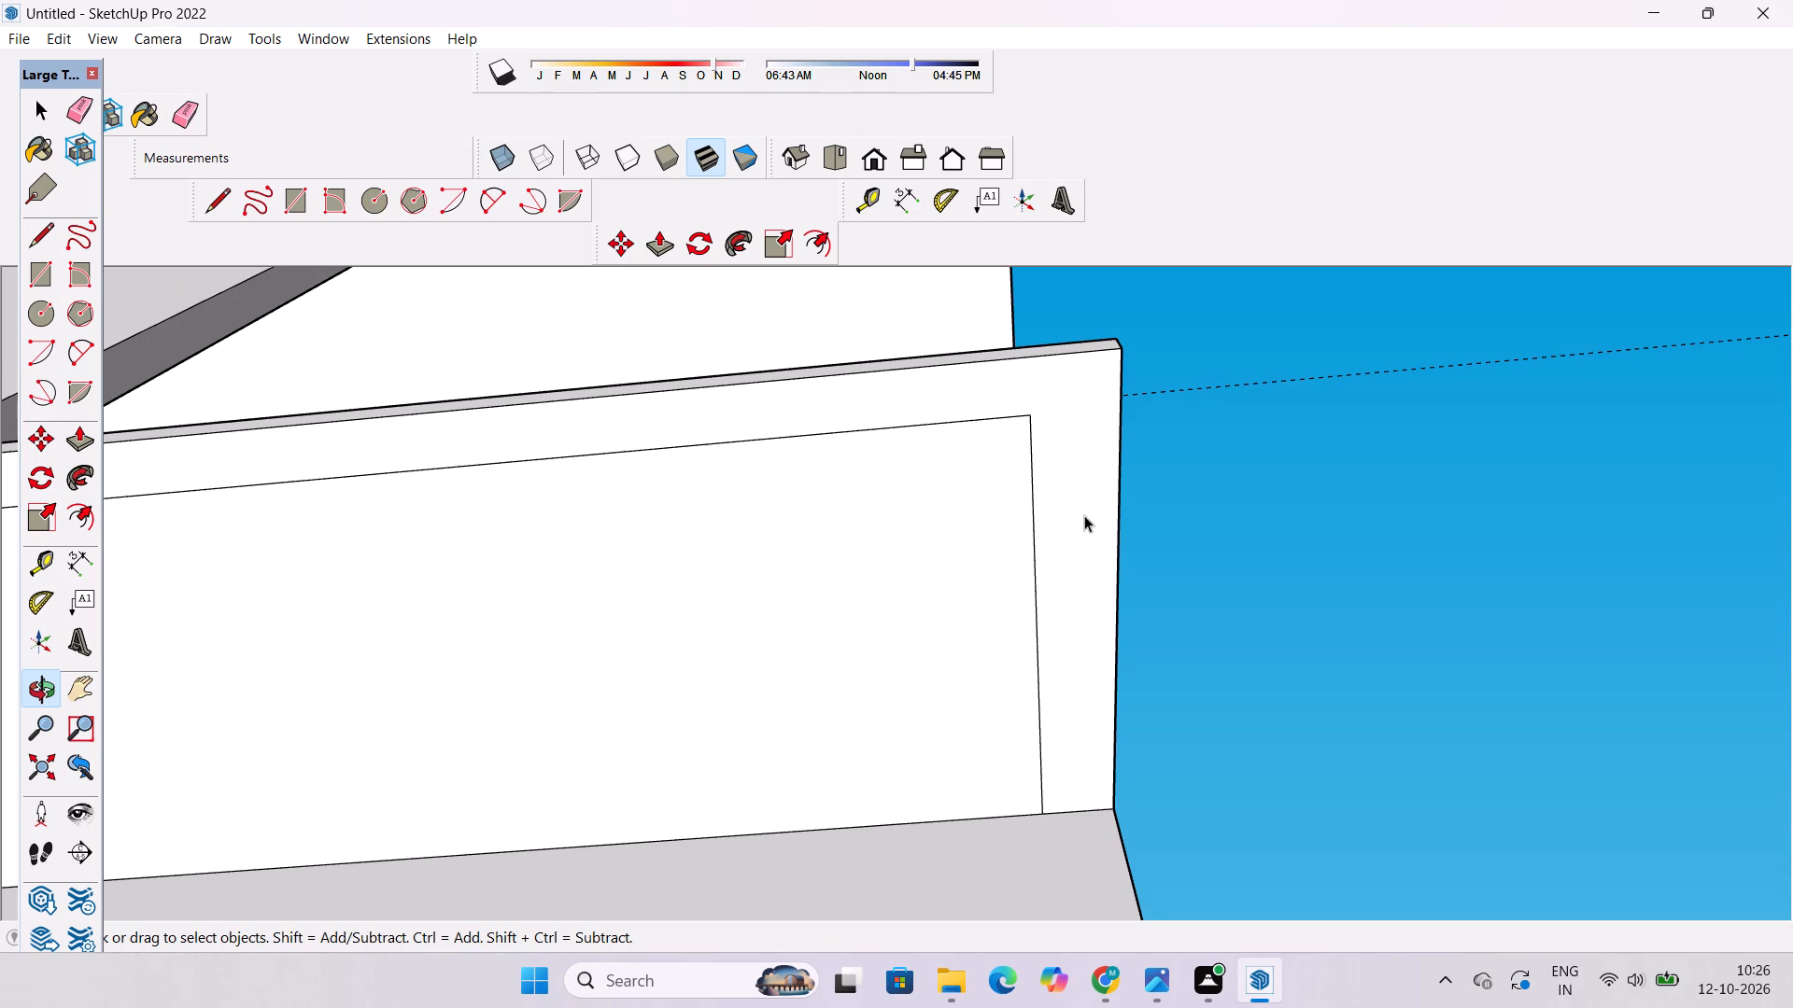
{"action": "scroll", "coordinate": [1018, 427], "scroll_direction": "down", "scroll_amount": 5}
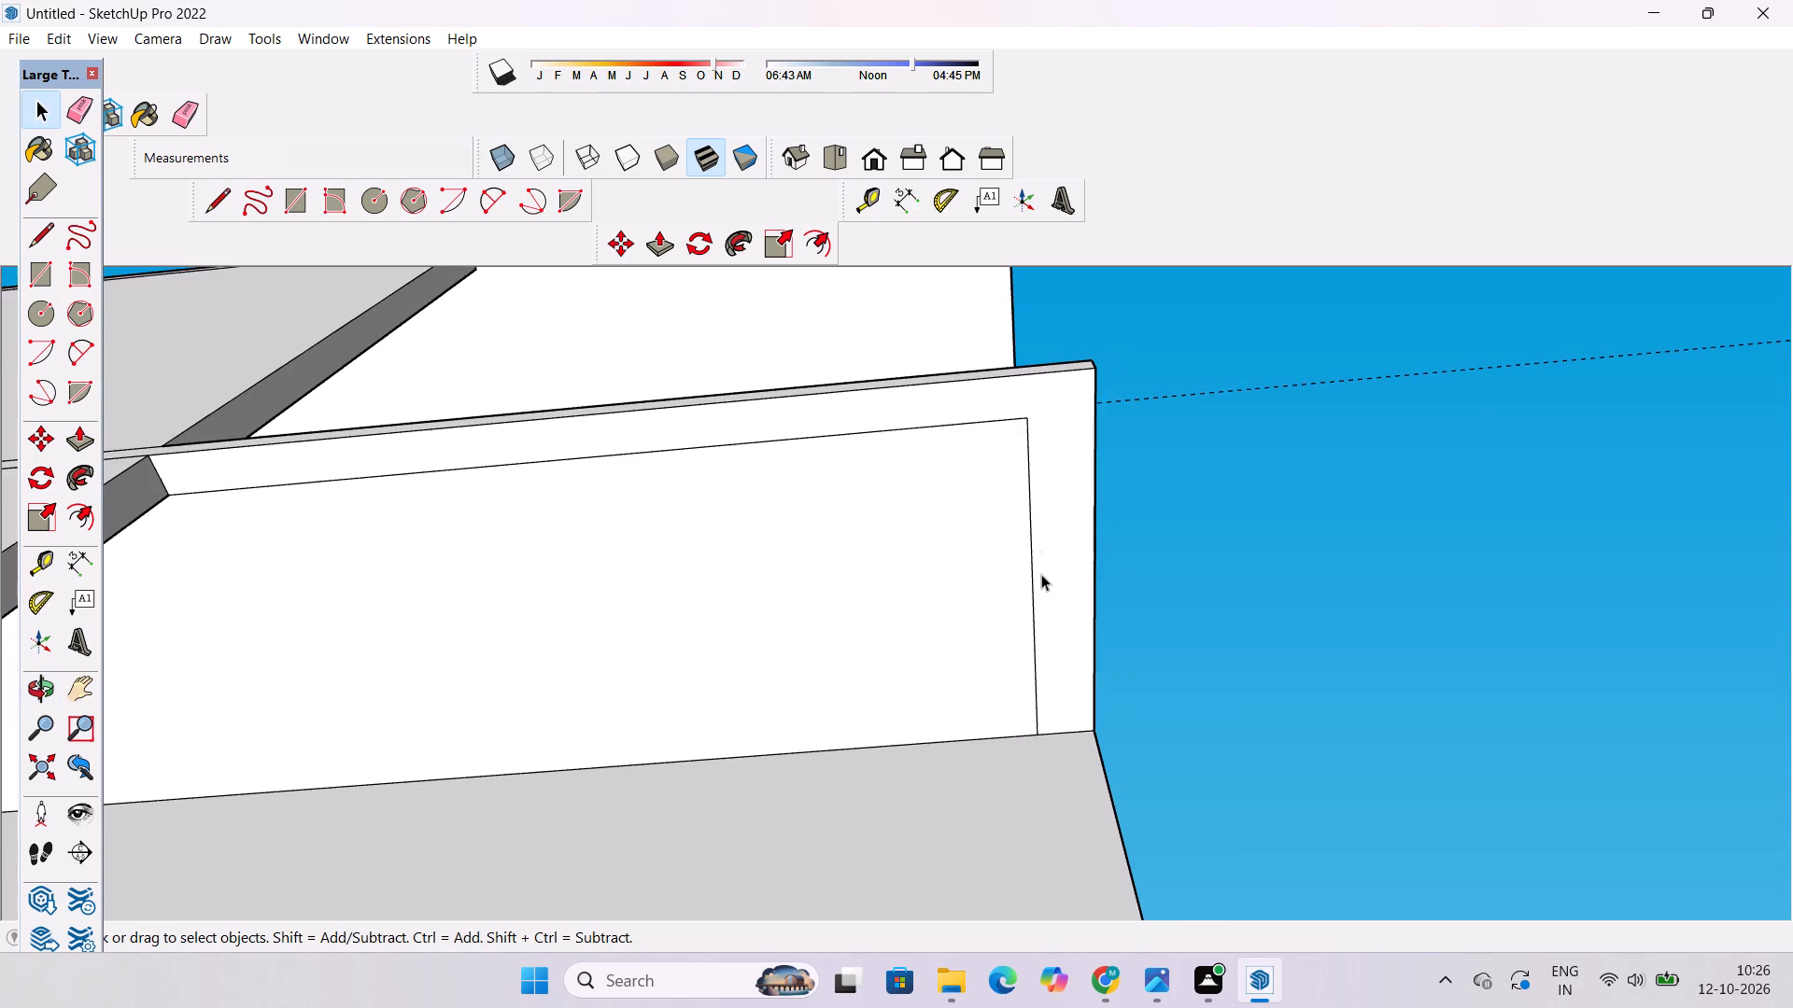
{"action": "scroll", "coordinate": [1038, 586], "scroll_direction": "up", "scroll_amount": 9}
{"action": "scroll", "coordinate": [778, 680], "scroll_direction": "down", "scroll_amount": 6}
{"action": "scroll", "coordinate": [878, 543], "scroll_direction": "up", "scroll_amount": 4}
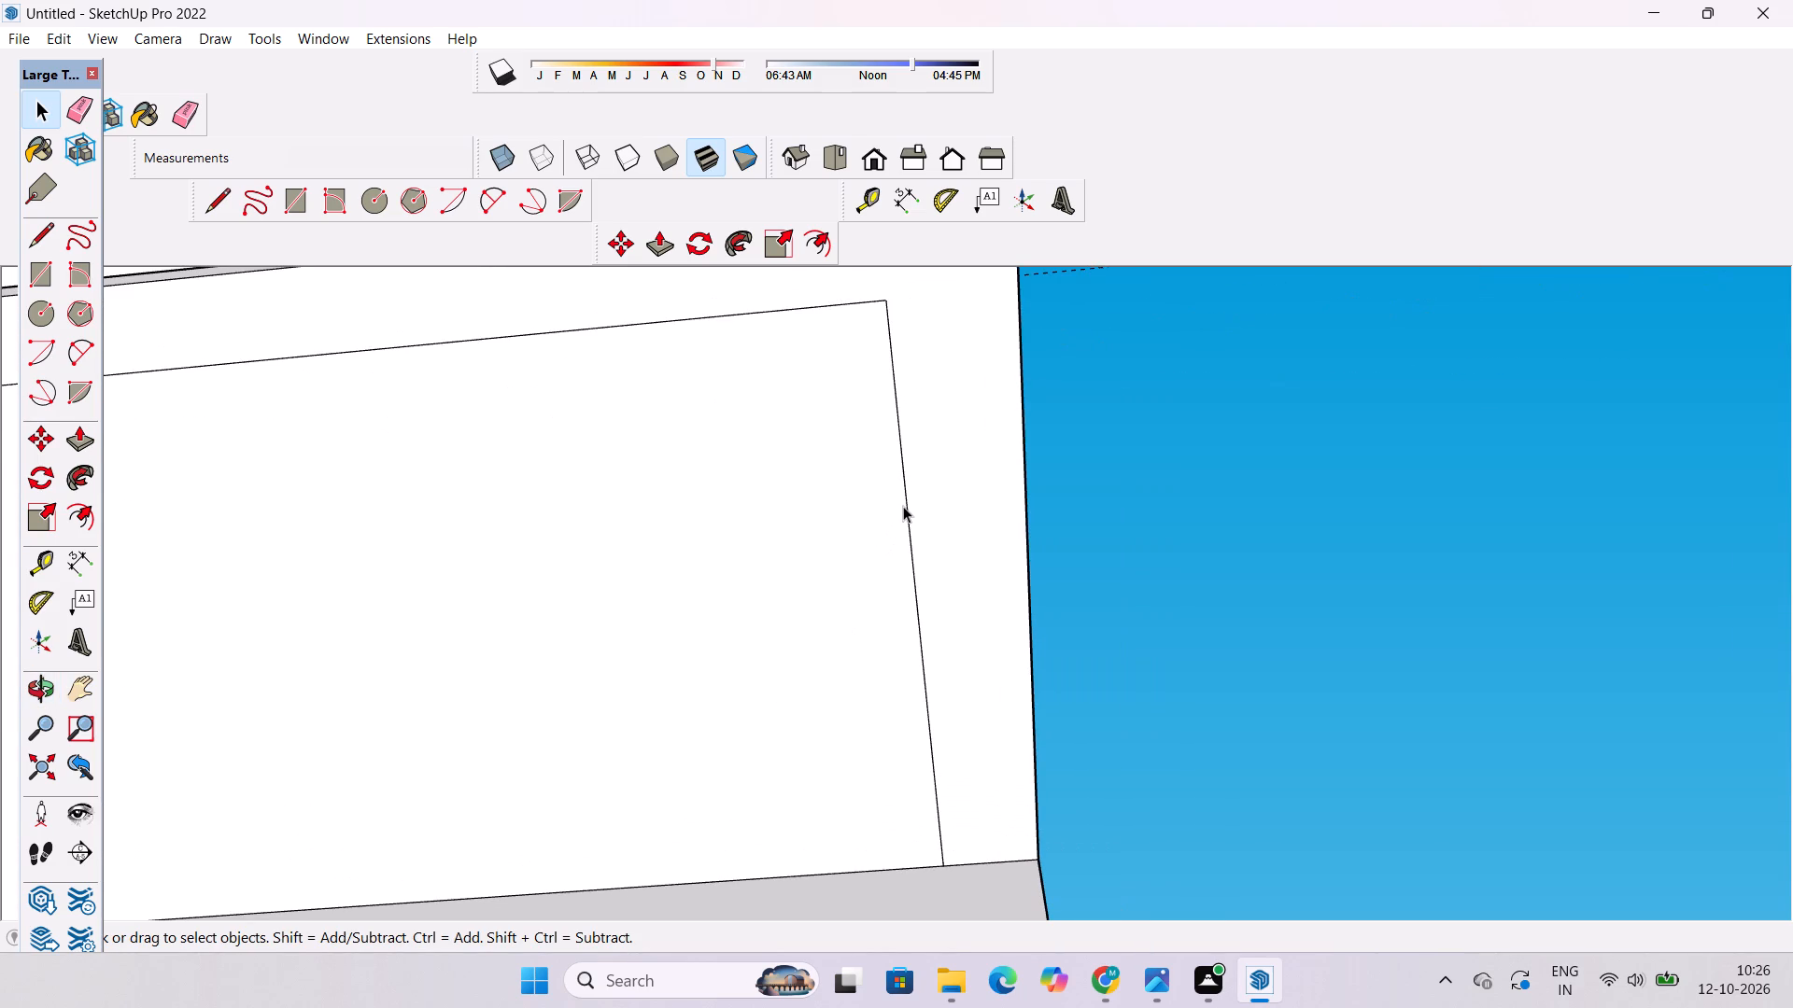
{"action": "scroll", "coordinate": [926, 553], "scroll_direction": "down", "scroll_amount": 5}
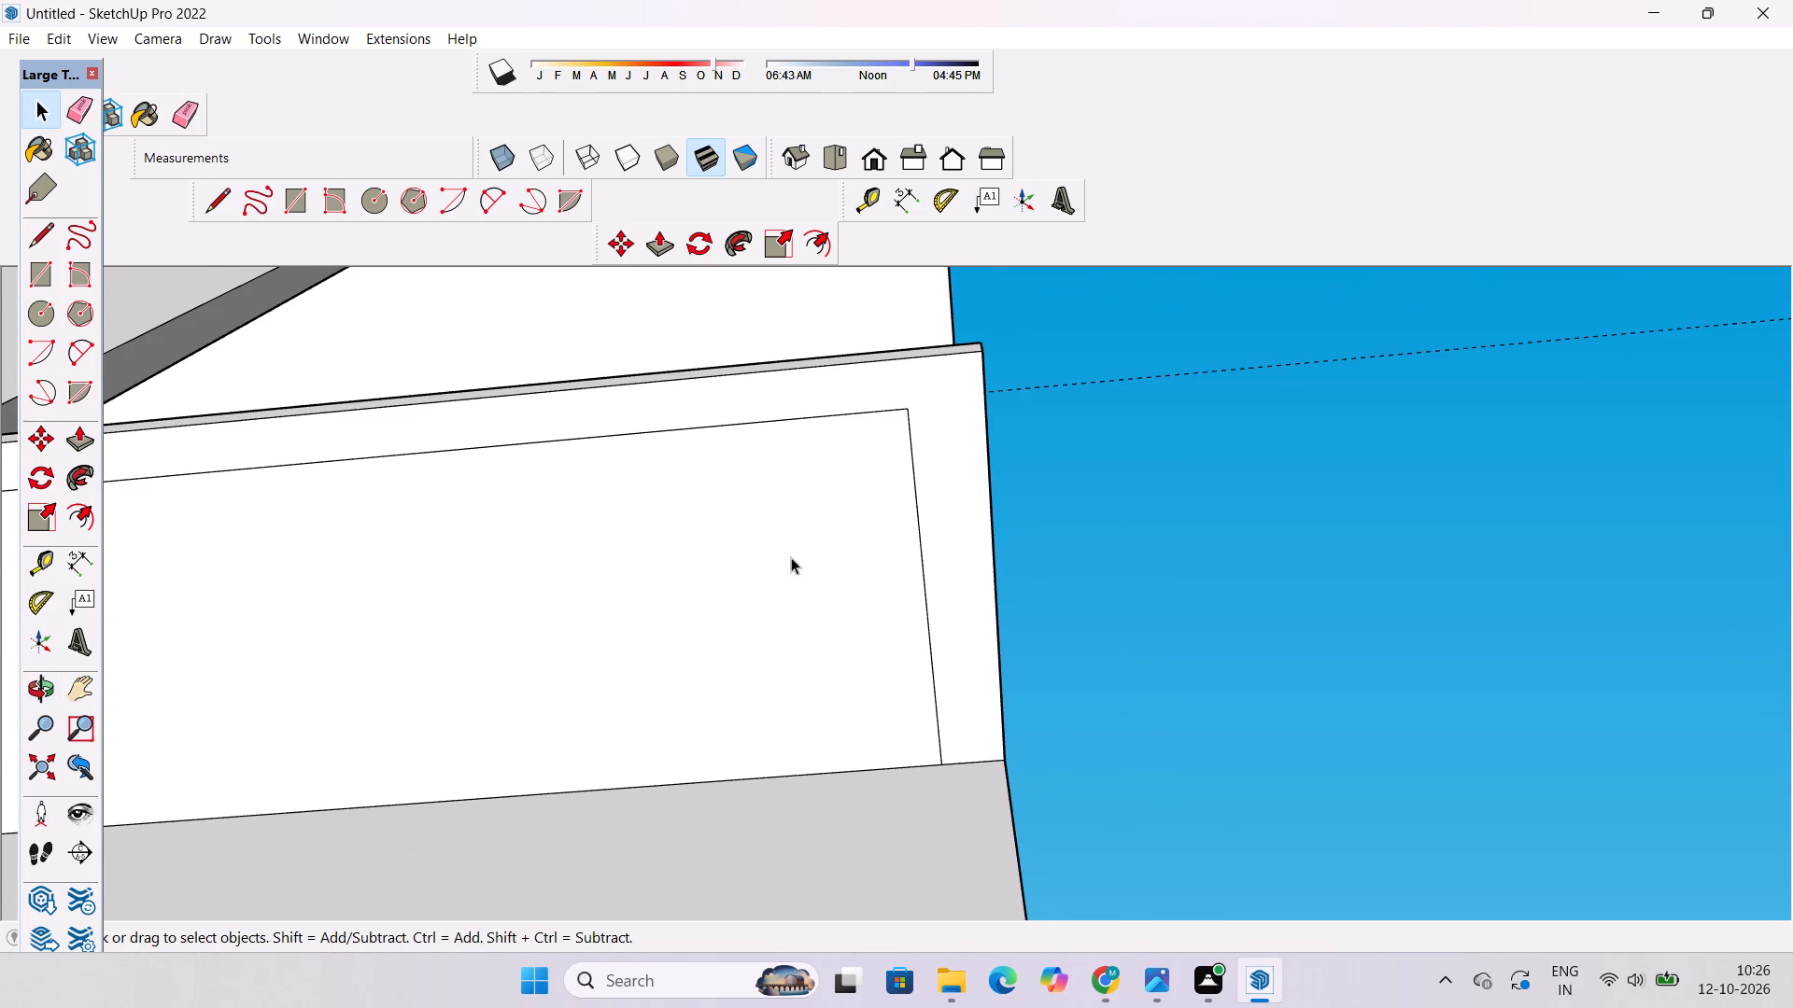
{"action": "scroll", "coordinate": [1073, 503], "scroll_direction": "down", "scroll_amount": 6}
{"action": "scroll", "coordinate": [1102, 425], "scroll_direction": "down", "scroll_amount": 7}
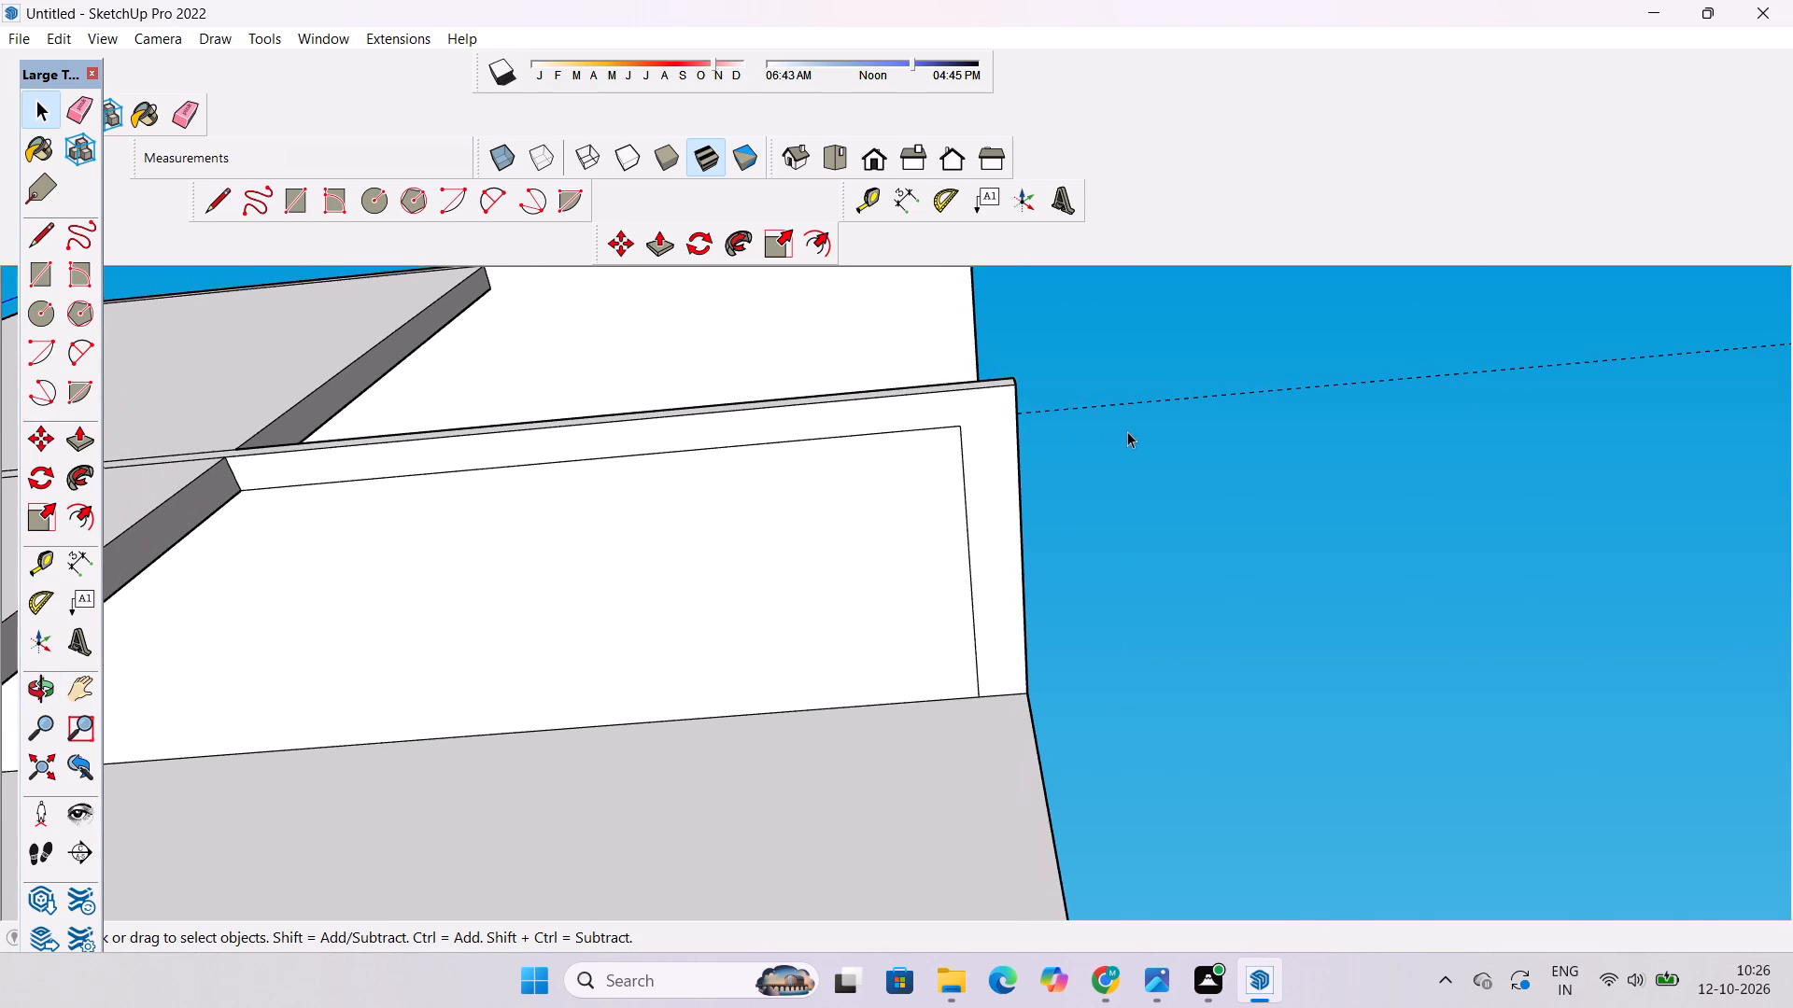
{"action": "scroll", "coordinate": [1127, 431], "scroll_direction": "down", "scroll_amount": 1}
{"action": "scroll", "coordinate": [84, 478], "scroll_direction": "up", "scroll_amount": 6}
{"action": "scroll", "coordinate": [265, 452], "scroll_direction": "up", "scroll_amount": 6}
{"action": "scroll", "coordinate": [163, 465], "scroll_direction": "up", "scroll_amount": 4}
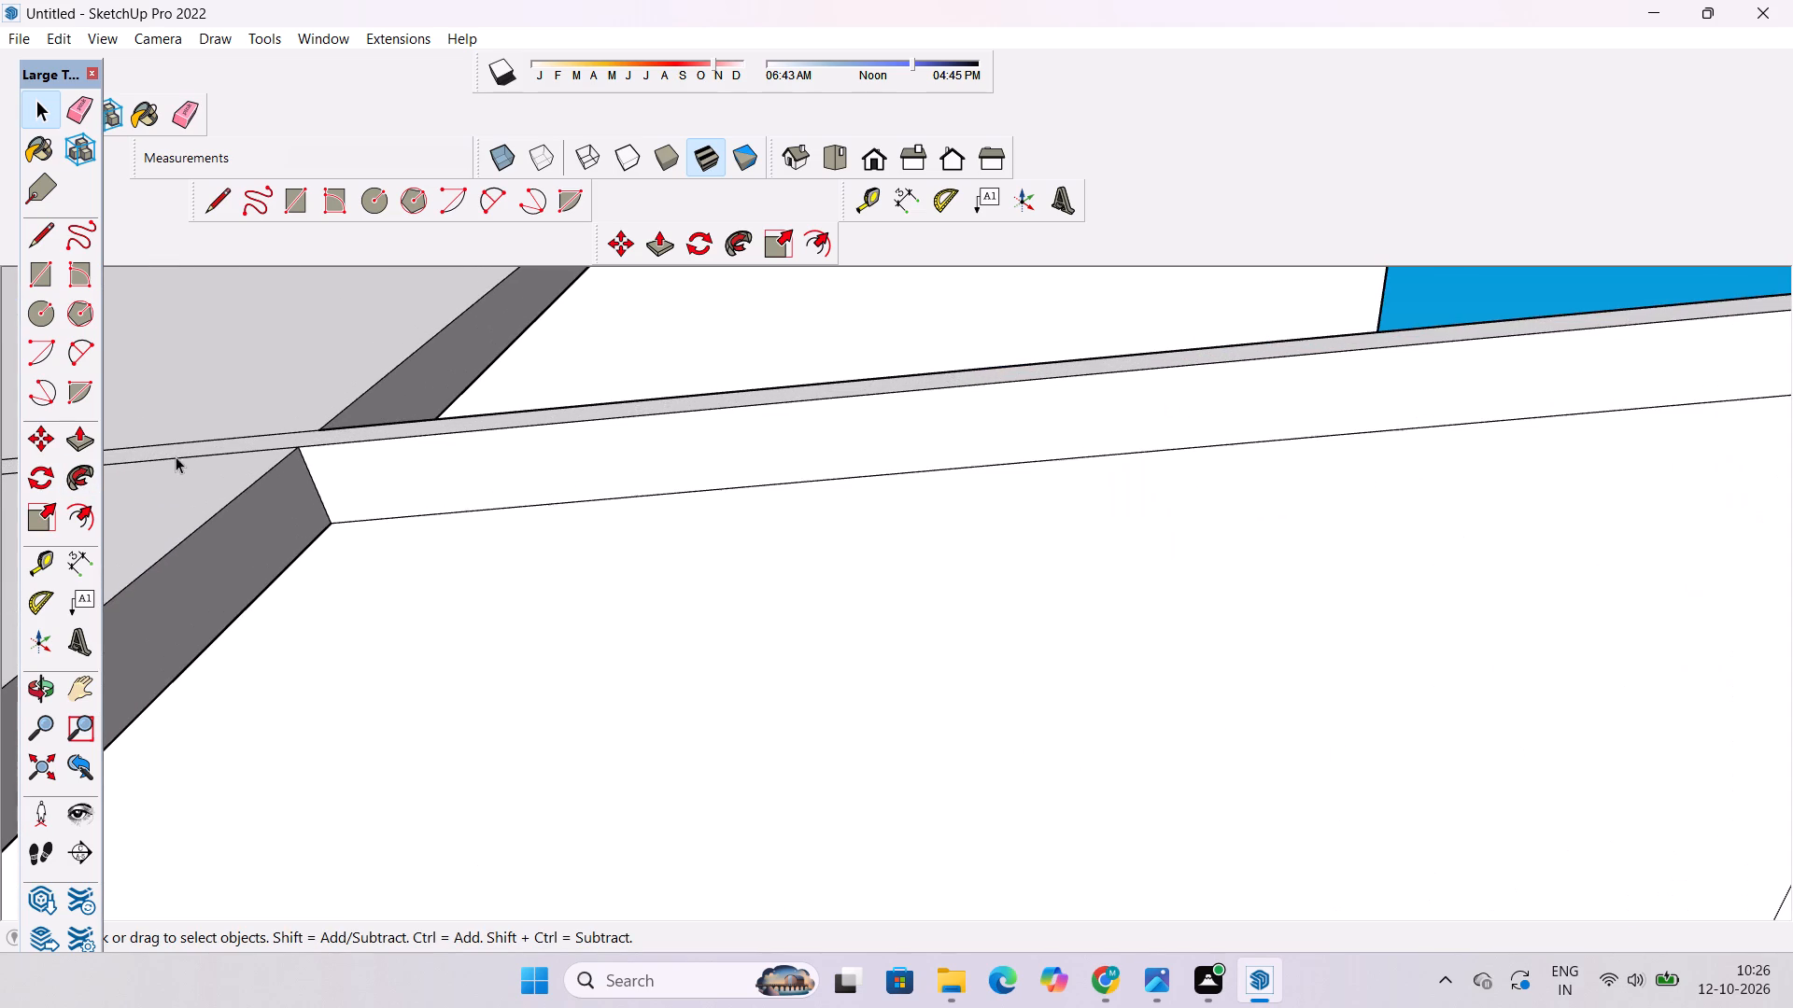
Measure the gap between the outline's inner corner and the slab's long edge with the Line tool.
{"action": "left_click", "coordinate": [212, 200]}
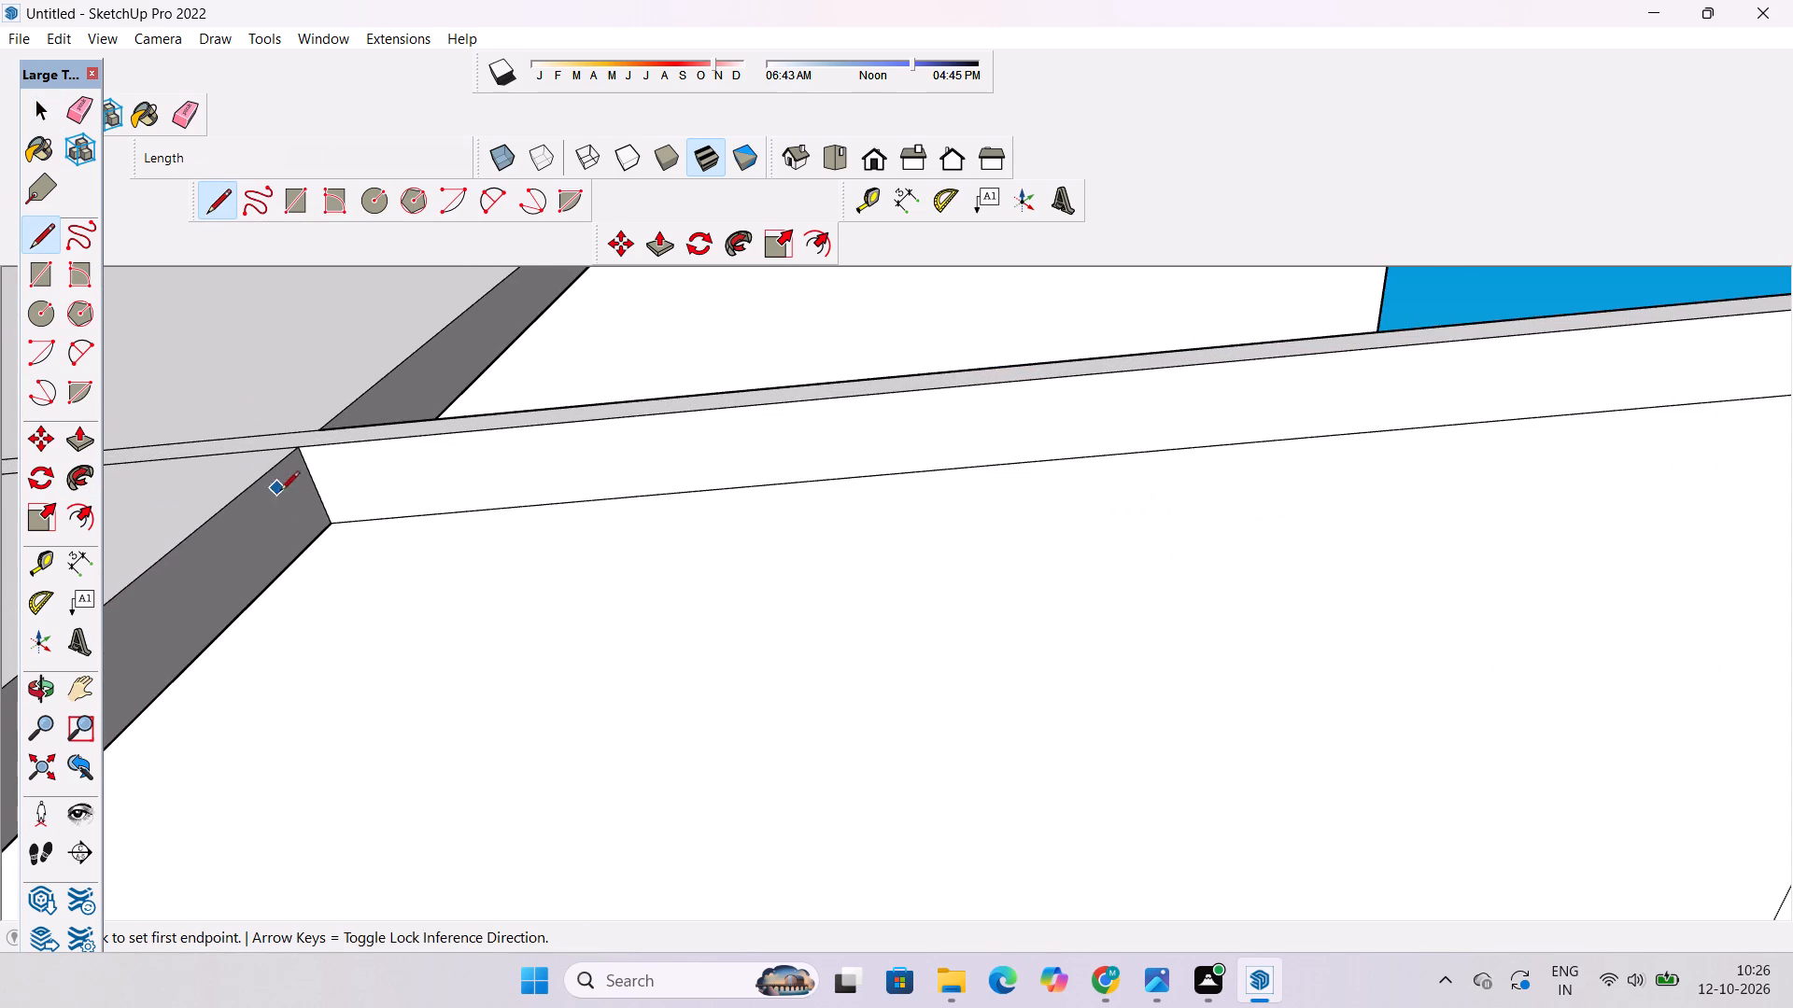
{"action": "left_click", "coordinate": [337, 527]}
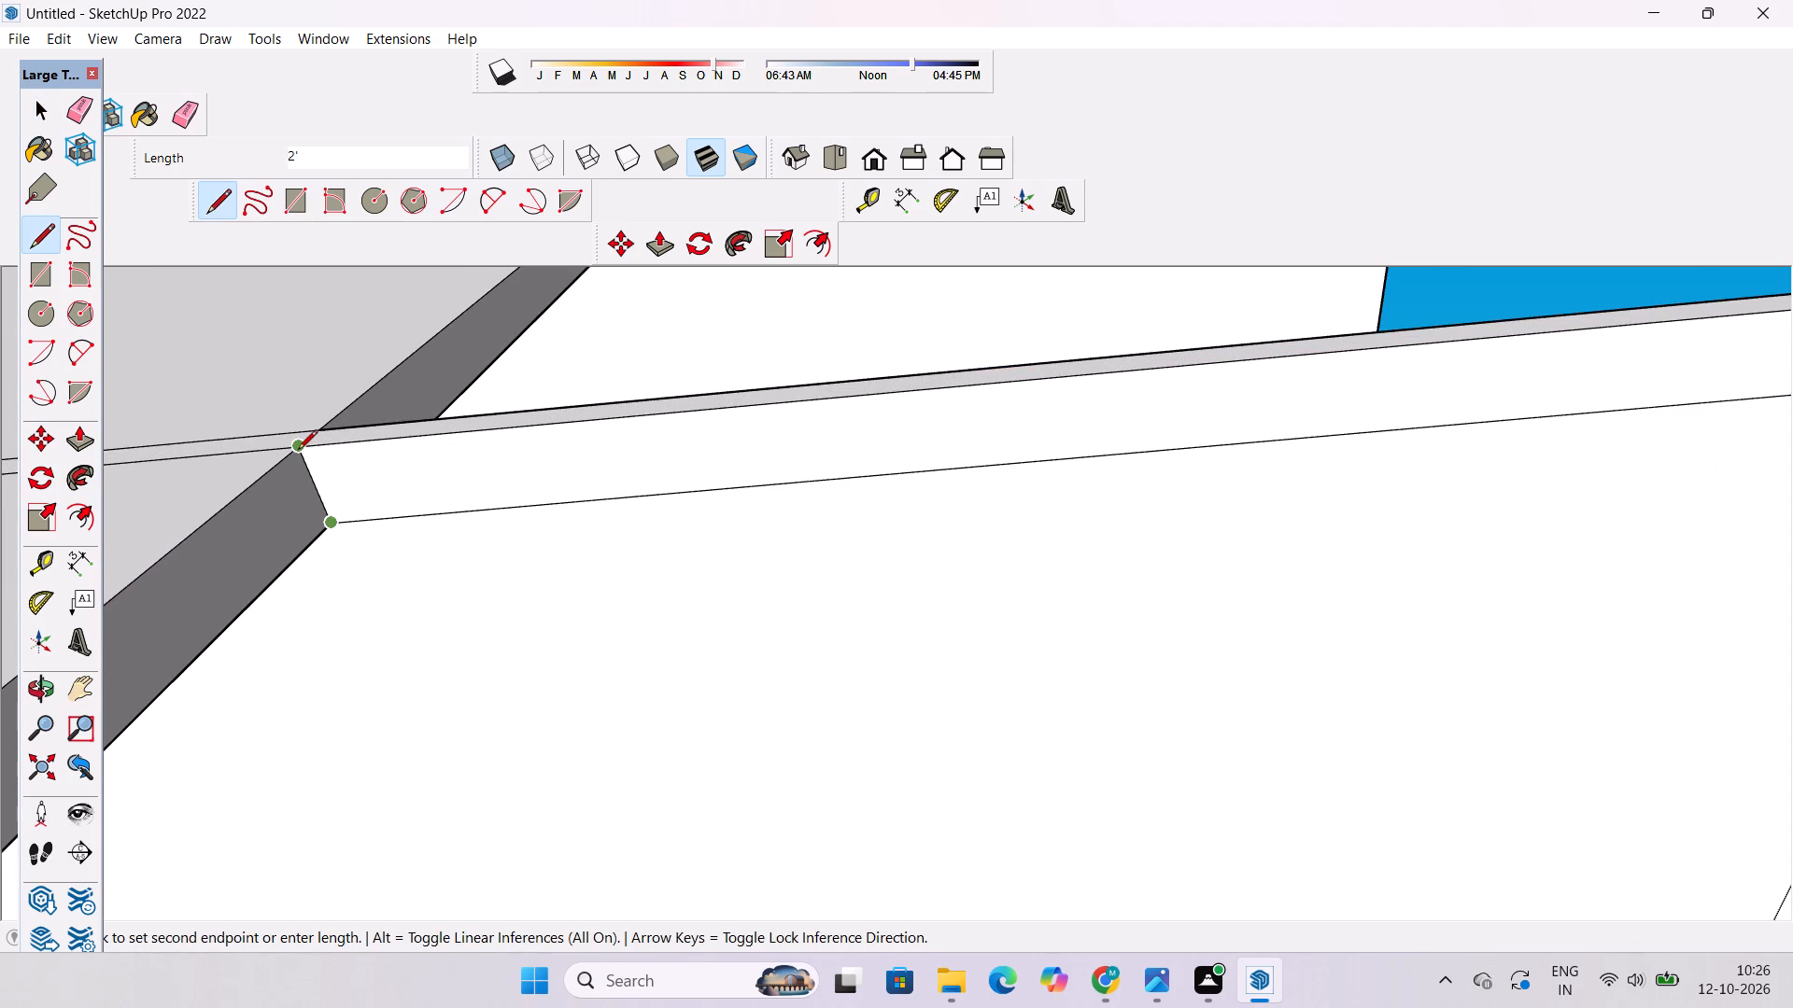
{"action": "key", "text": "space"}
Erase the short line of the inset outline that runs beside the projecting slab's outer end.
{"action": "type", "text": "o"}
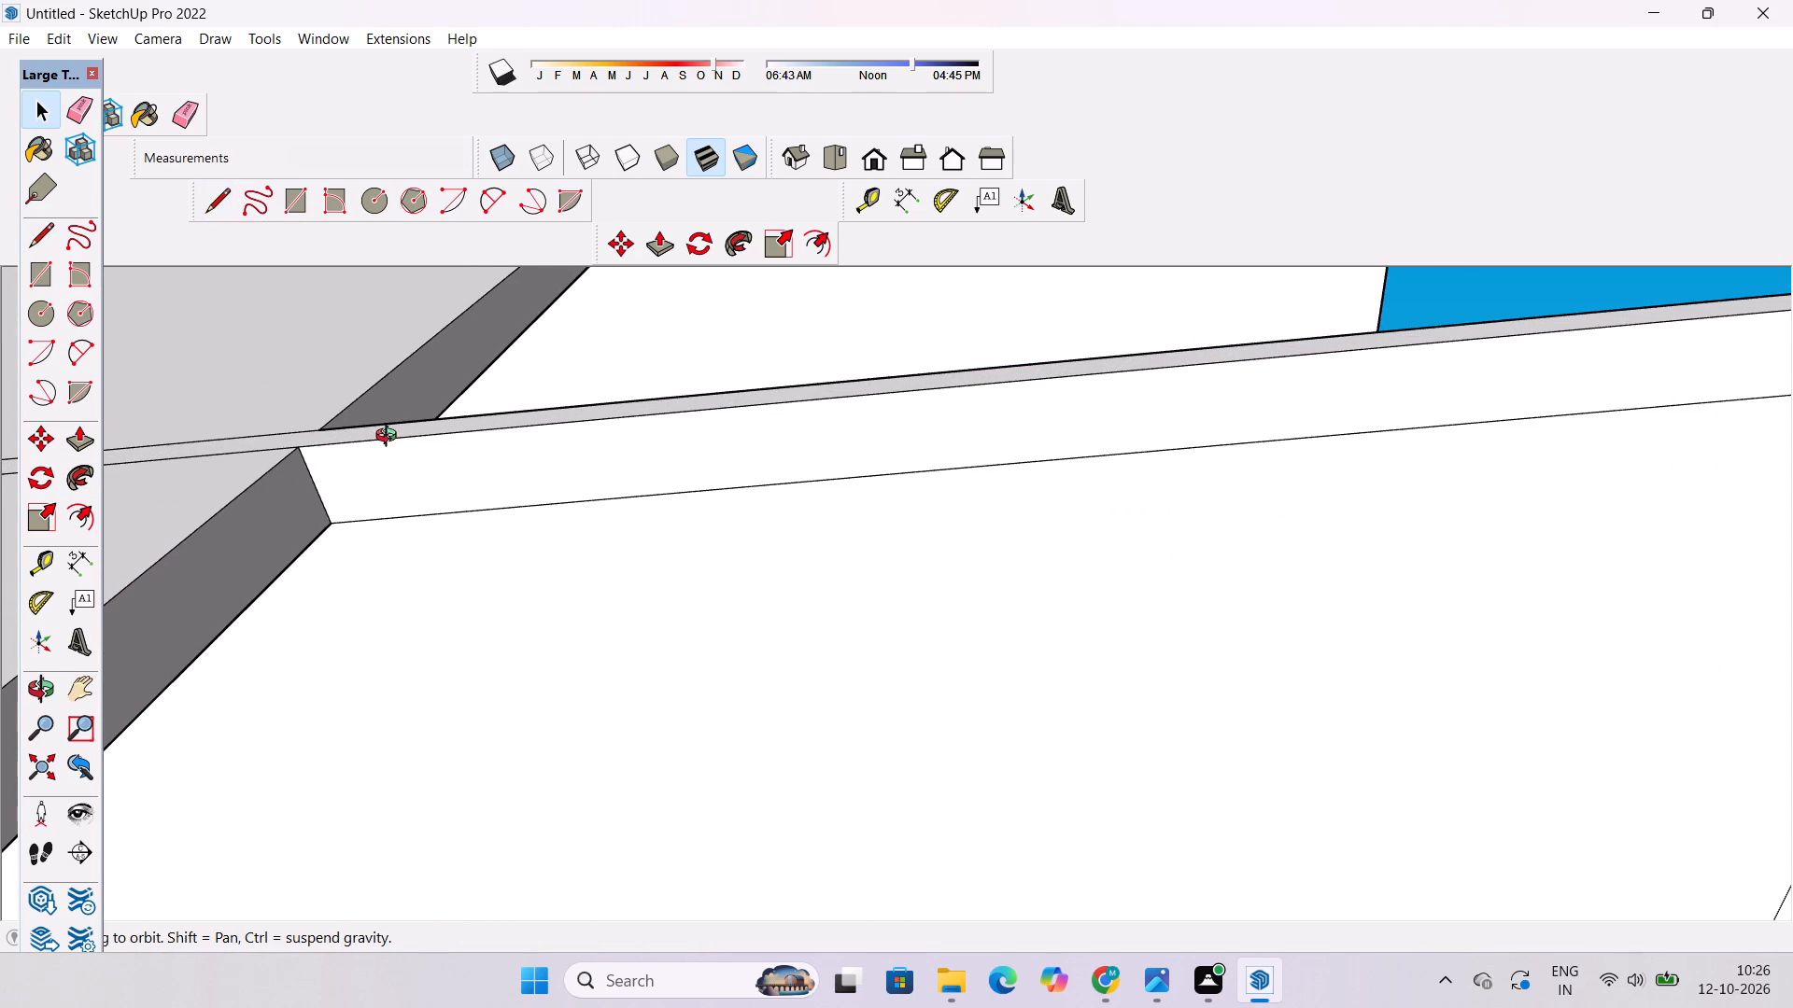
{"action": "scroll", "coordinate": [391, 435], "scroll_direction": "down", "scroll_amount": 10}
{"action": "left_click_drag", "start_coordinate": [650, 451], "coordinate": [495, 478], "text": "shift"}
{"action": "left_click_drag", "start_coordinate": [533, 469], "coordinate": [558, 471]}
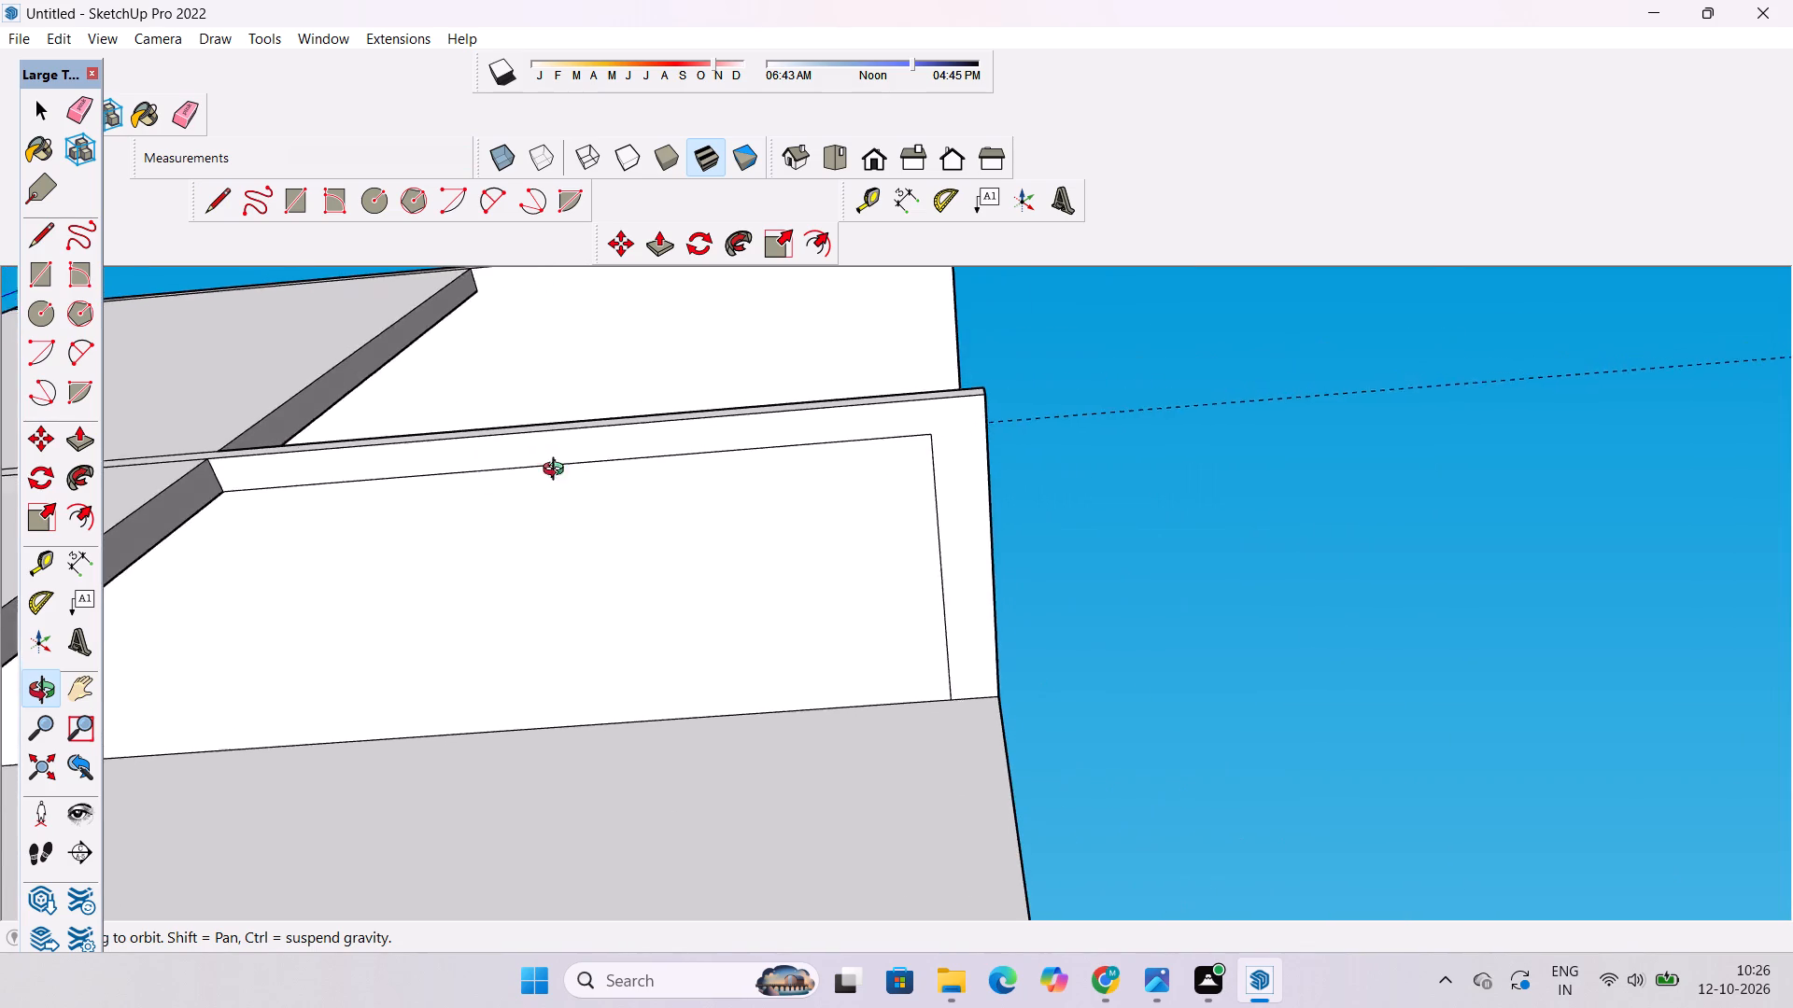
{"action": "left_click_drag", "start_coordinate": [558, 471], "coordinate": [619, 500]}
{"action": "scroll", "coordinate": [680, 511], "scroll_direction": "up", "scroll_amount": 2}
{"action": "left_click_drag", "start_coordinate": [737, 510], "coordinate": [640, 474]}
{"action": "left_click_drag", "start_coordinate": [669, 488], "coordinate": [563, 525], "text": "shift"}
{"action": "left_click_drag", "start_coordinate": [596, 506], "coordinate": [667, 484]}
{"action": "scroll", "coordinate": [671, 491], "scroll_direction": "up", "scroll_amount": 4}
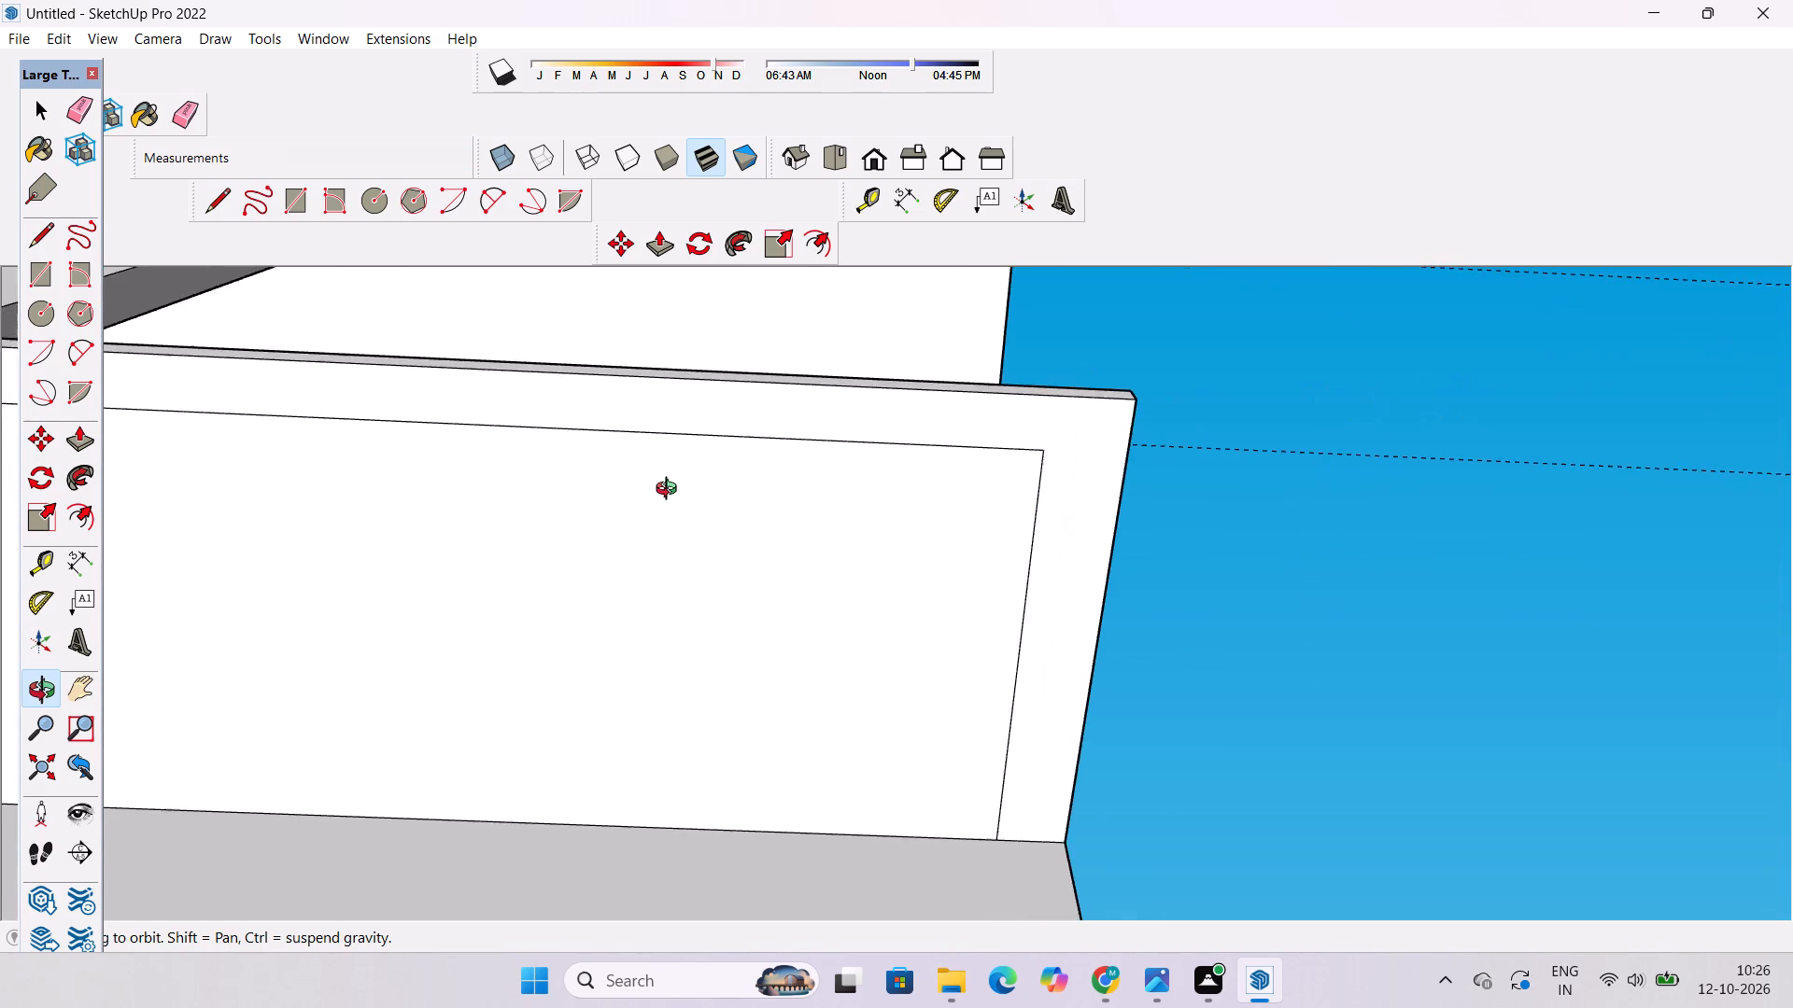
{"action": "left_click_drag", "start_coordinate": [677, 512], "coordinate": [664, 552], "text": "shift"}
{"action": "scroll", "coordinate": [515, 475], "scroll_direction": "down", "scroll_amount": 5}
{"action": "left_click", "coordinate": [729, 518]}
{"action": "key", "text": "e"}
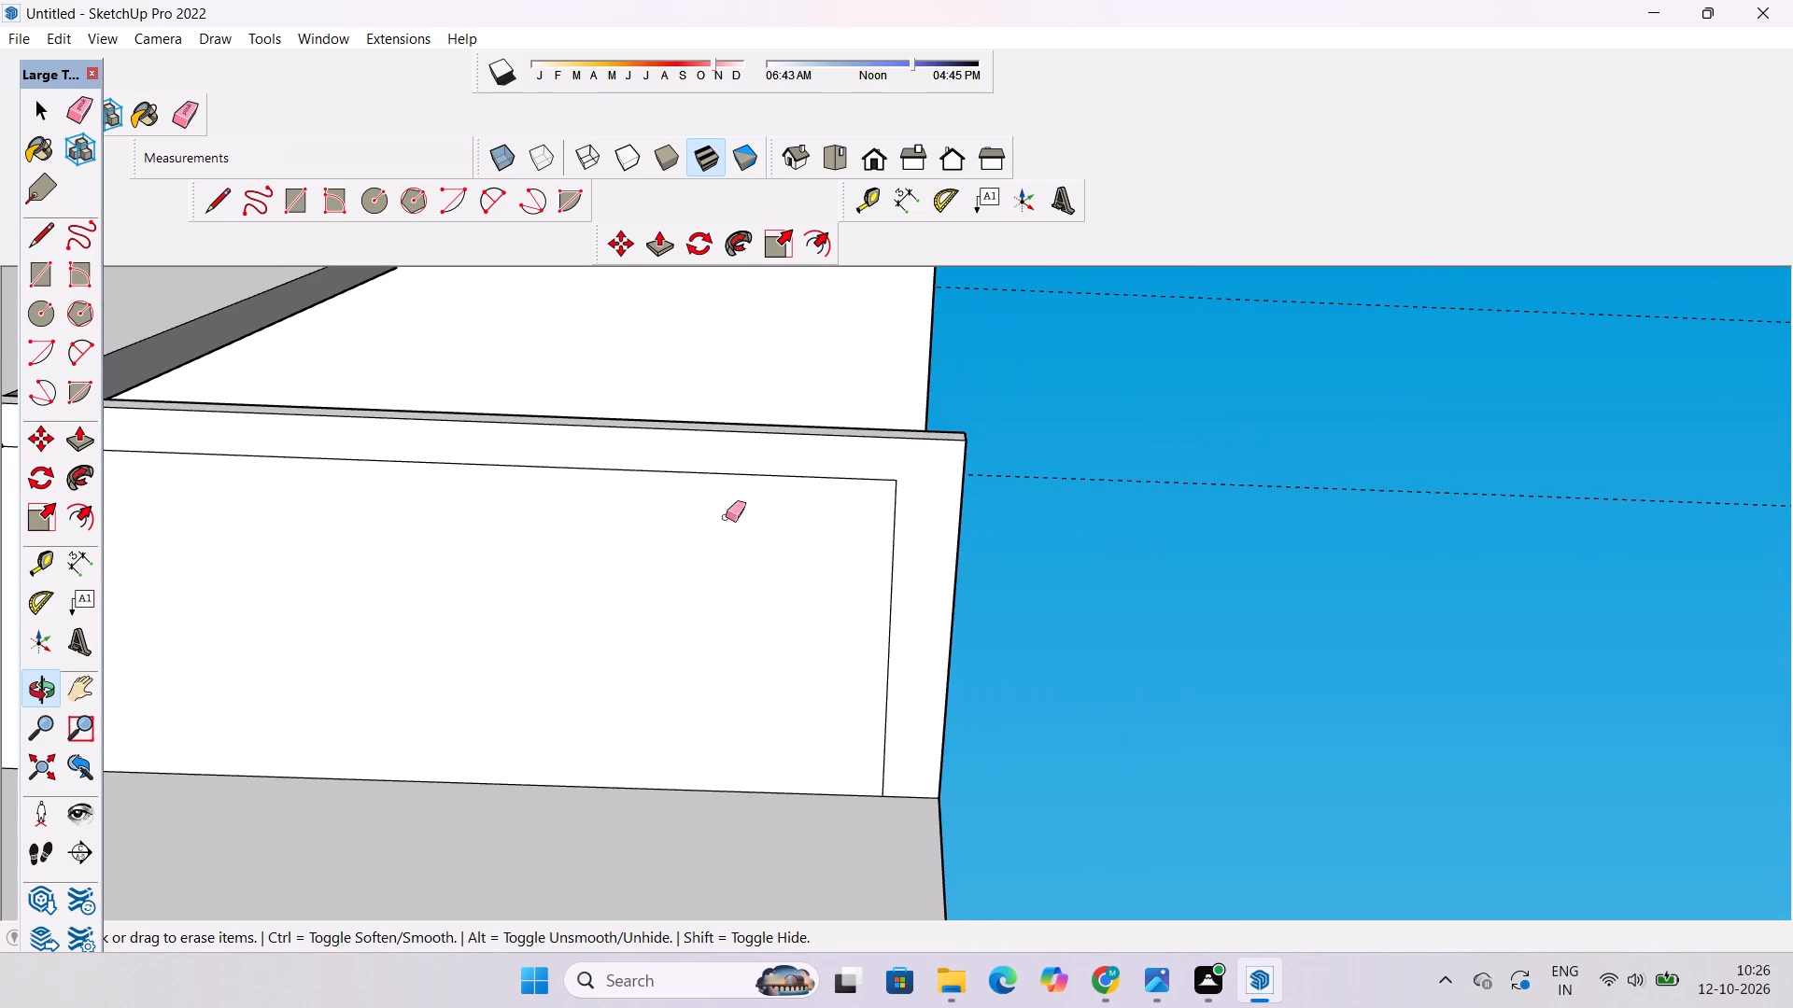
{"action": "left_click_drag", "start_coordinate": [906, 528], "coordinate": [887, 542]}
{"action": "key", "text": "space"}
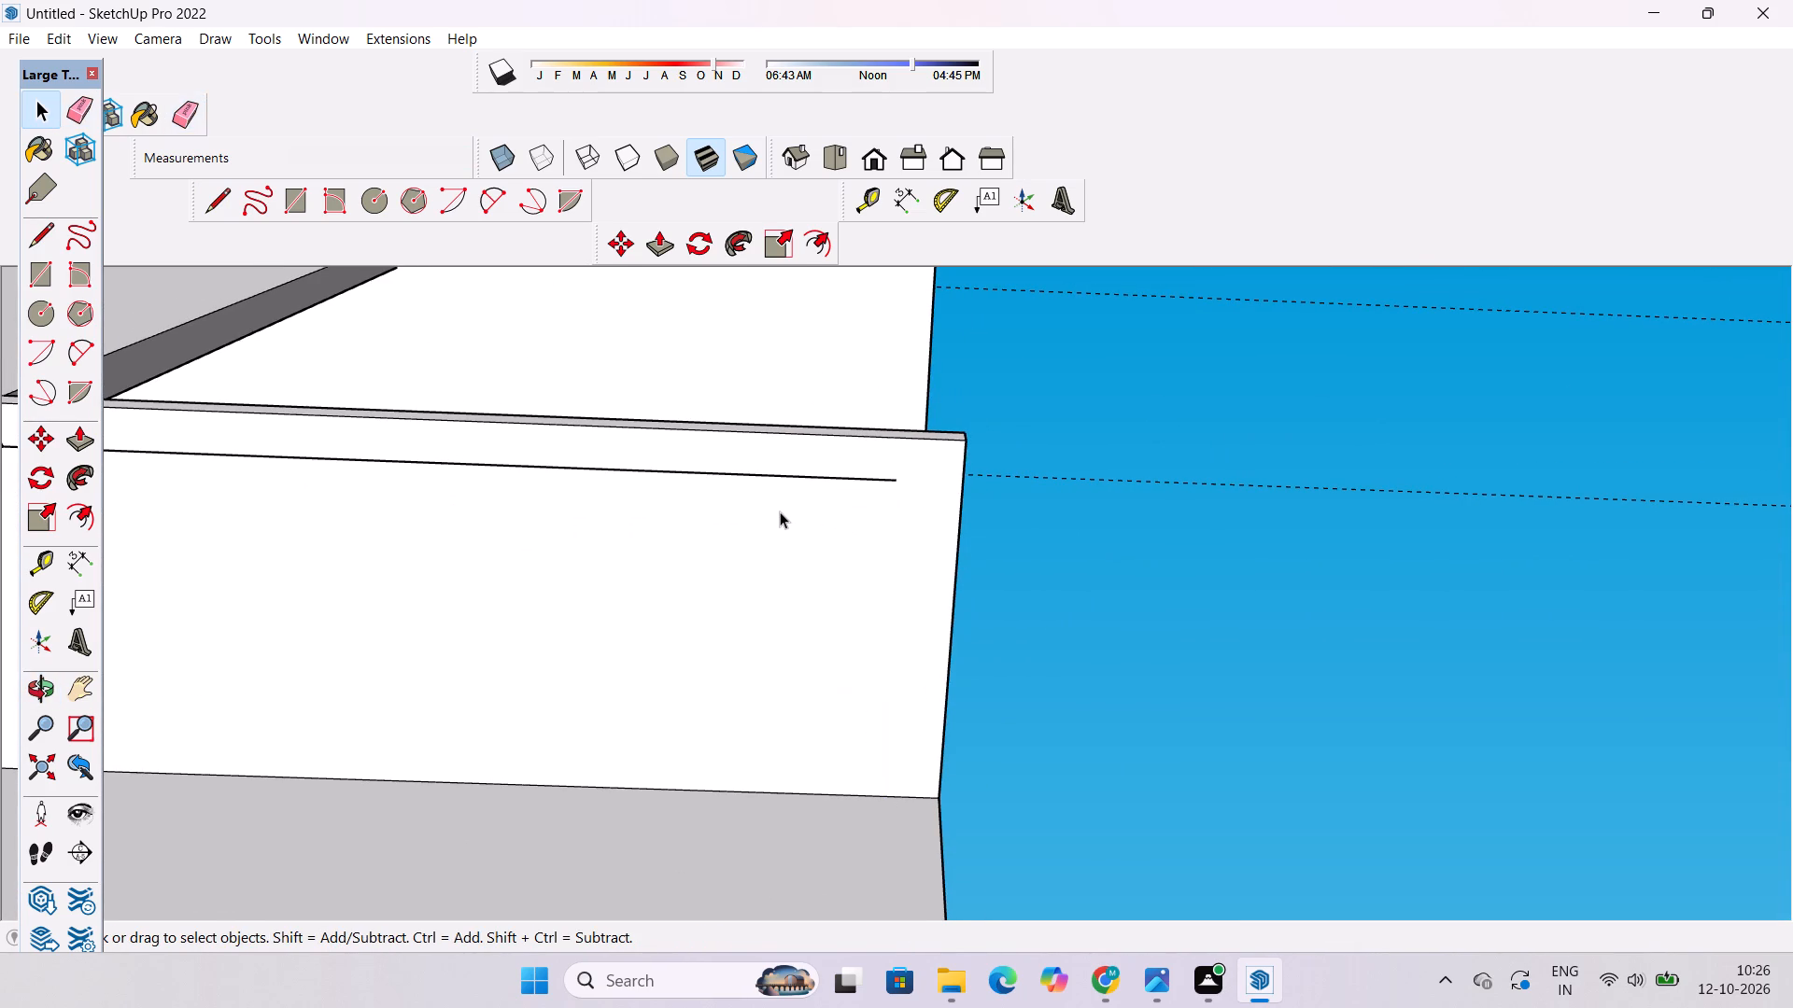
Place a guide line on the projecting slab's face, 2' in from its outer end edge.
{"action": "key", "text": "l"}
{"action": "key", "text": "space"}
{"action": "left_click", "coordinate": [35, 564]}
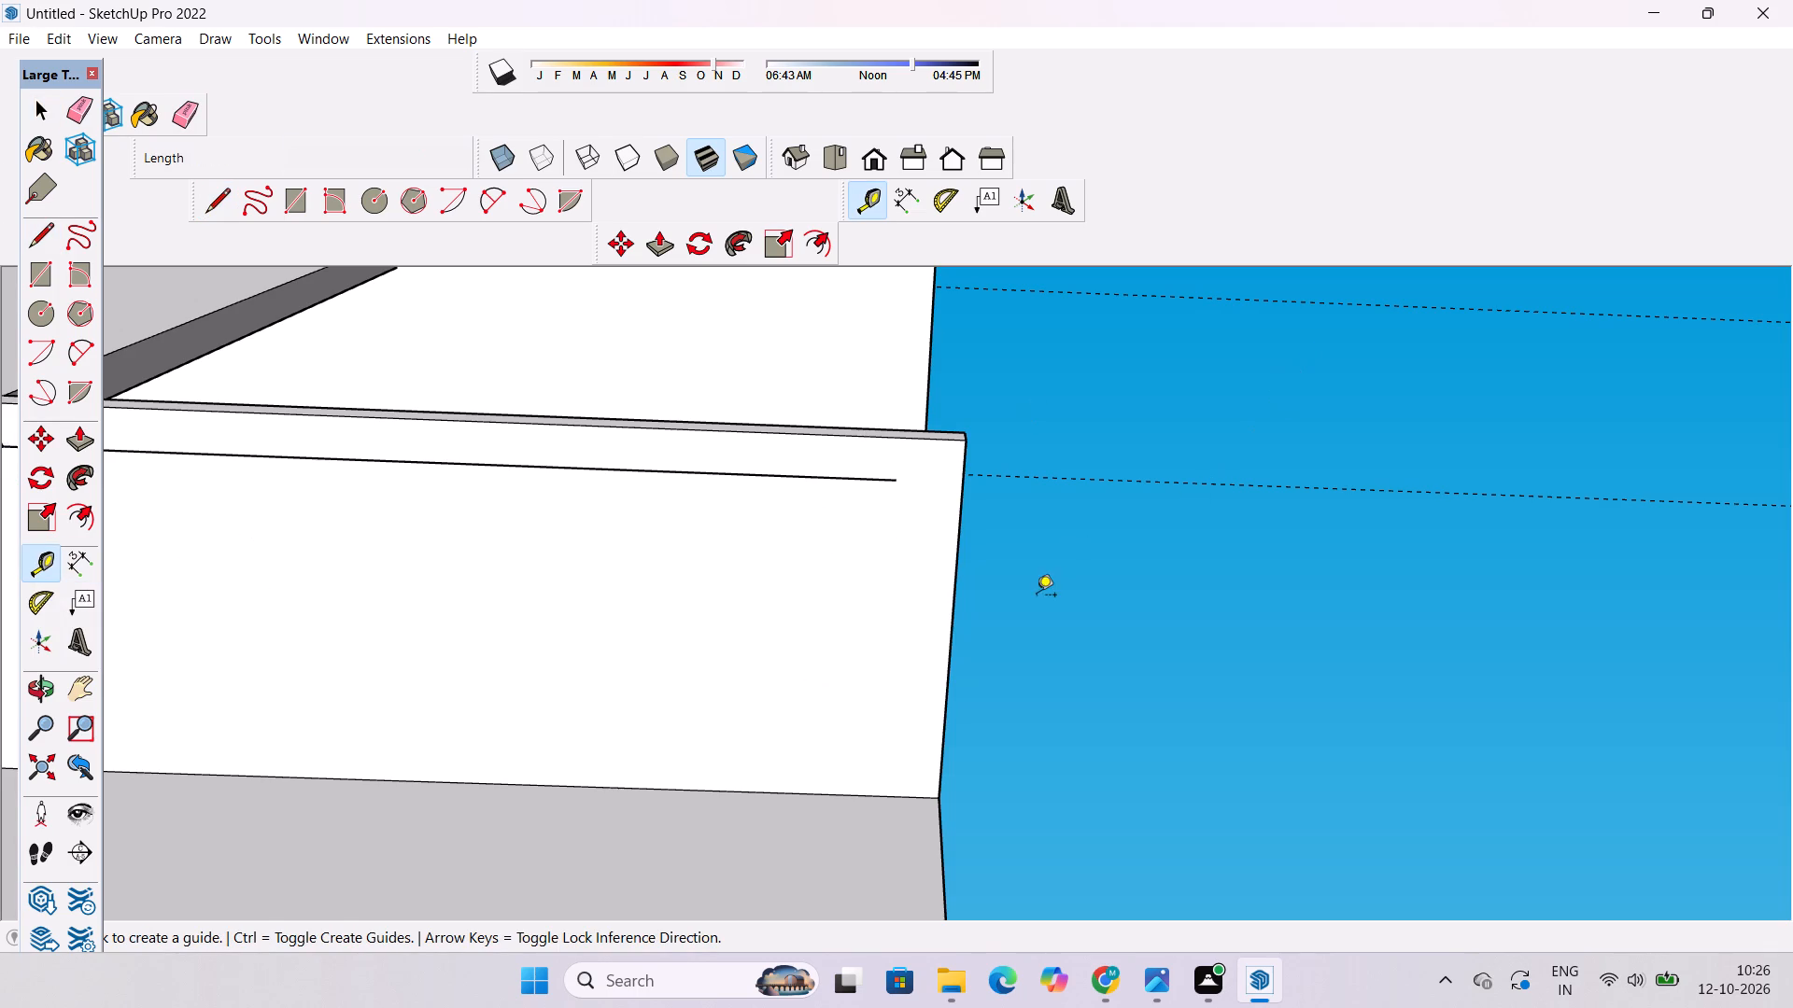
{"action": "scroll", "coordinate": [1034, 459], "scroll_direction": "down", "scroll_amount": 1}
{"action": "scroll", "coordinate": [980, 595], "scroll_direction": "up", "scroll_amount": 1}
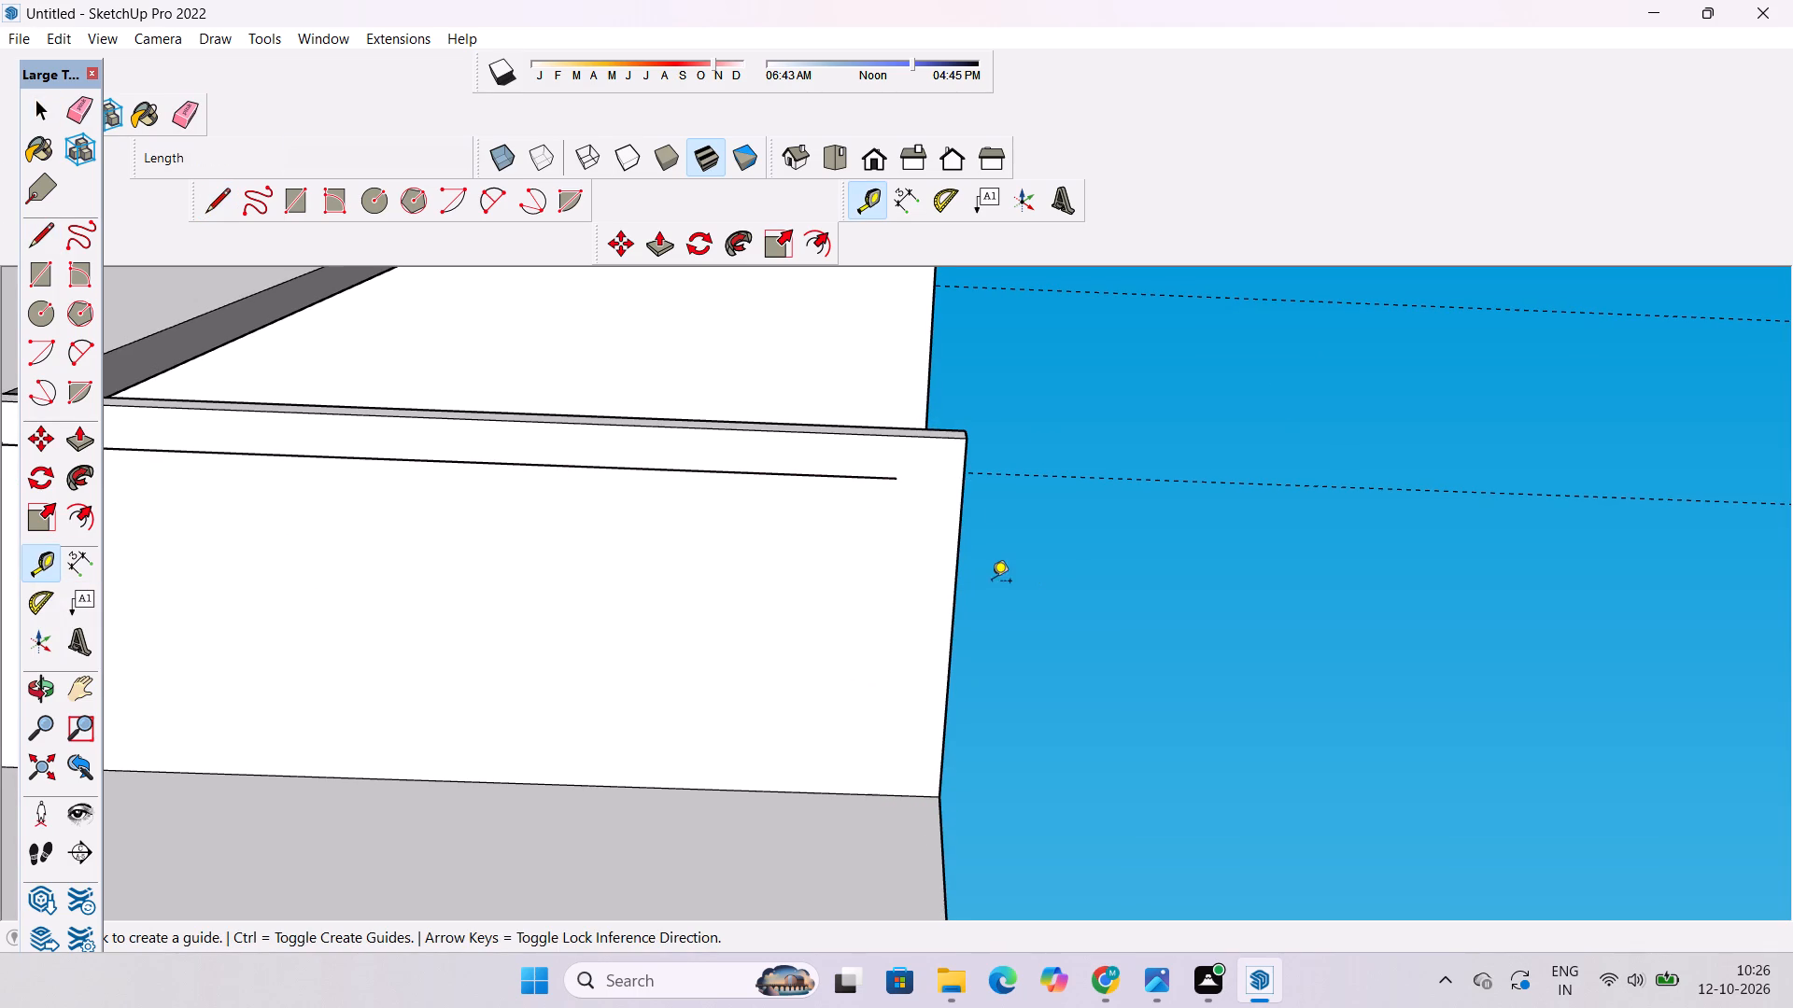
{"action": "scroll", "coordinate": [1028, 642], "scroll_direction": "up", "scroll_amount": 11}
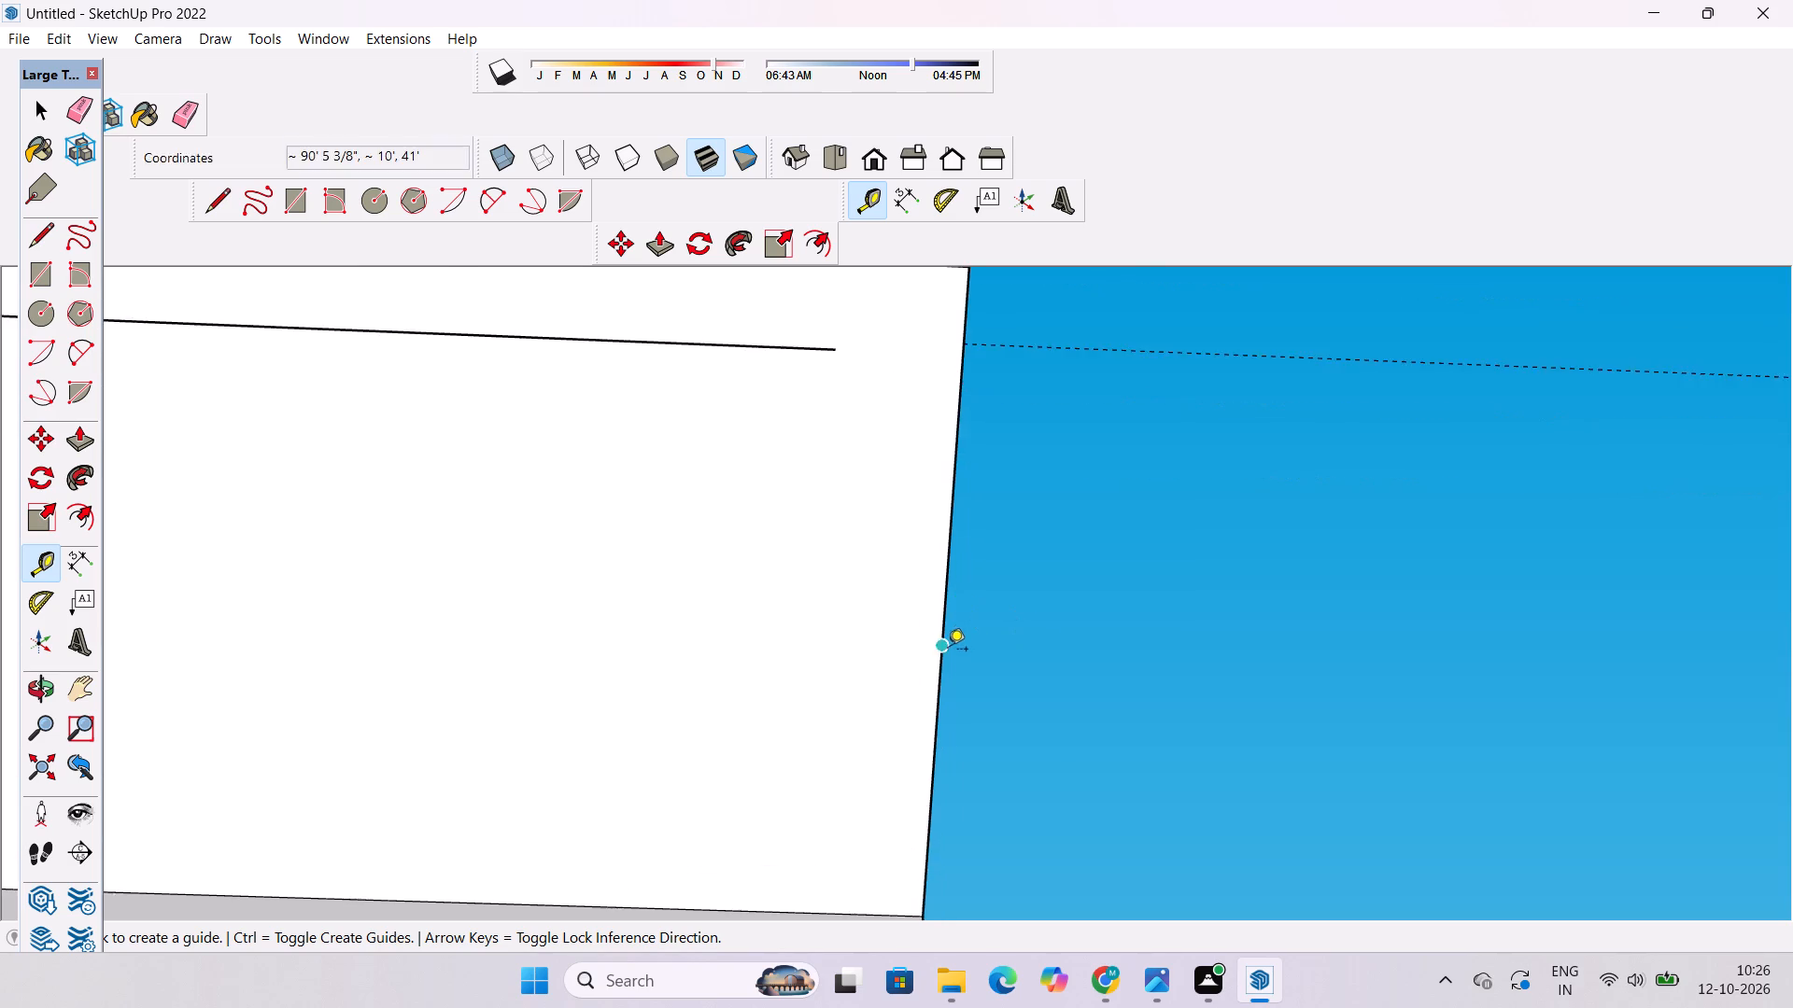
{"action": "scroll", "coordinate": [948, 651], "scroll_direction": "up", "scroll_amount": 4}
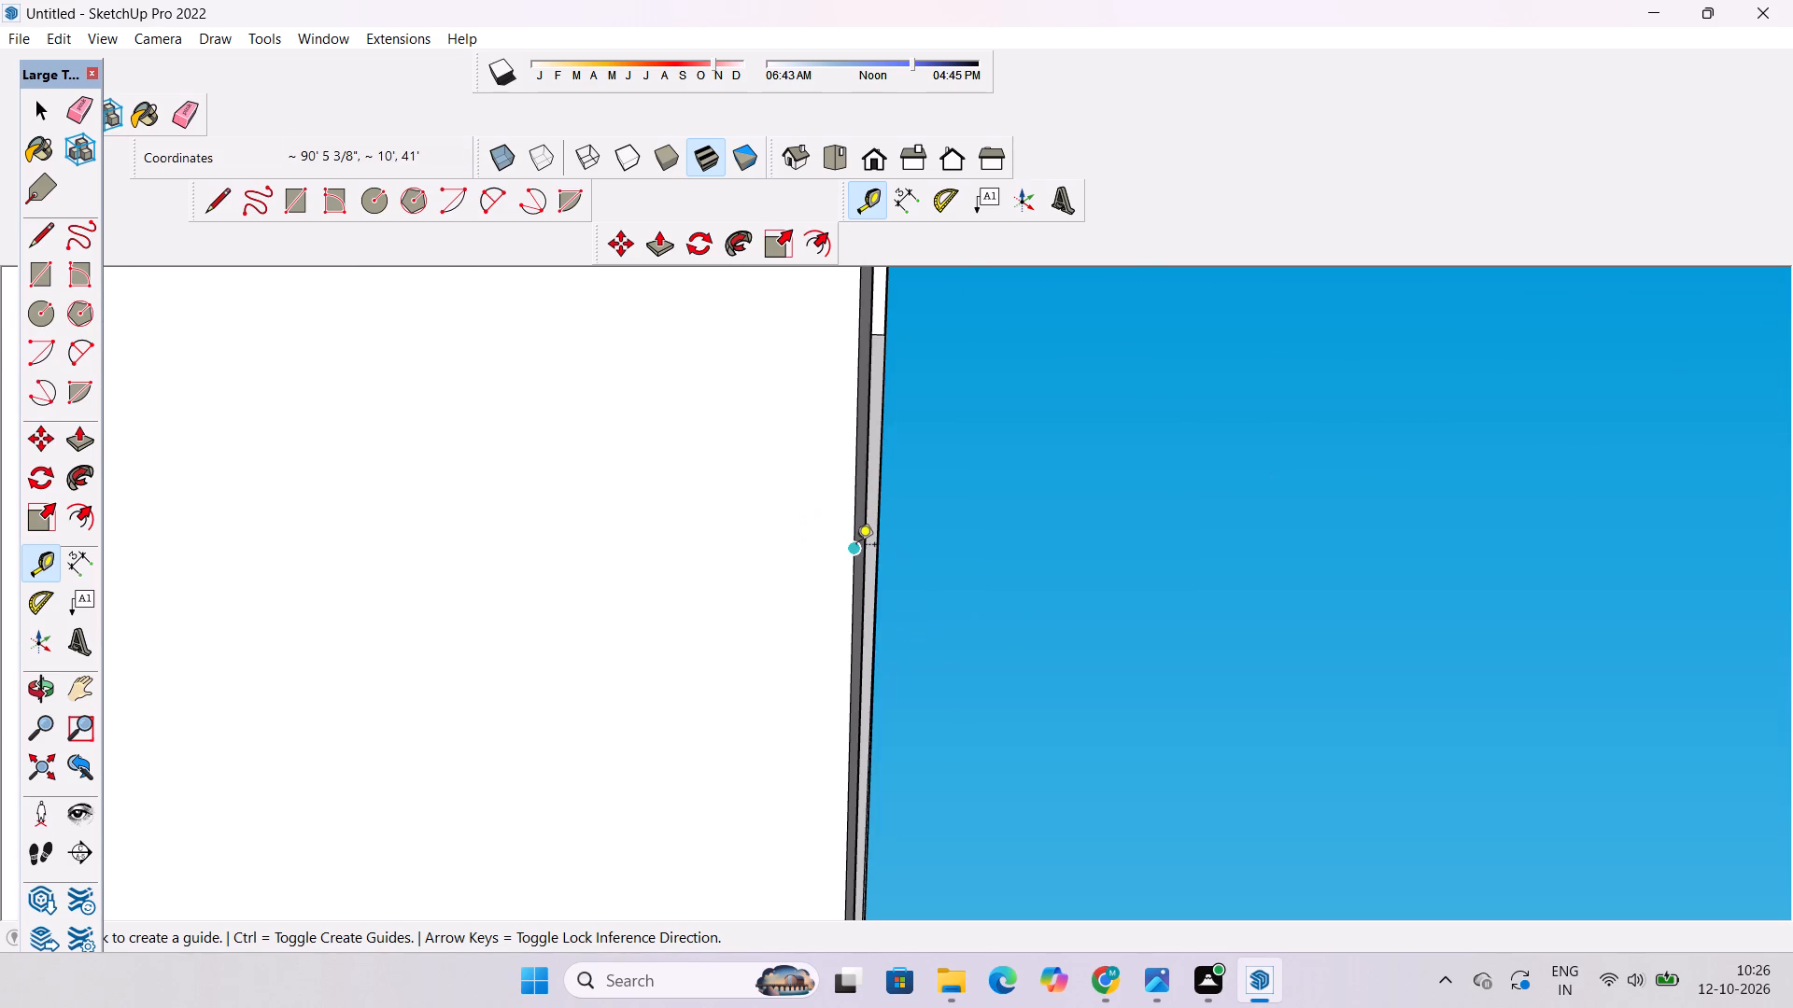
{"action": "left_click", "coordinate": [856, 548]}
{"action": "scroll", "coordinate": [856, 548], "scroll_direction": "down", "scroll_amount": 11}
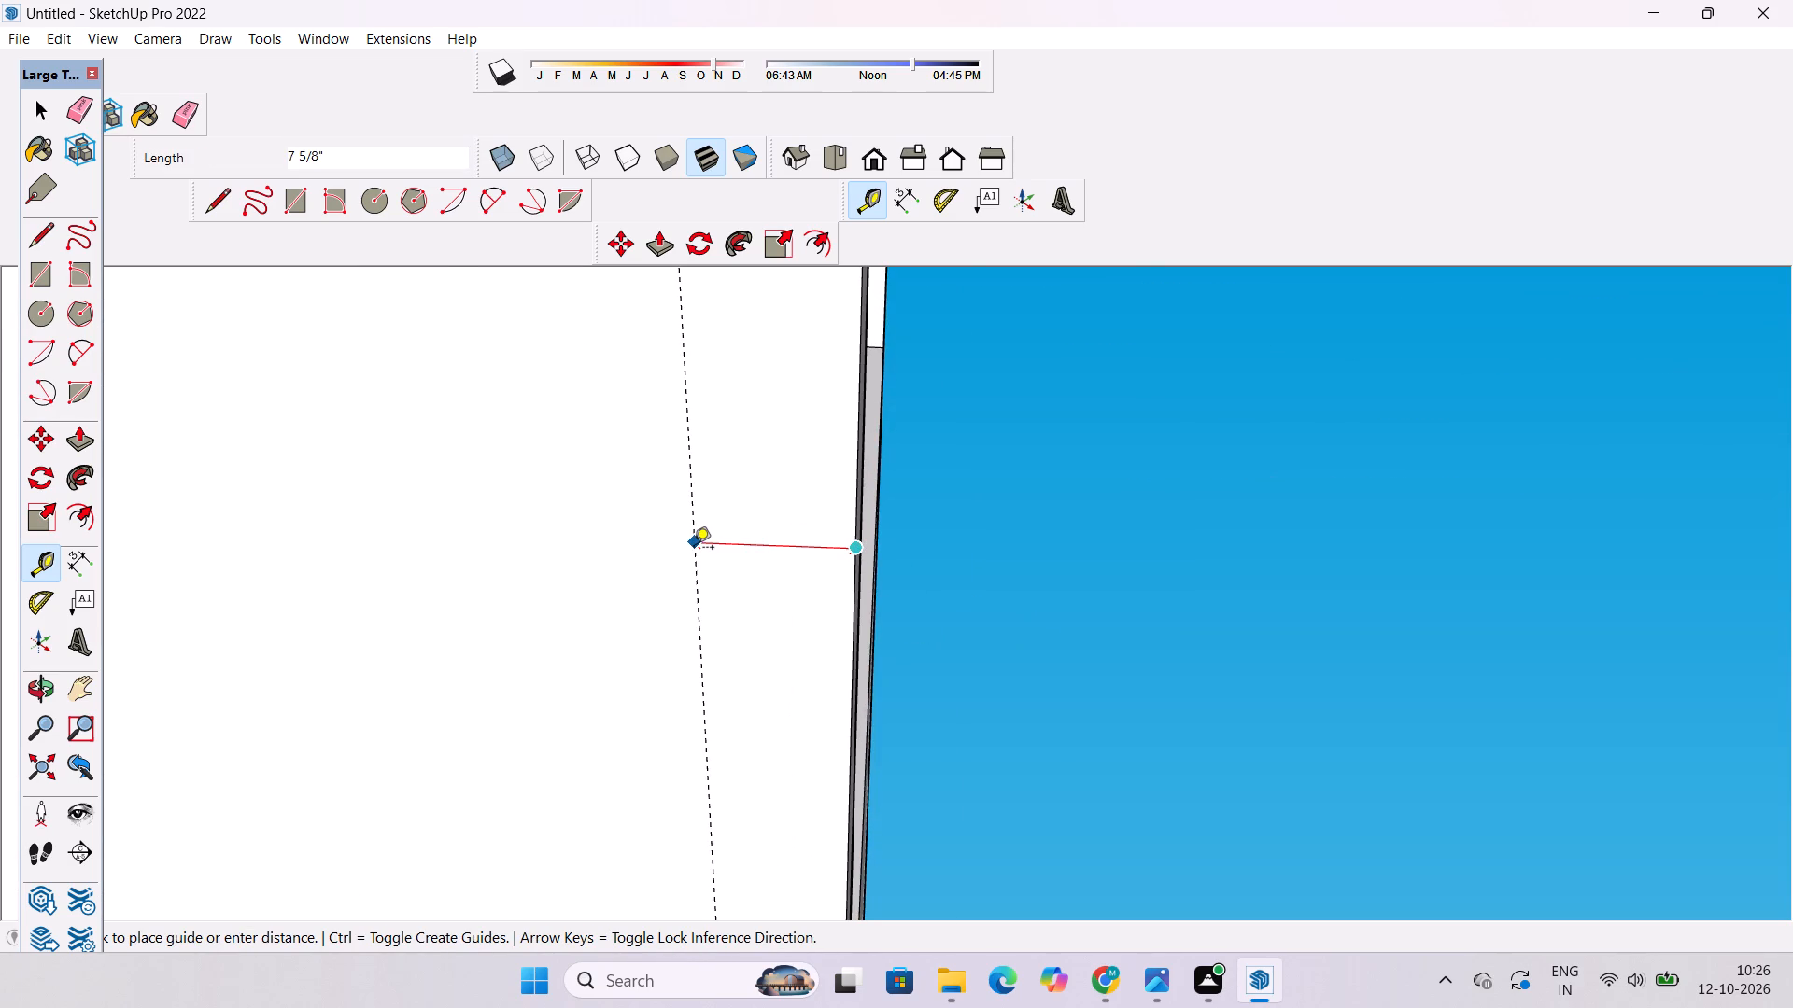
{"action": "type", "text": "2'"}
{"action": "key", "text": "Return"}
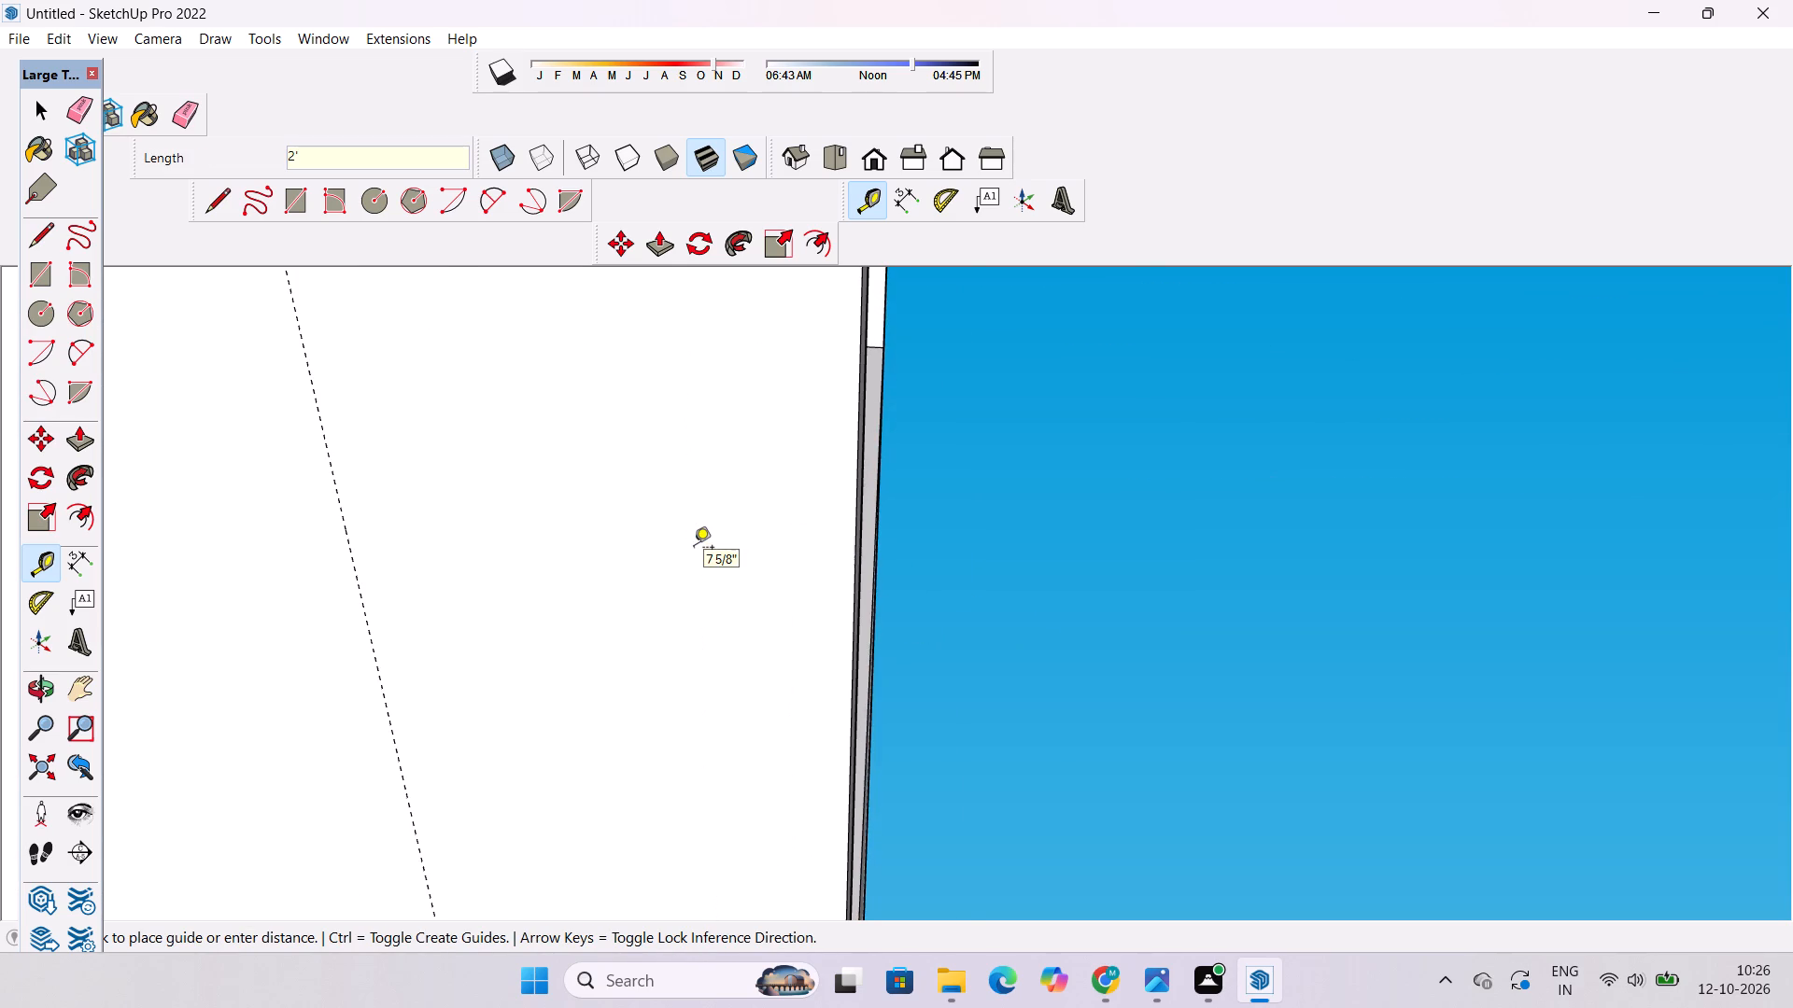
{"action": "scroll", "coordinate": [988, 585], "scroll_direction": "down", "scroll_amount": 13}
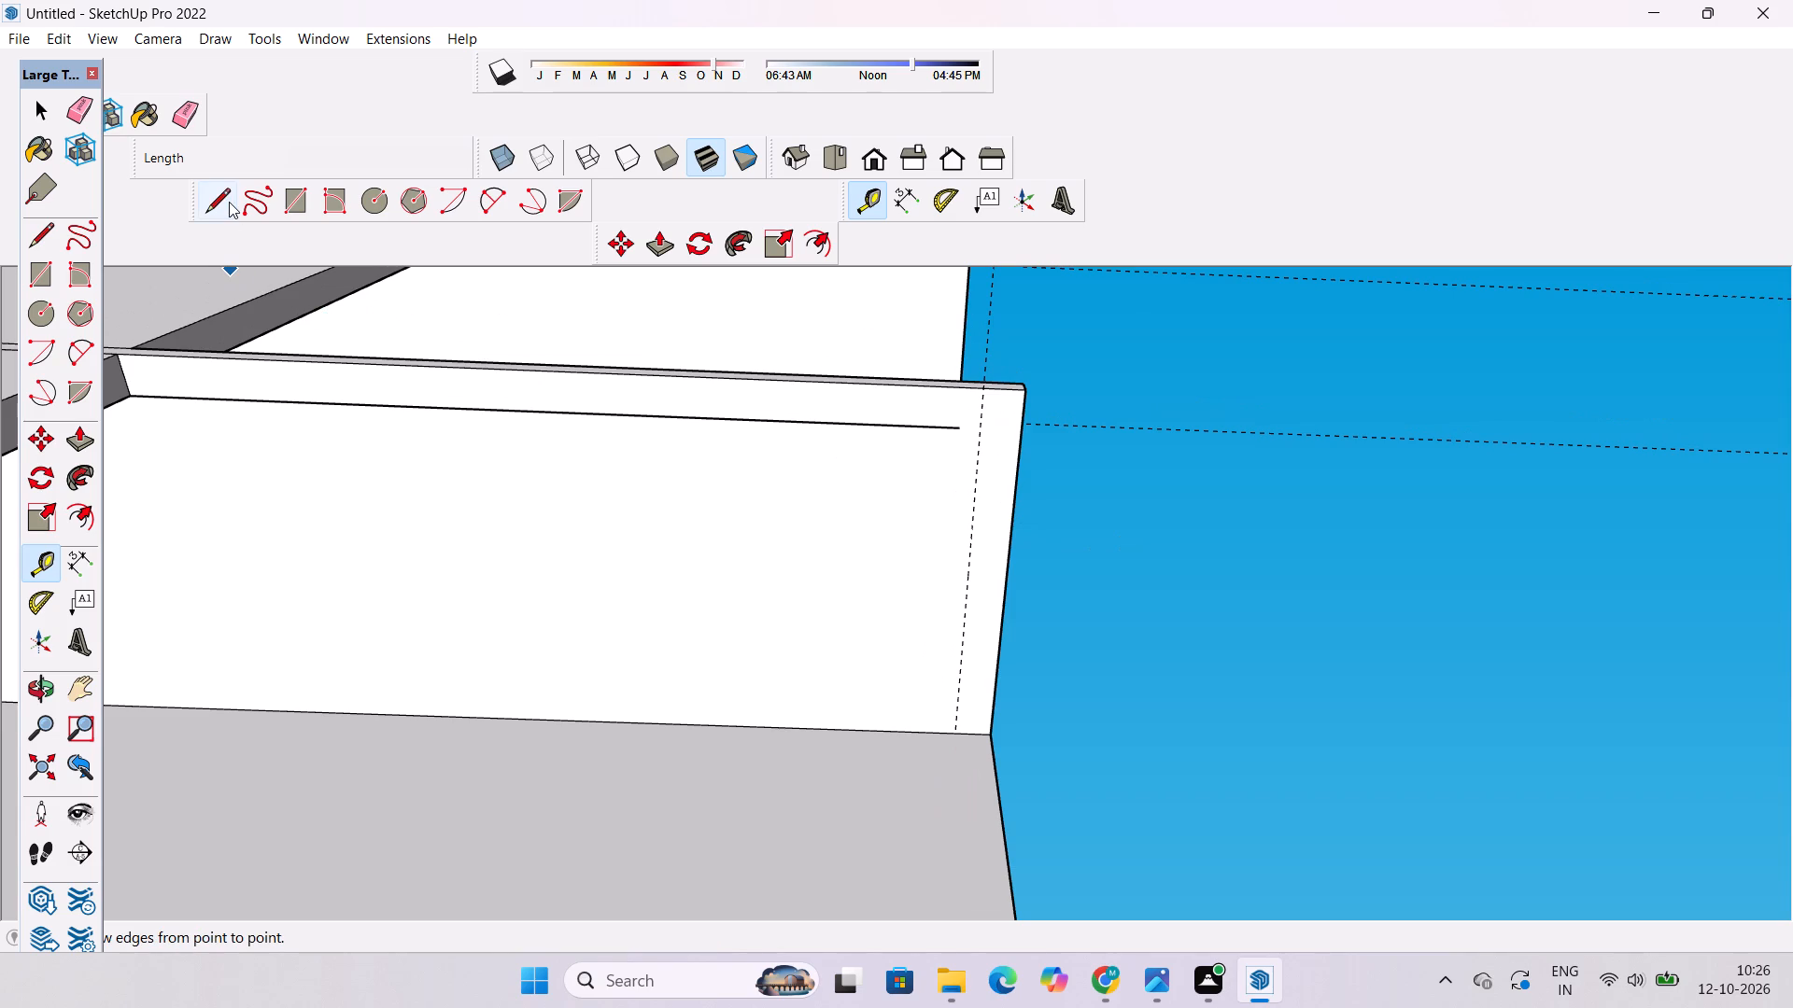
Draw a line along the new guide from the slab's edge at the wall to the level of the remaining outline line.
{"action": "left_click", "coordinate": [221, 201]}
{"action": "scroll", "coordinate": [966, 735], "scroll_direction": "up", "scroll_amount": 8}
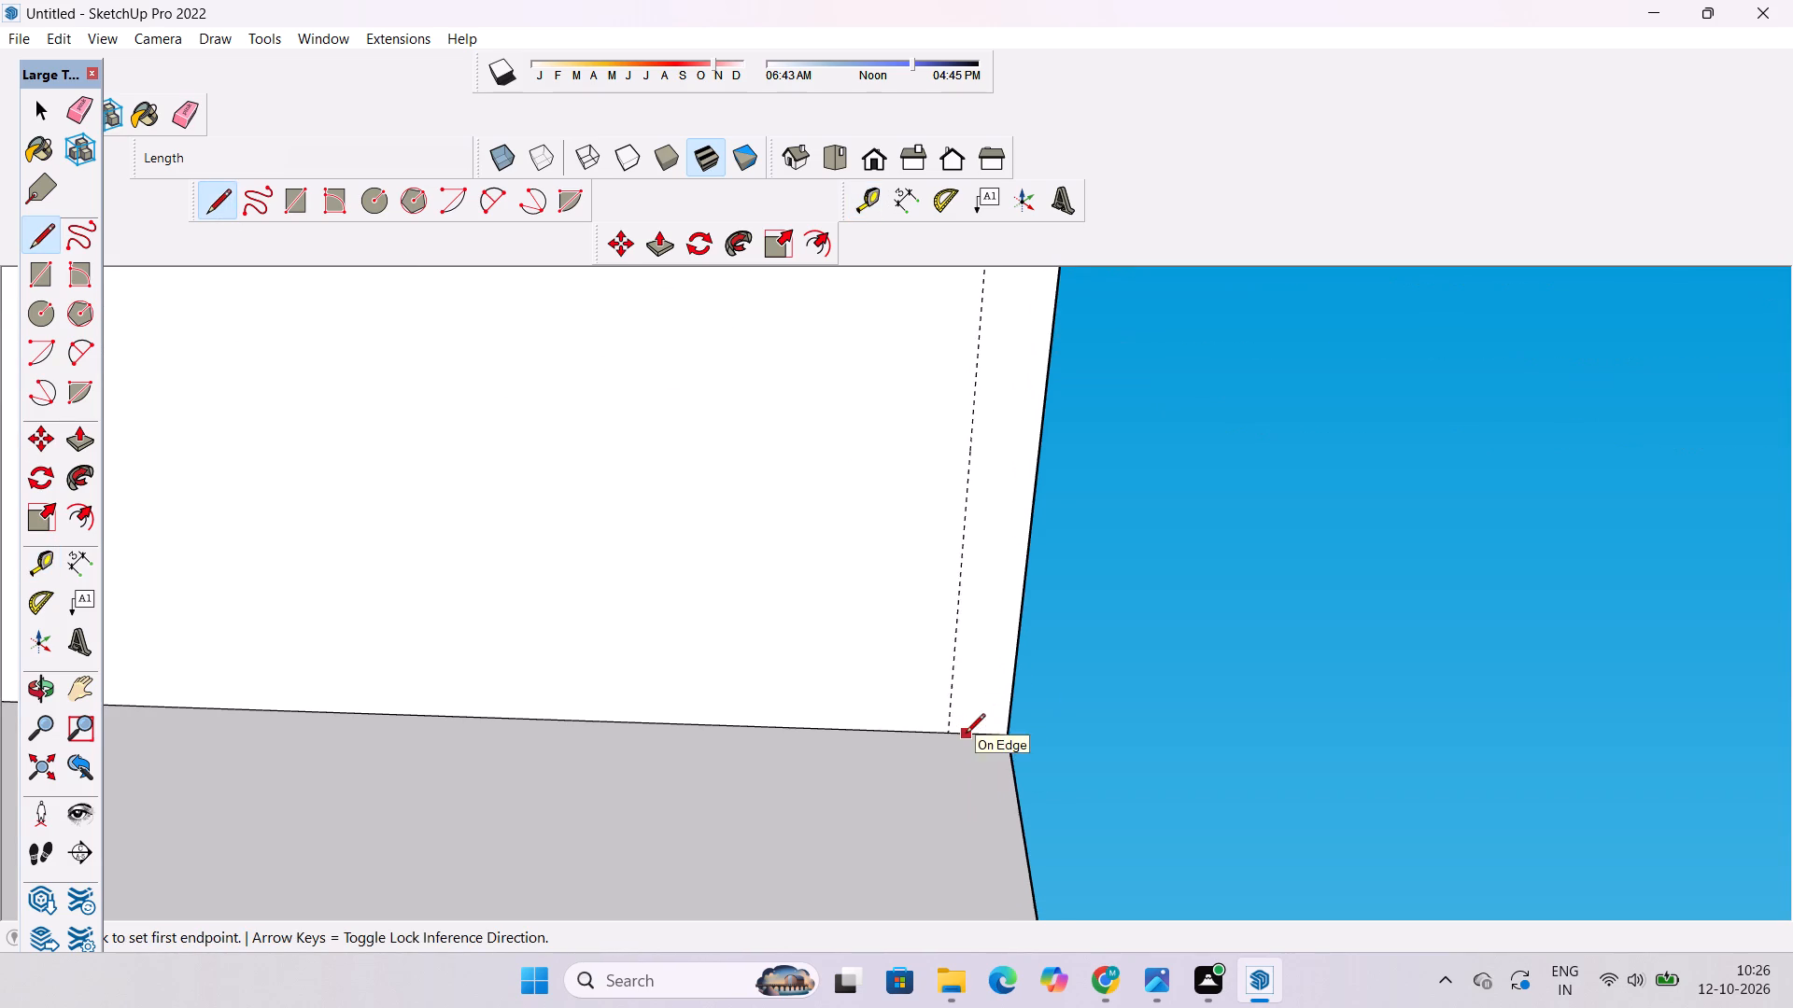
{"action": "scroll", "coordinate": [966, 735], "scroll_direction": "up", "scroll_amount": 1}
{"action": "left_click", "coordinate": [941, 733]}
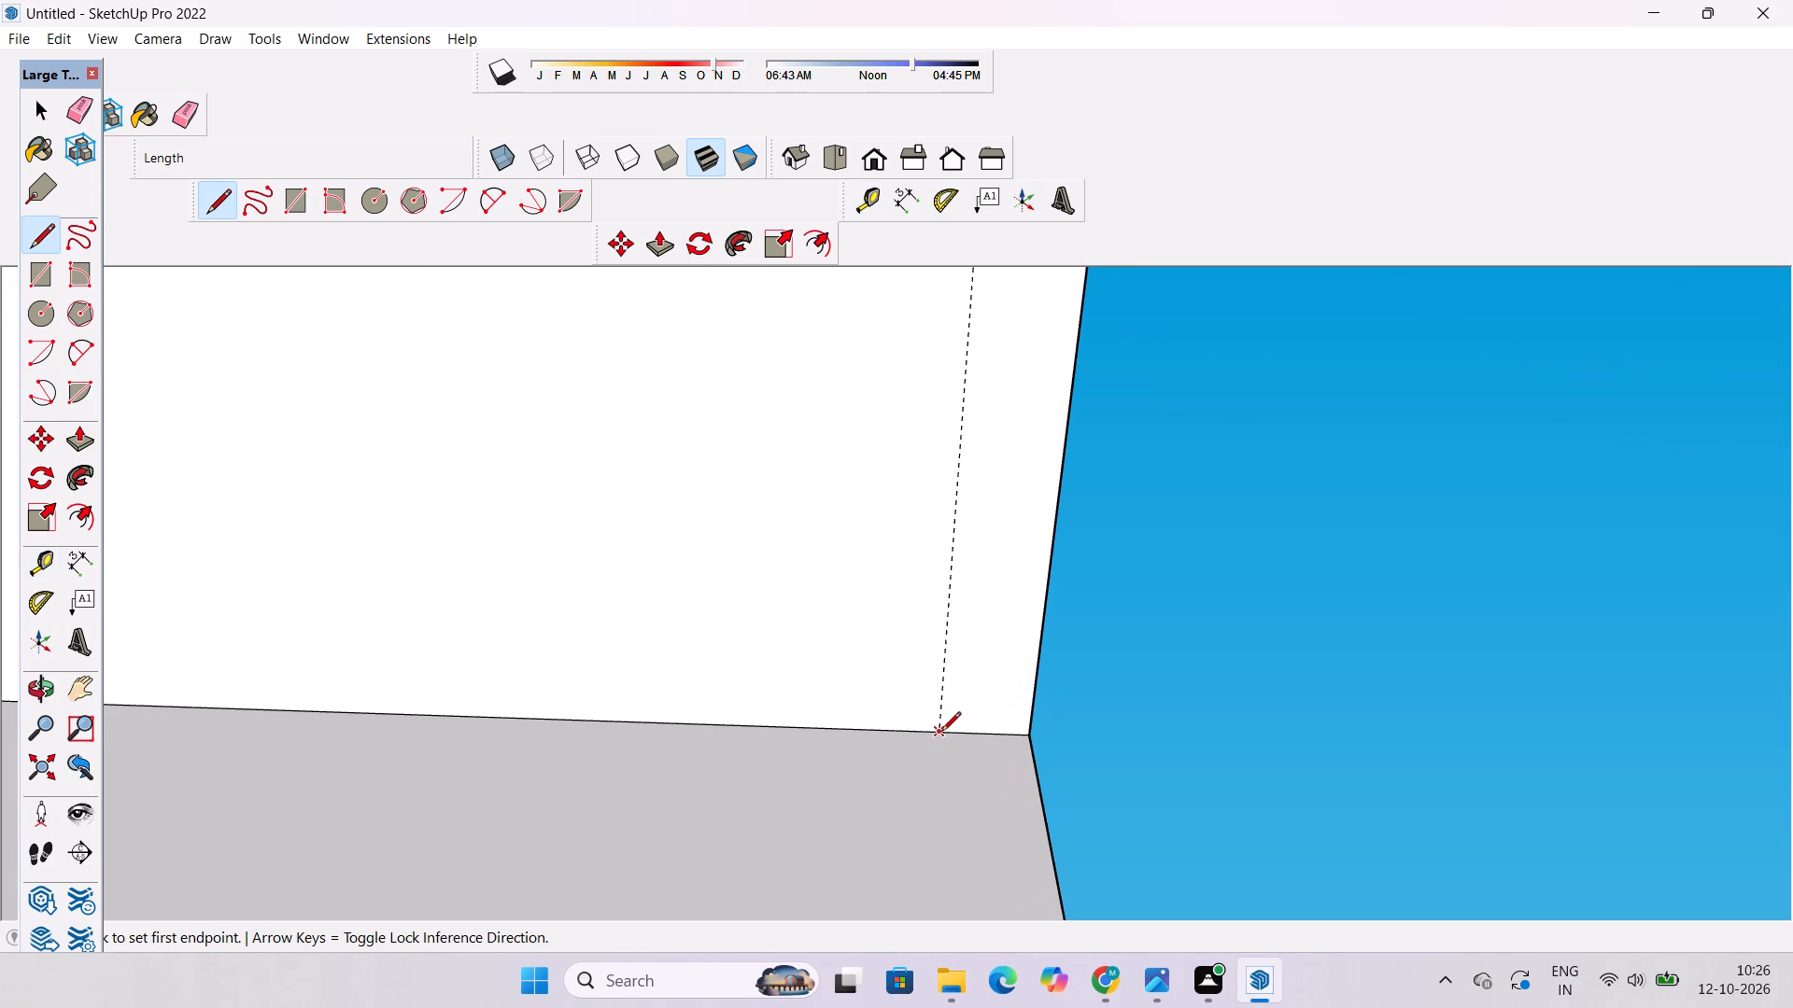
{"action": "scroll", "coordinate": [941, 733], "scroll_direction": "down", "scroll_amount": 15}
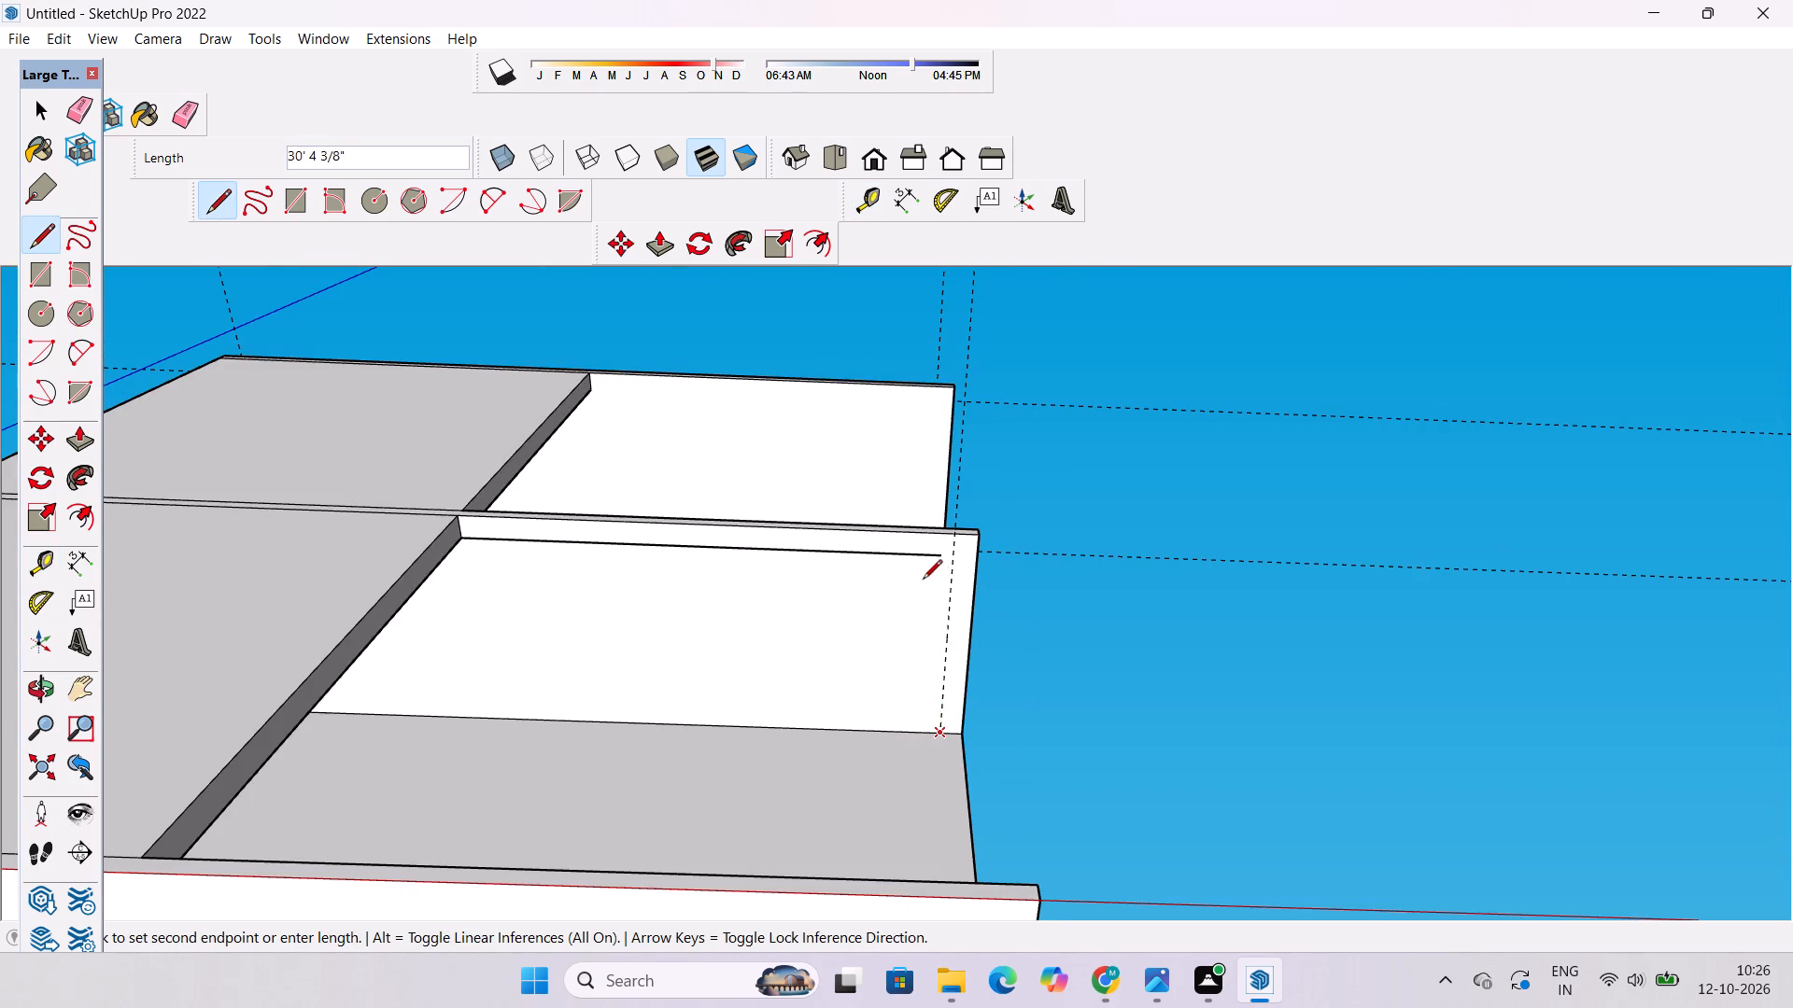
{"action": "scroll", "coordinate": [923, 581], "scroll_direction": "up", "scroll_amount": 4}
{"action": "scroll", "coordinate": [1016, 500], "scroll_direction": "up", "scroll_amount": 12}
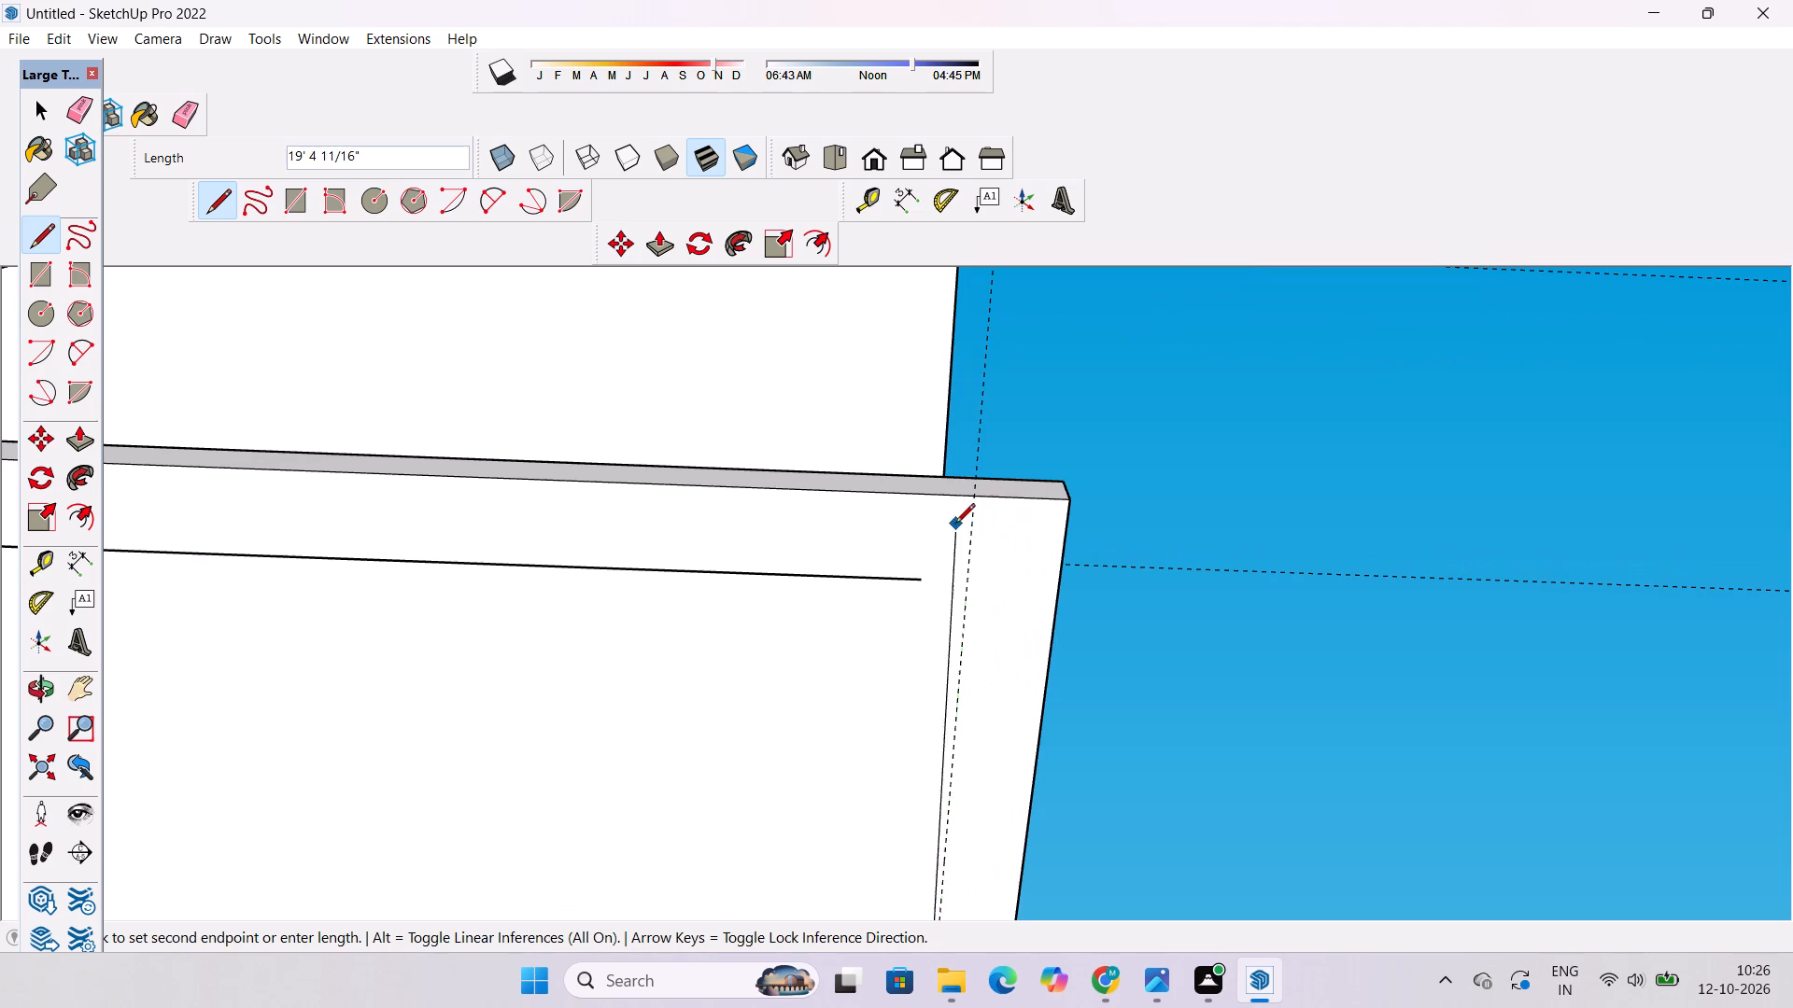
{"action": "left_click", "coordinate": [963, 581]}
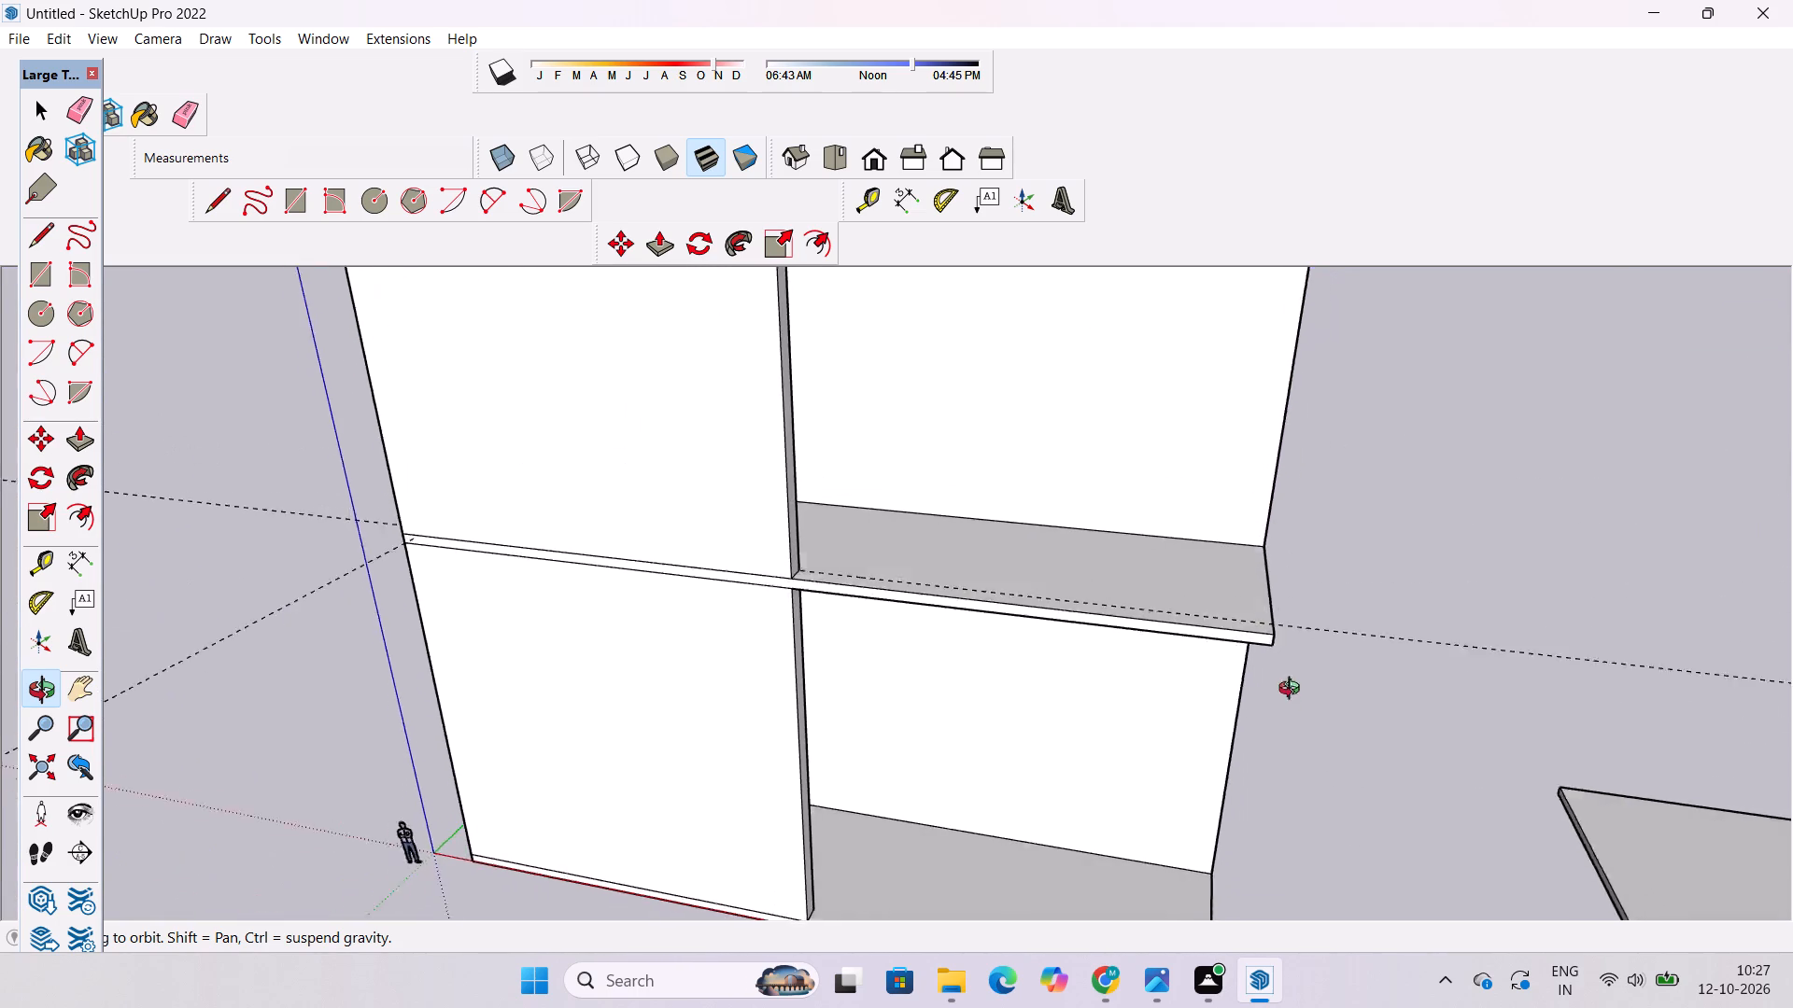
Inspect the two-storey model's slabs, dividing wall and the separate flat slab beside it from several angles.
{"action": "left_click_drag", "start_coordinate": [1293, 691], "coordinate": [1293, 744]}
{"action": "scroll", "coordinate": [1265, 734], "scroll_direction": "up", "scroll_amount": 4}
{"action": "left_click_drag", "start_coordinate": [1194, 754], "coordinate": [1216, 651], "text": "shift"}
{"action": "left_click_drag", "start_coordinate": [891, 738], "coordinate": [1053, 721]}
{"action": "scroll", "coordinate": [963, 569], "scroll_direction": "down", "scroll_amount": 5}
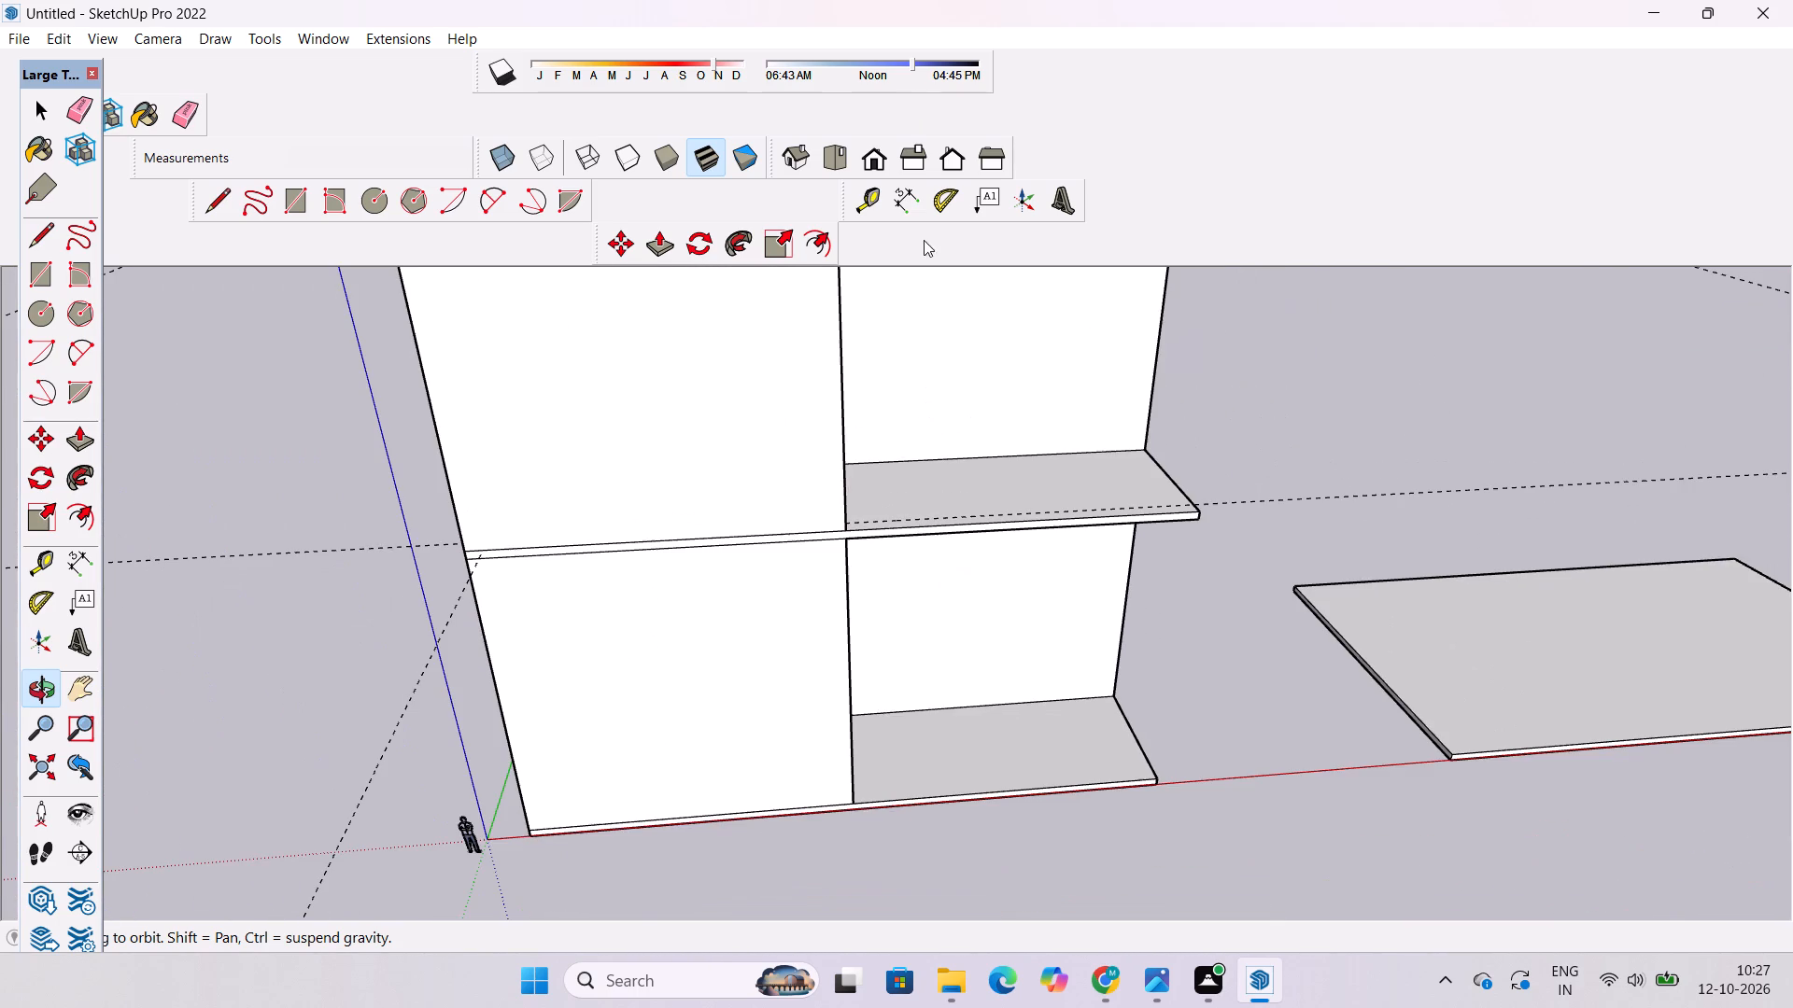
{"action": "scroll", "coordinate": [924, 92], "scroll_direction": "down", "scroll_amount": 3}
{"action": "scroll", "coordinate": [1038, 423], "scroll_direction": "down", "scroll_amount": 5}
{"action": "left_click_drag", "start_coordinate": [1065, 421], "coordinate": [1024, 516], "text": "shift"}
{"action": "left_click_drag", "start_coordinate": [809, 672], "coordinate": [813, 801]}
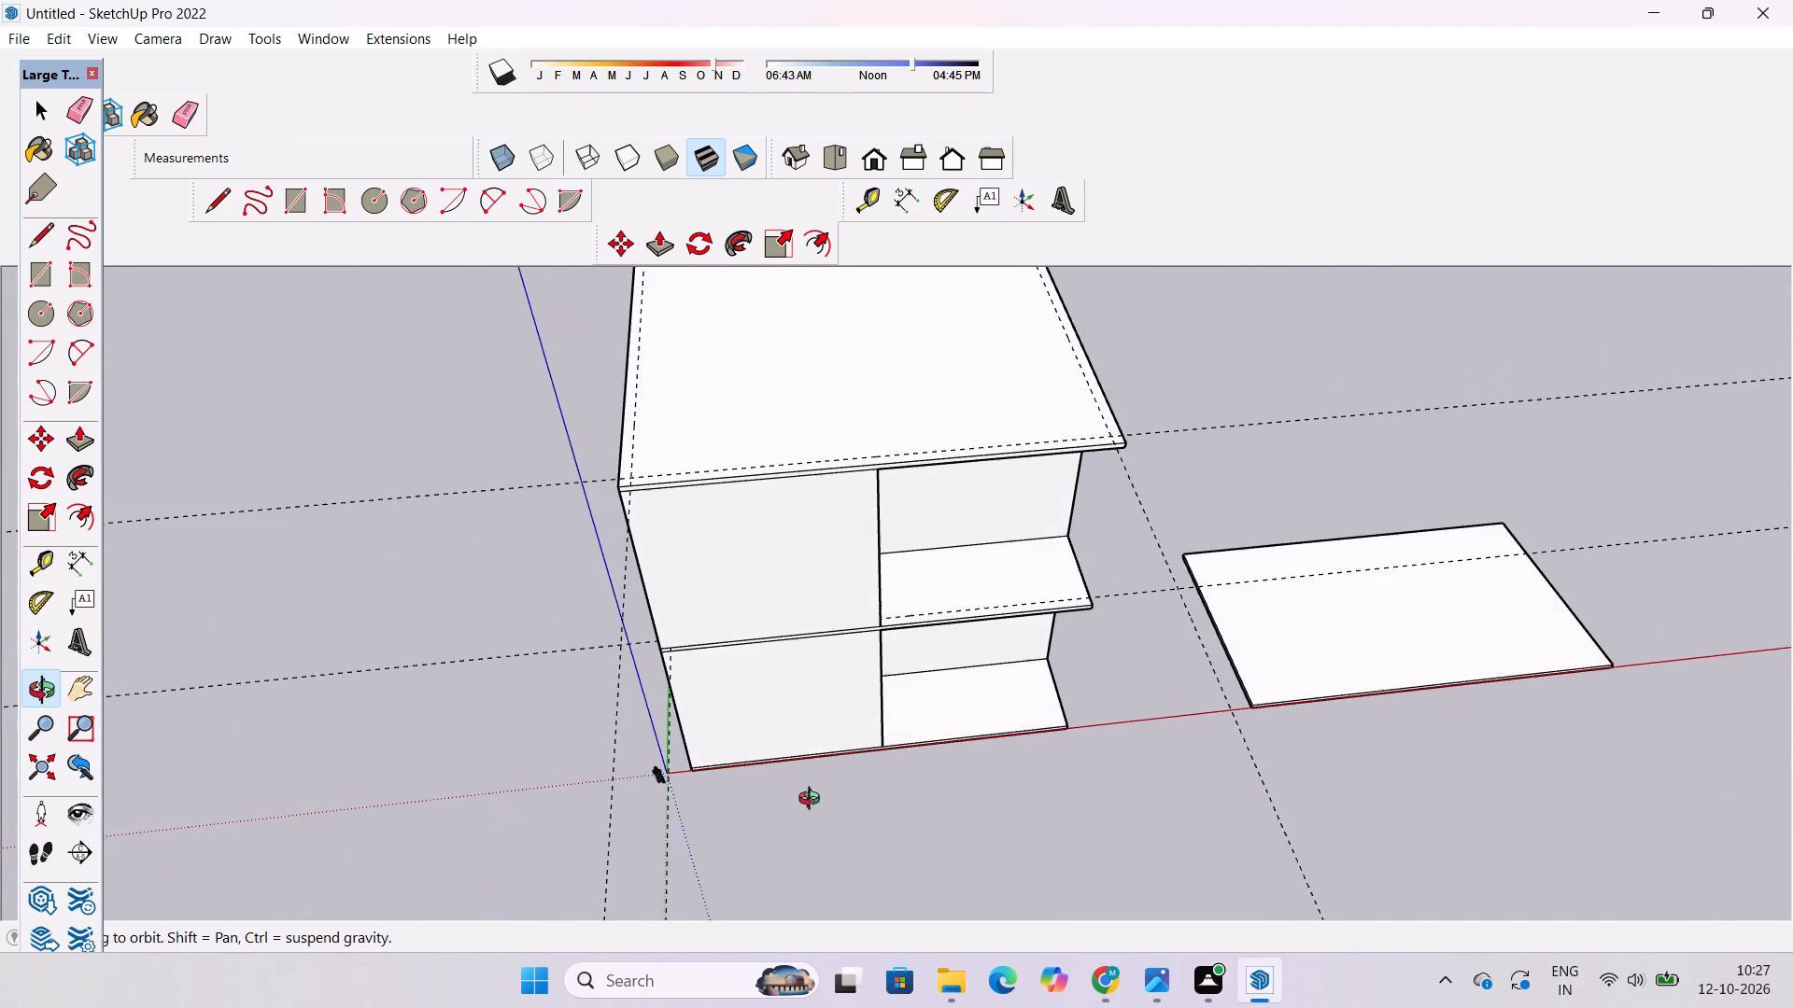
{"action": "left_click_drag", "start_coordinate": [813, 801], "coordinate": [815, 798]}
{"action": "scroll", "coordinate": [776, 525], "scroll_direction": "up", "scroll_amount": 3}
{"action": "left_click_drag", "start_coordinate": [959, 651], "coordinate": [587, 656], "text": "shift"}
{"action": "scroll", "coordinate": [915, 613], "scroll_direction": "up", "scroll_amount": 8}
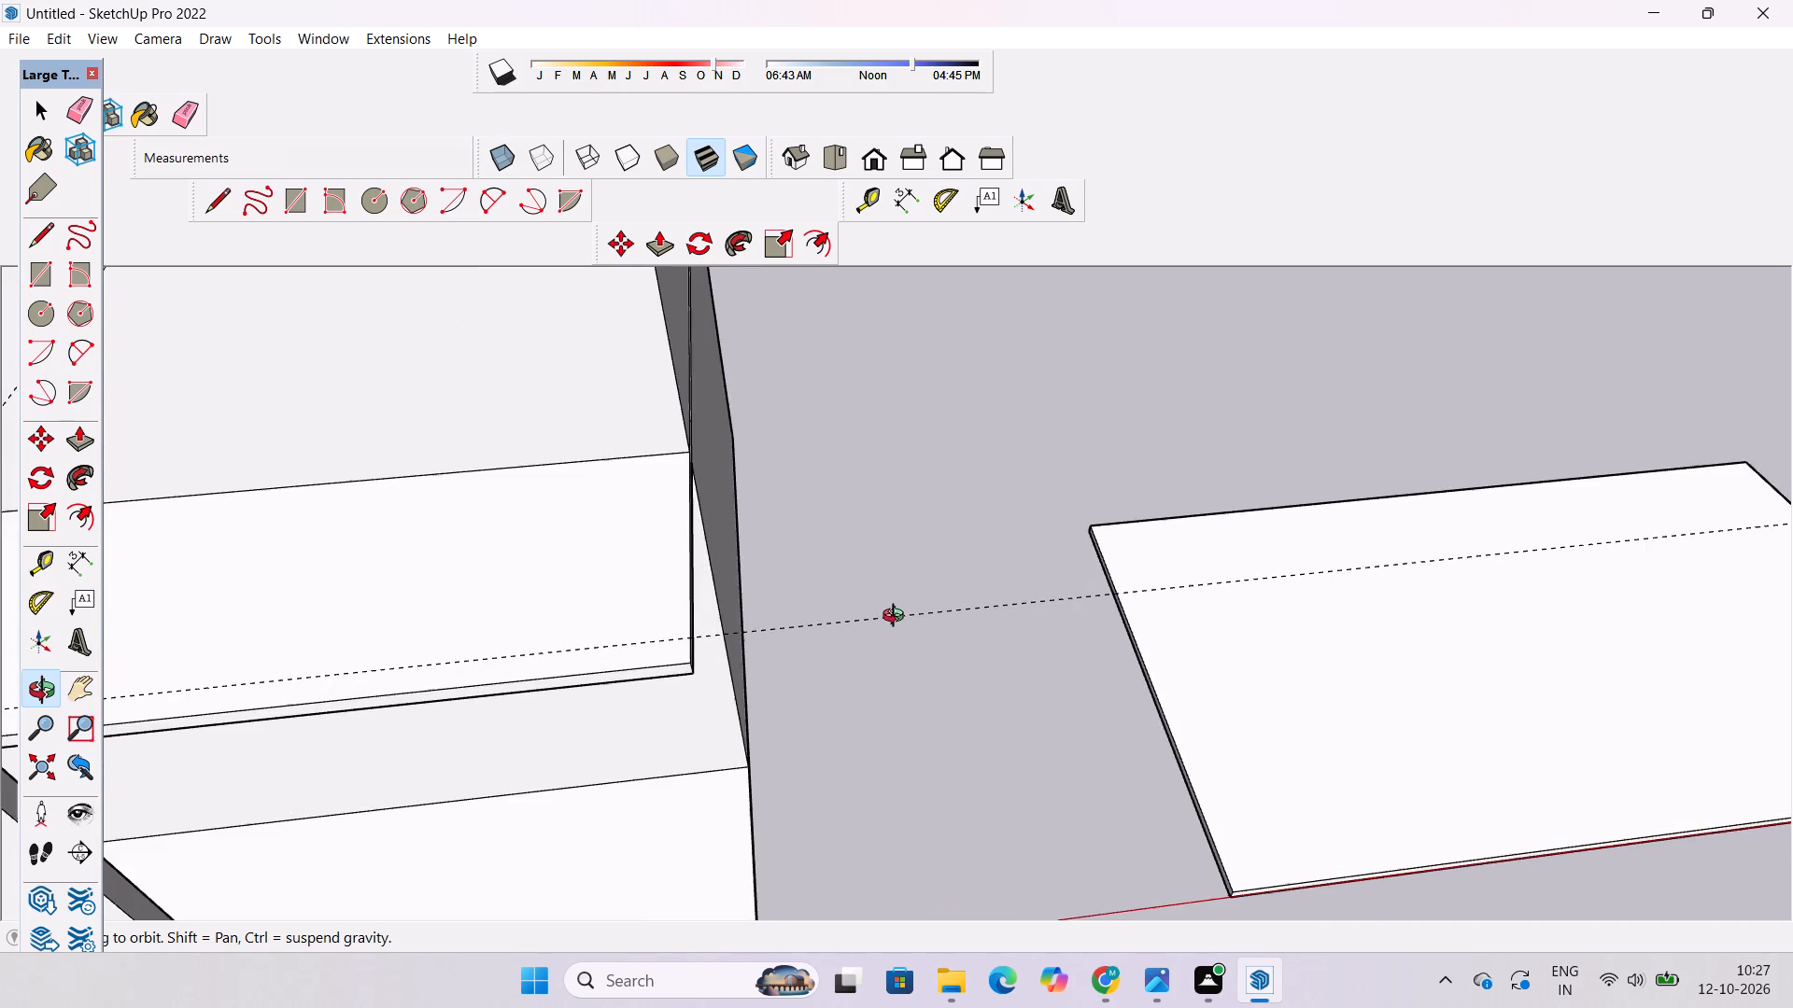
{"action": "left_click_drag", "start_coordinate": [762, 639], "coordinate": [1117, 528], "text": "shift"}
{"action": "scroll", "coordinate": [1118, 527], "scroll_direction": "down", "scroll_amount": 3}
{"action": "left_click_drag", "start_coordinate": [1084, 550], "coordinate": [925, 685]}
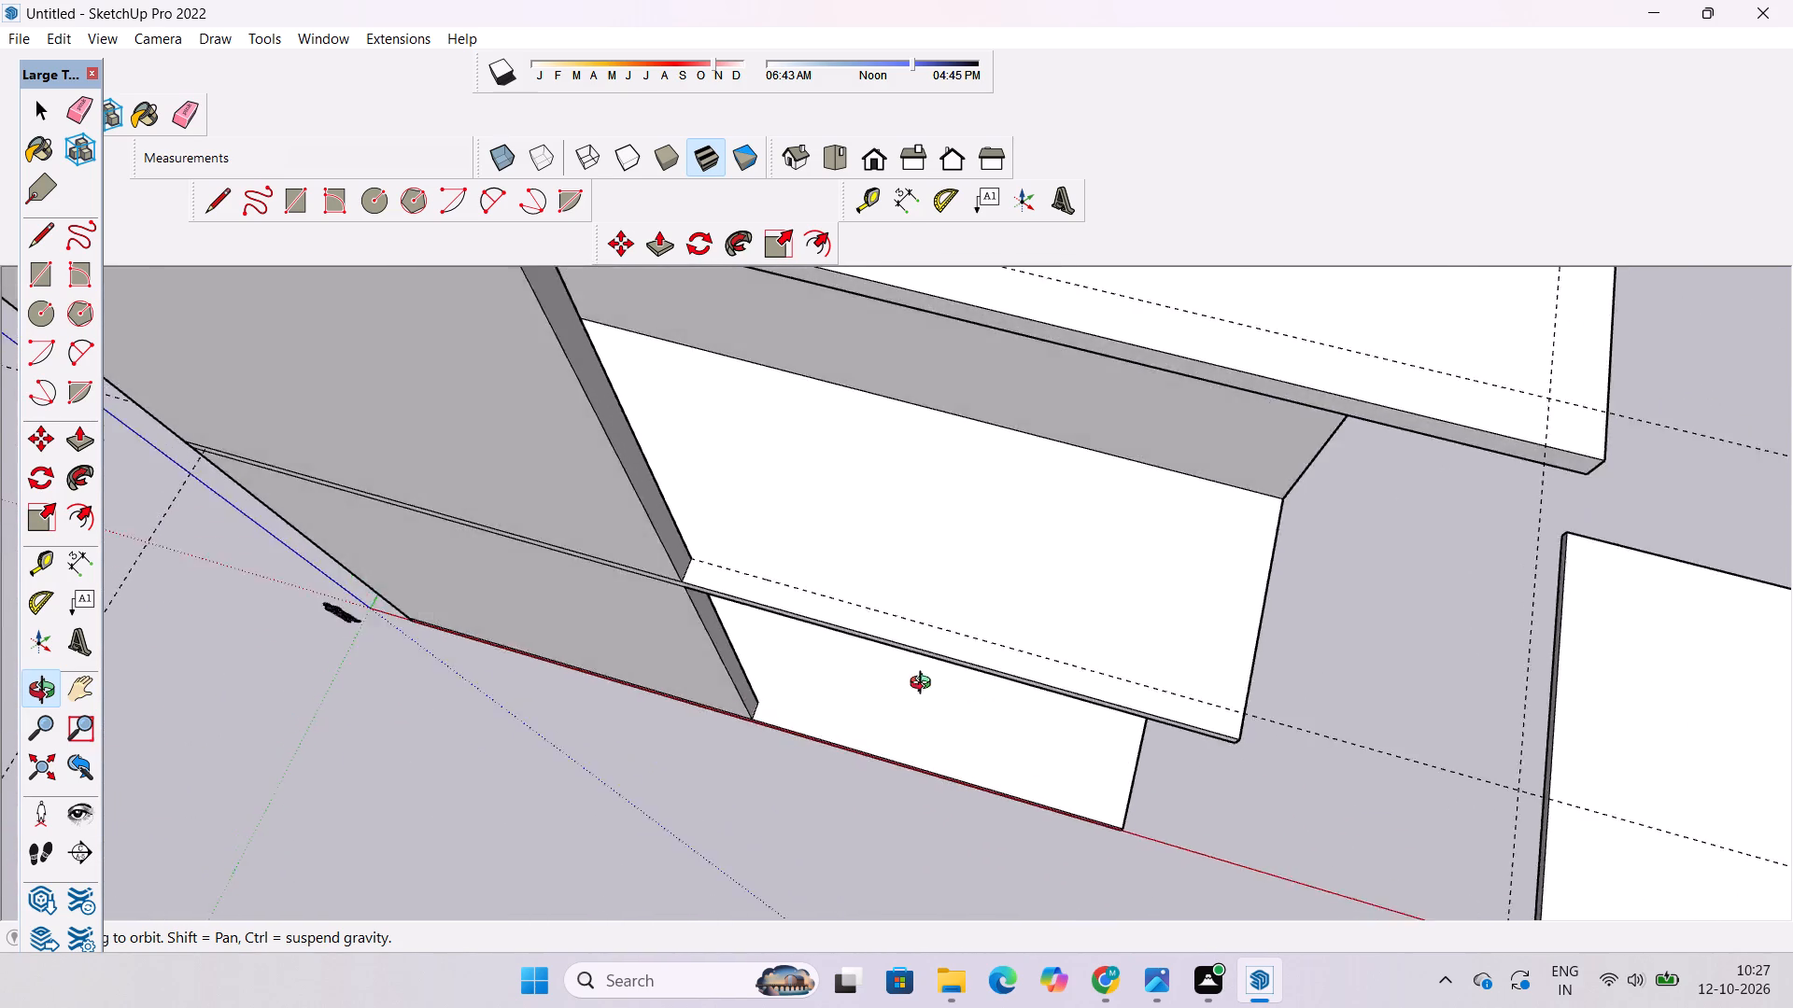
{"action": "left_click_drag", "start_coordinate": [925, 685], "coordinate": [1011, 453]}
{"action": "scroll", "coordinate": [1029, 427], "scroll_direction": "down", "scroll_amount": 7}
{"action": "left_click_drag", "start_coordinate": [1298, 411], "coordinate": [1028, 511], "text": "shift"}
{"action": "scroll", "coordinate": [1032, 508], "scroll_direction": "down", "scroll_amount": 1}
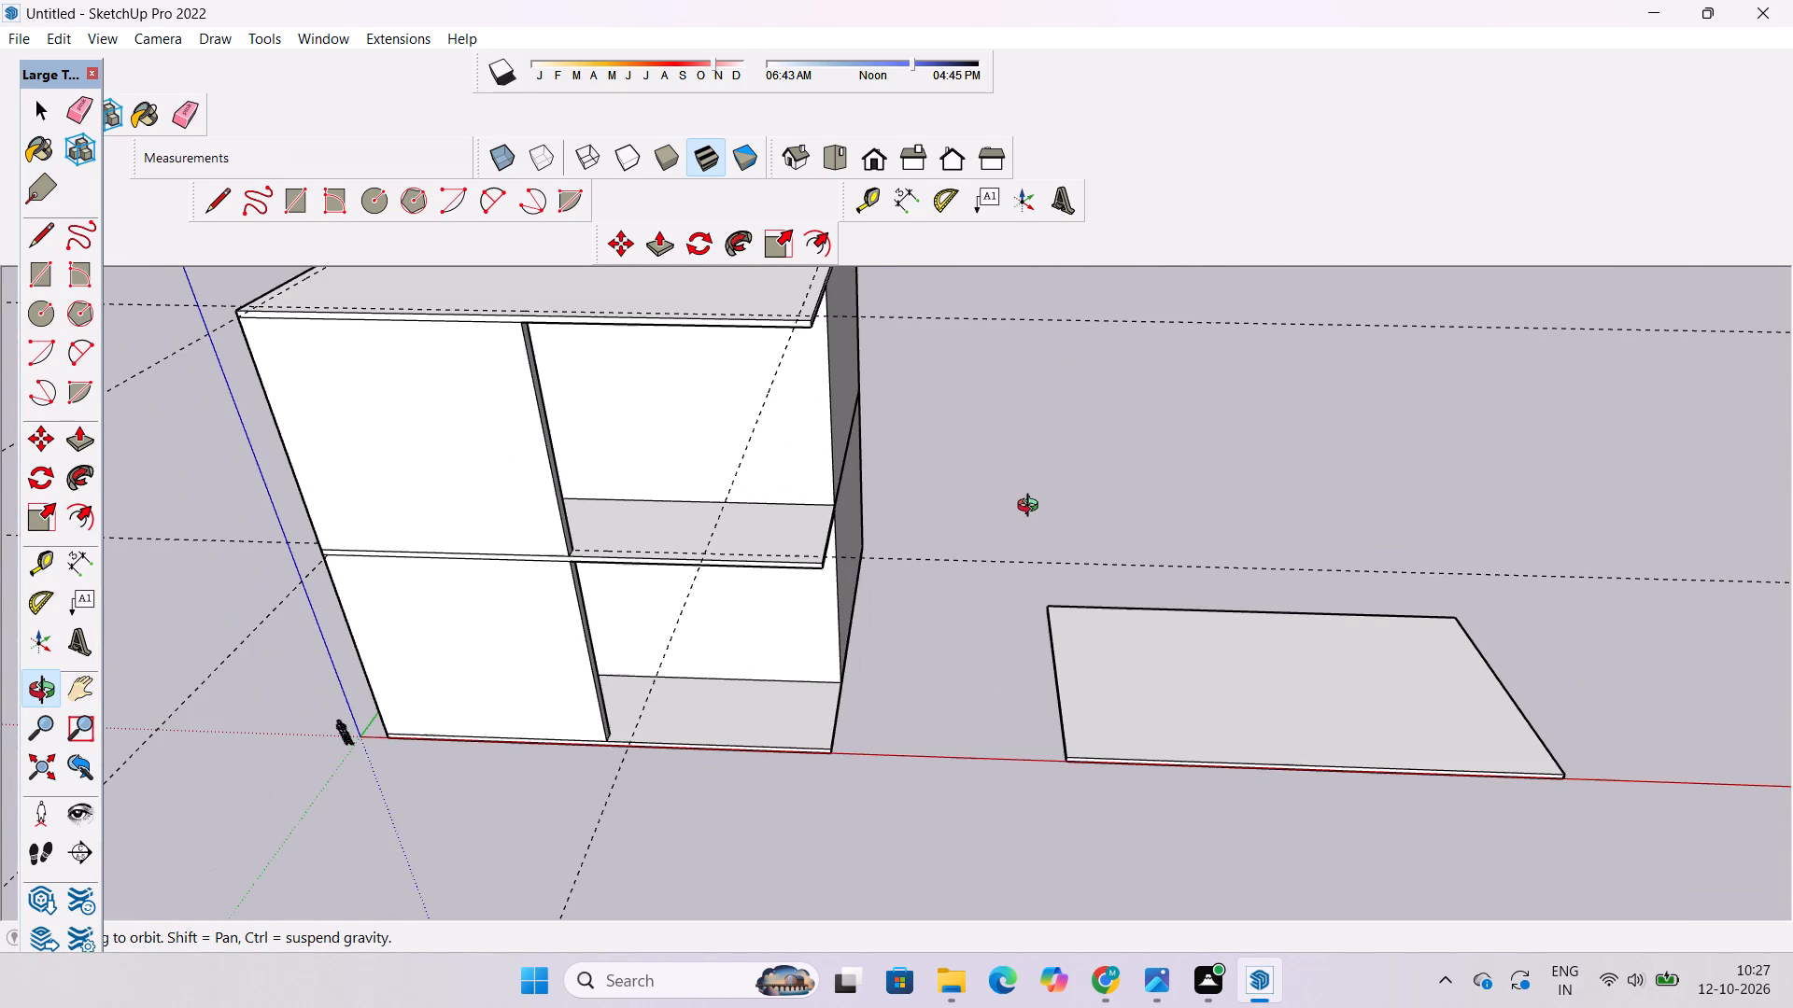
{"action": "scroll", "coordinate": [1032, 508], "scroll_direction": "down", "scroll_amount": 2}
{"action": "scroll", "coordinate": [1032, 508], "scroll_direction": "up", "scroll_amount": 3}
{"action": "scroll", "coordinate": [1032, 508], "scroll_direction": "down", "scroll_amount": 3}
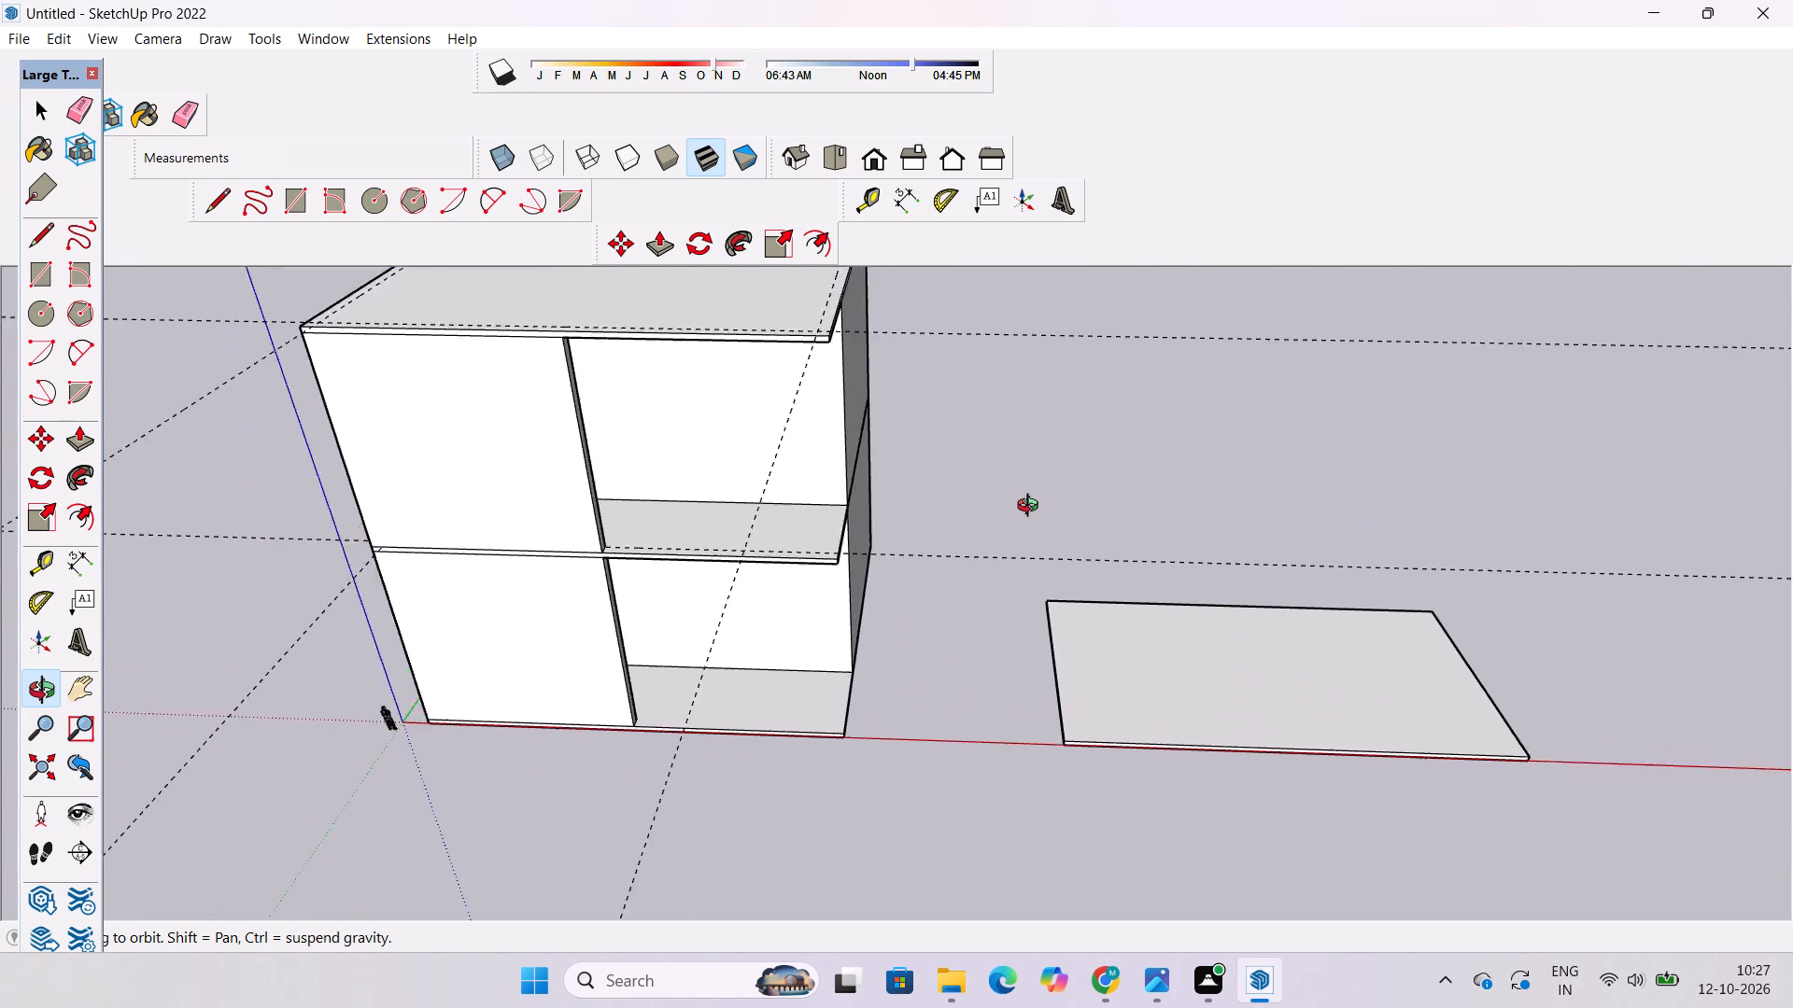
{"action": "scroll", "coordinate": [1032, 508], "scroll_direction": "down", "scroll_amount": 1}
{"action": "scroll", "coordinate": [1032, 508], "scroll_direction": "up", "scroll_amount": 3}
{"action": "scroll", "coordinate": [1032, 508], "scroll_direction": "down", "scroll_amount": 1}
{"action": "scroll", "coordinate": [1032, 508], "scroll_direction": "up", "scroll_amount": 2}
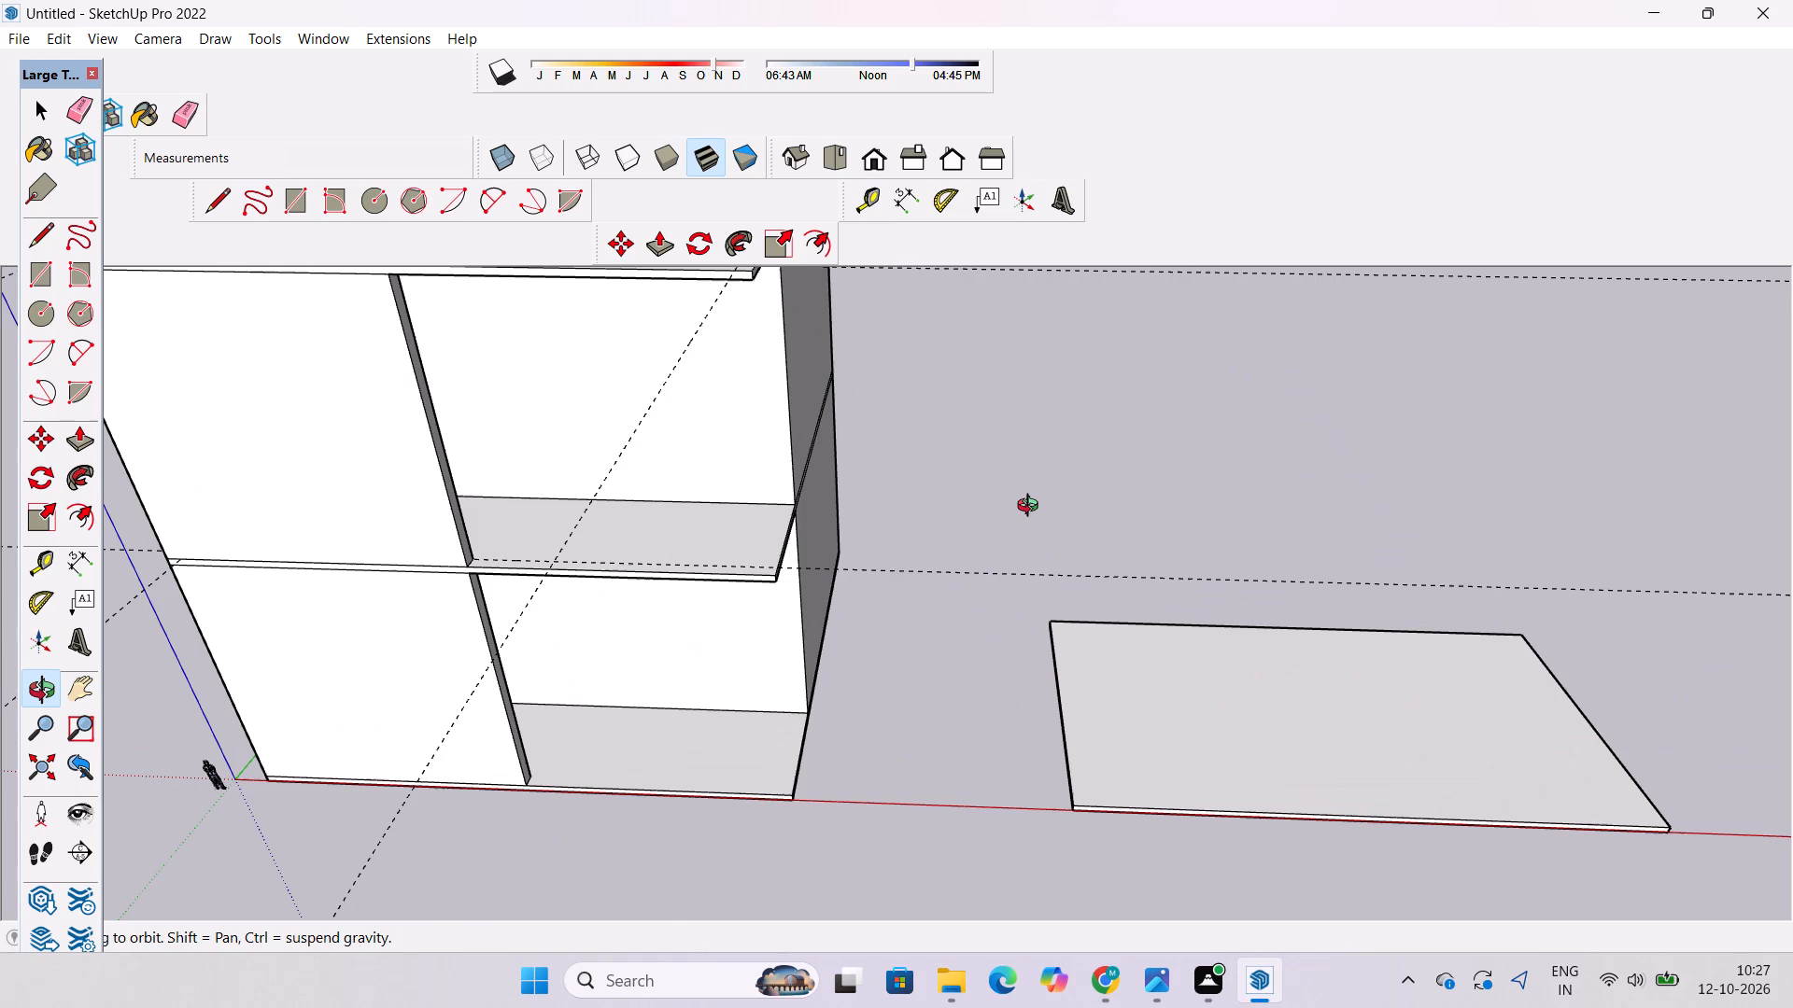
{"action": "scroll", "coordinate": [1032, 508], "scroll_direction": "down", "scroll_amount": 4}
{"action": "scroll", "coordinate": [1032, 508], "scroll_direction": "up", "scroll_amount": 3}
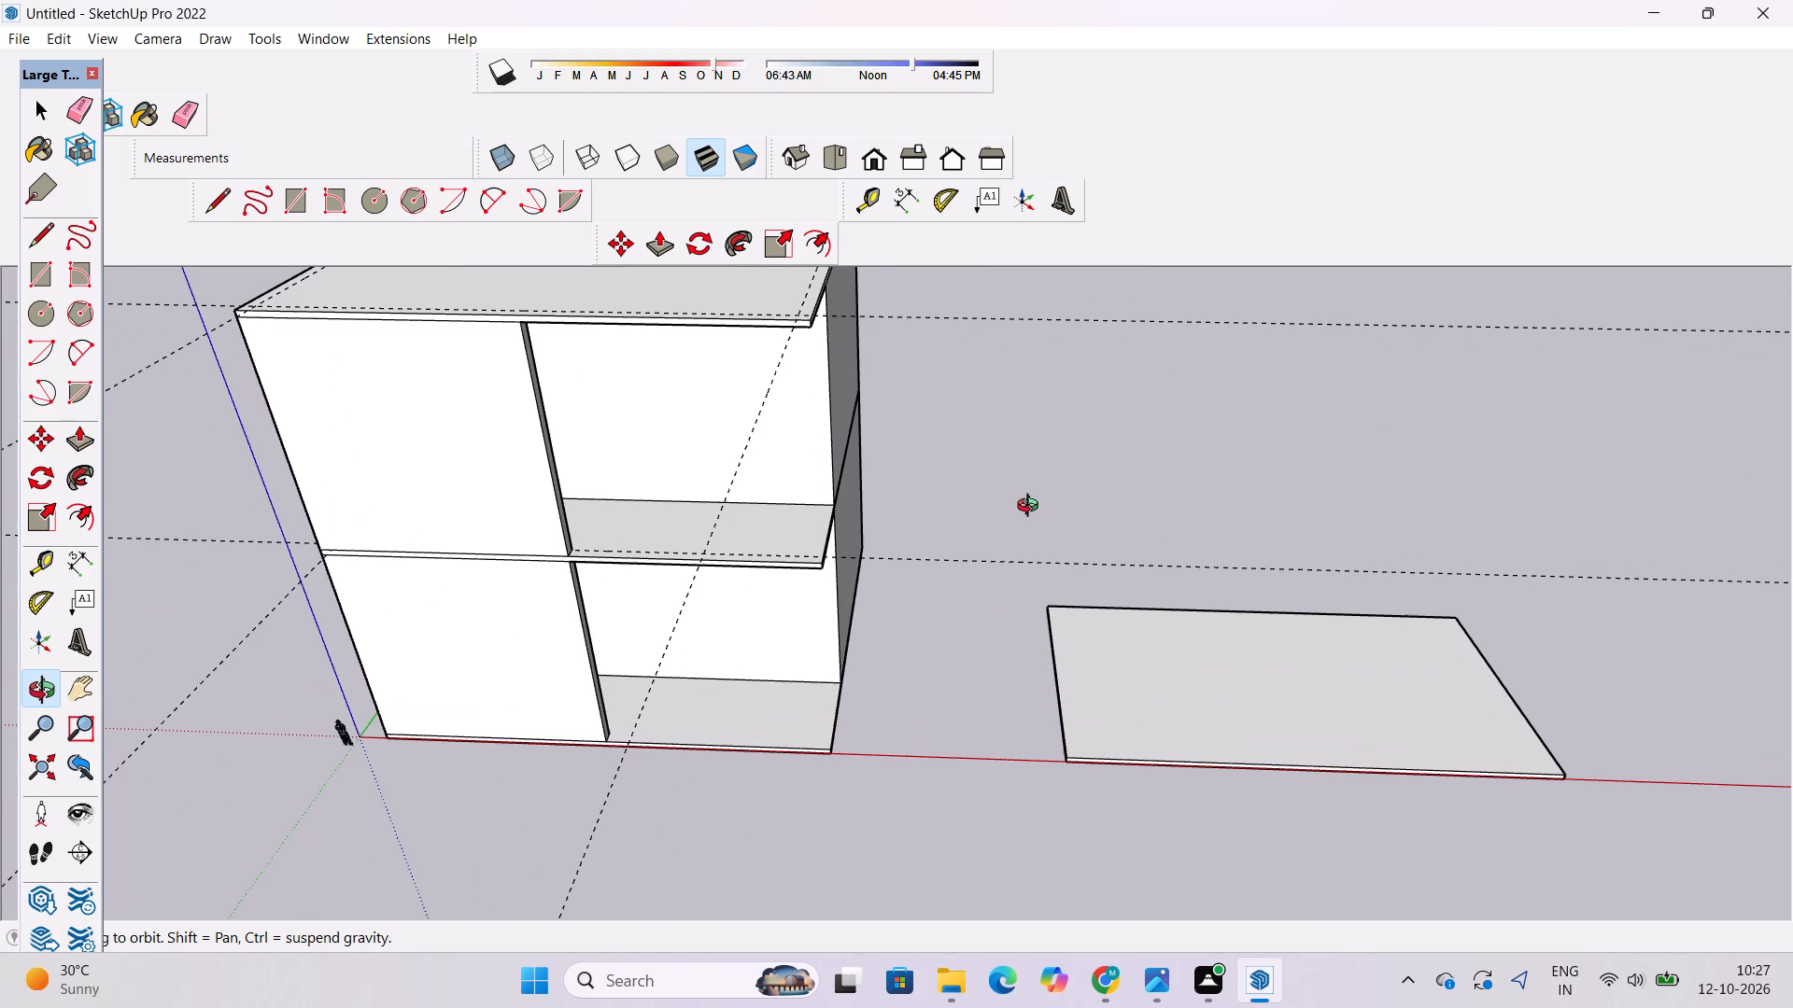
Examine the two-storey structure and the undersides of its projecting slabs from several angles.
{"action": "scroll", "coordinate": [1032, 508], "scroll_direction": "down", "scroll_amount": 2}
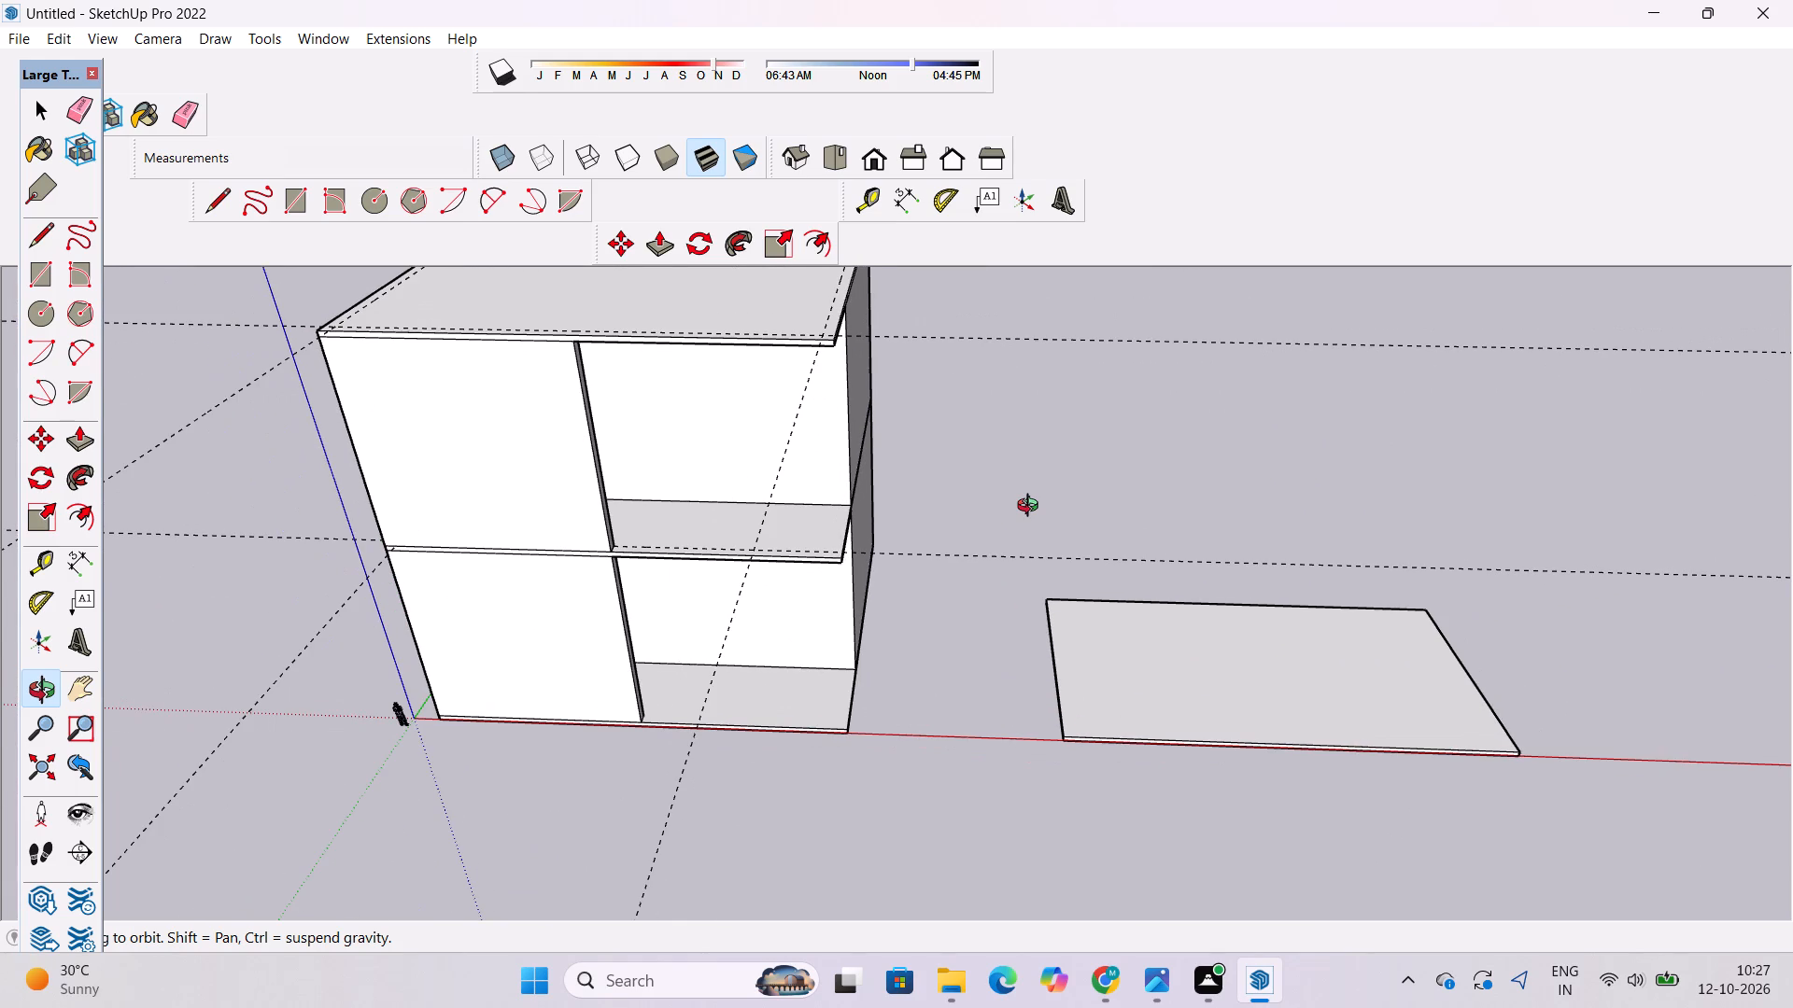
{"action": "scroll", "coordinate": [1049, 496], "scroll_direction": "down", "scroll_amount": 2}
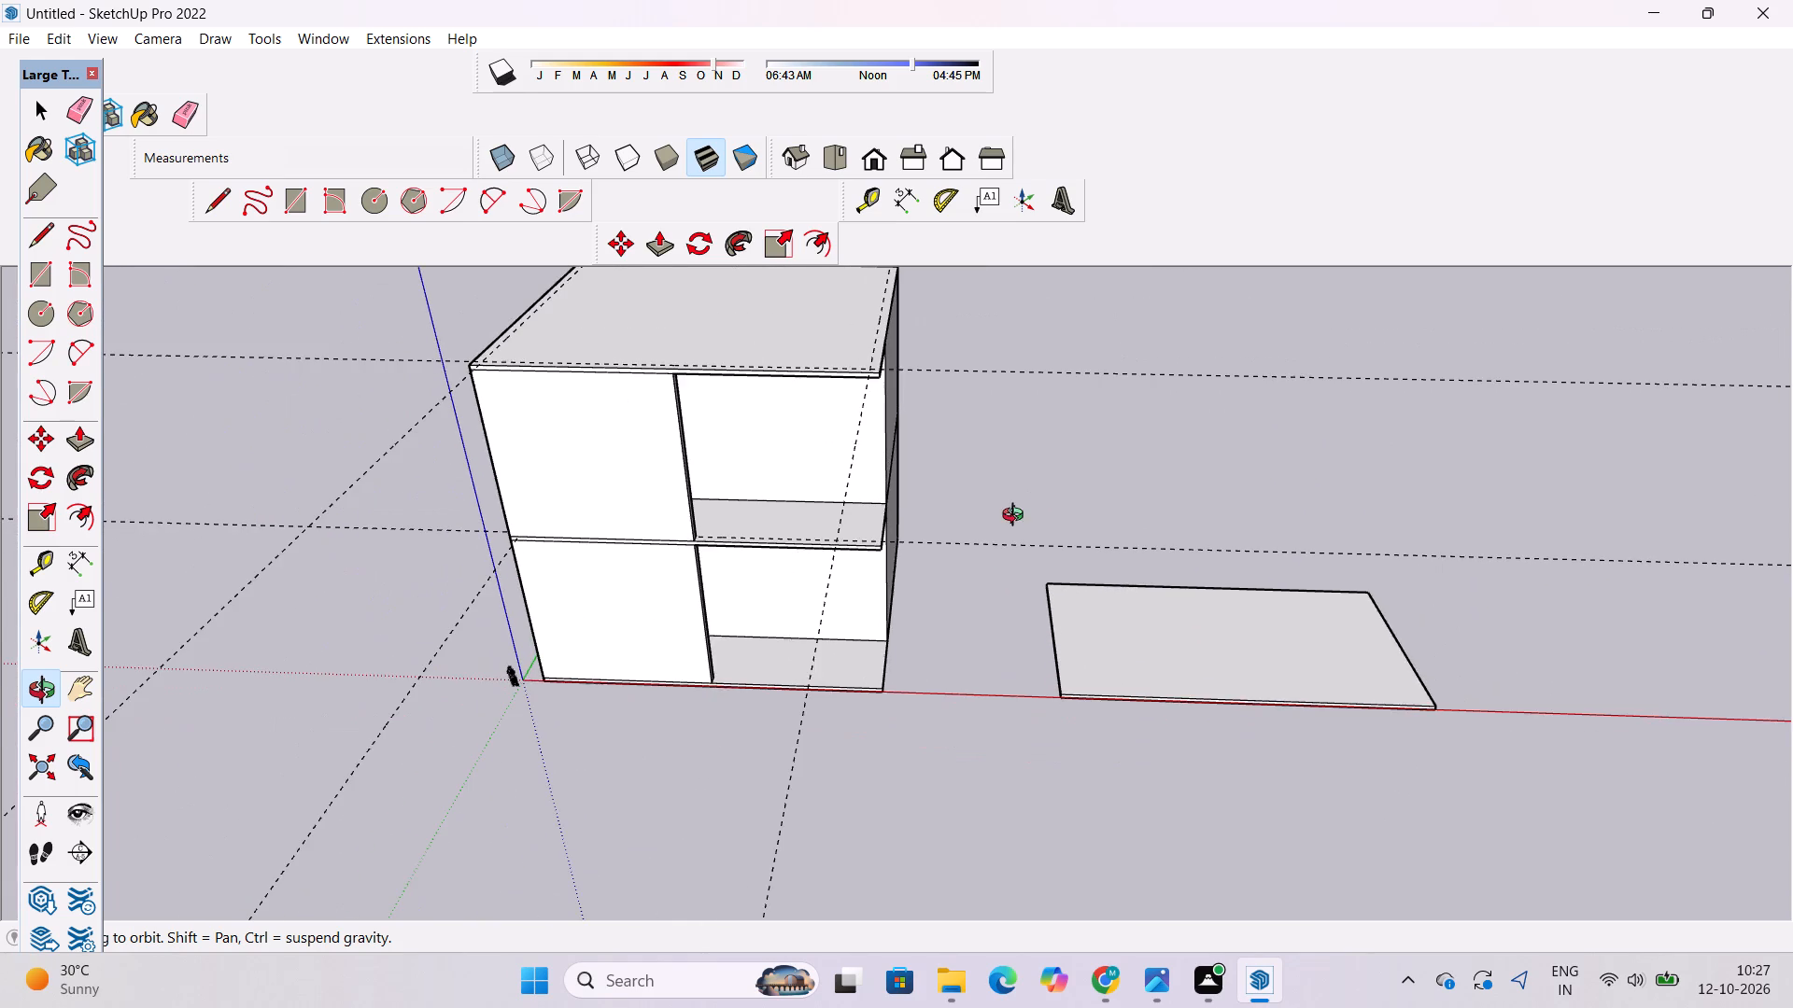
{"action": "scroll", "coordinate": [1017, 517], "scroll_direction": "down", "scroll_amount": 4}
{"action": "left_click_drag", "start_coordinate": [974, 536], "coordinate": [981, 607], "text": "shift"}
{"action": "scroll", "coordinate": [915, 612], "scroll_direction": "up", "scroll_amount": 11}
{"action": "left_click_drag", "start_coordinate": [911, 621], "coordinate": [962, 585], "text": "shift"}
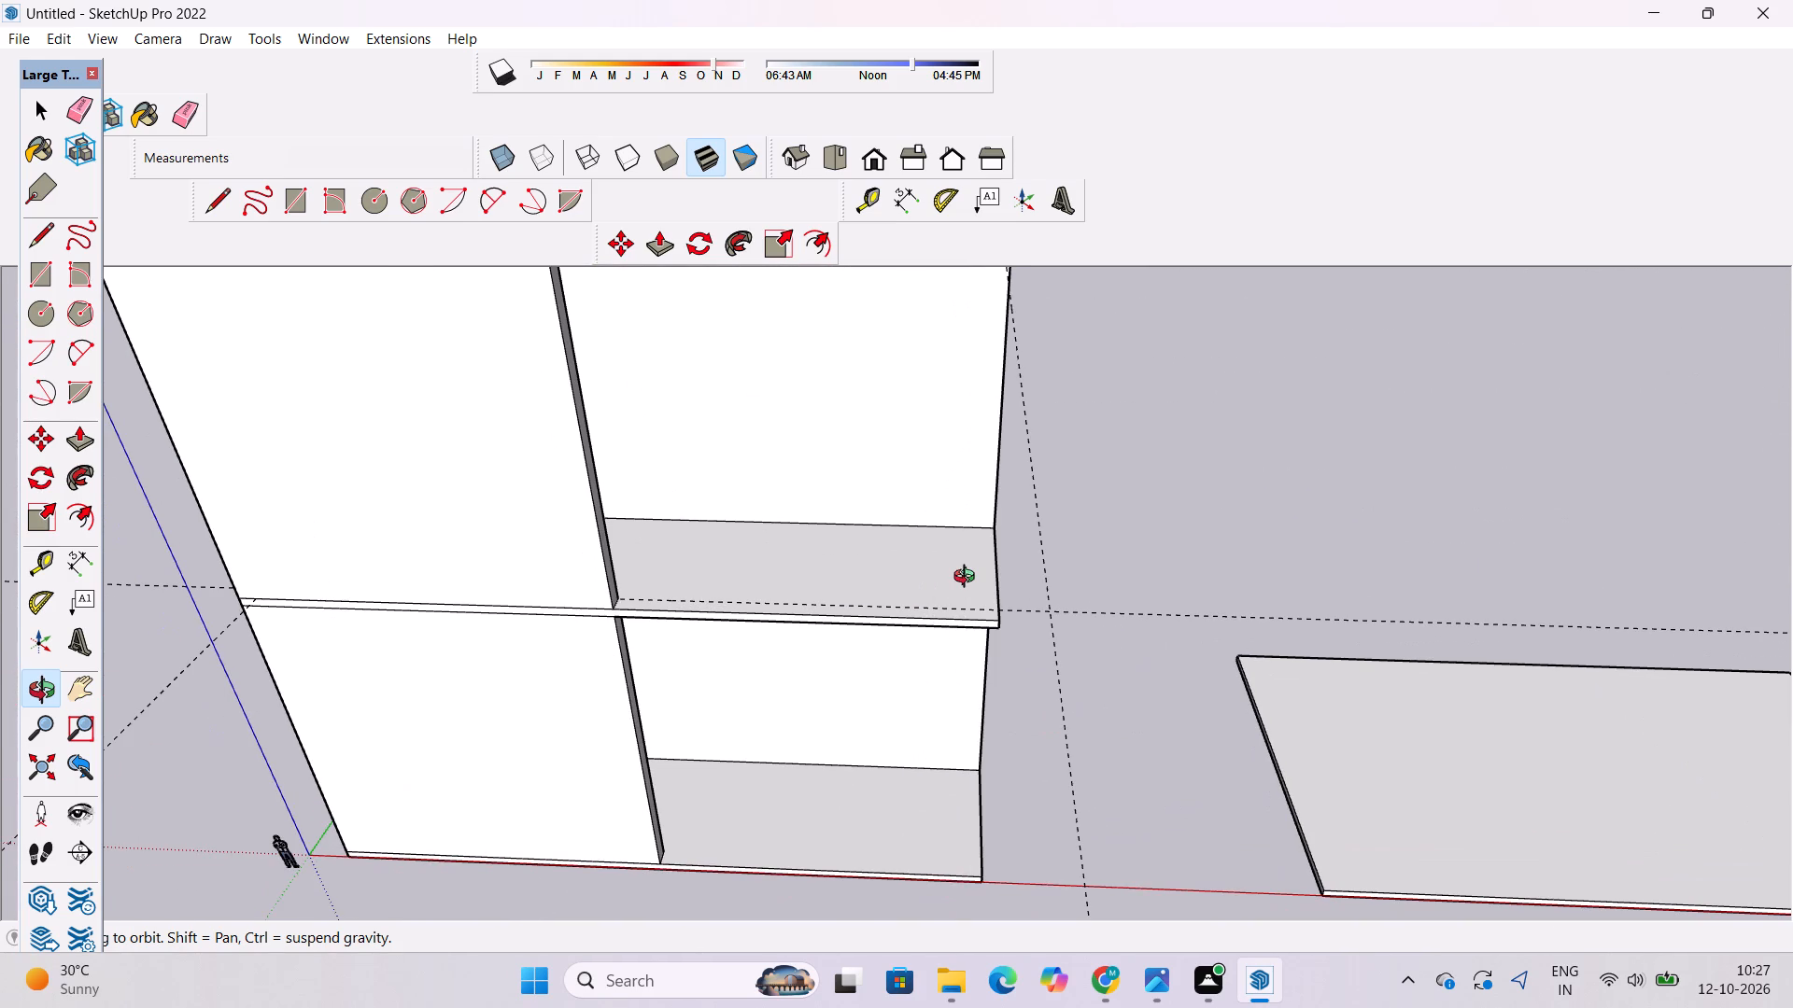
{"action": "left_click_drag", "start_coordinate": [929, 599], "coordinate": [979, 386]}
{"action": "left_click_drag", "start_coordinate": [982, 387], "coordinate": [1010, 586], "text": "shift"}
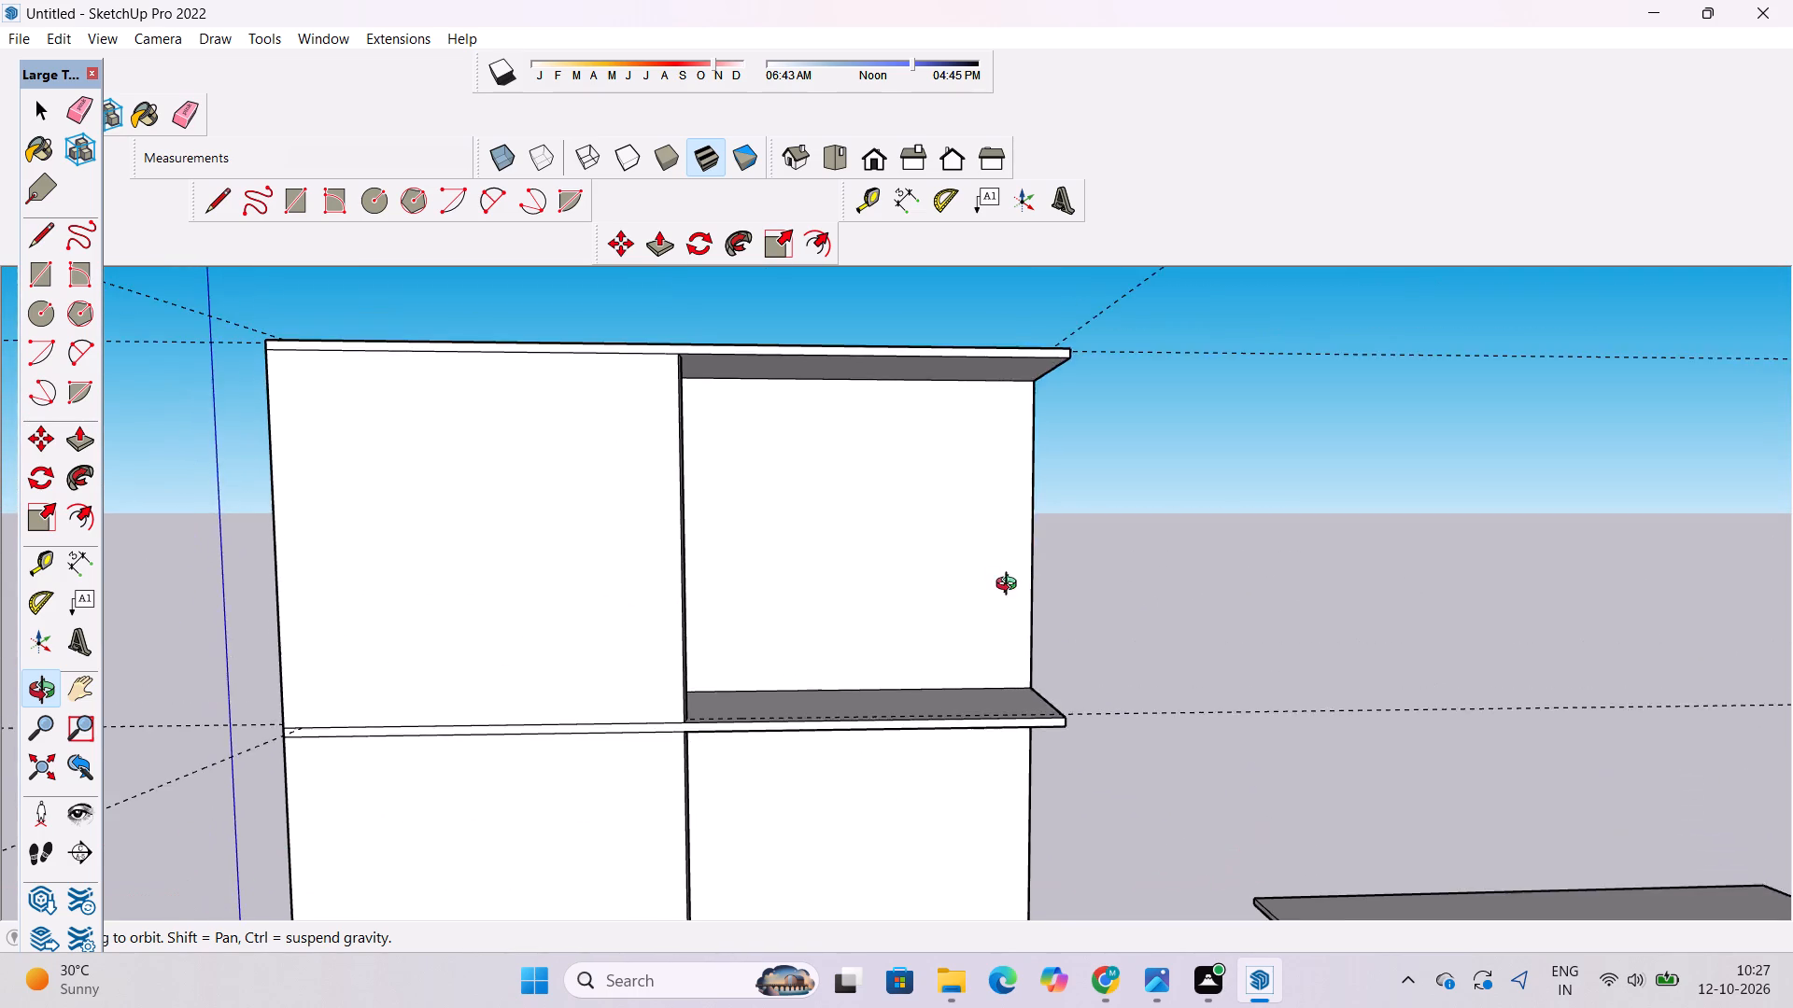
{"action": "left_click_drag", "start_coordinate": [1010, 586], "coordinate": [990, 511]}
{"action": "left_click_drag", "start_coordinate": [985, 587], "coordinate": [1000, 420]}
{"action": "left_click_drag", "start_coordinate": [1010, 561], "coordinate": [1004, 476], "text": "shift"}
{"action": "left_click", "coordinate": [869, 483]}
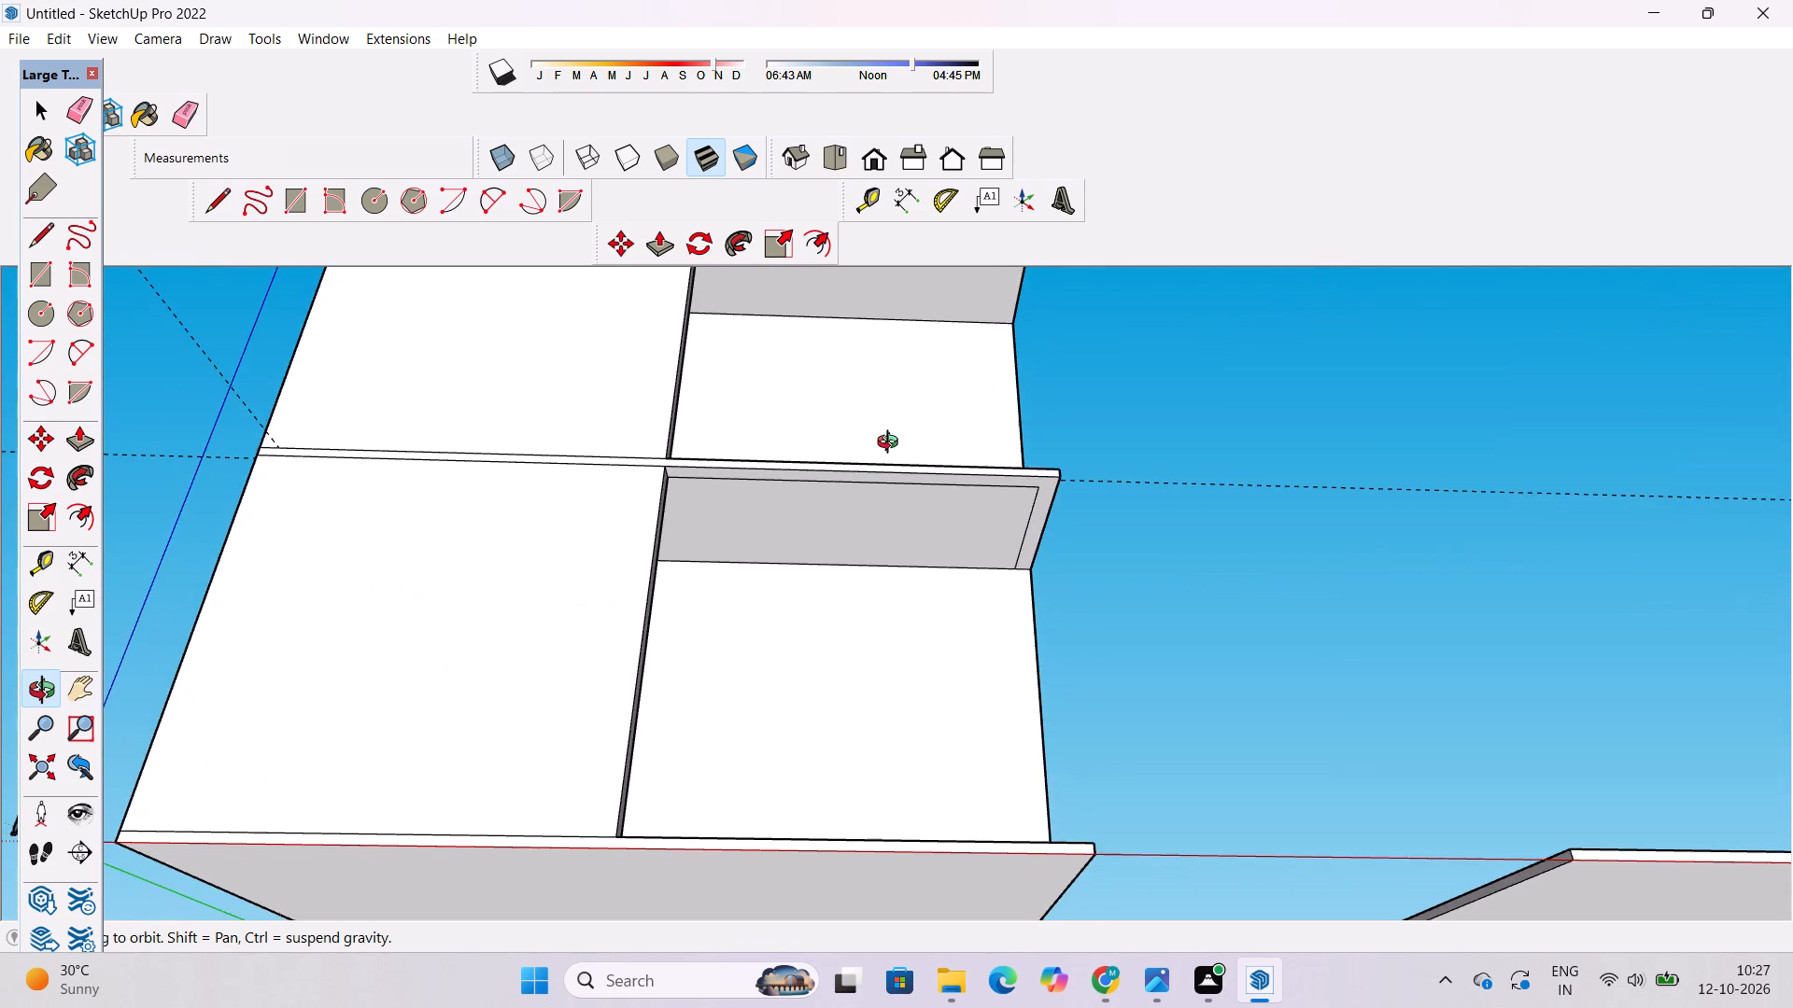
Place a guide line on the top slab's underside, 2' in from its front edge, through the dividing wall's inner corner.
{"action": "scroll", "coordinate": [892, 432], "scroll_direction": "down", "scroll_amount": 2}
{"action": "left_click_drag", "start_coordinate": [810, 373], "coordinate": [813, 538], "text": "shift"}
{"action": "left_click_drag", "start_coordinate": [878, 473], "coordinate": [771, 437]}
{"action": "scroll", "coordinate": [776, 429], "scroll_direction": "up", "scroll_amount": 4}
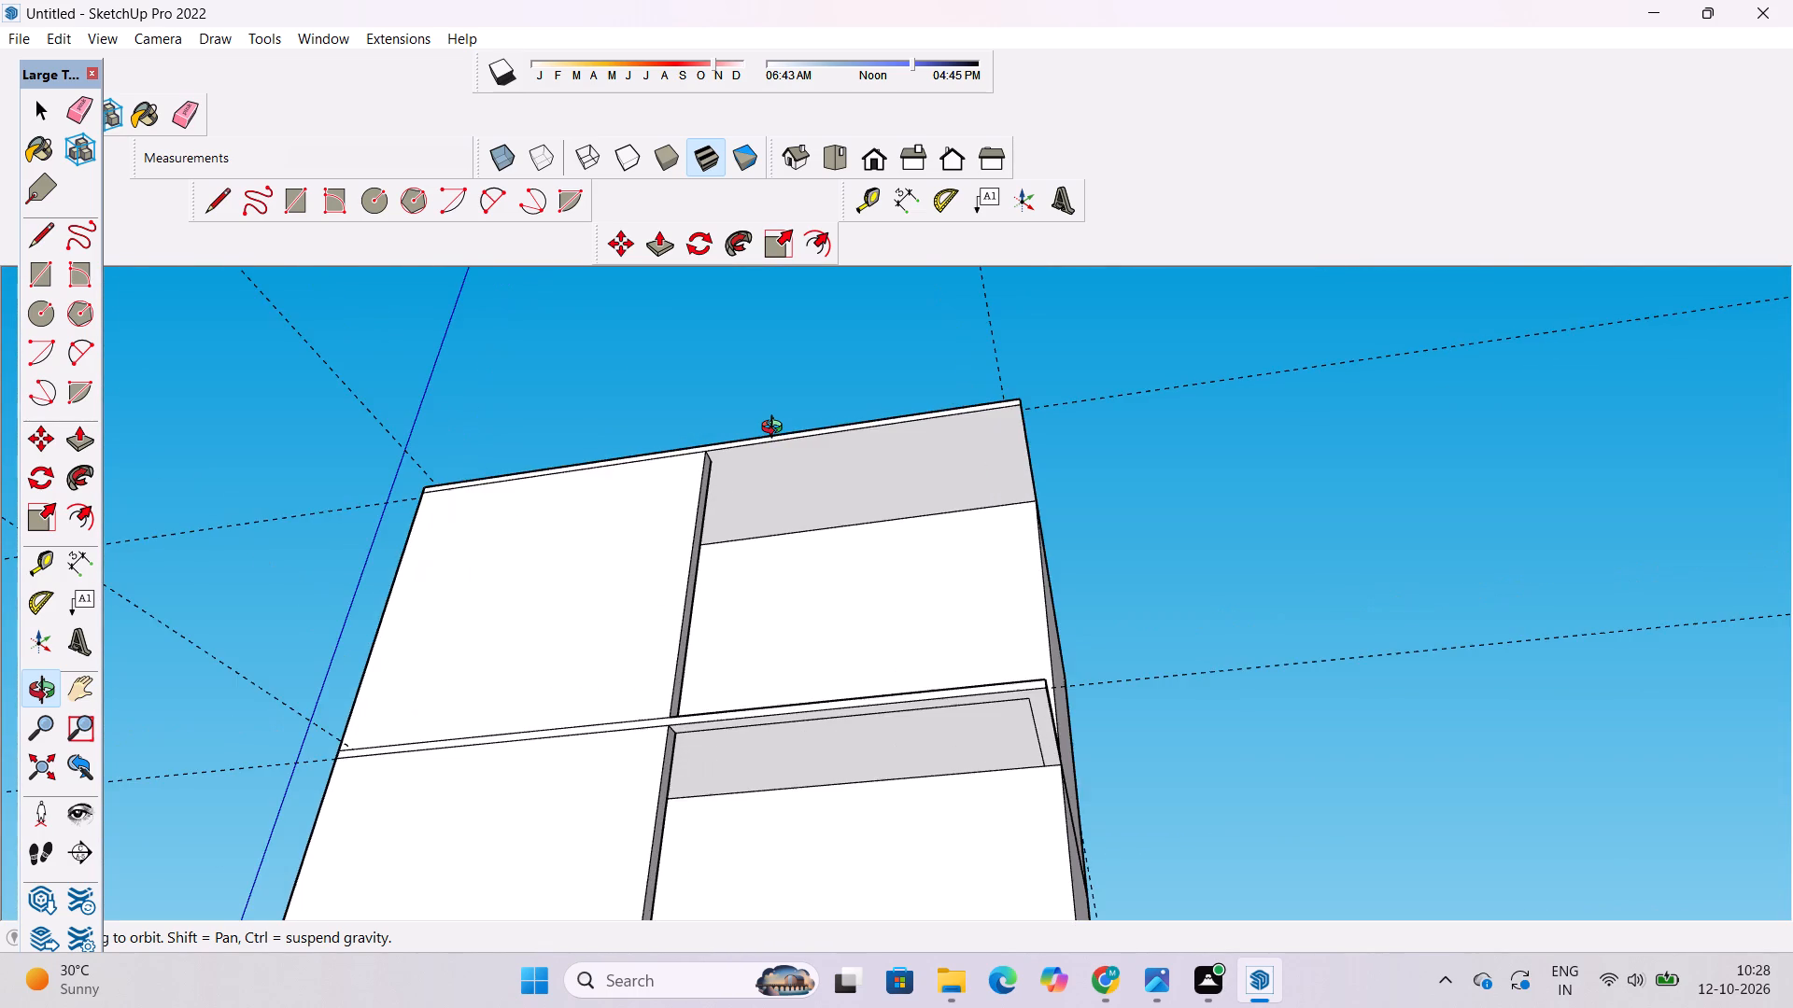
{"action": "left_click_drag", "start_coordinate": [769, 431], "coordinate": [797, 428]}
{"action": "scroll", "coordinate": [797, 428], "scroll_direction": "up", "scroll_amount": 3}
{"action": "left_click_drag", "start_coordinate": [793, 433], "coordinate": [725, 483], "text": "shift"}
{"action": "left_click_drag", "start_coordinate": [722, 483], "coordinate": [808, 452]}
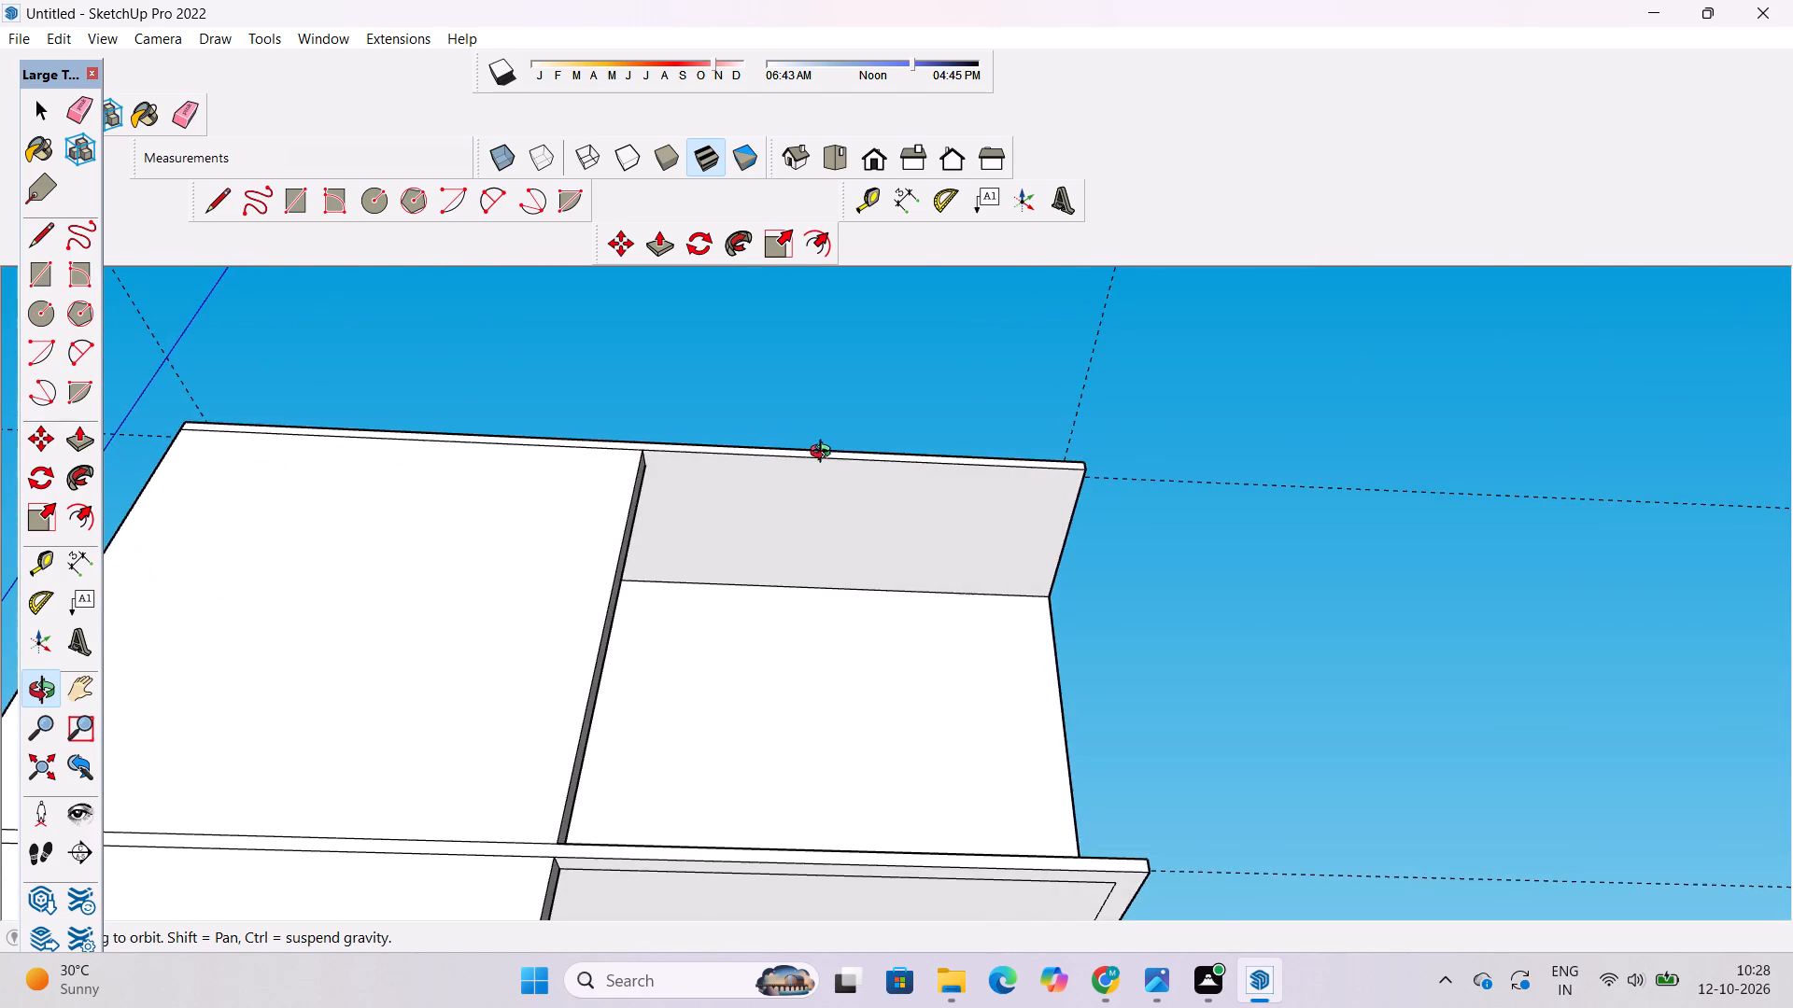
{"action": "scroll", "coordinate": [822, 457], "scroll_direction": "up", "scroll_amount": 5}
{"action": "left_click_drag", "start_coordinate": [744, 472], "coordinate": [727, 475]}
{"action": "scroll", "coordinate": [755, 470], "scroll_direction": "up", "scroll_amount": 5}
{"action": "left_click_drag", "start_coordinate": [807, 467], "coordinate": [771, 547], "text": "shift"}
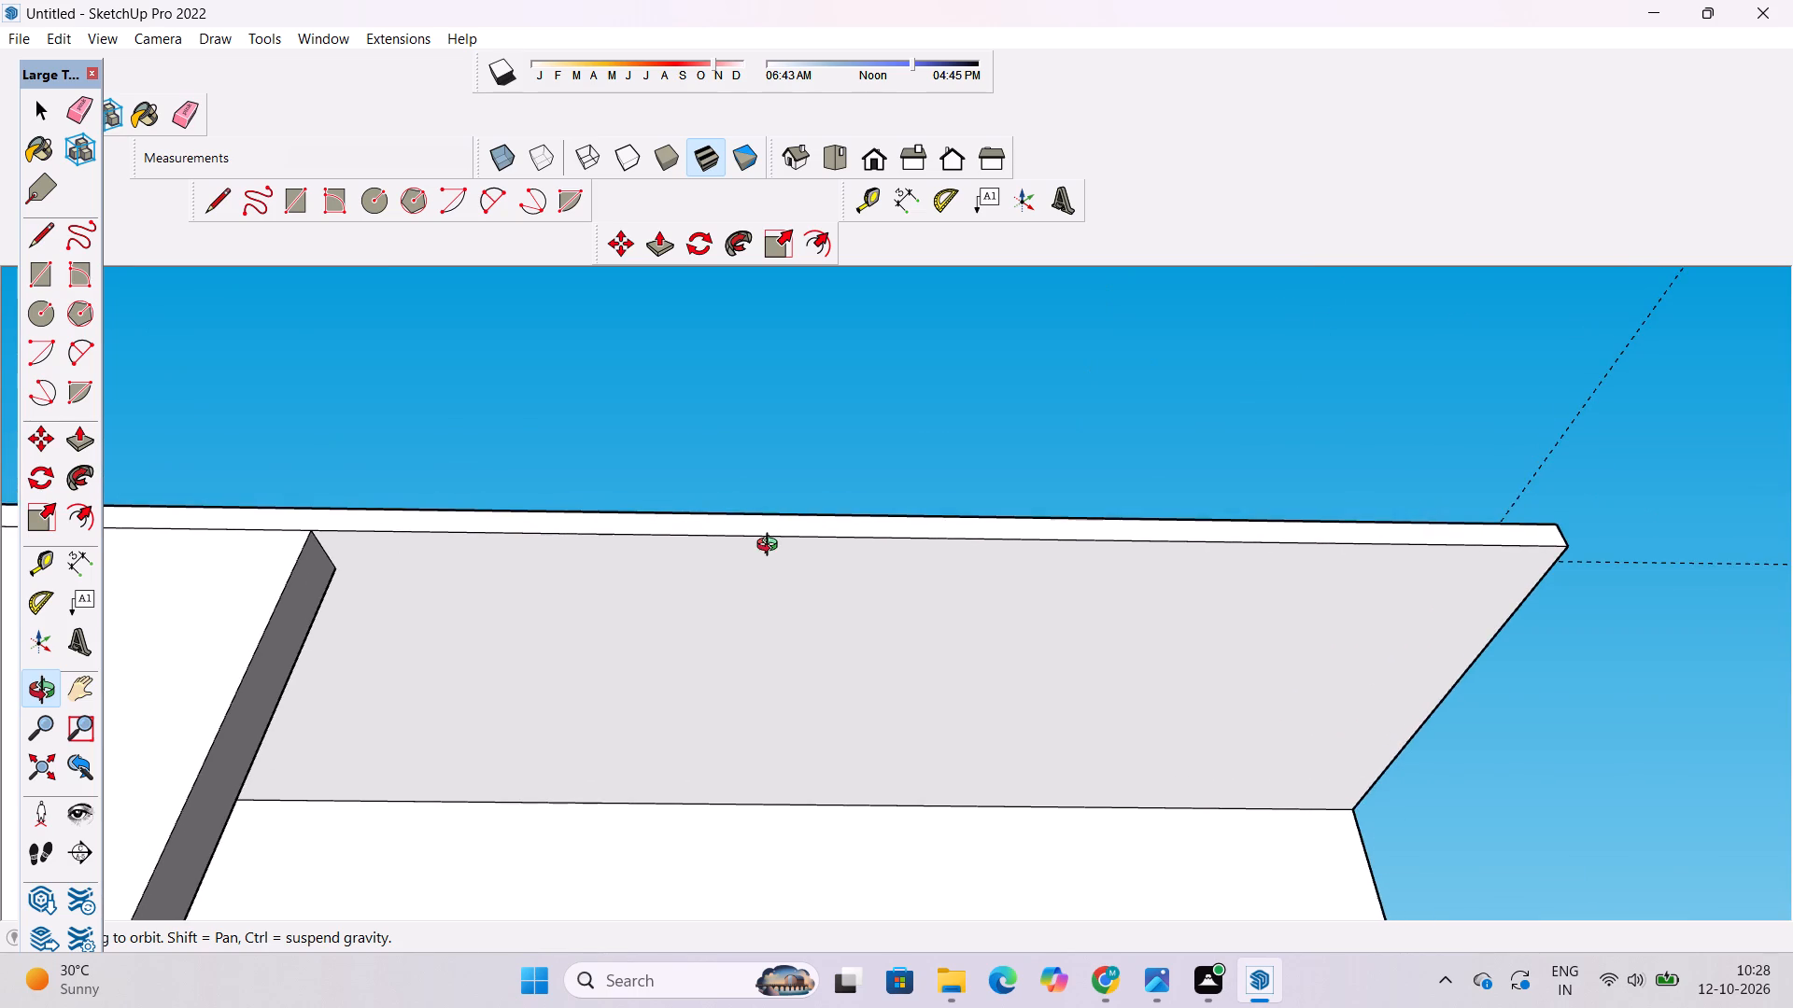
{"action": "left_click_drag", "start_coordinate": [771, 547], "coordinate": [760, 543]}
{"action": "key", "text": "t"}
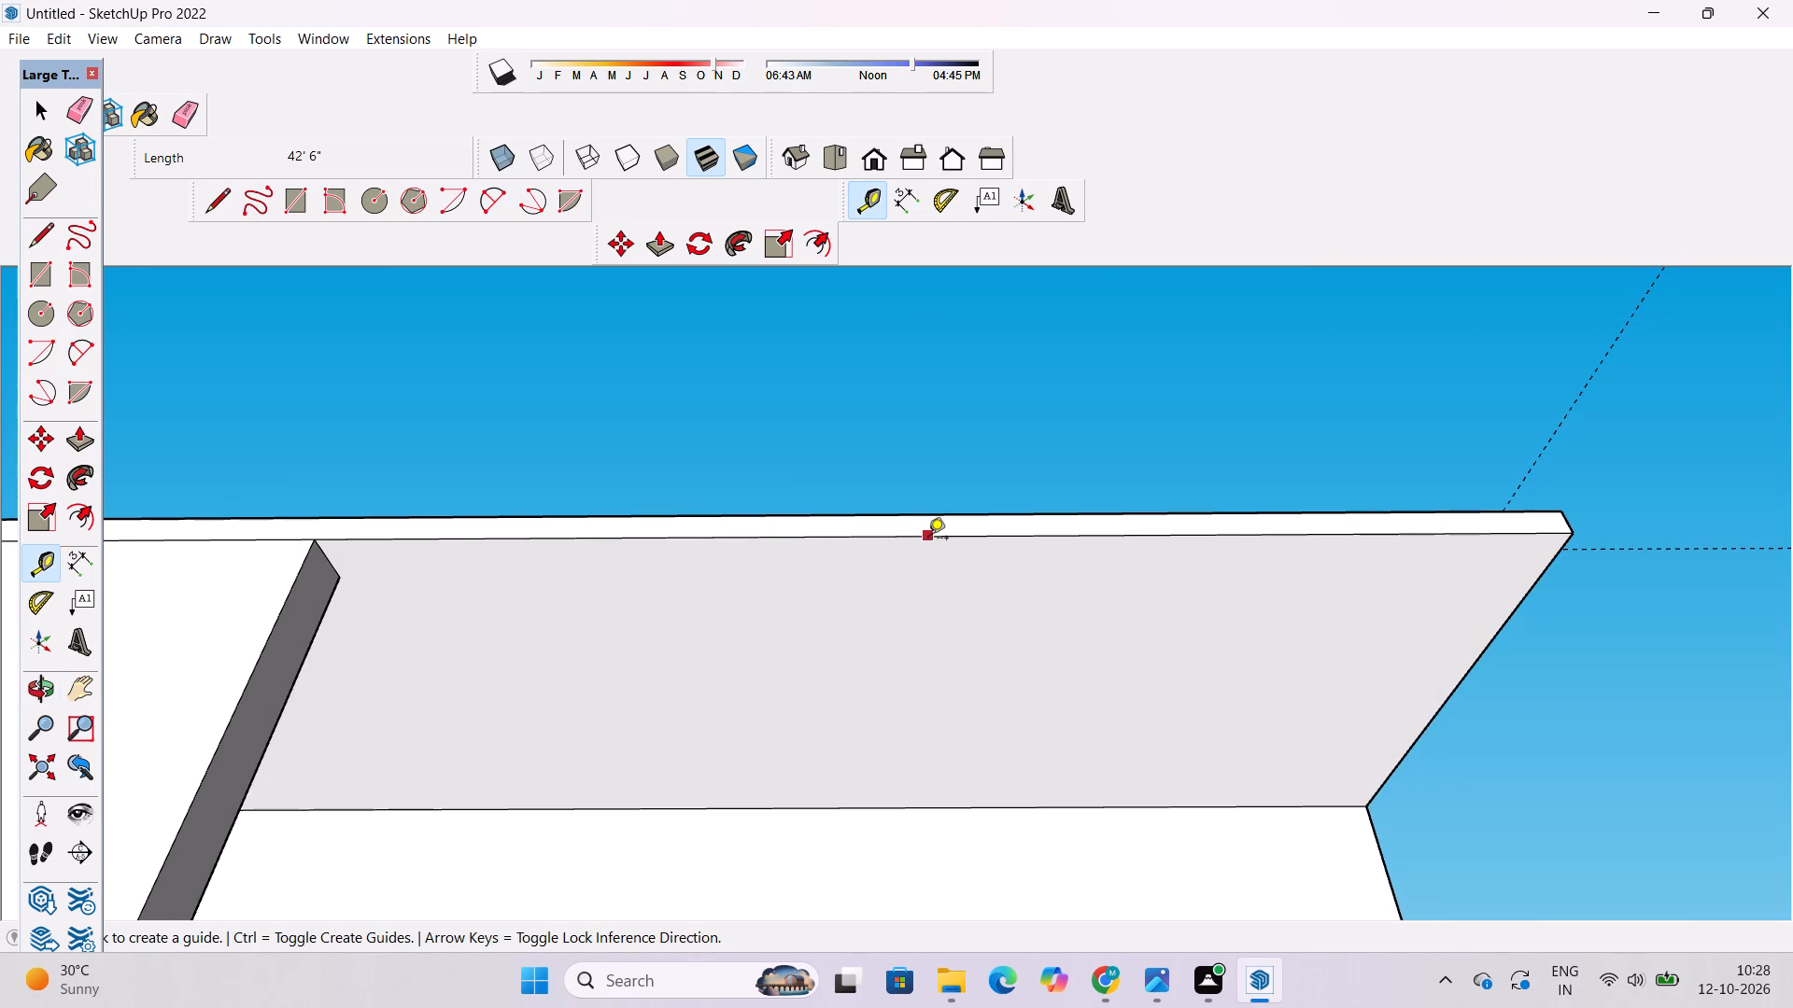
{"action": "left_click", "coordinate": [940, 540]}
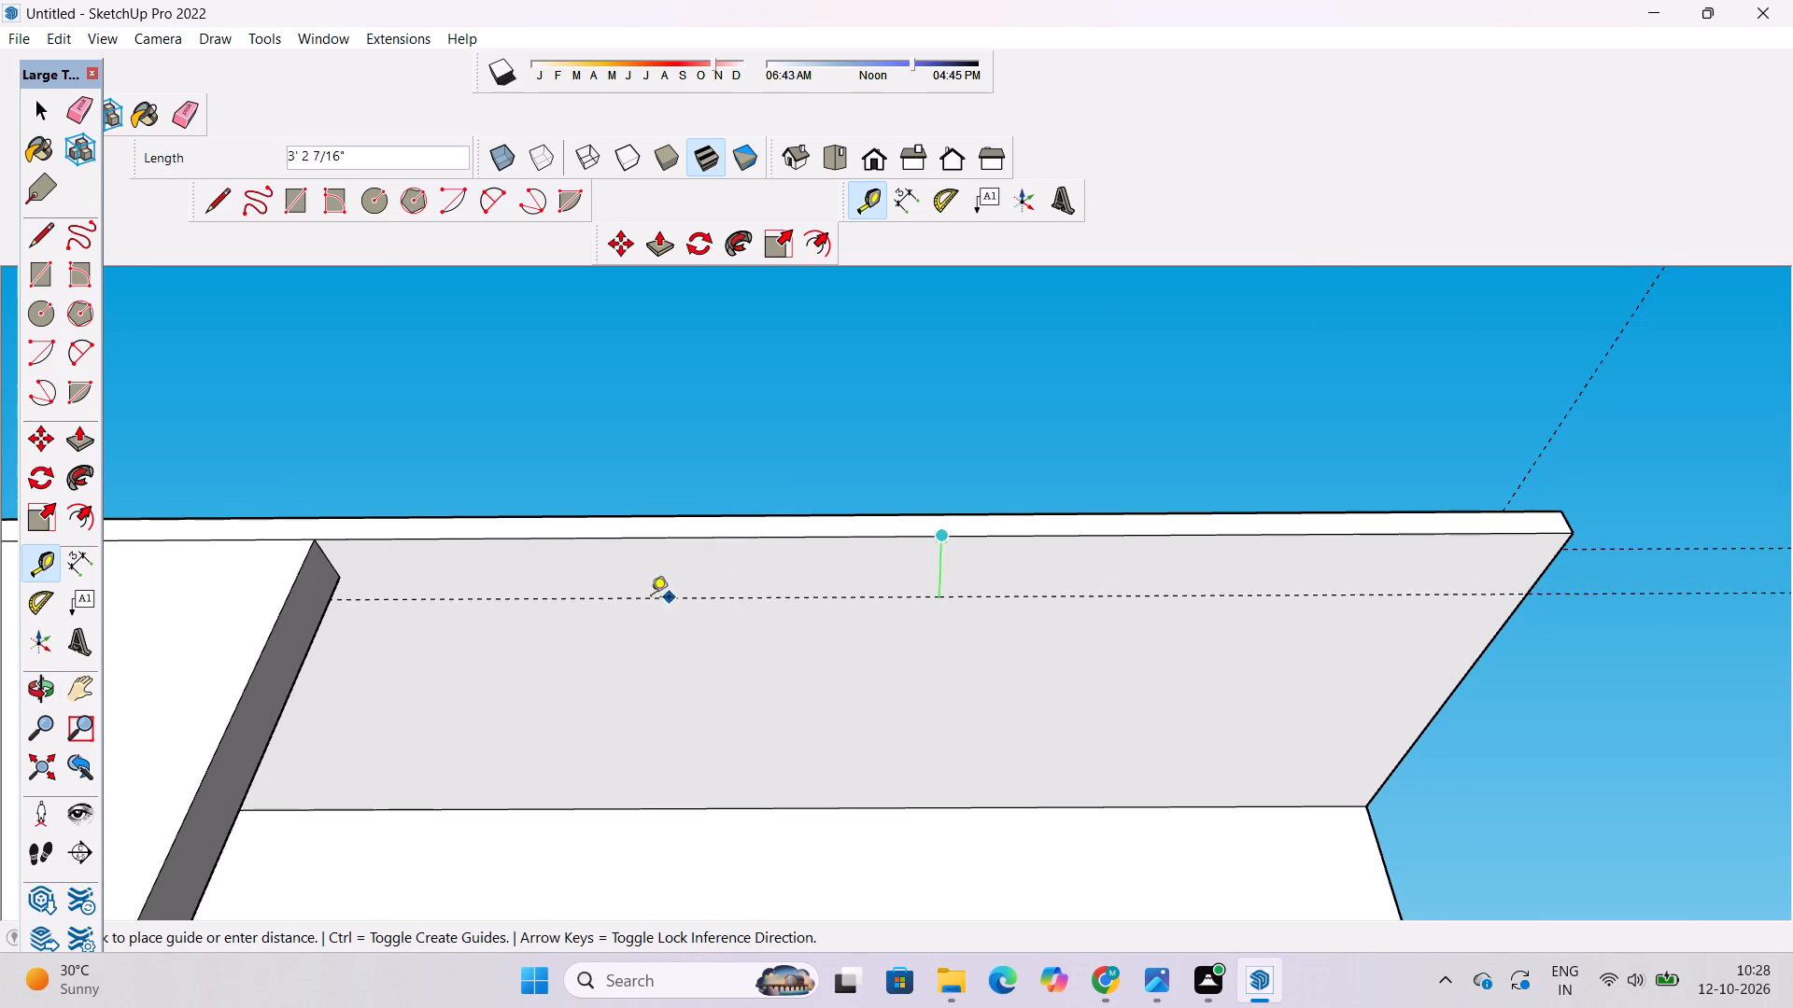
{"action": "left_click", "coordinate": [343, 581]}
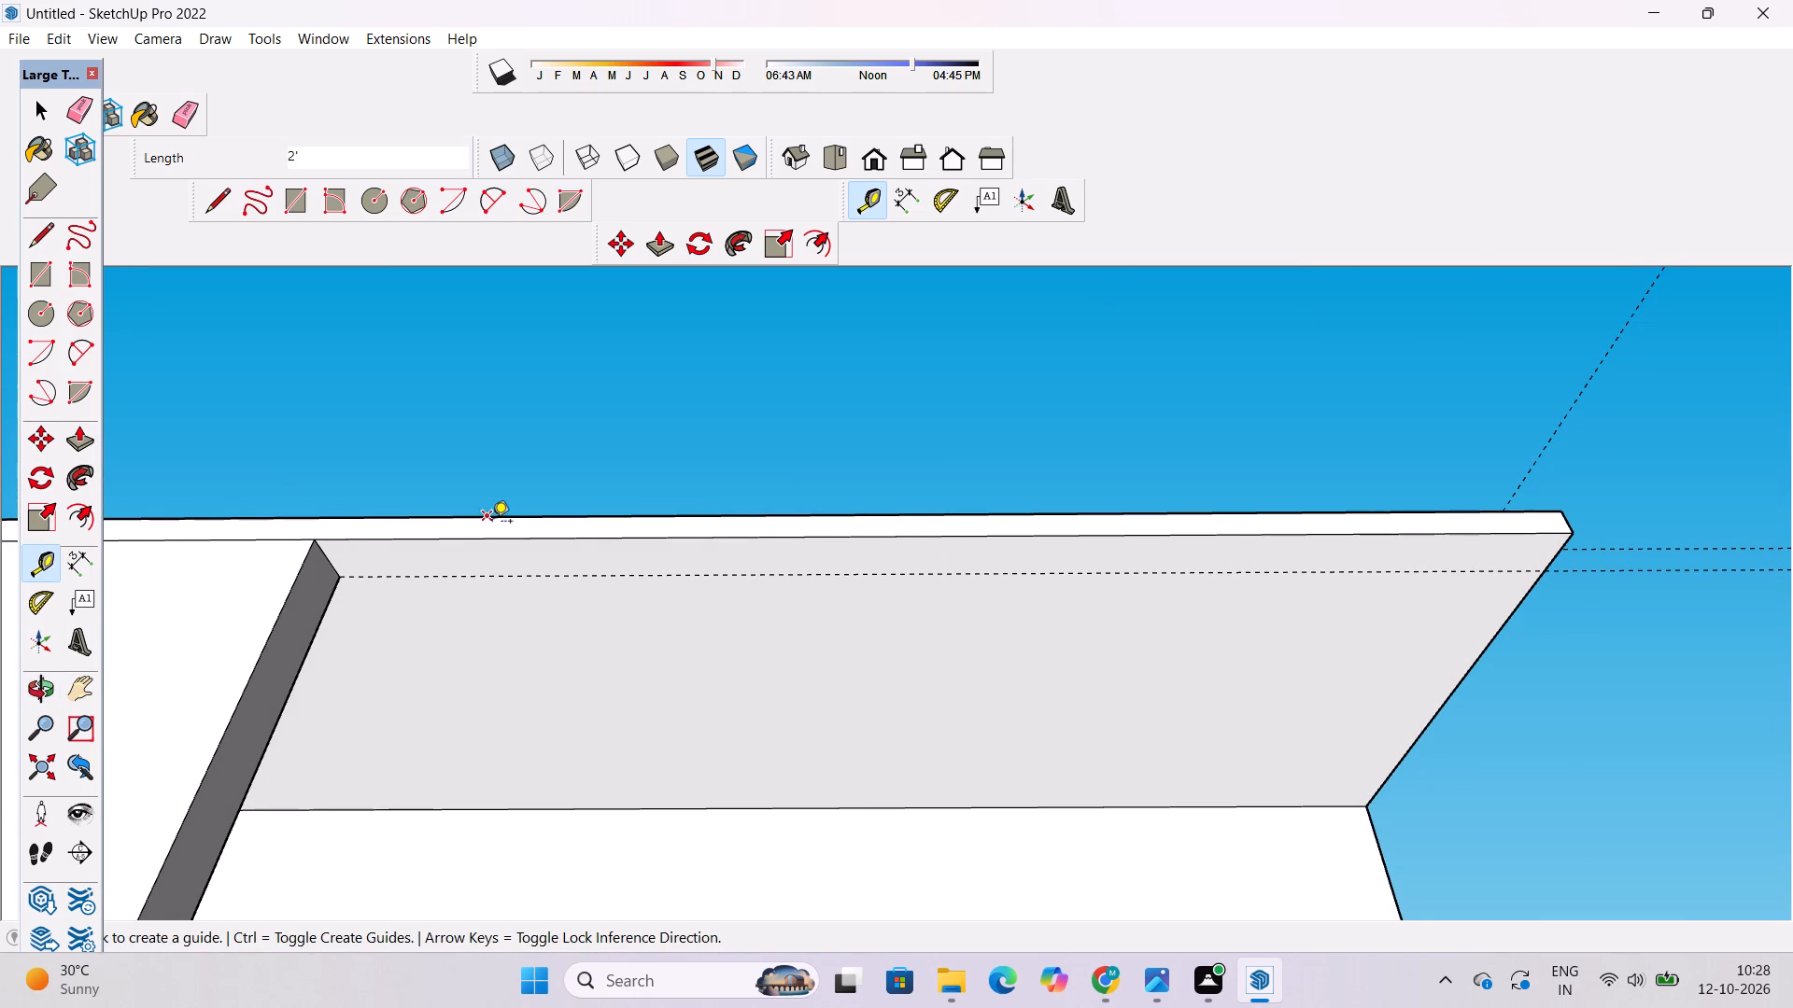
Place a guide line on the top slab's underside, 2' in from its outer end edge.
{"action": "scroll", "coordinate": [498, 519], "scroll_direction": "down", "scroll_amount": 6}
{"action": "scroll", "coordinate": [1118, 614], "scroll_direction": "up", "scroll_amount": 5}
{"action": "scroll", "coordinate": [1076, 678], "scroll_direction": "up", "scroll_amount": 3}
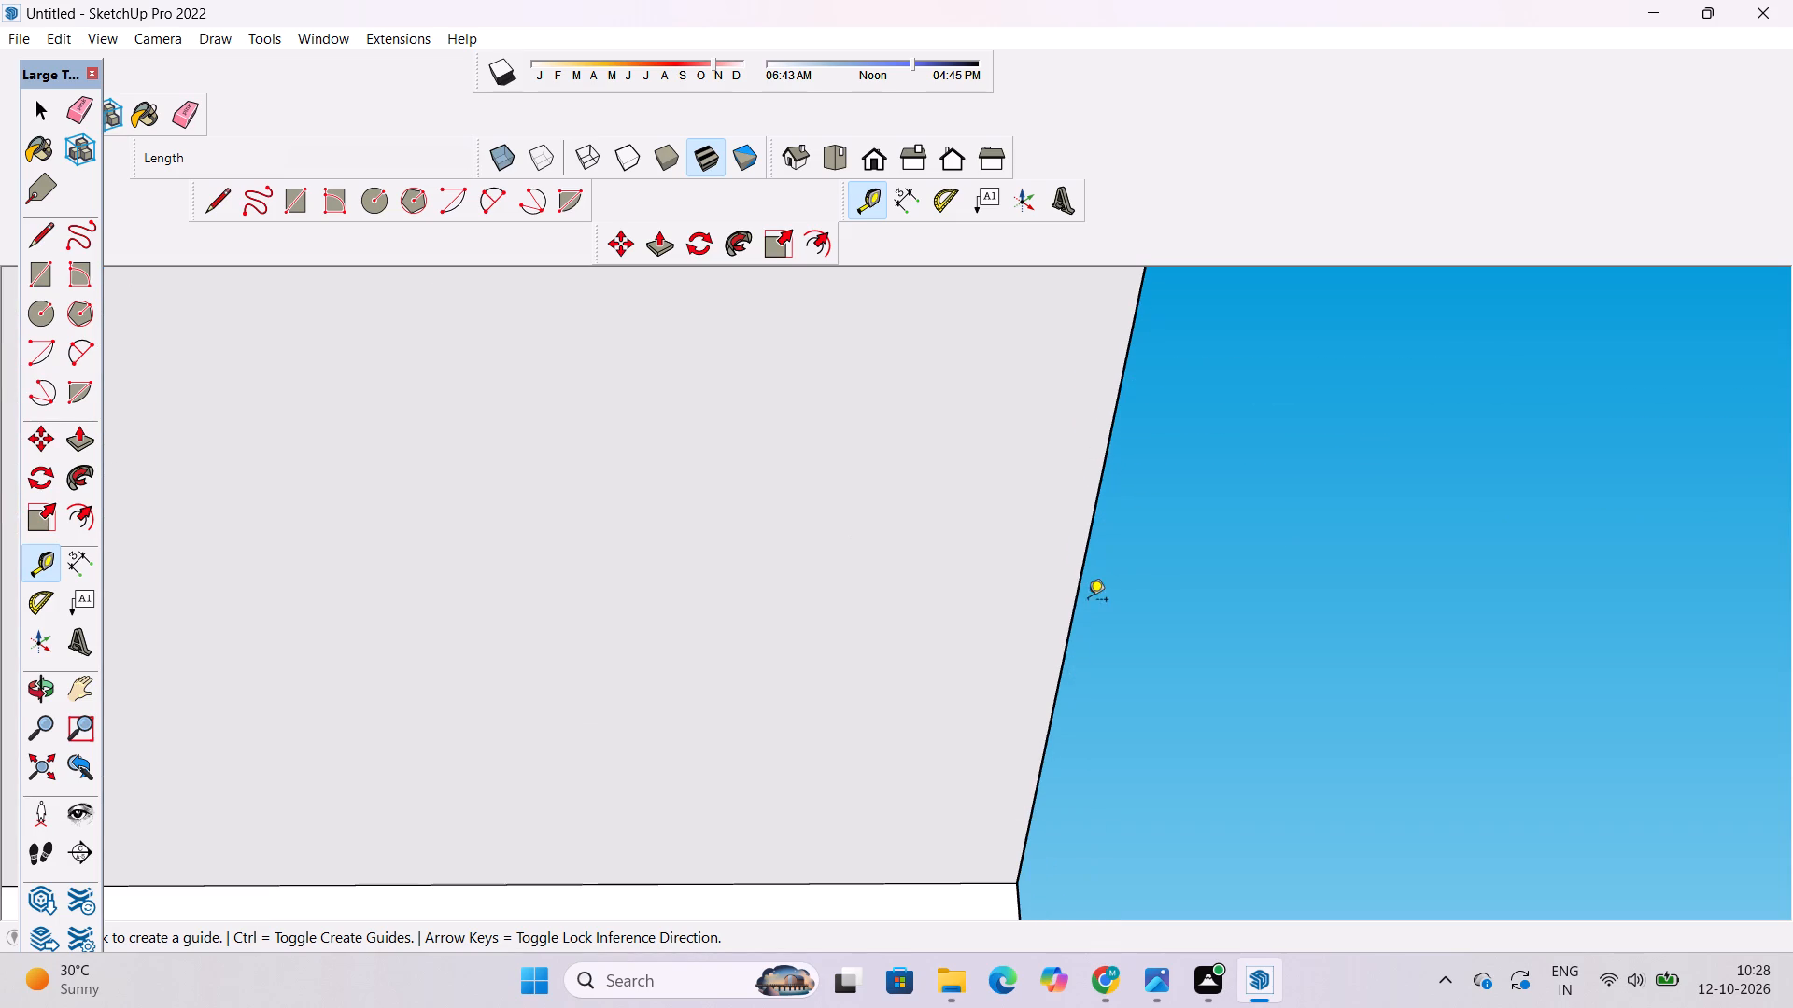
{"action": "left_click", "coordinate": [1066, 619]}
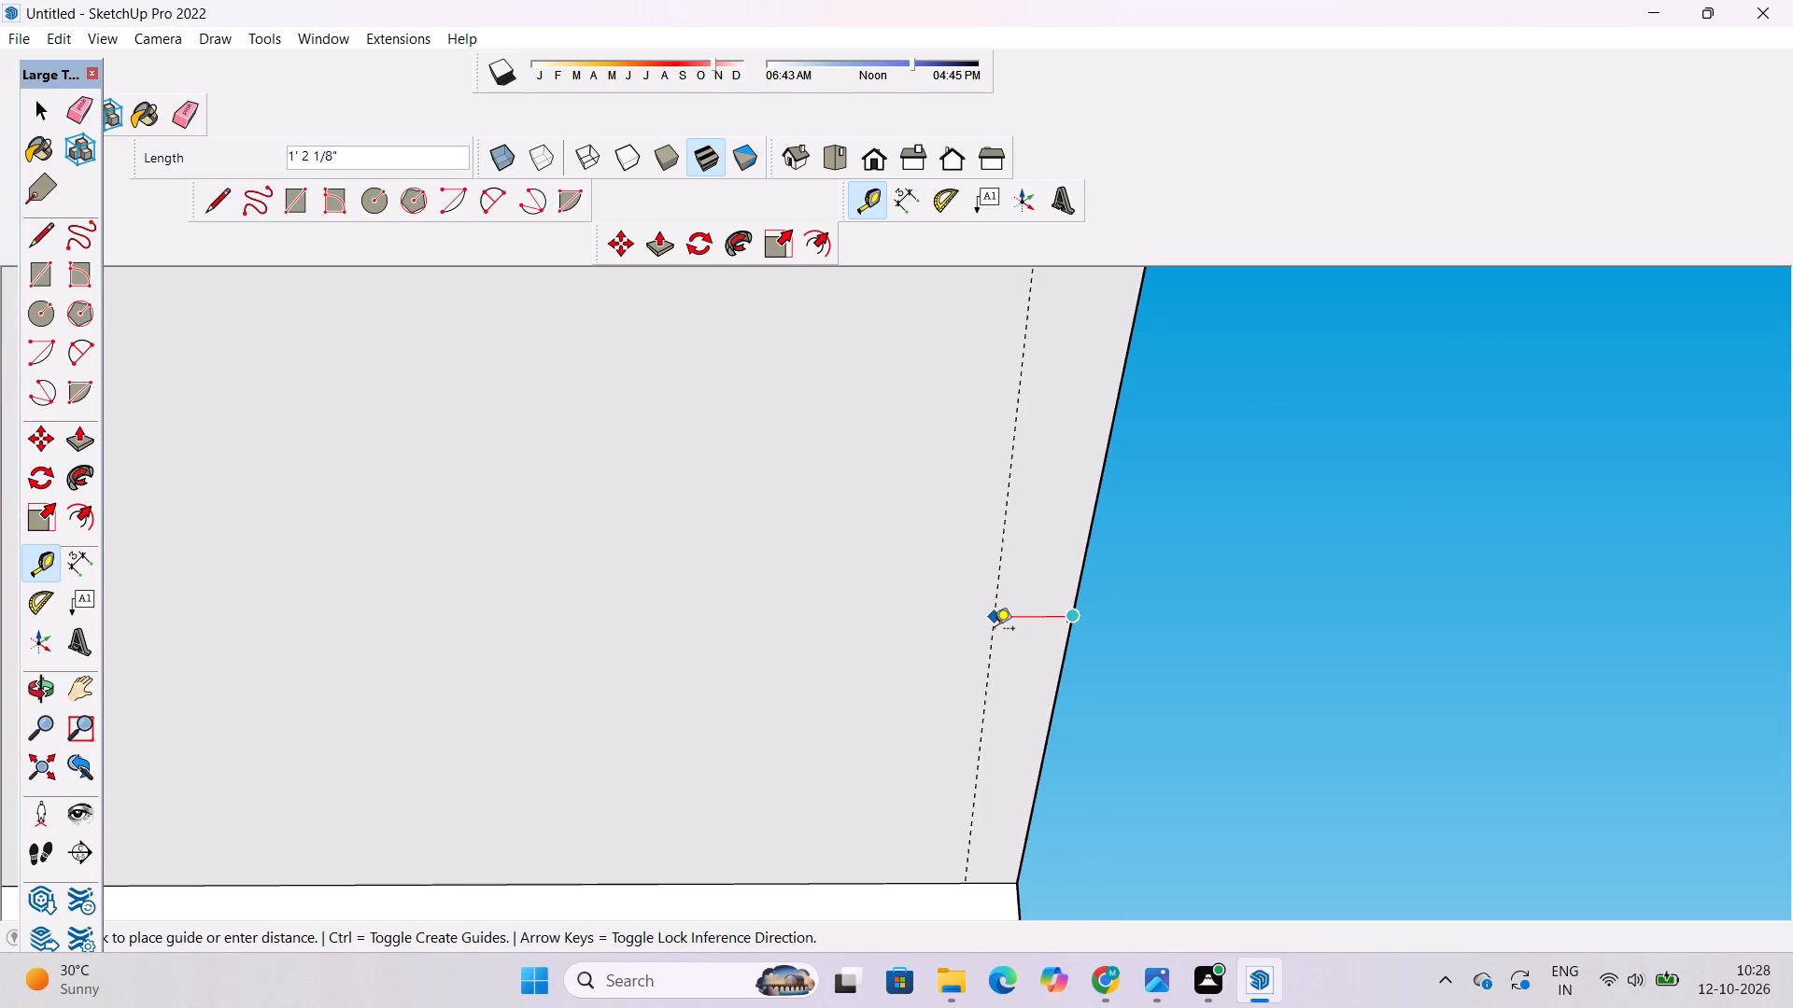
{"action": "type", "text": "2'"}
{"action": "key", "text": "Return"}
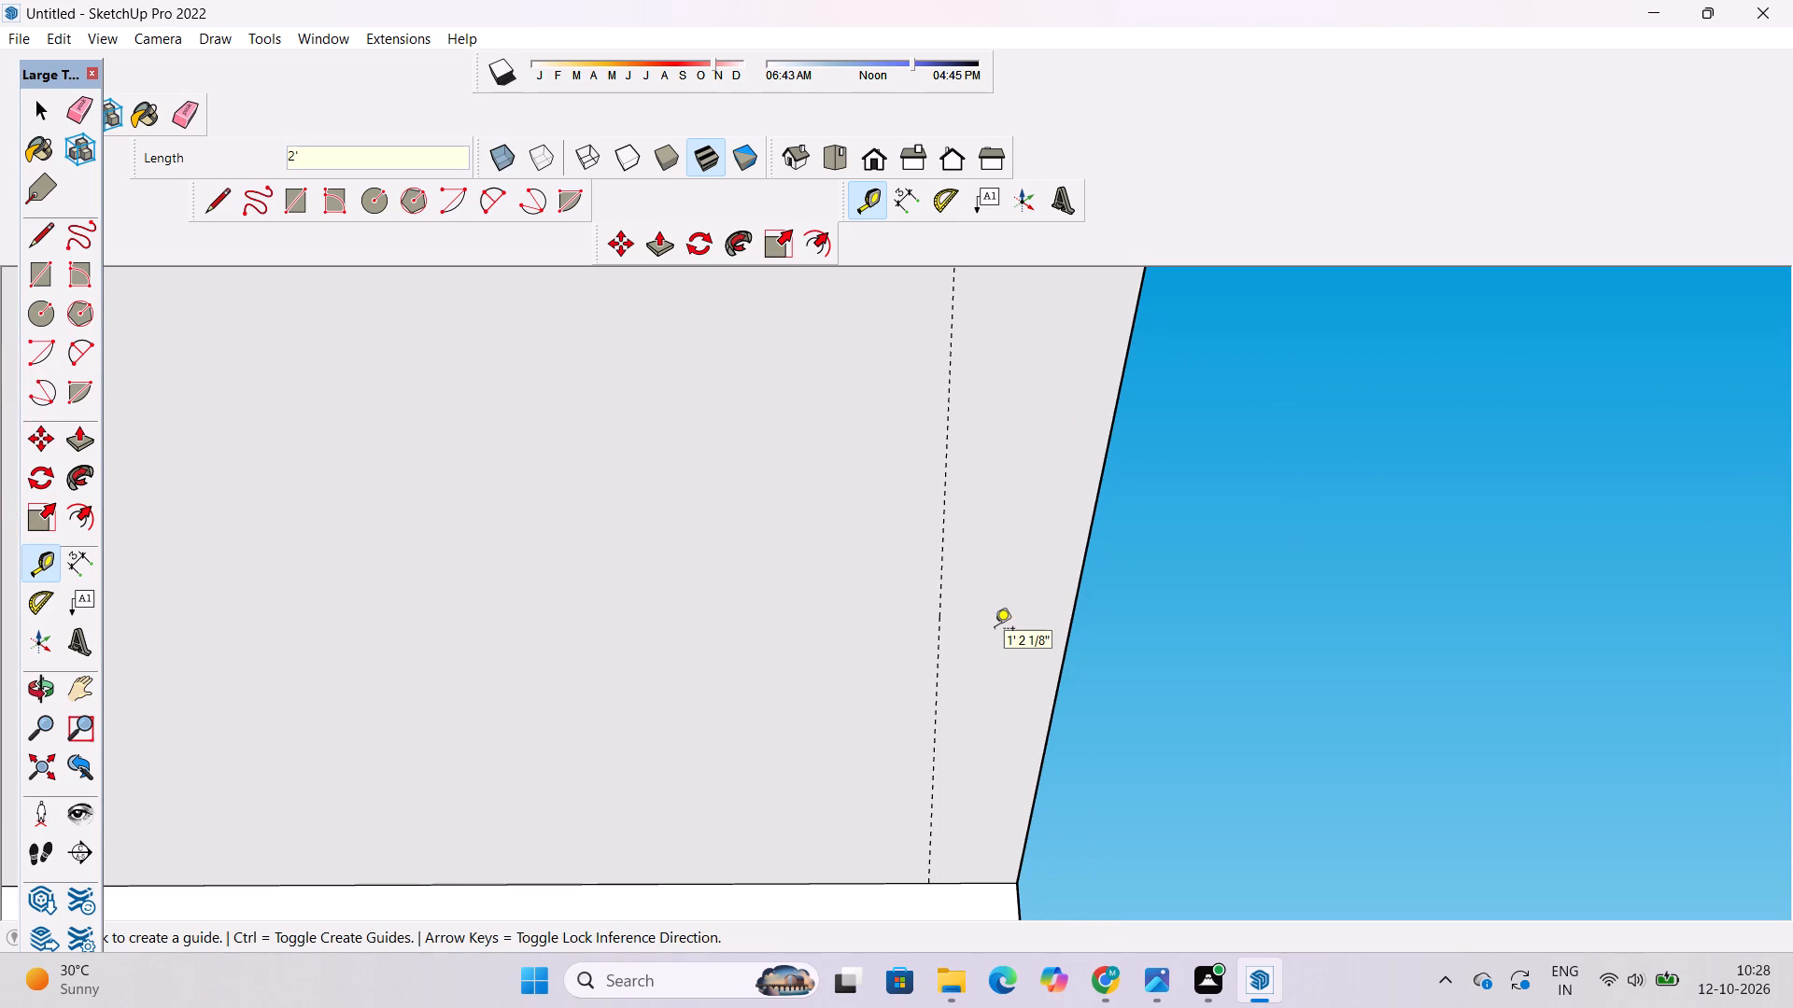
Draw the top slab's inset outline along the guides, 18' from the wall to their crossing and 40' 6" to the dividing wall's corner.
{"action": "scroll", "coordinate": [1055, 522], "scroll_direction": "down", "scroll_amount": 5}
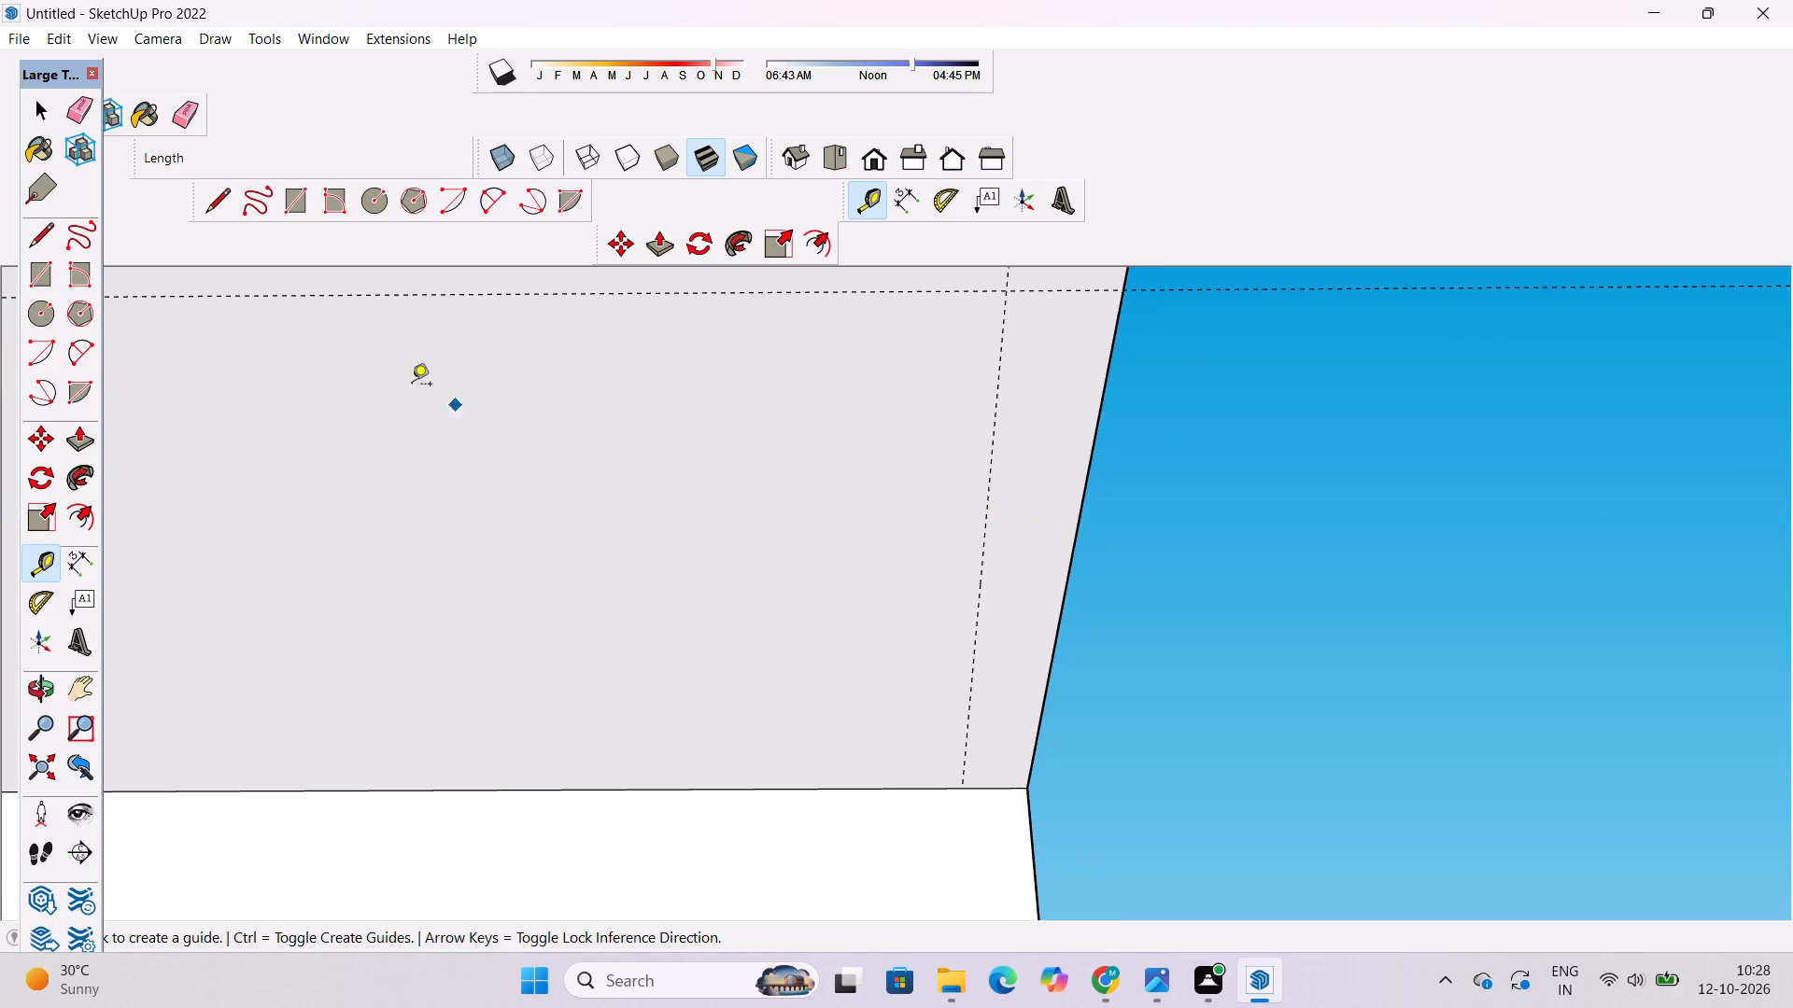
{"action": "left_click", "coordinate": [216, 197]}
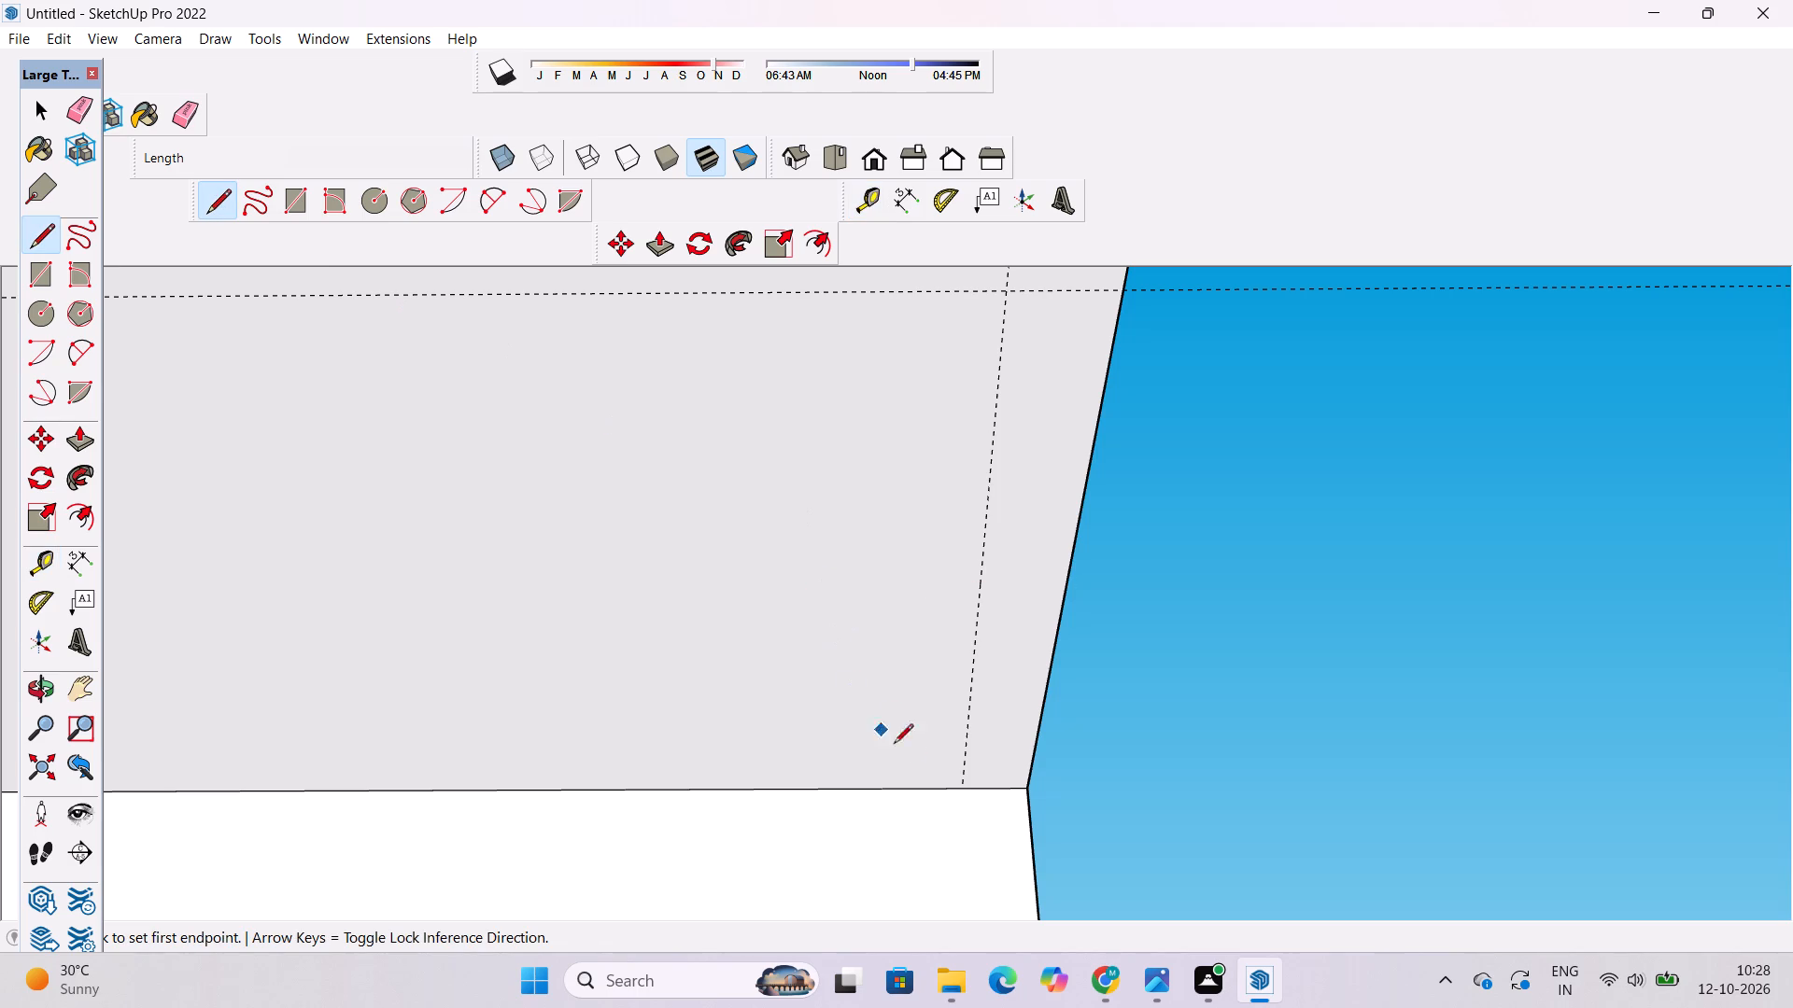
{"action": "left_click", "coordinate": [962, 785]}
{"action": "scroll", "coordinate": [962, 785], "scroll_direction": "down", "scroll_amount": 7}
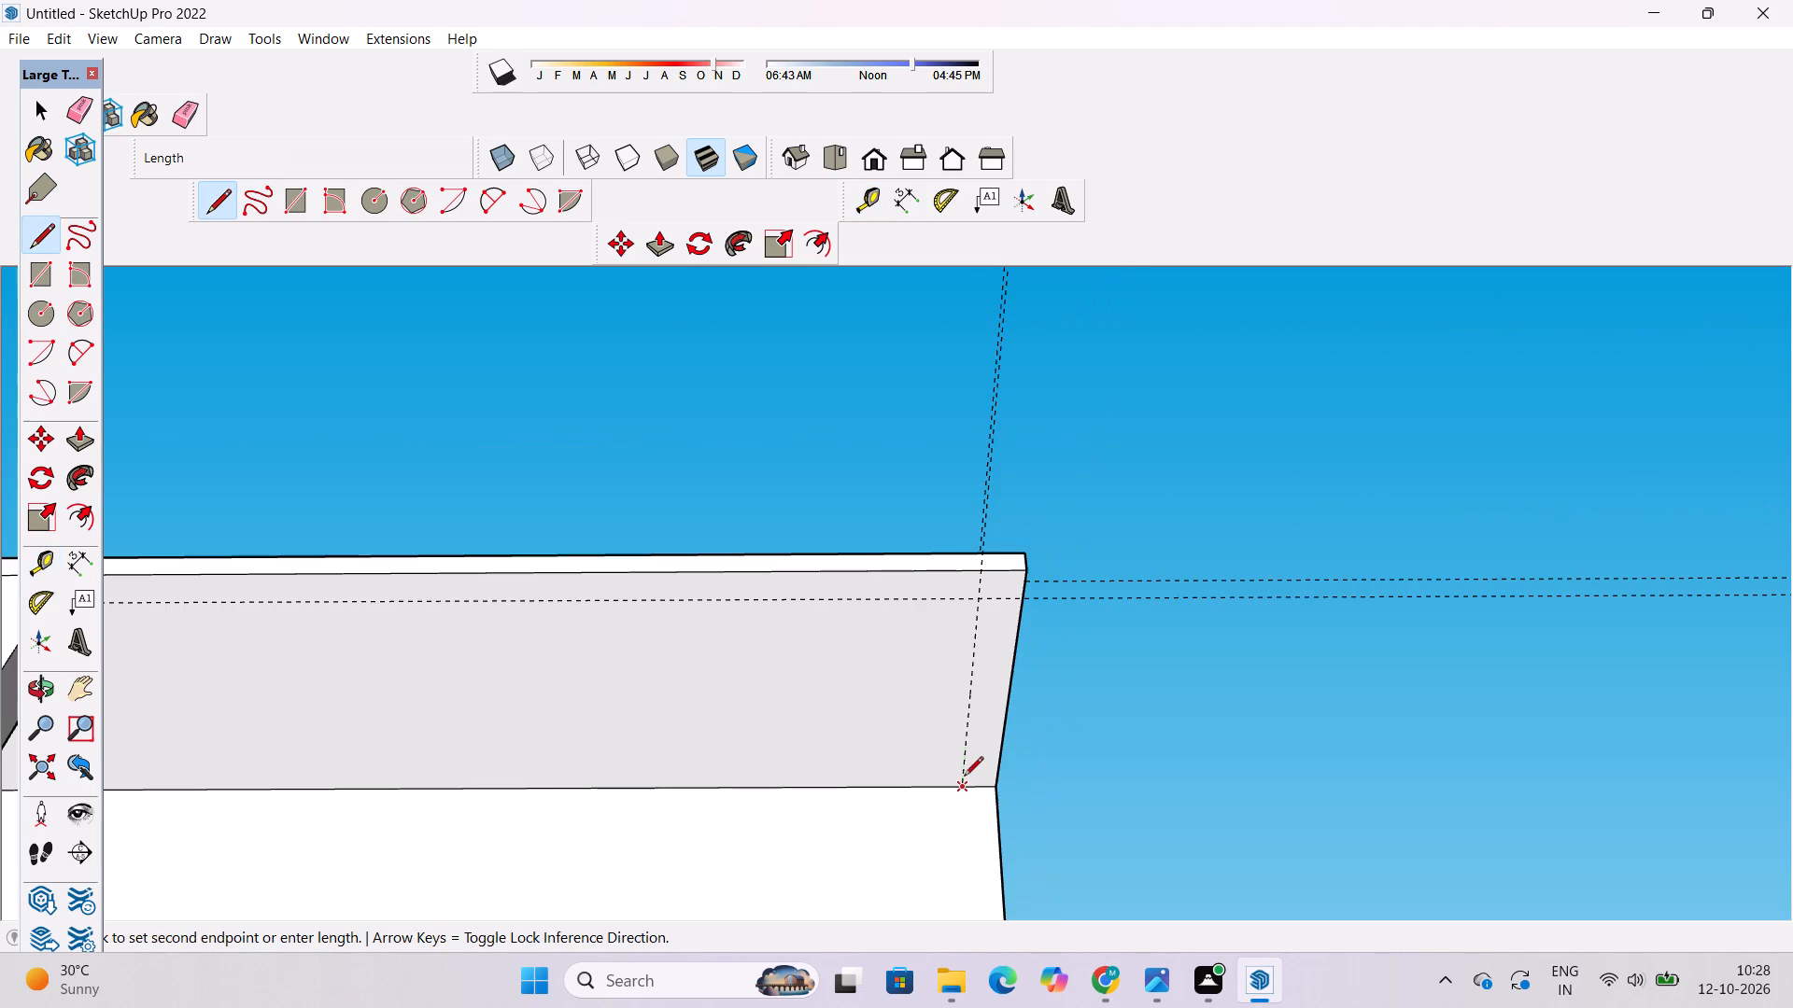
{"action": "scroll", "coordinate": [973, 571], "scroll_direction": "up", "scroll_amount": 10}
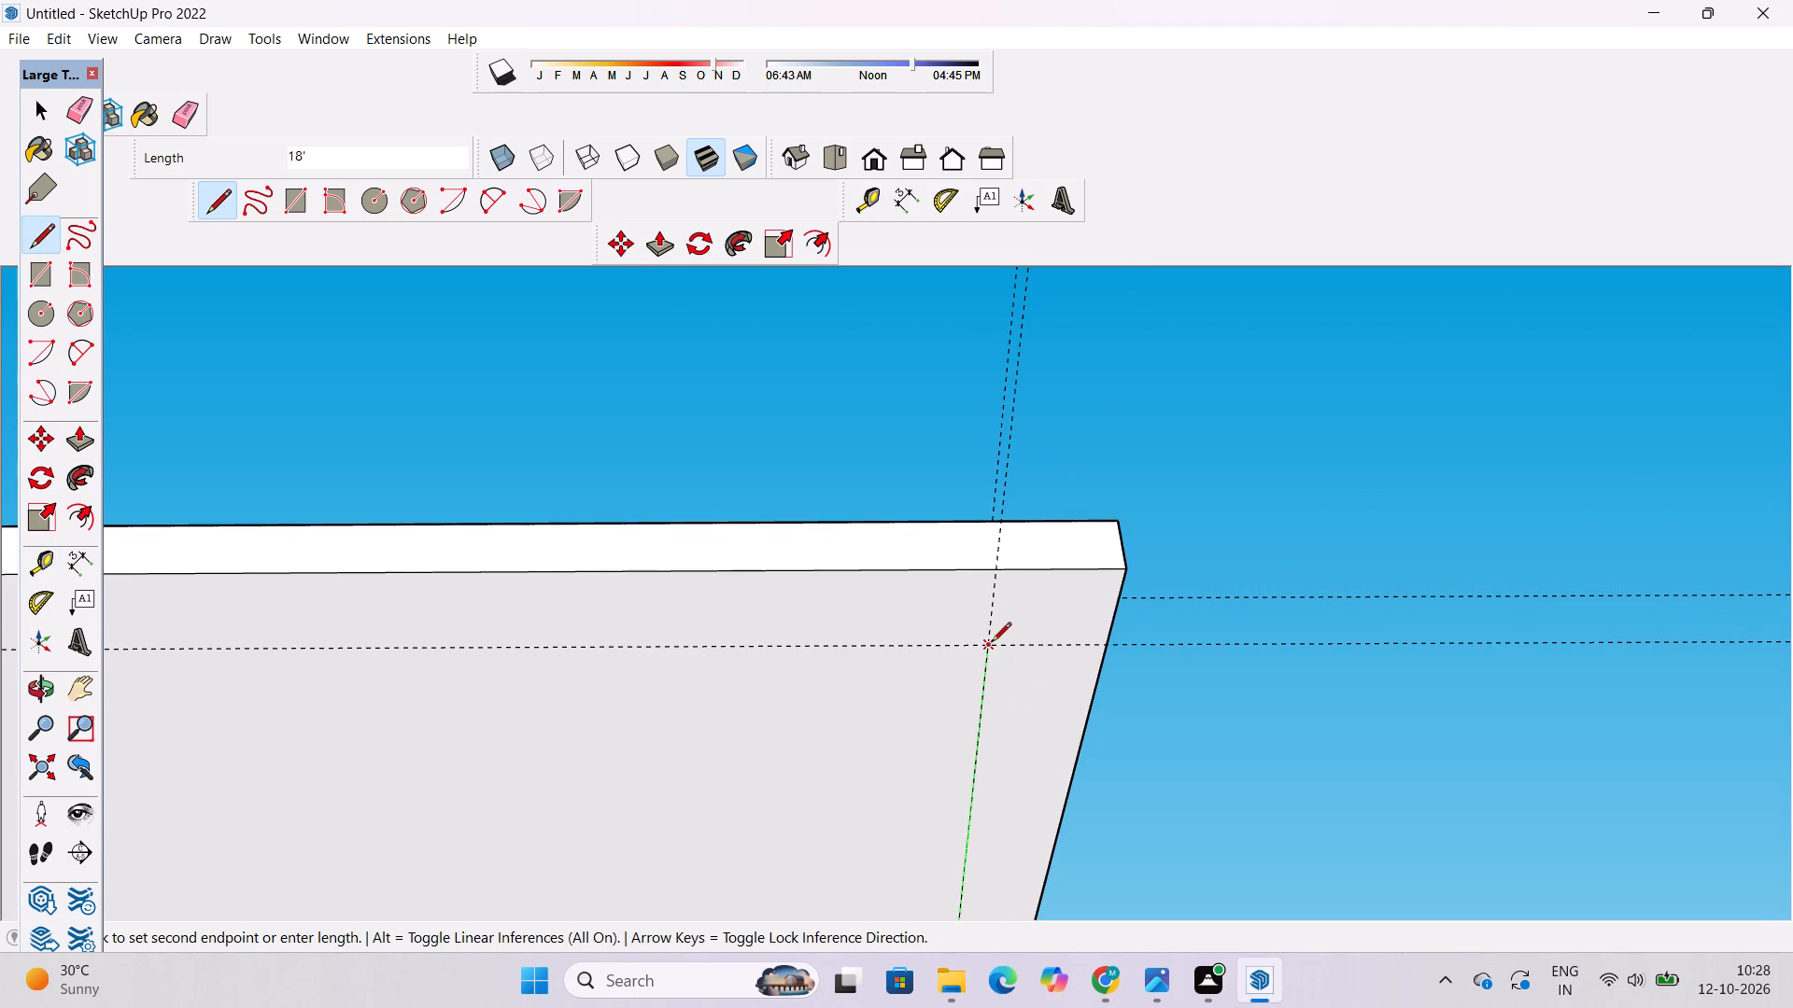
{"action": "left_click", "coordinate": [992, 643]}
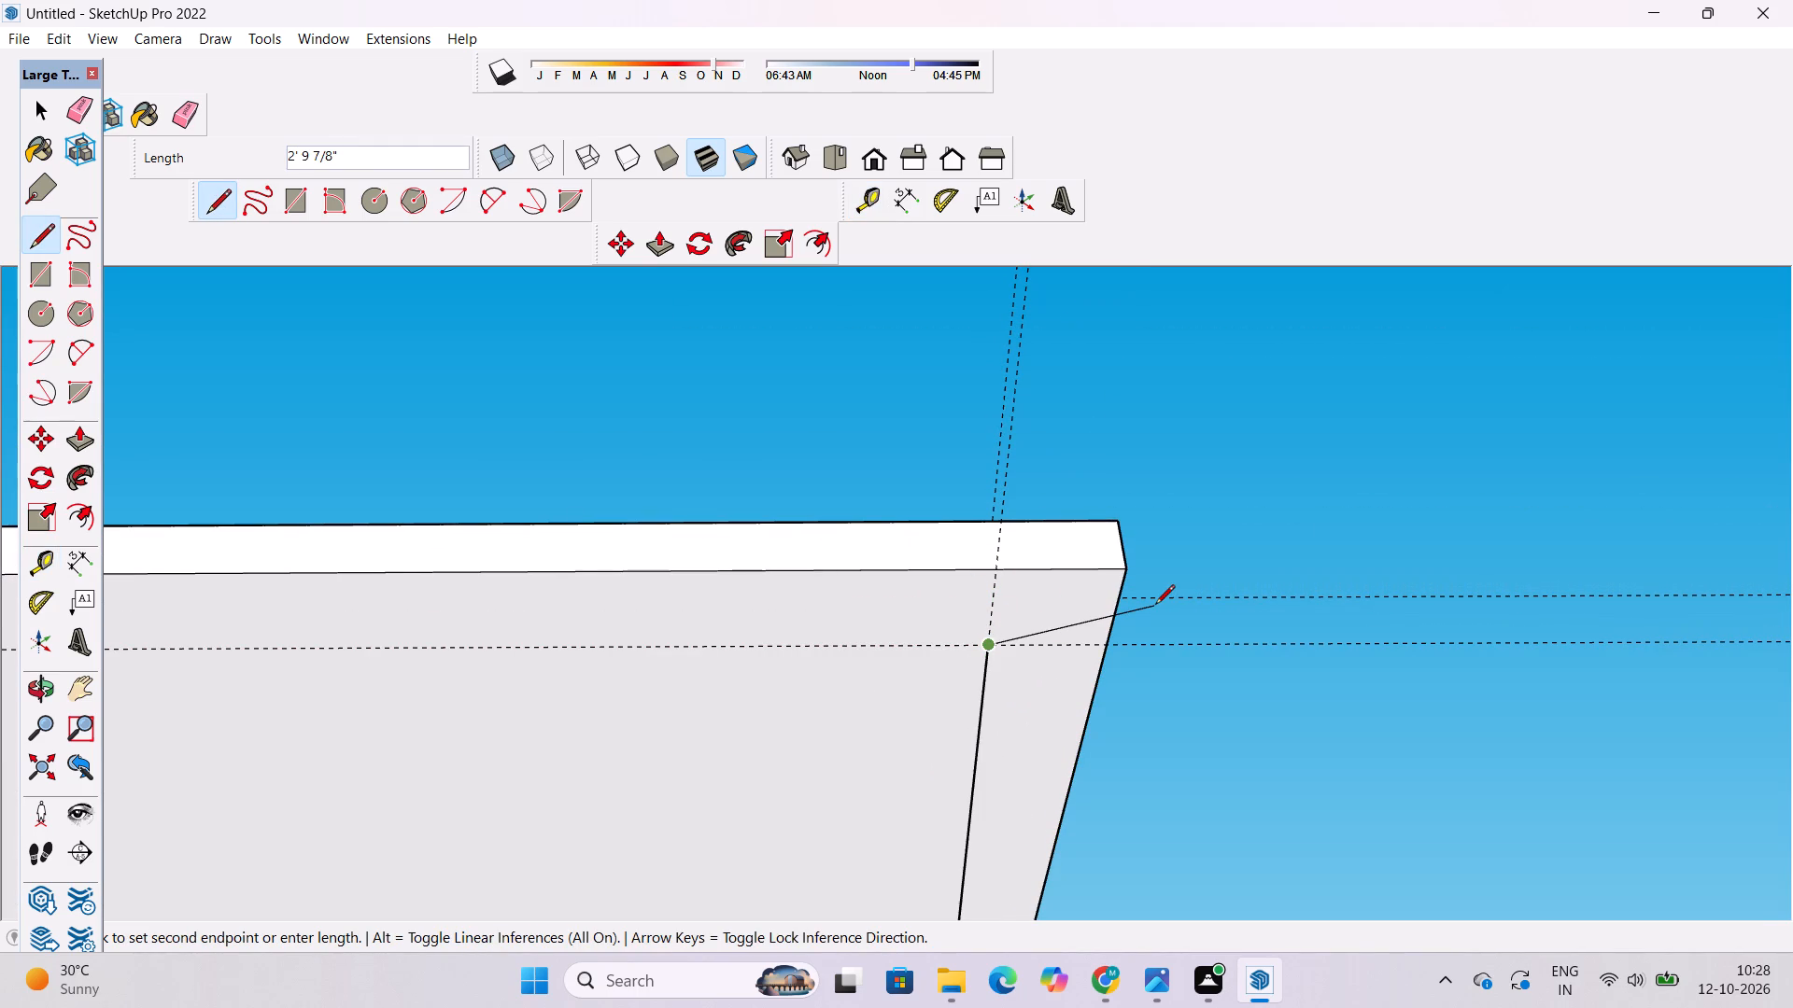
{"action": "scroll", "coordinate": [1159, 603], "scroll_direction": "down", "scroll_amount": 7}
{"action": "scroll", "coordinate": [480, 620], "scroll_direction": "up", "scroll_amount": 5}
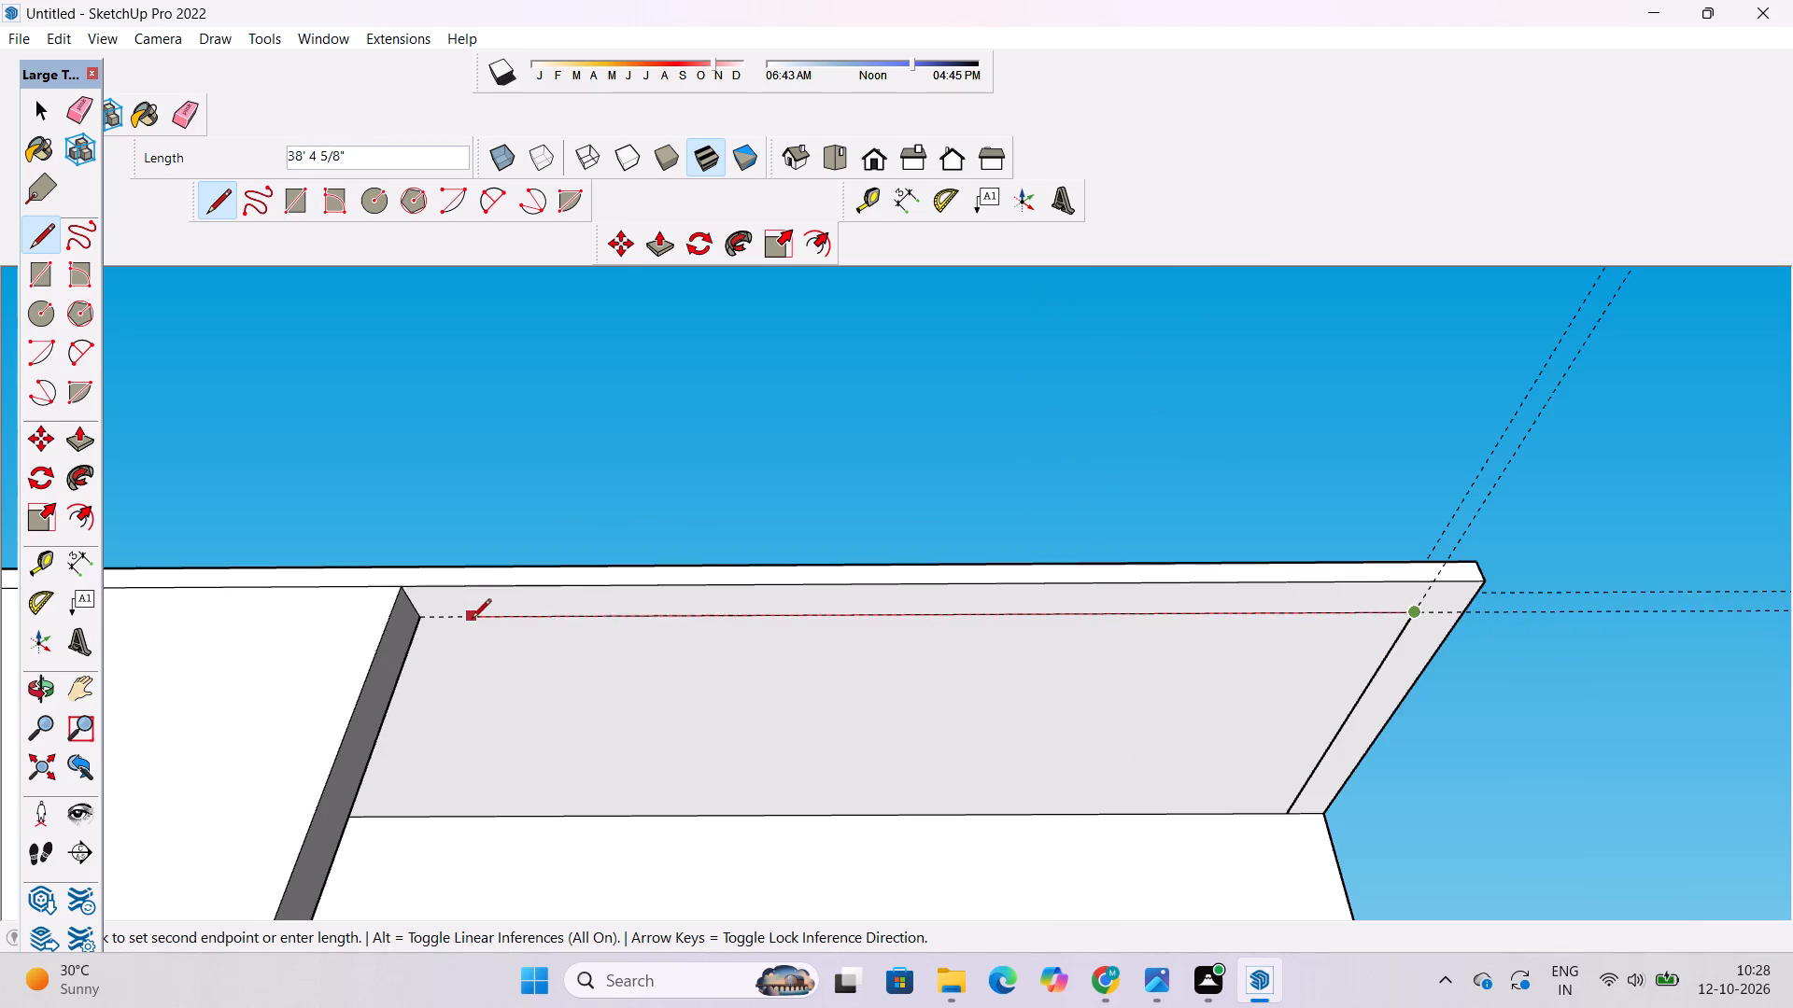
{"action": "scroll", "coordinate": [472, 620], "scroll_direction": "up", "scroll_amount": 5}
{"action": "left_click", "coordinate": [386, 608]}
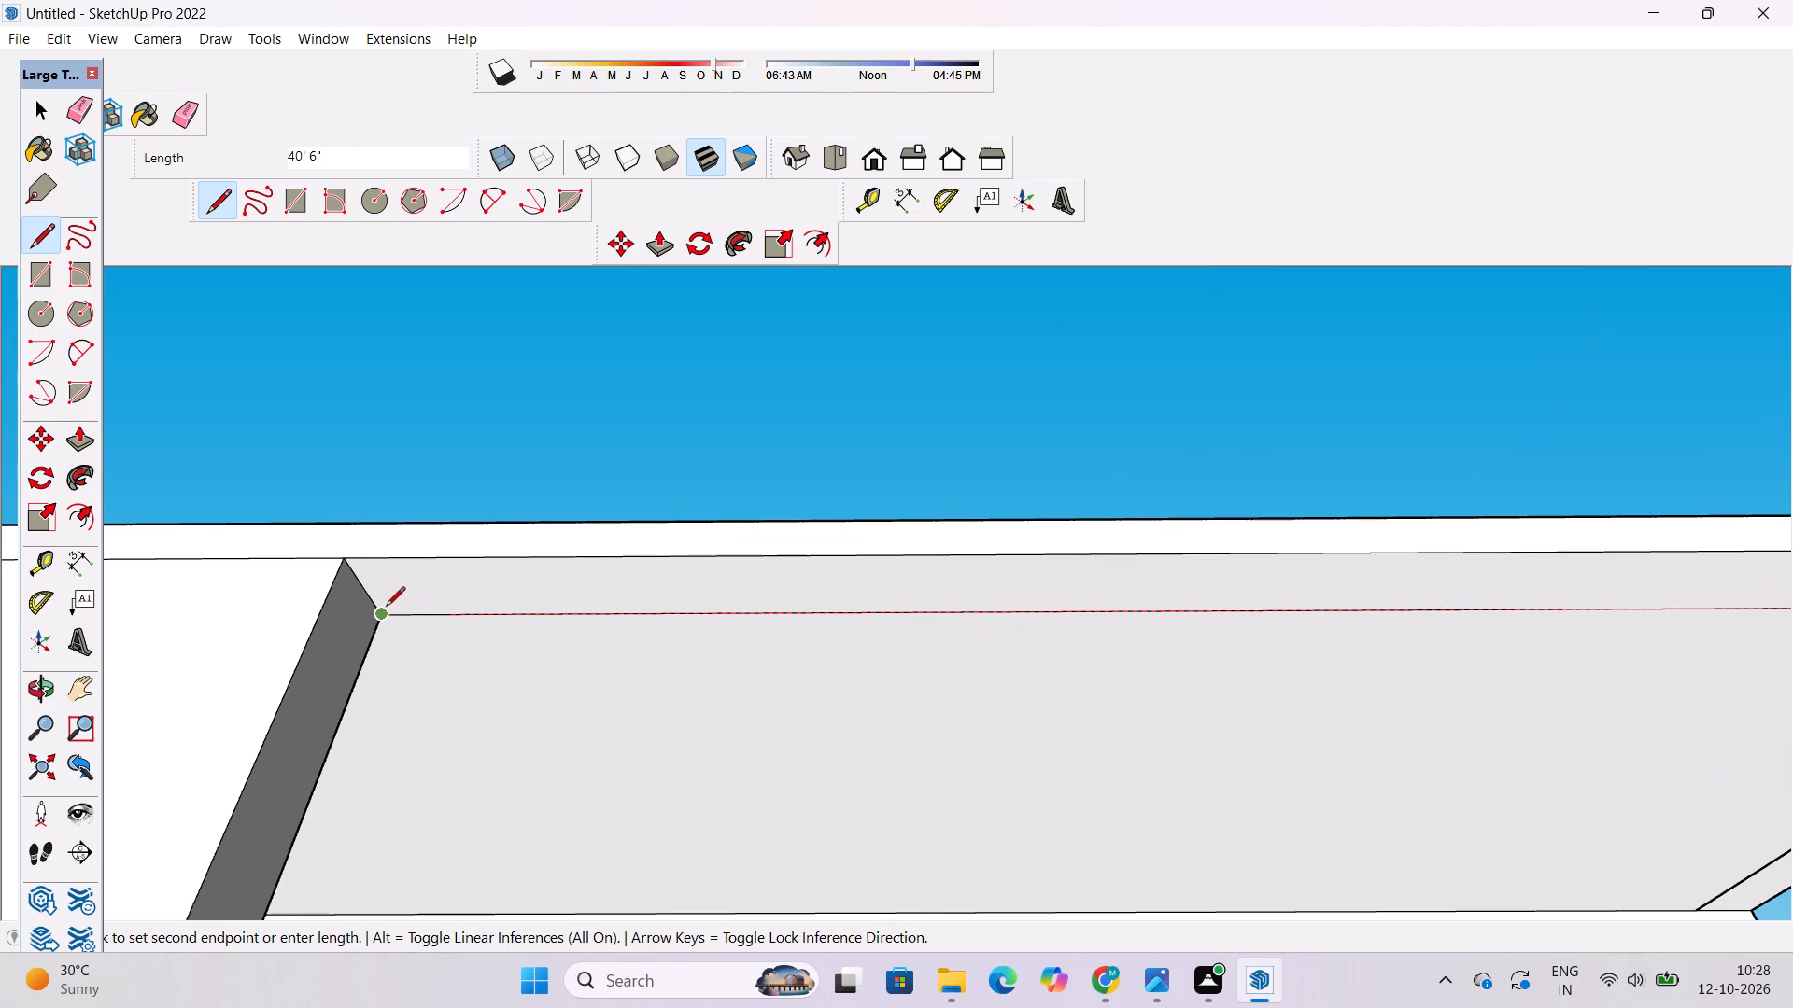
{"action": "key", "text": "space"}
Erase the two guide lines that cross at the corner of the top slab's inset outline.
{"action": "key", "text": "o"}
{"action": "scroll", "coordinate": [677, 564], "scroll_direction": "down", "scroll_amount": 10}
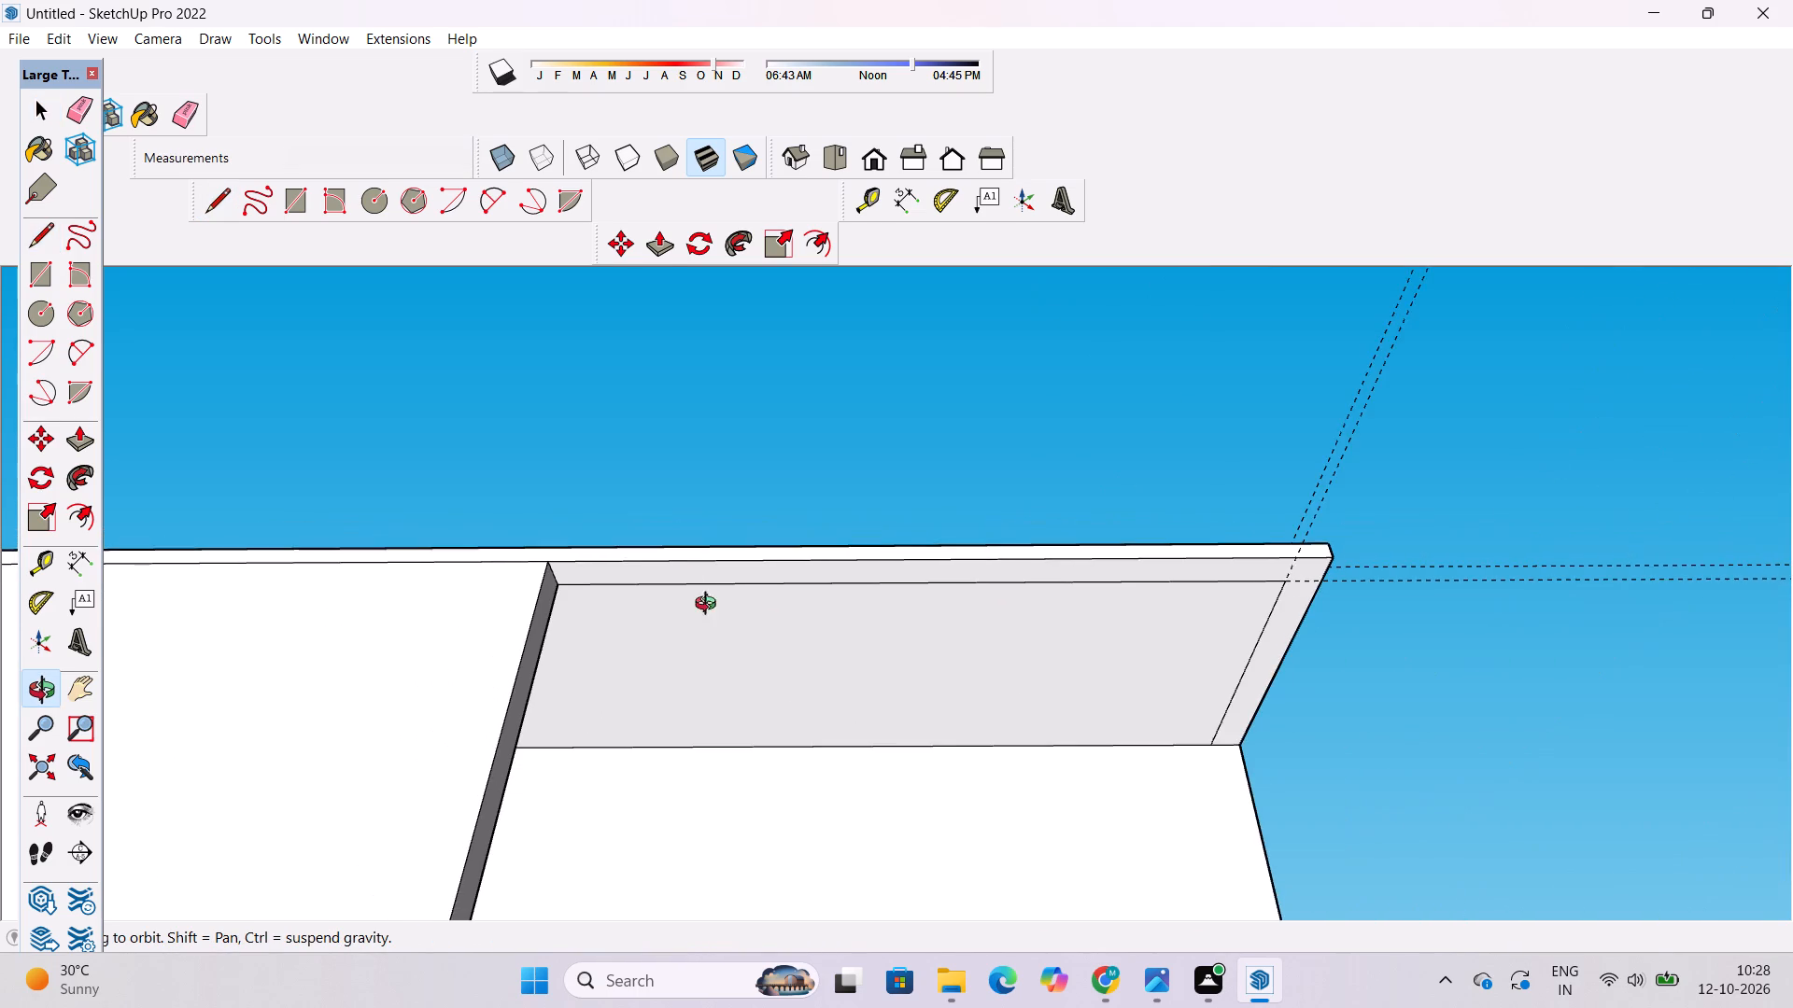
{"action": "left_click_drag", "start_coordinate": [710, 609], "coordinate": [712, 553], "text": "shift"}
{"action": "left_click_drag", "start_coordinate": [1072, 533], "coordinate": [1073, 602]}
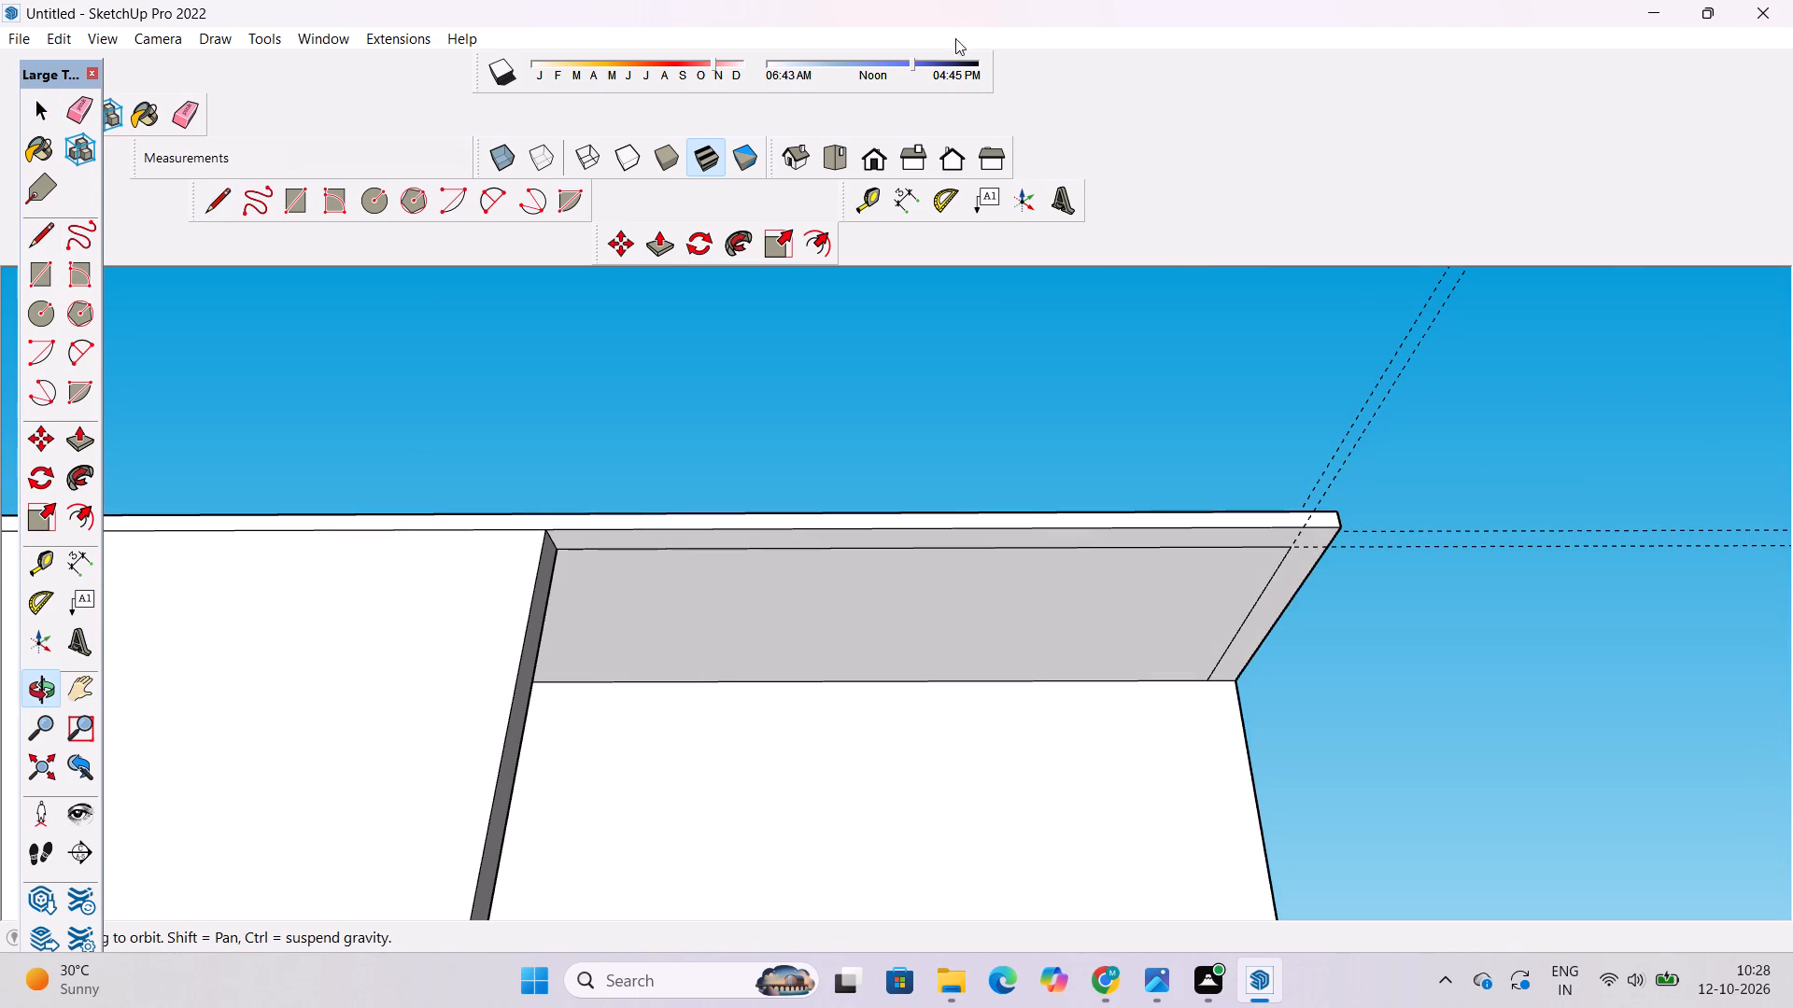
{"action": "left_click_drag", "start_coordinate": [1131, 557], "coordinate": [806, 517], "text": "shift"}
{"action": "left_click_drag", "start_coordinate": [798, 561], "coordinate": [790, 718]}
{"action": "scroll", "coordinate": [908, 706], "scroll_direction": "up", "scroll_amount": 9}
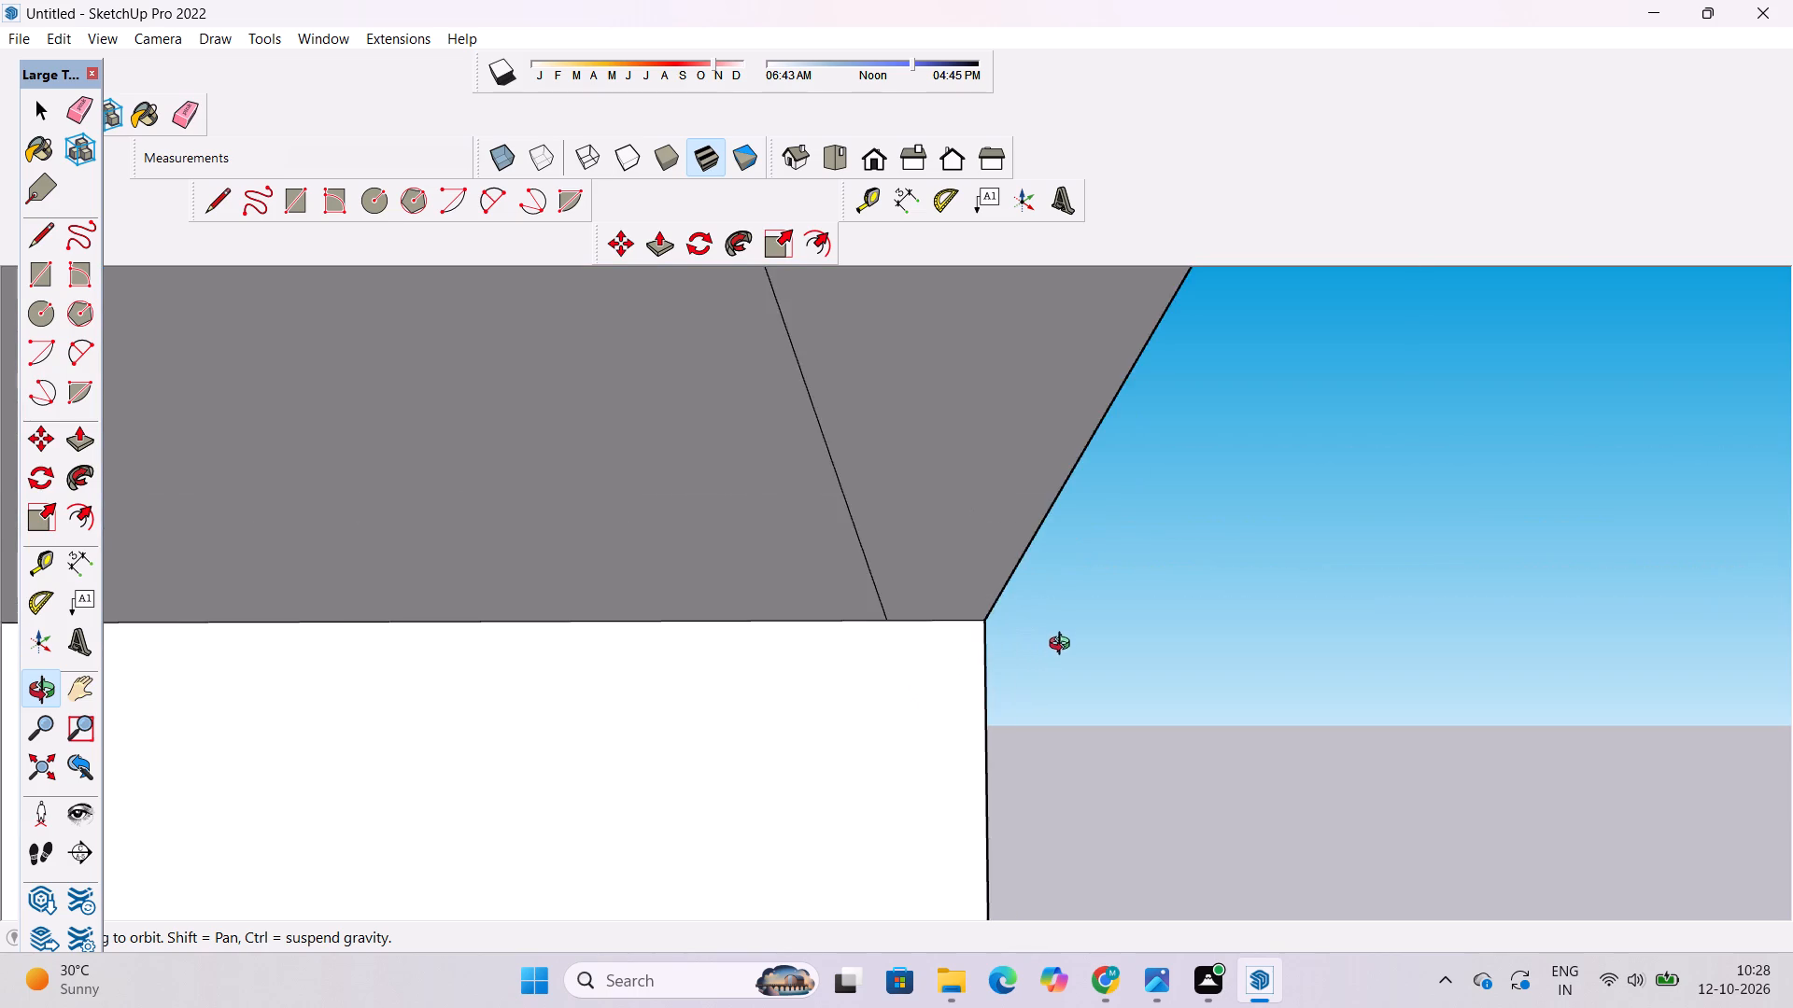
{"action": "left_click_drag", "start_coordinate": [1056, 641], "coordinate": [1047, 673]}
{"action": "scroll", "coordinate": [1044, 675], "scroll_direction": "down", "scroll_amount": 3}
{"action": "left_click_drag", "start_coordinate": [973, 731], "coordinate": [967, 707]}
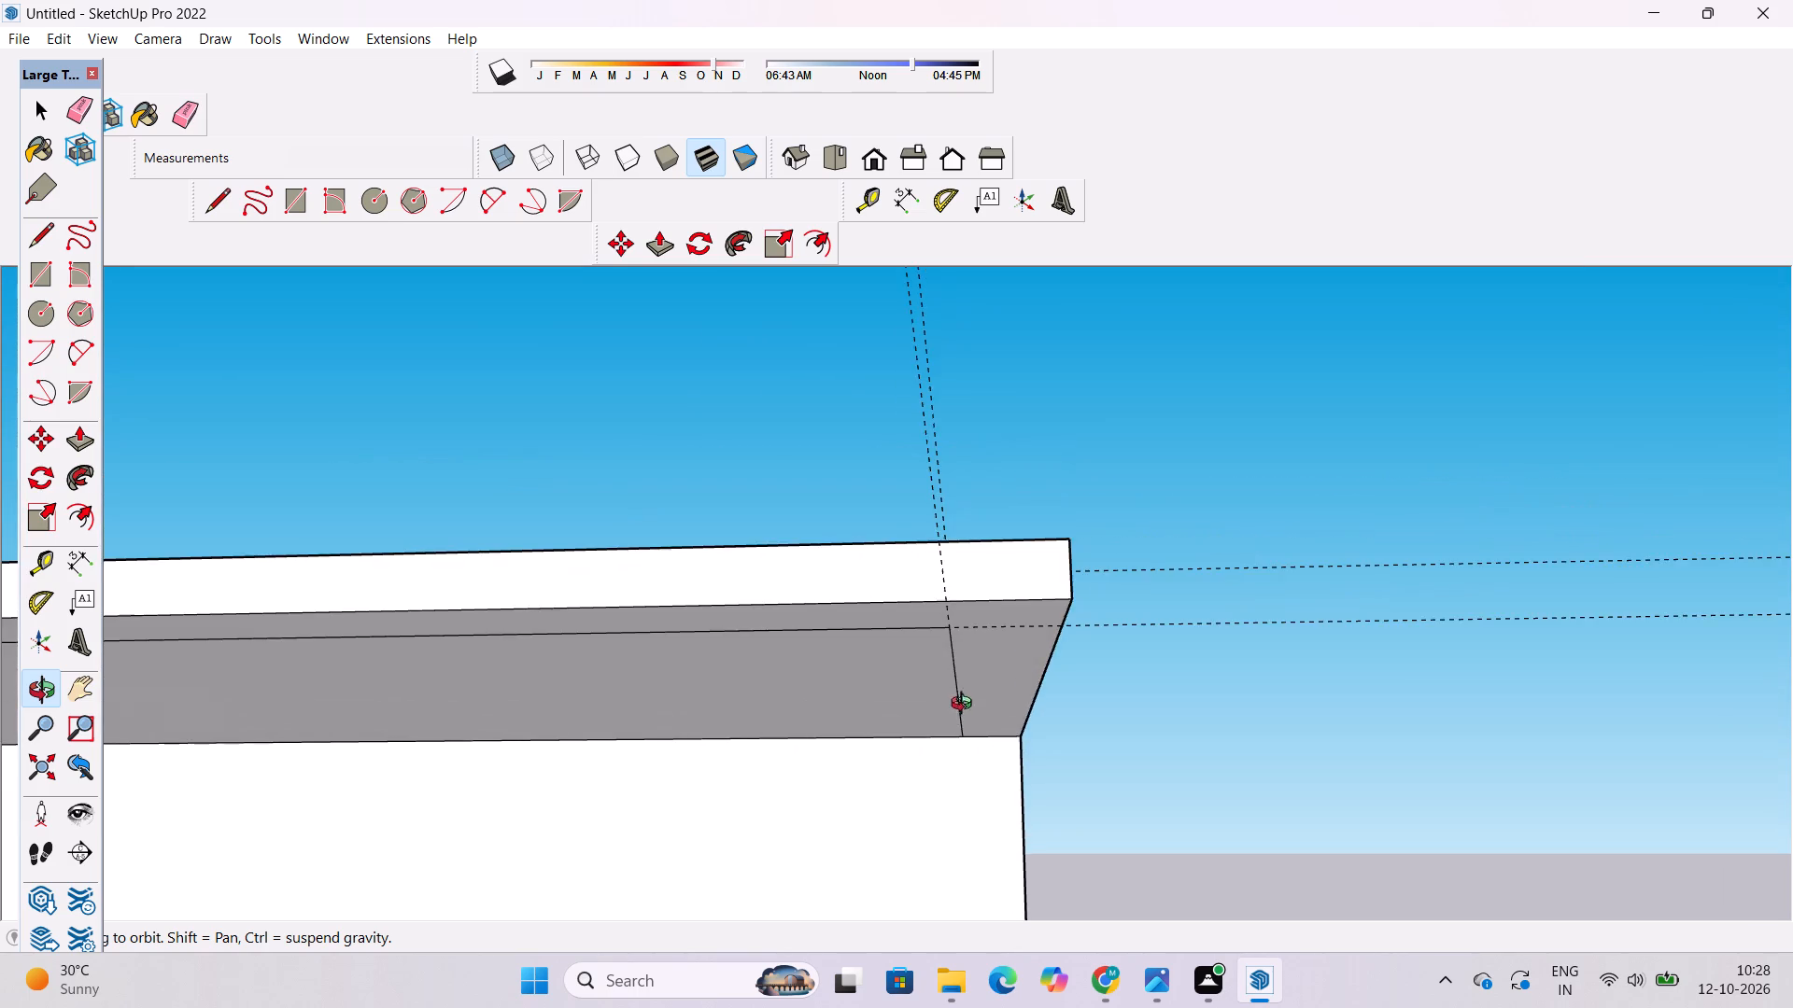
{"action": "left_click", "coordinate": [966, 707]}
{"action": "left_click_drag", "start_coordinate": [967, 705], "coordinate": [966, 691]}
{"action": "key", "text": "e"}
{"action": "scroll", "coordinate": [946, 600], "scroll_direction": "up", "scroll_amount": 4}
{"action": "left_click_drag", "start_coordinate": [948, 583], "coordinate": [979, 614]}
{"action": "left_click", "coordinate": [979, 614]}
{"action": "key", "text": "space"}
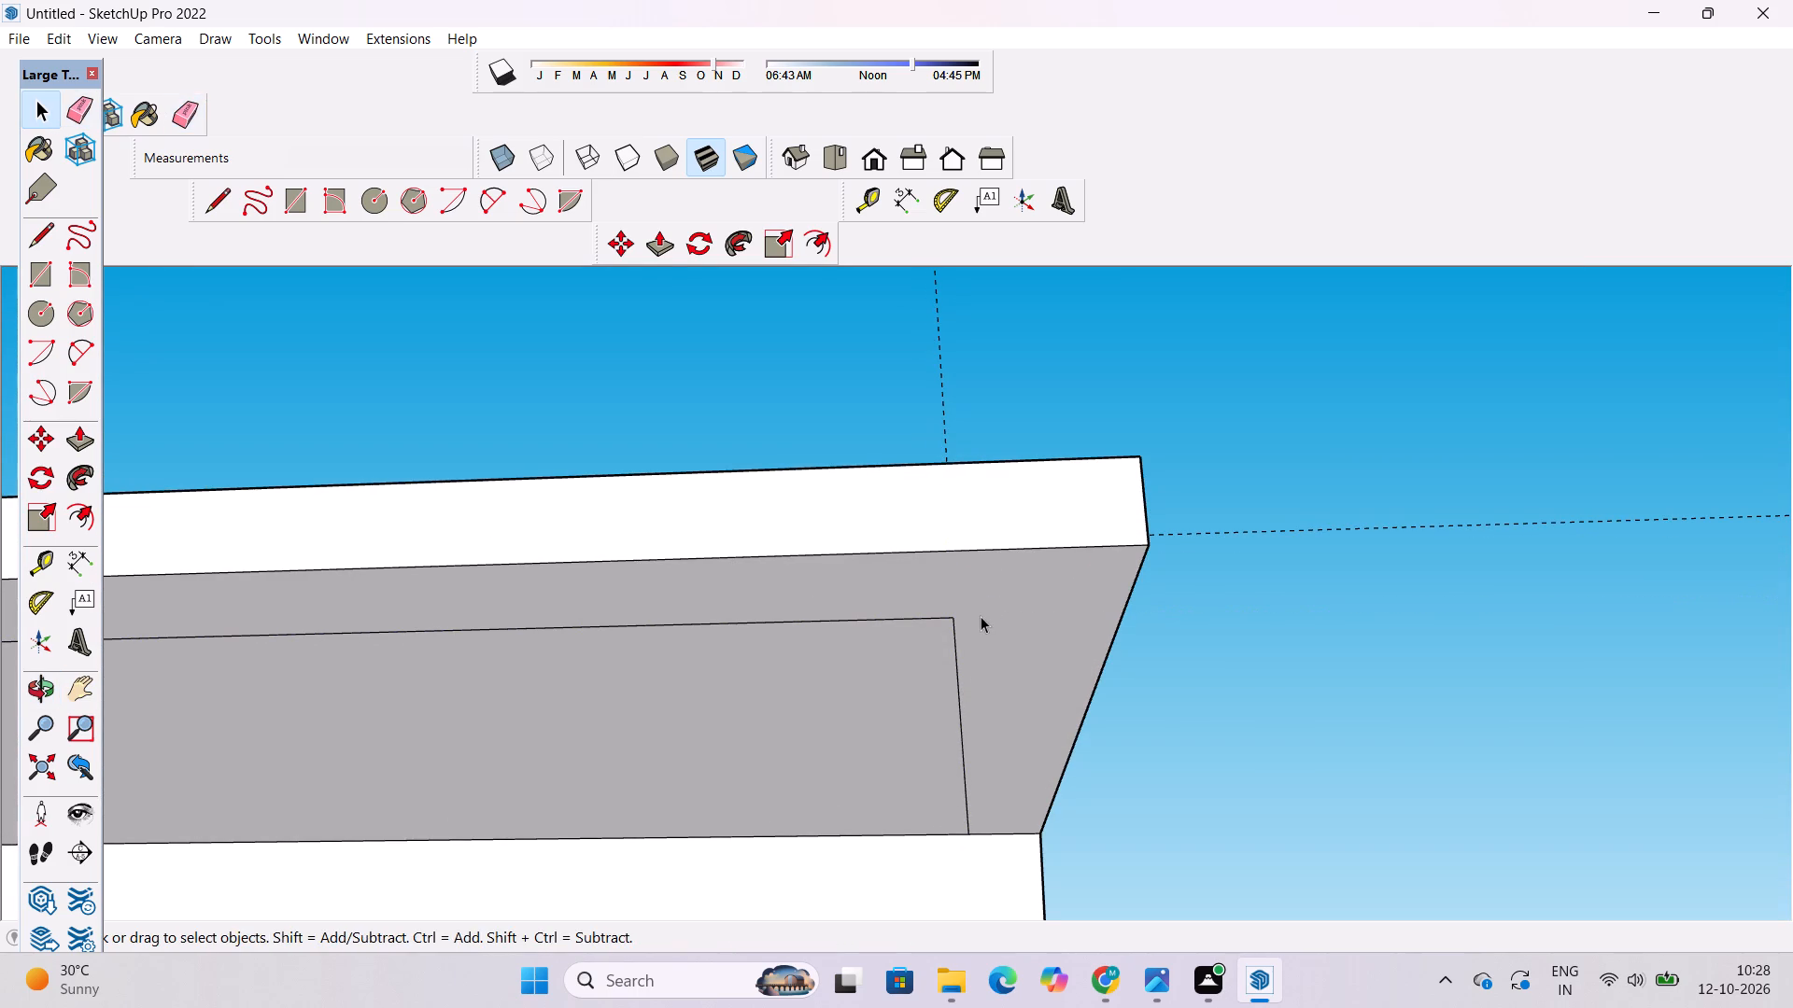
Push/Pull the 2' inset border on the top slab's underside down 3' as a beam.
{"action": "type", "text": "o"}
{"action": "scroll", "coordinate": [981, 616], "scroll_direction": "down", "scroll_amount": 7}
{"action": "left_click_drag", "start_coordinate": [968, 665], "coordinate": [976, 546], "text": "shift"}
{"action": "left_click_drag", "start_coordinate": [976, 546], "coordinate": [1000, 686]}
{"action": "left_click_drag", "start_coordinate": [999, 690], "coordinate": [999, 666], "text": "shift"}
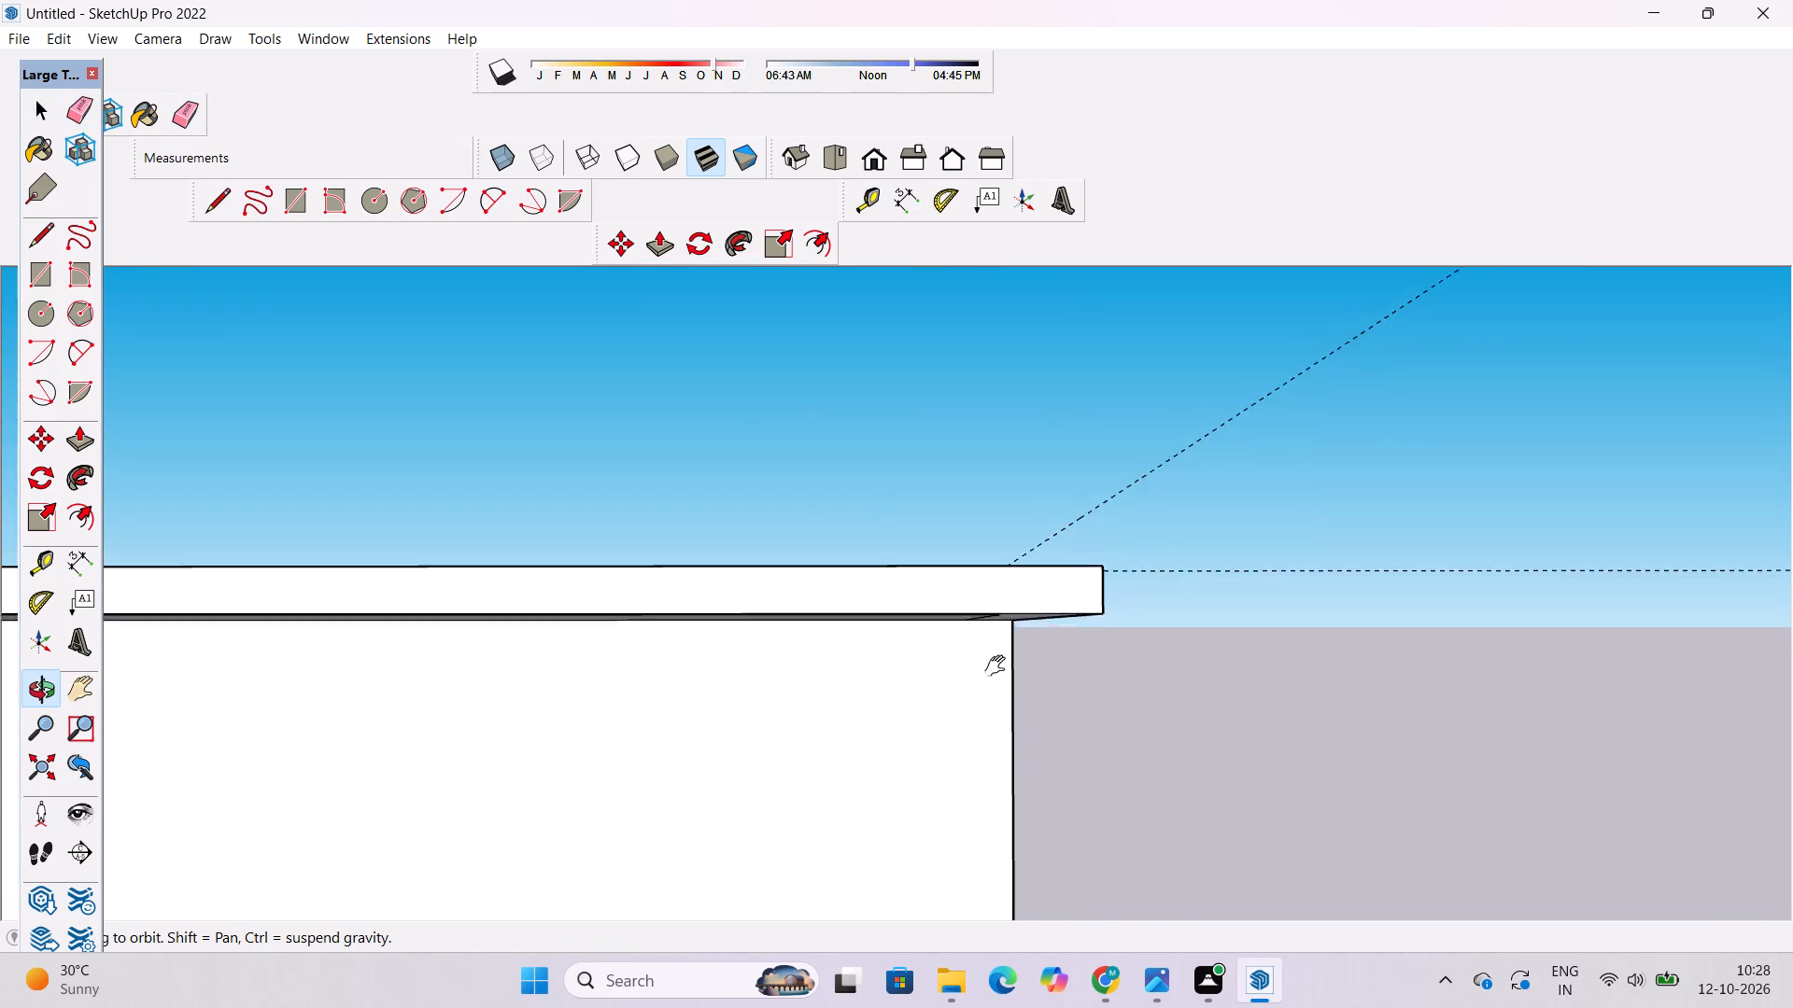
{"action": "left_click_drag", "start_coordinate": [999, 666], "coordinate": [1006, 606], "text": "shift"}
{"action": "left_click_drag", "start_coordinate": [1006, 606], "coordinate": [910, 571]}
{"action": "left_click_drag", "start_coordinate": [910, 571], "coordinate": [1022, 584]}
{"action": "scroll", "coordinate": [1023, 584], "scroll_direction": "down", "scroll_amount": 5}
{"action": "scroll", "coordinate": [887, 559], "scroll_direction": "up", "scroll_amount": 5}
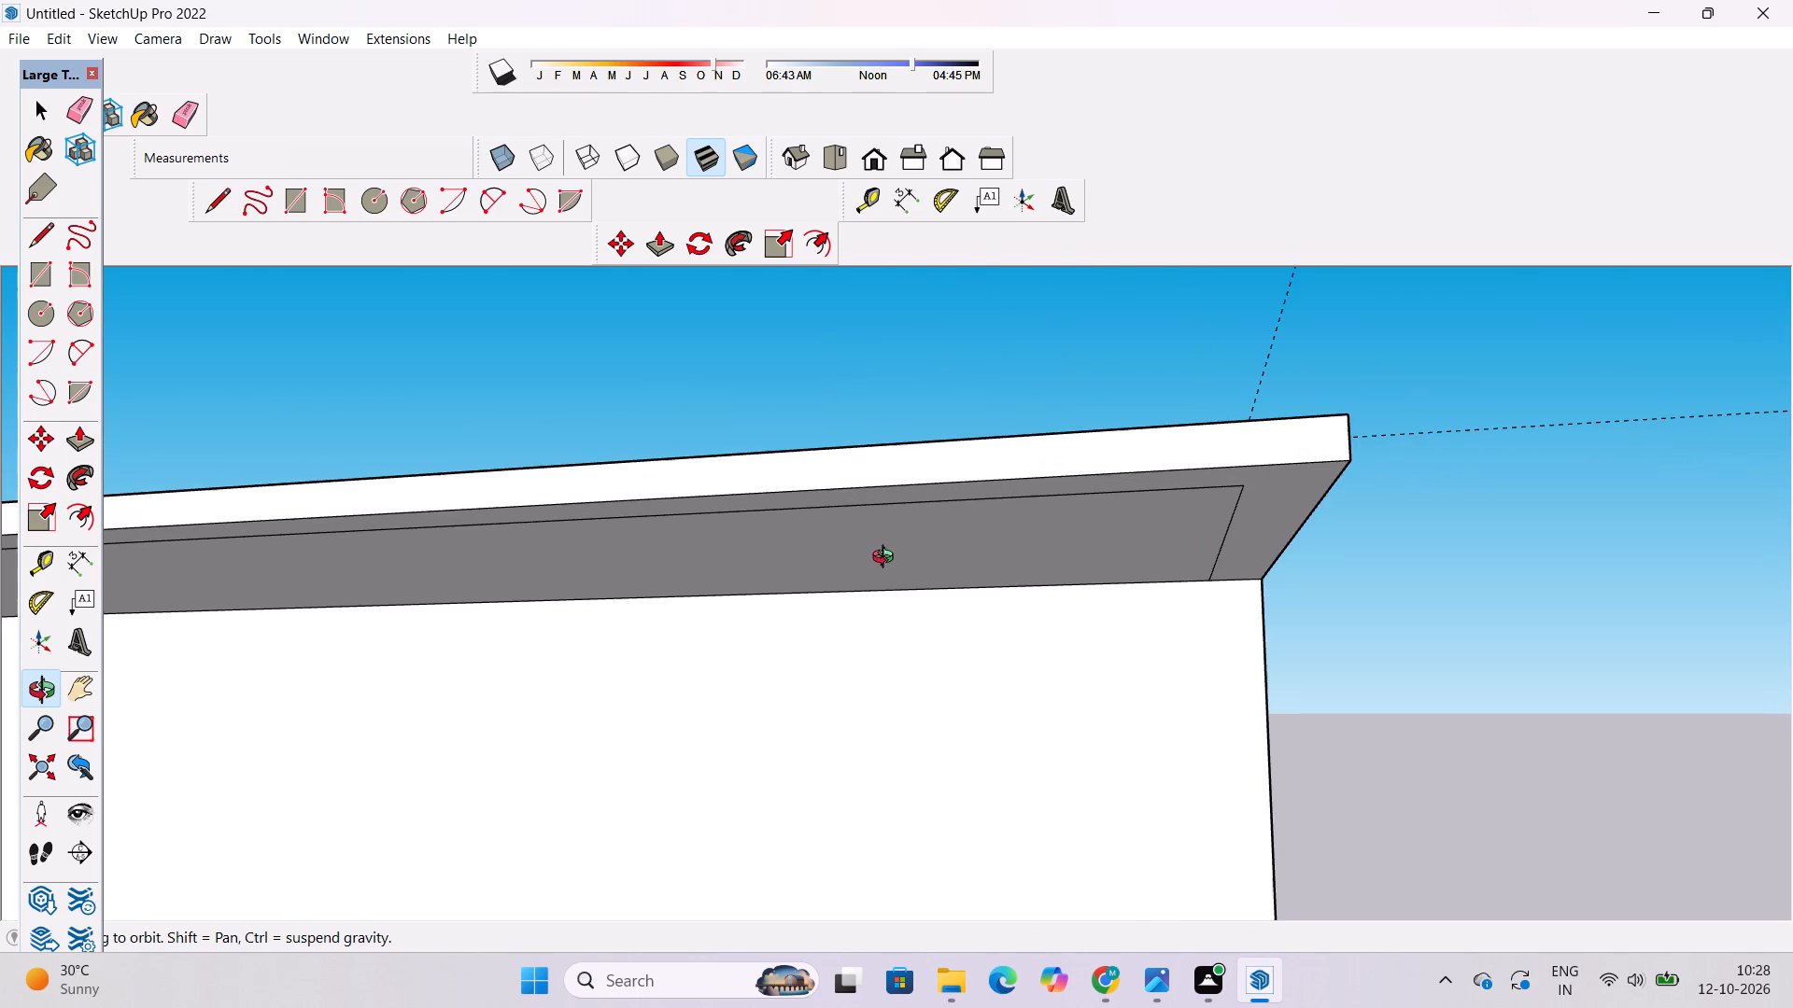
{"action": "key", "text": "p"}
{"action": "left_click", "coordinate": [997, 492]}
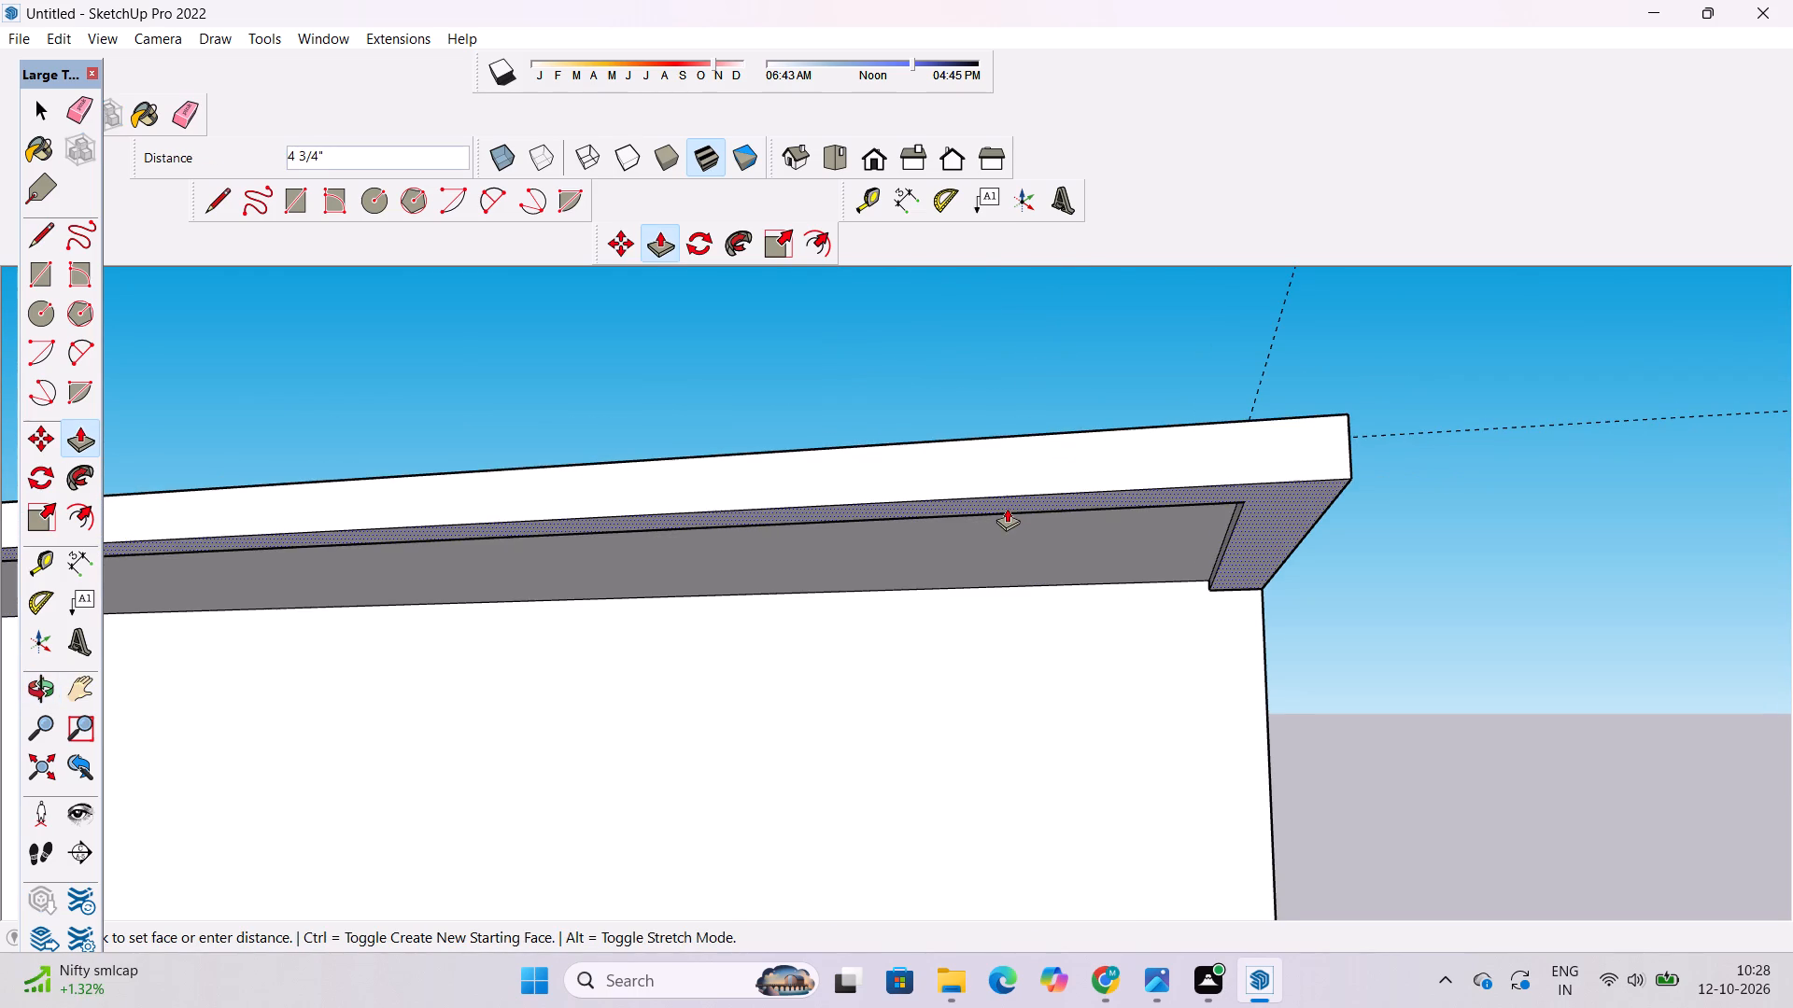
{"action": "scroll", "coordinate": [1007, 508], "scroll_direction": "down", "scroll_amount": 7}
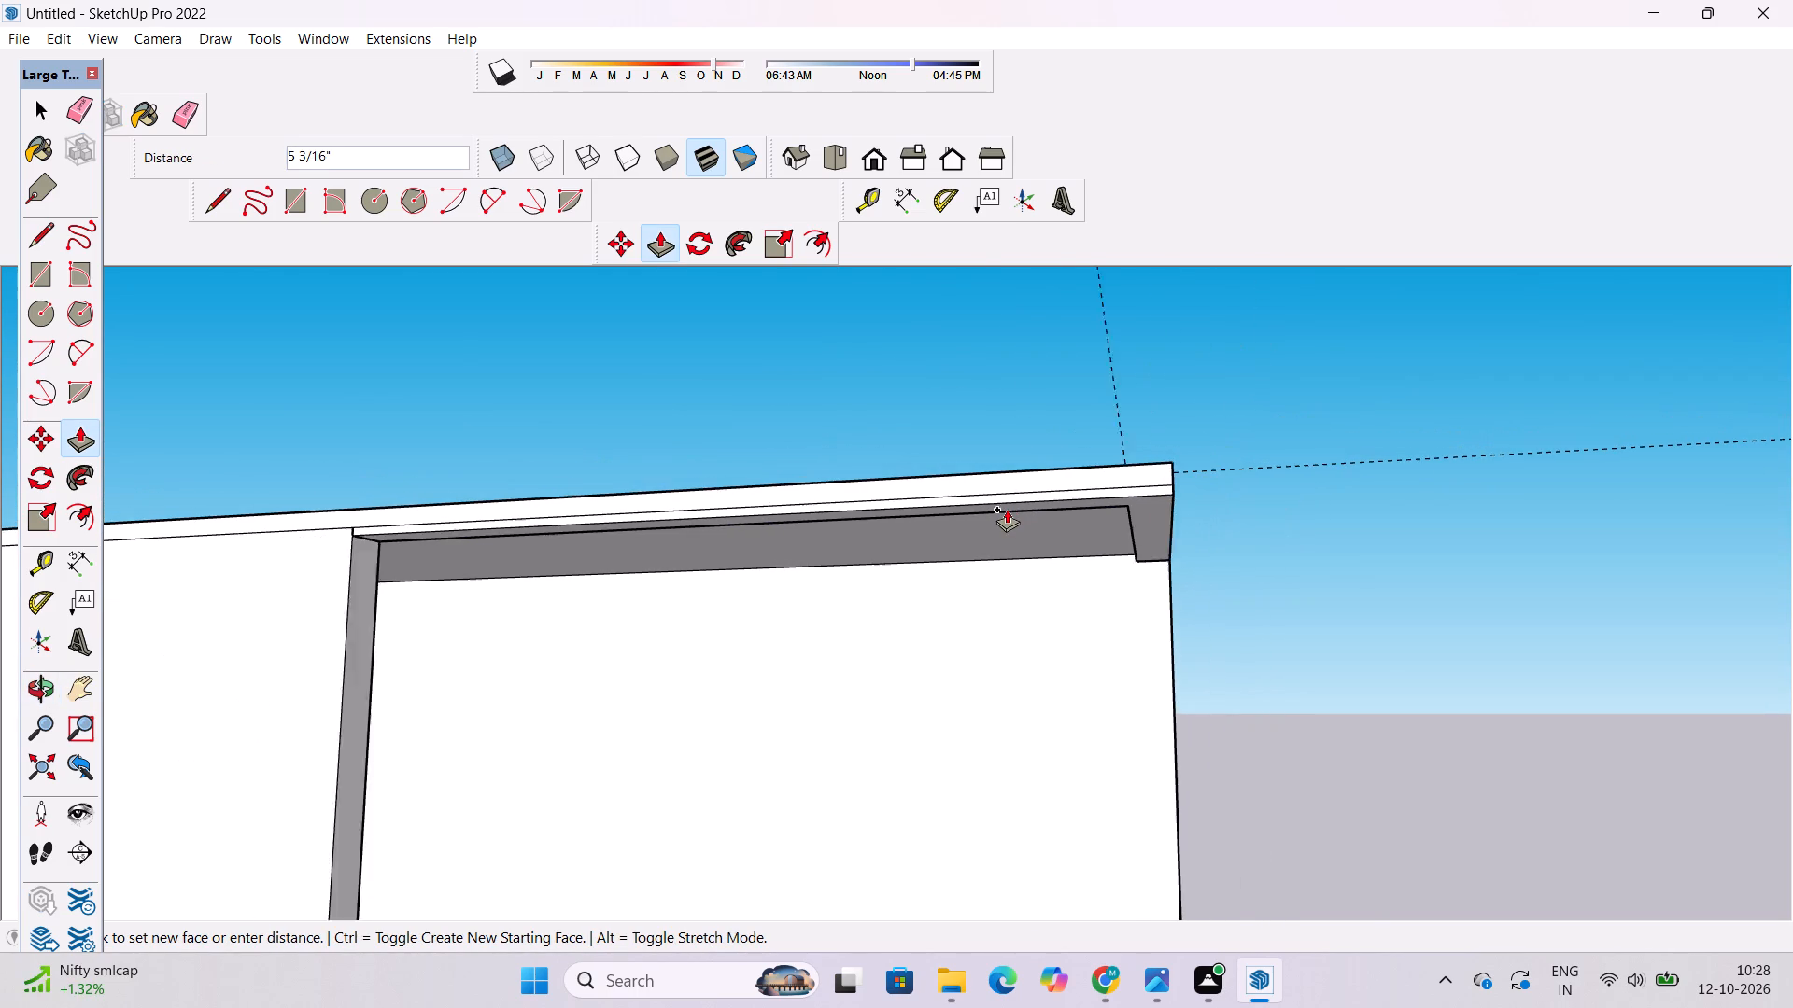
{"action": "scroll", "coordinate": [1007, 509], "scroll_direction": "down", "scroll_amount": 4}
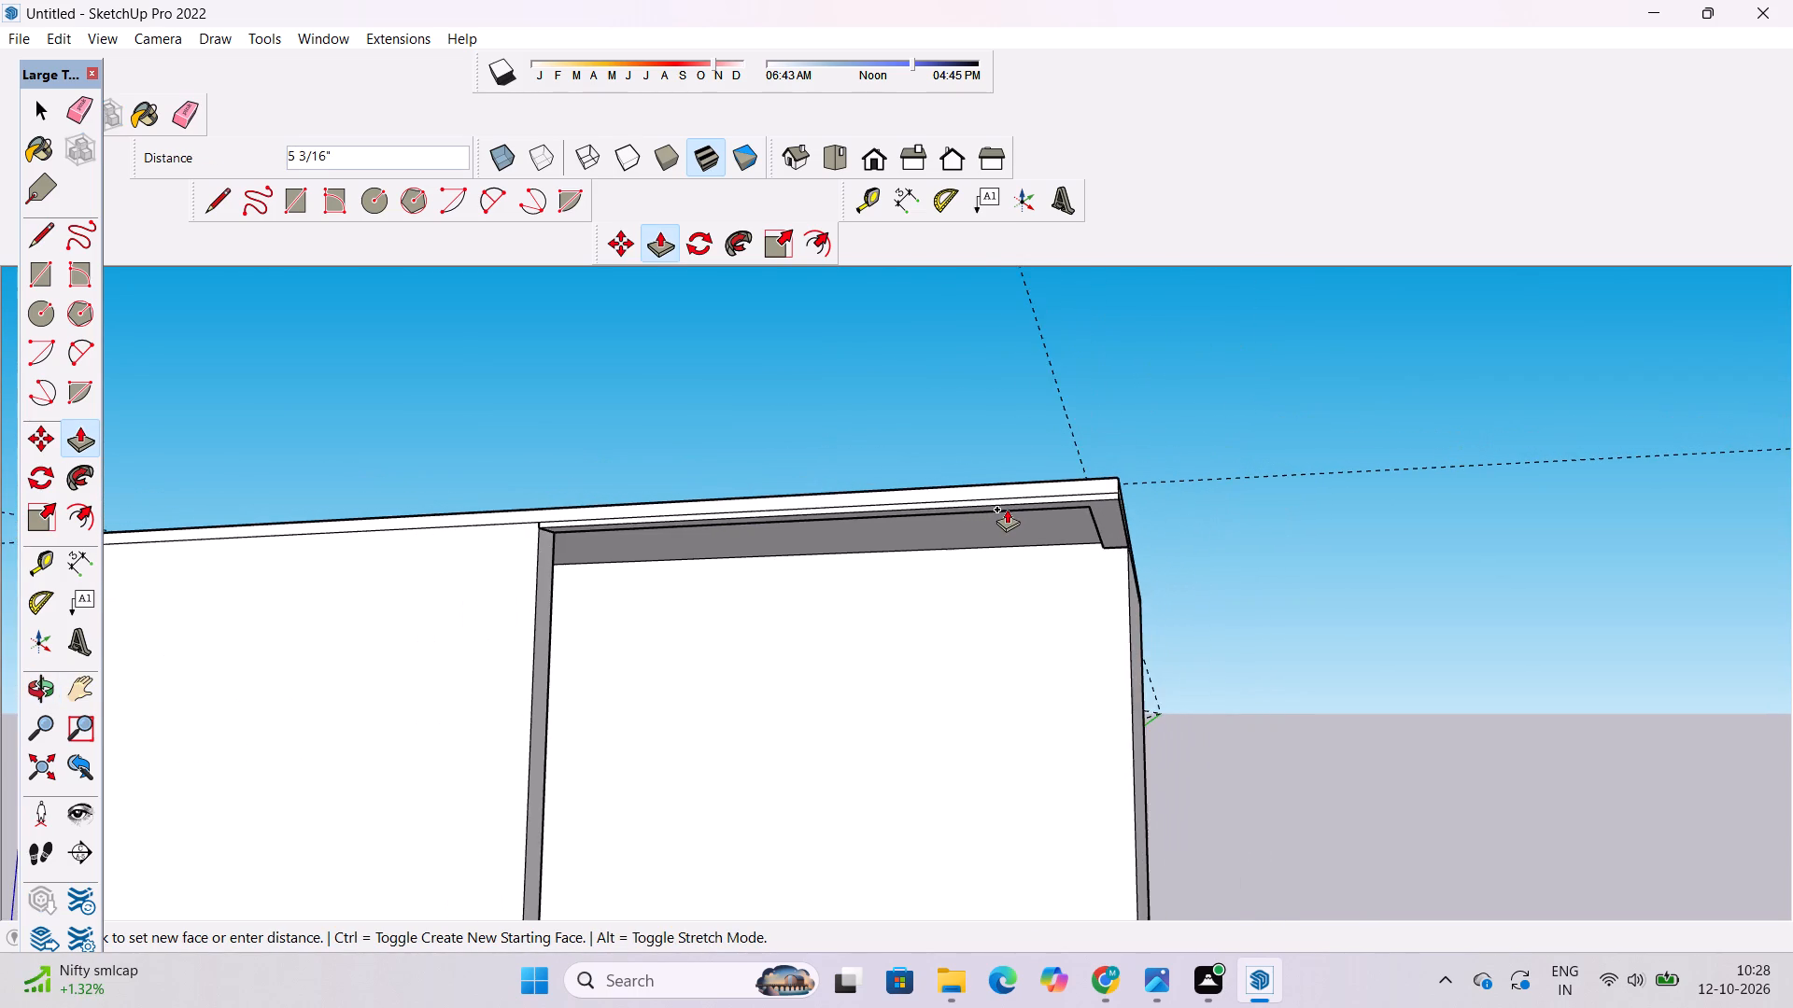
{"action": "scroll", "coordinate": [1007, 509], "scroll_direction": "down", "scroll_amount": 7}
{"action": "scroll", "coordinate": [998, 553], "scroll_direction": "up", "scroll_amount": 3}
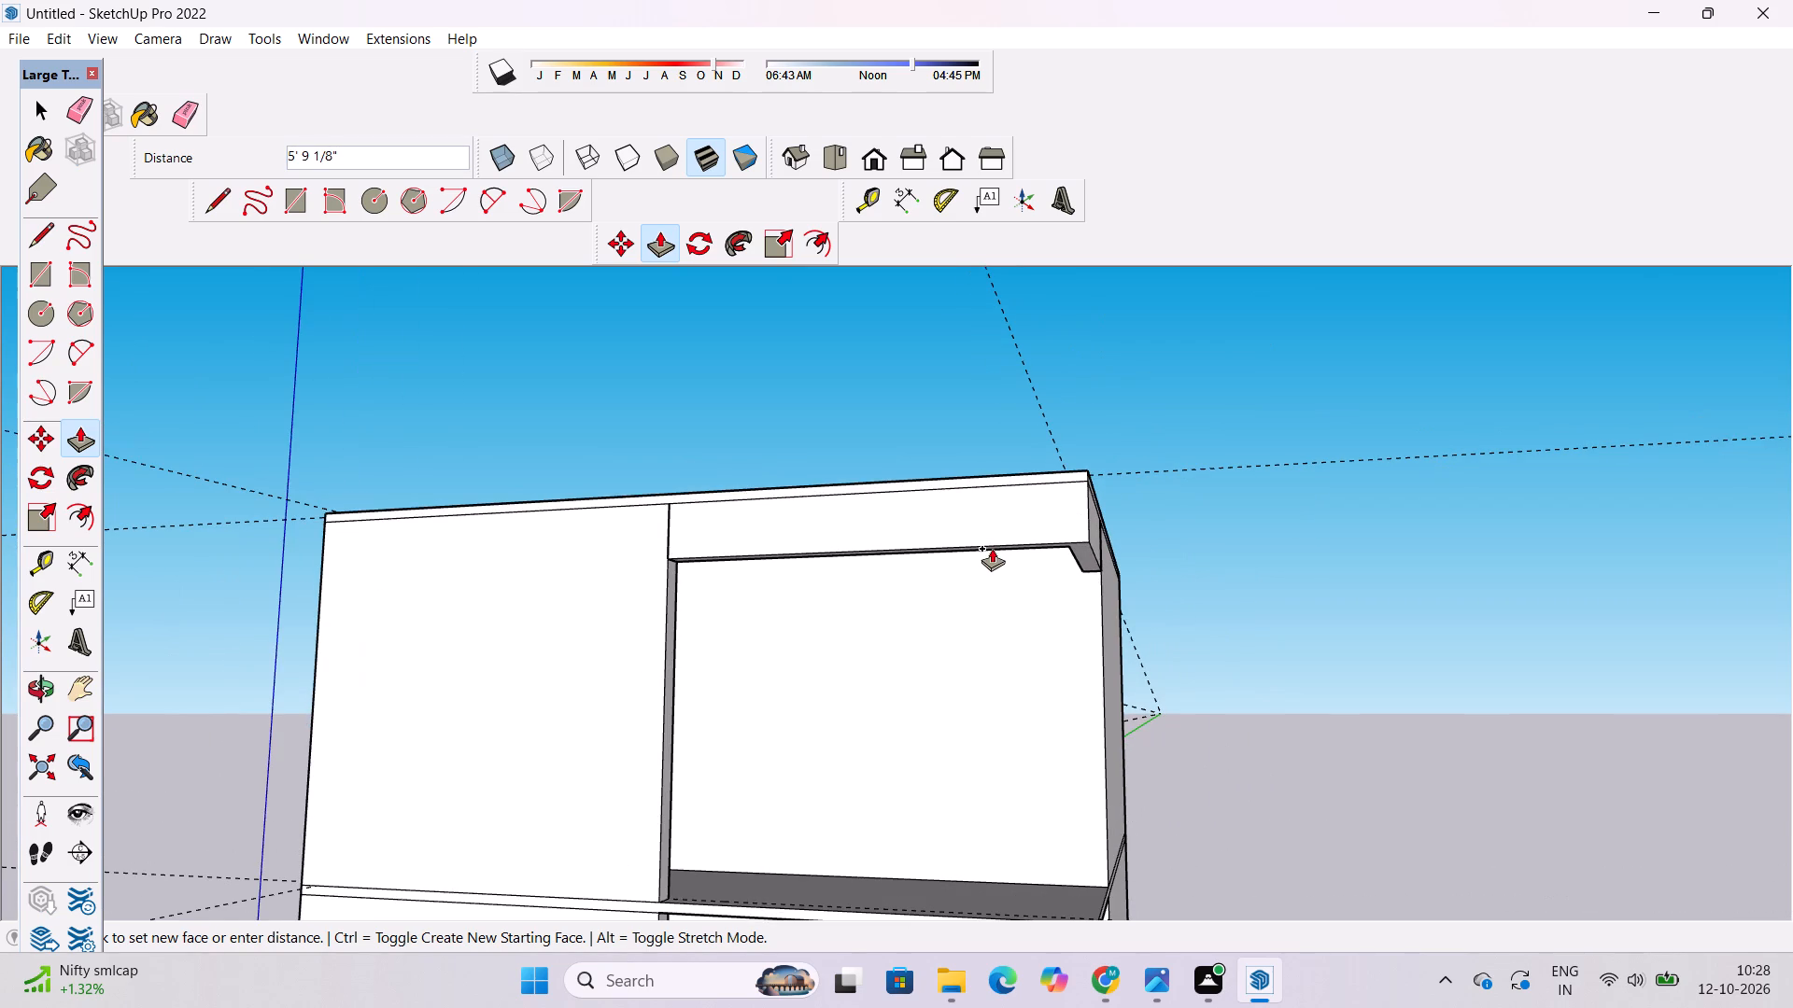
{"action": "scroll", "coordinate": [992, 548], "scroll_direction": "up", "scroll_amount": 3}
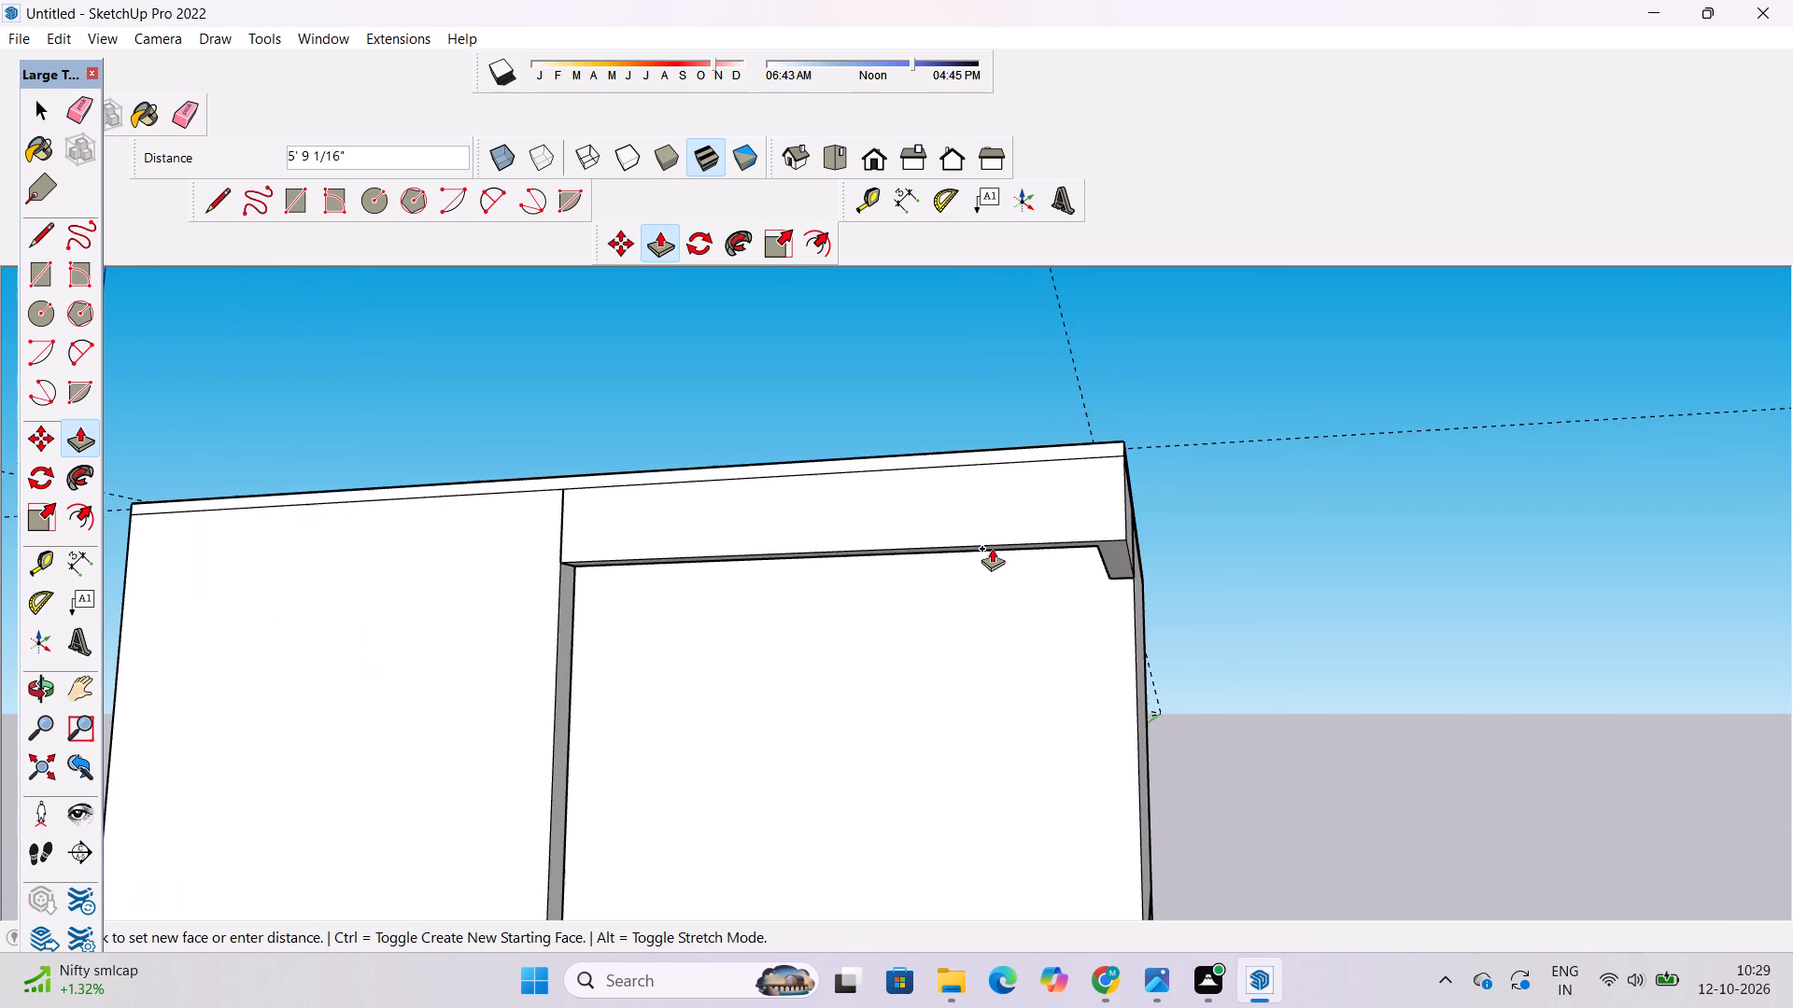
{"action": "scroll", "coordinate": [992, 548], "scroll_direction": "down", "scroll_amount": 3}
{"action": "scroll", "coordinate": [785, 553], "scroll_direction": "up", "scroll_amount": 1}
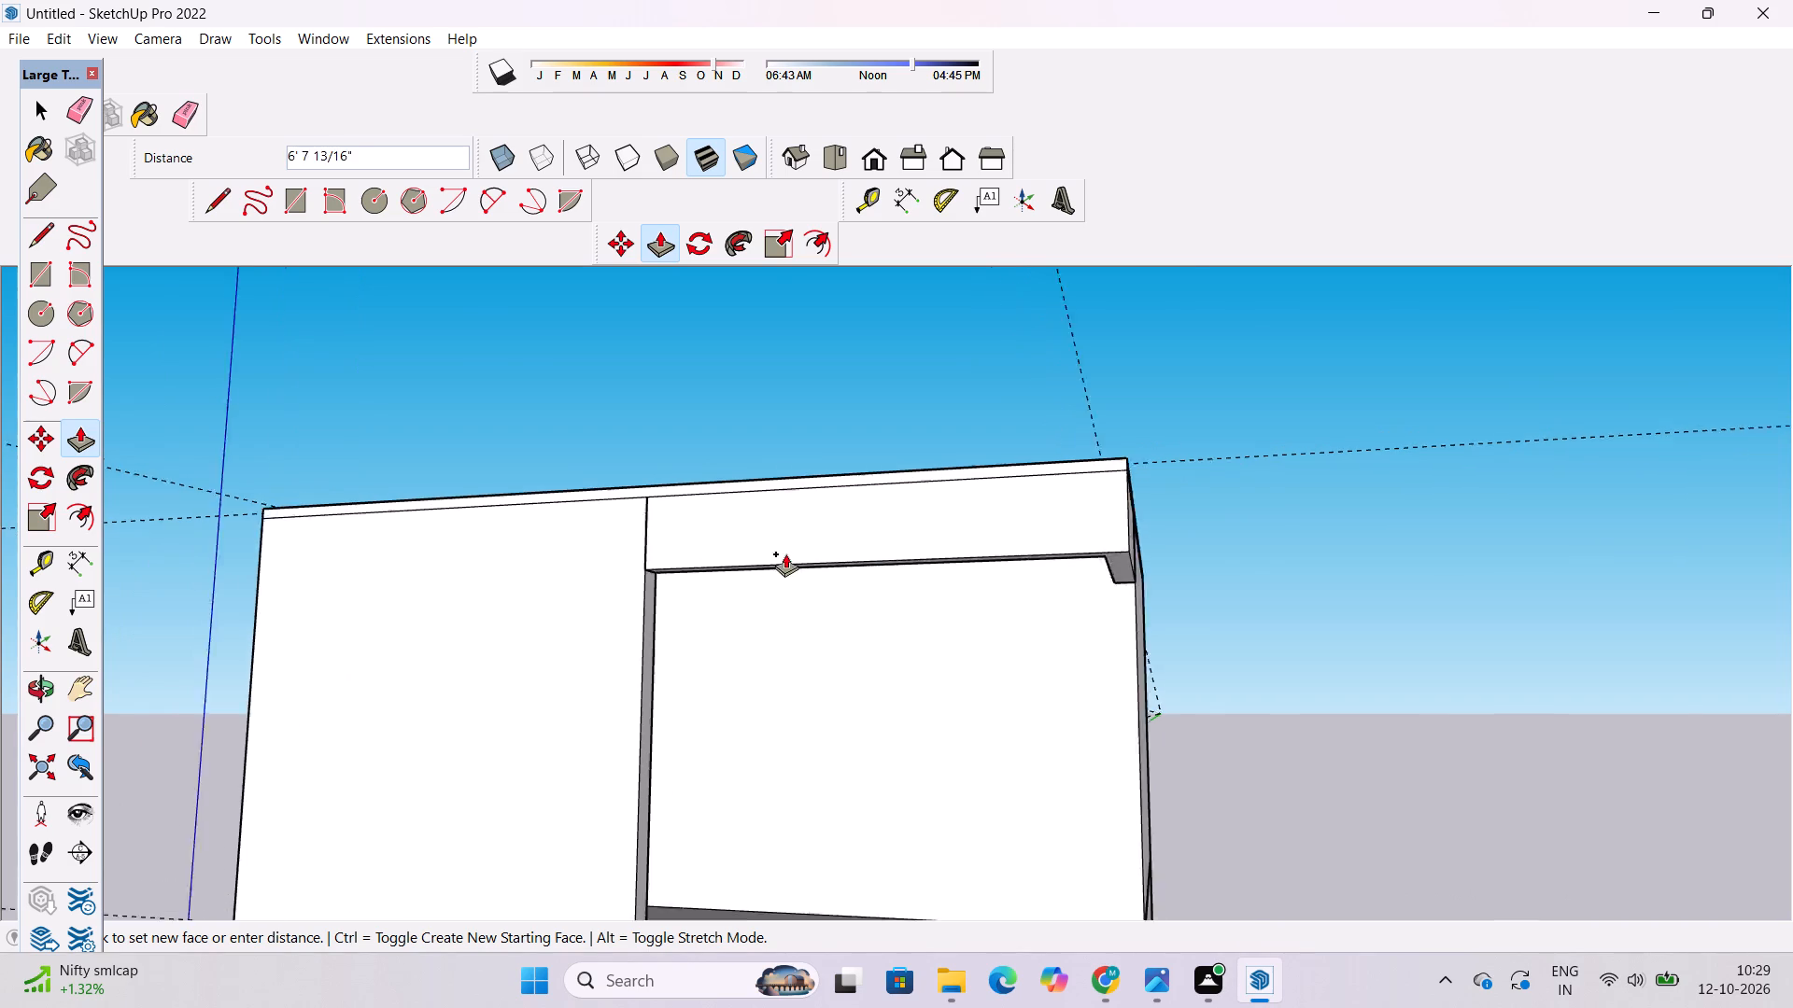
{"action": "scroll", "coordinate": [785, 553], "scroll_direction": "up", "scroll_amount": 3}
{"action": "scroll", "coordinate": [707, 512], "scroll_direction": "up", "scroll_amount": 4}
{"action": "scroll", "coordinate": [615, 501], "scroll_direction": "up", "scroll_amount": 7}
{"action": "scroll", "coordinate": [482, 474], "scroll_direction": "up", "scroll_amount": 5}
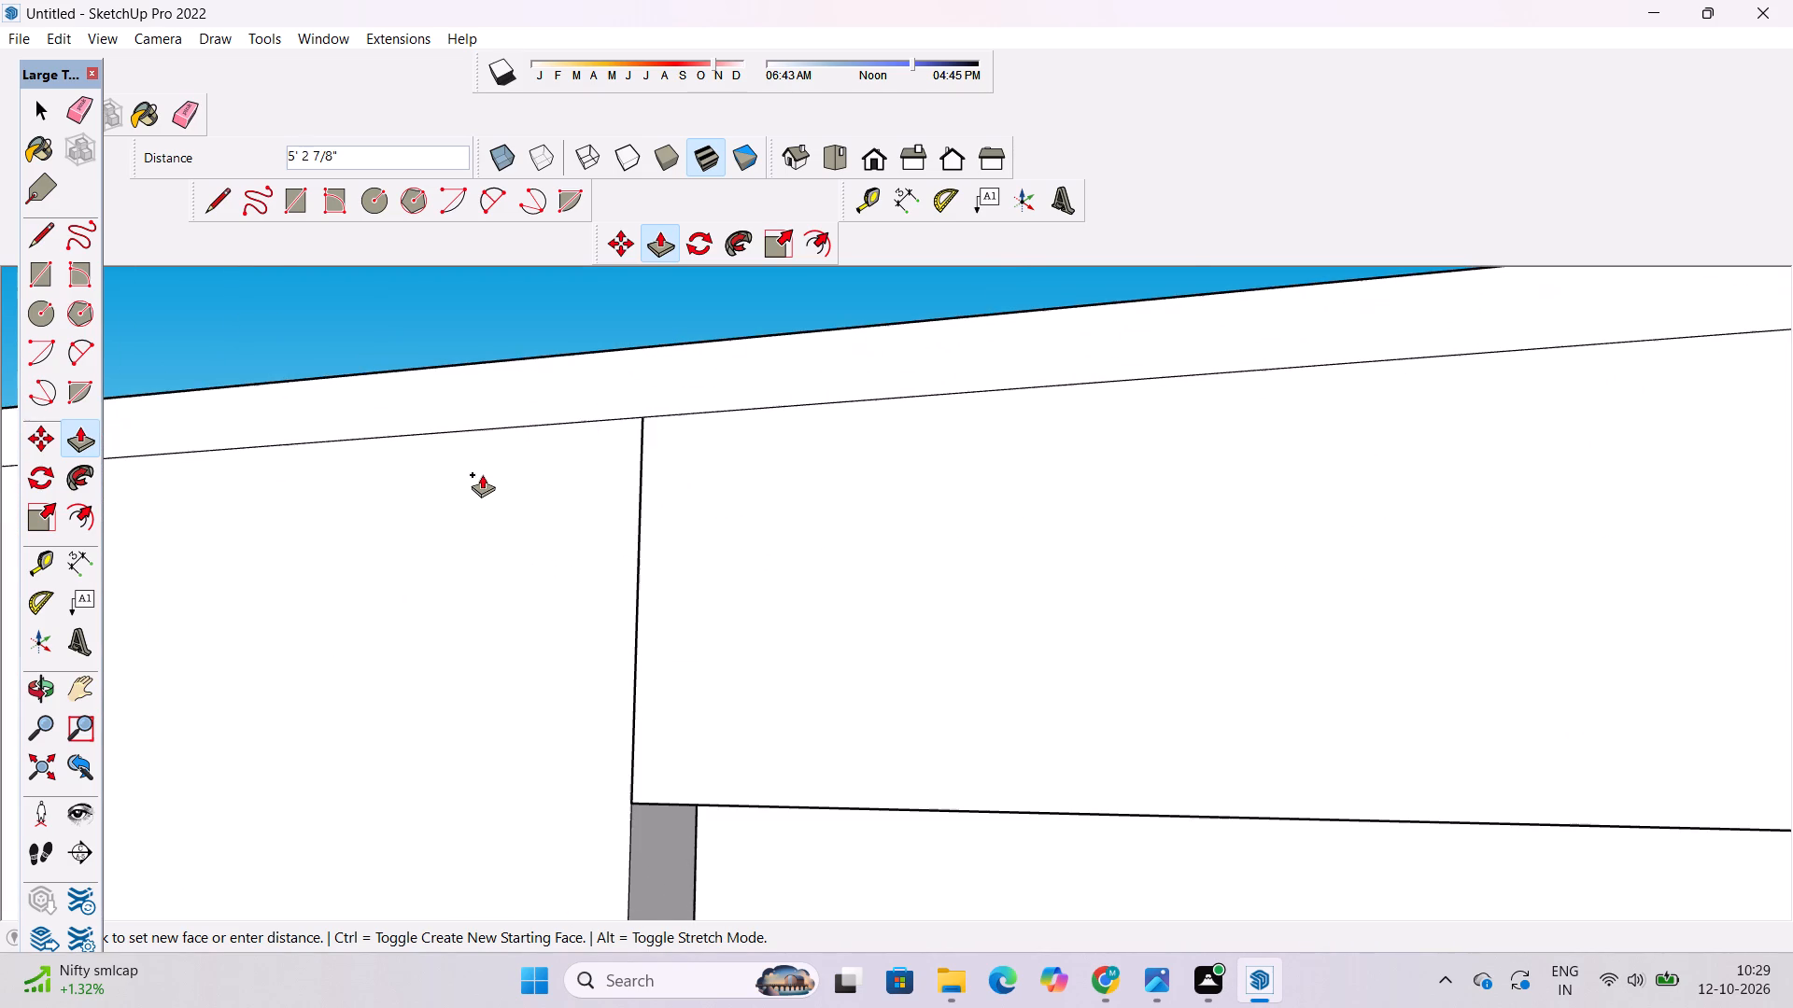
{"action": "scroll", "coordinate": [486, 482], "scroll_direction": "down", "scroll_amount": 5}
{"action": "scroll", "coordinate": [584, 497], "scroll_direction": "down", "scroll_amount": 18}
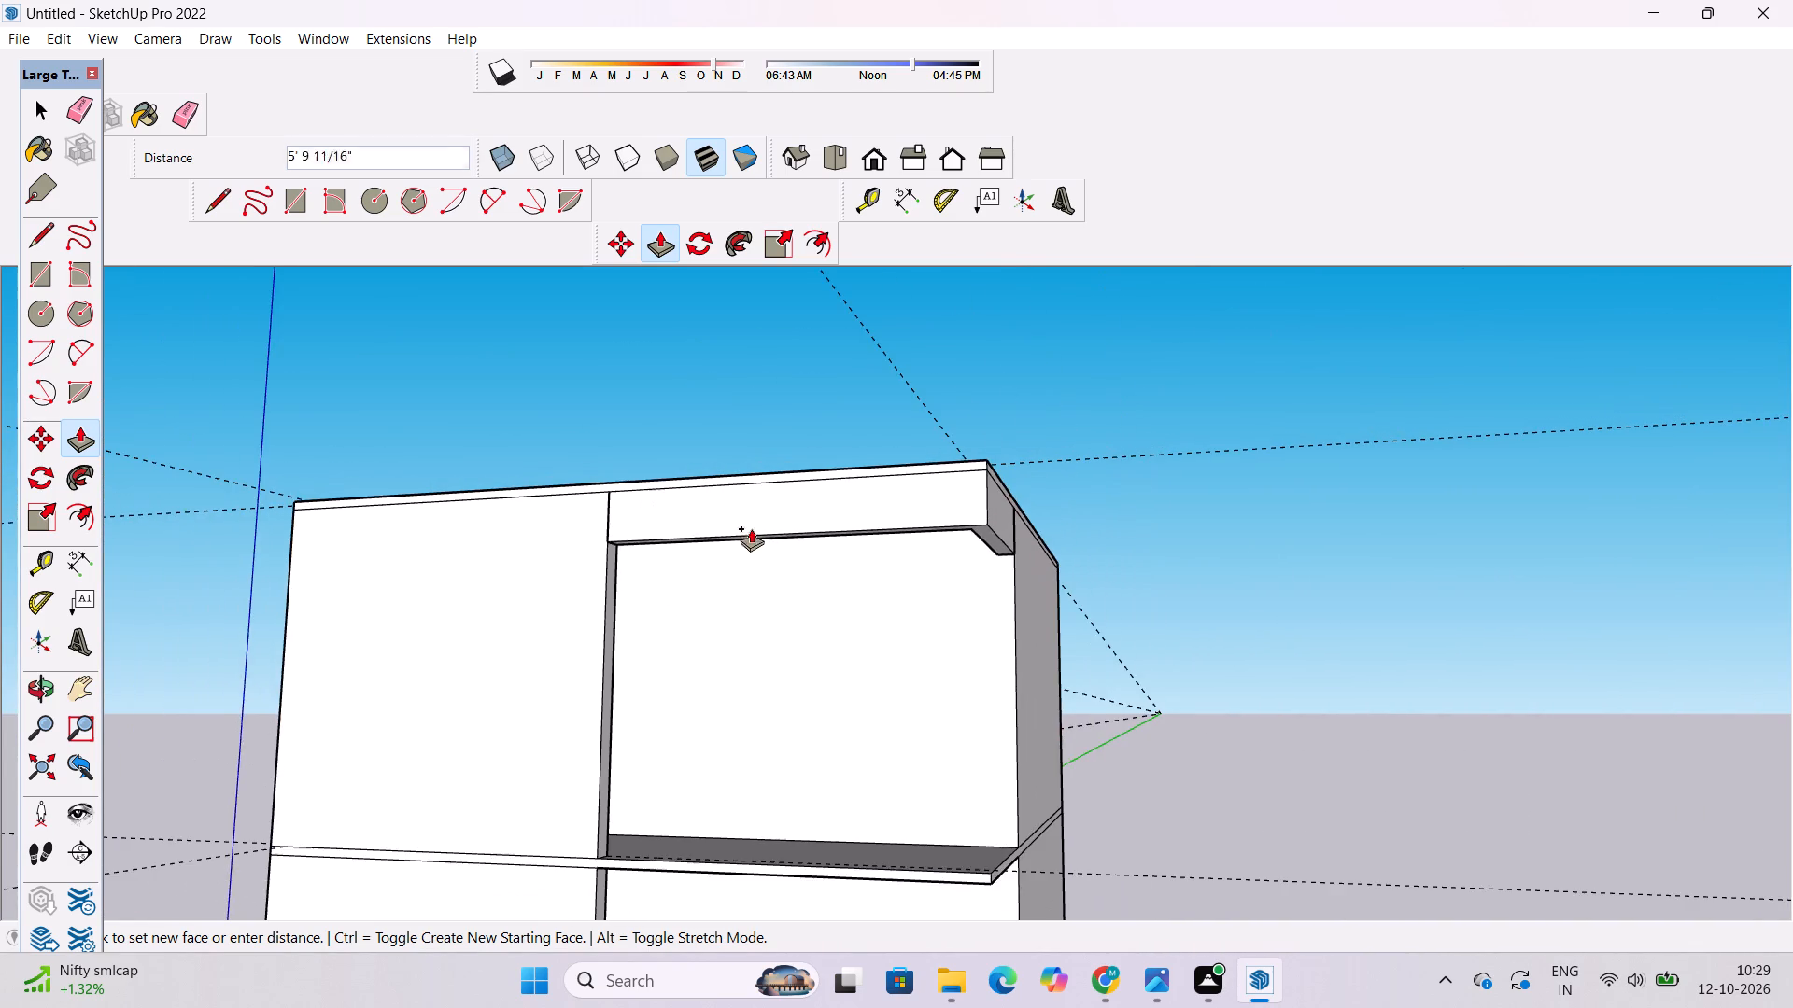
{"action": "scroll", "coordinate": [774, 532], "scroll_direction": "up", "scroll_amount": 5}
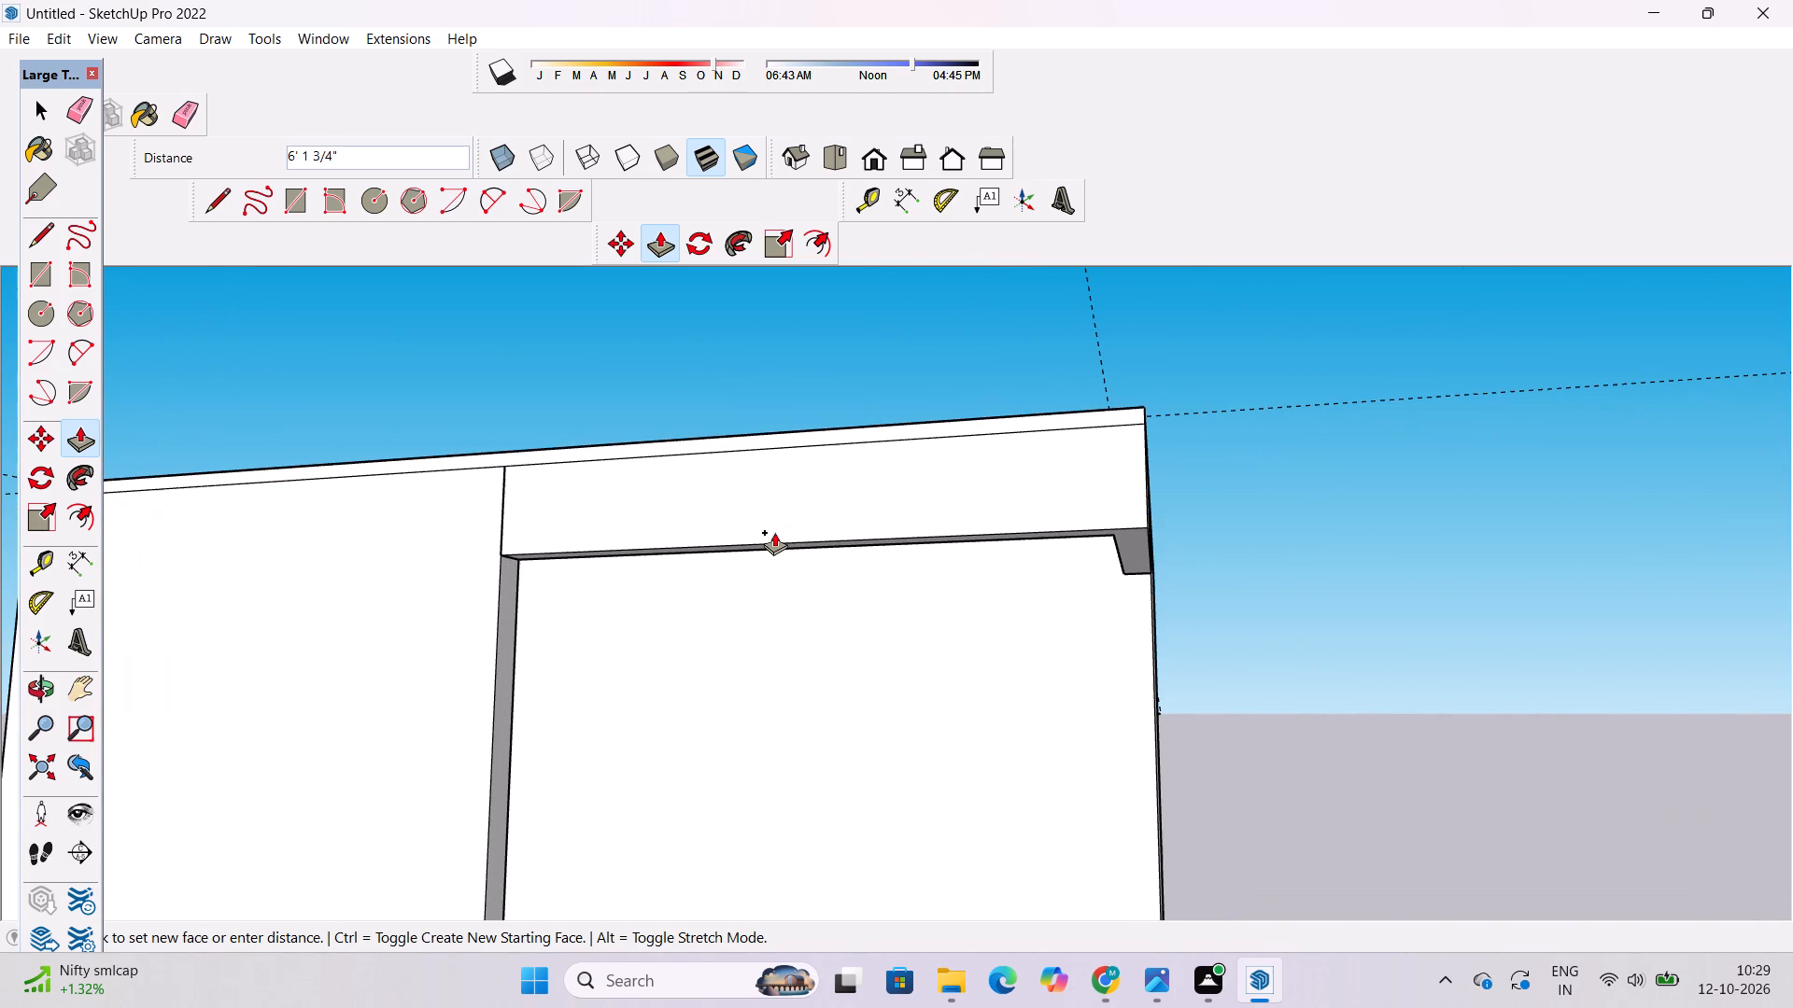
{"action": "scroll", "coordinate": [774, 532], "scroll_direction": "down", "scroll_amount": 4}
{"action": "scroll", "coordinate": [774, 532], "scroll_direction": "up", "scroll_amount": 1}
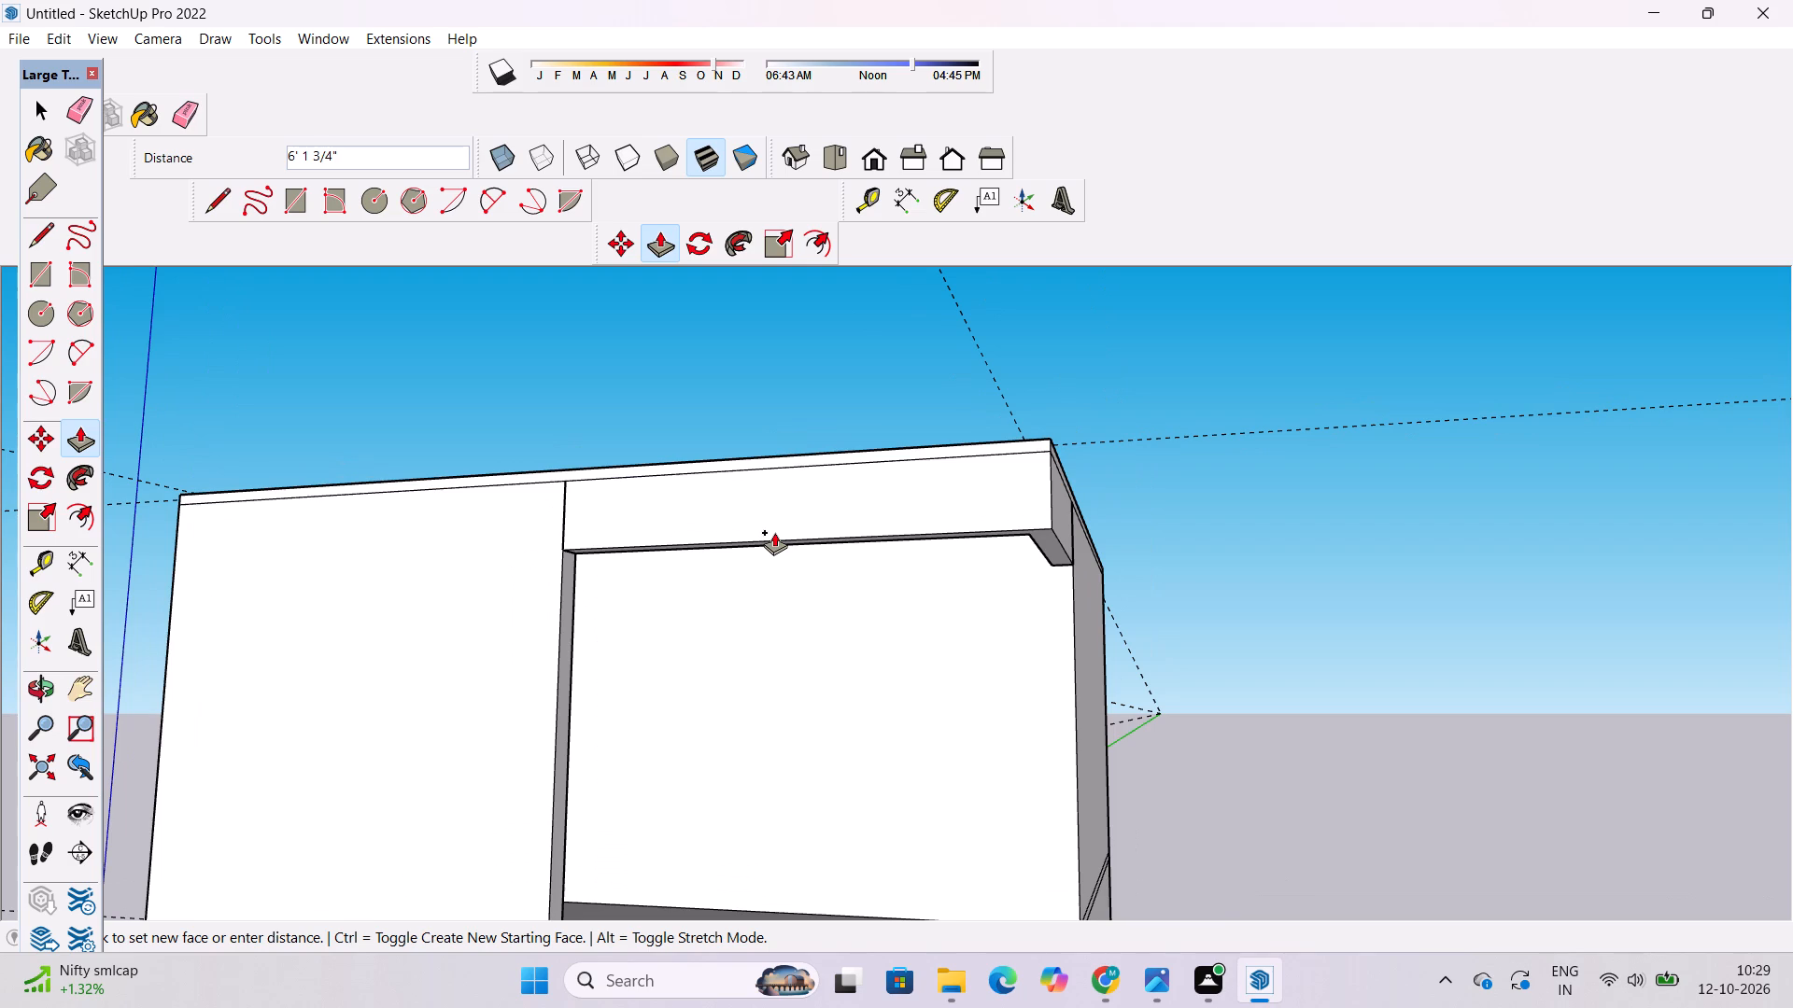
{"action": "scroll", "coordinate": [780, 519], "scroll_direction": "up", "scroll_amount": 4}
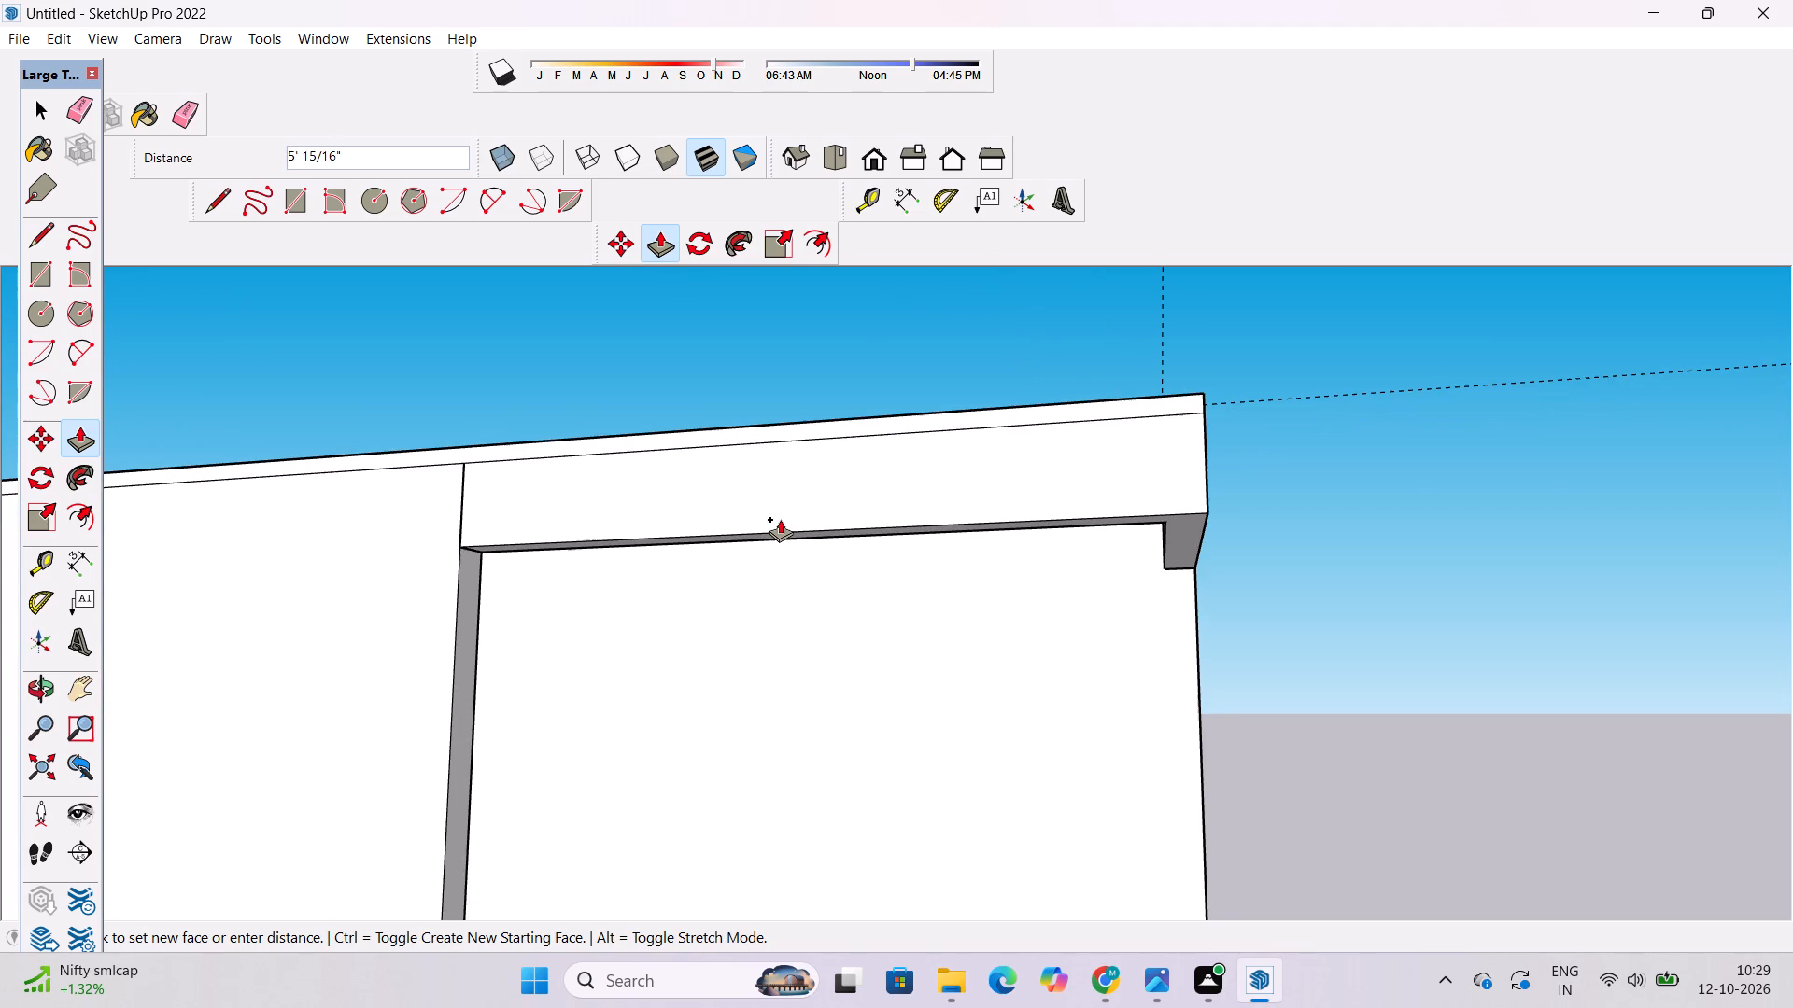
{"action": "type", "text": "3'"}
{"action": "key", "text": "Return"}
{"action": "key", "text": "space"}
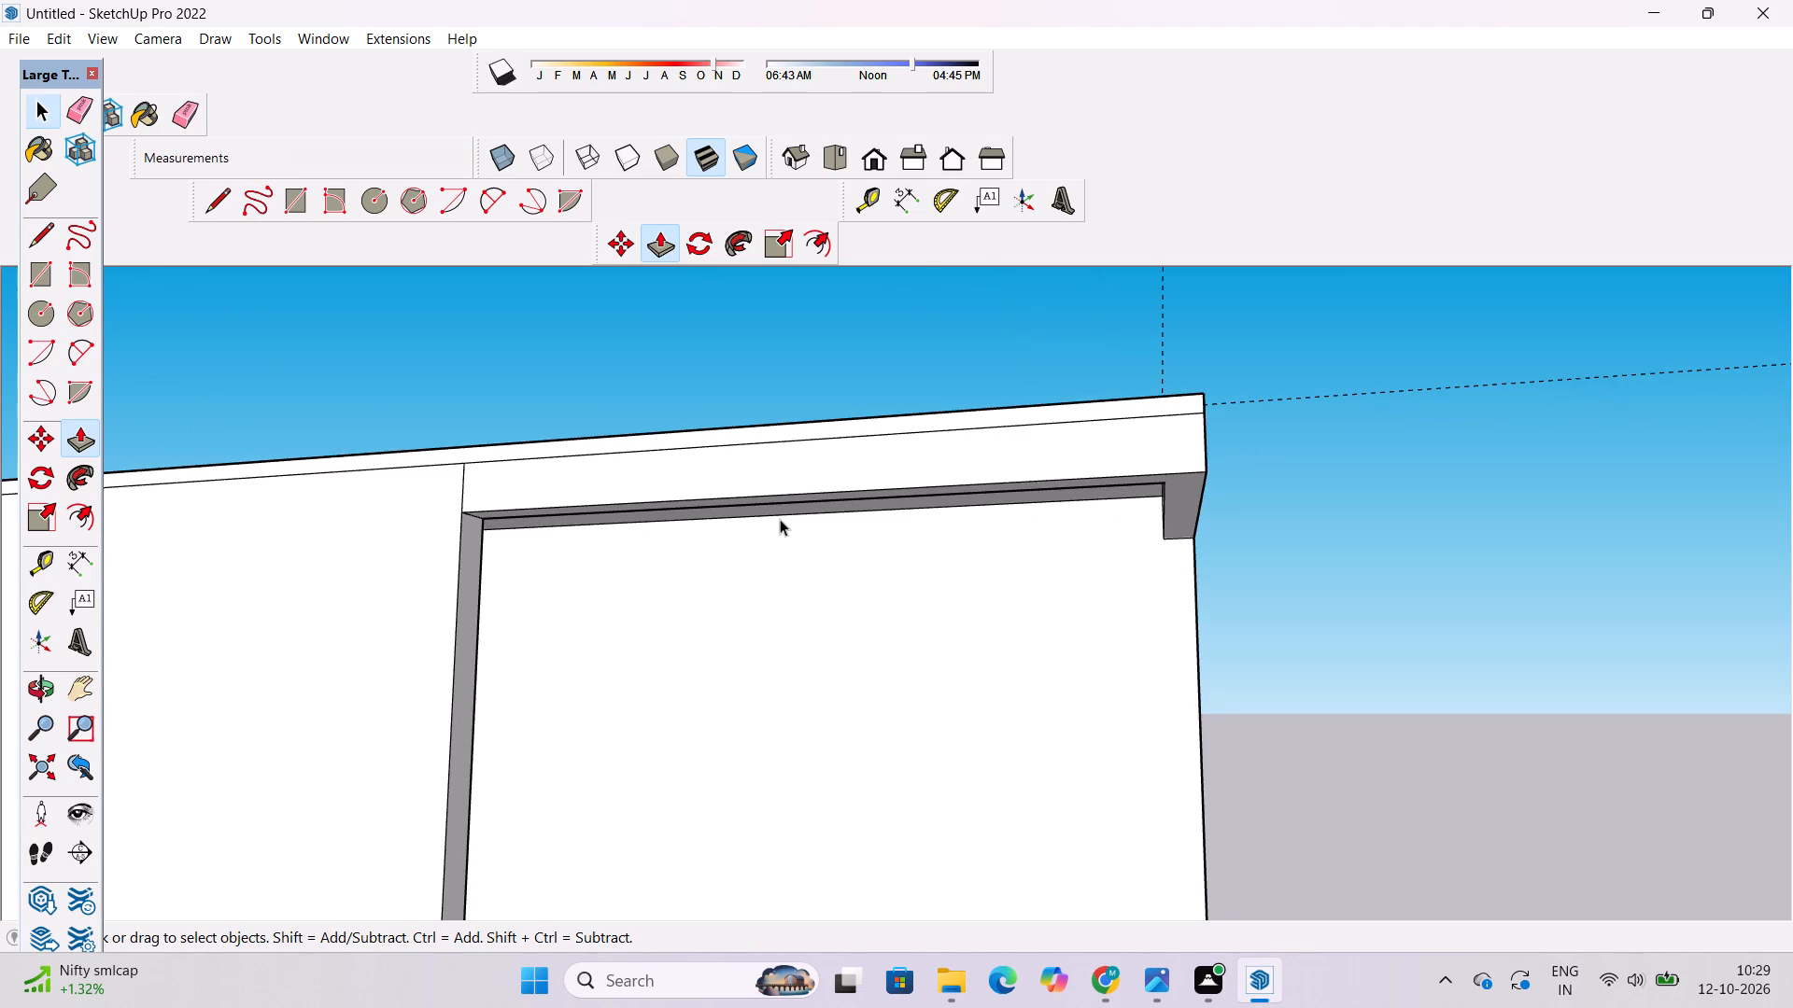
Examine the whole structure from above and from the front, including the top slab's beam and the projecting slabs below.
{"action": "key", "text": "o"}
{"action": "scroll", "coordinate": [1267, 442], "scroll_direction": "down", "scroll_amount": 5}
{"action": "left_click_drag", "start_coordinate": [1267, 442], "coordinate": [1292, 607]}
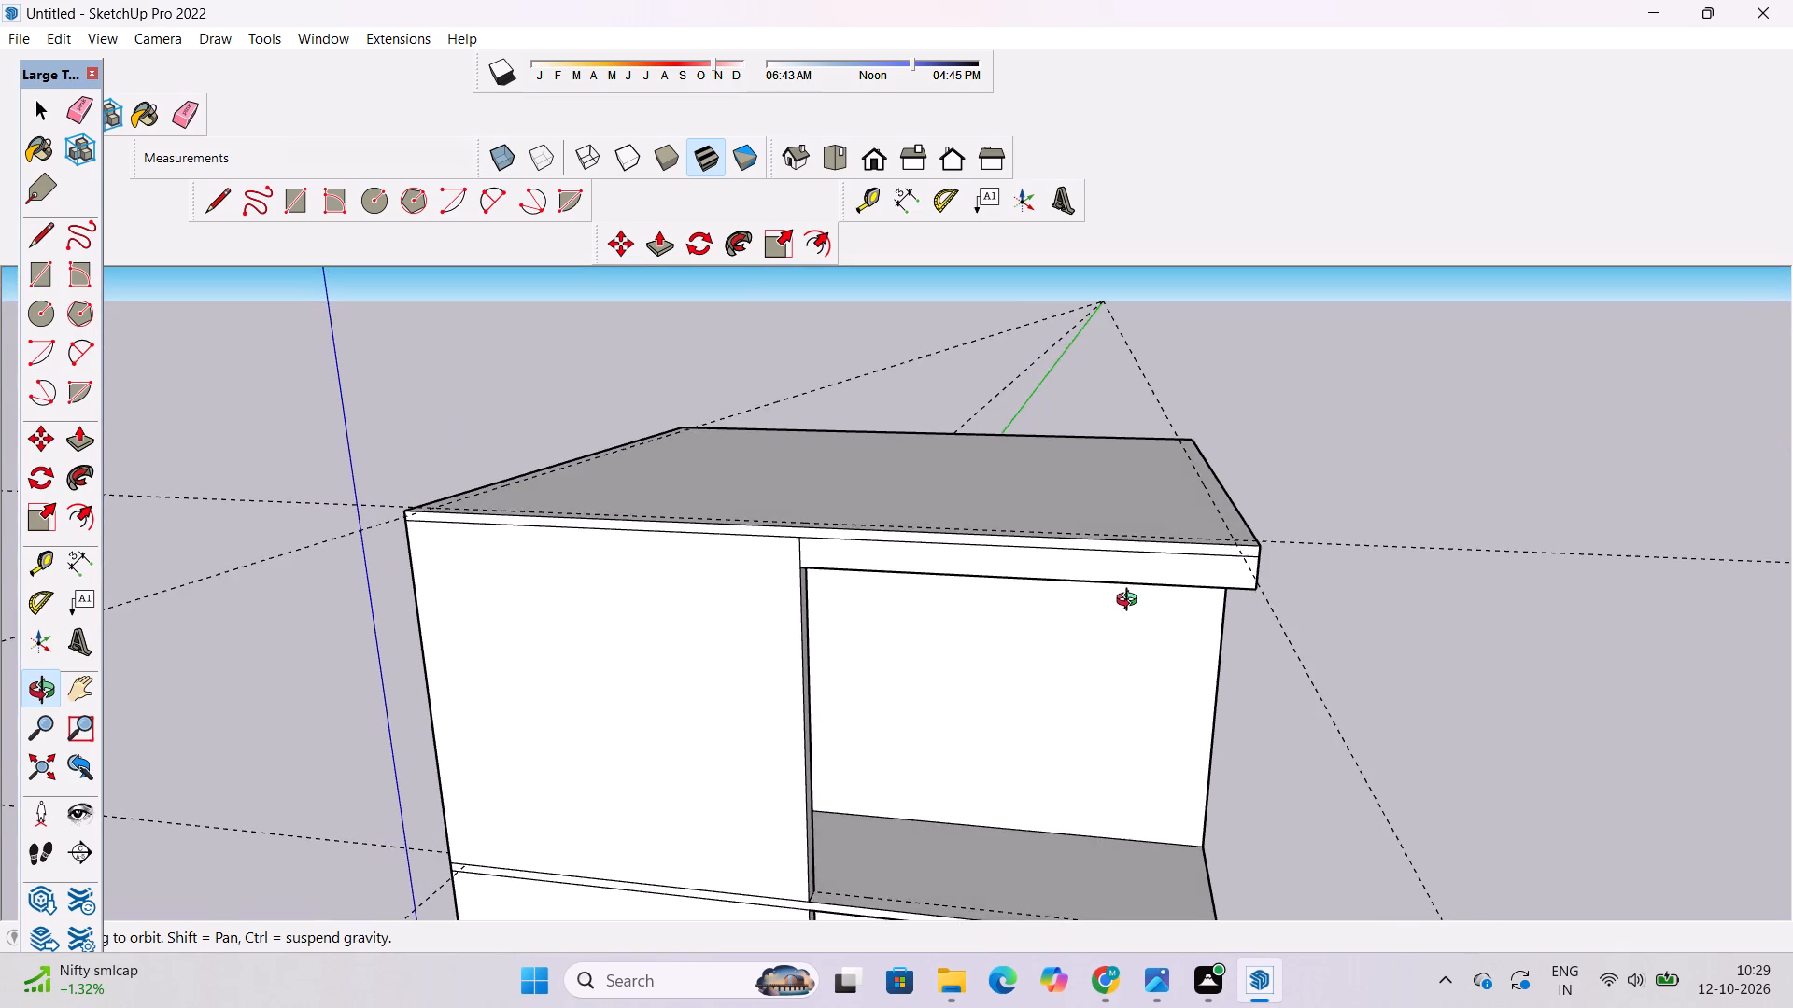
{"action": "scroll", "coordinate": [1131, 602], "scroll_direction": "up", "scroll_amount": 4}
{"action": "scroll", "coordinate": [1126, 586], "scroll_direction": "down", "scroll_amount": 5}
{"action": "left_click_drag", "start_coordinate": [1122, 567], "coordinate": [1165, 673]}
{"action": "left_click_drag", "start_coordinate": [1165, 673], "coordinate": [1098, 622], "text": "shift"}
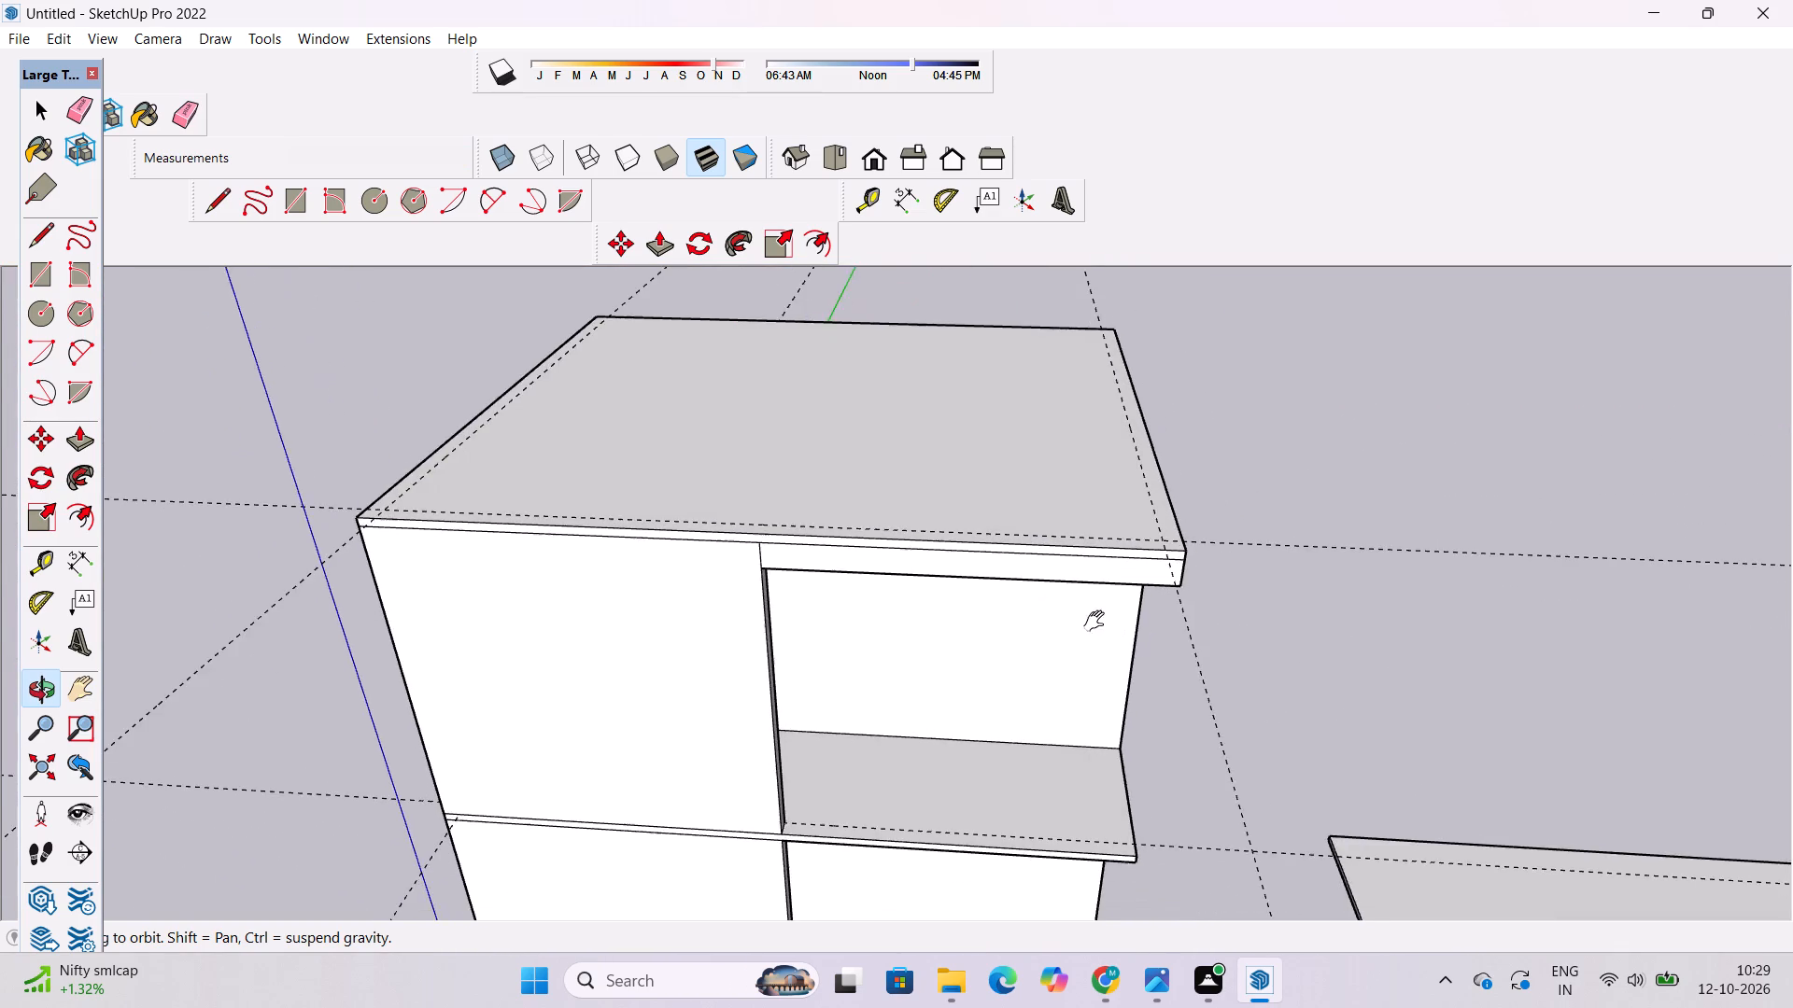
{"action": "left_click_drag", "start_coordinate": [1098, 622], "coordinate": [1097, 622], "text": "shift"}
{"action": "left_click_drag", "start_coordinate": [1096, 621], "coordinate": [1151, 673]}
{"action": "scroll", "coordinate": [1109, 629], "scroll_direction": "up", "scroll_amount": 4}
{"action": "left_click_drag", "start_coordinate": [1041, 639], "coordinate": [1234, 639], "text": "shift"}
{"action": "scroll", "coordinate": [1235, 630], "scroll_direction": "down", "scroll_amount": 5}
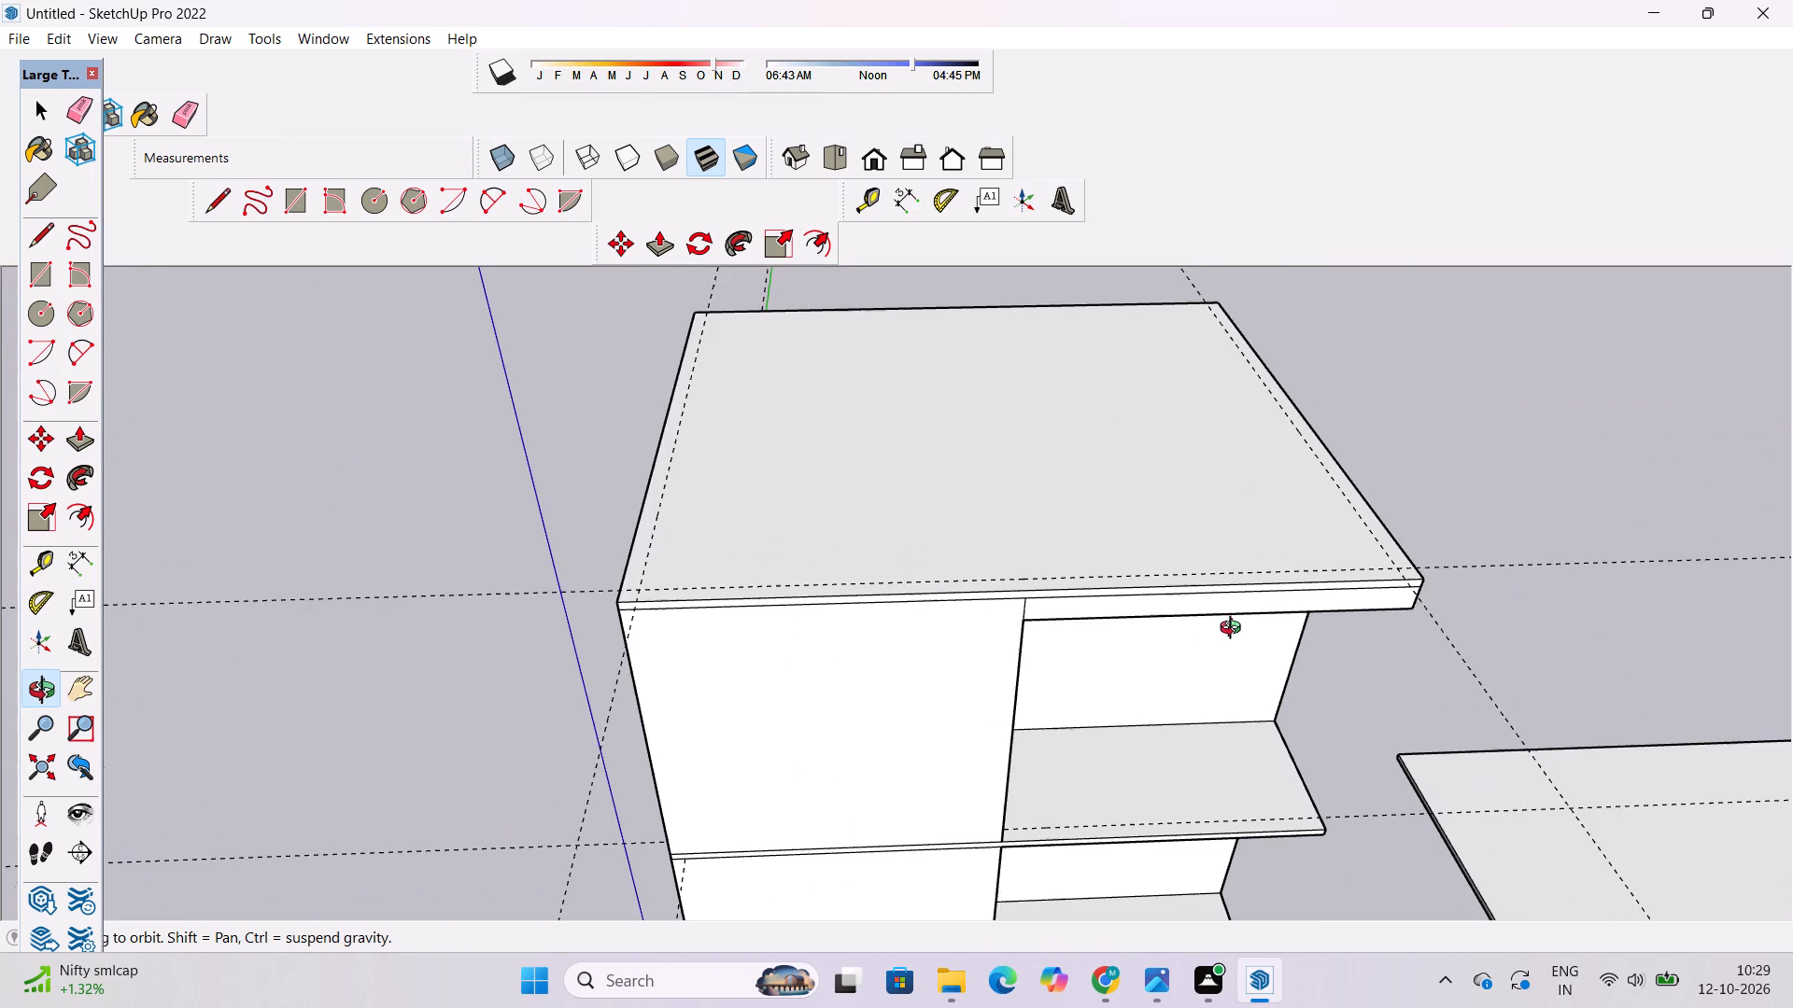
{"action": "left_click_drag", "start_coordinate": [1235, 624], "coordinate": [1236, 648]}
{"action": "scroll", "coordinate": [1011, 527], "scroll_direction": "down", "scroll_amount": 9}
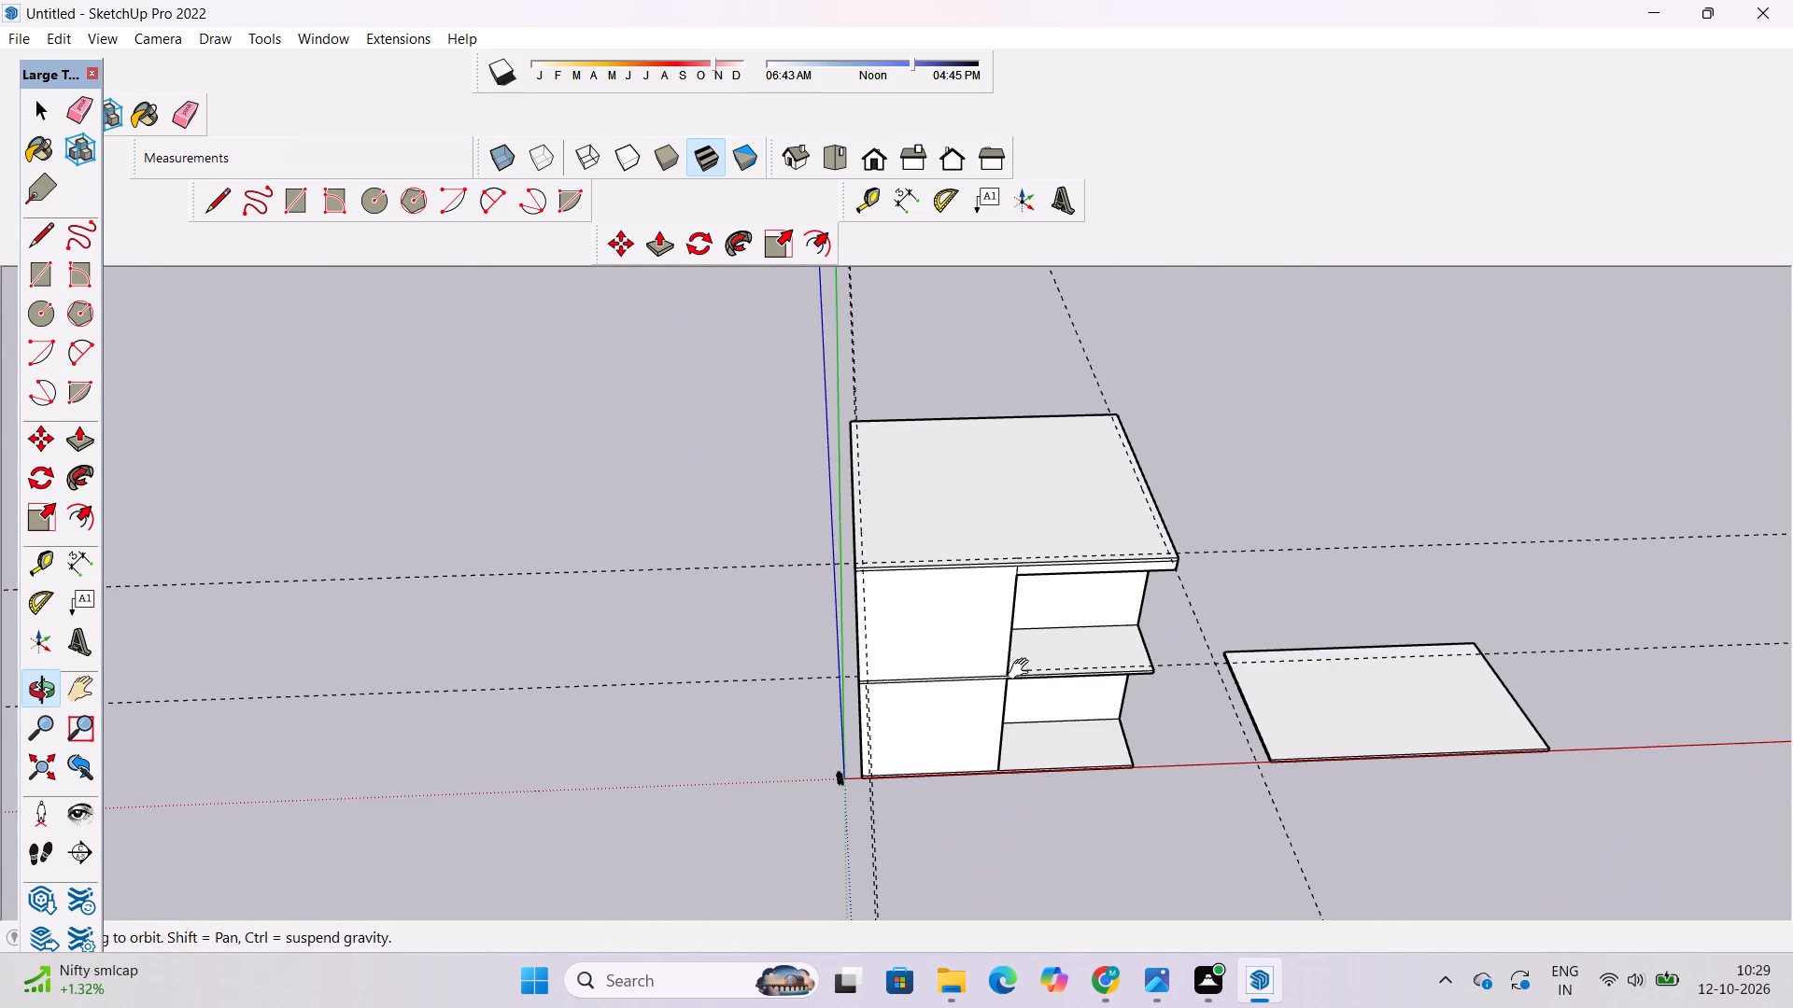
{"action": "left_click_drag", "start_coordinate": [1025, 673], "coordinate": [1019, 642], "text": "shift"}
{"action": "left_click_drag", "start_coordinate": [1015, 715], "coordinate": [996, 533]}
{"action": "scroll", "coordinate": [1011, 539], "scroll_direction": "up", "scroll_amount": 5}
{"action": "left_click_drag", "start_coordinate": [1104, 609], "coordinate": [939, 567], "text": "shift"}
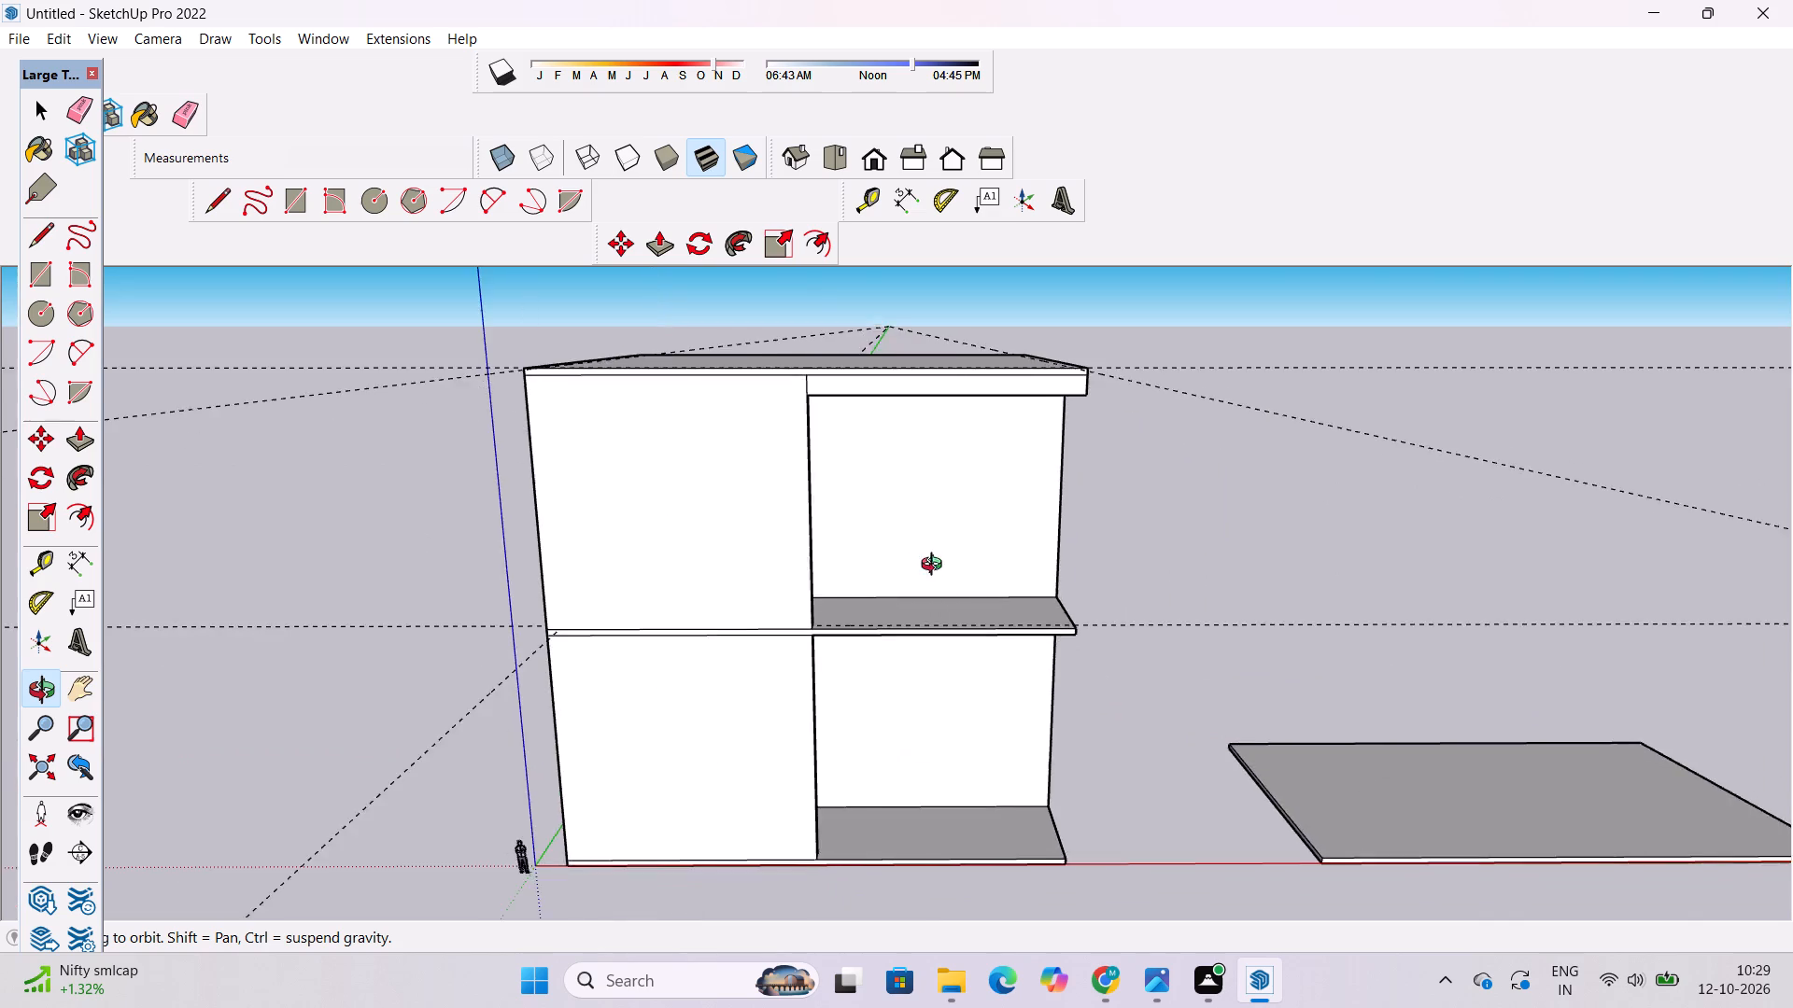
{"action": "left_click_drag", "start_coordinate": [939, 598], "coordinate": [995, 732]}
{"action": "scroll", "coordinate": [1045, 640], "scroll_direction": "up", "scroll_amount": 4}
{"action": "left_click_drag", "start_coordinate": [1043, 642], "coordinate": [988, 665], "text": "shift"}
{"action": "left_click_drag", "start_coordinate": [988, 665], "coordinate": [967, 674]}
{"action": "scroll", "coordinate": [976, 660], "scroll_direction": "up", "scroll_amount": 4}
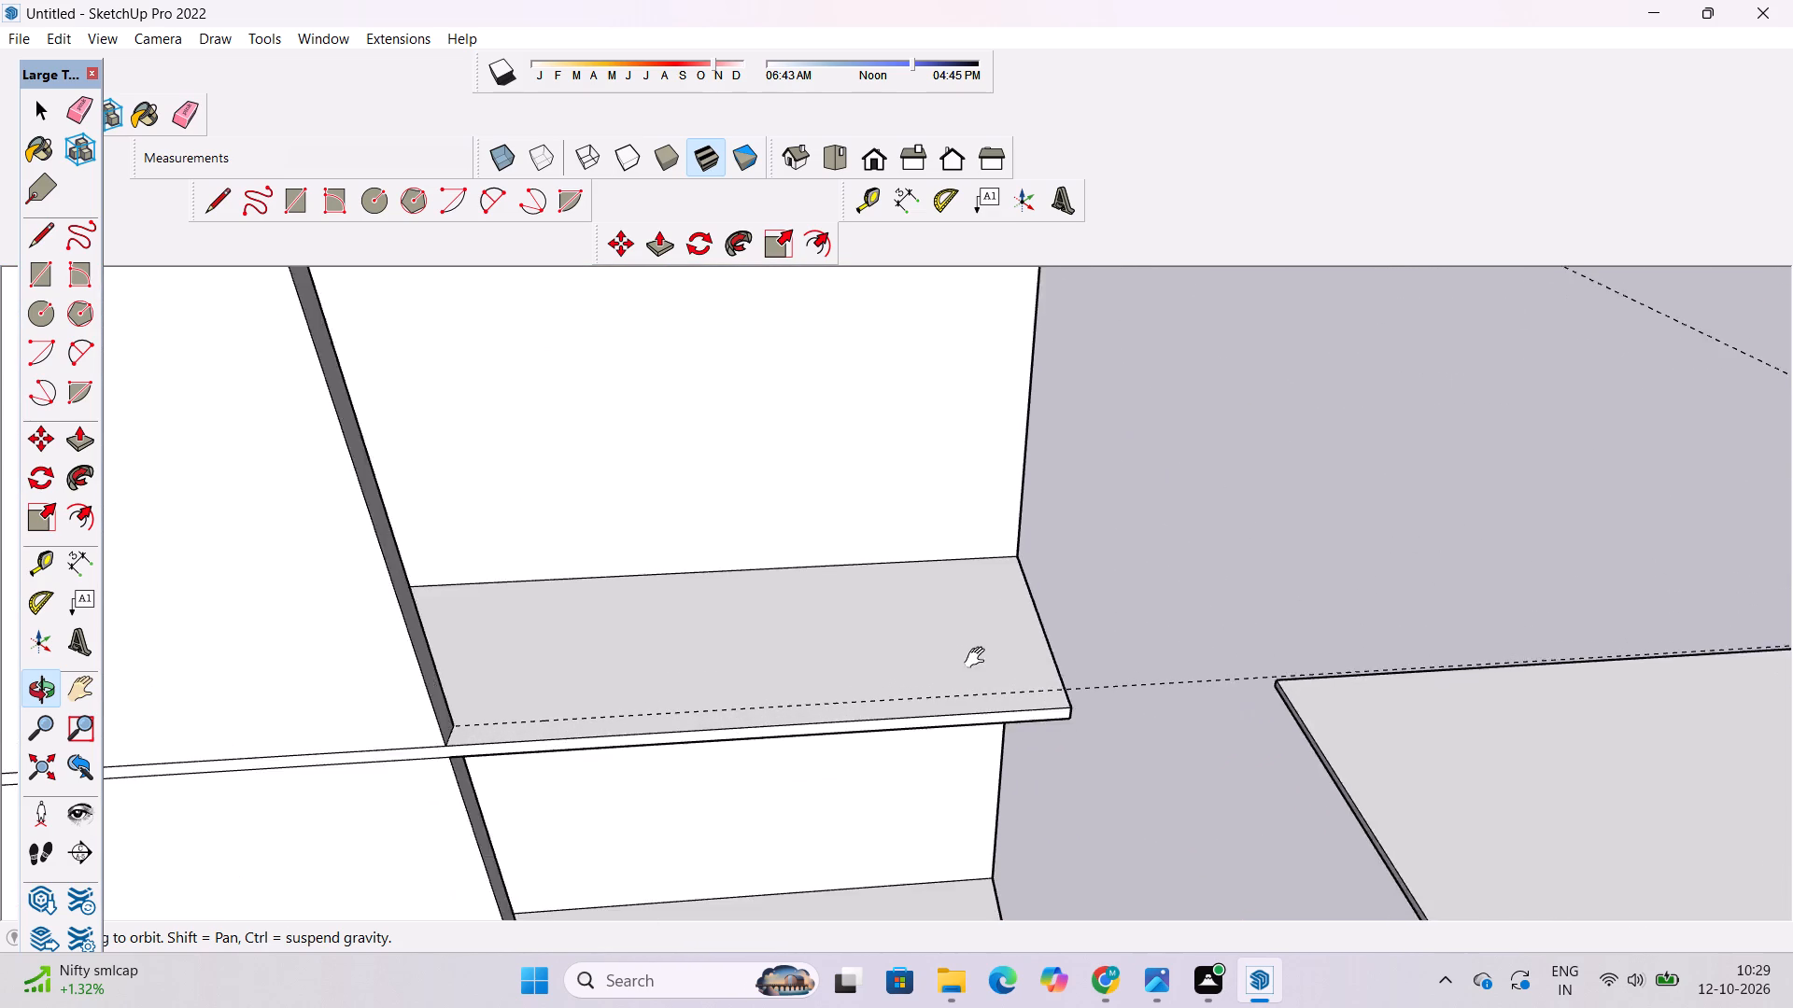
{"action": "left_click_drag", "start_coordinate": [954, 666], "coordinate": [821, 679], "text": "shift"}
{"action": "left_click_drag", "start_coordinate": [821, 686], "coordinate": [787, 662]}
{"action": "scroll", "coordinate": [784, 645], "scroll_direction": "up", "scroll_amount": 2}
{"action": "left_click_drag", "start_coordinate": [794, 646], "coordinate": [822, 687], "text": "shift"}
{"action": "scroll", "coordinate": [825, 678], "scroll_direction": "down", "scroll_amount": 4}
{"action": "left_click_drag", "start_coordinate": [822, 678], "coordinate": [833, 693]}
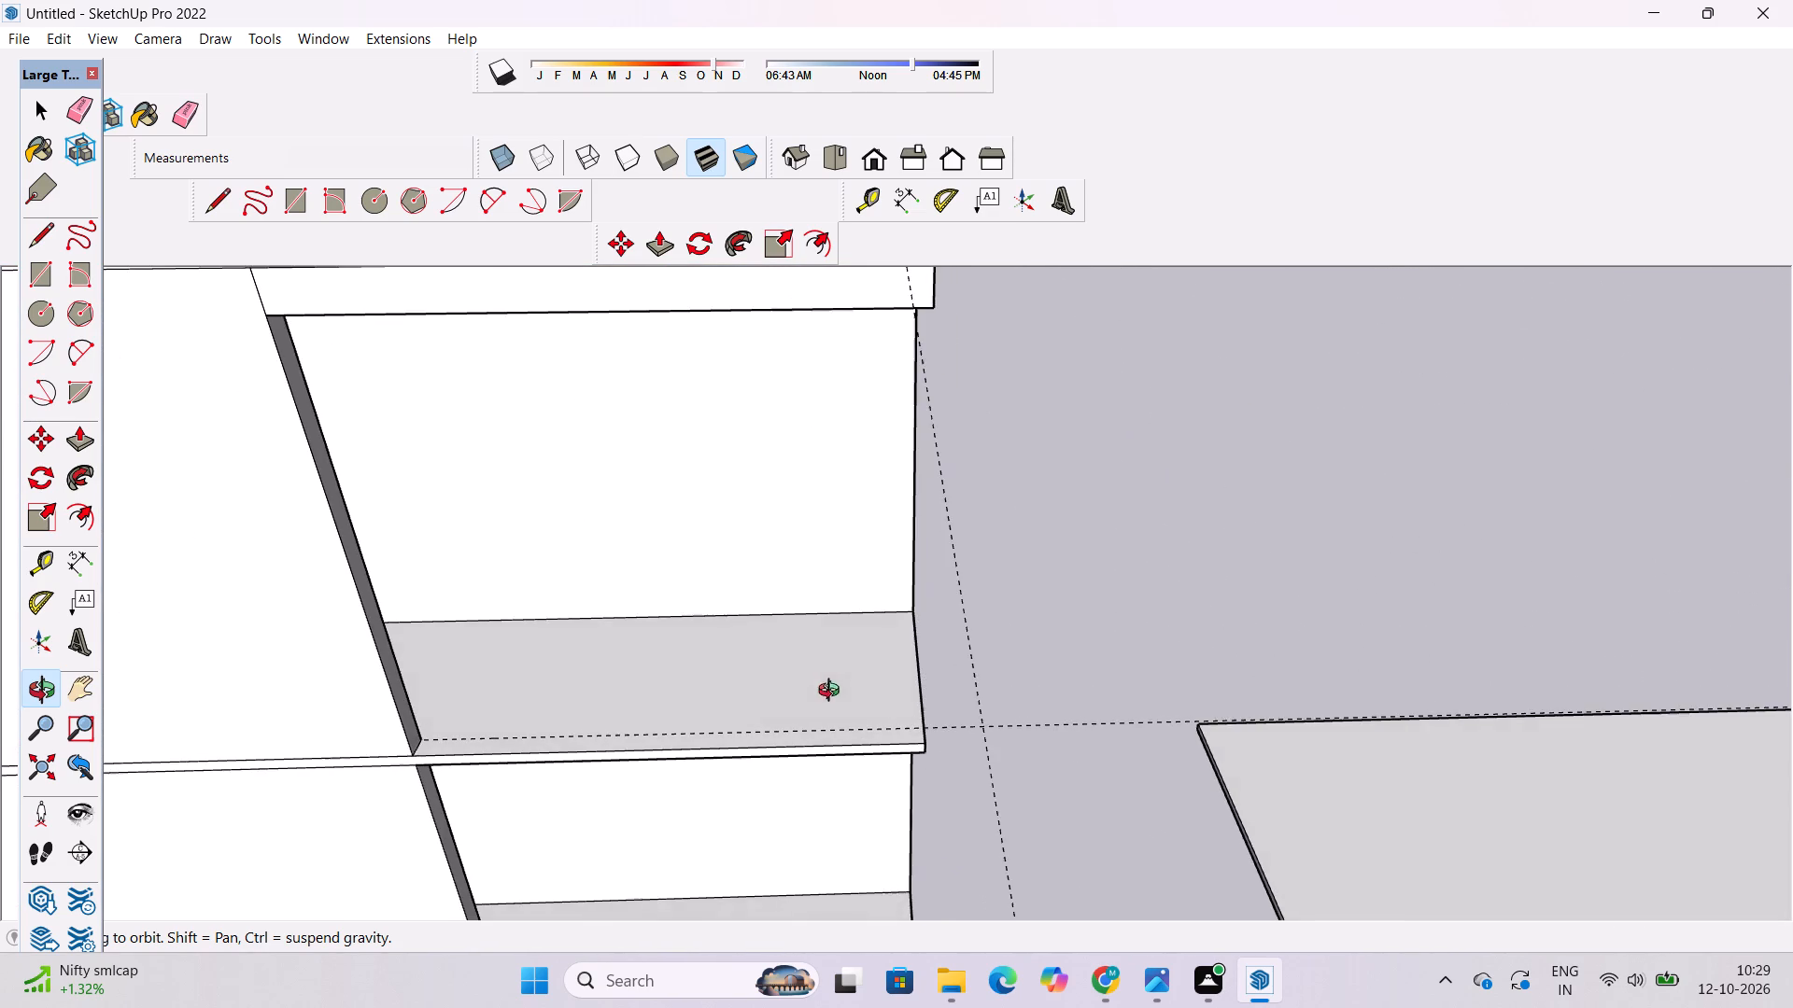
{"action": "left_click_drag", "start_coordinate": [804, 691], "coordinate": [842, 707], "text": "shift"}
{"action": "left_click_drag", "start_coordinate": [842, 707], "coordinate": [877, 713]}
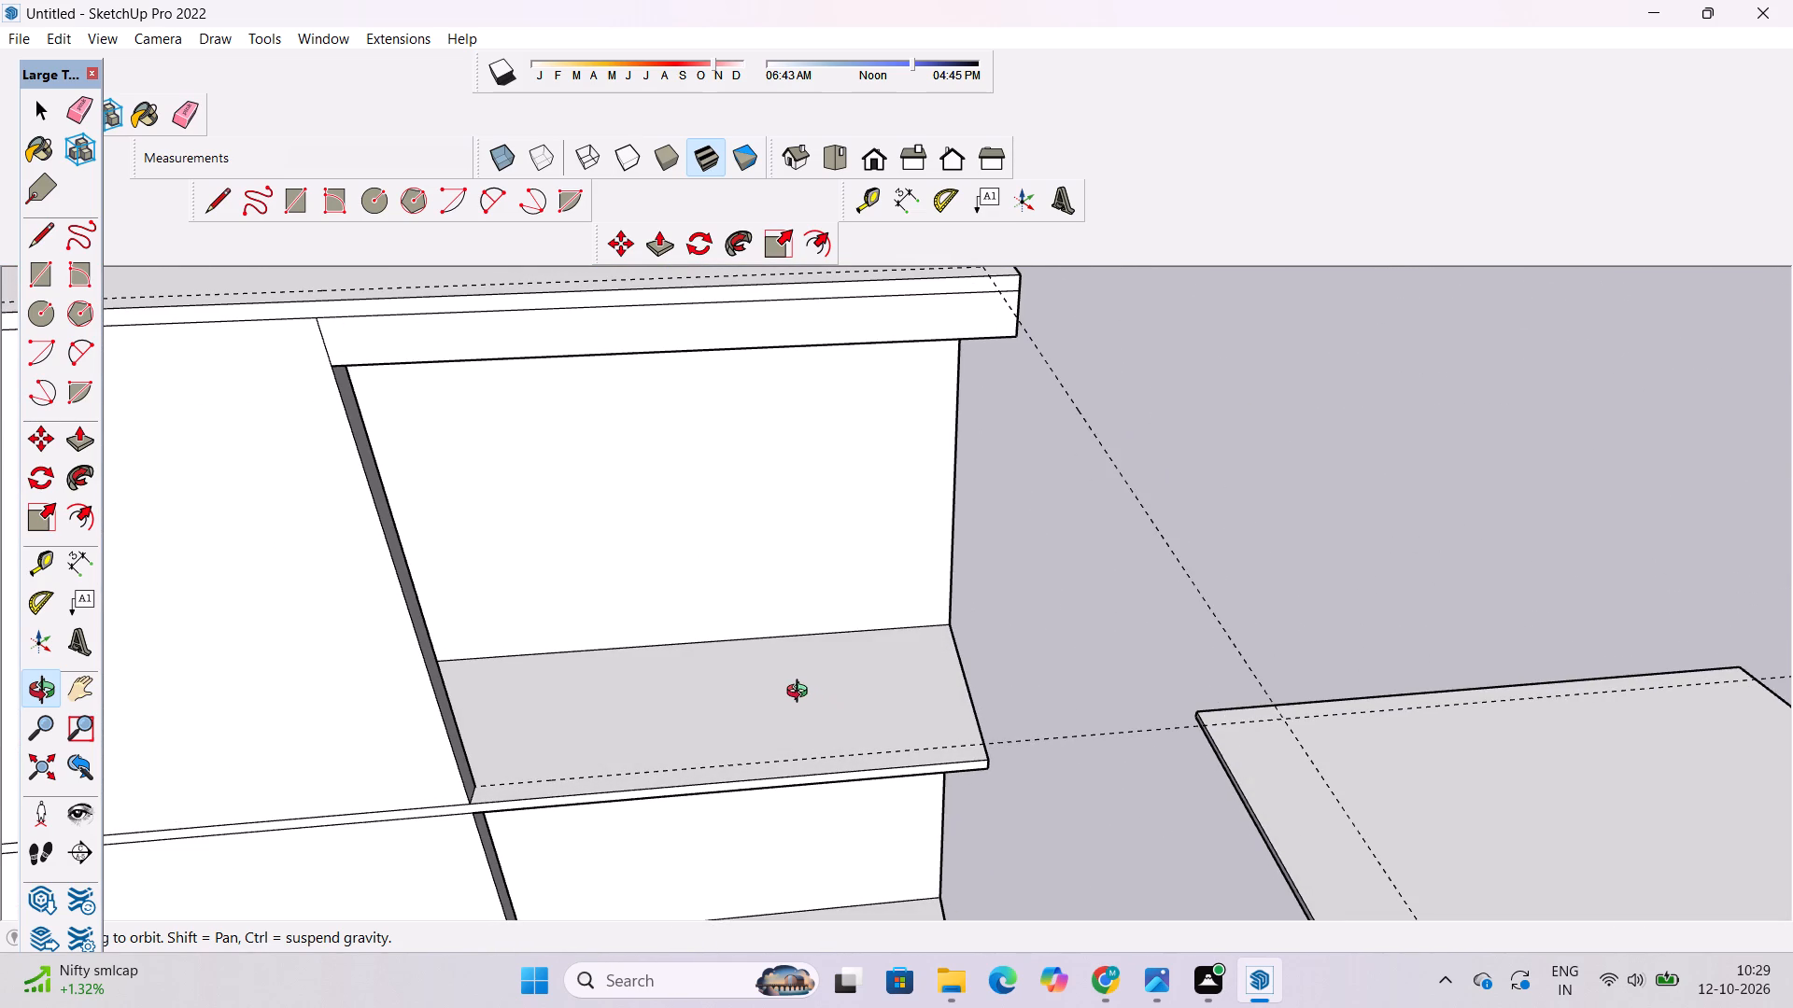
{"action": "scroll", "coordinate": [656, 723], "scroll_direction": "down", "scroll_amount": 1}
{"action": "left_click_drag", "start_coordinate": [697, 722], "coordinate": [707, 763], "text": "shift"}
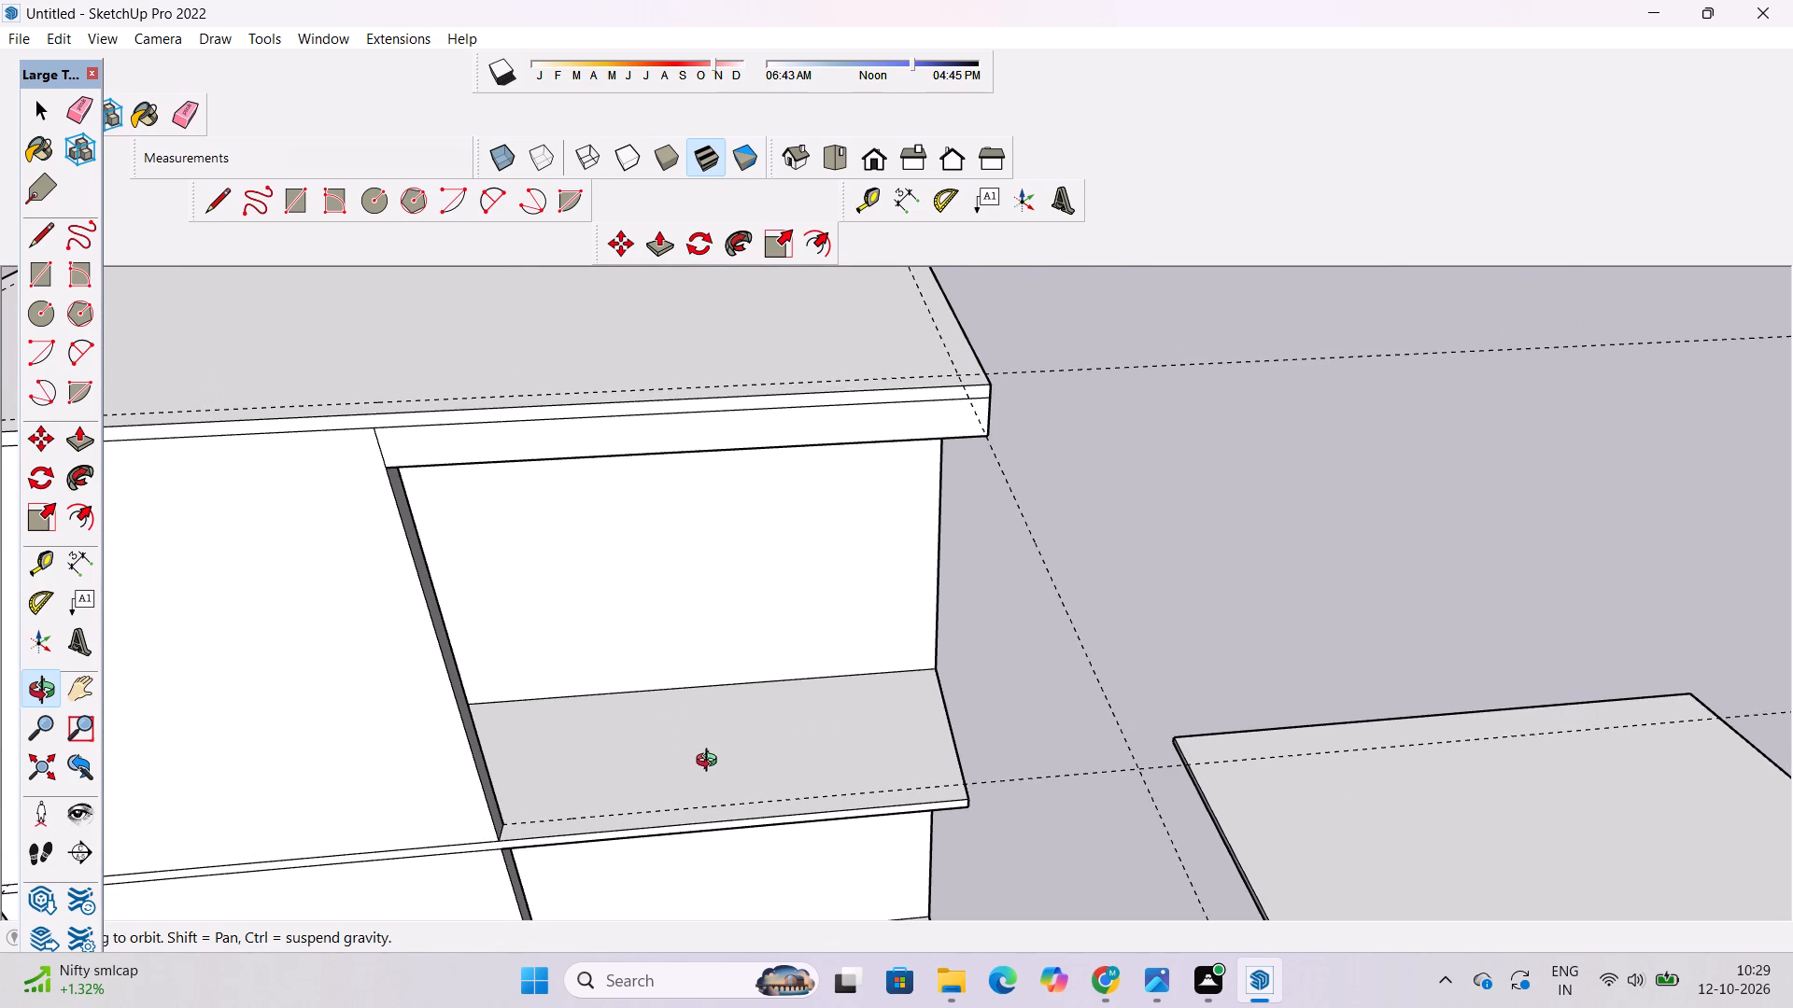
{"action": "scroll", "coordinate": [713, 753], "scroll_direction": "up", "scroll_amount": 1}
{"action": "left_click_drag", "start_coordinate": [713, 754], "coordinate": [715, 763], "text": "shift"}
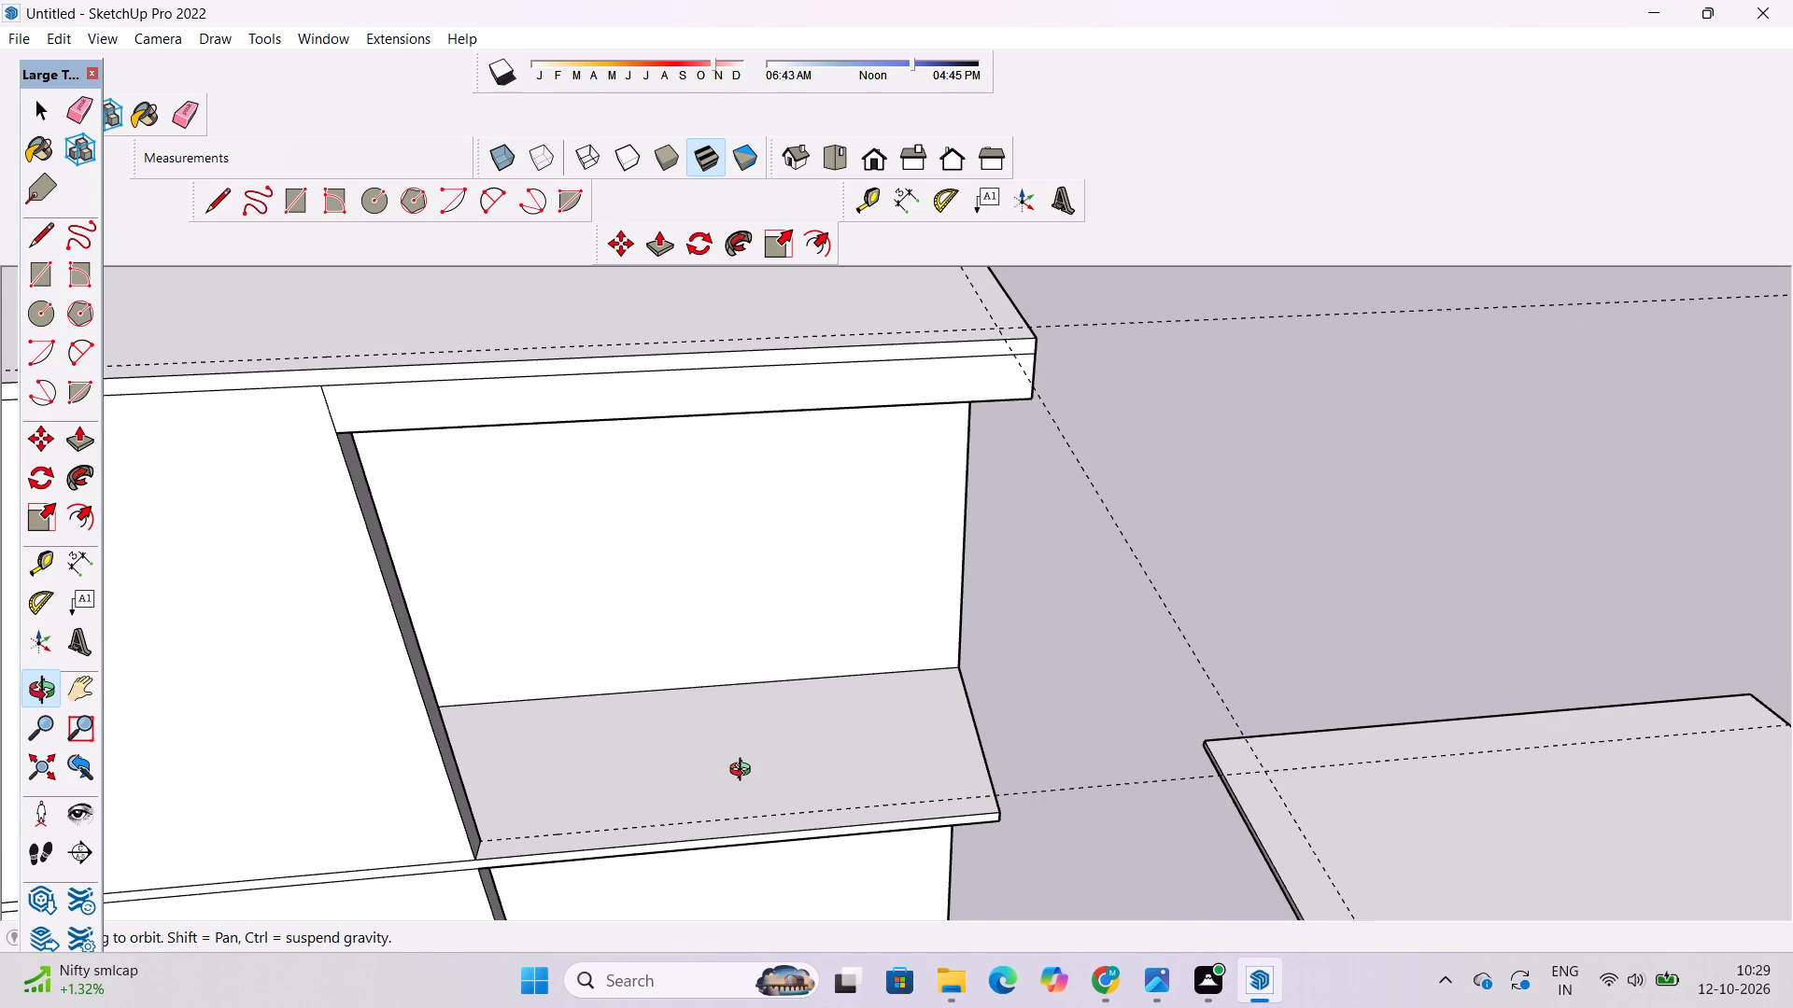
{"action": "scroll", "coordinate": [790, 698], "scroll_direction": "down", "scroll_amount": 4}
{"action": "left_click_drag", "start_coordinate": [803, 738], "coordinate": [810, 714], "text": "shift"}
{"action": "left_click_drag", "start_coordinate": [810, 712], "coordinate": [896, 763]}
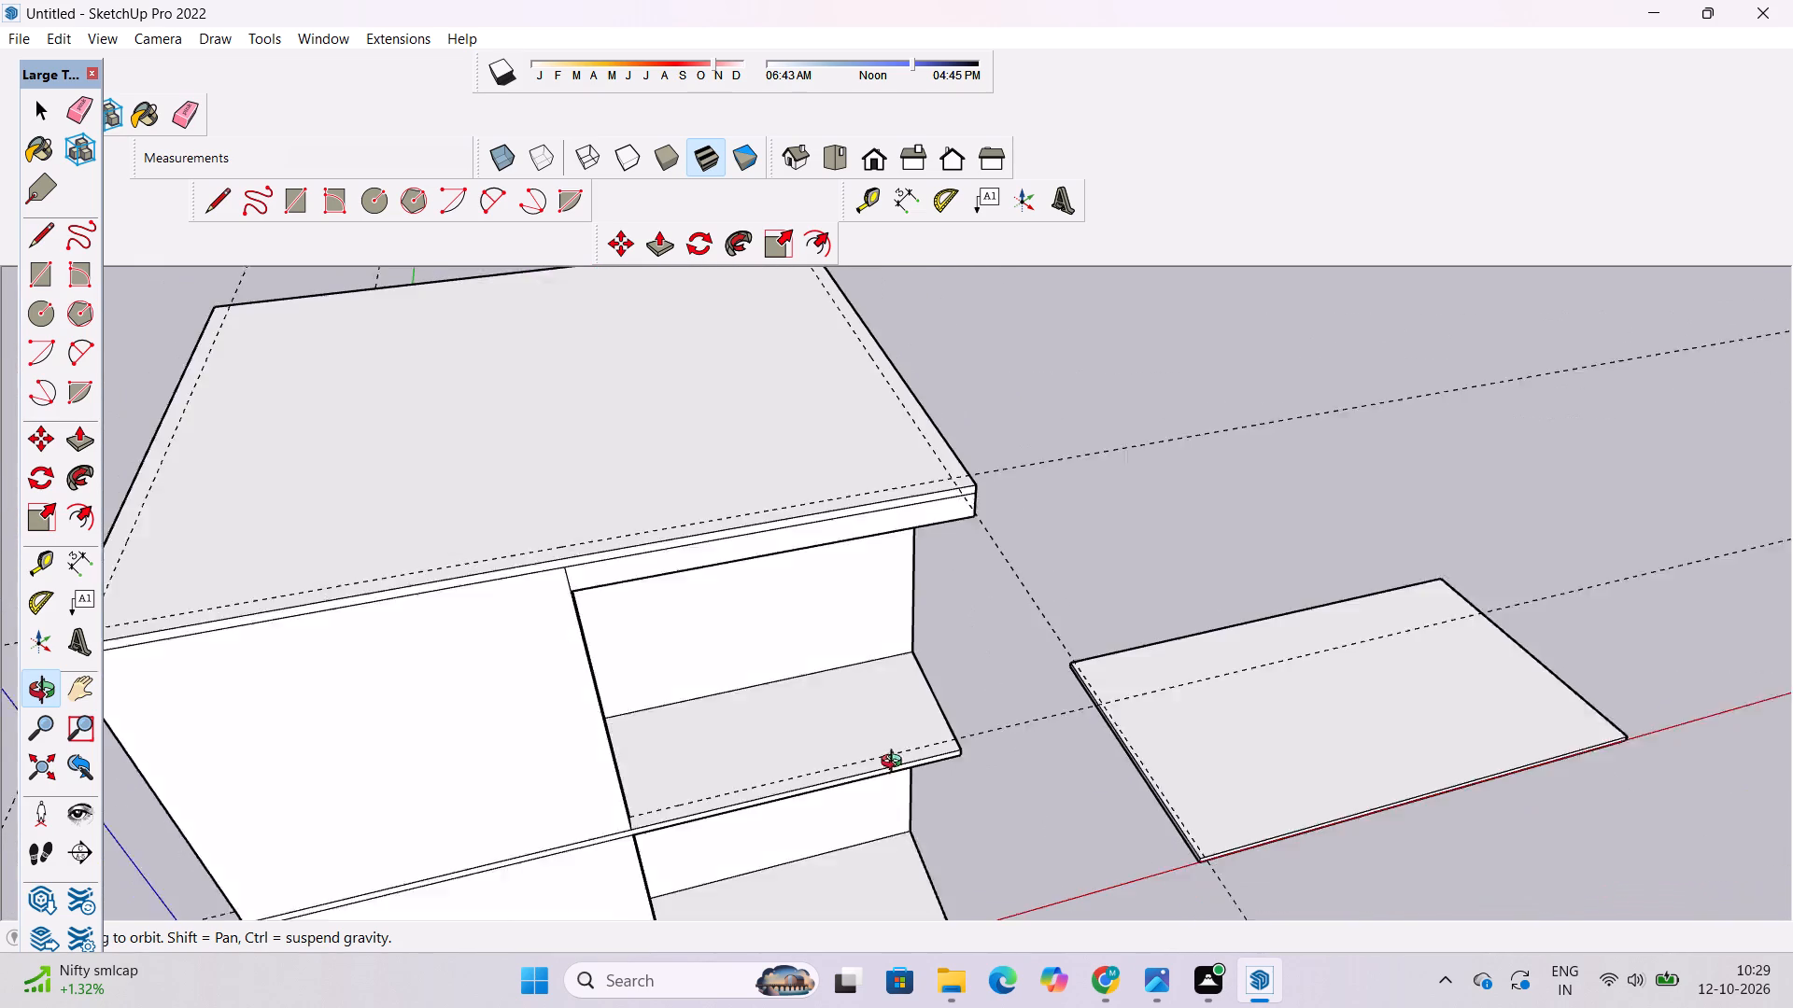
{"action": "left_click_drag", "start_coordinate": [896, 763], "coordinate": [917, 789]}
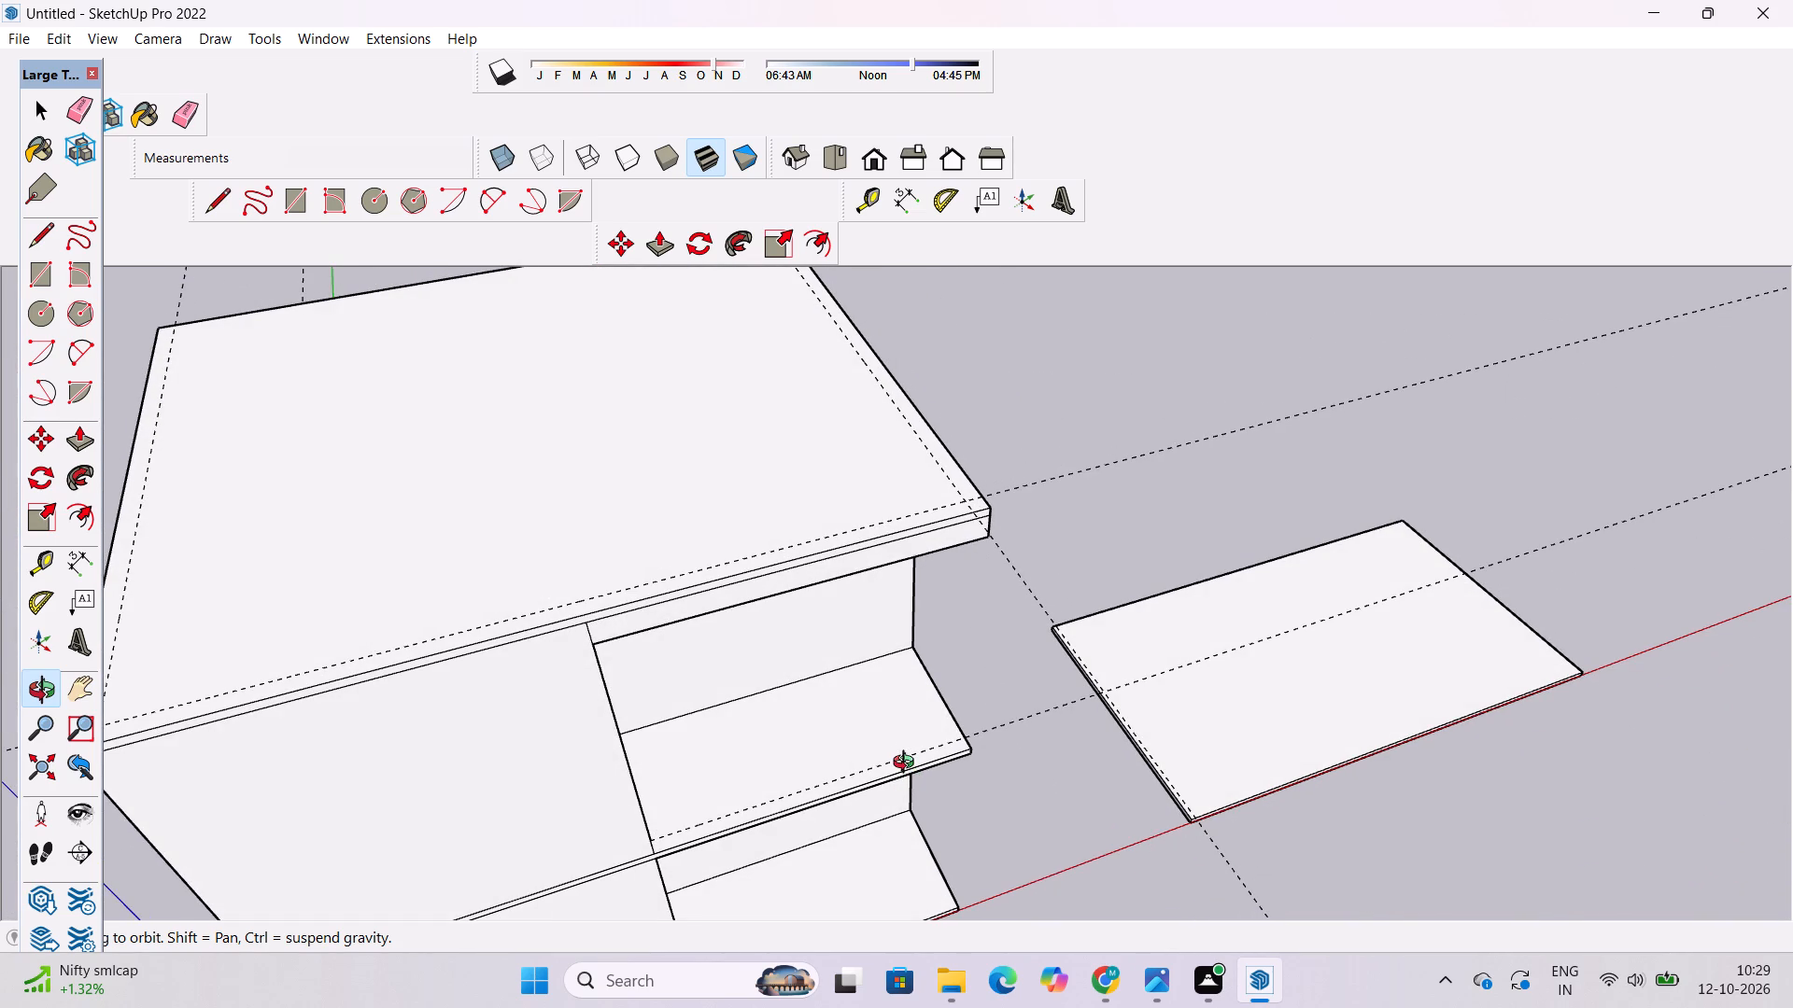
{"action": "scroll", "coordinate": [898, 737], "scroll_direction": "down", "scroll_amount": 6}
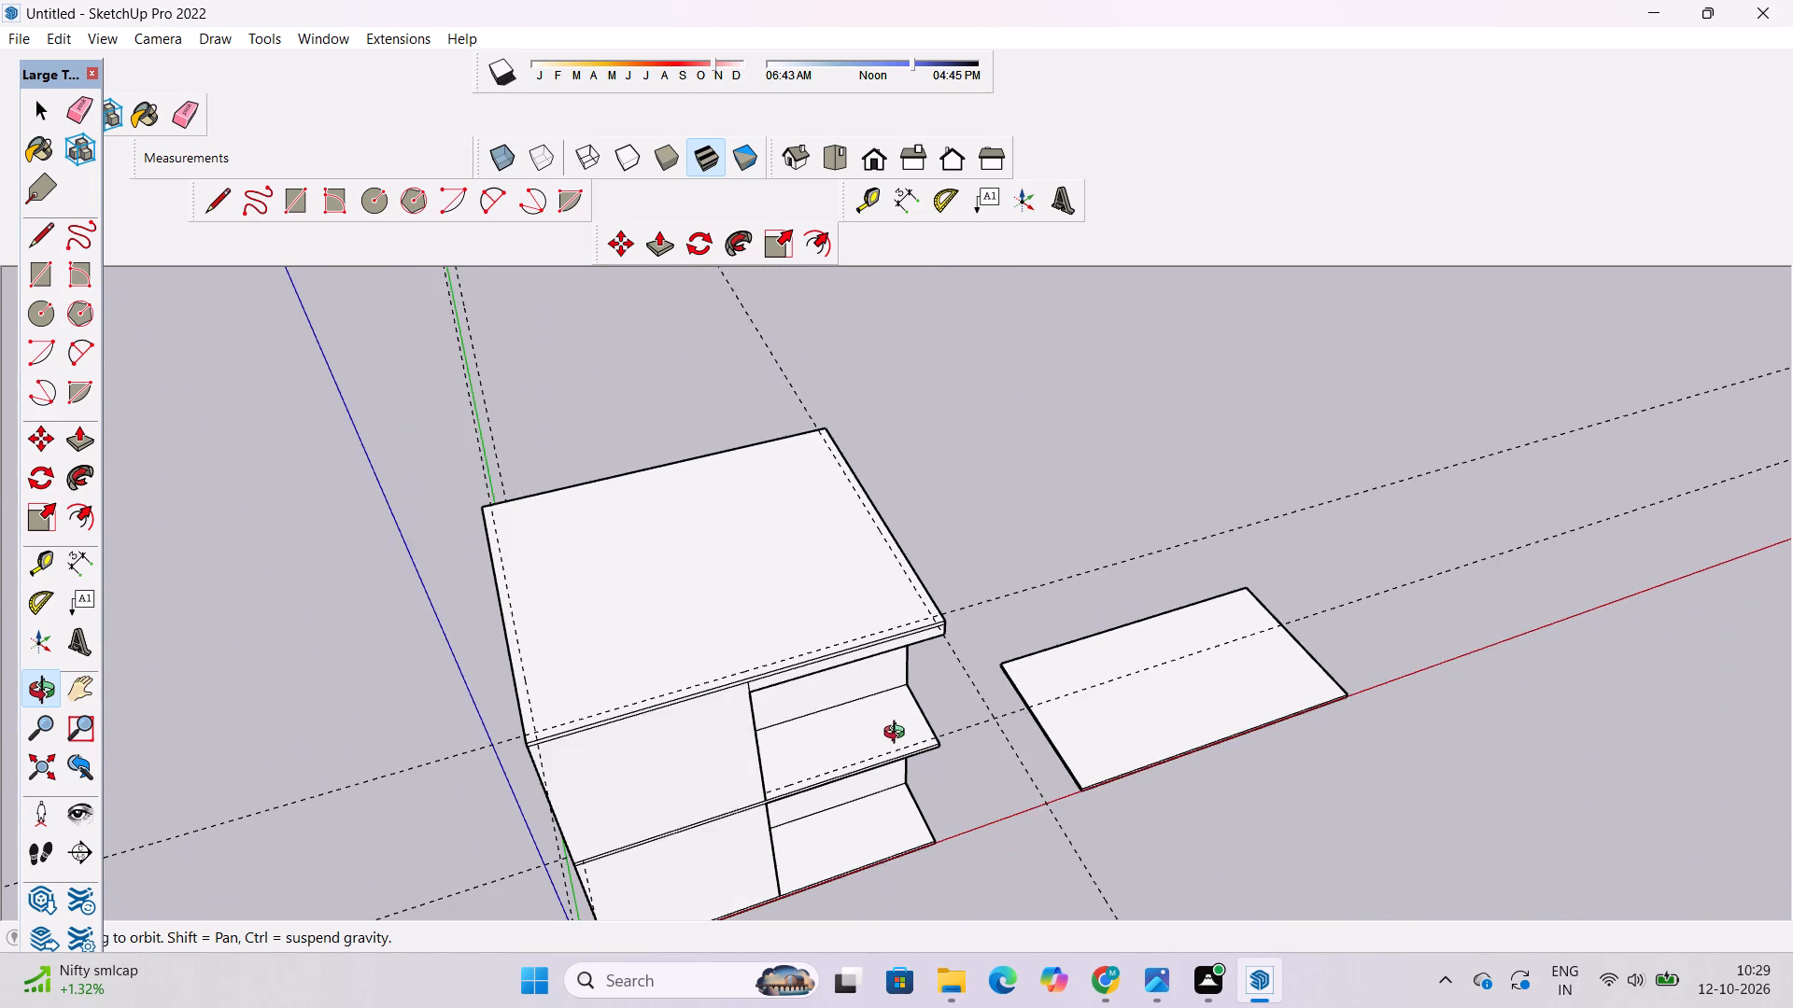
{"action": "scroll", "coordinate": [873, 710], "scroll_direction": "up", "scroll_amount": 2}
{"action": "left_click_drag", "start_coordinate": [924, 775], "coordinate": [830, 674]}
{"action": "scroll", "coordinate": [863, 808], "scroll_direction": "up", "scroll_amount": 4}
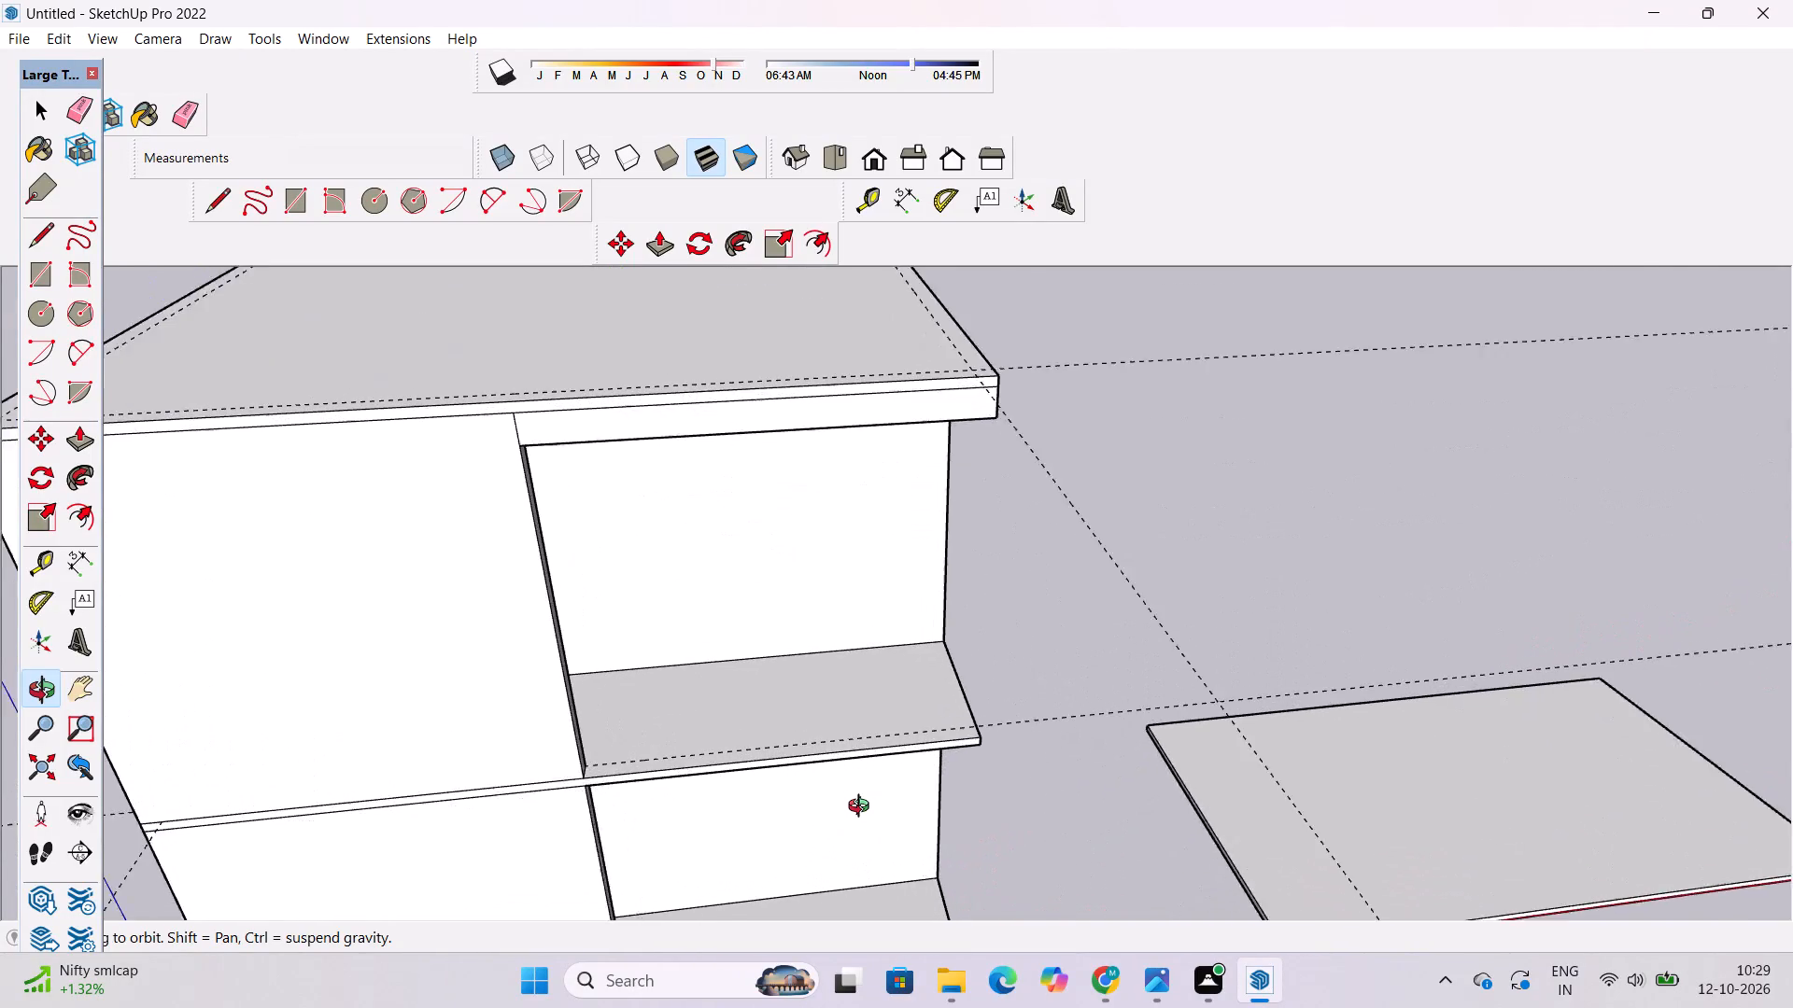
{"action": "scroll", "coordinate": [863, 808], "scroll_direction": "up", "scroll_amount": 1}
{"action": "left_click", "coordinate": [863, 808], "text": "shift"}
{"action": "left_click_drag", "start_coordinate": [864, 809], "coordinate": [833, 735], "text": "shift"}
{"action": "left_click_drag", "start_coordinate": [833, 735], "coordinate": [787, 638]}
{"action": "left_click_drag", "start_coordinate": [787, 638], "coordinate": [832, 838]}
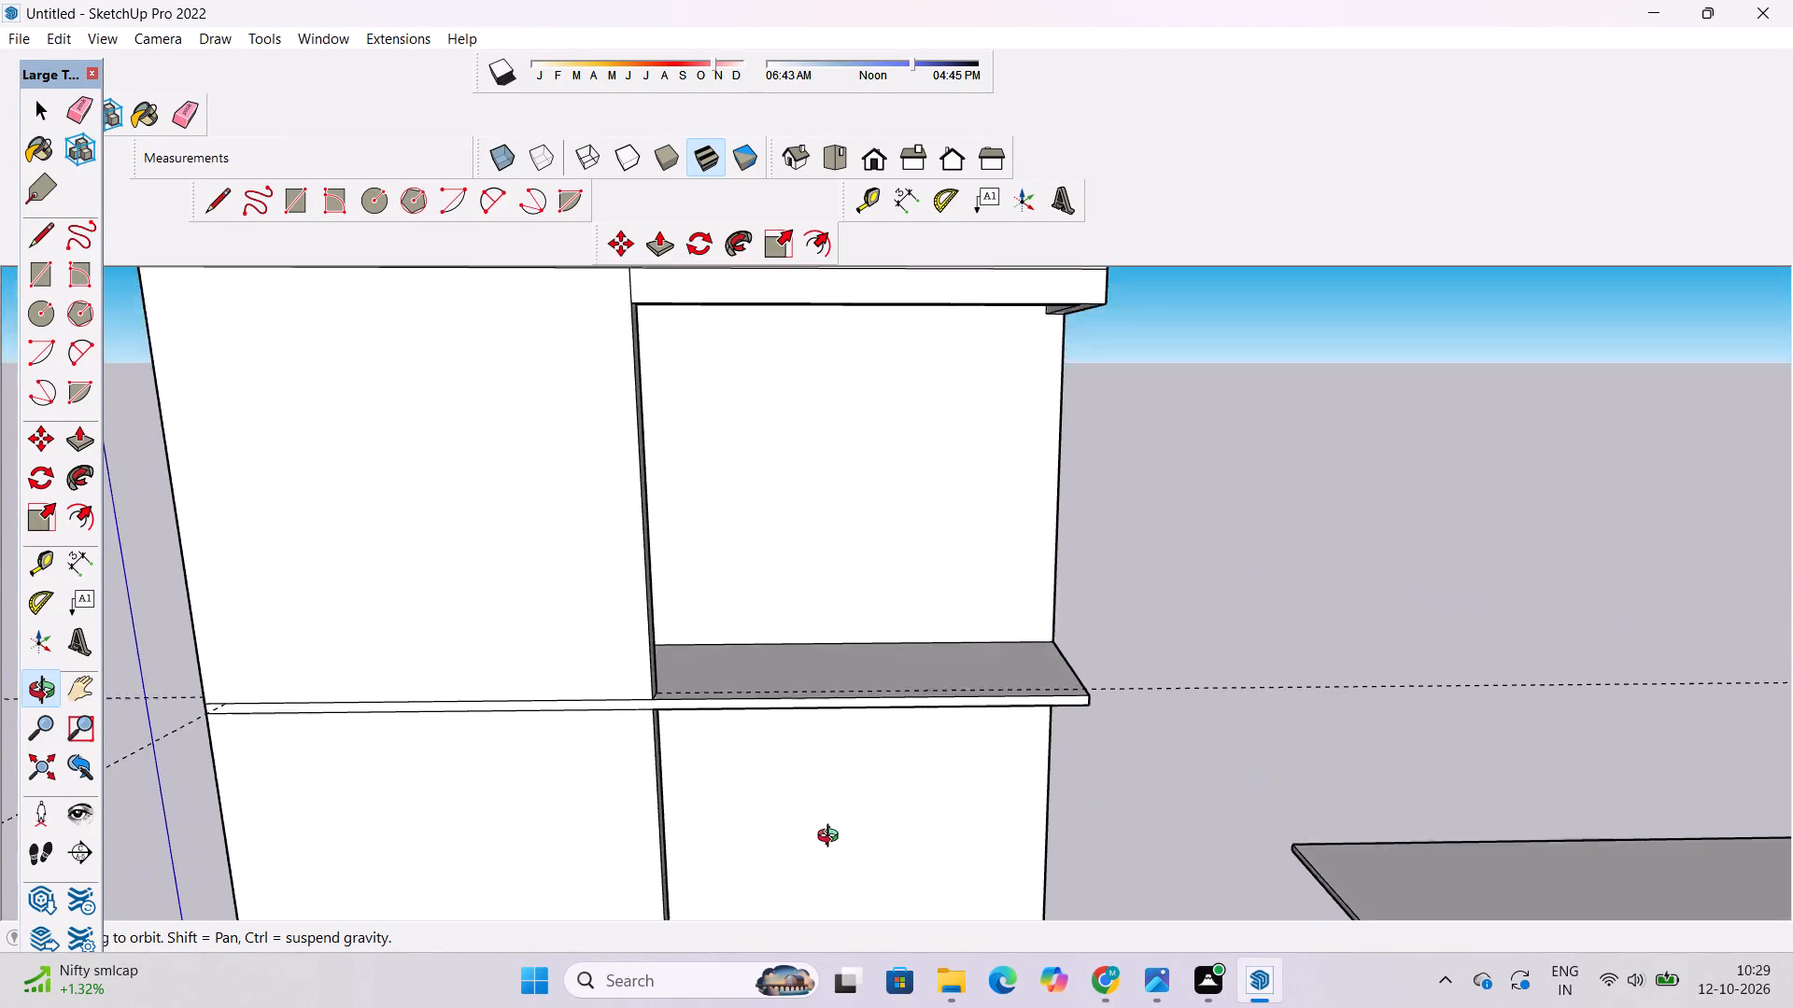
{"action": "left_click_drag", "start_coordinate": [832, 838], "coordinate": [827, 818]}
{"action": "scroll", "coordinate": [826, 806], "scroll_direction": "down", "scroll_amount": 3}
{"action": "left_click_drag", "start_coordinate": [826, 806], "coordinate": [826, 830], "text": "shift"}
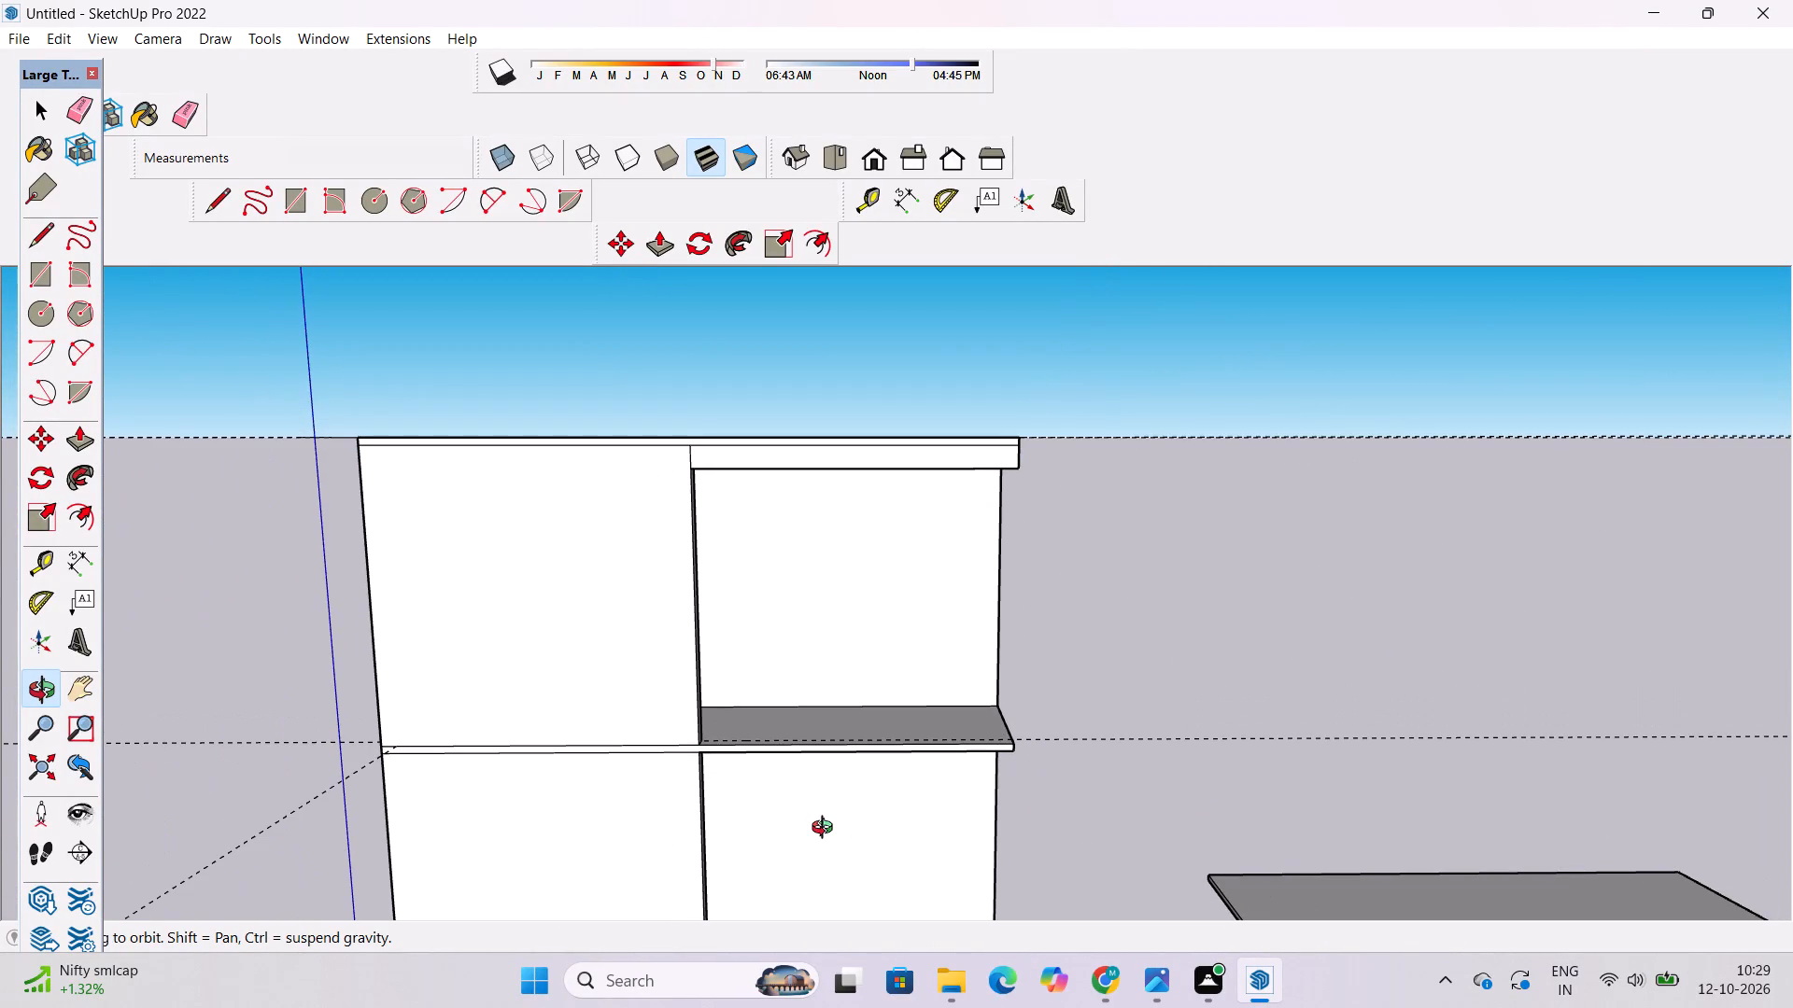
Push/Pull the inset border on the middle slab's underside down 3' as a beam.
{"action": "scroll", "coordinate": [826, 828], "scroll_direction": "up", "scroll_amount": 2}
{"action": "left_click_drag", "start_coordinate": [837, 846], "coordinate": [825, 756]}
{"action": "scroll", "coordinate": [823, 755], "scroll_direction": "up", "scroll_amount": 4}
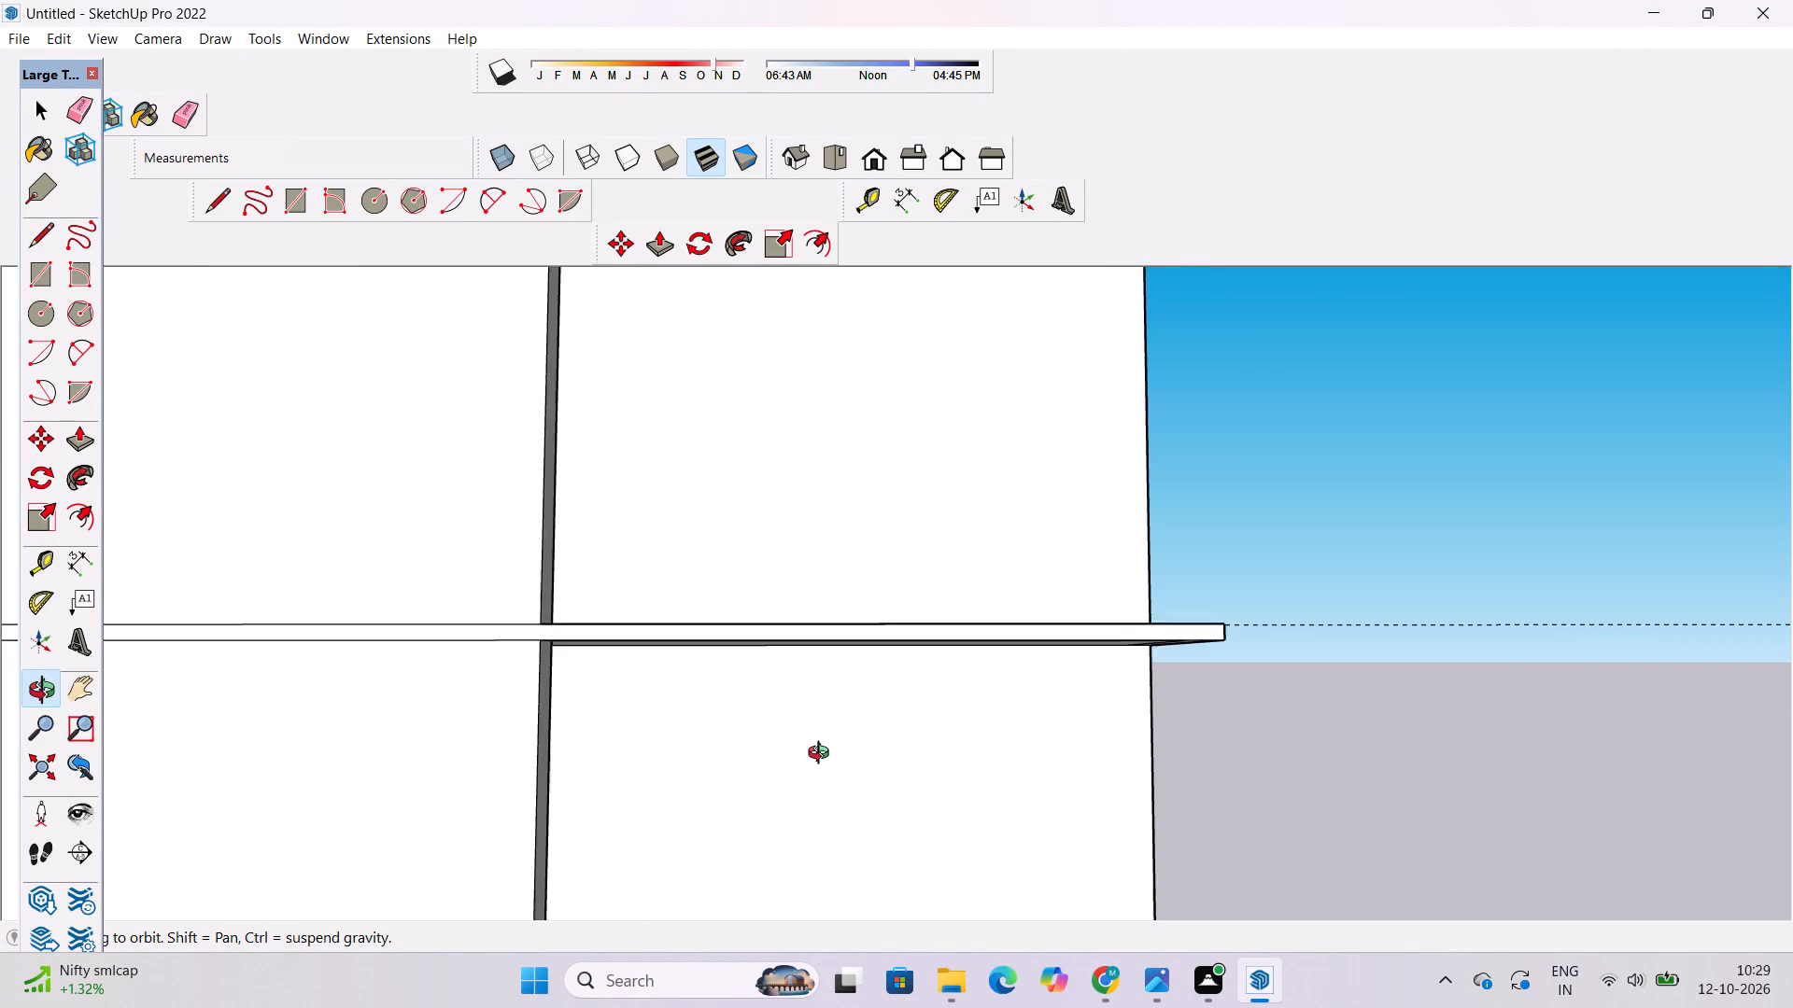
{"action": "scroll", "coordinate": [823, 755], "scroll_direction": "up", "scroll_amount": 4}
{"action": "left_click_drag", "start_coordinate": [796, 805], "coordinate": [757, 644]}
{"action": "scroll", "coordinate": [757, 634], "scroll_direction": "down", "scroll_amount": 8}
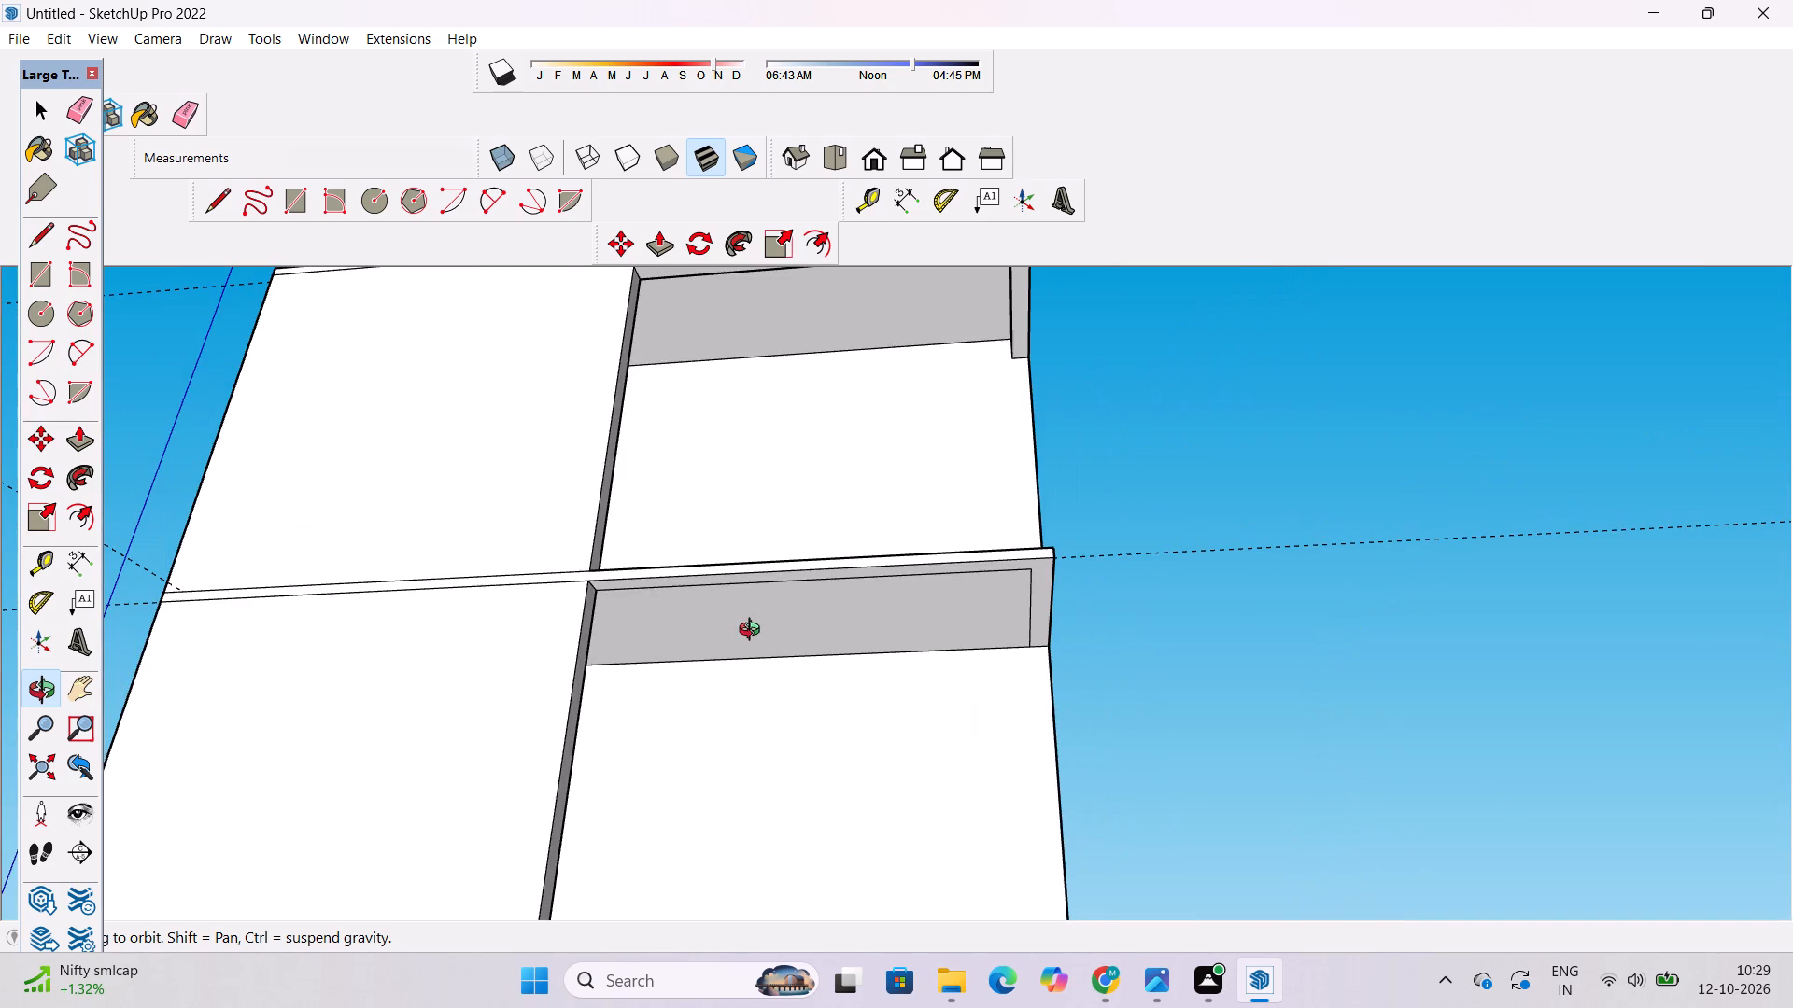
{"action": "left_click_drag", "start_coordinate": [754, 632], "coordinate": [778, 712], "text": "shift"}
{"action": "scroll", "coordinate": [807, 675], "scroll_direction": "up", "scroll_amount": 5}
{"action": "left_click_drag", "start_coordinate": [828, 679], "coordinate": [744, 680], "text": "shift"}
{"action": "left_click_drag", "start_coordinate": [747, 681], "coordinate": [765, 683]}
{"action": "key", "text": "p"}
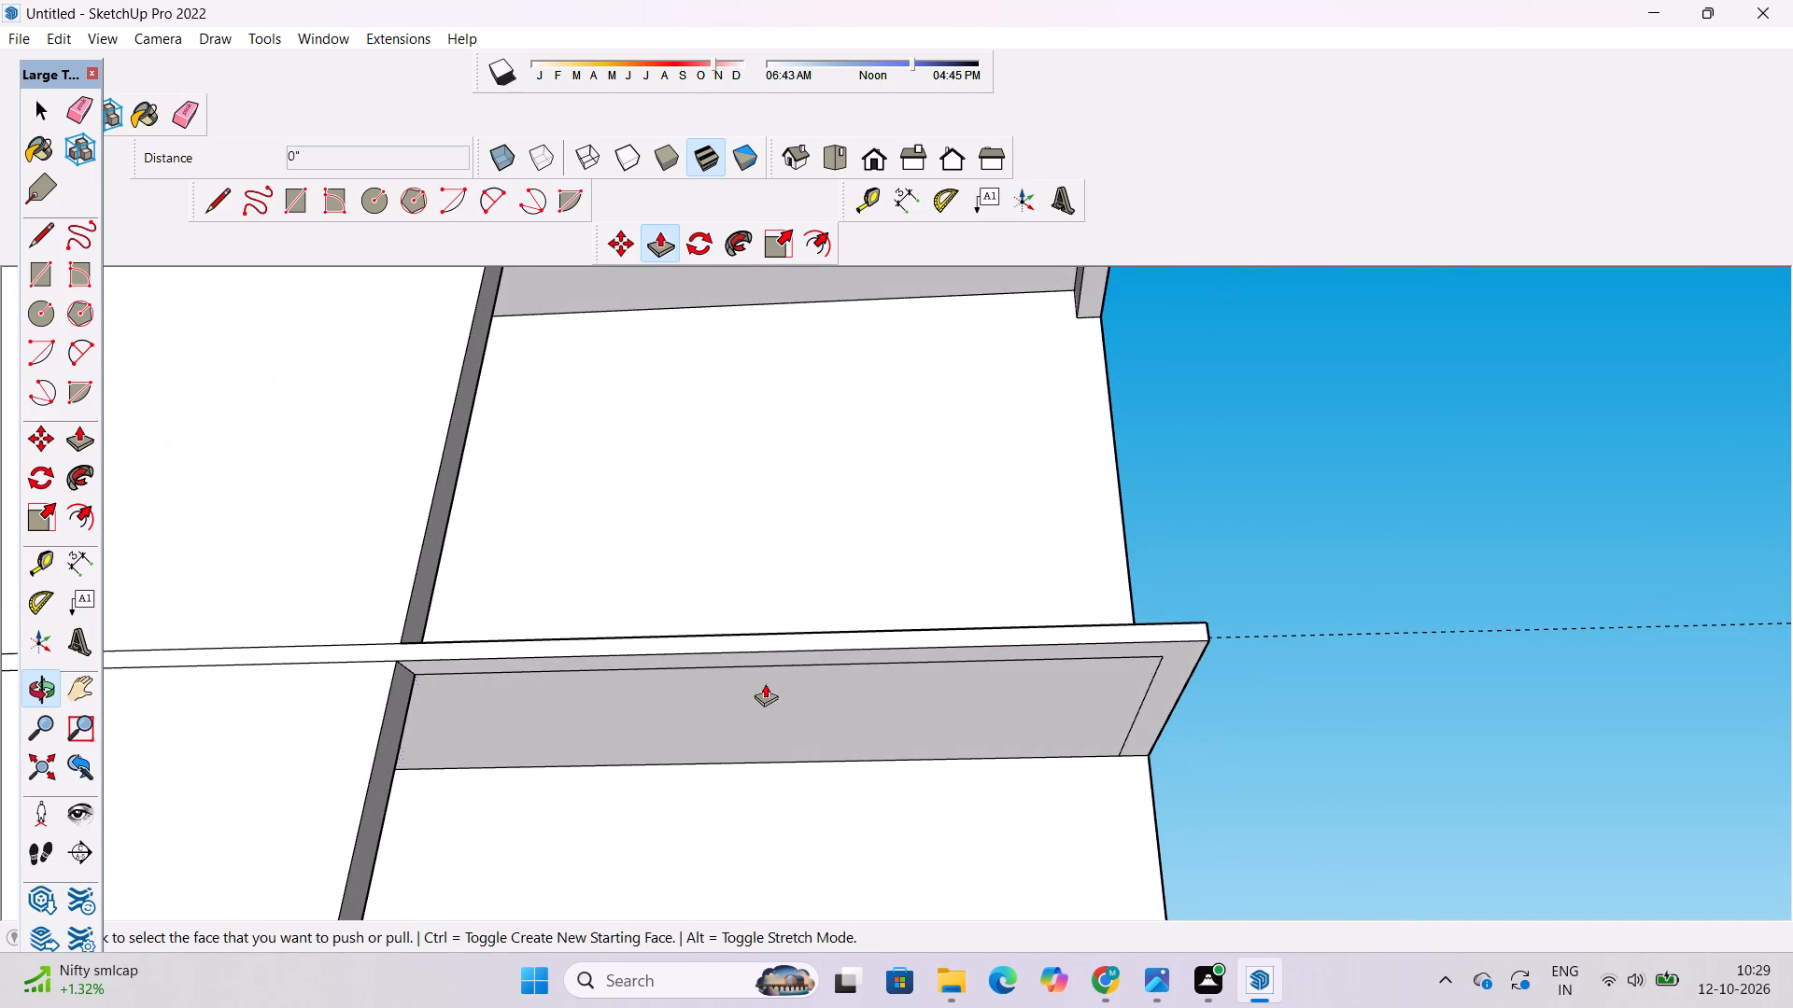
{"action": "left_click", "coordinate": [949, 655]}
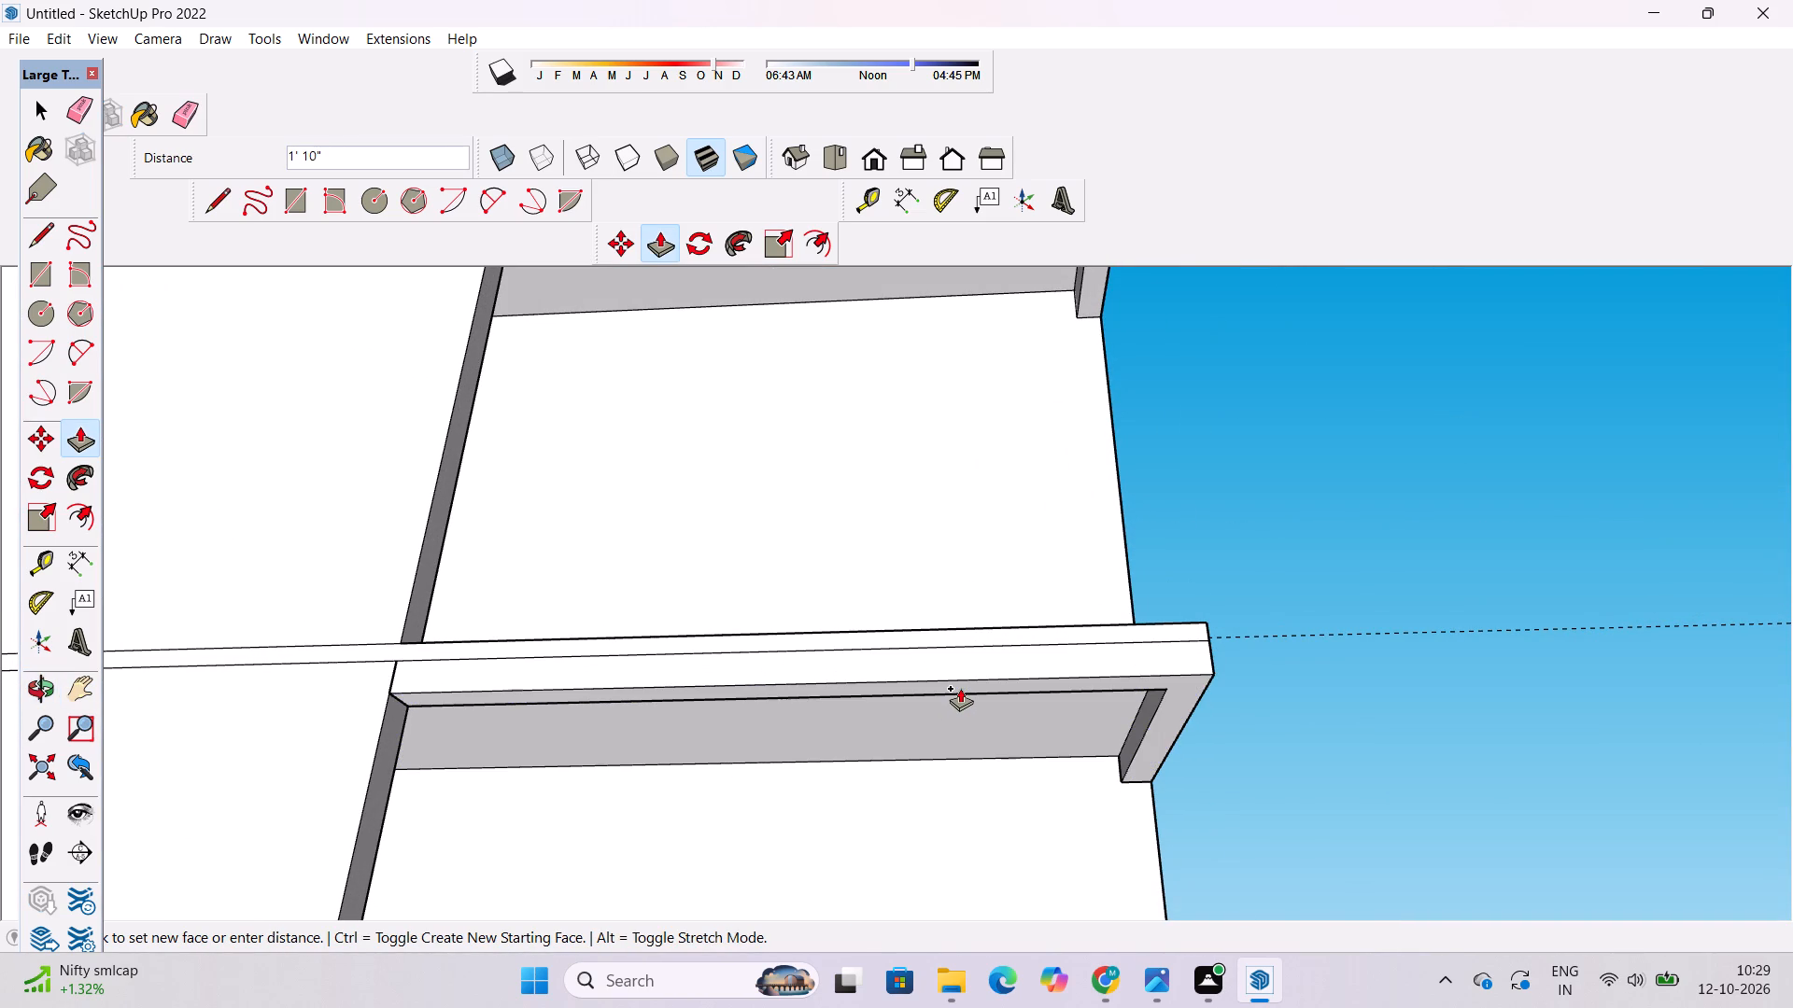
{"action": "type", "text": "3'"}
{"action": "key", "text": "Return"}
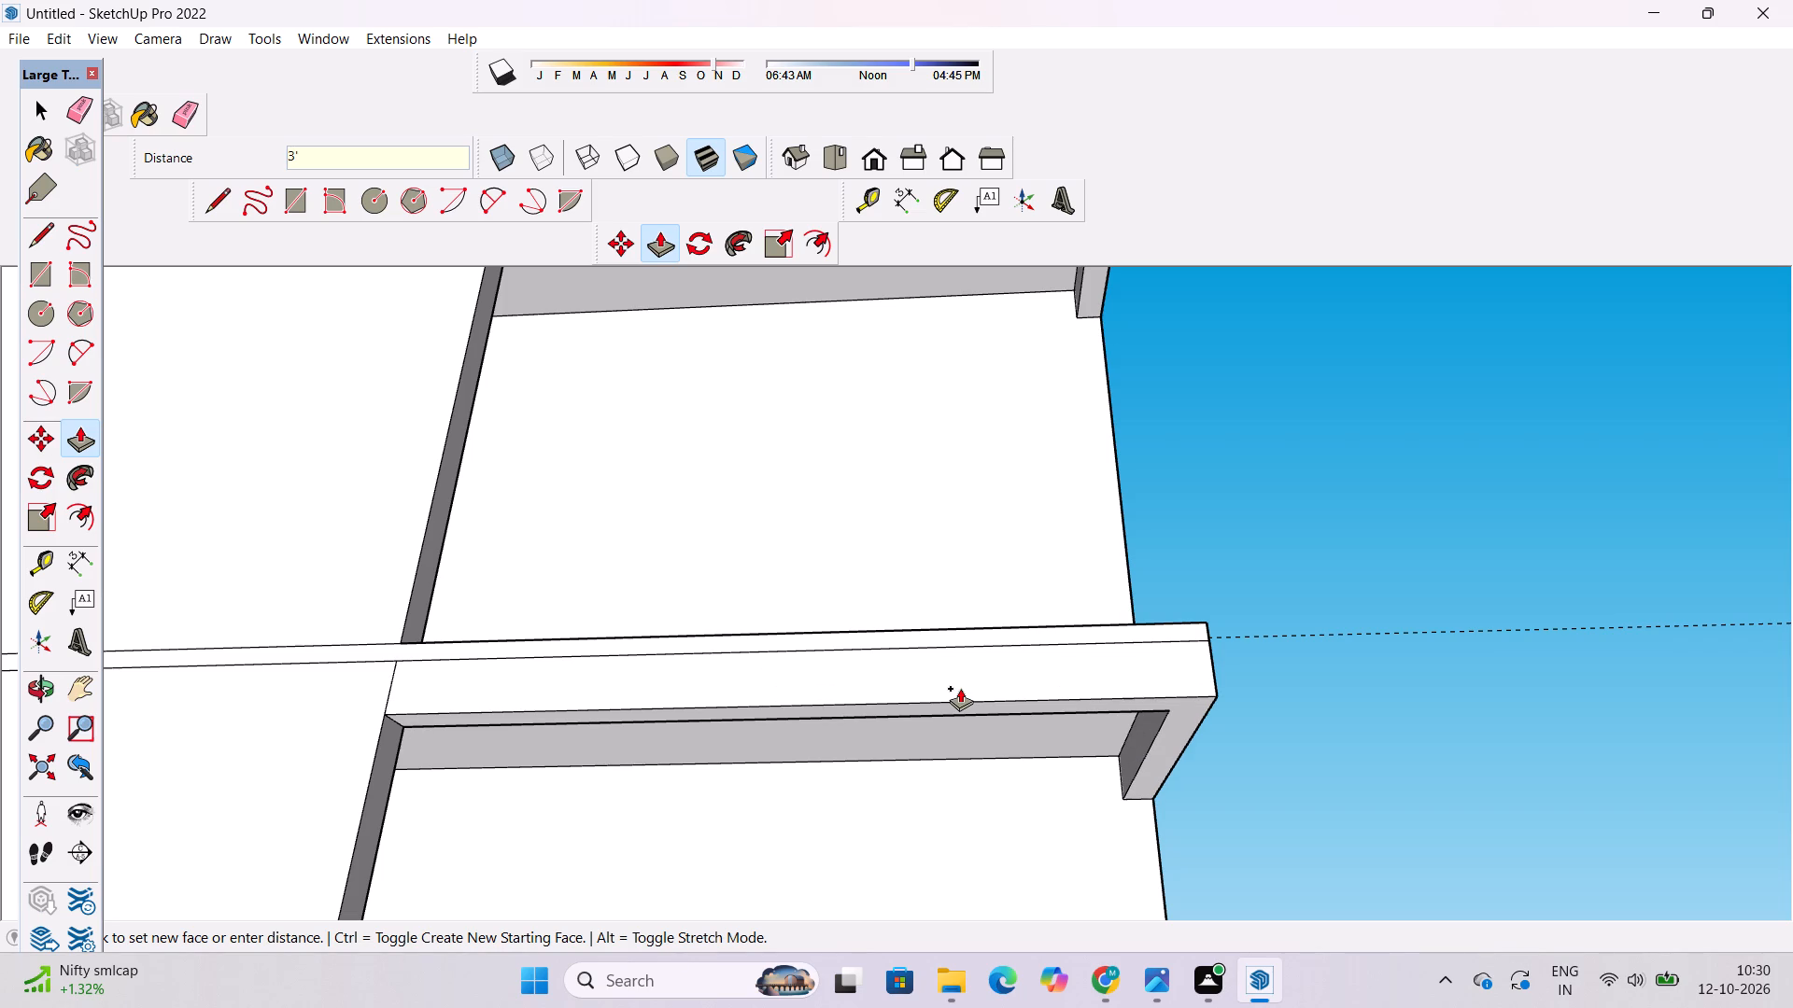
Place a guide line 2' in from the outer side edge on the middle slab's top face.
{"action": "key", "text": "o"}
{"action": "scroll", "coordinate": [960, 689], "scroll_direction": "down", "scroll_amount": 5}
{"action": "left_click_drag", "start_coordinate": [971, 683], "coordinate": [971, 700]}
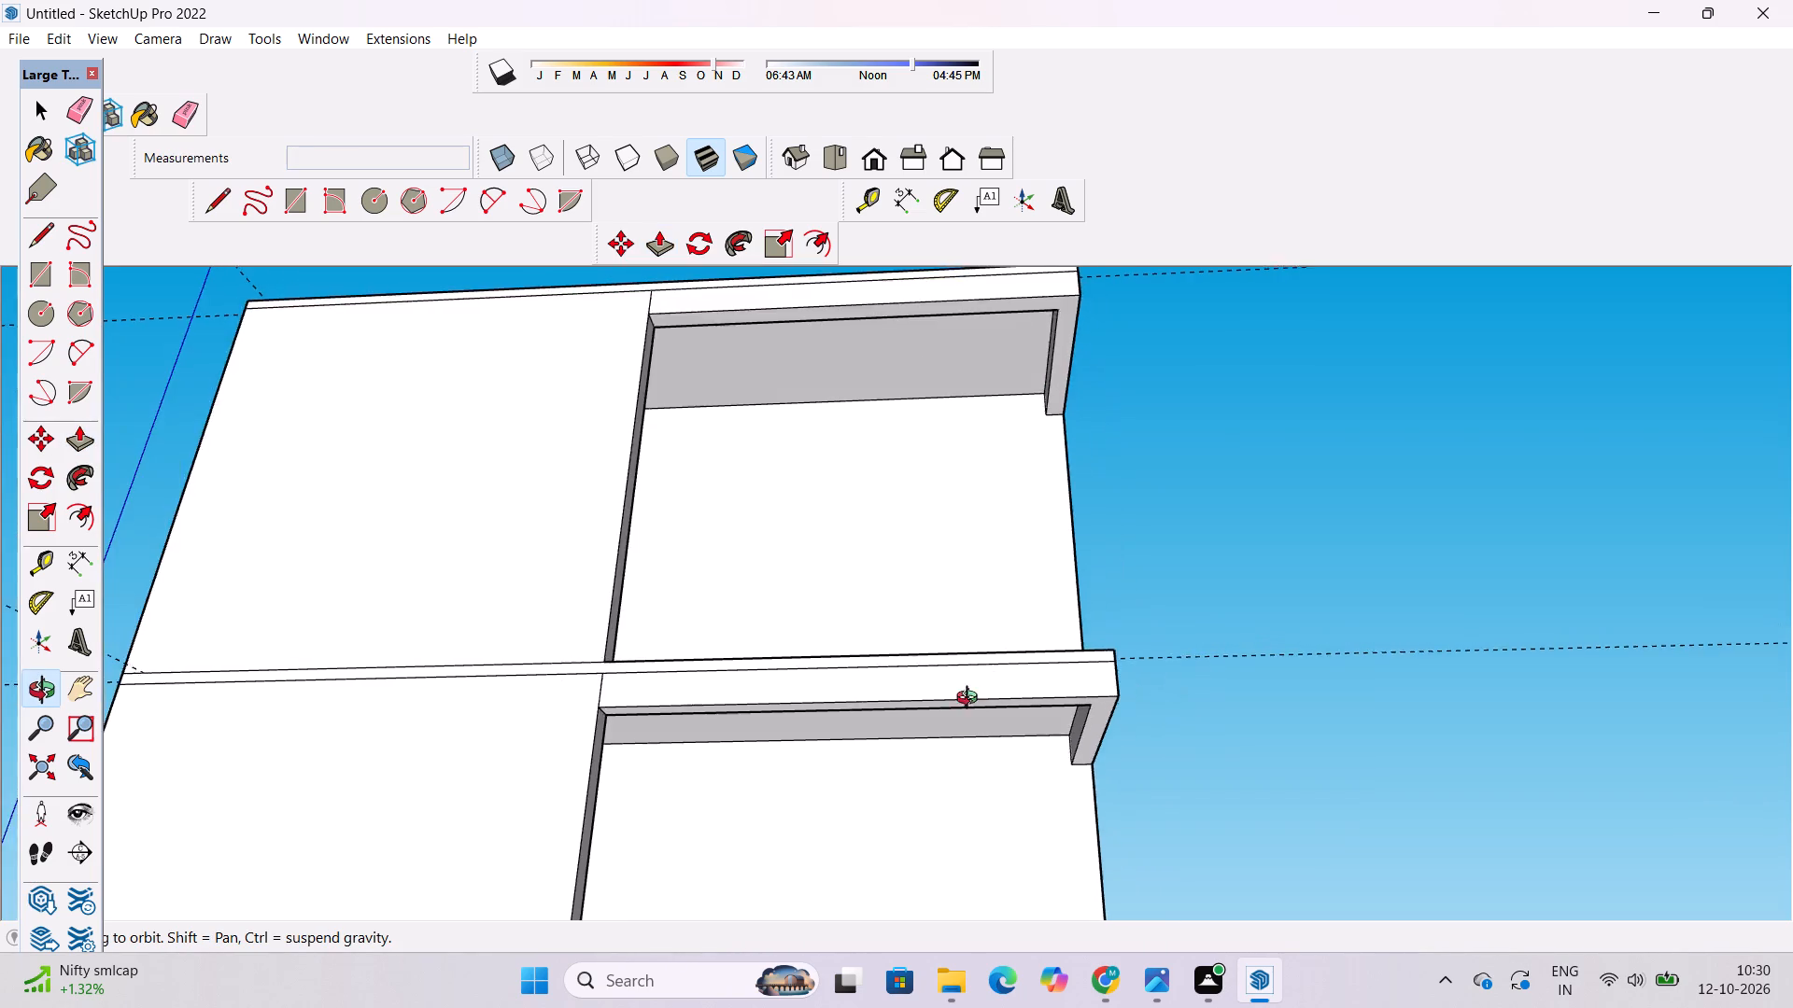
{"action": "left_click_drag", "start_coordinate": [971, 700], "coordinate": [950, 976]}
{"action": "scroll", "coordinate": [928, 768], "scroll_direction": "up", "scroll_amount": 4}
{"action": "left_click_drag", "start_coordinate": [928, 768], "coordinate": [900, 751], "text": "shift"}
{"action": "left_click_drag", "start_coordinate": [900, 754], "coordinate": [1110, 887]}
{"action": "scroll", "coordinate": [1039, 829], "scroll_direction": "up", "scroll_amount": 3}
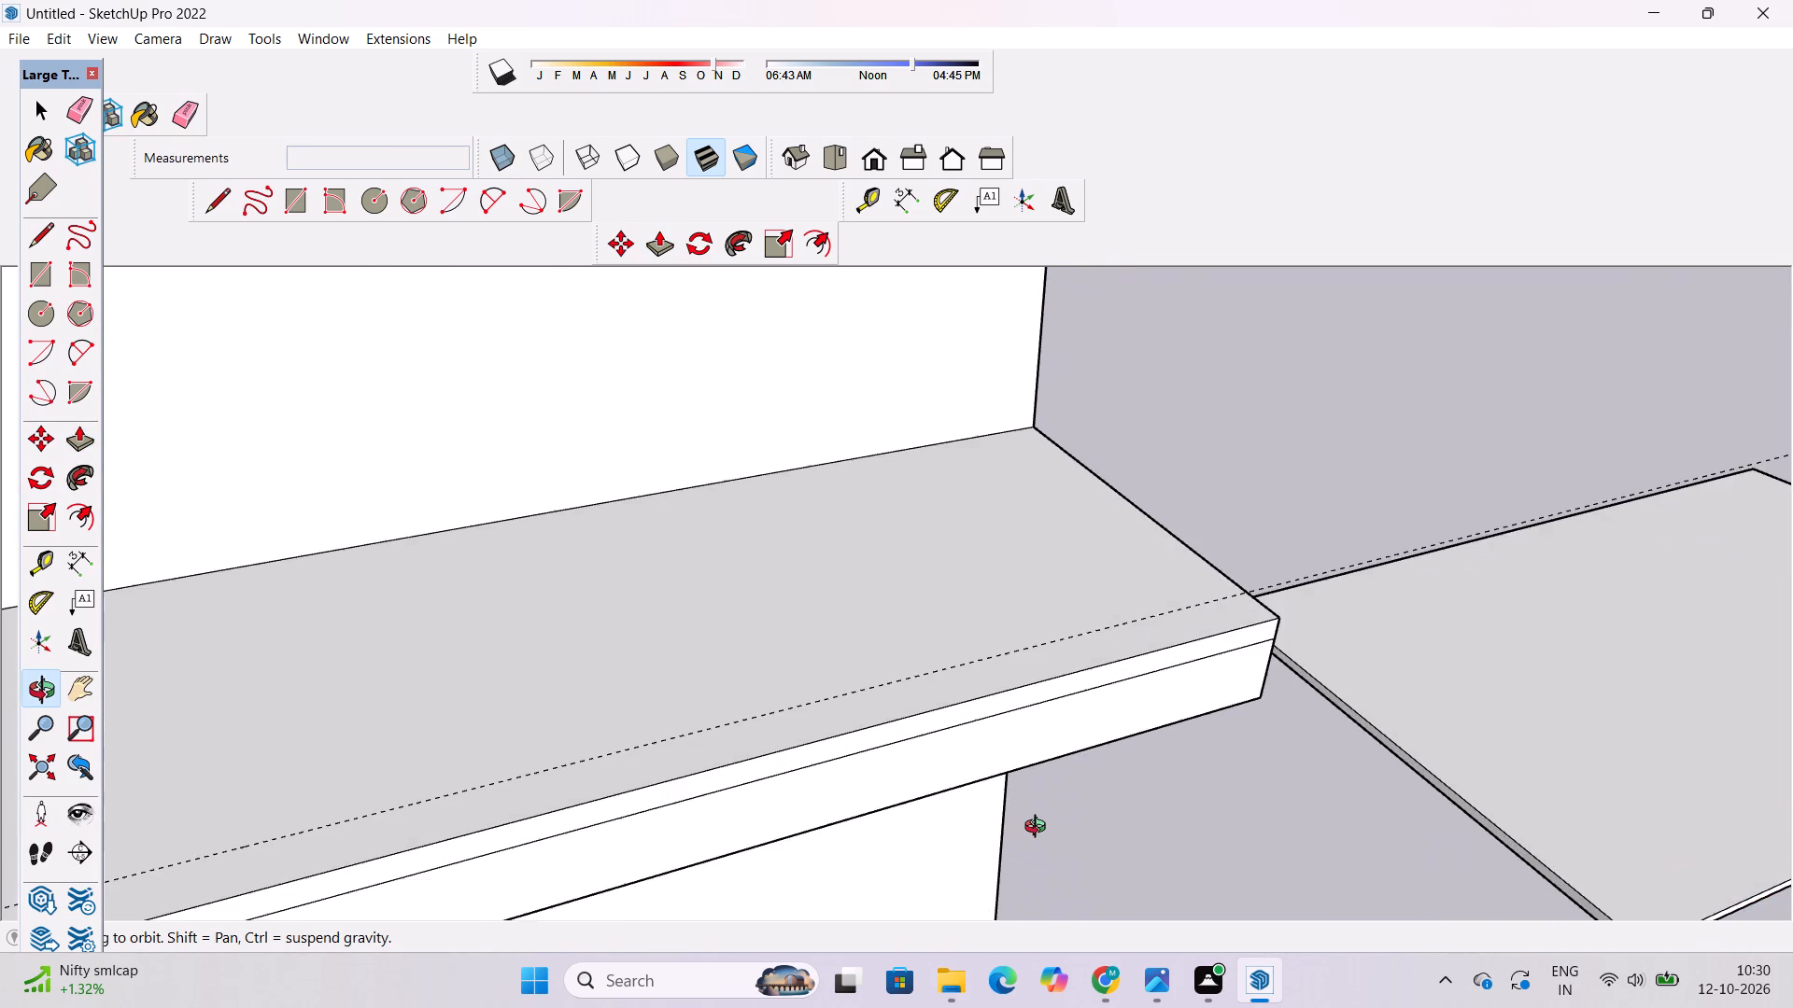
{"action": "left_click_drag", "start_coordinate": [1042, 830], "coordinate": [918, 857]}
{"action": "left_click", "coordinate": [915, 848]}
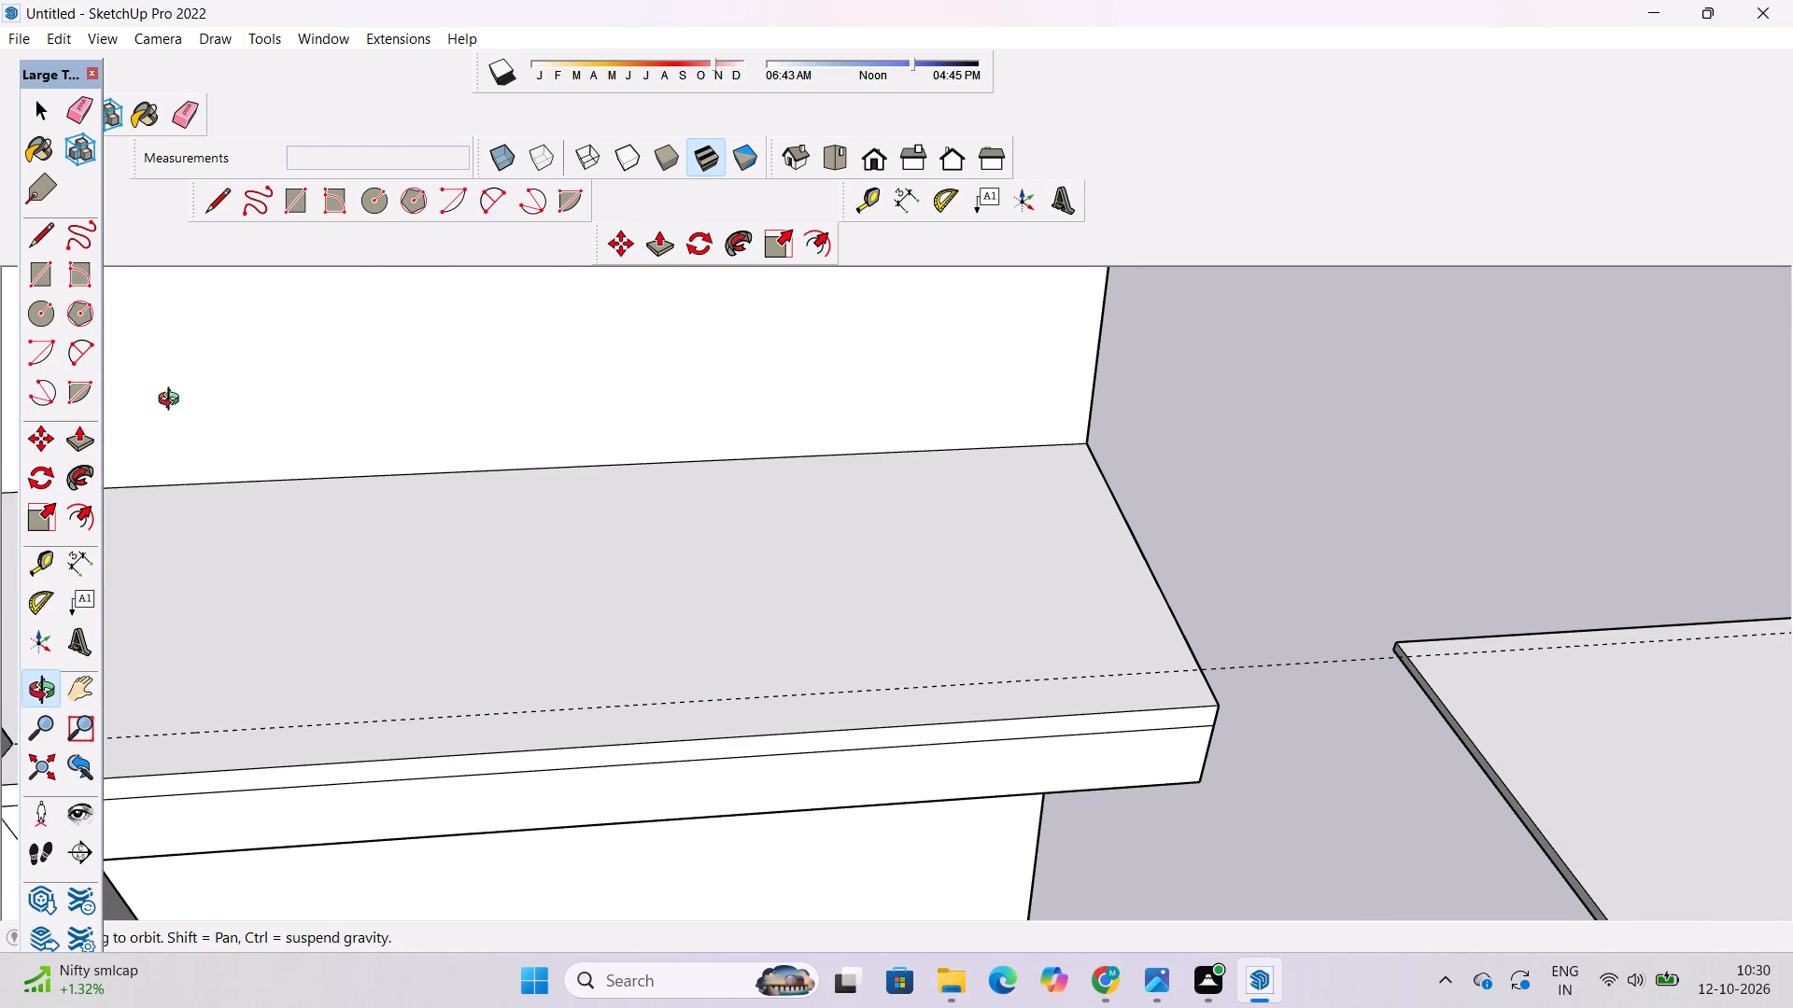
{"action": "left_click", "coordinate": [43, 567]}
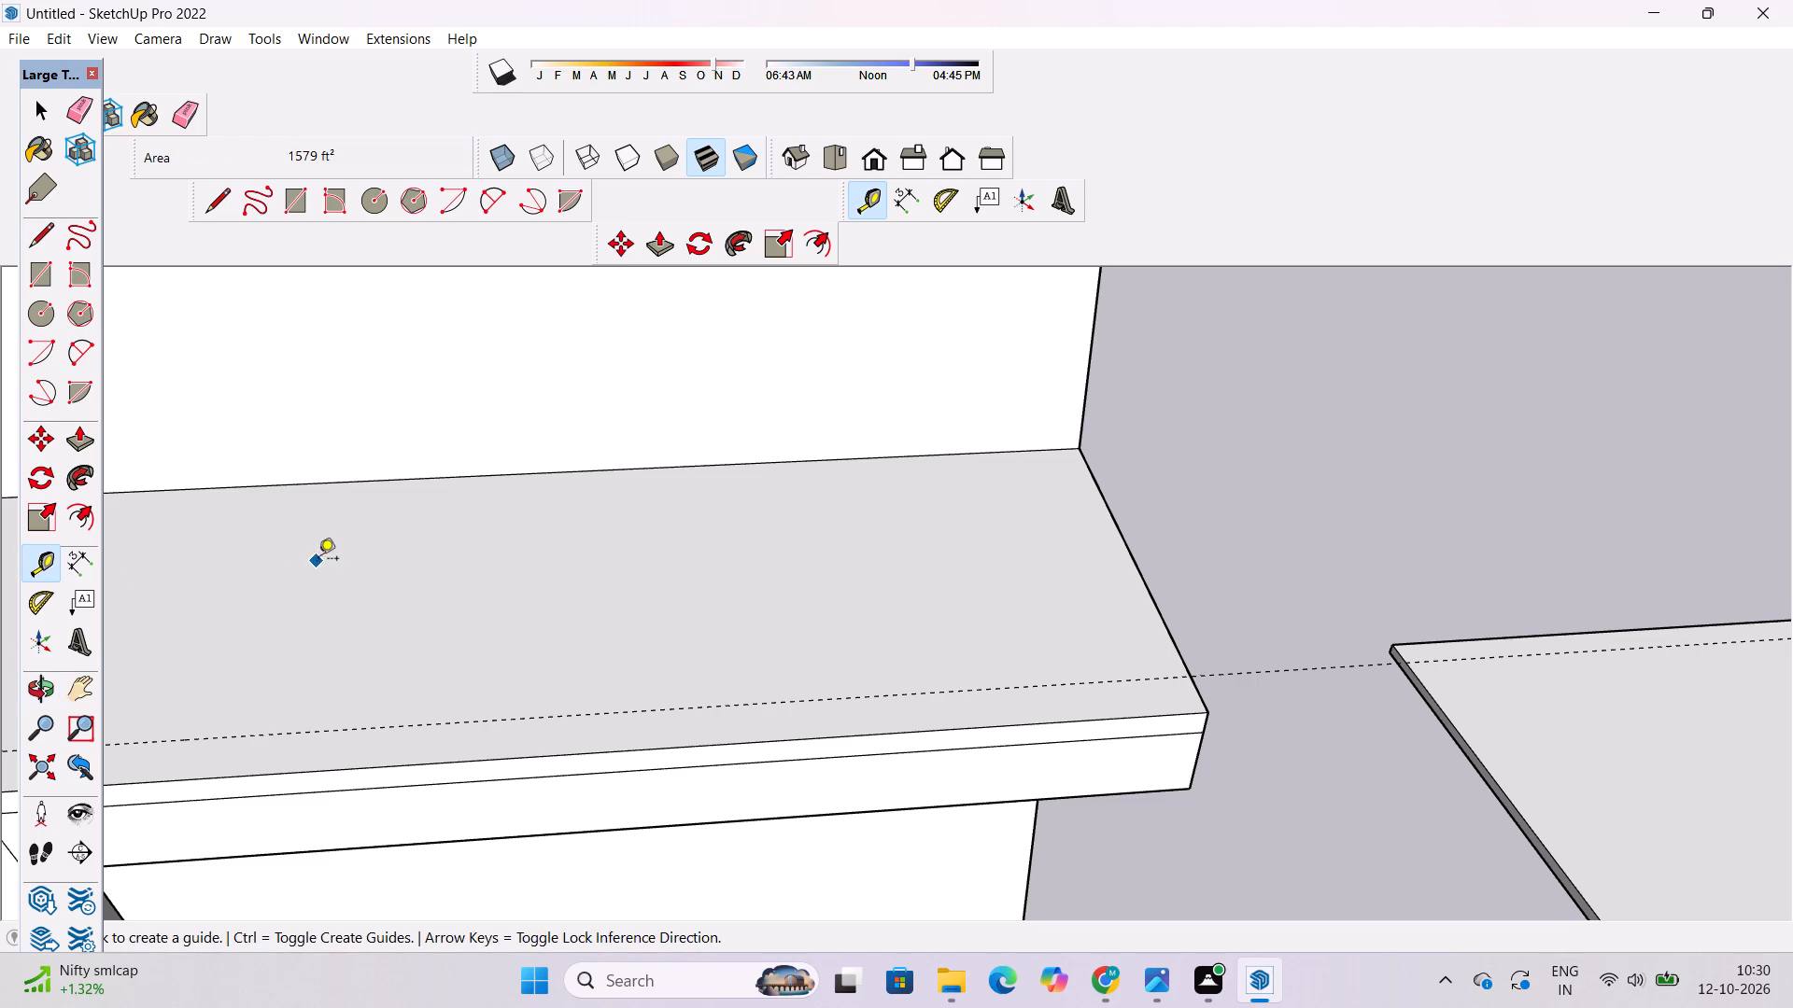
{"action": "scroll", "coordinate": [459, 553], "scroll_direction": "down", "scroll_amount": 4}
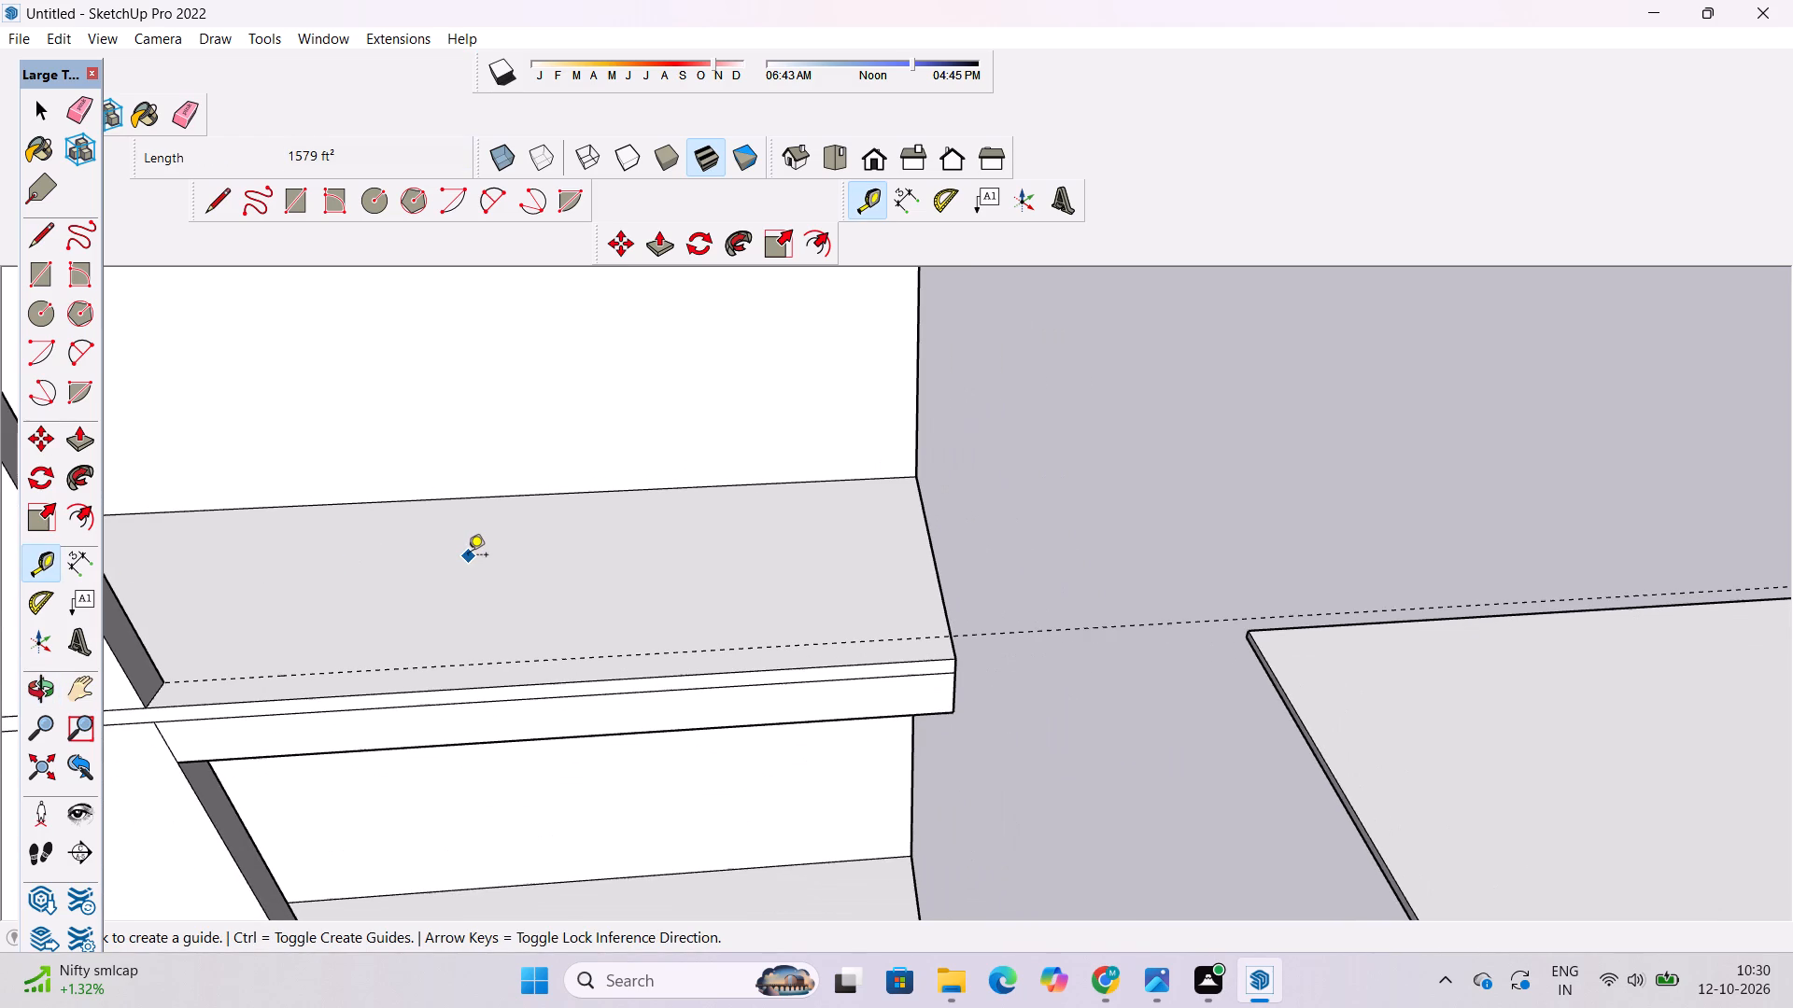
{"action": "scroll", "coordinate": [924, 587], "scroll_direction": "up", "scroll_amount": 5}
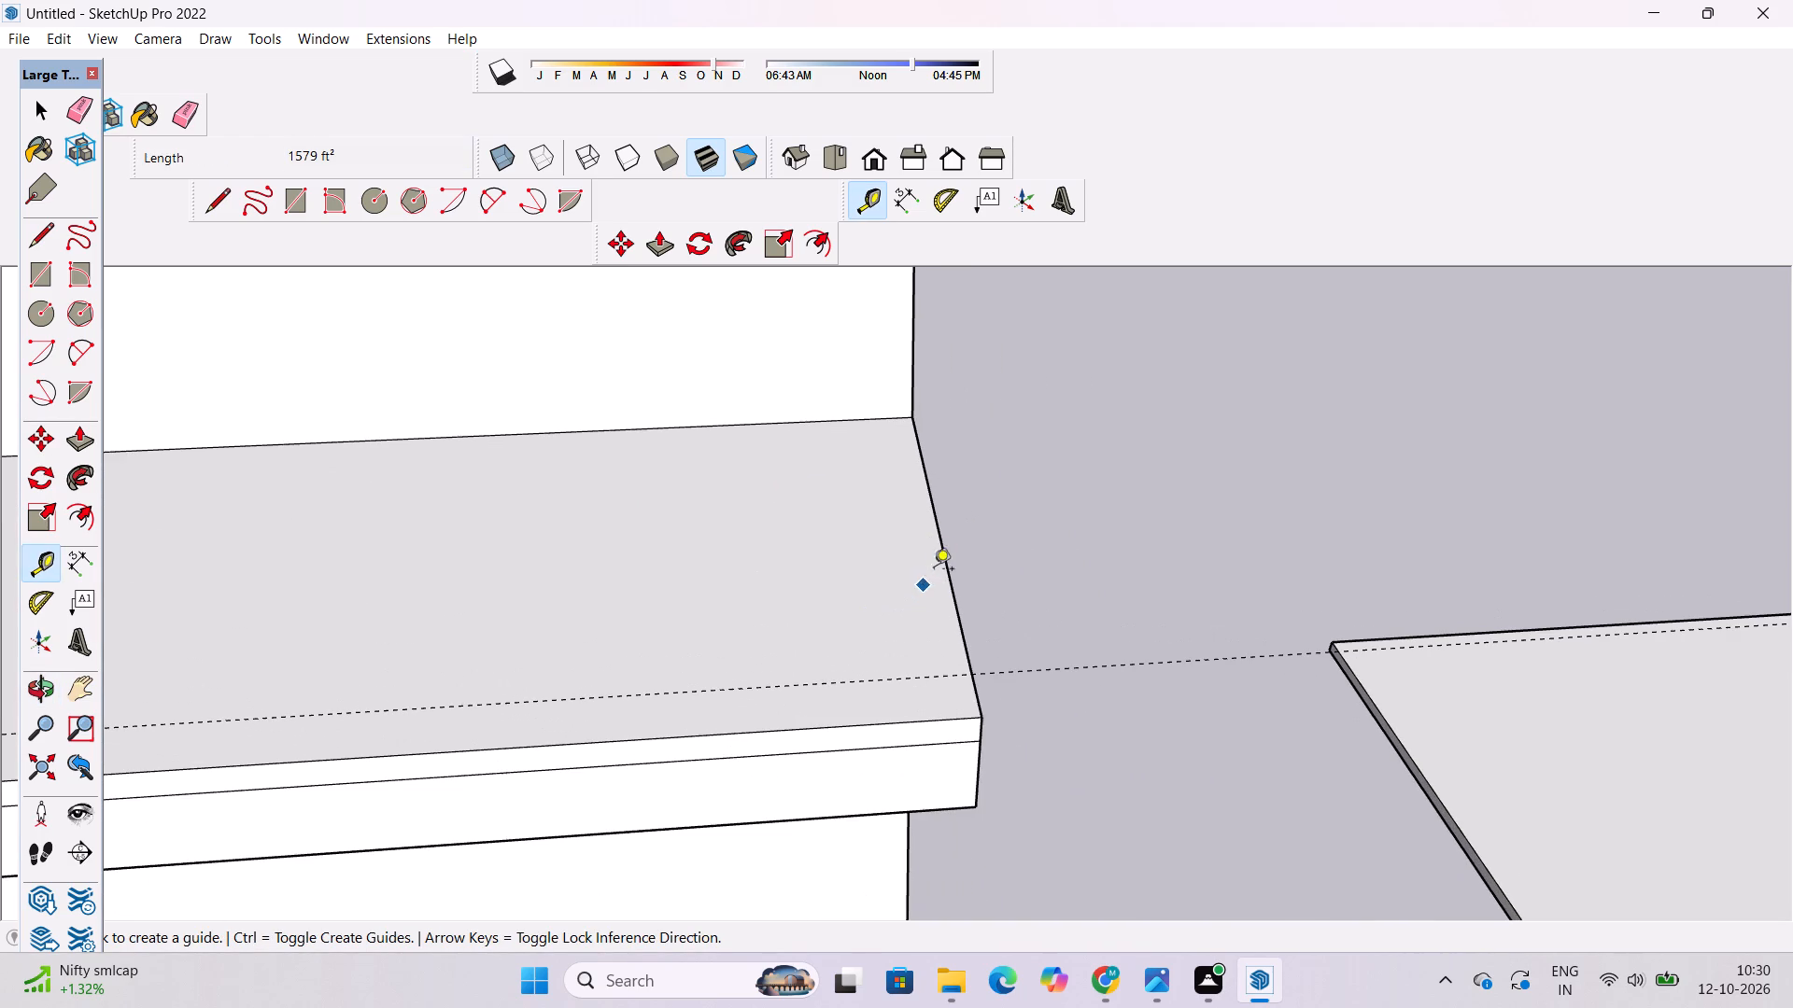
{"action": "scroll", "coordinate": [939, 562], "scroll_direction": "up", "scroll_amount": 11}
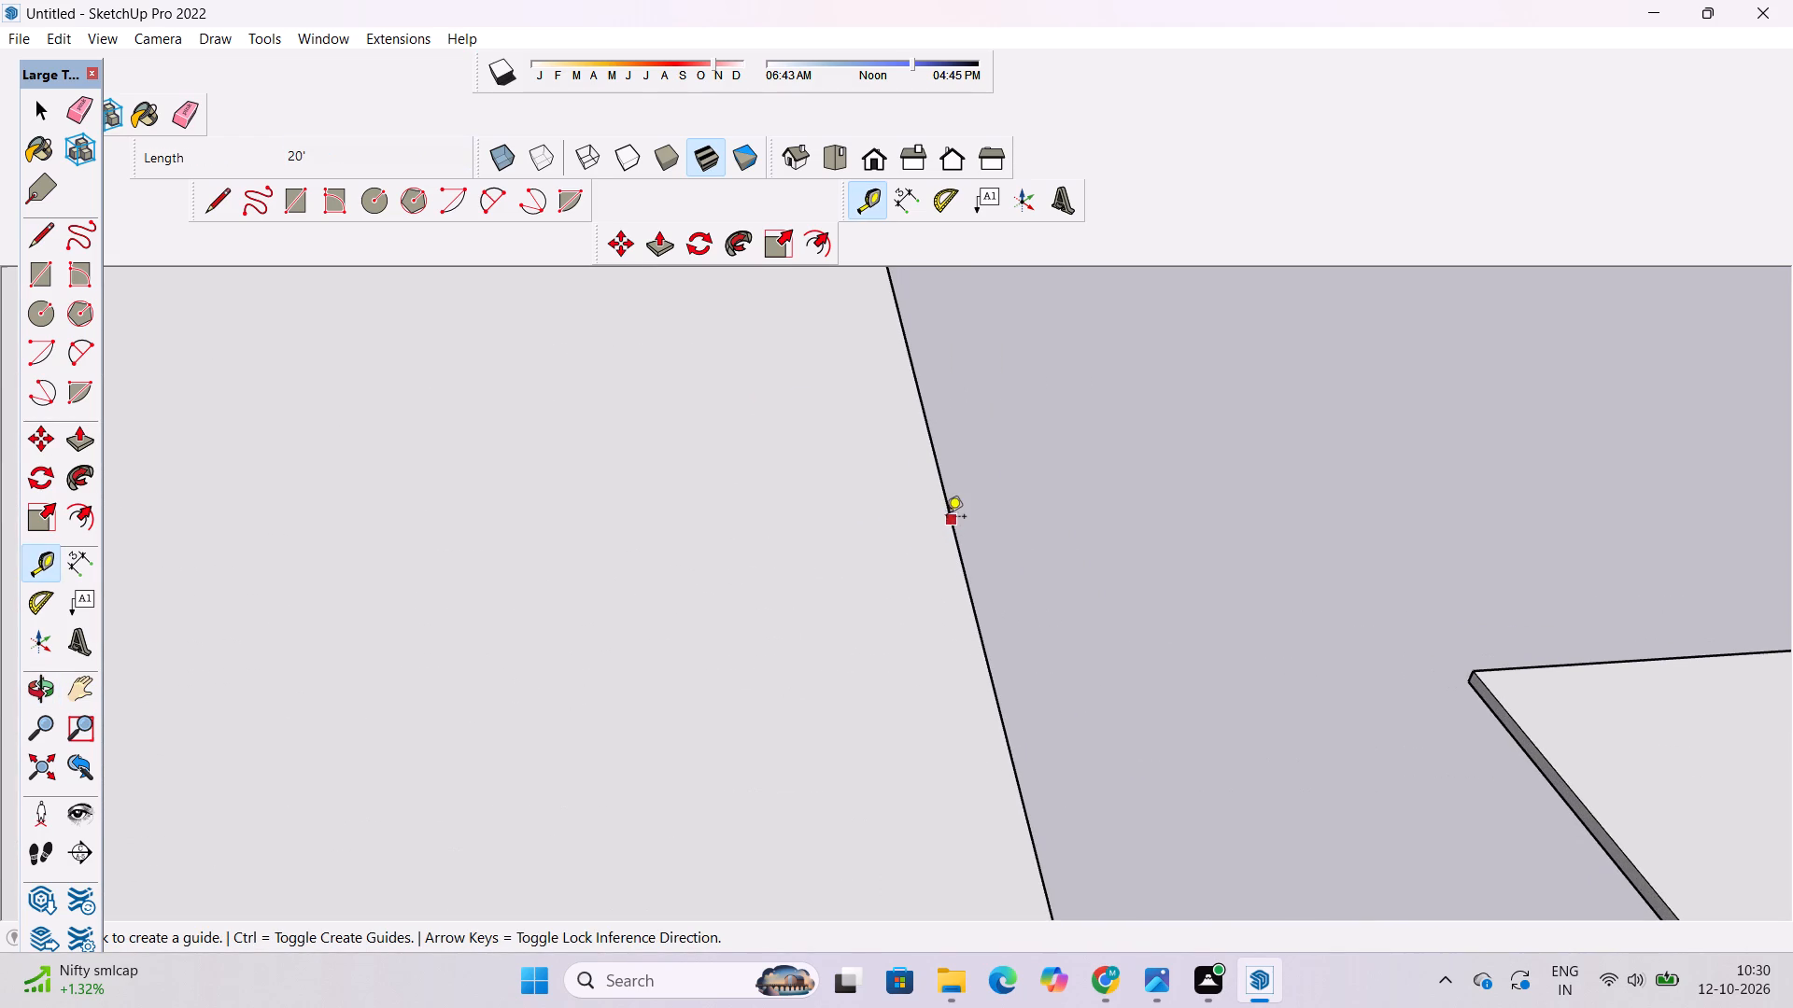
{"action": "left_click", "coordinate": [946, 516]}
{"action": "key", "text": "2"}
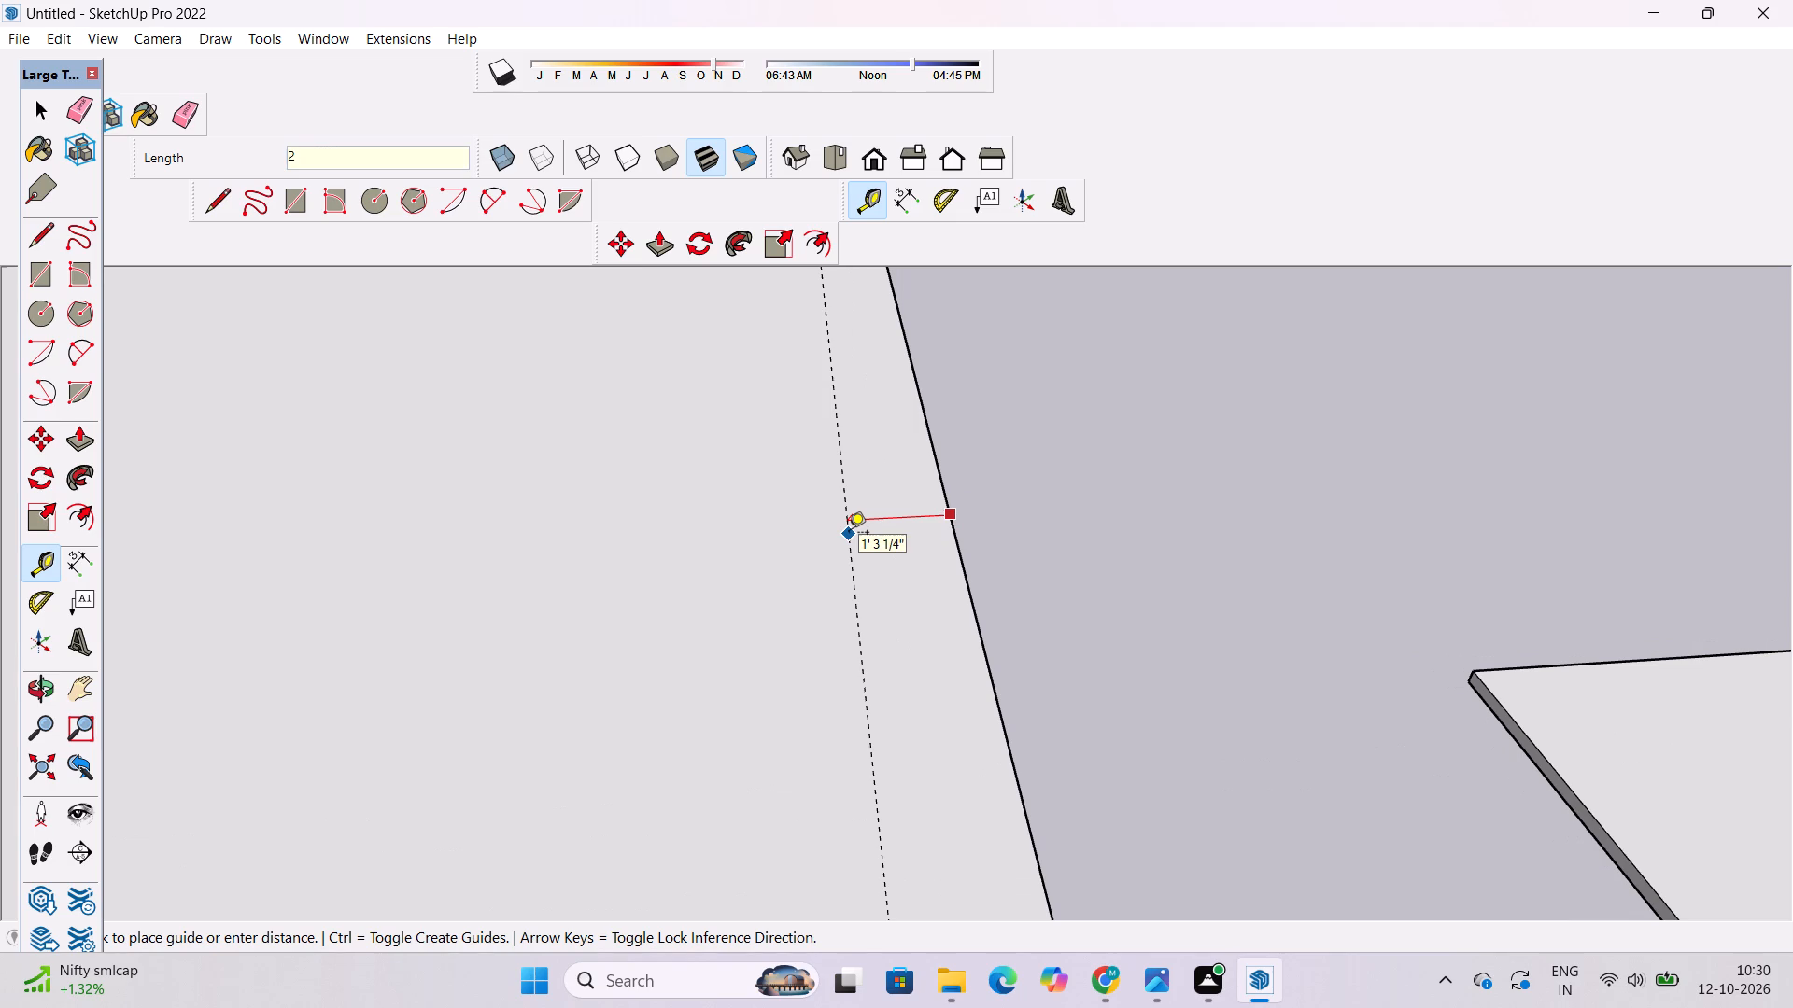
{"action": "key", "text": "apostrophe"}
{"action": "key", "text": "Return"}
Draw an 18' line and a connecting 40' 6" line along the guides to outline the border on the middle slab's top face.
{"action": "scroll", "coordinate": [703, 534], "scroll_direction": "down", "scroll_amount": 4}
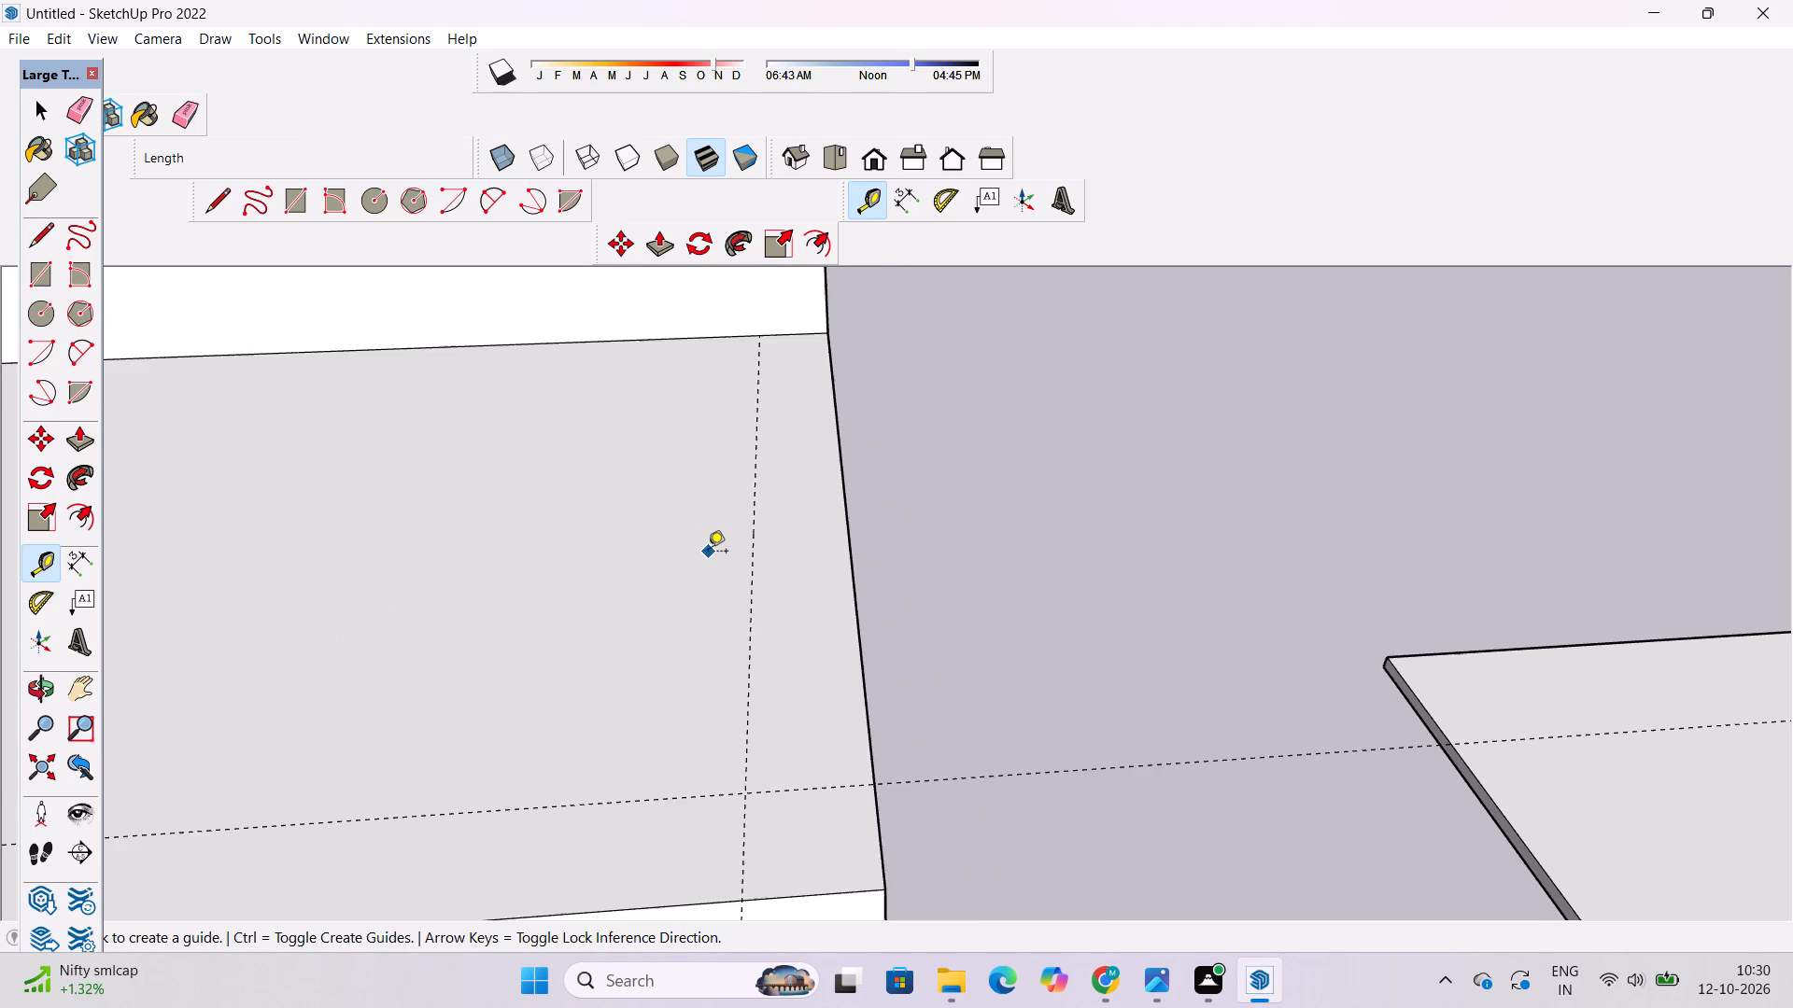
{"action": "scroll", "coordinate": [708, 553], "scroll_direction": "down", "scroll_amount": 4}
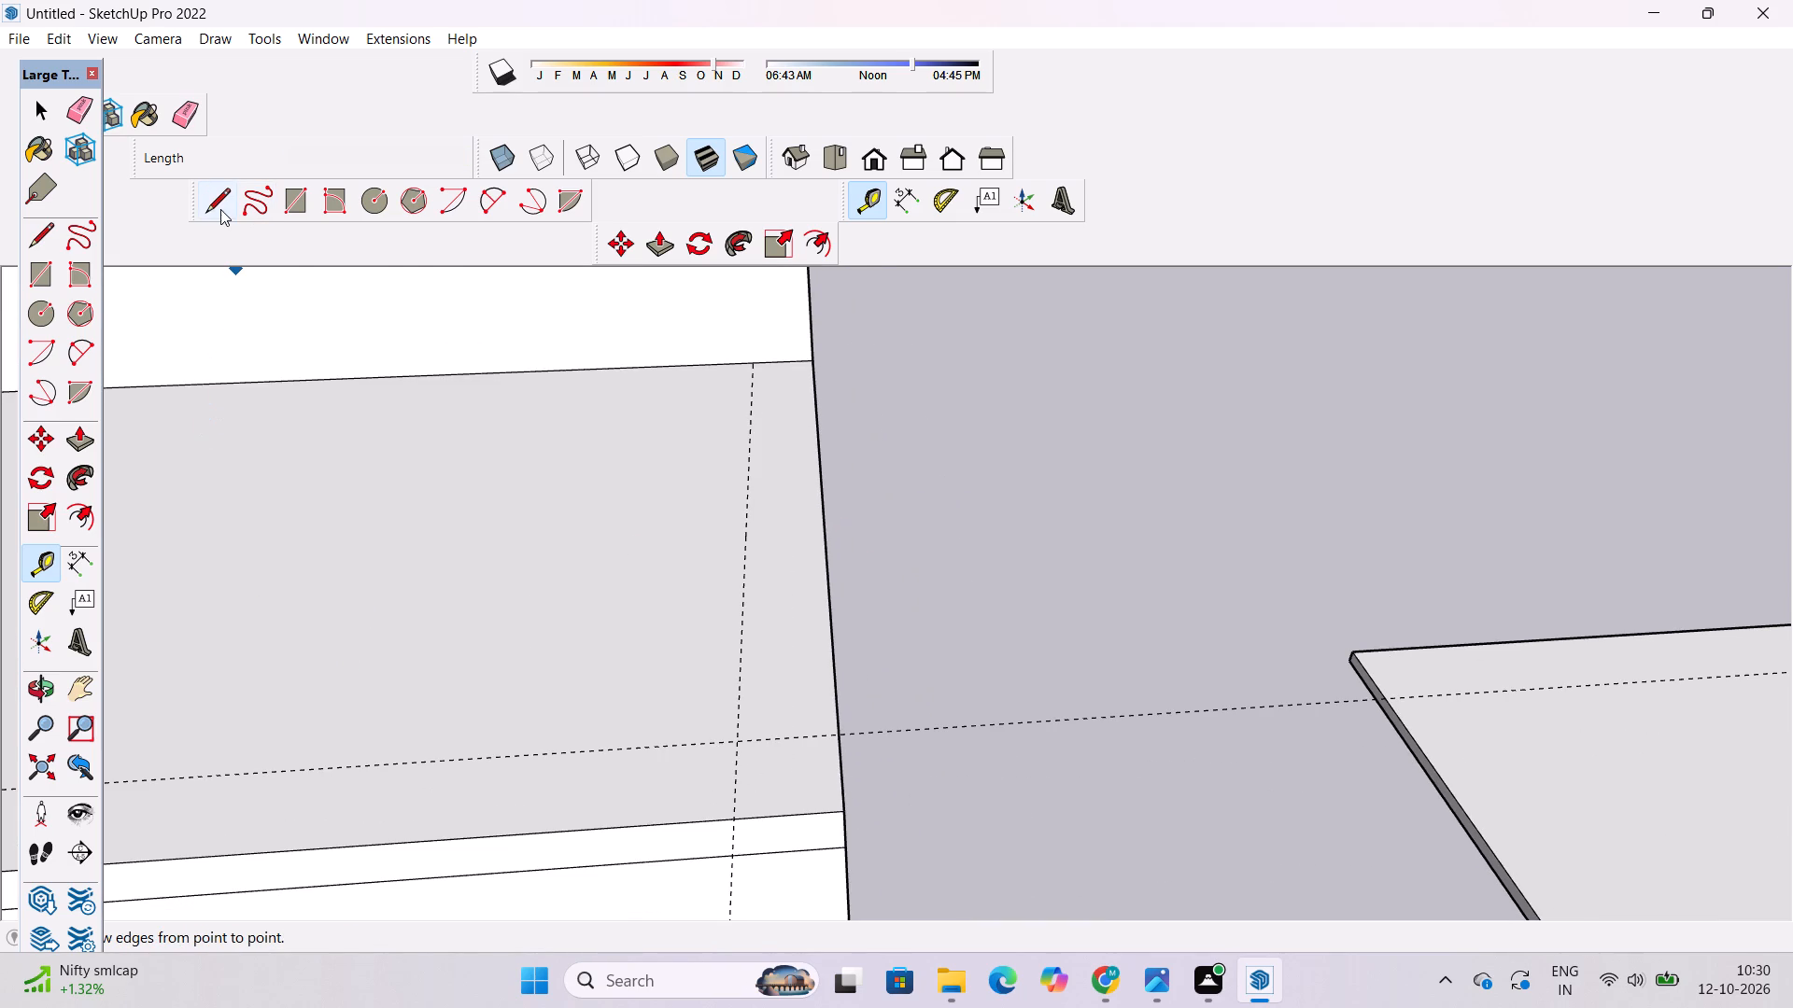
{"action": "left_click", "coordinate": [216, 206]}
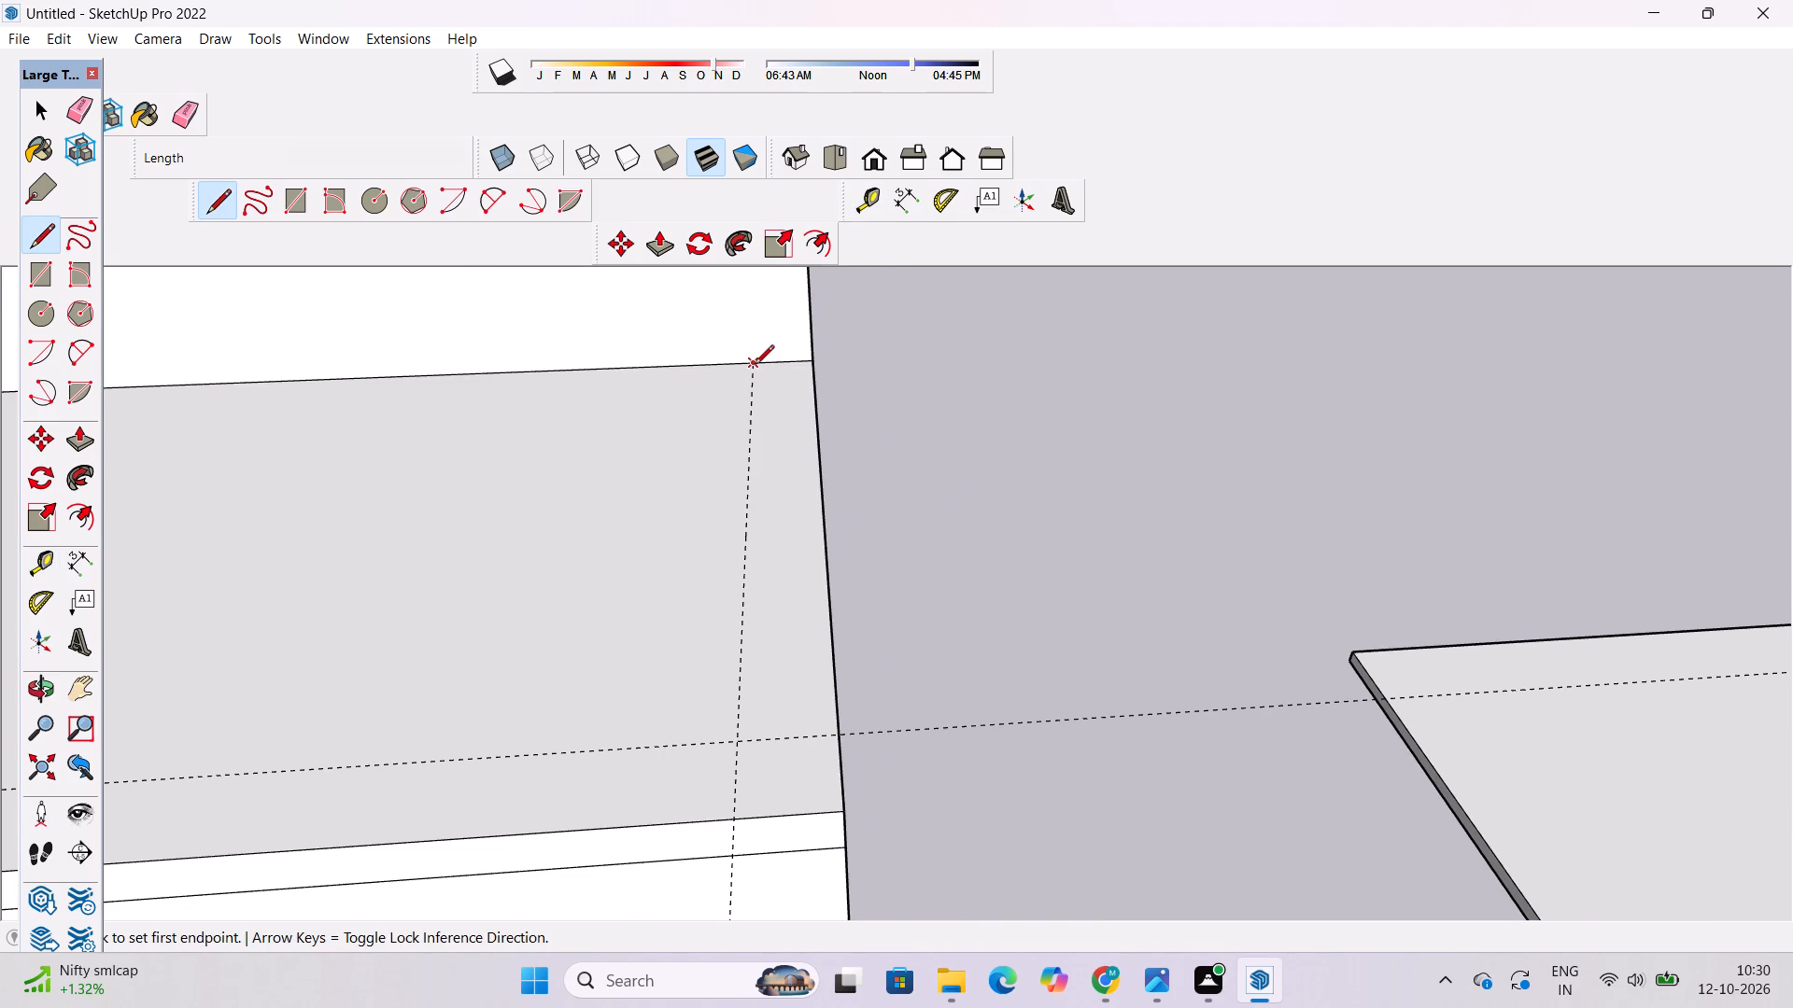
{"action": "left_click", "coordinate": [752, 366]}
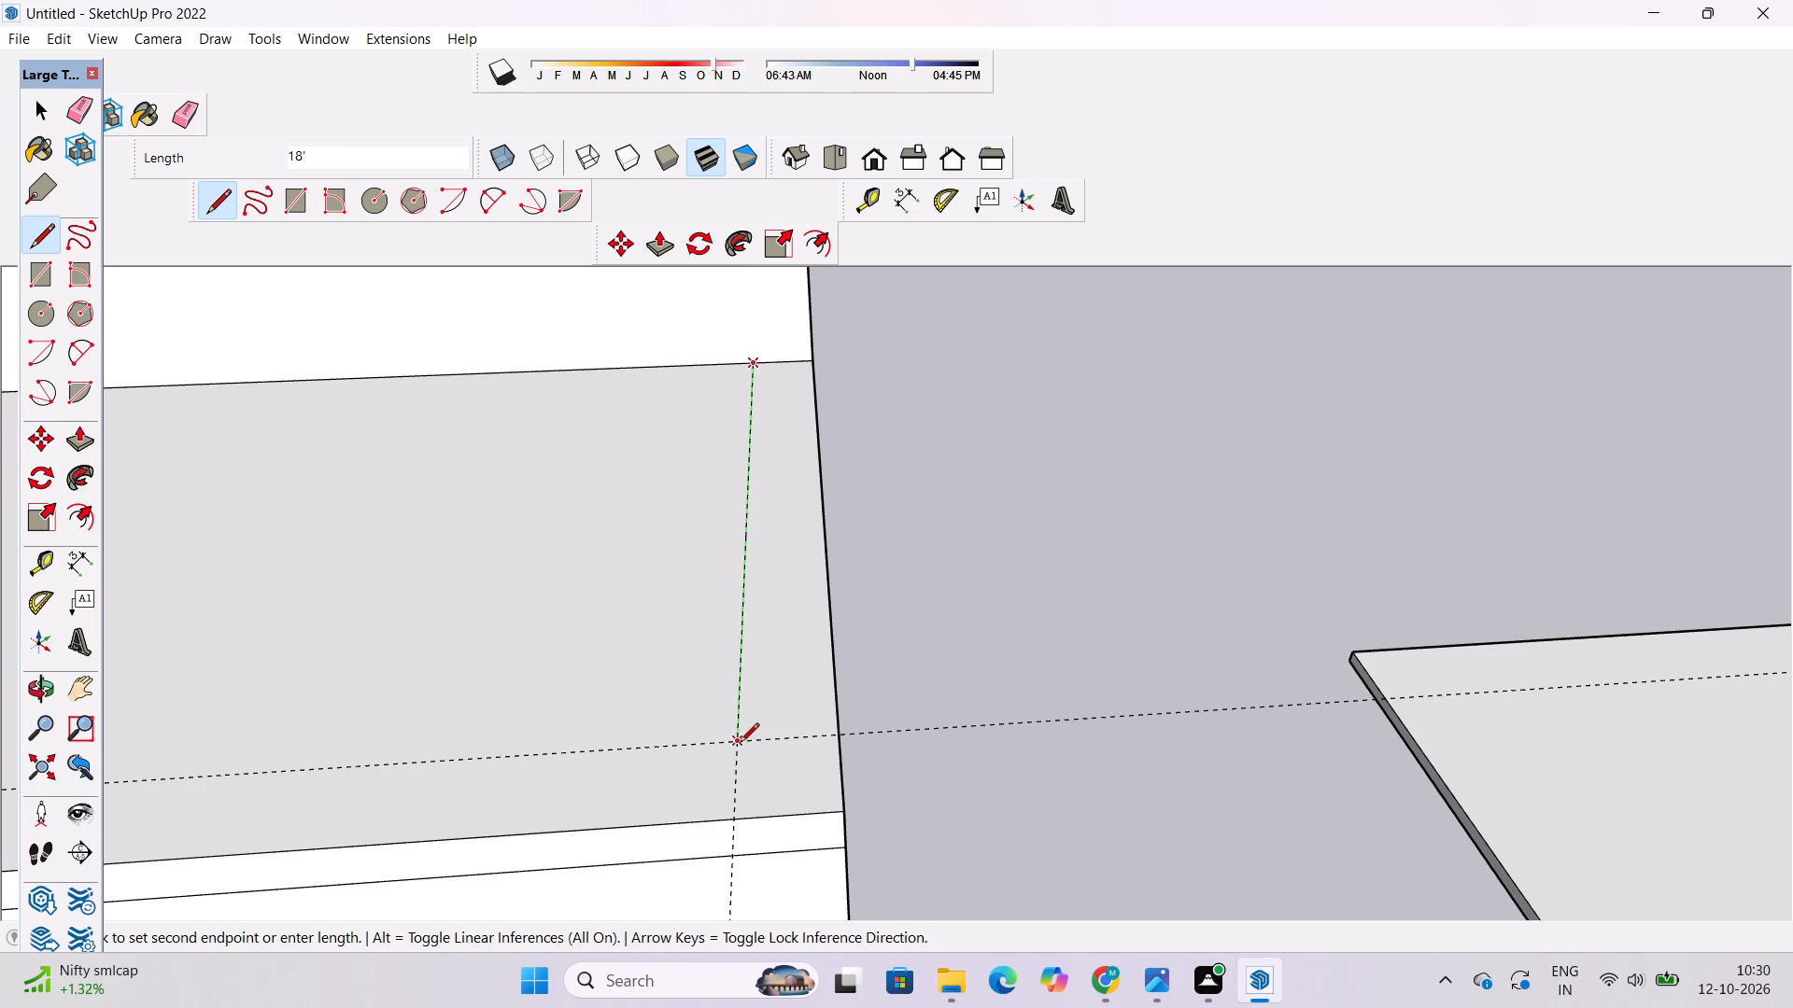
{"action": "left_click", "coordinate": [740, 748]}
{"action": "scroll", "coordinate": [863, 706], "scroll_direction": "down", "scroll_amount": 12}
{"action": "scroll", "coordinate": [631, 725], "scroll_direction": "up", "scroll_amount": 4}
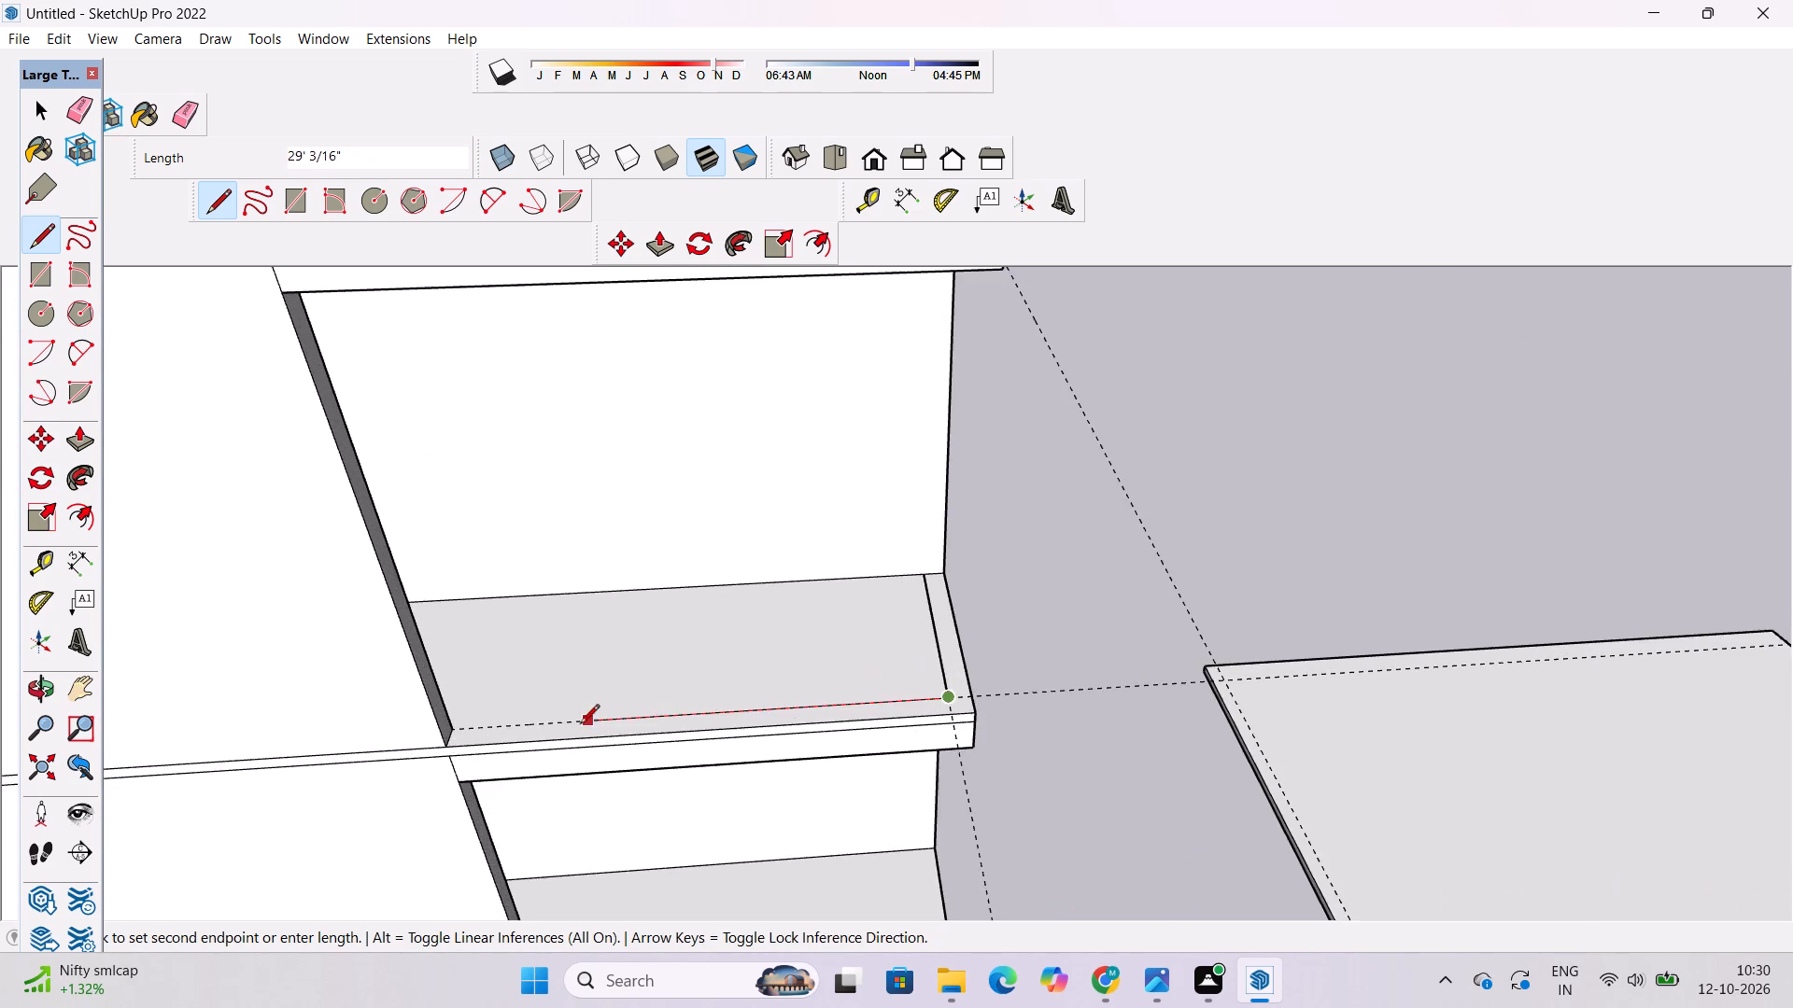
{"action": "scroll", "coordinate": [508, 735], "scroll_direction": "up", "scroll_amount": 5}
{"action": "scroll", "coordinate": [402, 746], "scroll_direction": "up", "scroll_amount": 4}
{"action": "scroll", "coordinate": [475, 713], "scroll_direction": "up", "scroll_amount": 12}
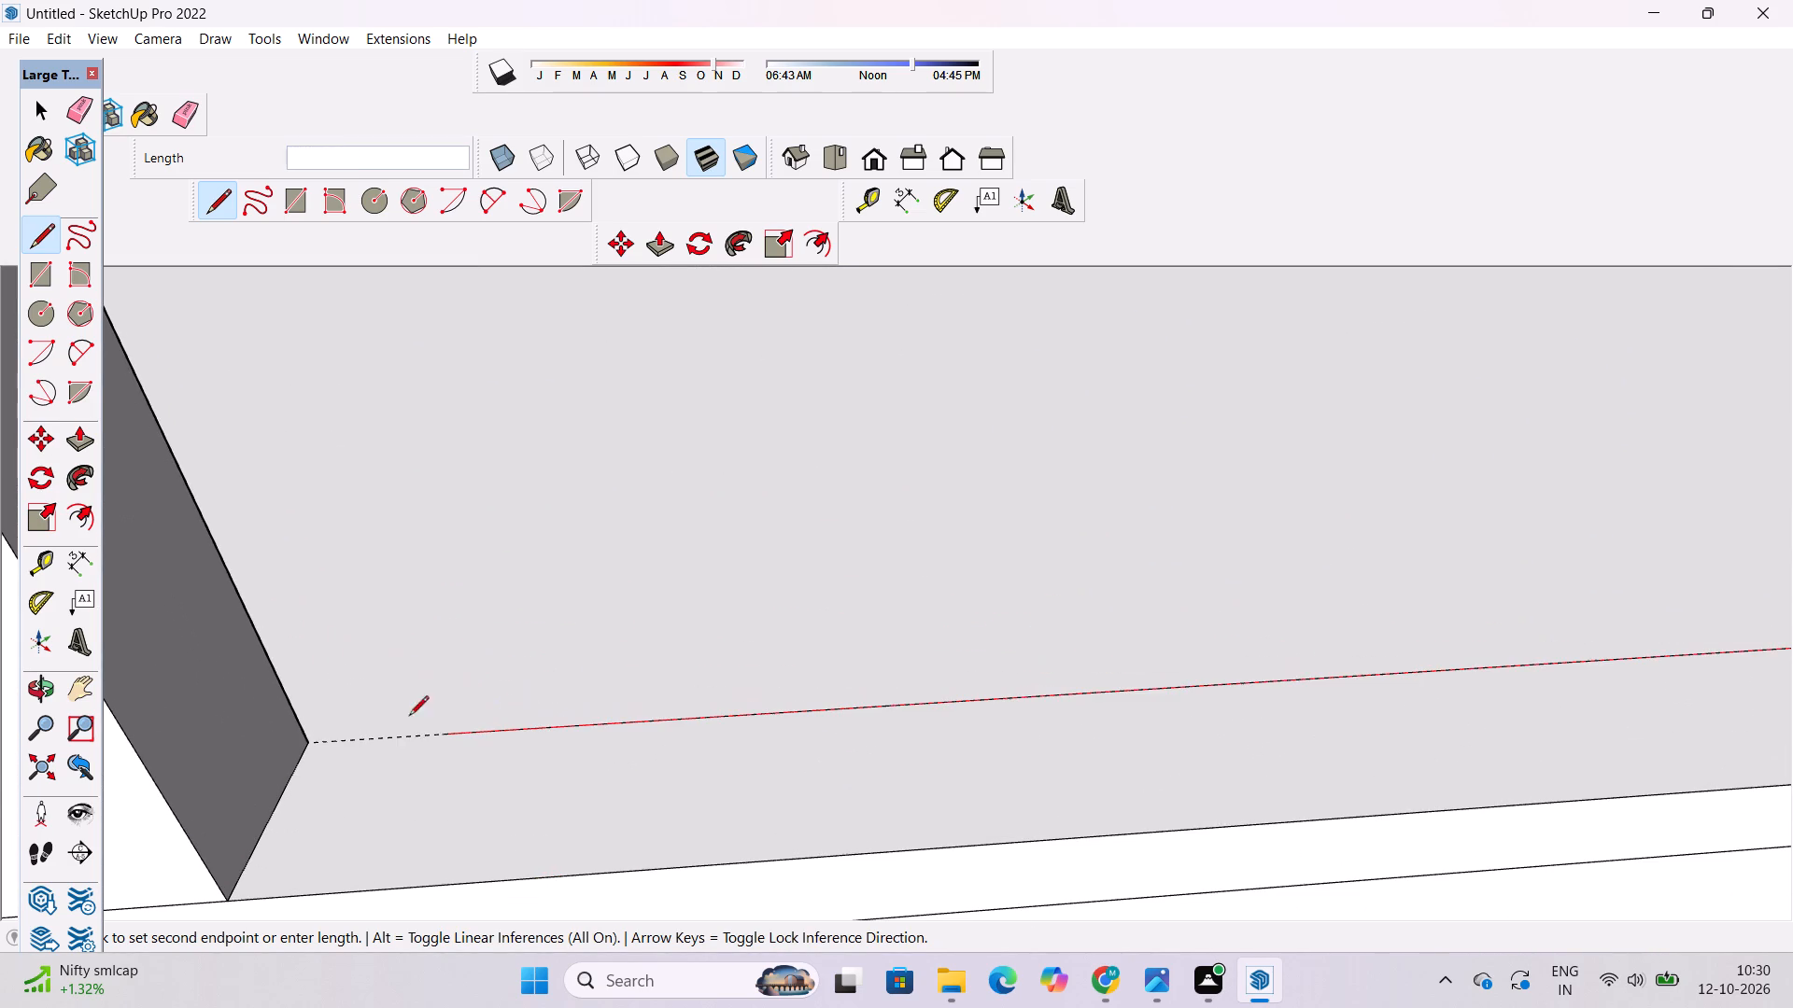
{"action": "left_click", "coordinate": [305, 741]}
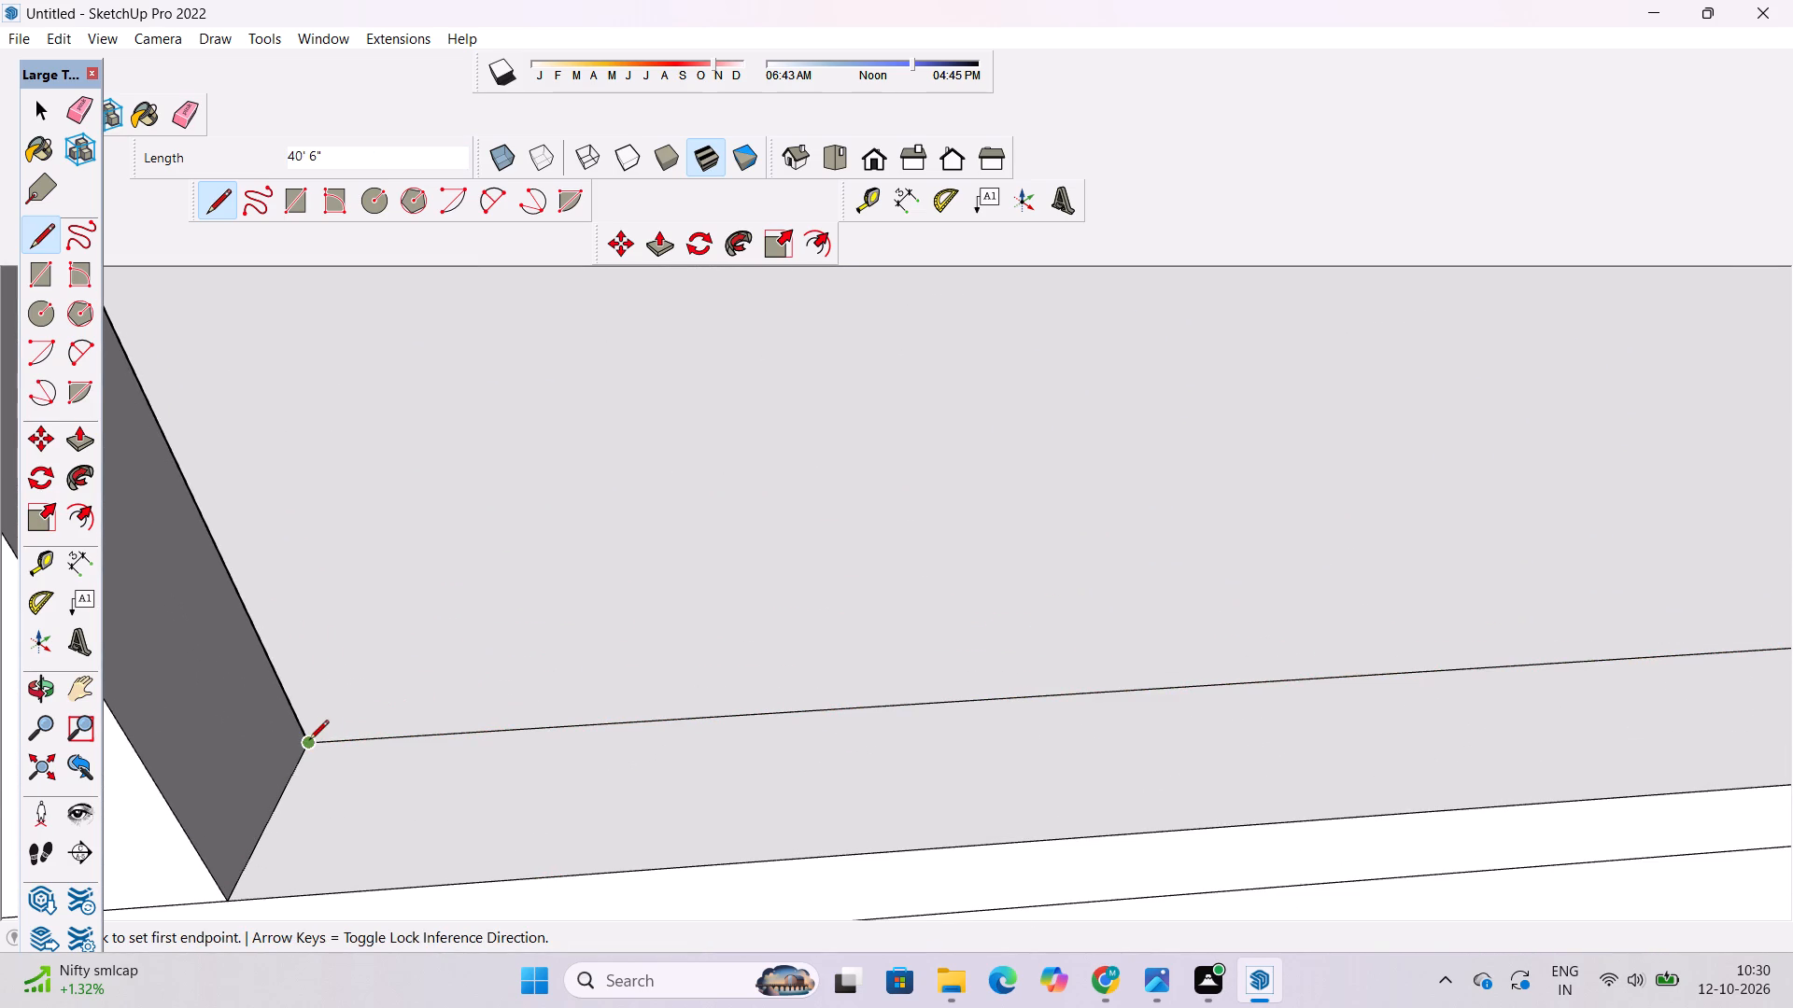
{"action": "key", "text": "space"}
Erase the two guide lines that cross at the corner of the middle slab's top border outline.
{"action": "type", "text": "e"}
{"action": "scroll", "coordinate": [287, 727], "scroll_direction": "down", "scroll_amount": 19}
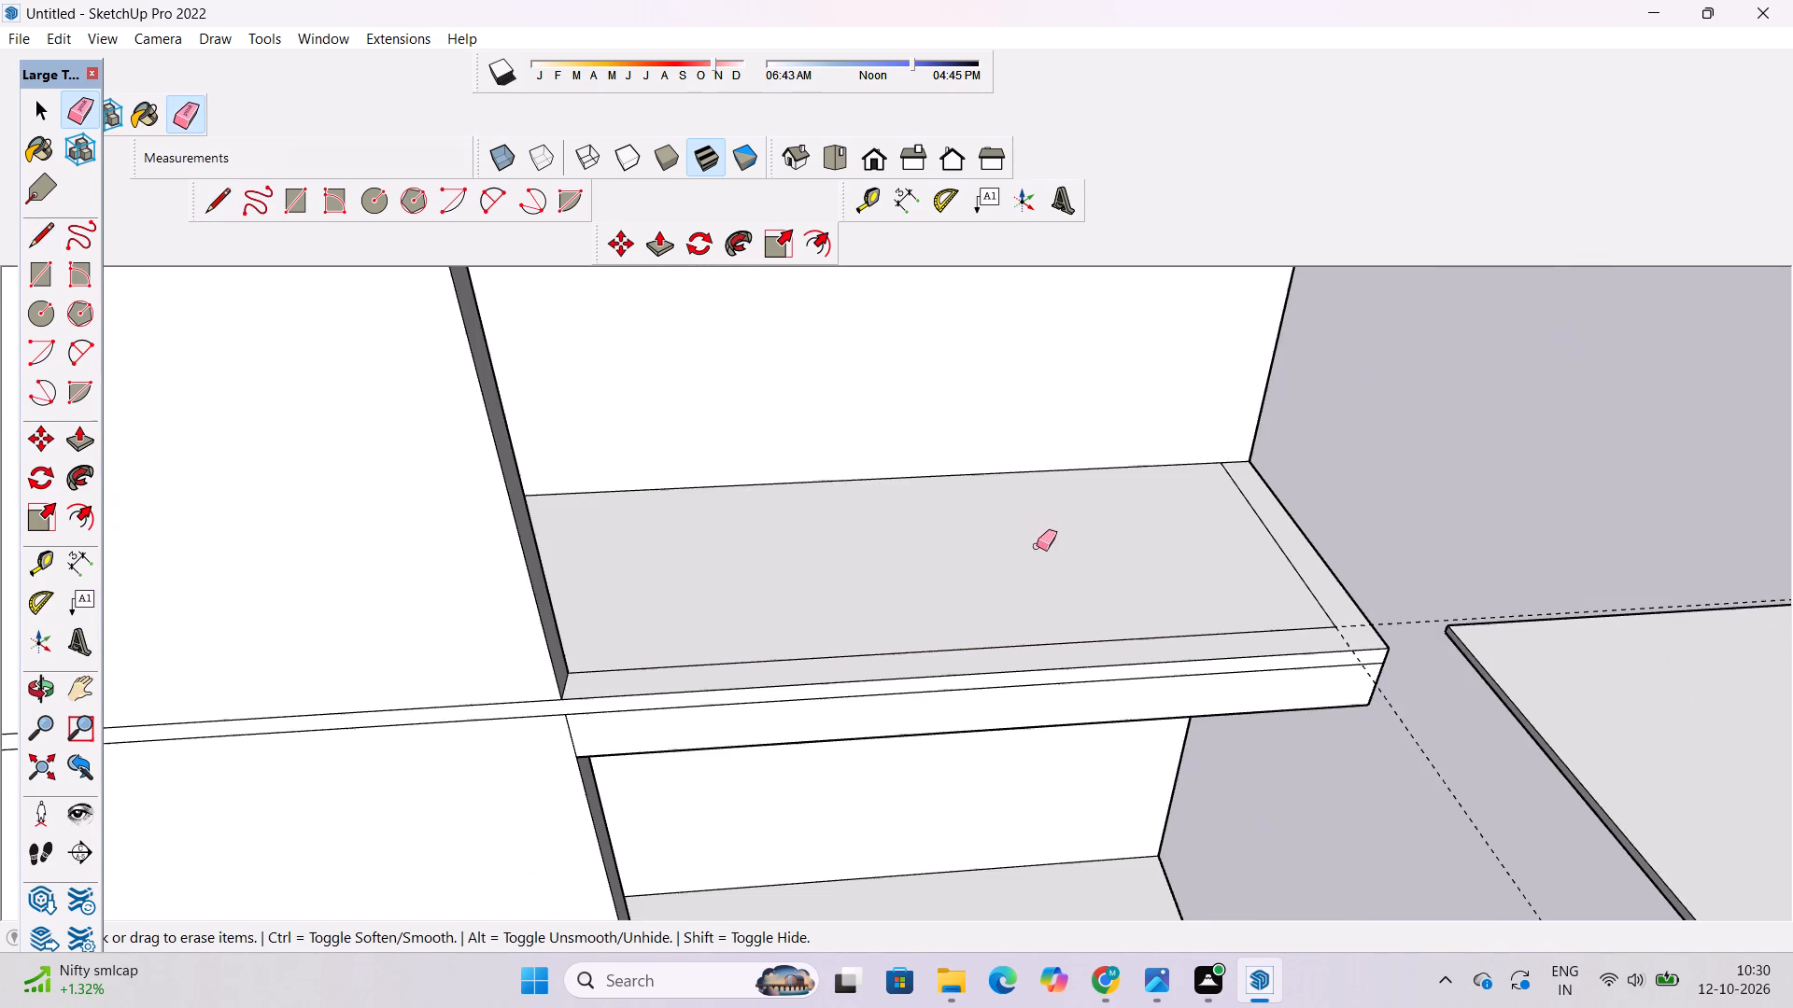
{"action": "scroll", "coordinate": [1227, 562], "scroll_direction": "up", "scroll_amount": 6}
{"action": "scroll", "coordinate": [1447, 655], "scroll_direction": "up", "scroll_amount": 5}
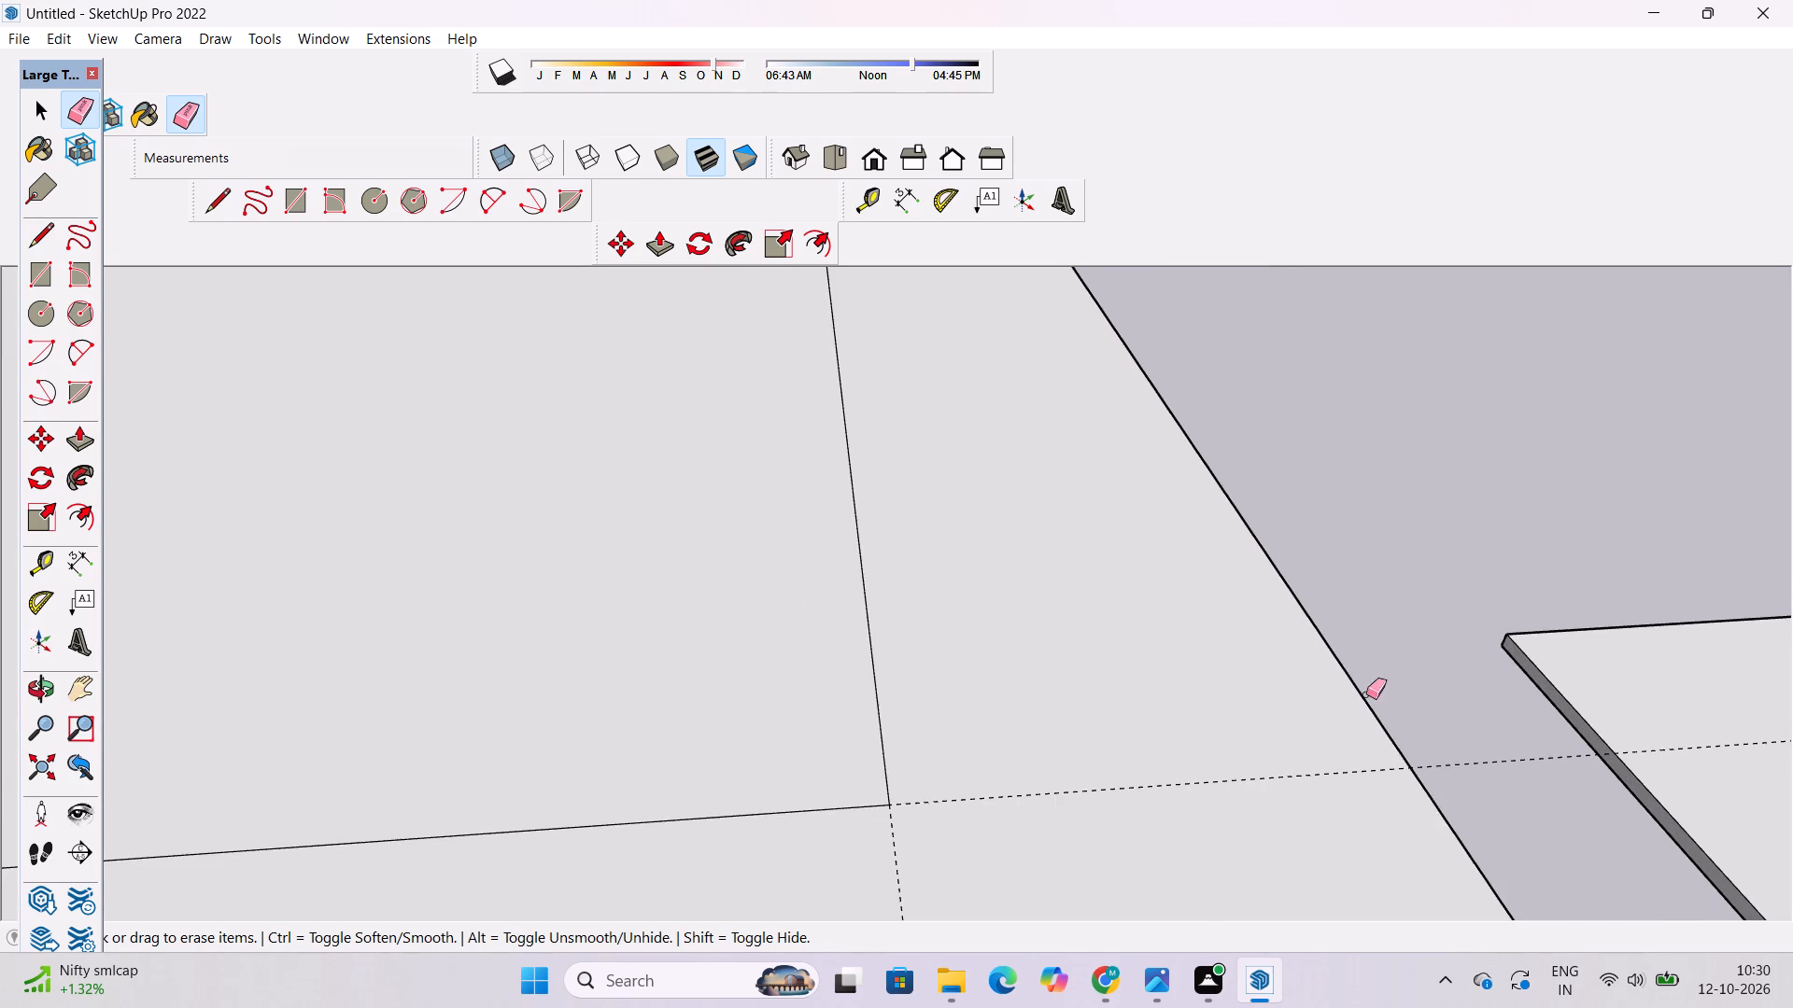
{"action": "scroll", "coordinate": [1348, 666], "scroll_direction": "down", "scroll_amount": 5}
{"action": "left_click_drag", "start_coordinate": [1367, 663], "coordinate": [1378, 683]}
{"action": "left_click_drag", "start_coordinate": [1382, 805], "coordinate": [1366, 861]}
{"action": "key", "text": "space"}
Push/Pull the border on the middle slab's top face up 1.5' as a parapet.
{"action": "type", "text": "o"}
{"action": "scroll", "coordinate": [850, 827], "scroll_direction": "down", "scroll_amount": 5}
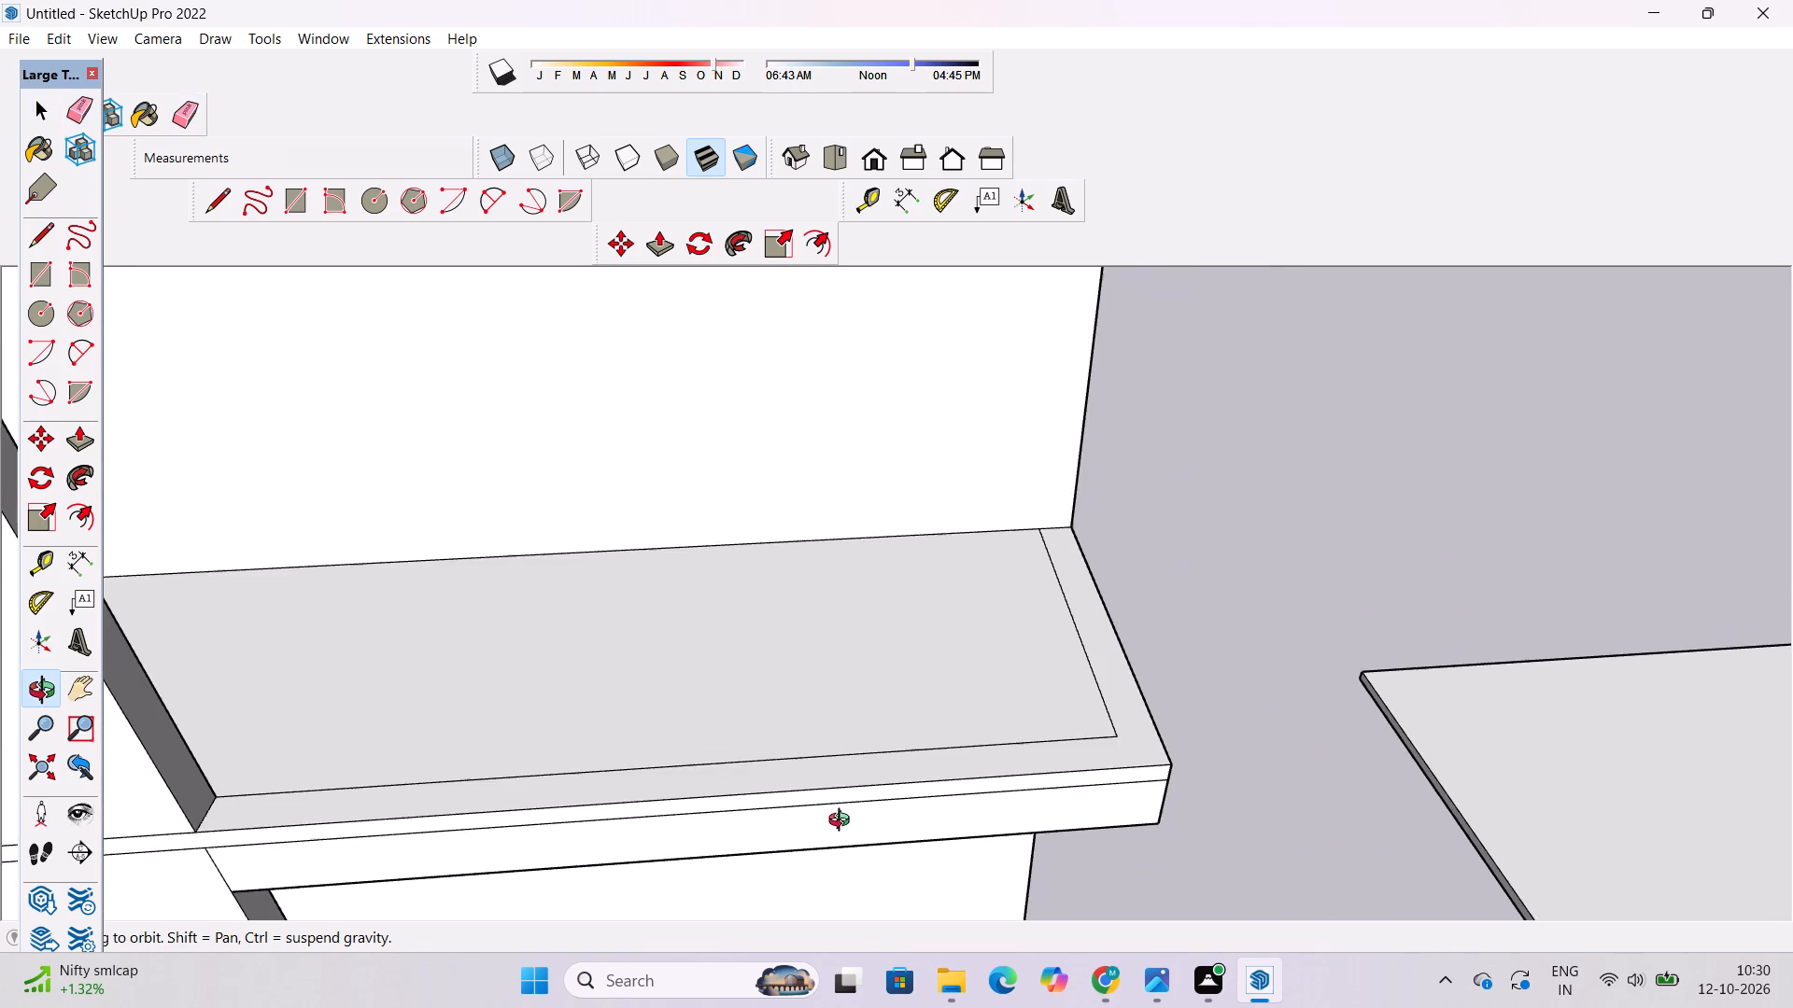
{"action": "left_click_drag", "start_coordinate": [926, 849], "coordinate": [882, 774]}
{"action": "left_click_drag", "start_coordinate": [882, 772], "coordinate": [845, 832]}
{"action": "left_click_drag", "start_coordinate": [856, 832], "coordinate": [835, 816]}
{"action": "scroll", "coordinate": [945, 781], "scroll_direction": "up", "scroll_amount": 3}
{"action": "left_click_drag", "start_coordinate": [947, 781], "coordinate": [911, 806], "text": "shift"}
{"action": "left_click_drag", "start_coordinate": [911, 818], "coordinate": [809, 884], "text": "shift"}
{"action": "left_click_drag", "start_coordinate": [925, 861], "coordinate": [922, 791]}
{"action": "scroll", "coordinate": [921, 790], "scroll_direction": "down", "scroll_amount": 6}
{"action": "left_click_drag", "start_coordinate": [890, 809], "coordinate": [912, 857]}
{"action": "scroll", "coordinate": [898, 838], "scroll_direction": "up", "scroll_amount": 3}
{"action": "left_click_drag", "start_coordinate": [896, 832], "coordinate": [893, 835], "text": "shift"}
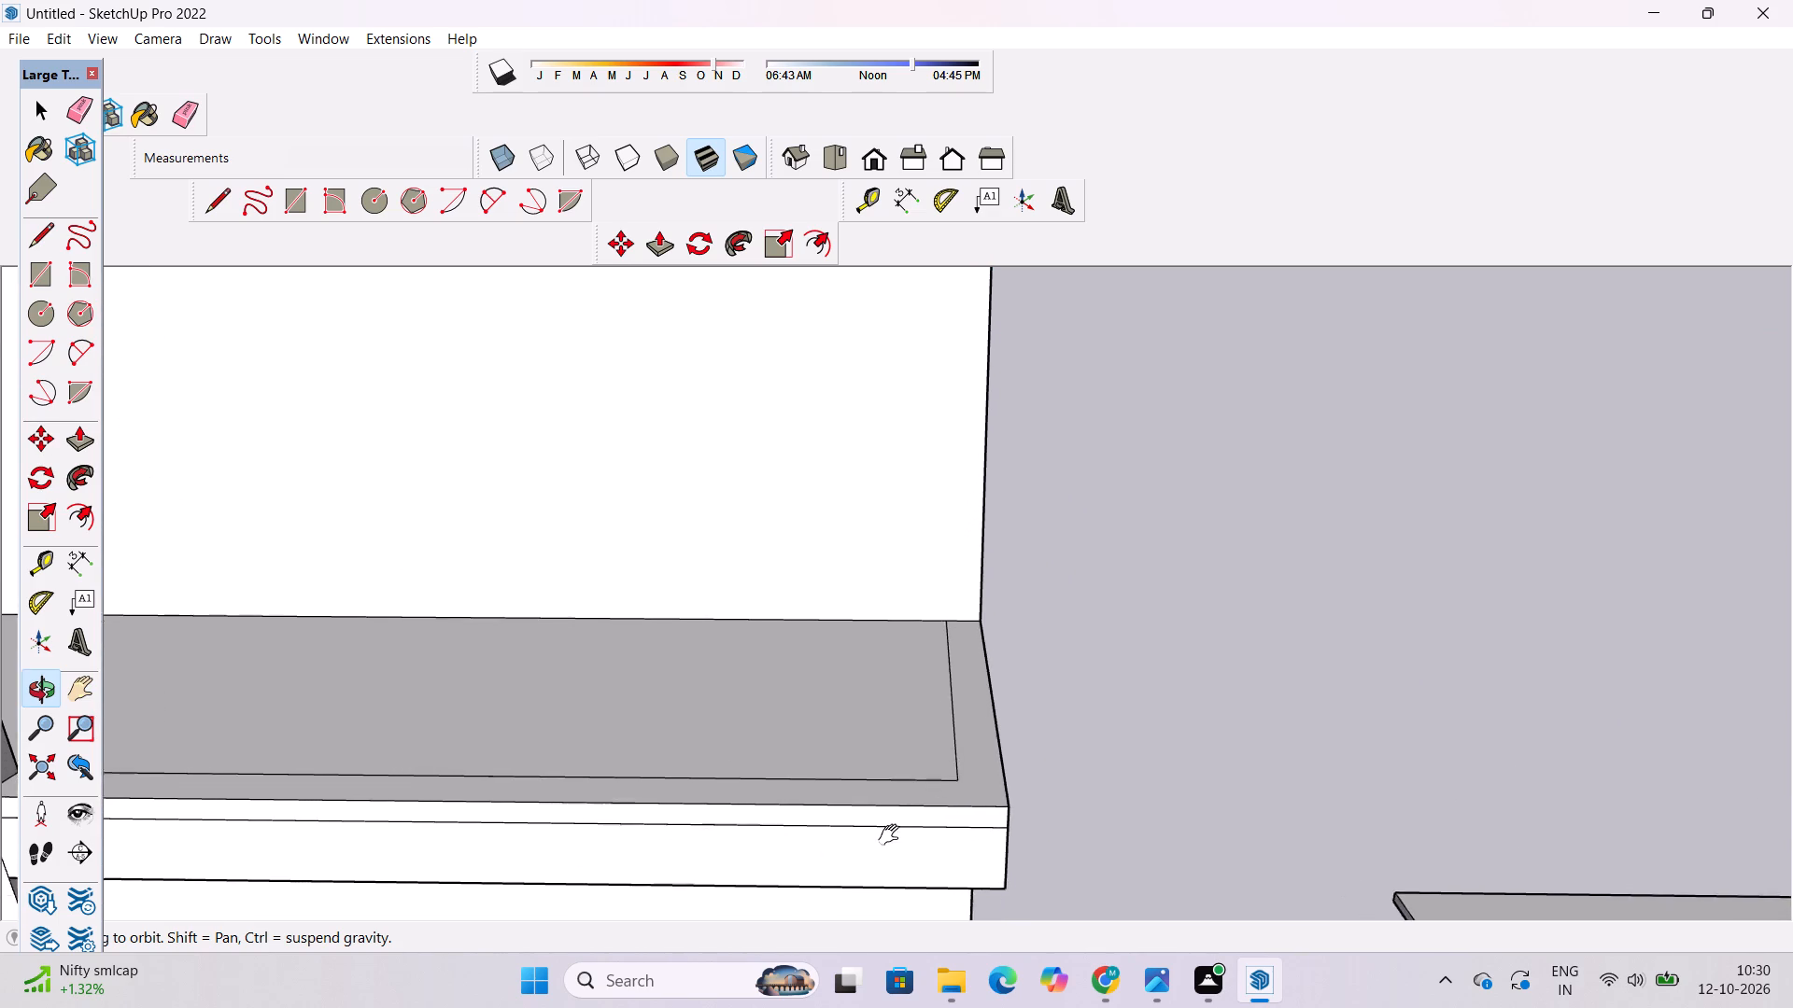
{"action": "left_click_drag", "start_coordinate": [893, 835], "coordinate": [888, 842], "text": "shift"}
{"action": "left_click_drag", "start_coordinate": [888, 842], "coordinate": [882, 832], "text": "shift"}
{"action": "key", "text": "p"}
{"action": "left_click", "coordinate": [926, 805]}
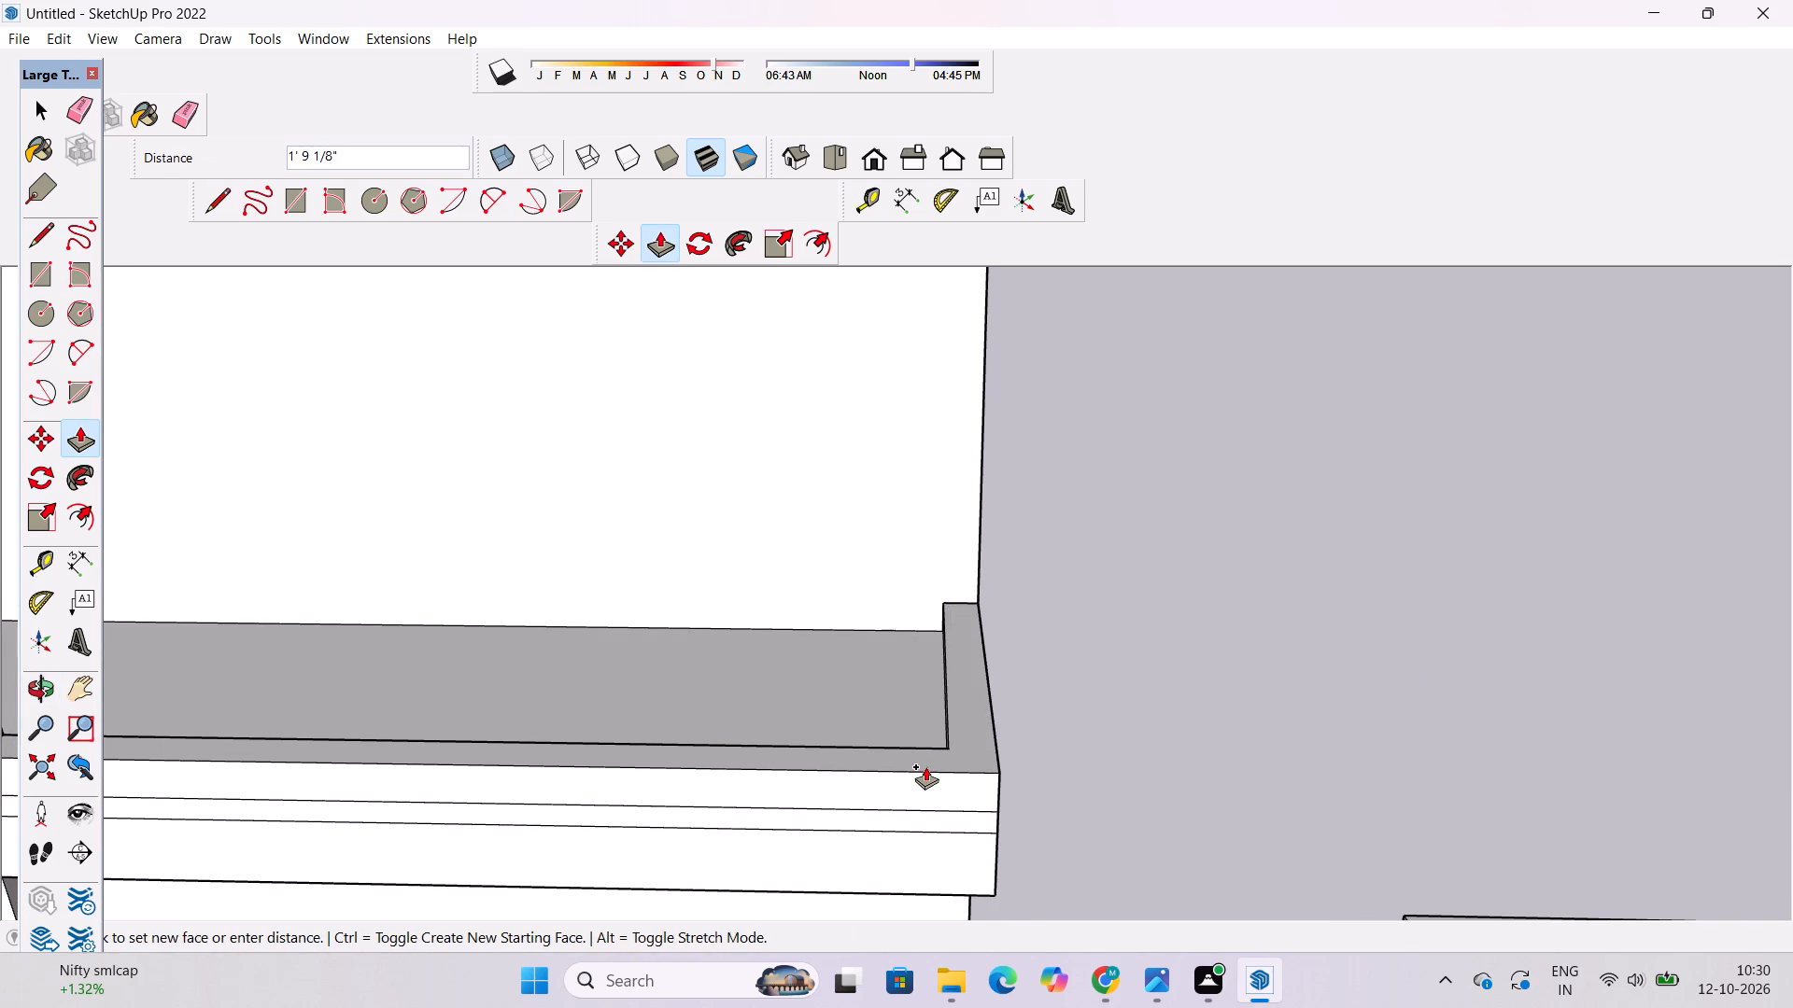
{"action": "type", "text": "1.5'"}
{"action": "key", "text": "Return"}
{"action": "key", "text": "space"}
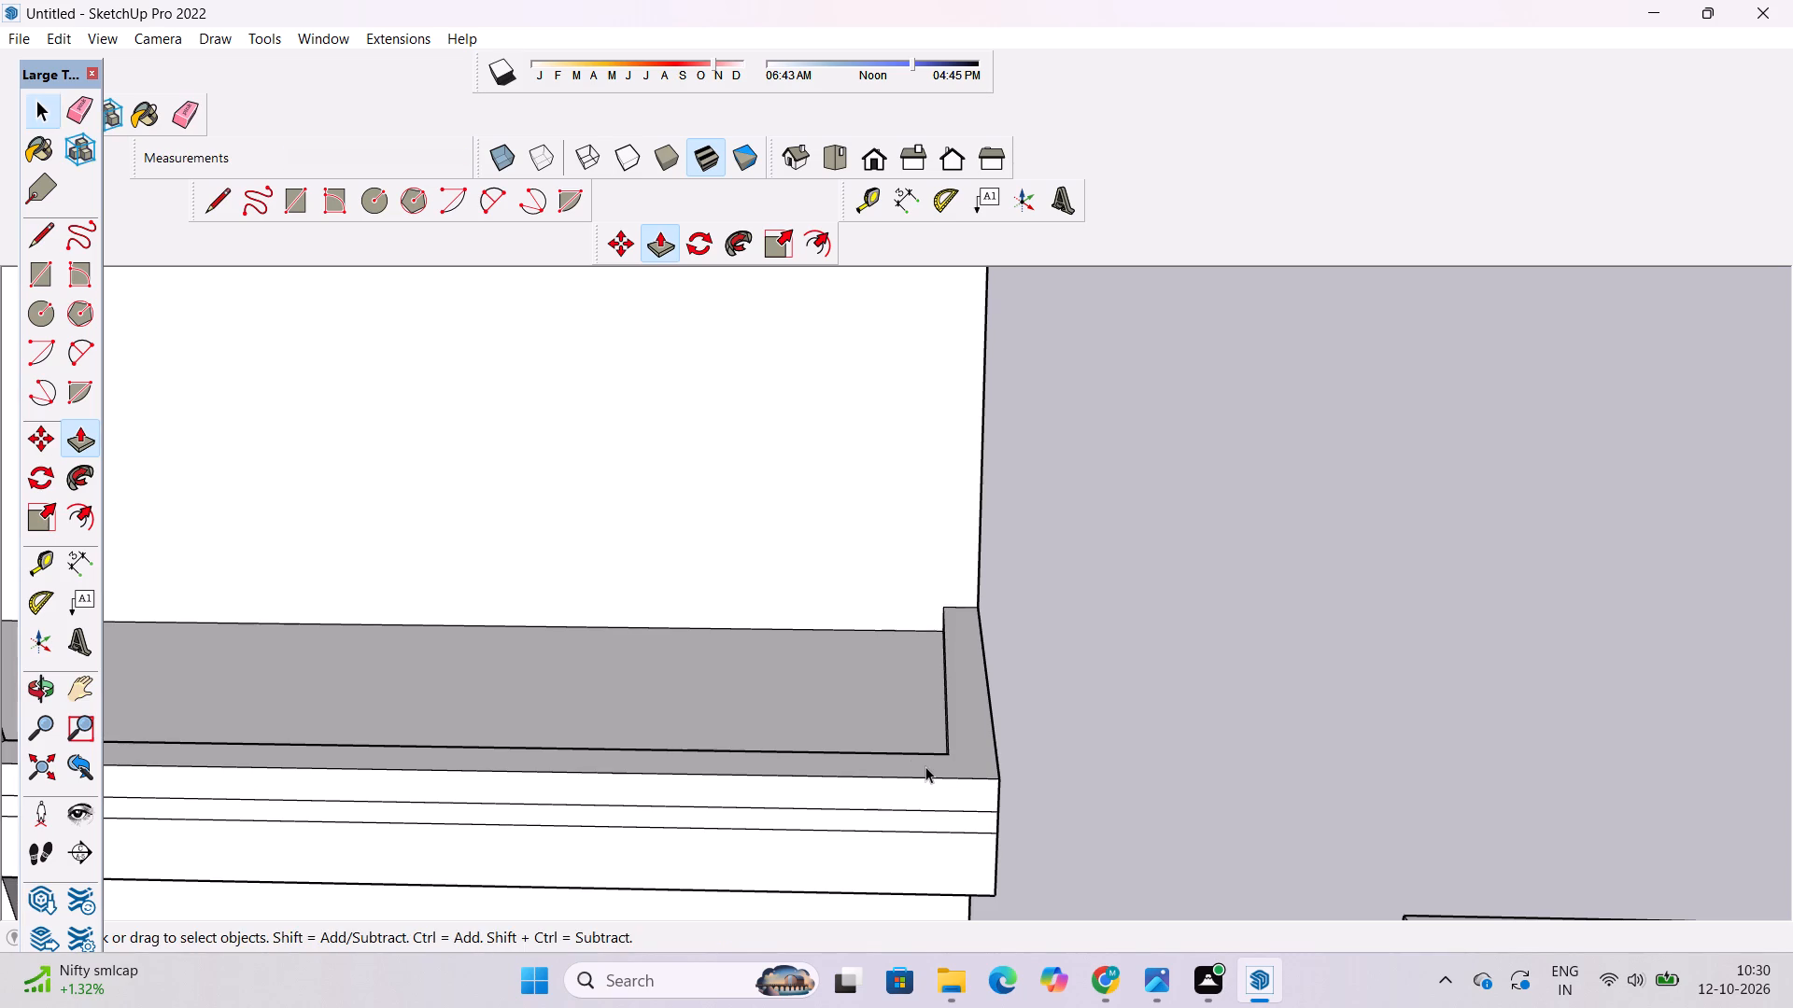
Examine the structure from the front and from above, including the middle slab's raised border and the slabs around it.
{"action": "type", "text": "o"}
{"action": "scroll", "coordinate": [992, 755], "scroll_direction": "down", "scroll_amount": 6}
{"action": "left_click_drag", "start_coordinate": [978, 769], "coordinate": [978, 735]}
{"action": "scroll", "coordinate": [947, 812], "scroll_direction": "up", "scroll_amount": 2}
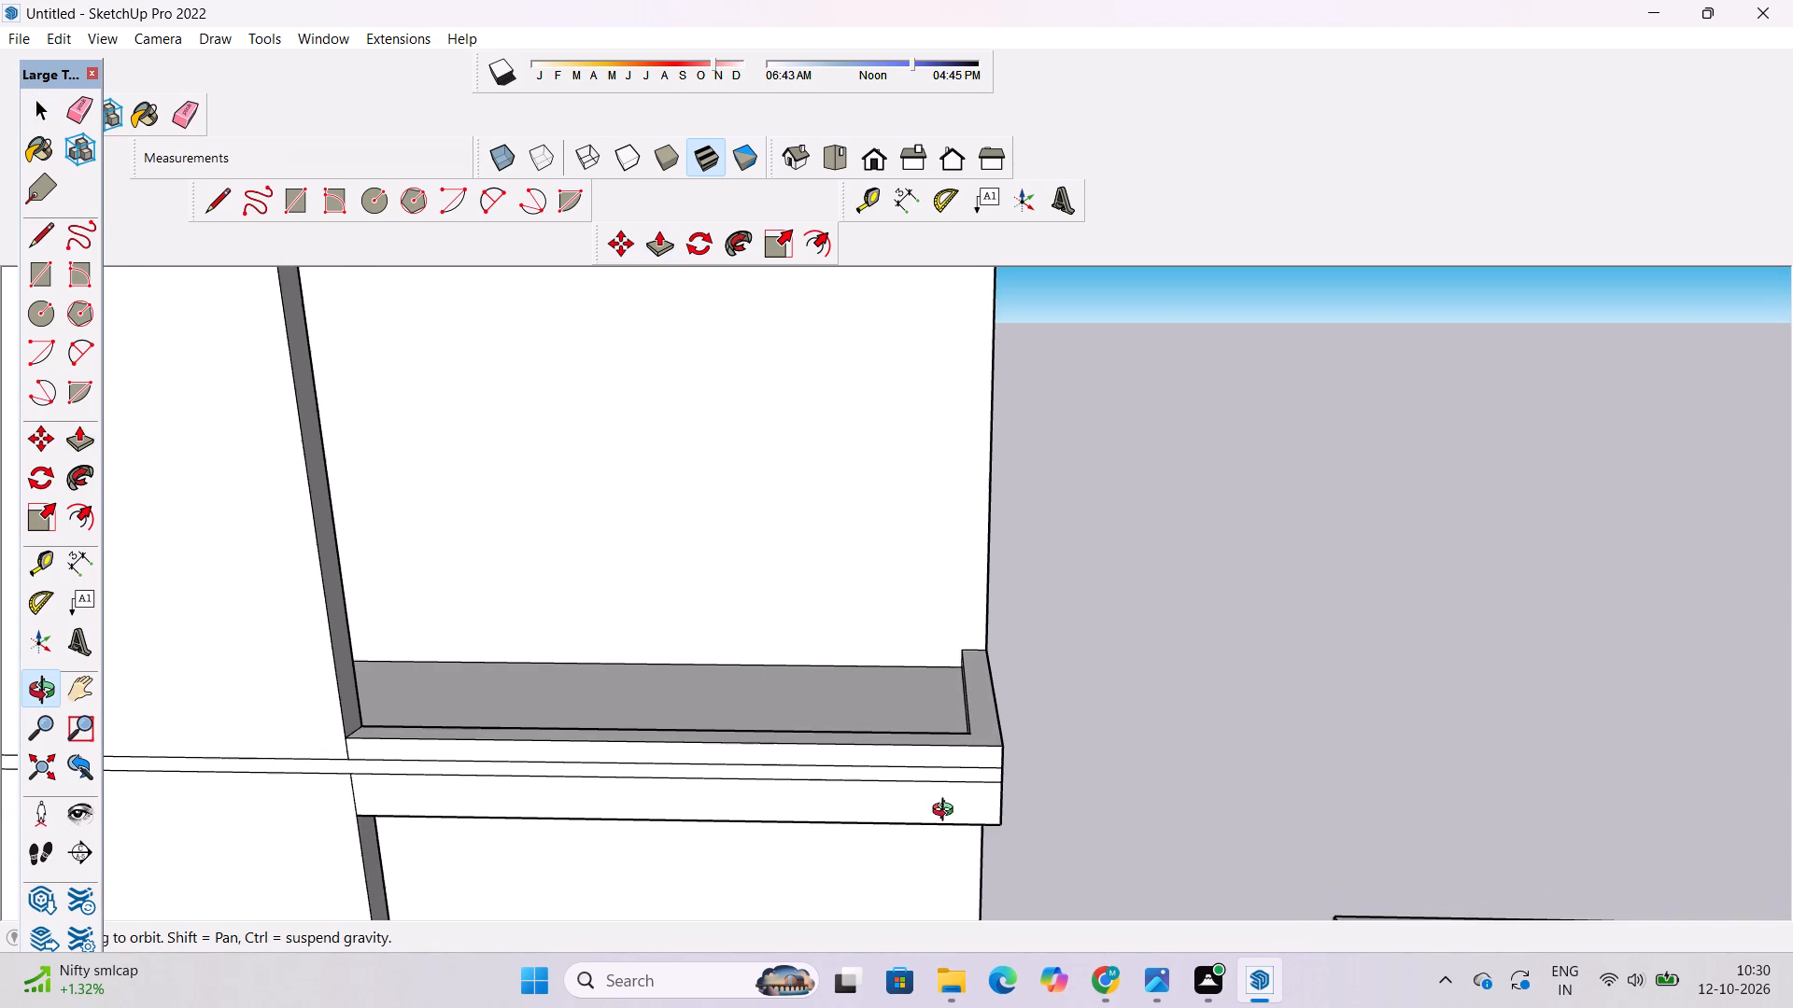
{"action": "scroll", "coordinate": [861, 760], "scroll_direction": "down", "scroll_amount": 2}
{"action": "left_click_drag", "start_coordinate": [855, 760], "coordinate": [873, 824], "text": "shift"}
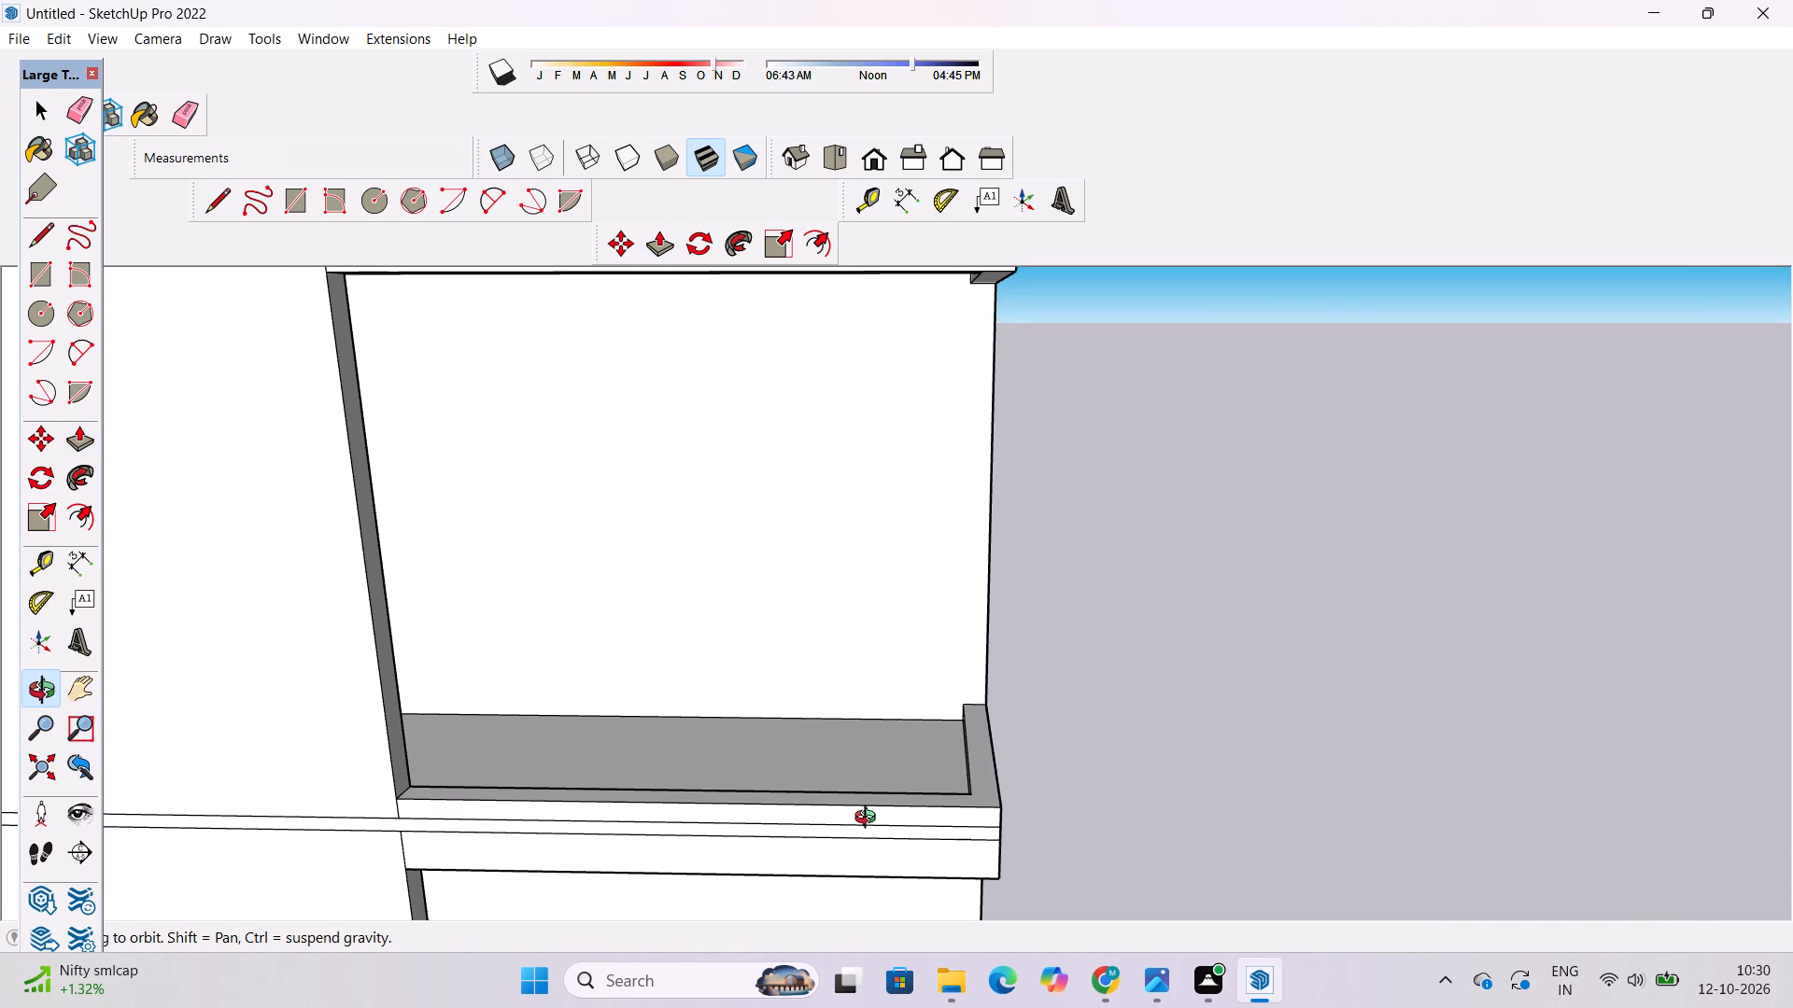
{"action": "scroll", "coordinate": [869, 819], "scroll_direction": "down", "scroll_amount": 4}
{"action": "left_click_drag", "start_coordinate": [842, 849], "coordinate": [838, 720]}
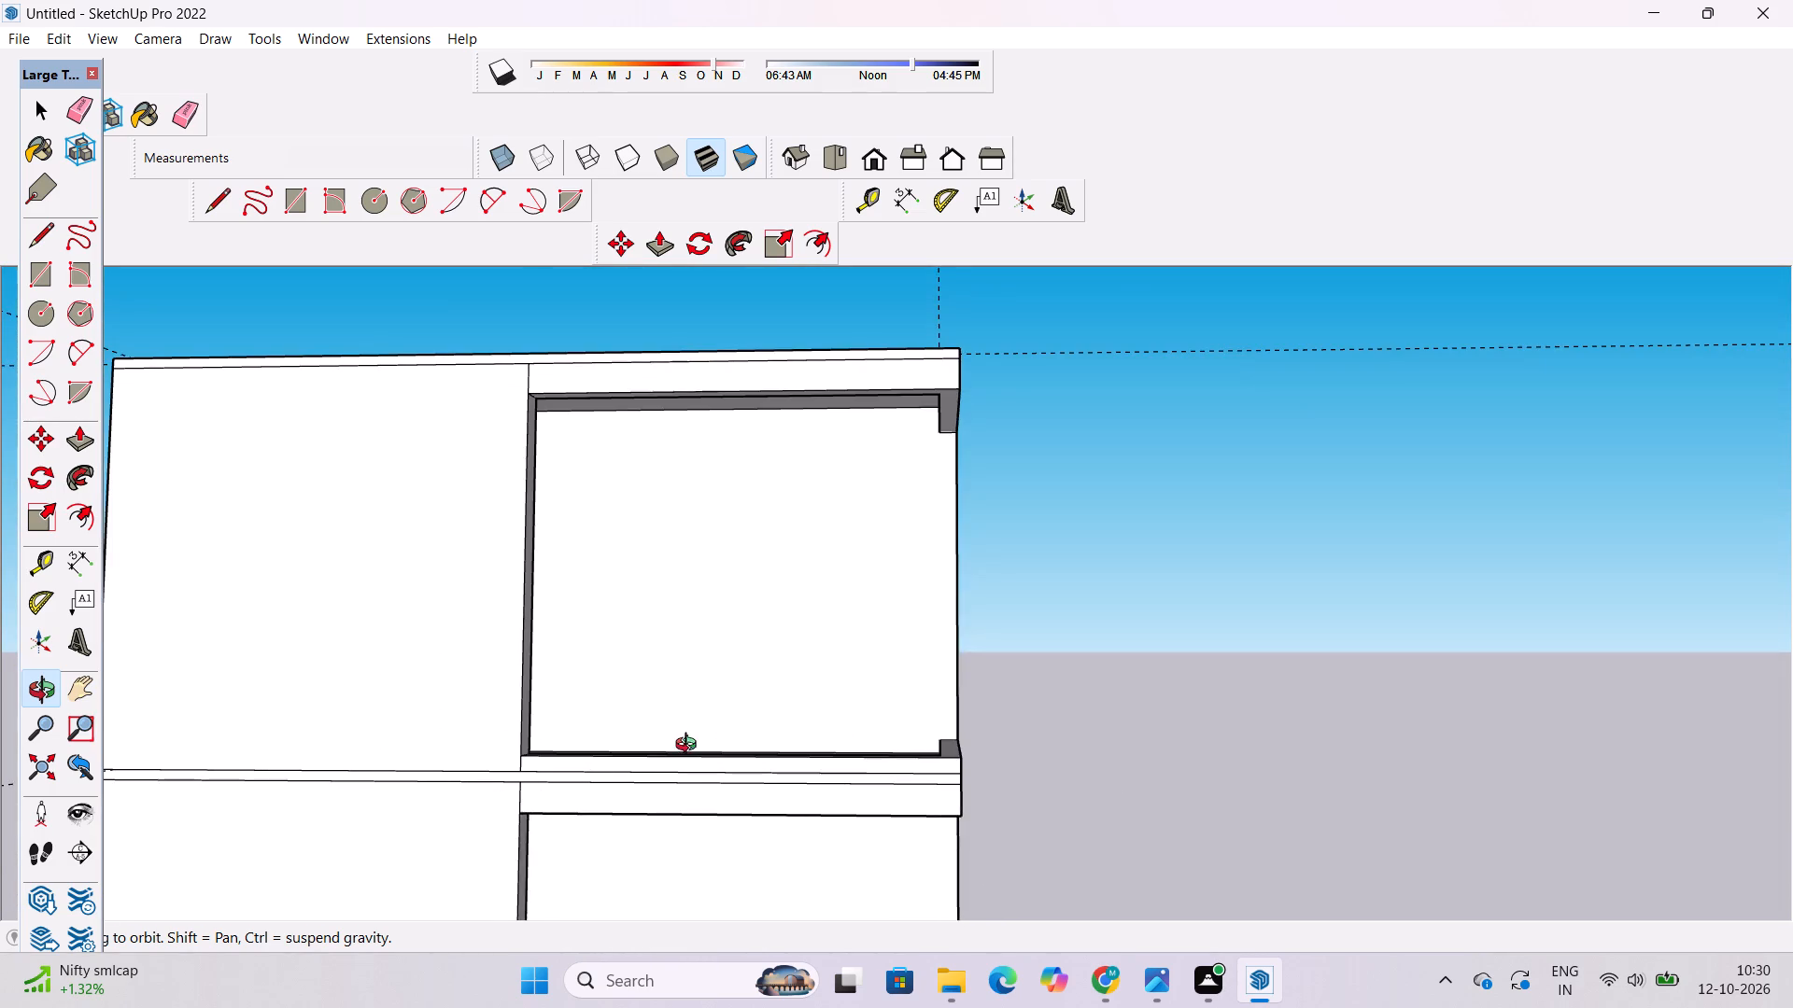
{"action": "scroll", "coordinate": [690, 747], "scroll_direction": "up", "scroll_amount": 2}
{"action": "scroll", "coordinate": [677, 736], "scroll_direction": "down", "scroll_amount": 3}
{"action": "left_click_drag", "start_coordinate": [687, 722], "coordinate": [748, 878]}
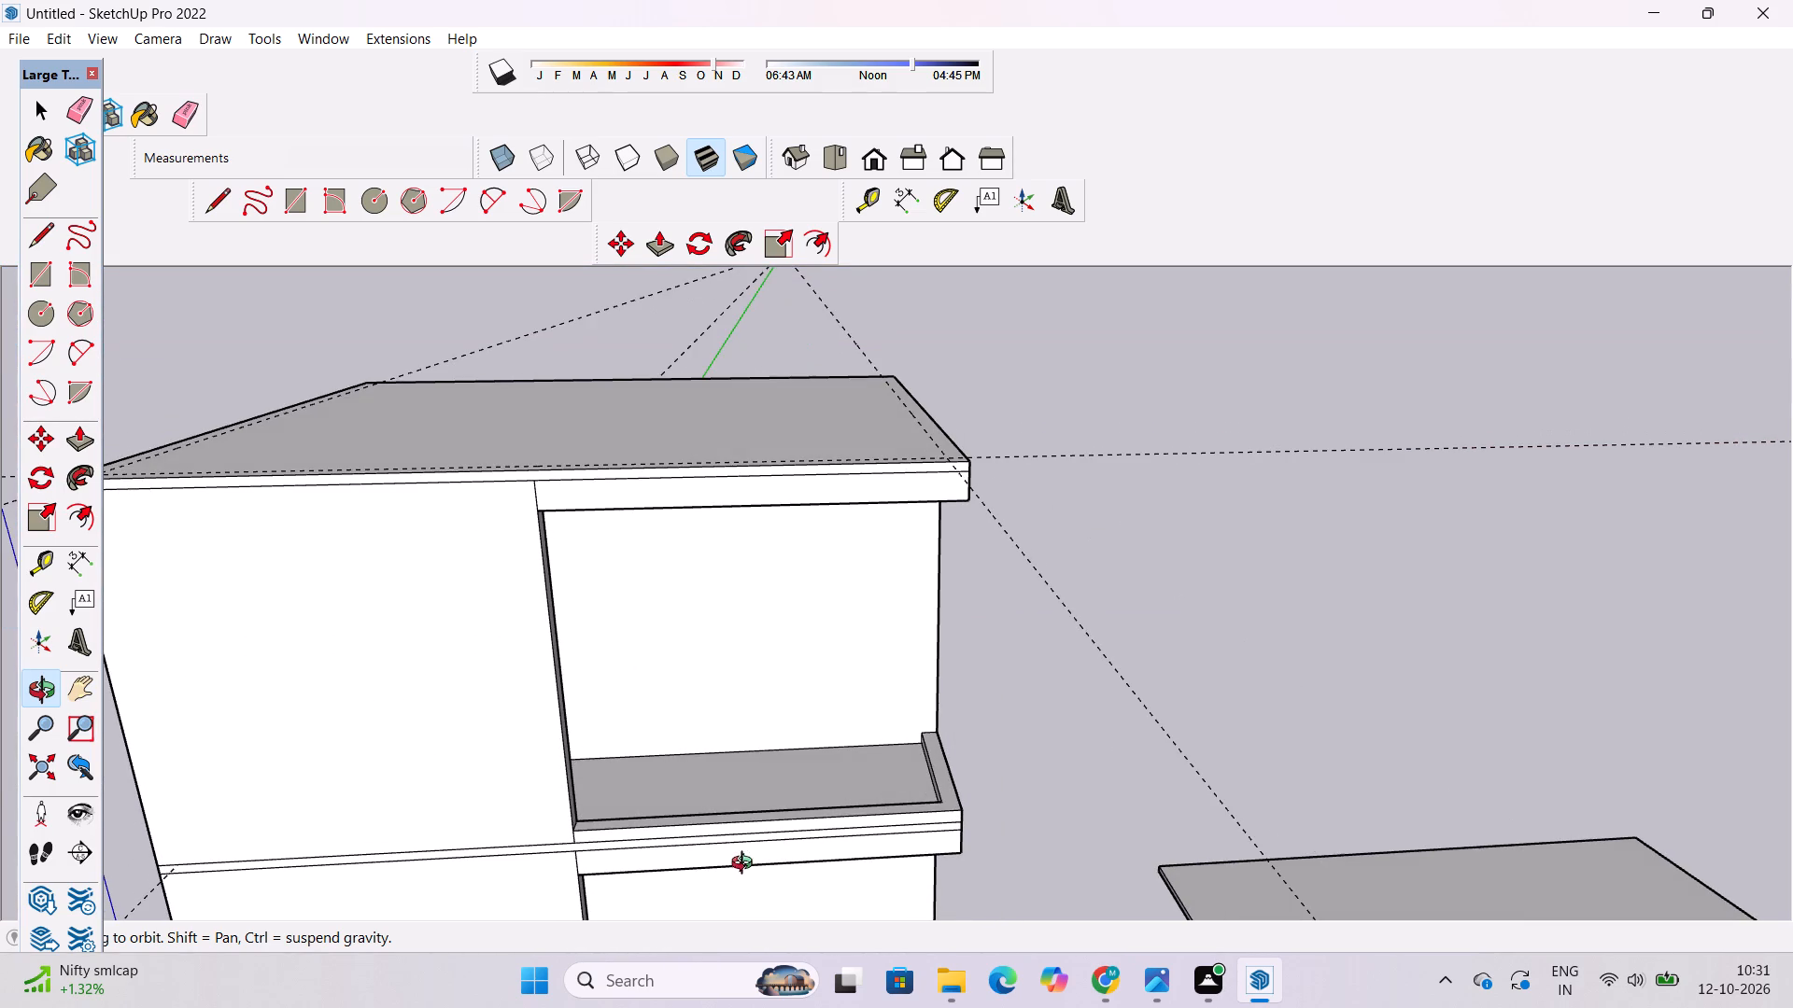
{"action": "scroll", "coordinate": [727, 835], "scroll_direction": "down", "scroll_amount": 4}
{"action": "left_click_drag", "start_coordinate": [718, 839], "coordinate": [745, 714], "text": "shift"}
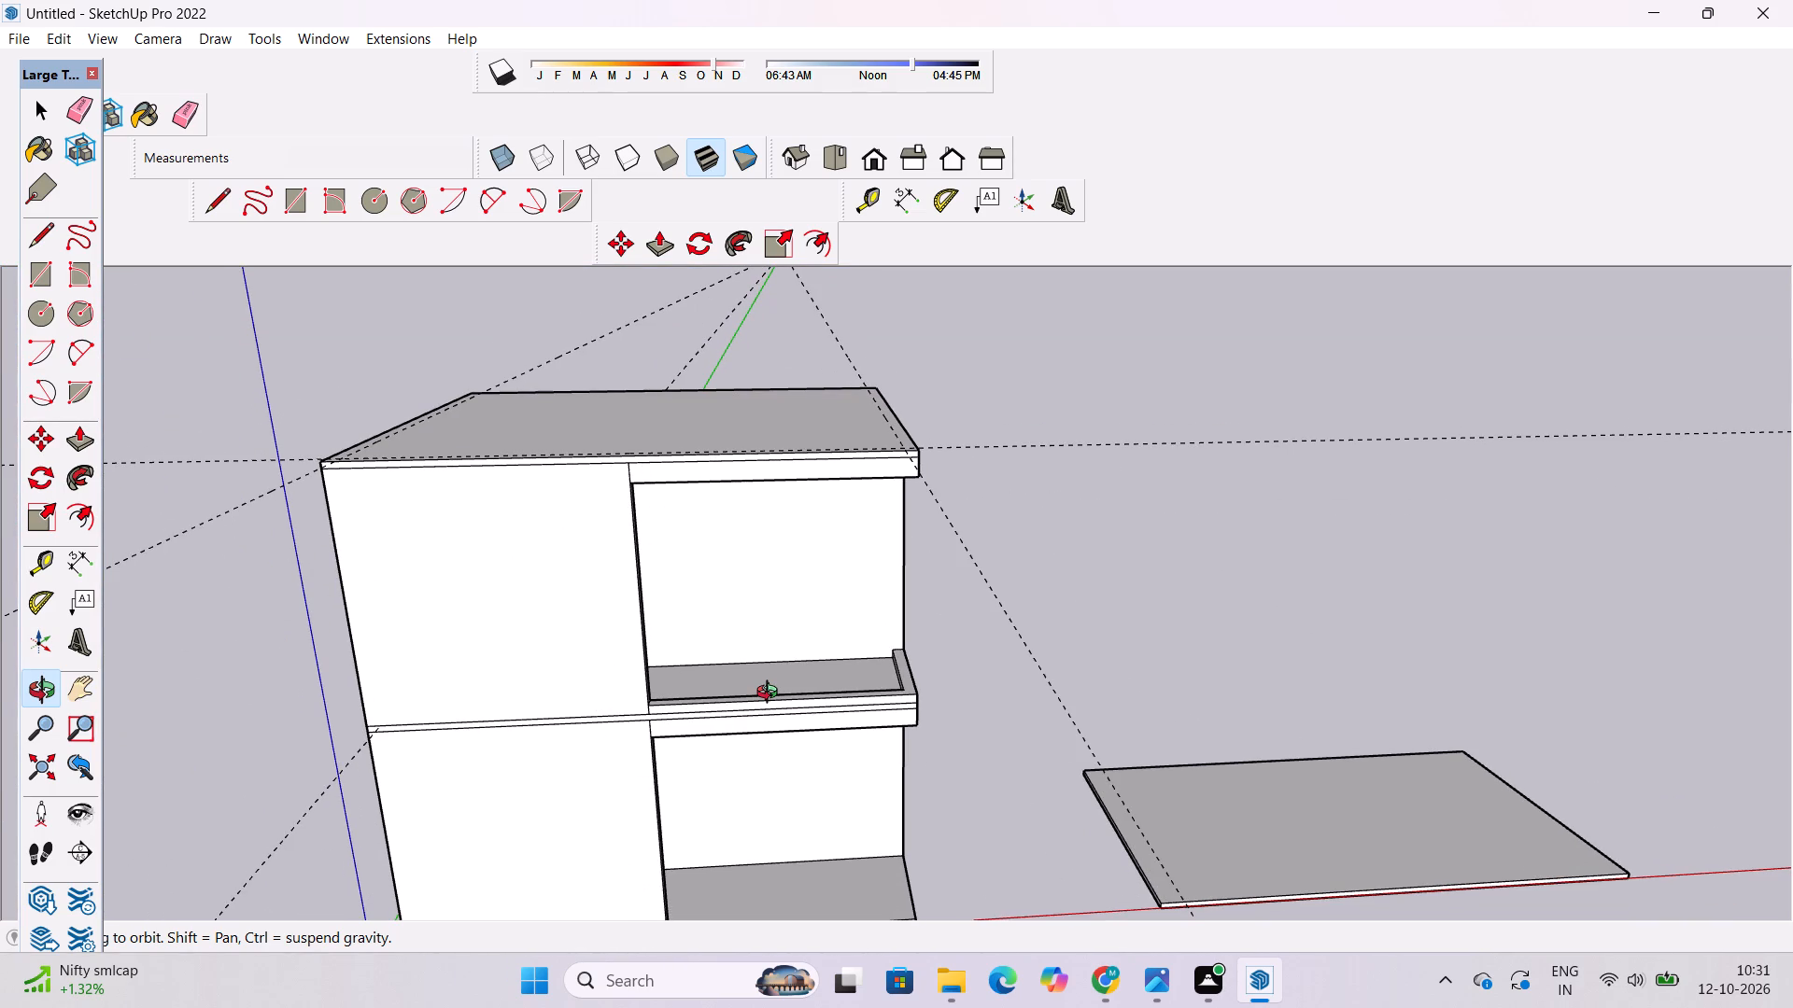
{"action": "scroll", "coordinate": [771, 694], "scroll_direction": "up", "scroll_amount": 2}
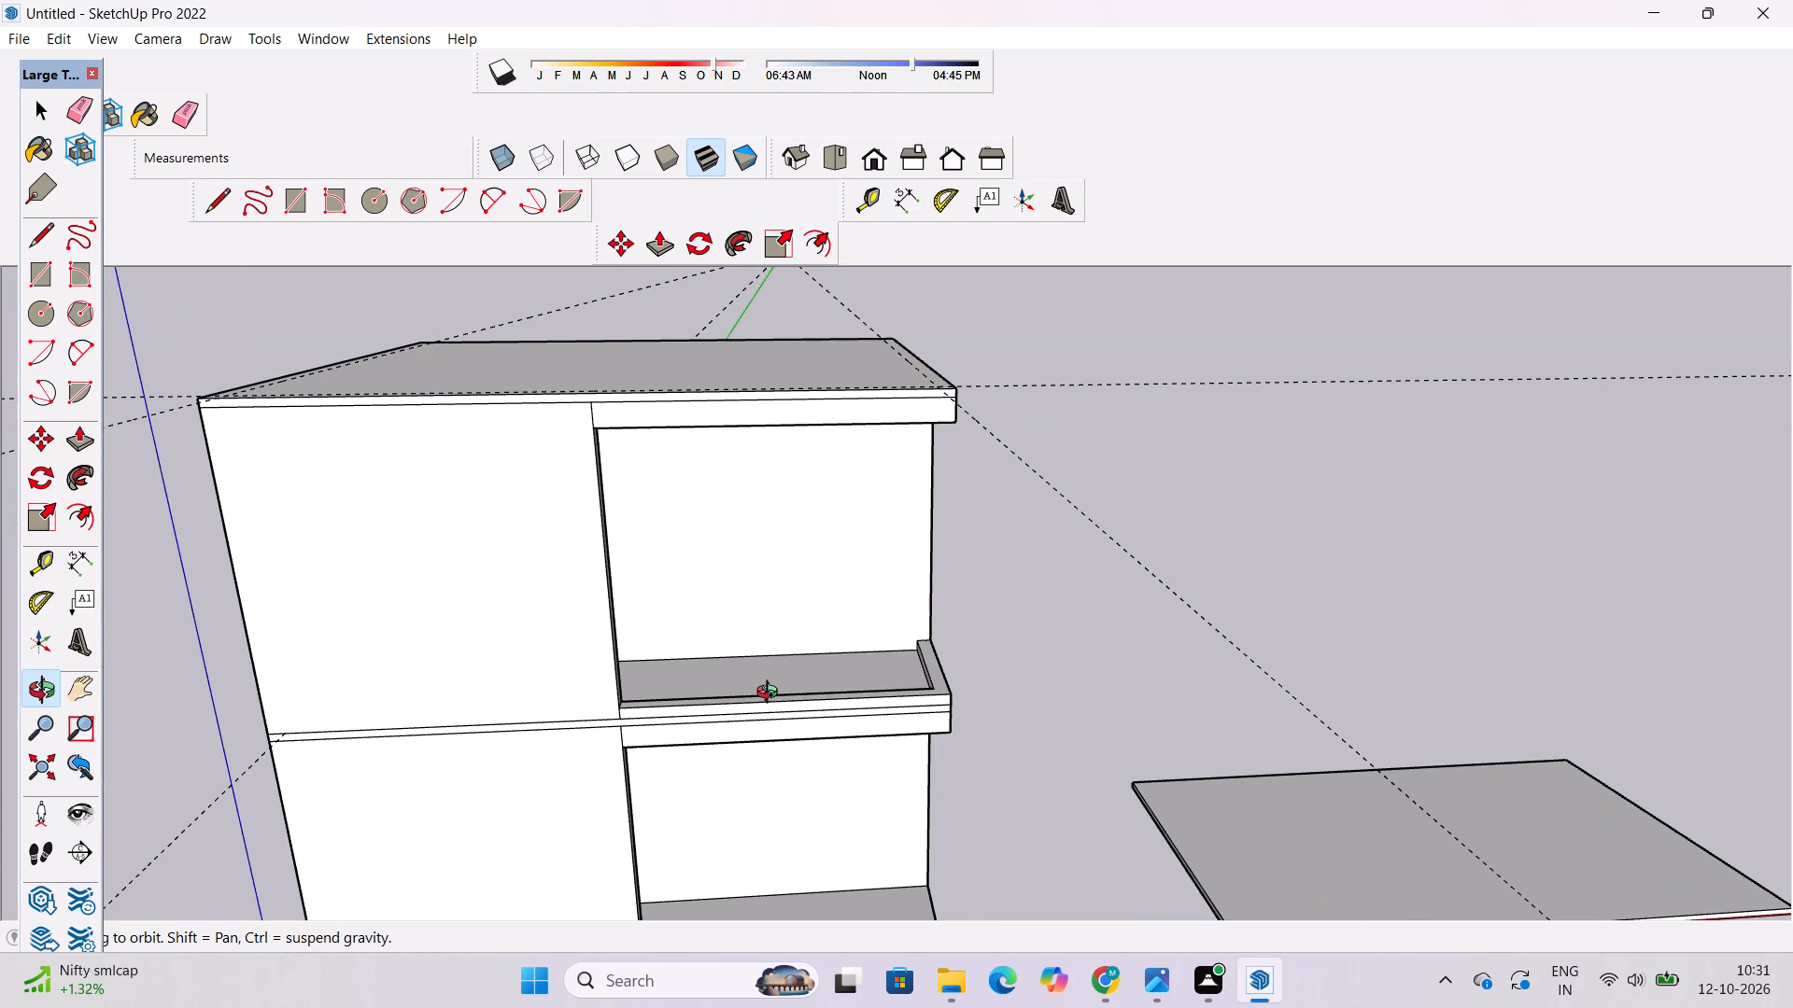
{"action": "scroll", "coordinate": [771, 694], "scroll_direction": "up", "scroll_amount": 4}
{"action": "scroll", "coordinate": [771, 694], "scroll_direction": "down", "scroll_amount": 6}
{"action": "scroll", "coordinate": [771, 694], "scroll_direction": "up", "scroll_amount": 3}
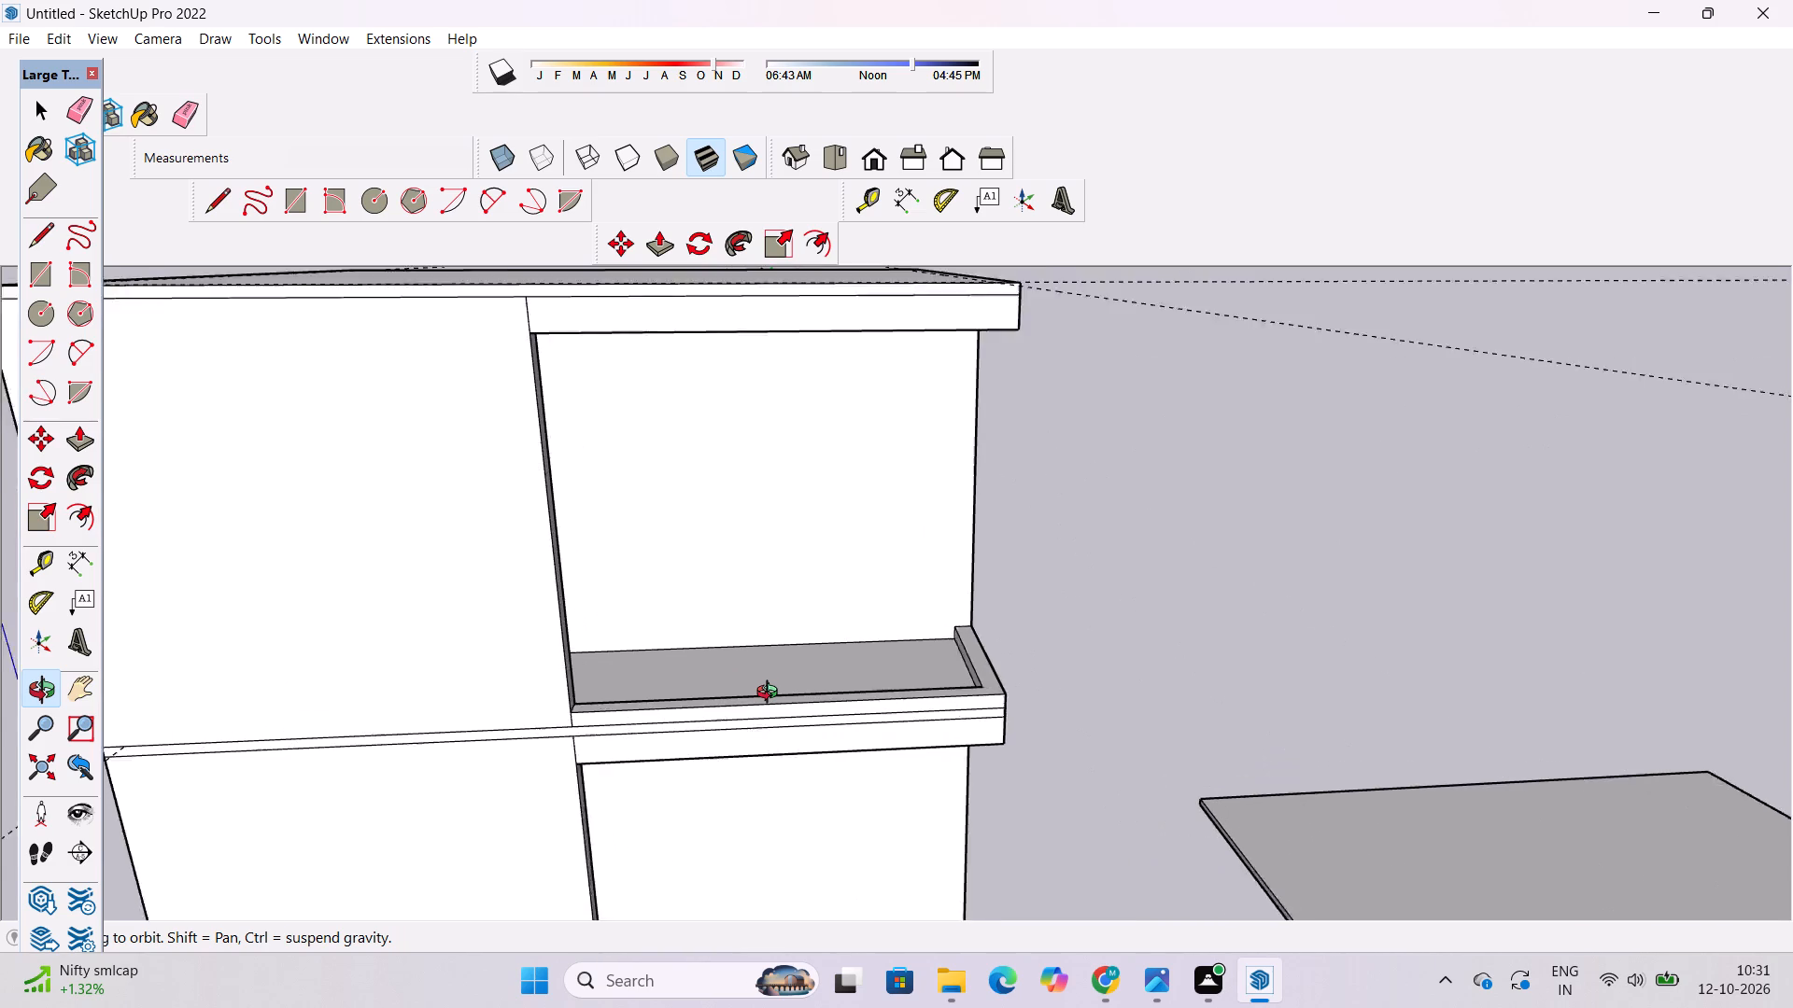
{"action": "scroll", "coordinate": [771, 694], "scroll_direction": "up", "scroll_amount": 2}
{"action": "scroll", "coordinate": [771, 694], "scroll_direction": "down", "scroll_amount": 4}
{"action": "left_click_drag", "start_coordinate": [757, 739], "coordinate": [746, 652]}
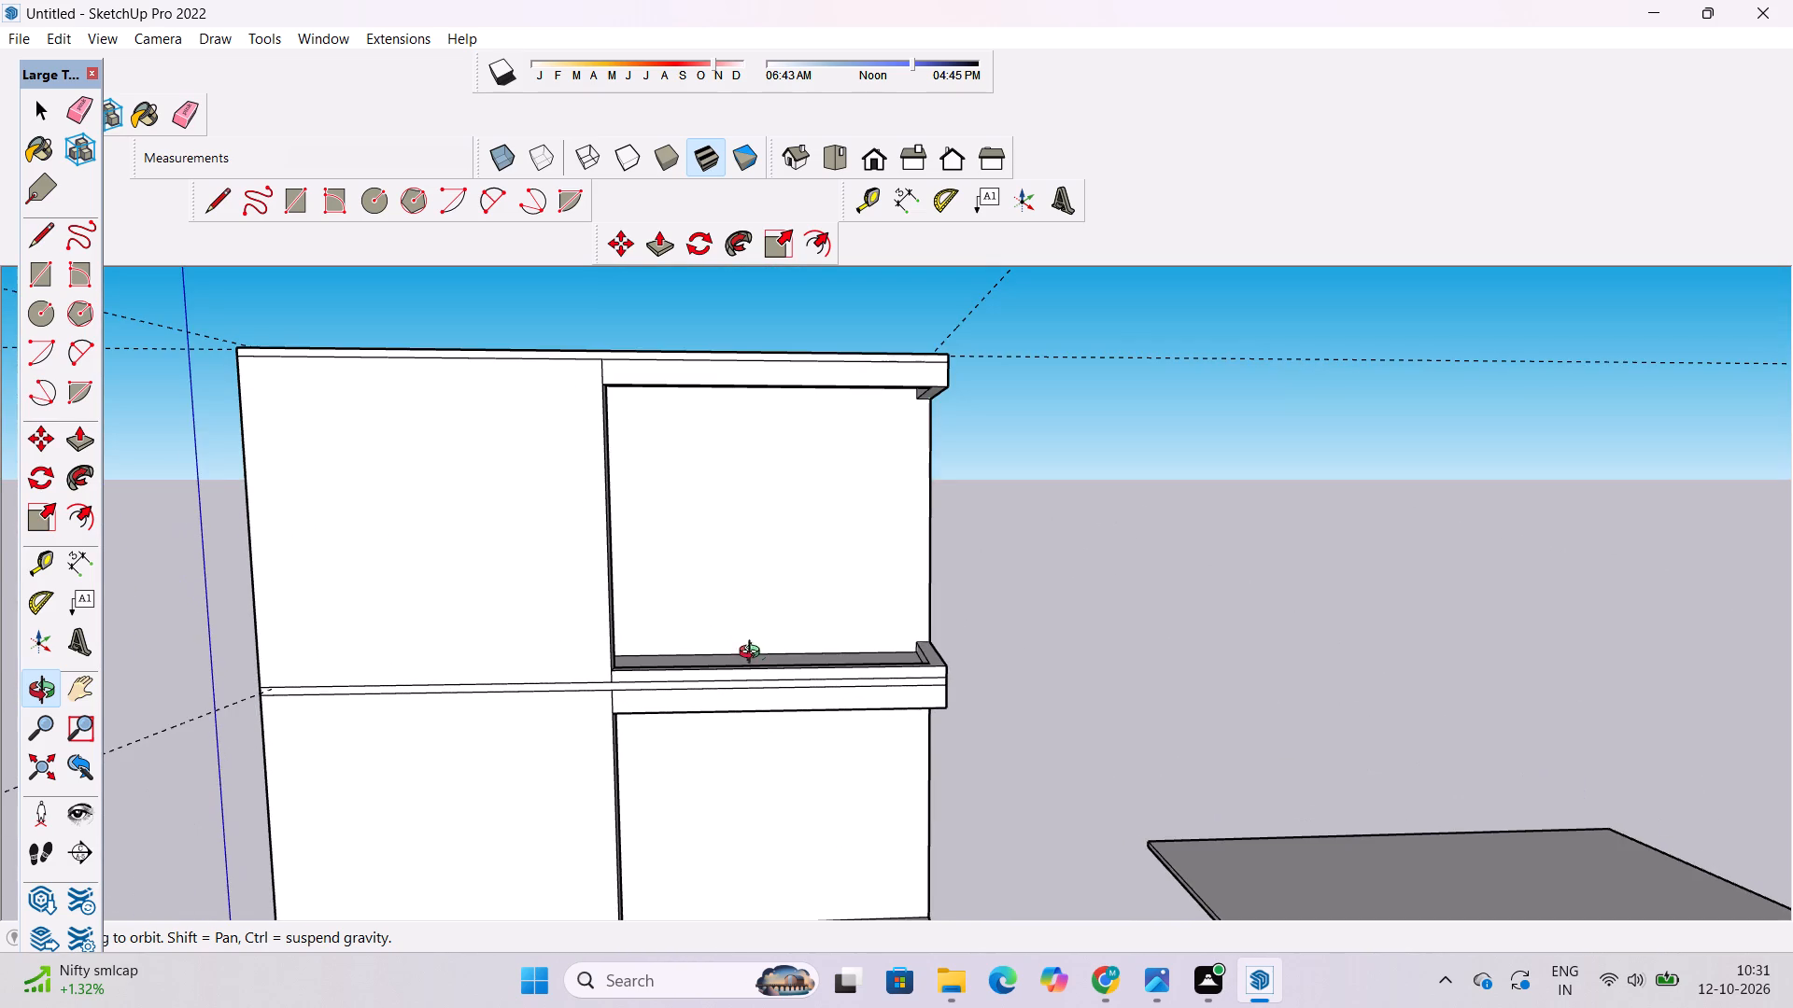
{"action": "left_click_drag", "start_coordinate": [764, 665], "coordinate": [788, 859]}
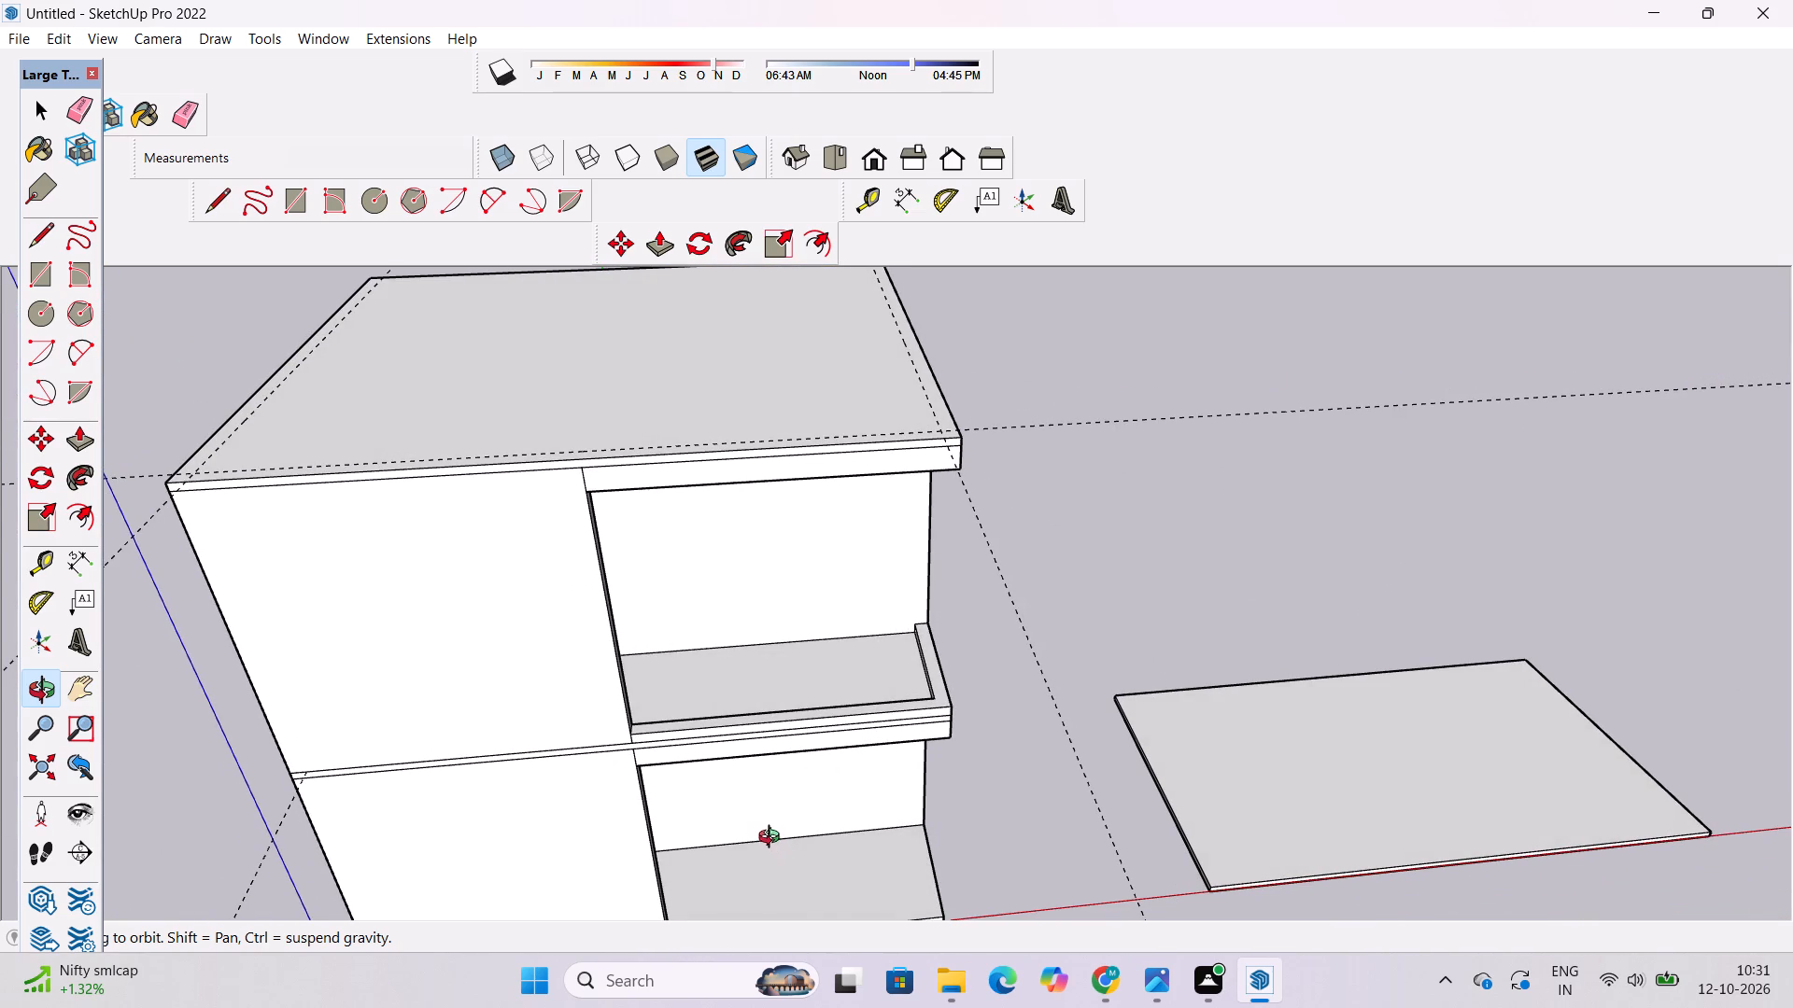
{"action": "scroll", "coordinate": [773, 838], "scroll_direction": "down", "scroll_amount": 4}
{"action": "scroll", "coordinate": [771, 834], "scroll_direction": "up", "scroll_amount": 4}
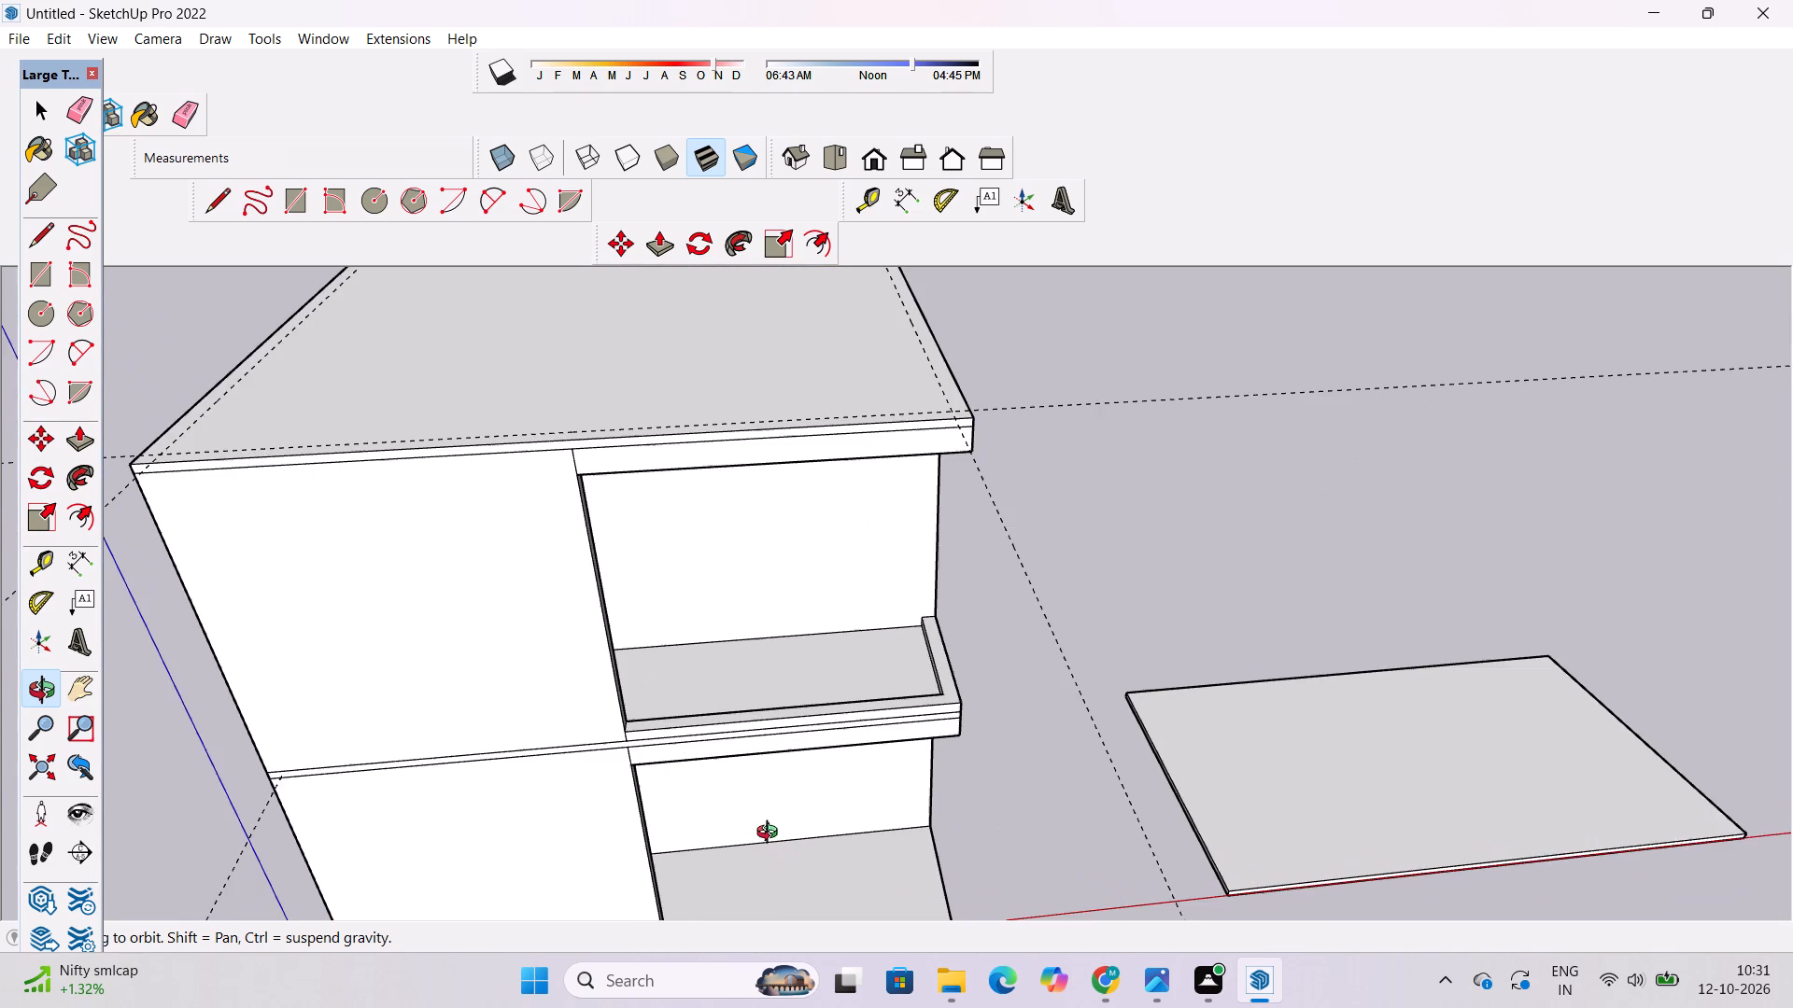
{"action": "scroll", "coordinate": [771, 834], "scroll_direction": "down", "scroll_amount": 4}
{"action": "scroll", "coordinate": [771, 834], "scroll_direction": "up", "scroll_amount": 5}
{"action": "scroll", "coordinate": [771, 834], "scroll_direction": "down", "scroll_amount": 2}
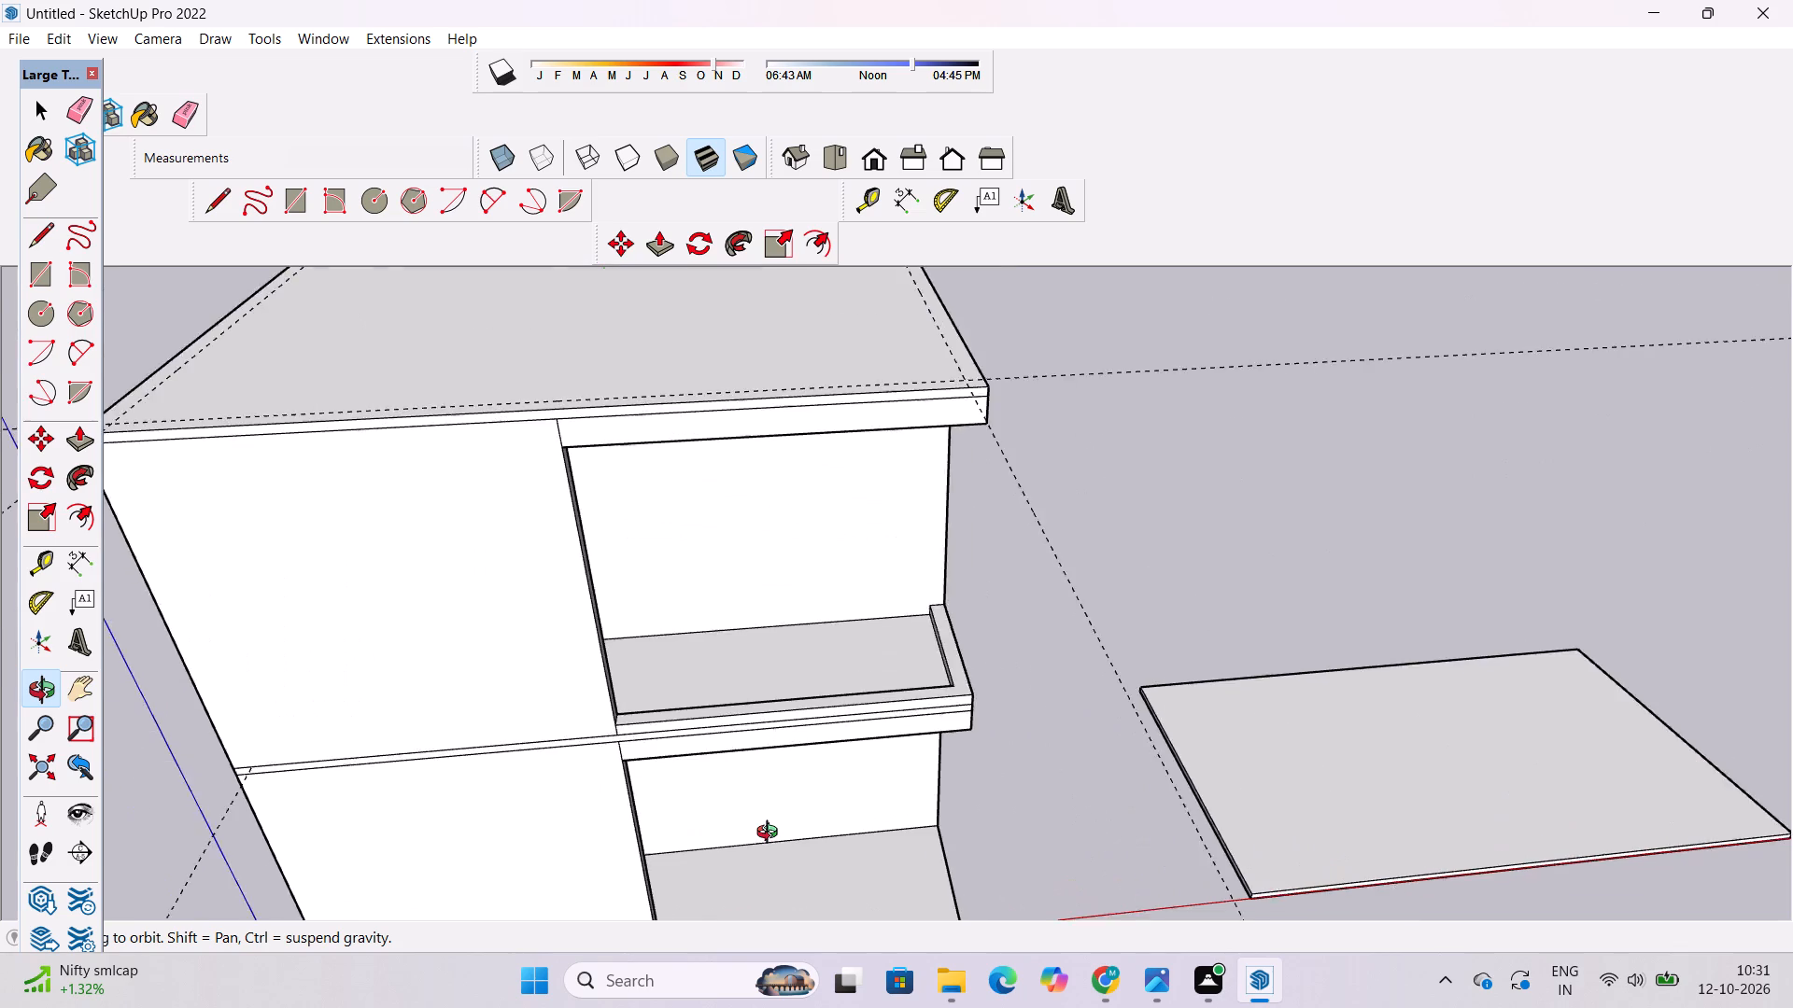
{"action": "scroll", "coordinate": [771, 834], "scroll_direction": "down", "scroll_amount": 2}
{"action": "scroll", "coordinate": [771, 834], "scroll_direction": "up", "scroll_amount": 3}
{"action": "scroll", "coordinate": [771, 834], "scroll_direction": "down", "scroll_amount": 3}
{"action": "scroll", "coordinate": [771, 834], "scroll_direction": "up", "scroll_amount": 1}
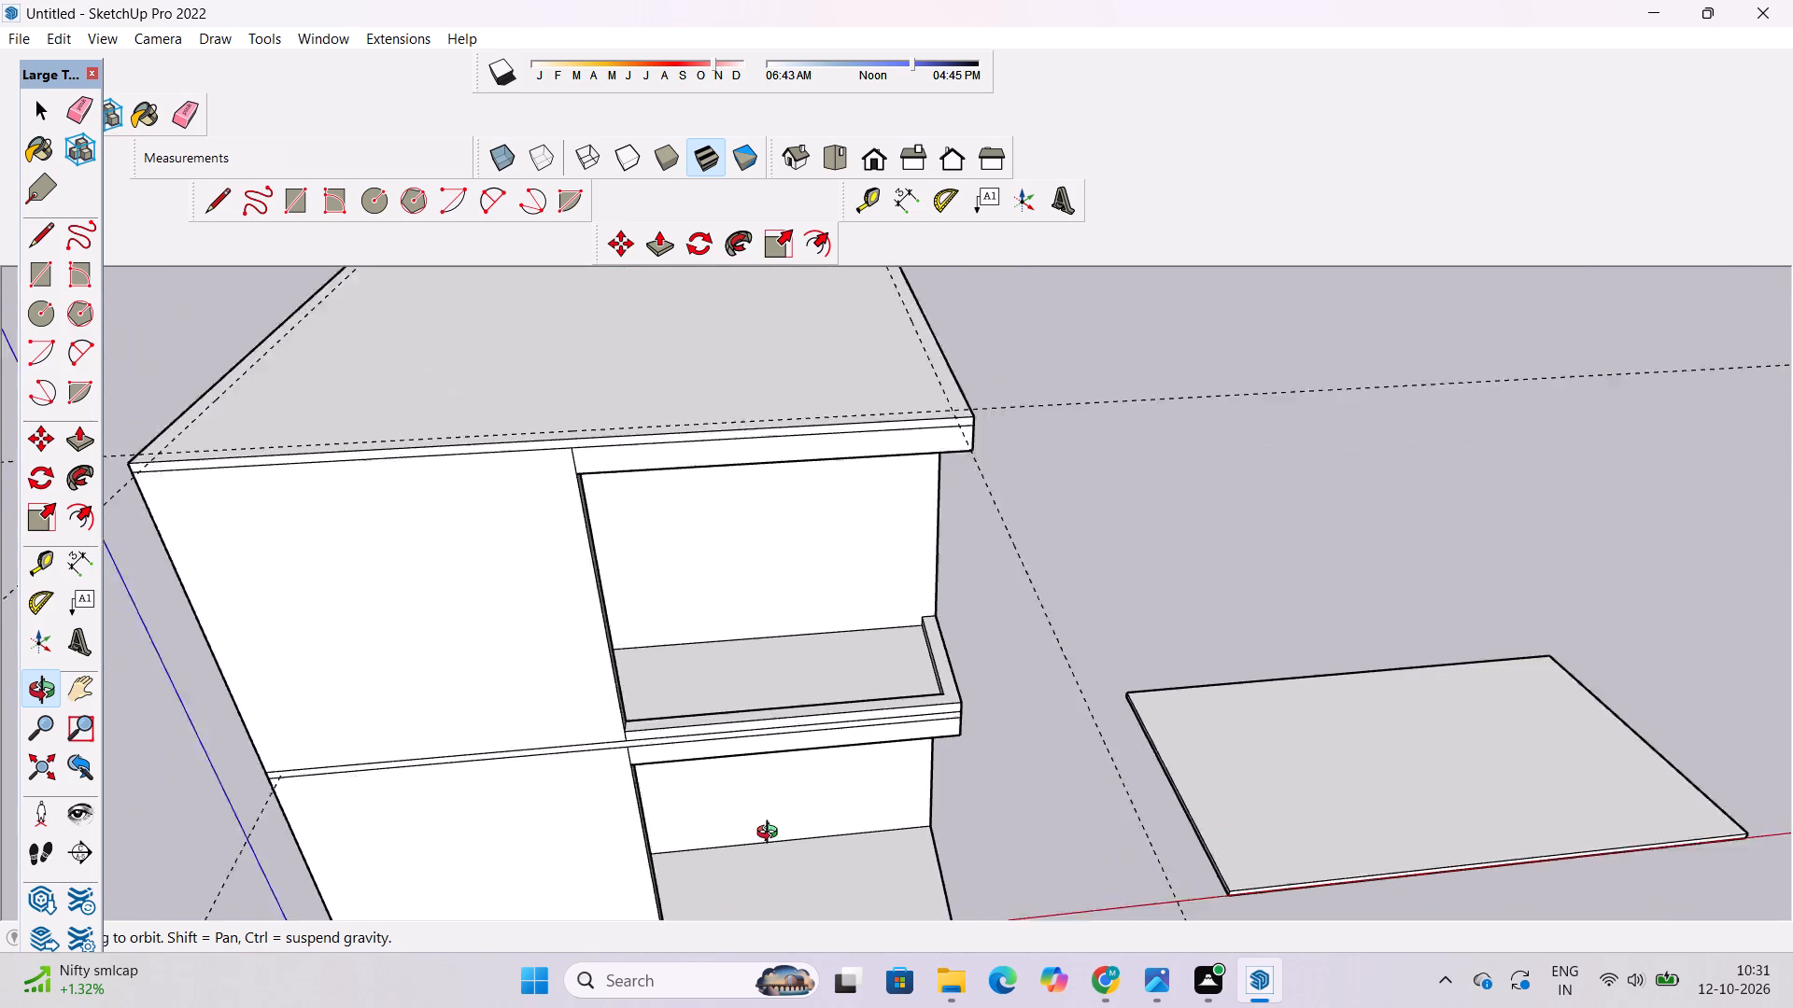
{"action": "scroll", "coordinate": [771, 834], "scroll_direction": "up", "scroll_amount": 3}
{"action": "scroll", "coordinate": [771, 834], "scroll_direction": "down", "scroll_amount": 6}
{"action": "left_click_drag", "start_coordinate": [771, 834], "coordinate": [744, 769]}
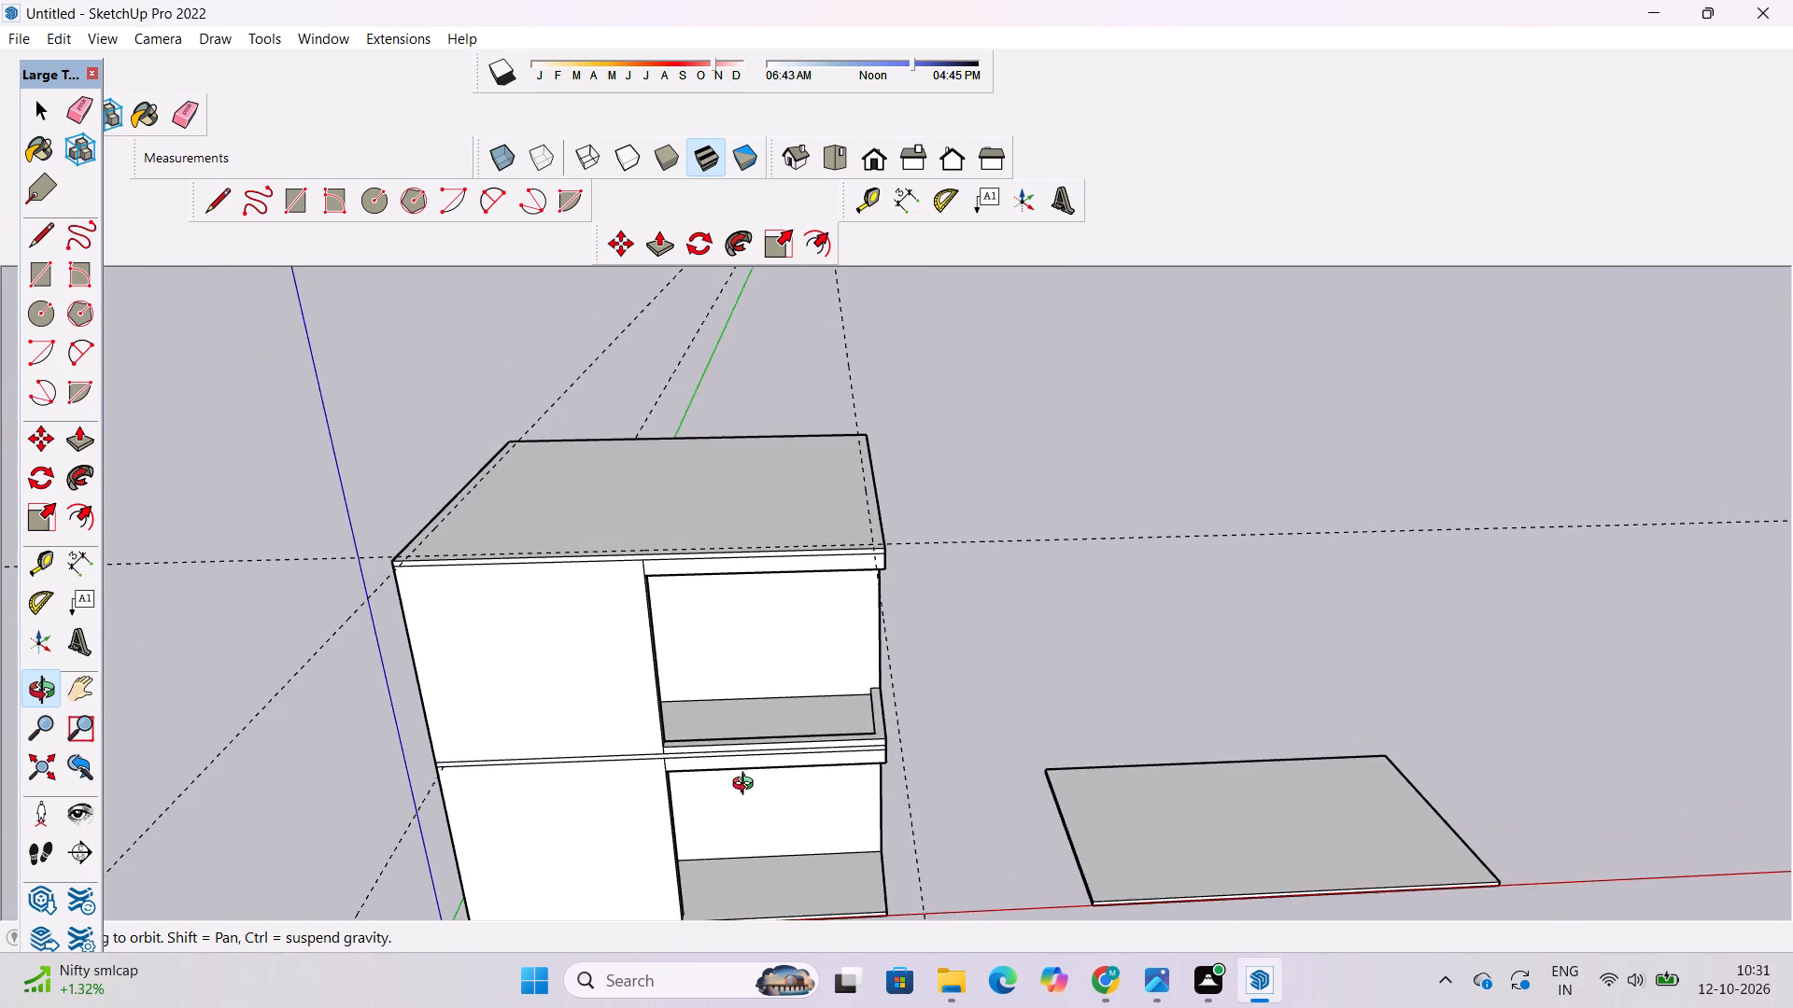
{"action": "scroll", "coordinate": [747, 786], "scroll_direction": "up", "scroll_amount": 5}
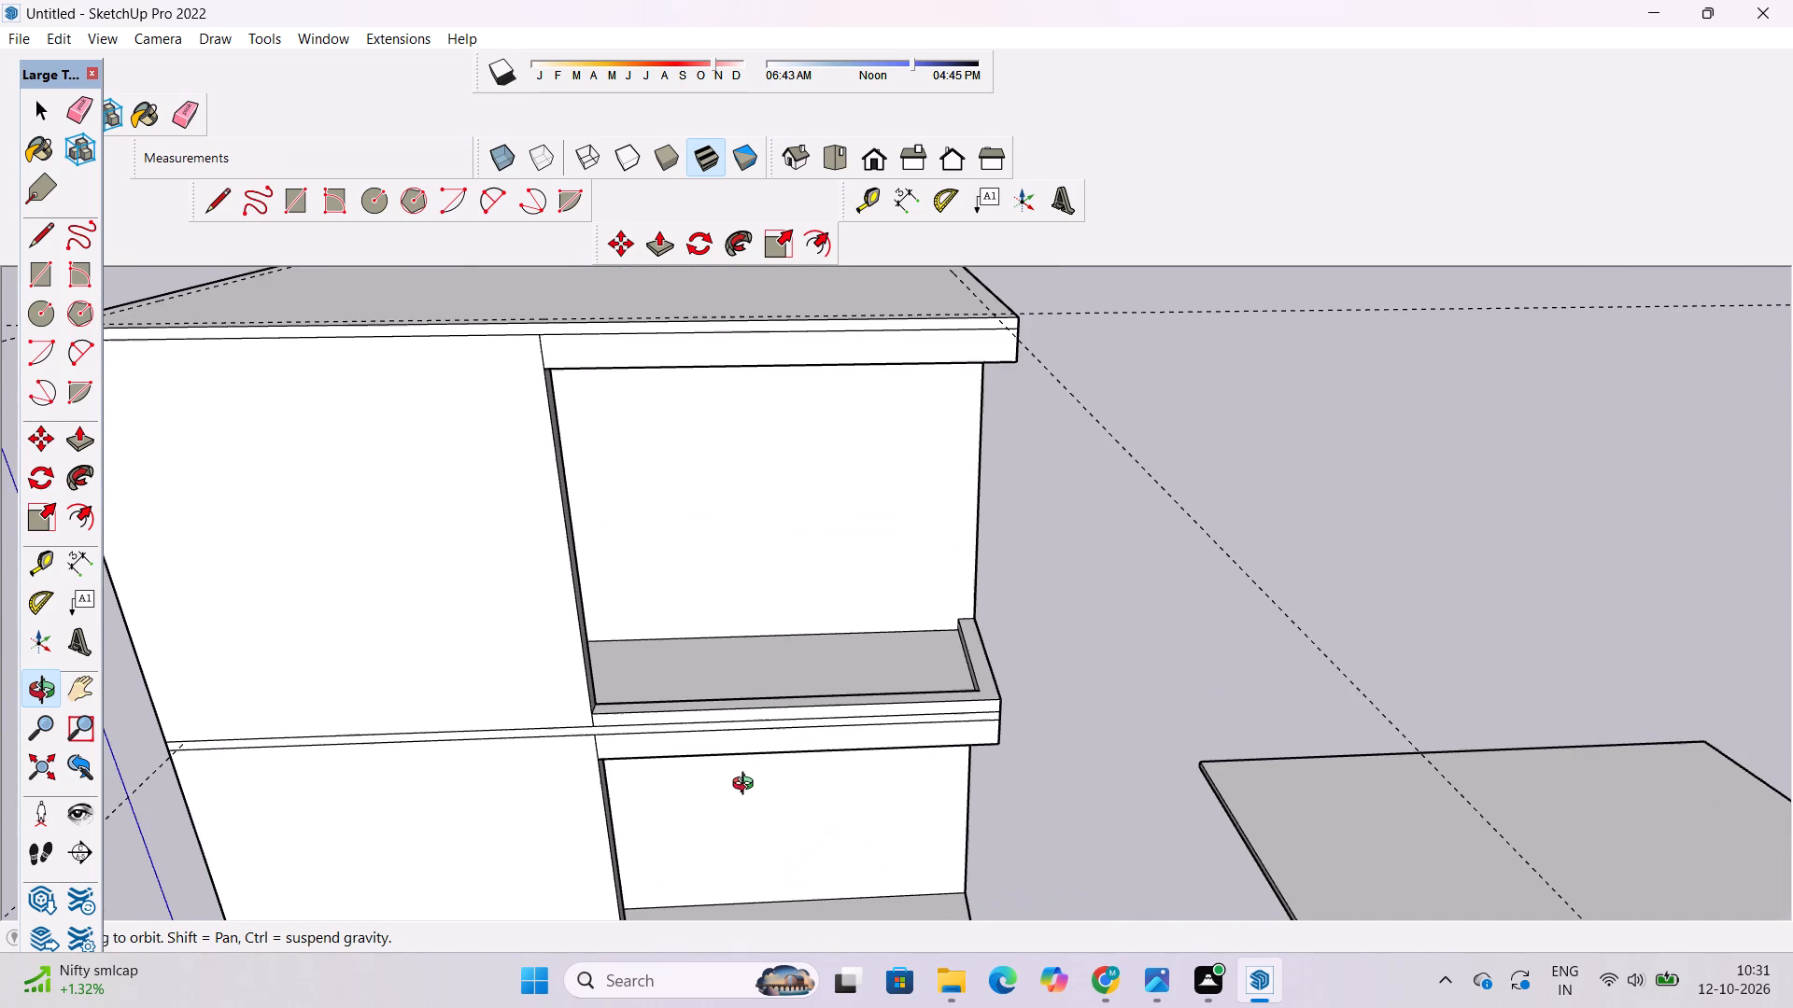
Examine the middle slab's raised border and edge beam close up, from the front, from above and from the side.
{"action": "scroll", "coordinate": [747, 786], "scroll_direction": "down", "scroll_amount": 4}
{"action": "scroll", "coordinate": [747, 786], "scroll_direction": "up", "scroll_amount": 3}
{"action": "scroll", "coordinate": [747, 786], "scroll_direction": "down", "scroll_amount": 4}
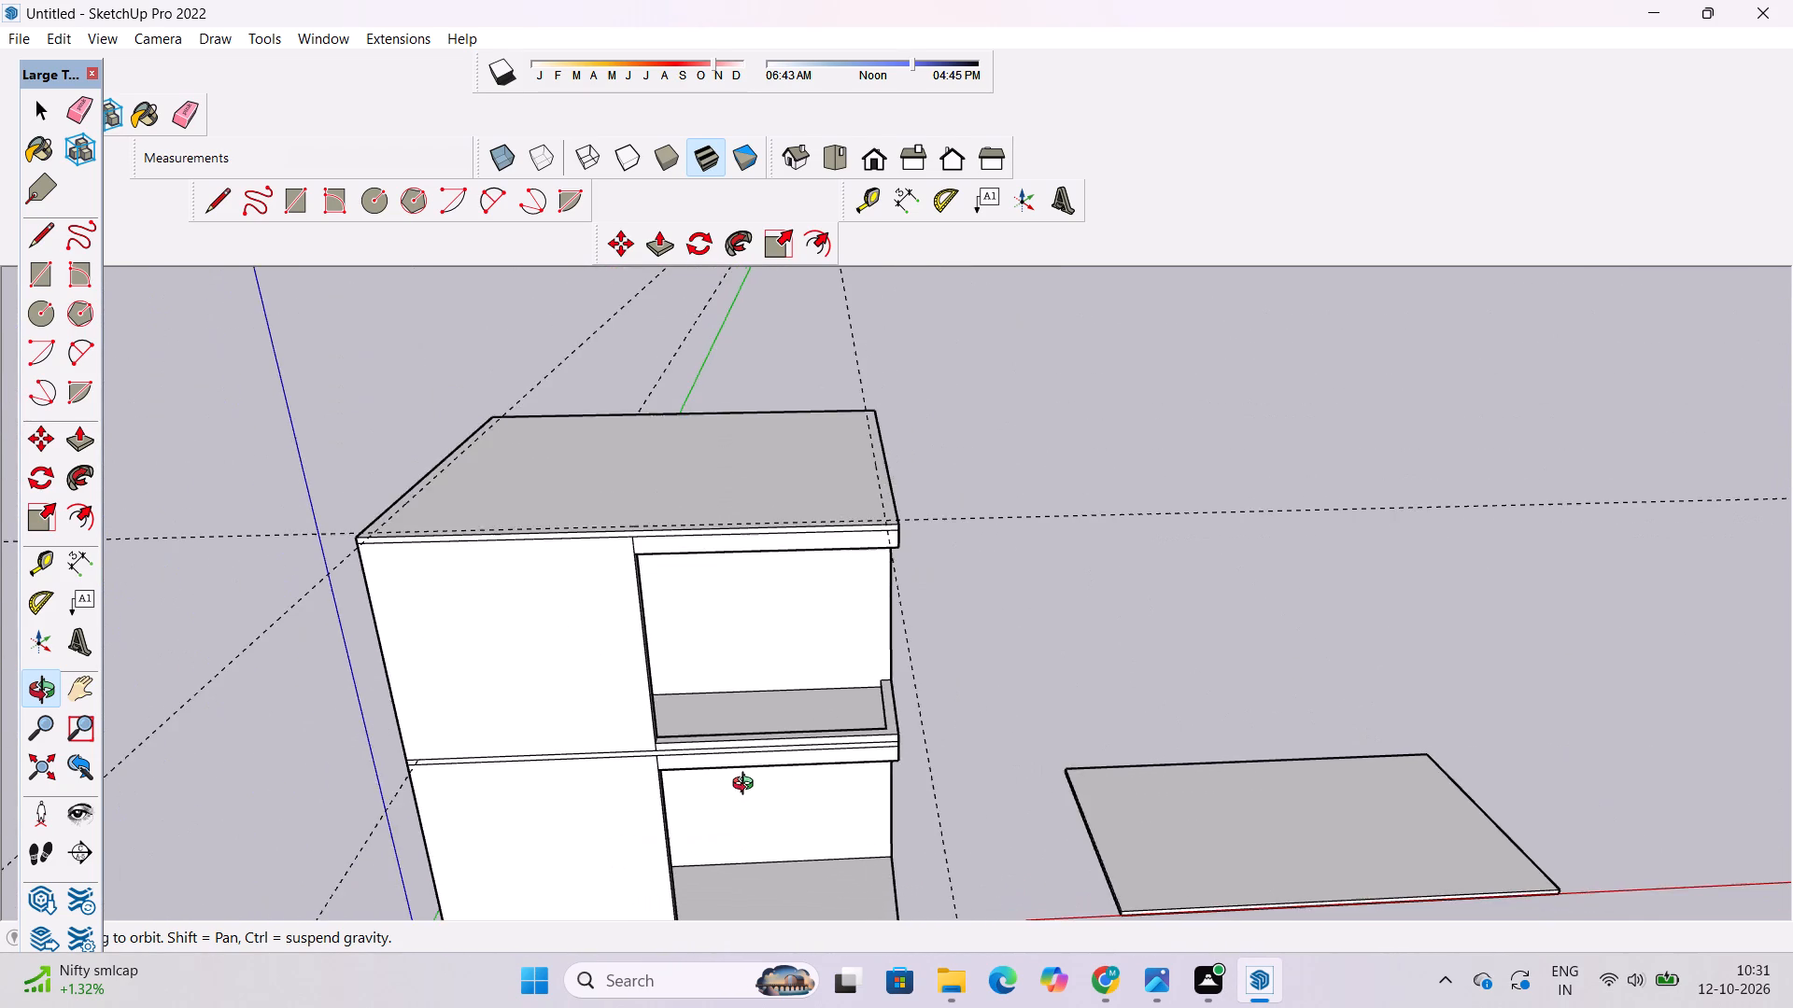
{"action": "scroll", "coordinate": [747, 786], "scroll_direction": "up", "scroll_amount": 5}
{"action": "left_click_drag", "start_coordinate": [749, 792], "coordinate": [799, 804]}
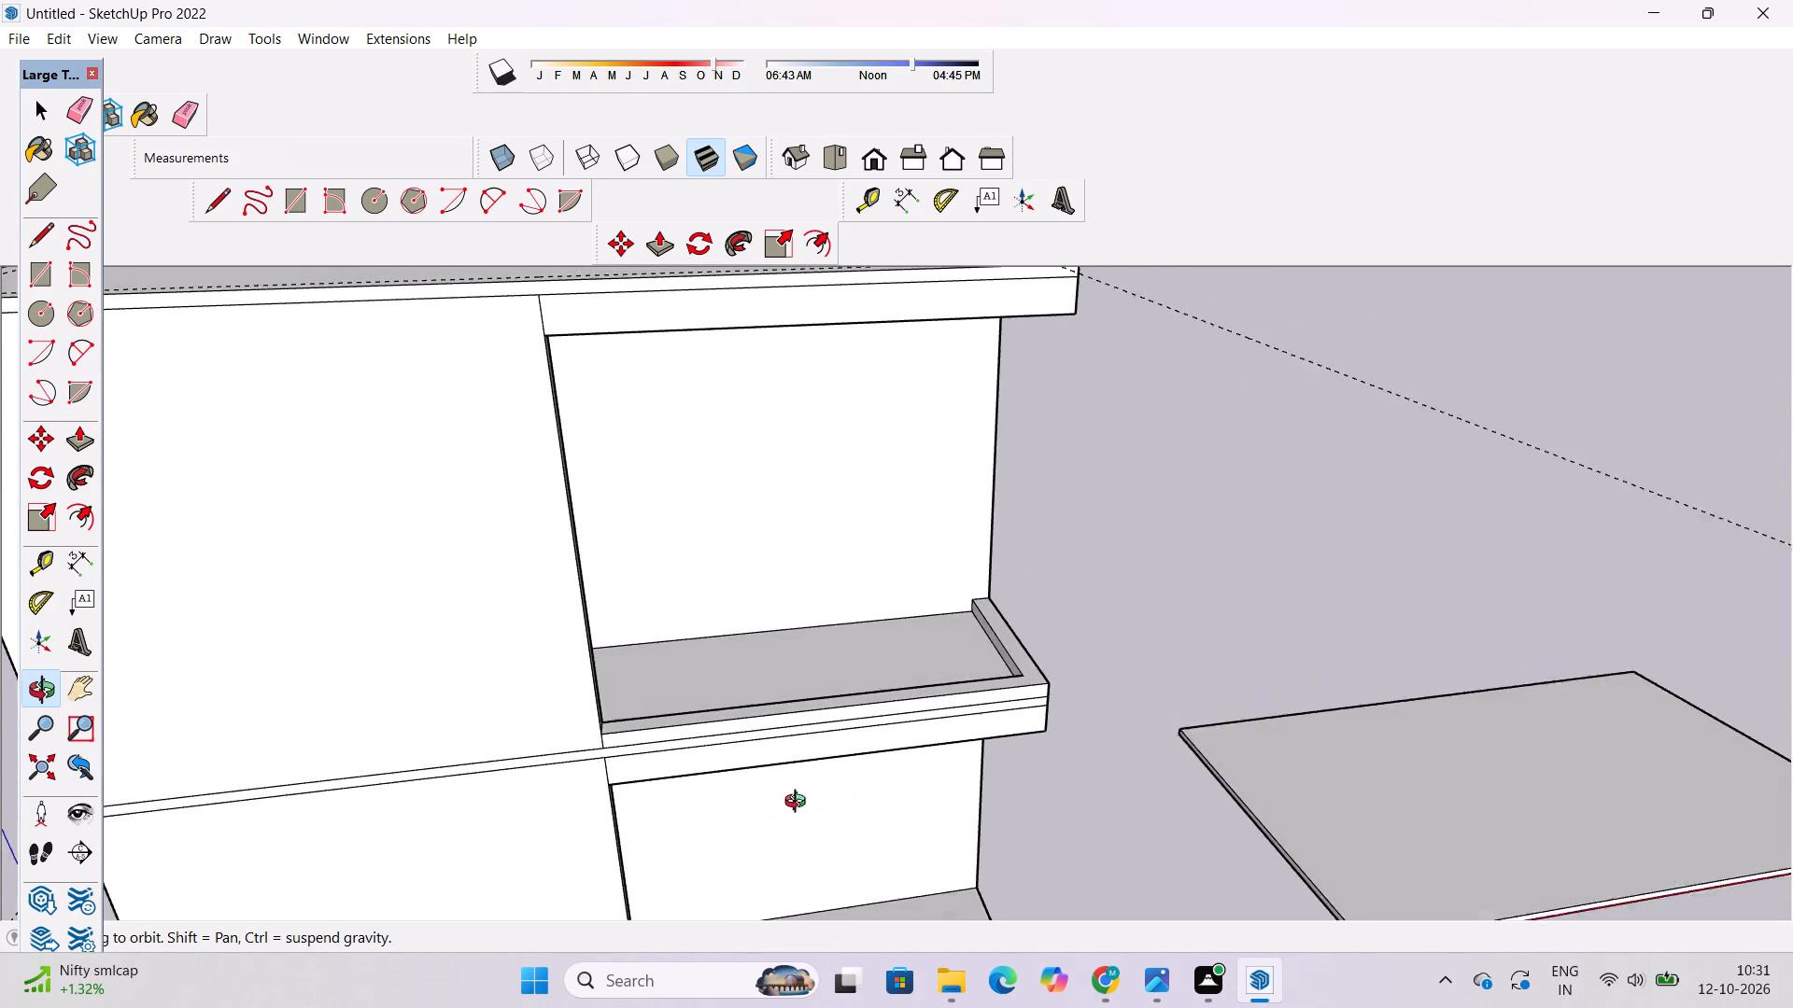
{"action": "left_click_drag", "start_coordinate": [799, 804], "coordinate": [751, 809]}
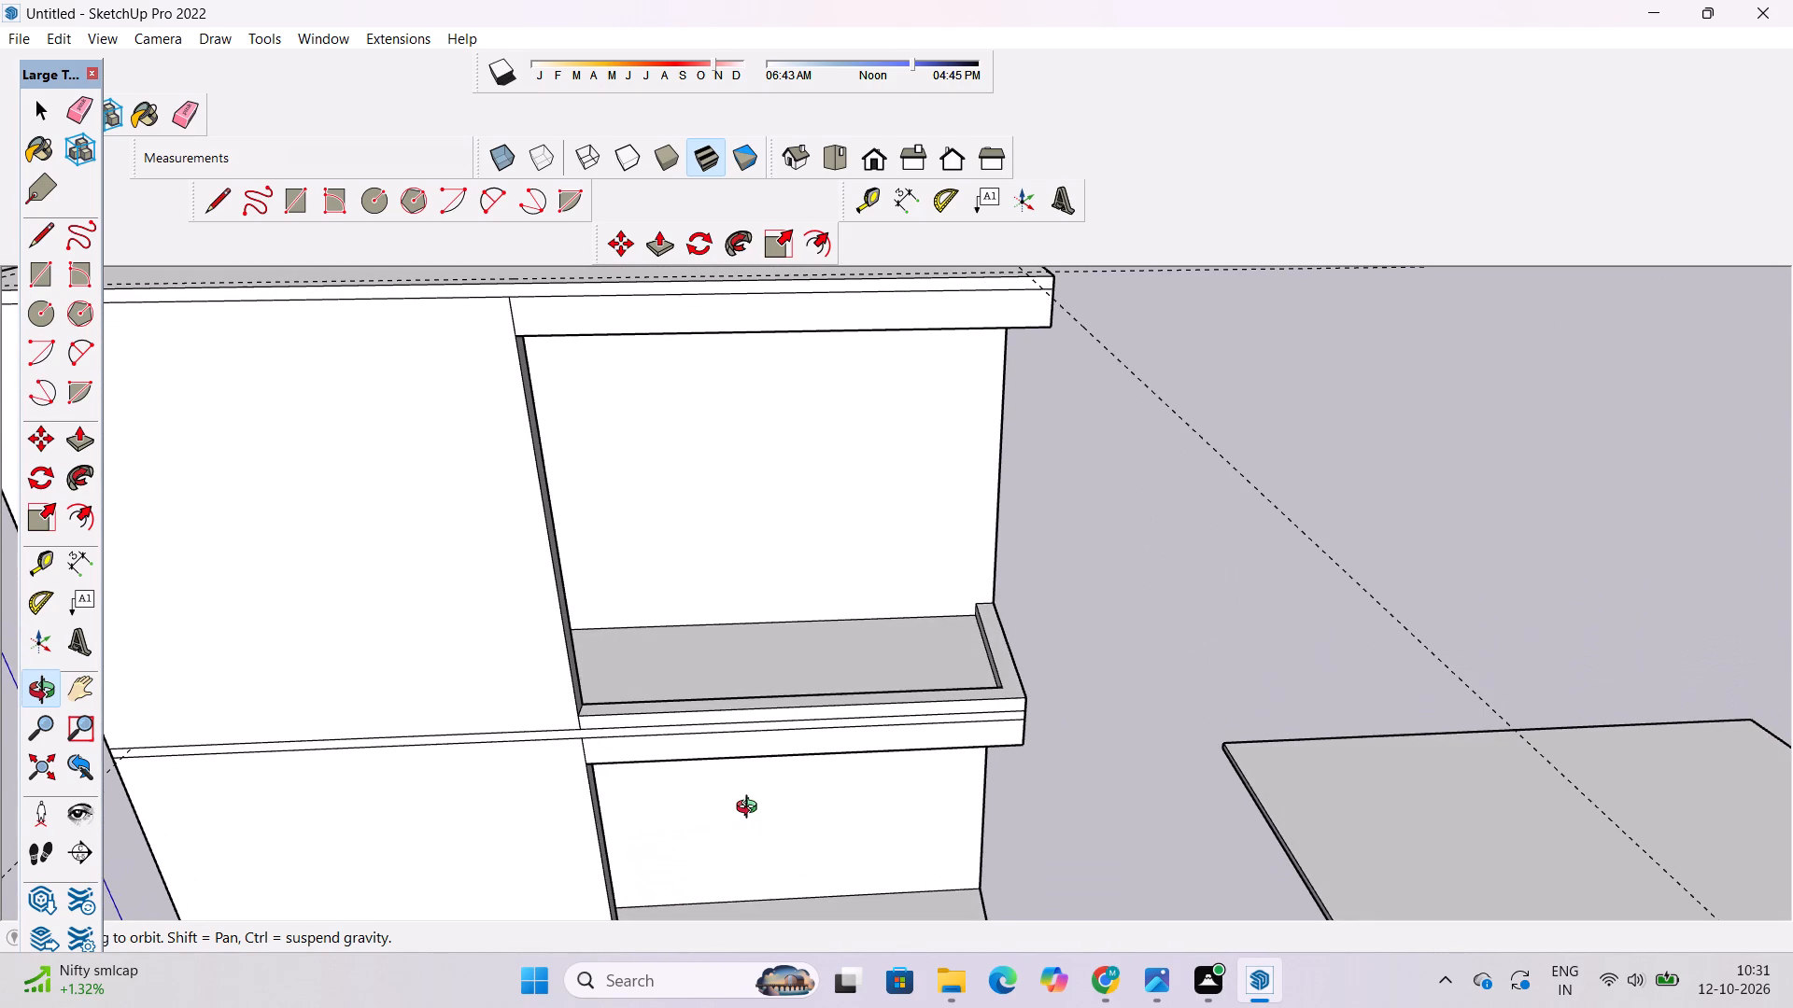
{"action": "scroll", "coordinate": [751, 806], "scroll_direction": "down", "scroll_amount": 5}
{"action": "scroll", "coordinate": [751, 806], "scroll_direction": "up", "scroll_amount": 3}
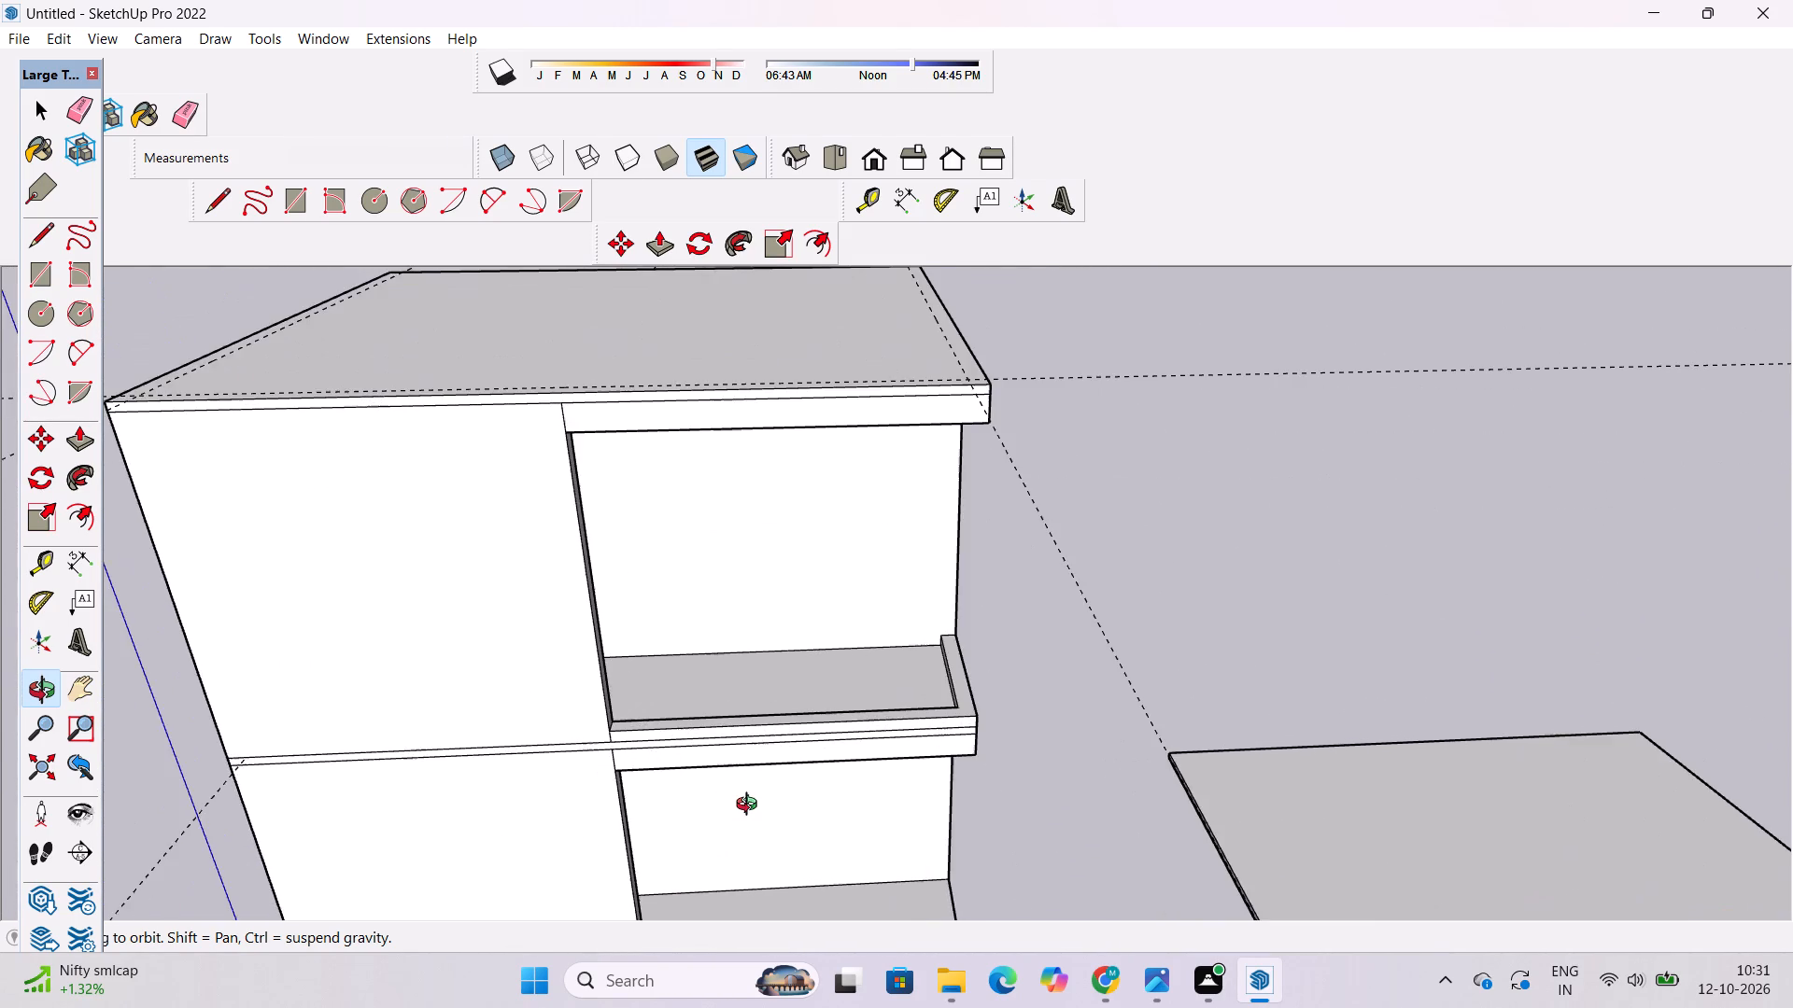
{"action": "scroll", "coordinate": [751, 806], "scroll_direction": "down", "scroll_amount": 2}
{"action": "scroll", "coordinate": [749, 805], "scroll_direction": "up", "scroll_amount": 3}
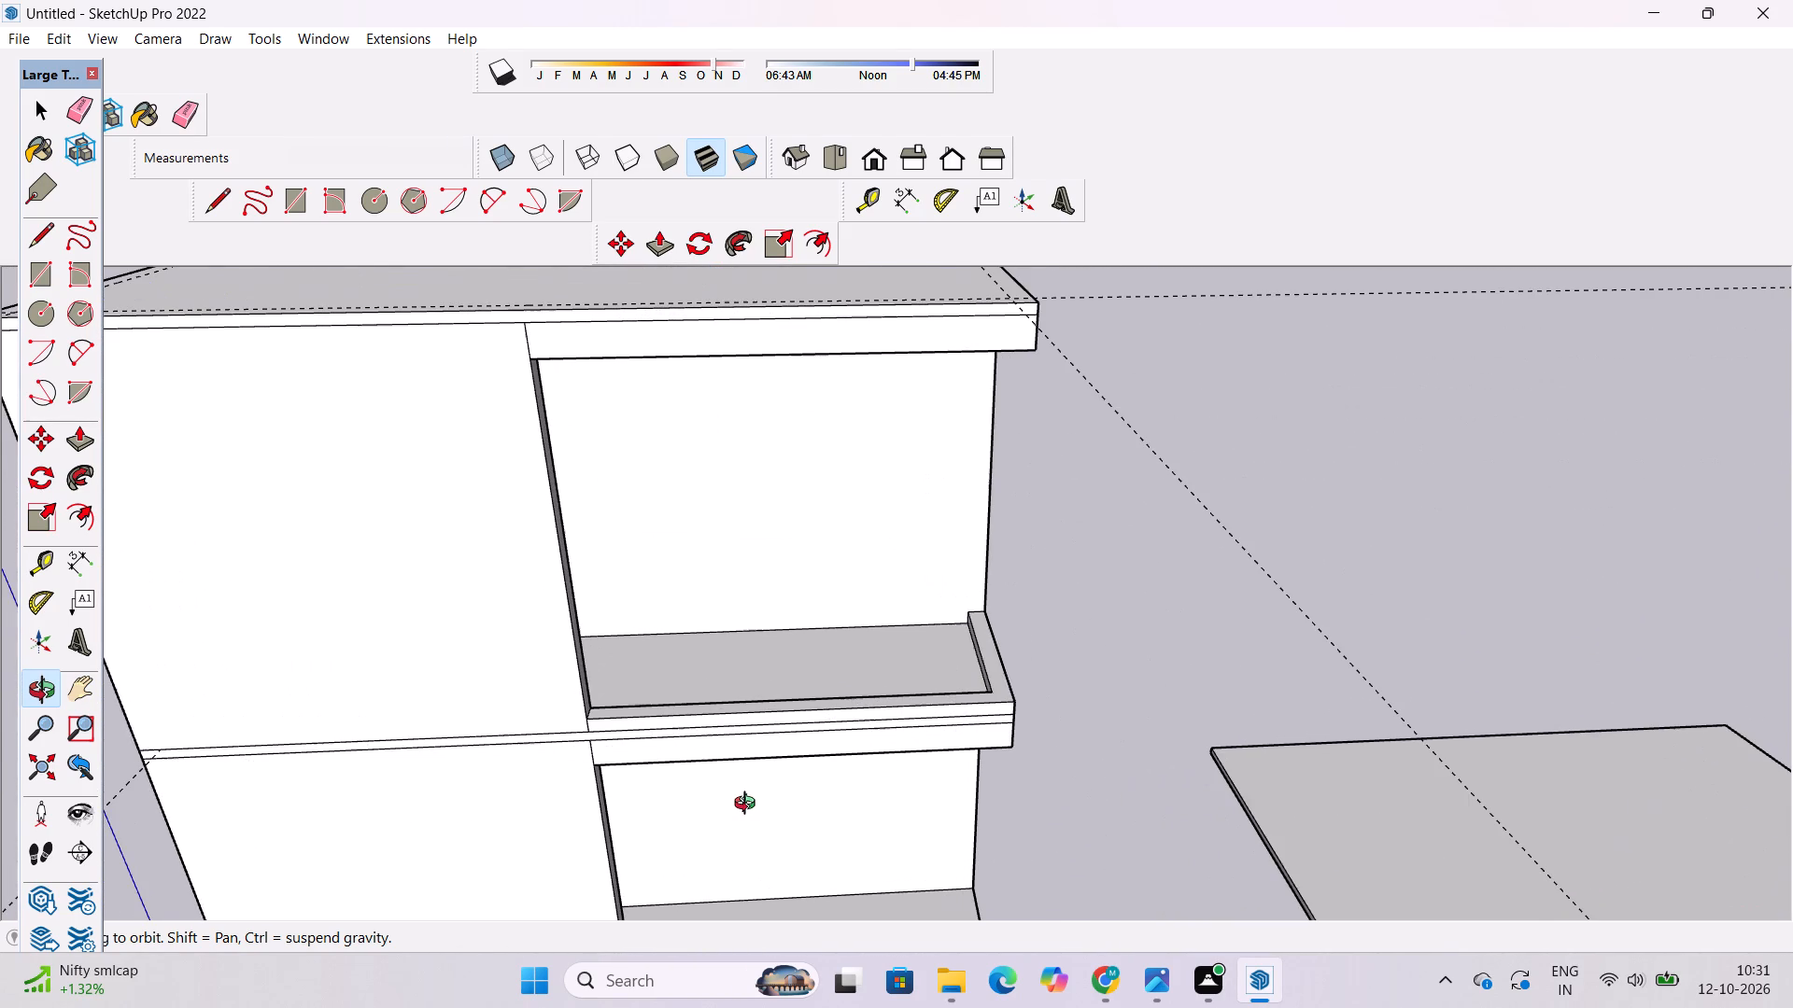
{"action": "scroll", "coordinate": [749, 805], "scroll_direction": "down", "scroll_amount": 3}
{"action": "scroll", "coordinate": [749, 805], "scroll_direction": "up", "scroll_amount": 3}
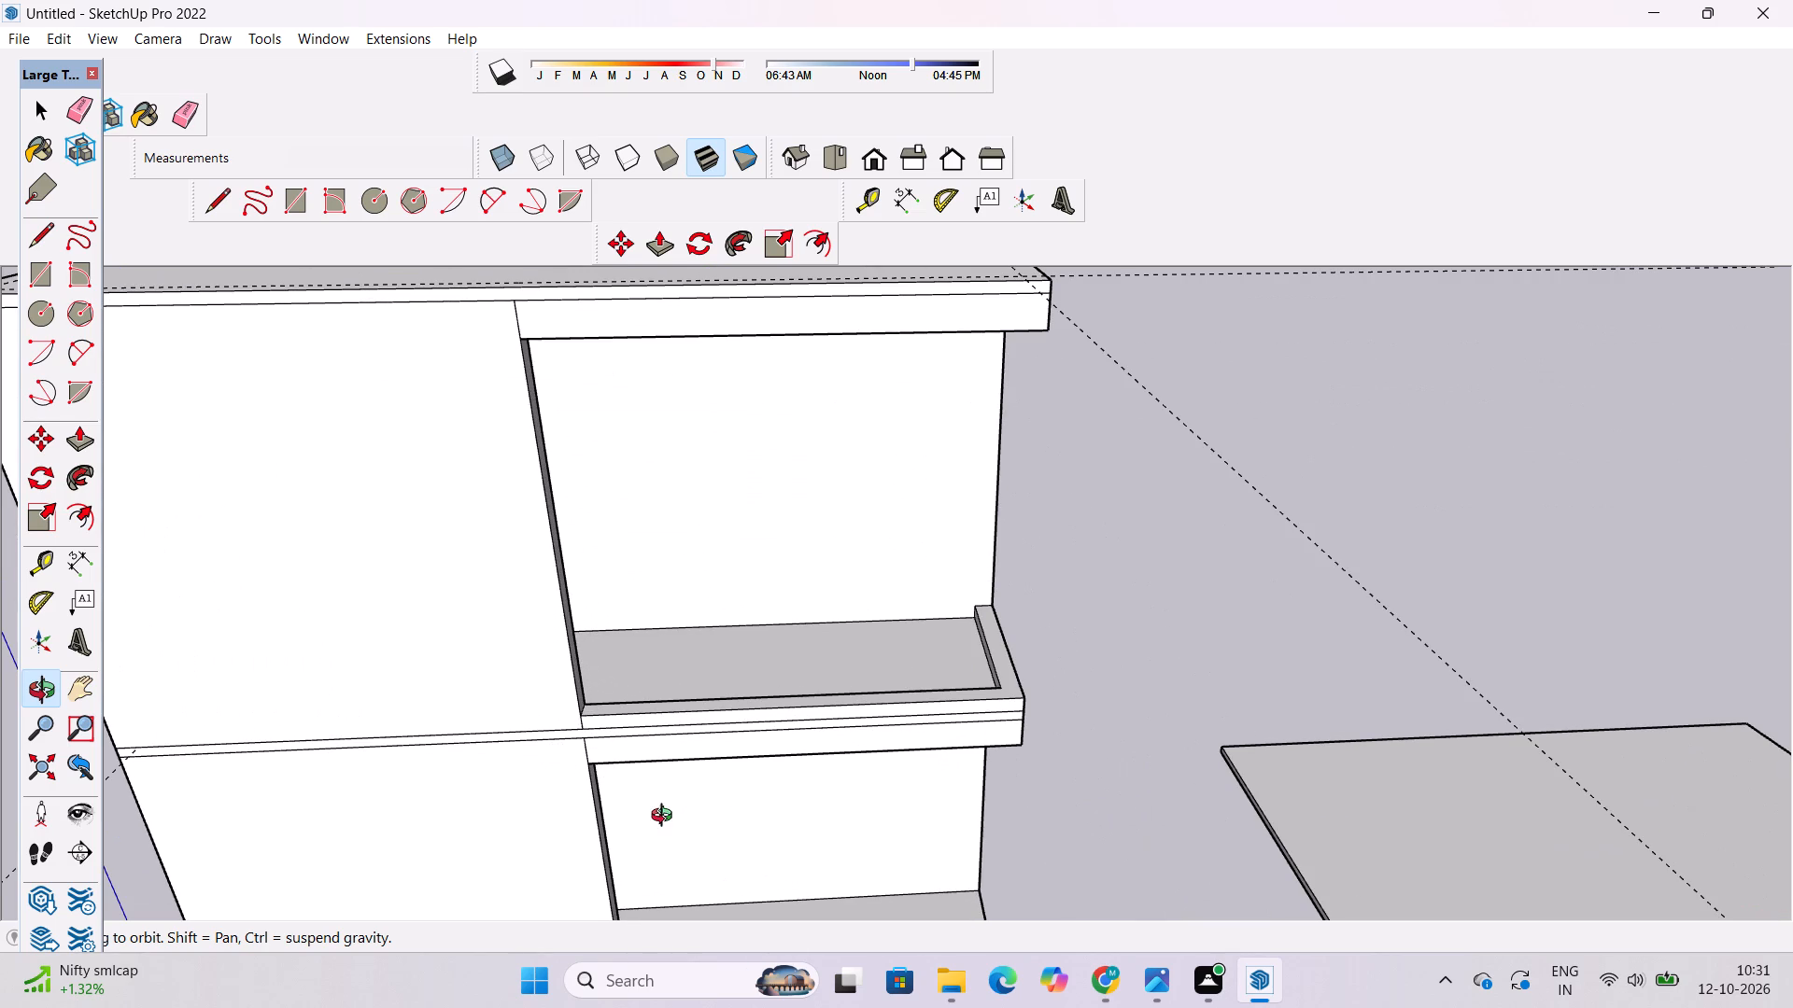
{"action": "scroll", "coordinate": [665, 809], "scroll_direction": "up", "scroll_amount": 2}
{"action": "left_click_drag", "start_coordinate": [710, 758], "coordinate": [681, 857], "text": "shift"}
{"action": "scroll", "coordinate": [761, 718], "scroll_direction": "down", "scroll_amount": 7}
{"action": "left_click_drag", "start_coordinate": [762, 720], "coordinate": [780, 835], "text": "shift"}
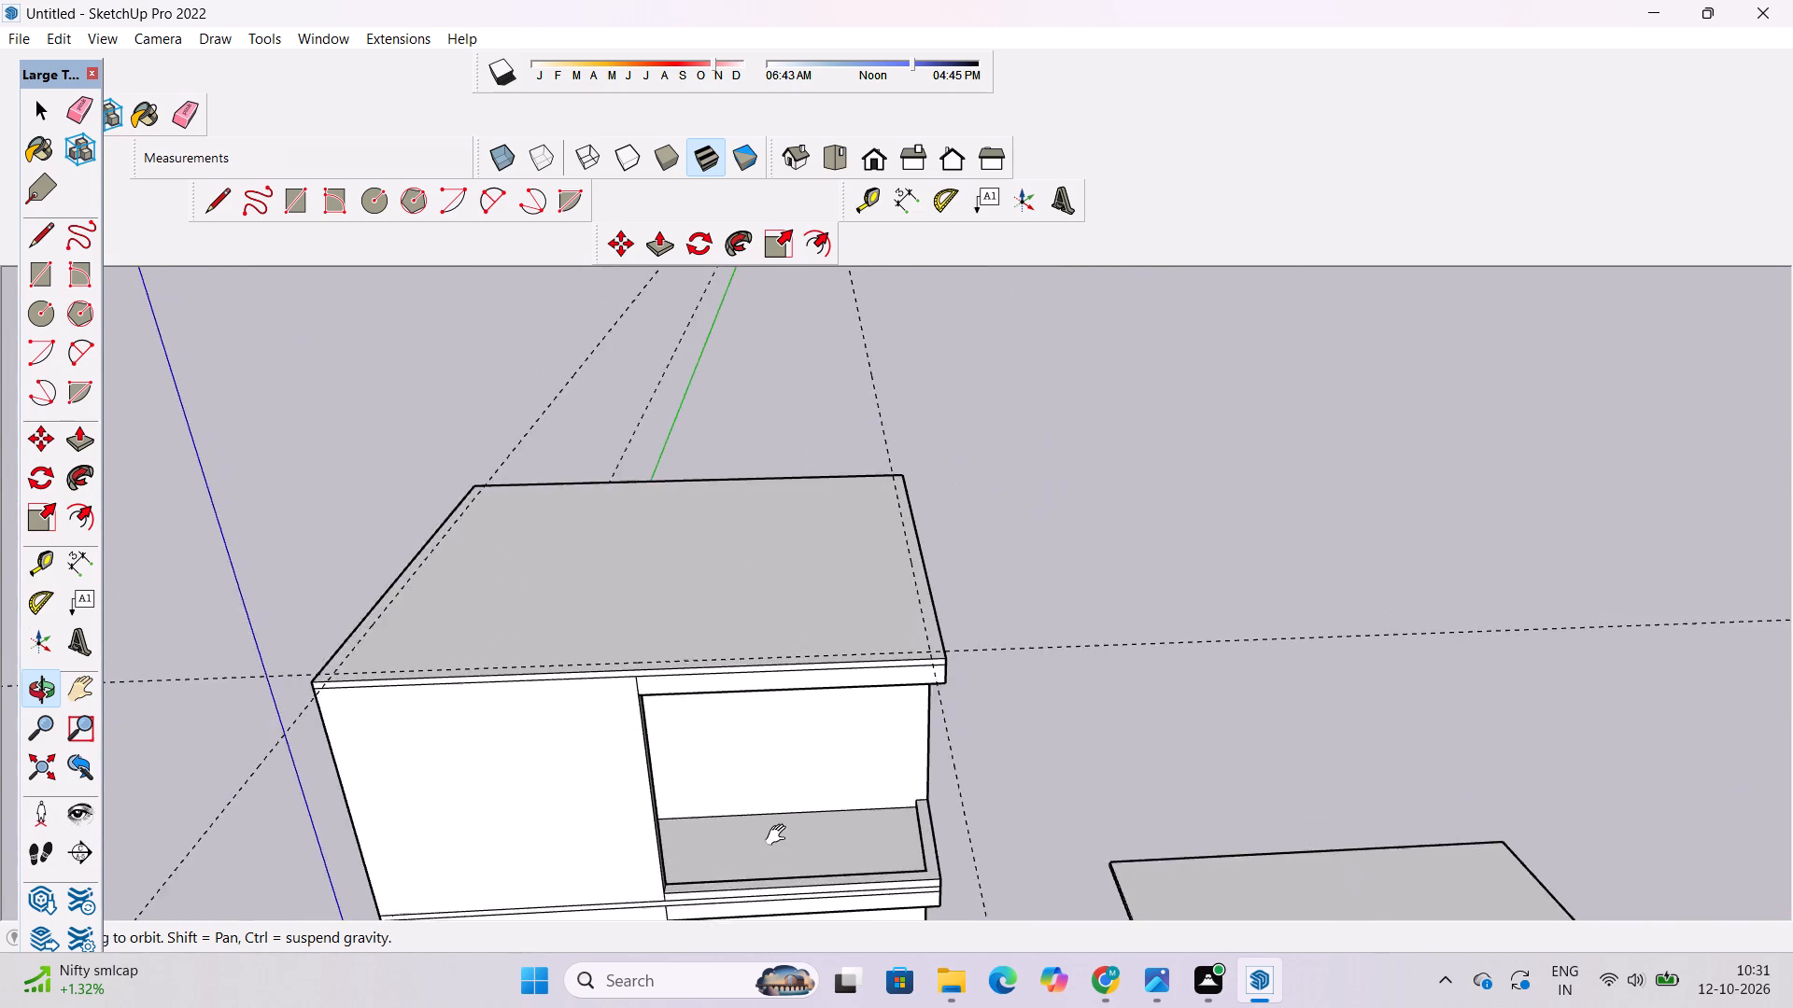
{"action": "left_click_drag", "start_coordinate": [780, 835], "coordinate": [646, 776], "text": "shift"}
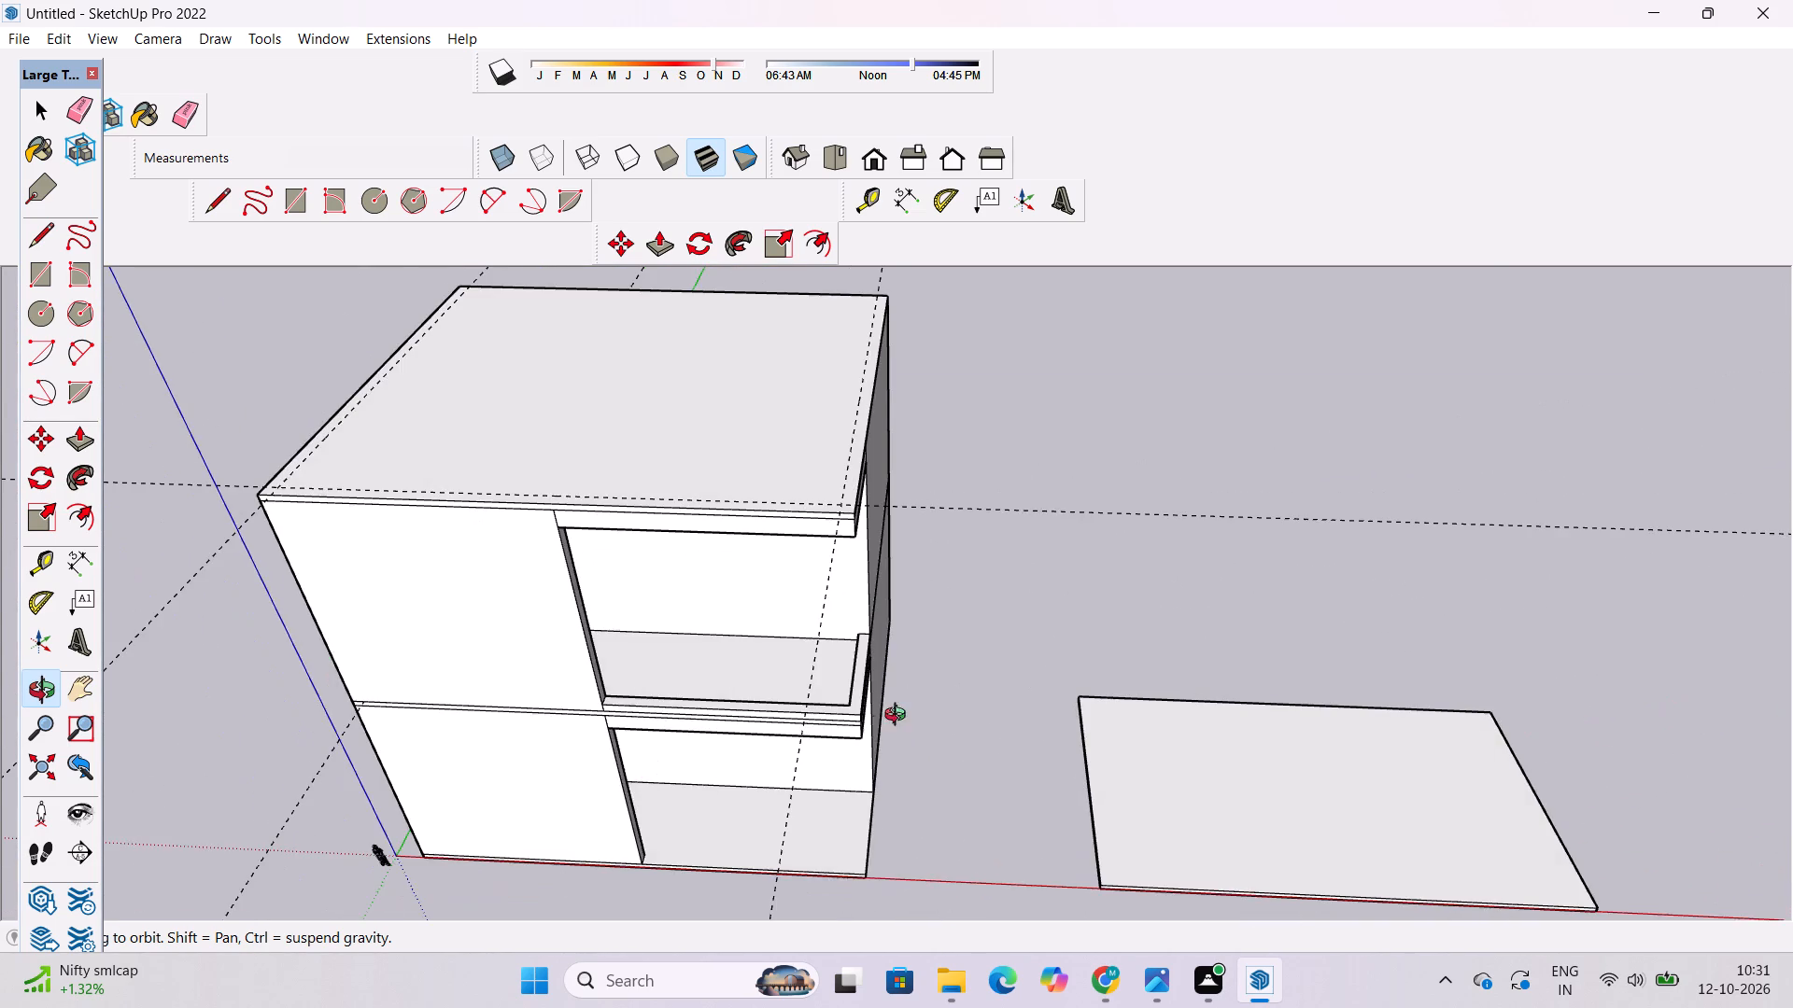
{"action": "scroll", "coordinate": [899, 717], "scroll_direction": "up", "scroll_amount": 10}
{"action": "left_click_drag", "start_coordinate": [827, 769], "coordinate": [671, 718]}
{"action": "left_click_drag", "start_coordinate": [669, 714], "coordinate": [771, 813], "text": "shift"}
{"action": "left_click_drag", "start_coordinate": [729, 806], "coordinate": [814, 741]}
{"action": "scroll", "coordinate": [800, 746], "scroll_direction": "up", "scroll_amount": 4}
{"action": "left_click_drag", "start_coordinate": [743, 772], "coordinate": [804, 657], "text": "shift"}
{"action": "left_click_drag", "start_coordinate": [806, 688], "coordinate": [754, 704]}
{"action": "left_click_drag", "start_coordinate": [760, 709], "coordinate": [934, 680]}
{"action": "scroll", "coordinate": [841, 672], "scroll_direction": "down", "scroll_amount": 5, "text": "shift"}
{"action": "left_click_drag", "start_coordinate": [836, 676], "coordinate": [747, 748], "text": "shift"}
{"action": "left_click_drag", "start_coordinate": [766, 747], "coordinate": [876, 711]}
{"action": "scroll", "coordinate": [424, 596], "scroll_direction": "down", "scroll_amount": 6}
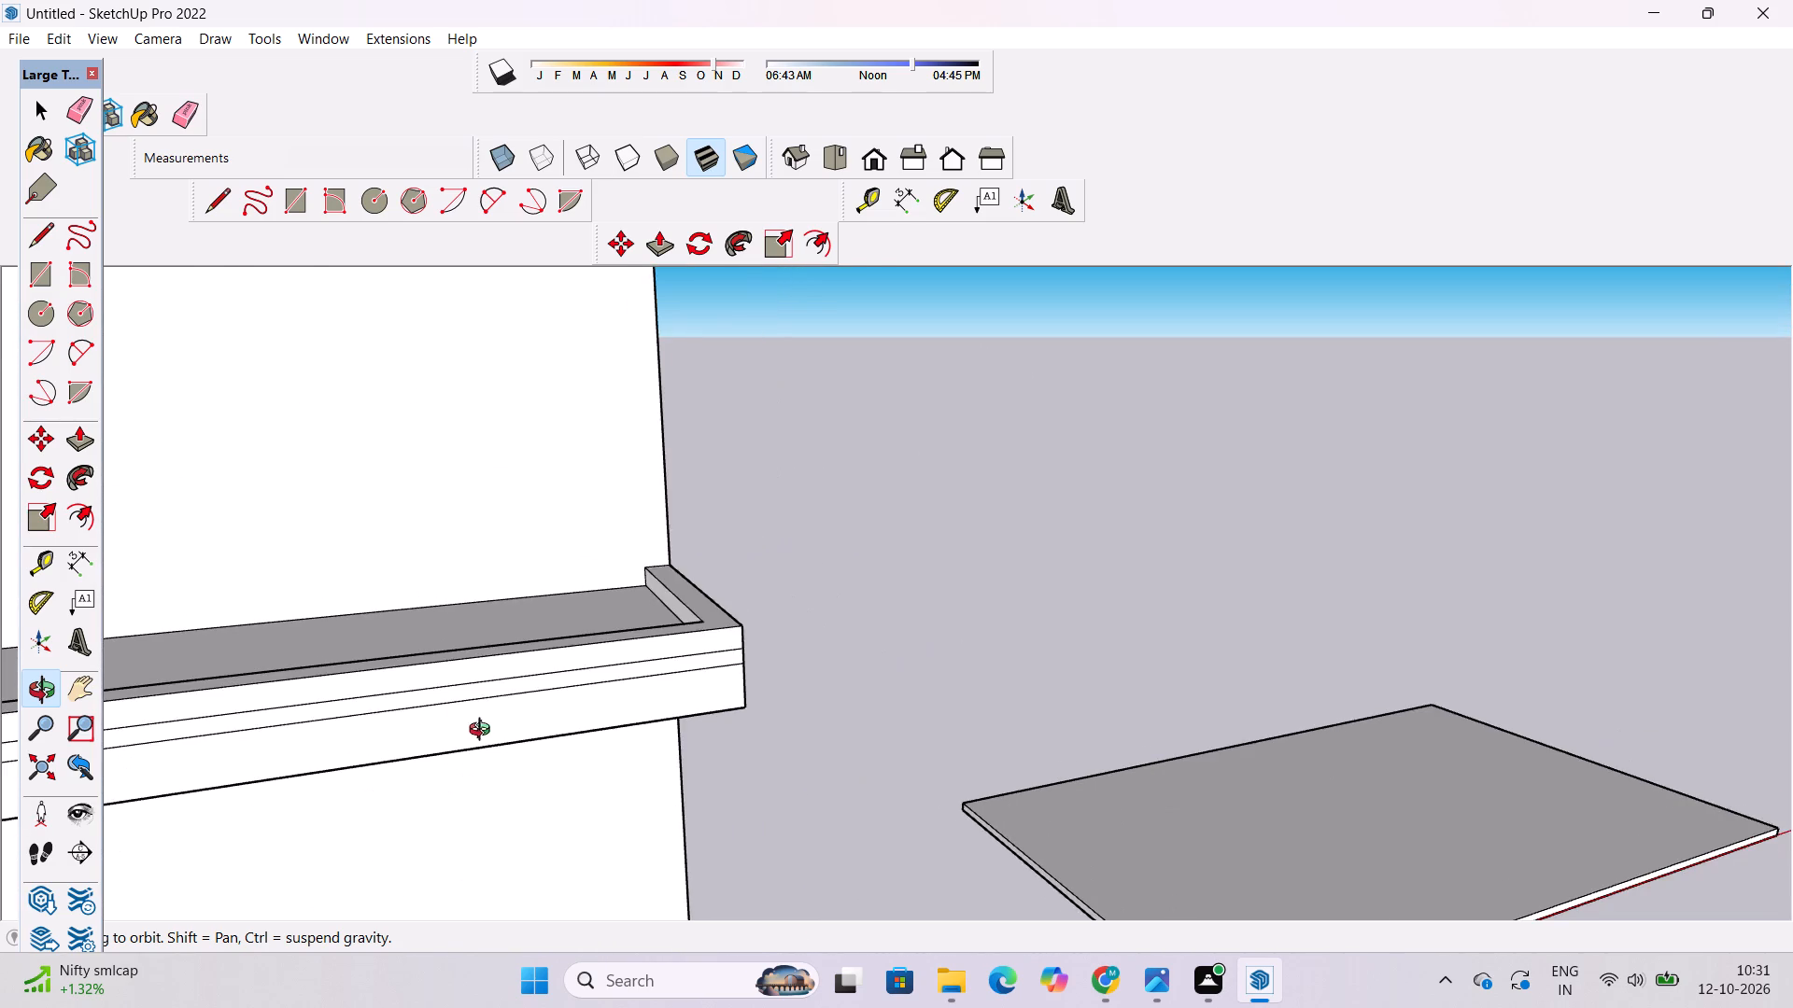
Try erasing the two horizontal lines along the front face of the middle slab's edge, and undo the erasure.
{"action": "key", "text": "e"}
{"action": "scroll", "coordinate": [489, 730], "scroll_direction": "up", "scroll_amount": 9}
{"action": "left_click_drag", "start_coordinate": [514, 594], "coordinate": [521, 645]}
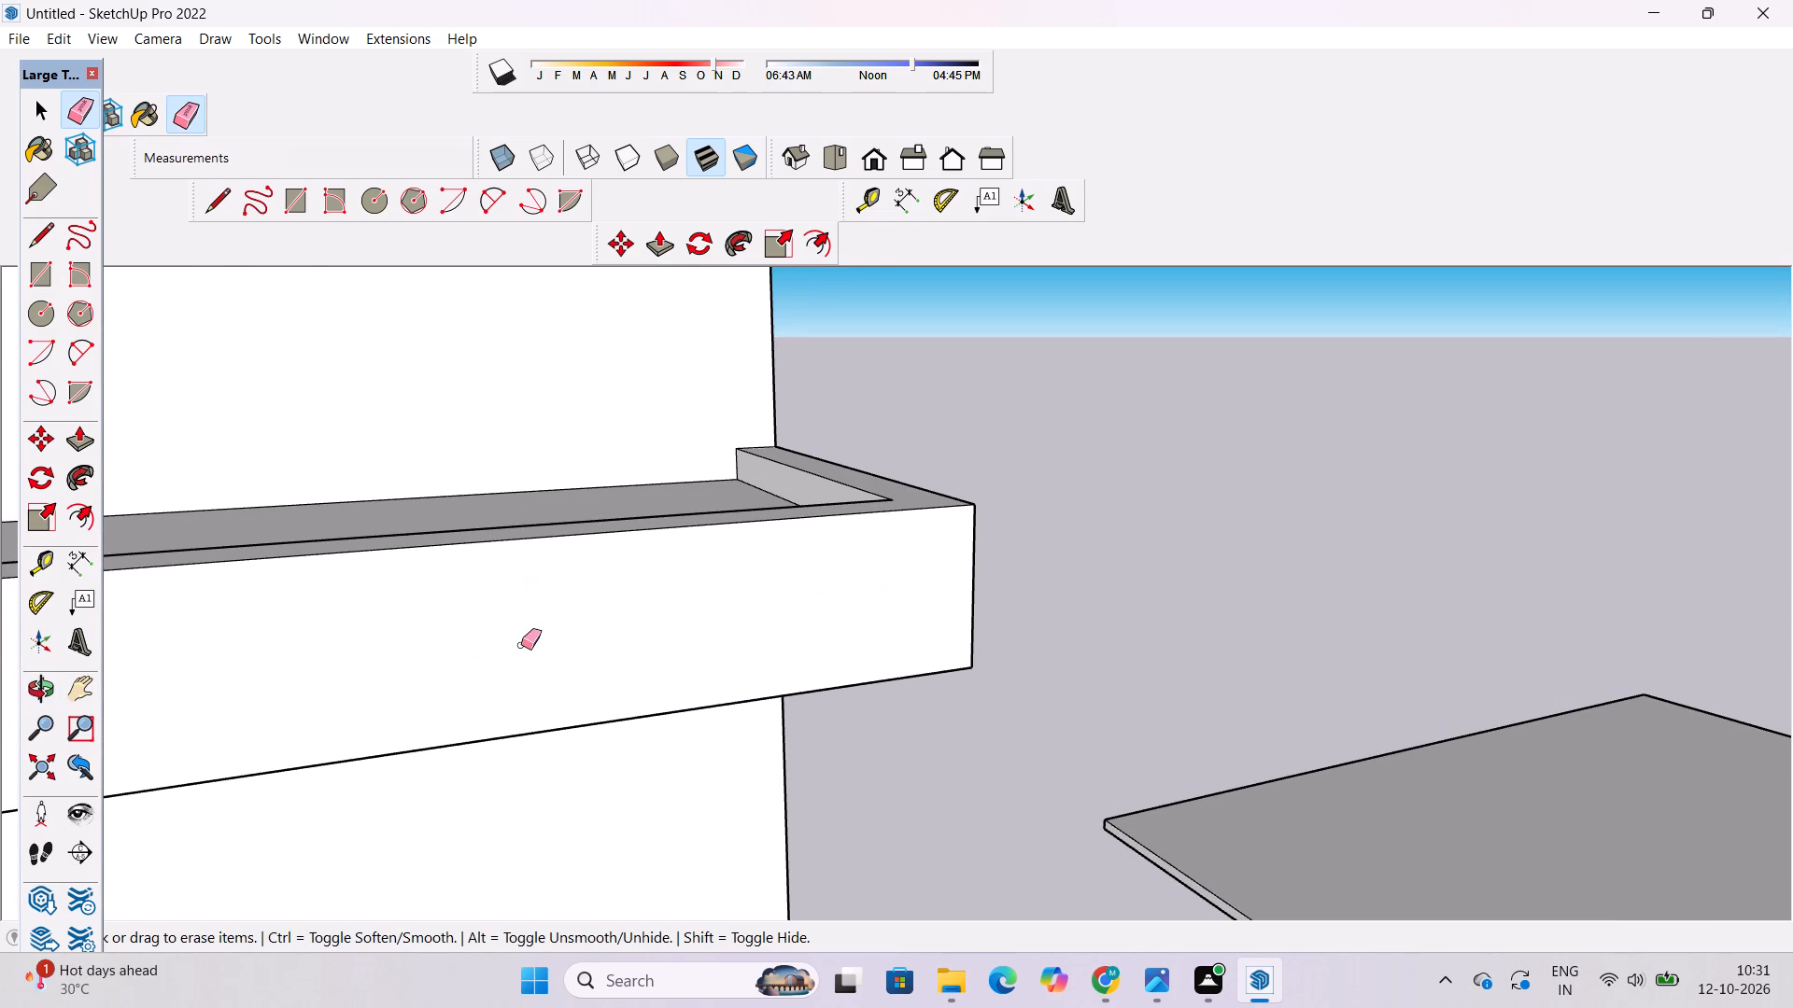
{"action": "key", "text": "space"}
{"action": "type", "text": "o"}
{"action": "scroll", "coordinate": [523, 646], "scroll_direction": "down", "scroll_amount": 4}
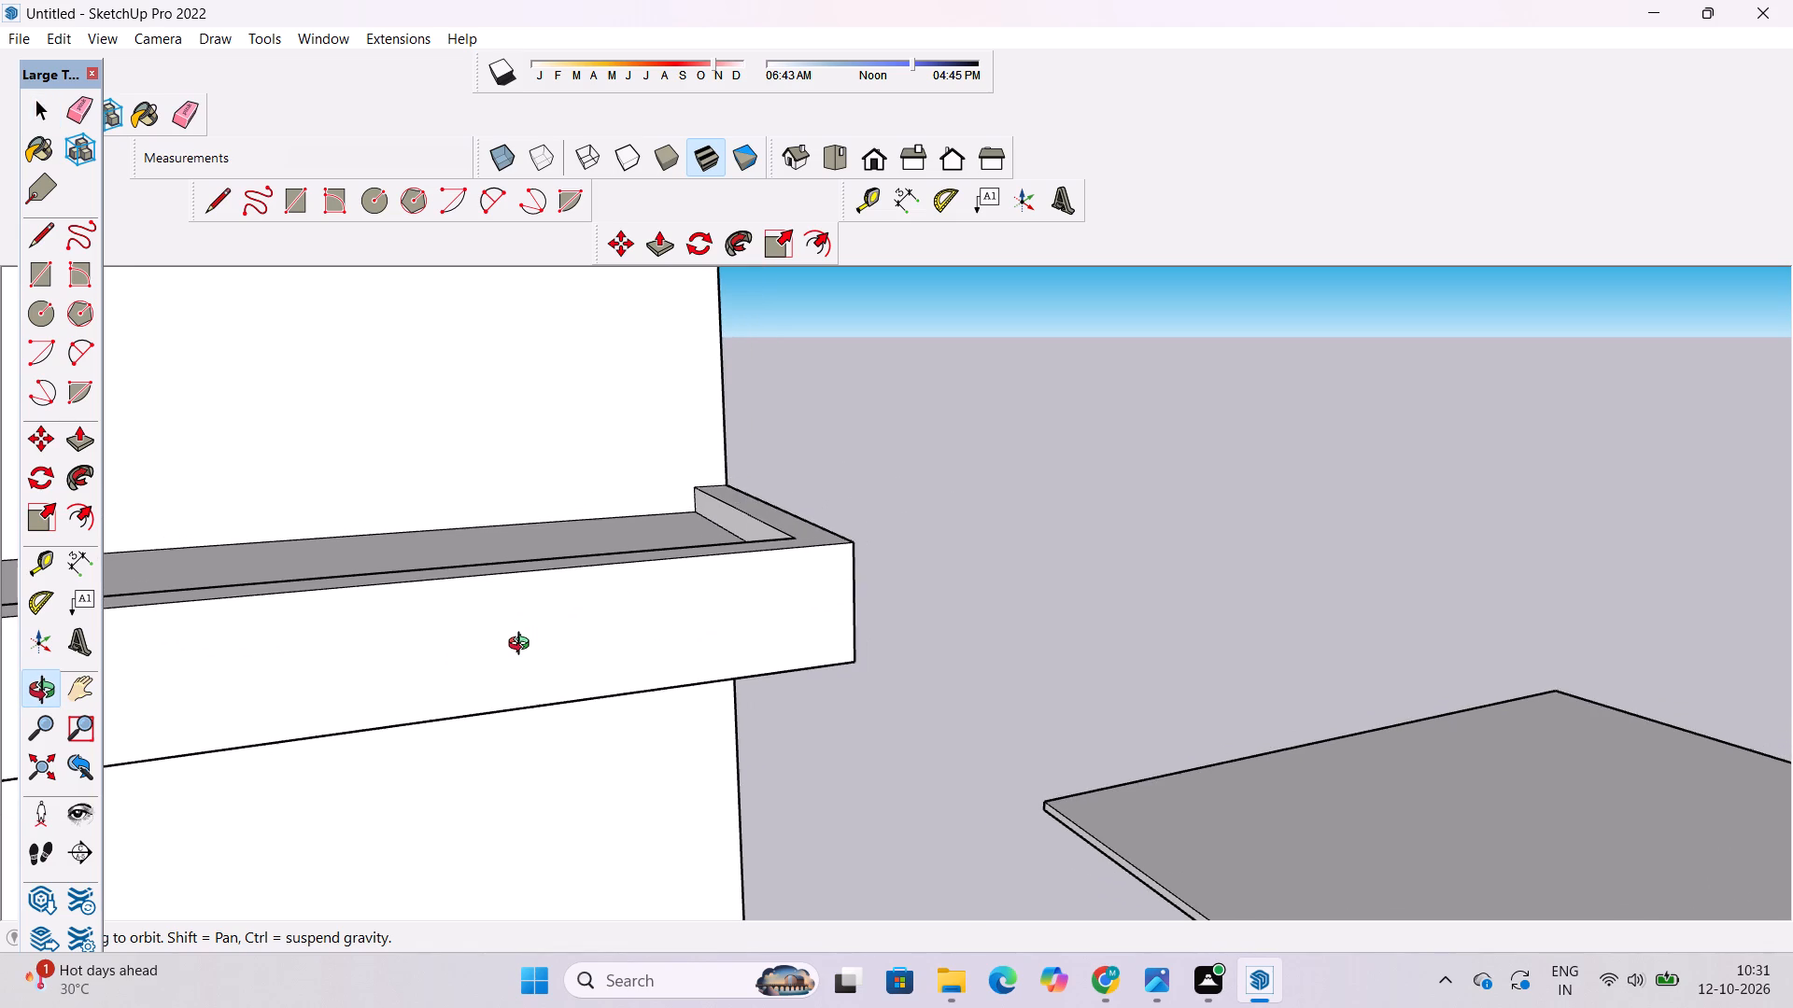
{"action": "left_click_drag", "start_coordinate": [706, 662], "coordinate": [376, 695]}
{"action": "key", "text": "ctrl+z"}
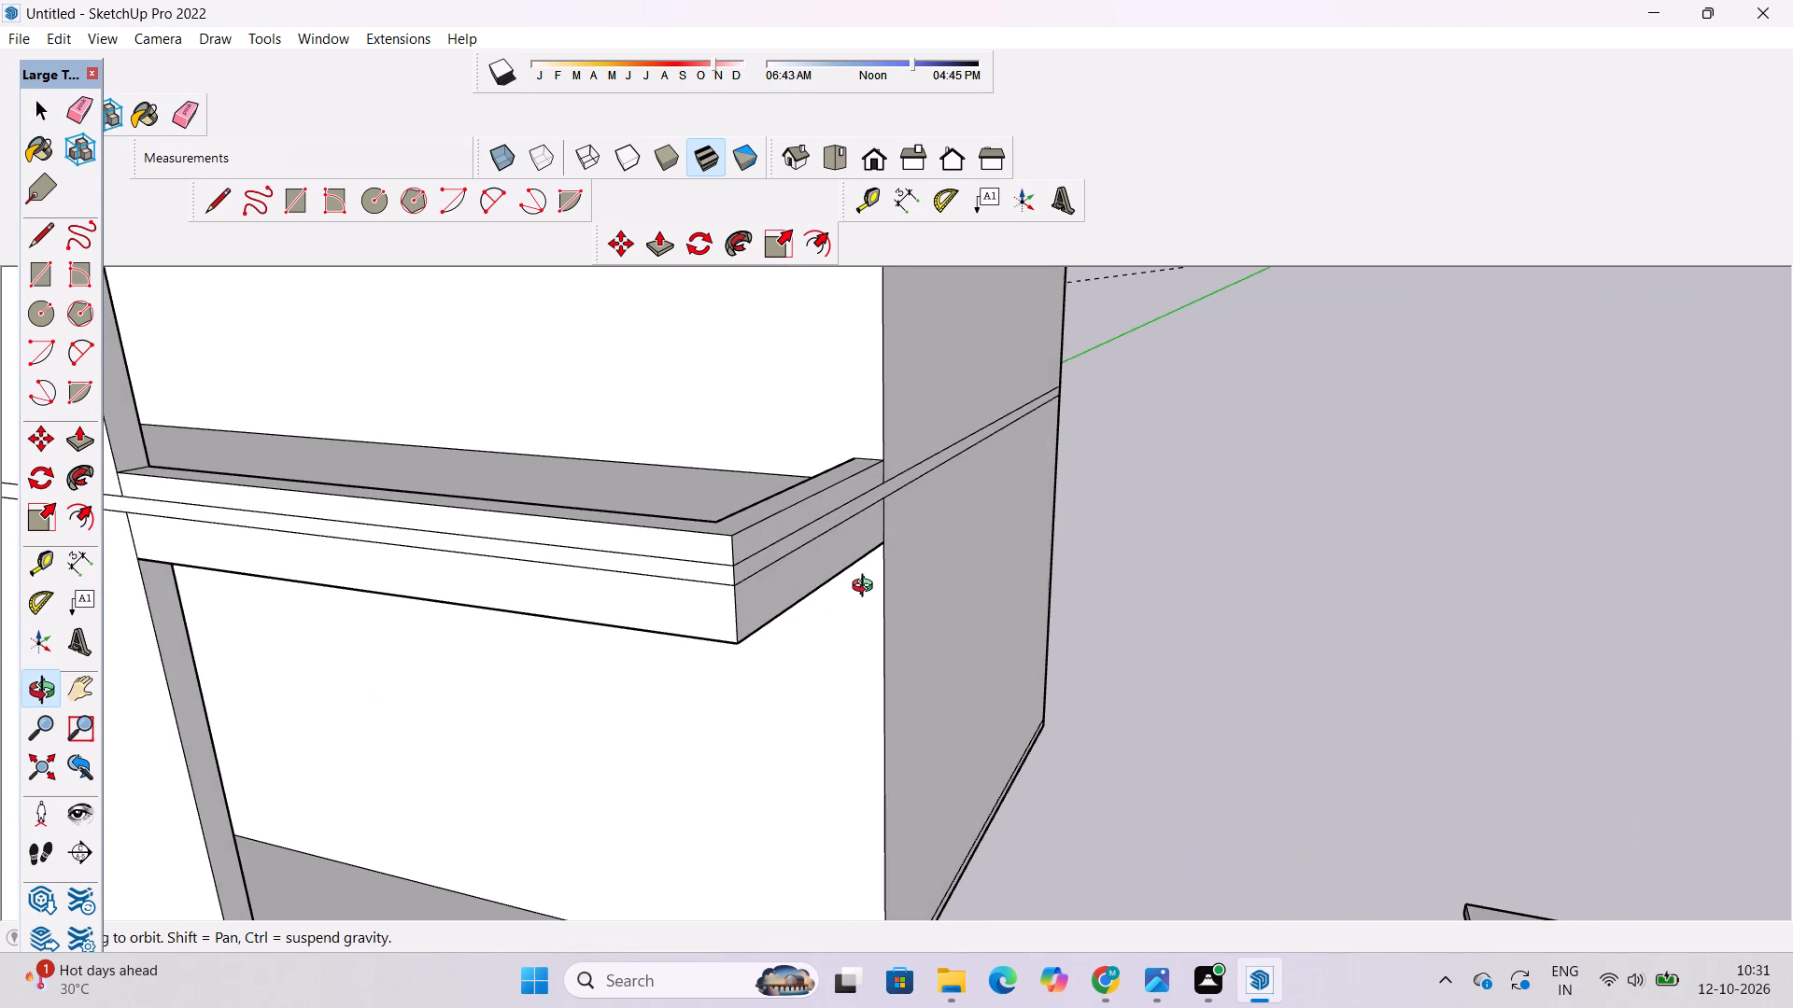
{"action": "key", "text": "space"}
Draw a door rectangle about 18' 5" wide by 27' 11" high on the upper storey's recessed wall, starting at the middle slab's top face.
{"action": "key", "text": "o"}
{"action": "scroll", "coordinate": [676, 515], "scroll_direction": "down", "scroll_amount": 3}
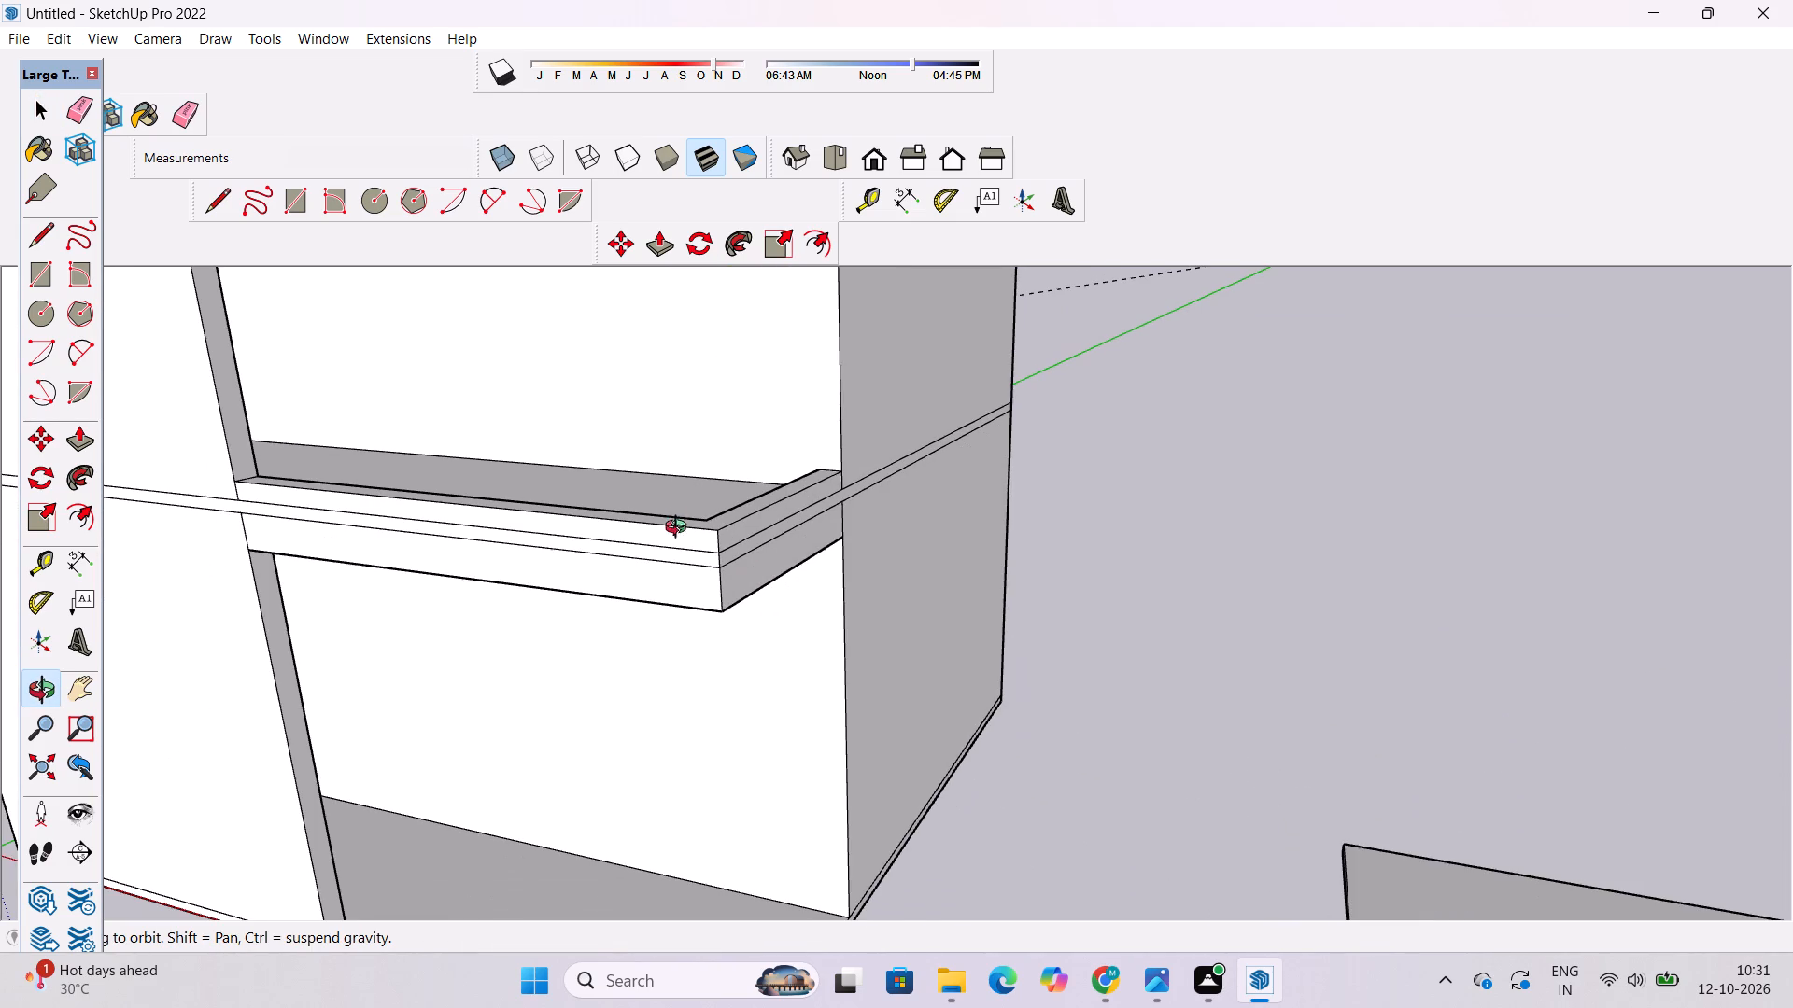
{"action": "left_click_drag", "start_coordinate": [798, 559], "coordinate": [824, 605], "text": "shift"}
{"action": "left_click_drag", "start_coordinate": [582, 649], "coordinate": [779, 641]}
{"action": "scroll", "coordinate": [781, 625], "scroll_direction": "down", "scroll_amount": 5}
{"action": "left_click_drag", "start_coordinate": [784, 620], "coordinate": [772, 678], "text": "shift"}
{"action": "left_click_drag", "start_coordinate": [760, 643], "coordinate": [761, 617], "text": "shift"}
{"action": "scroll", "coordinate": [728, 619], "scroll_direction": "up", "scroll_amount": 1}
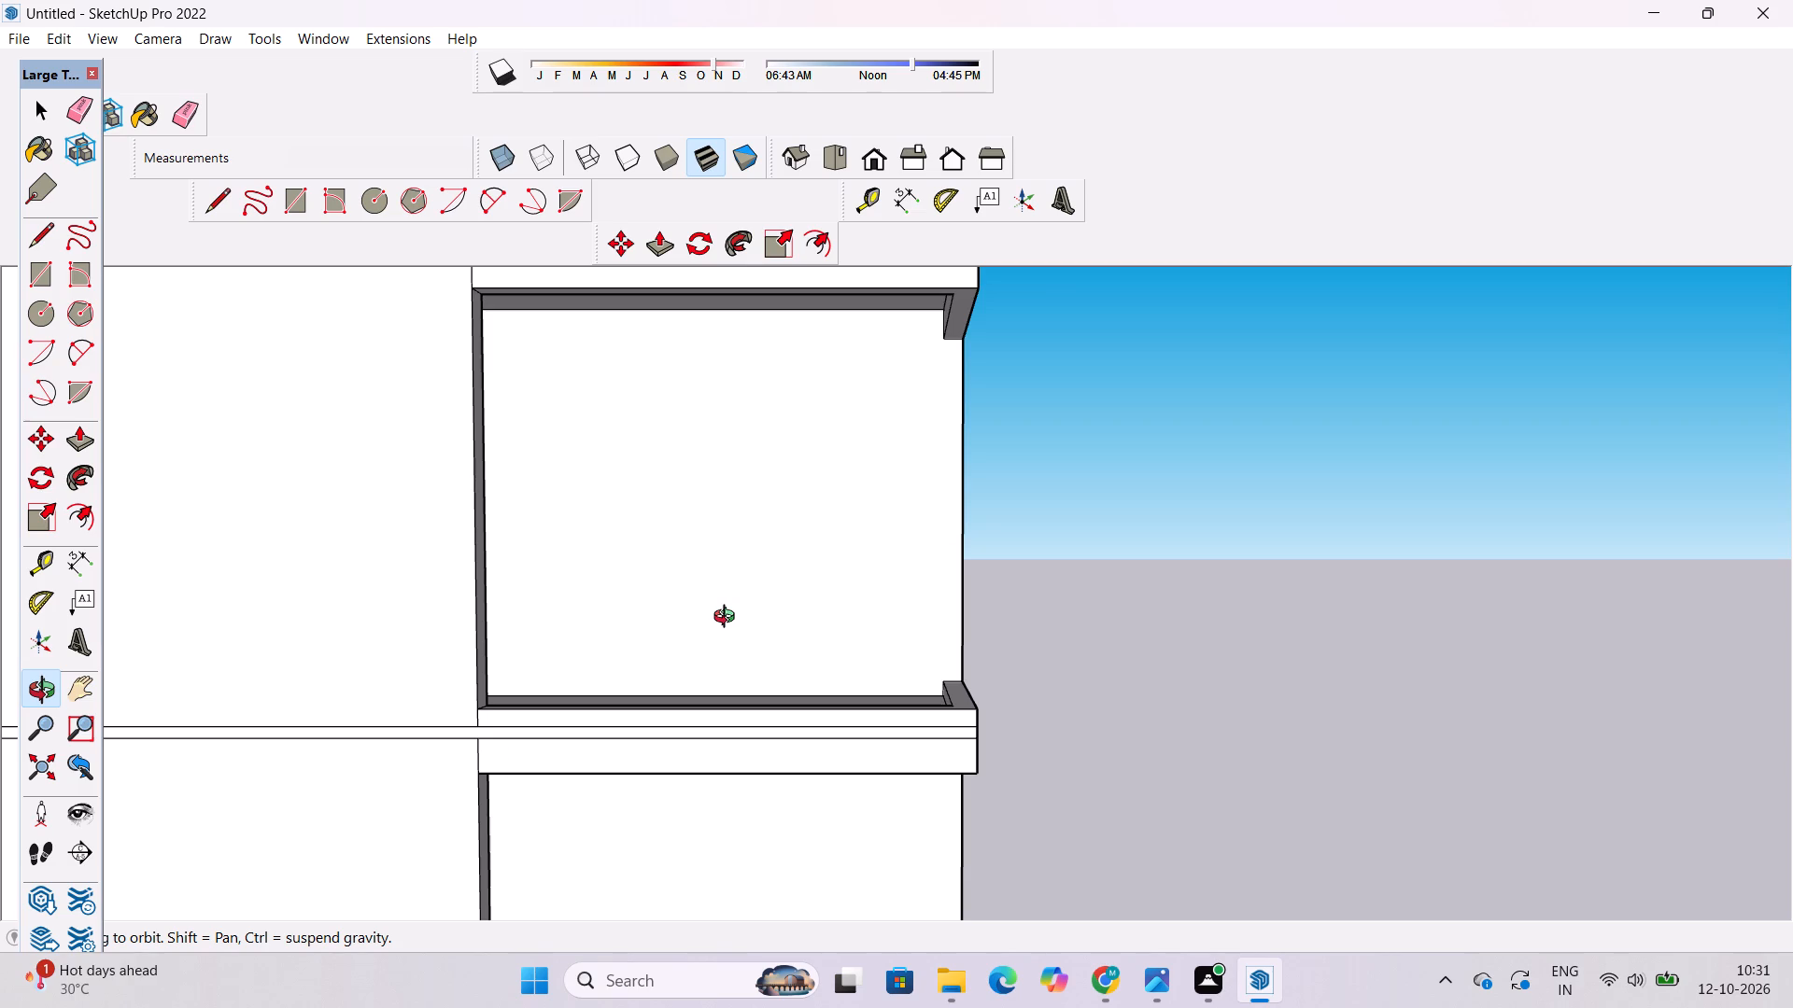
{"action": "left_click_drag", "start_coordinate": [727, 619], "coordinate": [720, 653], "text": "shift"}
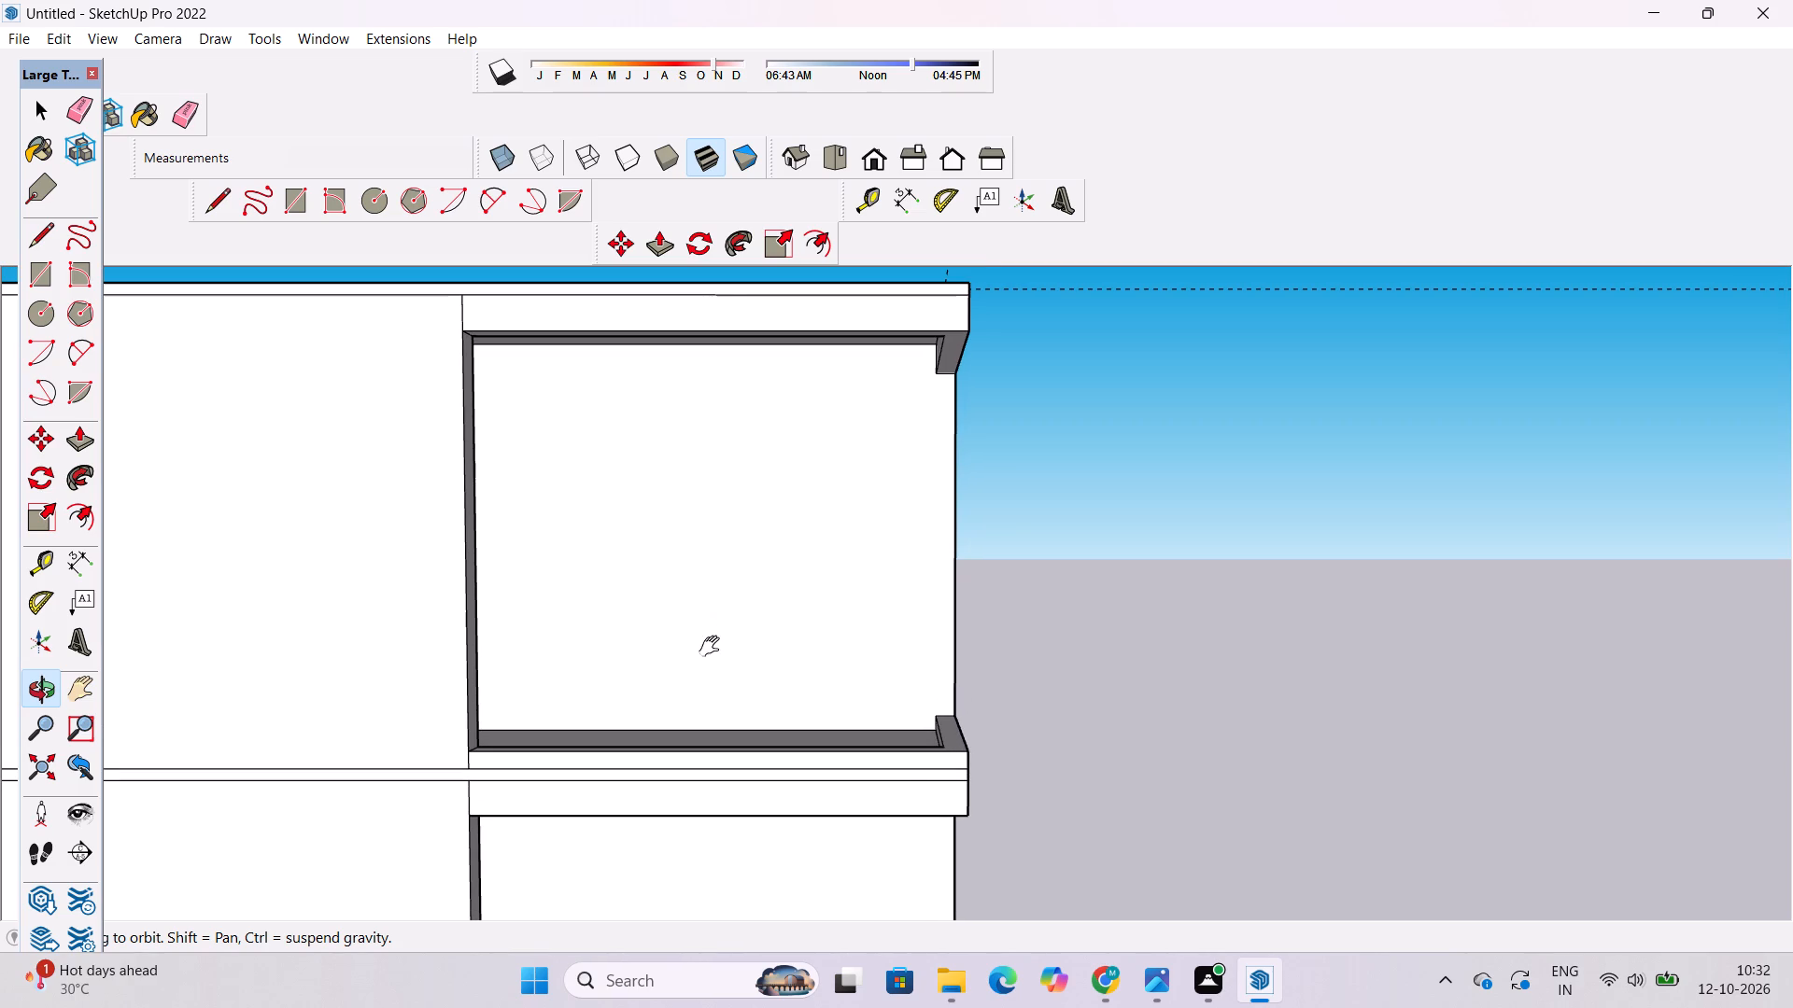
{"action": "left_click_drag", "start_coordinate": [710, 632], "coordinate": [717, 677], "text": "shift"}
{"action": "scroll", "coordinate": [684, 677], "scroll_direction": "up", "scroll_amount": 2}
{"action": "left_click_drag", "start_coordinate": [684, 677], "coordinate": [723, 727], "text": "shift"}
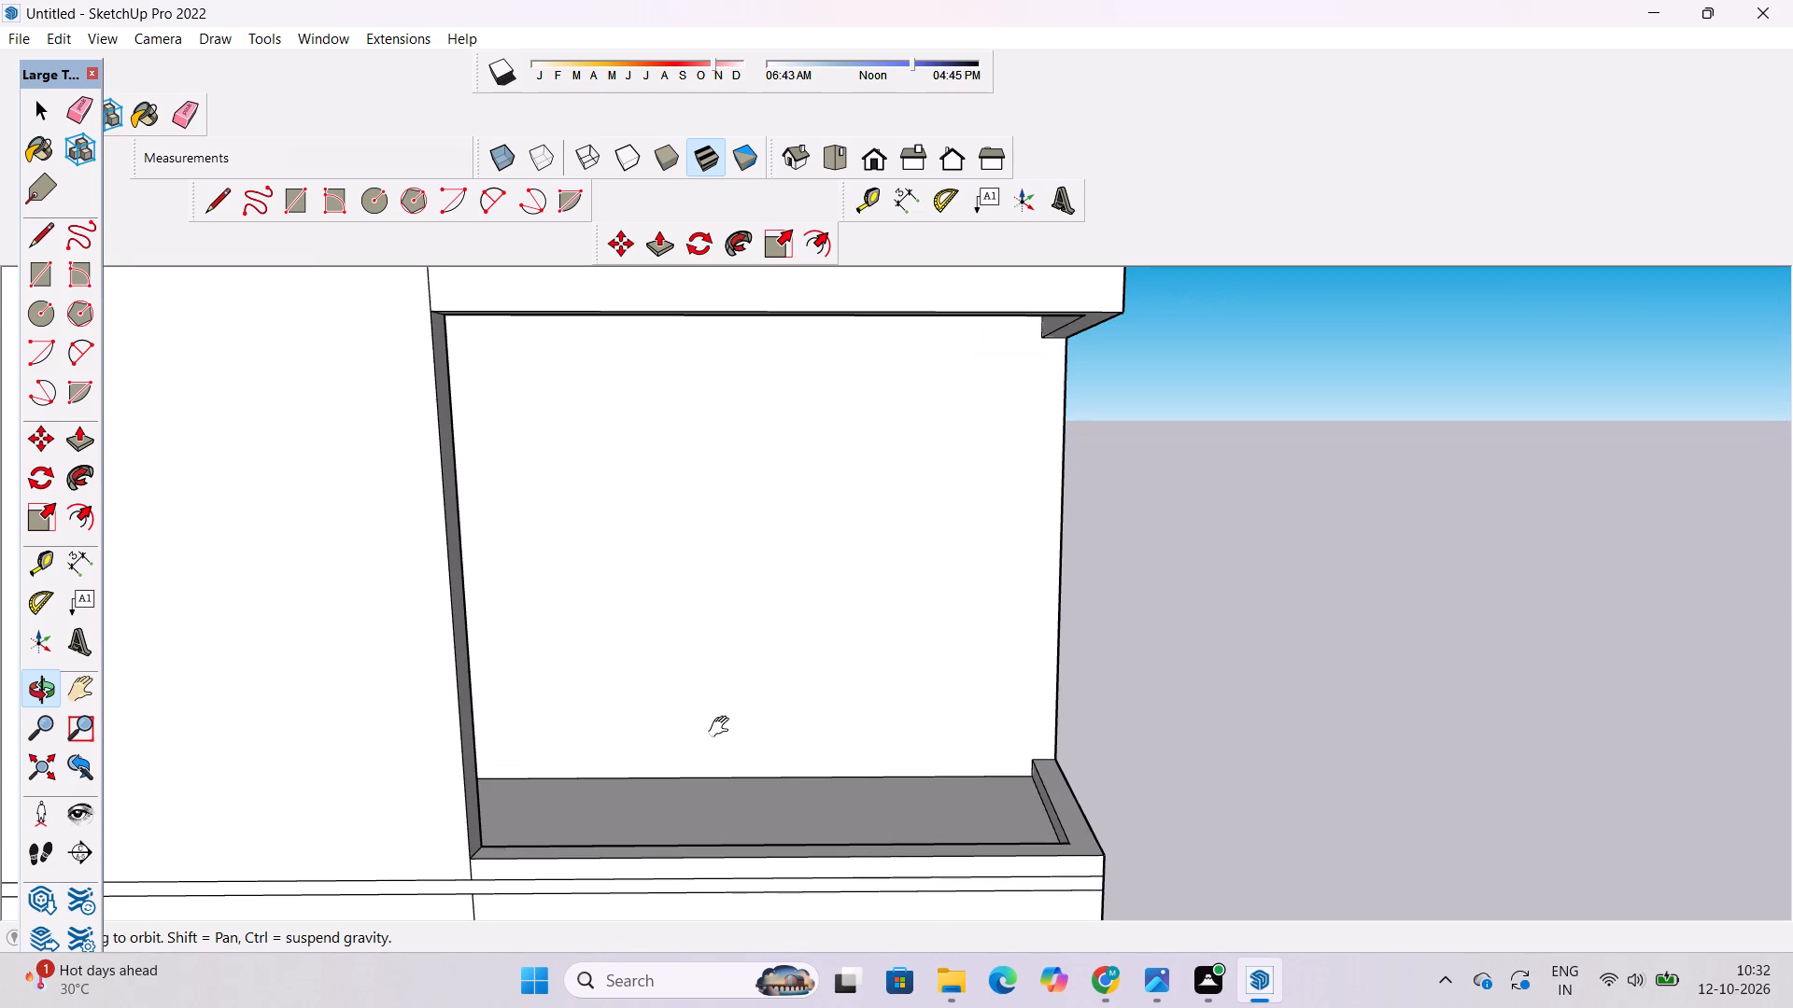
{"action": "left_click_drag", "start_coordinate": [723, 727], "coordinate": [726, 744], "text": "shift"}
{"action": "key", "text": "r"}
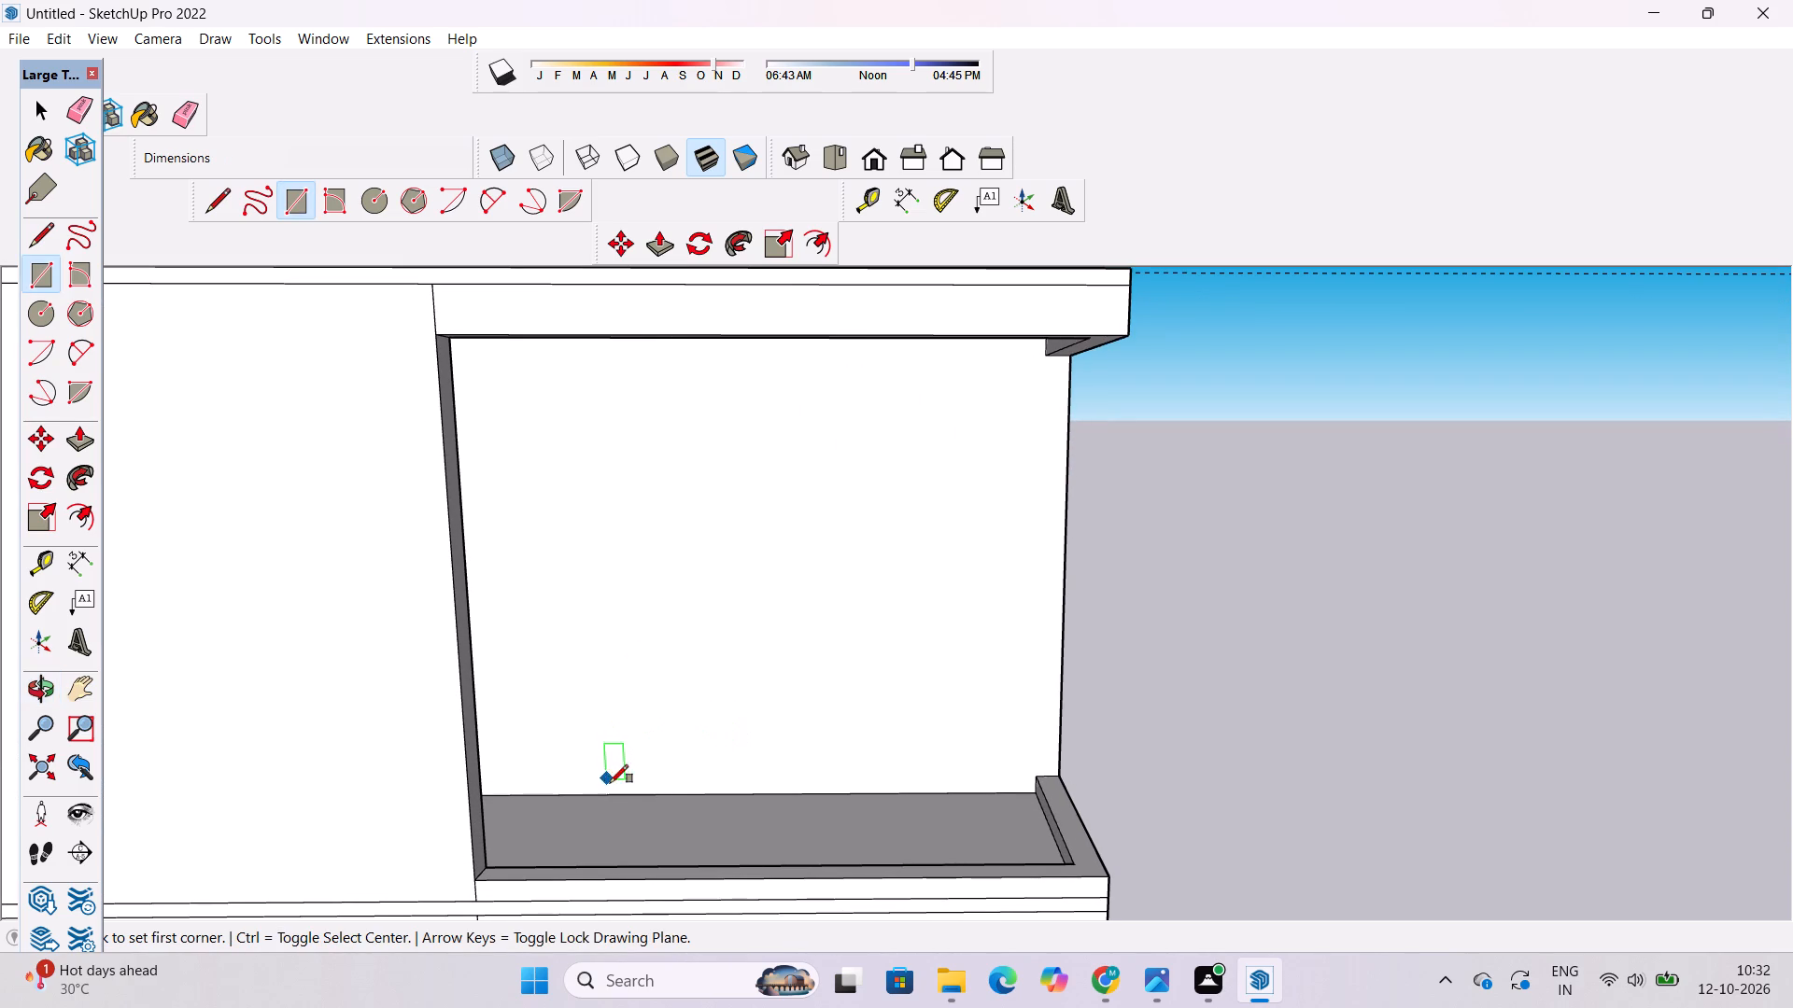
{"action": "left_click", "coordinate": [674, 796]}
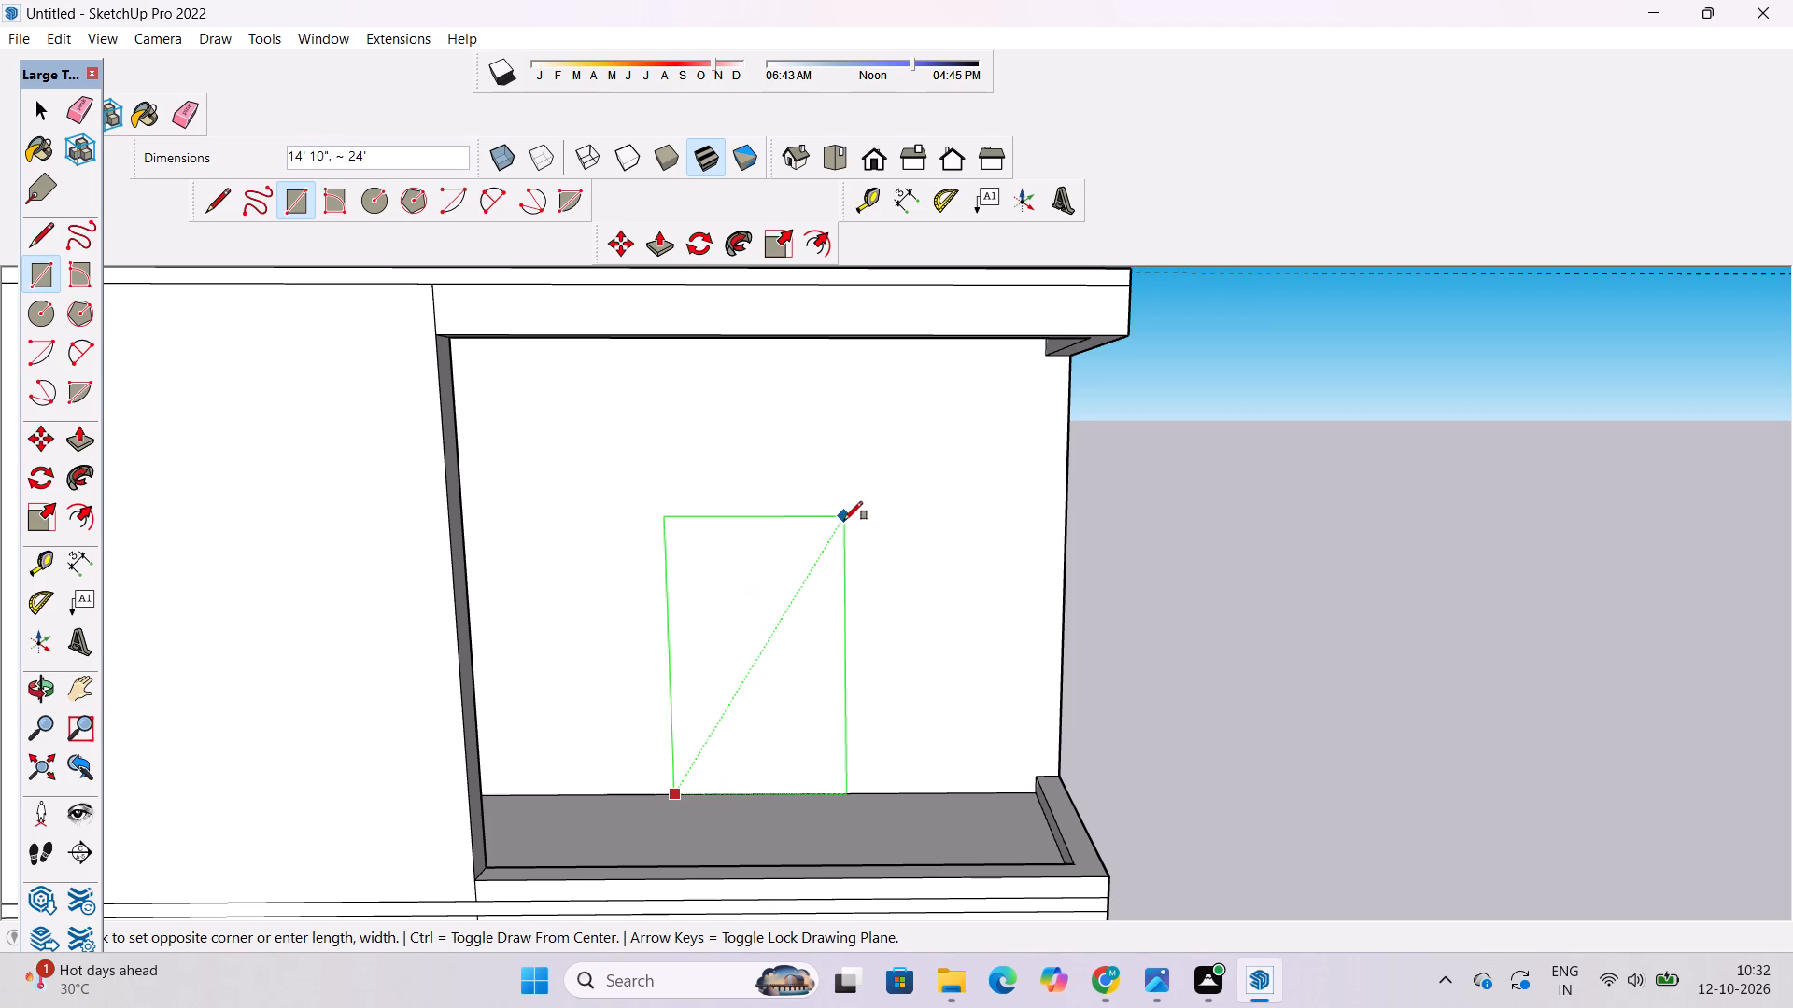
{"action": "scroll", "coordinate": [844, 520], "scroll_direction": "up", "scroll_amount": 1}
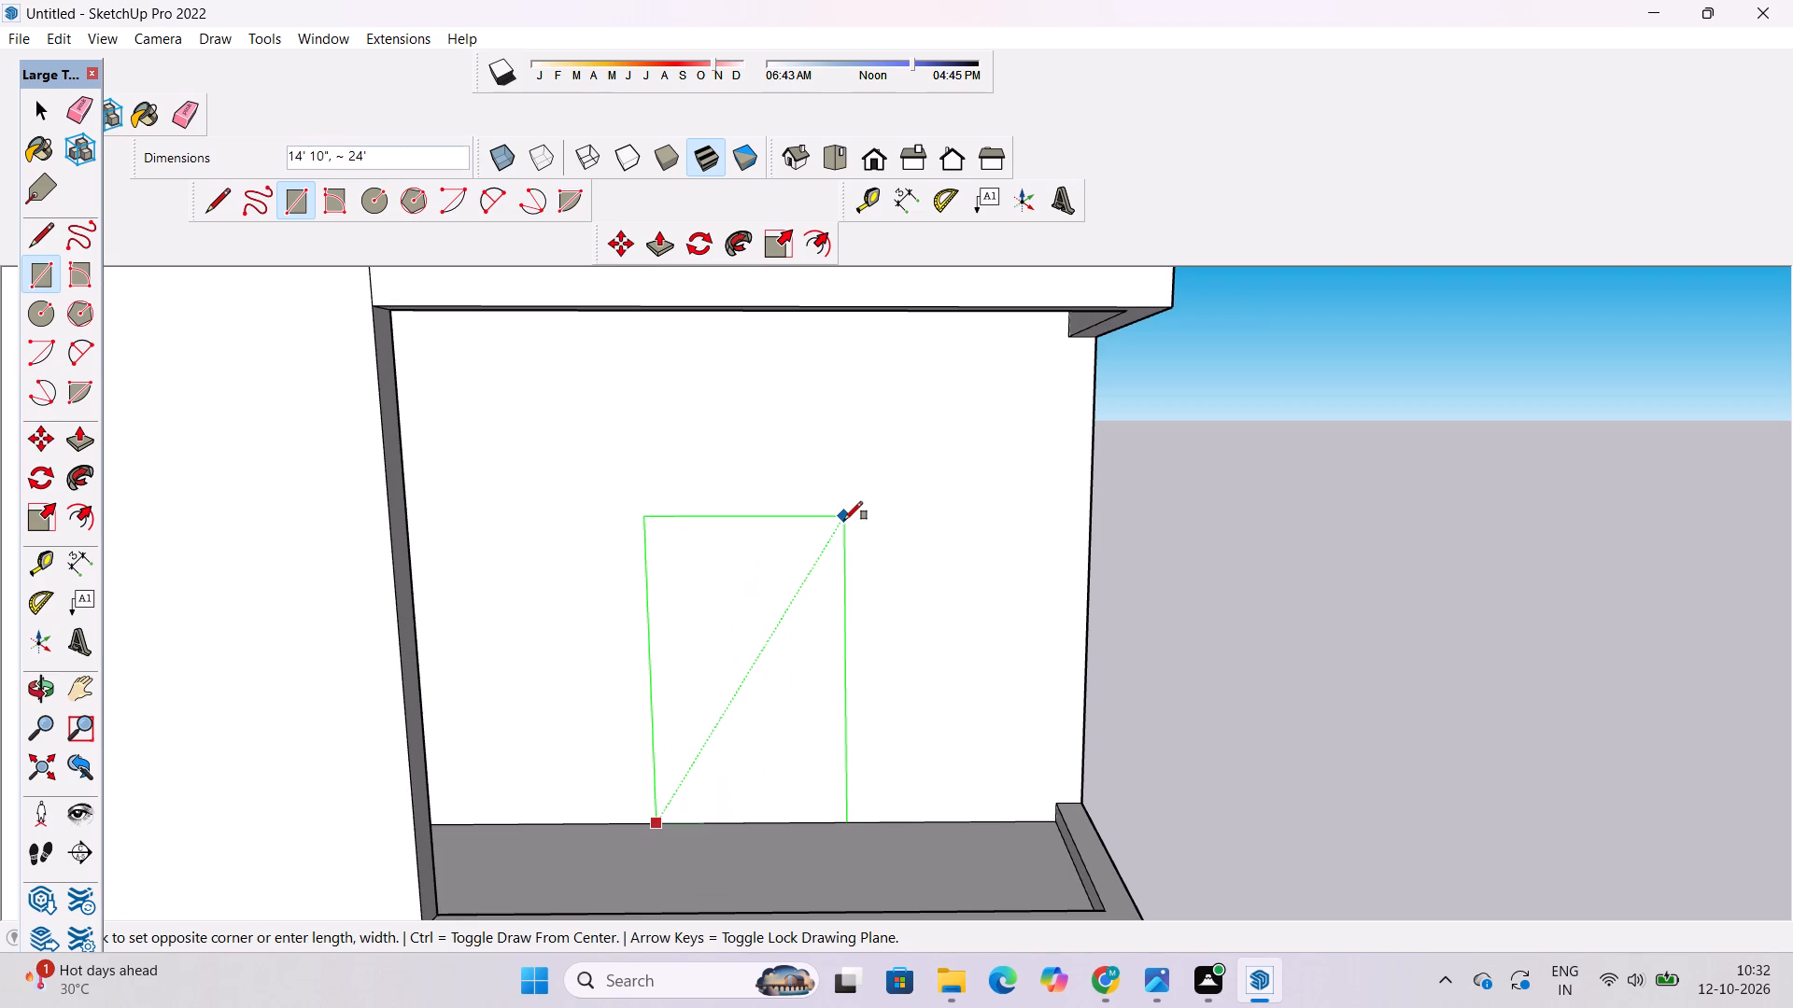
{"action": "scroll", "coordinate": [844, 520], "scroll_direction": "up", "scroll_amount": 2}
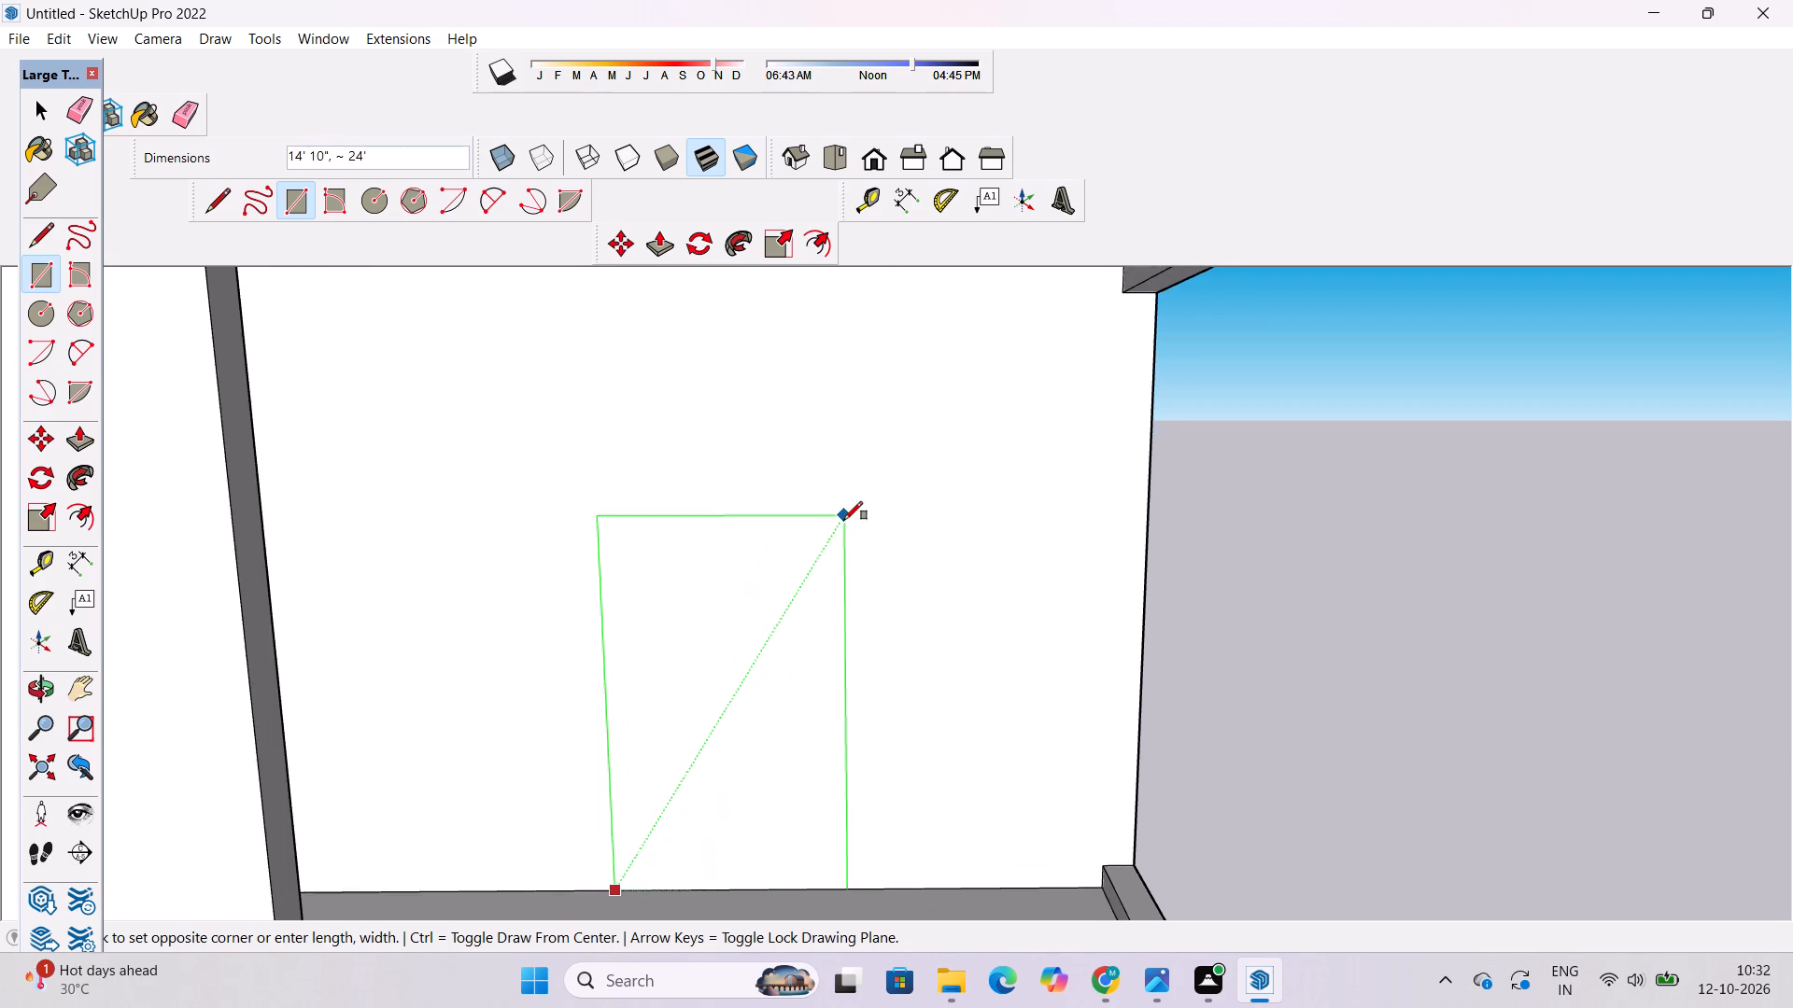
{"action": "scroll", "coordinate": [844, 520], "scroll_direction": "down", "scroll_amount": 4}
{"action": "scroll", "coordinate": [852, 511], "scroll_direction": "up", "scroll_amount": 3}
{"action": "scroll", "coordinate": [863, 488], "scroll_direction": "down", "scroll_amount": 3}
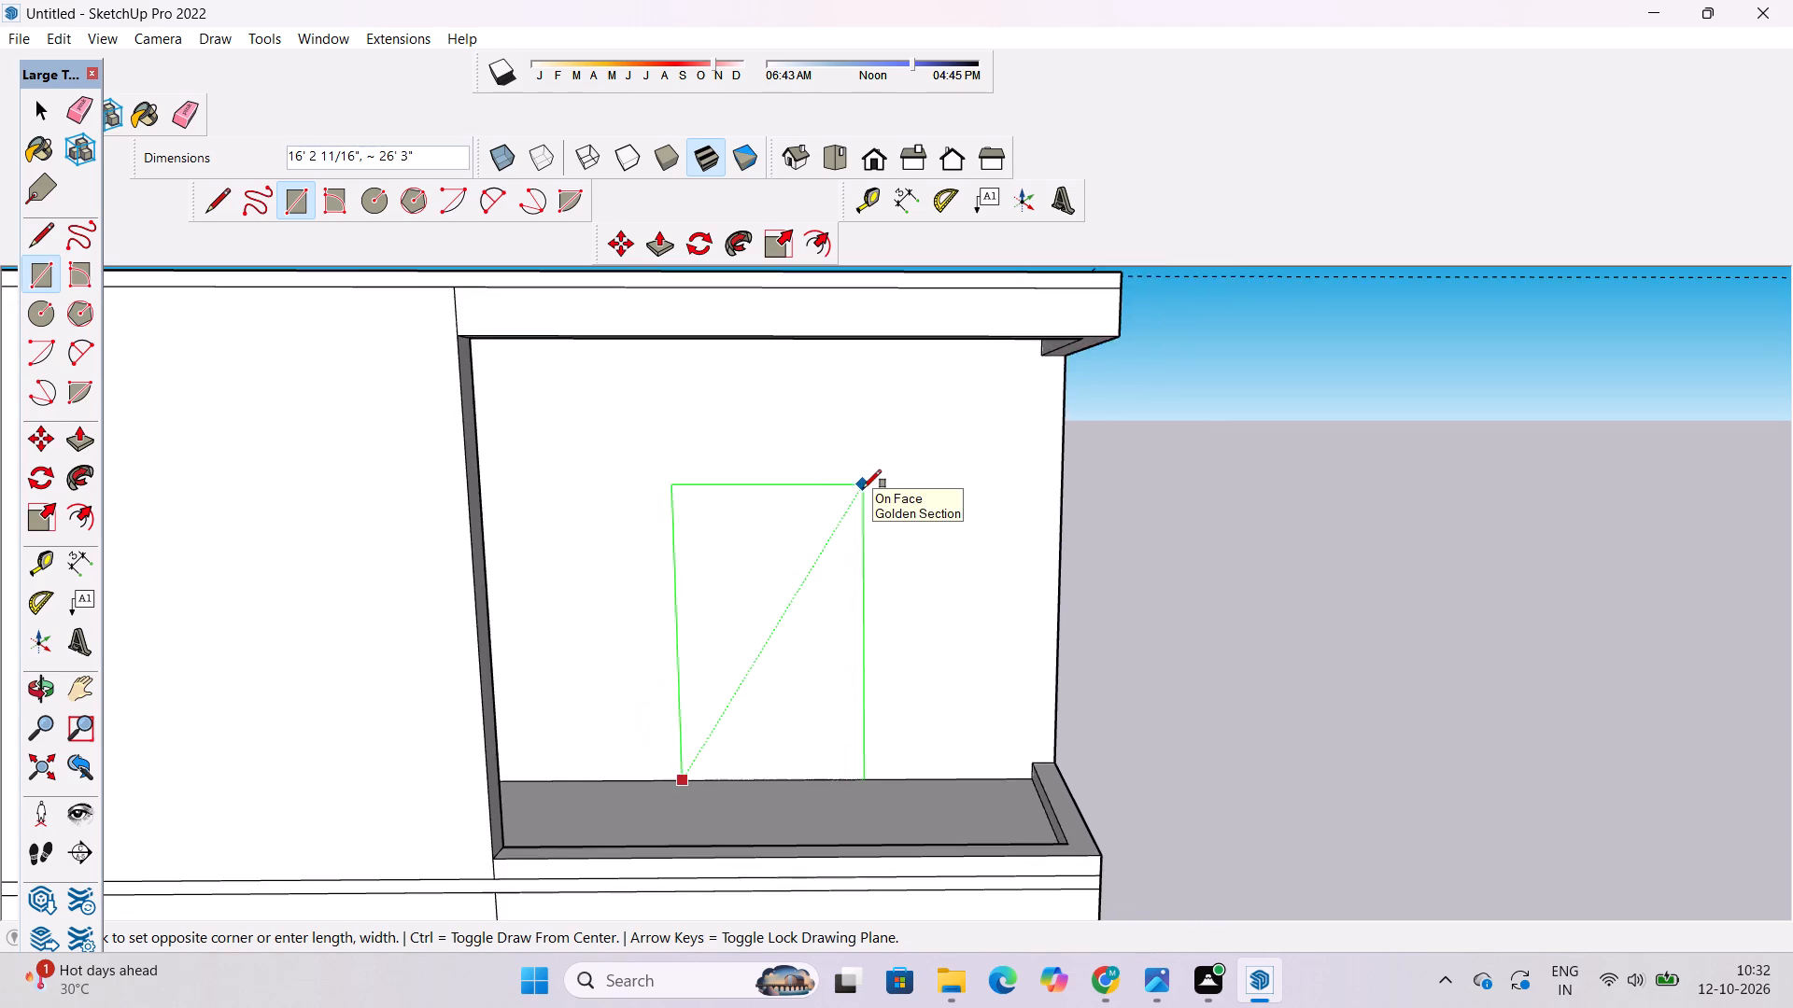
{"action": "scroll", "coordinate": [863, 488], "scroll_direction": "down", "scroll_amount": 1}
{"action": "scroll", "coordinate": [881, 470], "scroll_direction": "up", "scroll_amount": 4}
{"action": "left_click", "coordinate": [889, 465]}
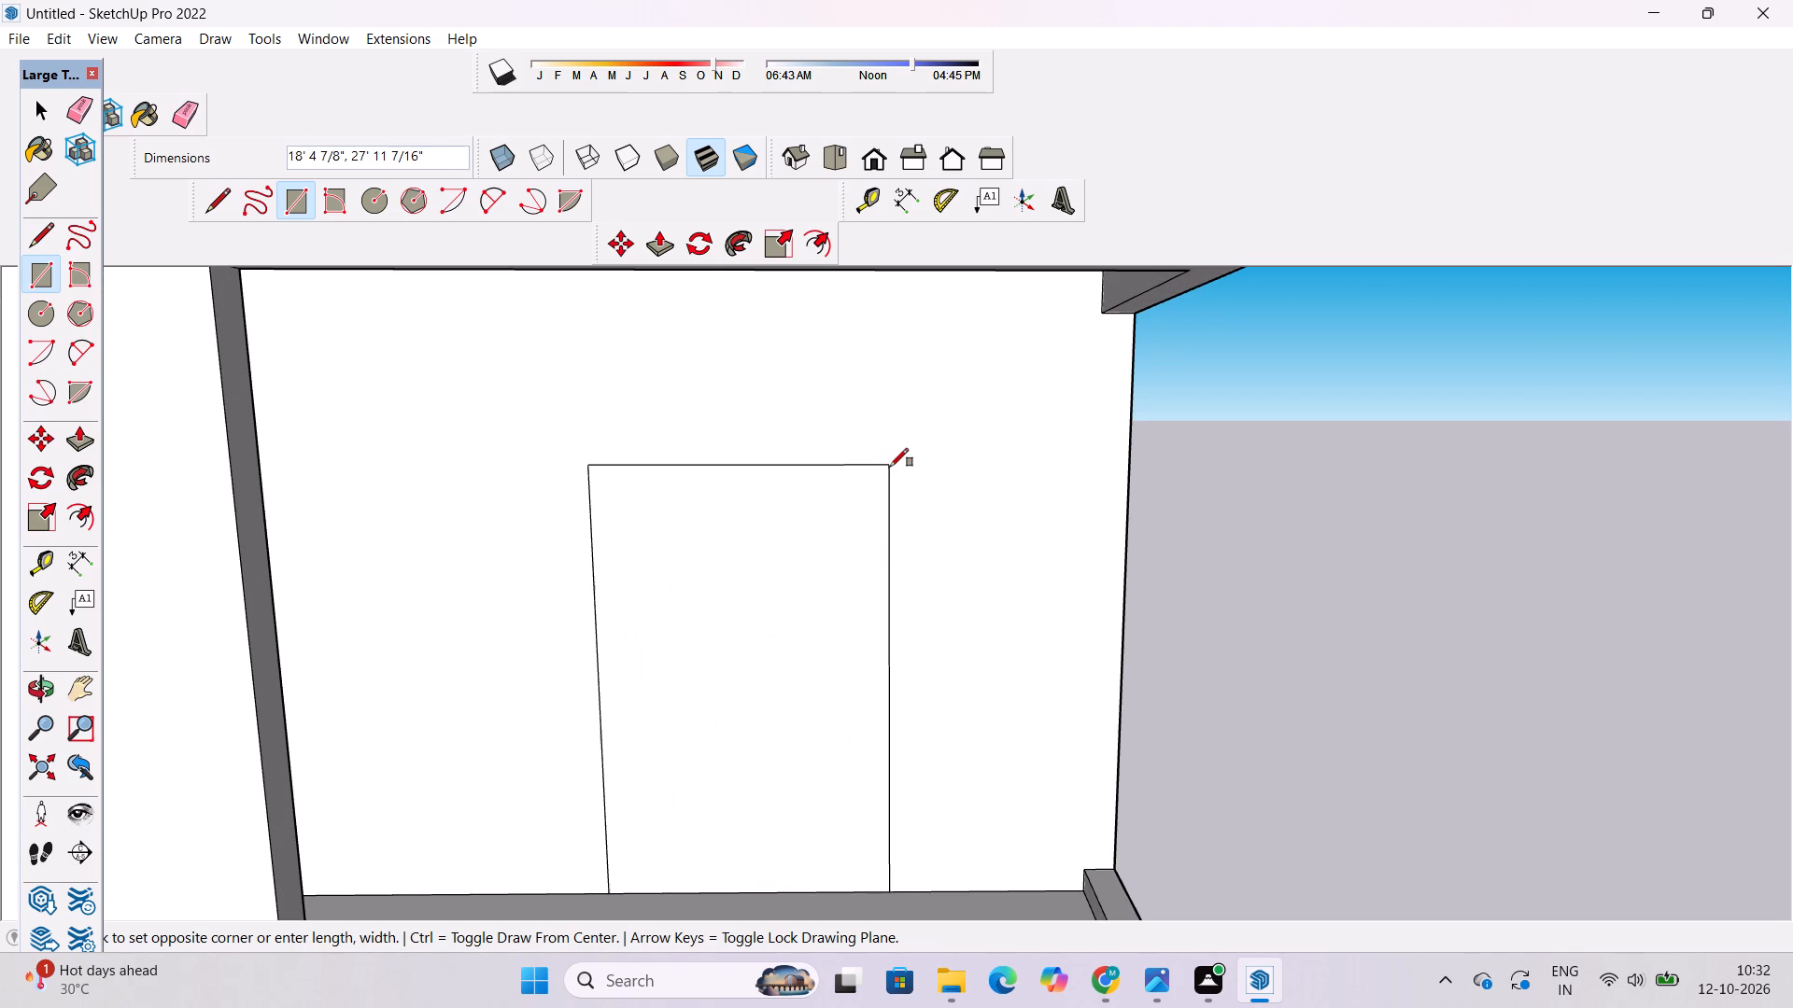
{"action": "key", "text": "space"}
{"action": "key", "text": "o"}
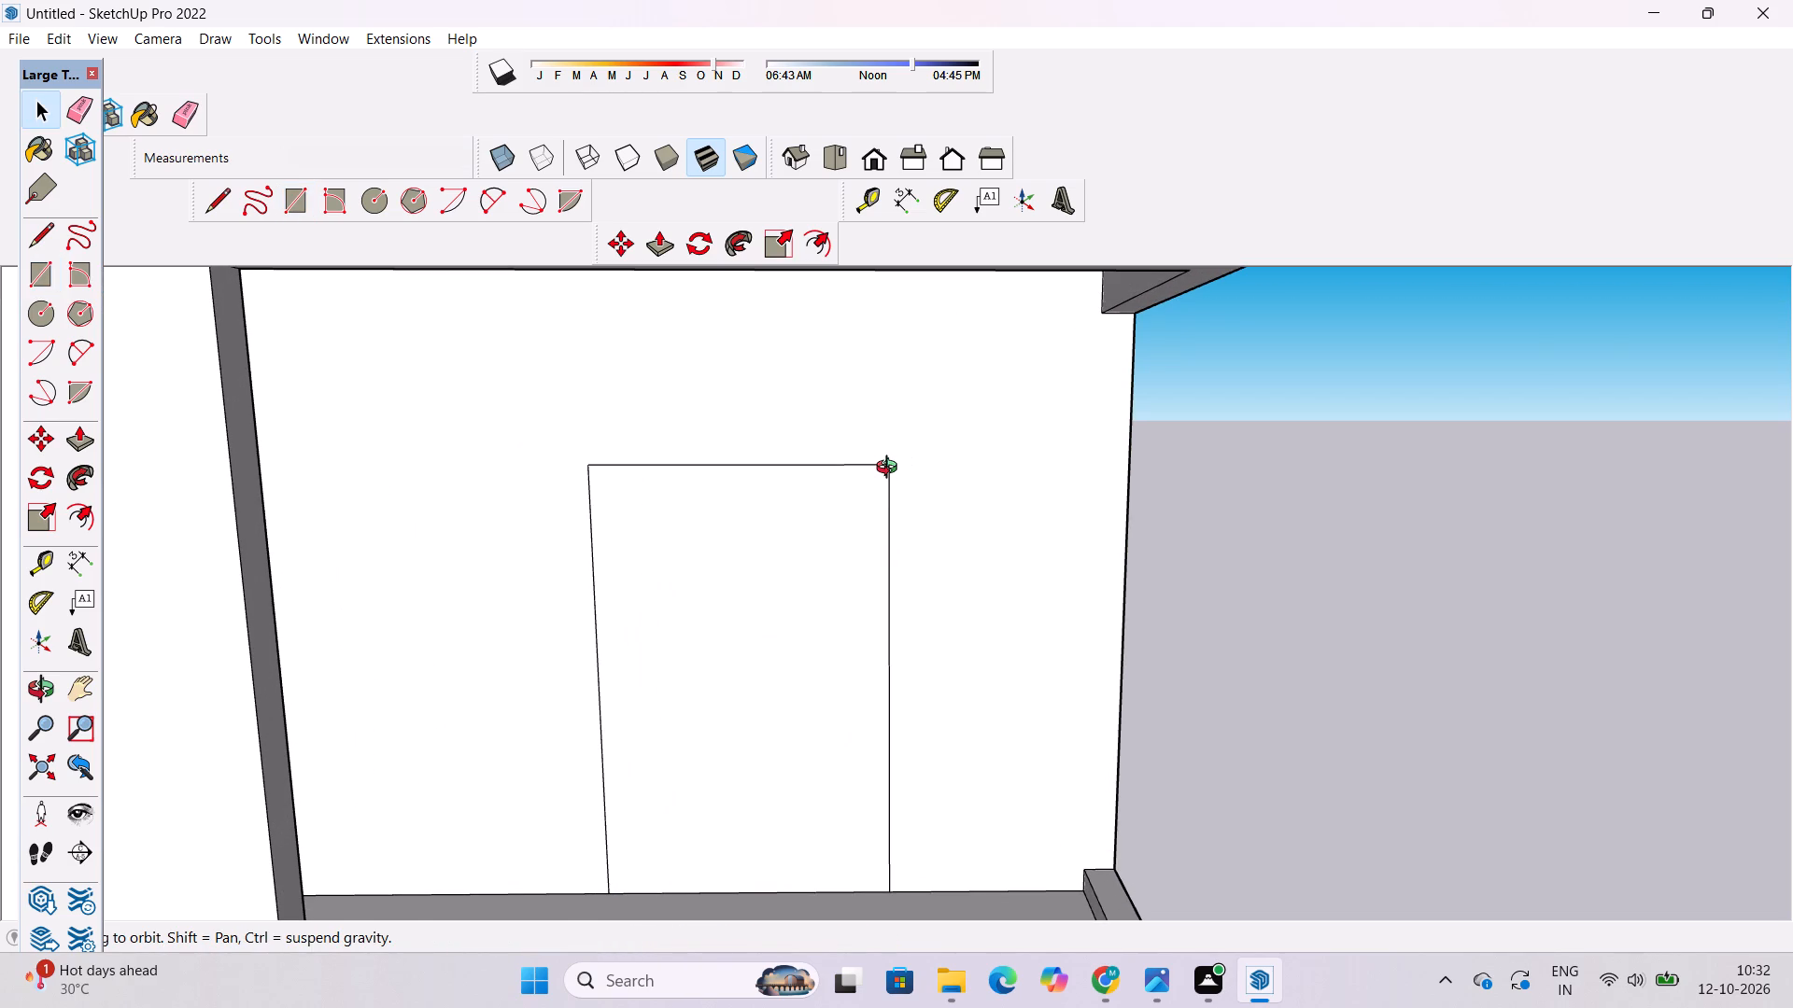
Offset the door rectangle's outline inward by 1' to form the door frame.
{"action": "key", "text": "f"}
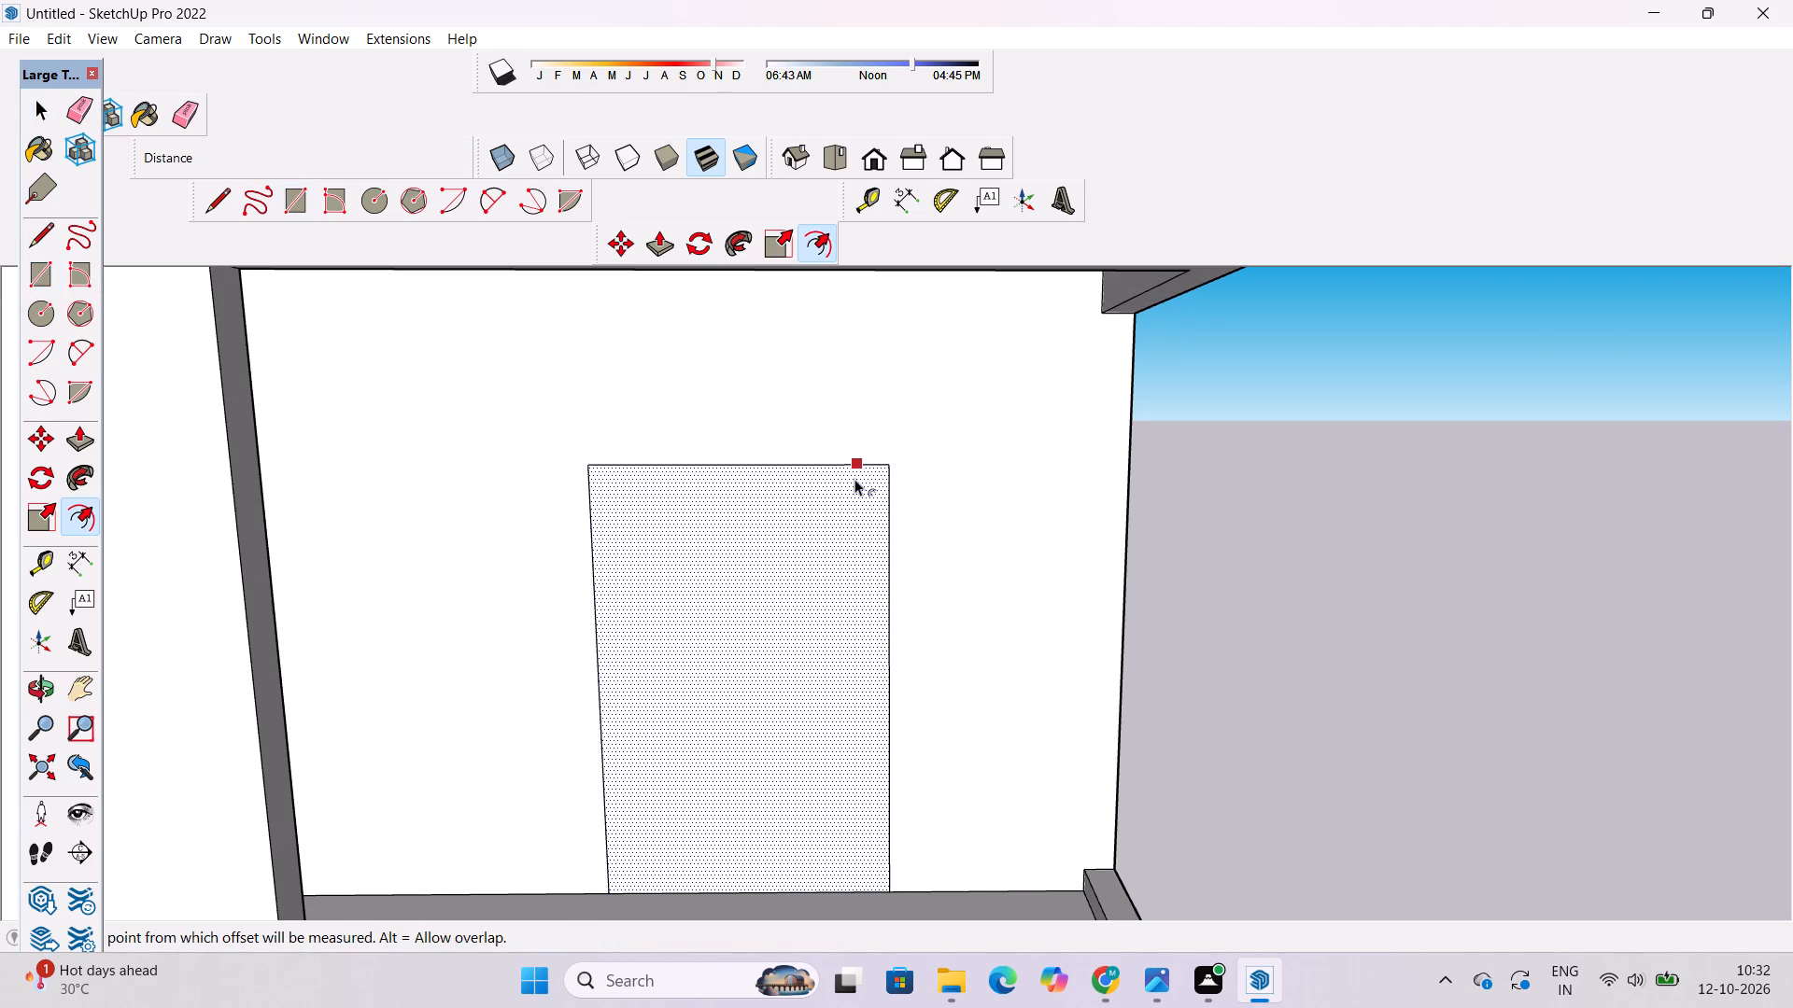
{"action": "scroll", "coordinate": [782, 472], "scroll_direction": "down", "scroll_amount": 9}
{"action": "scroll", "coordinate": [776, 469], "scroll_direction": "up", "scroll_amount": 2}
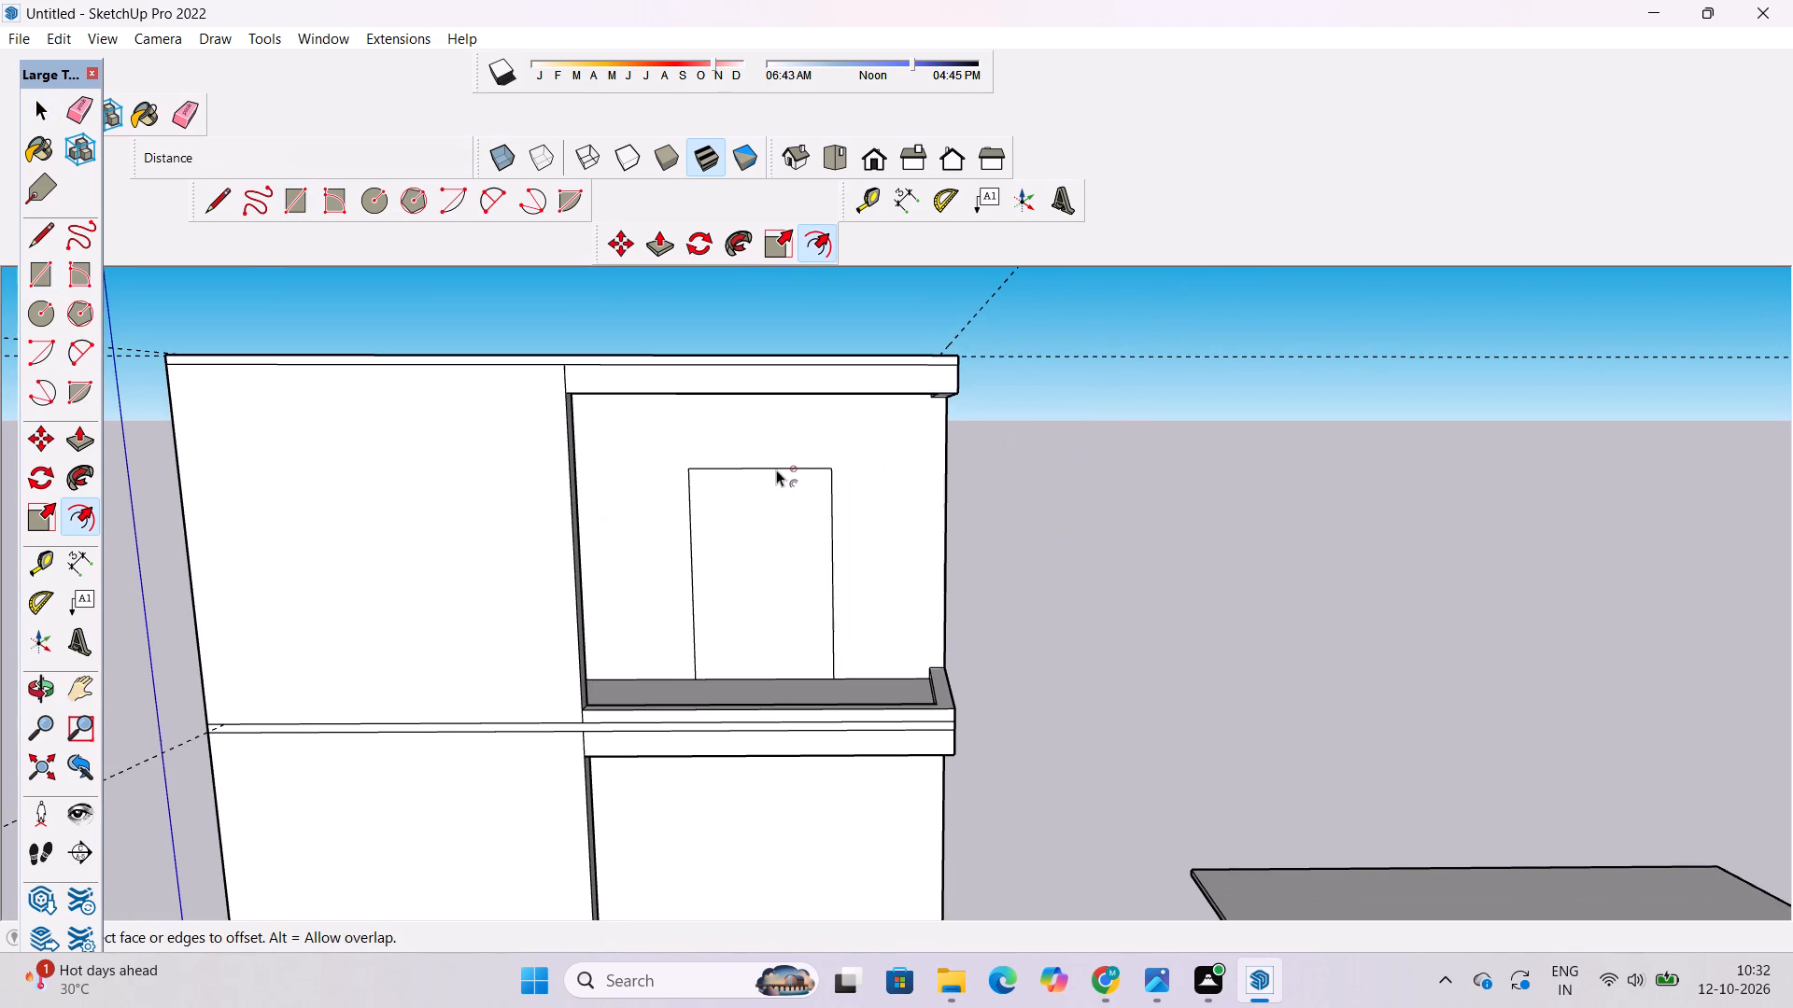
{"action": "scroll", "coordinate": [776, 469], "scroll_direction": "up", "scroll_amount": 1}
{"action": "scroll", "coordinate": [776, 469], "scroll_direction": "down", "scroll_amount": 2}
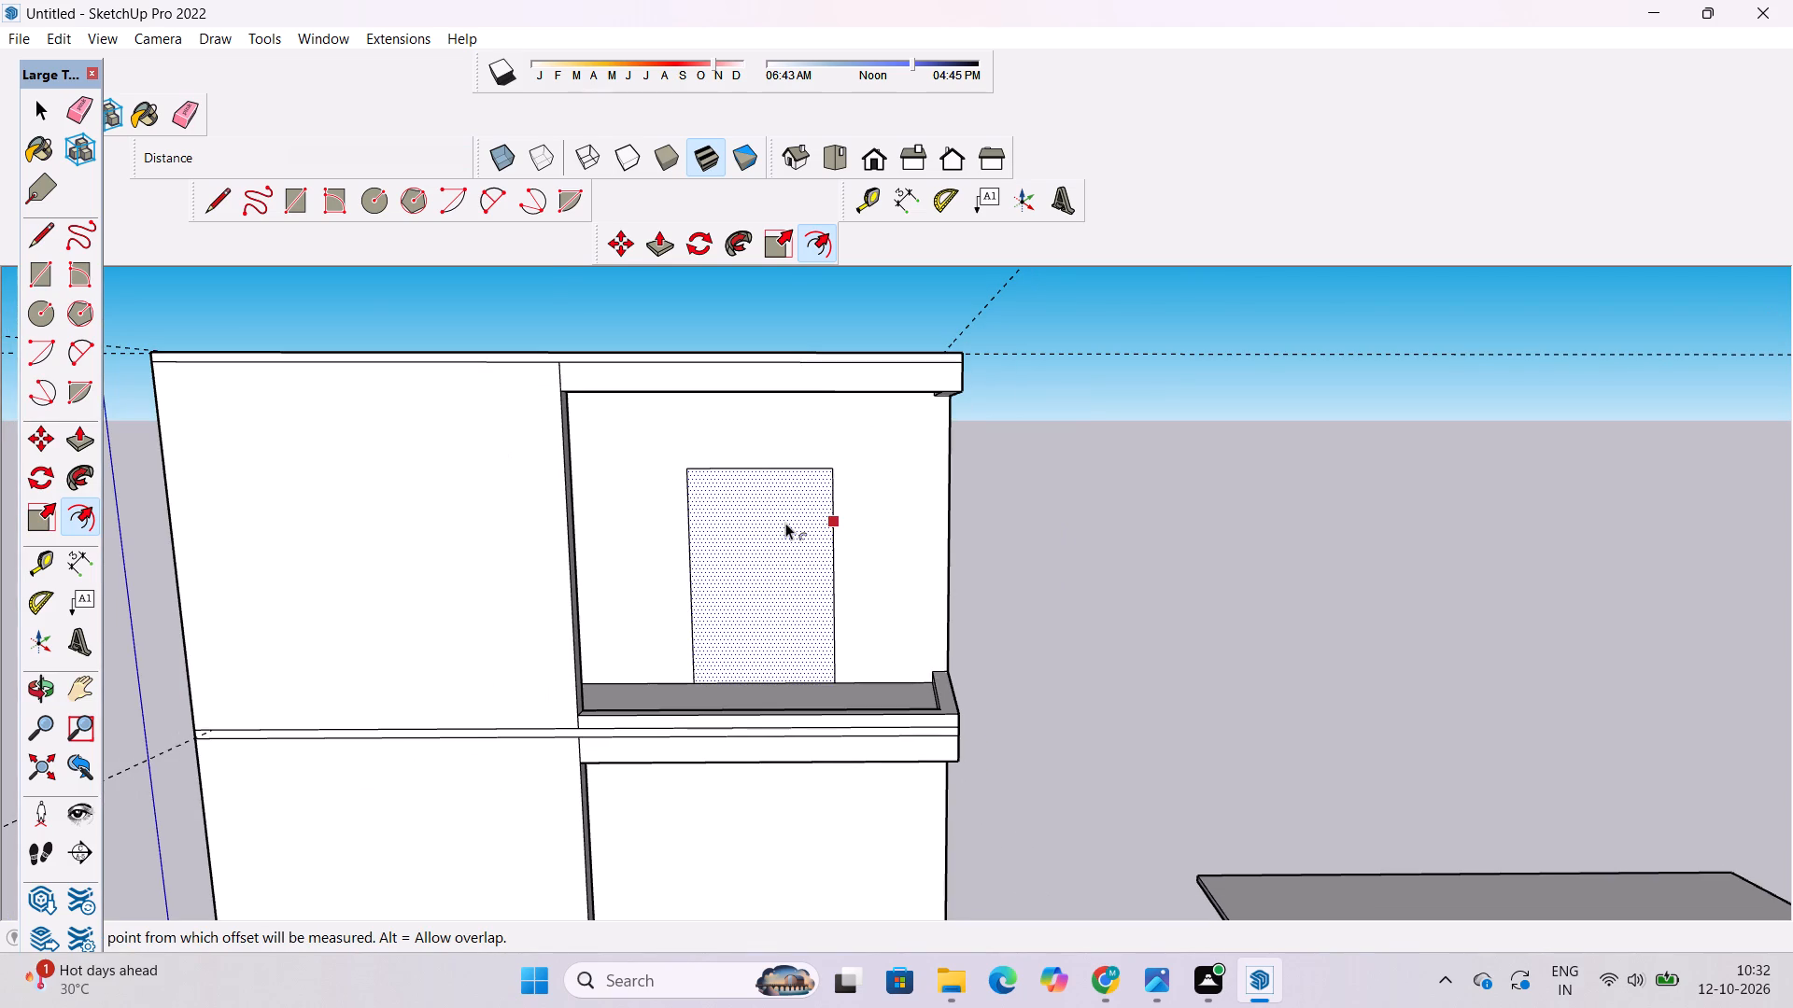
{"action": "scroll", "coordinate": [789, 505], "scroll_direction": "up", "scroll_amount": 3}
{"action": "left_click", "coordinate": [792, 488]}
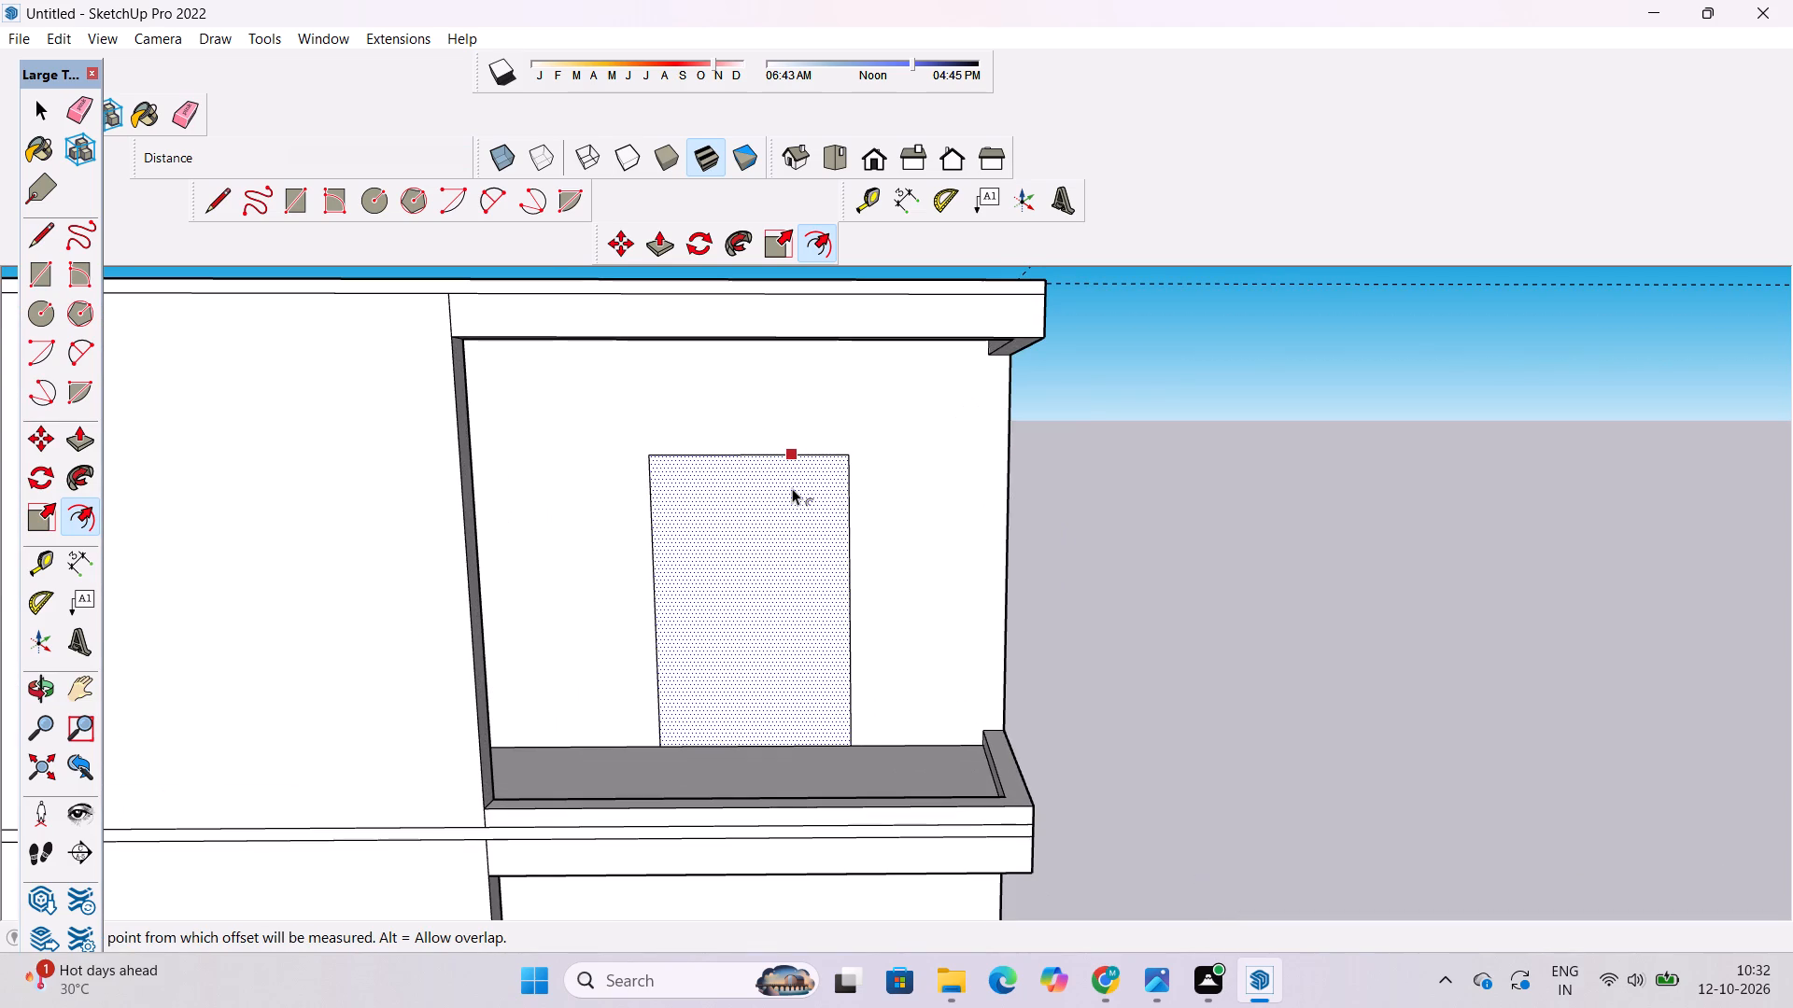
{"action": "scroll", "coordinate": [794, 492], "scroll_direction": "up", "scroll_amount": 3}
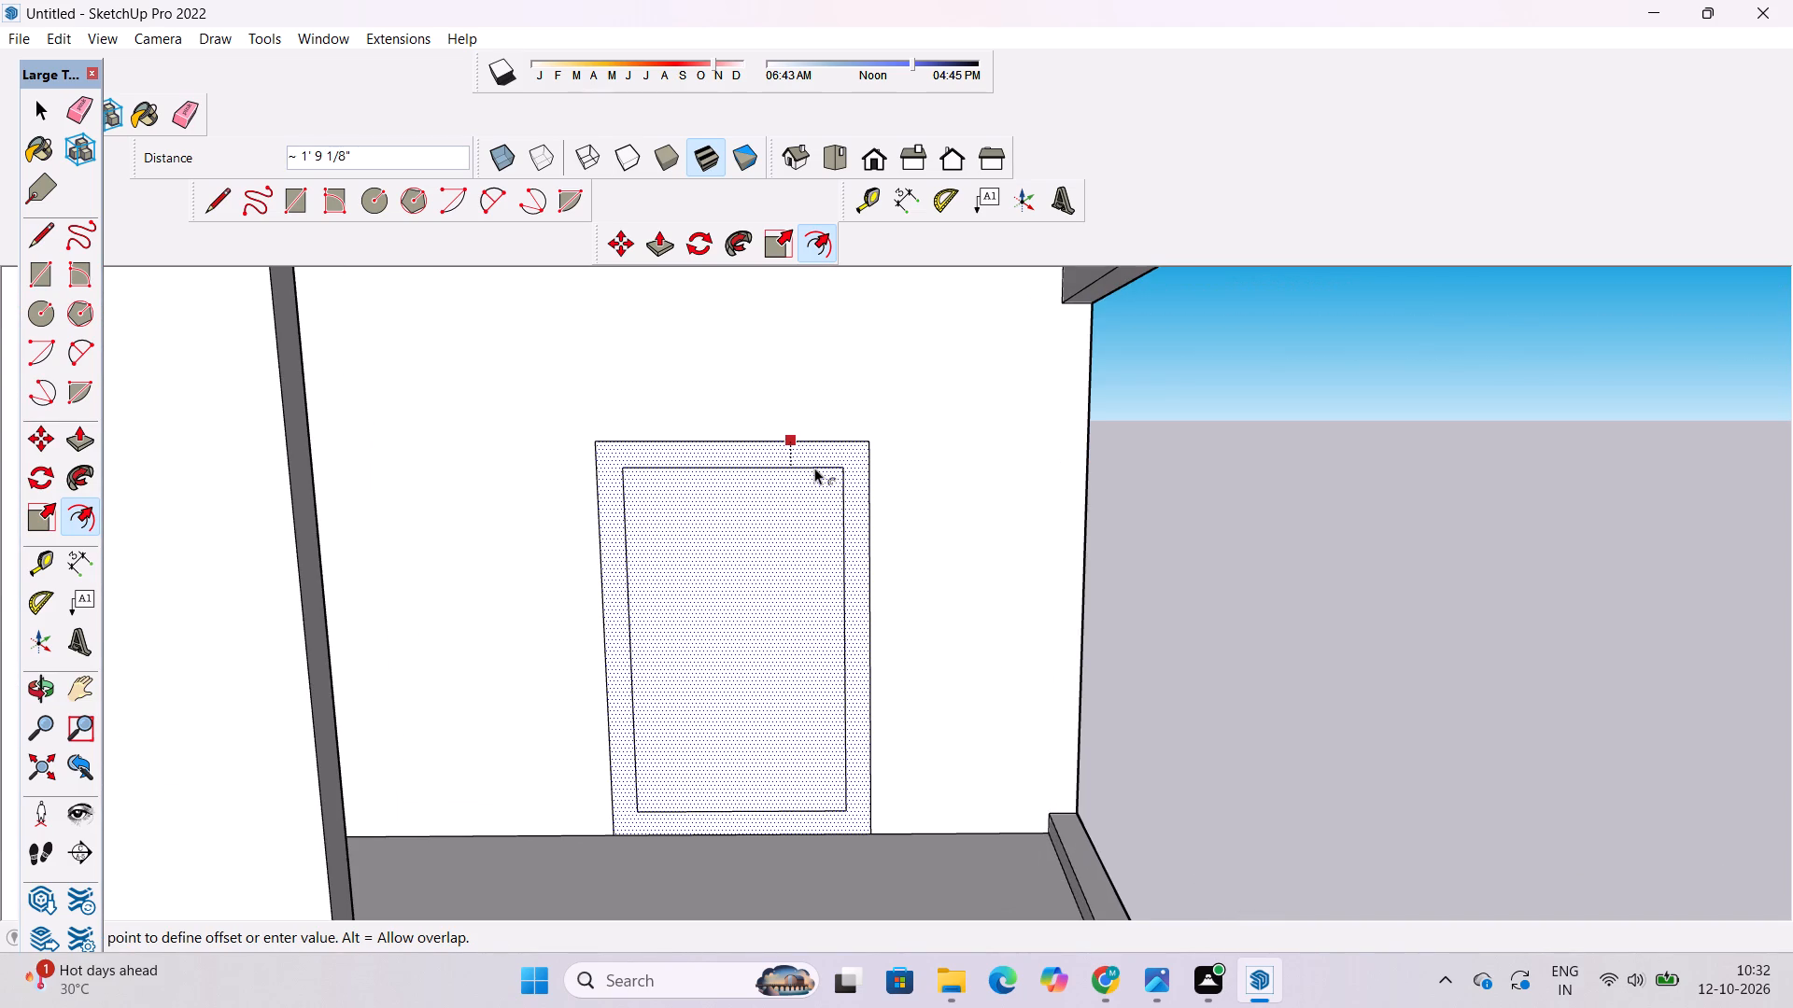
{"action": "type", "text": "1'"}
{"action": "key", "text": "Return"}
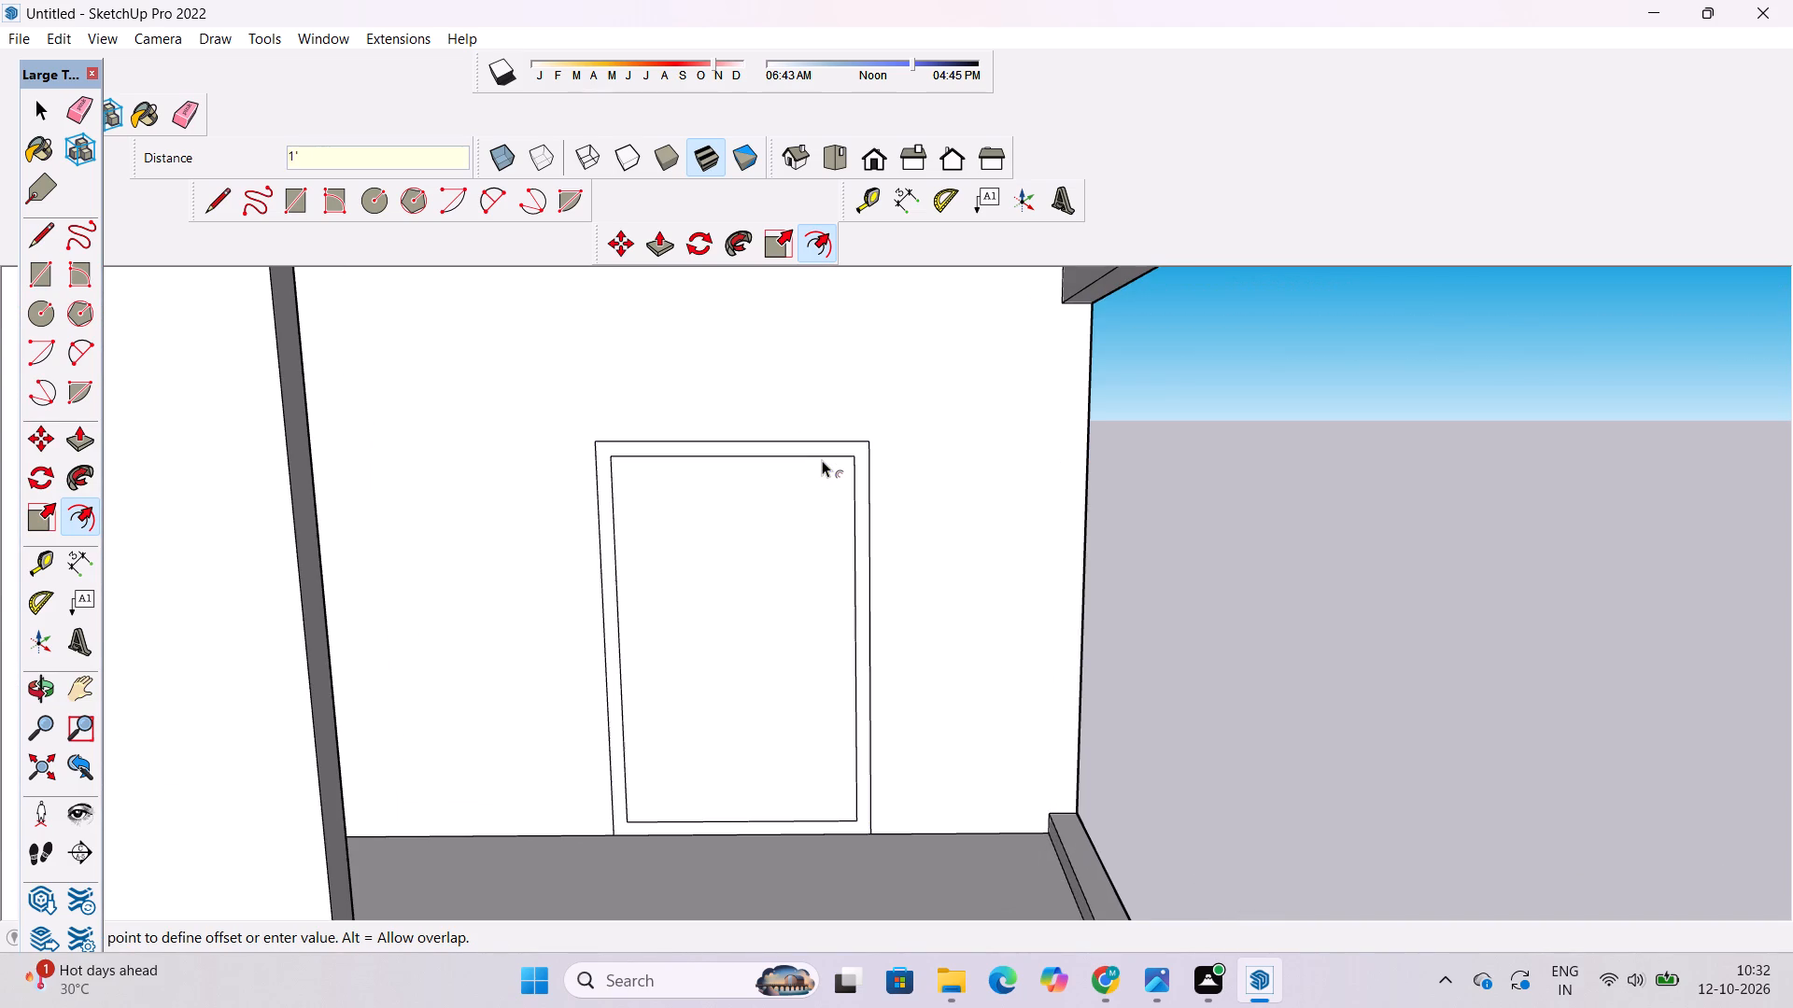
{"action": "scroll", "coordinate": [801, 468], "scroll_direction": "down", "scroll_amount": 2}
{"action": "key", "text": "space"}
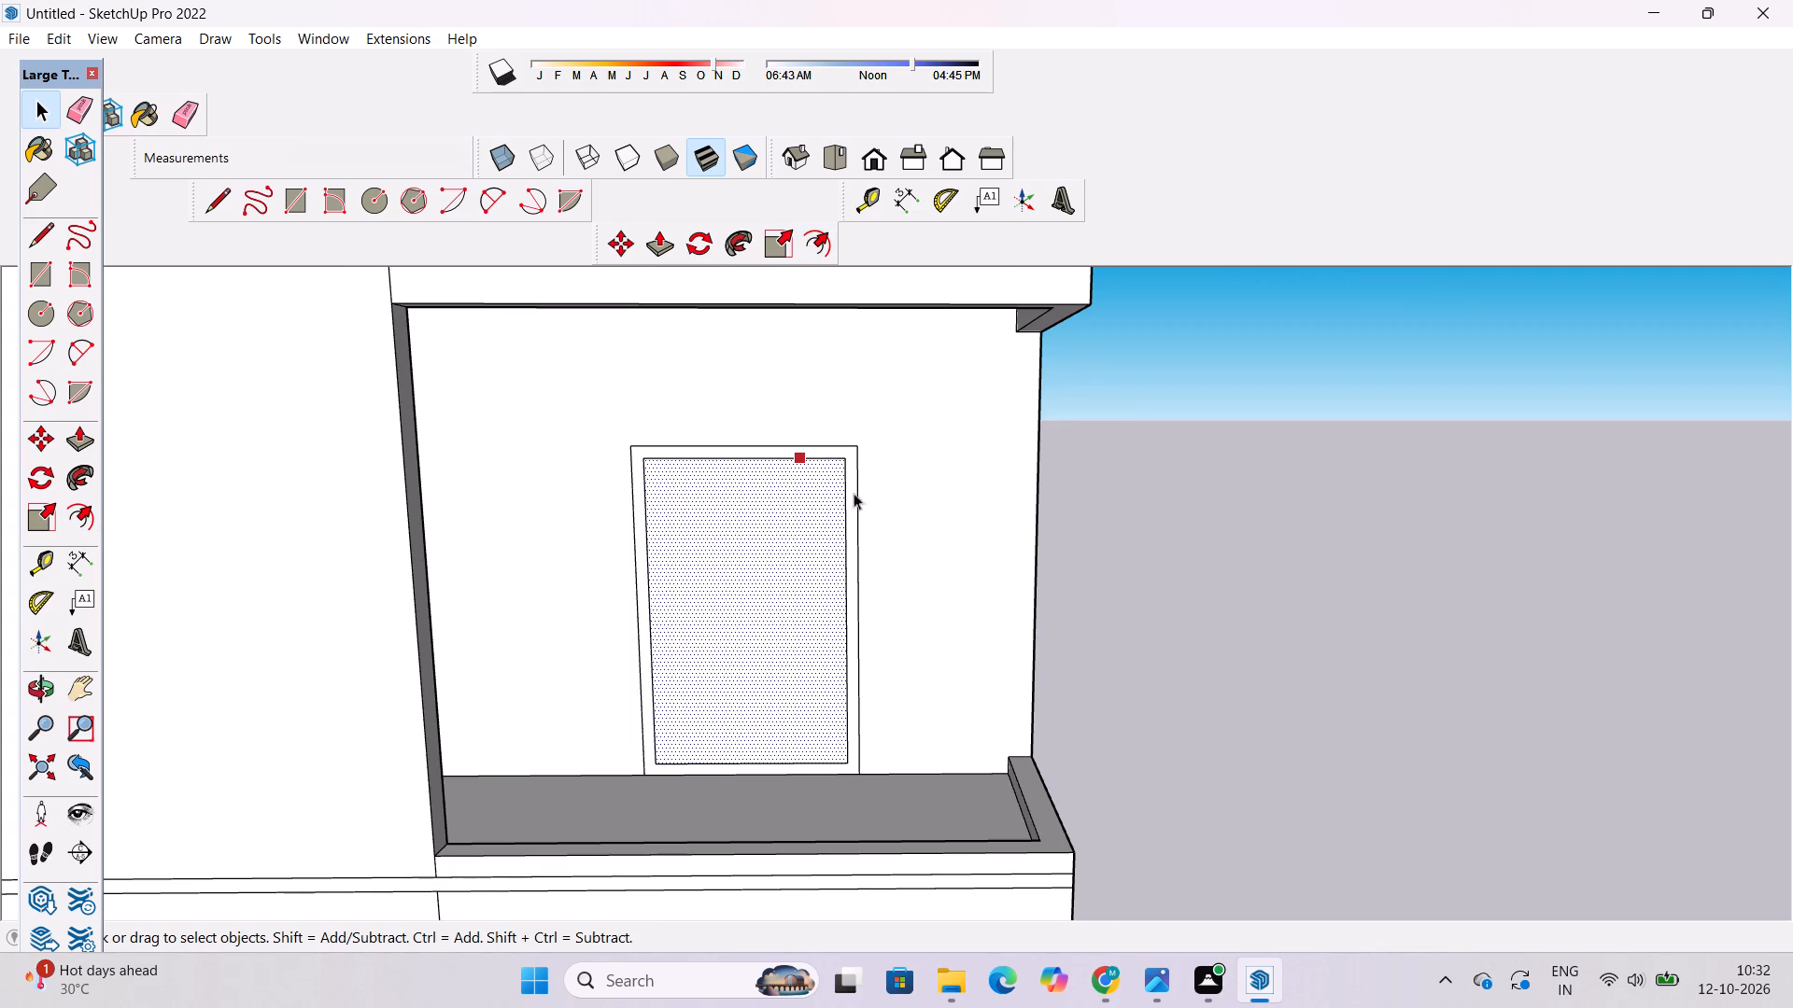
{"action": "left_click", "coordinate": [1118, 482]}
Examine the upper-storey door outline and the whole front of the building from several angles and distances.
{"action": "key", "text": "o"}
{"action": "left_click_drag", "start_coordinate": [1118, 482], "coordinate": [772, 530]}
{"action": "scroll", "coordinate": [712, 622], "scroll_direction": "up", "scroll_amount": 4}
{"action": "left_click_drag", "start_coordinate": [723, 641], "coordinate": [930, 648]}
{"action": "scroll", "coordinate": [940, 618], "scroll_direction": "down", "scroll_amount": 5}
{"action": "left_click_drag", "start_coordinate": [940, 618], "coordinate": [785, 628], "text": "shift"}
{"action": "left_click_drag", "start_coordinate": [816, 646], "coordinate": [932, 589]}
{"action": "scroll", "coordinate": [935, 585], "scroll_direction": "down", "scroll_amount": 5}
{"action": "left_click_drag", "start_coordinate": [906, 635], "coordinate": [879, 563], "text": "shift"}
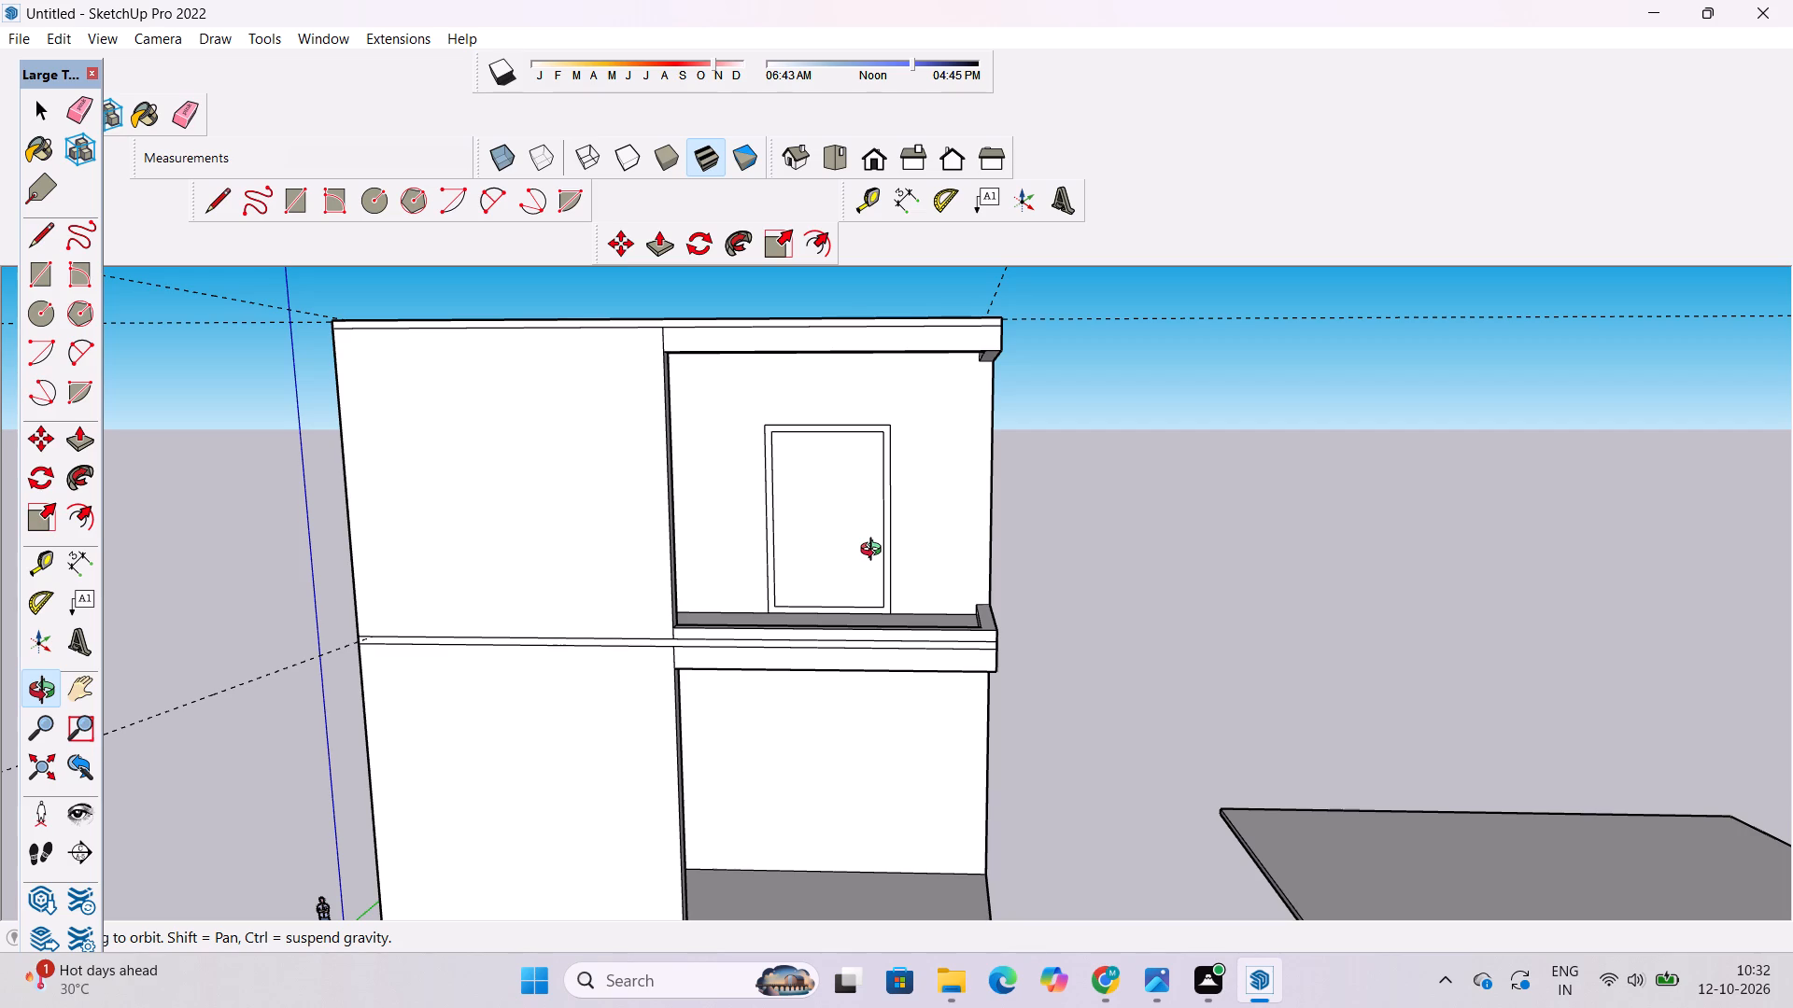
{"action": "scroll", "coordinate": [875, 552], "scroll_direction": "down", "scroll_amount": 5}
{"action": "scroll", "coordinate": [875, 552], "scroll_direction": "up", "scroll_amount": 2}
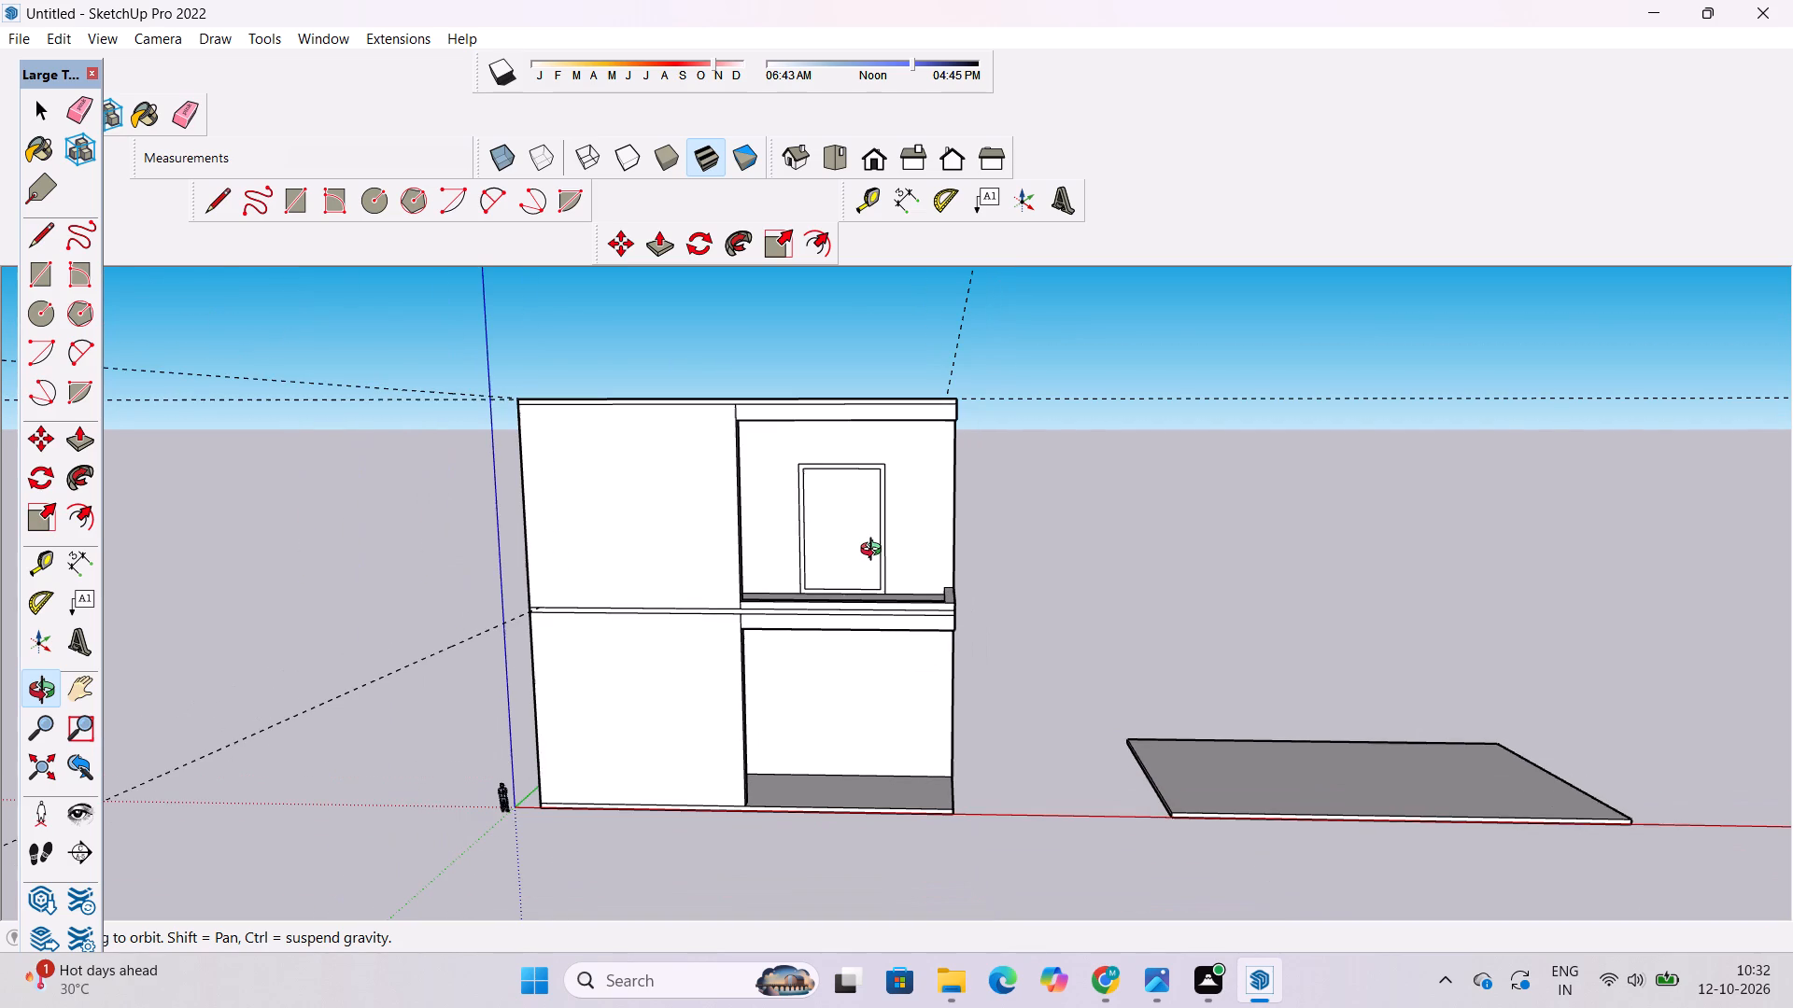
{"action": "scroll", "coordinate": [875, 552], "scroll_direction": "up", "scroll_amount": 1}
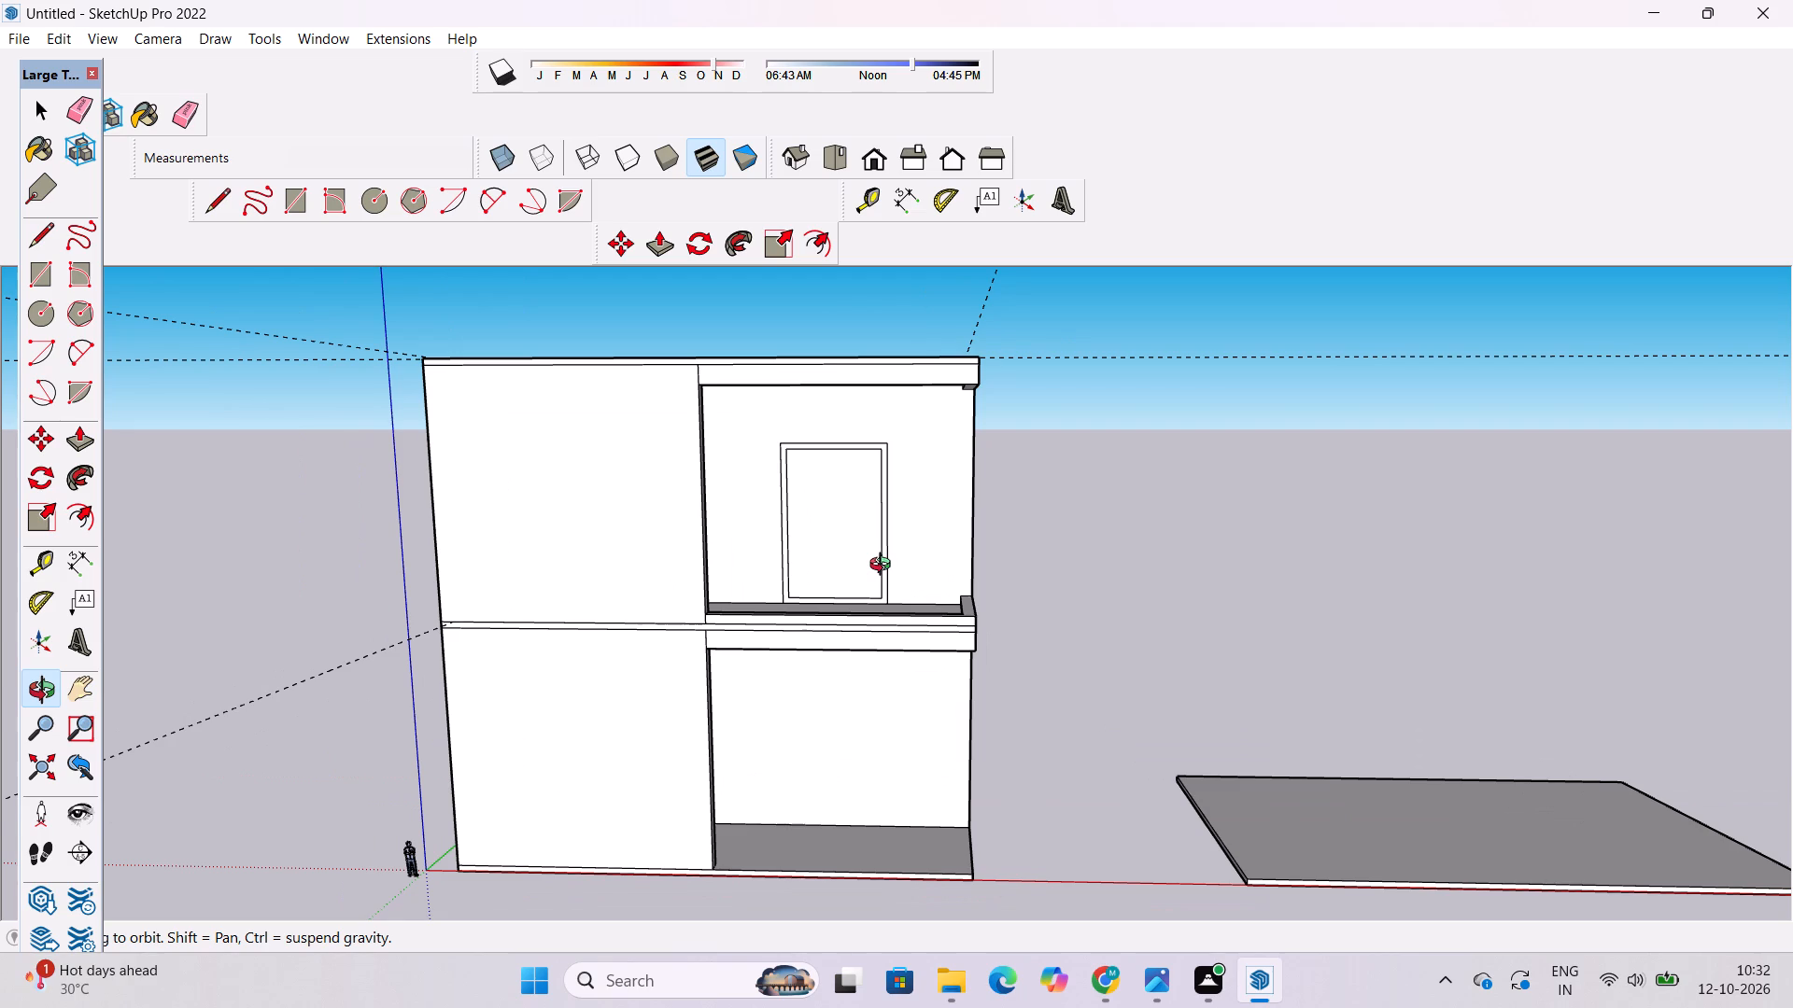
{"action": "scroll", "coordinate": [884, 567], "scroll_direction": "down", "scroll_amount": 4}
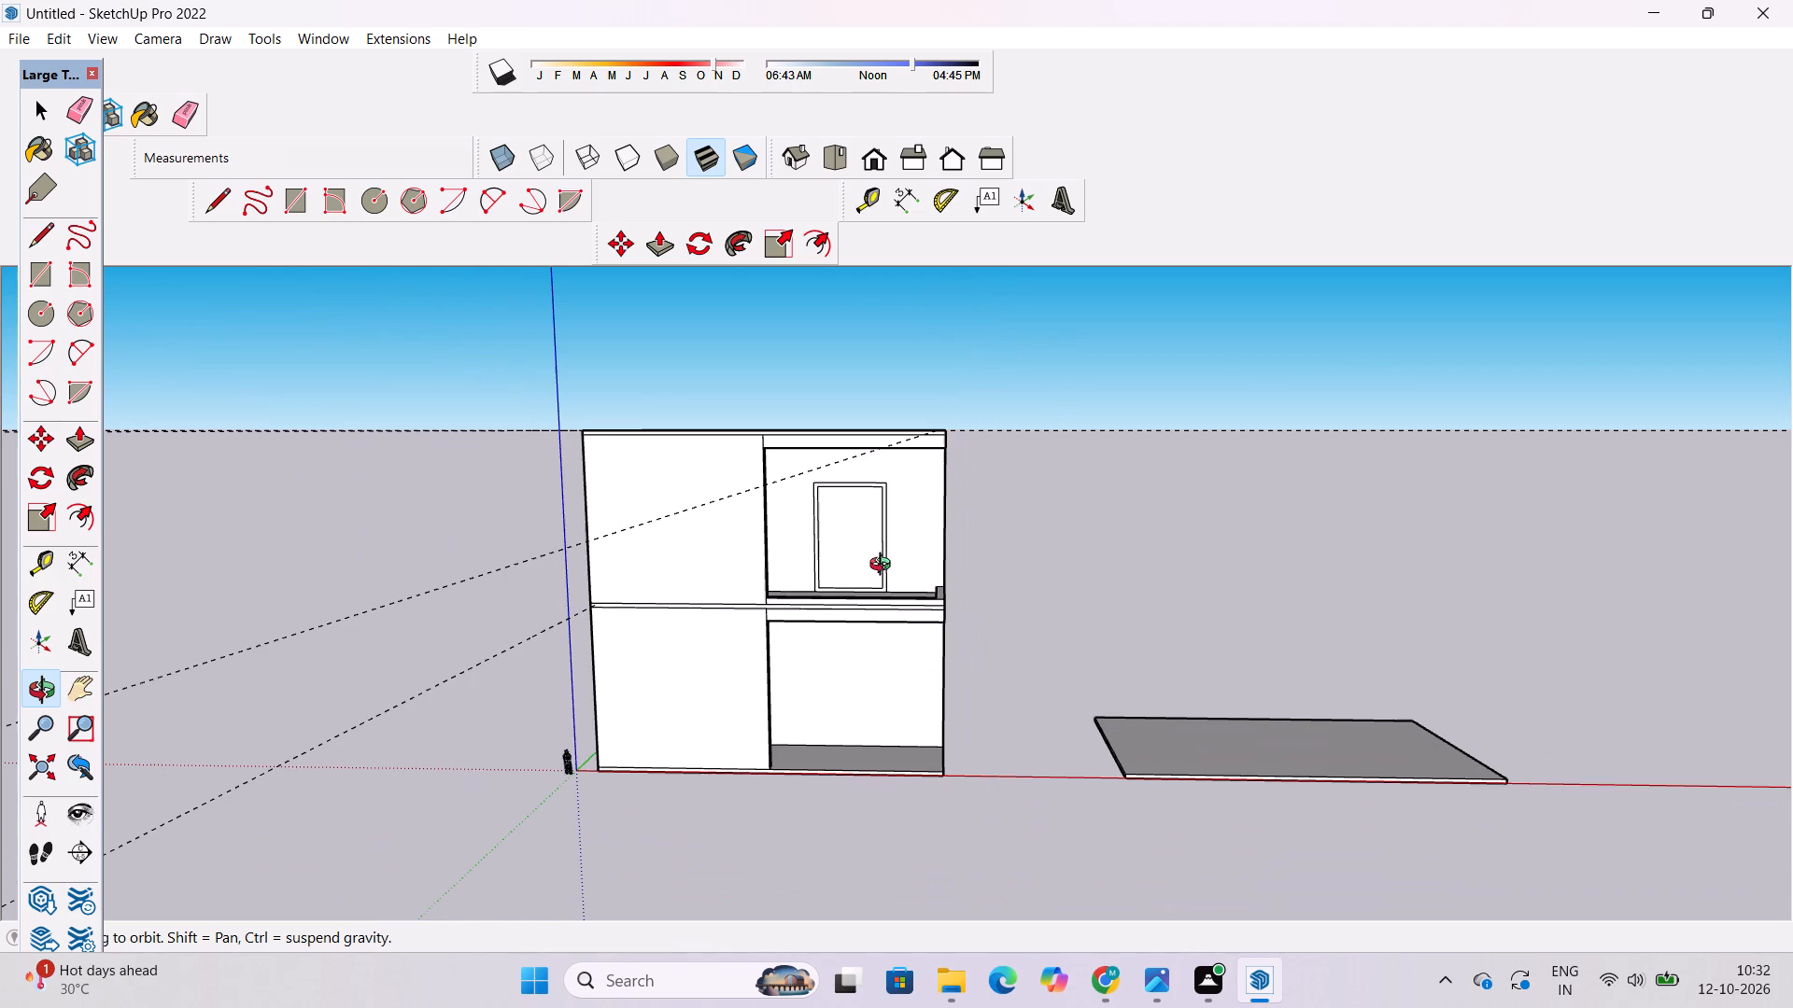
{"action": "scroll", "coordinate": [839, 508], "scroll_direction": "up", "scroll_amount": 3}
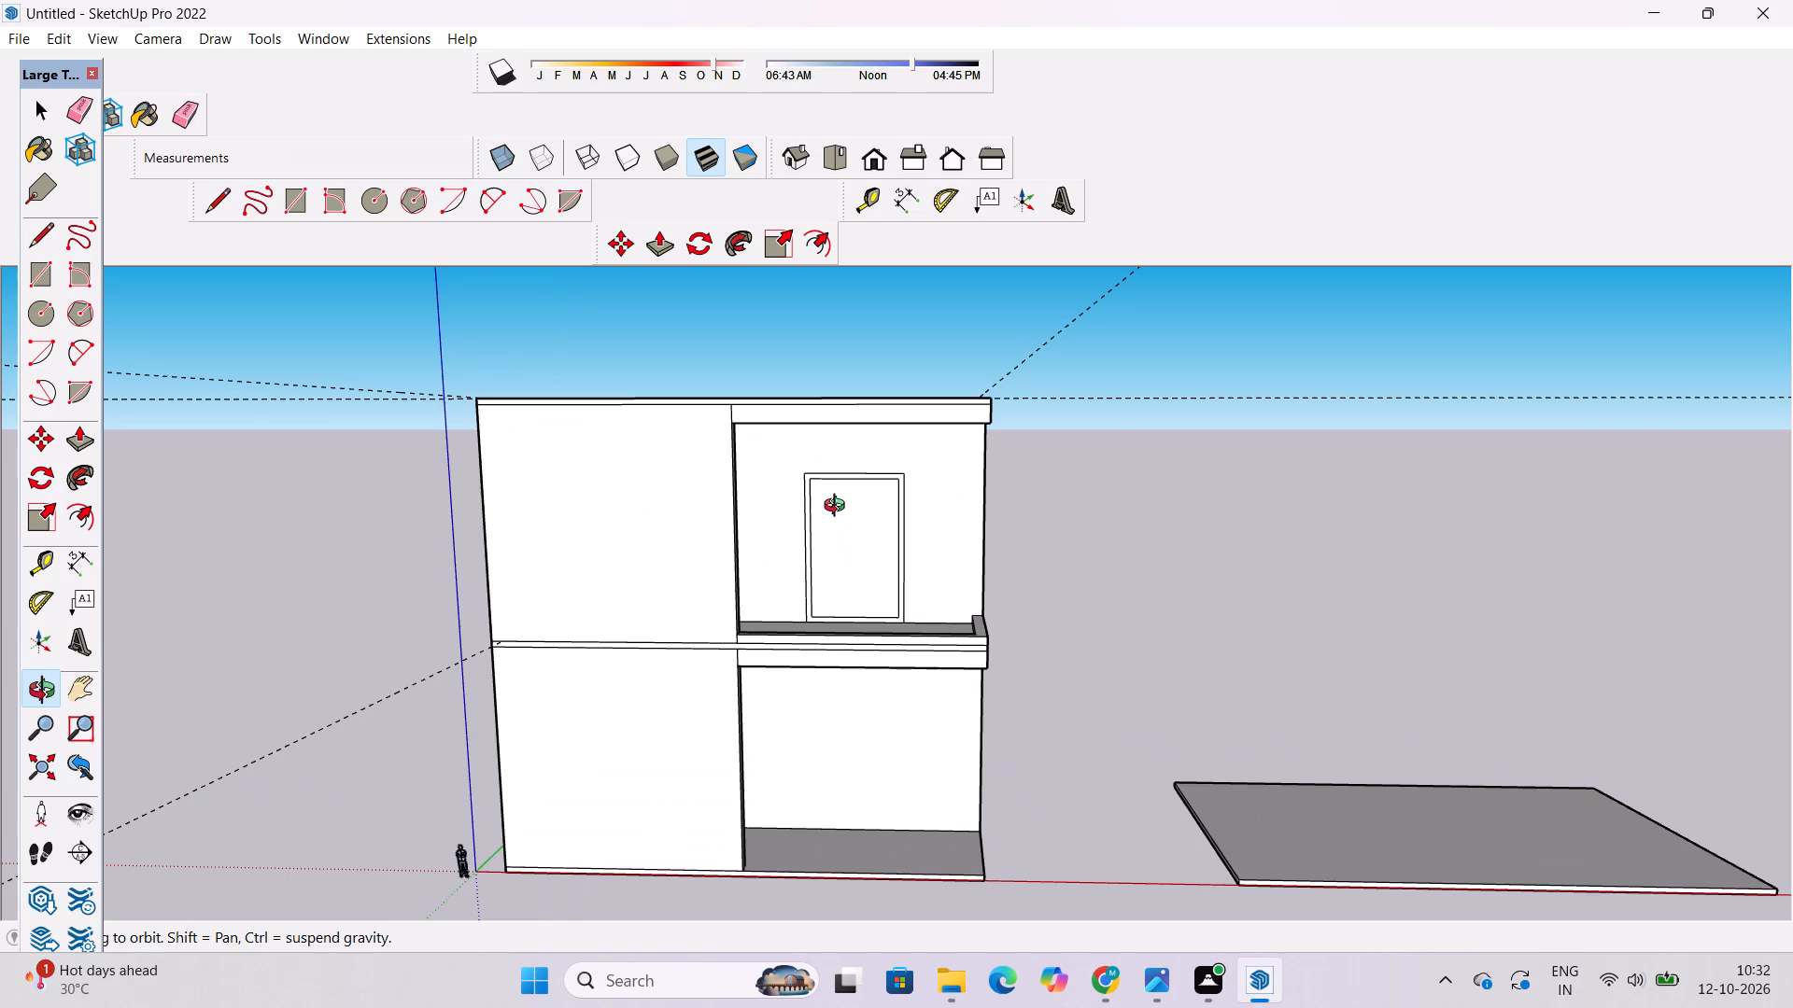
Examine the upper-storey door, the balcony and the building's front from near and far.
{"action": "scroll", "coordinate": [839, 508], "scroll_direction": "down", "scroll_amount": 3}
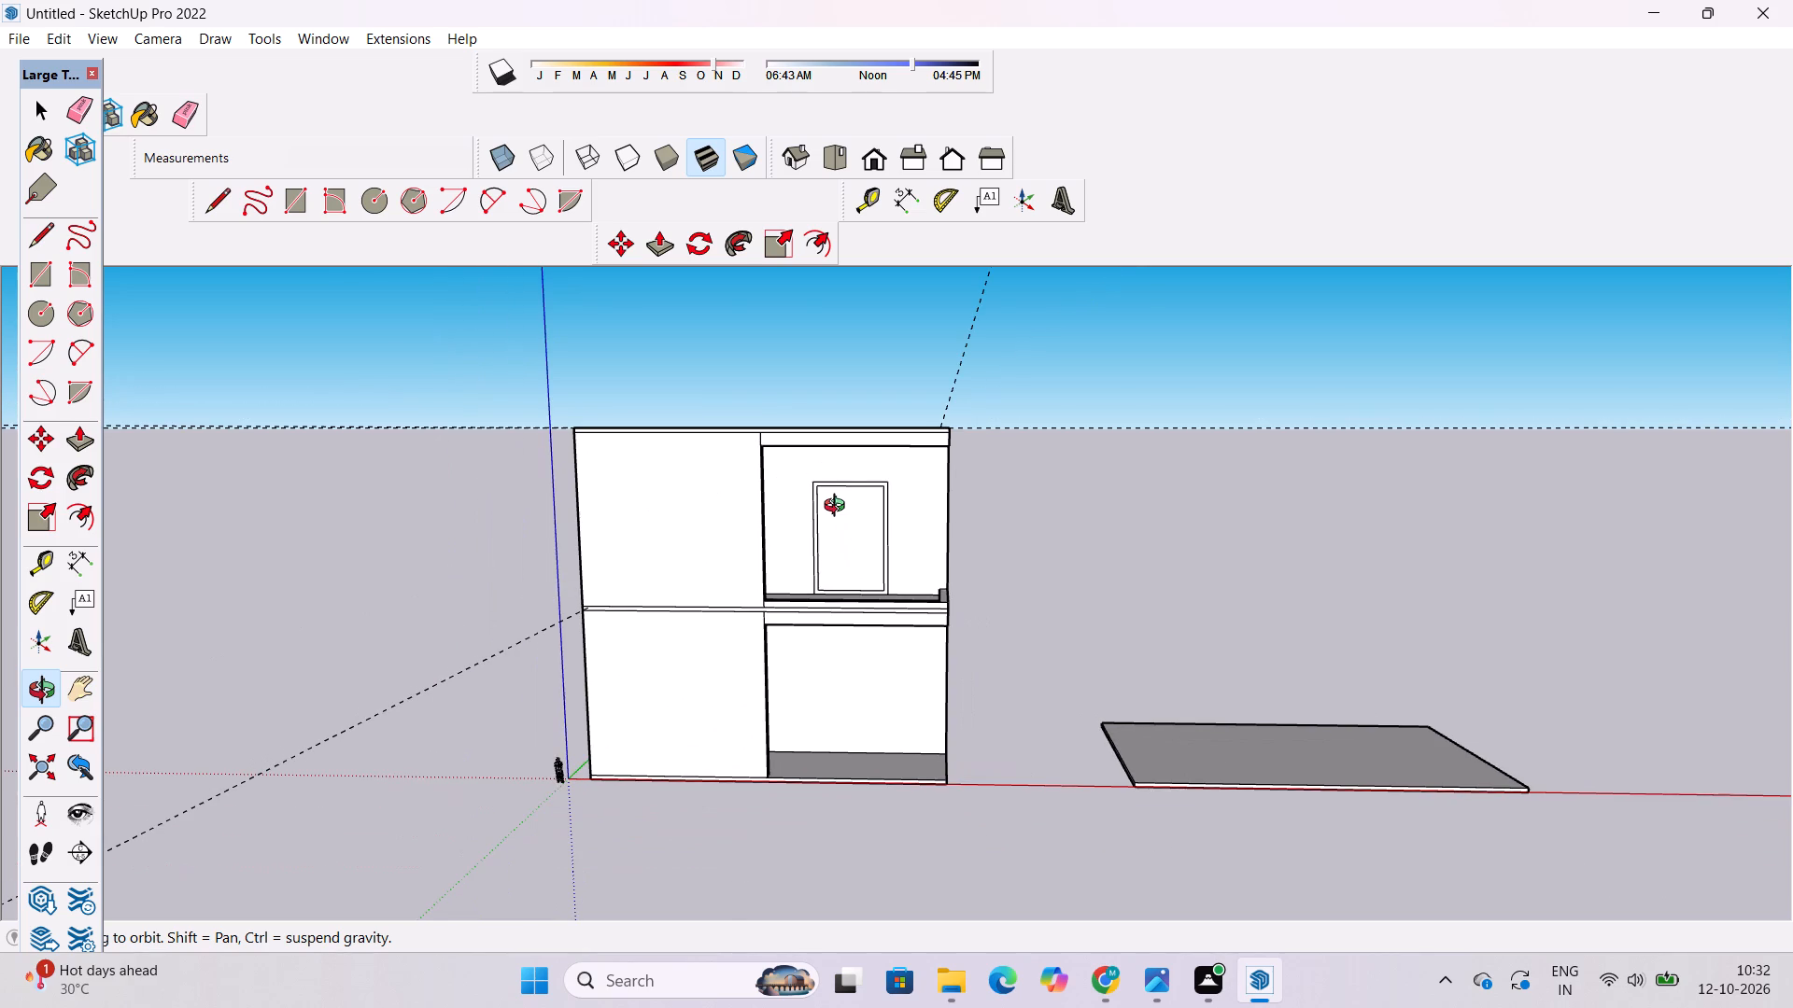
{"action": "scroll", "coordinate": [839, 508], "scroll_direction": "up", "scroll_amount": 9}
{"action": "scroll", "coordinate": [806, 508], "scroll_direction": "down", "scroll_amount": 4}
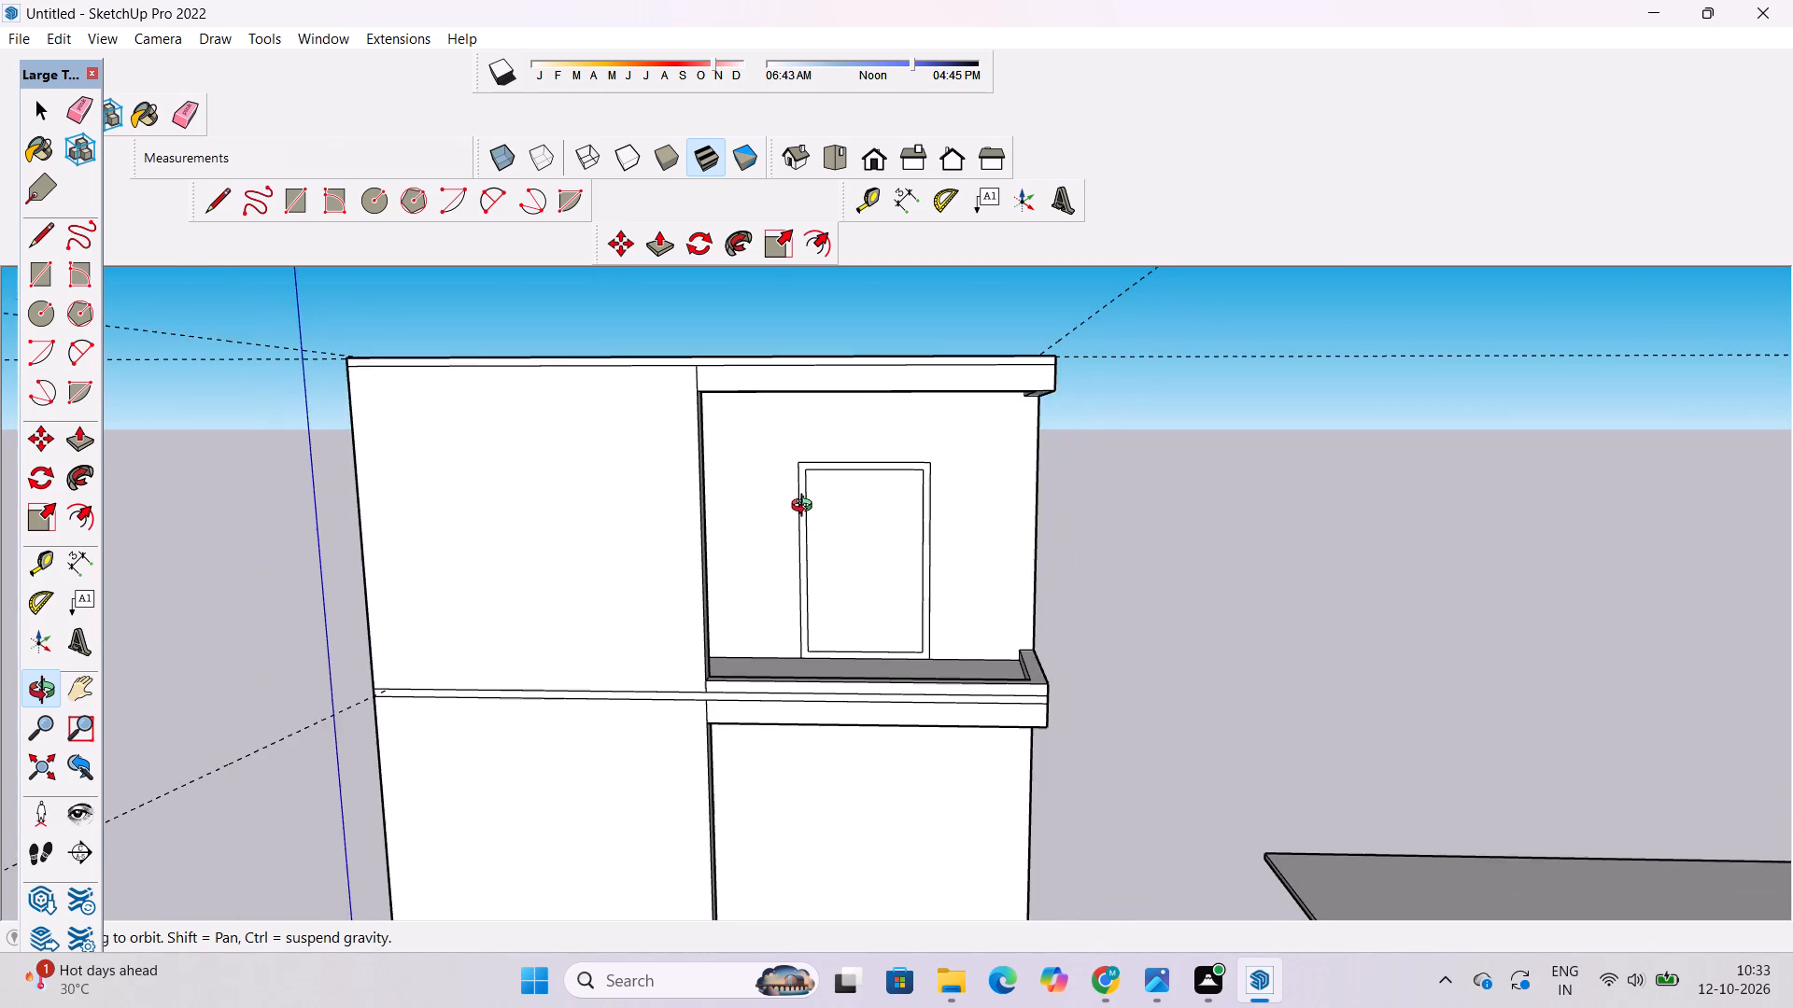
{"action": "left_click_drag", "start_coordinate": [853, 517], "coordinate": [867, 556]}
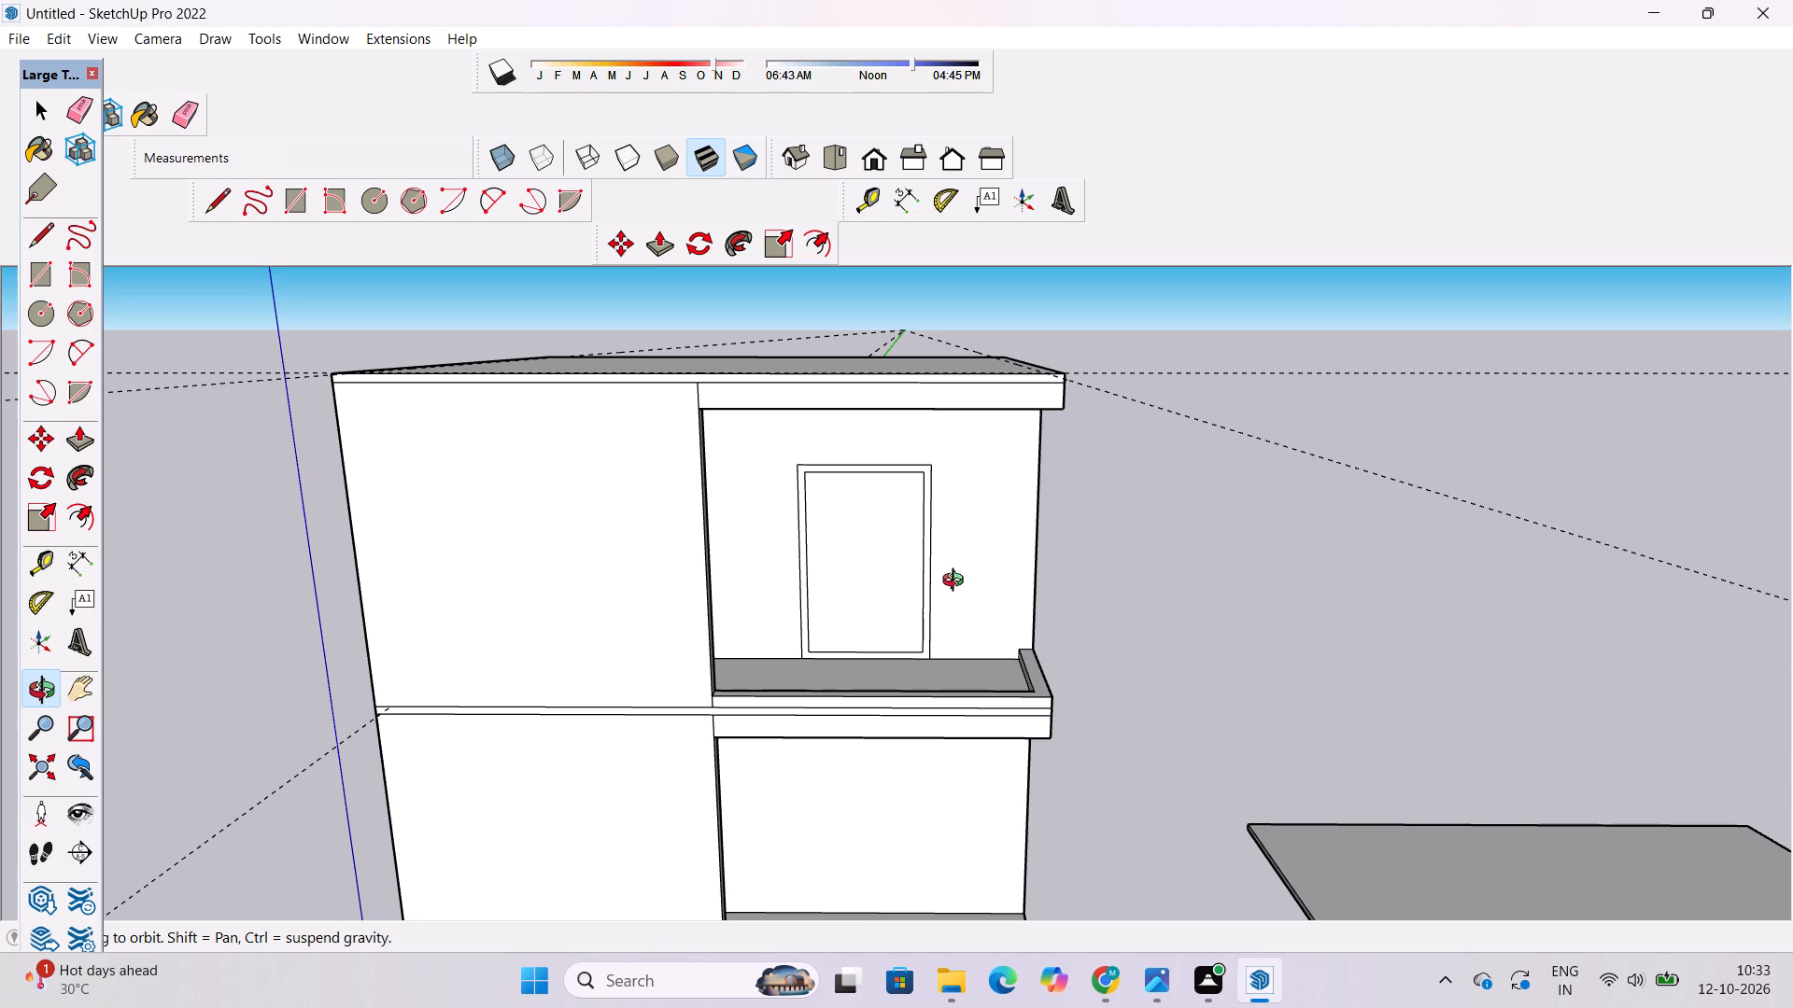
{"action": "scroll", "coordinate": [963, 558], "scroll_direction": "down", "scroll_amount": 2}
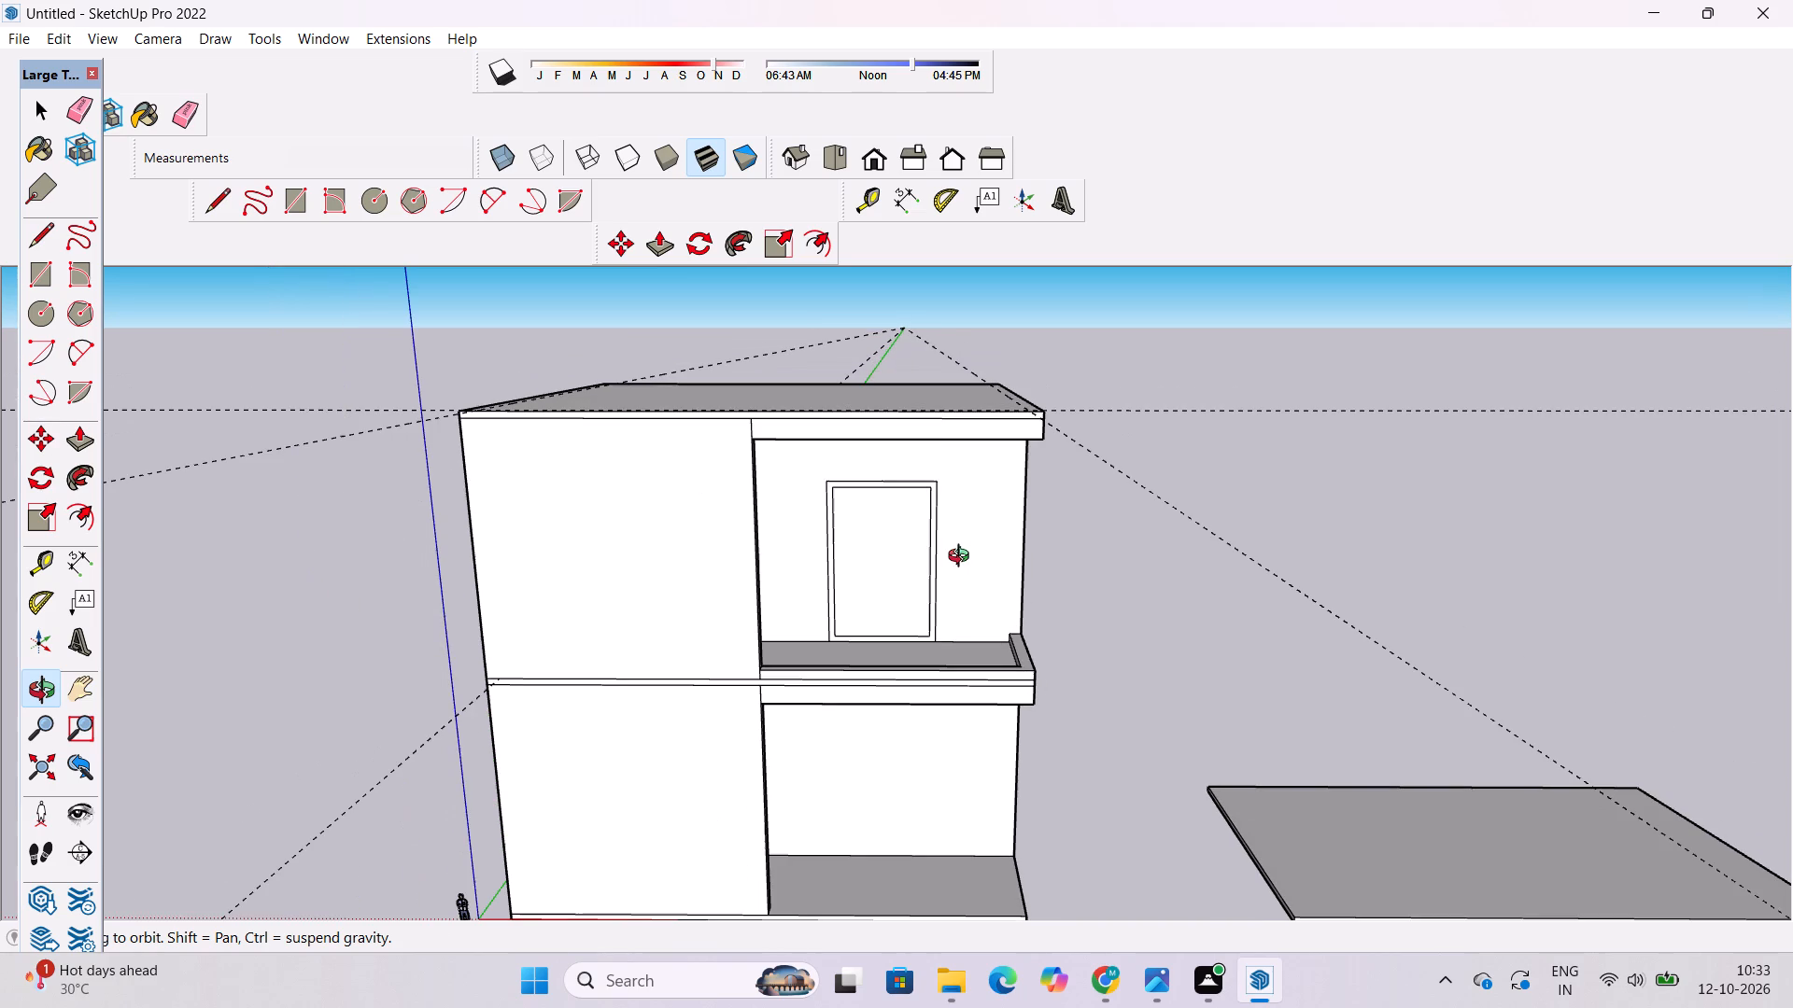
{"action": "scroll", "coordinate": [956, 553], "scroll_direction": "down", "scroll_amount": 4}
{"action": "left_click_drag", "start_coordinate": [956, 553], "coordinate": [957, 599], "text": "shift"}
{"action": "scroll", "coordinate": [864, 733], "scroll_direction": "up", "scroll_amount": 6}
{"action": "left_click_drag", "start_coordinate": [864, 747], "coordinate": [809, 654], "text": "shift"}
{"action": "left_click", "coordinate": [819, 669]}
{"action": "scroll", "coordinate": [822, 667], "scroll_direction": "down", "scroll_amount": 5}
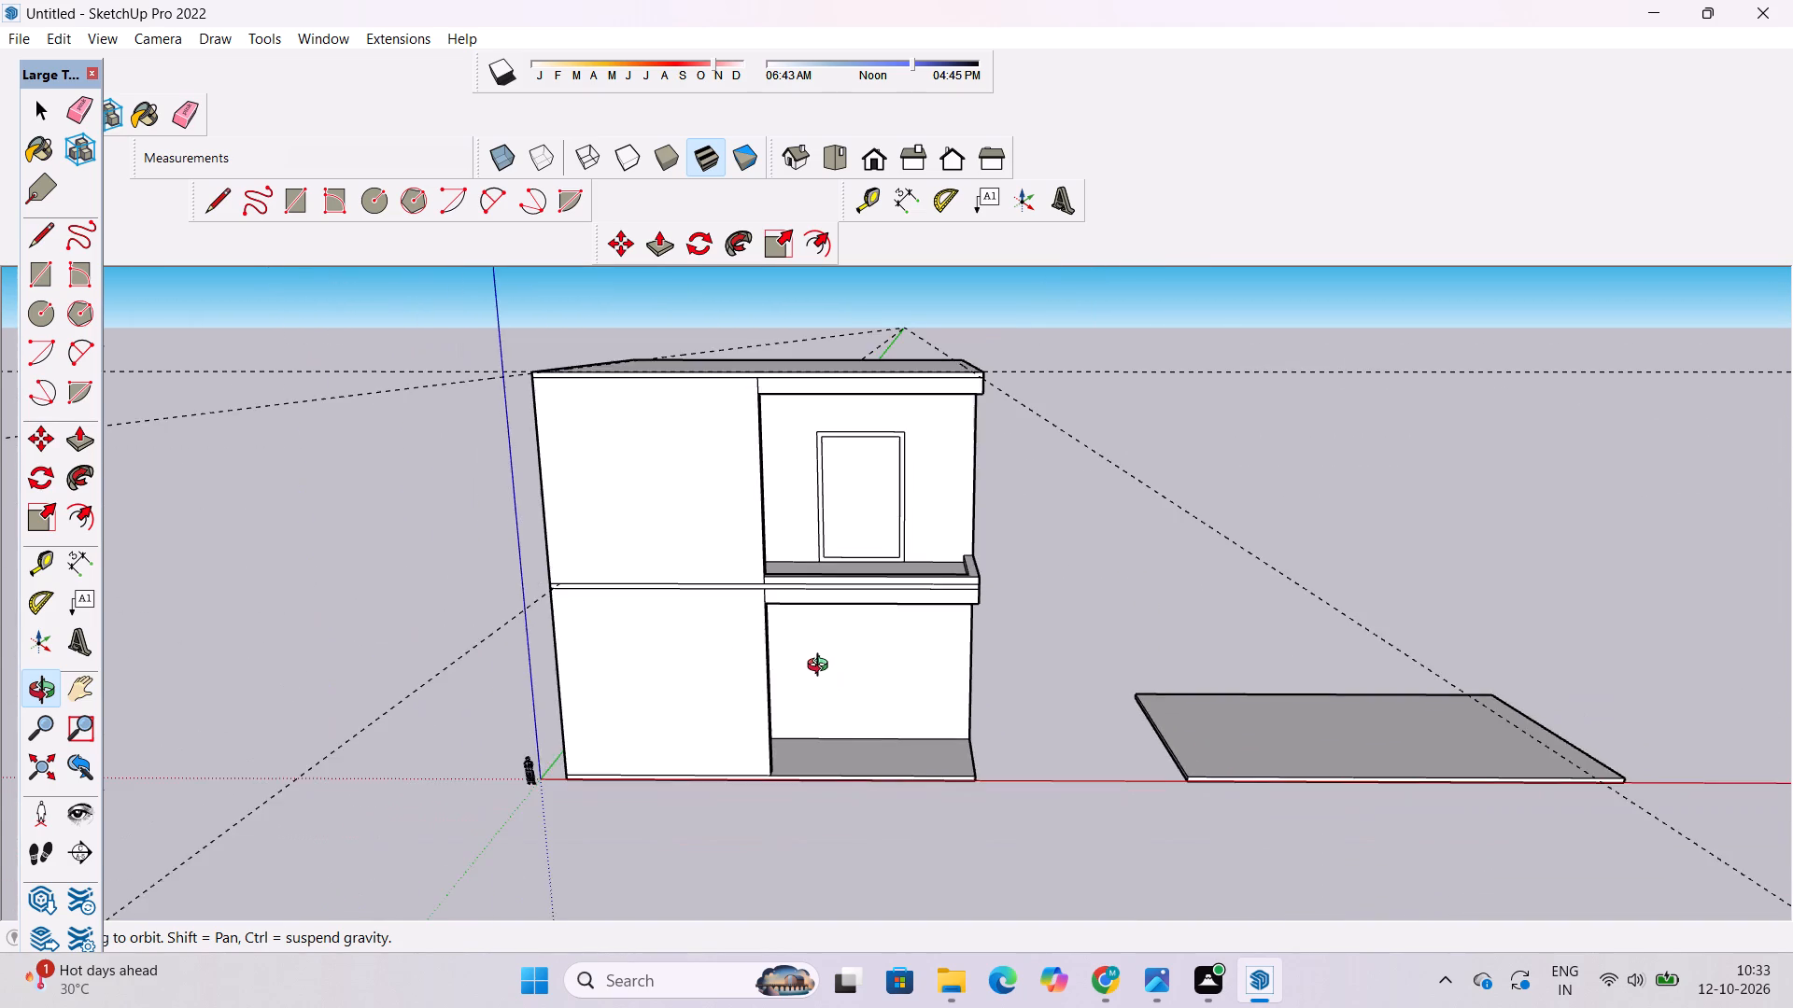
Examine the ground-storey recess and the middle slab's edge beam from several heights.
{"action": "scroll", "coordinate": [822, 667], "scroll_direction": "up", "scroll_amount": 2}
{"action": "left_click_drag", "start_coordinate": [829, 649], "coordinate": [706, 679], "text": "shift"}
{"action": "left_click_drag", "start_coordinate": [837, 732], "coordinate": [863, 633], "text": "shift"}
{"action": "scroll", "coordinate": [771, 714], "scroll_direction": "up", "scroll_amount": 2}
{"action": "left_click_drag", "start_coordinate": [769, 714], "coordinate": [822, 693], "text": "shift"}
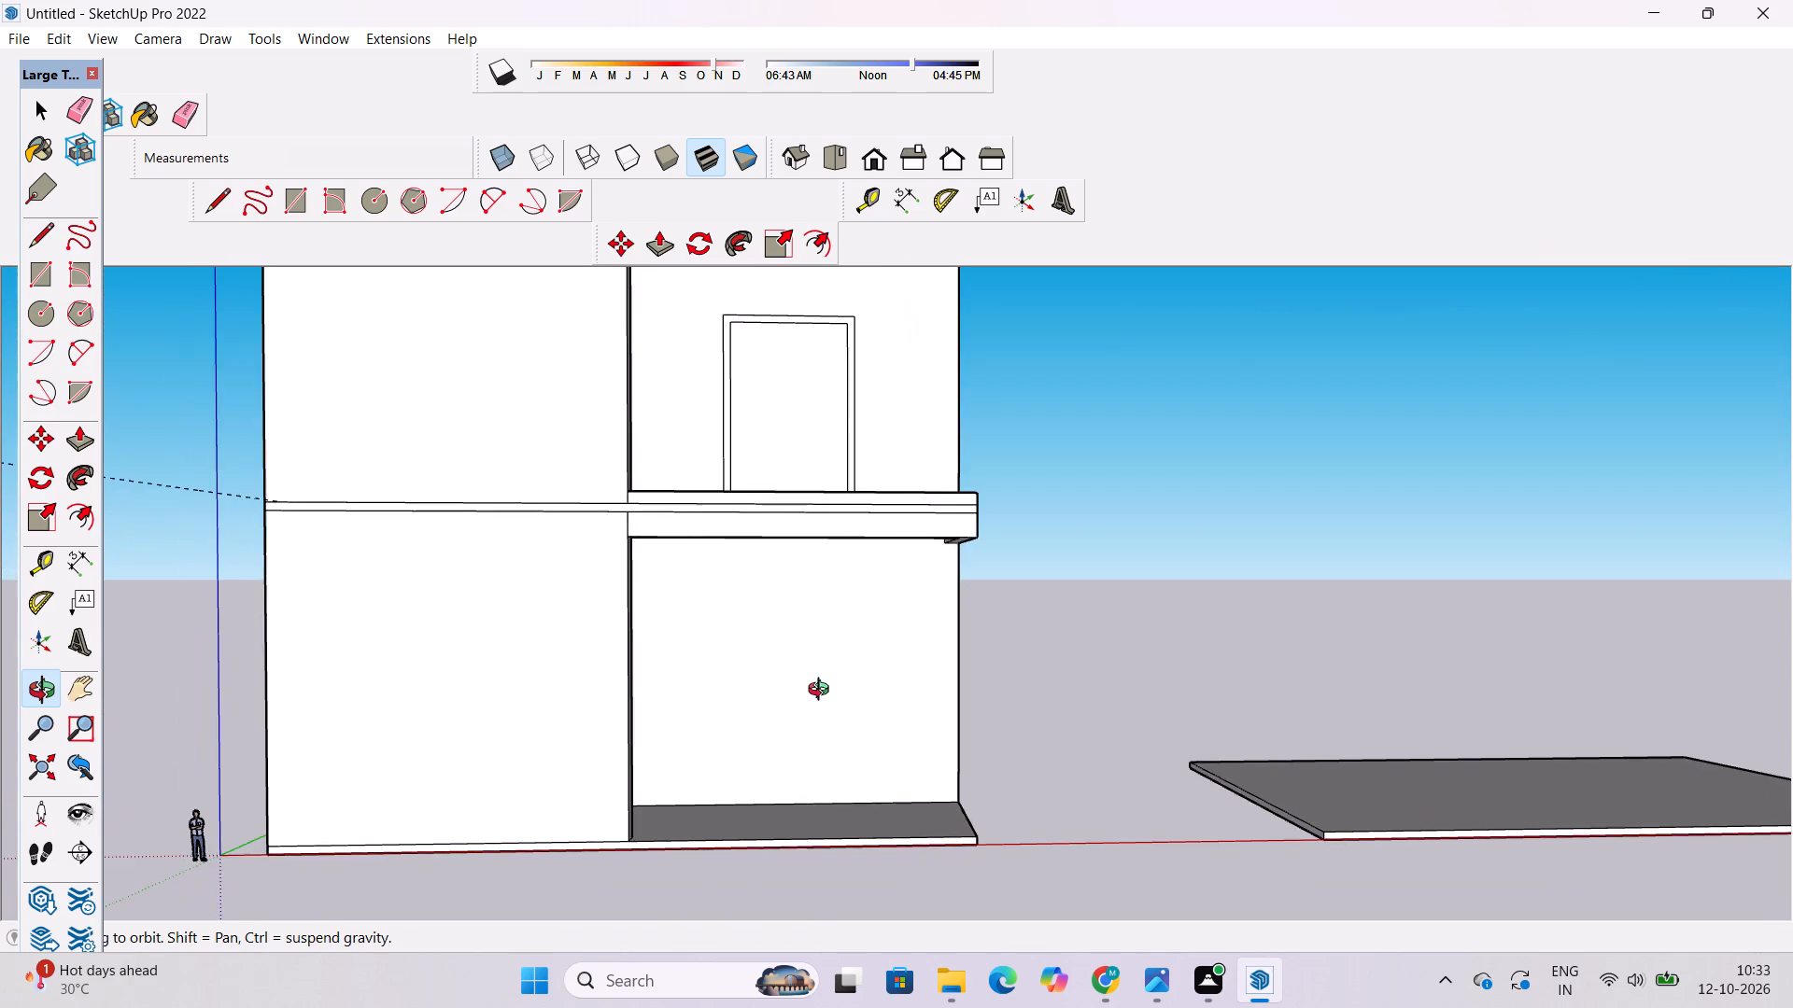
{"action": "left_click_drag", "start_coordinate": [823, 692], "coordinate": [816, 705]}
{"action": "scroll", "coordinate": [816, 705], "scroll_direction": "up", "scroll_amount": 4}
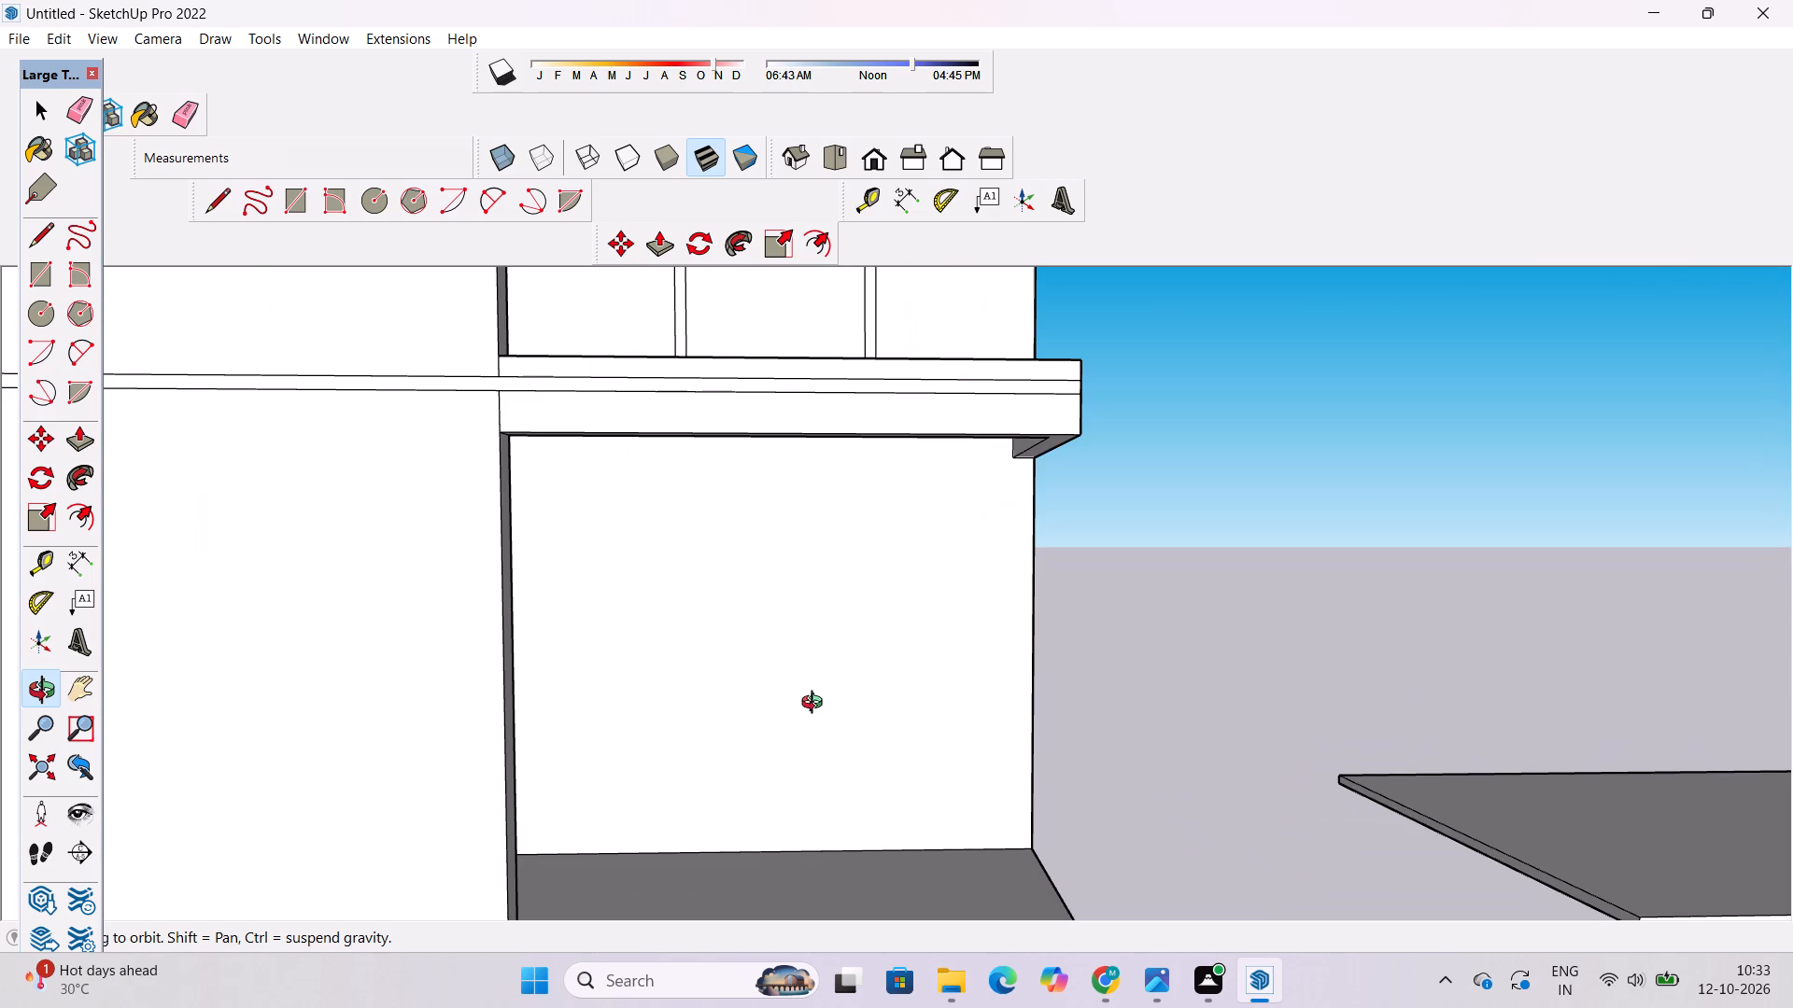
{"action": "scroll", "coordinate": [816, 705], "scroll_direction": "down", "scroll_amount": 3}
{"action": "left_click", "coordinate": [816, 706], "text": "shift"}
{"action": "left_click_drag", "start_coordinate": [810, 726], "coordinate": [807, 747]}
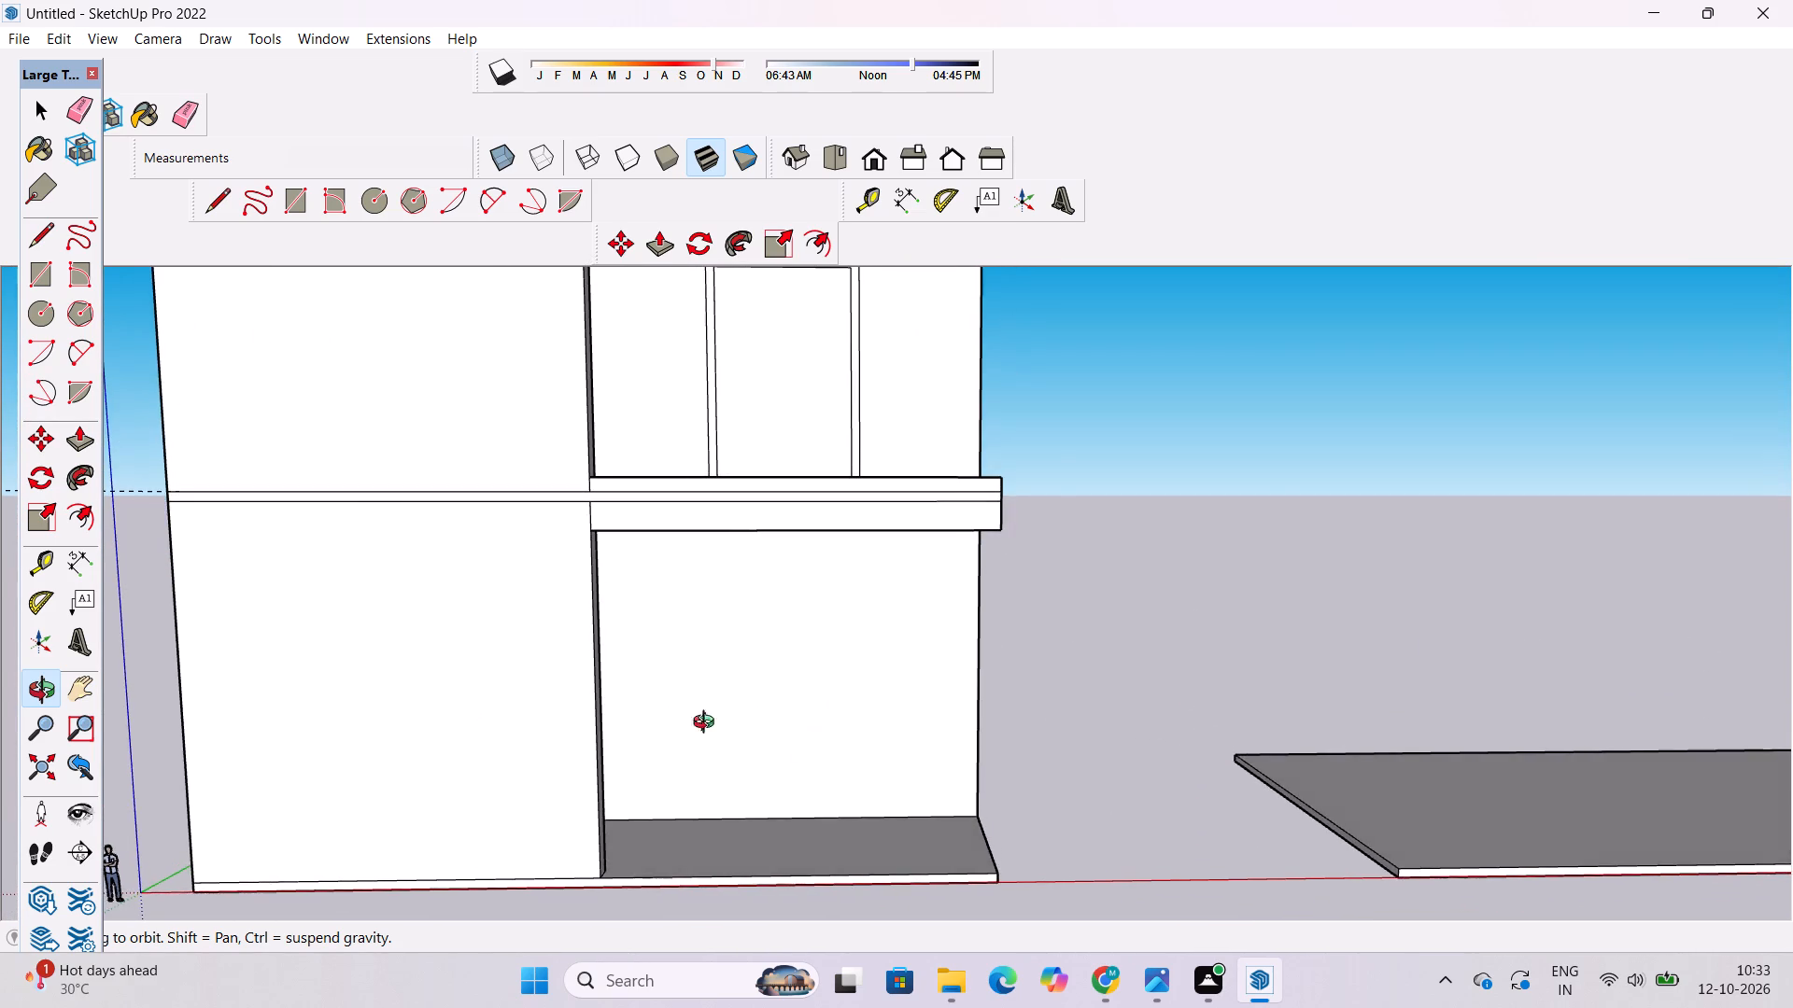
{"action": "scroll", "coordinate": [467, 721], "scroll_direction": "up", "scroll_amount": 3}
{"action": "left_click_drag", "start_coordinate": [499, 729], "coordinate": [466, 768]}
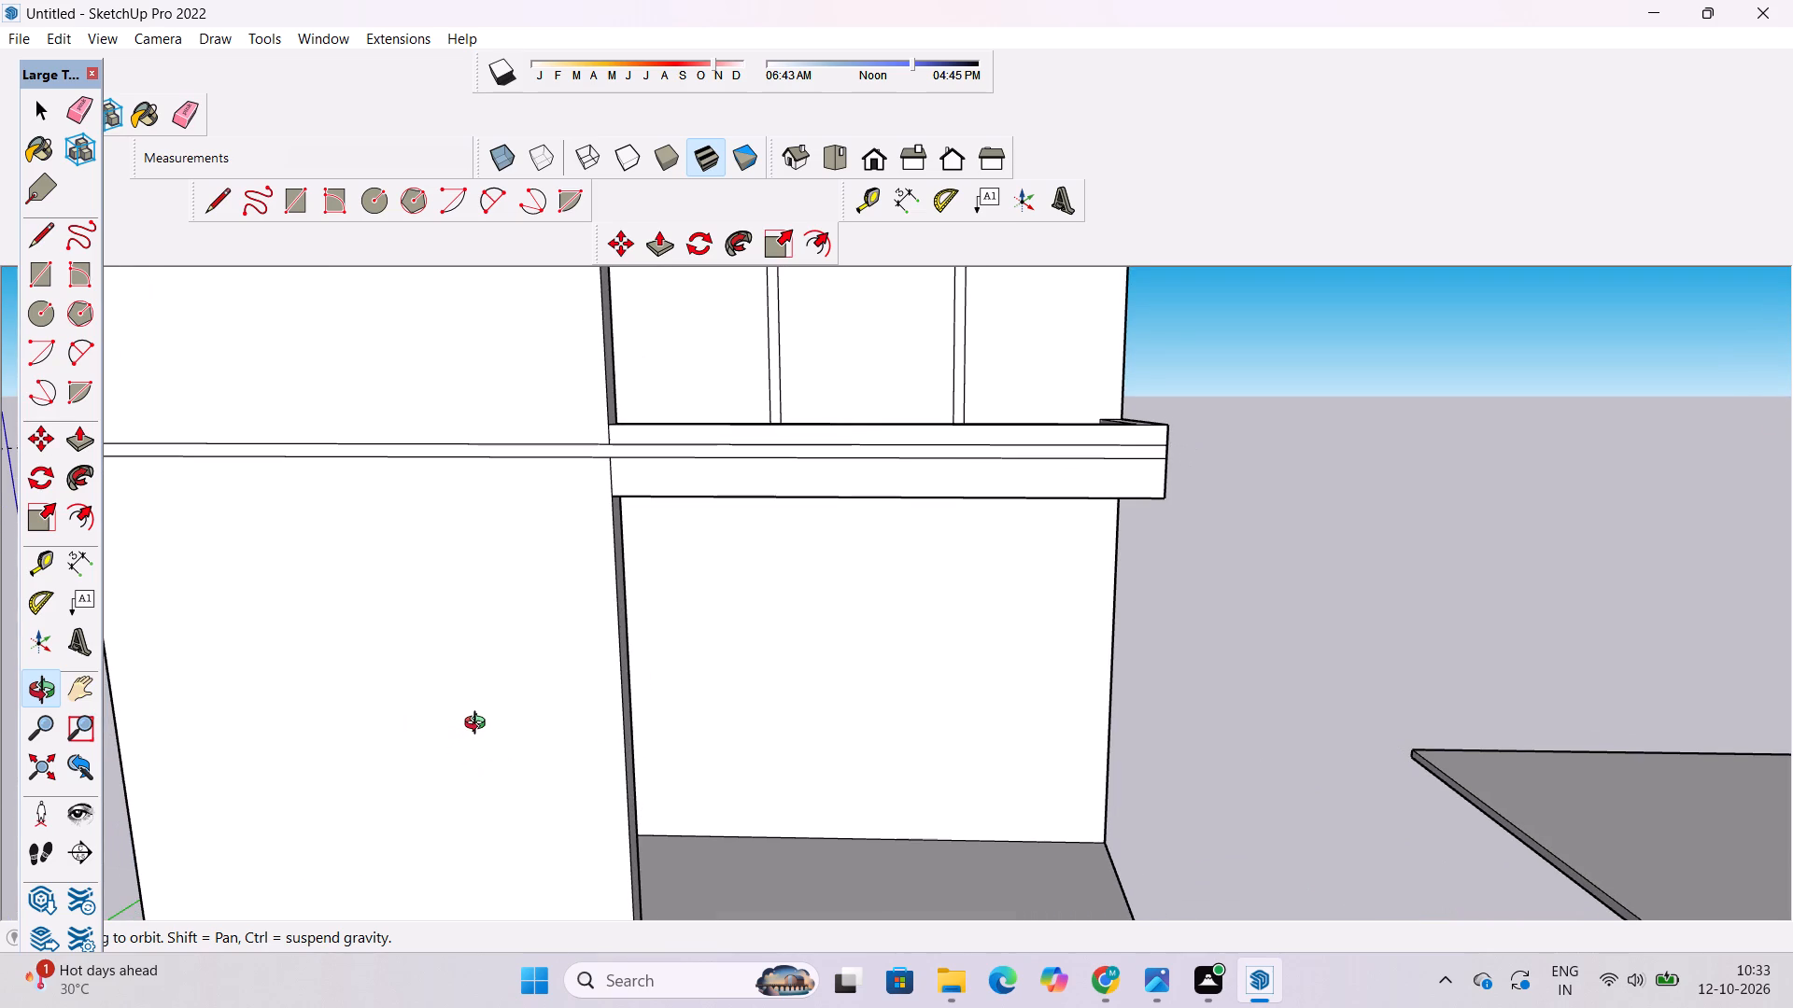
{"action": "scroll", "coordinate": [475, 693], "scroll_direction": "down", "scroll_amount": 2}
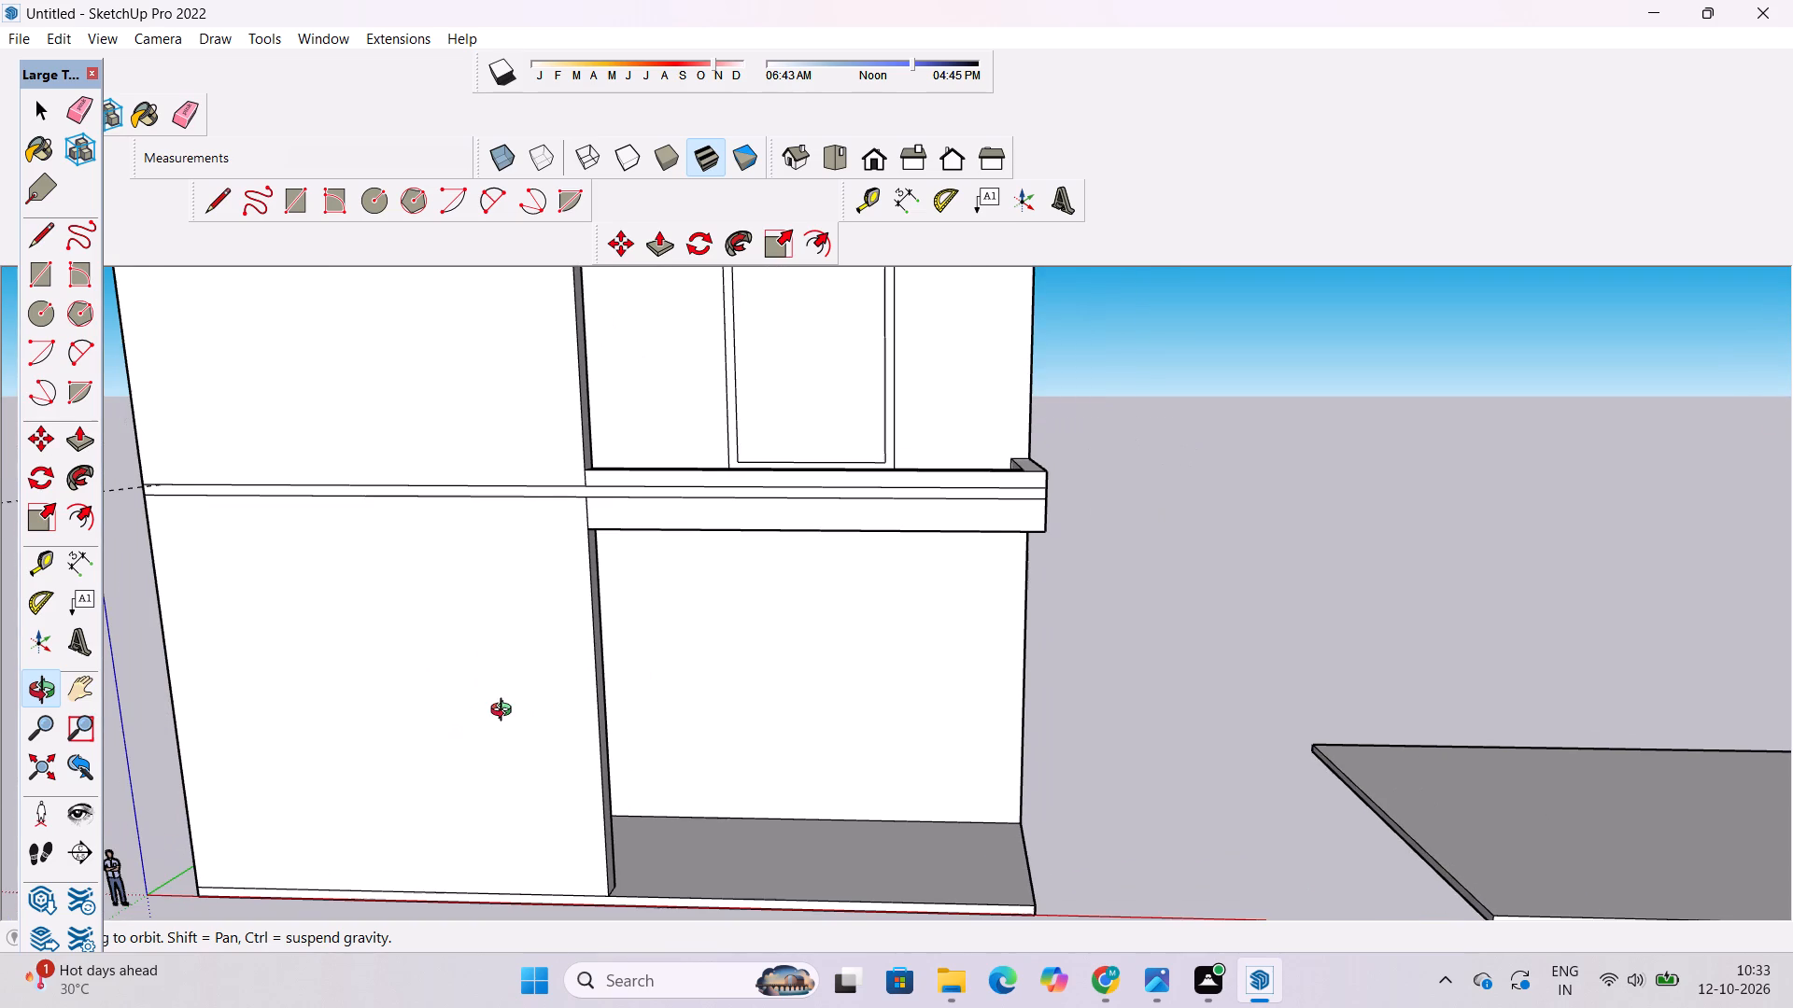
{"action": "scroll", "coordinate": [603, 645], "scroll_direction": "down", "scroll_amount": 5}
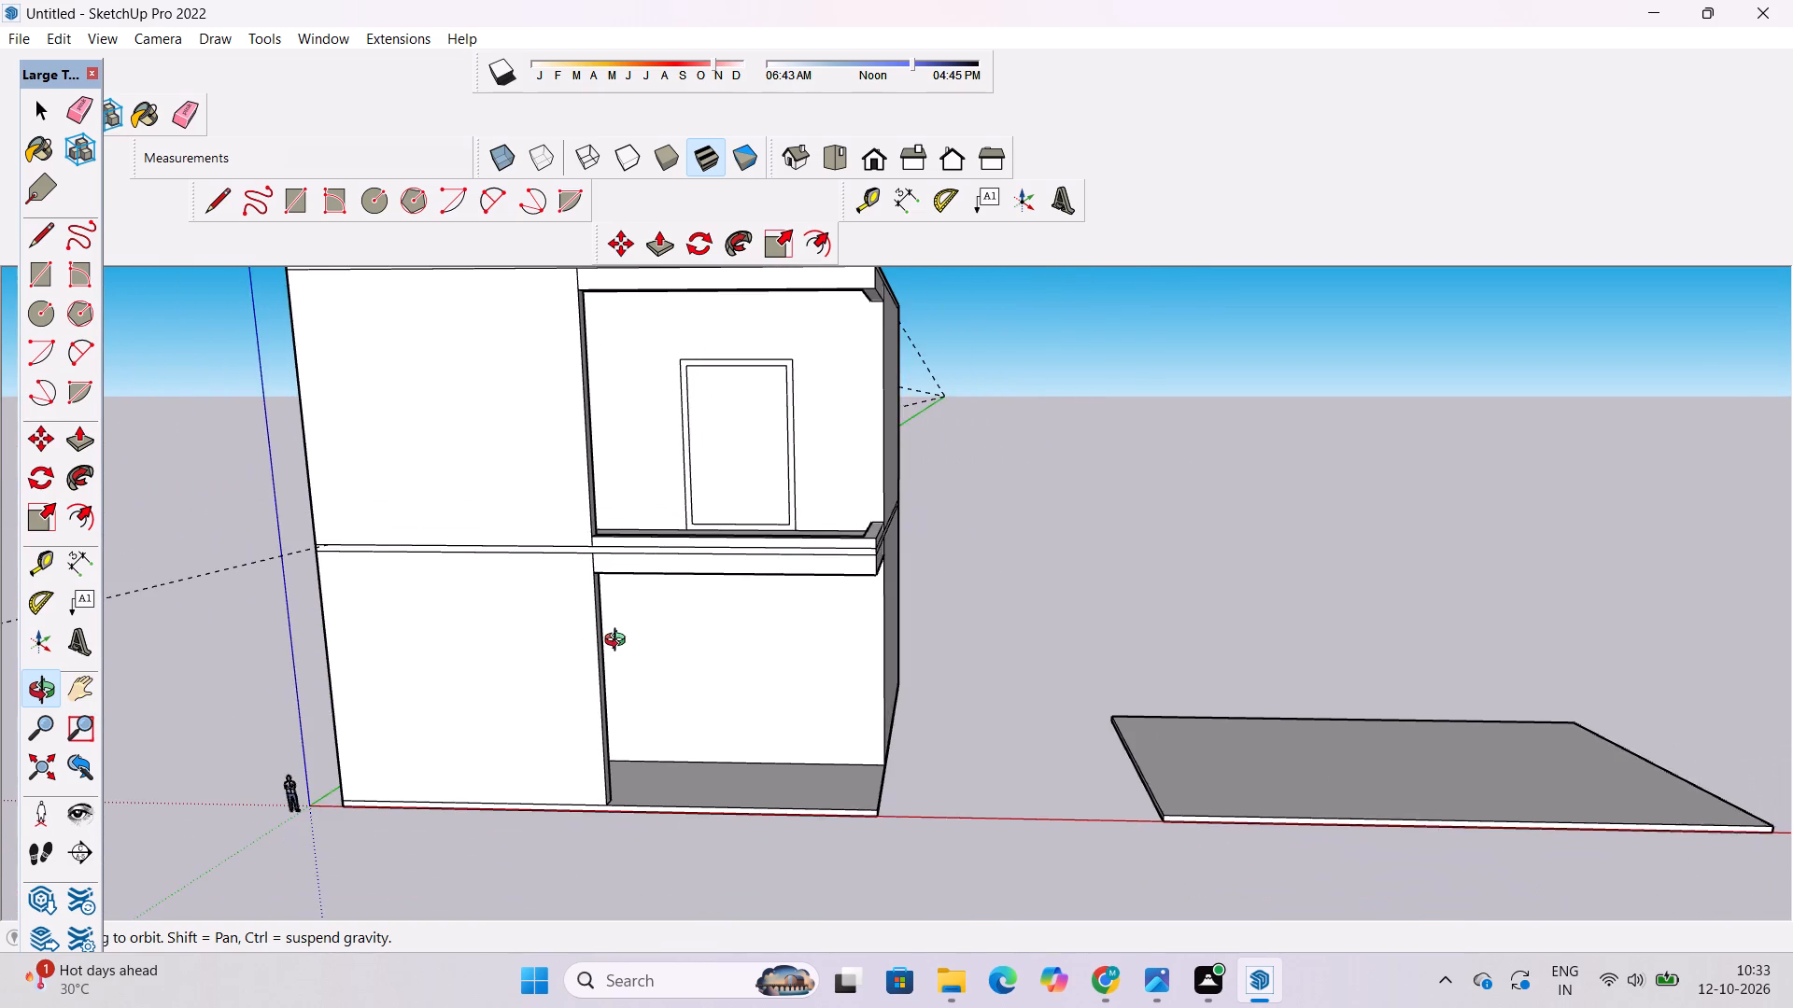
Examine the whole building's front, its roof slab and the balcony from several angles.
{"action": "scroll", "coordinate": [623, 640], "scroll_direction": "down", "scroll_amount": 4}
{"action": "scroll", "coordinate": [623, 640], "scroll_direction": "up", "scroll_amount": 1}
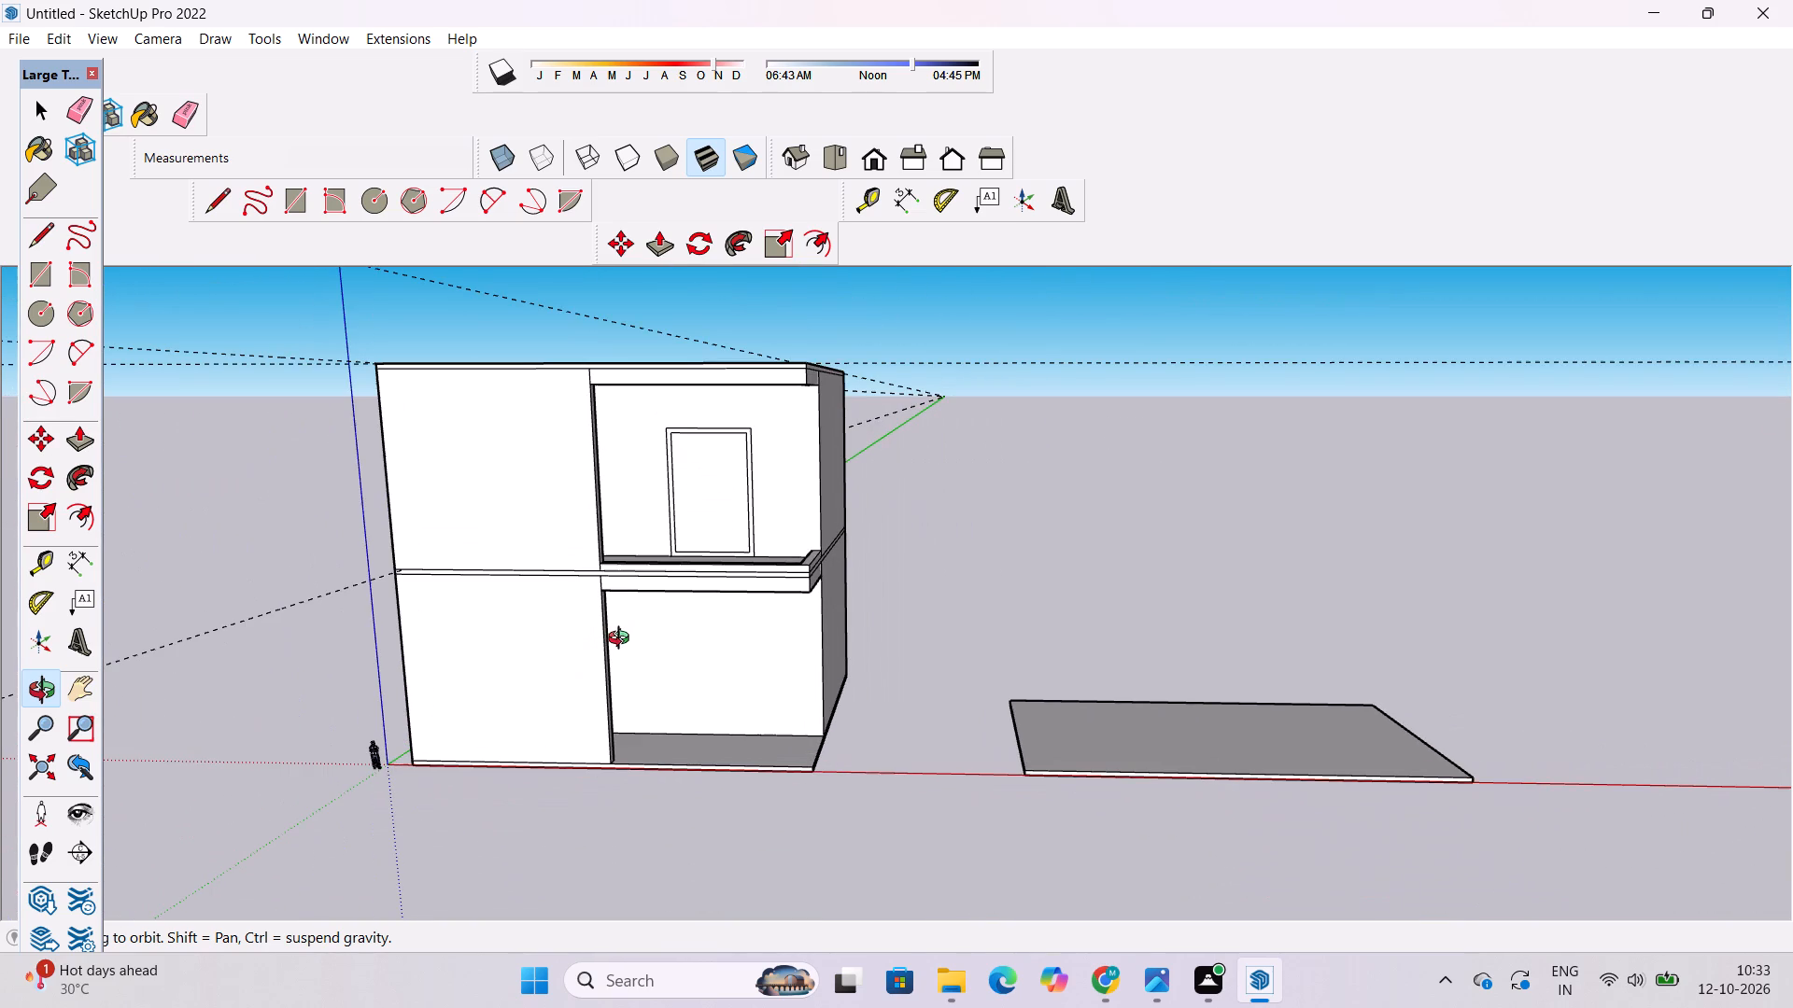
{"action": "scroll", "coordinate": [623, 640], "scroll_direction": "up", "scroll_amount": 4}
{"action": "scroll", "coordinate": [623, 642], "scroll_direction": "down", "scroll_amount": 5}
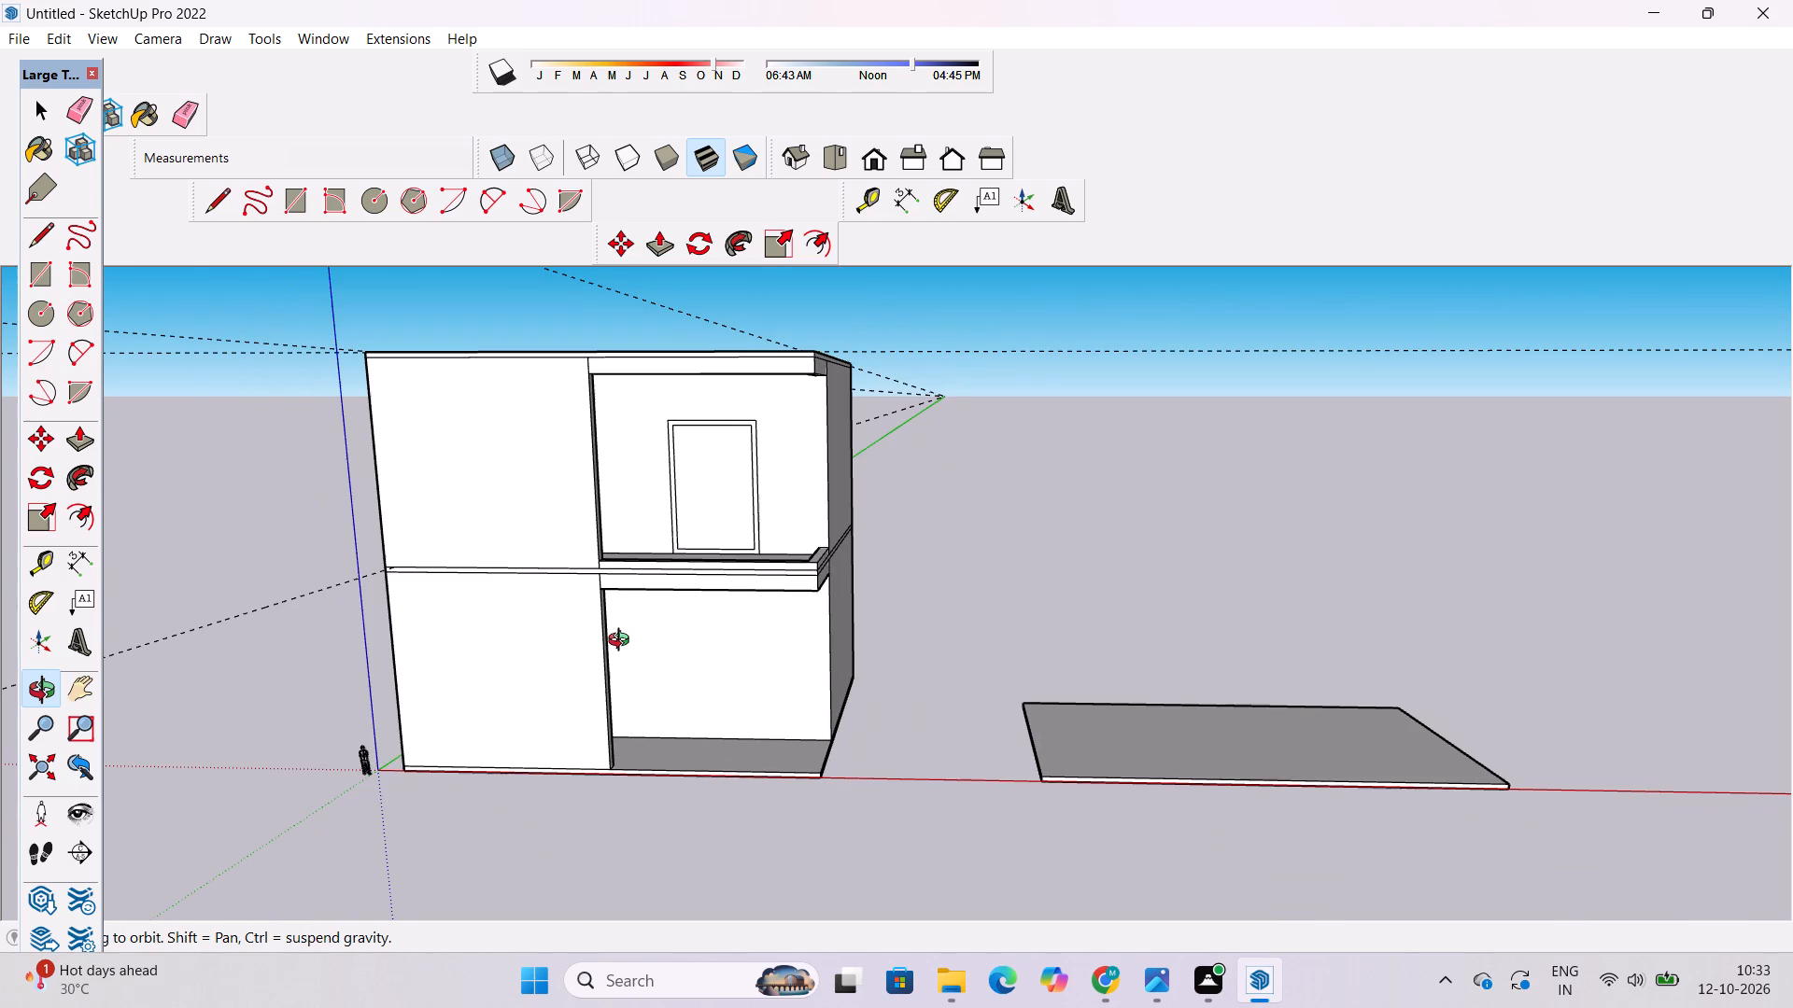
{"action": "scroll", "coordinate": [671, 619], "scroll_direction": "down", "scroll_amount": 4}
{"action": "scroll", "coordinate": [671, 619], "scroll_direction": "up", "scroll_amount": 4}
{"action": "scroll", "coordinate": [671, 619], "scroll_direction": "down", "scroll_amount": 6}
{"action": "scroll", "coordinate": [660, 626], "scroll_direction": "up", "scroll_amount": 5}
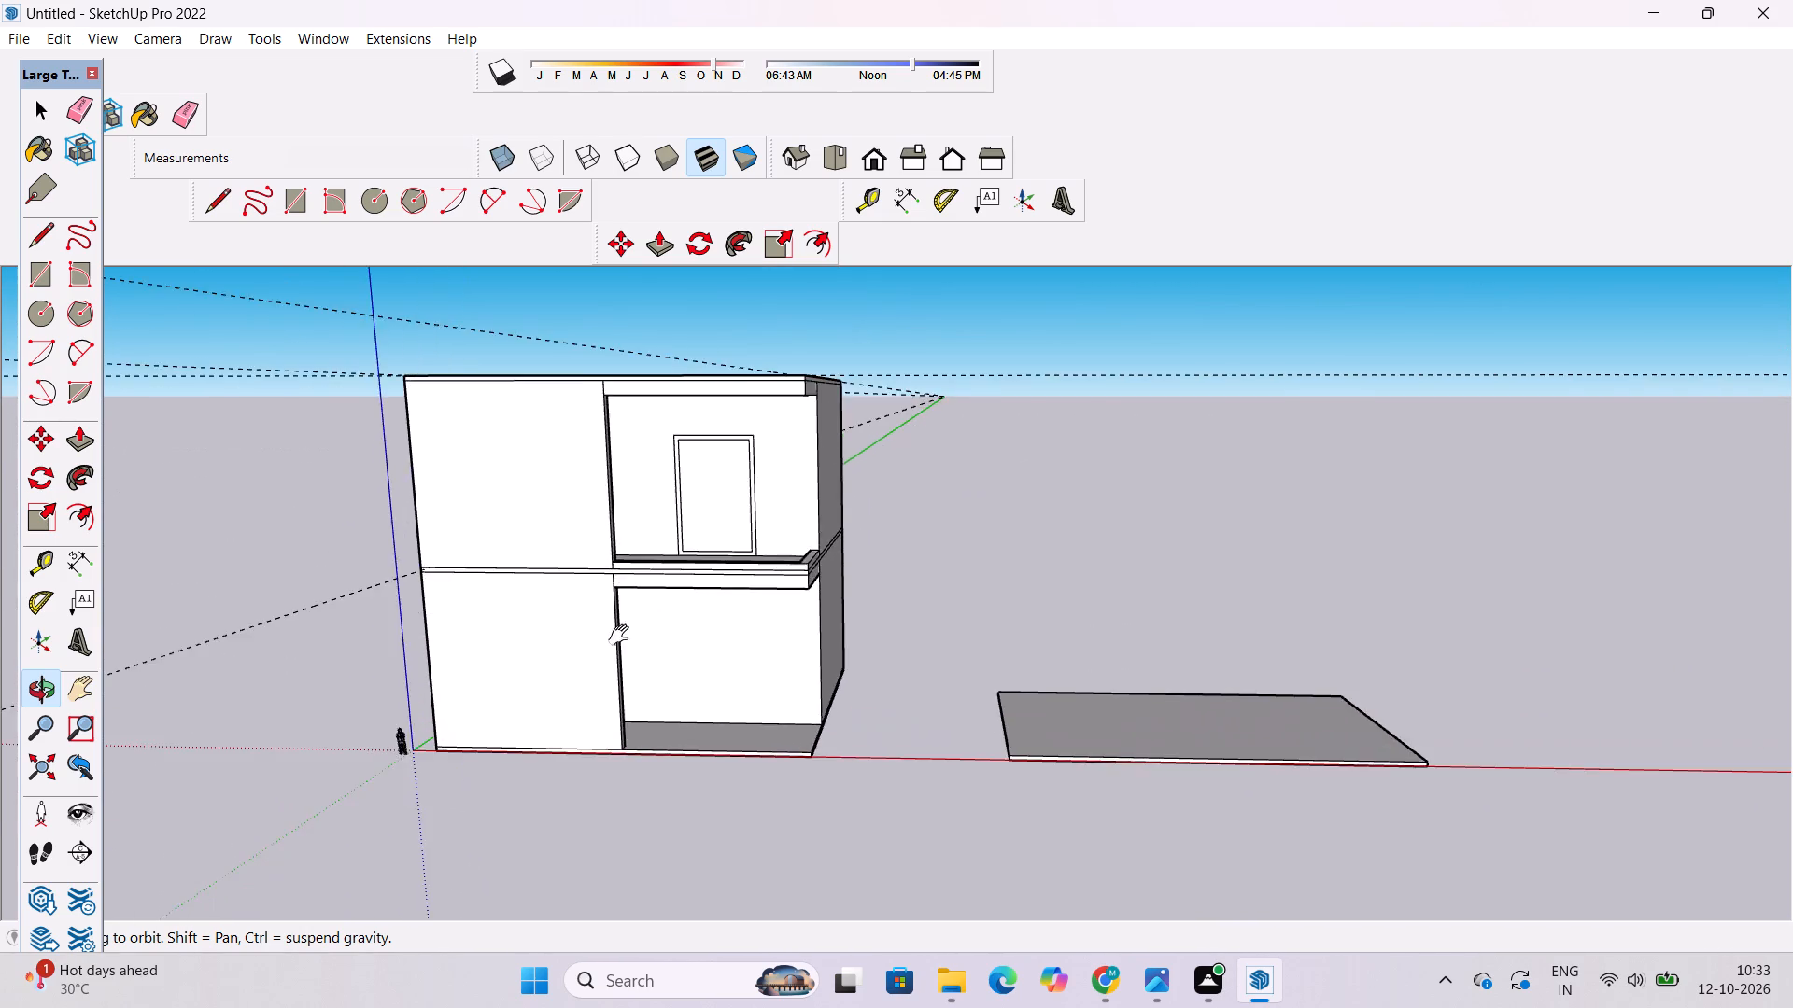
{"action": "left_click_drag", "start_coordinate": [624, 637], "coordinate": [824, 653], "text": "shift"}
{"action": "left_click_drag", "start_coordinate": [825, 661], "coordinate": [821, 735]}
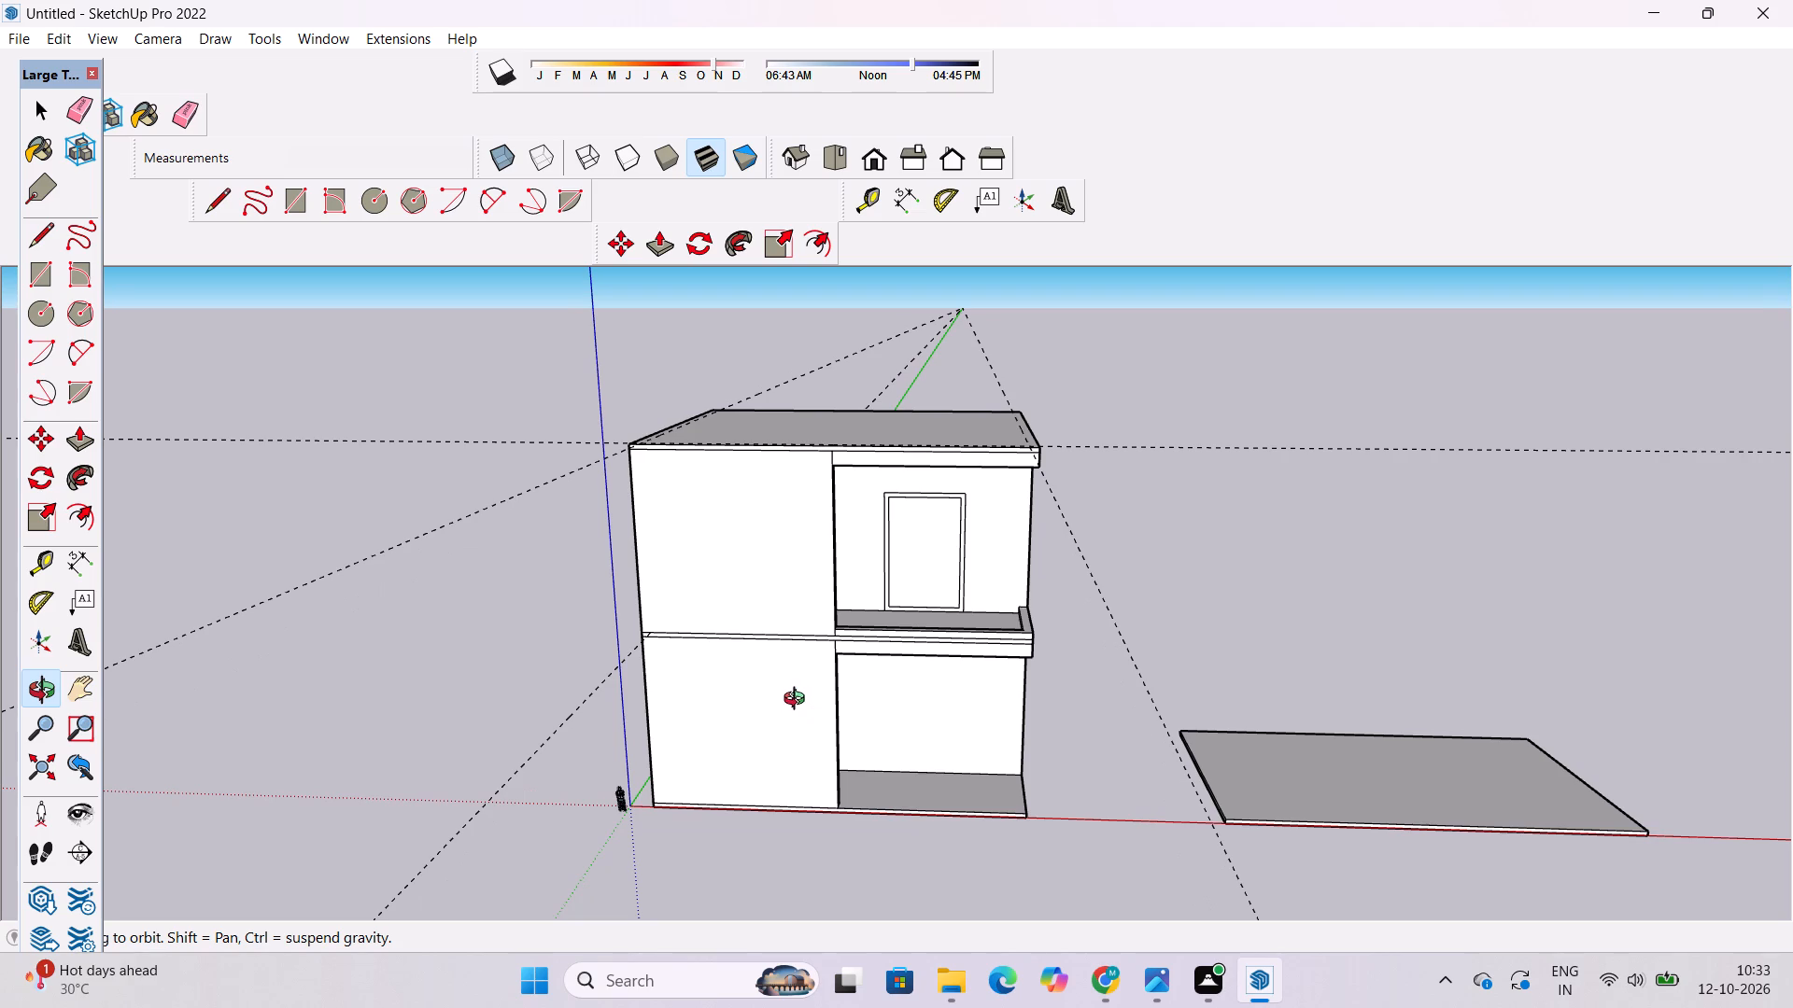
{"action": "scroll", "coordinate": [786, 615], "scroll_direction": "down", "scroll_amount": 4}
{"action": "left_click_drag", "start_coordinate": [926, 608], "coordinate": [939, 682], "text": "shift"}
{"action": "scroll", "coordinate": [853, 578], "scroll_direction": "up", "scroll_amount": 2}
{"action": "left_click_drag", "start_coordinate": [861, 599], "coordinate": [882, 674]}
Push/Pull the underside of the roof slab's edge beam downward by 1'.
{"action": "scroll", "coordinate": [889, 638], "scroll_direction": "up", "scroll_amount": 4}
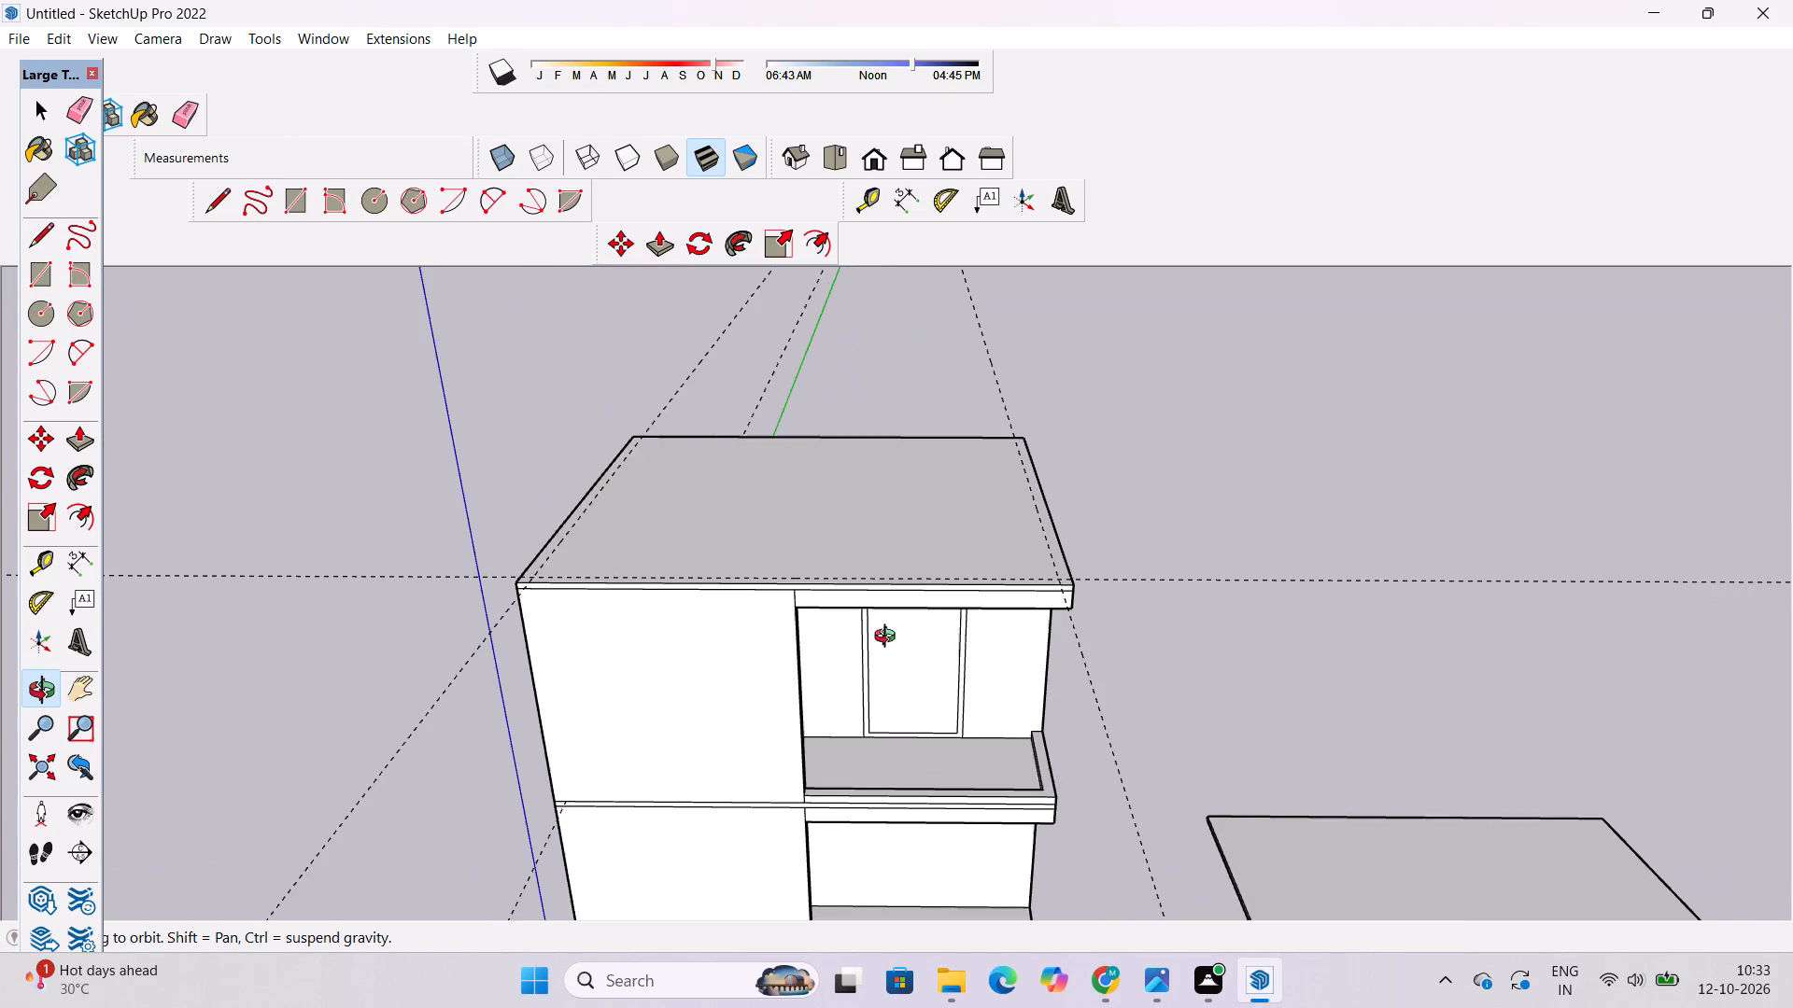
{"action": "left_click_drag", "start_coordinate": [889, 638], "coordinate": [889, 681], "text": "shift"}
{"action": "scroll", "coordinate": [893, 679], "scroll_direction": "up", "scroll_amount": 4}
{"action": "left_click_drag", "start_coordinate": [893, 698], "coordinate": [878, 552]}
{"action": "left_click_drag", "start_coordinate": [871, 589], "coordinate": [849, 702], "text": "shift"}
{"action": "left_click_drag", "start_coordinate": [849, 703], "coordinate": [852, 595]}
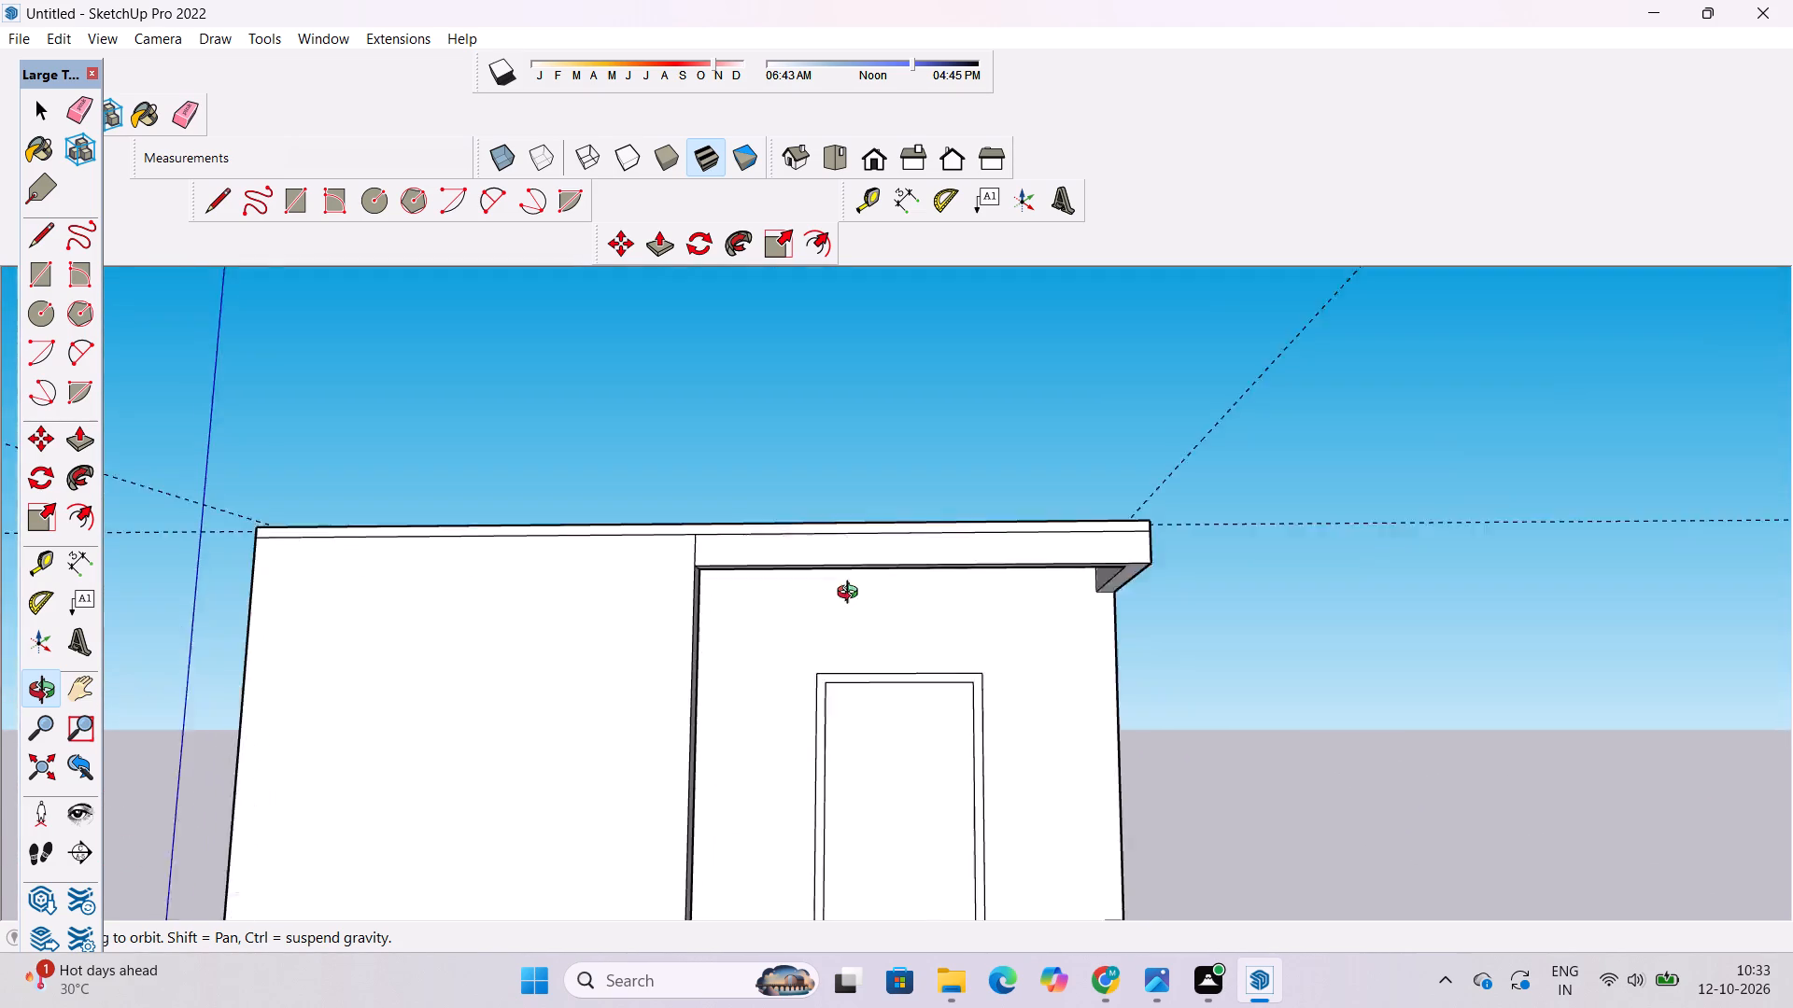
{"action": "left_click_drag", "start_coordinate": [852, 595], "coordinate": [852, 559]}
{"action": "scroll", "coordinate": [852, 549], "scroll_direction": "up", "scroll_amount": 5}
{"action": "left_click_drag", "start_coordinate": [847, 554], "coordinate": [752, 625], "text": "shift"}
{"action": "left_click_drag", "start_coordinate": [753, 623], "coordinate": [760, 595]}
{"action": "left_click_drag", "start_coordinate": [760, 598], "coordinate": [760, 611], "text": "shift"}
{"action": "left_click", "coordinate": [760, 611]}
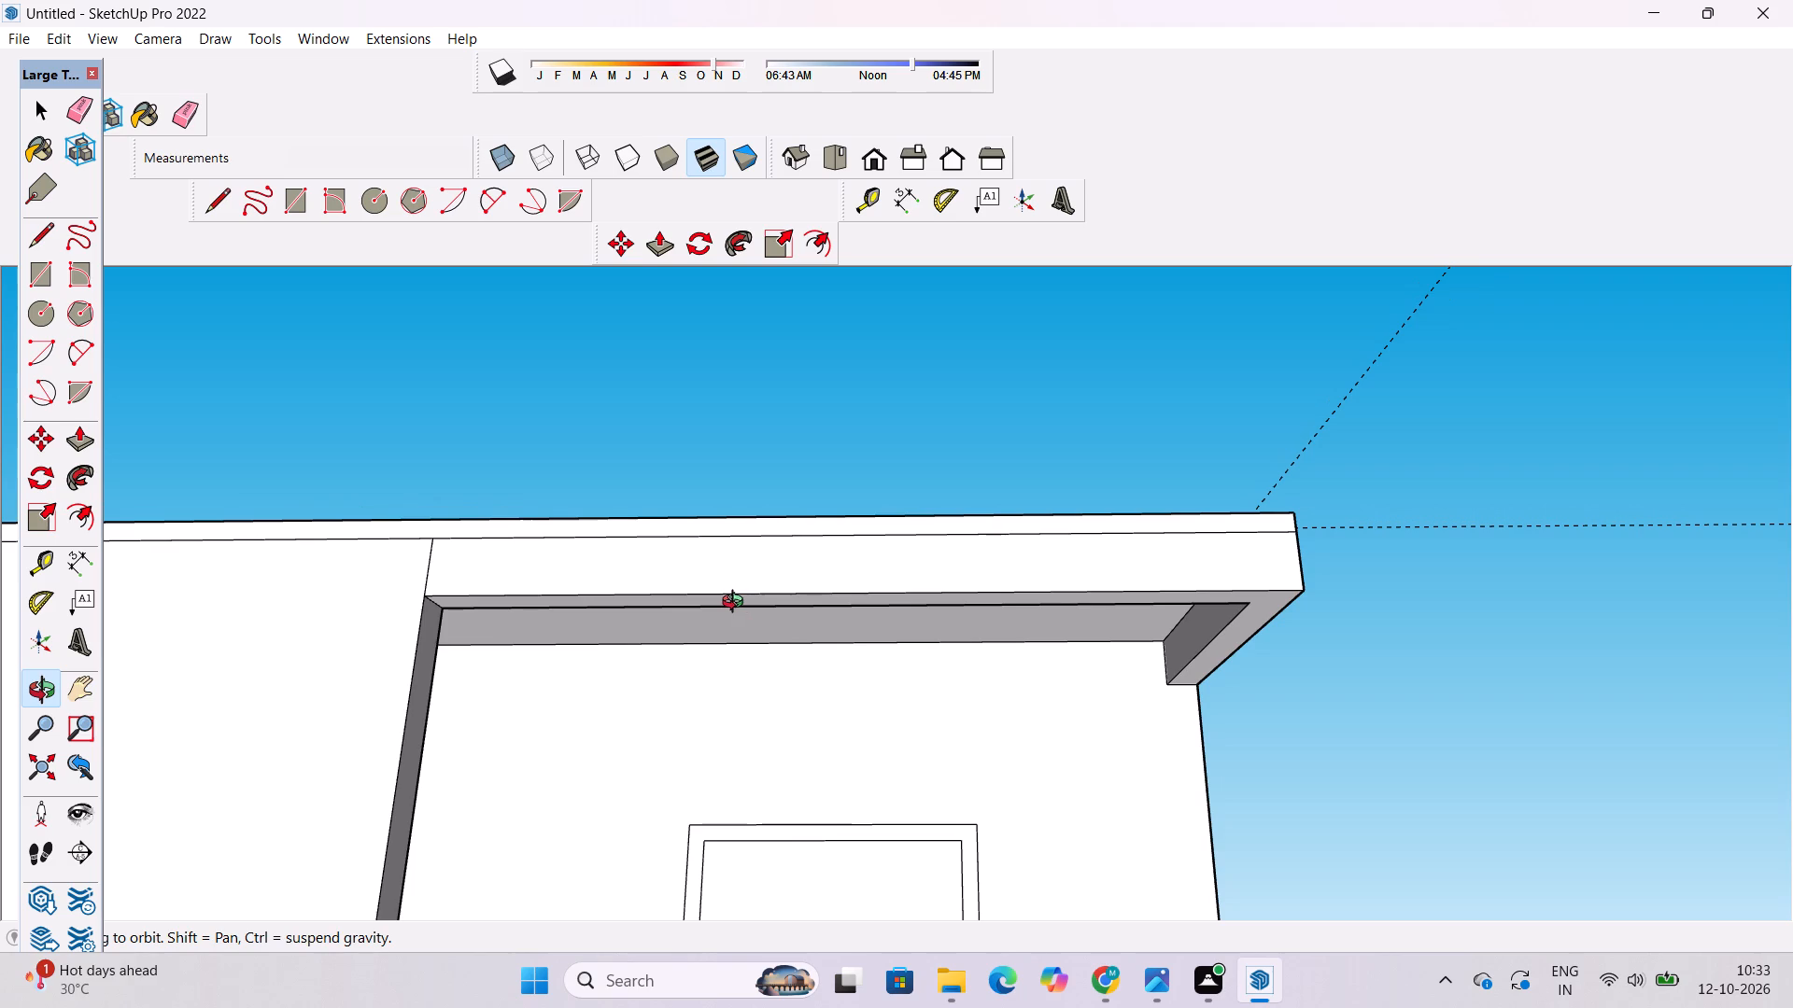
{"action": "key", "text": "p"}
{"action": "left_click", "coordinate": [780, 602]}
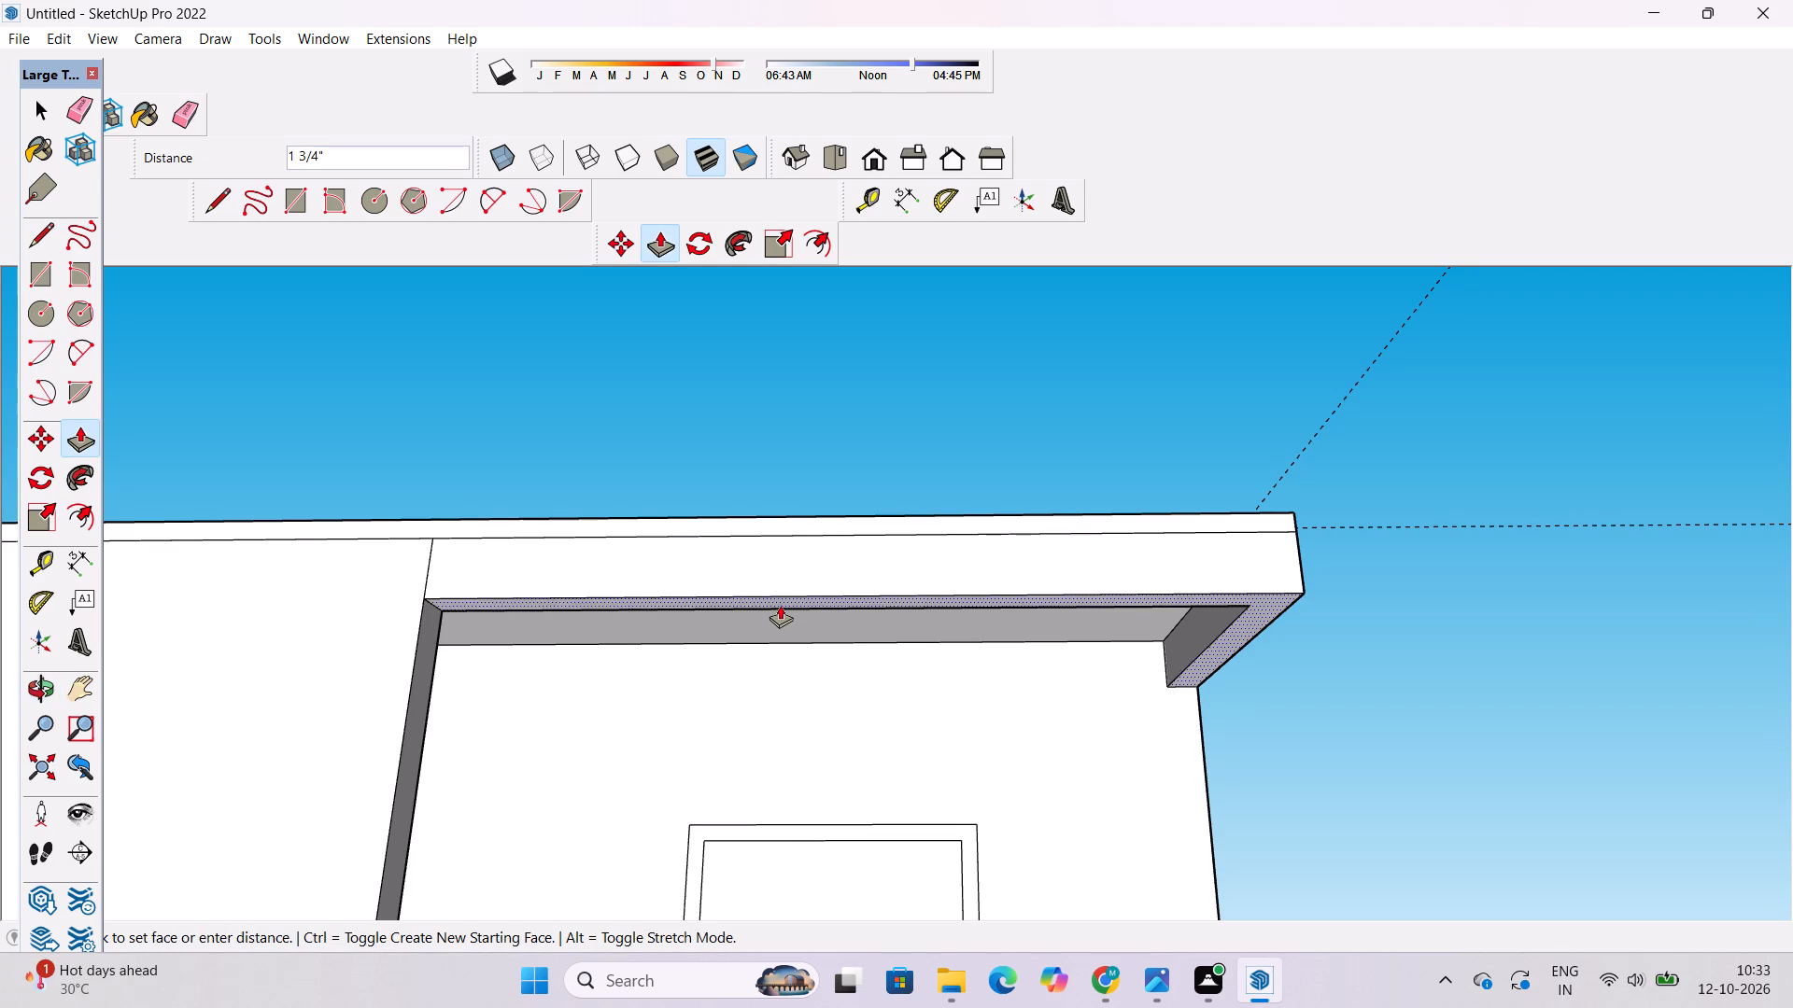
{"action": "type", "text": "1'"}
{"action": "key", "text": "Return"}
Examine the roof slab's top face and its guide lines from above.
{"action": "key", "text": "o"}
{"action": "scroll", "coordinate": [819, 600], "scroll_direction": "down", "scroll_amount": 7}
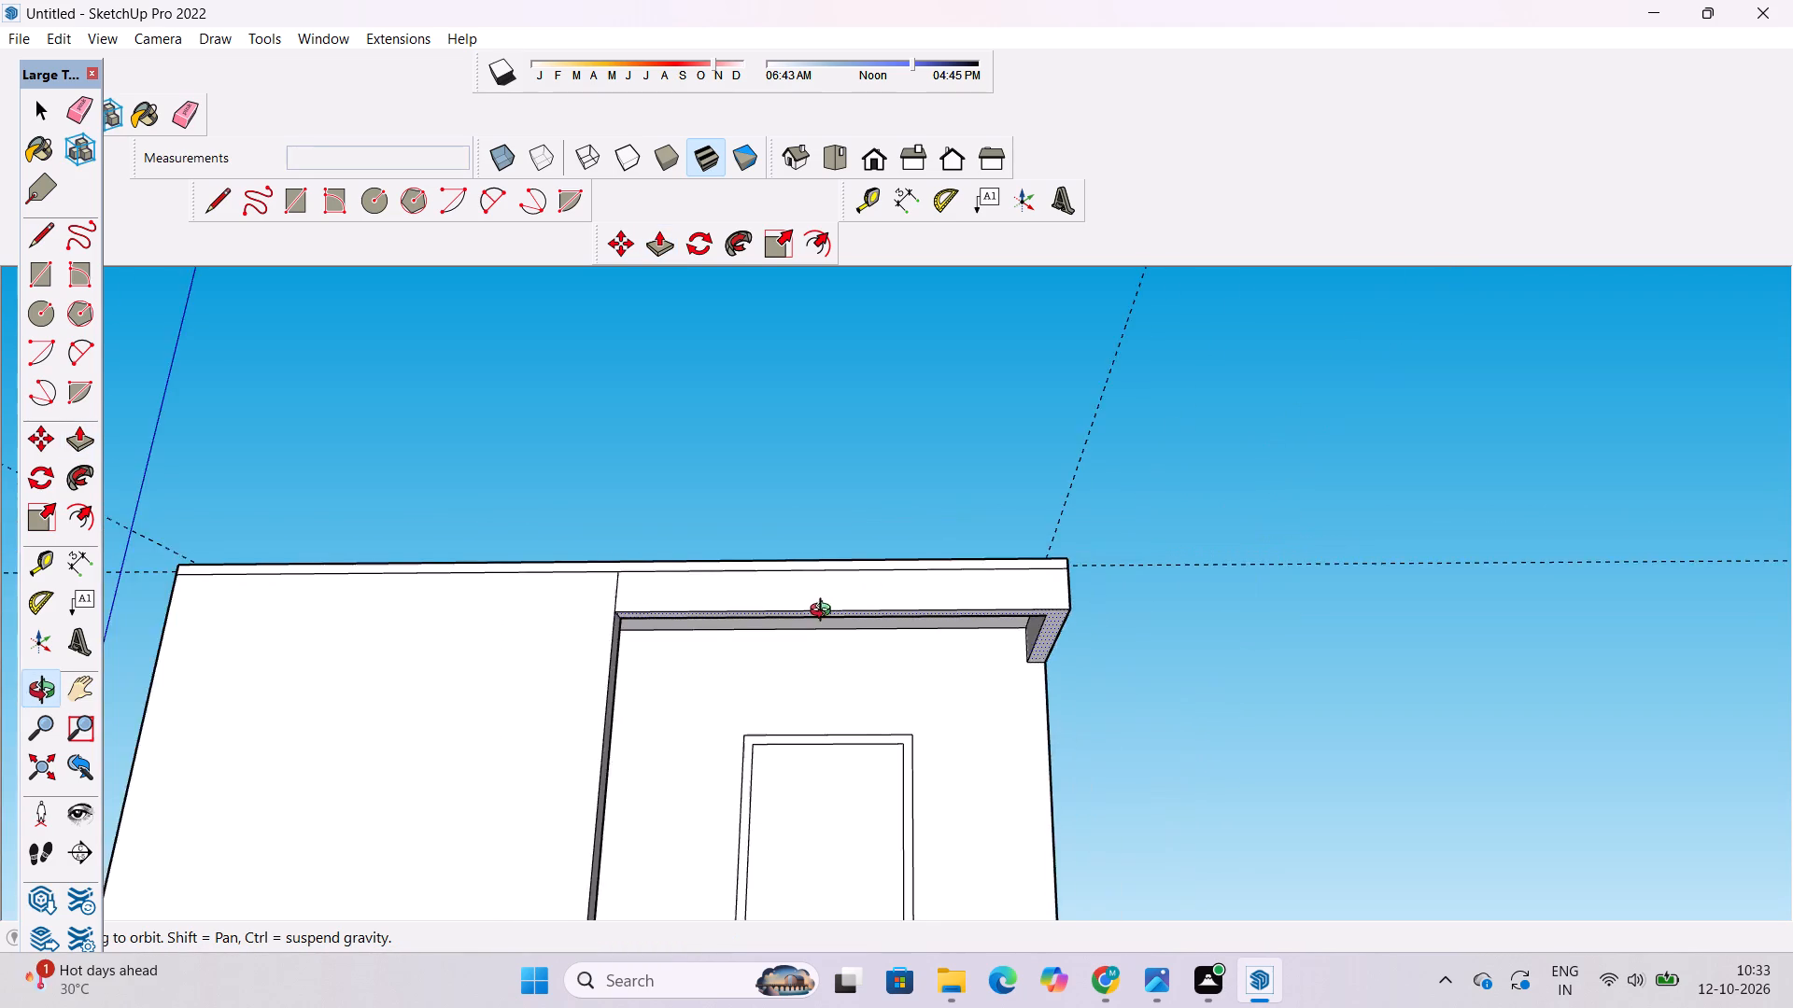
{"action": "left_click_drag", "start_coordinate": [825, 614], "coordinate": [820, 896]}
{"action": "left_click_drag", "start_coordinate": [810, 857], "coordinate": [824, 756], "text": "shift"}
{"action": "left_click_drag", "start_coordinate": [827, 748], "coordinate": [853, 845]}
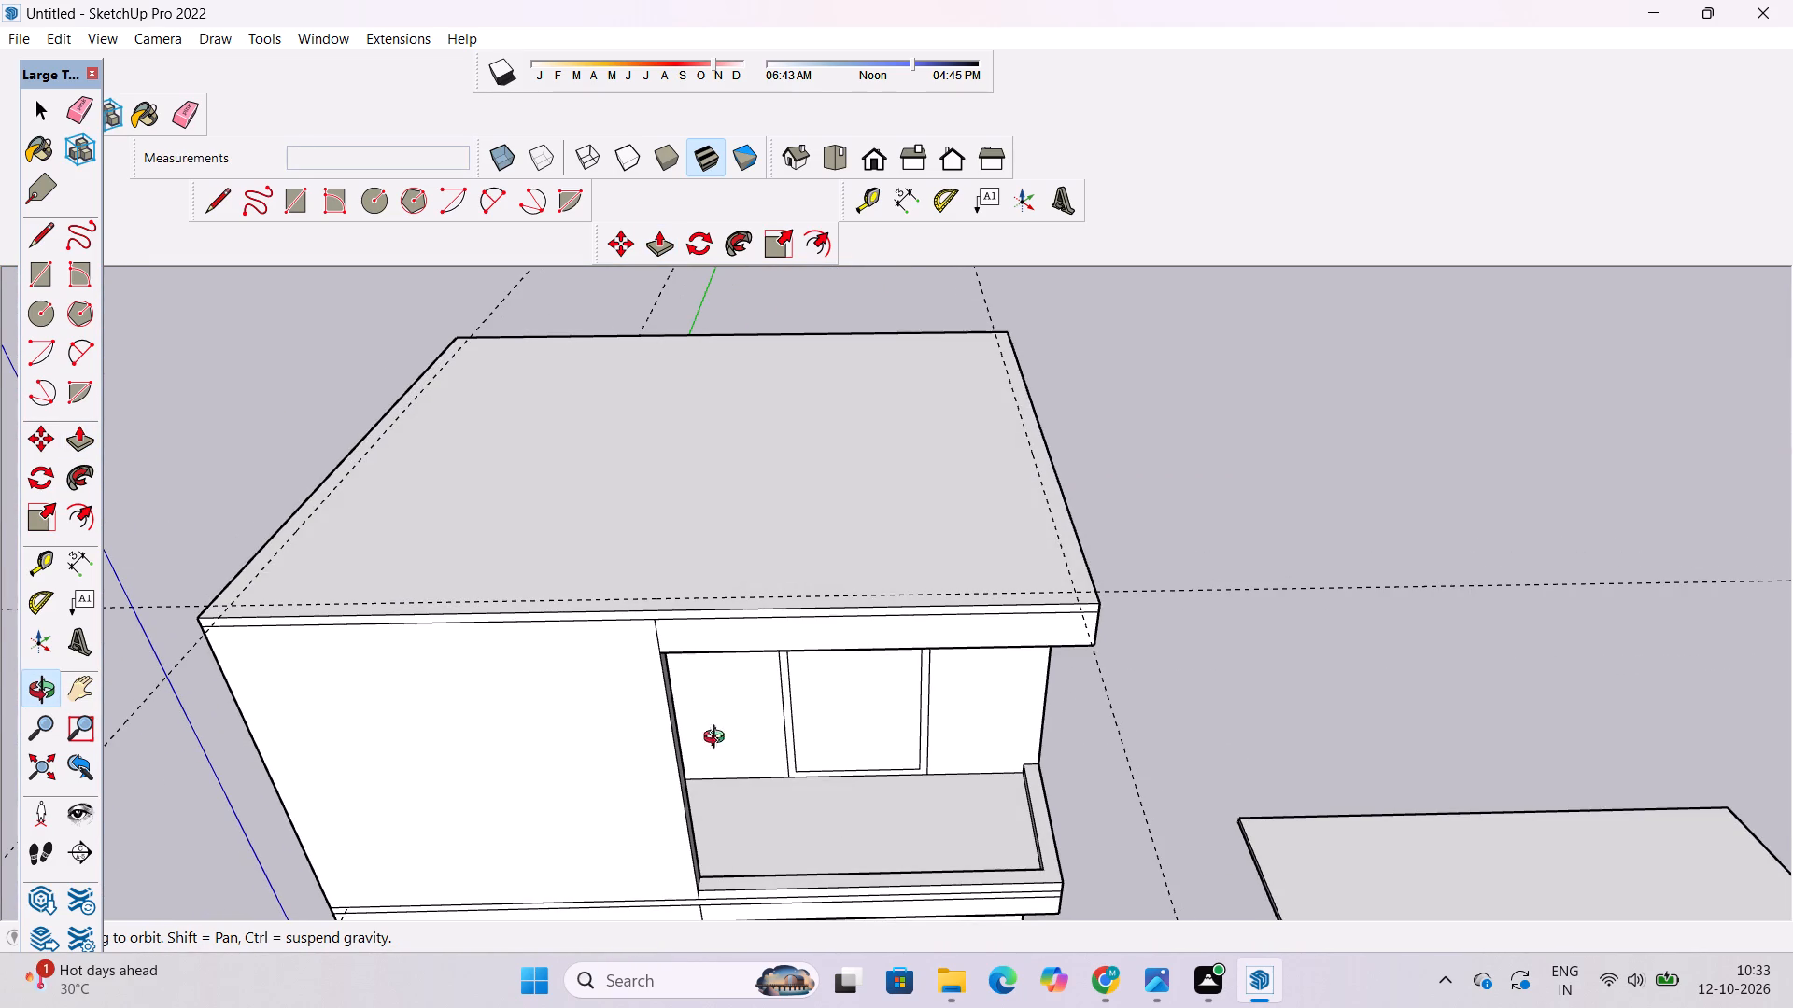
{"action": "scroll", "coordinate": [589, 668], "scroll_direction": "down", "scroll_amount": 4}
{"action": "left_click_drag", "start_coordinate": [589, 668], "coordinate": [608, 693], "text": "shift"}
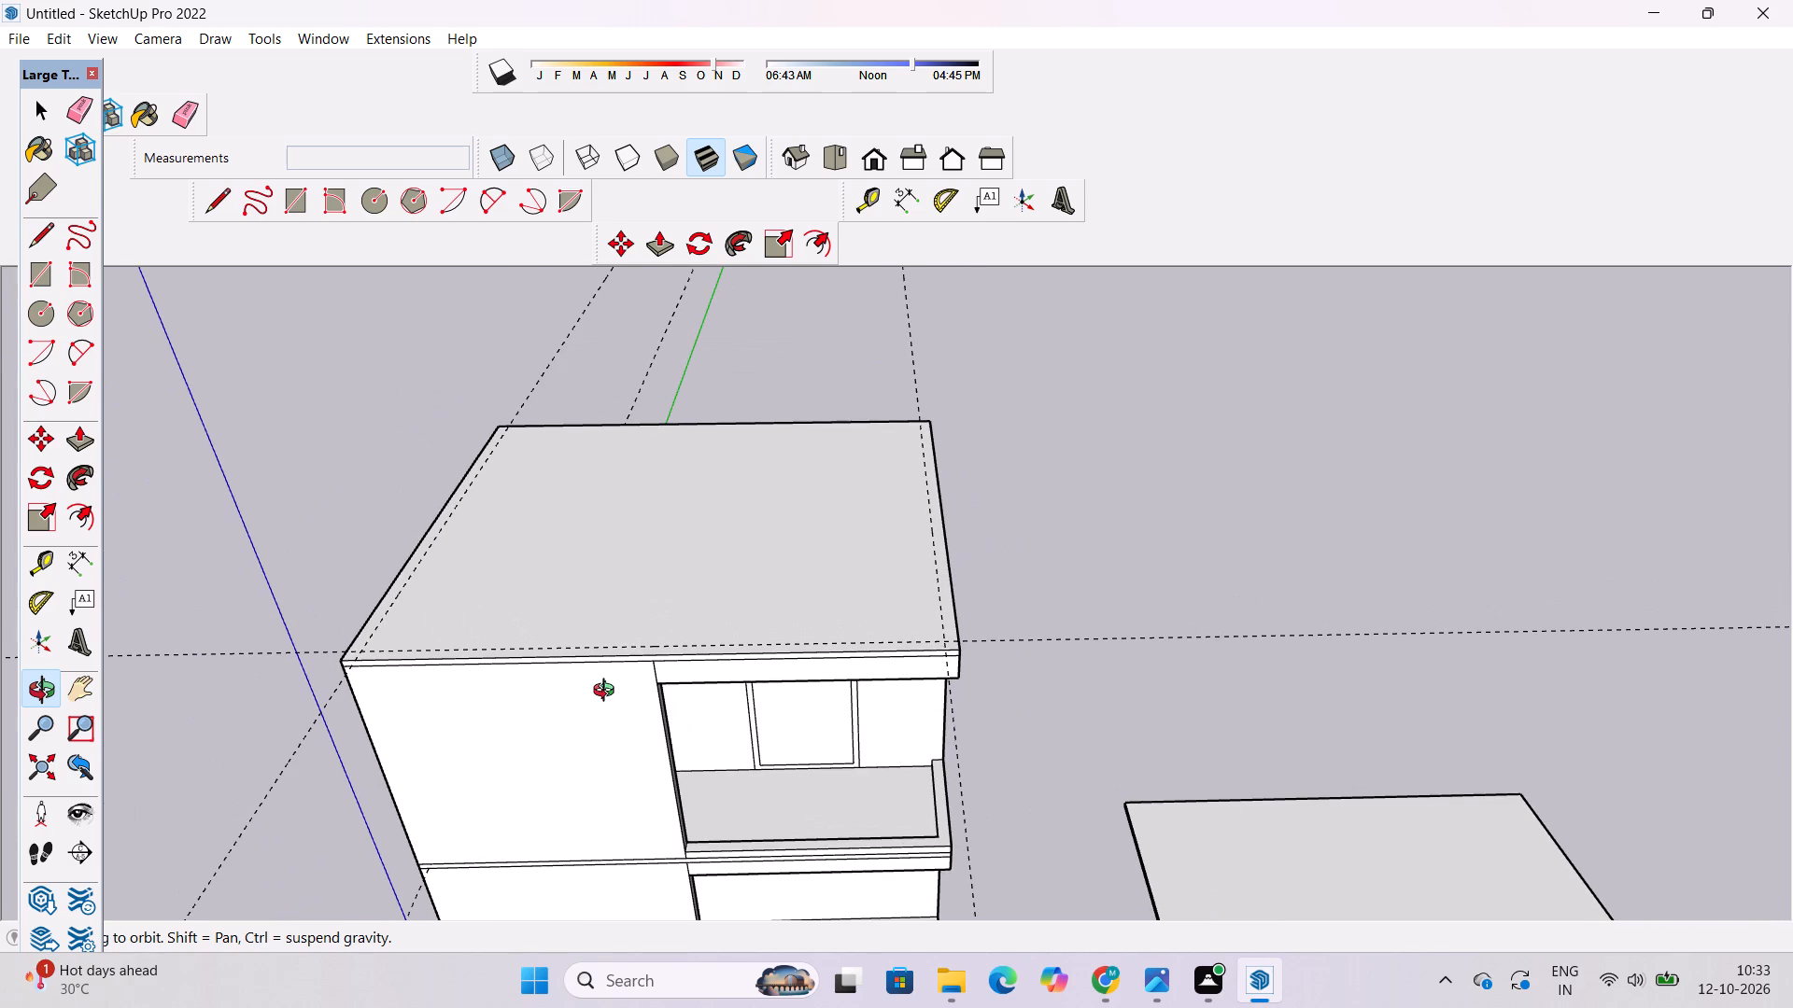
{"action": "scroll", "coordinate": [608, 695], "scroll_direction": "down", "scroll_amount": 2}
{"action": "left_click_drag", "start_coordinate": [625, 689], "coordinate": [660, 799], "text": "shift"}
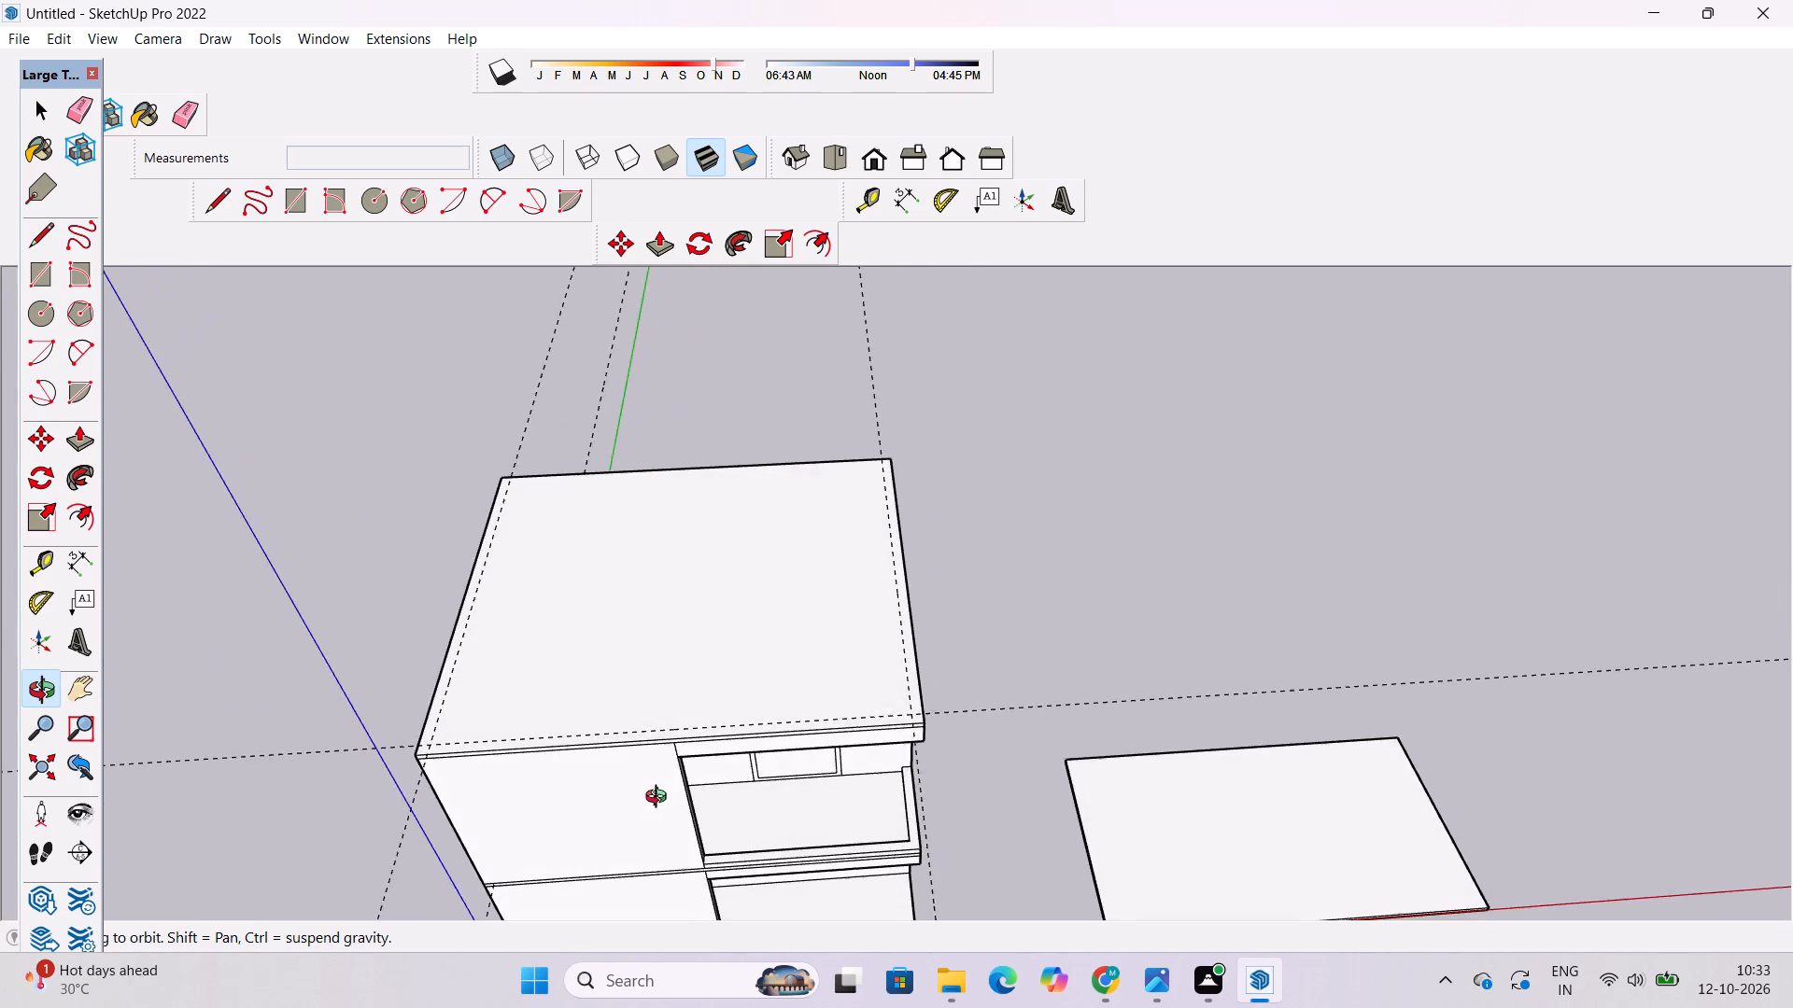
{"action": "left_click_drag", "start_coordinate": [660, 799], "coordinate": [663, 807], "text": "shift"}
{"action": "scroll", "coordinate": [667, 748], "scroll_direction": "up", "scroll_amount": 3}
{"action": "left_click_drag", "start_coordinate": [667, 748], "coordinate": [713, 746], "text": "shift"}
{"action": "scroll", "coordinate": [545, 748], "scroll_direction": "up", "scroll_amount": 2}
{"action": "left_click_drag", "start_coordinate": [549, 743], "coordinate": [563, 775], "text": "shift"}
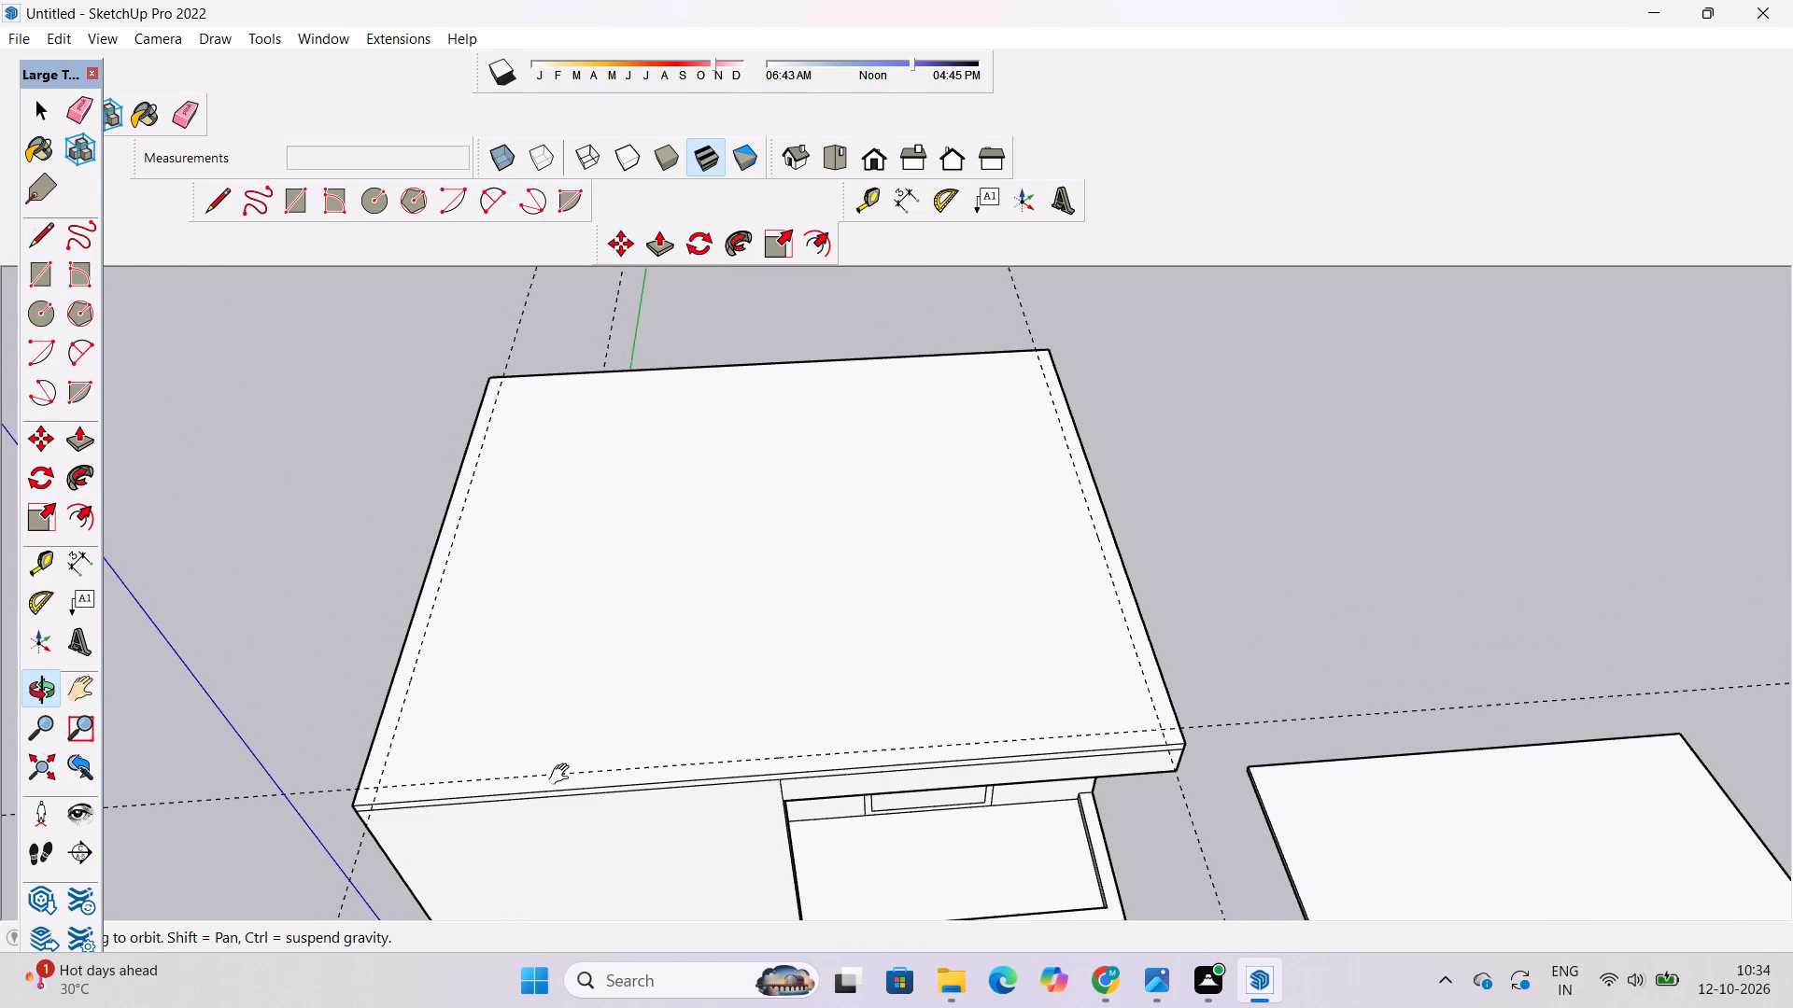
{"action": "left_click_drag", "start_coordinate": [563, 775], "coordinate": [604, 769], "text": "shift"}
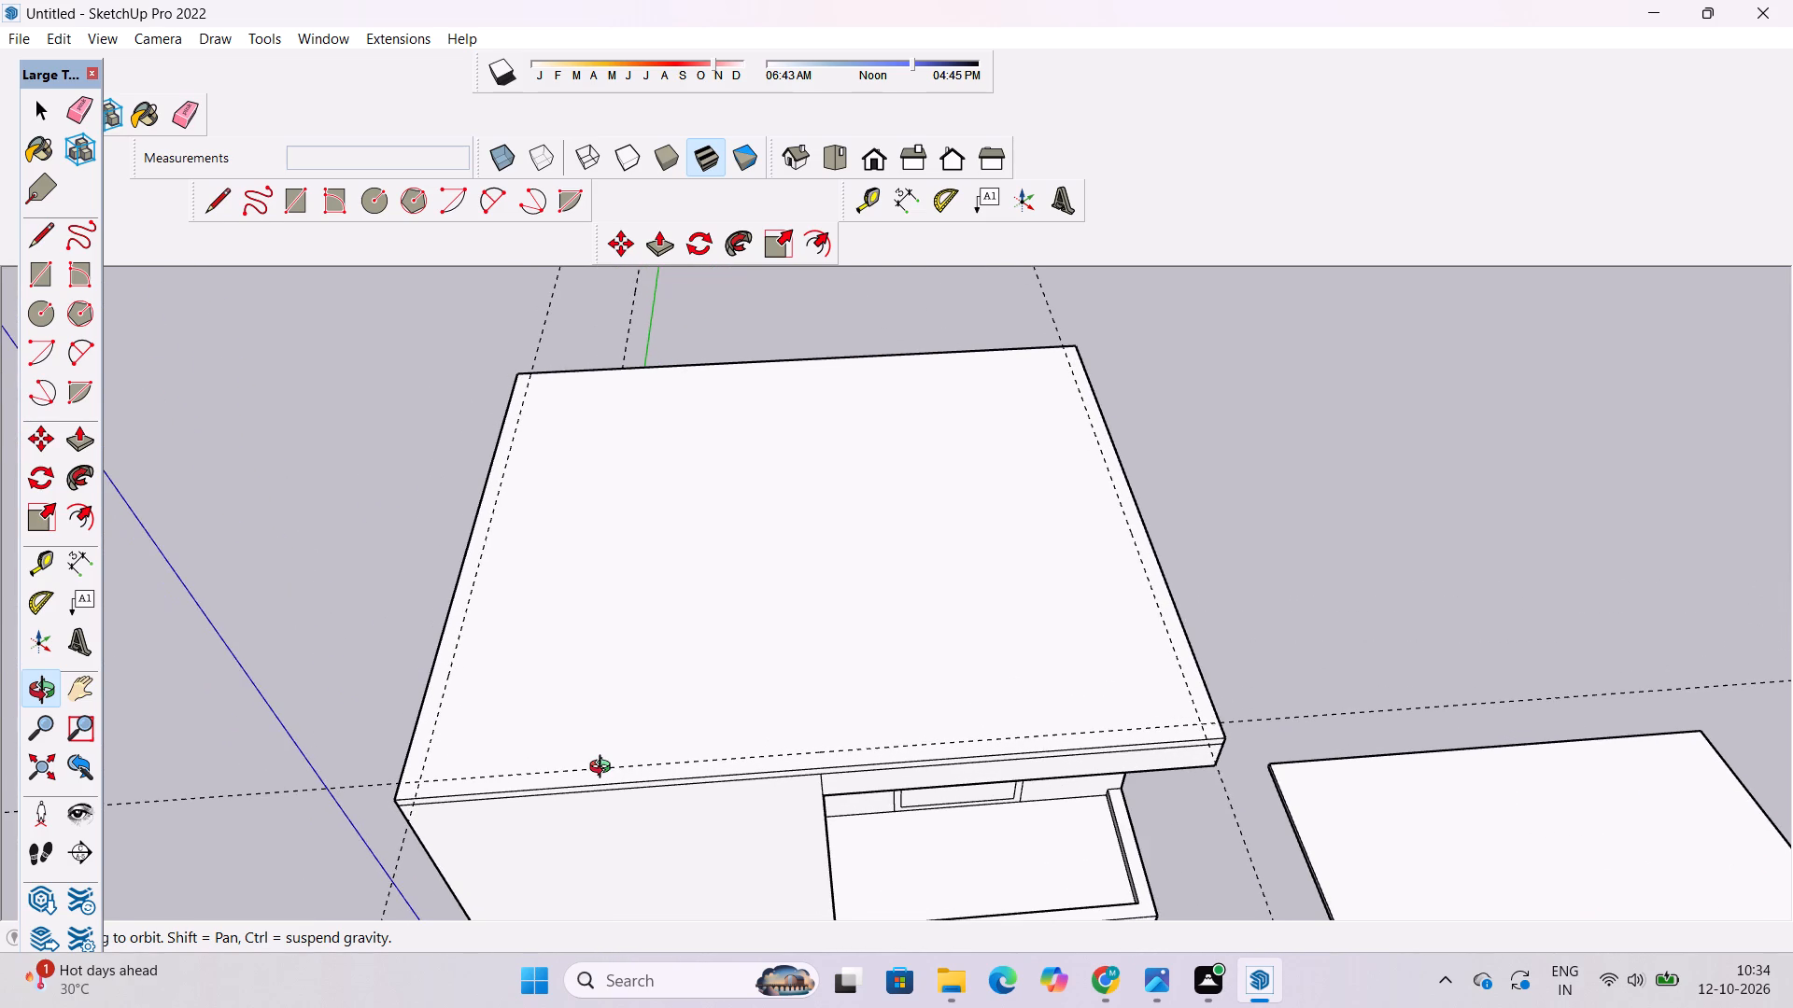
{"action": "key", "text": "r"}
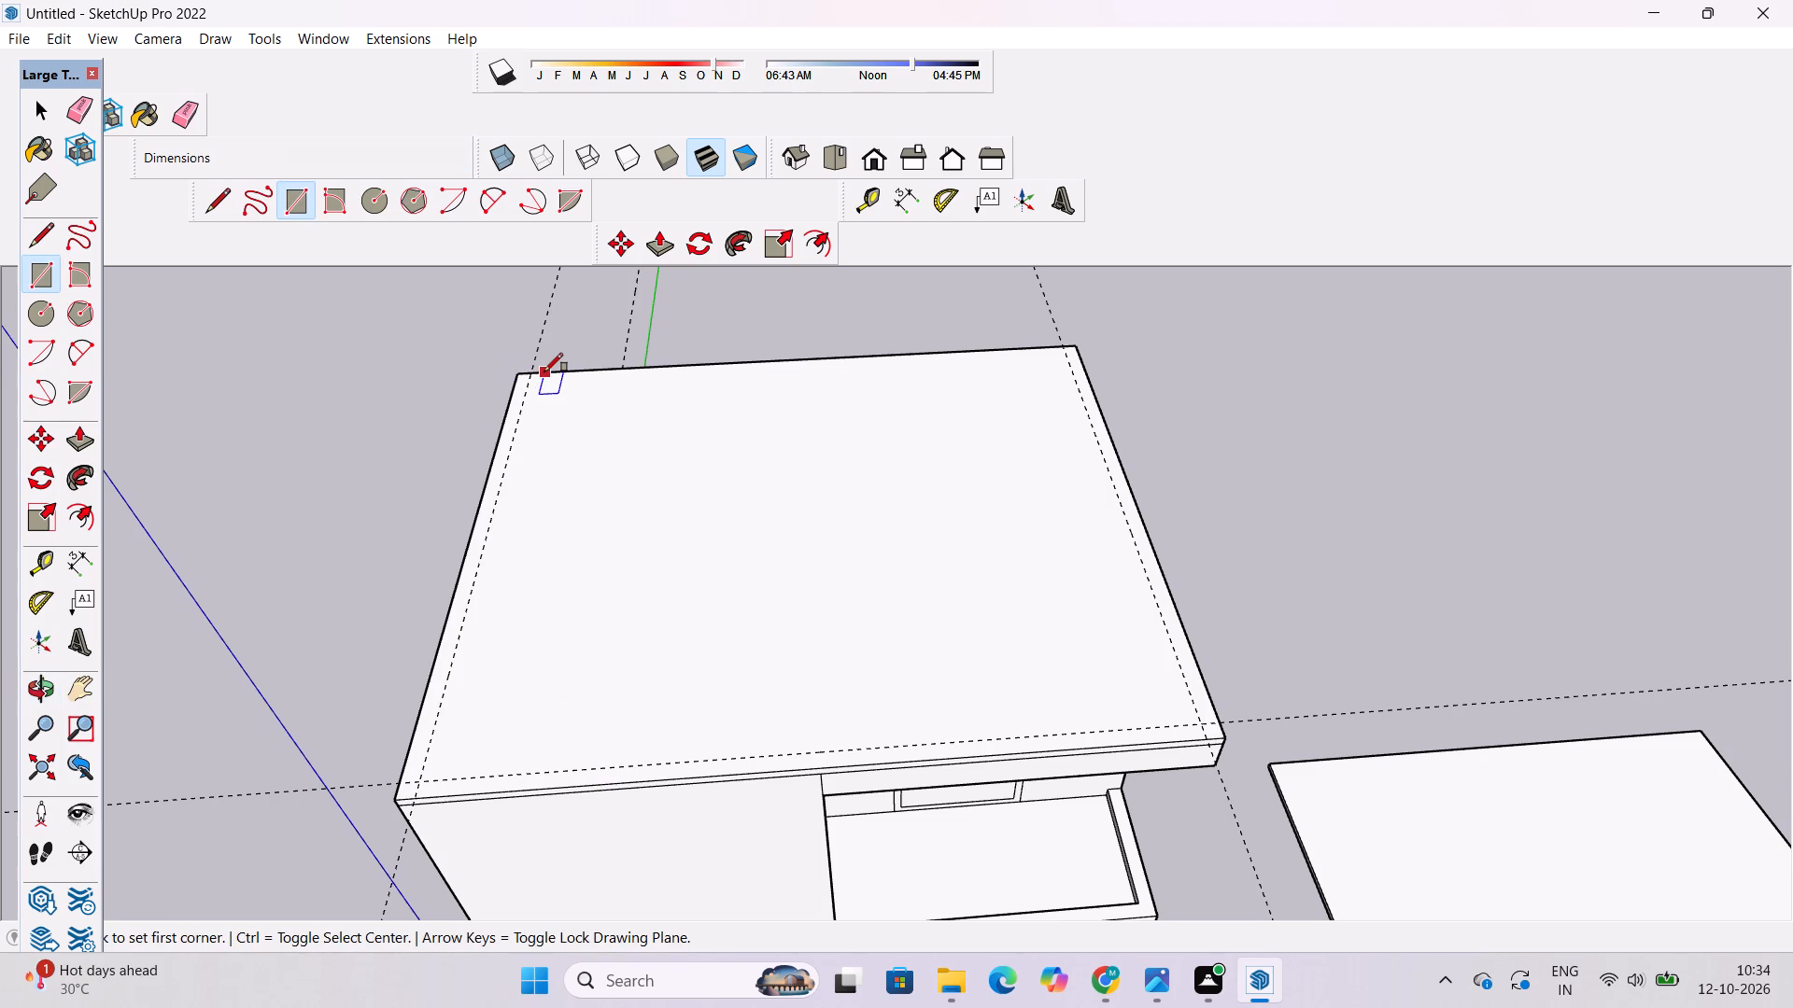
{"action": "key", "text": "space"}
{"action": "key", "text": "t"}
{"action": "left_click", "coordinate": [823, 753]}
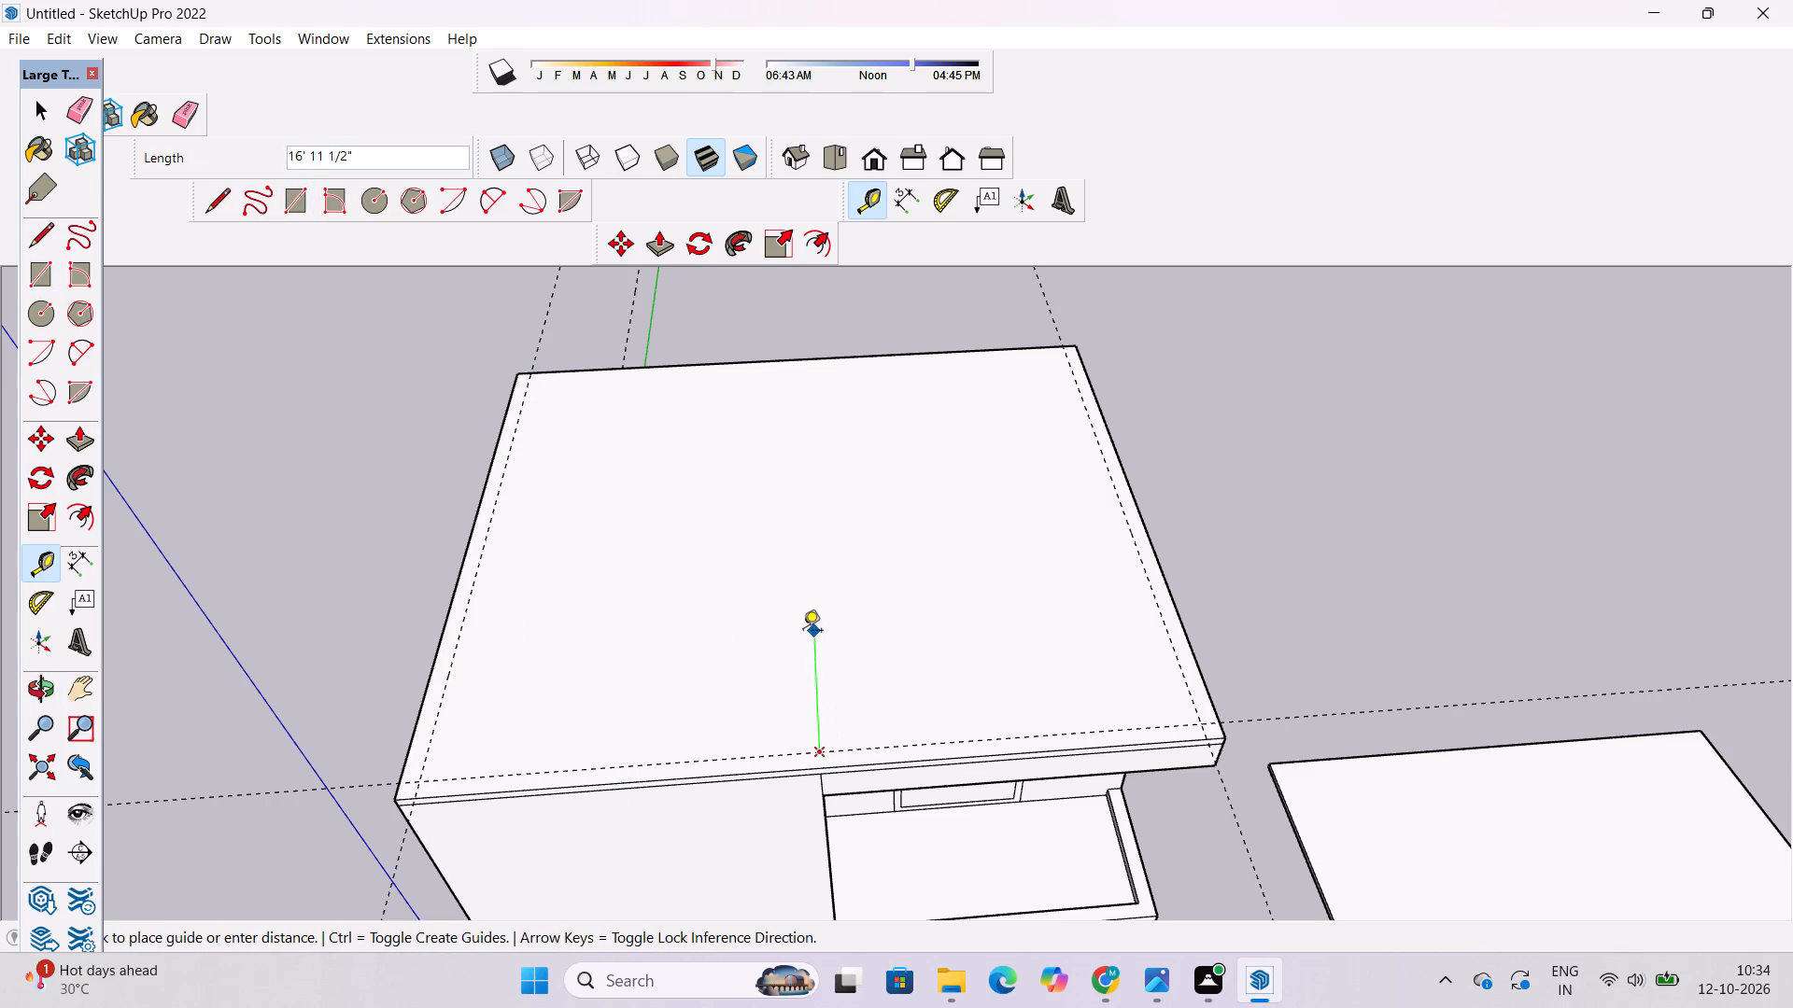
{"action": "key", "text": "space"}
Place a guide across the roof slab's top, parallel to and 25' behind the front guide line.
{"action": "type", "text": "t"}
{"action": "left_click", "coordinate": [912, 749]}
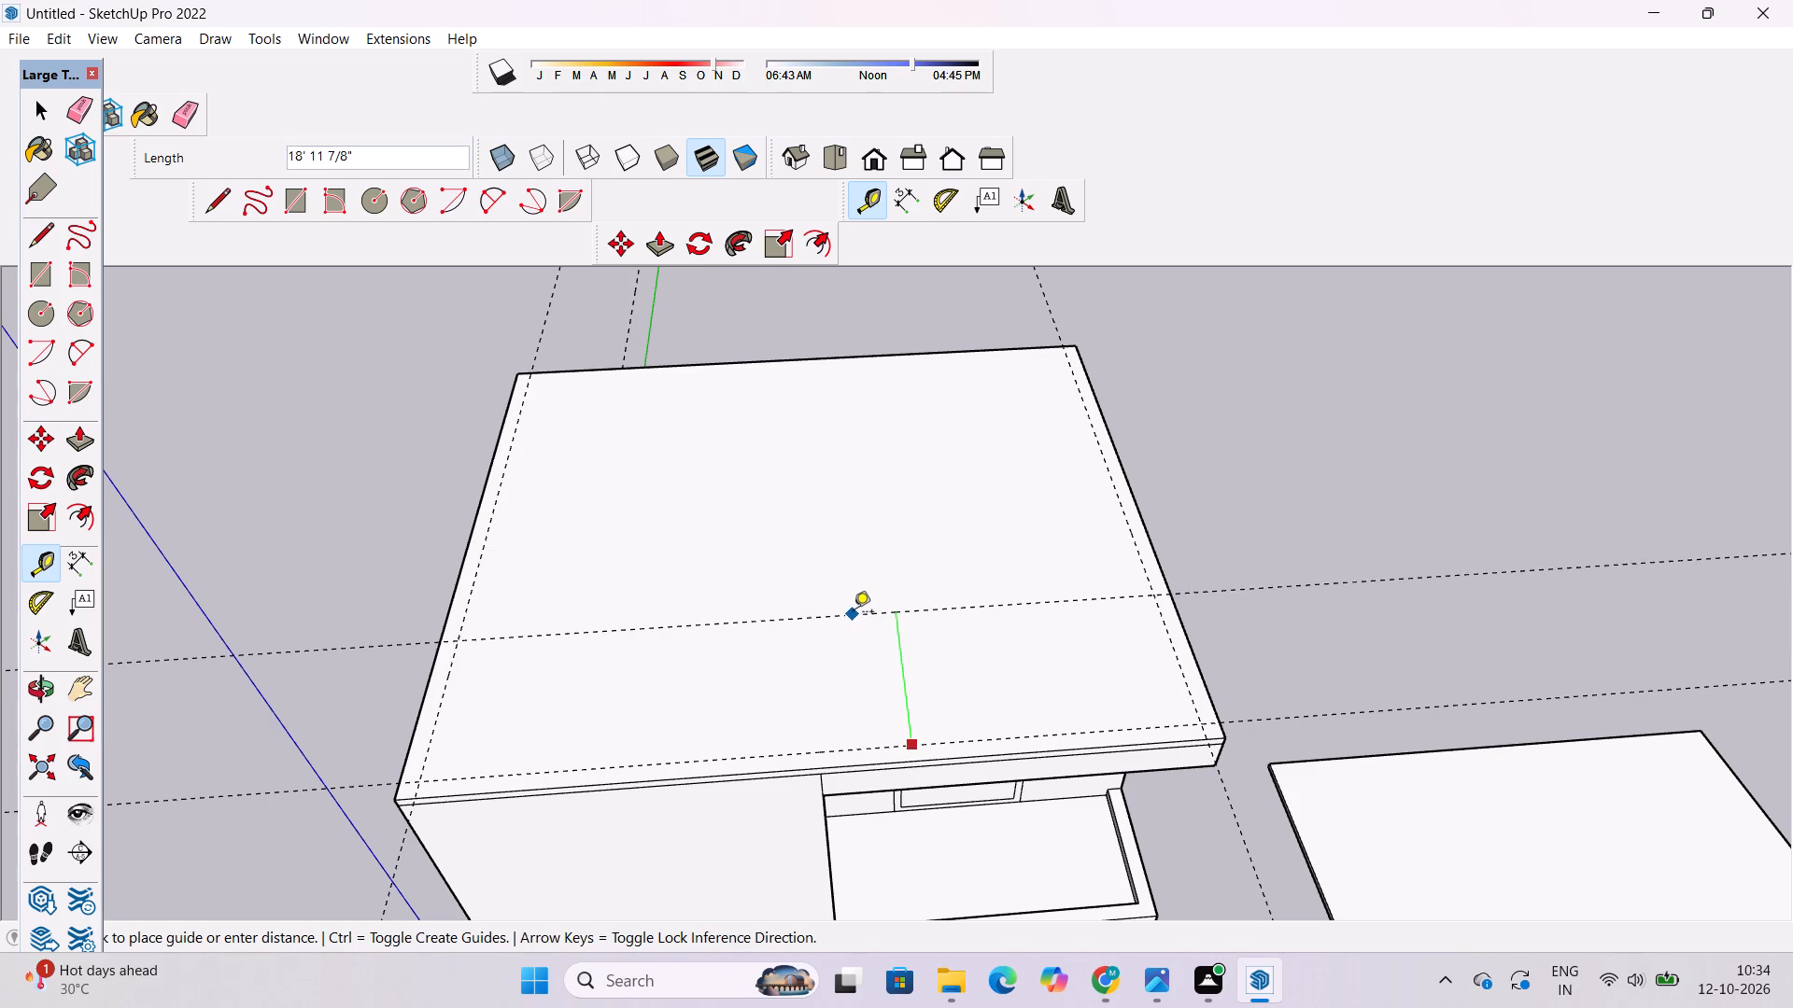
{"action": "scroll", "coordinate": [857, 600], "scroll_direction": "down", "scroll_amount": 2}
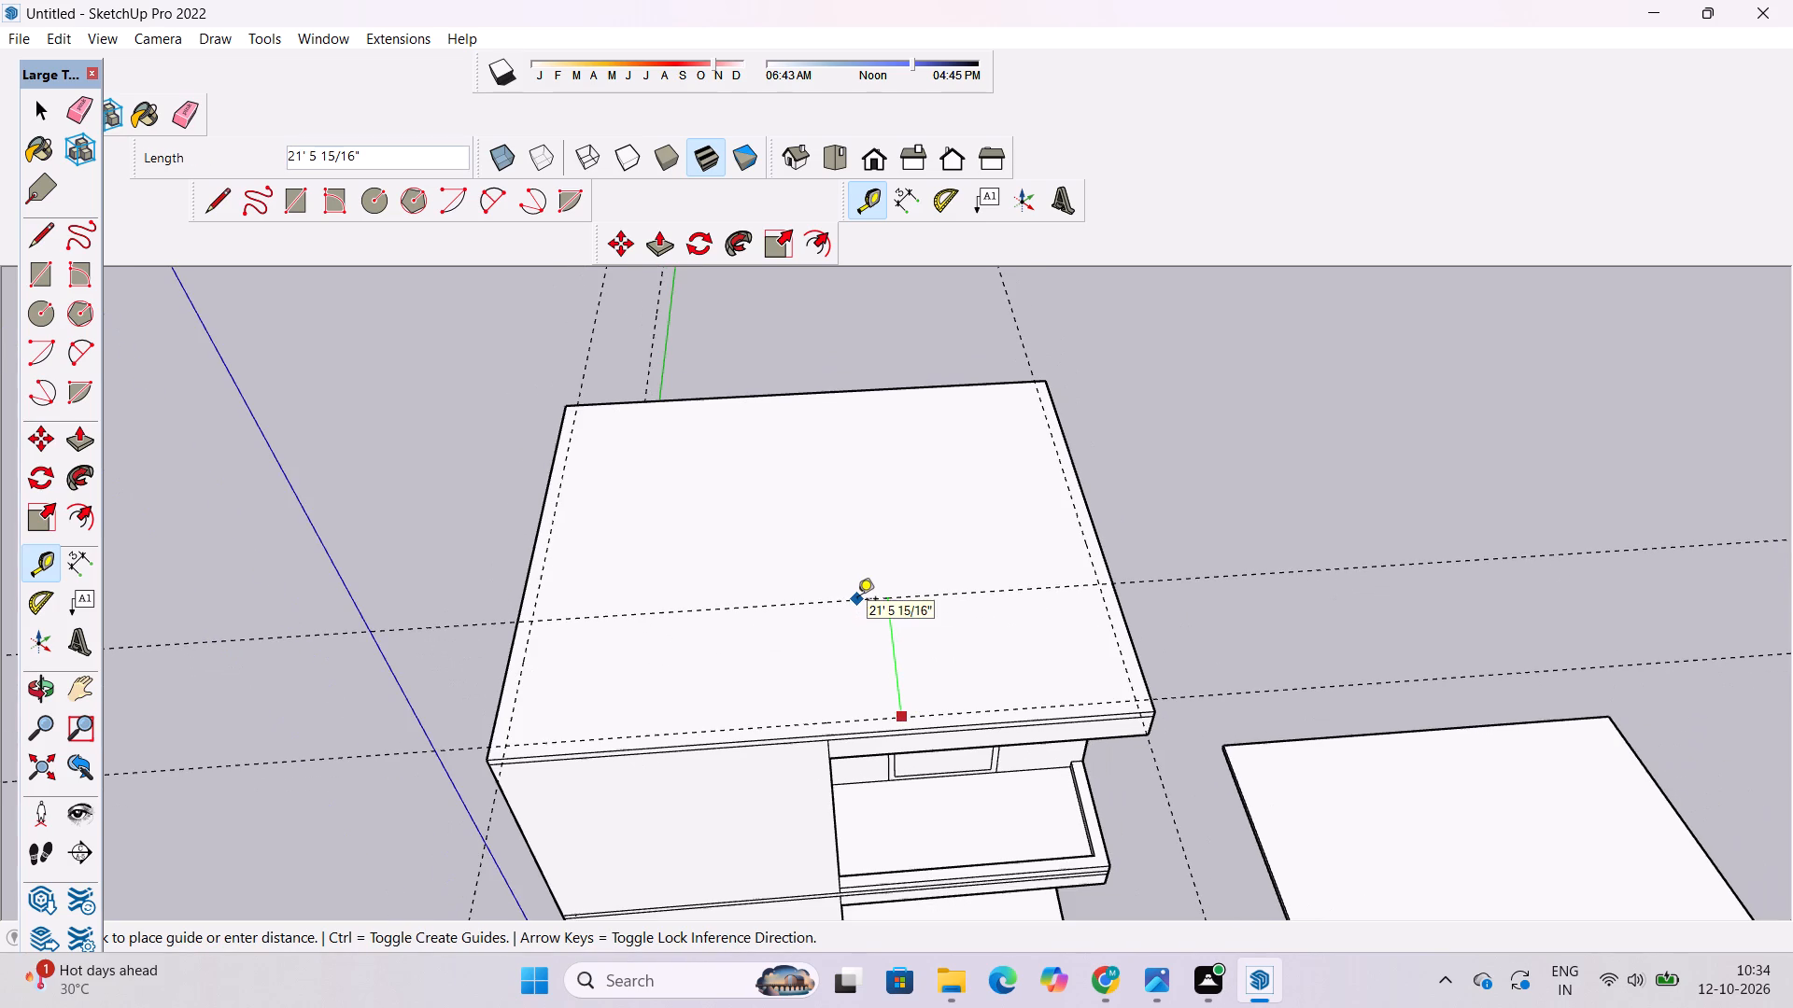
{"action": "scroll", "coordinate": [846, 587], "scroll_direction": "up", "scroll_amount": 1}
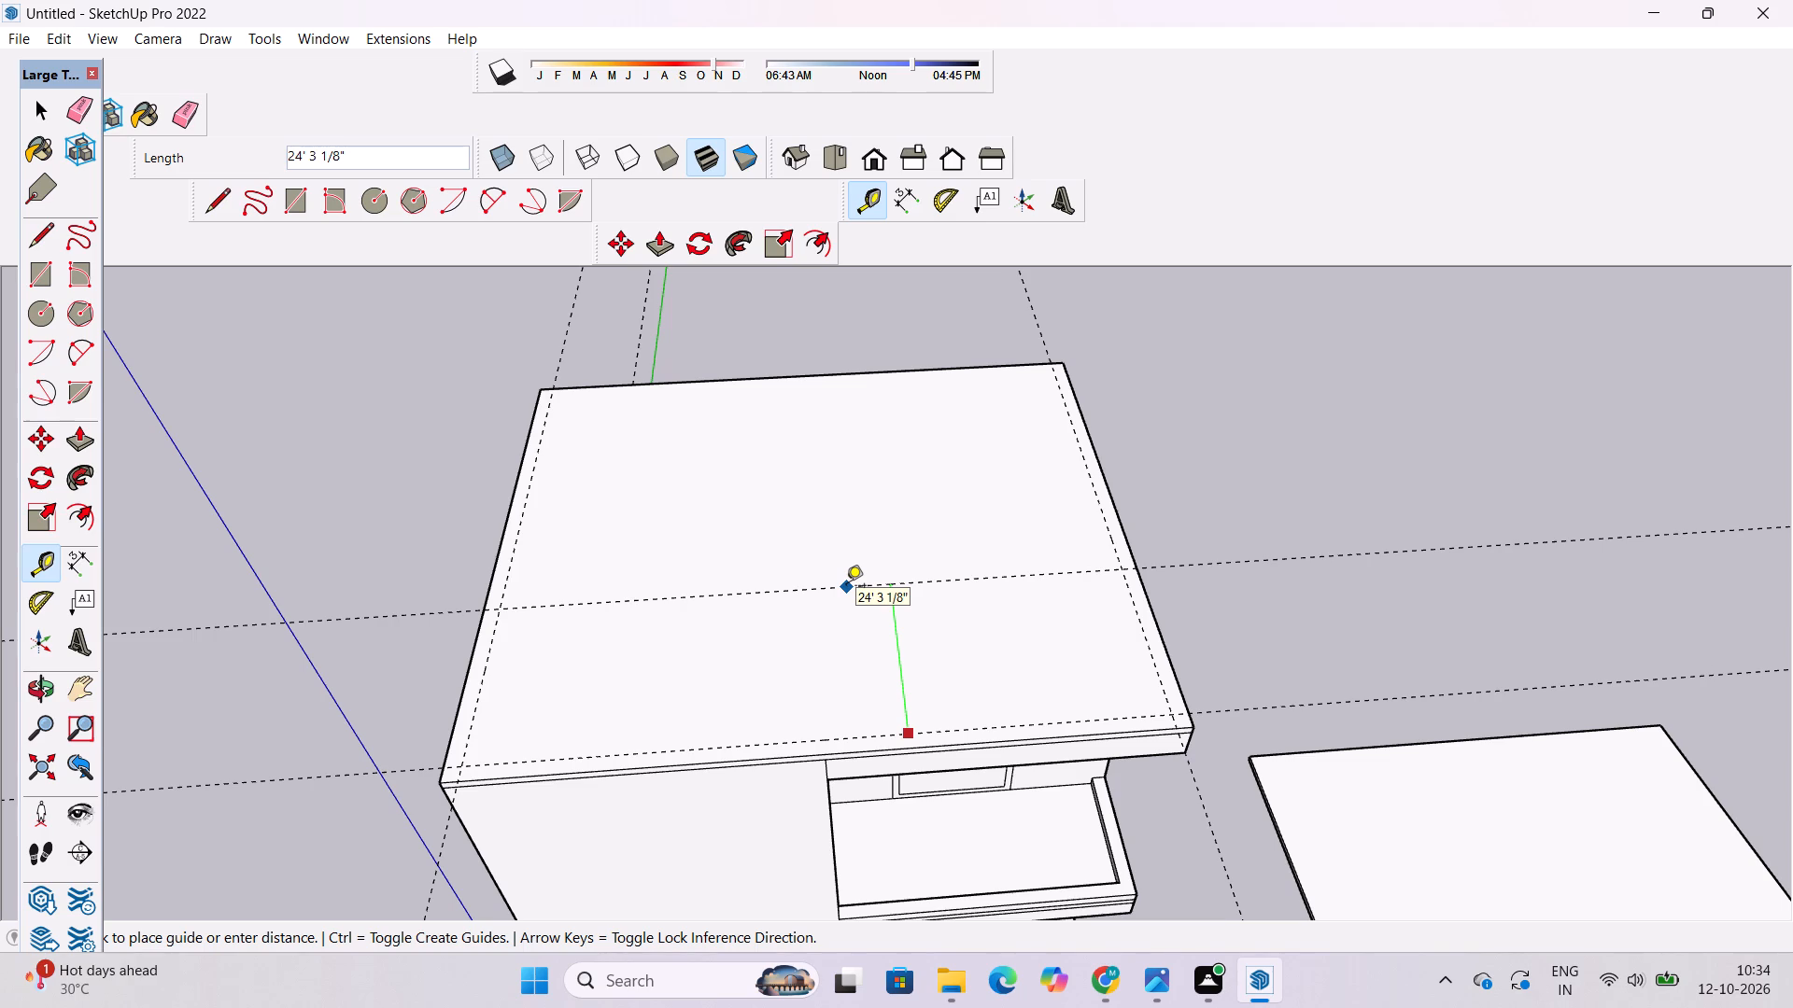
{"action": "type", "text": "25'"}
{"action": "key", "text": "Return"}
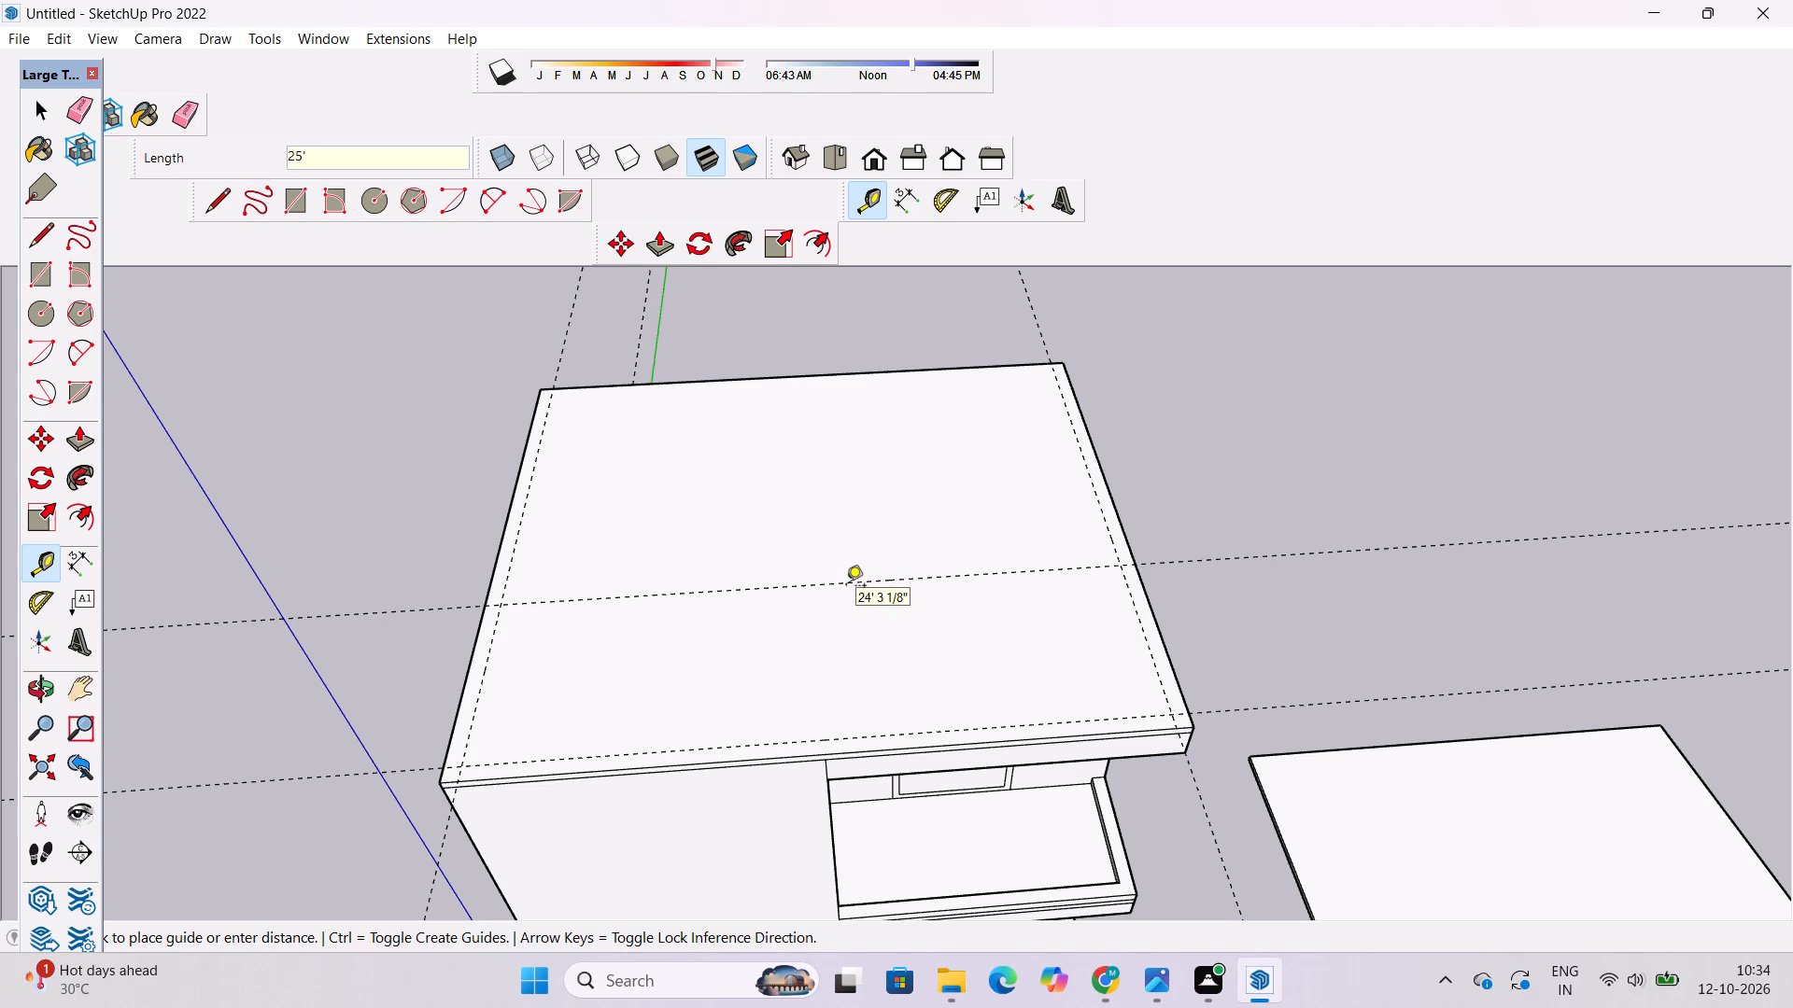
Place a second guide across the roof slab's top, 1.5' behind the new 25' guide.
{"action": "left_click", "coordinate": [887, 581]}
{"action": "type", "text": "1.5'"}
{"action": "key", "text": "Return"}
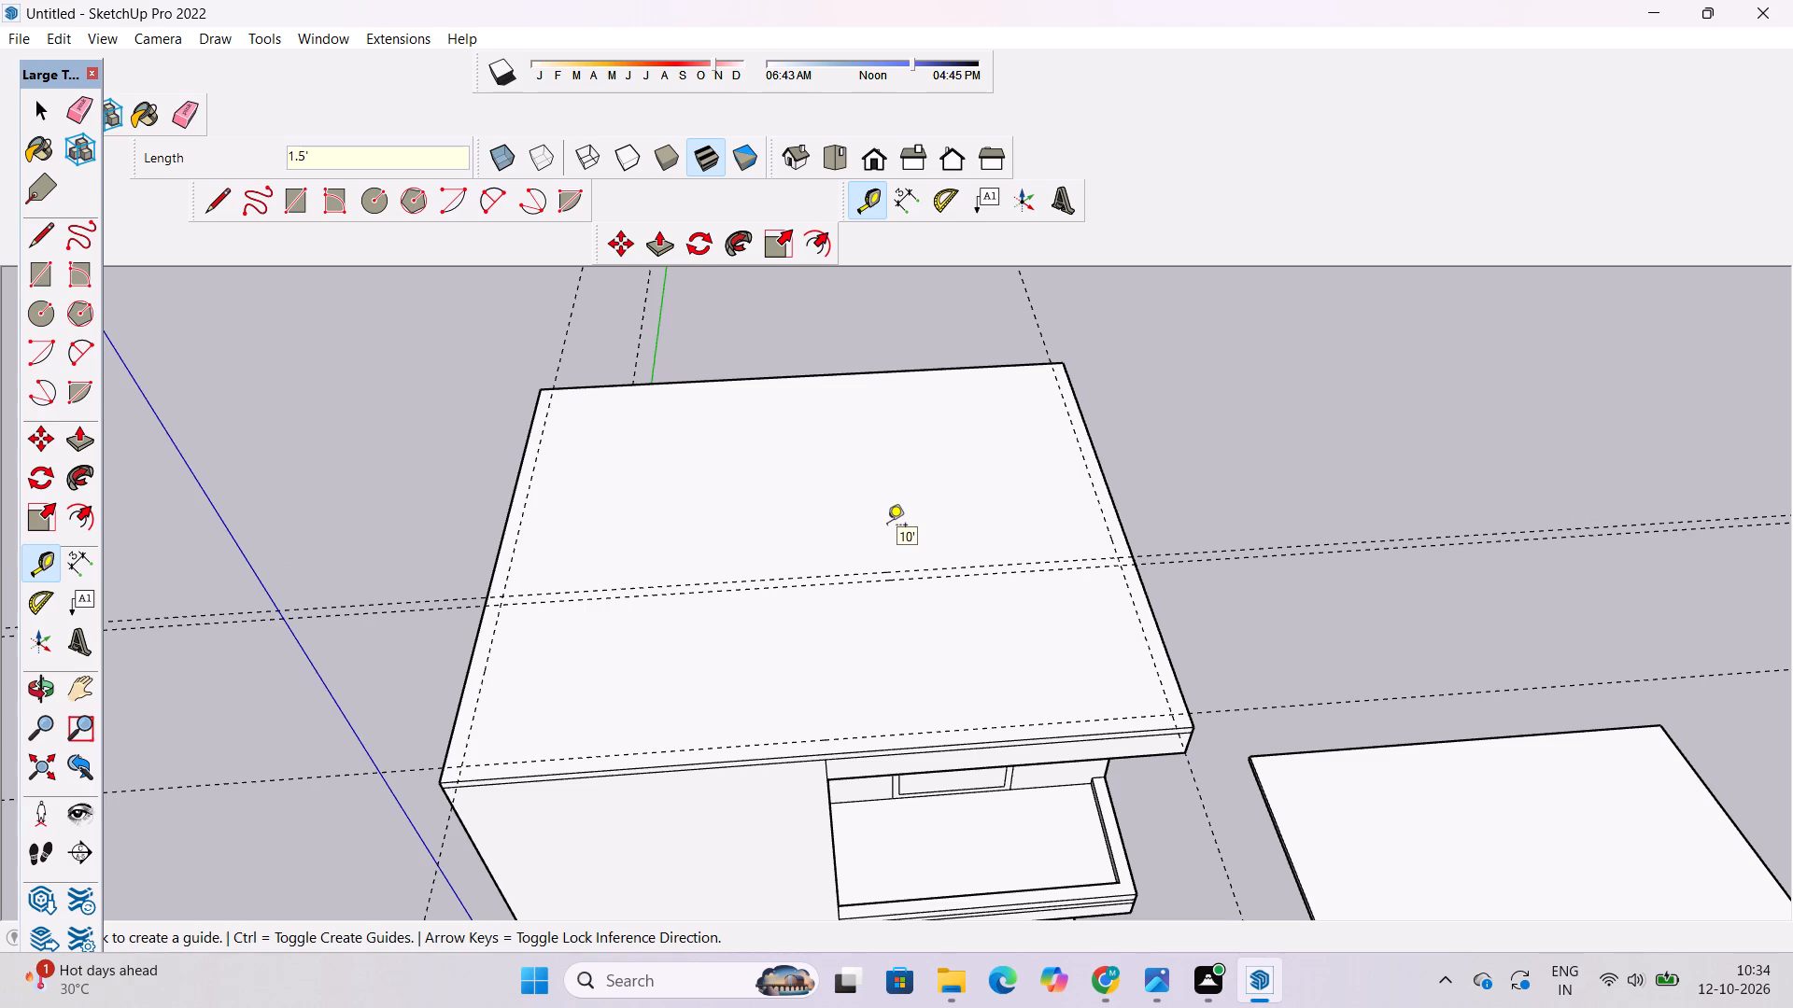
Place a guide on the roof slab's top parallel to the side guide, about 40' 6" away, aligned with the wall edge beside the balcony.
{"action": "scroll", "coordinate": [489, 691], "scroll_direction": "up", "scroll_amount": 2}
{"action": "left_click", "coordinate": [484, 689]}
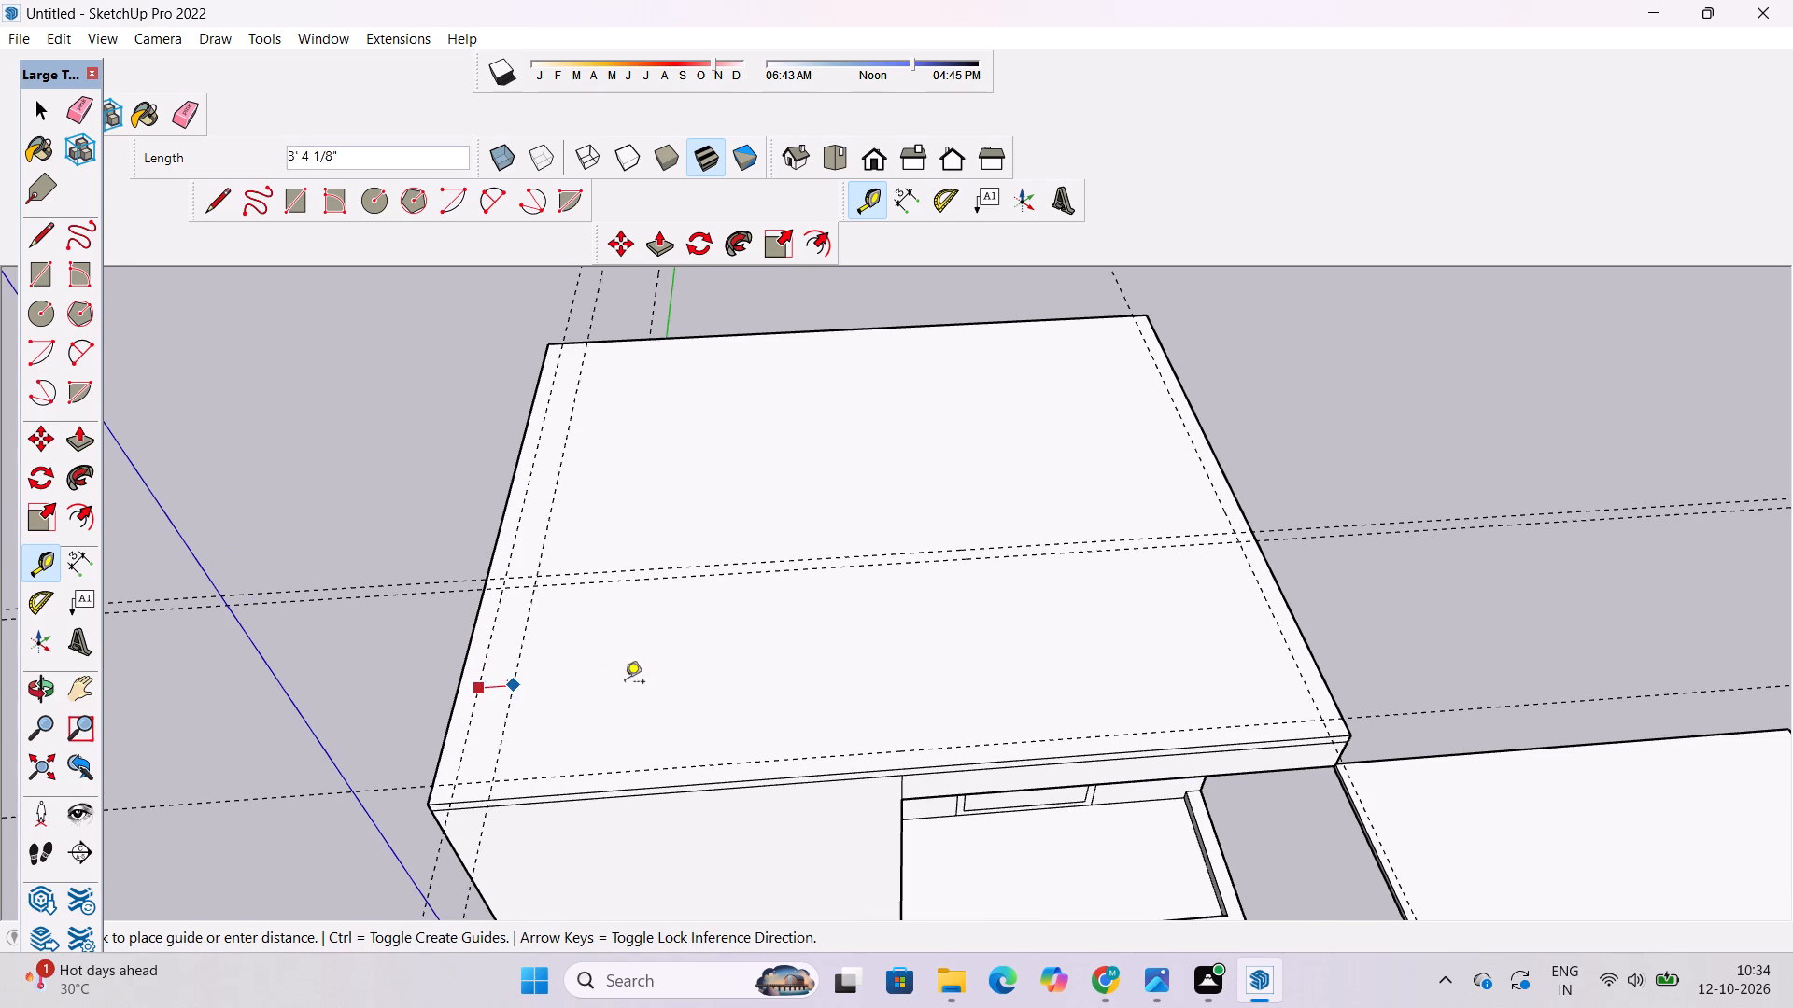
{"action": "left_click", "coordinate": [914, 771]}
{"action": "scroll", "coordinate": [505, 764], "scroll_direction": "down", "scroll_amount": 3}
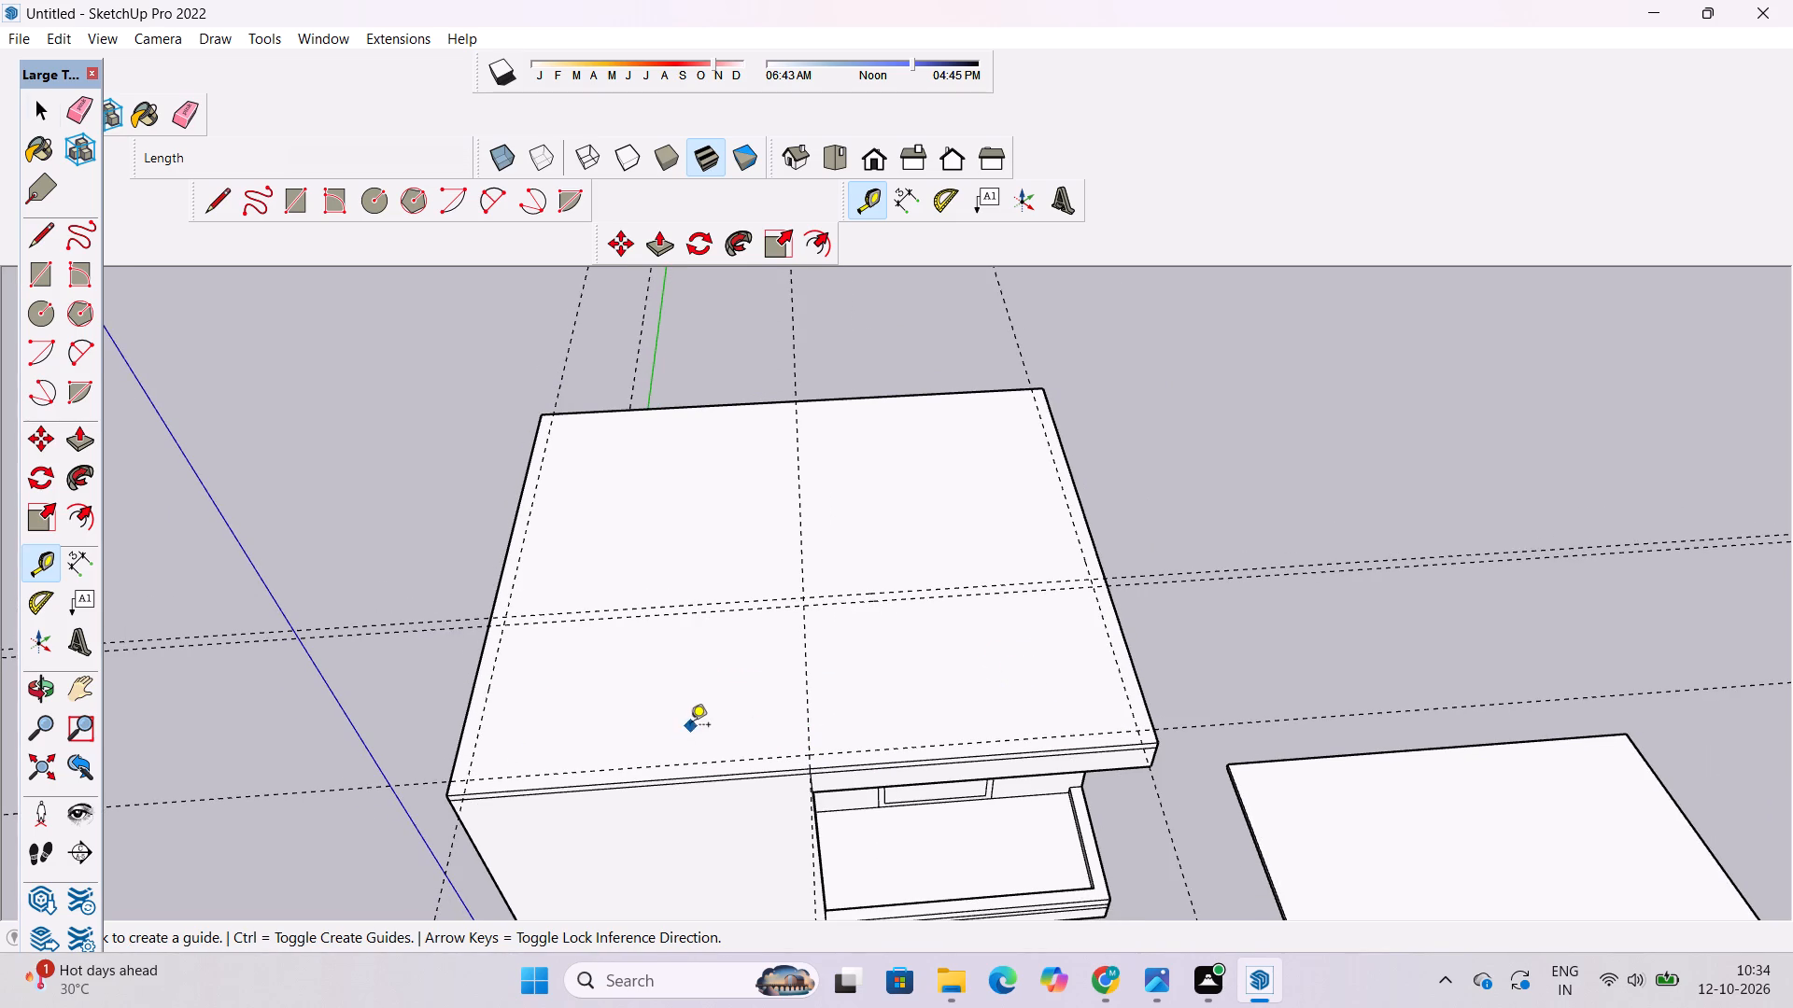
{"action": "key", "text": "space"}
Draw a 1' line across the floor slab's front band, joining the front wall's edge above and below it beside the balcony.
{"action": "type", "text": "o"}
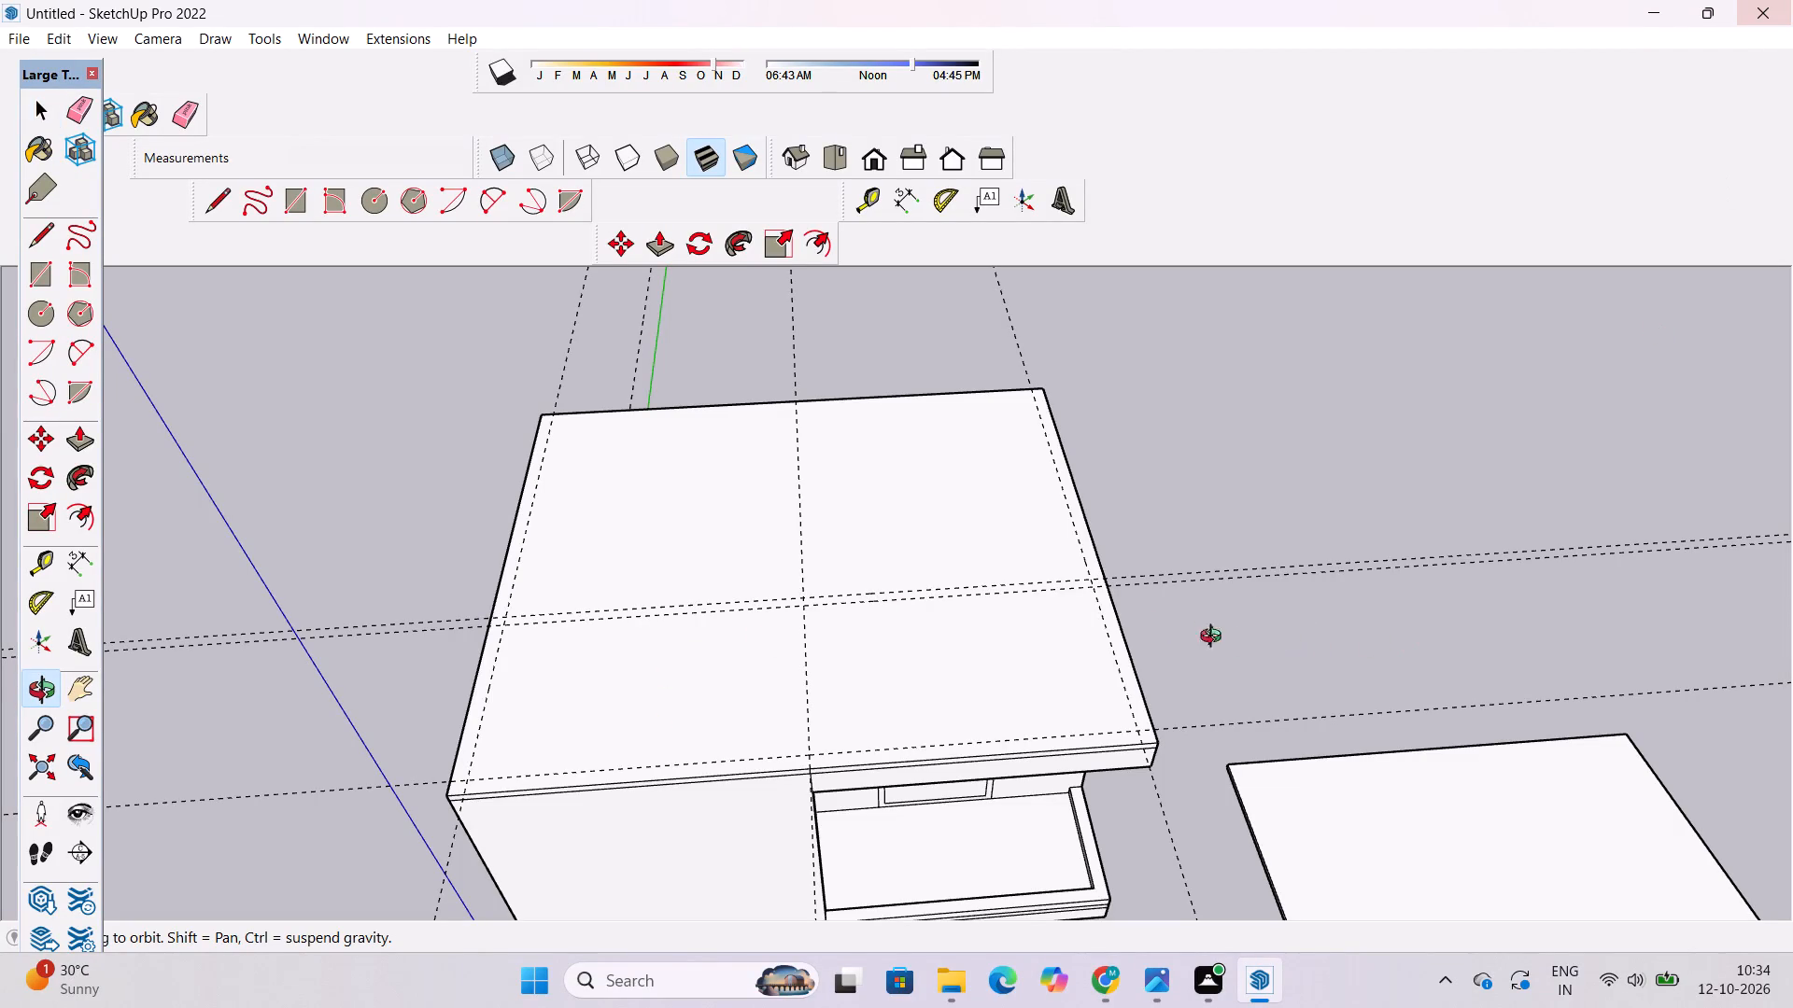
{"action": "scroll", "coordinate": [717, 708], "scroll_direction": "up", "scroll_amount": 10}
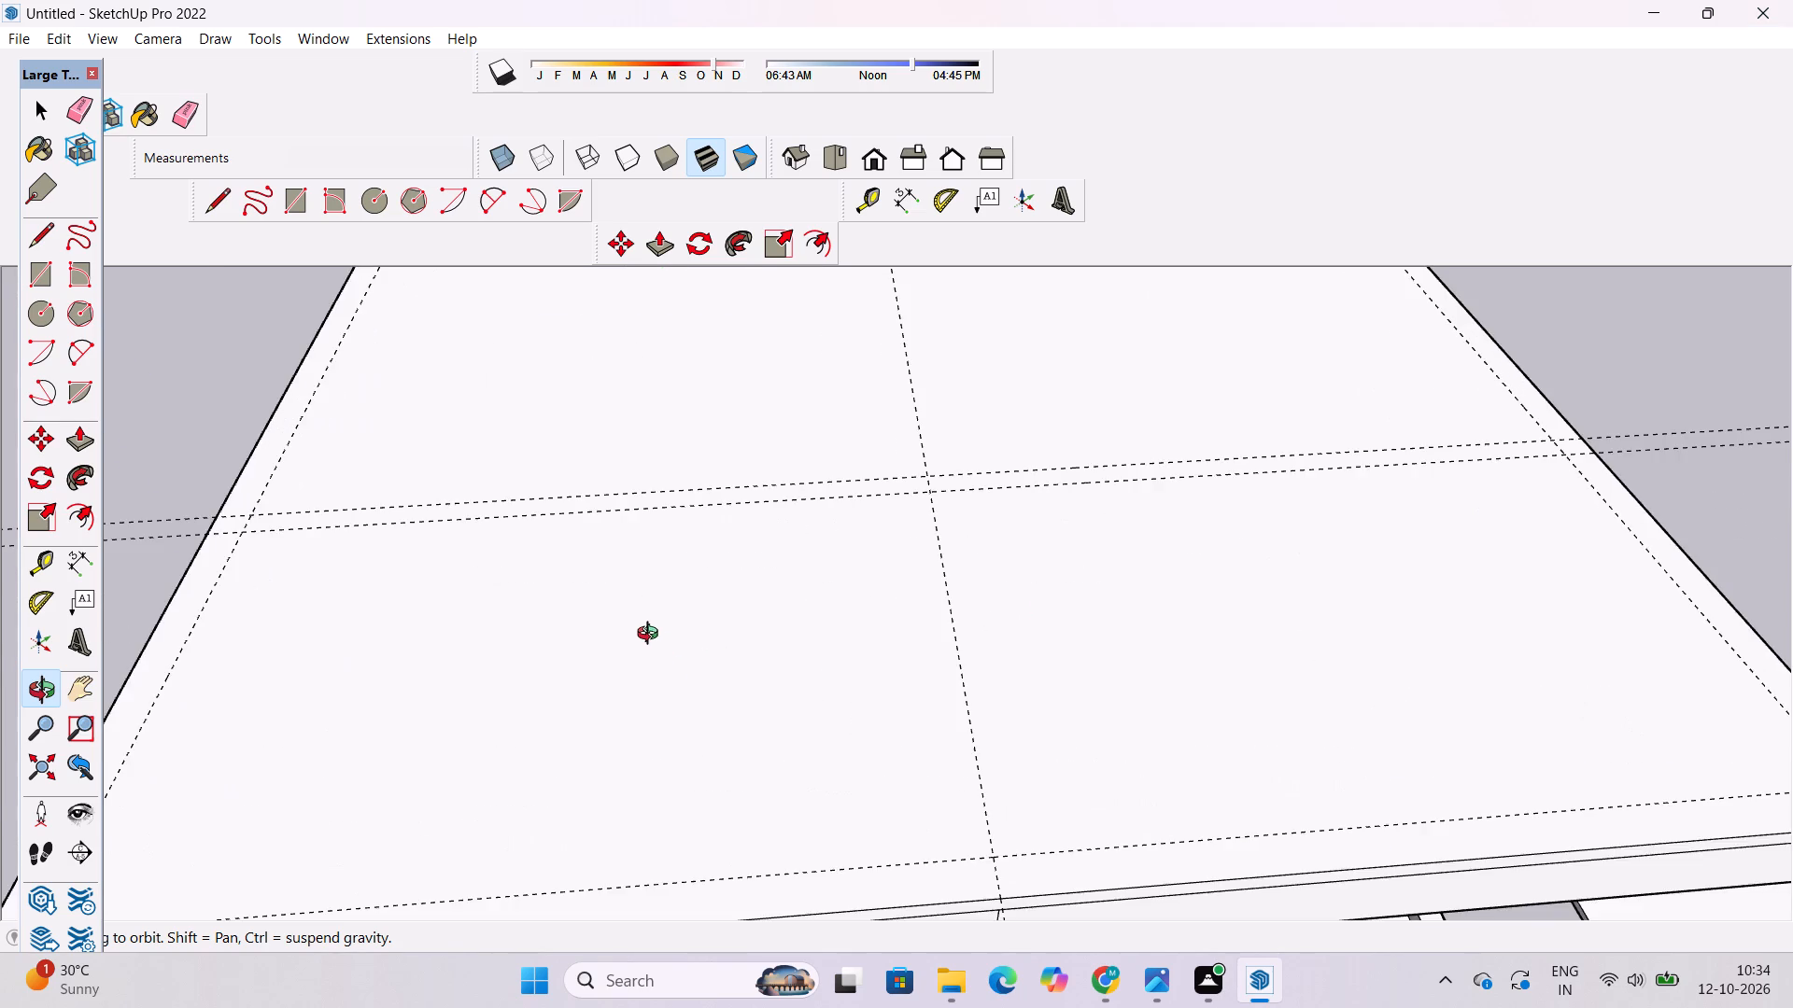
{"action": "scroll", "coordinate": [647, 636], "scroll_direction": "down", "scroll_amount": 13}
{"action": "left_click_drag", "start_coordinate": [675, 608], "coordinate": [609, 658]}
{"action": "left_click_drag", "start_coordinate": [642, 729], "coordinate": [642, 632]}
{"action": "scroll", "coordinate": [614, 643], "scroll_direction": "up", "scroll_amount": 5}
{"action": "left_click_drag", "start_coordinate": [595, 679], "coordinate": [665, 554], "text": "shift"}
{"action": "left_click_drag", "start_coordinate": [665, 581], "coordinate": [629, 733]}
{"action": "scroll", "coordinate": [628, 679], "scroll_direction": "down", "scroll_amount": 5}
{"action": "left_click_drag", "start_coordinate": [657, 713], "coordinate": [656, 572], "text": "shift"}
{"action": "scroll", "coordinate": [625, 545], "scroll_direction": "up", "scroll_amount": 5, "text": "shift"}
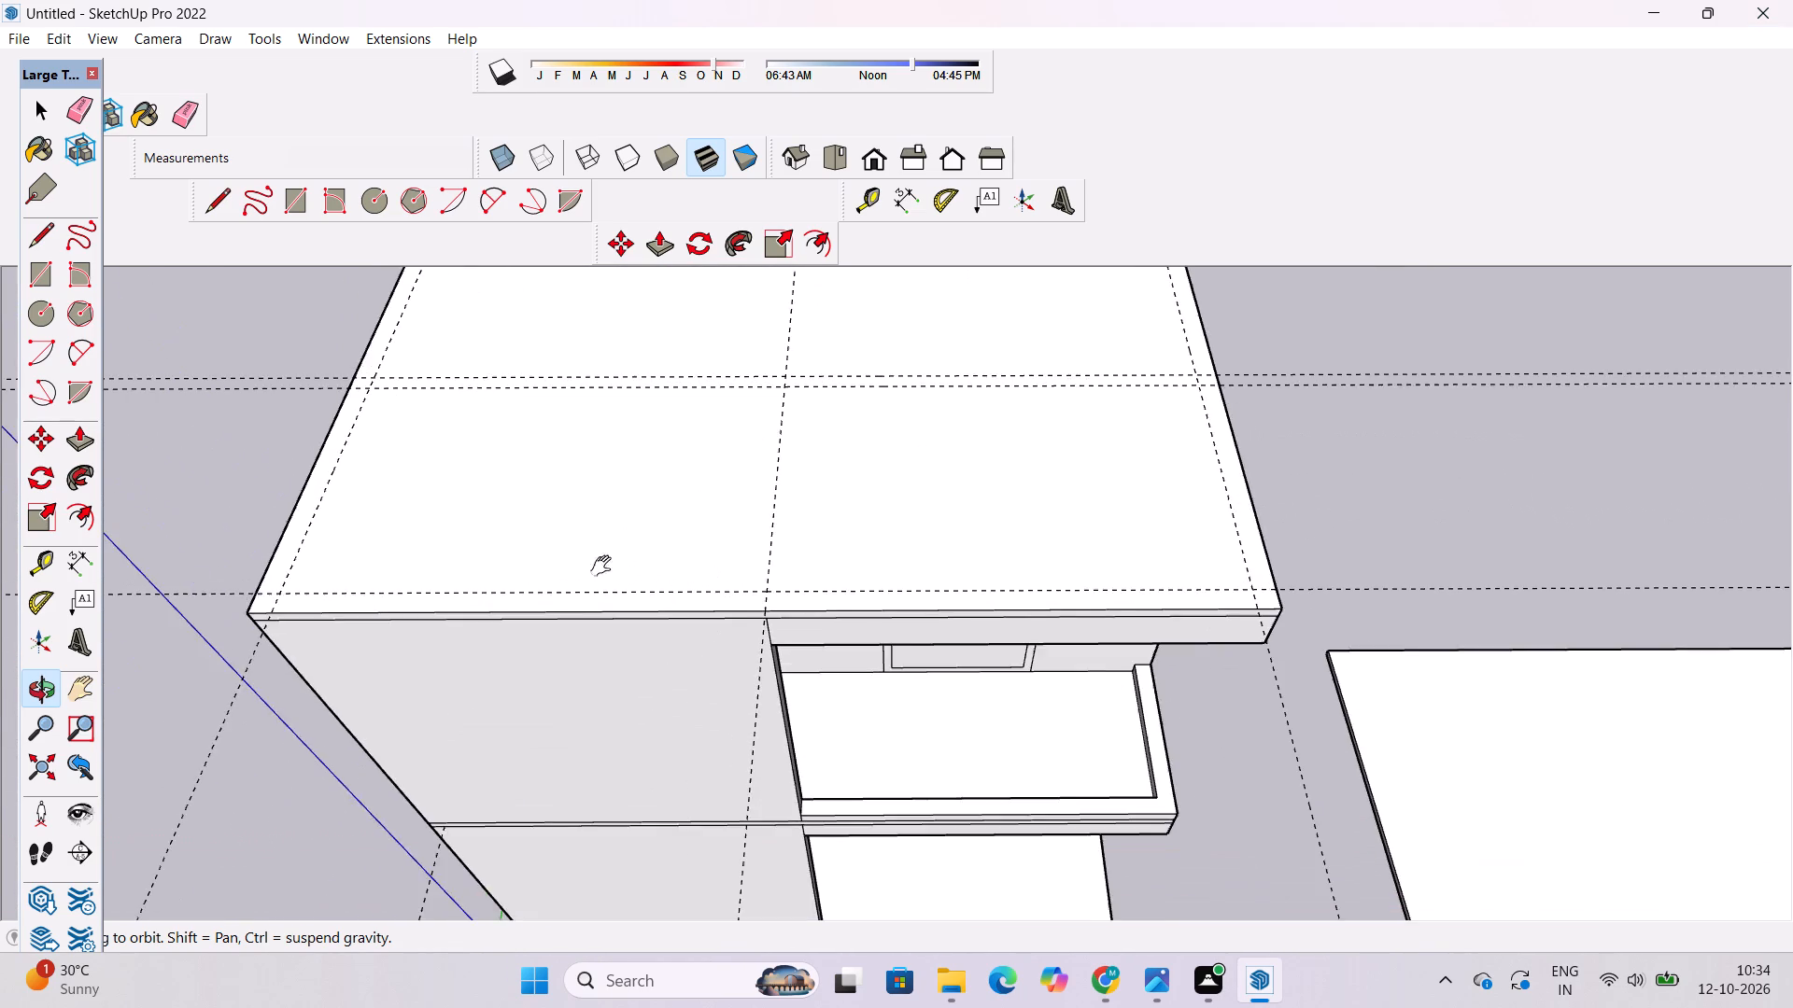
{"action": "left_click_drag", "start_coordinate": [592, 675], "coordinate": [628, 553], "text": "shift"}
{"action": "scroll", "coordinate": [624, 559], "scroll_direction": "down", "scroll_amount": 6}
{"action": "left_click_drag", "start_coordinate": [595, 647], "coordinate": [604, 365]}
{"action": "scroll", "coordinate": [646, 552], "scroll_direction": "up", "scroll_amount": 9}
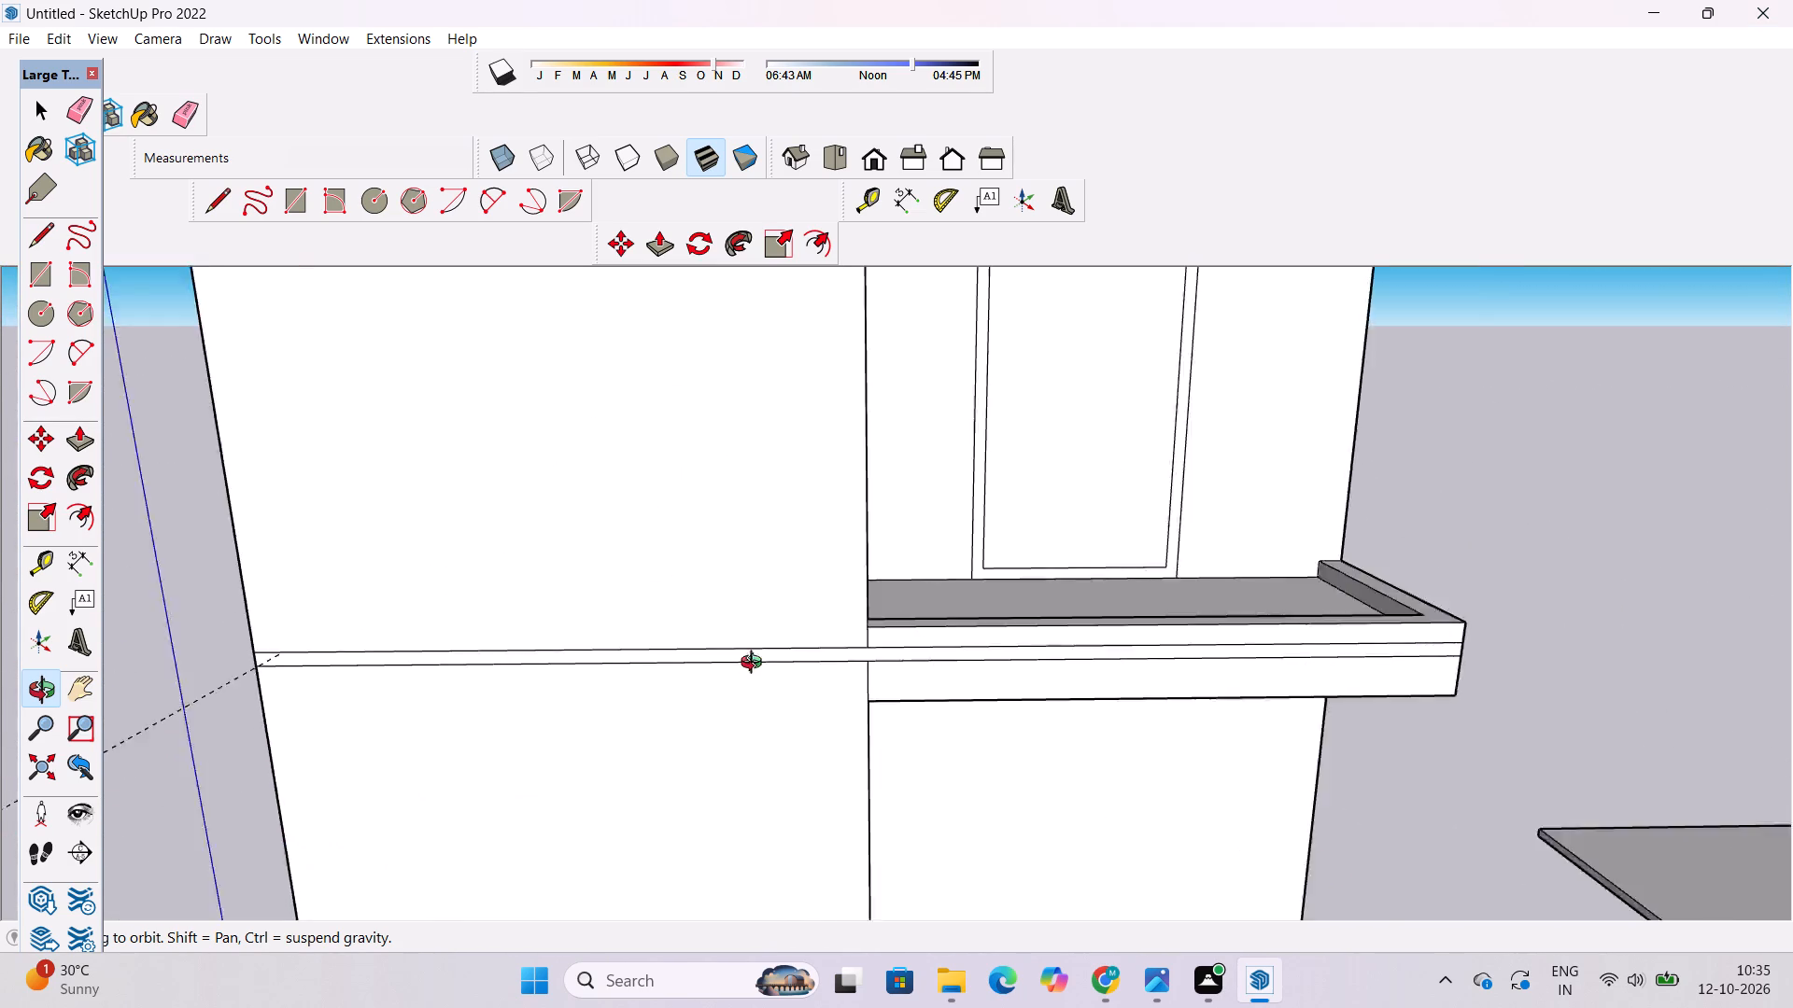
{"action": "scroll", "coordinate": [755, 665], "scroll_direction": "up", "scroll_amount": 2}
{"action": "left_click_drag", "start_coordinate": [811, 692], "coordinate": [497, 581], "text": "shift"}
{"action": "scroll", "coordinate": [621, 571], "scroll_direction": "up", "scroll_amount": 9, "text": "shift"}
{"action": "left_click_drag", "start_coordinate": [553, 560], "coordinate": [475, 606], "text": "shift"}
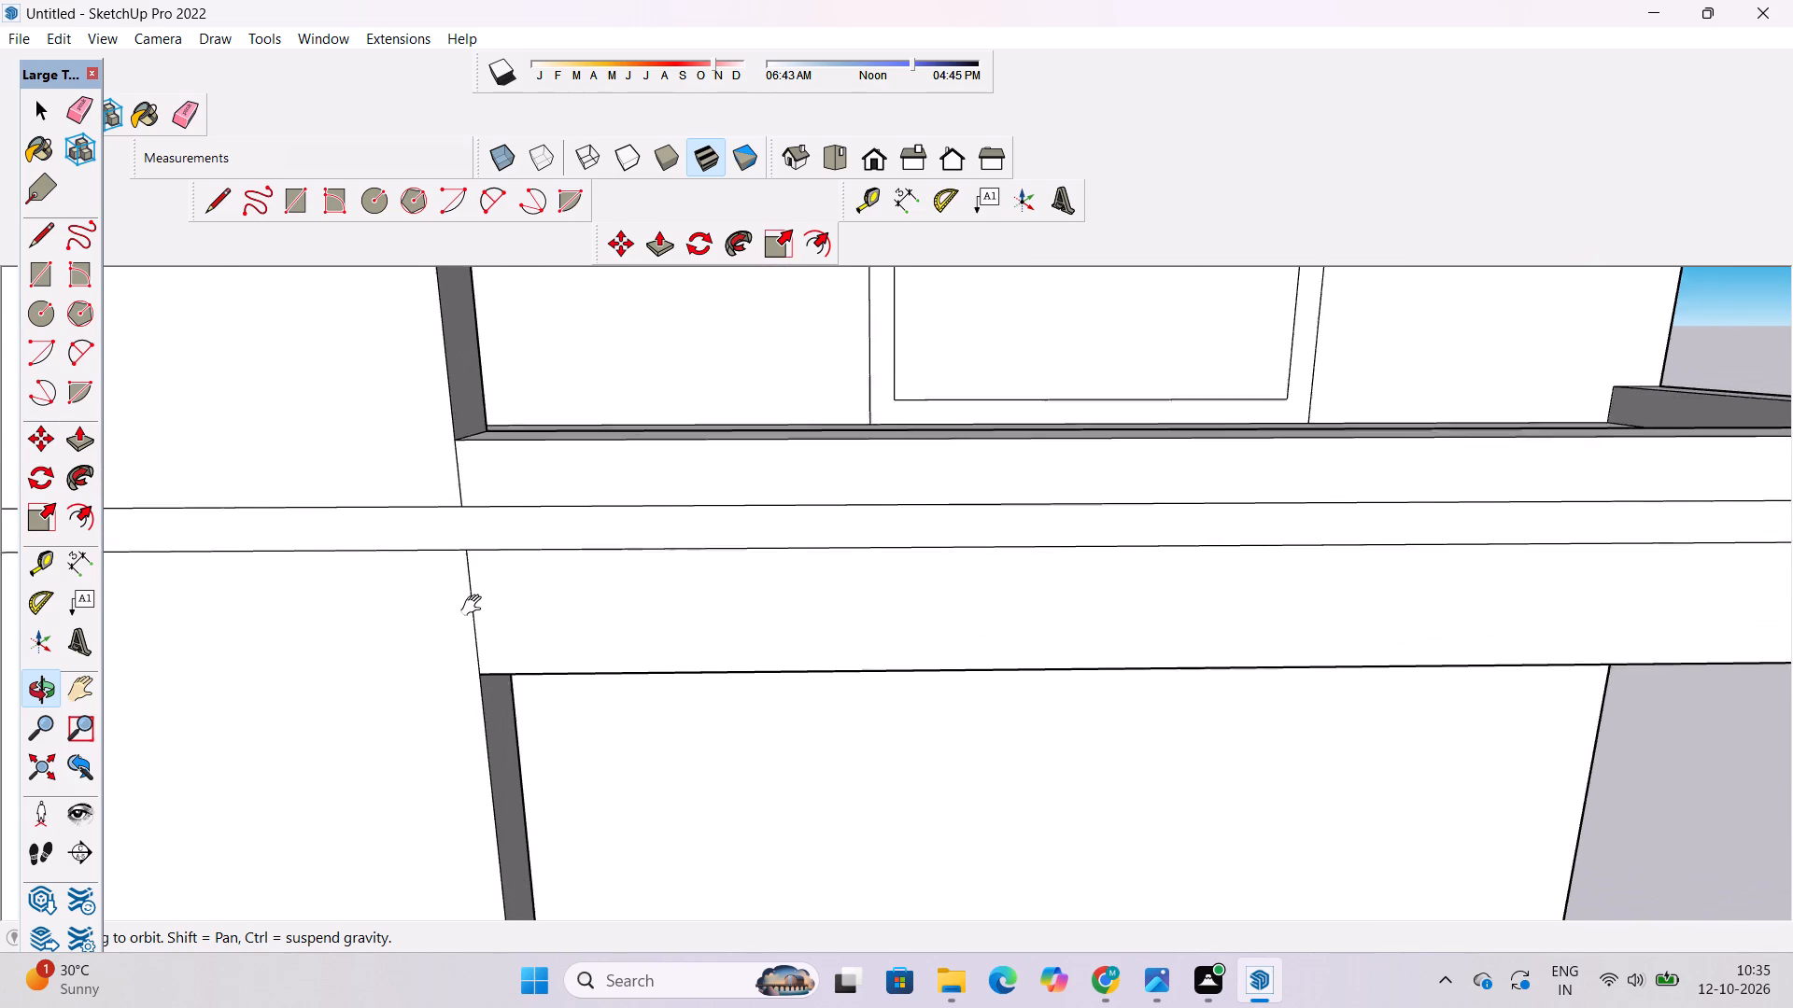
{"action": "left_click_drag", "start_coordinate": [475, 606], "coordinate": [473, 609], "text": "shift"}
{"action": "scroll", "coordinate": [447, 561], "scroll_direction": "up", "scroll_amount": 9, "text": "shift"}
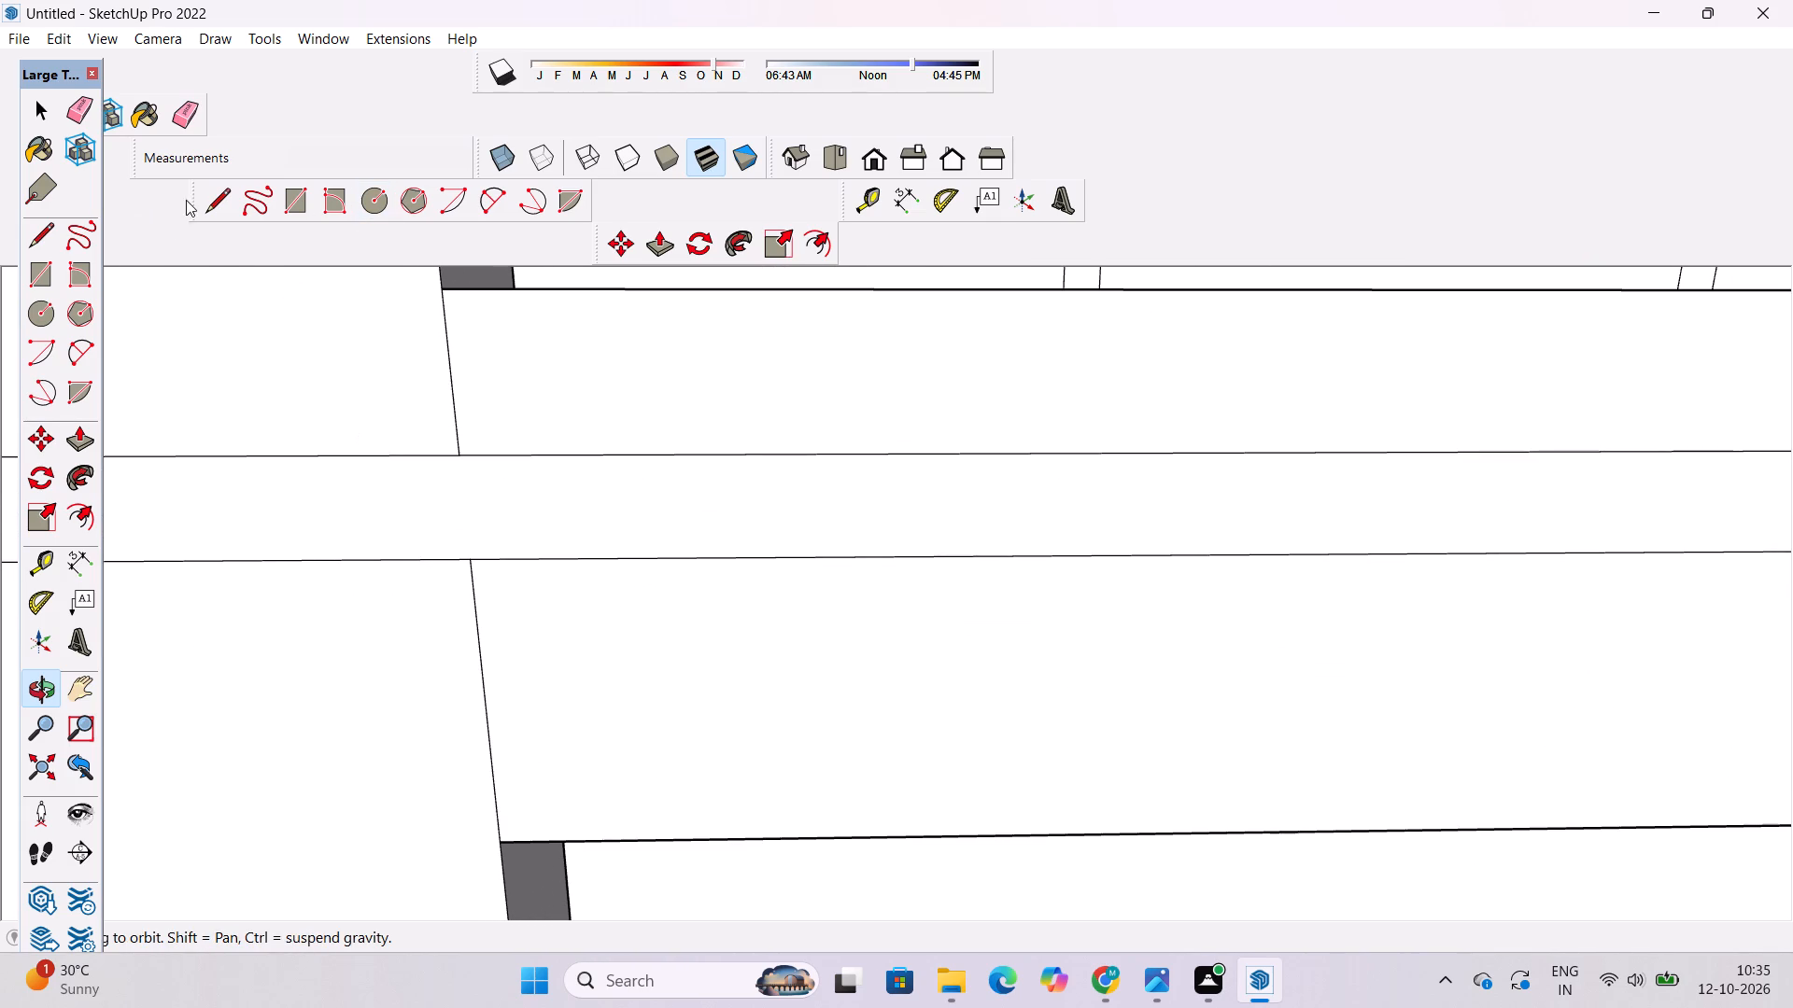
{"action": "left_click", "coordinate": [205, 210]}
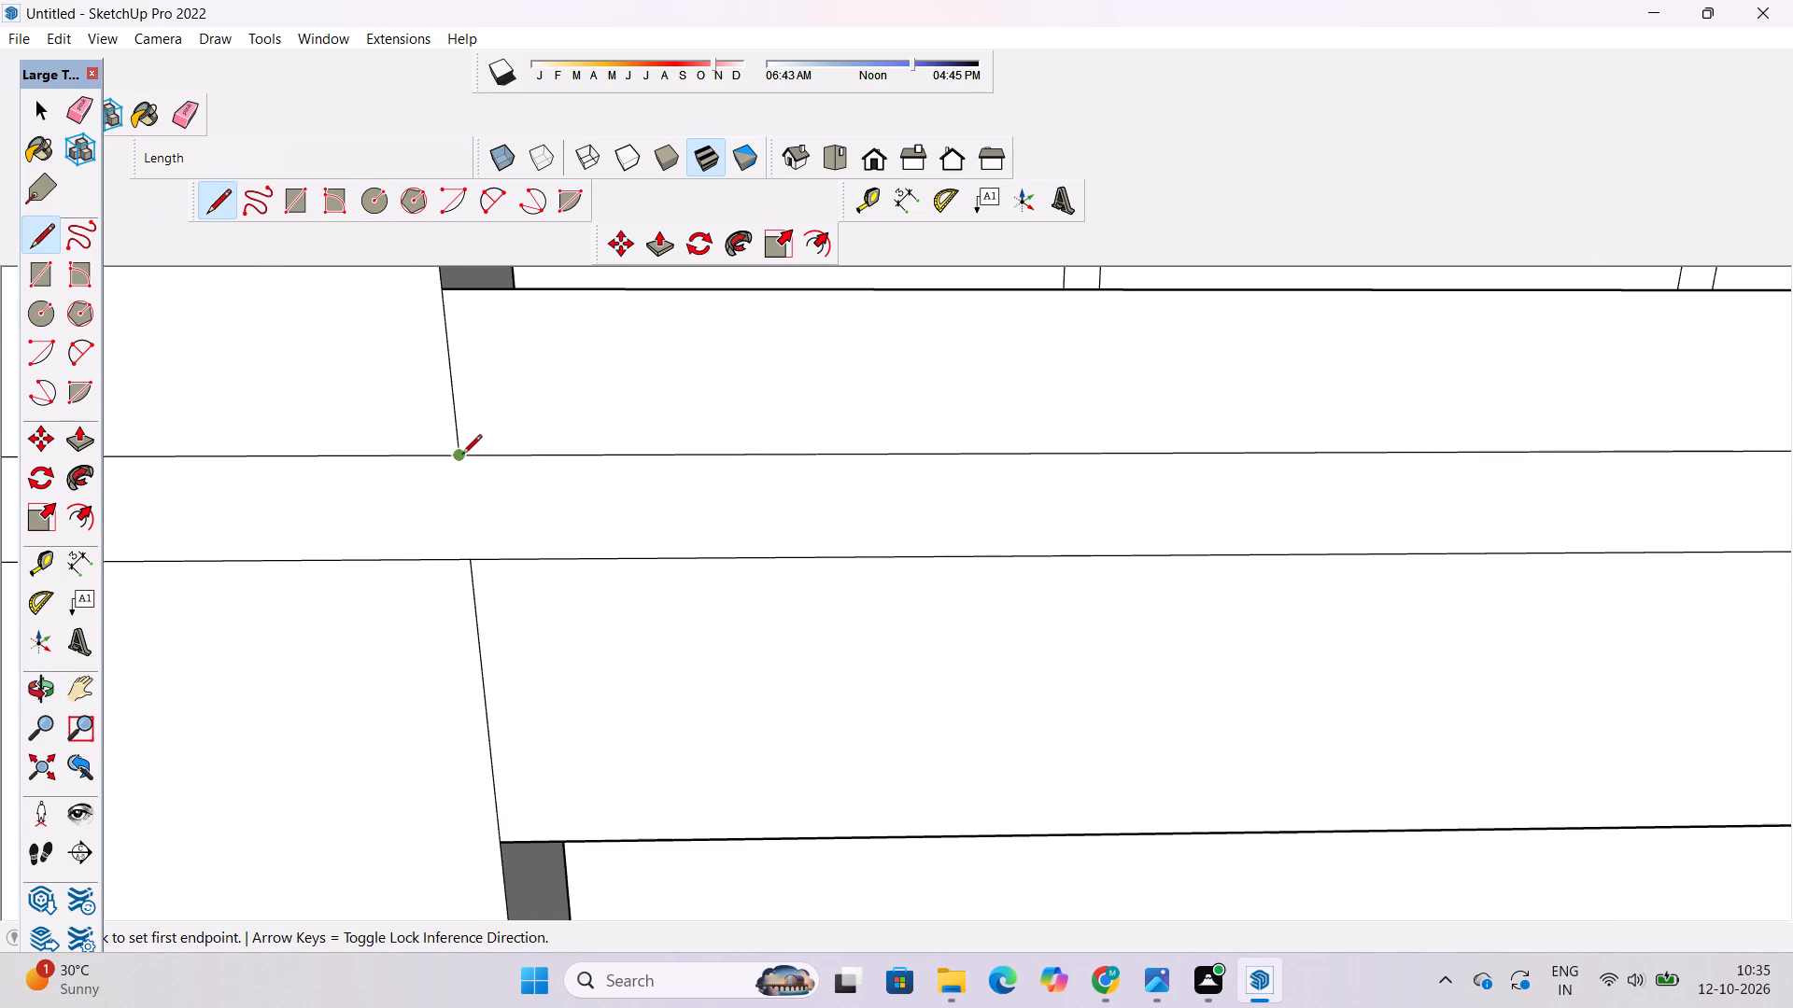
{"action": "left_click", "coordinate": [454, 455]}
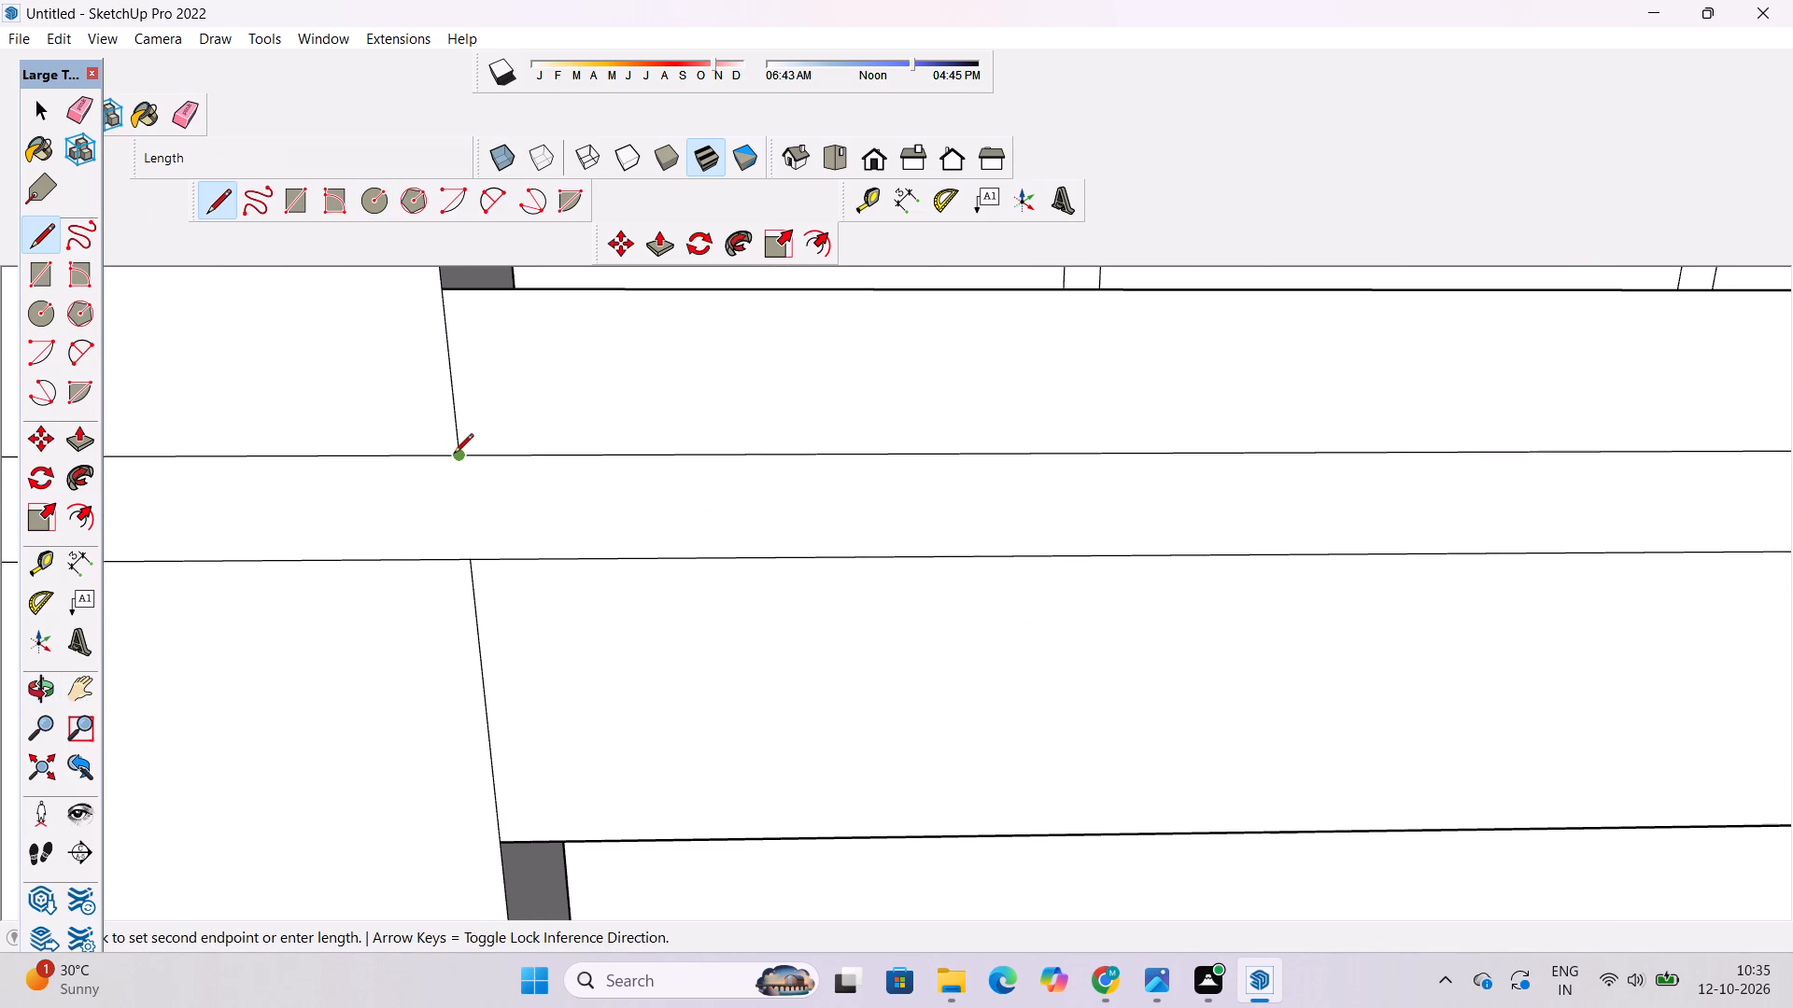
{"action": "left_click", "coordinate": [473, 562]}
{"action": "key", "text": "space"}
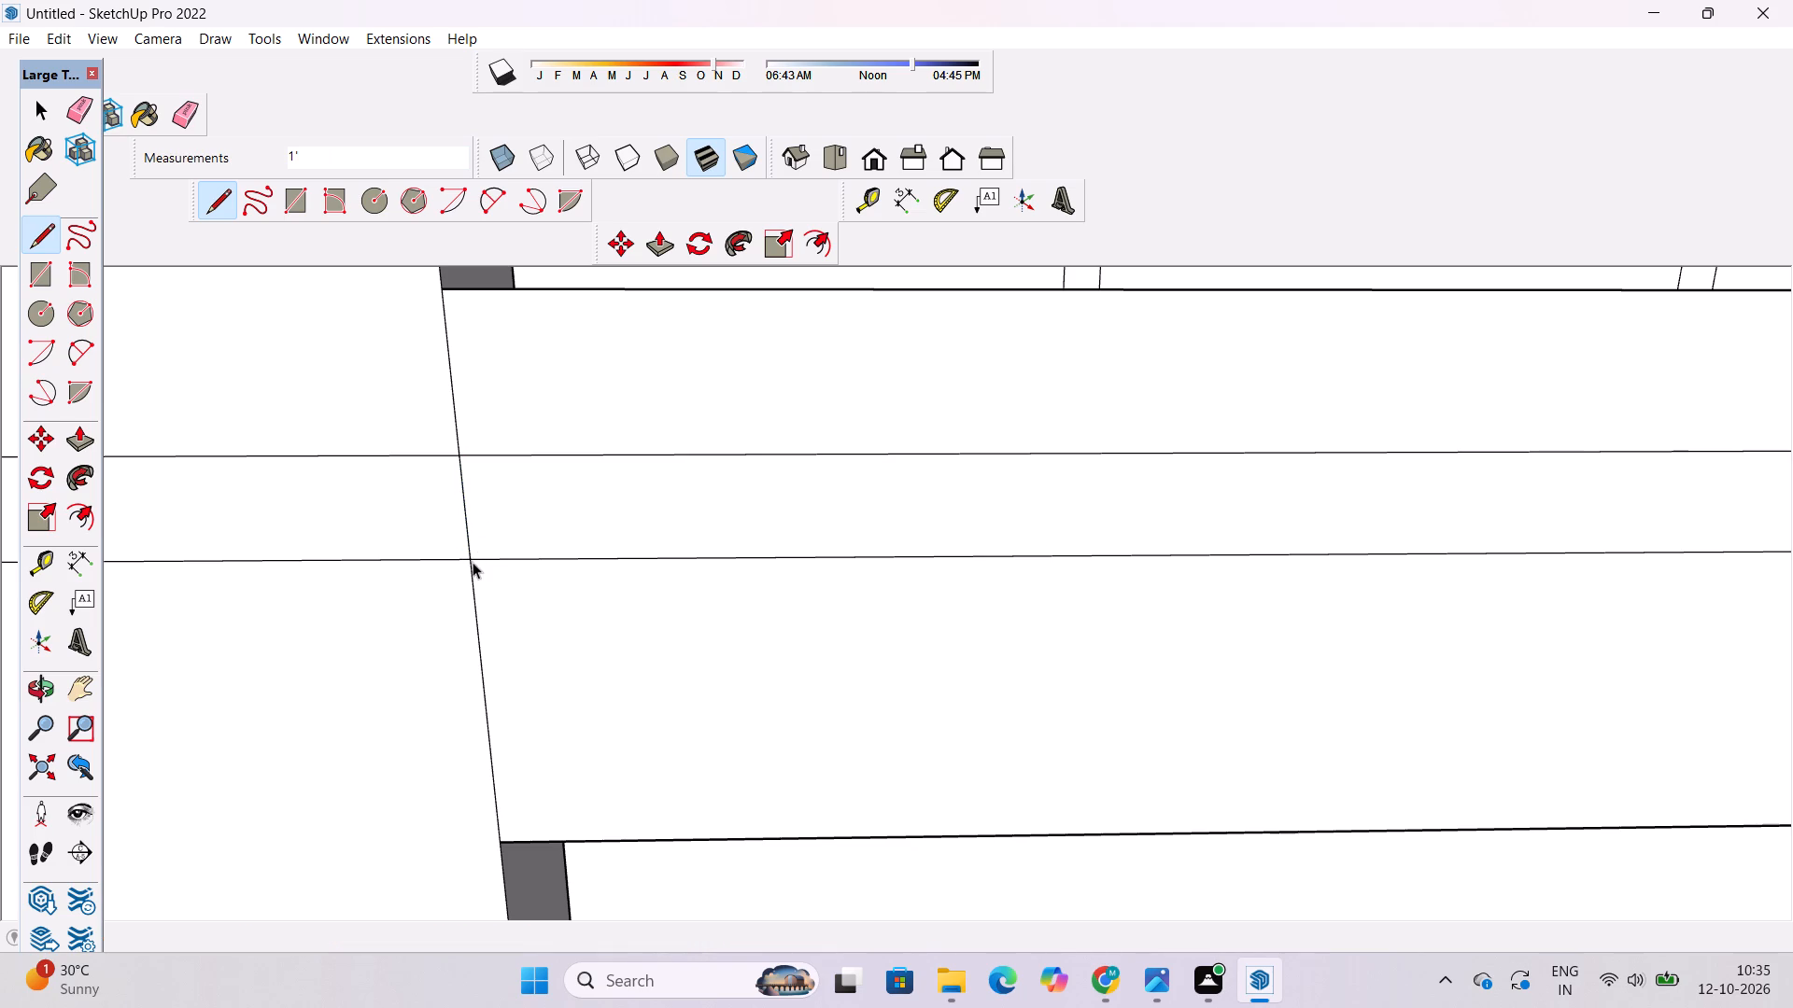
Erase the two horizontal floor slab lines crossing the solid part of the front wall, from its outer corner to the balcony.
{"action": "key", "text": "o"}
{"action": "scroll", "coordinate": [701, 572], "scroll_direction": "down", "scroll_amount": 20}
{"action": "scroll", "coordinate": [701, 572], "scroll_direction": "down", "scroll_amount": 7}
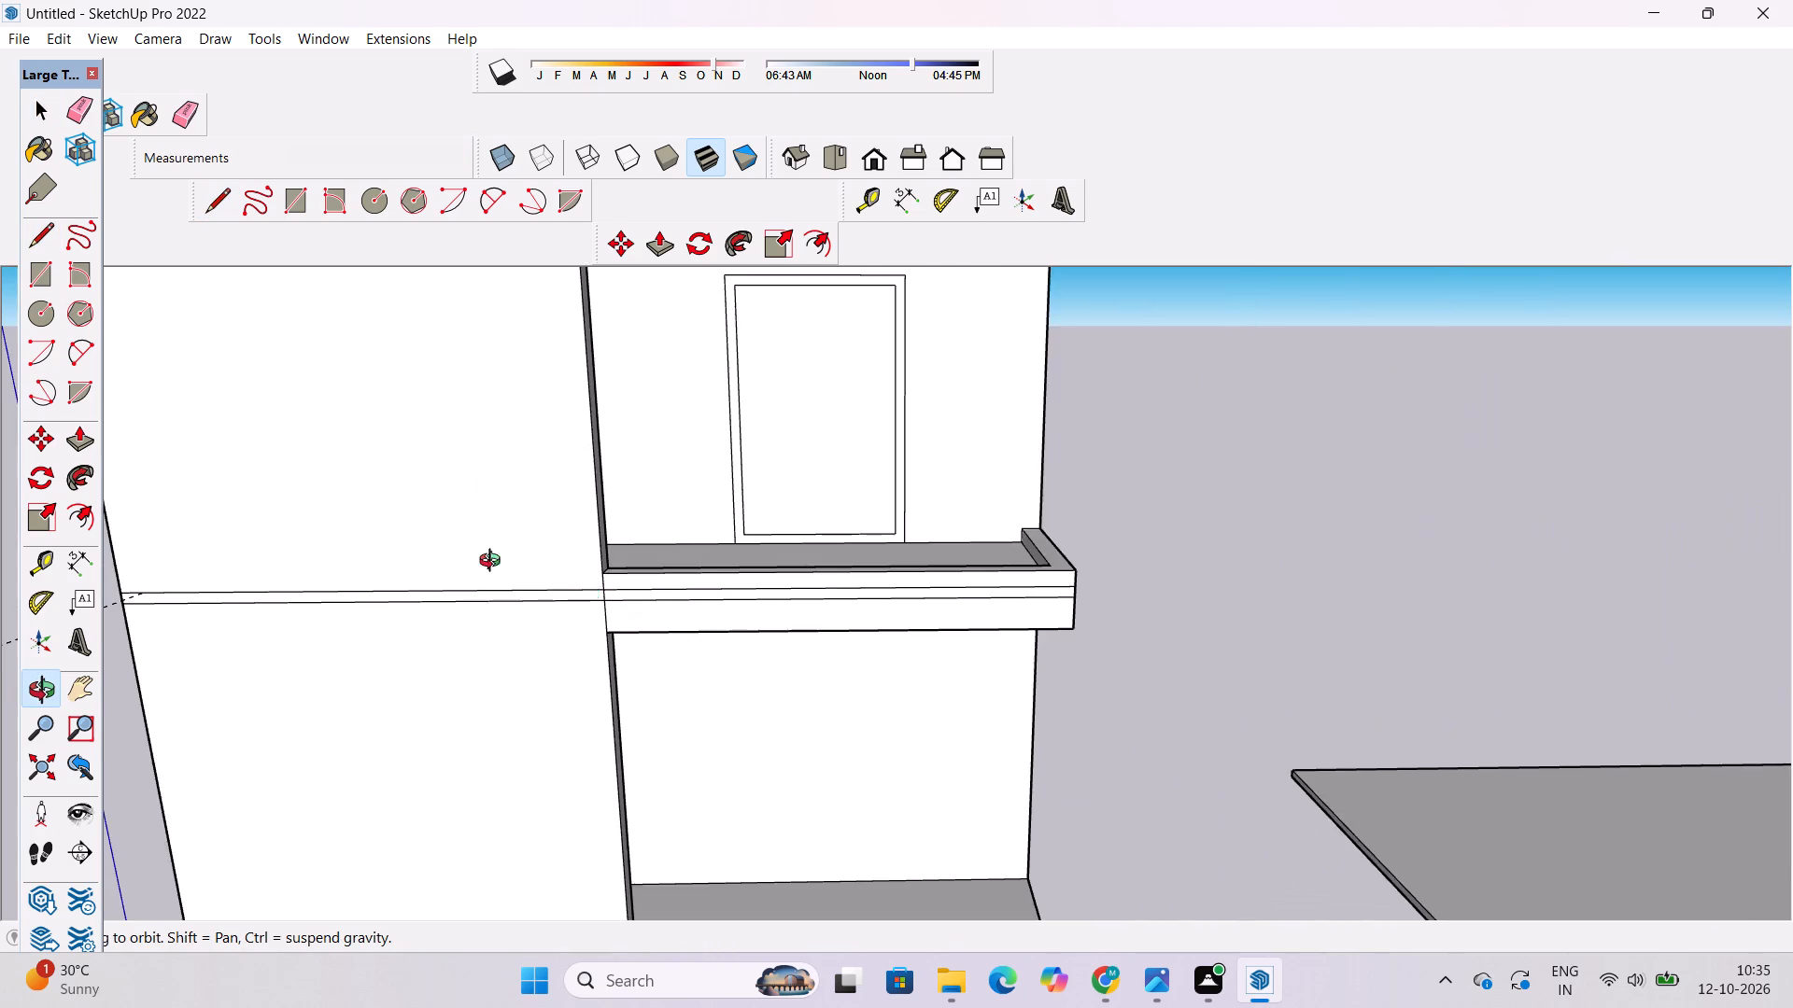
{"action": "scroll", "coordinate": [484, 563], "scroll_direction": "down", "scroll_amount": 7}
{"action": "left_click_drag", "start_coordinate": [845, 581], "coordinate": [856, 619], "text": "shift"}
{"action": "left_click_drag", "start_coordinate": [856, 633], "coordinate": [859, 709]}
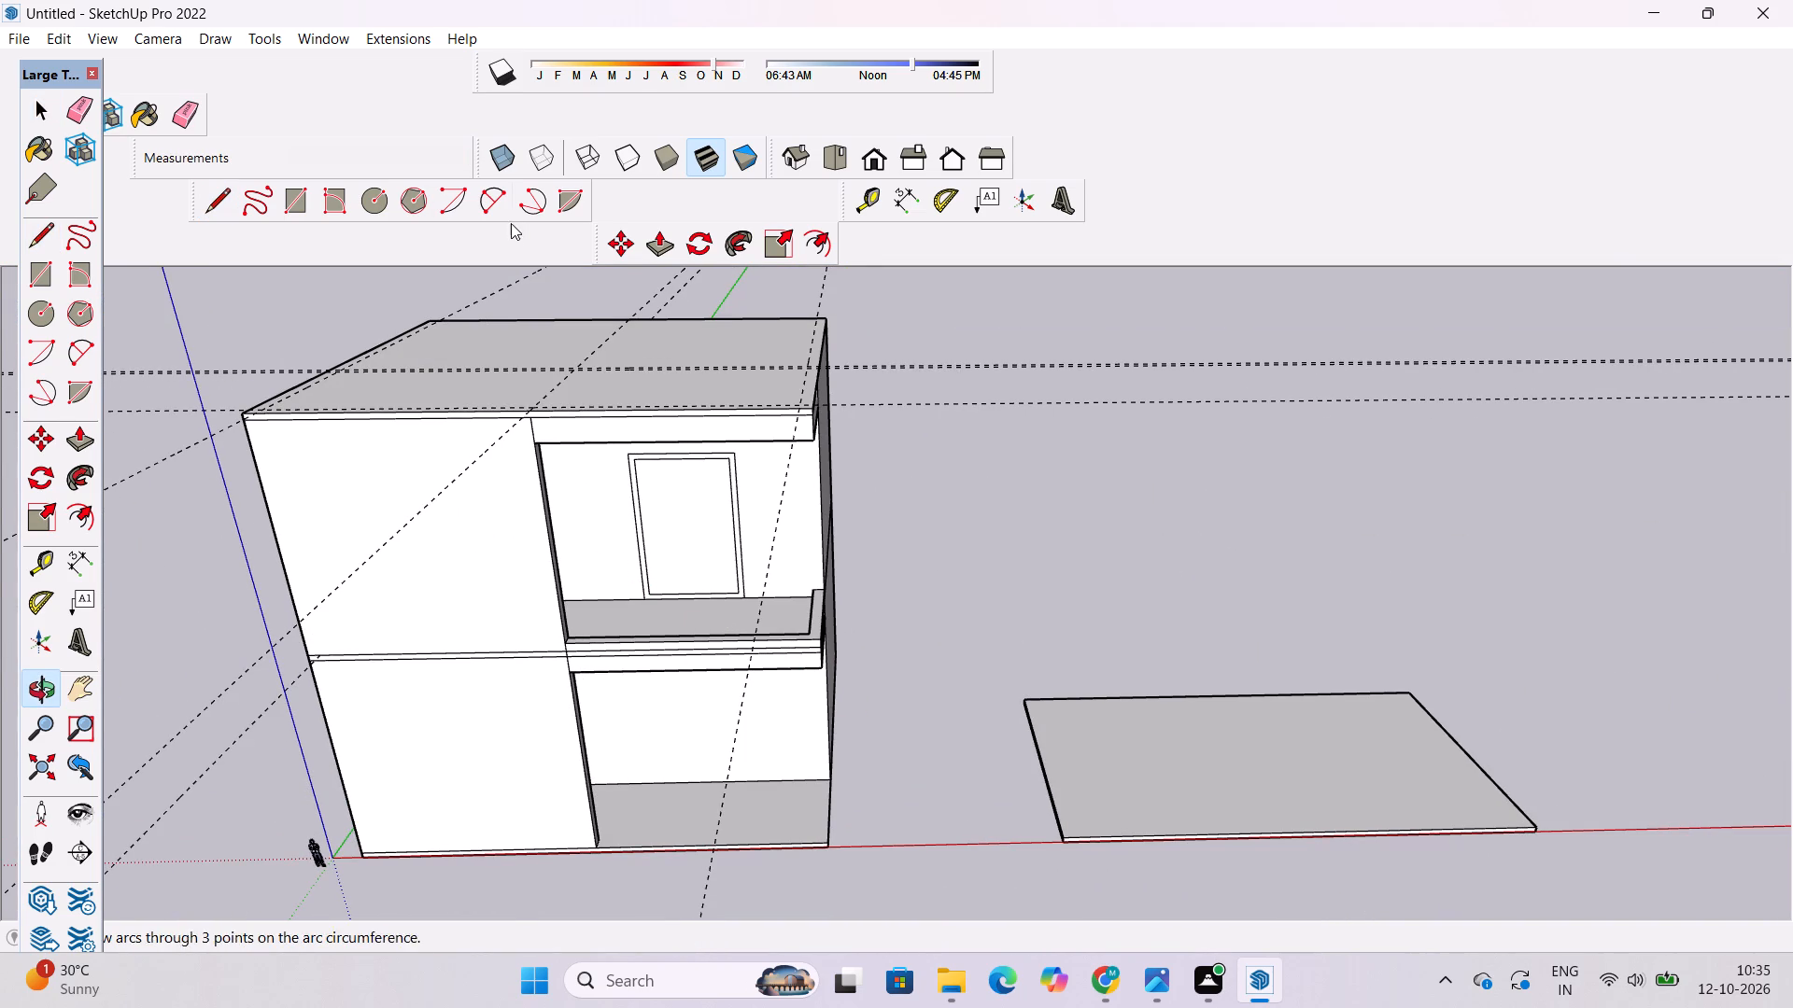
{"action": "scroll", "coordinate": [511, 227], "scroll_direction": "down", "scroll_amount": 5}
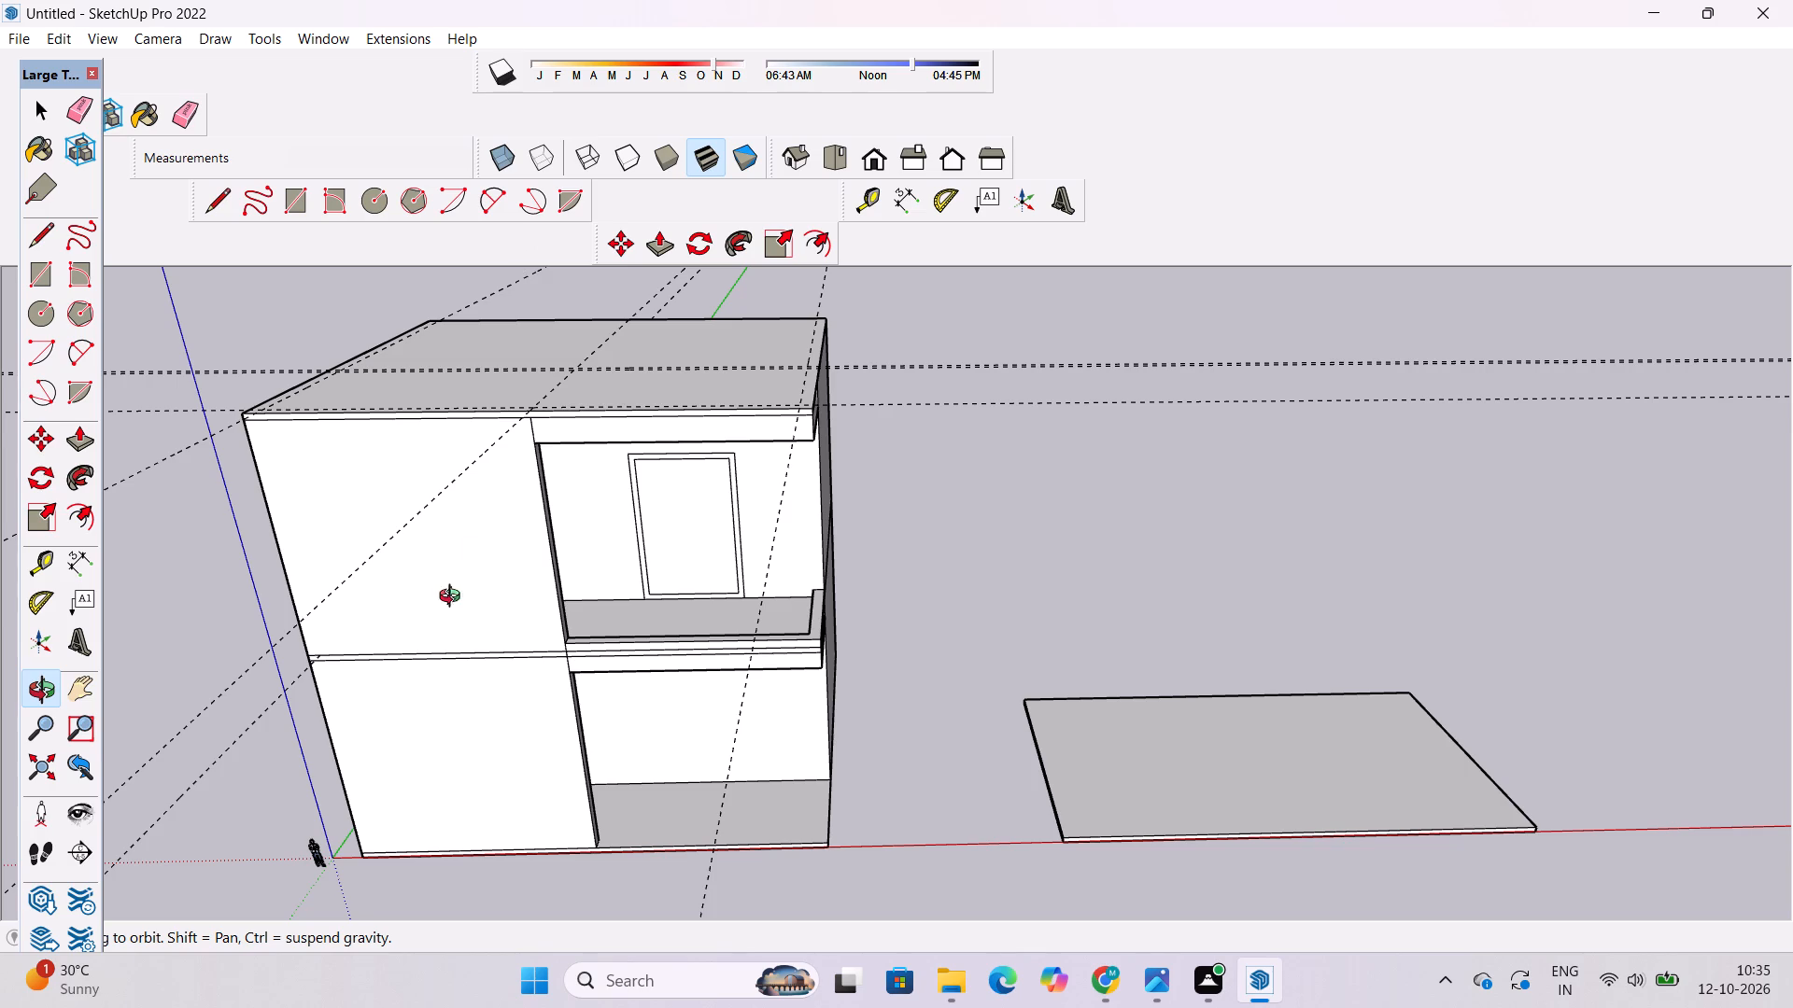
{"action": "scroll", "coordinate": [303, 554], "scroll_direction": "up", "scroll_amount": 4}
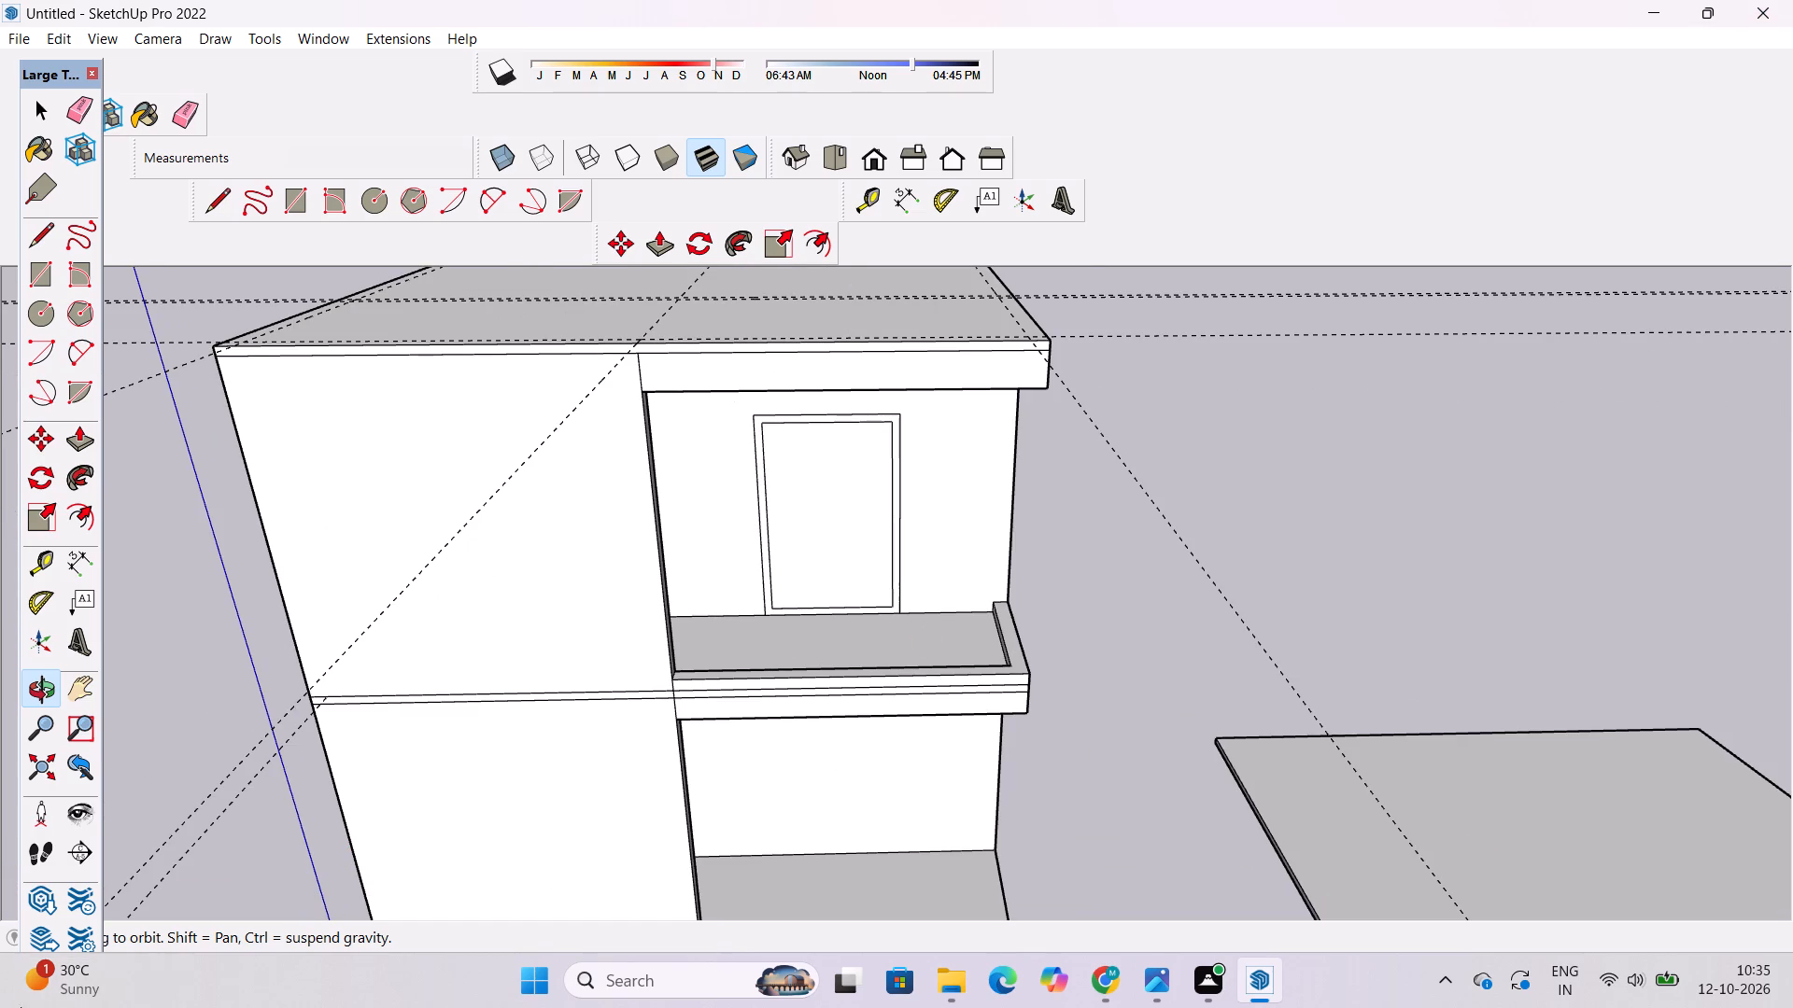
{"action": "scroll", "coordinate": [563, 591], "scroll_direction": "down", "scroll_amount": 5}
{"action": "left_click_drag", "start_coordinate": [555, 566], "coordinate": [600, 671], "text": "shift"}
{"action": "left_click_drag", "start_coordinate": [526, 721], "coordinate": [550, 607]}
{"action": "scroll", "coordinate": [515, 697], "scroll_direction": "up", "scroll_amount": 10}
{"action": "left_click_drag", "start_coordinate": [489, 758], "coordinate": [559, 527], "text": "shift"}
{"action": "scroll", "coordinate": [559, 527], "scroll_direction": "down", "scroll_amount": 4}
{"action": "left_click_drag", "start_coordinate": [558, 524], "coordinate": [304, 637]}
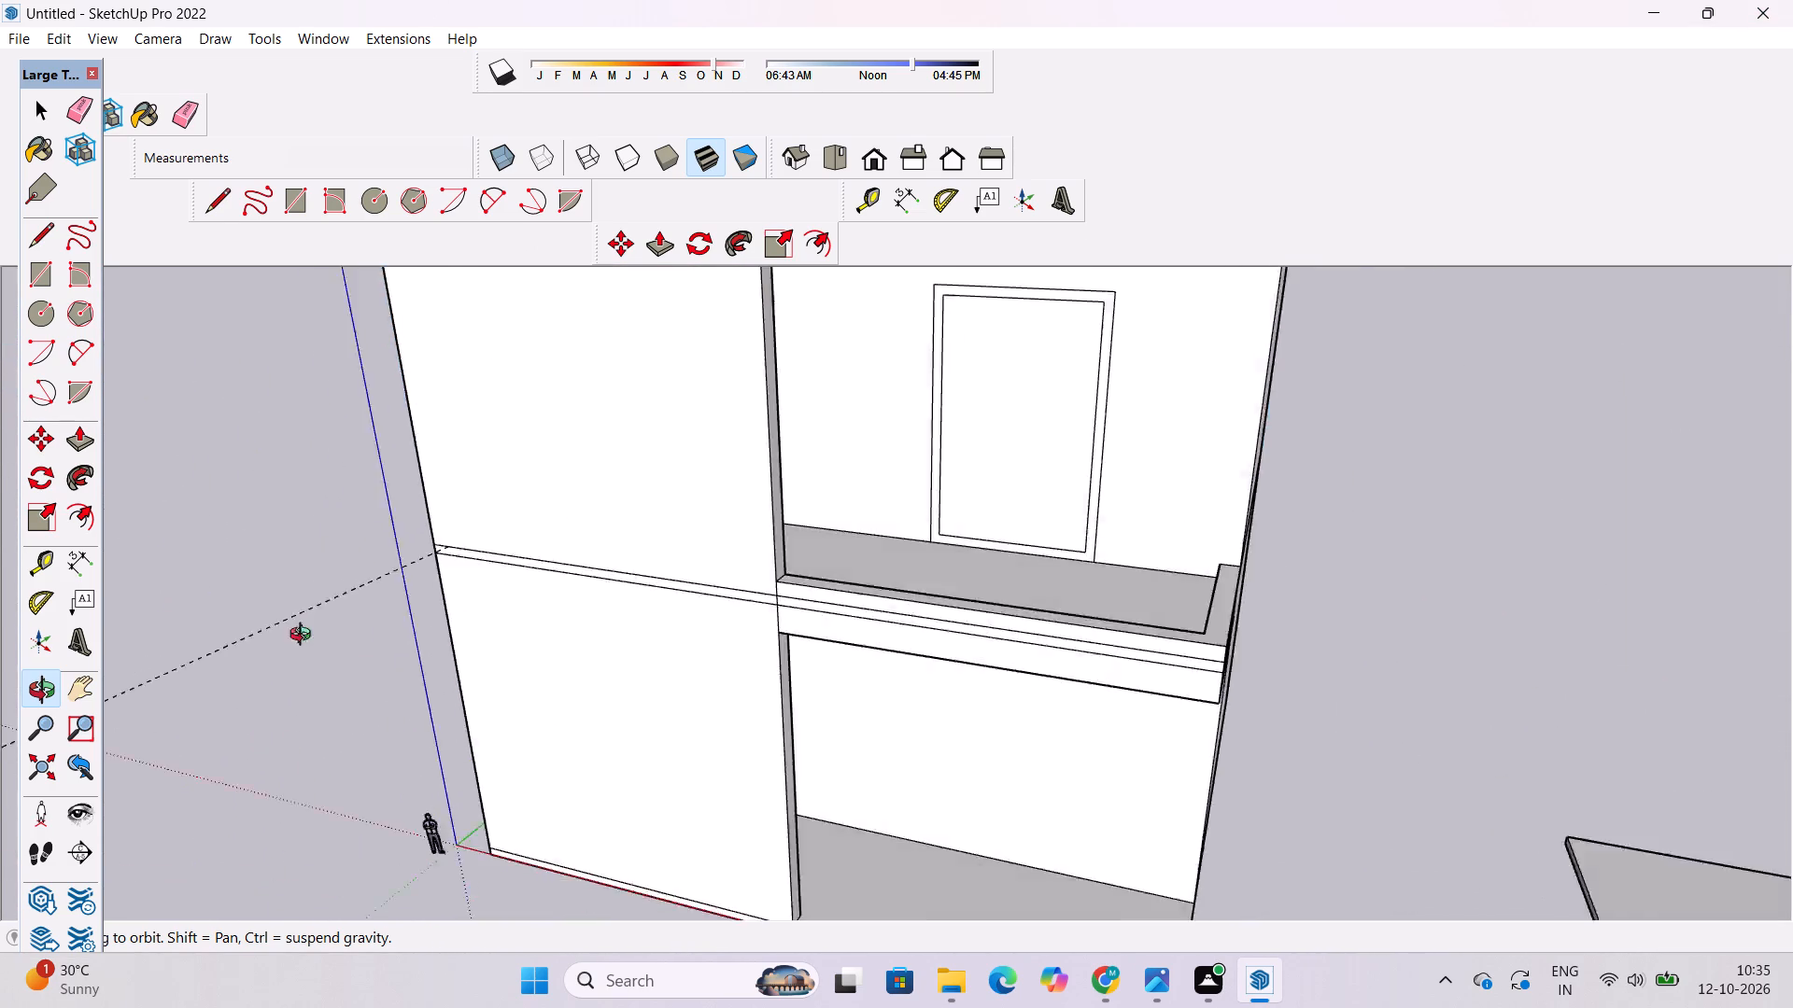
{"action": "left_click_drag", "start_coordinate": [304, 637], "coordinate": [561, 623]}
{"action": "left_click_drag", "start_coordinate": [486, 677], "coordinate": [705, 655]}
{"action": "left_click_drag", "start_coordinate": [608, 685], "coordinate": [607, 653]}
{"action": "scroll", "coordinate": [613, 655], "scroll_direction": "up", "scroll_amount": 4}
{"action": "left_click_drag", "start_coordinate": [613, 656], "coordinate": [586, 657], "text": "shift"}
{"action": "key", "text": "e"}
{"action": "left_click_drag", "start_coordinate": [608, 692], "coordinate": [586, 707]}
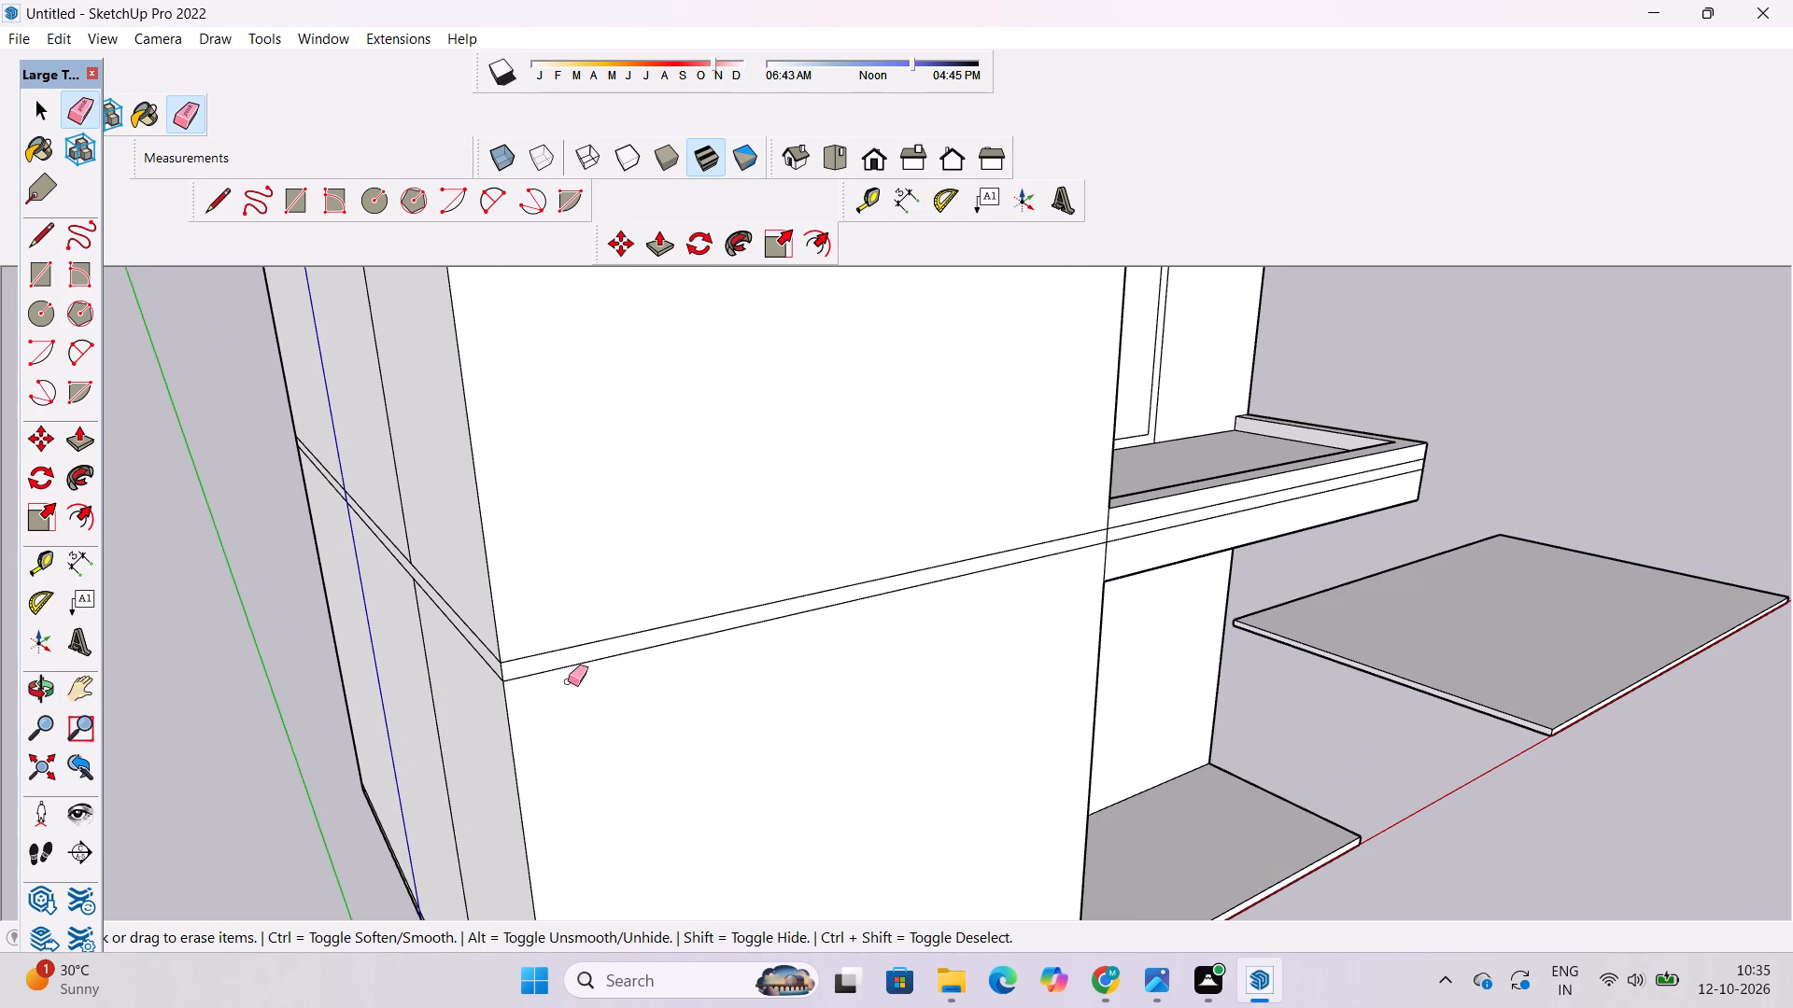
{"action": "key", "text": "space"}
{"action": "key", "text": "e"}
{"action": "left_click_drag", "start_coordinate": [635, 601], "coordinate": [635, 647]}
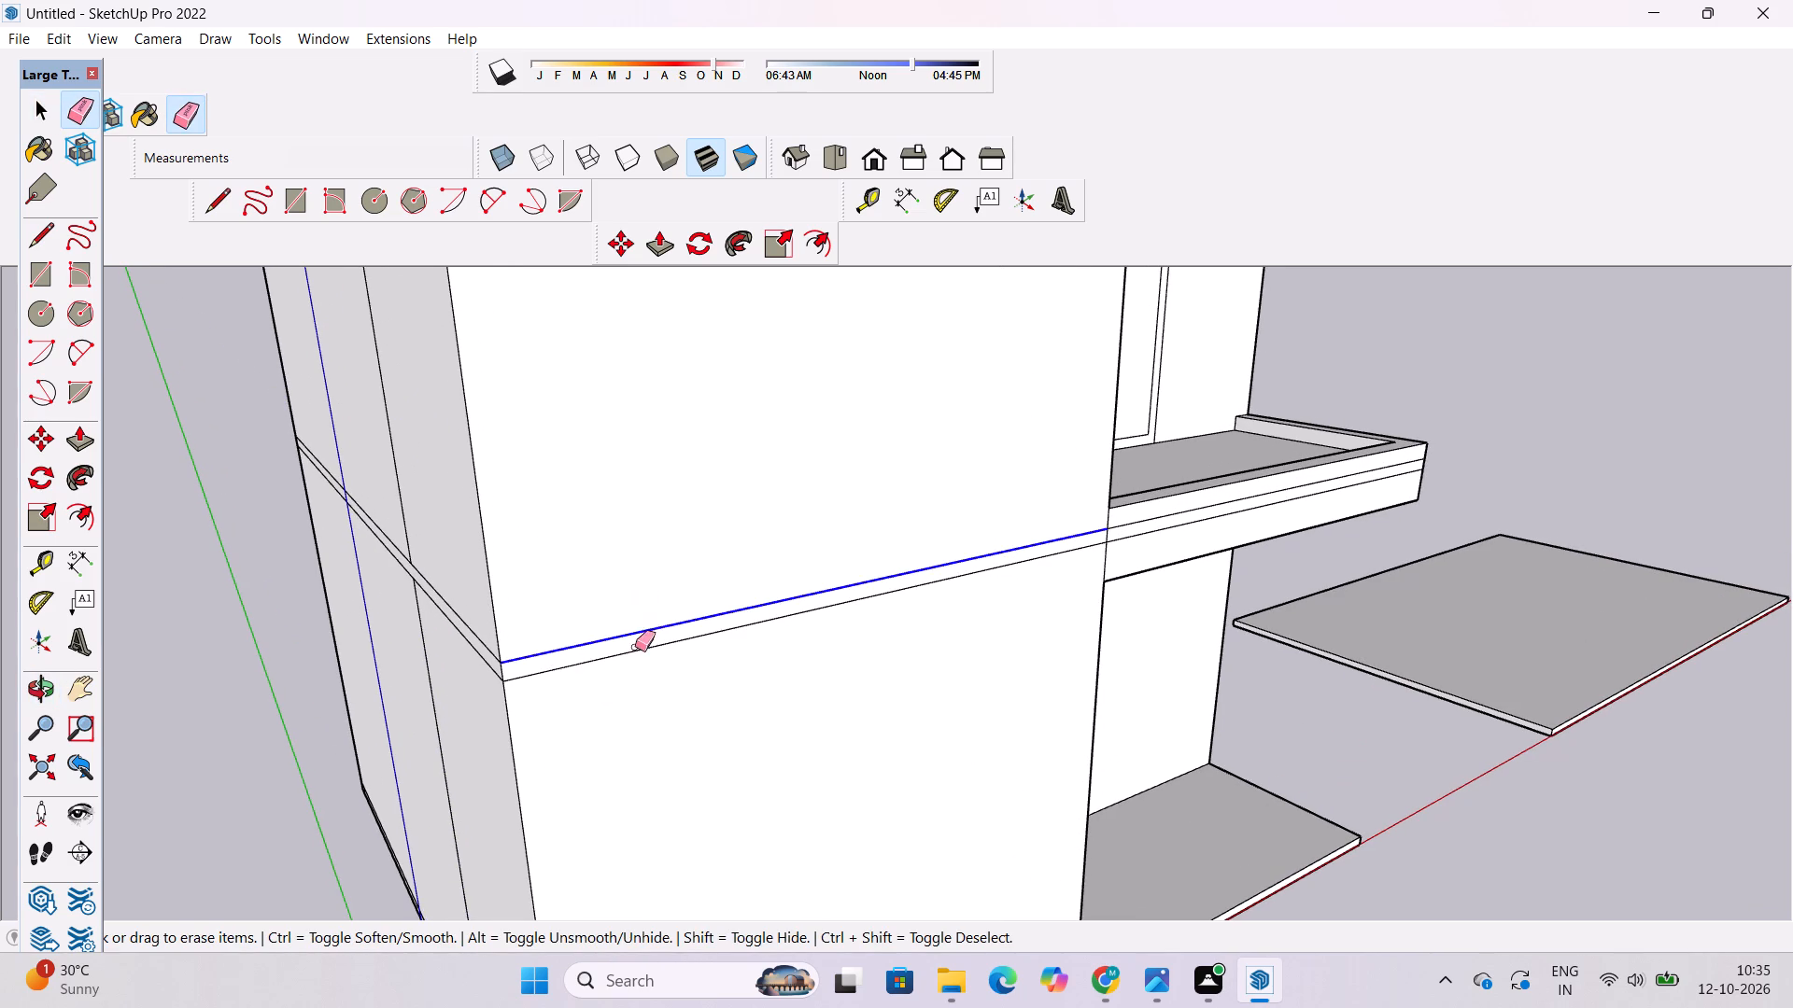
{"action": "left_click_drag", "start_coordinate": [635, 647], "coordinate": [635, 651]}
{"action": "type", "text": "cv"}
{"action": "key", "text": "space"}
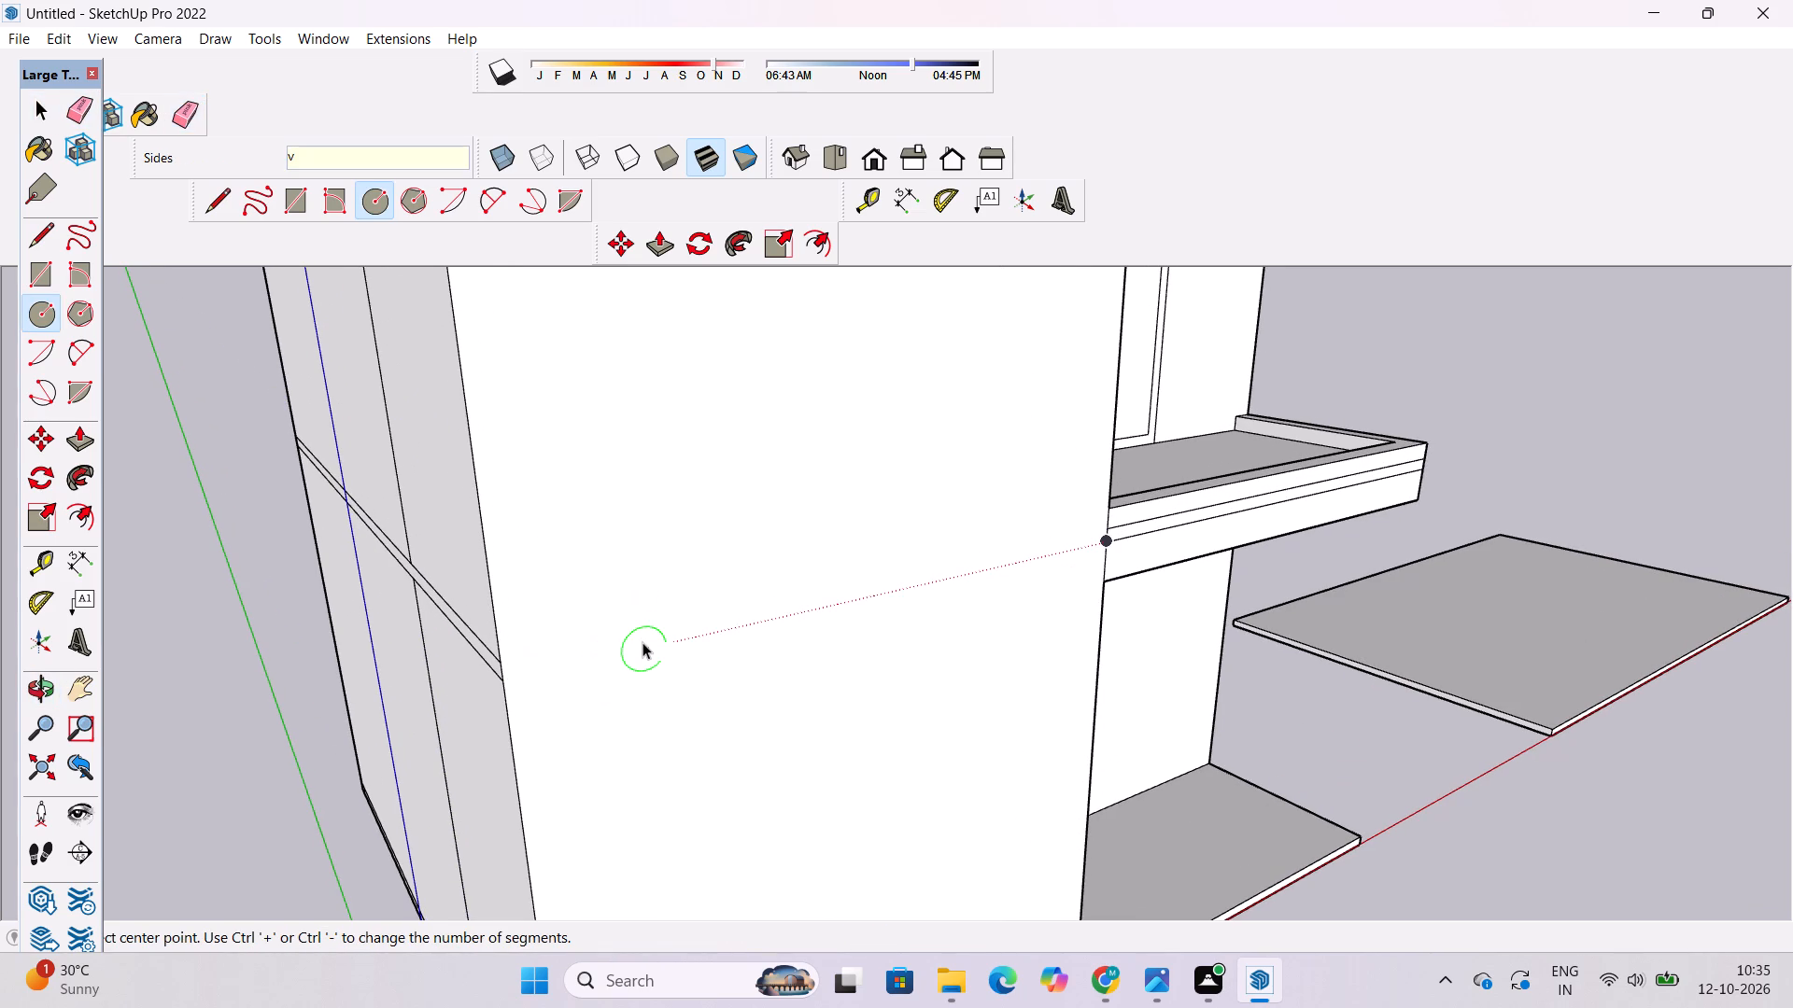
Examine the balcony's side, the roof slab's underside and edge beam, and the front facade around the upper door.
{"action": "key", "text": "o"}
{"action": "left_click_drag", "start_coordinate": [907, 629], "coordinate": [124, 571]}
{"action": "left_click_drag", "start_coordinate": [671, 576], "coordinate": [541, 537]}
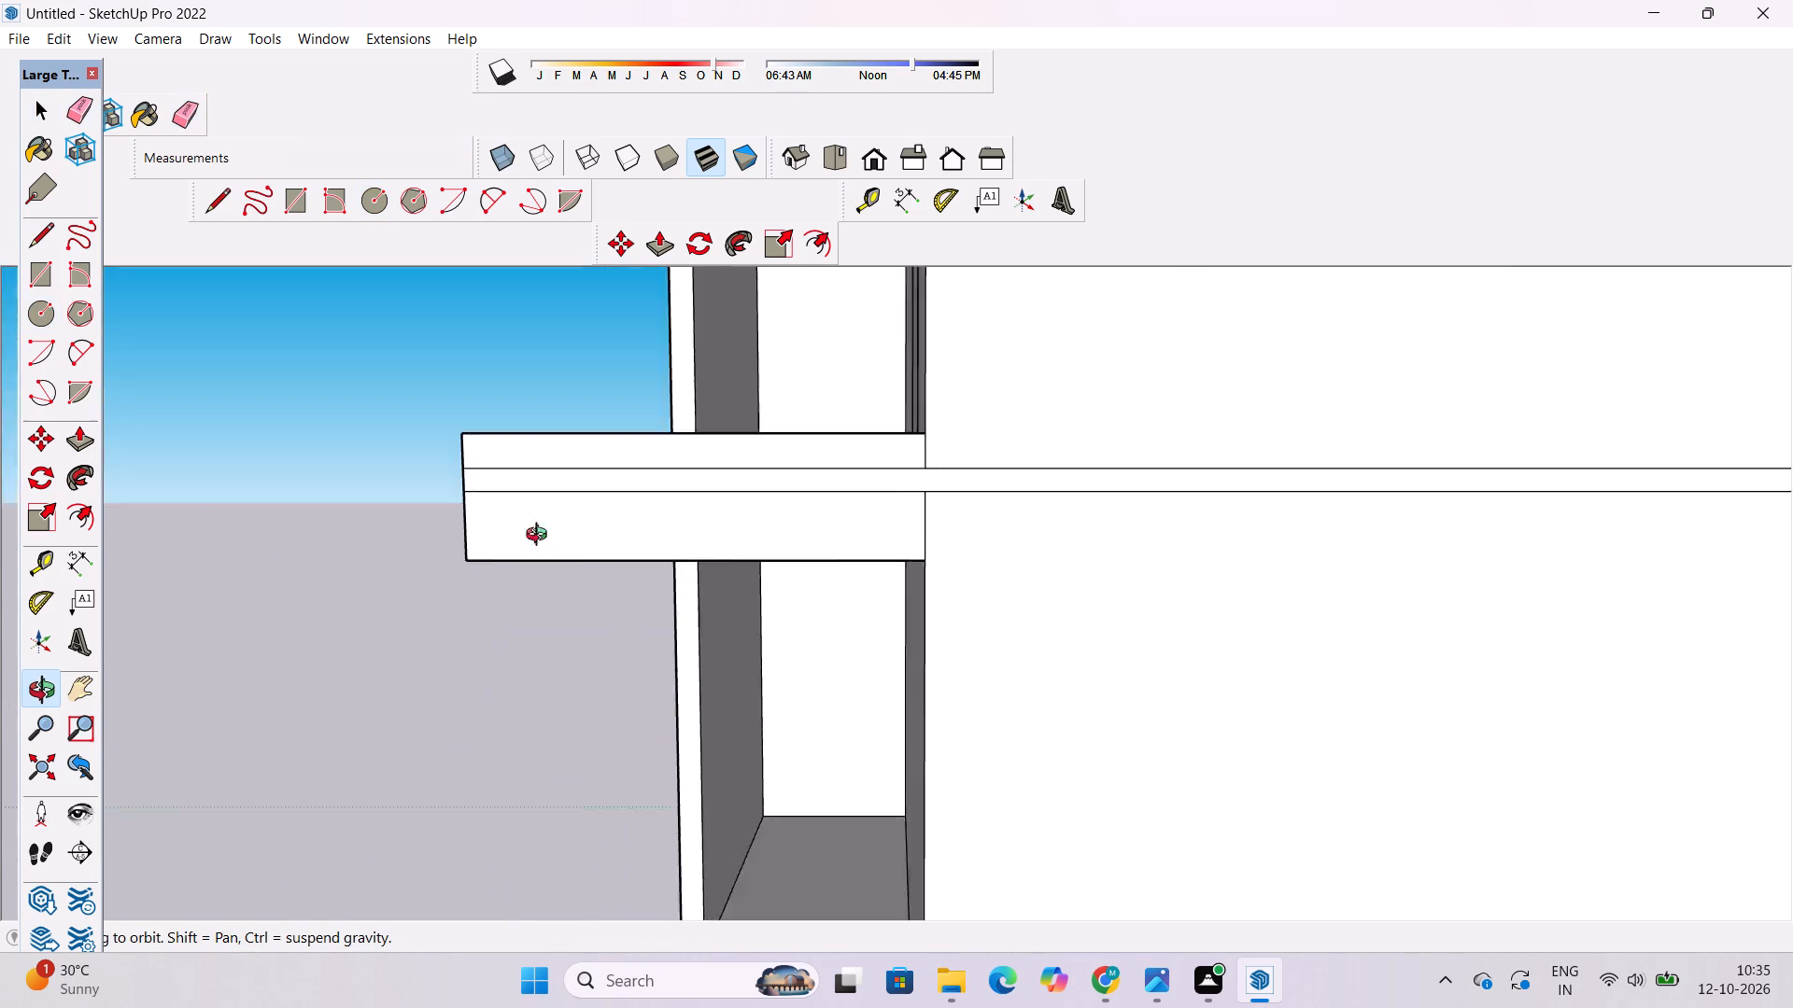
{"action": "left_click_drag", "start_coordinate": [541, 537], "coordinate": [666, 667]}
{"action": "scroll", "coordinate": [656, 673], "scroll_direction": "down", "scroll_amount": 11}
{"action": "left_click_drag", "start_coordinate": [660, 669], "coordinate": [664, 527]}
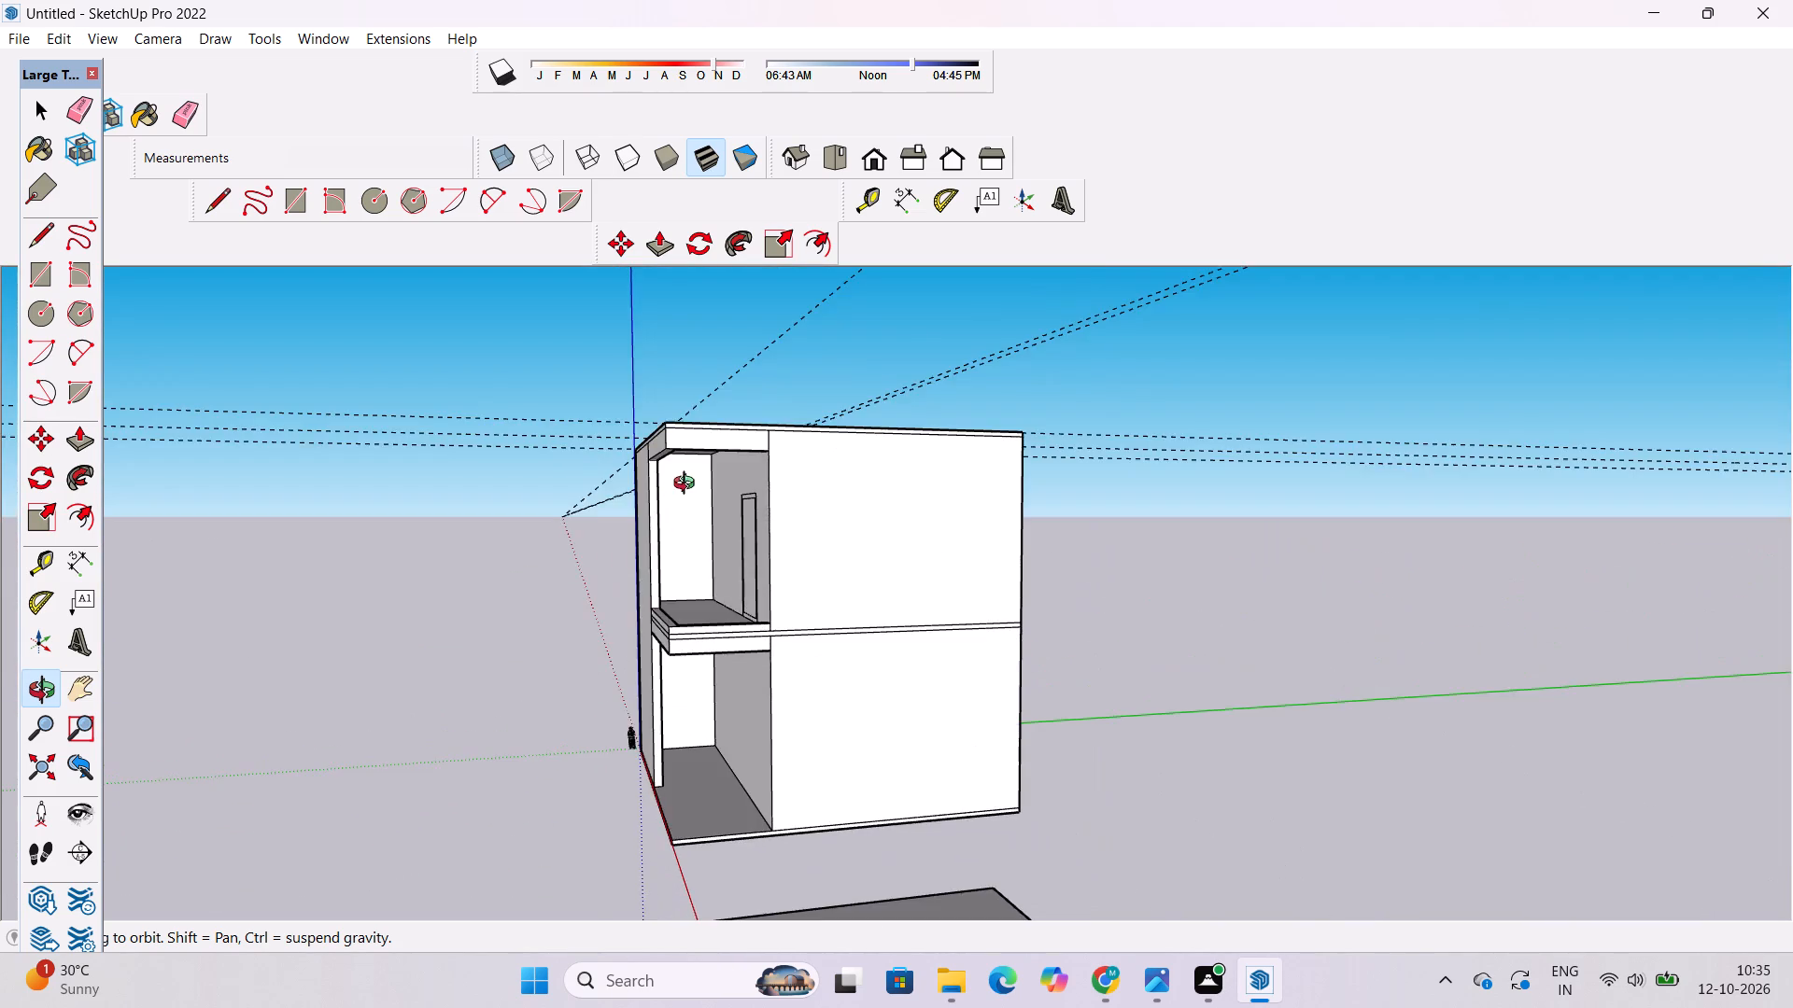
{"action": "scroll", "coordinate": [690, 484], "scroll_direction": "up", "scroll_amount": 12}
{"action": "left_click_drag", "start_coordinate": [736, 491], "coordinate": [710, 503]}
{"action": "scroll", "coordinate": [710, 503], "scroll_direction": "up", "scroll_amount": 3}
{"action": "scroll", "coordinate": [710, 503], "scroll_direction": "down", "scroll_amount": 3}
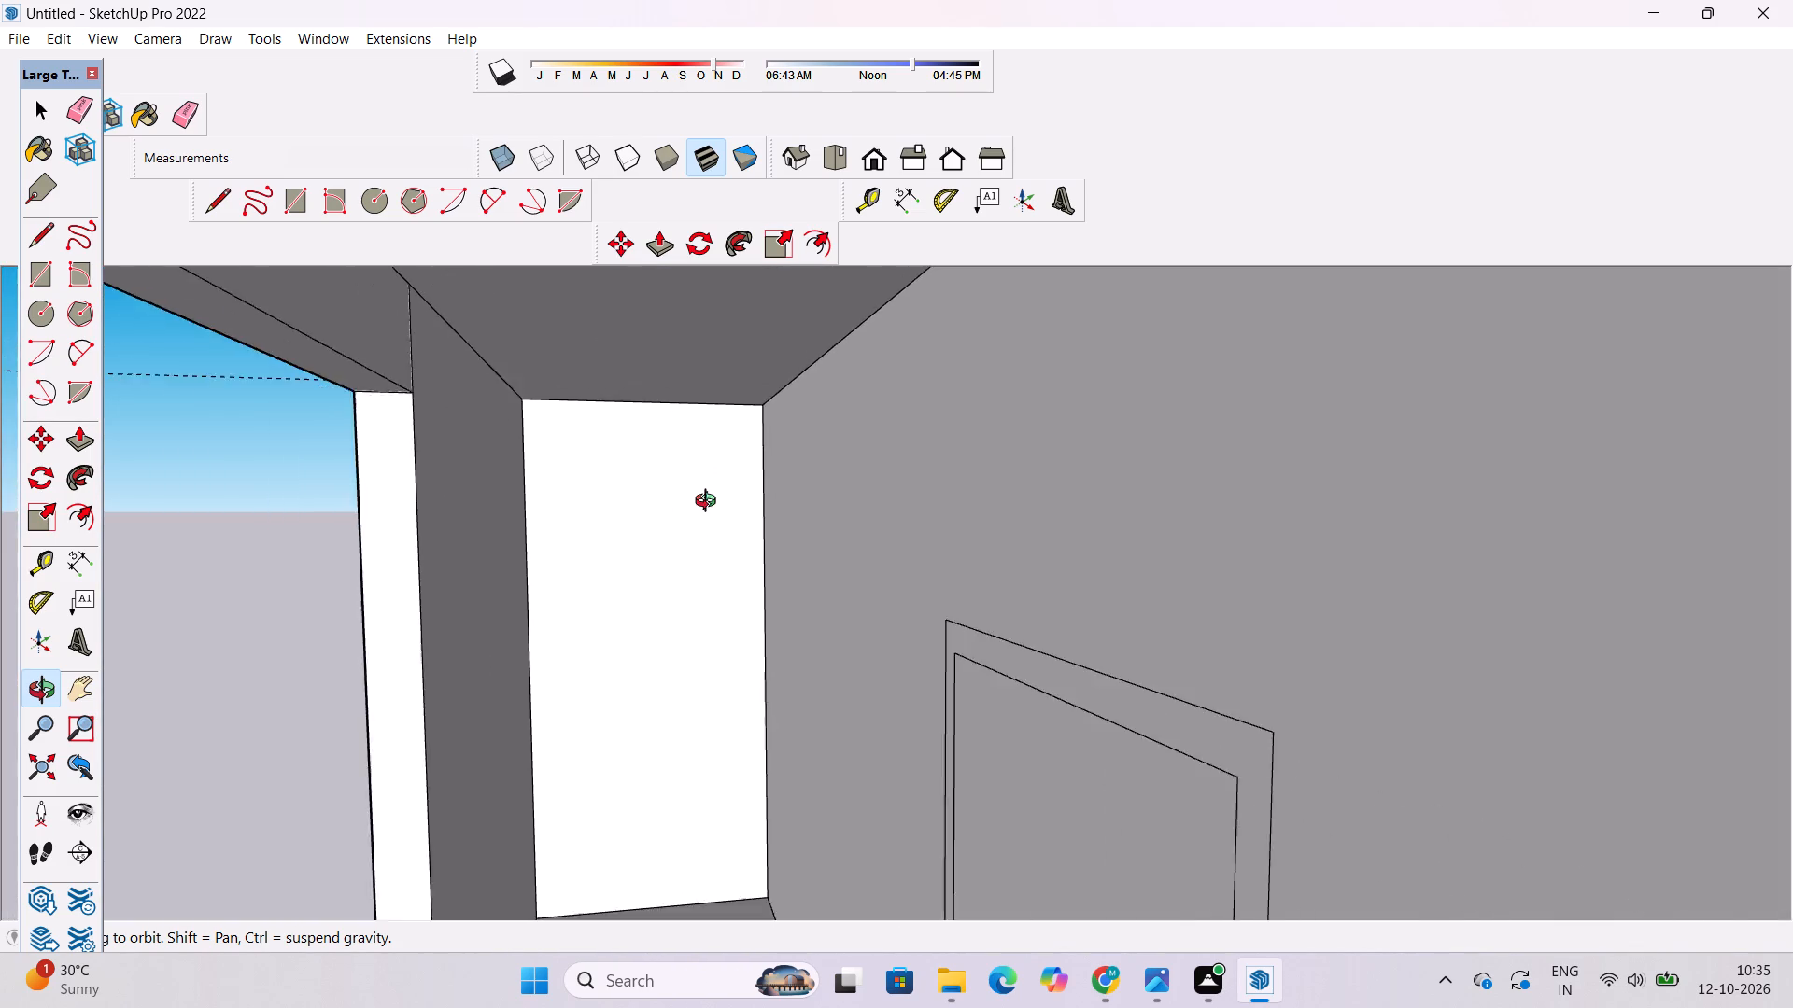
{"action": "scroll", "coordinate": [710, 503], "scroll_direction": "up", "scroll_amount": 4}
{"action": "scroll", "coordinate": [710, 503], "scroll_direction": "down", "scroll_amount": 4}
{"action": "scroll", "coordinate": [702, 508], "scroll_direction": "up", "scroll_amount": 5}
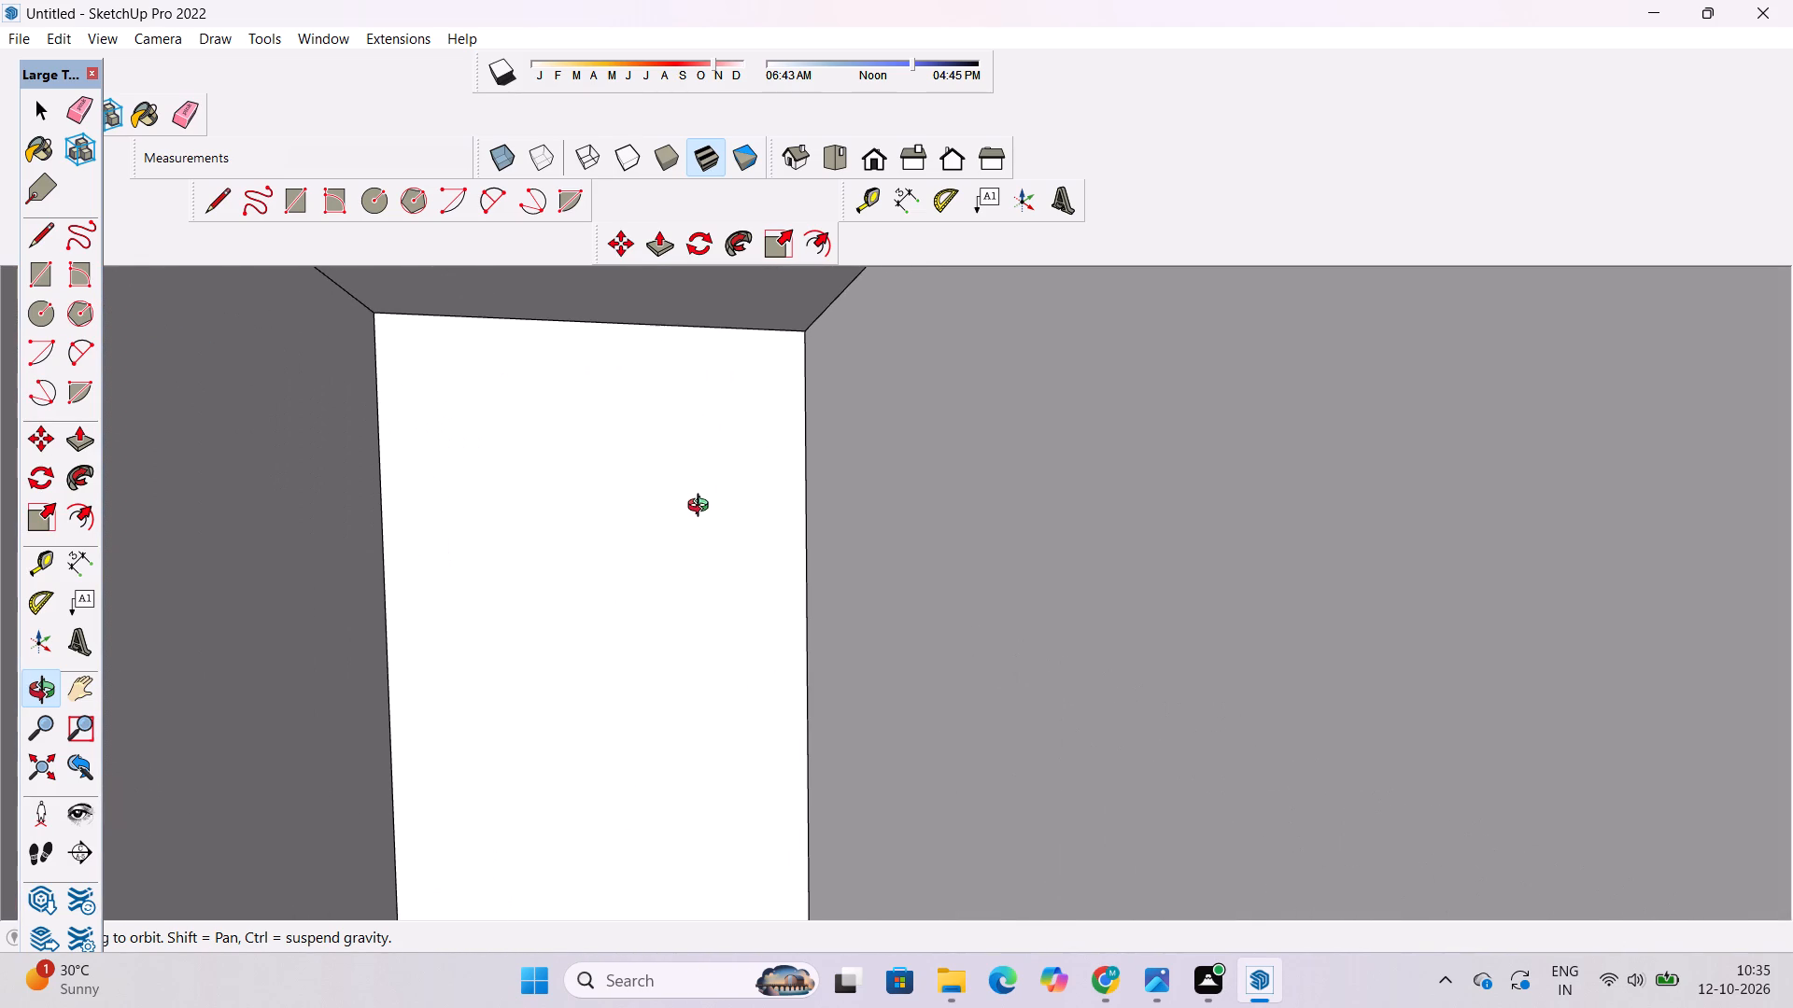
{"action": "scroll", "coordinate": [702, 508], "scroll_direction": "down", "scroll_amount": 5}
{"action": "left_click_drag", "start_coordinate": [675, 521], "coordinate": [751, 564]}
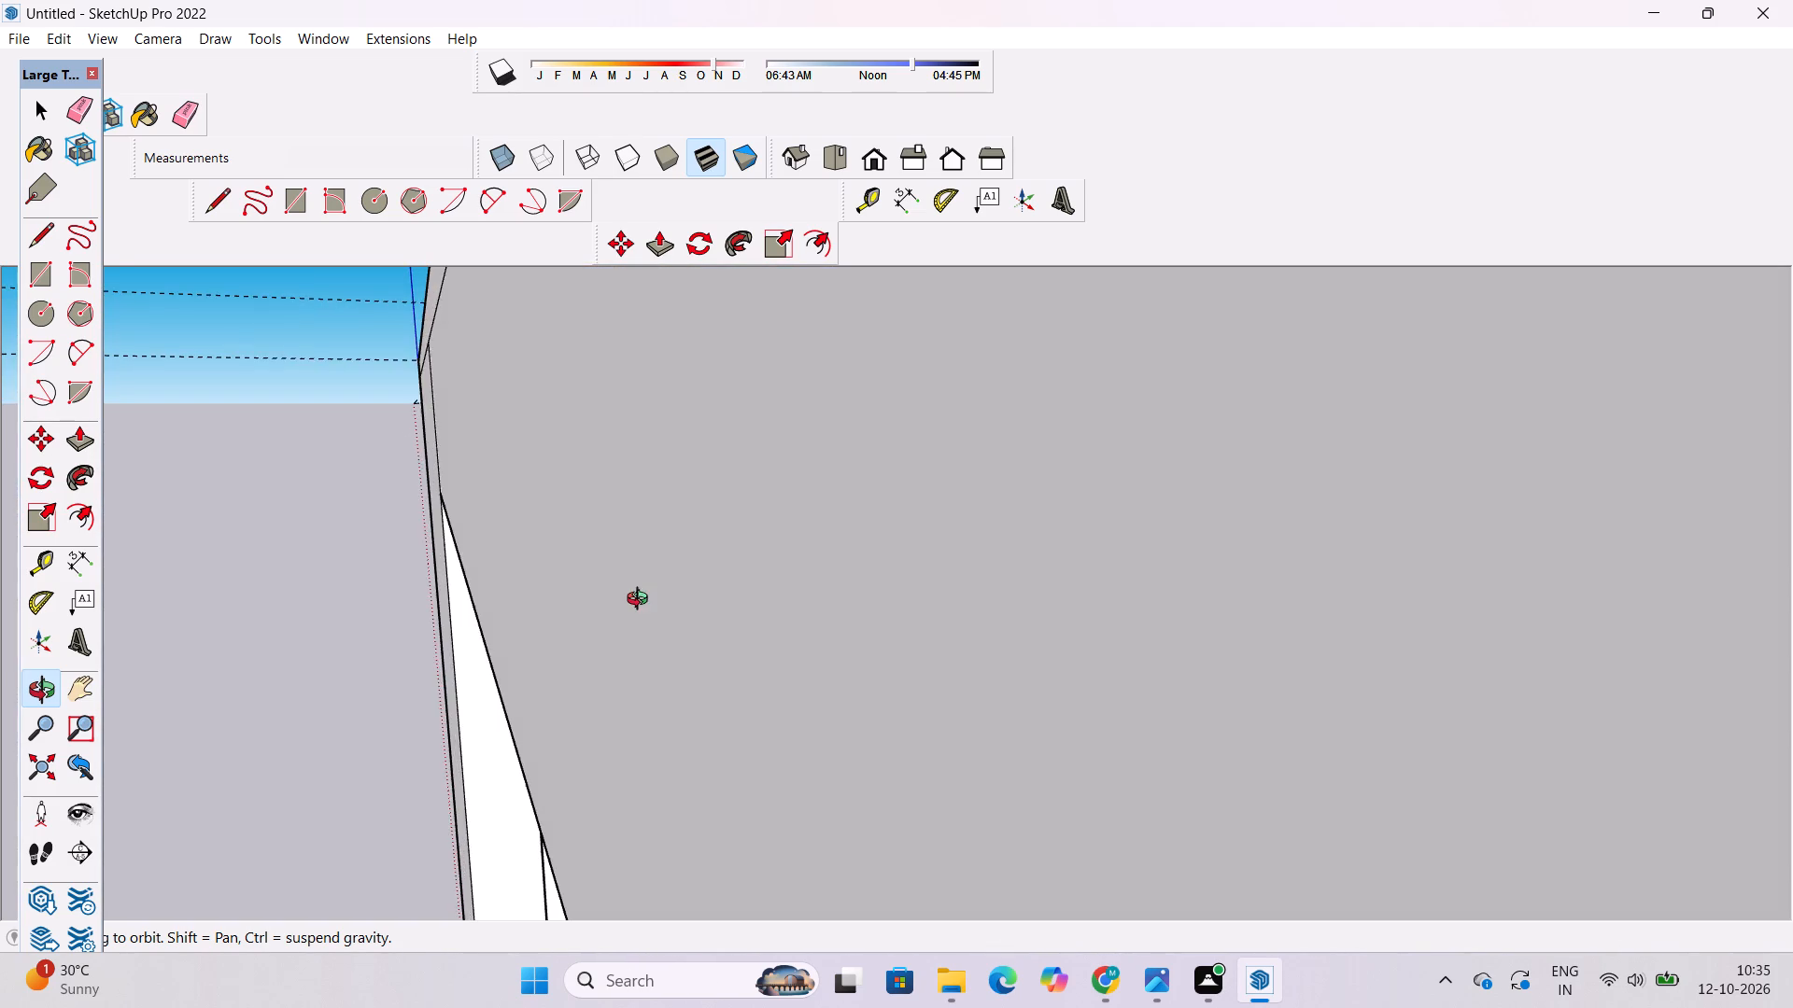
{"action": "left_click_drag", "start_coordinate": [642, 601], "coordinate": [708, 479]}
{"action": "scroll", "coordinate": [713, 472], "scroll_direction": "down", "scroll_amount": 5}
{"action": "scroll", "coordinate": [620, 574], "scroll_direction": "down", "scroll_amount": 4}
{"action": "left_click_drag", "start_coordinate": [599, 594], "coordinate": [614, 479], "text": "shift"}
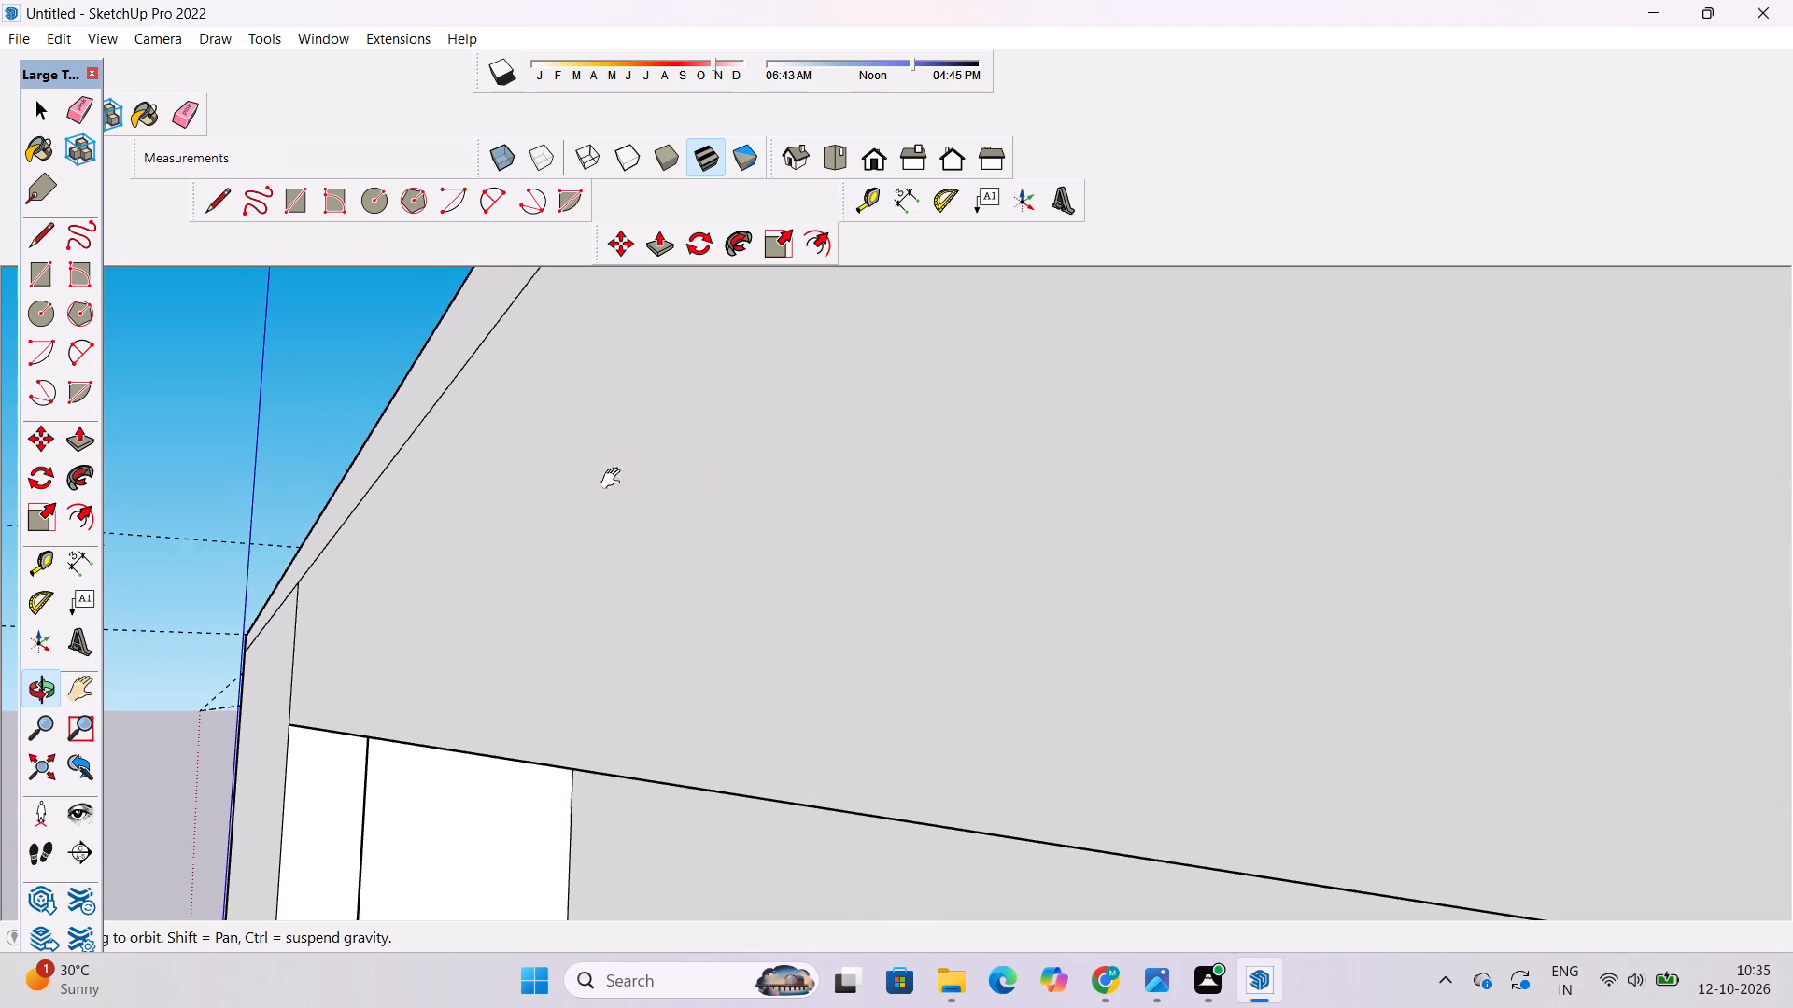
{"action": "left_click_drag", "start_coordinate": [614, 479], "coordinate": [614, 481], "text": "shift"}
{"action": "scroll", "coordinate": [613, 477], "scroll_direction": "down", "scroll_amount": 6}
{"action": "left_click_drag", "start_coordinate": [472, 598], "coordinate": [911, 538]}
{"action": "scroll", "coordinate": [856, 522], "scroll_direction": "down", "scroll_amount": 7}
{"action": "left_click_drag", "start_coordinate": [805, 577], "coordinate": [832, 484], "text": "shift"}
{"action": "left_click_drag", "start_coordinate": [832, 484], "coordinate": [745, 613]}
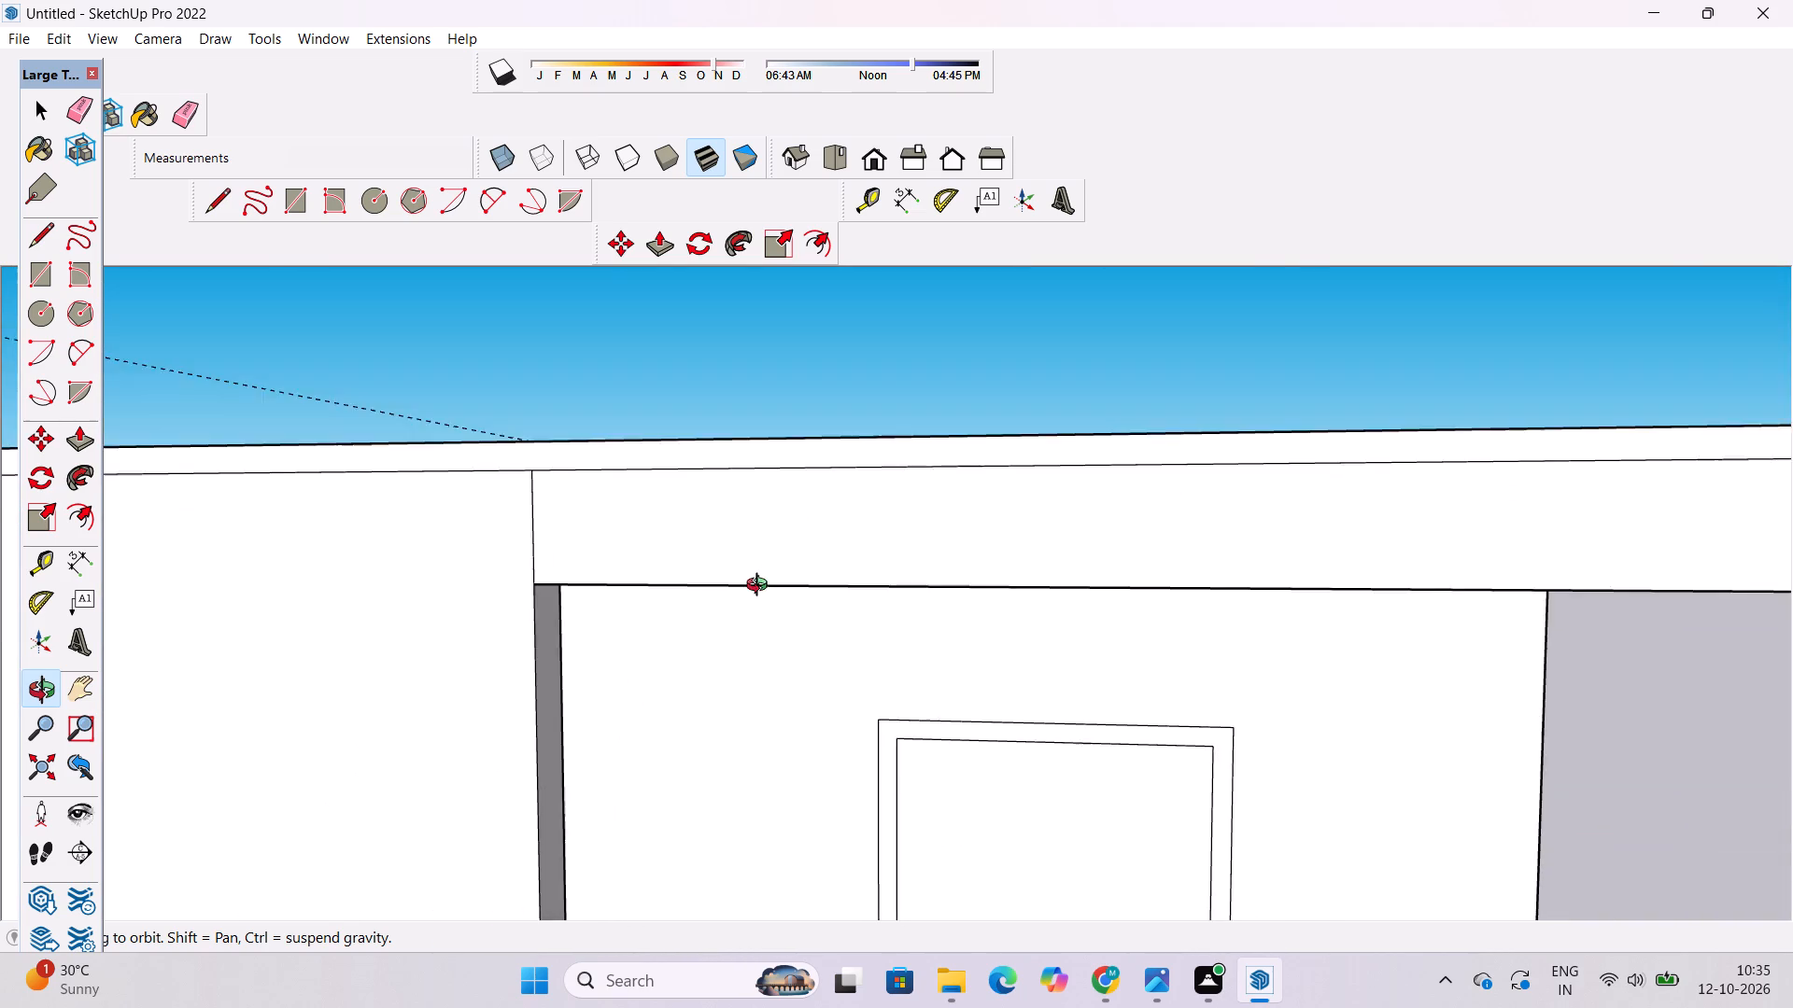
{"action": "scroll", "coordinate": [767, 552], "scroll_direction": "down", "scroll_amount": 13}
{"action": "left_click_drag", "start_coordinate": [751, 572], "coordinate": [885, 429], "text": "shift"}
{"action": "left_click_drag", "start_coordinate": [882, 449], "coordinate": [883, 469]}
{"action": "left_click_drag", "start_coordinate": [894, 489], "coordinate": [826, 384]}
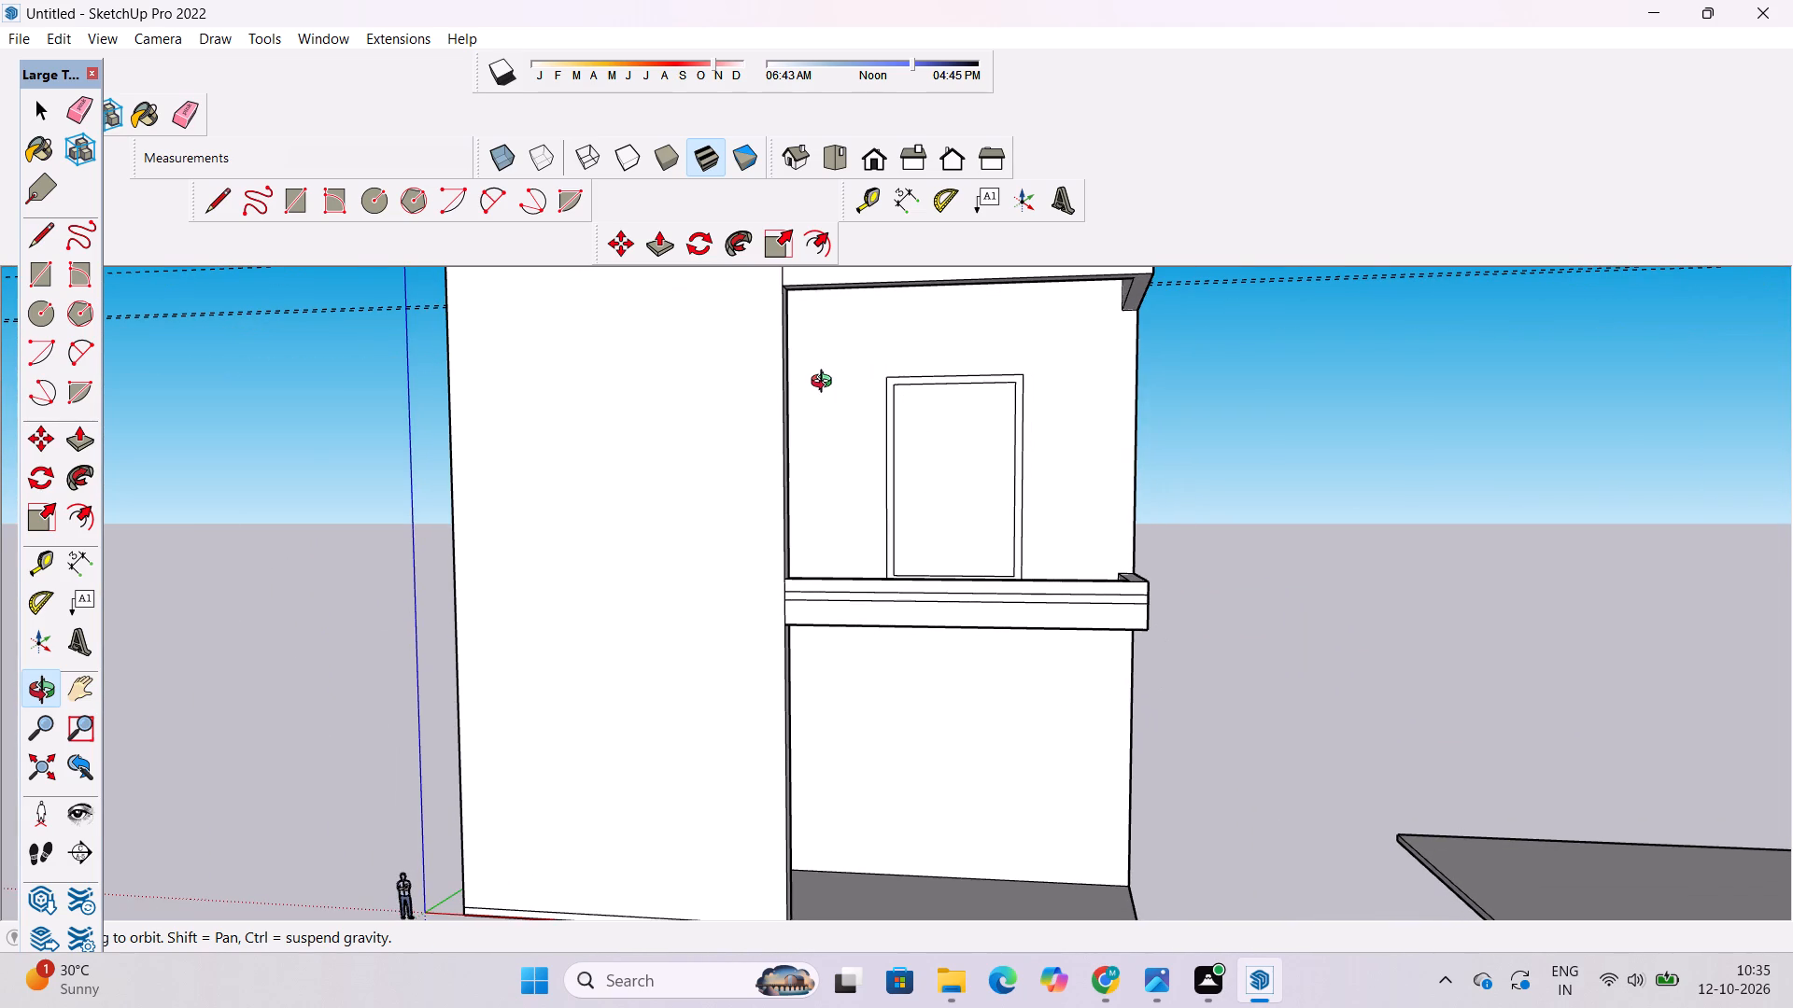
Examine the front facade from the upper door down to the blank ground-floor wall beneath the balcony.
{"action": "scroll", "coordinate": [826, 382], "scroll_direction": "up", "scroll_amount": 3}
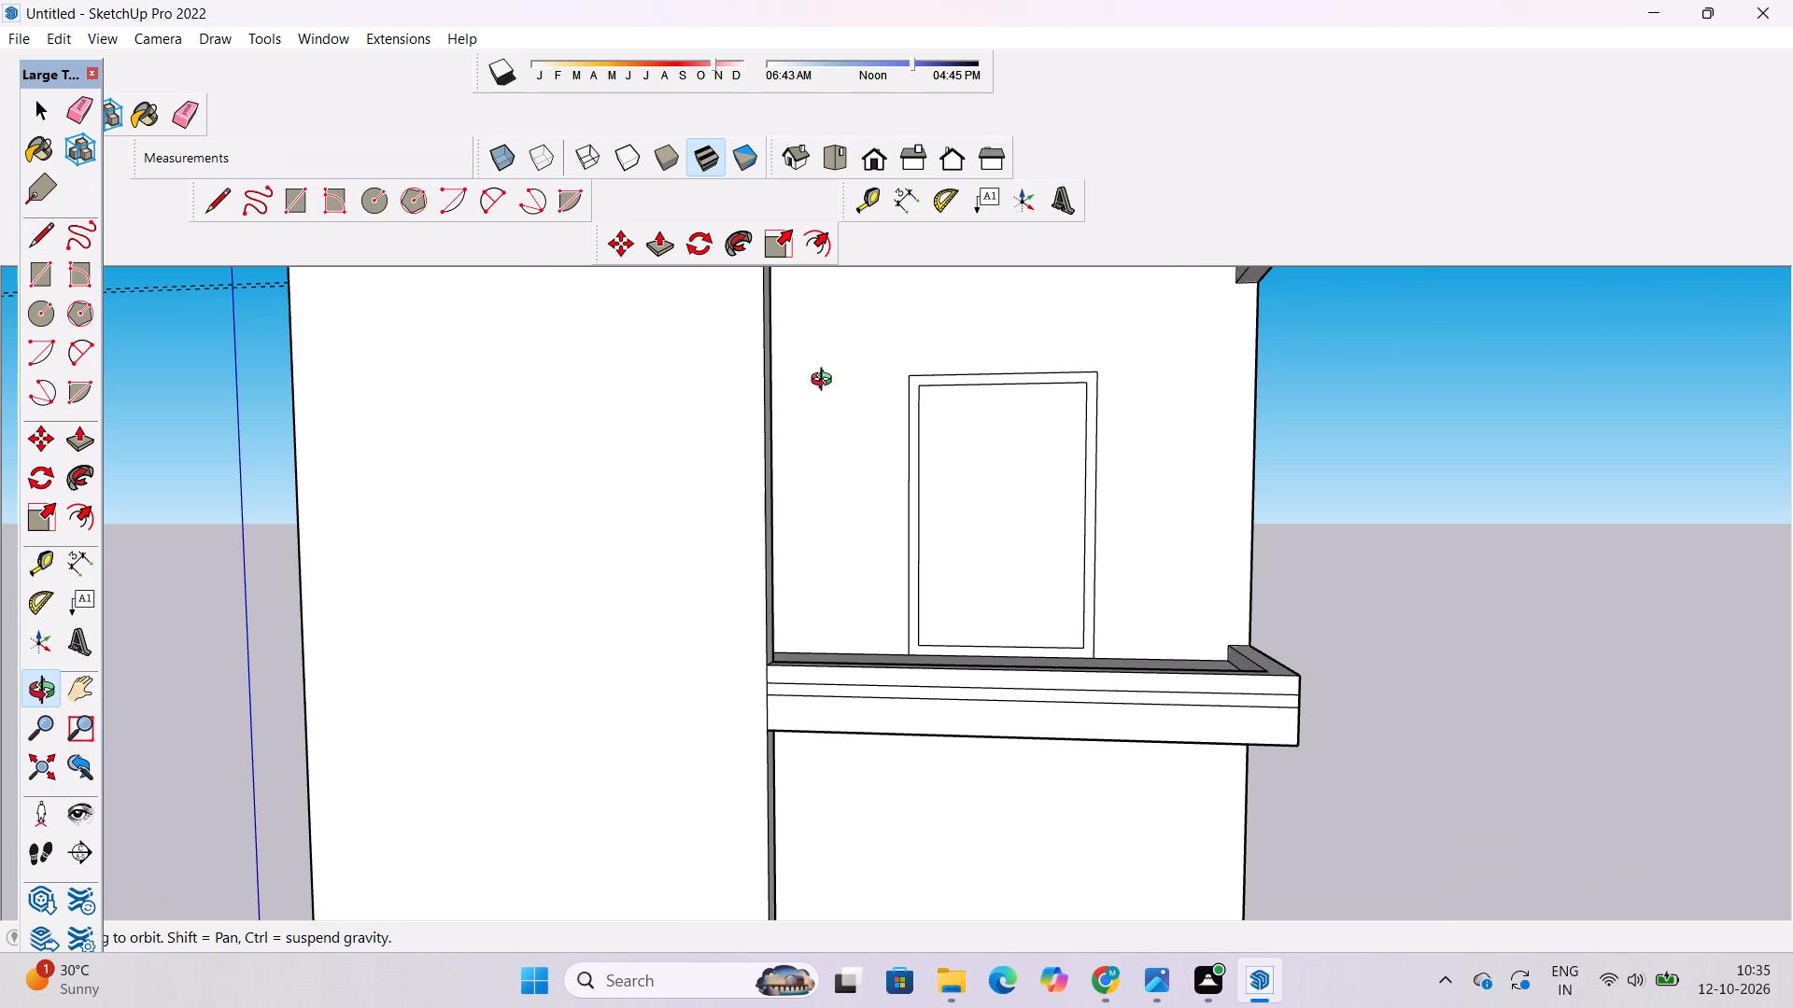
{"action": "scroll", "coordinate": [826, 406], "scroll_direction": "down", "scroll_amount": 5}
{"action": "left_click_drag", "start_coordinate": [875, 425], "coordinate": [897, 479]}
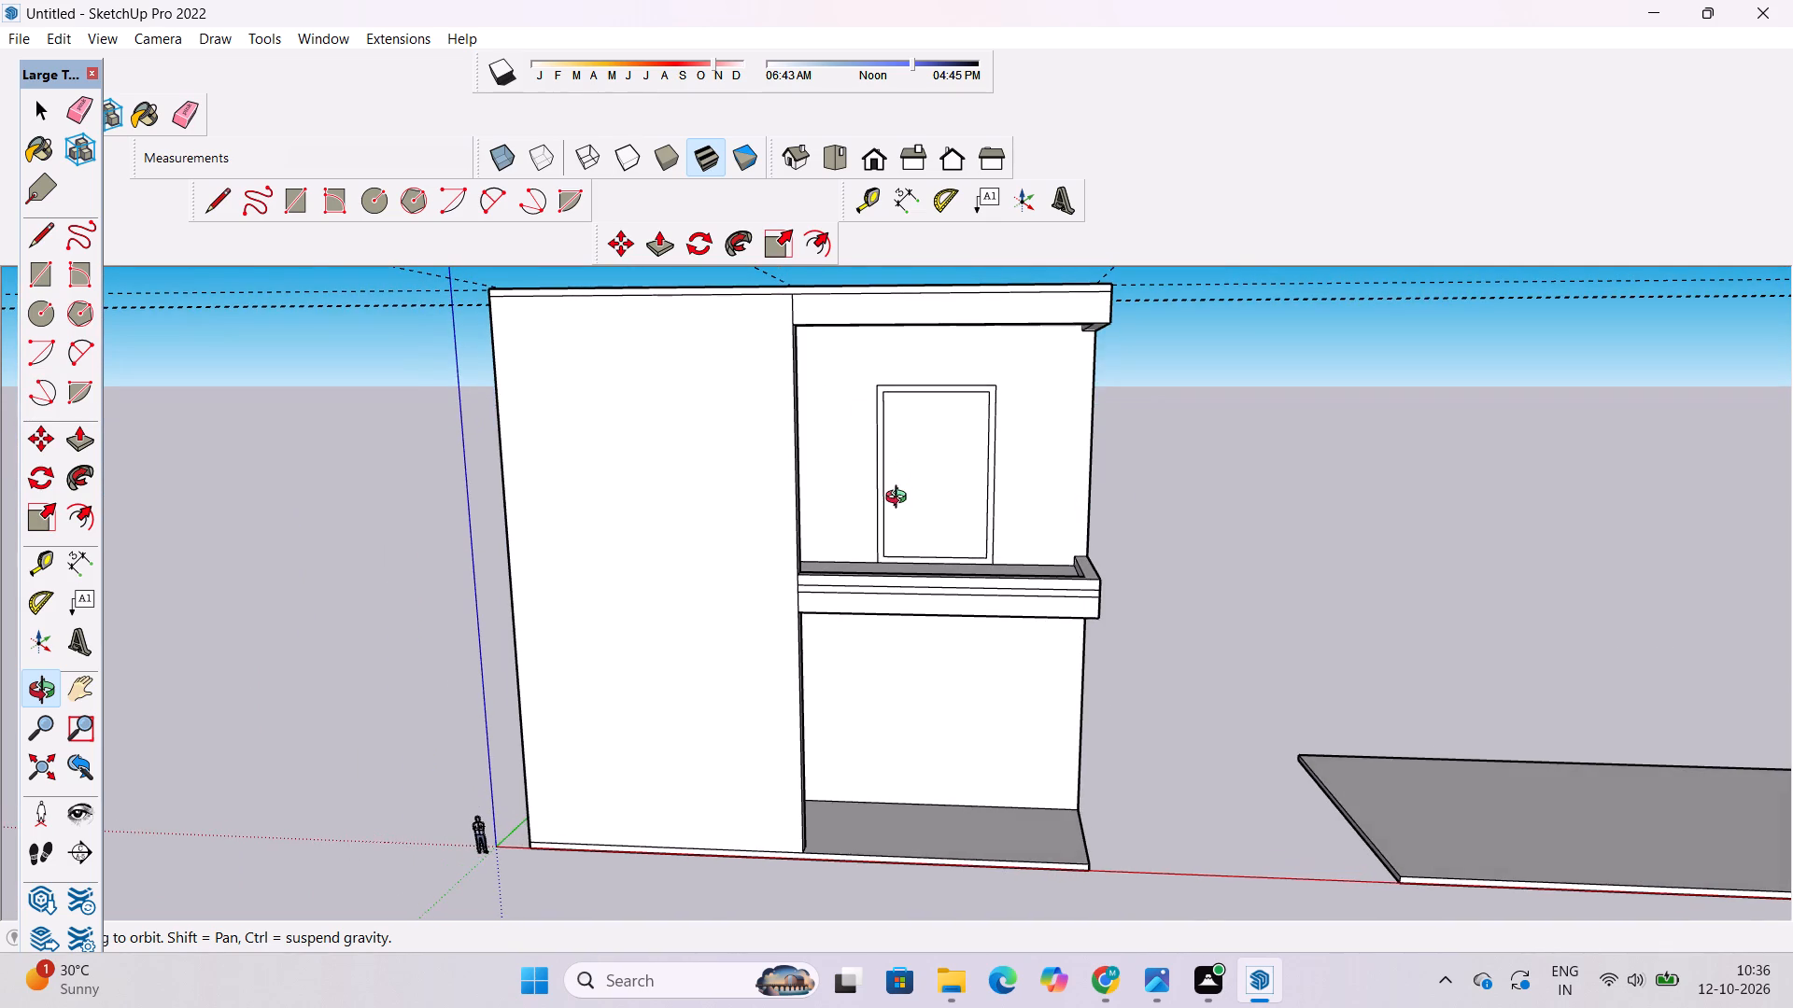
{"action": "left_click_drag", "start_coordinate": [912, 533], "coordinate": [882, 459]}
{"action": "left_click_drag", "start_coordinate": [916, 539], "coordinate": [955, 539]}
{"action": "scroll", "coordinate": [882, 571], "scroll_direction": "up", "scroll_amount": 2}
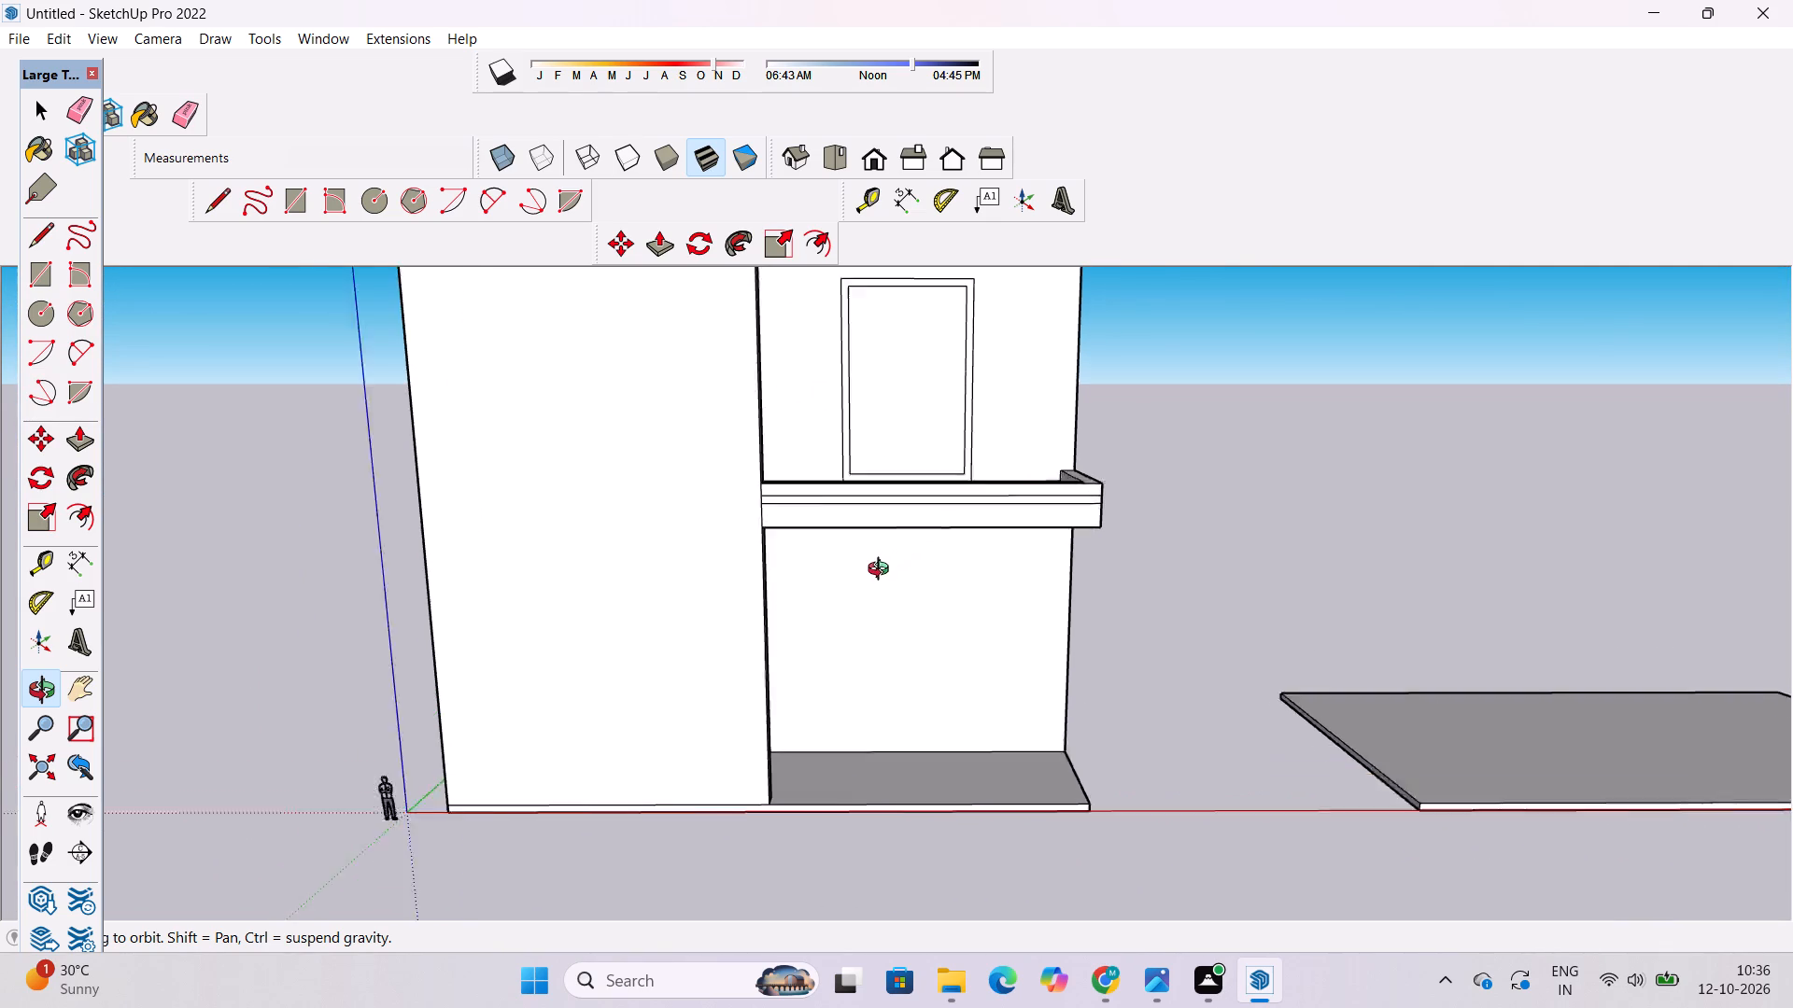
{"action": "scroll", "coordinate": [882, 571], "scroll_direction": "up", "scroll_amount": 2}
{"action": "left_click_drag", "start_coordinate": [882, 574], "coordinate": [858, 451], "text": "shift"}
{"action": "left_click_drag", "start_coordinate": [891, 539], "coordinate": [944, 562]}
{"action": "scroll", "coordinate": [941, 570], "scroll_direction": "up", "scroll_amount": 3}
{"action": "scroll", "coordinate": [890, 541], "scroll_direction": "down", "scroll_amount": 5, "text": "shift"}
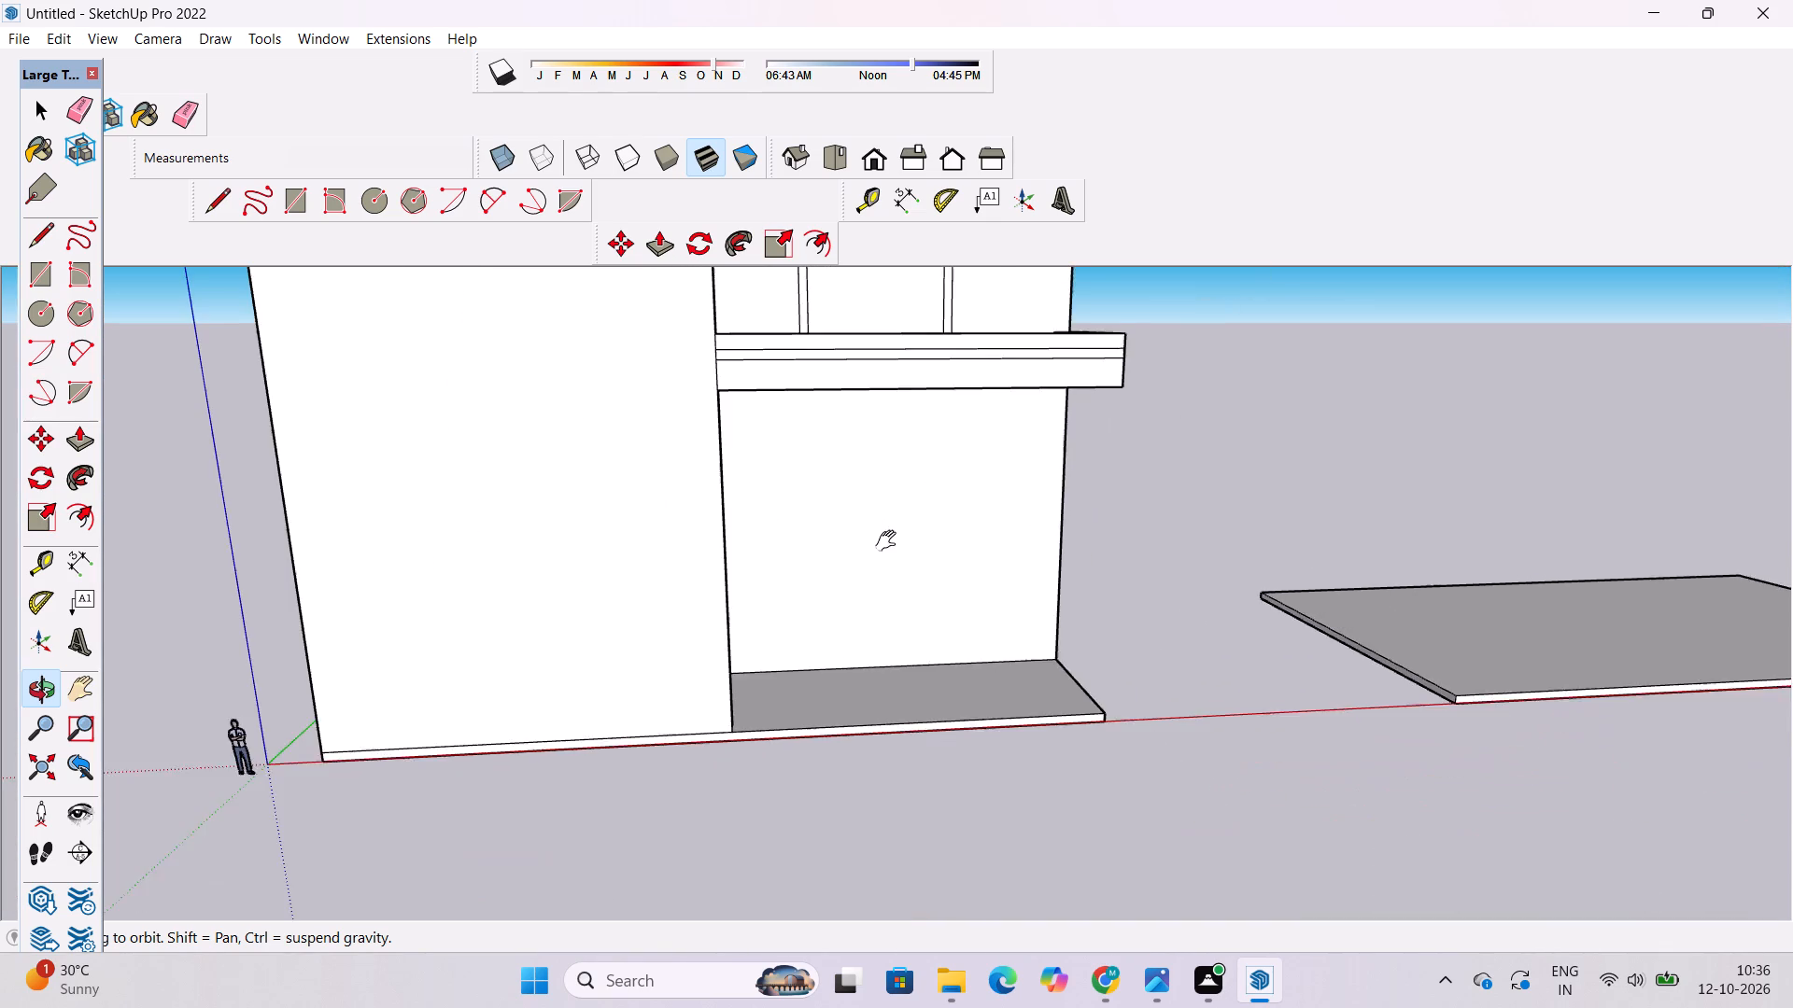
{"action": "left_click_drag", "start_coordinate": [882, 566], "coordinate": [885, 608], "text": "shift"}
{"action": "left_click_drag", "start_coordinate": [886, 609], "coordinate": [879, 581], "text": "shift"}
{"action": "left_click", "coordinate": [879, 581], "text": "shift"}
{"action": "left_click", "coordinate": [877, 583]}
Draw a horizontal window rectangle about 26' by 15' on the recessed ground-floor wall beneath the balcony.
{"action": "key", "text": "r"}
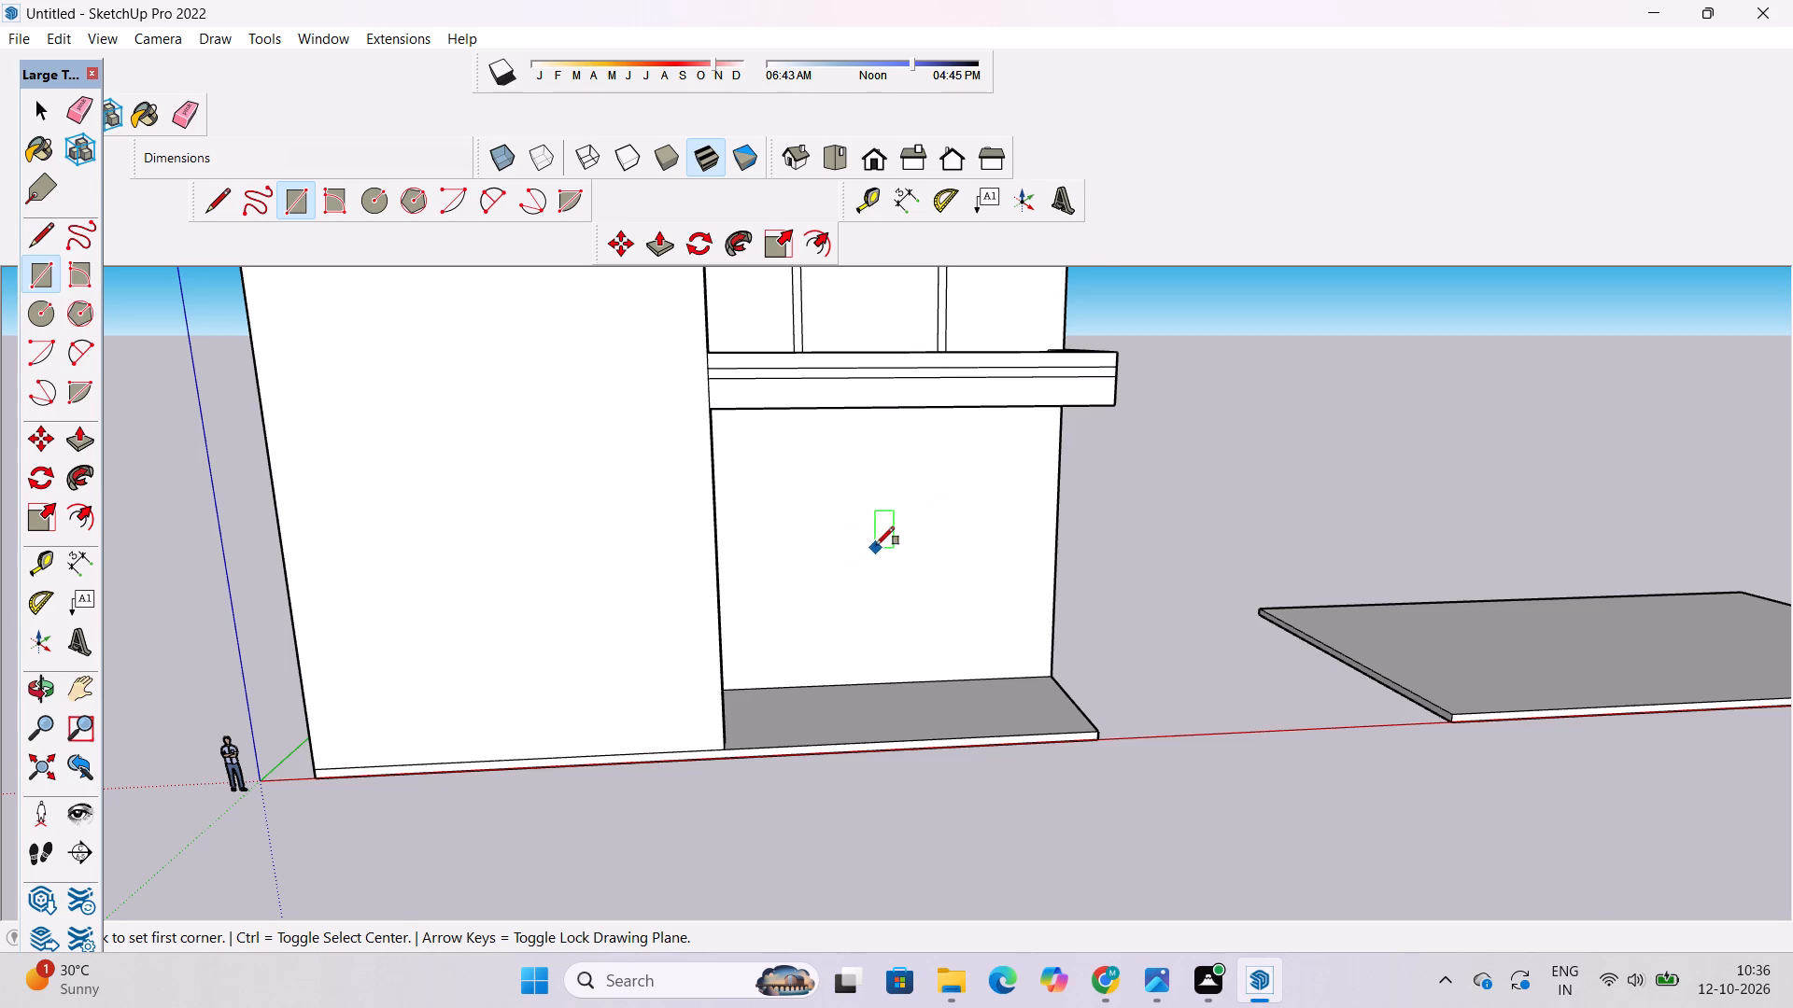
{"action": "scroll", "coordinate": [851, 592], "scroll_direction": "down", "scroll_amount": 9}
{"action": "scroll", "coordinate": [863, 588], "scroll_direction": "up", "scroll_amount": 13}
{"action": "scroll", "coordinate": [863, 588], "scroll_direction": "down", "scroll_amount": 4}
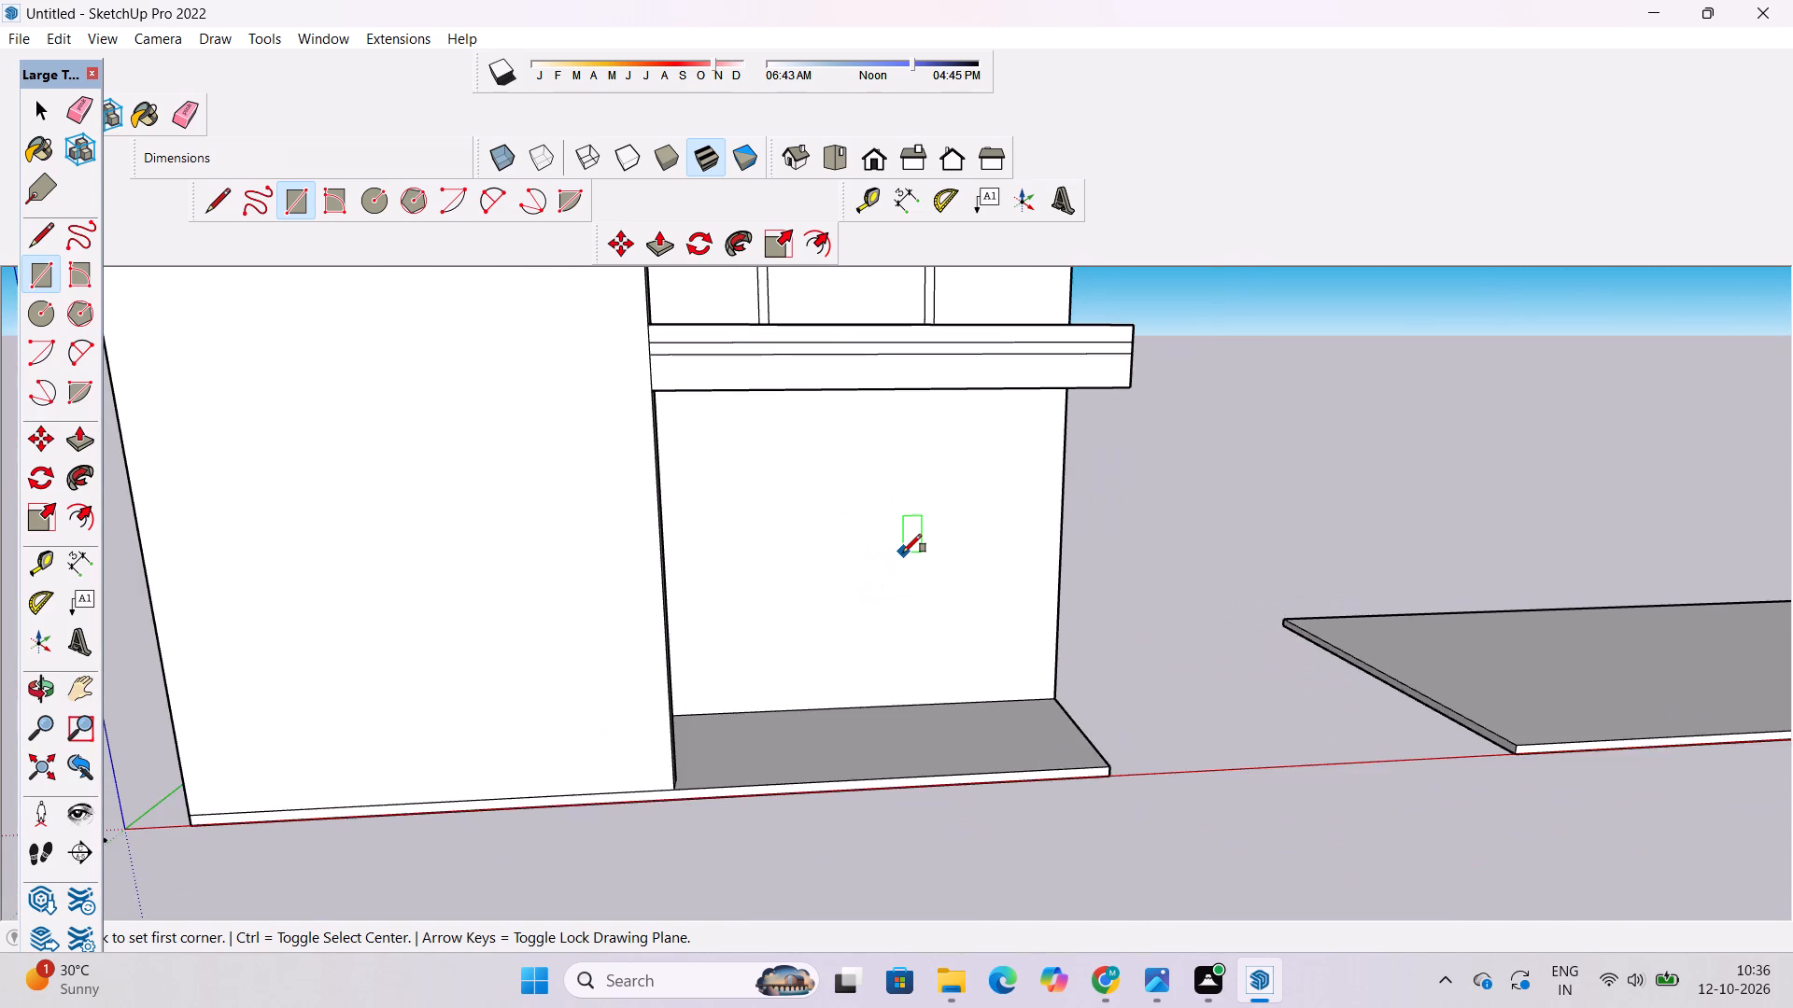
{"action": "scroll", "coordinate": [903, 553], "scroll_direction": "up", "scroll_amount": 4}
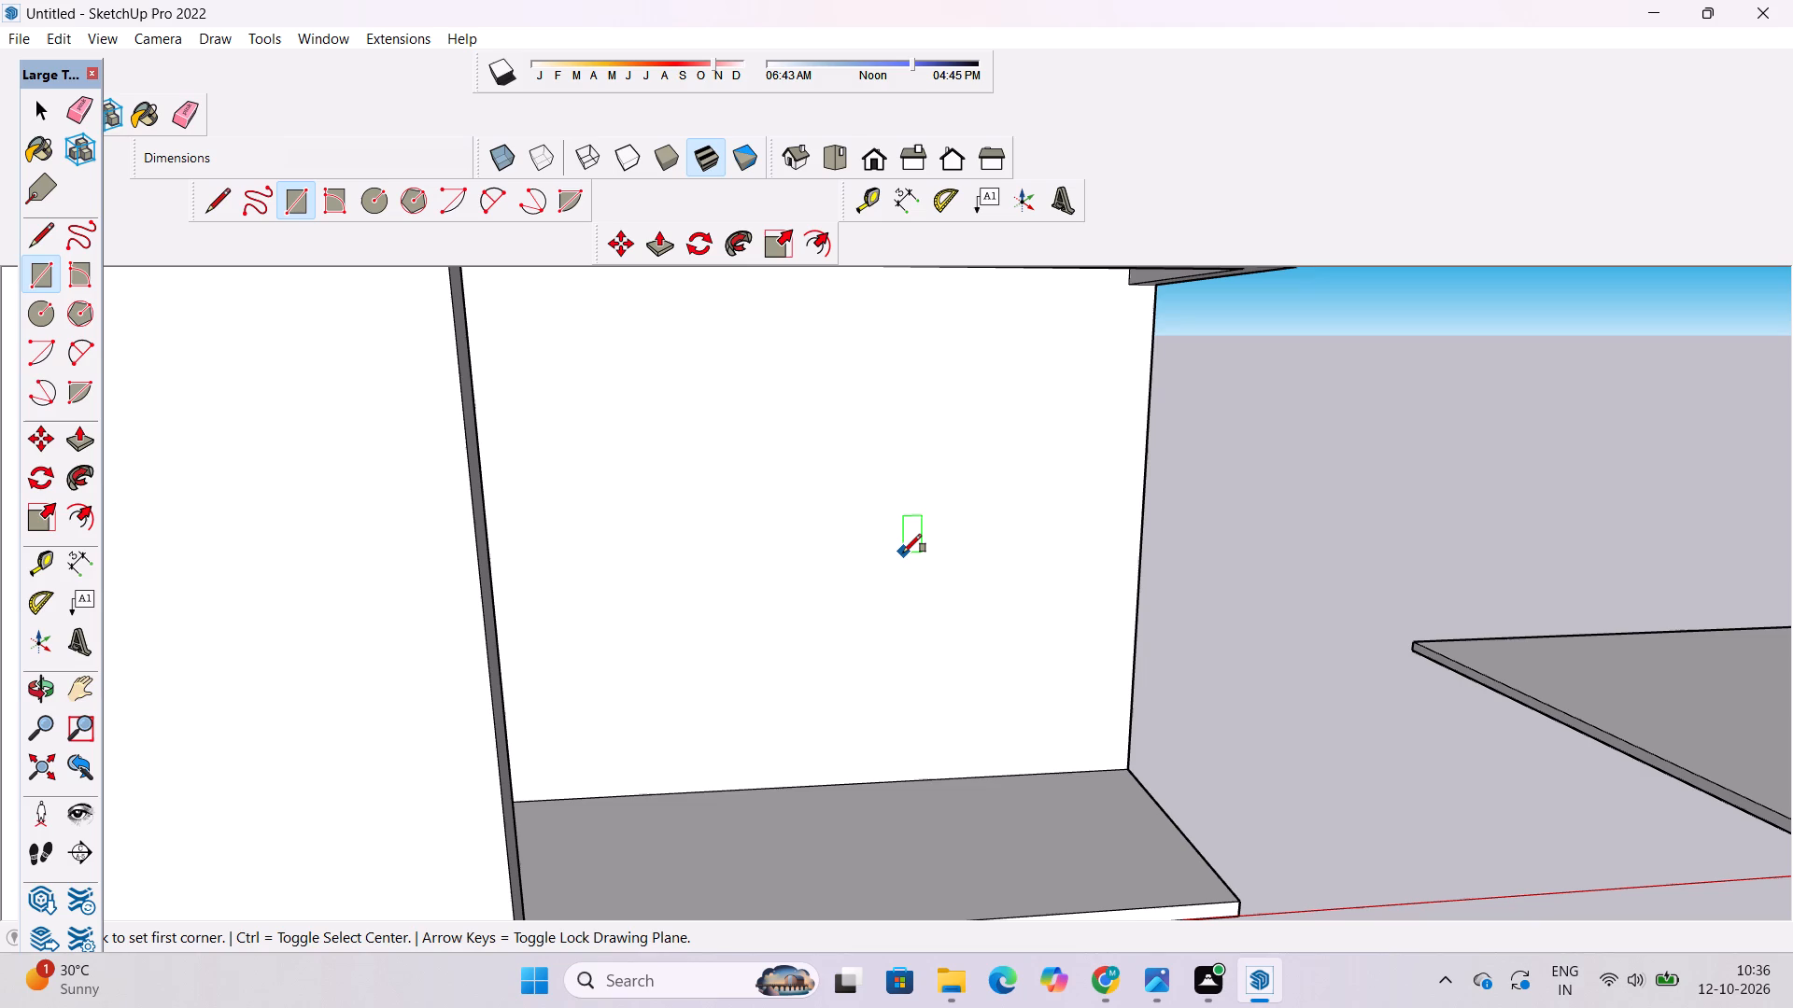
{"action": "key", "text": "o"}
{"action": "left_click_drag", "start_coordinate": [915, 609], "coordinate": [930, 492]}
{"action": "scroll", "coordinate": [930, 492], "scroll_direction": "down", "scroll_amount": 8}
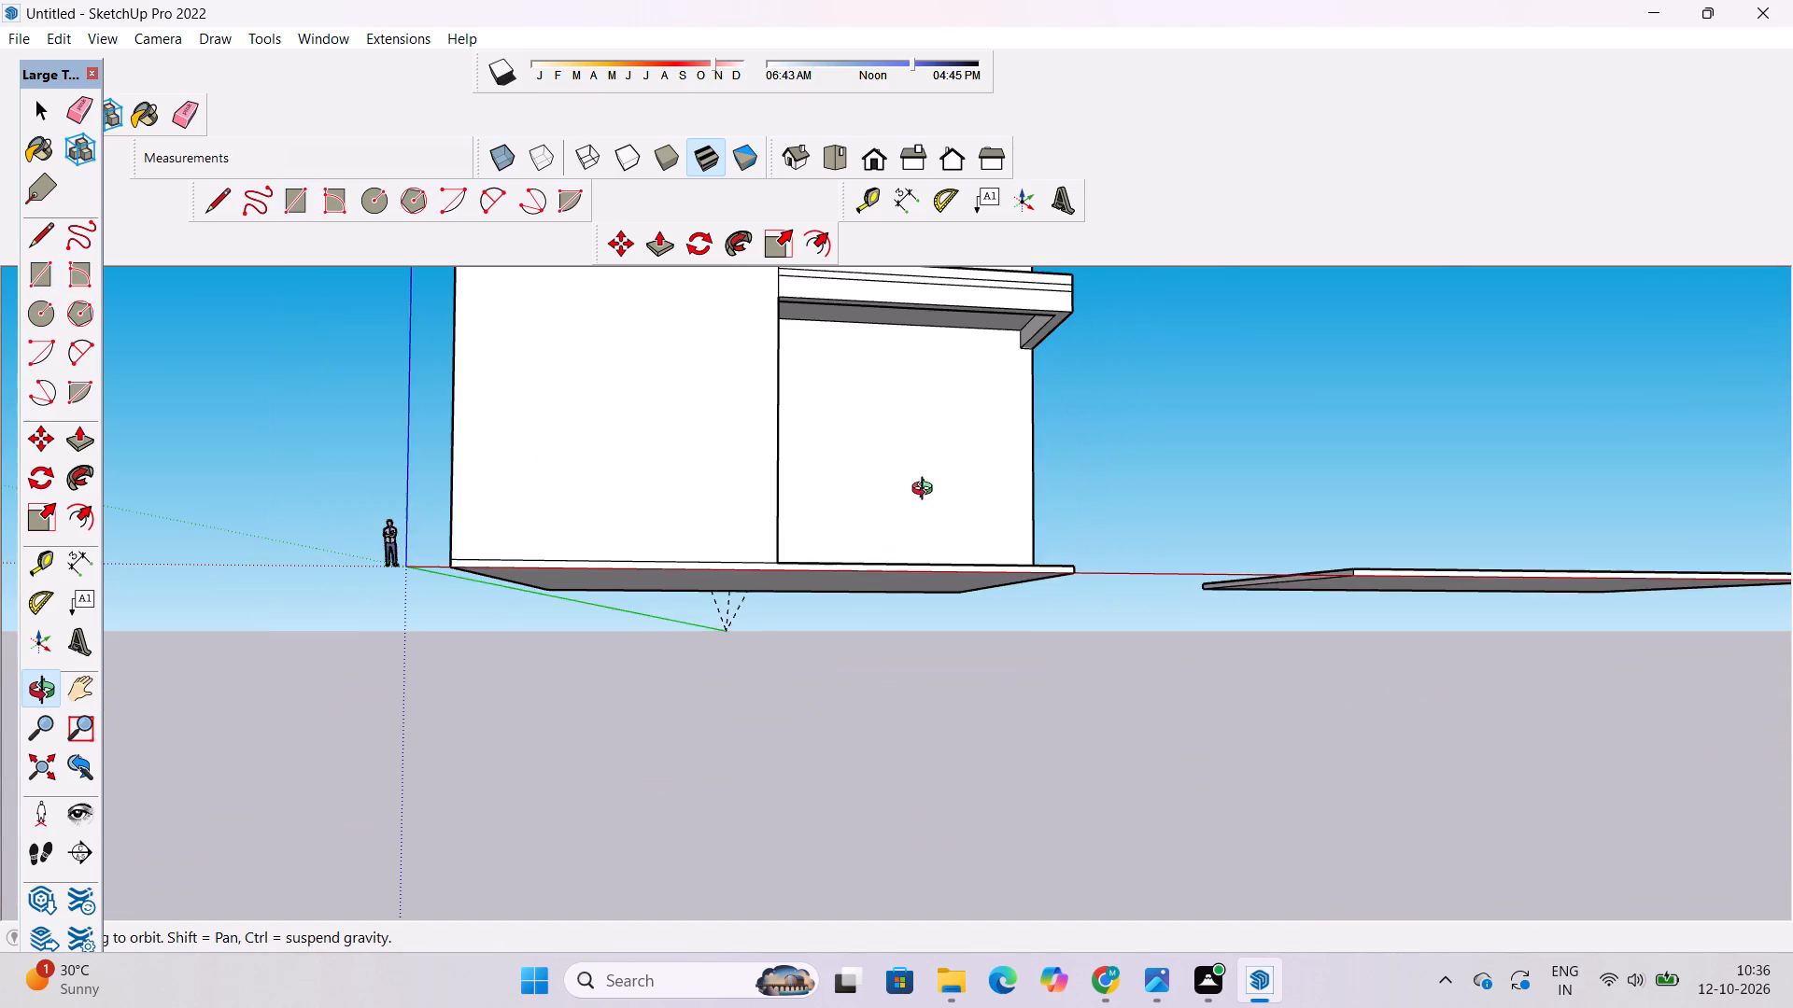
{"action": "left_click_drag", "start_coordinate": [926, 491], "coordinate": [925, 548], "text": "shift"}
{"action": "left_click_drag", "start_coordinate": [925, 550], "coordinate": [953, 534]}
{"action": "scroll", "coordinate": [929, 472], "scroll_direction": "up", "scroll_amount": 4}
{"action": "left_click_drag", "start_coordinate": [929, 472], "coordinate": [913, 544], "text": "shift"}
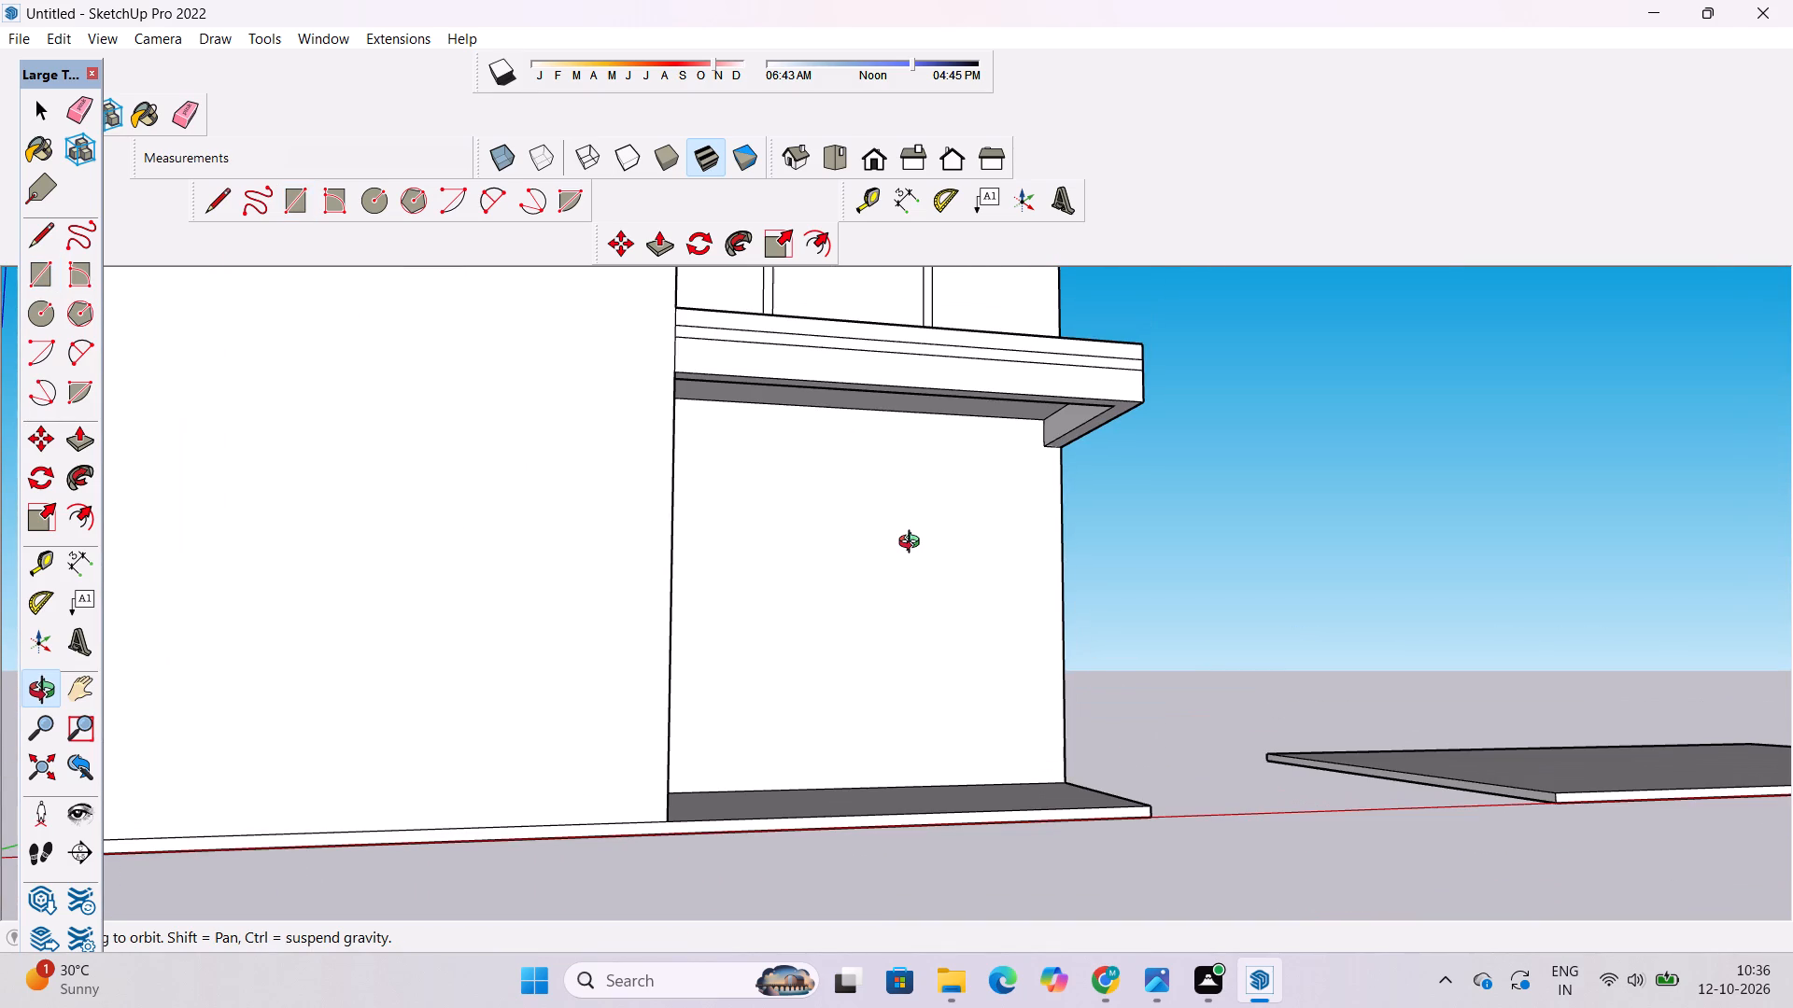
{"action": "left_click_drag", "start_coordinate": [913, 544], "coordinate": [889, 563], "text": "shift"}
{"action": "left_click", "coordinate": [889, 563]}
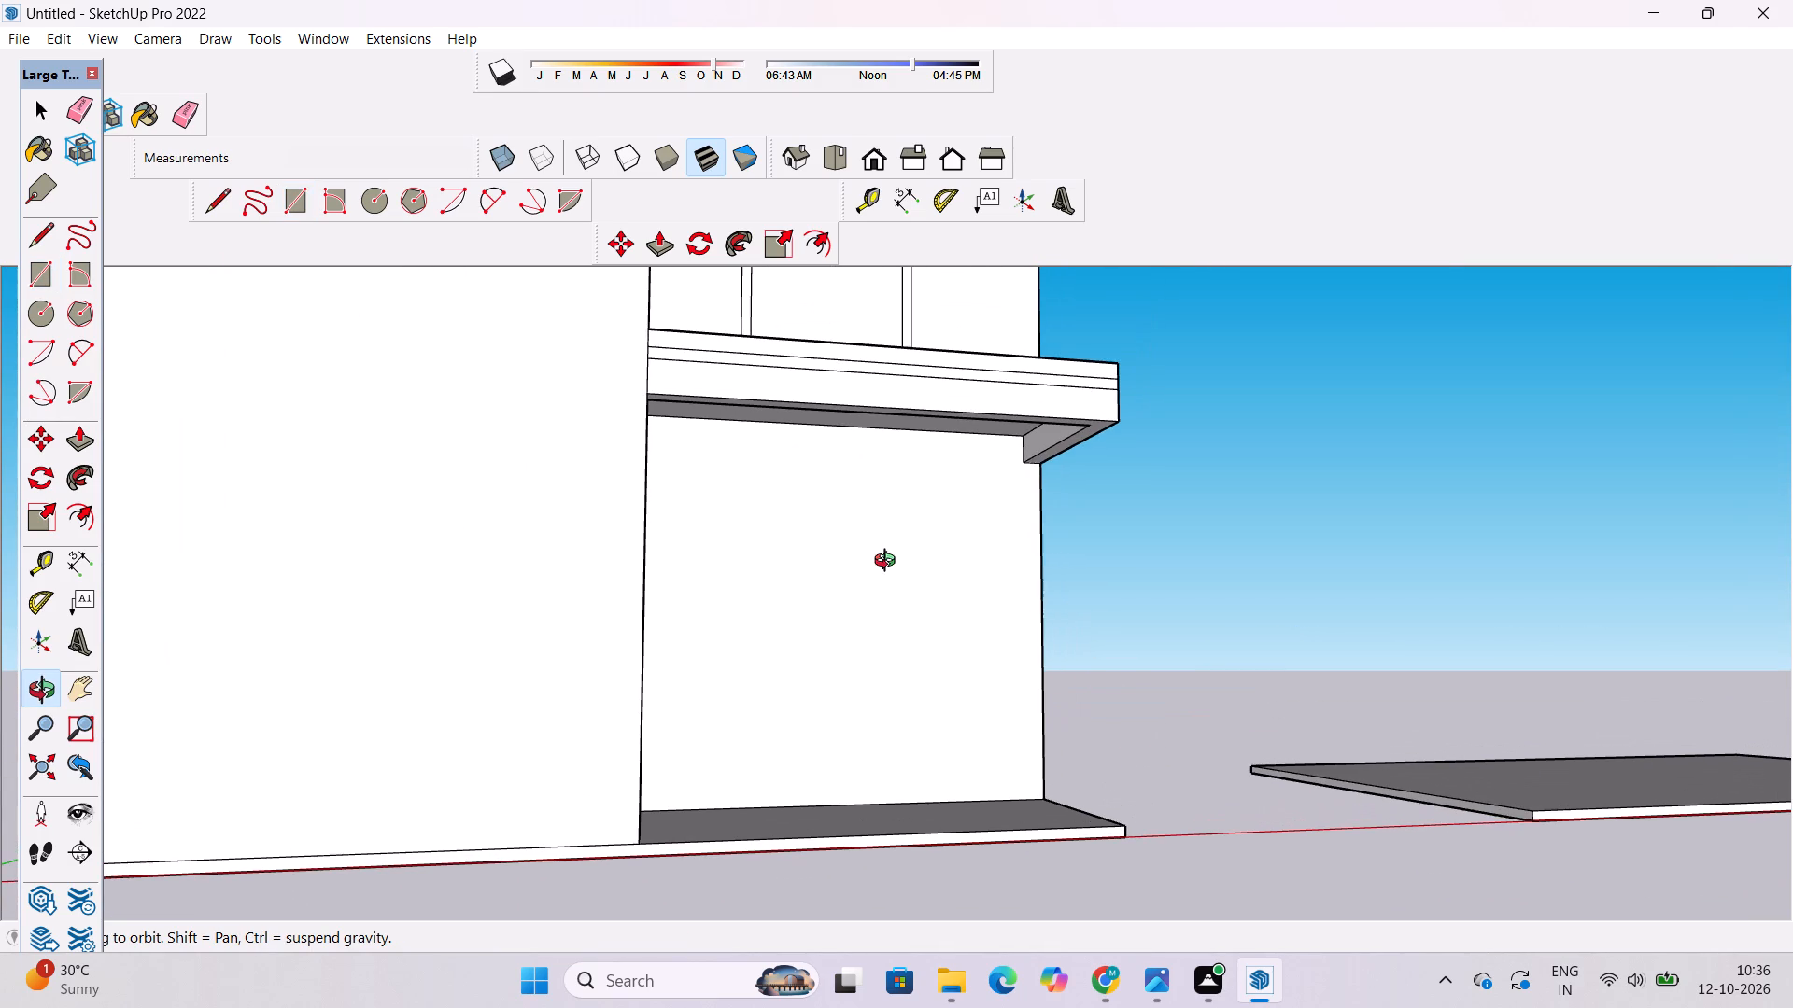
{"action": "scroll", "coordinate": [889, 563], "scroll_direction": "down", "scroll_amount": 4}
{"action": "left_click_drag", "start_coordinate": [889, 563], "coordinate": [875, 602]}
{"action": "scroll", "coordinate": [874, 598], "scroll_direction": "up", "scroll_amount": 2}
{"action": "left_click_drag", "start_coordinate": [874, 598], "coordinate": [874, 590], "text": "shift"}
{"action": "left_click", "coordinate": [874, 590], "text": "shift"}
{"action": "left_click_drag", "start_coordinate": [874, 590], "coordinate": [866, 612], "text": "shift"}
{"action": "key", "text": "r"}
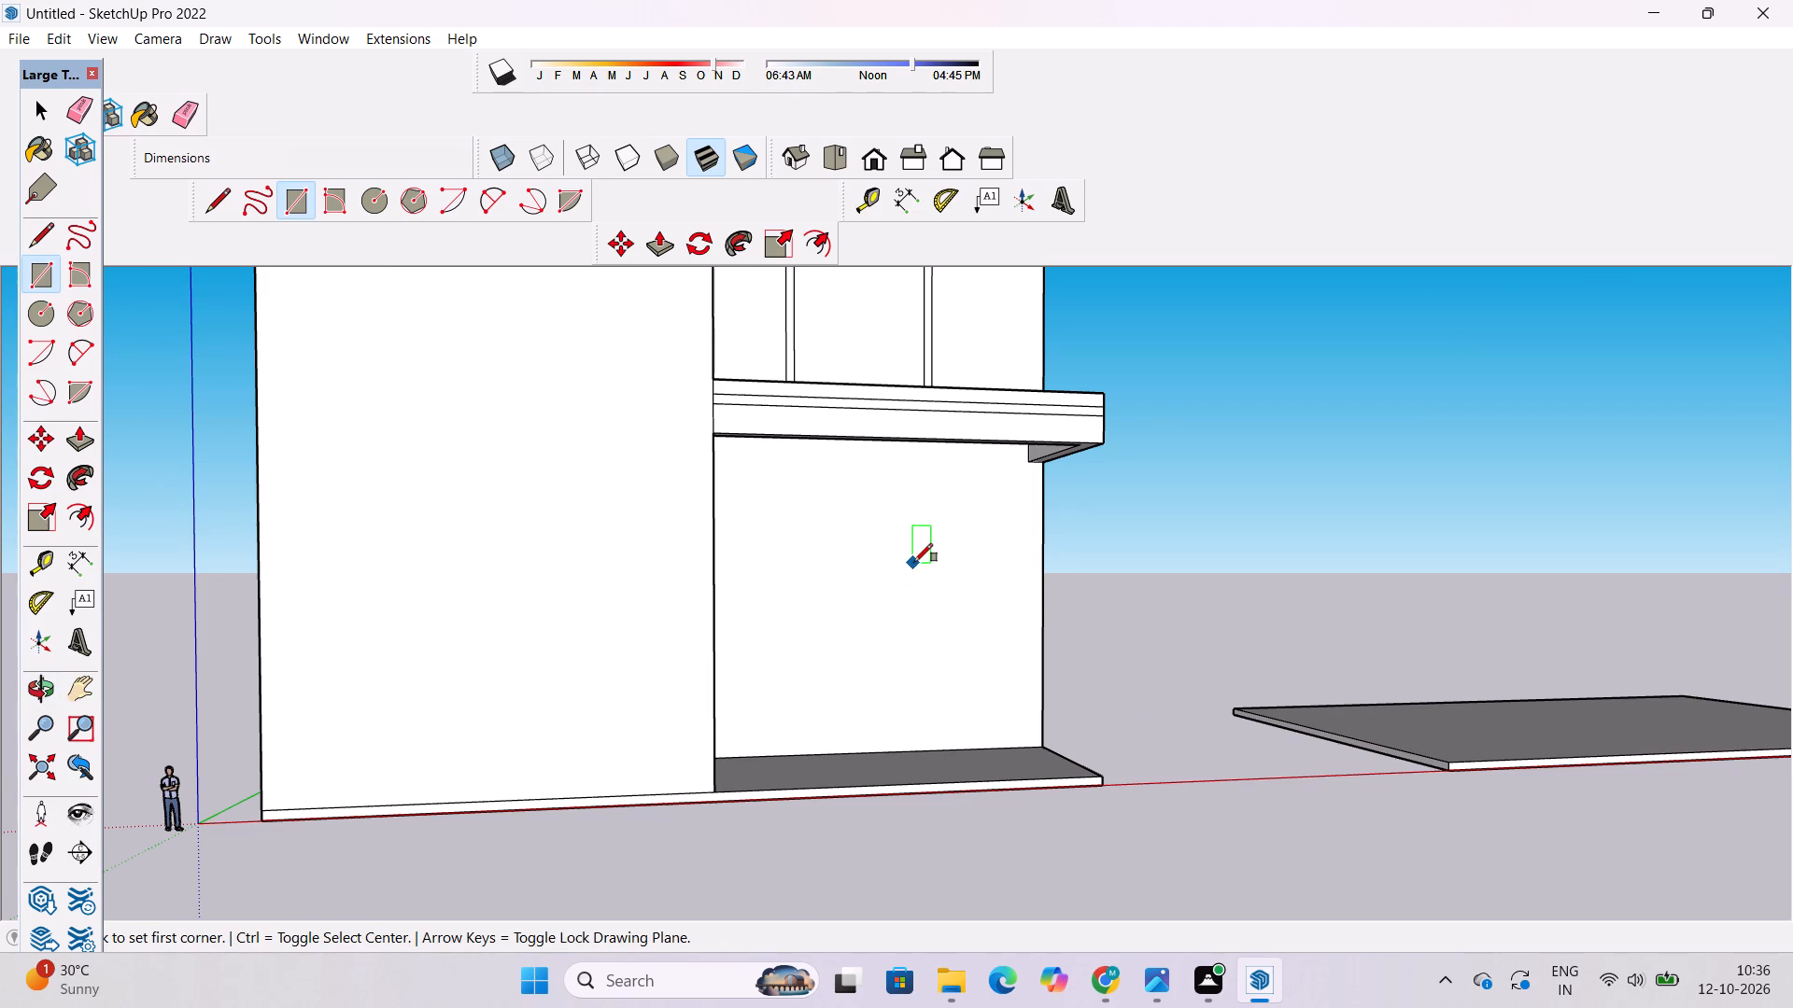
{"action": "scroll", "coordinate": [914, 562], "scroll_direction": "up", "scroll_amount": 3}
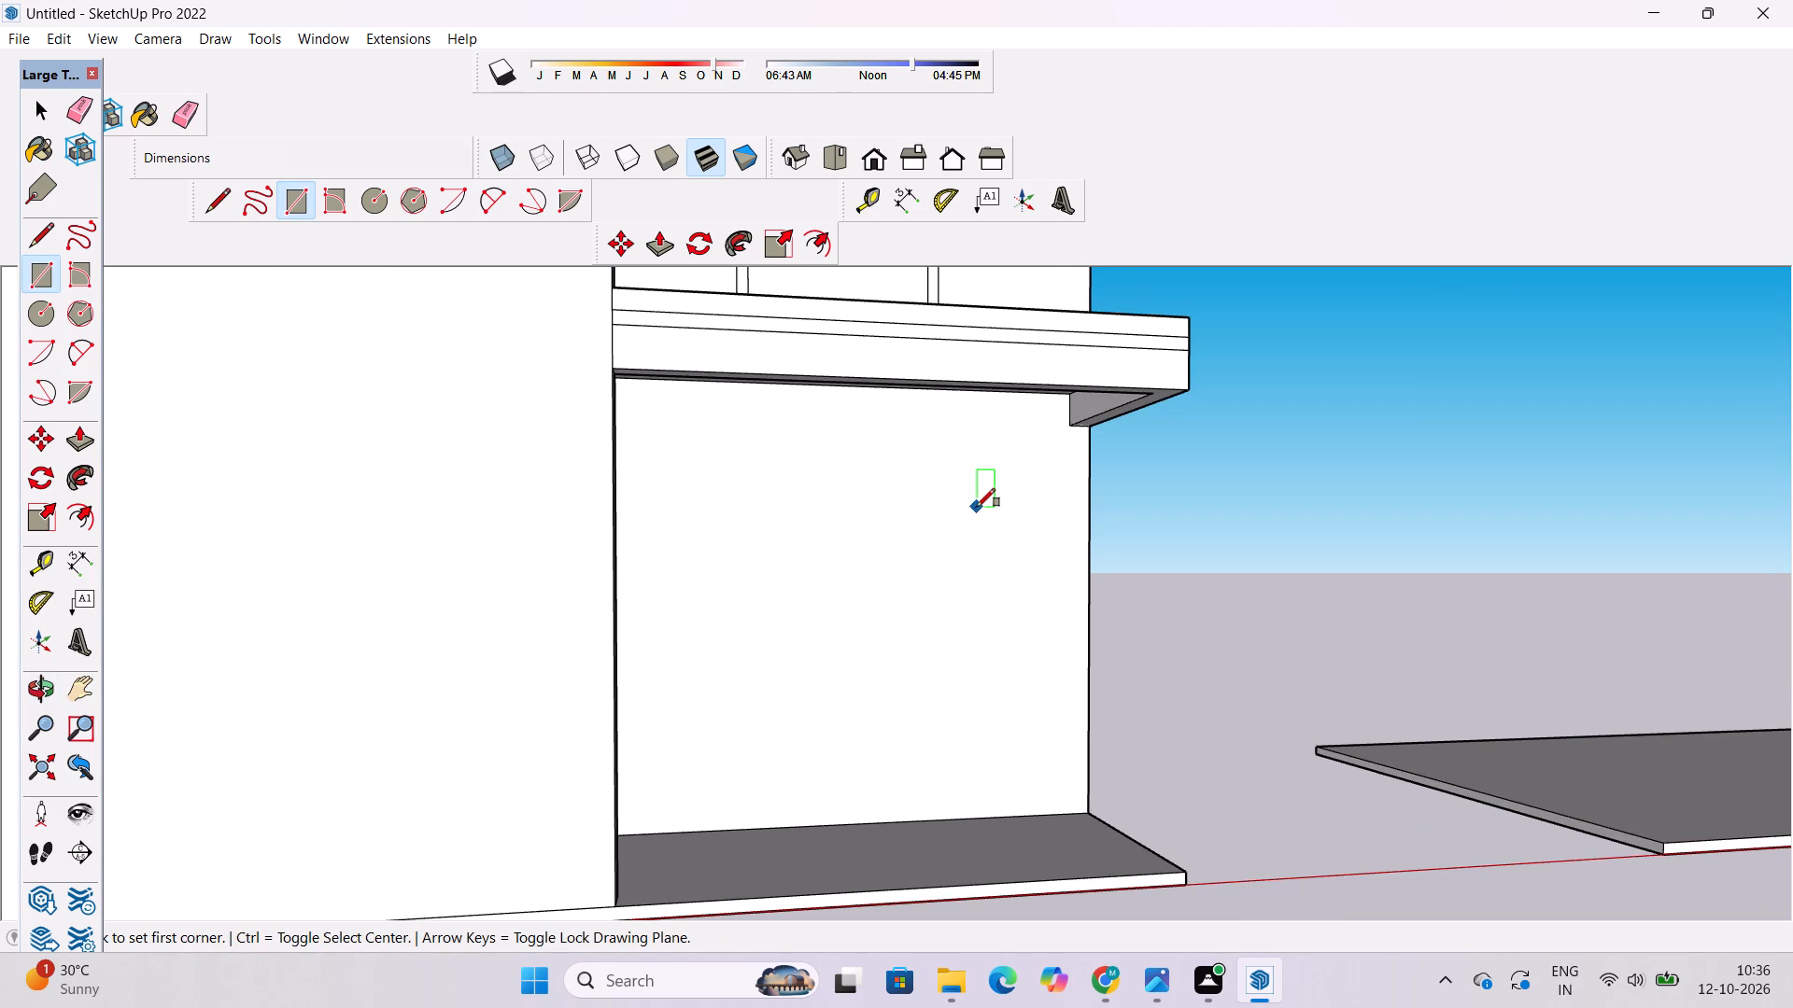
{"action": "left_click", "coordinate": [957, 500]}
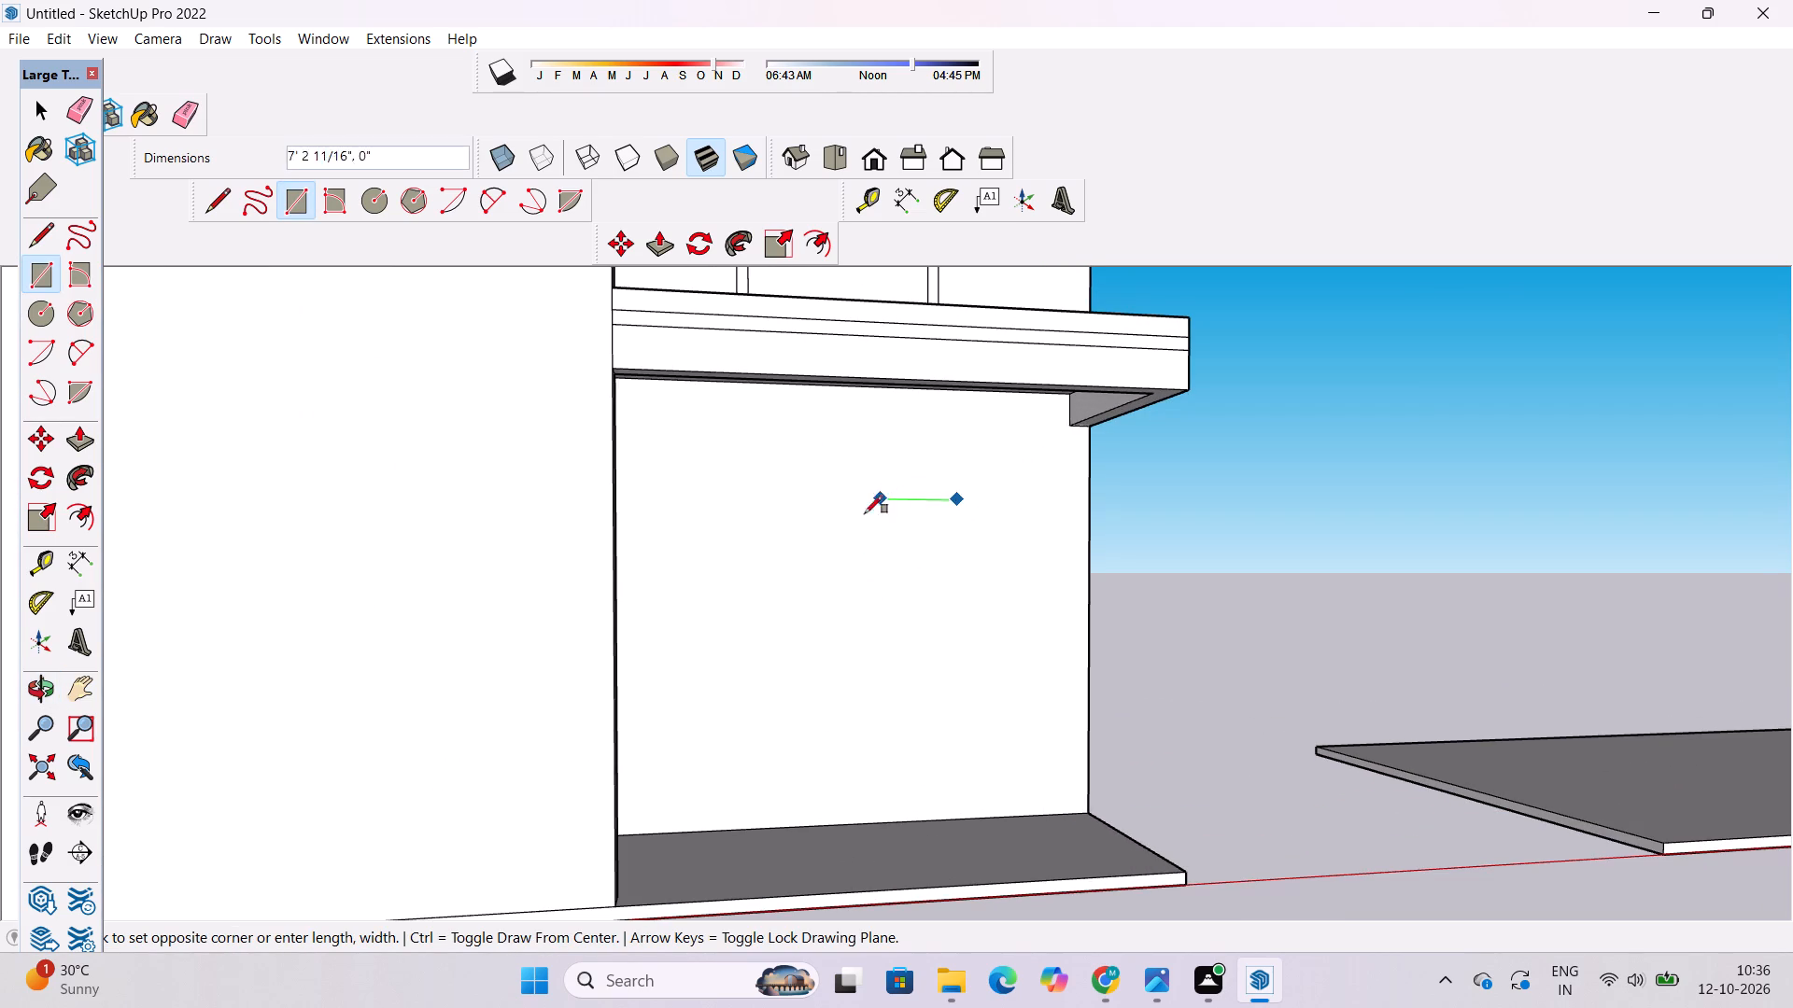
{"action": "left_click", "coordinate": [667, 669]}
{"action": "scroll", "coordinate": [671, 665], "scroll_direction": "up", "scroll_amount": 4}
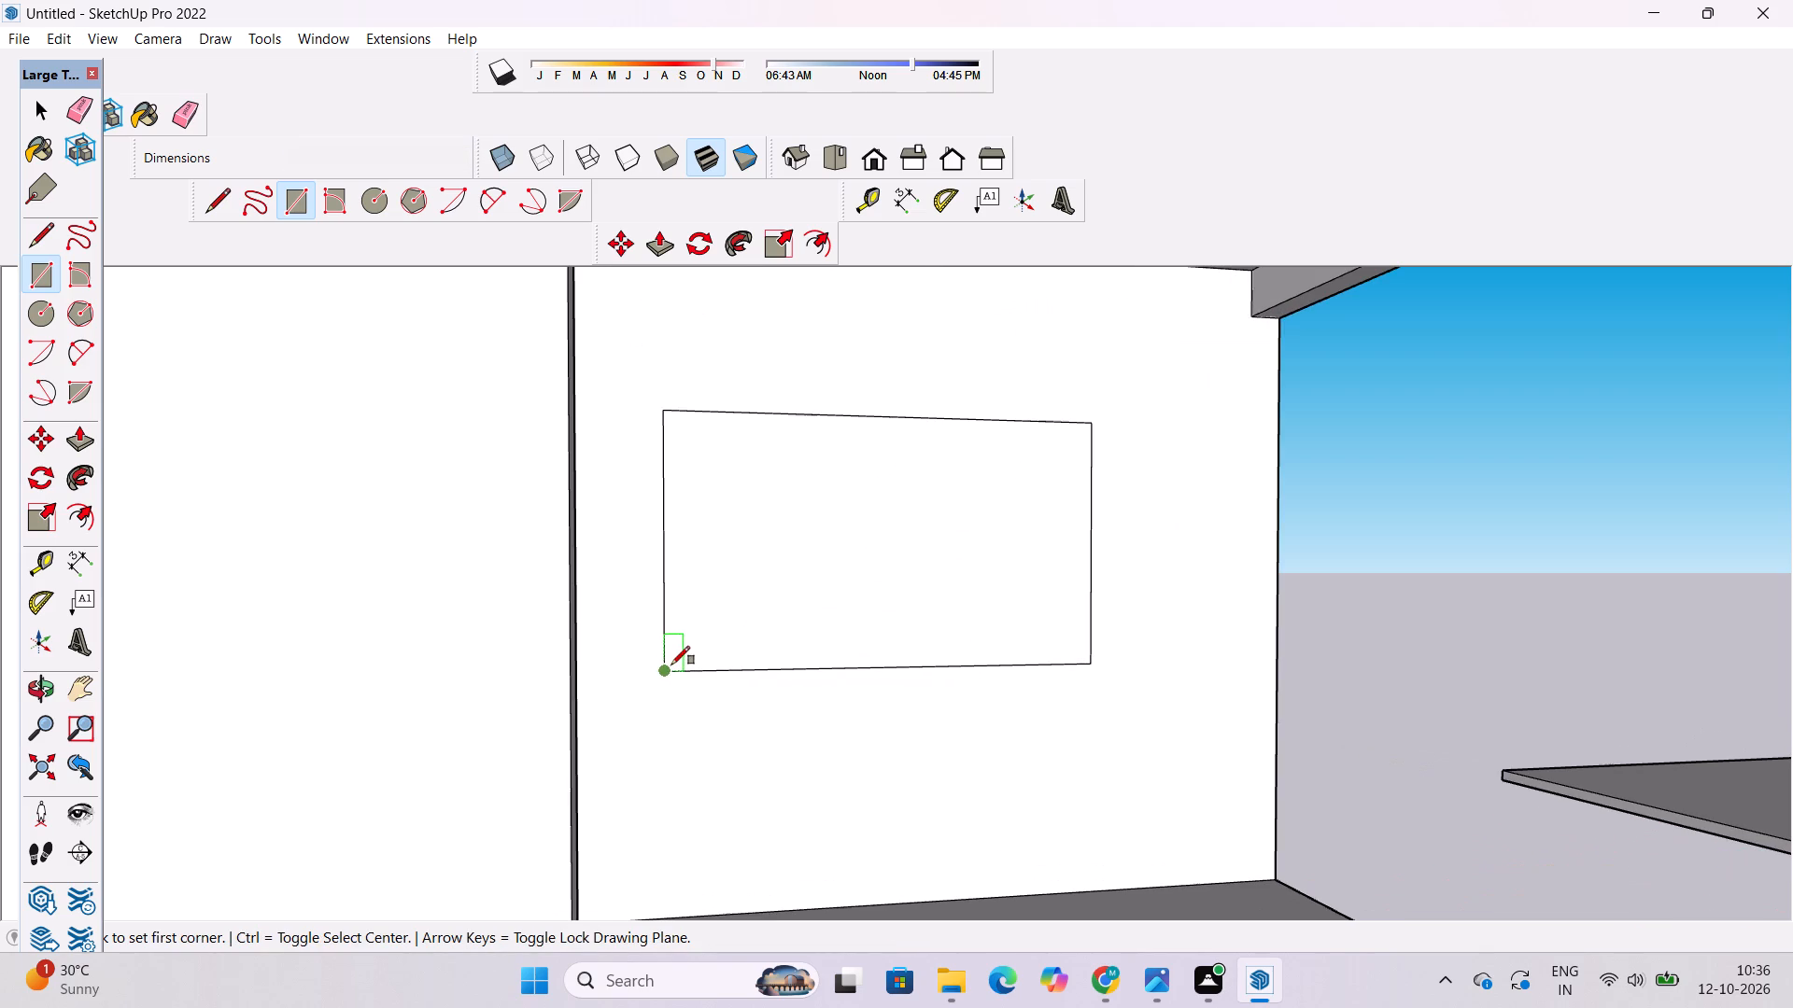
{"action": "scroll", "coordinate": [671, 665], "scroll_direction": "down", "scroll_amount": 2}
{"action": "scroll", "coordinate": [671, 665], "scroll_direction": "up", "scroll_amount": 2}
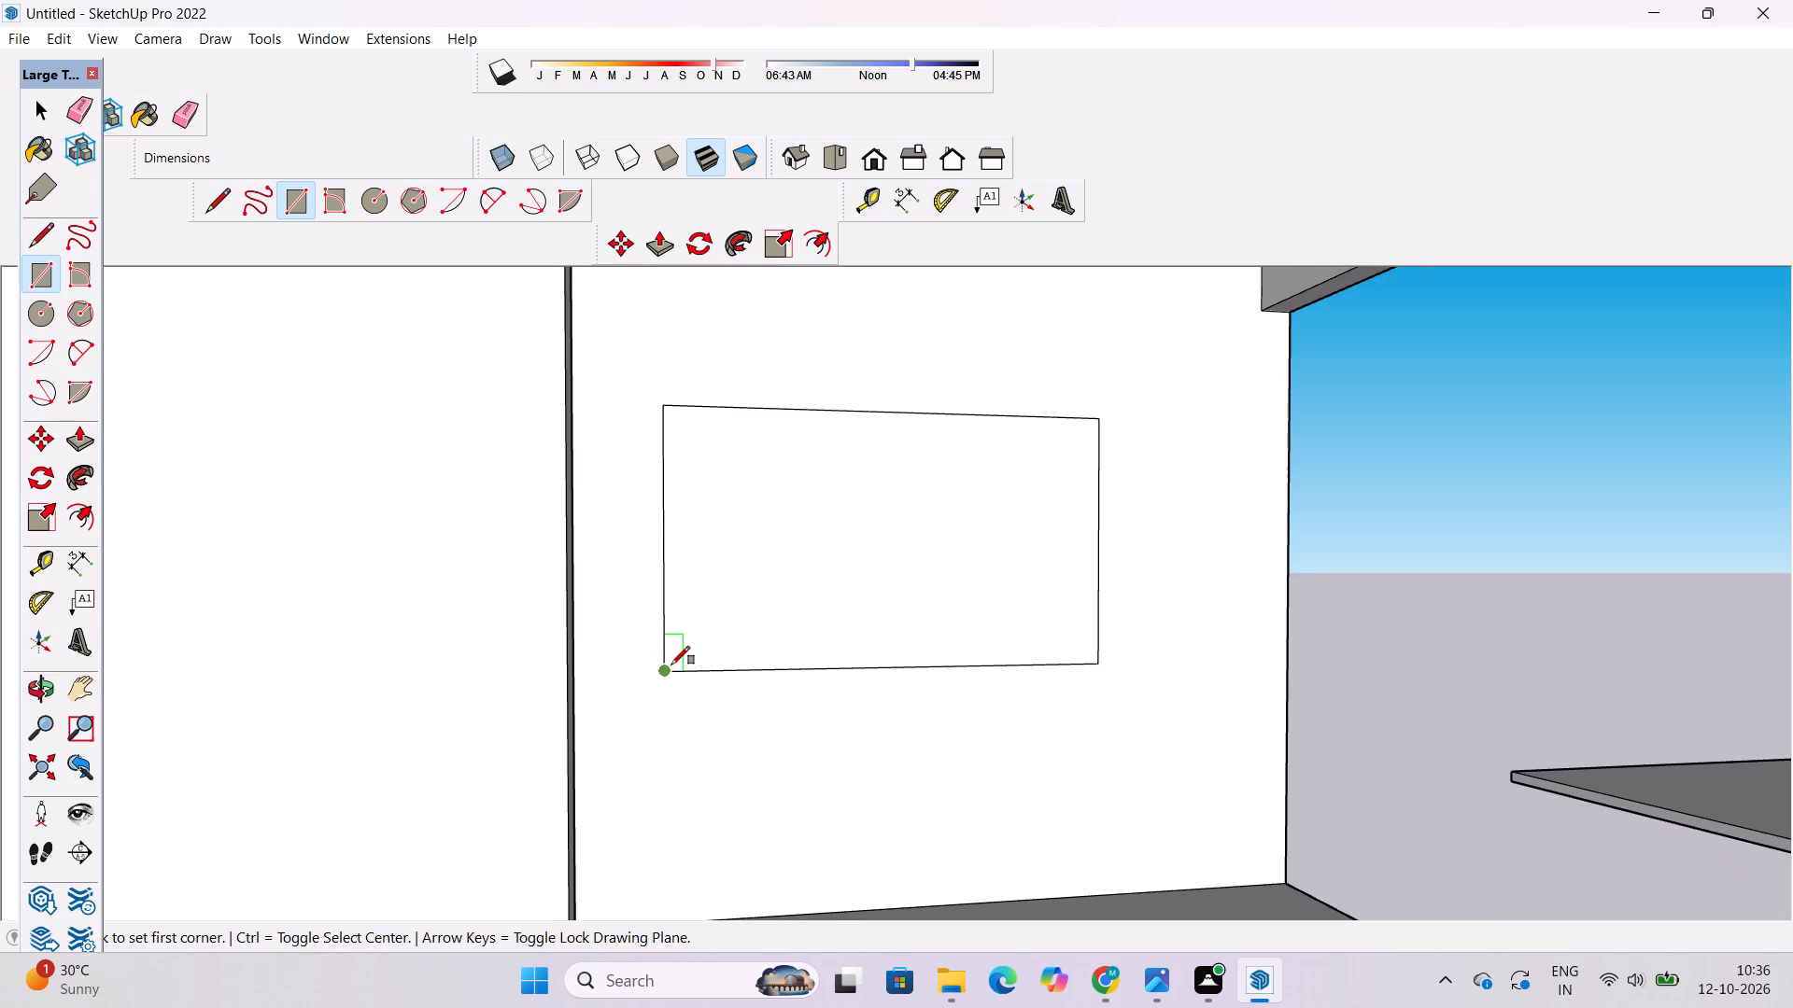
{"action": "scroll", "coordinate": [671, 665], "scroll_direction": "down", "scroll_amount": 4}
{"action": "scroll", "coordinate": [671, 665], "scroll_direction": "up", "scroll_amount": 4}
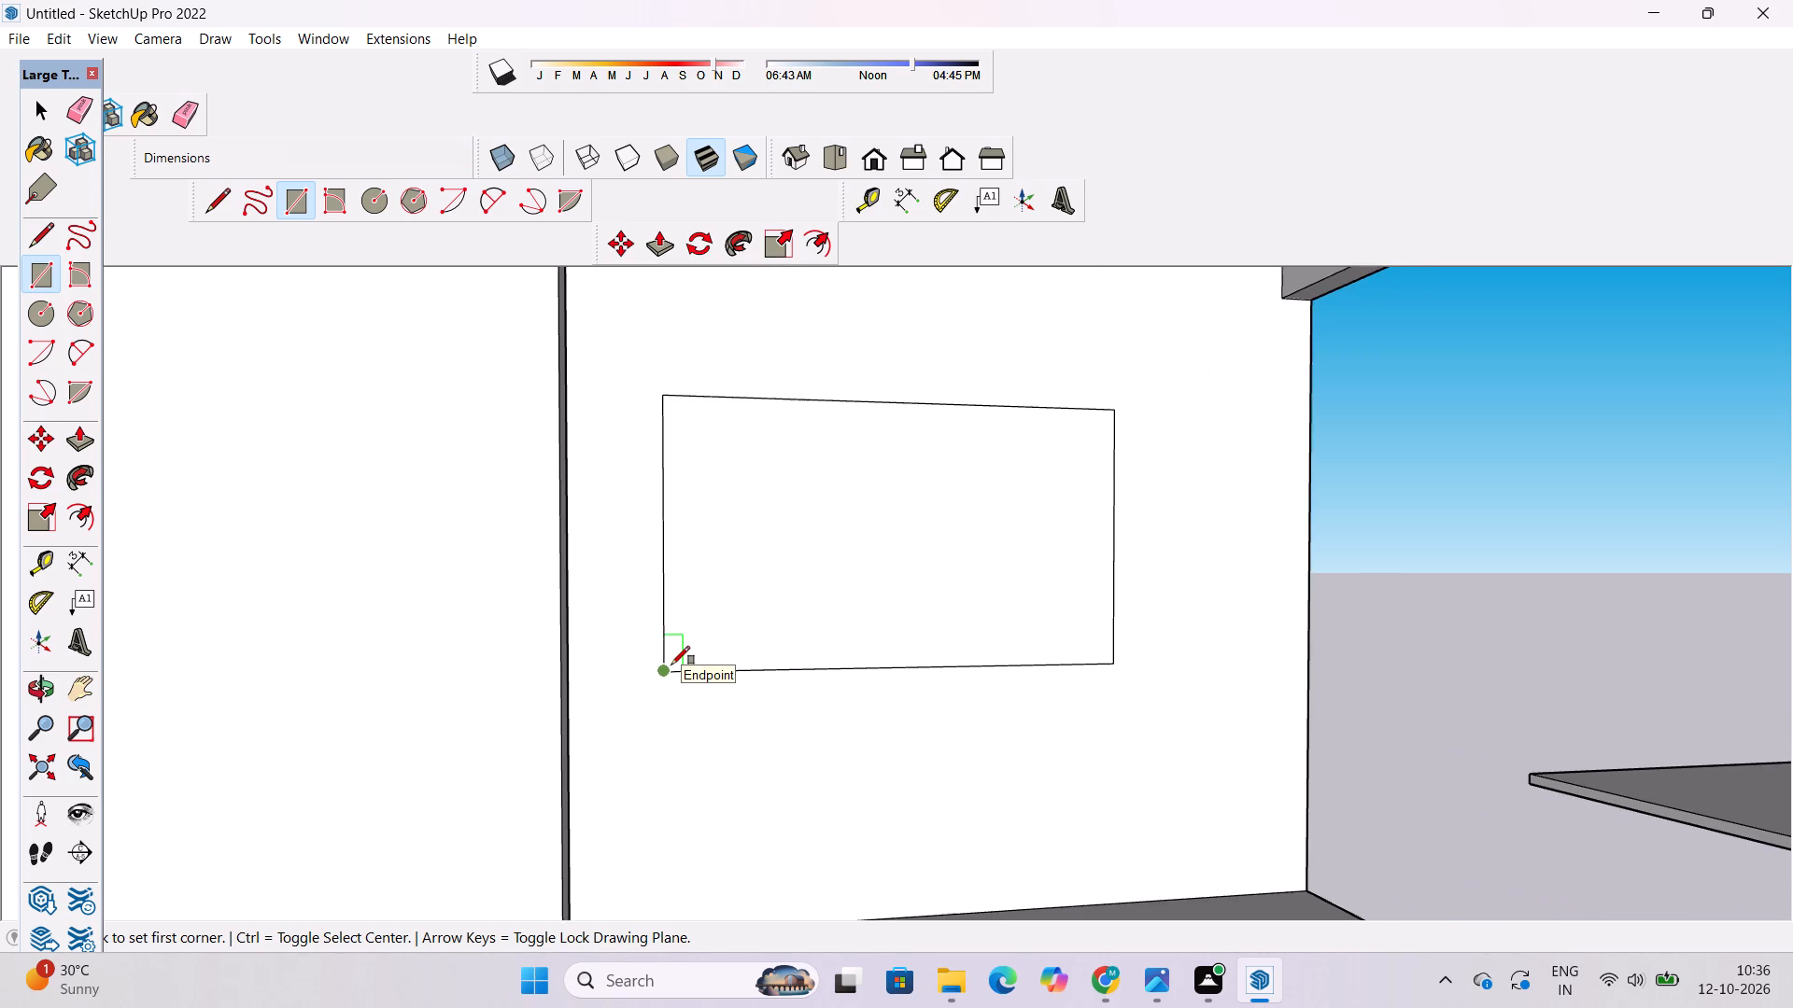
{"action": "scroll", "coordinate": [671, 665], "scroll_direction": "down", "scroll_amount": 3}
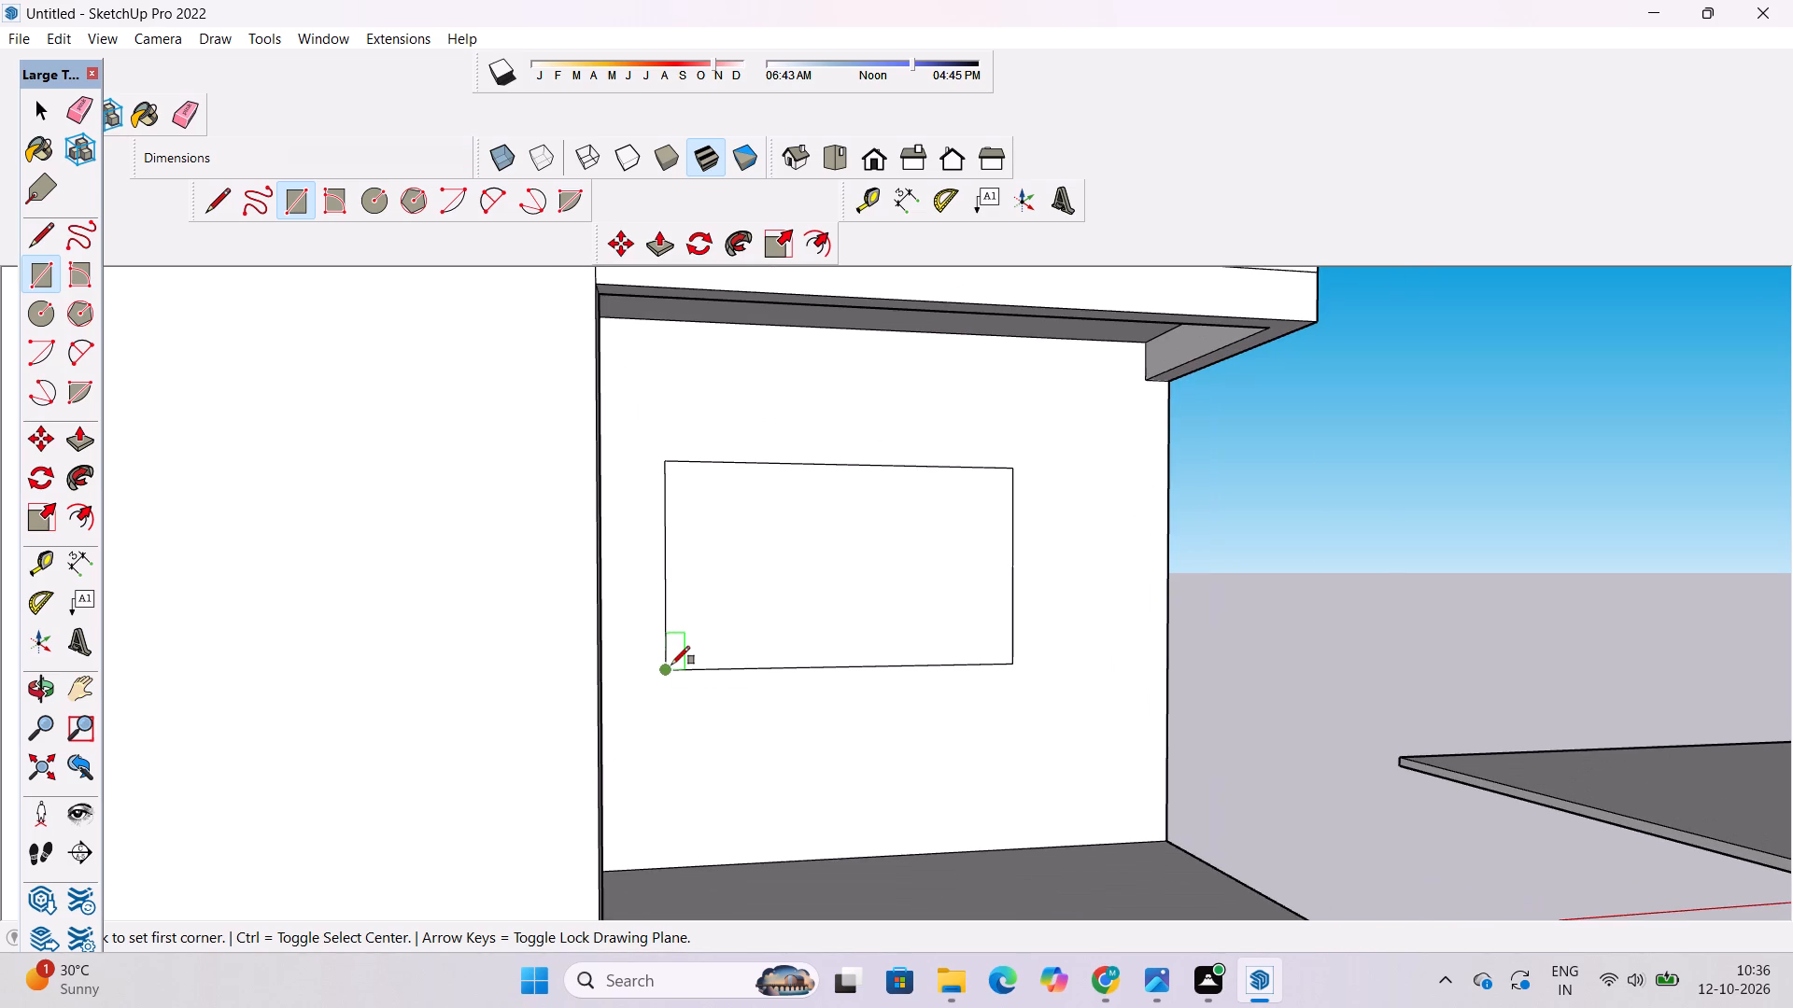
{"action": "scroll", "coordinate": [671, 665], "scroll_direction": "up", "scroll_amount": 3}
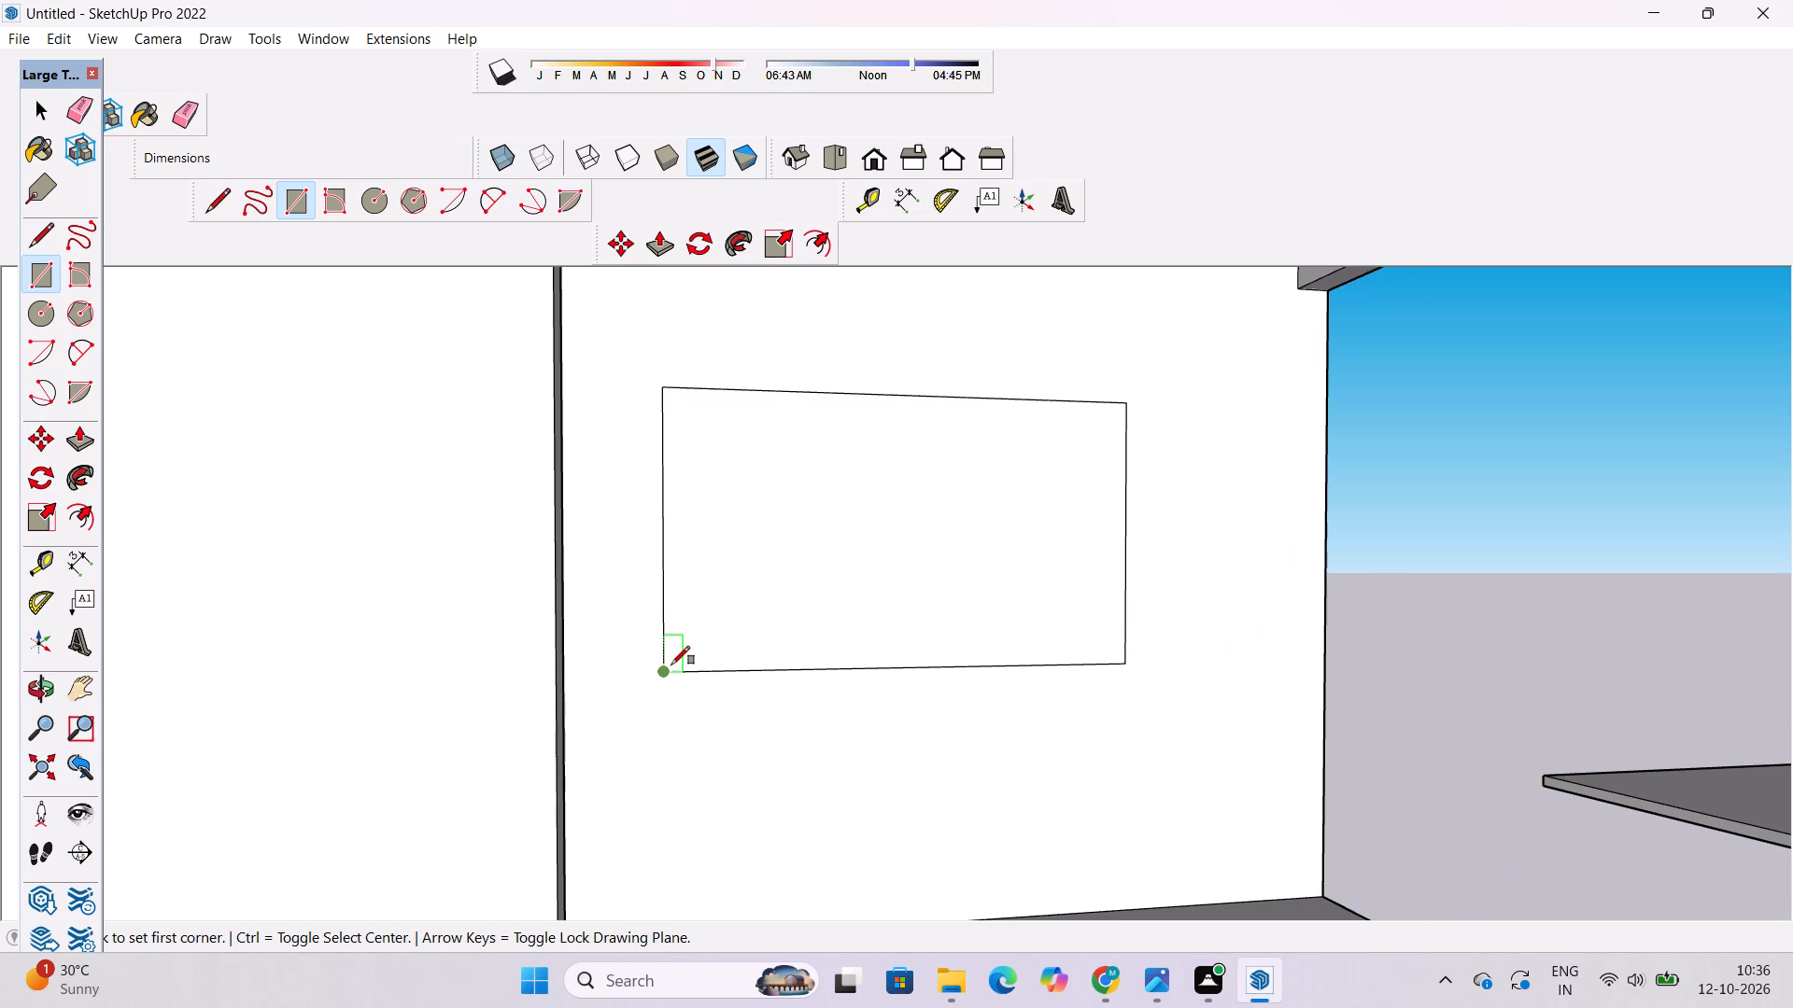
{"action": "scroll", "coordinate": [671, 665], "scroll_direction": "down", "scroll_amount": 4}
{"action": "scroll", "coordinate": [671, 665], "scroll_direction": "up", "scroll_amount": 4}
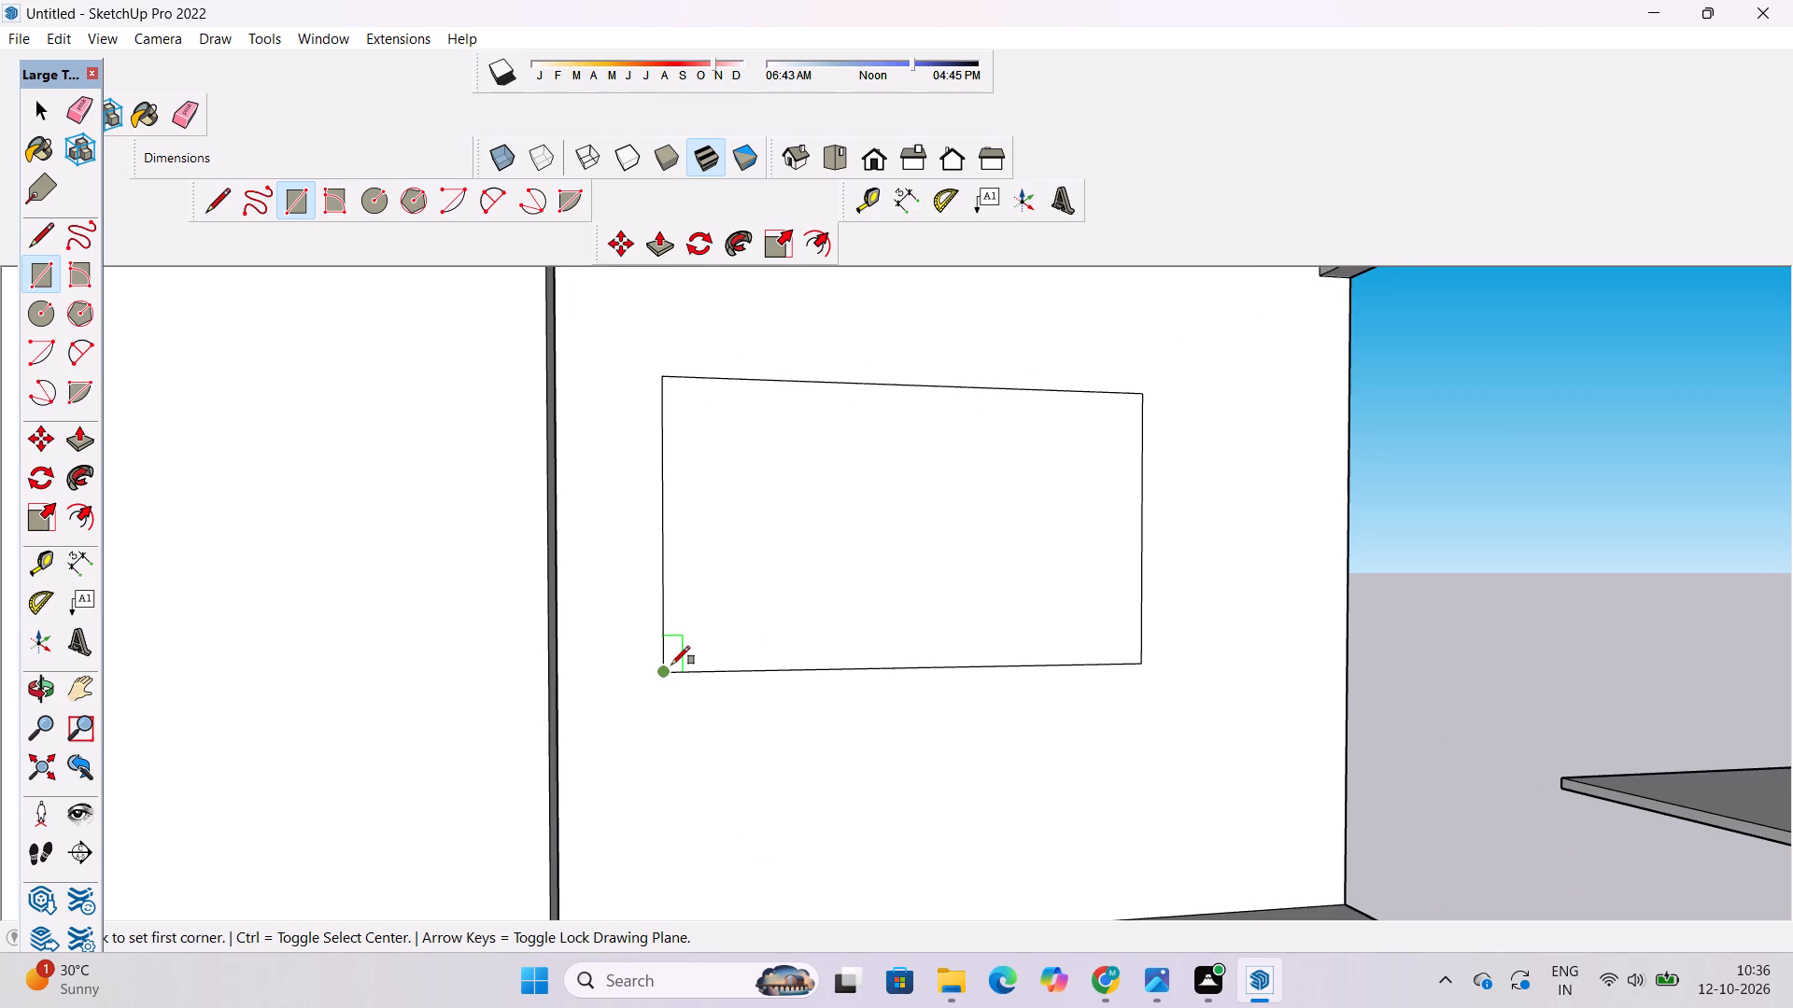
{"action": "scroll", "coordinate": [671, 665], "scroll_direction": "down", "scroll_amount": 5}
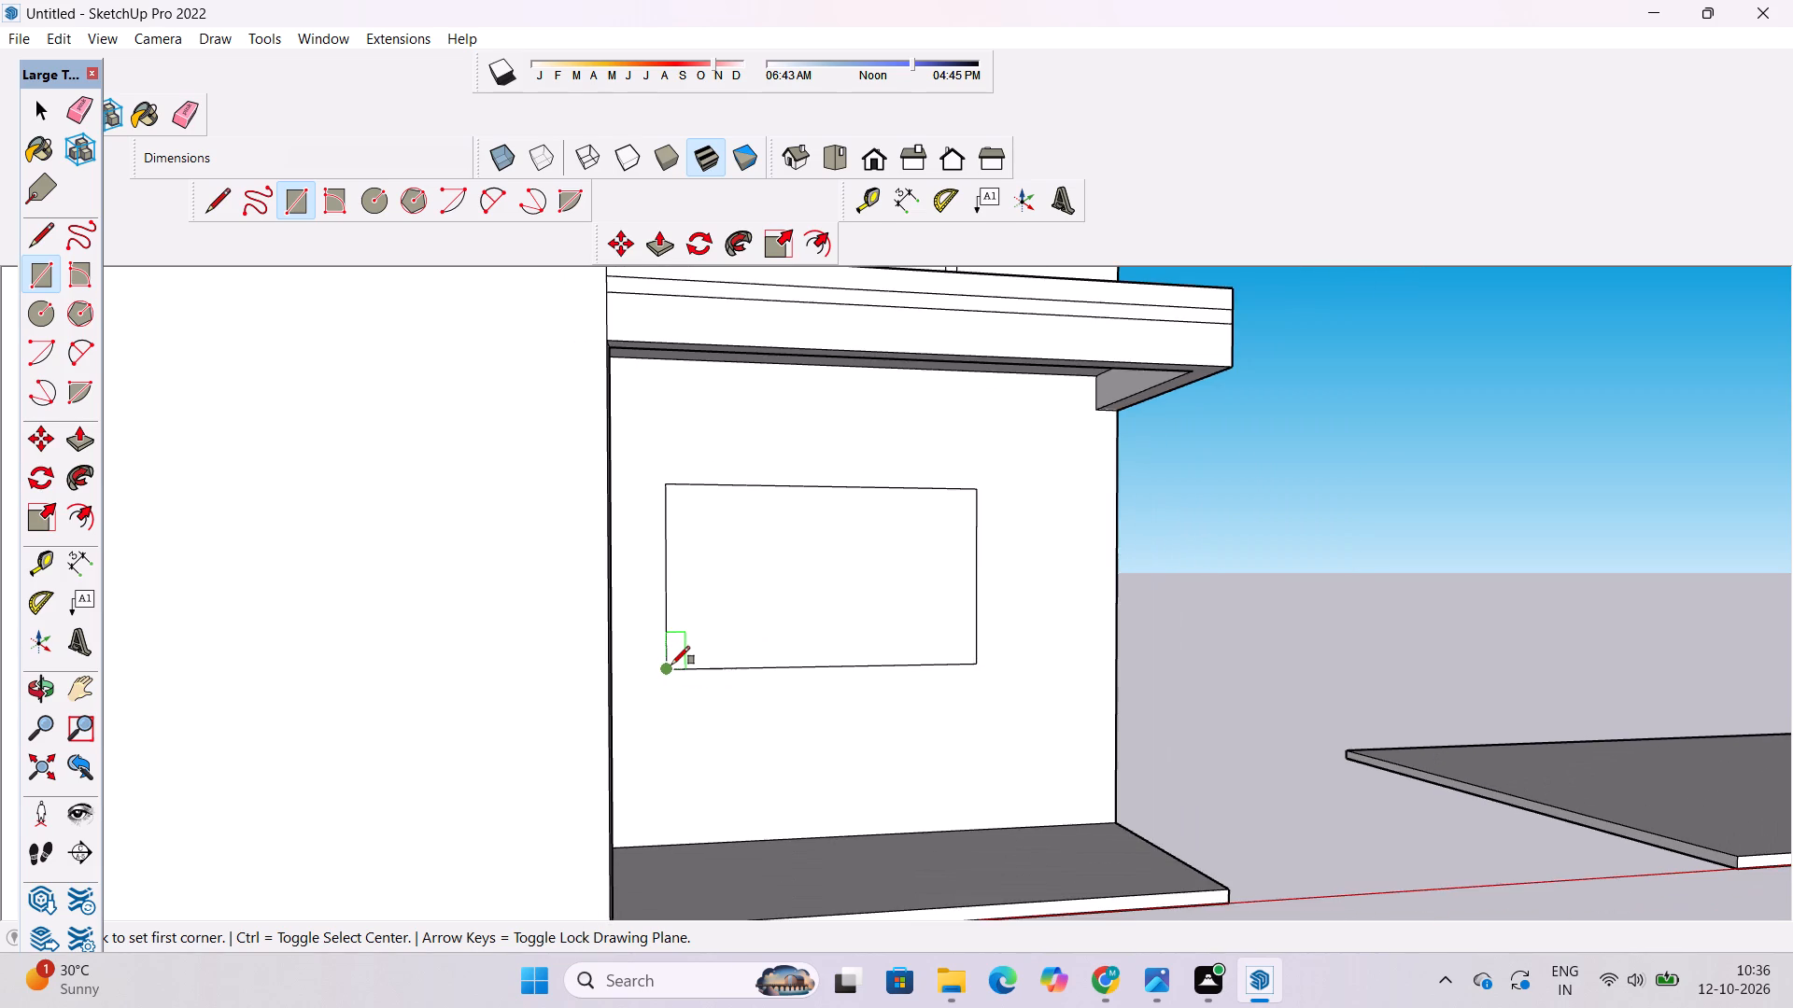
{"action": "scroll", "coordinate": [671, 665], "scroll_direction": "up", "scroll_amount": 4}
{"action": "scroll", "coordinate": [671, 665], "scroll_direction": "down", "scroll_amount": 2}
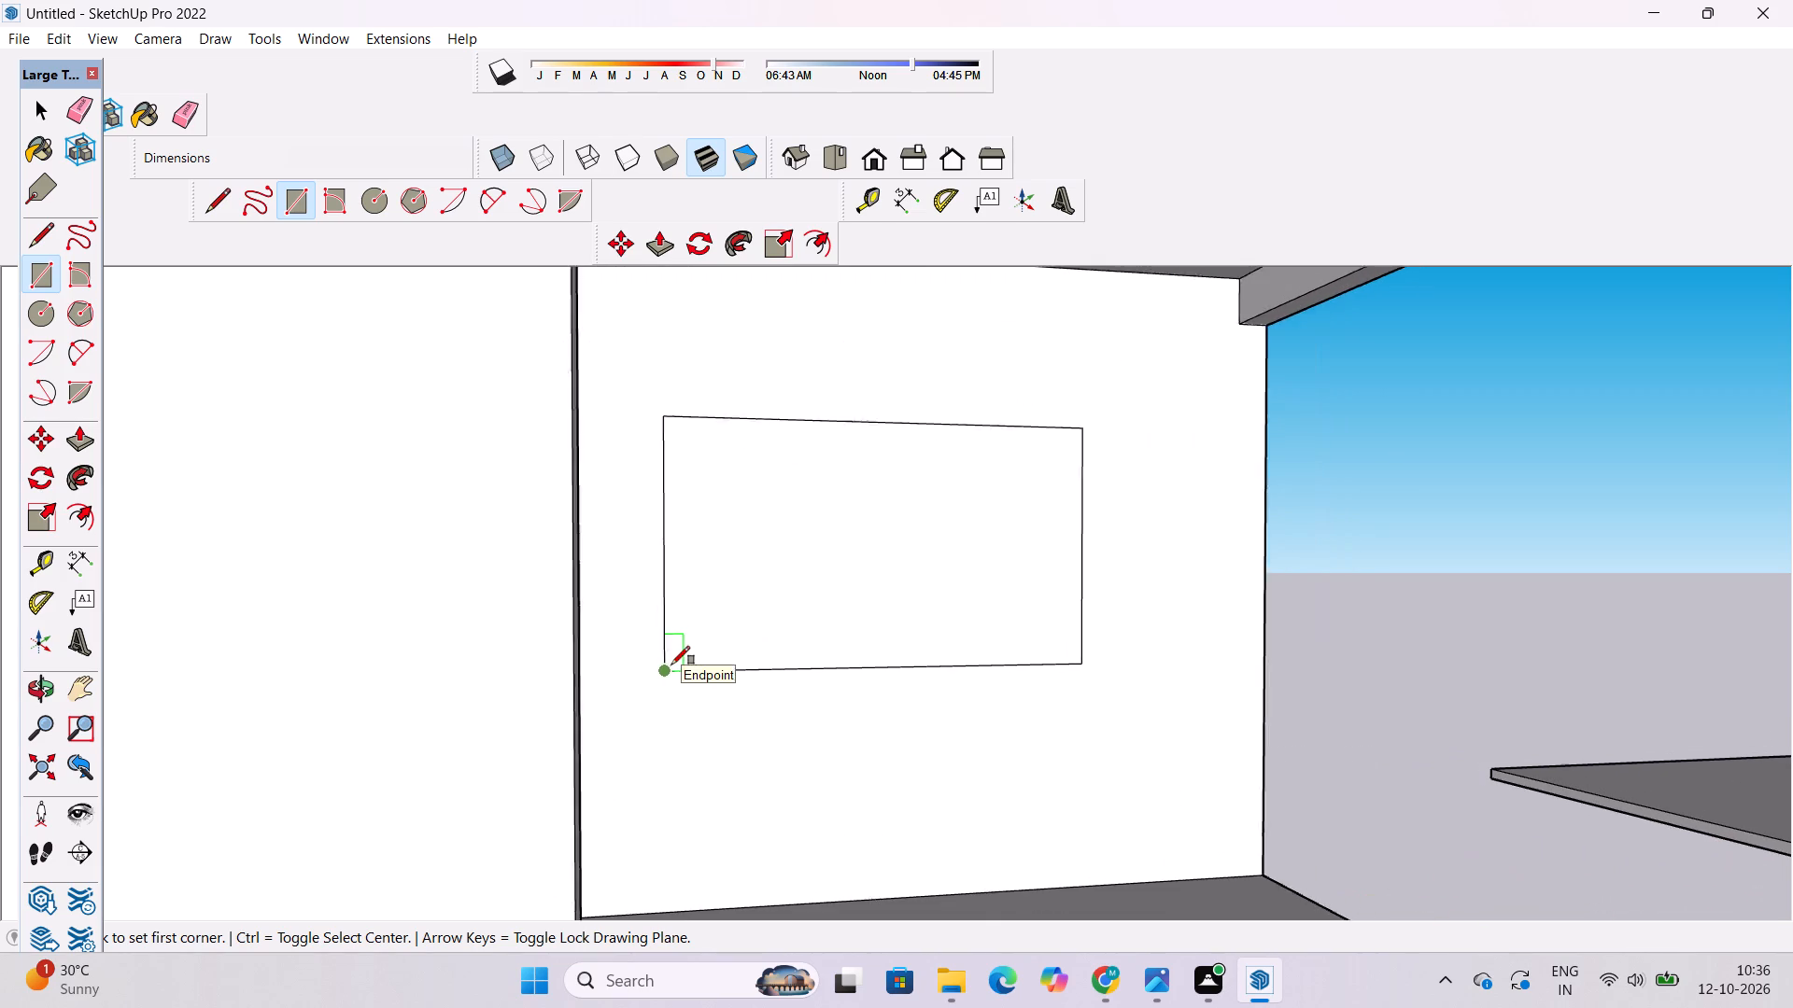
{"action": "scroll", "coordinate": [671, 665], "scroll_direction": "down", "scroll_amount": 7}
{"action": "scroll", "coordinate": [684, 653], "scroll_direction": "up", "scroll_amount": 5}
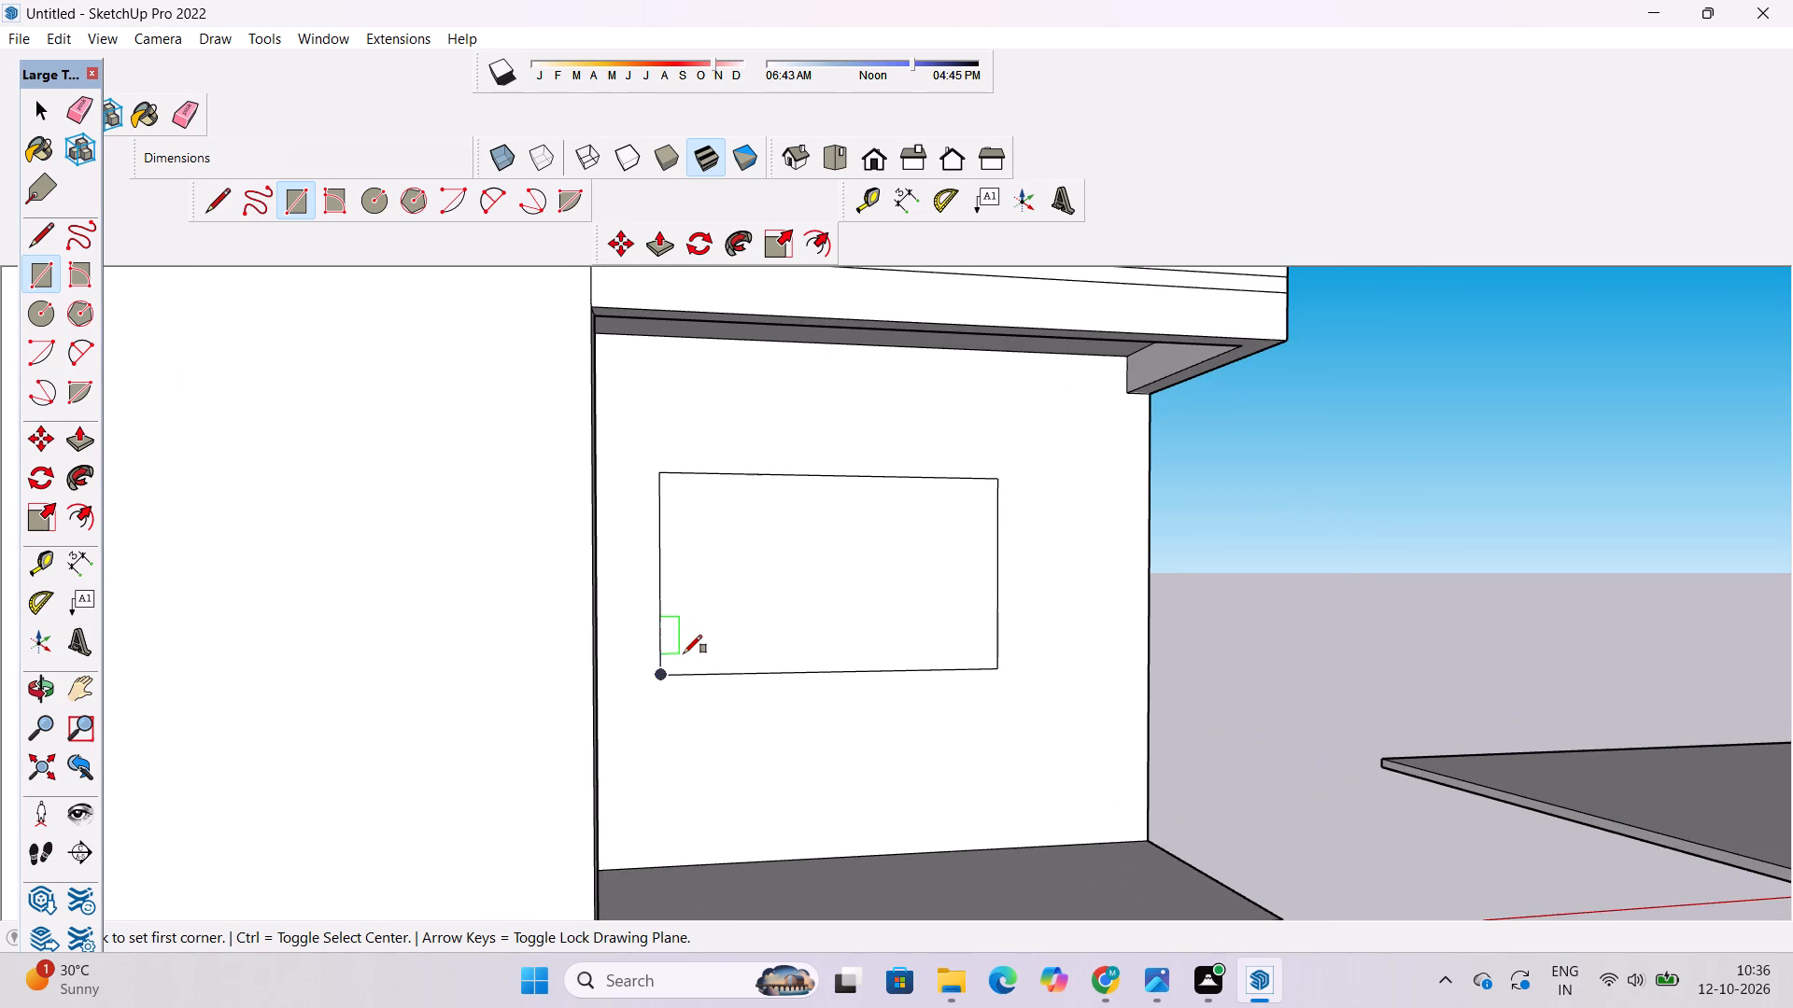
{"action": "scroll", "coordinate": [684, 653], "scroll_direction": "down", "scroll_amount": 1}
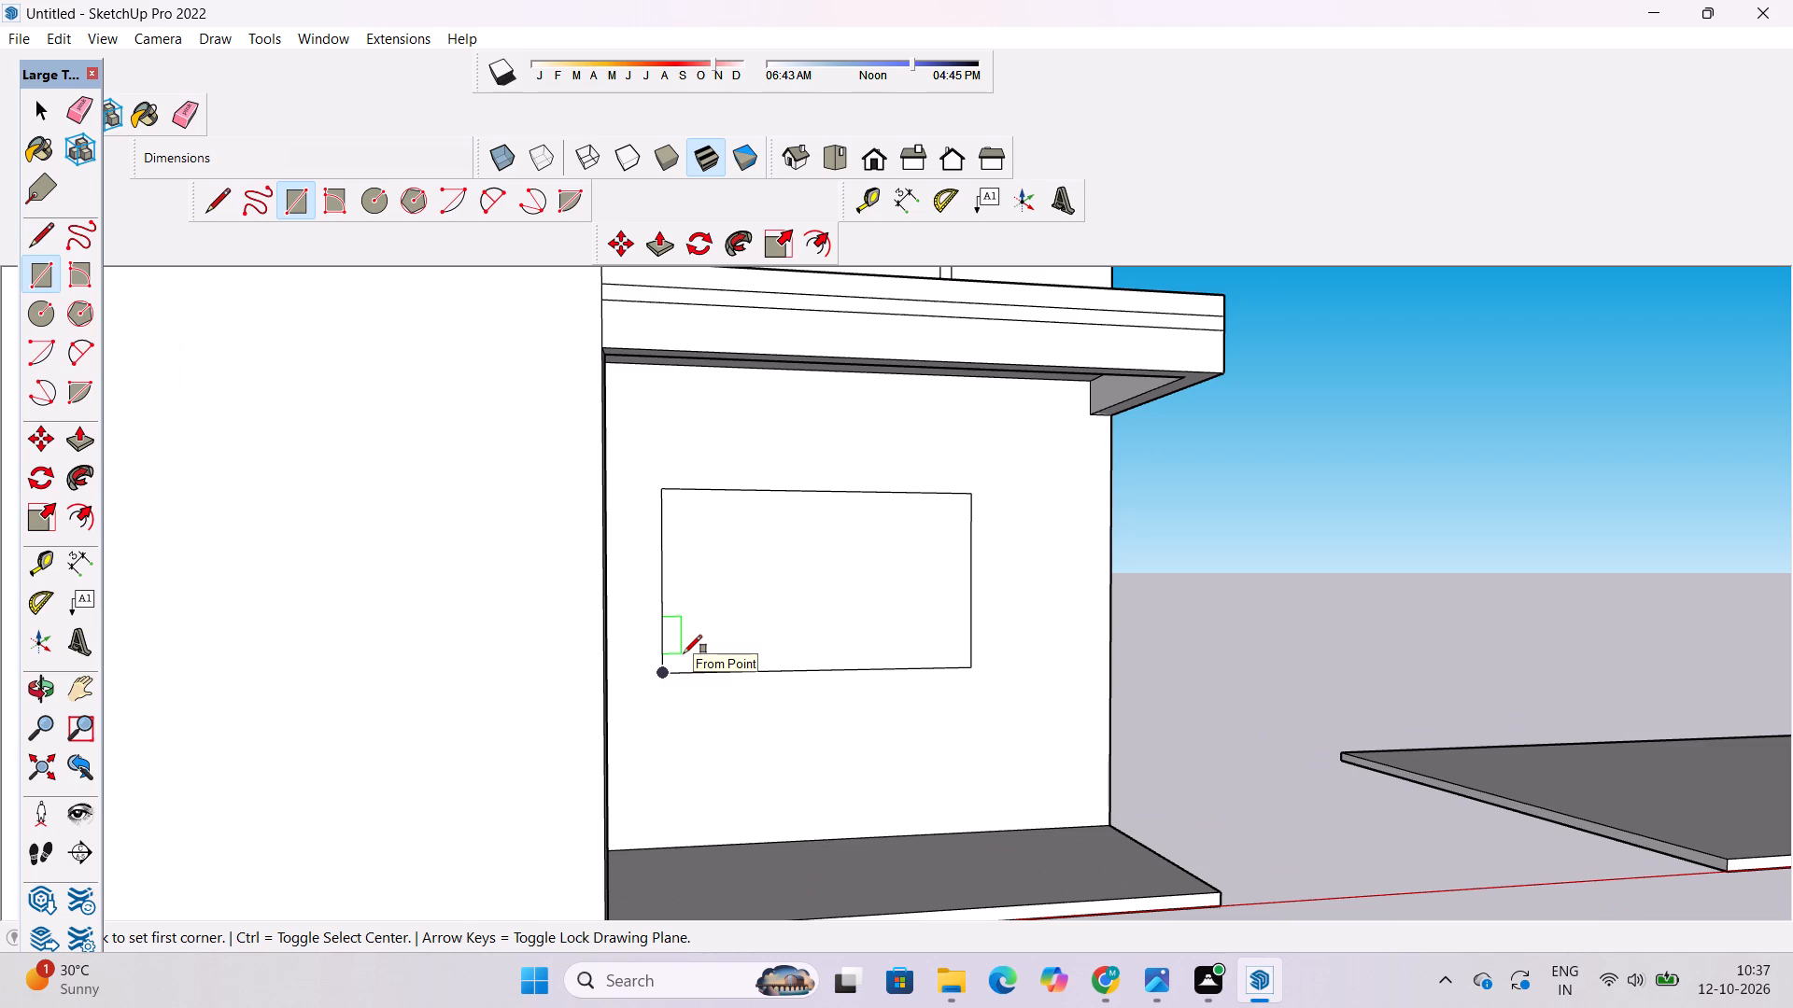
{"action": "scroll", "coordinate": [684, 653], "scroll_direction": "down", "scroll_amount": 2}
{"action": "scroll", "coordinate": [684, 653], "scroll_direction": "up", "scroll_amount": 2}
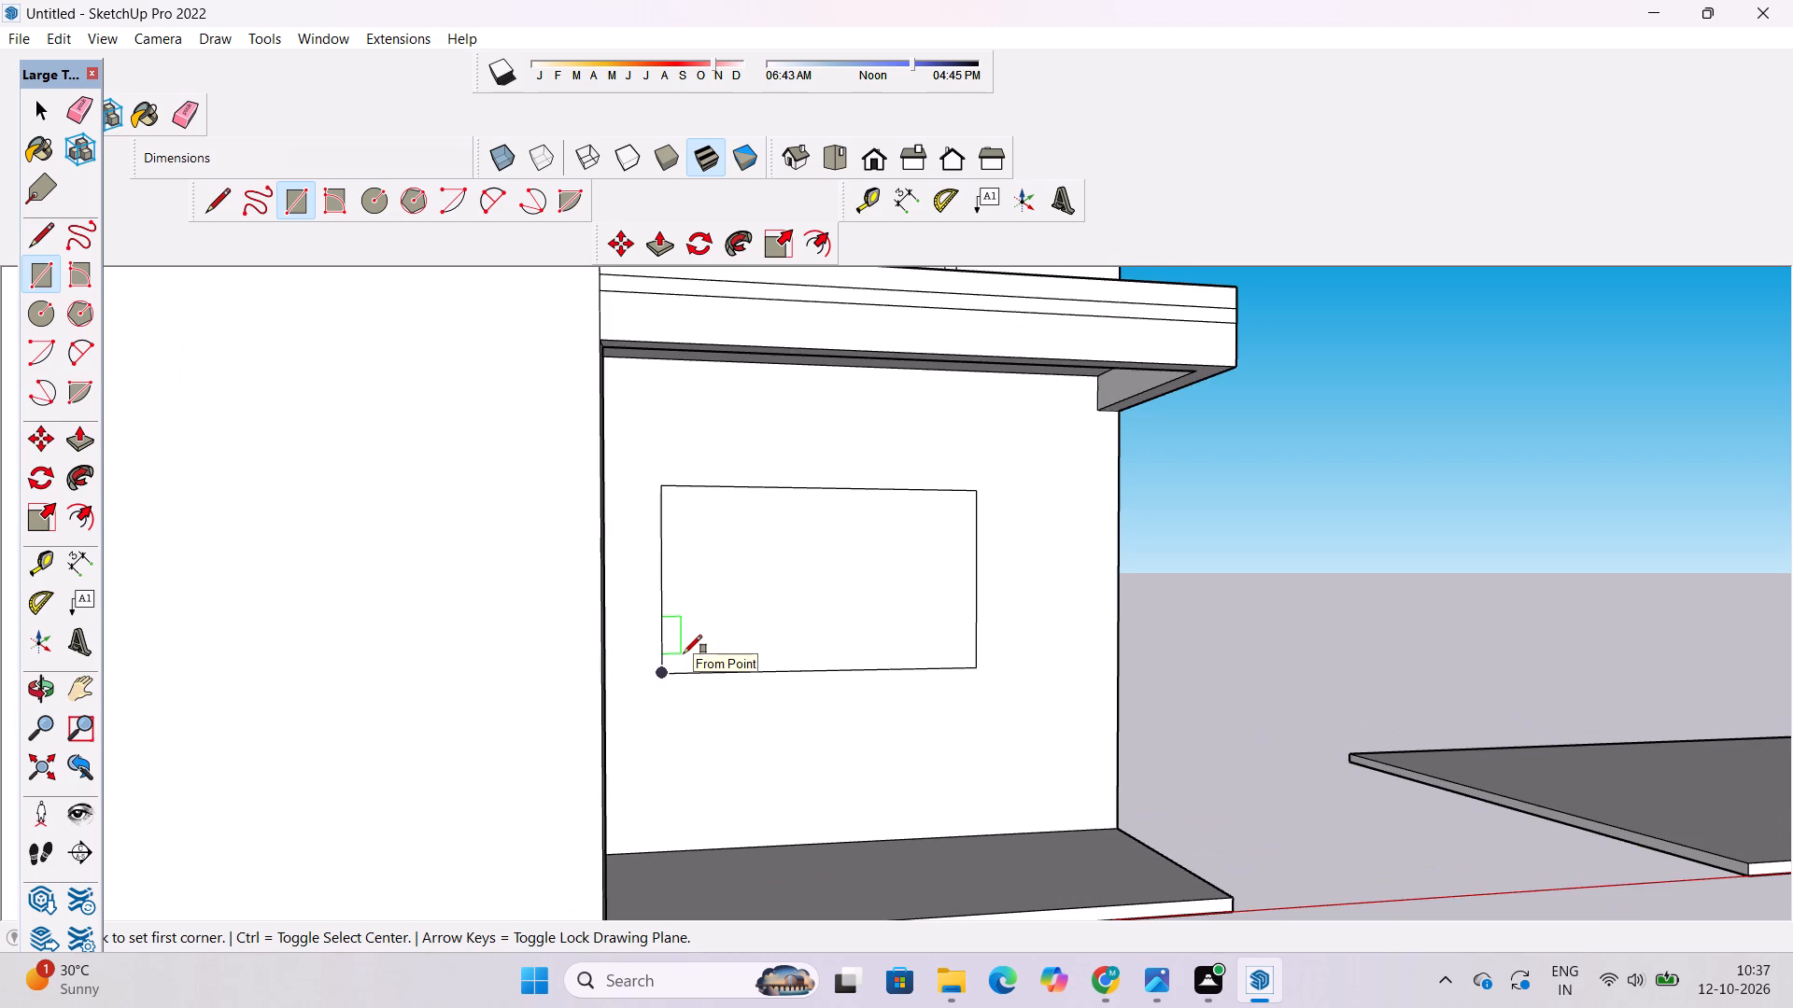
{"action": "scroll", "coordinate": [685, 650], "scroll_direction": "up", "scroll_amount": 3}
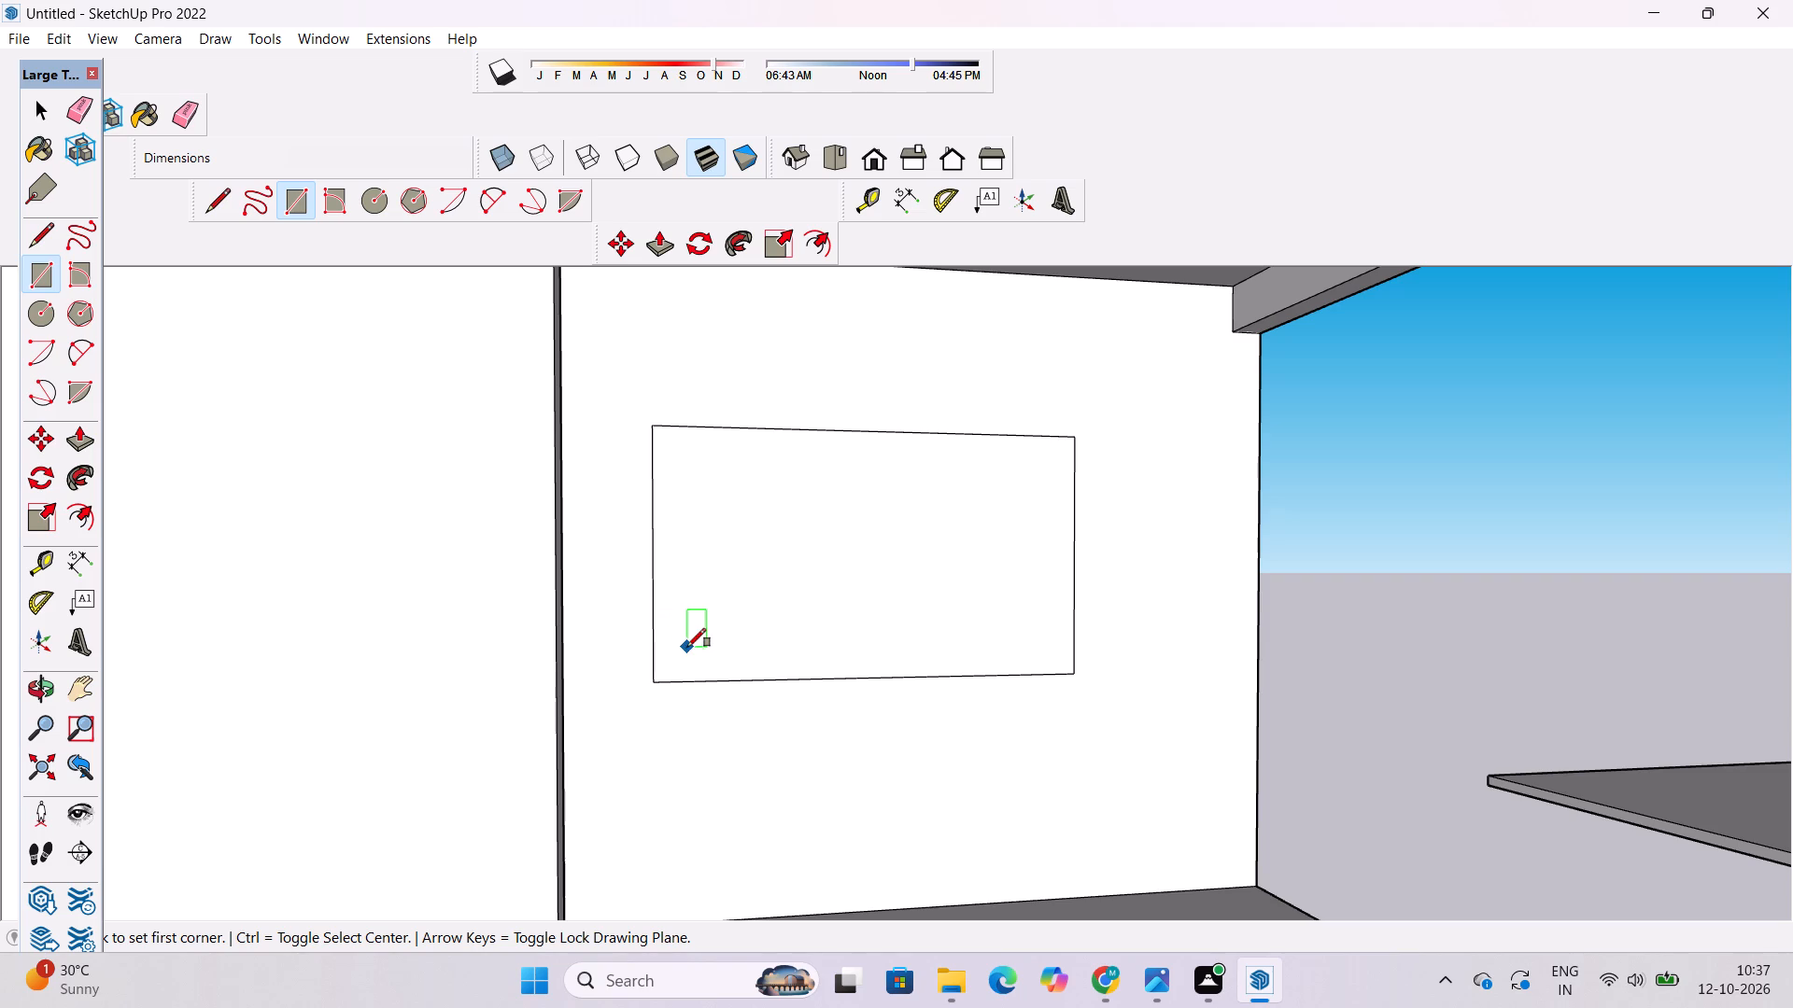
Examine the window rectangle's placement on the ground-floor wall relative to the balcony, side wall and floor.
{"action": "key", "text": "space"}
{"action": "type", "text": "o"}
{"action": "scroll", "coordinate": [711, 635], "scroll_direction": "down", "scroll_amount": 8}
{"action": "left_click_drag", "start_coordinate": [722, 651], "coordinate": [753, 632], "text": "shift"}
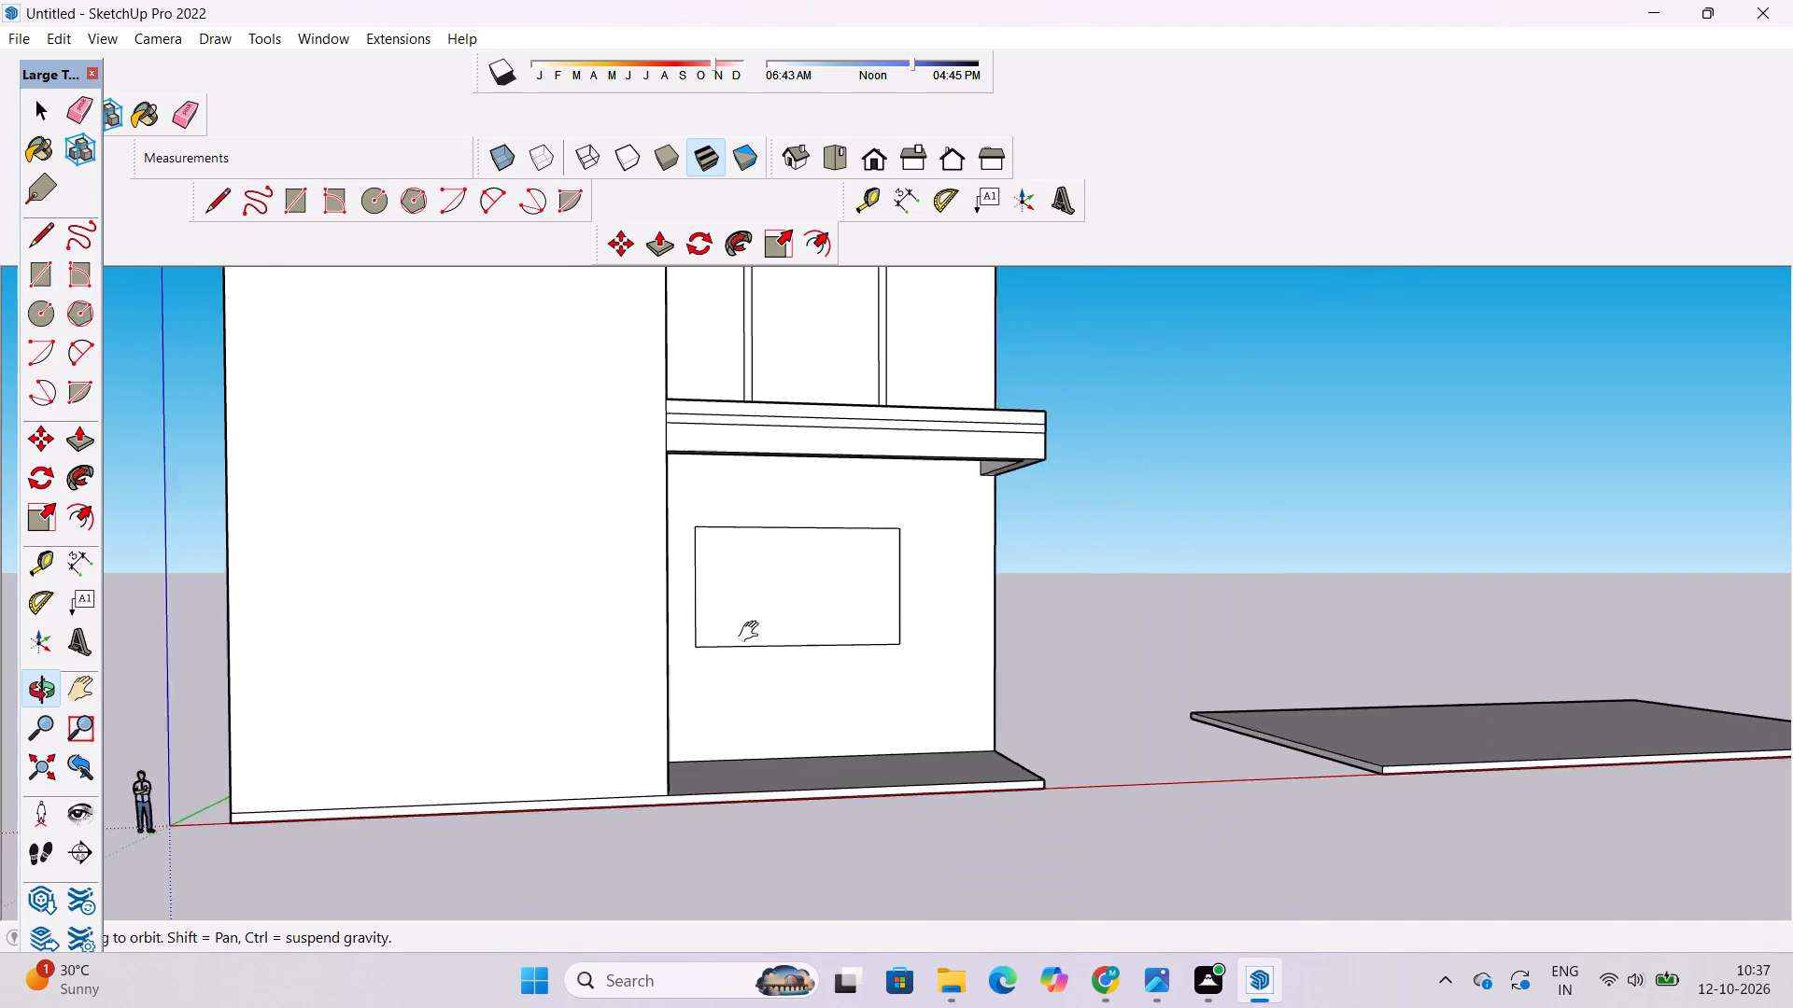
{"action": "left_click_drag", "start_coordinate": [753, 632], "coordinate": [789, 588], "text": "shift"}
{"action": "left_click_drag", "start_coordinate": [789, 588], "coordinate": [776, 626]}
{"action": "scroll", "coordinate": [854, 579], "scroll_direction": "up", "scroll_amount": 4}
{"action": "left_click_drag", "start_coordinate": [817, 572], "coordinate": [734, 592], "text": "shift"}
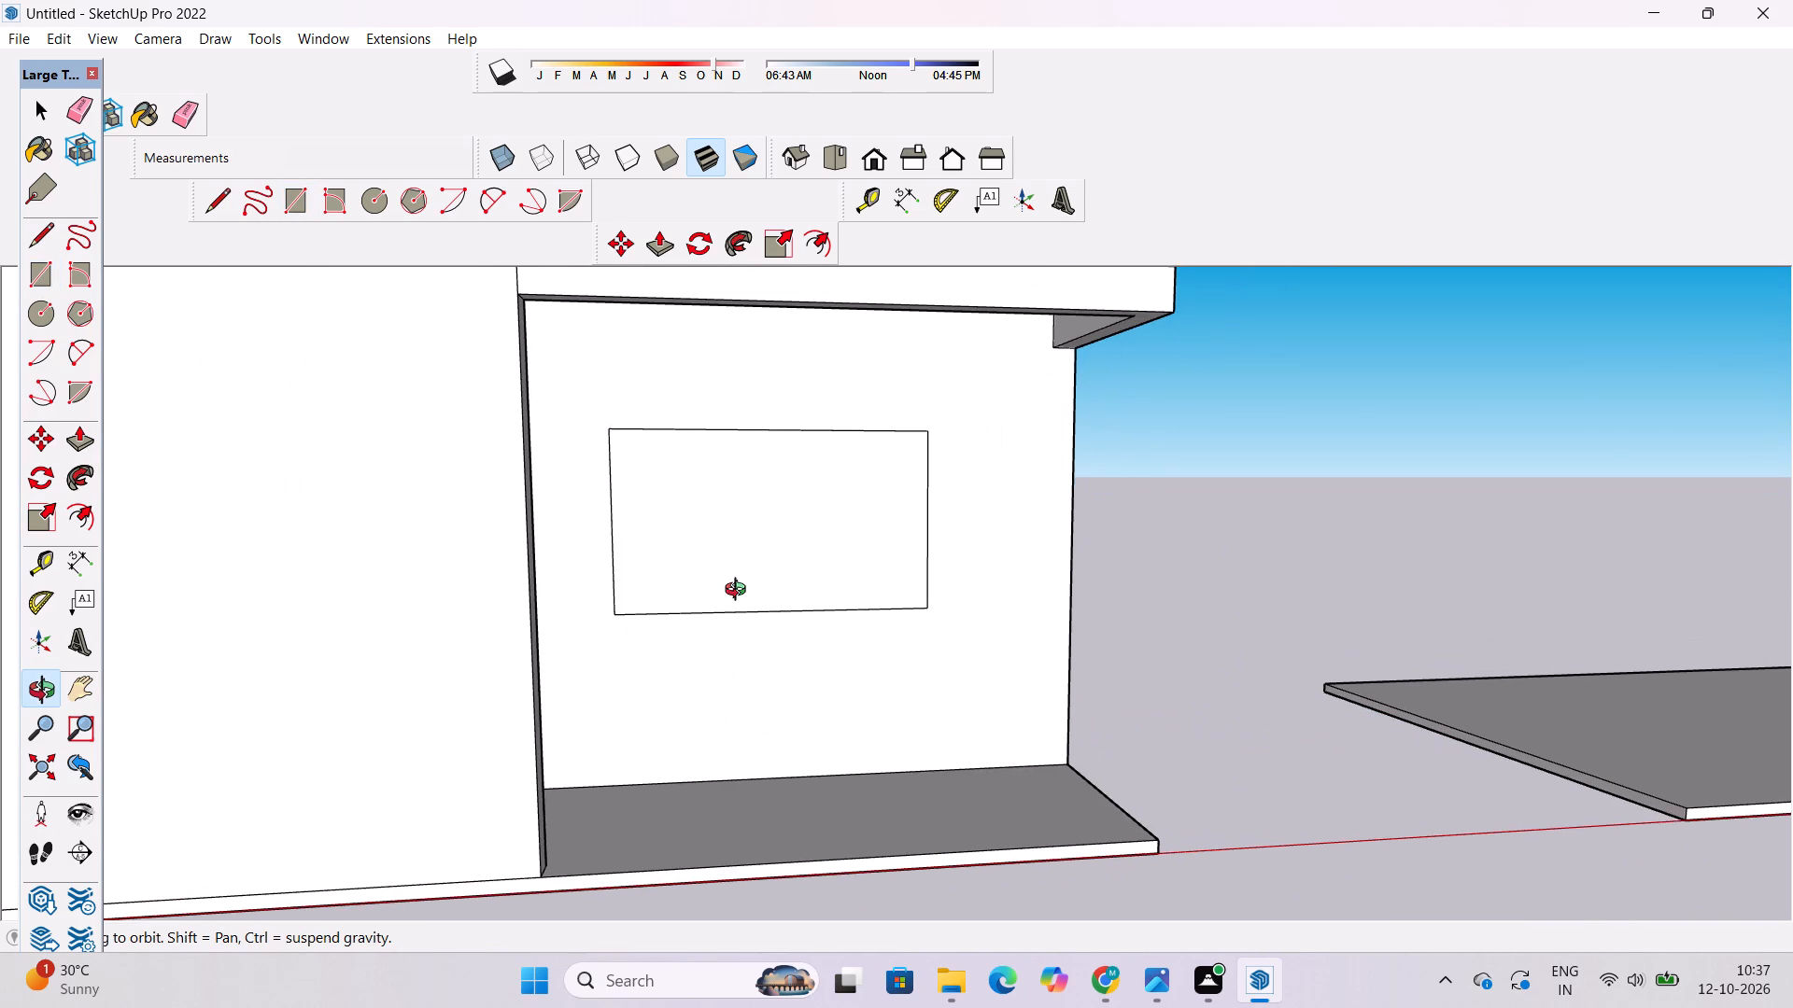
{"action": "scroll", "coordinate": [740, 592], "scroll_direction": "up", "scroll_amount": 2}
{"action": "left_click_drag", "start_coordinate": [754, 587], "coordinate": [598, 595], "text": "shift"}
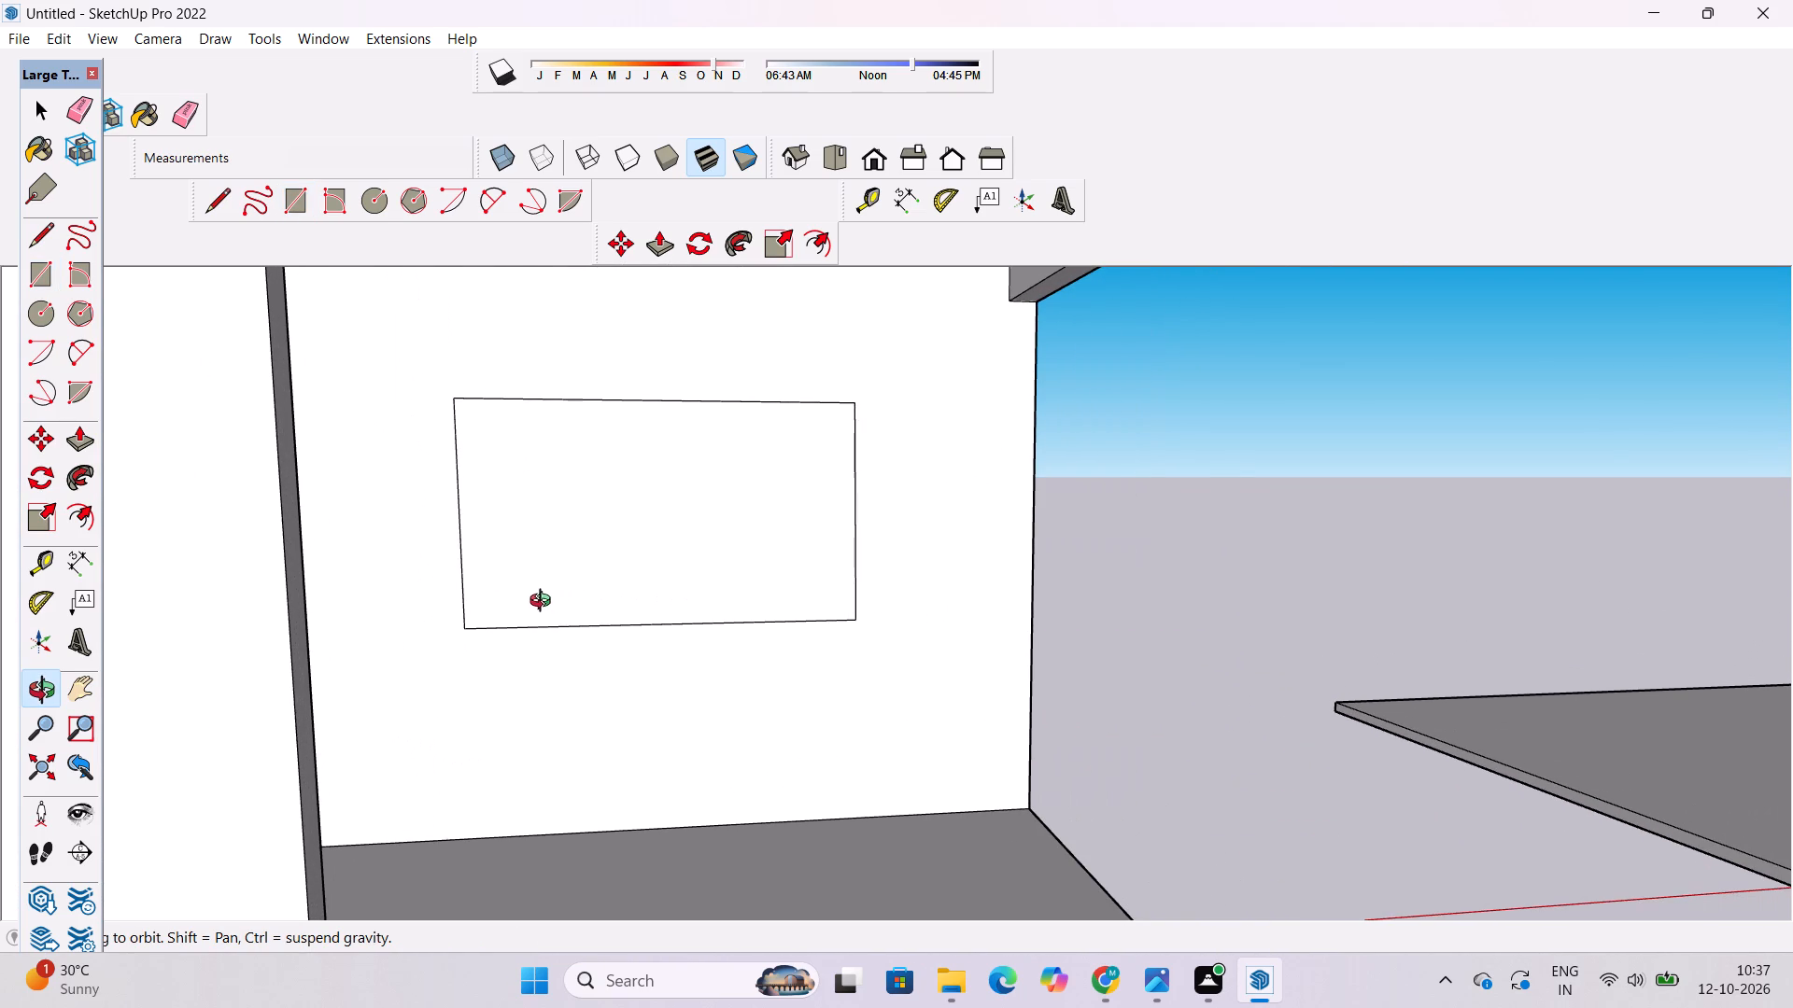
{"action": "scroll", "coordinate": [594, 567], "scroll_direction": "down", "scroll_amount": 2}
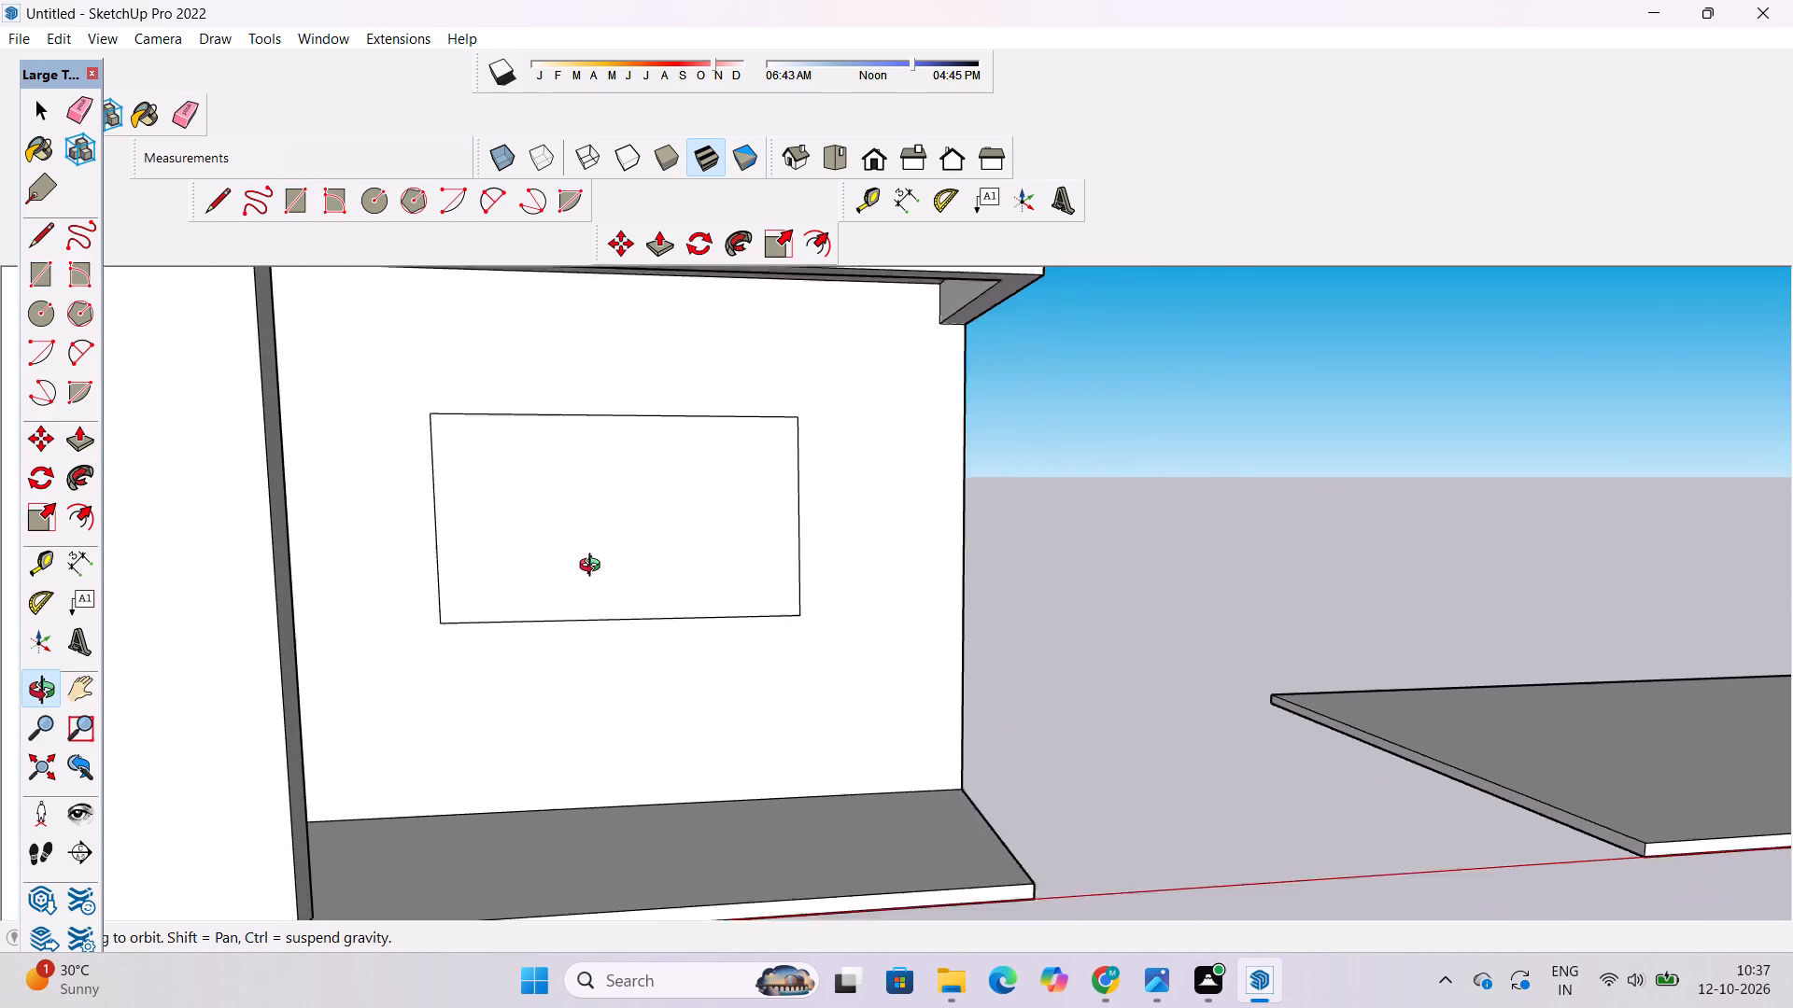
{"action": "scroll", "coordinate": [594, 567], "scroll_direction": "down", "scroll_amount": 3}
{"action": "left_click_drag", "start_coordinate": [585, 535], "coordinate": [646, 597], "text": "shift"}
{"action": "scroll", "coordinate": [647, 614], "scroll_direction": "up", "scroll_amount": 1}
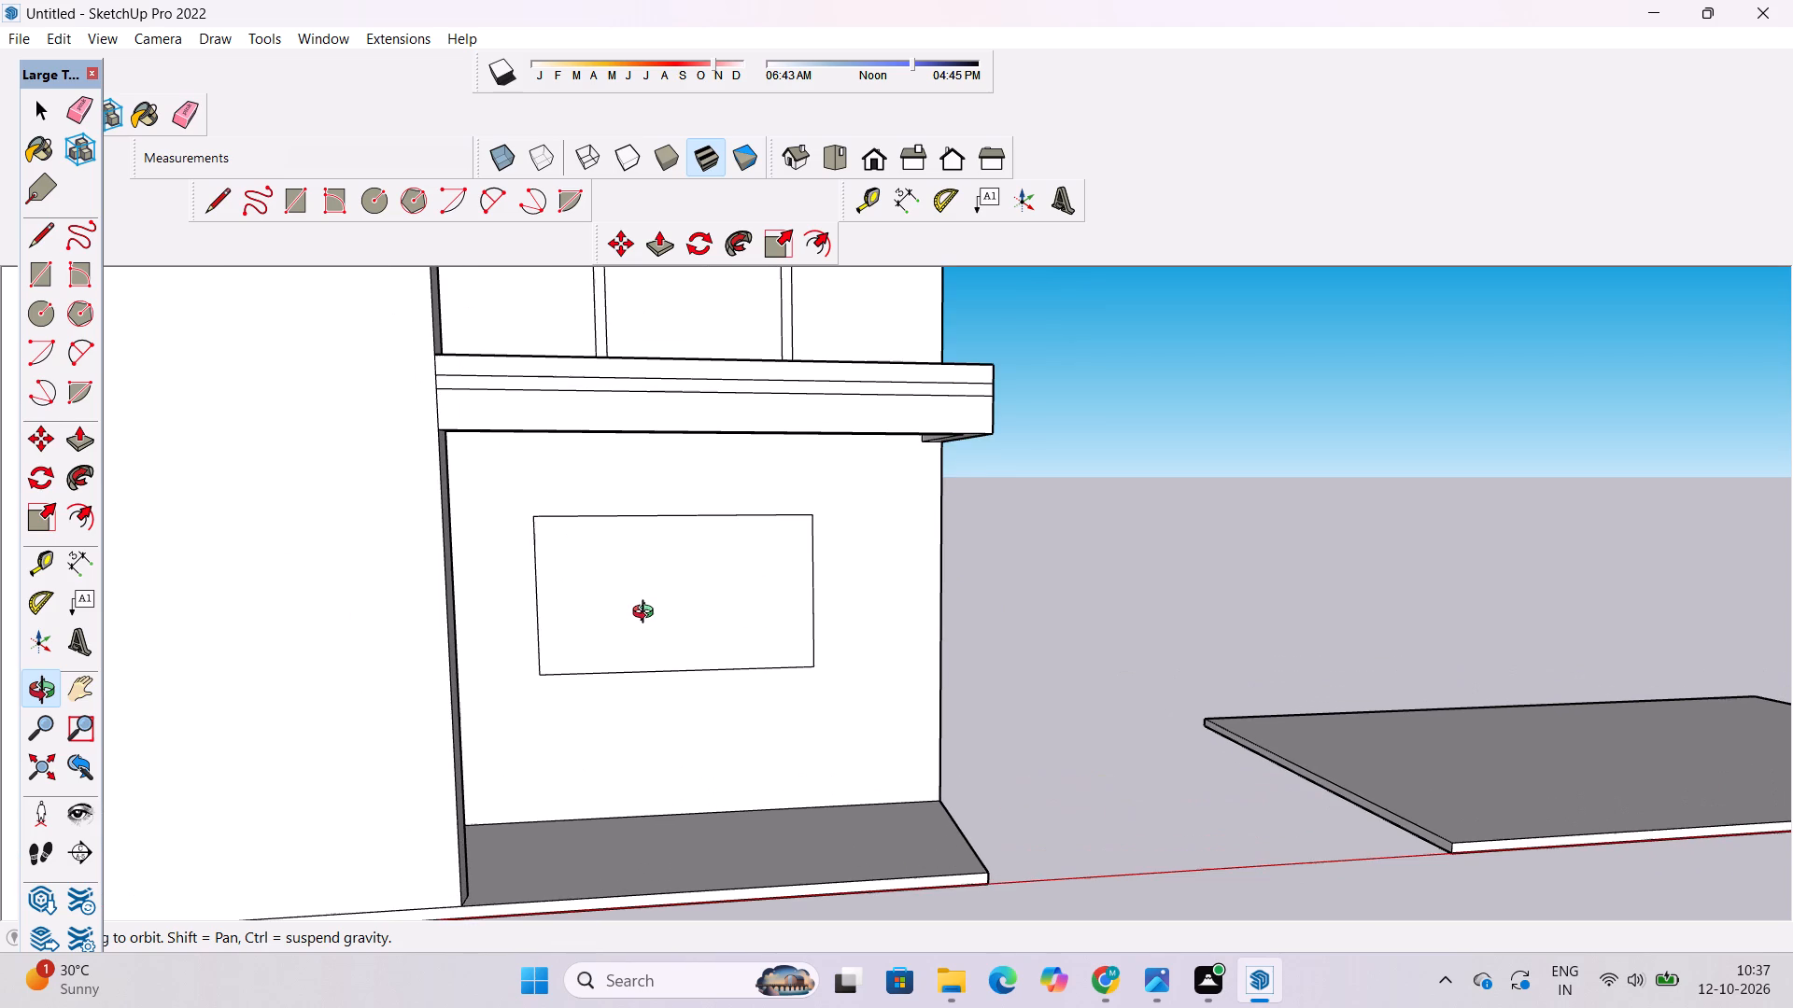
{"action": "scroll", "coordinate": [647, 614], "scroll_direction": "up", "scroll_amount": 1}
{"action": "left_click_drag", "start_coordinate": [647, 618], "coordinate": [651, 580], "text": "shift"}
{"action": "left_click_drag", "start_coordinate": [654, 591], "coordinate": [658, 605]}
{"action": "scroll", "coordinate": [670, 602], "scroll_direction": "down", "scroll_amount": 4}
{"action": "left_click_drag", "start_coordinate": [693, 595], "coordinate": [671, 617], "text": "shift"}
{"action": "scroll", "coordinate": [646, 617], "scroll_direction": "up", "scroll_amount": 1}
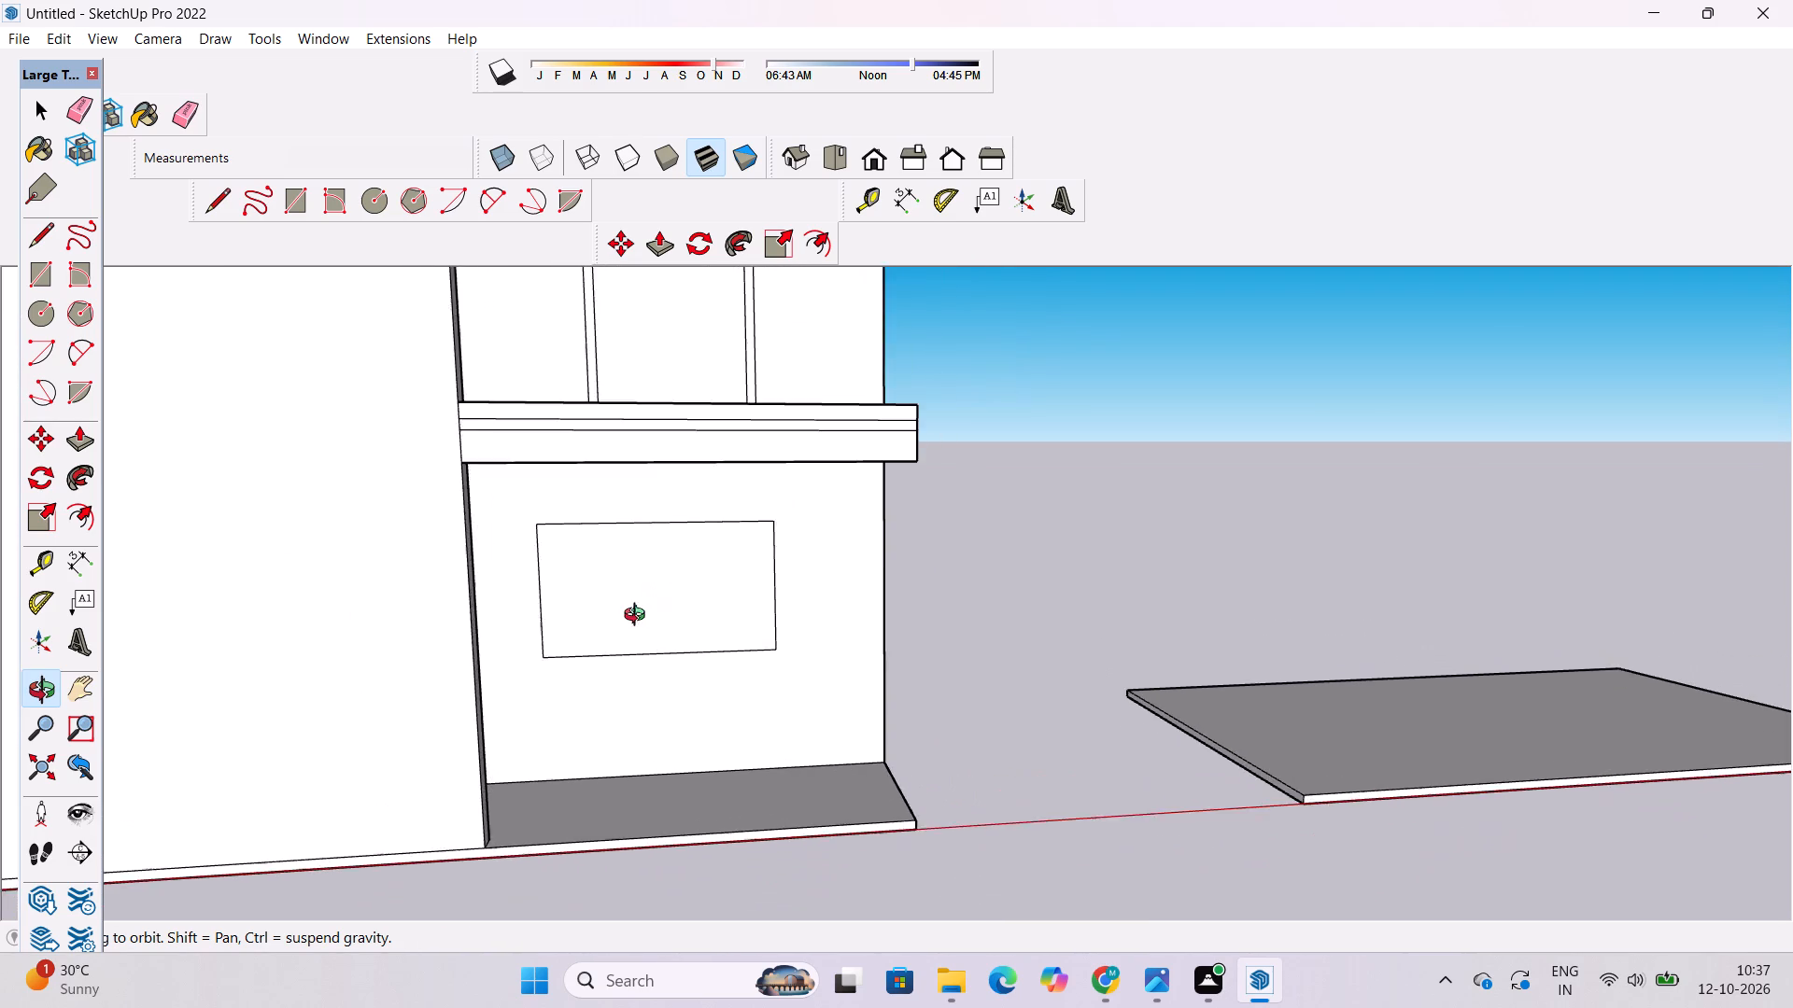
{"action": "scroll", "coordinate": [639, 617], "scroll_direction": "up", "scroll_amount": 1}
{"action": "left_click_drag", "start_coordinate": [638, 615], "coordinate": [682, 676], "text": "shift"}
{"action": "scroll", "coordinate": [690, 663], "scroll_direction": "down", "scroll_amount": 6}
{"action": "left_click_drag", "start_coordinate": [698, 658], "coordinate": [803, 665]}
Push the ground-floor window rectangle 2' into the wall to form a recess.
{"action": "scroll", "coordinate": [669, 673], "scroll_direction": "up", "scroll_amount": 5}
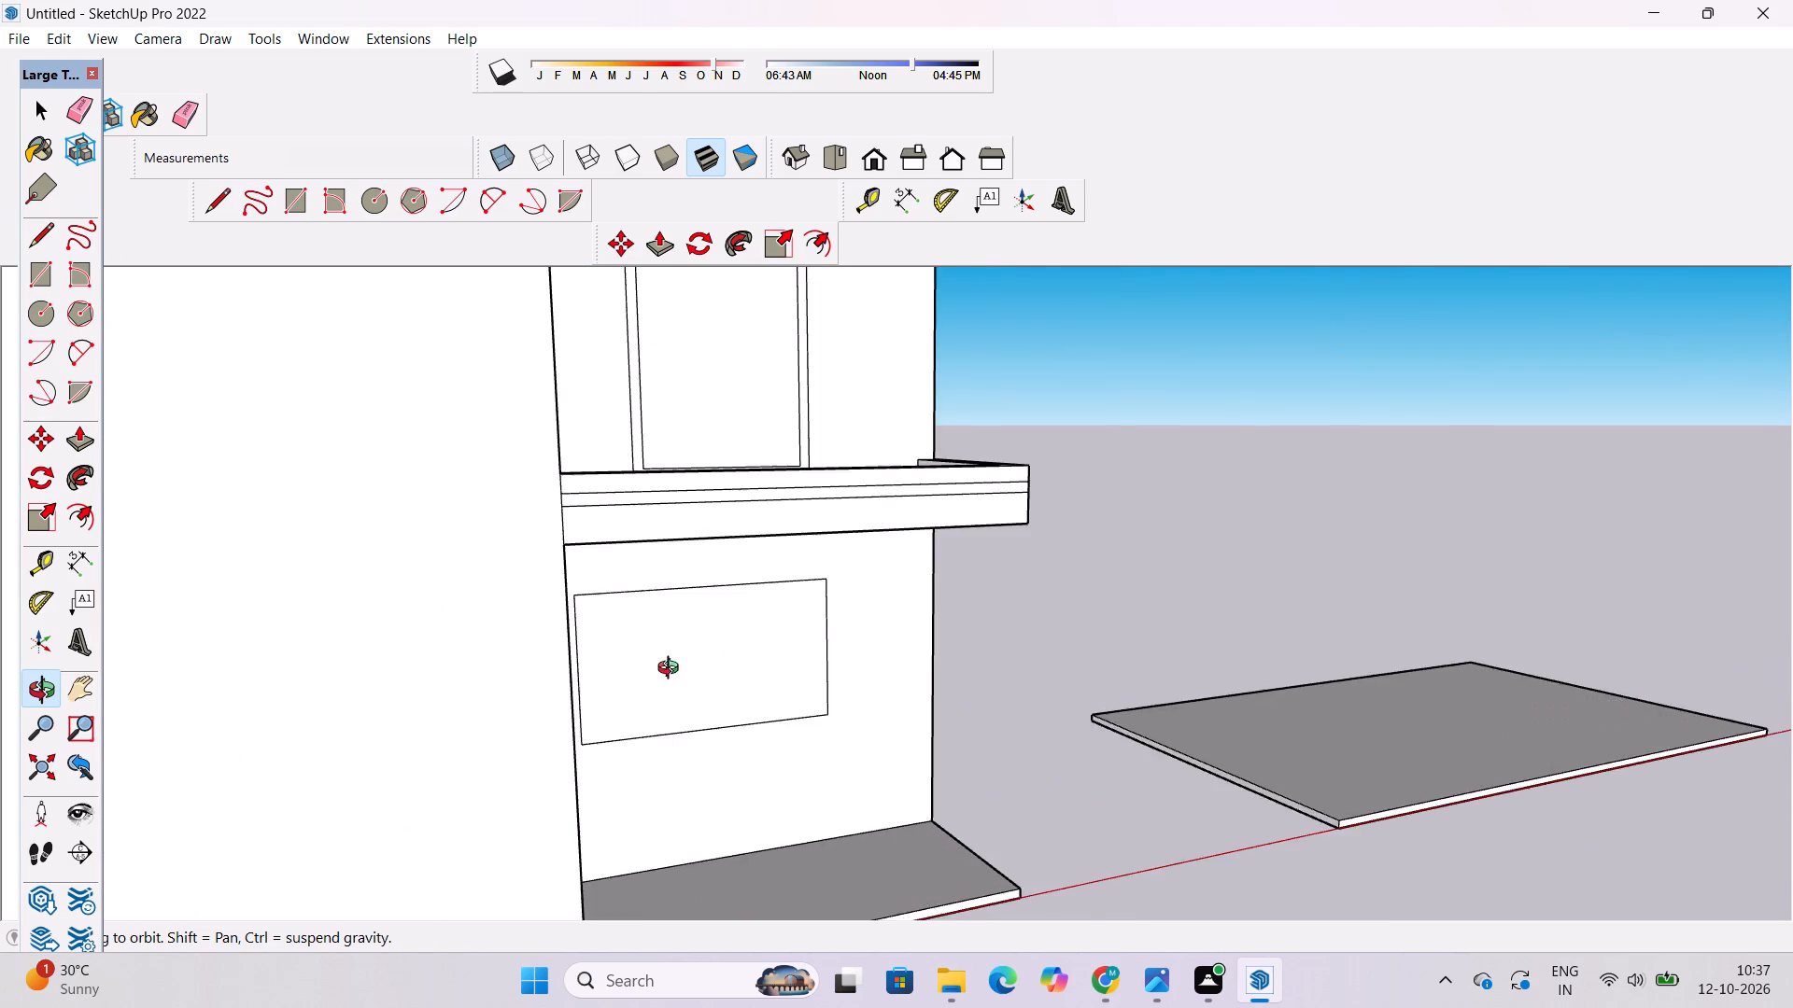
{"action": "scroll", "coordinate": [672, 670], "scroll_direction": "up", "scroll_amount": 4}
{"action": "left_click_drag", "start_coordinate": [672, 670], "coordinate": [651, 686], "text": "shift"}
{"action": "key", "text": "p"}
{"action": "left_click", "coordinate": [684, 677]}
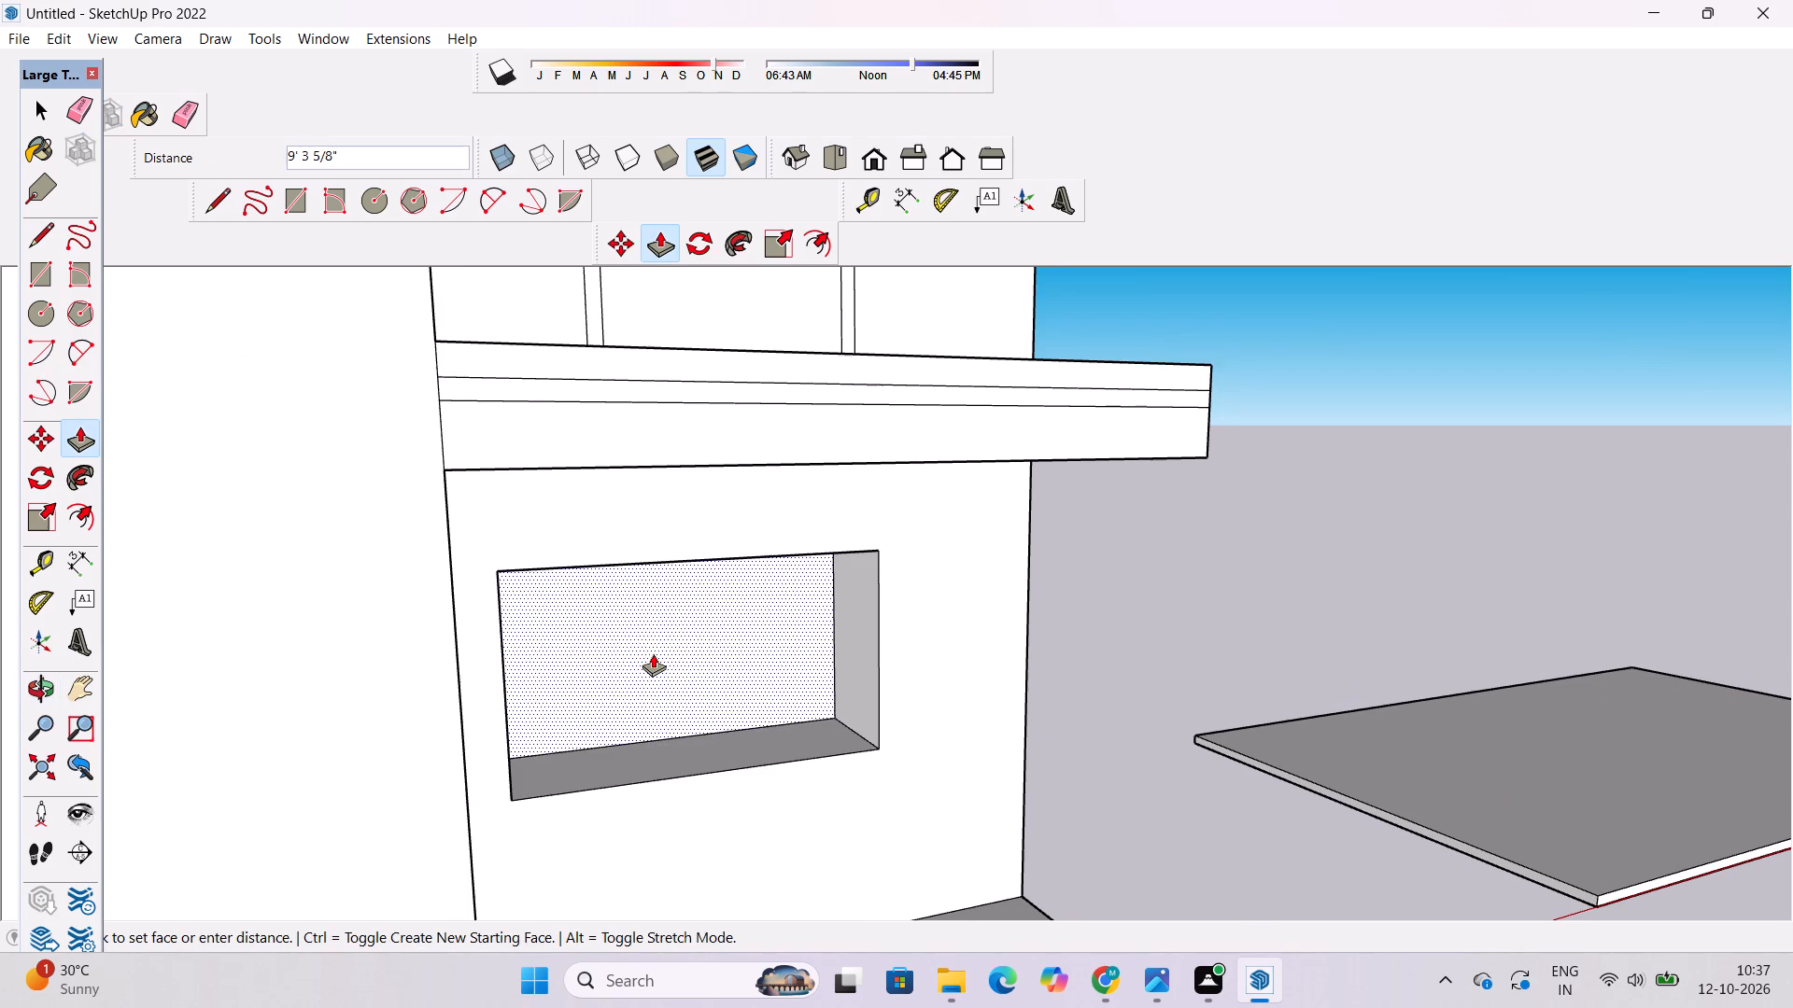
{"action": "type", "text": "2'"}
{"action": "key", "text": "Return"}
Examine the recessed ground-floor window together with the balcony, upper door and whole front facade.
{"action": "scroll", "coordinate": [539, 603], "scroll_direction": "down", "scroll_amount": 6}
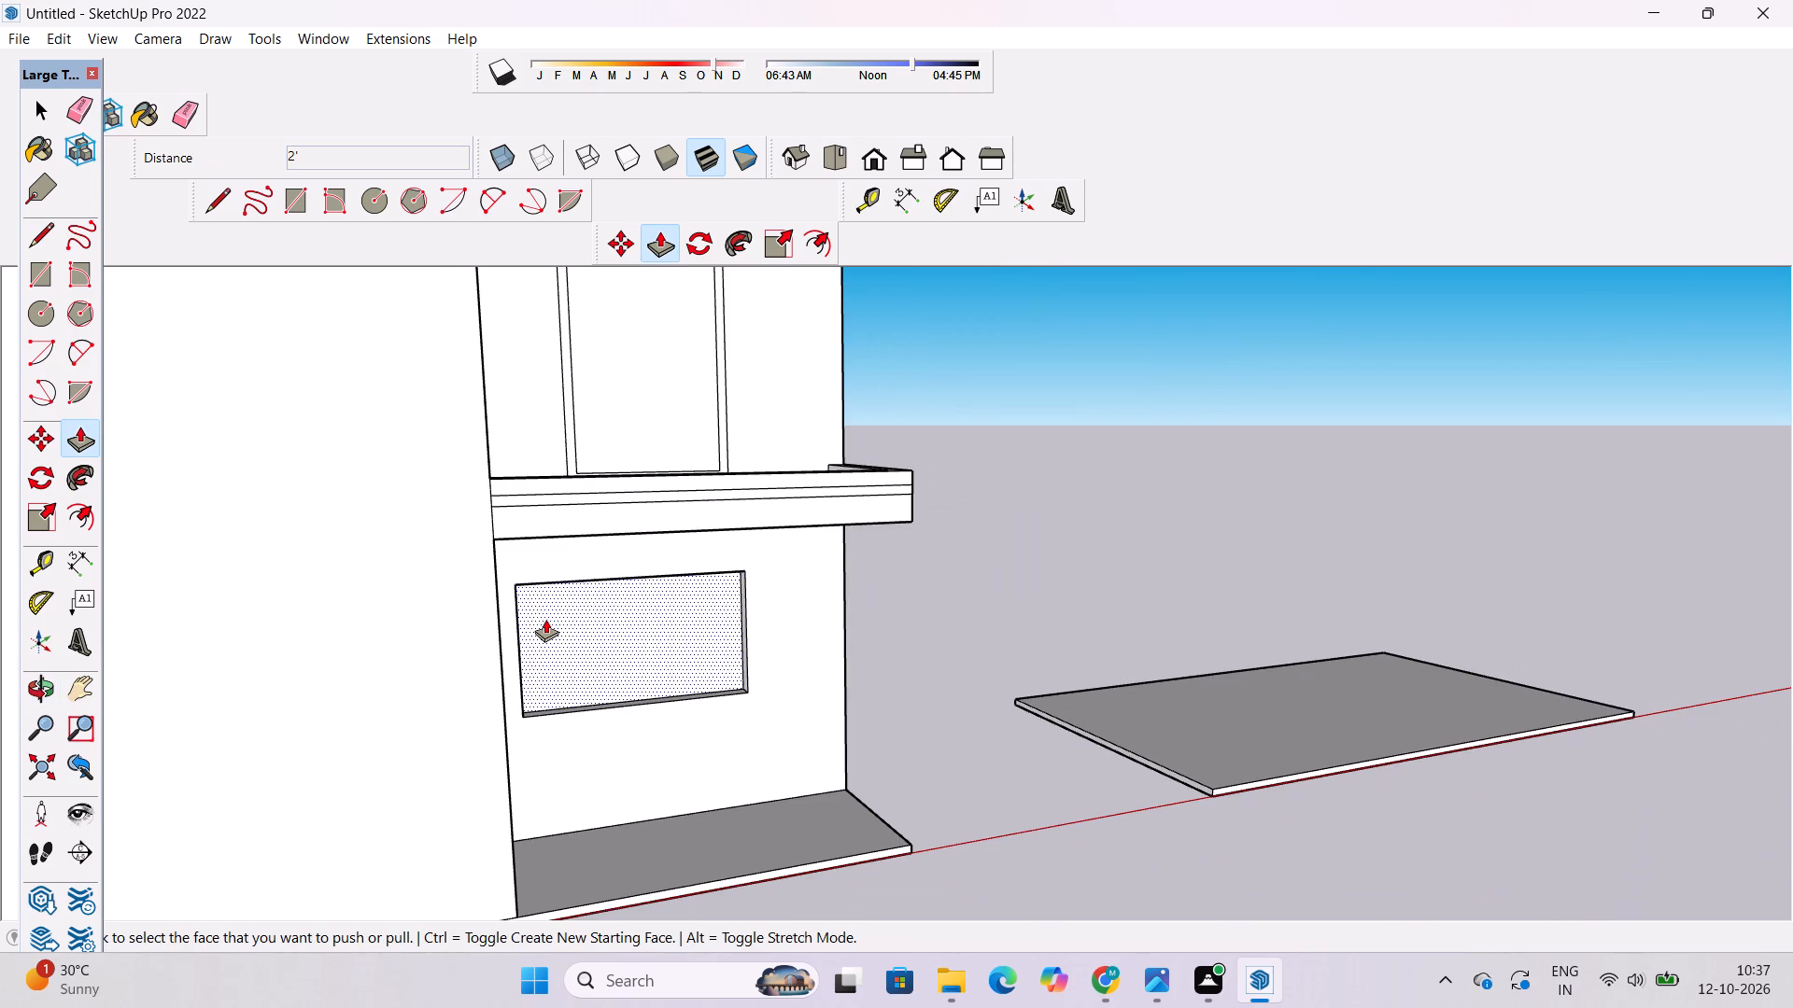
{"action": "key", "text": "o"}
{"action": "left_click_drag", "start_coordinate": [1066, 735], "coordinate": [771, 654]}
{"action": "scroll", "coordinate": [732, 680], "scroll_direction": "down", "scroll_amount": 4}
{"action": "left_click_drag", "start_coordinate": [724, 684], "coordinate": [726, 693]}
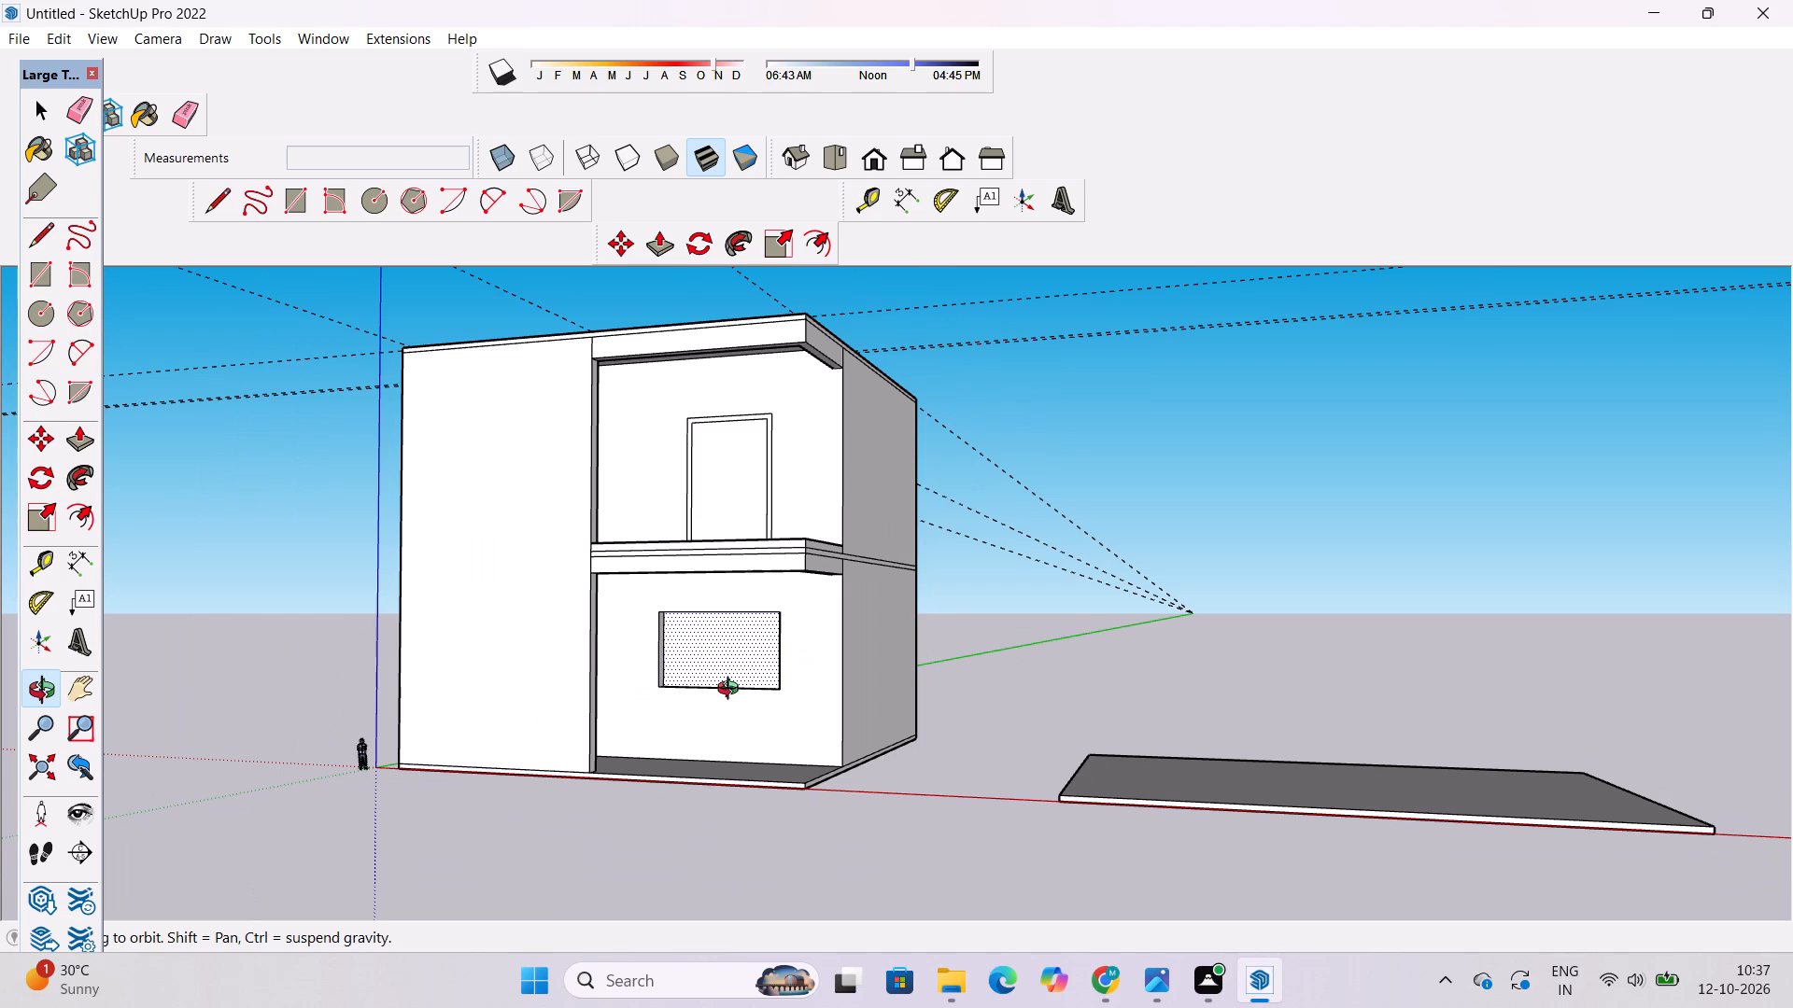
{"action": "scroll", "coordinate": [743, 683], "scroll_direction": "down", "scroll_amount": 4}
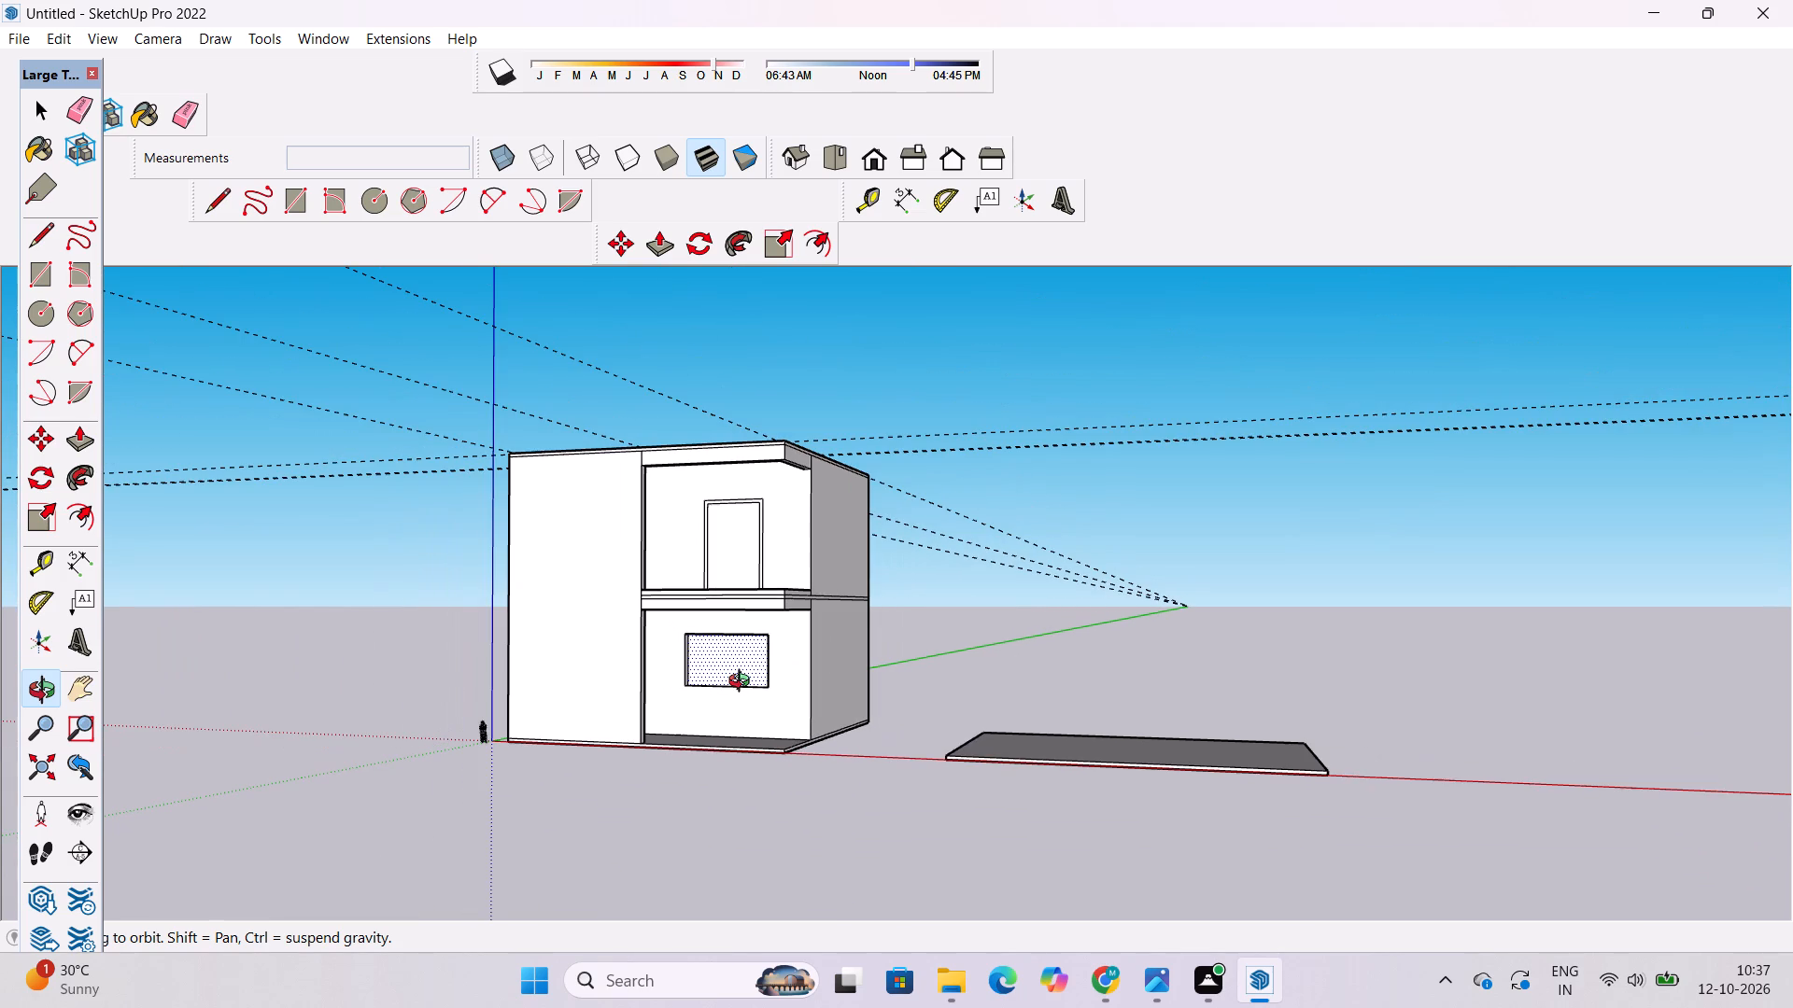
{"action": "scroll", "coordinate": [661, 673], "scroll_direction": "down", "scroll_amount": 4}
{"action": "left_click_drag", "start_coordinate": [672, 667], "coordinate": [826, 820]}
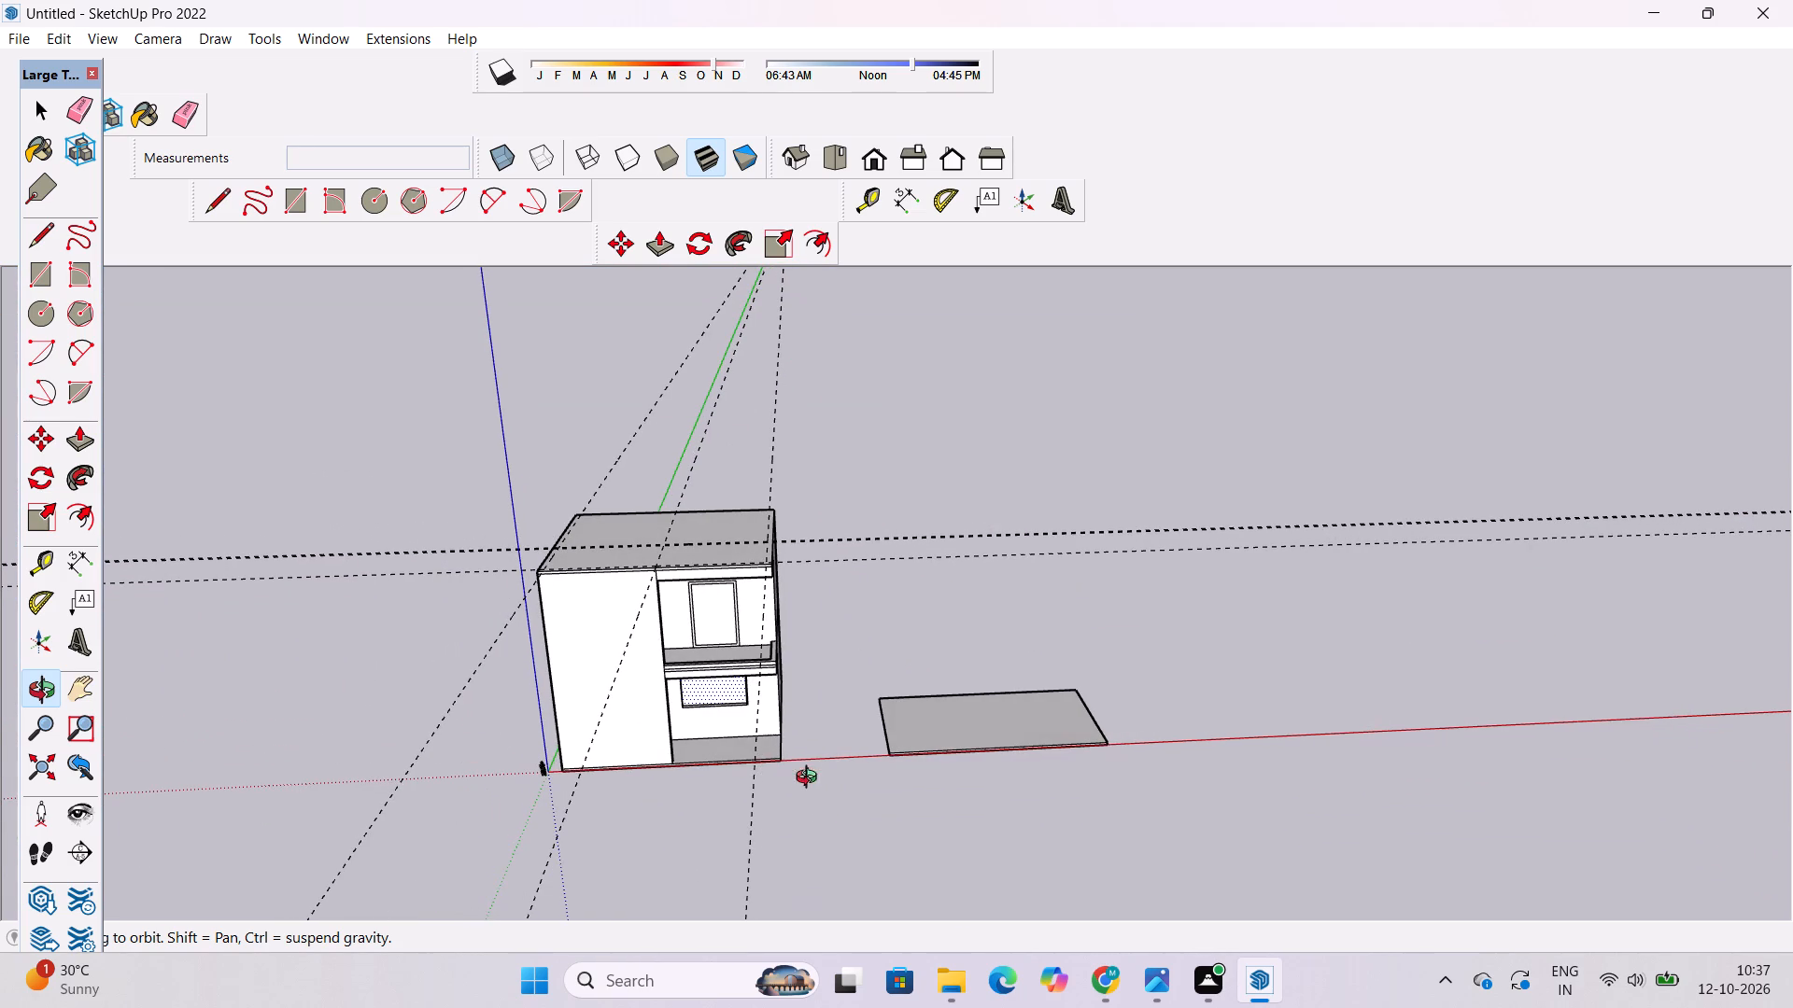
{"action": "scroll", "coordinate": [741, 735], "scroll_direction": "up", "scroll_amount": 4}
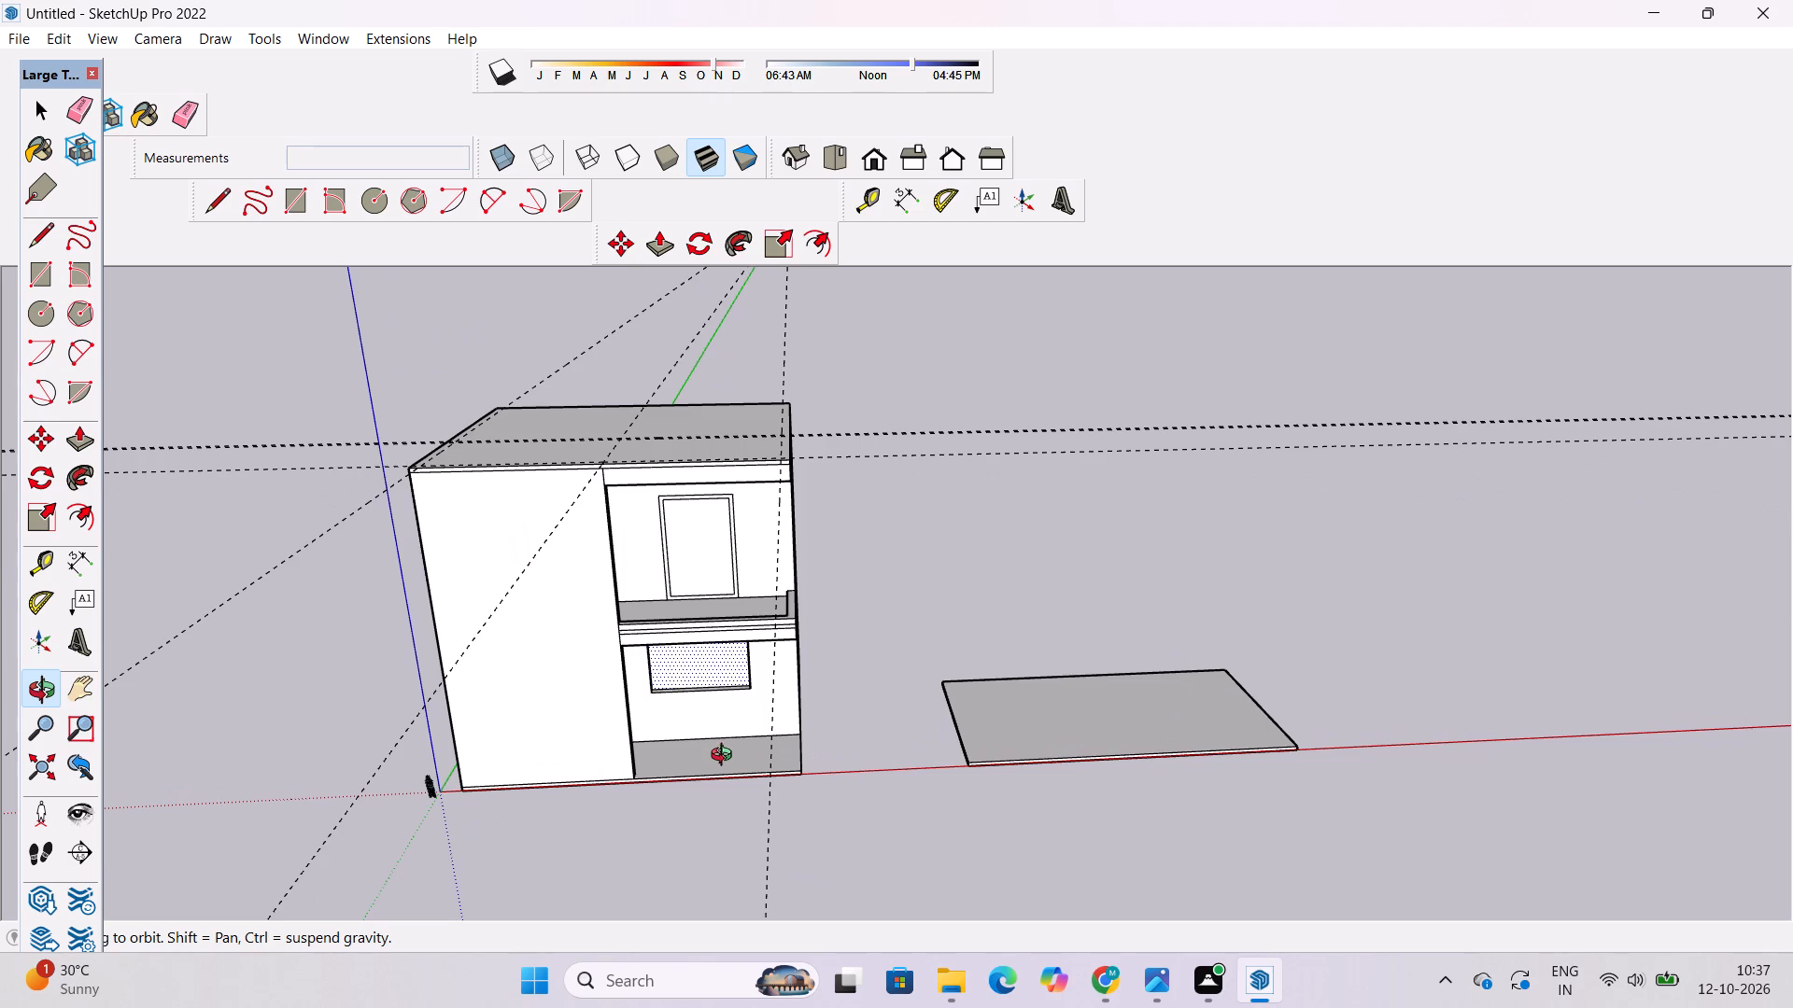
{"action": "scroll", "coordinate": [703, 752], "scroll_direction": "up", "scroll_amount": 5}
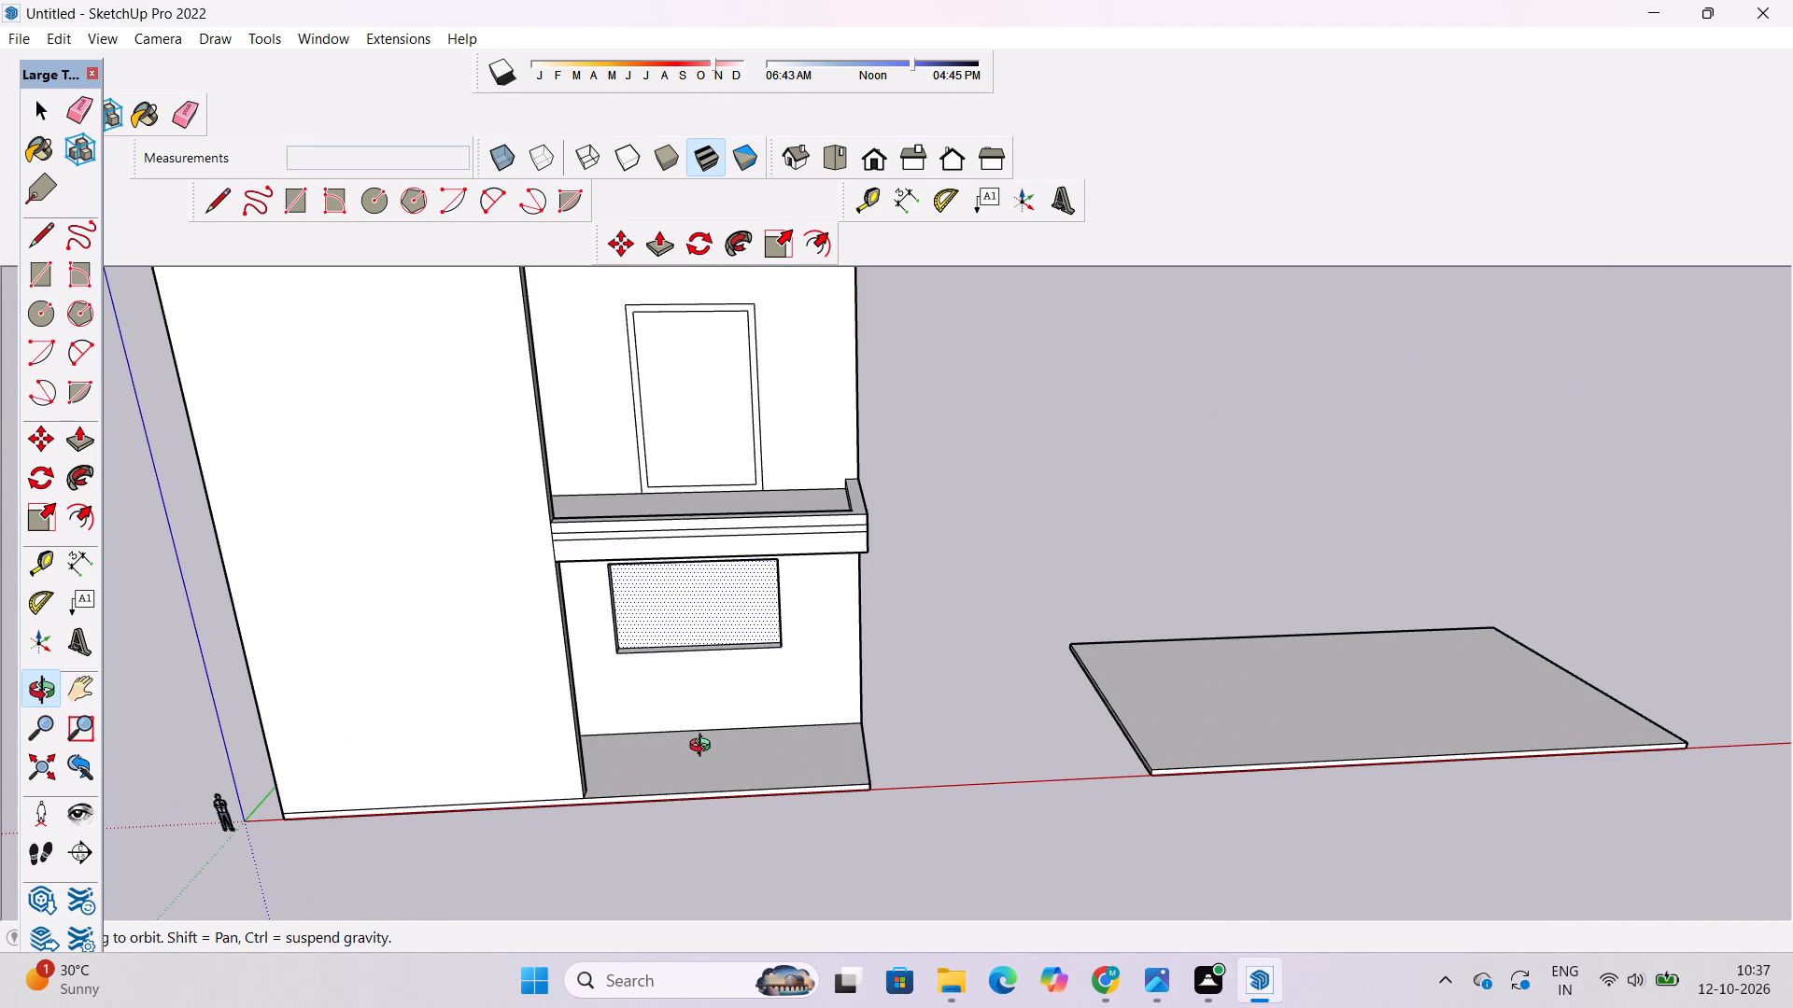
{"action": "scroll", "coordinate": [704, 748], "scroll_direction": "up", "scroll_amount": 3}
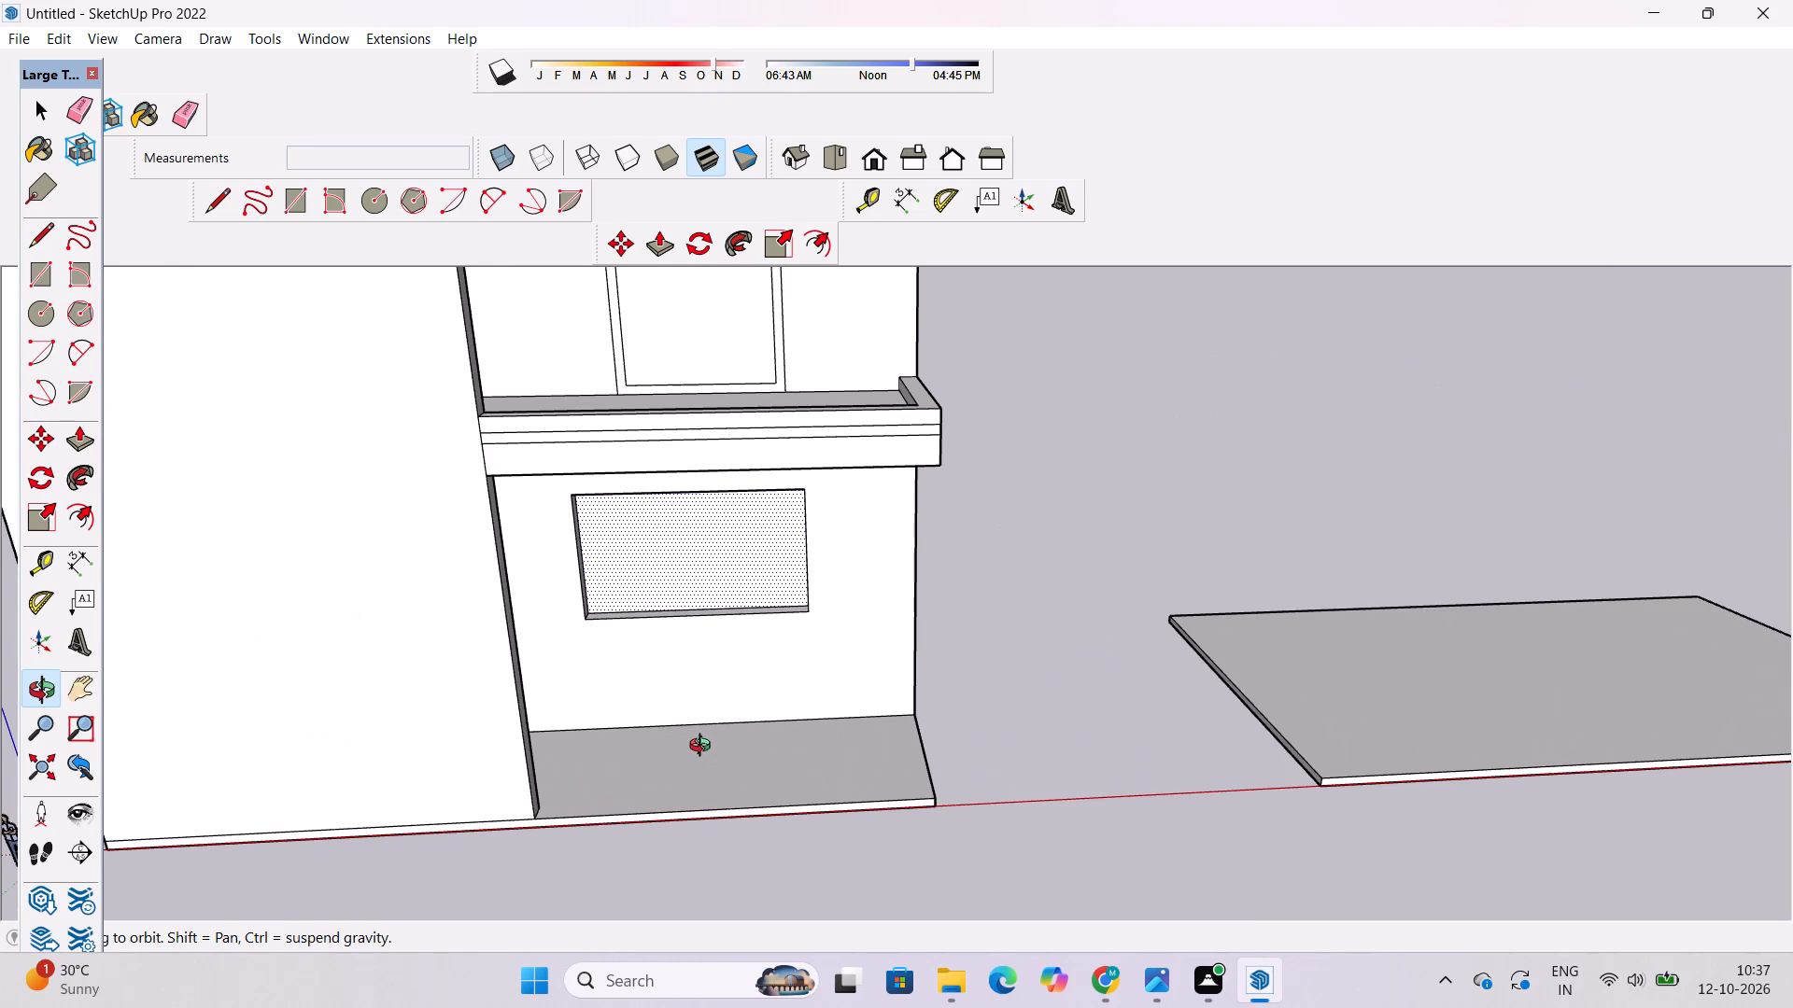
{"action": "scroll", "coordinate": [704, 748], "scroll_direction": "down", "scroll_amount": 3}
{"action": "scroll", "coordinate": [655, 708], "scroll_direction": "up", "scroll_amount": 4}
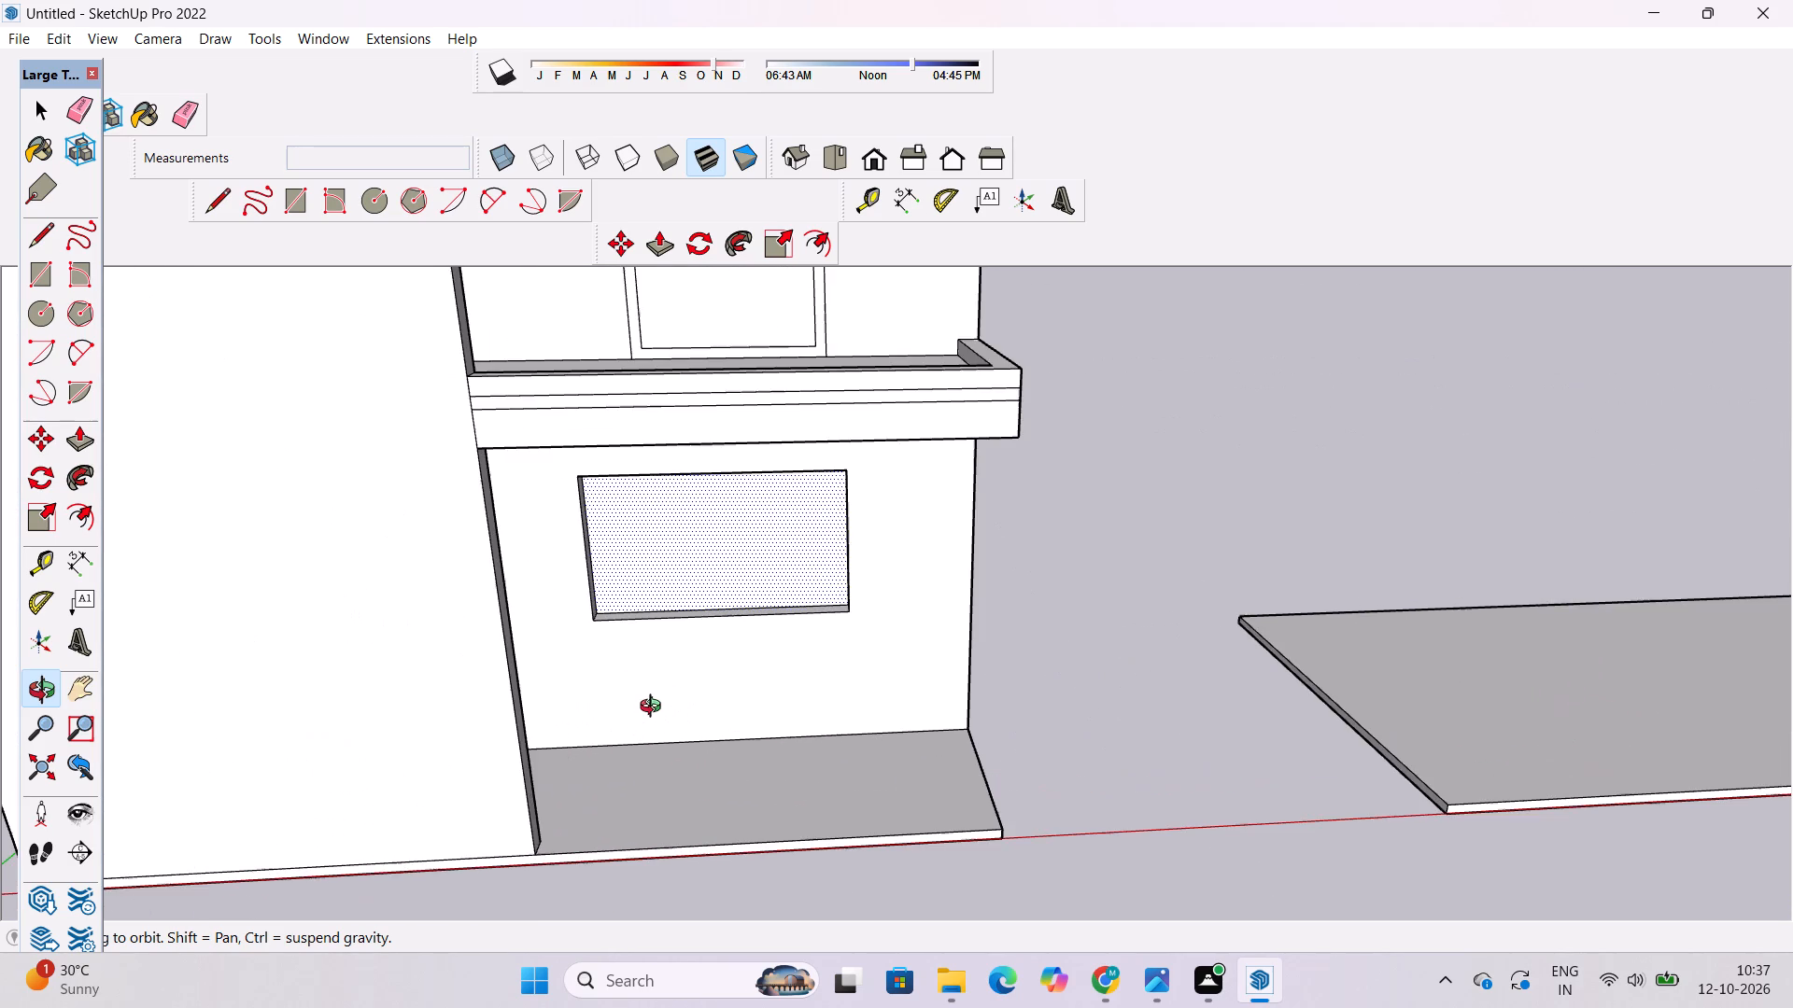
{"action": "left_click_drag", "start_coordinate": [663, 702], "coordinate": [706, 749], "text": "shift"}
{"action": "left_click_drag", "start_coordinate": [707, 757], "coordinate": [720, 611]}
{"action": "scroll", "coordinate": [727, 597], "scroll_direction": "up", "scroll_amount": 5}
{"action": "left_click_drag", "start_coordinate": [735, 664], "coordinate": [816, 534], "text": "shift"}
{"action": "scroll", "coordinate": [818, 513], "scroll_direction": "down", "scroll_amount": 3}
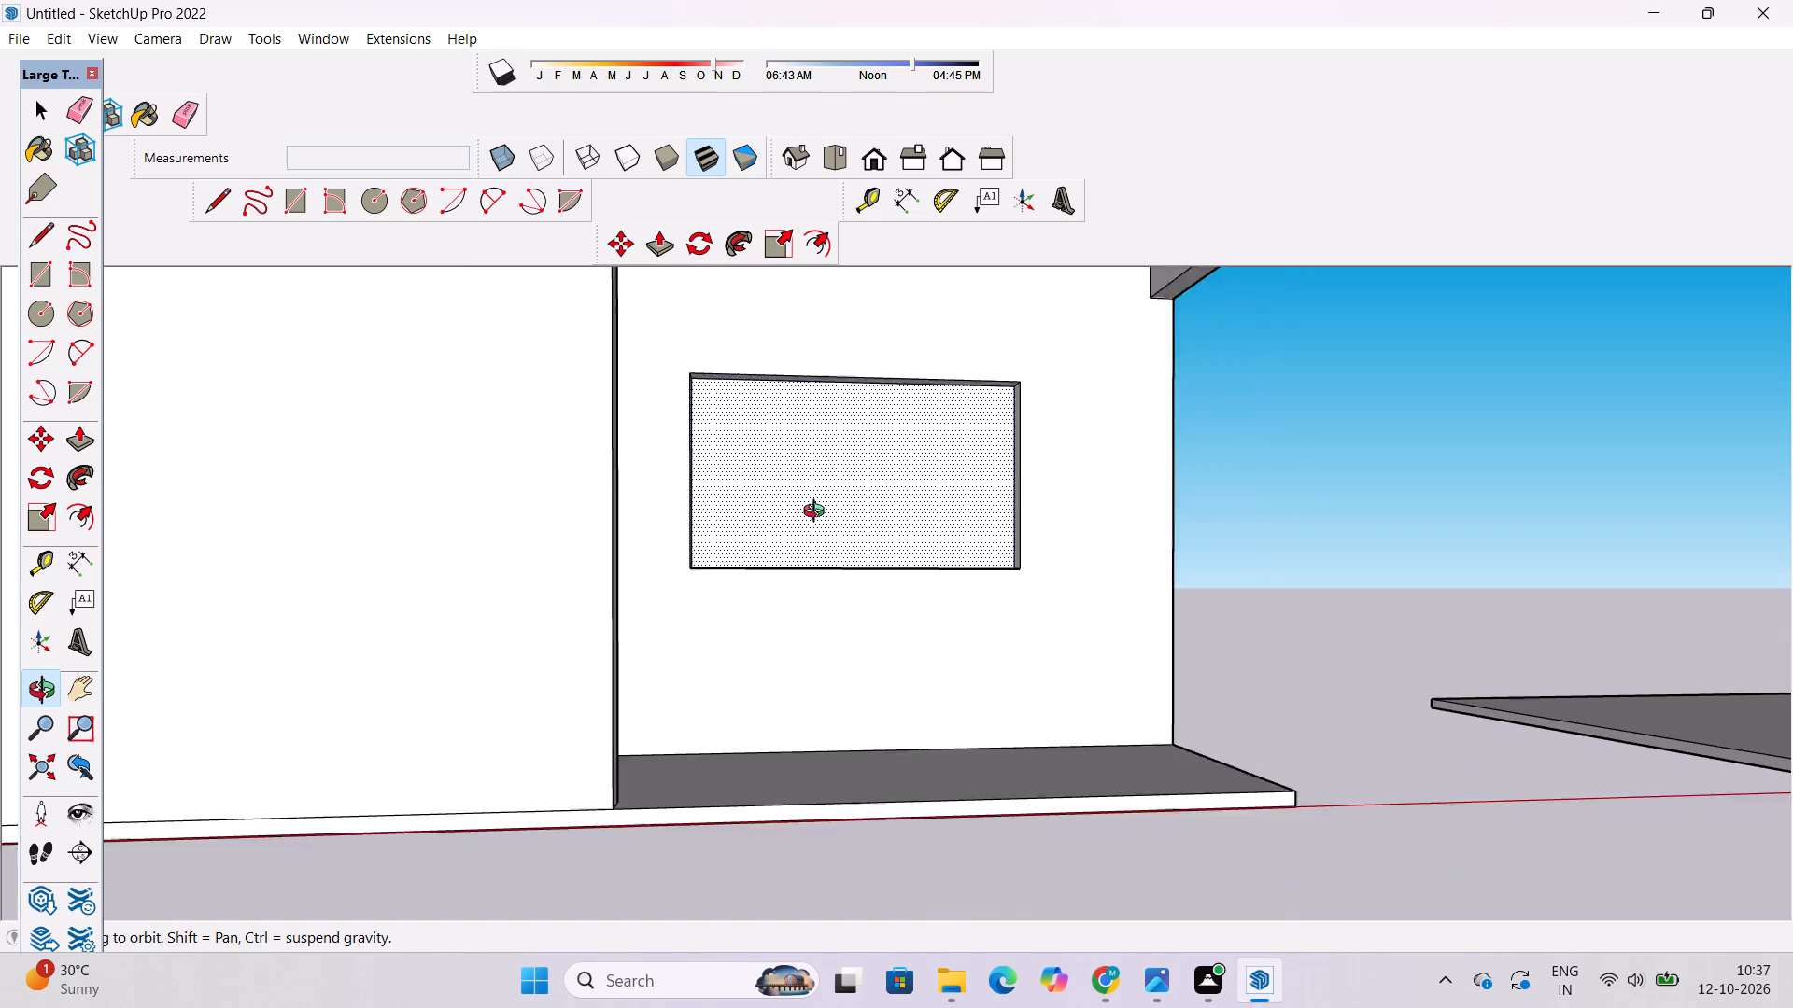
{"action": "scroll", "coordinate": [818, 513], "scroll_direction": "down", "scroll_amount": 5}
{"action": "left_click_drag", "start_coordinate": [815, 512], "coordinate": [835, 621]}
{"action": "scroll", "coordinate": [791, 576], "scroll_direction": "down", "scroll_amount": 5}
{"action": "left_click_drag", "start_coordinate": [798, 568], "coordinate": [805, 664], "text": "shift"}
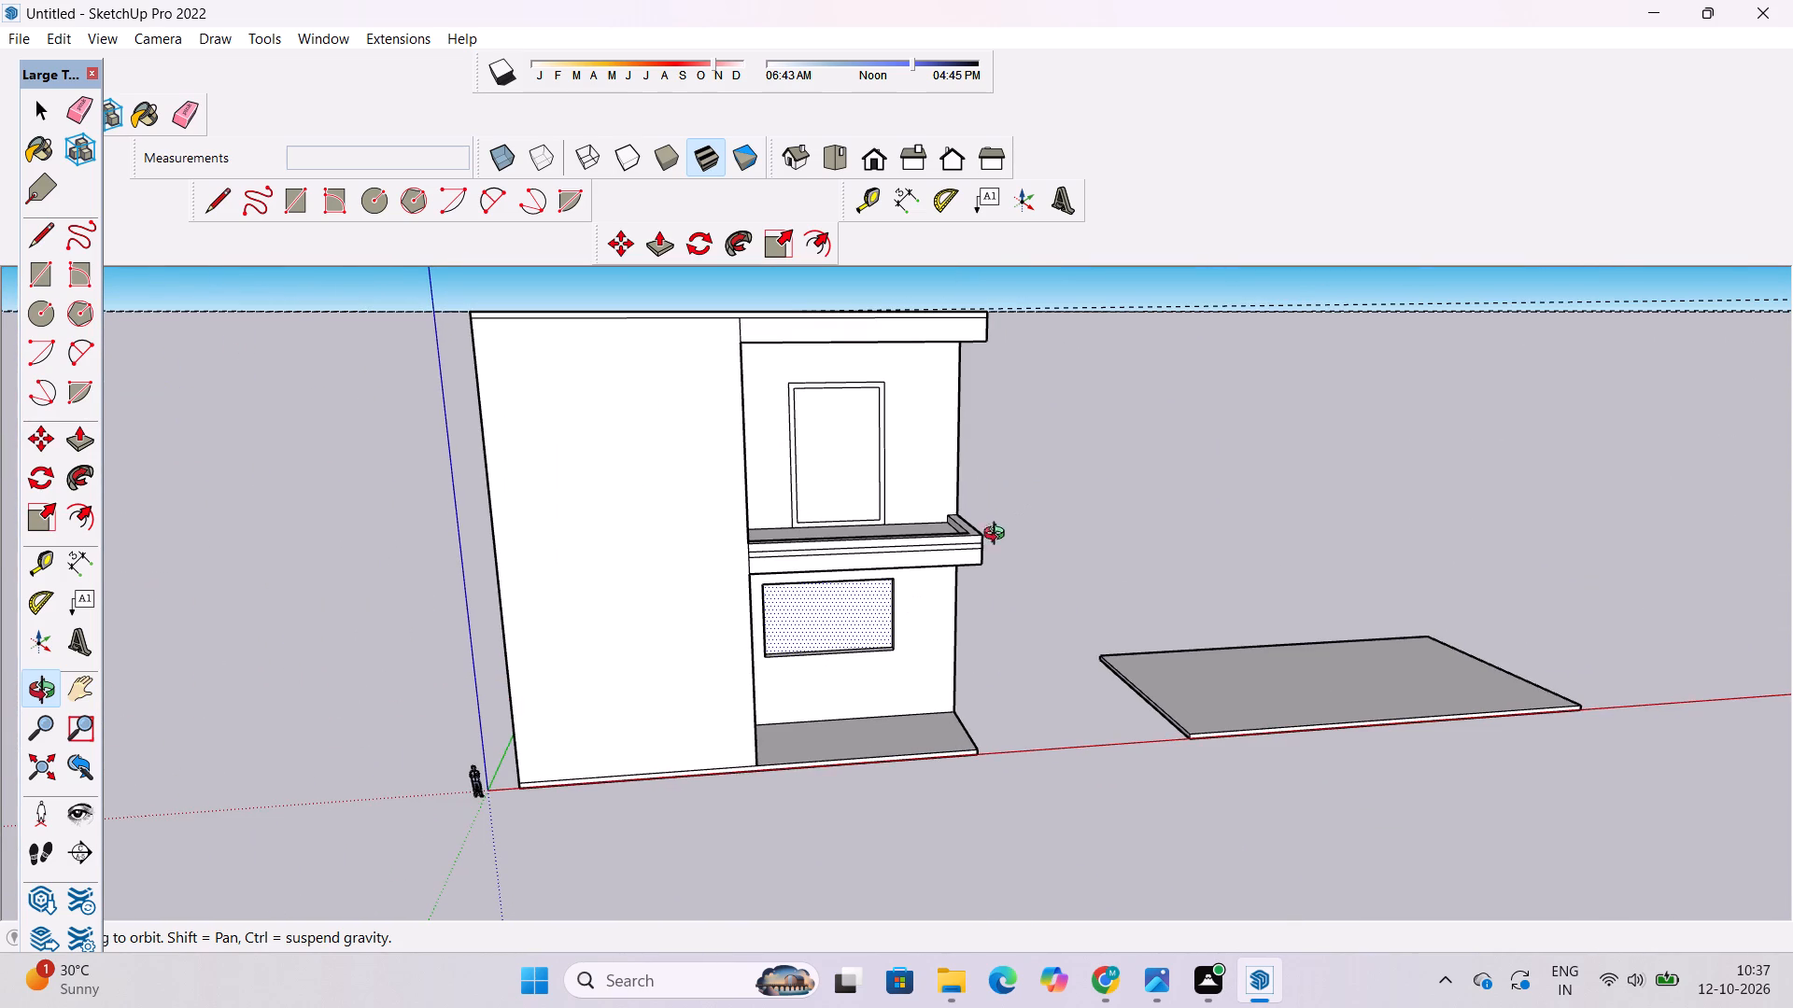
Push/Pull the underside of the balcony's edge beam 1.6' downward to deepen the beam.
{"action": "scroll", "coordinate": [990, 543], "scroll_direction": "up", "scroll_amount": 7}
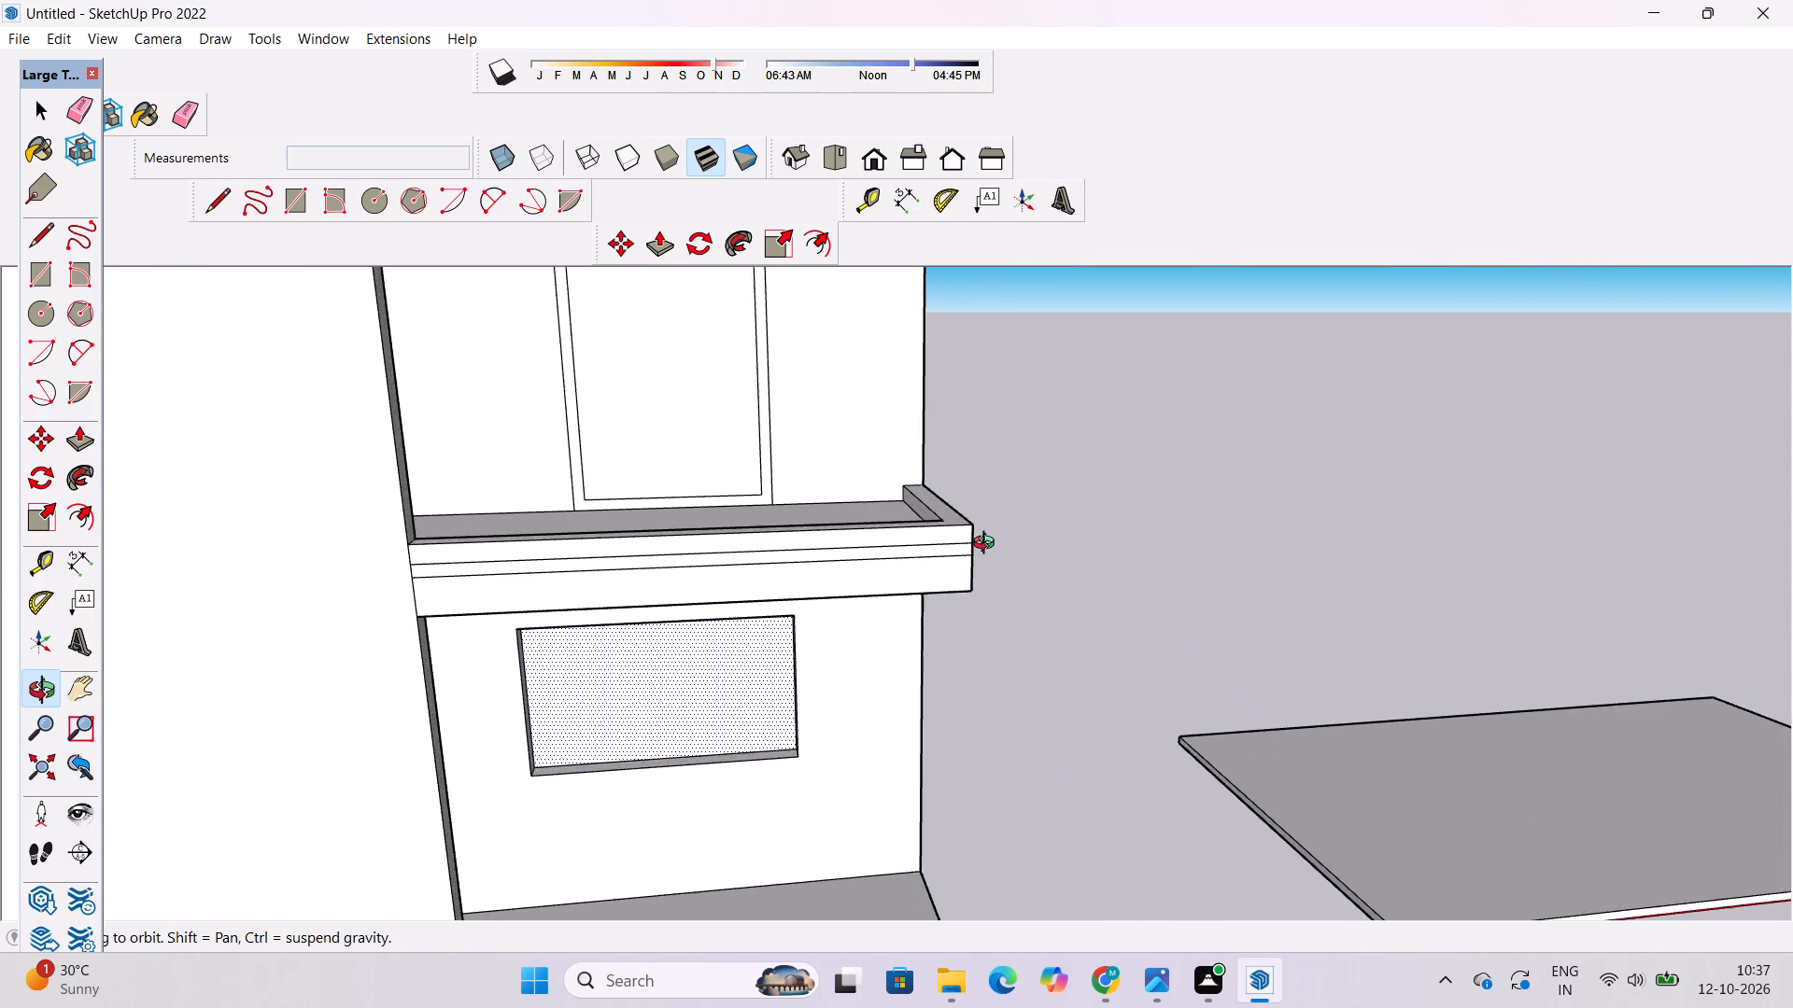
{"action": "scroll", "coordinate": [988, 545], "scroll_direction": "up", "scroll_amount": 3}
{"action": "left_click_drag", "start_coordinate": [980, 564], "coordinate": [966, 571]}
{"action": "scroll", "coordinate": [943, 571], "scroll_direction": "down", "scroll_amount": 4}
{"action": "left_click_drag", "start_coordinate": [953, 522], "coordinate": [813, 572]}
{"action": "left_click_drag", "start_coordinate": [813, 572], "coordinate": [820, 622], "text": "shift"}
{"action": "left_click_drag", "start_coordinate": [811, 653], "coordinate": [812, 555]}
{"action": "left_click_drag", "start_coordinate": [813, 564], "coordinate": [816, 571], "text": "shift"}
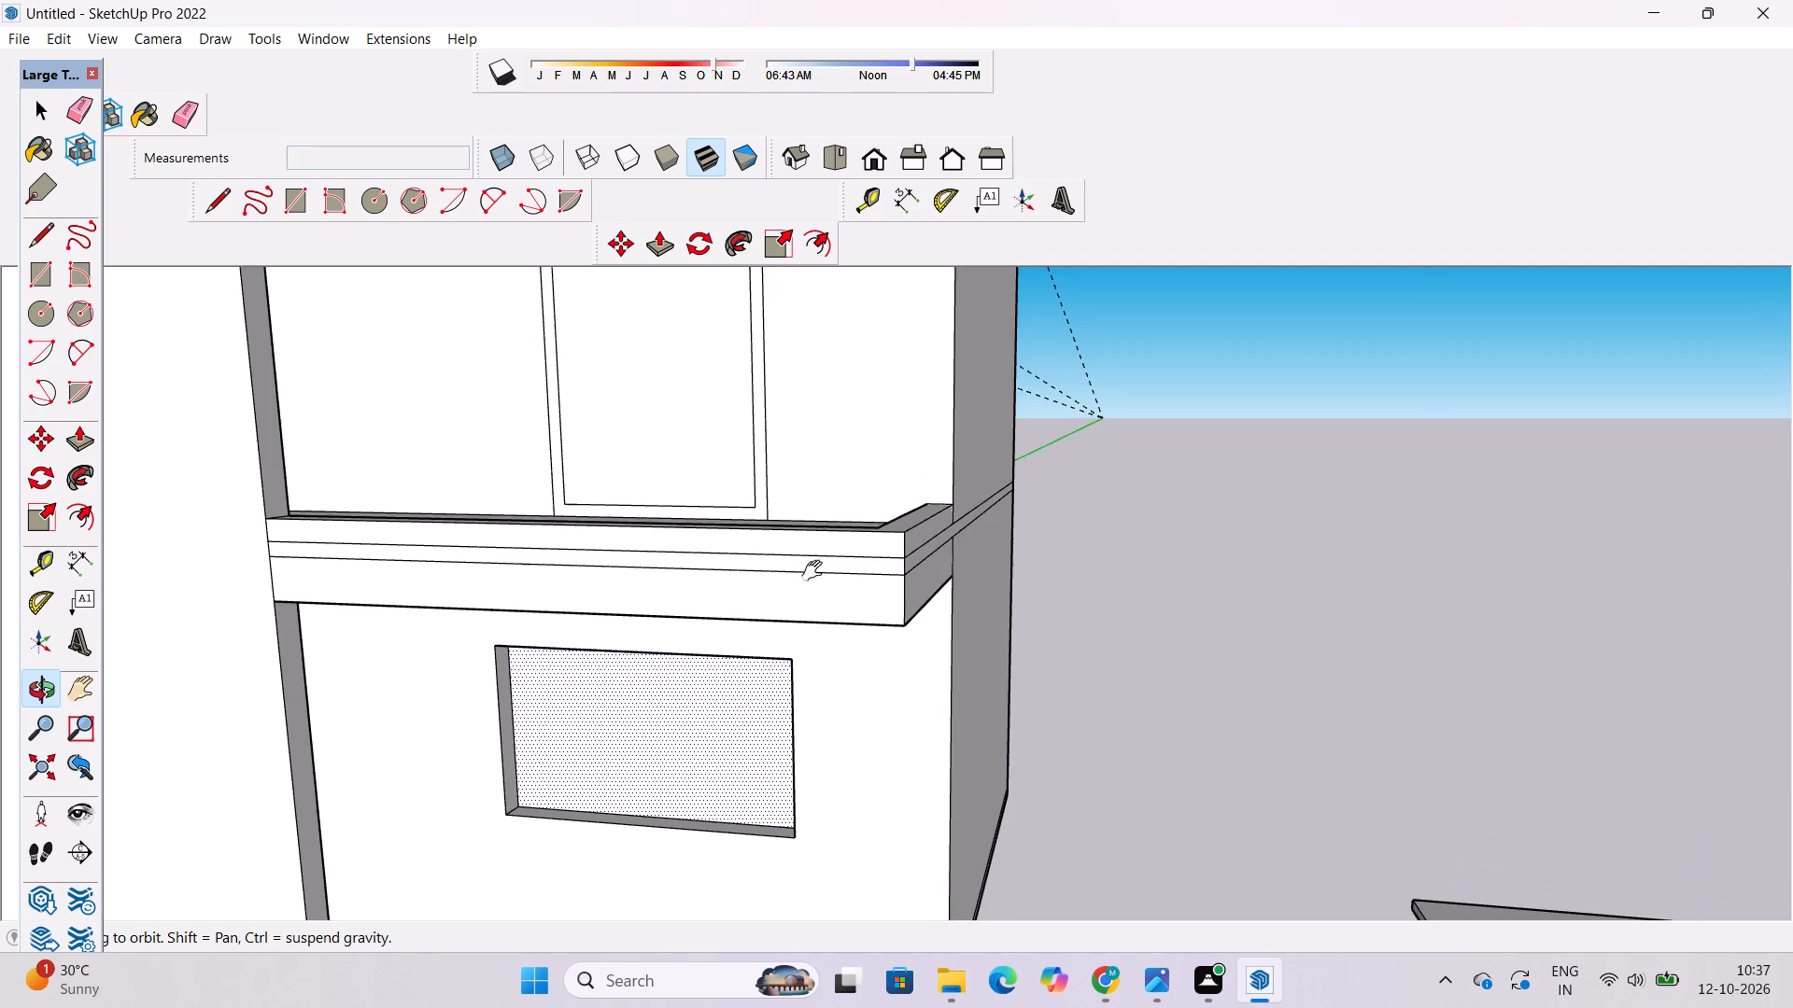
{"action": "left_click_drag", "start_coordinate": [816, 571], "coordinate": [871, 628], "text": "shift"}
{"action": "scroll", "coordinate": [815, 683], "scroll_direction": "up", "scroll_amount": 3}
{"action": "left_click_drag", "start_coordinate": [812, 686], "coordinate": [883, 473]}
{"action": "scroll", "coordinate": [884, 468], "scroll_direction": "down", "scroll_amount": 6}
{"action": "left_click_drag", "start_coordinate": [930, 464], "coordinate": [1053, 624], "text": "shift"}
{"action": "left_click_drag", "start_coordinate": [1044, 633], "coordinate": [1040, 602]}
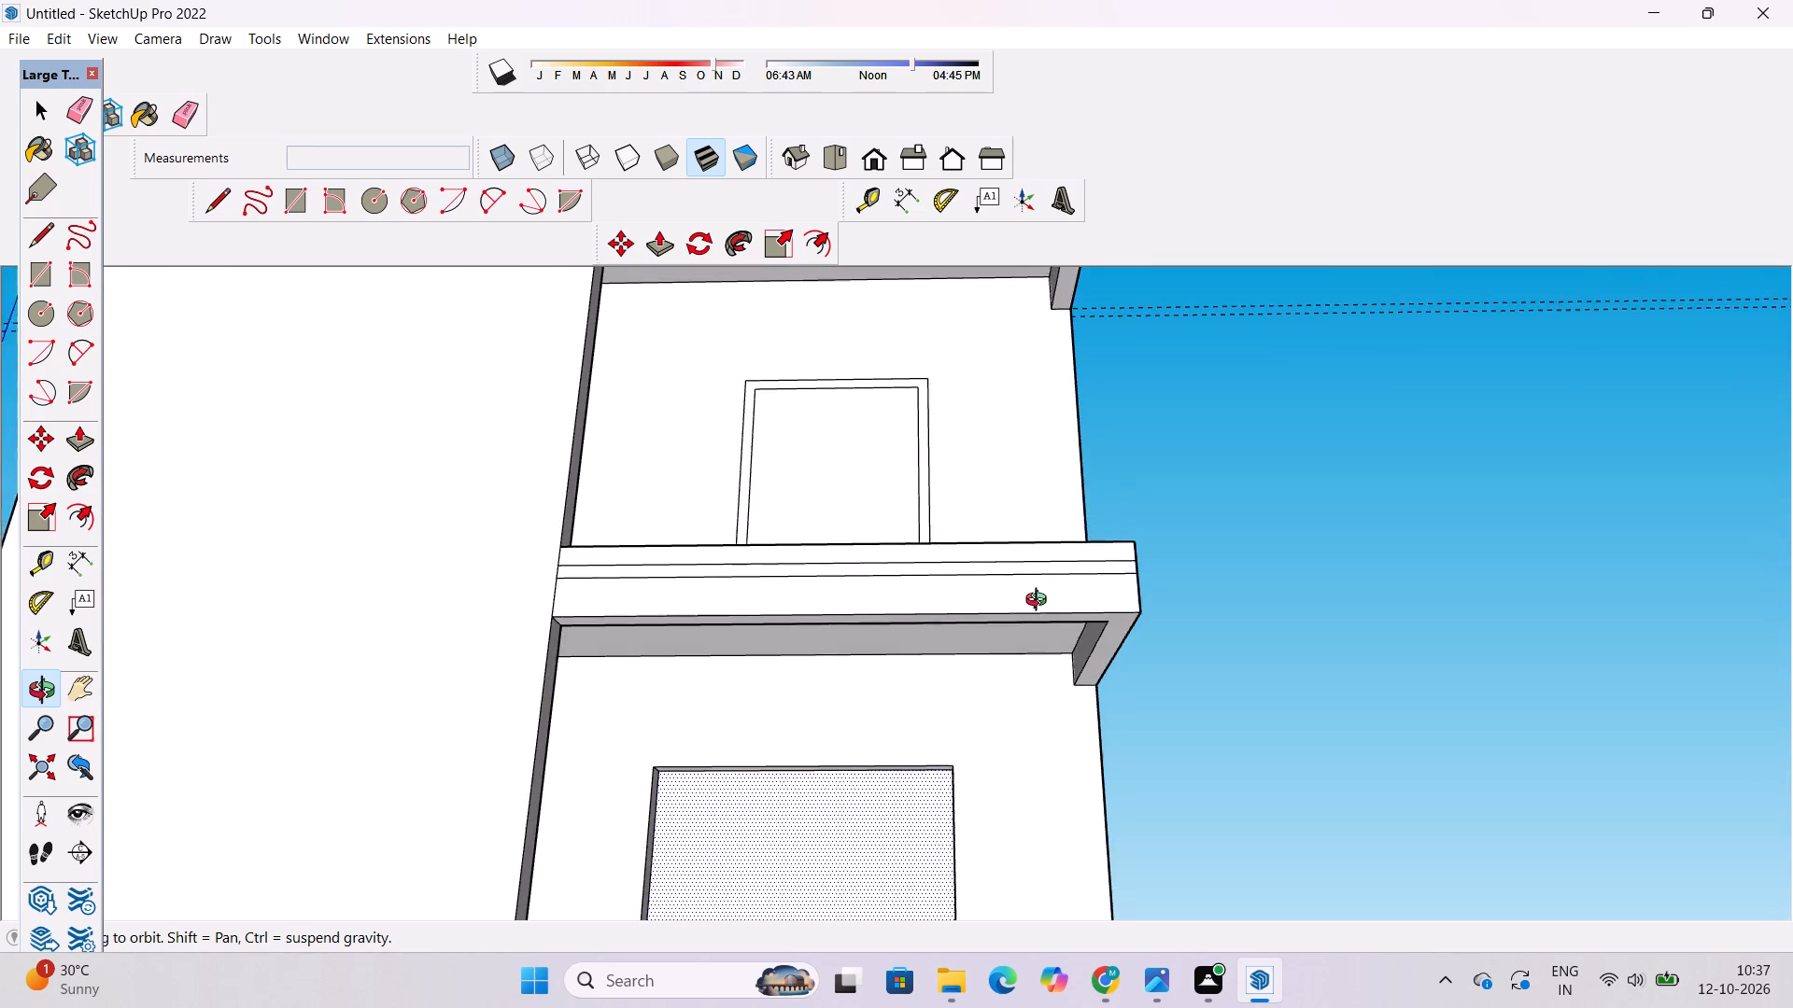
{"action": "left_click_drag", "start_coordinate": [1040, 602], "coordinate": [1040, 555]}
{"action": "scroll", "coordinate": [1014, 546], "scroll_direction": "up", "scroll_amount": 4}
{"action": "left_click_drag", "start_coordinate": [1007, 560], "coordinate": [1002, 599], "text": "shift"}
{"action": "left_click_drag", "start_coordinate": [1002, 599], "coordinate": [950, 531]}
{"action": "key", "text": "p"}
{"action": "scroll", "coordinate": [1006, 517], "scroll_direction": "down", "scroll_amount": 5}
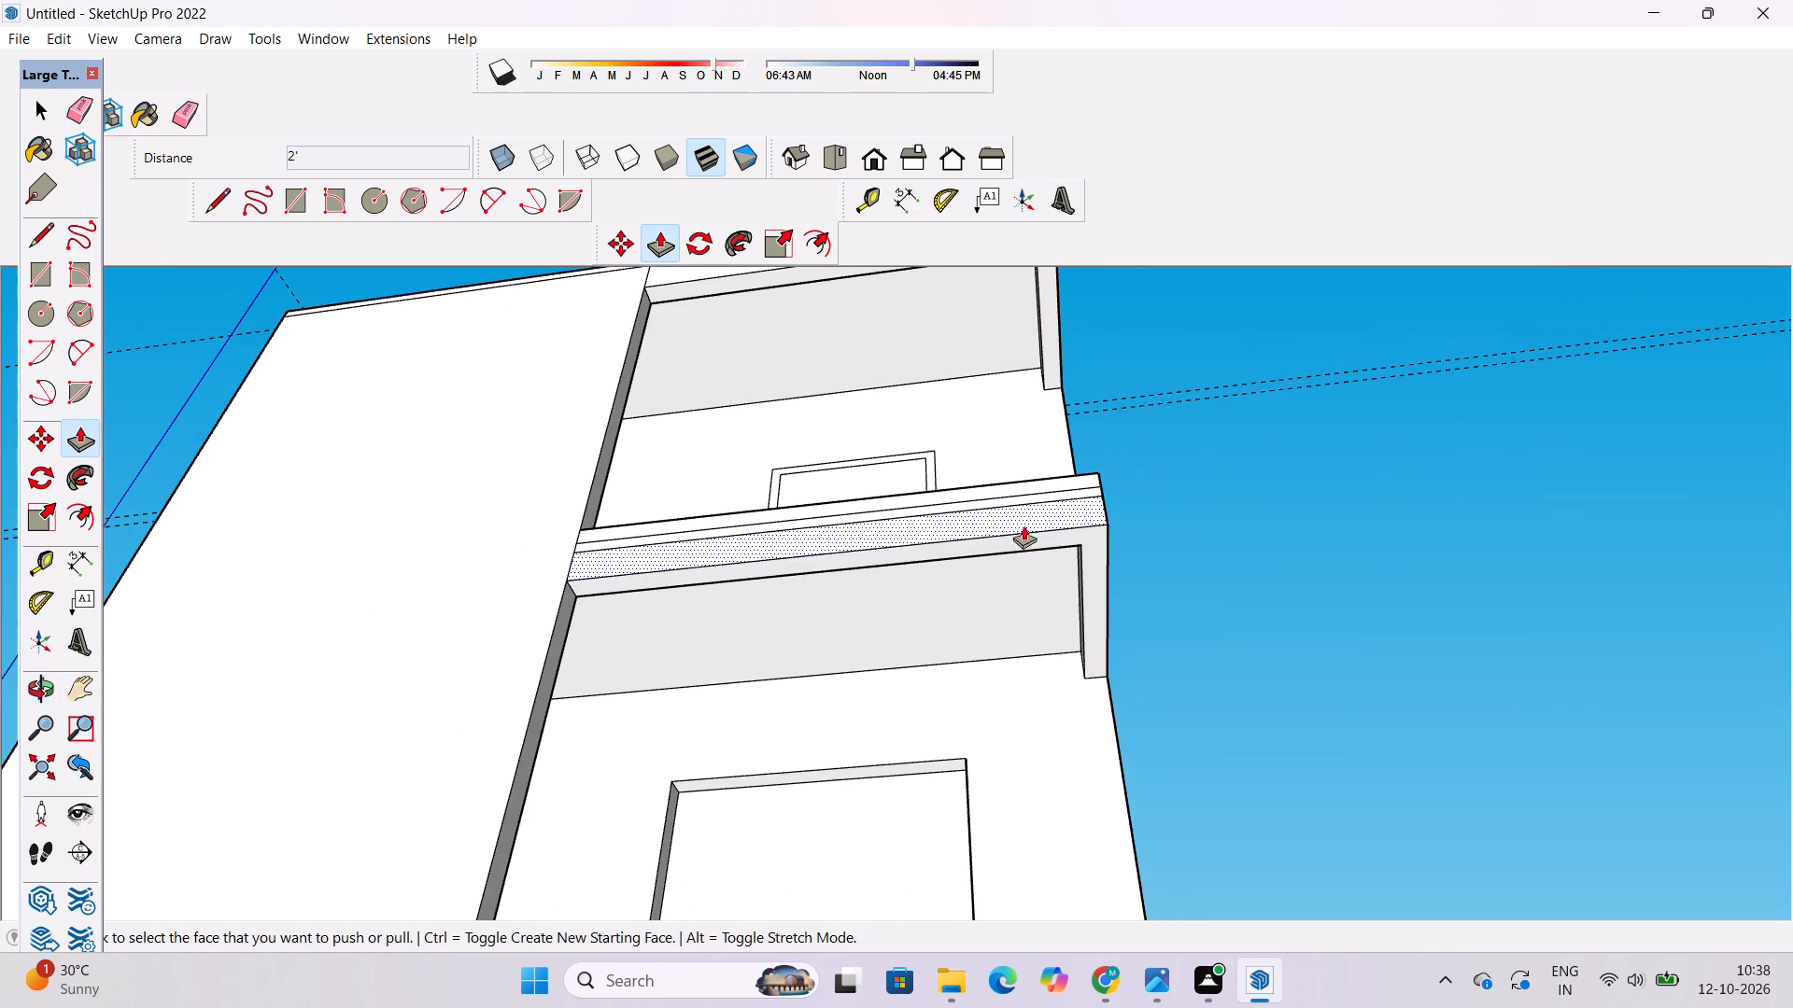
{"action": "left_click", "coordinate": [1075, 536]}
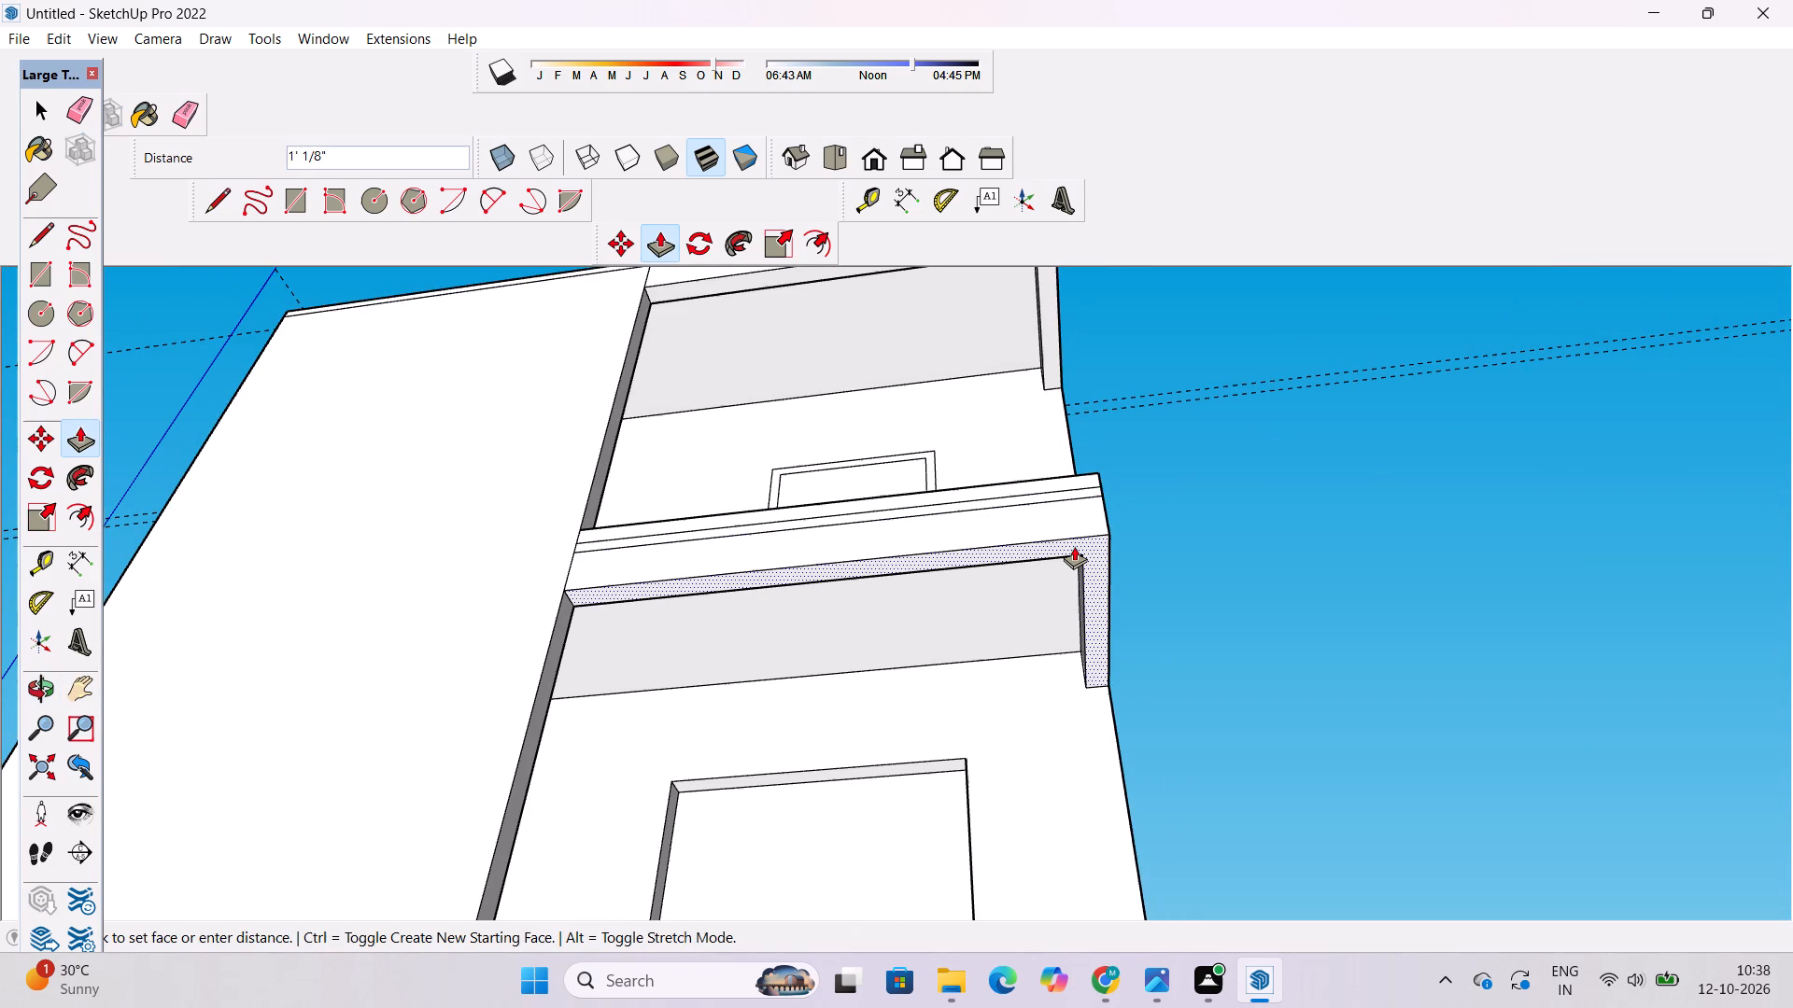
{"action": "type", "text": "1.6'"}
{"action": "key", "text": "Return"}
Examine the whole building's front to compare the deepened balcony beam with the roof beam, door and window.
{"action": "key", "text": "o"}
{"action": "scroll", "coordinate": [1136, 527], "scroll_direction": "down", "scroll_amount": 4}
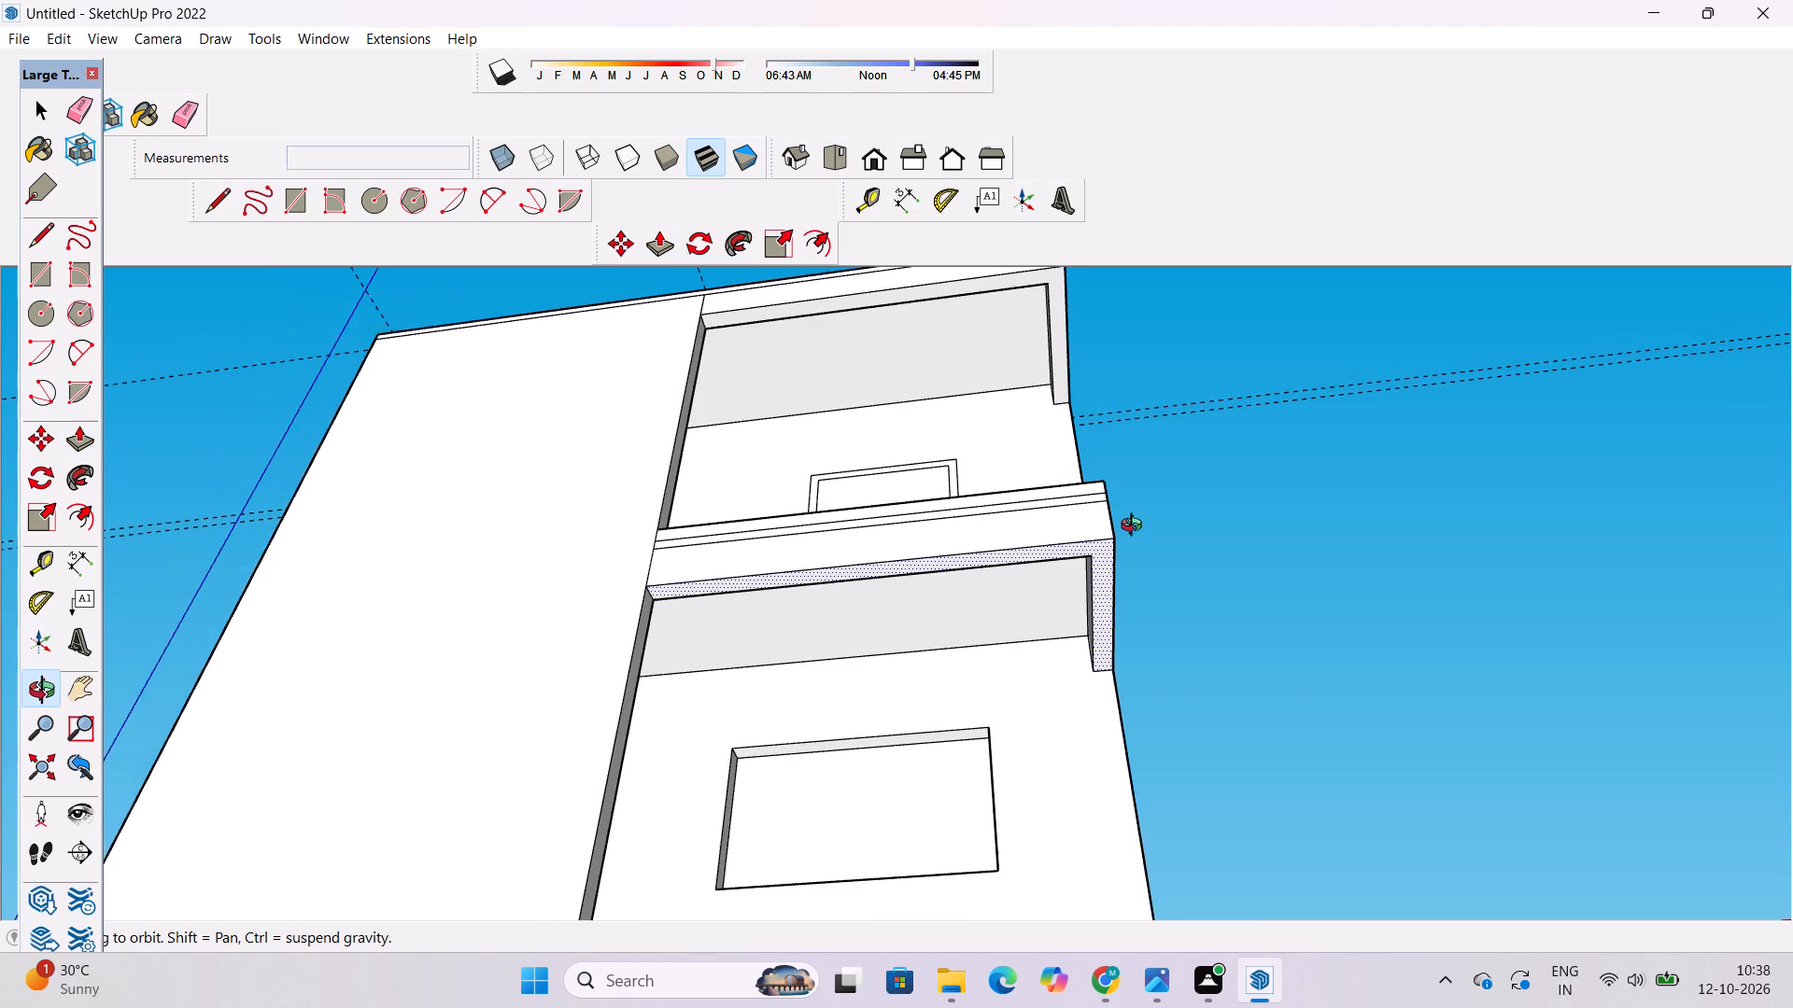
{"action": "scroll", "coordinate": [1045, 273], "scroll_direction": "down", "scroll_amount": 4}
{"action": "left_click_drag", "start_coordinate": [1033, 394], "coordinate": [1101, 726]}
{"action": "scroll", "coordinate": [1015, 644], "scroll_direction": "down", "scroll_amount": 5}
{"action": "left_click_drag", "start_coordinate": [997, 626], "coordinate": [1000, 685], "text": "shift"}
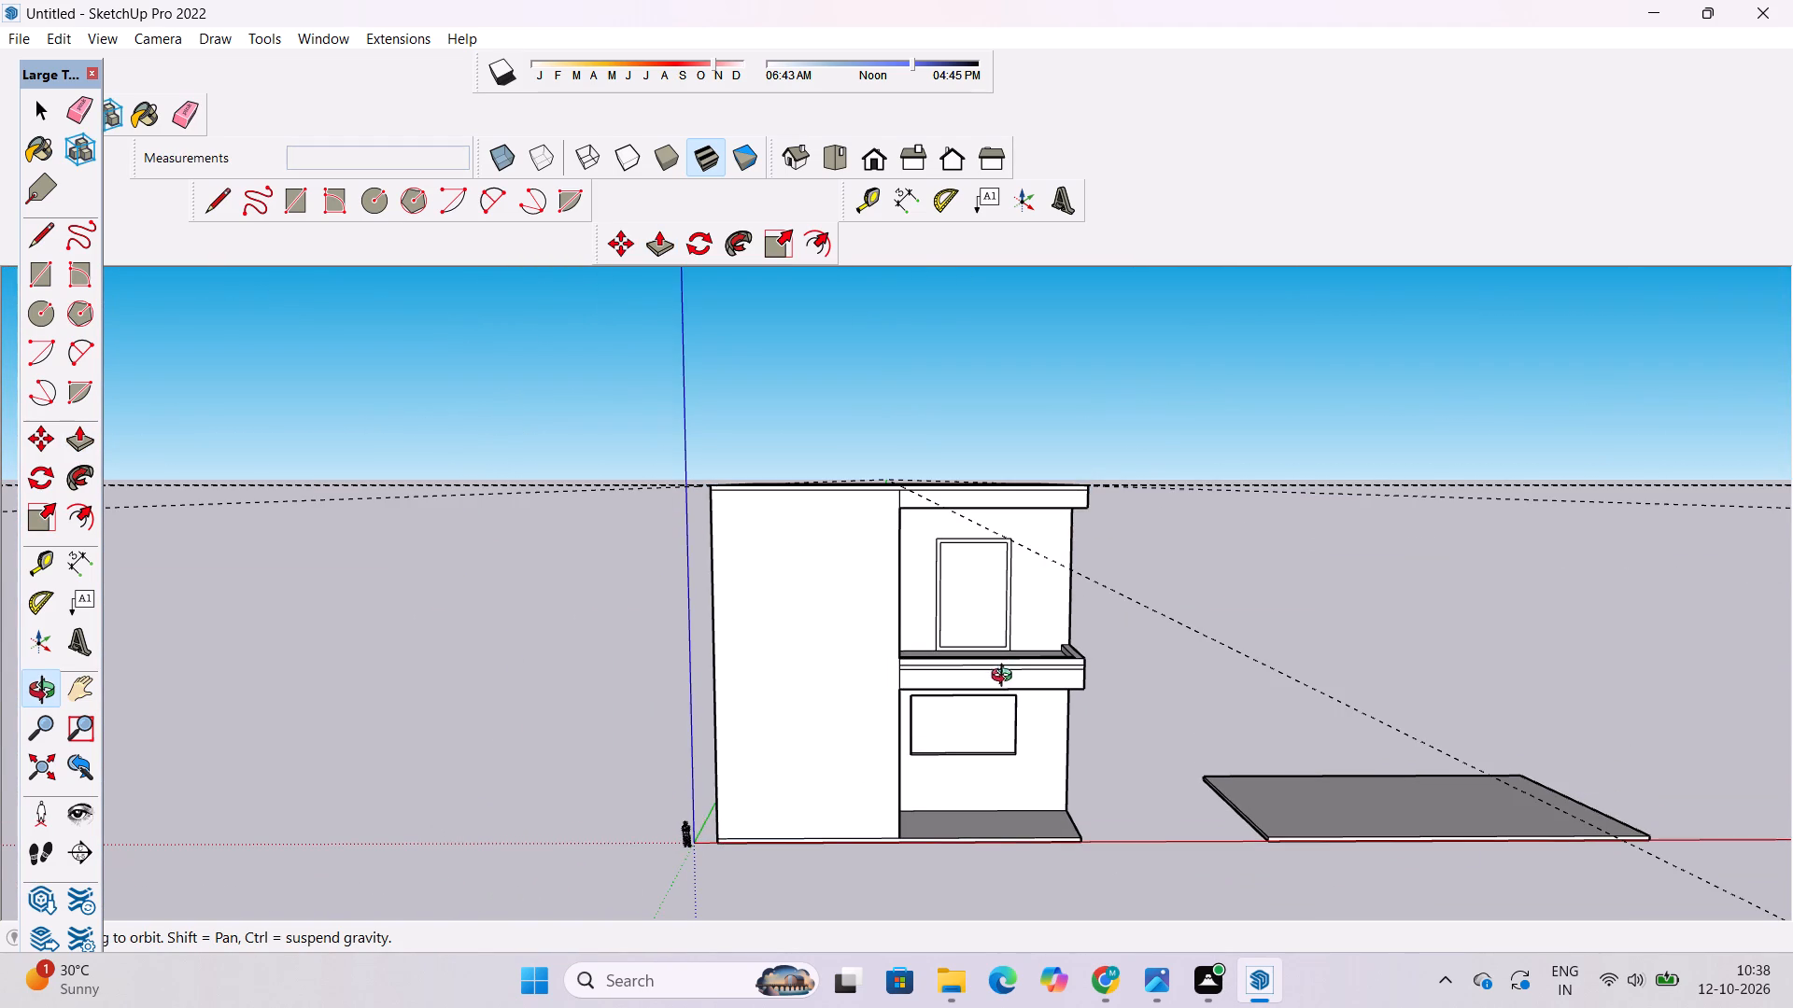
{"action": "scroll", "coordinate": [882, 650], "scroll_direction": "down", "scroll_amount": 5}
{"action": "left_click_drag", "start_coordinate": [831, 679], "coordinate": [873, 681]}
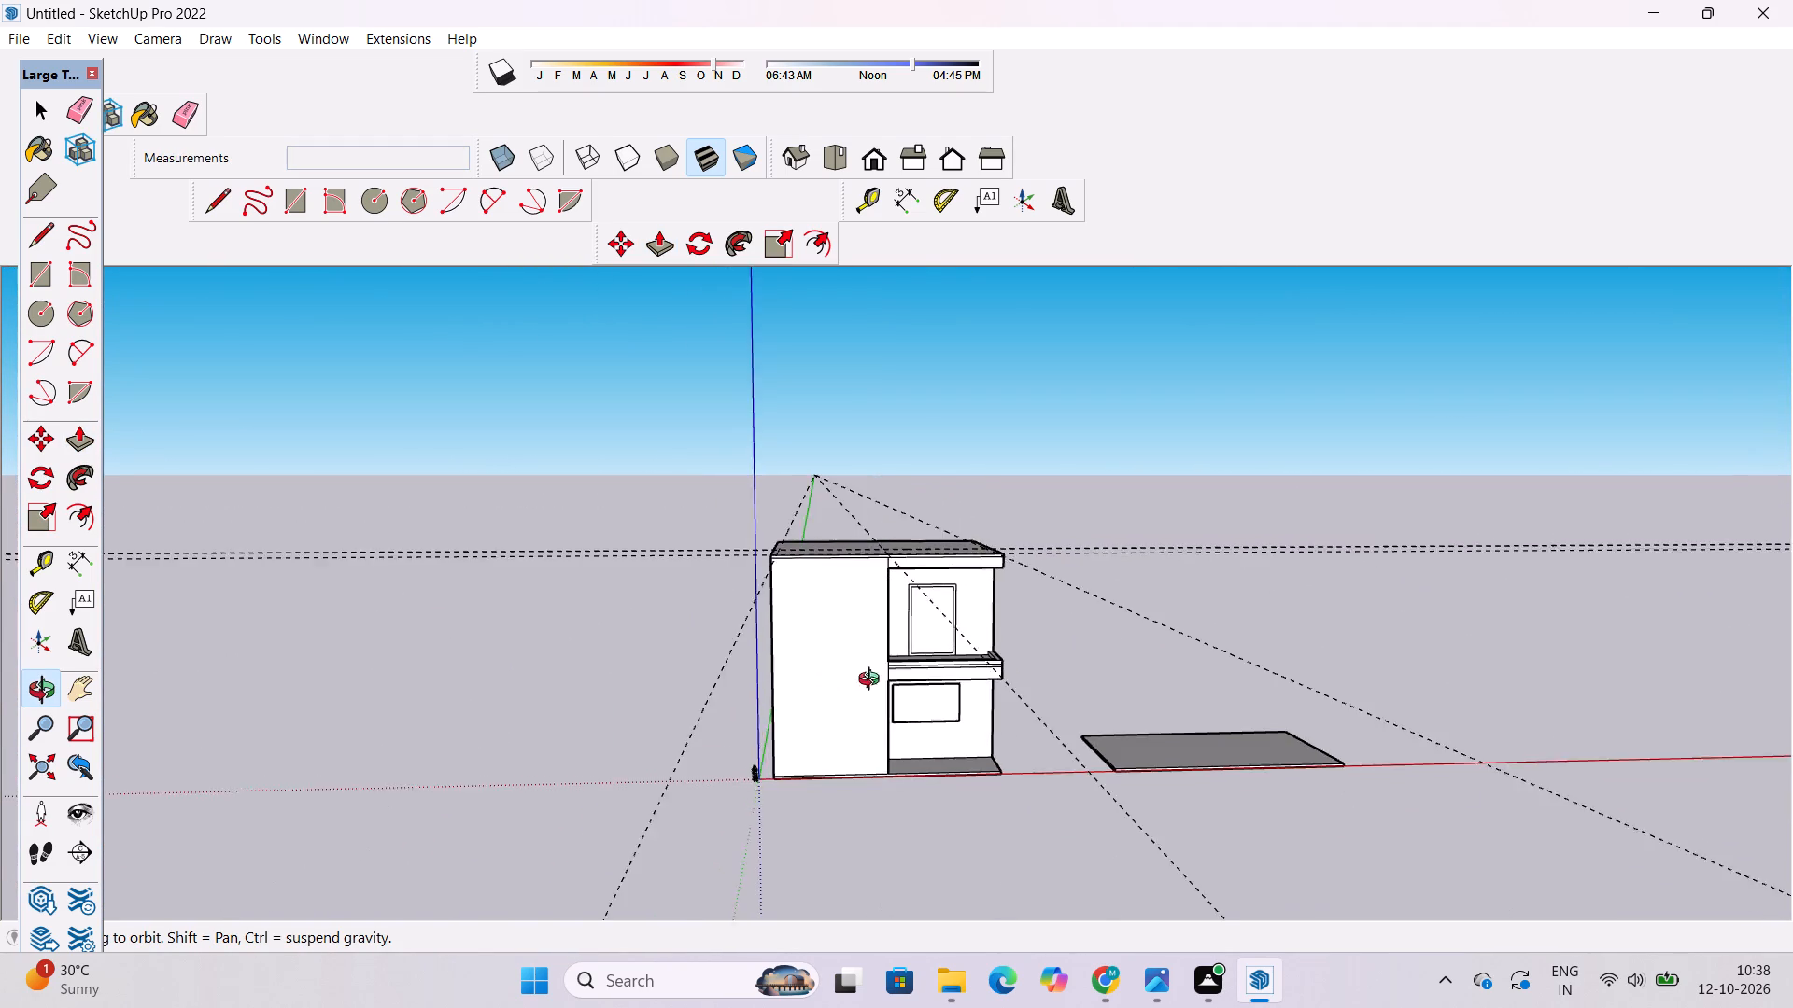
{"action": "left_click_drag", "start_coordinate": [873, 681], "coordinate": [920, 673]}
{"action": "scroll", "coordinate": [942, 657], "scroll_direction": "up", "scroll_amount": 8}
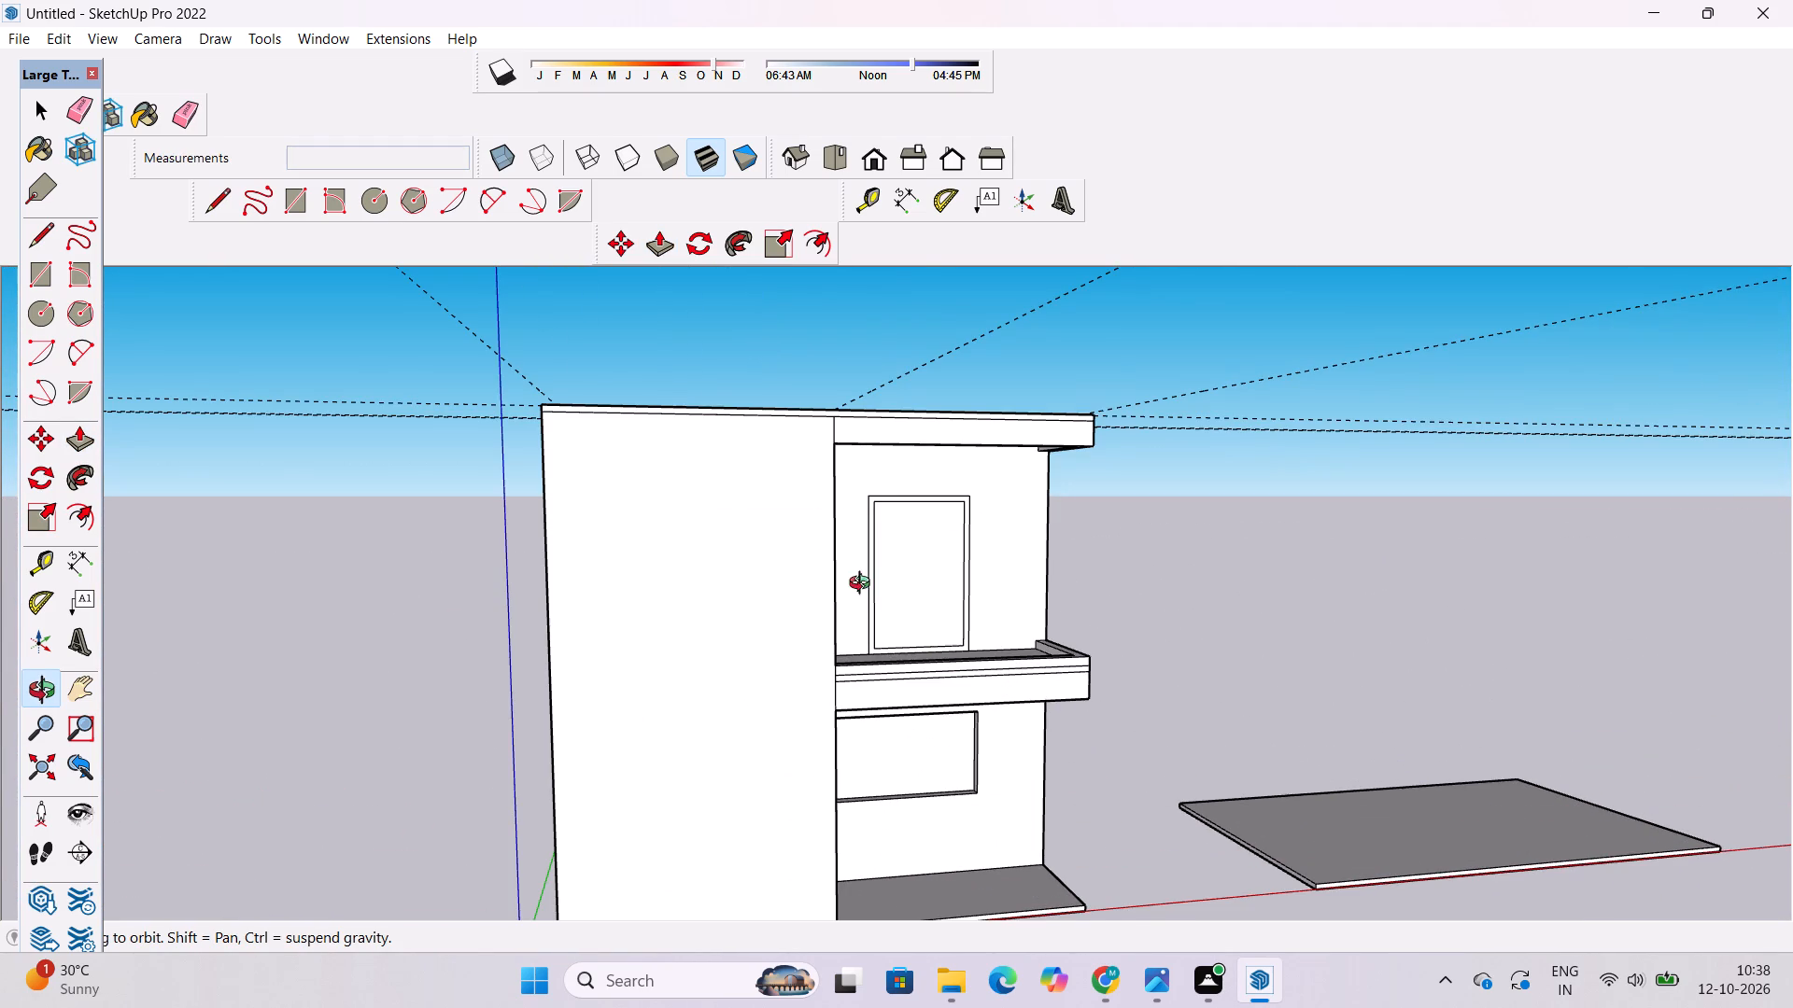
{"action": "scroll", "coordinate": [864, 585], "scroll_direction": "down", "scroll_amount": 4}
{"action": "left_click_drag", "start_coordinate": [953, 614], "coordinate": [815, 636], "text": "shift"}
{"action": "scroll", "coordinate": [848, 633], "scroll_direction": "up", "scroll_amount": 4}
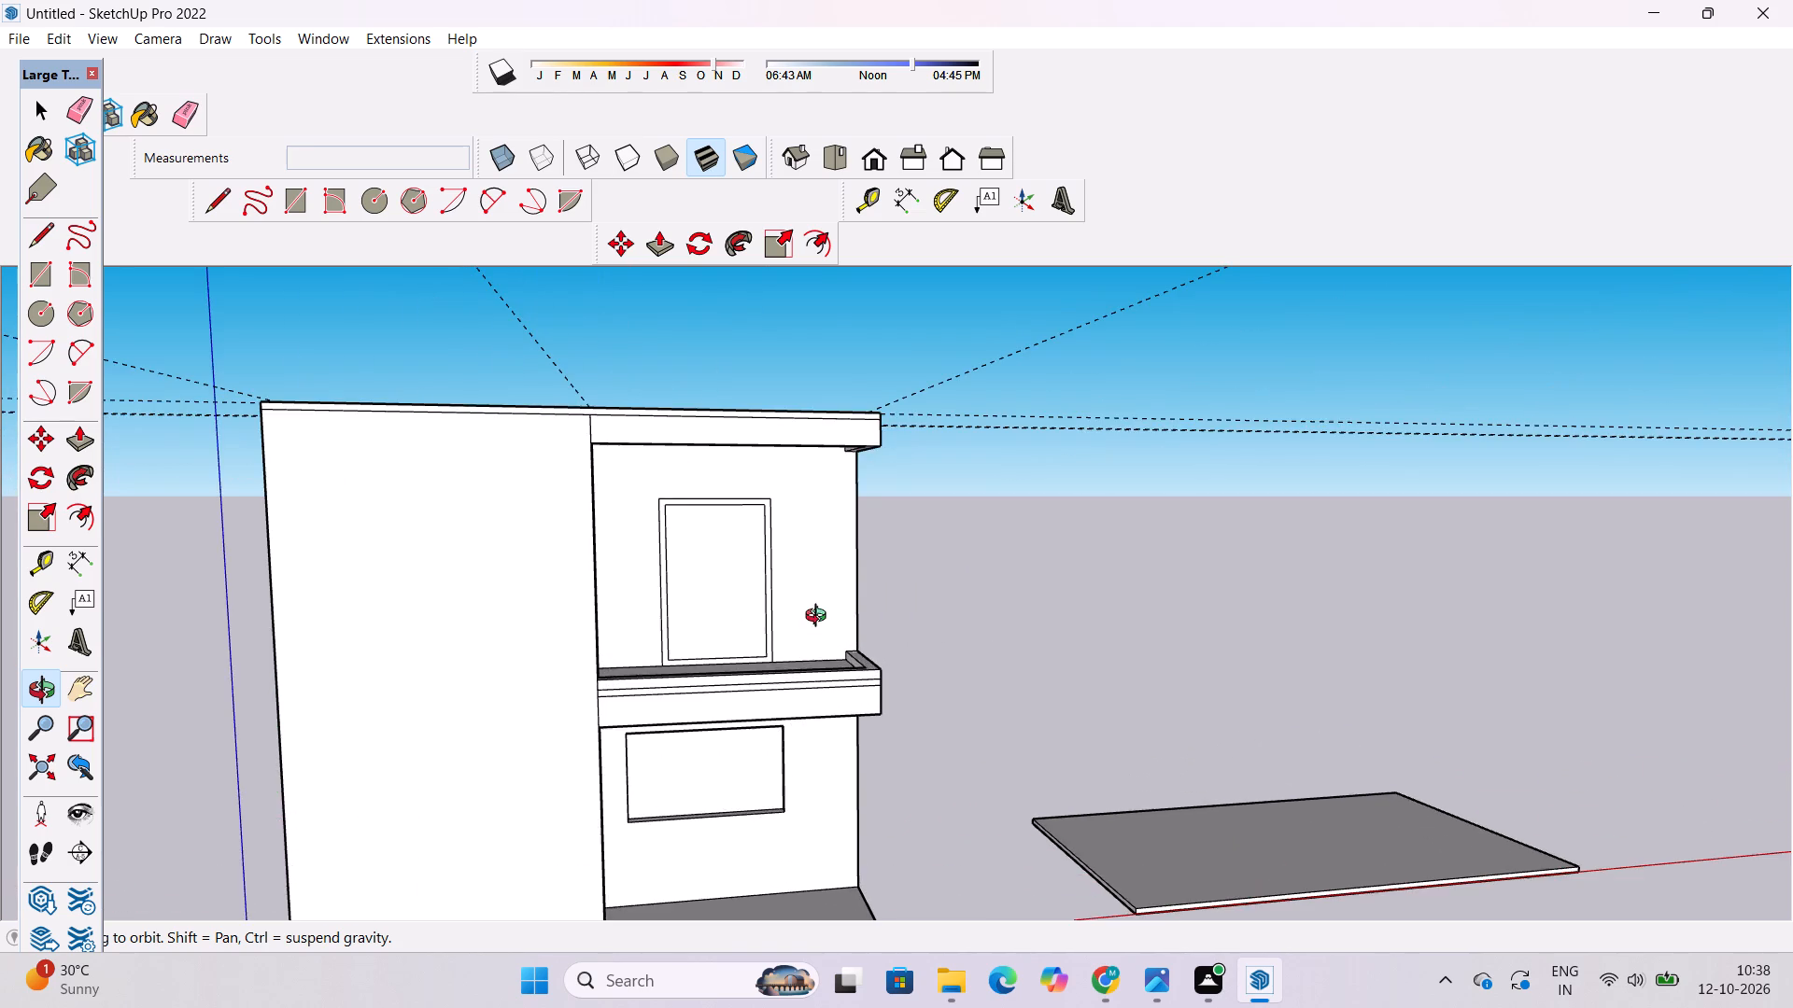
{"action": "scroll", "coordinate": [820, 618], "scroll_direction": "down", "scroll_amount": 4}
{"action": "left_click_drag", "start_coordinate": [823, 611], "coordinate": [789, 631], "text": "shift"}
{"action": "scroll", "coordinate": [789, 631], "scroll_direction": "down", "scroll_amount": 7}
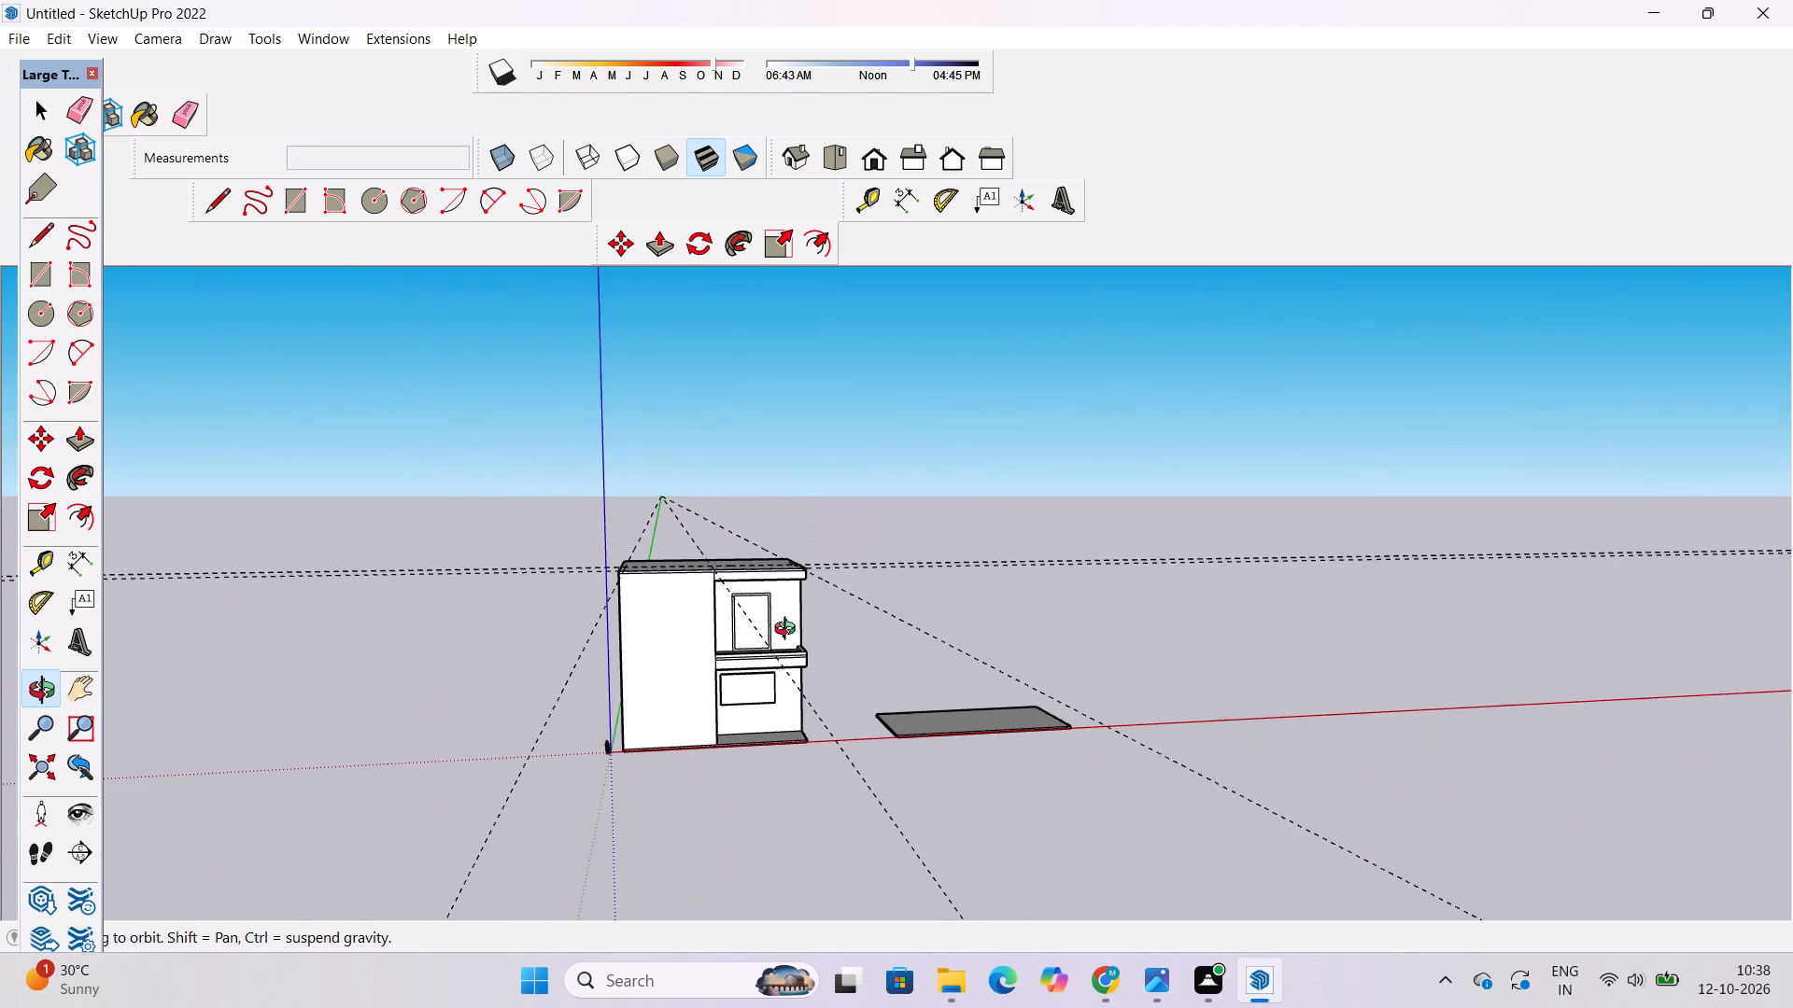
{"action": "left_click_drag", "start_coordinate": [800, 626], "coordinate": [732, 648], "text": "shift"}
Examine the large blank front wall beside the balcony bay from its roof edge to its base.
{"action": "scroll", "coordinate": [744, 638], "scroll_direction": "up", "scroll_amount": 1}
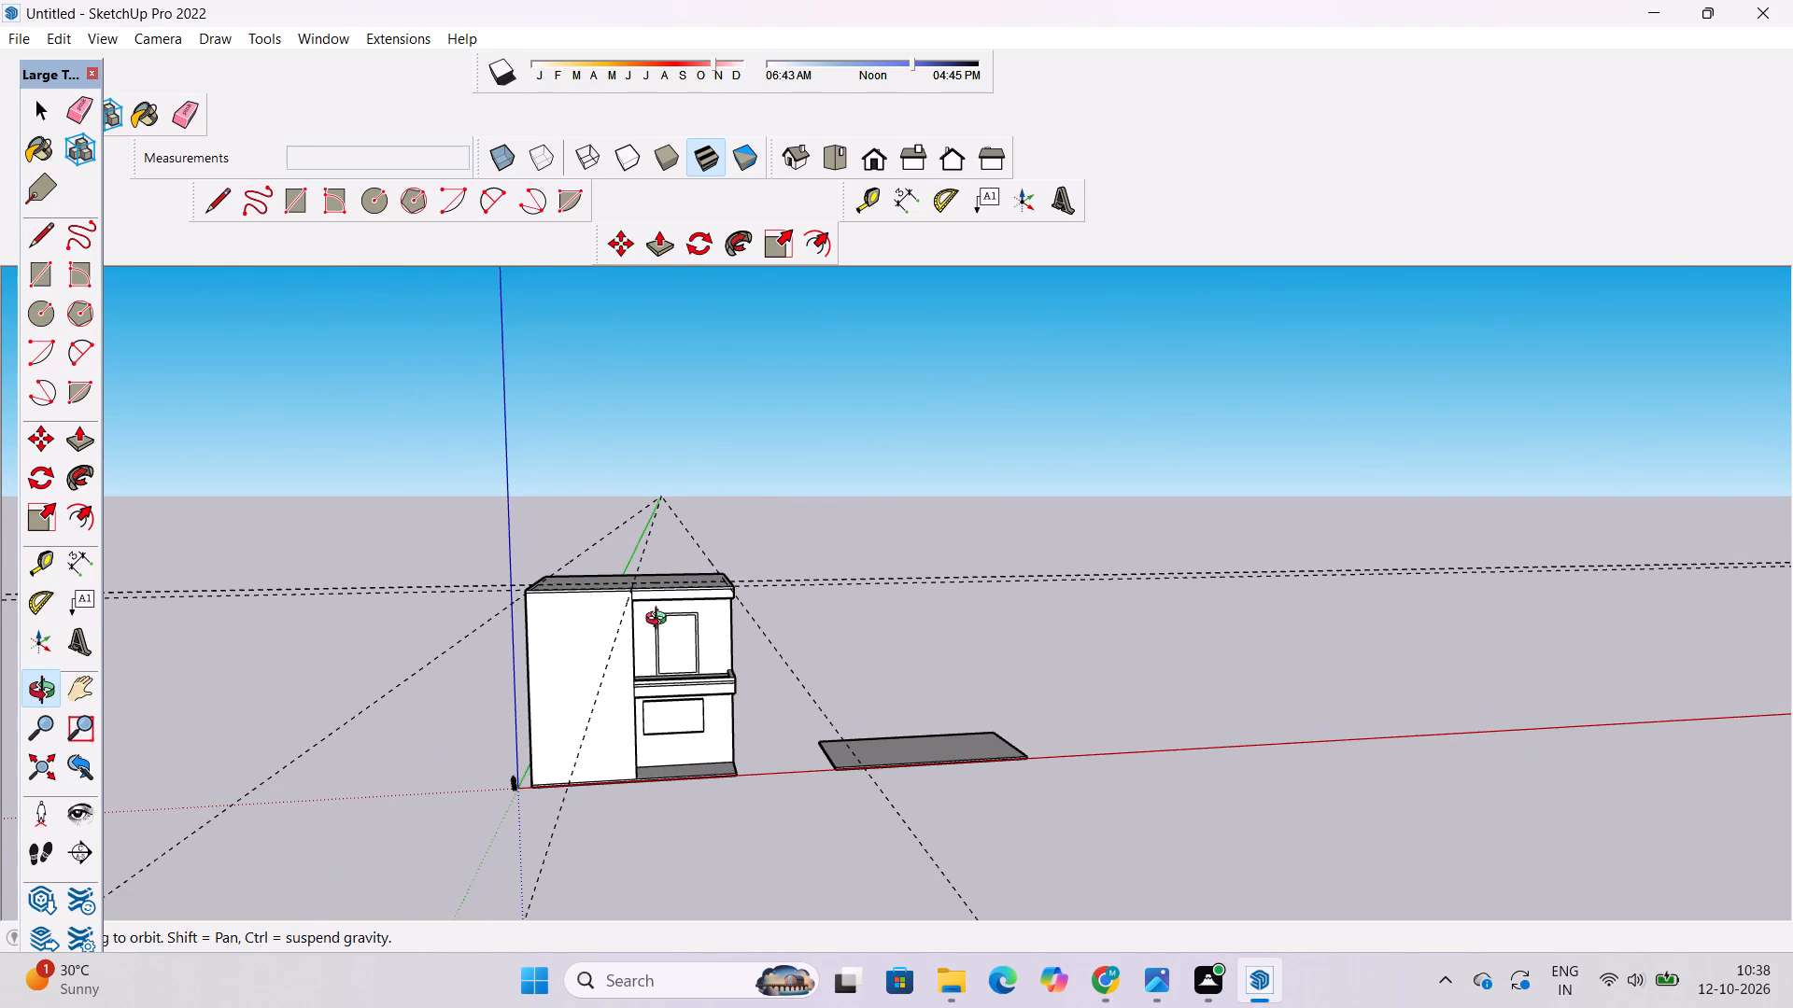
{"action": "scroll", "coordinate": [637, 590], "scroll_direction": "up", "scroll_amount": 6}
{"action": "scroll", "coordinate": [580, 650], "scroll_direction": "up", "scroll_amount": 4}
{"action": "left_click_drag", "start_coordinate": [579, 650], "coordinate": [788, 549], "text": "shift"}
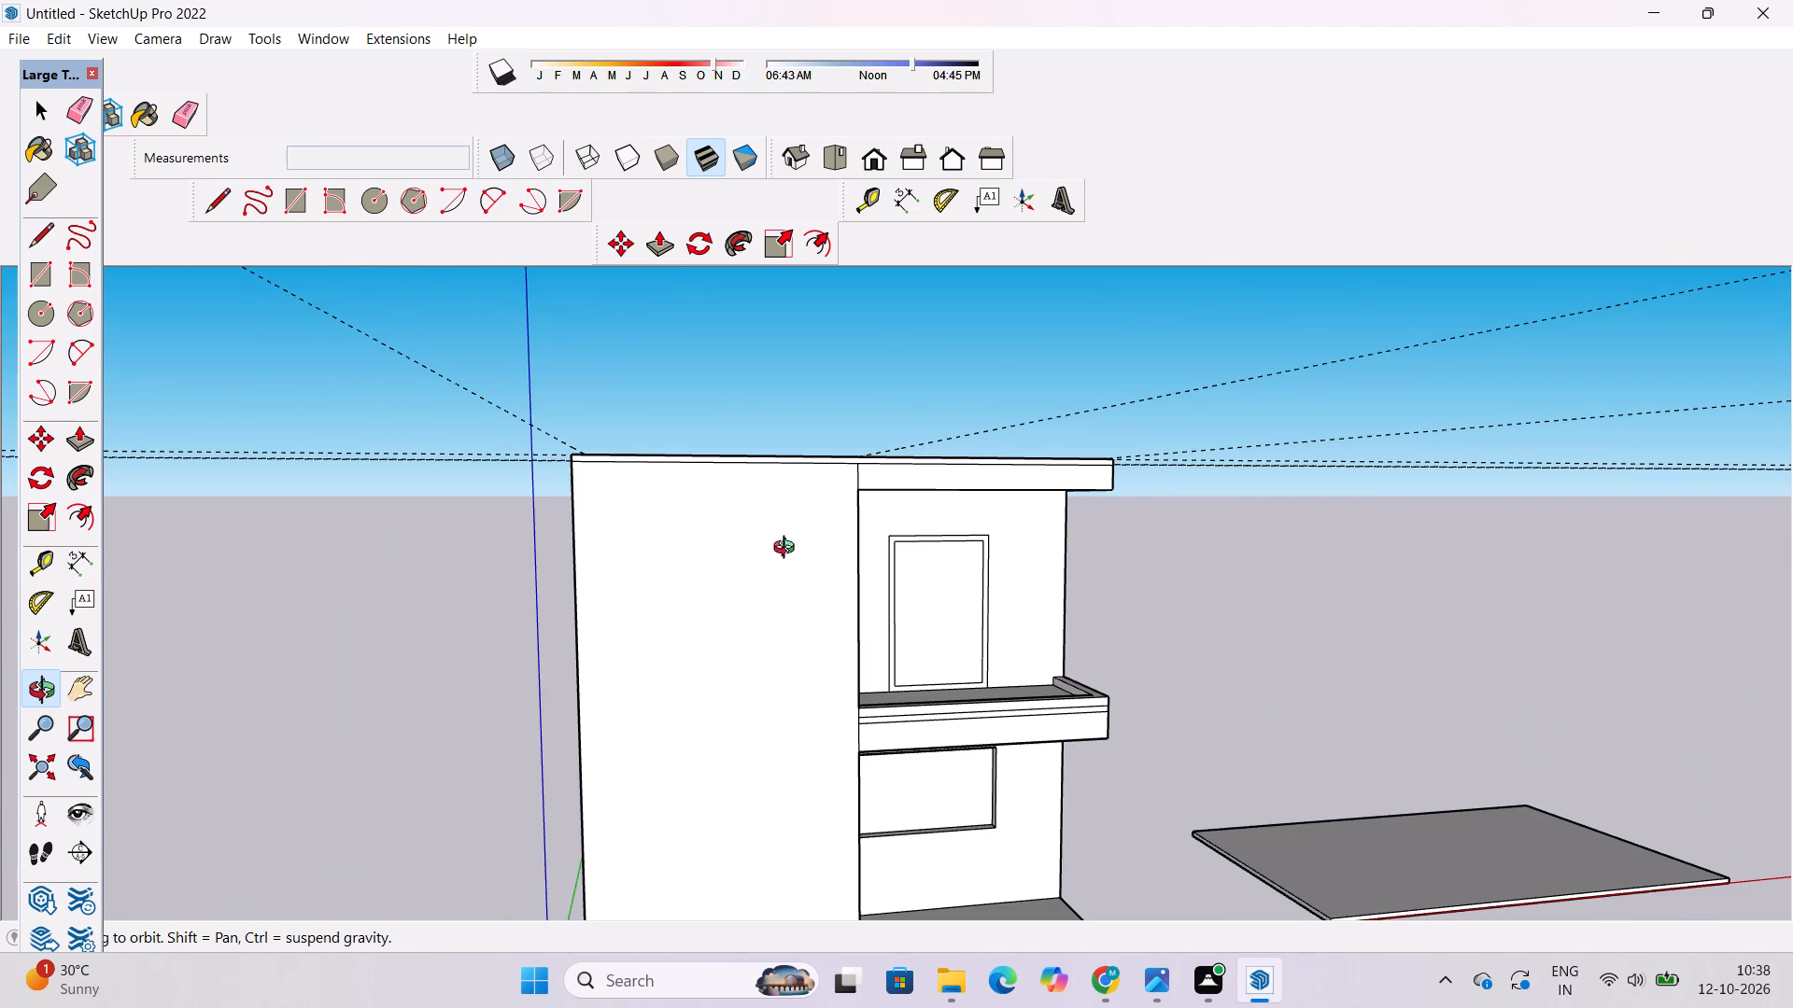
{"action": "scroll", "coordinate": [750, 529], "scroll_direction": "down", "scroll_amount": 1}
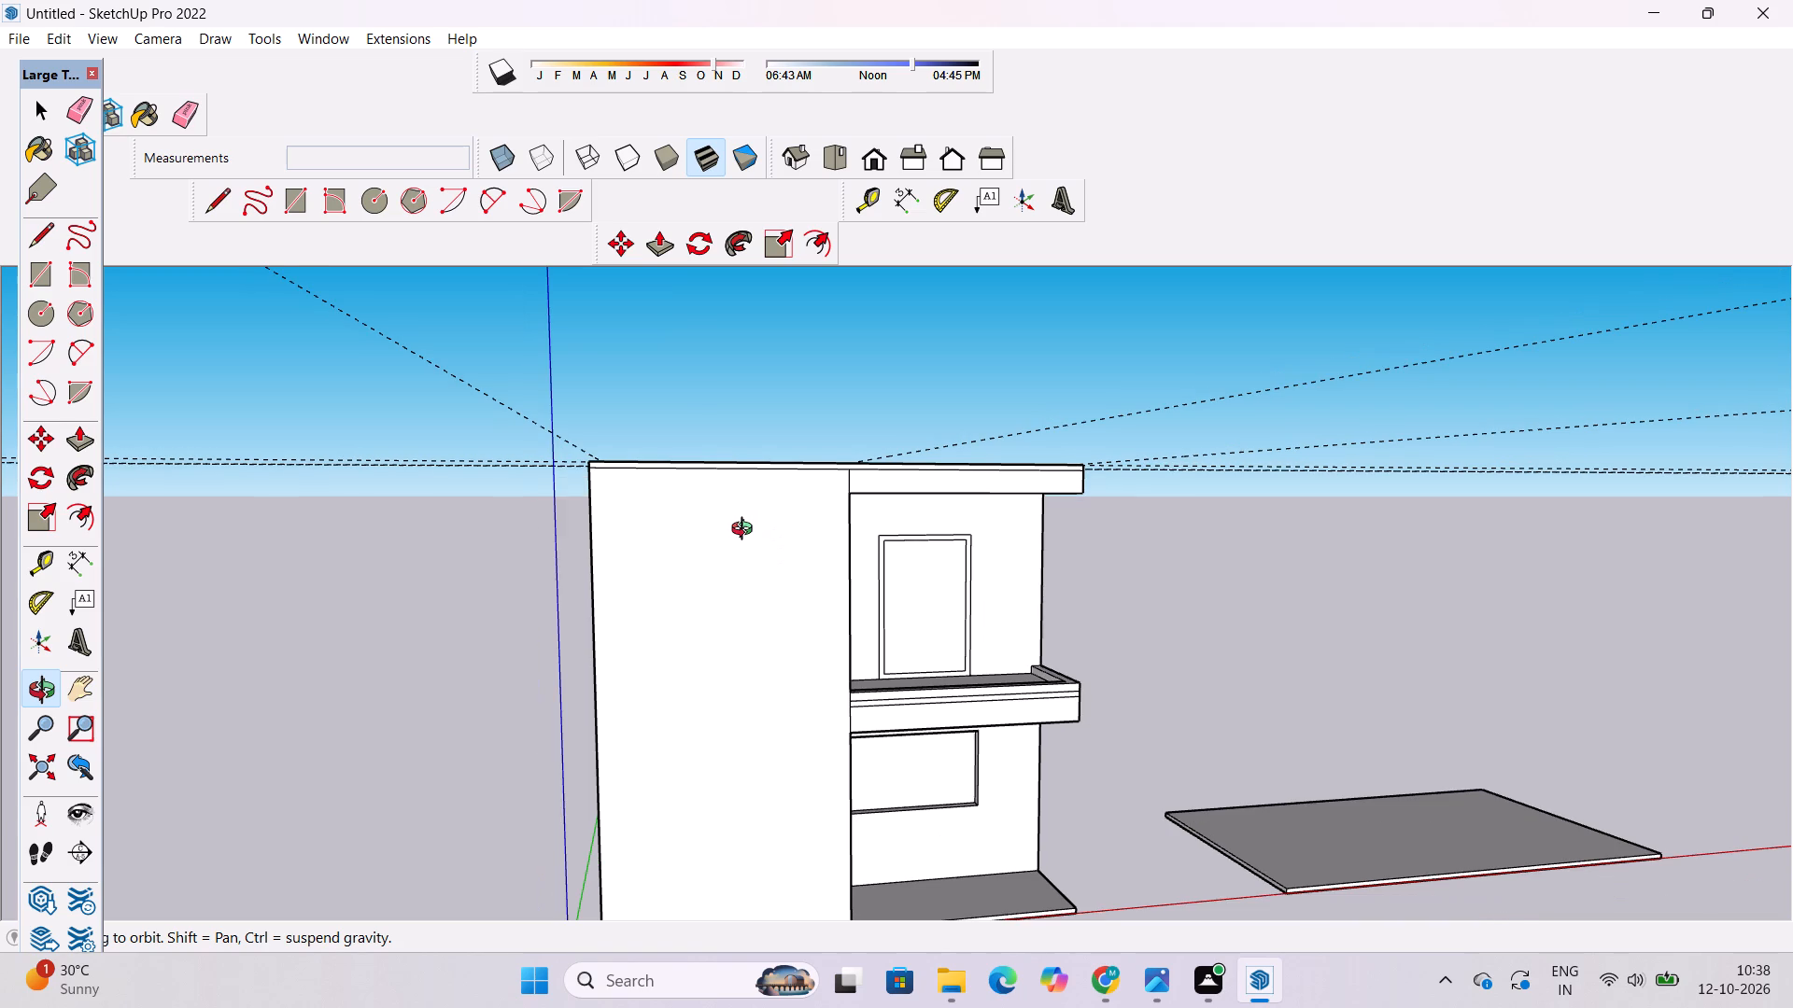
{"action": "scroll", "coordinate": [734, 550], "scroll_direction": "down", "scroll_amount": 4}
{"action": "left_click_drag", "start_coordinate": [741, 595], "coordinate": [748, 517], "text": "shift"}
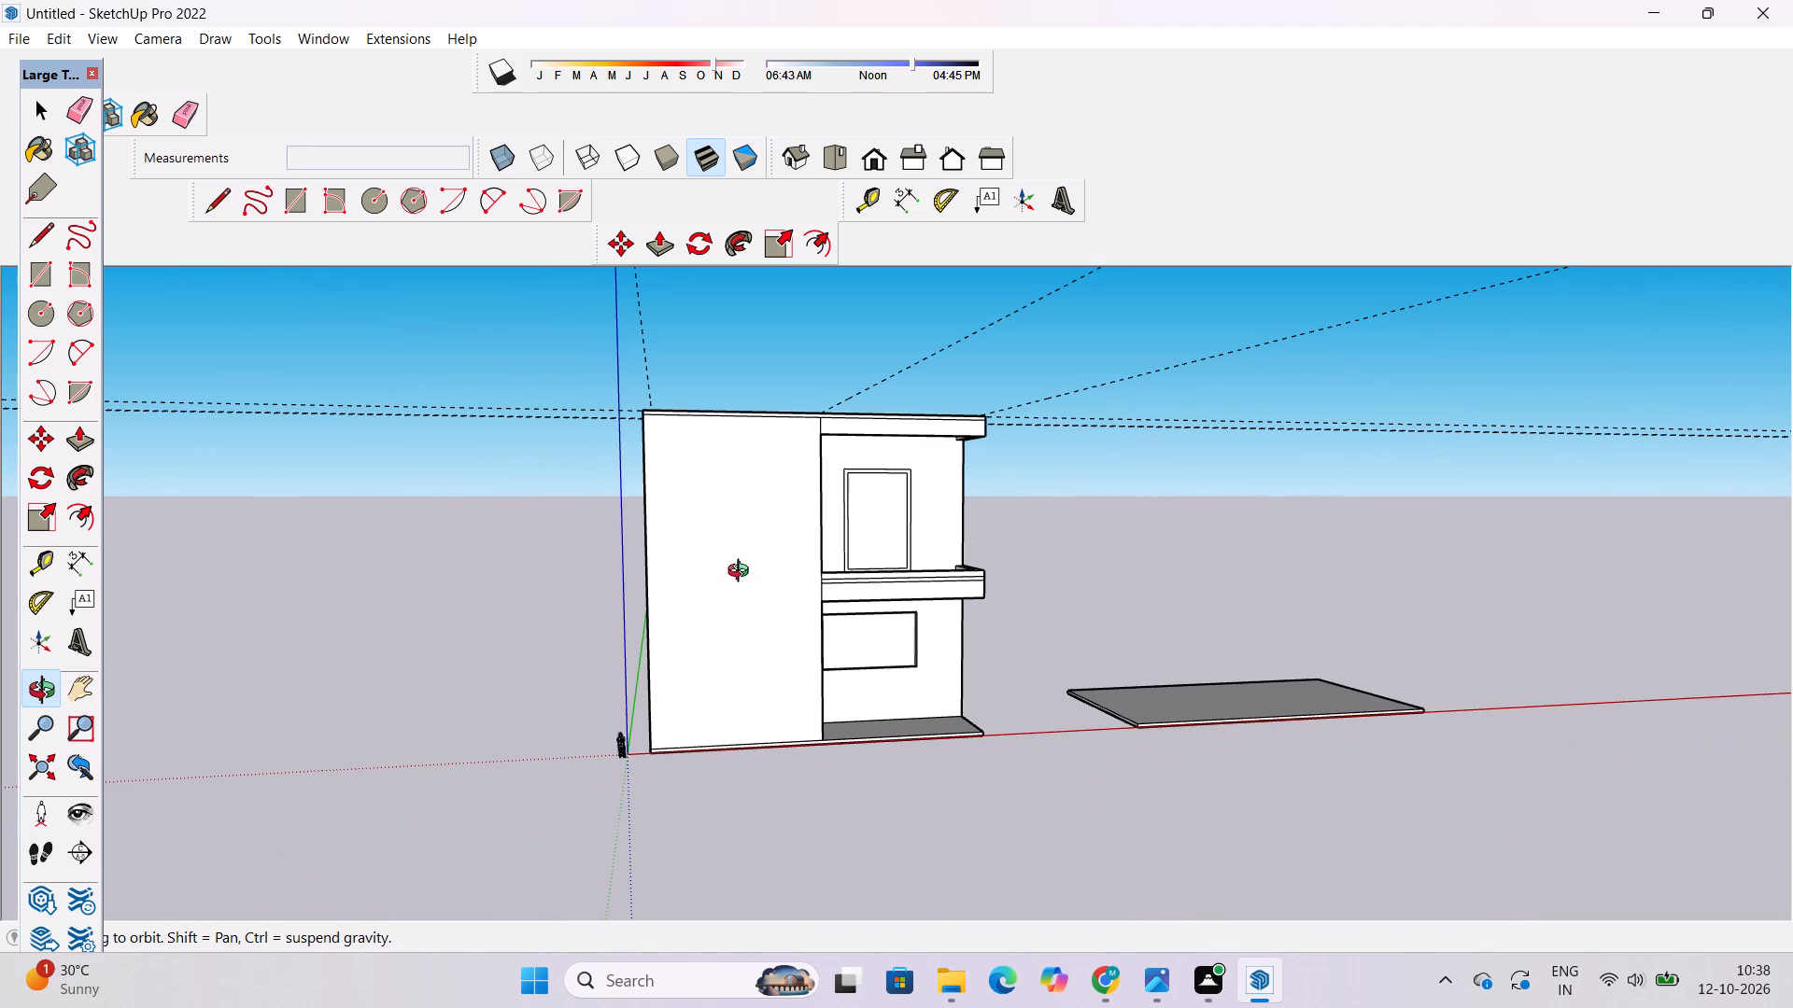
{"action": "scroll", "coordinate": [742, 573], "scroll_direction": "up", "scroll_amount": 3}
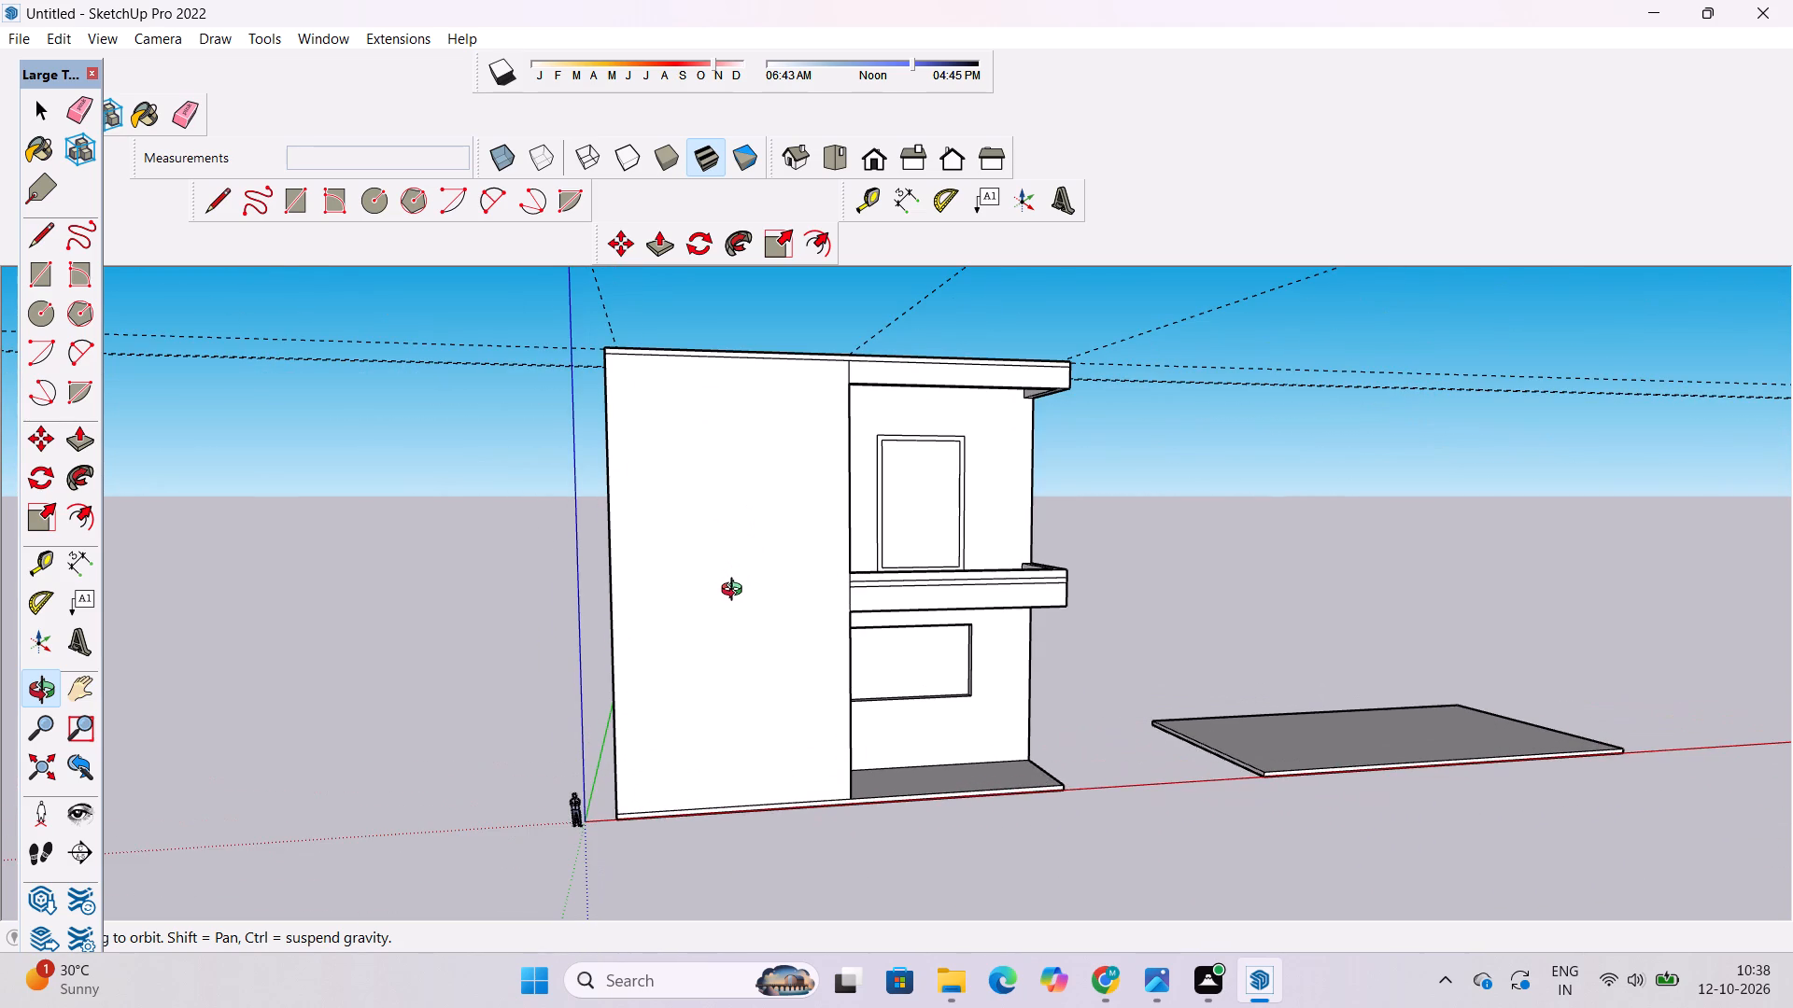
{"action": "scroll", "coordinate": [639, 481], "scroll_direction": "down", "scroll_amount": 5}
{"action": "scroll", "coordinate": [648, 579], "scroll_direction": "up", "scroll_amount": 6}
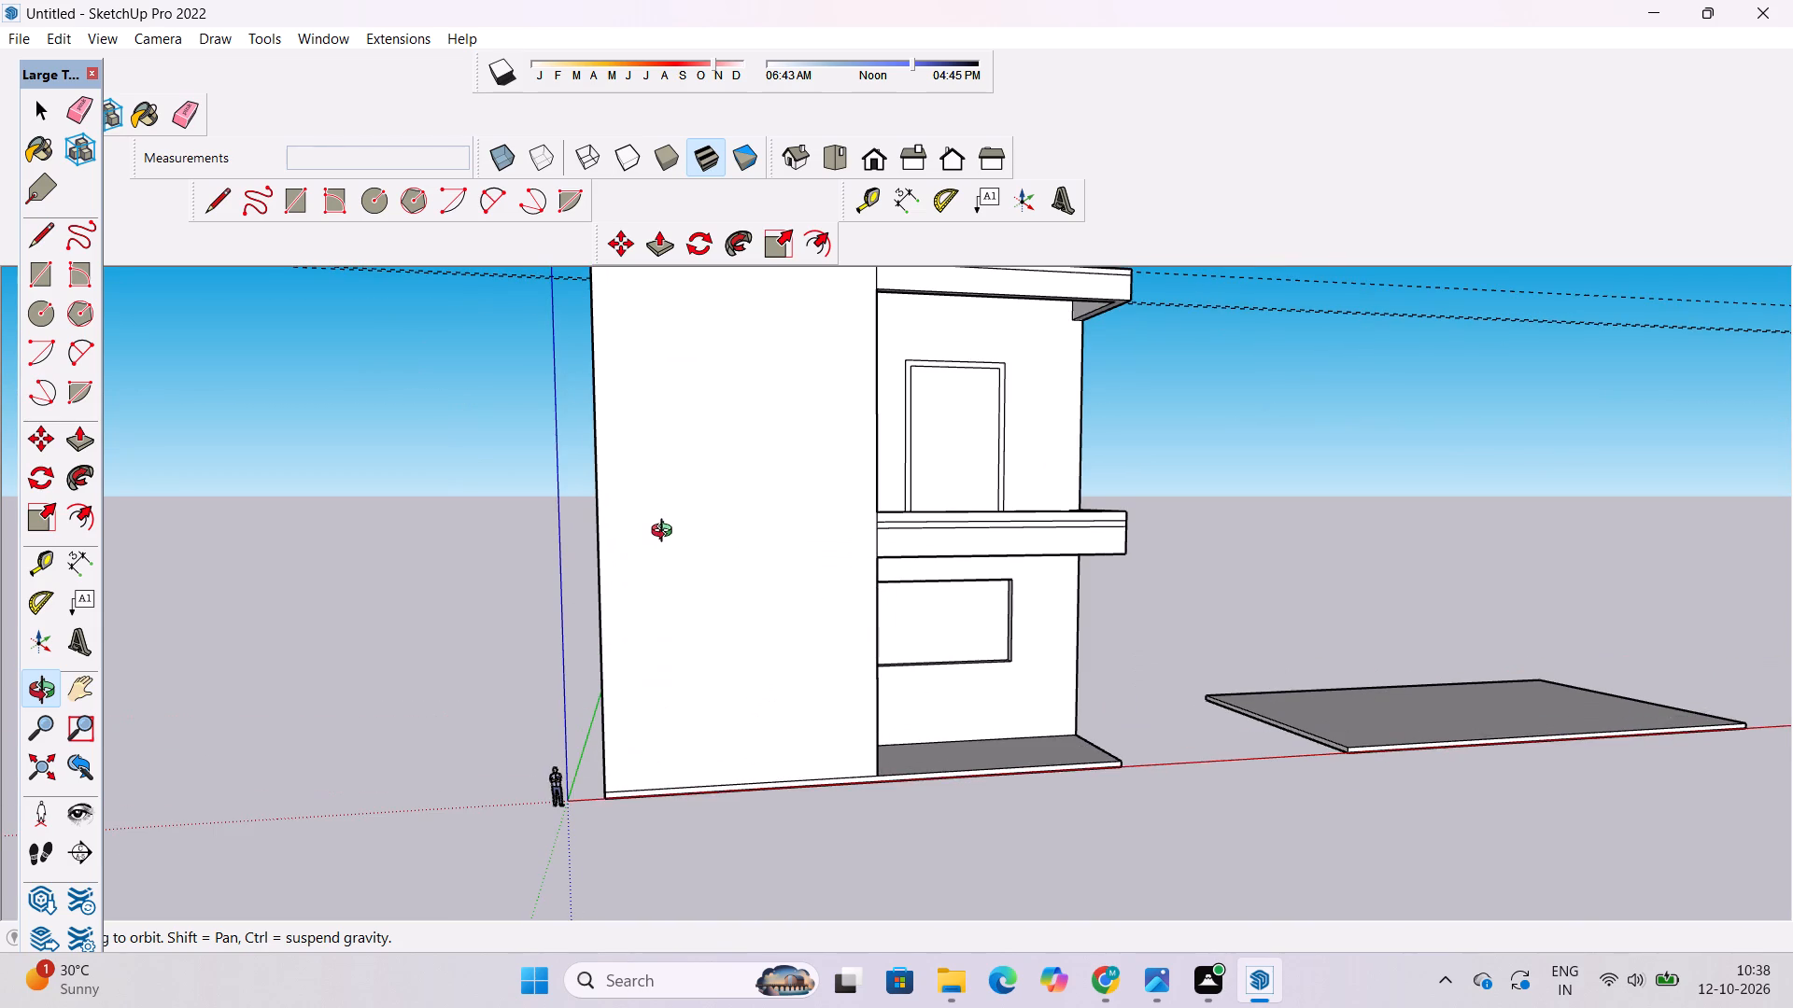
{"action": "left_click_drag", "start_coordinate": [674, 529], "coordinate": [574, 575]}
{"action": "left_click_drag", "start_coordinate": [575, 575], "coordinate": [583, 587]}
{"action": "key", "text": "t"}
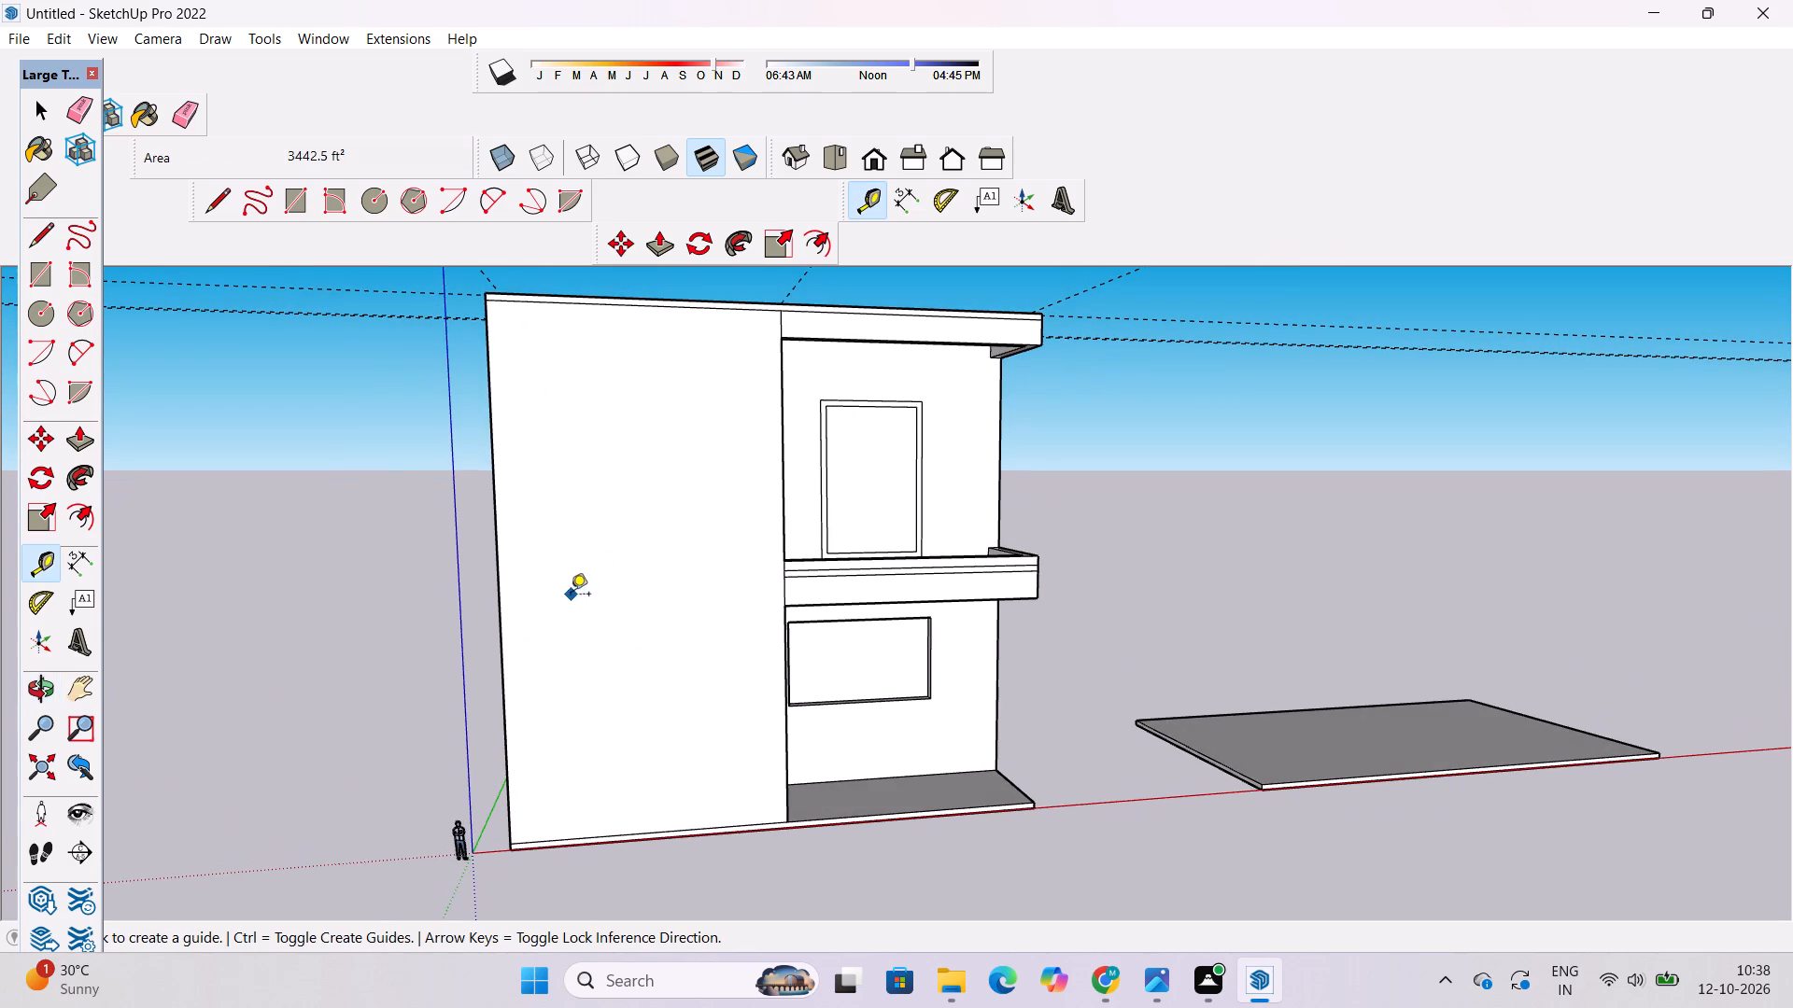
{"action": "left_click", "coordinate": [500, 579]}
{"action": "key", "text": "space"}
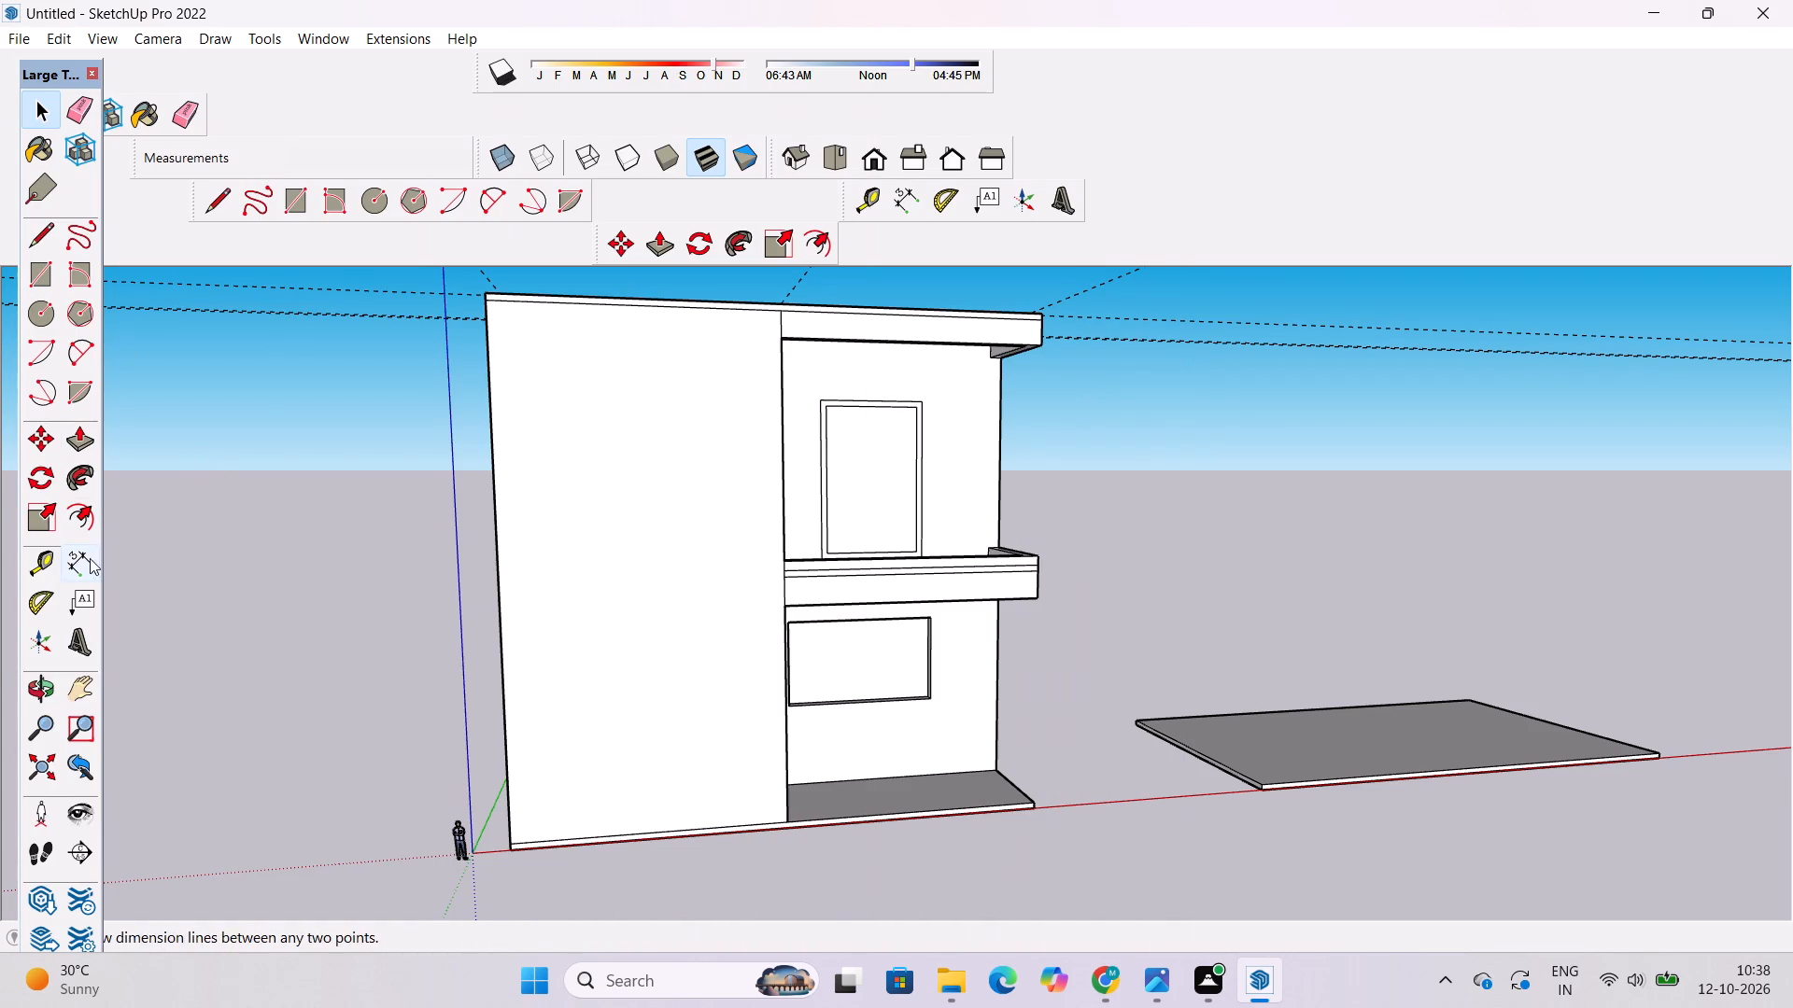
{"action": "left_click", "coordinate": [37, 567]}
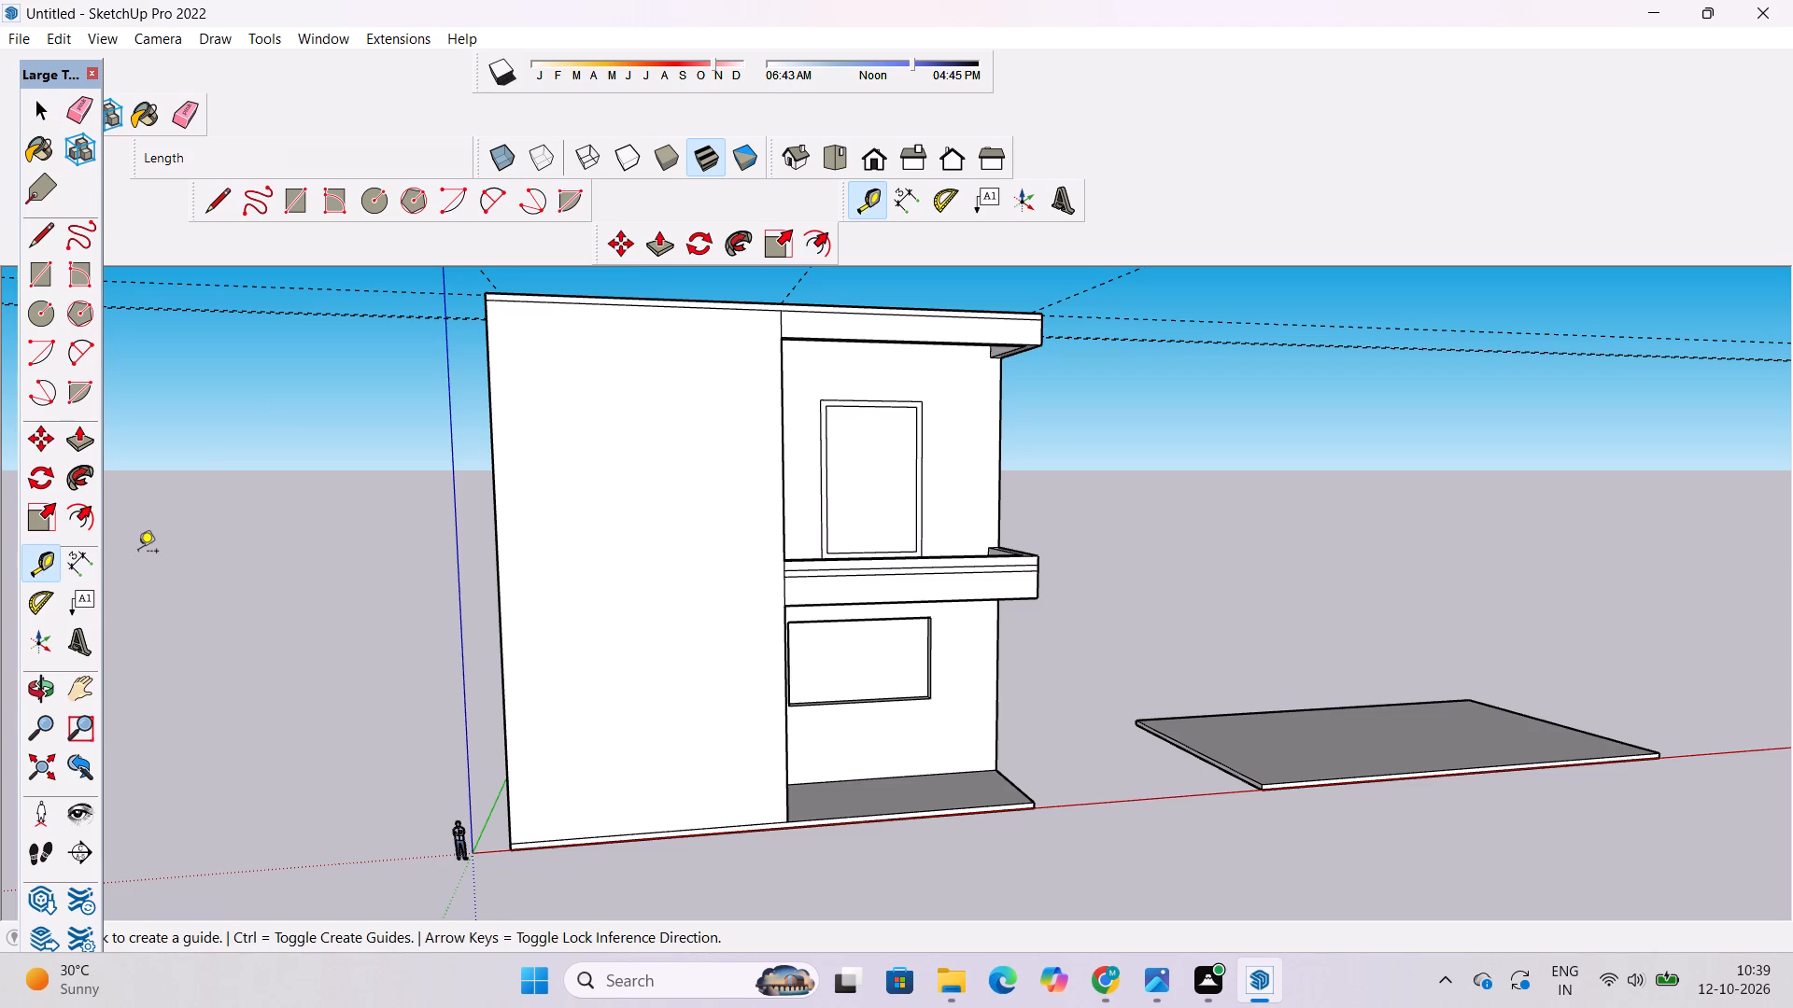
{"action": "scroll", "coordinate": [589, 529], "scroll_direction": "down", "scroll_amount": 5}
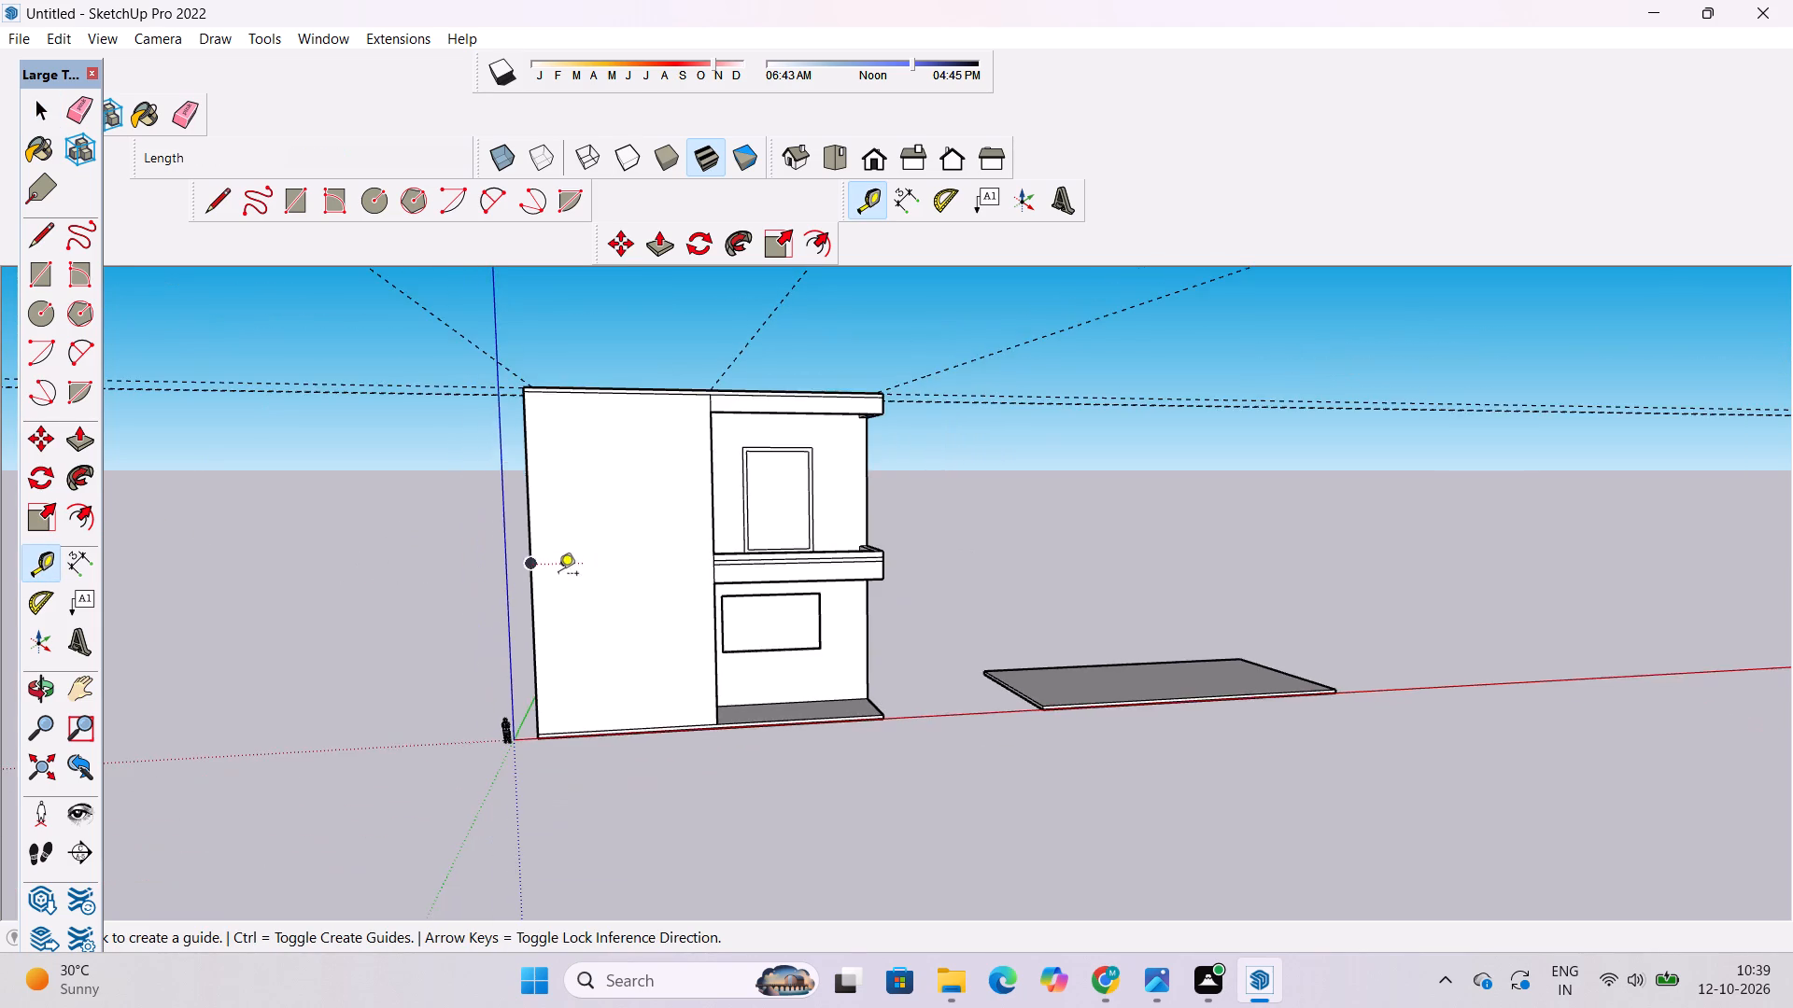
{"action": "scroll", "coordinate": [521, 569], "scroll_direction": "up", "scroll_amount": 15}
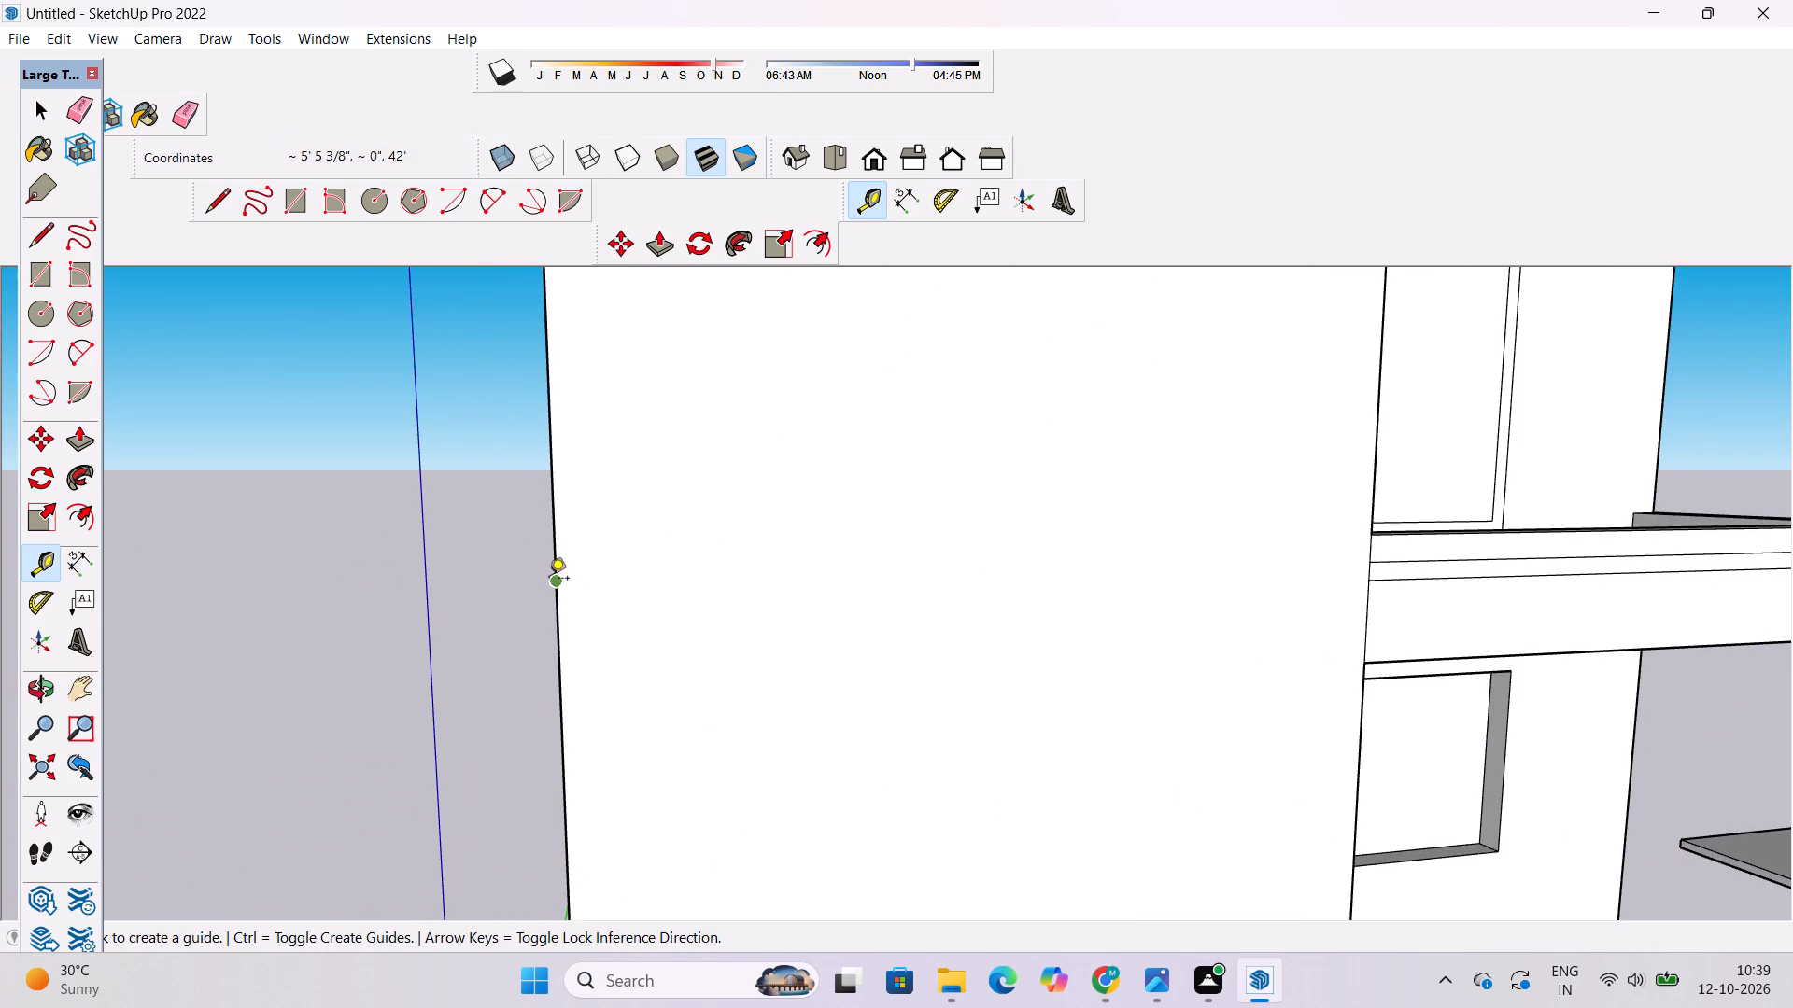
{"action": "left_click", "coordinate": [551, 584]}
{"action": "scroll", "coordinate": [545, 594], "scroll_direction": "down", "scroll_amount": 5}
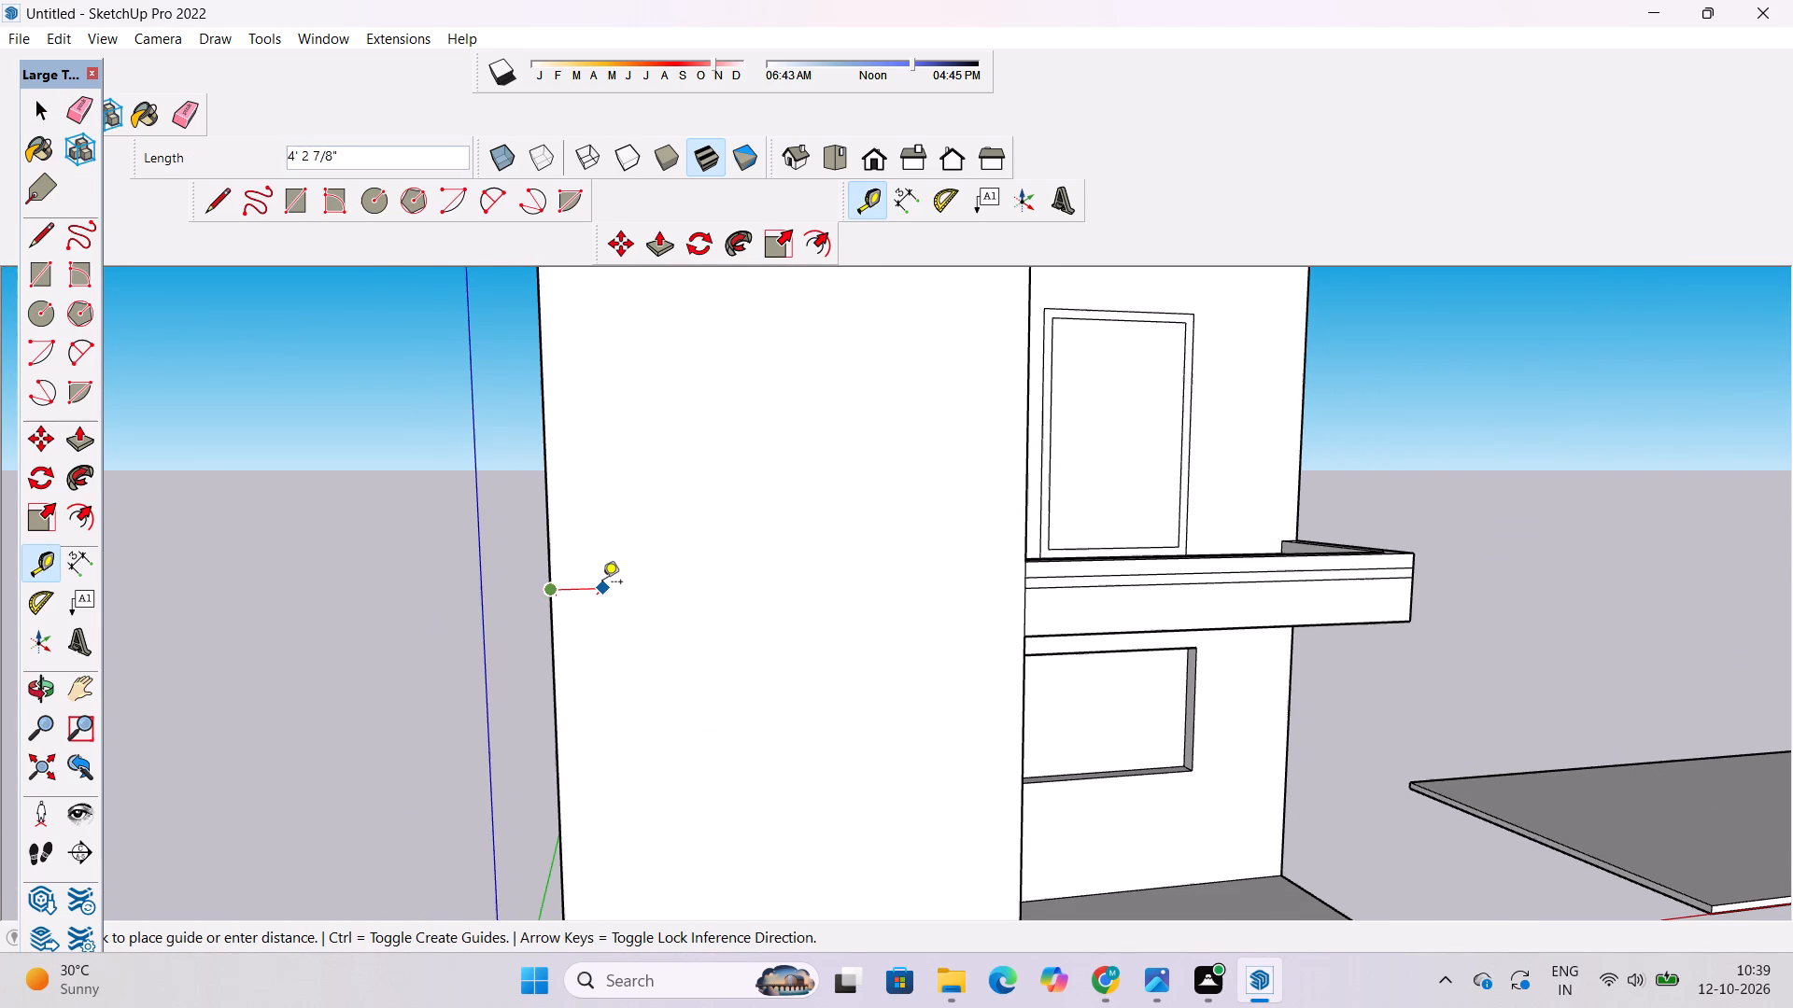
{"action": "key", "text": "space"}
Place a vertical construction guide on the blank front wall, 5' in from its outer vertical edge.
{"action": "type", "text": "t"}
{"action": "left_click", "coordinate": [548, 521]}
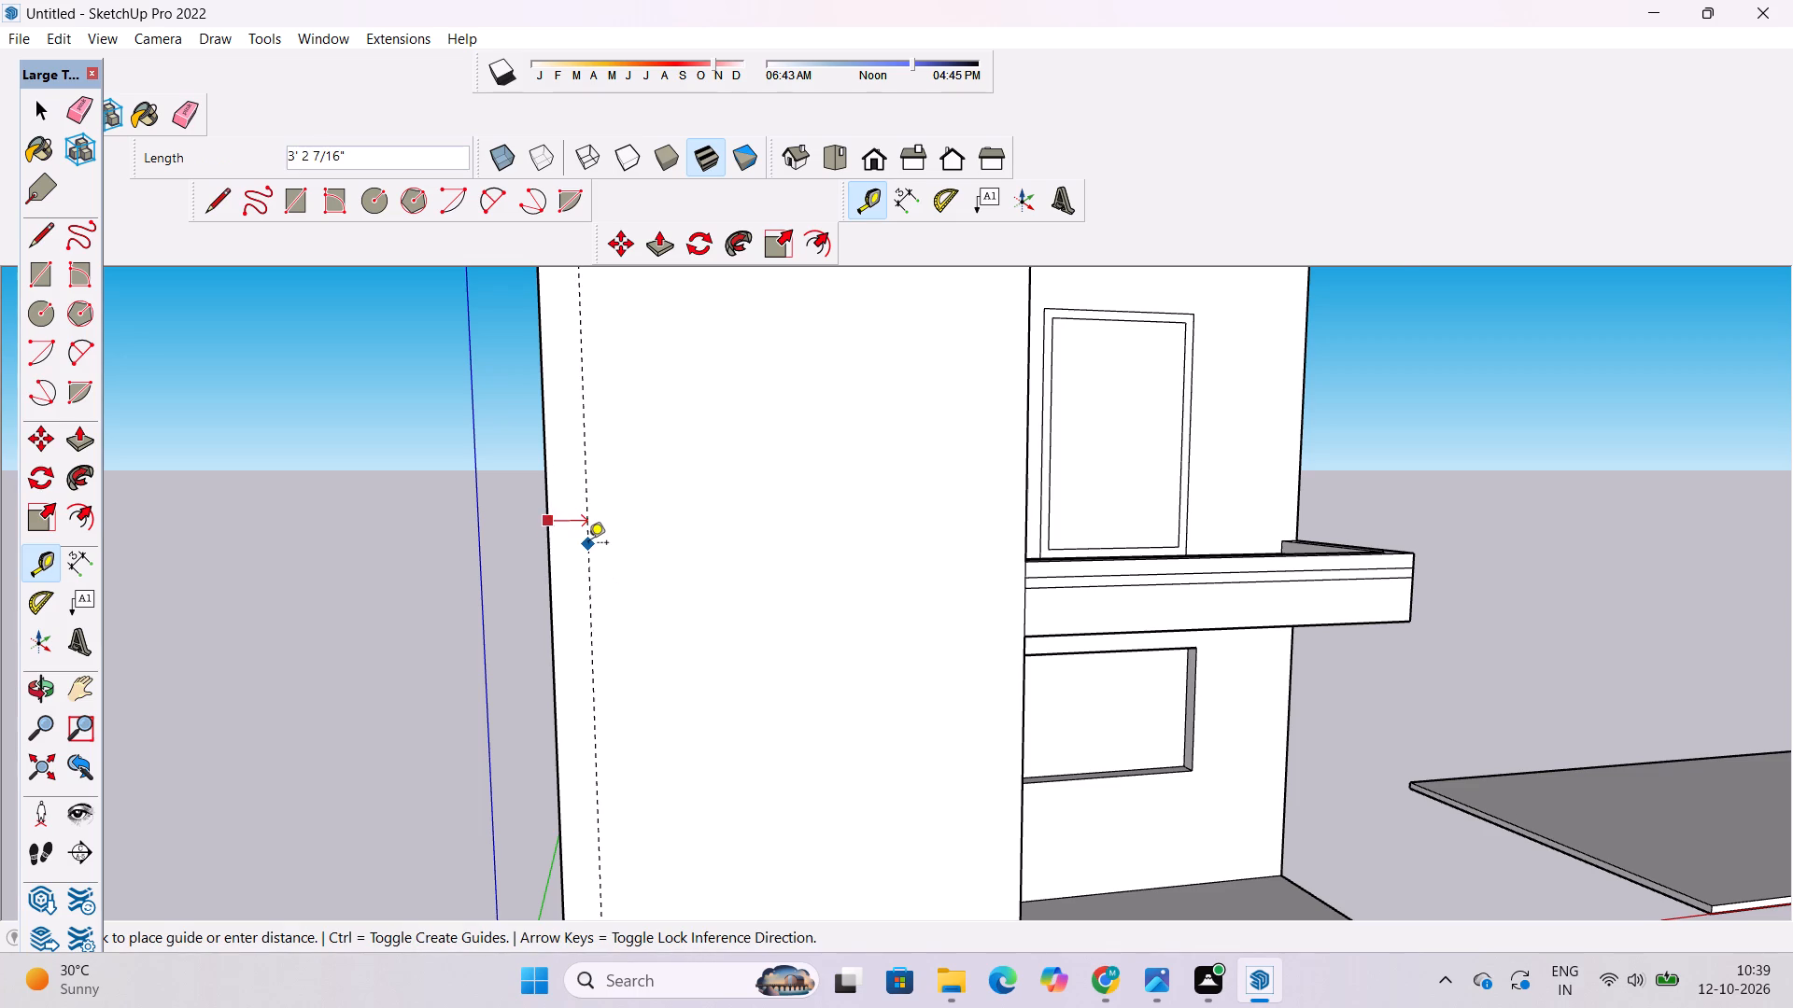
{"action": "scroll", "coordinate": [588, 544], "scroll_direction": "down", "scroll_amount": 10}
{"action": "scroll", "coordinate": [616, 522], "scroll_direction": "up", "scroll_amount": 6}
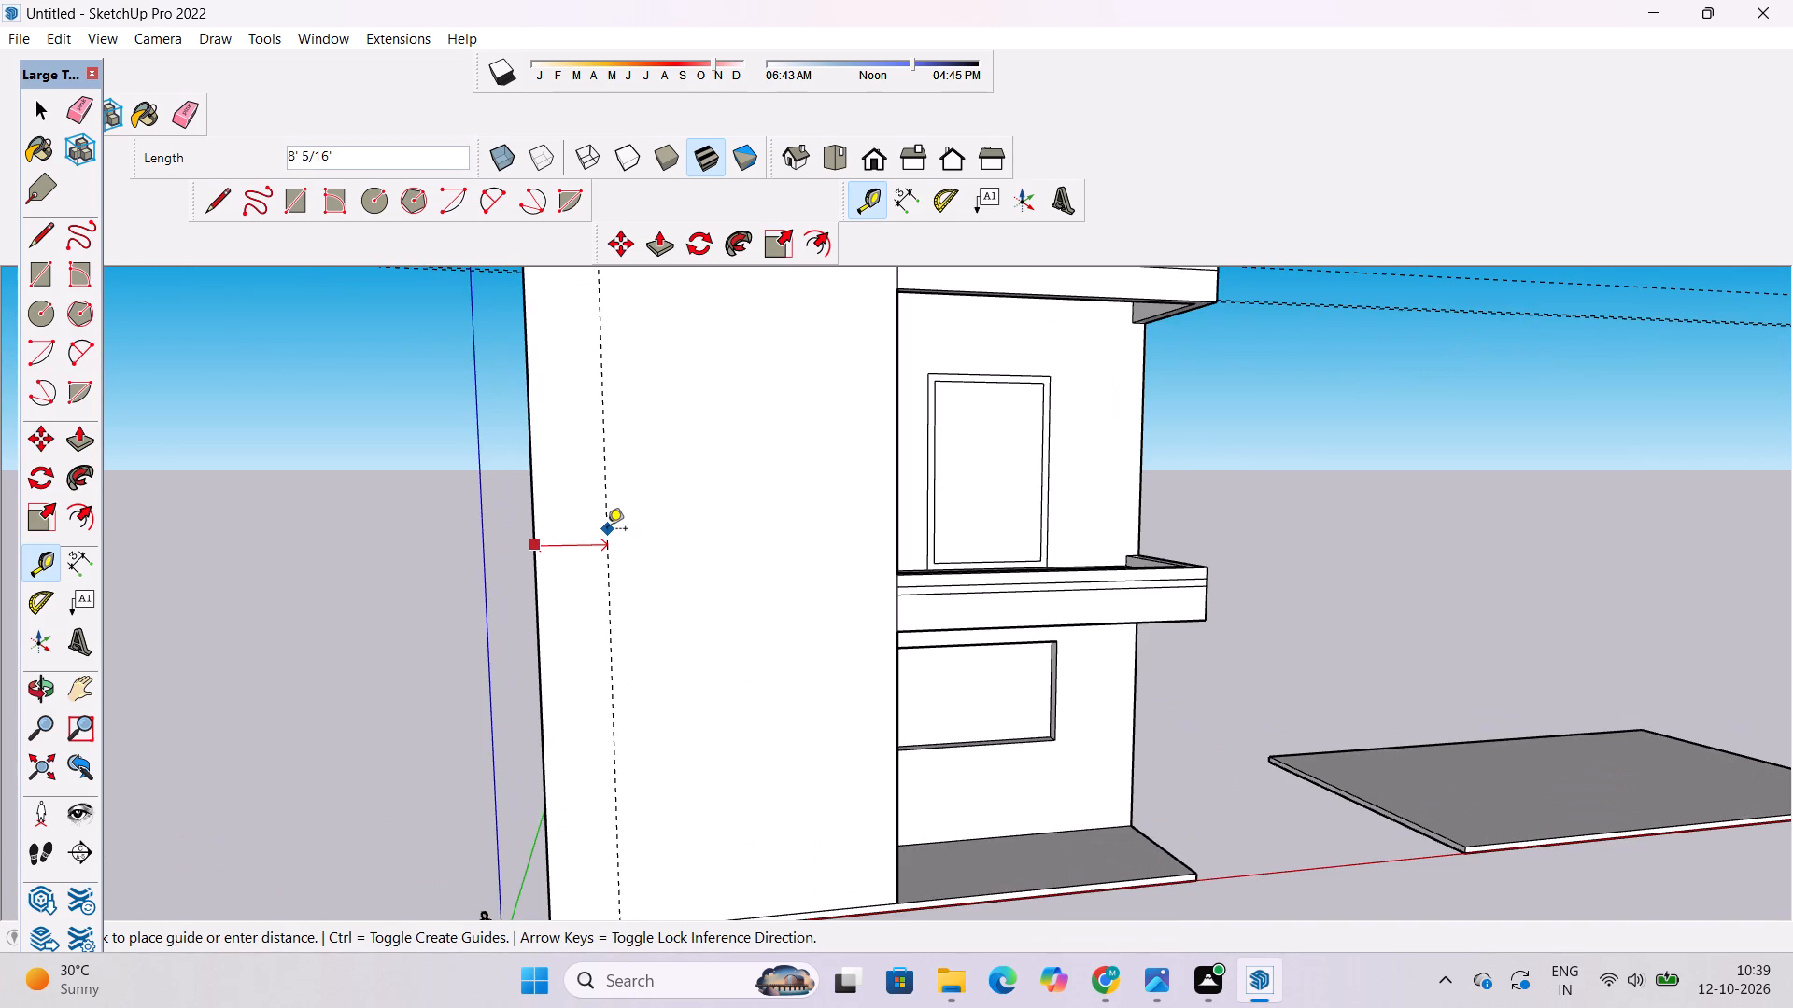
{"action": "type", "text": "5'"}
{"action": "key", "text": "Return"}
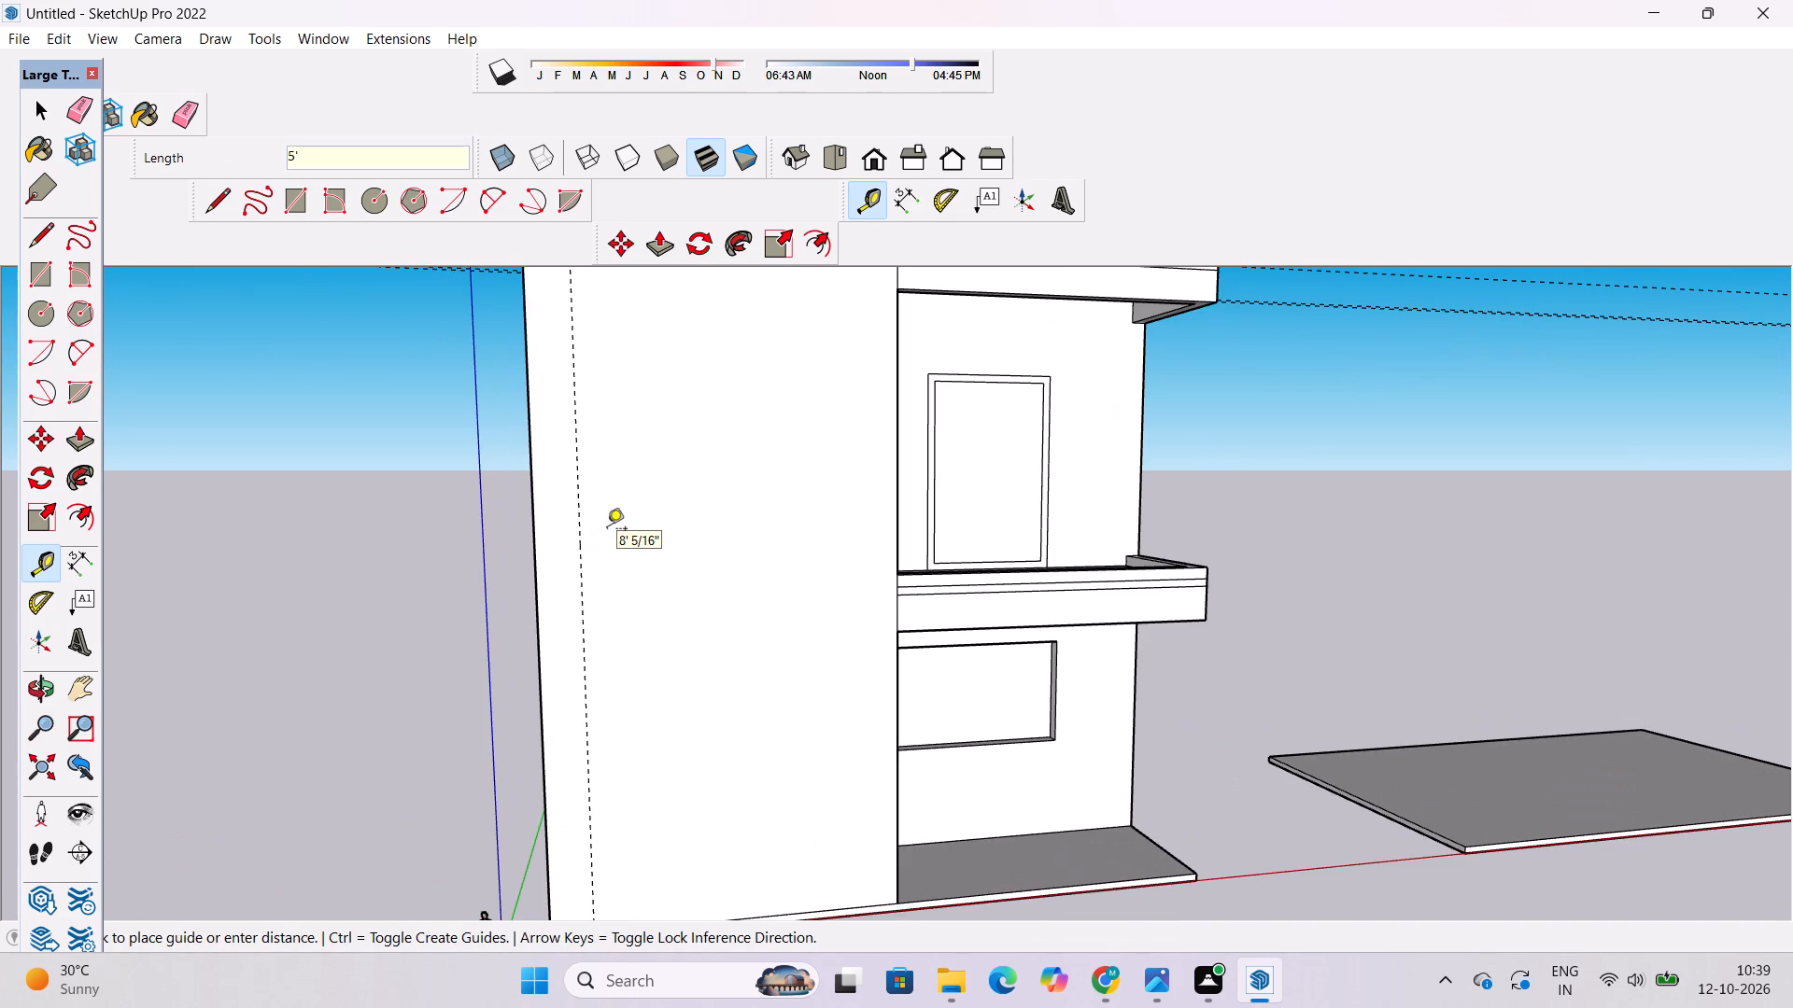
Place a horizontal guide across the blank front wall, from the roof's top edge down to the roof beam's underside corner.
{"action": "scroll", "coordinate": [544, 739], "scroll_direction": "down", "scroll_amount": 5}
{"action": "scroll", "coordinate": [685, 466], "scroll_direction": "up", "scroll_amount": 2}
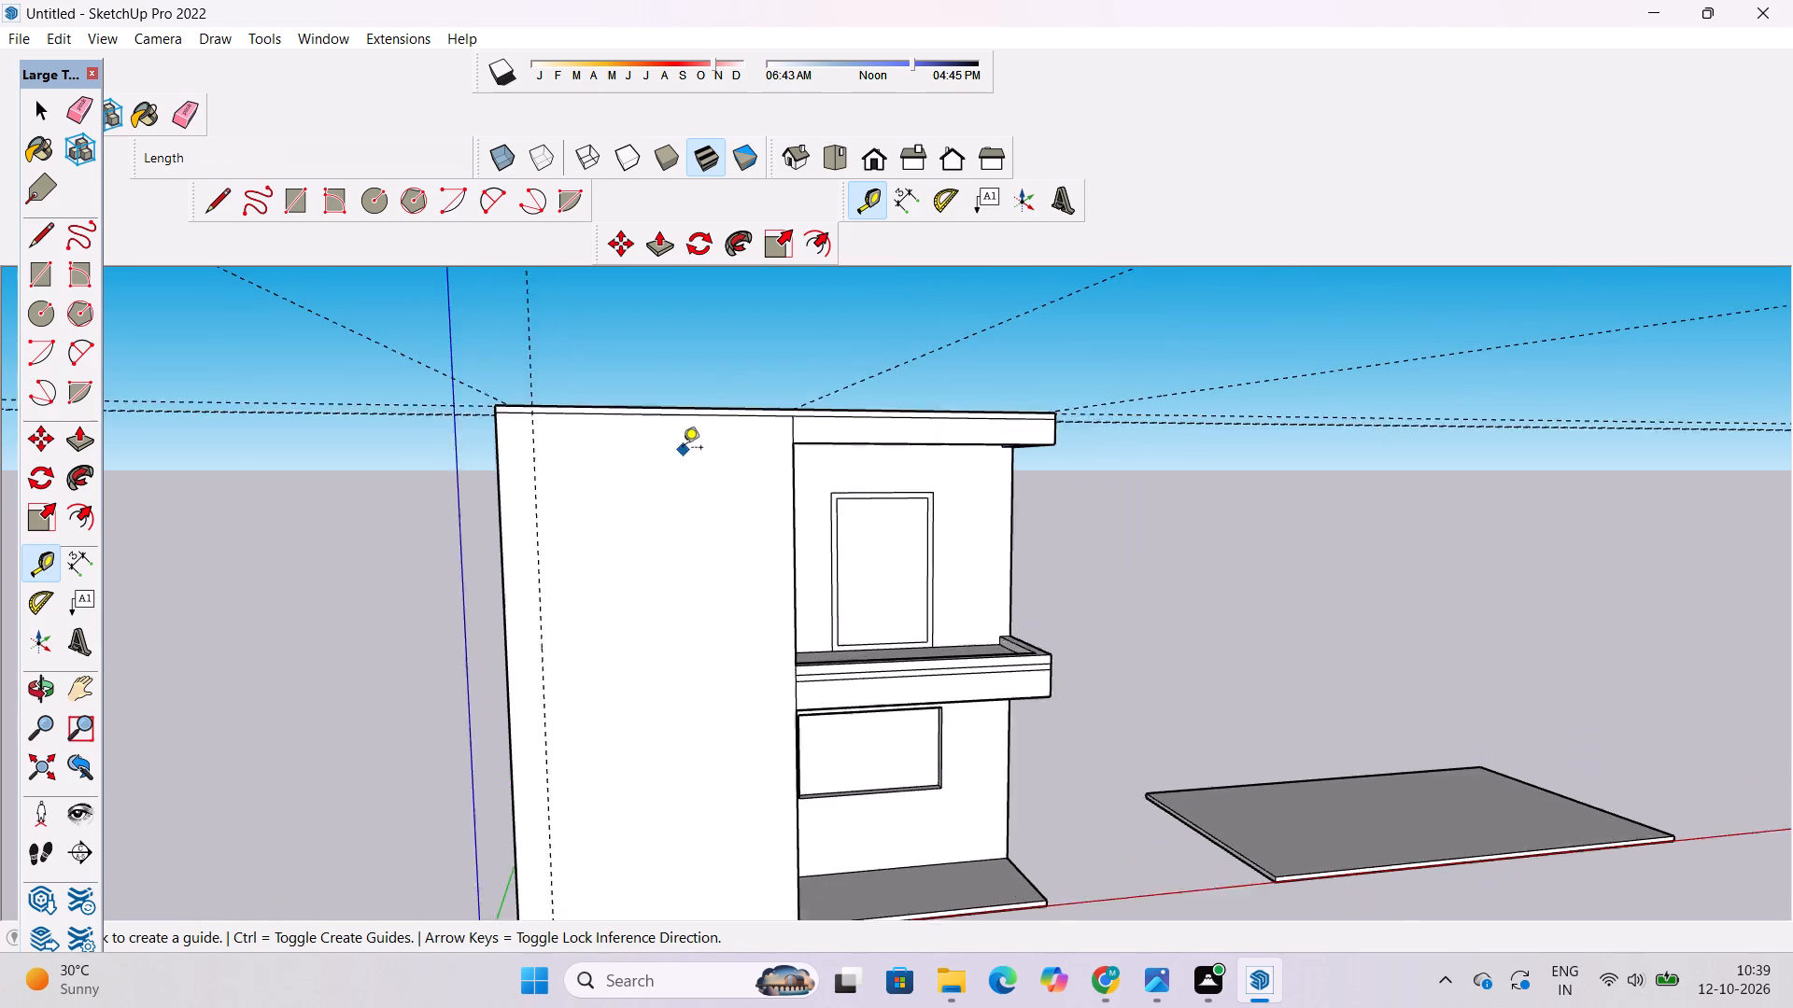
{"action": "scroll", "coordinate": [683, 449], "scroll_direction": "up", "scroll_amount": 1}
{"action": "scroll", "coordinate": [699, 595], "scroll_direction": "down", "scroll_amount": 3}
{"action": "scroll", "coordinate": [673, 494], "scroll_direction": "up", "scroll_amount": 12}
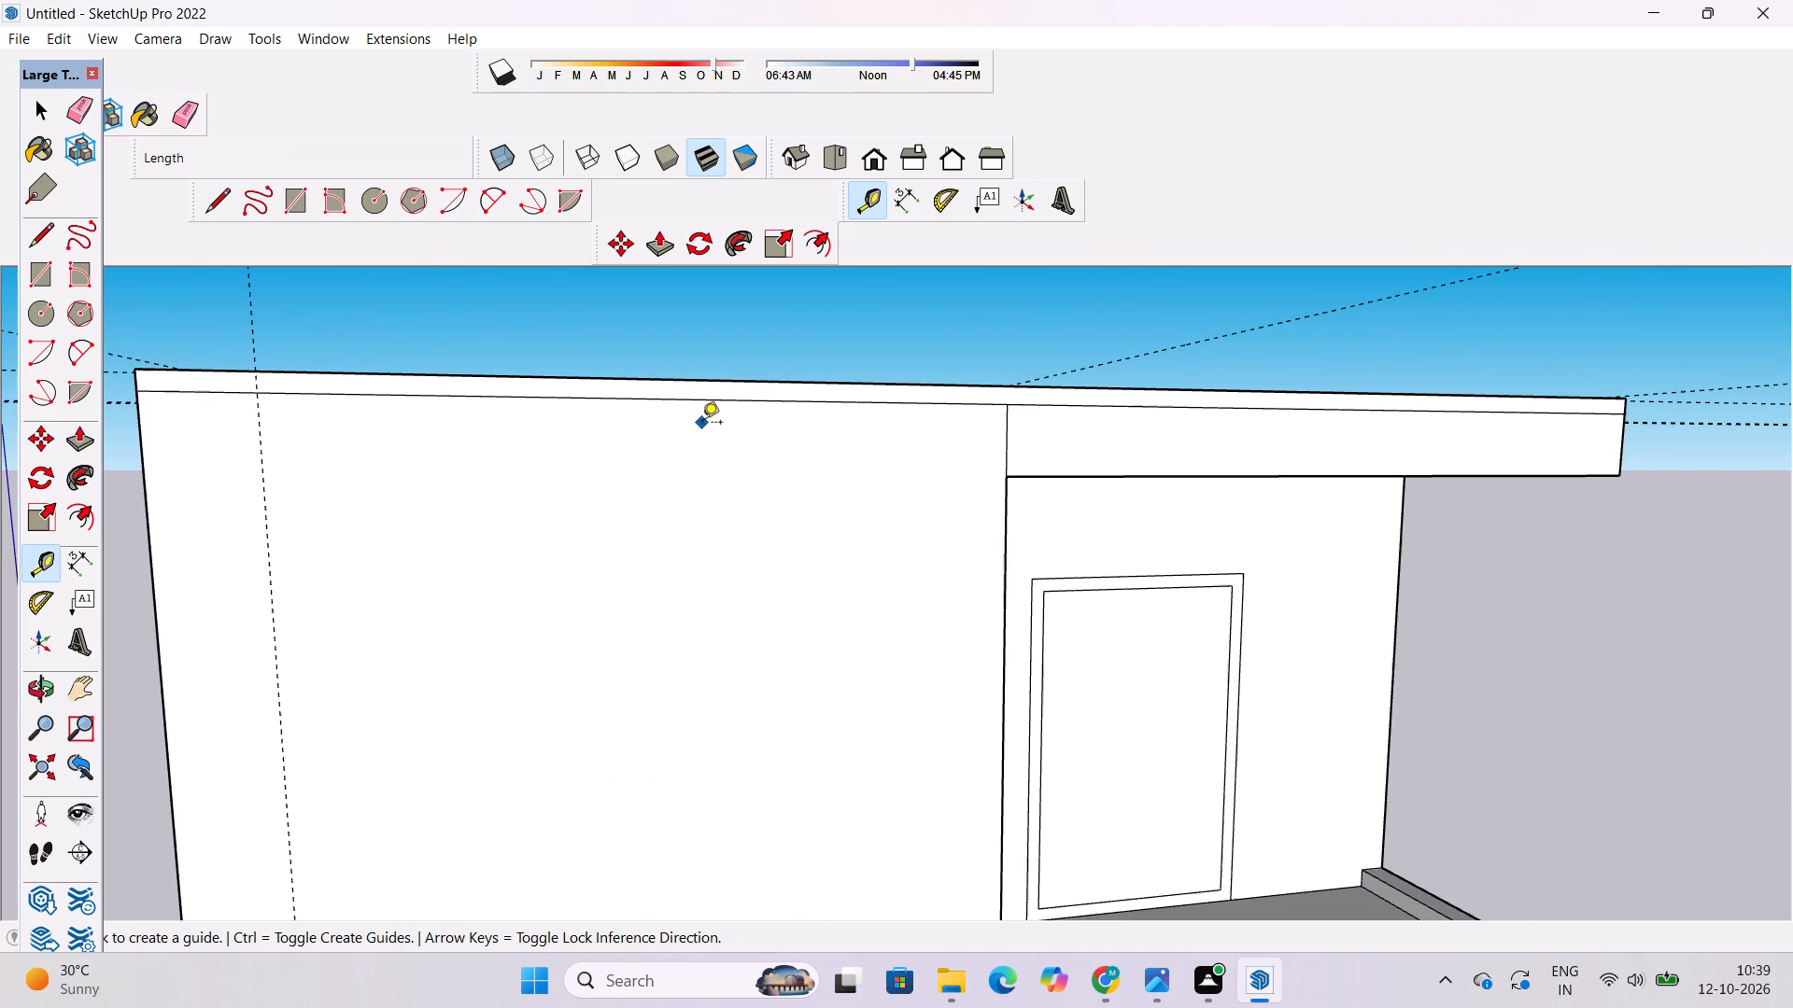
{"action": "left_click", "coordinate": [719, 381]}
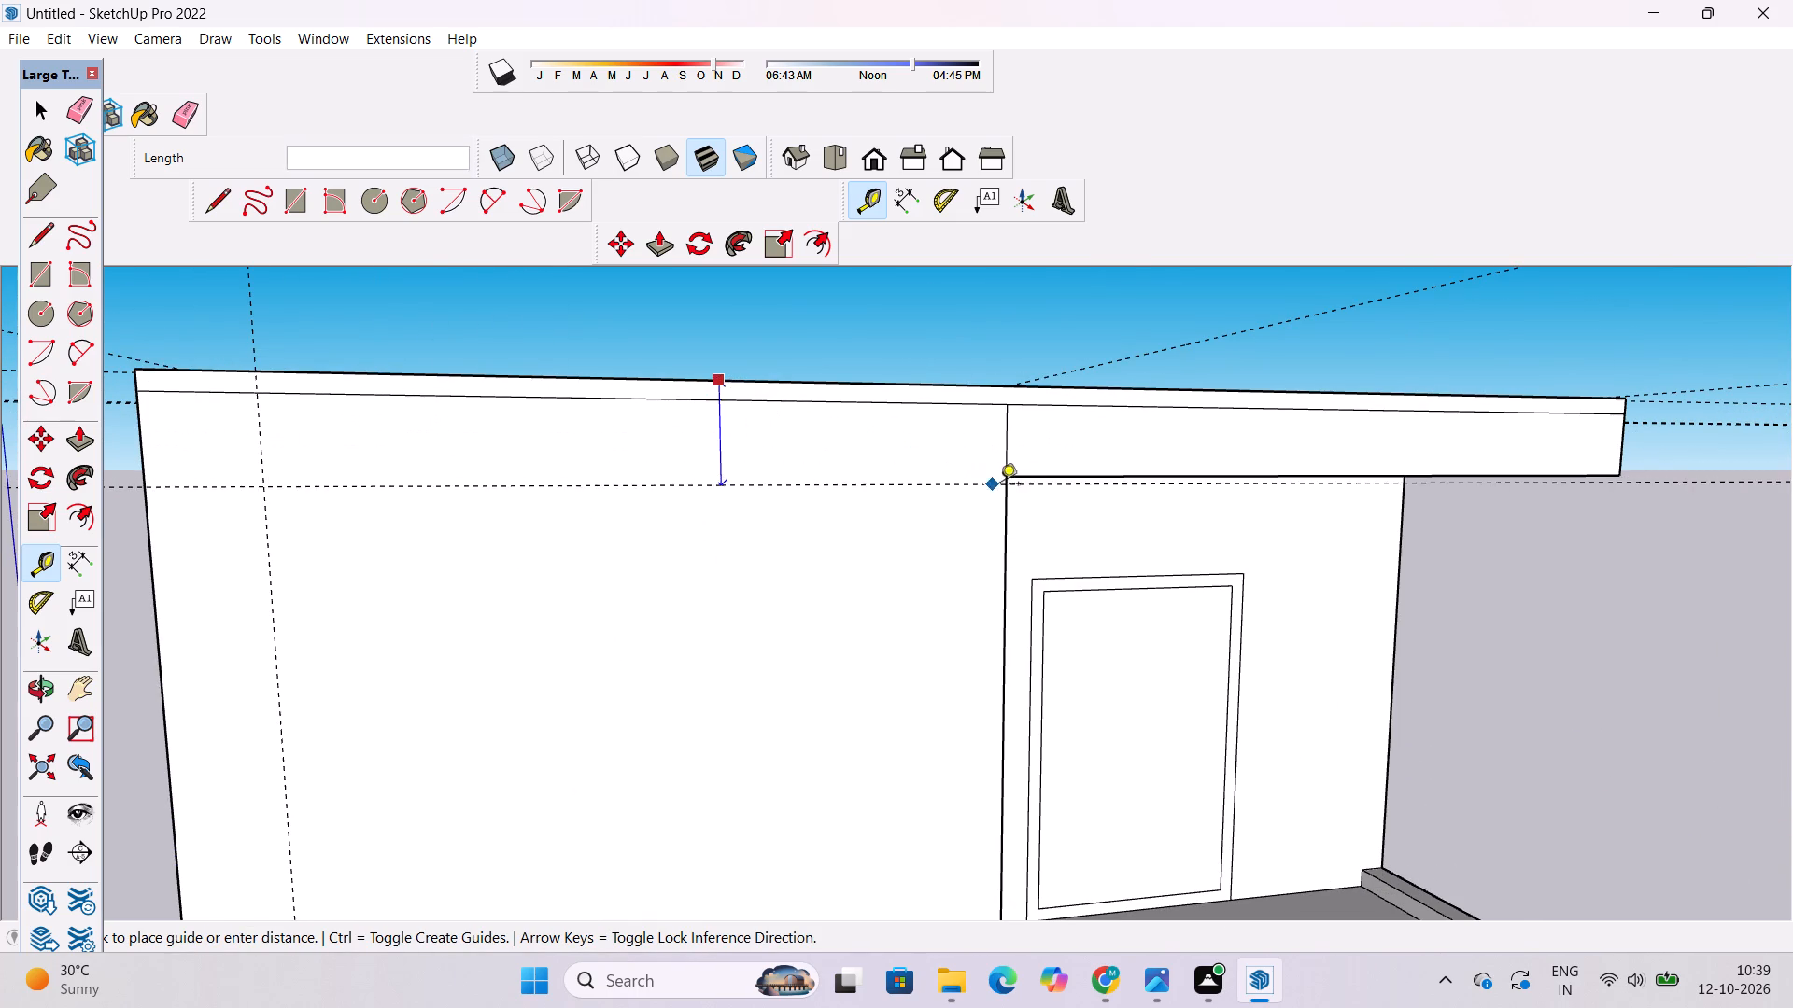
{"action": "left_click", "coordinate": [1006, 473]}
{"action": "scroll", "coordinate": [767, 416], "scroll_direction": "down", "scroll_amount": 12}
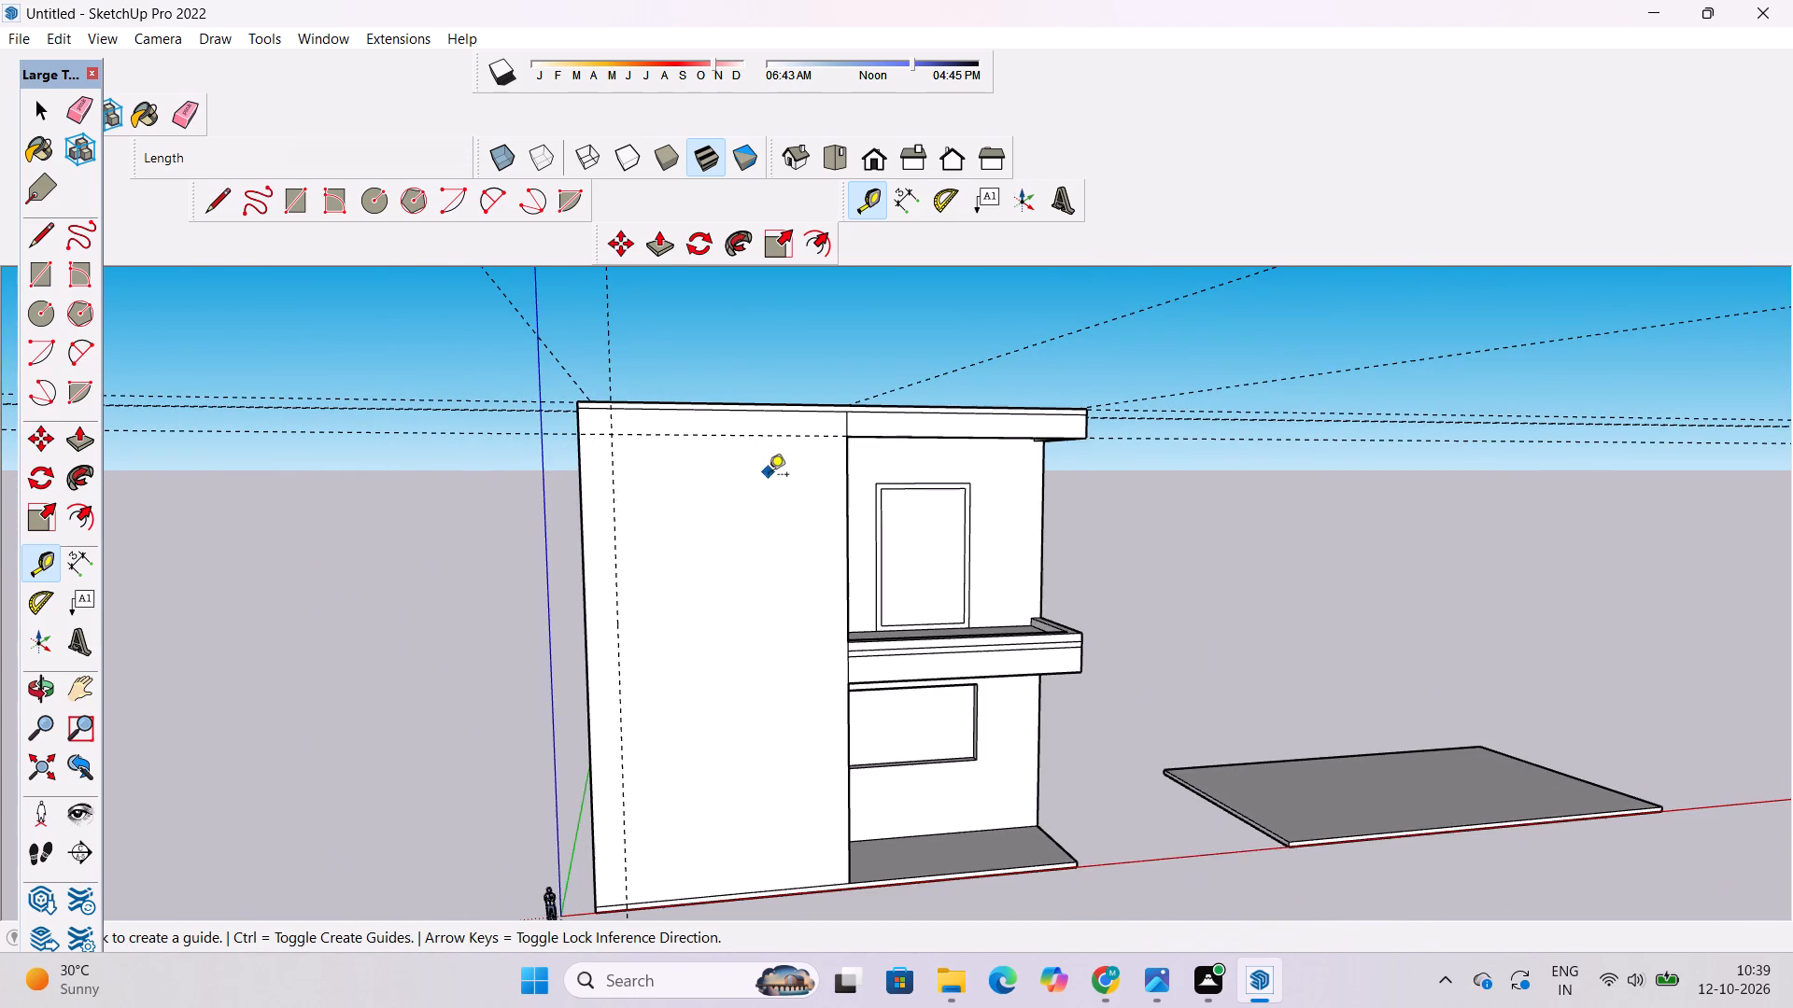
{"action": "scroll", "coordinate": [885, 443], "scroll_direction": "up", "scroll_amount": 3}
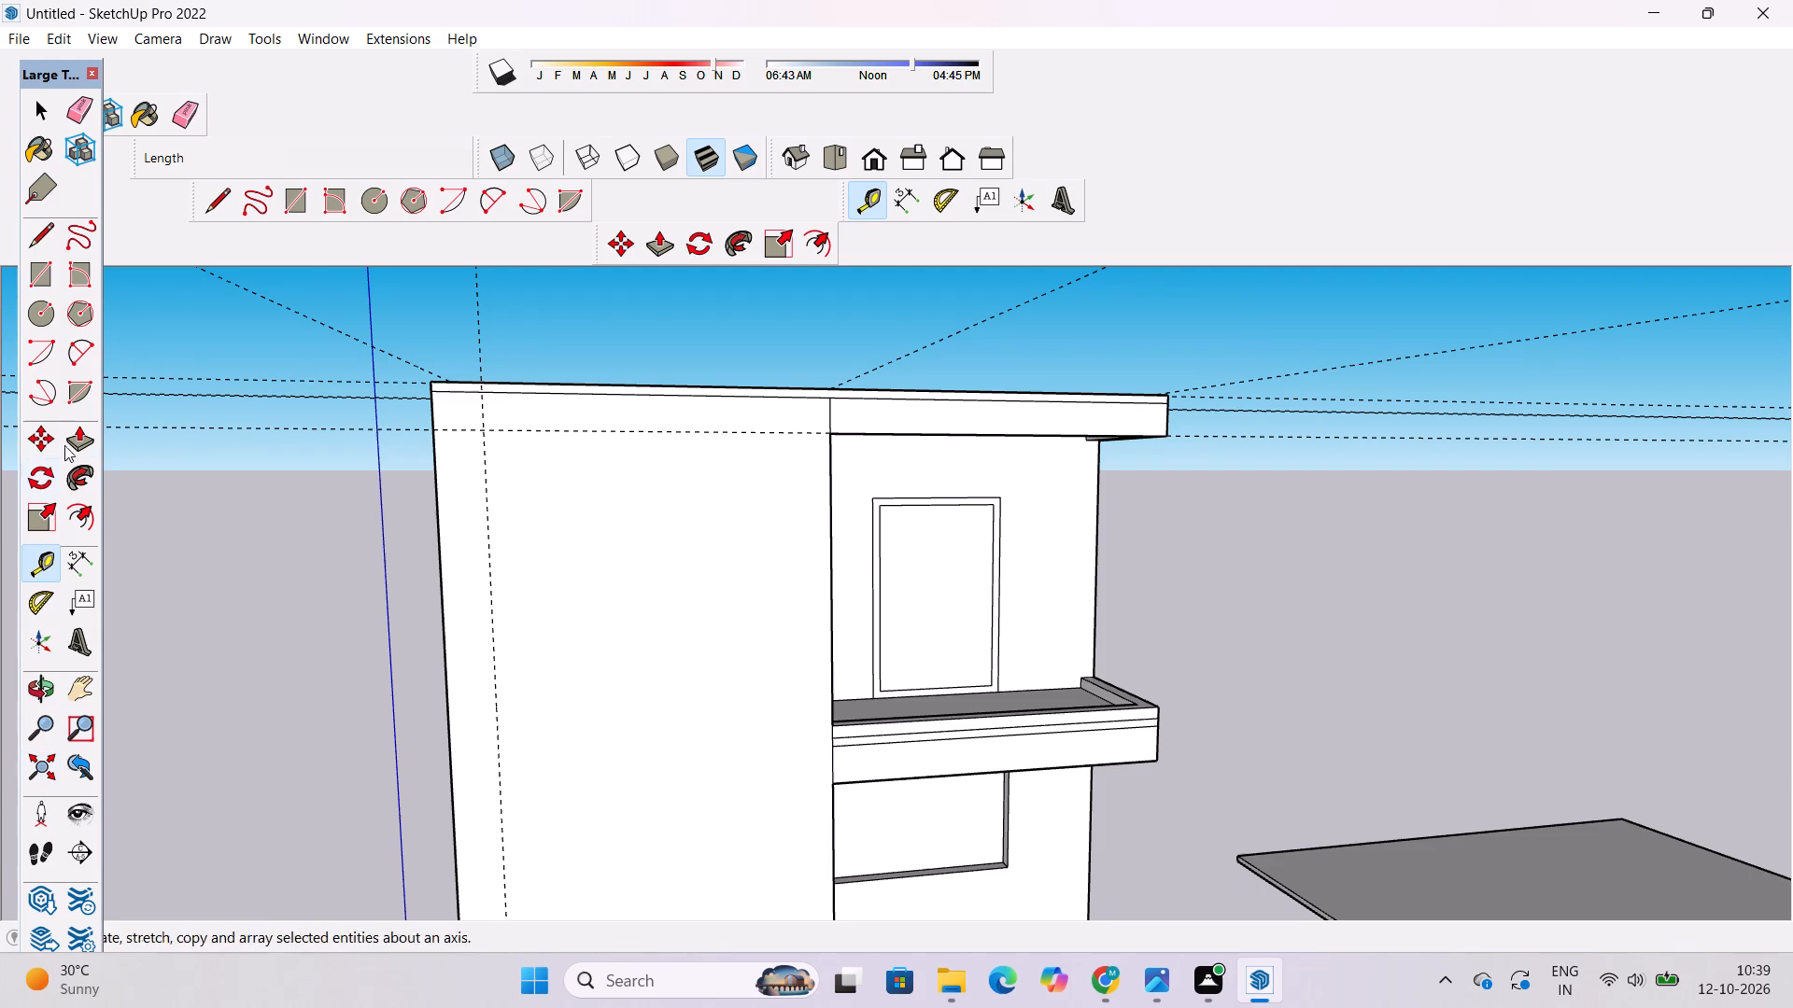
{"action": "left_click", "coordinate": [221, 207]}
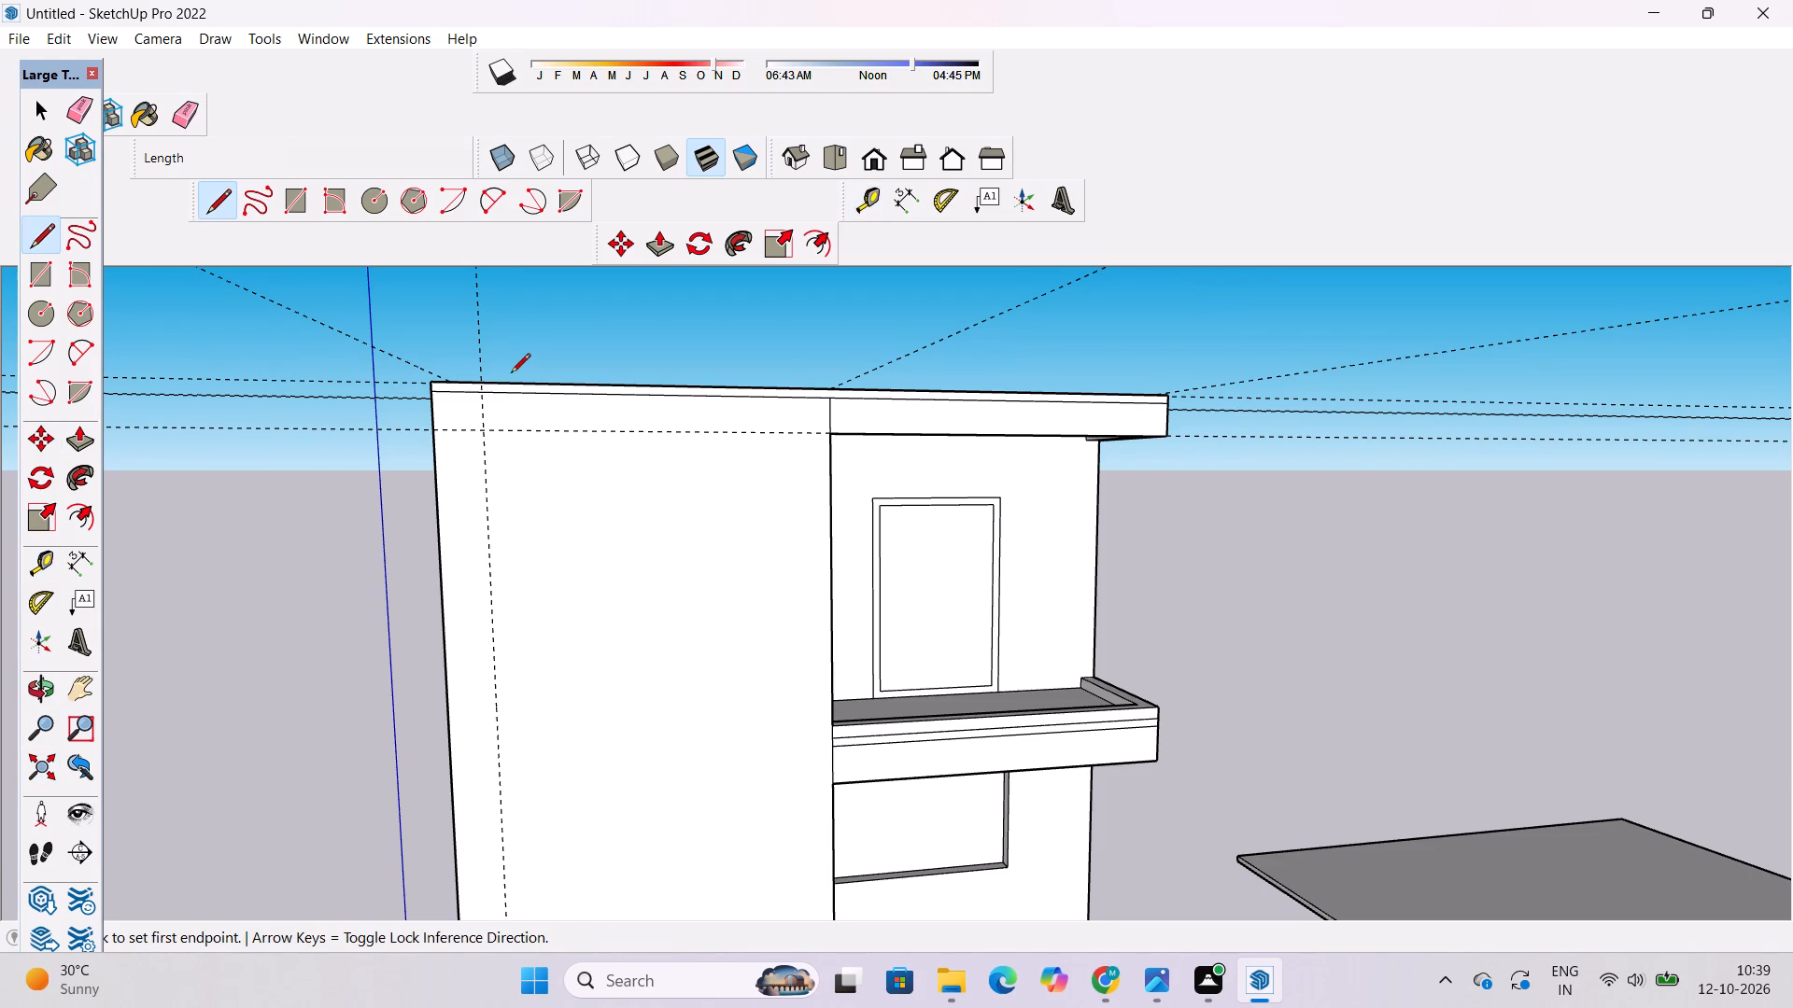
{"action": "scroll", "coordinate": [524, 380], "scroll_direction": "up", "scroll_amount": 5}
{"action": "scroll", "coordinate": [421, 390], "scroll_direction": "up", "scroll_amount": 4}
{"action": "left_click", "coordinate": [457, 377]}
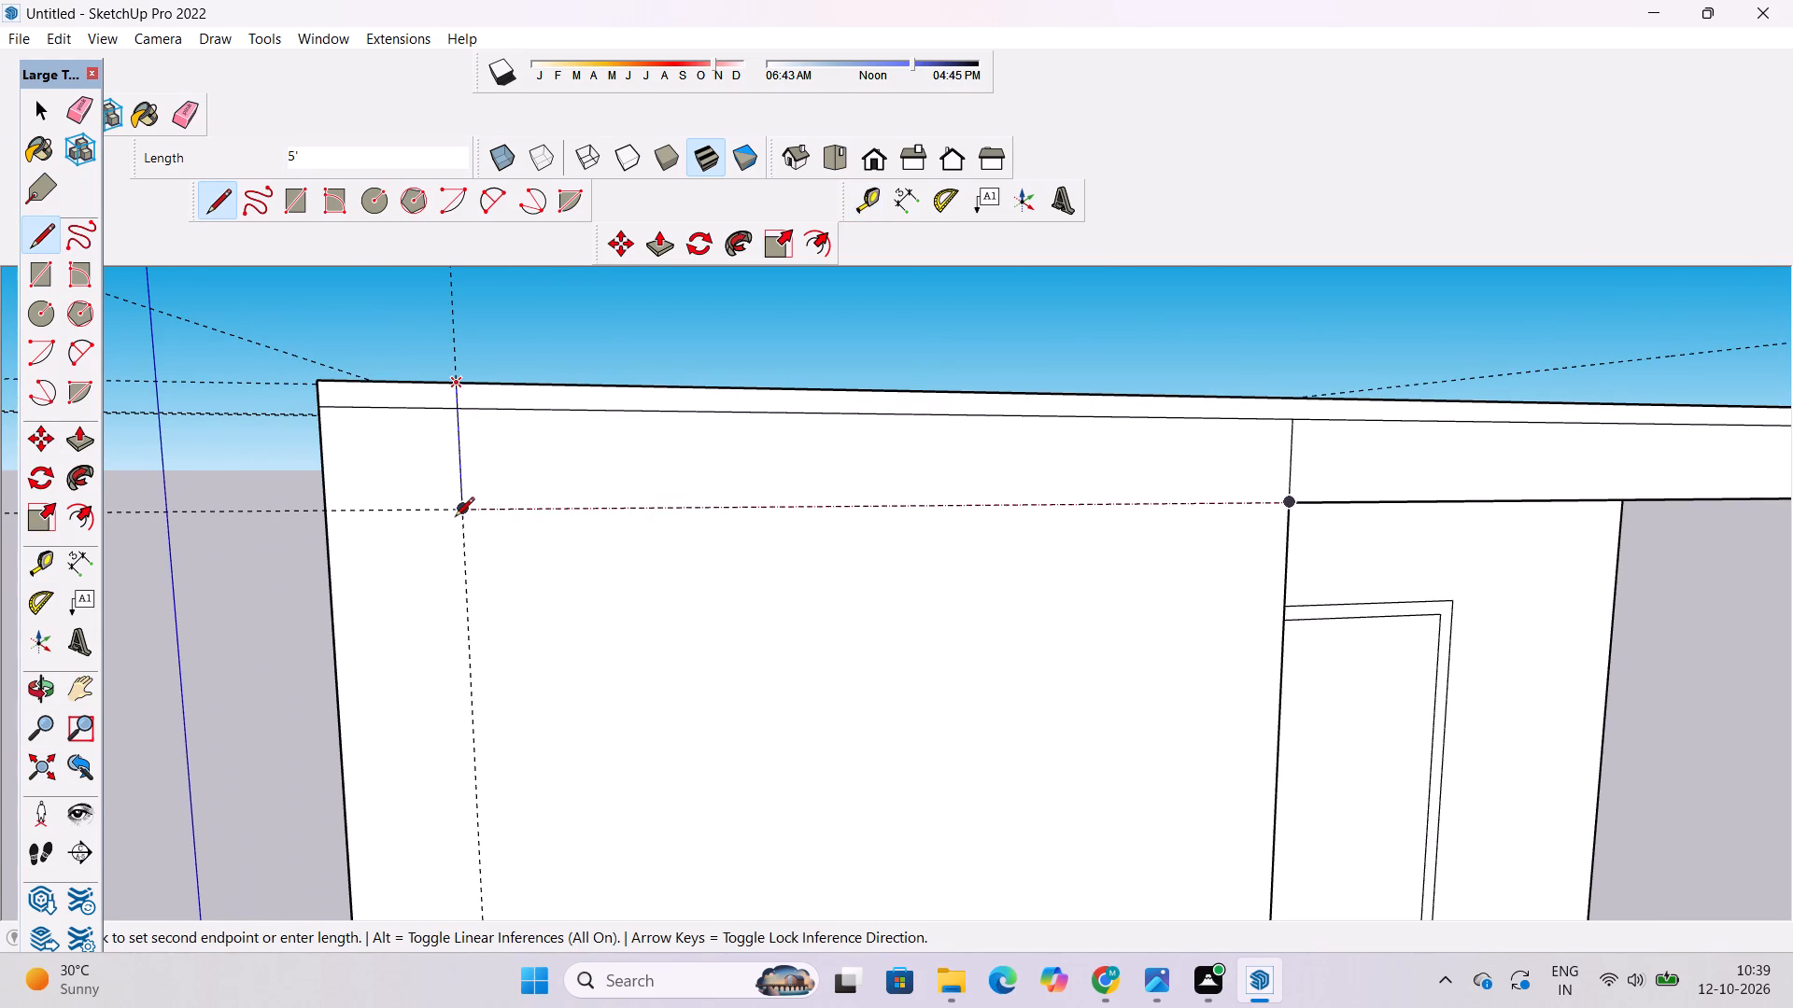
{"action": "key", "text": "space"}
Erase the short vertical seam on the front face between the balcony's roof beam and the blank wall.
{"action": "type", "text": "o"}
{"action": "scroll", "coordinate": [545, 482], "scroll_direction": "down", "scroll_amount": 11}
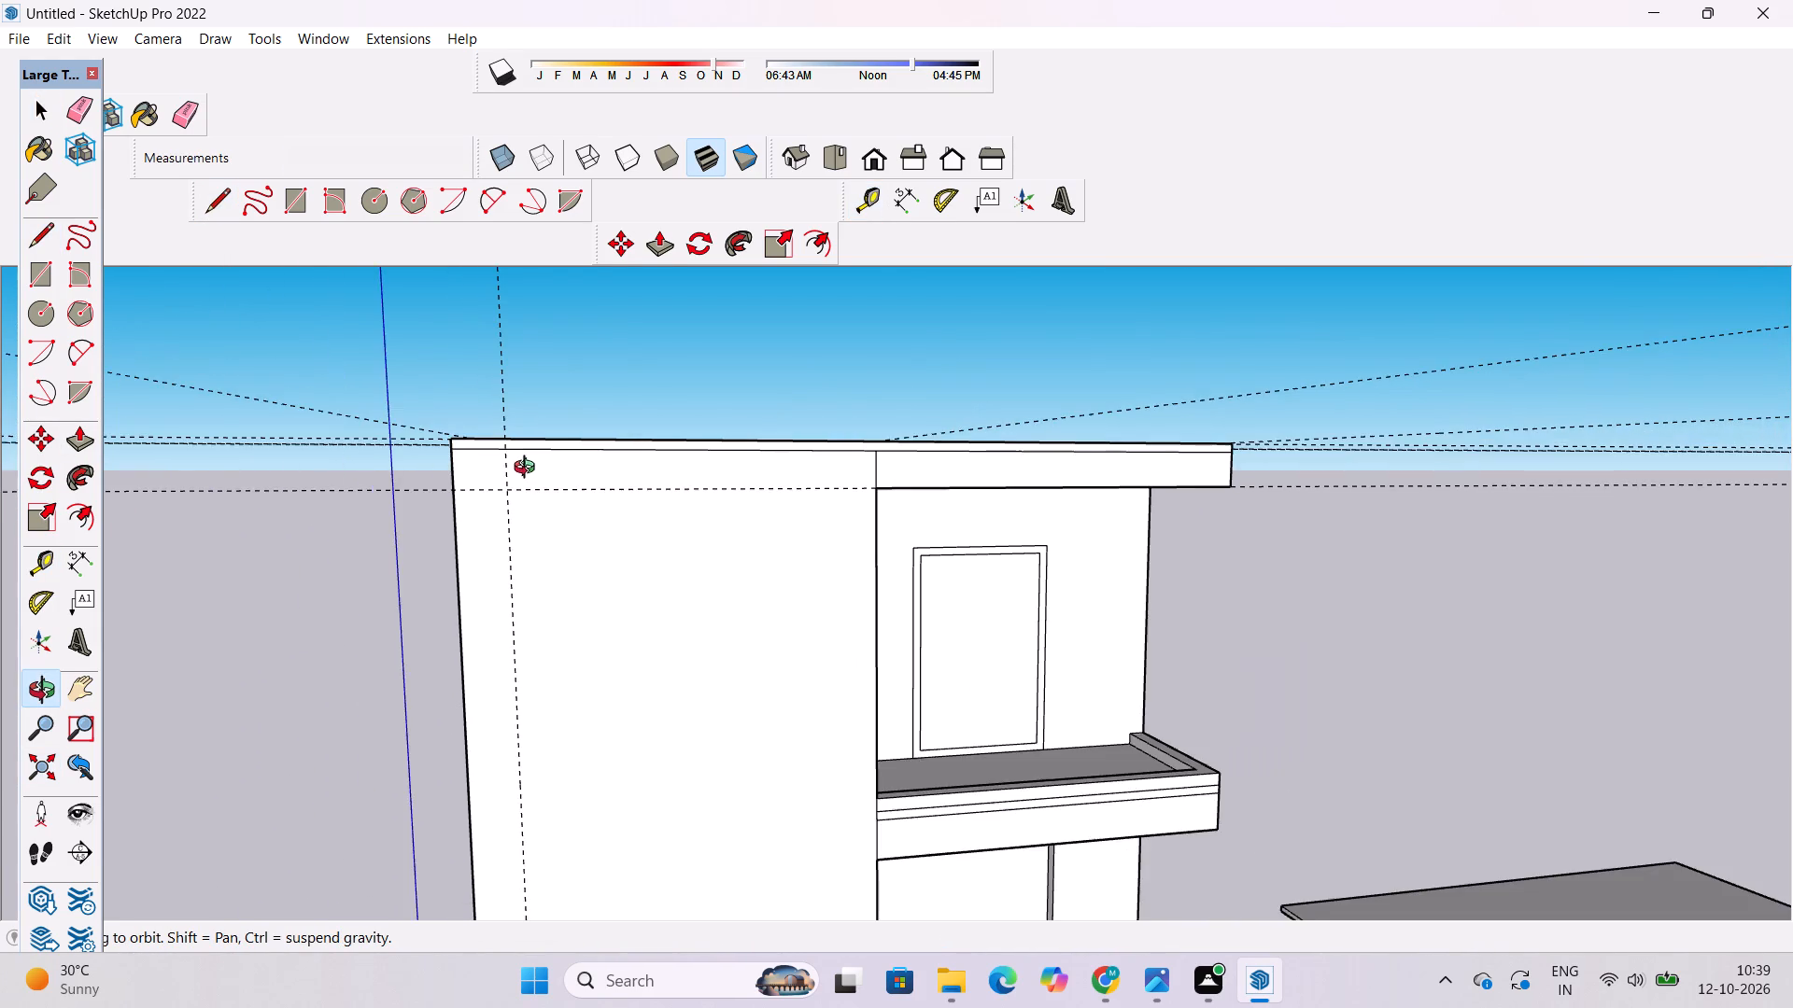
{"action": "left_click_drag", "start_coordinate": [563, 481], "coordinate": [529, 421], "text": "shift"}
{"action": "scroll", "coordinate": [528, 423], "scroll_direction": "down", "scroll_amount": 4}
{"action": "left_click_drag", "start_coordinate": [584, 443], "coordinate": [528, 448]}
{"action": "left_click_drag", "start_coordinate": [525, 456], "coordinate": [536, 431], "text": "shift"}
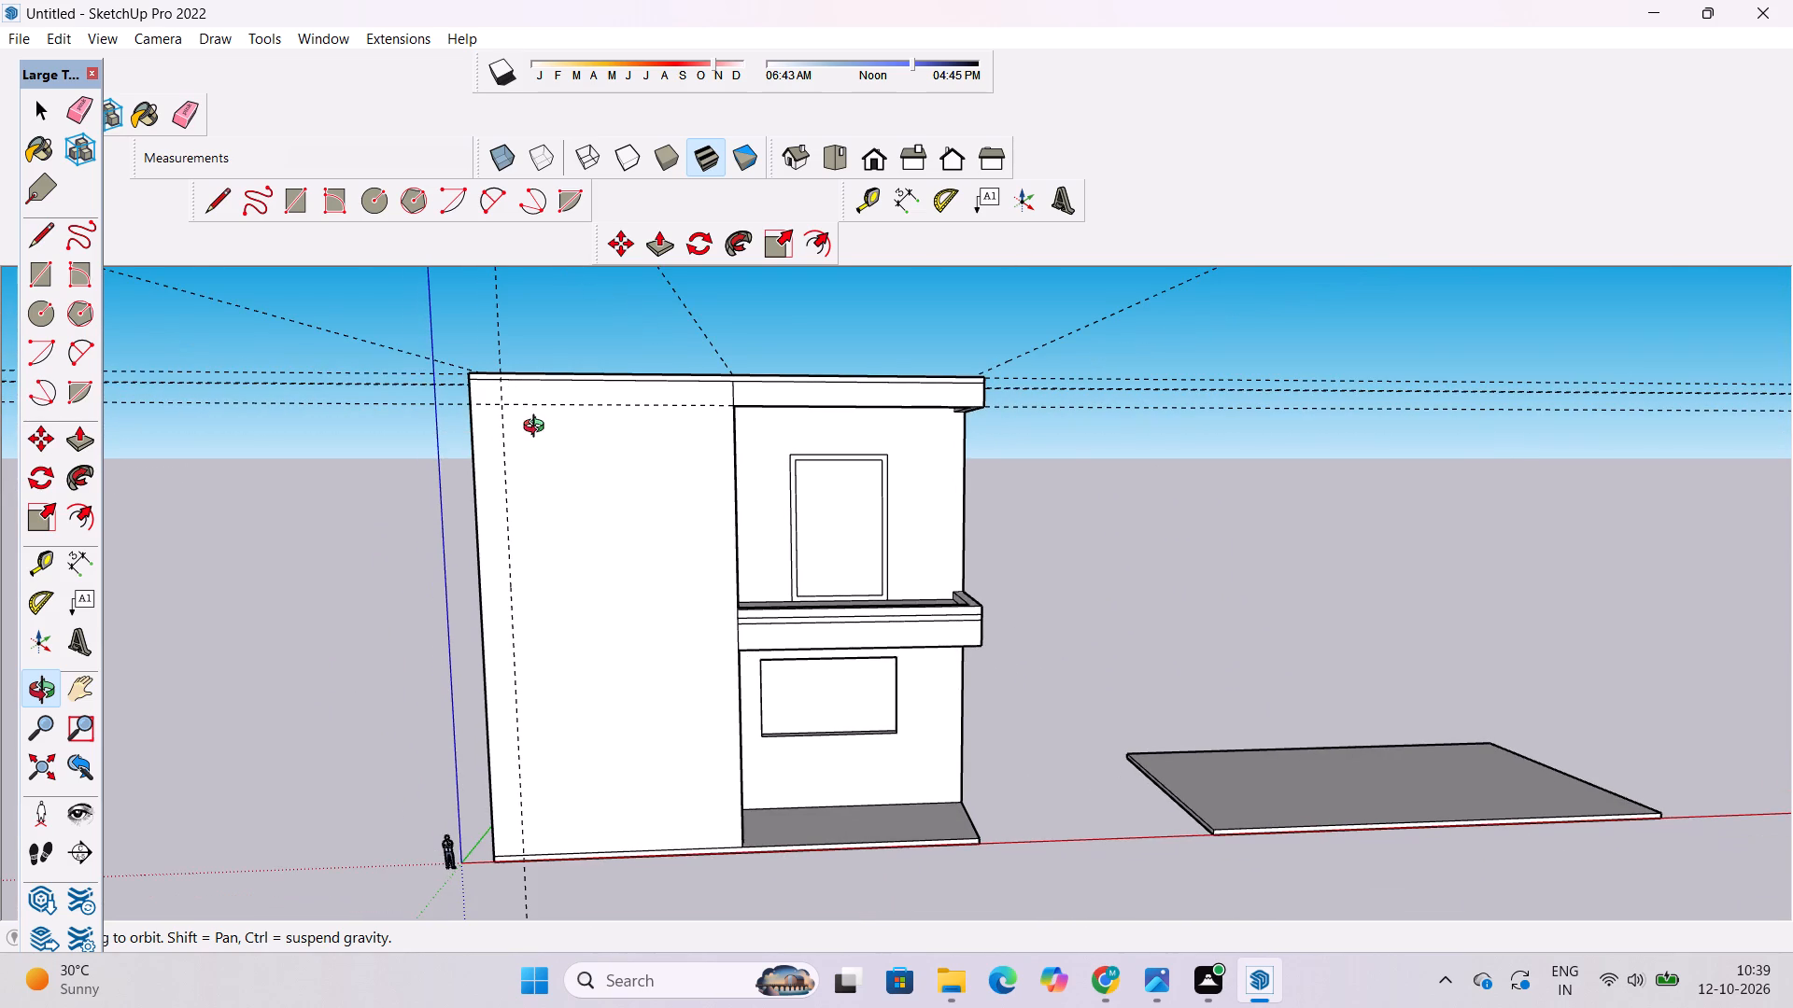
{"action": "scroll", "coordinate": [536, 413], "scroll_direction": "down", "scroll_amount": 2}
{"action": "left_click_drag", "start_coordinate": [543, 469], "coordinate": [524, 490]}
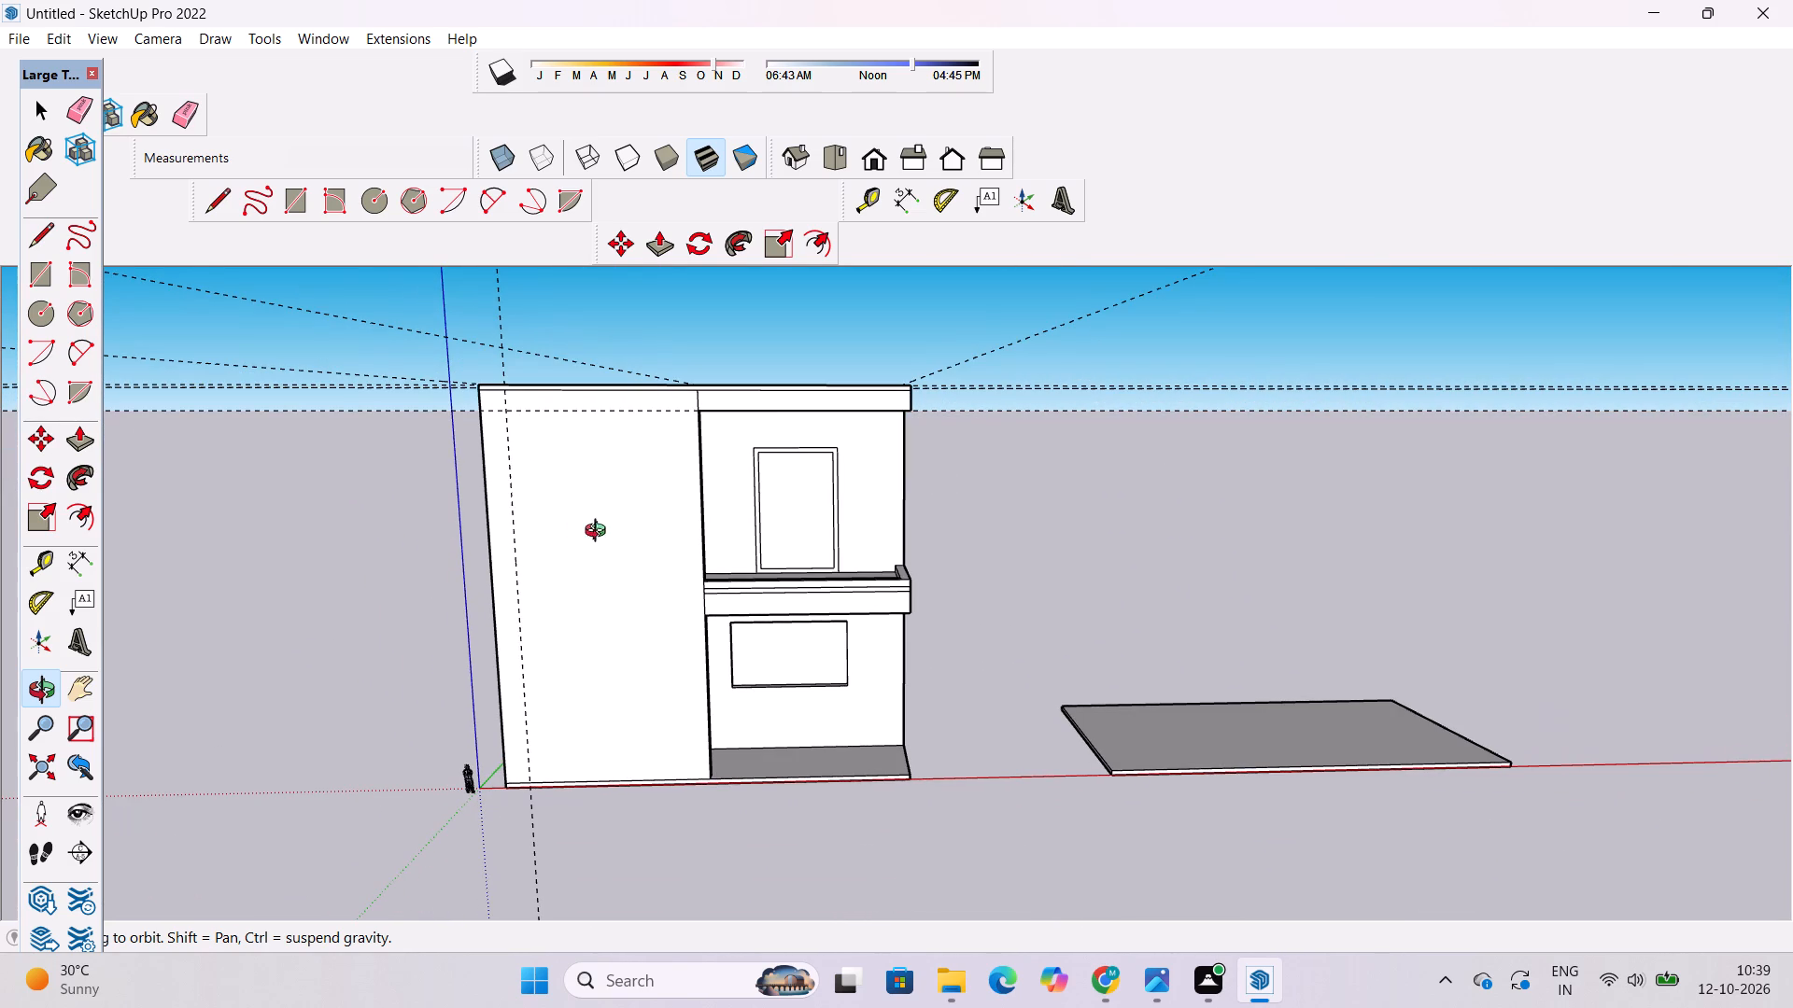
{"action": "scroll", "coordinate": [811, 450], "scroll_direction": "up", "scroll_amount": 9}
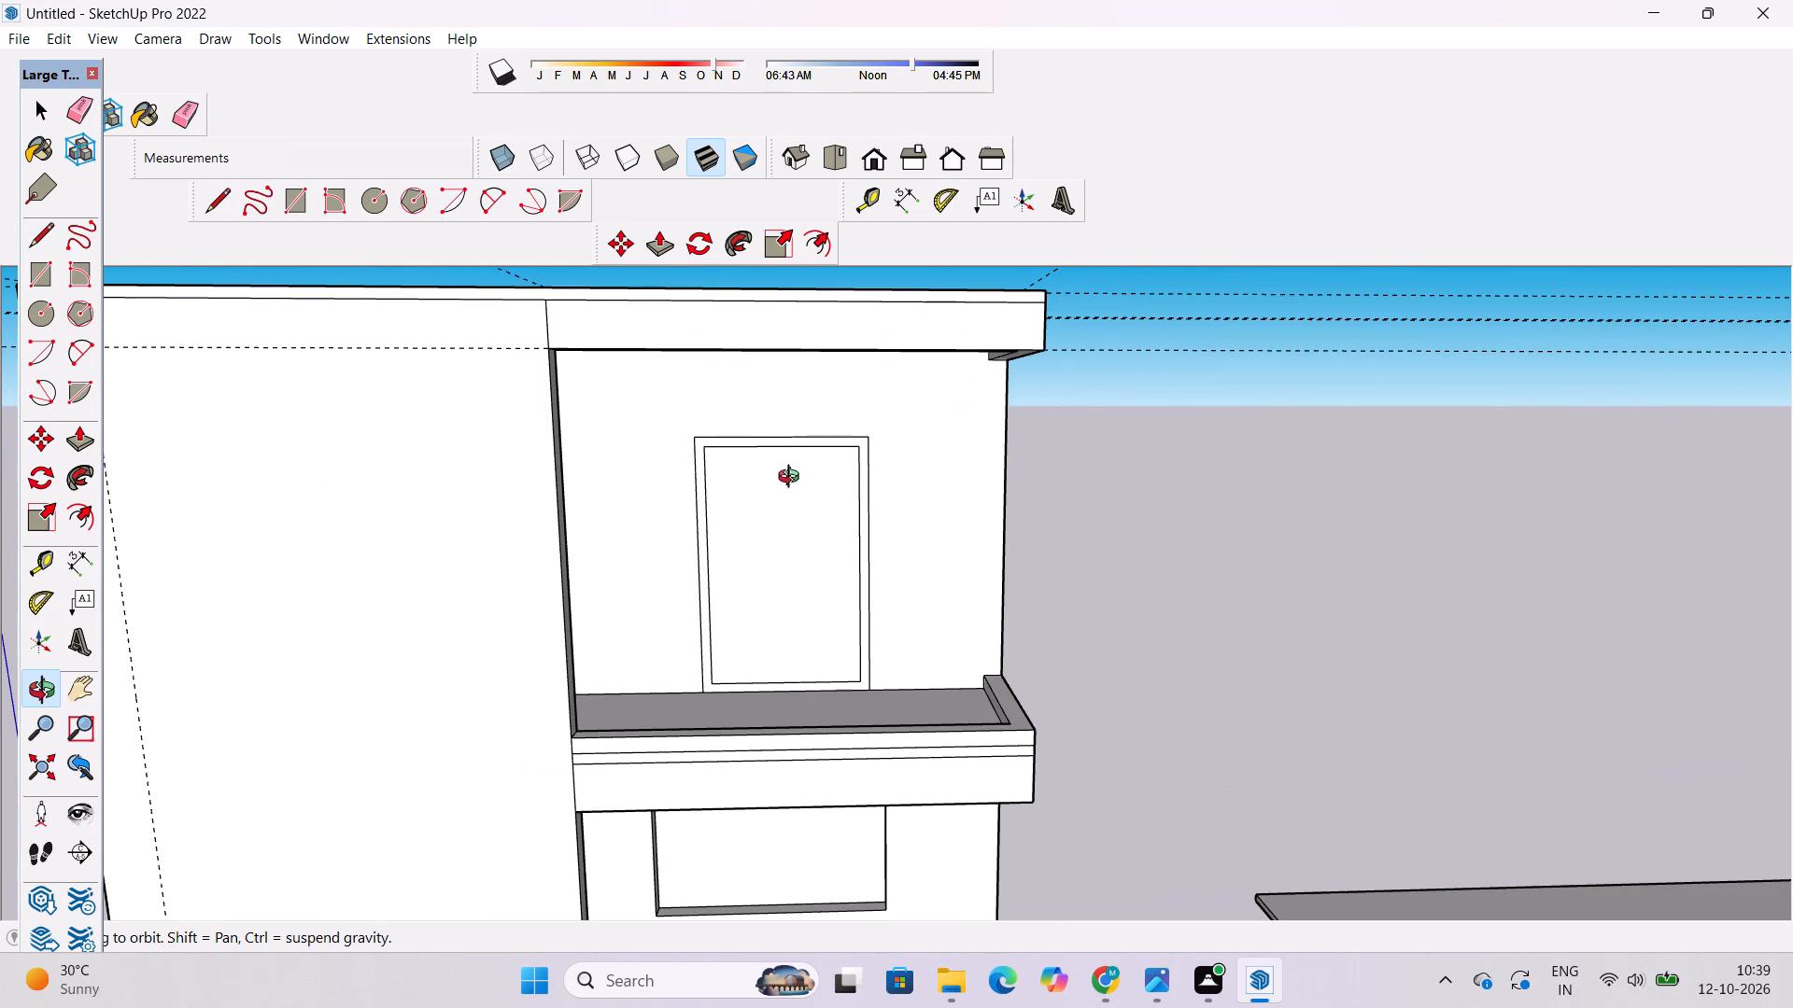
{"action": "left_click_drag", "start_coordinate": [816, 448], "coordinate": [822, 582], "text": "shift"}
{"action": "scroll", "coordinate": [811, 571], "scroll_direction": "down", "scroll_amount": 4}
{"action": "left_click_drag", "start_coordinate": [665, 563], "coordinate": [688, 623], "text": "shift"}
{"action": "scroll", "coordinate": [642, 553], "scroll_direction": "up", "scroll_amount": 10}
{"action": "left_click_drag", "start_coordinate": [749, 616], "coordinate": [596, 615]}
{"action": "left_click_drag", "start_coordinate": [552, 614], "coordinate": [595, 560], "text": "shift"}
{"action": "left_click_drag", "start_coordinate": [595, 560], "coordinate": [537, 566]}
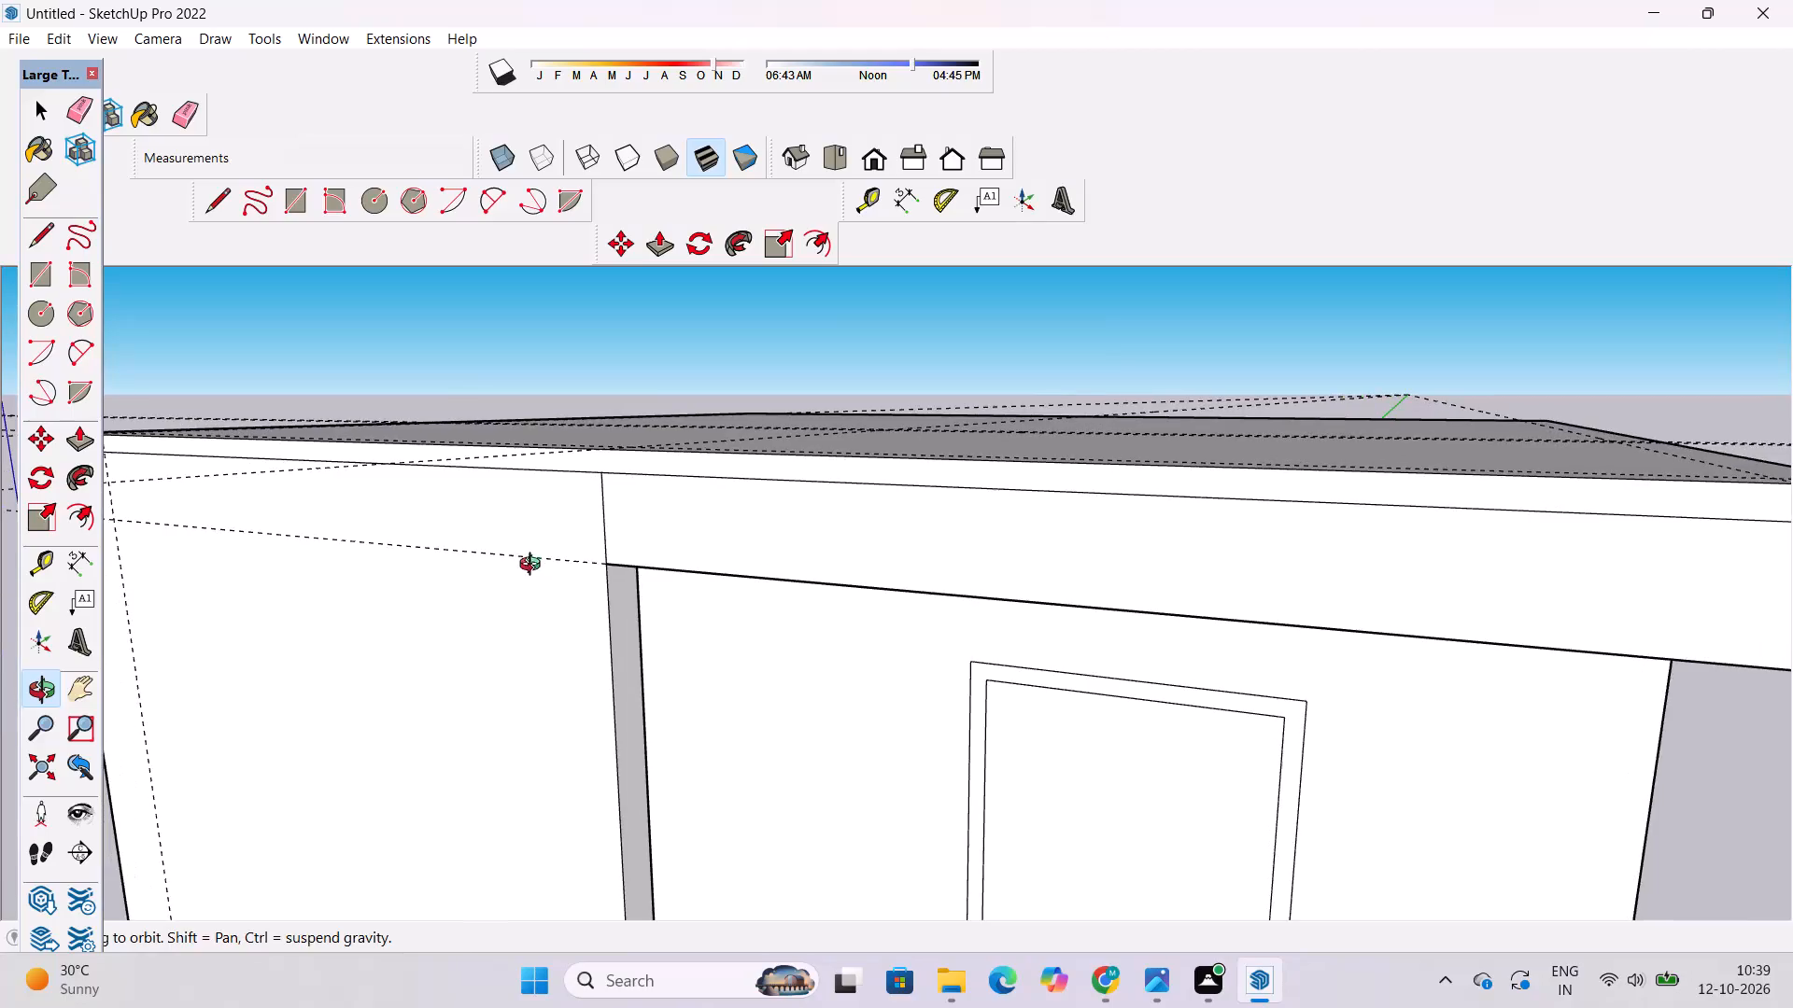
{"action": "key", "text": "e"}
{"action": "scroll", "coordinate": [570, 569], "scroll_direction": "up", "scroll_amount": 5}
{"action": "left_click_drag", "start_coordinate": [657, 475], "coordinate": [598, 509]}
Erase the matching short vertical seam on the inner side of the roof beam where it meets the wall.
{"action": "key", "text": "space"}
{"action": "key", "text": "o"}
{"action": "left_click_drag", "start_coordinate": [717, 607], "coordinate": [431, 483]}
{"action": "left_click_drag", "start_coordinate": [427, 427], "coordinate": [400, 456]}
{"action": "scroll", "coordinate": [365, 422], "scroll_direction": "up", "scroll_amount": 1}
{"action": "left_click", "coordinate": [190, 120]}
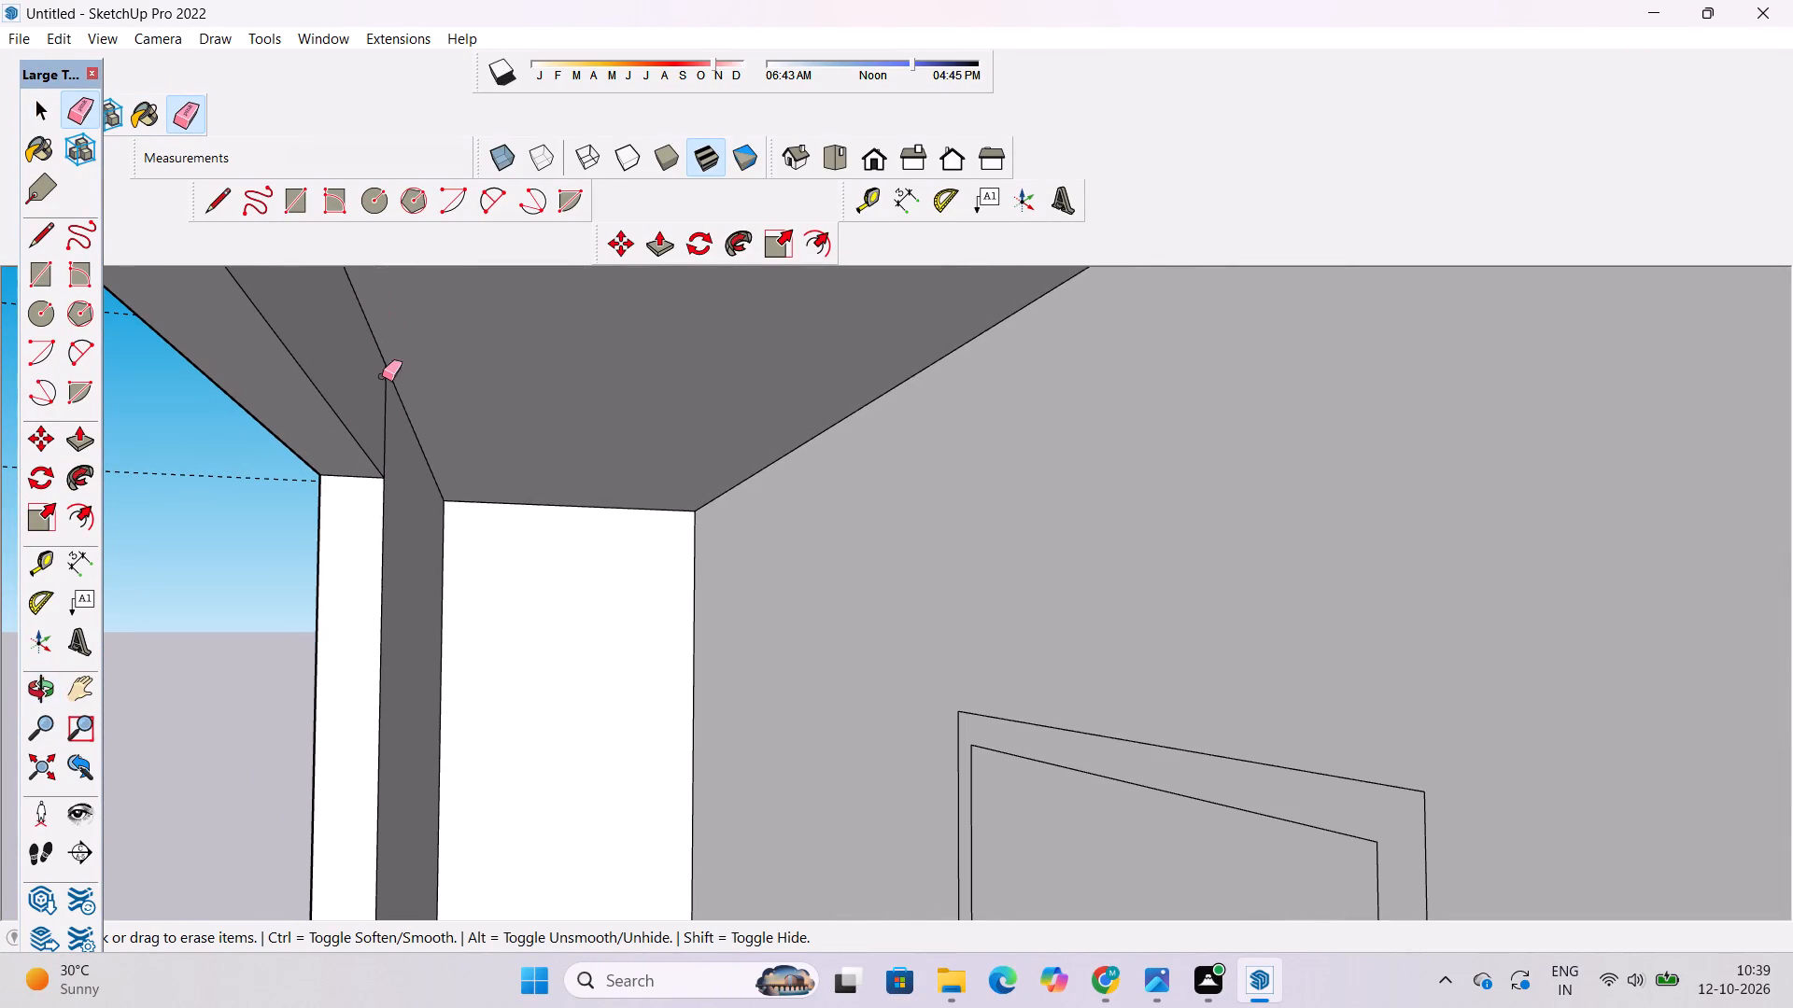
{"action": "left_click", "coordinate": [387, 424]}
{"action": "key", "text": "space"}
Draw a 78' vertical line along the guide, from the front wall's base up to the horizontal guide.
{"action": "key", "text": "o"}
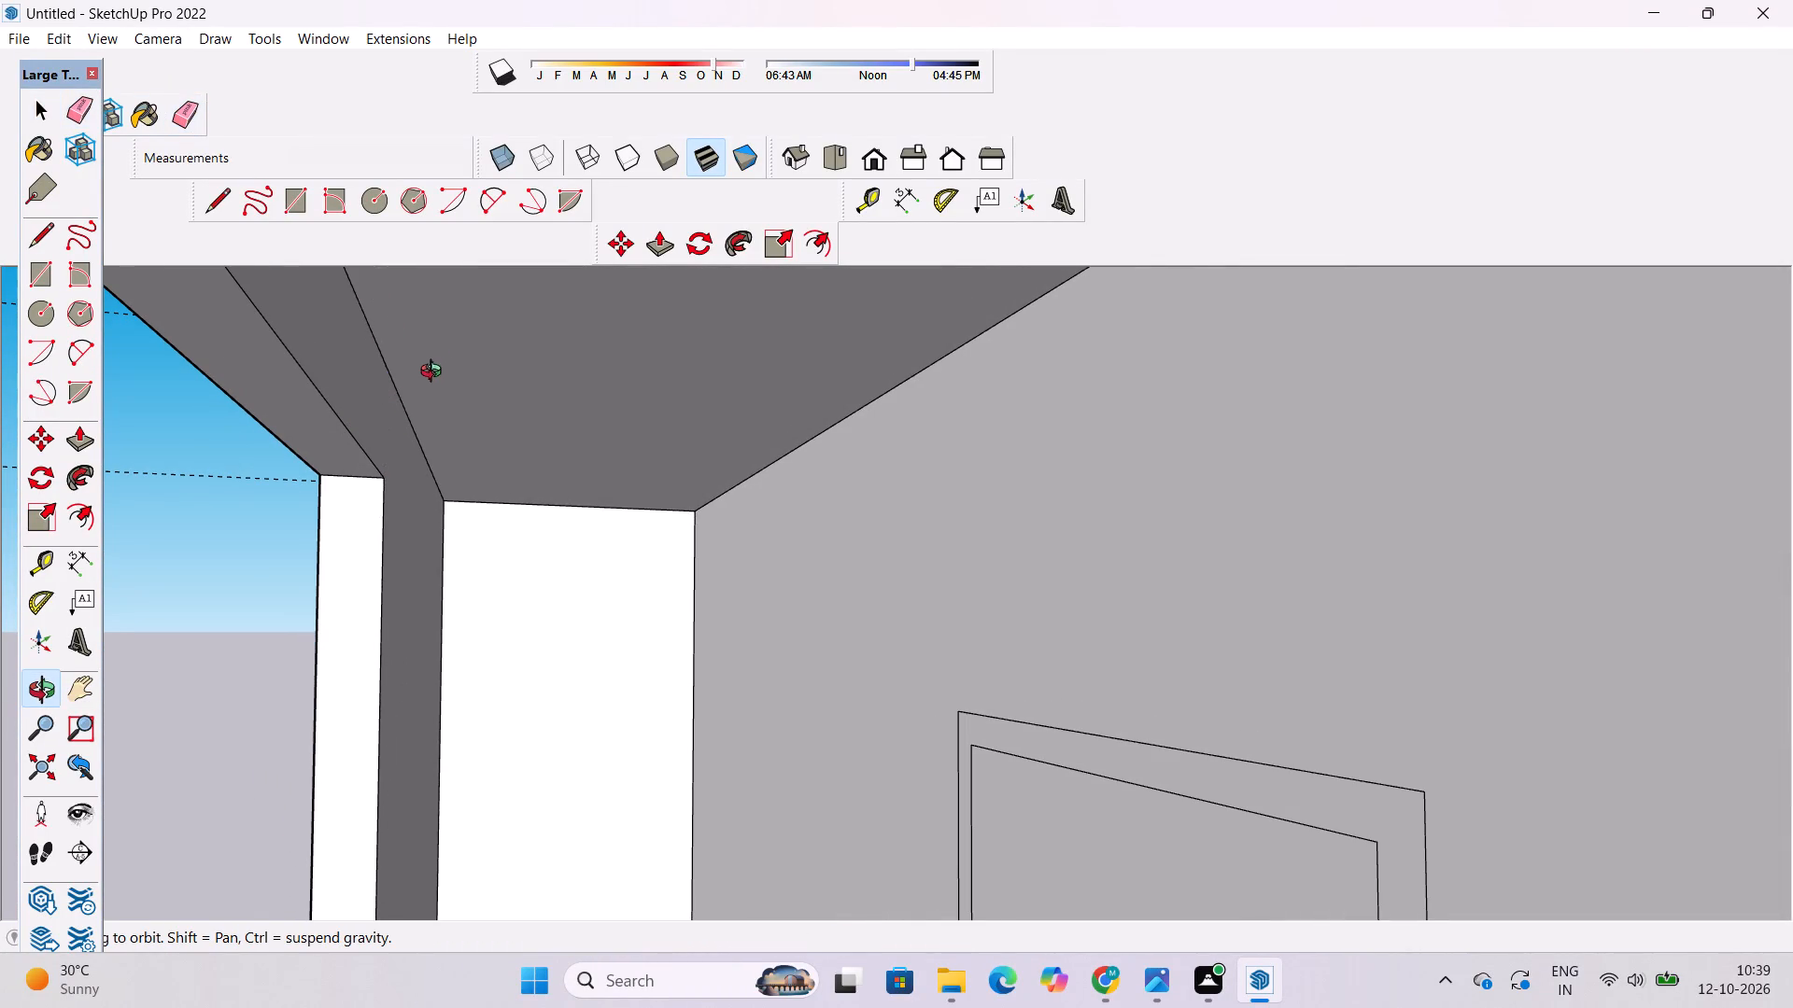
{"action": "scroll", "coordinate": [445, 366], "scroll_direction": "down", "scroll_amount": 8}
{"action": "left_click_drag", "start_coordinate": [332, 446], "coordinate": [649, 445]}
{"action": "scroll", "coordinate": [674, 426], "scroll_direction": "down", "scroll_amount": 5}
{"action": "left_click_drag", "start_coordinate": [605, 477], "coordinate": [653, 567]}
{"action": "left_click_drag", "start_coordinate": [535, 601], "coordinate": [681, 671]}
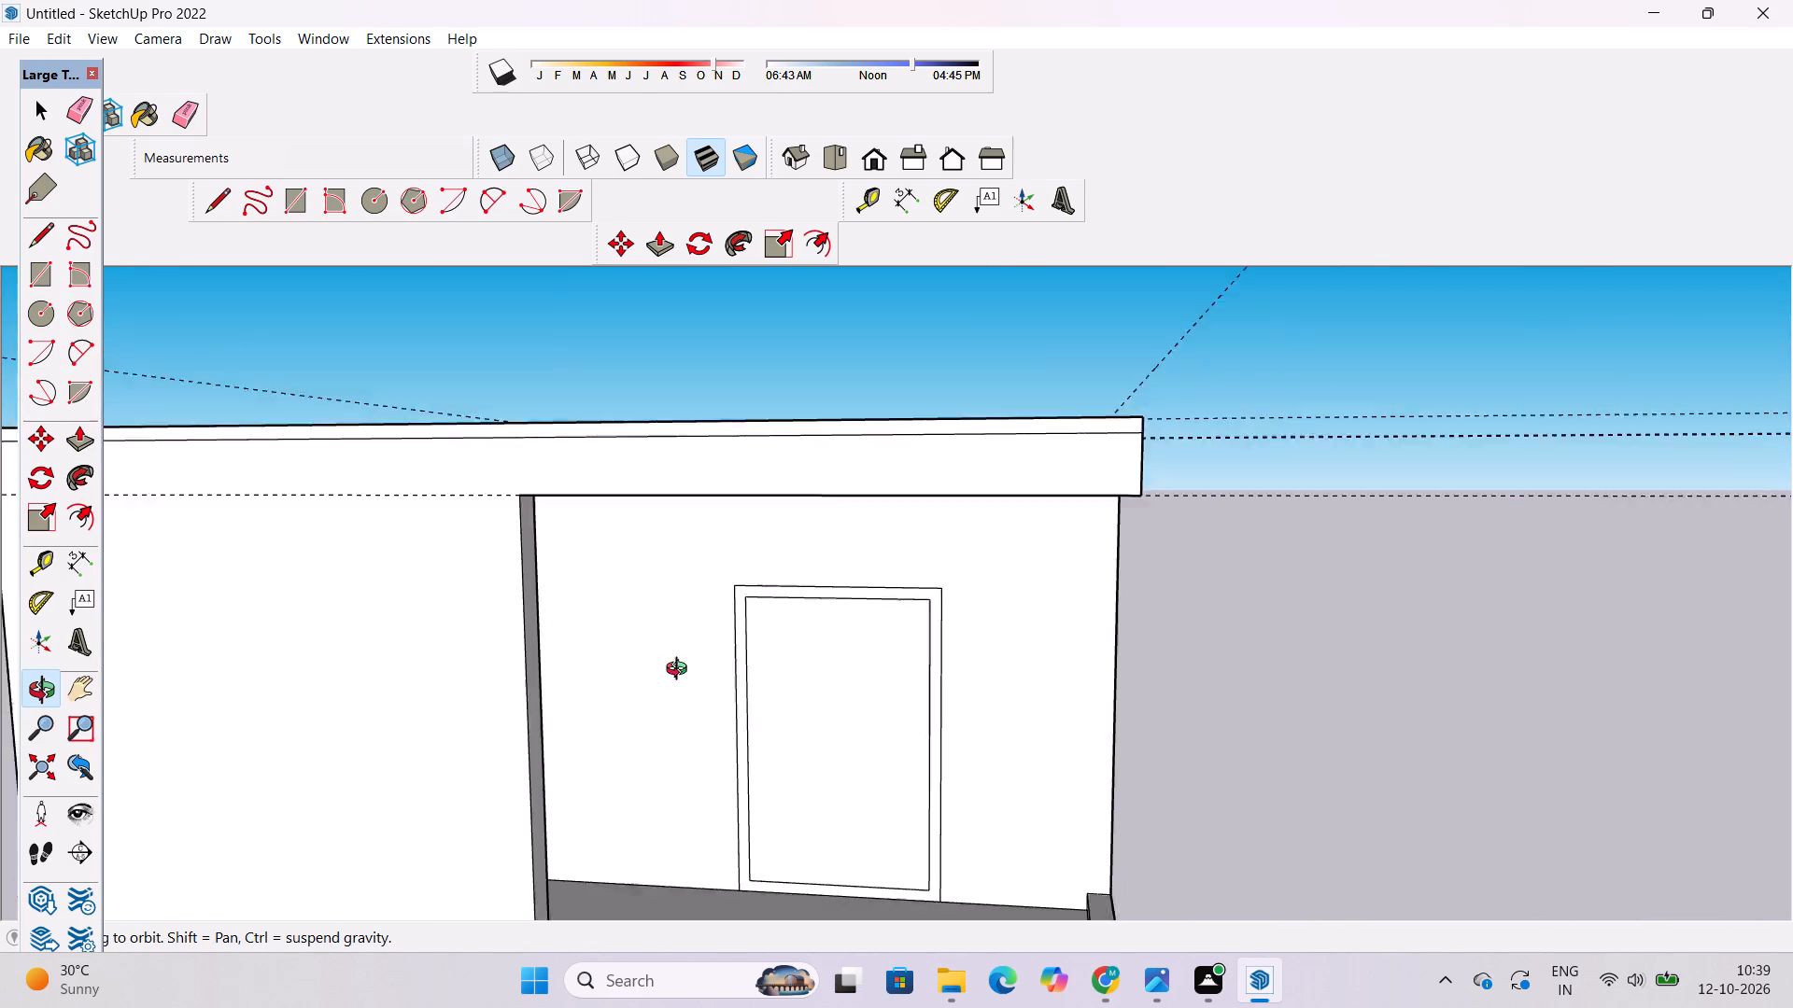
{"action": "left_click_drag", "start_coordinate": [681, 671], "coordinate": [685, 673]}
{"action": "left_click_drag", "start_coordinate": [684, 673], "coordinate": [681, 539], "text": "shift"}
{"action": "left_click_drag", "start_coordinate": [637, 567], "coordinate": [788, 602]}
{"action": "scroll", "coordinate": [737, 543], "scroll_direction": "down", "scroll_amount": 6}
{"action": "left_click_drag", "start_coordinate": [658, 586], "coordinate": [674, 503], "text": "shift"}
{"action": "left_click_drag", "start_coordinate": [658, 522], "coordinate": [633, 485]}
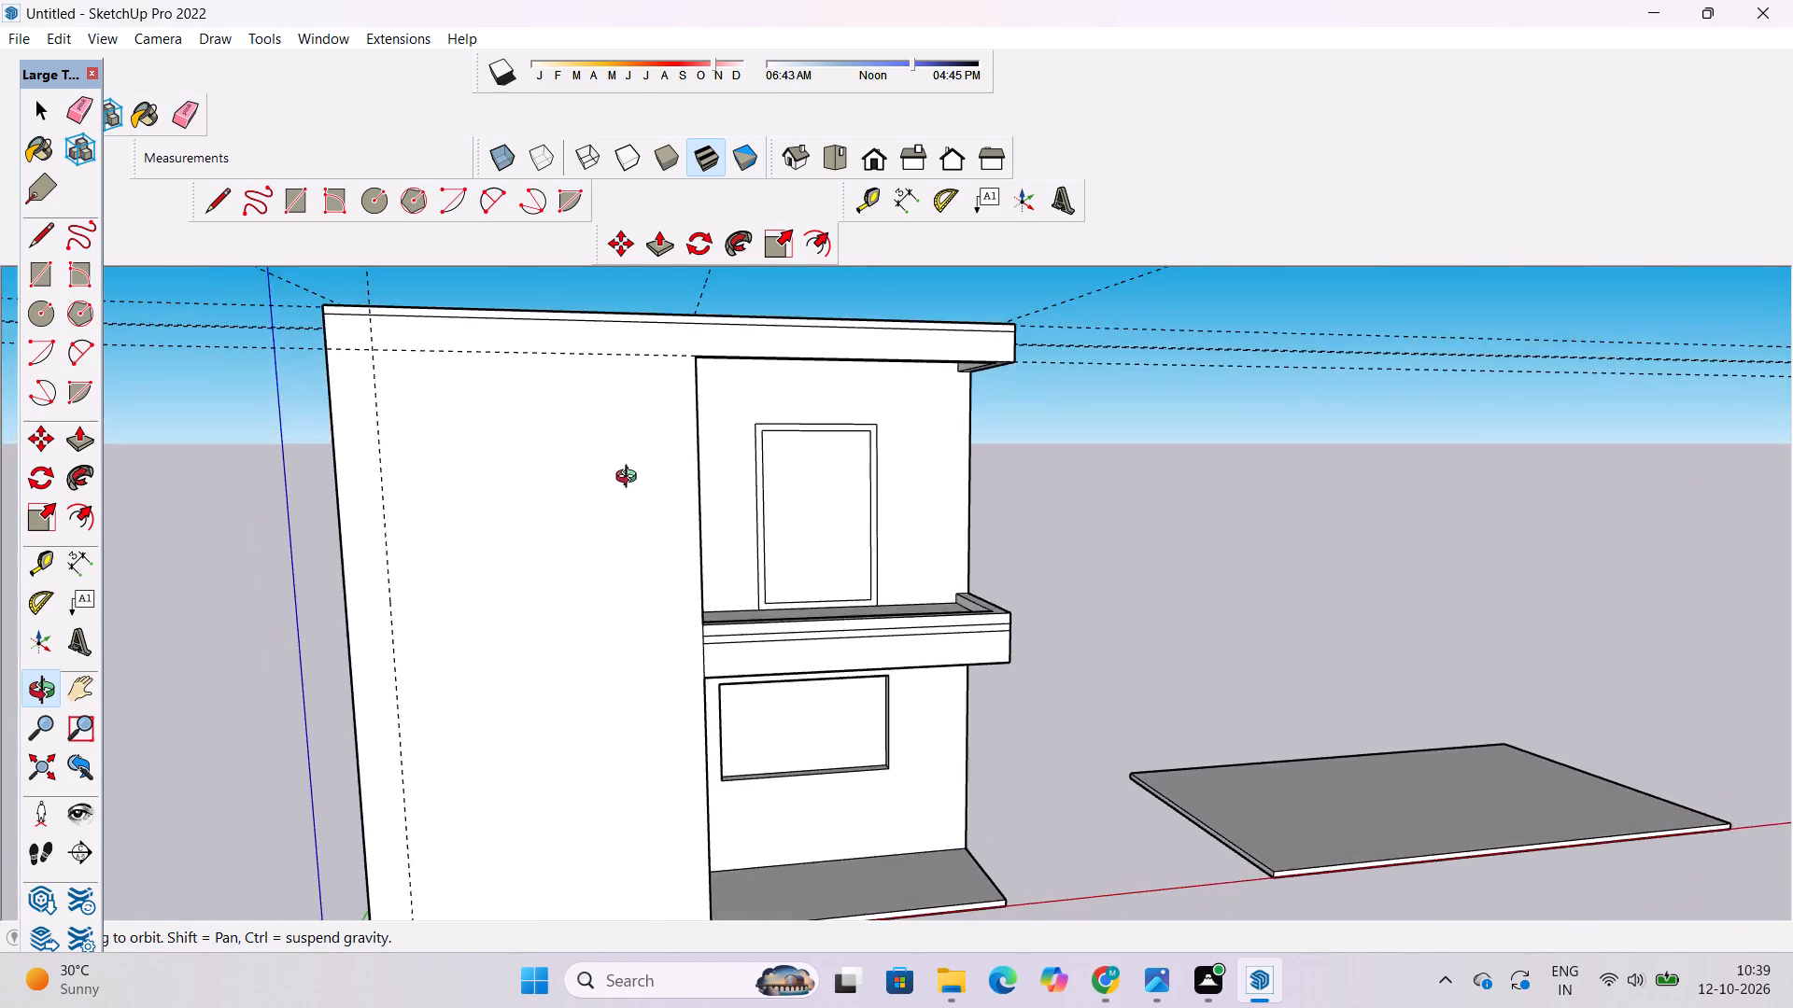
{"action": "scroll", "coordinate": [628, 477], "scroll_direction": "down", "scroll_amount": 4}
{"action": "left_click_drag", "start_coordinate": [576, 624], "coordinate": [558, 650]}
{"action": "scroll", "coordinate": [523, 680], "scroll_direction": "up", "scroll_amount": 3}
{"action": "left_click", "coordinate": [523, 680], "text": "shift"}
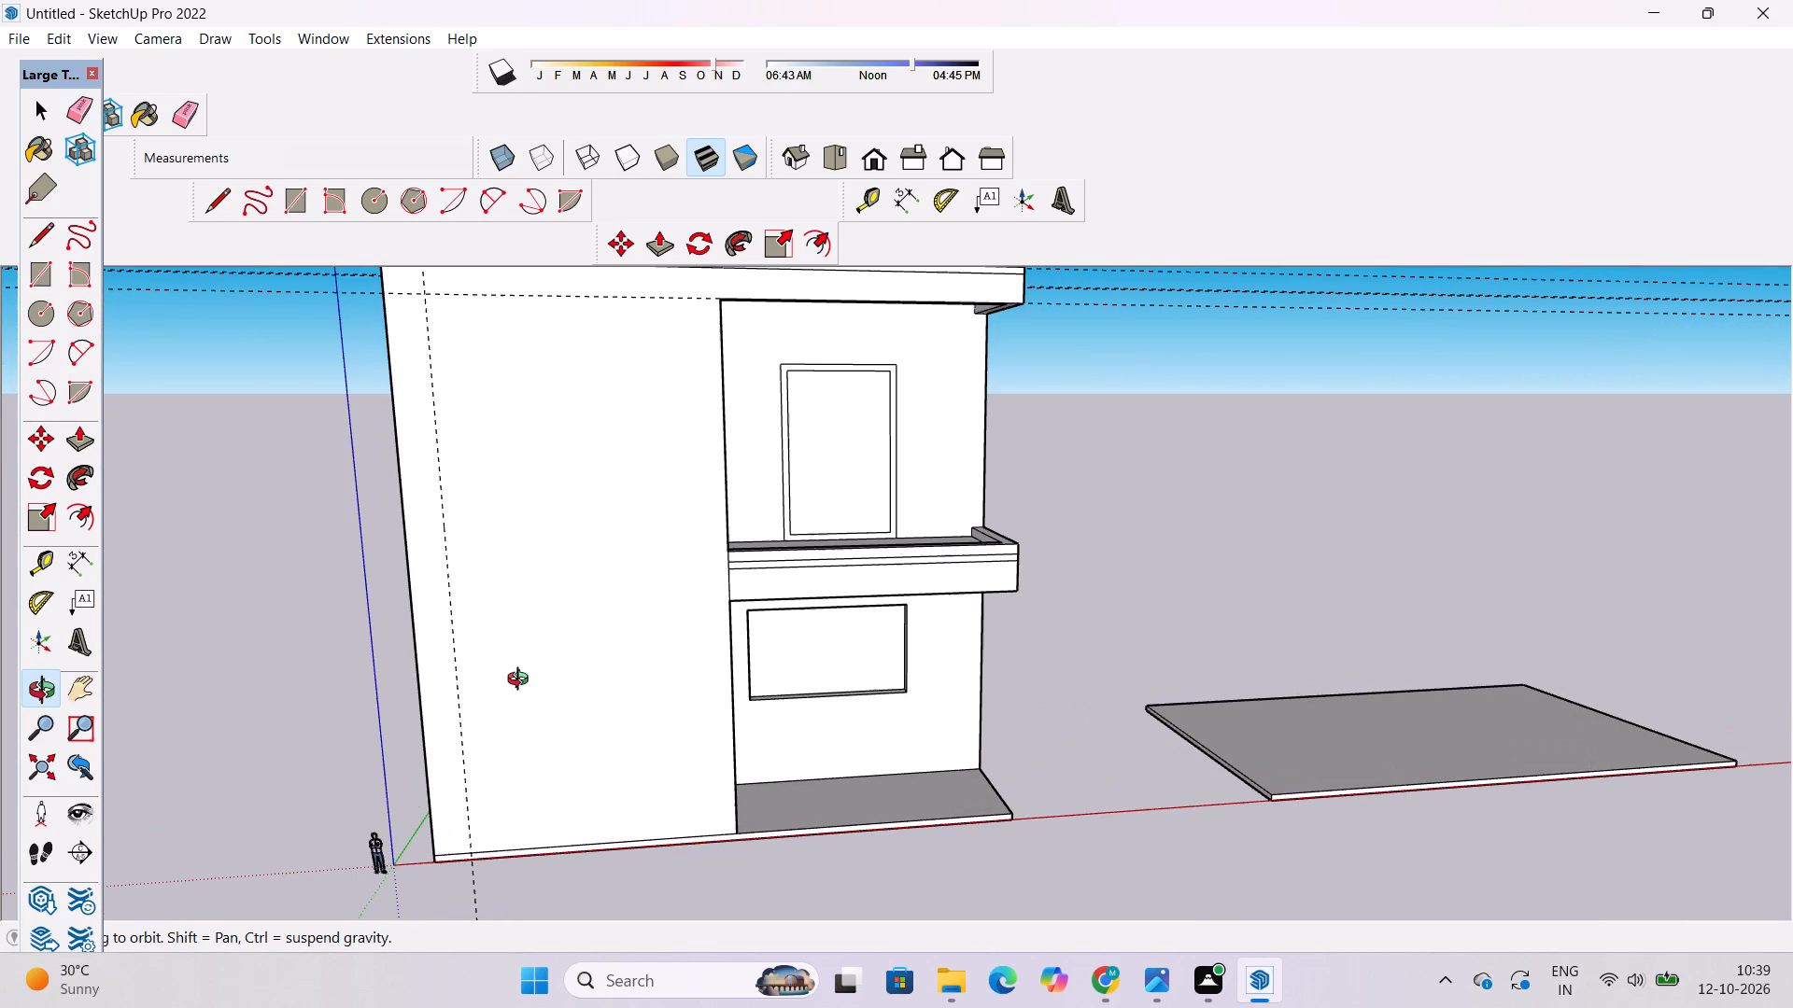
{"action": "key", "text": "l"}
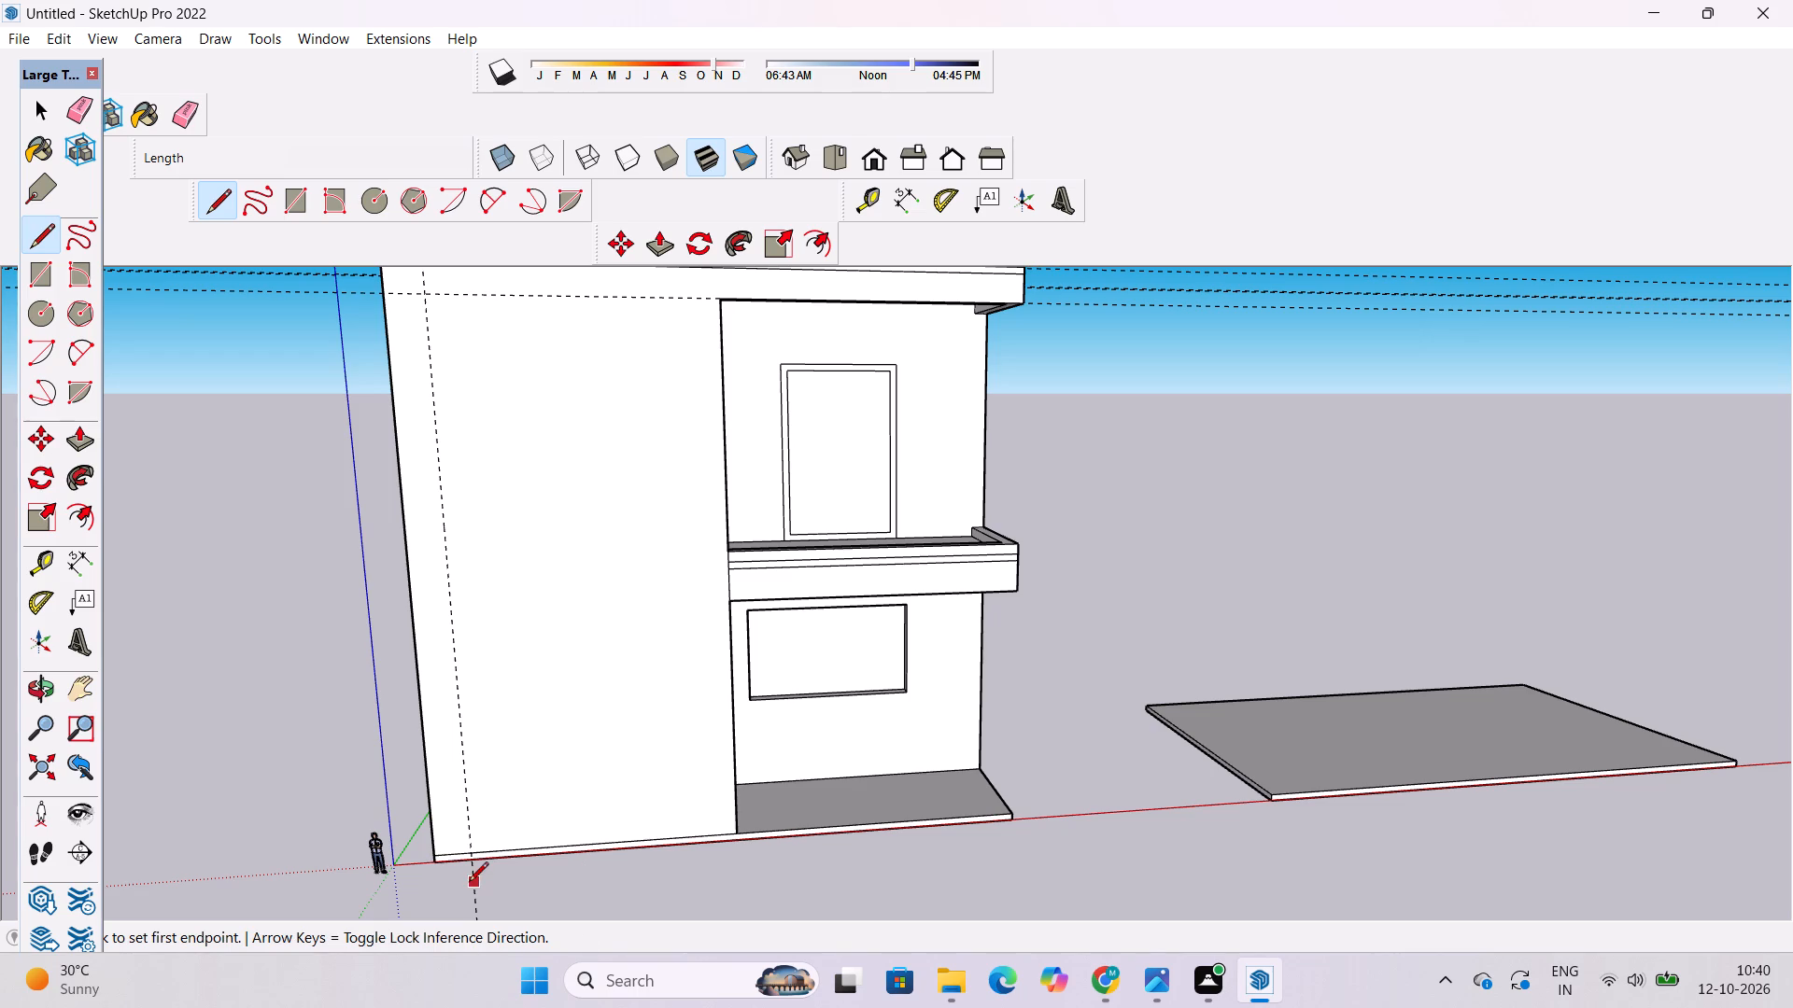
{"action": "scroll", "coordinate": [469, 883], "scroll_direction": "up", "scroll_amount": 13}
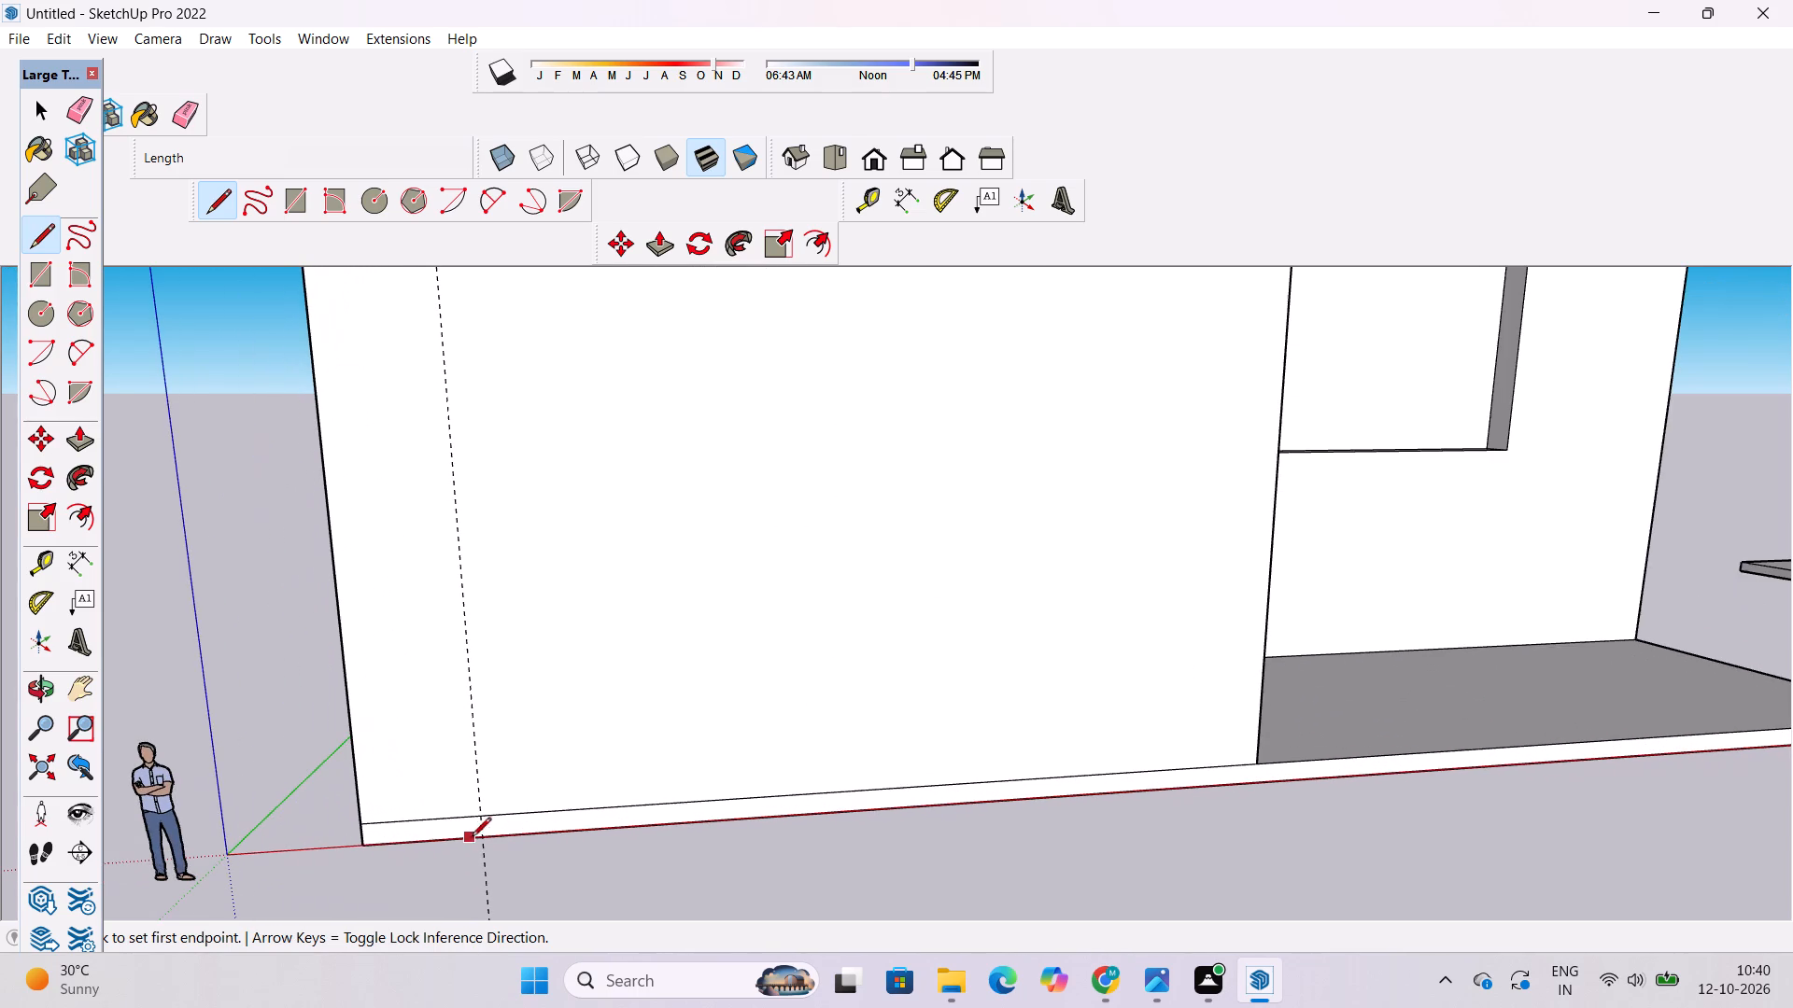
{"action": "left_click", "coordinate": [479, 838]}
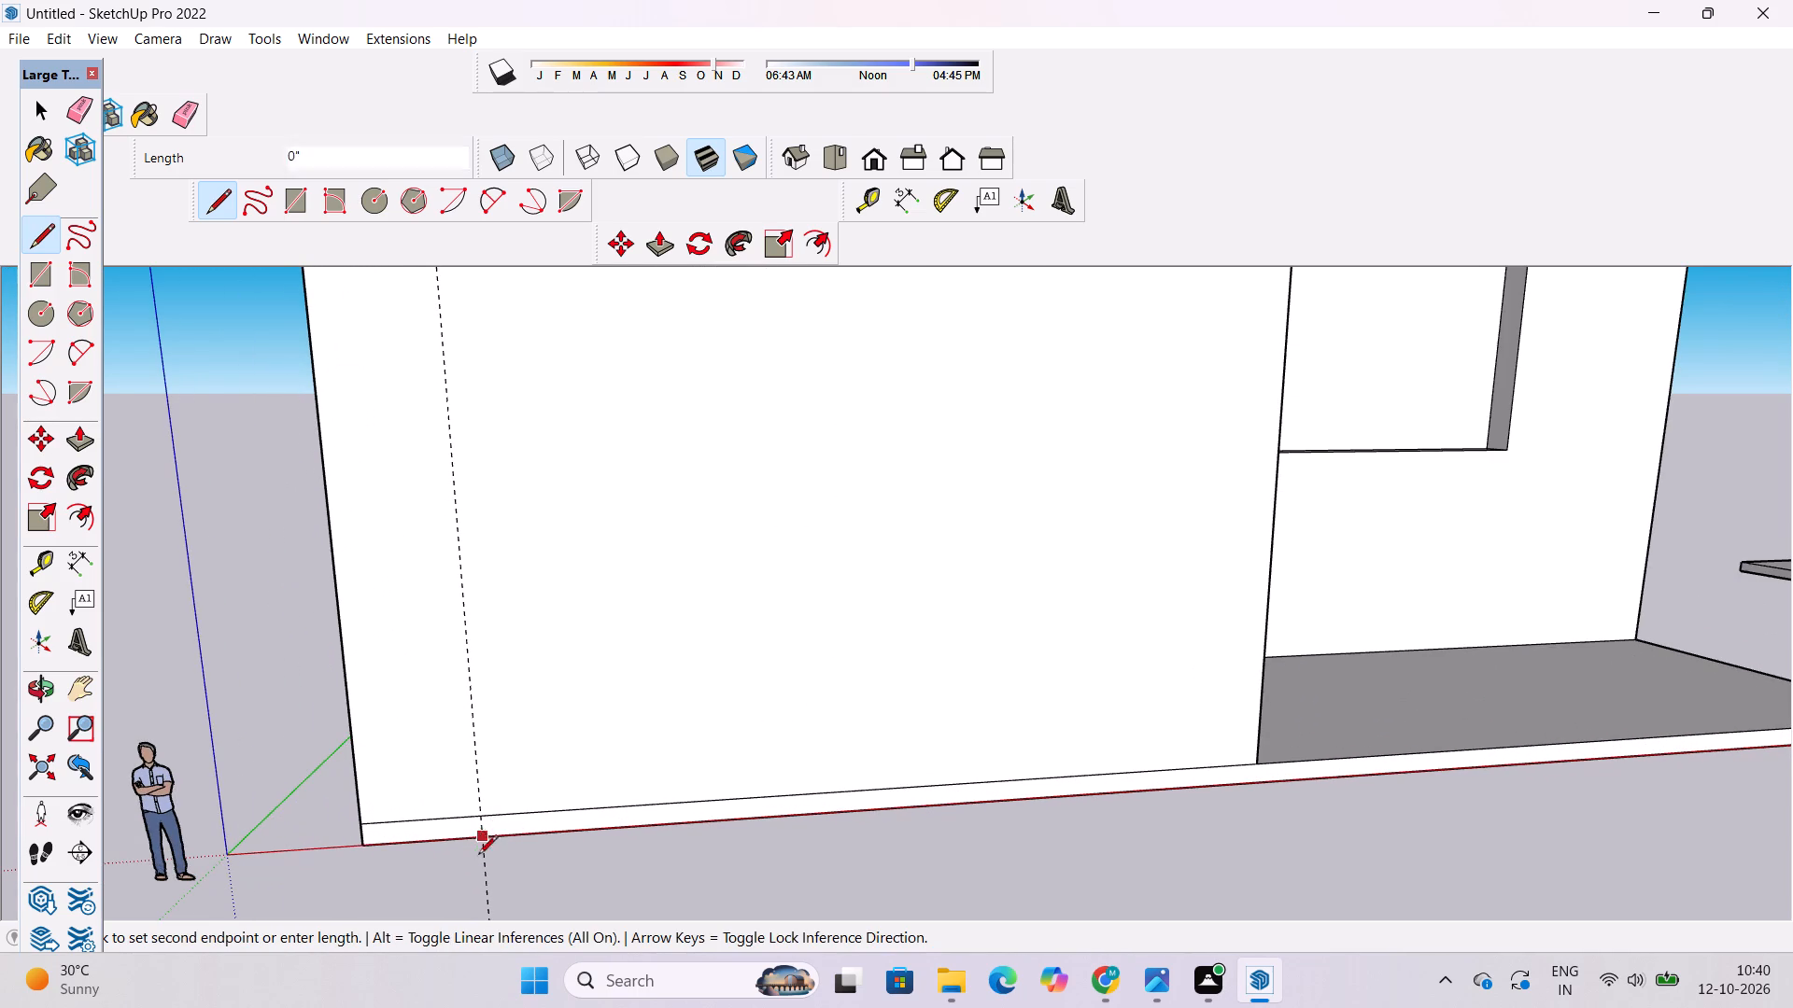
{"action": "scroll", "coordinate": [476, 875], "scroll_direction": "down", "scroll_amount": 20}
{"action": "scroll", "coordinate": [476, 875], "scroll_direction": "down", "scroll_amount": 1}
{"action": "scroll", "coordinate": [449, 553], "scroll_direction": "up", "scroll_amount": 17}
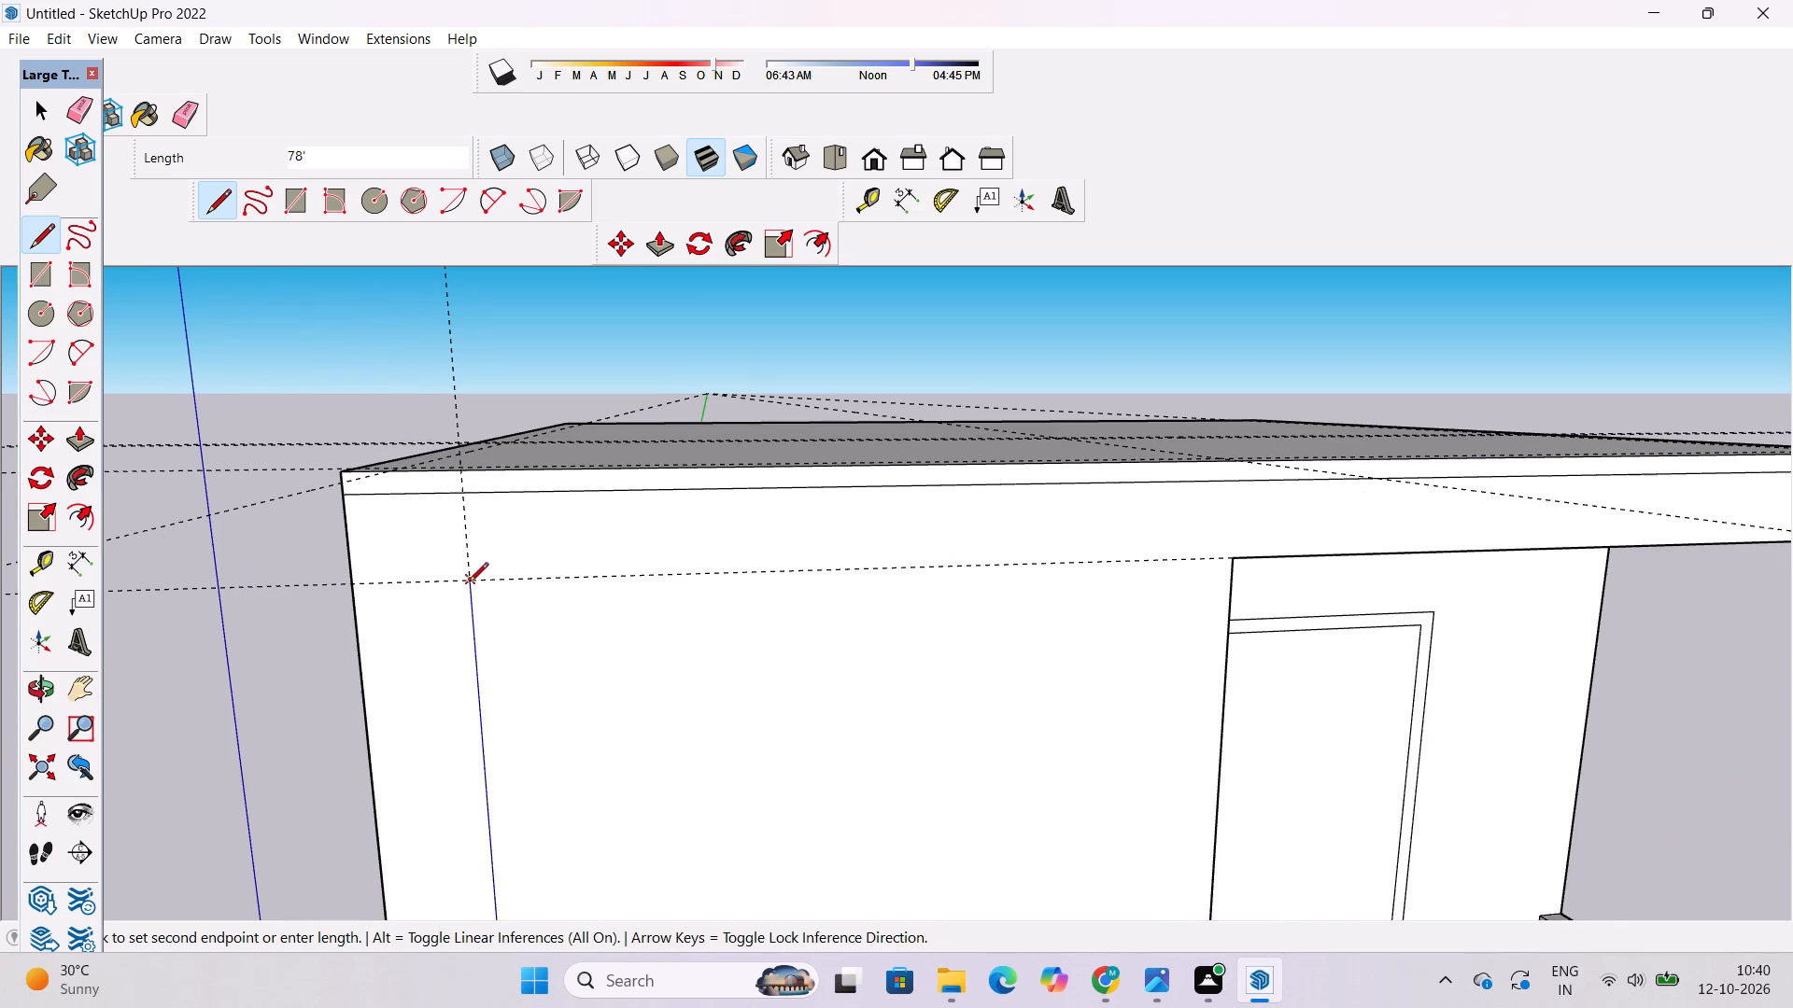
{"action": "left_click", "coordinate": [469, 583]}
Draw a horizontal line from the vertical line's upper end along the guide to the roof beam's lower corner.
{"action": "scroll", "coordinate": [469, 586], "scroll_direction": "down", "scroll_amount": 8}
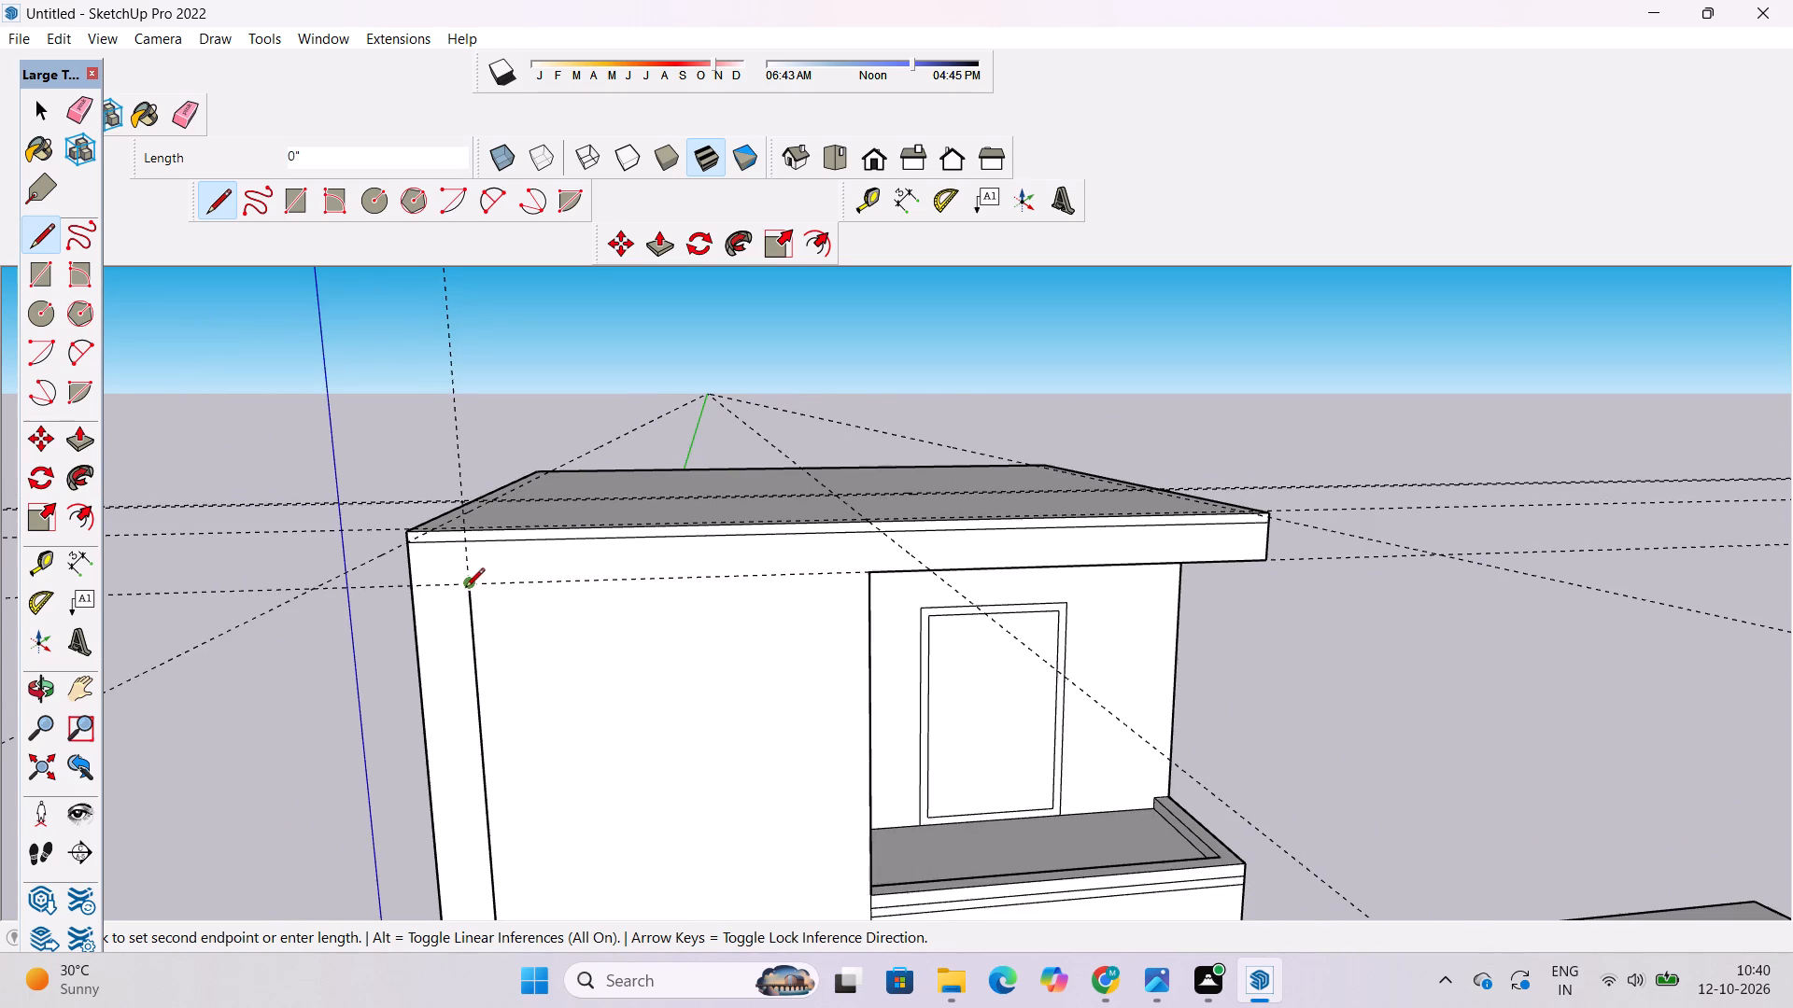
{"action": "scroll", "coordinate": [465, 589], "scroll_direction": "up", "scroll_amount": 6}
{"action": "scroll", "coordinate": [1158, 540], "scroll_direction": "up", "scroll_amount": 8}
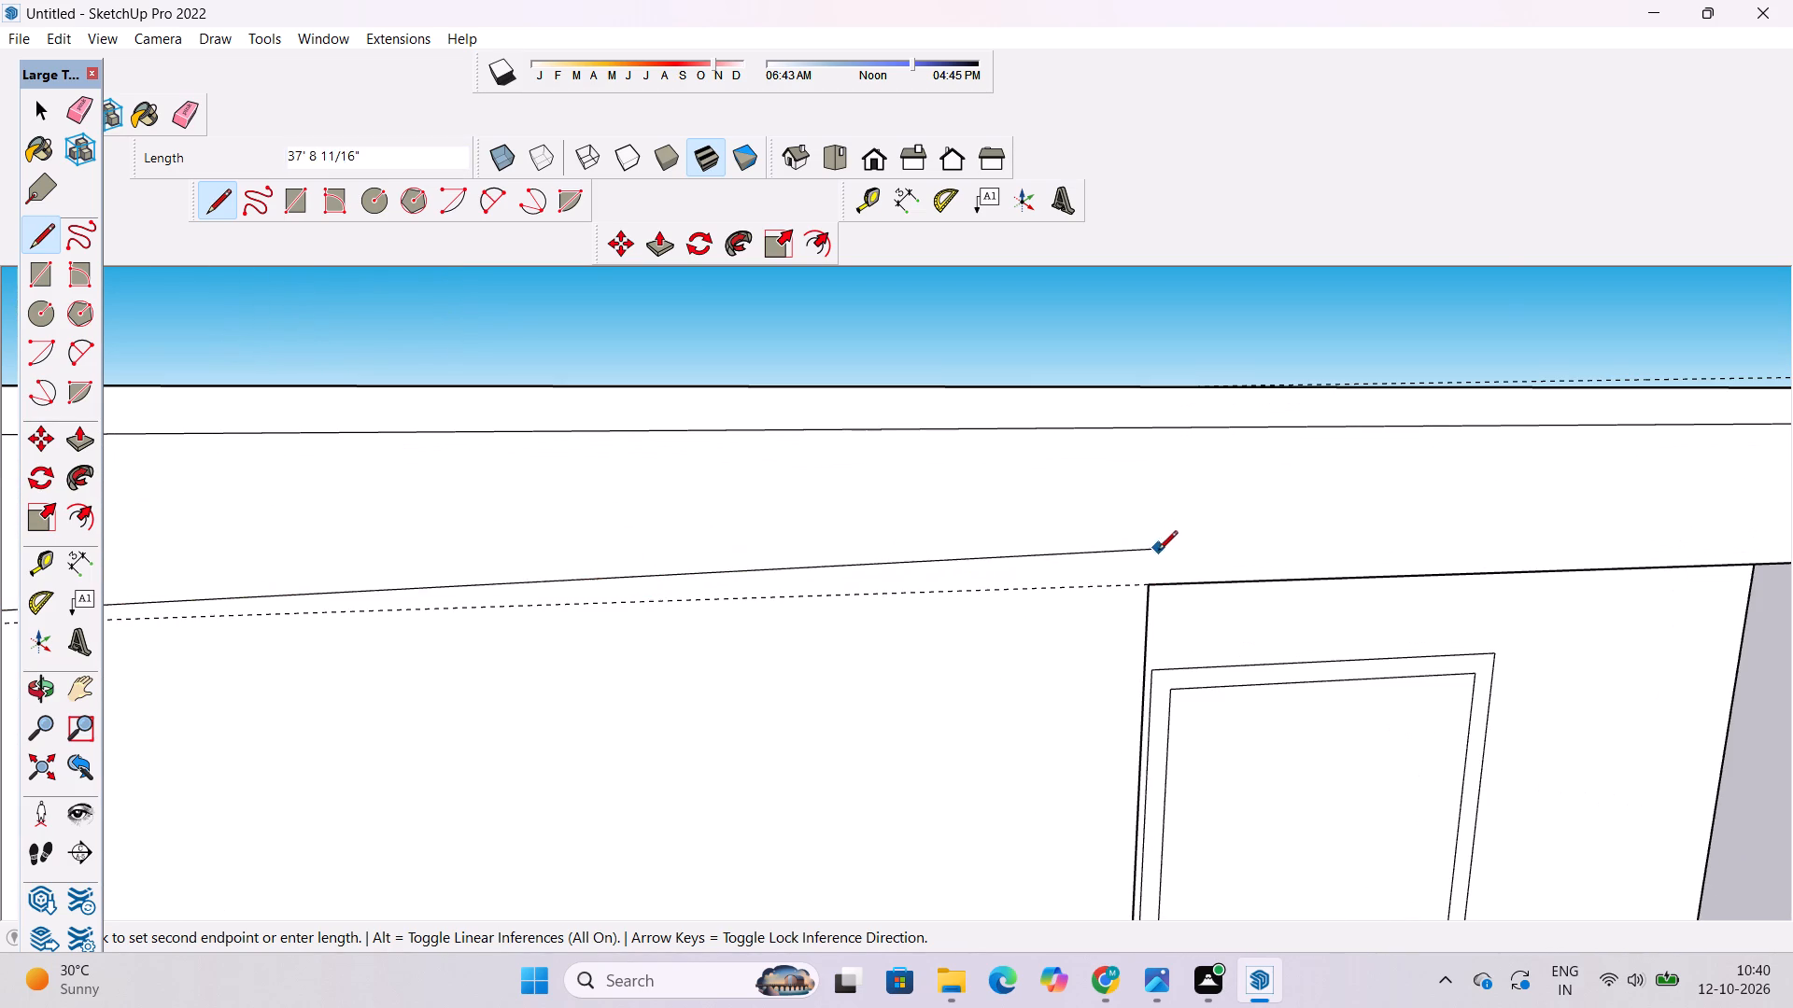
{"action": "left_click", "coordinate": [1146, 586]}
{"action": "scroll", "coordinate": [967, 598], "scroll_direction": "down", "scroll_amount": 6}
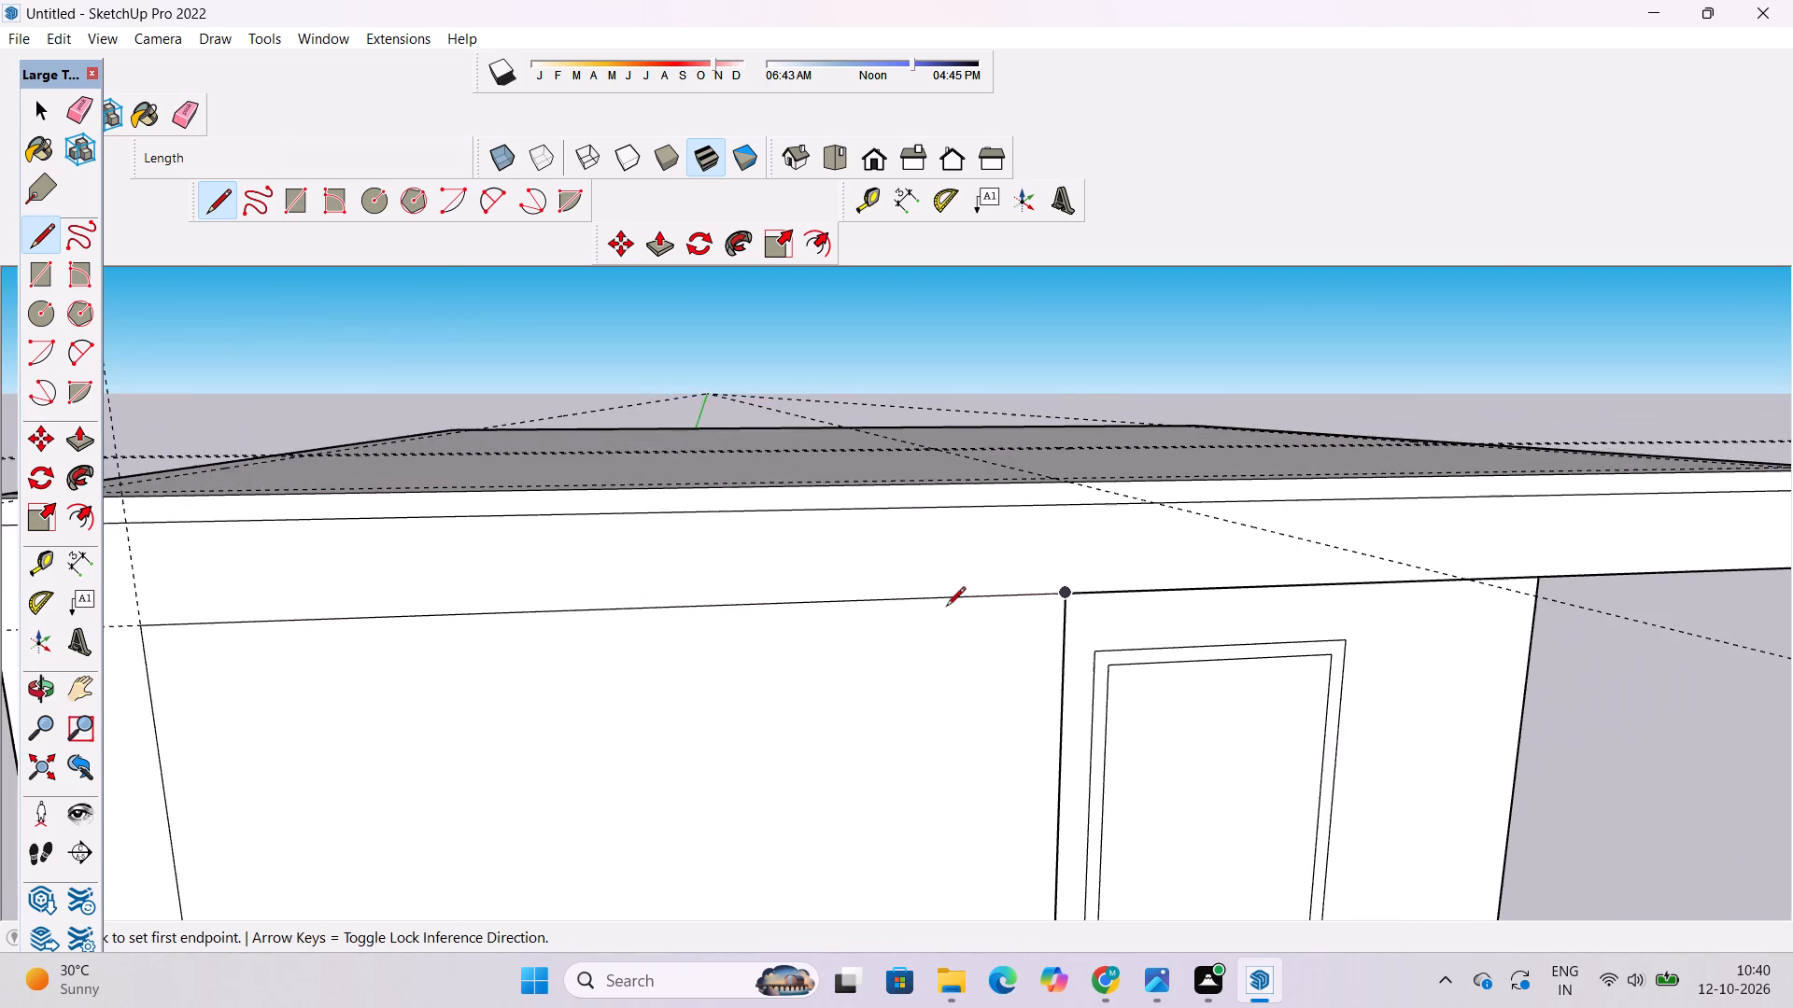
{"action": "scroll", "coordinate": [946, 608], "scroll_direction": "down", "scroll_amount": 9}
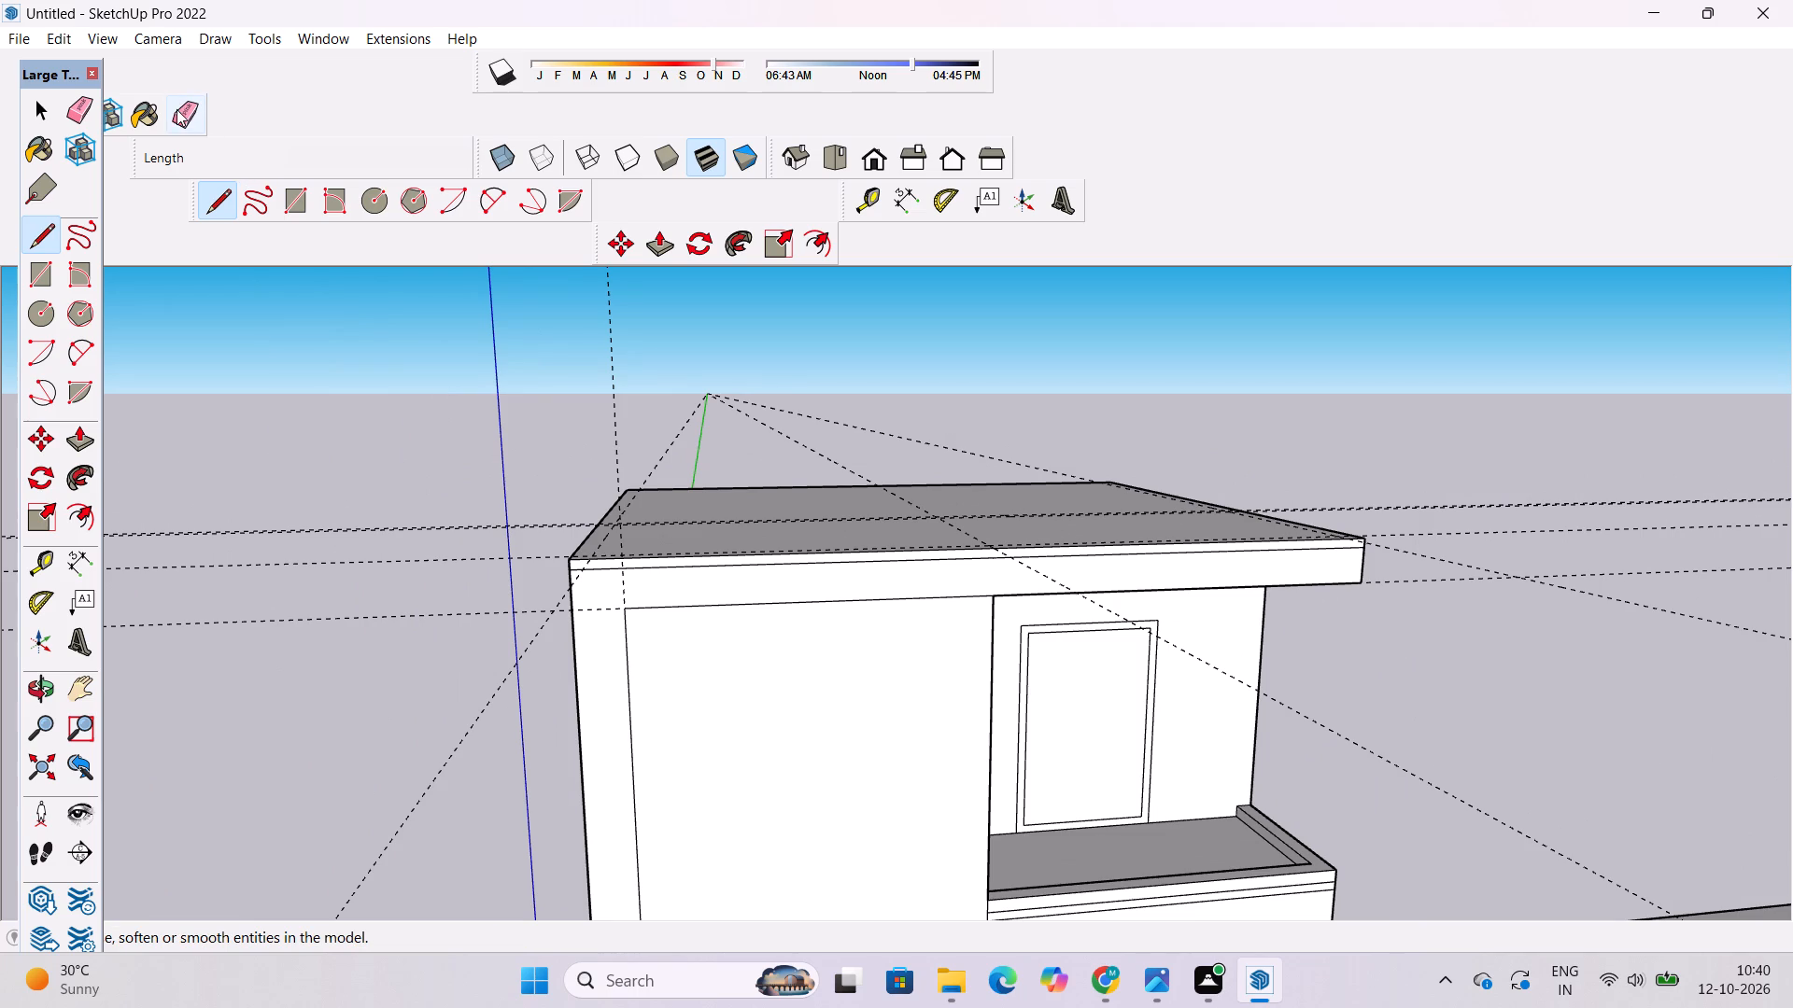
Erase the horizontal and vertical construction guides on the front wall outside the new outline.
{"action": "left_click", "coordinate": [177, 114]}
{"action": "scroll", "coordinate": [615, 612], "scroll_direction": "up", "scroll_amount": 8}
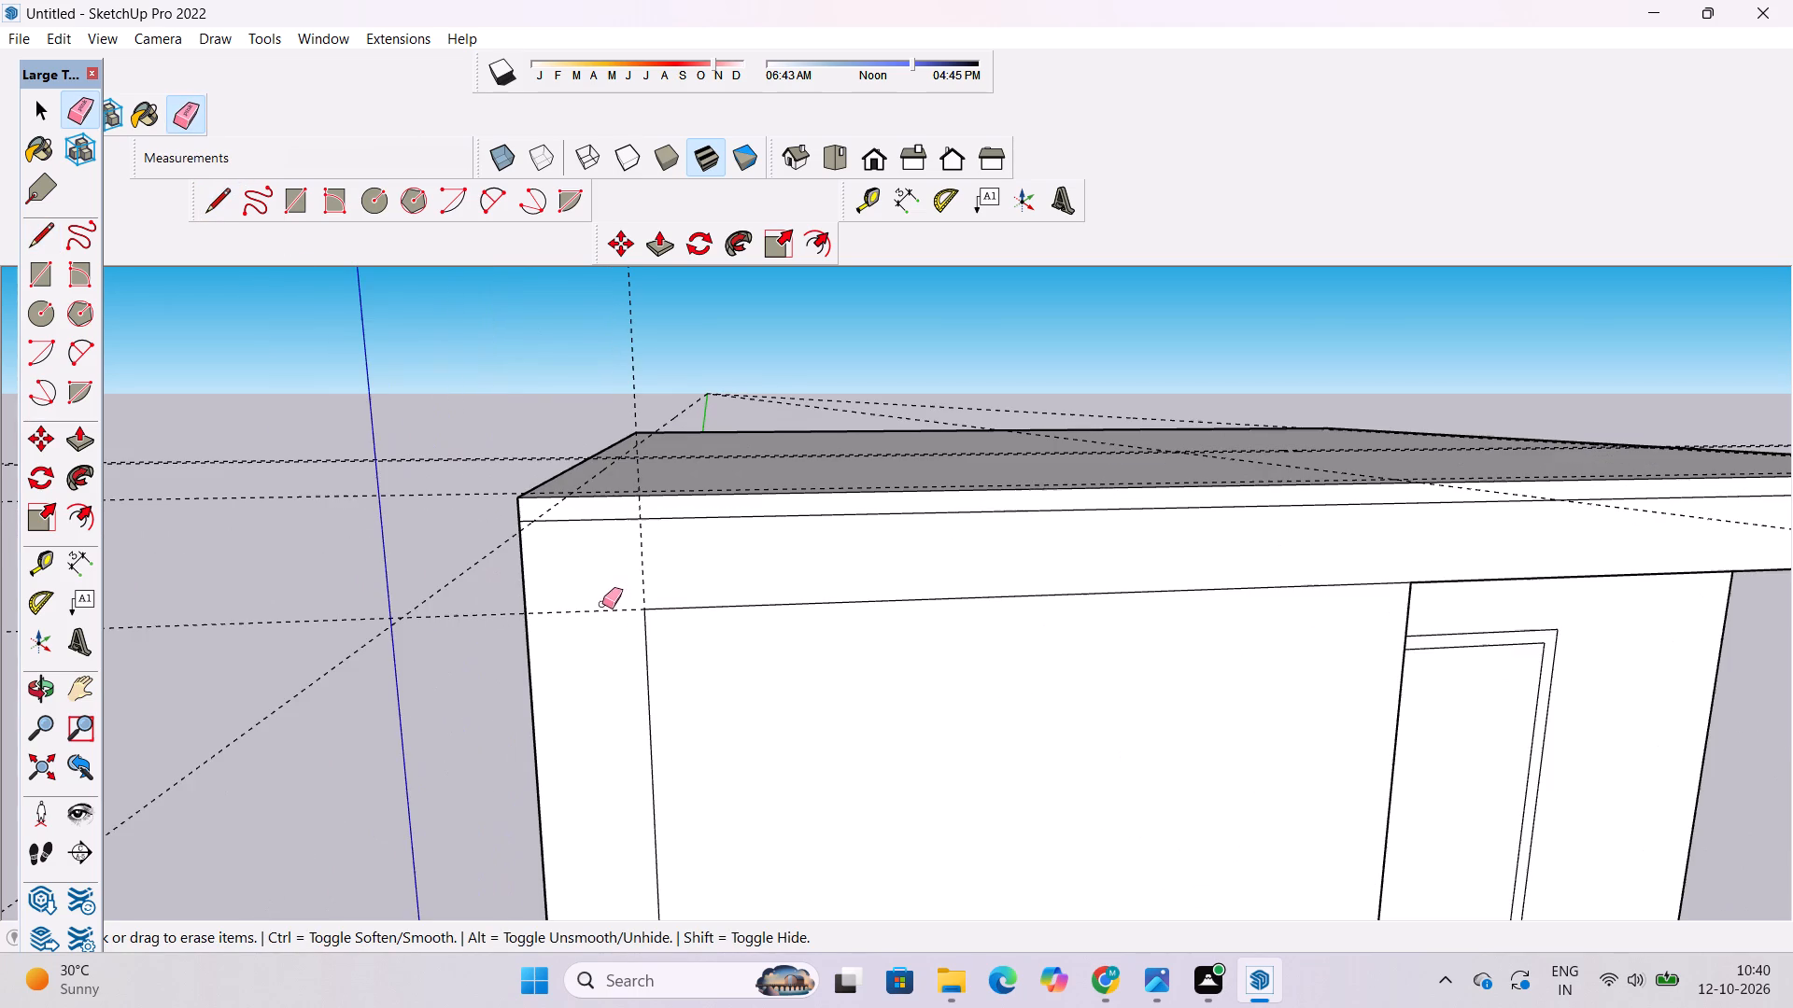
{"action": "left_click_drag", "start_coordinate": [601, 603], "coordinate": [608, 633]}
{"action": "left_click_drag", "start_coordinate": [648, 562], "coordinate": [645, 574]}
{"action": "left_click", "coordinate": [644, 574]}
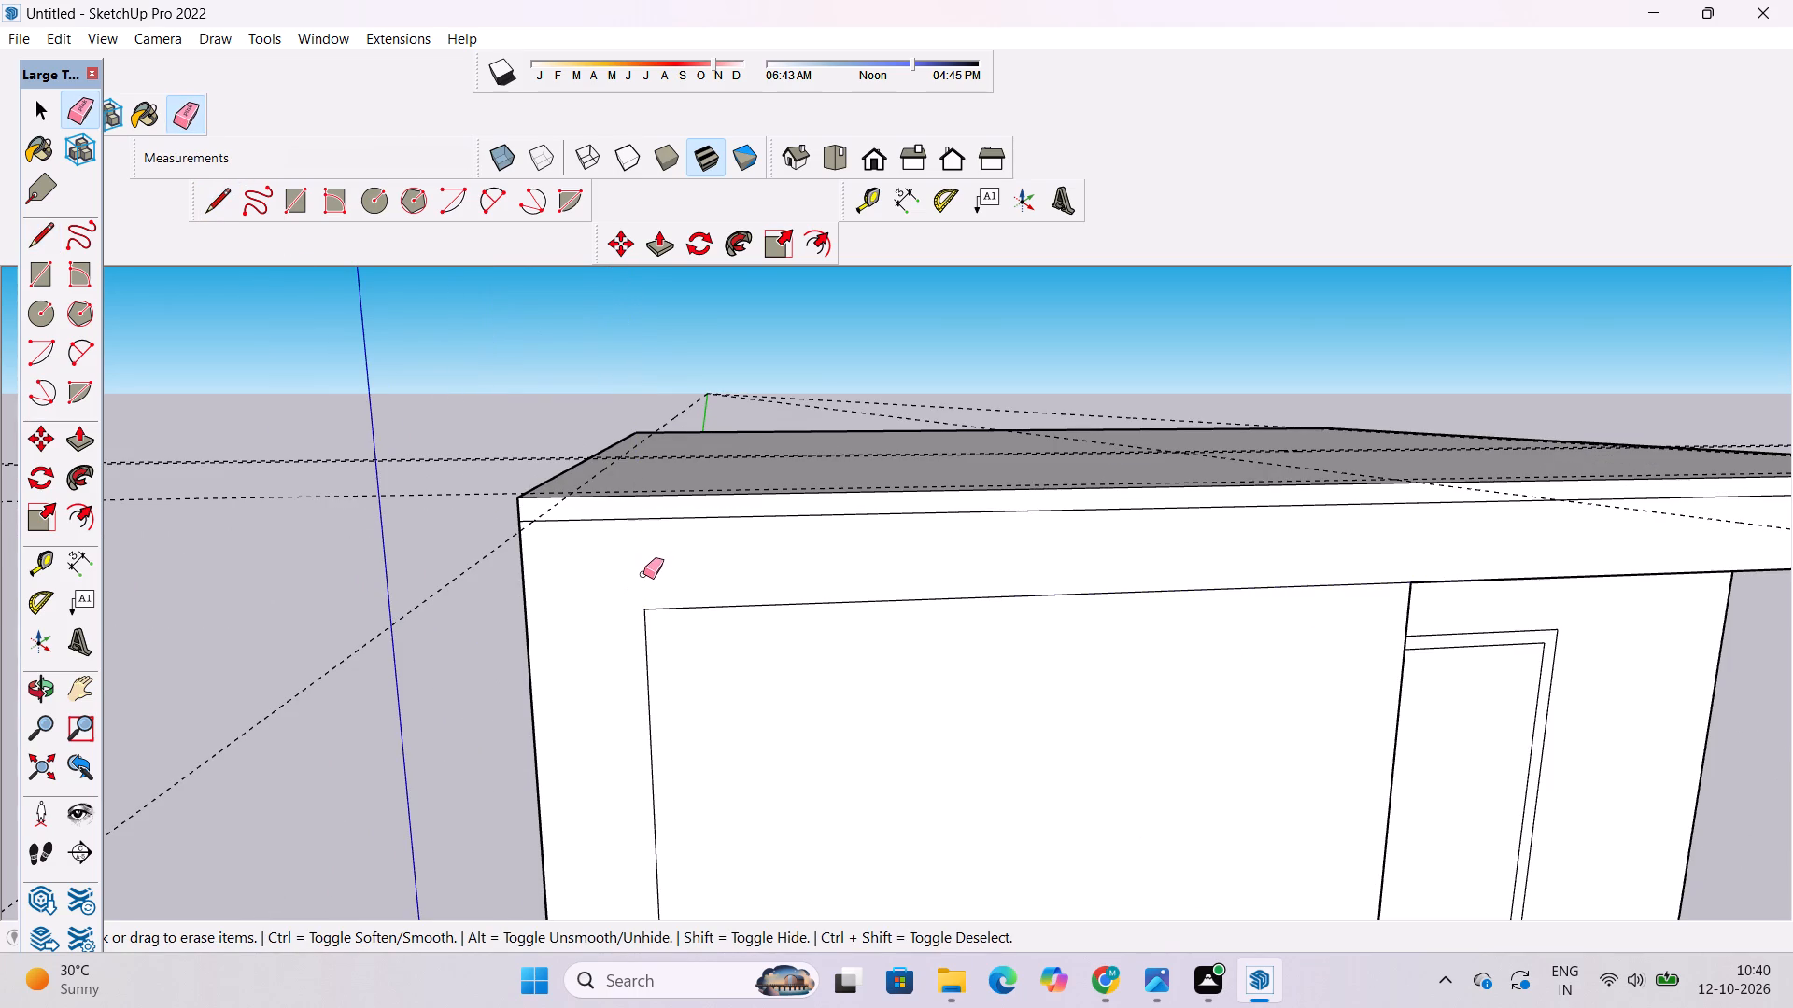
{"action": "key", "text": "space"}
Erase the thin horizontal slab line near the roof edge above the outlined front wall panel.
{"action": "type", "text": "o"}
{"action": "scroll", "coordinate": [593, 503], "scroll_direction": "down", "scroll_amount": 6}
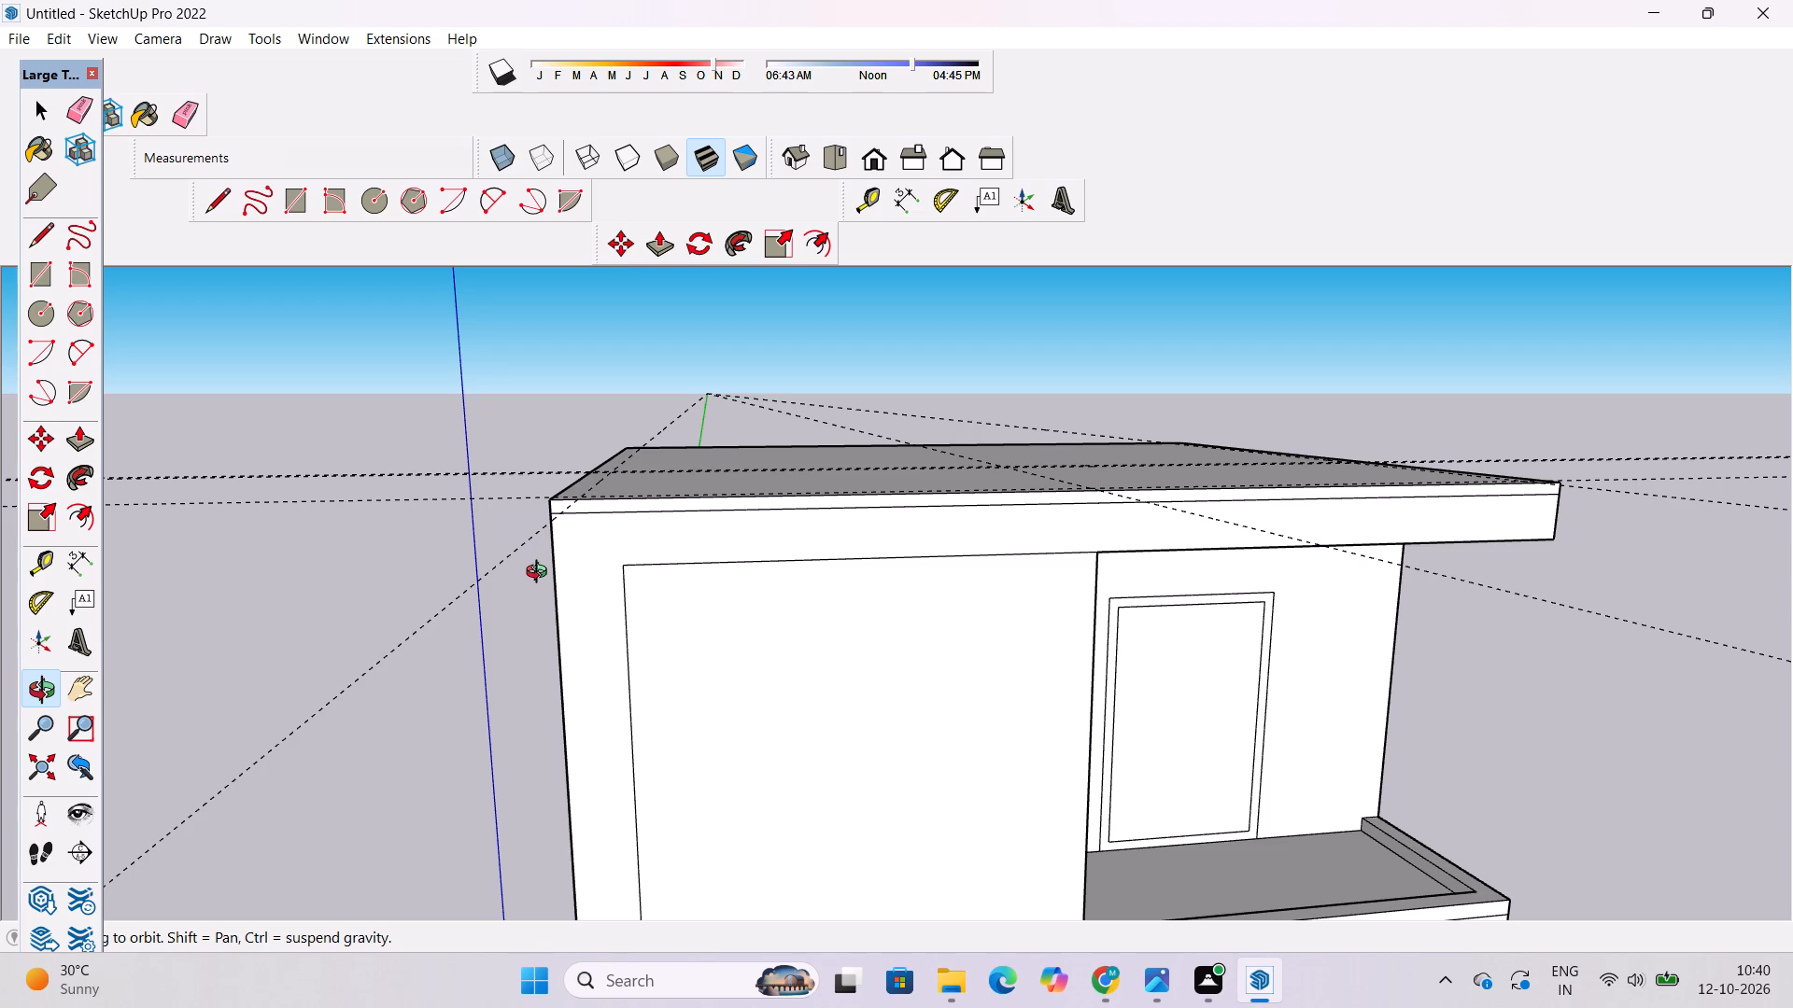
{"action": "left_click_drag", "start_coordinate": [532, 568], "coordinate": [507, 568], "text": "shift"}
{"action": "left_click_drag", "start_coordinate": [537, 582], "coordinate": [618, 595]}
{"action": "scroll", "coordinate": [659, 556], "scroll_direction": "up", "scroll_amount": 8}
{"action": "left_click_drag", "start_coordinate": [635, 540], "coordinate": [520, 582], "text": "shift"}
{"action": "left_click_drag", "start_coordinate": [521, 589], "coordinate": [623, 595]}
{"action": "scroll", "coordinate": [637, 573], "scroll_direction": "up", "scroll_amount": 5}
{"action": "left_click_drag", "start_coordinate": [637, 573], "coordinate": [630, 618], "text": "shift"}
{"action": "scroll", "coordinate": [625, 620], "scroll_direction": "up", "scroll_amount": 4}
{"action": "key", "text": "e"}
{"action": "left_click_drag", "start_coordinate": [630, 575], "coordinate": [642, 605]}
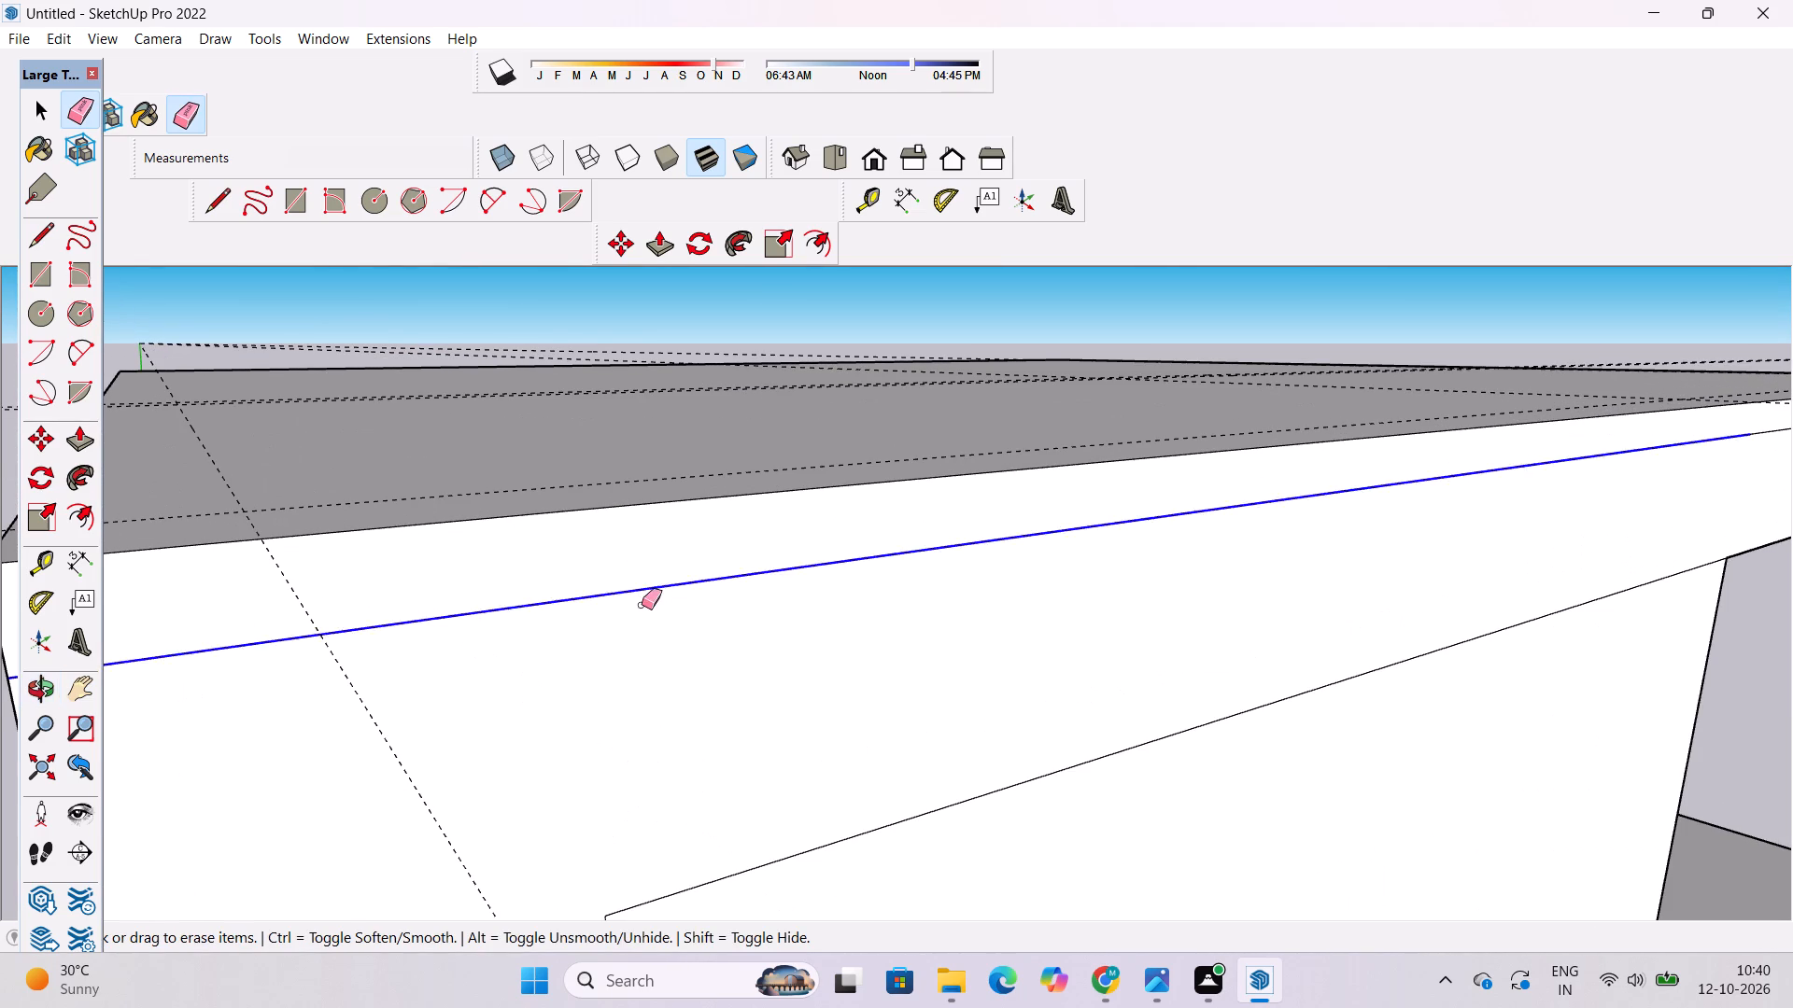
{"action": "left_click_drag", "start_coordinate": [642, 605], "coordinate": [642, 607]}
{"action": "key", "text": "space"}
Examine the roof beam above the balcony from below and from the front, including its slab line.
{"action": "key", "text": "o"}
{"action": "scroll", "coordinate": [483, 538], "scroll_direction": "down", "scroll_amount": 13}
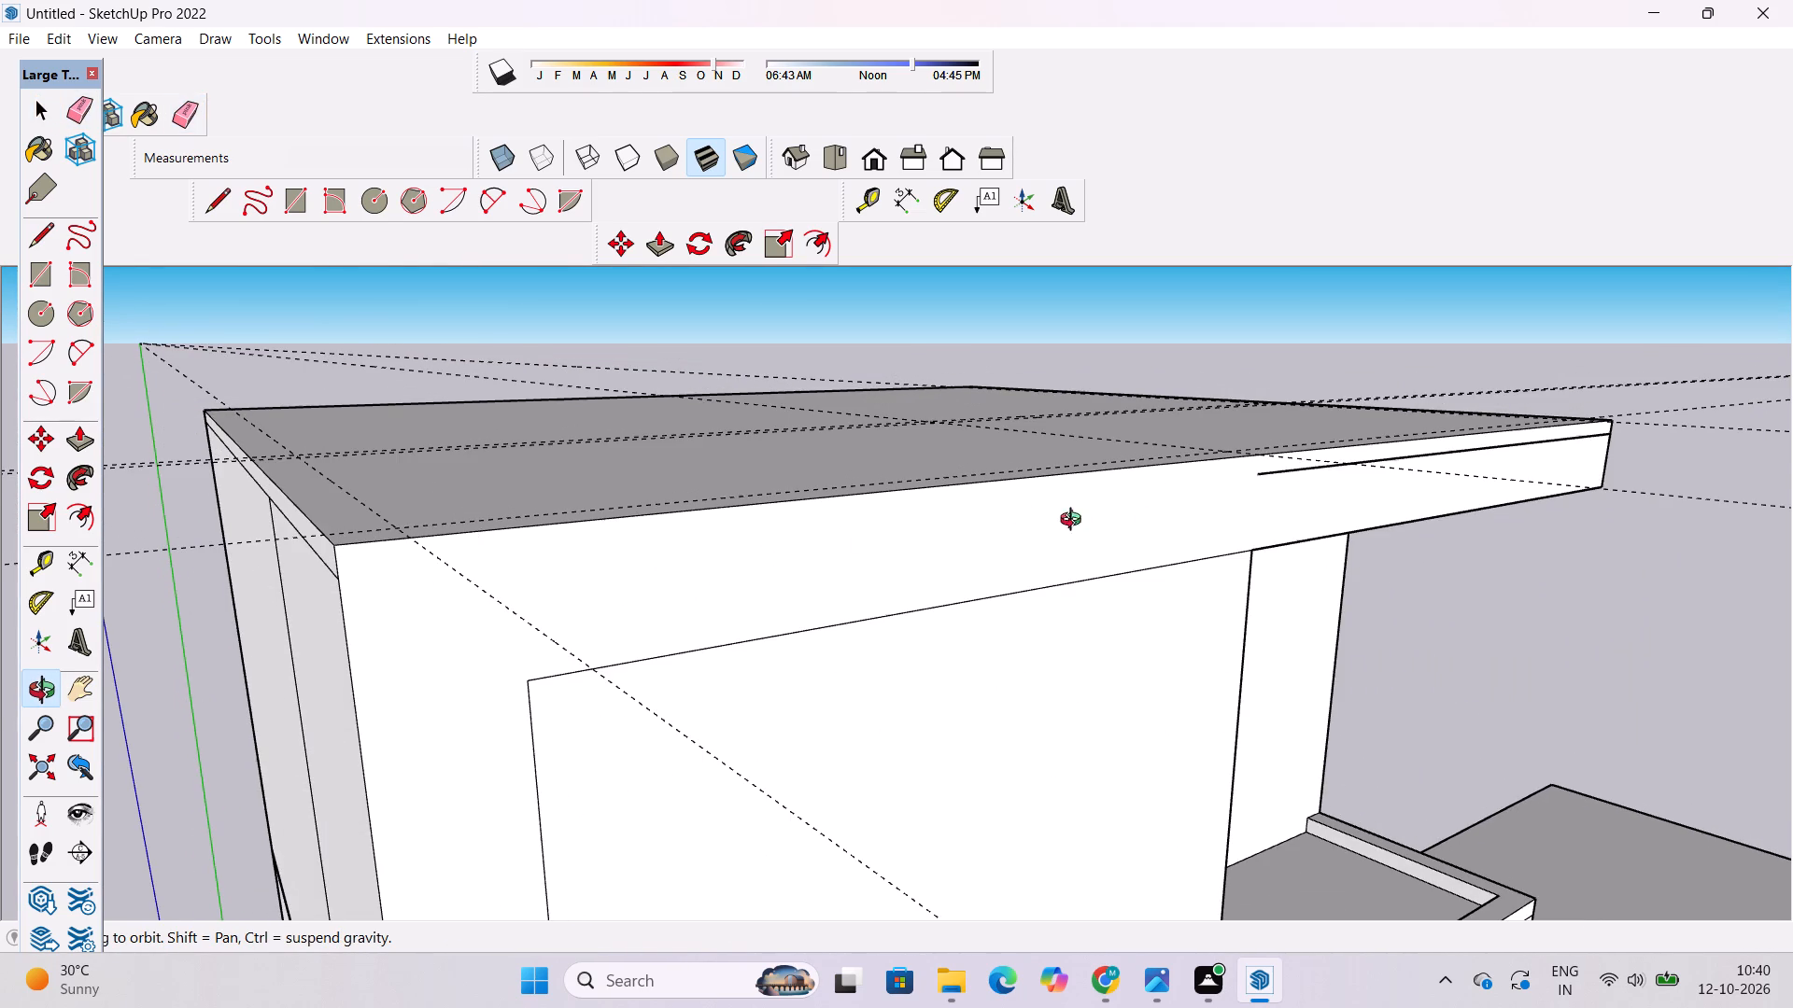
{"action": "left_click_drag", "start_coordinate": [1180, 520], "coordinate": [764, 689], "text": "shift"}
{"action": "left_click_drag", "start_coordinate": [909, 653], "coordinate": [795, 371]}
{"action": "left_click_drag", "start_coordinate": [867, 527], "coordinate": [854, 350]}
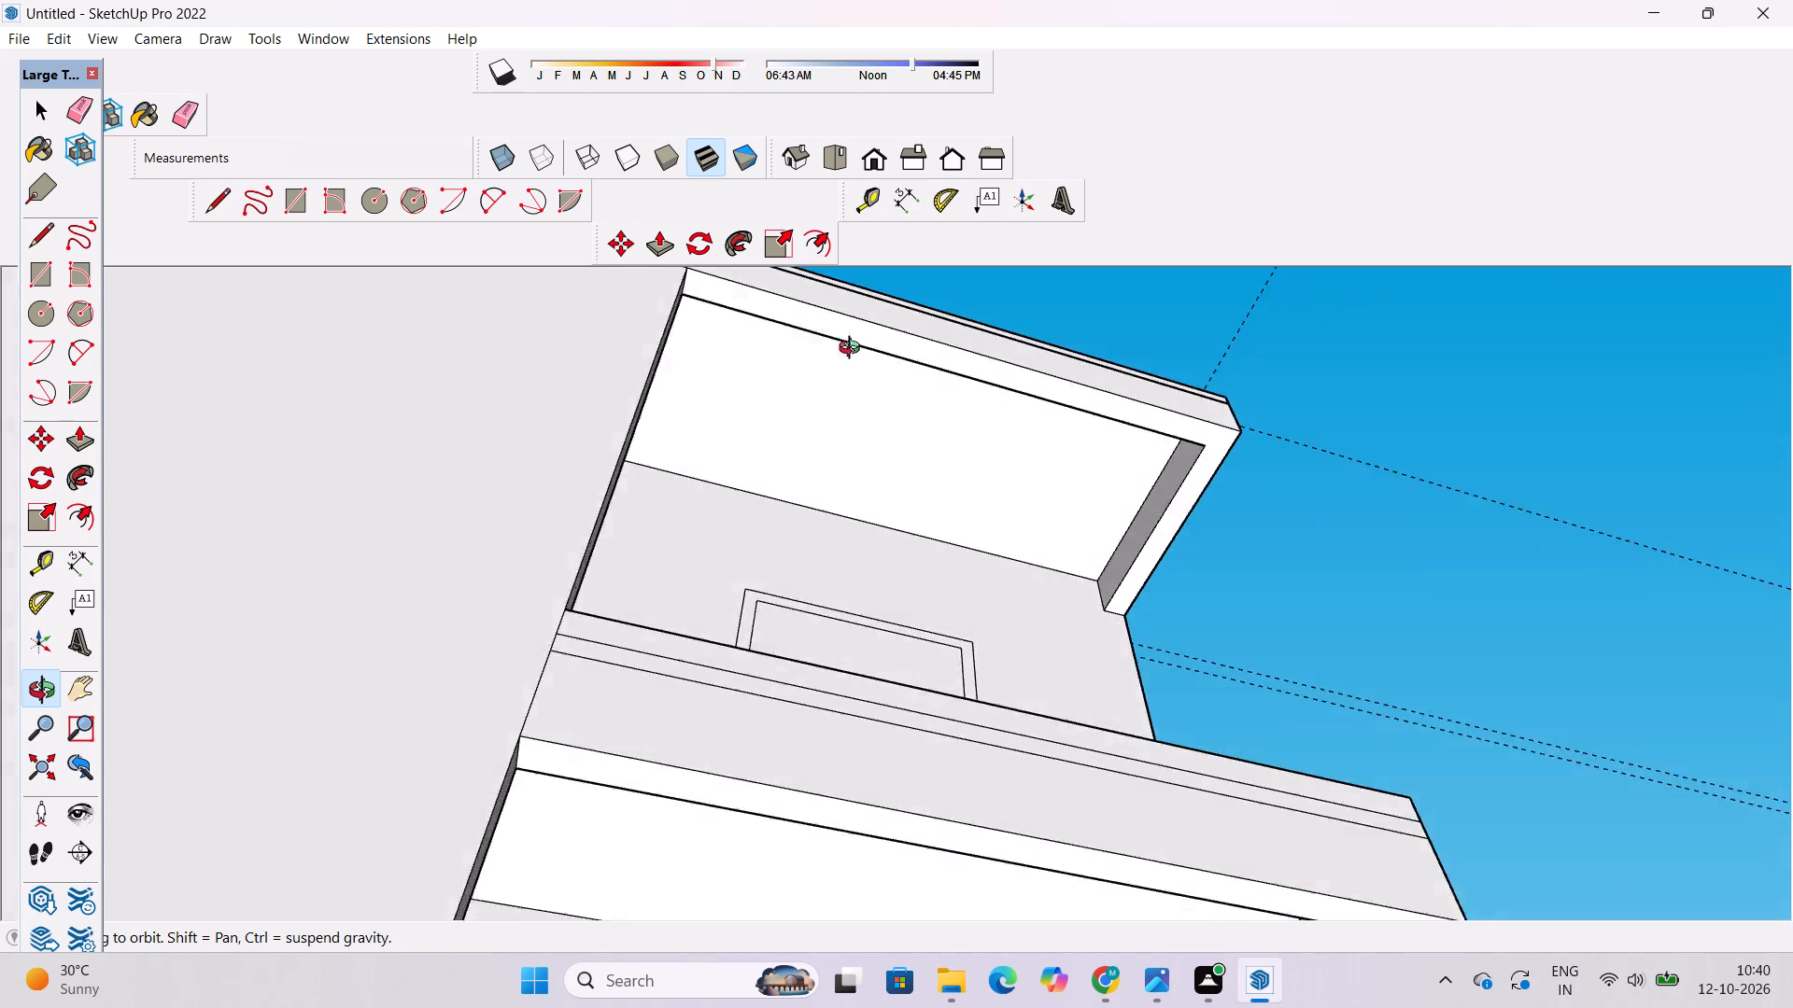
{"action": "left_click_drag", "start_coordinate": [854, 350], "coordinate": [856, 771]}
{"action": "scroll", "coordinate": [885, 656], "scroll_direction": "up", "scroll_amount": 3}
{"action": "left_click_drag", "start_coordinate": [859, 603], "coordinate": [789, 607], "text": "shift"}
{"action": "left_click_drag", "start_coordinate": [789, 617], "coordinate": [794, 620]}
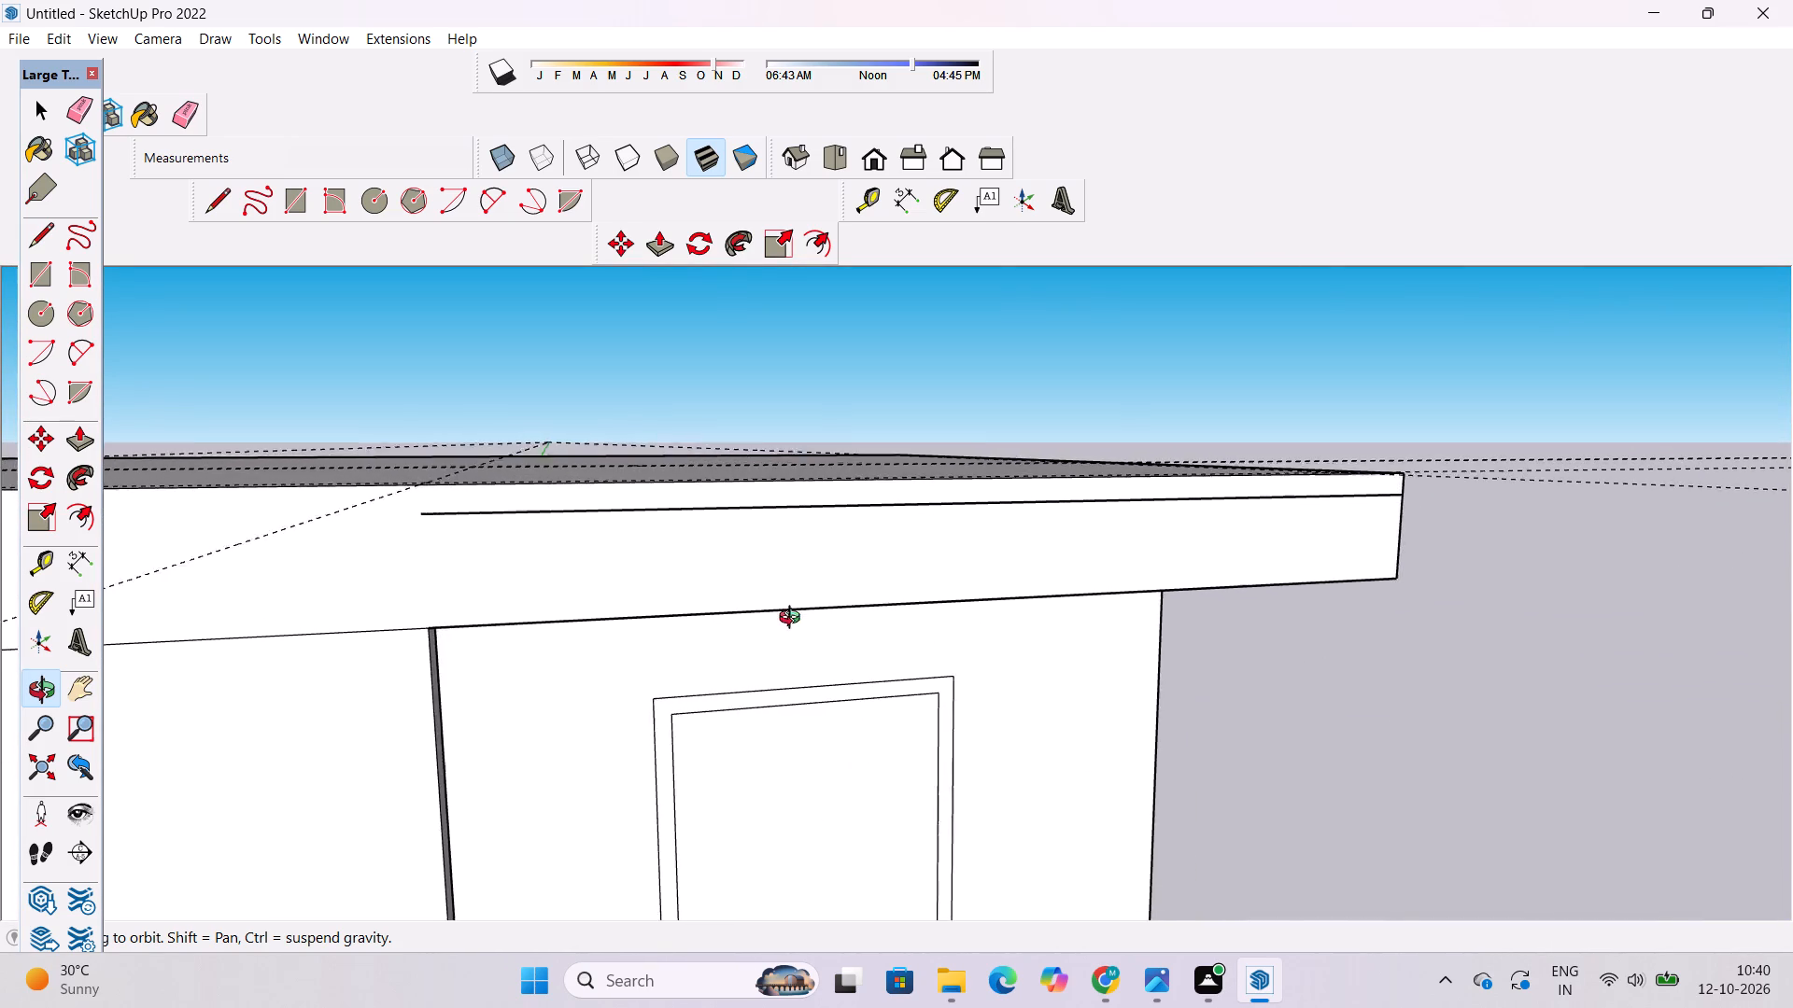
Erase the thin horizontal line on the front face of the roof beam above the balcony.
{"action": "left_click_drag", "start_coordinate": [794, 620], "coordinate": [884, 660]}
{"action": "key", "text": "e"}
{"action": "left_click_drag", "start_coordinate": [839, 599], "coordinate": [837, 614]}
{"action": "key", "text": "space"}
Examine the roof beam, balcony, front wall panel and side wall from below, above and the side.
{"action": "type", "text": "o"}
{"action": "left_click_drag", "start_coordinate": [1443, 643], "coordinate": [1451, 247]}
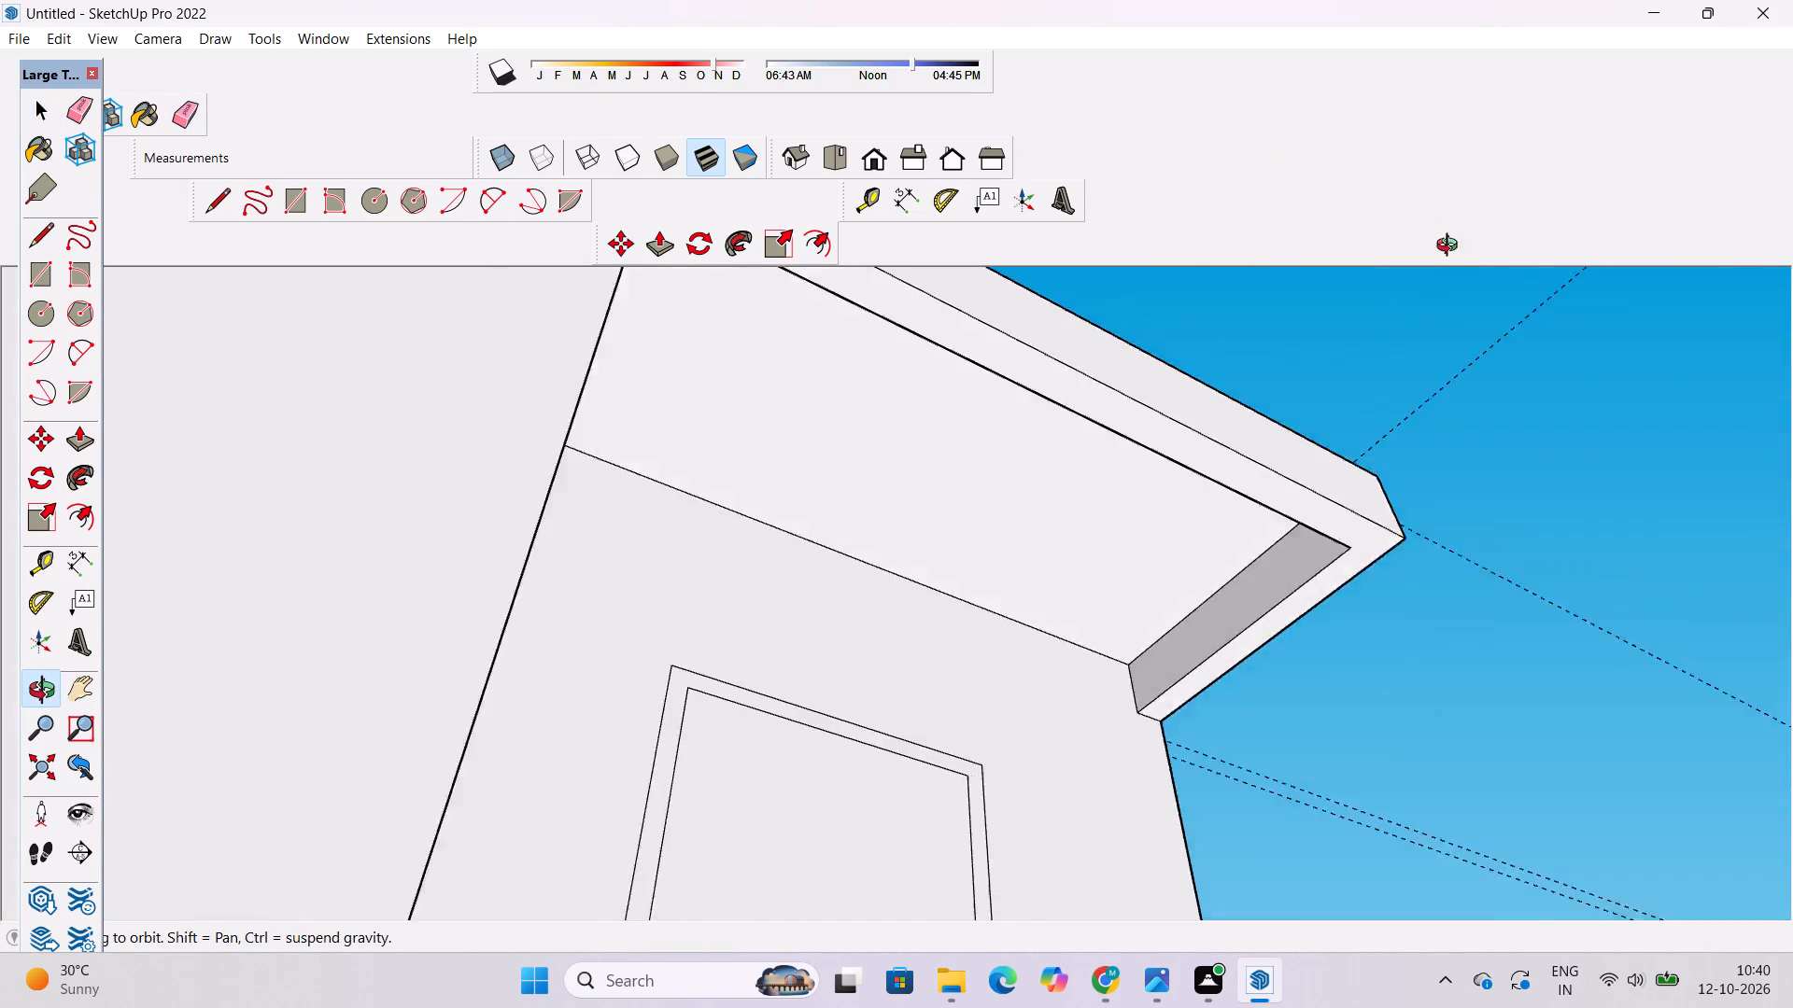
{"action": "left_click_drag", "start_coordinate": [1451, 247], "coordinate": [1247, 603]}
{"action": "scroll", "coordinate": [1197, 608], "scroll_direction": "down", "scroll_amount": 5}
{"action": "left_click_drag", "start_coordinate": [1074, 678], "coordinate": [1046, 551], "text": "shift"}
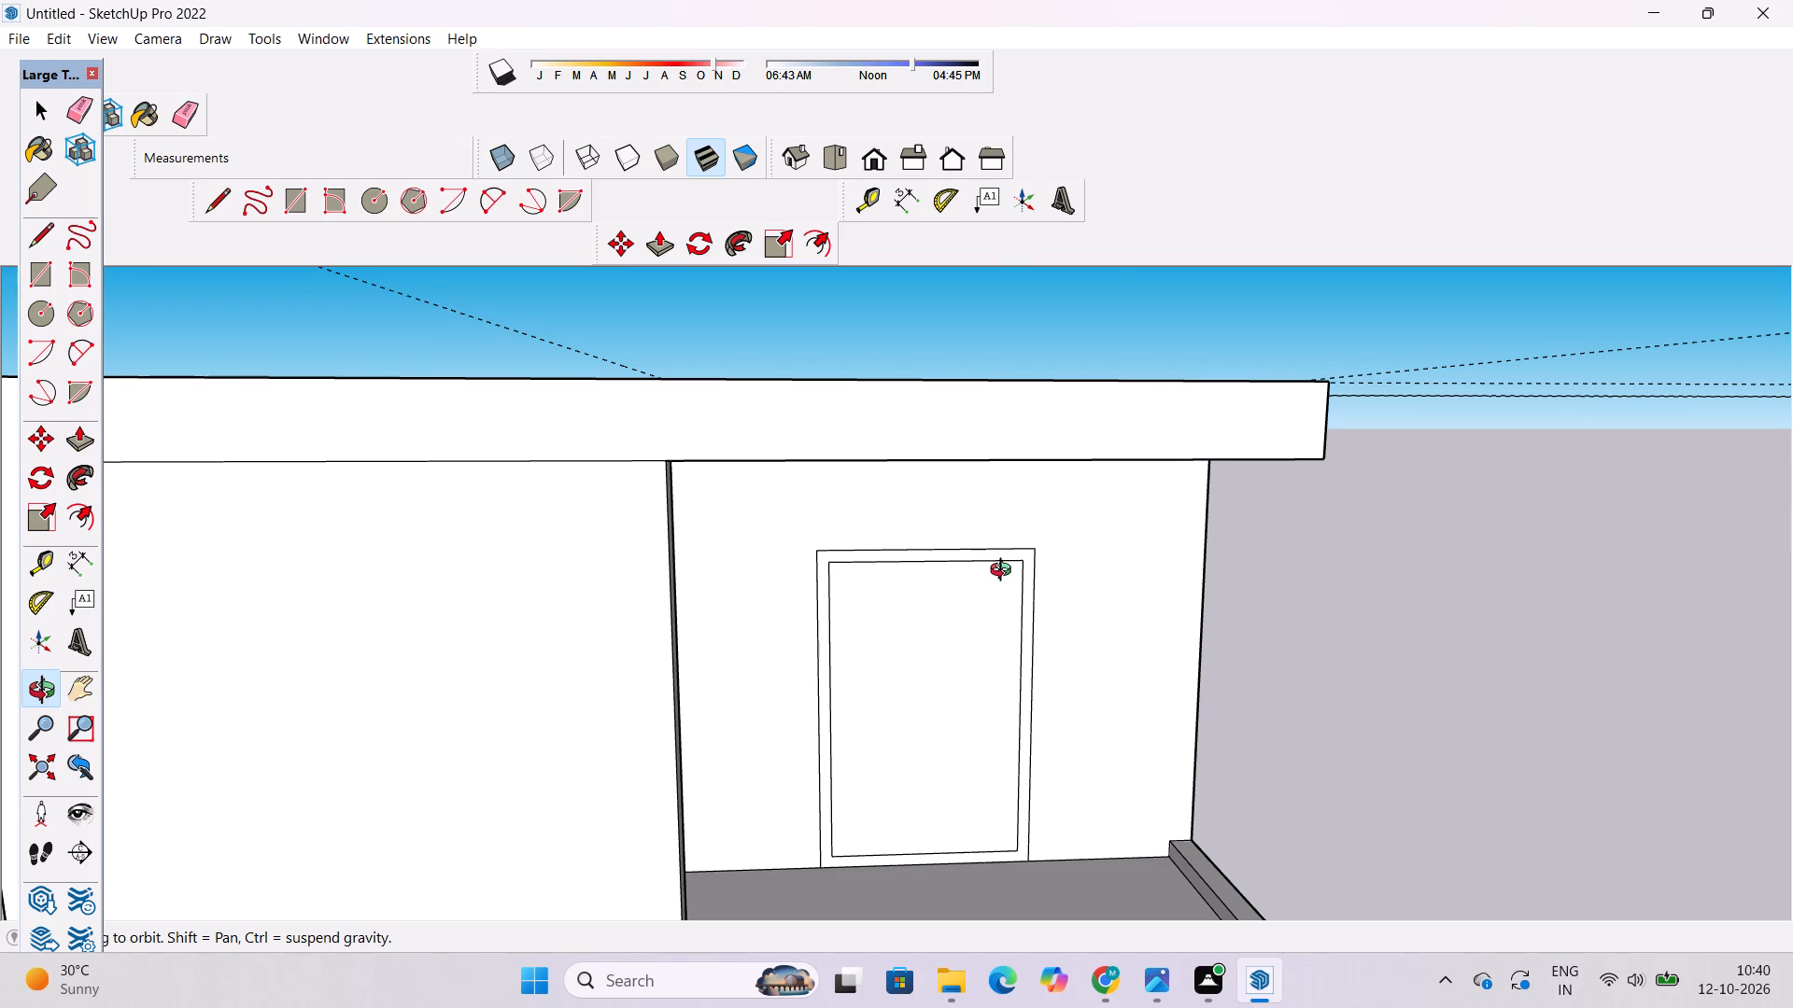
{"action": "scroll", "coordinate": [1027, 621], "scroll_direction": "down", "scroll_amount": 5}
{"action": "left_click_drag", "start_coordinate": [1025, 647], "coordinate": [1183, 779]}
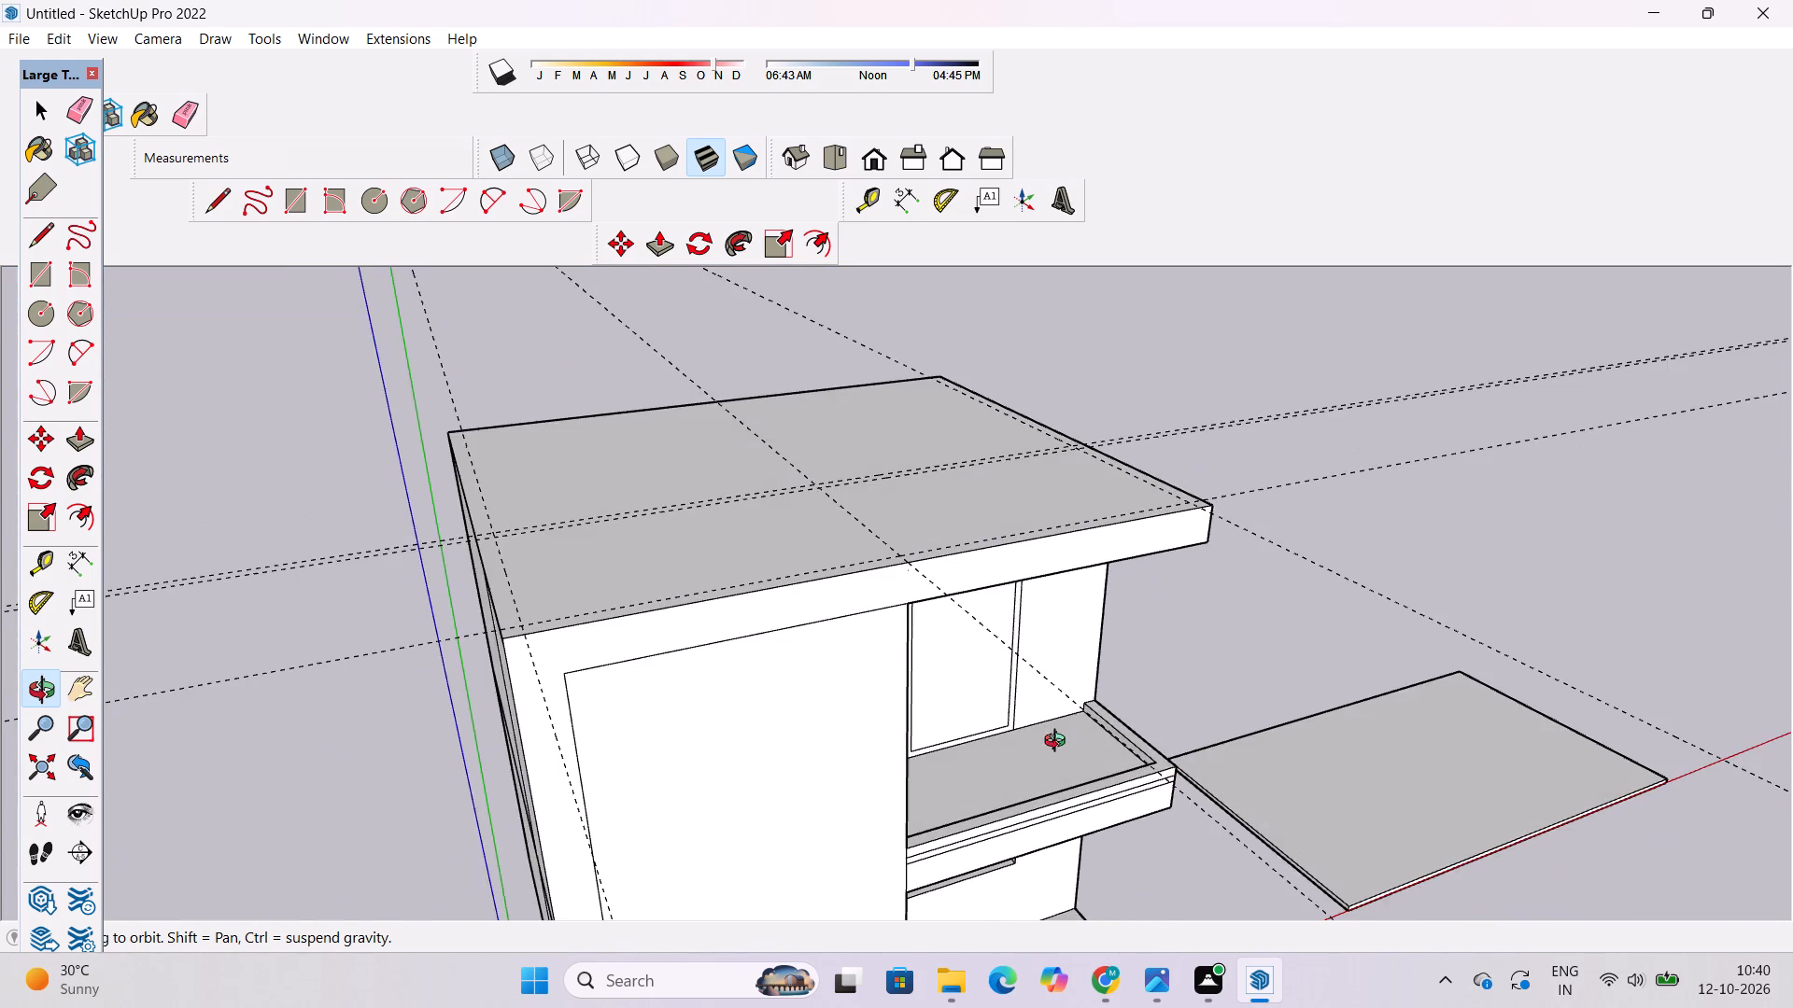
{"action": "scroll", "coordinate": [1026, 735], "scroll_direction": "up", "scroll_amount": 5}
{"action": "left_click_drag", "start_coordinate": [1017, 730], "coordinate": [1078, 562], "text": "shift"}
{"action": "scroll", "coordinate": [1081, 574], "scroll_direction": "down", "scroll_amount": 7}
{"action": "left_click_drag", "start_coordinate": [1066, 620], "coordinate": [1326, 619]}
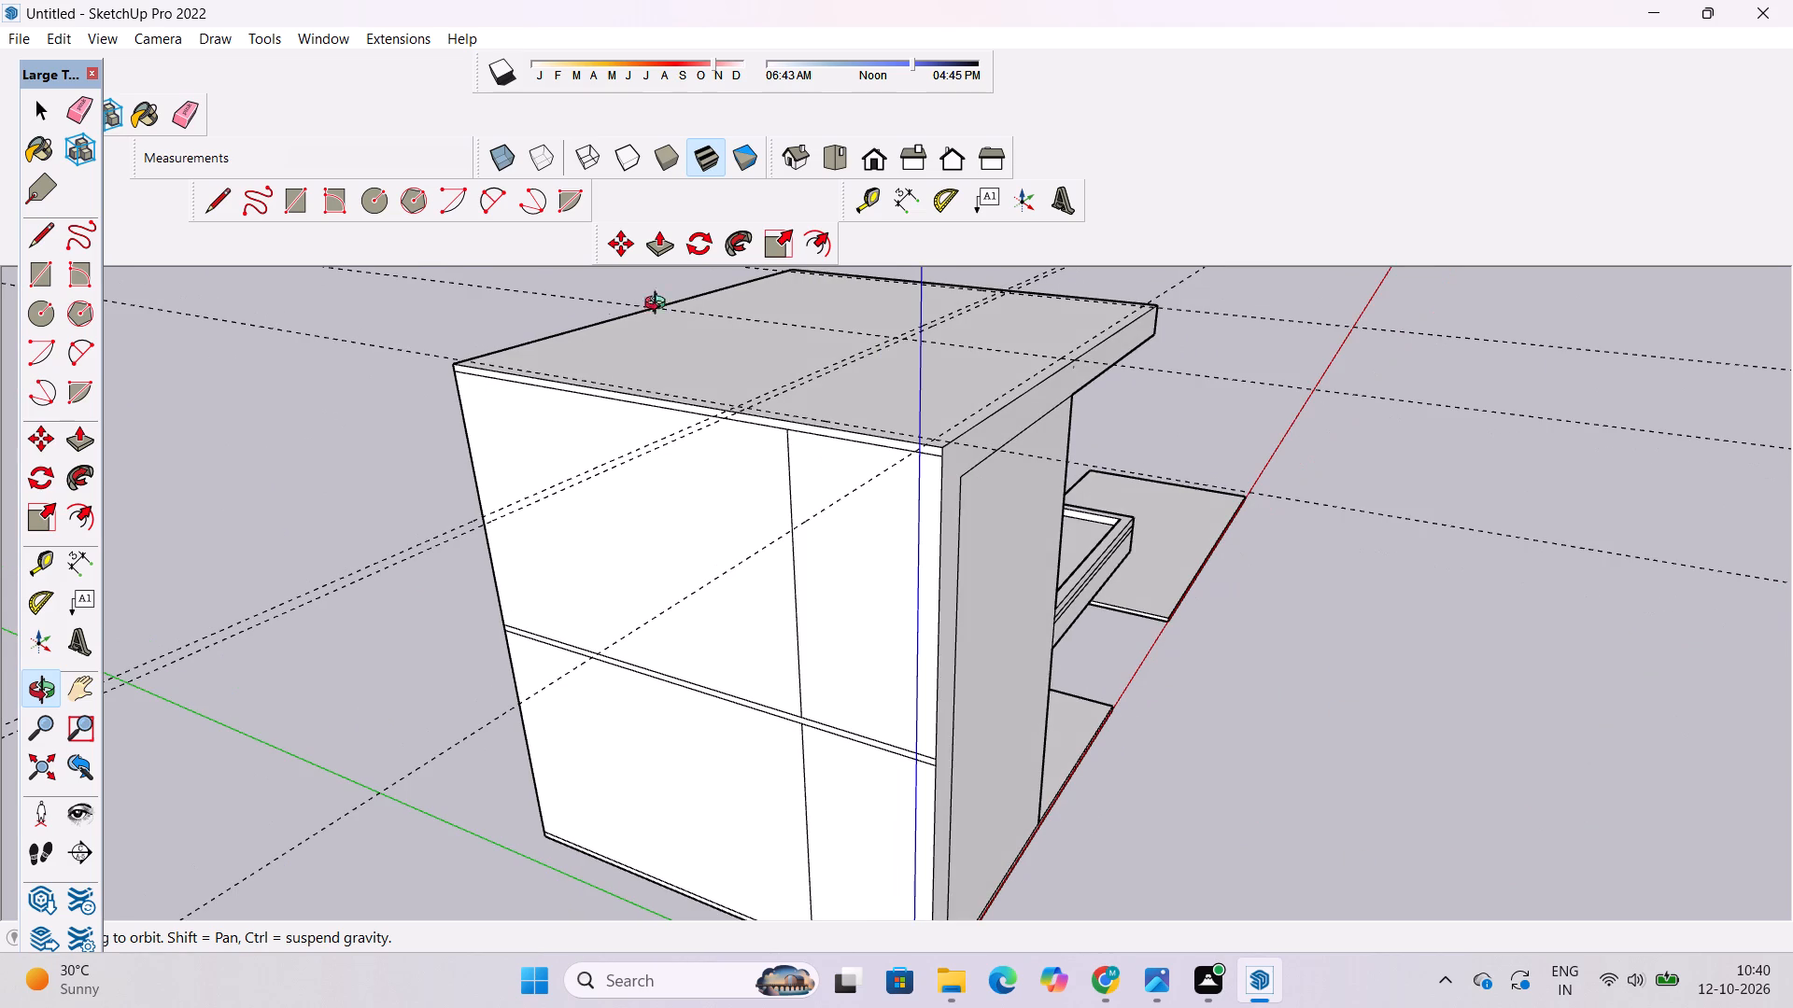
{"action": "scroll", "coordinate": [778, 466], "scroll_direction": "down", "scroll_amount": 5}
{"action": "scroll", "coordinate": [865, 590], "scroll_direction": "up", "scroll_amount": 4}
{"action": "left_click_drag", "start_coordinate": [1035, 631], "coordinate": [929, 654], "text": "shift"}
{"action": "left_click_drag", "start_coordinate": [927, 656], "coordinate": [863, 631]}
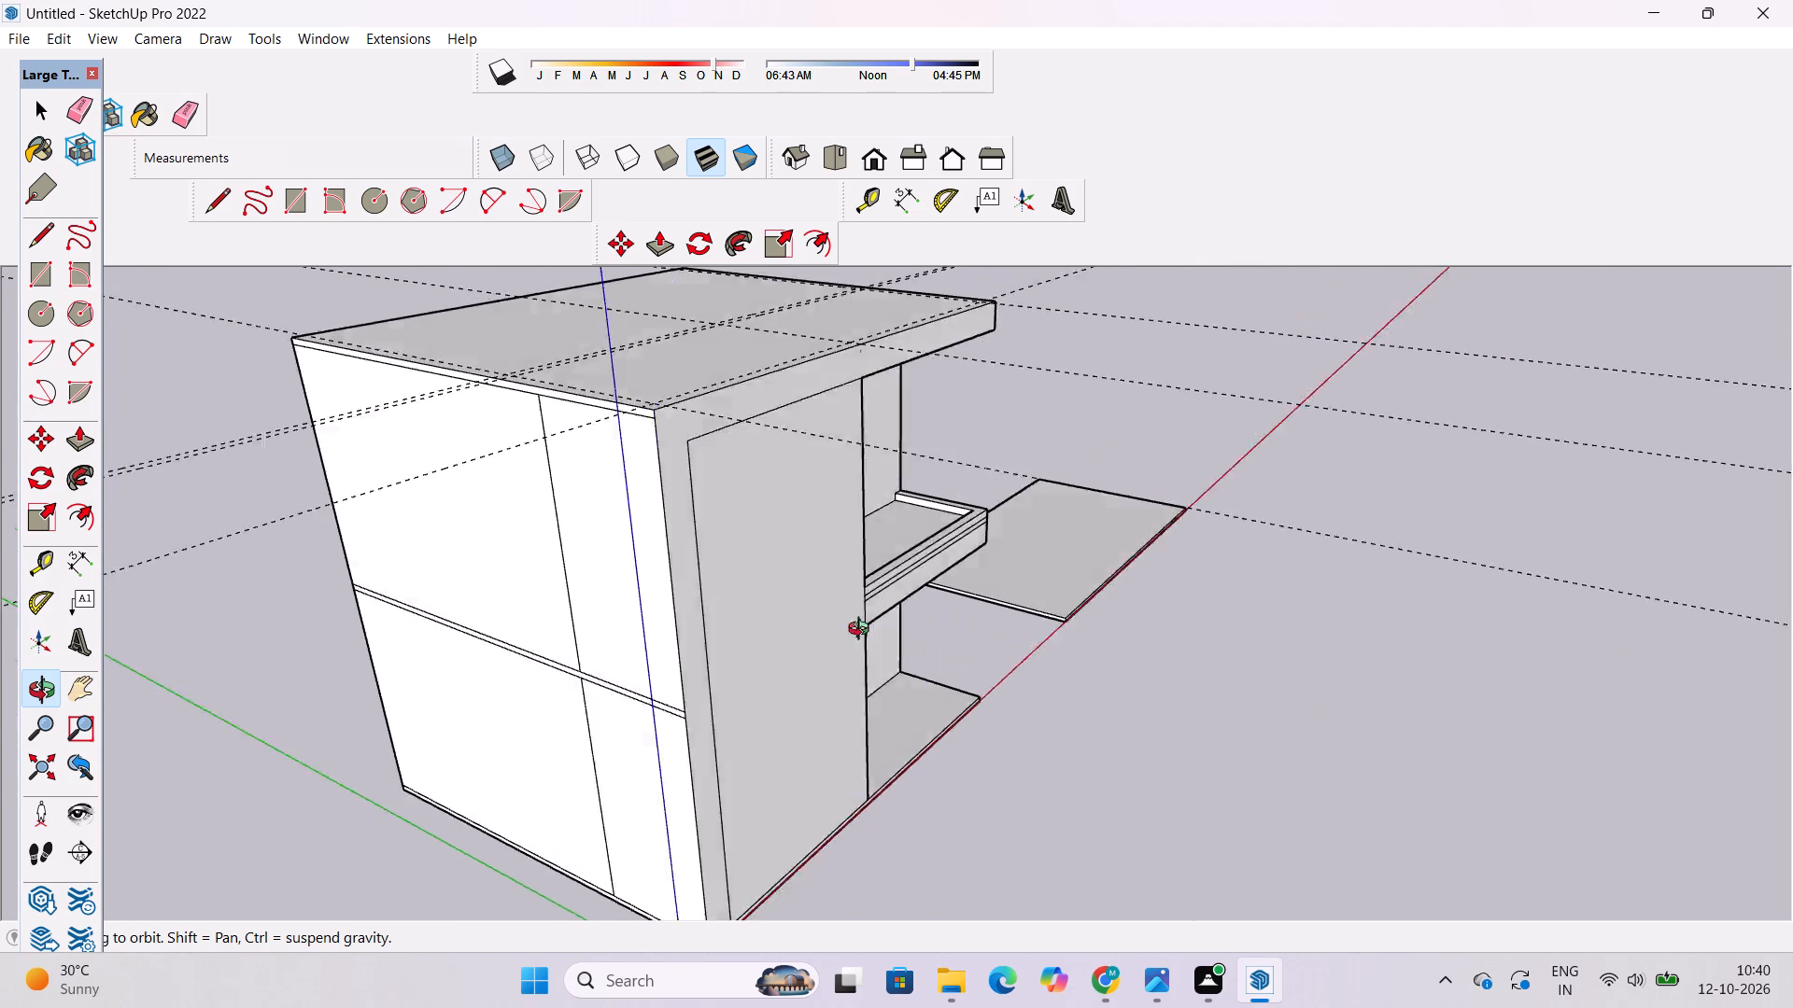
{"action": "left_click_drag", "start_coordinate": [863, 631], "coordinate": [826, 618]}
{"action": "scroll", "coordinate": [823, 612], "scroll_direction": "up", "scroll_amount": 3}
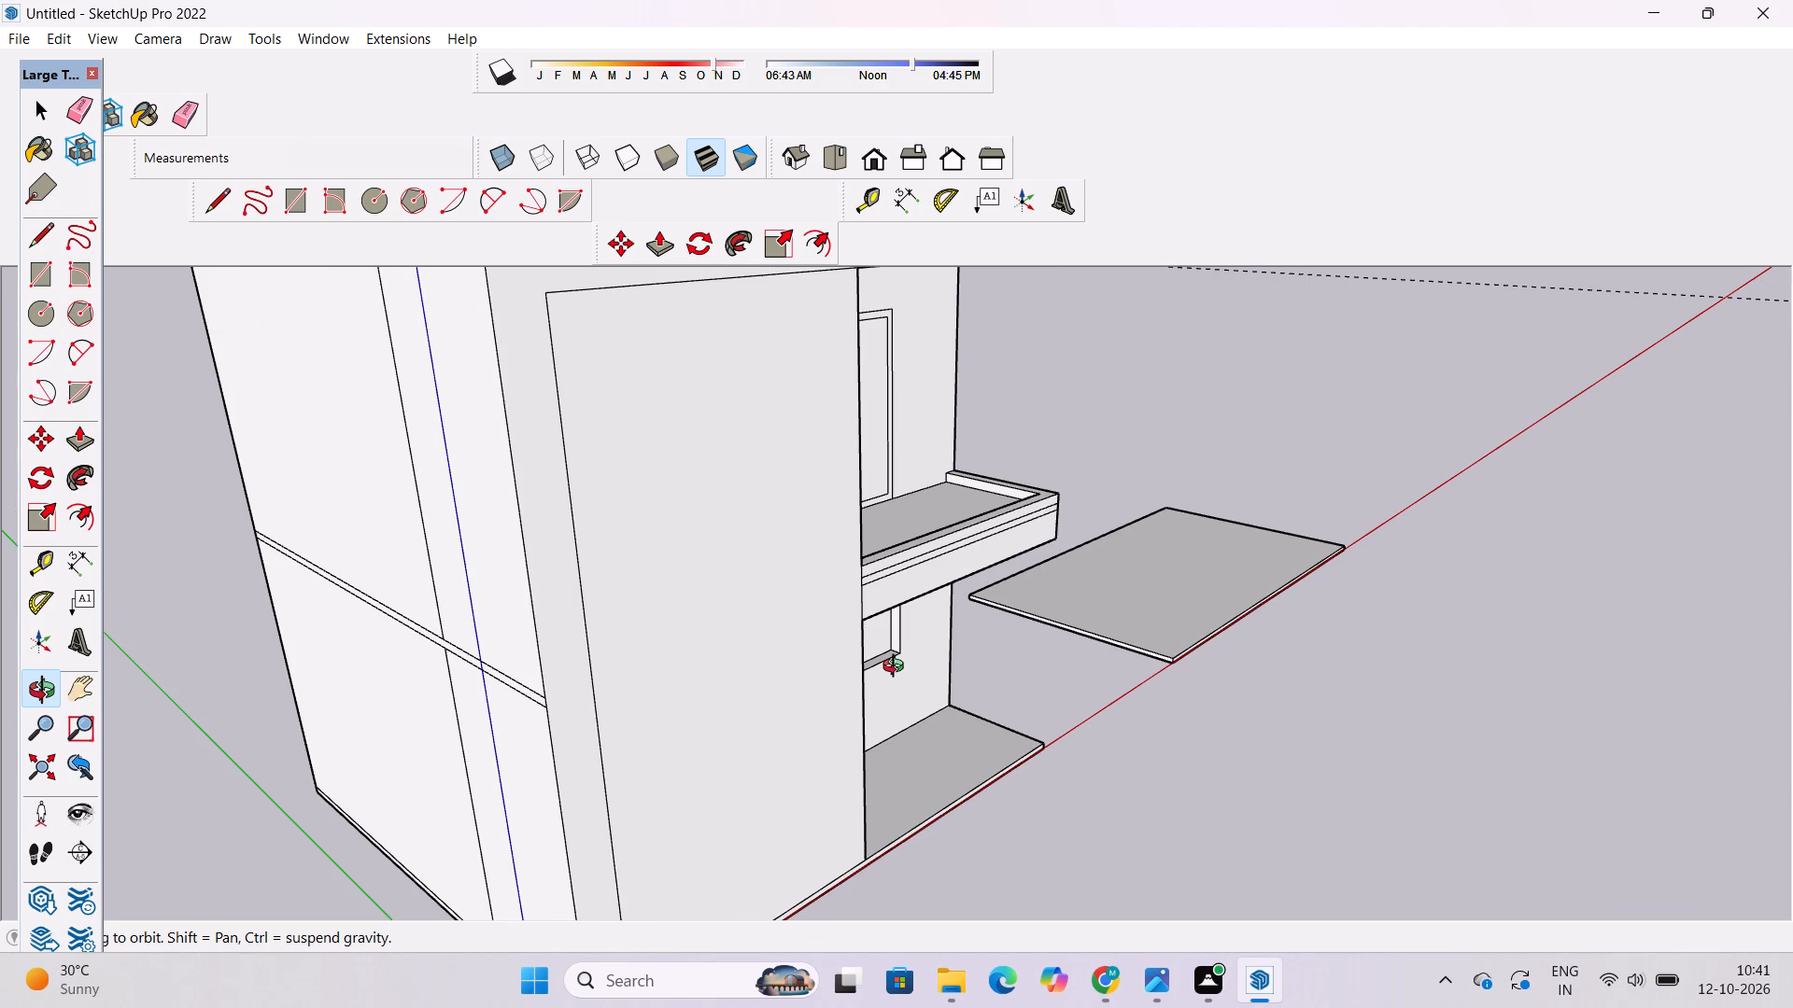
{"action": "scroll", "coordinate": [787, 766], "scroll_direction": "down", "scroll_amount": 5}
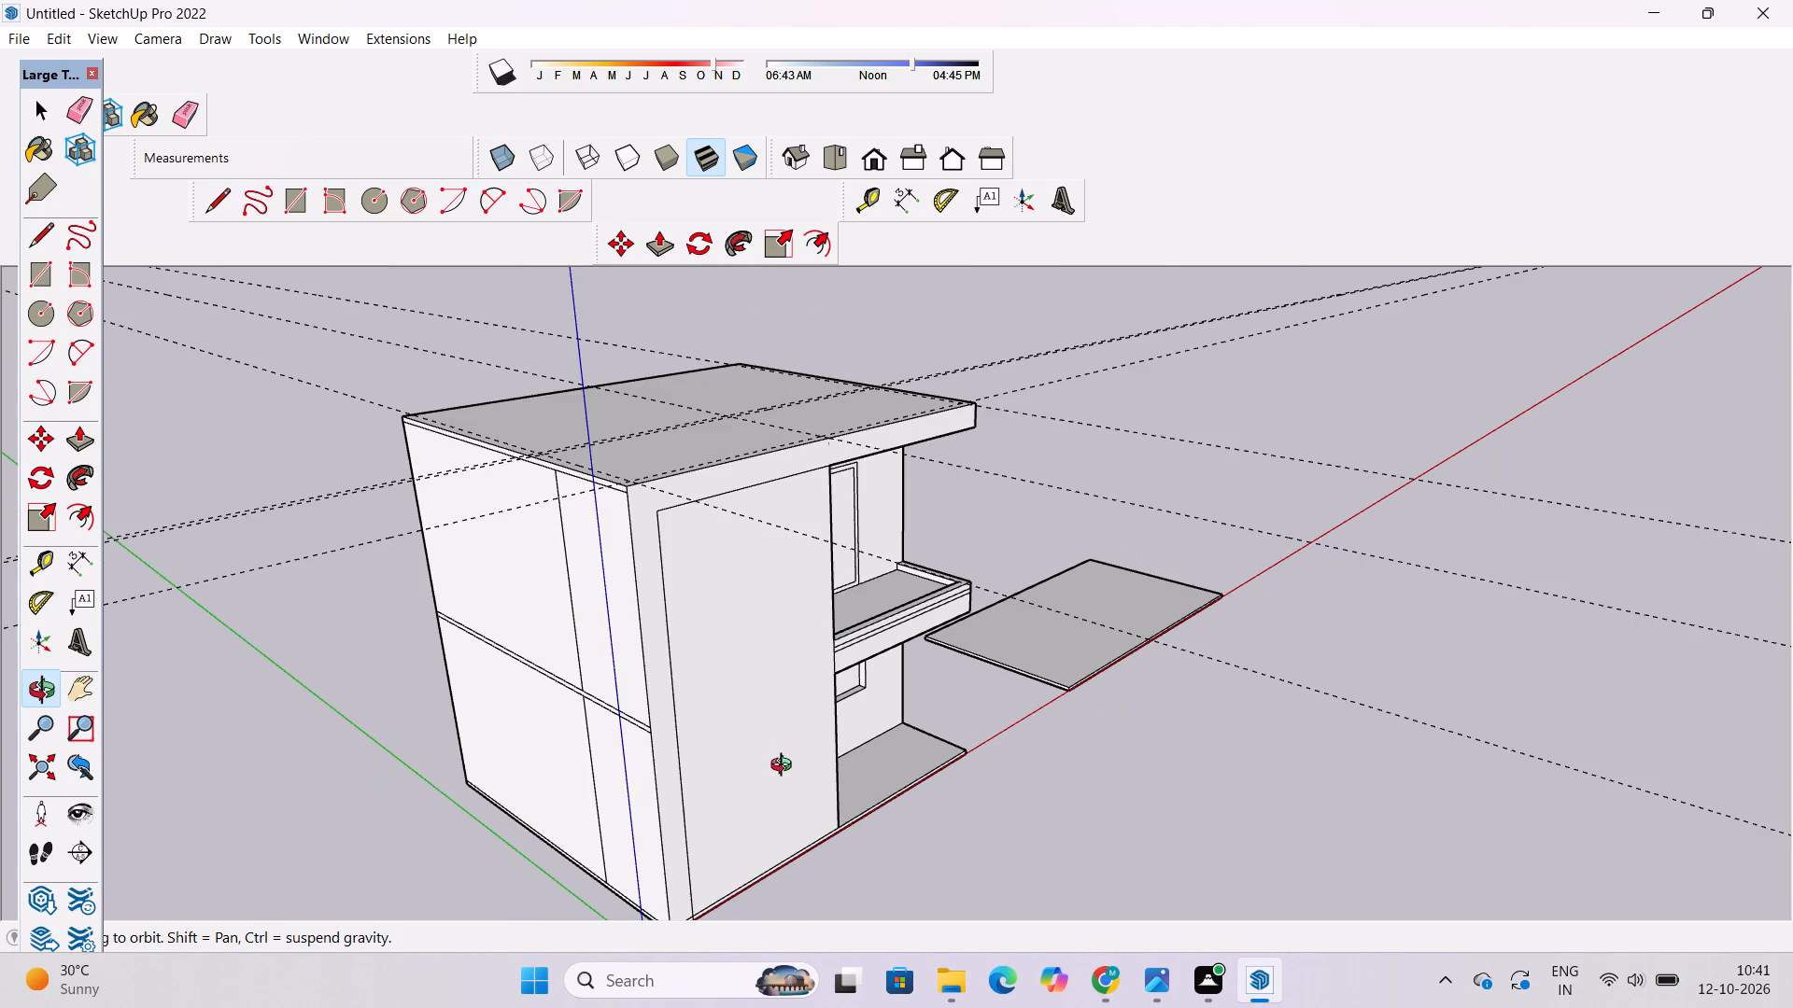
{"action": "left_click_drag", "start_coordinate": [832, 740], "coordinate": [669, 832], "text": "shift"}
{"action": "scroll", "coordinate": [544, 709], "scroll_direction": "up", "scroll_amount": 5}
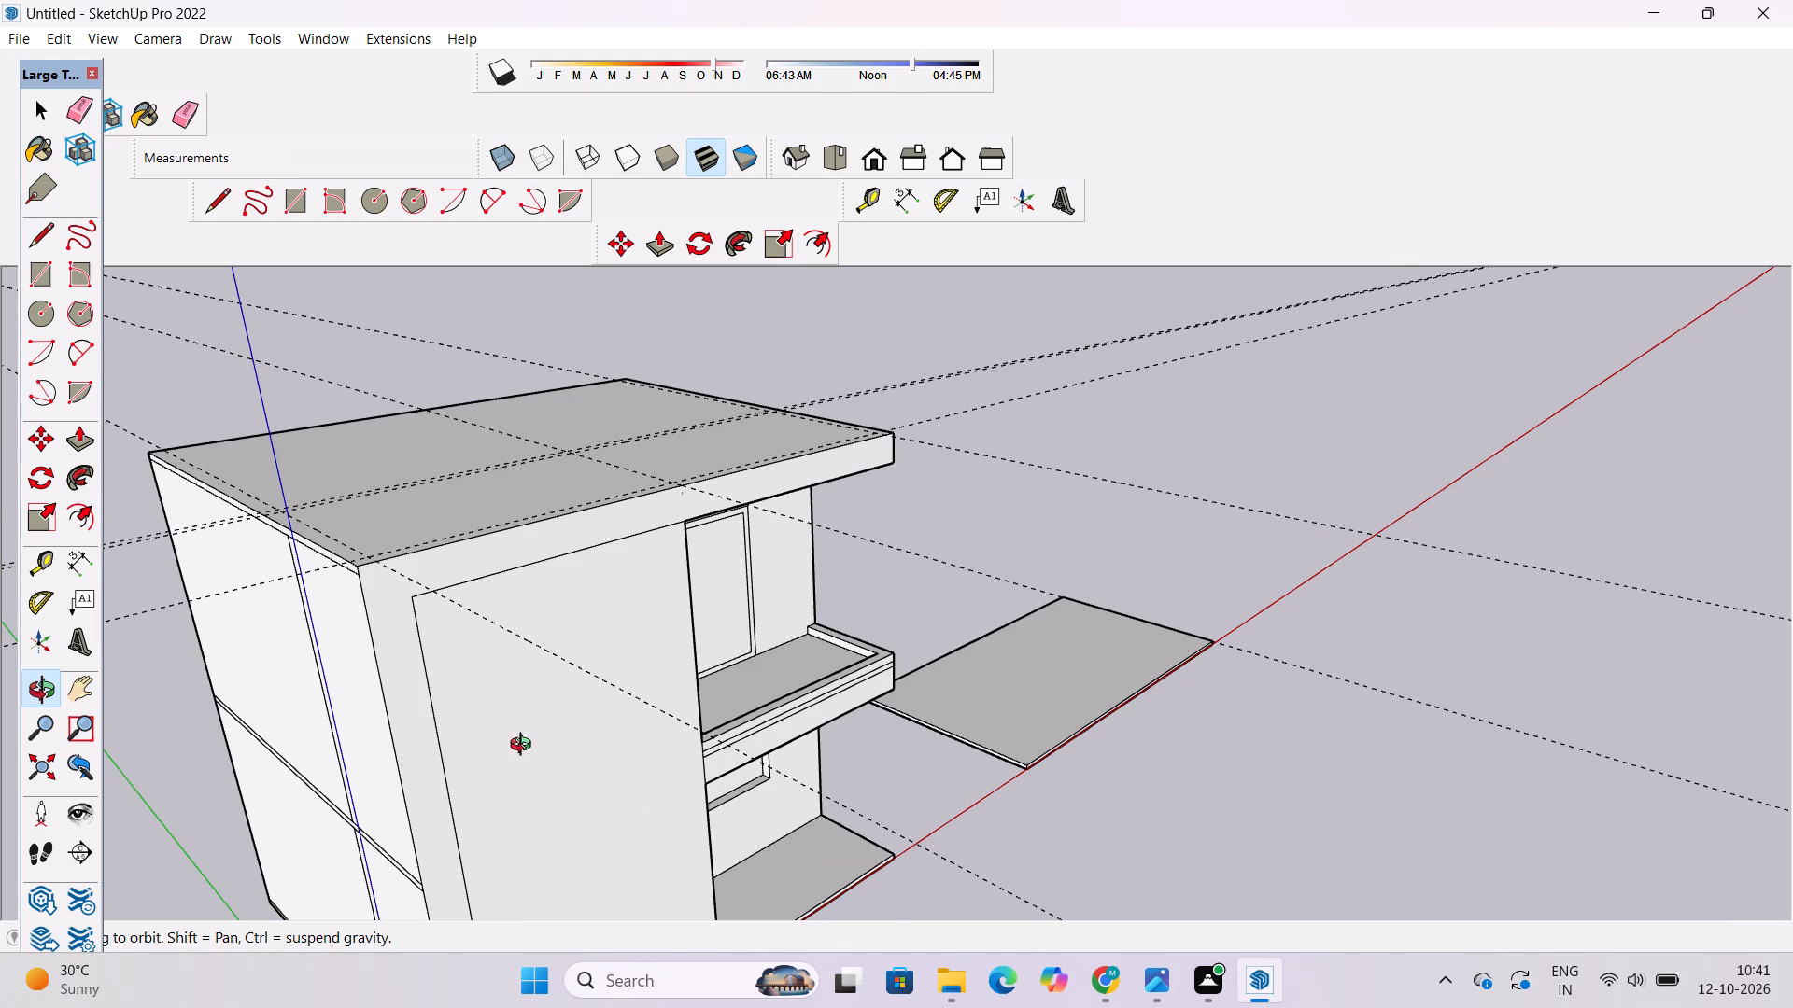
{"action": "scroll", "coordinate": [162, 789], "scroll_direction": "down", "scroll_amount": 5}
{"action": "left_click_drag", "start_coordinate": [343, 712], "coordinate": [431, 498], "text": "shift"}
{"action": "scroll", "coordinate": [390, 615], "scroll_direction": "up", "scroll_amount": 5}
{"action": "left_click_drag", "start_coordinate": [404, 625], "coordinate": [432, 662]}
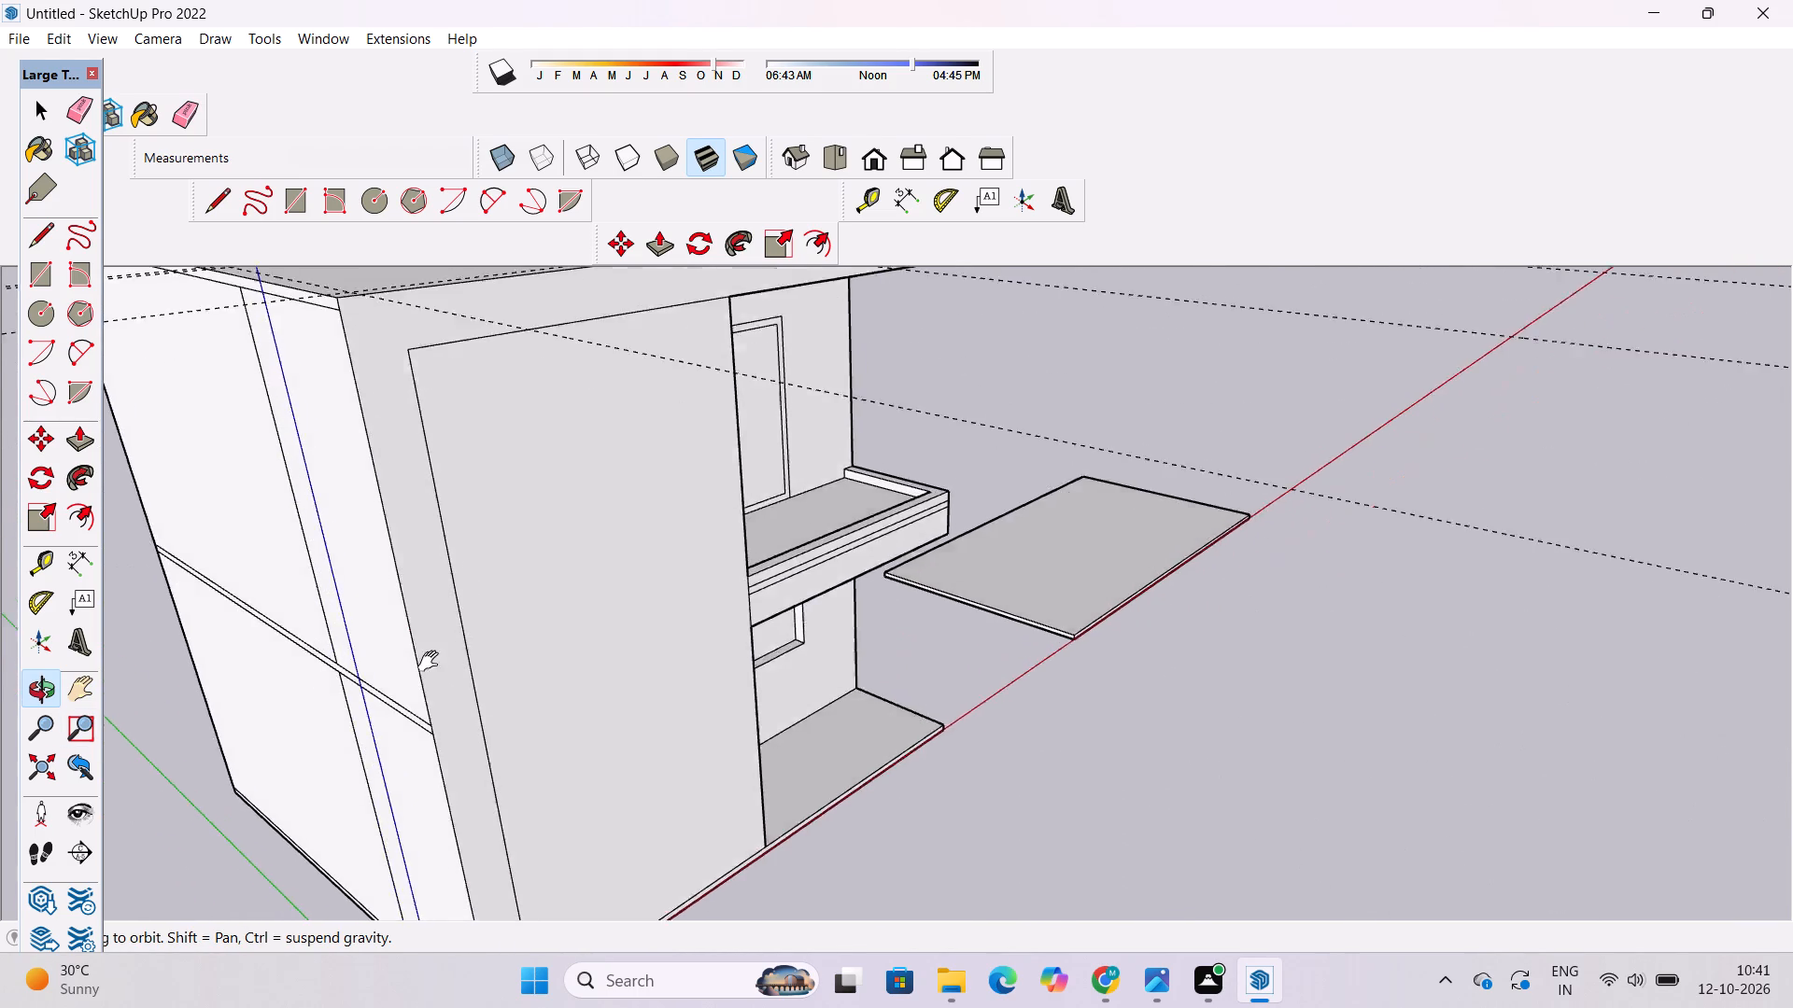
{"action": "left_click_drag", "start_coordinate": [432, 662], "coordinate": [442, 716]}
{"action": "left_click_drag", "start_coordinate": [443, 717], "coordinate": [483, 712]}
{"action": "scroll", "coordinate": [488, 687], "scroll_direction": "down", "scroll_amount": 3}
{"action": "left_click_drag", "start_coordinate": [485, 675], "coordinate": [456, 624], "text": "shift"}
Push/Pull the frame face formed by the roof beam and the vertical wall strip around the front panel outward by 3'.
{"action": "key", "text": "p"}
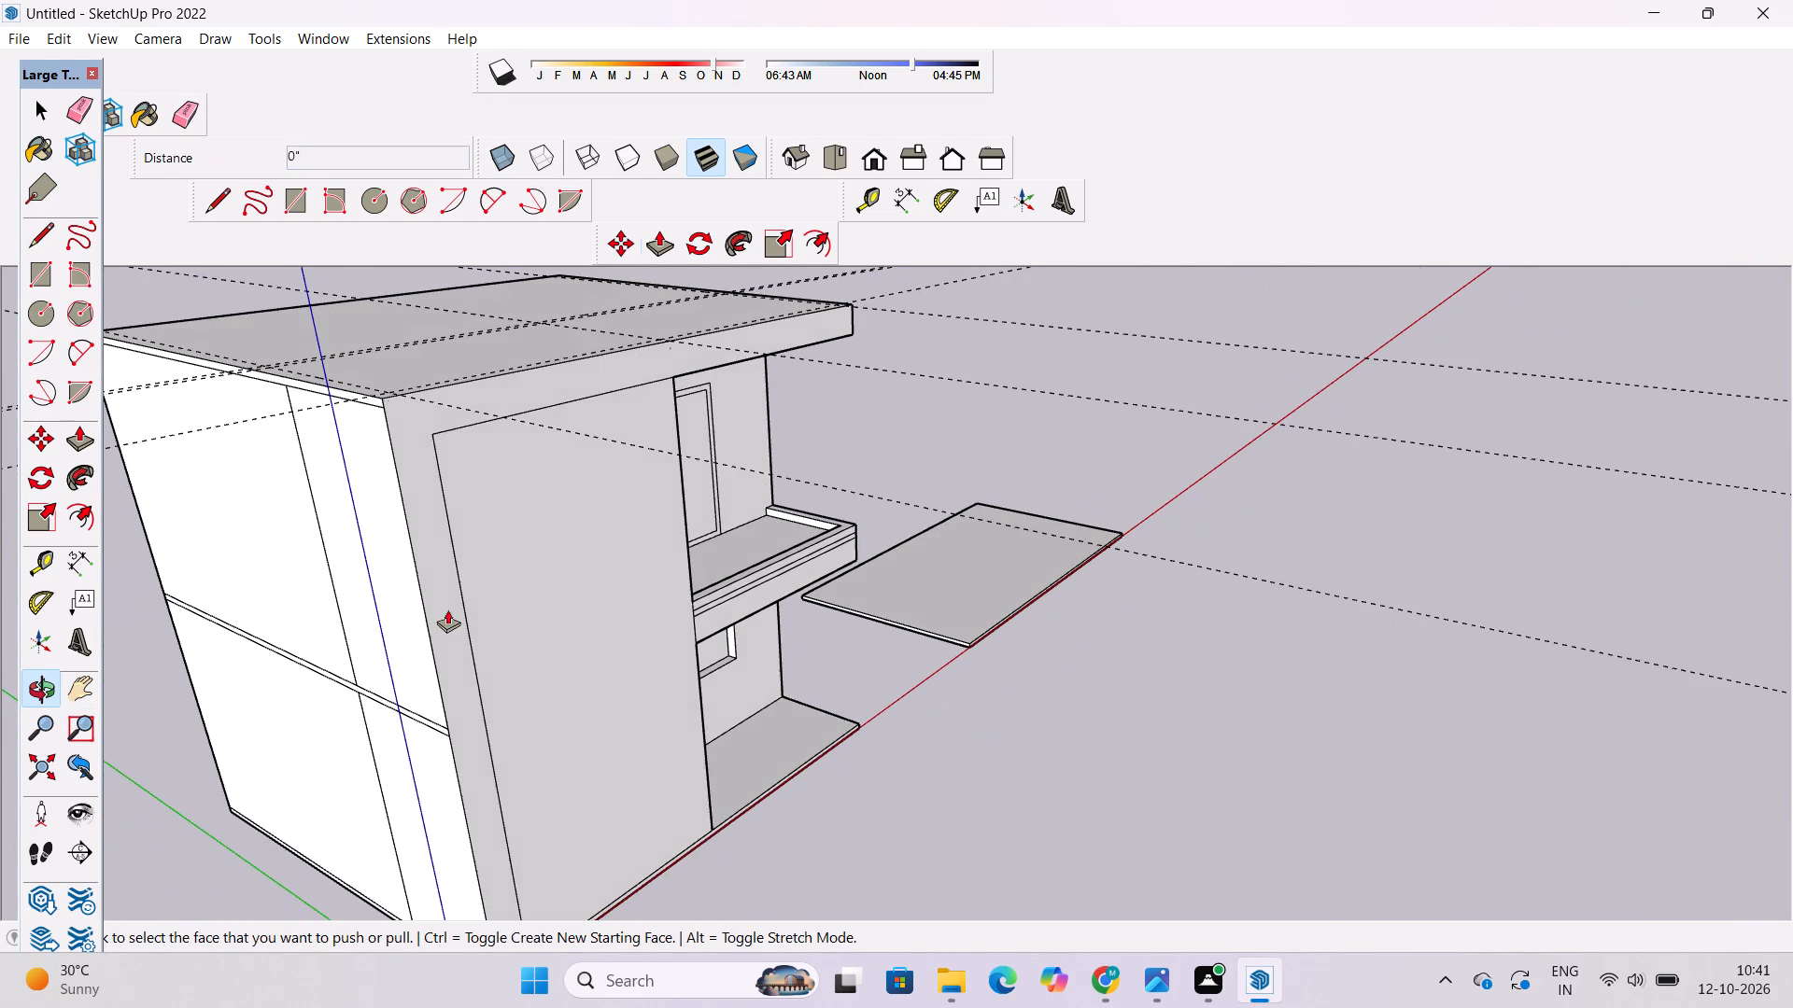
{"action": "left_click", "coordinate": [430, 578]}
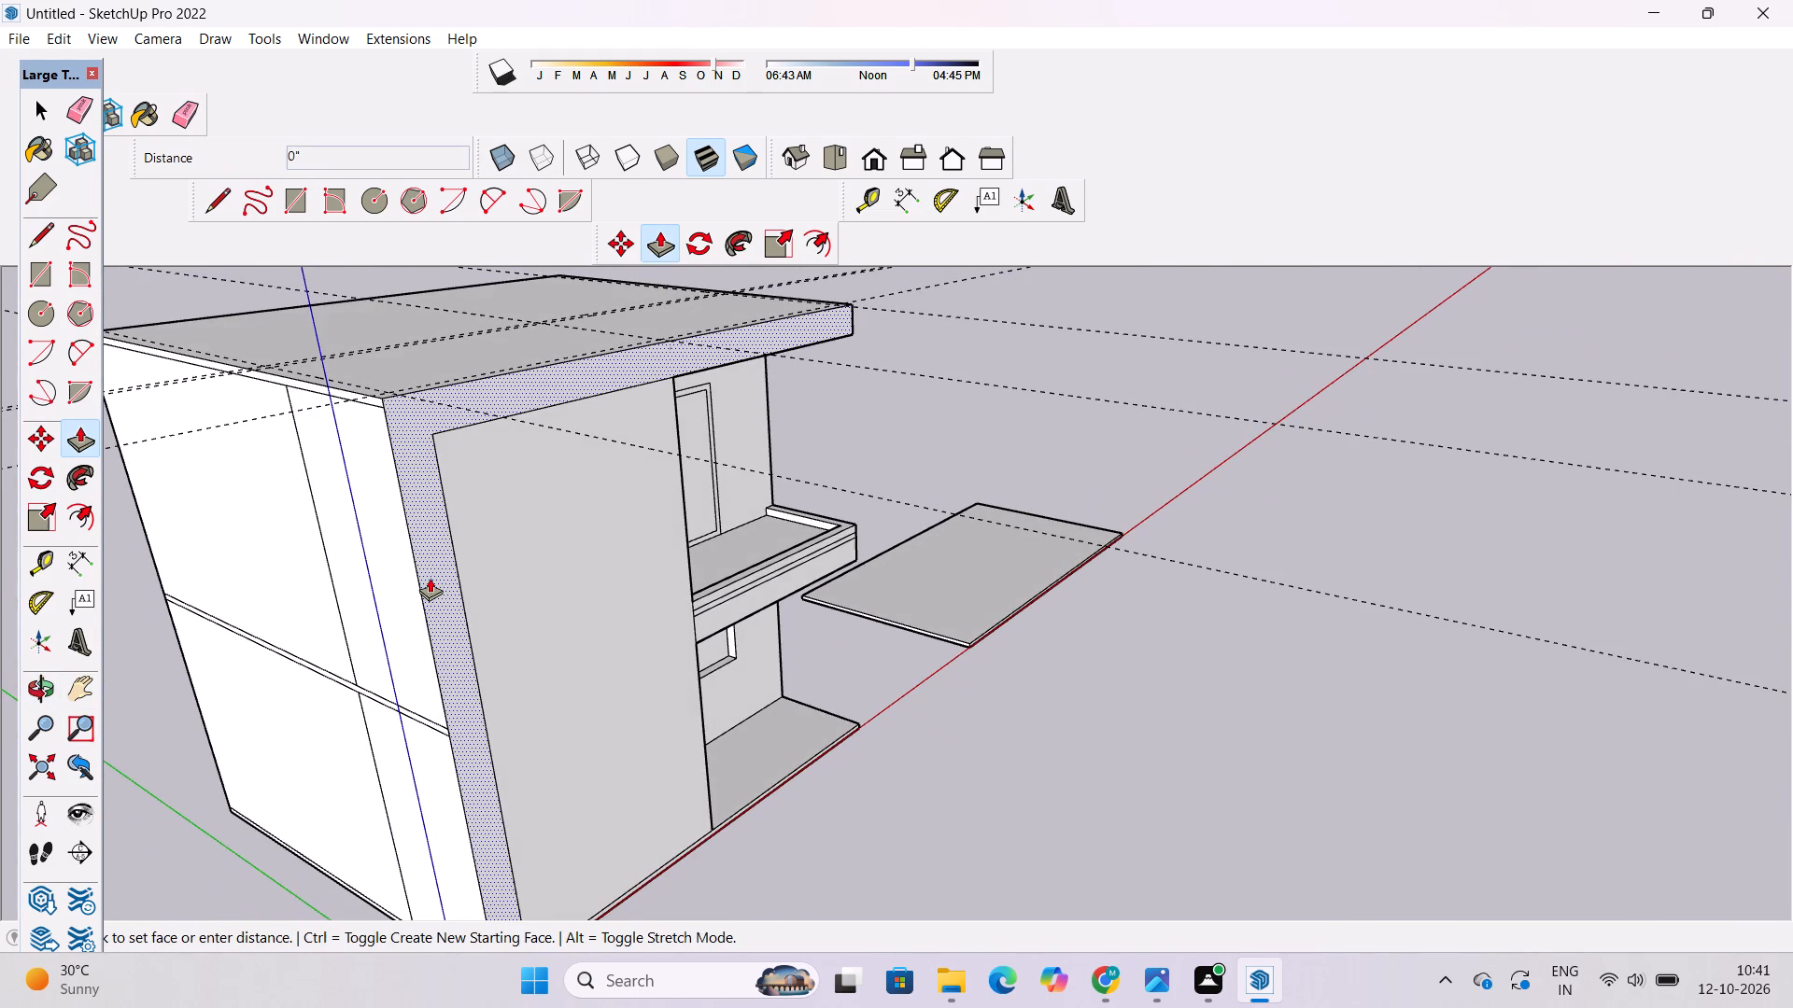
{"action": "scroll", "coordinate": [446, 583], "scroll_direction": "up", "scroll_amount": 2}
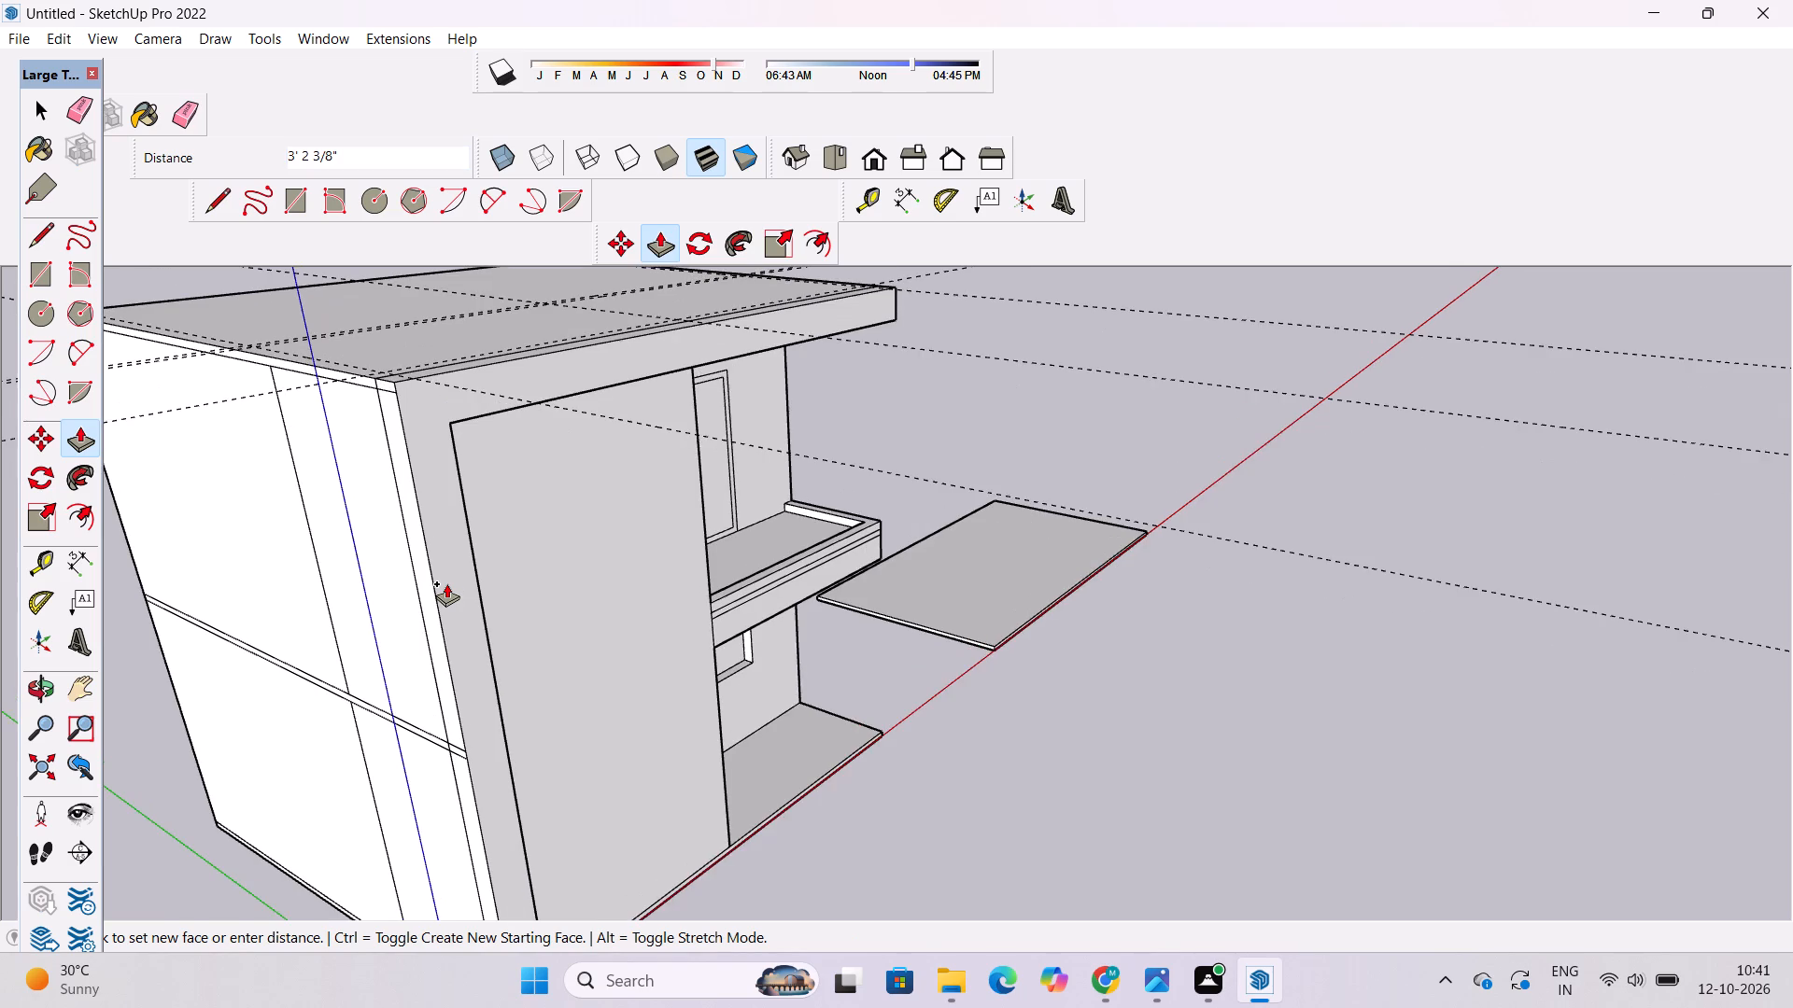
{"action": "scroll", "coordinate": [446, 583], "scroll_direction": "up", "scroll_amount": 2}
{"action": "key", "text": "o"}
{"action": "left_click_drag", "start_coordinate": [515, 659], "coordinate": [362, 543]}
{"action": "scroll", "coordinate": [338, 487], "scroll_direction": "down", "scroll_amount": 5}
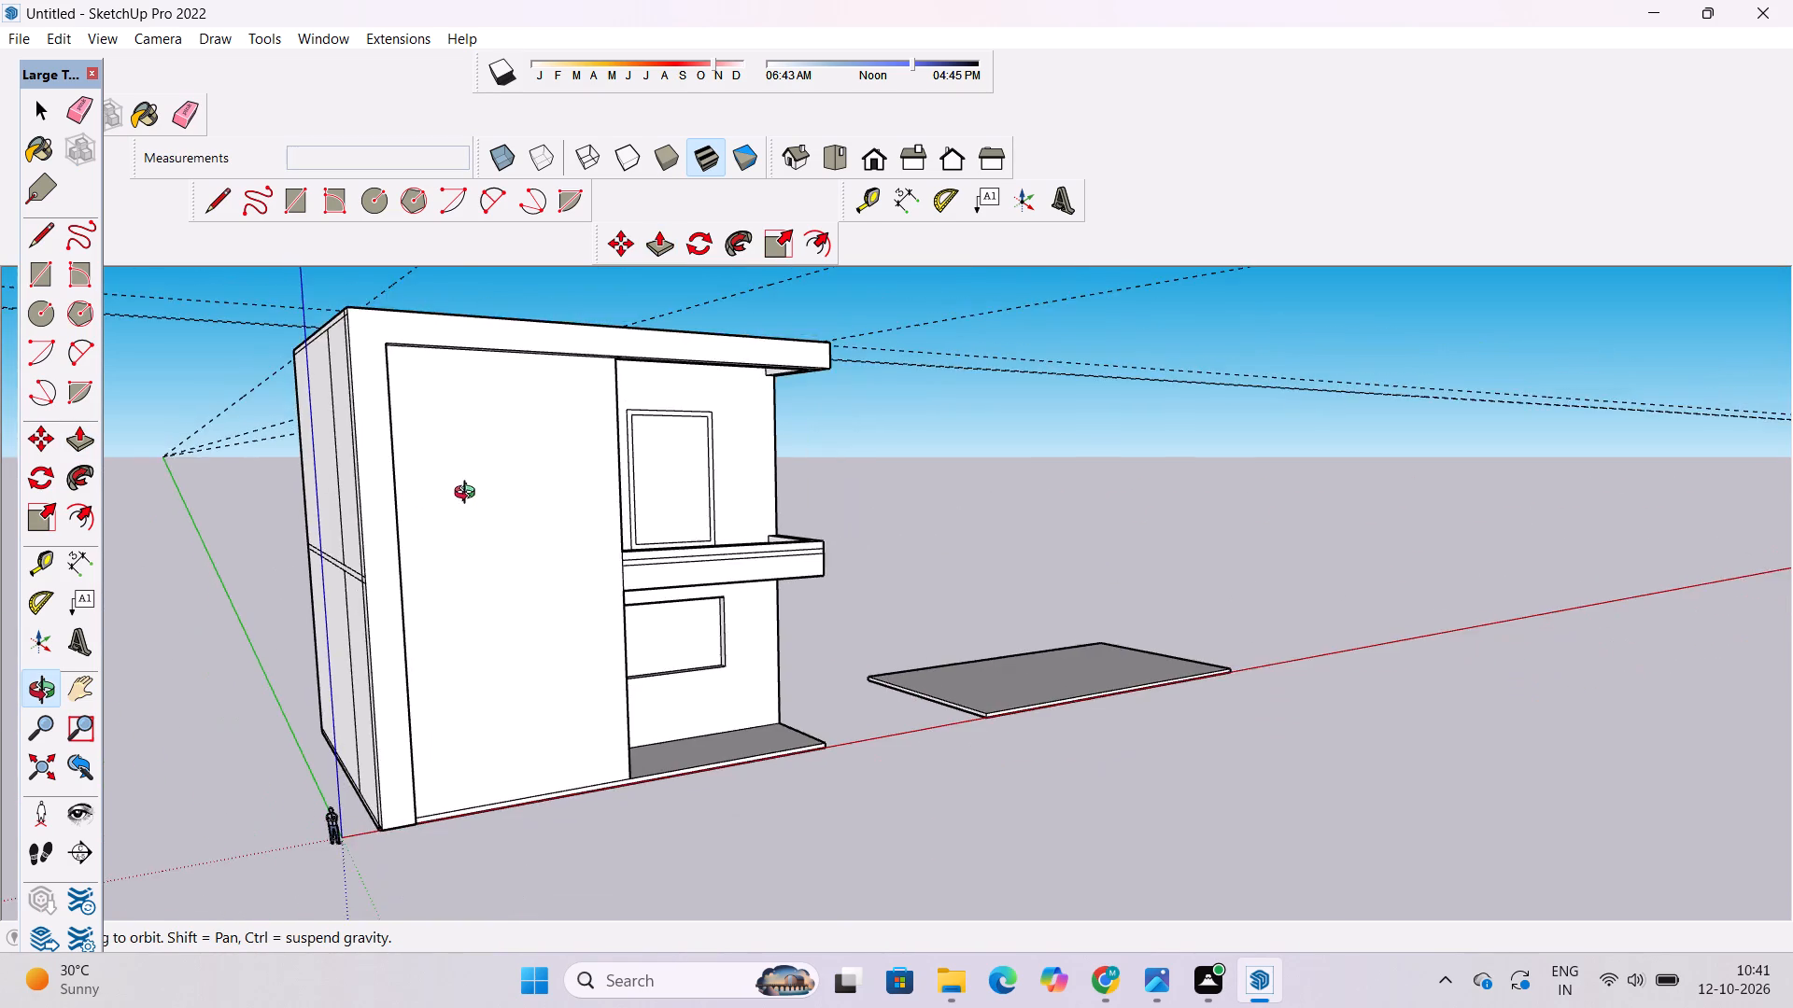
{"action": "left_click_drag", "start_coordinate": [470, 495], "coordinate": [316, 357]}
{"action": "scroll", "coordinate": [583, 358], "scroll_direction": "up", "scroll_amount": 11}
{"action": "left_click_drag", "start_coordinate": [653, 443], "coordinate": [454, 427], "text": "shift"}
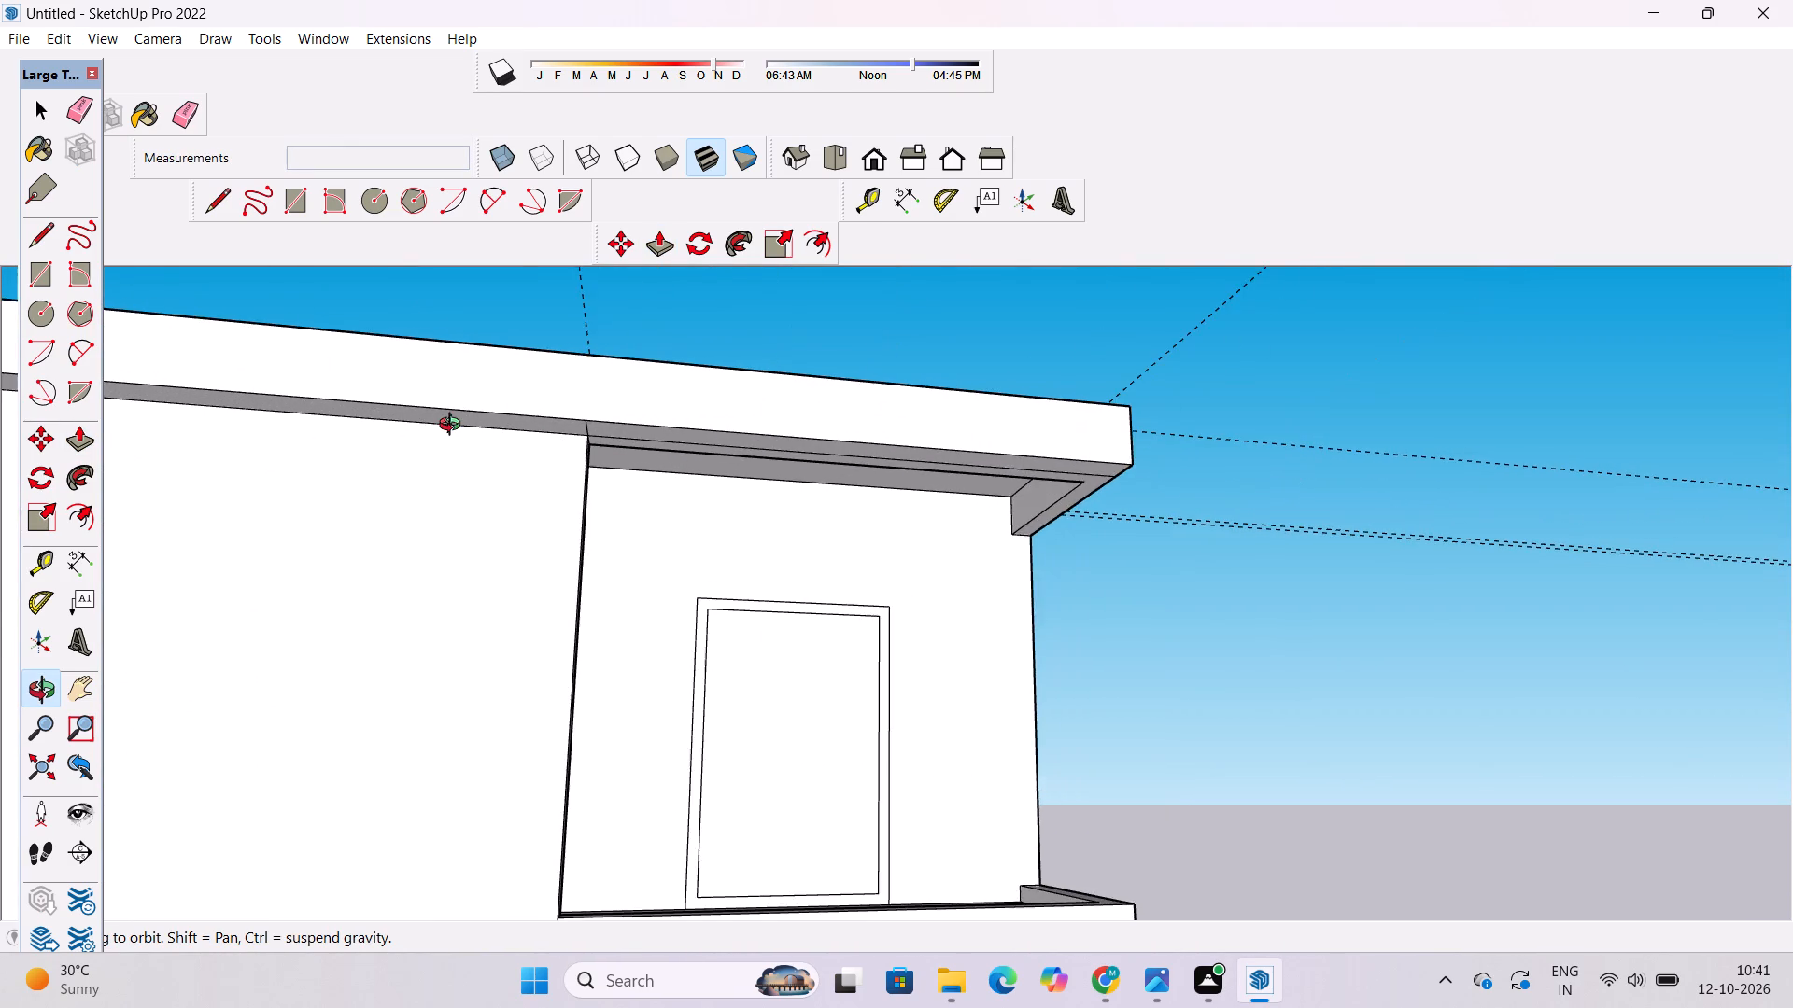
{"action": "scroll", "coordinate": [452, 427], "scroll_direction": "down", "scroll_amount": 11}
{"action": "scroll", "coordinate": [404, 457], "scroll_direction": "up", "scroll_amount": 5}
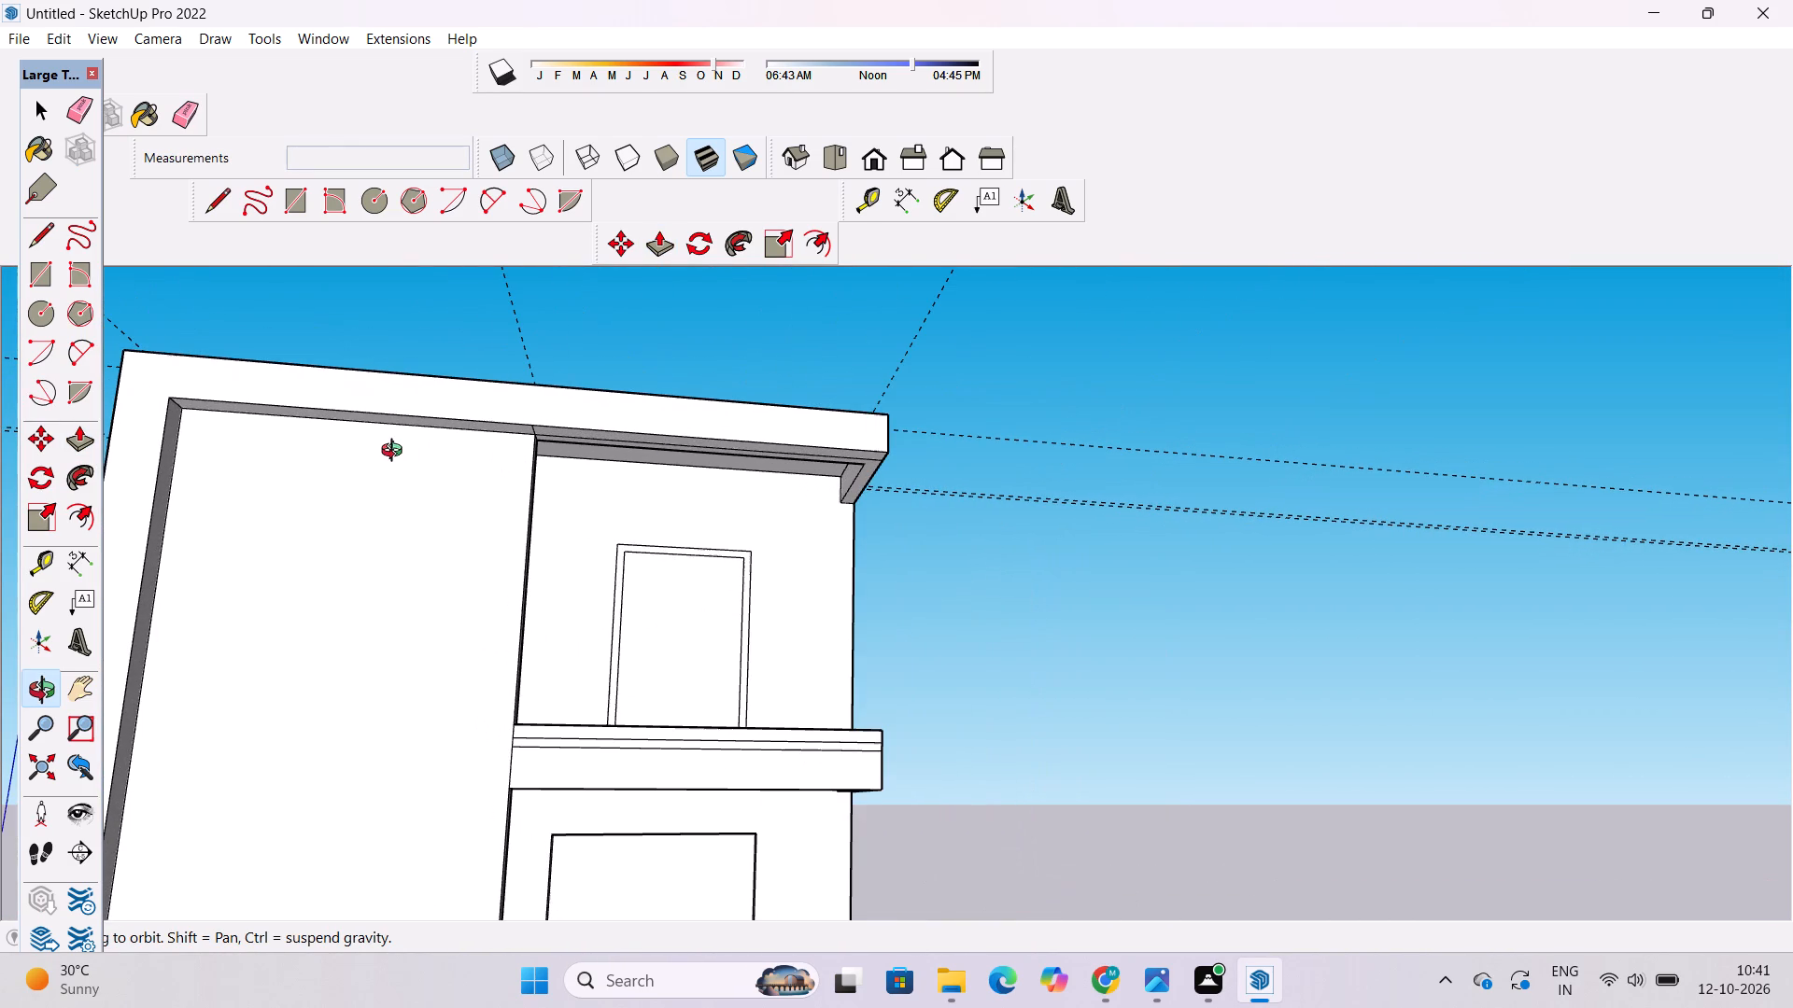
{"action": "scroll", "coordinate": [396, 453], "scroll_direction": "down", "scroll_amount": 3}
{"action": "left_click_drag", "start_coordinate": [407, 457], "coordinate": [407, 644]}
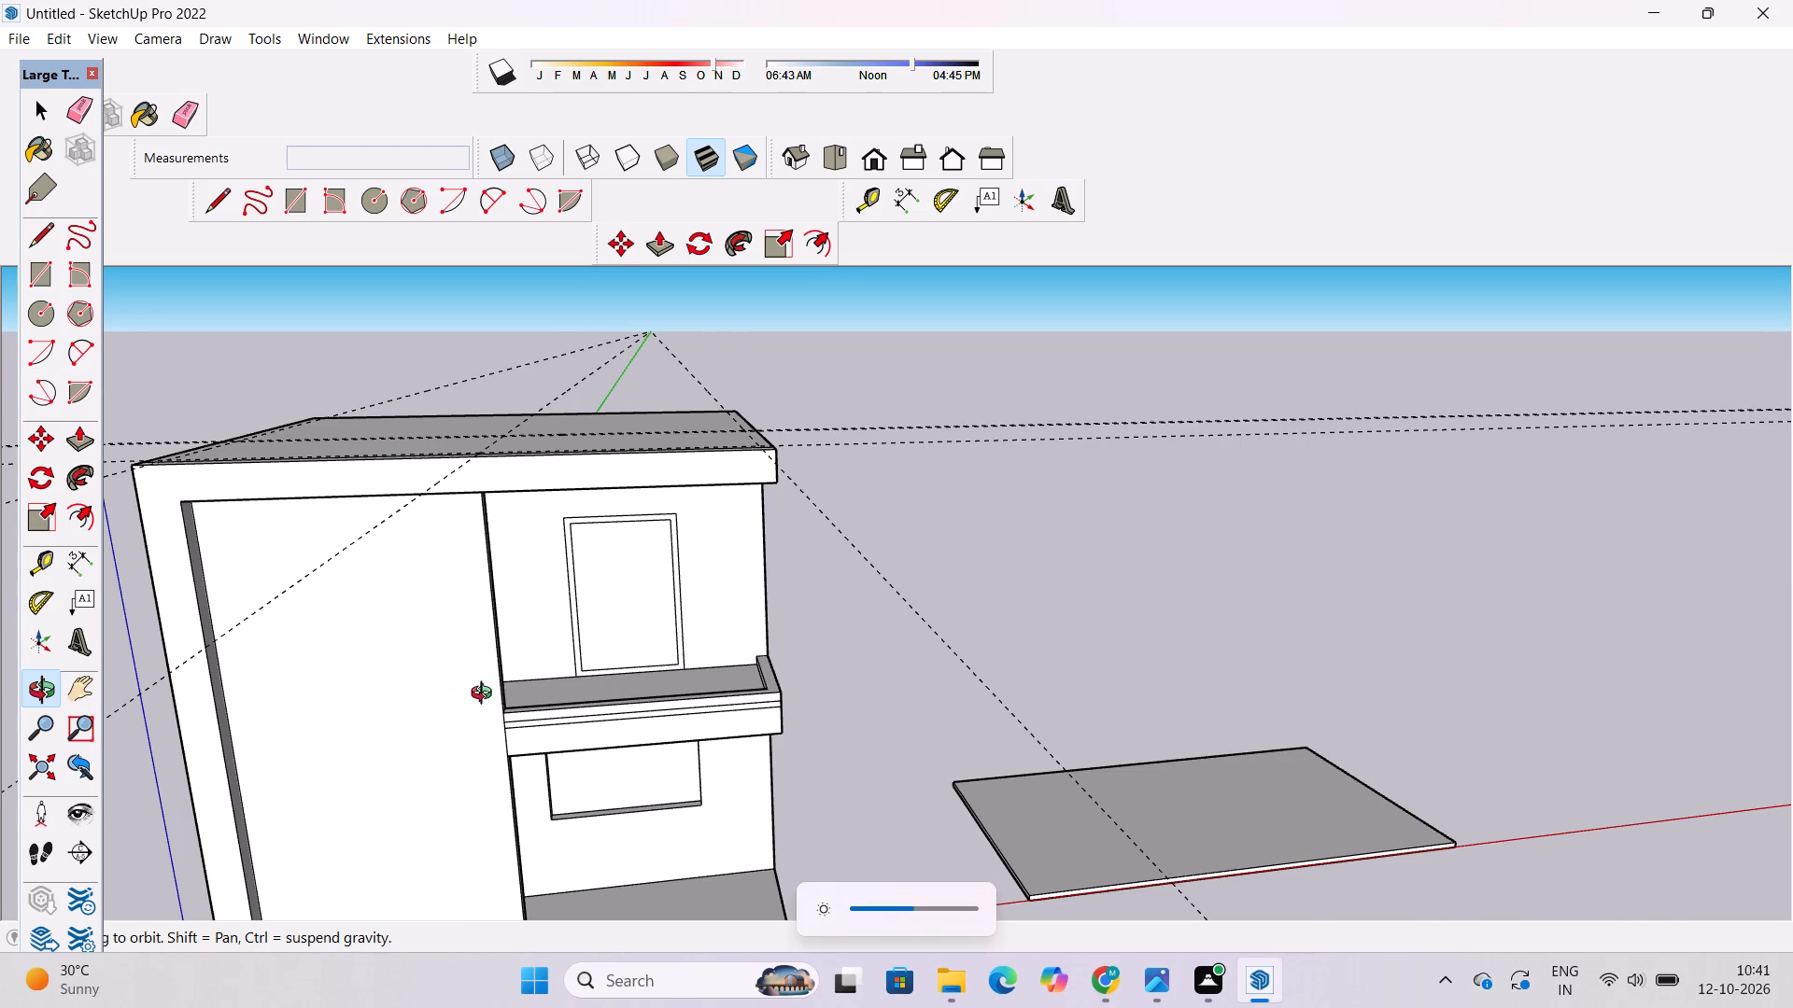
{"action": "scroll", "coordinate": [485, 699], "scroll_direction": "up", "scroll_amount": 4}
{"action": "left_click_drag", "start_coordinate": [506, 695], "coordinate": [921, 689], "text": "shift"}
{"action": "left_click_drag", "start_coordinate": [921, 694], "coordinate": [704, 442], "text": "shift"}
{"action": "scroll", "coordinate": [703, 444], "scroll_direction": "down", "scroll_amount": 6}
{"action": "left_click_drag", "start_coordinate": [709, 518], "coordinate": [738, 562]}
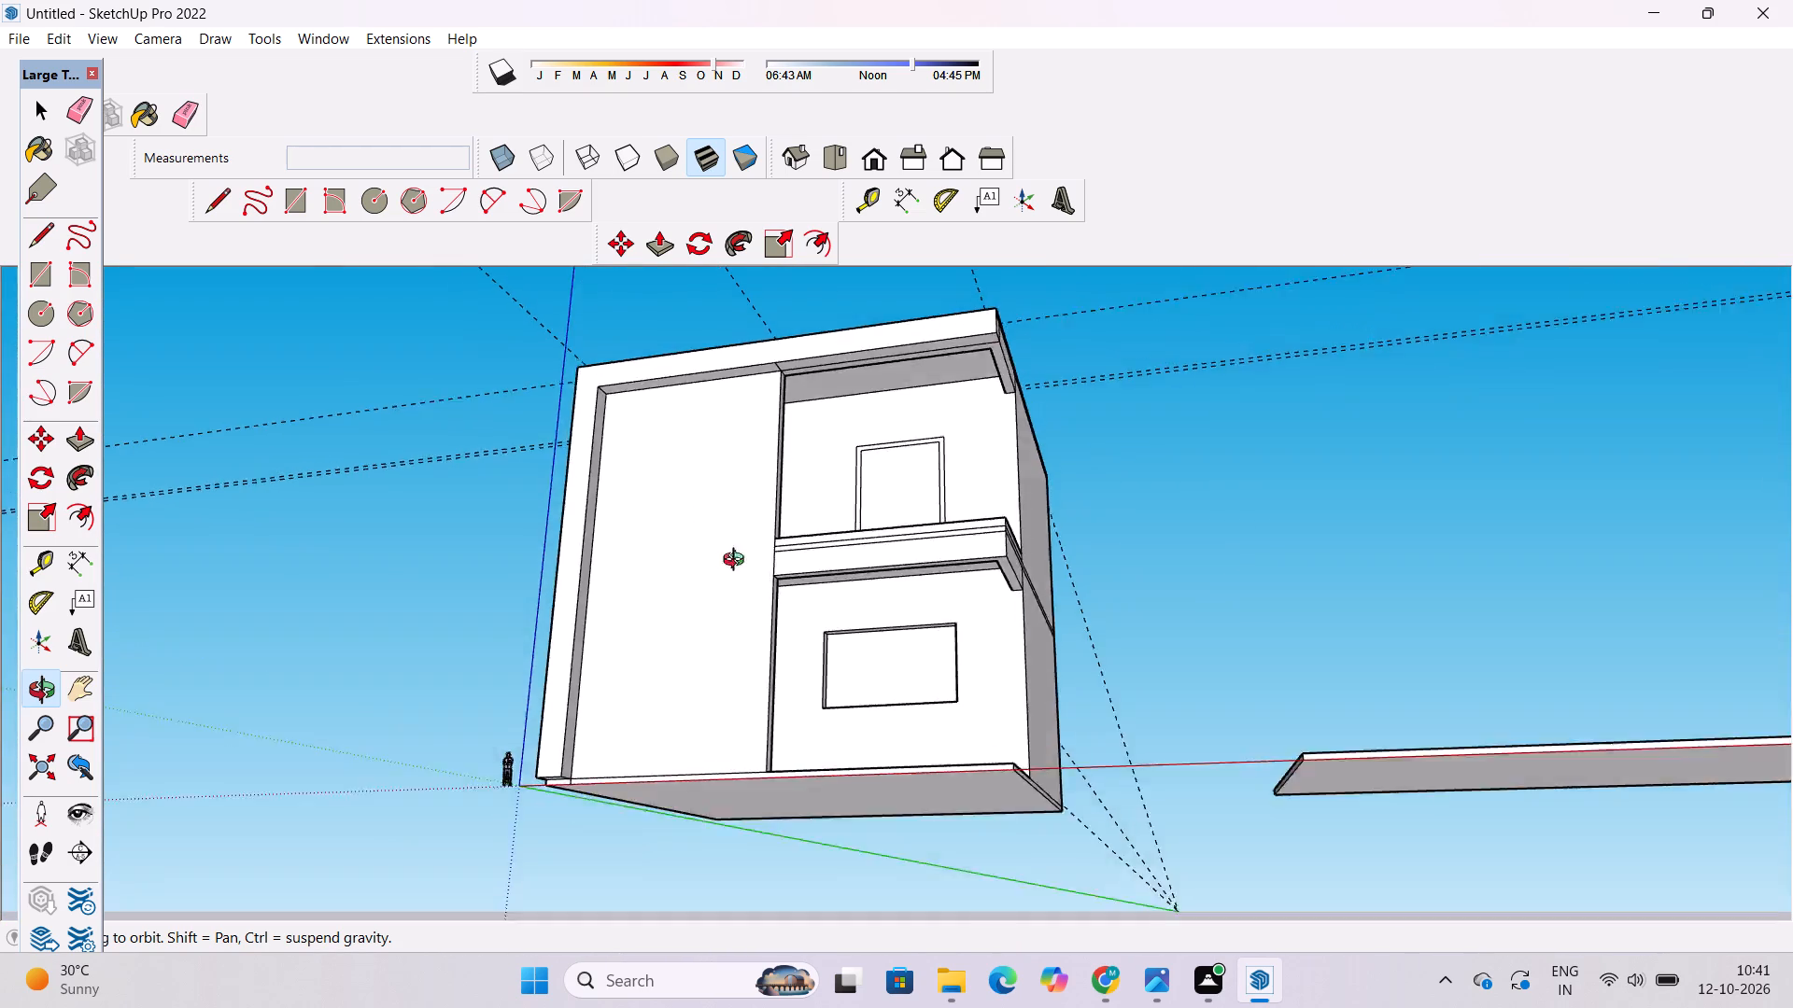
{"action": "left_click_drag", "start_coordinate": [738, 562], "coordinate": [896, 815]}
{"action": "left_click_drag", "start_coordinate": [896, 817], "coordinate": [741, 616], "text": "shift"}
{"action": "scroll", "coordinate": [409, 610], "scroll_direction": "up", "scroll_amount": 4}
{"action": "left_click_drag", "start_coordinate": [474, 616], "coordinate": [565, 791], "text": "shift"}
{"action": "left_click_drag", "start_coordinate": [562, 791], "coordinate": [885, 688]}
{"action": "left_click_drag", "start_coordinate": [874, 663], "coordinate": [748, 716], "text": "shift"}
{"action": "scroll", "coordinate": [628, 600], "scroll_direction": "down", "scroll_amount": 2}
{"action": "left_click_drag", "start_coordinate": [625, 593], "coordinate": [606, 647], "text": "shift"}
{"action": "left_click_drag", "start_coordinate": [606, 648], "coordinate": [642, 684]}
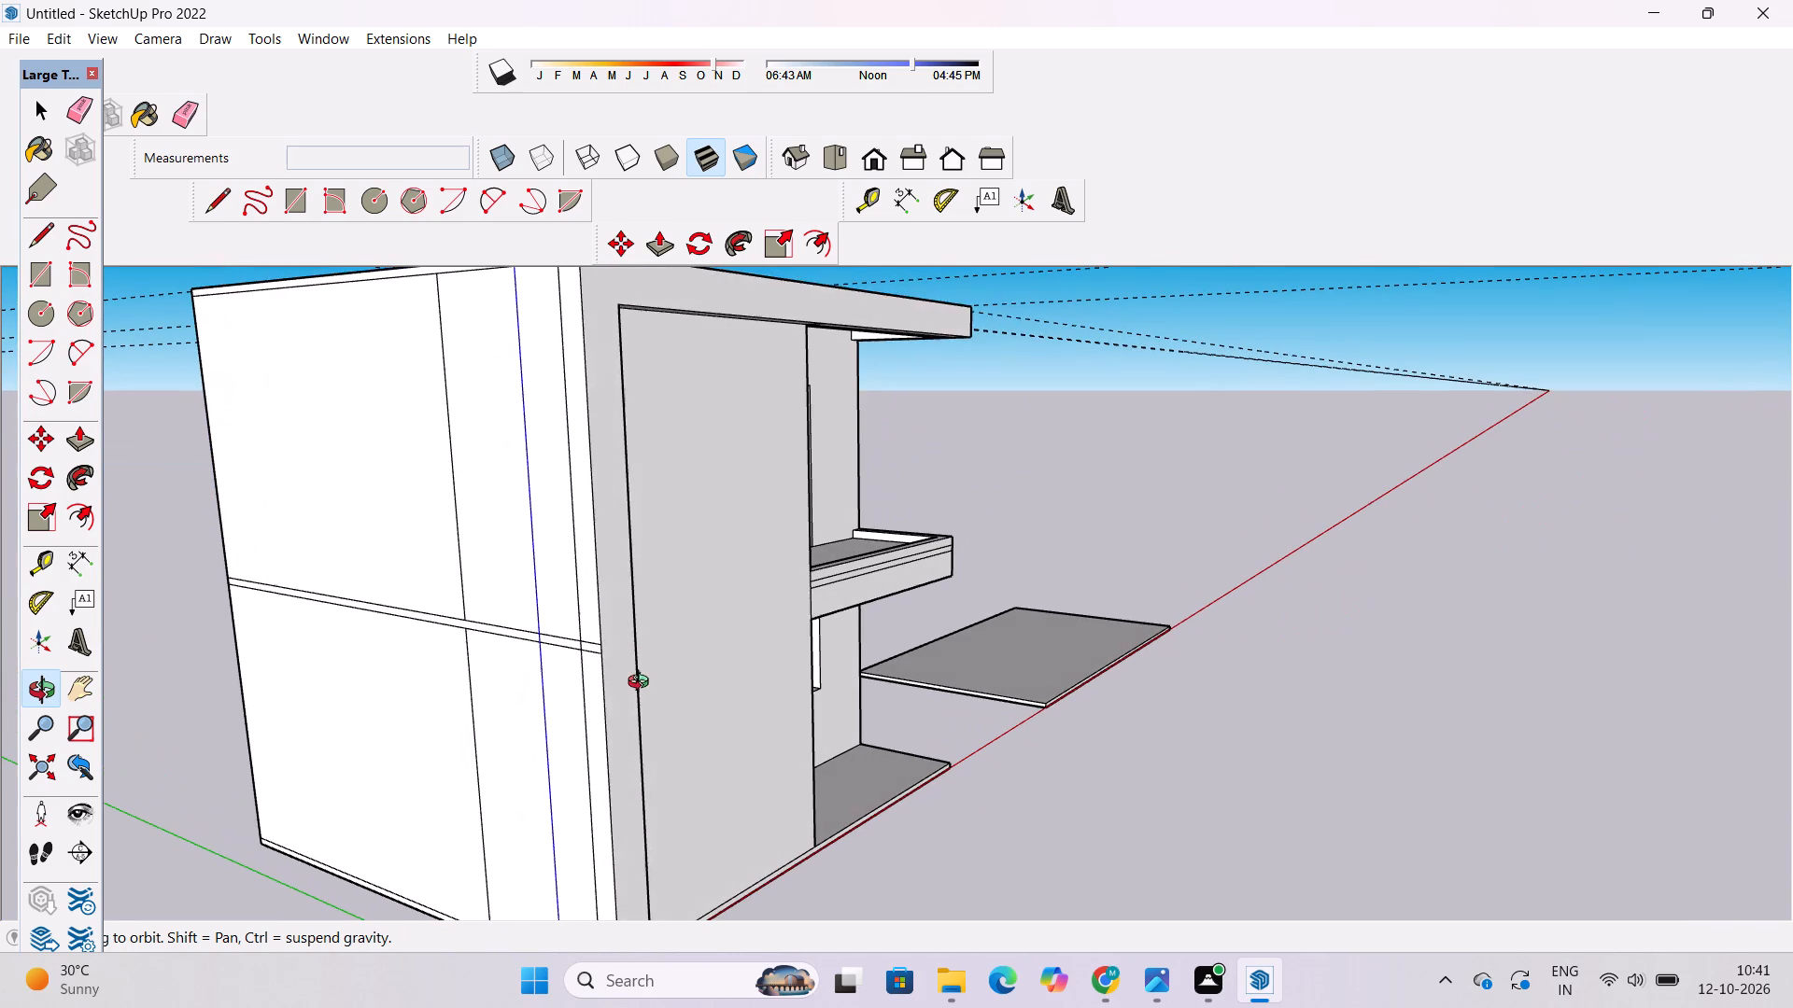
{"action": "key", "text": "p"}
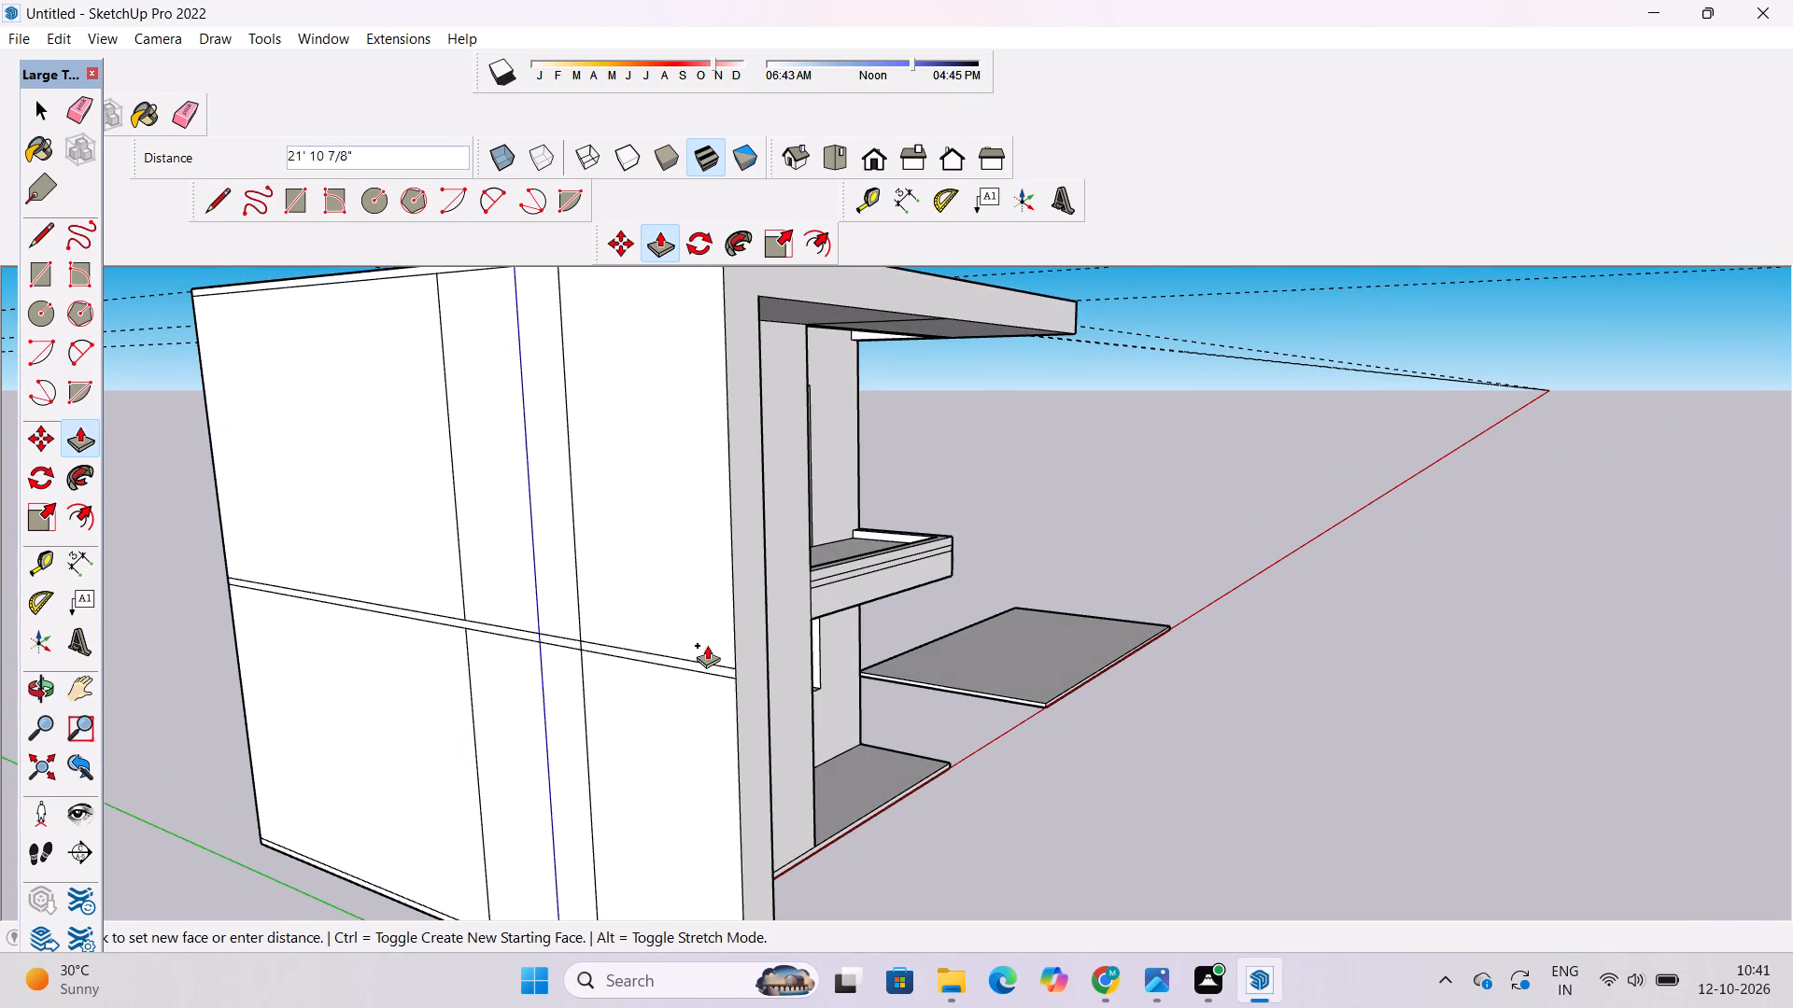
{"action": "type", "text": "3'"}
{"action": "key", "text": "Return"}
{"action": "key", "text": "o"}
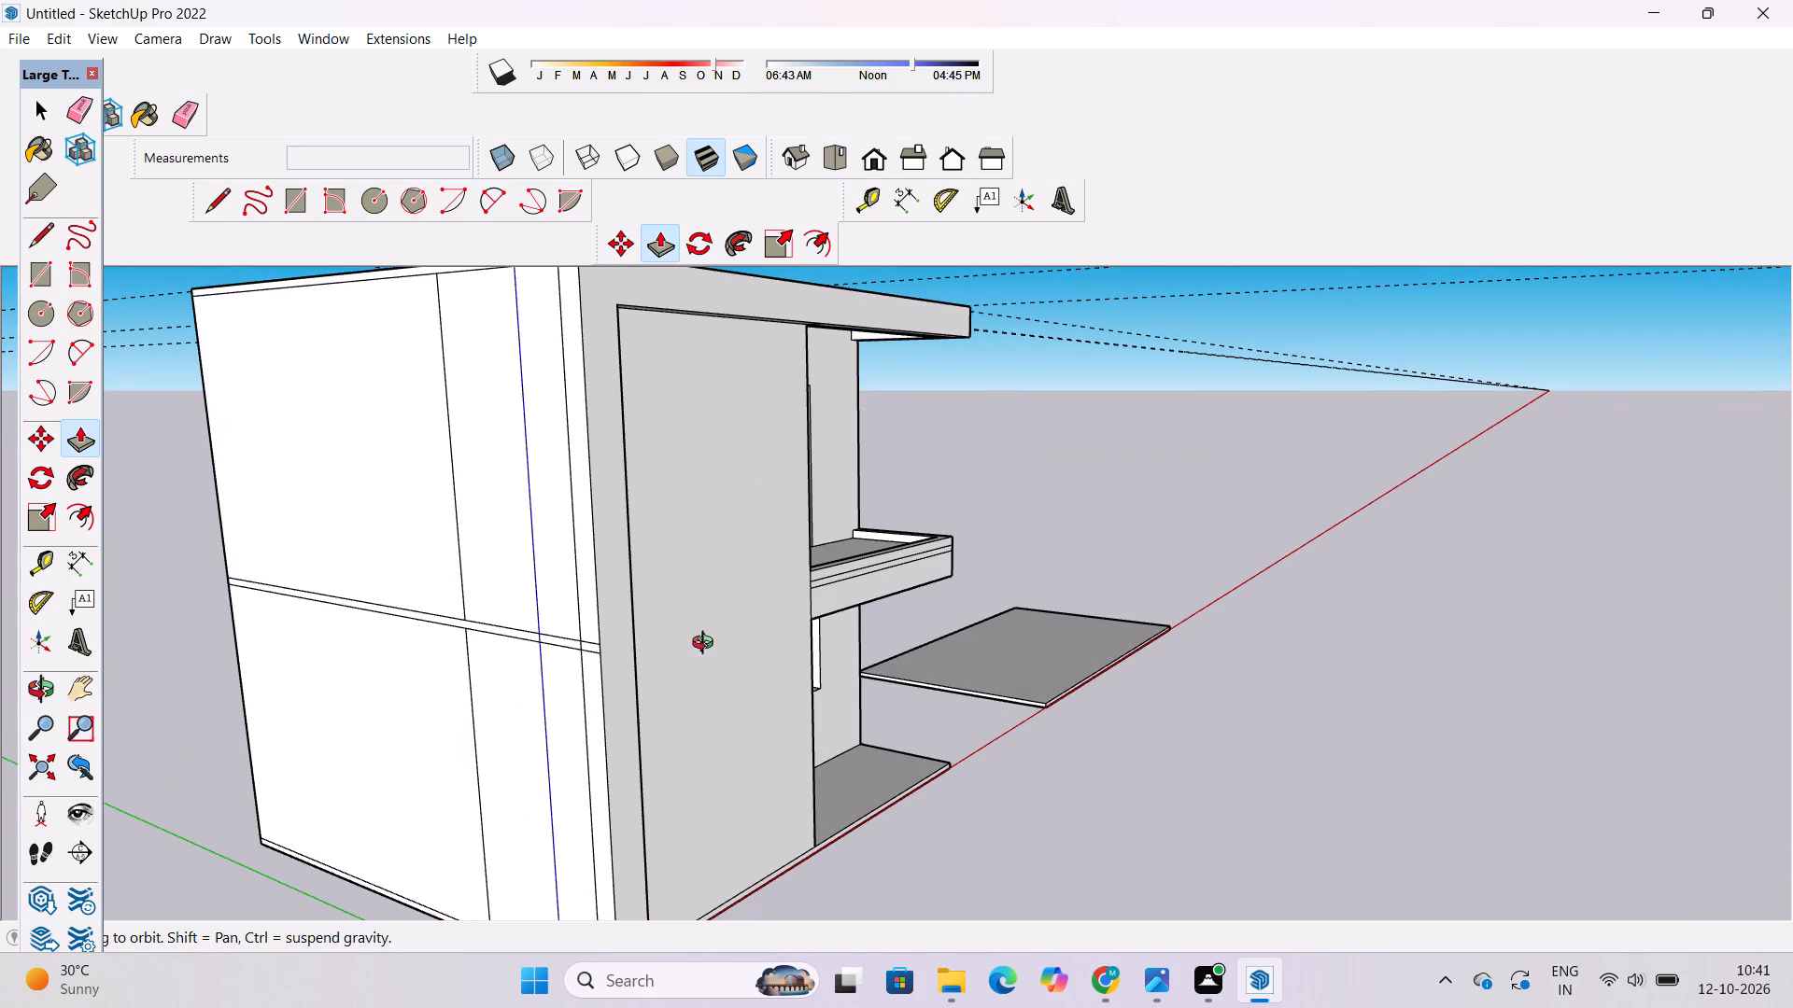
Erase the short line crossing the underside of the roof beam at the edge of the front wall panel.
{"action": "scroll", "coordinate": [585, 640], "scroll_direction": "up", "scroll_amount": 2}
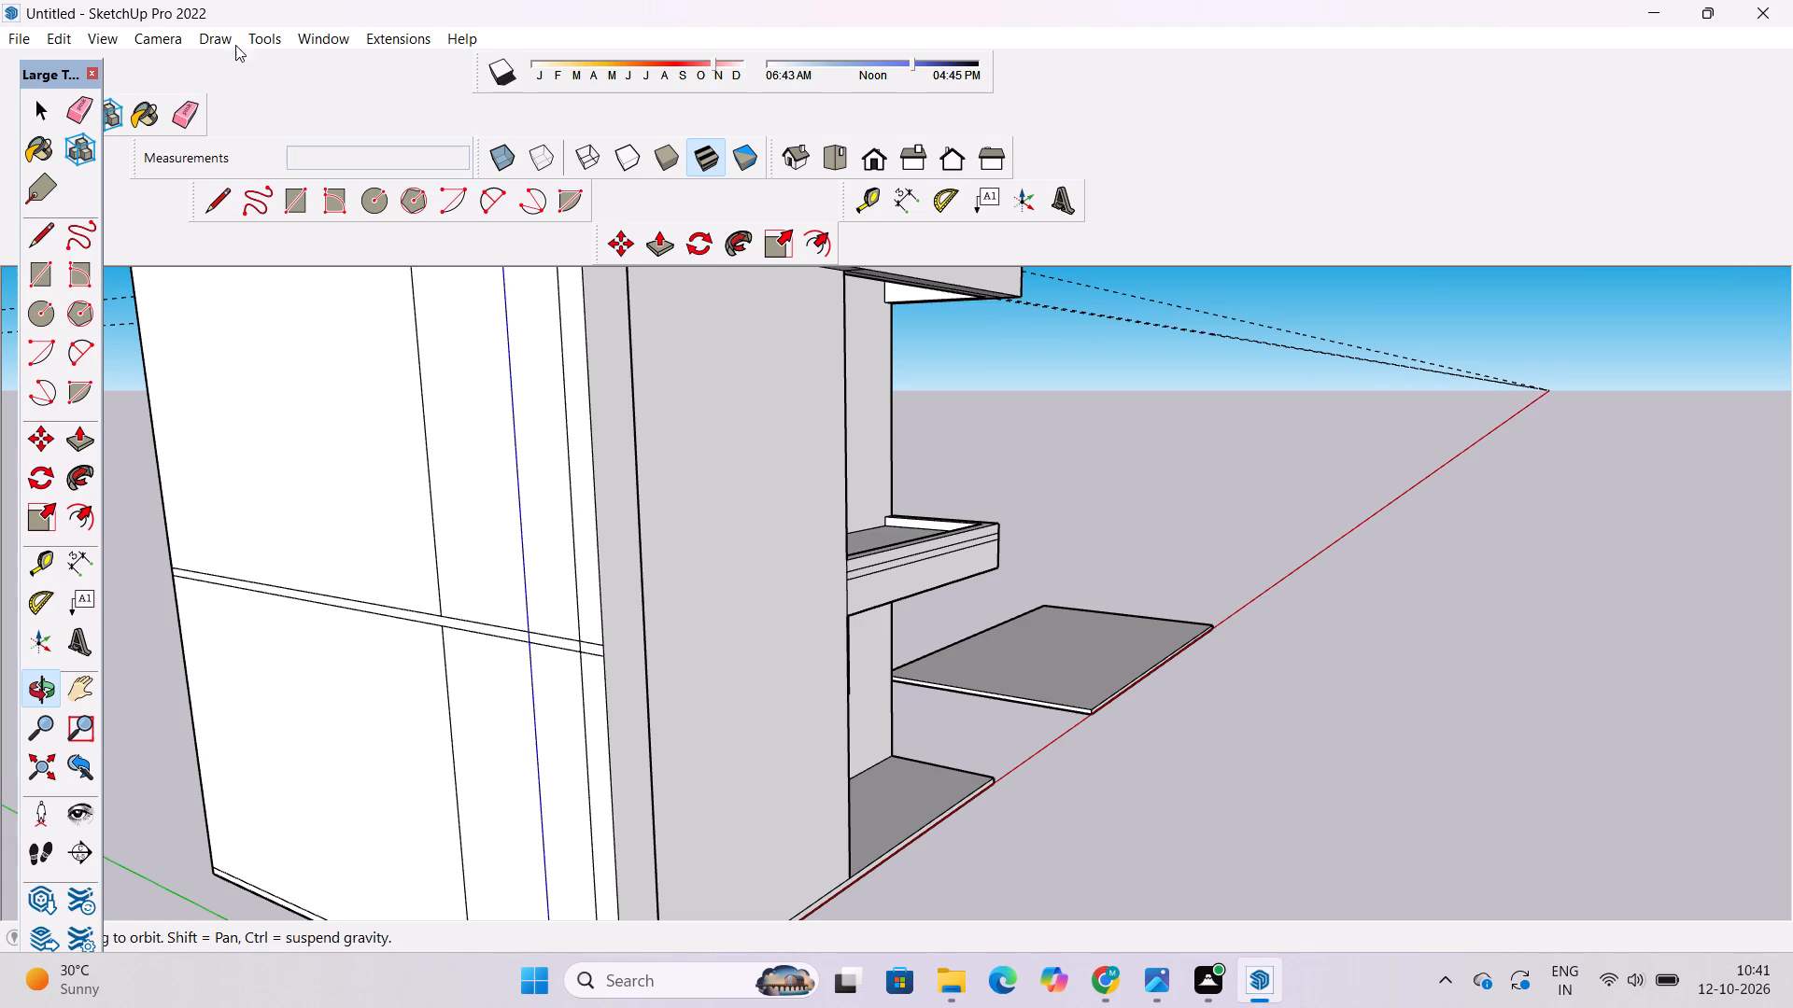
{"action": "scroll", "coordinate": [424, 670], "scroll_direction": "down", "scroll_amount": 11}
{"action": "left_click_drag", "start_coordinate": [786, 595], "coordinate": [368, 554]}
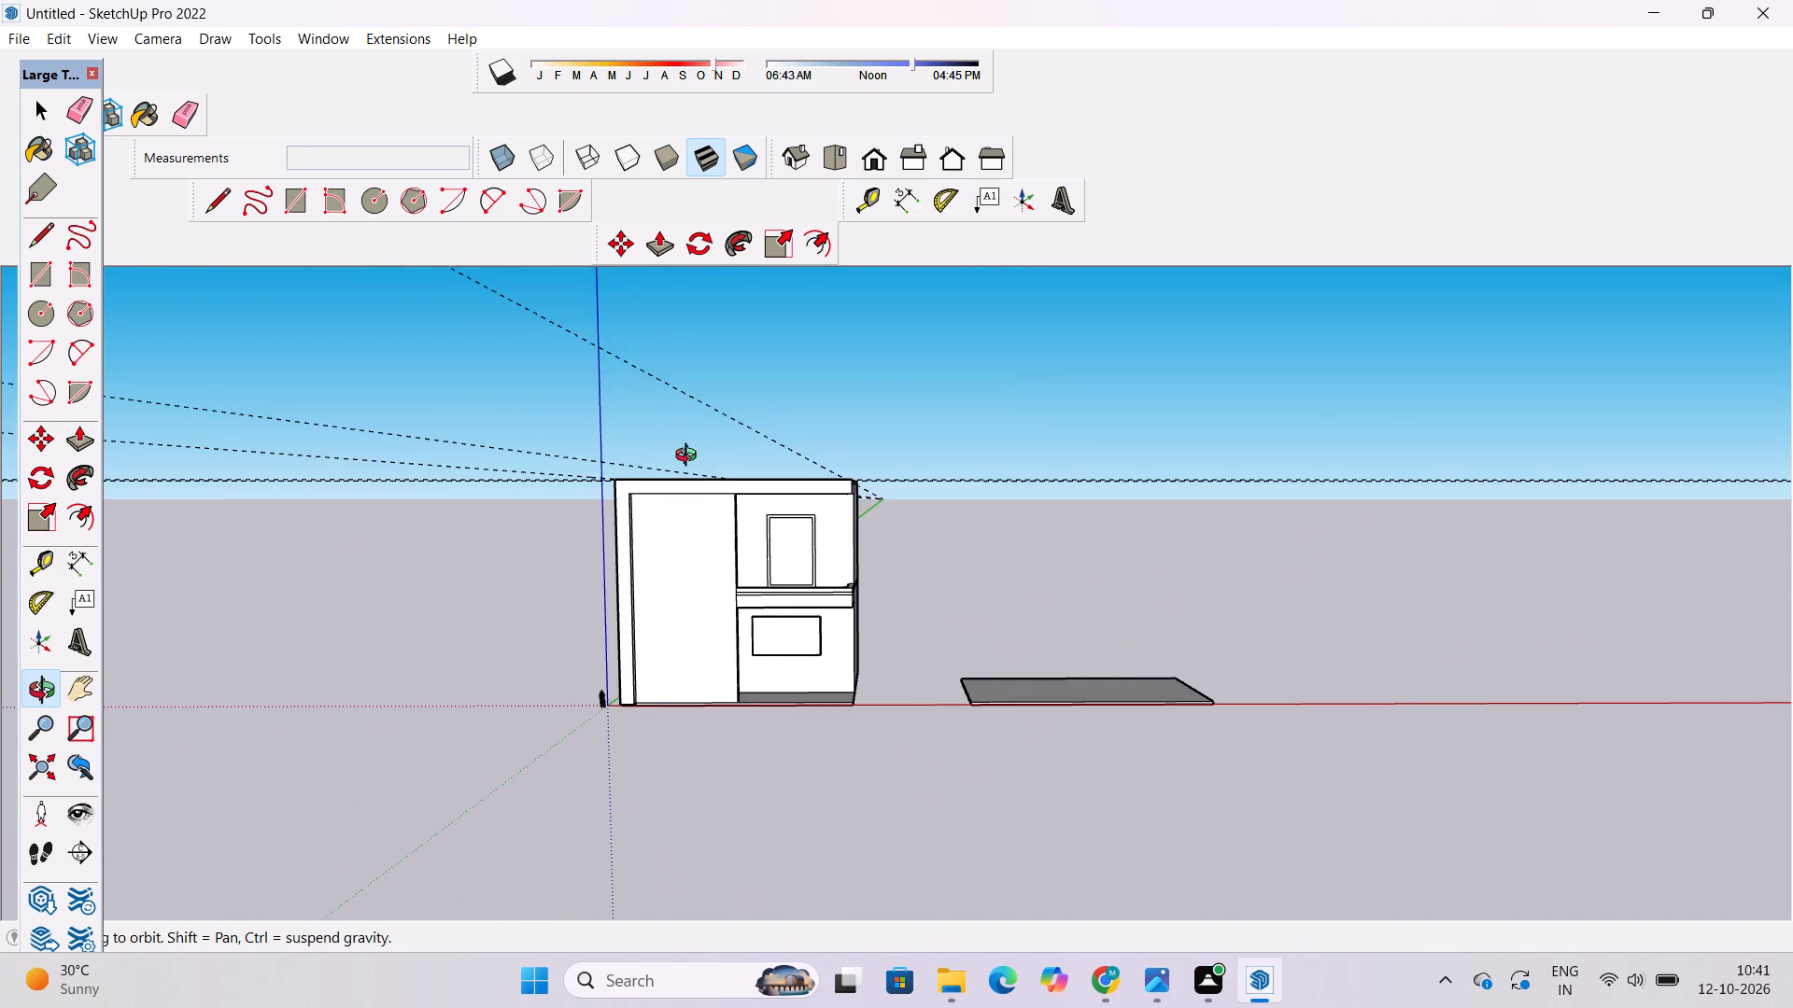
{"action": "scroll", "coordinate": [690, 457], "scroll_direction": "up", "scroll_amount": 16}
{"action": "left_click_drag", "start_coordinate": [724, 618], "coordinate": [803, 319]}
{"action": "scroll", "coordinate": [988, 320], "scroll_direction": "up", "scroll_amount": 5}
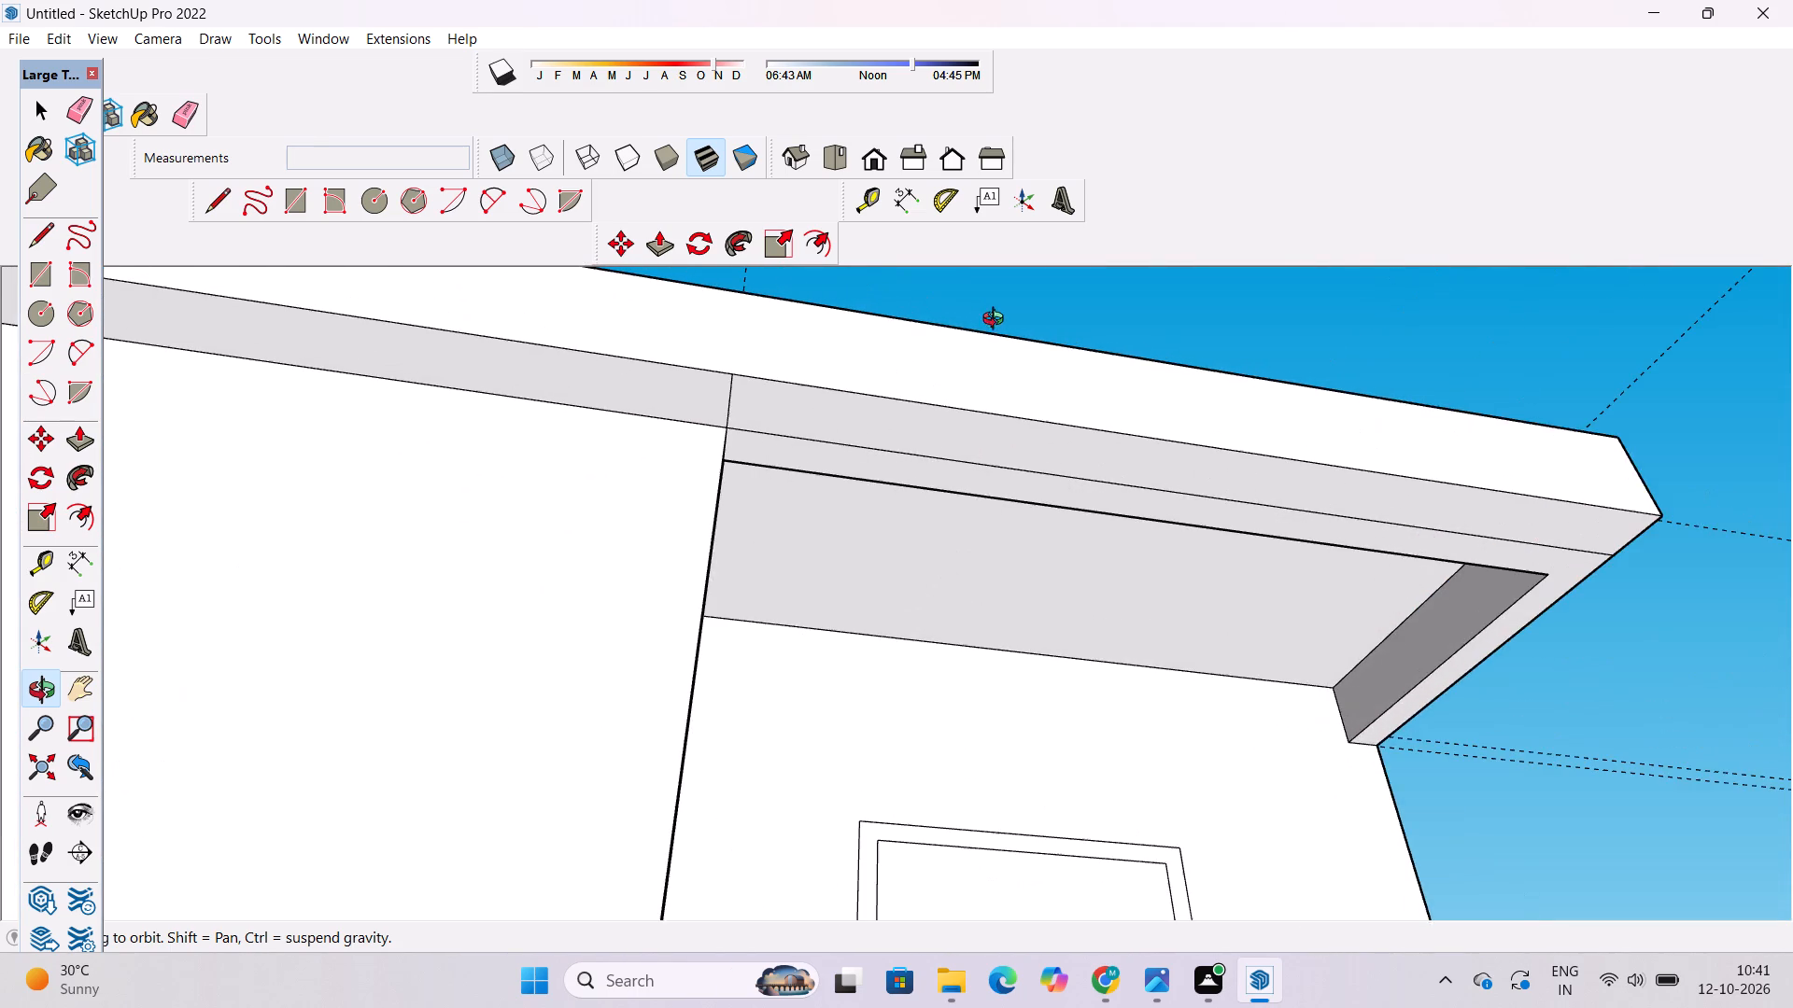
{"action": "left_click_drag", "start_coordinate": [995, 340], "coordinate": [774, 296]}
{"action": "scroll", "coordinate": [628, 356], "scroll_direction": "down", "scroll_amount": 4}
{"action": "left_click_drag", "start_coordinate": [682, 368], "coordinate": [775, 522]}
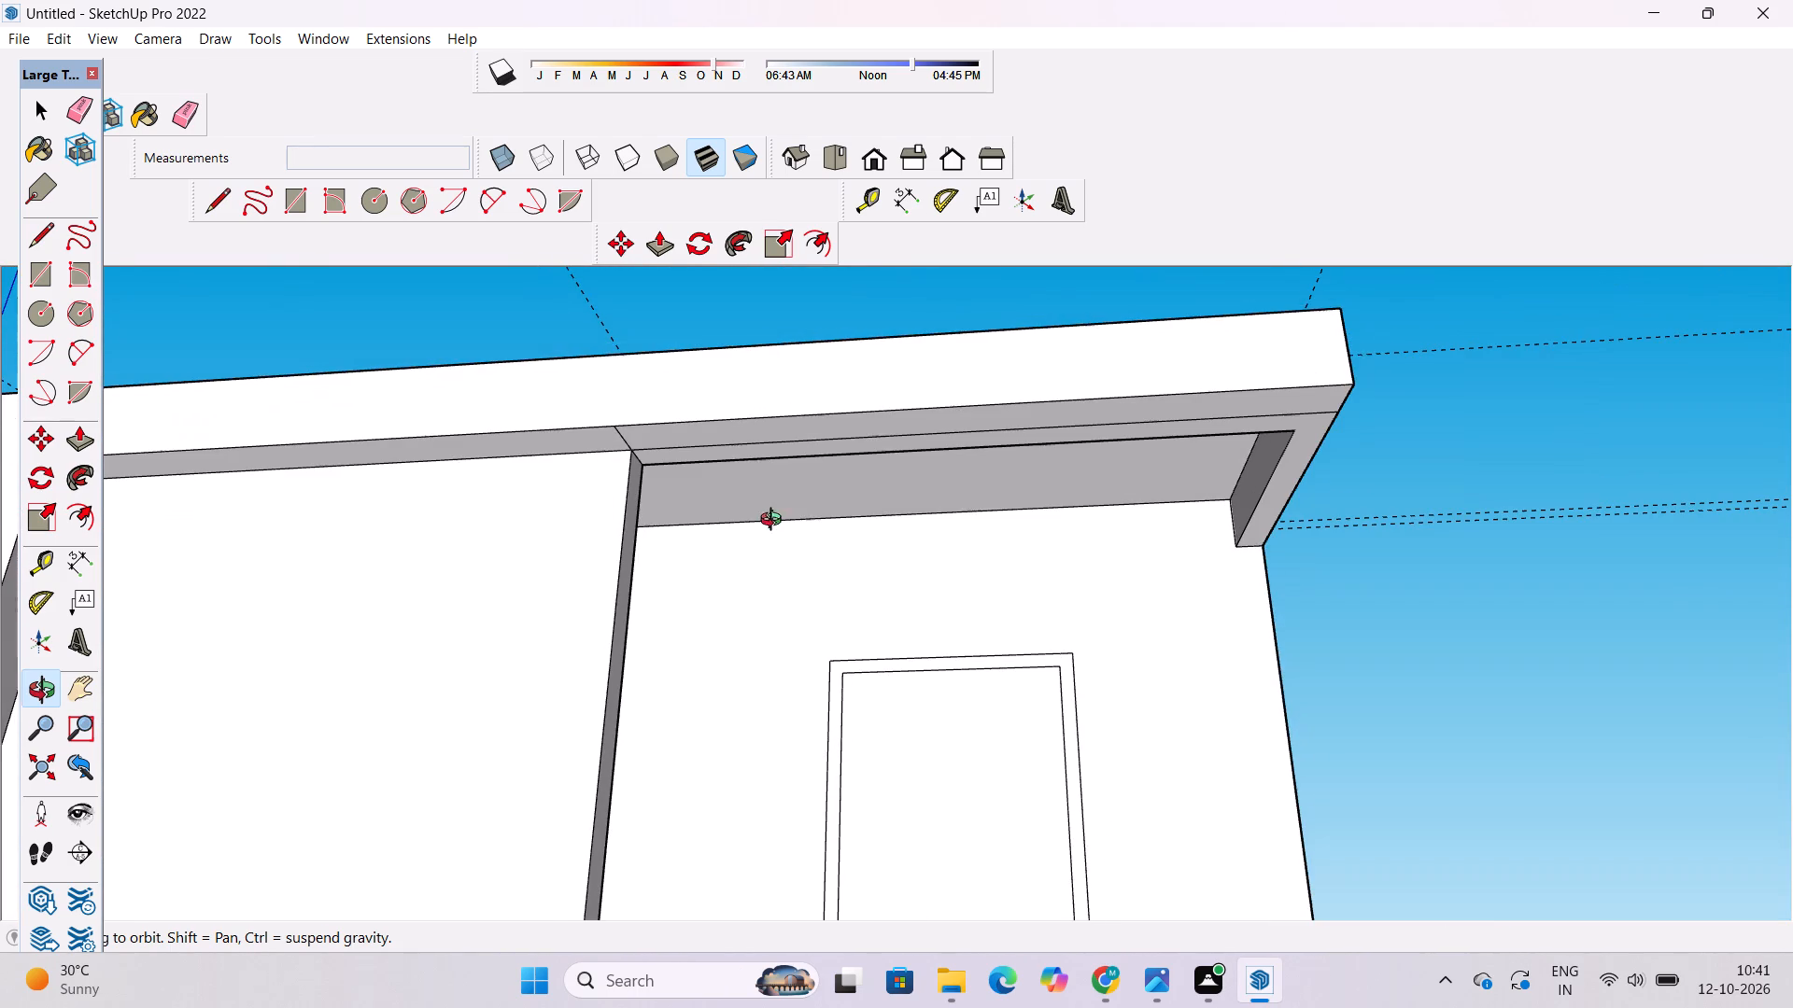
{"action": "left_click_drag", "start_coordinate": [775, 522], "coordinate": [775, 523]}
{"action": "left_click", "coordinate": [184, 116]}
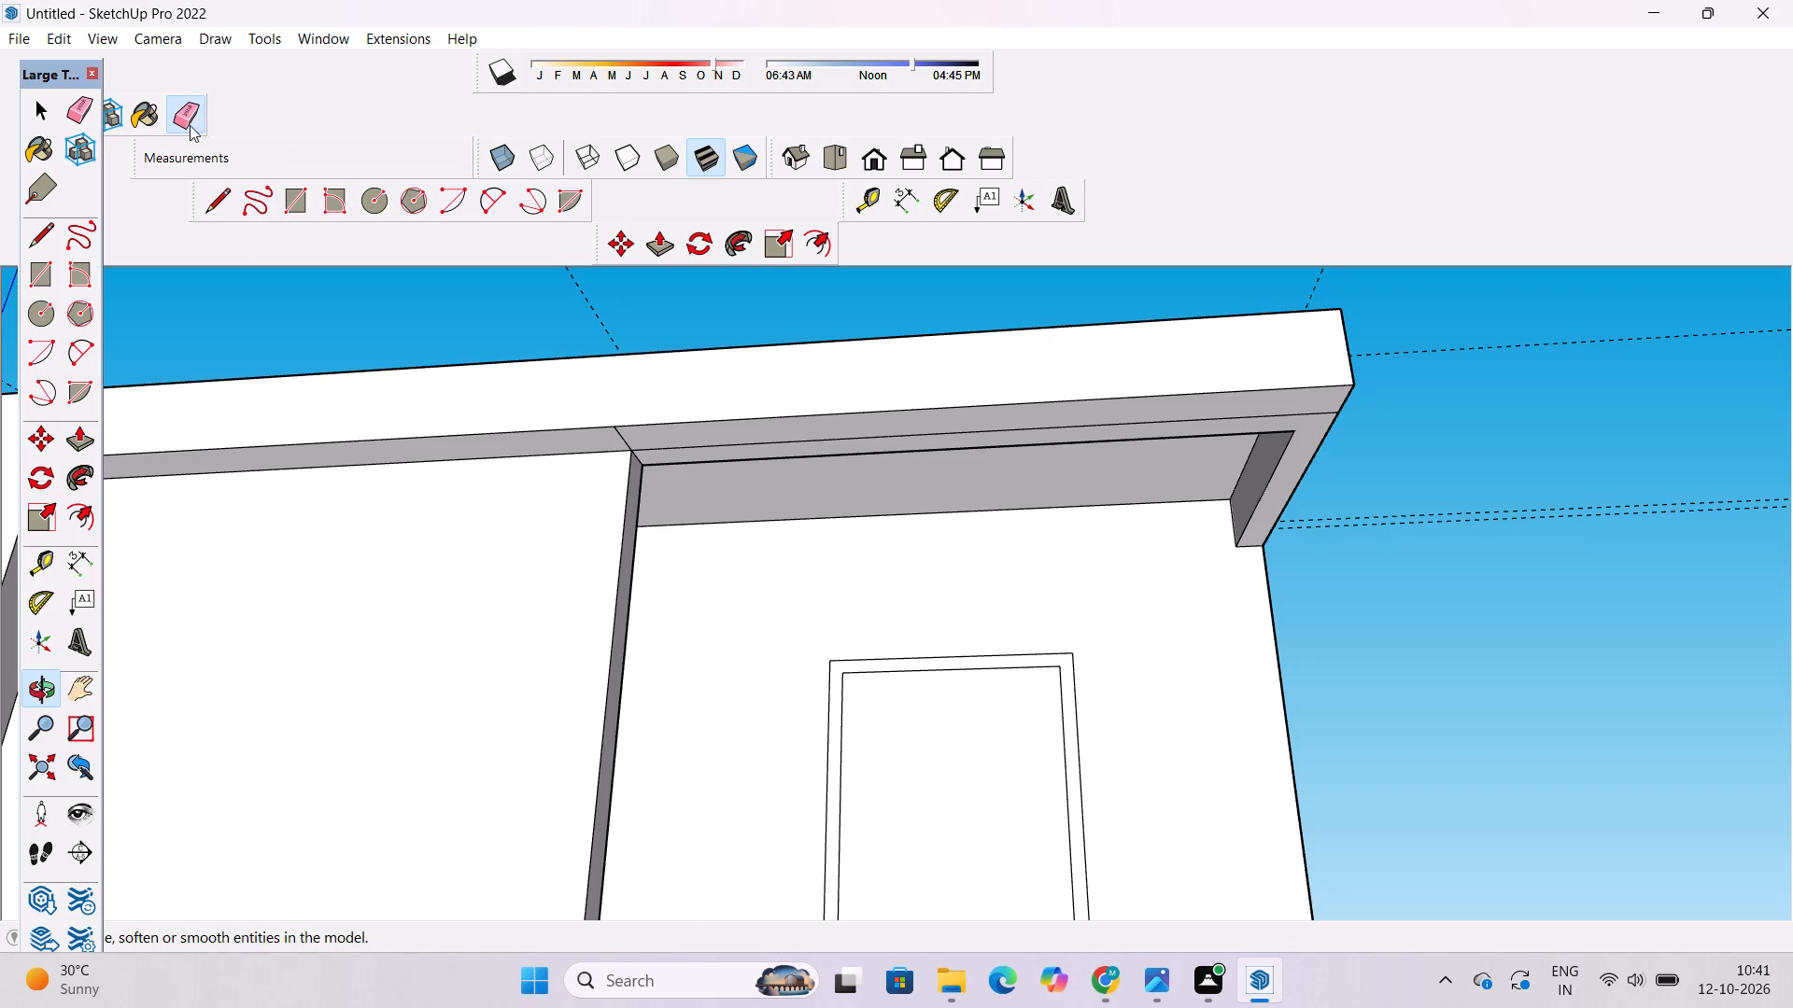
{"action": "scroll", "coordinate": [572, 459], "scroll_direction": "up", "scroll_amount": 2}
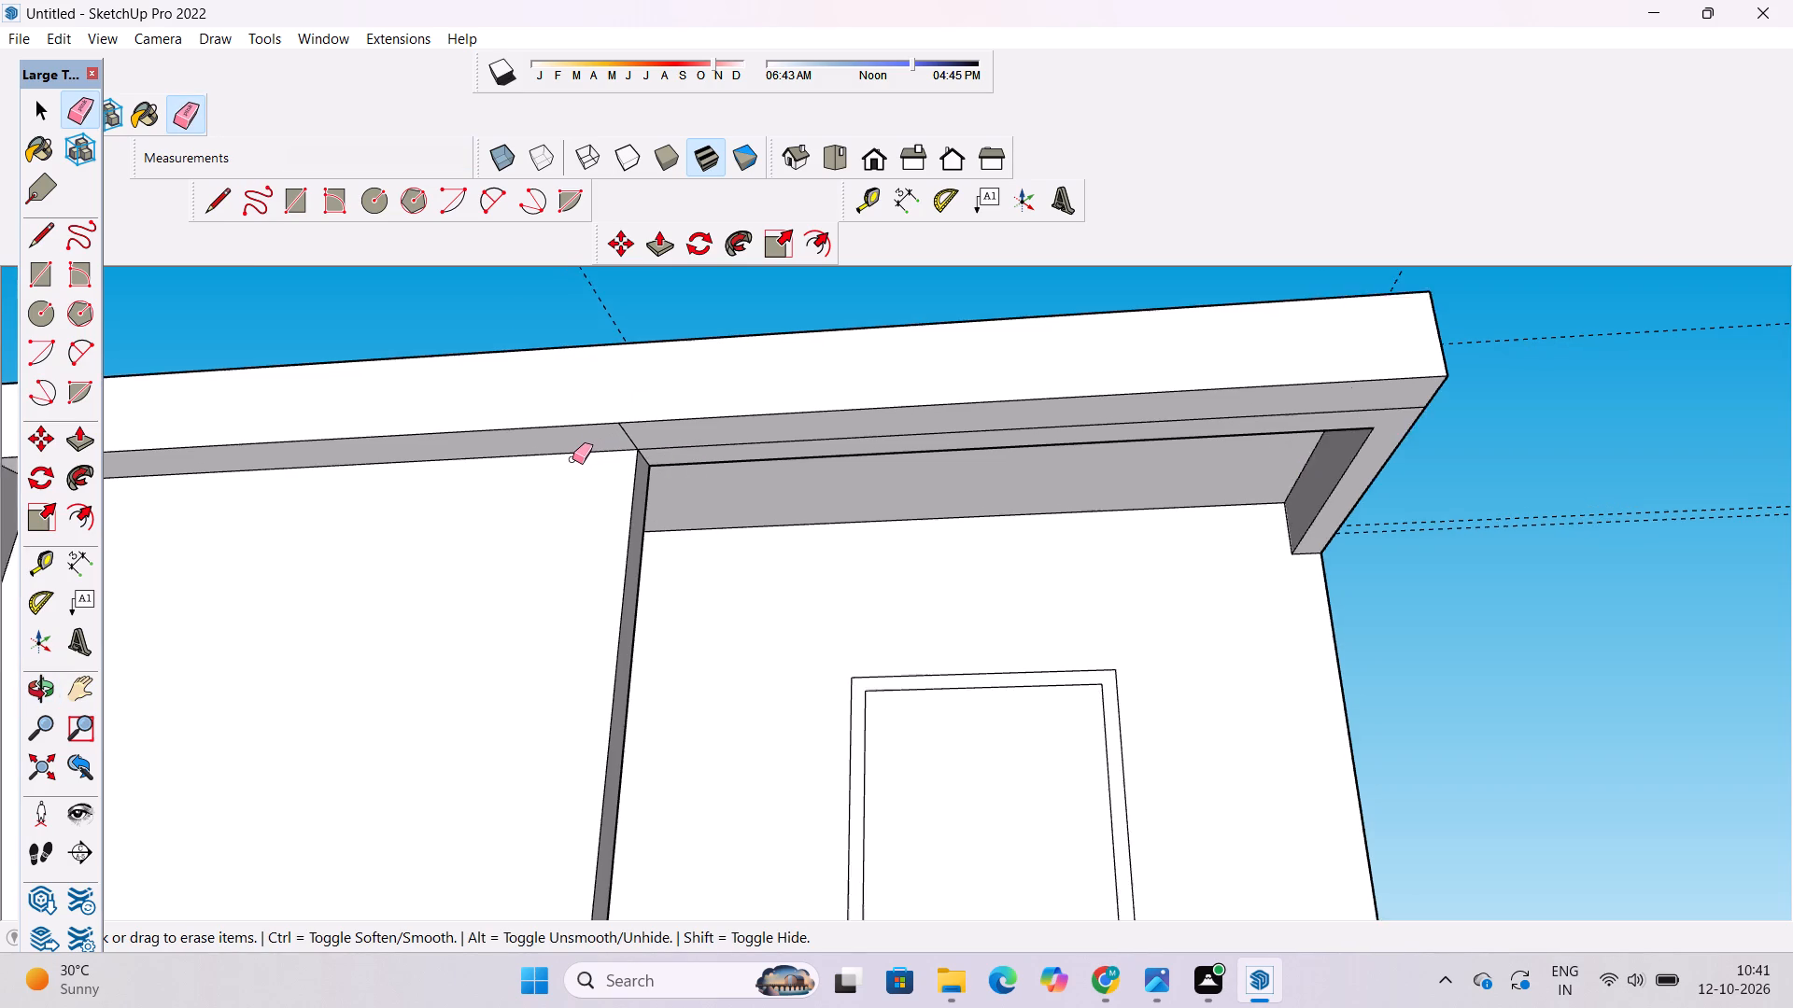
{"action": "scroll", "coordinate": [572, 459], "scroll_direction": "up", "scroll_amount": 7}
{"action": "left_click_drag", "start_coordinate": [745, 373], "coordinate": [673, 407]}
{"action": "scroll", "coordinate": [575, 474], "scroll_direction": "down", "scroll_amount": 5}
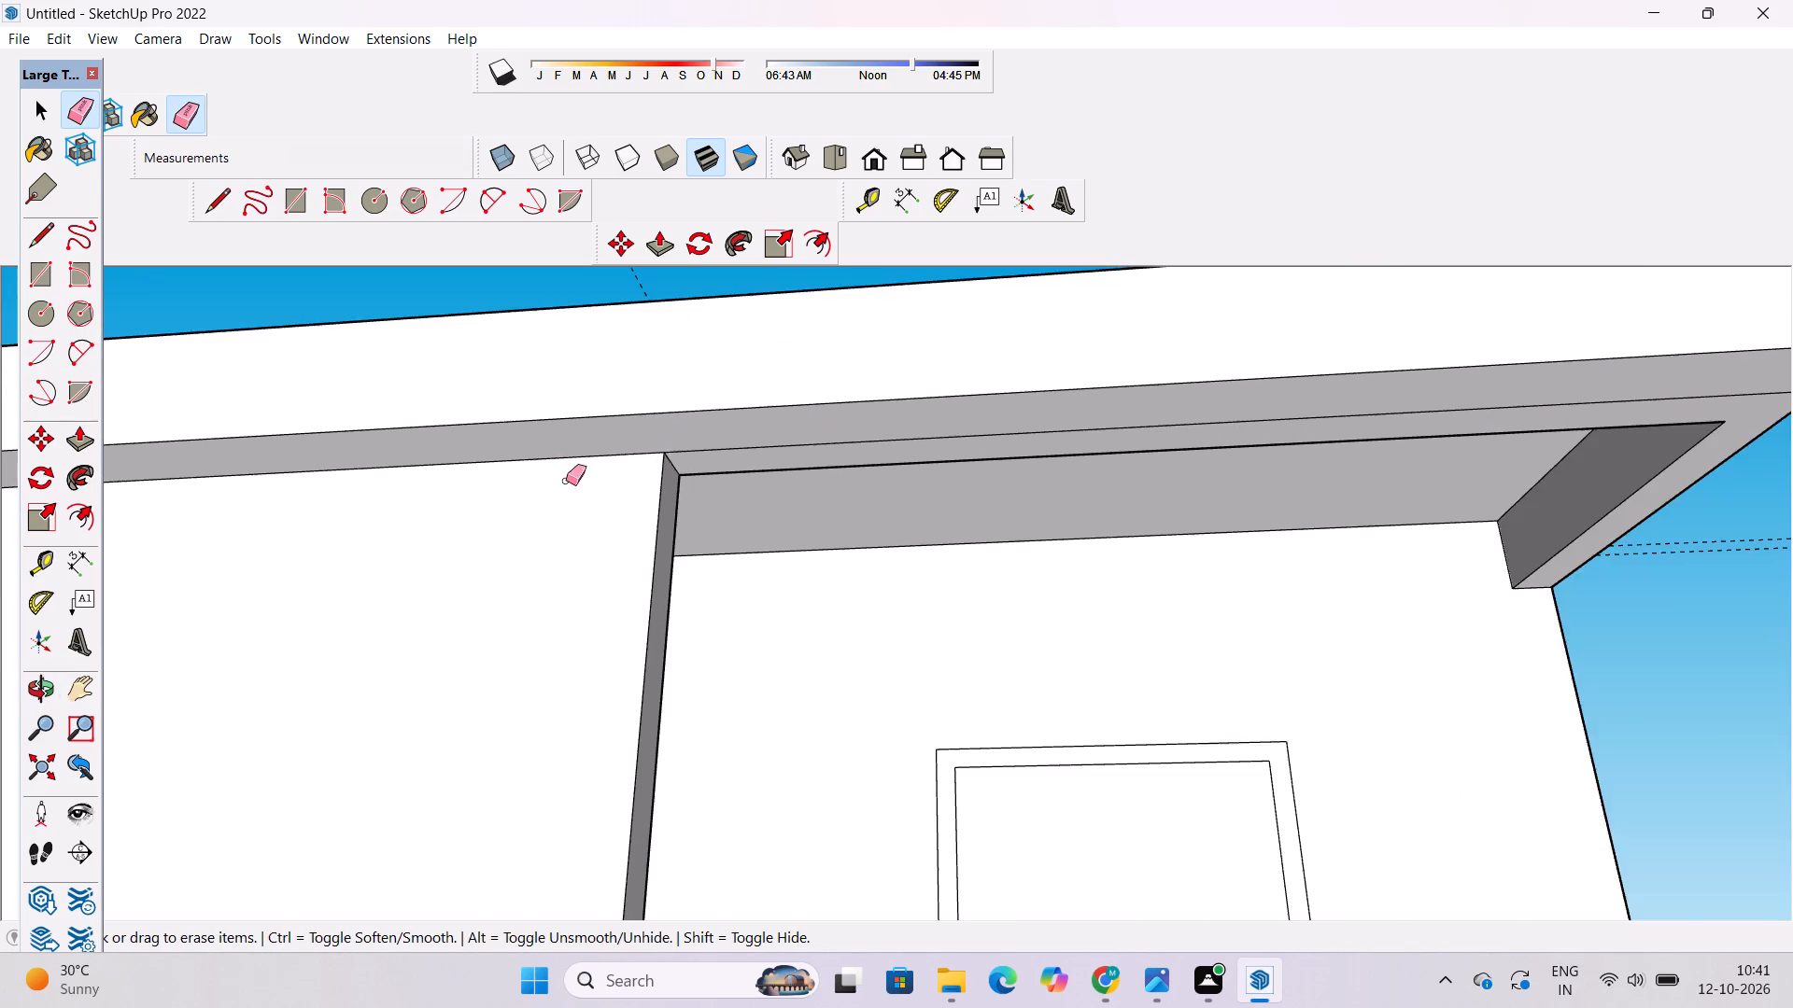
{"action": "scroll", "coordinate": [770, 451], "scroll_direction": "up", "scroll_amount": 4}
{"action": "scroll", "coordinate": [336, 451], "scroll_direction": "down", "scroll_amount": 2}
{"action": "key", "text": "space"}
Examine the underside of the roof beam and its end corner above the balcony door.
{"action": "key", "text": "o"}
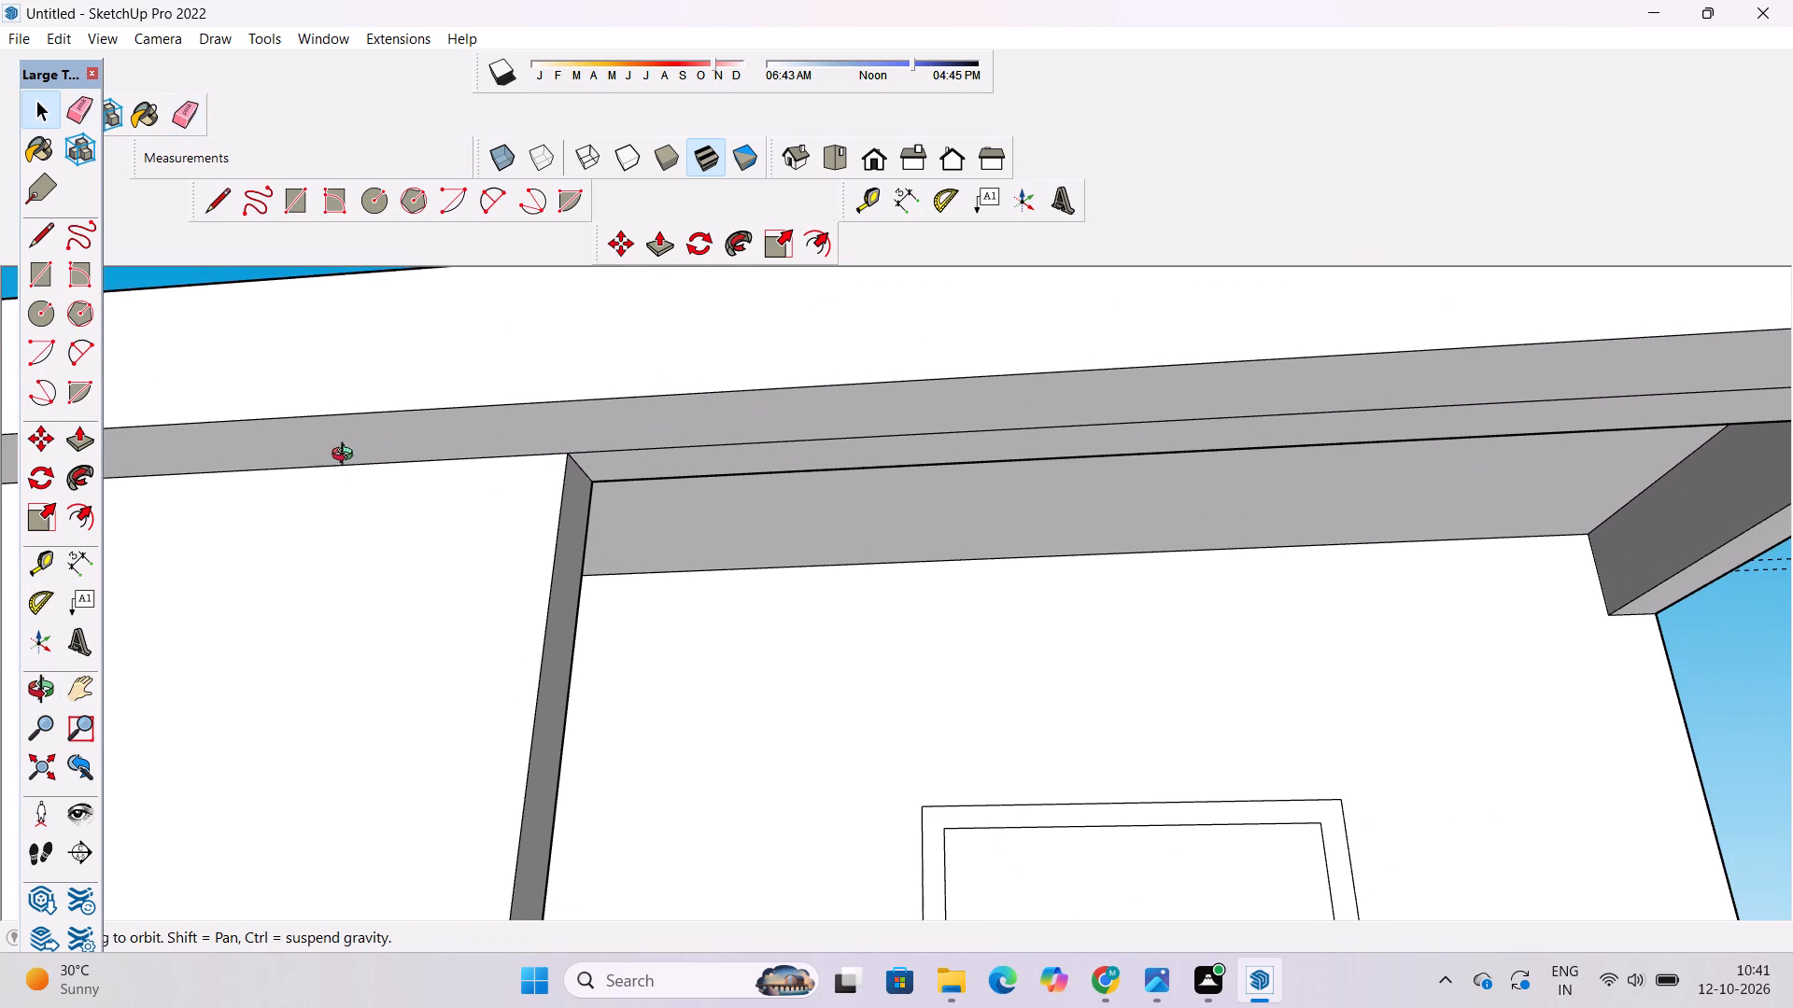
{"action": "scroll", "coordinate": [571, 440], "scroll_direction": "down", "scroll_amount": 4}
{"action": "left_click_drag", "start_coordinate": [653, 589], "coordinate": [668, 477]}
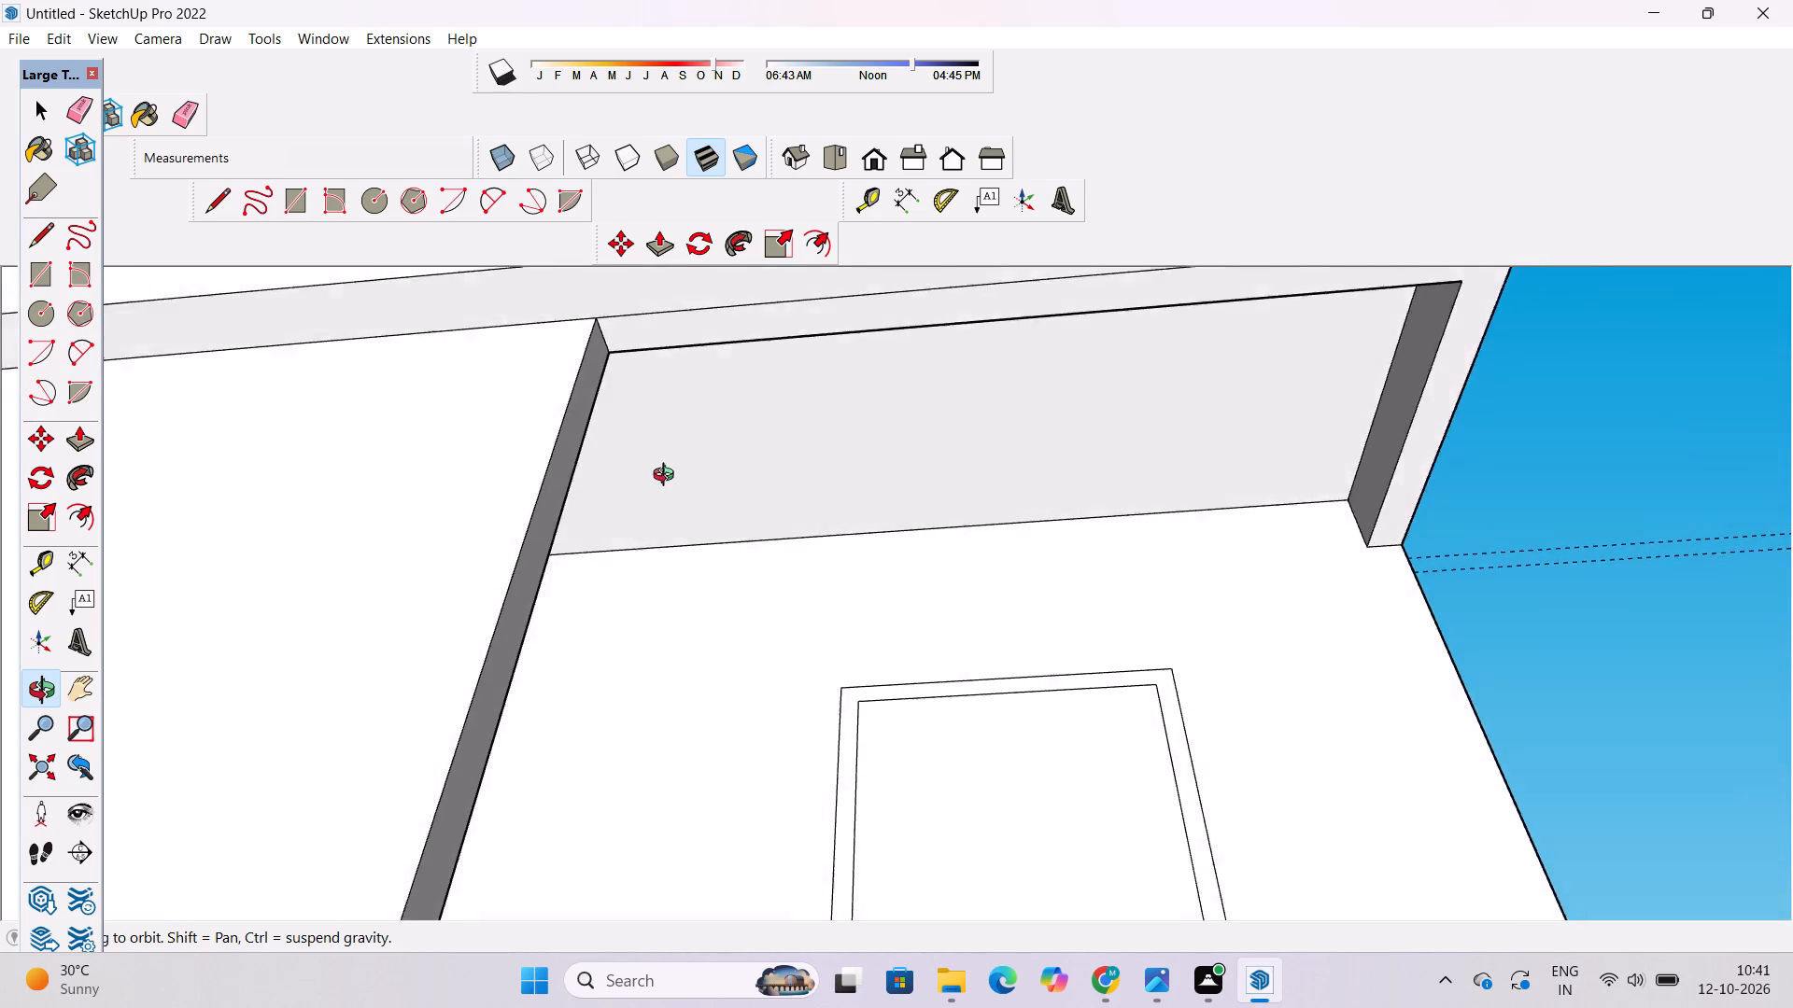
{"action": "left_click_drag", "start_coordinate": [668, 477], "coordinate": [686, 539]}
{"action": "left_click_drag", "start_coordinate": [691, 537], "coordinate": [715, 605], "text": "shift"}
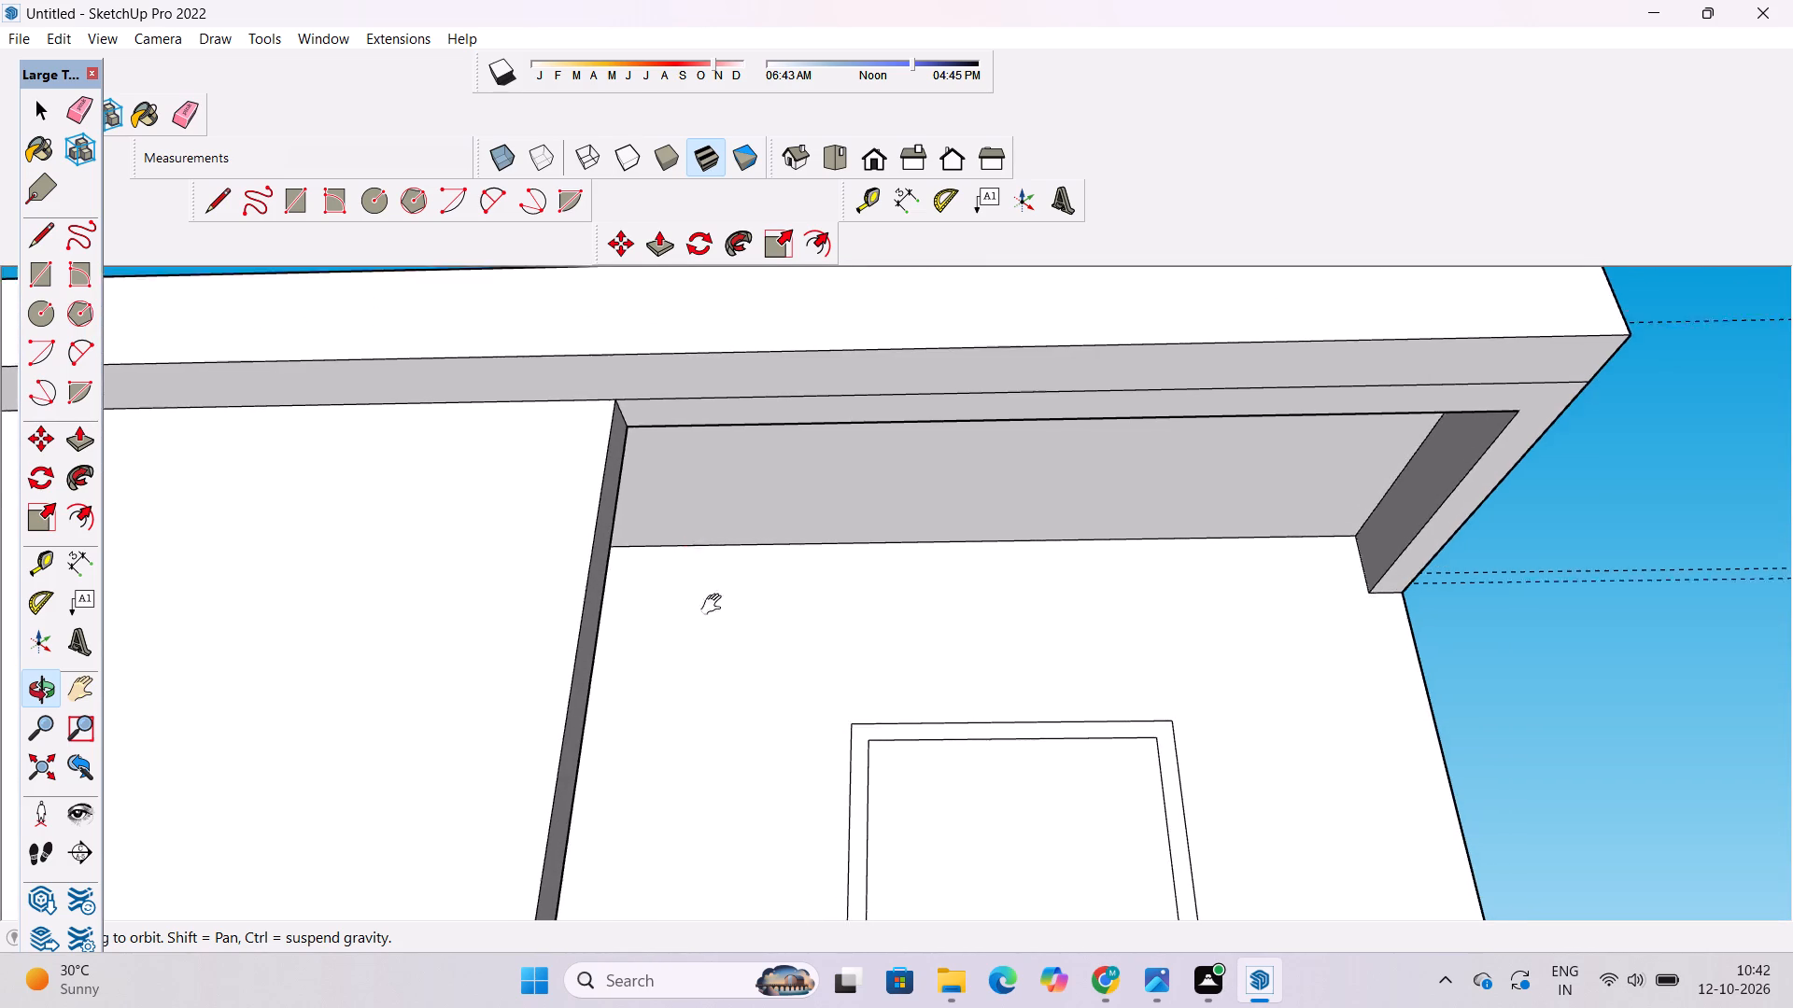
{"action": "left_click_drag", "start_coordinate": [715, 605], "coordinate": [719, 620], "text": "shift"}
{"action": "left_click_drag", "start_coordinate": [721, 624], "coordinate": [721, 483]}
{"action": "left_click_drag", "start_coordinate": [1367, 575], "coordinate": [1250, 568], "text": "shift"}
{"action": "scroll", "coordinate": [1080, 527], "scroll_direction": "down", "scroll_amount": 6}
{"action": "left_click_drag", "start_coordinate": [1005, 539], "coordinate": [1007, 621]}
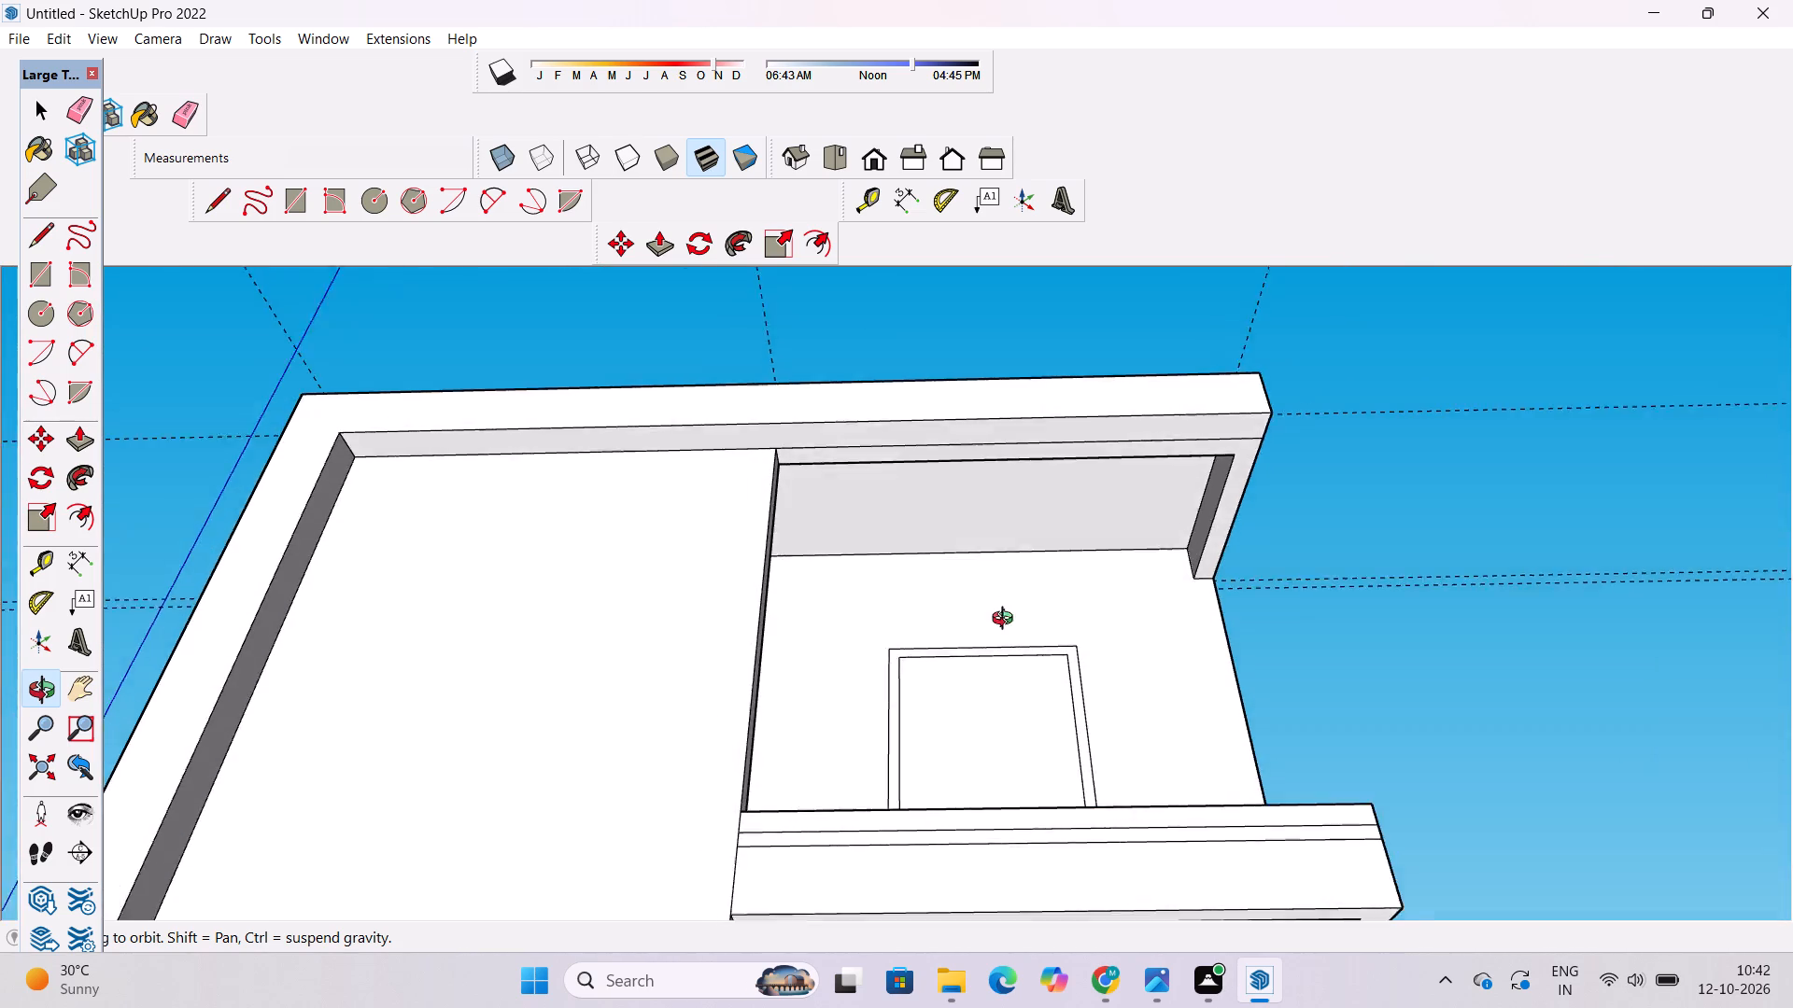
{"action": "left_click_drag", "start_coordinate": [1007, 621], "coordinate": [1019, 666]}
{"action": "left_click_drag", "start_coordinate": [1019, 667], "coordinate": [1015, 612], "text": "shift"}
{"action": "left_click_drag", "start_coordinate": [1014, 607], "coordinate": [1036, 682]}
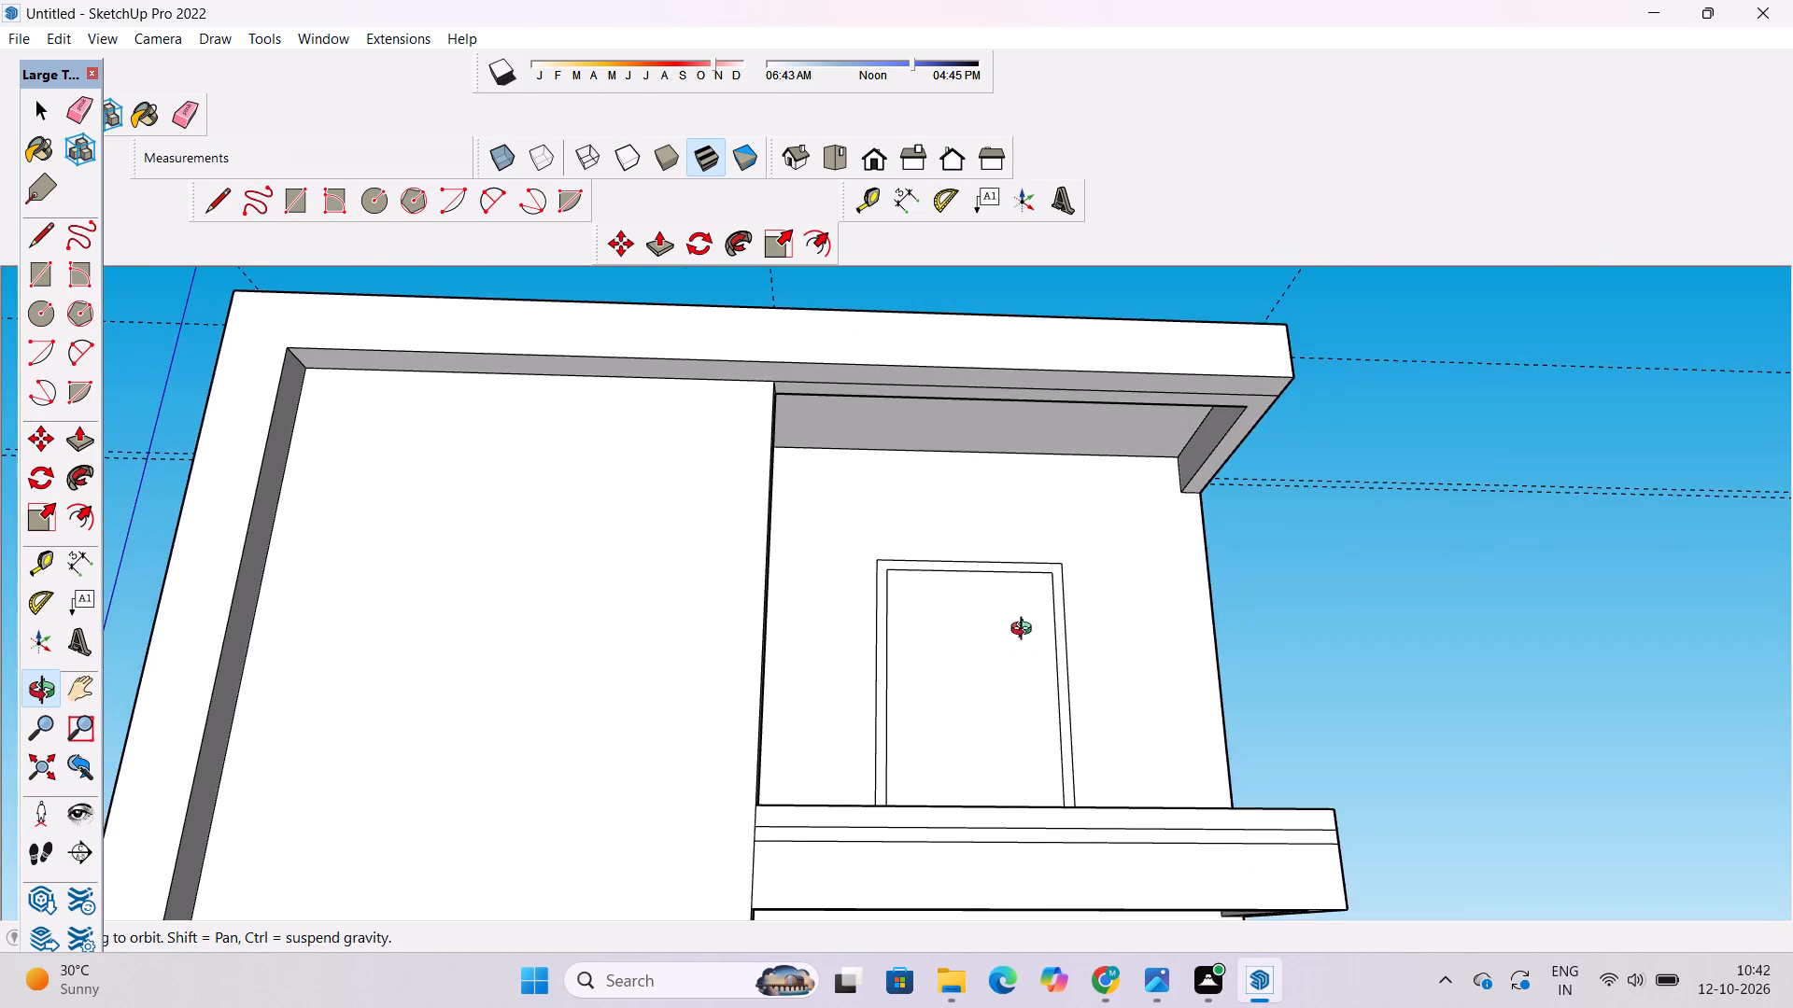
{"action": "scroll", "coordinate": [972, 515], "scroll_direction": "up", "scroll_amount": 2, "text": "shift"}
{"action": "left_click_drag", "start_coordinate": [967, 523], "coordinate": [957, 421], "text": "shift"}
{"action": "left_click_drag", "start_coordinate": [957, 415], "coordinate": [999, 581]}
{"action": "left_click_drag", "start_coordinate": [1035, 518], "coordinate": [991, 632], "text": "shift"}
{"action": "scroll", "coordinate": [1236, 480], "scroll_direction": "up", "scroll_amount": 4, "text": "shift"}
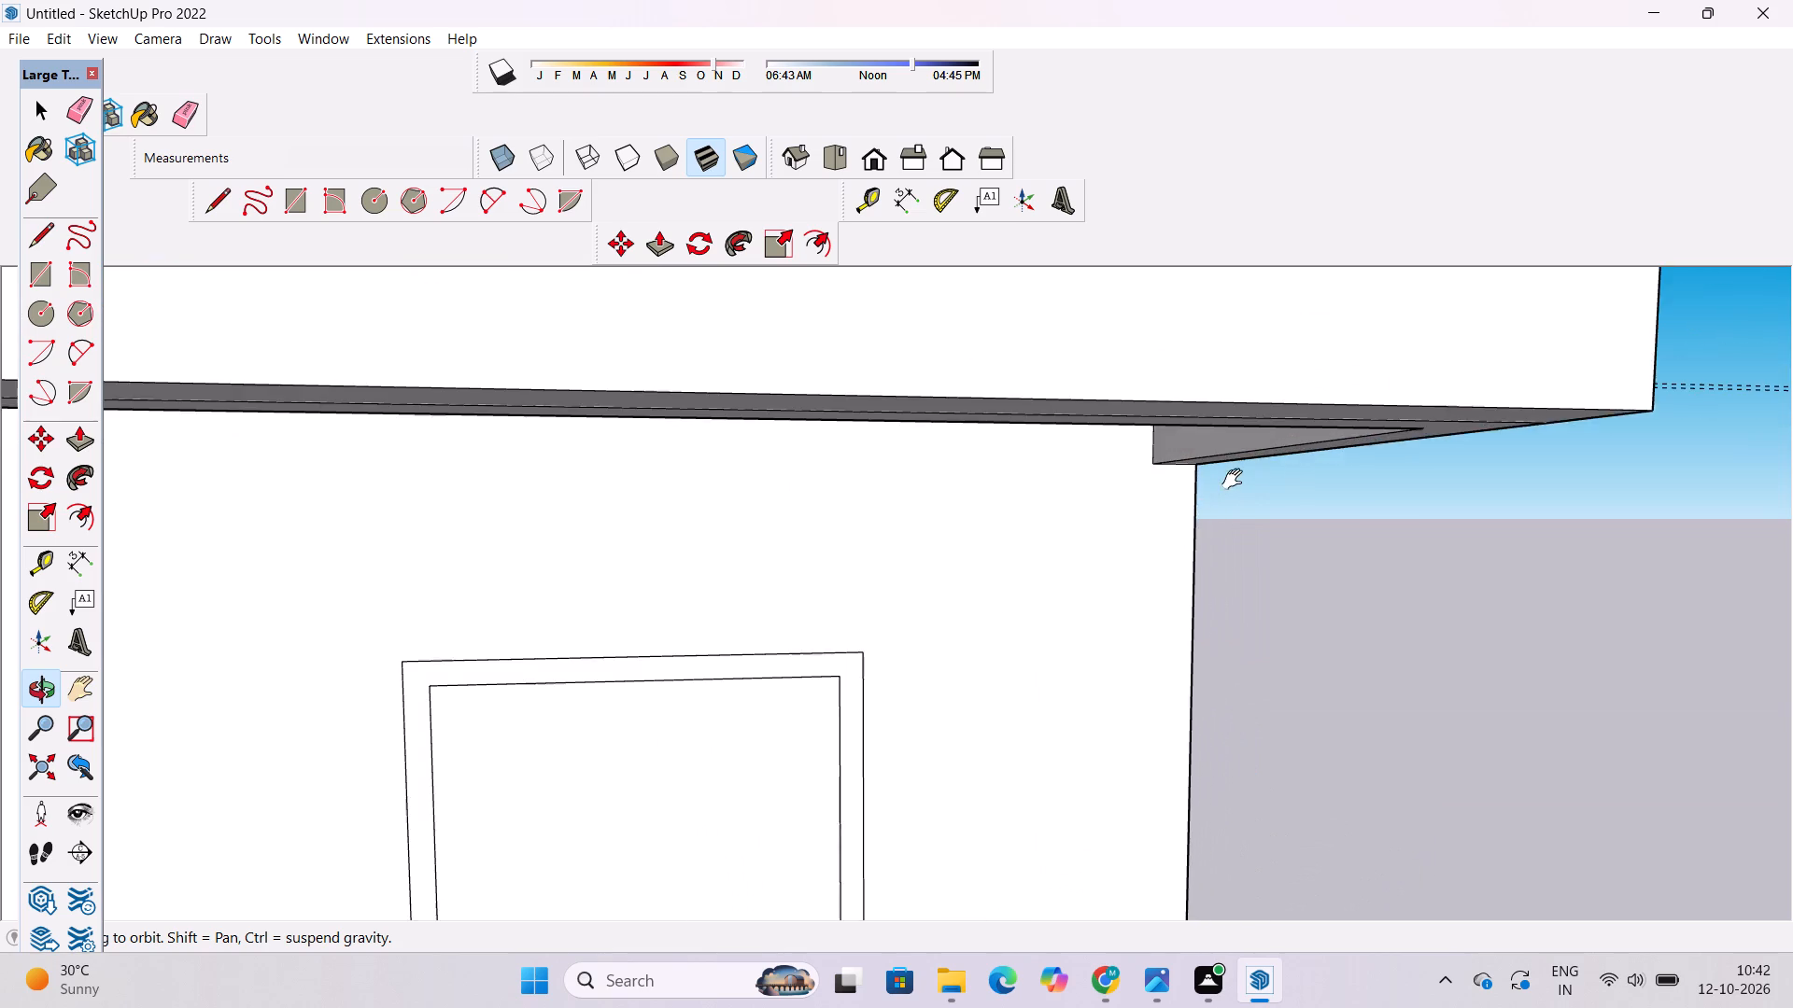
{"action": "left_click_drag", "start_coordinate": [1299, 483], "coordinate": [1215, 483], "text": "shift"}
{"action": "left_click_drag", "start_coordinate": [1205, 483], "coordinate": [1124, 473]}
{"action": "left_click_drag", "start_coordinate": [1122, 472], "coordinate": [1149, 481], "text": "shift"}
{"action": "left_click_drag", "start_coordinate": [1095, 472], "coordinate": [1030, 462]}
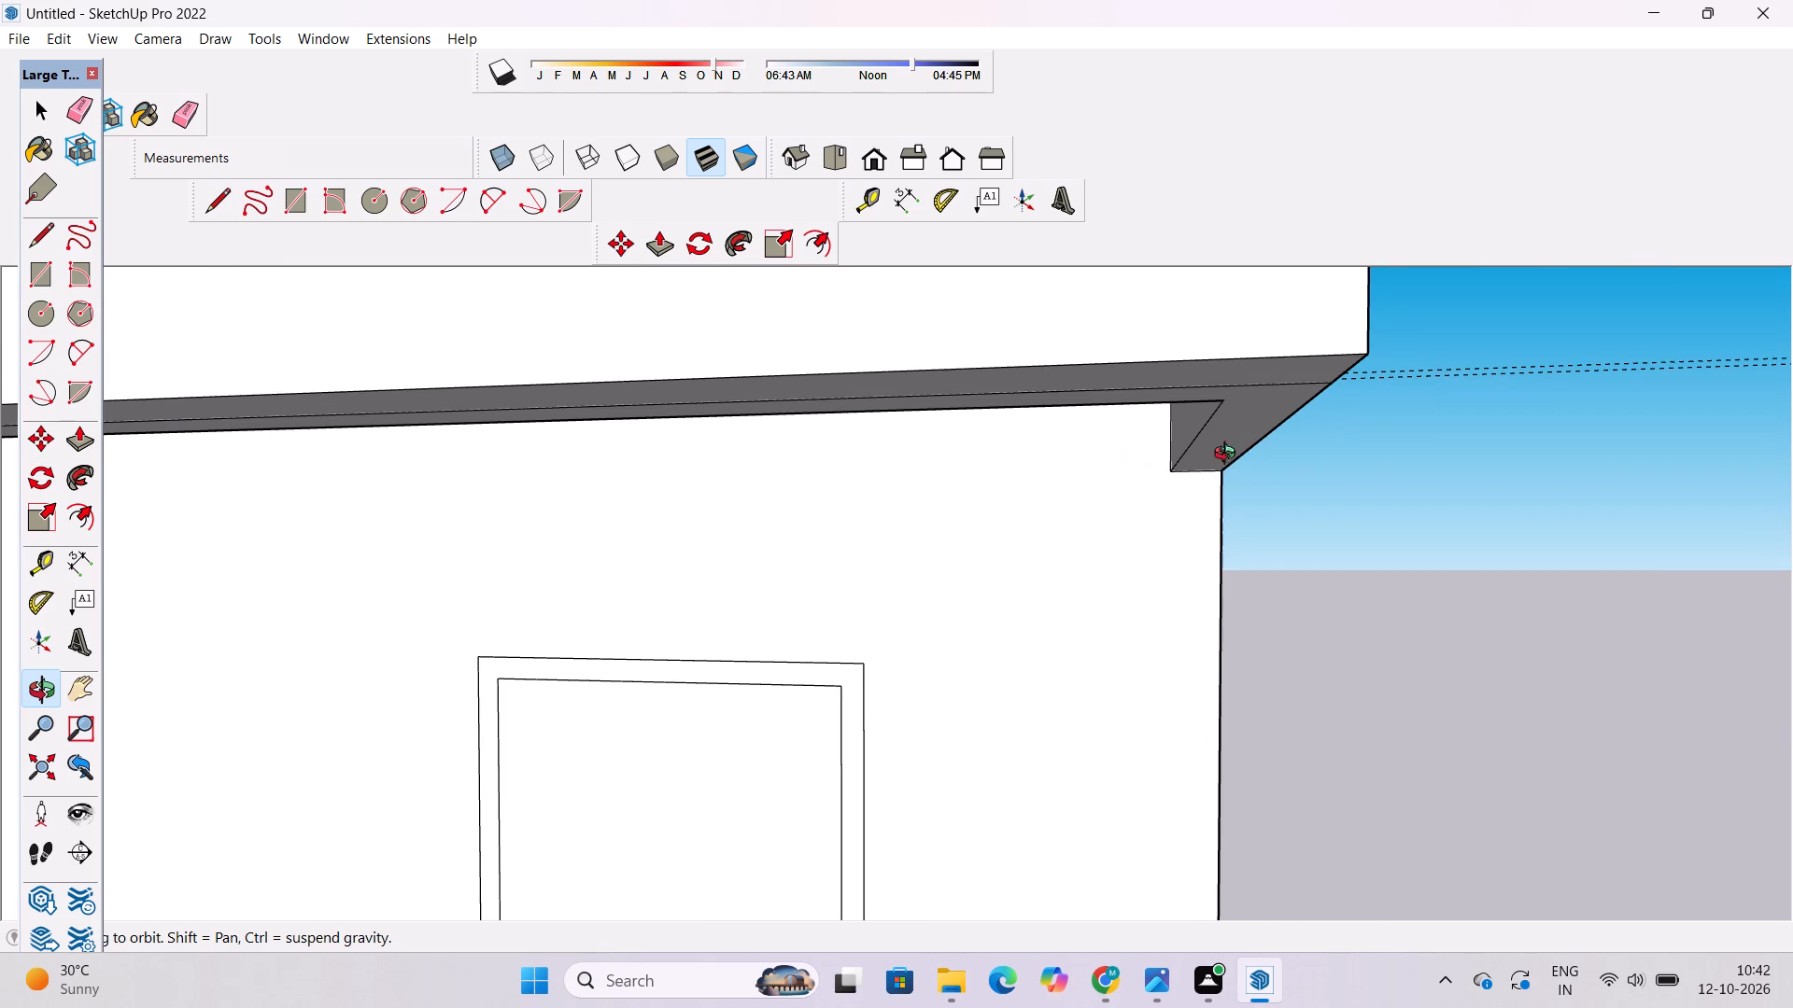
Push/Pull the roof beam's underside strip above the balcony door downward by 2'.
{"action": "scroll", "coordinate": [1284, 456], "scroll_direction": "up", "scroll_amount": 1}
{"action": "left_click_drag", "start_coordinate": [1313, 431], "coordinate": [1108, 427]}
{"action": "left_click_drag", "start_coordinate": [1186, 427], "coordinate": [1274, 427]}
{"action": "scroll", "coordinate": [1111, 424], "scroll_direction": "down", "scroll_amount": 4}
{"action": "left_click_drag", "start_coordinate": [1032, 417], "coordinate": [1108, 423], "text": "shift"}
{"action": "left_click_drag", "start_coordinate": [1108, 423], "coordinate": [1139, 425]}
{"action": "left_click_drag", "start_coordinate": [1139, 425], "coordinate": [1150, 448]}
{"action": "key", "text": "p"}
{"action": "scroll", "coordinate": [1121, 304], "scroll_direction": "down", "scroll_amount": 4}
{"action": "scroll", "coordinate": [1189, 394], "scroll_direction": "up", "scroll_amount": 3}
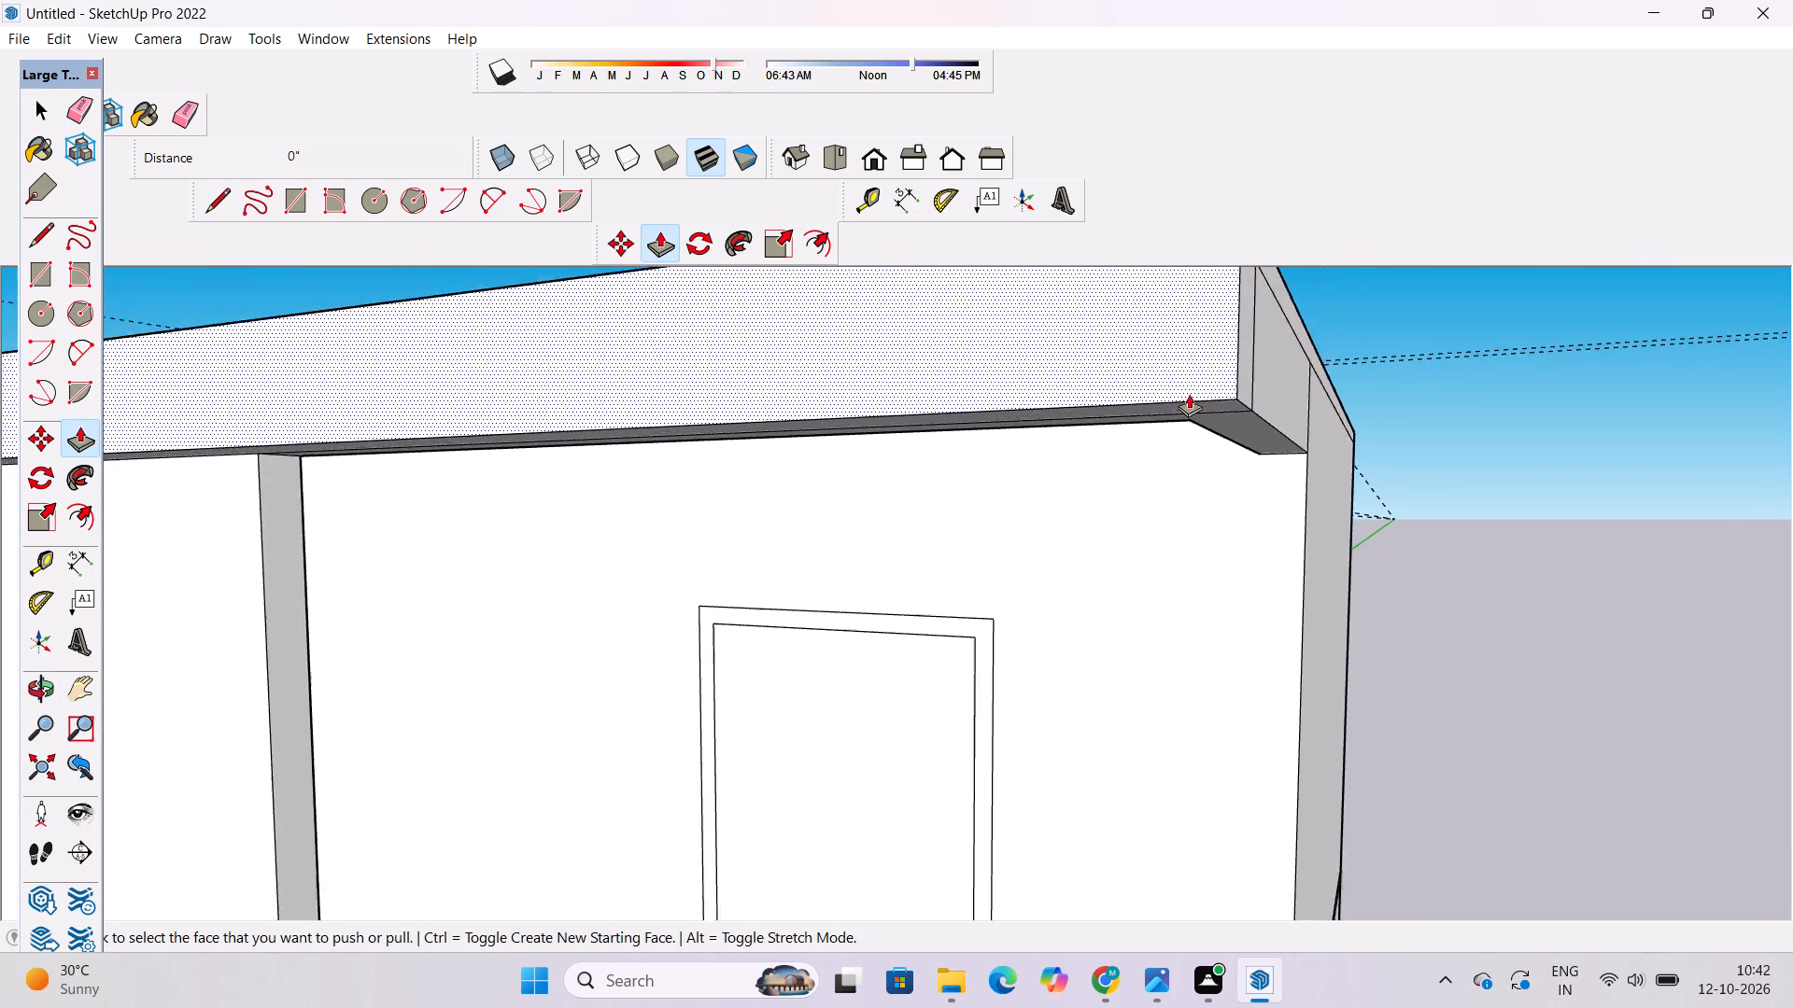
{"action": "scroll", "coordinate": [1189, 394], "scroll_direction": "up", "scroll_amount": 10}
{"action": "left_click", "coordinate": [1281, 400]}
{"action": "scroll", "coordinate": [1284, 424], "scroll_direction": "down", "scroll_amount": 8}
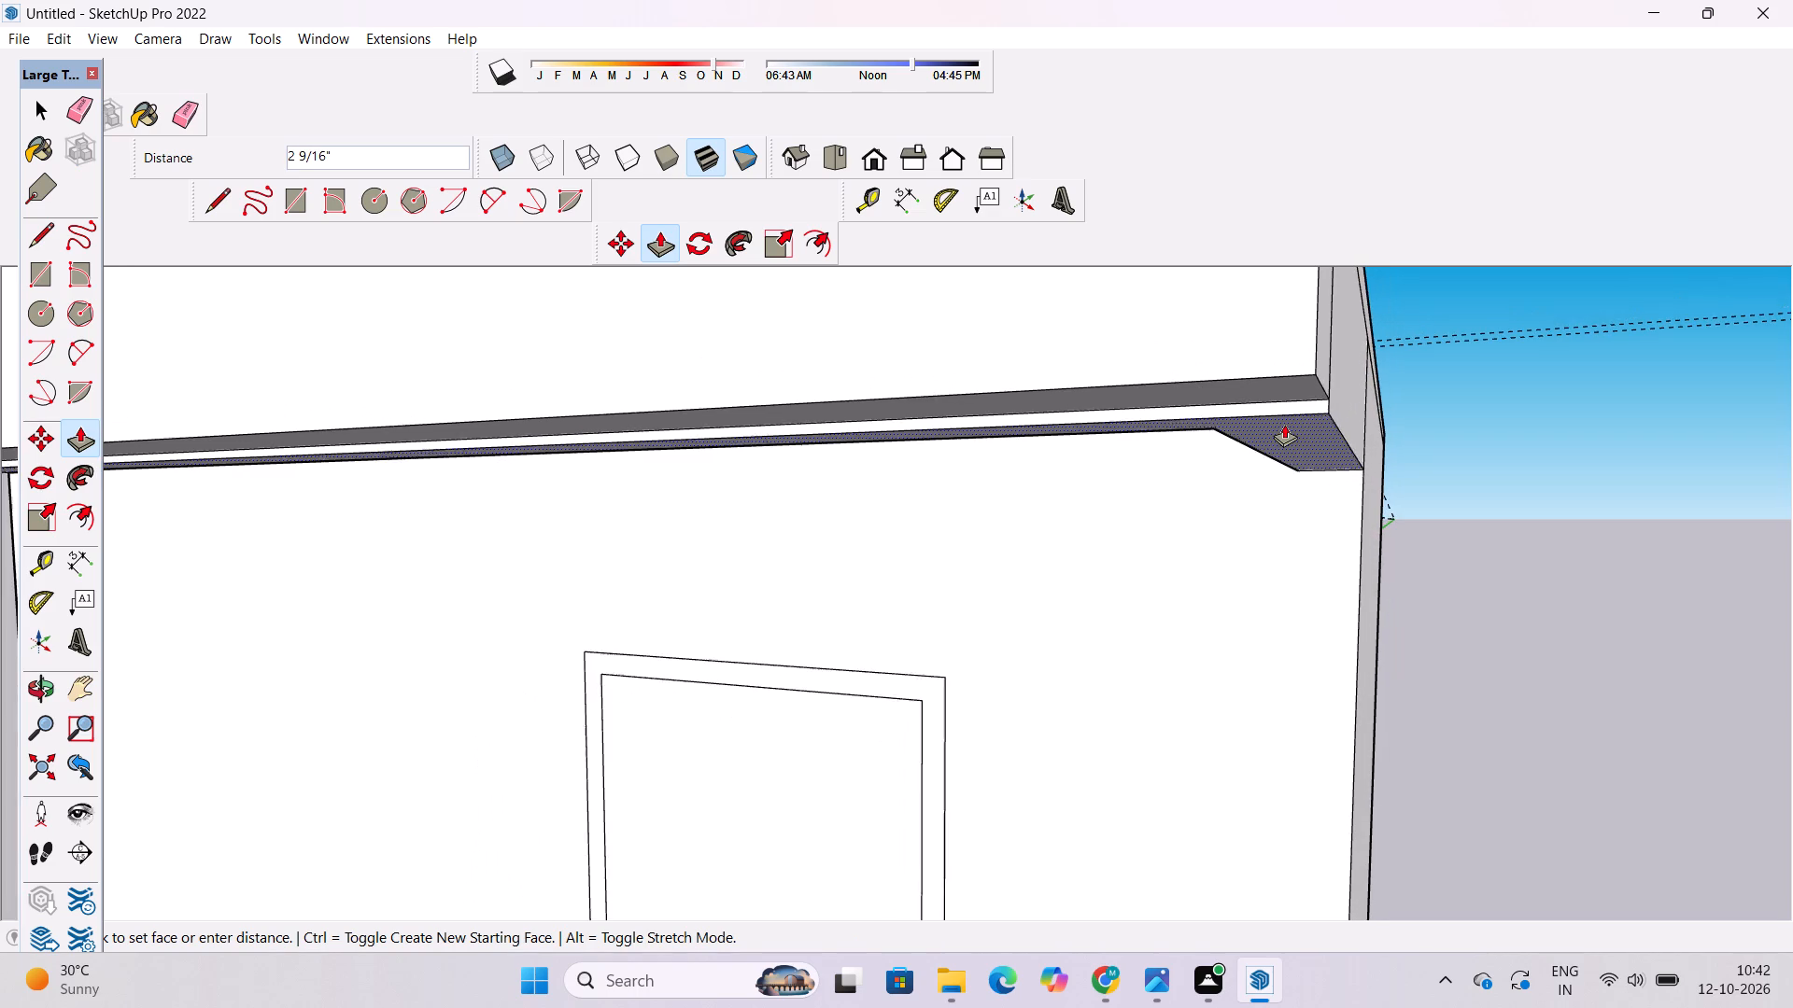
{"action": "scroll", "coordinate": [1282, 452], "scroll_direction": "down", "scroll_amount": 3}
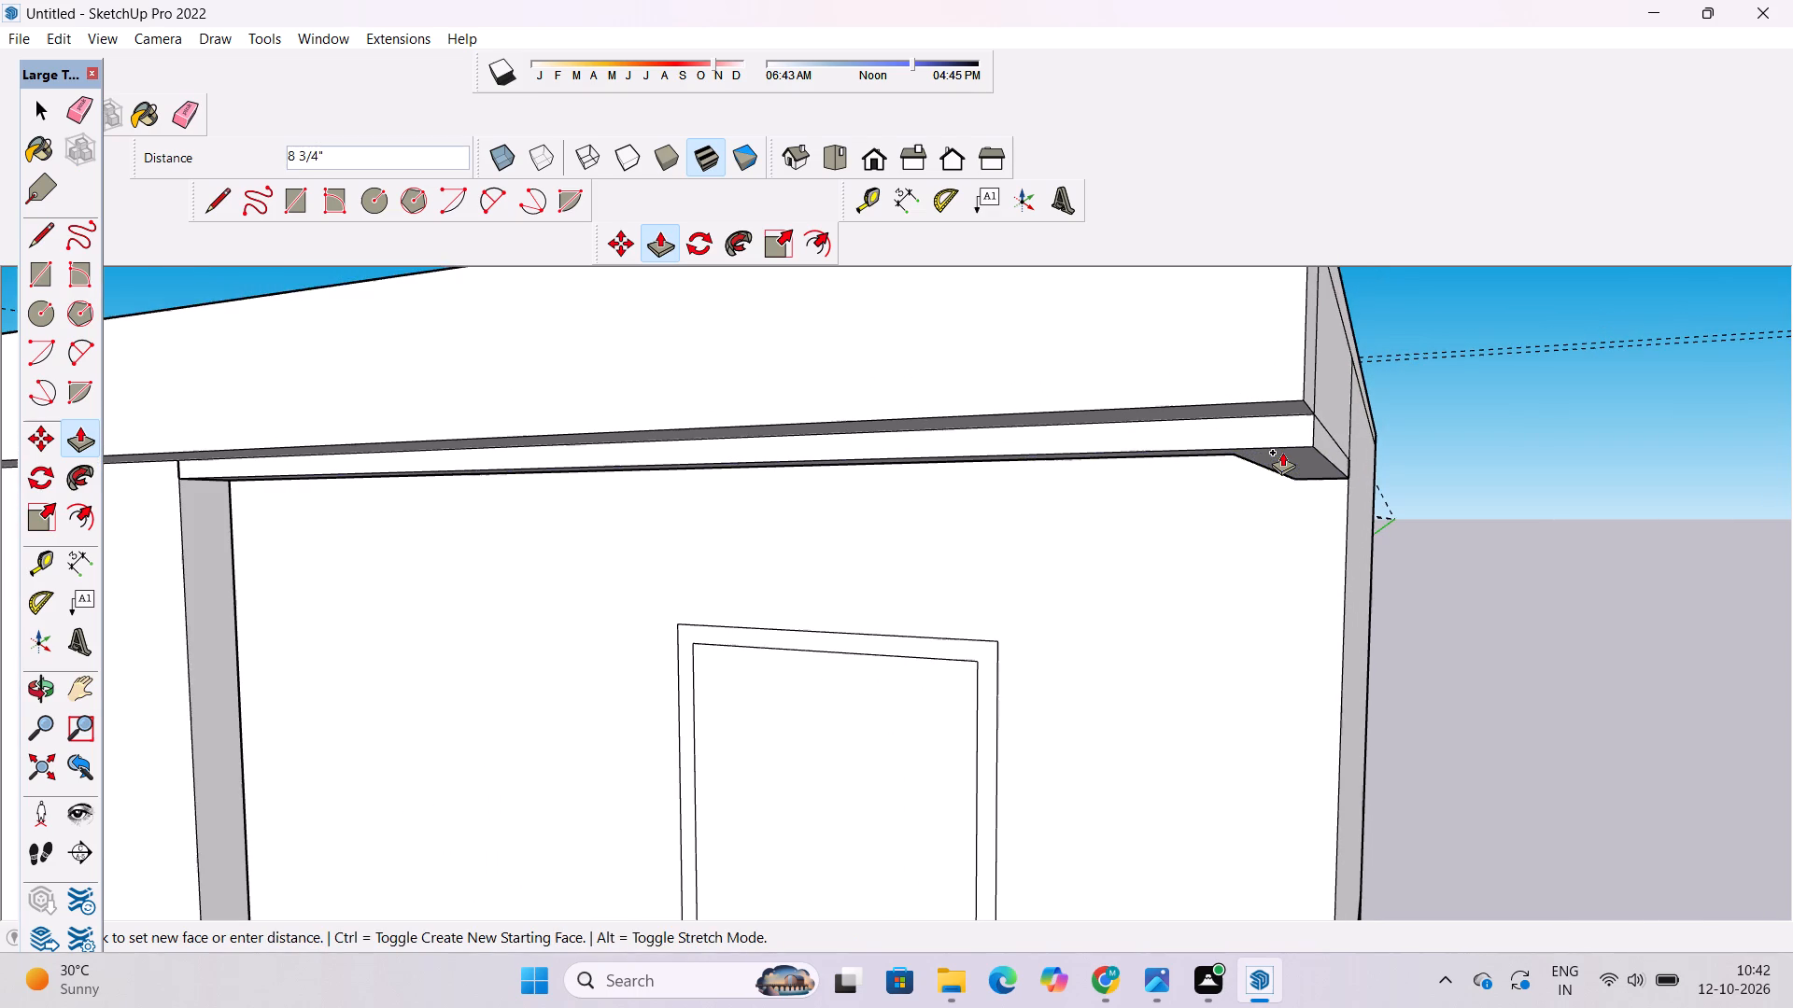
{"action": "key", "text": "o"}
{"action": "scroll", "coordinate": [1226, 380], "scroll_direction": "down", "scroll_amount": 6}
{"action": "left_click_drag", "start_coordinate": [1241, 440], "coordinate": [1284, 528]}
{"action": "left_click_drag", "start_coordinate": [1279, 530], "coordinate": [1118, 478]}
{"action": "left_click_drag", "start_coordinate": [1118, 483], "coordinate": [1131, 483]}
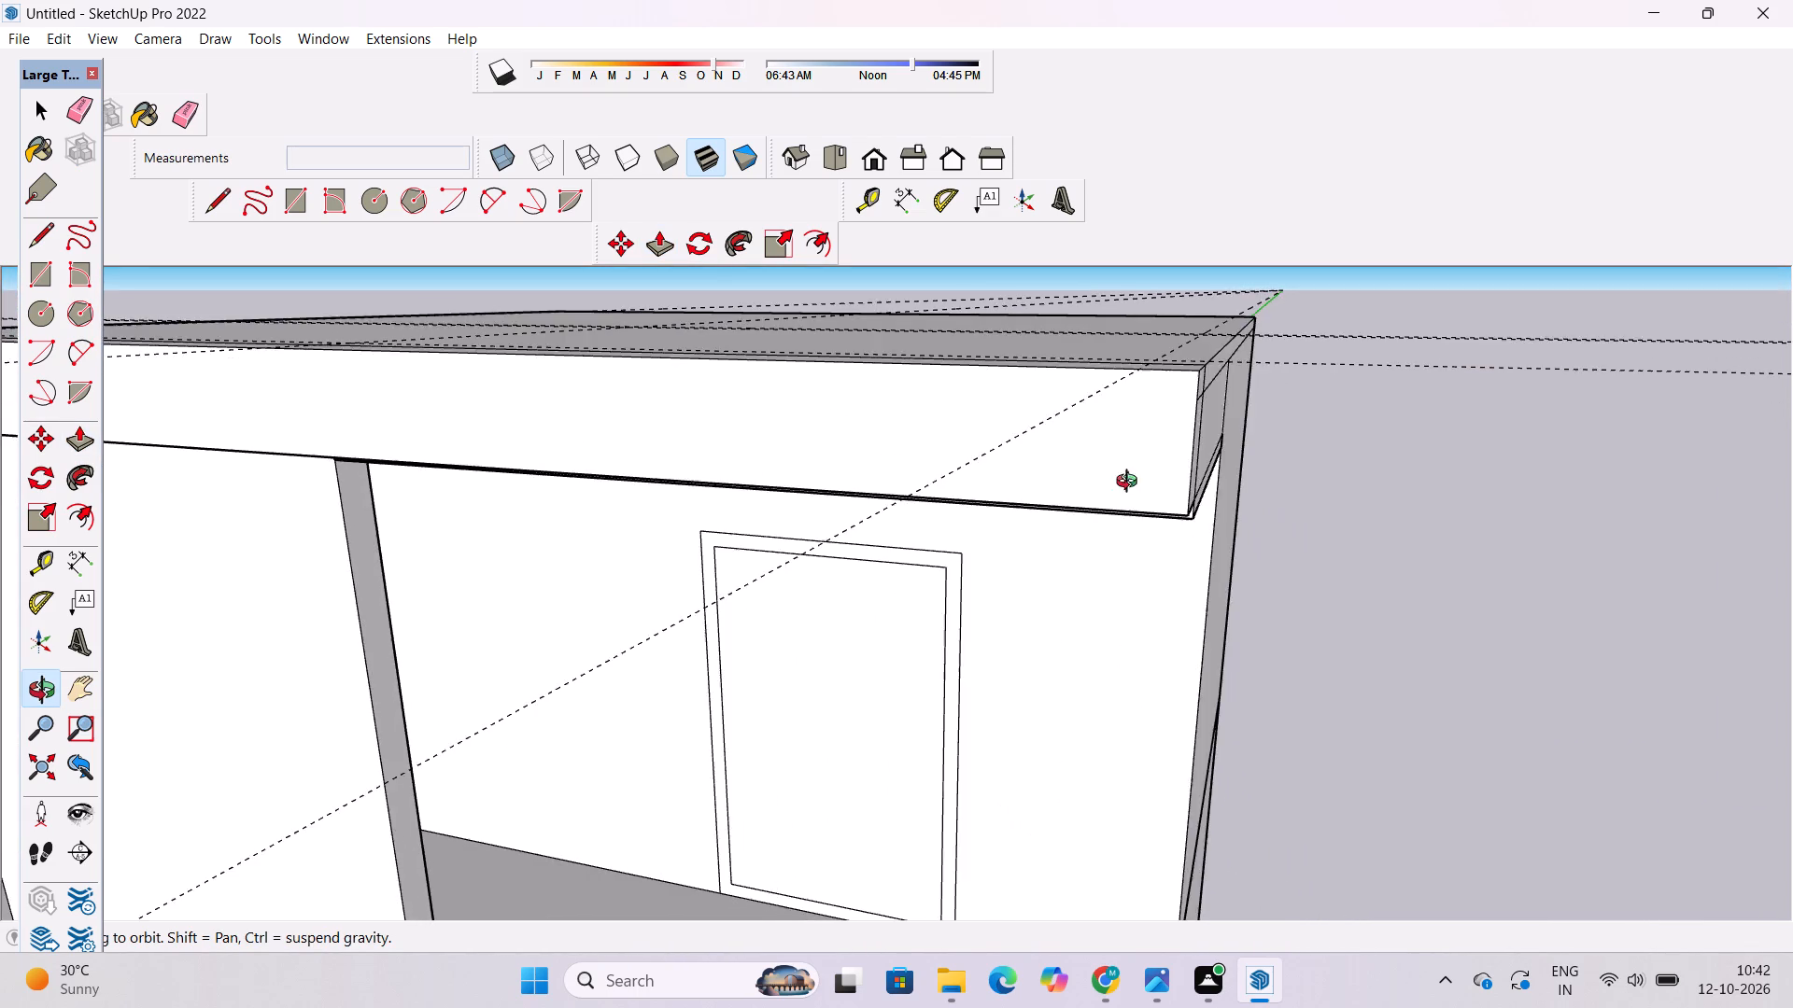
{"action": "left_click_drag", "start_coordinate": [1131, 483], "coordinate": [1249, 392]}
{"action": "left_click_drag", "start_coordinate": [1227, 423], "coordinate": [1310, 389], "text": "shift"}
{"action": "left_click_drag", "start_coordinate": [1175, 451], "coordinate": [1185, 475]}
{"action": "scroll", "coordinate": [988, 466], "scroll_direction": "up", "scroll_amount": 1}
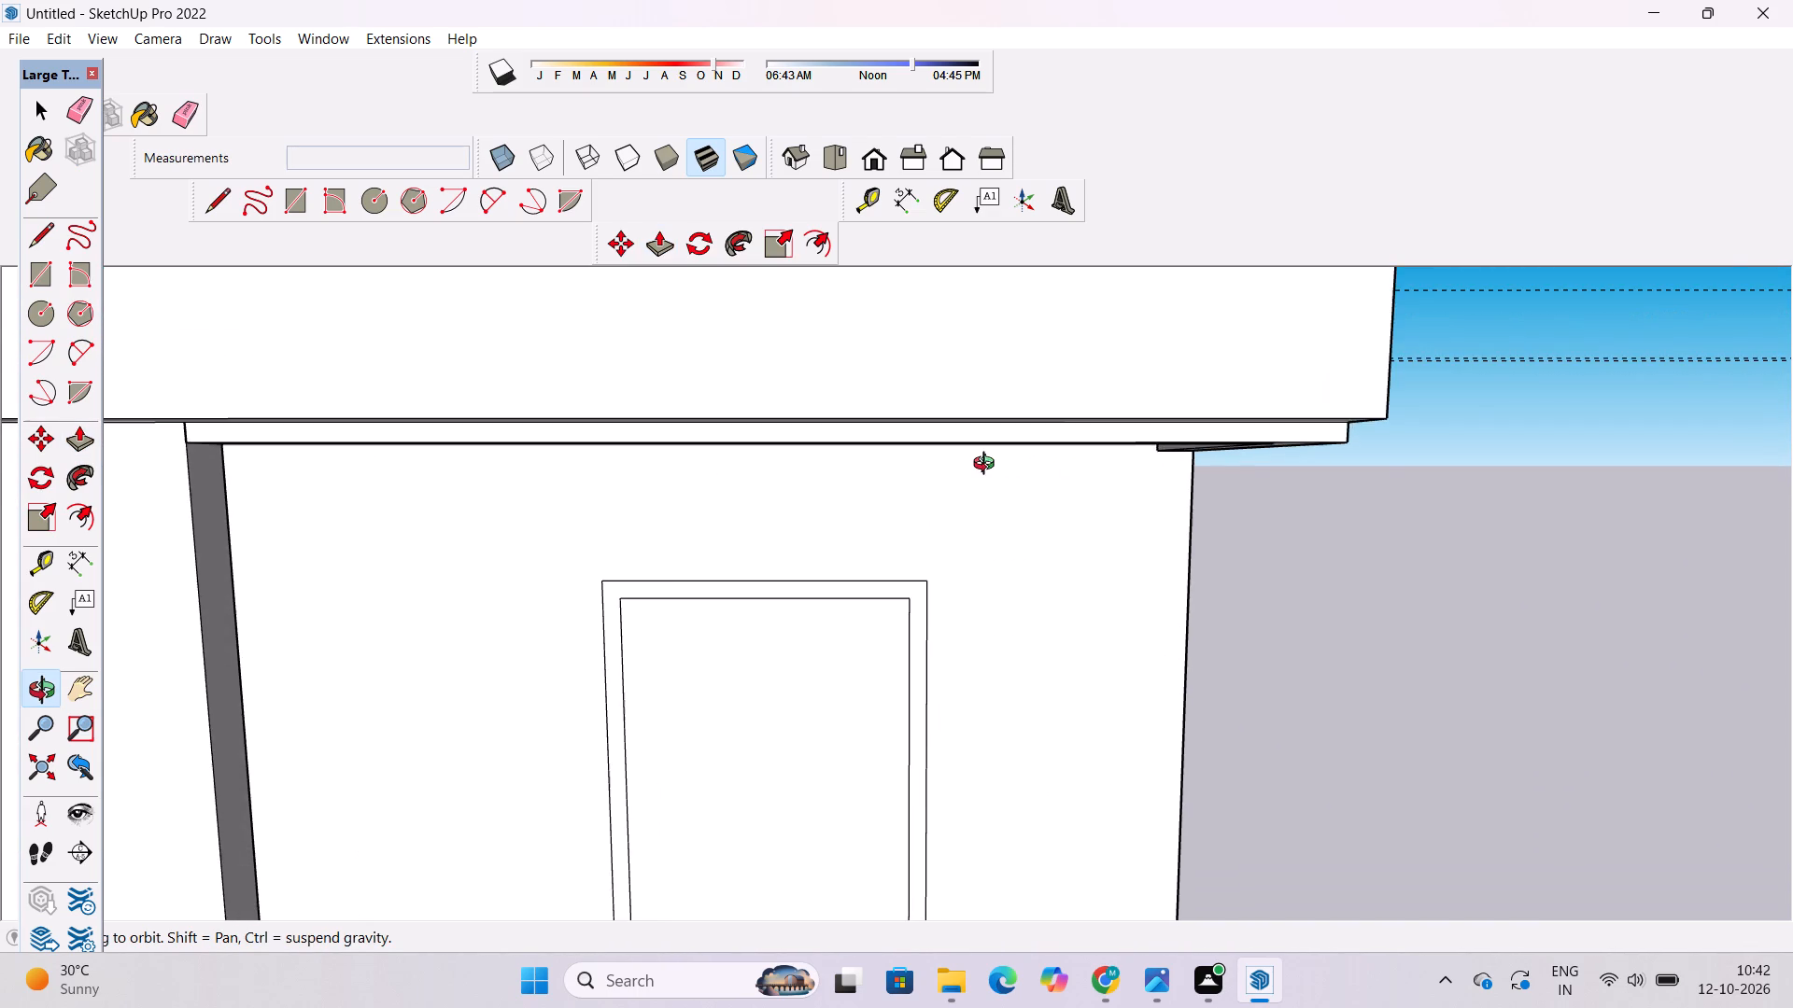
{"action": "left_click_drag", "start_coordinate": [998, 463], "coordinate": [1050, 509], "text": "shift"}
{"action": "left_click_drag", "start_coordinate": [1054, 526], "coordinate": [1062, 555], "text": "shift"}
{"action": "left_click_drag", "start_coordinate": [1063, 561], "coordinate": [1065, 433], "text": "shift"}
{"action": "left_click_drag", "start_coordinate": [1065, 431], "coordinate": [1068, 452], "text": "shift"}
{"action": "key", "text": "p"}
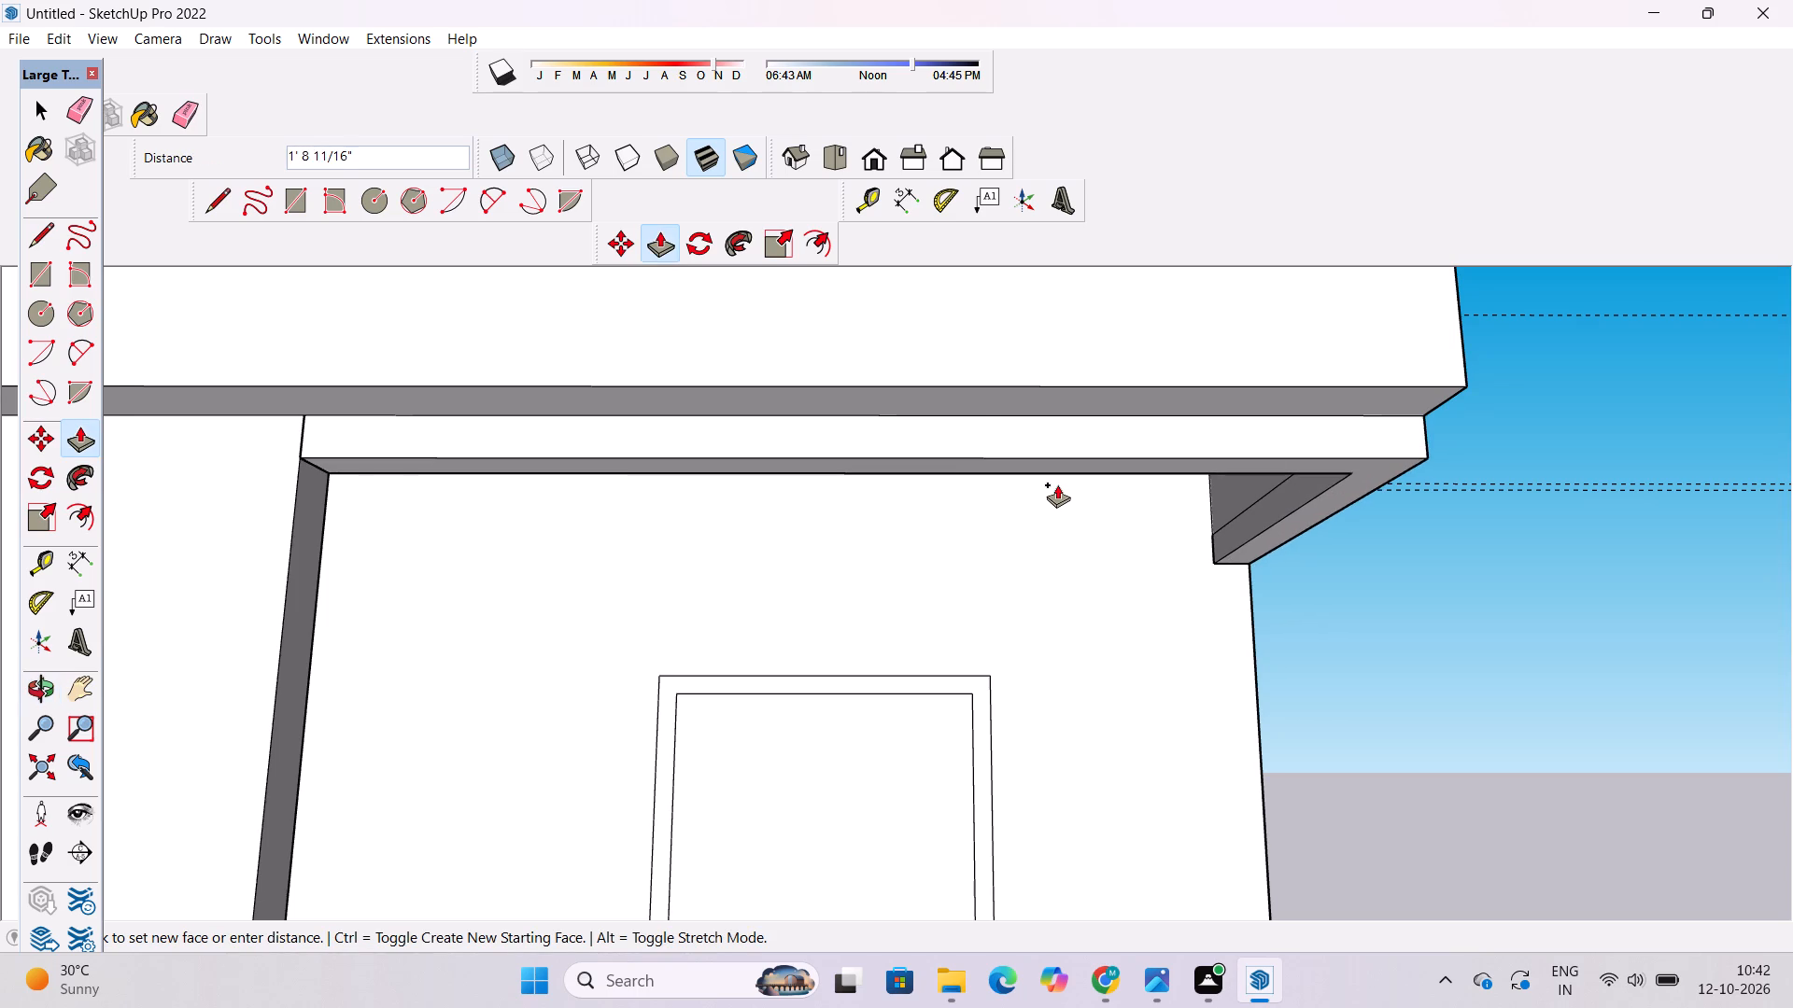
{"action": "type", "text": "2'"}
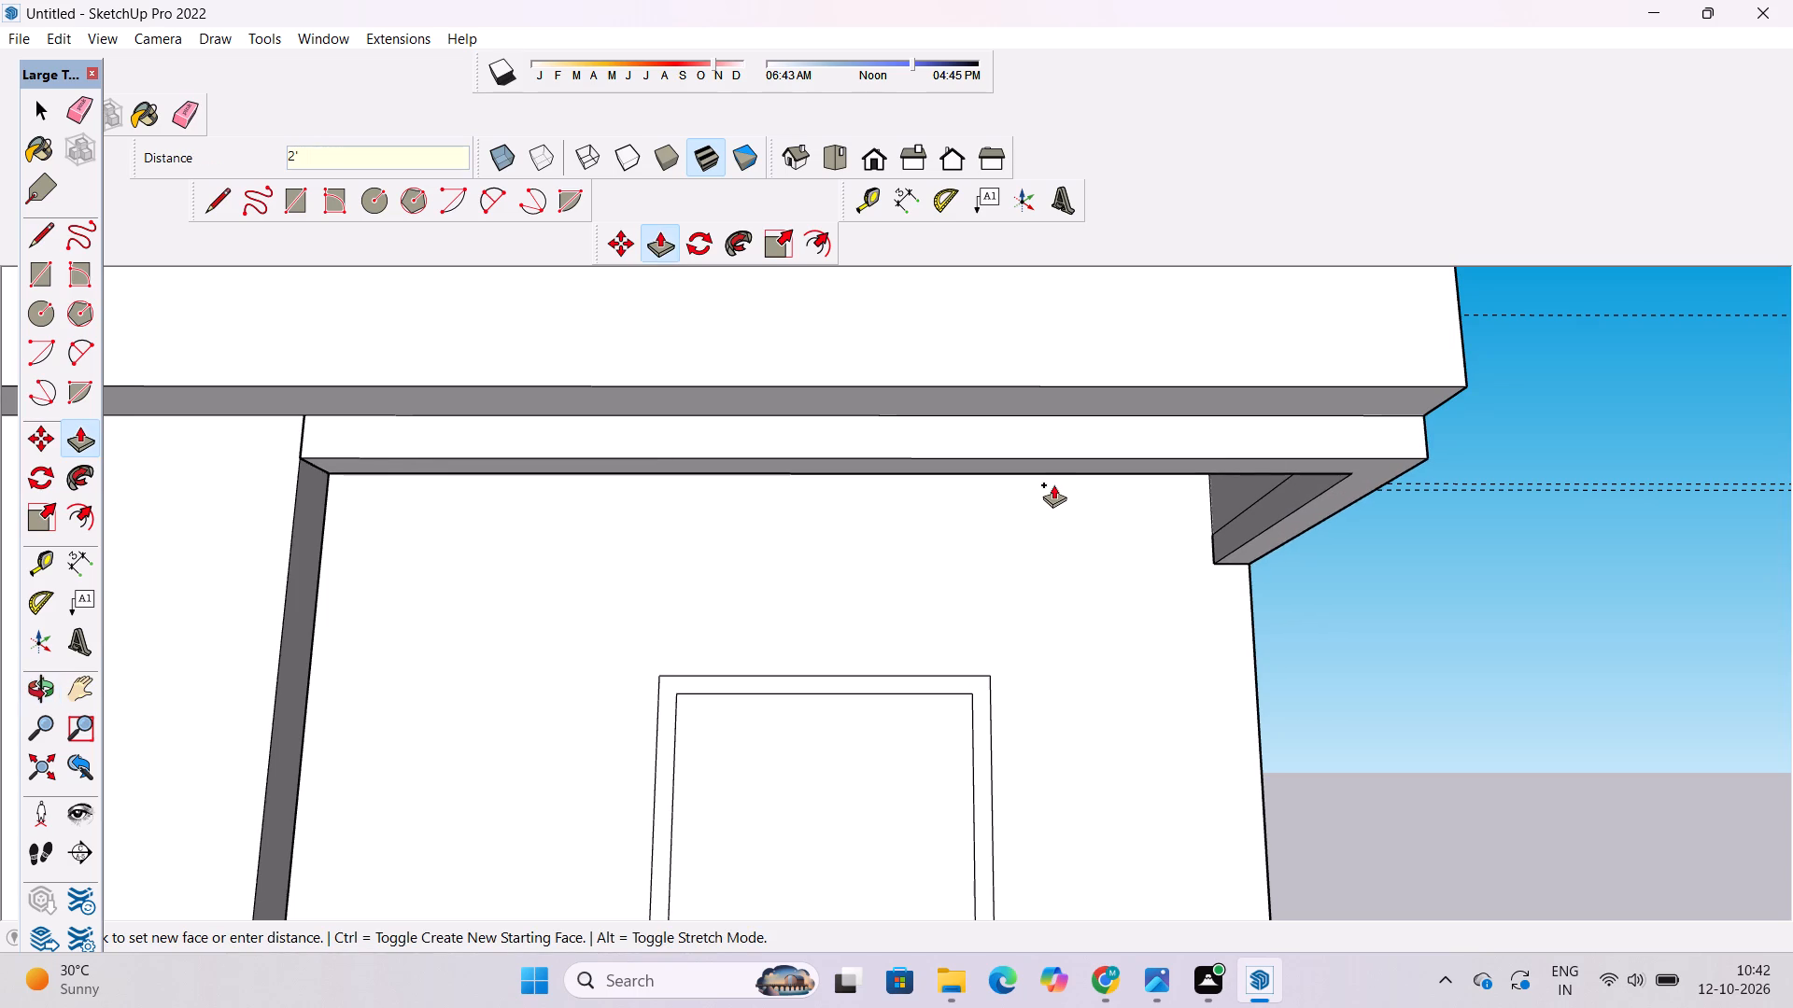
{"action": "key", "text": "Return"}
Erase the vertical and horizontal dividing lines on the end face of the roof beam and its dropped part.
{"action": "key", "text": "o"}
{"action": "scroll", "coordinate": [1013, 423], "scroll_direction": "down", "scroll_amount": 13}
{"action": "left_click_drag", "start_coordinate": [1113, 444], "coordinate": [1128, 497]}
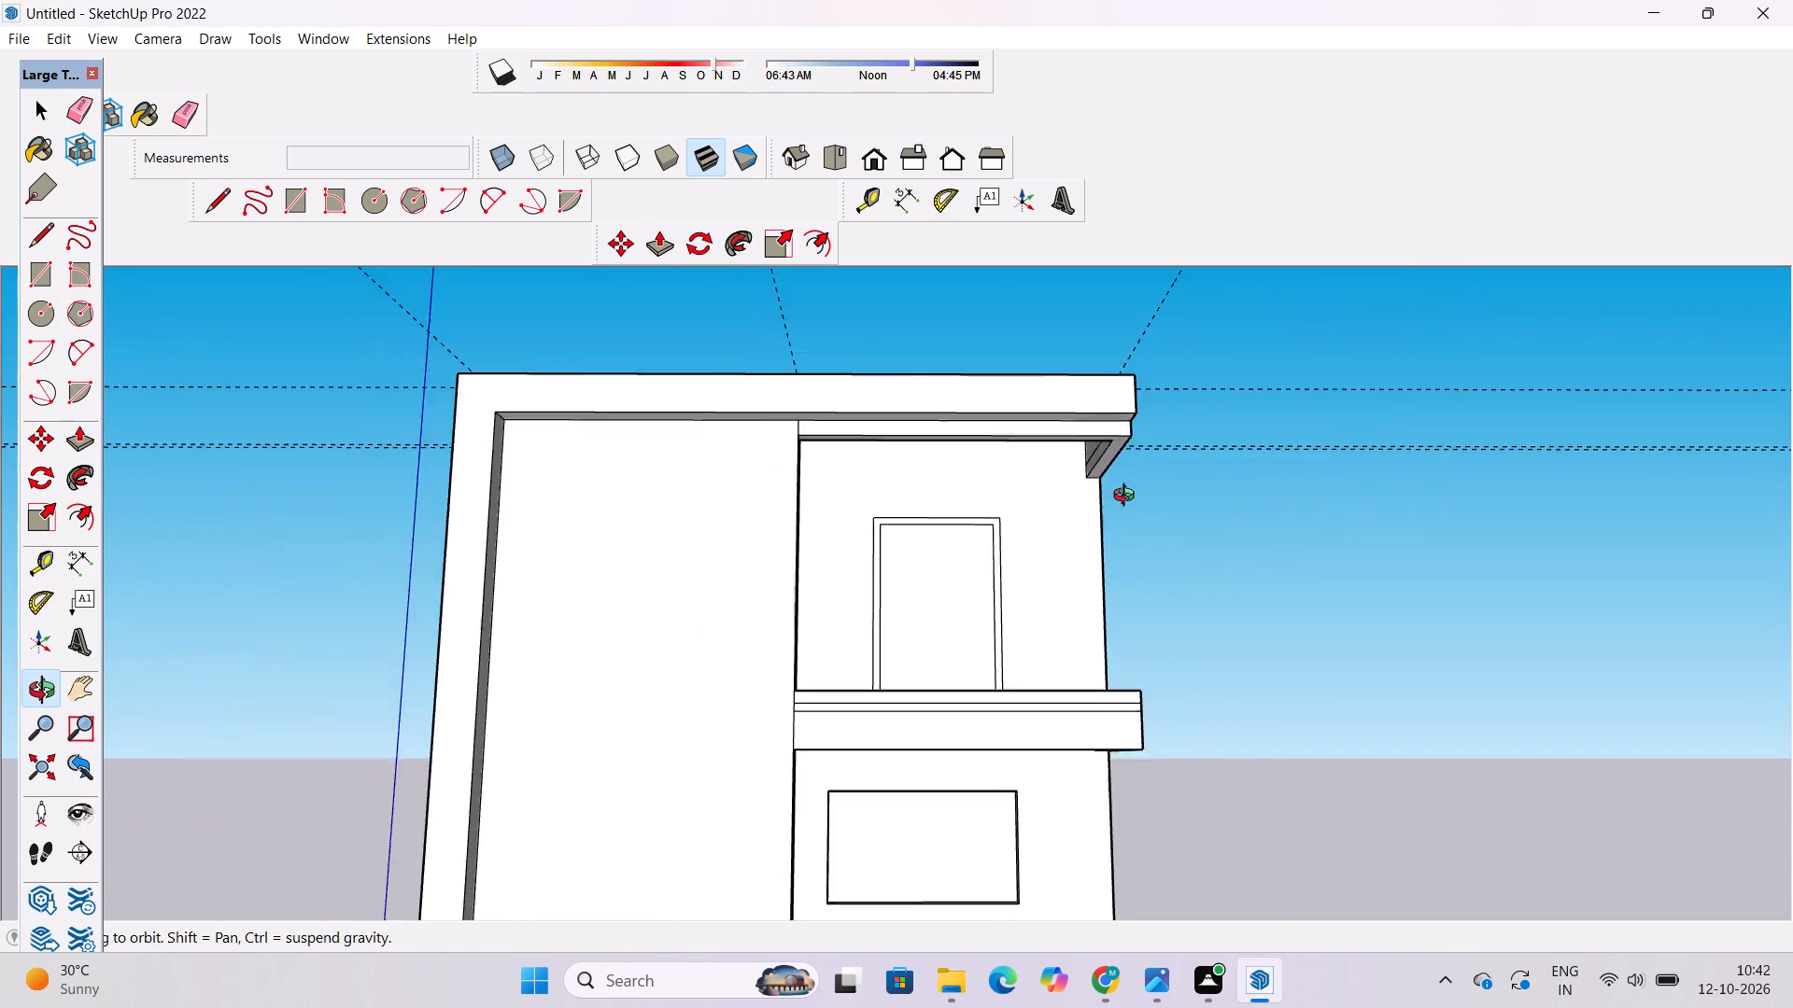
{"action": "left_click_drag", "start_coordinate": [1128, 497], "coordinate": [1167, 677]}
{"action": "left_click_drag", "start_coordinate": [1185, 537], "coordinate": [851, 217]}
{"action": "left_click_drag", "start_coordinate": [1057, 523], "coordinate": [880, 522]}
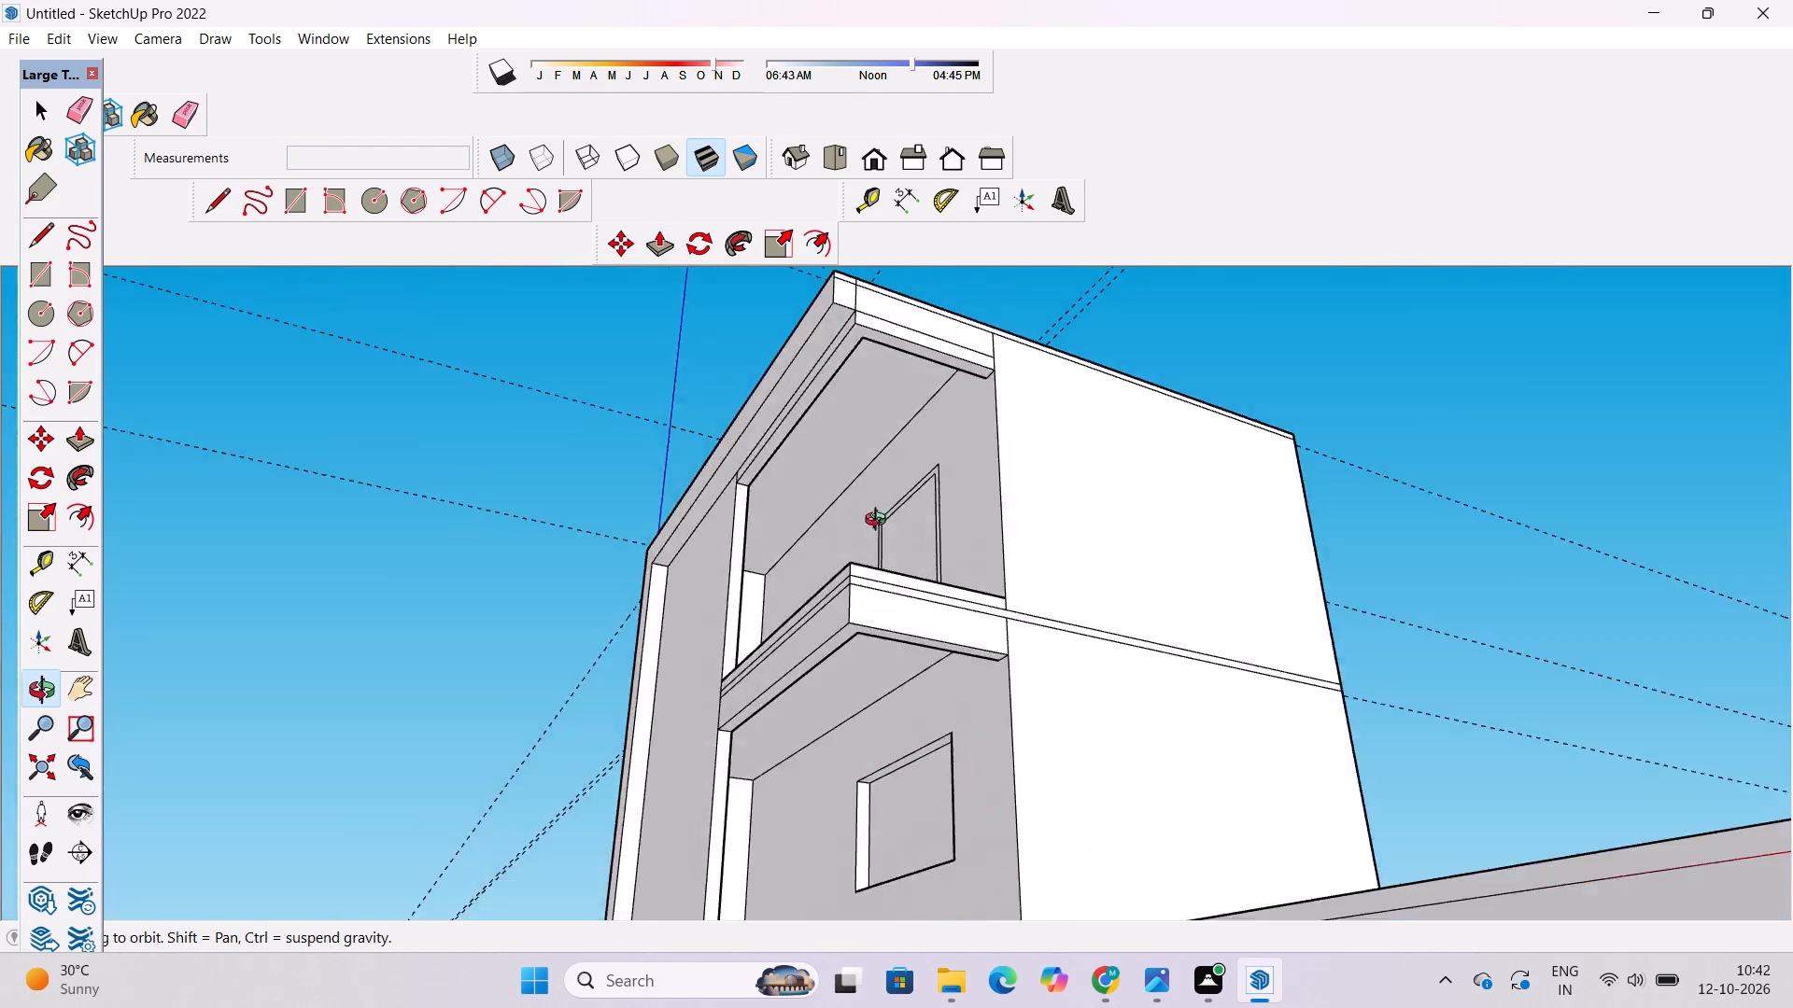
{"action": "left_click_drag", "start_coordinate": [880, 522], "coordinate": [876, 632]}
{"action": "scroll", "coordinate": [834, 364], "scroll_direction": "up", "scroll_amount": 9}
{"action": "left_click_drag", "start_coordinate": [871, 373], "coordinate": [733, 415], "text": "shift"}
{"action": "left_click_drag", "start_coordinate": [747, 439], "coordinate": [792, 512]}
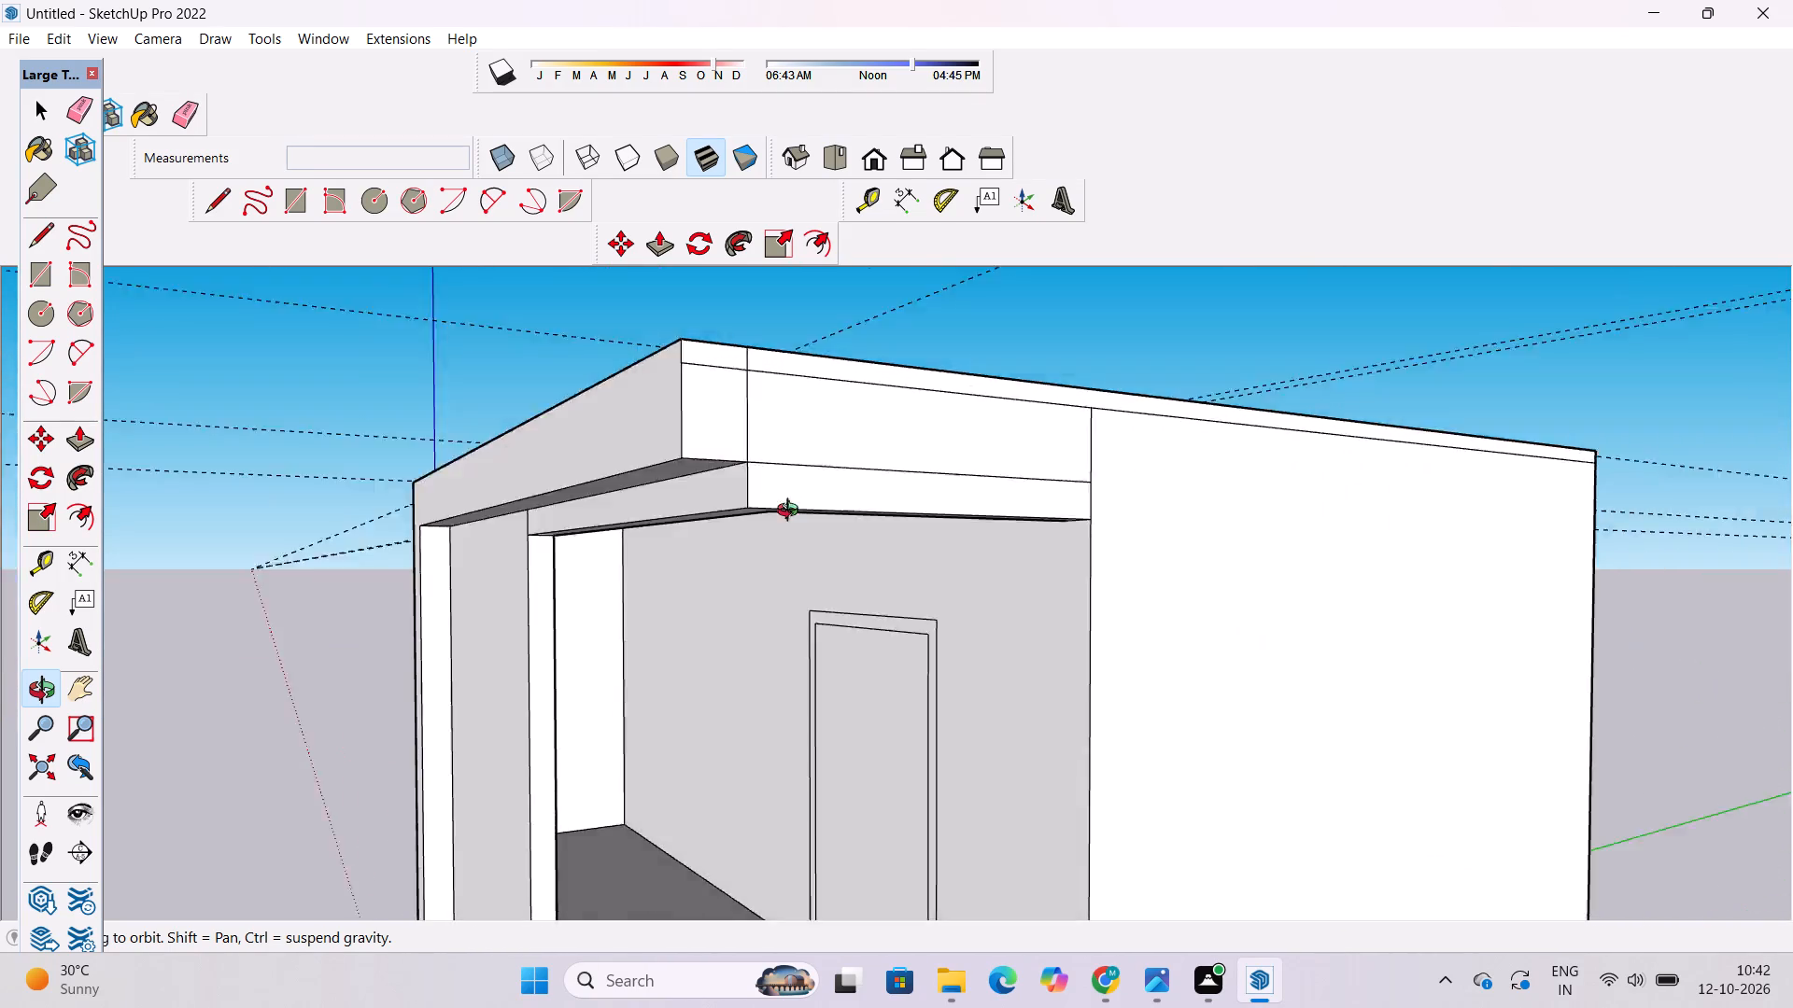
{"action": "left_click_drag", "start_coordinate": [792, 512], "coordinate": [836, 612]}
{"action": "scroll", "coordinate": [812, 494], "scroll_direction": "up", "scroll_amount": 4}
{"action": "left_click_drag", "start_coordinate": [811, 494], "coordinate": [817, 579], "text": "shift"}
{"action": "left_click_drag", "start_coordinate": [789, 573], "coordinate": [742, 505]}
{"action": "key", "text": "e"}
{"action": "scroll", "coordinate": [731, 486], "scroll_direction": "up", "scroll_amount": 6}
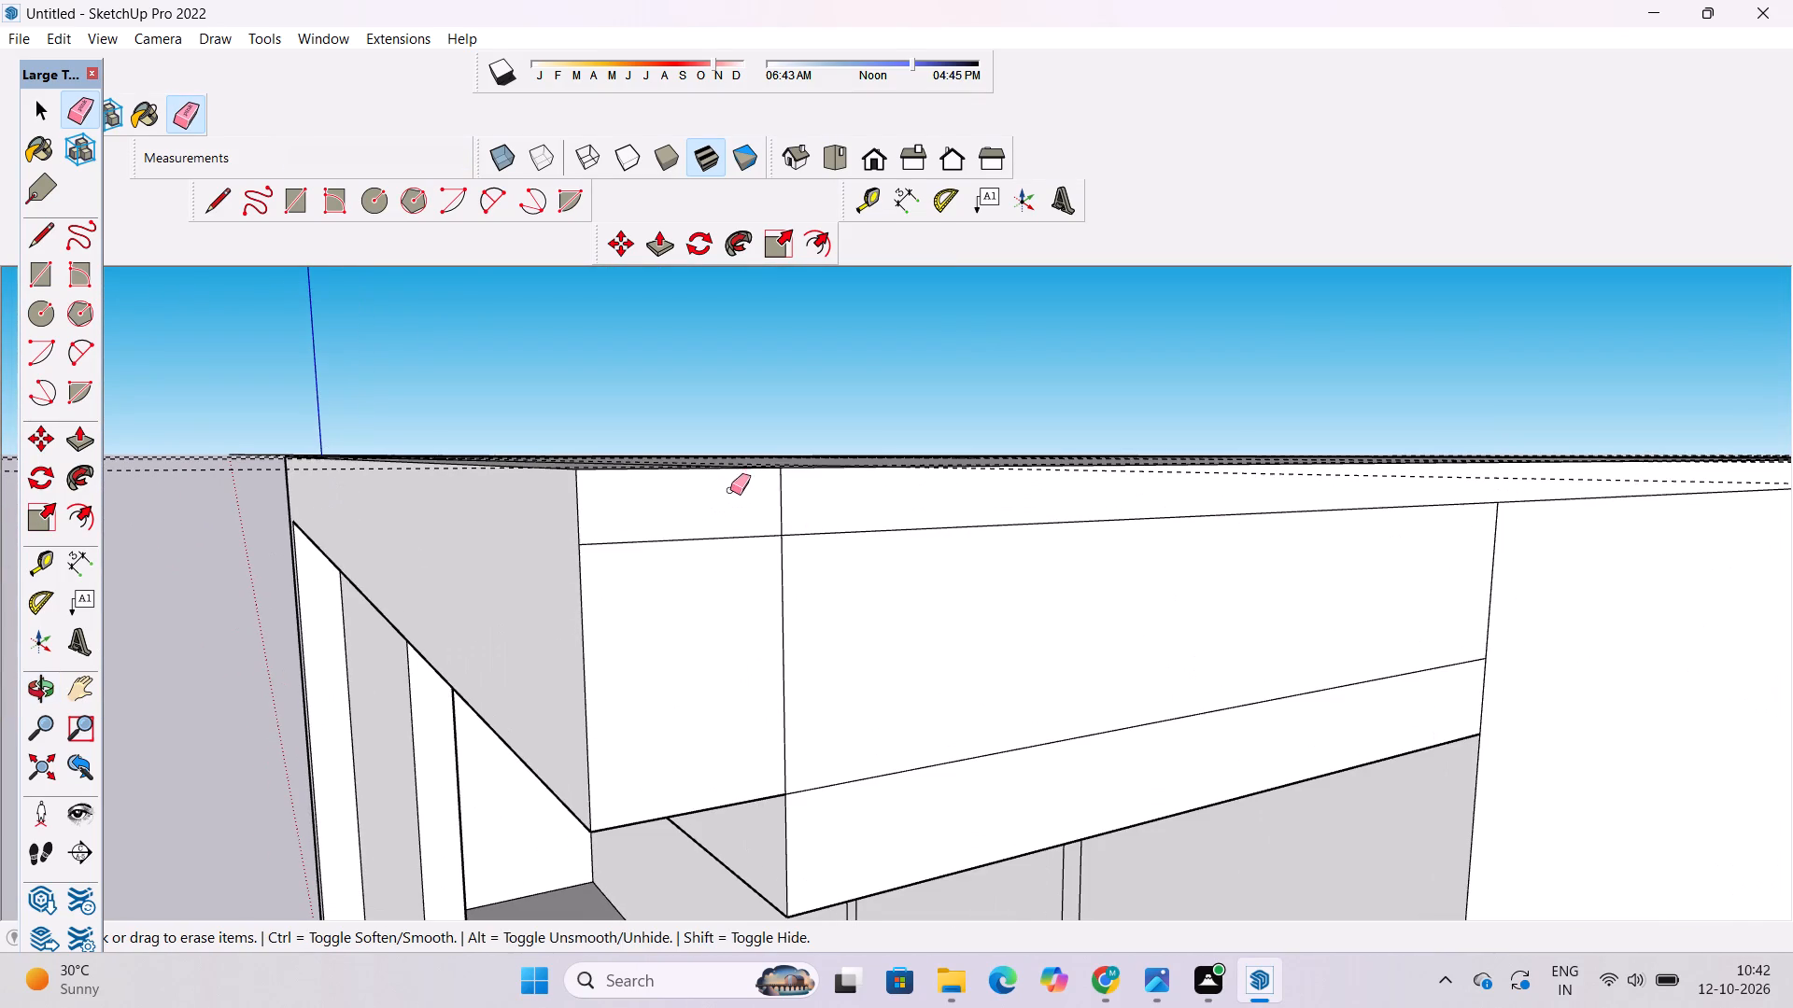
{"action": "left_click_drag", "start_coordinate": [827, 510], "coordinate": [744, 515]}
{"action": "left_click_drag", "start_coordinate": [795, 518], "coordinate": [775, 544]}
{"action": "left_click_drag", "start_coordinate": [792, 577], "coordinate": [848, 732]}
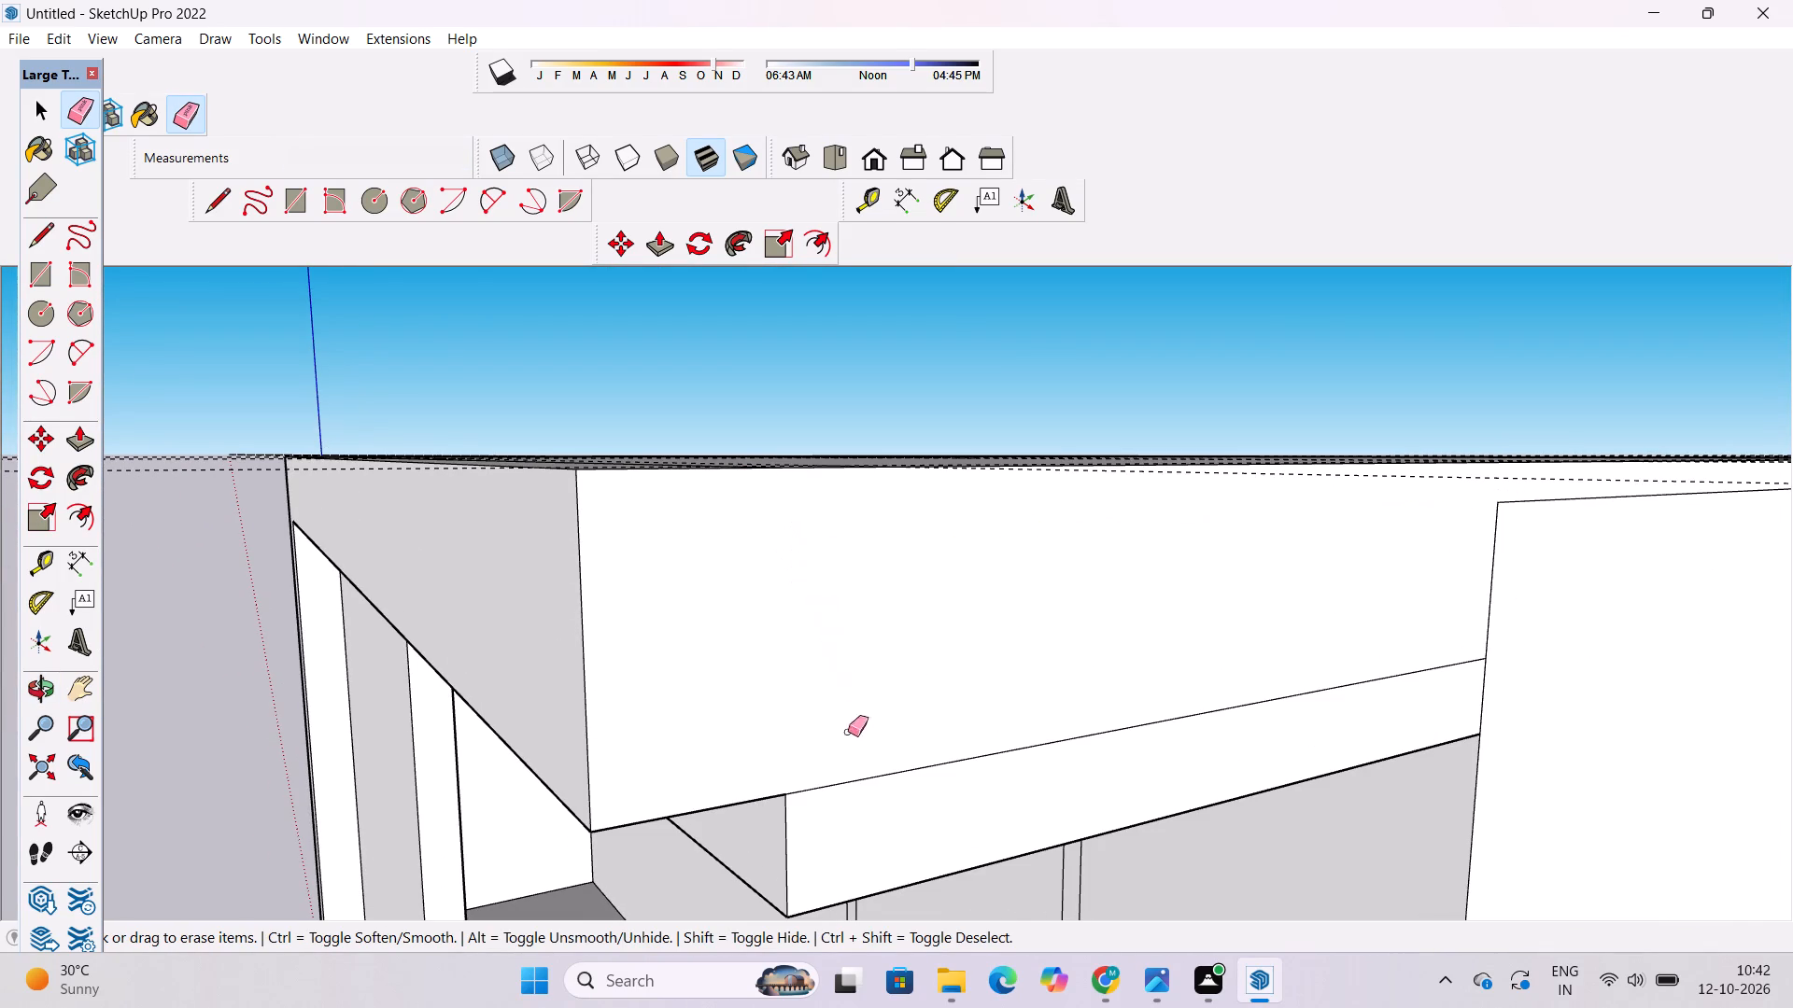
{"action": "left_click_drag", "start_coordinate": [848, 732], "coordinate": [859, 803]}
Draw a short vertical line from the side wall's upper front corner up to the roof edge to close off the beam end.
{"action": "key", "text": "o"}
{"action": "scroll", "coordinate": [812, 641], "scroll_direction": "down", "scroll_amount": 7}
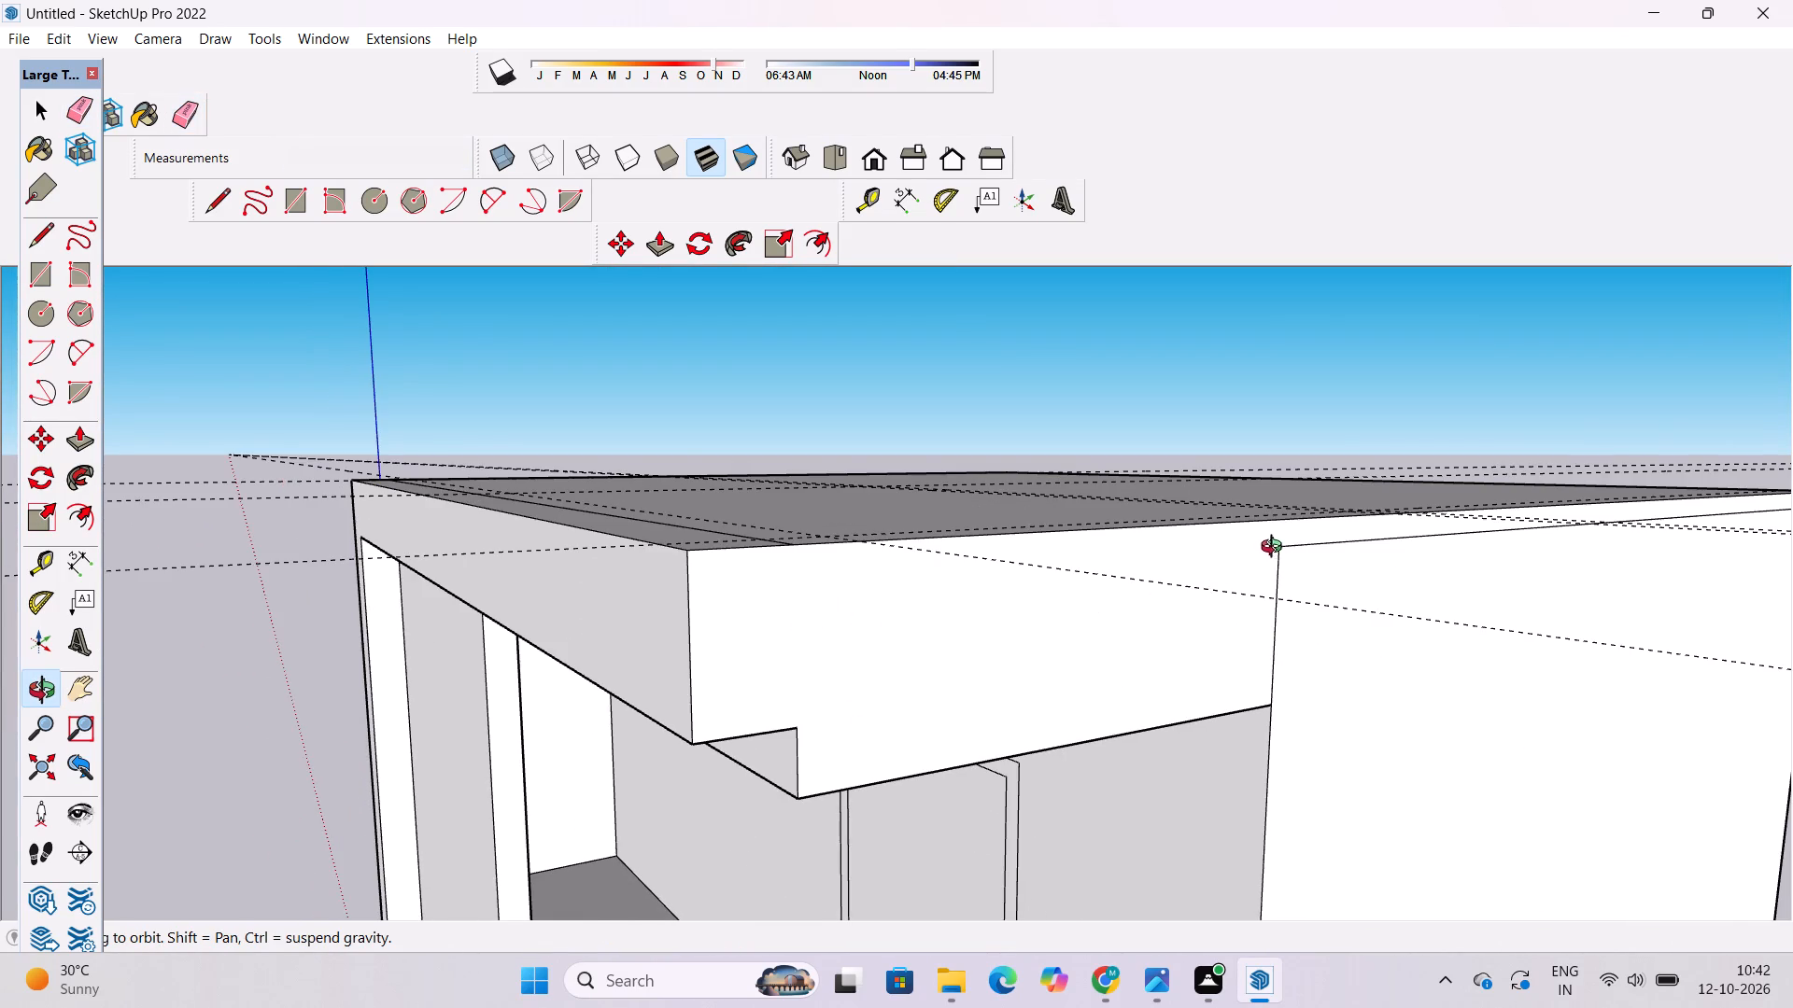
{"action": "scroll", "coordinate": [1290, 539], "scroll_direction": "up", "scroll_amount": 4}
{"action": "left_click_drag", "start_coordinate": [1280, 542], "coordinate": [1119, 609], "text": "shift"}
{"action": "left_click_drag", "start_coordinate": [1133, 619], "coordinate": [962, 625]}
{"action": "scroll", "coordinate": [958, 623], "scroll_direction": "up", "scroll_amount": 4}
{"action": "left_click_drag", "start_coordinate": [926, 631], "coordinate": [890, 643], "text": "shift"}
{"action": "left_click_drag", "start_coordinate": [889, 648], "coordinate": [911, 651]}
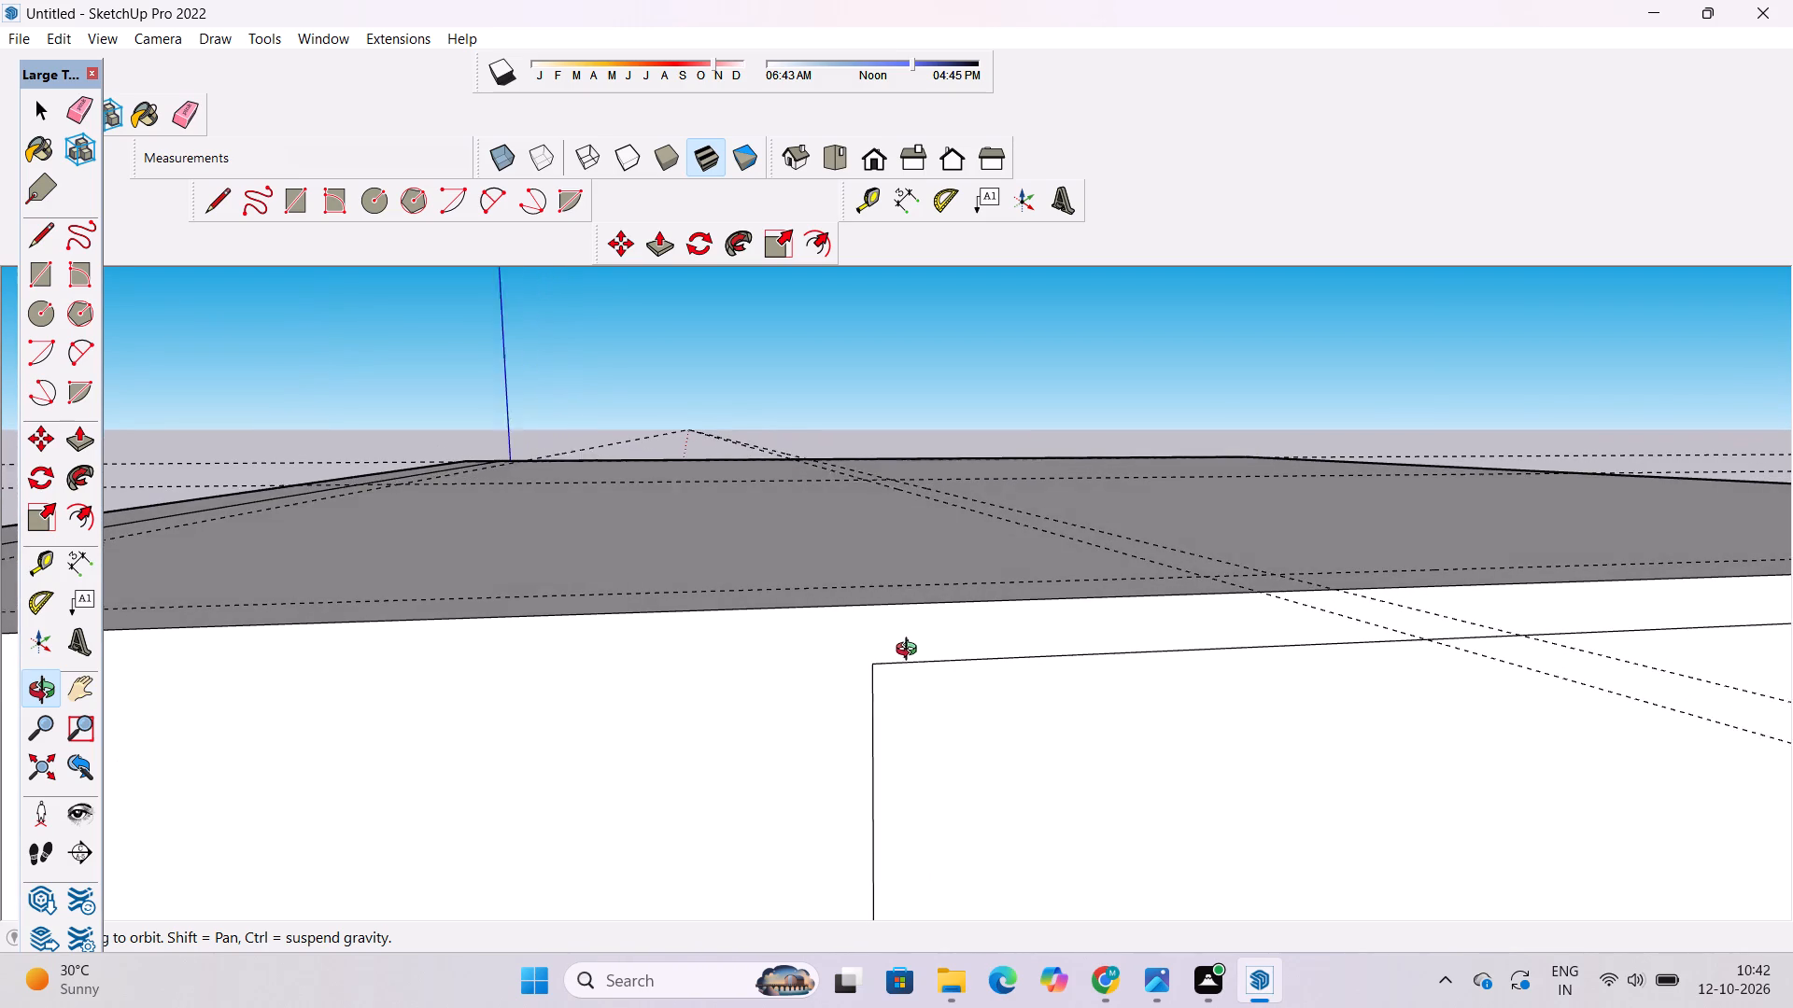
{"action": "left_click_drag", "start_coordinate": [911, 651], "coordinate": [919, 651]}
{"action": "key", "text": "l"}
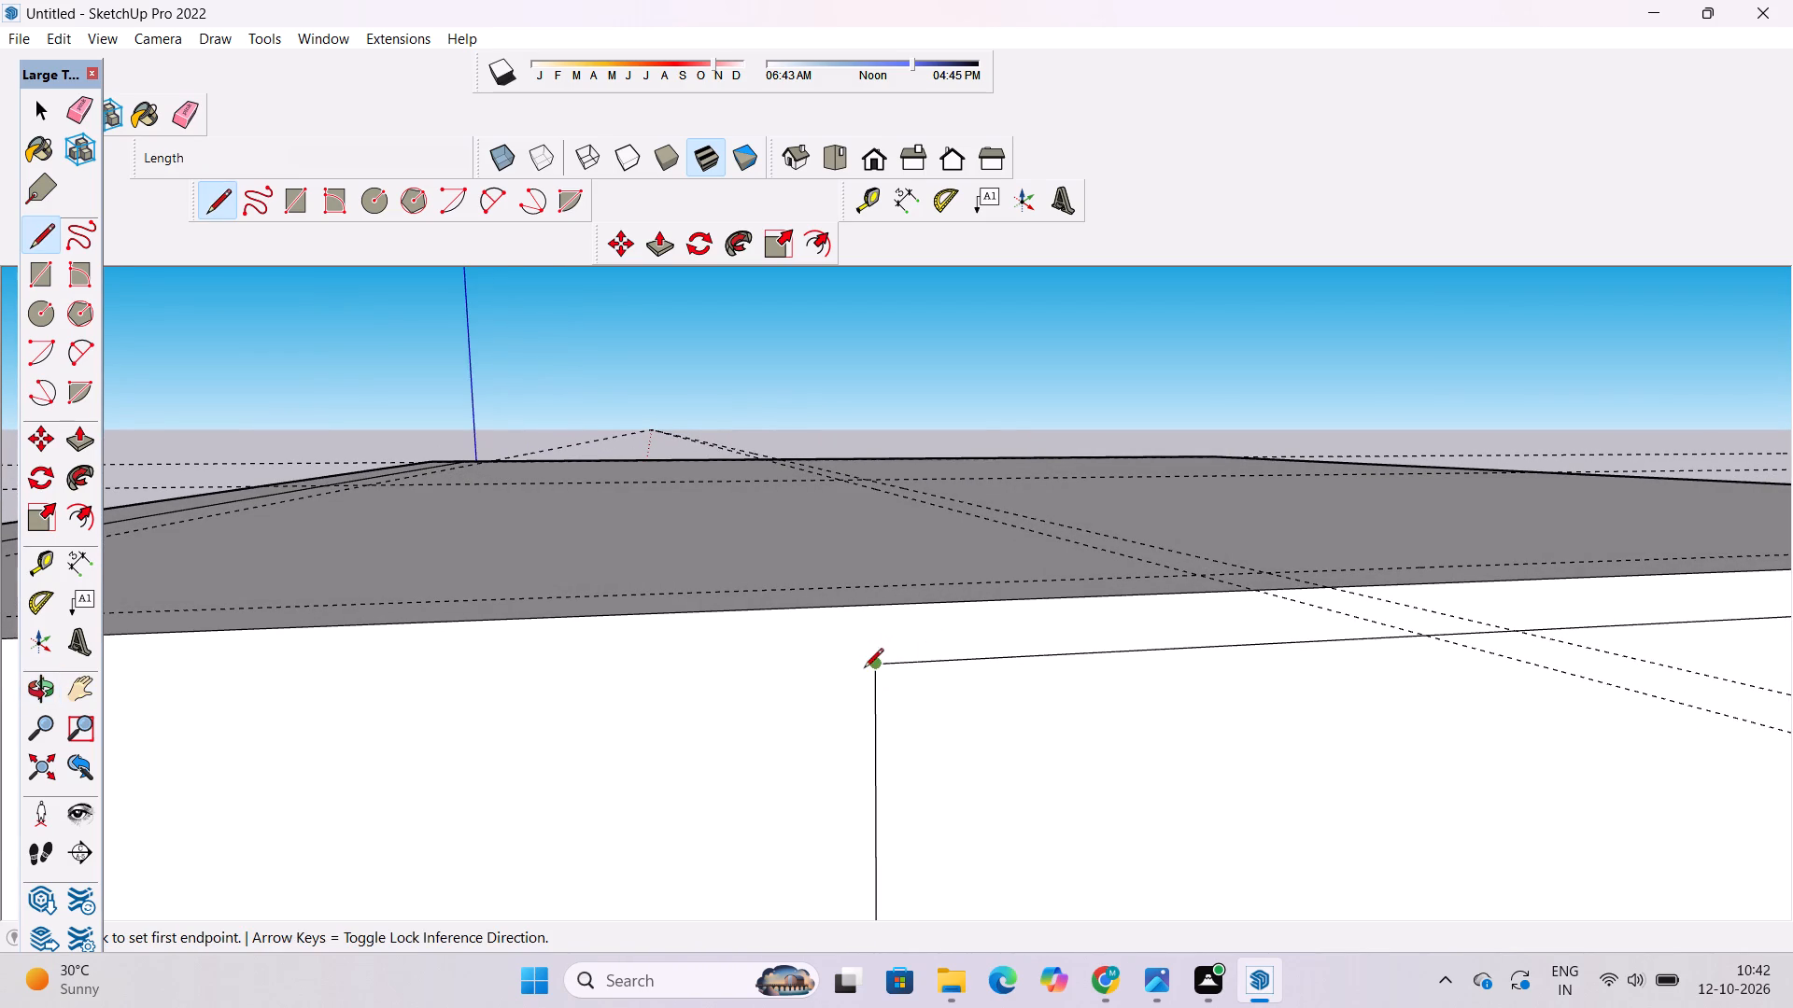
{"action": "left_click", "coordinate": [875, 665]}
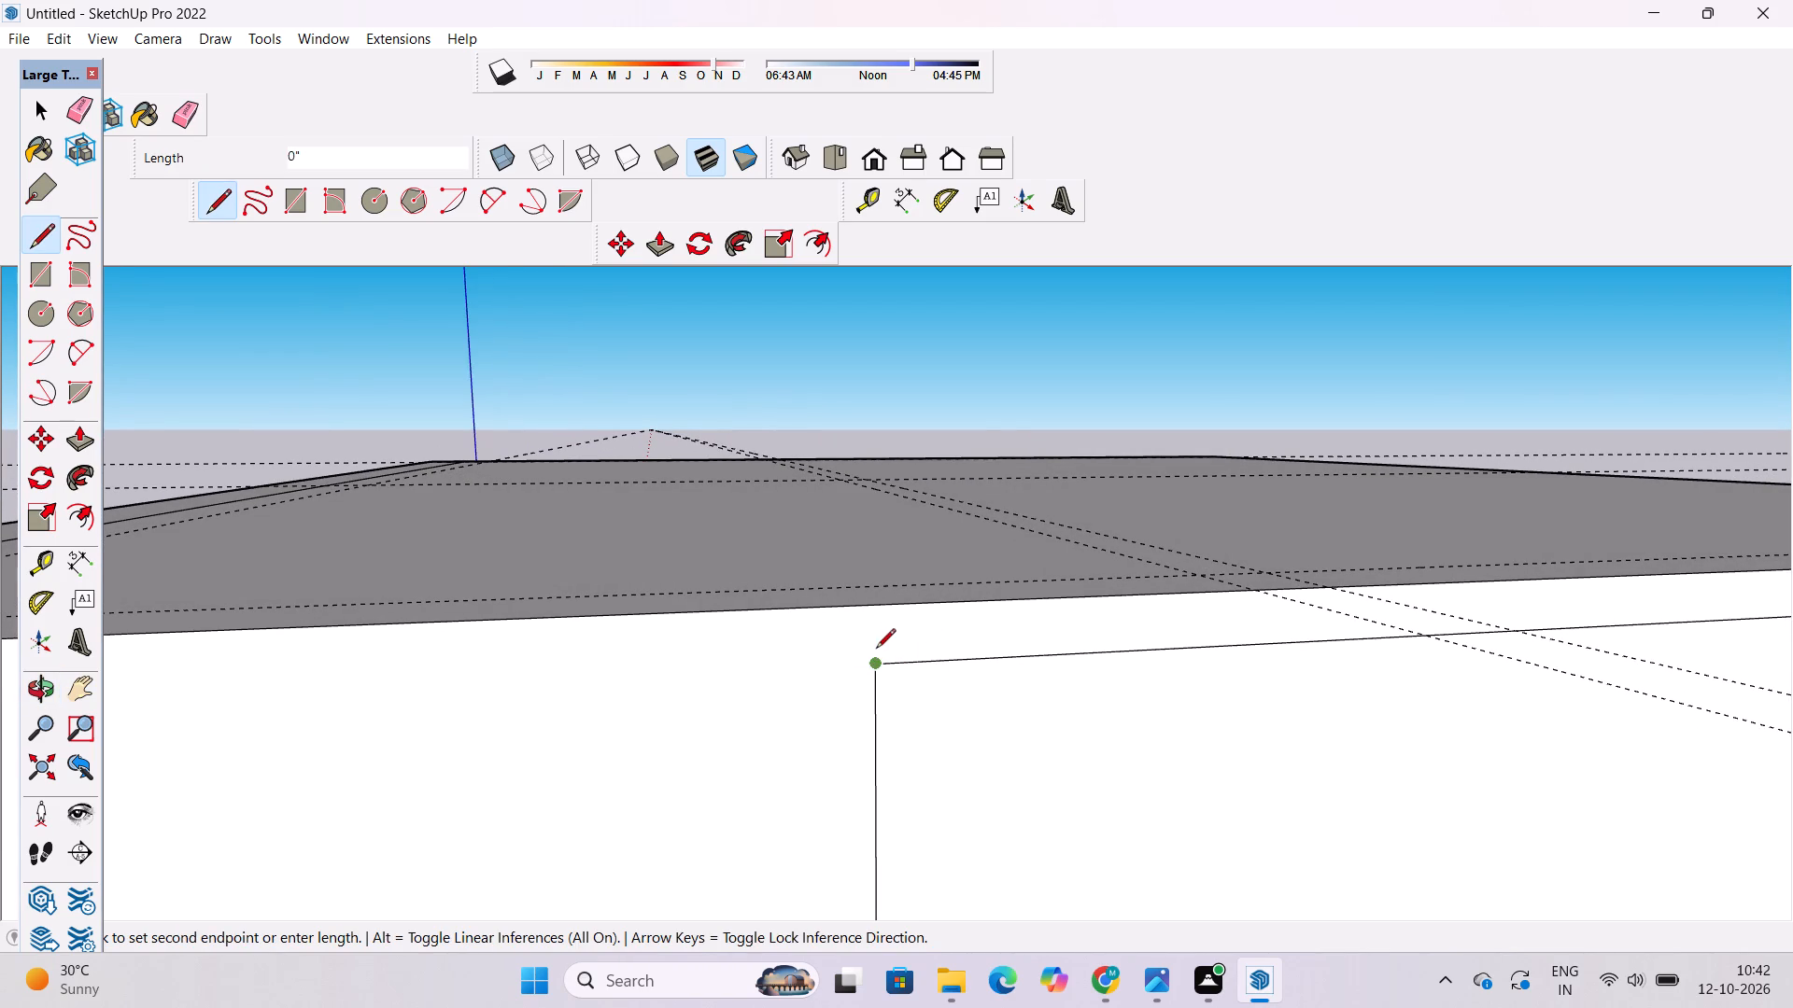
{"action": "left_click", "coordinate": [873, 597]}
{"action": "key", "text": "space"}
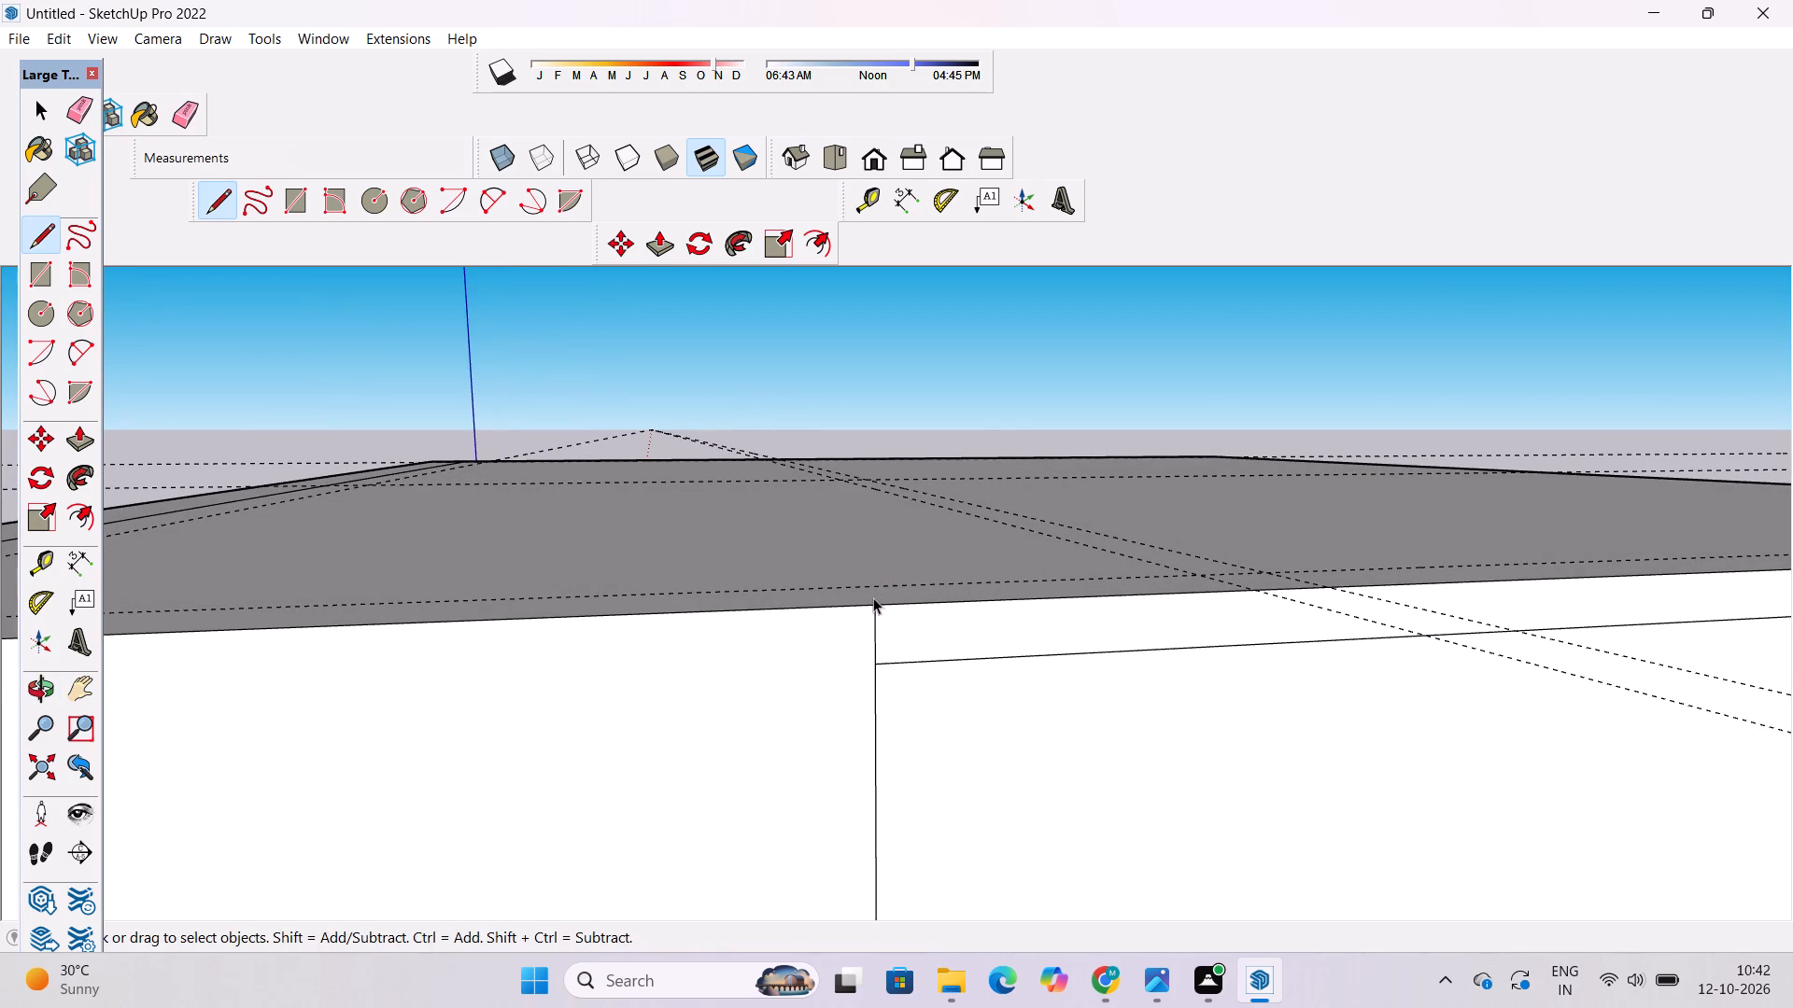
Examine the roof beam's end corner and the dropped strip above the balcony door from the side and below.
{"action": "type", "text": "o"}
{"action": "scroll", "coordinate": [1110, 456], "scroll_direction": "down", "scroll_amount": 13}
{"action": "left_click_drag", "start_coordinate": [864, 574], "coordinate": [1153, 546]}
{"action": "scroll", "coordinate": [1071, 466], "scroll_direction": "up", "scroll_amount": 3}
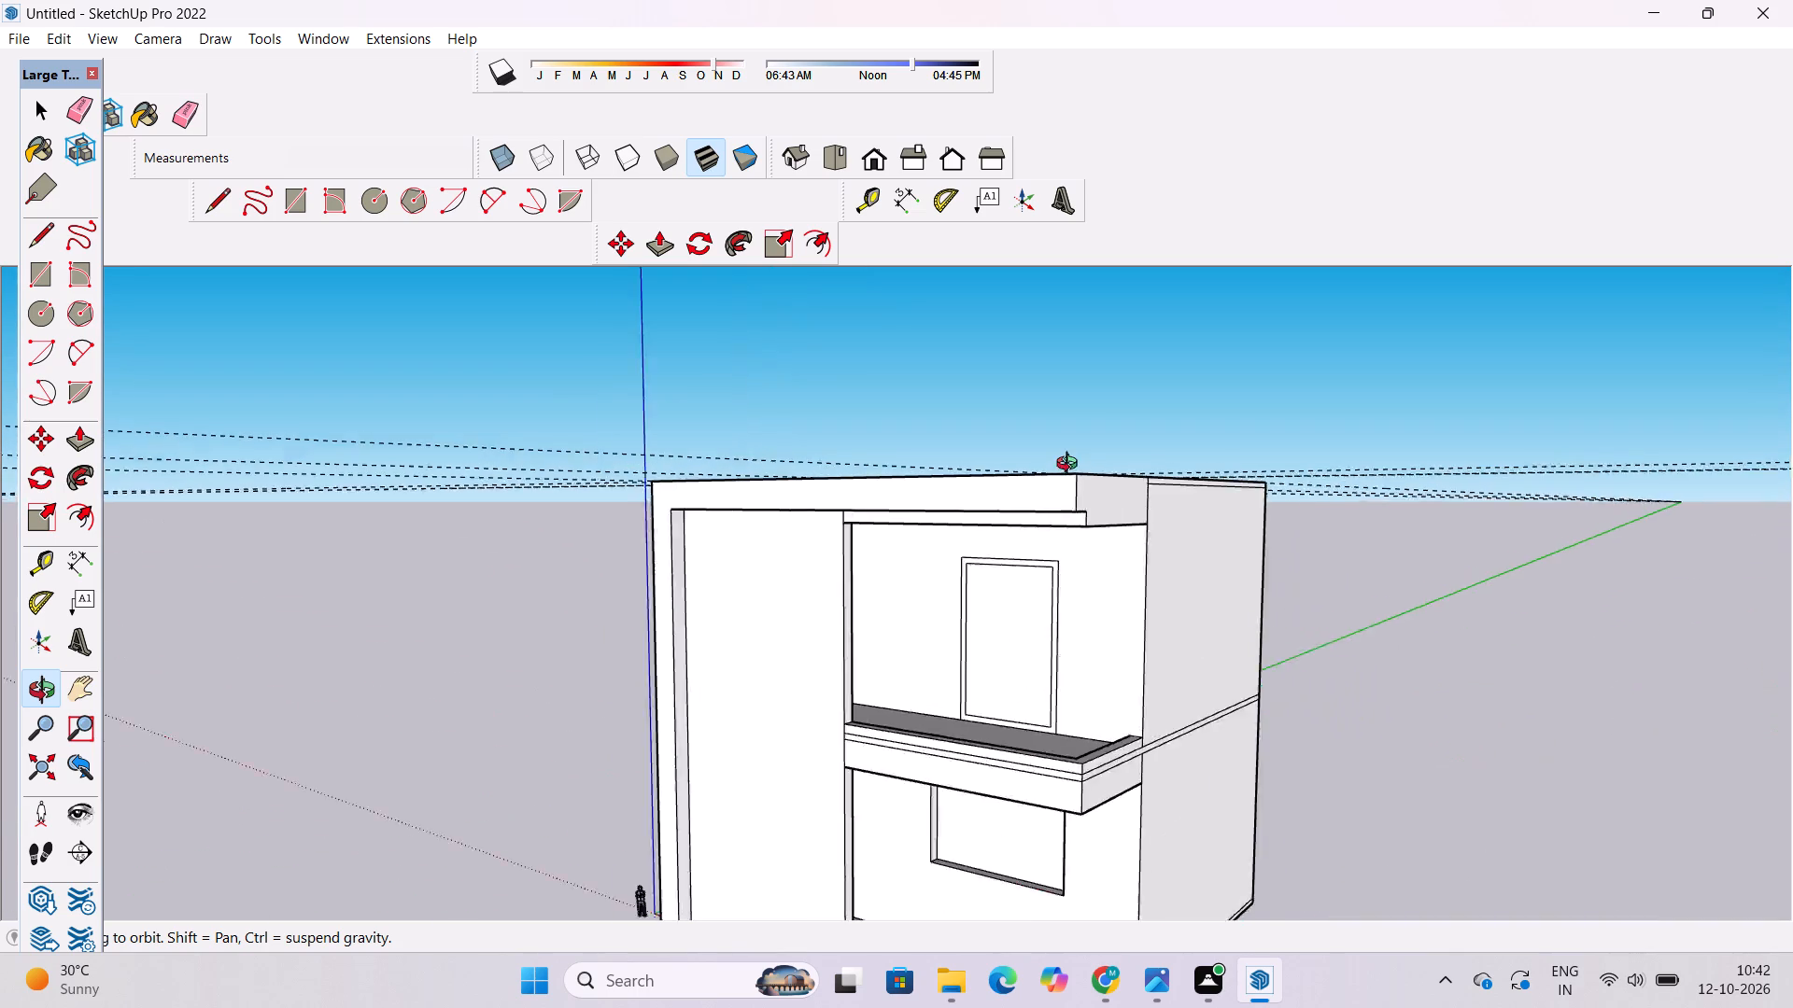
{"action": "scroll", "coordinate": [1071, 466], "scroll_direction": "up", "scroll_amount": 7}
{"action": "left_click_drag", "start_coordinate": [1062, 493], "coordinate": [980, 524], "text": "shift"}
{"action": "left_click_drag", "start_coordinate": [980, 549], "coordinate": [1072, 563]}
{"action": "scroll", "coordinate": [1068, 562], "scroll_direction": "up", "scroll_amount": 9}
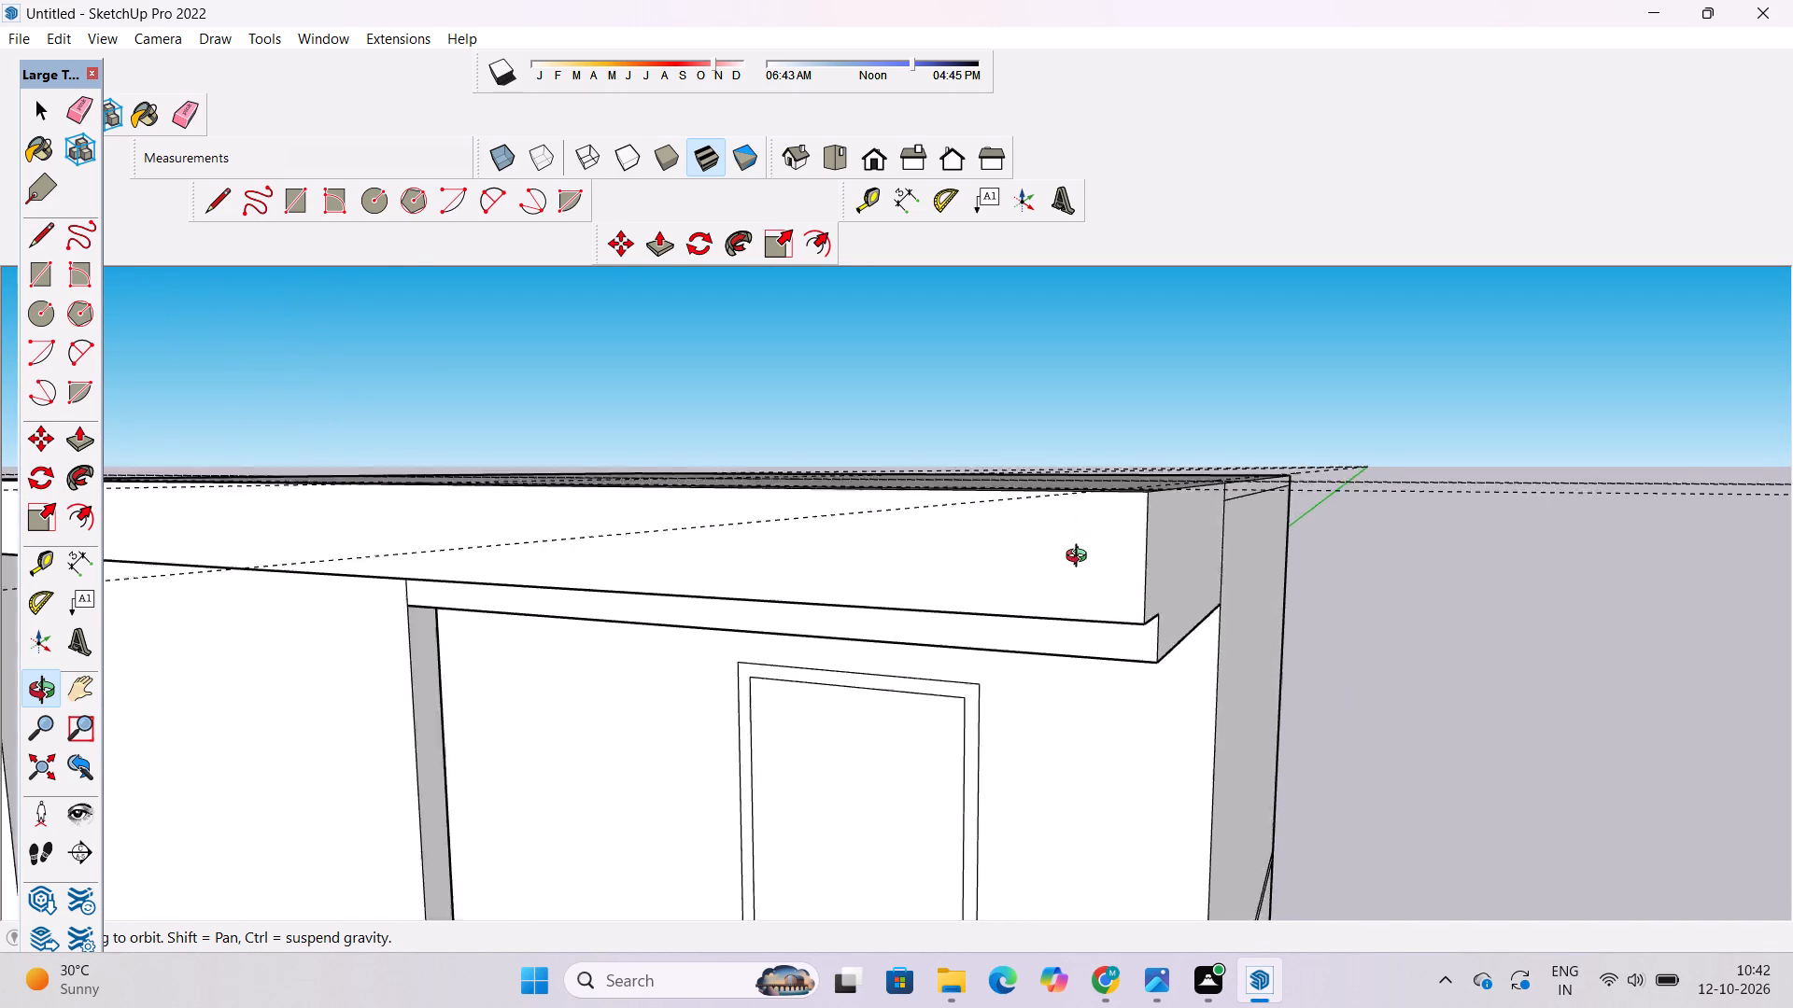
{"action": "scroll", "coordinate": [1080, 558], "scroll_direction": "up", "scroll_amount": 1}
{"action": "left_click_drag", "start_coordinate": [1263, 560], "coordinate": [1229, 399]}
{"action": "left_click_drag", "start_coordinate": [1285, 390], "coordinate": [1326, 411]}
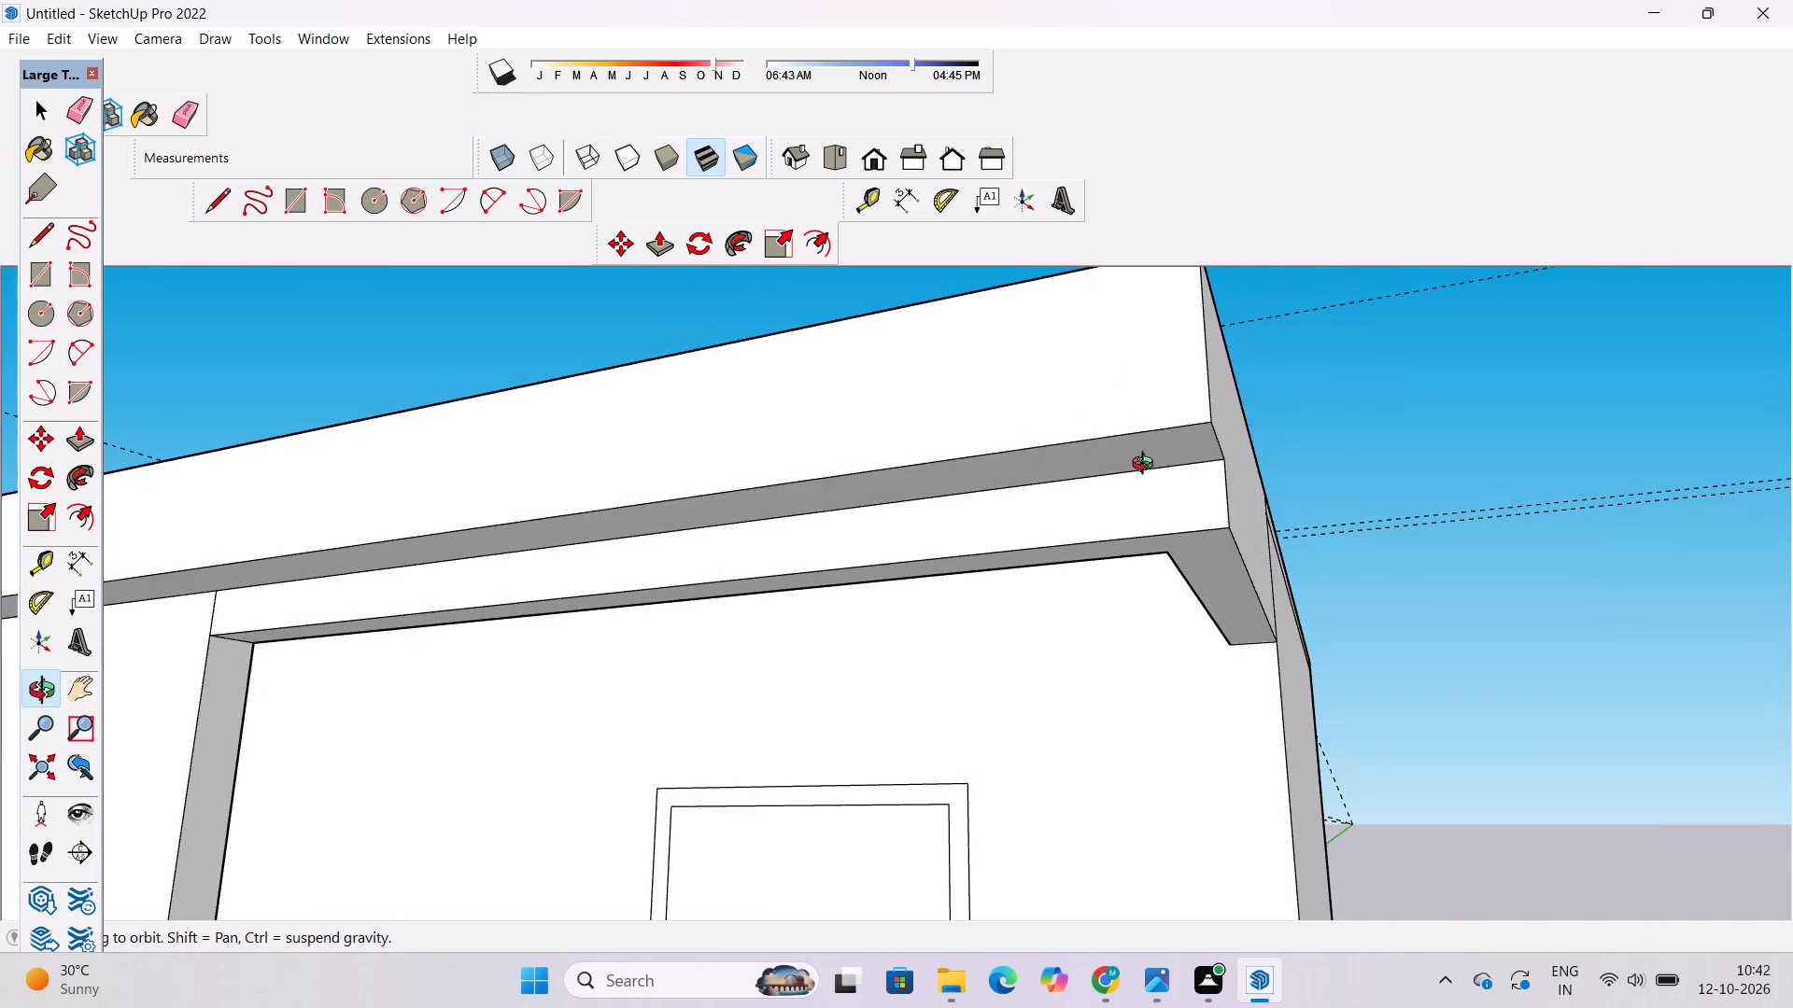
{"action": "scroll", "coordinate": [1125, 466], "scroll_direction": "down", "scroll_amount": 4}
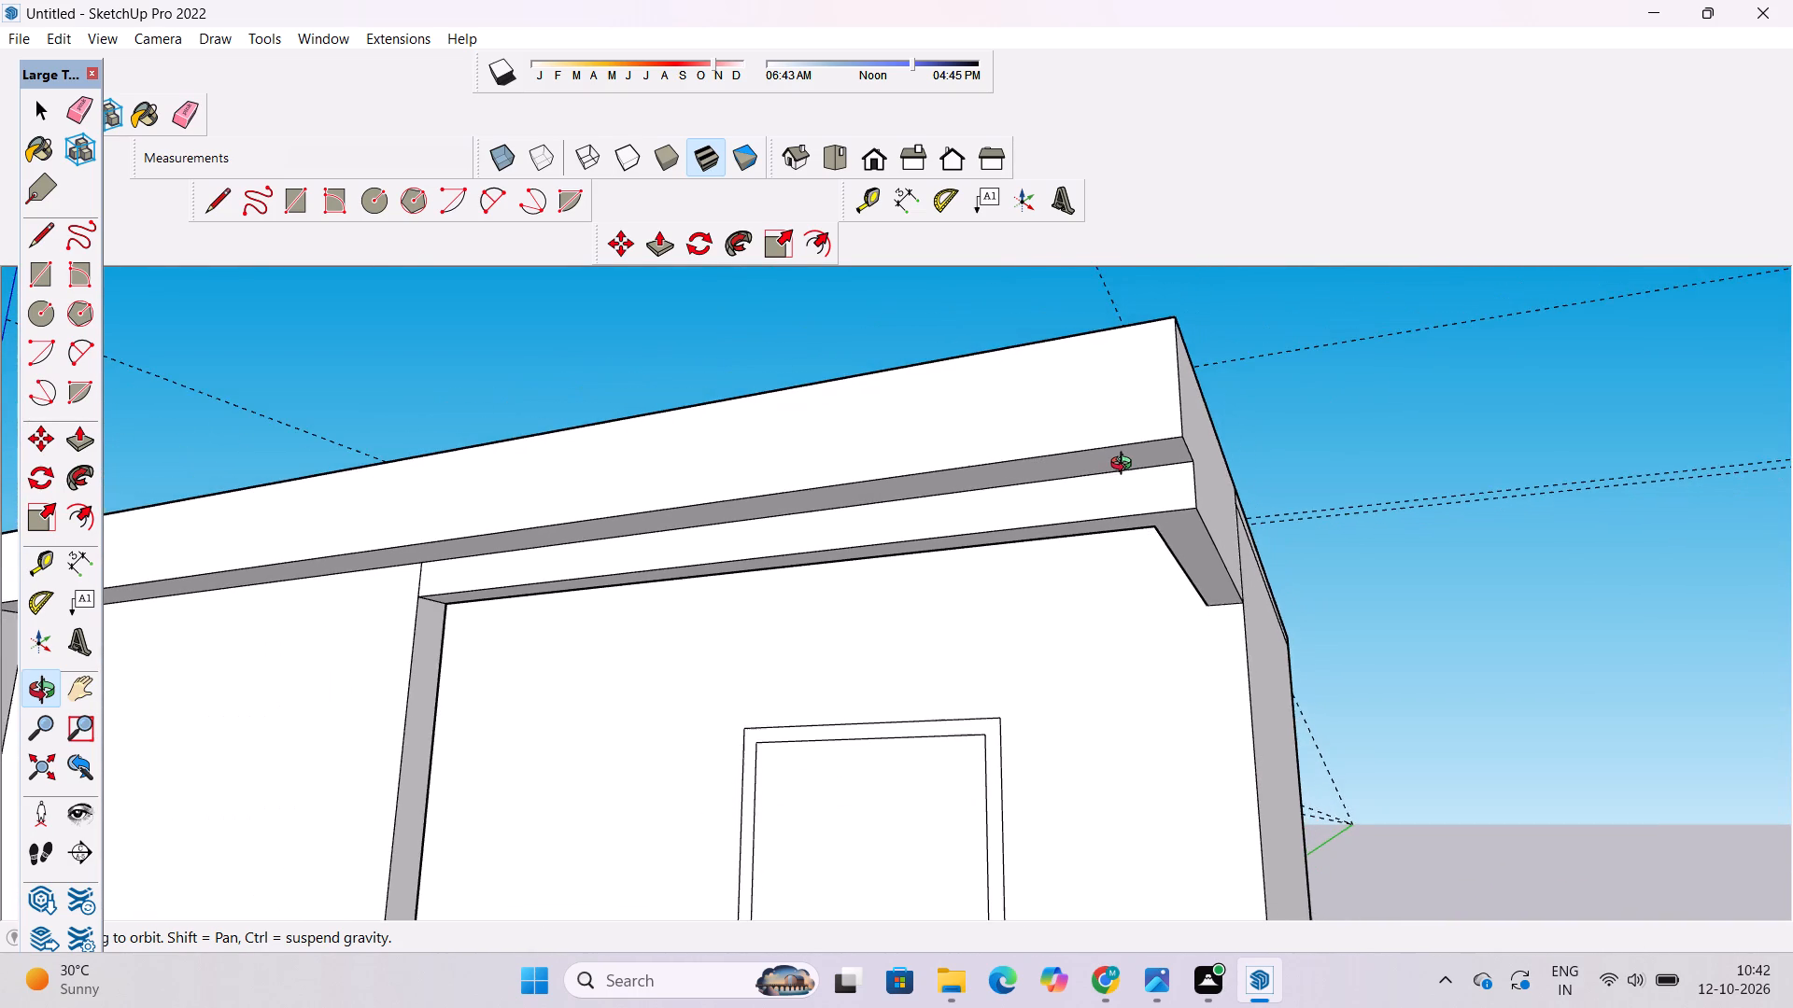
{"action": "left_click_drag", "start_coordinate": [1125, 466], "coordinate": [1036, 497], "text": "shift"}
{"action": "left_click_drag", "start_coordinate": [1035, 497], "coordinate": [1040, 531]}
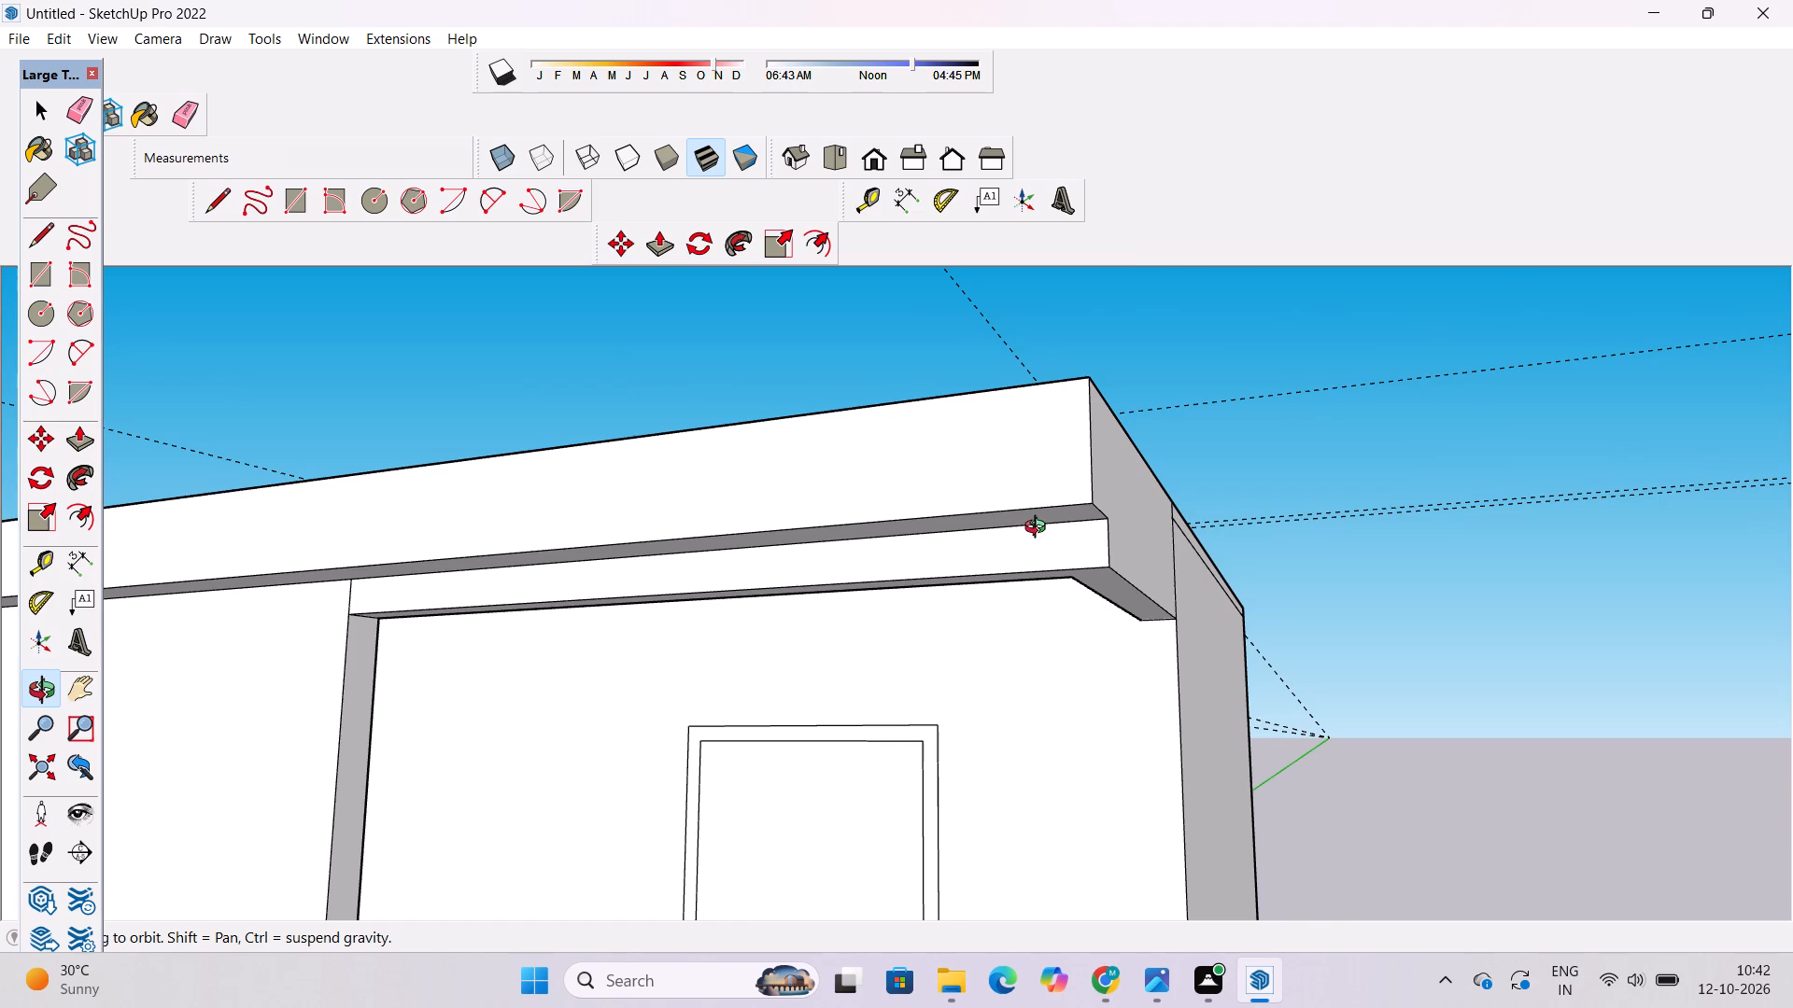
{"action": "scroll", "coordinate": [1039, 529], "scroll_direction": "up", "scroll_amount": 5}
{"action": "scroll", "coordinate": [1039, 529], "scroll_direction": "down", "scroll_amount": 5}
{"action": "left_click_drag", "start_coordinate": [1109, 503], "coordinate": [1159, 527]}
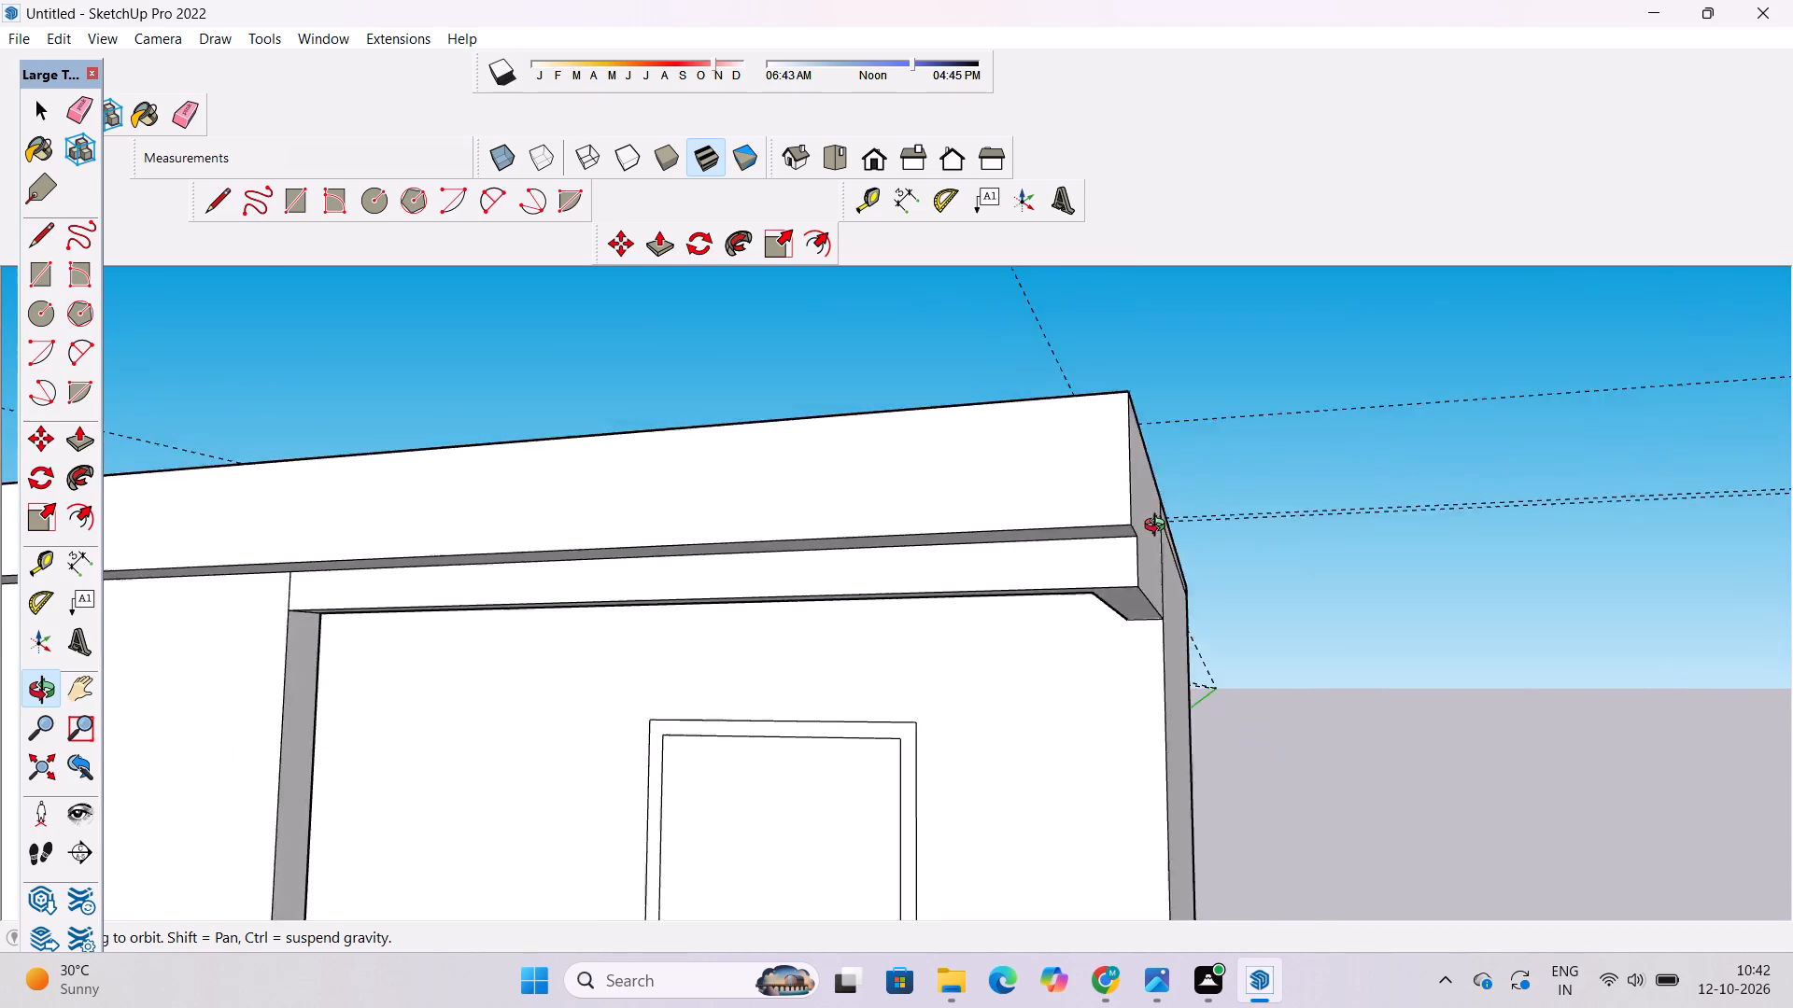
{"action": "left_click_drag", "start_coordinate": [1159, 527], "coordinate": [1177, 536]}
{"action": "left_click_drag", "start_coordinate": [1146, 588], "coordinate": [1289, 616]}
{"action": "left_click_drag", "start_coordinate": [810, 666], "coordinate": [905, 643]}
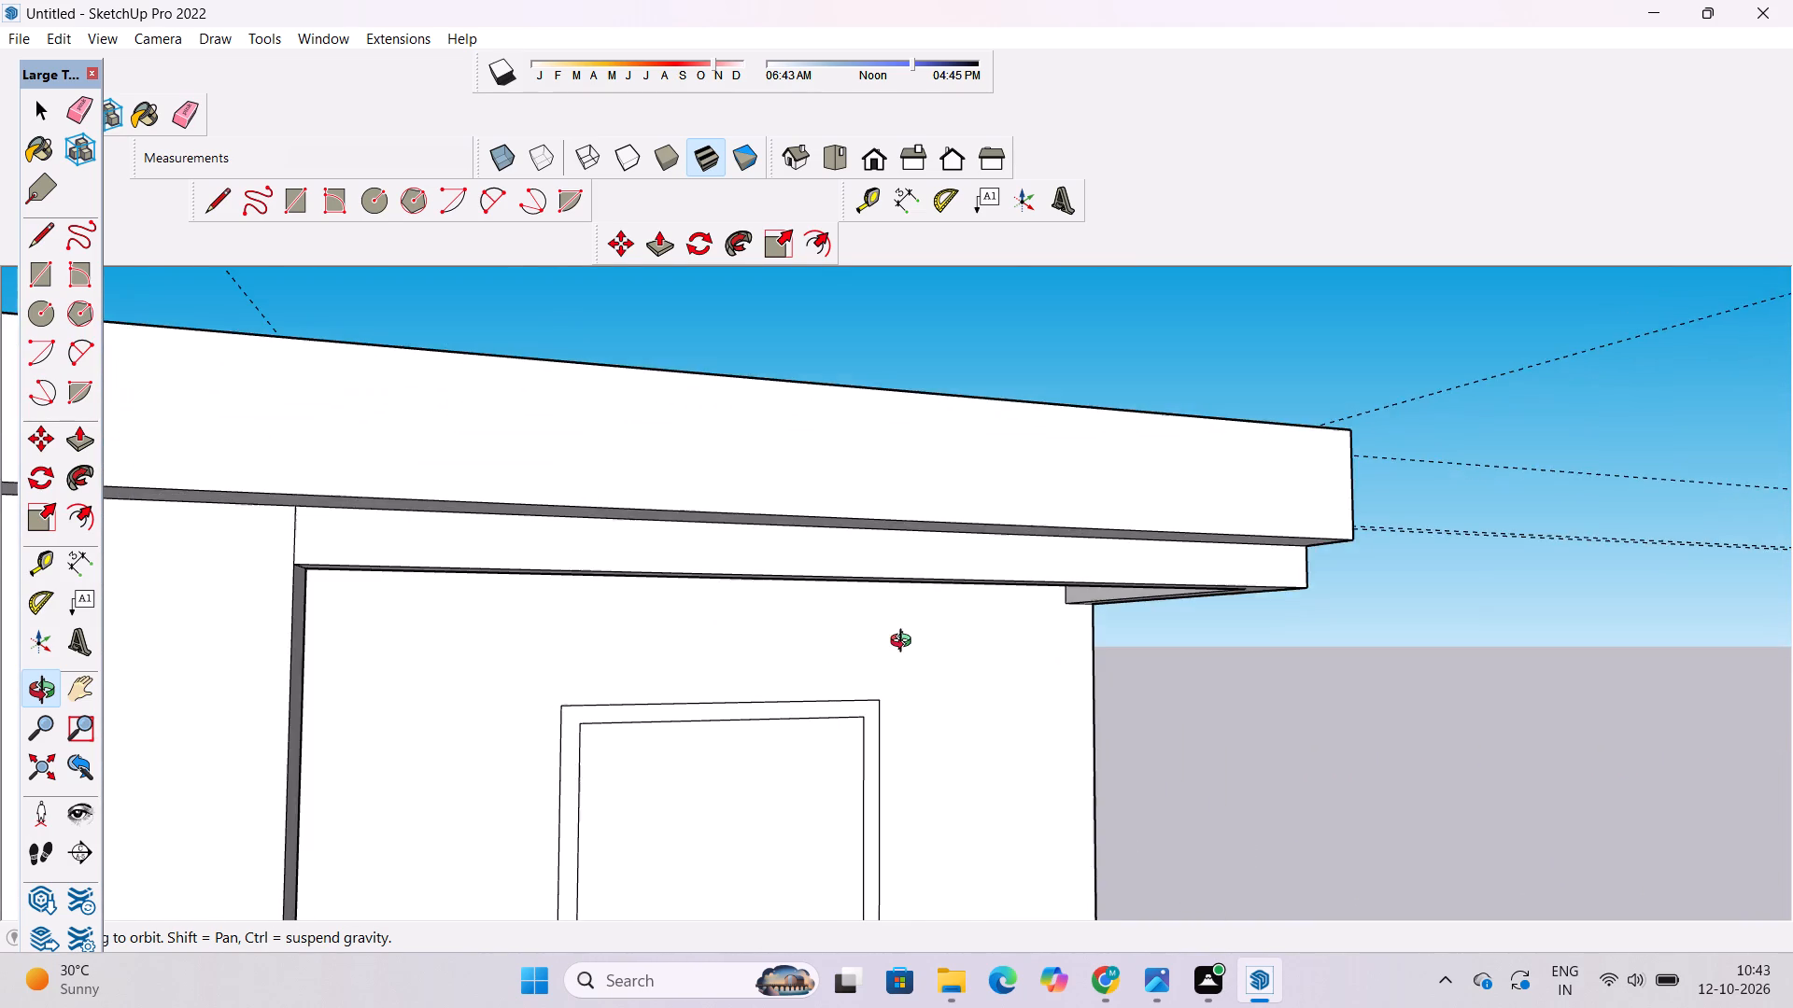
Erase the short vertical line between the tall front wall panel and the dropped beam strip above the balcony door.
{"action": "scroll", "coordinate": [907, 643], "scroll_direction": "down", "scroll_amount": 5}
{"action": "left_click_drag", "start_coordinate": [1007, 634], "coordinate": [819, 611]}
{"action": "scroll", "coordinate": [625, 604], "scroll_direction": "up", "scroll_amount": 8}
{"action": "left_click_drag", "start_coordinate": [562, 600], "coordinate": [726, 663], "text": "shift"}
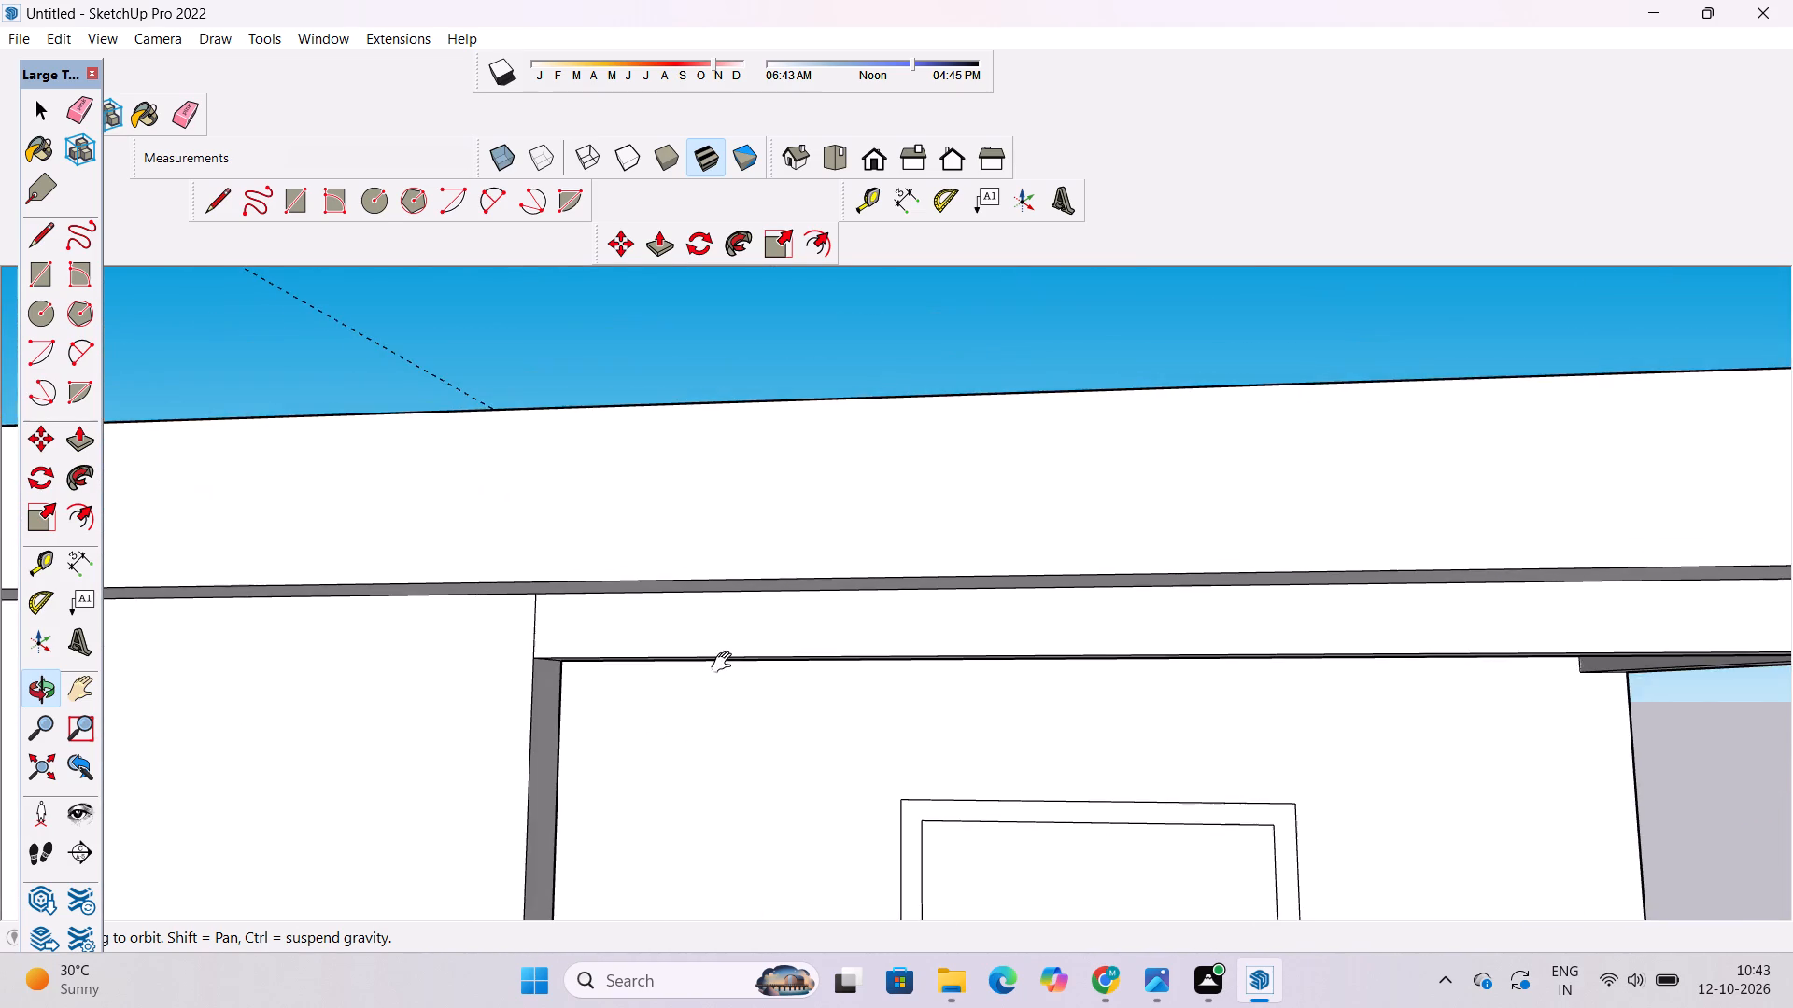
{"action": "scroll", "coordinate": [530, 622], "scroll_direction": "up", "scroll_amount": 4}
{"action": "left_click_drag", "start_coordinate": [529, 622], "coordinate": [542, 651]}
{"action": "scroll", "coordinate": [553, 643], "scroll_direction": "up", "scroll_amount": 2}
{"action": "left_click_drag", "start_coordinate": [553, 643], "coordinate": [558, 675], "text": "shift"}
{"action": "left_click_drag", "start_coordinate": [560, 676], "coordinate": [575, 657]}
{"action": "key", "text": "e"}
{"action": "scroll", "coordinate": [539, 665], "scroll_direction": "up", "scroll_amount": 5}
{"action": "left_click_drag", "start_coordinate": [551, 653], "coordinate": [561, 687]}
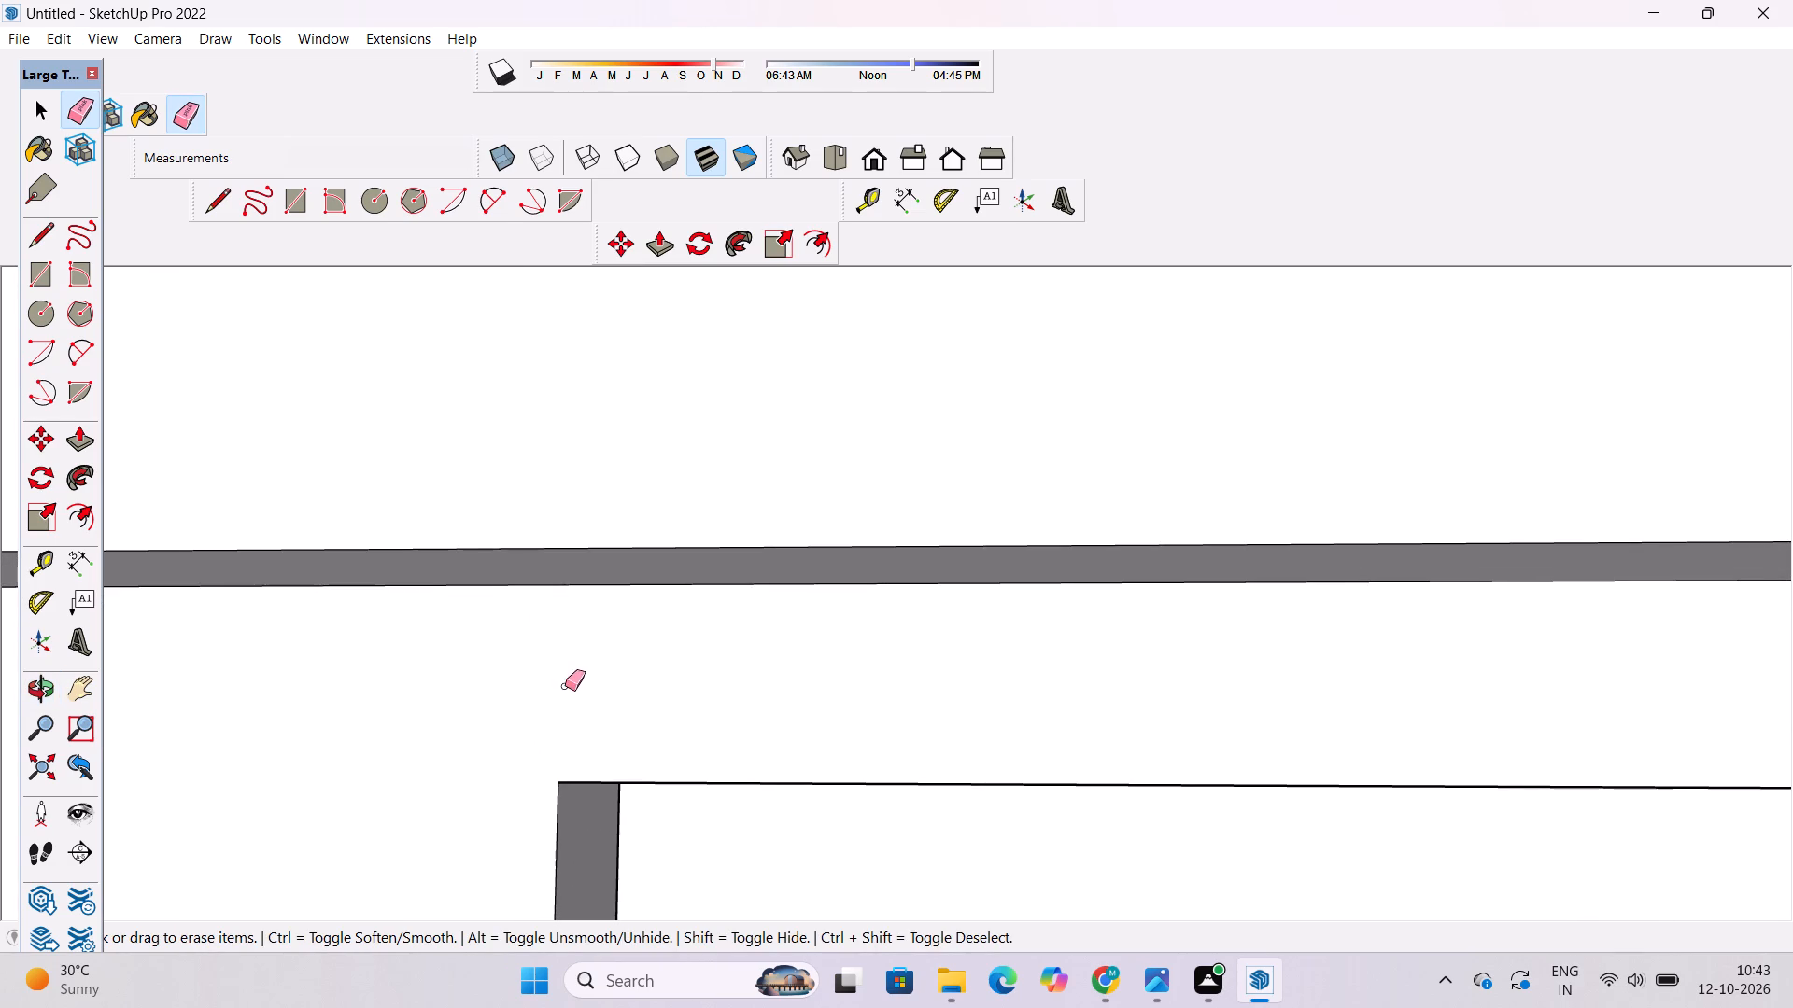
{"action": "key", "text": "space"}
Examine the whole front elevation, including the wall panel, side frame, balcony and ground-floor window.
{"action": "key", "text": "o"}
{"action": "scroll", "coordinate": [708, 553], "scroll_direction": "down", "scroll_amount": 6}
{"action": "scroll", "coordinate": [708, 553], "scroll_direction": "down", "scroll_amount": 15}
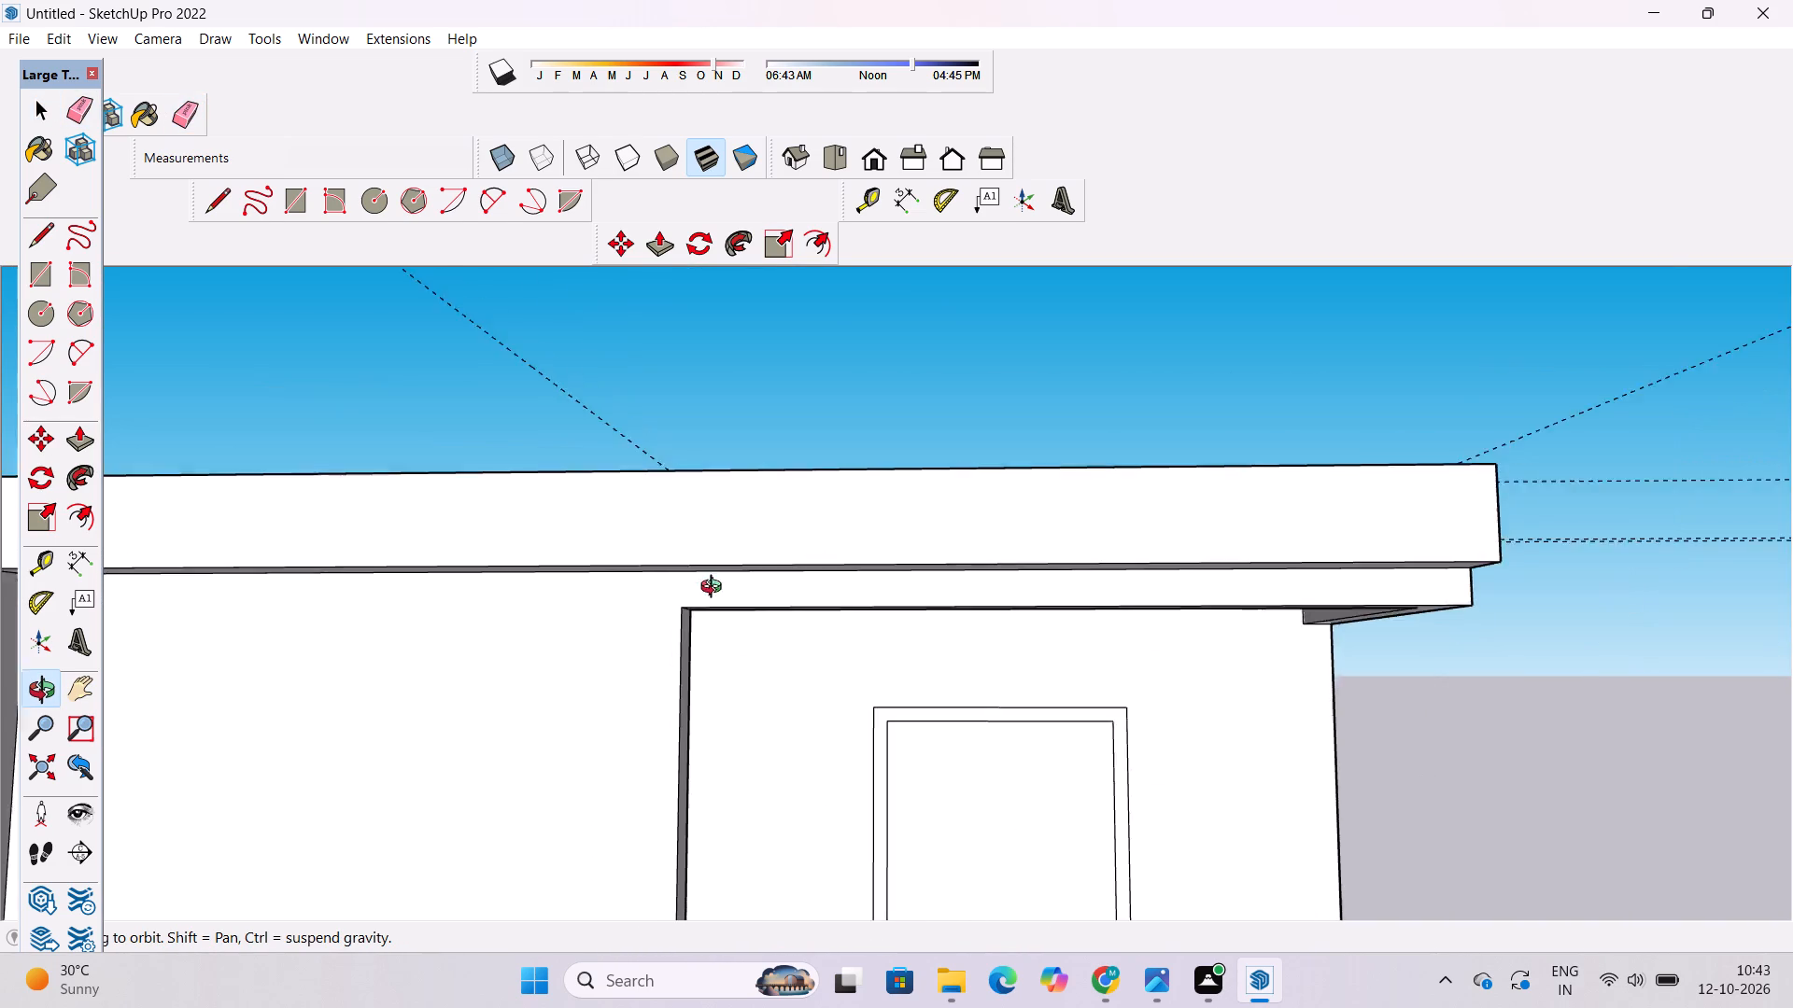
{"action": "scroll", "coordinate": [715, 589], "scroll_direction": "down", "scroll_amount": 3}
{"action": "left_click_drag", "start_coordinate": [710, 651], "coordinate": [729, 539], "text": "shift"}
{"action": "left_click_drag", "start_coordinate": [728, 566], "coordinate": [711, 640]}
{"action": "left_click_drag", "start_coordinate": [710, 647], "coordinate": [805, 264]}
{"action": "scroll", "coordinate": [778, 414], "scroll_direction": "down", "scroll_amount": 5}
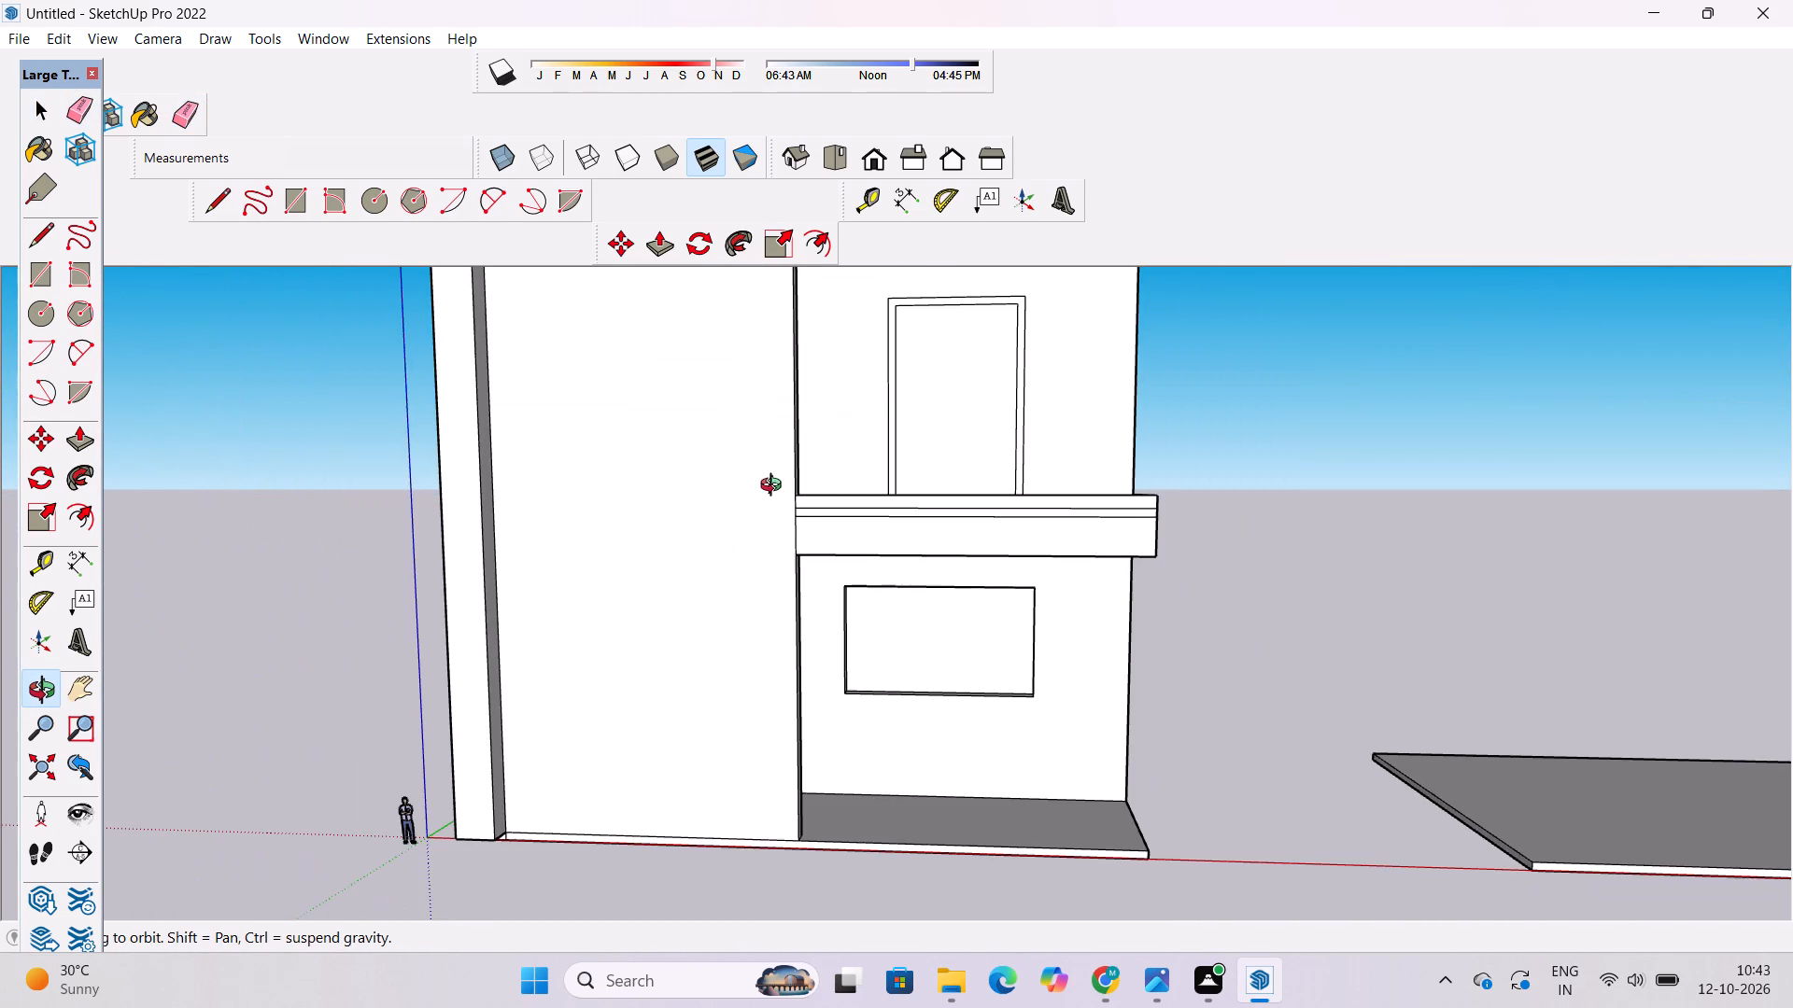
{"action": "left_click_drag", "start_coordinate": [776, 494], "coordinate": [669, 562], "text": "shift"}
{"action": "left_click_drag", "start_coordinate": [668, 571], "coordinate": [767, 592]}
{"action": "scroll", "coordinate": [601, 616], "scroll_direction": "down", "scroll_amount": 6}
{"action": "left_click_drag", "start_coordinate": [690, 569], "coordinate": [686, 612], "text": "shift"}
{"action": "scroll", "coordinate": [627, 627], "scroll_direction": "up", "scroll_amount": 3}
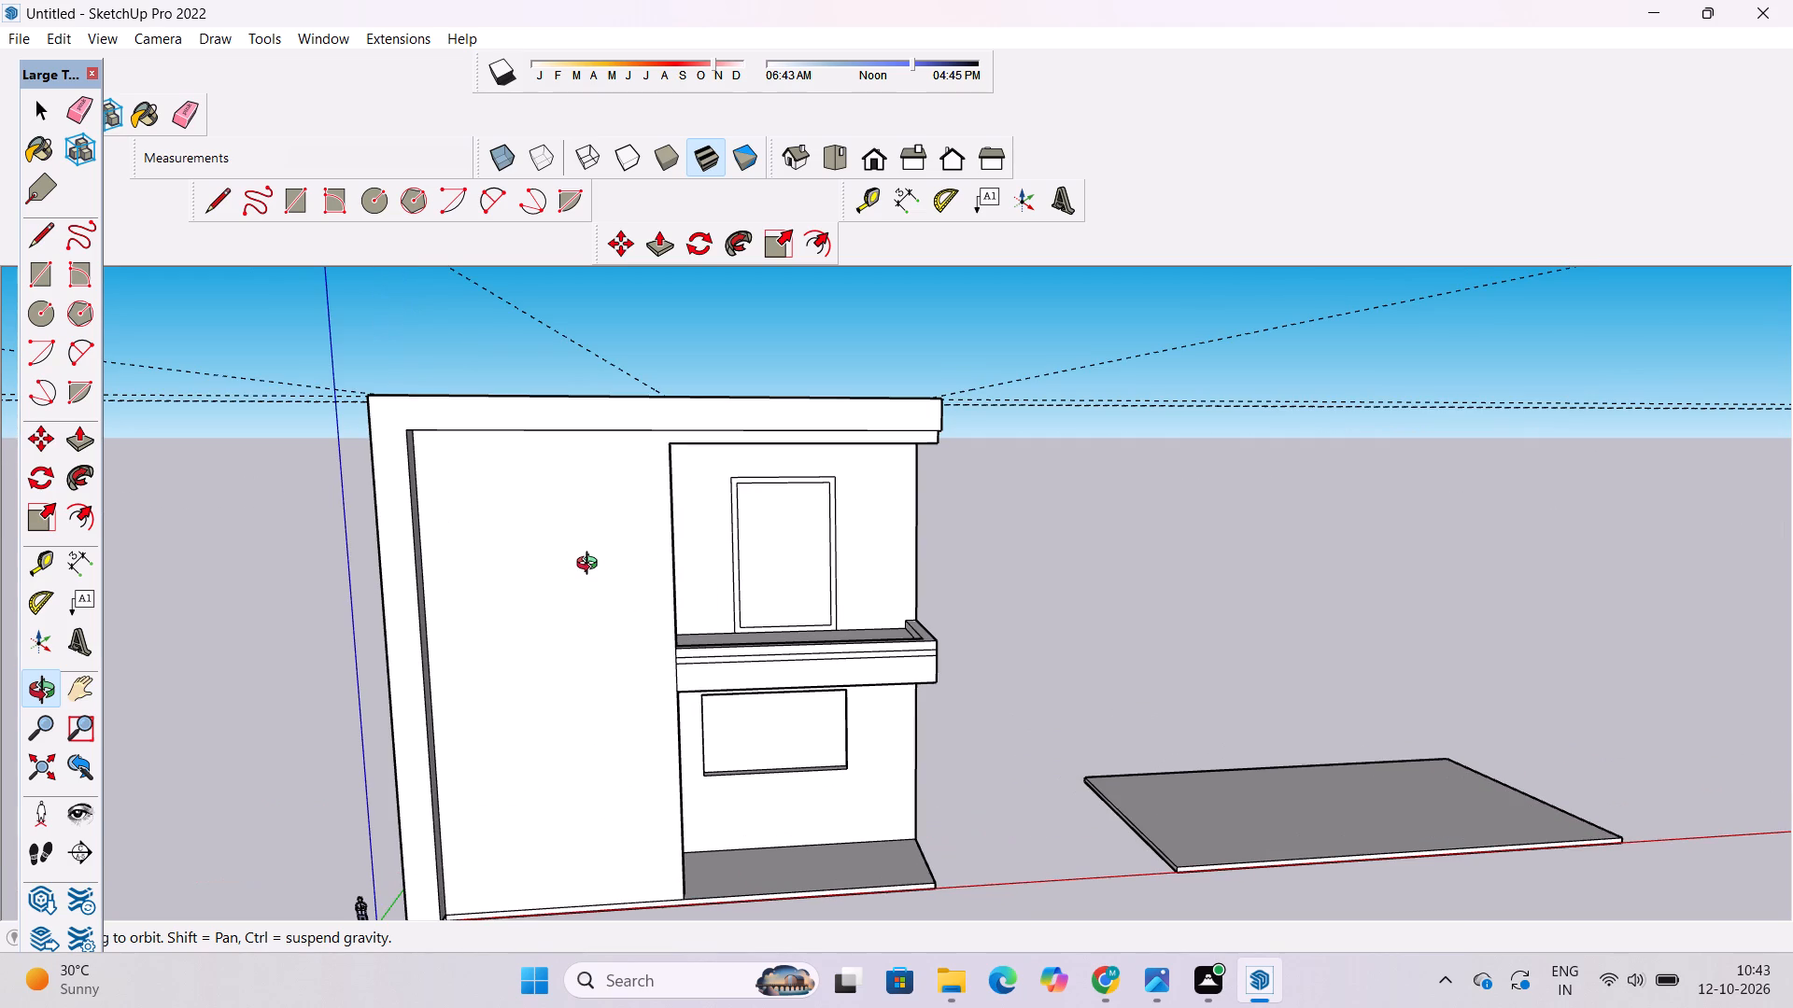
{"action": "scroll", "coordinate": [591, 569], "scroll_direction": "down", "scroll_amount": 3}
{"action": "scroll", "coordinate": [606, 614], "scroll_direction": "up", "scroll_amount": 2}
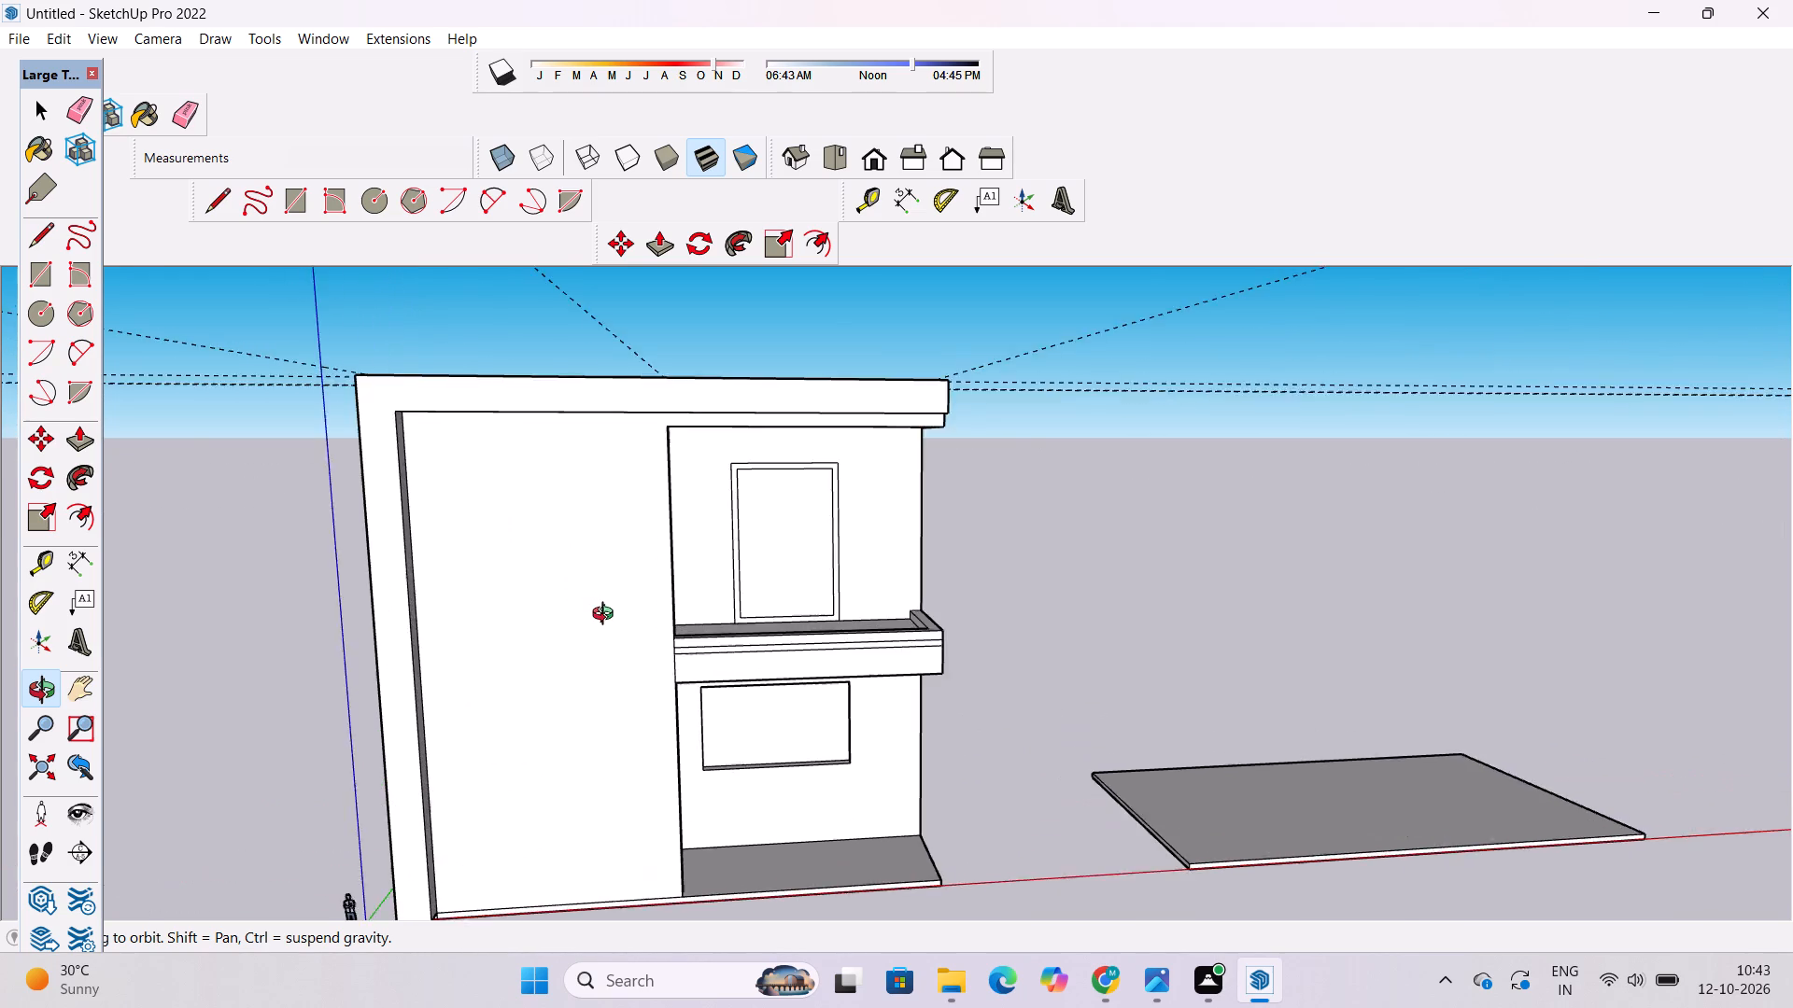
{"action": "scroll", "coordinate": [607, 616], "scroll_direction": "up", "scroll_amount": 3}
{"action": "left_click_drag", "start_coordinate": [548, 665], "coordinate": [693, 579], "text": "shift"}
{"action": "left_click_drag", "start_coordinate": [670, 638], "coordinate": [649, 616], "text": "shift"}
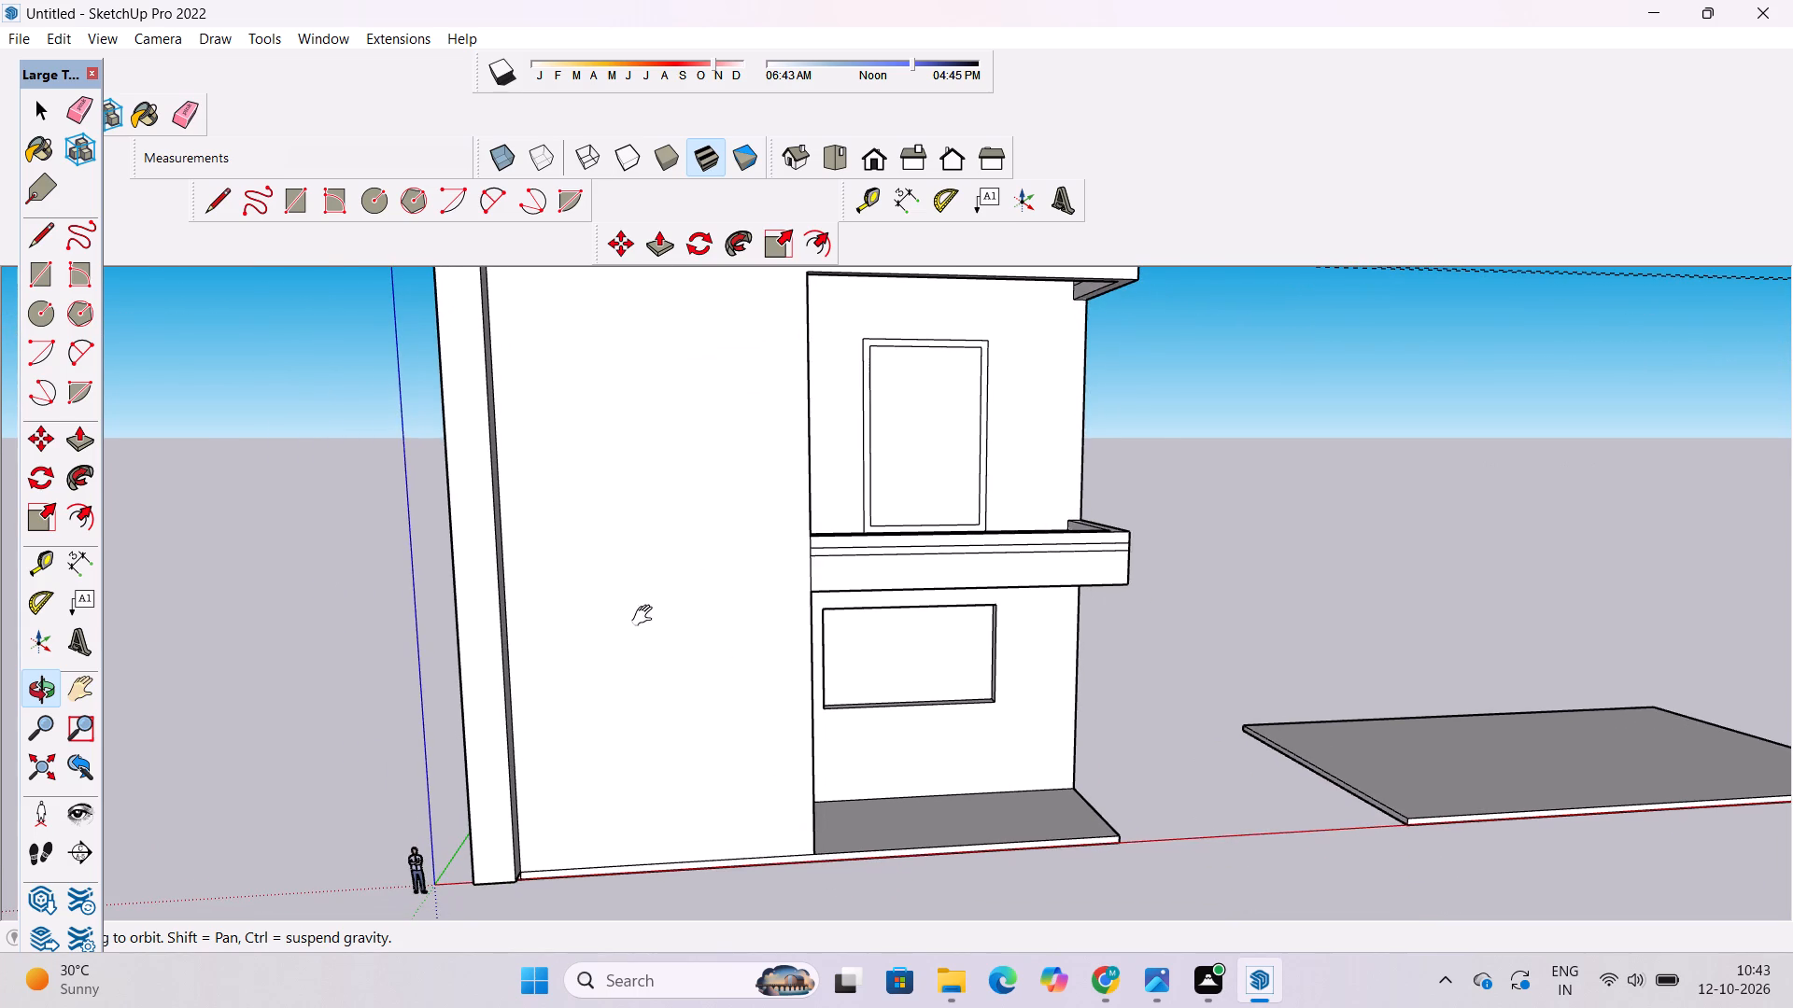
{"action": "scroll", "coordinate": [636, 635], "scroll_direction": "up", "scroll_amount": 2, "text": "shift"}
{"action": "left_click_drag", "start_coordinate": [635, 637], "coordinate": [601, 672], "text": "shift"}
{"action": "left_click_drag", "start_coordinate": [619, 685], "coordinate": [615, 697], "text": "shift"}
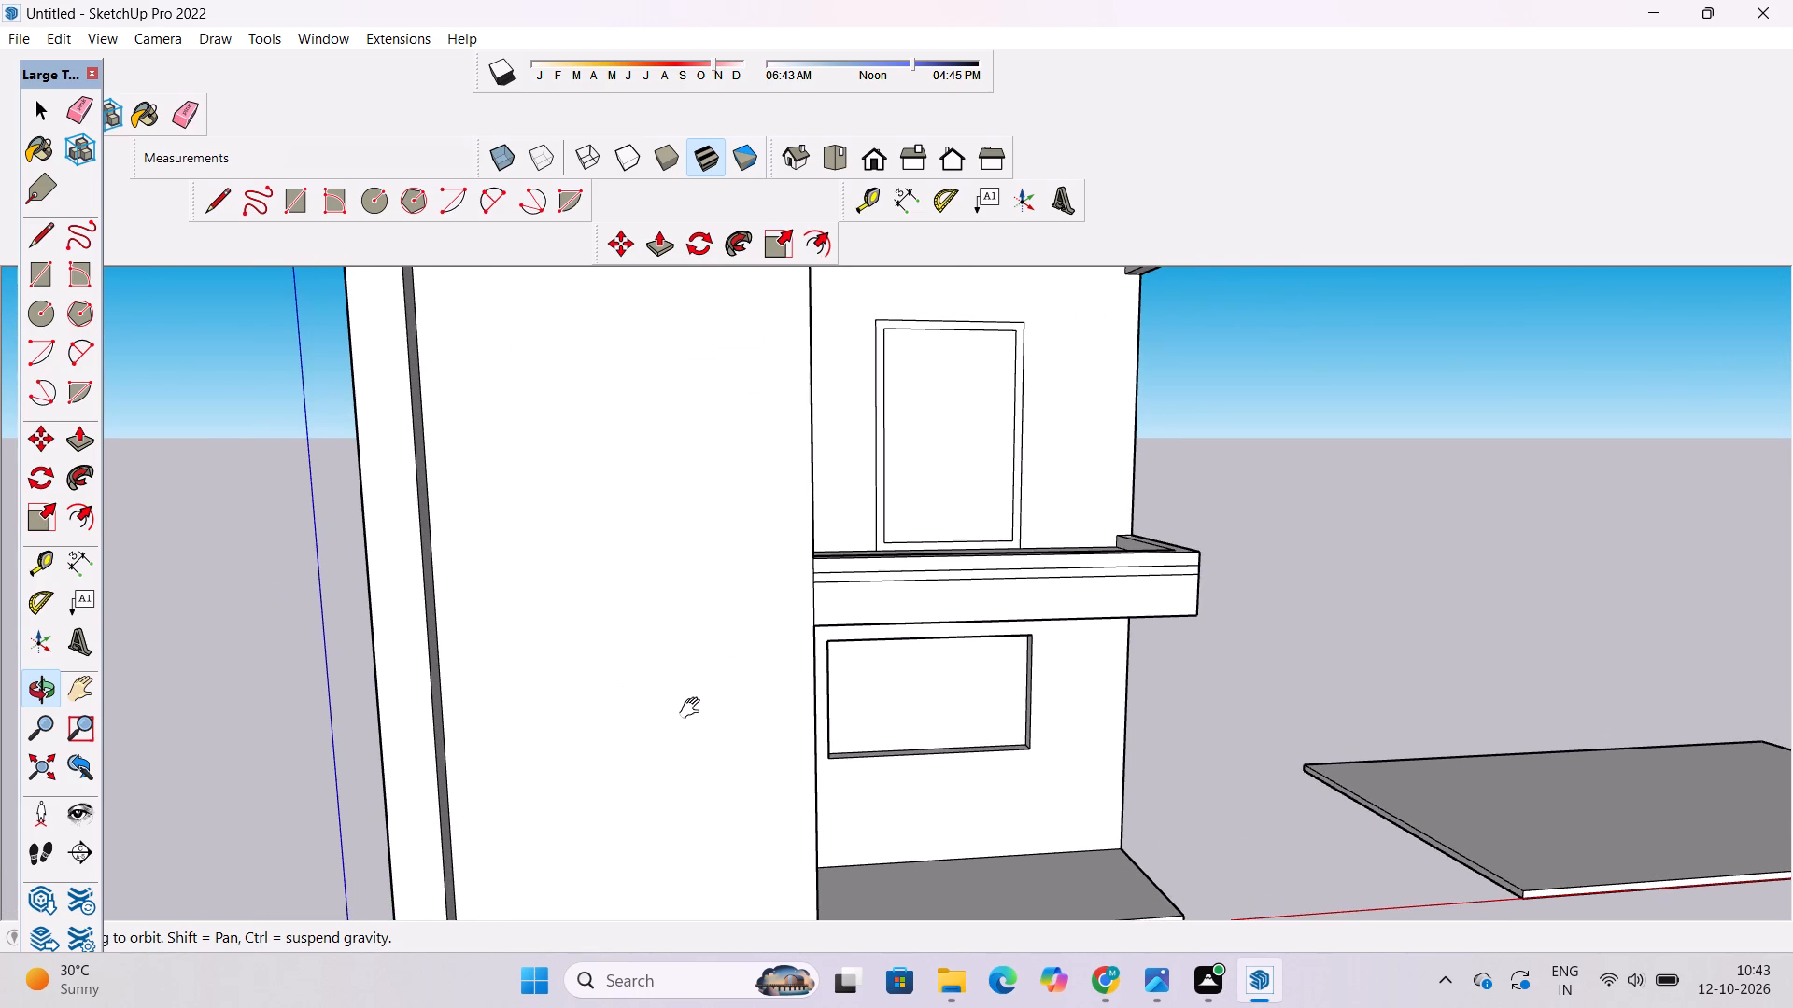
{"action": "scroll", "coordinate": [699, 708], "scroll_direction": "down", "scroll_amount": 5, "text": "shift"}
{"action": "left_click_drag", "start_coordinate": [723, 753], "coordinate": [712, 716], "text": "shift"}
{"action": "left_click_drag", "start_coordinate": [565, 659], "coordinate": [576, 697], "text": "shift"}
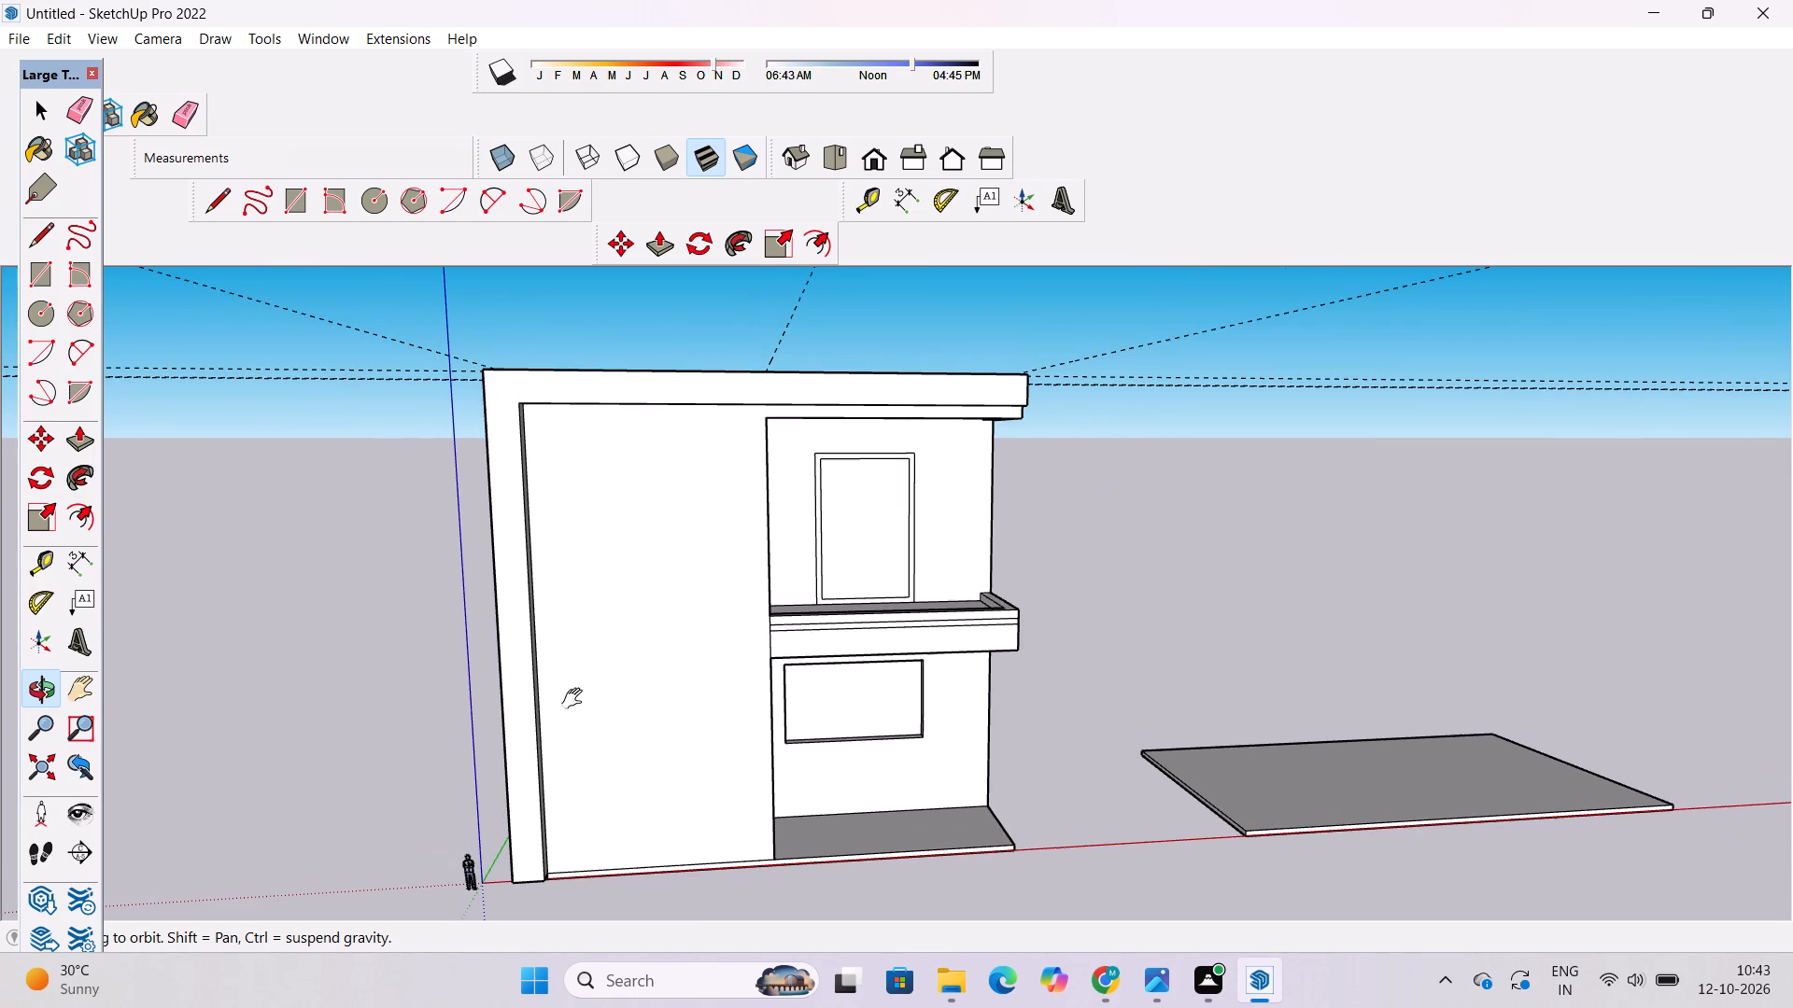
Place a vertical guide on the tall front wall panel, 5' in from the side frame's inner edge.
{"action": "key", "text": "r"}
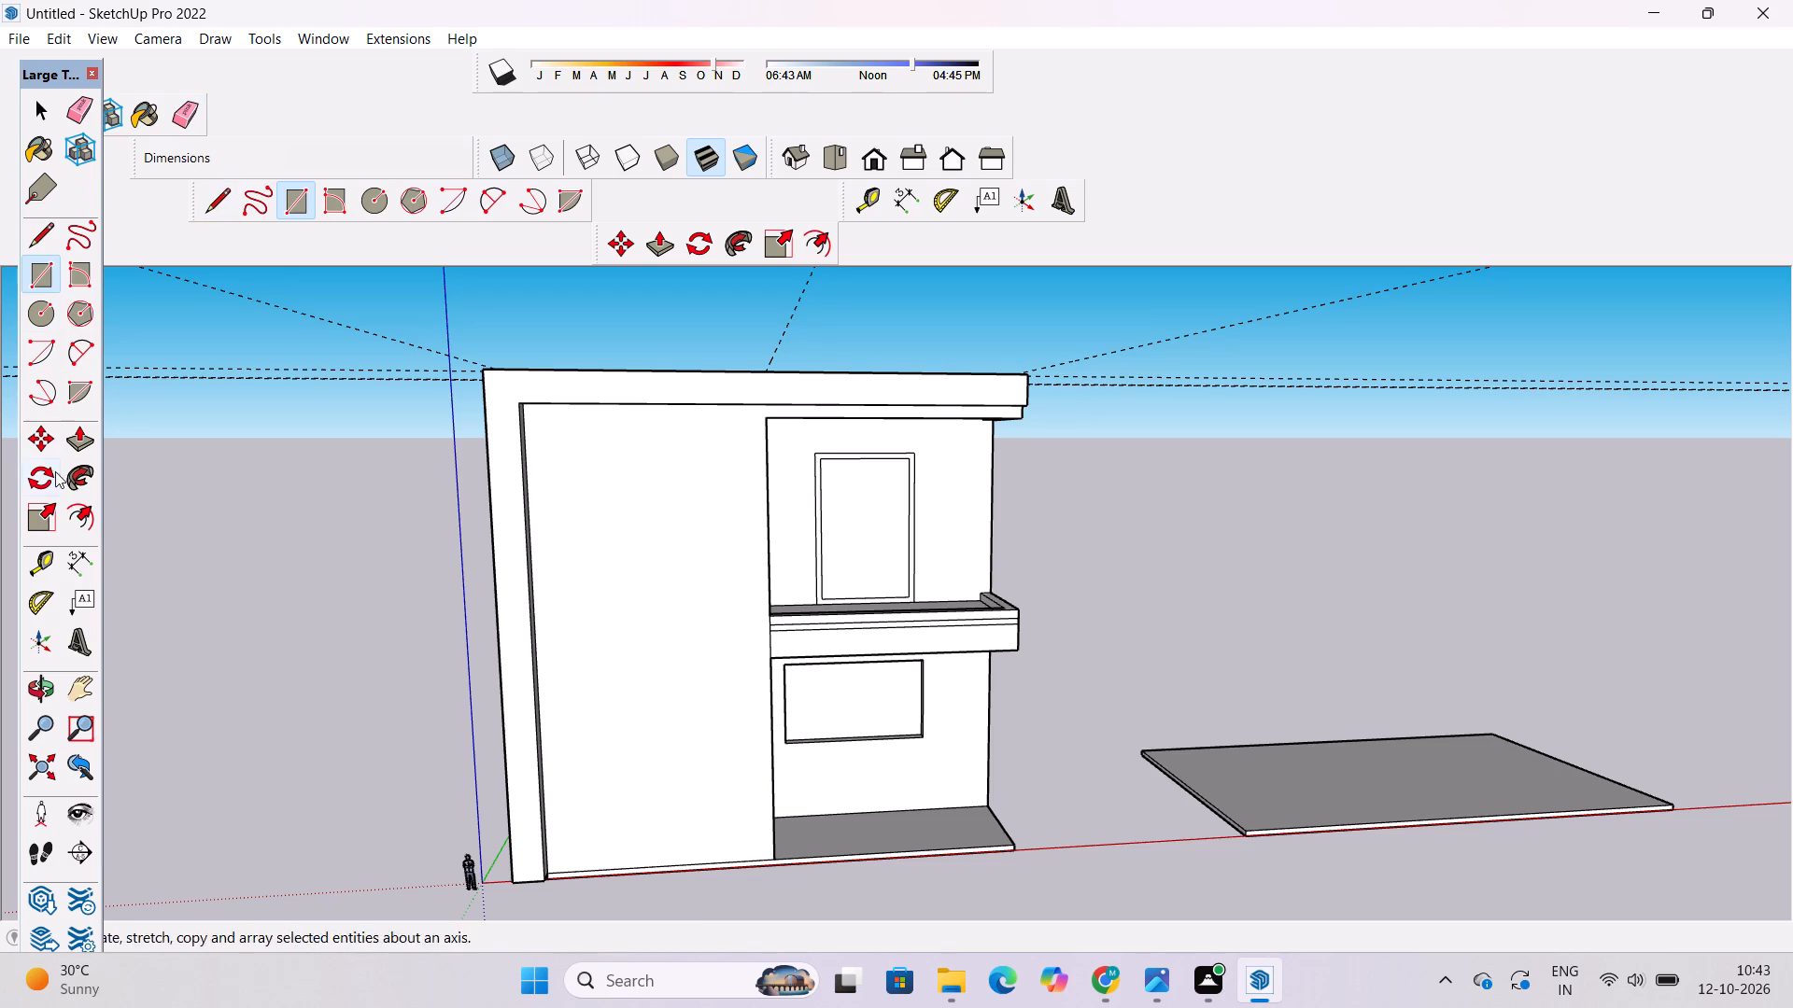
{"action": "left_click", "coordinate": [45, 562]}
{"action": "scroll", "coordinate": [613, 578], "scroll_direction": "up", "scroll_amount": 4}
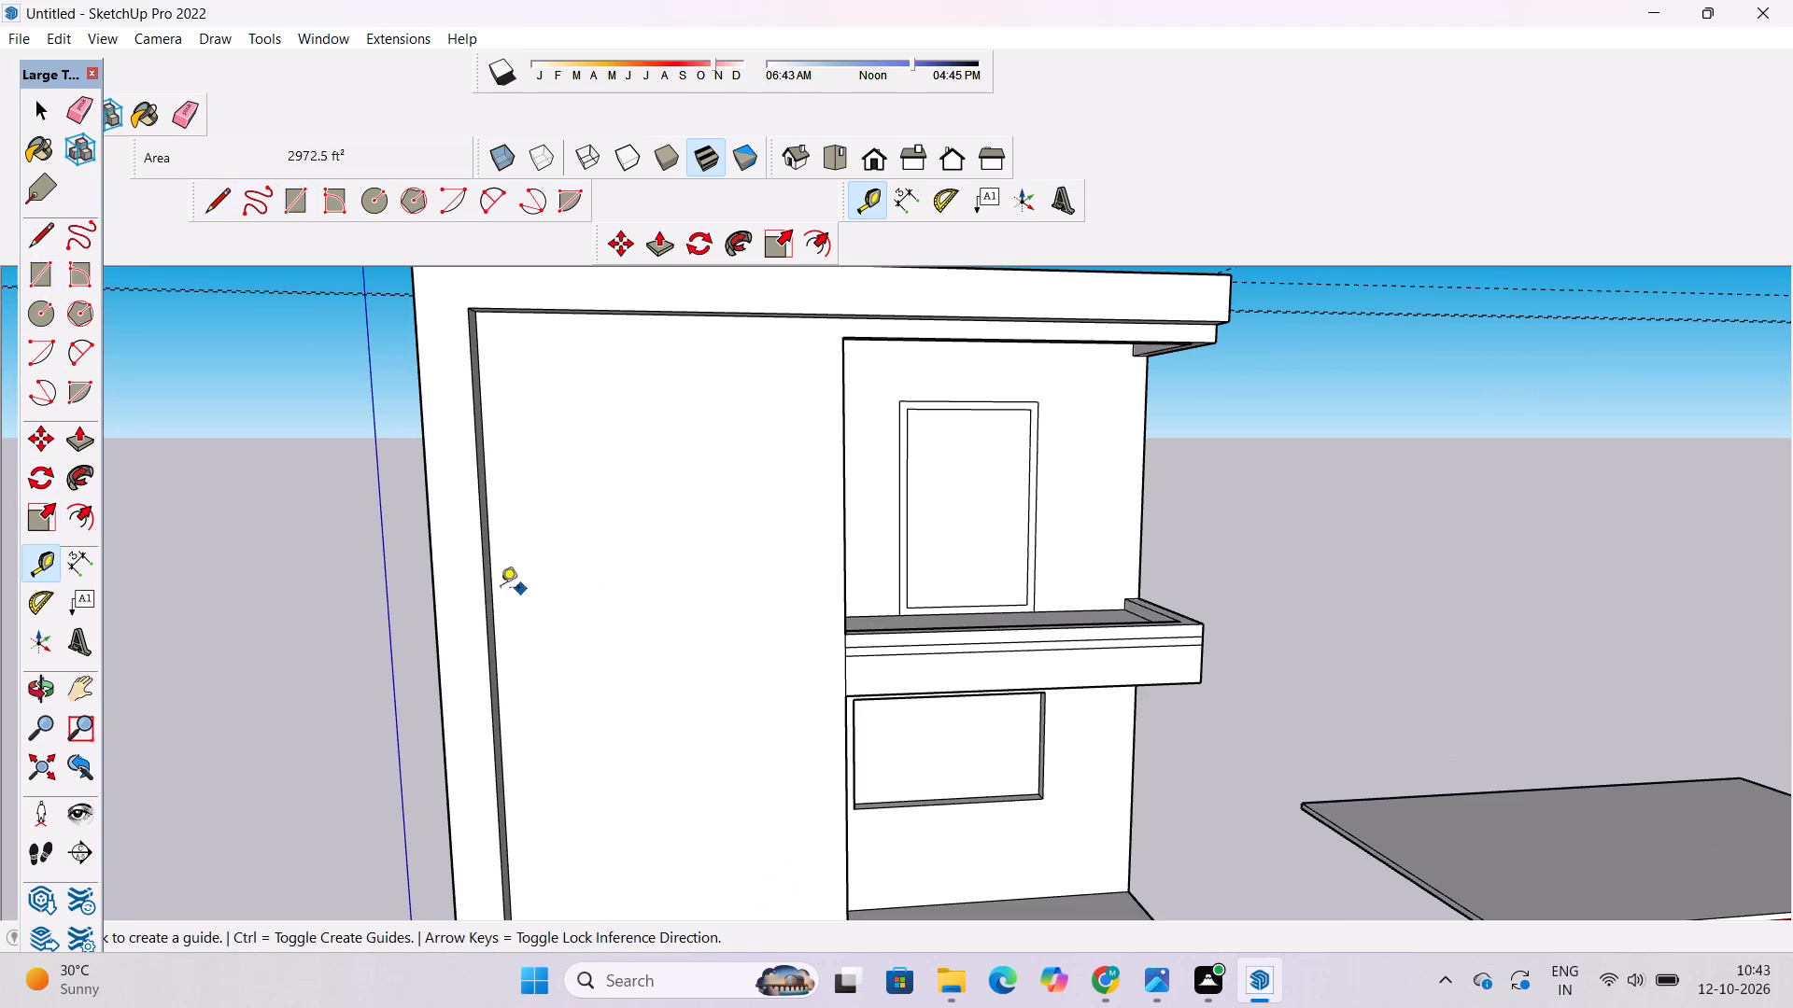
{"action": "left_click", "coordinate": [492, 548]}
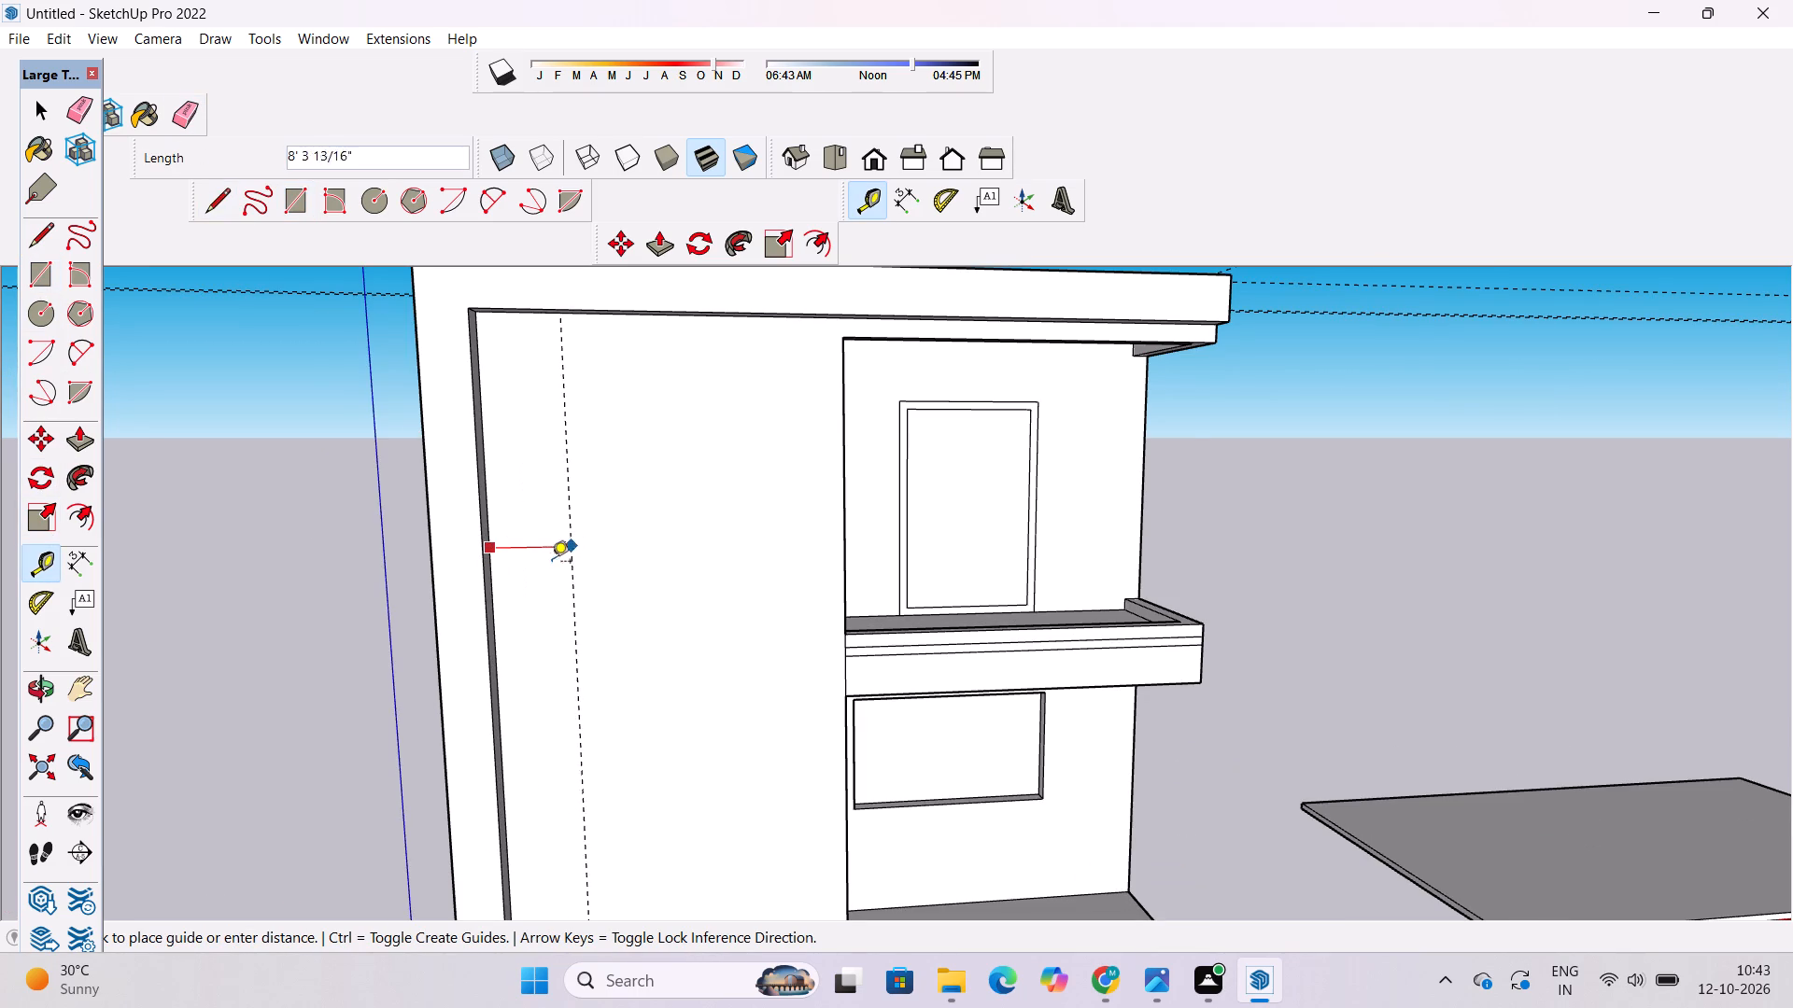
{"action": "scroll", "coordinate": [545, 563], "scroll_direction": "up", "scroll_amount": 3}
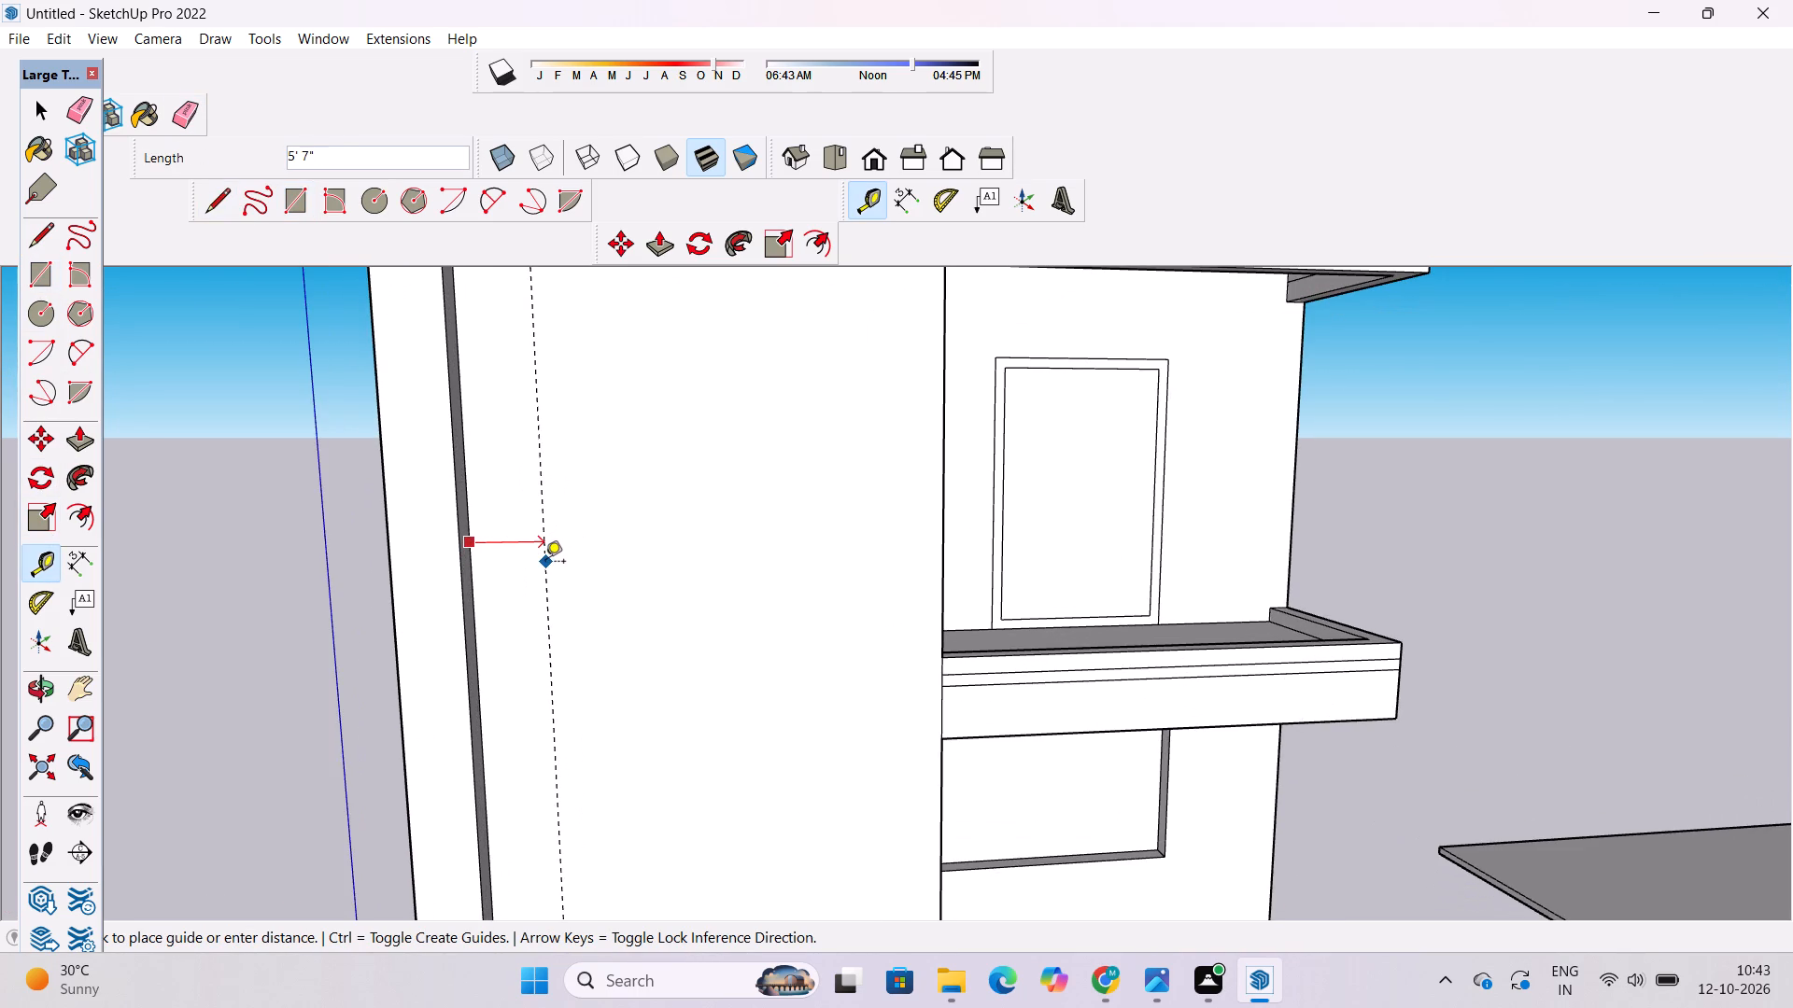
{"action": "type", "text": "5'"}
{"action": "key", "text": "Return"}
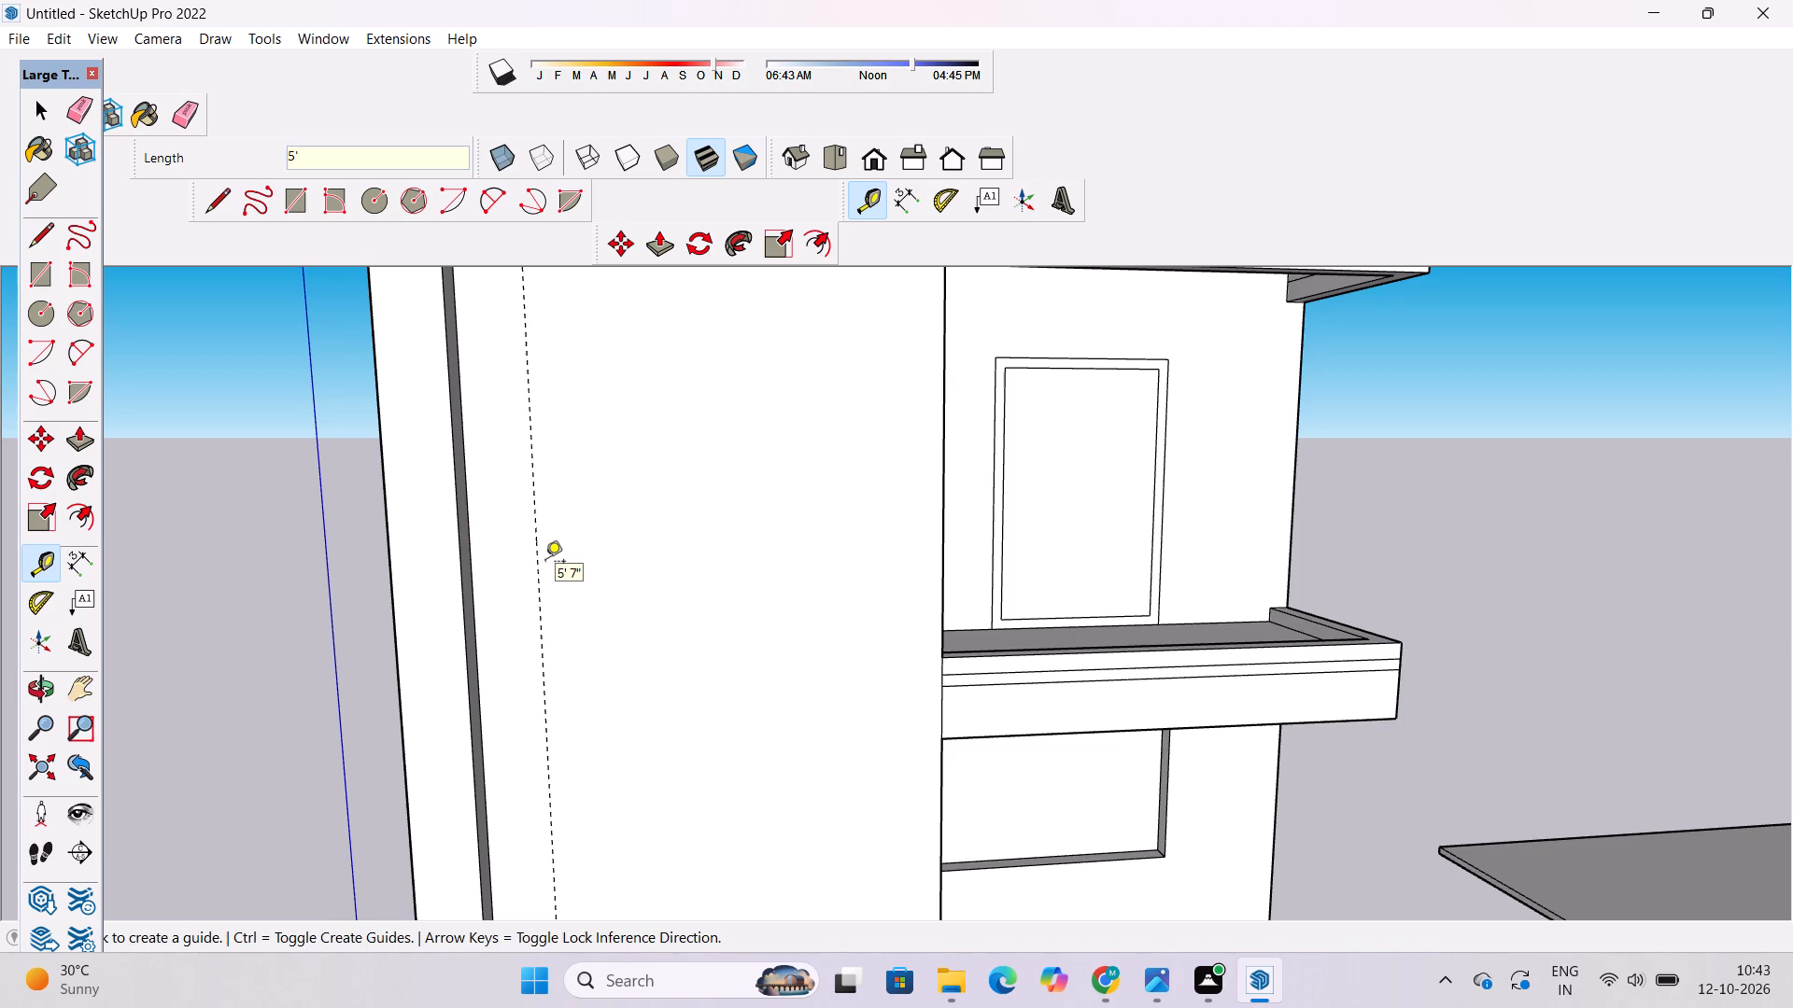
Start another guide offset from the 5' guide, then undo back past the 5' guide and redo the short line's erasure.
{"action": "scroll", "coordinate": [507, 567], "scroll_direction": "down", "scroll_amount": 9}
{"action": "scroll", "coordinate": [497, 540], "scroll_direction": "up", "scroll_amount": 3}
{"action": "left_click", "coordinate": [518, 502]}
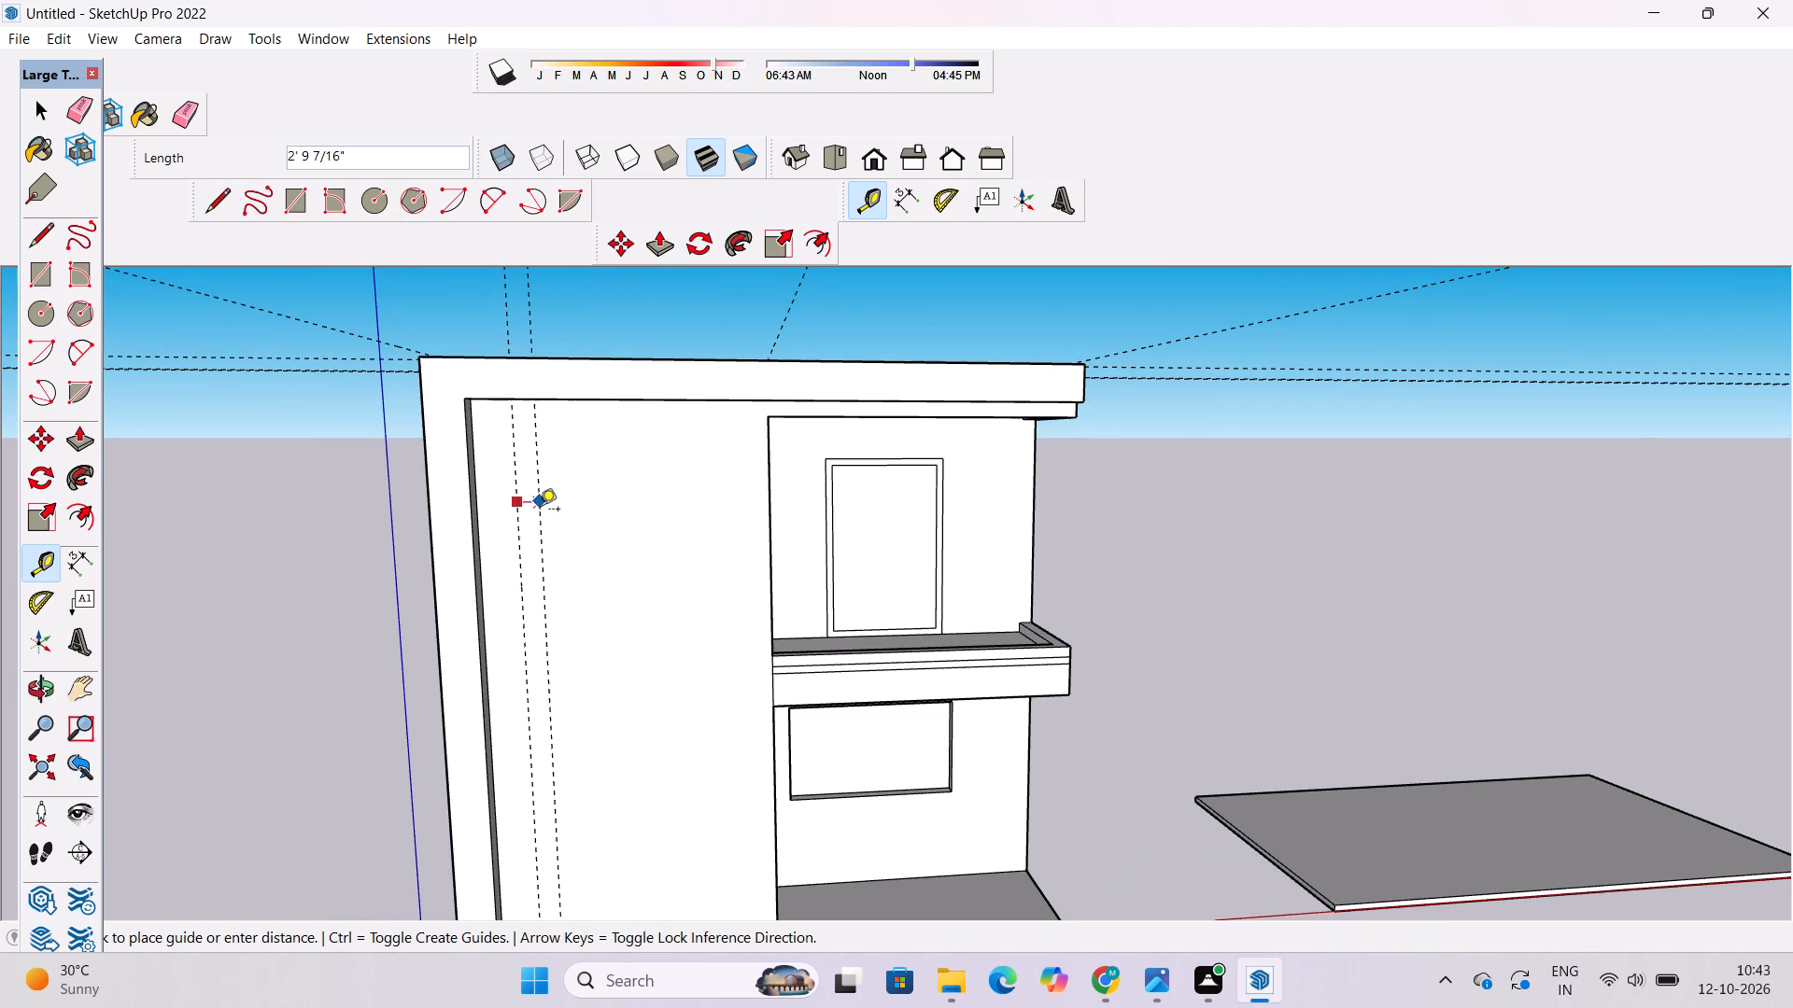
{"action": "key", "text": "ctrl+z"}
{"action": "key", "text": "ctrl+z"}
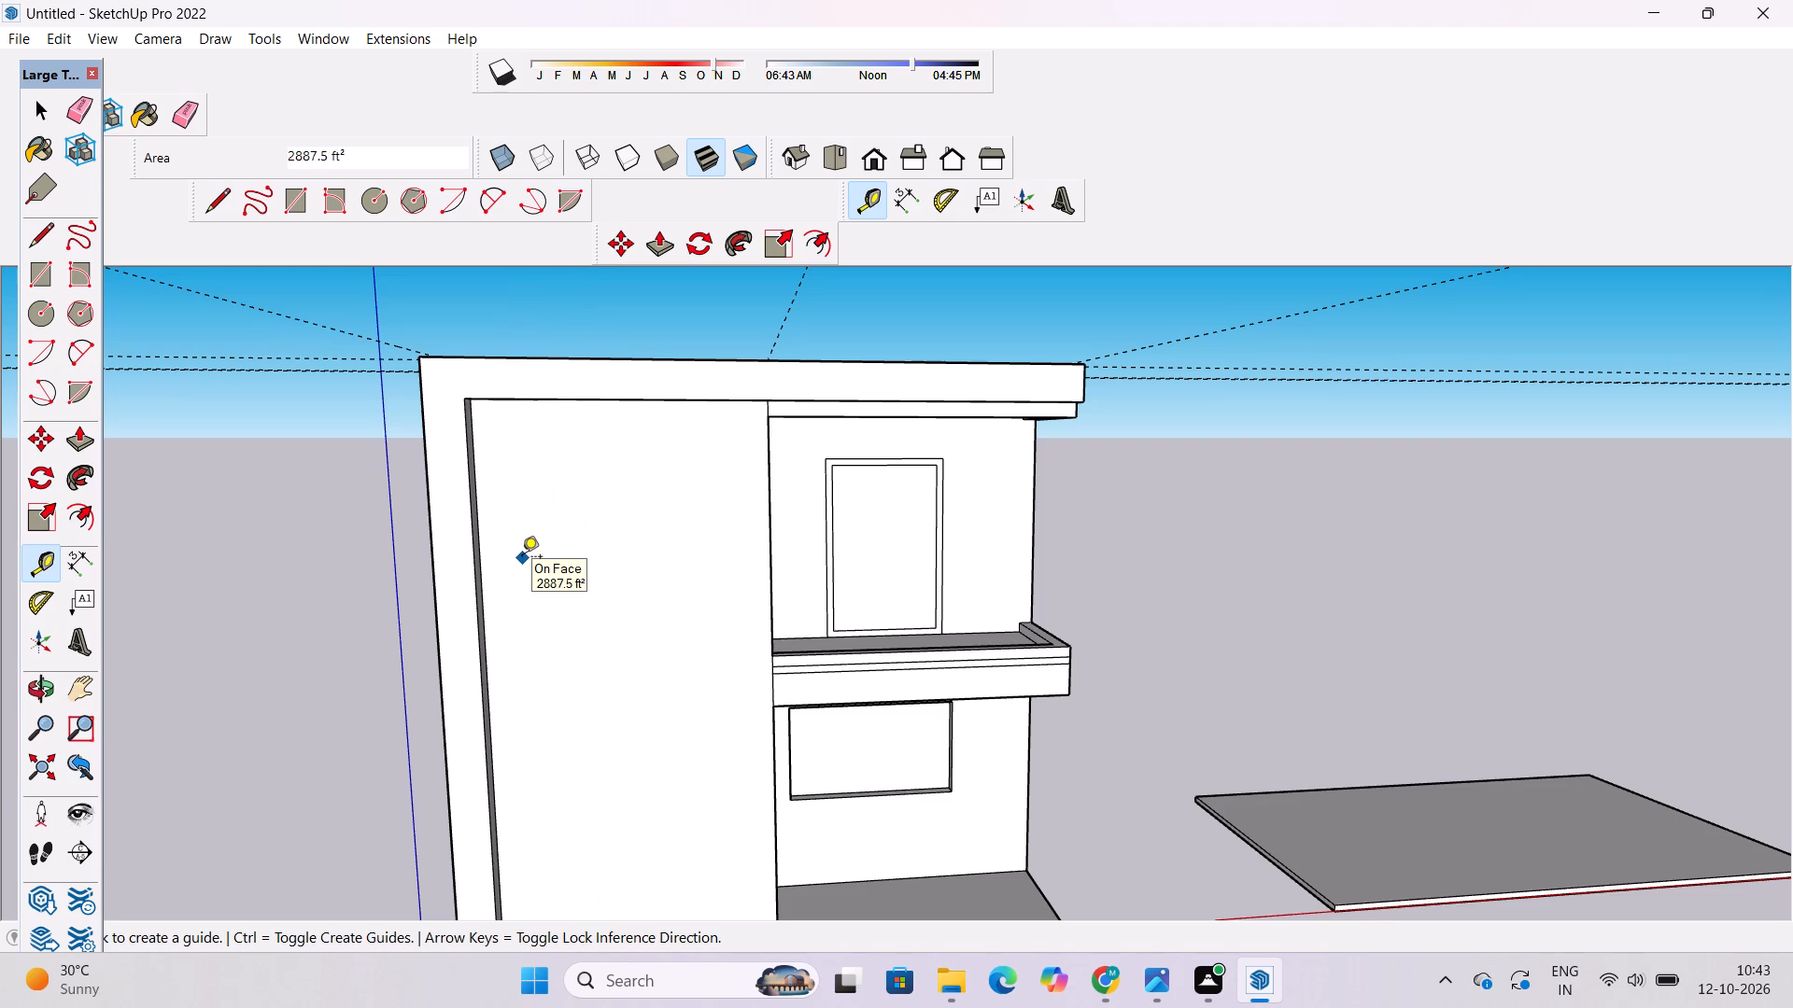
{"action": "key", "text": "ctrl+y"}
Place a vertical guide on the tall front wall panel, 2' in from the side frame's inner edge.
{"action": "scroll", "coordinate": [518, 528], "scroll_direction": "down", "scroll_amount": 5}
{"action": "scroll", "coordinate": [532, 607], "scroll_direction": "up", "scroll_amount": 10}
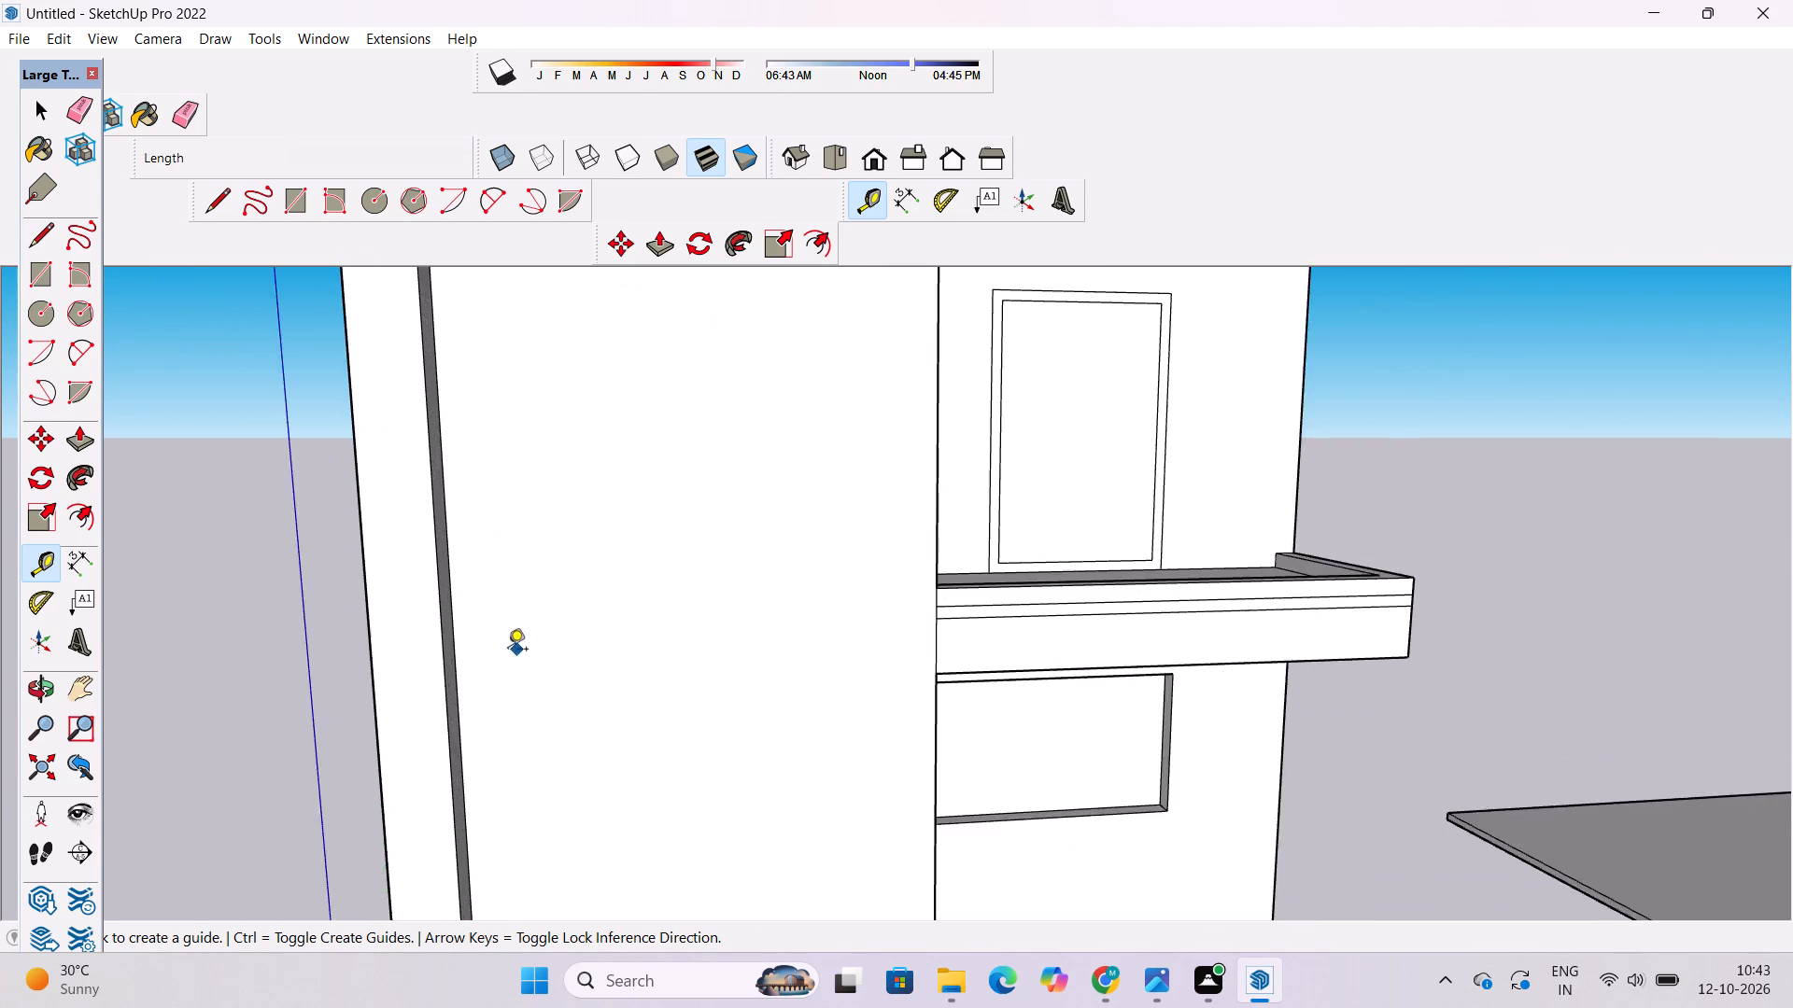
{"action": "scroll", "coordinate": [508, 651], "scroll_direction": "up", "scroll_amount": 5}
{"action": "left_click", "coordinate": [423, 549]}
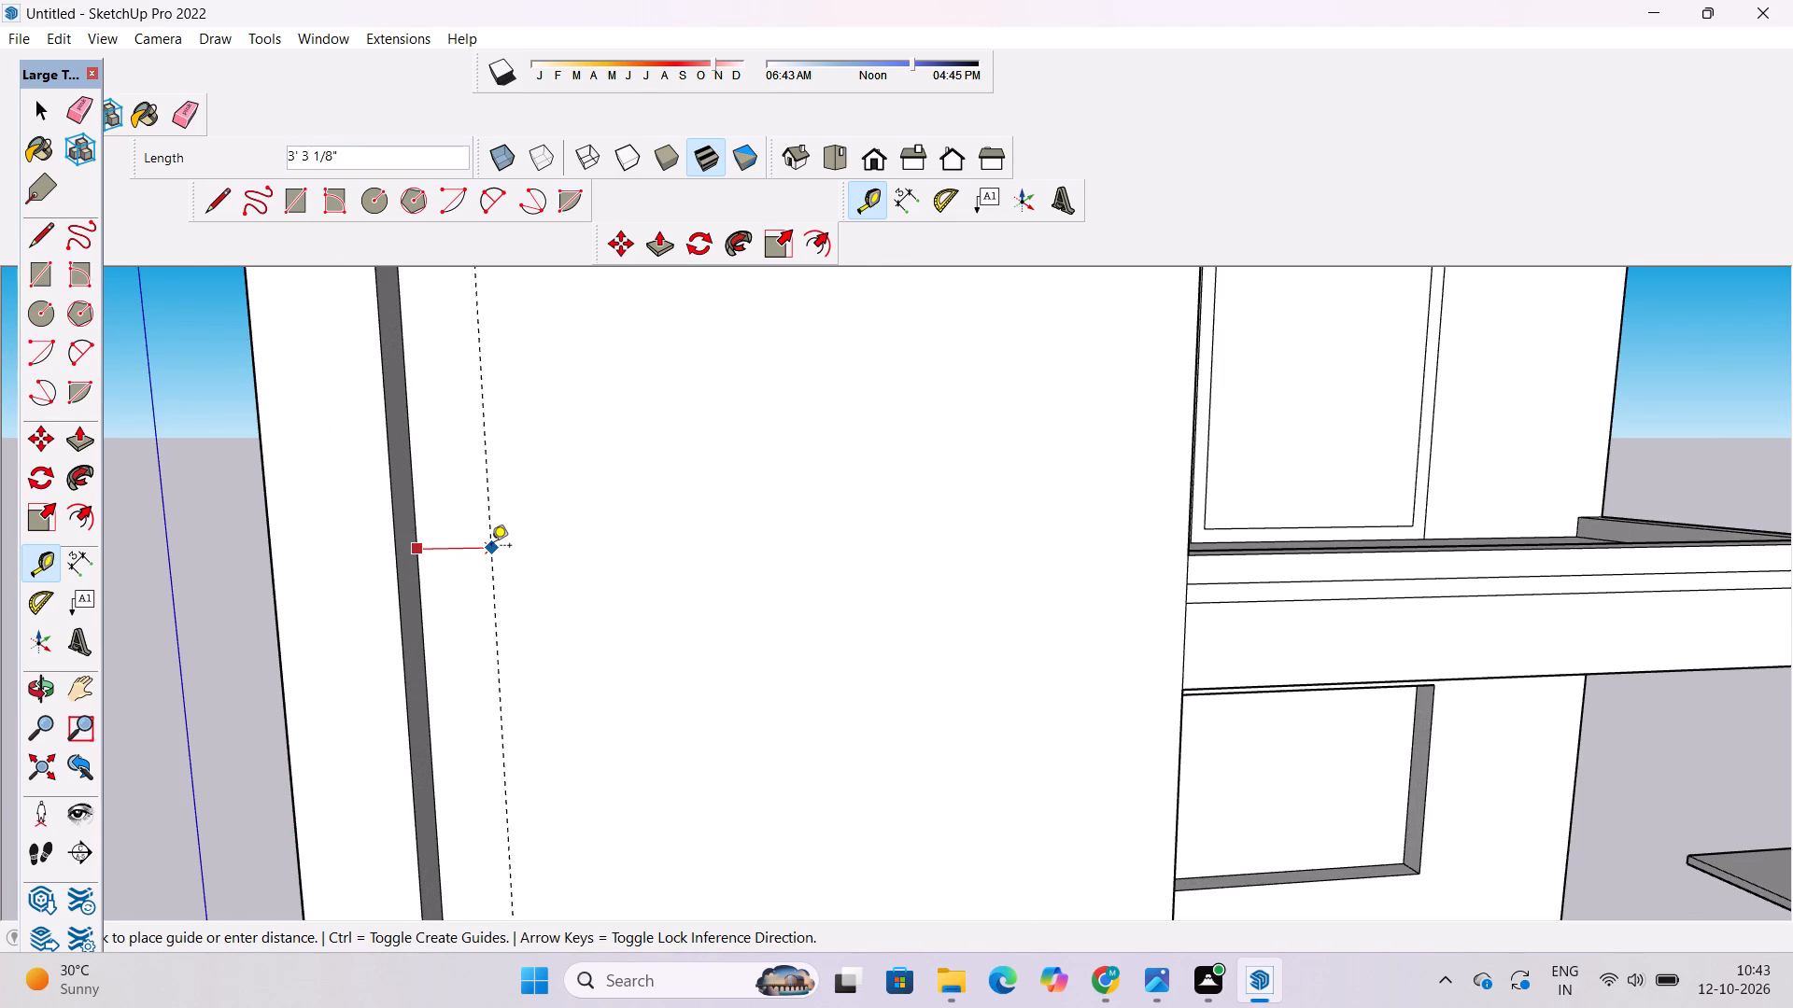
{"action": "key", "text": "2"}
{"action": "key", "text": "apostrophe"}
{"action": "key", "text": "Return"}
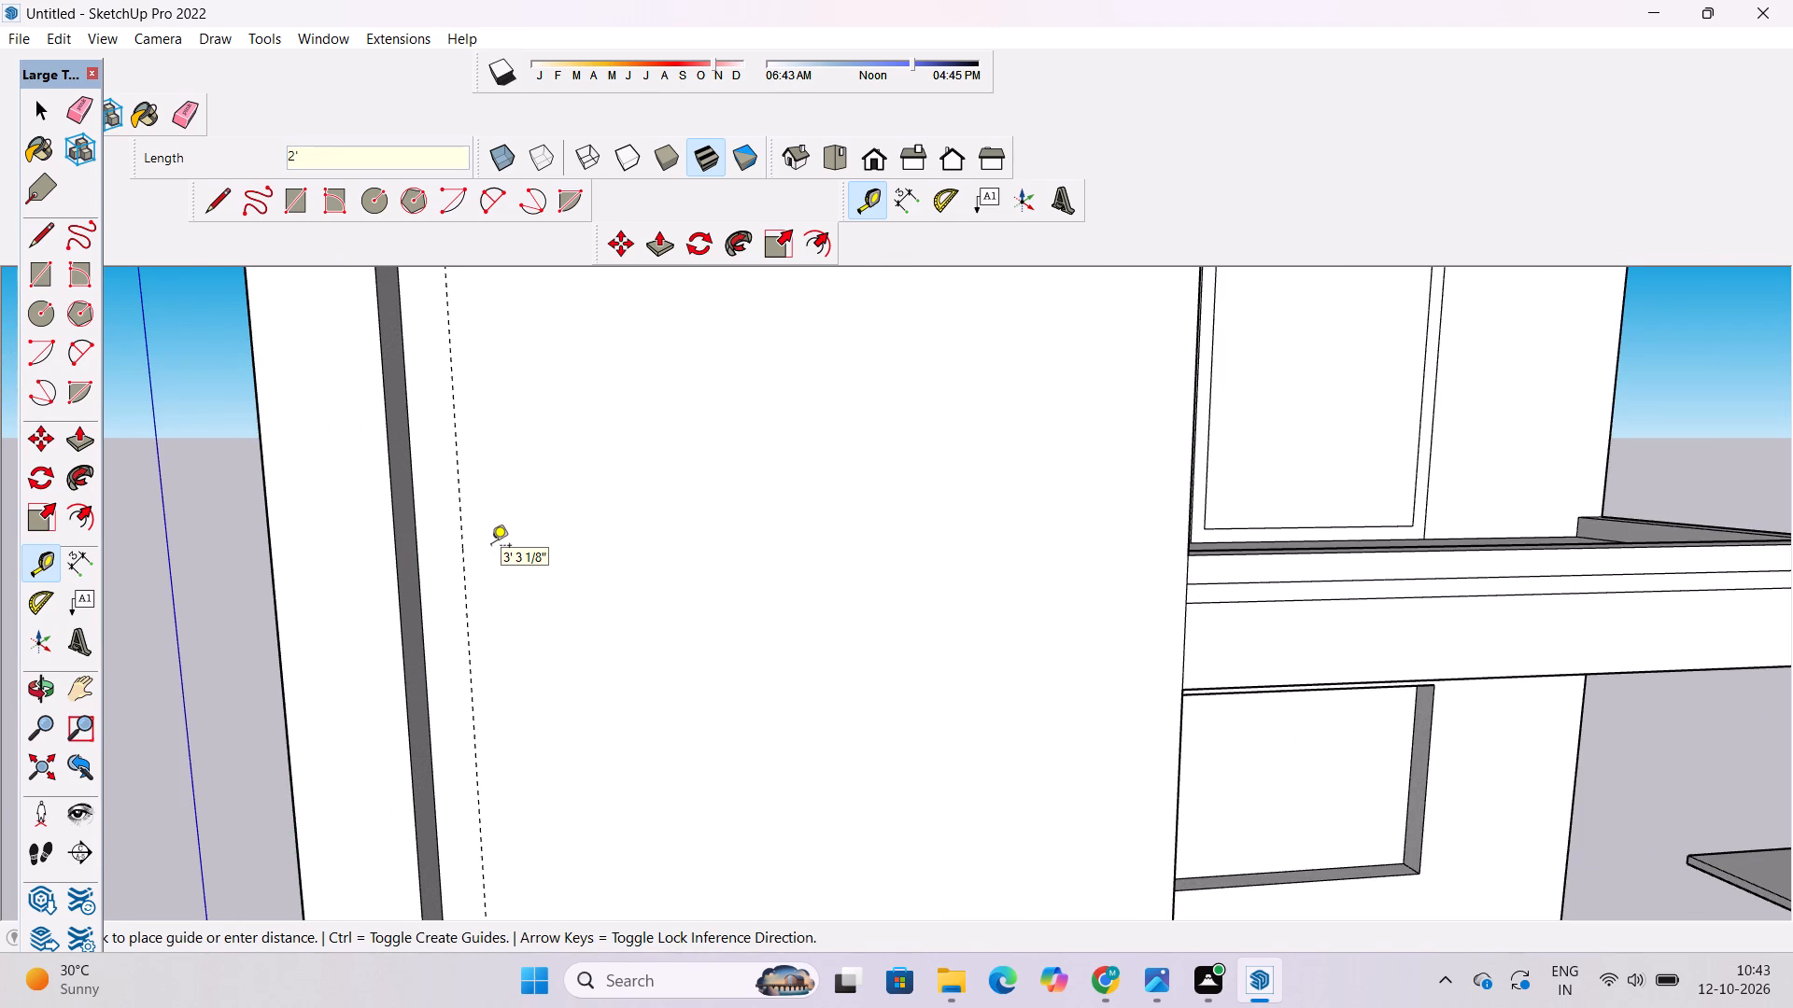
Place a second vertical guide on the wall panel, 12' from the 2' guide towards the balcony.
{"action": "scroll", "coordinate": [505, 620], "scroll_direction": "down", "scroll_amount": 14}
{"action": "scroll", "coordinate": [506, 583], "scroll_direction": "up", "scroll_amount": 2}
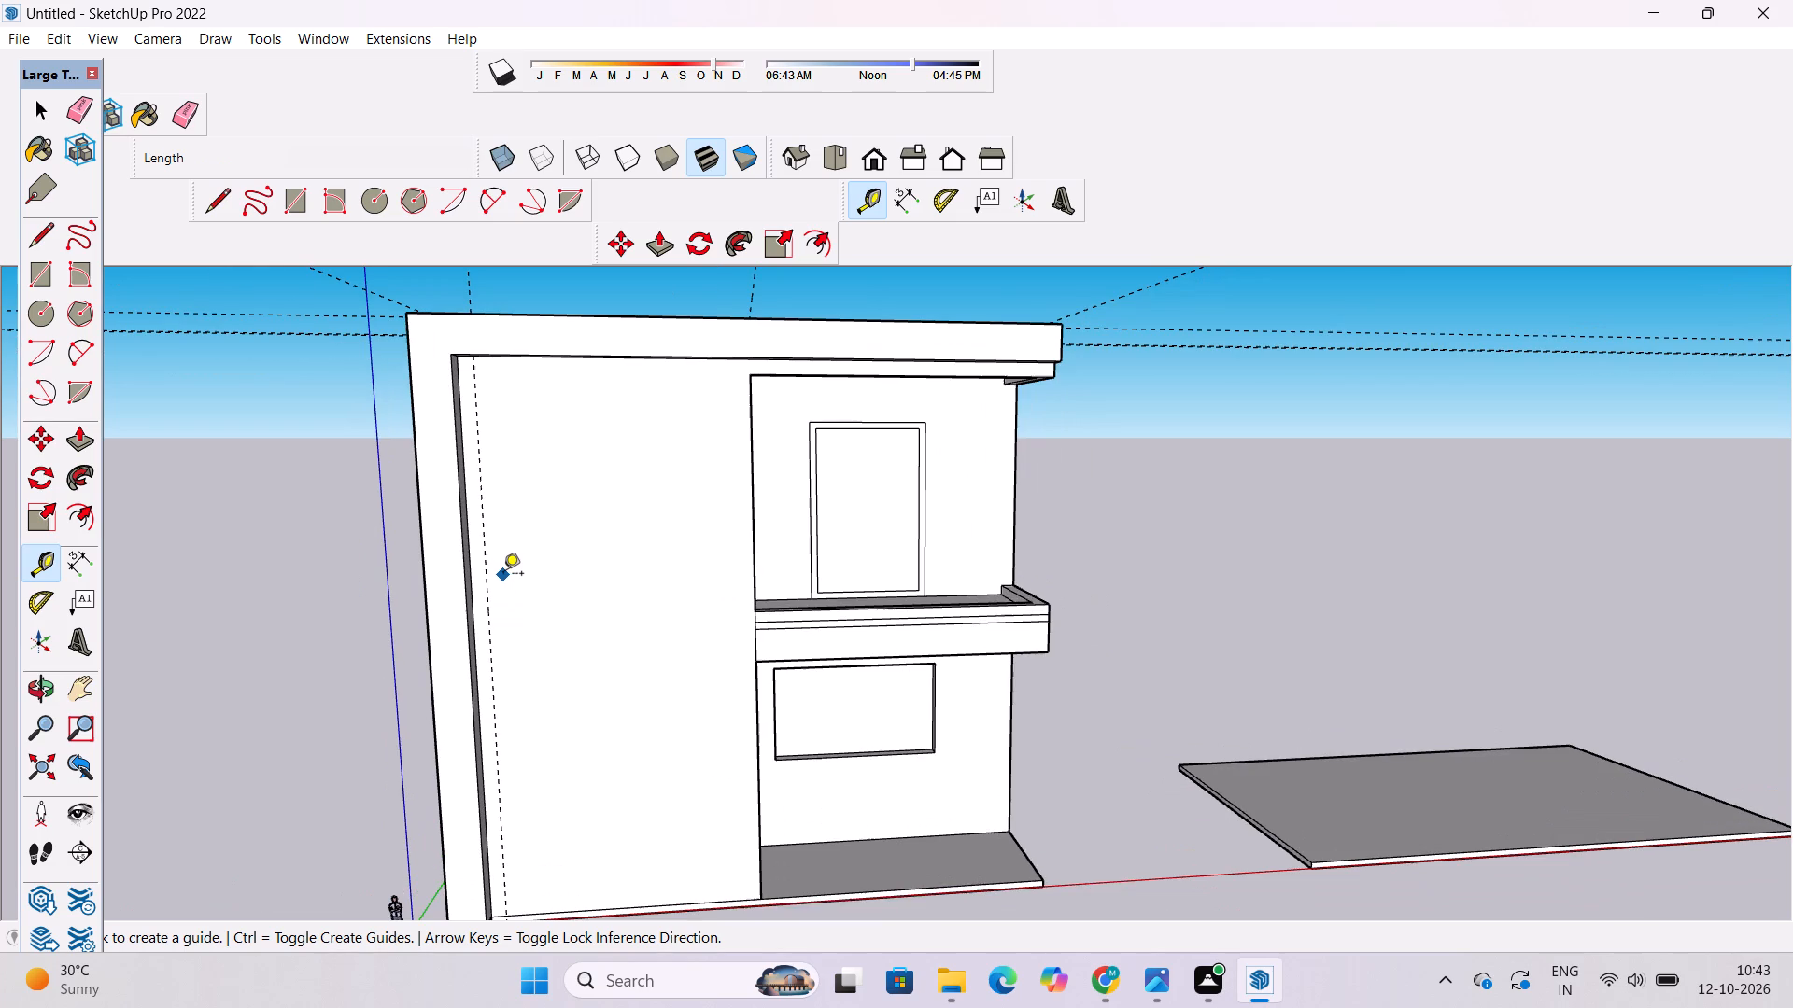
{"action": "scroll", "coordinate": [502, 571], "scroll_direction": "down", "scroll_amount": 4}
{"action": "scroll", "coordinate": [512, 511], "scroll_direction": "up", "scroll_amount": 9}
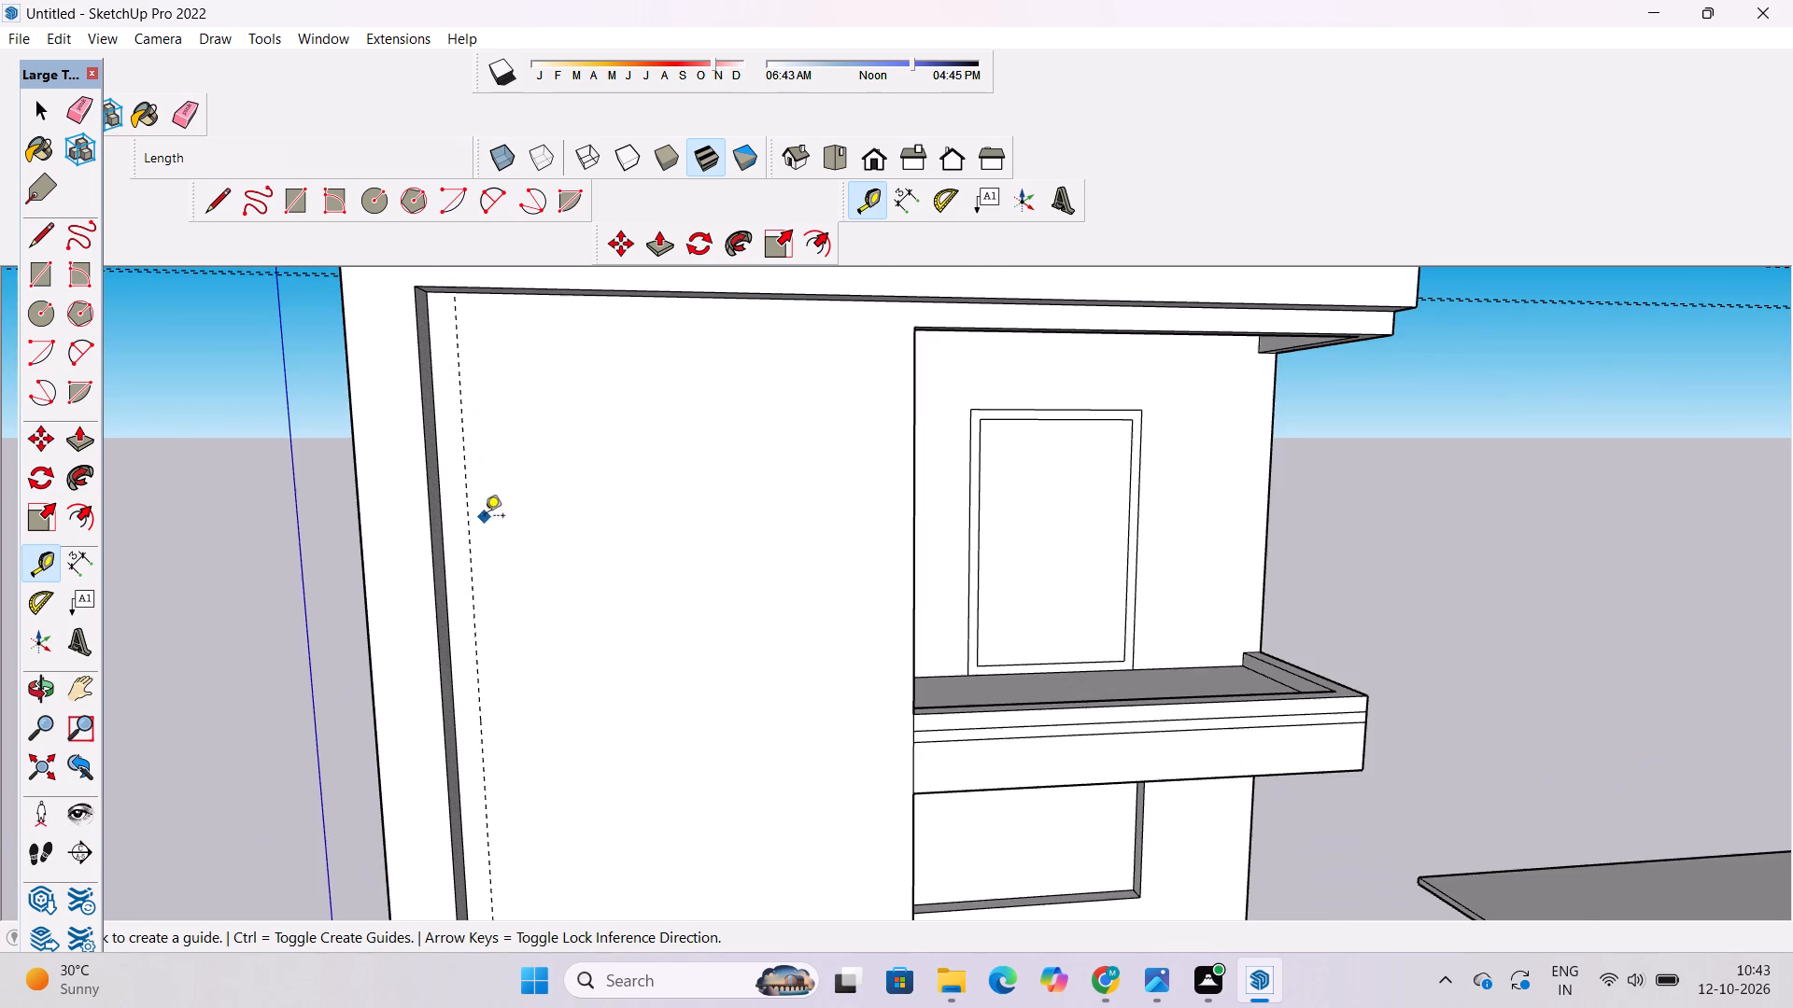
{"action": "left_click", "coordinate": [462, 500]}
{"action": "scroll", "coordinate": [600, 505], "scroll_direction": "down", "scroll_amount": 4}
{"action": "scroll", "coordinate": [608, 506], "scroll_direction": "up", "scroll_amount": 2}
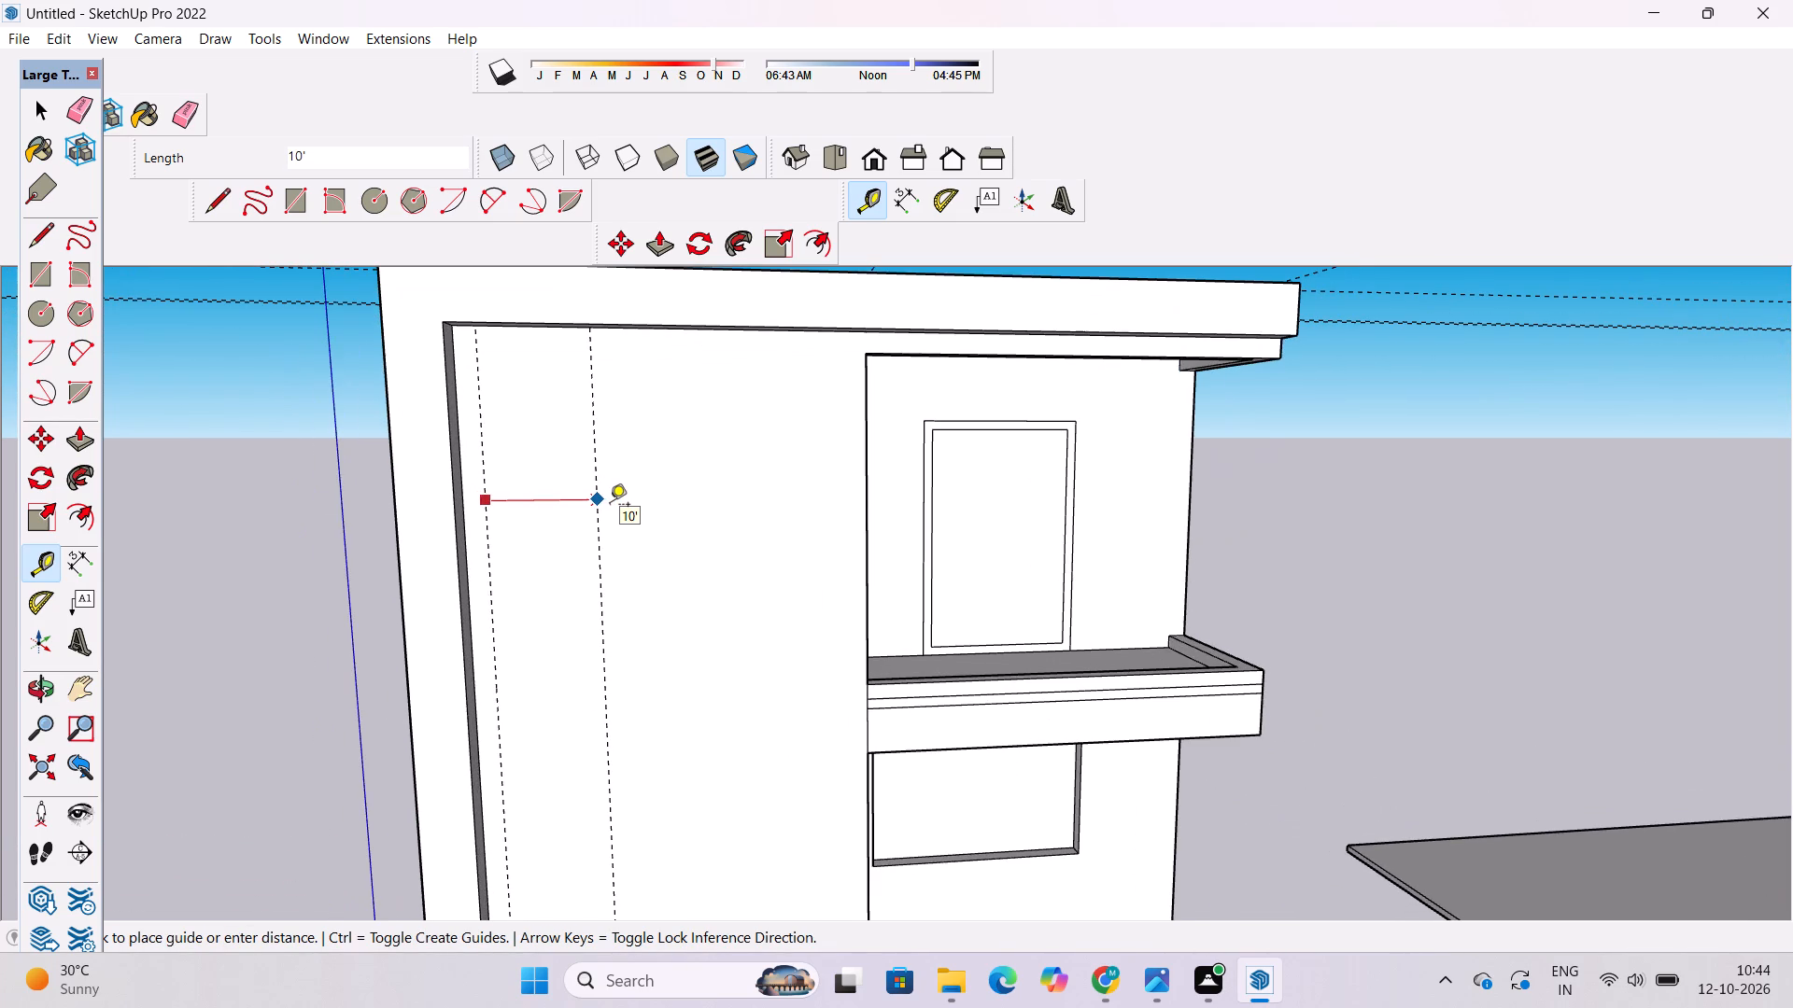
{"action": "type", "text": "12"}
{"action": "key", "text": "apostrophe"}
{"action": "key", "text": "Return"}
Place a horizontal guide on the wall panel, 8' below its top edge under the roof beam.
{"action": "scroll", "coordinate": [619, 540], "scroll_direction": "down", "scroll_amount": 2}
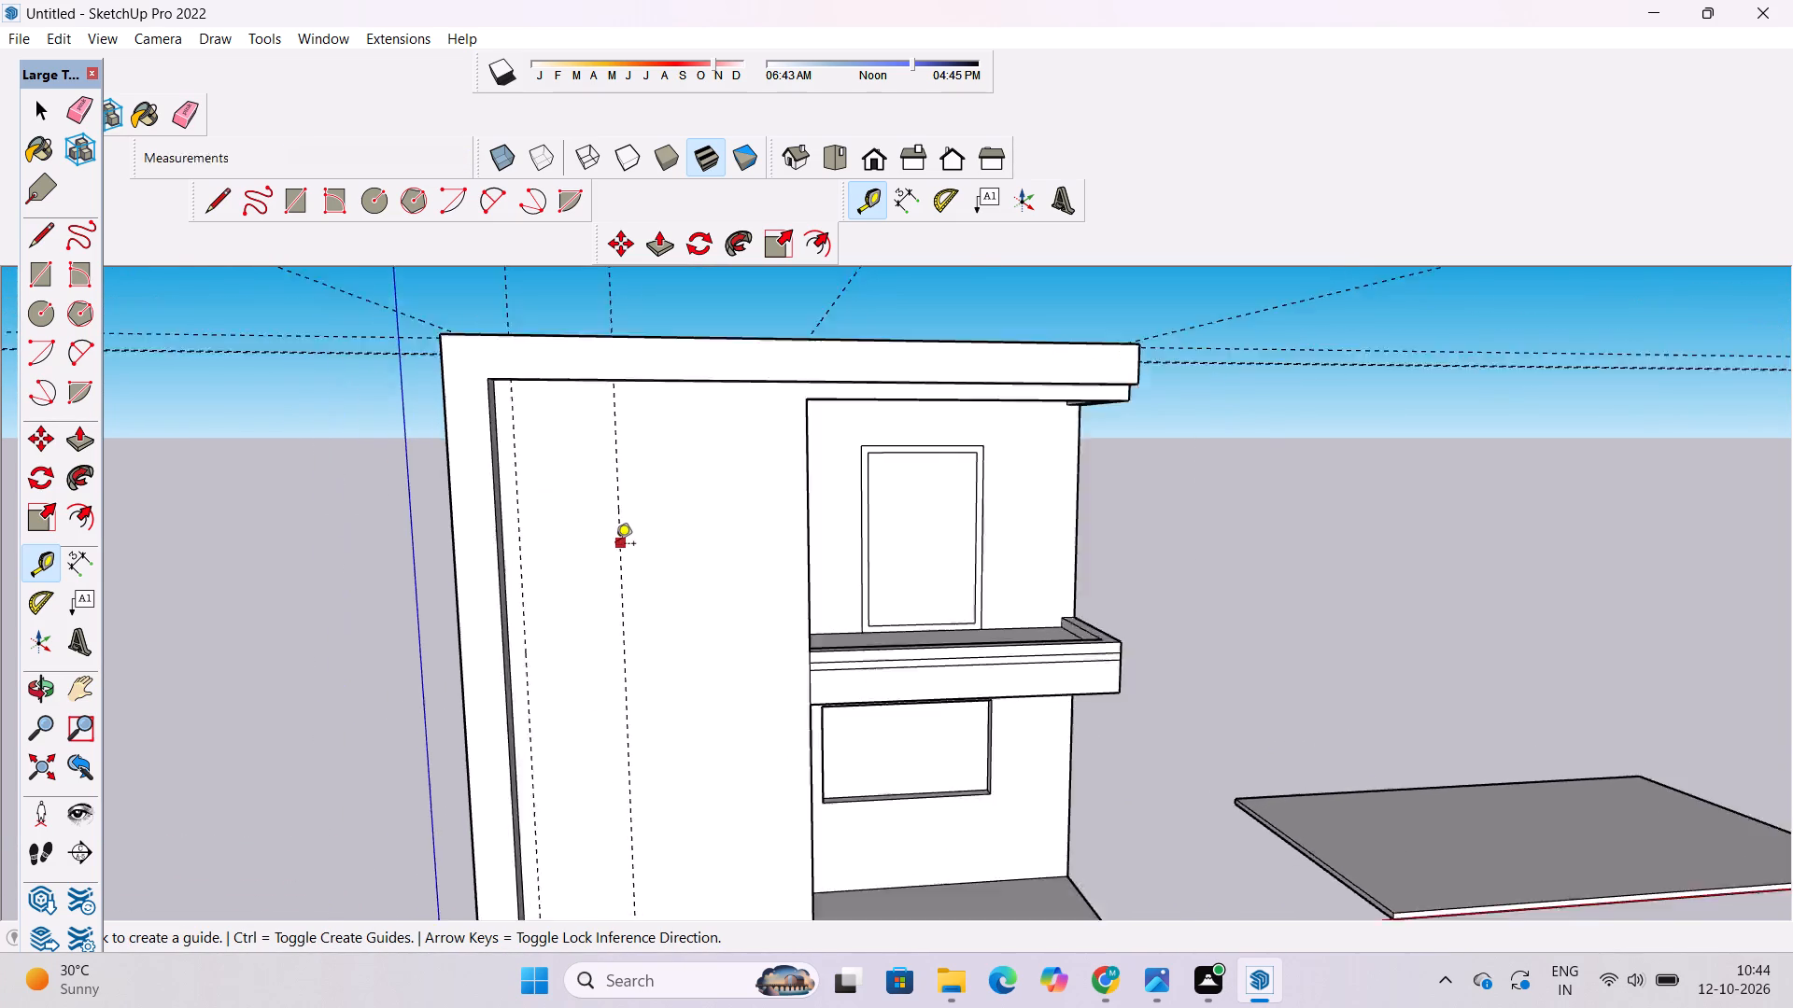
{"action": "scroll", "coordinate": [615, 545], "scroll_direction": "down", "scroll_amount": 9}
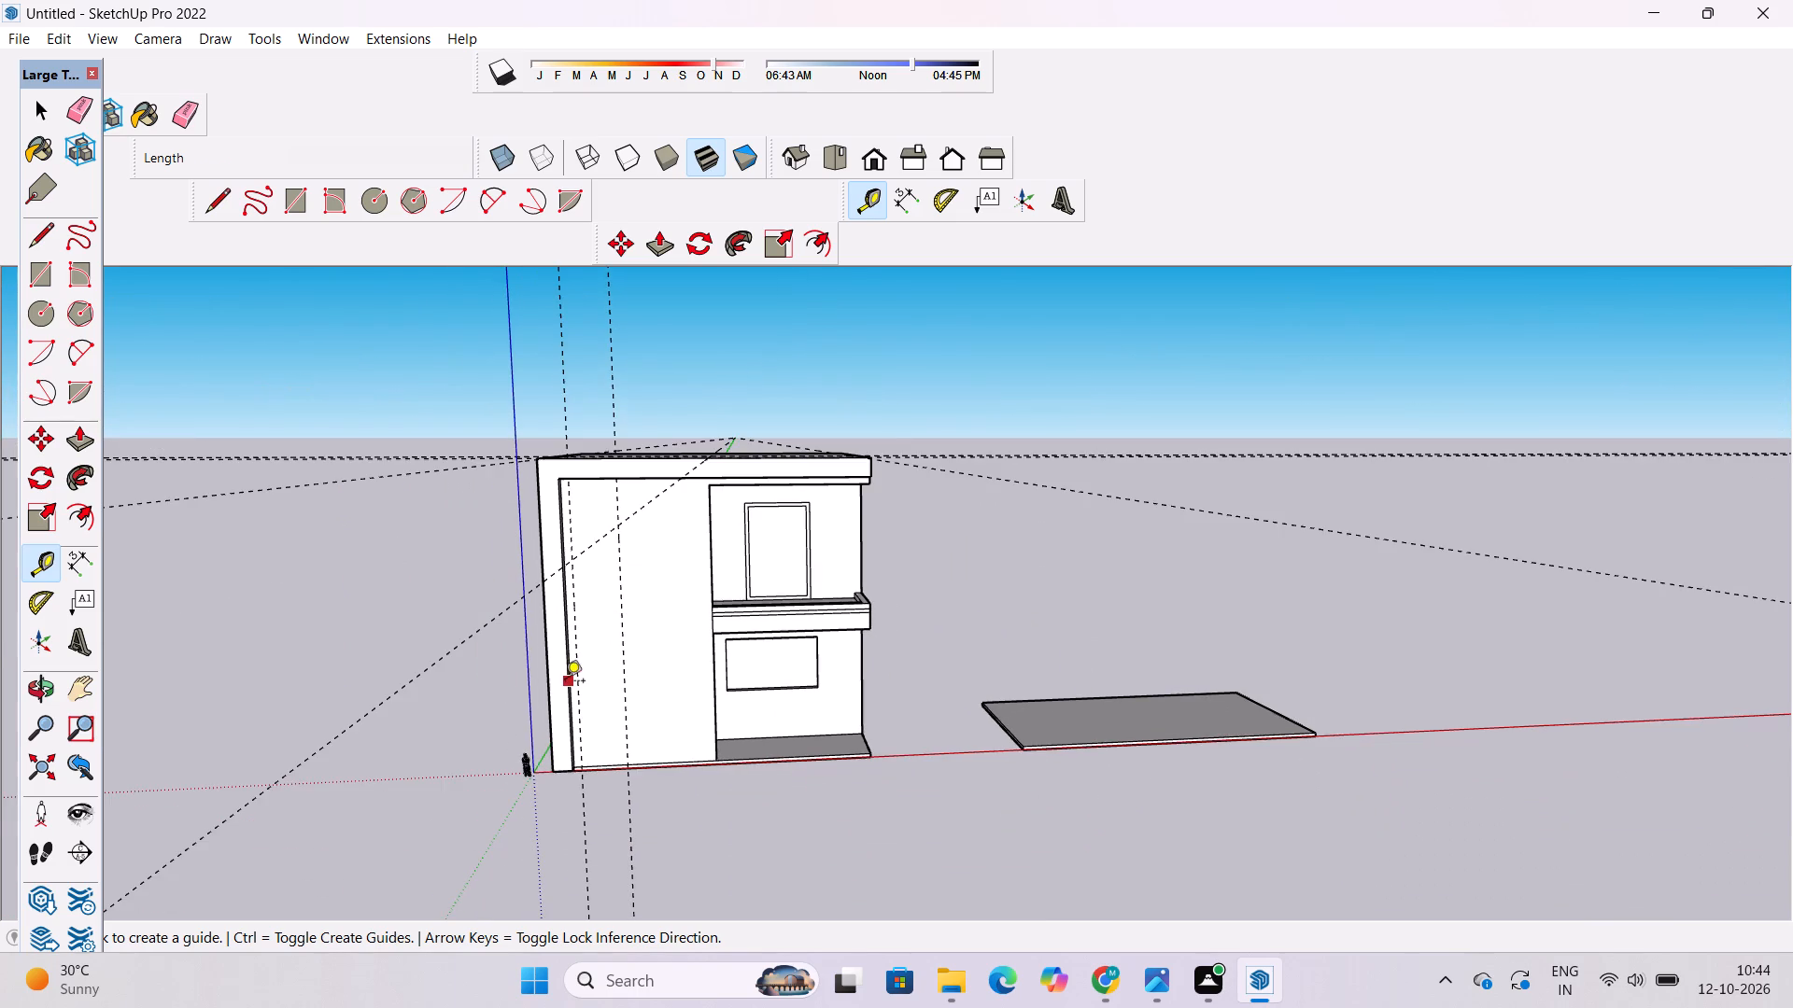
{"action": "scroll", "coordinate": [565, 682], "scroll_direction": "up", "scroll_amount": 3}
{"action": "scroll", "coordinate": [561, 418], "scroll_direction": "up", "scroll_amount": 20}
{"action": "scroll", "coordinate": [561, 418], "scroll_direction": "up", "scroll_amount": 7}
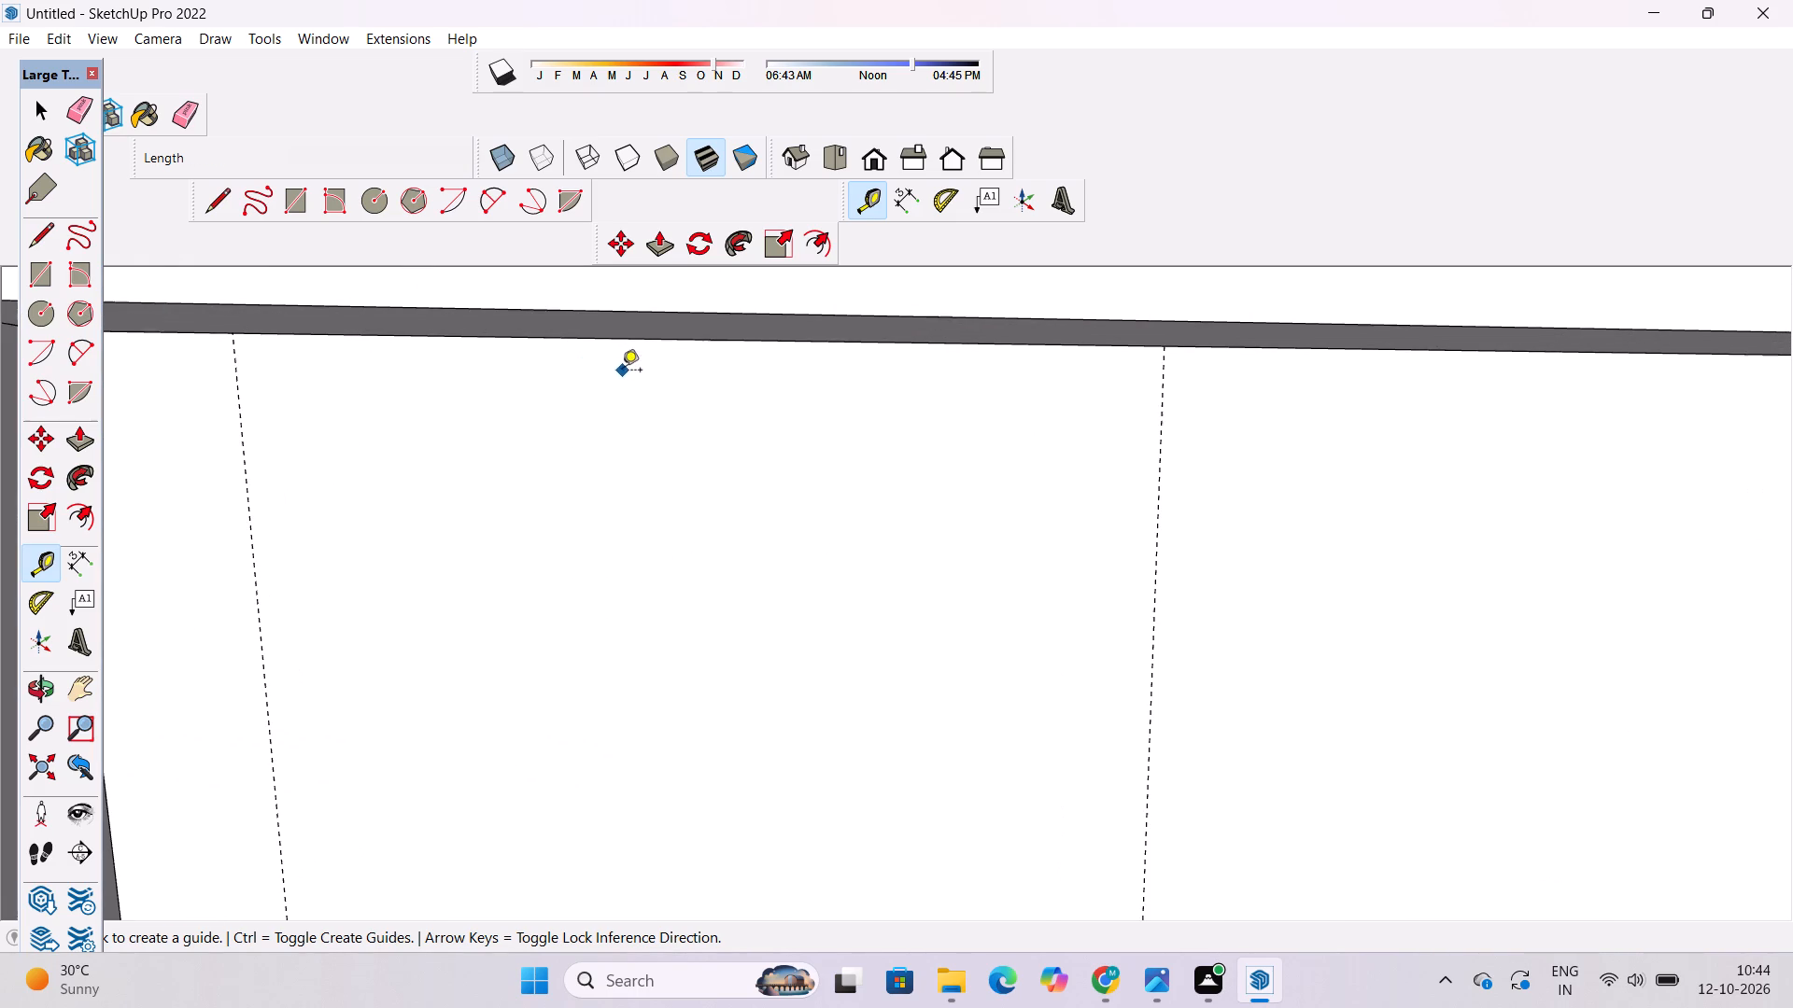
{"action": "left_click", "coordinate": [683, 343]}
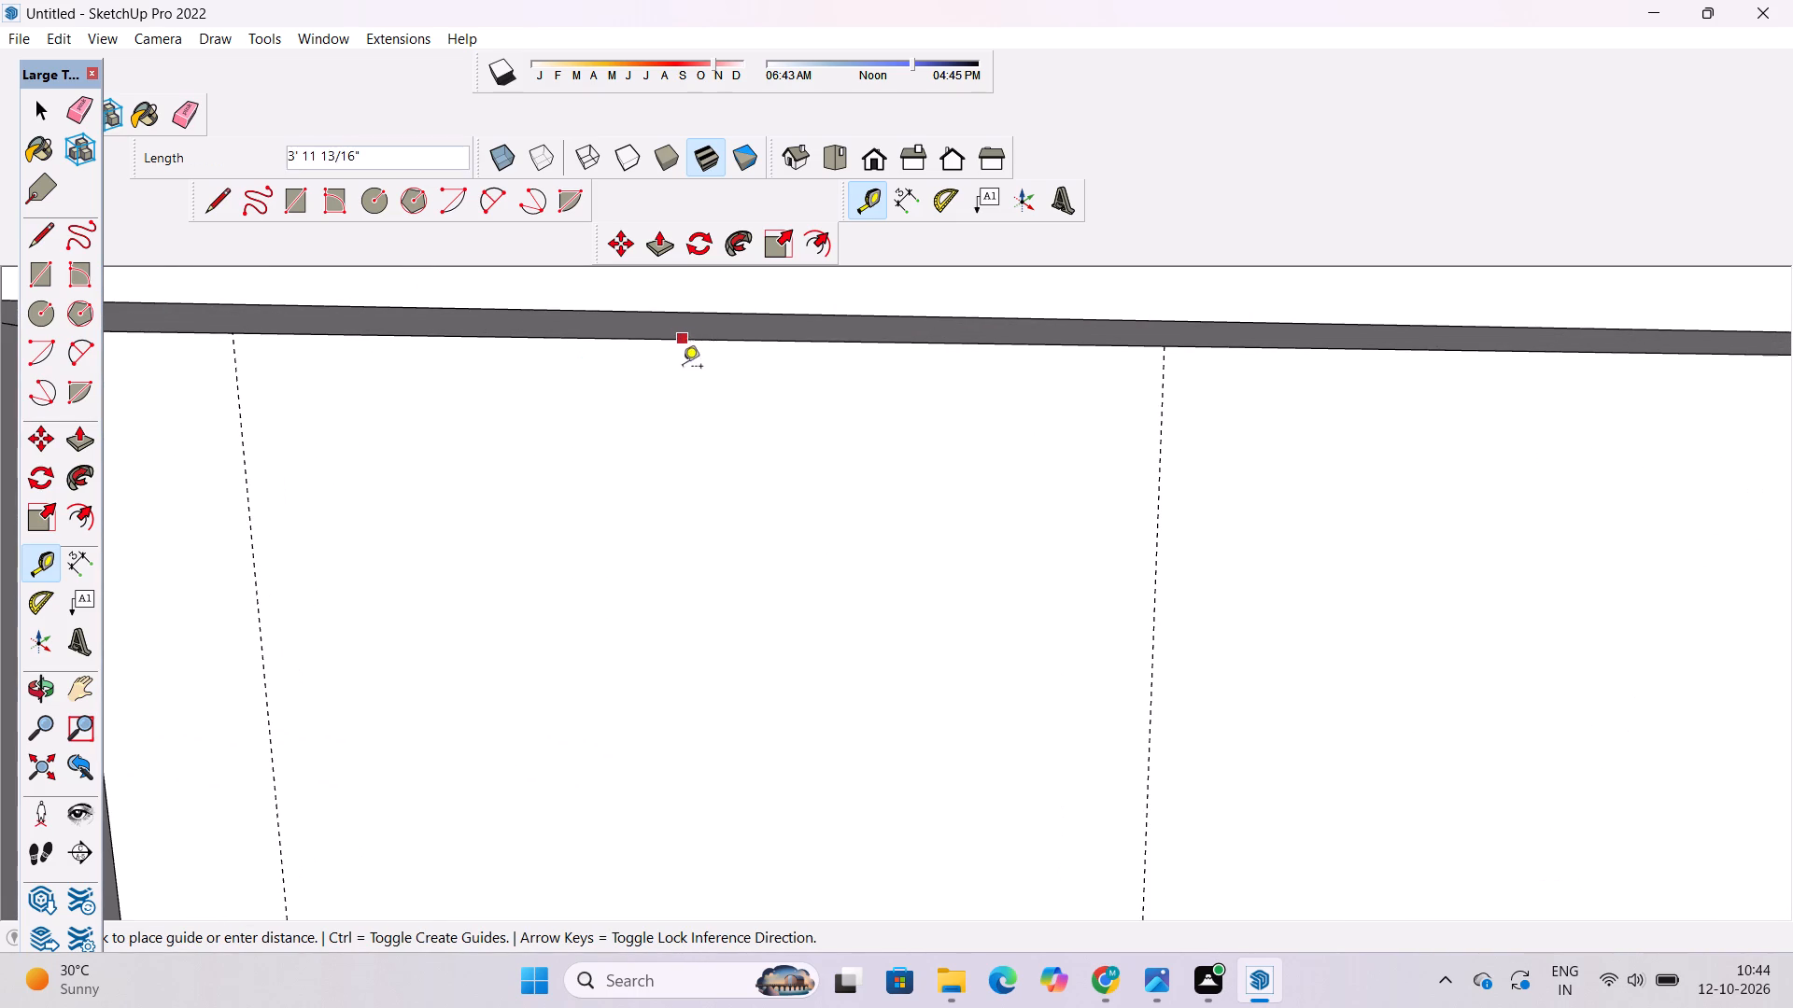
{"action": "scroll", "coordinate": [683, 356], "scroll_direction": "down", "scroll_amount": 16}
{"action": "scroll", "coordinate": [679, 449], "scroll_direction": "down", "scroll_amount": 5}
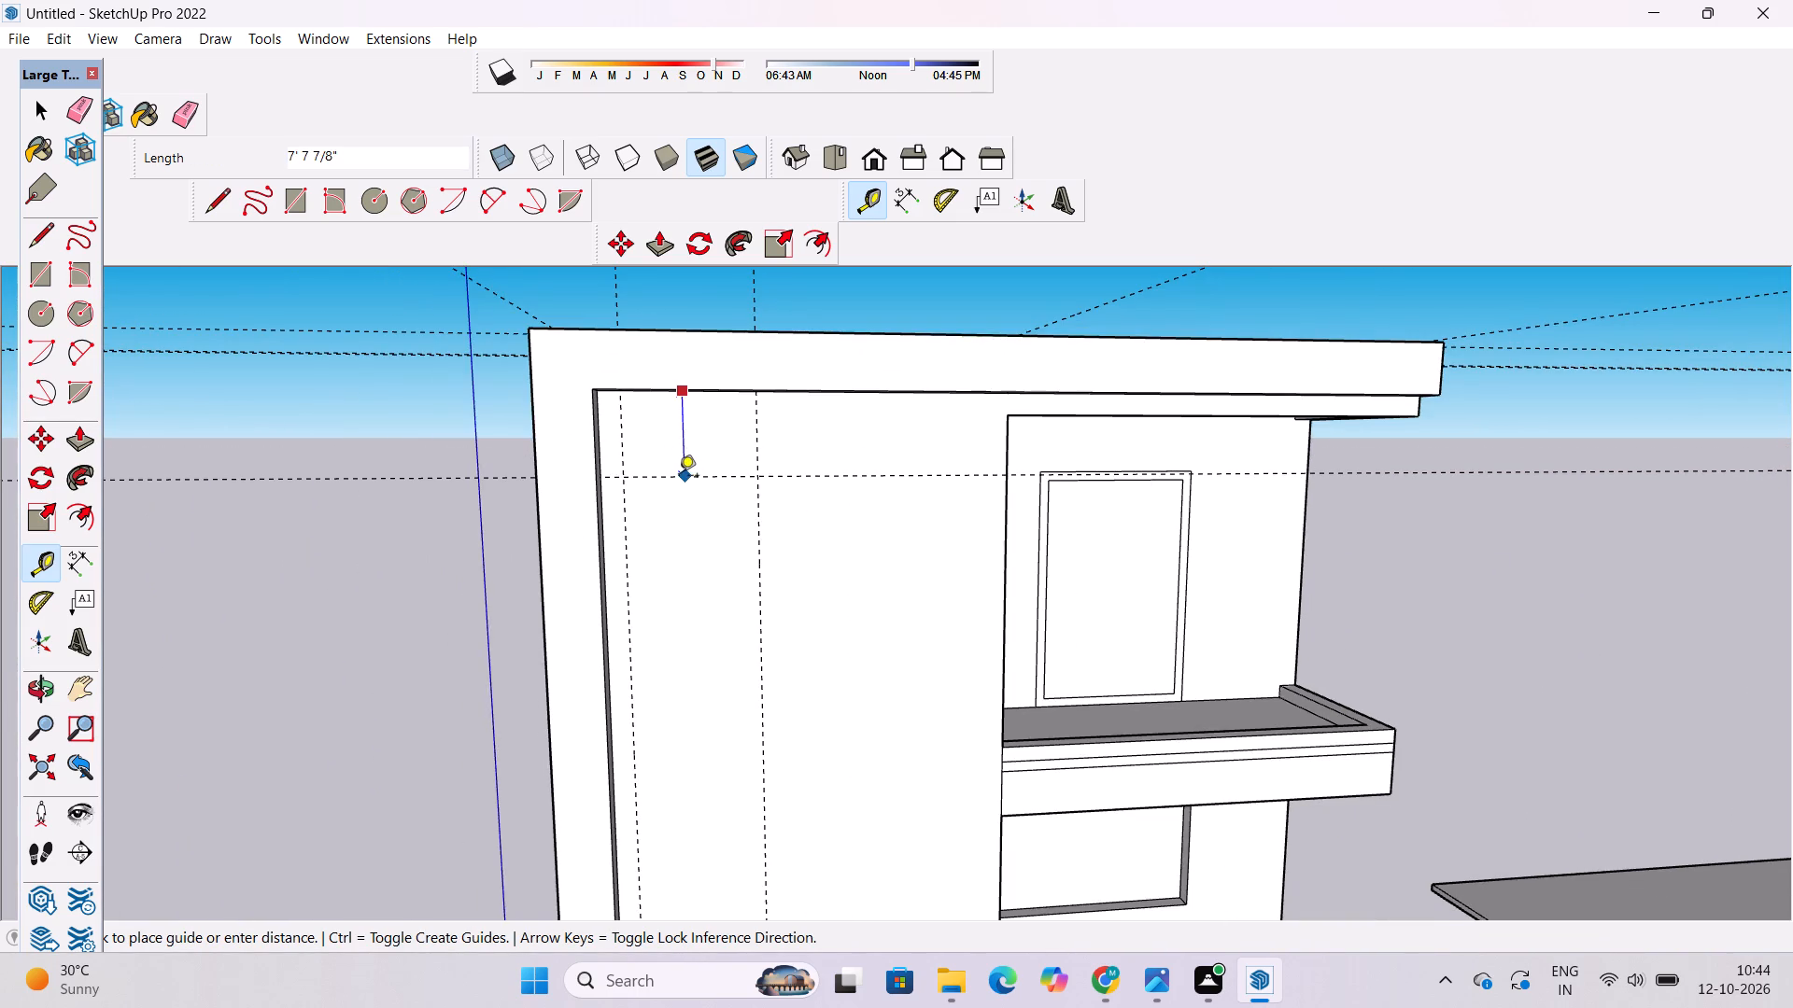
{"action": "scroll", "coordinate": [679, 477], "scroll_direction": "down", "scroll_amount": 7}
{"action": "scroll", "coordinate": [679, 477], "scroll_direction": "up", "scroll_amount": 4}
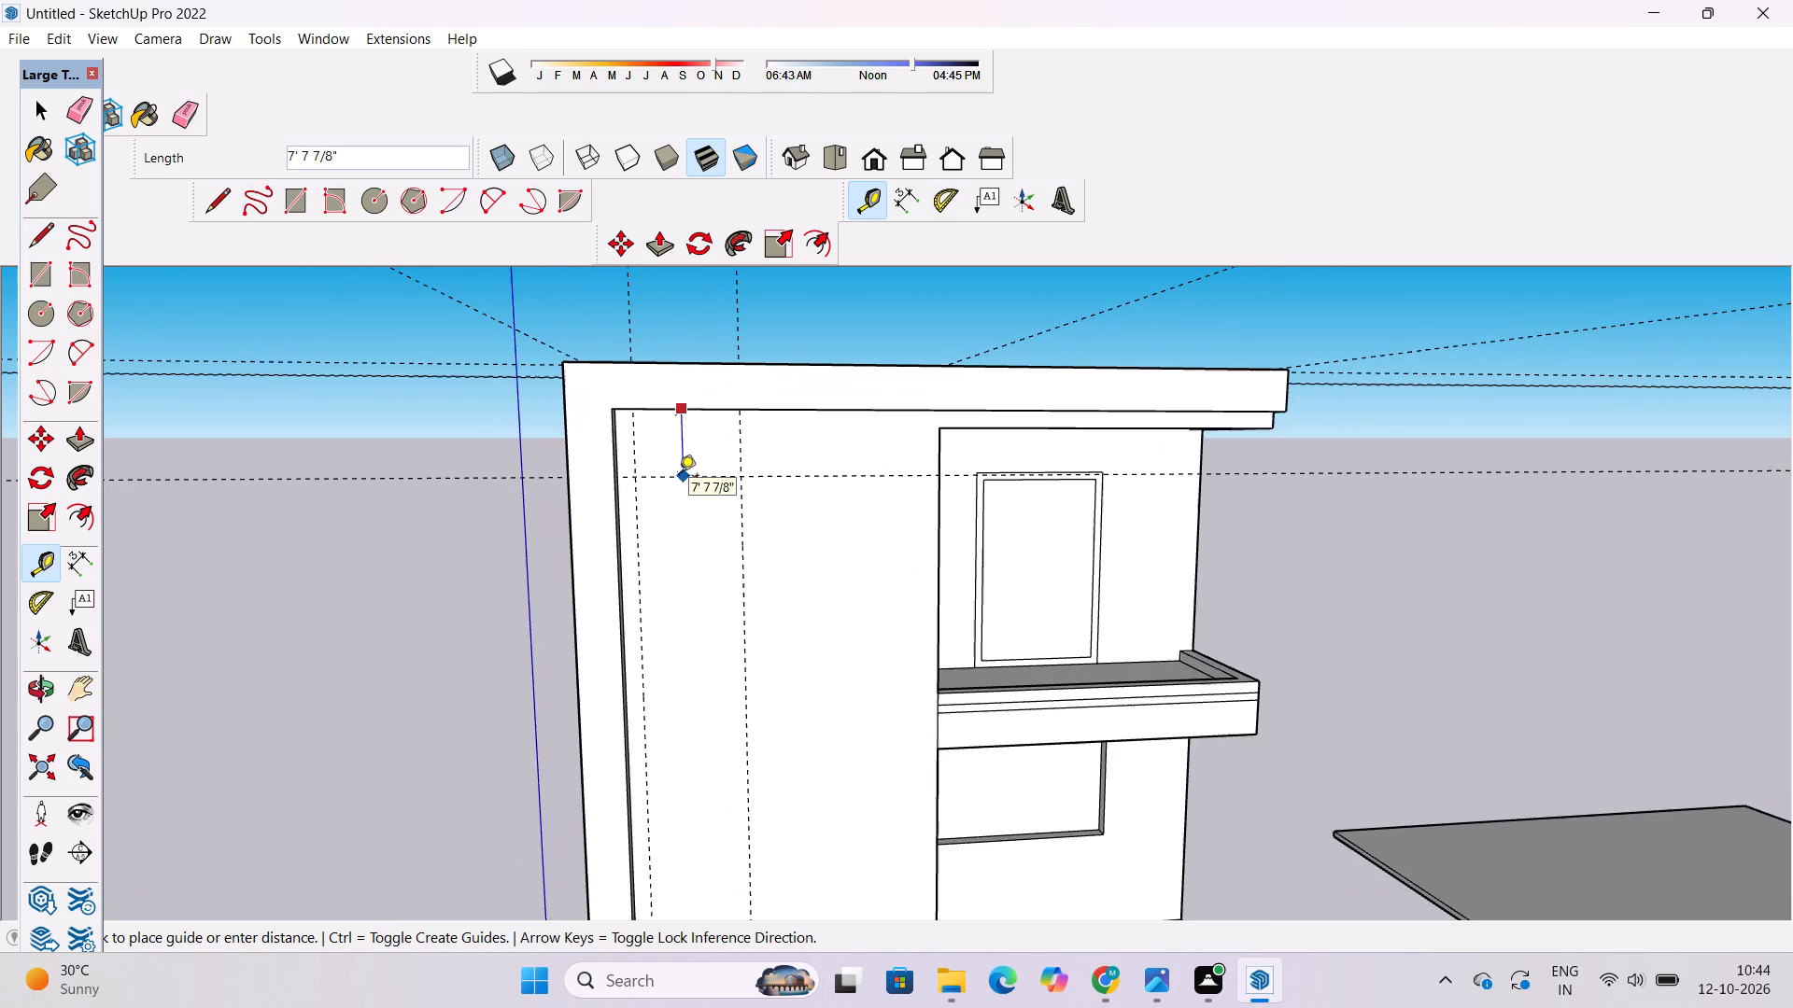
{"action": "type", "text": "8'"}
{"action": "key", "text": "Return"}
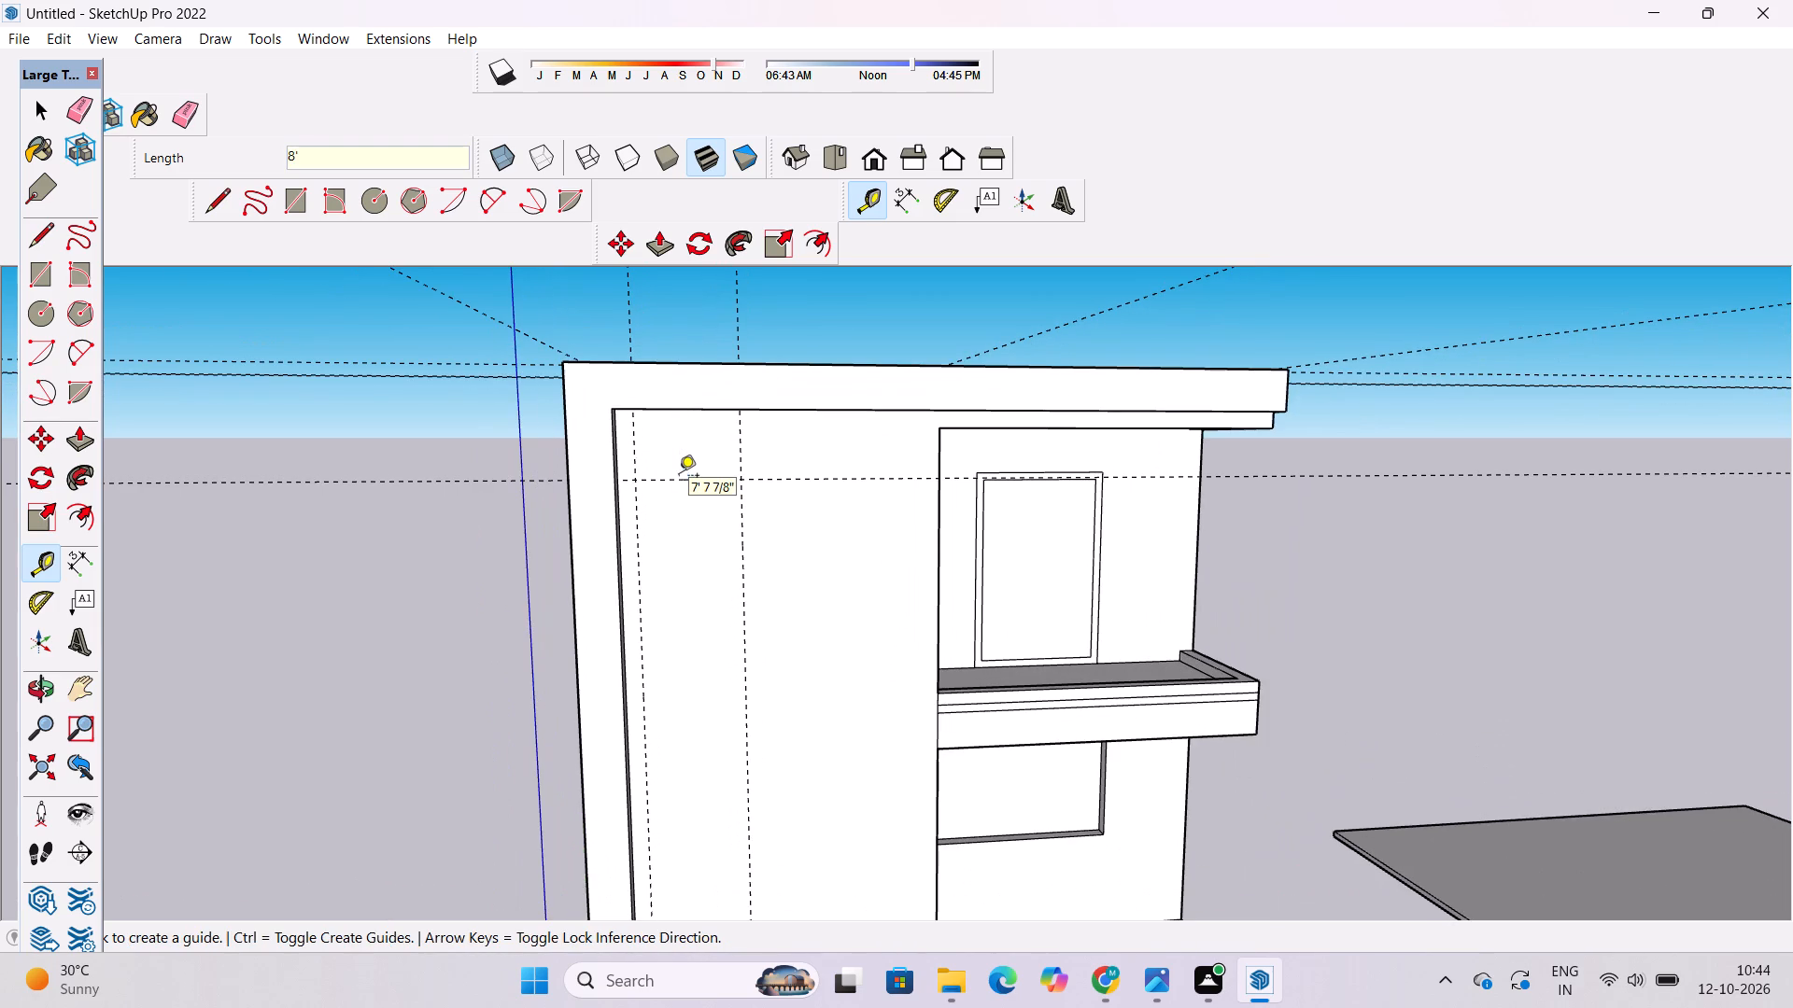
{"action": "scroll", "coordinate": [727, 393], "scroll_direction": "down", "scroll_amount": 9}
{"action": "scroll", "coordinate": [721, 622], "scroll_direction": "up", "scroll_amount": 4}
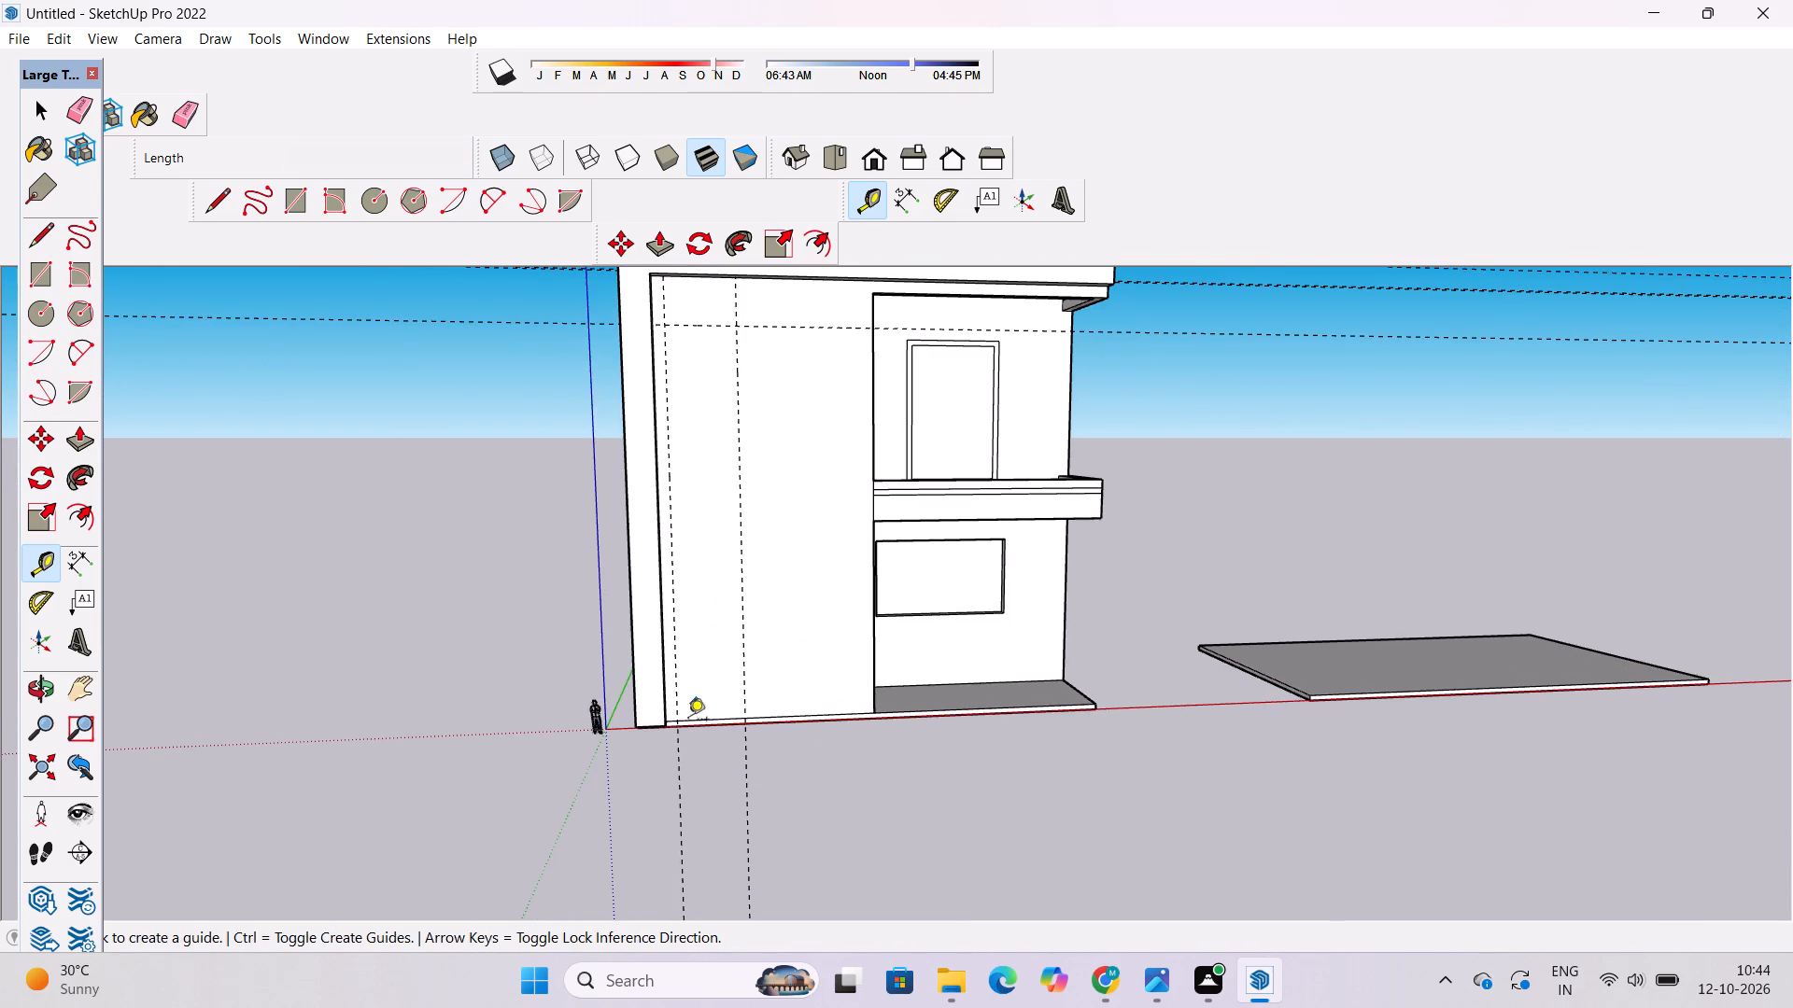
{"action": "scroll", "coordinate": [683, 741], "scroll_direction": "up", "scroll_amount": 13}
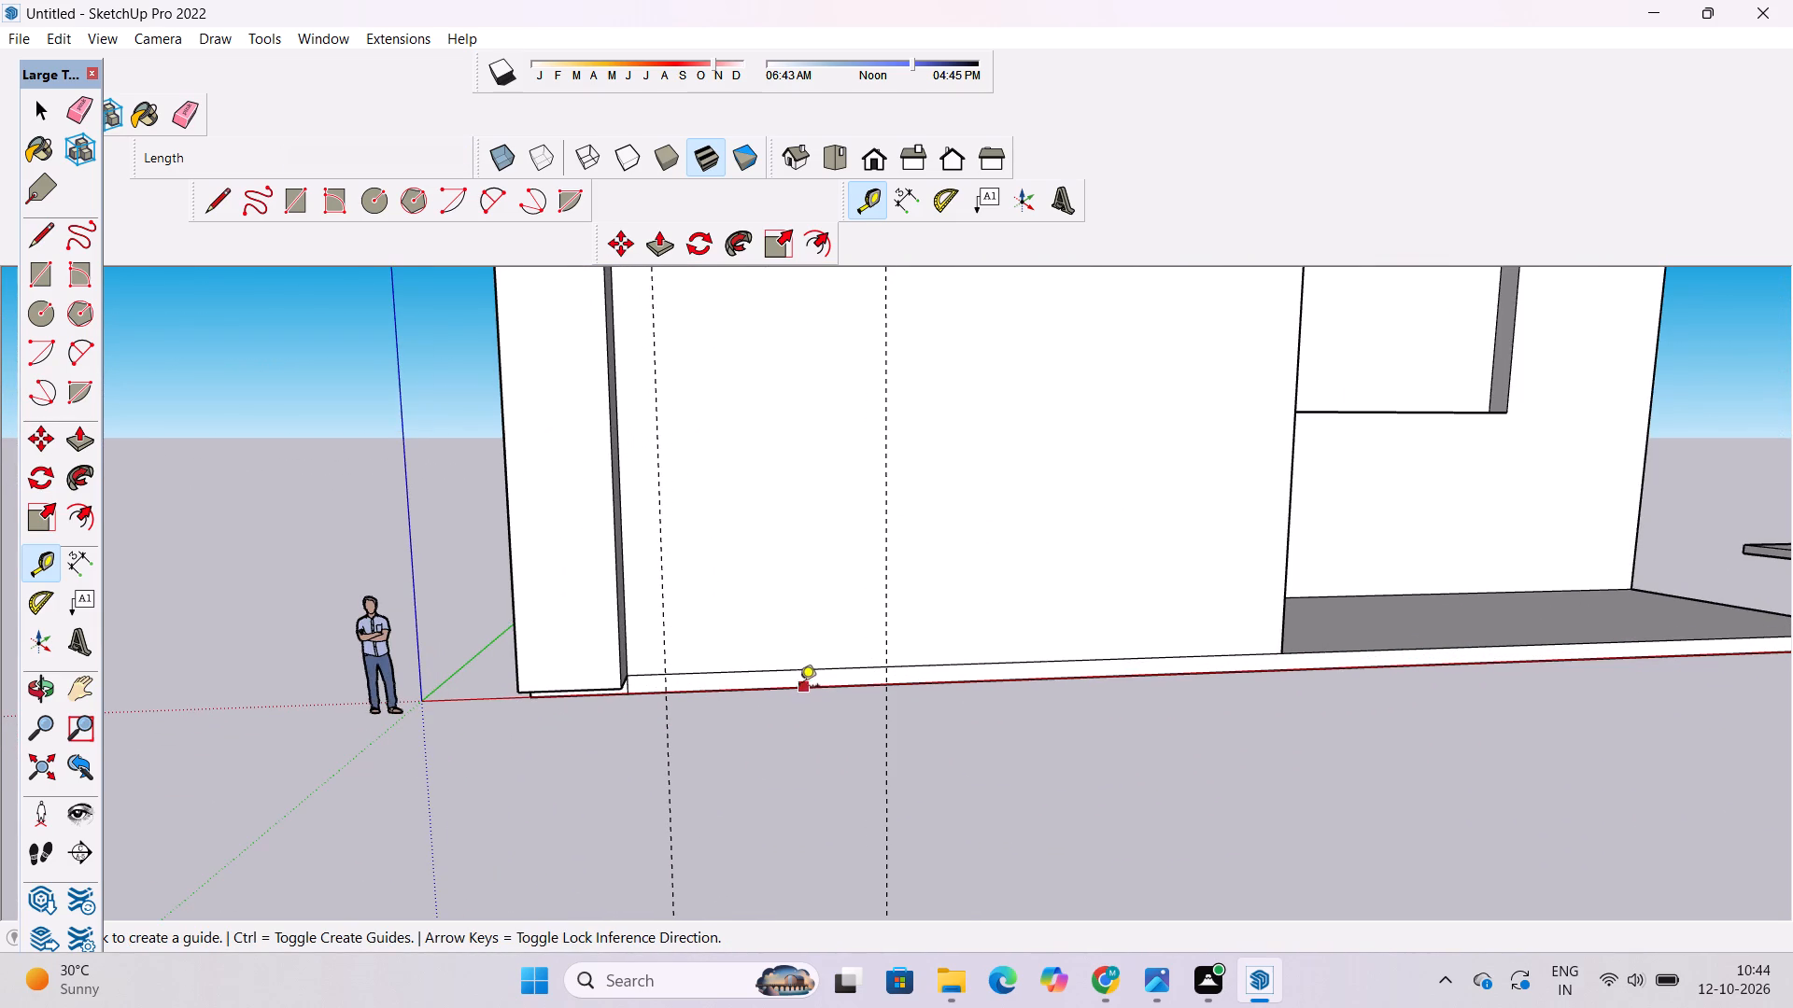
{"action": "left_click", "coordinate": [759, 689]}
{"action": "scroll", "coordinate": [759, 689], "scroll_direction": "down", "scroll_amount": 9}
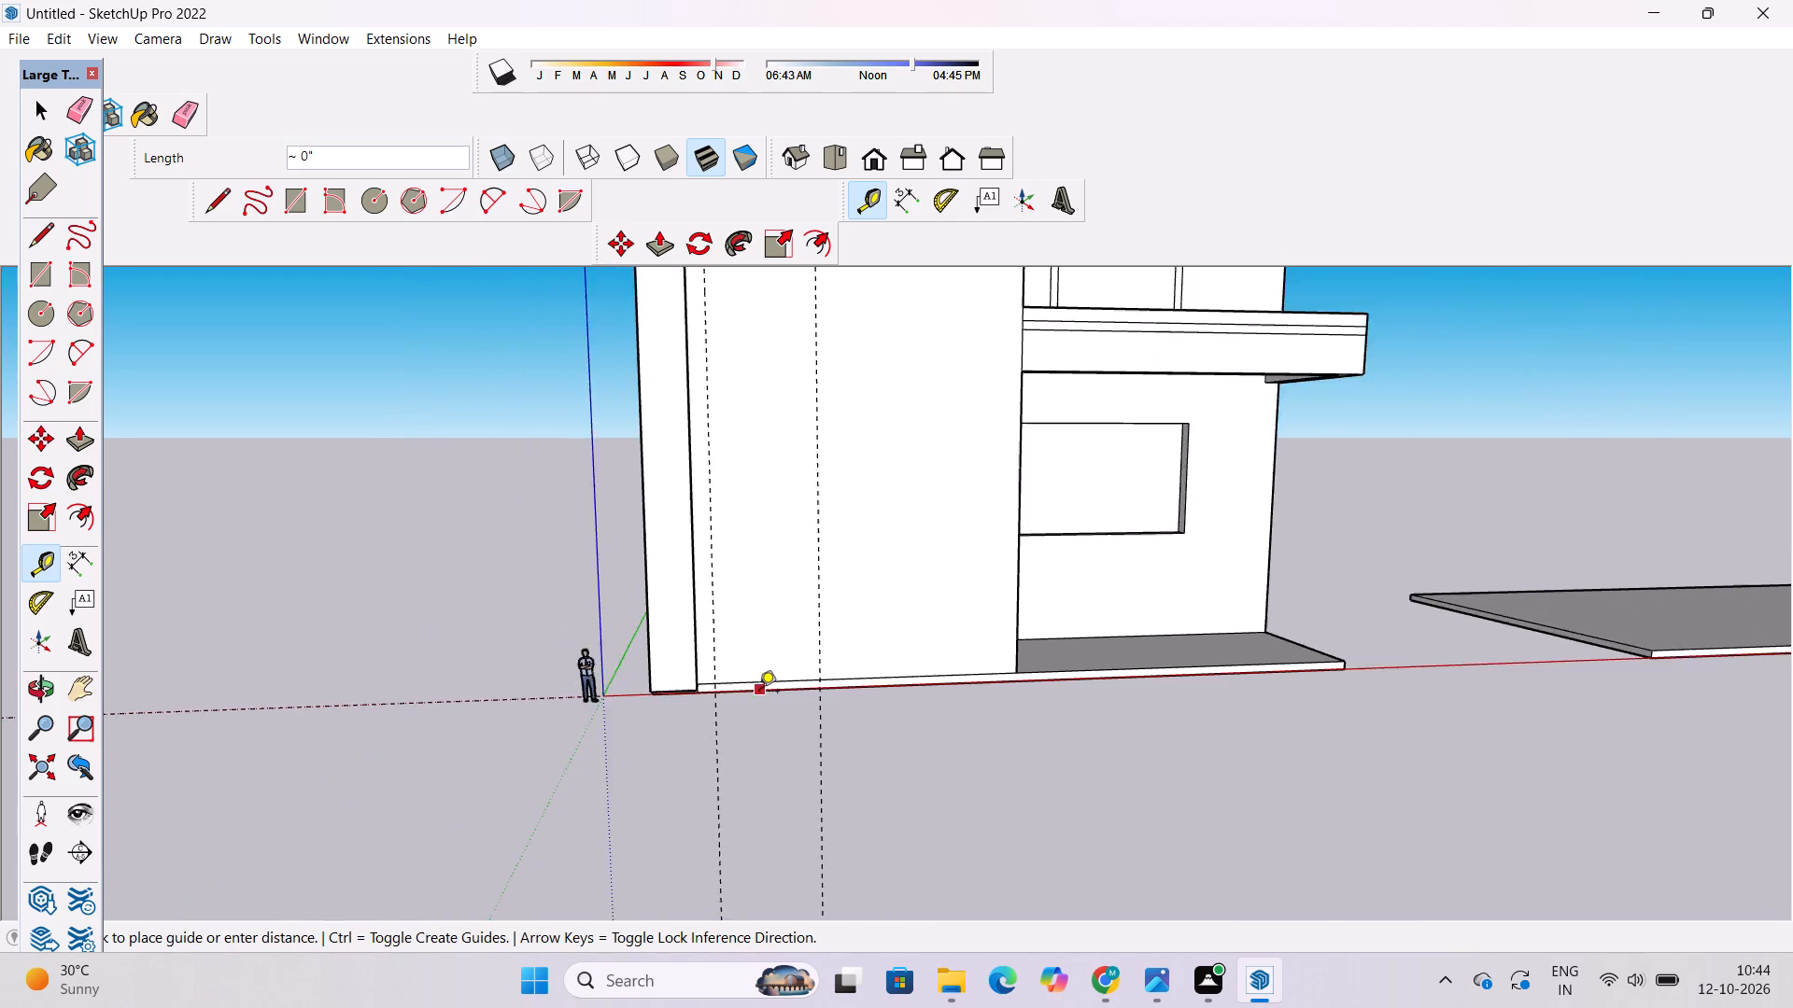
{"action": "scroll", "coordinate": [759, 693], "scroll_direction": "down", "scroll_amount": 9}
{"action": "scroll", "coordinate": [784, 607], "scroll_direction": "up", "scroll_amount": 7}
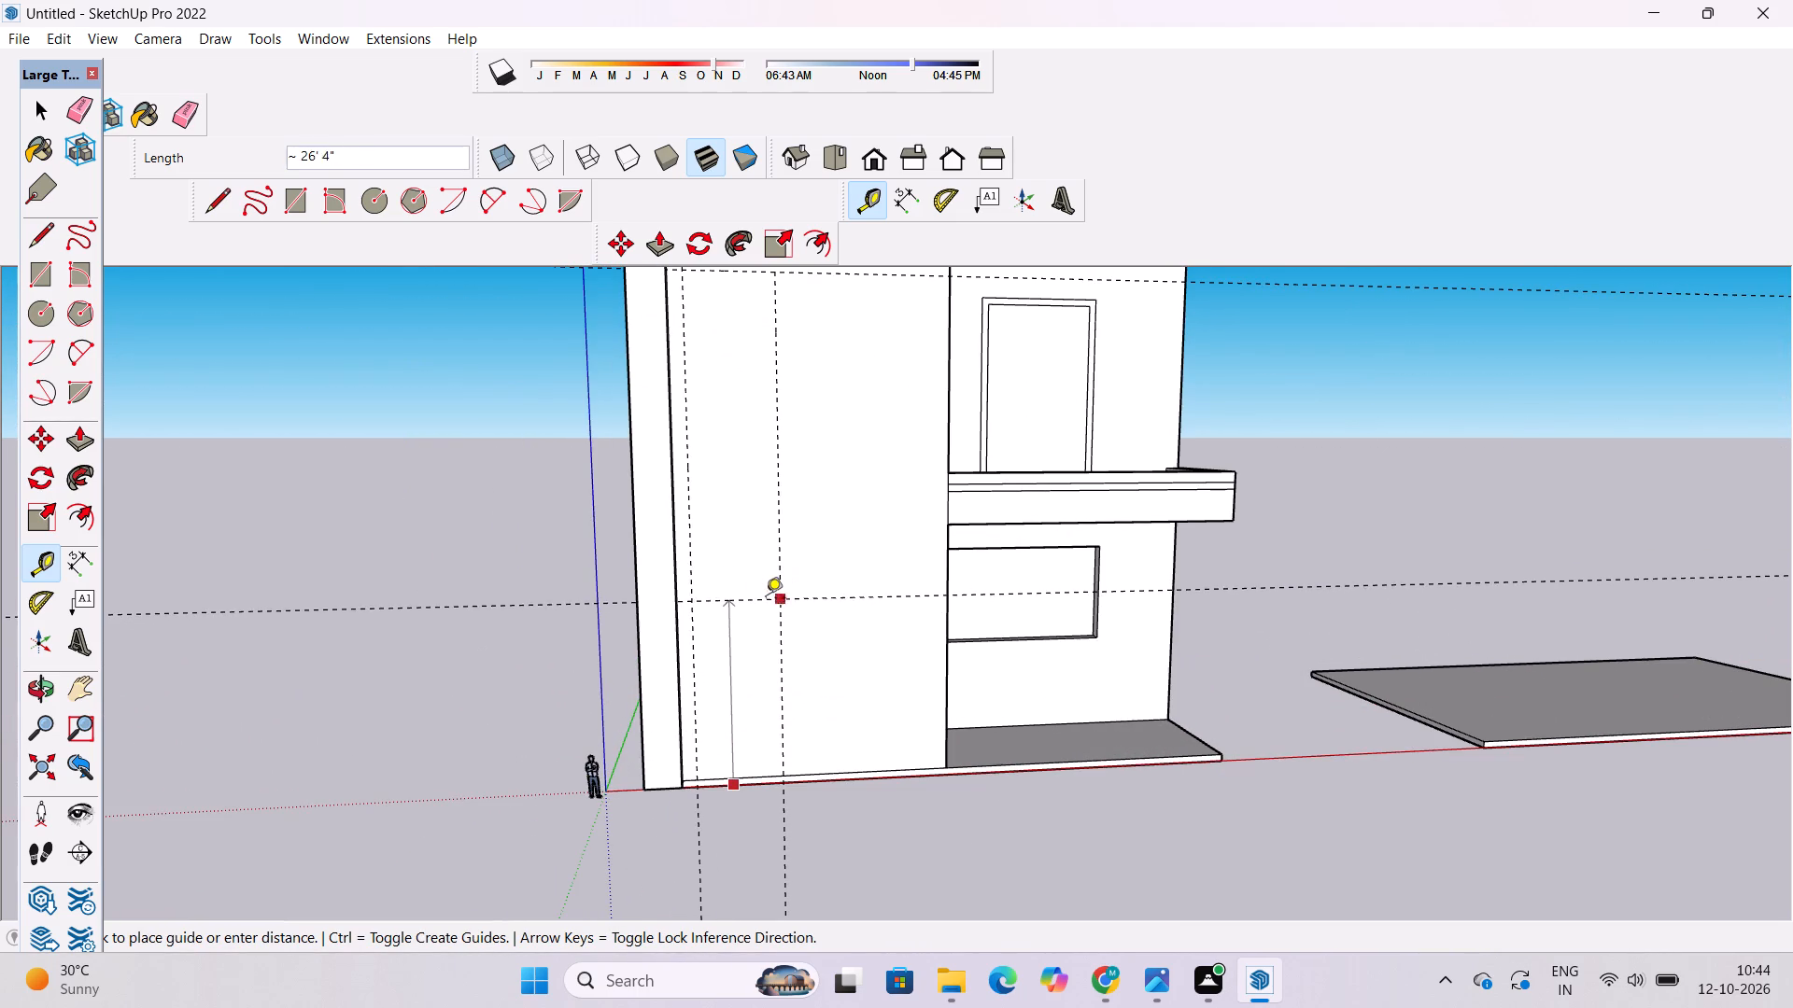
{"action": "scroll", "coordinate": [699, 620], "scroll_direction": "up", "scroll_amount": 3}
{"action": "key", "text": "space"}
Place a horizontal guide on the wall panel, 15' above the panel's bottom edge.
{"action": "type", "text": "o"}
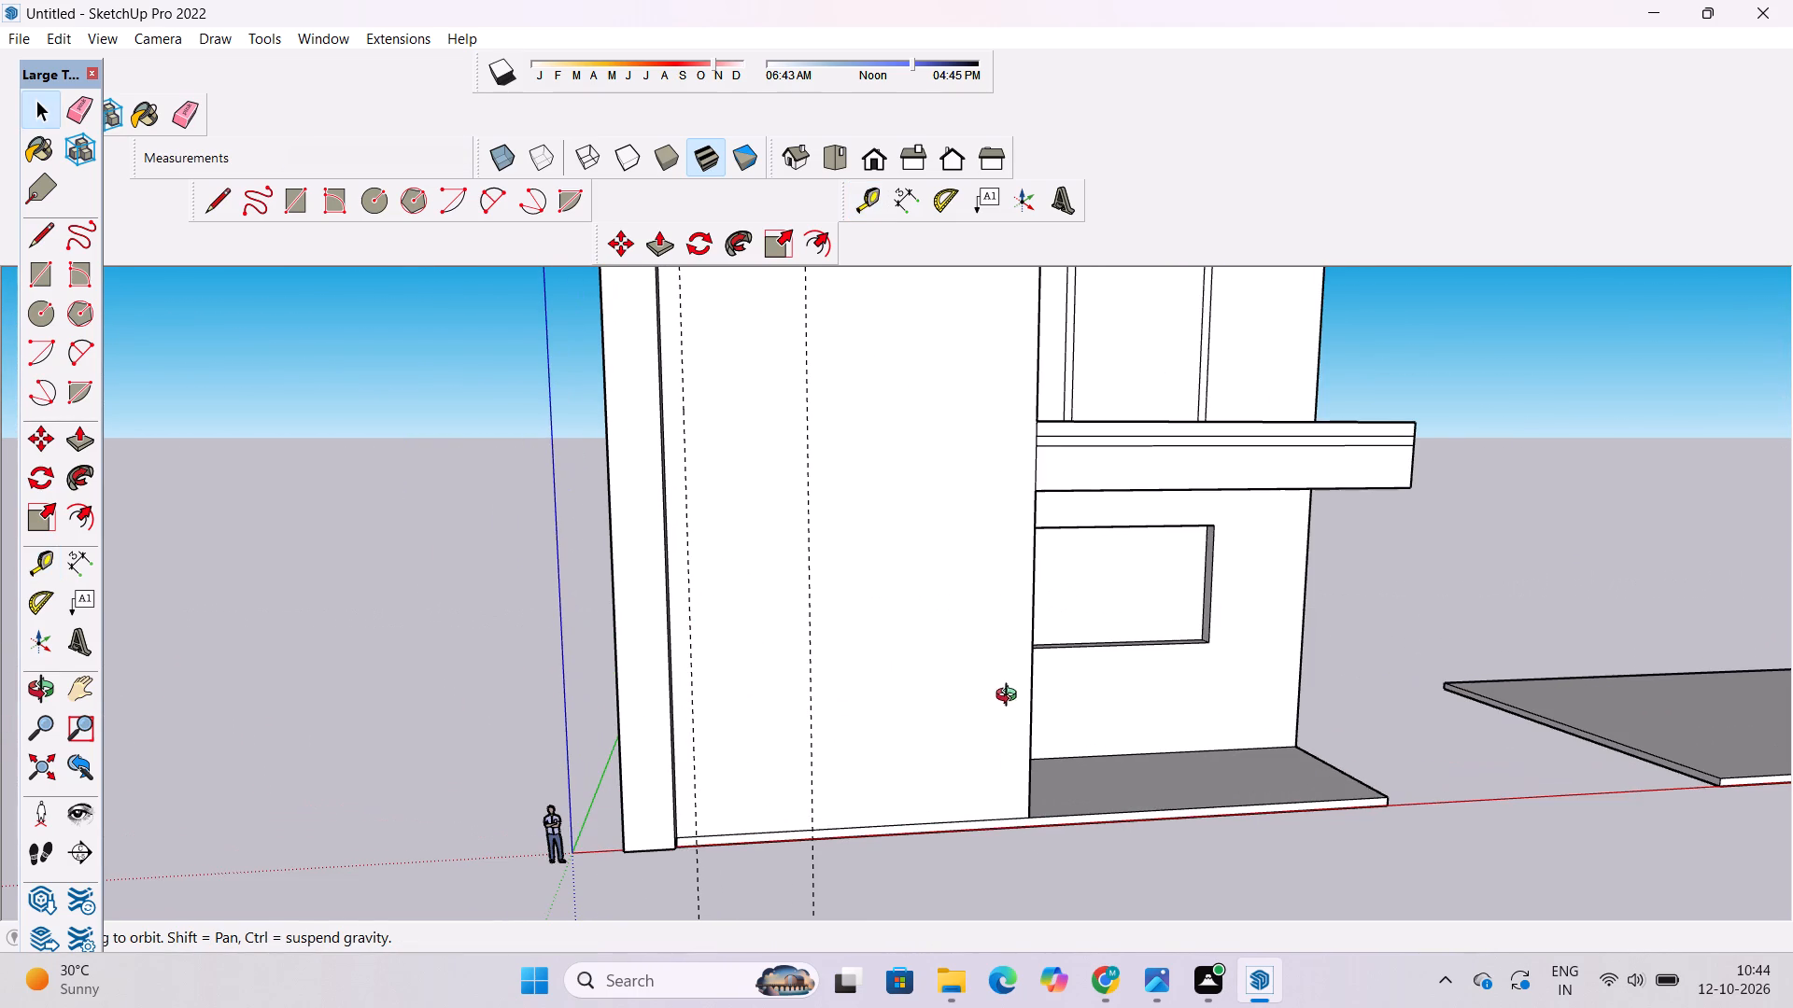
{"action": "left_click_drag", "start_coordinate": [1010, 700], "coordinate": [717, 730]}
{"action": "left_click_drag", "start_coordinate": [712, 728], "coordinate": [826, 654], "text": "shift"}
{"action": "left_click_drag", "start_coordinate": [811, 674], "coordinate": [694, 699]}
{"action": "scroll", "coordinate": [930, 668], "scroll_direction": "up", "scroll_amount": 11}
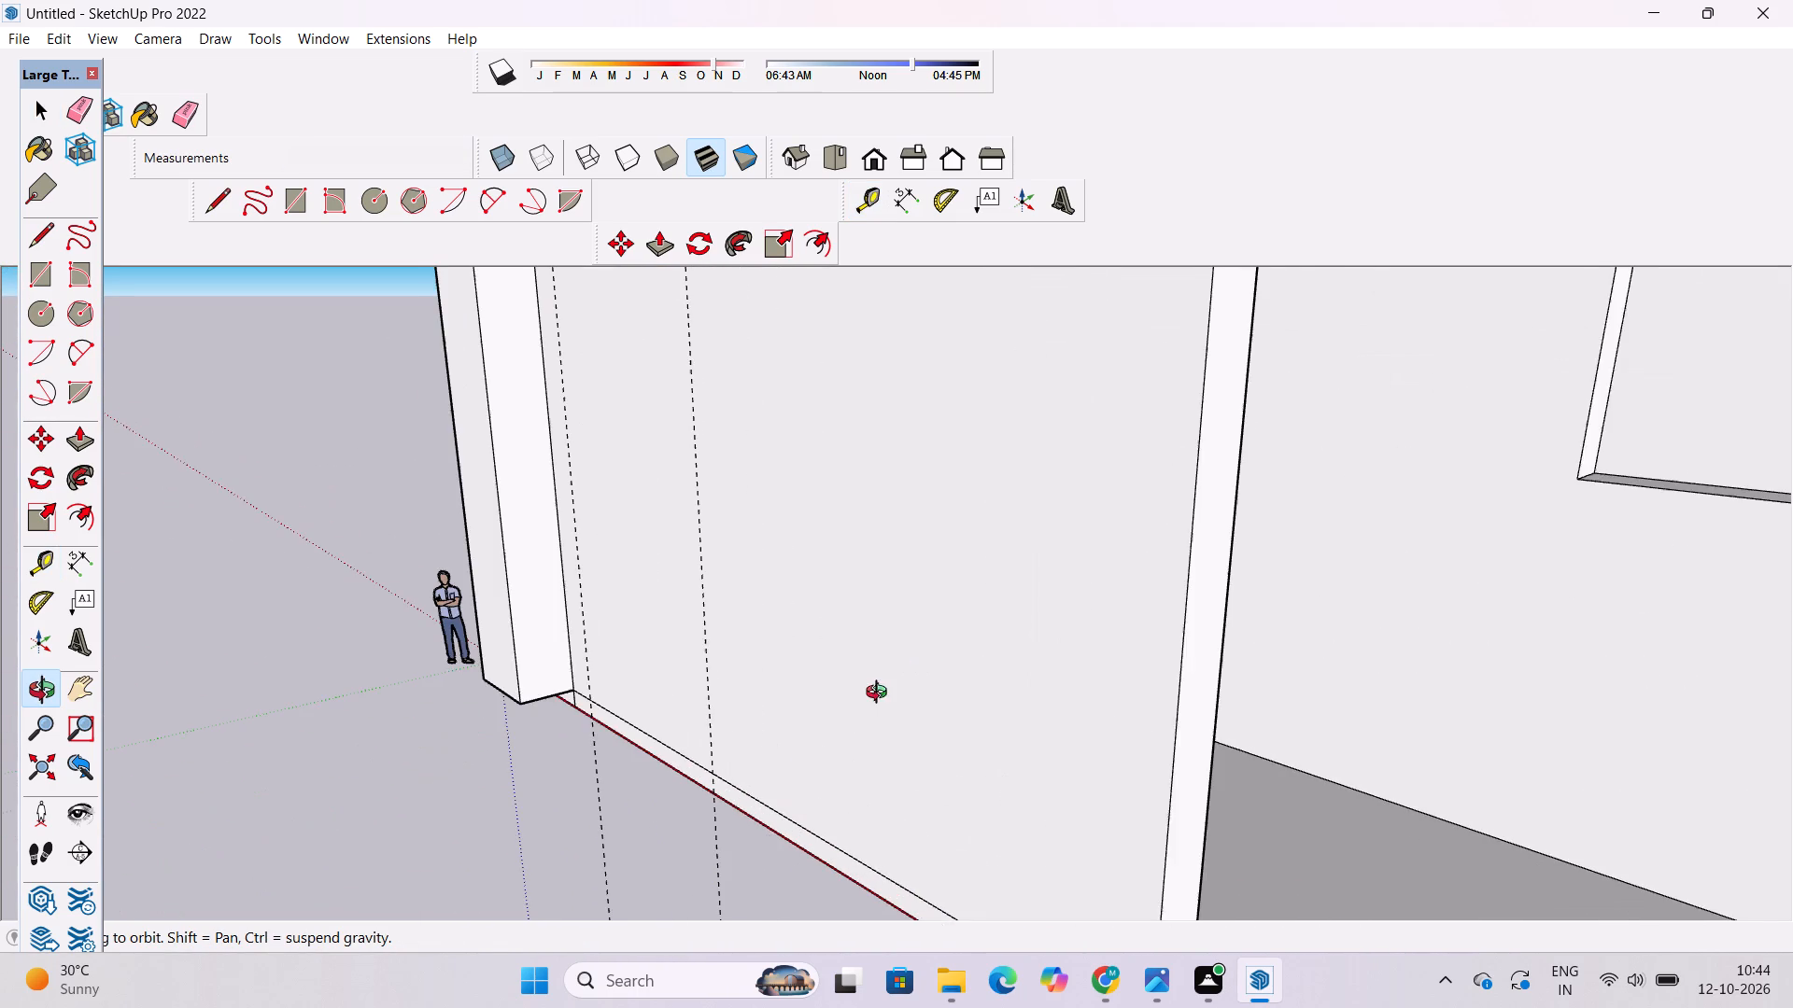
{"action": "left_click_drag", "start_coordinate": [876, 703], "coordinate": [892, 748], "text": "shift"}
{"action": "left_click_drag", "start_coordinate": [718, 657], "coordinate": [814, 660], "text": "shift"}
{"action": "left_click", "coordinate": [799, 667]}
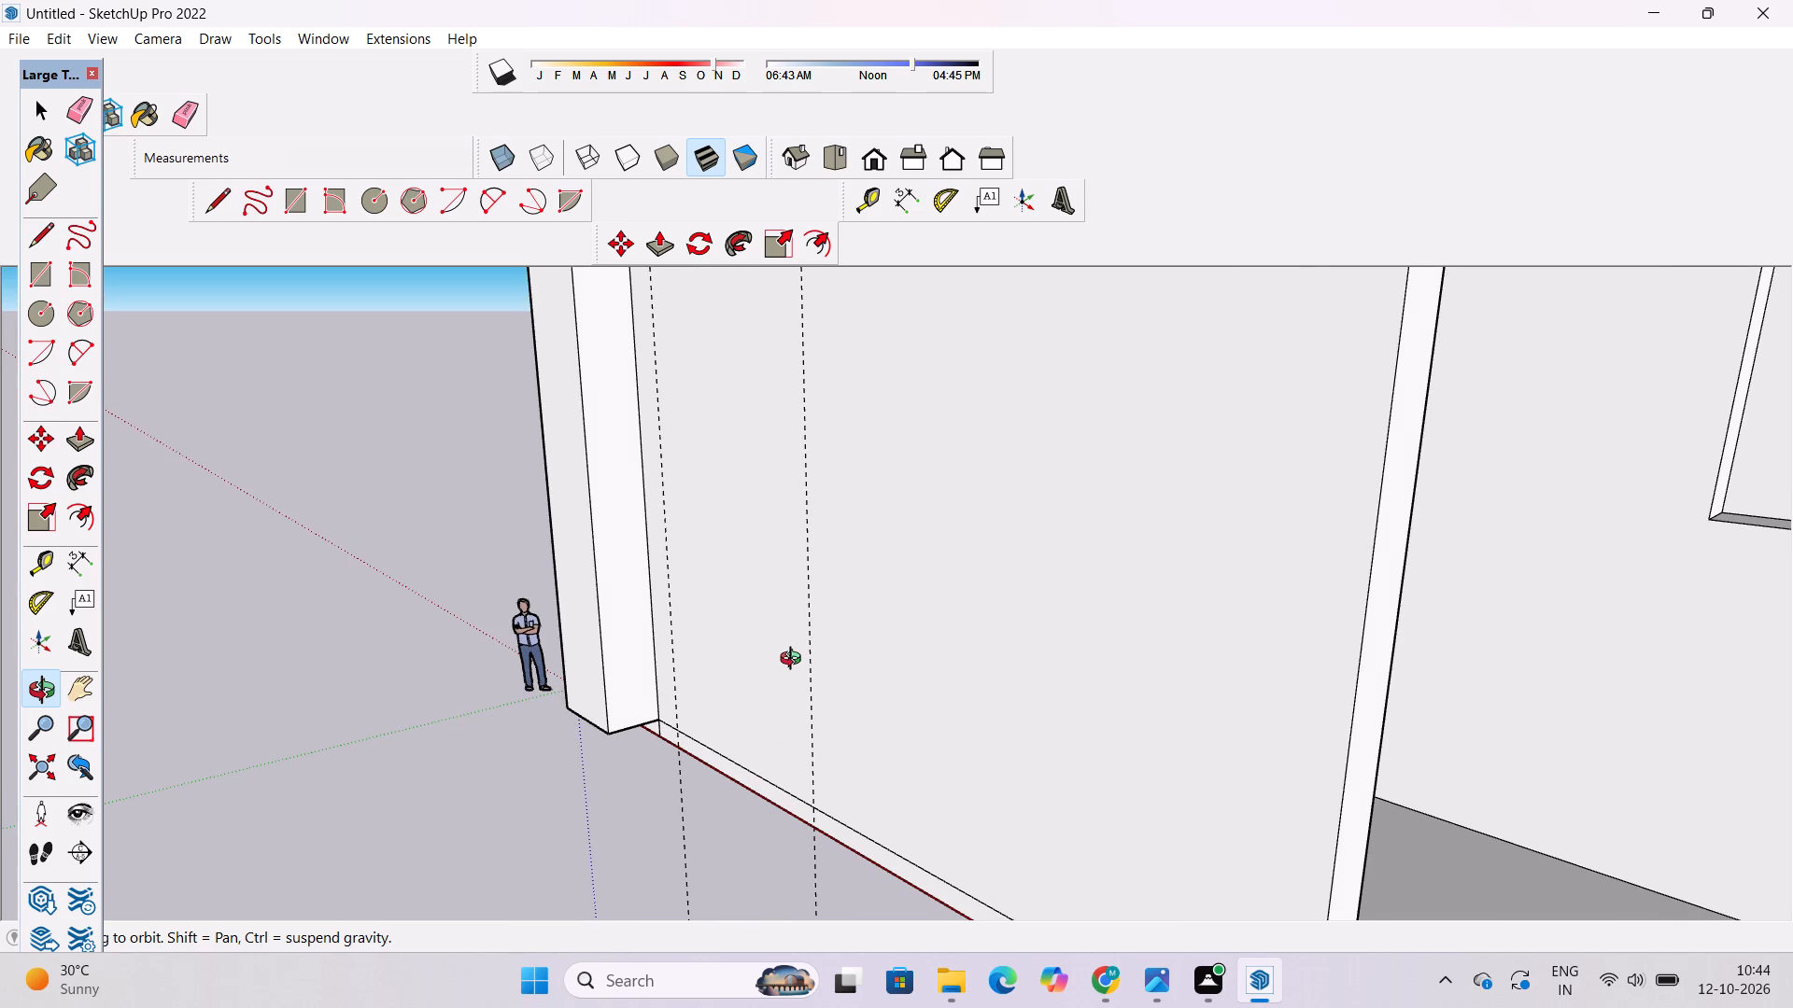
{"action": "key", "text": "t"}
{"action": "scroll", "coordinate": [757, 802], "scroll_direction": "up", "scroll_amount": 8}
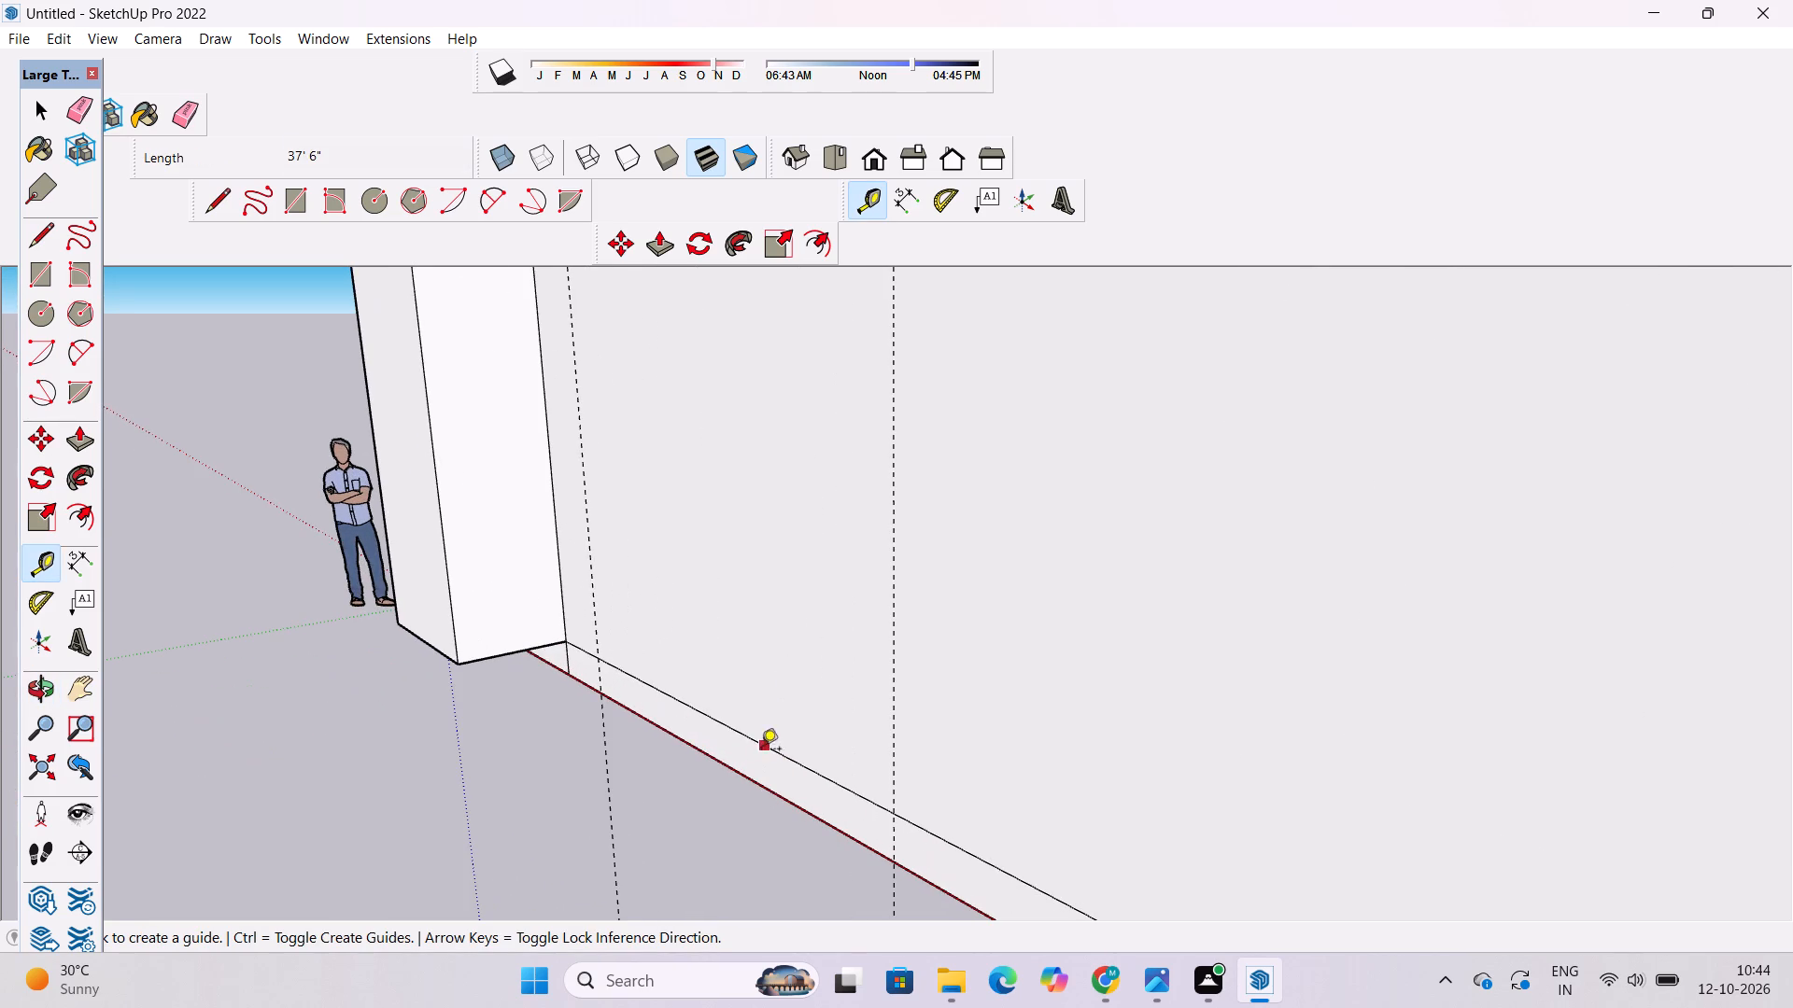
{"action": "left_click", "coordinate": [716, 724]}
{"action": "scroll", "coordinate": [723, 721], "scroll_direction": "down", "scroll_amount": 10}
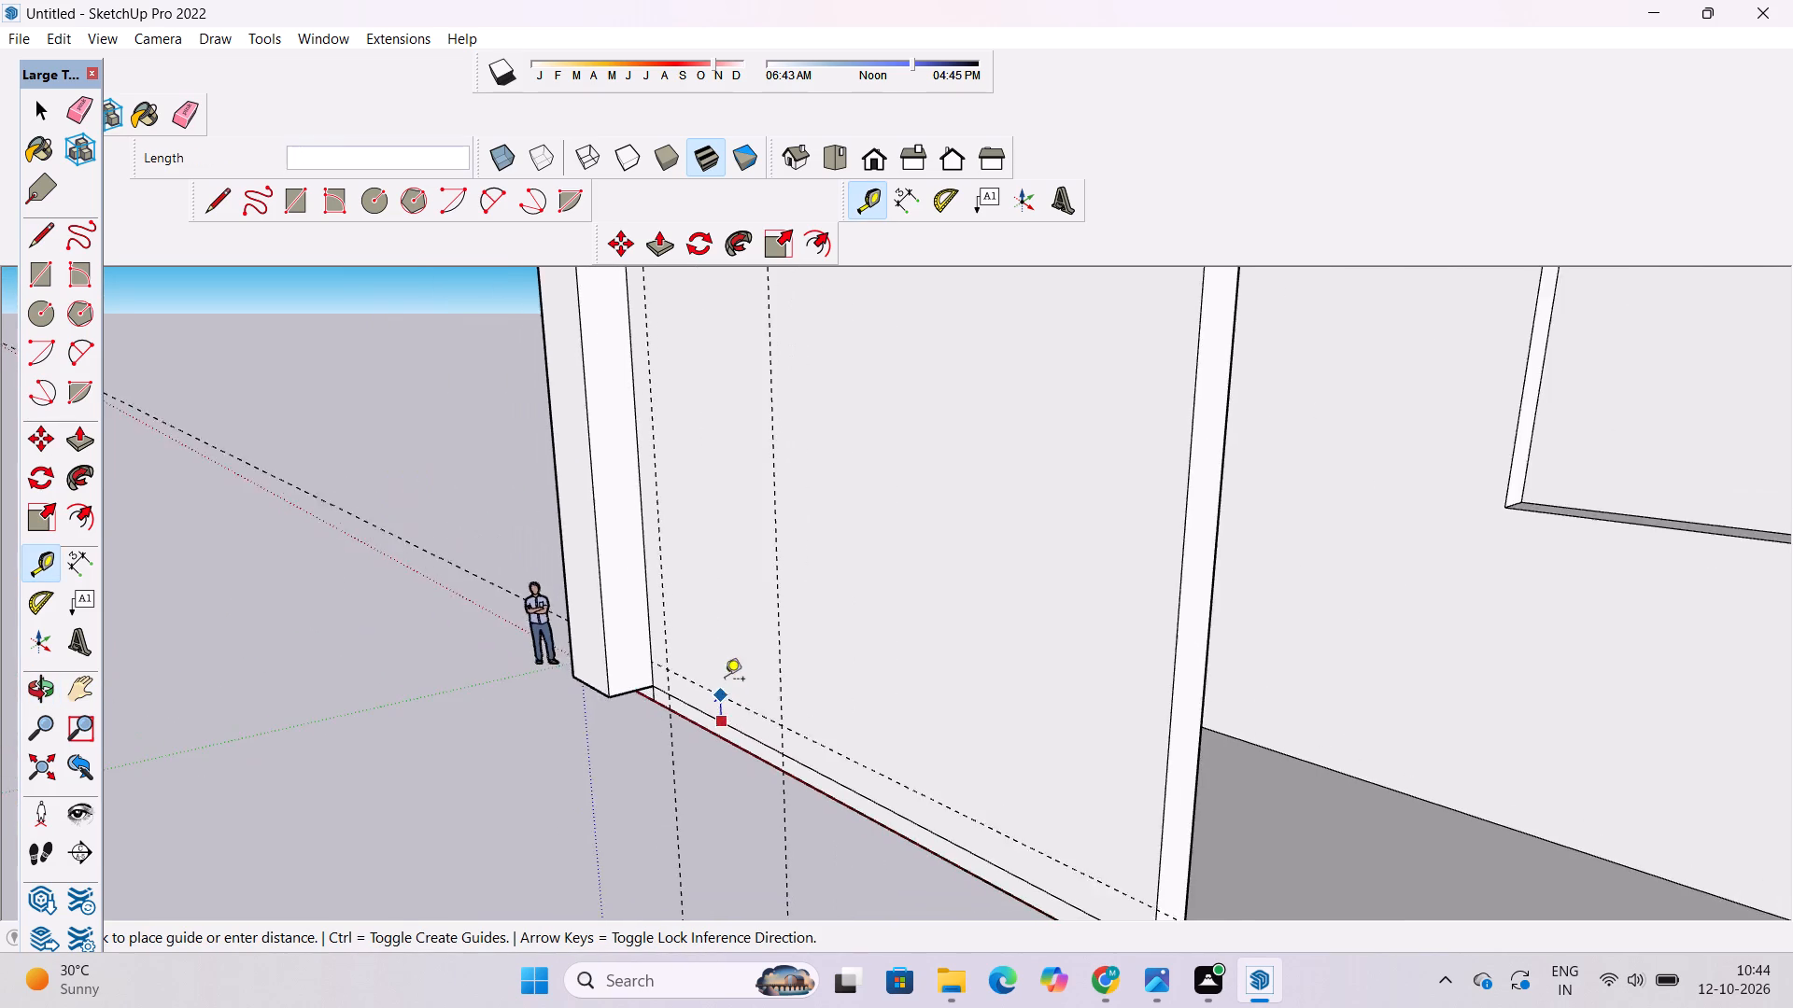
{"action": "scroll", "coordinate": [727, 677], "scroll_direction": "down", "scroll_amount": 15}
{"action": "scroll", "coordinate": [715, 581], "scroll_direction": "up", "scroll_amount": 4}
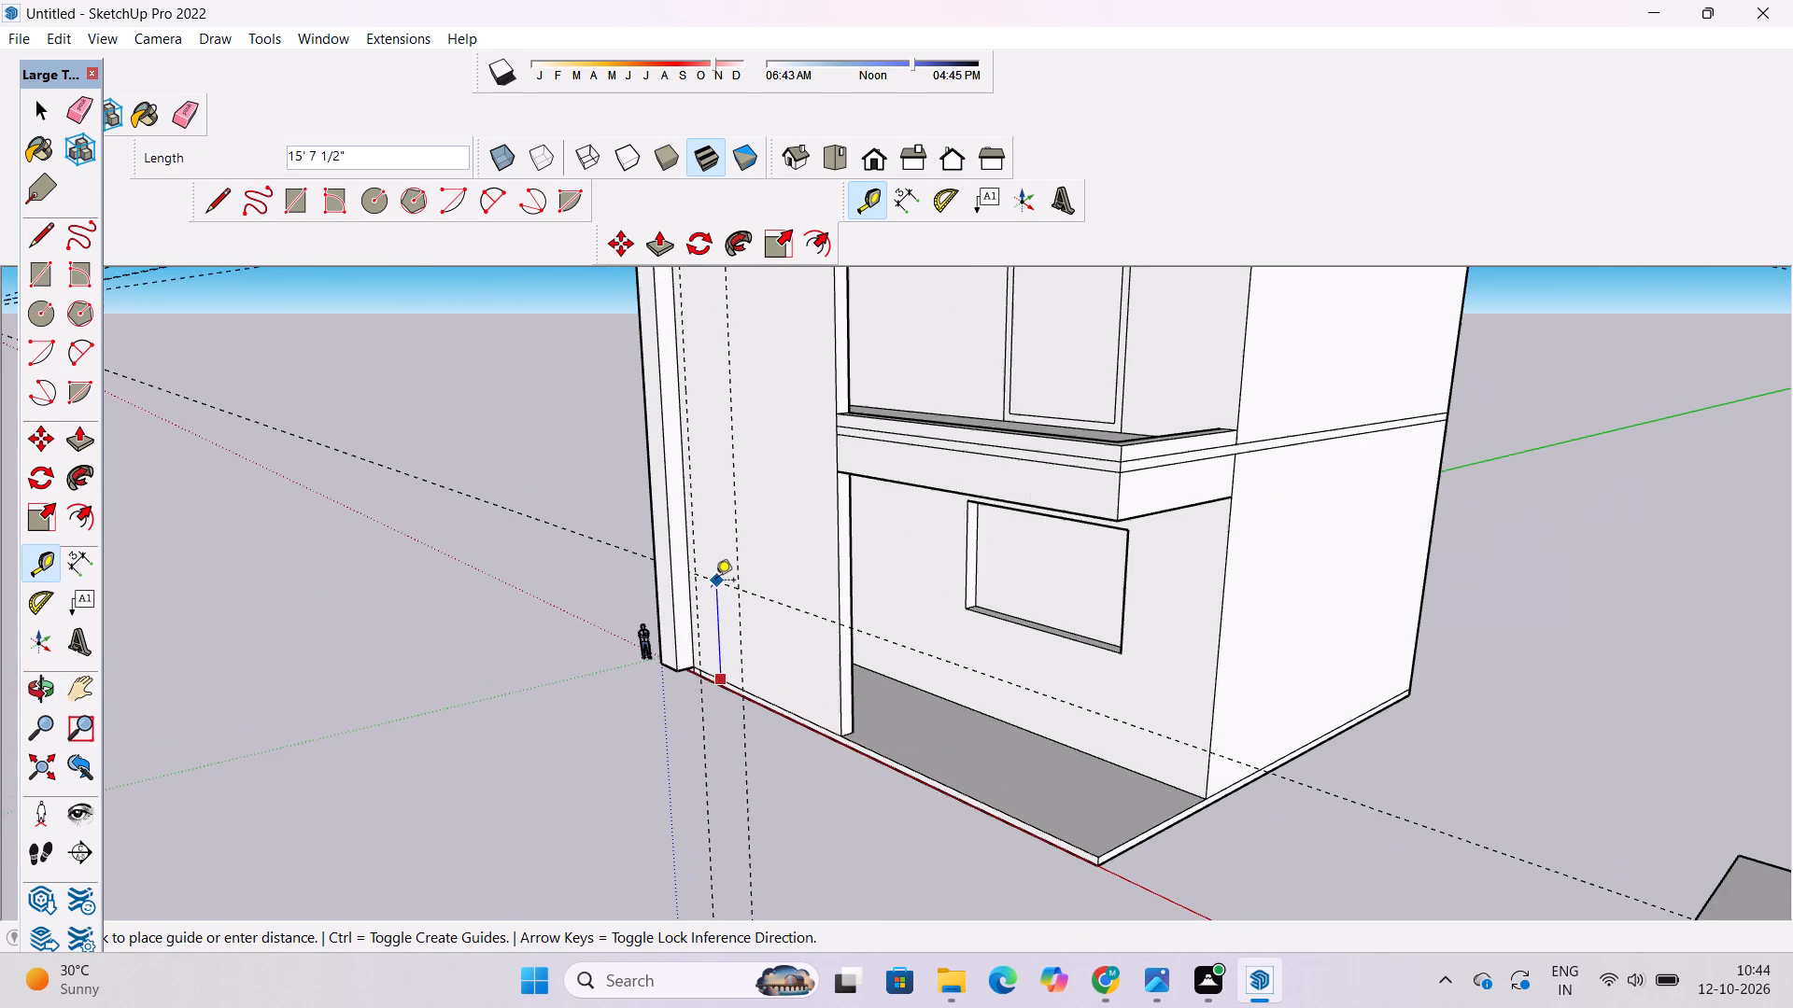
{"action": "scroll", "coordinate": [715, 581], "scroll_direction": "up", "scroll_amount": 3}
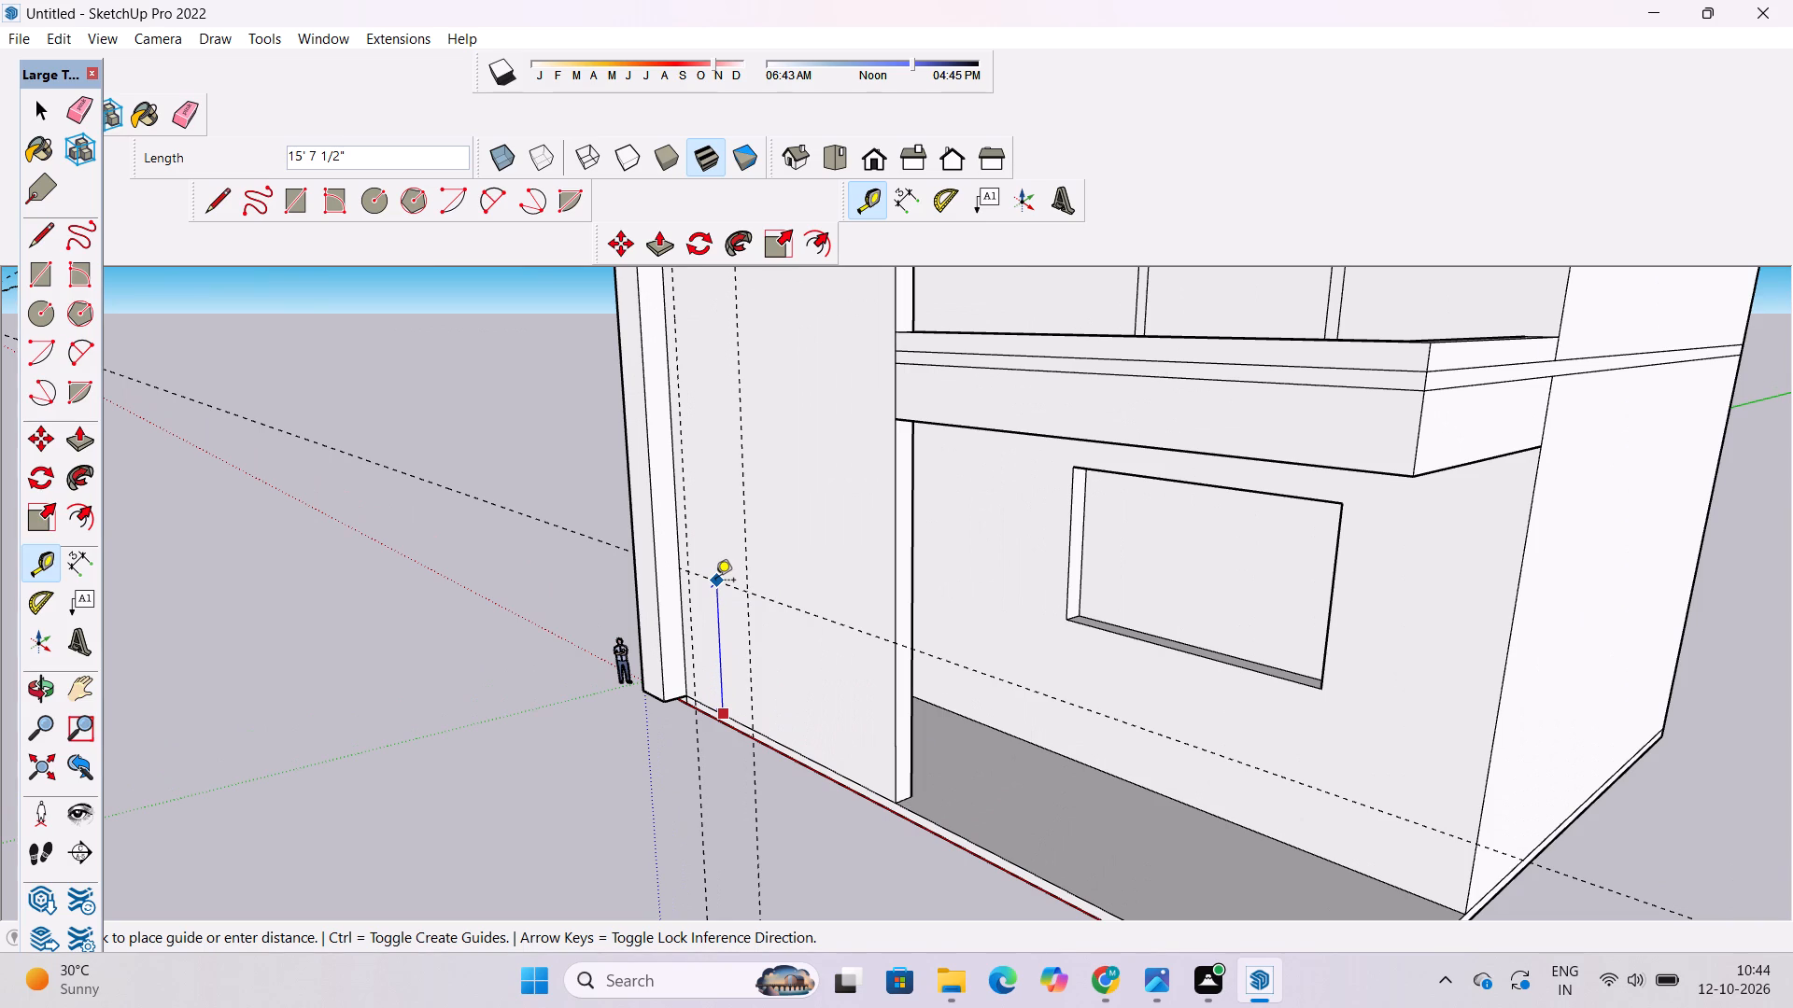
{"action": "type", "text": "15'"}
{"action": "key", "text": "Return"}
Draw a 54' by 12' rectangle on the tall front wall panel between the intersections of the vertical and horizontal guides.
{"action": "key", "text": "o"}
{"action": "scroll", "coordinate": [792, 514], "scroll_direction": "down", "scroll_amount": 5}
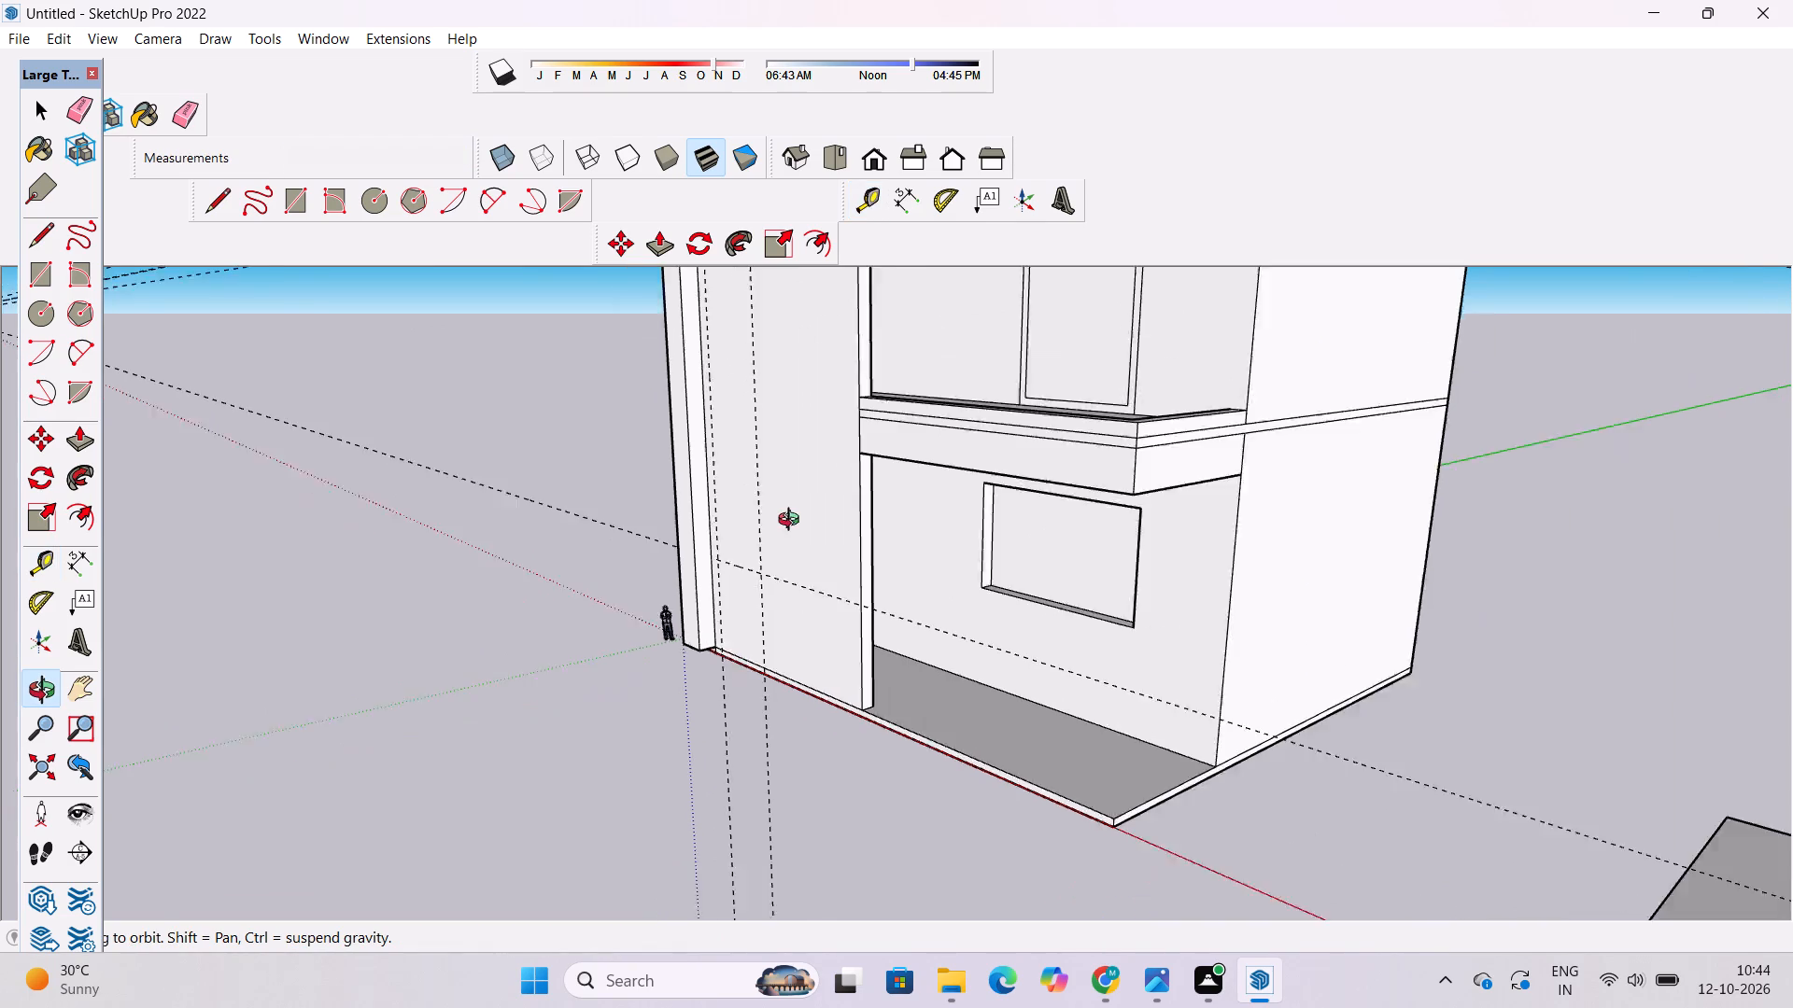
{"action": "scroll", "coordinate": [793, 522], "scroll_direction": "down", "scroll_amount": 1}
{"action": "left_click_drag", "start_coordinate": [750, 681], "coordinate": [1108, 700]}
{"action": "scroll", "coordinate": [685, 620], "scroll_direction": "down", "scroll_amount": 6}
{"action": "left_click_drag", "start_coordinate": [683, 683], "coordinate": [700, 556]}
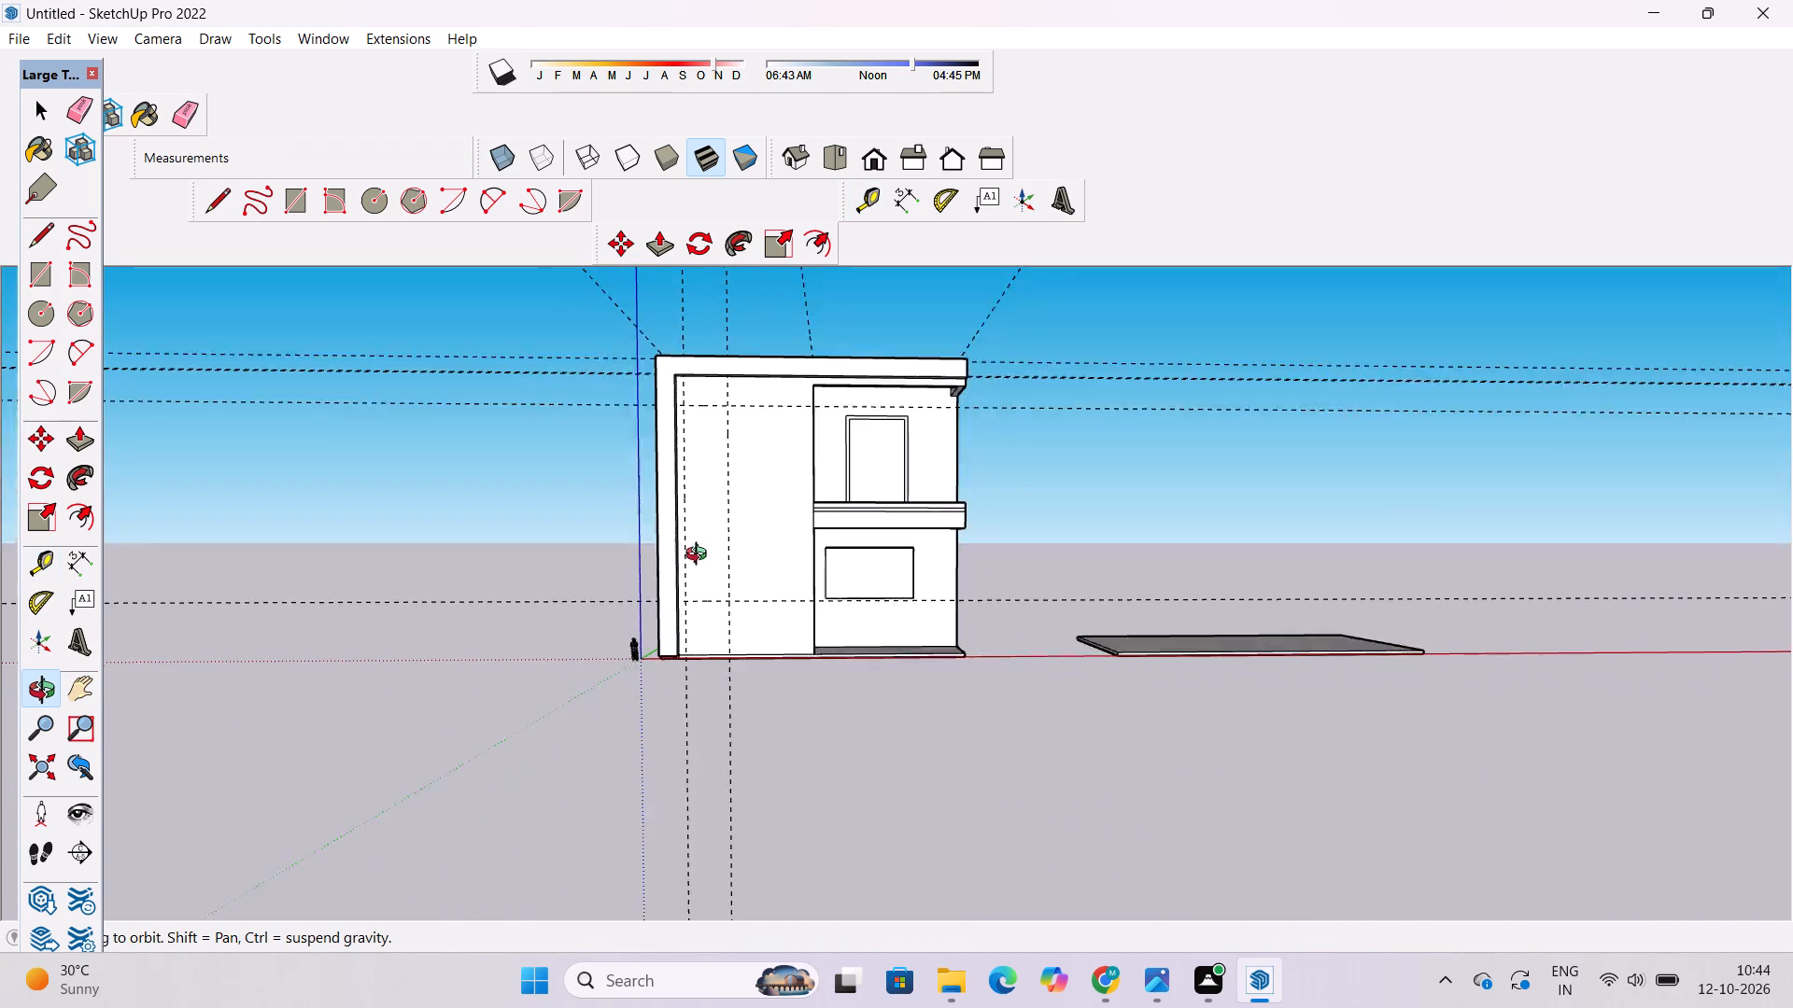
{"action": "left_click_drag", "start_coordinate": [700, 556], "coordinate": [702, 536]}
{"action": "scroll", "coordinate": [778, 385], "scroll_direction": "up", "scroll_amount": 4}
{"action": "left_click_drag", "start_coordinate": [685, 577], "coordinate": [699, 602]}
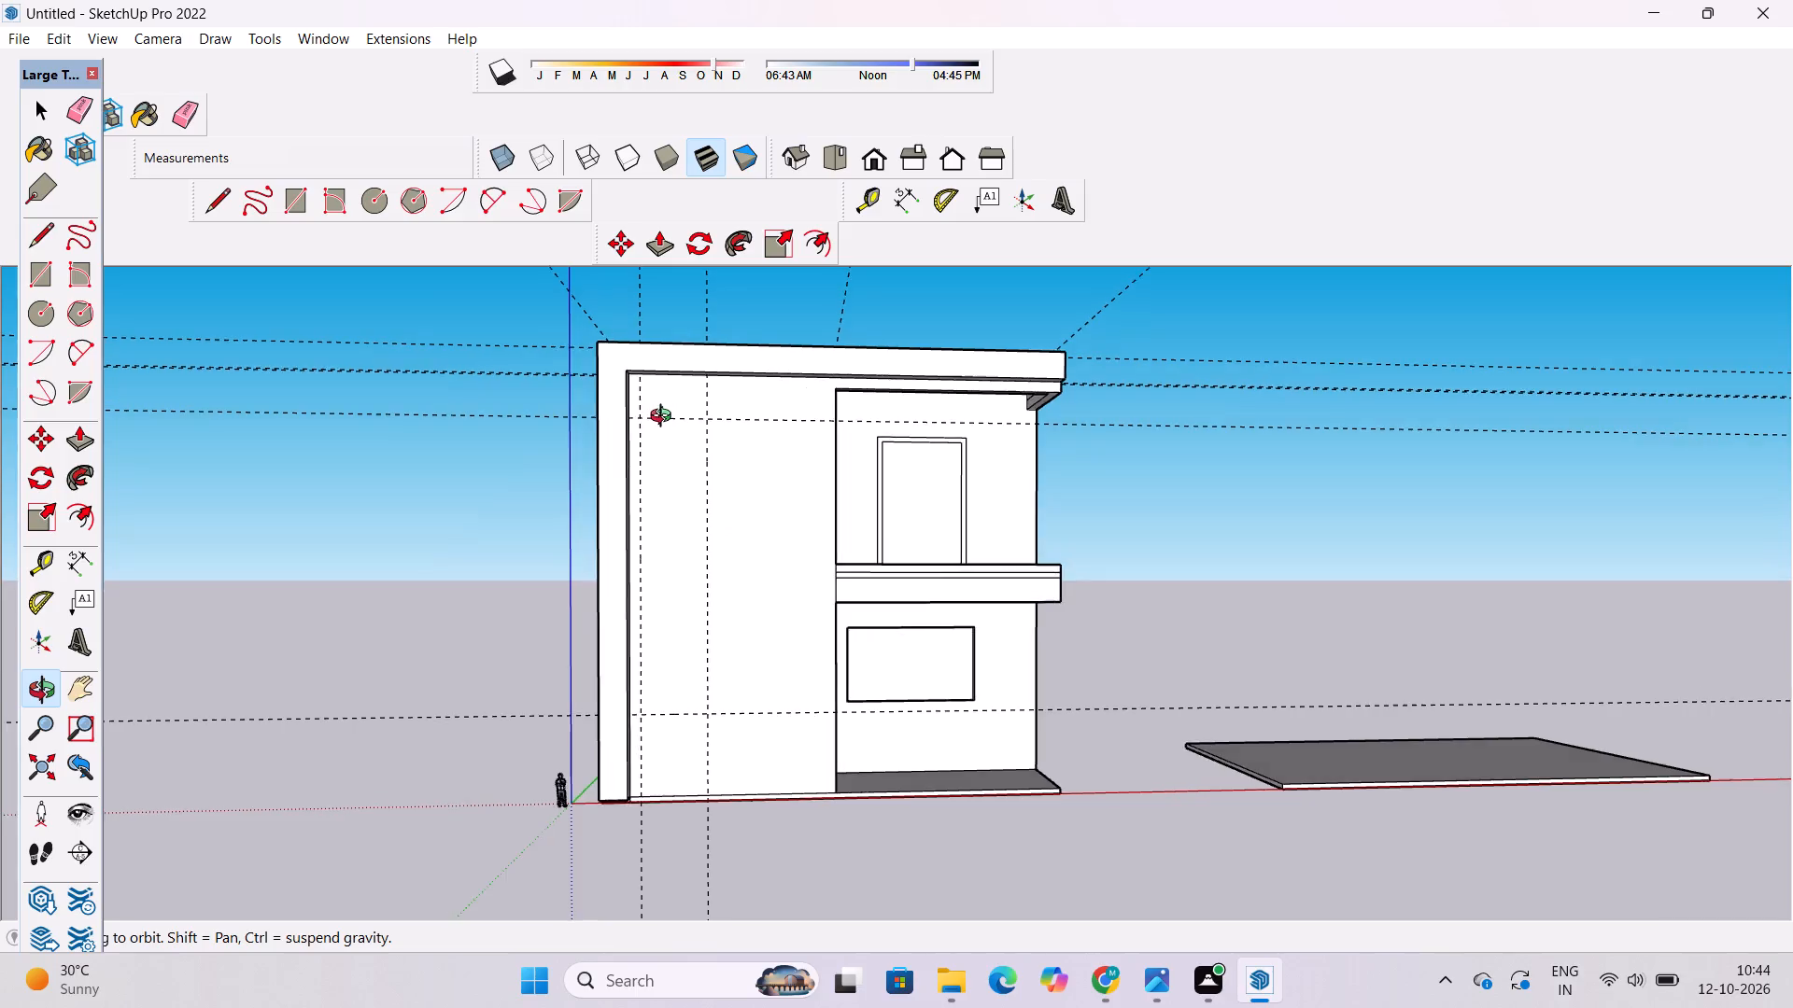
{"action": "left_click", "coordinate": [302, 198]}
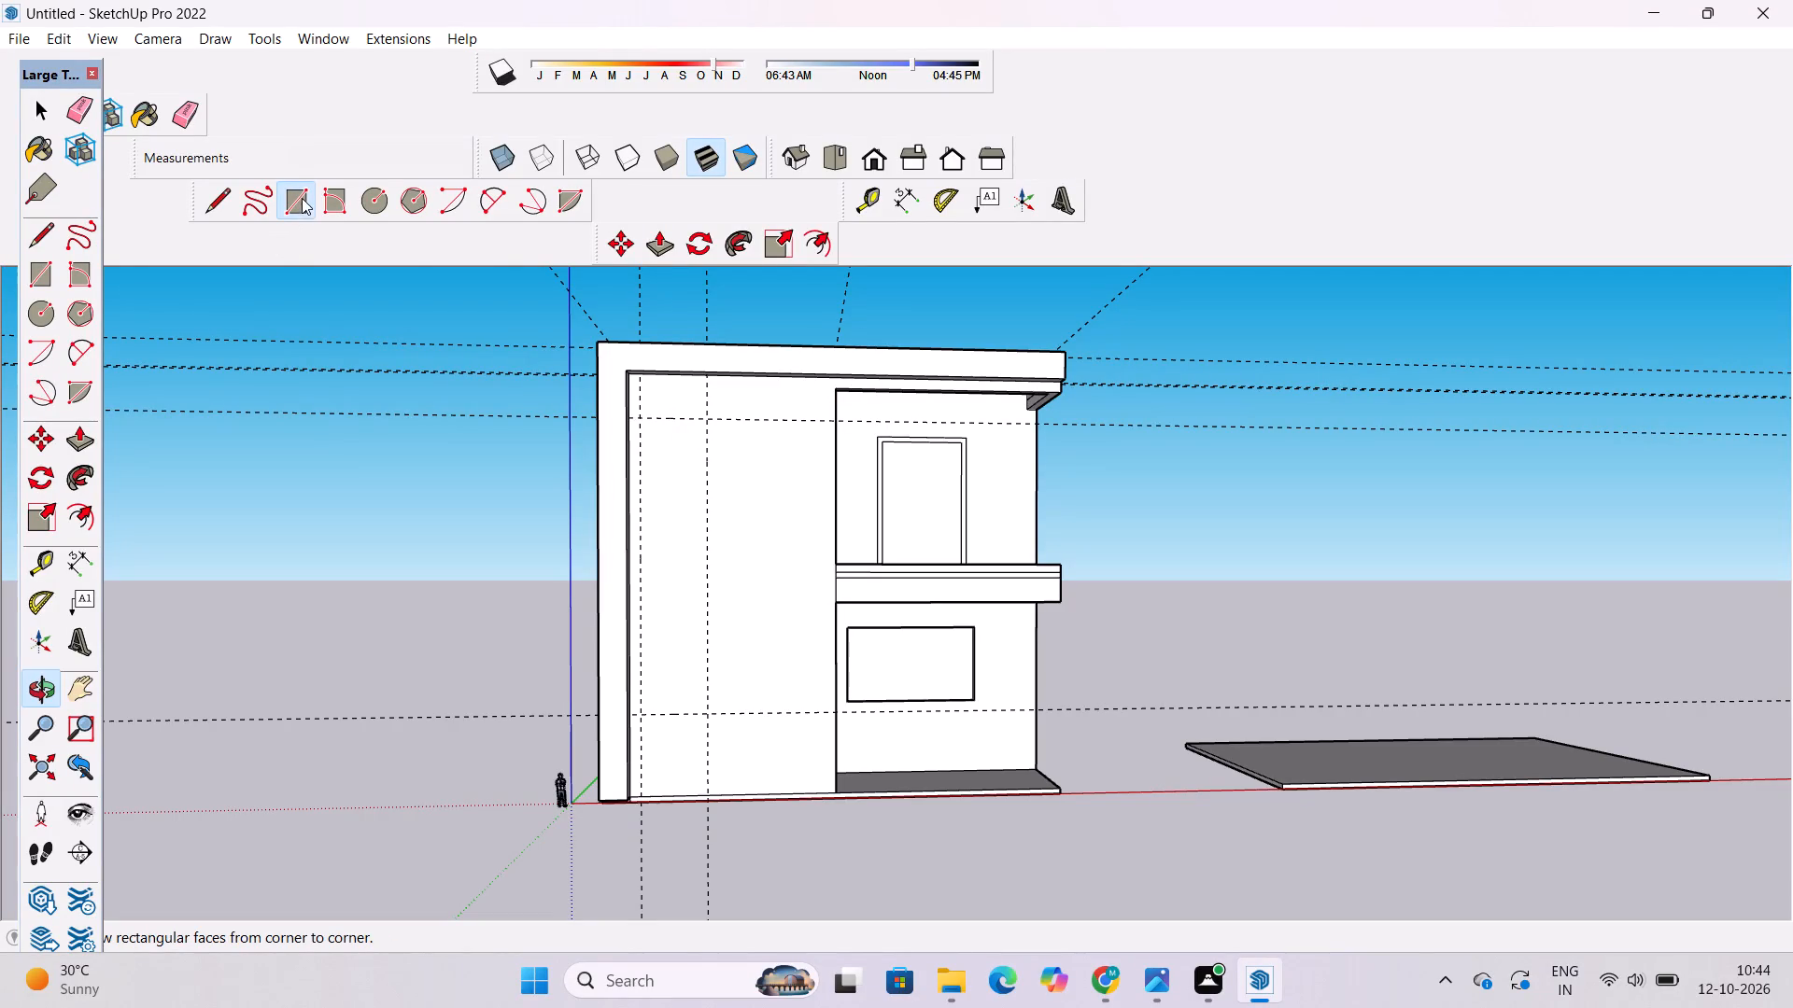
{"action": "scroll", "coordinate": [666, 440], "scroll_direction": "up", "scroll_amount": 8}
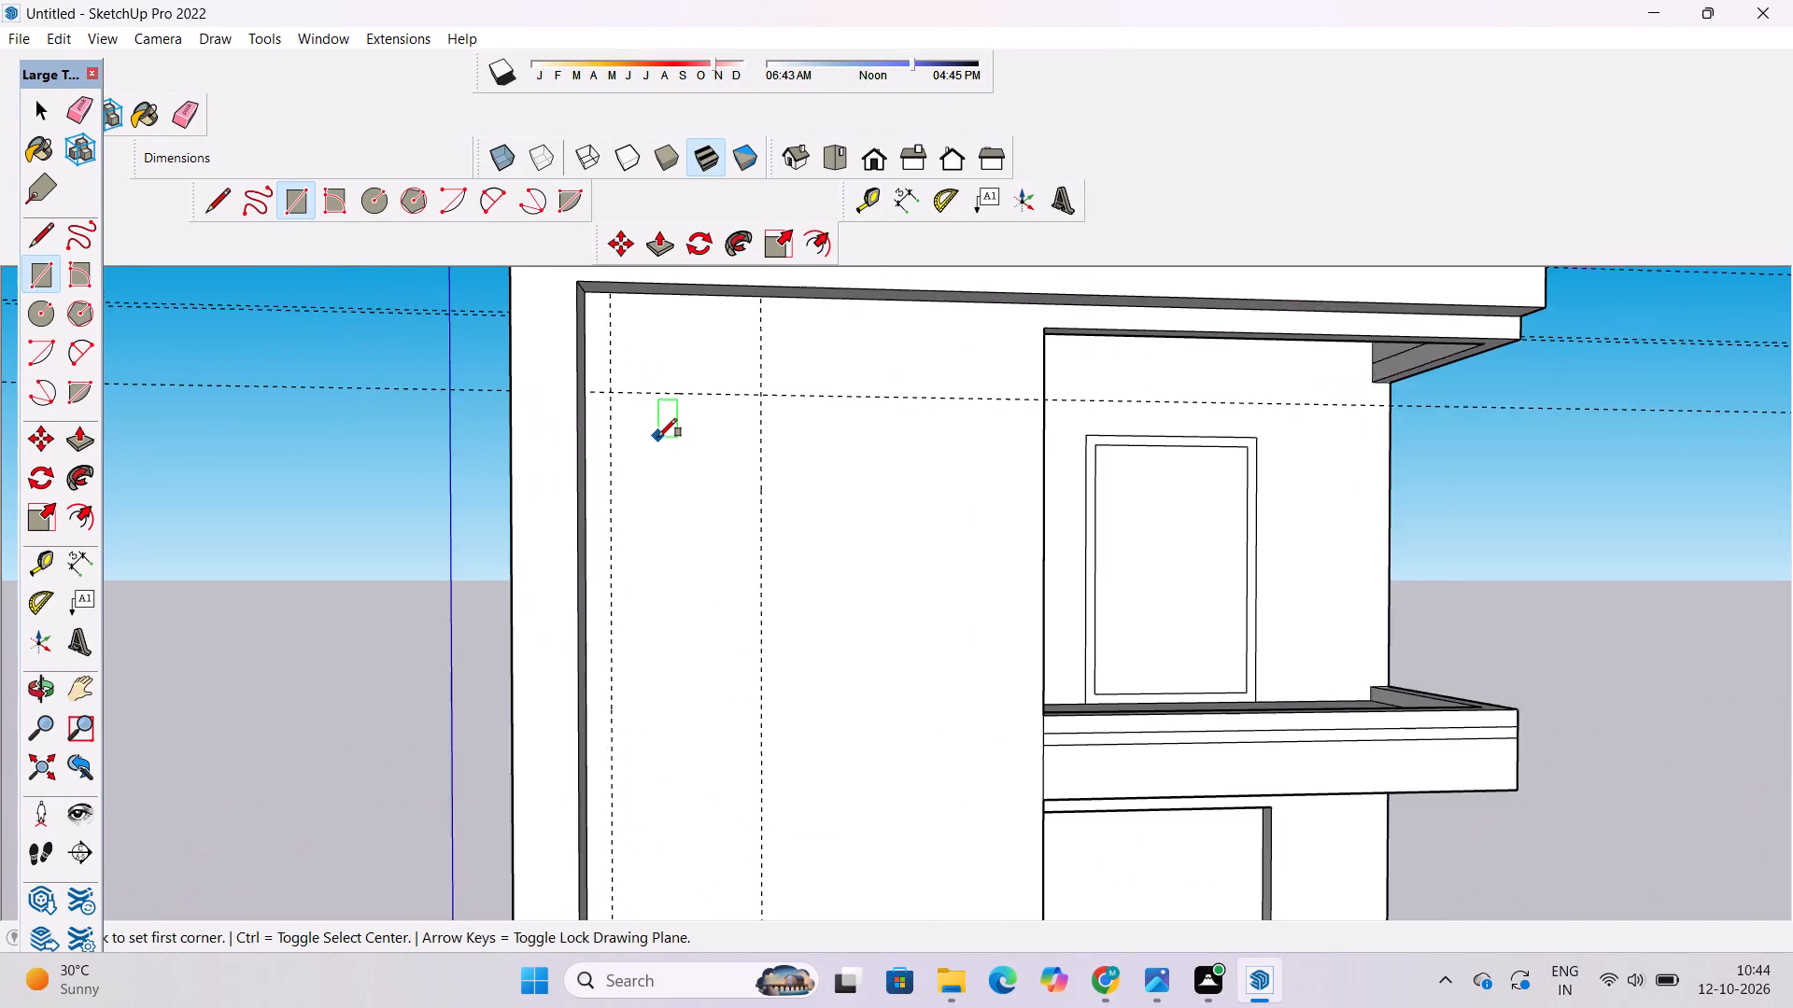
{"action": "scroll", "coordinate": [658, 437], "scroll_direction": "up", "scroll_amount": 4}
{"action": "left_click", "coordinate": [586, 371]}
{"action": "scroll", "coordinate": [586, 371], "scroll_direction": "down", "scroll_amount": 4}
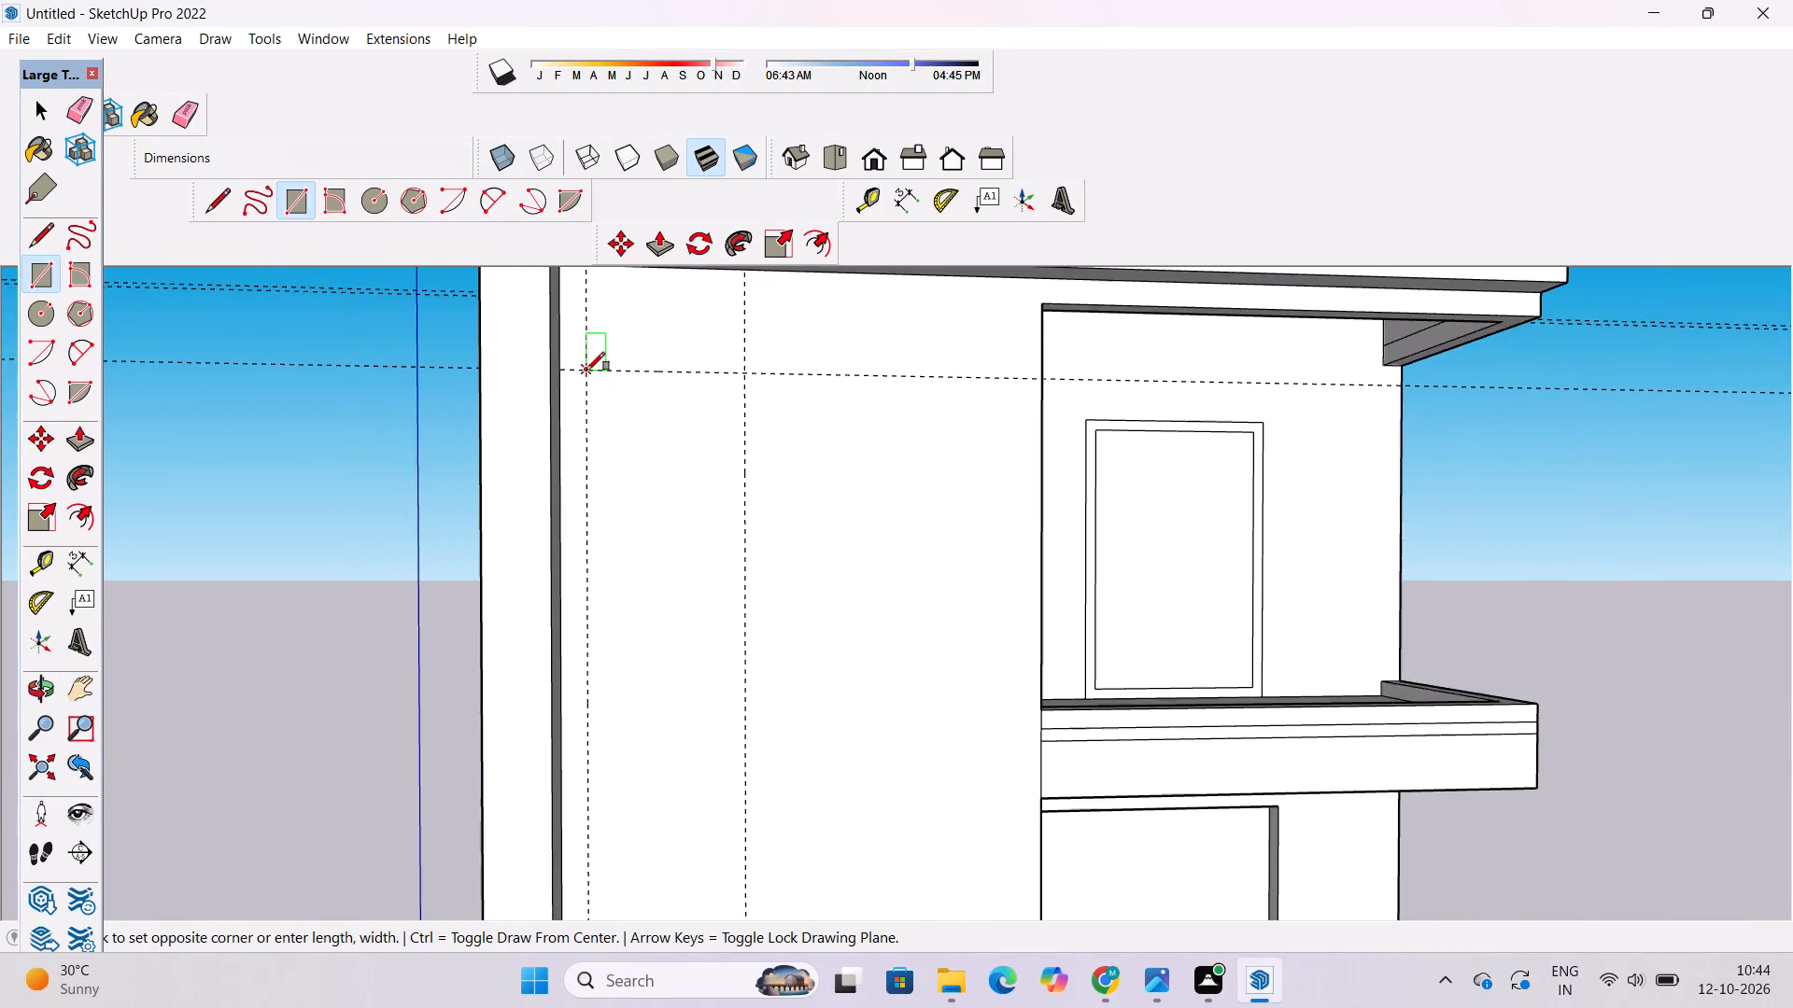
{"action": "scroll", "coordinate": [586, 371], "scroll_direction": "down", "scroll_amount": 6}
{"action": "scroll", "coordinate": [674, 698], "scroll_direction": "up", "scroll_amount": 3}
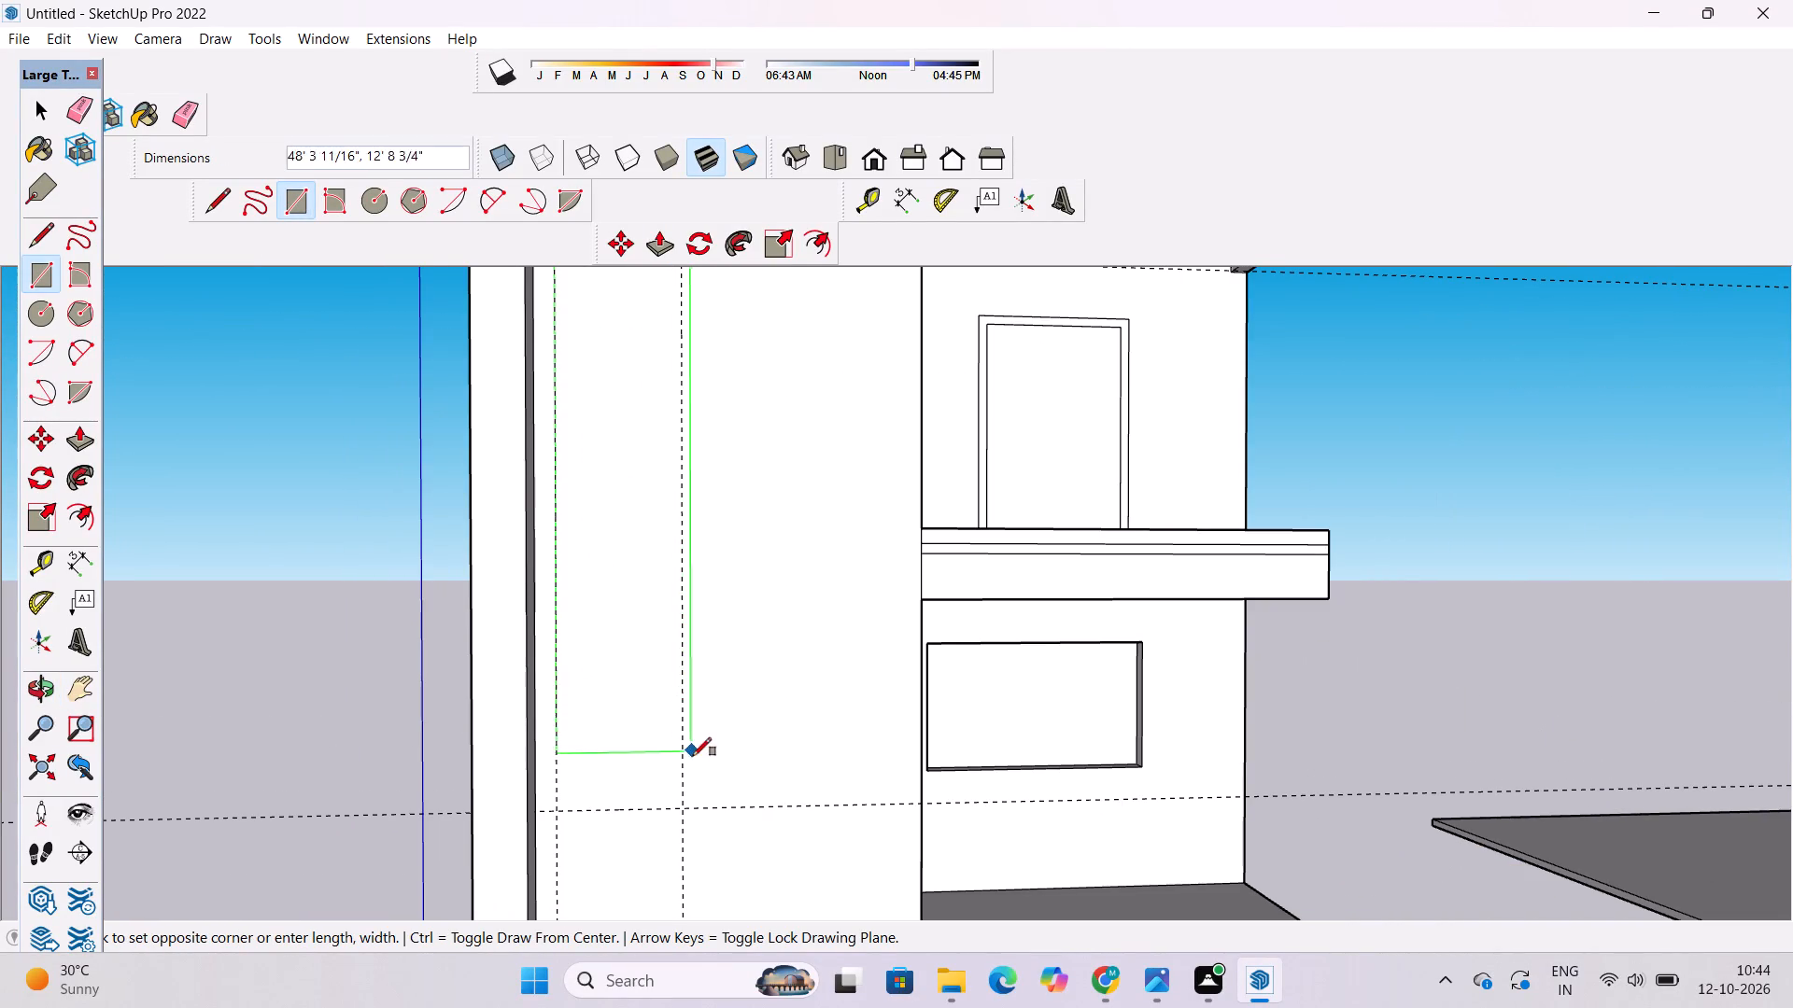
{"action": "left_click", "coordinate": [689, 810]}
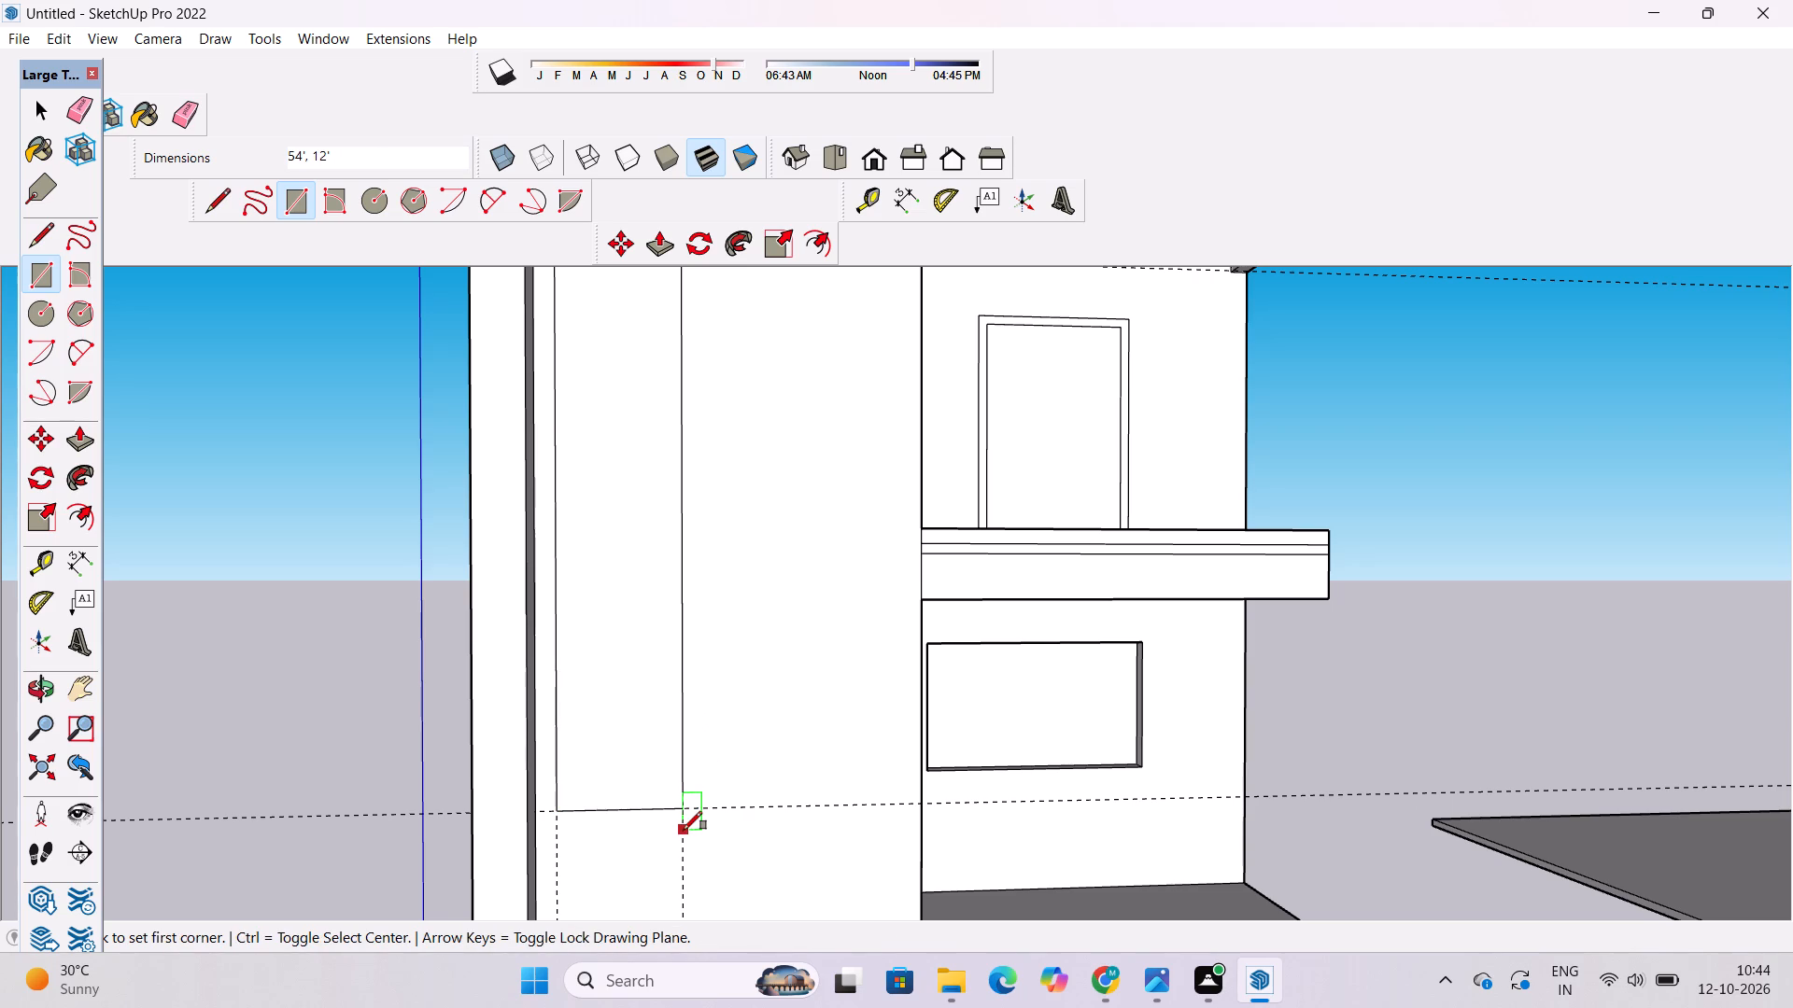
{"action": "key", "text": "space"}
Erase the two vertical guides and the upper horizontal guide around the tall rectangle on the front wall panel.
{"action": "type", "text": "o"}
{"action": "scroll", "coordinate": [694, 729], "scroll_direction": "down", "scroll_amount": 11}
{"action": "left_click_drag", "start_coordinate": [671, 728], "coordinate": [617, 725], "text": "shift"}
{"action": "left_click_drag", "start_coordinate": [630, 748], "coordinate": [643, 772]}
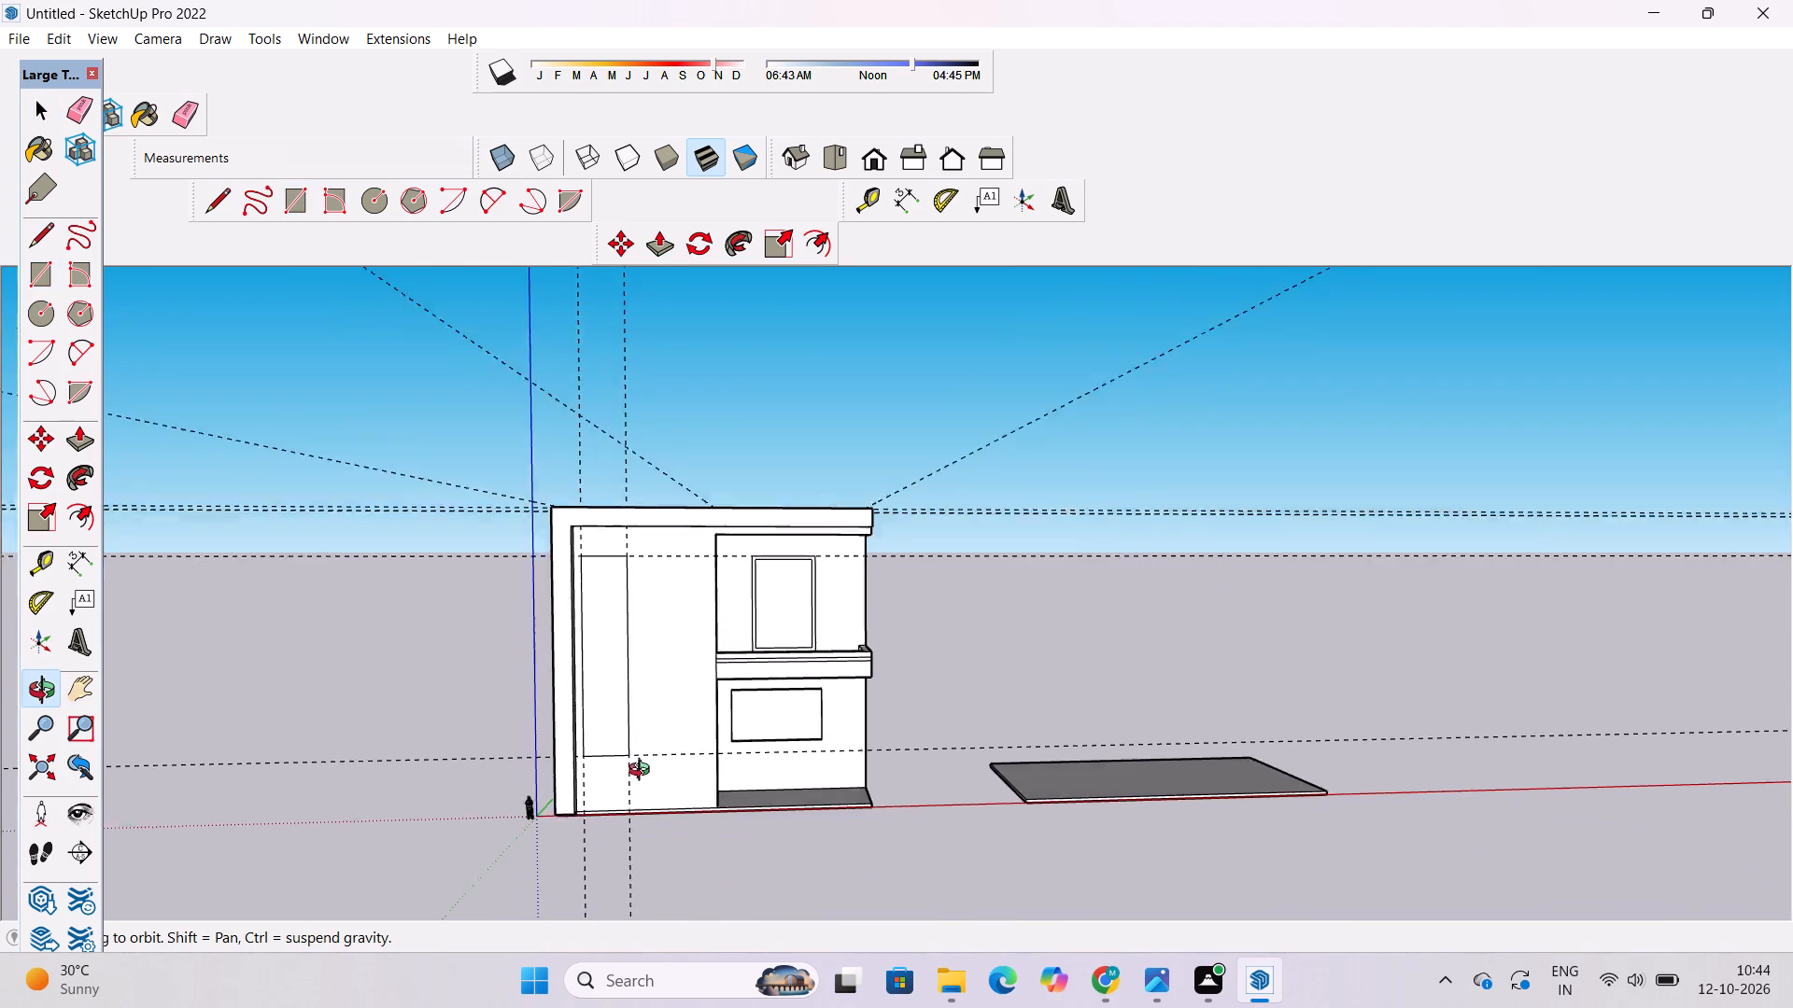
{"action": "left_click_drag", "start_coordinate": [643, 772], "coordinate": [646, 779]}
{"action": "scroll", "coordinate": [655, 720], "scroll_direction": "up", "scroll_amount": 5}
{"action": "left_click_drag", "start_coordinate": [663, 703], "coordinate": [641, 706], "text": "shift"}
{"action": "left_click_drag", "start_coordinate": [642, 709], "coordinate": [679, 744], "text": "shift"}
{"action": "left_click_drag", "start_coordinate": [687, 752], "coordinate": [704, 783]}
{"action": "left_click", "coordinate": [708, 785]}
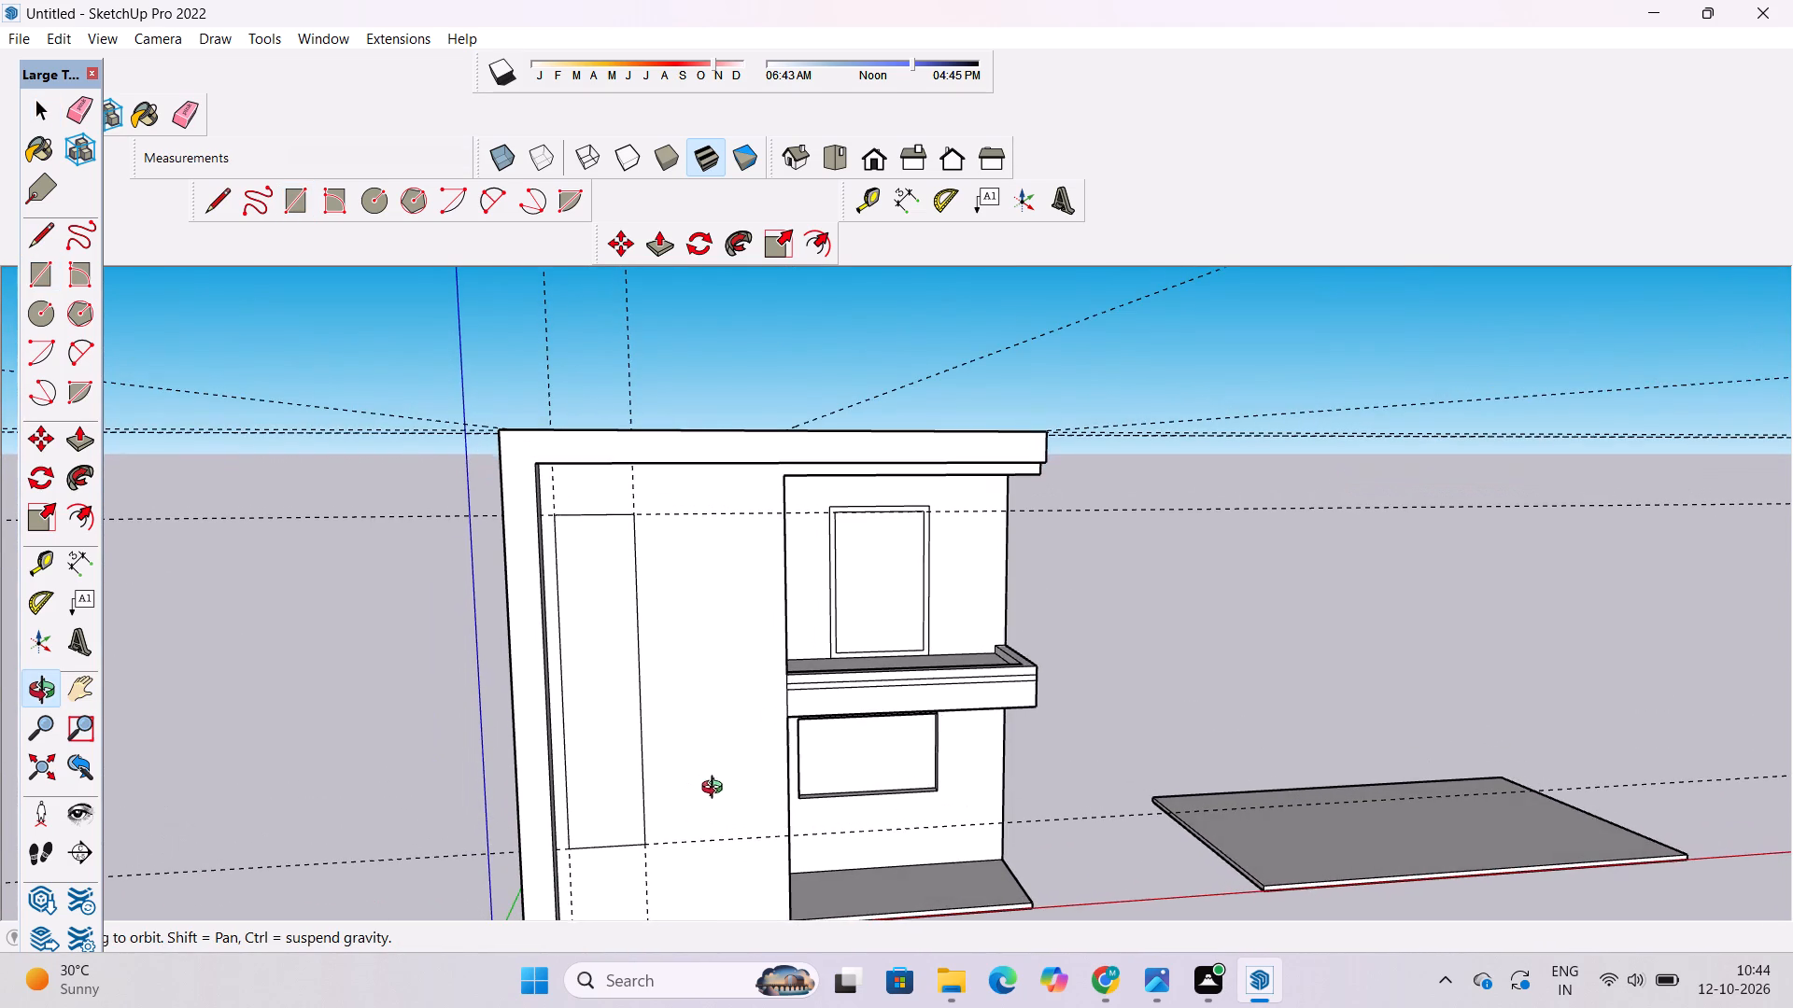
{"action": "key", "text": "e"}
{"action": "scroll", "coordinate": [634, 507], "scroll_direction": "up", "scroll_amount": 10}
{"action": "left_click_drag", "start_coordinate": [631, 483], "coordinate": [663, 537]}
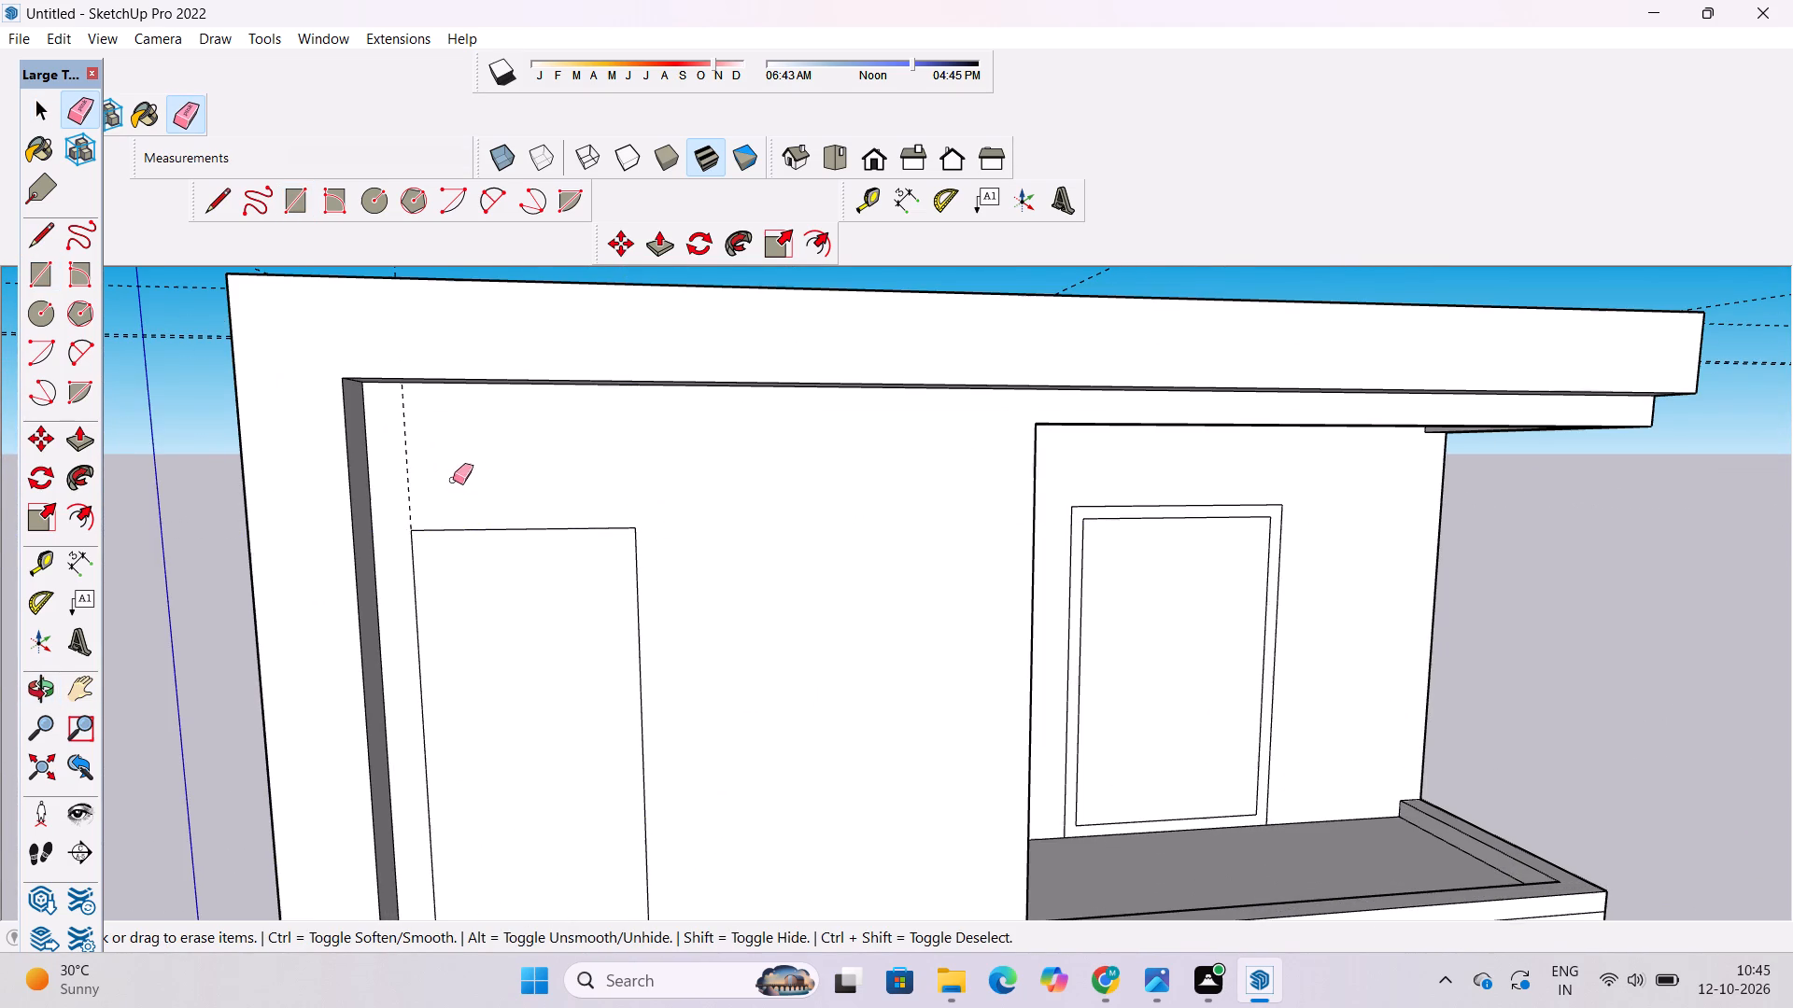
{"action": "left_click_drag", "start_coordinate": [403, 452], "coordinate": [411, 464]}
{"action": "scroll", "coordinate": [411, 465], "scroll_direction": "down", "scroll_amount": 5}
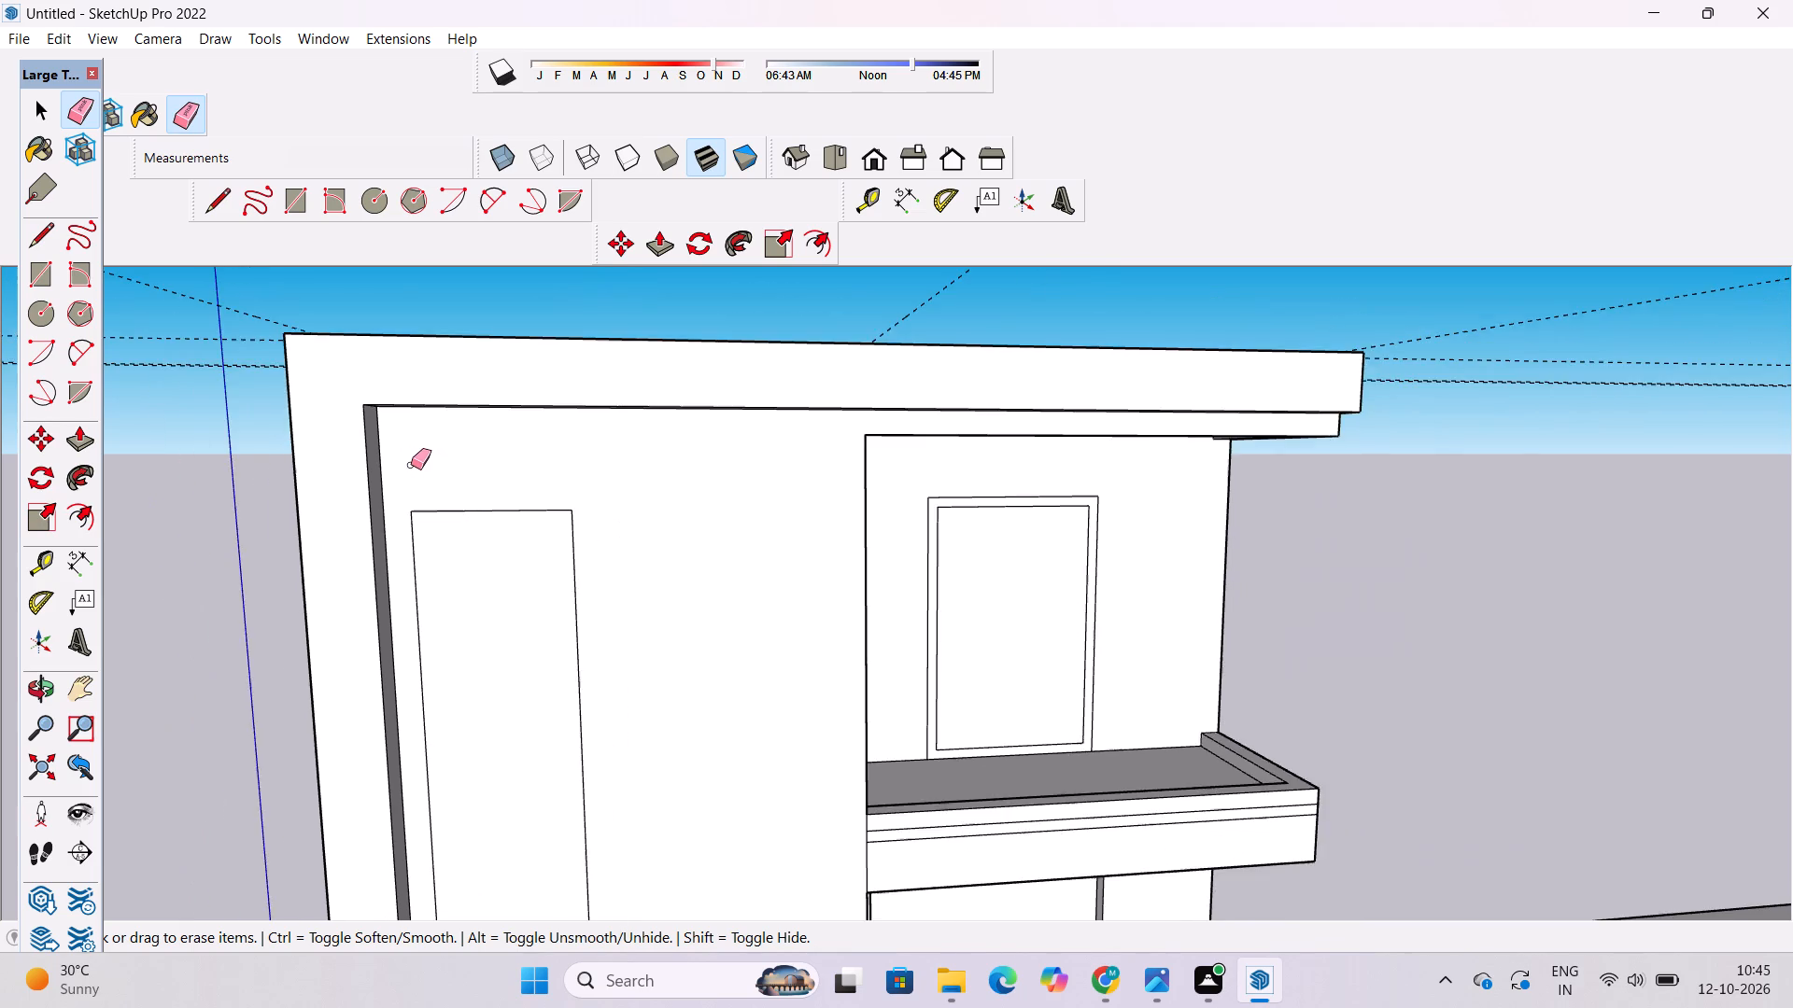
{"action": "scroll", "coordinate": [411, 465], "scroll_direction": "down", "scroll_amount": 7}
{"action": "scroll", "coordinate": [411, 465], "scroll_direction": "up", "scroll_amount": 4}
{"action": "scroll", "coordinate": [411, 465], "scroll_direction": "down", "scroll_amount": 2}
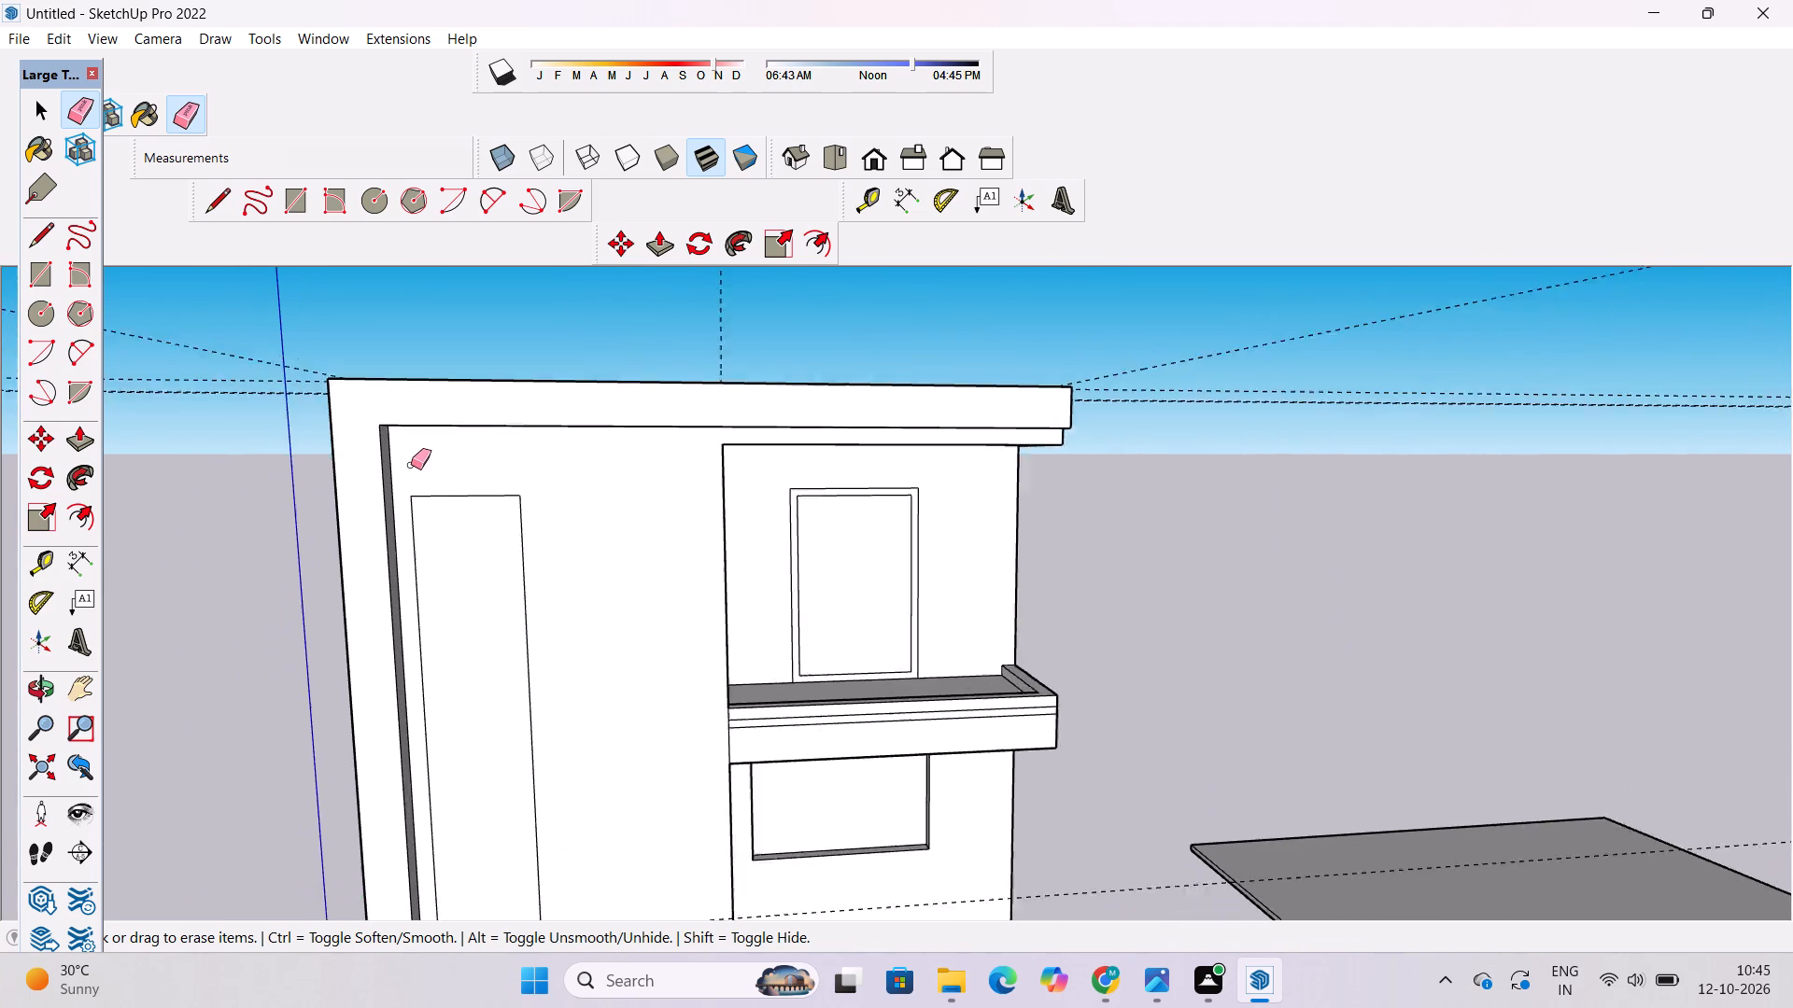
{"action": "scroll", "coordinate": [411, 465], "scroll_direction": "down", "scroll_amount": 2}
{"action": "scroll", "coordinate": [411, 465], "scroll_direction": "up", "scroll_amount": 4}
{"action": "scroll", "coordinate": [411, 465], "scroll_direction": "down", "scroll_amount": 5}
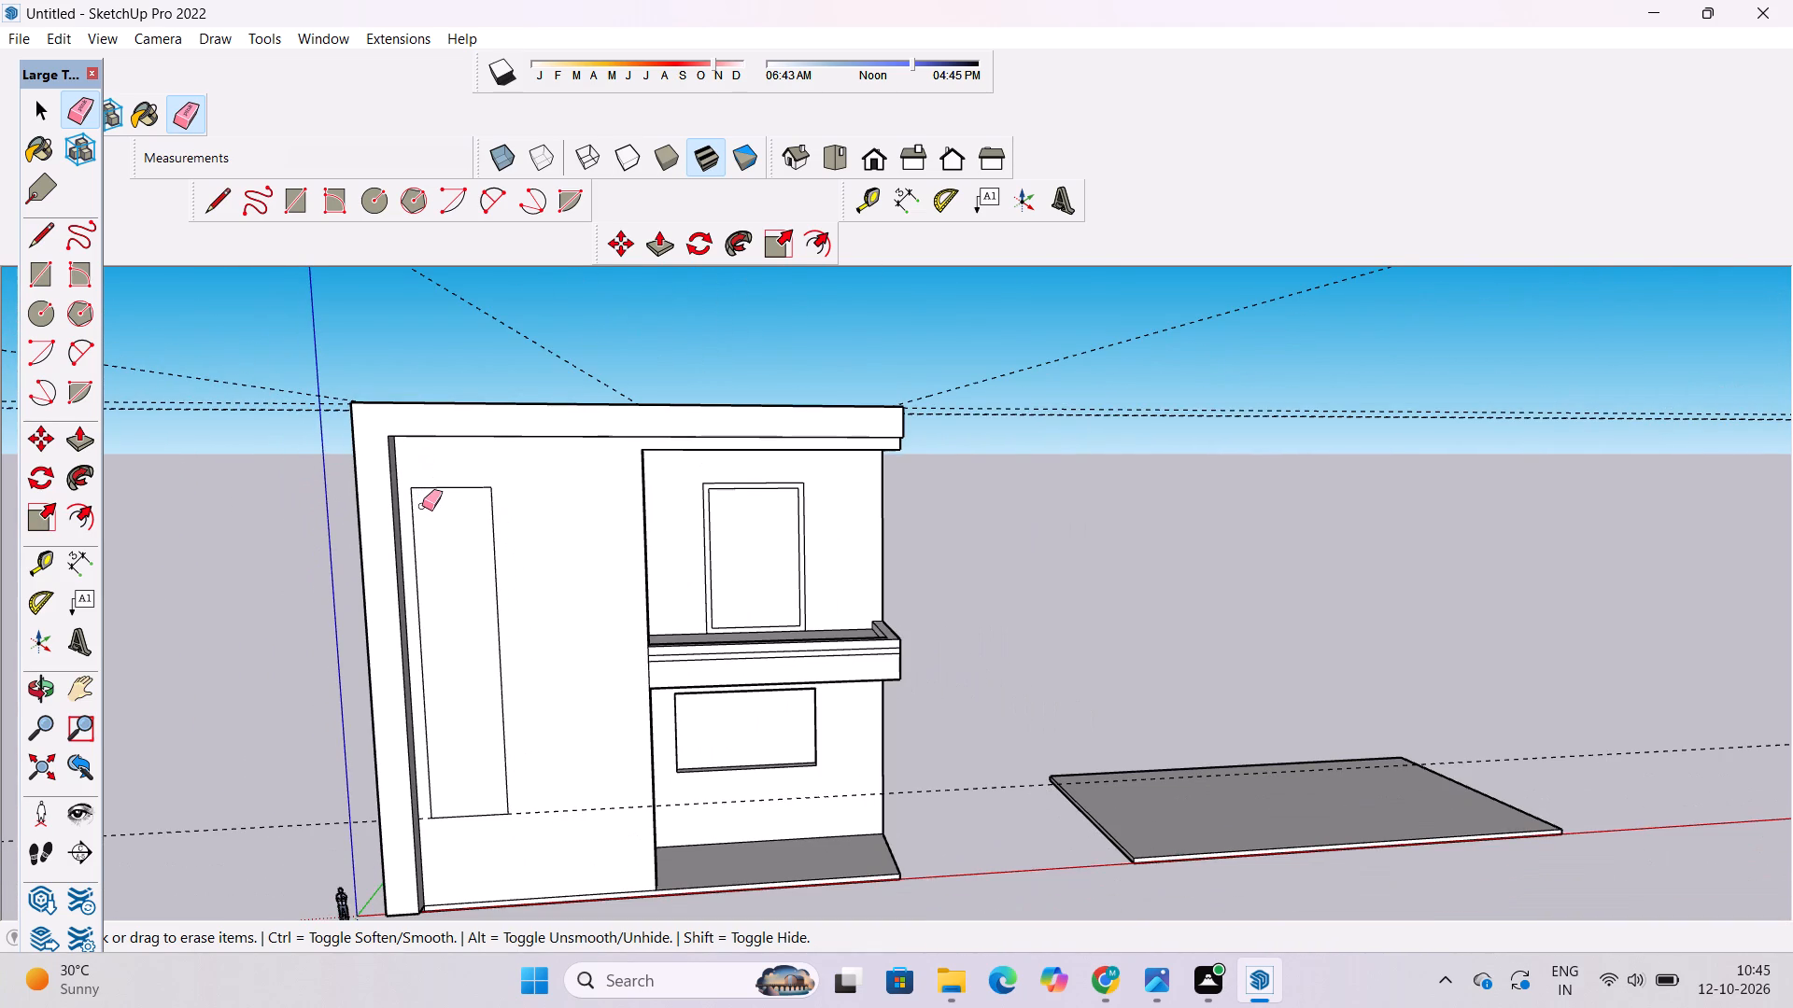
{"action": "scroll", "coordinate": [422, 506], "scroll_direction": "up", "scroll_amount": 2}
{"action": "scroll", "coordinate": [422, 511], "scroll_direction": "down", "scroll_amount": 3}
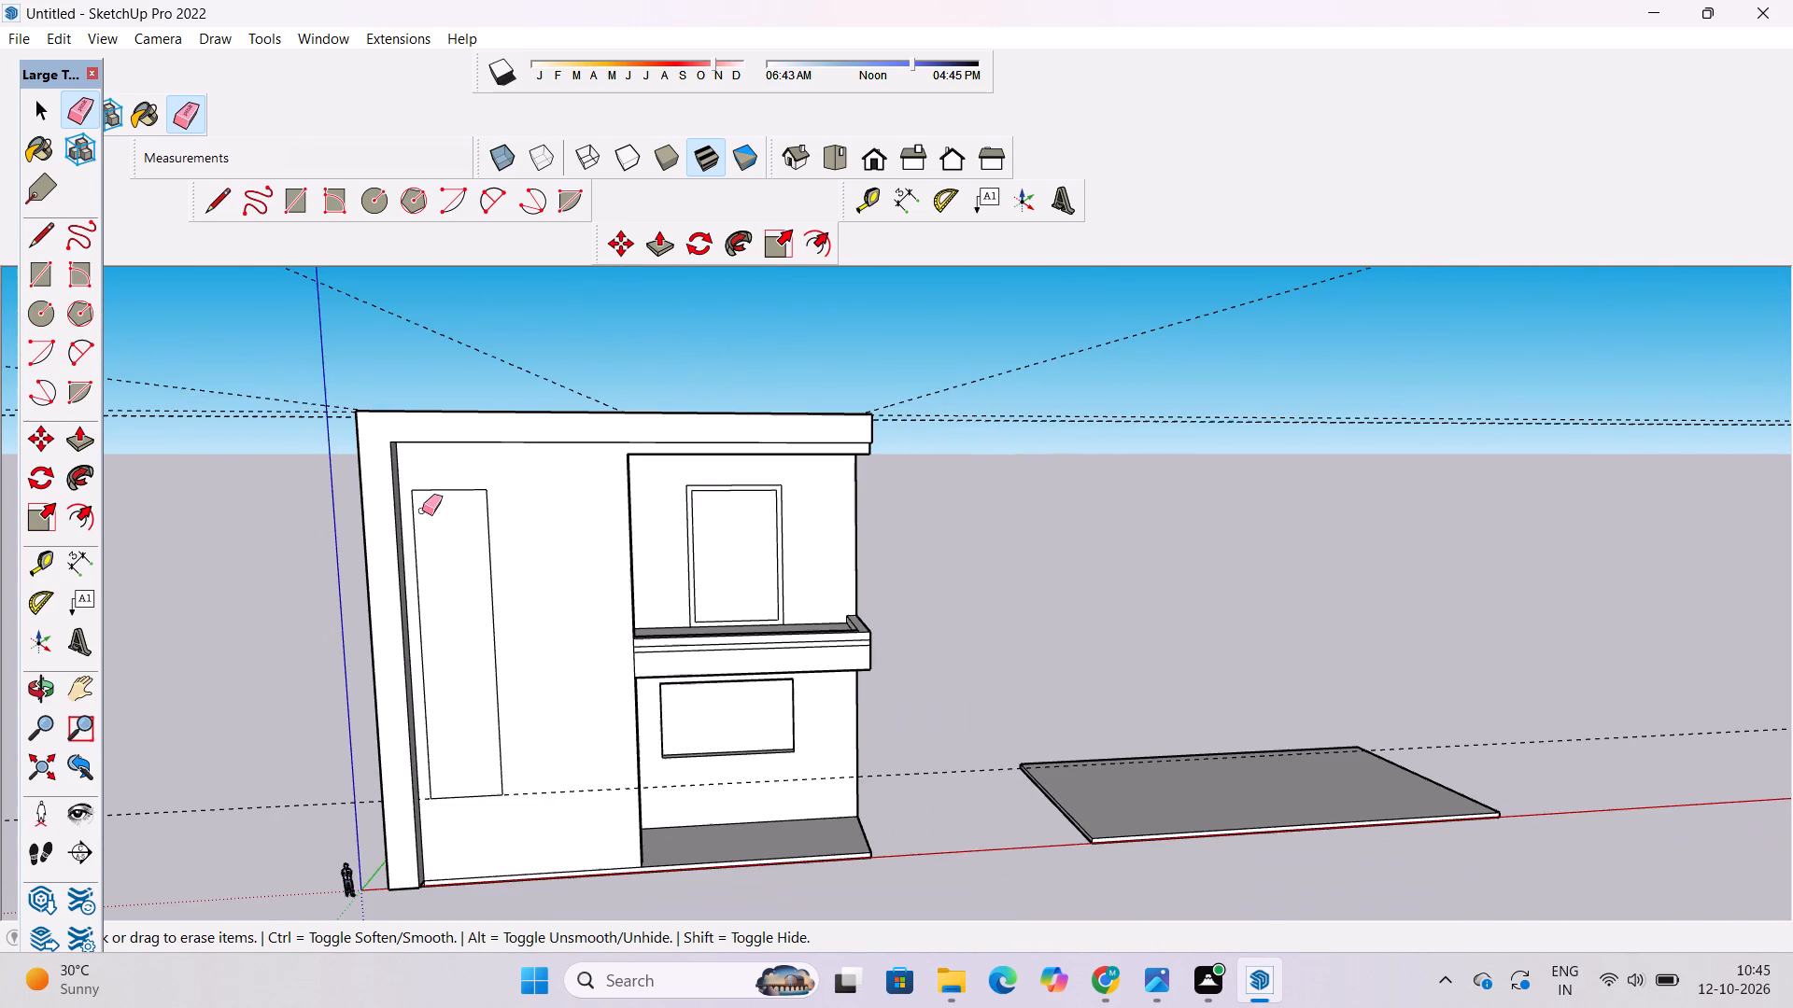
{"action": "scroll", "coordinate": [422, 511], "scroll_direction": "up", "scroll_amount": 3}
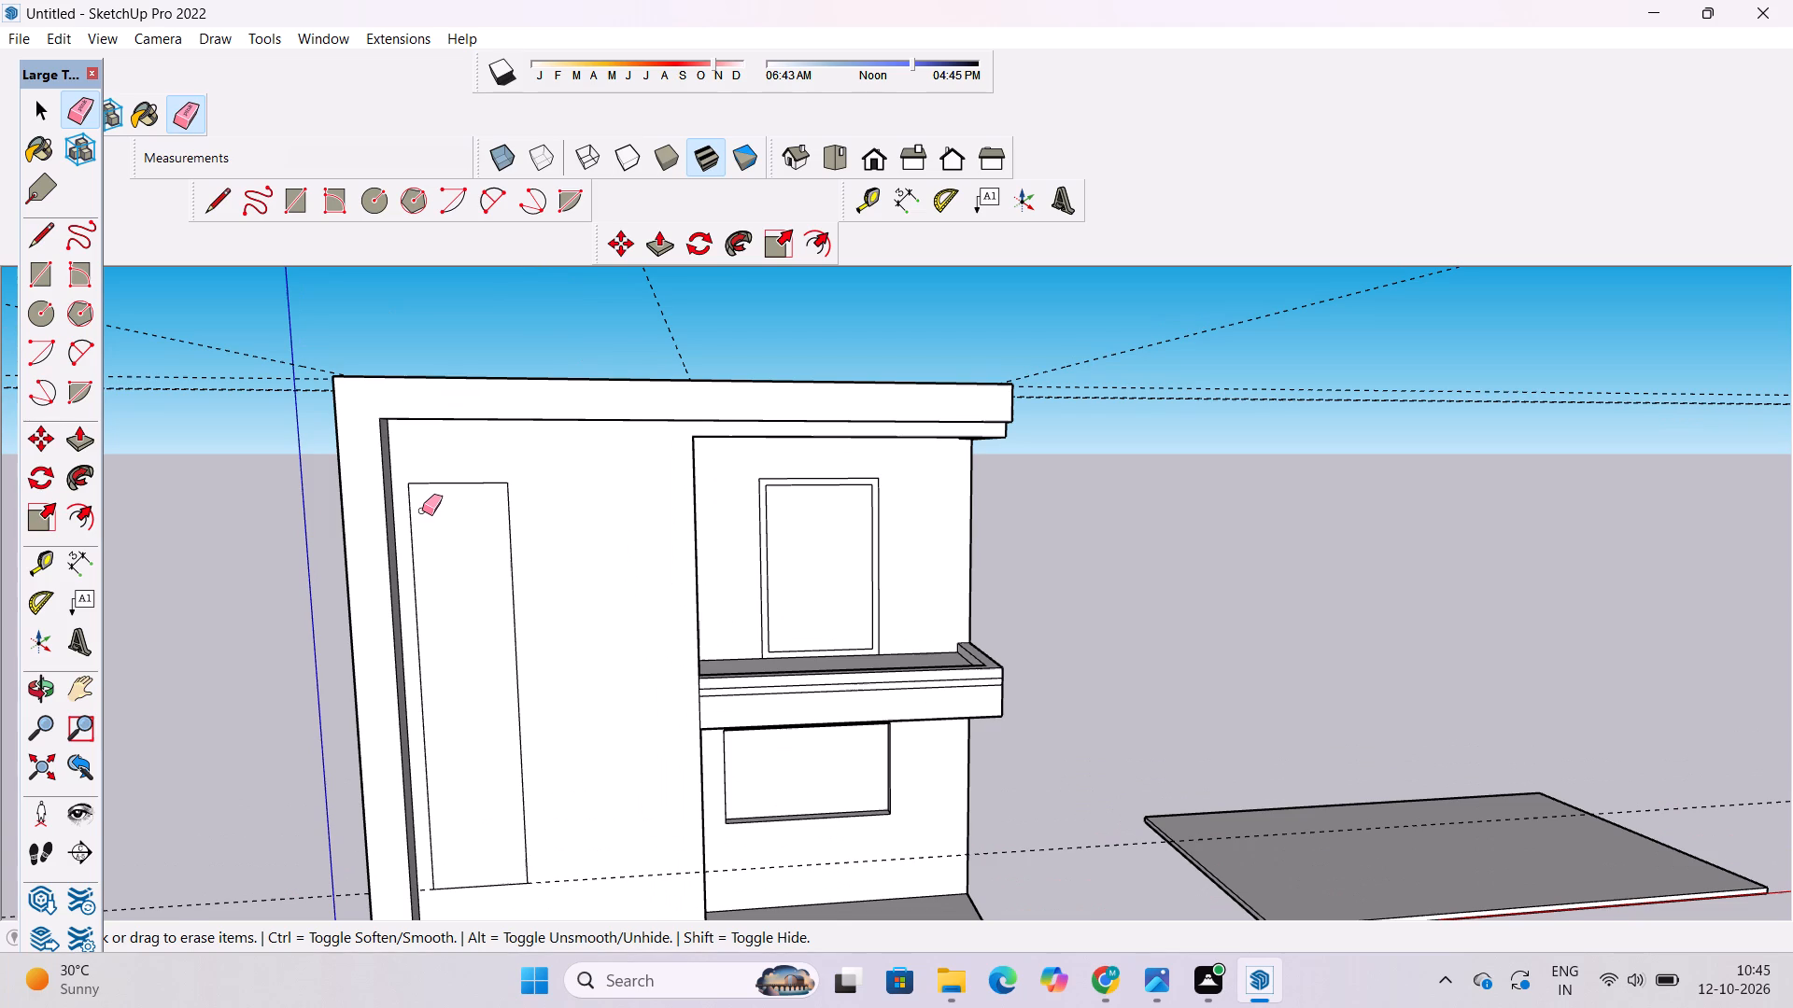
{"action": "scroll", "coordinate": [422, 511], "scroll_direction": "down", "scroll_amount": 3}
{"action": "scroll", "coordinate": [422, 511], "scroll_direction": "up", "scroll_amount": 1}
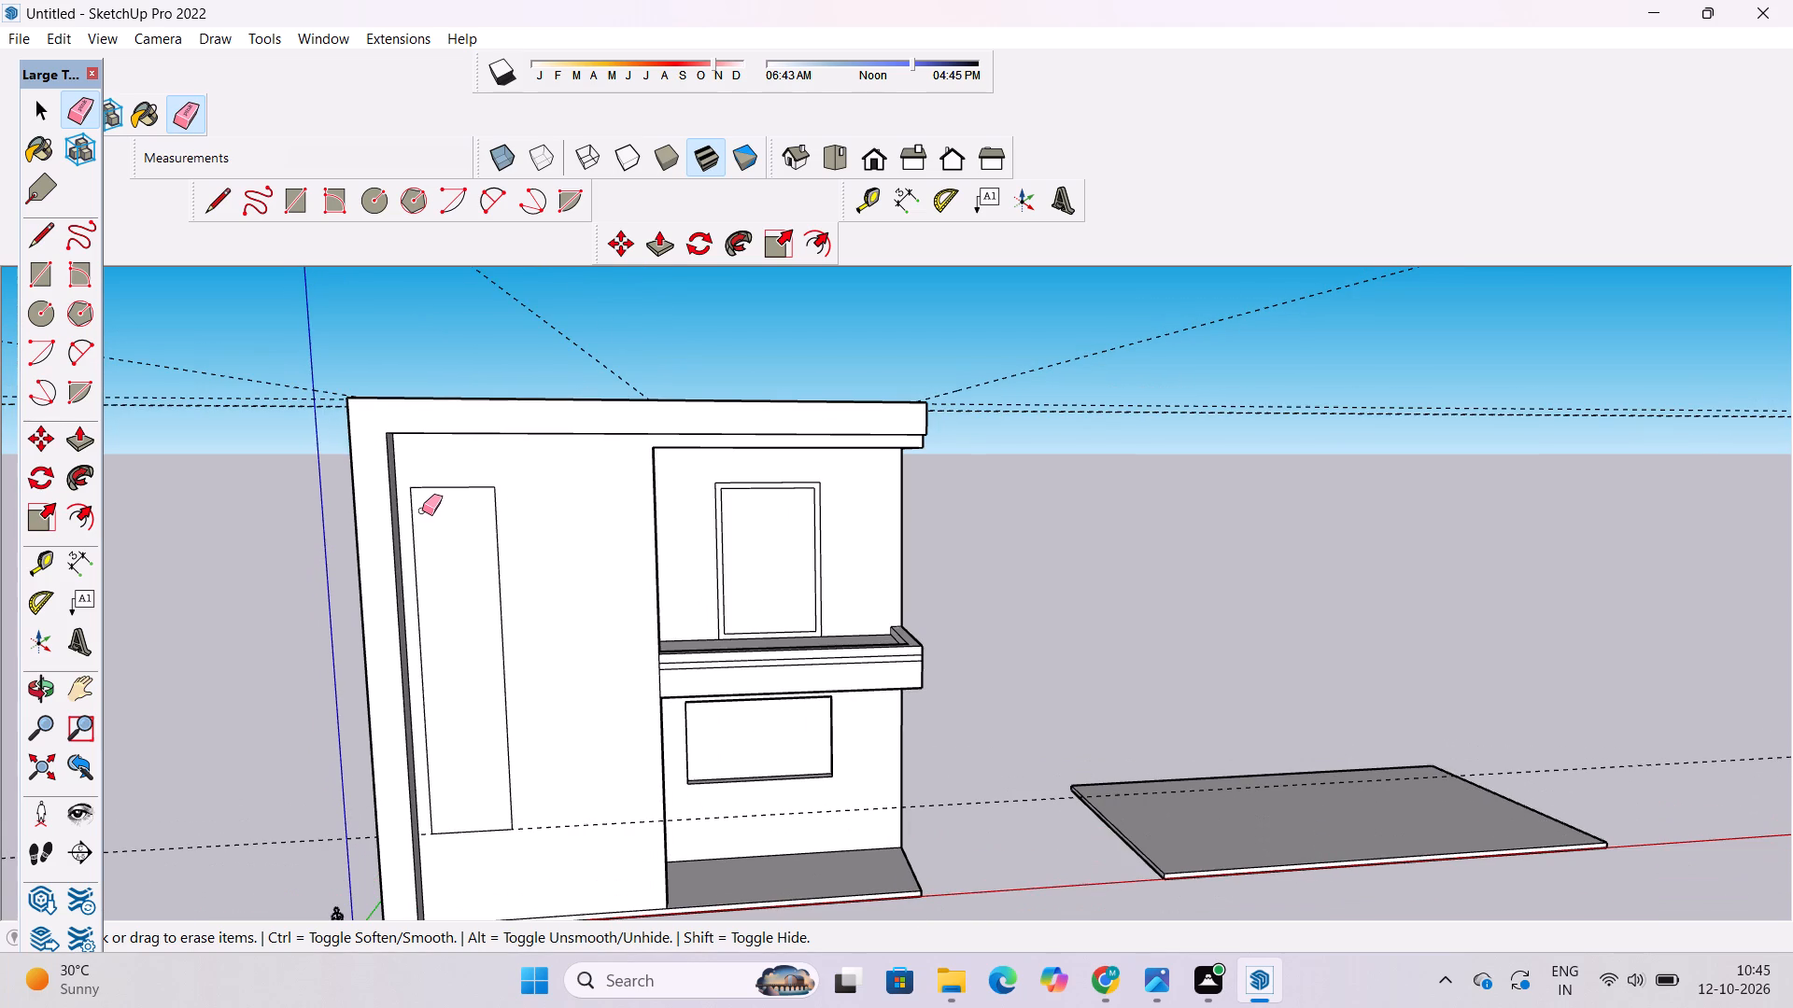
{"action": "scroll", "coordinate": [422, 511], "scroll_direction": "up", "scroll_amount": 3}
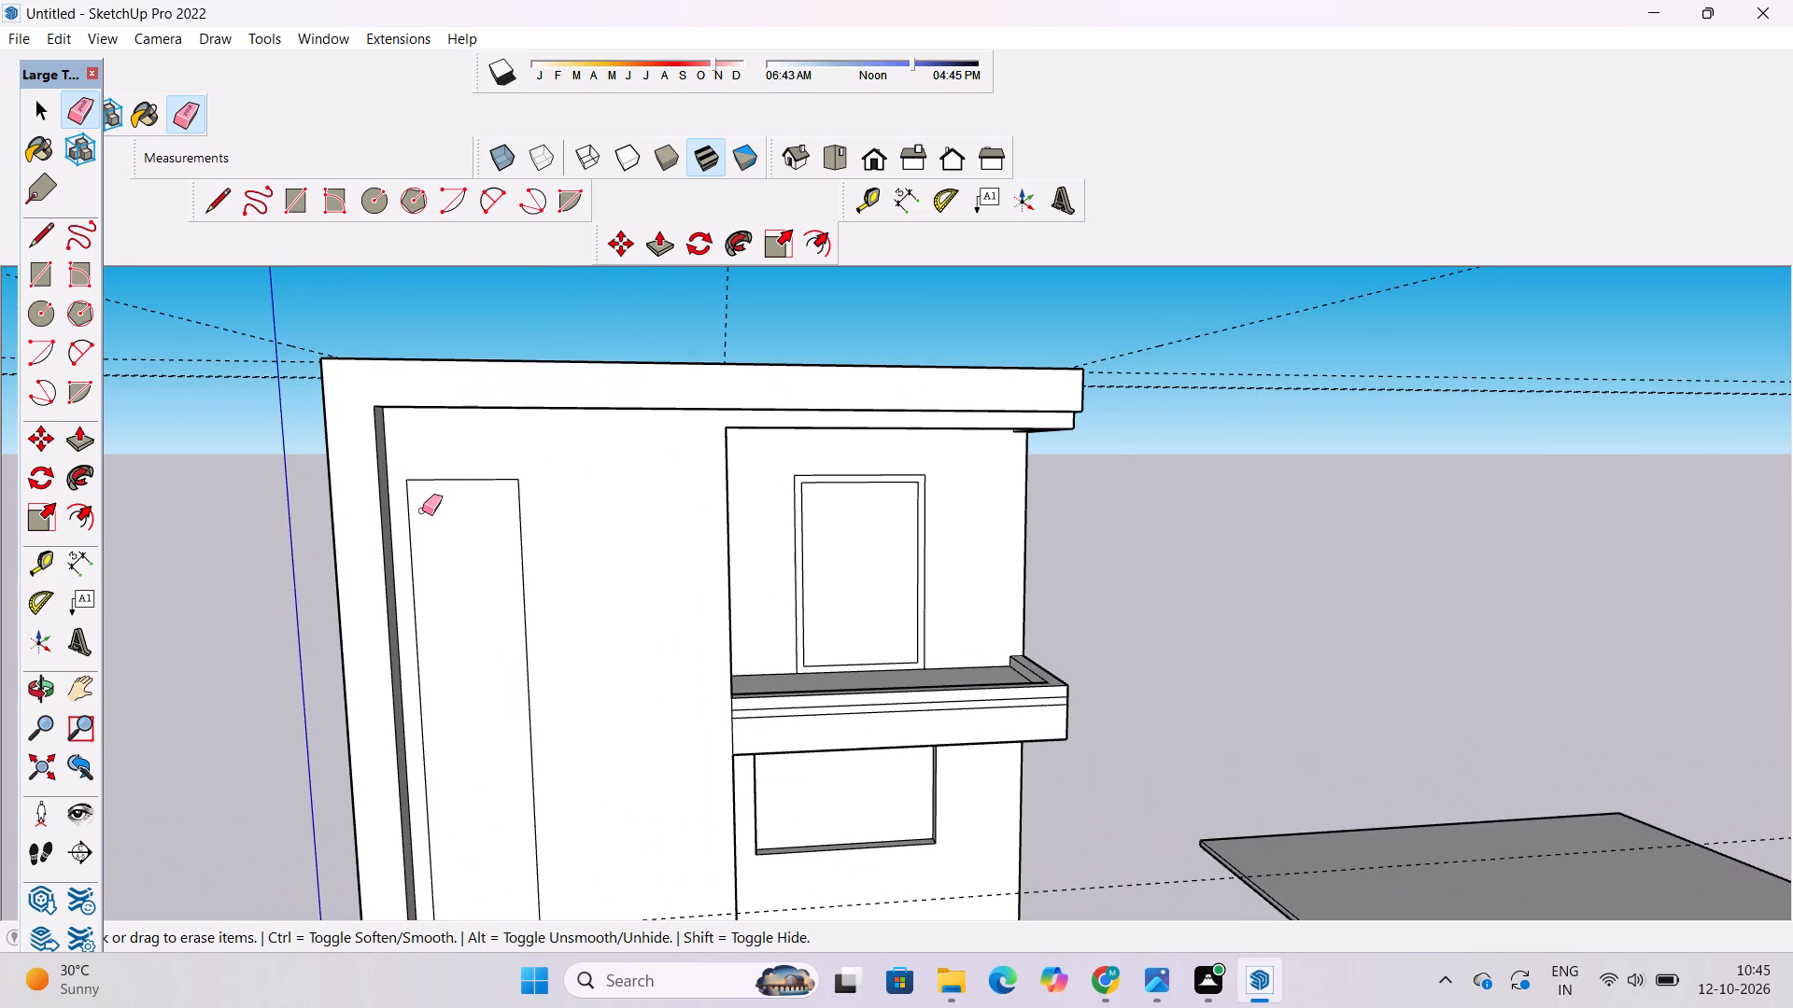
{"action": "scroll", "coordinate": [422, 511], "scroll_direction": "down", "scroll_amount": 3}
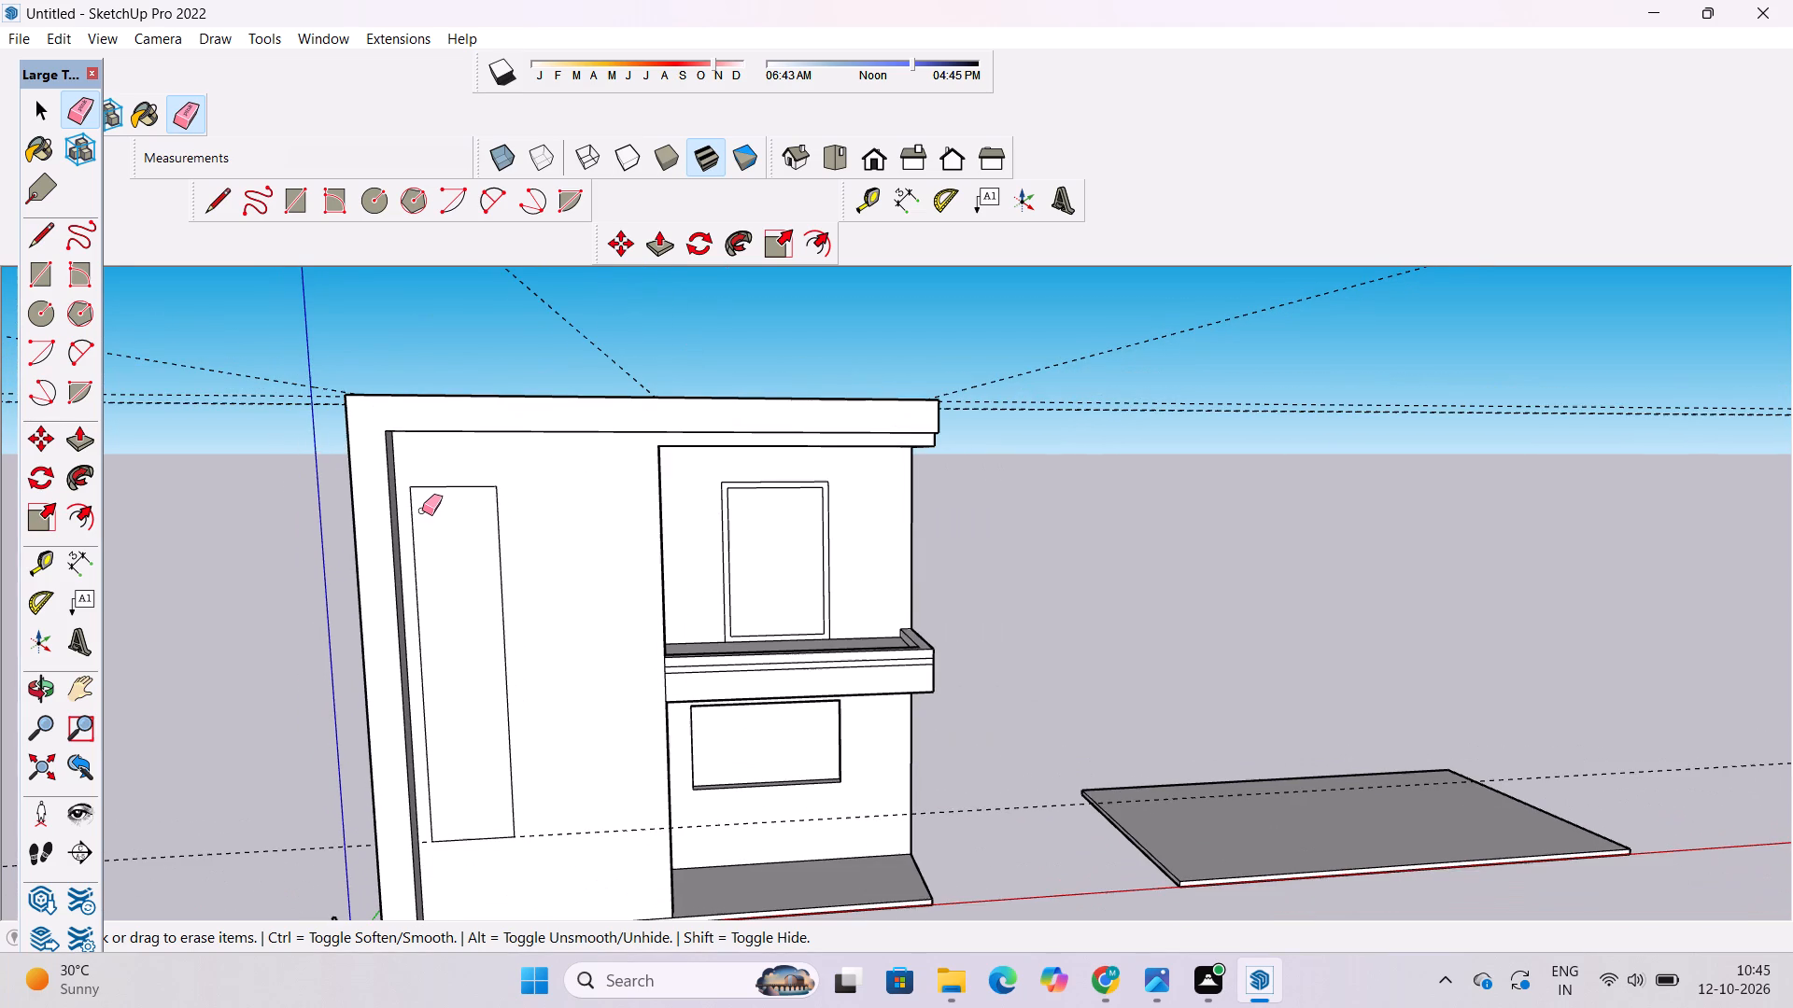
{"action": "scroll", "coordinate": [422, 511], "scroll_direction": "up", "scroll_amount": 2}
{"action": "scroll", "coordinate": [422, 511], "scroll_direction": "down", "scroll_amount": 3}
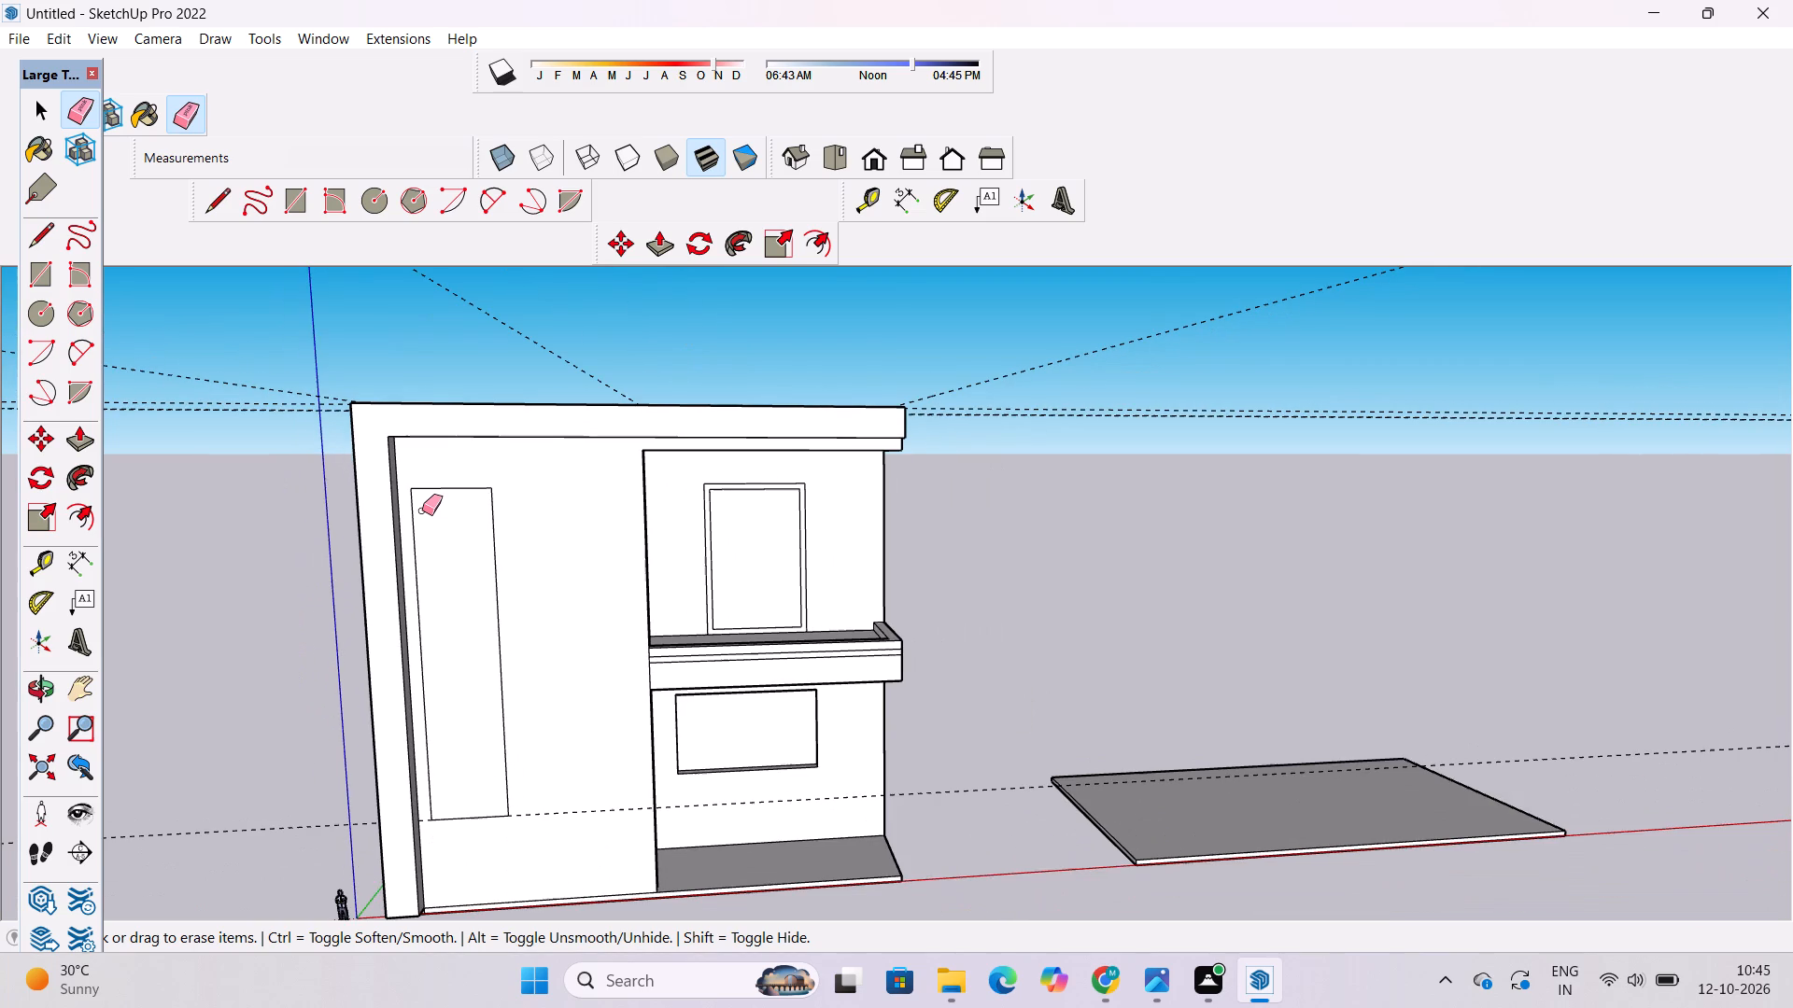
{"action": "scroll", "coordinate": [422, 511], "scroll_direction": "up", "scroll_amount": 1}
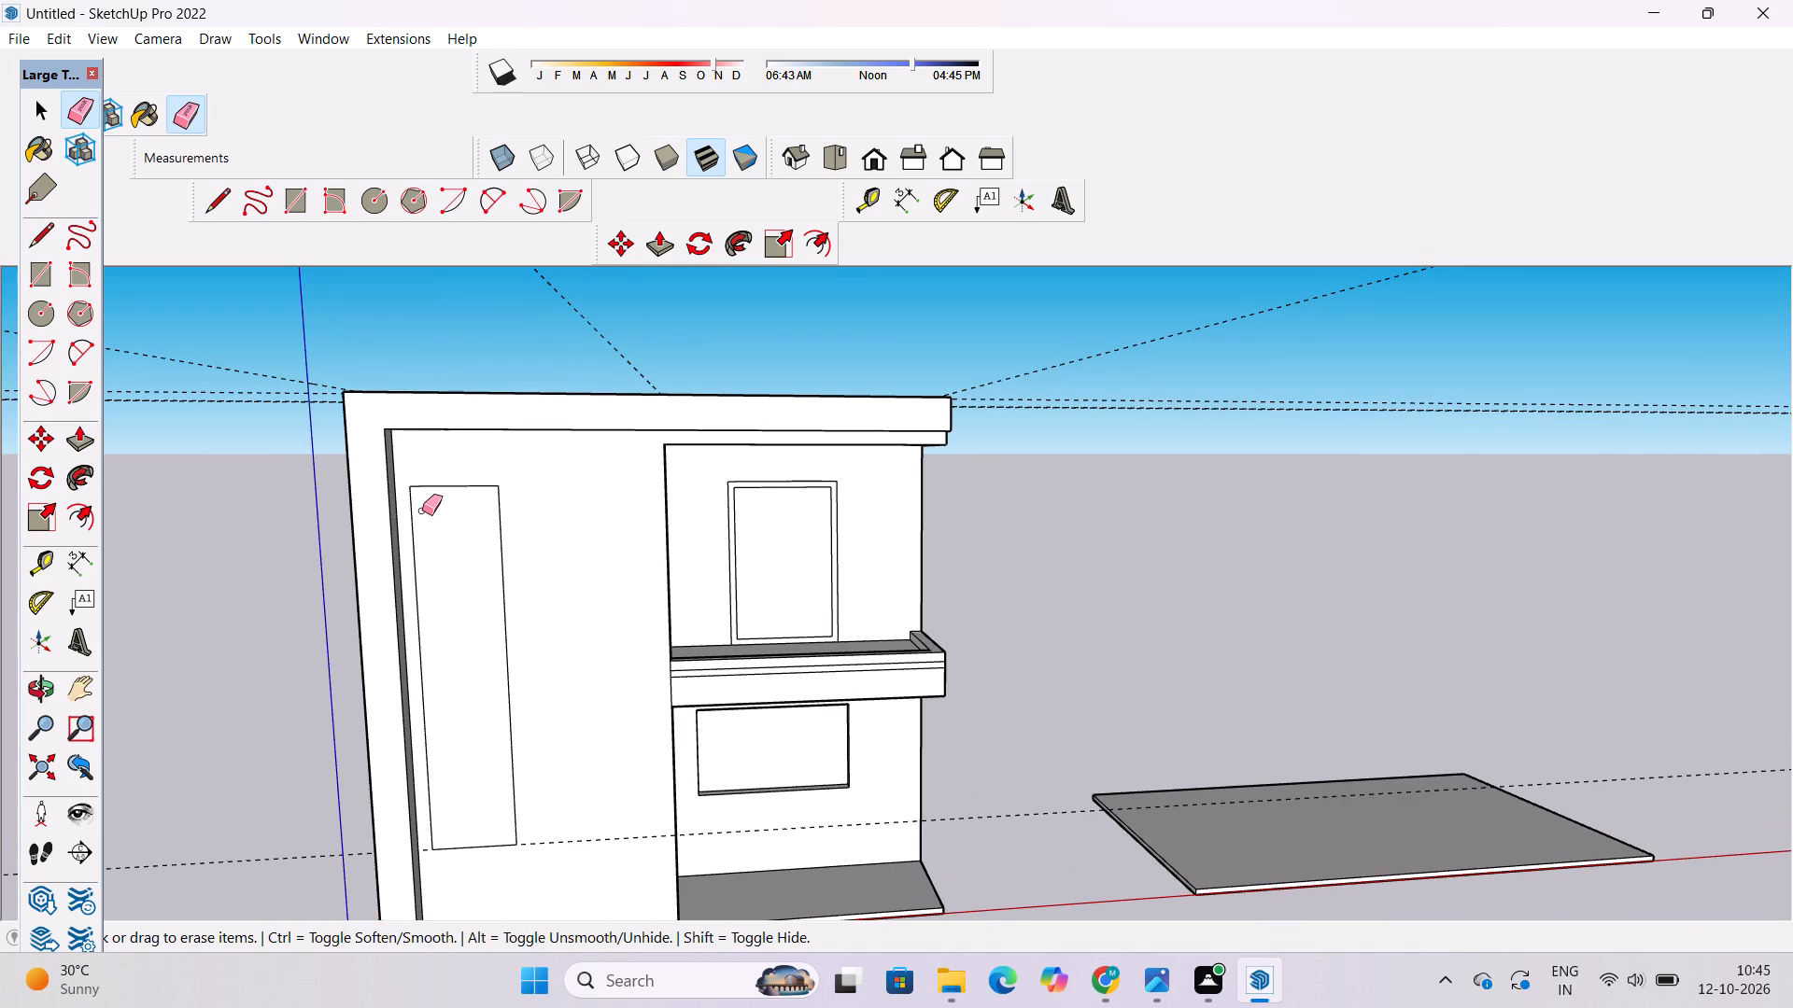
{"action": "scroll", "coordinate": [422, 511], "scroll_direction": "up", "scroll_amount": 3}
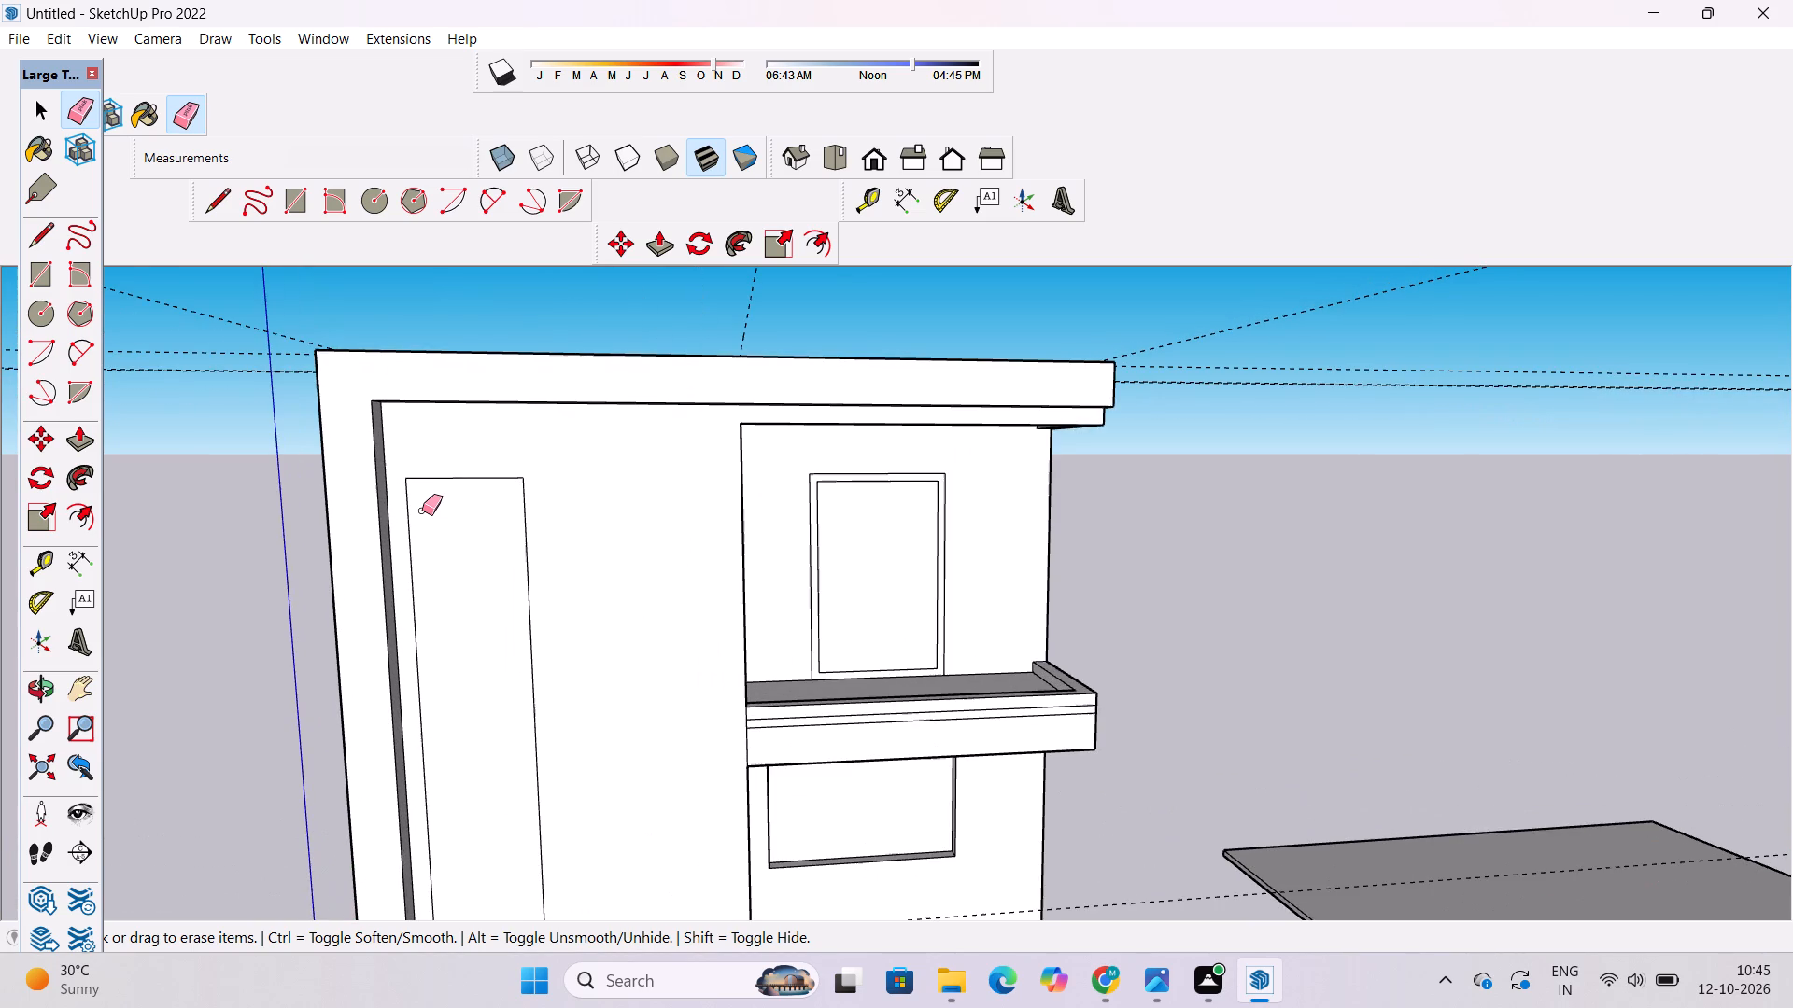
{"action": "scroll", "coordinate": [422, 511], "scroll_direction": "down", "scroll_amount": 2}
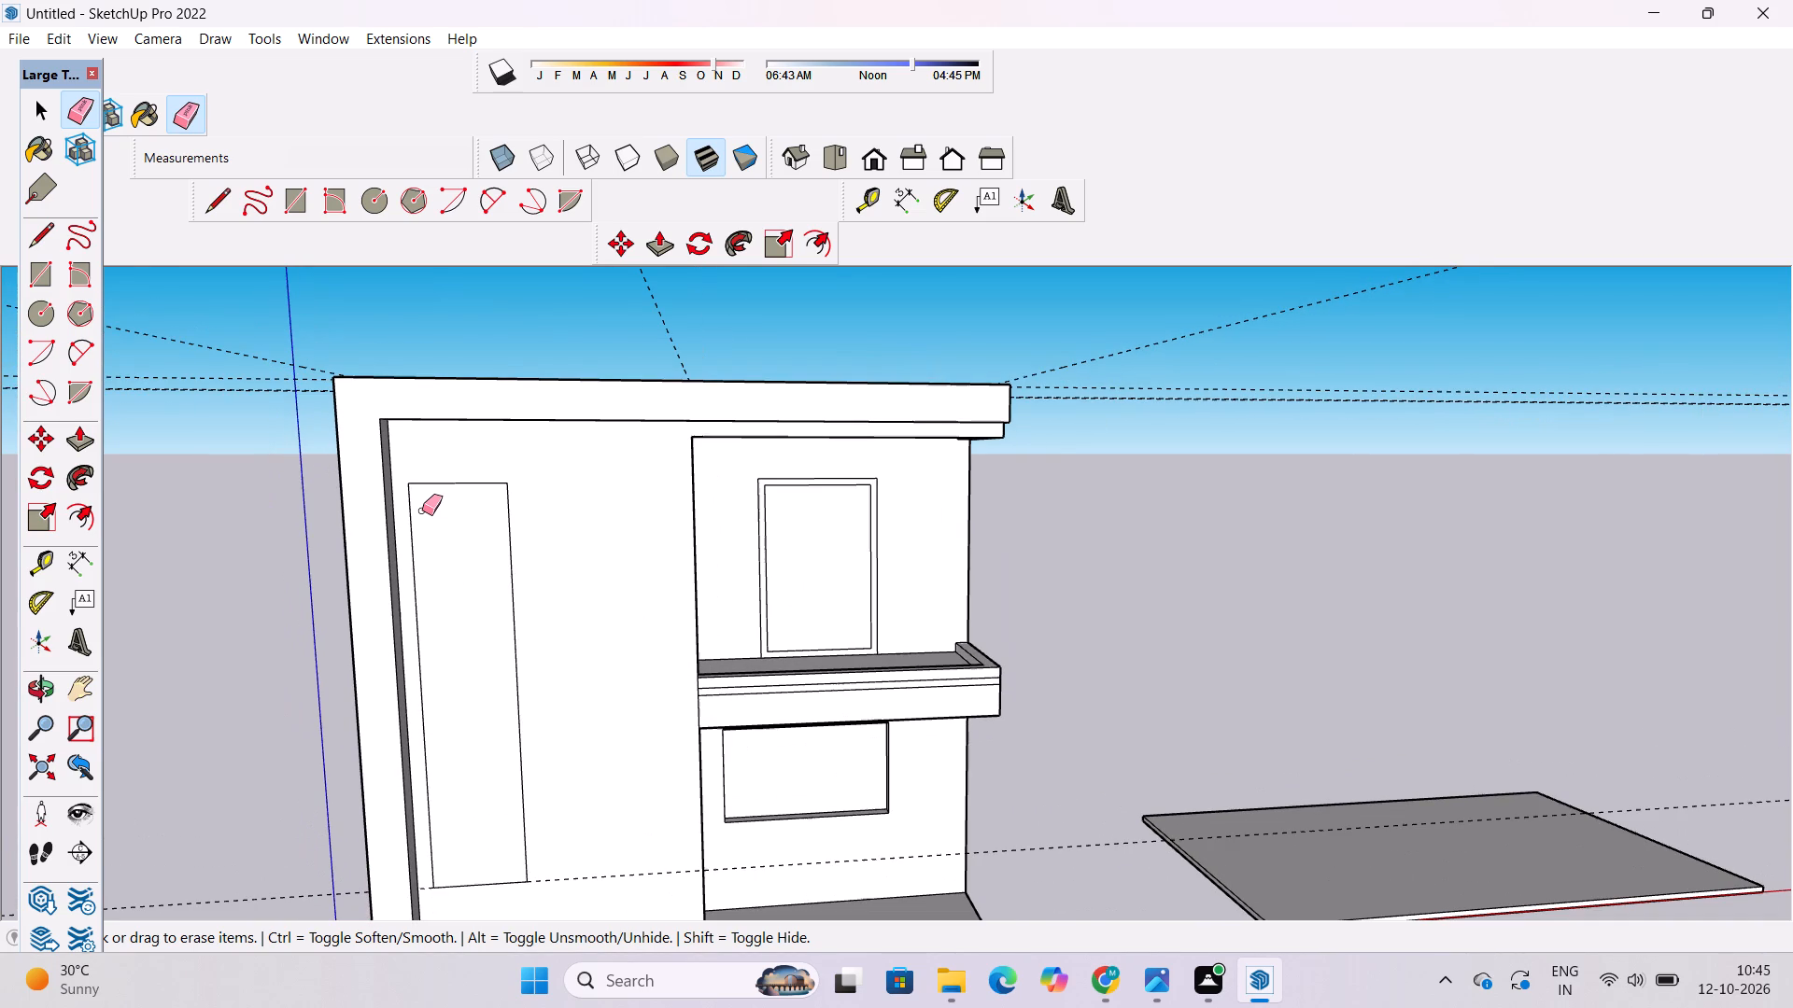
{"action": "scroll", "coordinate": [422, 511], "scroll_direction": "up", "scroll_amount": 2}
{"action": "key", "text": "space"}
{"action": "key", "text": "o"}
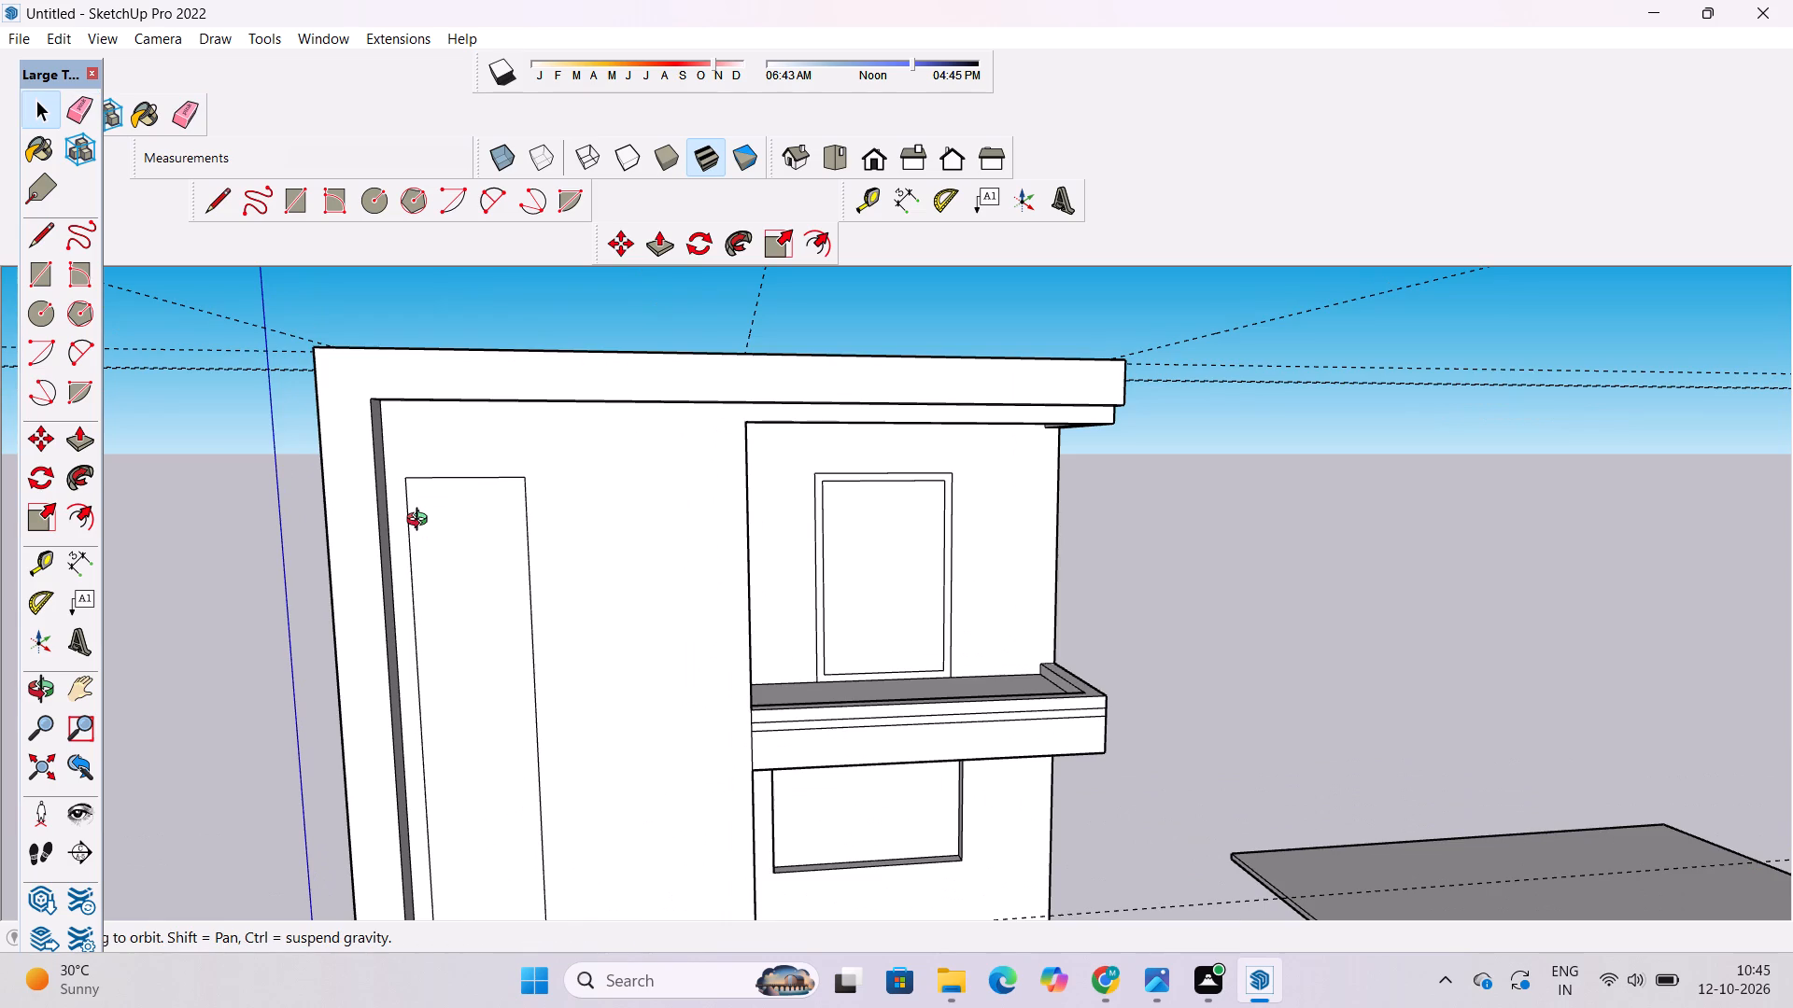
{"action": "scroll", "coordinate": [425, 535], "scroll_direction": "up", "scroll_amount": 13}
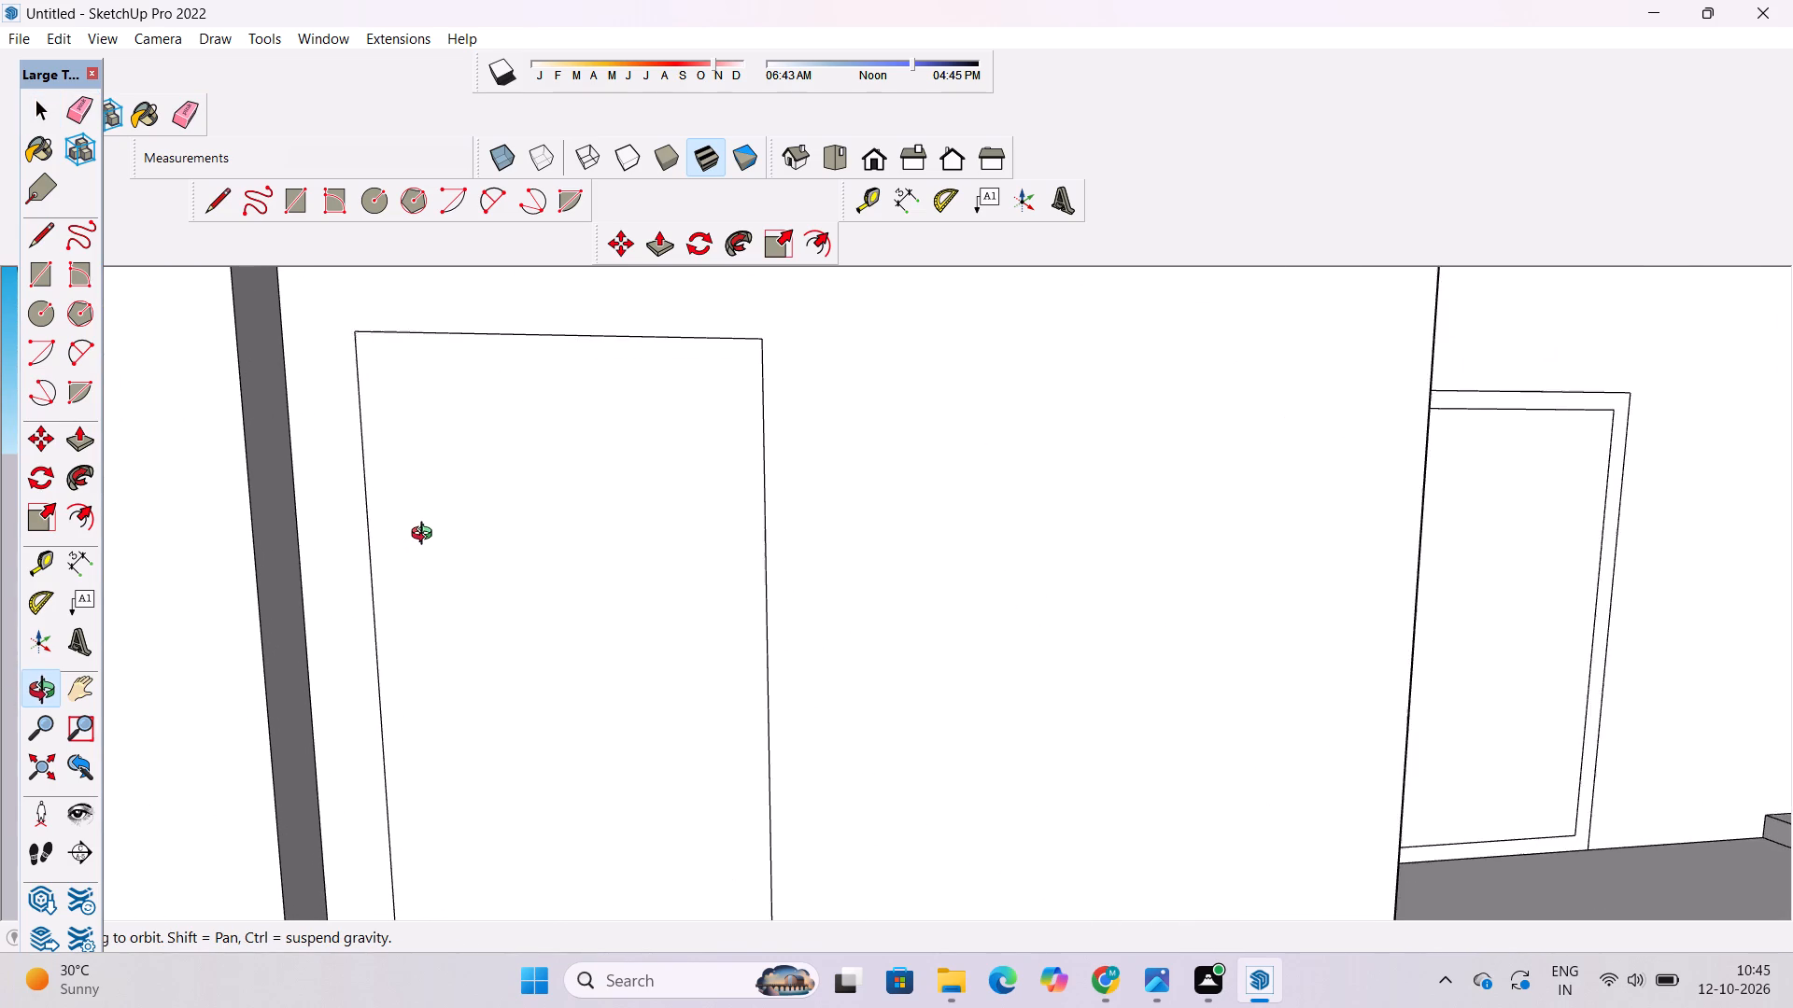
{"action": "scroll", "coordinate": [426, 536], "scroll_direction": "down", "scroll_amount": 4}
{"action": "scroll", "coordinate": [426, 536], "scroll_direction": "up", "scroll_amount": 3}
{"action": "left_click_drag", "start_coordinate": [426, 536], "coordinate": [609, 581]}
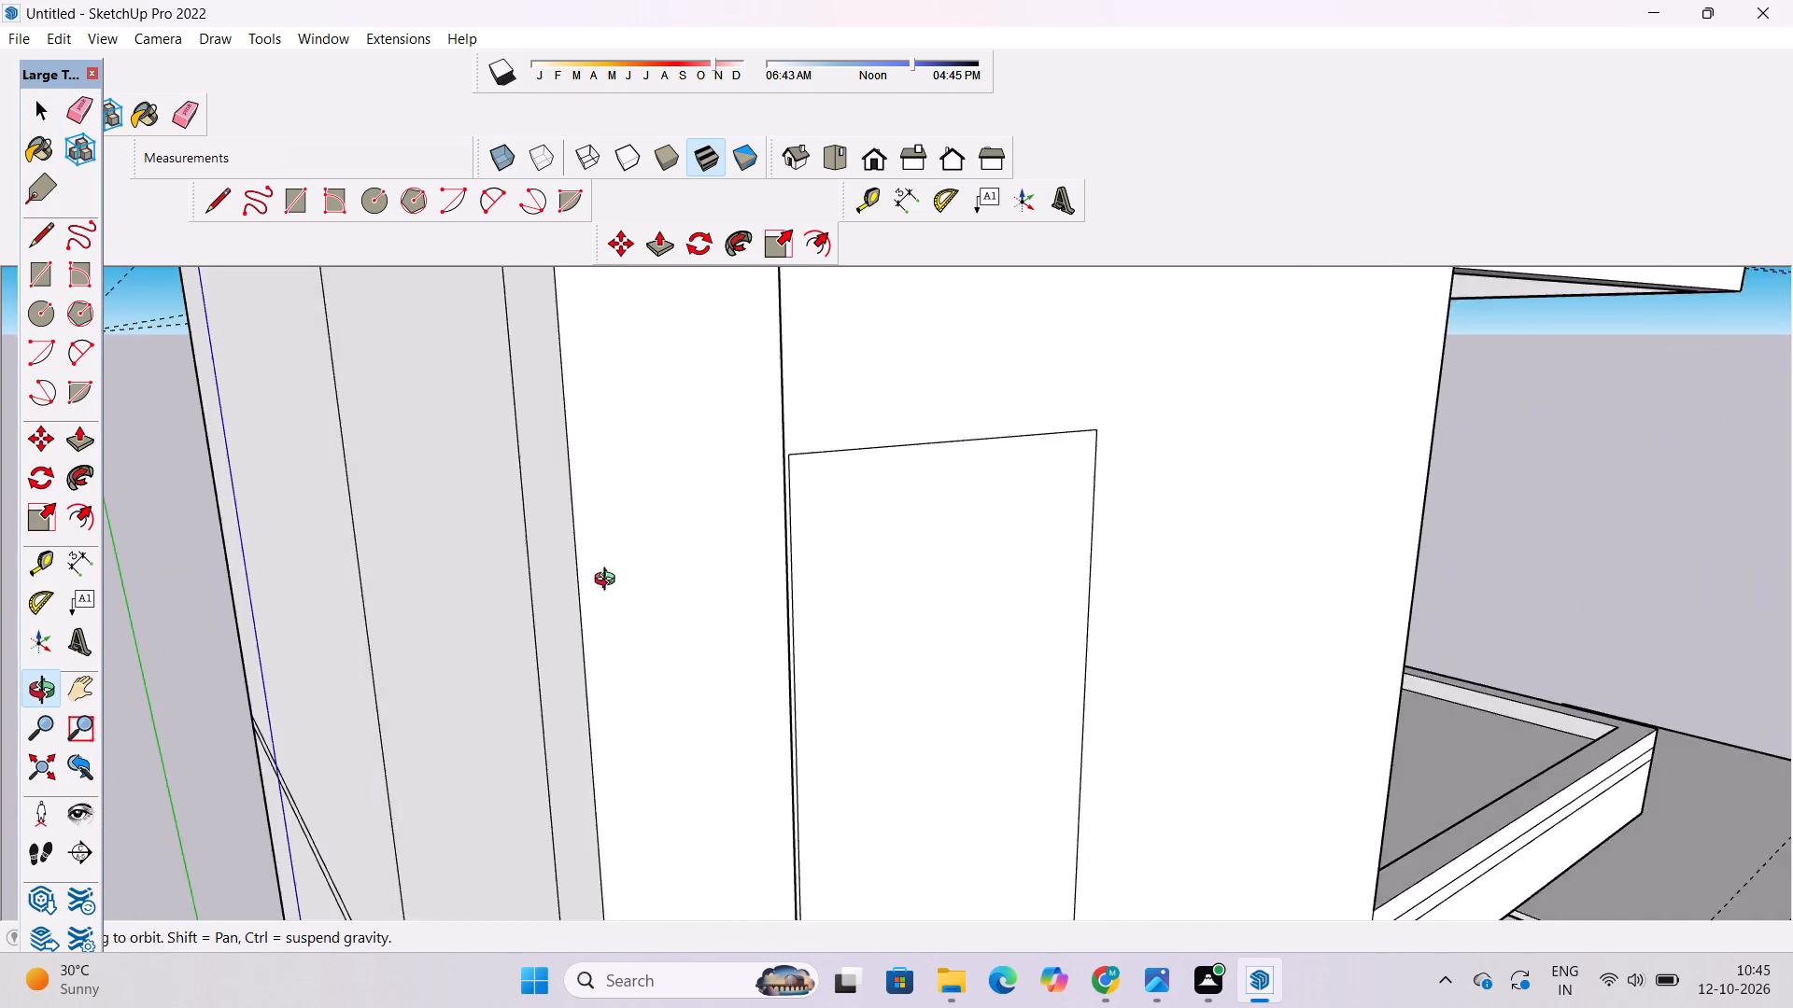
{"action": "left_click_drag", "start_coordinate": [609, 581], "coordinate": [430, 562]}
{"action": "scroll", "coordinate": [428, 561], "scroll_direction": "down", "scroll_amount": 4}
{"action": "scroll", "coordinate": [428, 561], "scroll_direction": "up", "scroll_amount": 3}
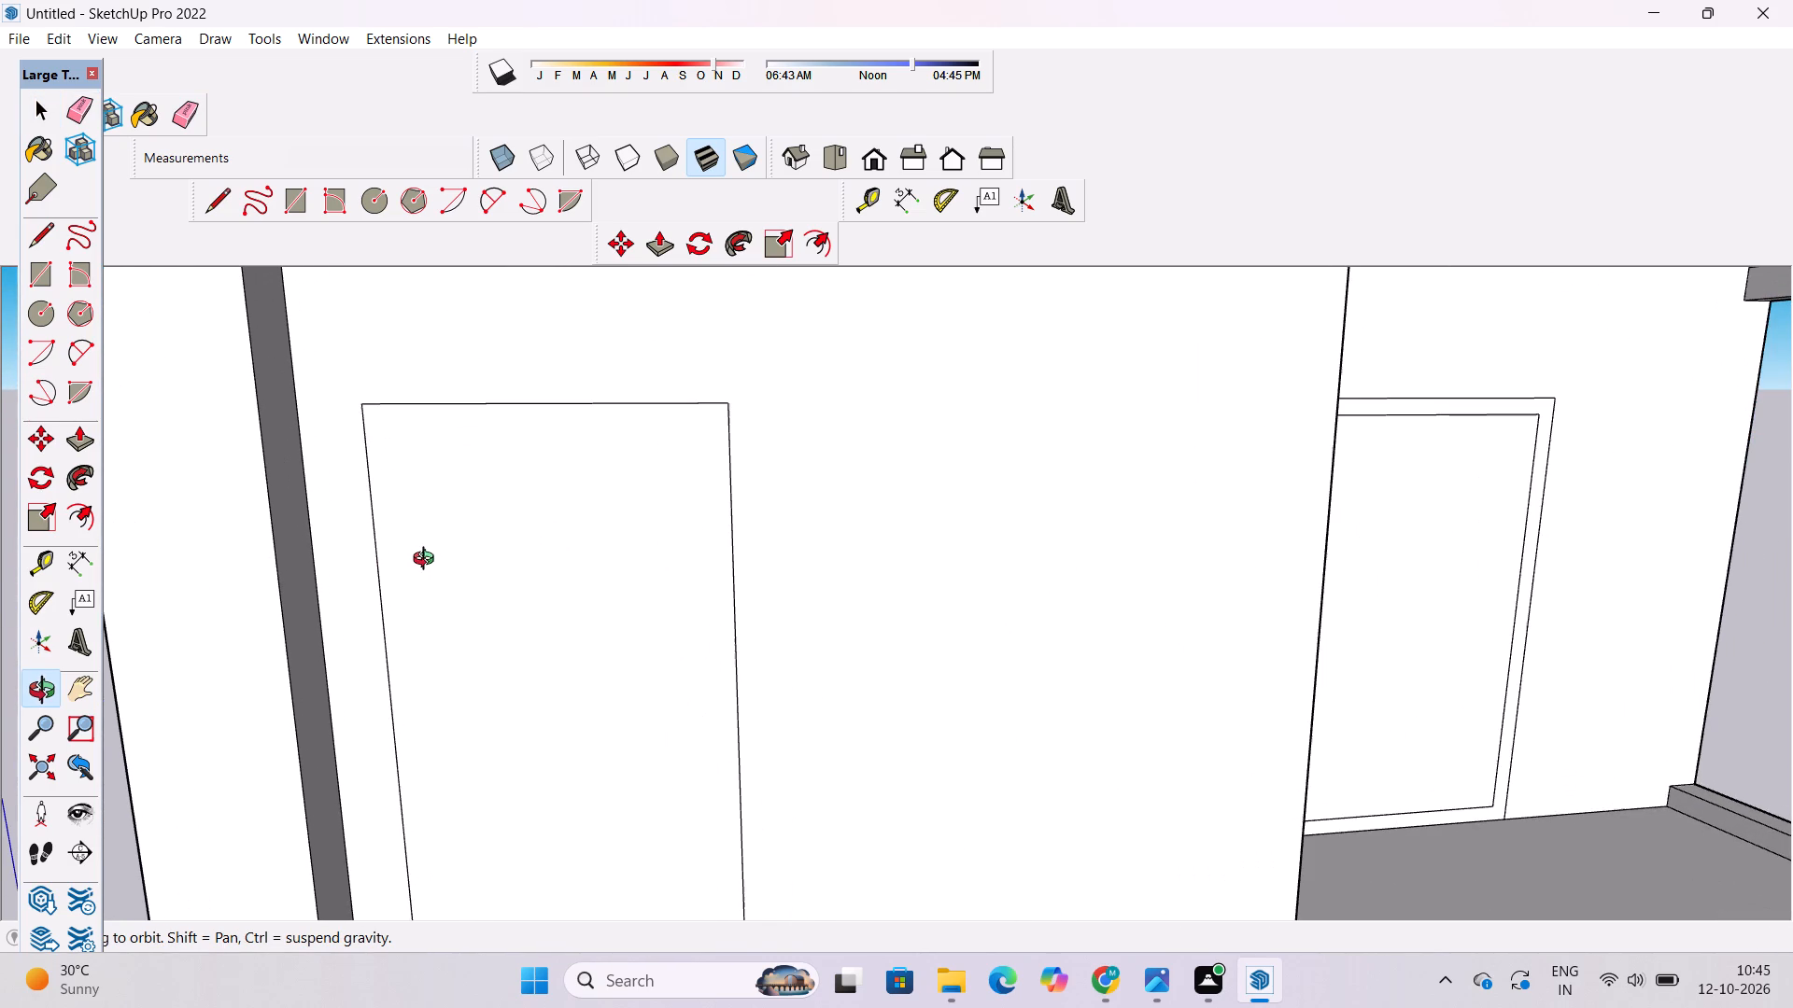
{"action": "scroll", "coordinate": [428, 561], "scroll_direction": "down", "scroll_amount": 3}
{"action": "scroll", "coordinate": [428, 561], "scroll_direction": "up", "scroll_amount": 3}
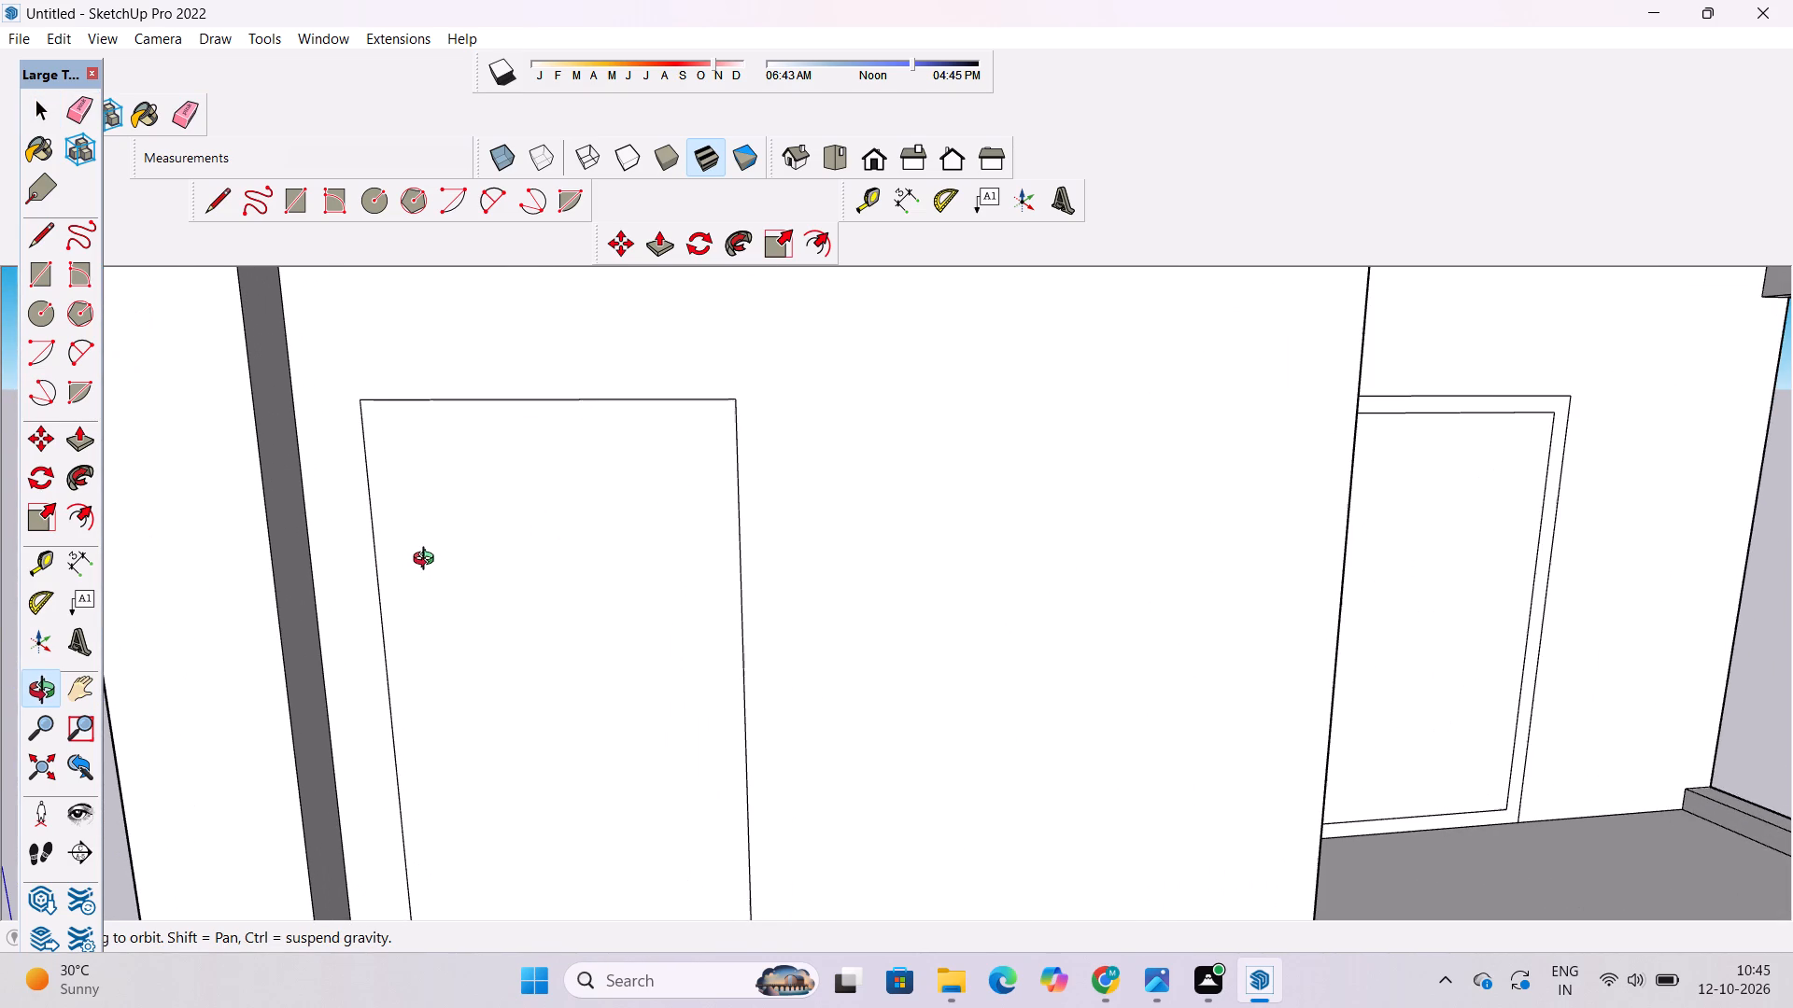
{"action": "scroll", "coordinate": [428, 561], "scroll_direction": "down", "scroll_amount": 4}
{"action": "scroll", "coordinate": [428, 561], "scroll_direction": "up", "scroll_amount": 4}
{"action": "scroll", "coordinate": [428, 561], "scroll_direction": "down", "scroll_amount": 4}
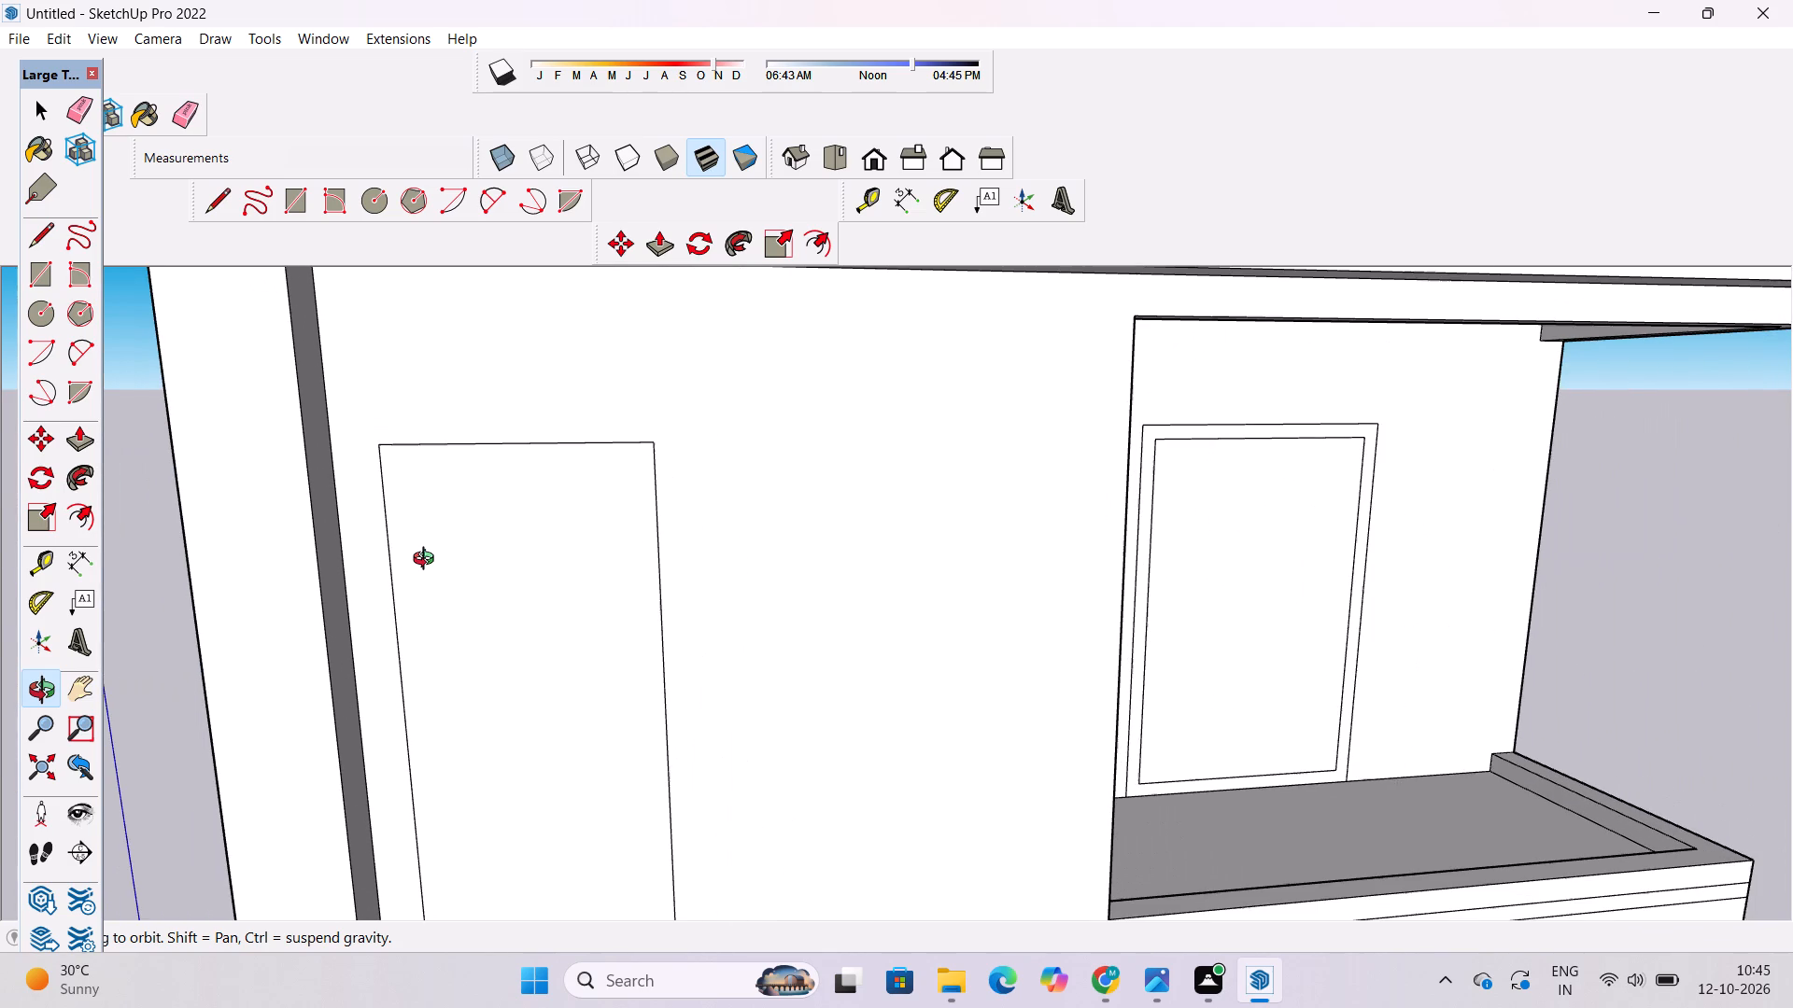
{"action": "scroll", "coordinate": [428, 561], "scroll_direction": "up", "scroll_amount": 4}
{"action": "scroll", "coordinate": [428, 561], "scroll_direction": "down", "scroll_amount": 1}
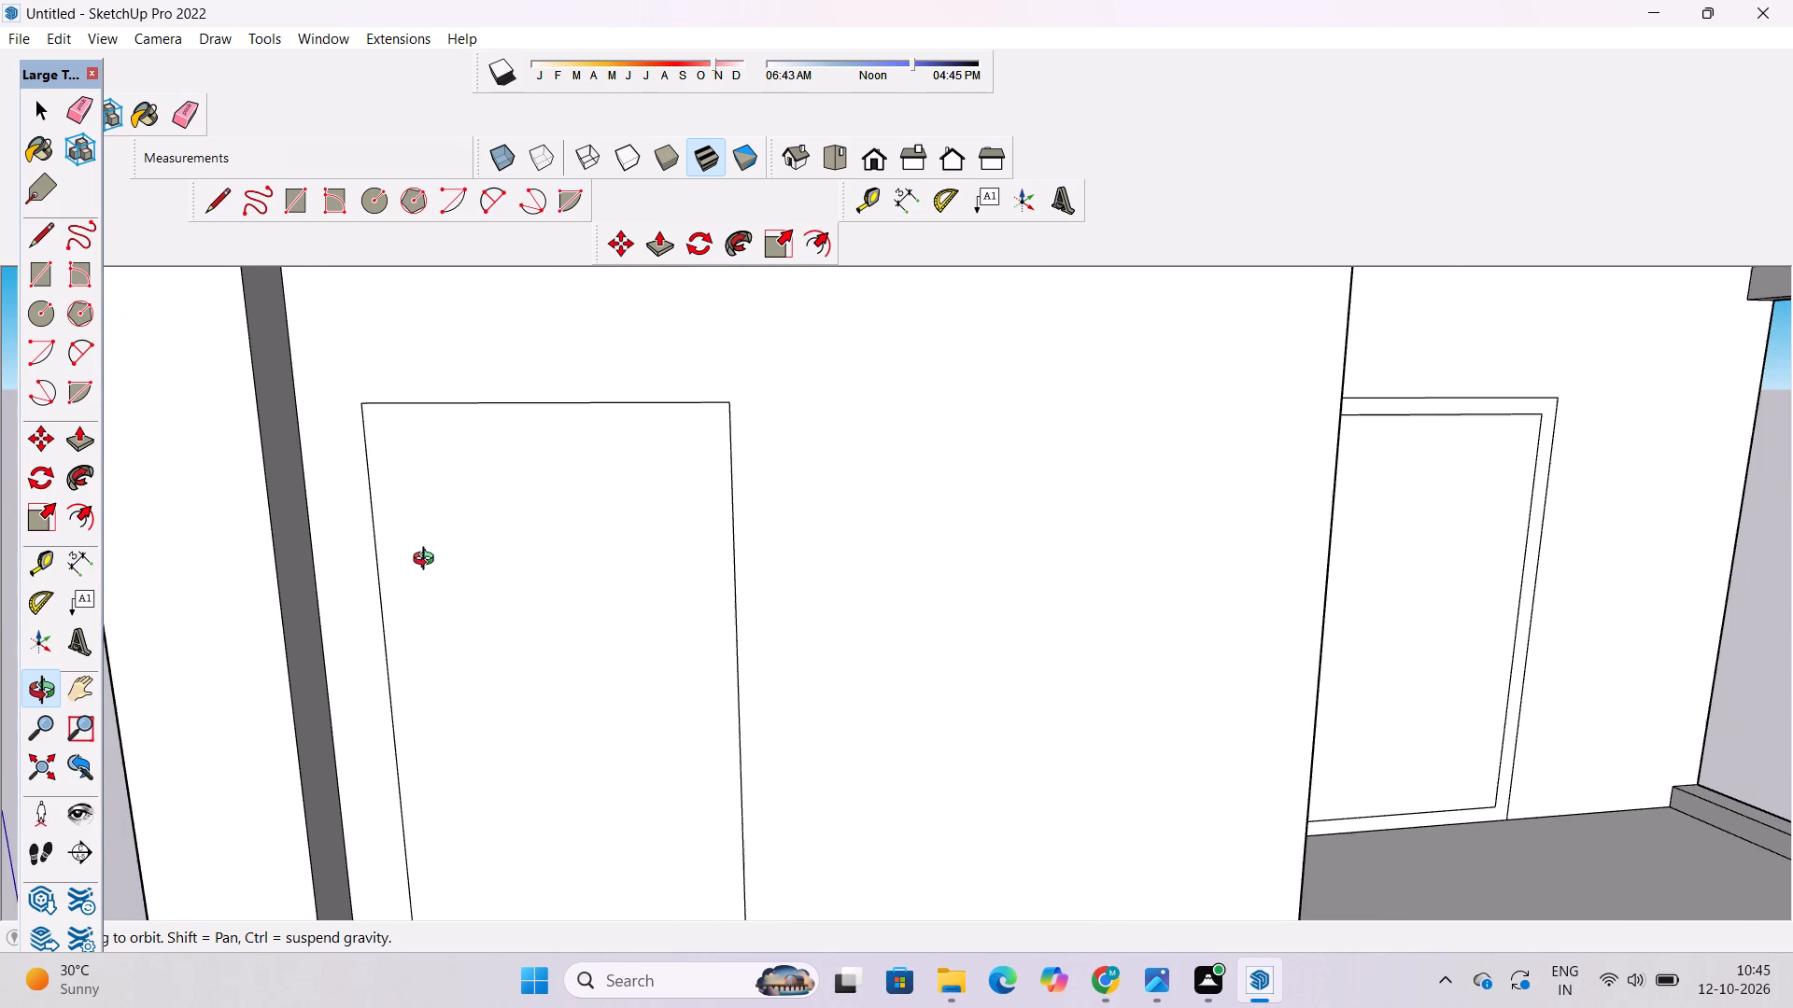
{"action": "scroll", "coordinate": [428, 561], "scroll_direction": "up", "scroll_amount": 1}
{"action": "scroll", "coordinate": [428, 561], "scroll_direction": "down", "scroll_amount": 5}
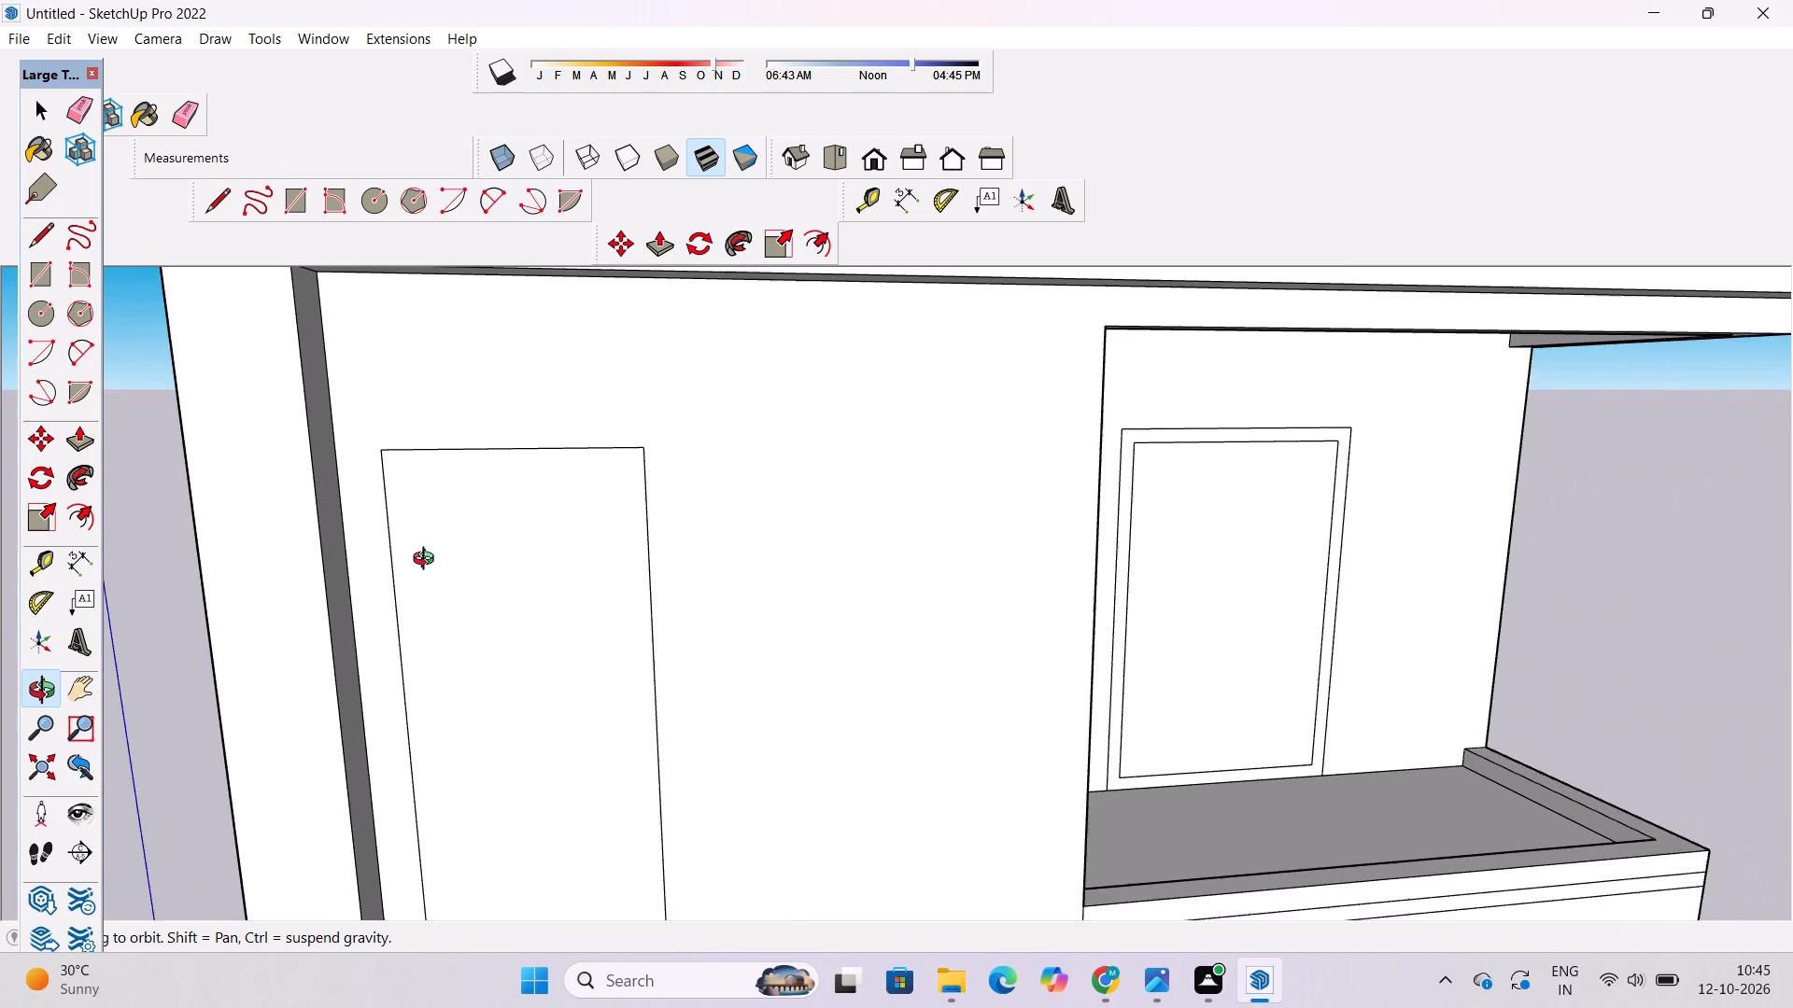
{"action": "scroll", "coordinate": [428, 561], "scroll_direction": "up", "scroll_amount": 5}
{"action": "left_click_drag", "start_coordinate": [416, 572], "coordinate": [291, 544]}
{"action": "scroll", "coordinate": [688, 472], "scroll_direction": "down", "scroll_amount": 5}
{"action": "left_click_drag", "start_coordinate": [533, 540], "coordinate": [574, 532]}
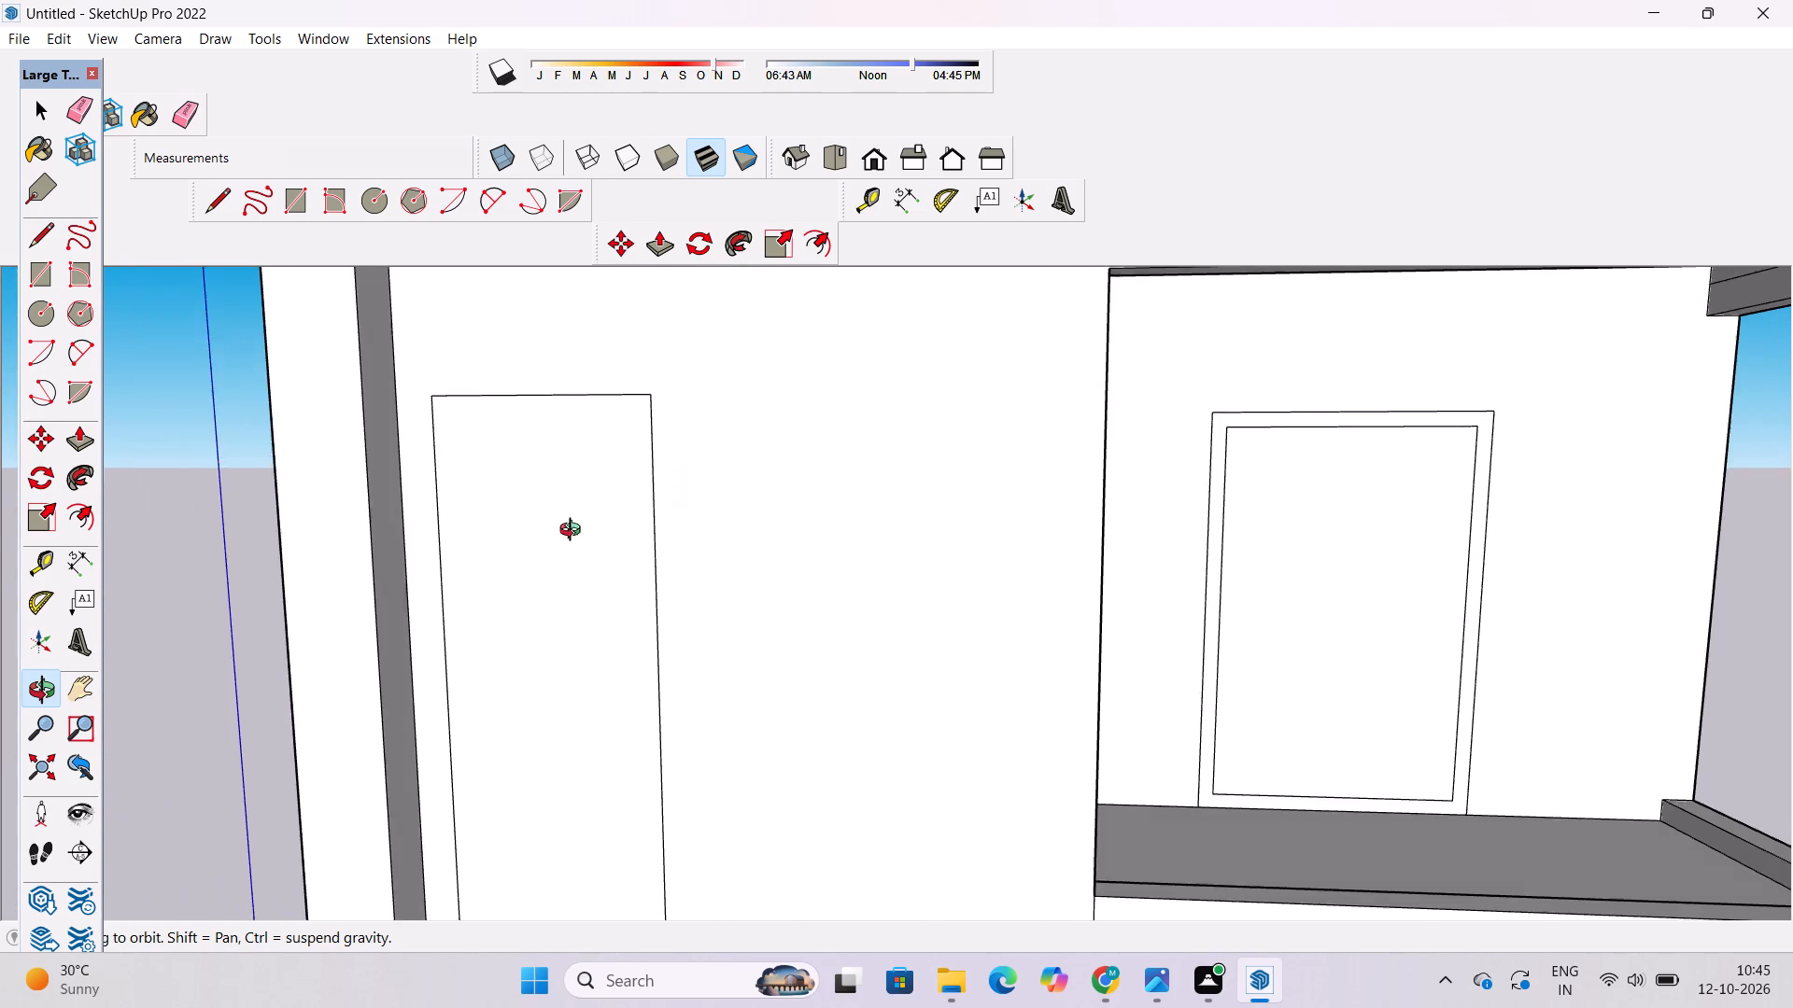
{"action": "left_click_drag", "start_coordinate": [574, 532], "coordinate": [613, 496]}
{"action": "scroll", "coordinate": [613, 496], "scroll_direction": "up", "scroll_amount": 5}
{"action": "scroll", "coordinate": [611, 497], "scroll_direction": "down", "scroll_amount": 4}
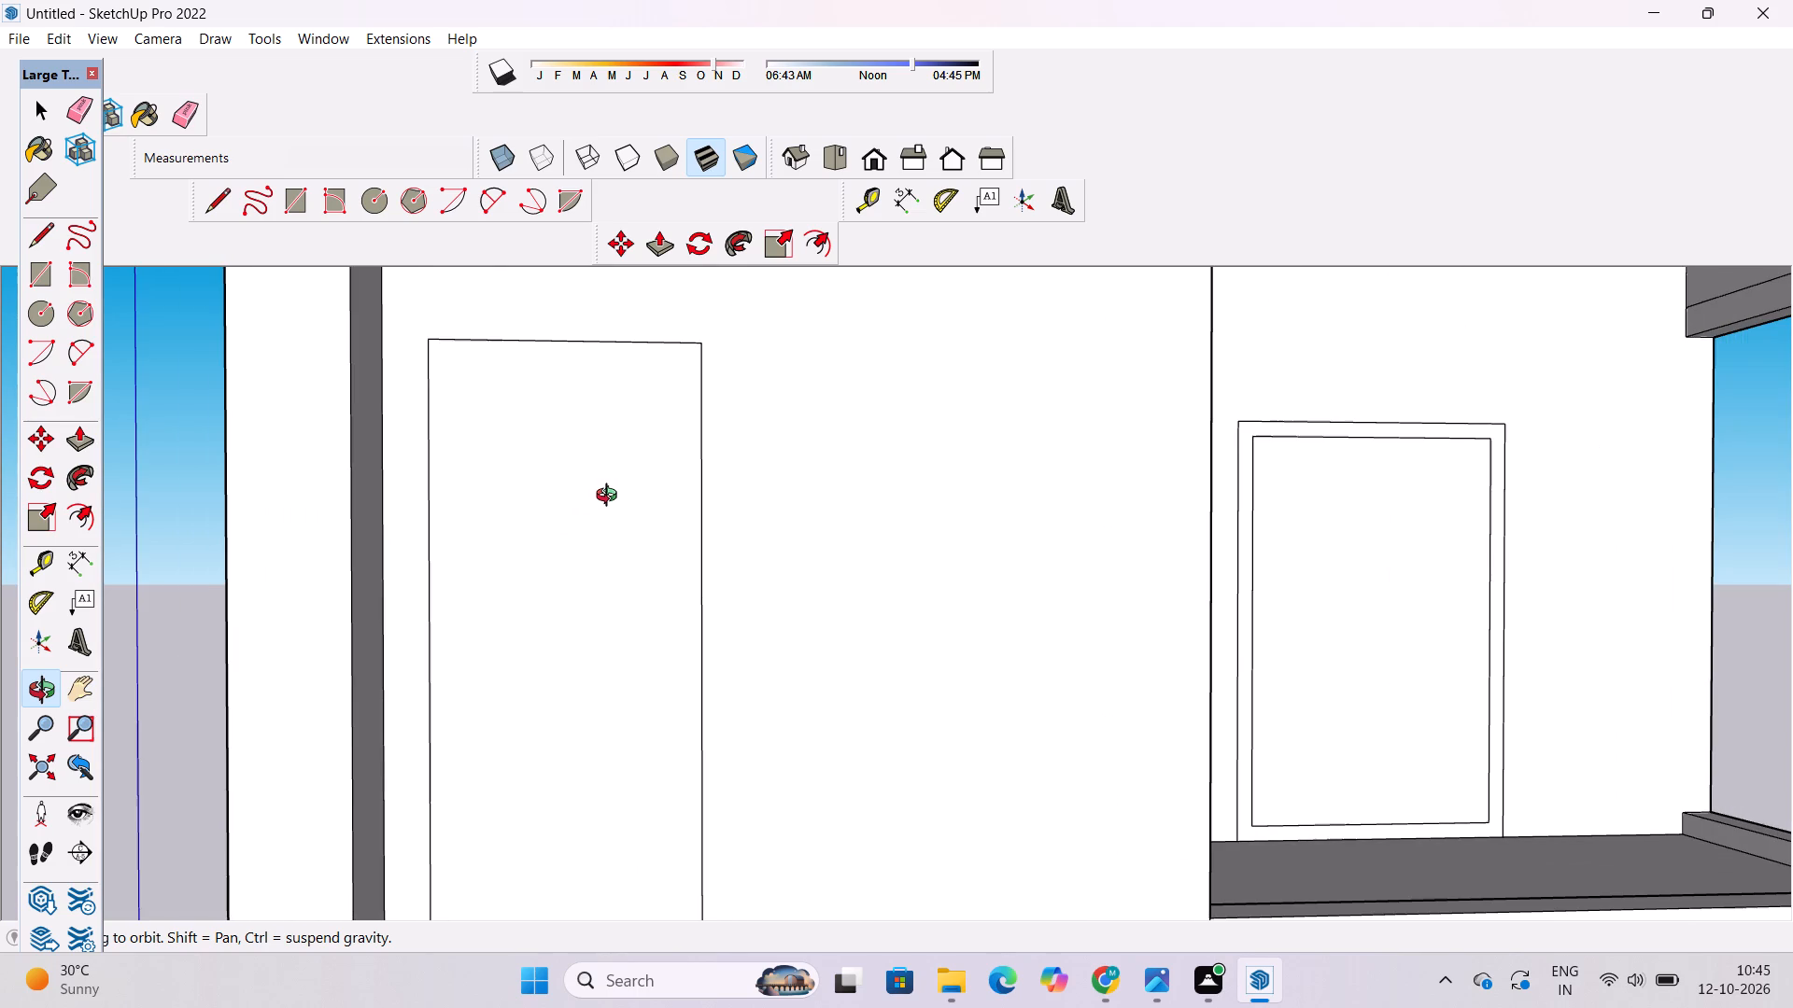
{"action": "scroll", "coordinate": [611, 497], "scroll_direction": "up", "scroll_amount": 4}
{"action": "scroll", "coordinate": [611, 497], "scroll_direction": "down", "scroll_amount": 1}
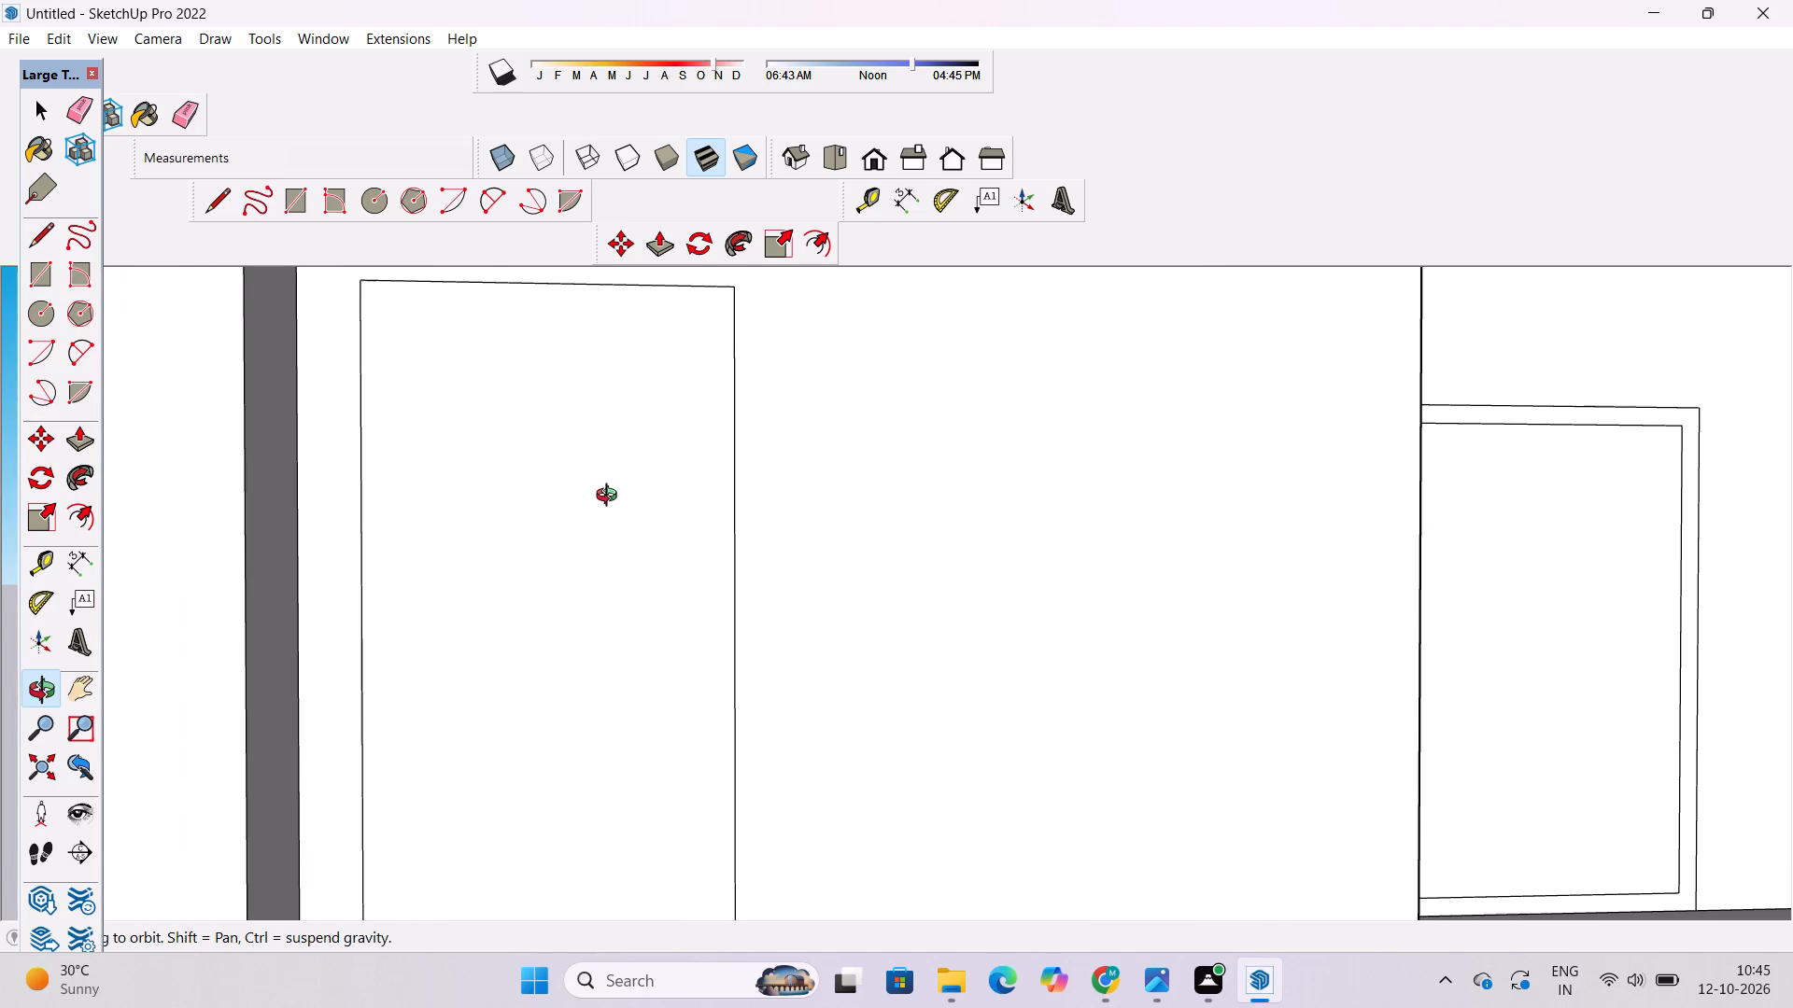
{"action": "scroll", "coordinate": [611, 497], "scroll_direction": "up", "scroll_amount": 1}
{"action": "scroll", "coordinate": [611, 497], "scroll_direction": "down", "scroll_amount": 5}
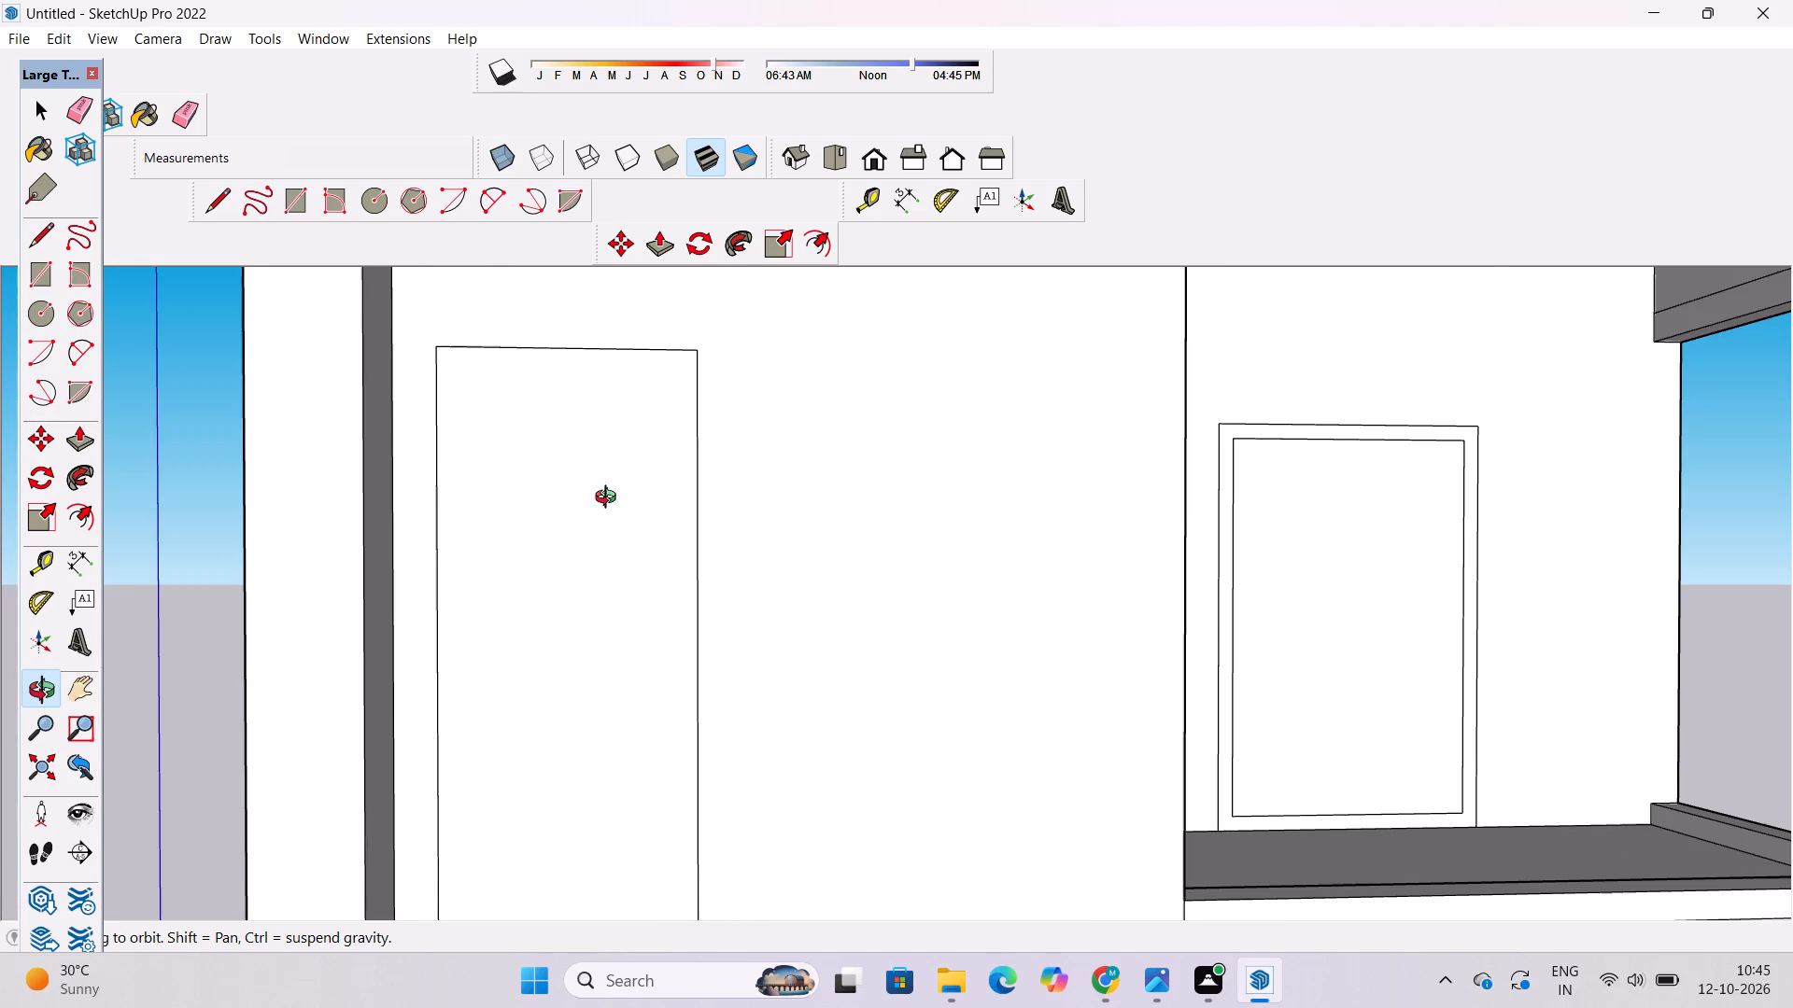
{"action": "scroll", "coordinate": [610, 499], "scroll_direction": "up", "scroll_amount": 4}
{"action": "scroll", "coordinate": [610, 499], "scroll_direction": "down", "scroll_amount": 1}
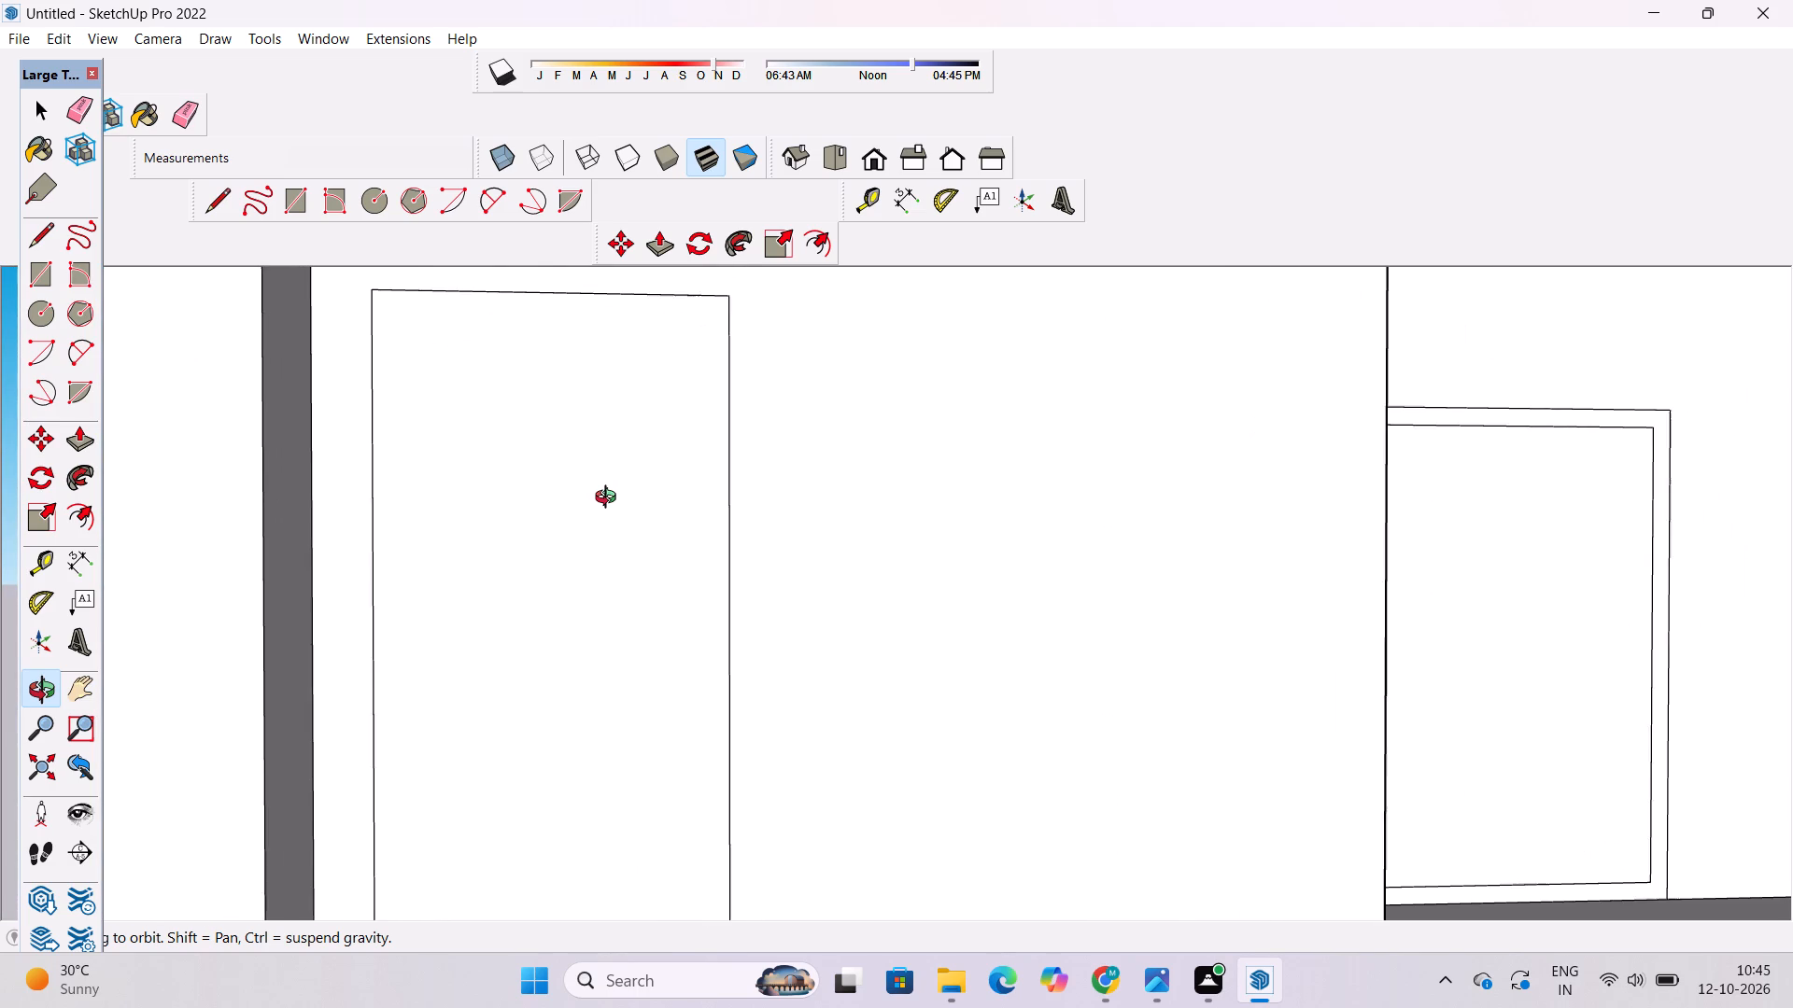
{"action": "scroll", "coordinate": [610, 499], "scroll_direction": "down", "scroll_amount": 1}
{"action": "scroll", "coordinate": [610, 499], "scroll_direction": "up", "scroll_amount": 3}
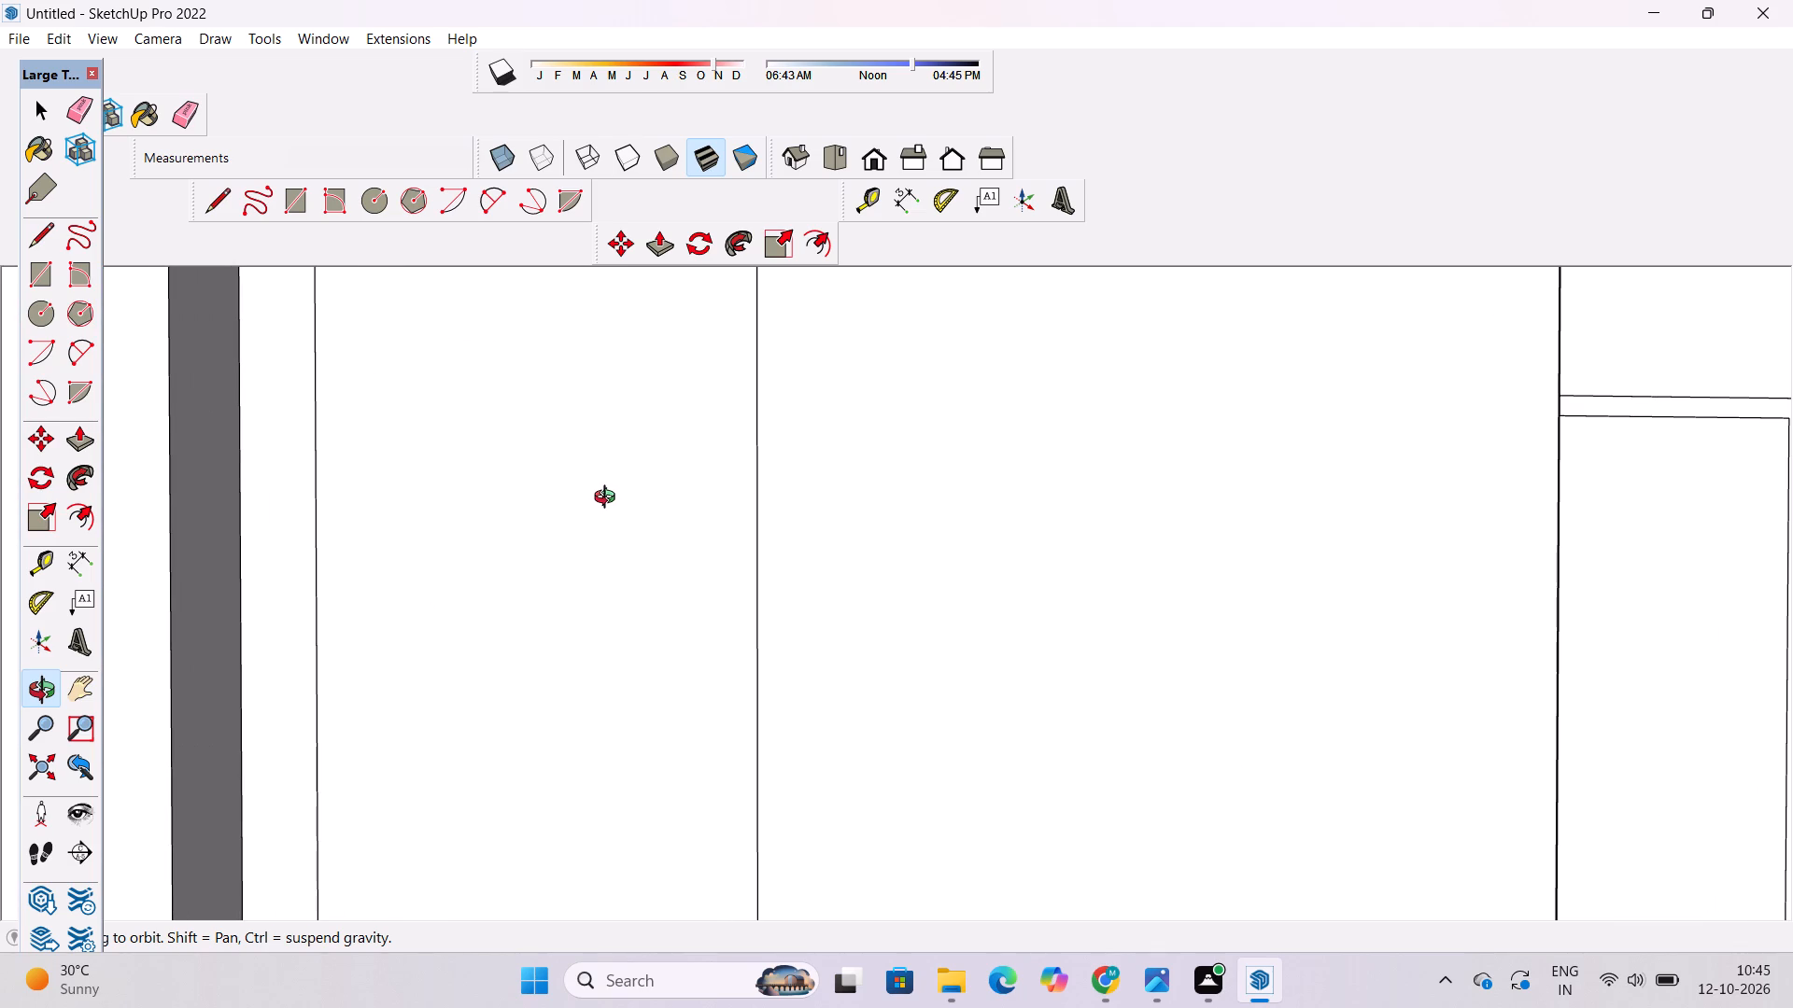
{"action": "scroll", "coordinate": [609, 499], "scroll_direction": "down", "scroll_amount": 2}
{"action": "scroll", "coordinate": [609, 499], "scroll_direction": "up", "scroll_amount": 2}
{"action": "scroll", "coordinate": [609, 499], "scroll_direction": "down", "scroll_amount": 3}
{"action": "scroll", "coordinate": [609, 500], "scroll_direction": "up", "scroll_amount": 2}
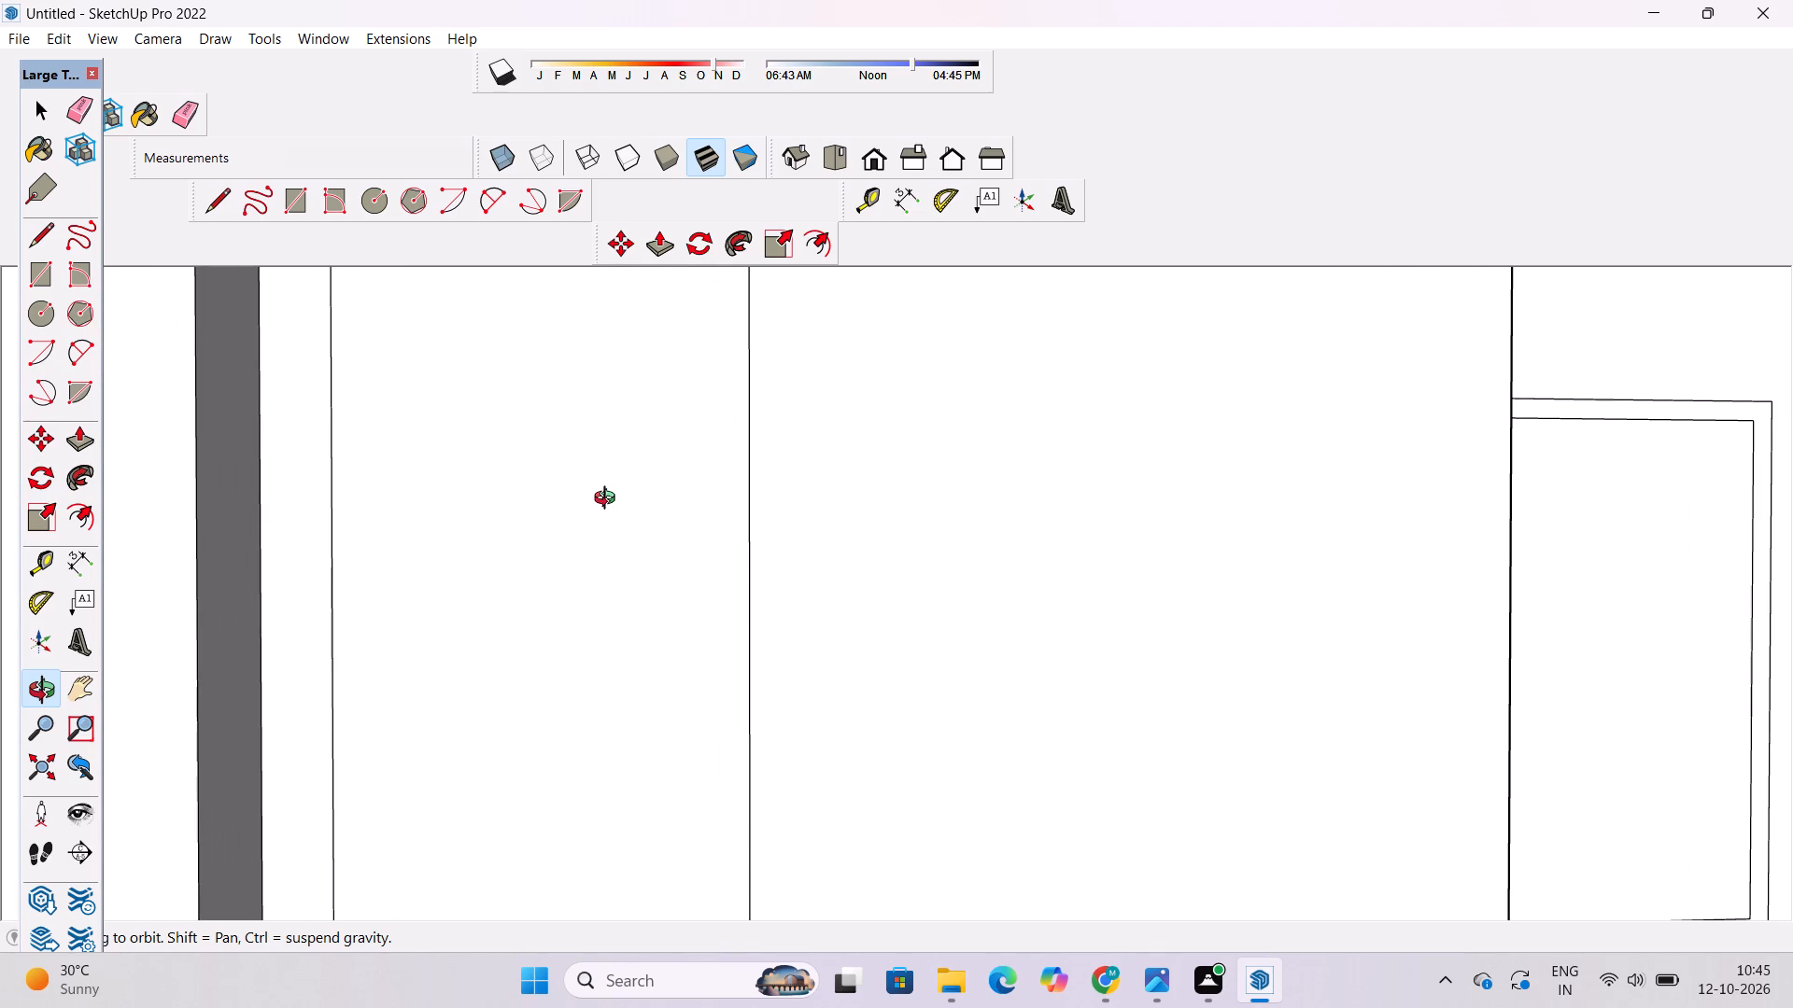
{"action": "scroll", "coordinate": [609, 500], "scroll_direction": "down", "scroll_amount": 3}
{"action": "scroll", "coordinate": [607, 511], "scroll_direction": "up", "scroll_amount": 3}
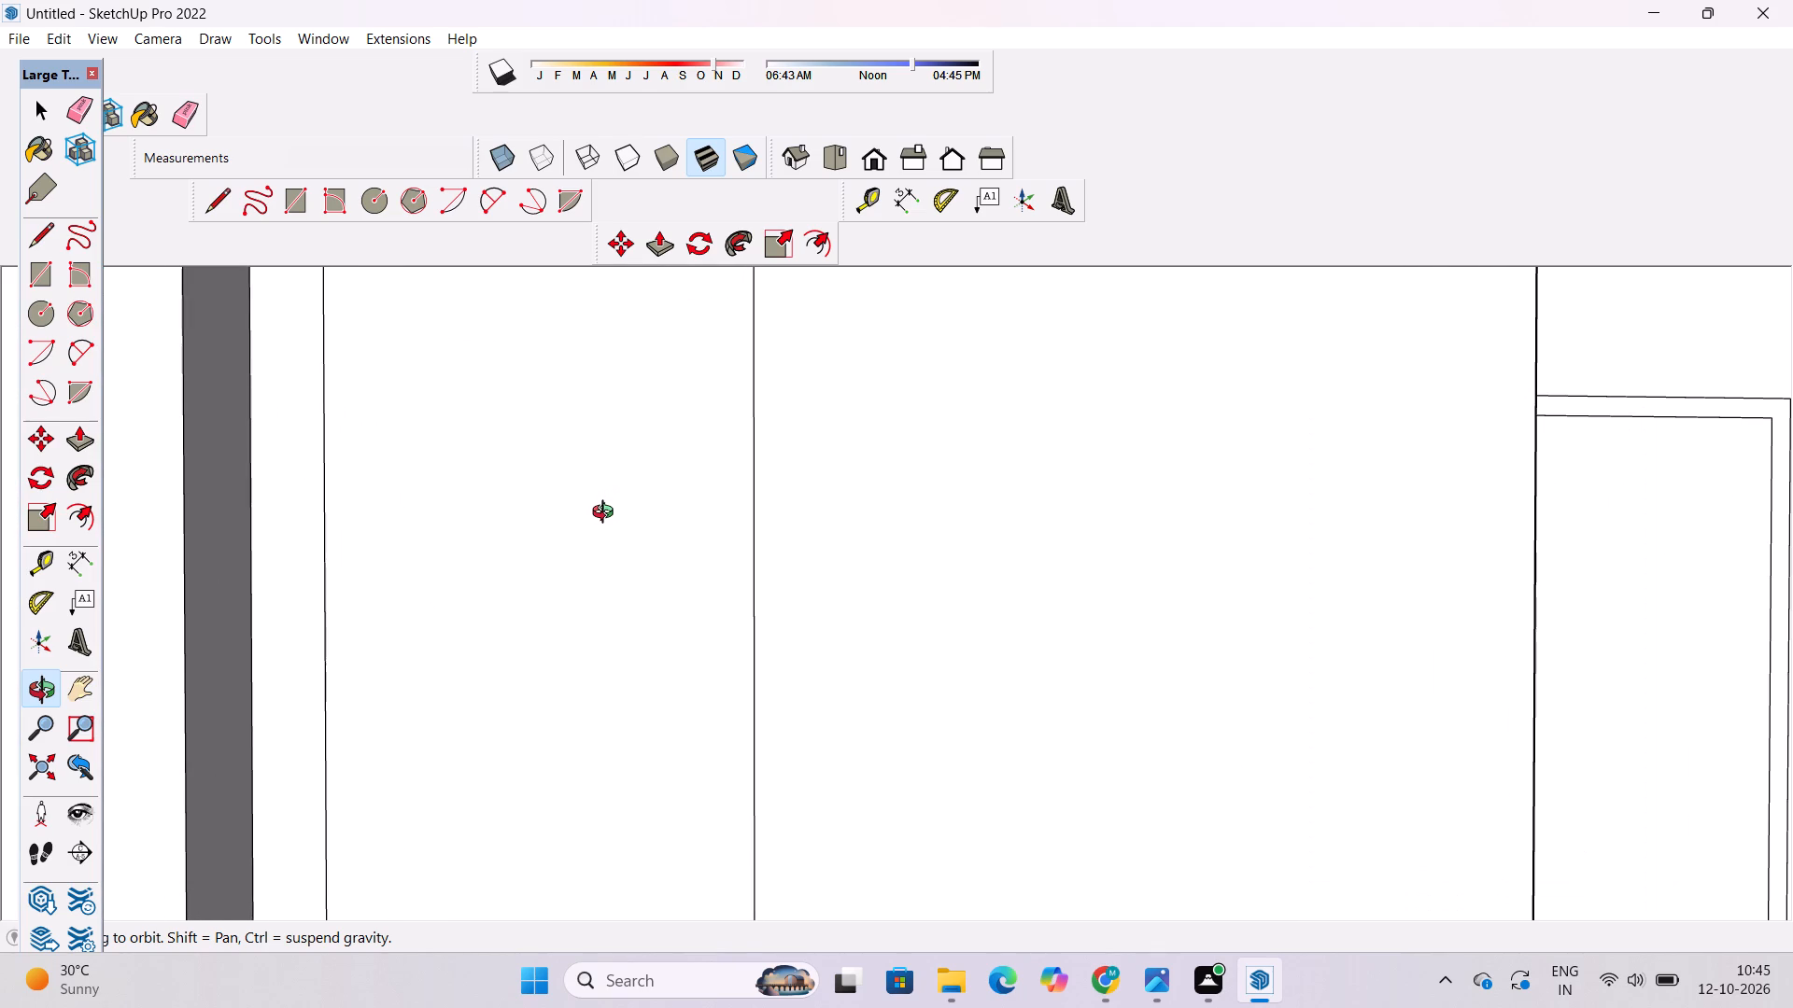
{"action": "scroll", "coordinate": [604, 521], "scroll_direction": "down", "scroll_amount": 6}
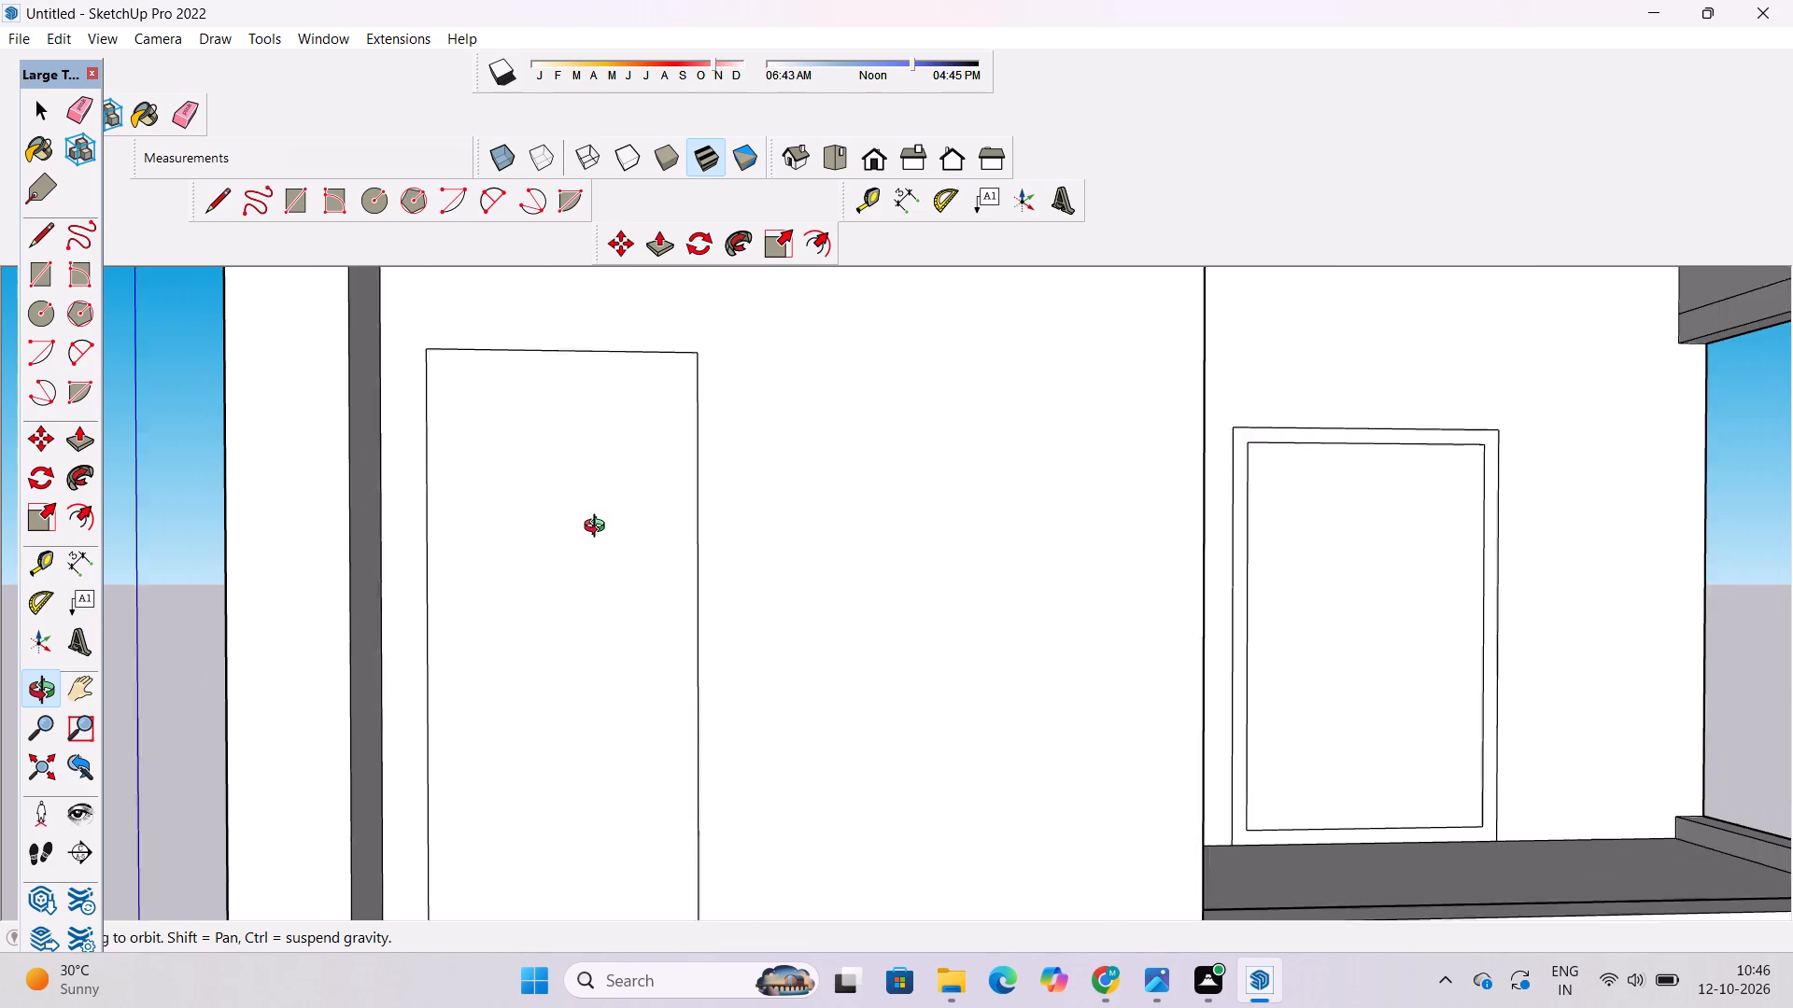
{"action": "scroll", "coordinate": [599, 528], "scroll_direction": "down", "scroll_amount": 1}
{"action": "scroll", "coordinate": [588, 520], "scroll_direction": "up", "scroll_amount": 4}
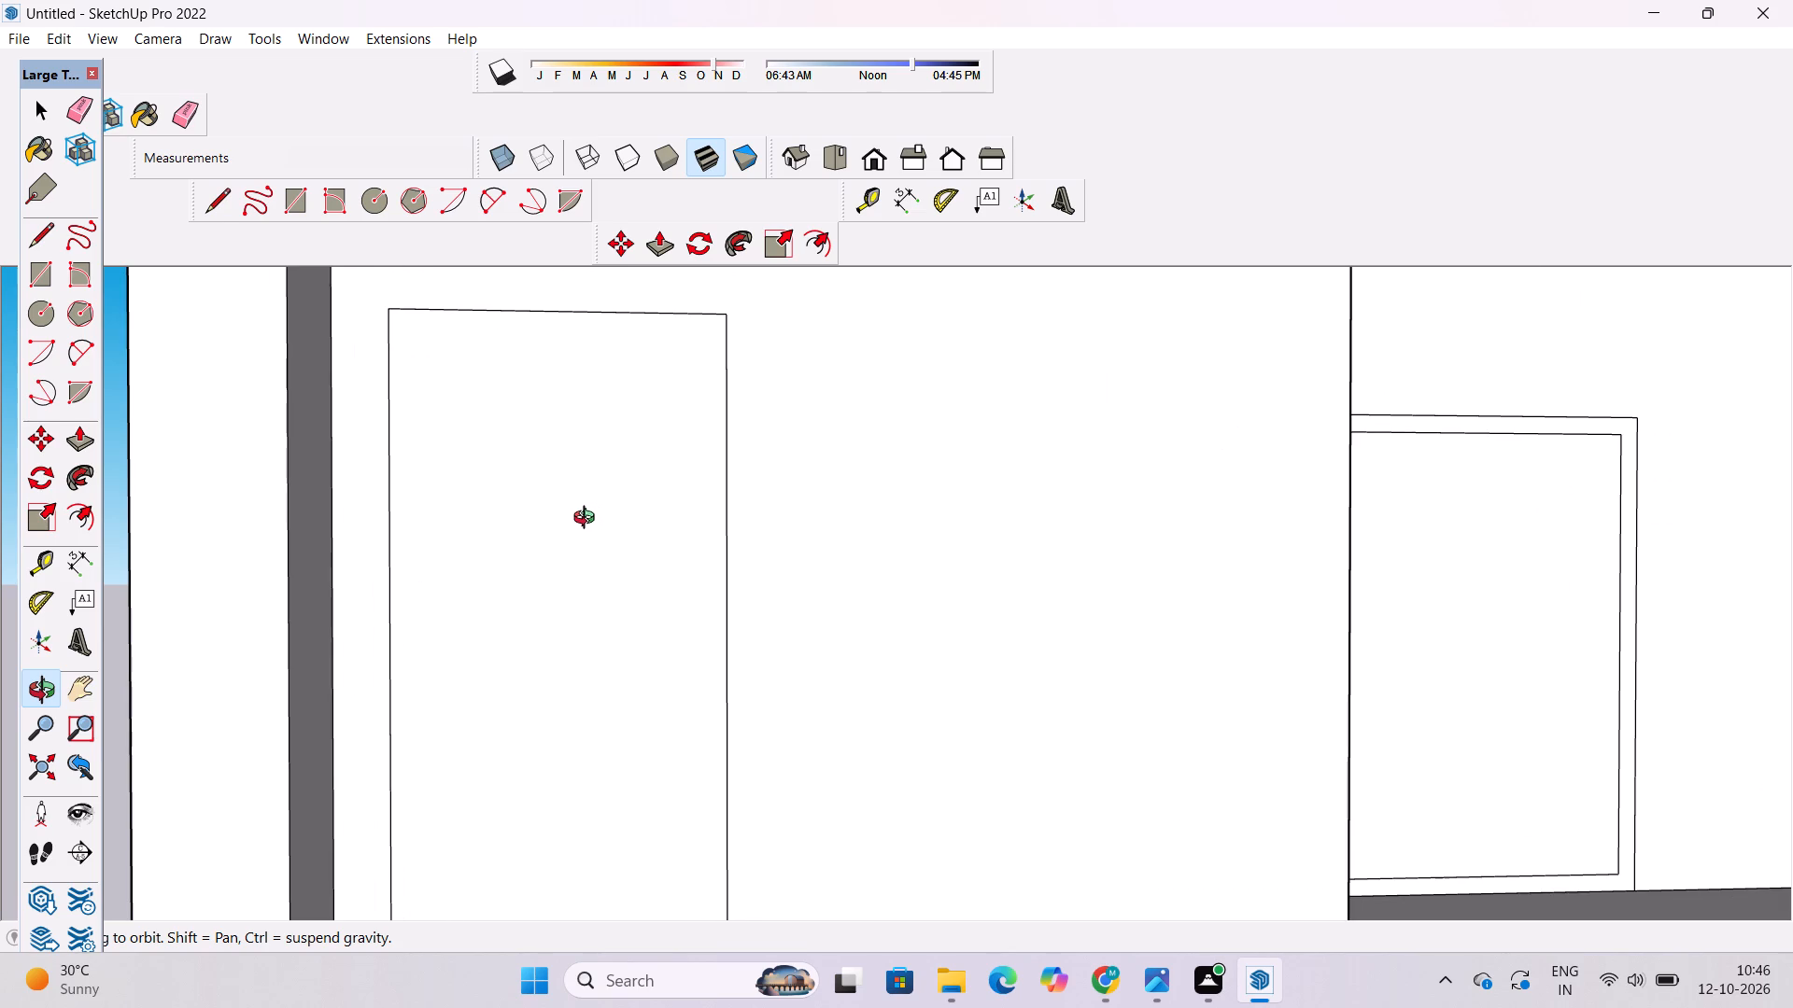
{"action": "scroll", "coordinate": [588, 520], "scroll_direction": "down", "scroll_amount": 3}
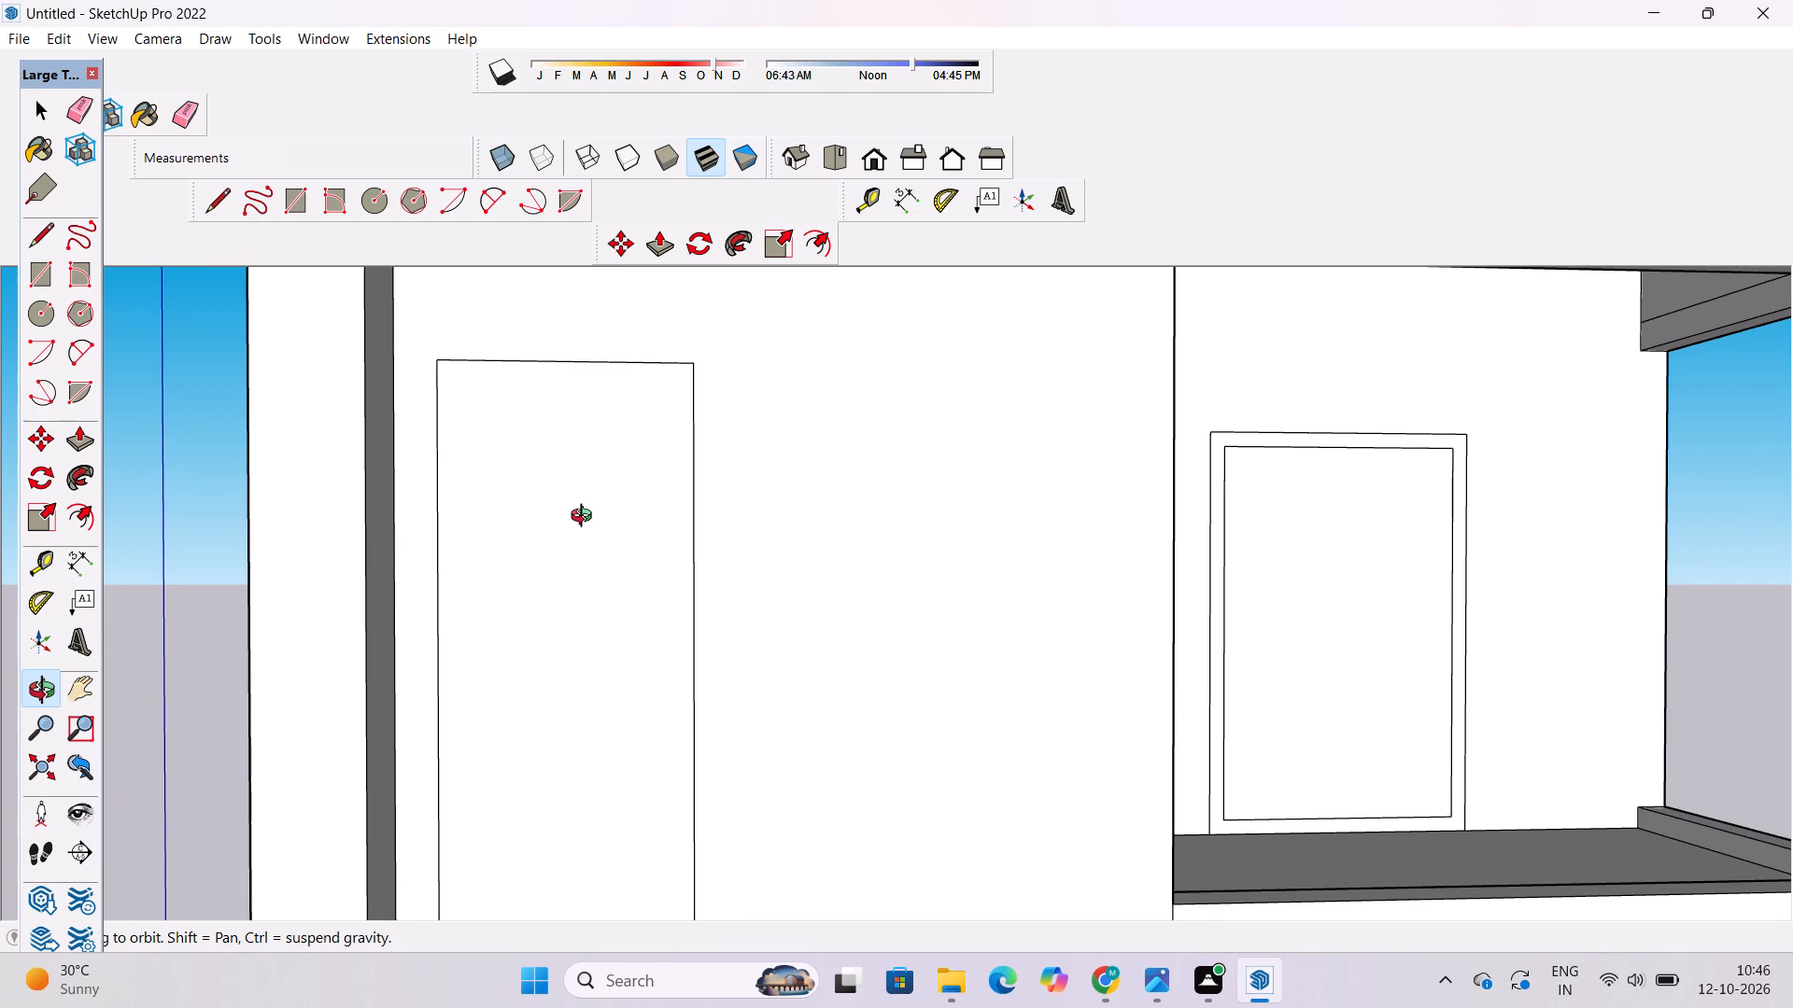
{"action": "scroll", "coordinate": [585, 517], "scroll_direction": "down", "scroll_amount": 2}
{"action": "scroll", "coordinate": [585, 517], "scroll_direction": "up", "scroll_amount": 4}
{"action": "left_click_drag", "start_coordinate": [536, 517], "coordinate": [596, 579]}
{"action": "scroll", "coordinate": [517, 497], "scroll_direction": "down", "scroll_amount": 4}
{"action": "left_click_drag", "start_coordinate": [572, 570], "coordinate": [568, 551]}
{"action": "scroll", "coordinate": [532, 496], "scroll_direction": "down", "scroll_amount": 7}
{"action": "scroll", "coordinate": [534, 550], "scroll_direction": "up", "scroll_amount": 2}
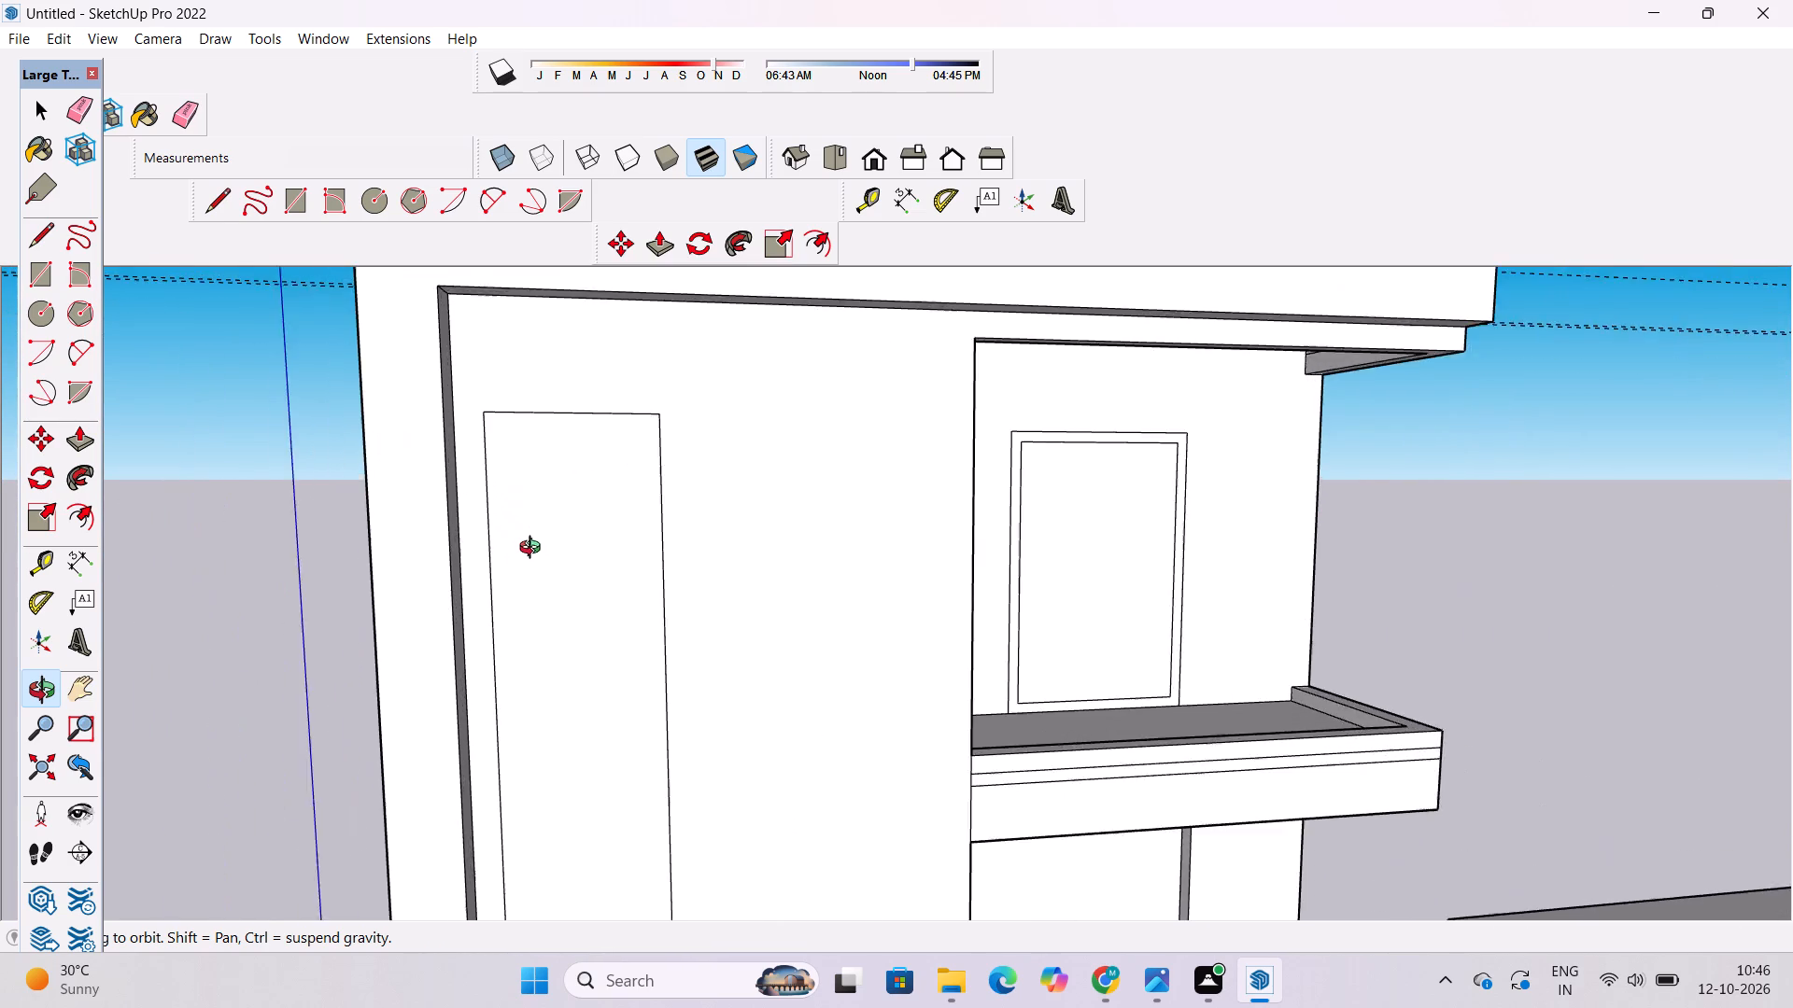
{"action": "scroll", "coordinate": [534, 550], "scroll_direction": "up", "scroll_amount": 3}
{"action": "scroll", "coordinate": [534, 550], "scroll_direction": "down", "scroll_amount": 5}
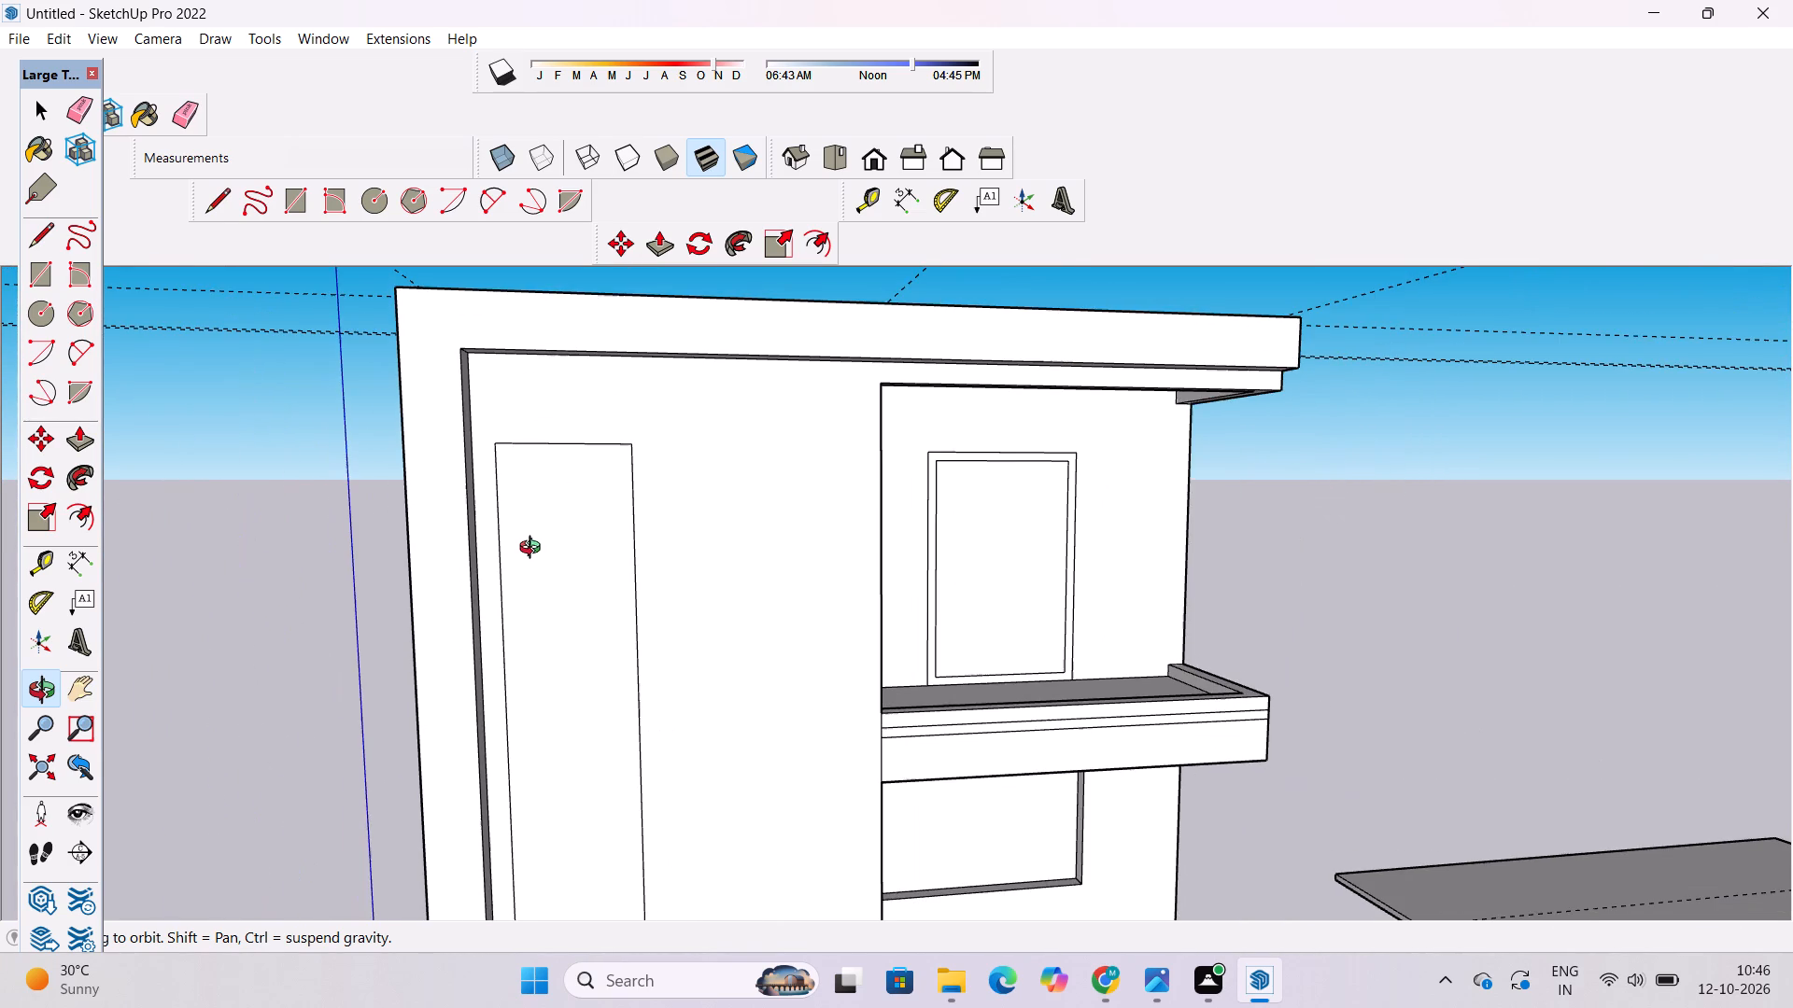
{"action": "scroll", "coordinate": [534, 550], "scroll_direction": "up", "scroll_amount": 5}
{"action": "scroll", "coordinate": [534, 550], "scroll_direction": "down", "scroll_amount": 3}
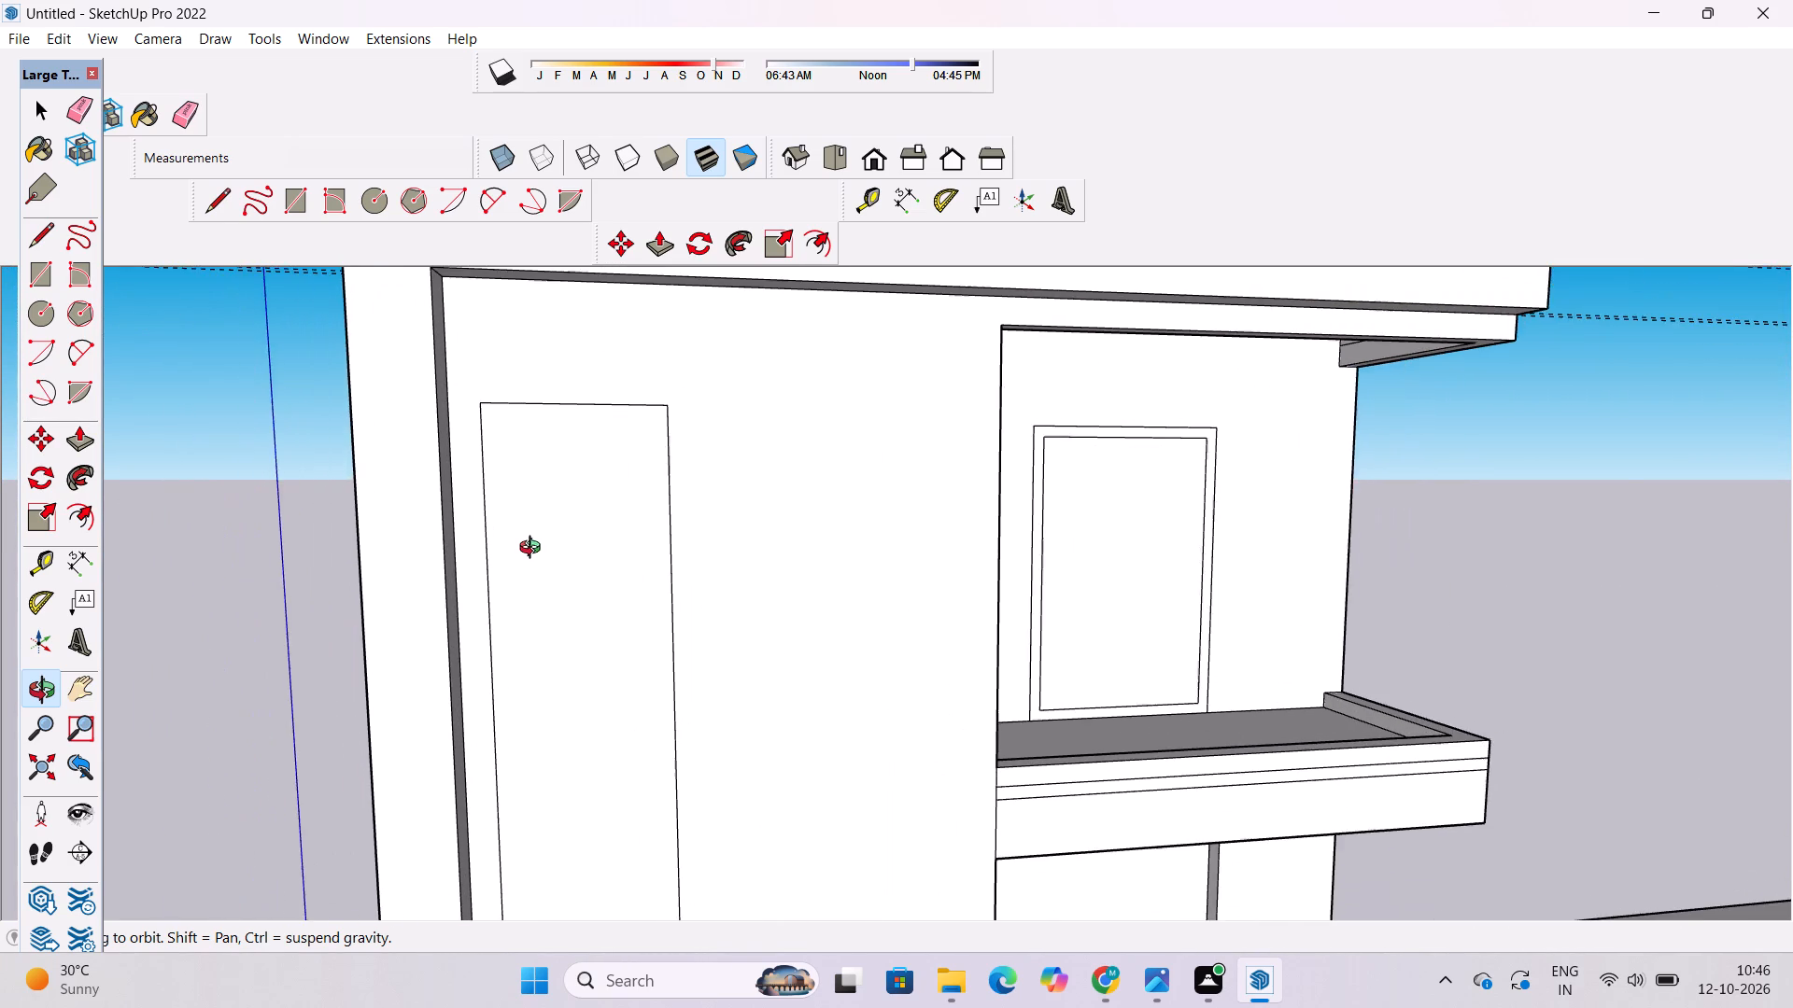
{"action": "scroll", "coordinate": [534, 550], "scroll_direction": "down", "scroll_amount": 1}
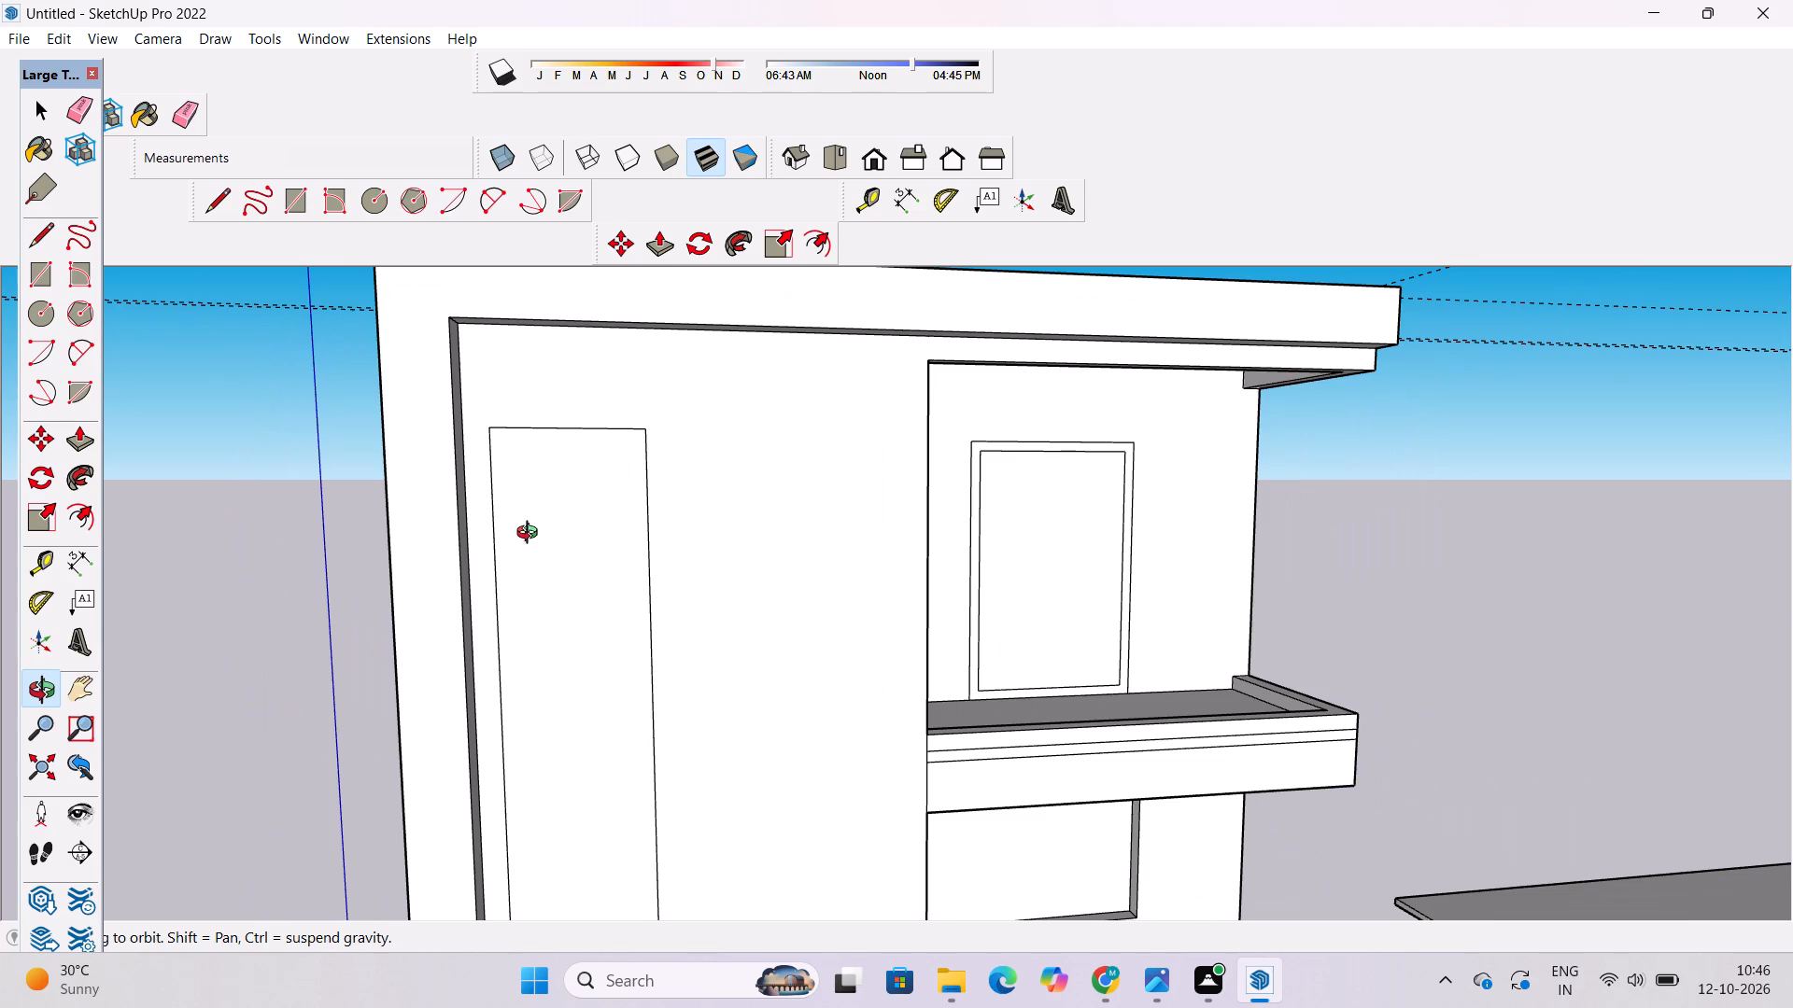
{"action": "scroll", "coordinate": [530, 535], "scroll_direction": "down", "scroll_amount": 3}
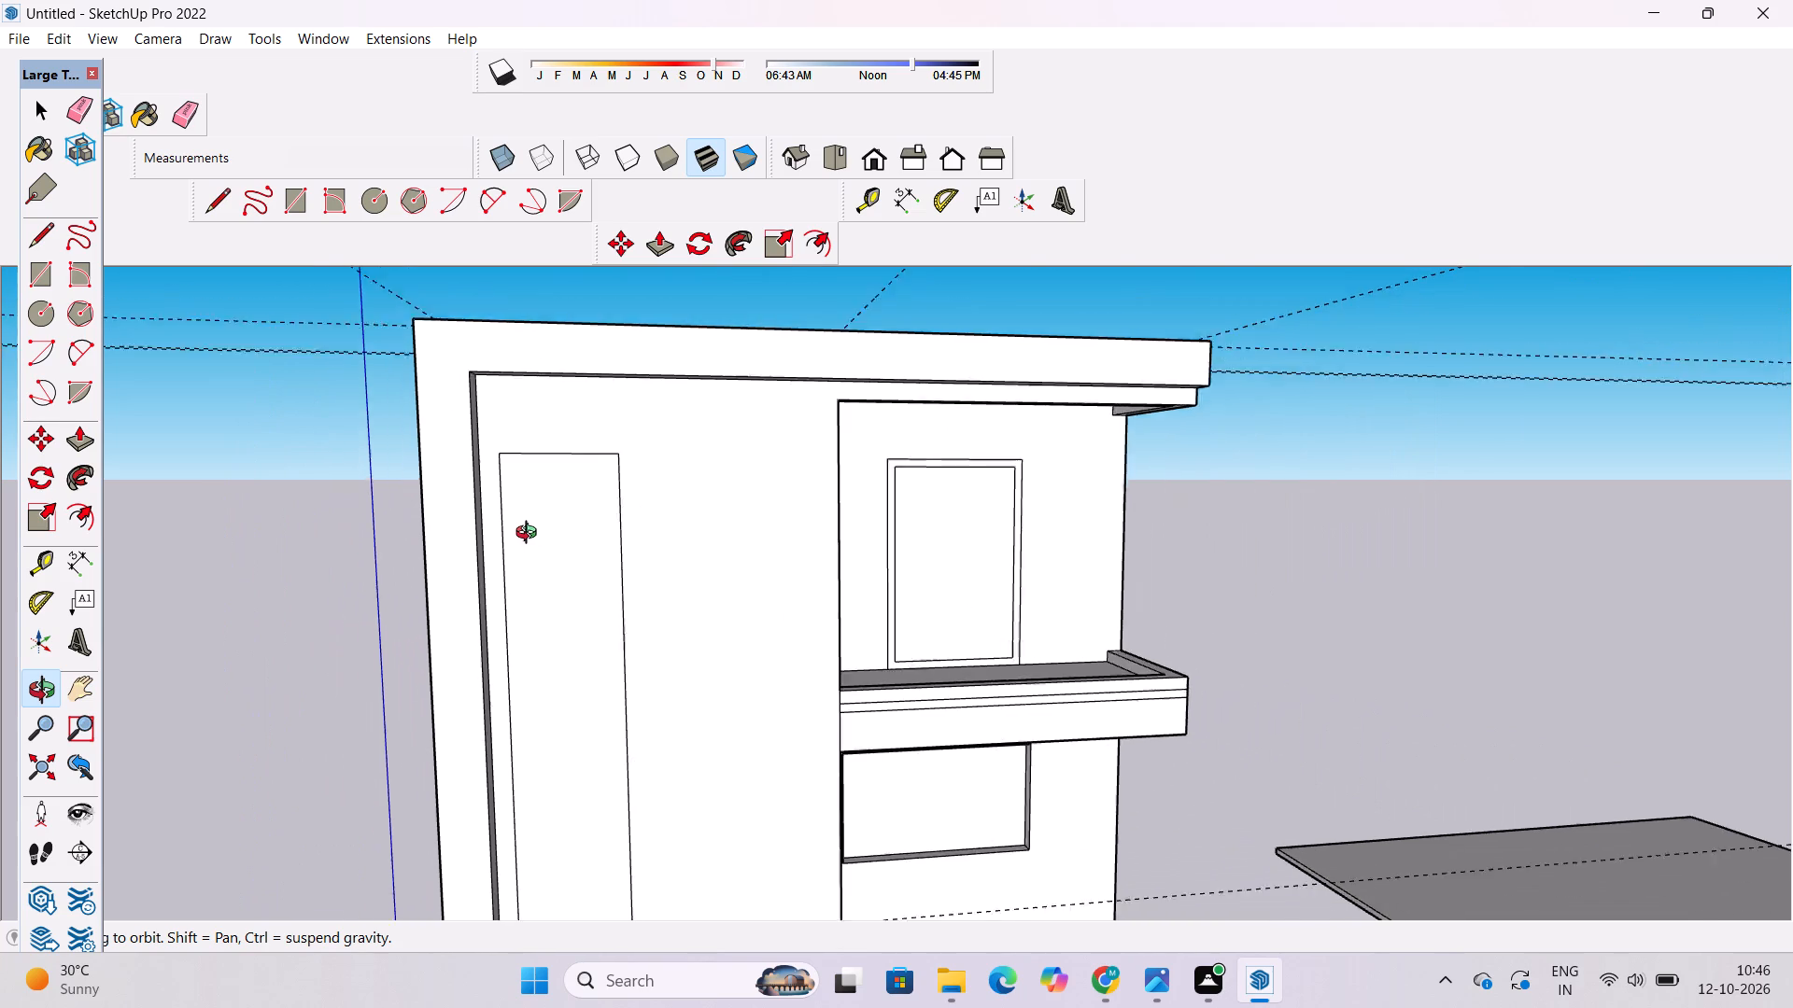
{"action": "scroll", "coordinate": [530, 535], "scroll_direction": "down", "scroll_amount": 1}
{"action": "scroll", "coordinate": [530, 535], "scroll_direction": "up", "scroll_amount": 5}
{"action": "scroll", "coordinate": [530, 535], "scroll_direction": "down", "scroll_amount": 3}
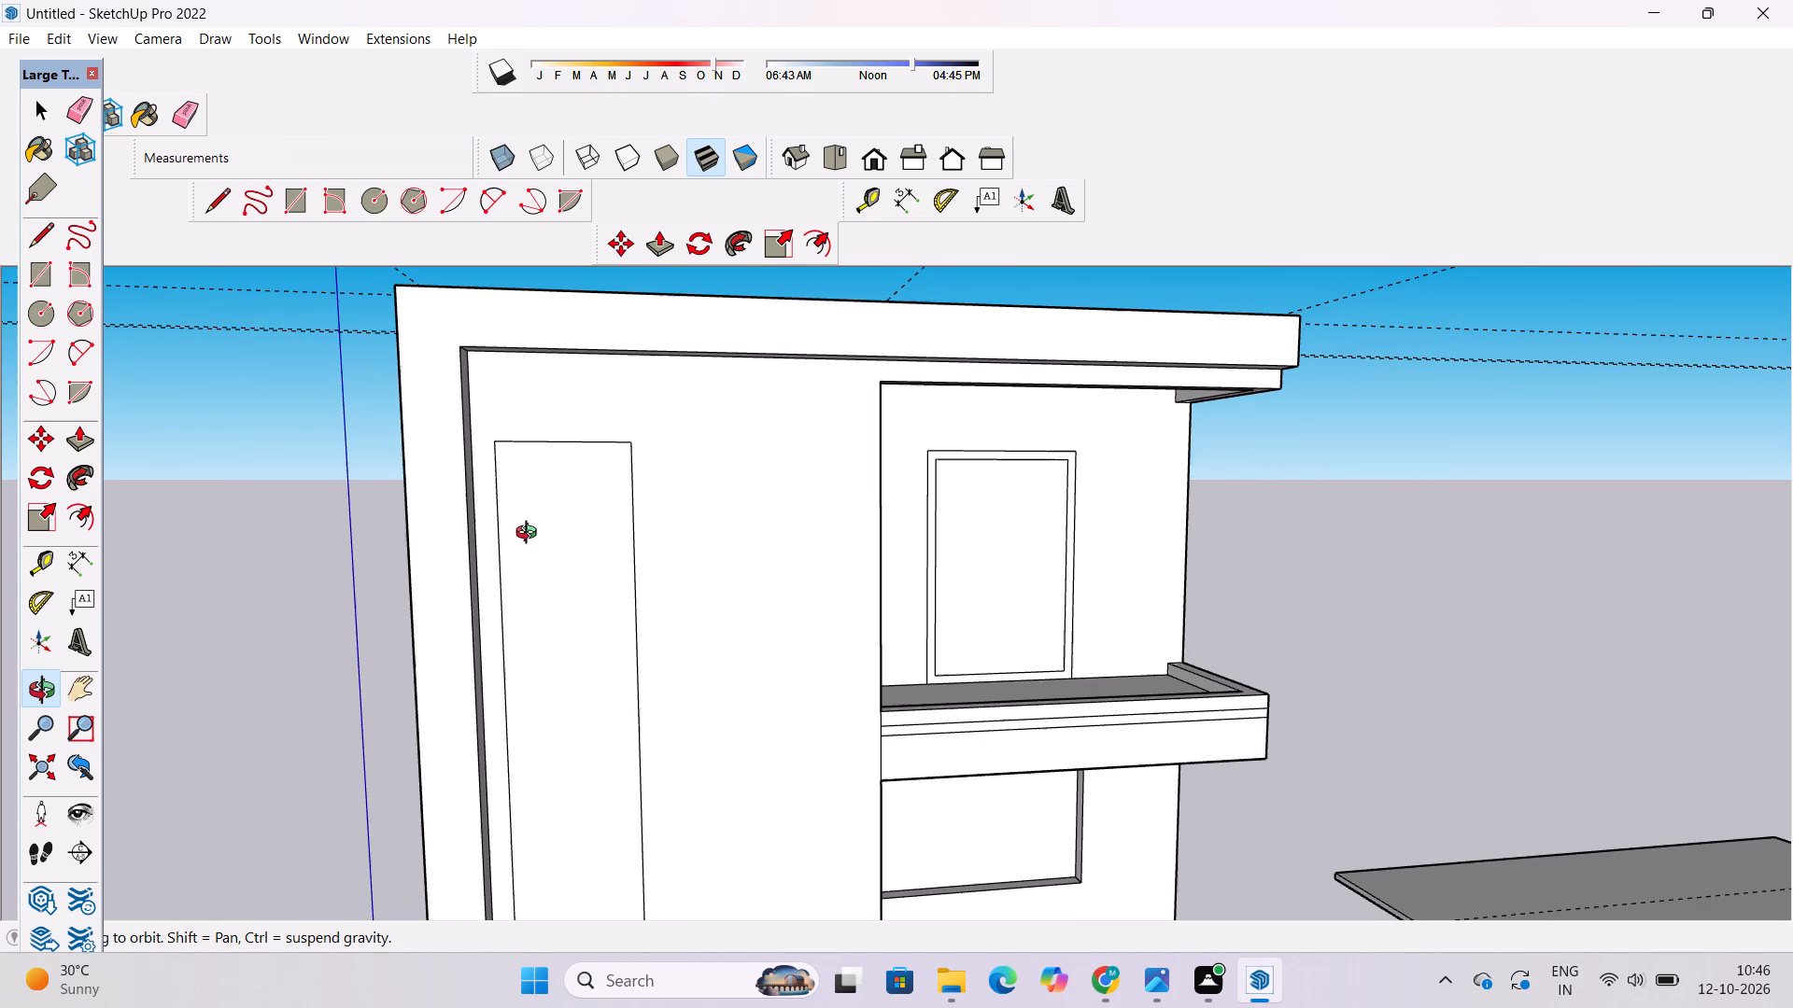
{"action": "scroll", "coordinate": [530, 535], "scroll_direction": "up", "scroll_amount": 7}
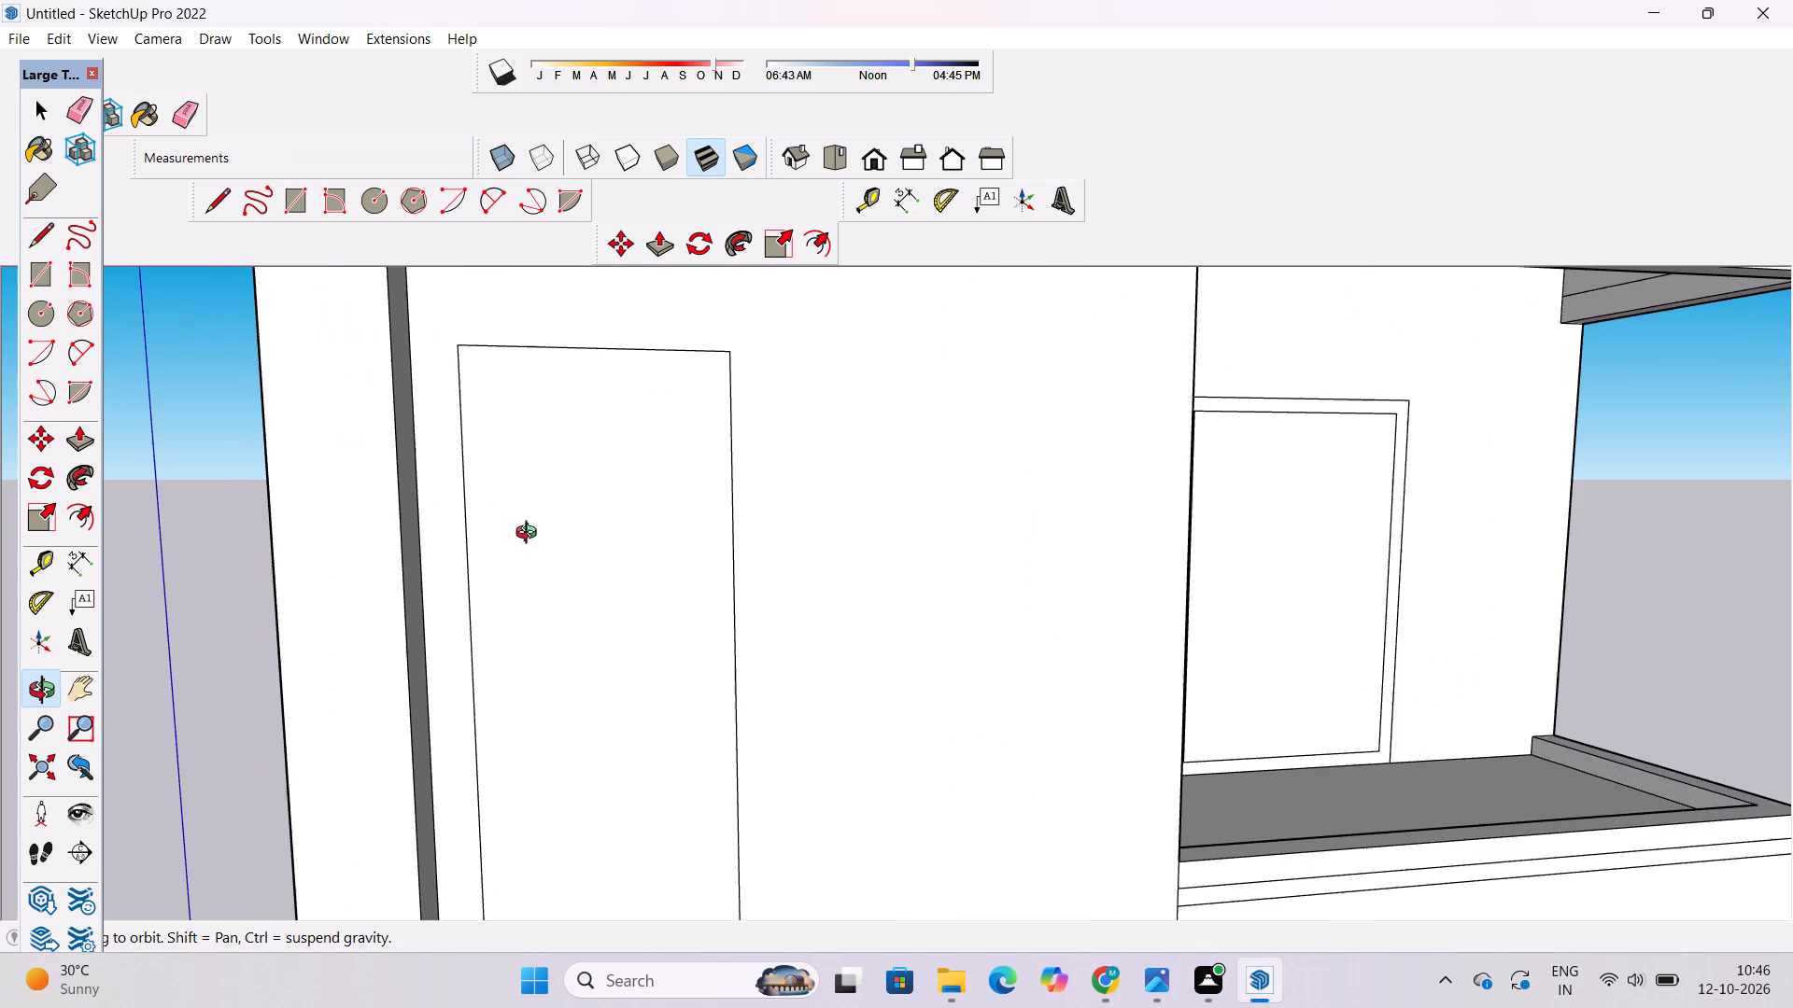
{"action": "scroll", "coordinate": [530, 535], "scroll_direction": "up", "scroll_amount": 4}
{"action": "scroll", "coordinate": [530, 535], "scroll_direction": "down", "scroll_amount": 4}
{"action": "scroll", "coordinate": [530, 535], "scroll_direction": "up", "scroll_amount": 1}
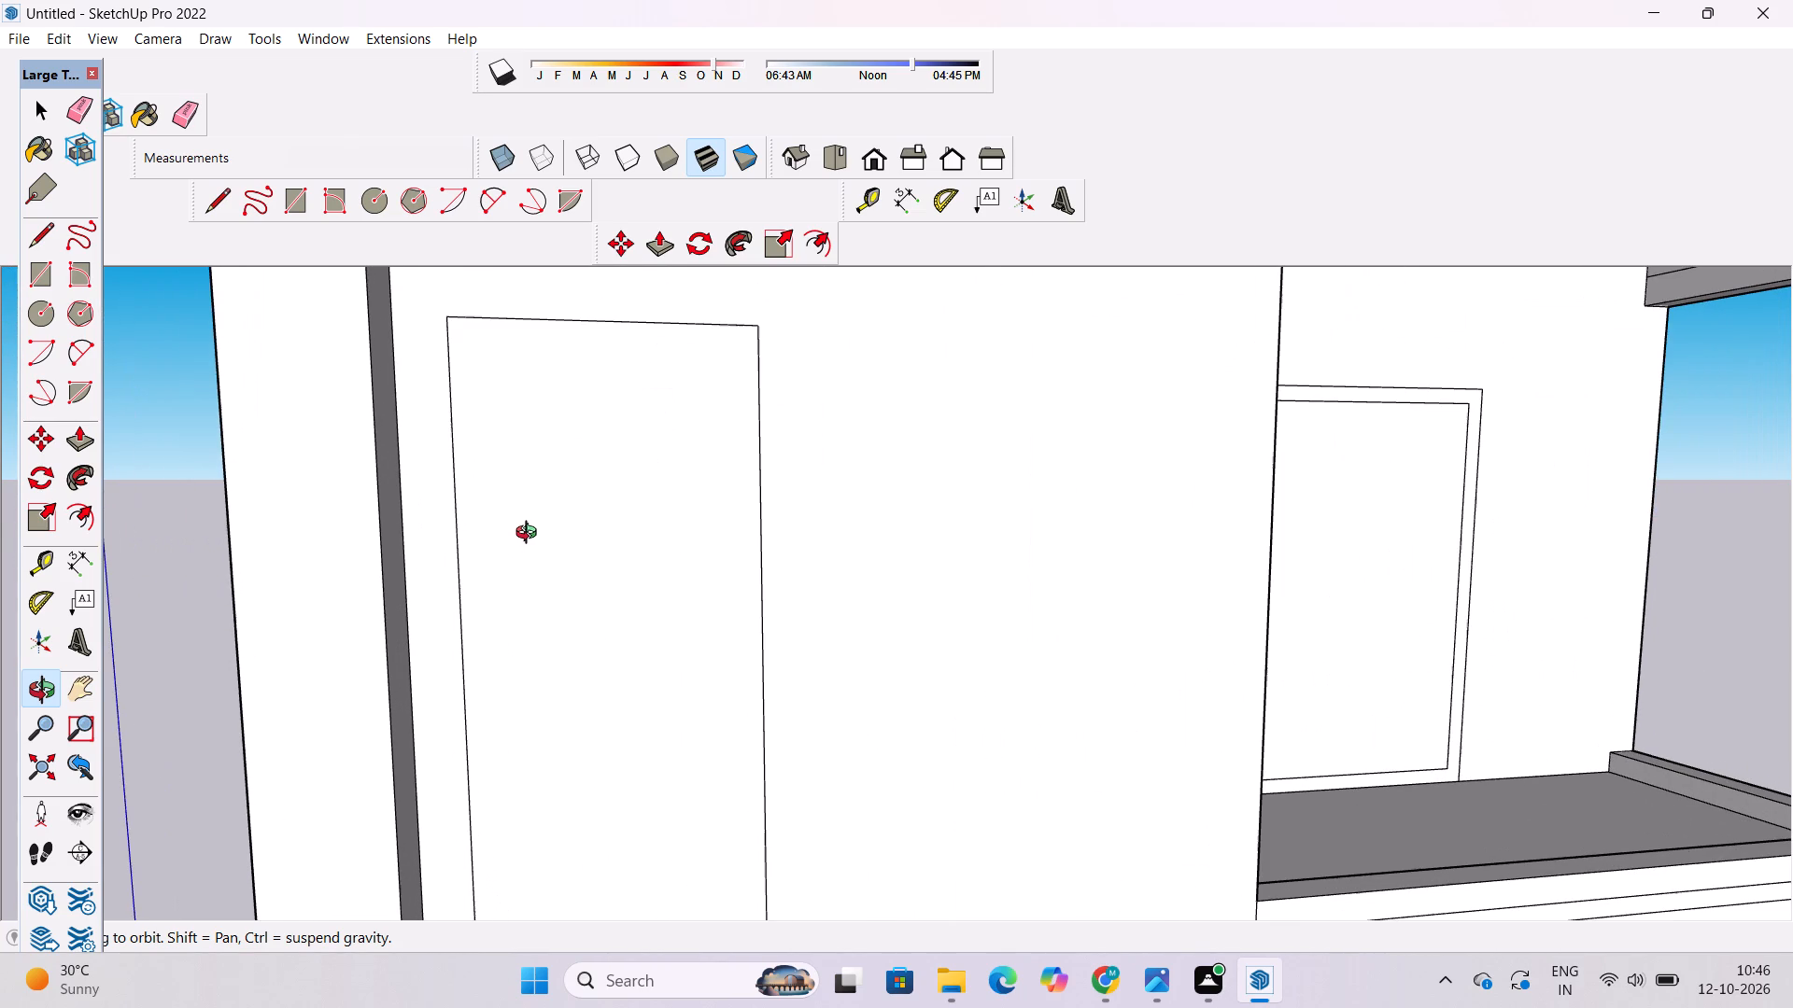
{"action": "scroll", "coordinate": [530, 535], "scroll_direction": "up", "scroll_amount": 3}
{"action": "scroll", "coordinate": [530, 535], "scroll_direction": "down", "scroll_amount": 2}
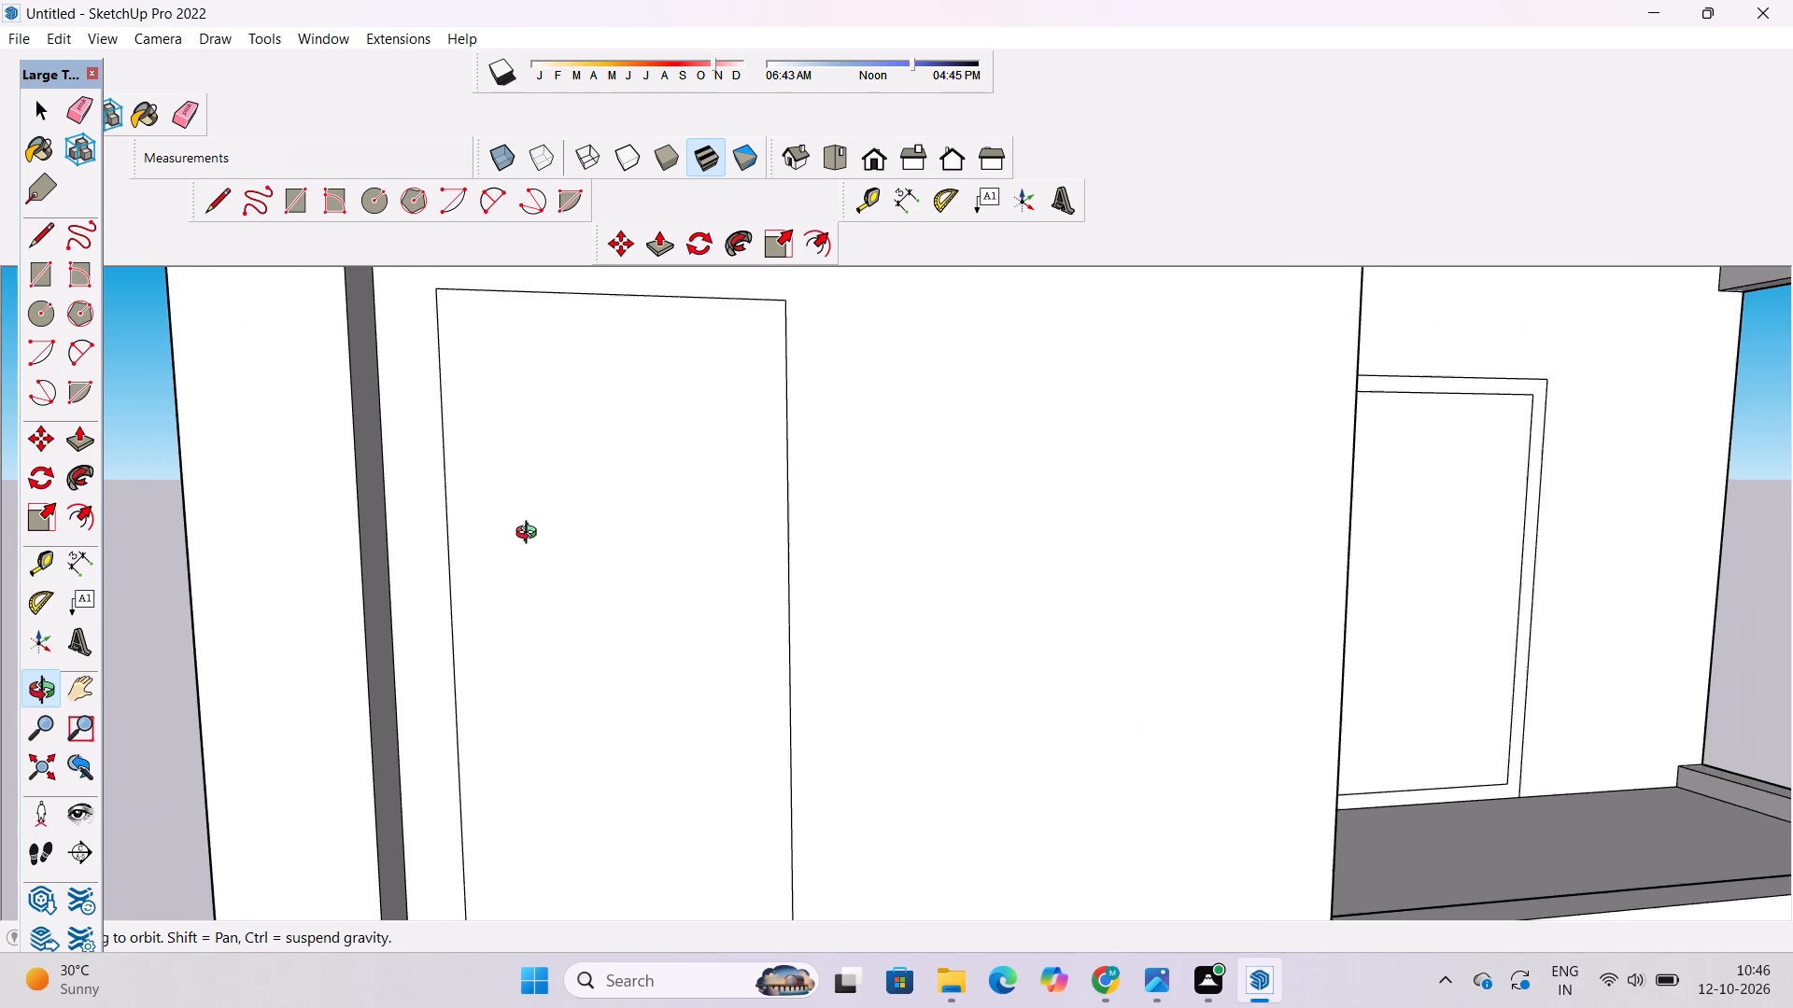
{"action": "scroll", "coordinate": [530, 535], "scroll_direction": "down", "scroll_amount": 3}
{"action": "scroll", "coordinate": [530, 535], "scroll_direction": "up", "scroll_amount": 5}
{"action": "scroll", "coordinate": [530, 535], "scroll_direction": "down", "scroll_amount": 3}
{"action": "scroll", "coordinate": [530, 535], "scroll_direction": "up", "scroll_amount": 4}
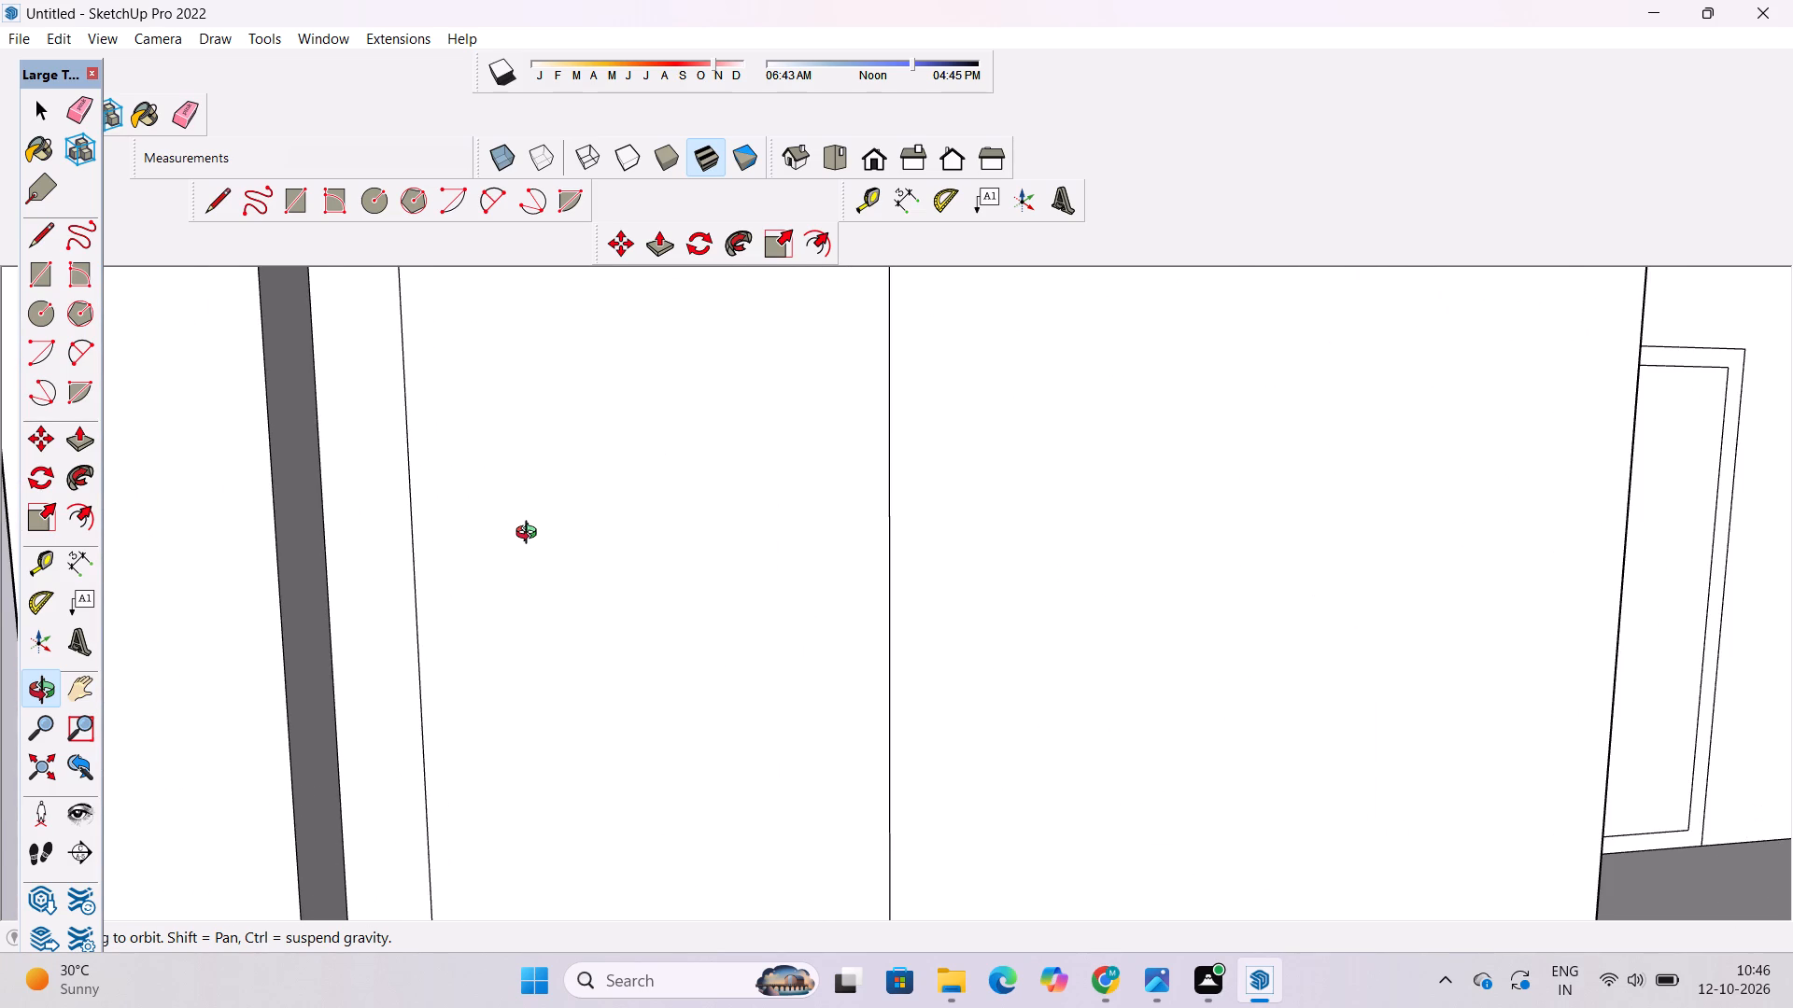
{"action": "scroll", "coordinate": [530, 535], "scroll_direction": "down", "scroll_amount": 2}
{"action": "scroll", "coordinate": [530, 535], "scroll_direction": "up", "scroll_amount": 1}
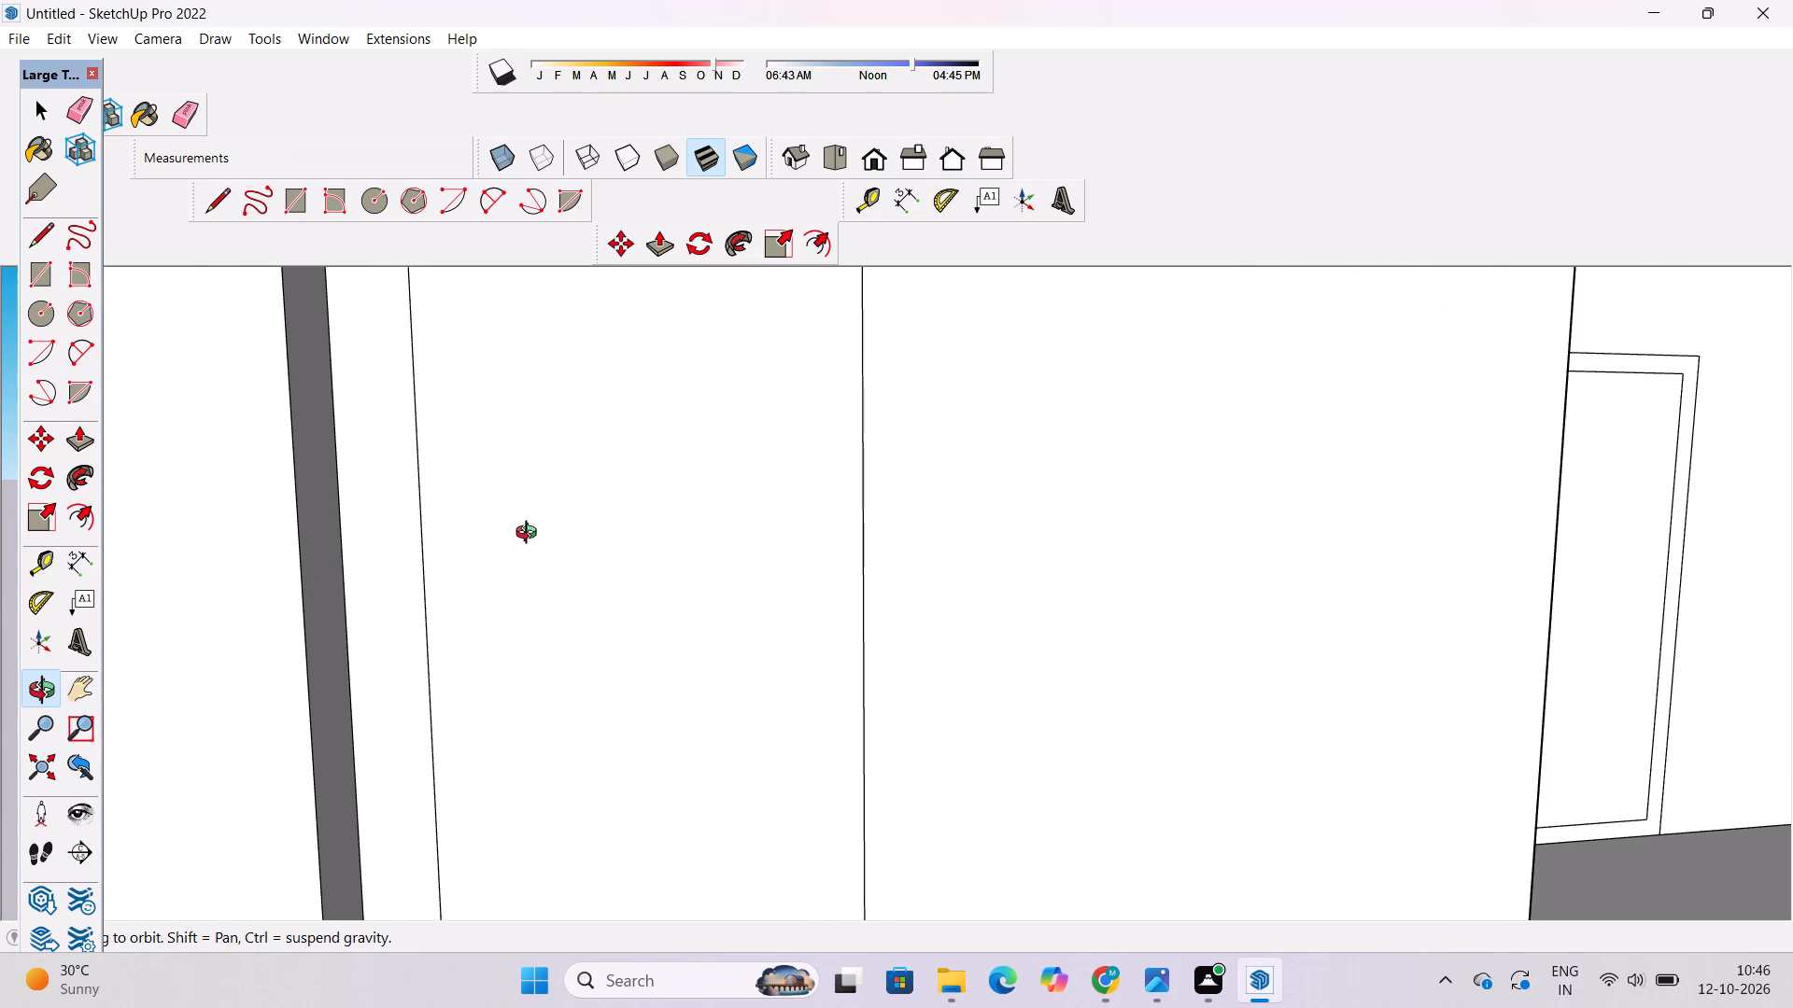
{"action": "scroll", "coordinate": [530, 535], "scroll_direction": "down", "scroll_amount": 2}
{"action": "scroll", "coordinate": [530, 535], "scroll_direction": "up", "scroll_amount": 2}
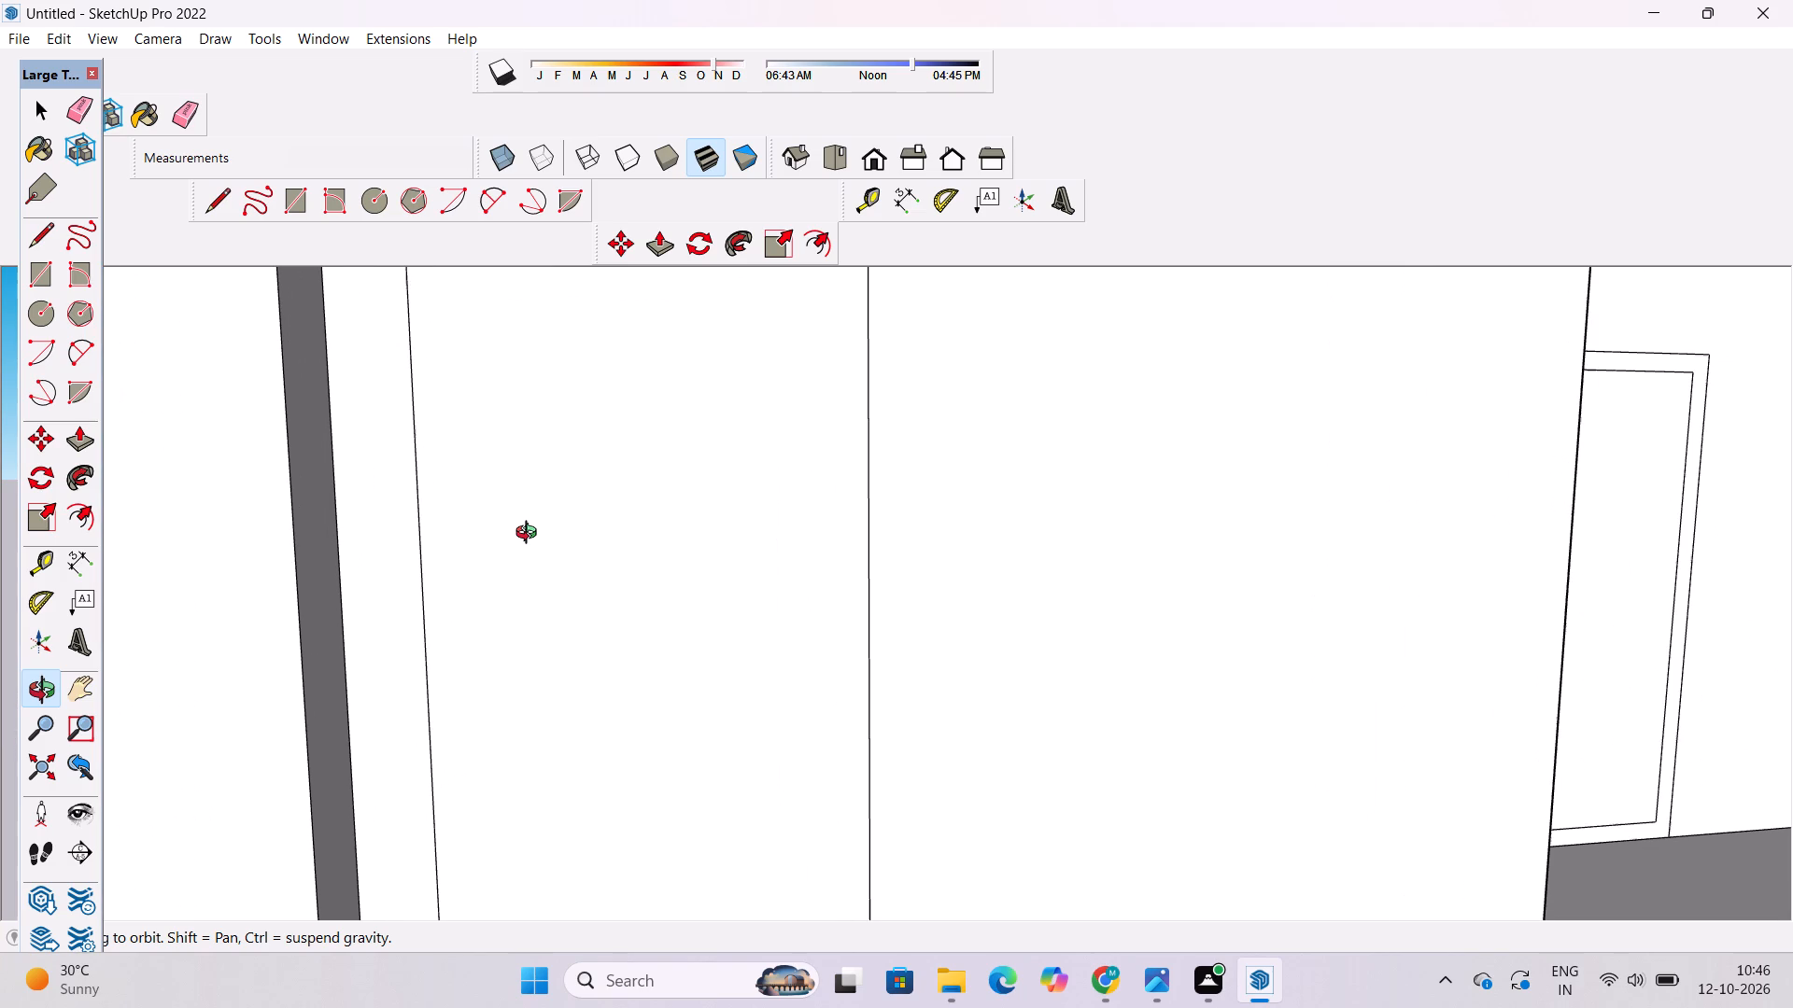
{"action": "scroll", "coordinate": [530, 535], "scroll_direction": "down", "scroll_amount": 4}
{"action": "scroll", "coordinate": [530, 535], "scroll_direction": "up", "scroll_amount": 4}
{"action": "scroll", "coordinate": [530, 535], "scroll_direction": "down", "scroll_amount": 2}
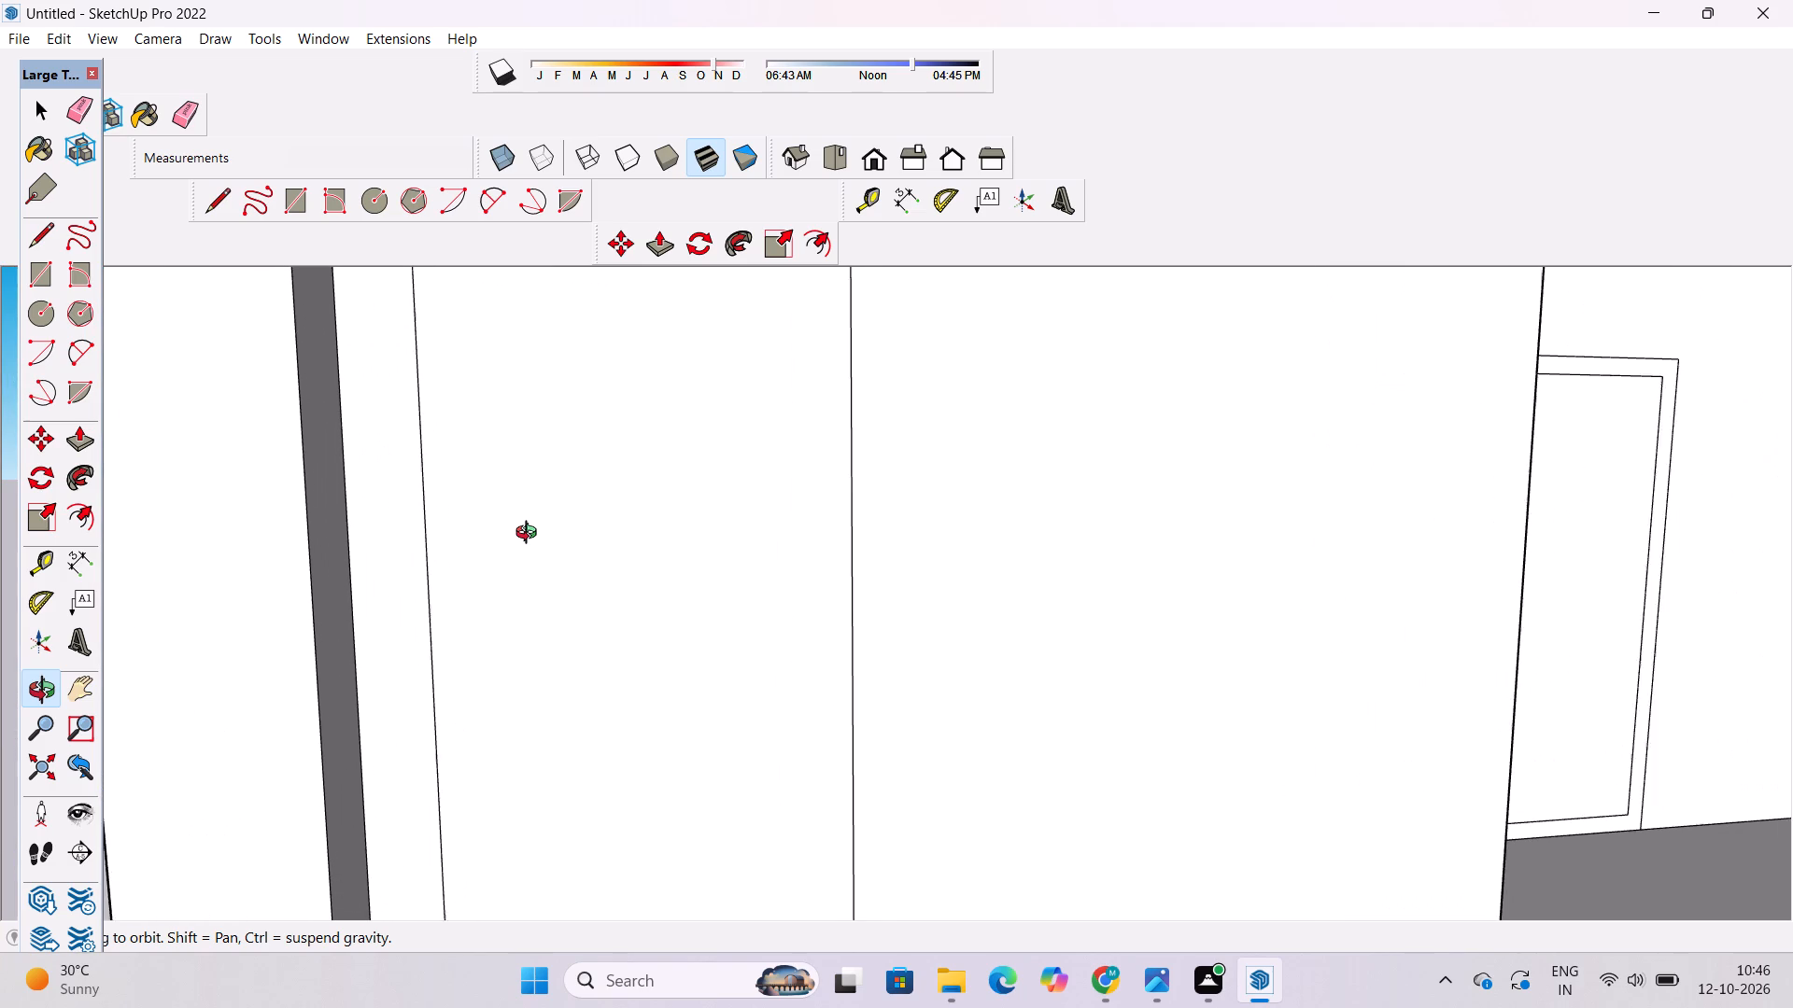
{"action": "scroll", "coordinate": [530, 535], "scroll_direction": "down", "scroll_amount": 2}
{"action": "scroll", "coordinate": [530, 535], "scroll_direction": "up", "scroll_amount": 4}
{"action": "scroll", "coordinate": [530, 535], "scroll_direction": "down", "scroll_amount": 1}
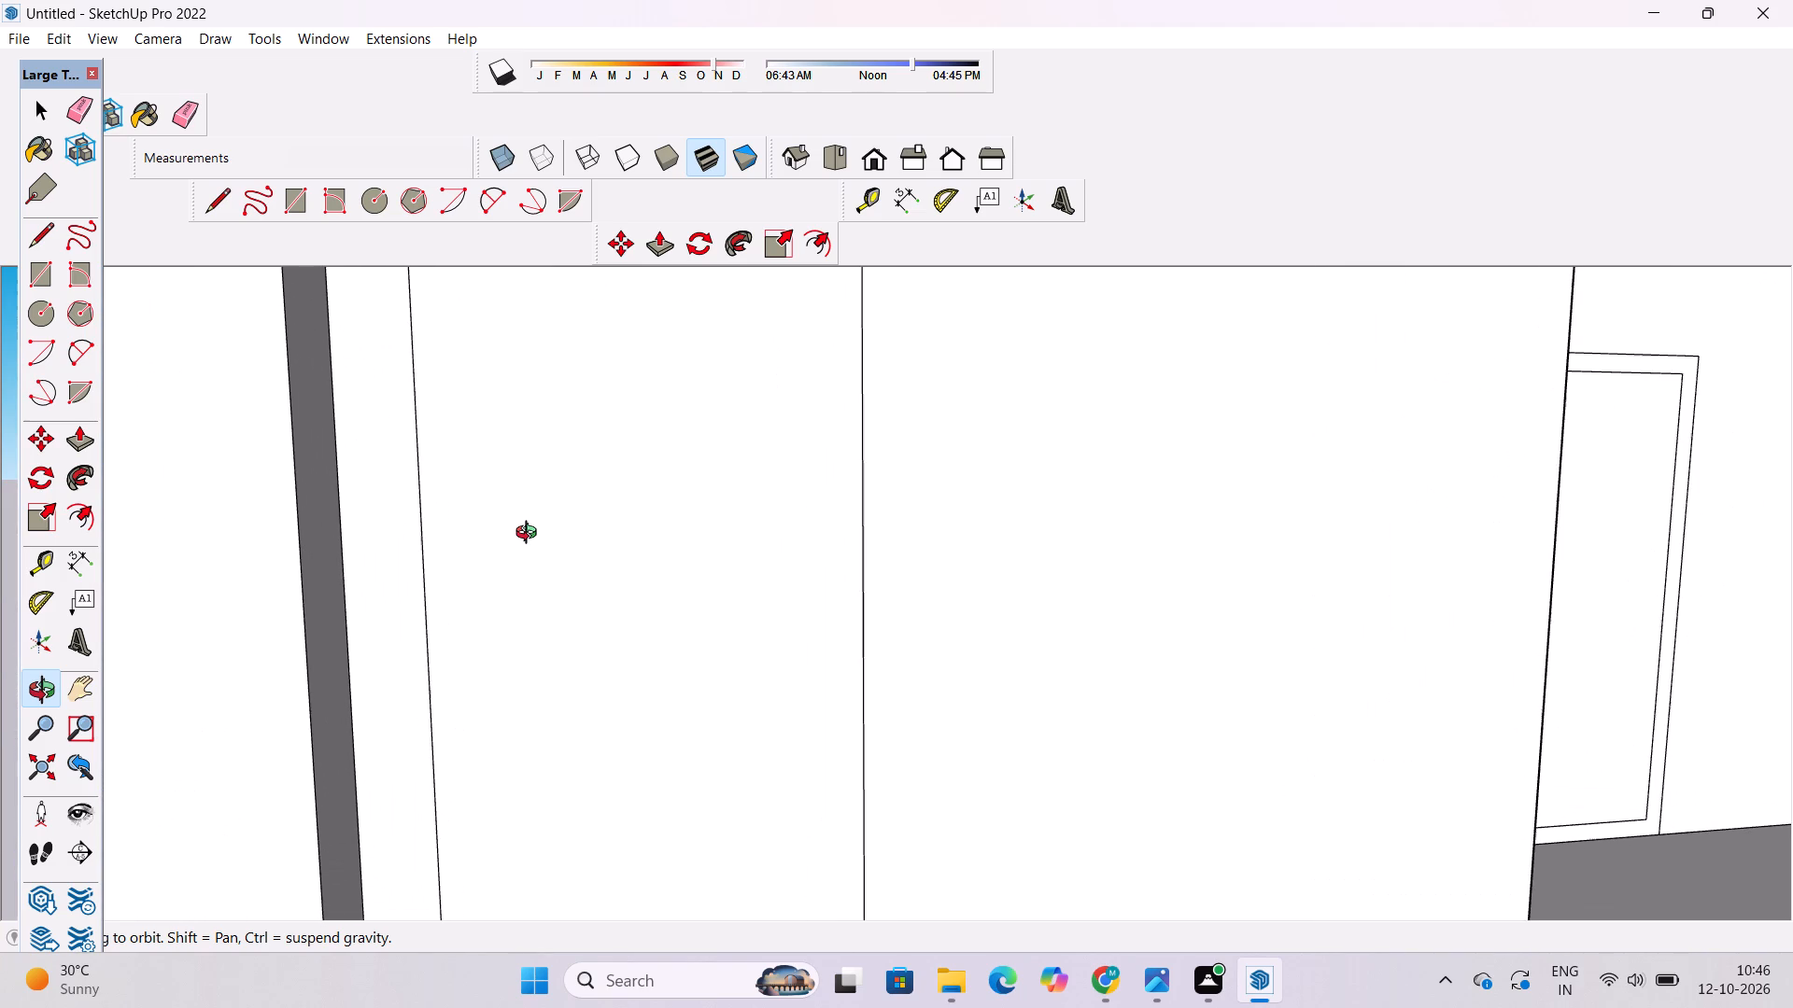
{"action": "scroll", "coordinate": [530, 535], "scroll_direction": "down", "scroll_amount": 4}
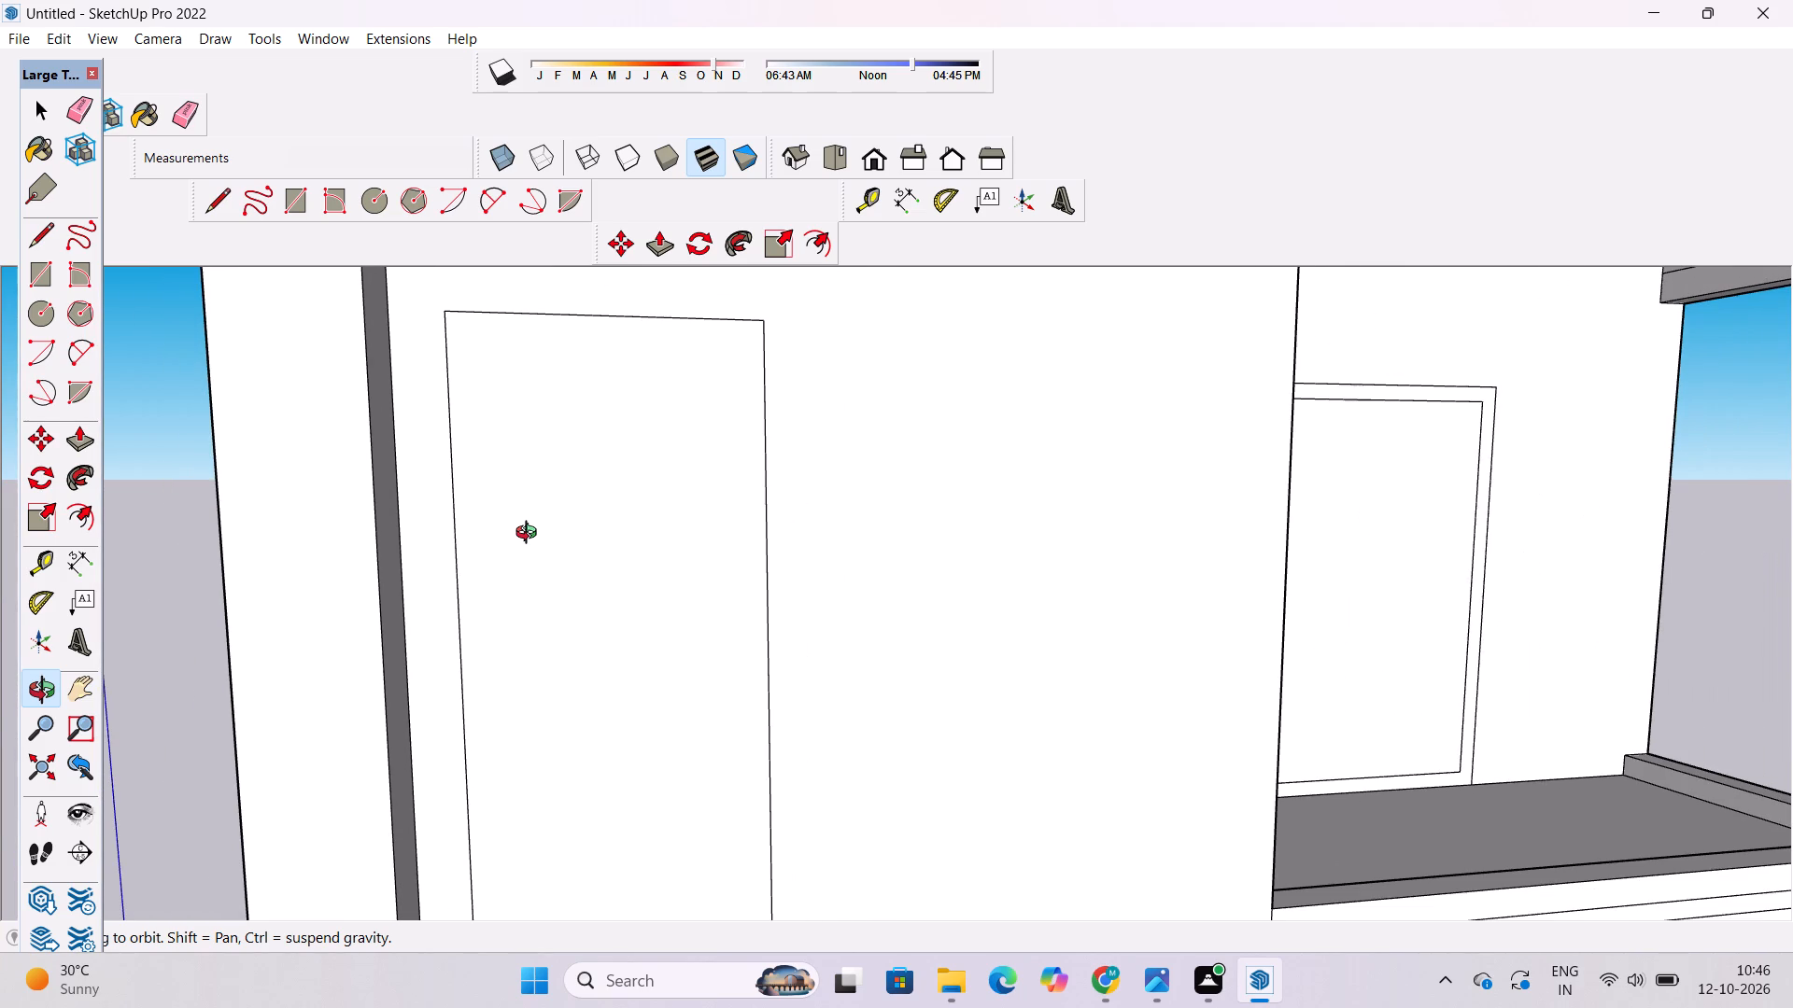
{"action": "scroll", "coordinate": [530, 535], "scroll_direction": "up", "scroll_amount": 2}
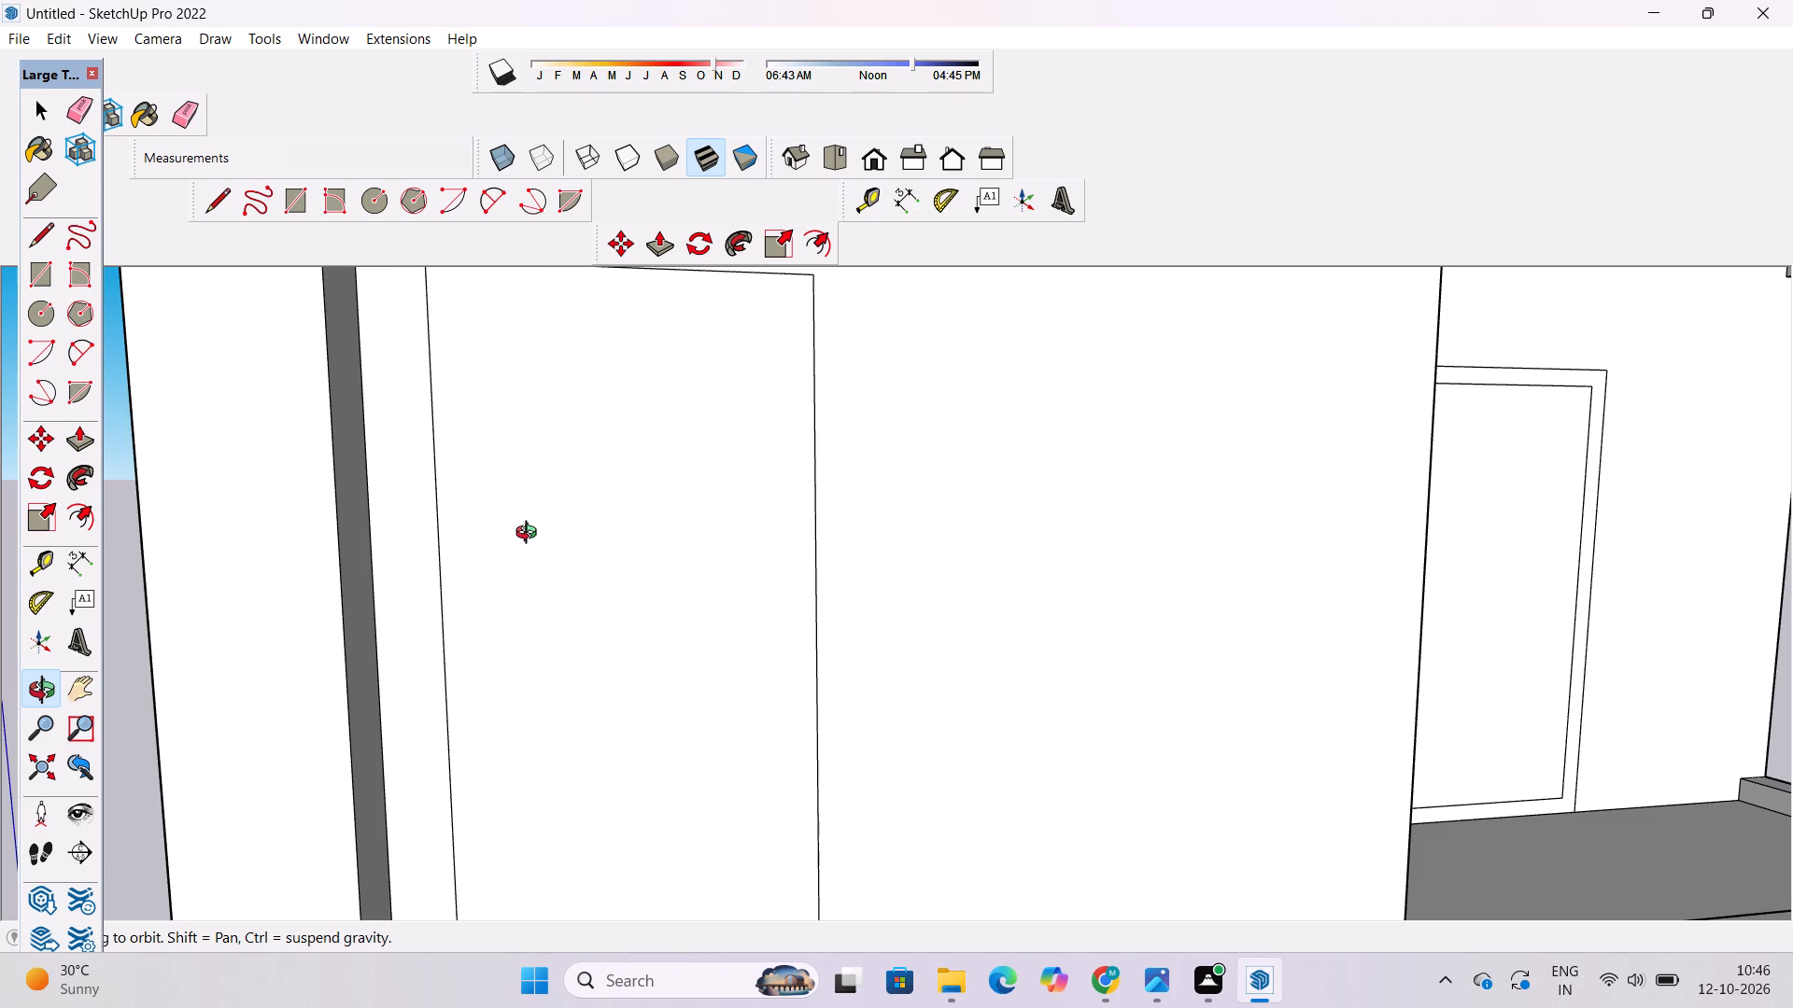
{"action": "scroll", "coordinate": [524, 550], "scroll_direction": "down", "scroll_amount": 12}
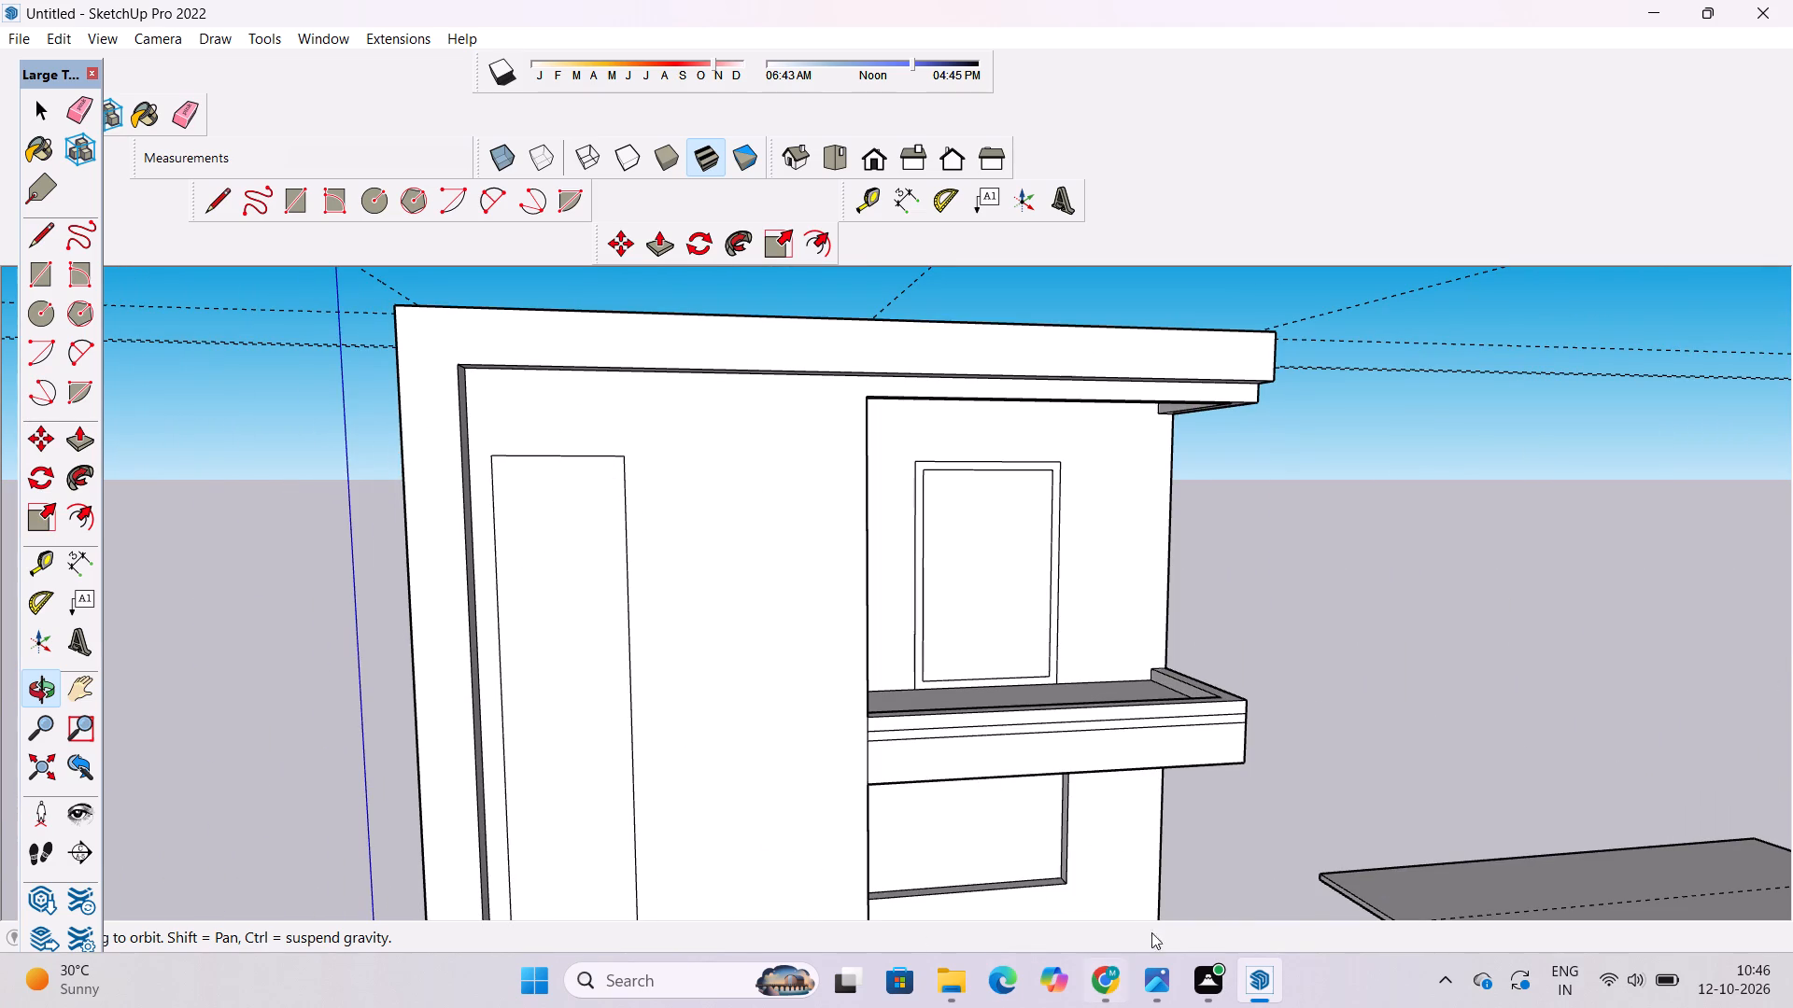
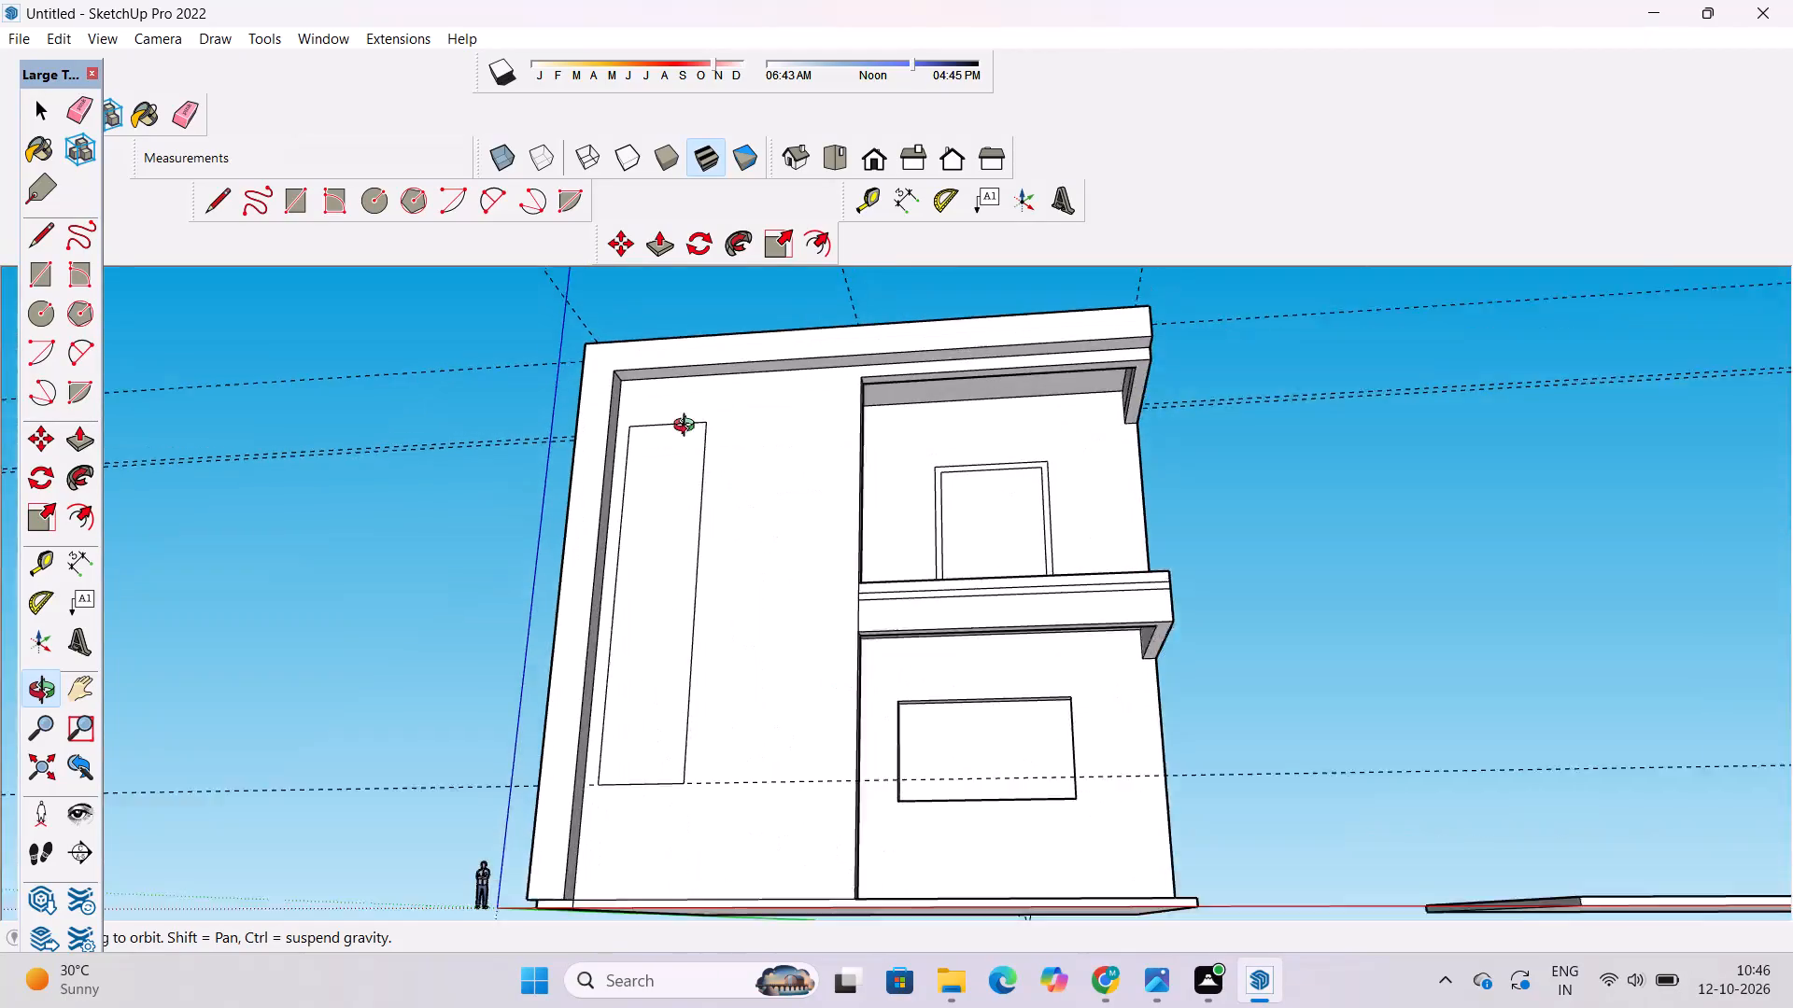
Draw a line on the roof slab along the far cross guide, from the slab's side edge above the tall rectangle to the middle guide.
{"action": "left_click_drag", "start_coordinate": [674, 414], "coordinate": [882, 772]}
{"action": "left_click_drag", "start_coordinate": [818, 551], "coordinate": [812, 738]}
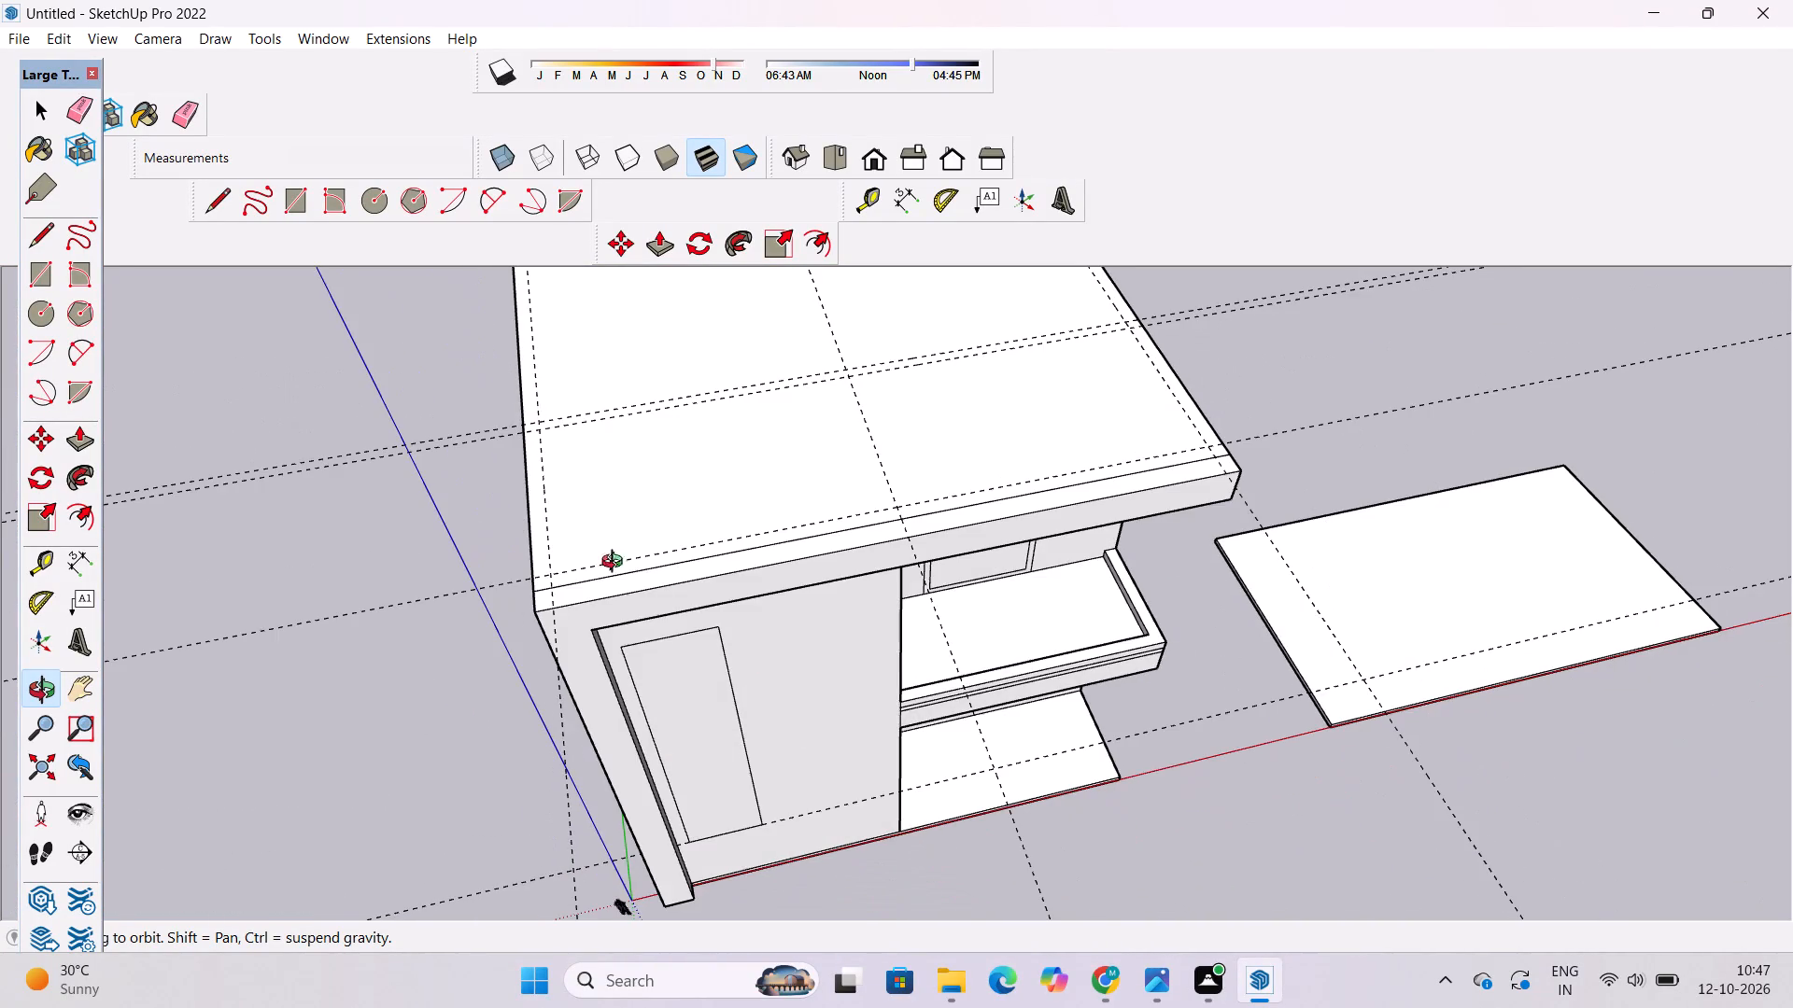
{"action": "scroll", "coordinate": [593, 553], "scroll_direction": "up", "scroll_amount": 5}
{"action": "left_click_drag", "start_coordinate": [635, 577], "coordinate": [628, 638], "text": "shift"}
{"action": "scroll", "coordinate": [678, 455], "scroll_direction": "down", "scroll_amount": 7}
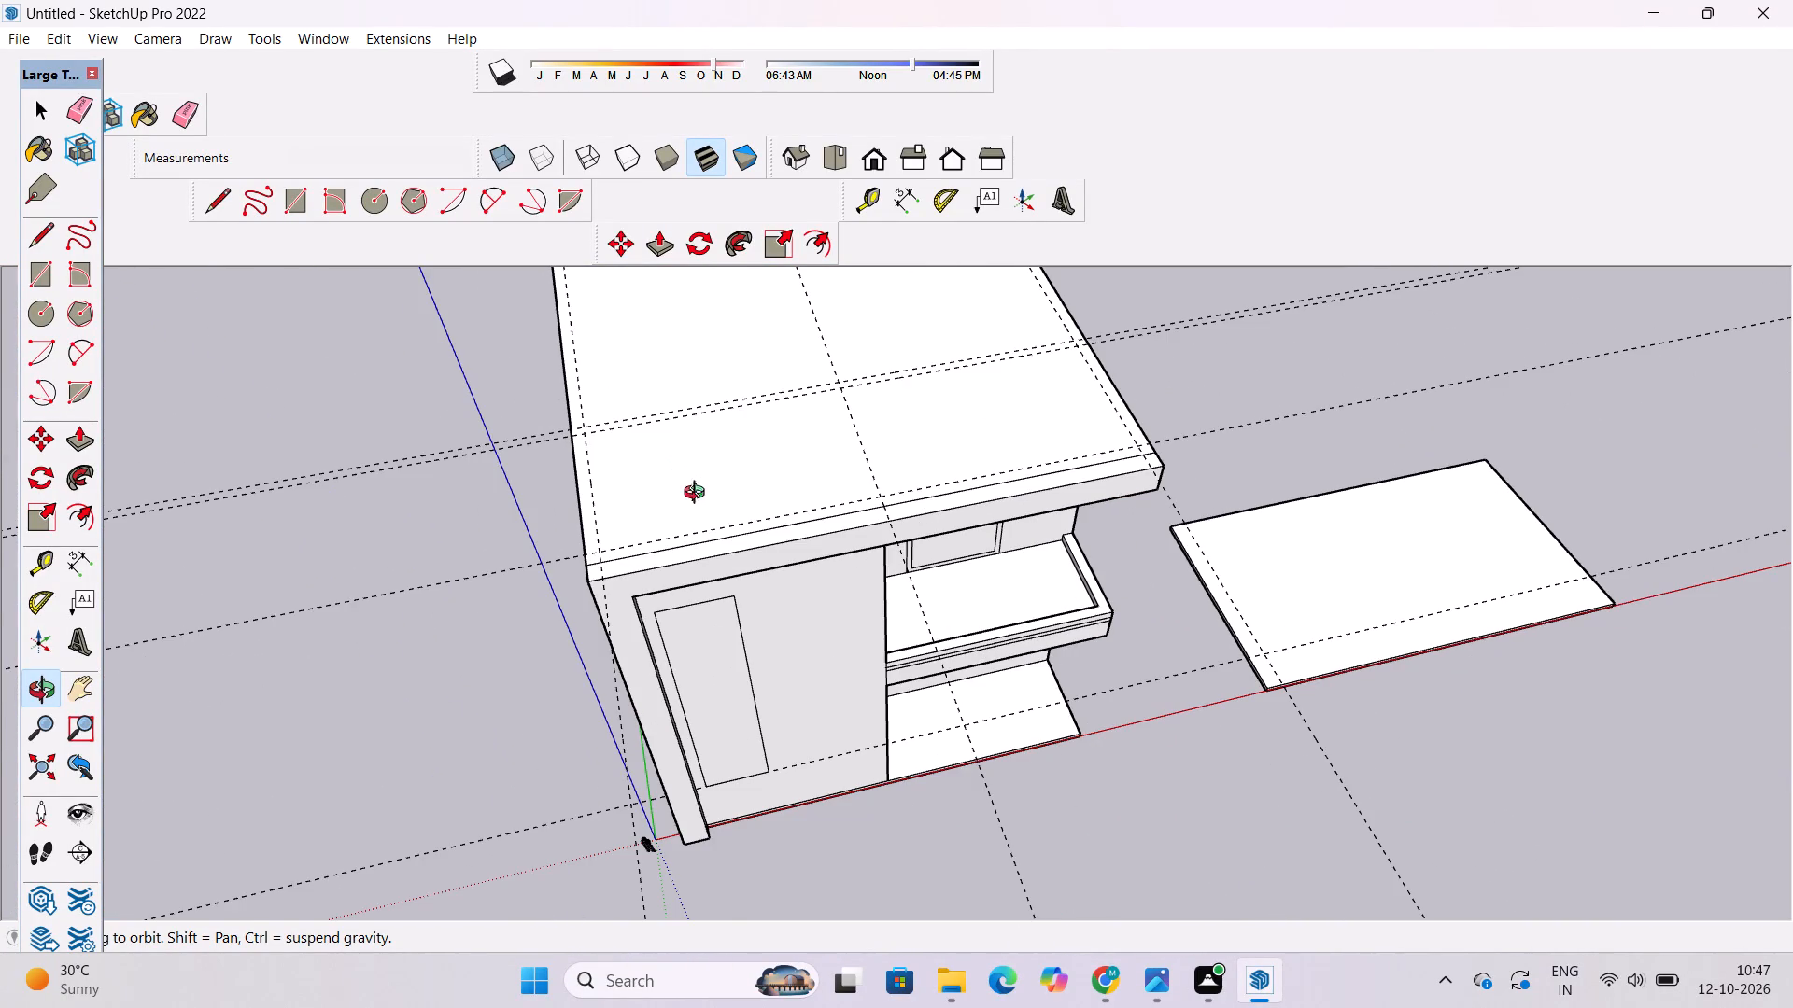
{"action": "left_click_drag", "start_coordinate": [702, 503], "coordinate": [720, 574]}
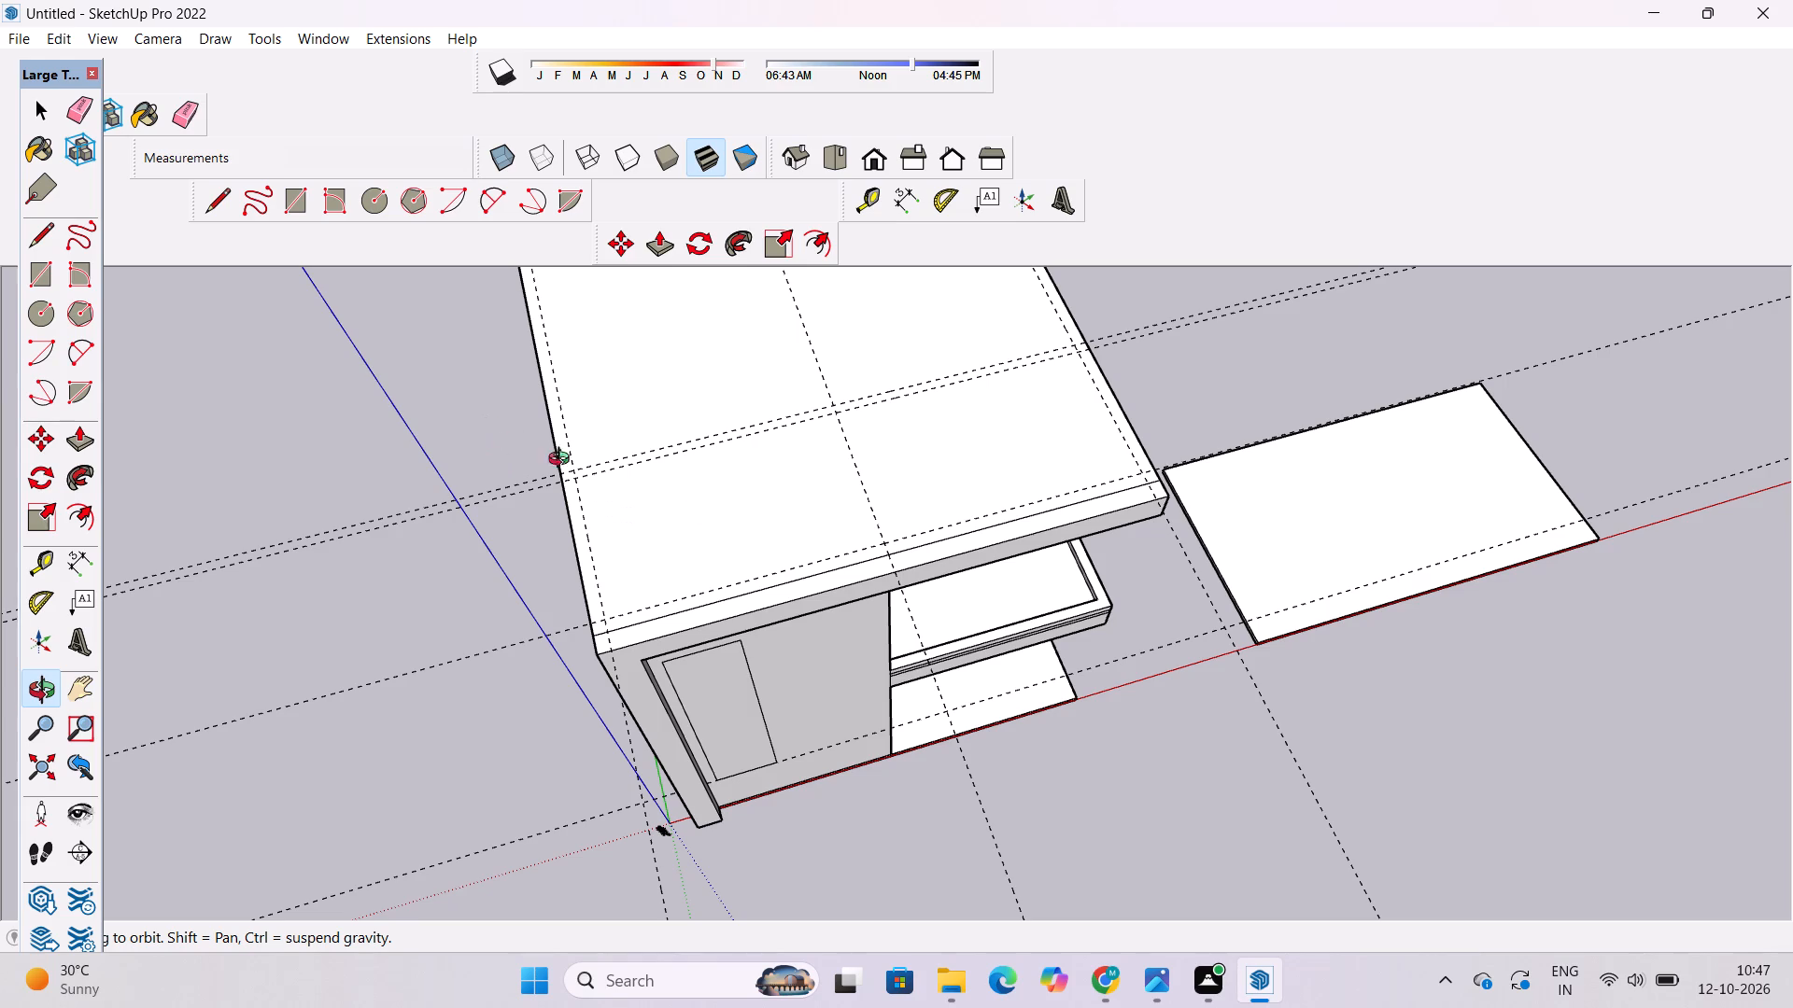
{"action": "scroll", "coordinate": [696, 567], "scroll_direction": "up", "scroll_amount": 3}
{"action": "scroll", "coordinate": [671, 550], "scroll_direction": "down", "scroll_amount": 3}
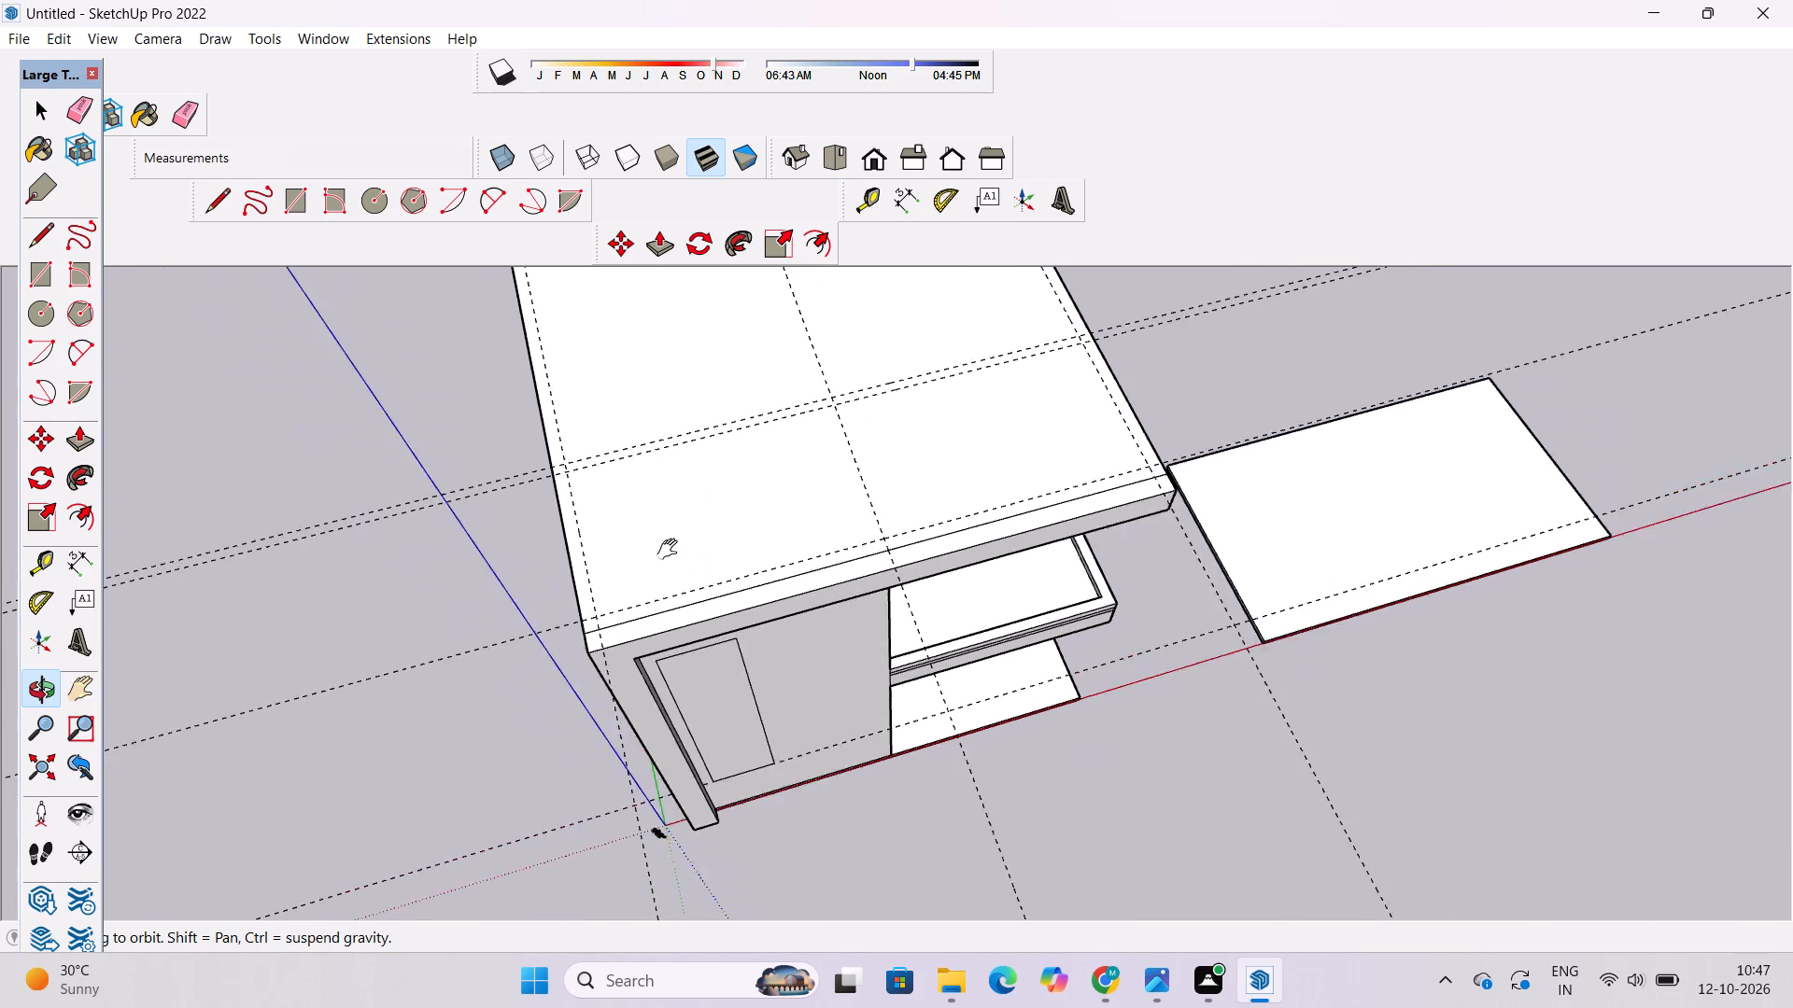
{"action": "scroll", "coordinate": [671, 550], "scroll_direction": "down", "scroll_amount": 2}
{"action": "left_click_drag", "start_coordinate": [671, 549], "coordinate": [713, 722], "text": "shift"}
{"action": "left_click_drag", "start_coordinate": [730, 762], "coordinate": [538, 483]}
{"action": "scroll", "coordinate": [609, 597], "scroll_direction": "up", "scroll_amount": 4}
{"action": "left_click_drag", "start_coordinate": [597, 549], "coordinate": [702, 742], "text": "shift"}
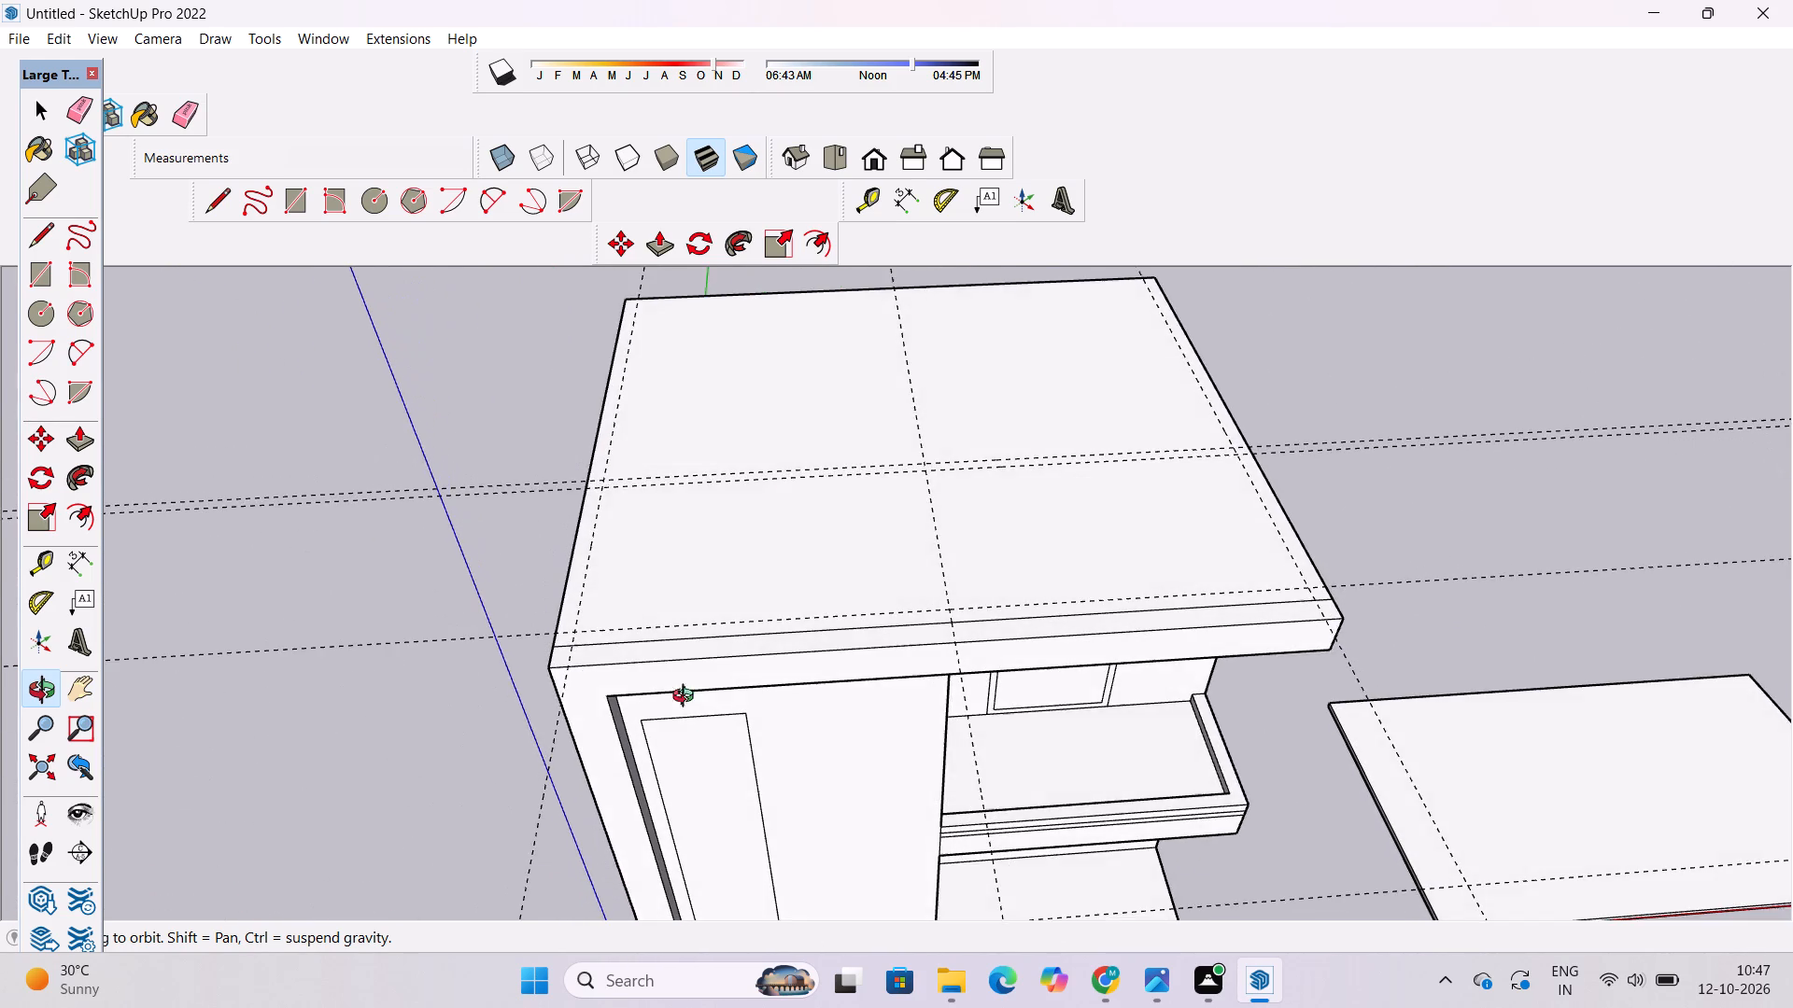
{"action": "scroll", "coordinate": [605, 570], "scroll_direction": "up", "scroll_amount": 3}
{"action": "left_click_drag", "start_coordinate": [601, 553], "coordinate": [373, 553], "text": "shift"}
{"action": "left_click_drag", "start_coordinate": [386, 552], "coordinate": [388, 579], "text": "shift"}
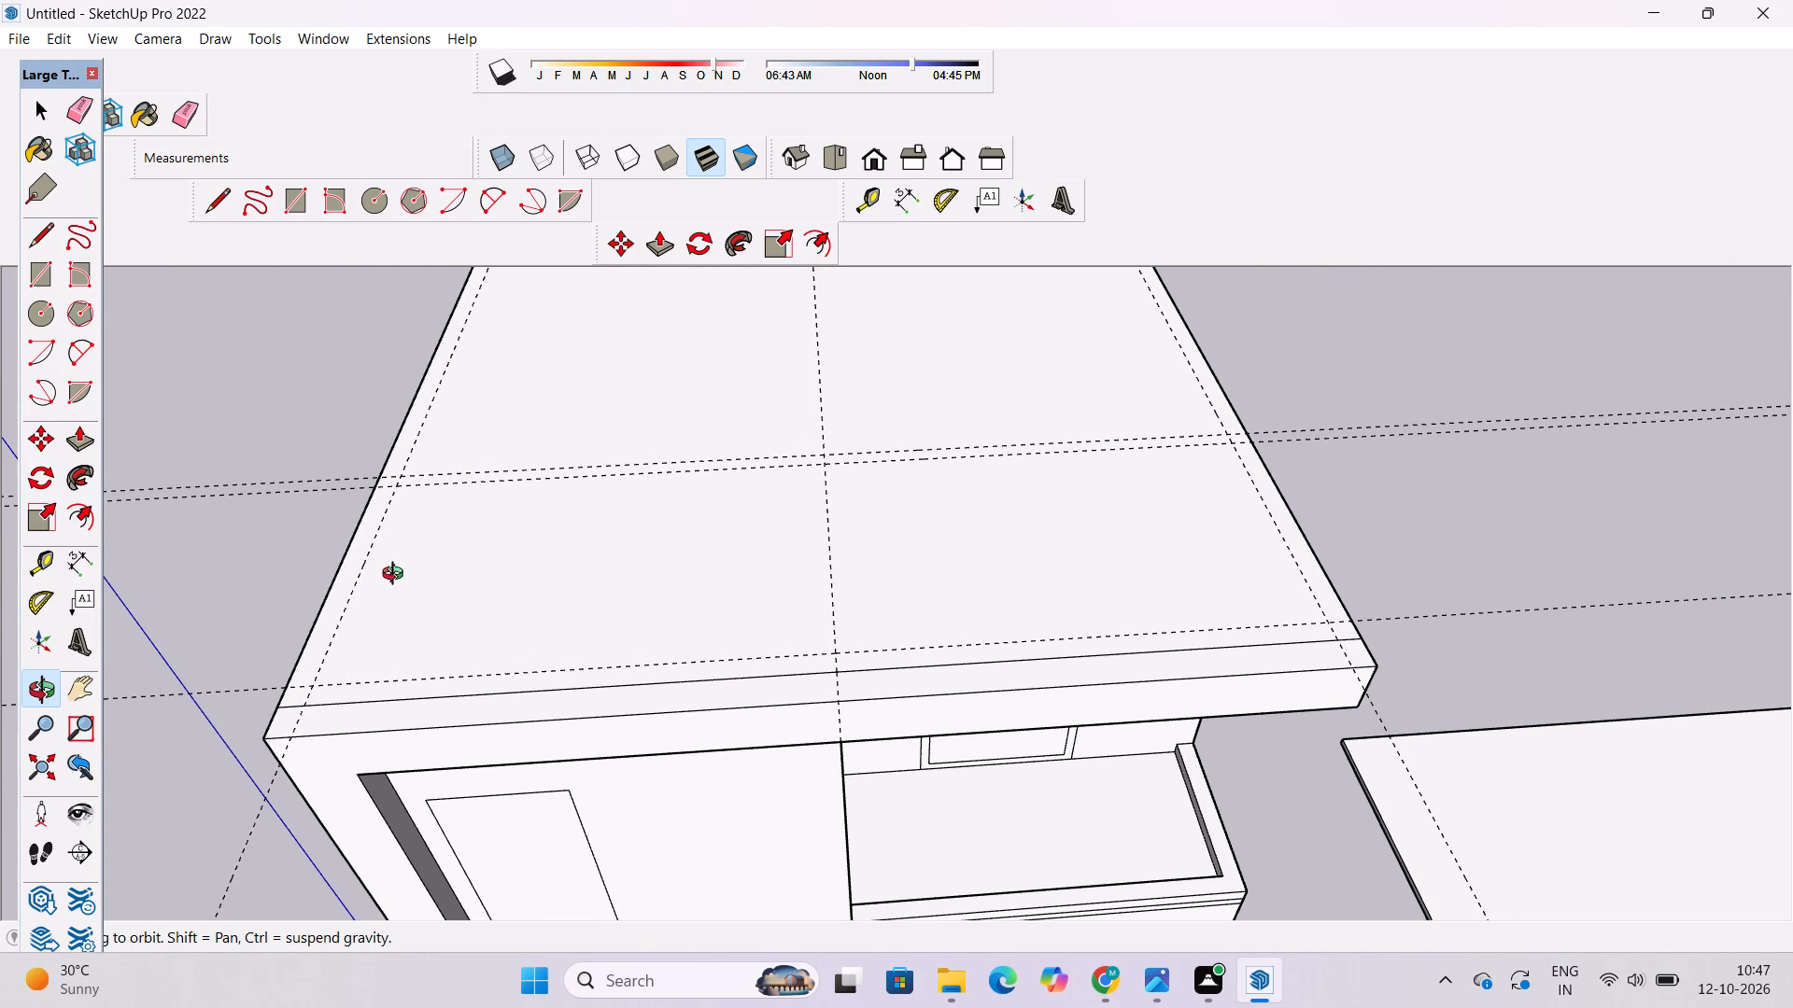
{"action": "key", "text": "l"}
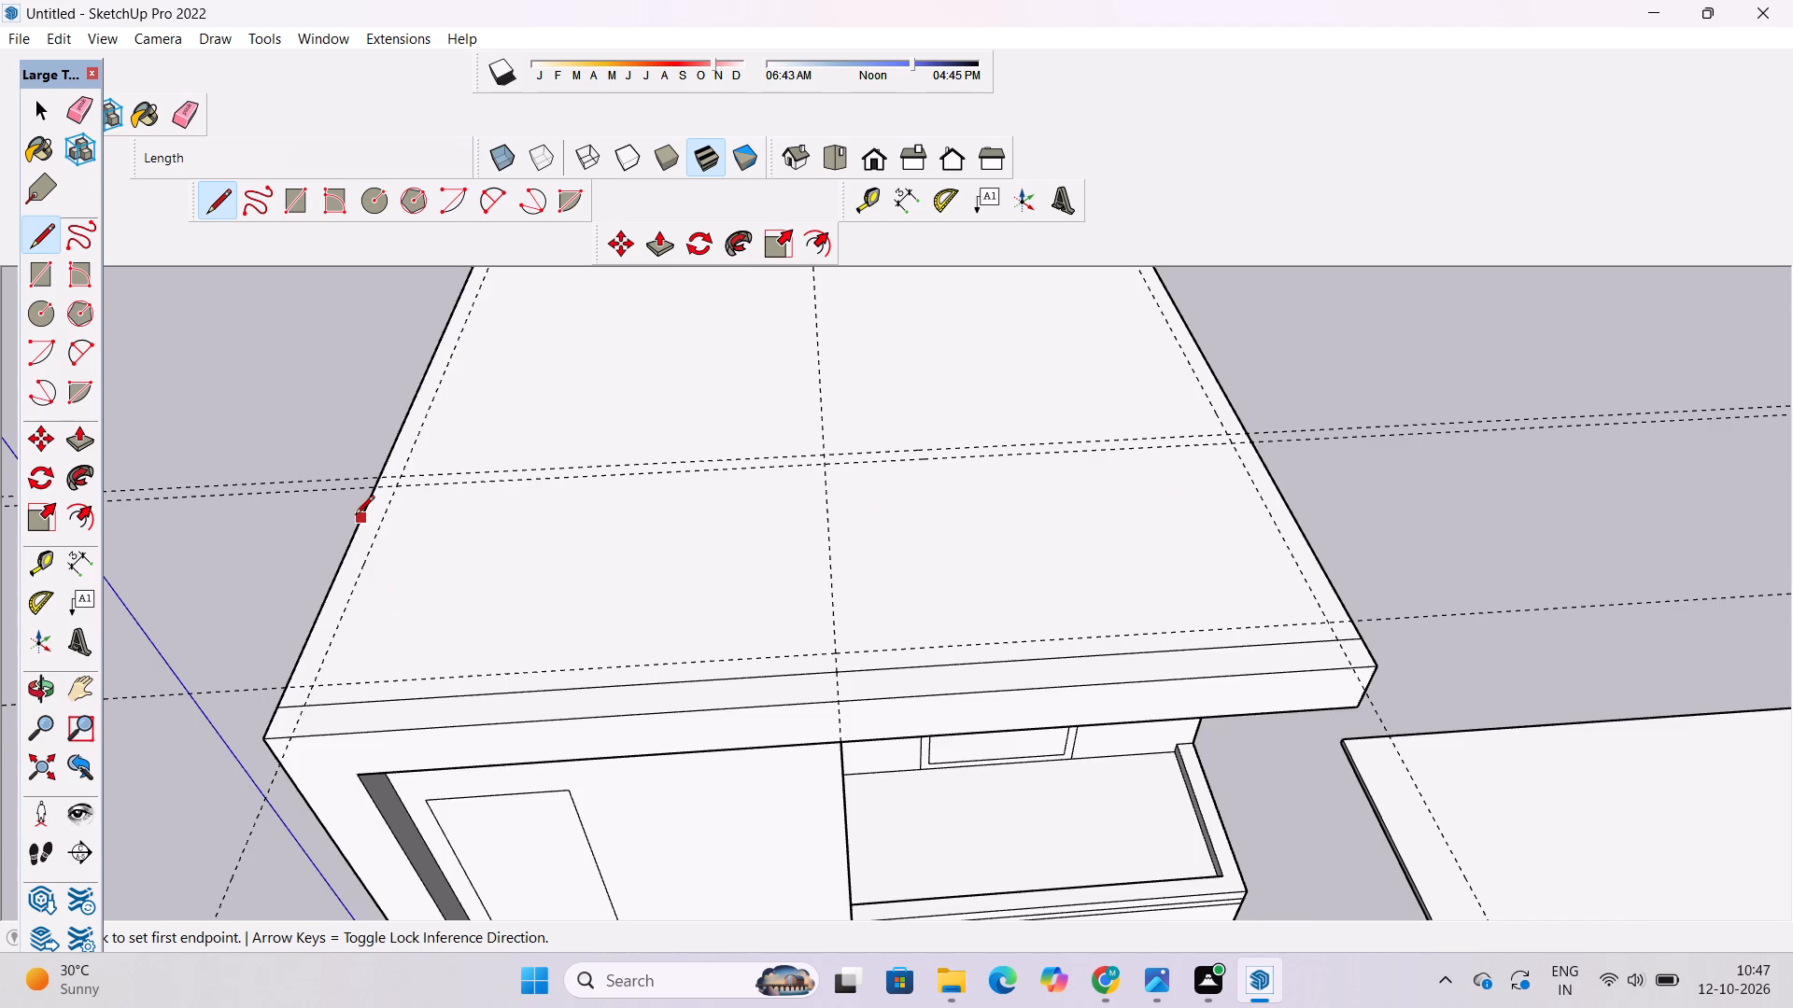
{"action": "scroll", "coordinate": [355, 516], "scroll_direction": "up", "scroll_amount": 5}
{"action": "scroll", "coordinate": [353, 516], "scroll_direction": "down", "scroll_amount": 3}
{"action": "scroll", "coordinate": [373, 456], "scroll_direction": "up", "scroll_amount": 10}
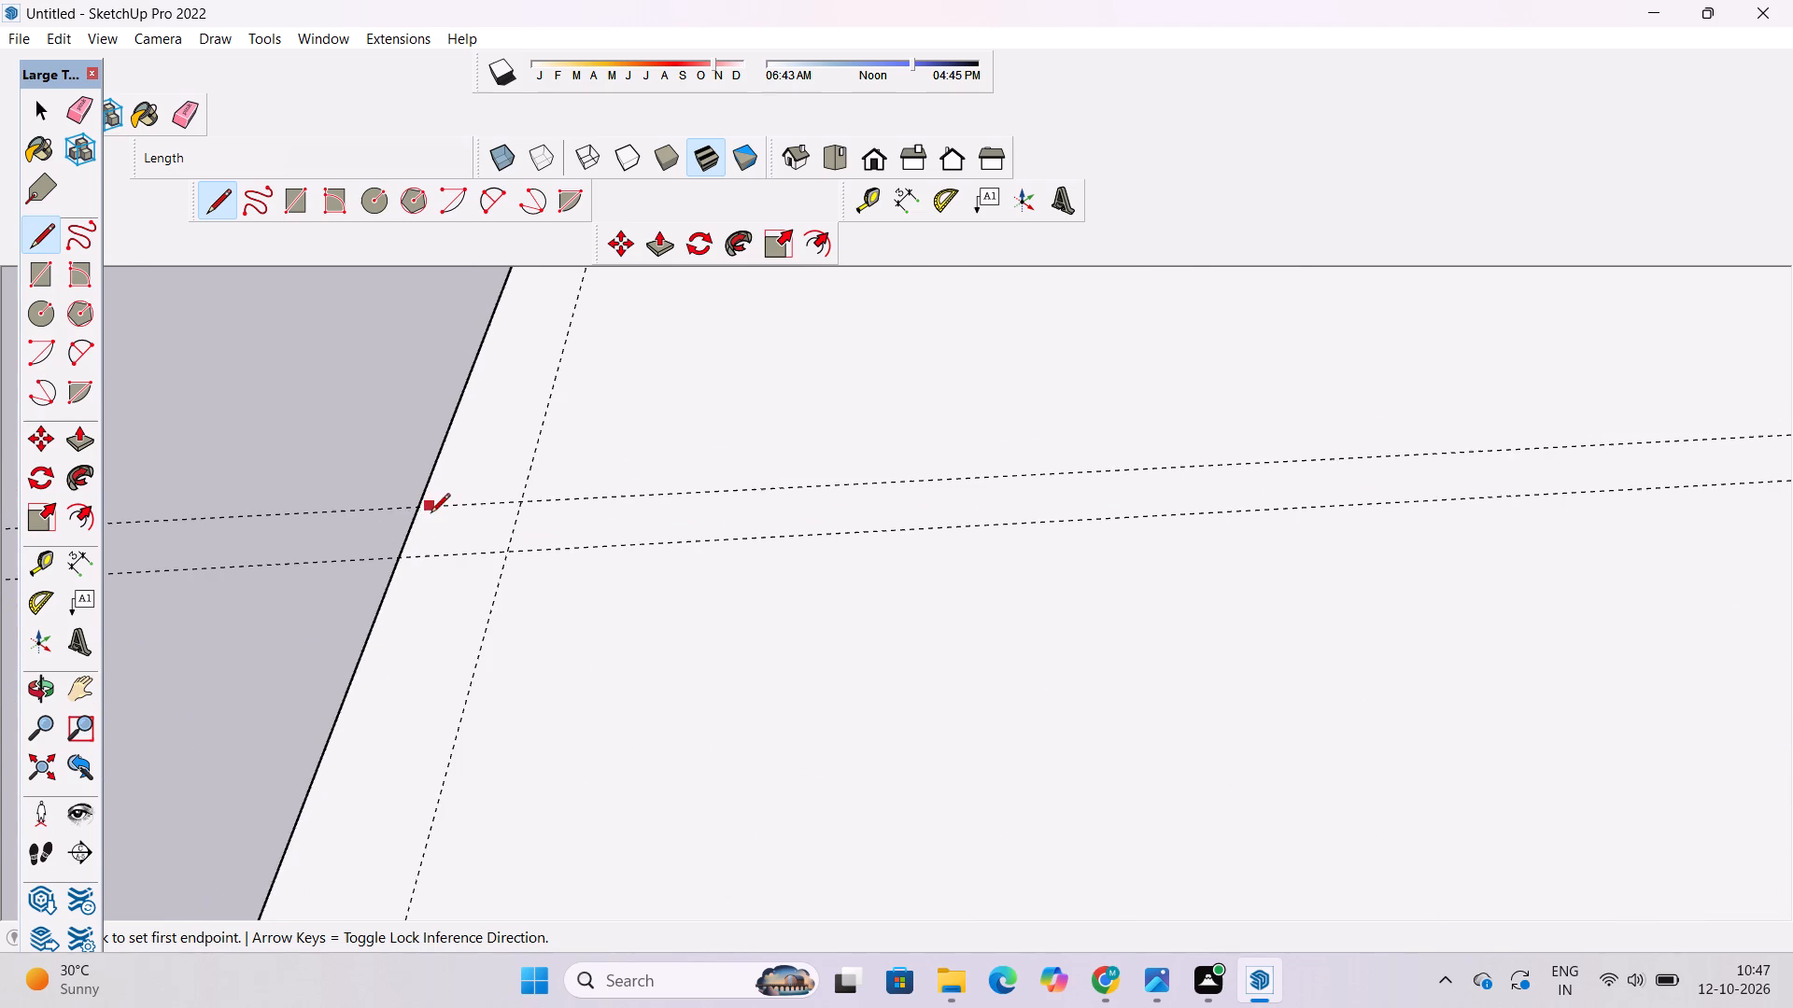
{"action": "left_click", "coordinate": [419, 507]}
{"action": "scroll", "coordinate": [303, 465], "scroll_direction": "down", "scroll_amount": 10}
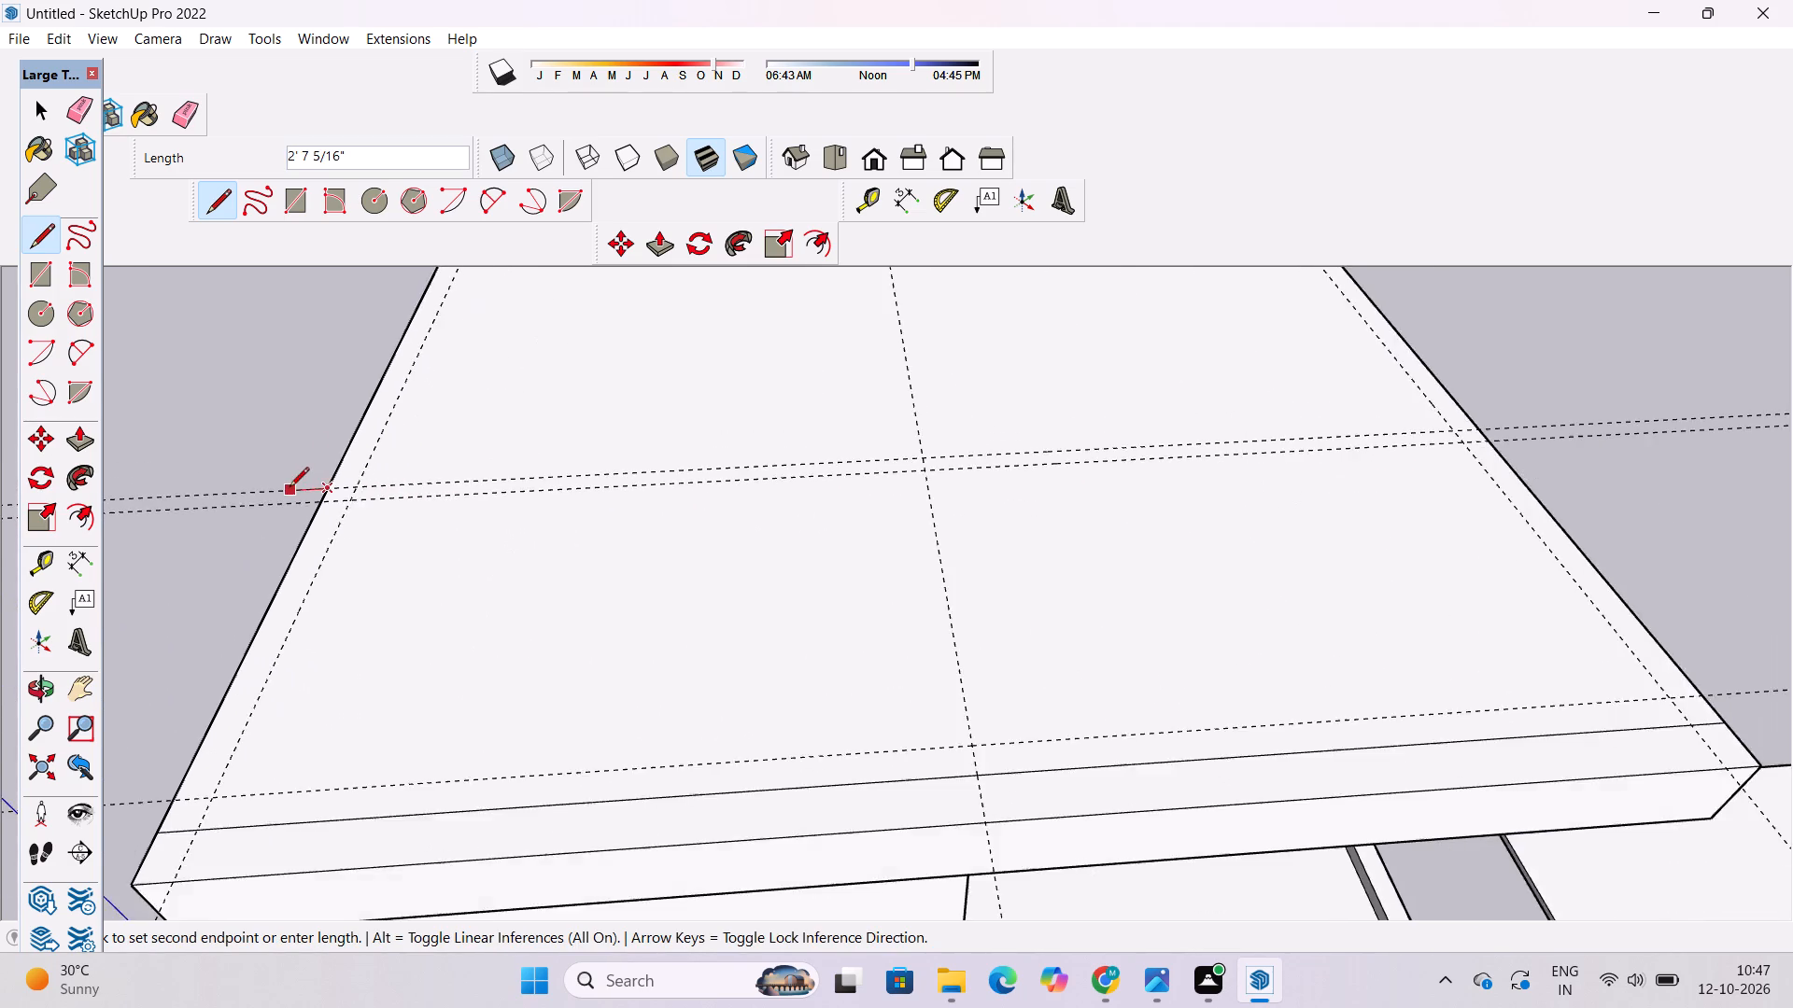
{"action": "scroll", "coordinate": [289, 488], "scroll_direction": "down", "scroll_amount": 4}
{"action": "scroll", "coordinate": [594, 457], "scroll_direction": "up", "scroll_amount": 6}
{"action": "scroll", "coordinate": [778, 490], "scroll_direction": "up", "scroll_amount": 4}
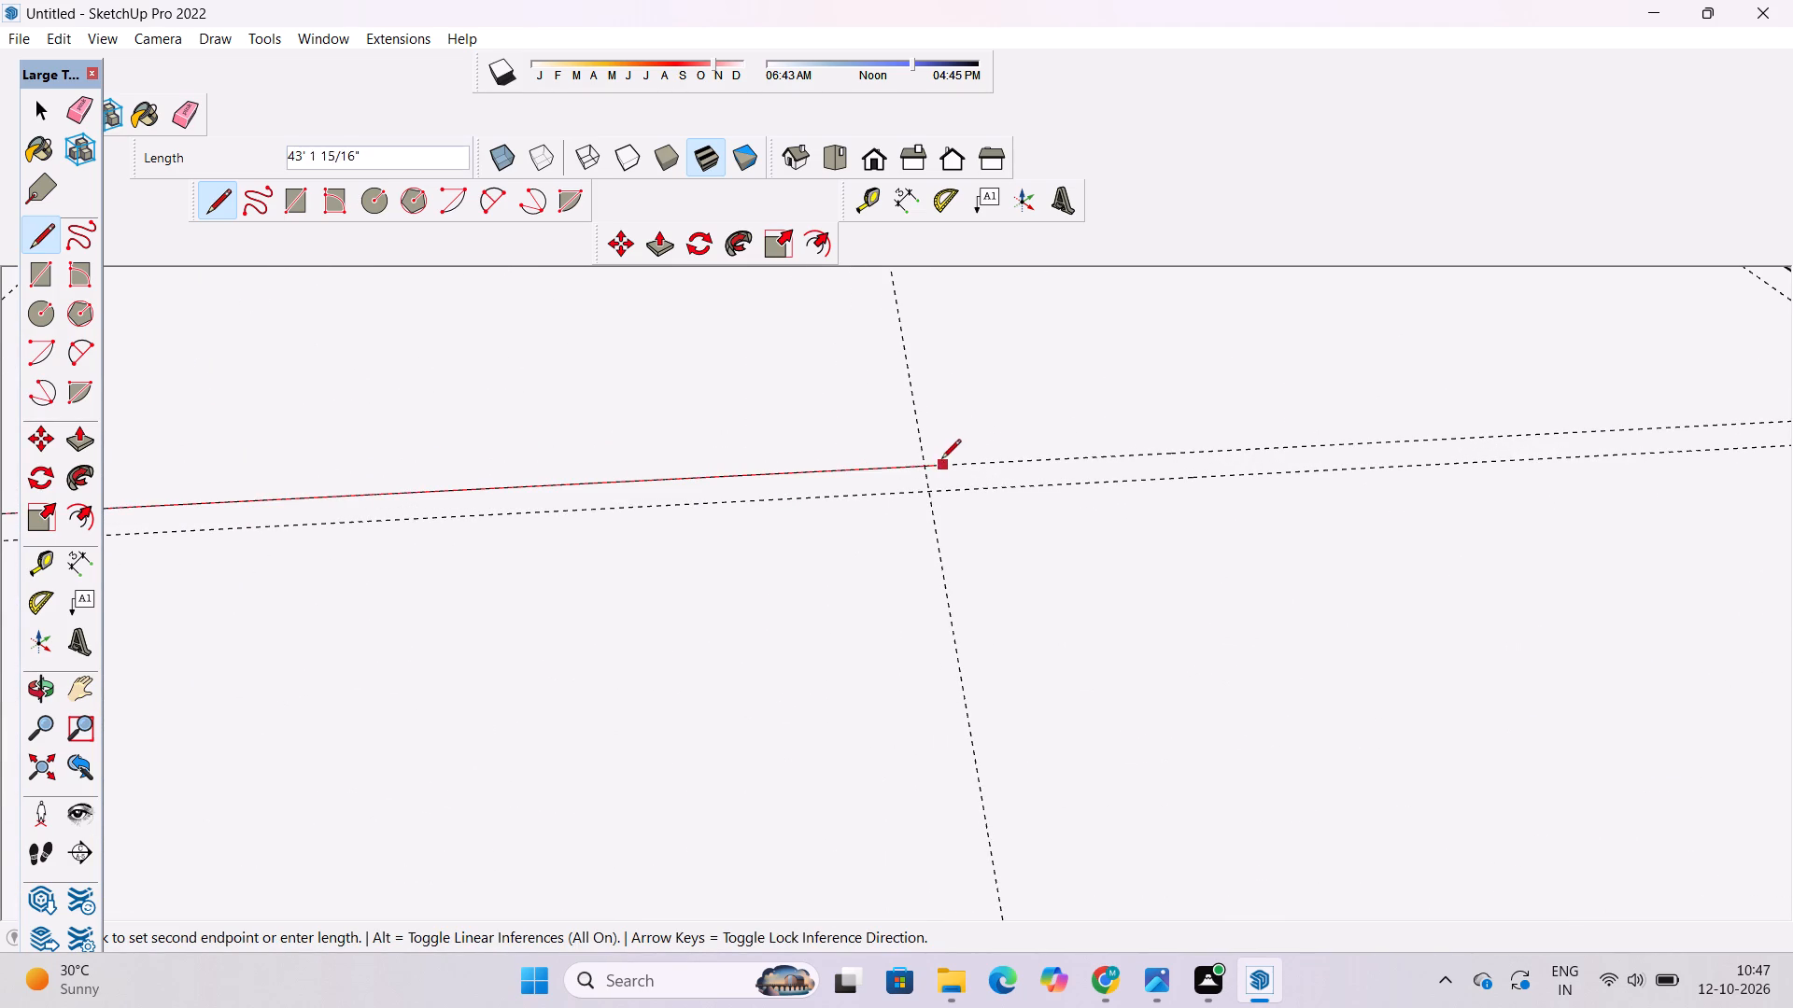
{"action": "left_click", "coordinate": [921, 467]}
Draw a line along the roof's middle guide from the far cross guide to the roof's front edge.
{"action": "scroll", "coordinate": [908, 459], "scroll_direction": "down", "scroll_amount": 10}
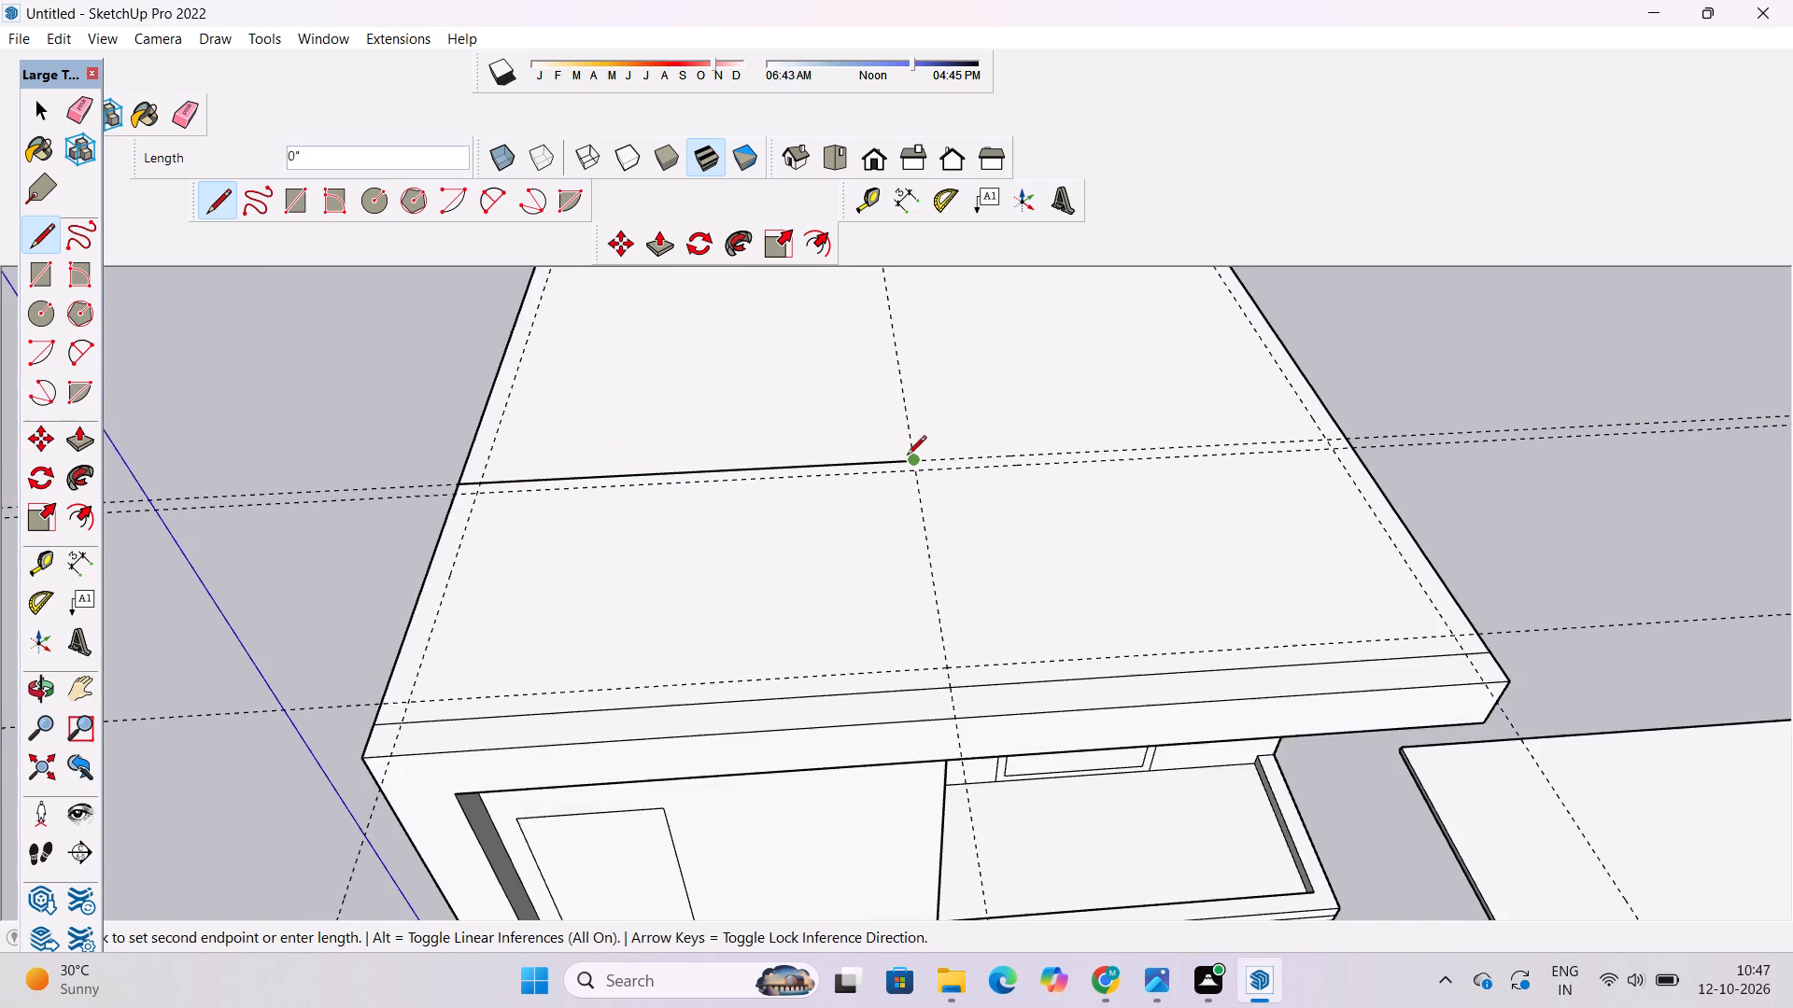
{"action": "scroll", "coordinate": [953, 650], "scroll_direction": "up", "scroll_amount": 11}
{"action": "scroll", "coordinate": [953, 652], "scroll_direction": "down", "scroll_amount": 6}
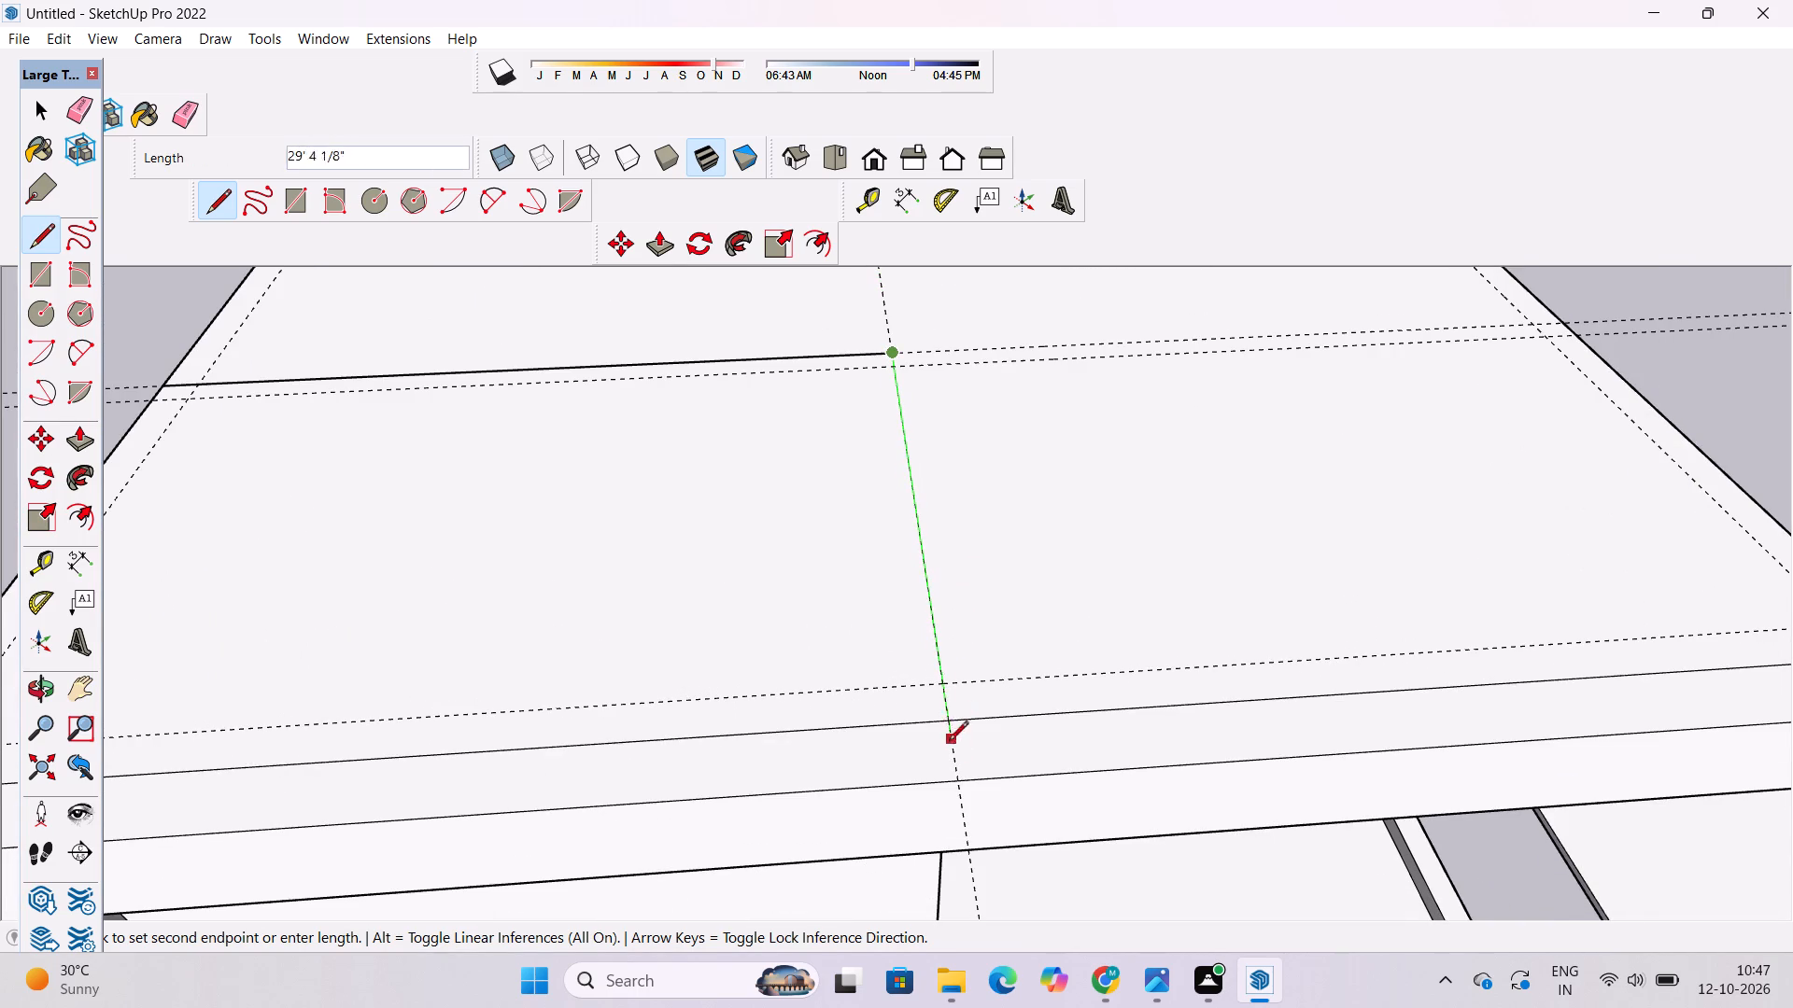
{"action": "left_click", "coordinate": [959, 780]}
{"action": "scroll", "coordinate": [912, 819], "scroll_direction": "down", "scroll_amount": 4}
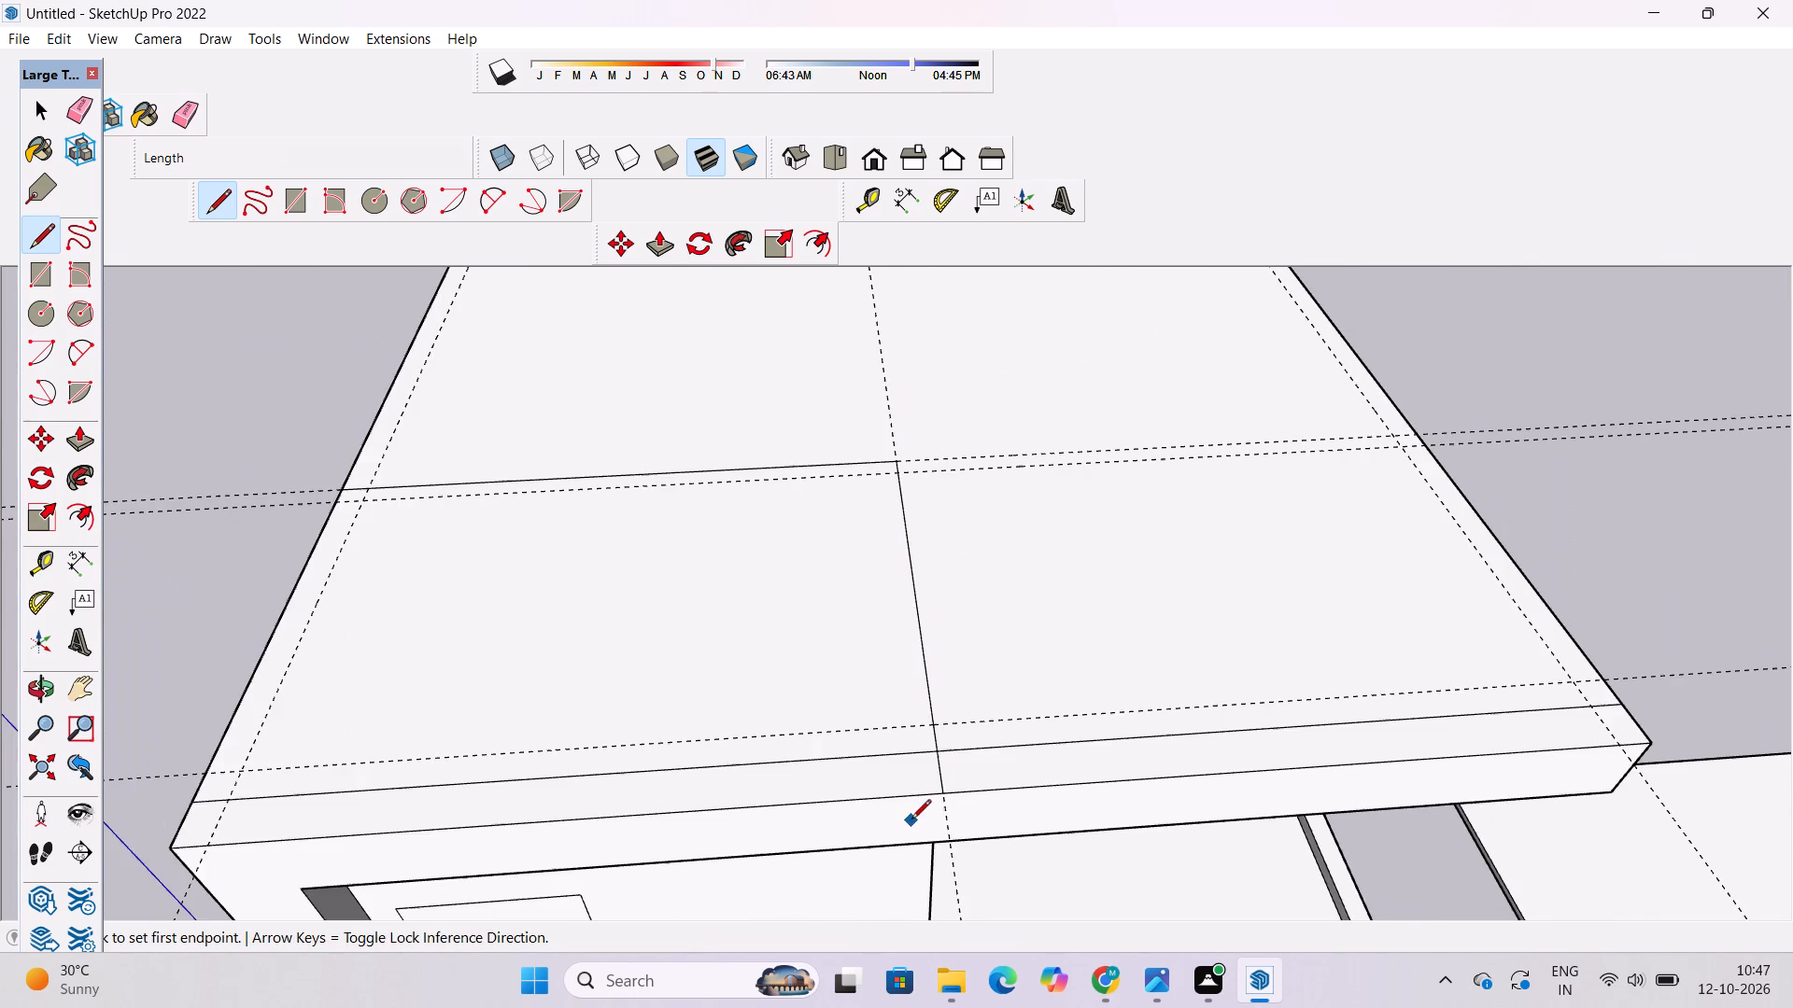
Draw a line along the nearer of the paired cross guides, from the roof's middle line to the inset side guide.
{"action": "scroll", "coordinate": [911, 820], "scroll_direction": "down", "scroll_amount": 2}
{"action": "scroll", "coordinate": [421, 568], "scroll_direction": "up", "scroll_amount": 6}
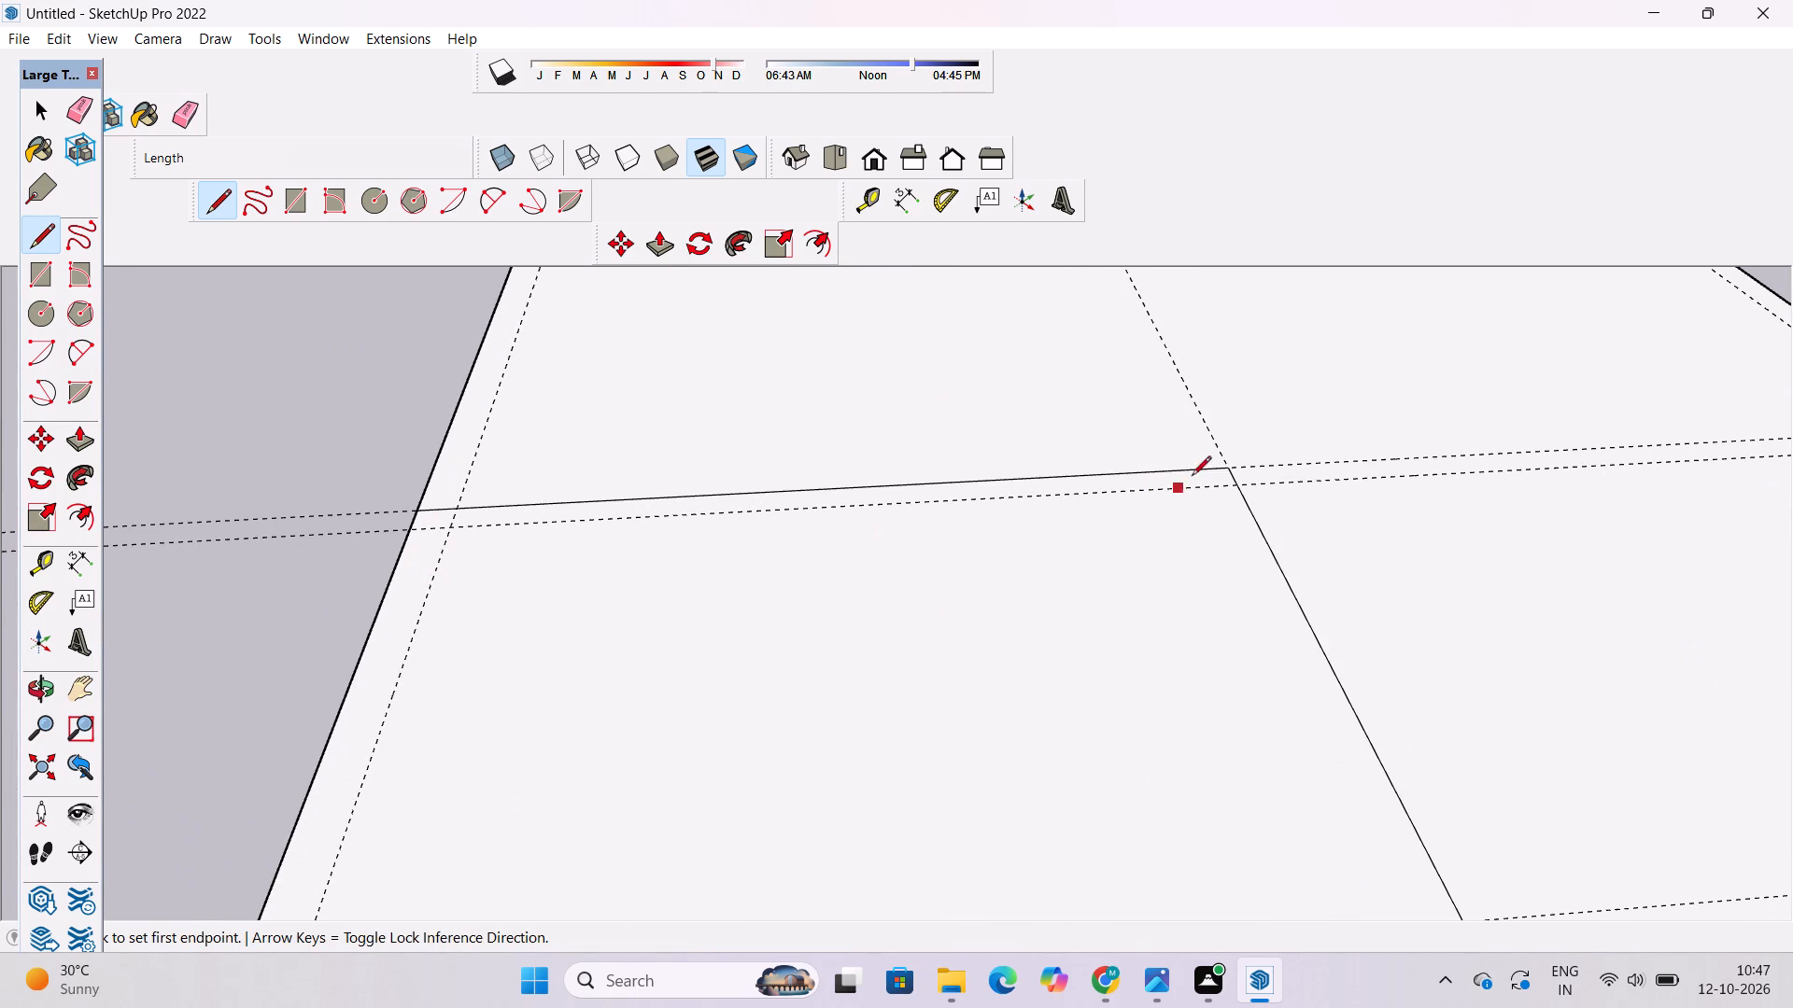
{"action": "scroll", "coordinate": [1222, 478], "scroll_direction": "up", "scroll_amount": 7}
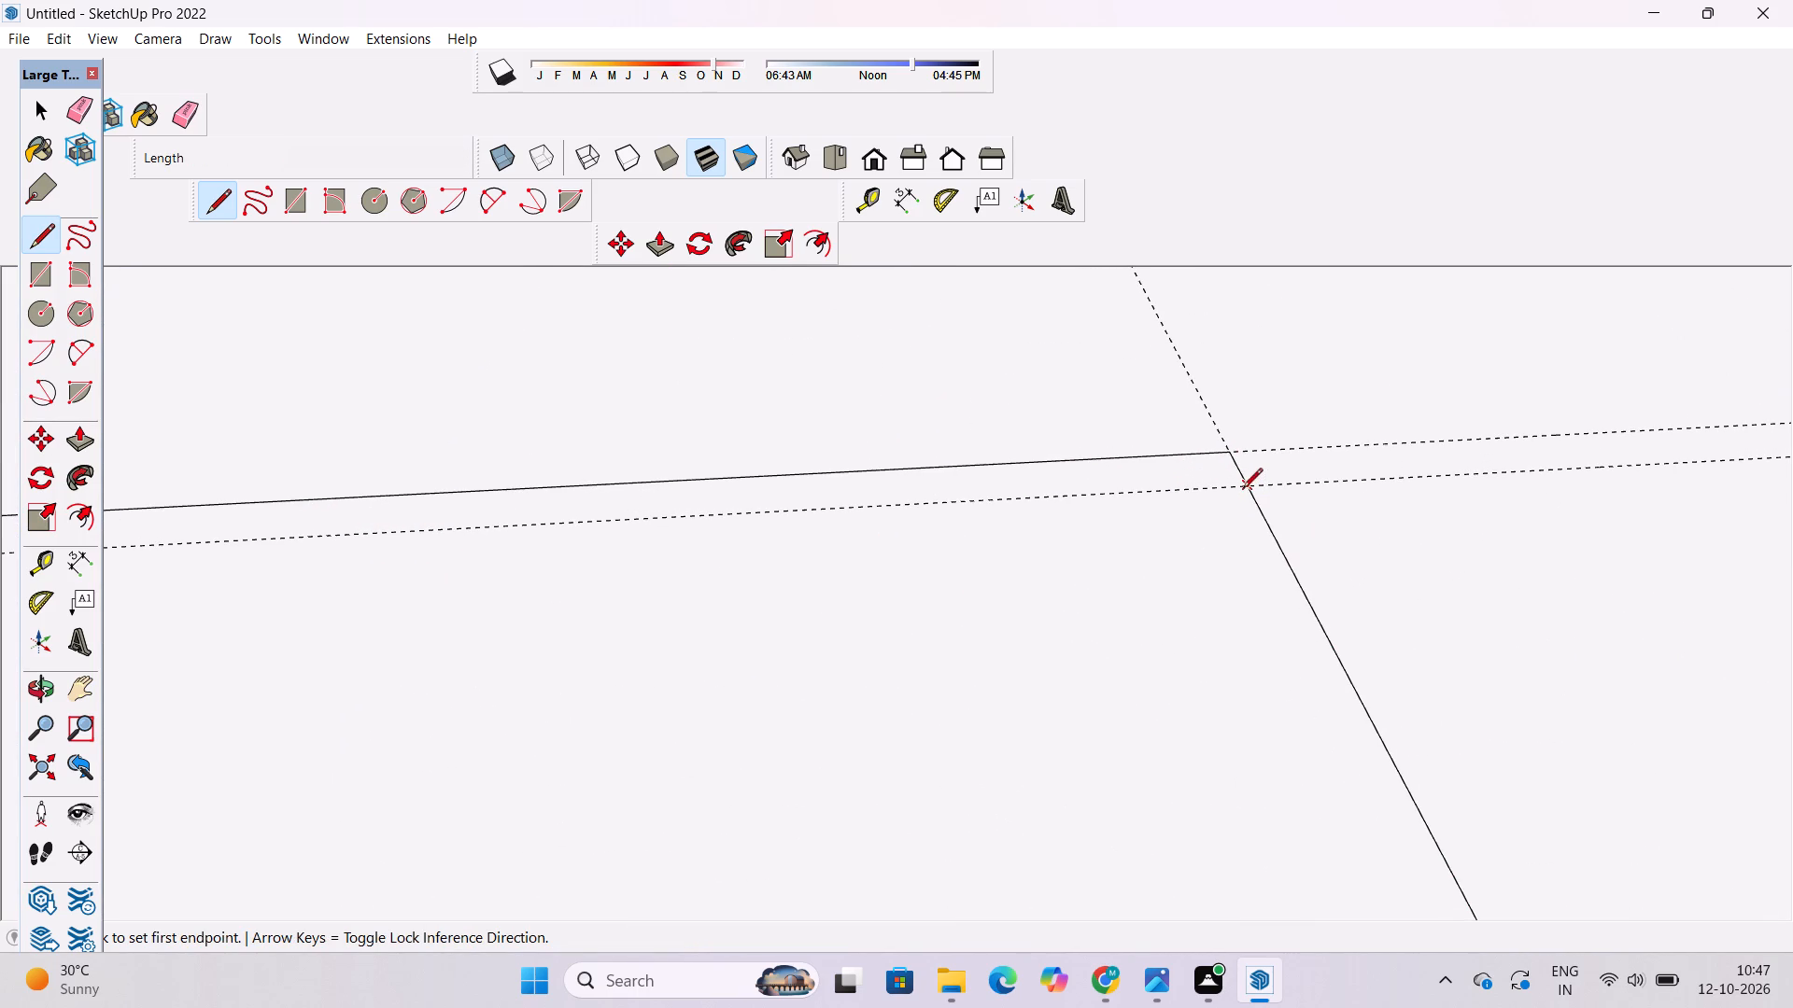
{"action": "left_click", "coordinate": [1245, 487]}
{"action": "scroll", "coordinate": [1245, 487], "scroll_direction": "down", "scroll_amount": 6}
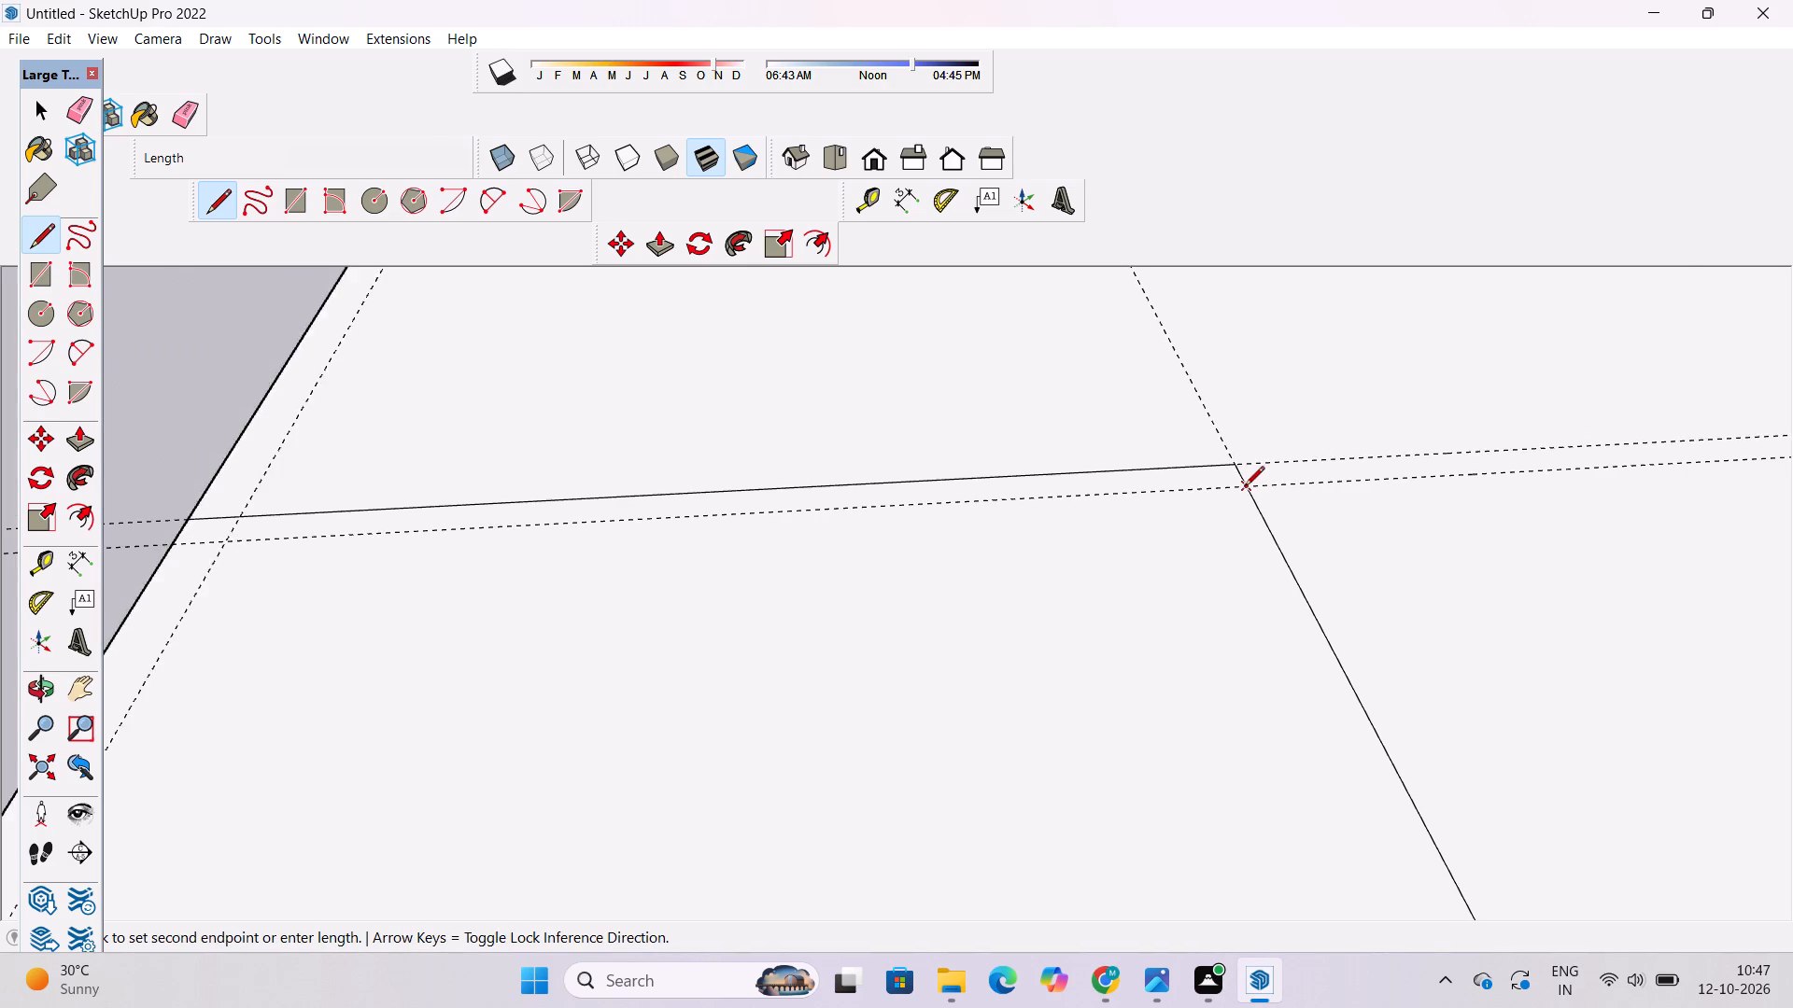
{"action": "scroll", "coordinate": [1245, 487], "scroll_direction": "down", "scroll_amount": 3}
{"action": "scroll", "coordinate": [552, 512], "scroll_direction": "up", "scroll_amount": 6}
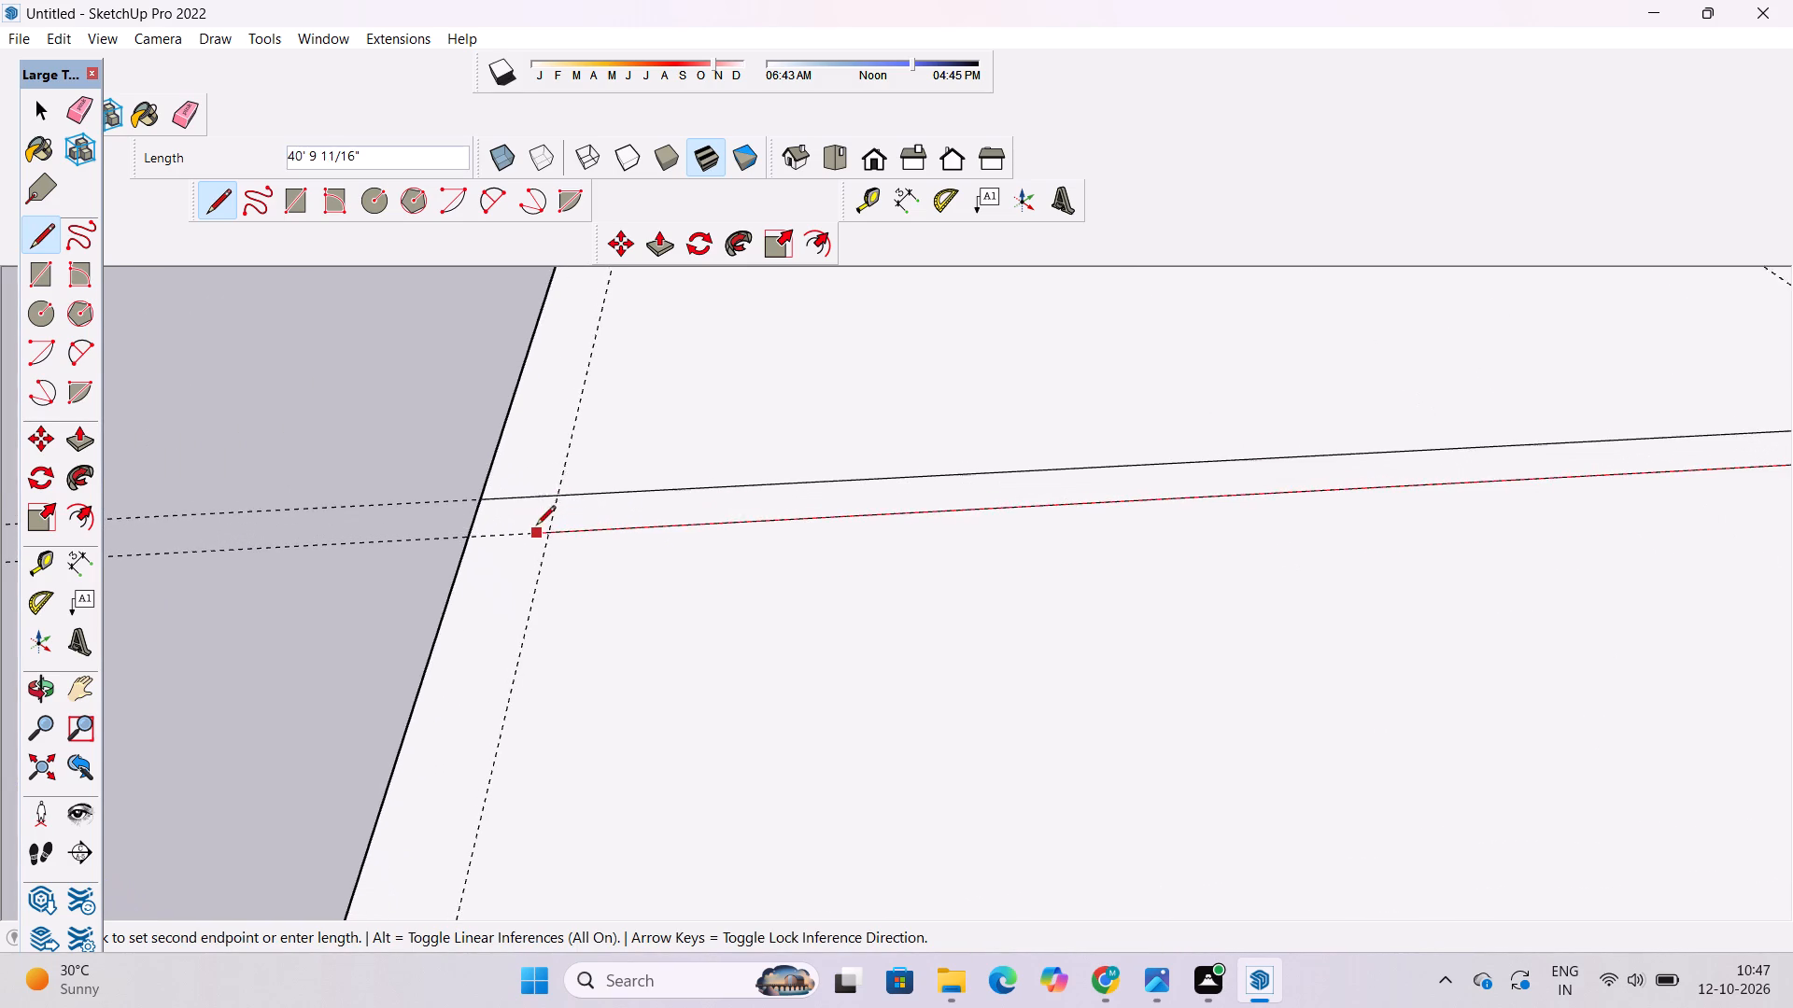
{"action": "scroll", "coordinate": [536, 526], "scroll_direction": "up", "scroll_amount": 7}
{"action": "left_click", "coordinate": [558, 531]}
Draw a 27' line along the inset side guide, from the new line's end to the solid line behind the roof's front edge.
{"action": "scroll", "coordinate": [572, 526], "scroll_direction": "down", "scroll_amount": 3}
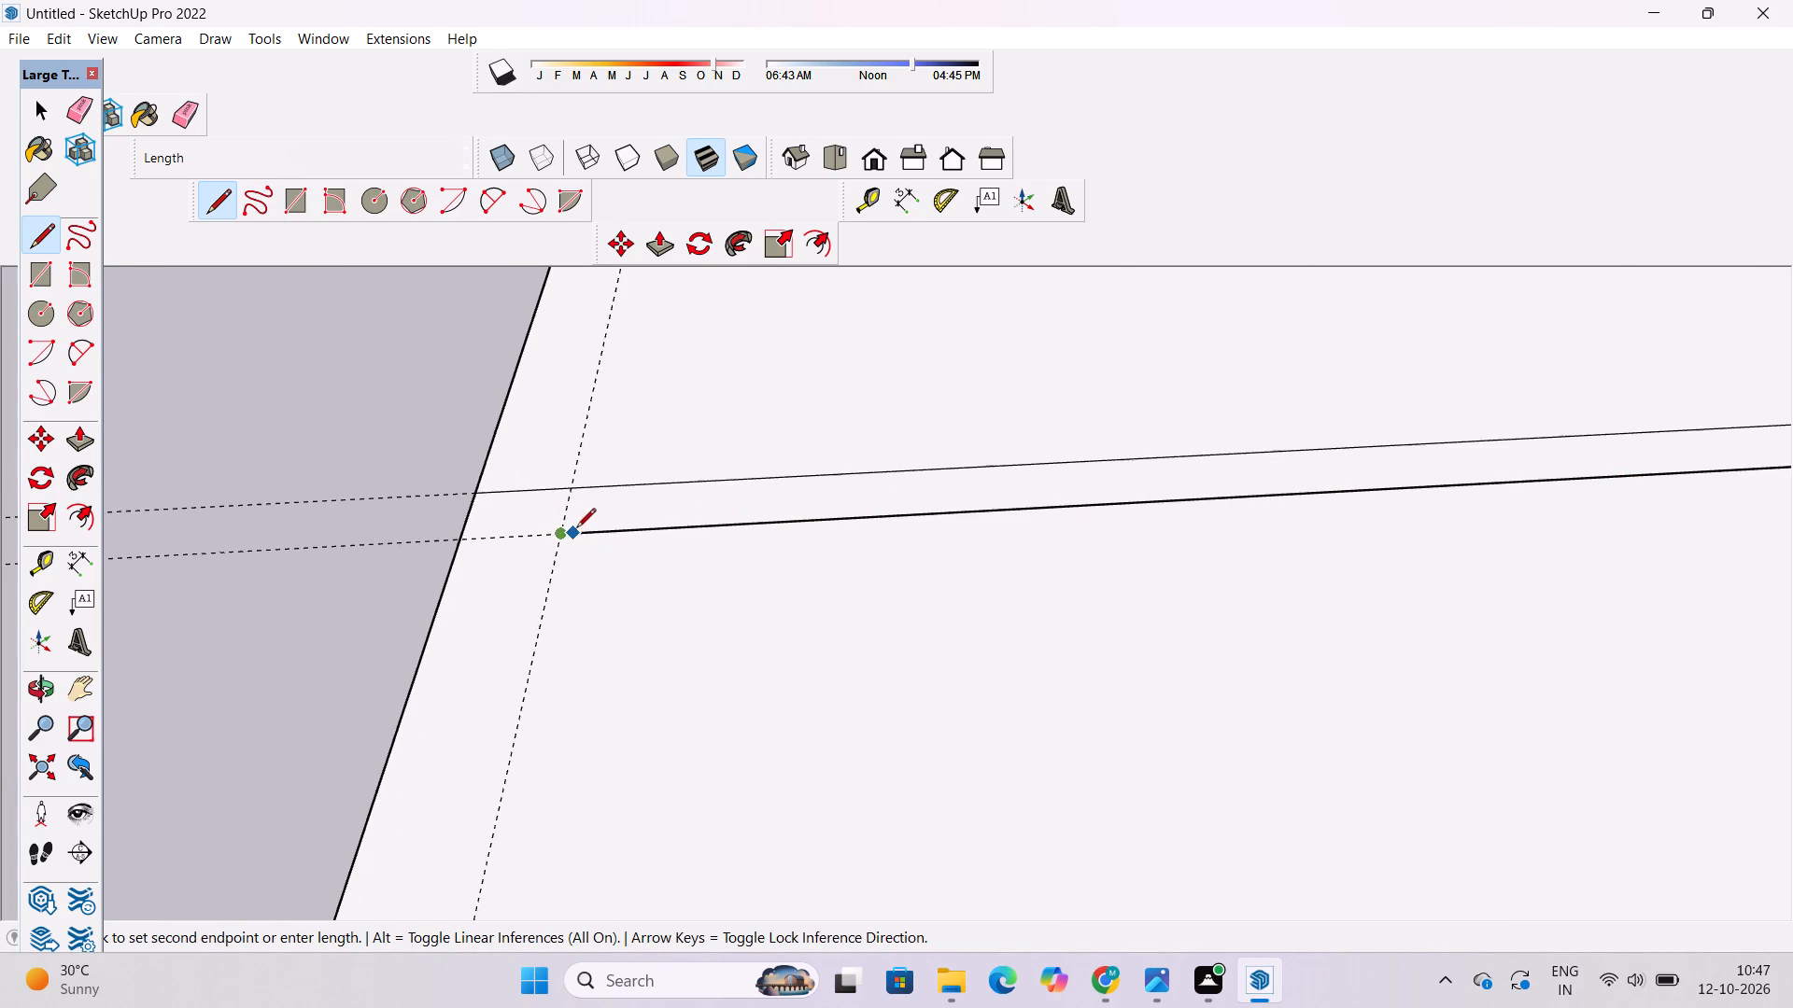
{"action": "scroll", "coordinate": [576, 529], "scroll_direction": "down", "scroll_amount": 17}
{"action": "scroll", "coordinate": [514, 738], "scroll_direction": "up", "scroll_amount": 5}
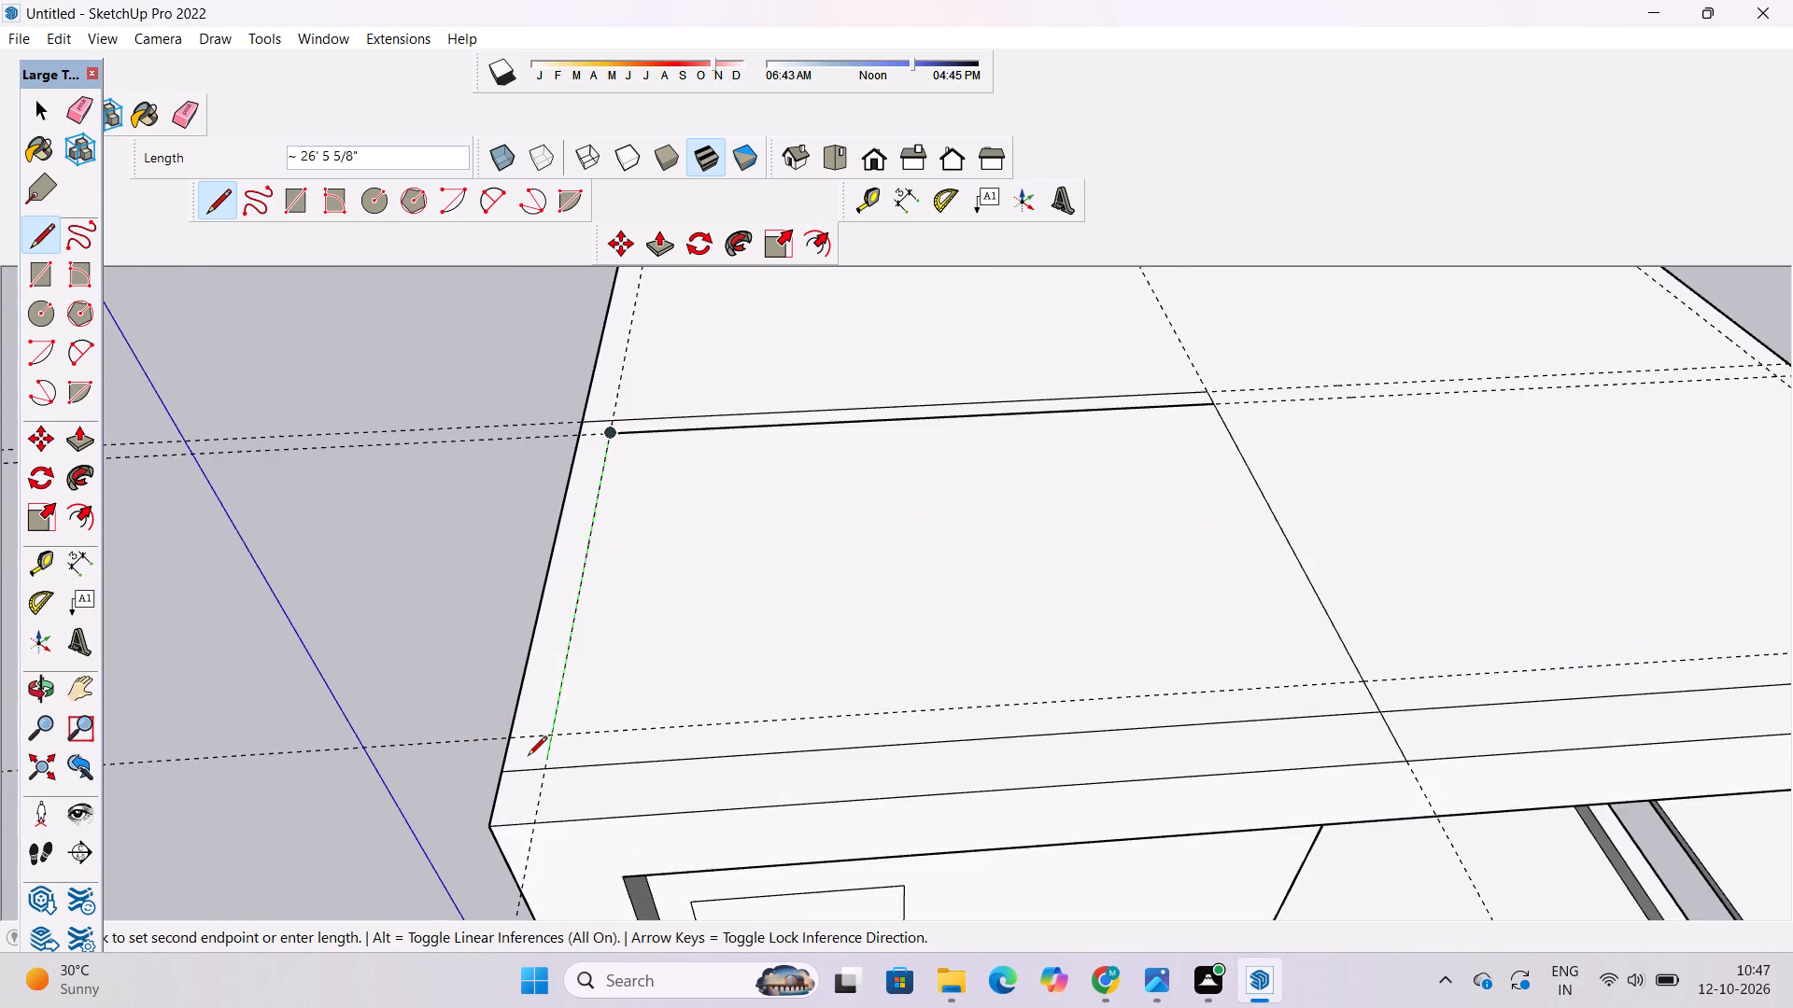
{"action": "scroll", "coordinate": [529, 758], "scroll_direction": "up", "scroll_amount": 8}
{"action": "left_click", "coordinate": [562, 781]}
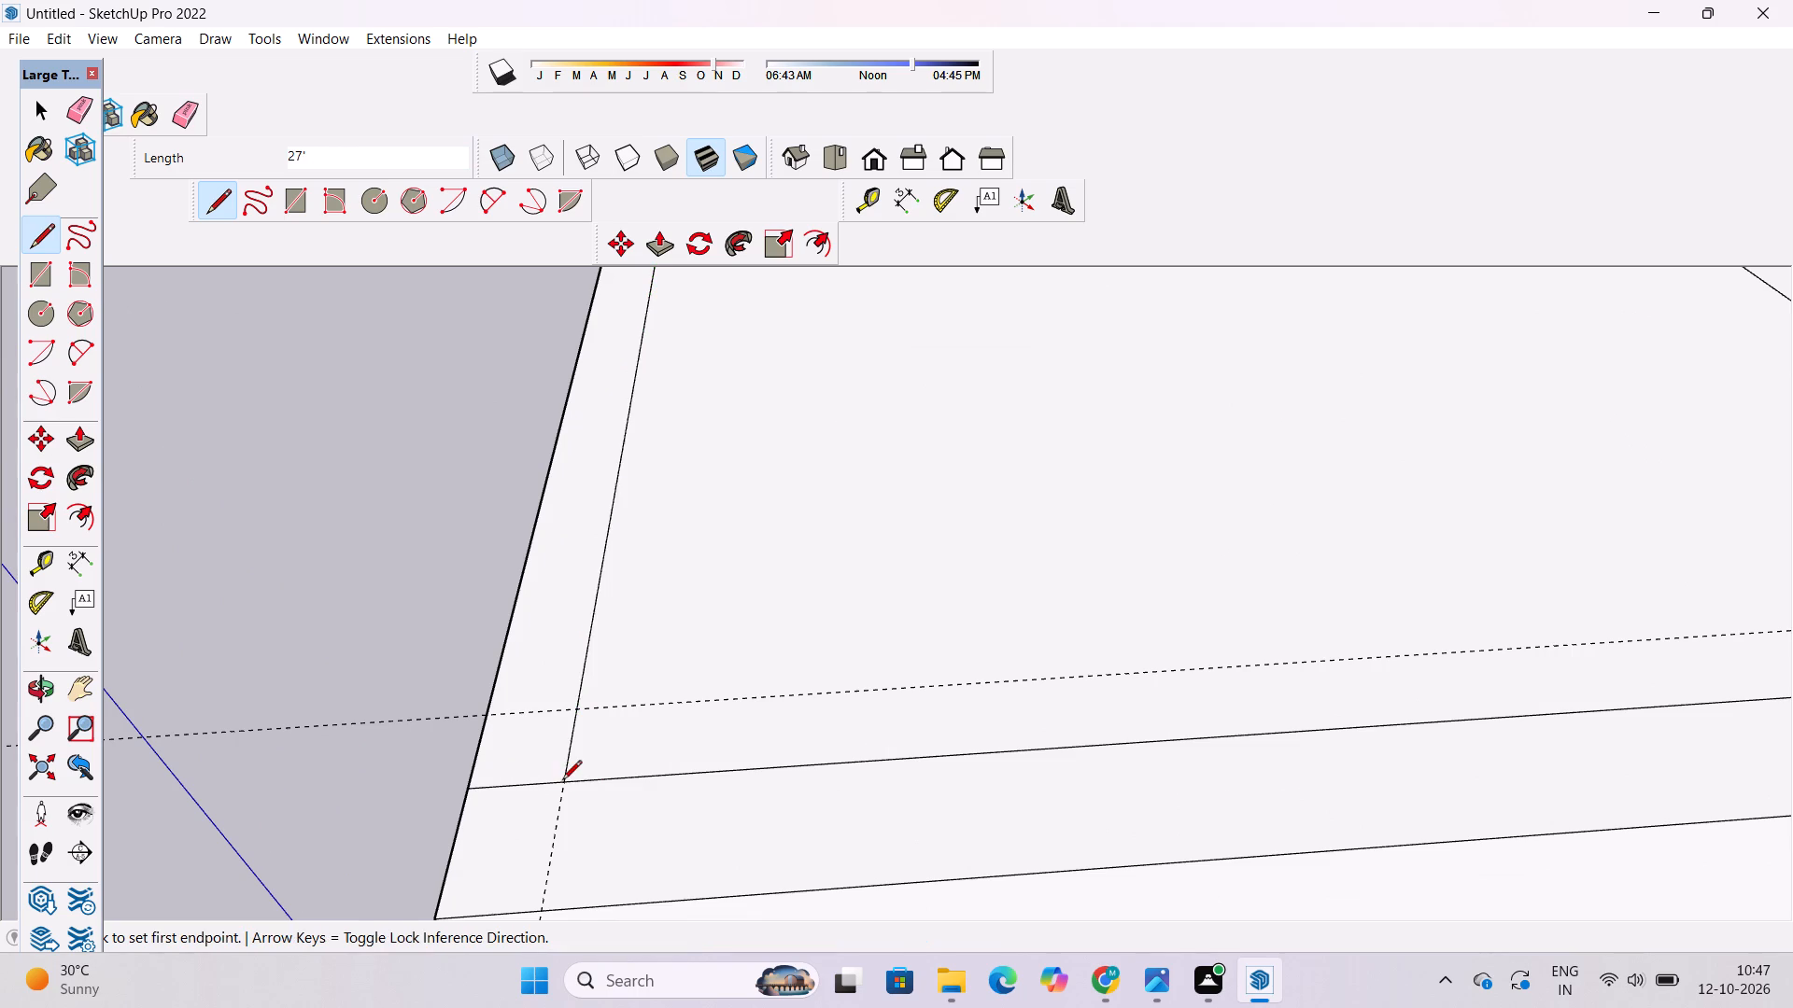
Examine the lines drawn on the roof slab from the front, the side and above.
{"action": "scroll", "coordinate": [458, 711], "scroll_direction": "down", "scroll_amount": 6}
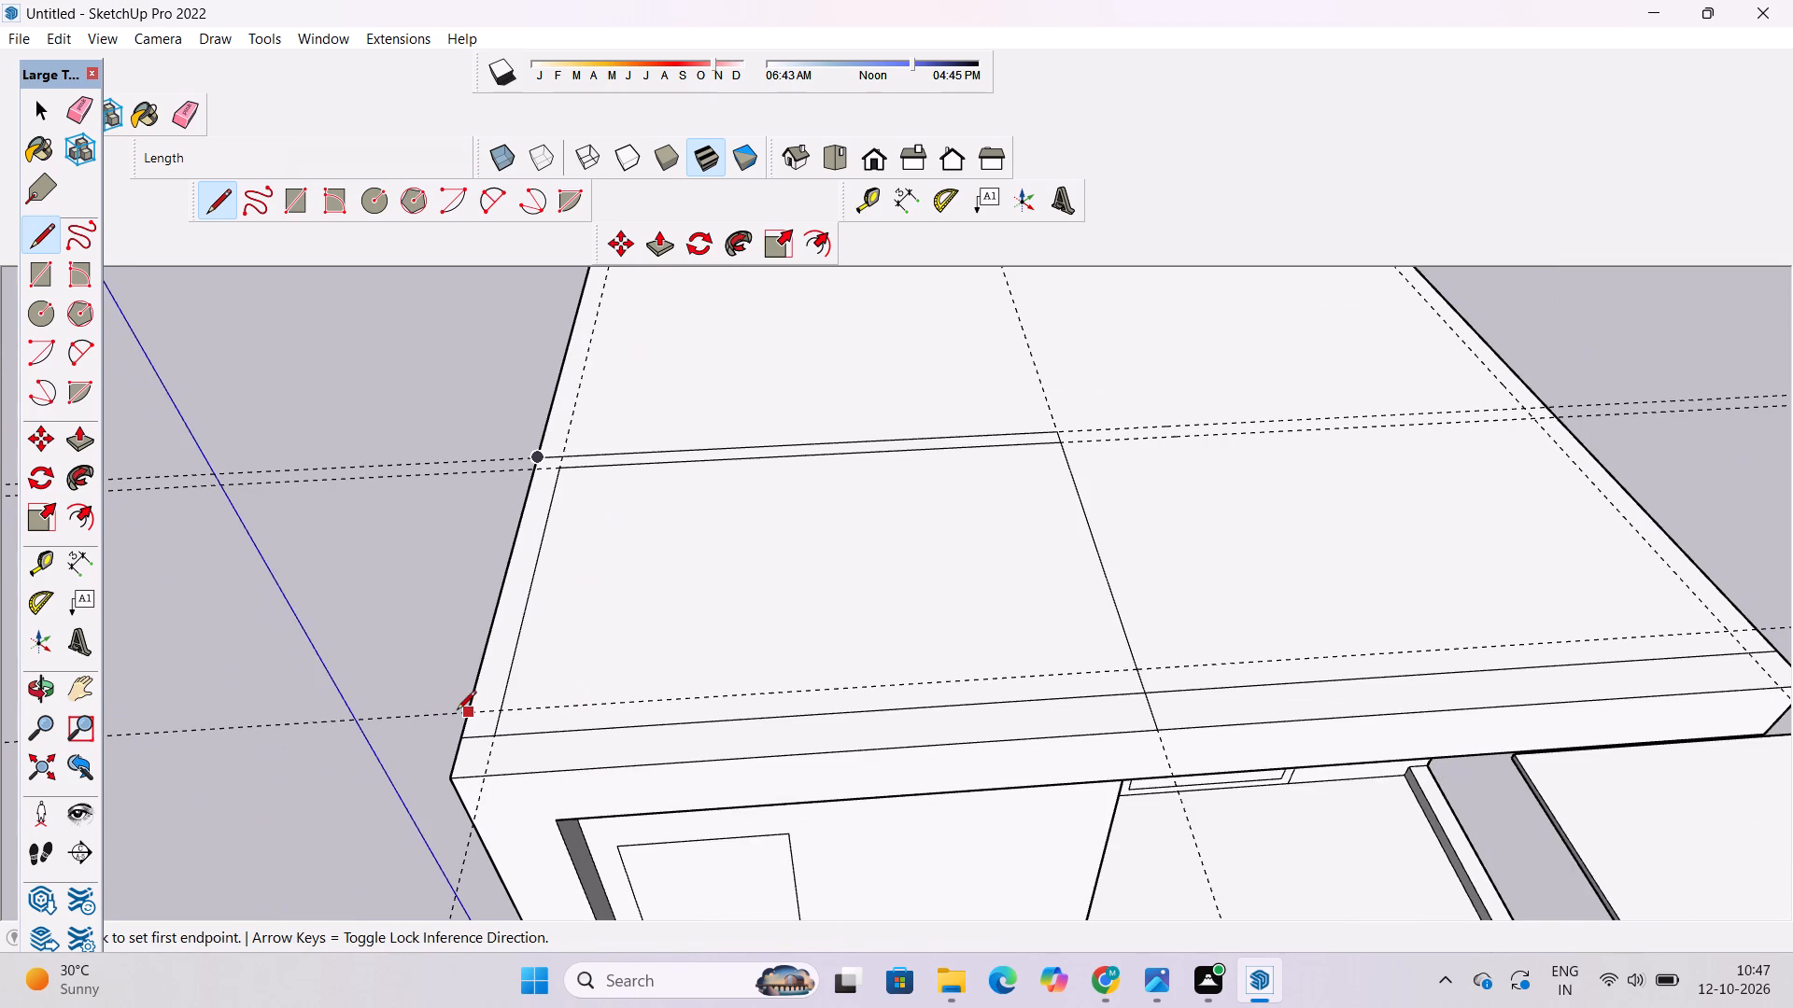
{"action": "scroll", "coordinate": [457, 711], "scroll_direction": "up", "scroll_amount": 5}
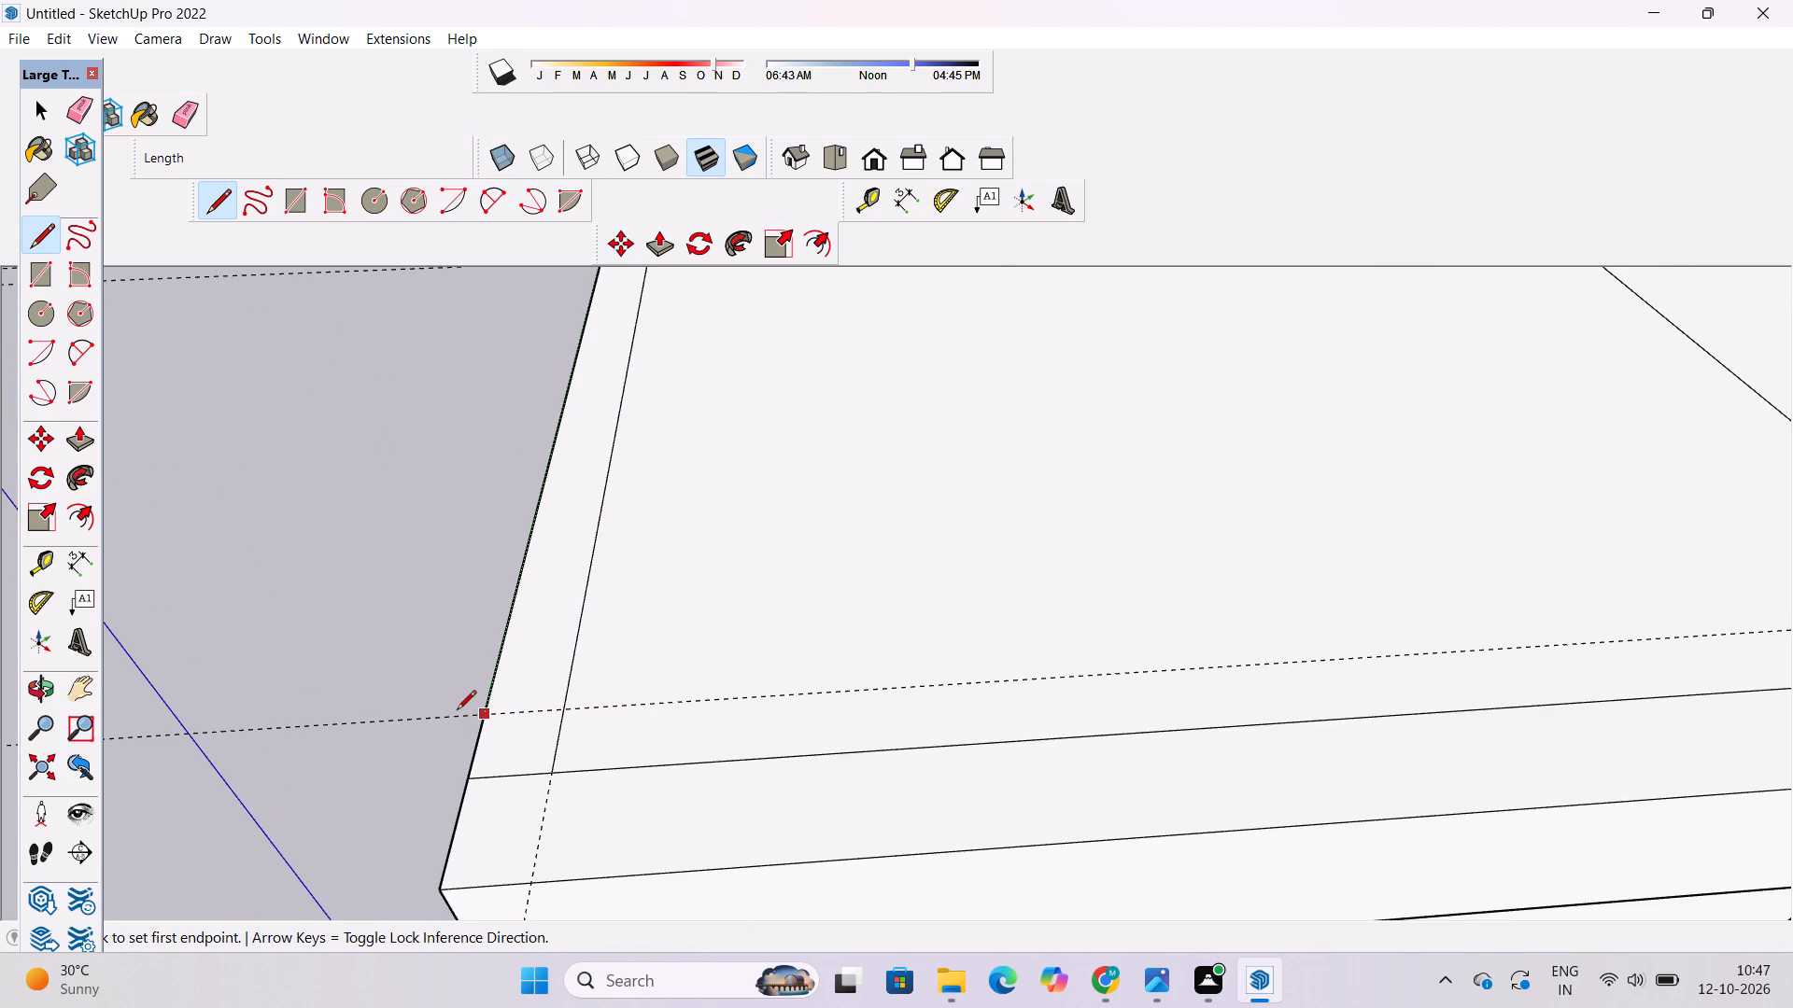
{"action": "scroll", "coordinate": [557, 749], "scroll_direction": "down", "scroll_amount": 6}
{"action": "scroll", "coordinate": [610, 682], "scroll_direction": "down", "scroll_amount": 9}
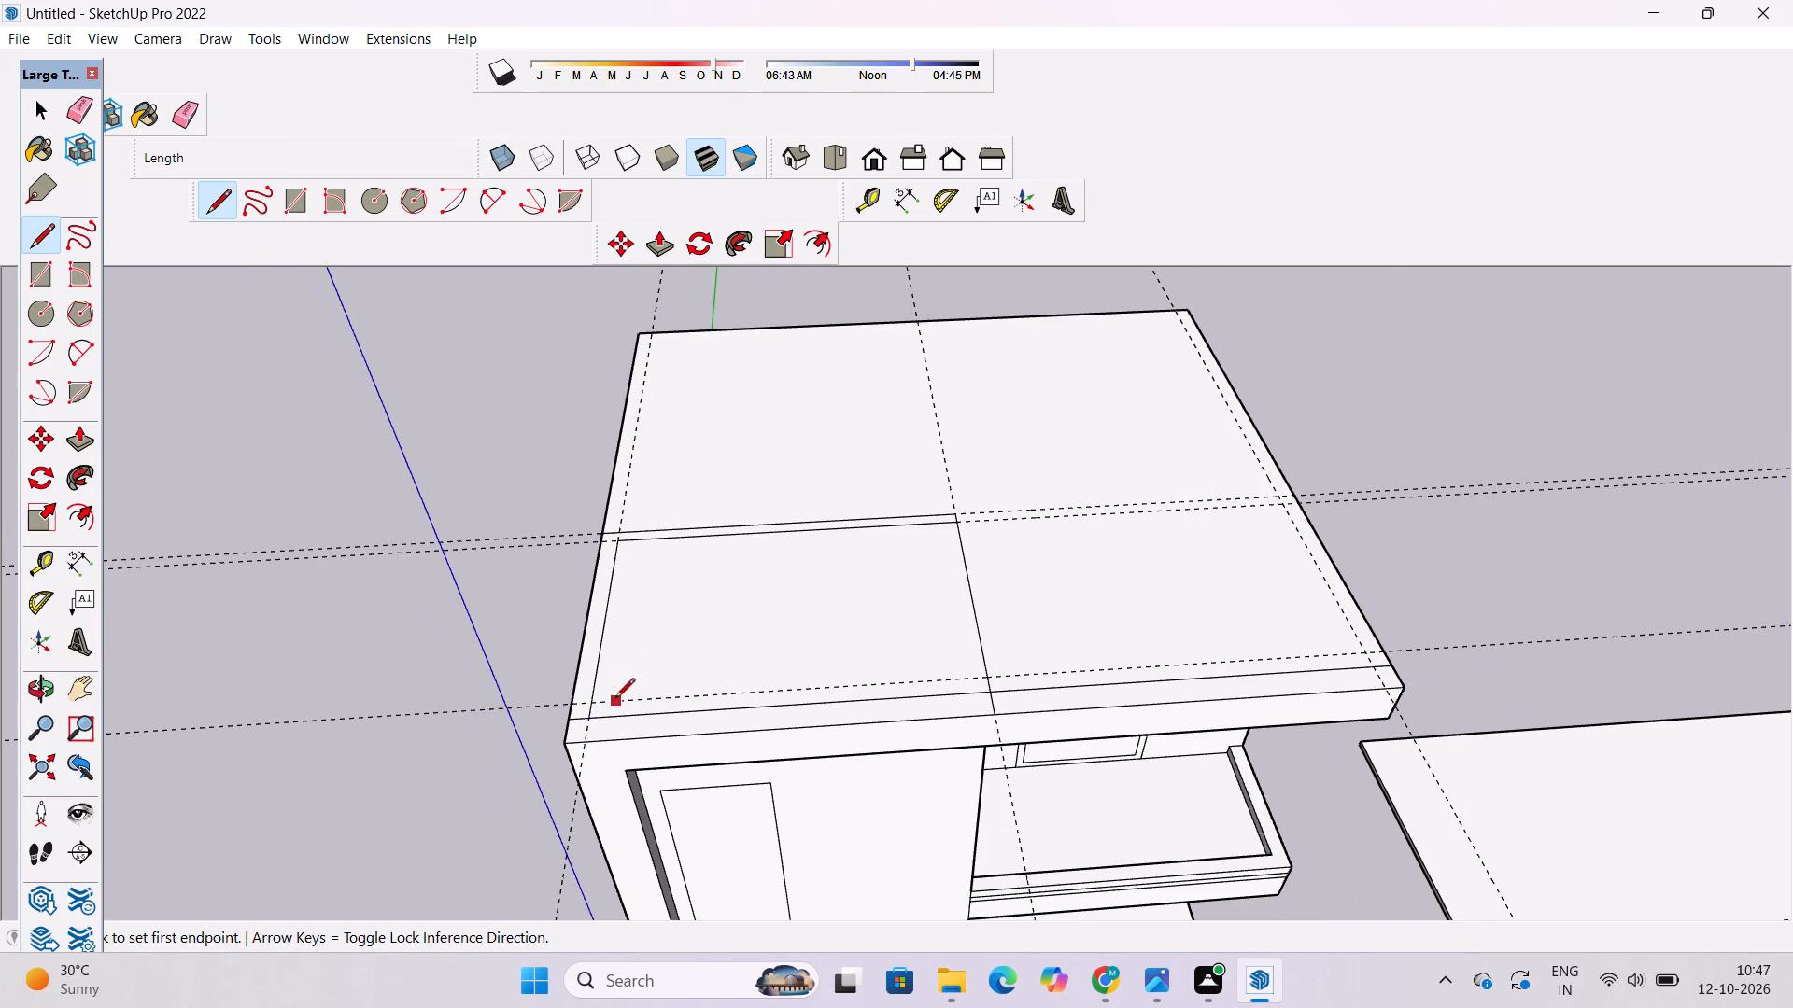
{"action": "scroll", "coordinate": [615, 699], "scroll_direction": "up", "scroll_amount": 2}
{"action": "key", "text": "space"}
{"action": "type", "text": "o"}
{"action": "left_click_drag", "start_coordinate": [808, 714], "coordinate": [806, 485]}
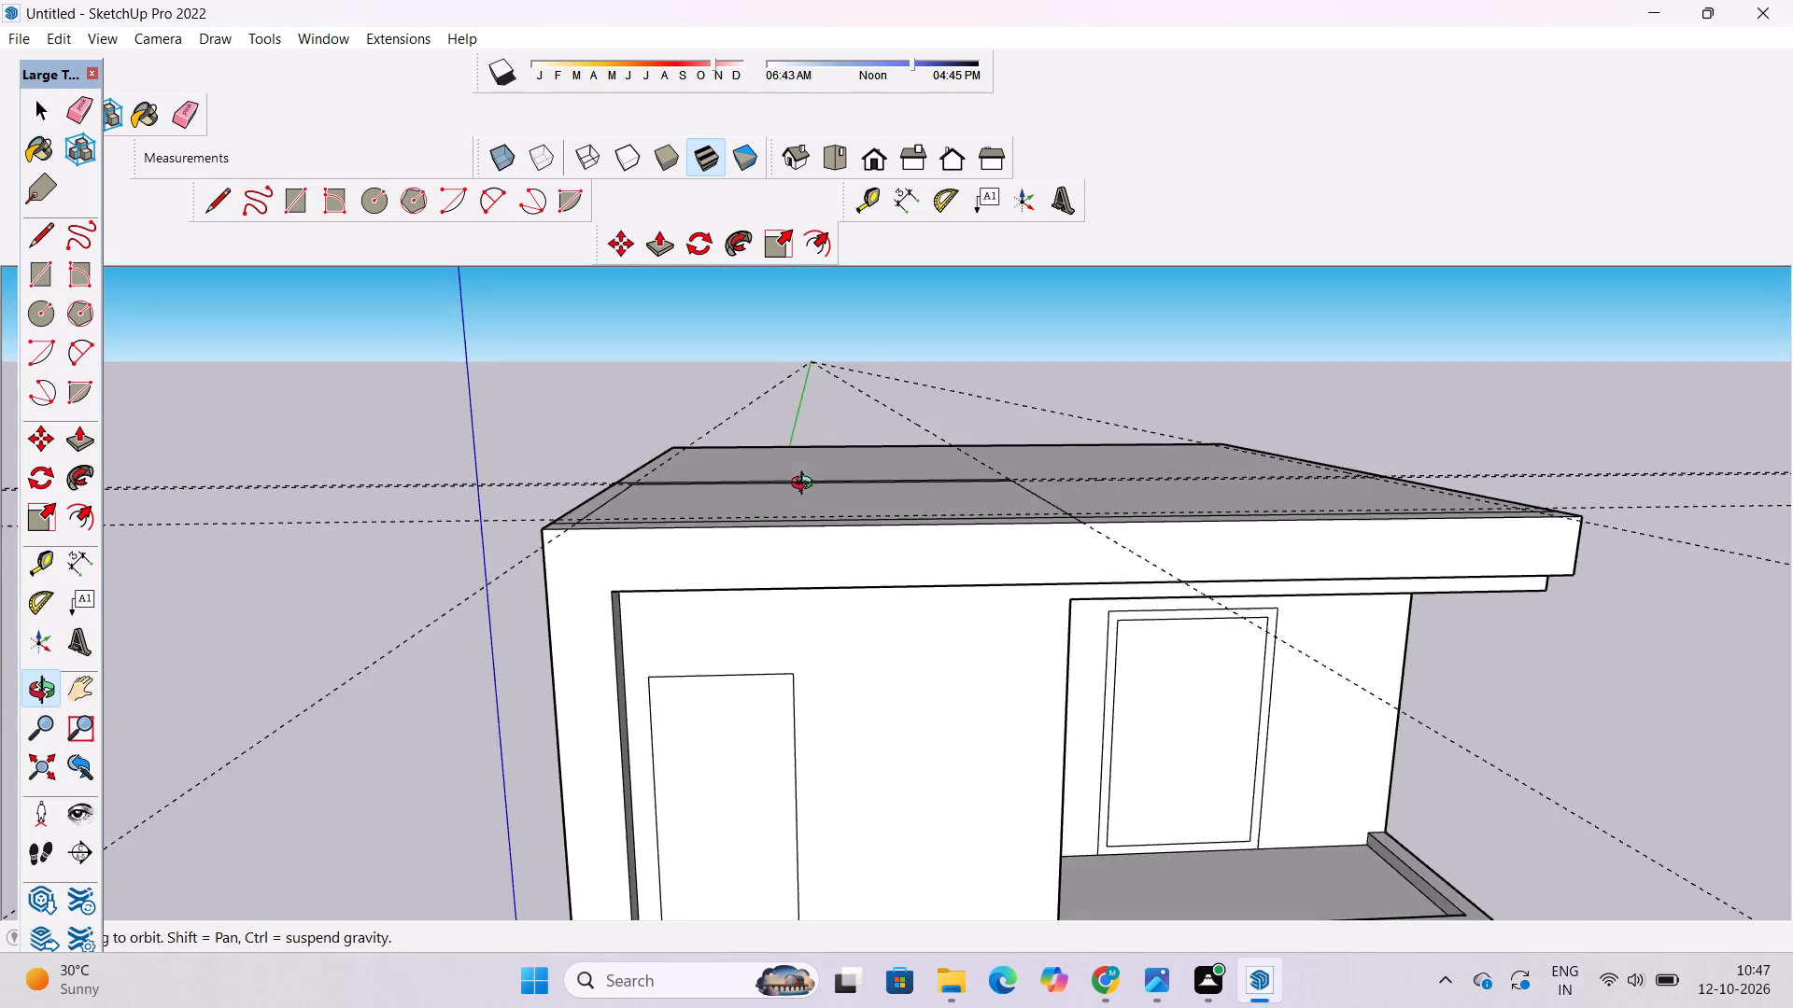
{"action": "left_click_drag", "start_coordinate": [806, 485], "coordinate": [1109, 763]}
{"action": "left_click_drag", "start_coordinate": [1066, 782], "coordinate": [1053, 785]}
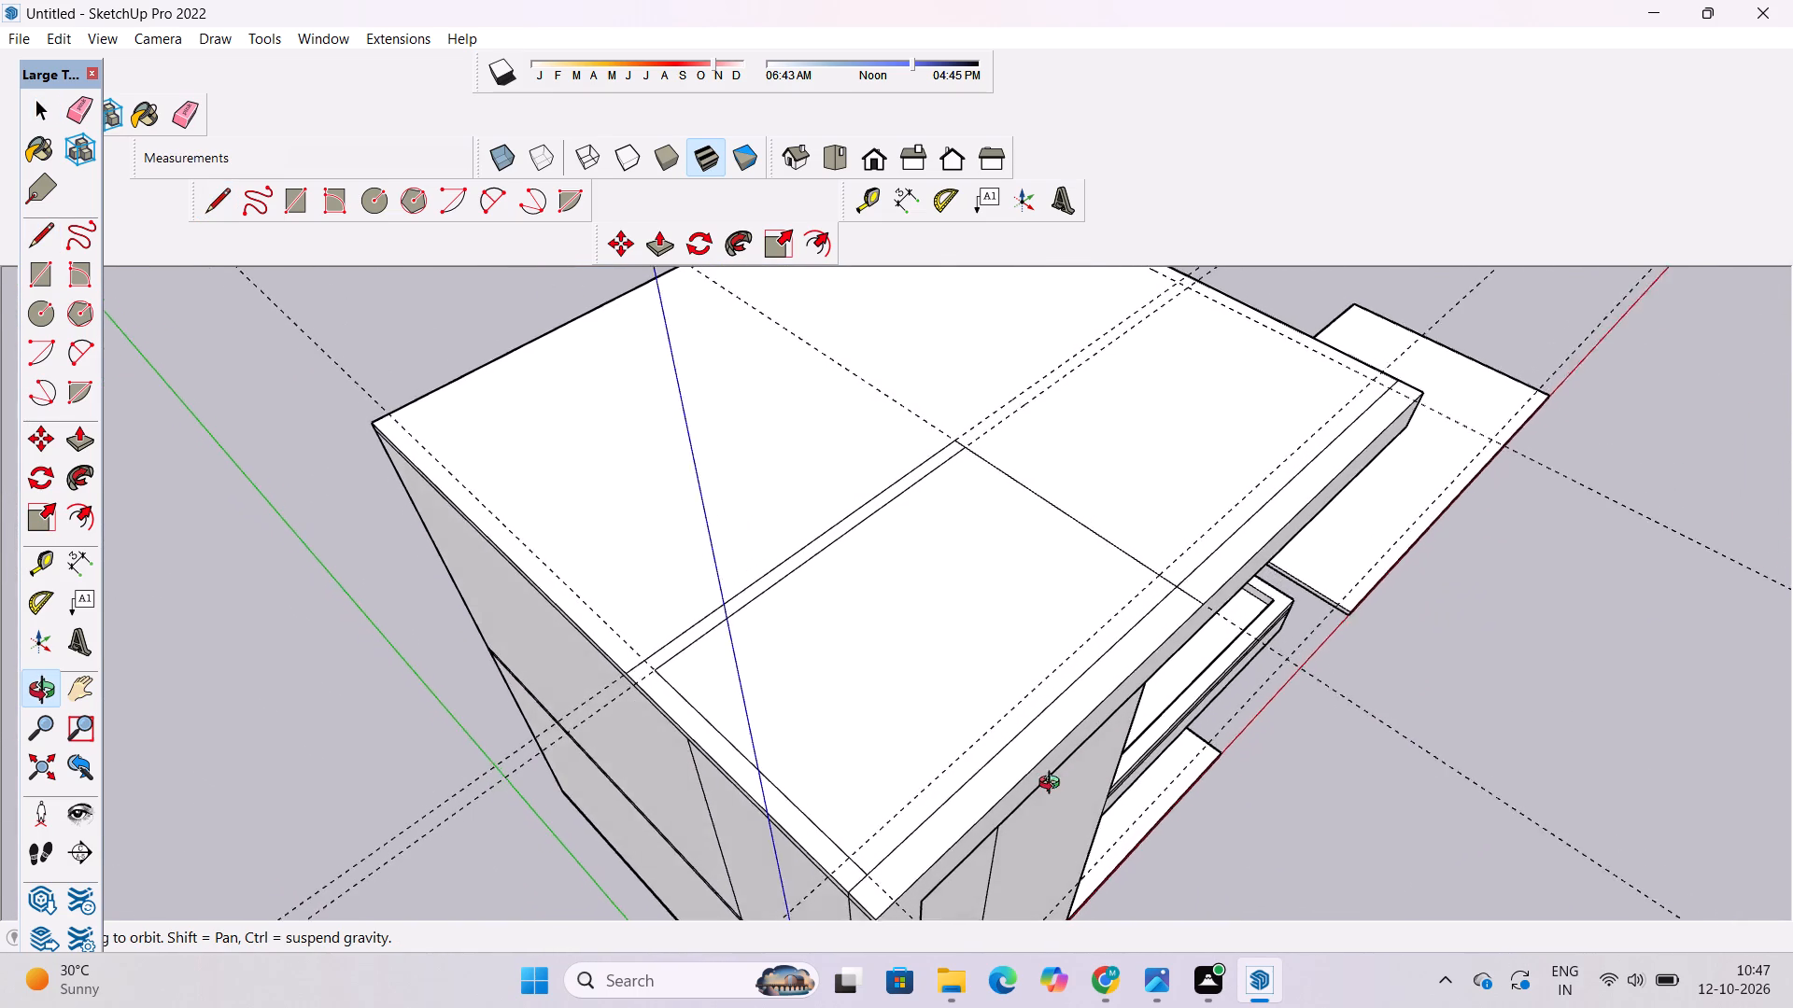
{"action": "left_click_drag", "start_coordinate": [1053, 785], "coordinate": [1042, 785]}
{"action": "scroll", "coordinate": [1014, 777], "scroll_direction": "up", "scroll_amount": 3}
{"action": "left_click_drag", "start_coordinate": [1098, 759], "coordinate": [842, 748]}
{"action": "scroll", "coordinate": [837, 741], "scroll_direction": "down", "scroll_amount": 3}
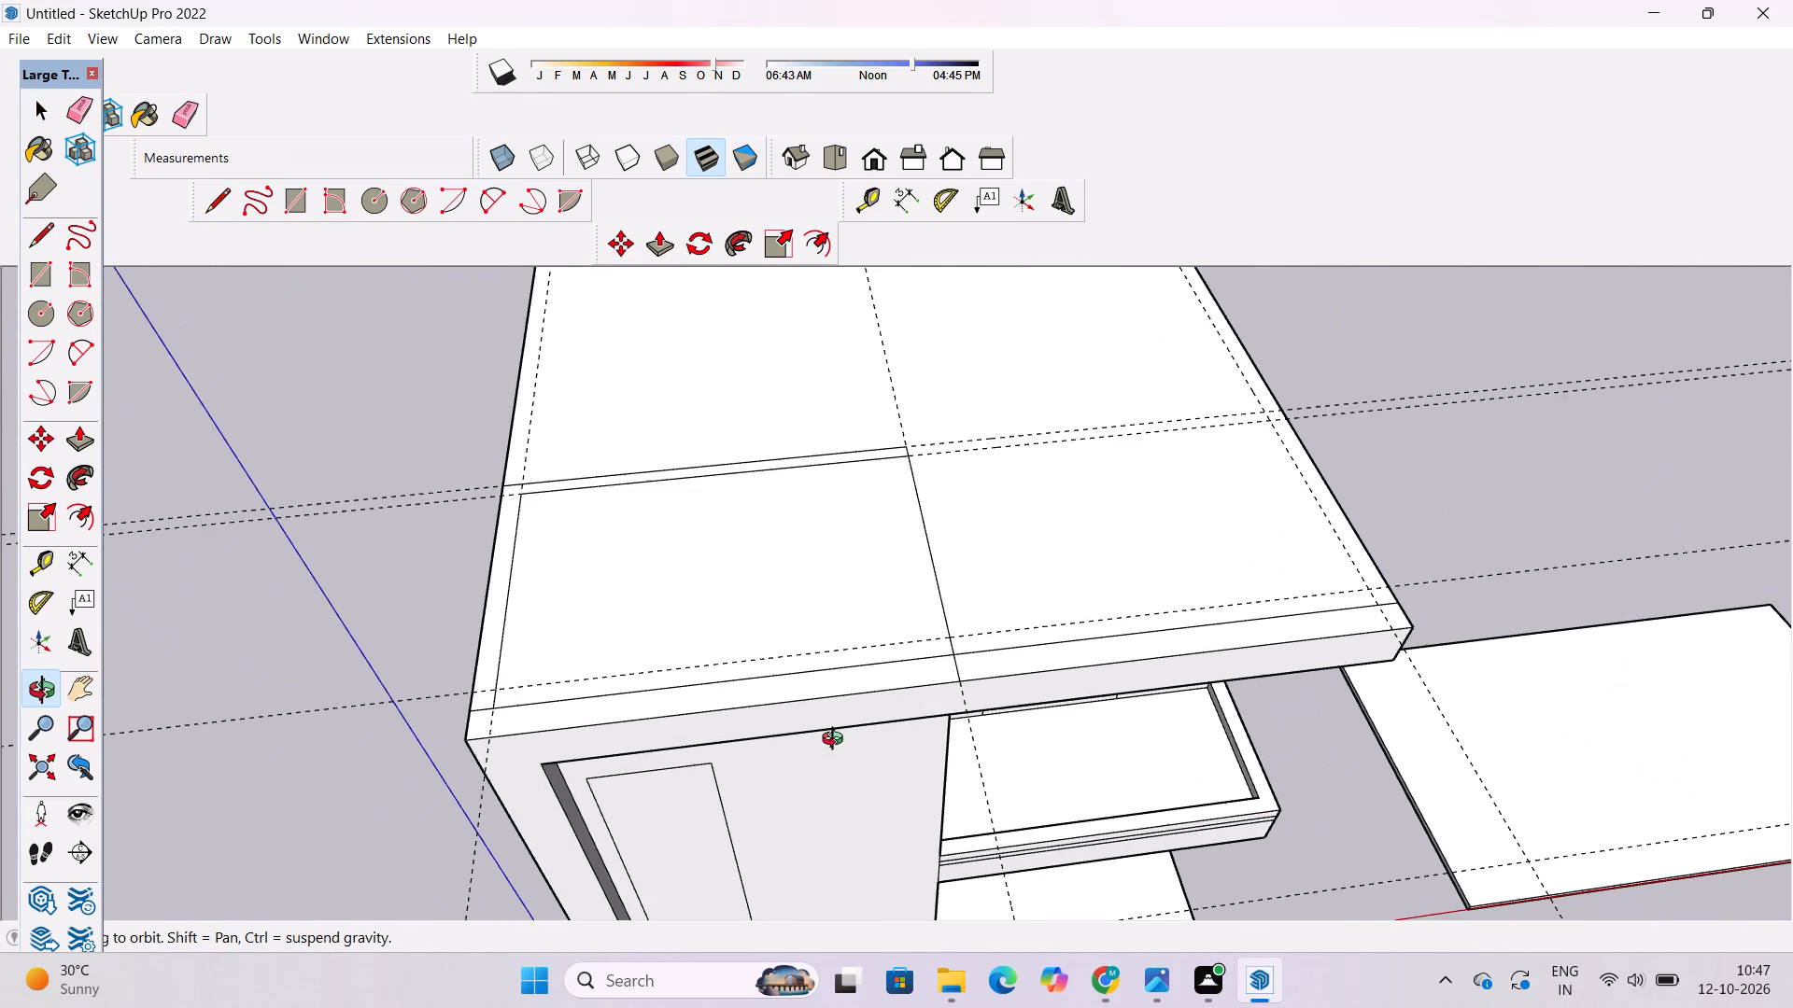
{"action": "left_click_drag", "start_coordinate": [855, 728], "coordinate": [838, 798], "text": "shift"}
{"action": "left_click_drag", "start_coordinate": [826, 791], "coordinate": [569, 531]}
{"action": "left_click_drag", "start_coordinate": [905, 562], "coordinate": [1177, 696]}
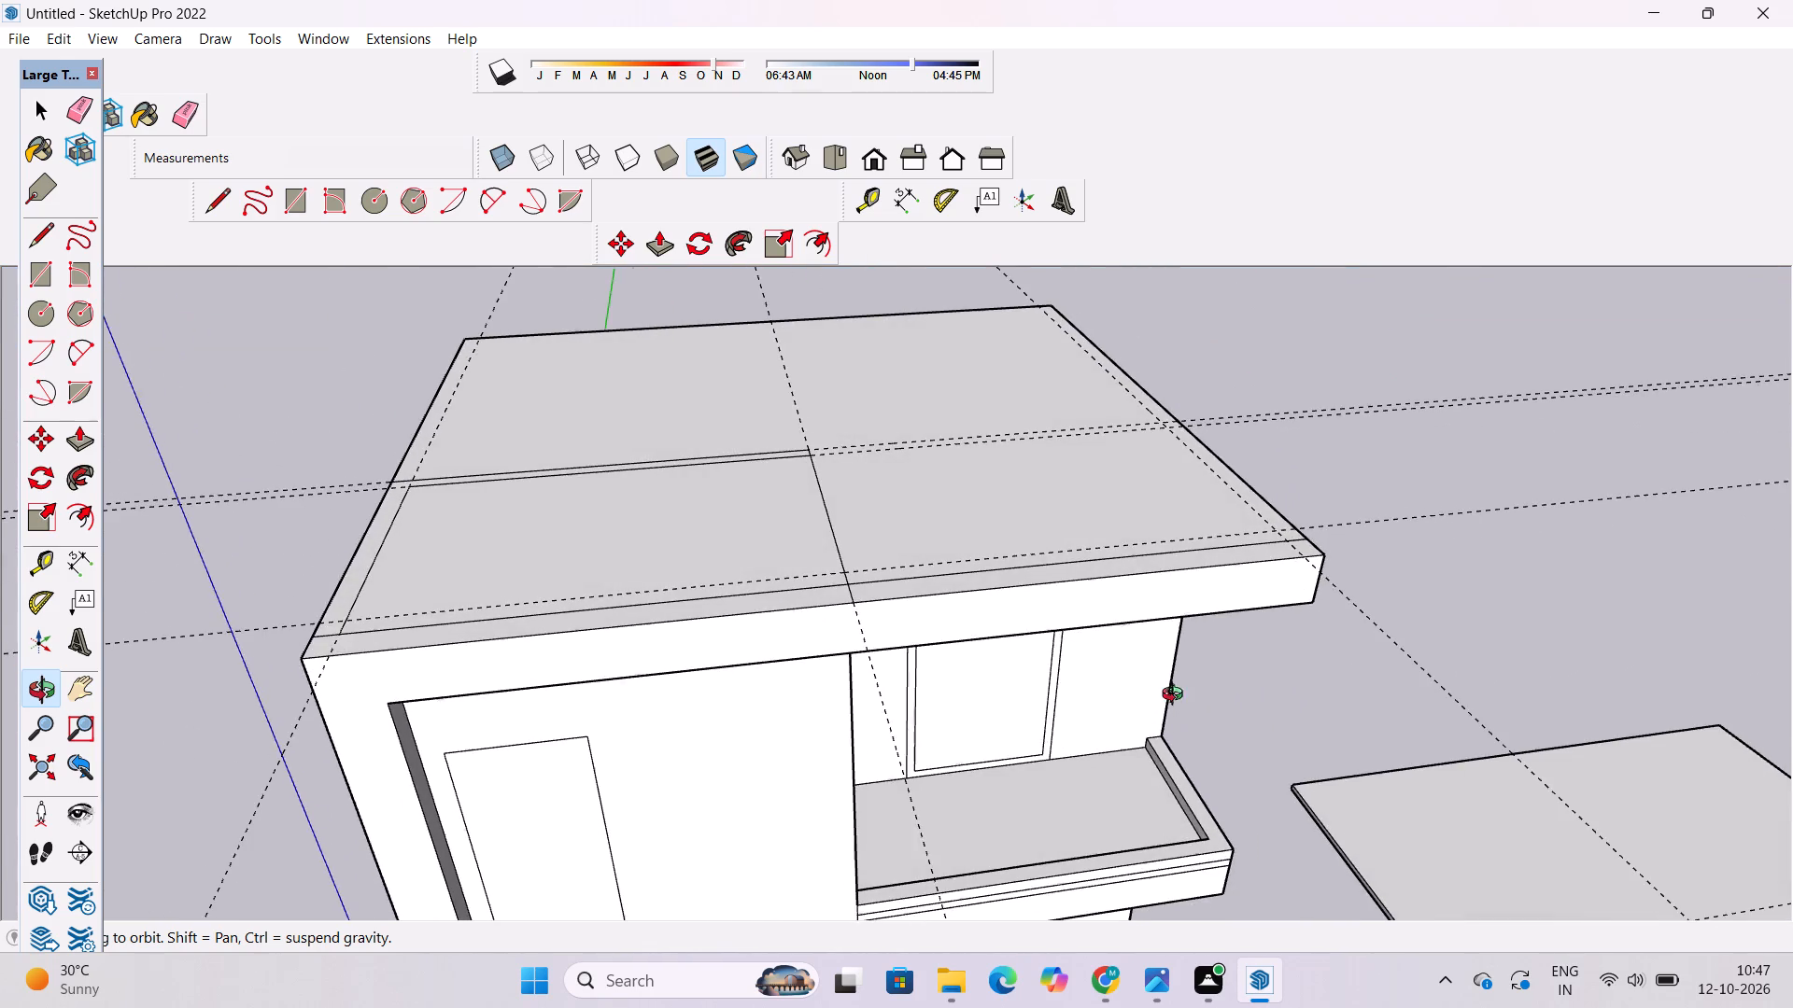
{"action": "left_click_drag", "start_coordinate": [760, 649], "coordinate": [746, 823]}
Draw a line along the front cross guide on the roof, from the inset side line to the middle line.
{"action": "scroll", "coordinate": [461, 778], "scroll_direction": "up", "scroll_amount": 5}
{"action": "left_click_drag", "start_coordinate": [458, 771], "coordinate": [518, 780], "text": "shift"}
{"action": "left_click_drag", "start_coordinate": [505, 788], "coordinate": [463, 799]}
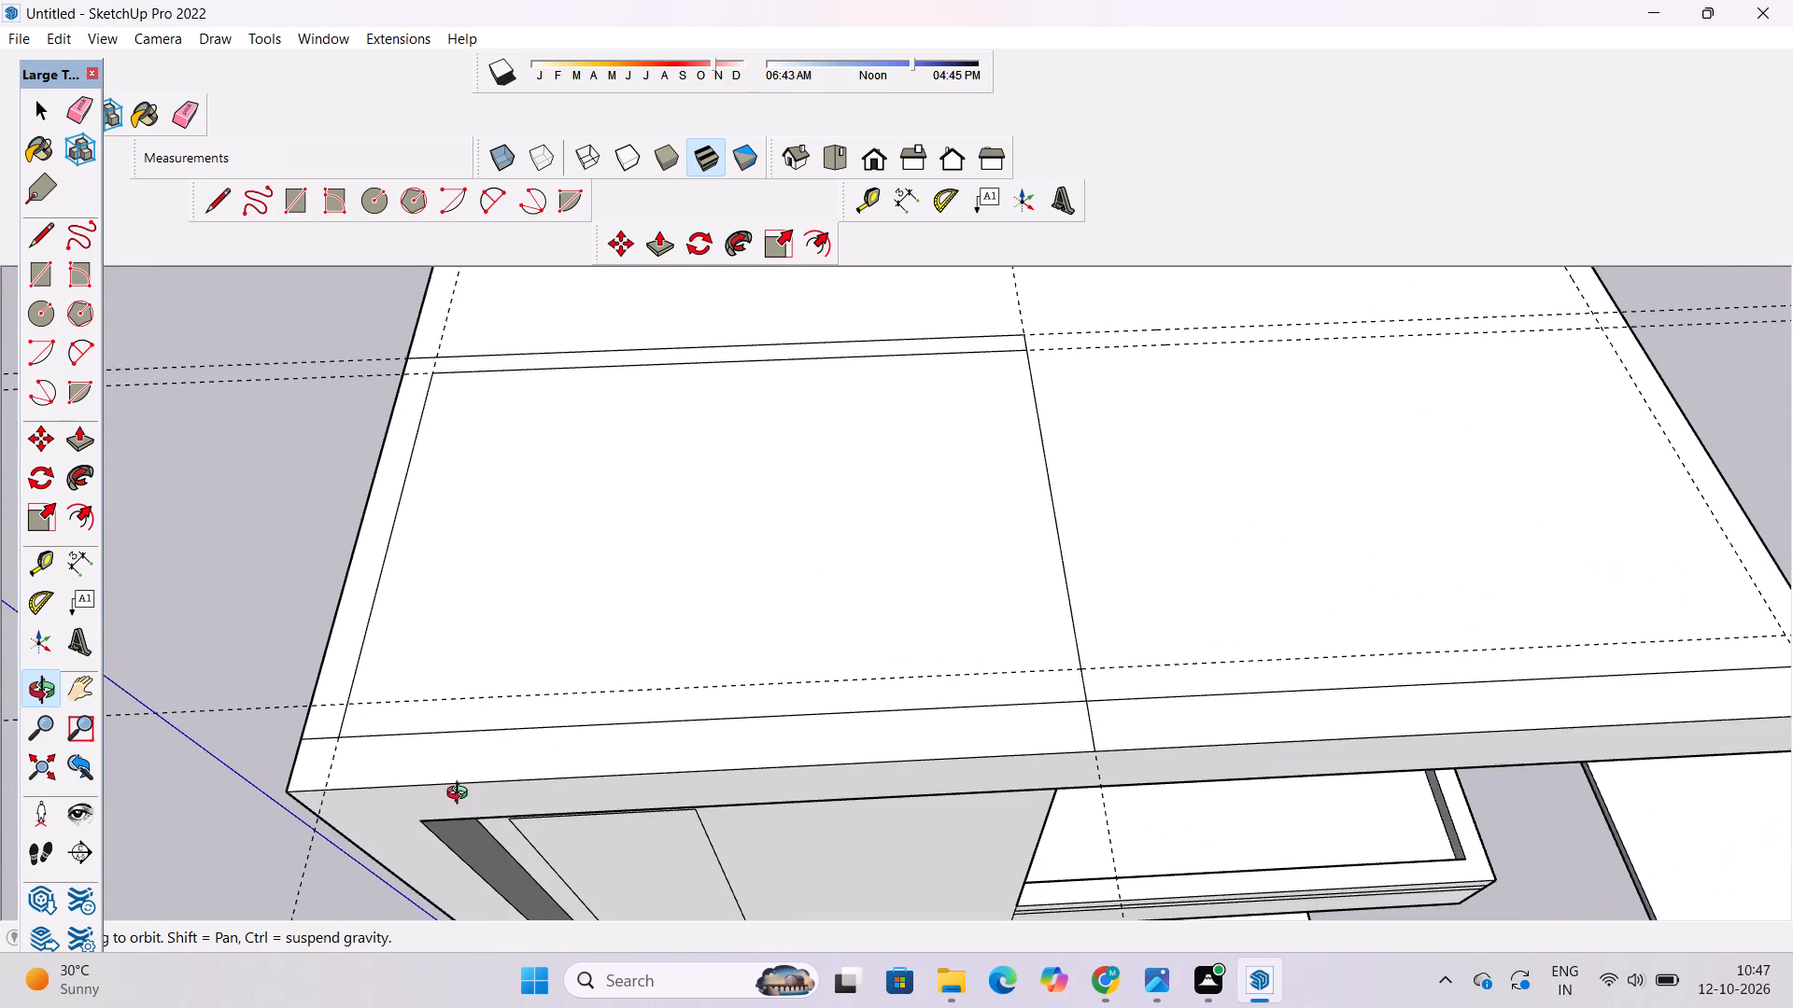
{"action": "scroll", "coordinate": [459, 791], "scroll_direction": "up", "scroll_amount": 2}
{"action": "key", "text": "l"}
{"action": "scroll", "coordinate": [332, 682], "scroll_direction": "up", "scroll_amount": 4}
{"action": "left_click", "coordinate": [332, 682]}
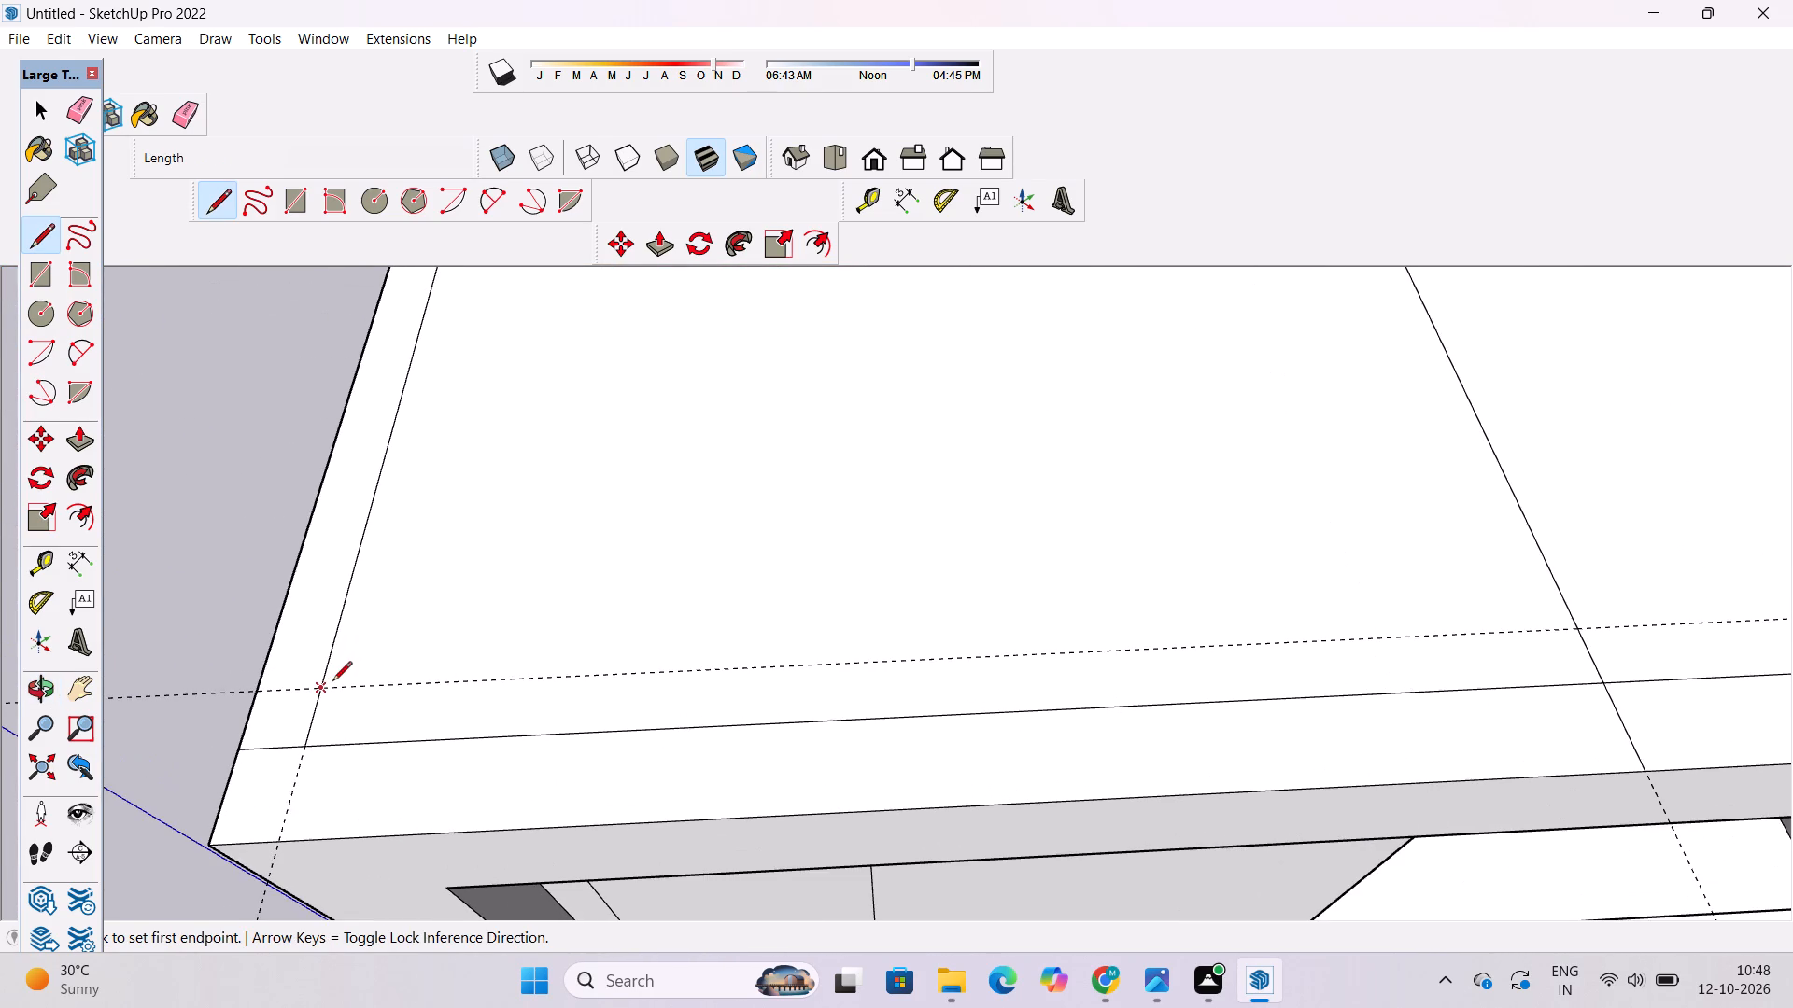
{"action": "scroll", "coordinate": [392, 683], "scroll_direction": "down", "scroll_amount": 9}
{"action": "scroll", "coordinate": [791, 655], "scroll_direction": "up", "scroll_amount": 4}
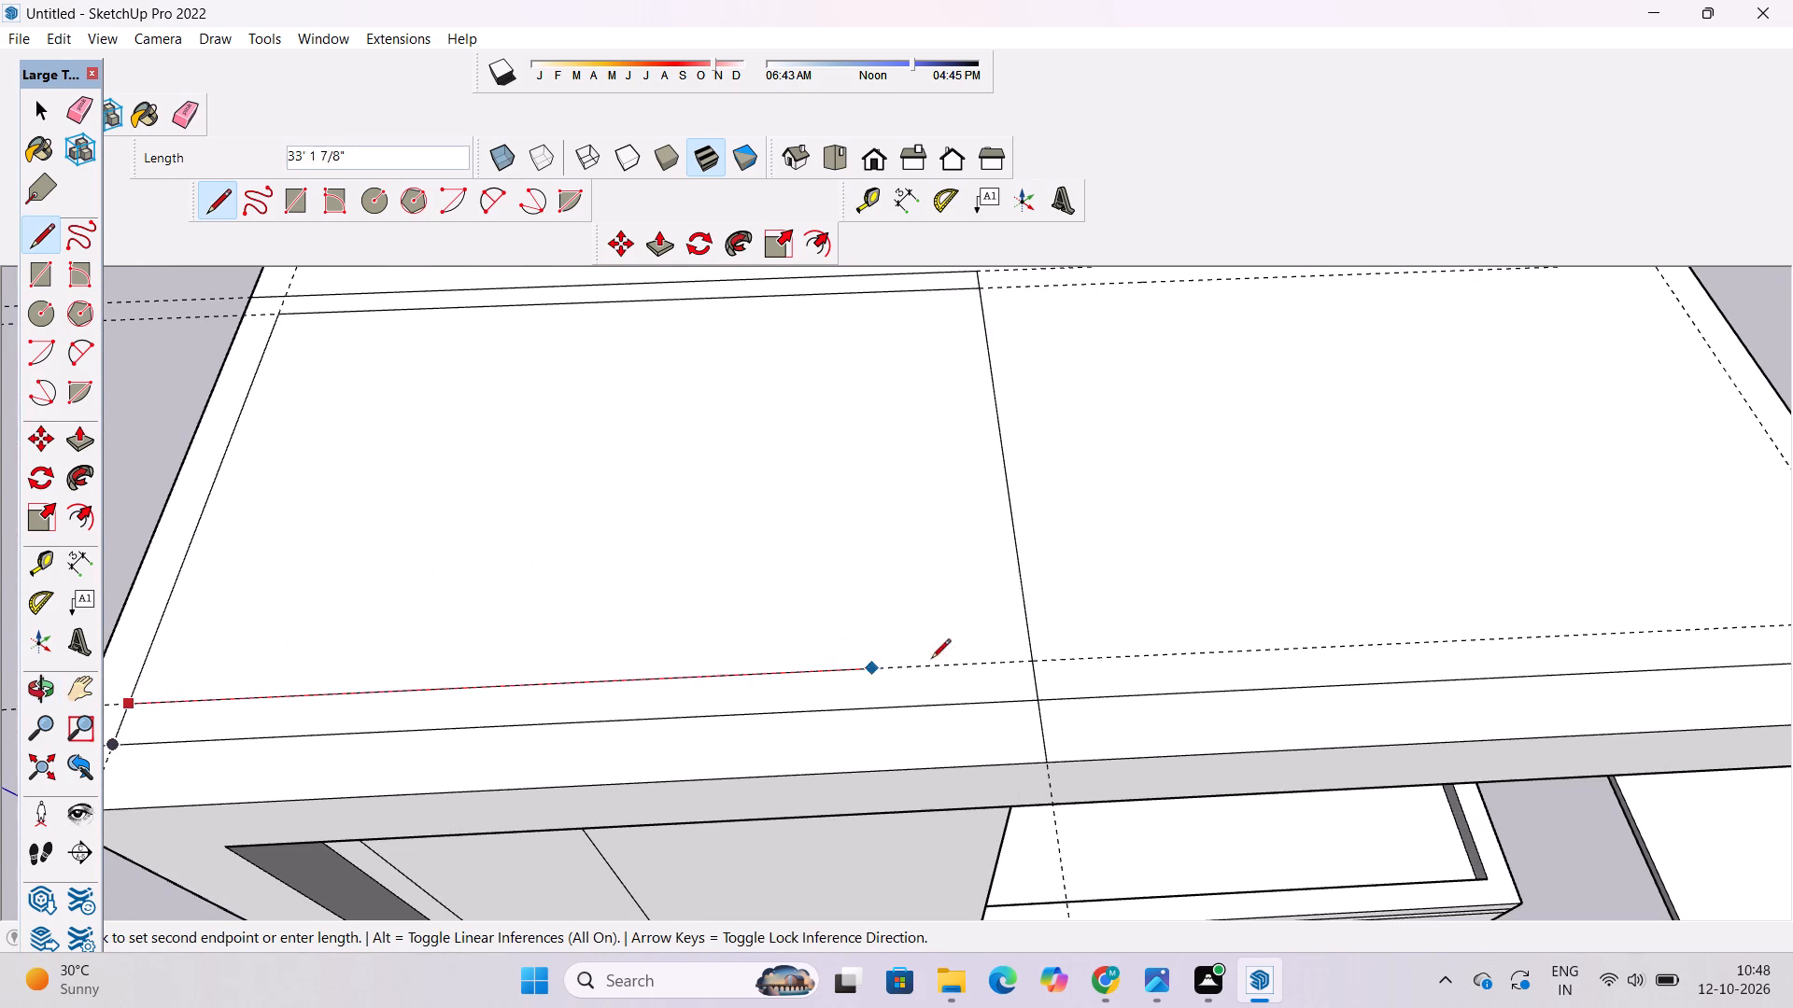
{"action": "left_click", "coordinate": [1028, 662]}
Draw a line along the front cross guide, from the inset guide on the balcony side to the roof's middle line.
{"action": "scroll", "coordinate": [431, 735], "scroll_direction": "down", "scroll_amount": 5}
{"action": "scroll", "coordinate": [919, 690], "scroll_direction": "up", "scroll_amount": 2}
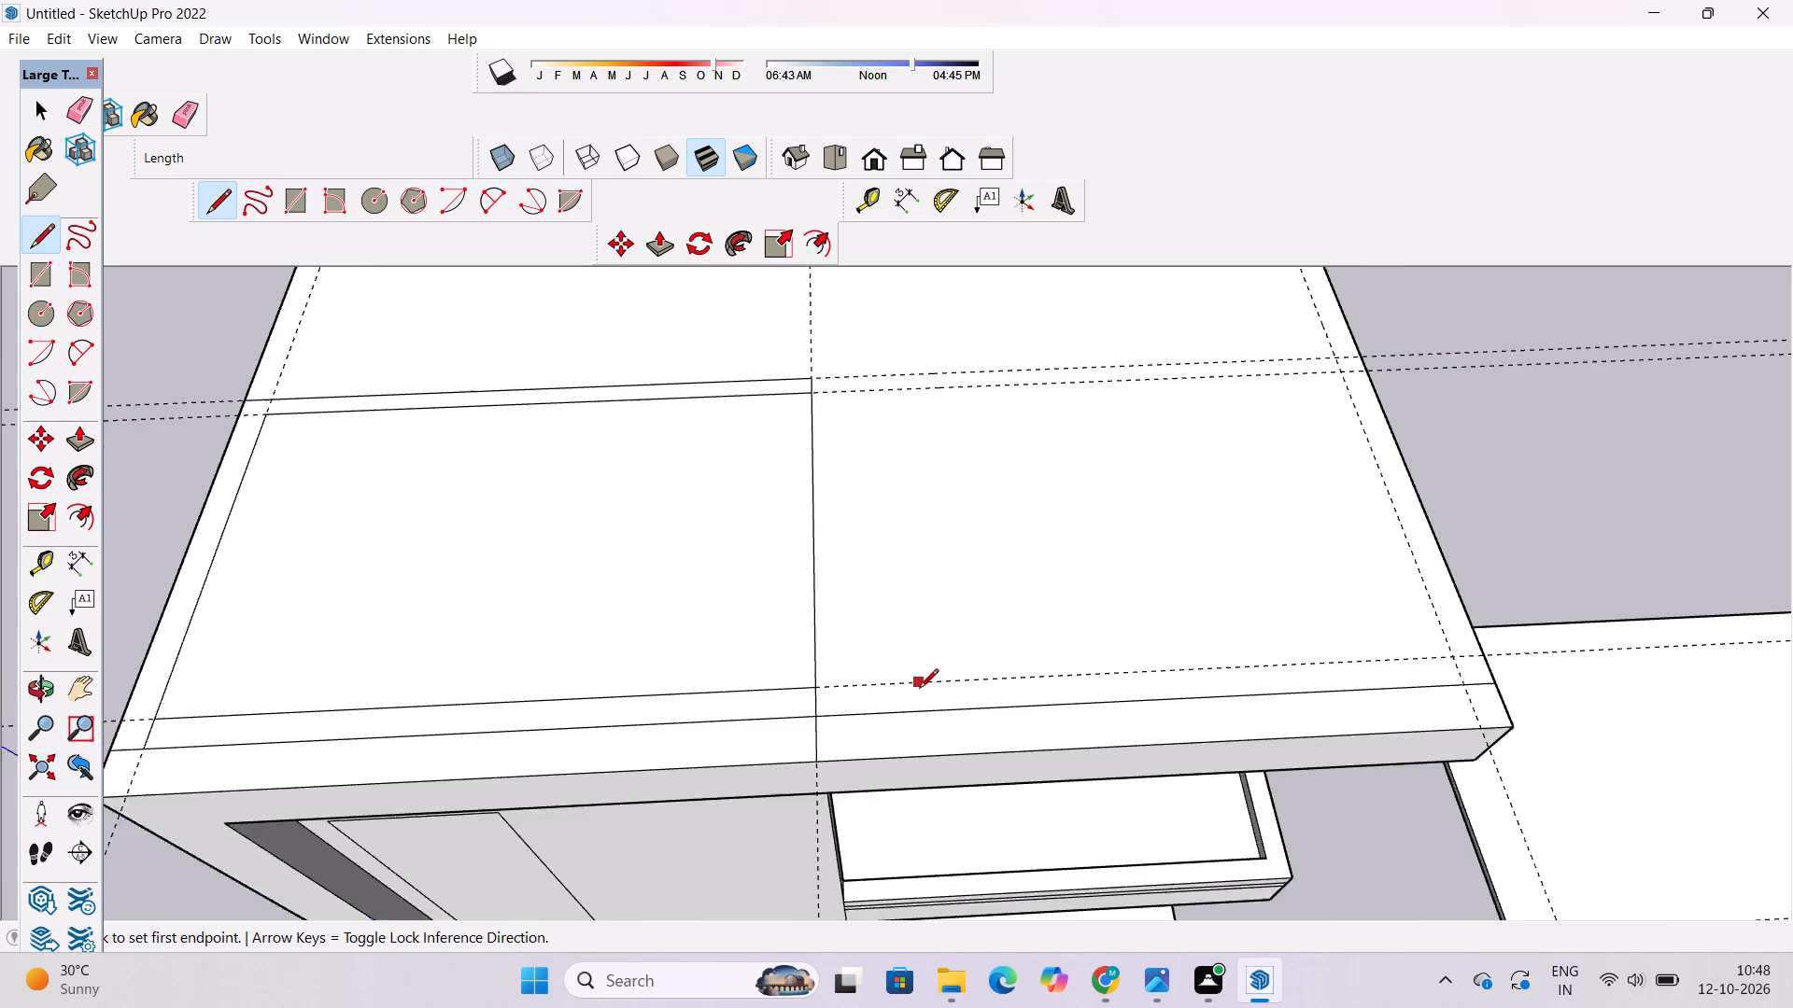
{"action": "scroll", "coordinate": [919, 690], "scroll_direction": "up", "scroll_amount": 1}
{"action": "scroll", "coordinate": [1603, 665], "scroll_direction": "up", "scroll_amount": 8}
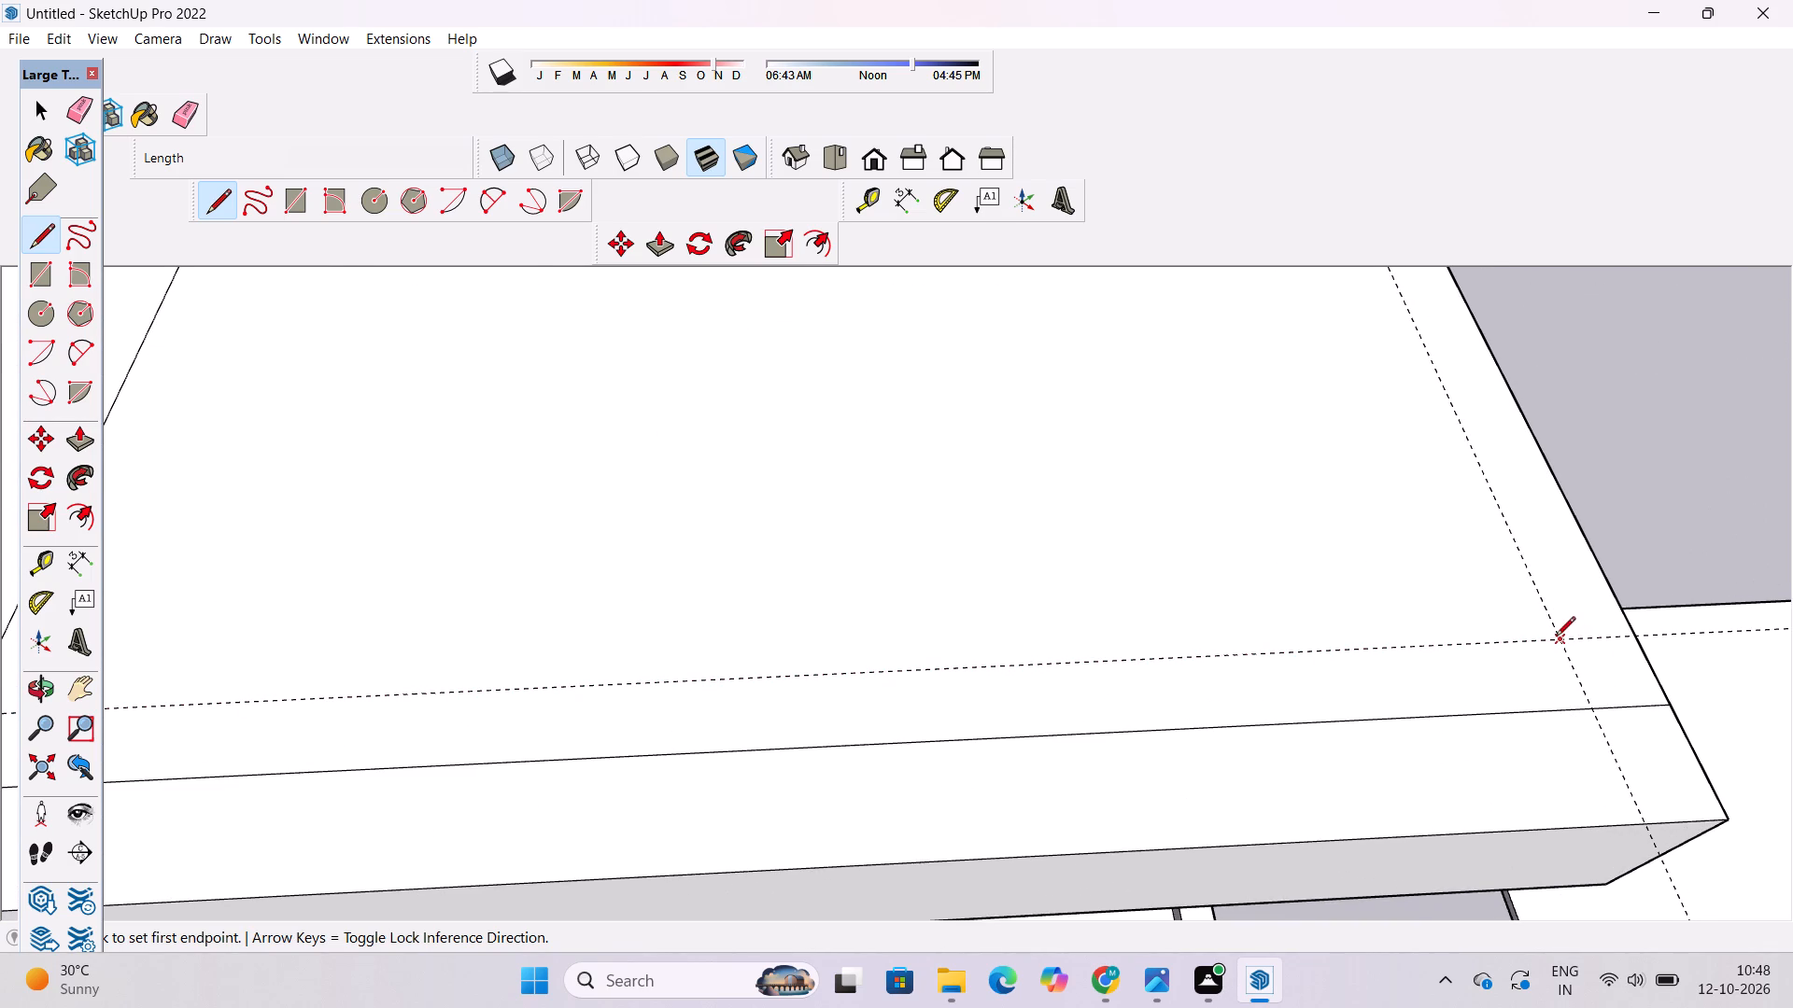
{"action": "left_click", "coordinate": [1558, 643]}
{"action": "scroll", "coordinate": [1558, 643], "scroll_direction": "down", "scroll_amount": 5}
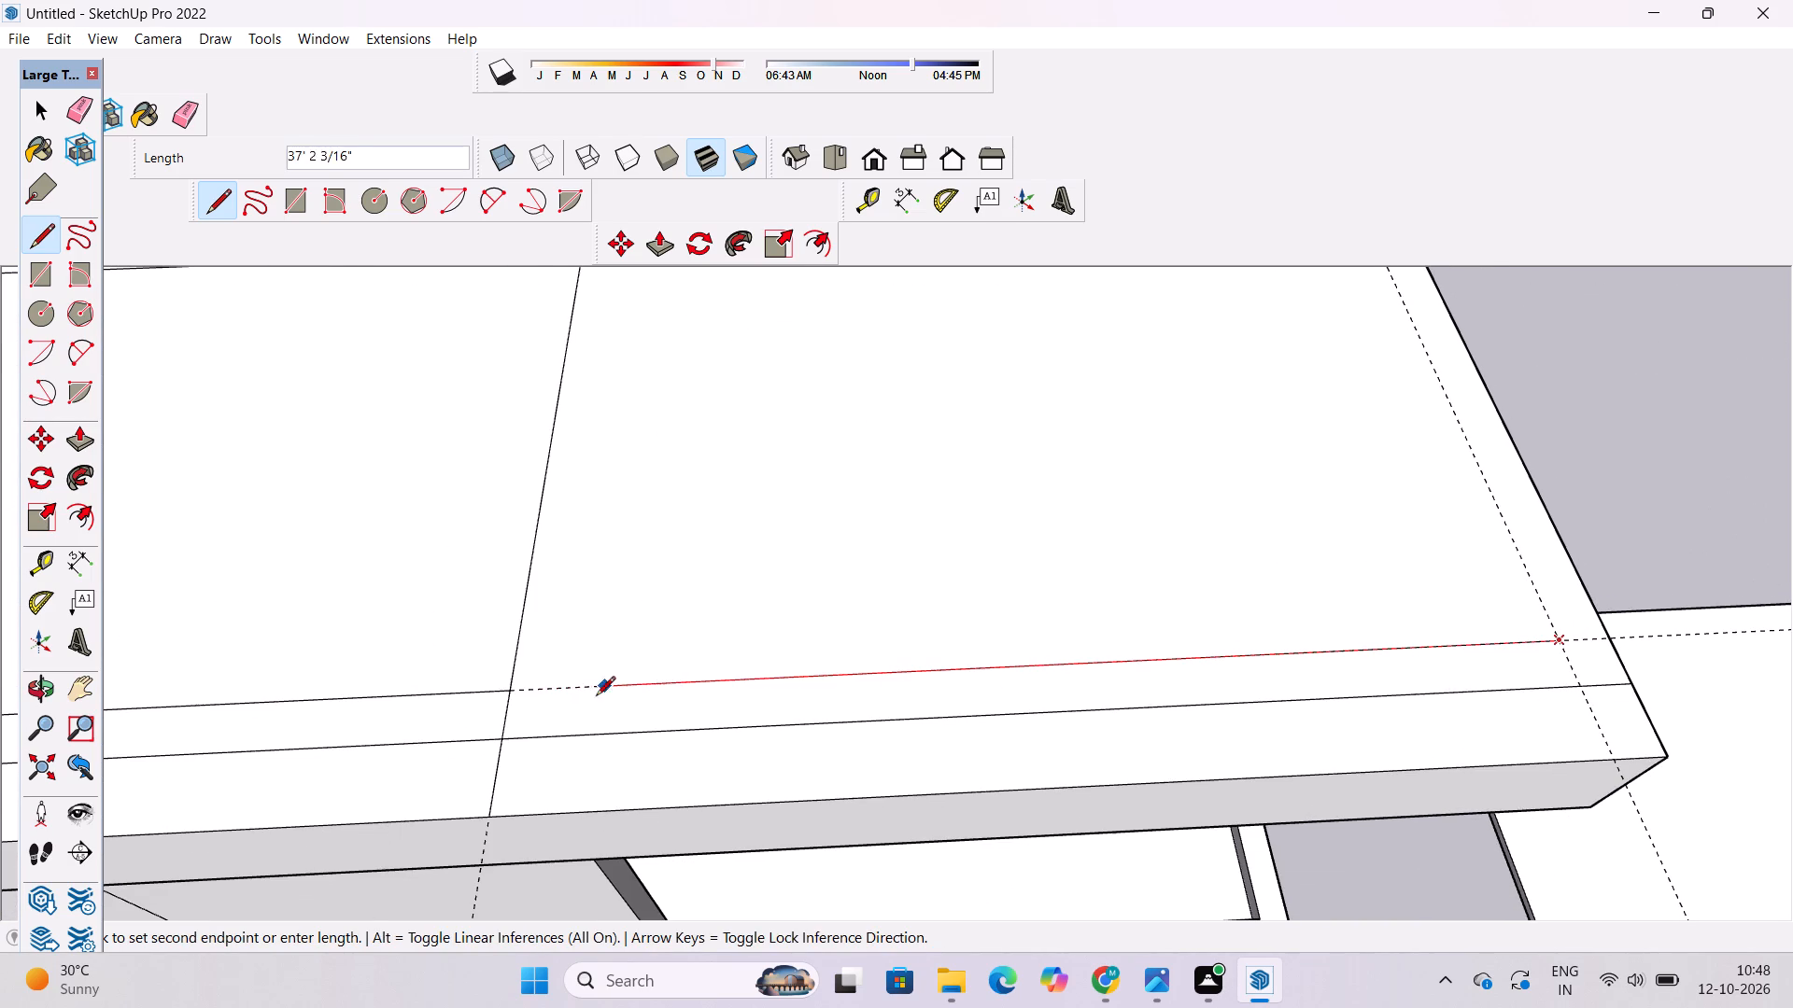
{"action": "left_click", "coordinate": [507, 691]}
{"action": "scroll", "coordinate": [599, 773], "scroll_direction": "down", "scroll_amount": 7}
{"action": "scroll", "coordinate": [1291, 677], "scroll_direction": "down", "scroll_amount": 2}
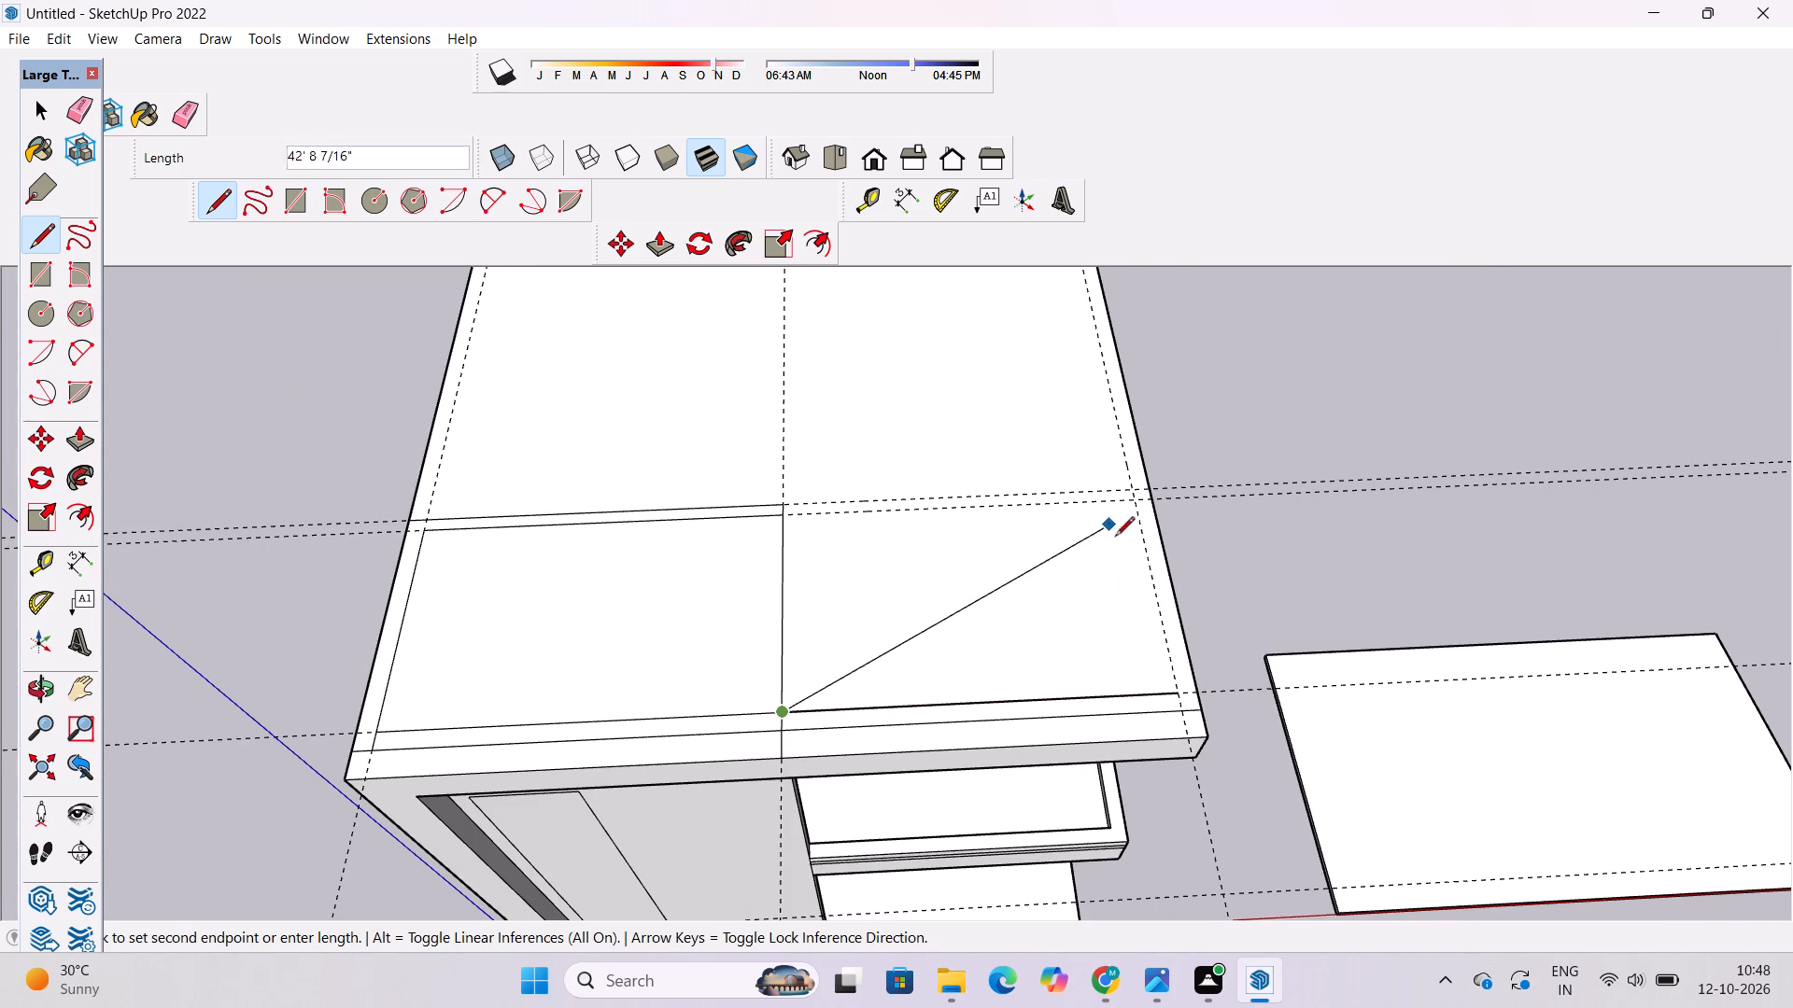
Draw a line along the balcony-side inset guide from the front line to the rear cross guide, continuing 2' to the roof's edge.
{"action": "key", "text": "space"}
{"action": "type", "text": "l"}
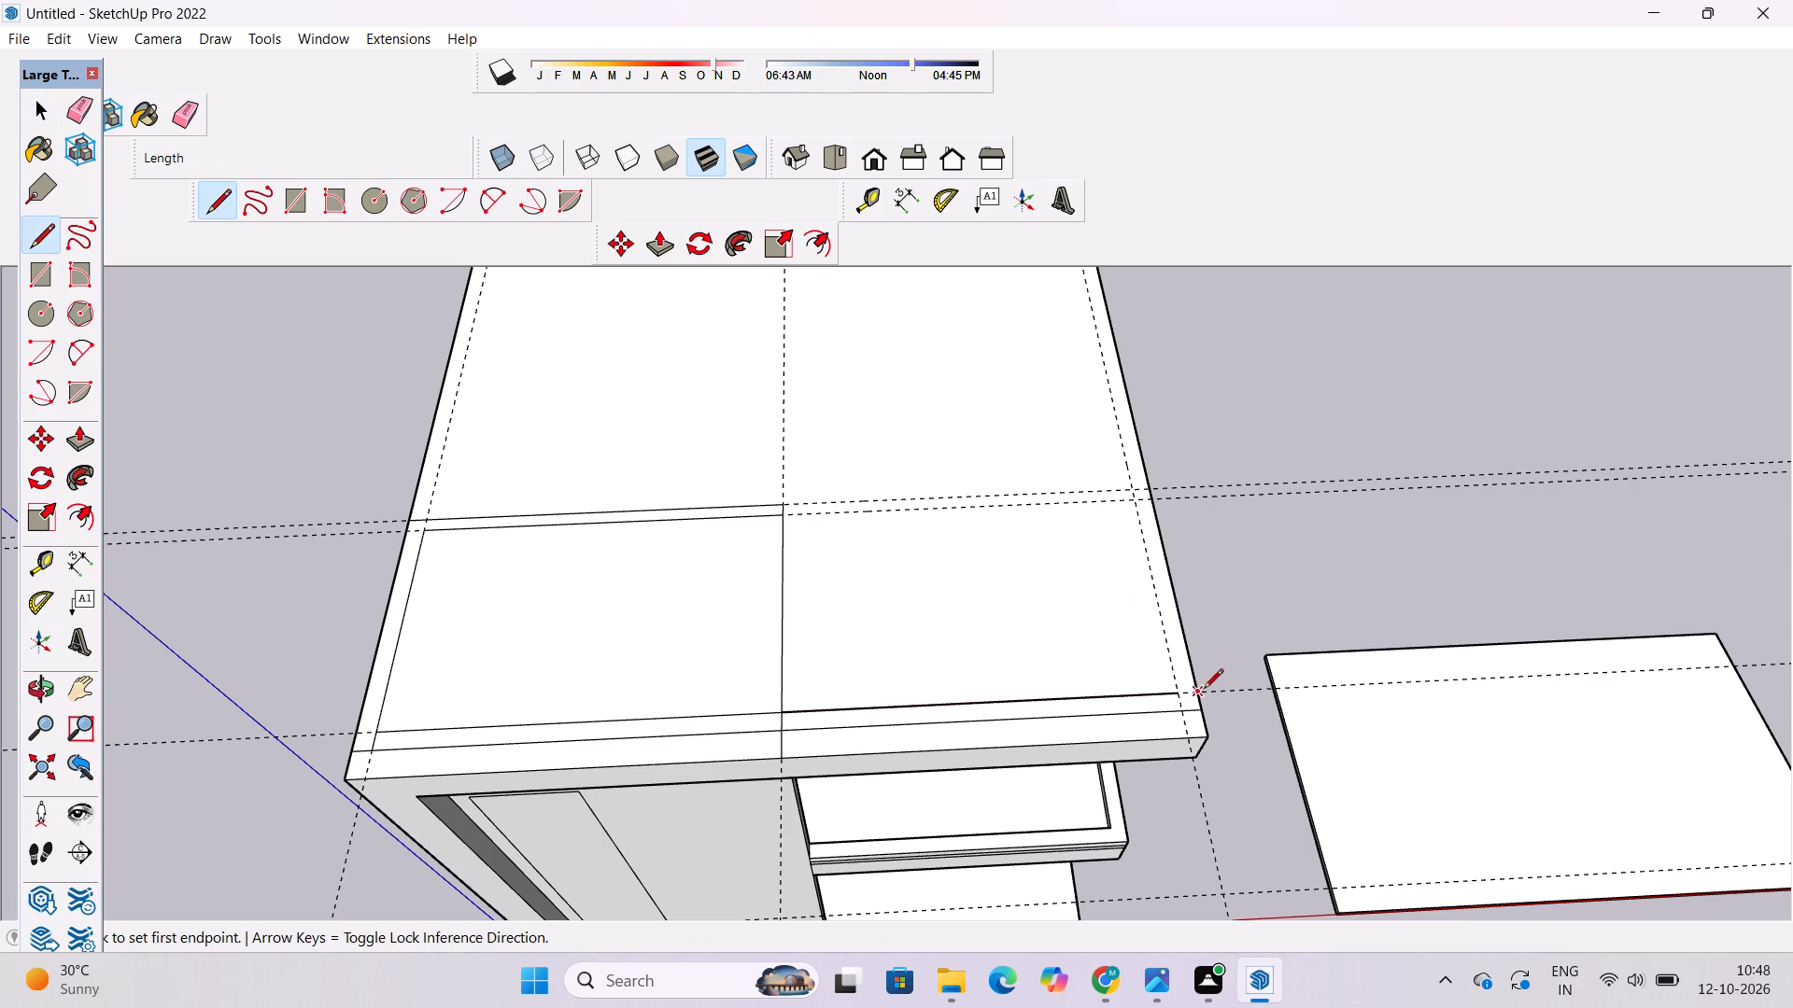
{"action": "scroll", "coordinate": [1170, 694], "scroll_direction": "up", "scroll_amount": 9}
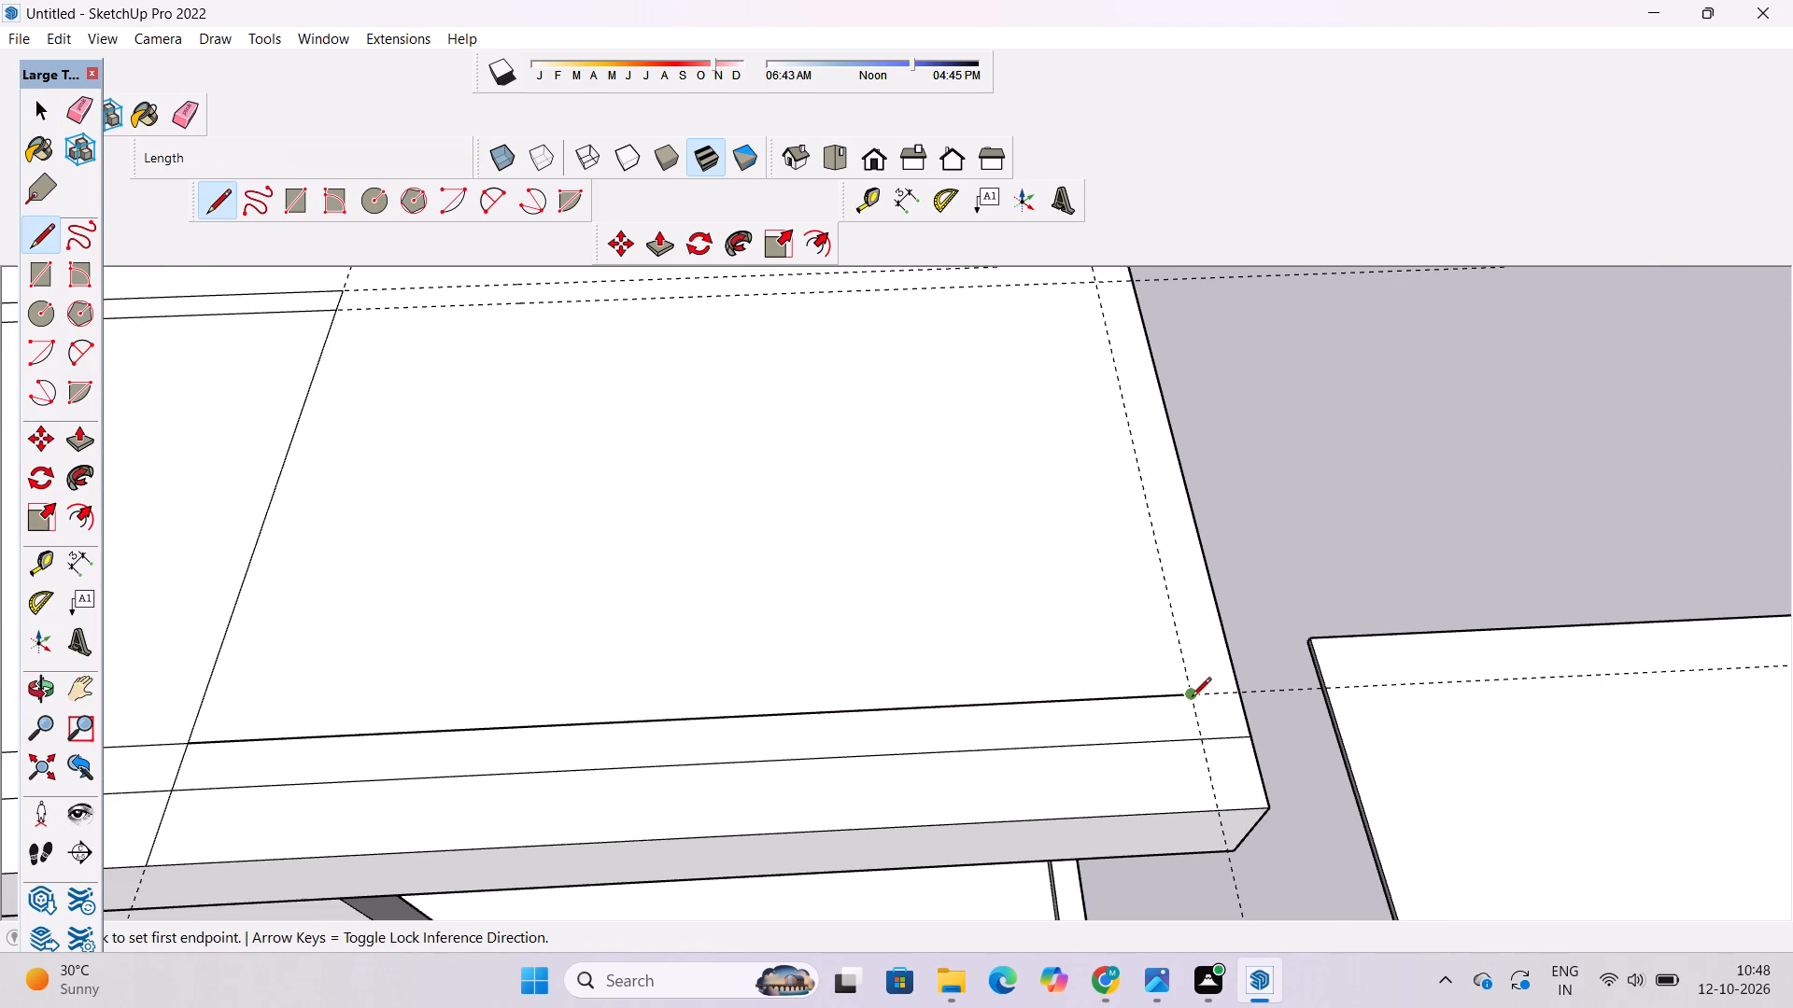
{"action": "left_click", "coordinate": [1191, 699]}
{"action": "scroll", "coordinate": [1191, 699], "scroll_direction": "down", "scroll_amount": 6}
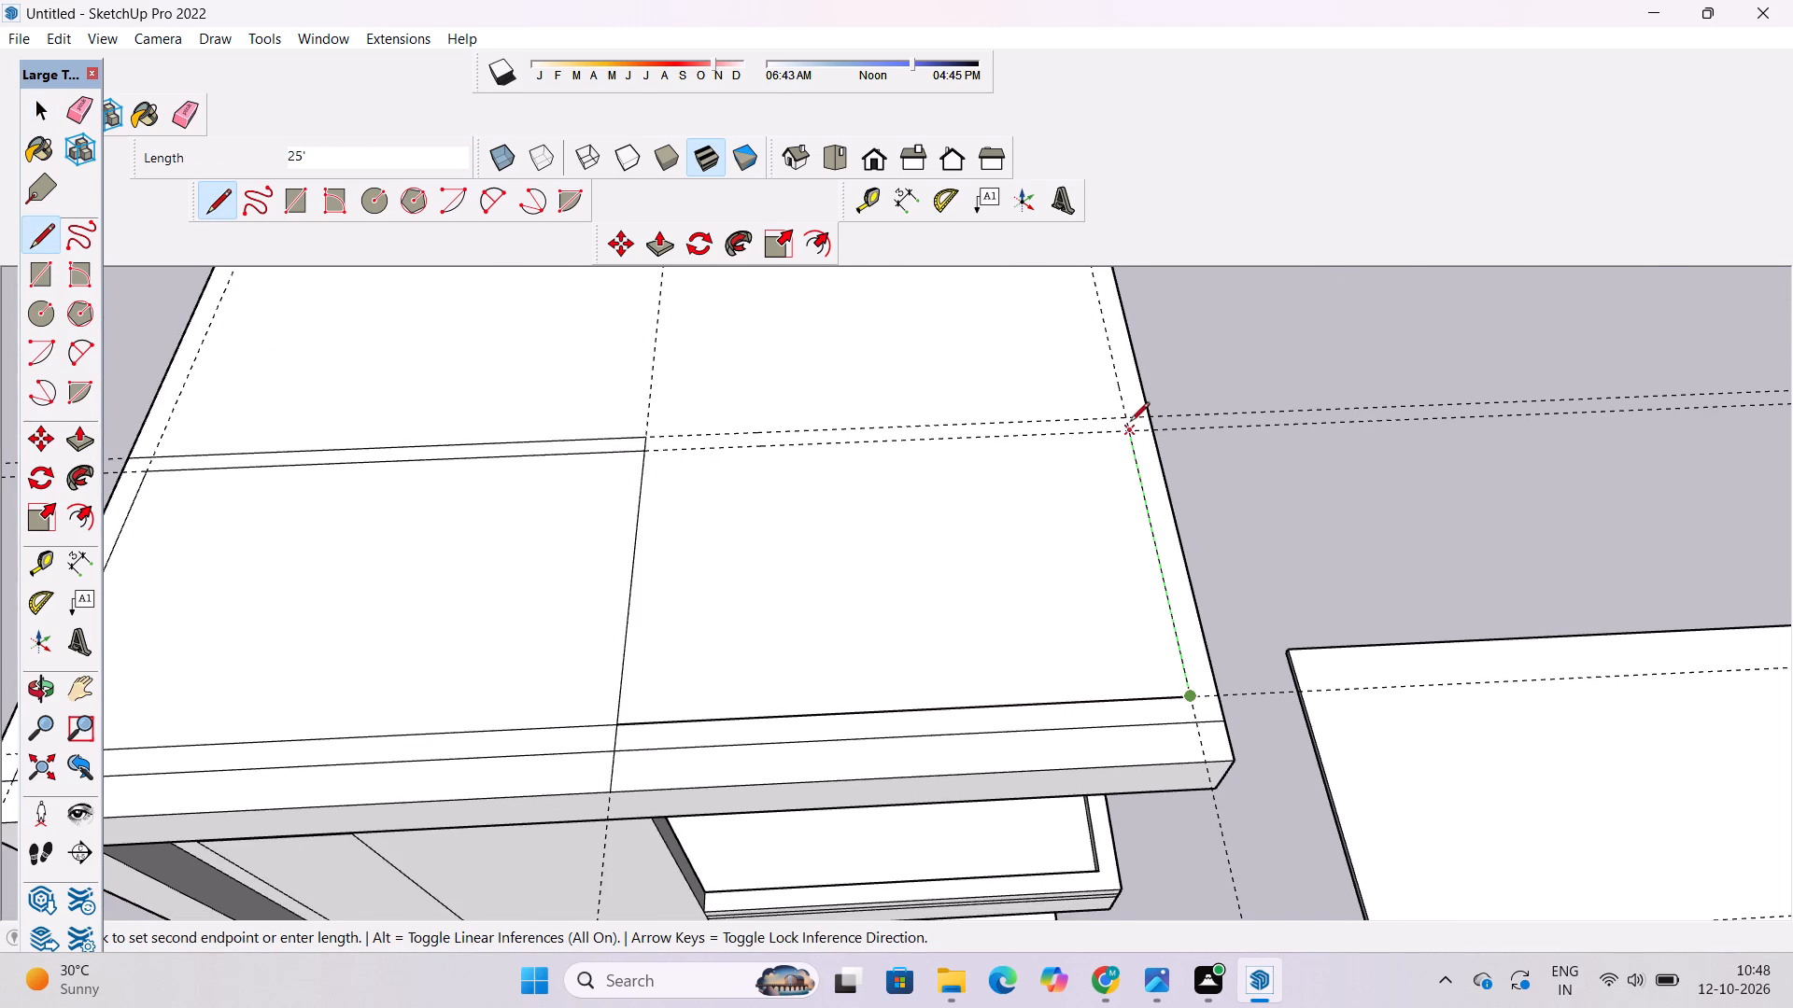
{"action": "scroll", "coordinate": [1128, 418], "scroll_direction": "up", "scroll_amount": 8}
{"action": "left_click", "coordinate": [1126, 417]}
{"action": "scroll", "coordinate": [1126, 417], "scroll_direction": "down", "scroll_amount": 4}
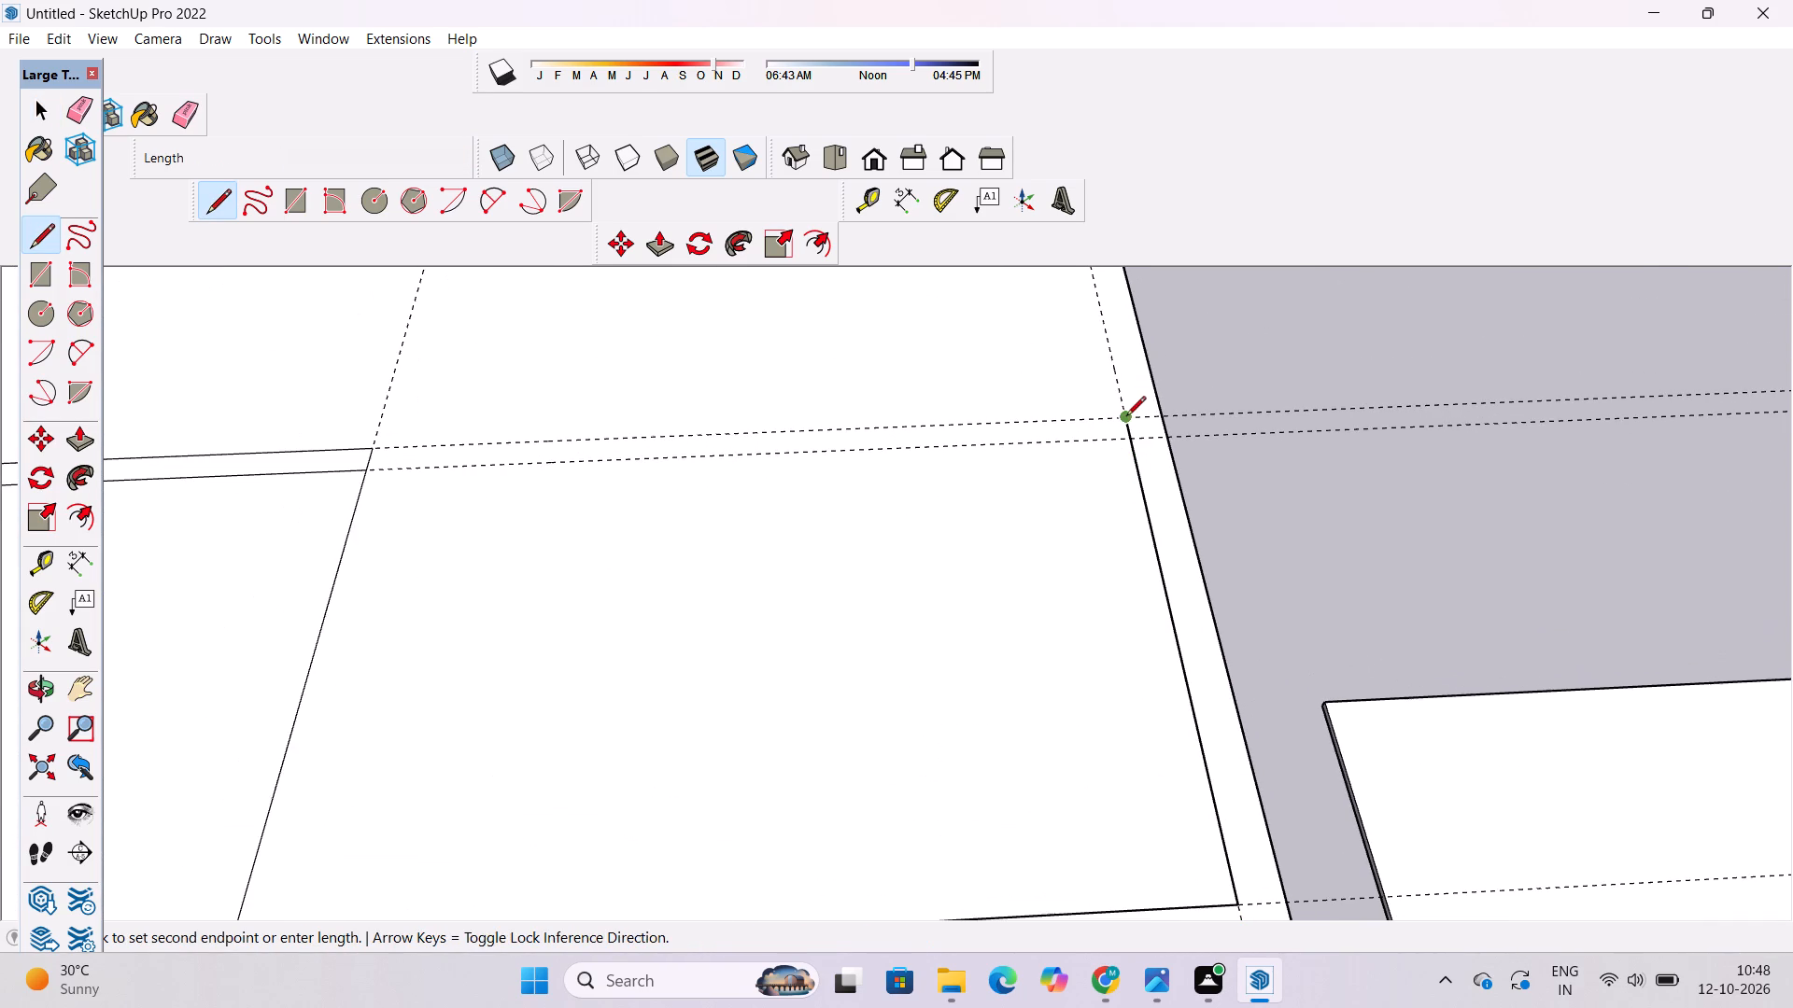
{"action": "scroll", "coordinate": [1126, 417], "scroll_direction": "down", "scroll_amount": 1}
{"action": "left_click", "coordinate": [1155, 420]}
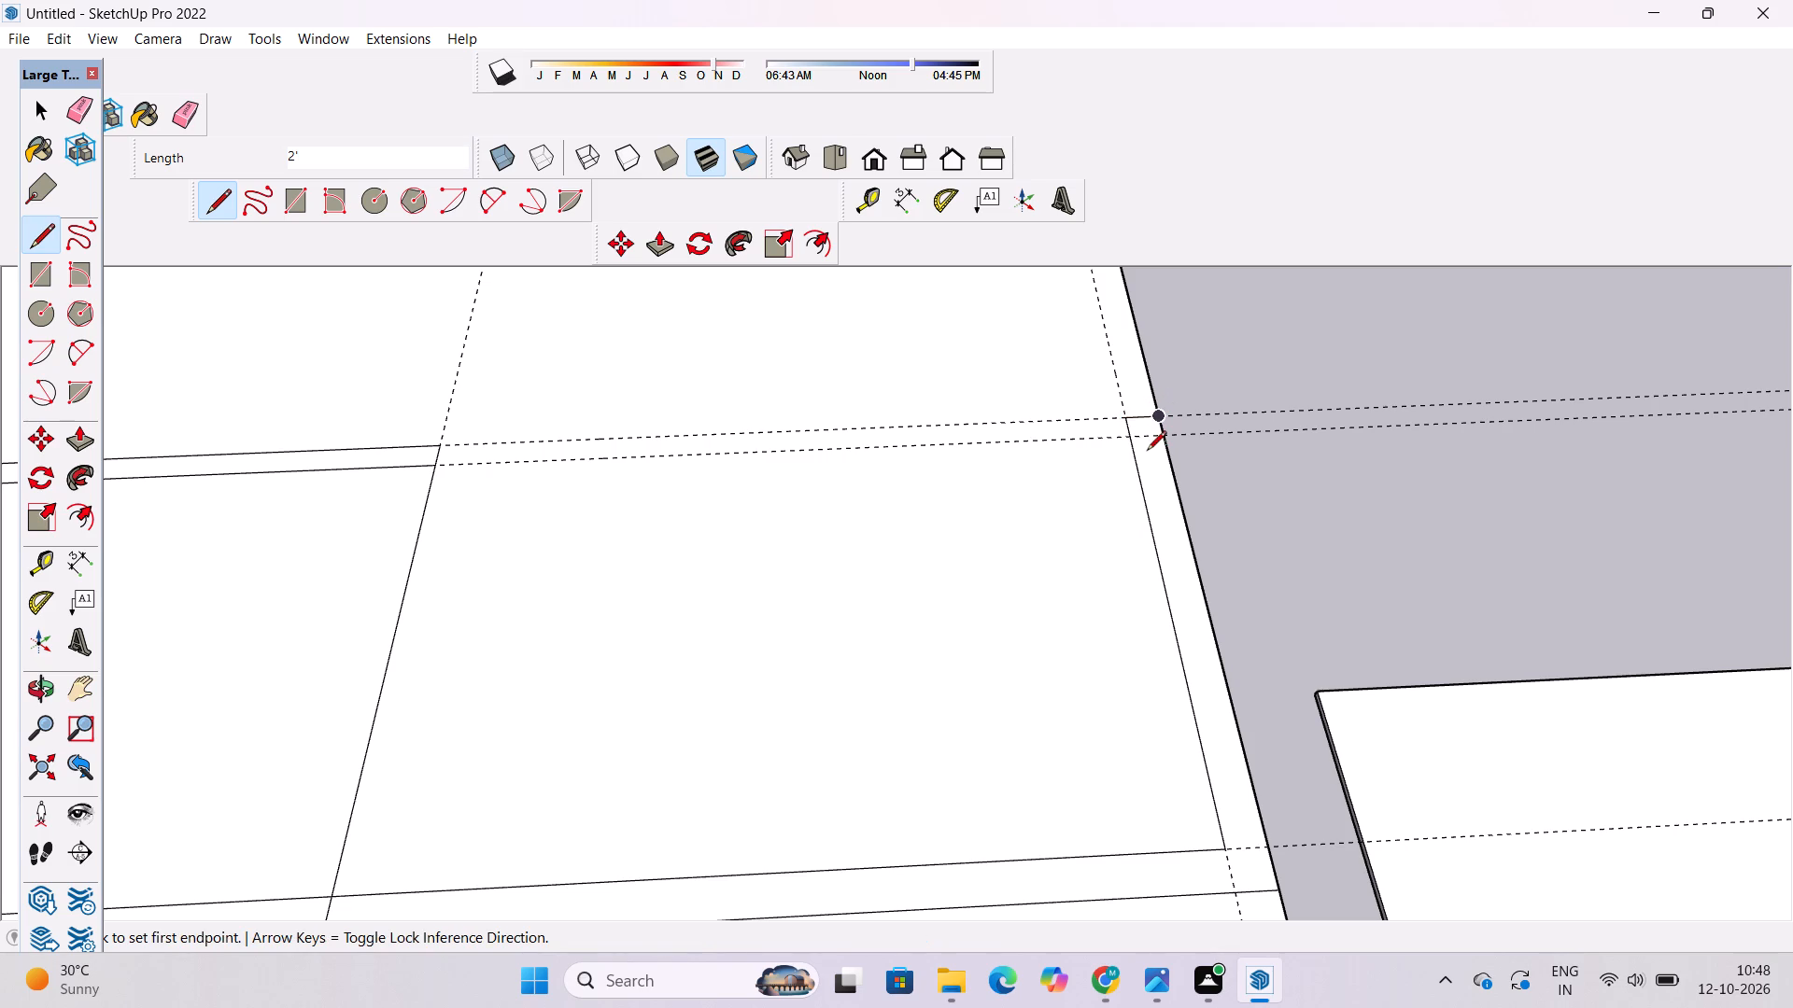
{"action": "key", "text": "space"}
Erase the two cross guides, the middle guide, the balcony-side inset guide and the front guide on the roof.
{"action": "scroll", "coordinate": [1110, 471], "scroll_direction": "down", "scroll_amount": 4}
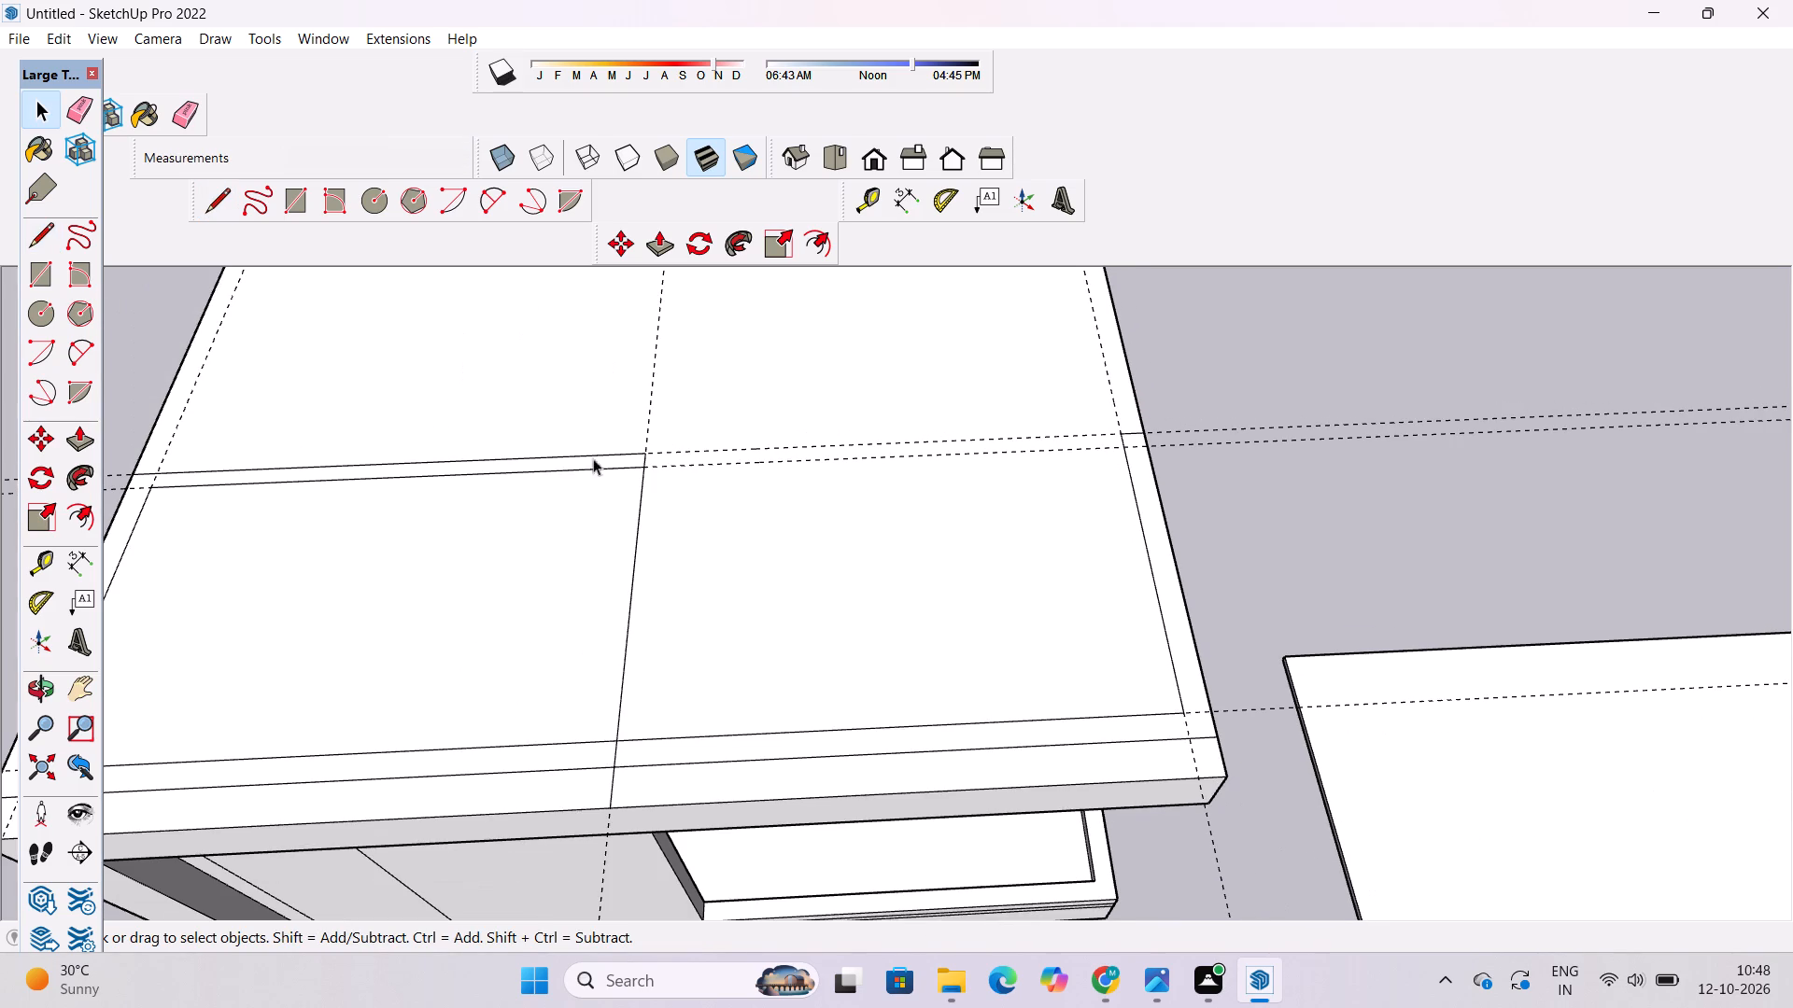
{"action": "left_click", "coordinate": [176, 118]}
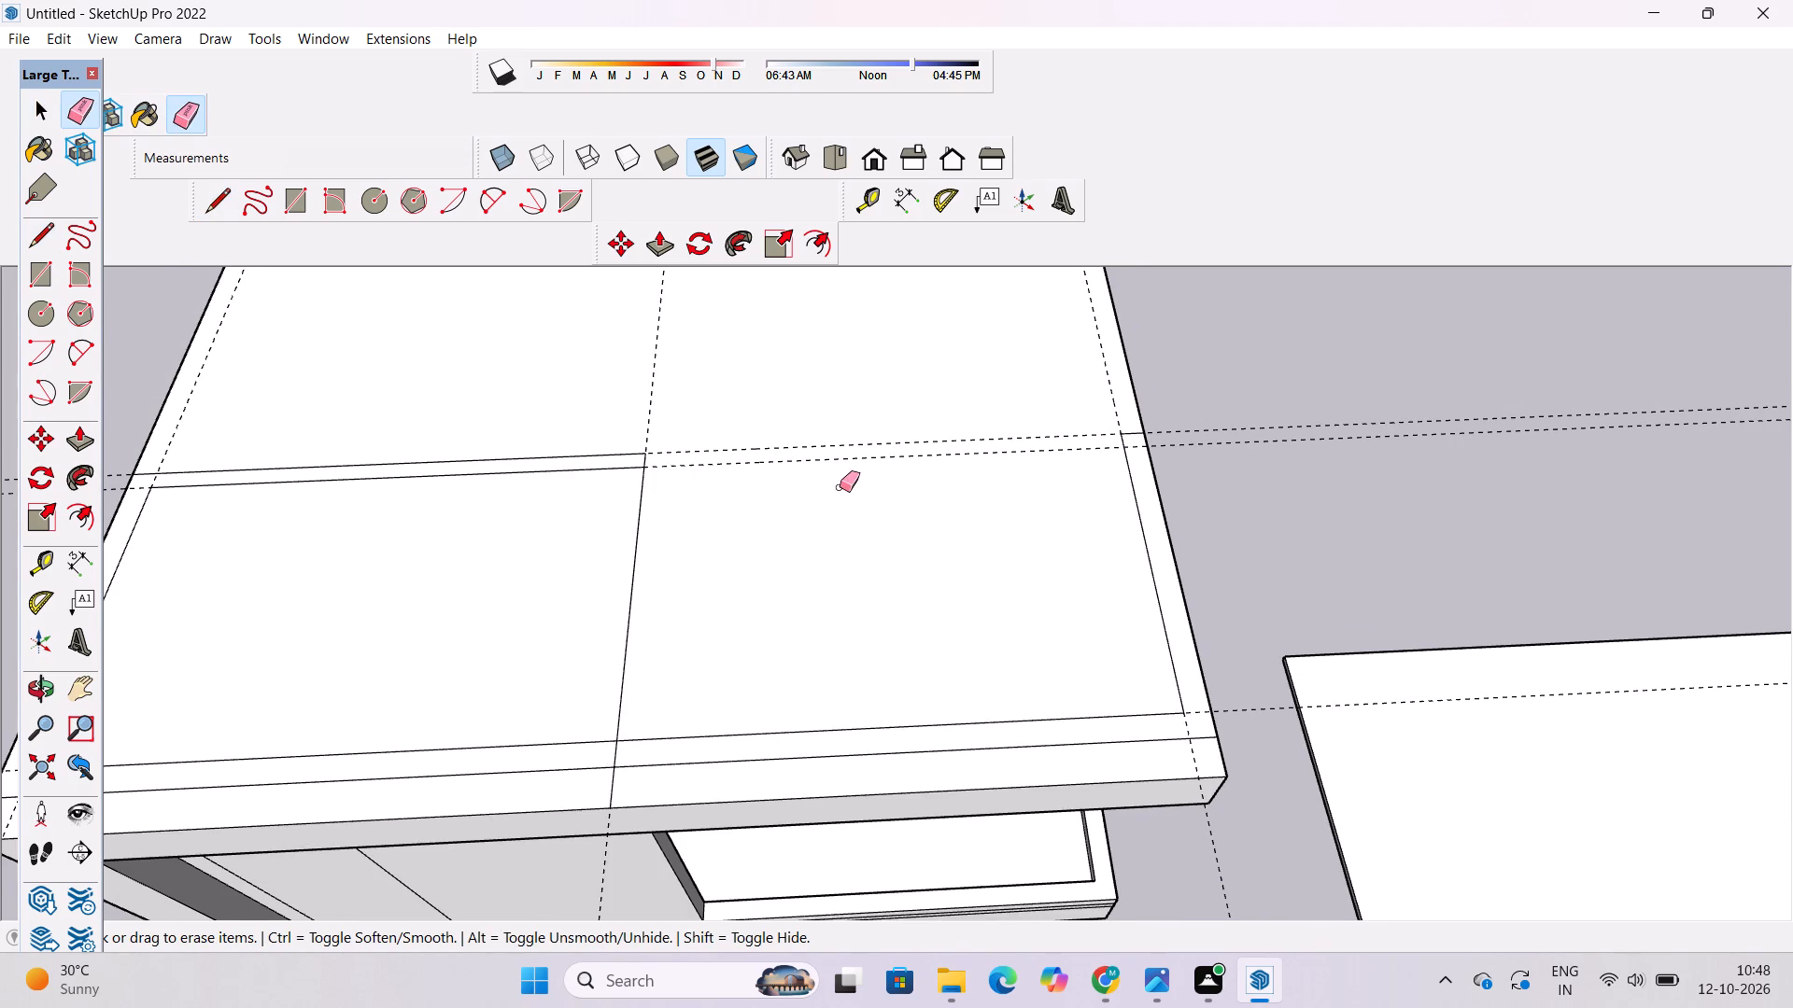
{"action": "scroll", "coordinate": [847, 477], "scroll_direction": "up", "scroll_amount": 3}
{"action": "left_click_drag", "start_coordinate": [870, 390], "coordinate": [885, 493]}
{"action": "scroll", "coordinate": [802, 625], "scroll_direction": "down", "scroll_amount": 5}
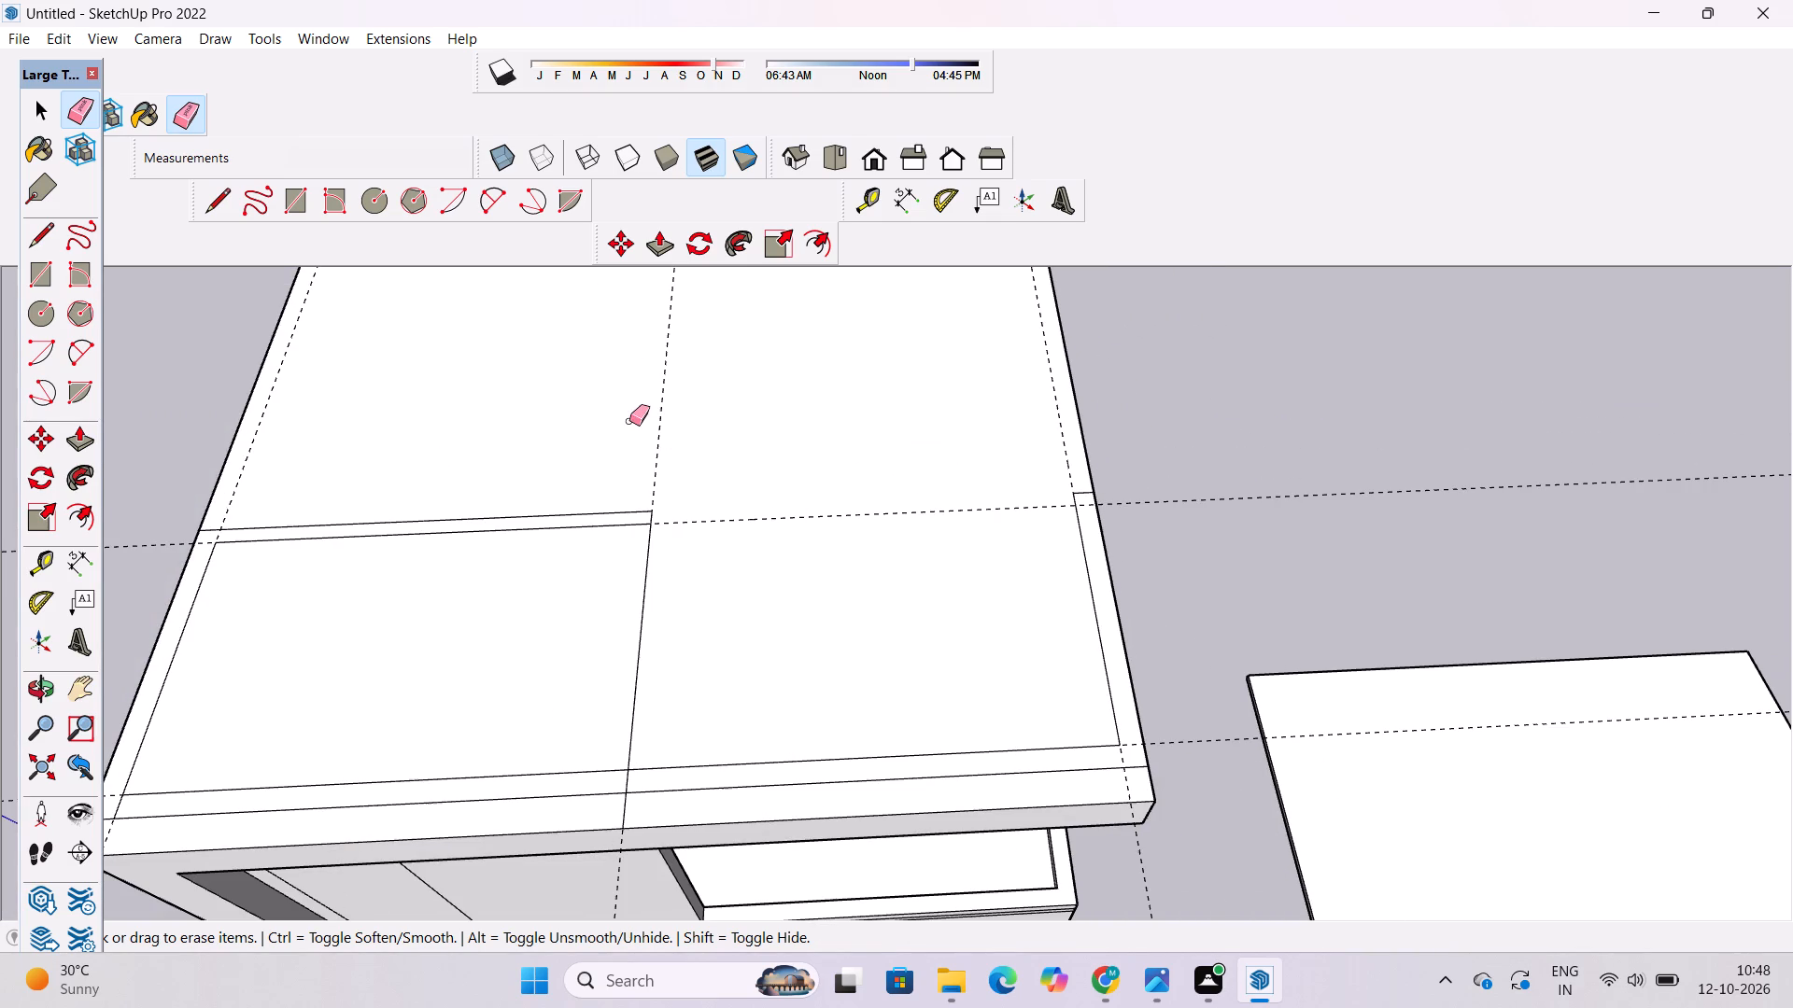
{"action": "left_click_drag", "start_coordinate": [642, 408], "coordinate": [716, 539]}
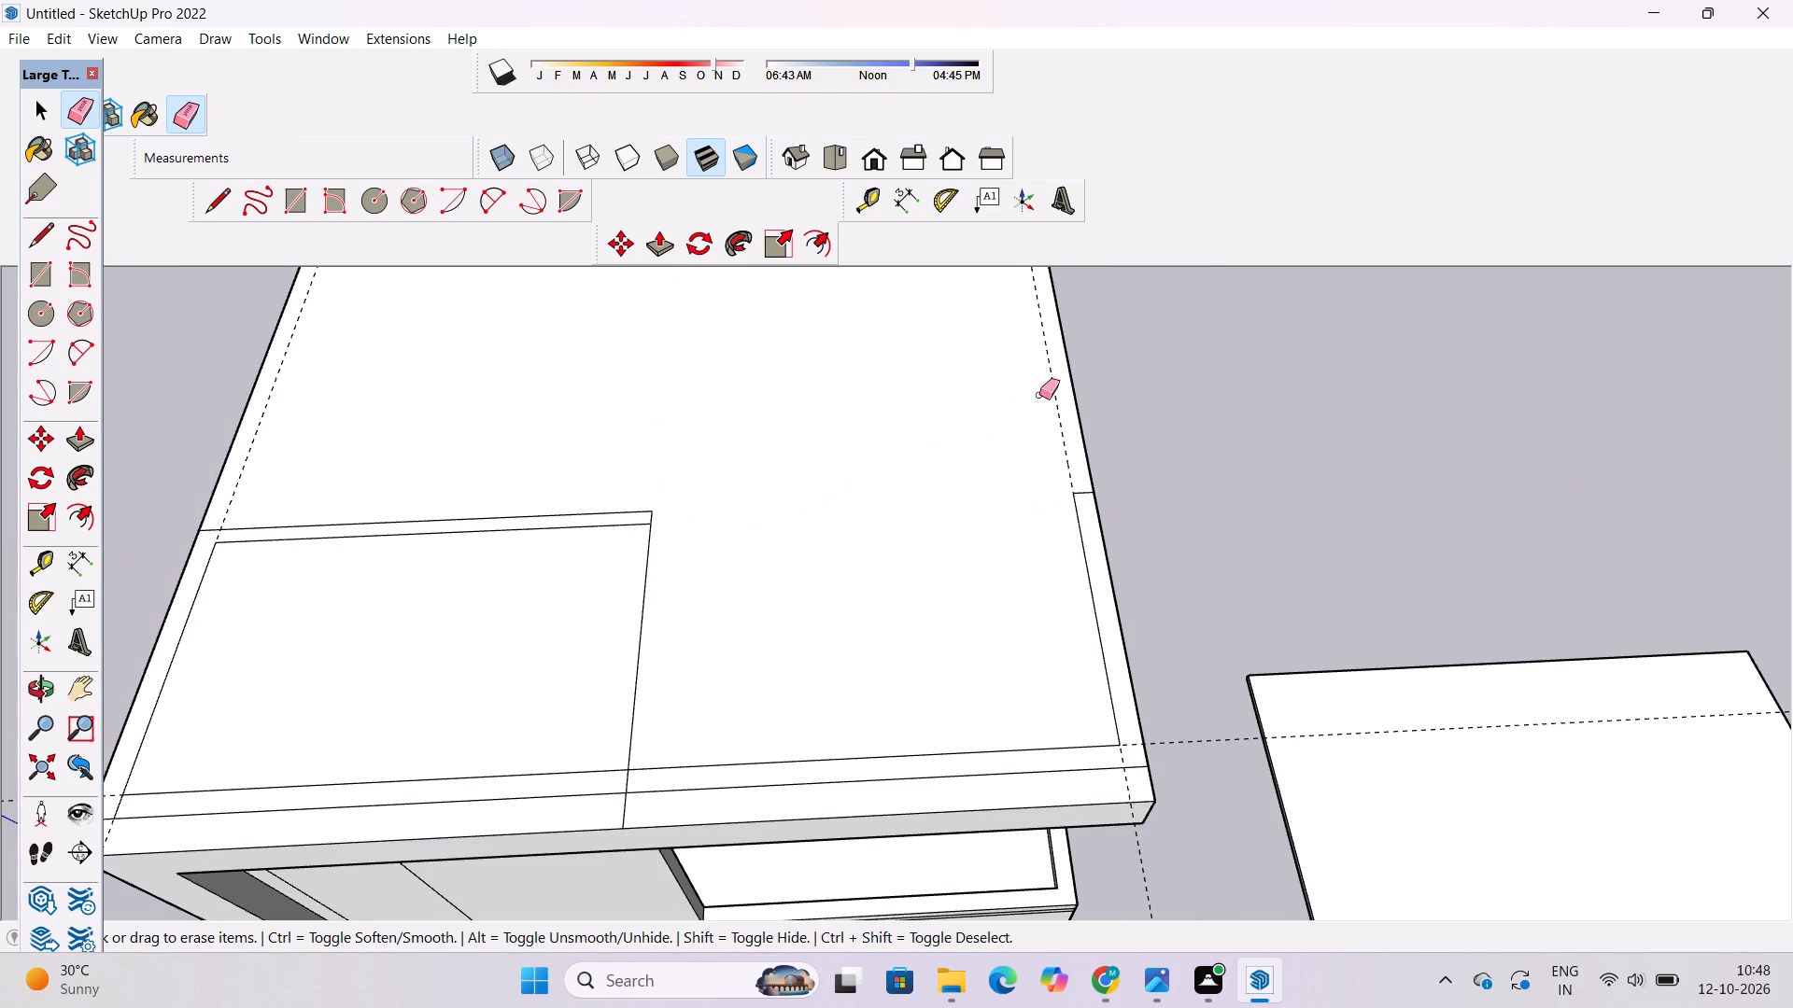
{"action": "scroll", "coordinate": [1039, 395], "scroll_direction": "up", "scroll_amount": 4}
{"action": "left_click_drag", "start_coordinate": [1061, 362], "coordinate": [1047, 385]}
{"action": "scroll", "coordinate": [957, 436], "scroll_direction": "down", "scroll_amount": 7}
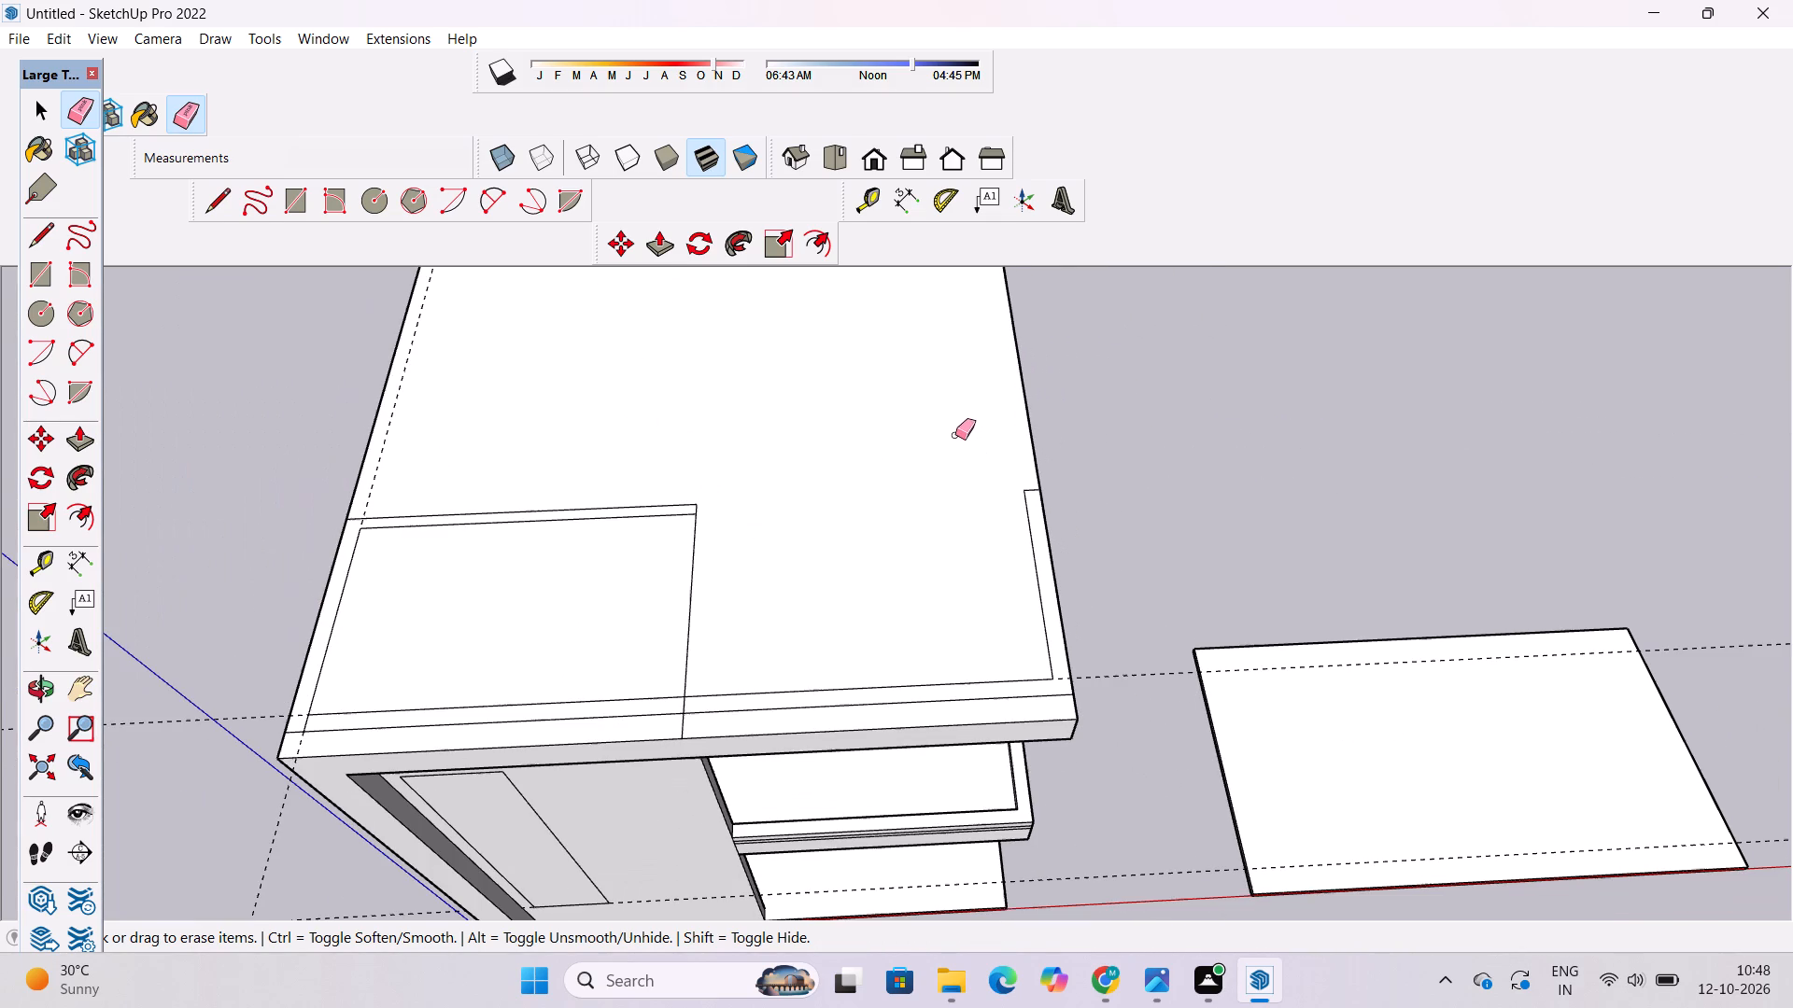
{"action": "left_click_drag", "start_coordinate": [1151, 643], "coordinate": [1127, 707]}
{"action": "key", "text": "space"}
Erase the remaining inset guide along the roof side opposite the balcony.
{"action": "key", "text": "o"}
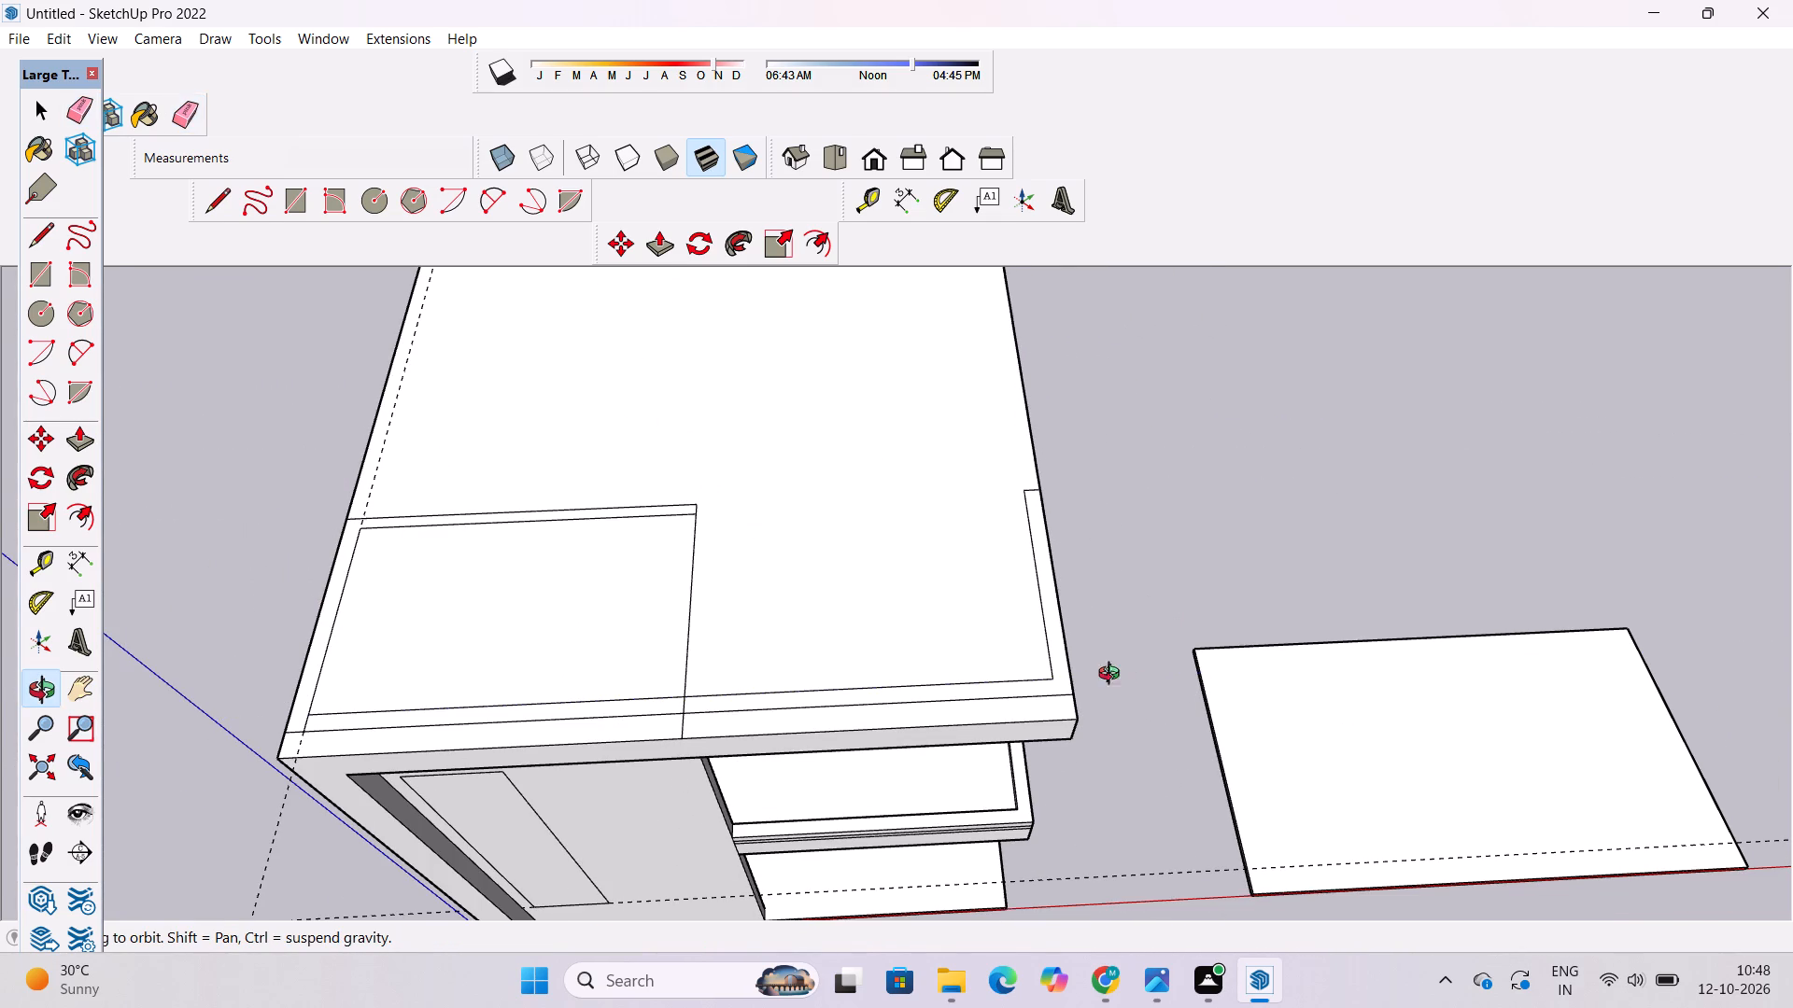
{"action": "left_click_drag", "start_coordinate": [1116, 719], "coordinate": [1122, 581]}
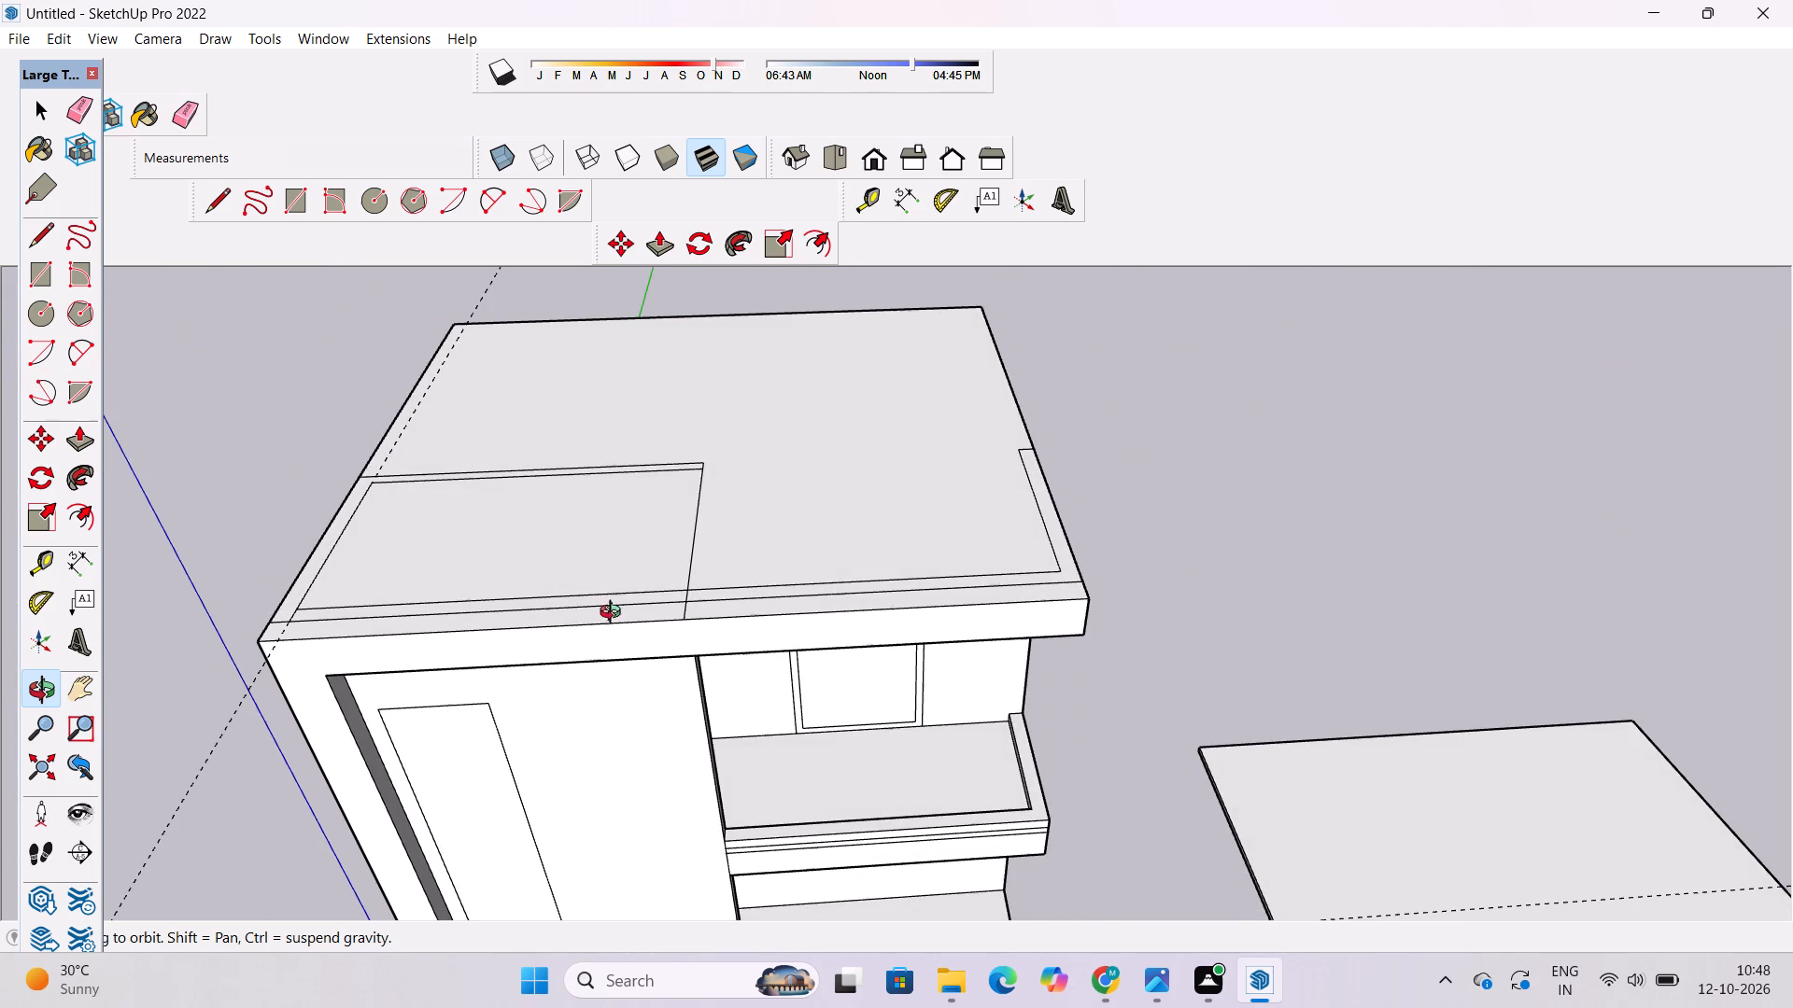
{"action": "scroll", "coordinate": [393, 621], "scroll_direction": "up", "scroll_amount": 2}
{"action": "left_click_drag", "start_coordinate": [391, 623], "coordinate": [457, 621], "text": "shift"}
{"action": "left_click_drag", "start_coordinate": [459, 639], "coordinate": [379, 720]}
{"action": "scroll", "coordinate": [352, 611], "scroll_direction": "up", "scroll_amount": 4}
{"action": "left_click_drag", "start_coordinate": [349, 604], "coordinate": [481, 668], "text": "shift"}
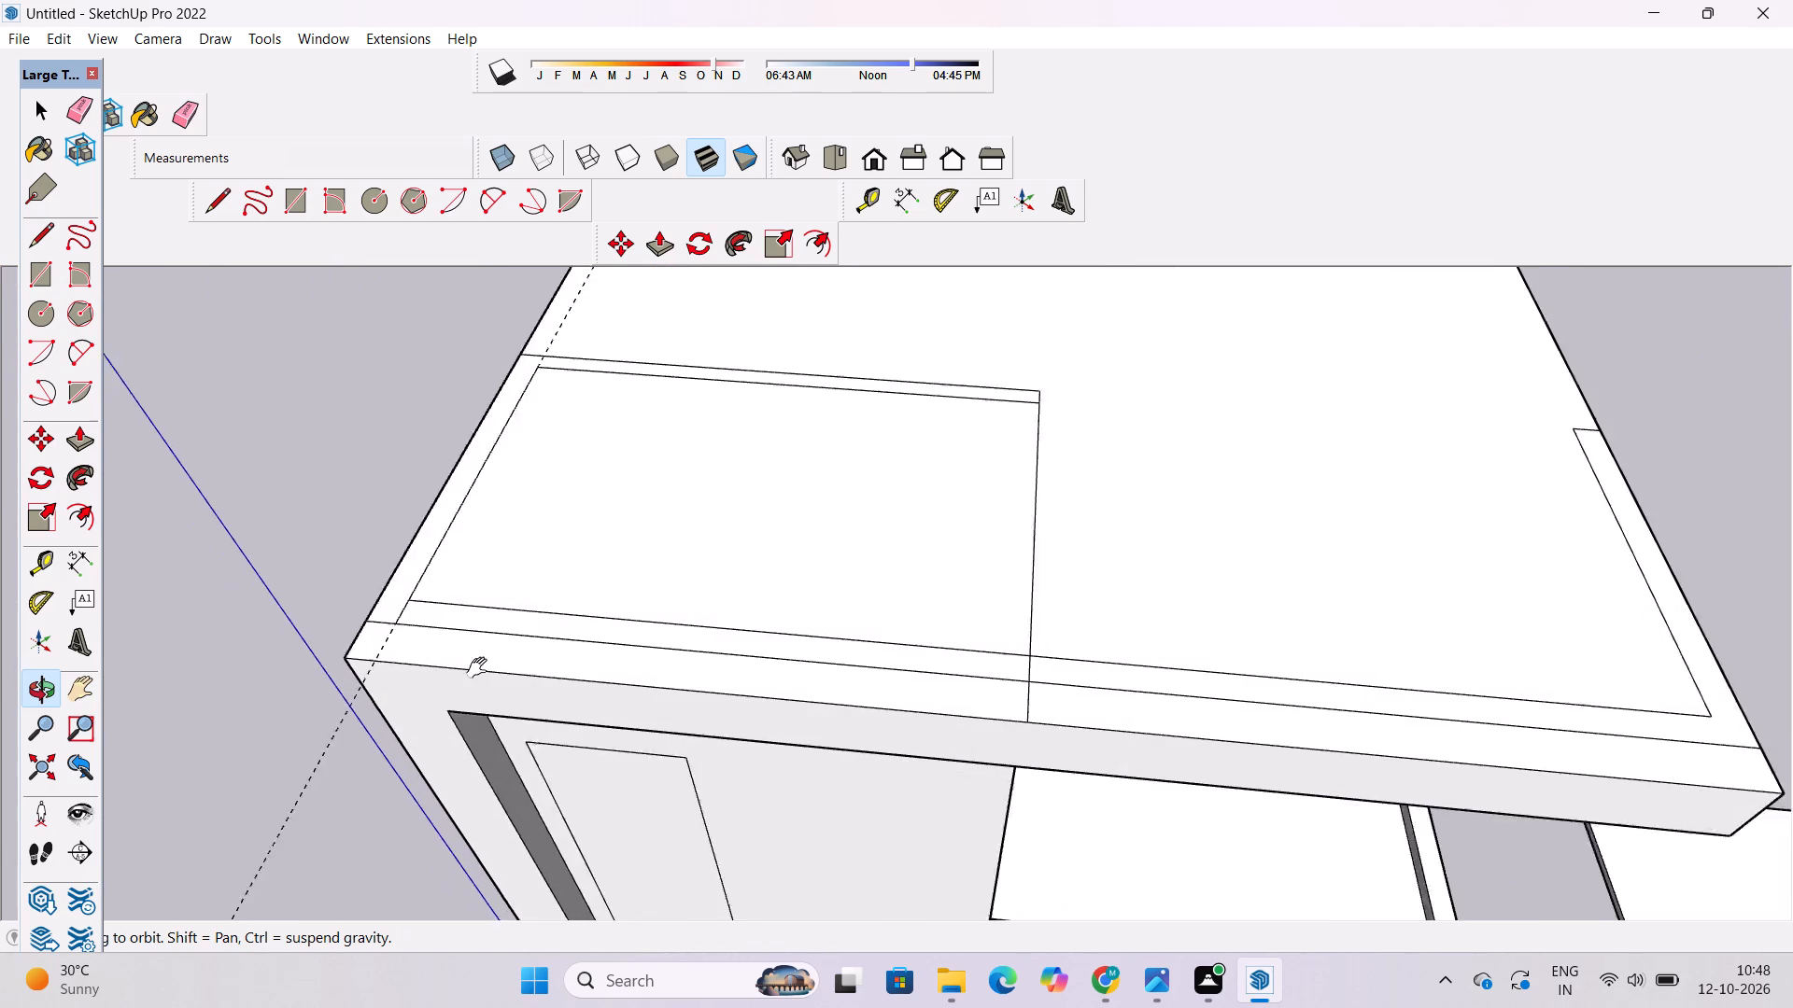
{"action": "left_click_drag", "start_coordinate": [481, 668], "coordinate": [483, 669], "text": "shift"}
{"action": "scroll", "coordinate": [425, 662], "scroll_direction": "up", "scroll_amount": 5}
{"action": "left_click", "coordinate": [186, 112]}
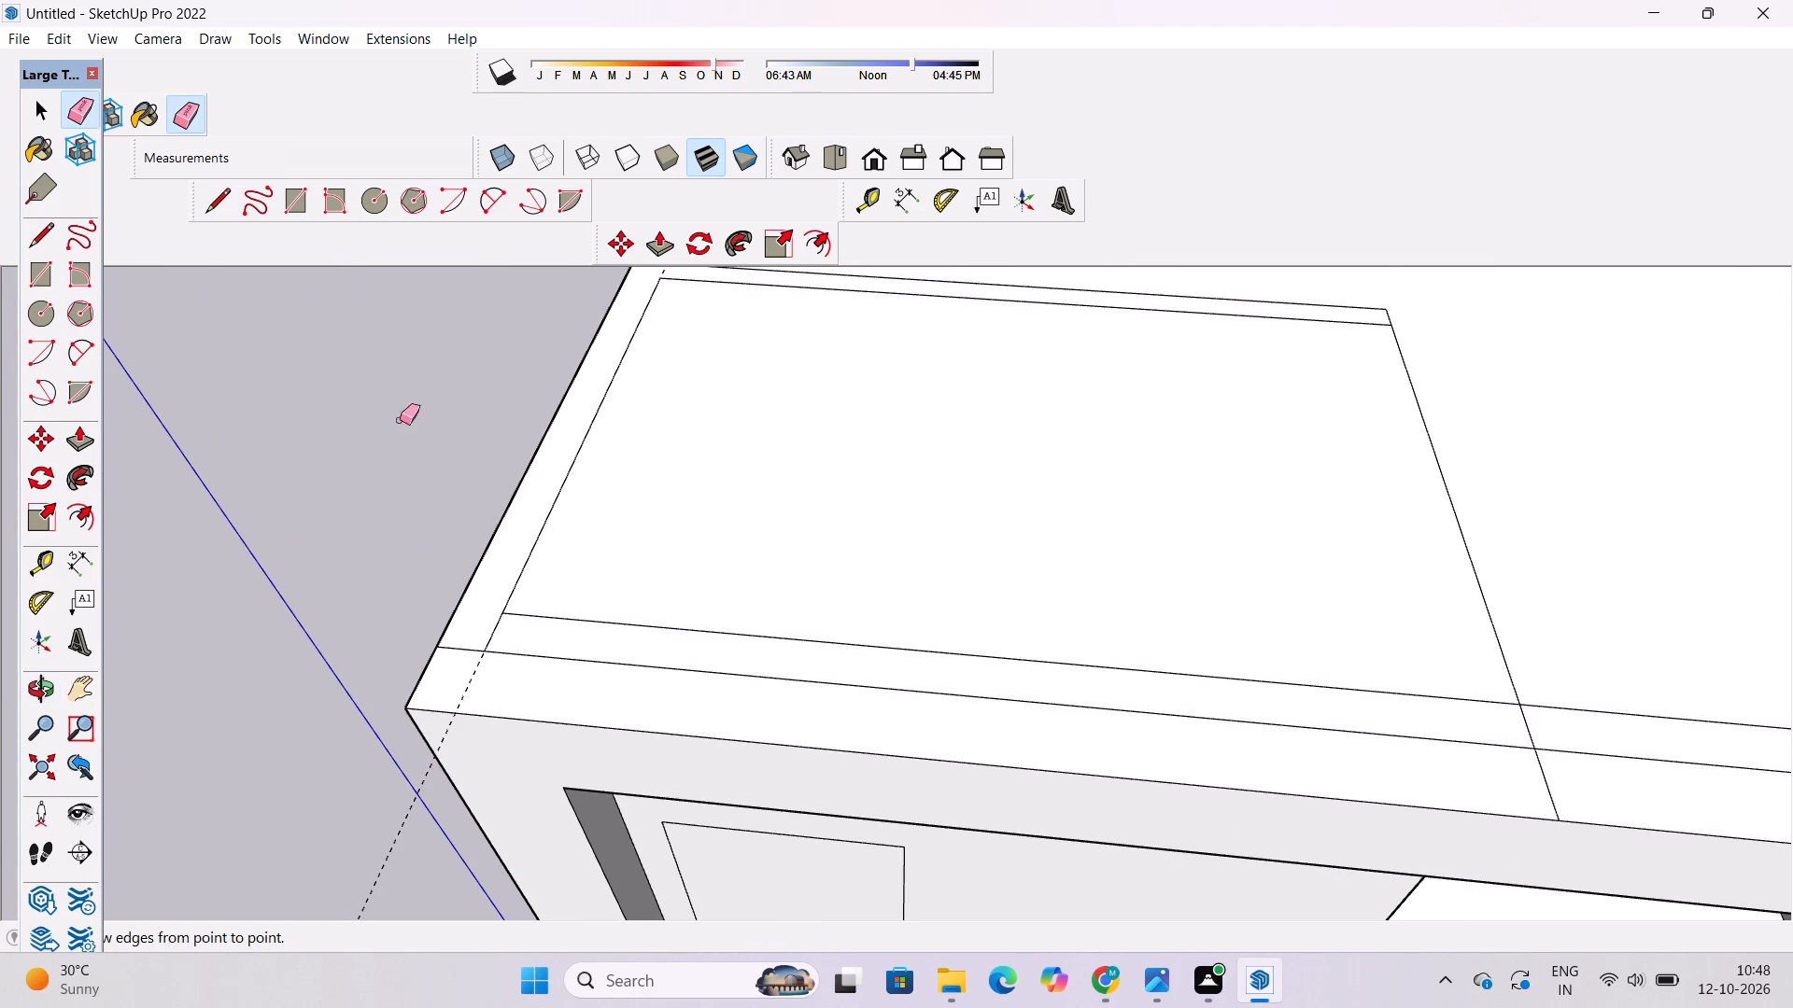
{"action": "scroll", "coordinate": [489, 668], "scroll_direction": "up", "scroll_amount": 5}
{"action": "left_click_drag", "start_coordinate": [478, 612], "coordinate": [497, 629]}
{"action": "scroll", "coordinate": [422, 654], "scroll_direction": "down", "scroll_amount": 6}
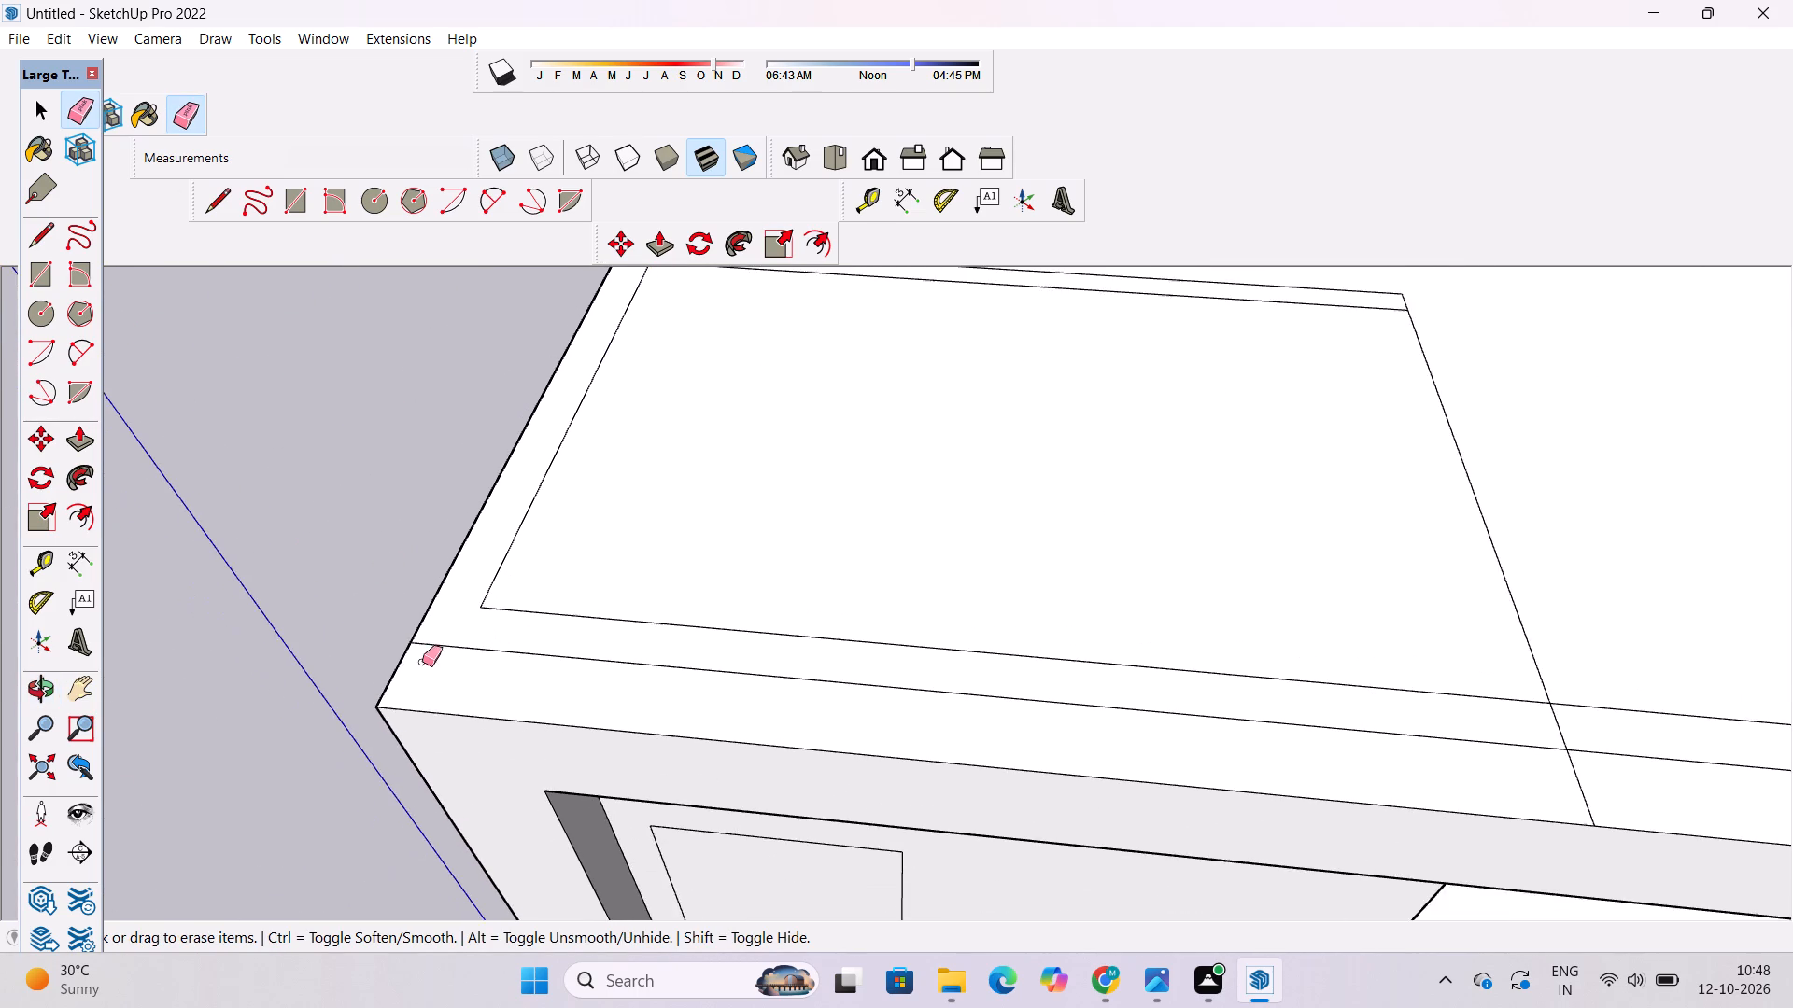
{"action": "scroll", "coordinate": [431, 667], "scroll_direction": "down", "scroll_amount": 7}
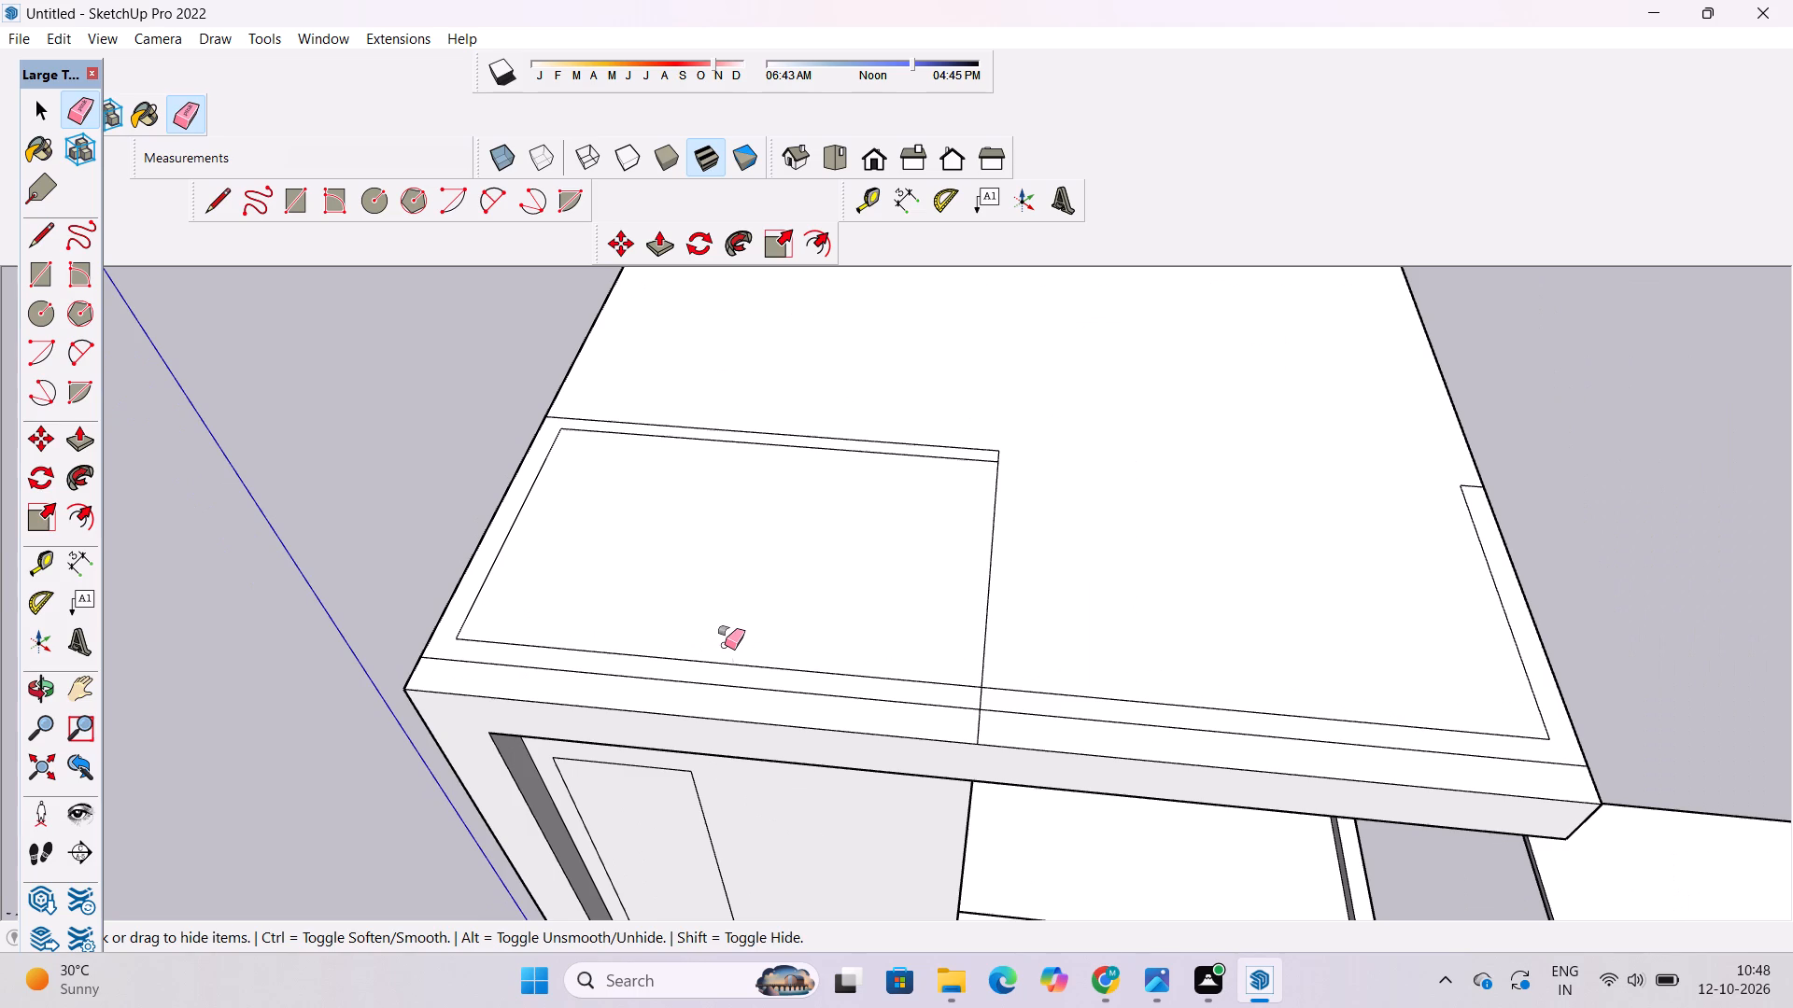
{"action": "key", "text": "space"}
Examine the outlined areas on the roof slab from the front and from above.
{"action": "type", "text": "o"}
{"action": "scroll", "coordinate": [724, 639], "scroll_direction": "down", "scroll_amount": 5}
{"action": "left_click_drag", "start_coordinate": [704, 713], "coordinate": [741, 471]}
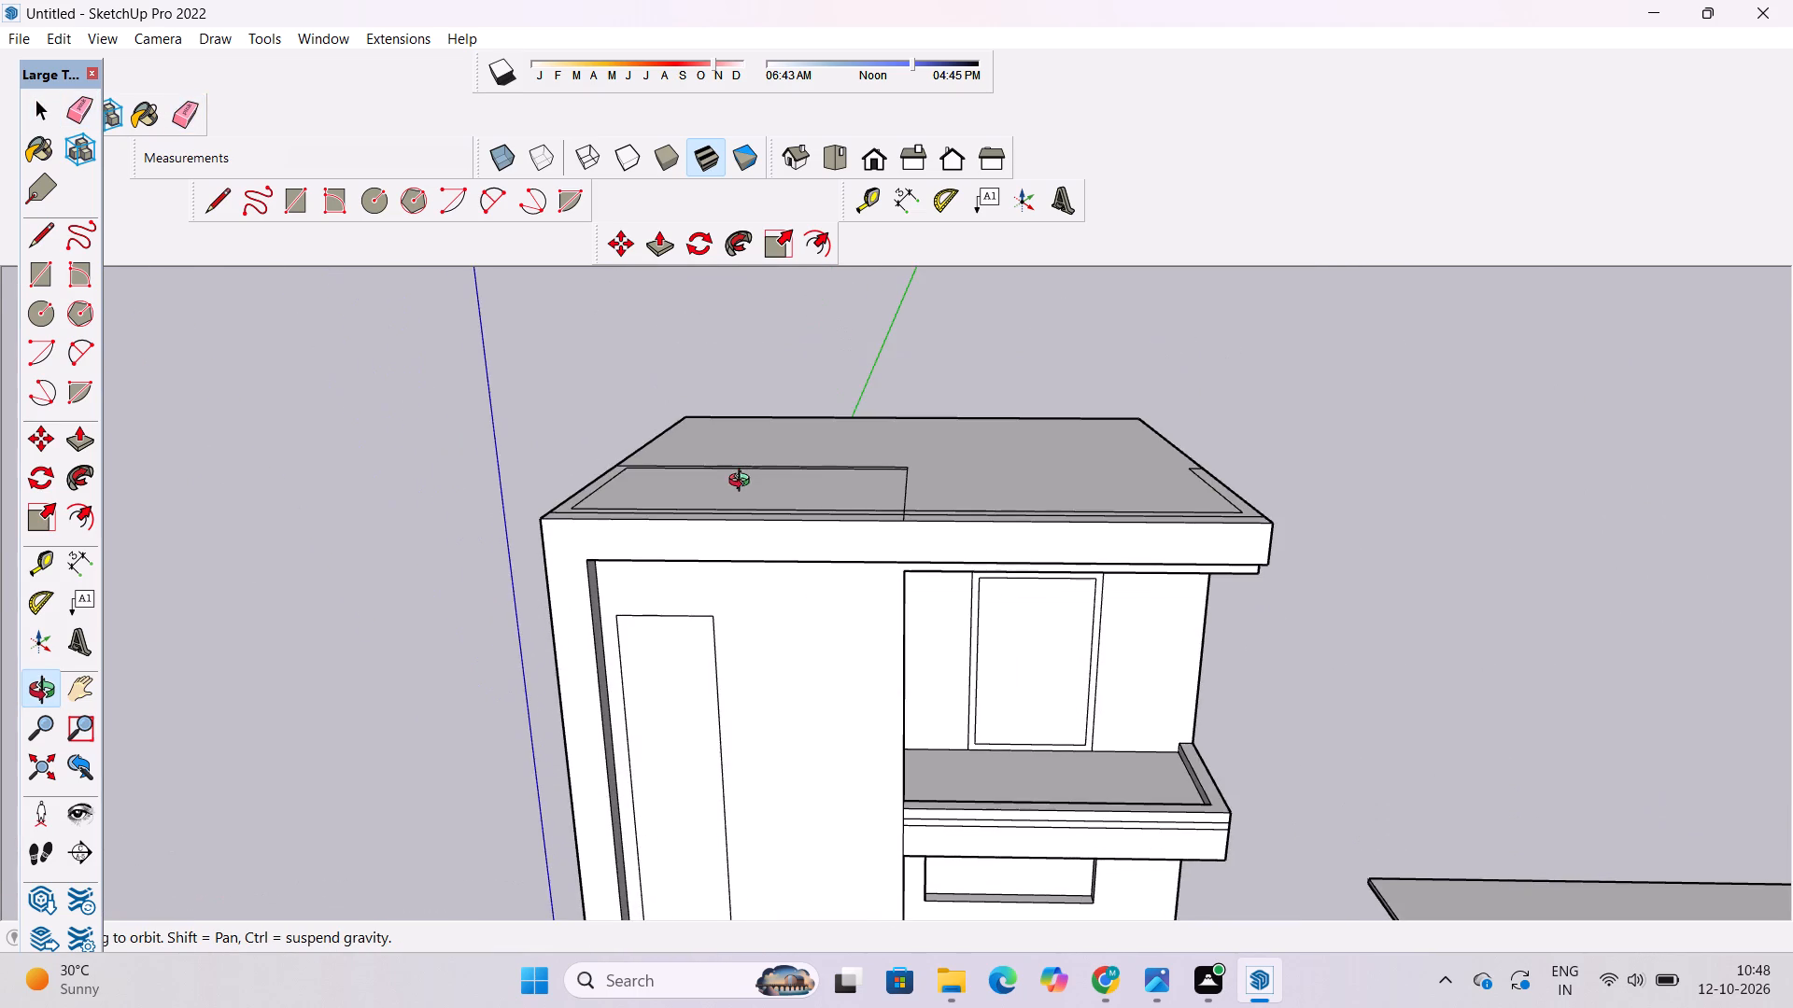
{"action": "left_click_drag", "start_coordinate": [723, 525], "coordinate": [659, 601], "text": "shift"}
{"action": "left_click_drag", "start_coordinate": [667, 649], "coordinate": [726, 790]}
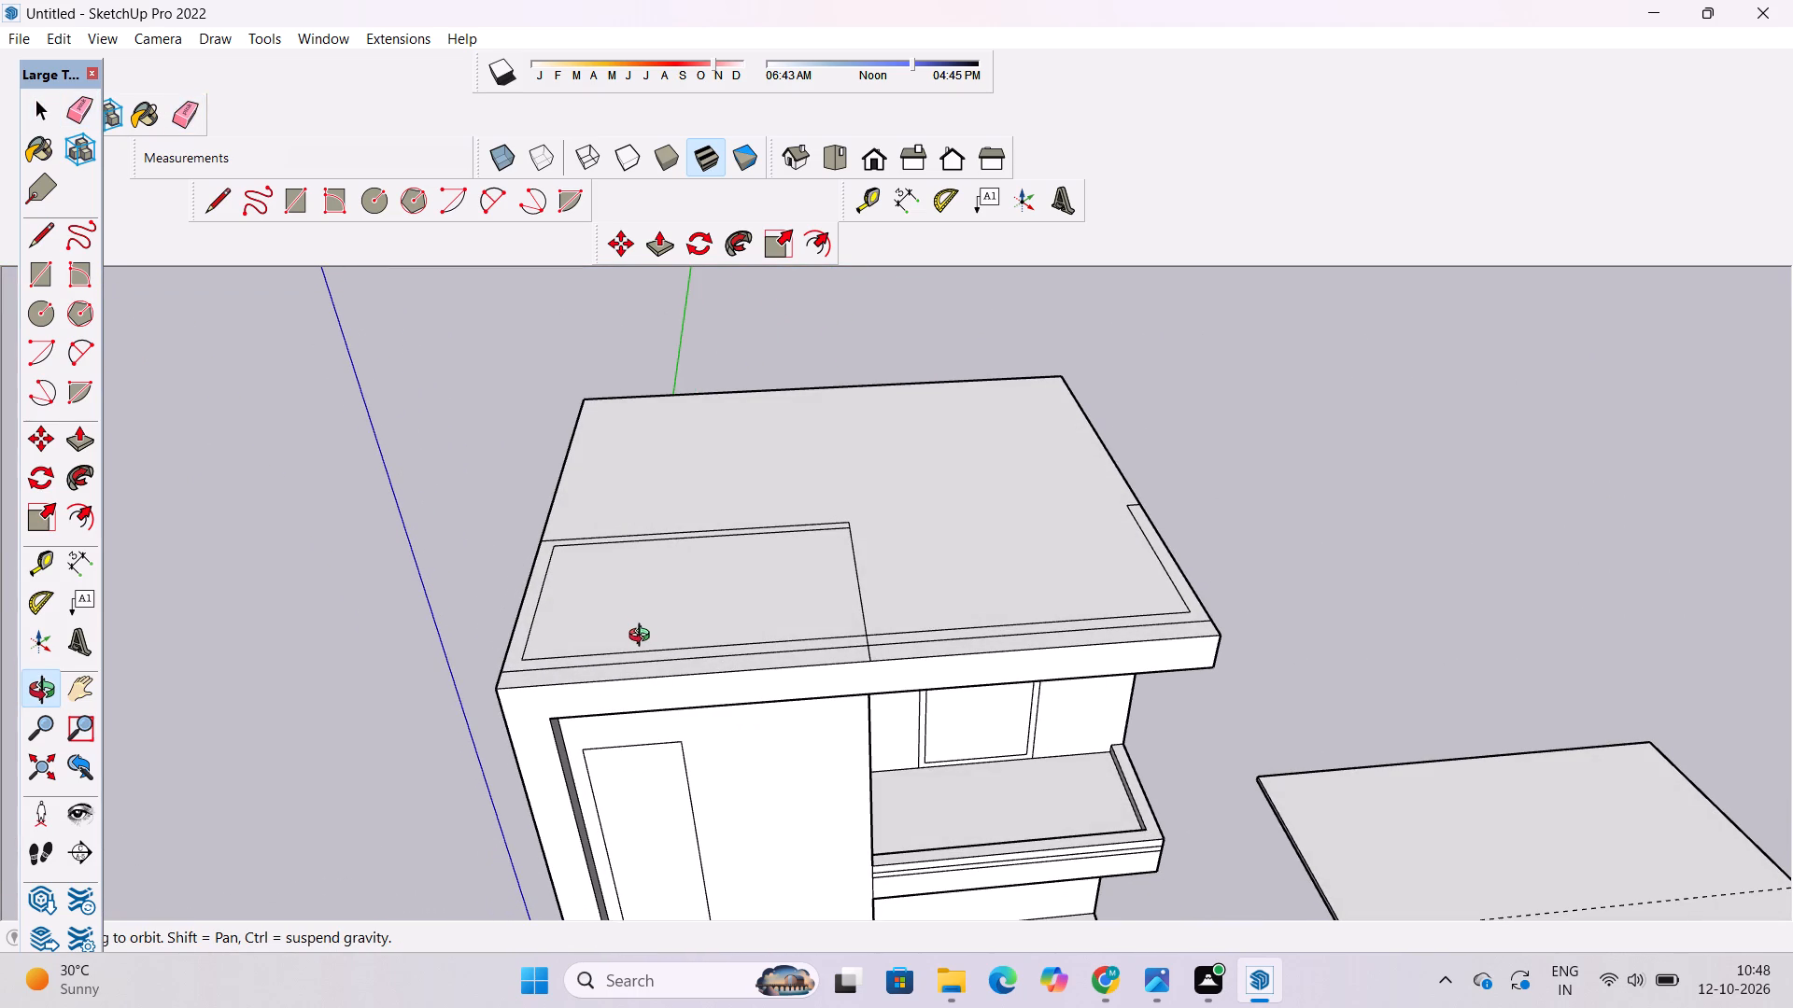
{"action": "scroll", "coordinate": [642, 636], "scroll_direction": "up", "scroll_amount": 3}
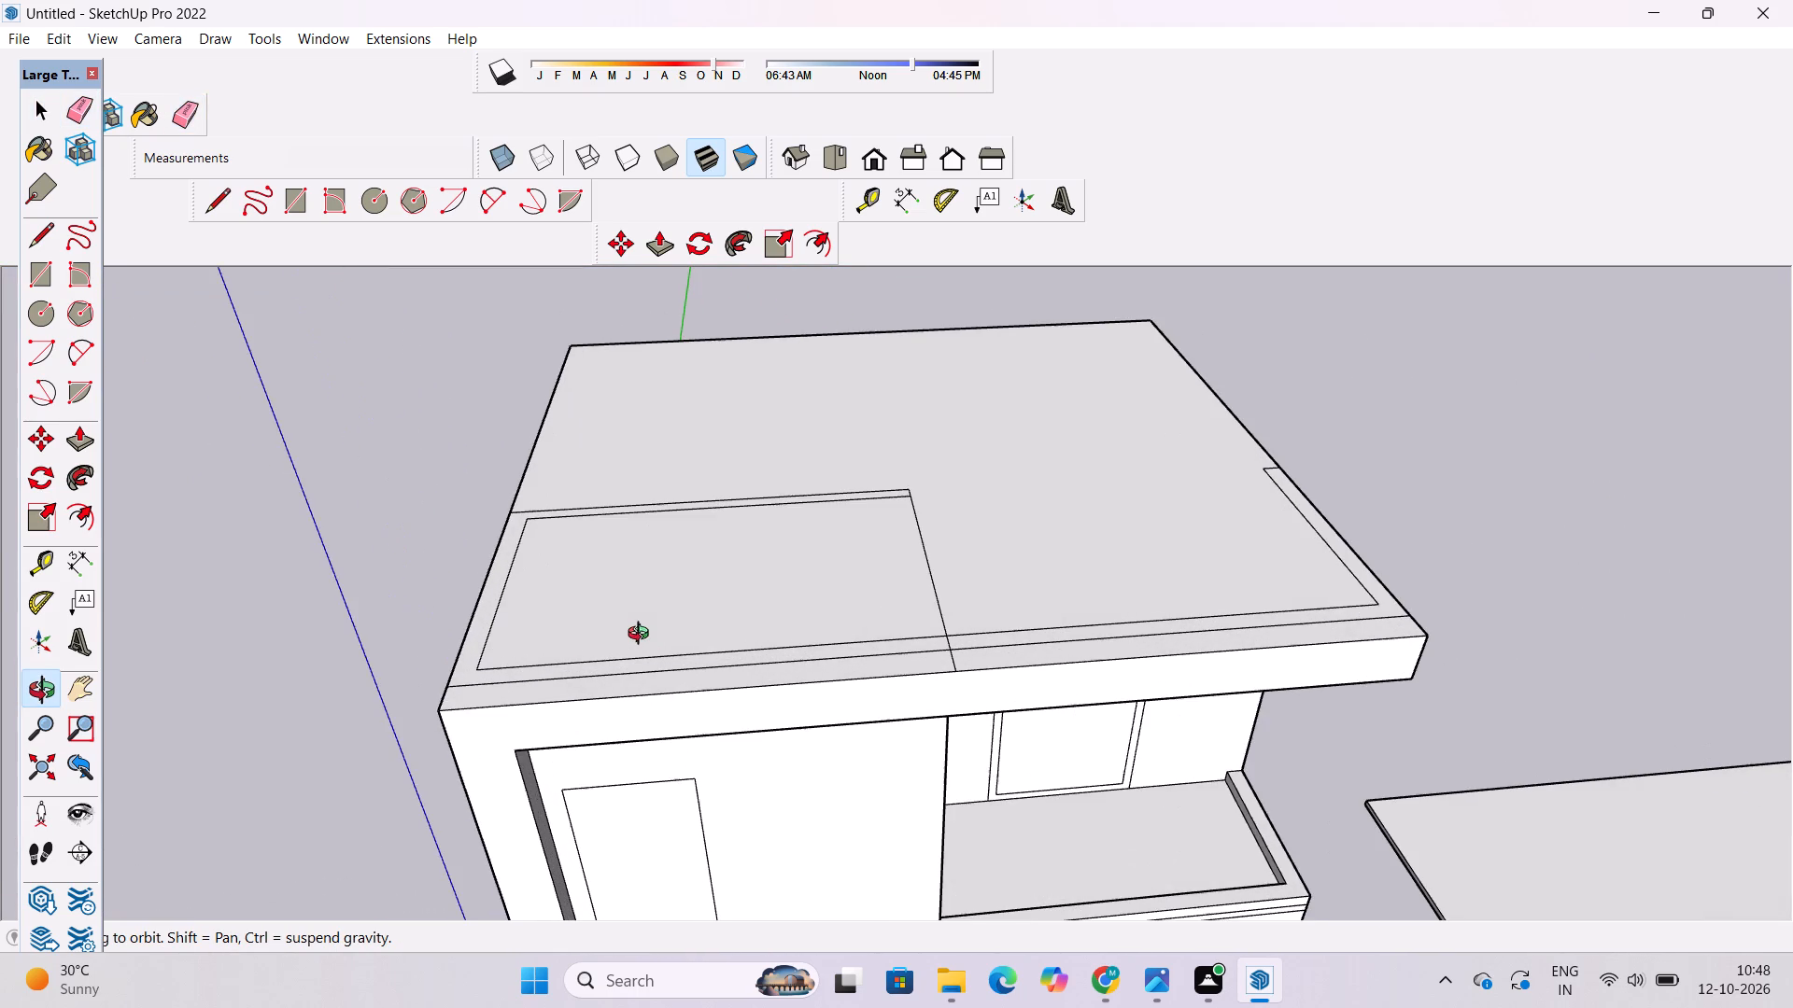
{"action": "scroll", "coordinate": [642, 636], "scroll_direction": "down", "scroll_amount": 2}
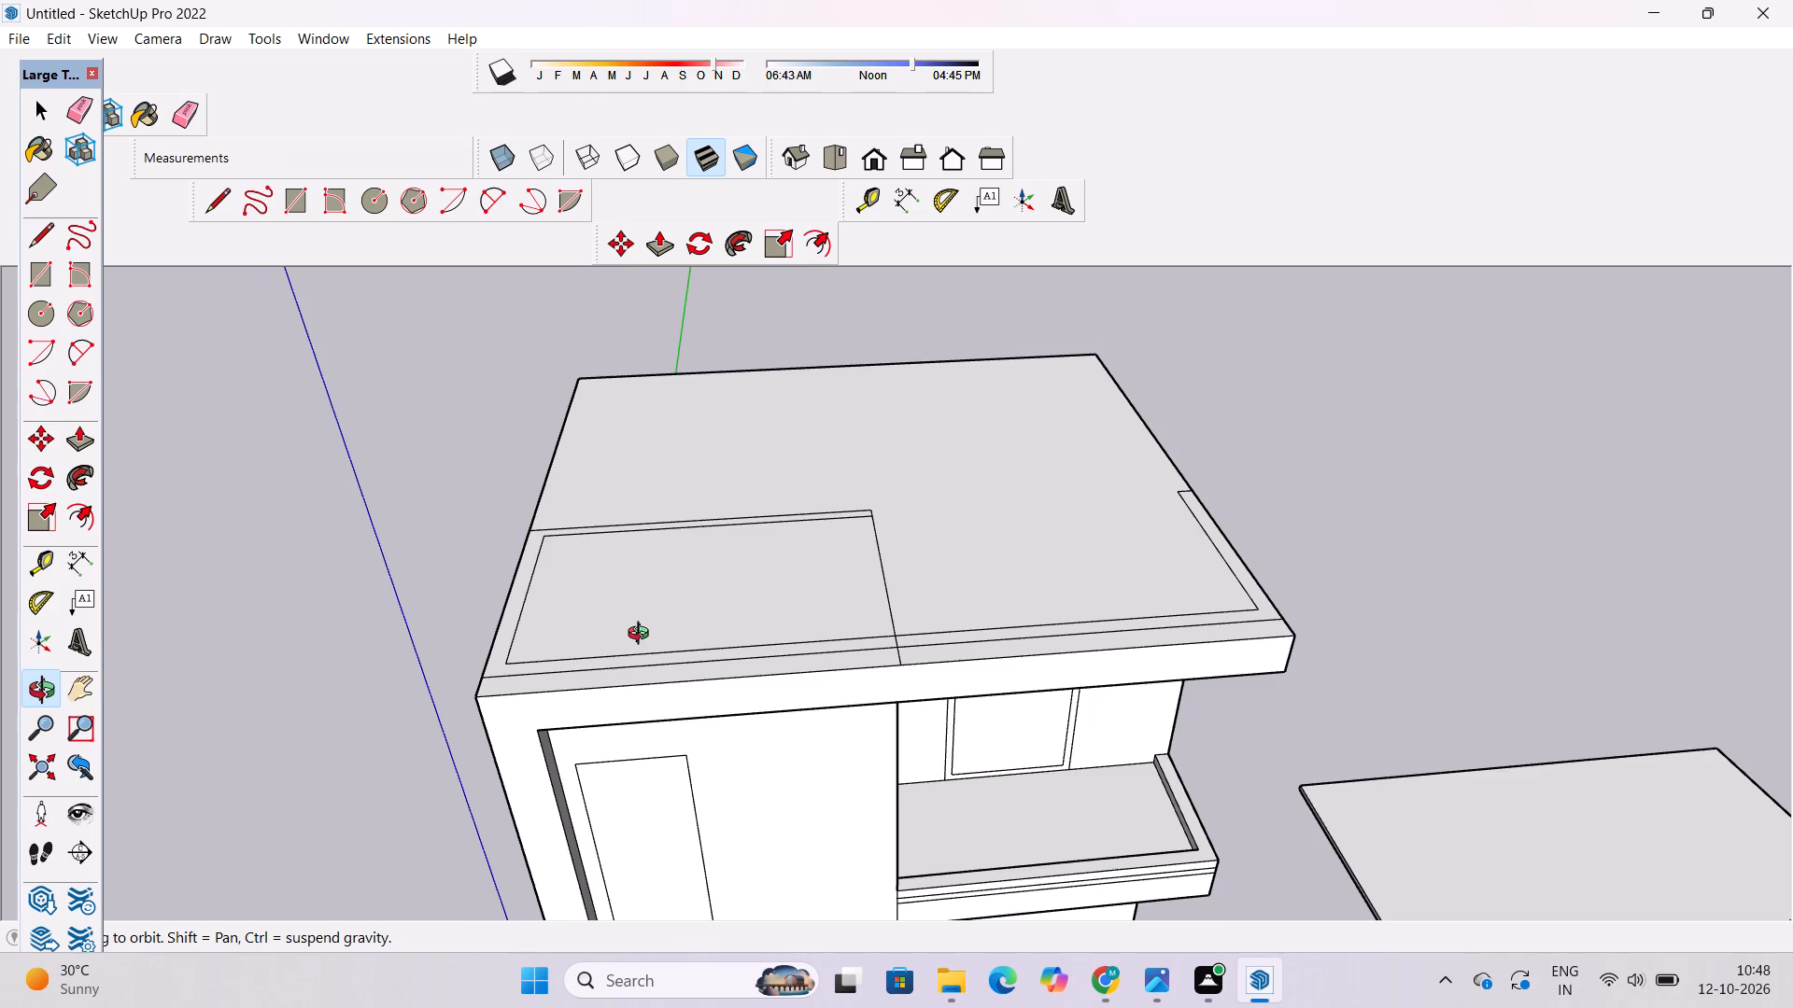
{"action": "scroll", "coordinate": [639, 637], "scroll_direction": "down", "scroll_amount": 4}
{"action": "left_click_drag", "start_coordinate": [637, 641], "coordinate": [647, 698]}
{"action": "scroll", "coordinate": [627, 696], "scroll_direction": "up", "scroll_amount": 3}
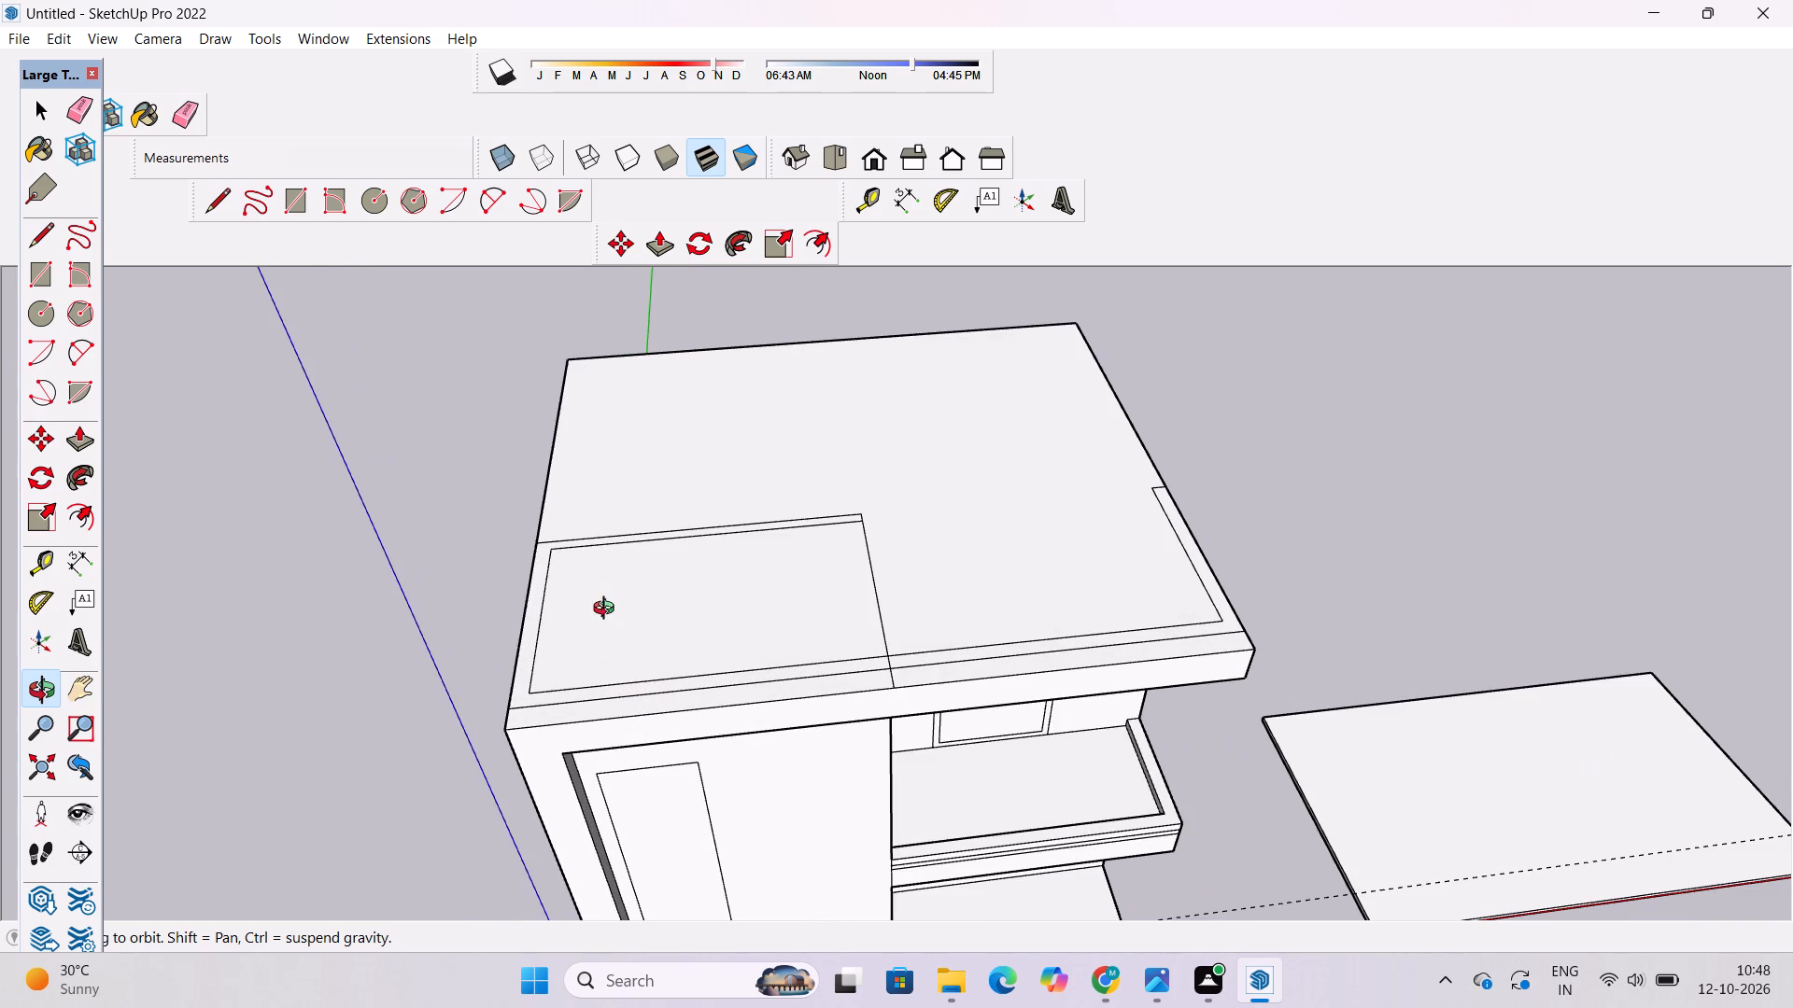
{"action": "scroll", "coordinate": [605, 613], "scroll_direction": "down", "scroll_amount": 4}
{"action": "left_click_drag", "start_coordinate": [603, 645], "coordinate": [605, 681], "text": "shift"}
{"action": "left_click_drag", "start_coordinate": [608, 739], "coordinate": [573, 804]}
{"action": "scroll", "coordinate": [650, 727], "scroll_direction": "up", "scroll_amount": 3}
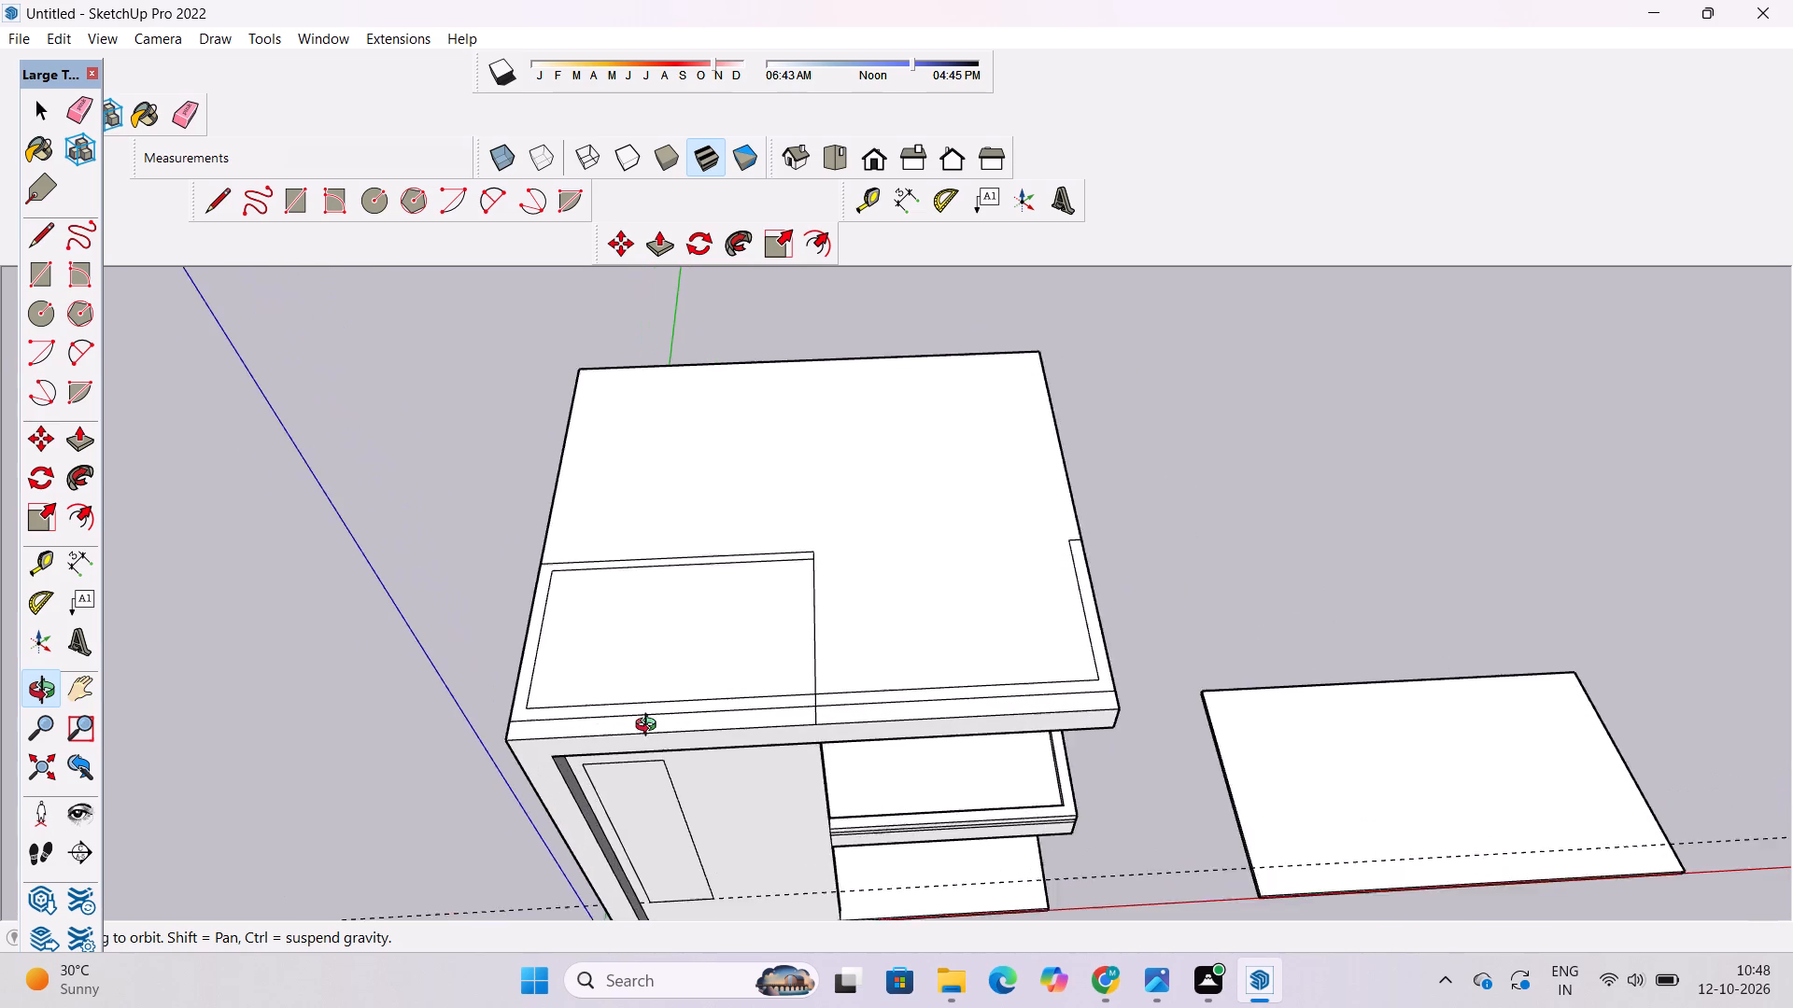
{"action": "scroll", "coordinate": [650, 727], "scroll_direction": "up", "scroll_amount": 1}
{"action": "left_click_drag", "start_coordinate": [650, 727], "coordinate": [647, 762], "text": "shift"}
{"action": "left_click_drag", "start_coordinate": [600, 724], "coordinate": [592, 790], "text": "shift"}
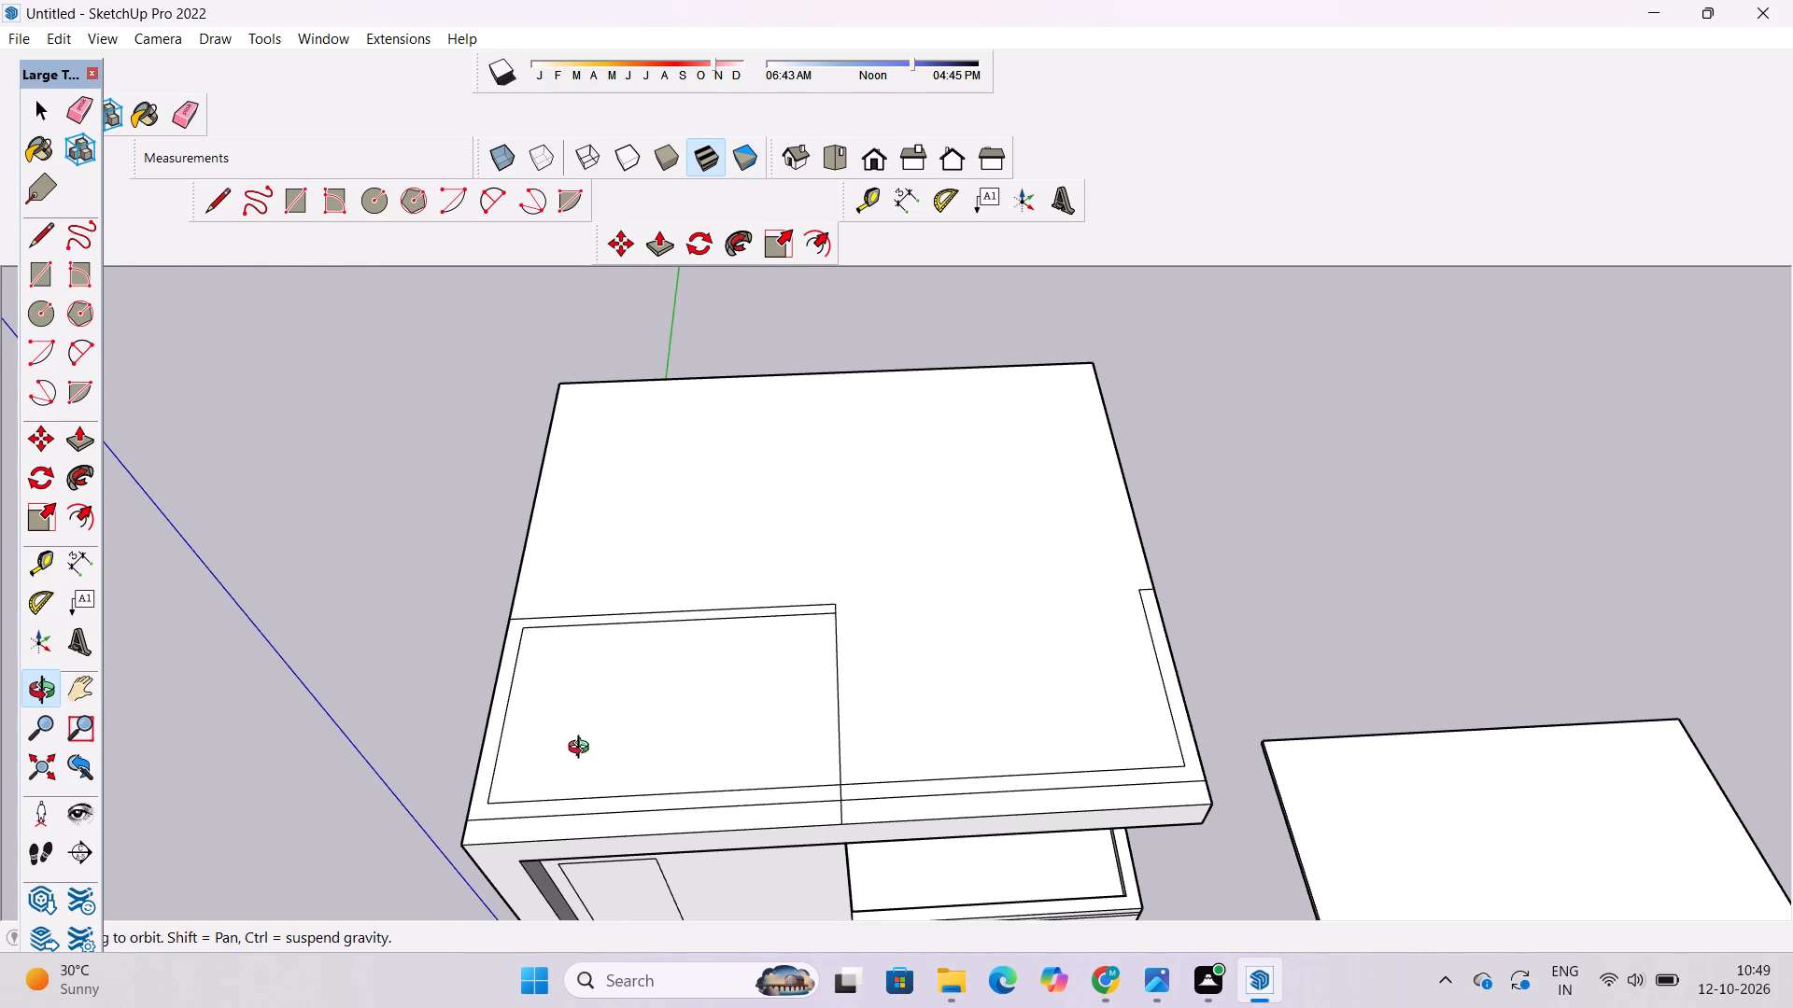
{"action": "left_click_drag", "start_coordinate": [580, 743], "coordinate": [580, 779], "text": "shift"}
{"action": "left_click_drag", "start_coordinate": [571, 791], "coordinate": [618, 761]}
{"action": "left_click", "coordinate": [592, 808], "text": "shift"}
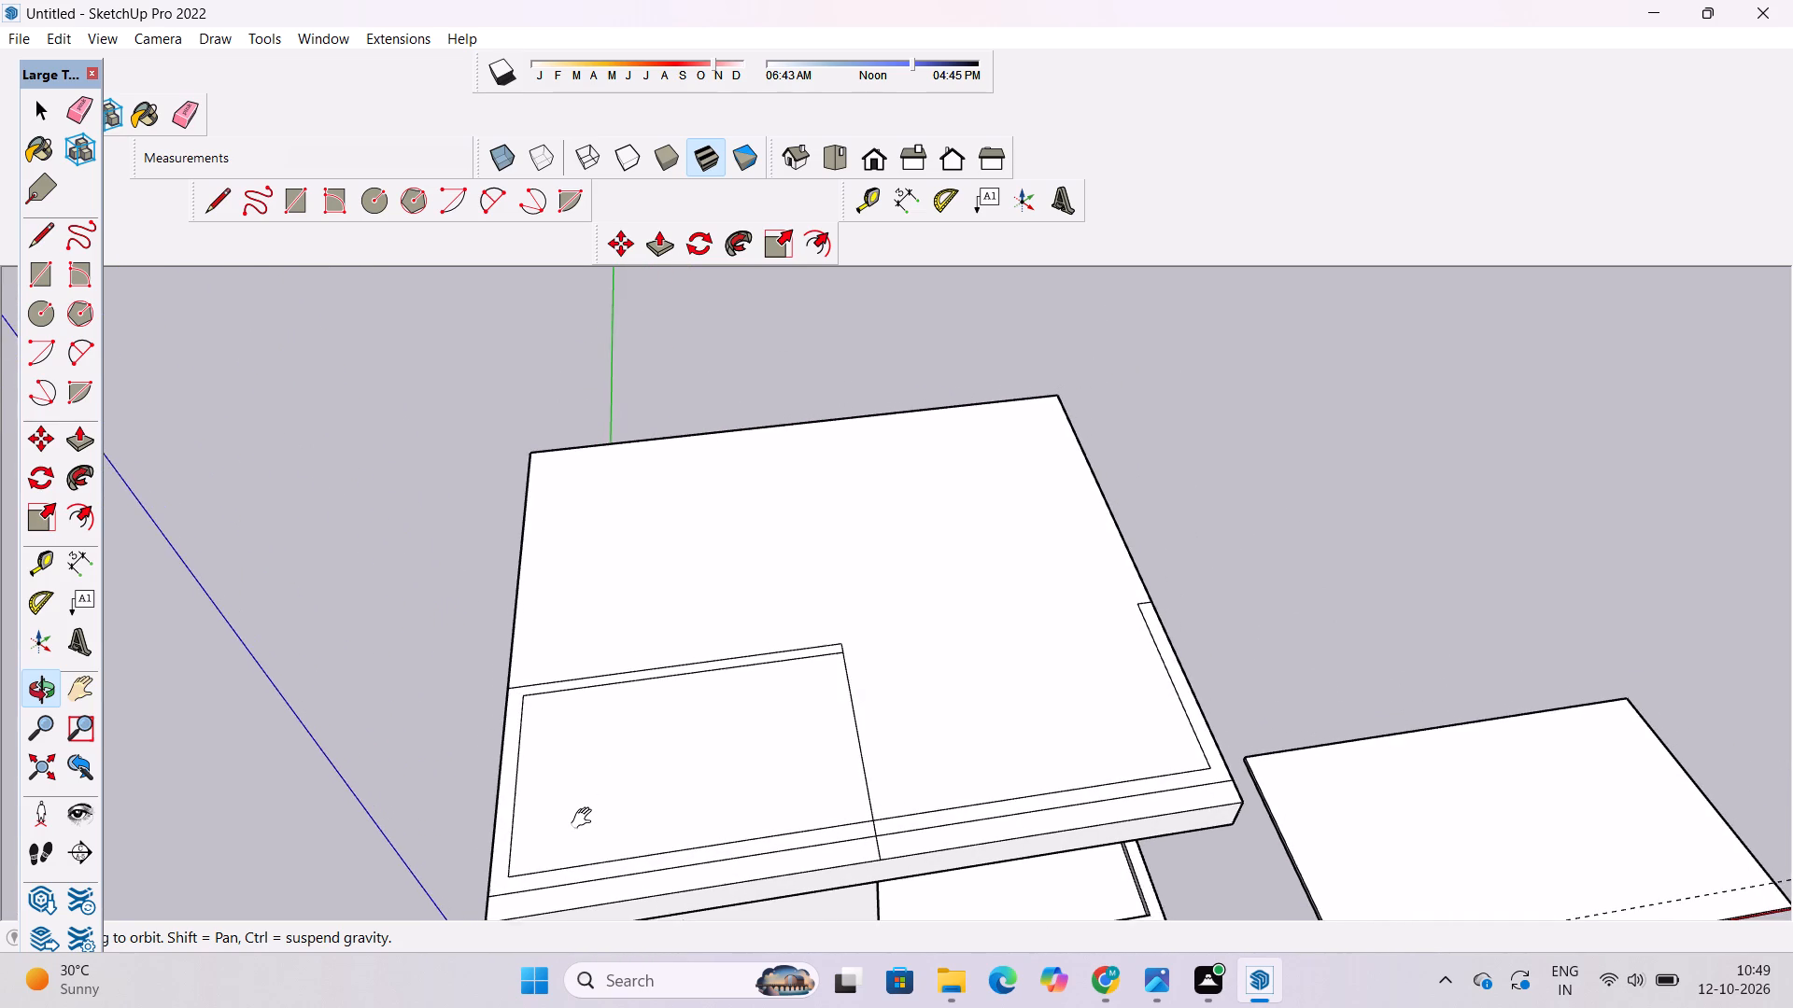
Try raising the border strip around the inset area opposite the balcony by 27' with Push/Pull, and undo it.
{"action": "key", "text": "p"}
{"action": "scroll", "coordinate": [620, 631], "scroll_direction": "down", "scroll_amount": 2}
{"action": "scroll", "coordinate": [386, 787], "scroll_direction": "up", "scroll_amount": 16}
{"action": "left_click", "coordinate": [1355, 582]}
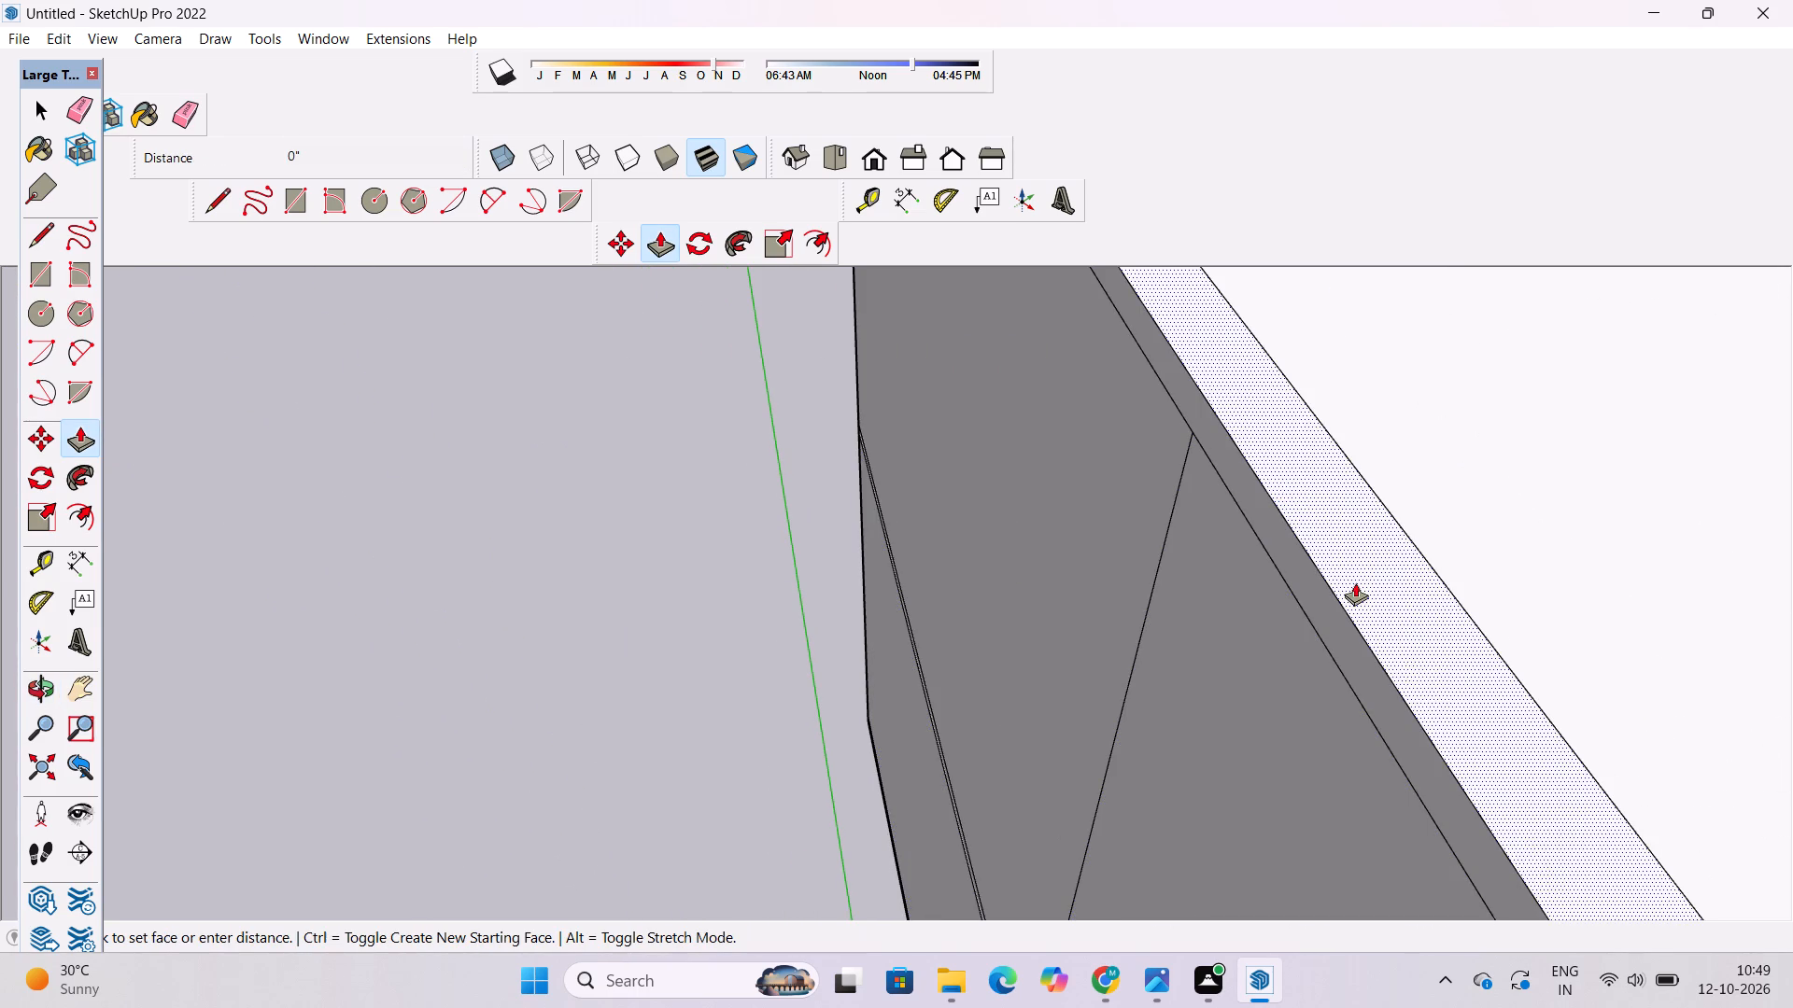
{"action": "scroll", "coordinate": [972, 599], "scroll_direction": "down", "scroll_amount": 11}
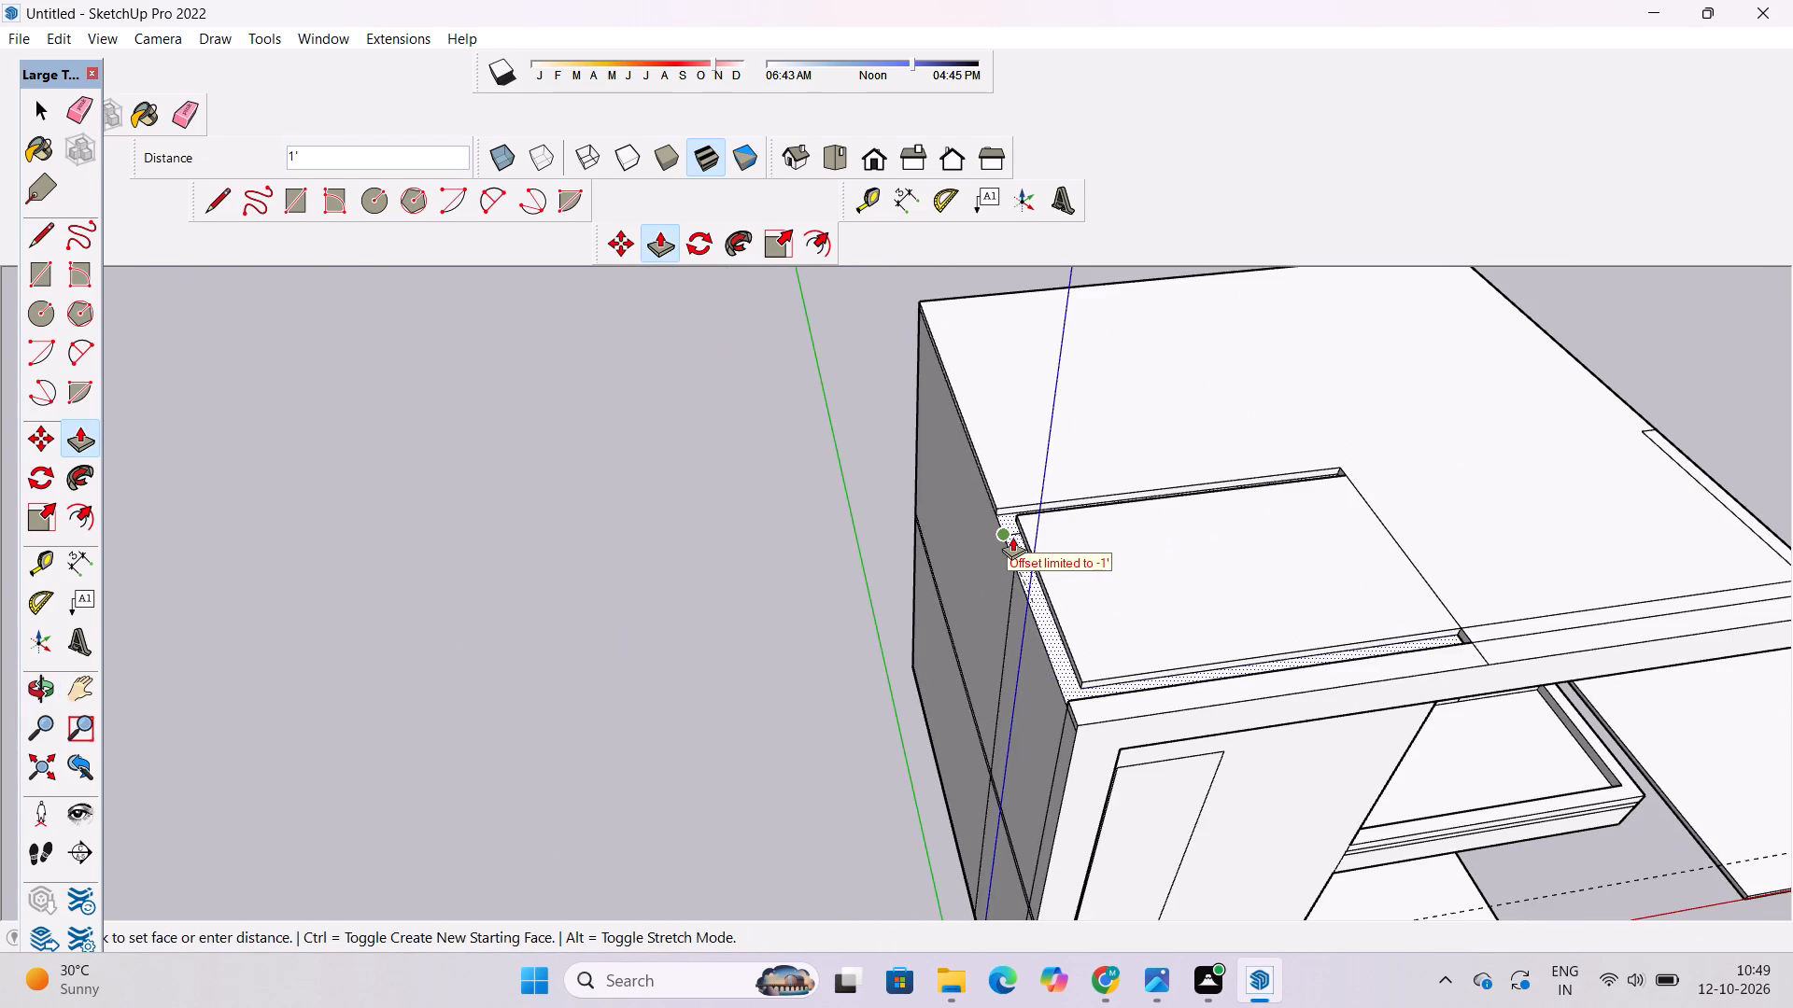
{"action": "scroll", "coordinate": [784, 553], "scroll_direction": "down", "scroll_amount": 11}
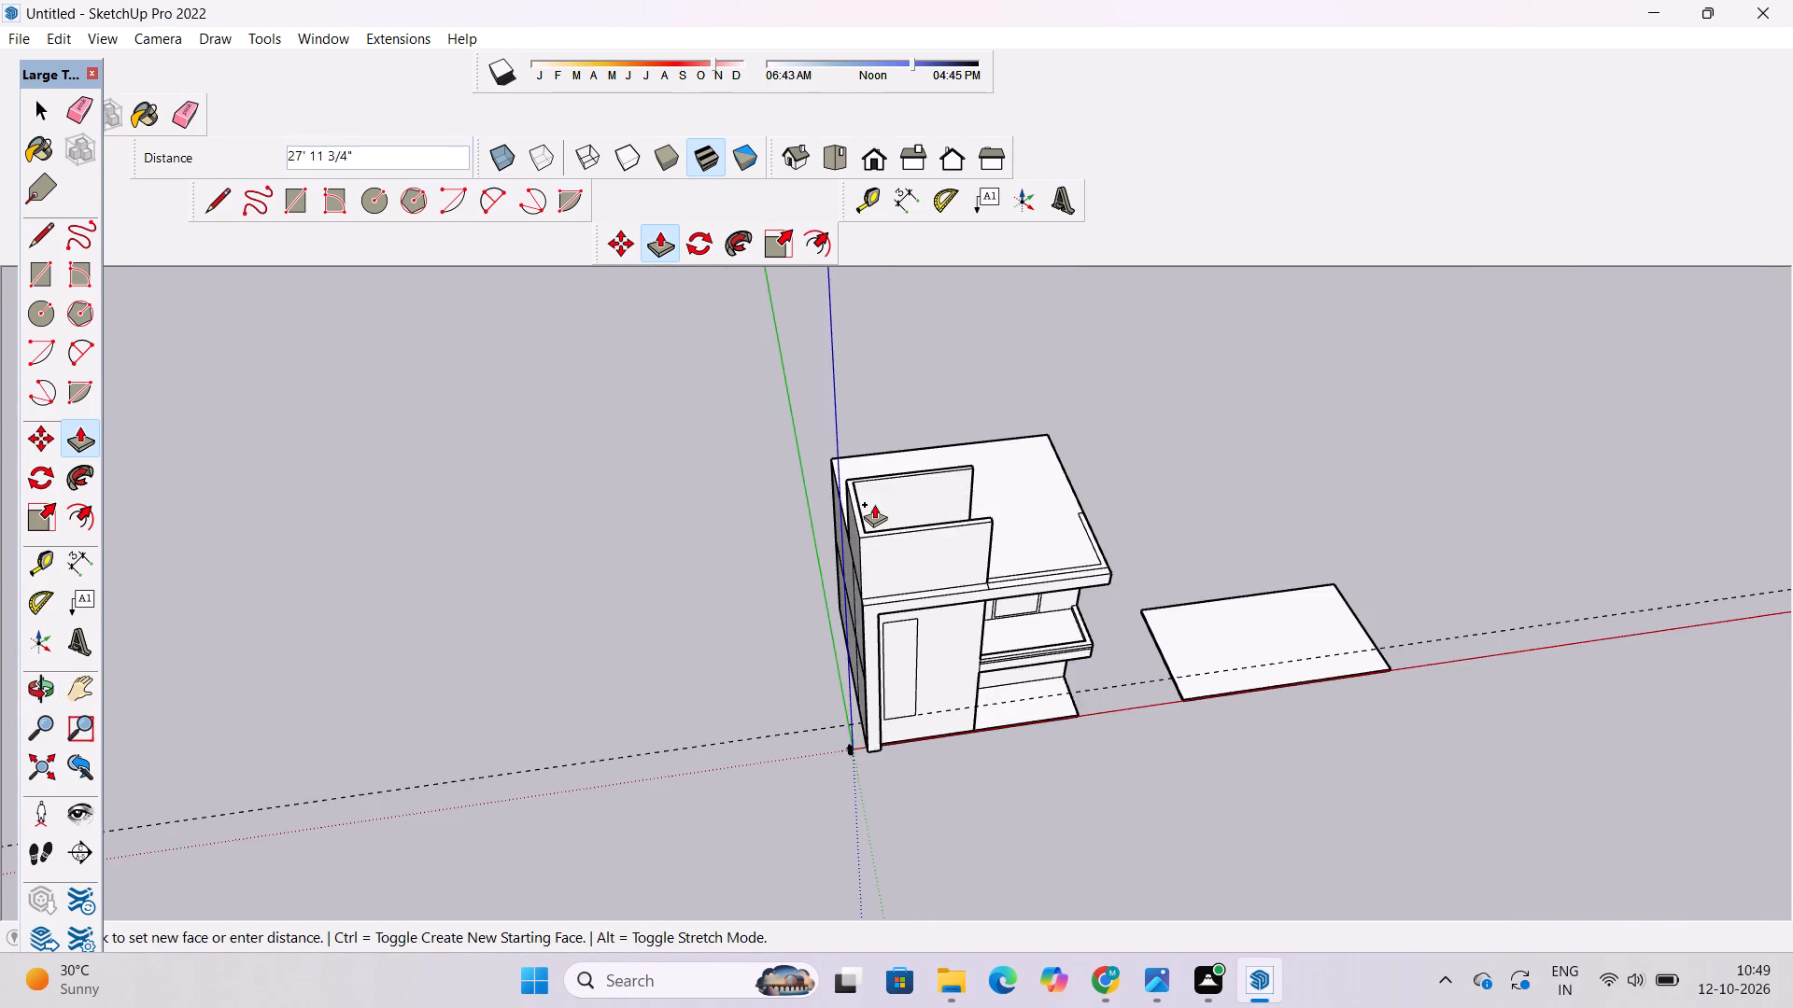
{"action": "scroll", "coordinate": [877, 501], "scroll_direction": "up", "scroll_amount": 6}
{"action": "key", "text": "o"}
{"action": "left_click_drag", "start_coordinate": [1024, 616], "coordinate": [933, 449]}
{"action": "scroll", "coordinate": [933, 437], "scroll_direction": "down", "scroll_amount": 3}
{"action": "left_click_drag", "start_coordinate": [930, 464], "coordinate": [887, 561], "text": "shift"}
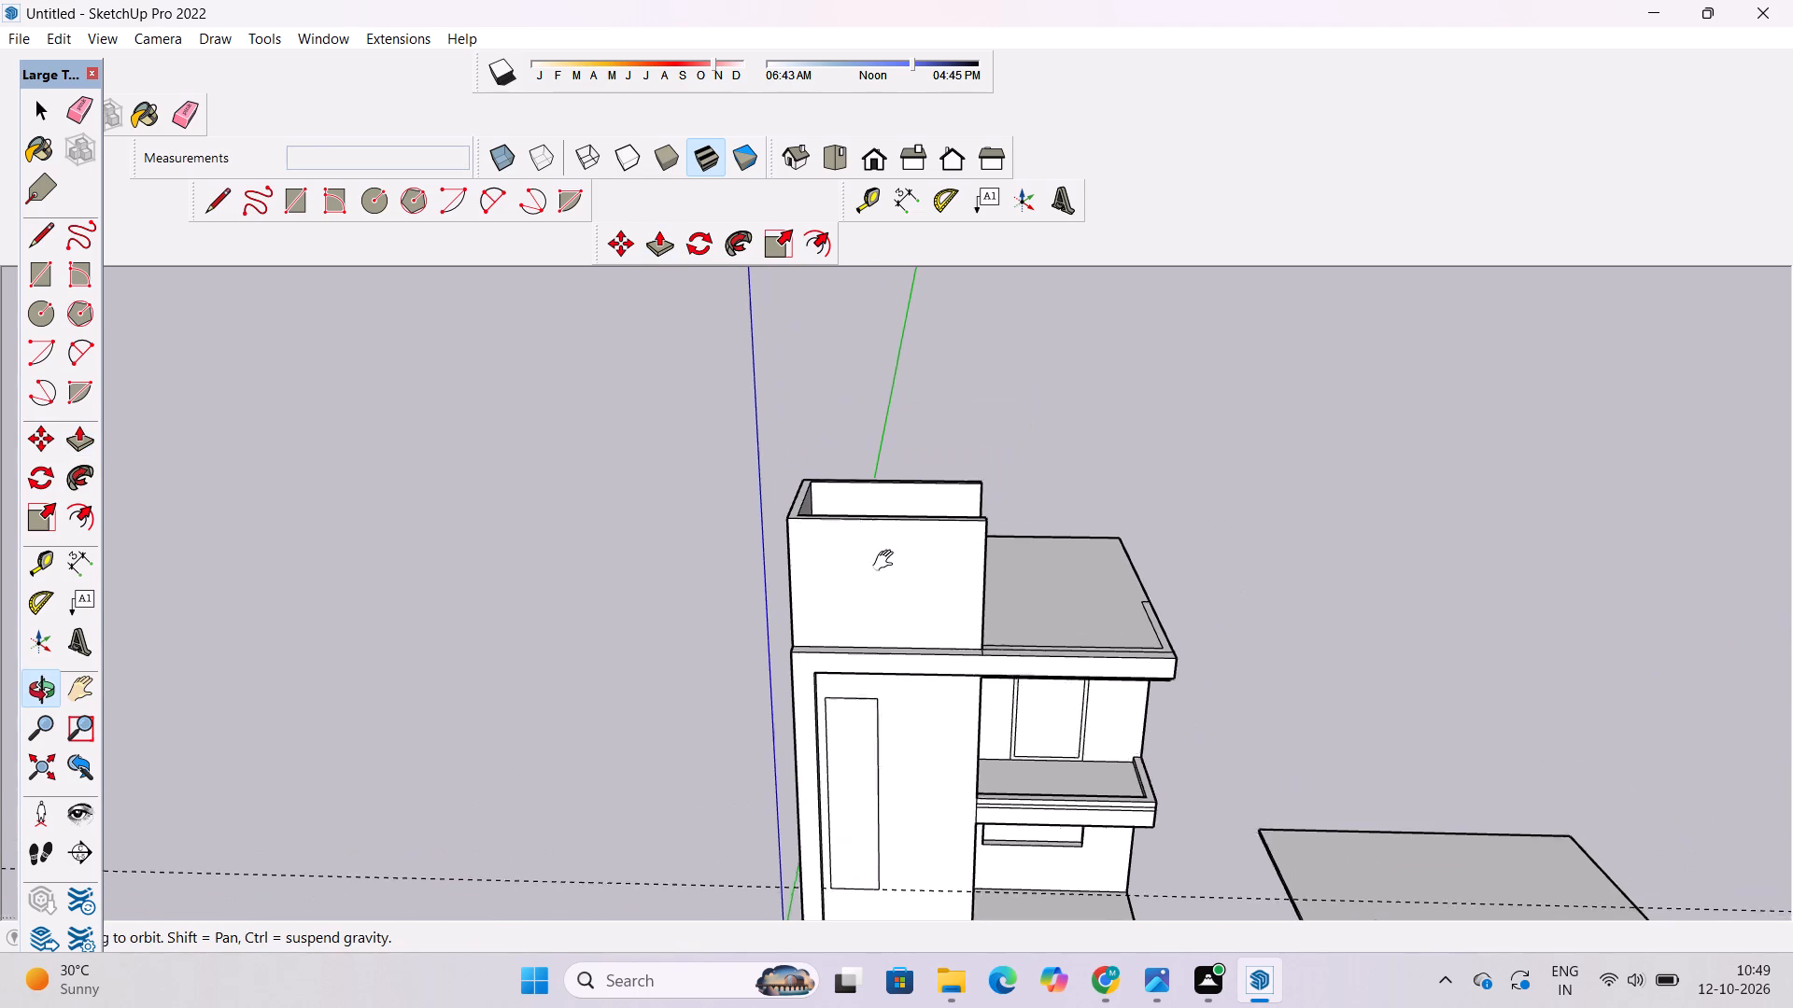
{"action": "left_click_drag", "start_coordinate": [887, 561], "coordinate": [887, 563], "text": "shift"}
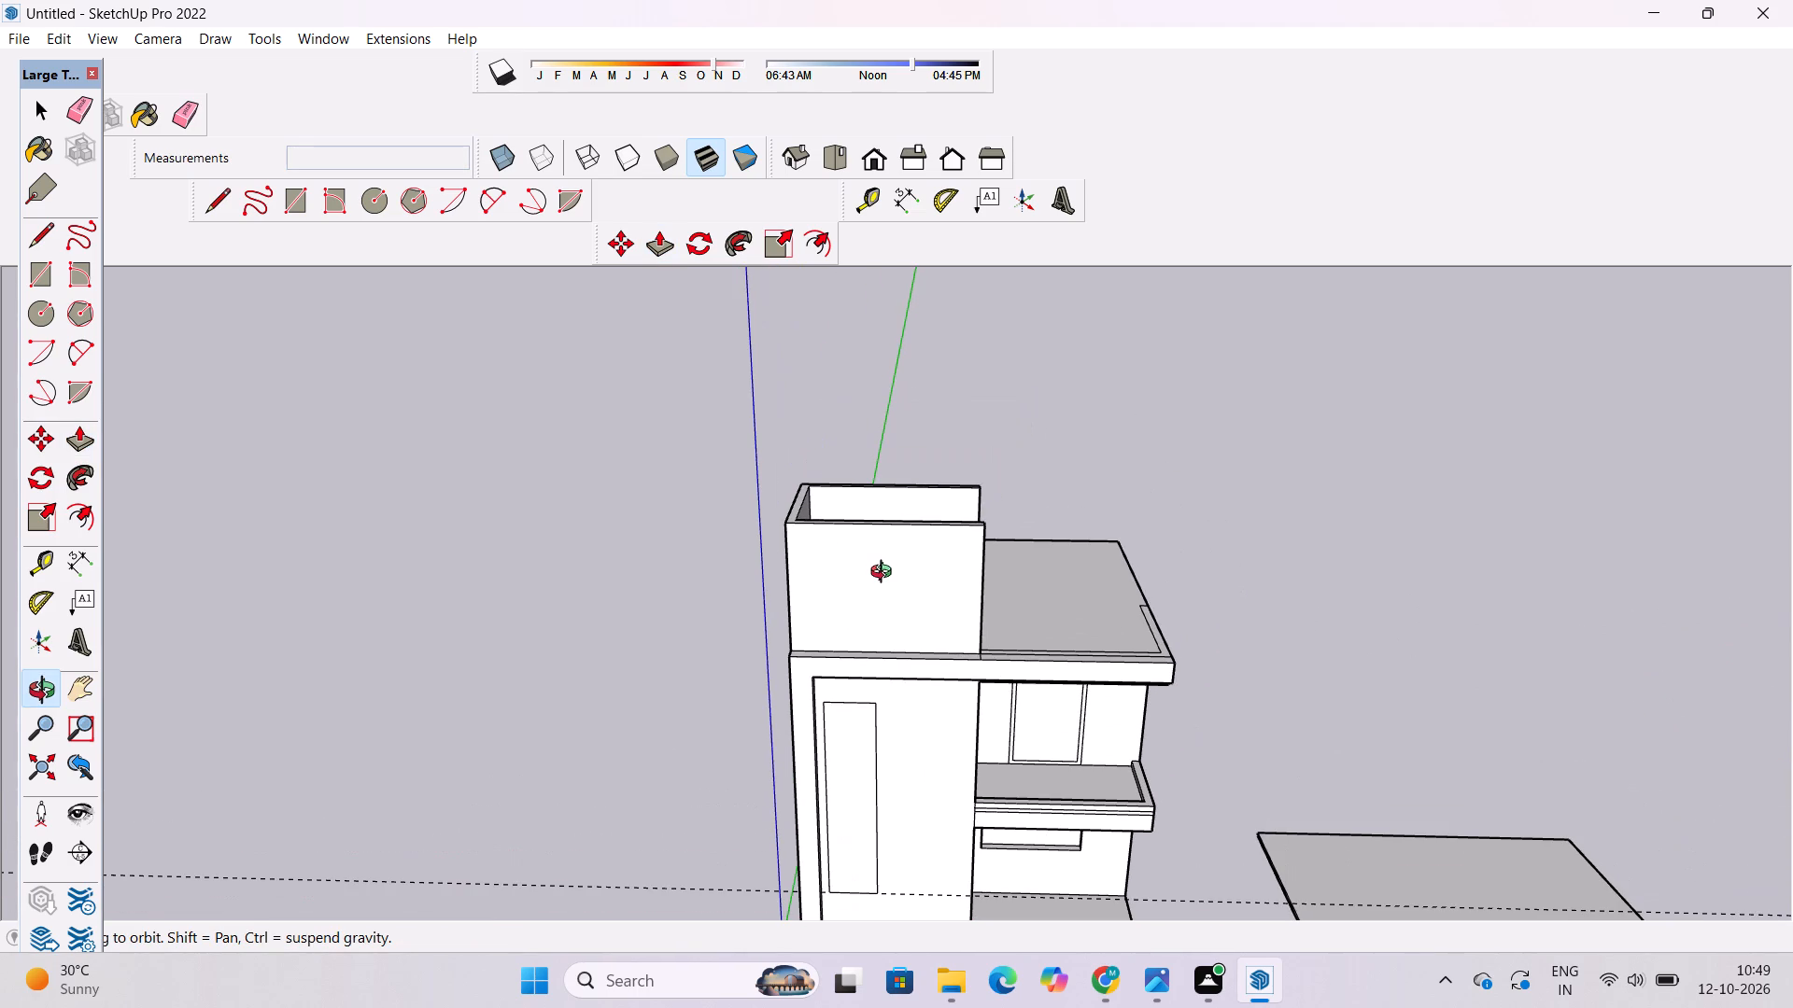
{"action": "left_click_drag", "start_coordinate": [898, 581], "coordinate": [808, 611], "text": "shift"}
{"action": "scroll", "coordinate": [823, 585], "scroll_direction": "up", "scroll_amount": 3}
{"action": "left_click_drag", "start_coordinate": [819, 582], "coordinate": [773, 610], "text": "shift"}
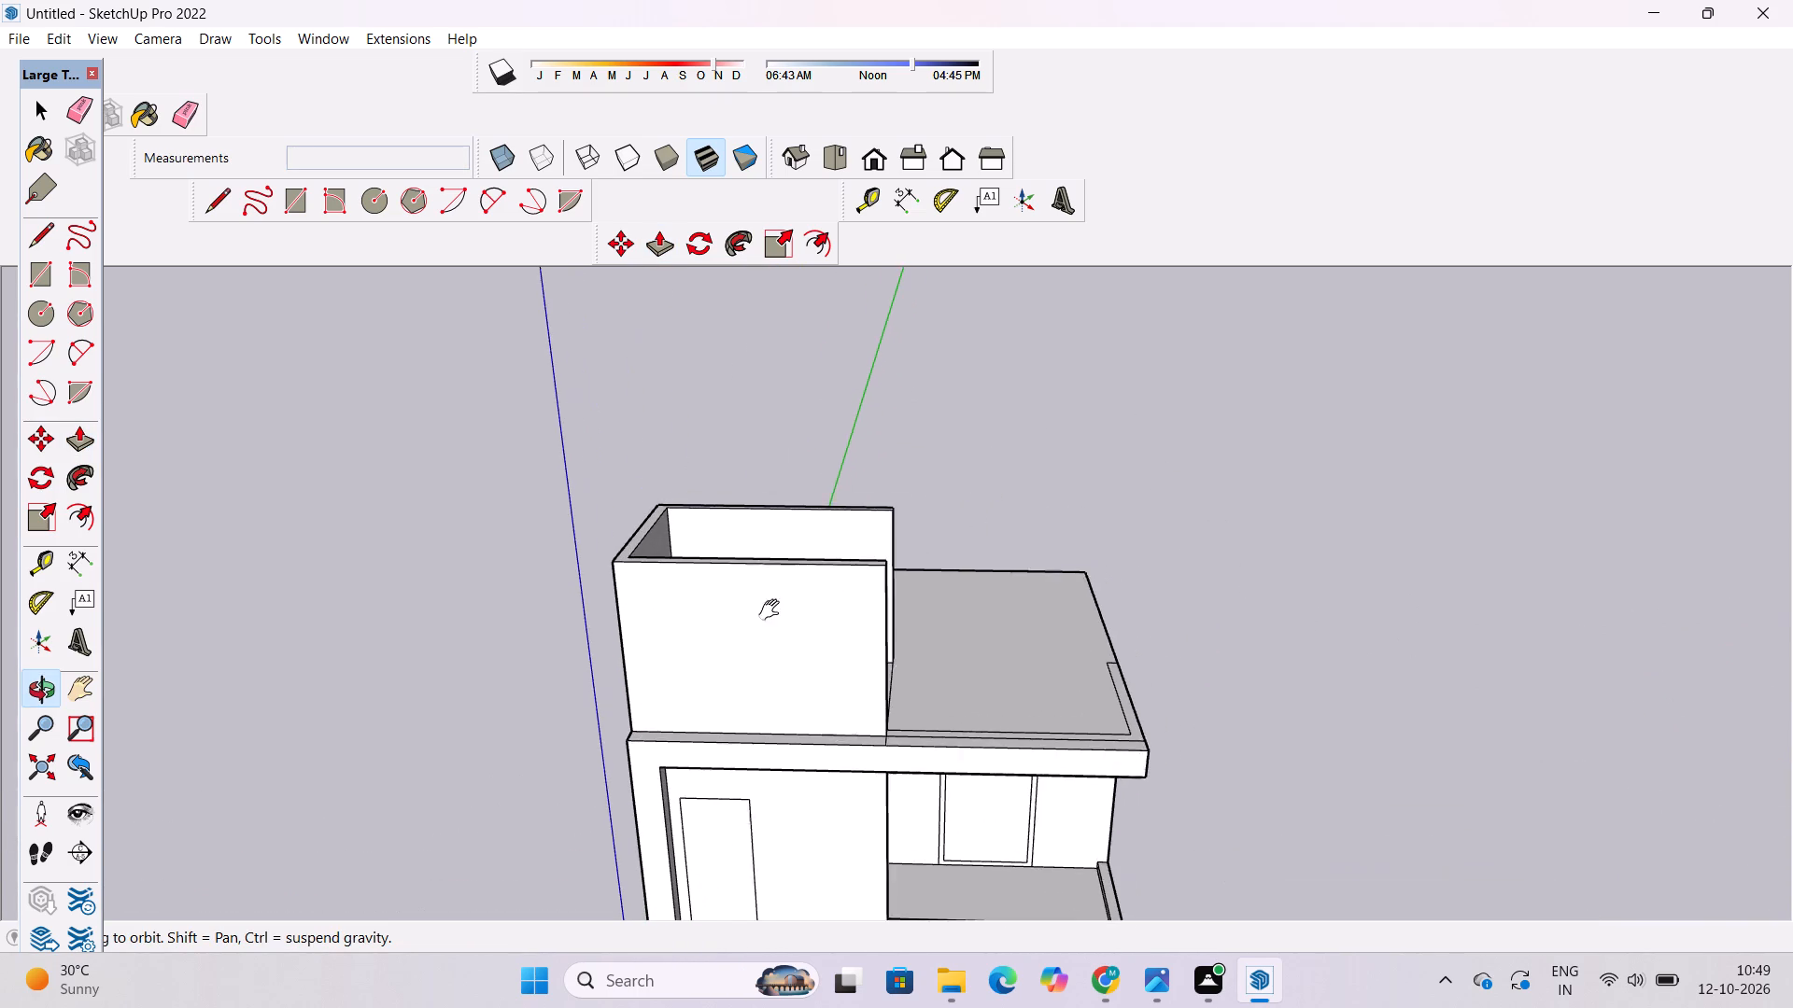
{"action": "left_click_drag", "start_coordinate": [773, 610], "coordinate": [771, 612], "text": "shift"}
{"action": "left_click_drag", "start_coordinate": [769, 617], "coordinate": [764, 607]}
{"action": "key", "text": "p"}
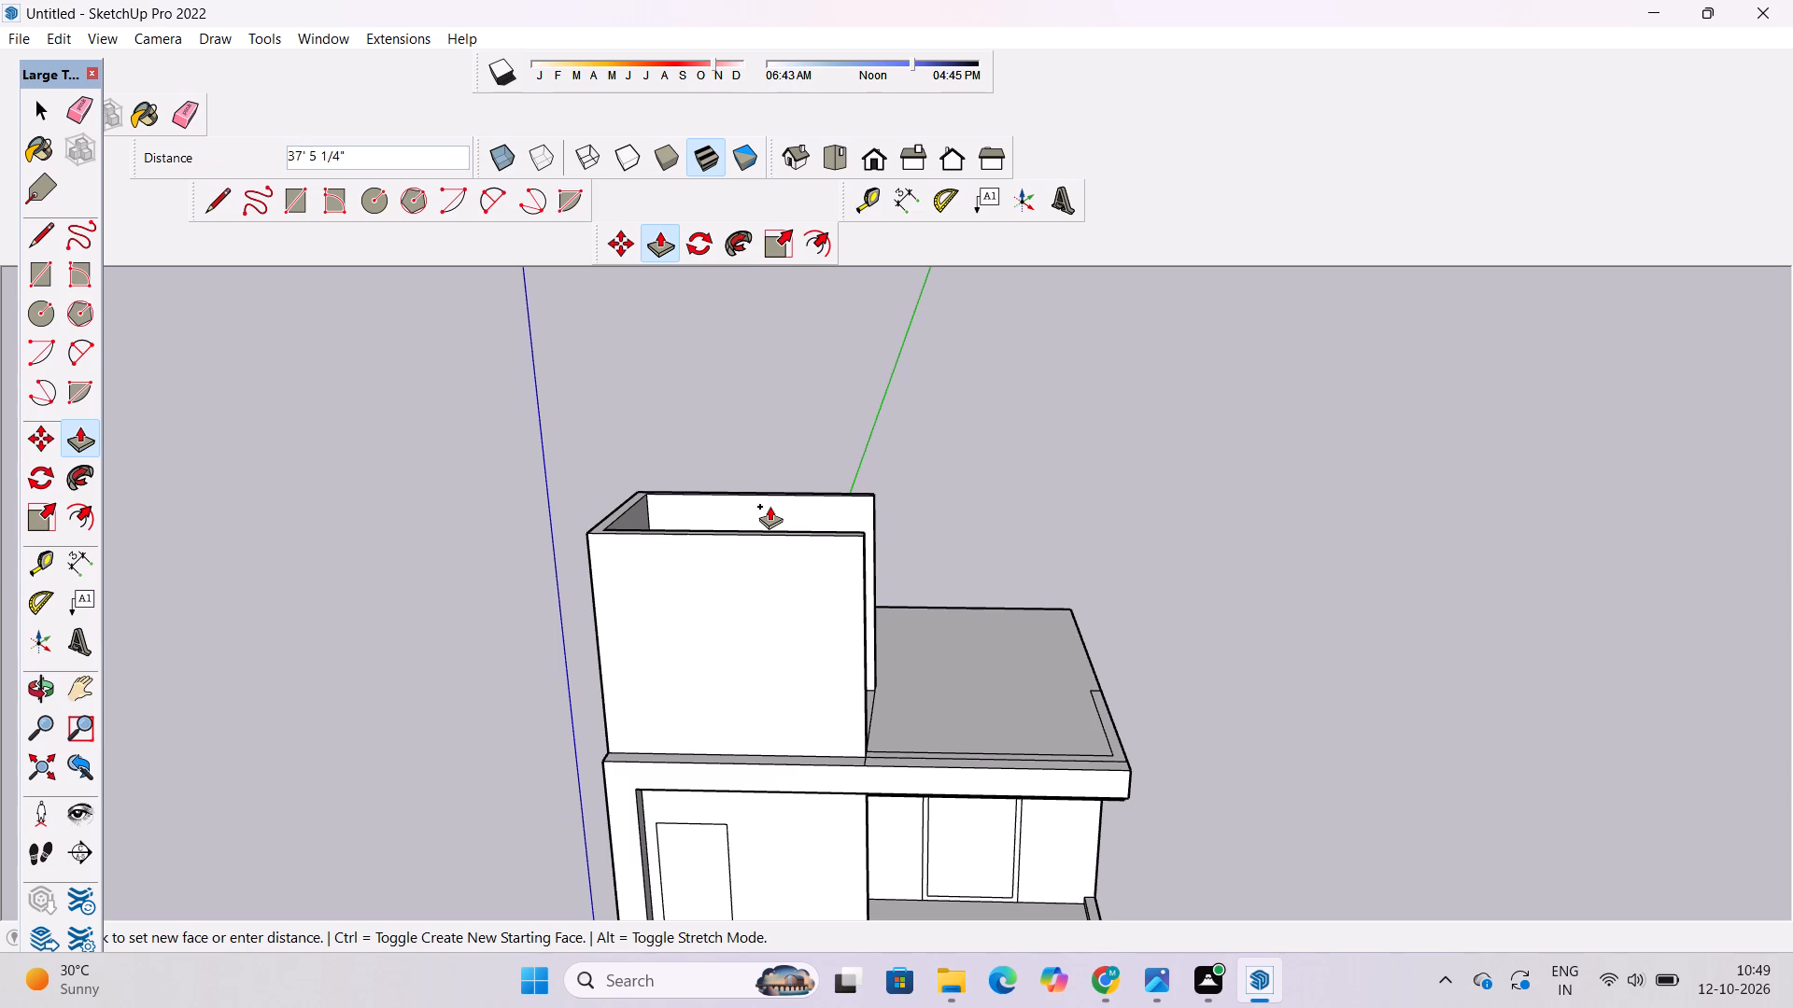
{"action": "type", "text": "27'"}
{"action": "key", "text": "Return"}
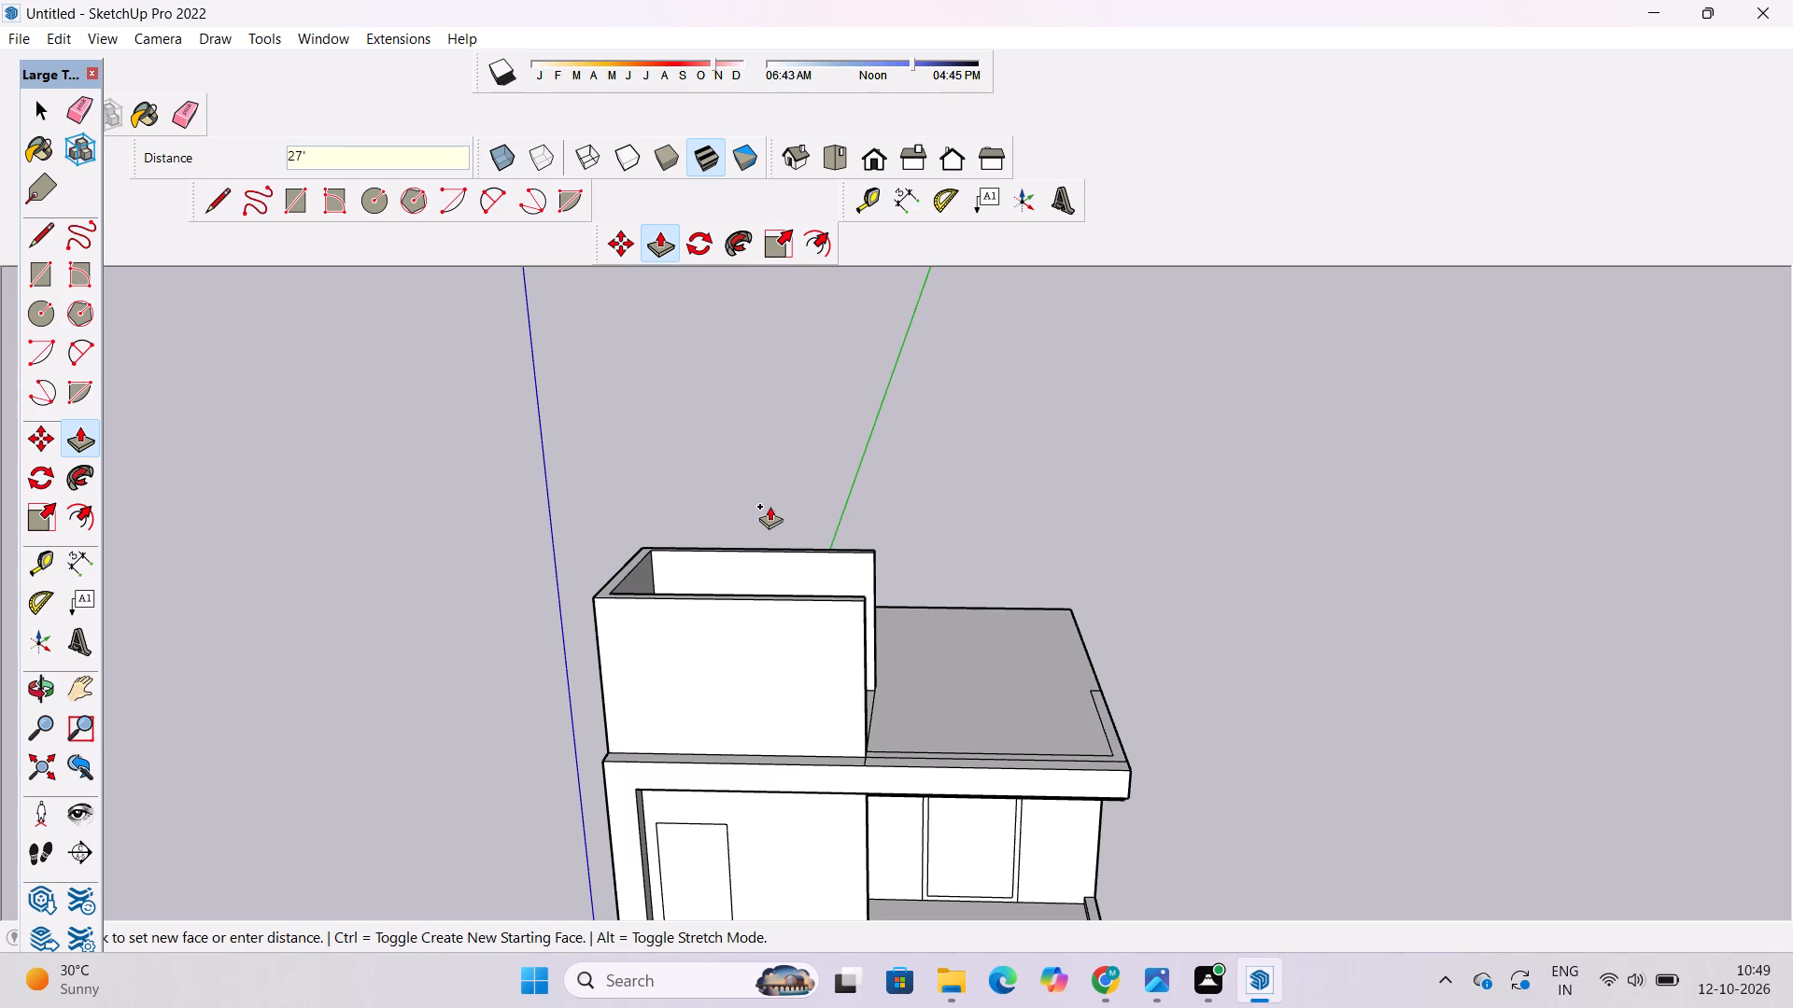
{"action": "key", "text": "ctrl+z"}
Raise the border strip around the inset area opposite the balcony by 30' with Push/Pull.
{"action": "scroll", "coordinate": [790, 691], "scroll_direction": "up", "scroll_amount": 6}
{"action": "scroll", "coordinate": [822, 794], "scroll_direction": "up", "scroll_amount": 4}
{"action": "scroll", "coordinate": [762, 769], "scroll_direction": "down", "scroll_amount": 6}
{"action": "scroll", "coordinate": [360, 786], "scroll_direction": "up", "scroll_amount": 11}
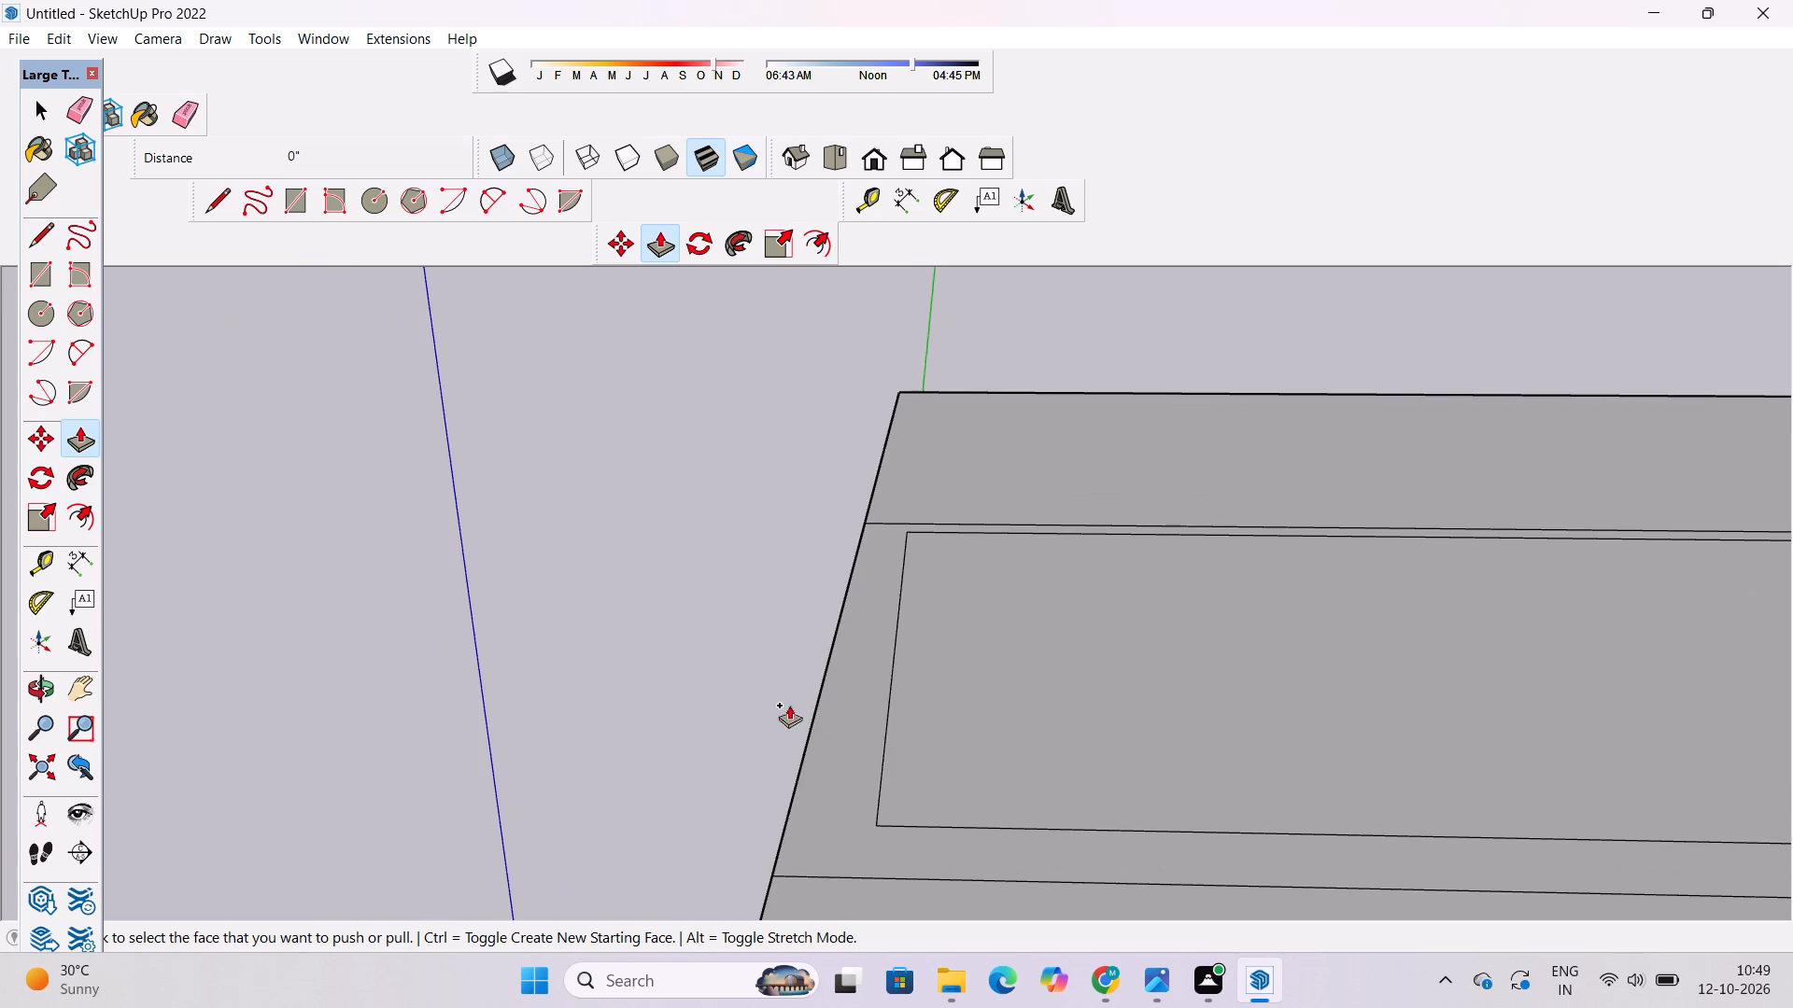
{"action": "scroll", "coordinate": [686, 731], "scroll_direction": "up", "scroll_amount": 6}
{"action": "scroll", "coordinate": [881, 697], "scroll_direction": "down", "scroll_amount": 5}
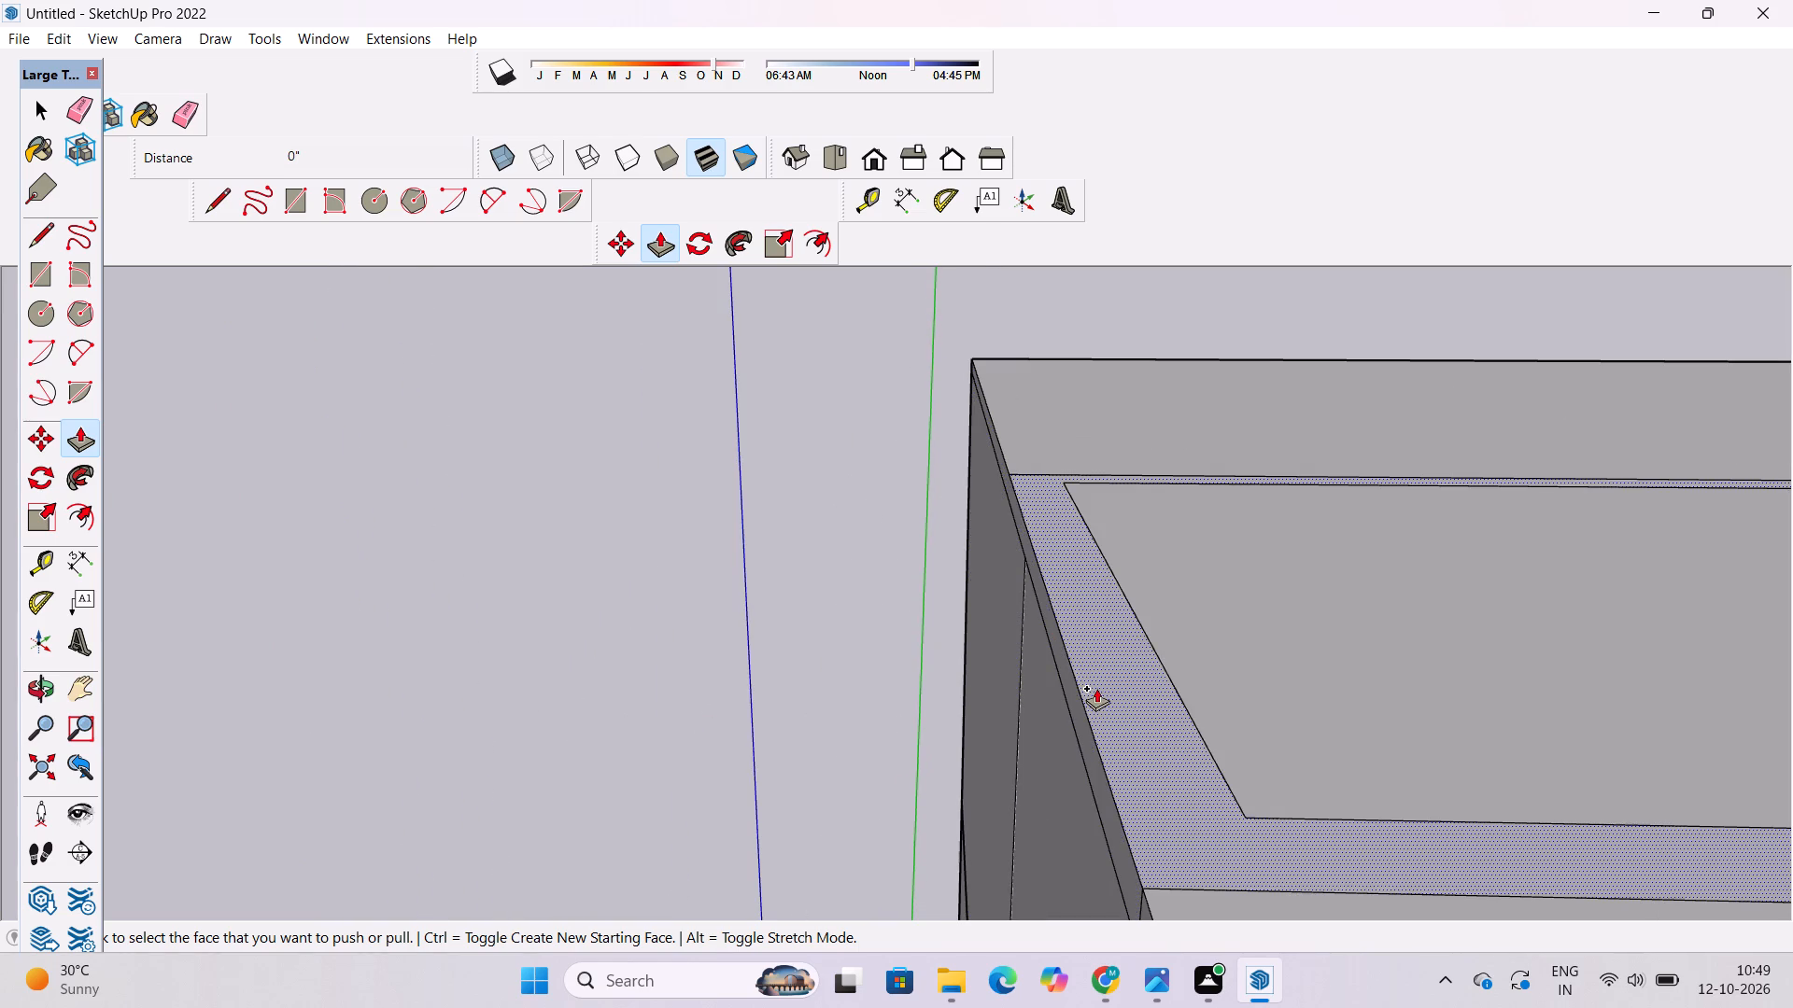
{"action": "left_click", "coordinate": [1096, 688]}
{"action": "scroll", "coordinate": [964, 626], "scroll_direction": "down", "scroll_amount": 16}
{"action": "scroll", "coordinate": [974, 526], "scroll_direction": "up", "scroll_amount": 4}
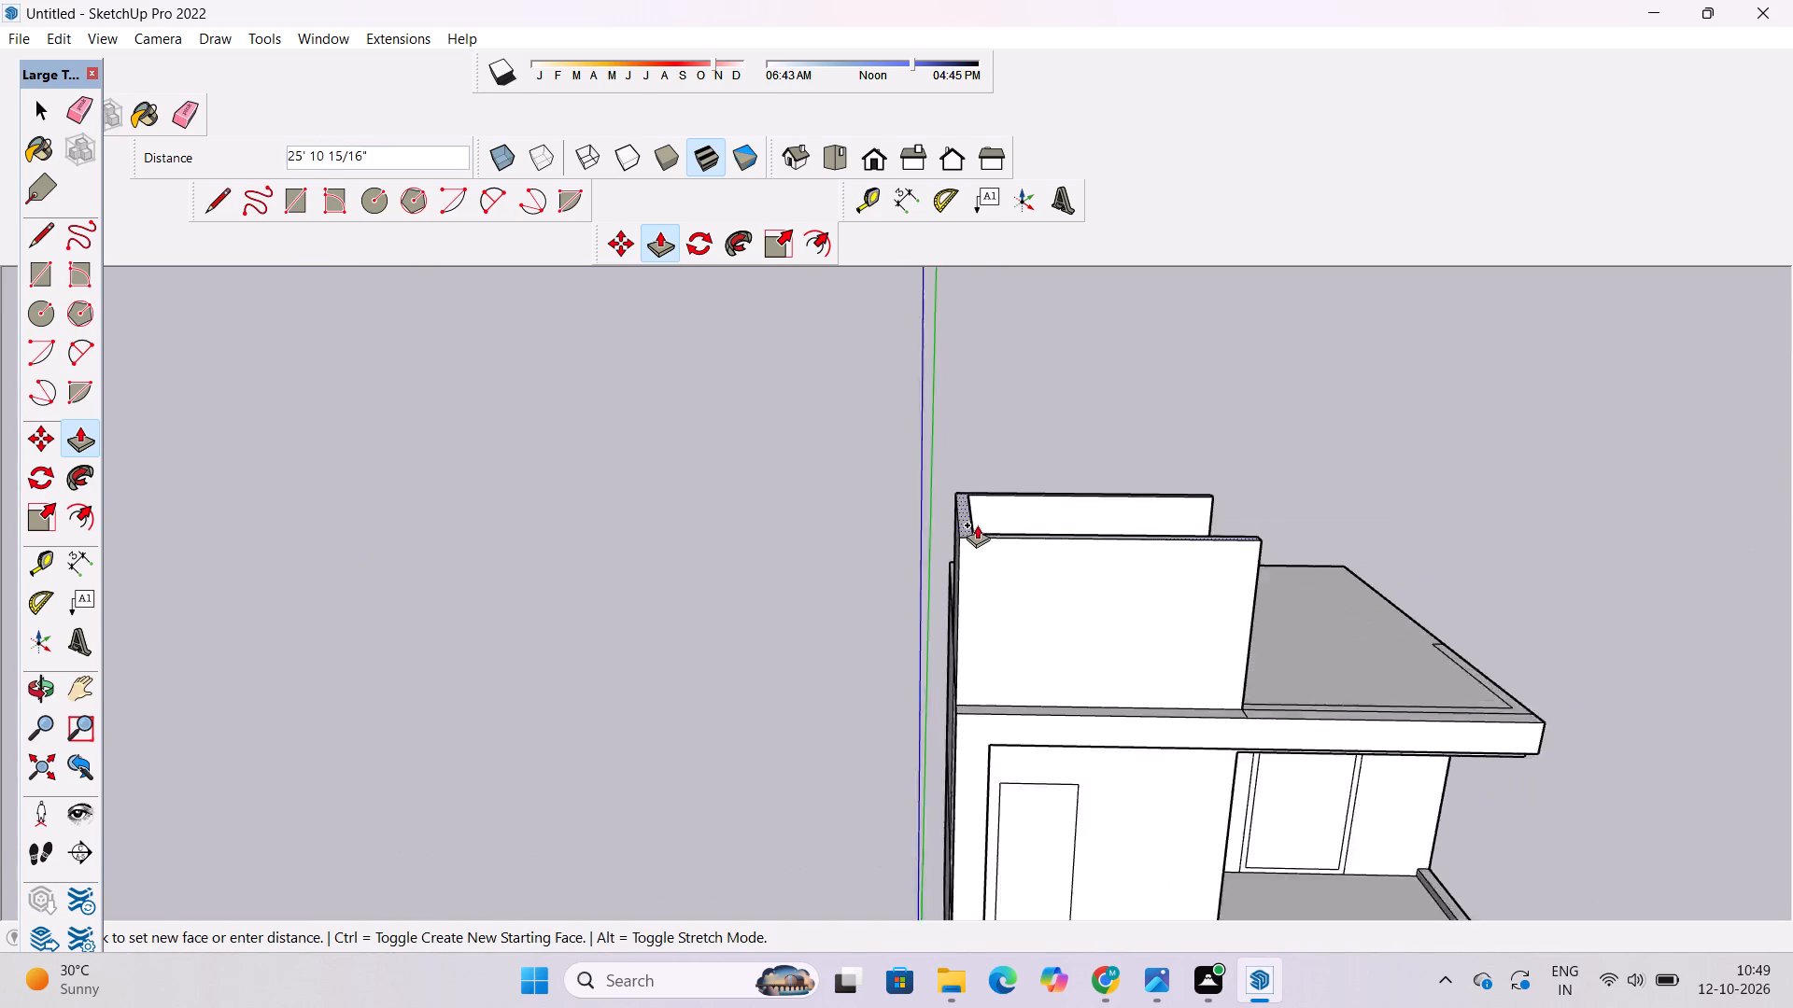
{"action": "scroll", "coordinate": [977, 525], "scroll_direction": "up", "scroll_amount": 3}
{"action": "key", "text": "o"}
{"action": "scroll", "coordinate": [984, 519], "scroll_direction": "down", "scroll_amount": 5}
{"action": "left_click_drag", "start_coordinate": [984, 522], "coordinate": [754, 609], "text": "shift"}
{"action": "left_click_drag", "start_coordinate": [791, 629], "coordinate": [791, 661]}
{"action": "scroll", "coordinate": [791, 662], "scroll_direction": "up", "scroll_amount": 4}
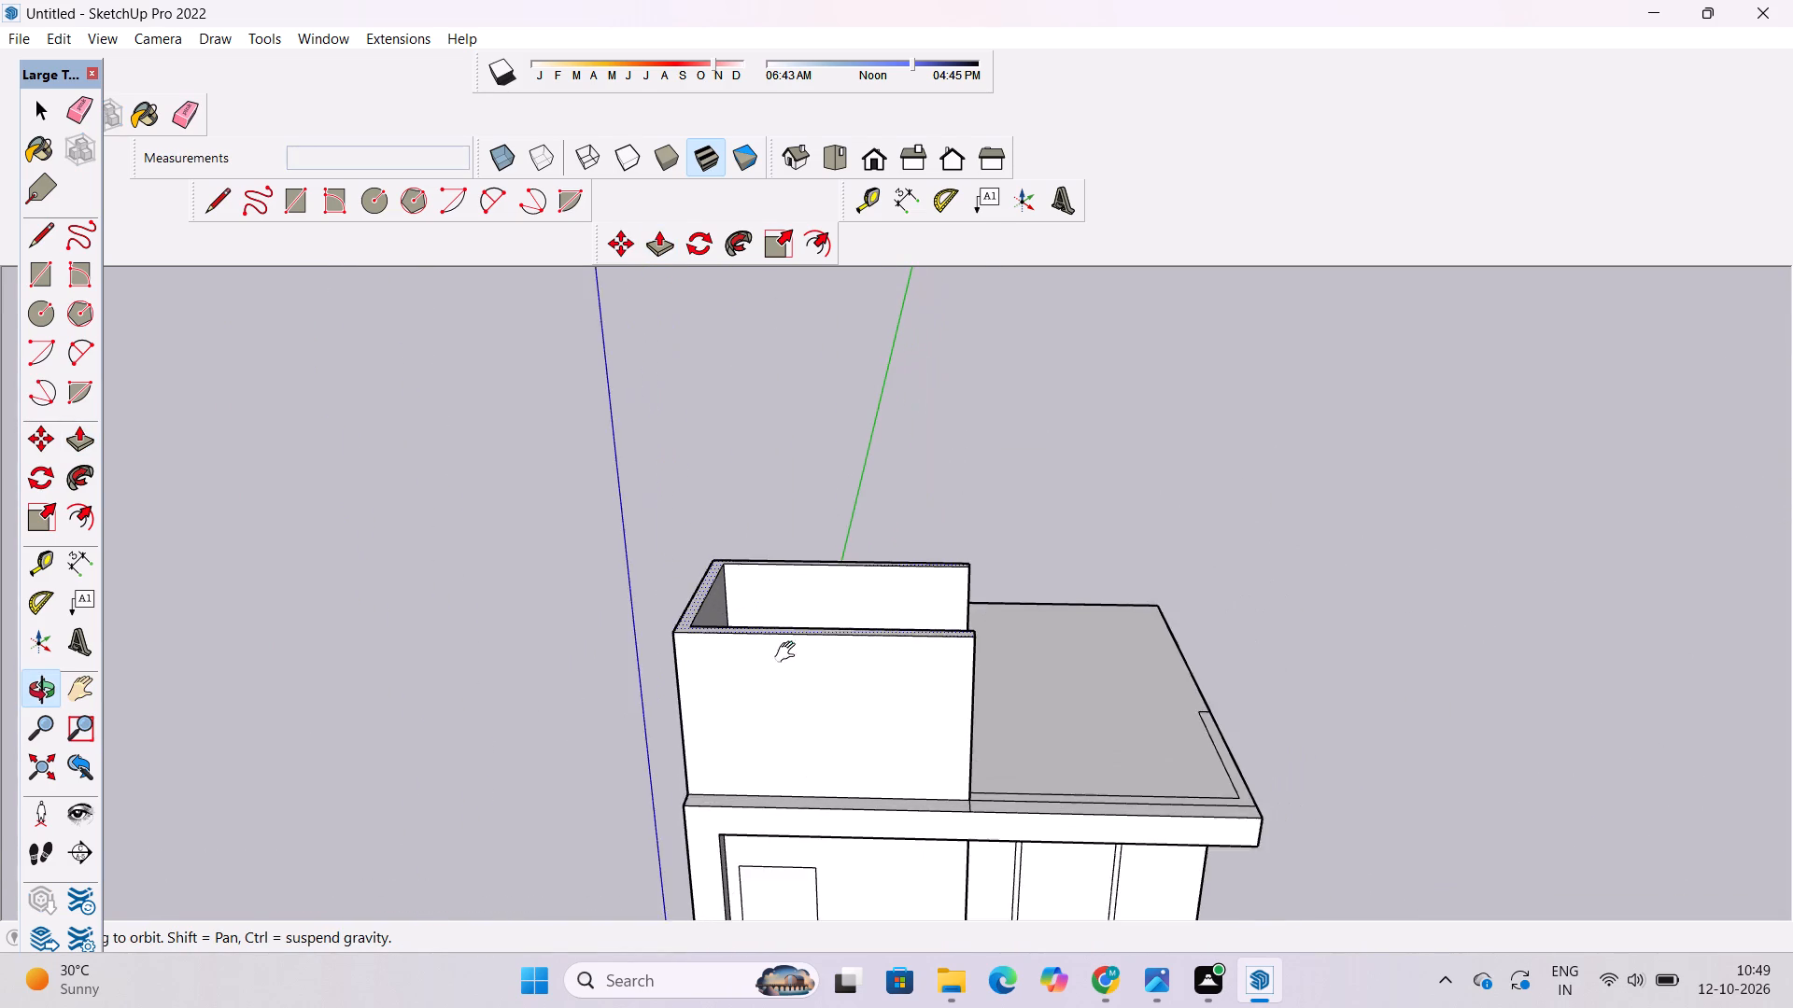
{"action": "left_click_drag", "start_coordinate": [769, 654], "coordinate": [755, 660], "text": "shift"}
{"action": "left_click_drag", "start_coordinate": [748, 675], "coordinate": [741, 688], "text": "shift"}
{"action": "key", "text": "p"}
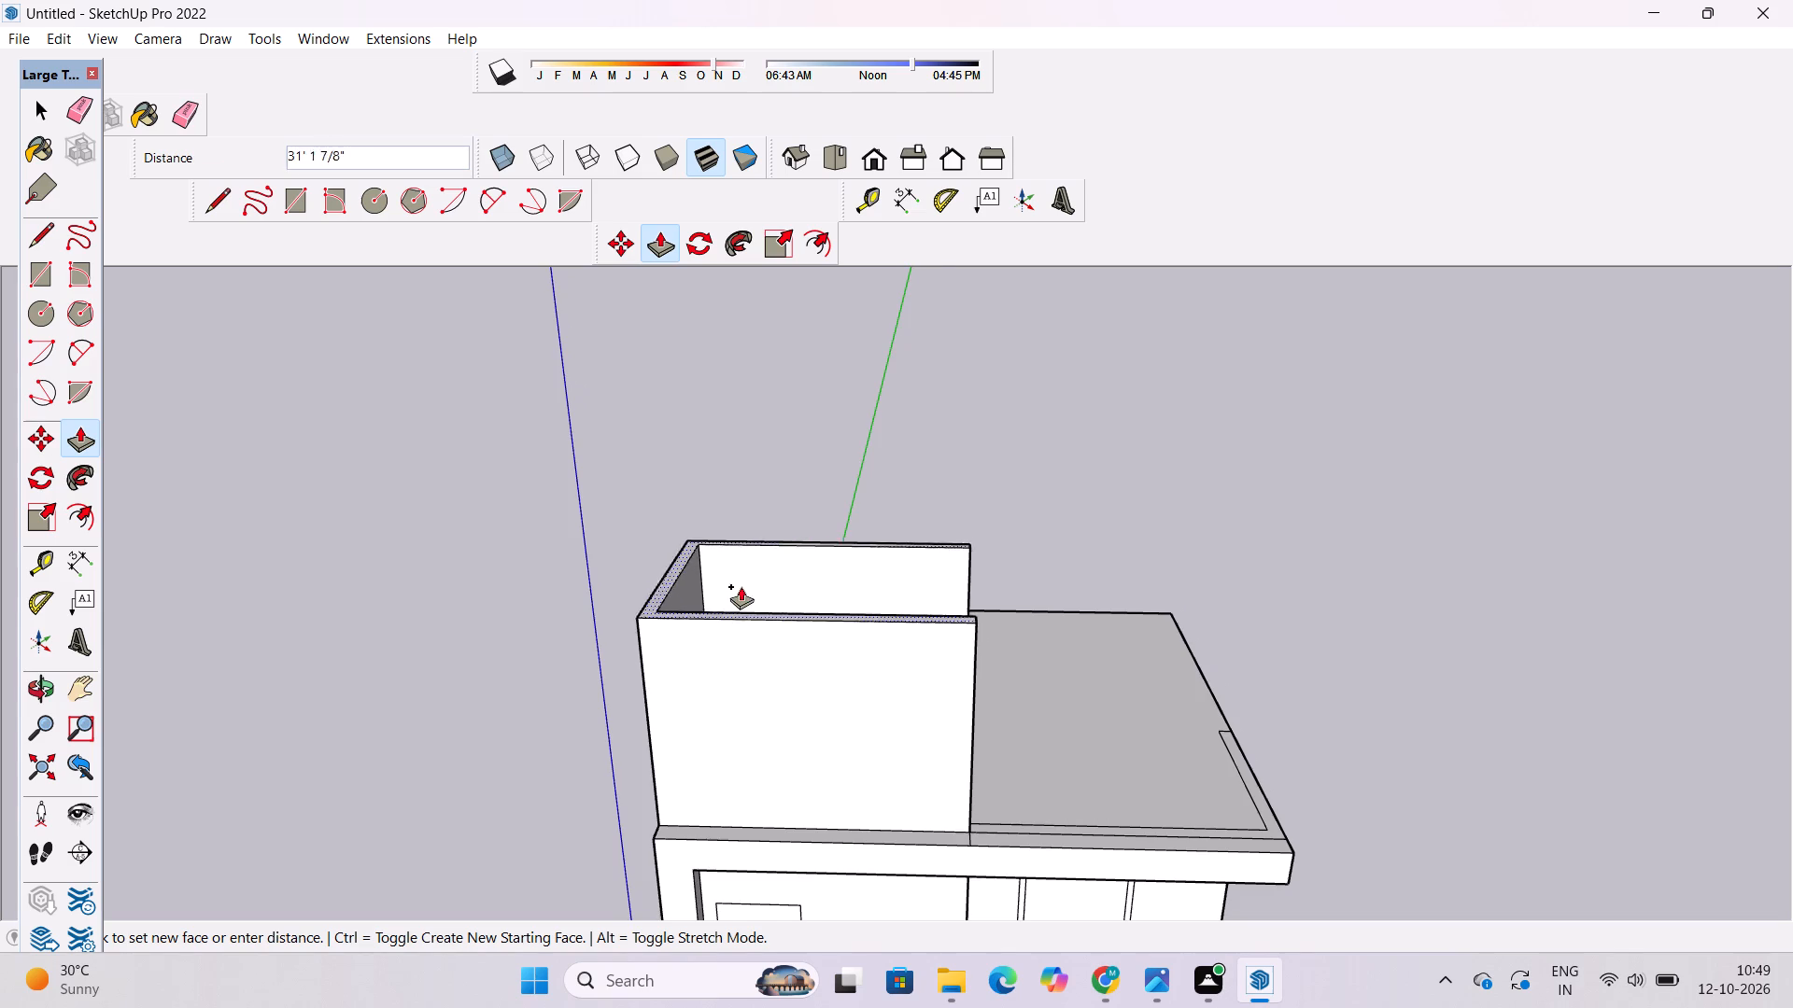
{"action": "scroll", "coordinate": [741, 586], "scroll_direction": "down", "scroll_amount": 4}
{"action": "scroll", "coordinate": [748, 575], "scroll_direction": "up", "scroll_amount": 1}
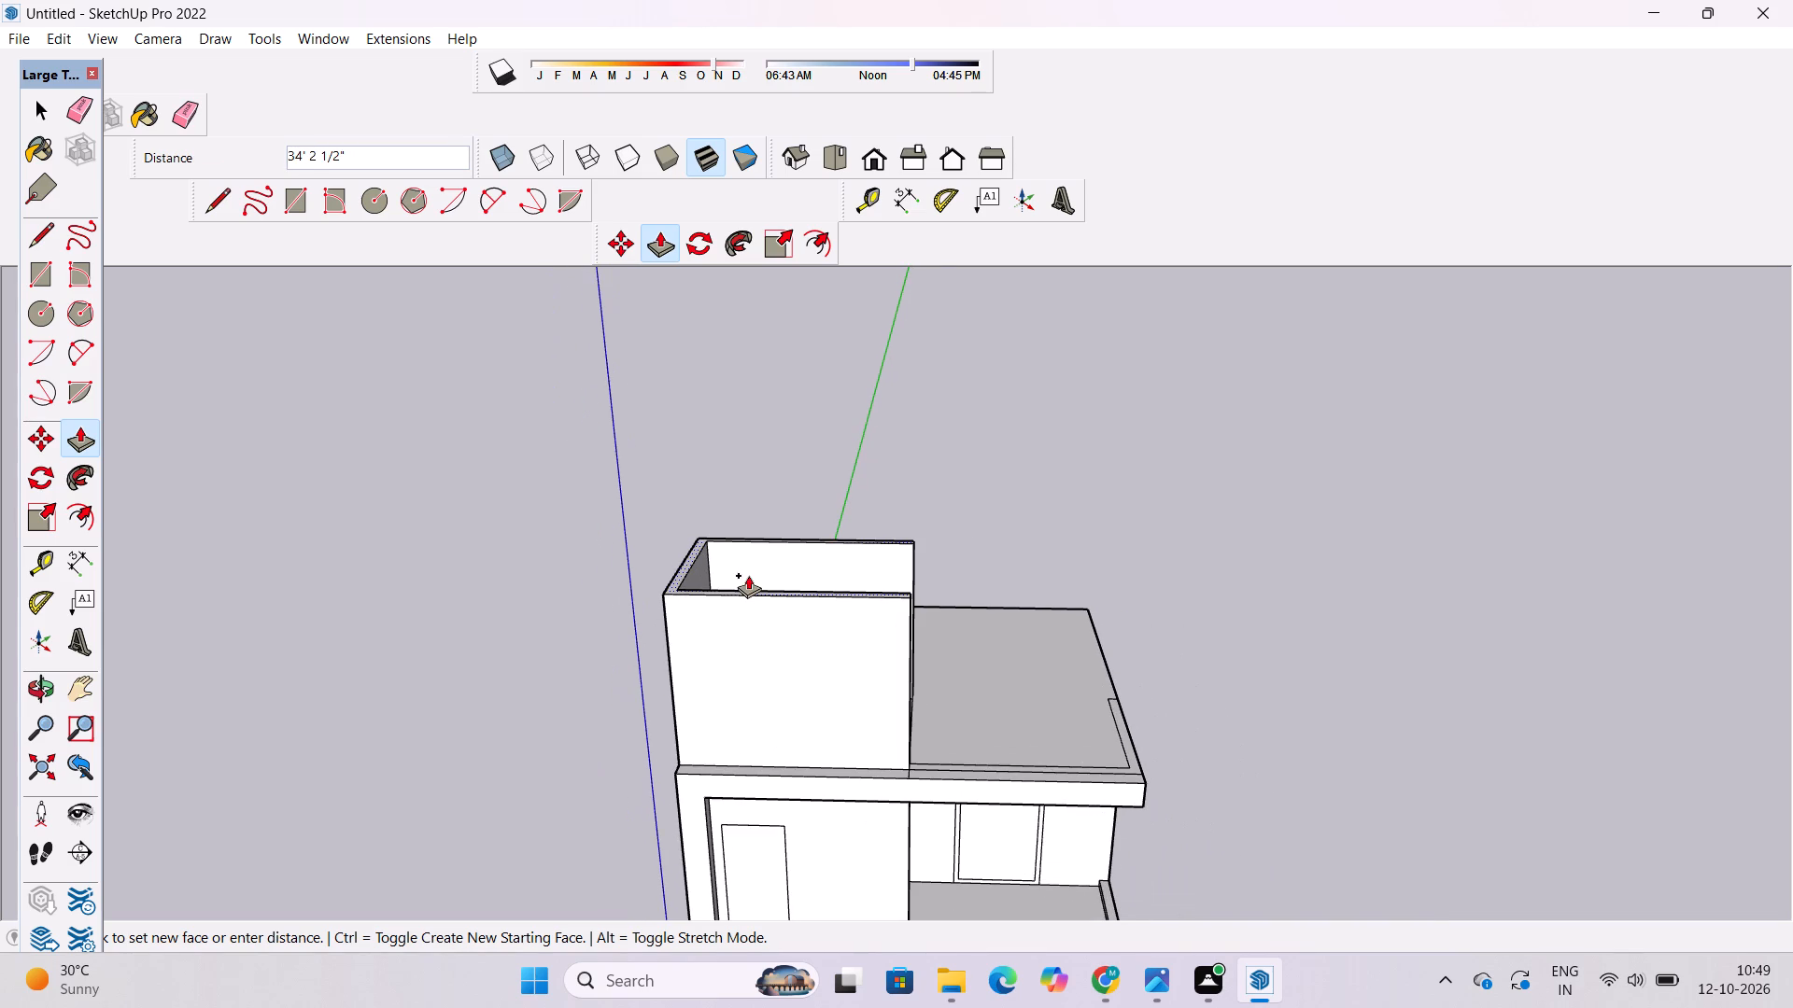
{"action": "type", "text": "30'"}
{"action": "key", "text": "Return"}
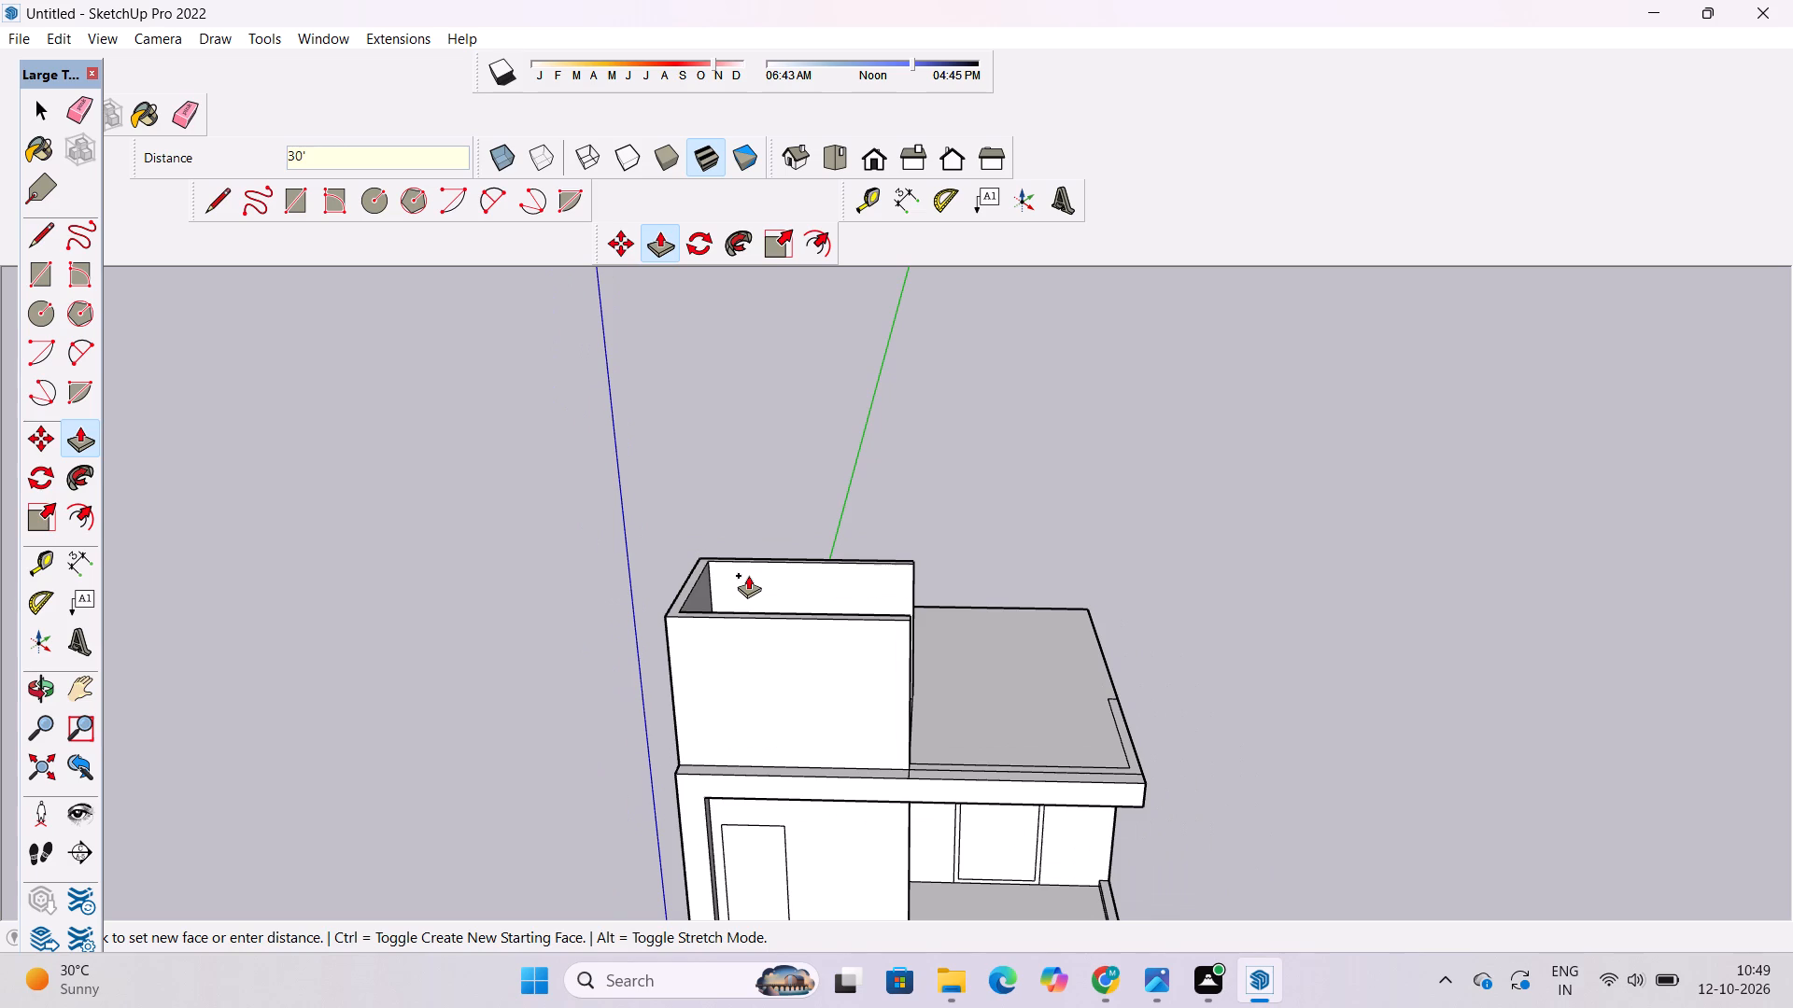
Examine the raised walls and the outlined strips on the balcony side of the roof slab.
{"action": "key", "text": "o"}
{"action": "left_click_drag", "start_coordinate": [864, 652], "coordinate": [787, 665], "text": "shift"}
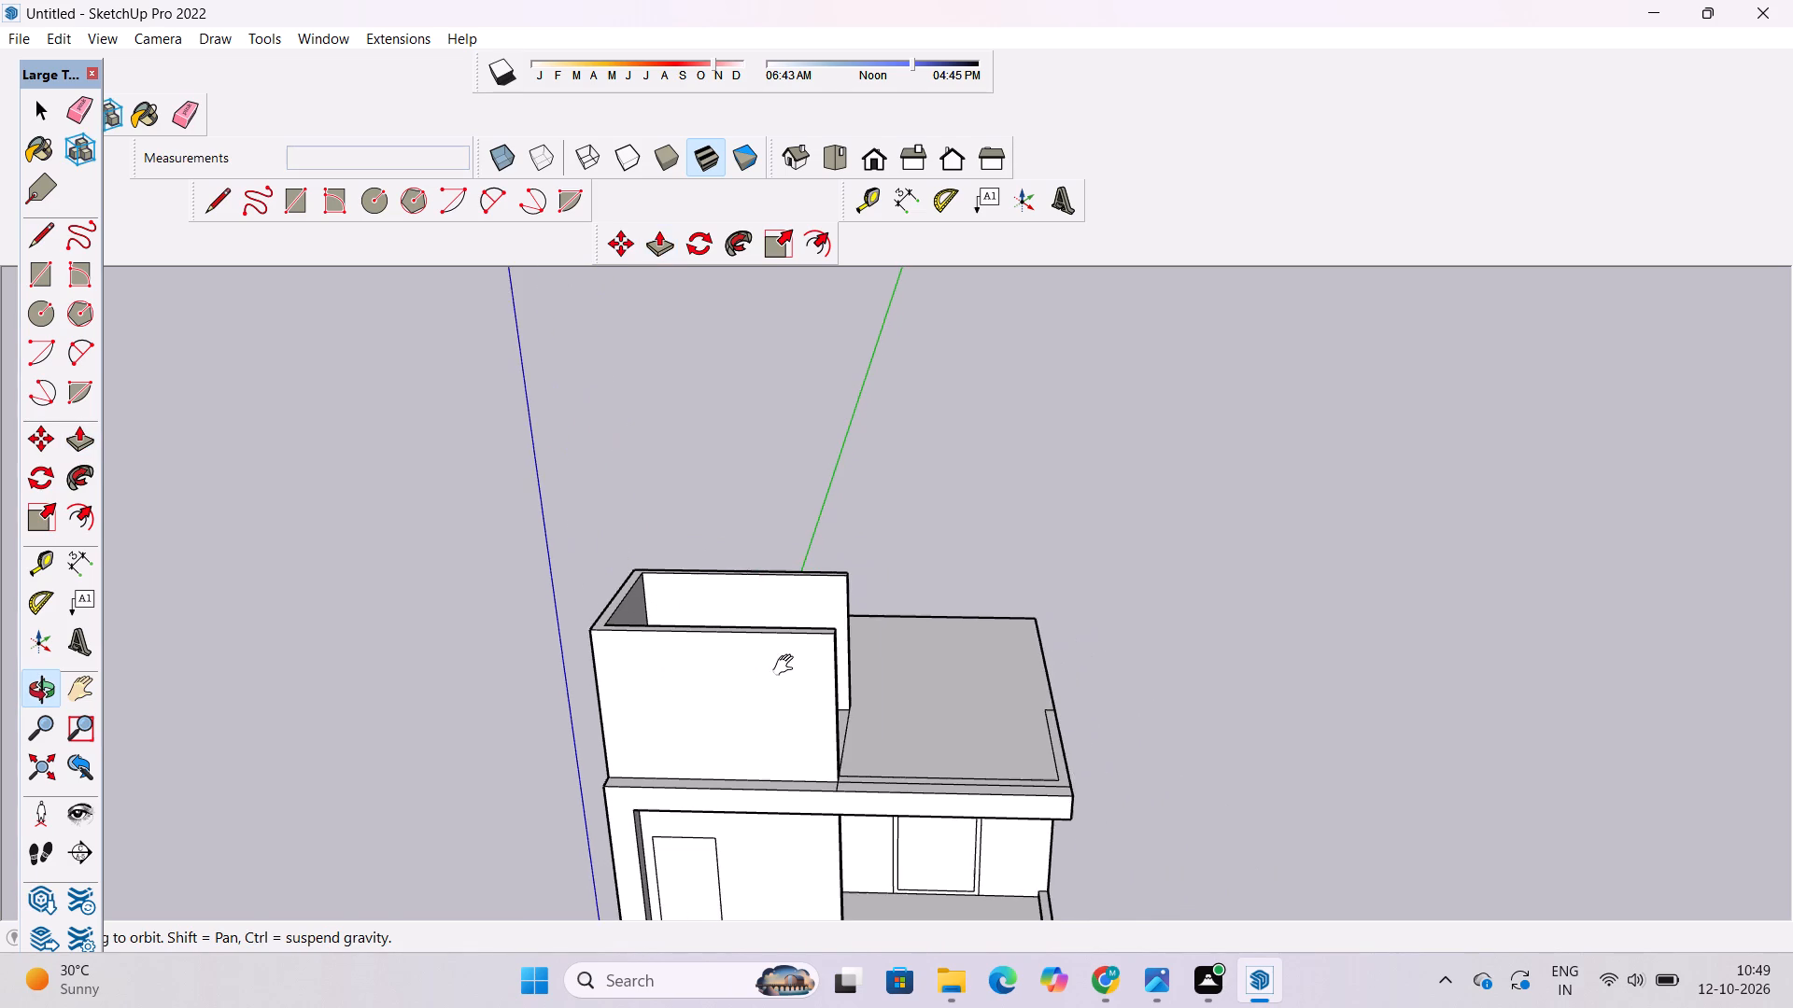
{"action": "scroll", "coordinate": [806, 683], "scroll_direction": "up", "scroll_amount": 3}
{"action": "left_click_drag", "start_coordinate": [831, 685], "coordinate": [759, 699], "text": "shift"}
{"action": "scroll", "coordinate": [933, 735], "scroll_direction": "up", "scroll_amount": 7}
{"action": "left_click_drag", "start_coordinate": [1002, 753], "coordinate": [870, 685], "text": "shift"}
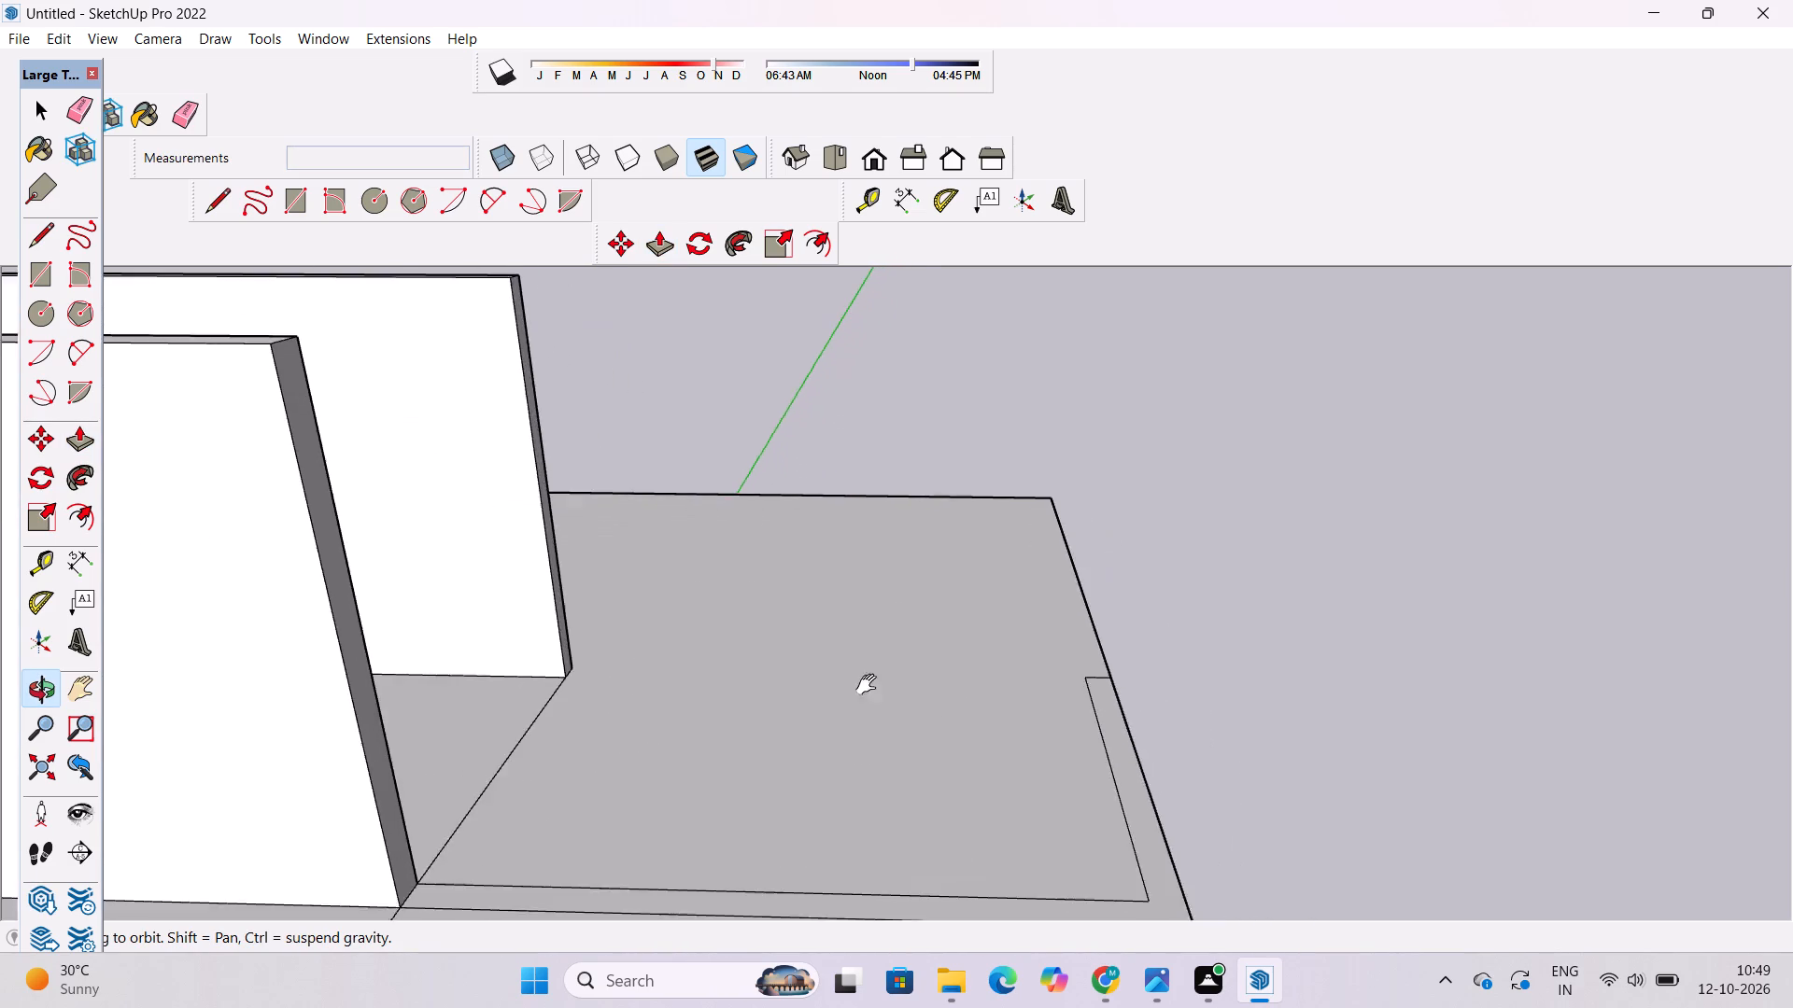
{"action": "left_click_drag", "start_coordinate": [870, 685], "coordinate": [874, 689], "text": "shift"}
{"action": "scroll", "coordinate": [866, 680], "scroll_direction": "down", "scroll_amount": 6, "text": "shift"}
{"action": "left_click_drag", "start_coordinate": [864, 675], "coordinate": [831, 680], "text": "shift"}
{"action": "scroll", "coordinate": [883, 721], "scroll_direction": "up", "scroll_amount": 3}
{"action": "left_click_drag", "start_coordinate": [901, 740], "coordinate": [906, 755], "text": "shift"}
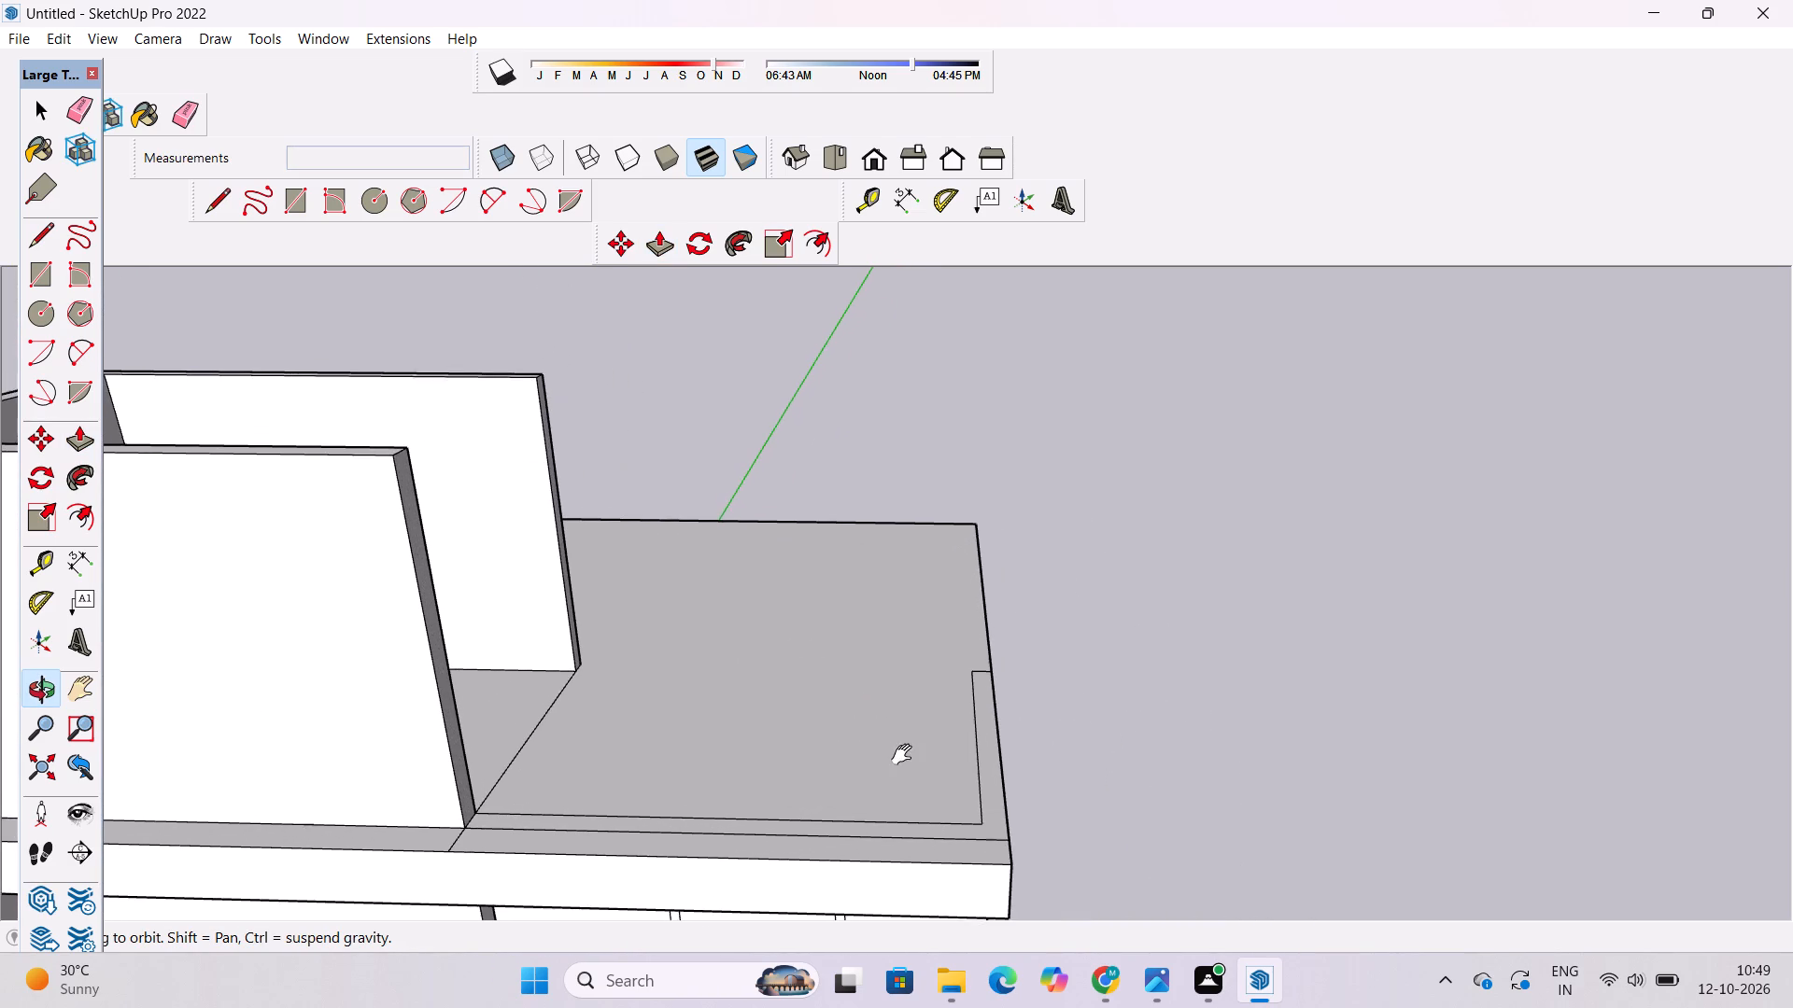
{"action": "left_click_drag", "start_coordinate": [906, 755], "coordinate": [906, 761], "text": "shift"}
{"action": "left_click_drag", "start_coordinate": [904, 782], "coordinate": [896, 726]}
{"action": "scroll", "coordinate": [896, 700], "scroll_direction": "down", "scroll_amount": 5}
{"action": "left_click_drag", "start_coordinate": [896, 699], "coordinate": [939, 665], "text": "shift"}
{"action": "left_click_drag", "start_coordinate": [863, 744], "coordinate": [861, 715]}
{"action": "left_click_drag", "start_coordinate": [842, 725], "coordinate": [911, 696], "text": "shift"}
{"action": "scroll", "coordinate": [911, 696], "scroll_direction": "down", "scroll_amount": 3}
{"action": "left_click_drag", "start_coordinate": [911, 696], "coordinate": [897, 707], "text": "shift"}
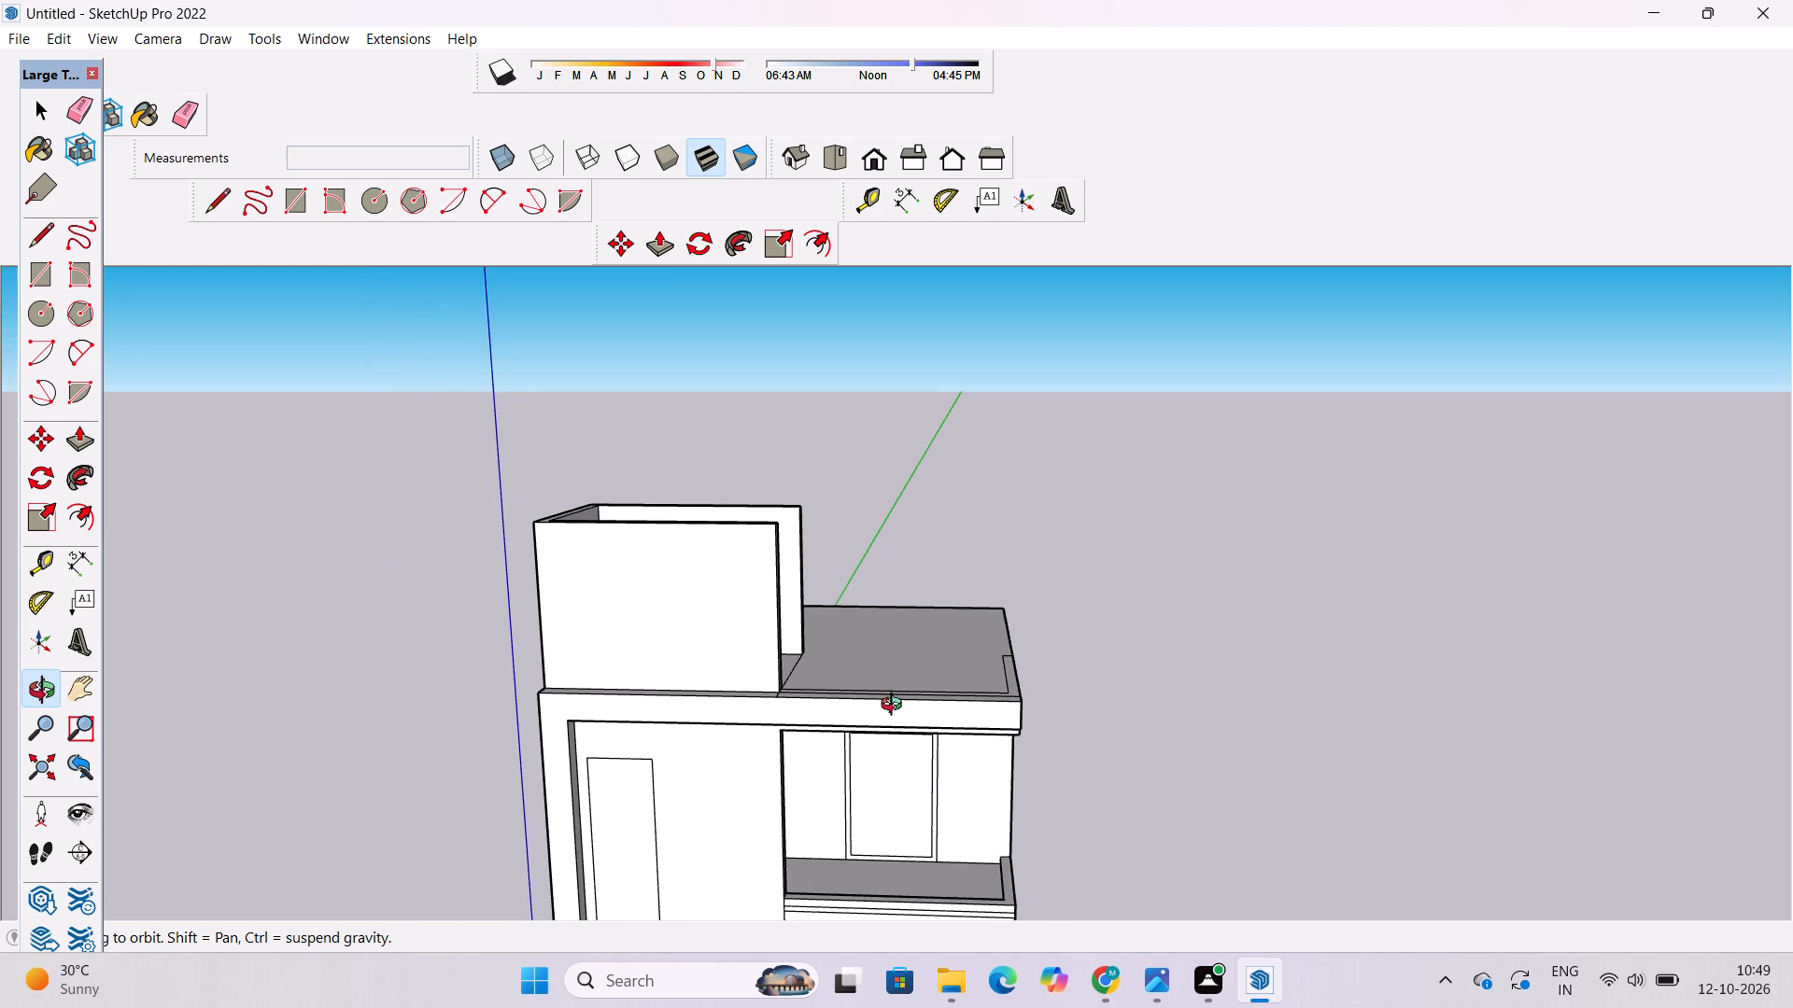
{"action": "left_click_drag", "start_coordinate": [896, 709], "coordinate": [885, 776]}
Draw a 2' line from the inner corner of the balcony-side strip to the front strip's outer line.
{"action": "scroll", "coordinate": [953, 709], "scroll_direction": "up", "scroll_amount": 4}
{"action": "left_click_drag", "start_coordinate": [956, 707], "coordinate": [909, 739], "text": "shift"}
{"action": "left_click_drag", "start_coordinate": [909, 740], "coordinate": [906, 762]}
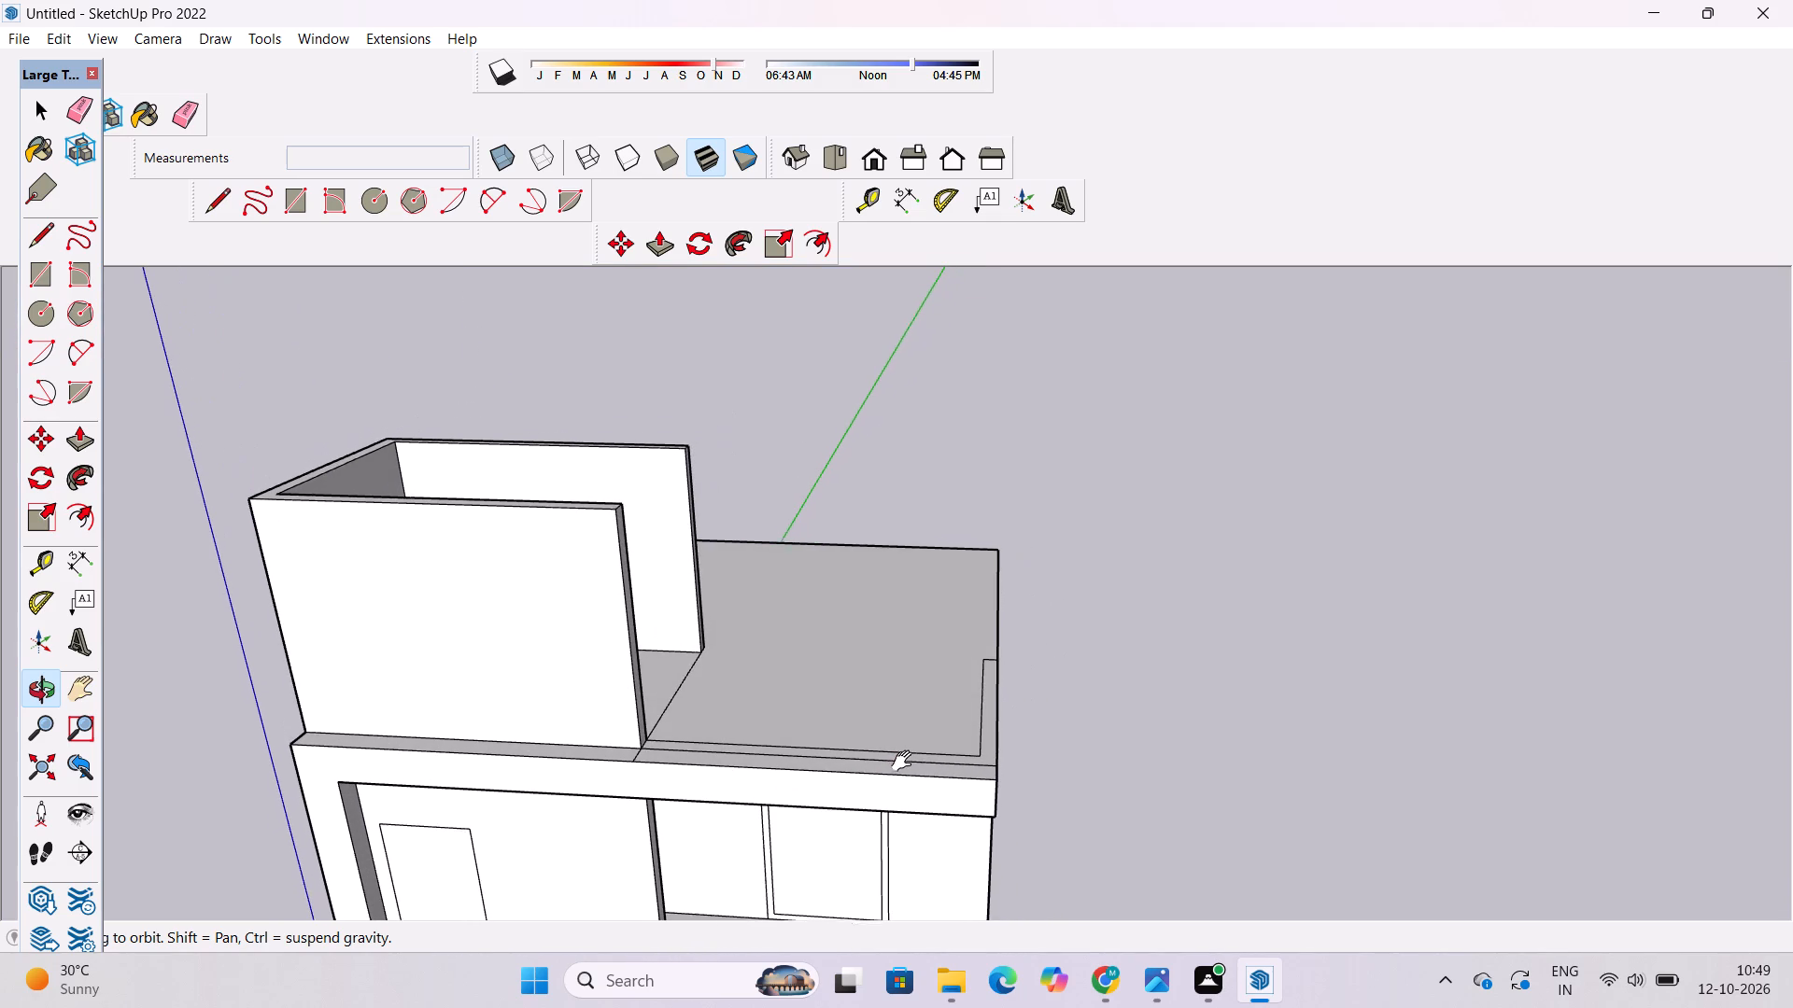
{"action": "left_click_drag", "start_coordinate": [906, 762], "coordinate": [906, 763]}
{"action": "left_click_drag", "start_coordinate": [906, 762], "coordinate": [907, 782], "text": "shift"}
{"action": "left_click_drag", "start_coordinate": [904, 780], "coordinate": [895, 750]}
{"action": "left_click_drag", "start_coordinate": [895, 750], "coordinate": [899, 778], "text": "shift"}
{"action": "scroll", "coordinate": [939, 779], "scroll_direction": "up", "scroll_amount": 3}
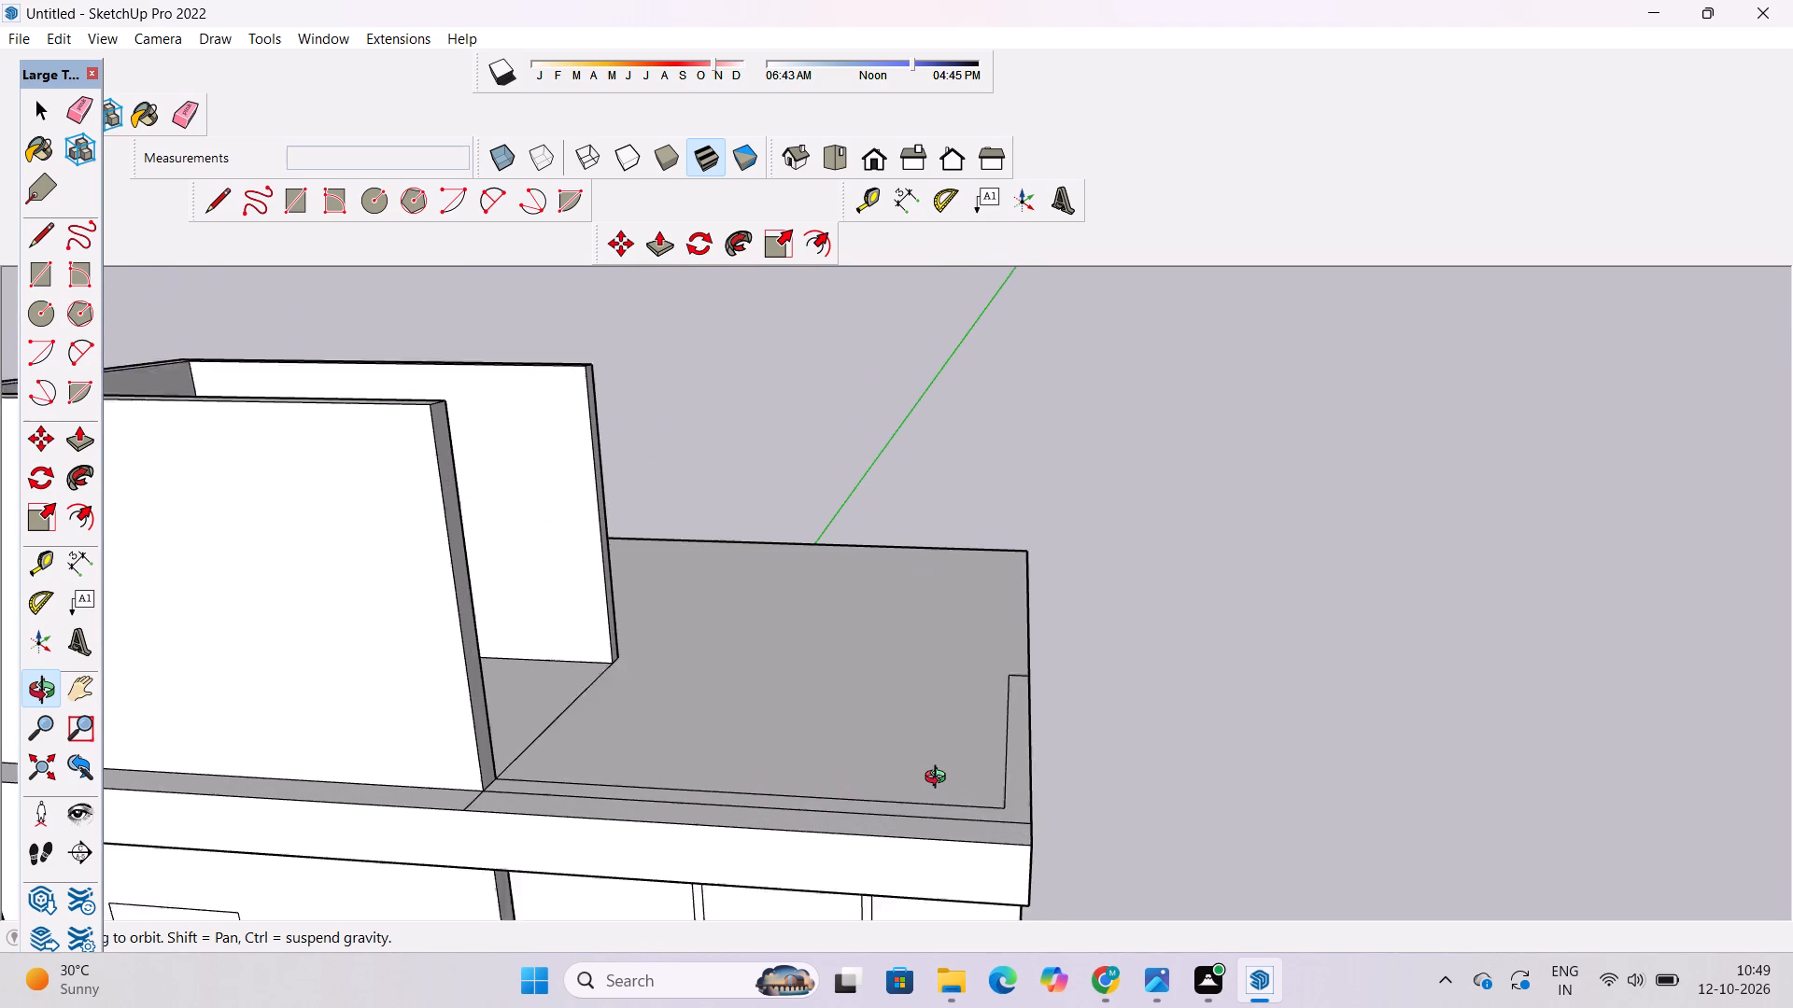
{"action": "scroll", "coordinate": [939, 779], "scroll_direction": "up", "scroll_amount": 4}
{"action": "left_click_drag", "start_coordinate": [962, 794], "coordinate": [890, 821], "text": "shift"}
{"action": "scroll", "coordinate": [896, 821], "scroll_direction": "up", "scroll_amount": 4}
{"action": "left_click_drag", "start_coordinate": [896, 821], "coordinate": [905, 803], "text": "shift"}
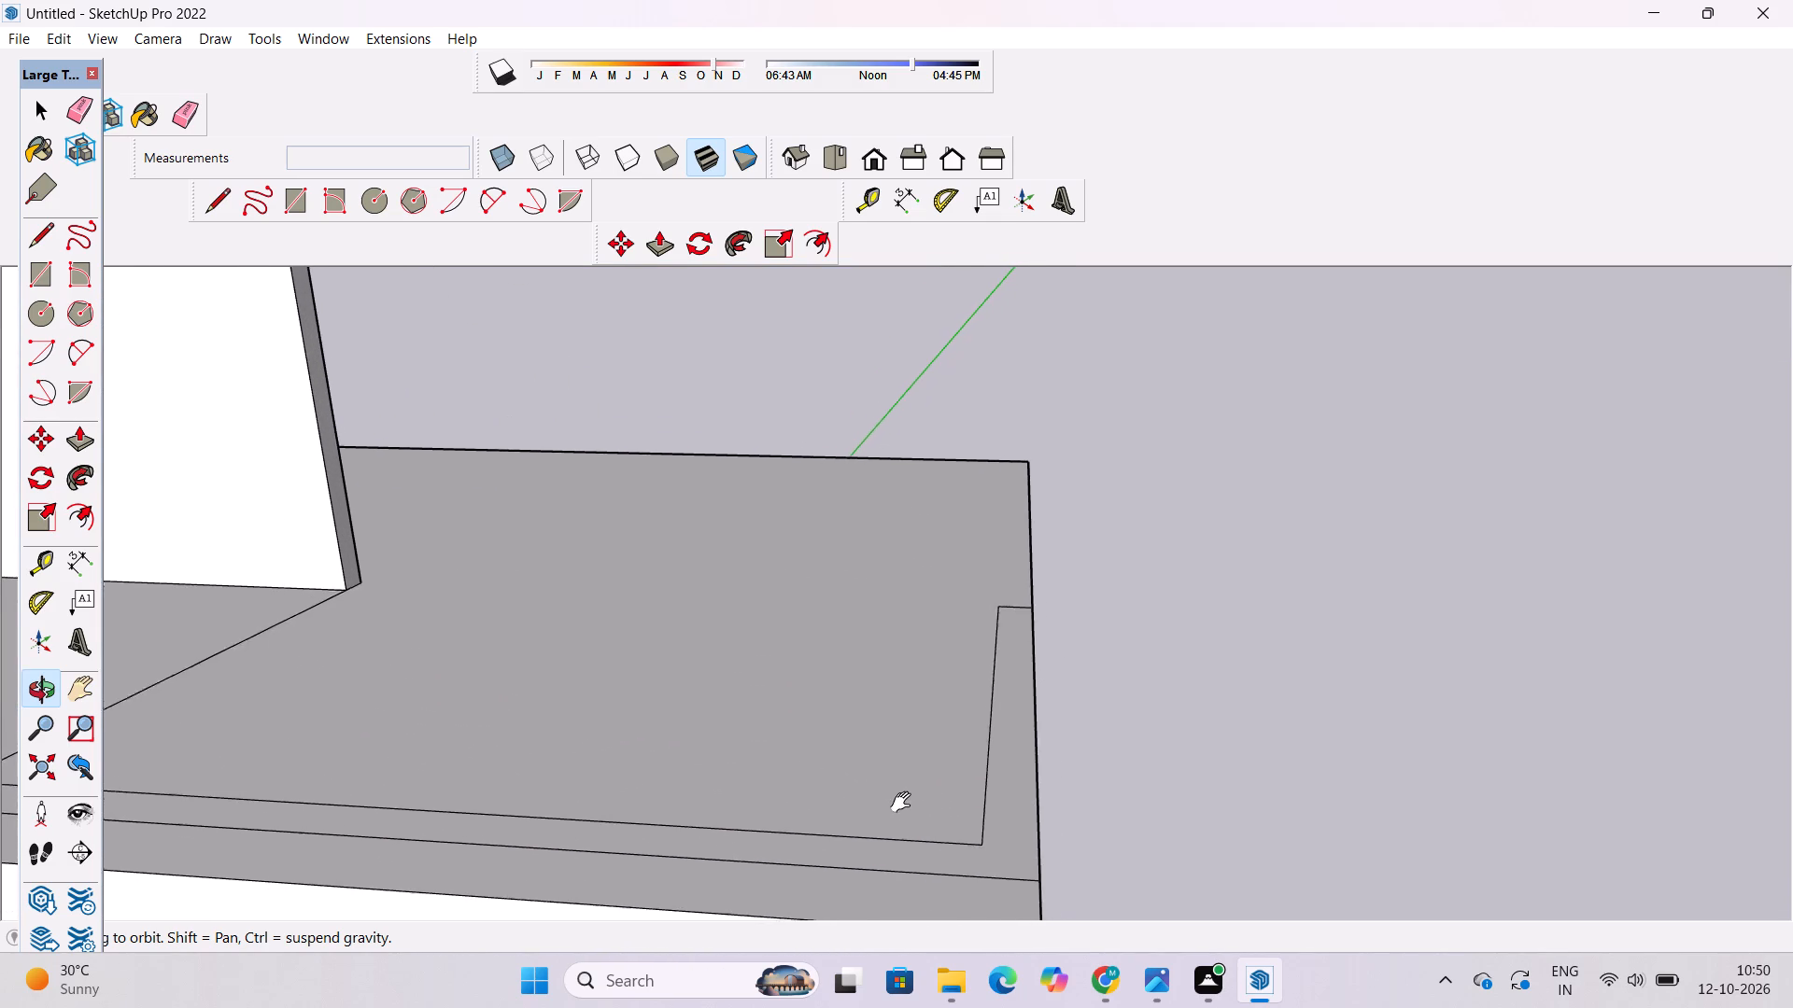
{"action": "left_click_drag", "start_coordinate": [905, 803], "coordinate": [923, 766], "text": "shift"}
{"action": "key", "text": "l"}
{"action": "scroll", "coordinate": [989, 735], "scroll_direction": "up", "scroll_amount": 9}
{"action": "scroll", "coordinate": [1003, 774], "scroll_direction": "down", "scroll_amount": 6}
{"action": "scroll", "coordinate": [1007, 911], "scroll_direction": "up", "scroll_amount": 11}
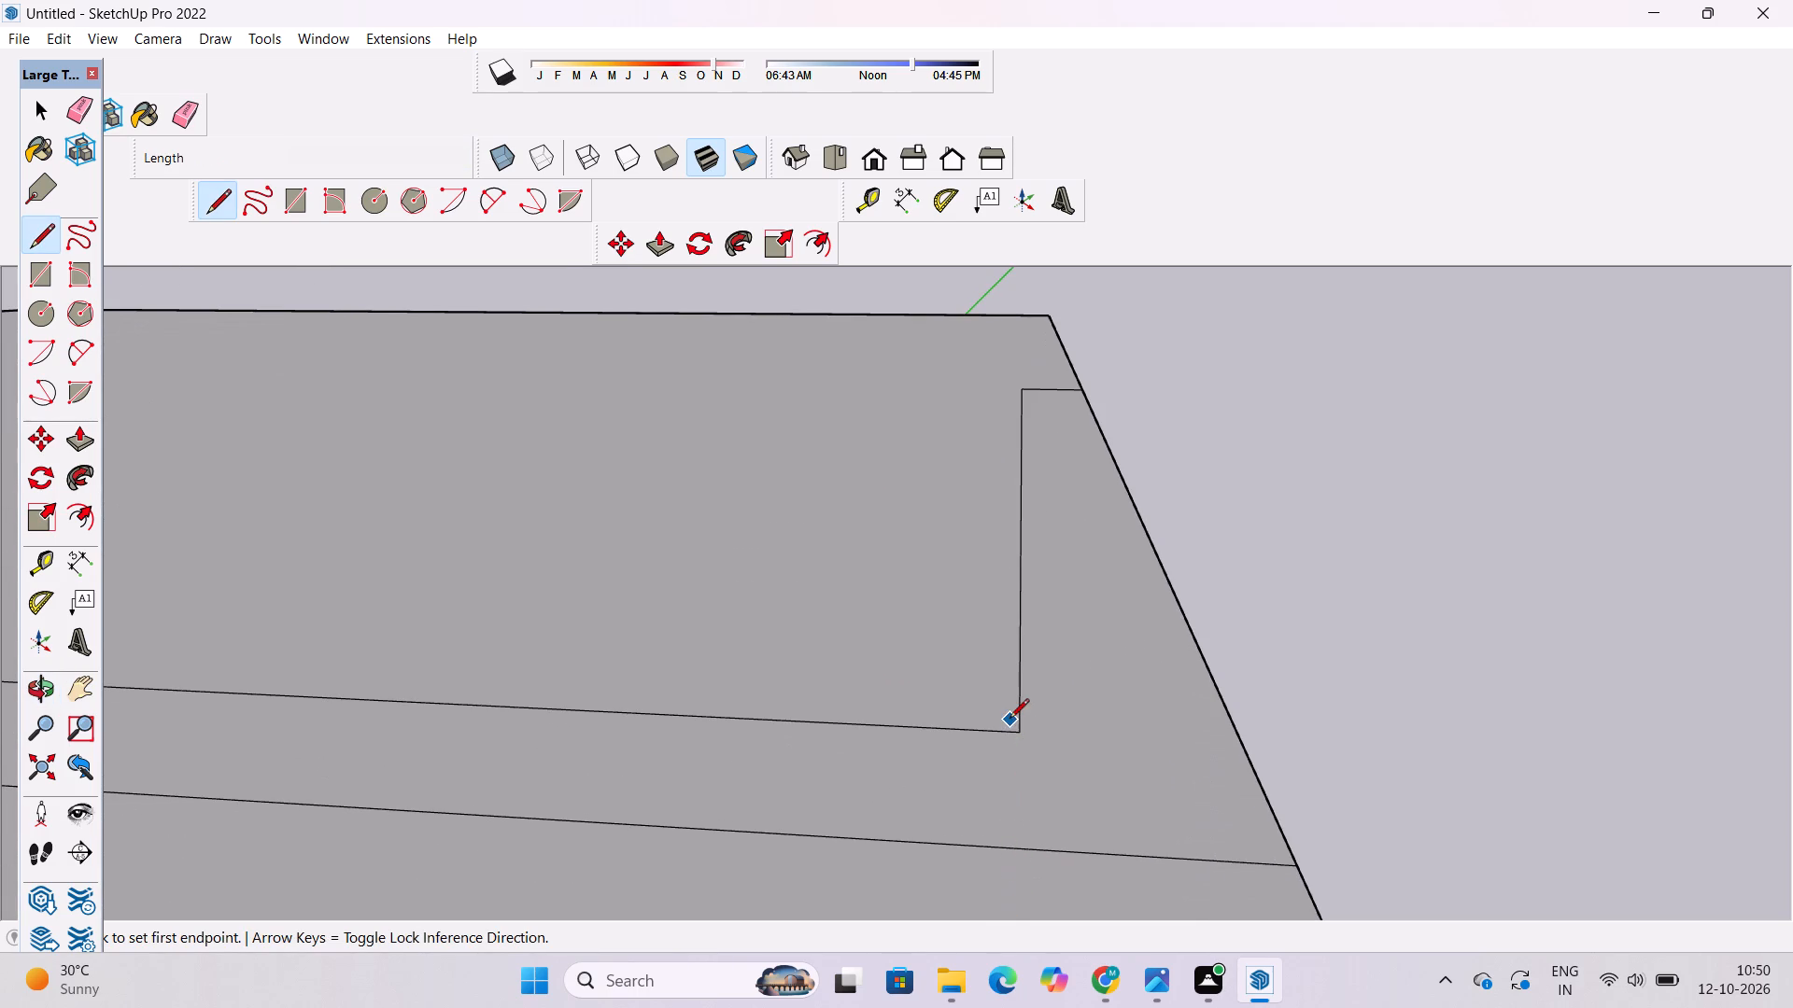
{"action": "left_click", "coordinate": [1014, 730]}
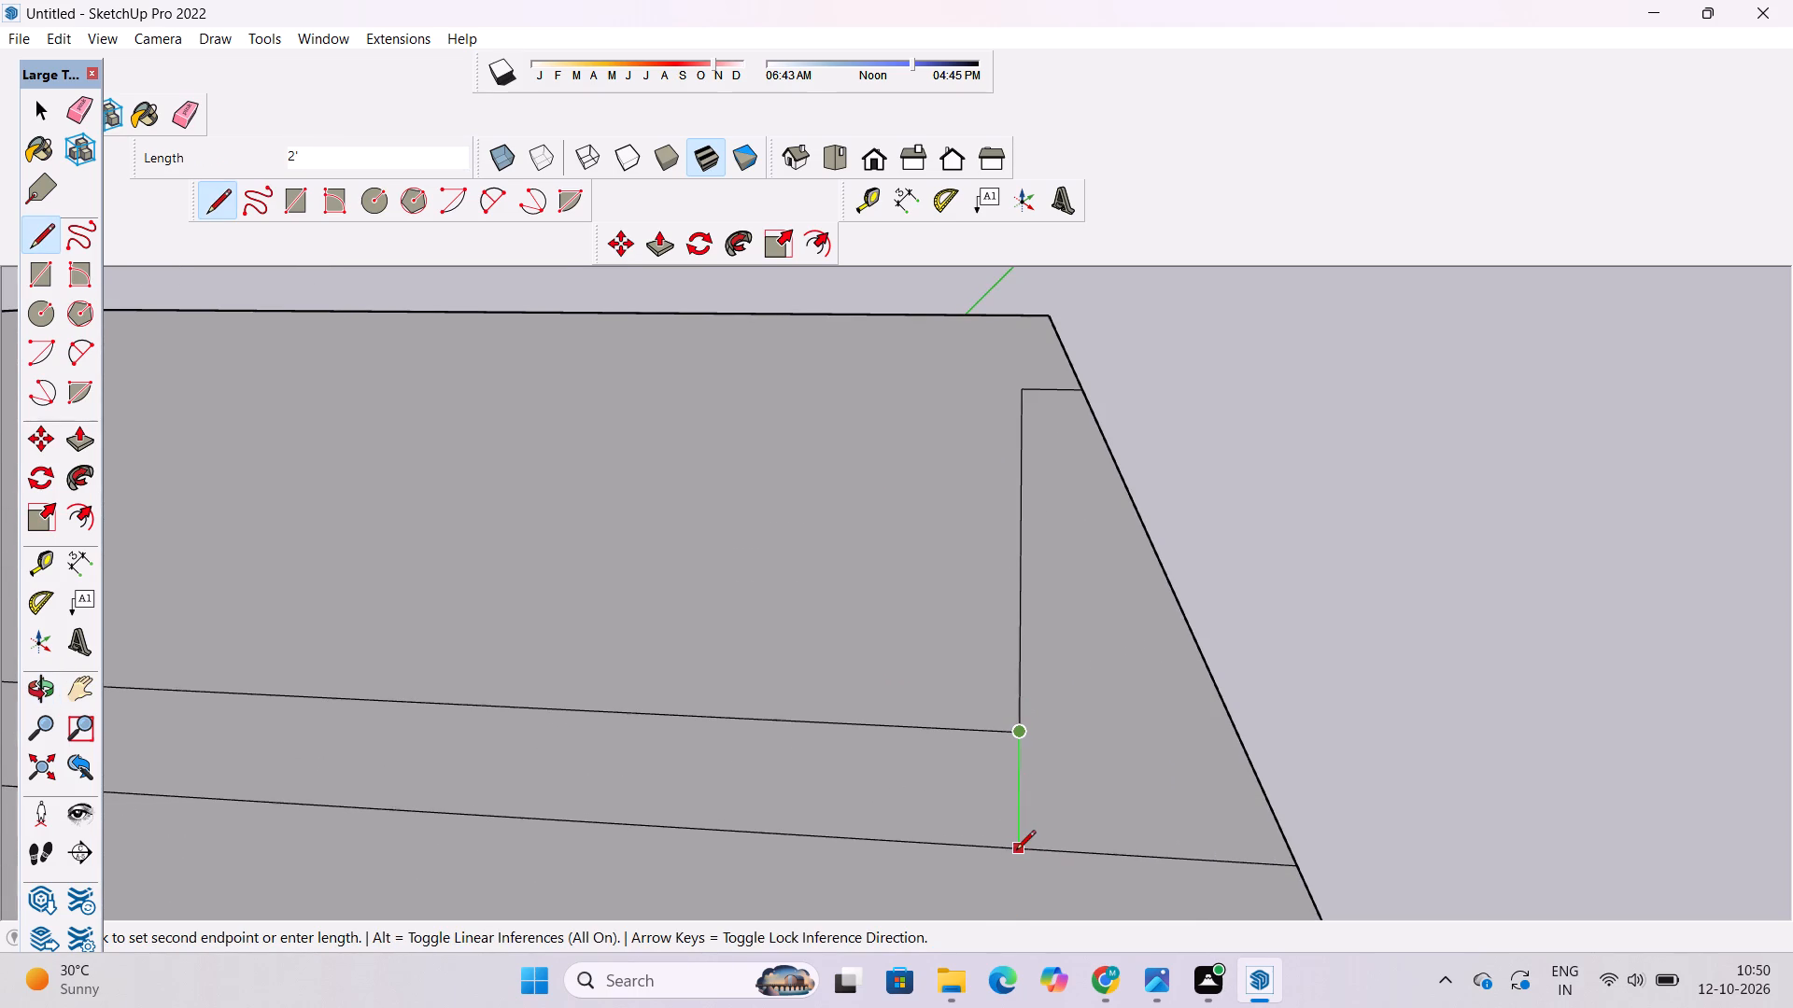
{"action": "left_click", "coordinate": [1016, 851]}
{"action": "key", "text": "space"}
Push/Pull the balcony-side strip up 30', matching the top of the existing front wall.
{"action": "key", "text": "o"}
{"action": "scroll", "coordinate": [999, 742], "scroll_direction": "down", "scroll_amount": 13}
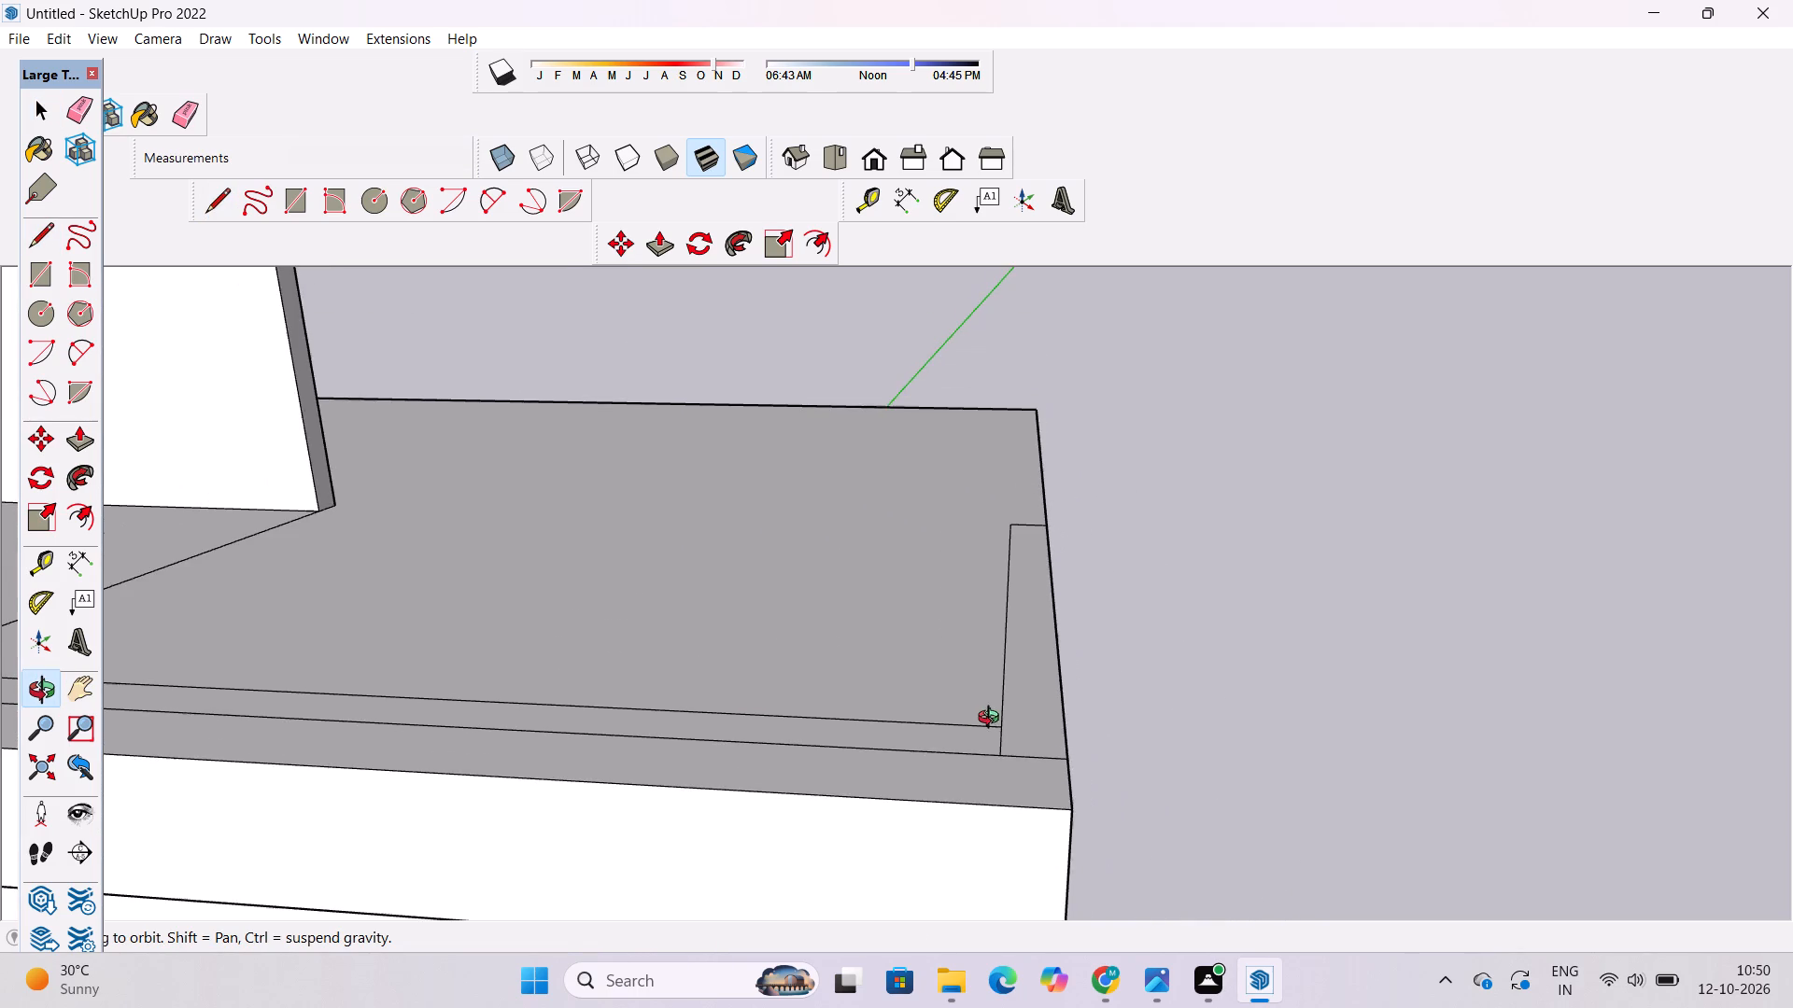
{"action": "left_click_drag", "start_coordinate": [1270, 745], "coordinate": [1039, 719]}
{"action": "scroll", "coordinate": [986, 678], "scroll_direction": "down", "scroll_amount": 6}
{"action": "left_click_drag", "start_coordinate": [767, 768], "coordinate": [1094, 833]}
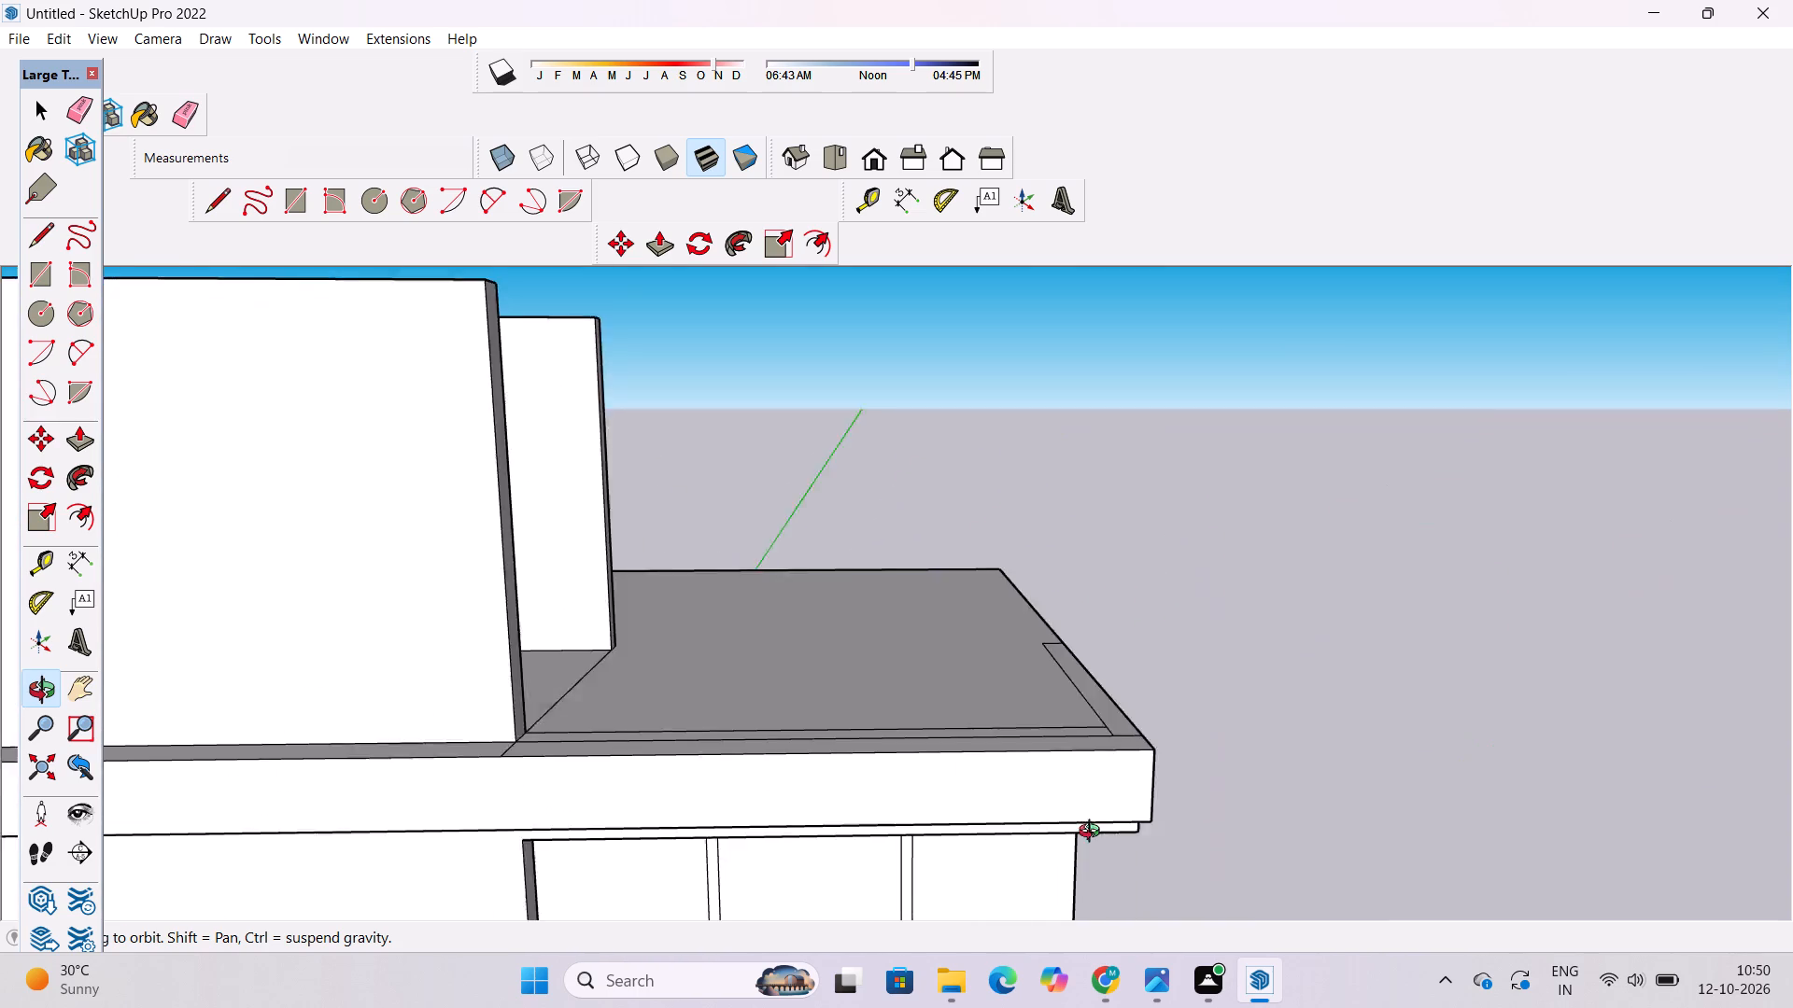
{"action": "left_click_drag", "start_coordinate": [1094, 833], "coordinate": [1104, 832]}
{"action": "scroll", "coordinate": [1087, 762], "scroll_direction": "down", "scroll_amount": 6}
{"action": "left_click_drag", "start_coordinate": [1060, 775], "coordinate": [884, 745]}
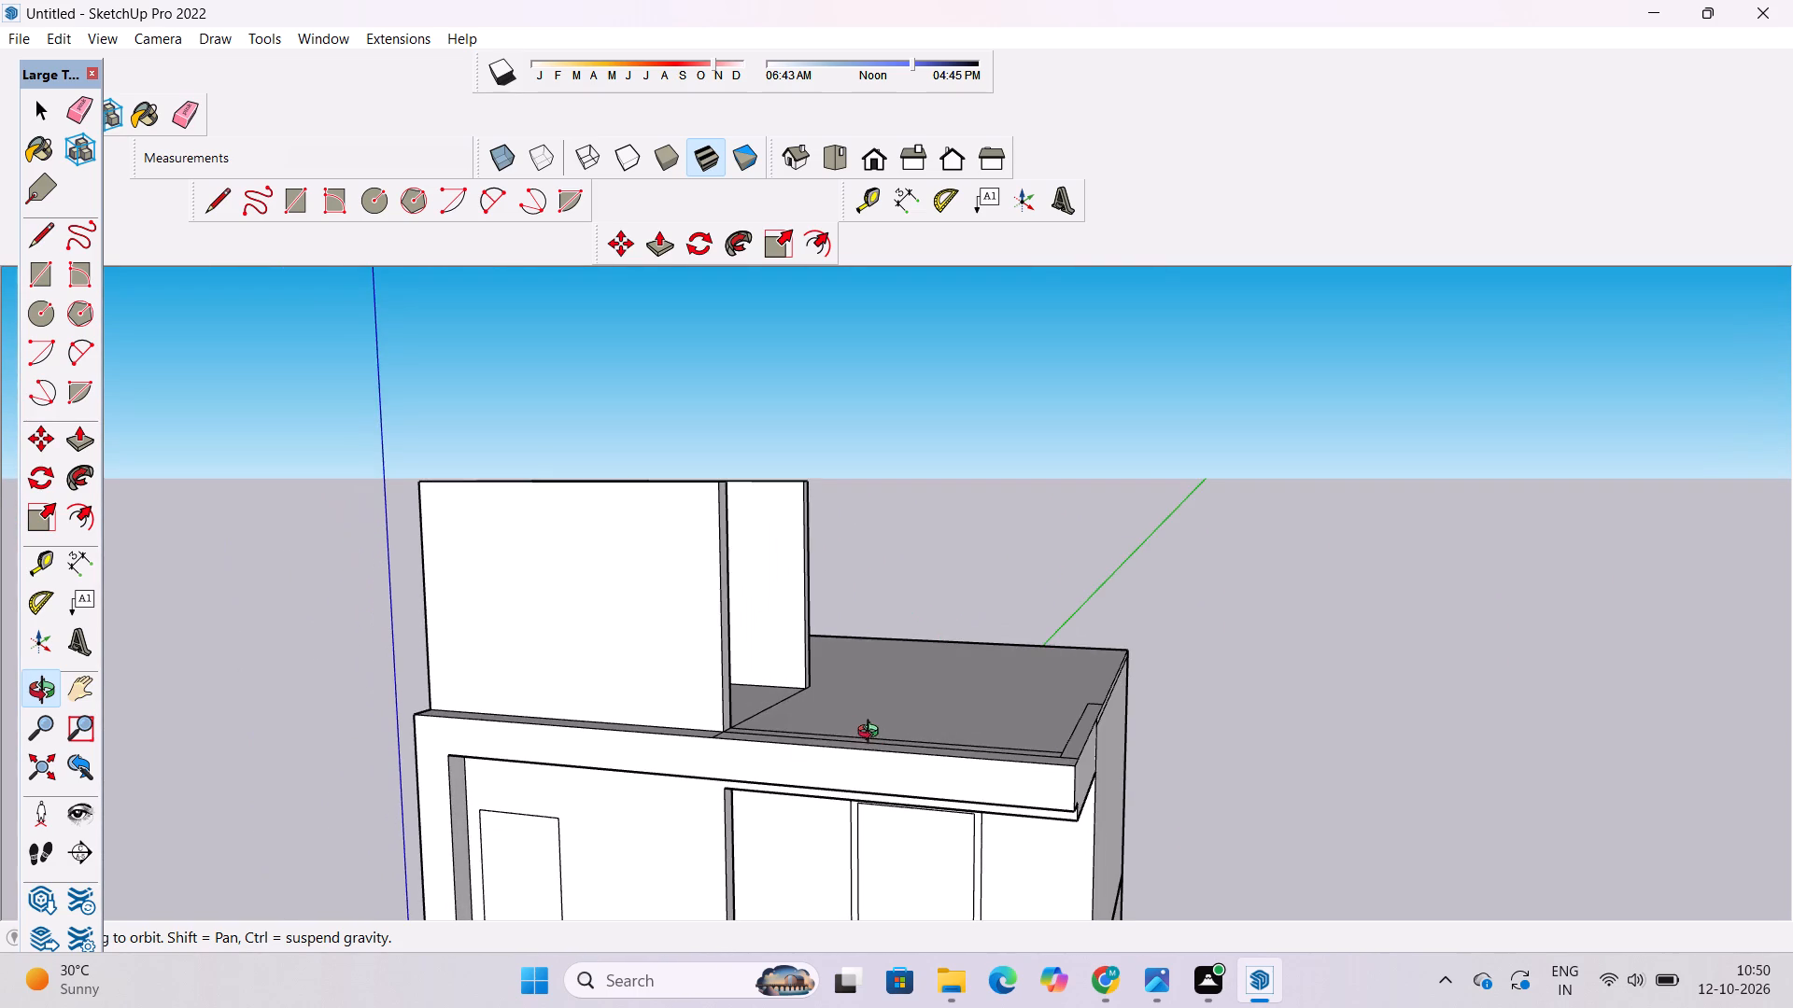
{"action": "left_click_drag", "start_coordinate": [735, 763], "coordinate": [598, 794], "text": "shift"}
{"action": "left_click_drag", "start_coordinate": [629, 811], "coordinate": [688, 962]}
{"action": "scroll", "coordinate": [902, 787], "scroll_direction": "up", "scroll_amount": 10}
{"action": "left_click_drag", "start_coordinate": [902, 791], "coordinate": [875, 854], "text": "shift"}
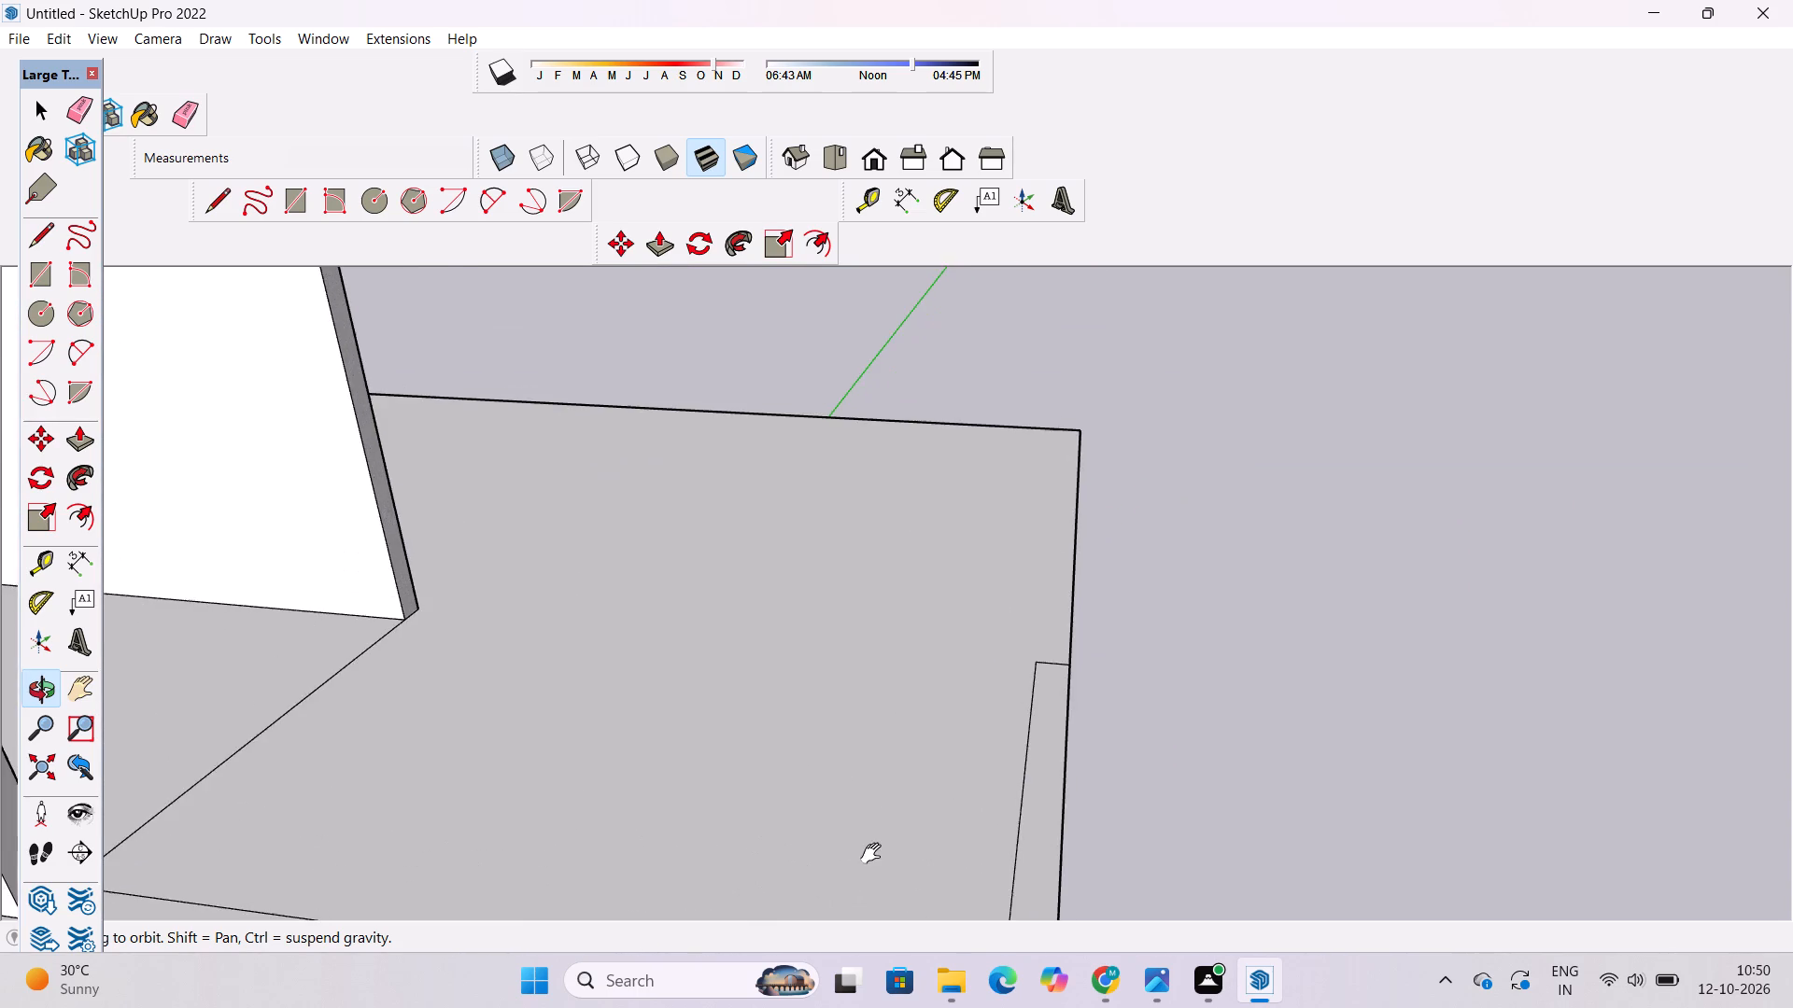
{"action": "left_click_drag", "start_coordinate": [875, 854], "coordinate": [874, 854], "text": "shift"}
{"action": "scroll", "coordinate": [878, 833], "scroll_direction": "down", "scroll_amount": 5, "text": "shift"}
{"action": "left_click_drag", "start_coordinate": [895, 825], "coordinate": [895, 777], "text": "shift"}
{"action": "left_click_drag", "start_coordinate": [898, 797], "coordinate": [893, 765]}
{"action": "key", "text": "p"}
{"action": "scroll", "coordinate": [882, 626], "scroll_direction": "down", "scroll_amount": 5}
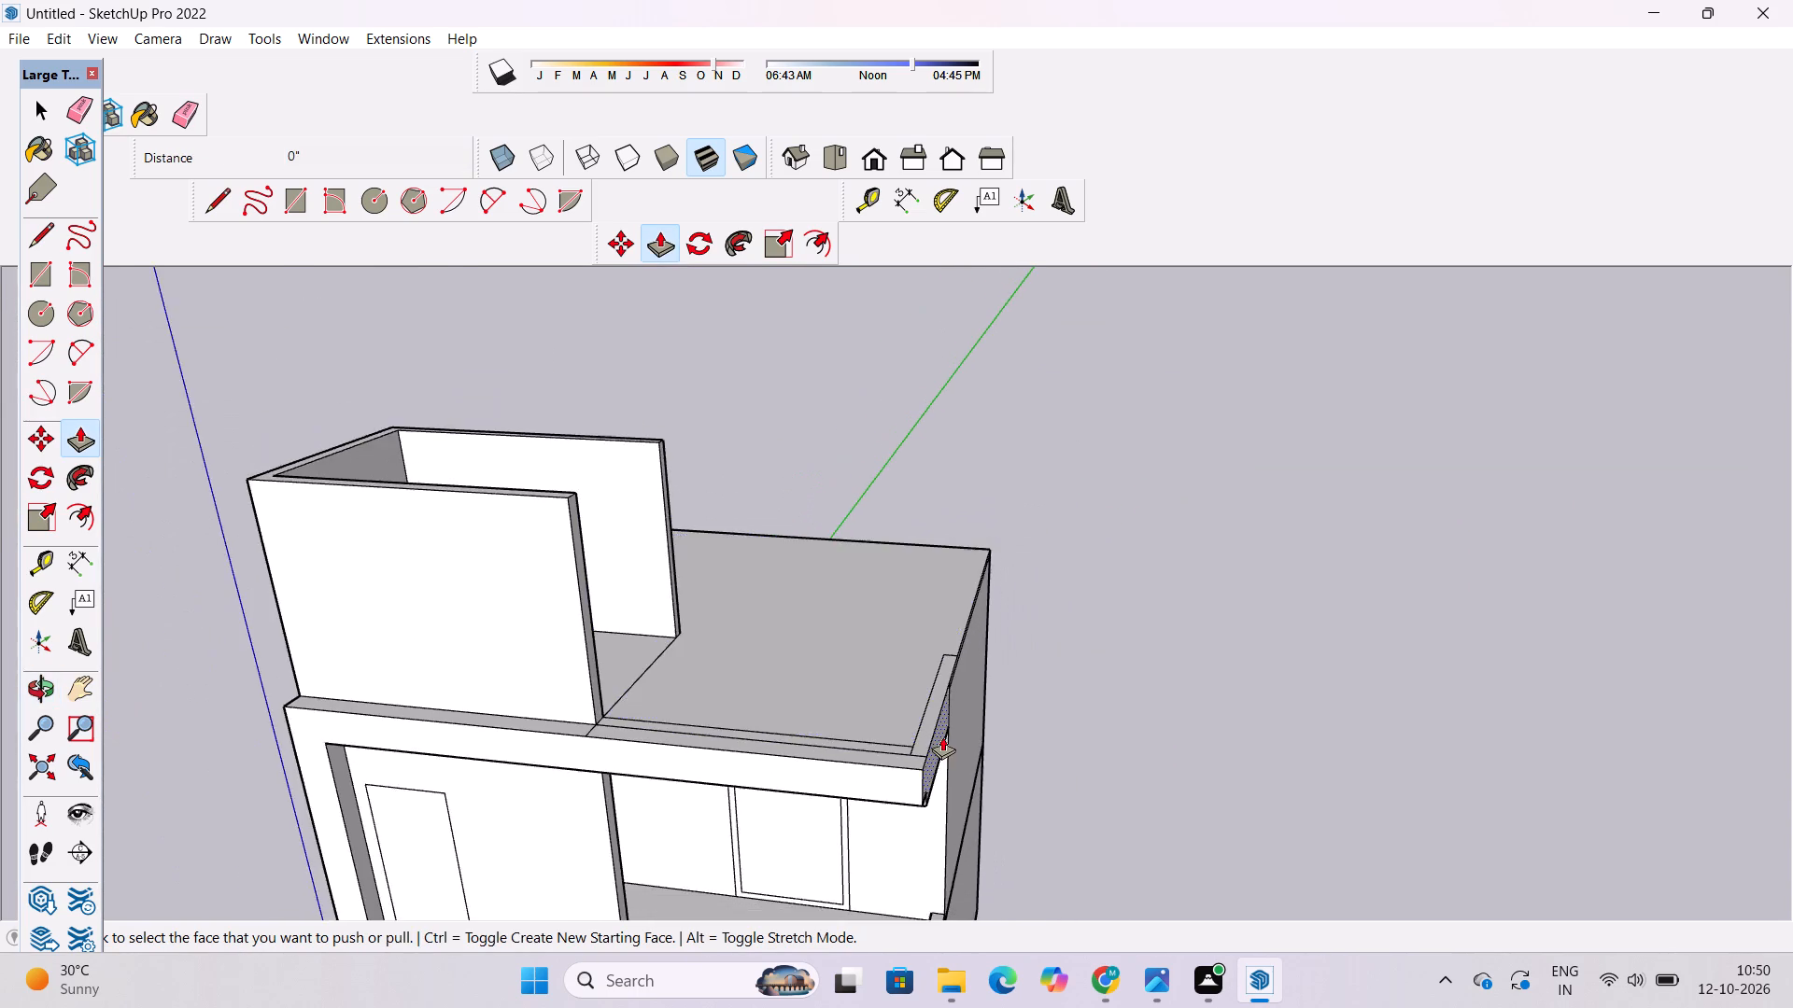
{"action": "scroll", "coordinate": [942, 736], "scroll_direction": "up", "scroll_amount": 9}
{"action": "left_click", "coordinate": [911, 730]}
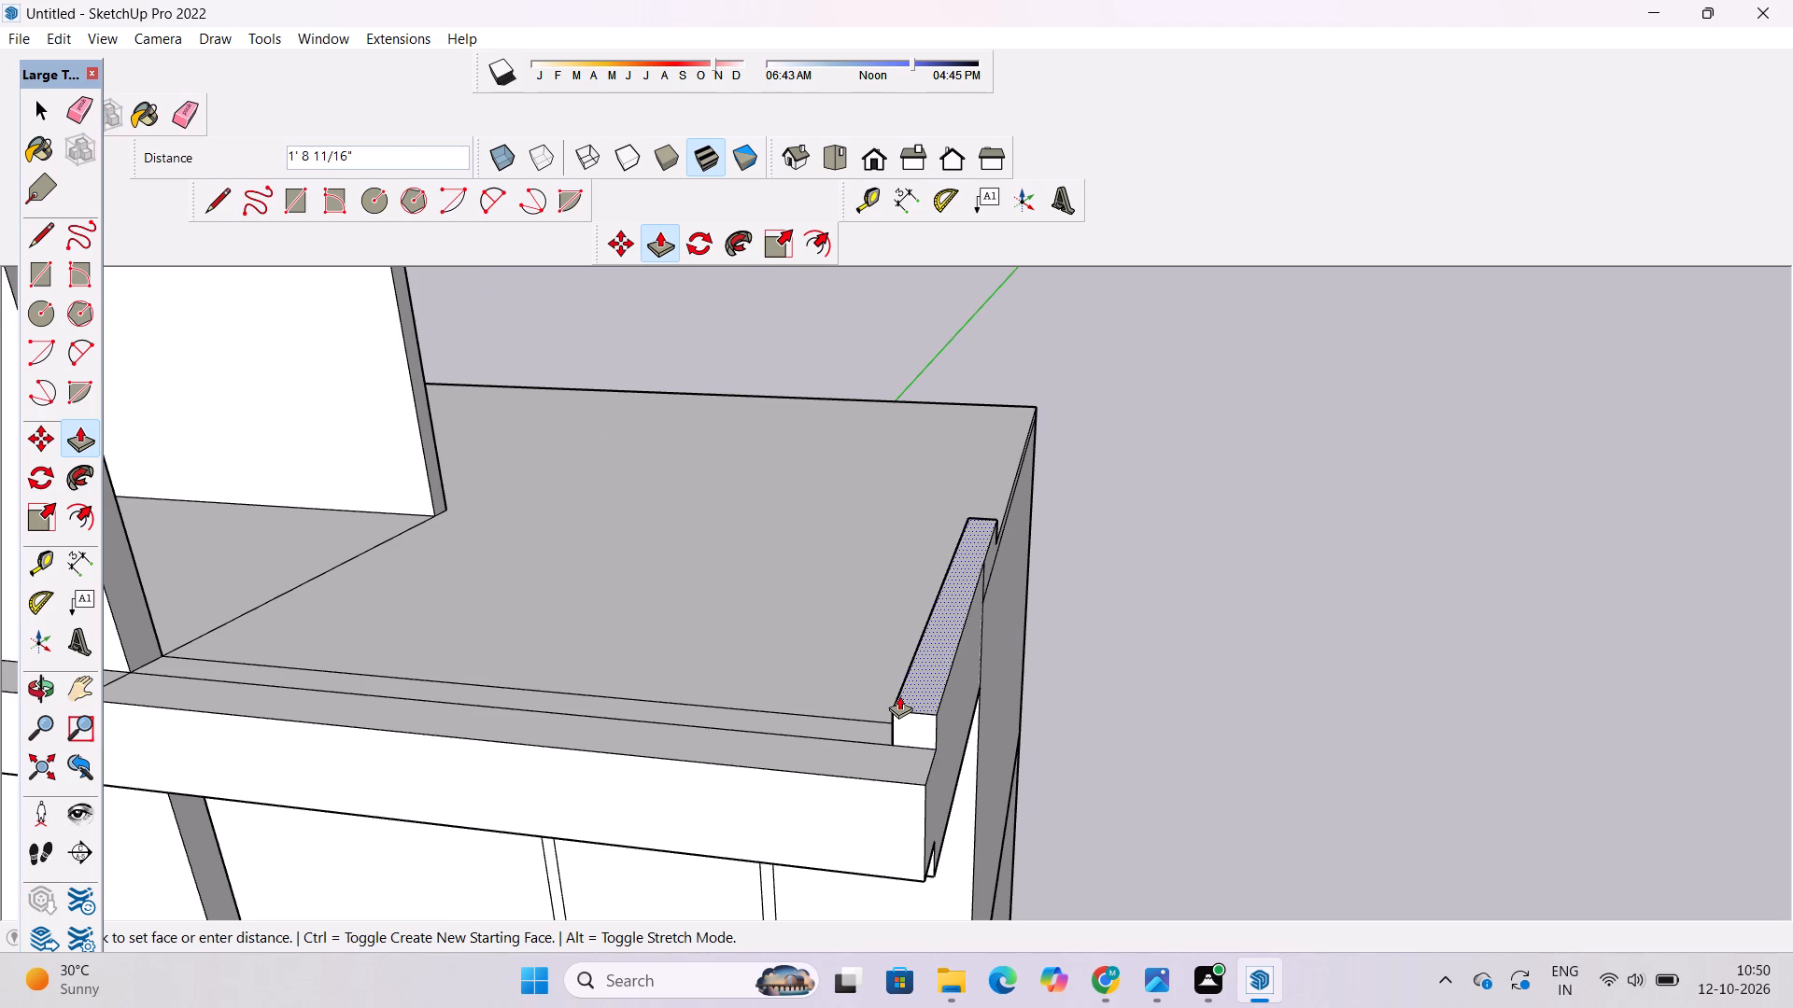
{"action": "scroll", "coordinate": [899, 698], "scroll_direction": "down", "scroll_amount": 10}
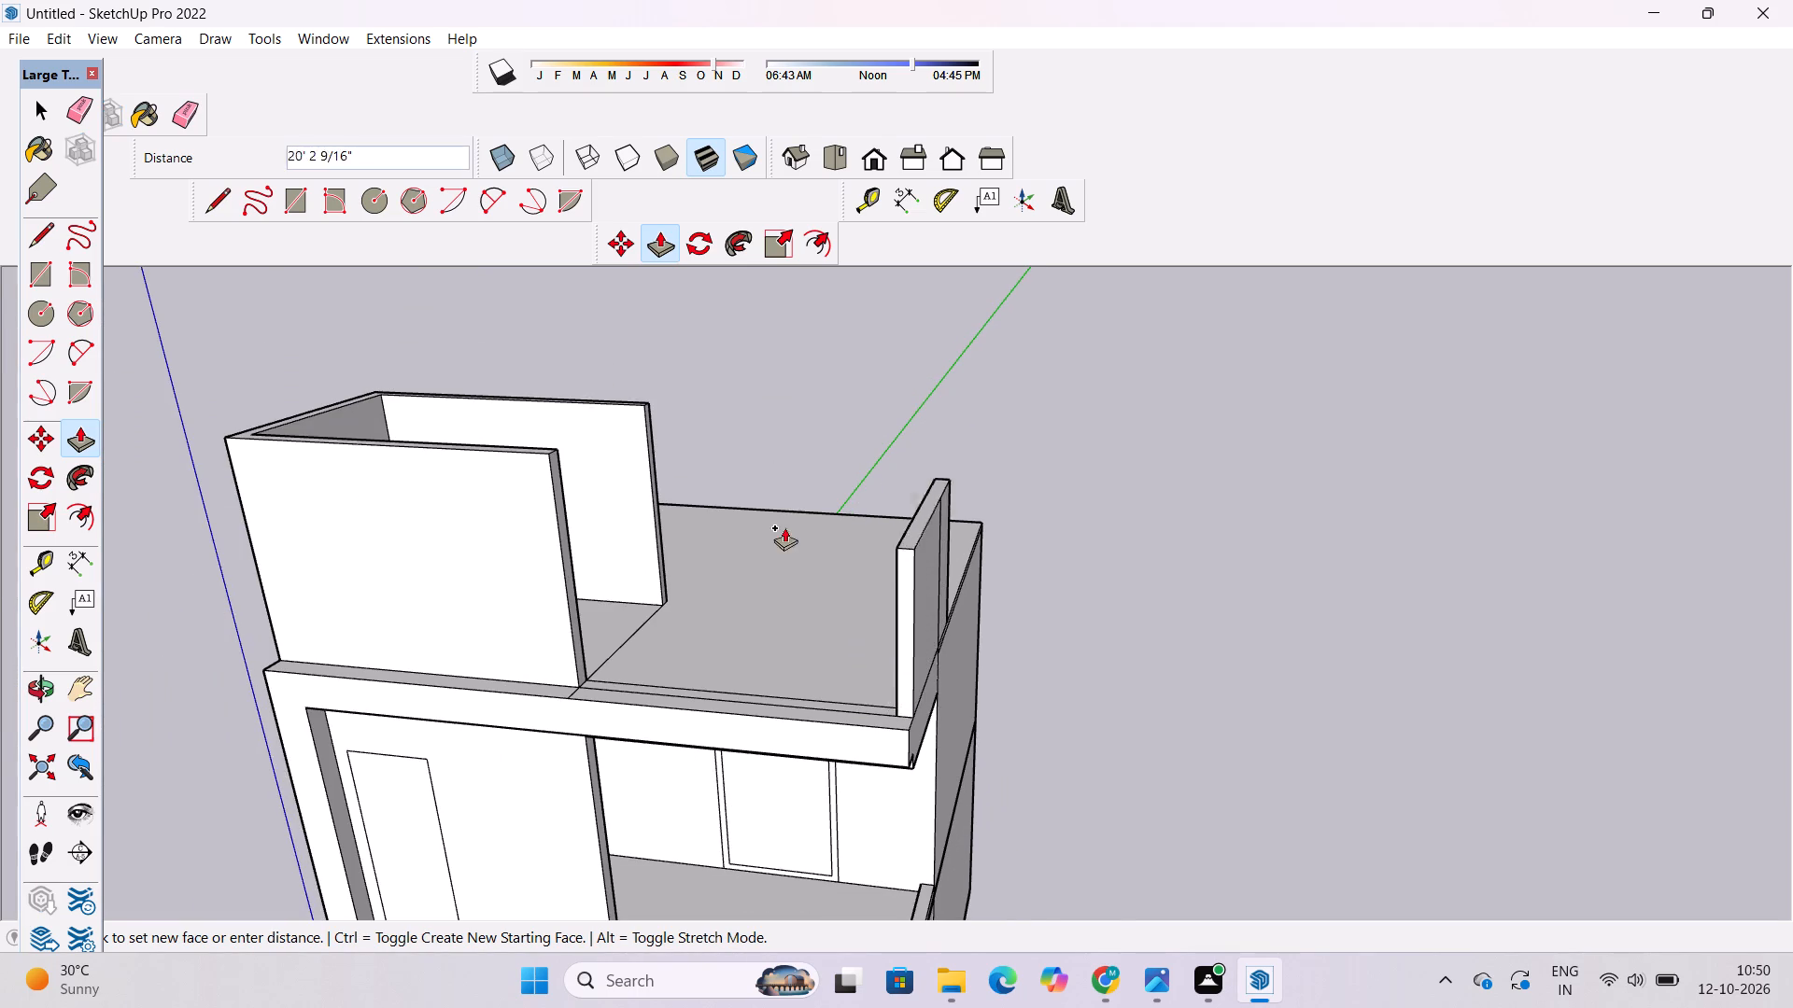
{"action": "scroll", "coordinate": [676, 438], "scroll_direction": "up", "scroll_amount": 10}
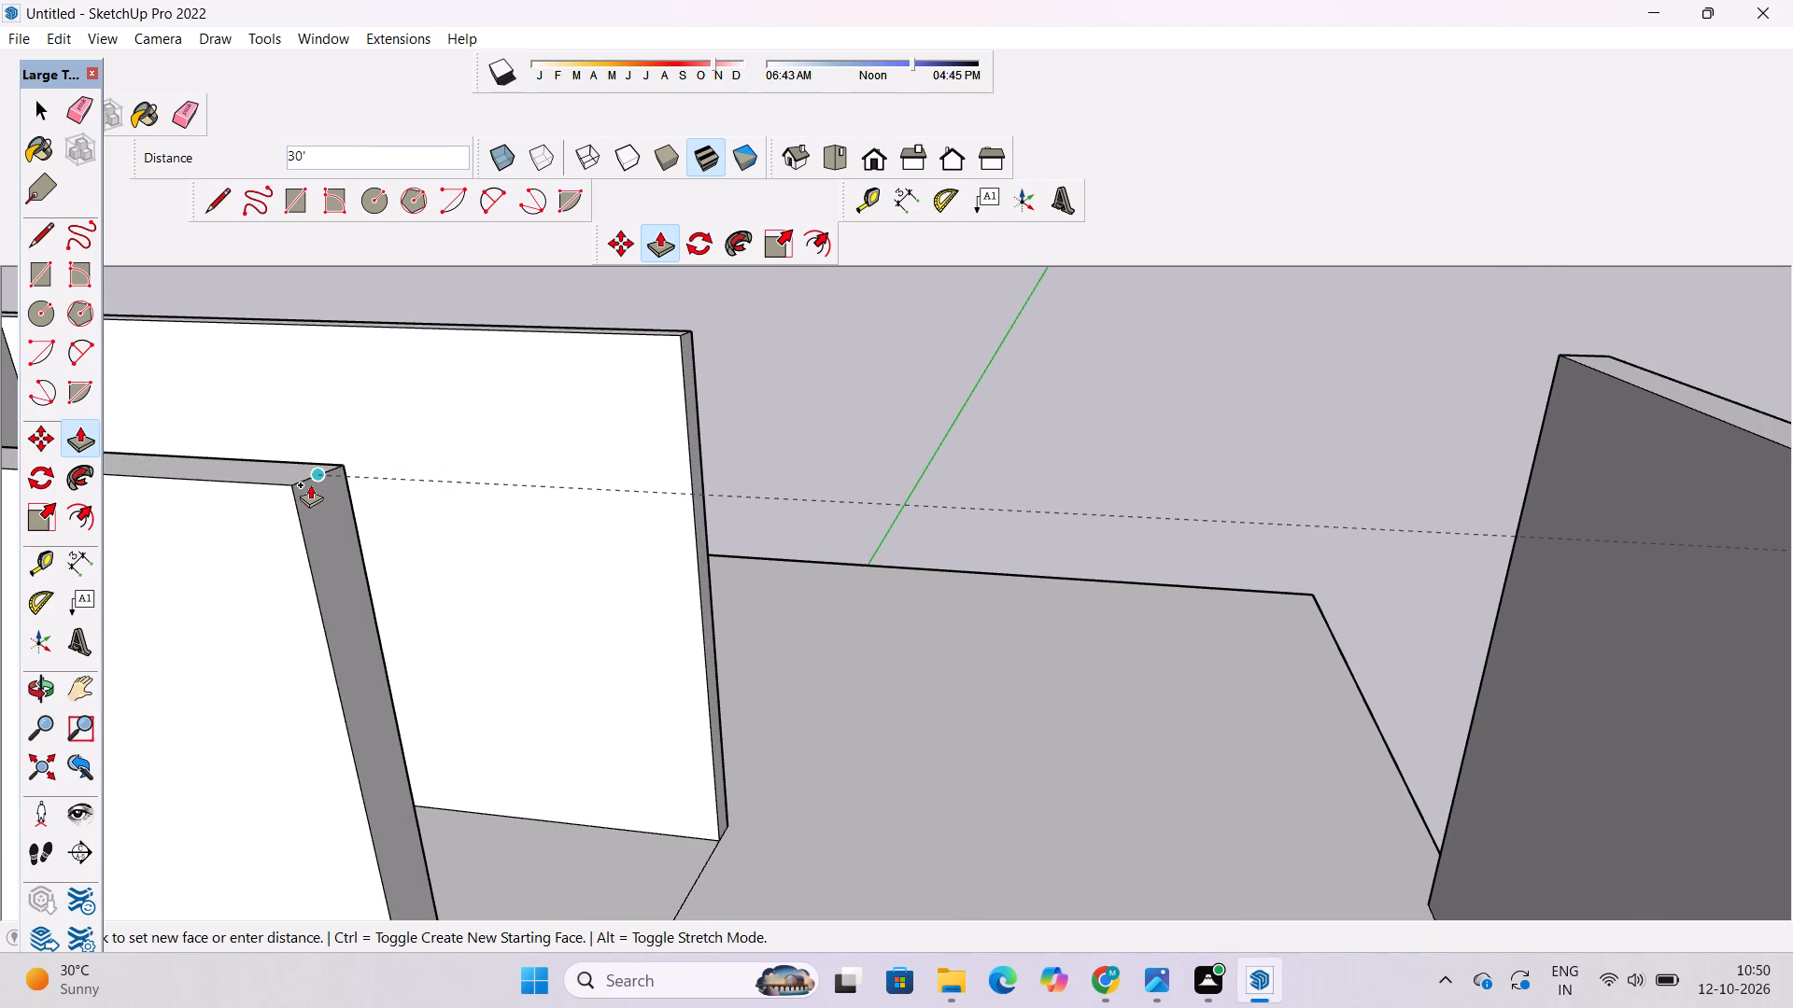
{"action": "left_click", "coordinate": [310, 484]}
{"action": "key", "text": "space"}
Erase the leftover vertical edge on the inner face of the balcony-side roof wall.
{"action": "key", "text": "o"}
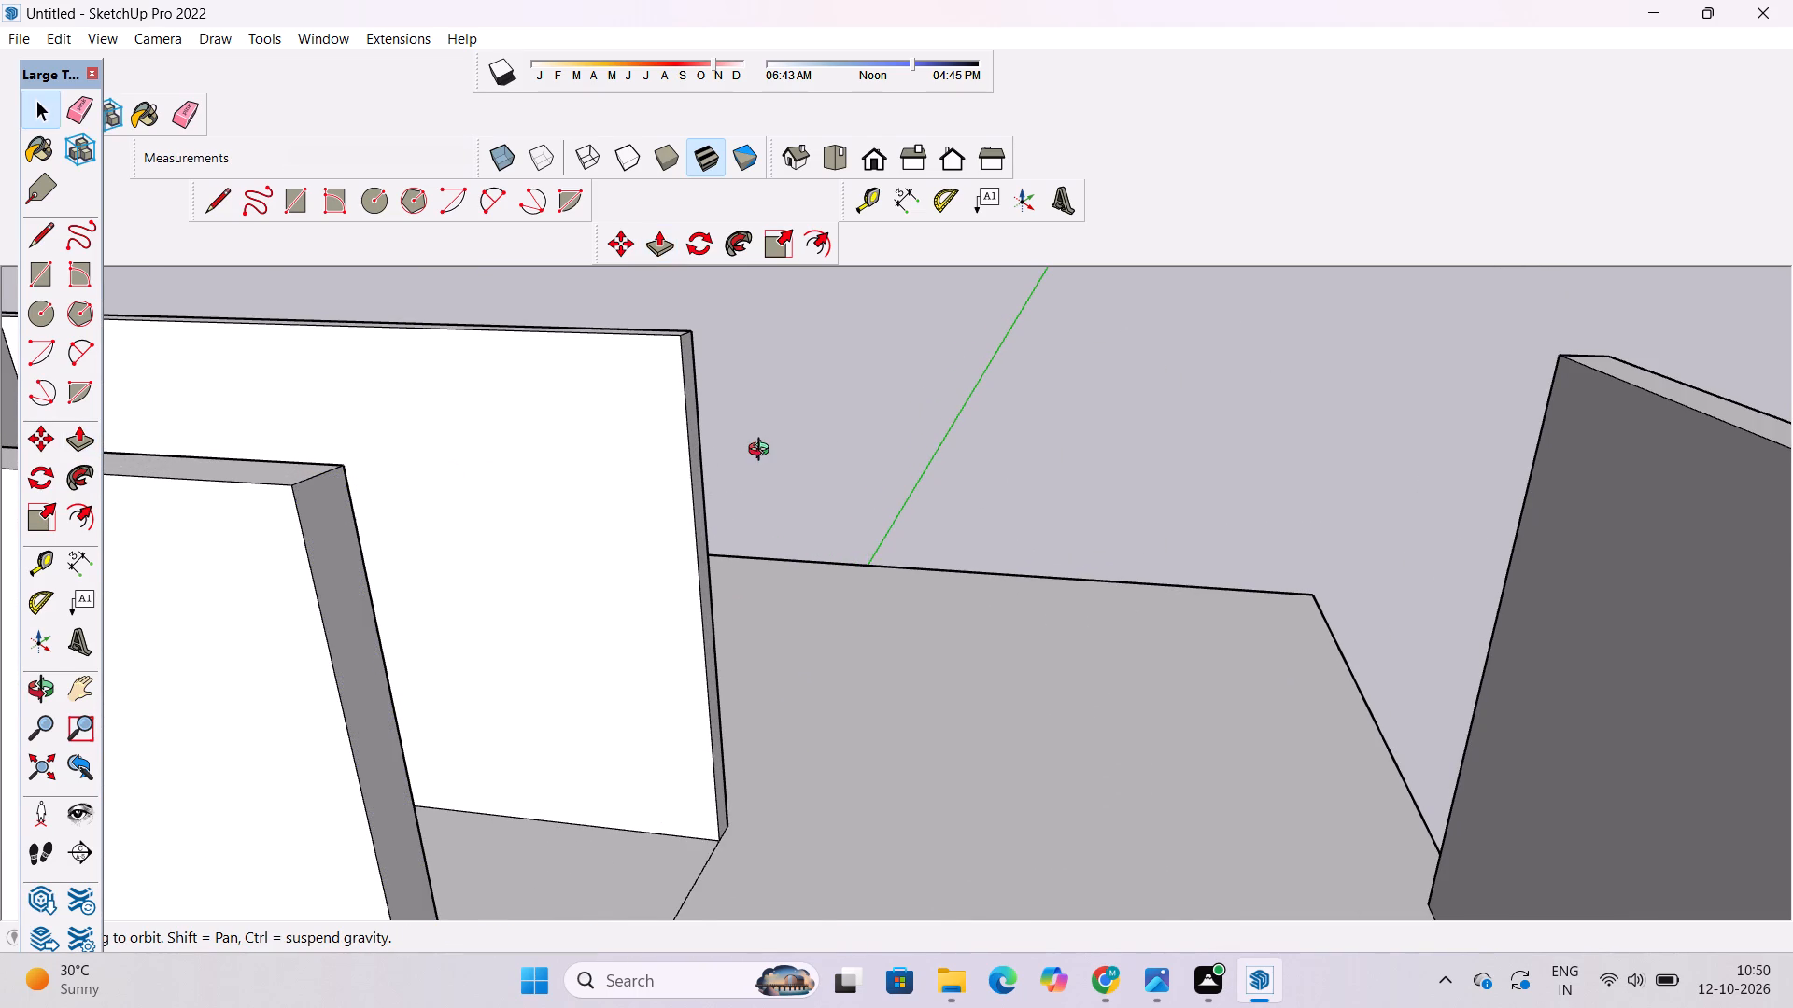
{"action": "scroll", "coordinate": [764, 453], "scroll_direction": "down", "scroll_amount": 10}
{"action": "left_click_drag", "start_coordinate": [669, 525], "coordinate": [854, 550]}
{"action": "scroll", "coordinate": [886, 525], "scroll_direction": "up", "scroll_amount": 3}
{"action": "left_click_drag", "start_coordinate": [885, 525], "coordinate": [874, 529], "text": "shift"}
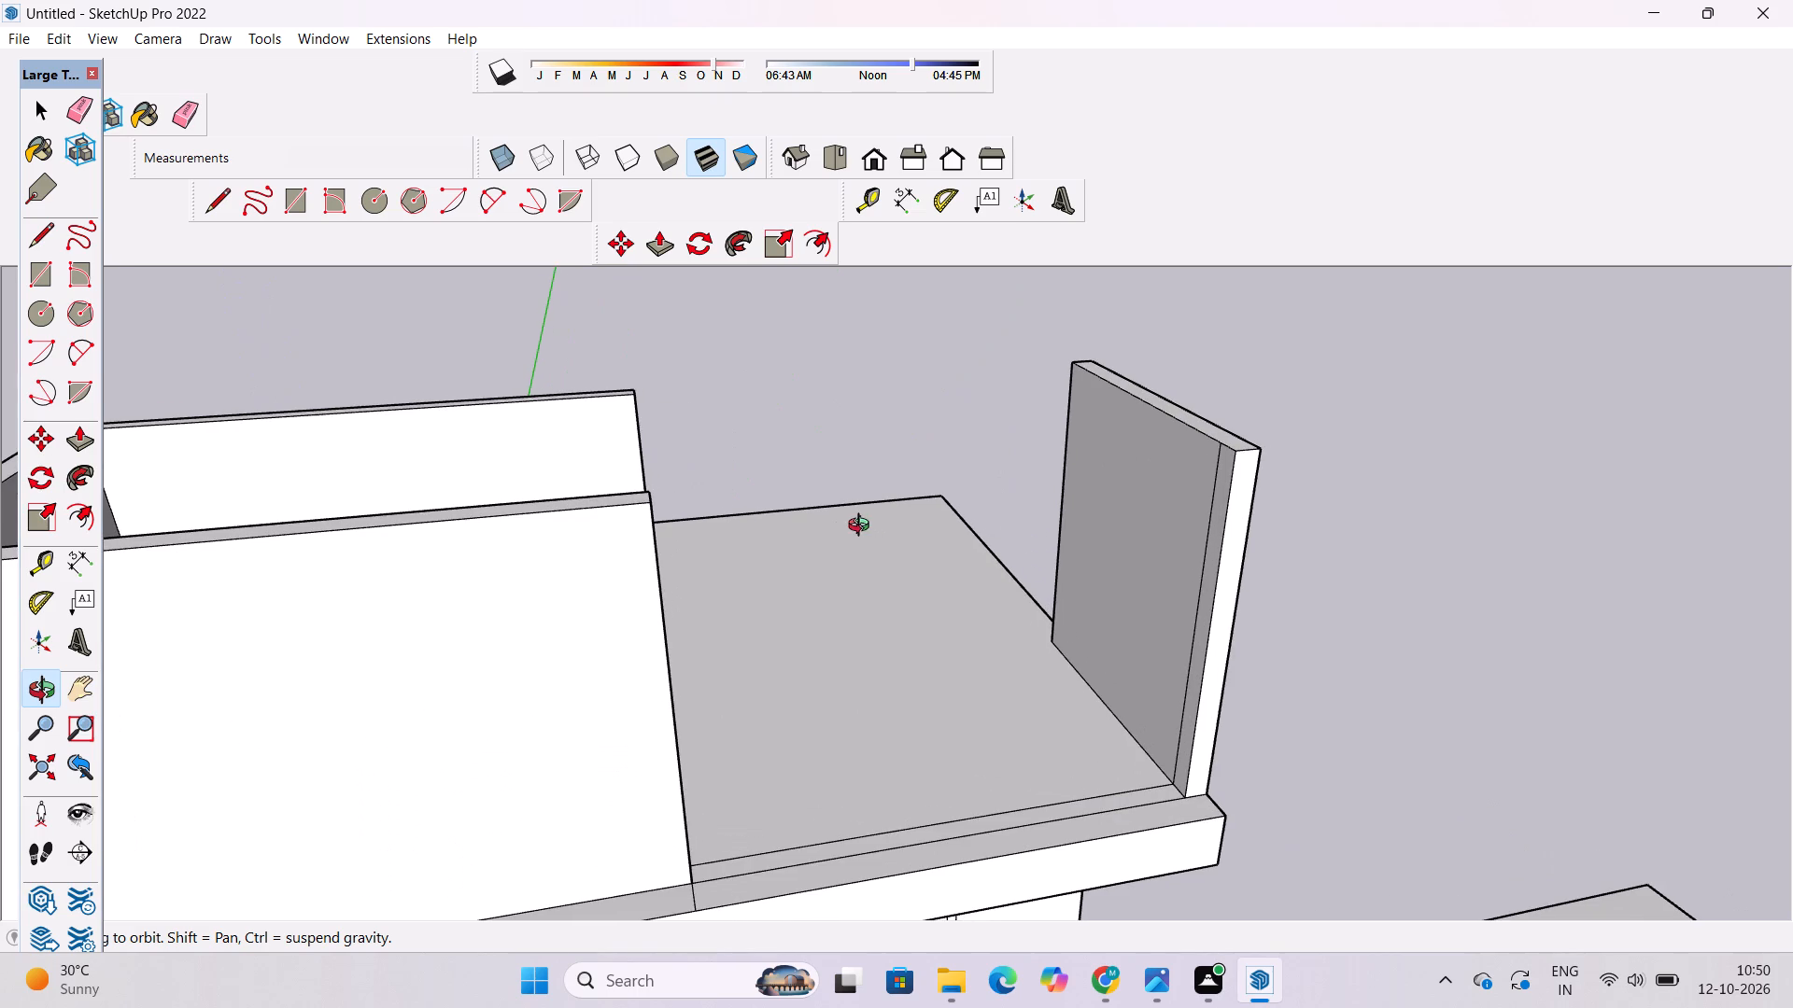
{"action": "left_click_drag", "start_coordinate": [833, 530], "coordinate": [909, 550]}
{"action": "left_click_drag", "start_coordinate": [900, 543], "coordinate": [748, 592], "text": "shift"}
{"action": "scroll", "coordinate": [789, 580], "scroll_direction": "up", "scroll_amount": 5}
{"action": "left_click_drag", "start_coordinate": [789, 583], "coordinate": [792, 506], "text": "shift"}
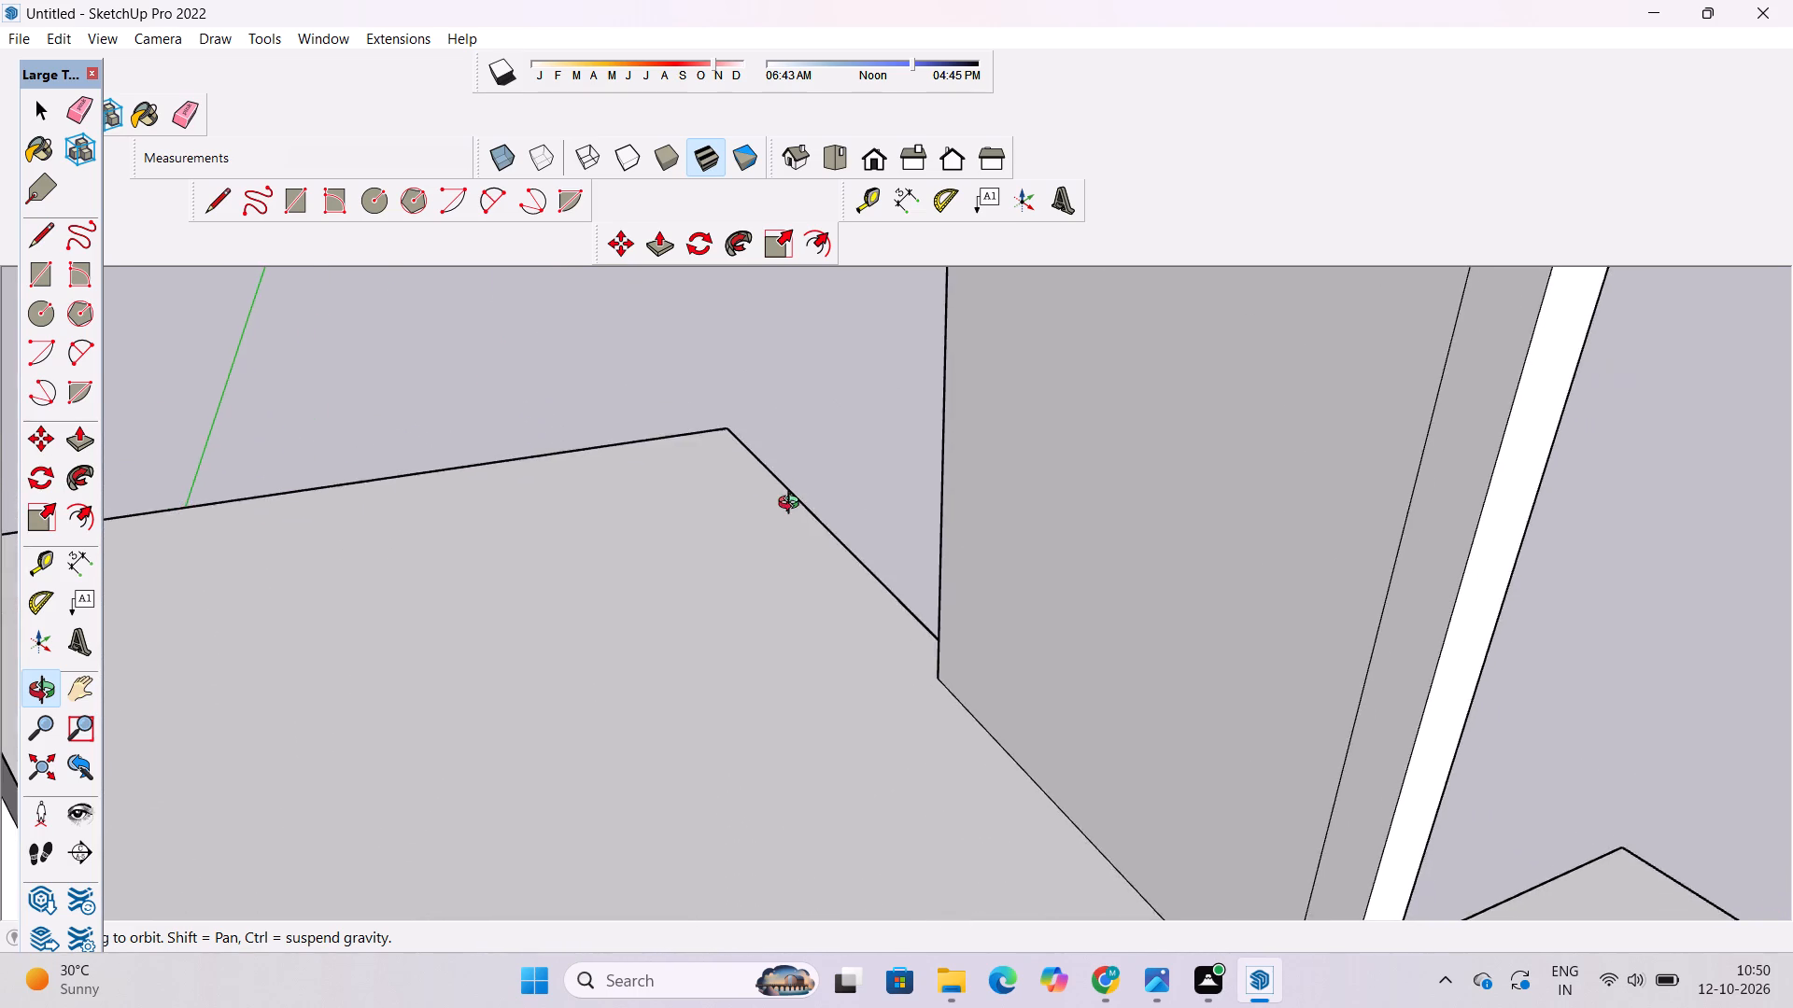
{"action": "scroll", "coordinate": [794, 506], "scroll_direction": "down", "scroll_amount": 6}
{"action": "key", "text": "e"}
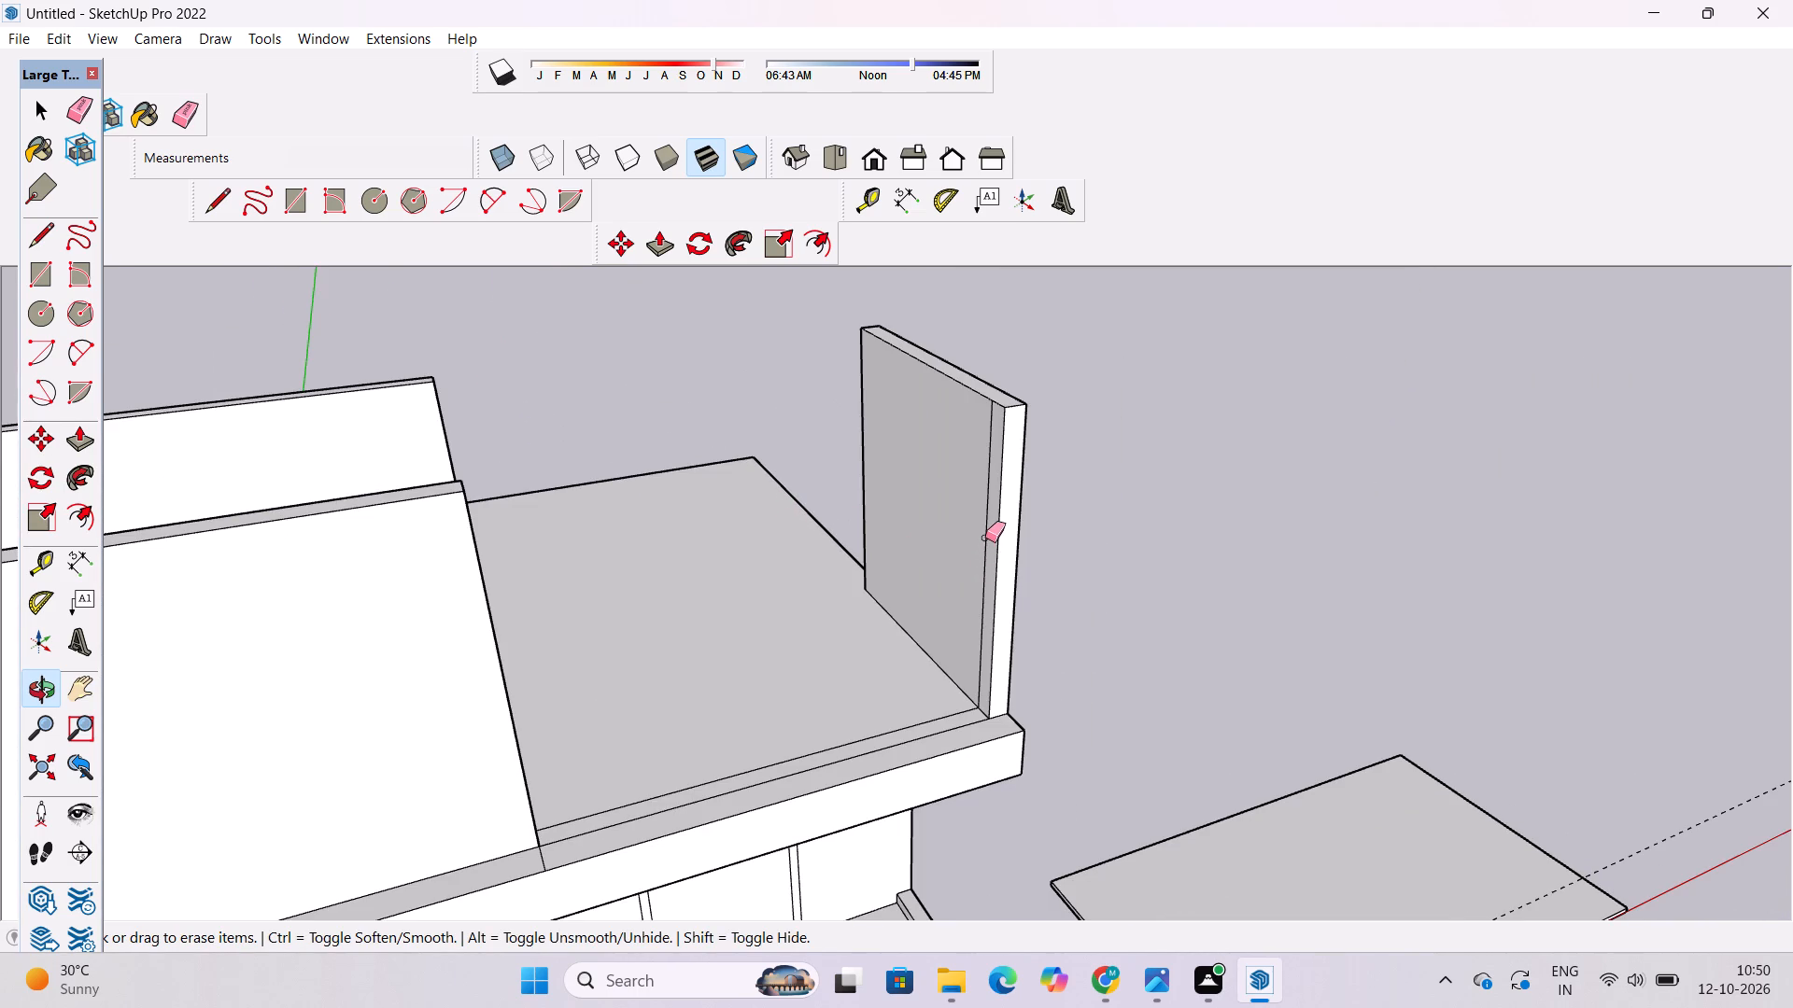
{"action": "left_click", "coordinate": [985, 538]}
{"action": "key", "text": "space"}
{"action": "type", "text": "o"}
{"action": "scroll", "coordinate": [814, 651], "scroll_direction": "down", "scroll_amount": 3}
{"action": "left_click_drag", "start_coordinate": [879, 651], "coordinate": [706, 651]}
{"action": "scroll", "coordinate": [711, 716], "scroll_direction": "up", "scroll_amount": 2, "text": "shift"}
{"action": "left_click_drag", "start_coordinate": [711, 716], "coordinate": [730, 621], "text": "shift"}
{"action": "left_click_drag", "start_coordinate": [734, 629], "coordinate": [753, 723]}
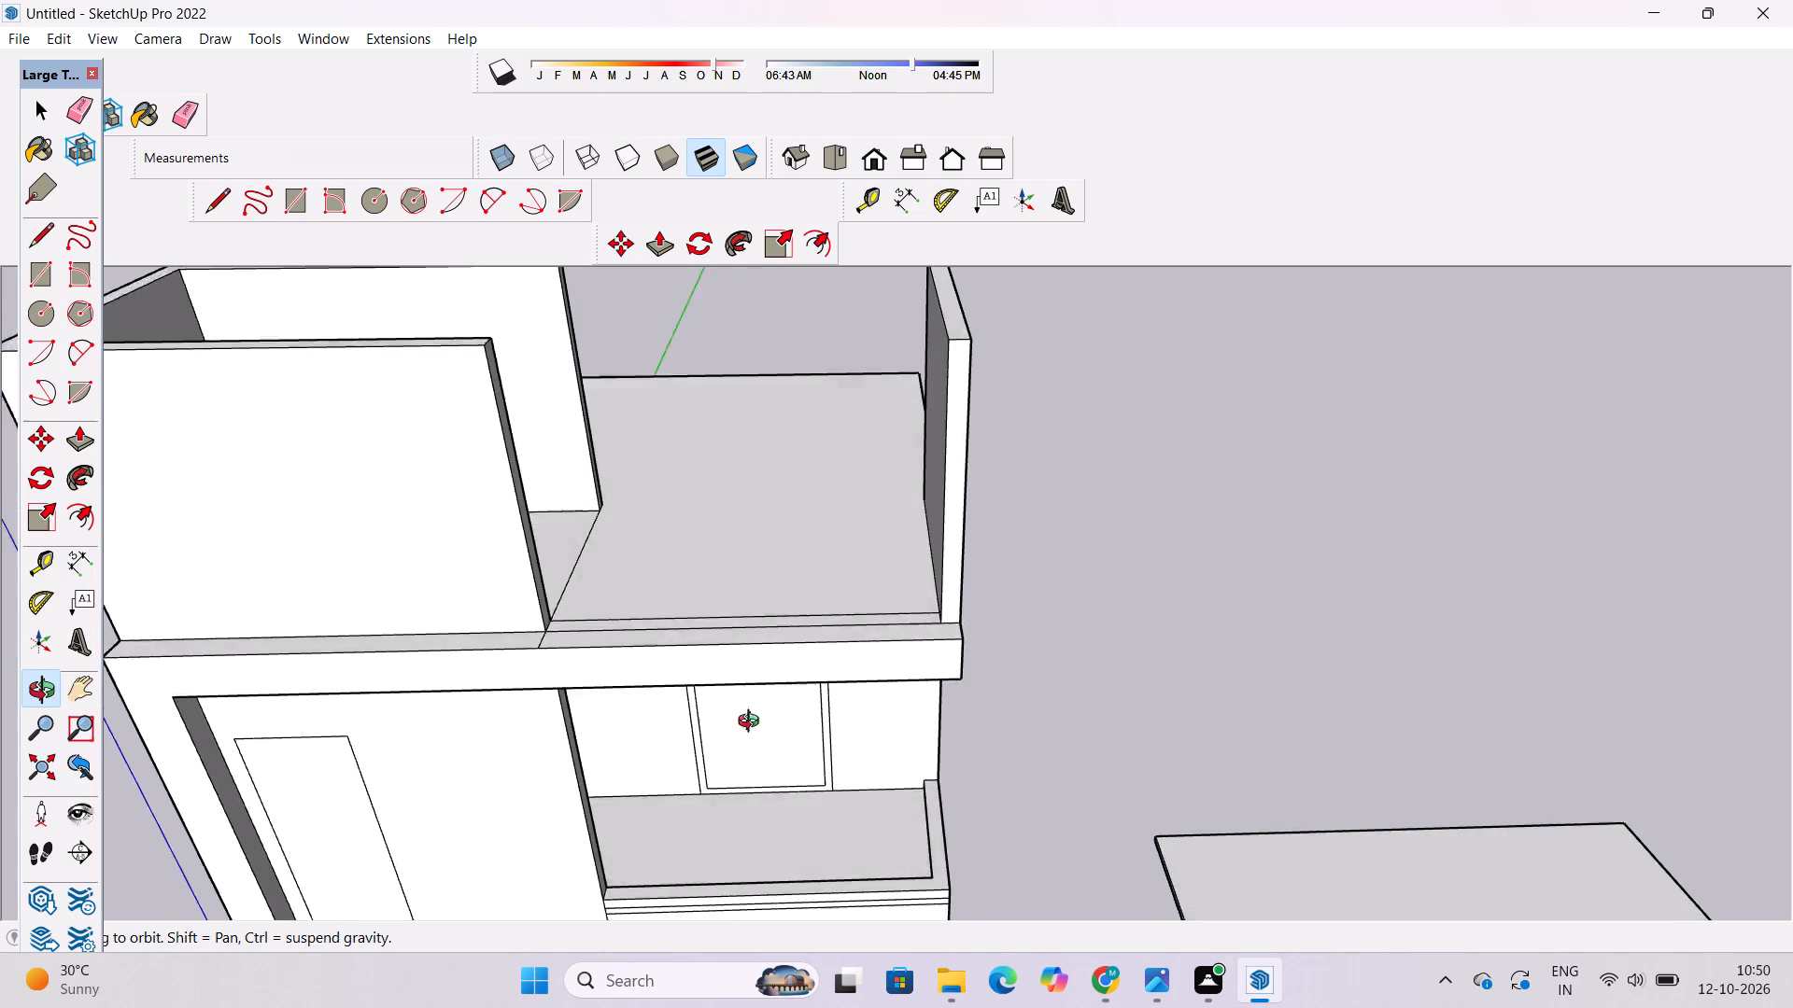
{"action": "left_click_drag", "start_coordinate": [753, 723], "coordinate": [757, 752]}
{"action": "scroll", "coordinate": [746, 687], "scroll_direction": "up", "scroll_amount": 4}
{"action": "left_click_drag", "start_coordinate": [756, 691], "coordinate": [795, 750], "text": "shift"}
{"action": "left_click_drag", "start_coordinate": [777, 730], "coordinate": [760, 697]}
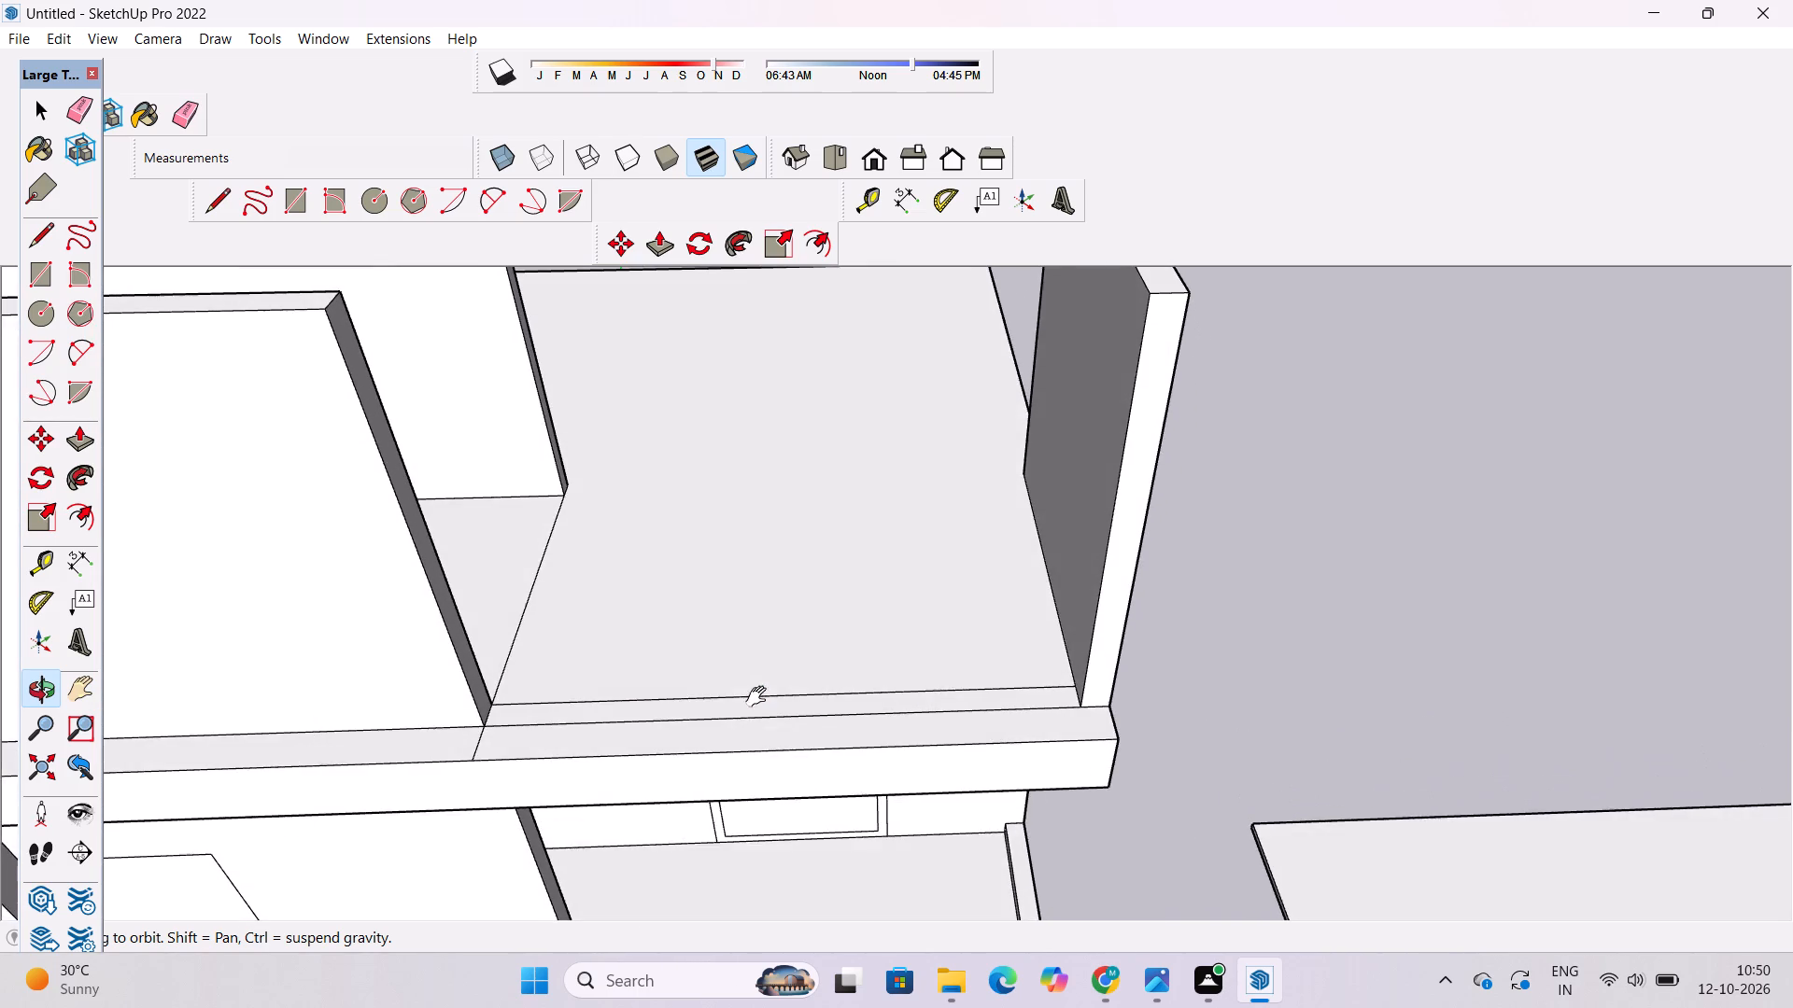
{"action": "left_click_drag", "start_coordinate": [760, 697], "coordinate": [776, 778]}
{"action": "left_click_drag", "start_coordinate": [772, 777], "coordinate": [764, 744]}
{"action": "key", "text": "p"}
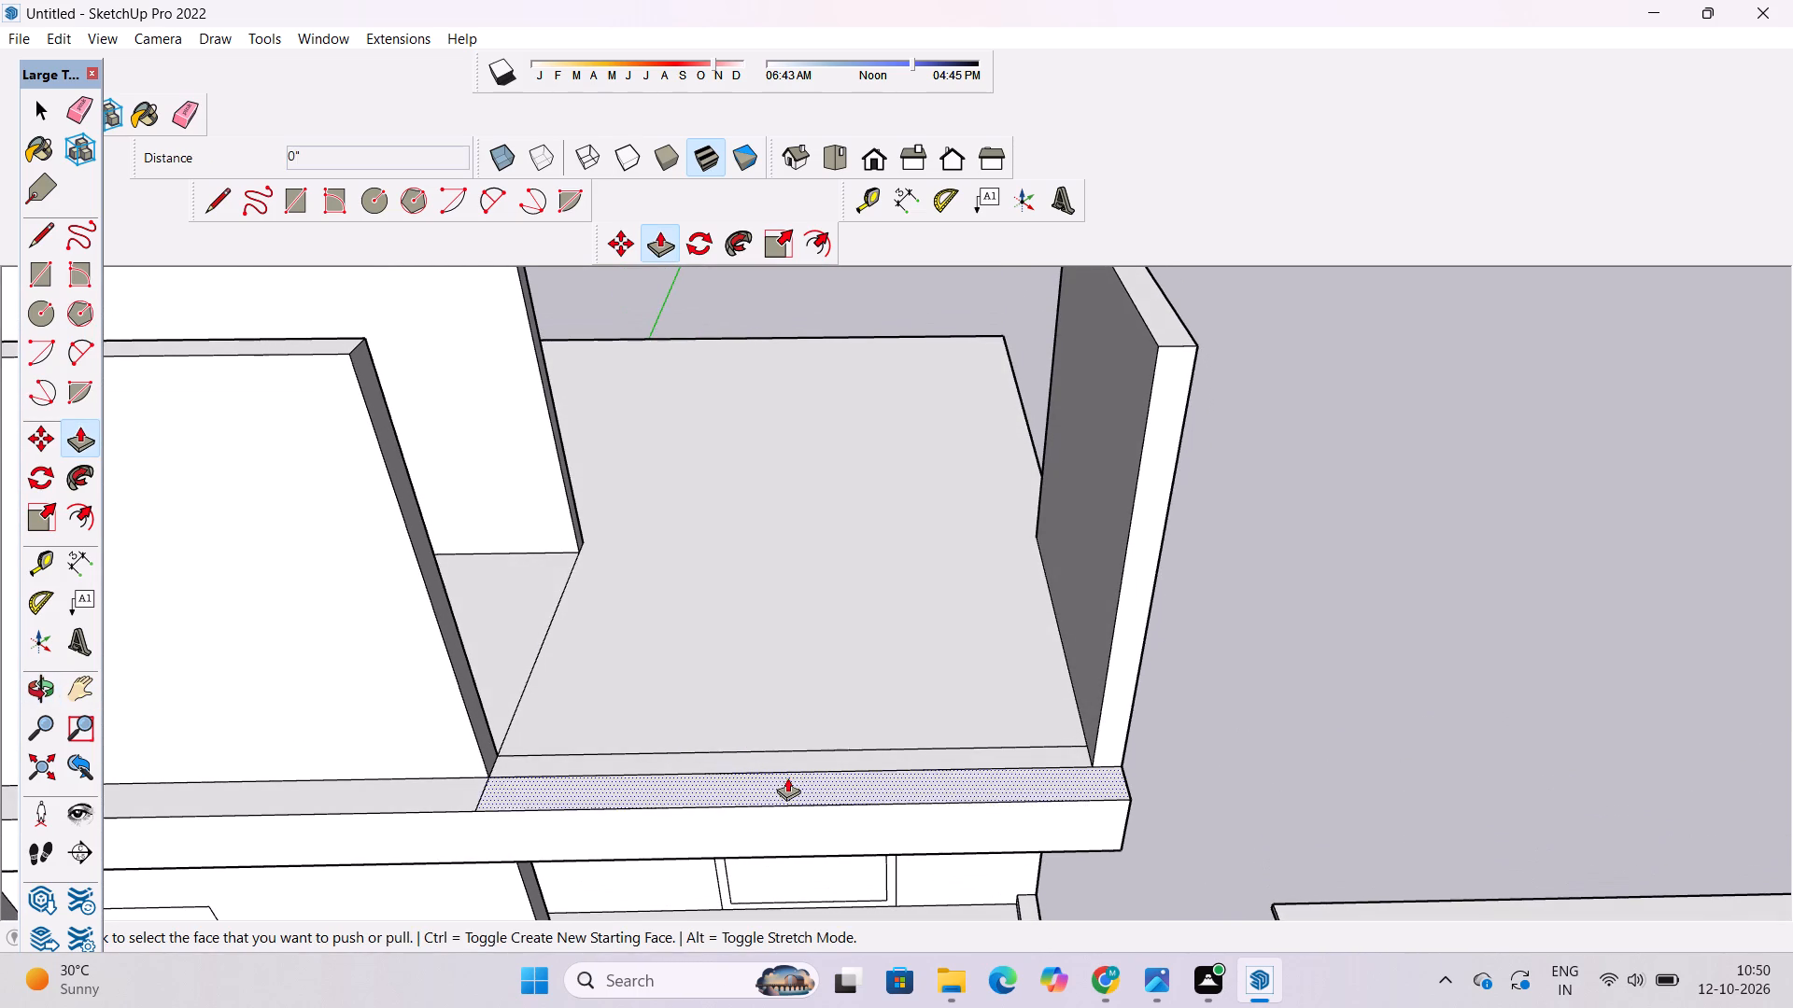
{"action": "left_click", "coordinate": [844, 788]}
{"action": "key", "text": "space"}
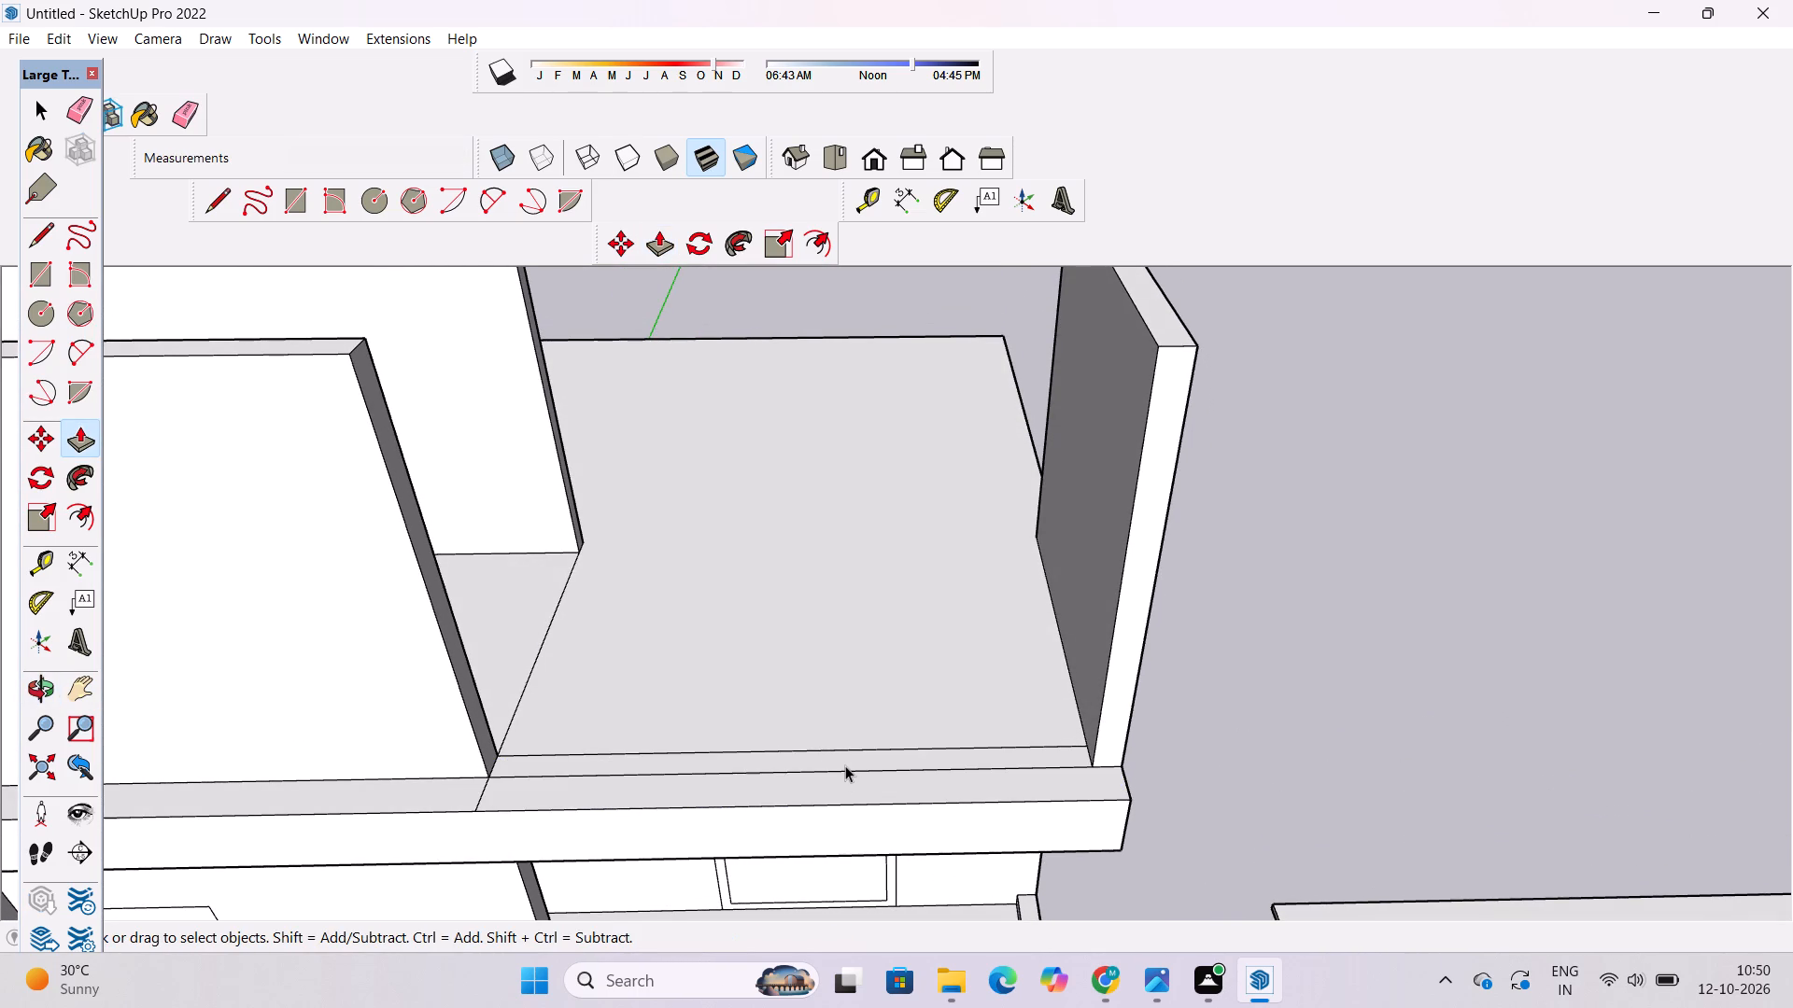
Push/Pull the front inset strip between the front wall and the balcony-side wall up 6' as a low parapet.
{"action": "key", "text": "p"}
{"action": "scroll", "coordinate": [840, 748], "scroll_direction": "up", "scroll_amount": 2}
{"action": "left_click", "coordinate": [839, 758]}
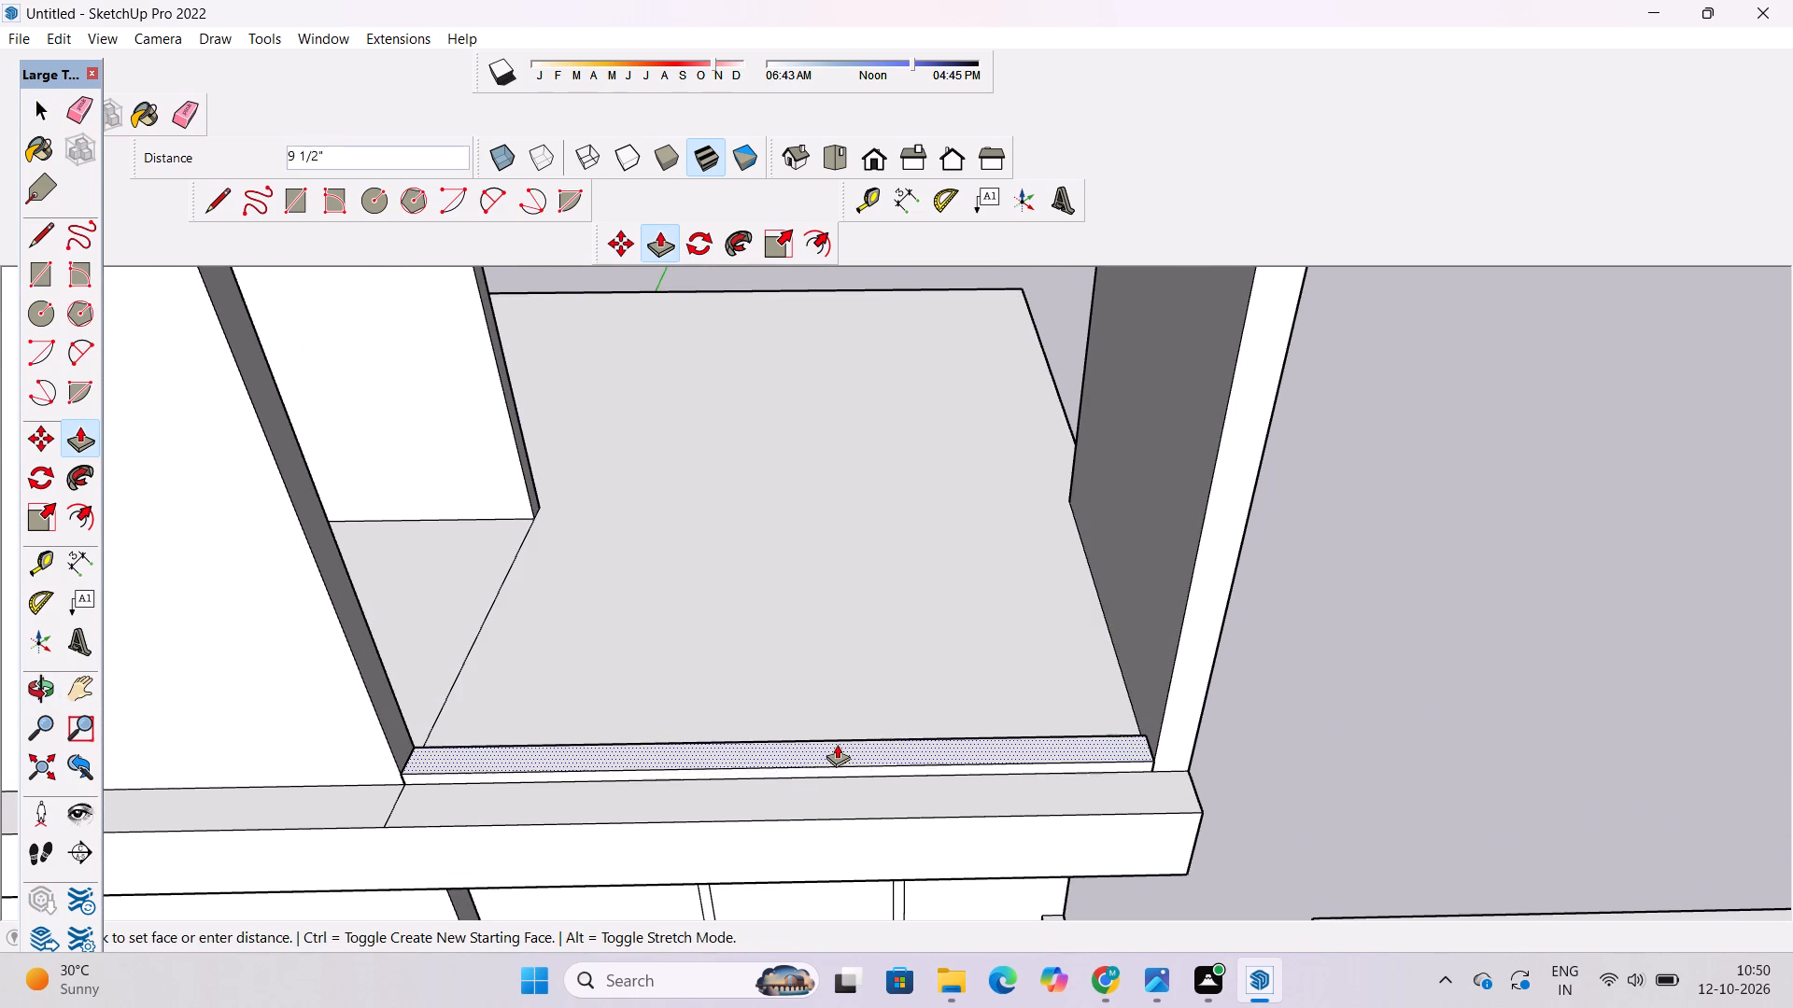
{"action": "key", "text": "o"}
{"action": "scroll", "coordinate": [828, 717], "scroll_direction": "down", "scroll_amount": 4}
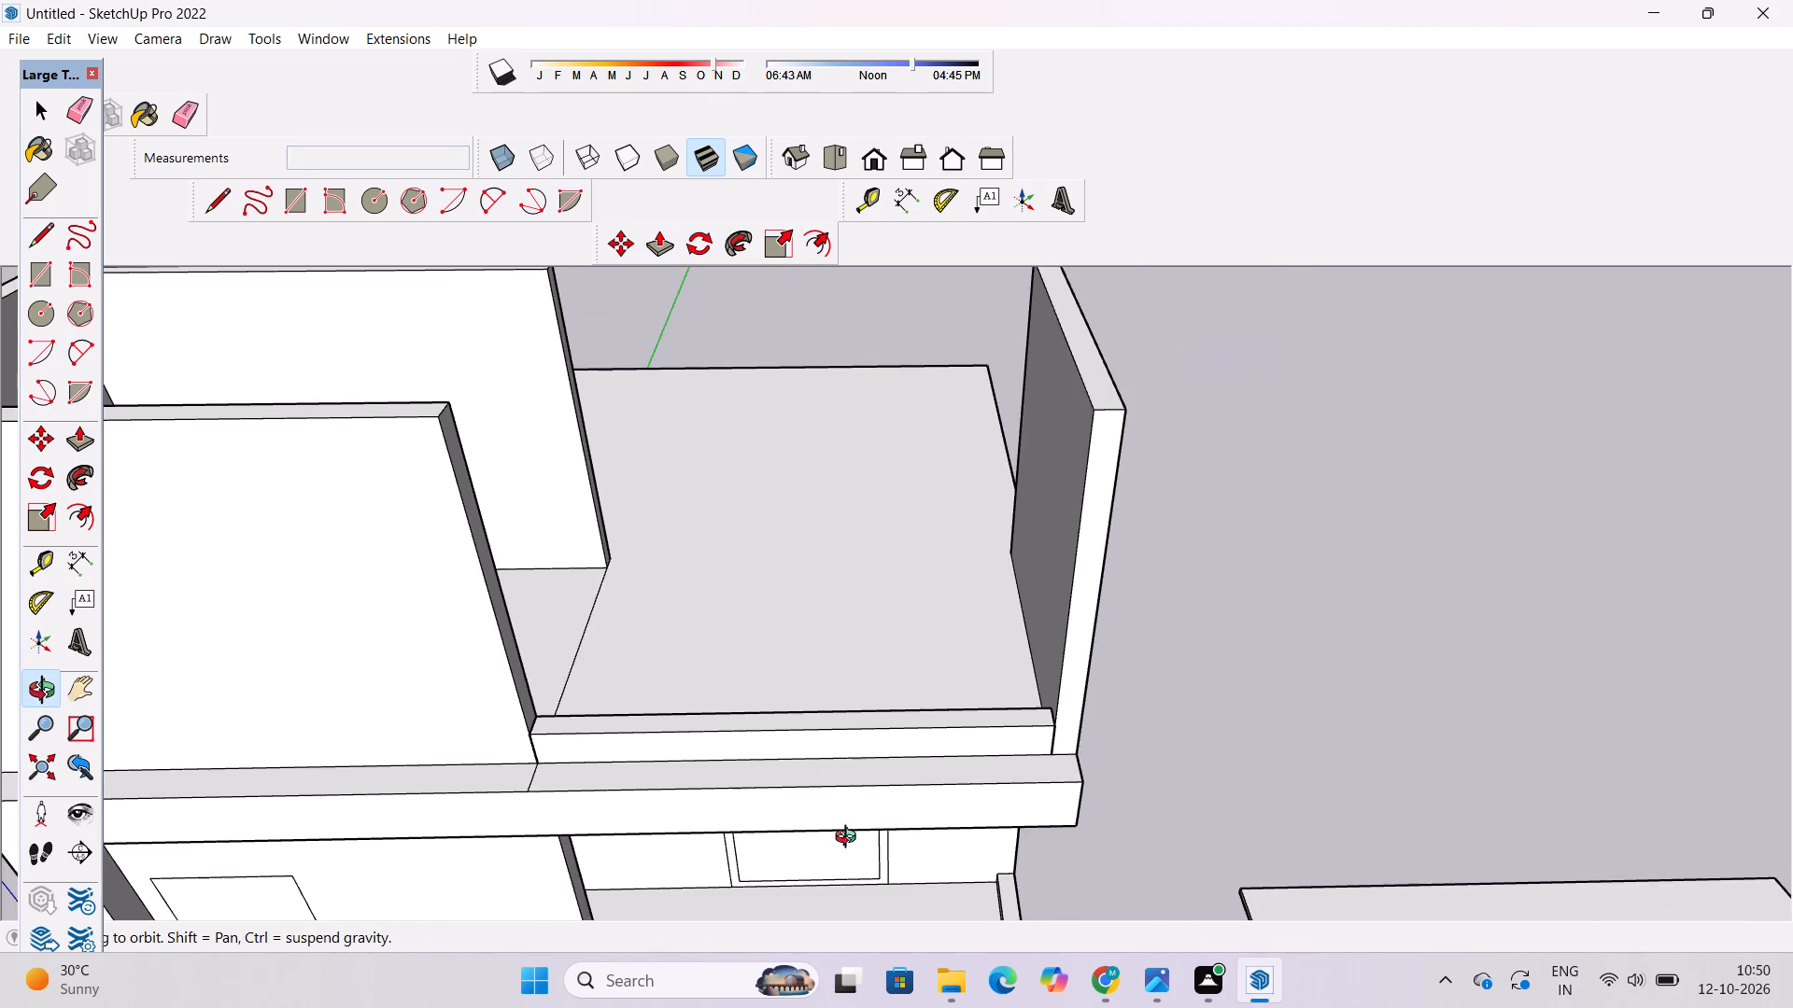
{"action": "left_click_drag", "start_coordinate": [833, 776], "coordinate": [777, 594]}
{"action": "left_click_drag", "start_coordinate": [757, 602], "coordinate": [737, 701], "text": "shift"}
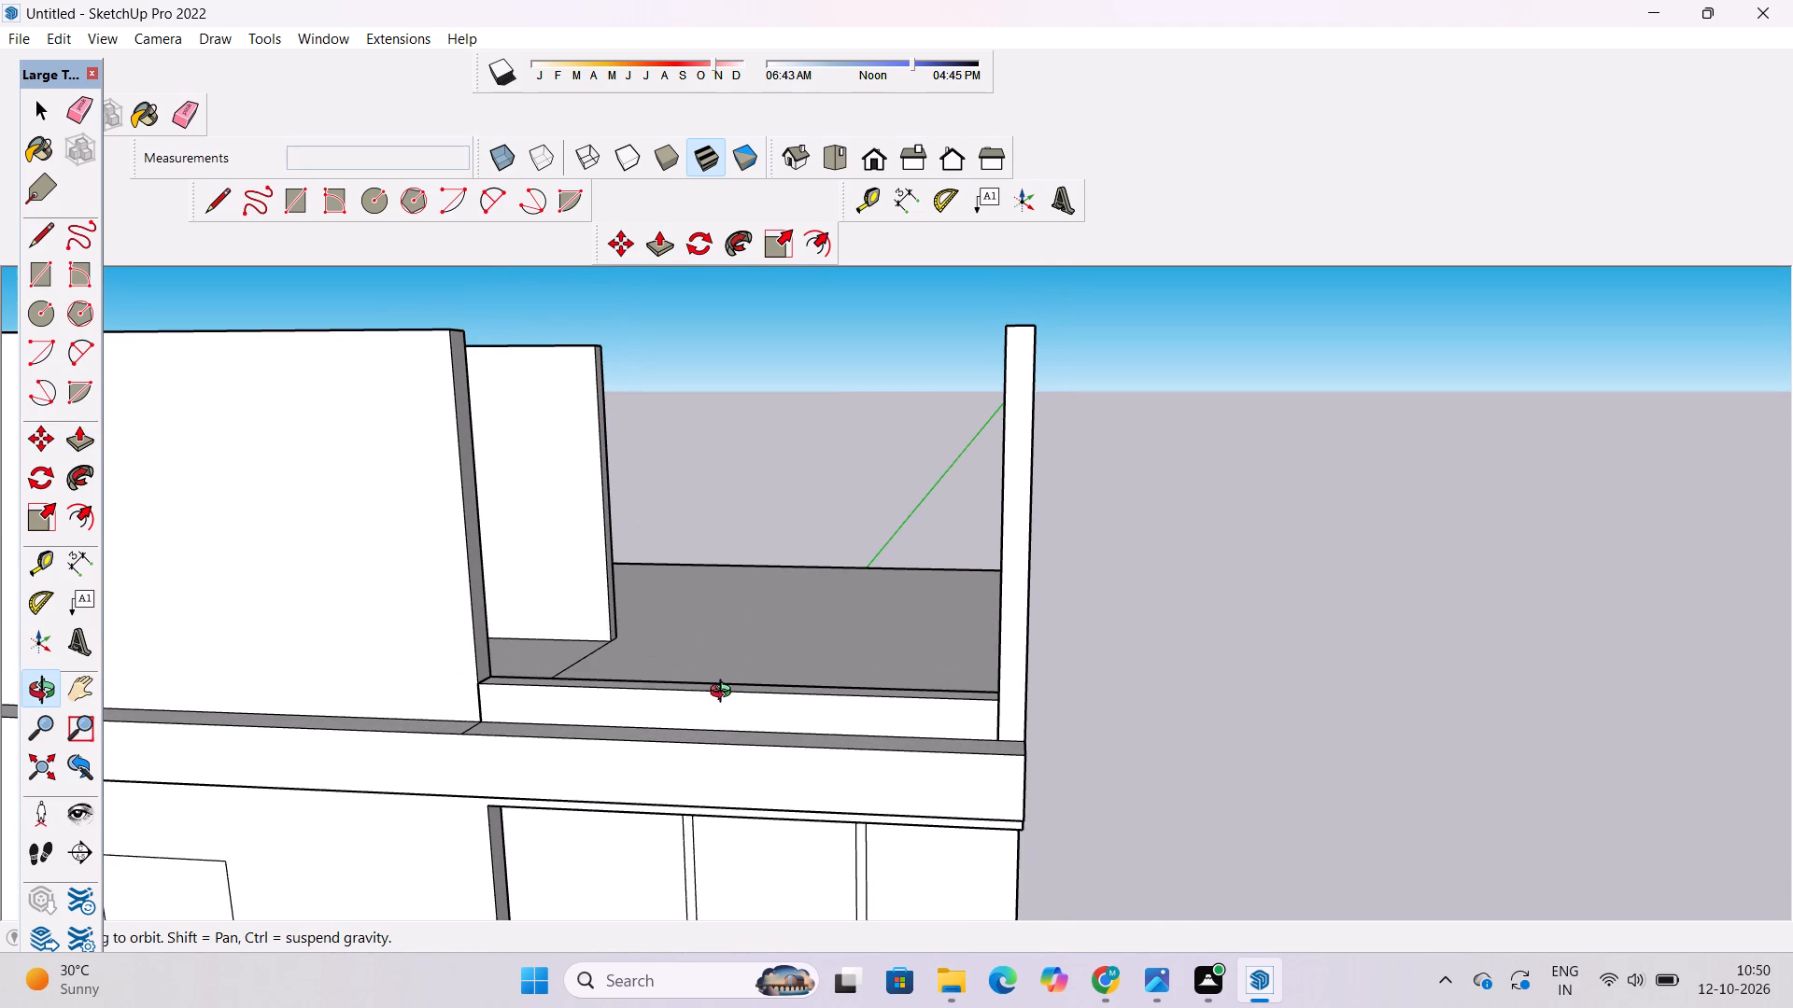
{"action": "left_click_drag", "start_coordinate": [724, 693], "coordinate": [711, 721], "text": "shift"}
{"action": "left_click_drag", "start_coordinate": [711, 721], "coordinate": [711, 746]}
{"action": "scroll", "coordinate": [710, 747], "scroll_direction": "up", "scroll_amount": 2}
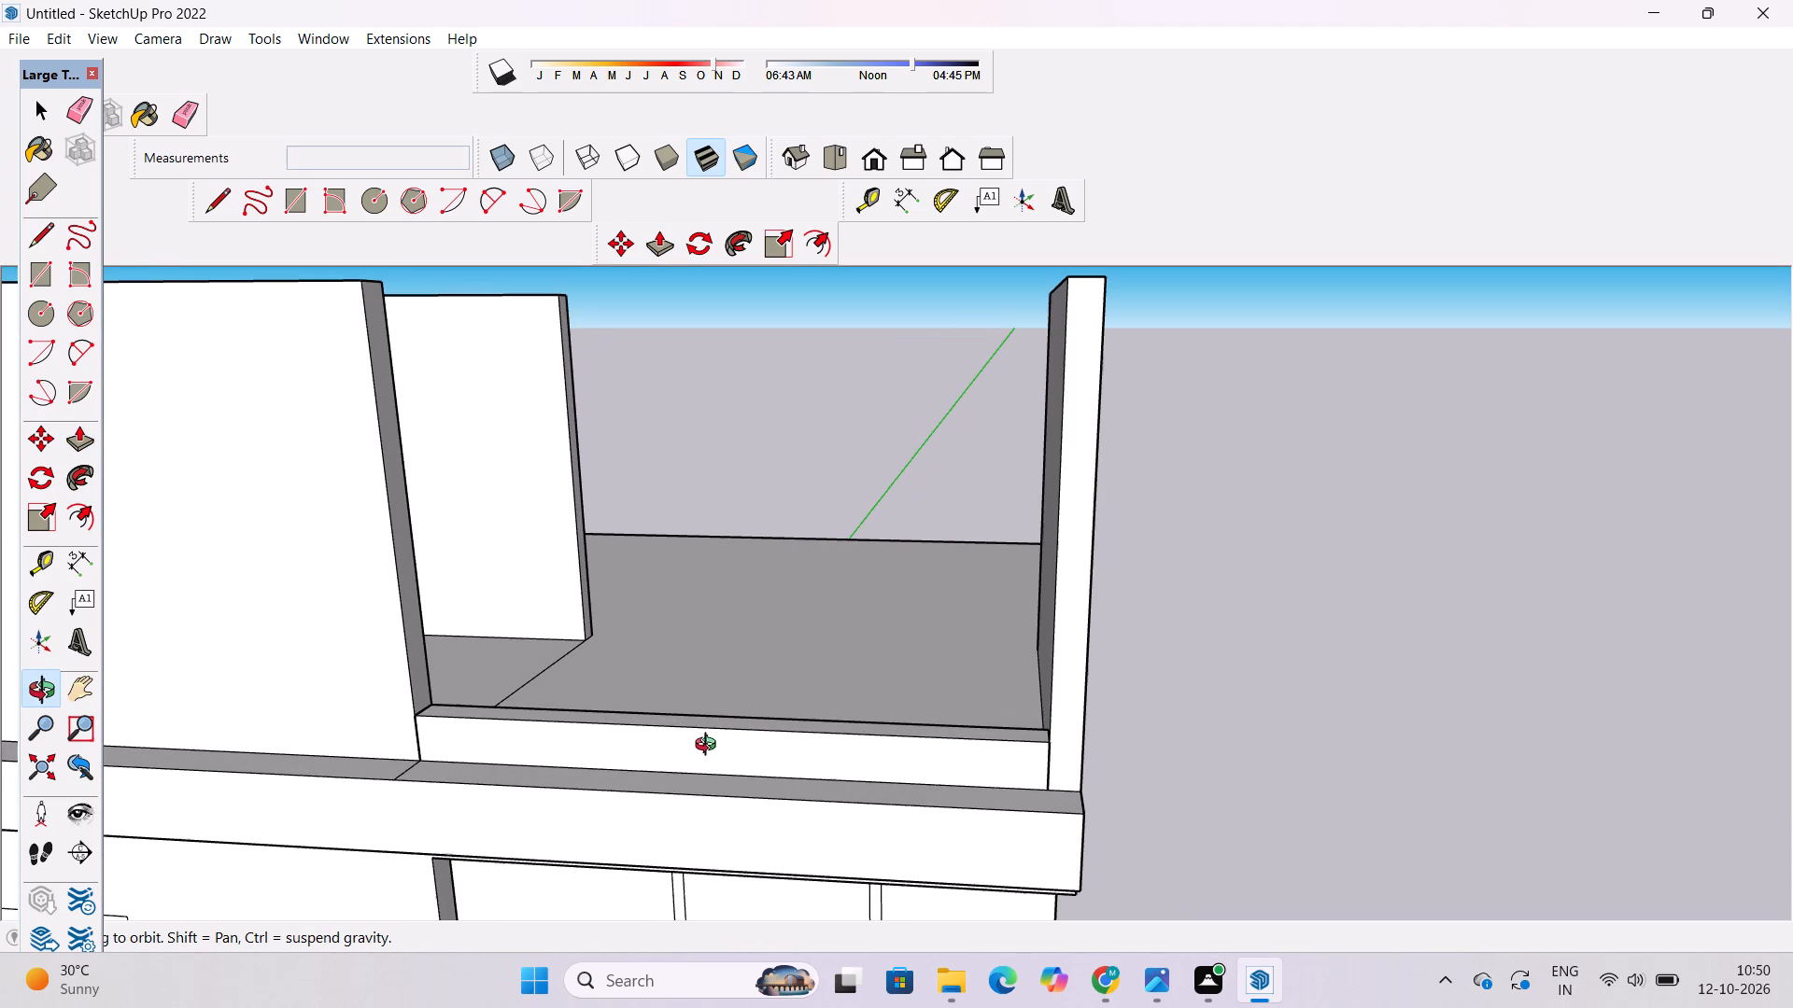
{"action": "left_click", "coordinate": [710, 747], "text": "shift"}
{"action": "left_click_drag", "start_coordinate": [711, 735], "coordinate": [741, 767], "text": "shift"}
{"action": "left_click", "coordinate": [741, 767], "text": "shift"}
{"action": "left_click_drag", "start_coordinate": [741, 767], "coordinate": [709, 814], "text": "shift"}
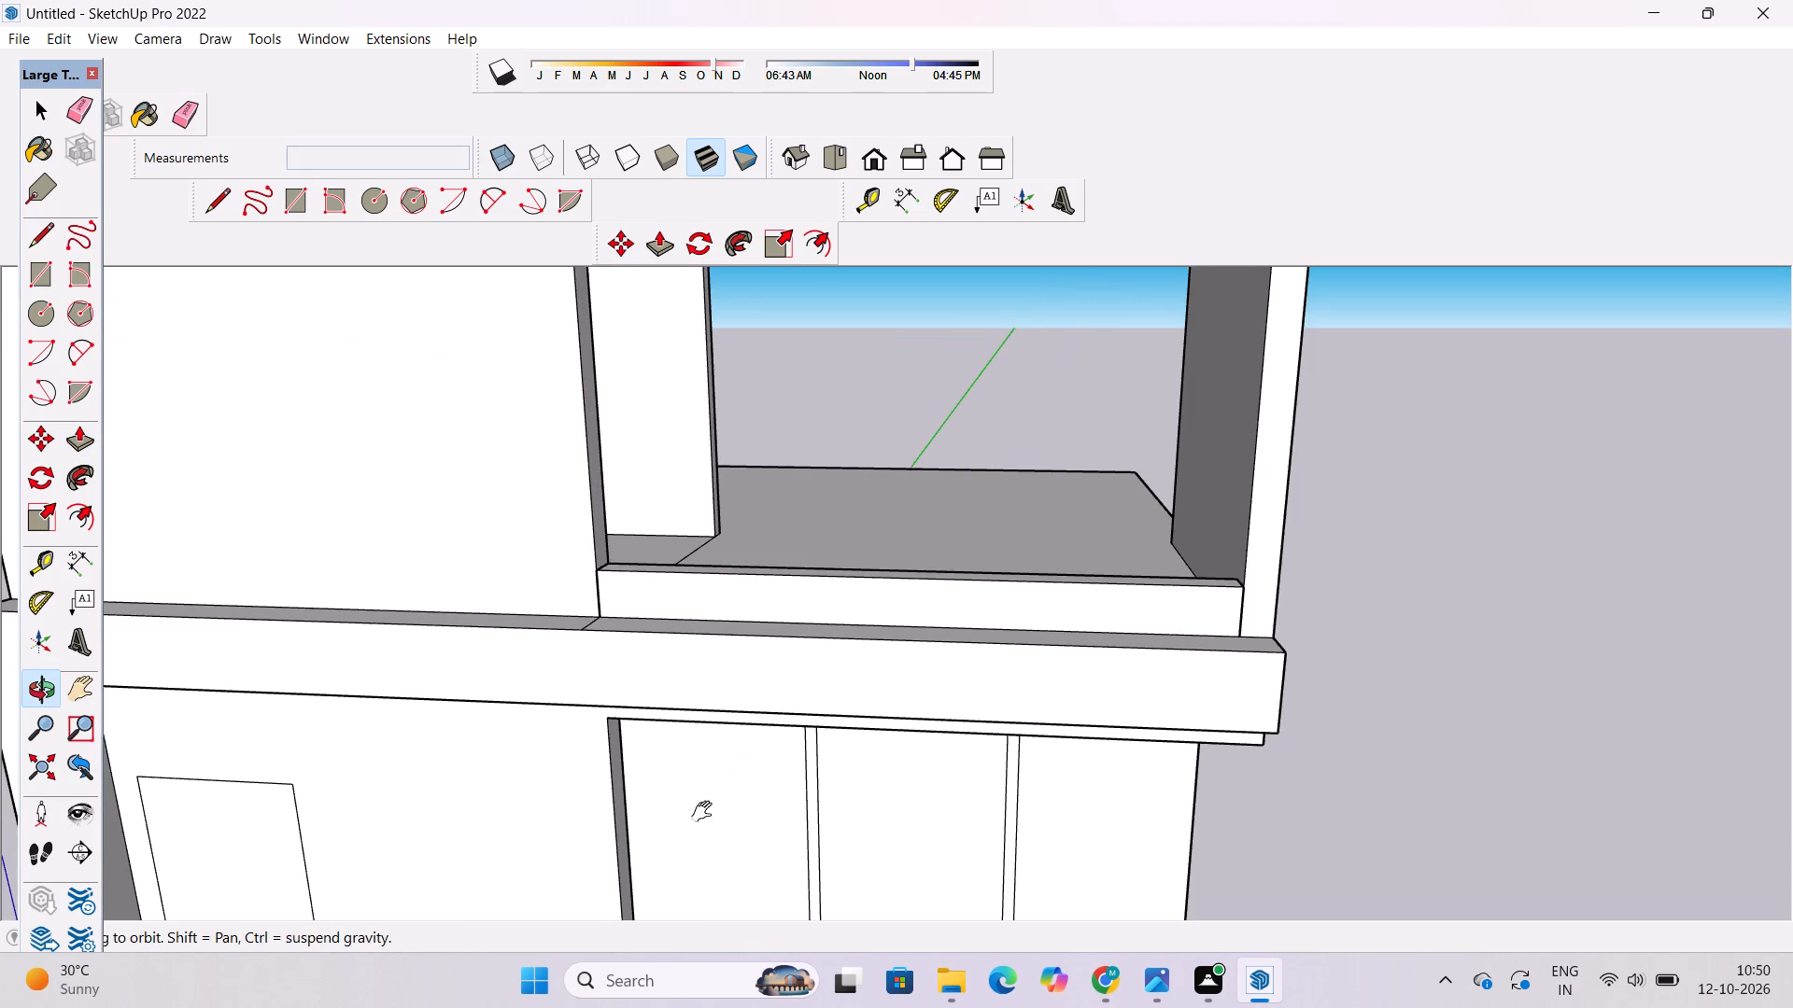
{"action": "left_click_drag", "start_coordinate": [706, 808], "coordinate": [719, 792]}
{"action": "key", "text": "p"}
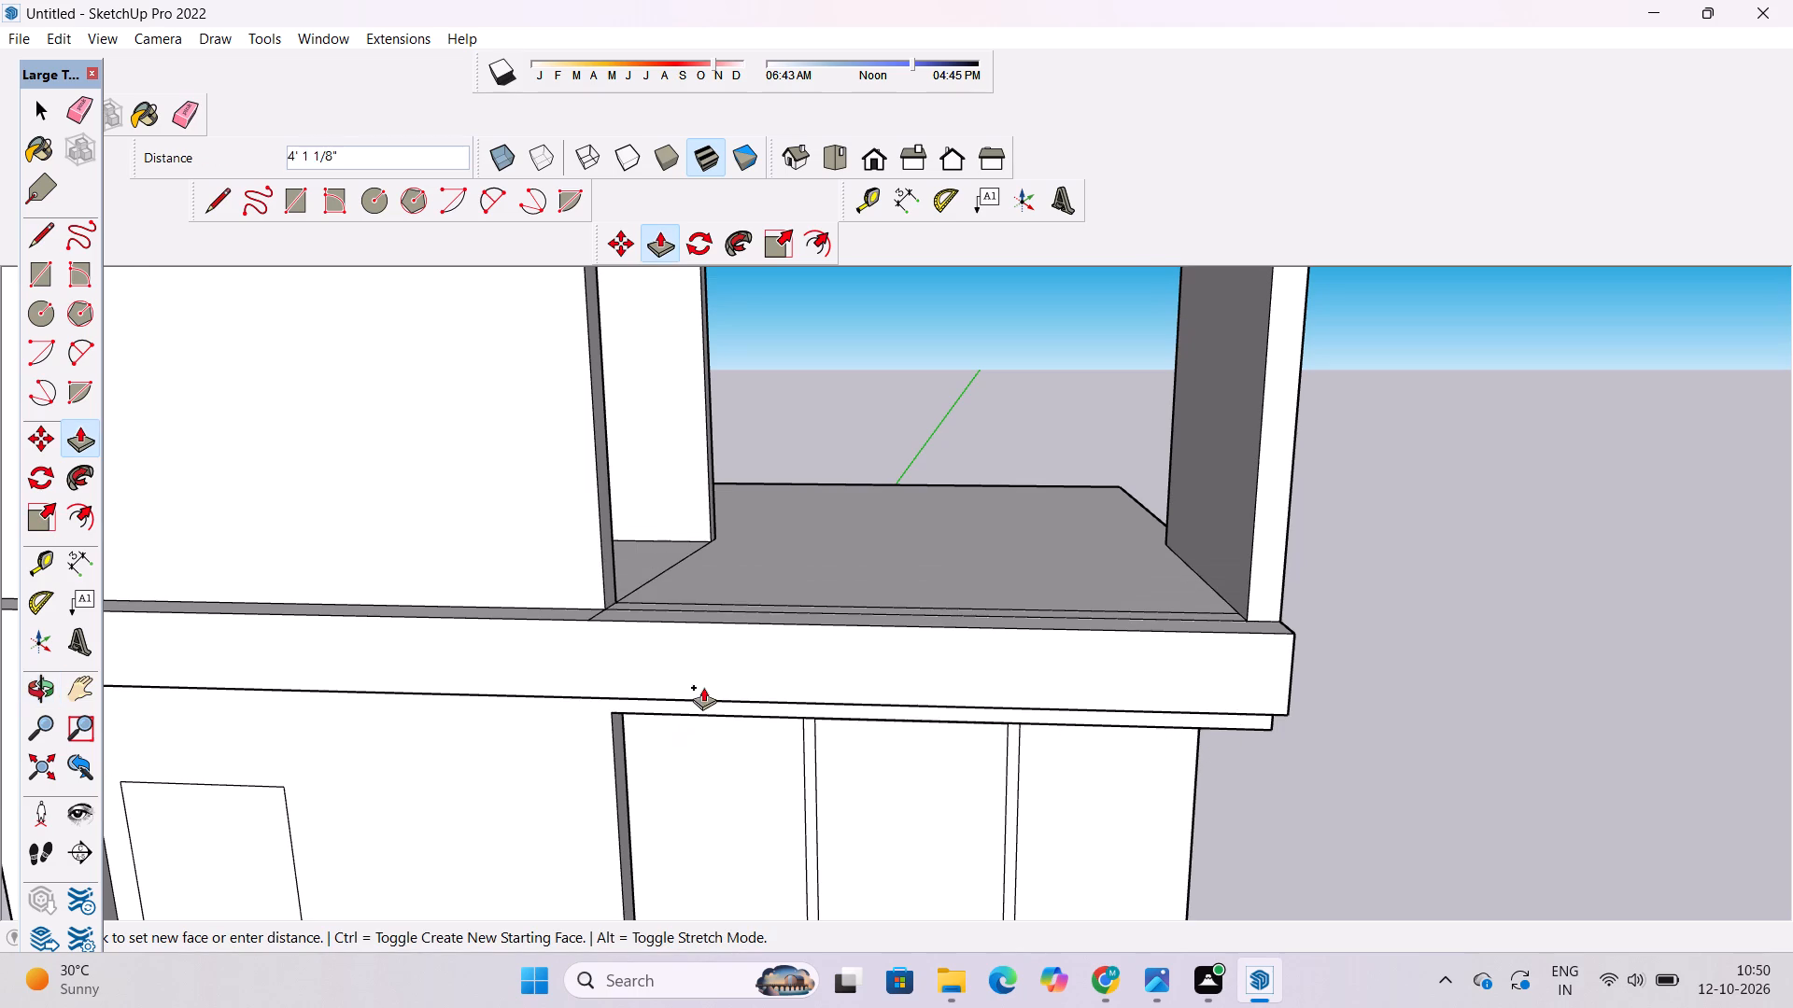
{"action": "scroll", "coordinate": [703, 687], "scroll_direction": "down", "scroll_amount": 6}
{"action": "scroll", "coordinate": [697, 578], "scroll_direction": "up", "scroll_amount": 5}
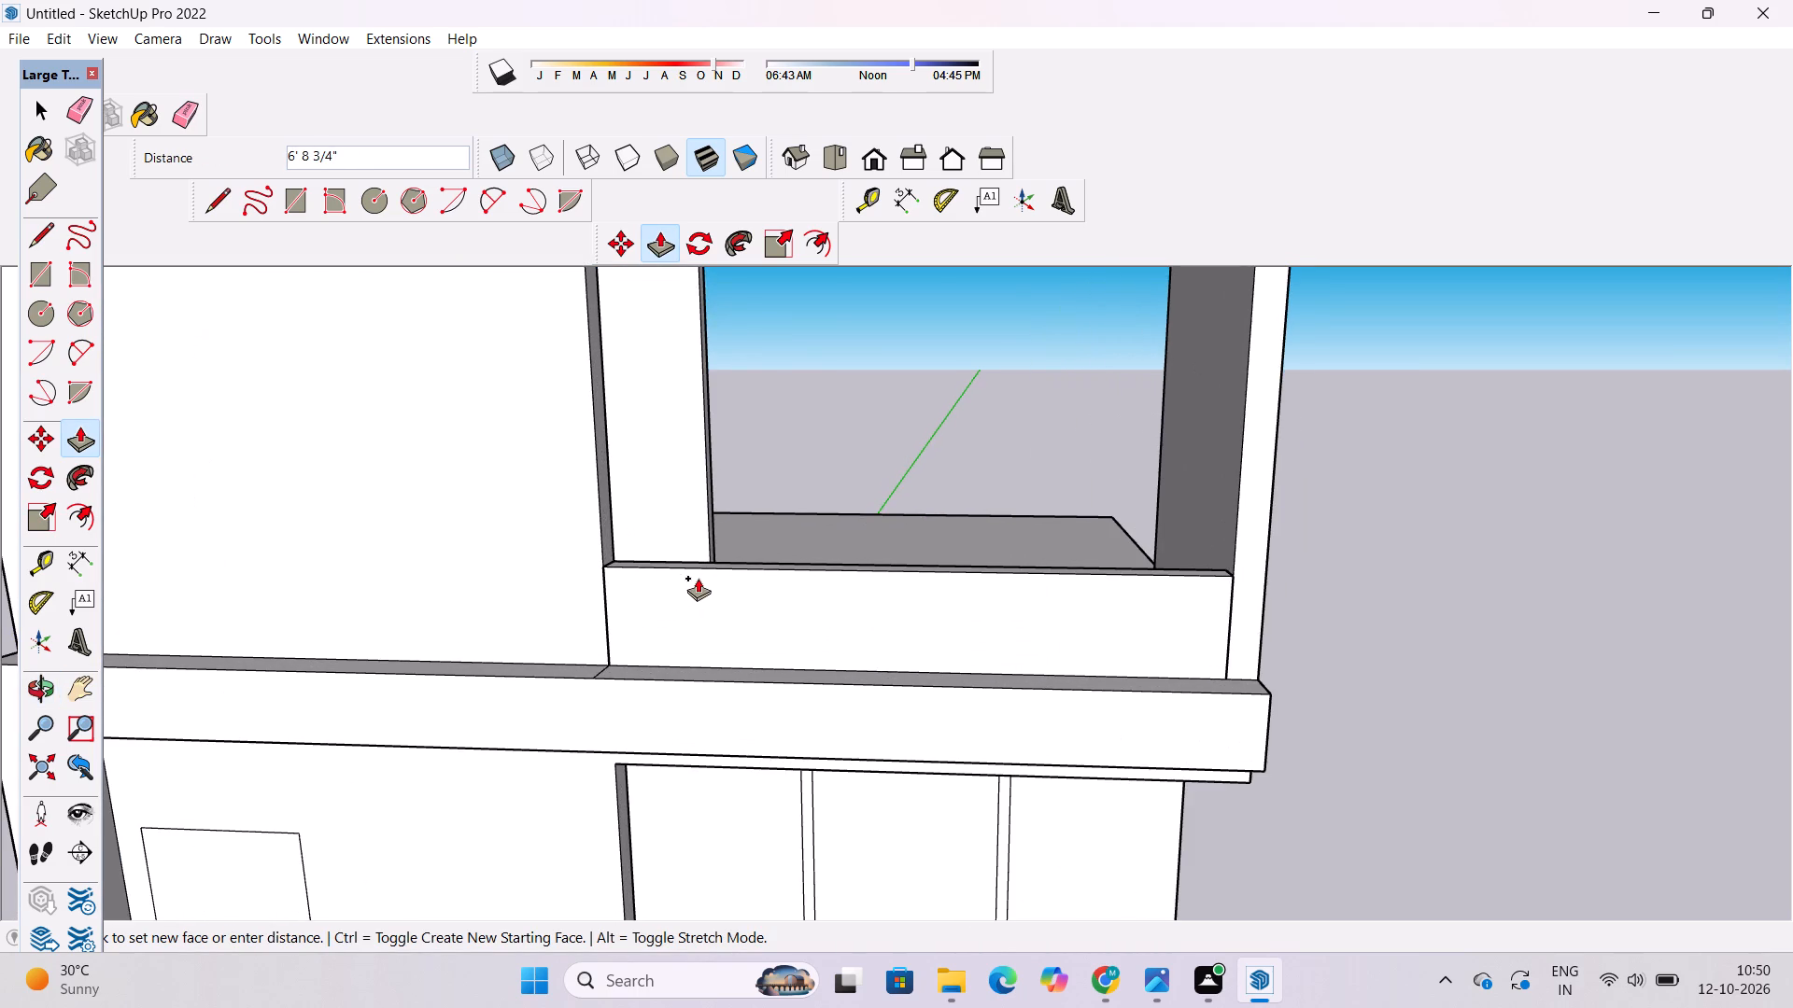
{"action": "scroll", "coordinate": [695, 595], "scroll_direction": "down", "scroll_amount": 1}
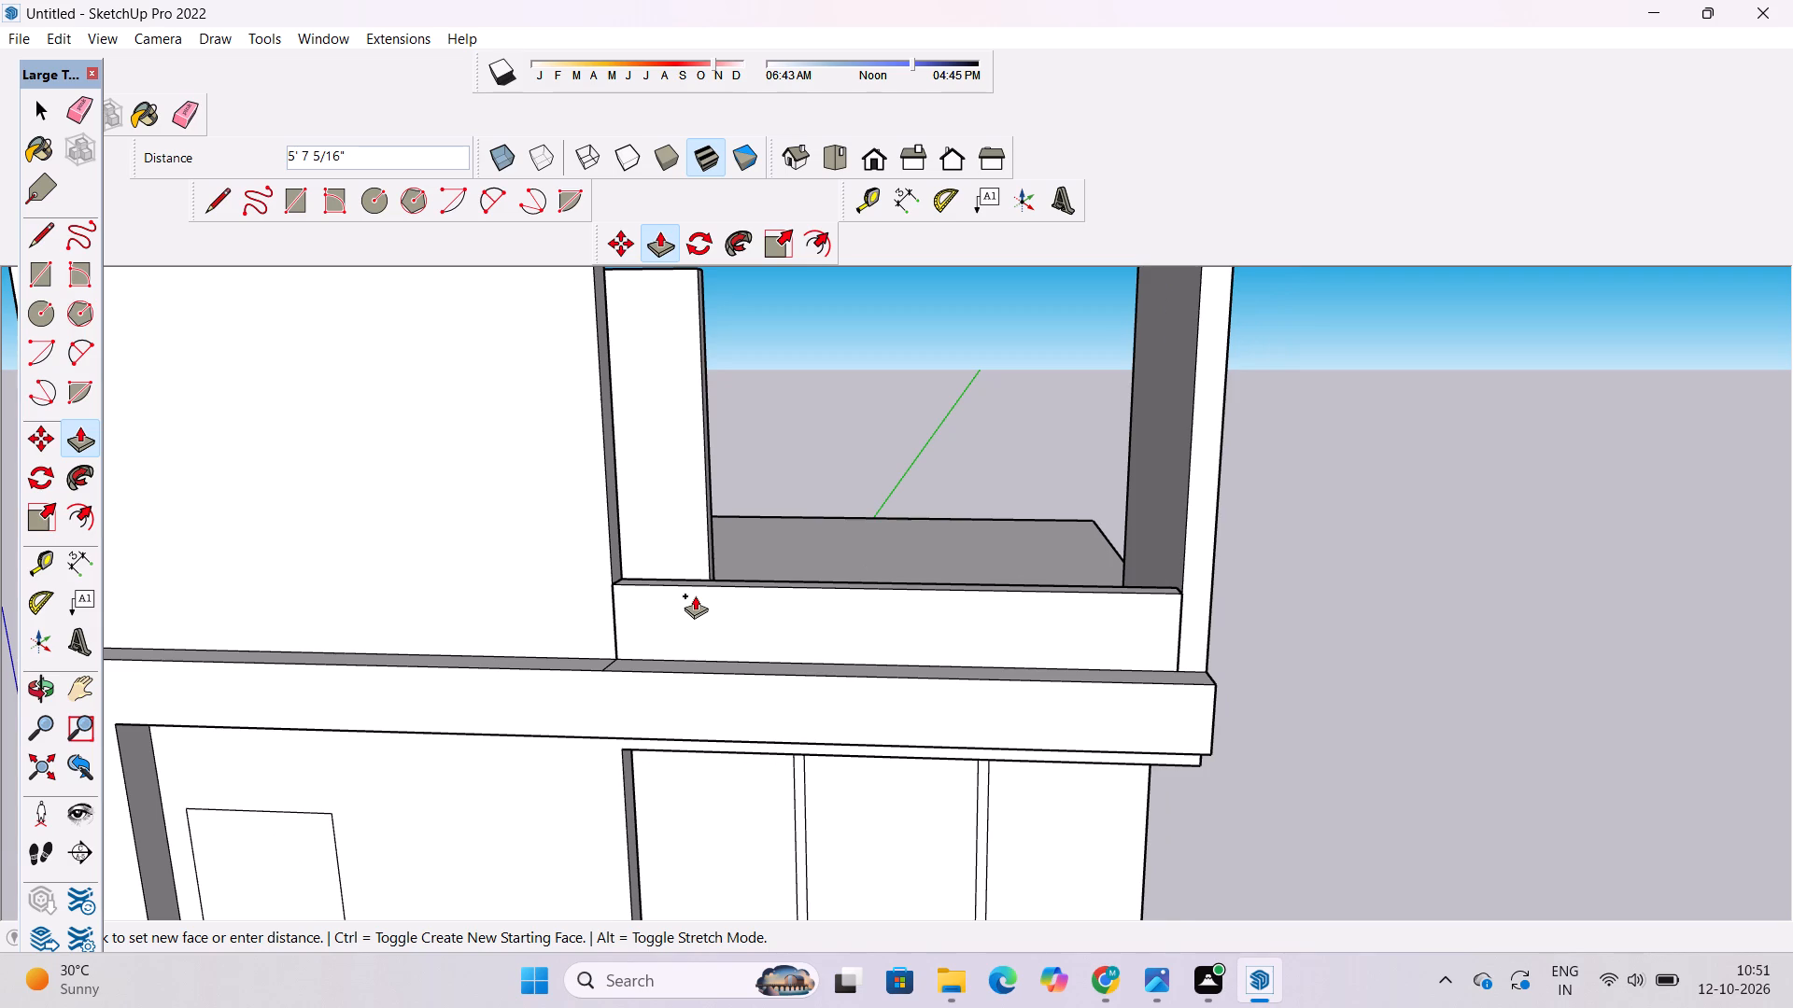
{"action": "scroll", "coordinate": [695, 595], "scroll_direction": "up", "scroll_amount": 1}
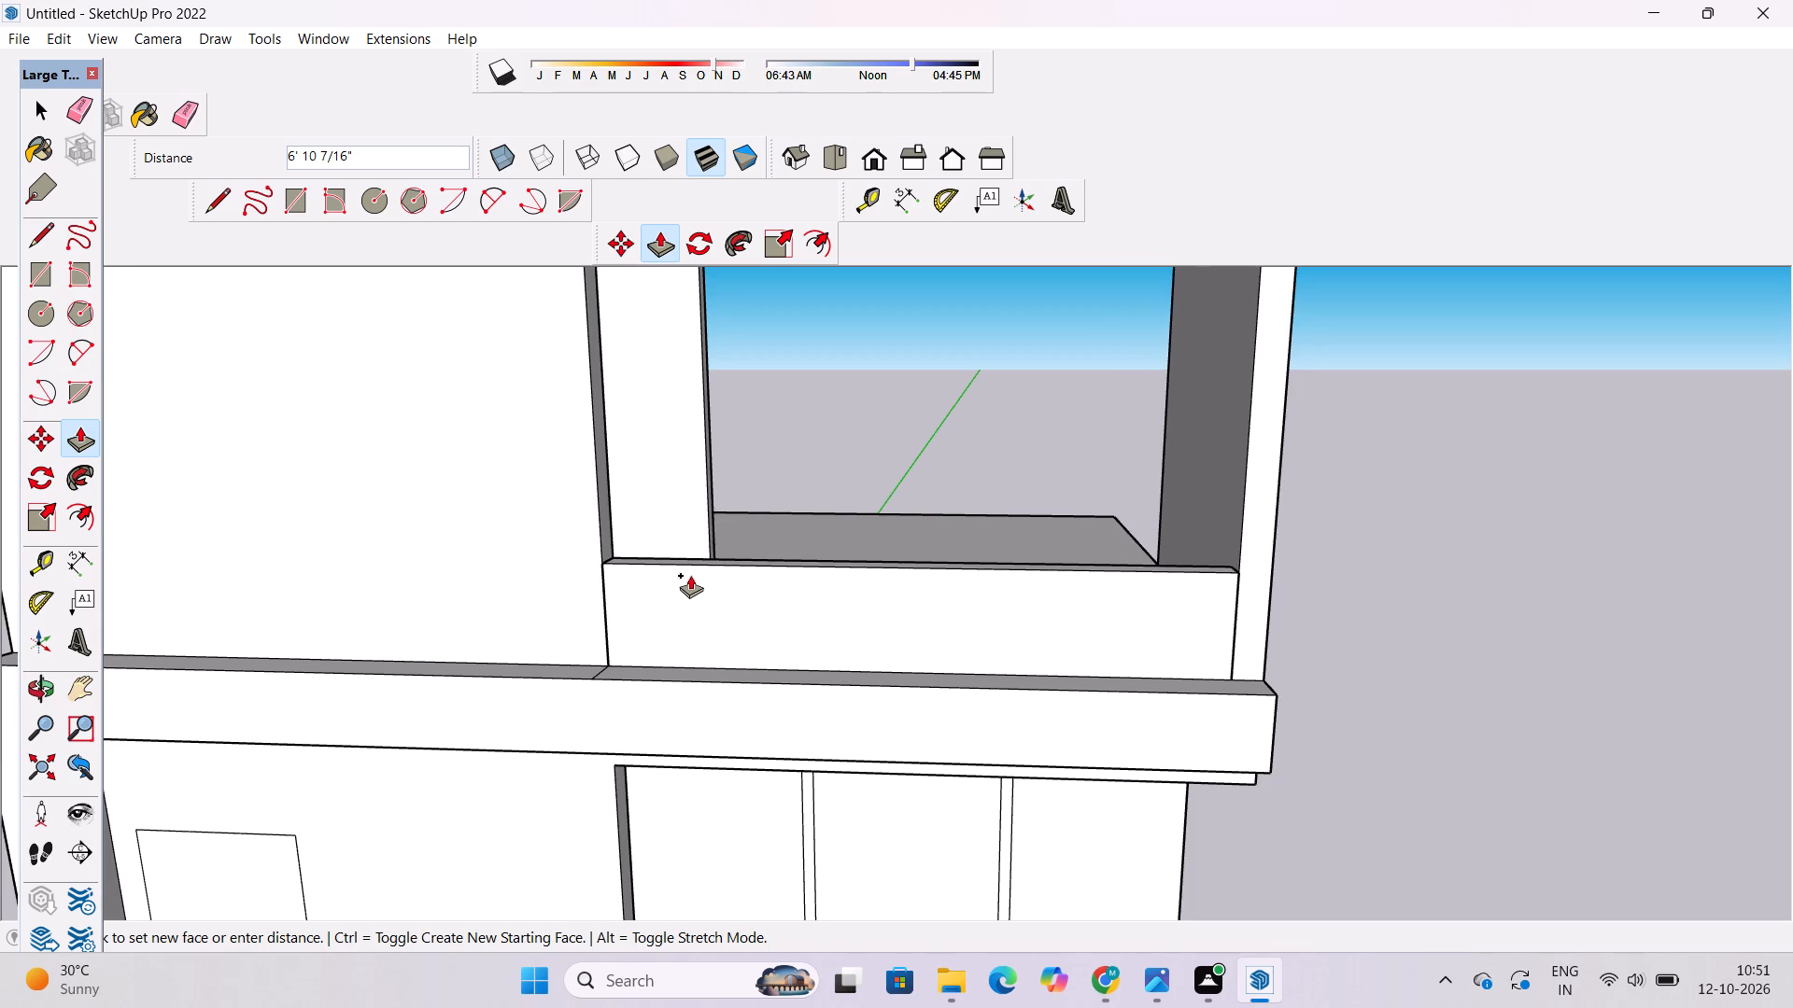
{"action": "key", "text": "6"}
{"action": "key", "text": "apostrophe"}
{"action": "key", "text": "Return"}
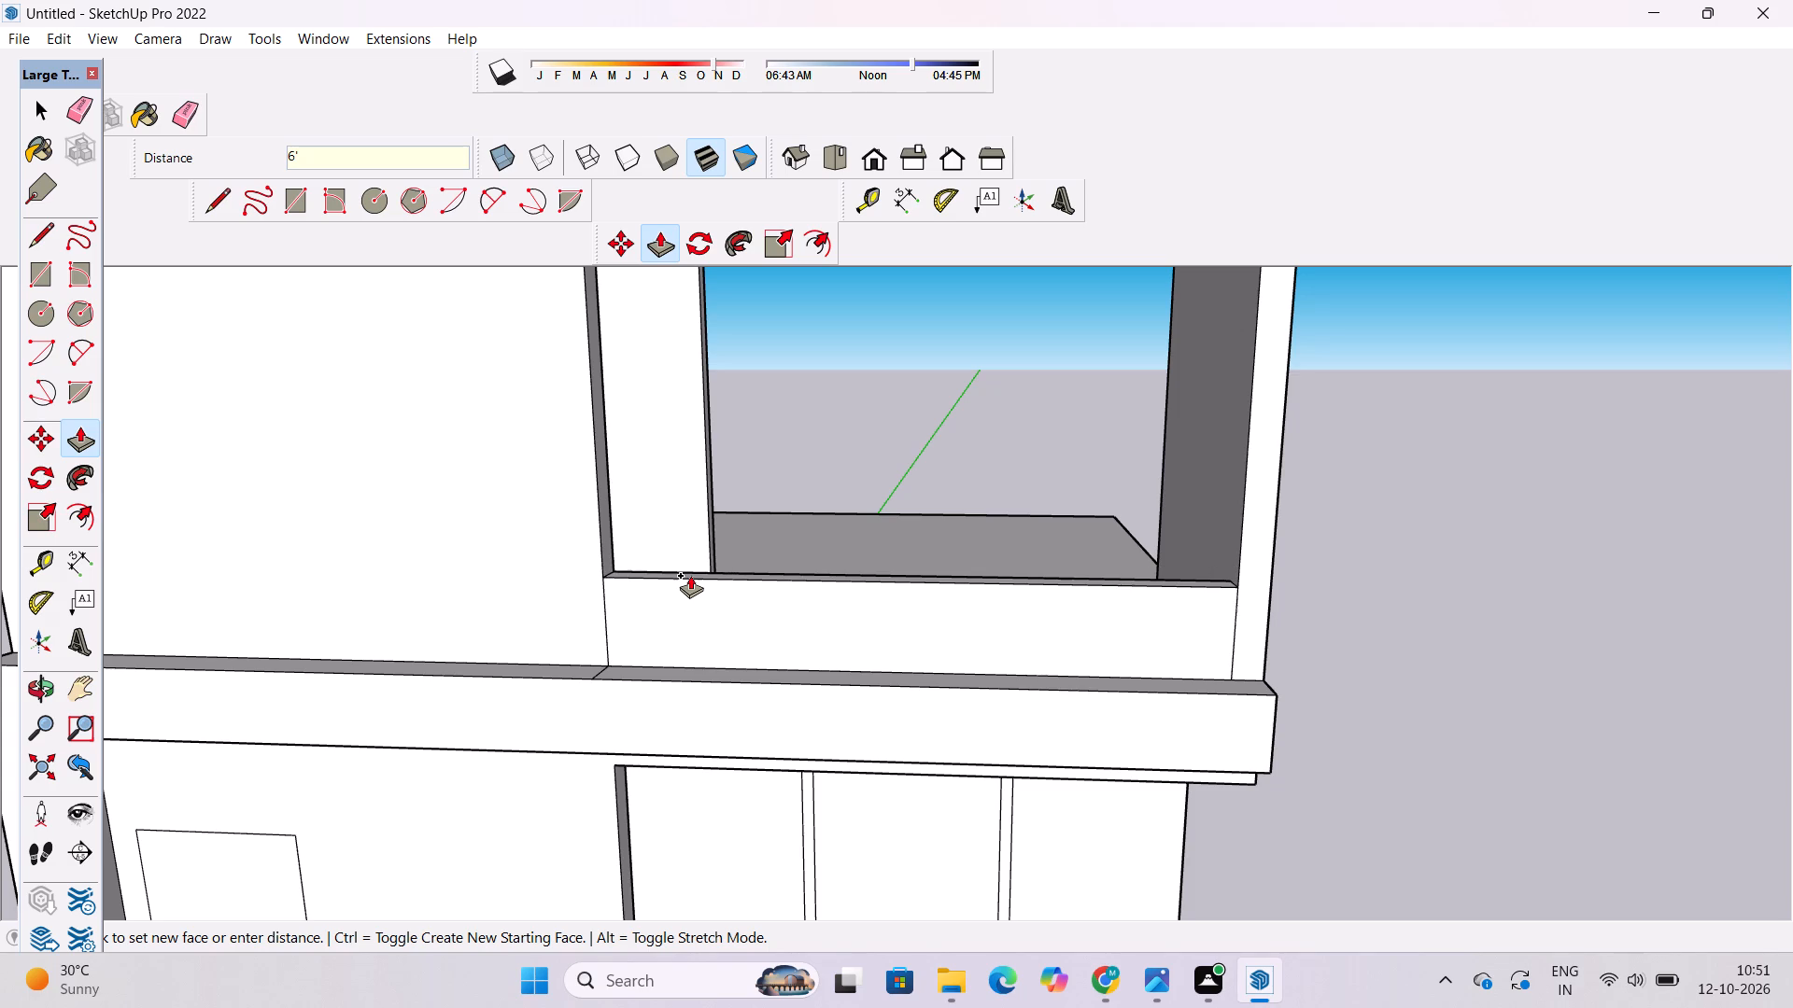
Erase the short edge across the roof ledge and the vertical seam between the tall front wall and the low parapet.
{"action": "key", "text": "o"}
{"action": "scroll", "coordinate": [685, 632], "scroll_direction": "up", "scroll_amount": 3}
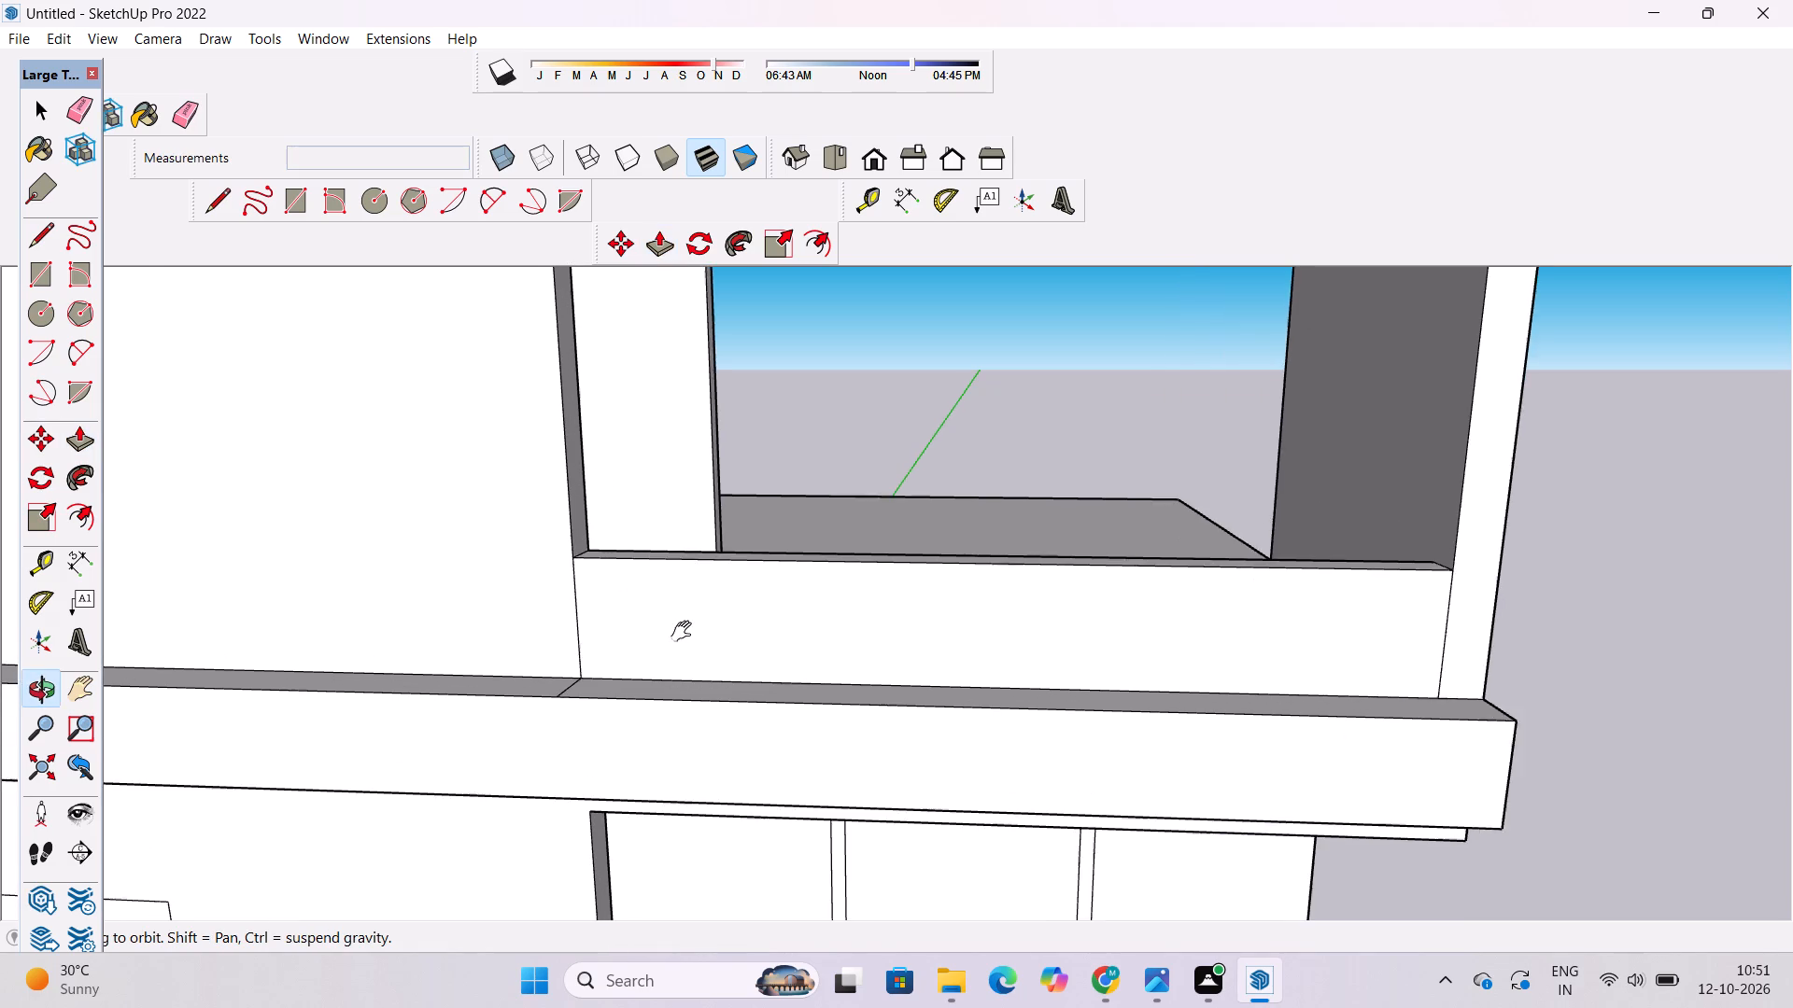
{"action": "left_click_drag", "start_coordinate": [670, 587], "coordinate": [652, 538], "text": "shift"}
{"action": "left_click_drag", "start_coordinate": [655, 637], "coordinate": [717, 890]}
{"action": "scroll", "coordinate": [608, 800], "scroll_direction": "up", "scroll_amount": 6}
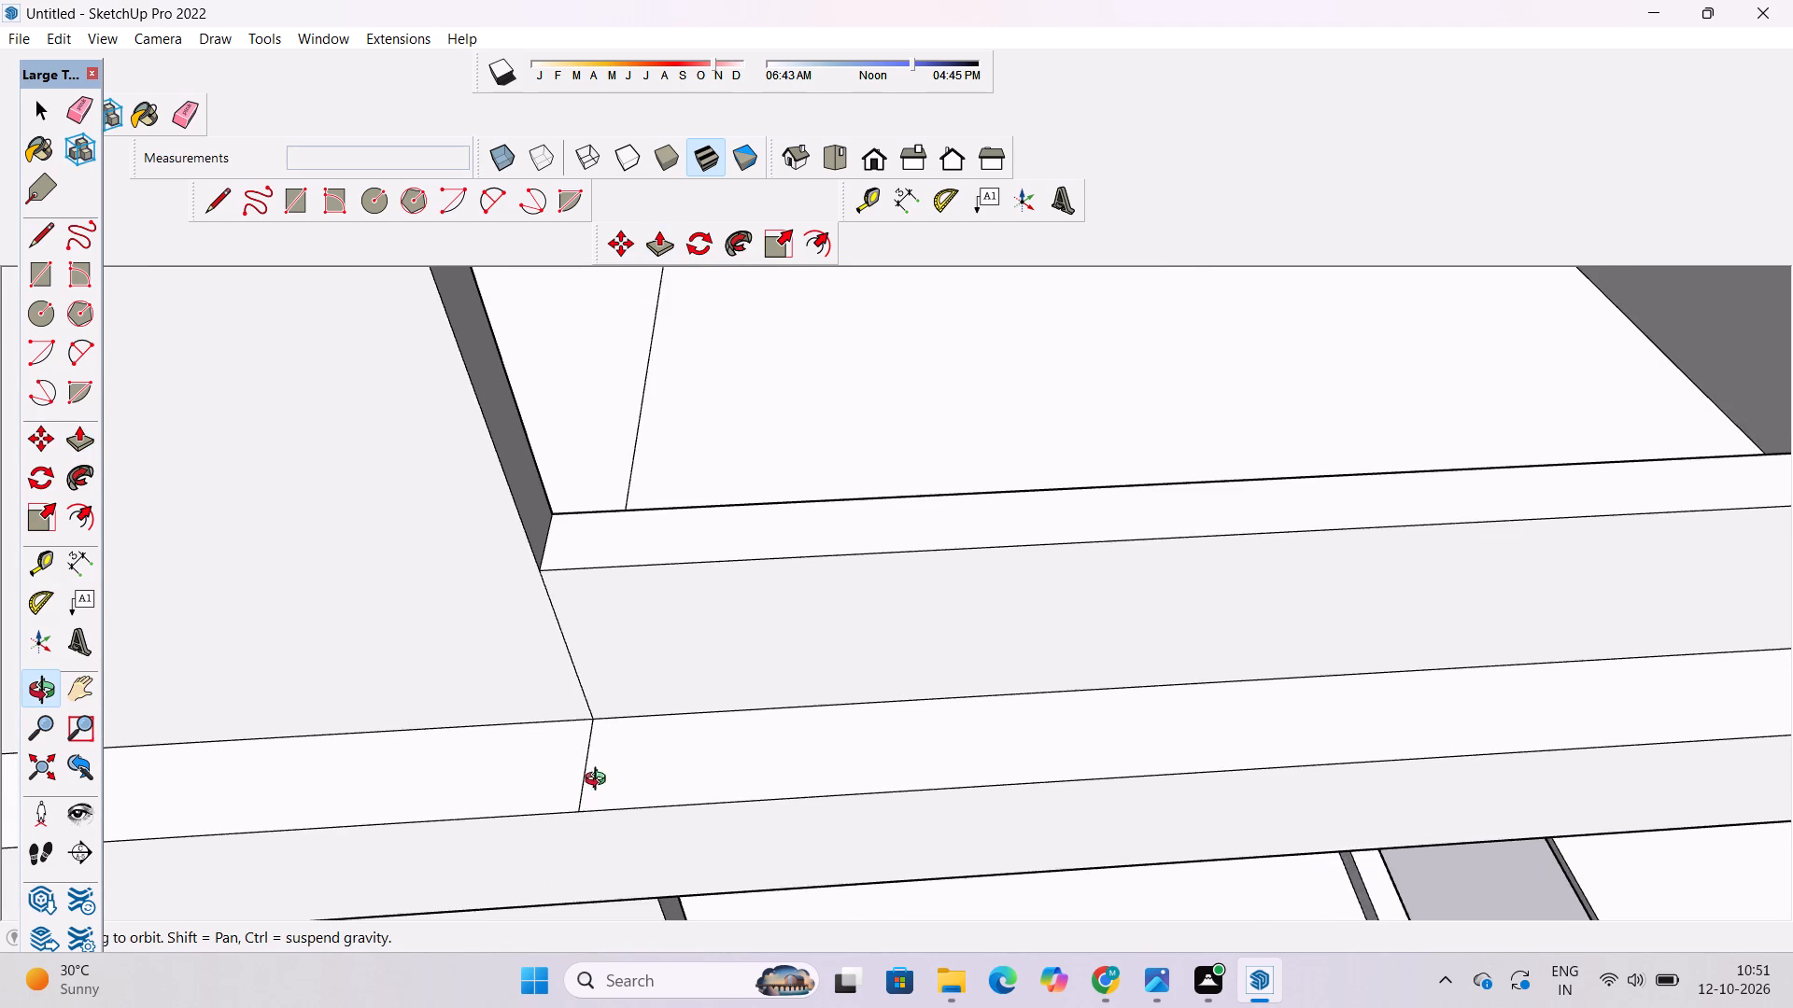
{"action": "left_click_drag", "start_coordinate": [592, 778], "coordinate": [636, 835], "text": "shift"}
{"action": "scroll", "coordinate": [637, 819], "scroll_direction": "up", "scroll_amount": 2, "text": "shift"}
{"action": "left_click_drag", "start_coordinate": [633, 817], "coordinate": [646, 888], "text": "shift"}
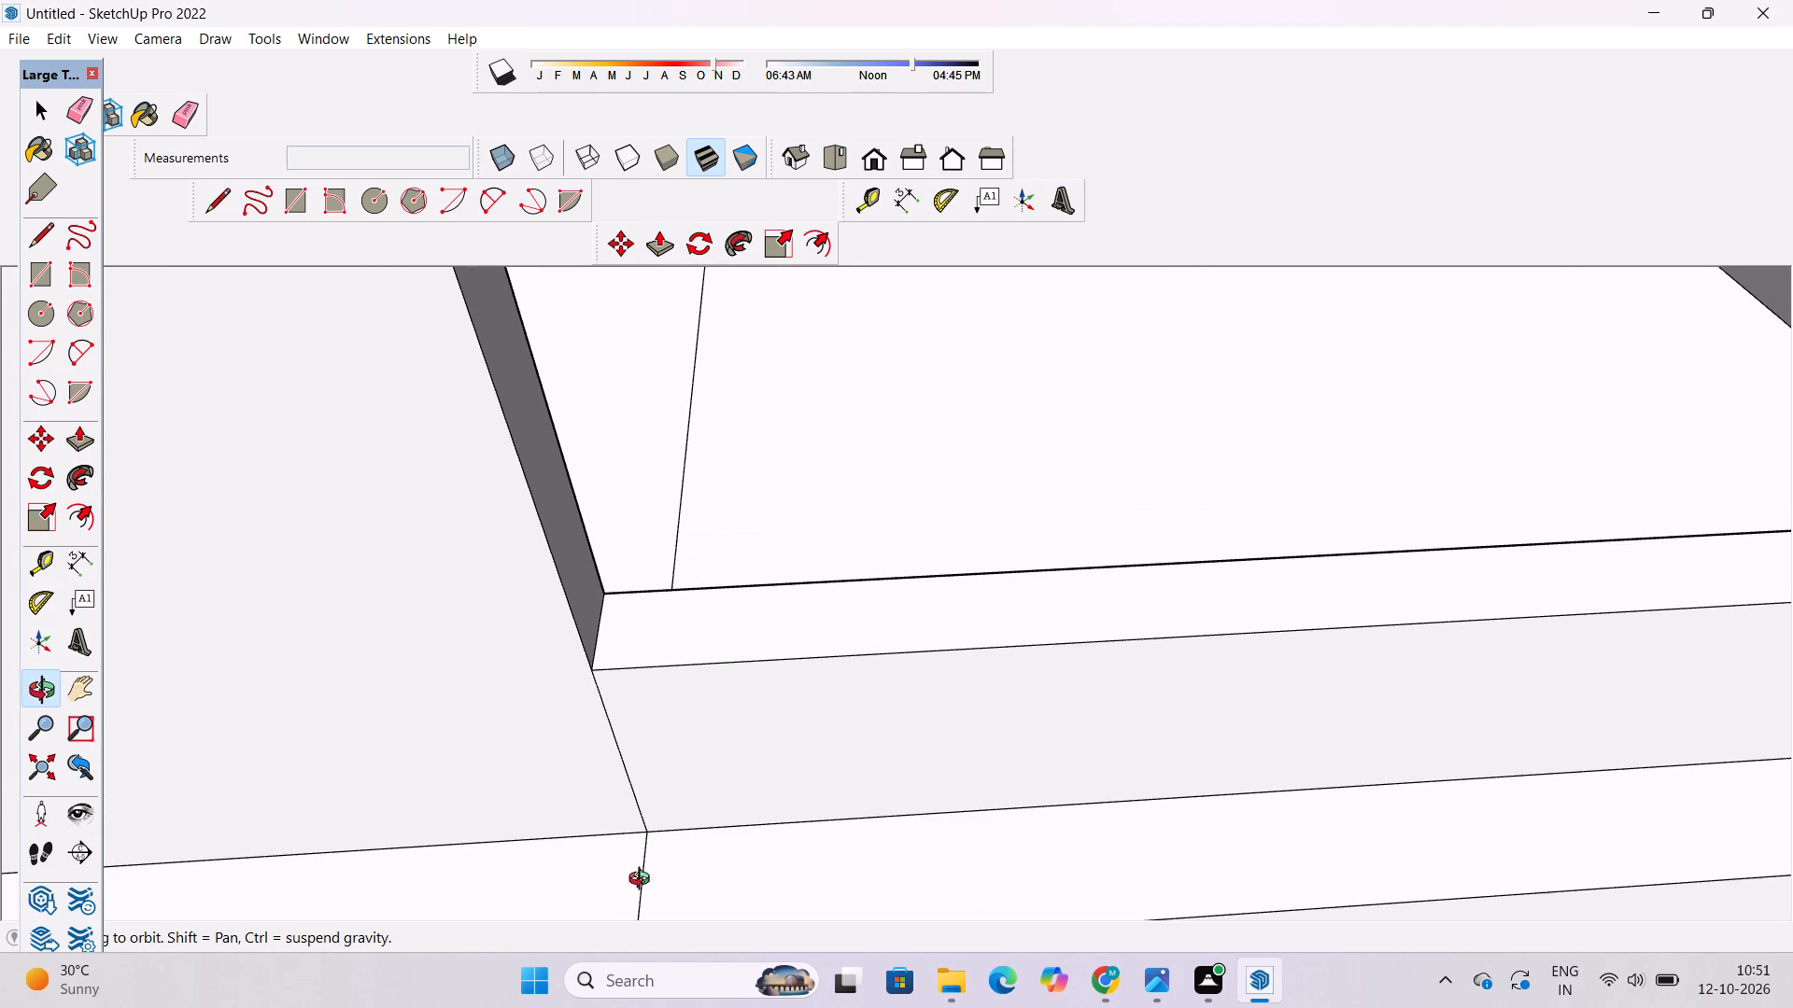
{"action": "left_click_drag", "start_coordinate": [639, 871], "coordinate": [630, 833]}
{"action": "key", "text": "e"}
{"action": "left_click_drag", "start_coordinate": [661, 812], "coordinate": [621, 835]}
{"action": "left_click_drag", "start_coordinate": [643, 695], "coordinate": [609, 744]}
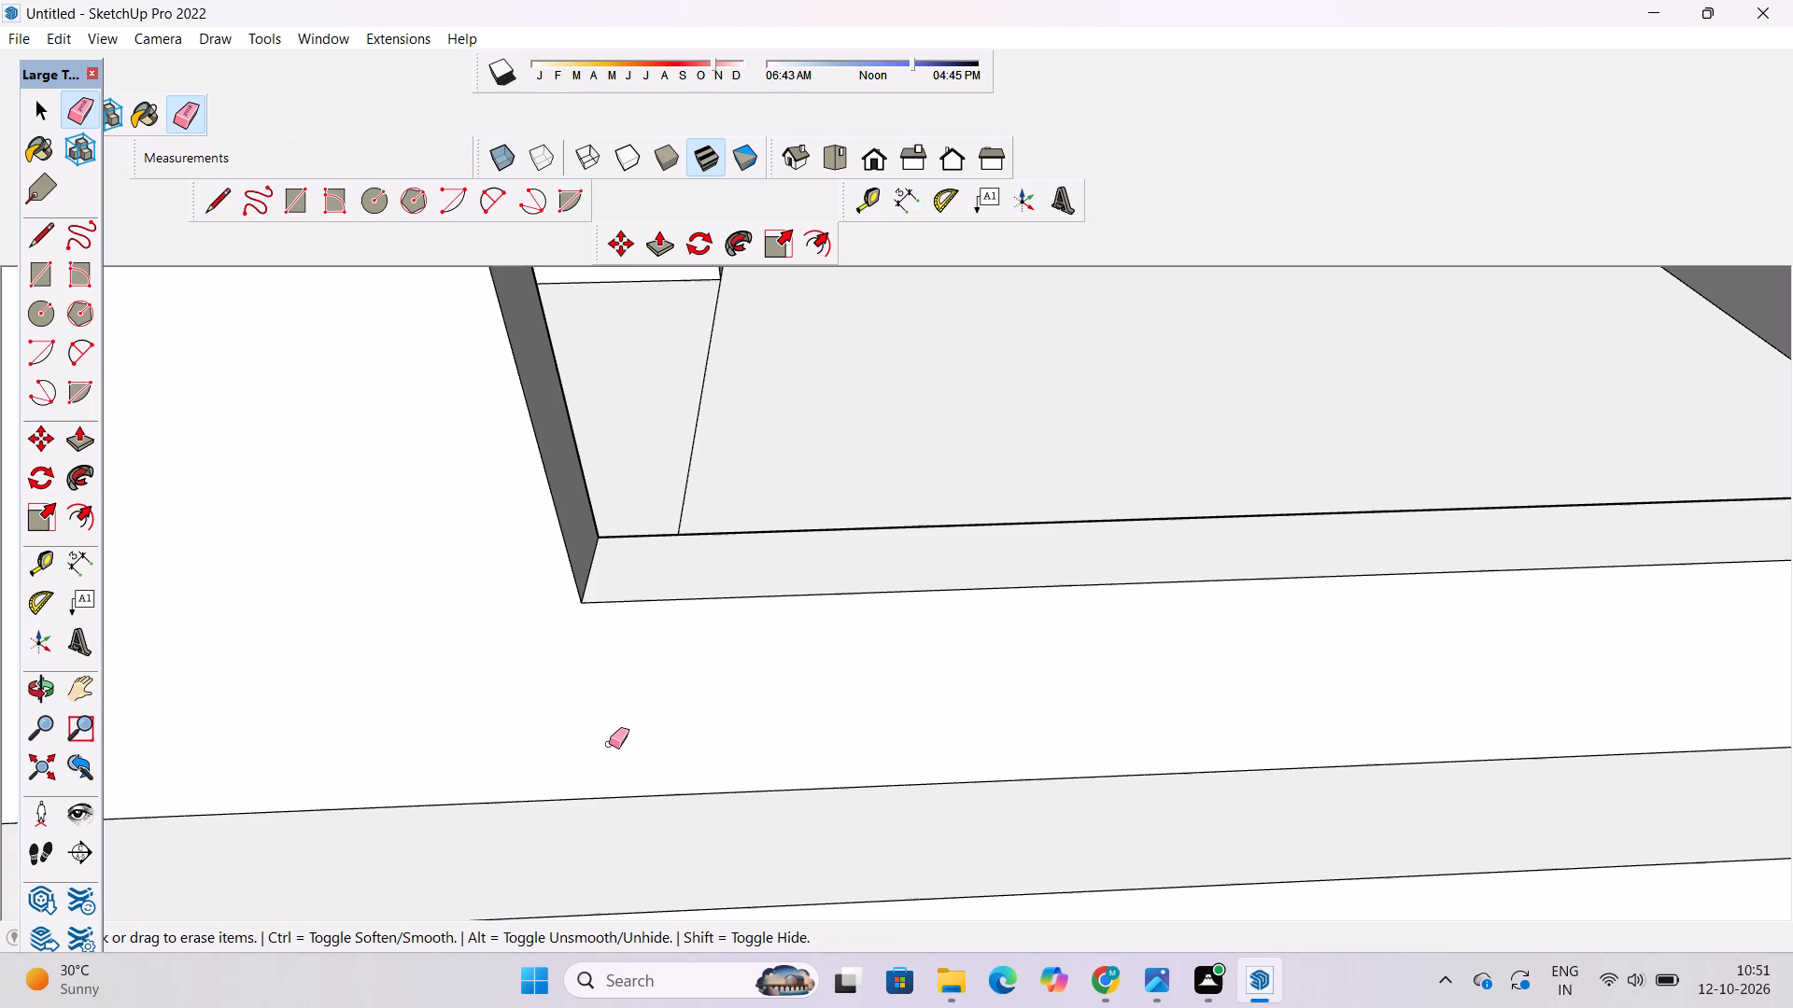
Erase the vertical seam on the outer face where the low parapet meets the balcony-side wall.
{"action": "key", "text": "o"}
{"action": "scroll", "coordinate": [614, 707], "scroll_direction": "down", "scroll_amount": 4}
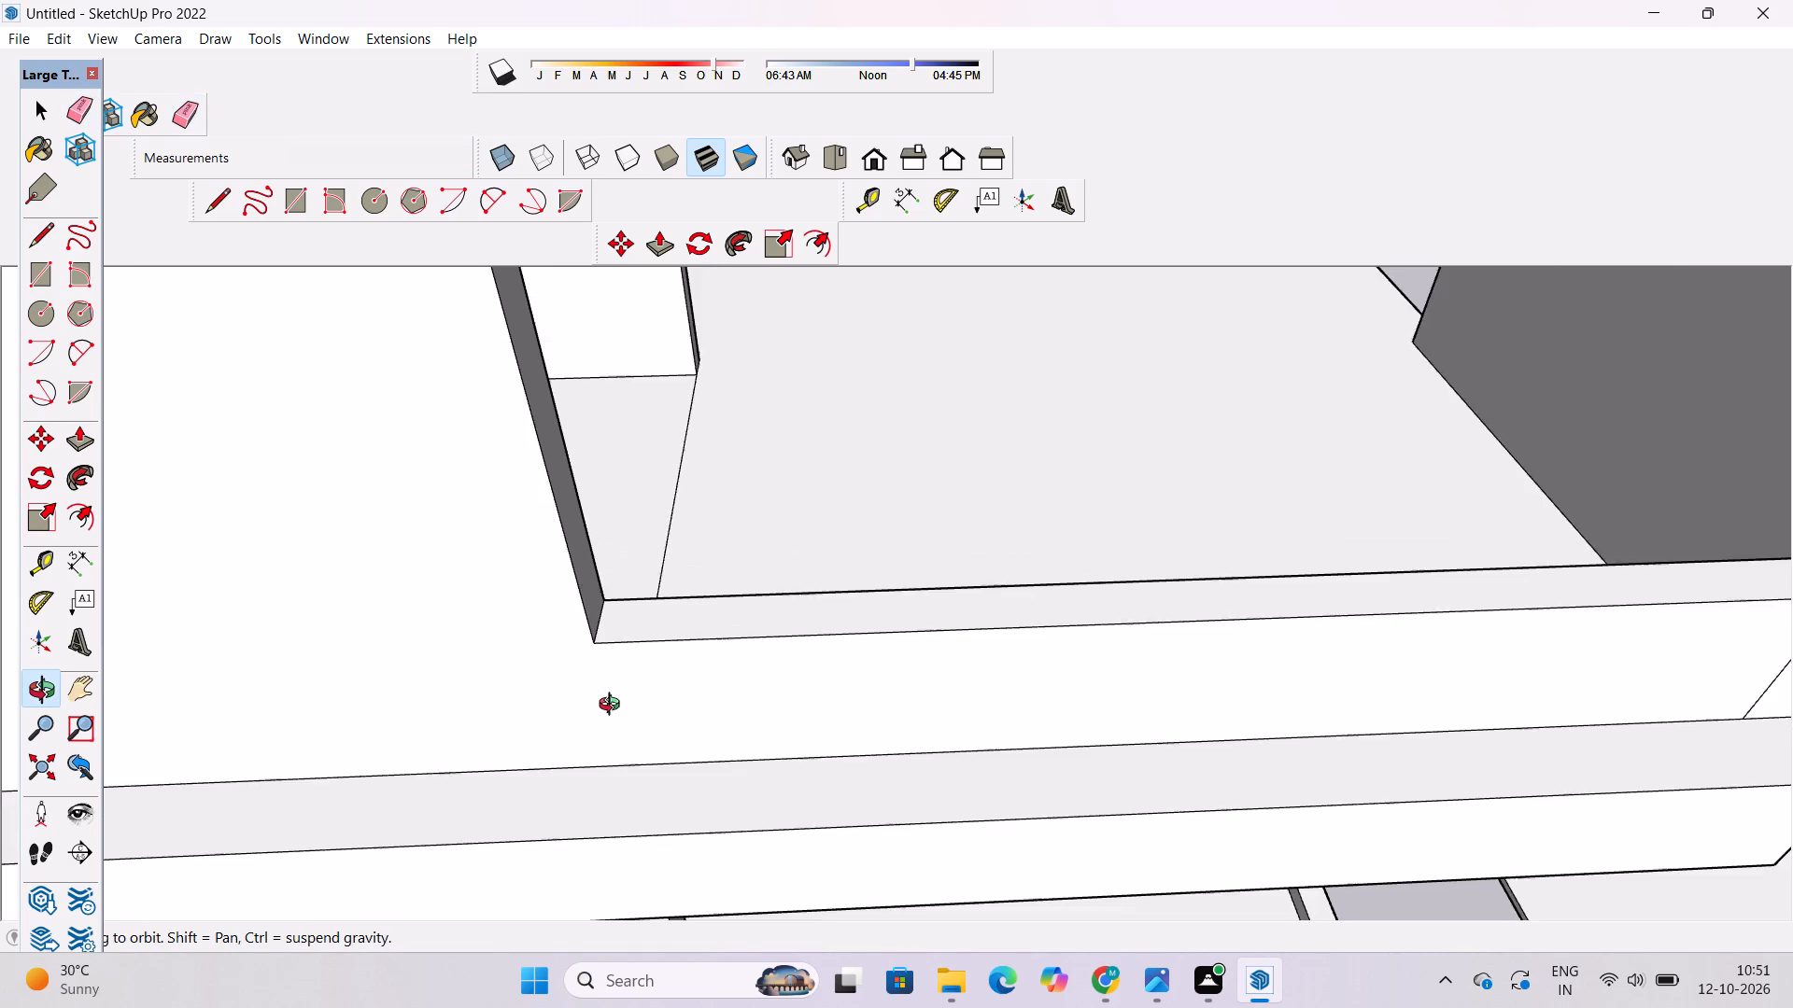
{"action": "scroll", "coordinate": [614, 707], "scroll_direction": "down", "scroll_amount": 10}
{"action": "left_click_drag", "start_coordinate": [784, 828], "coordinate": [779, 636]}
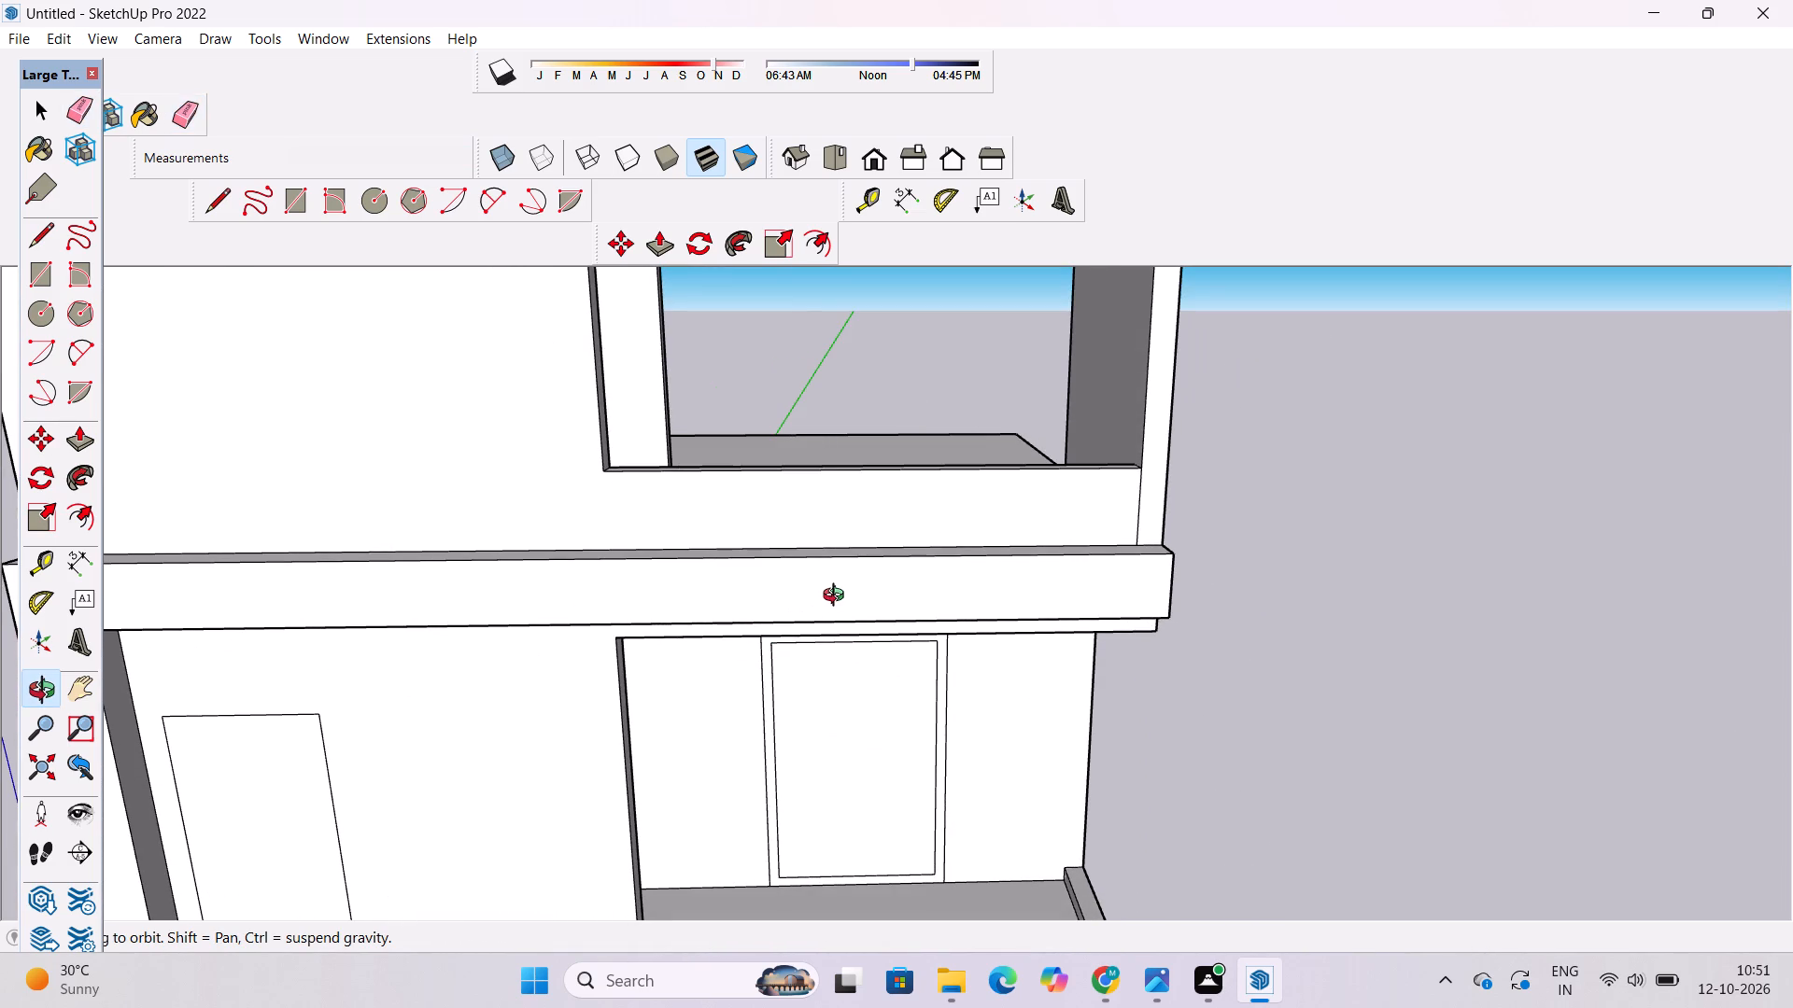
{"action": "left_click_drag", "start_coordinate": [833, 601], "coordinate": [692, 826], "text": "shift"}
{"action": "scroll", "coordinate": [954, 742], "scroll_direction": "up", "scroll_amount": 5, "text": "shift"}
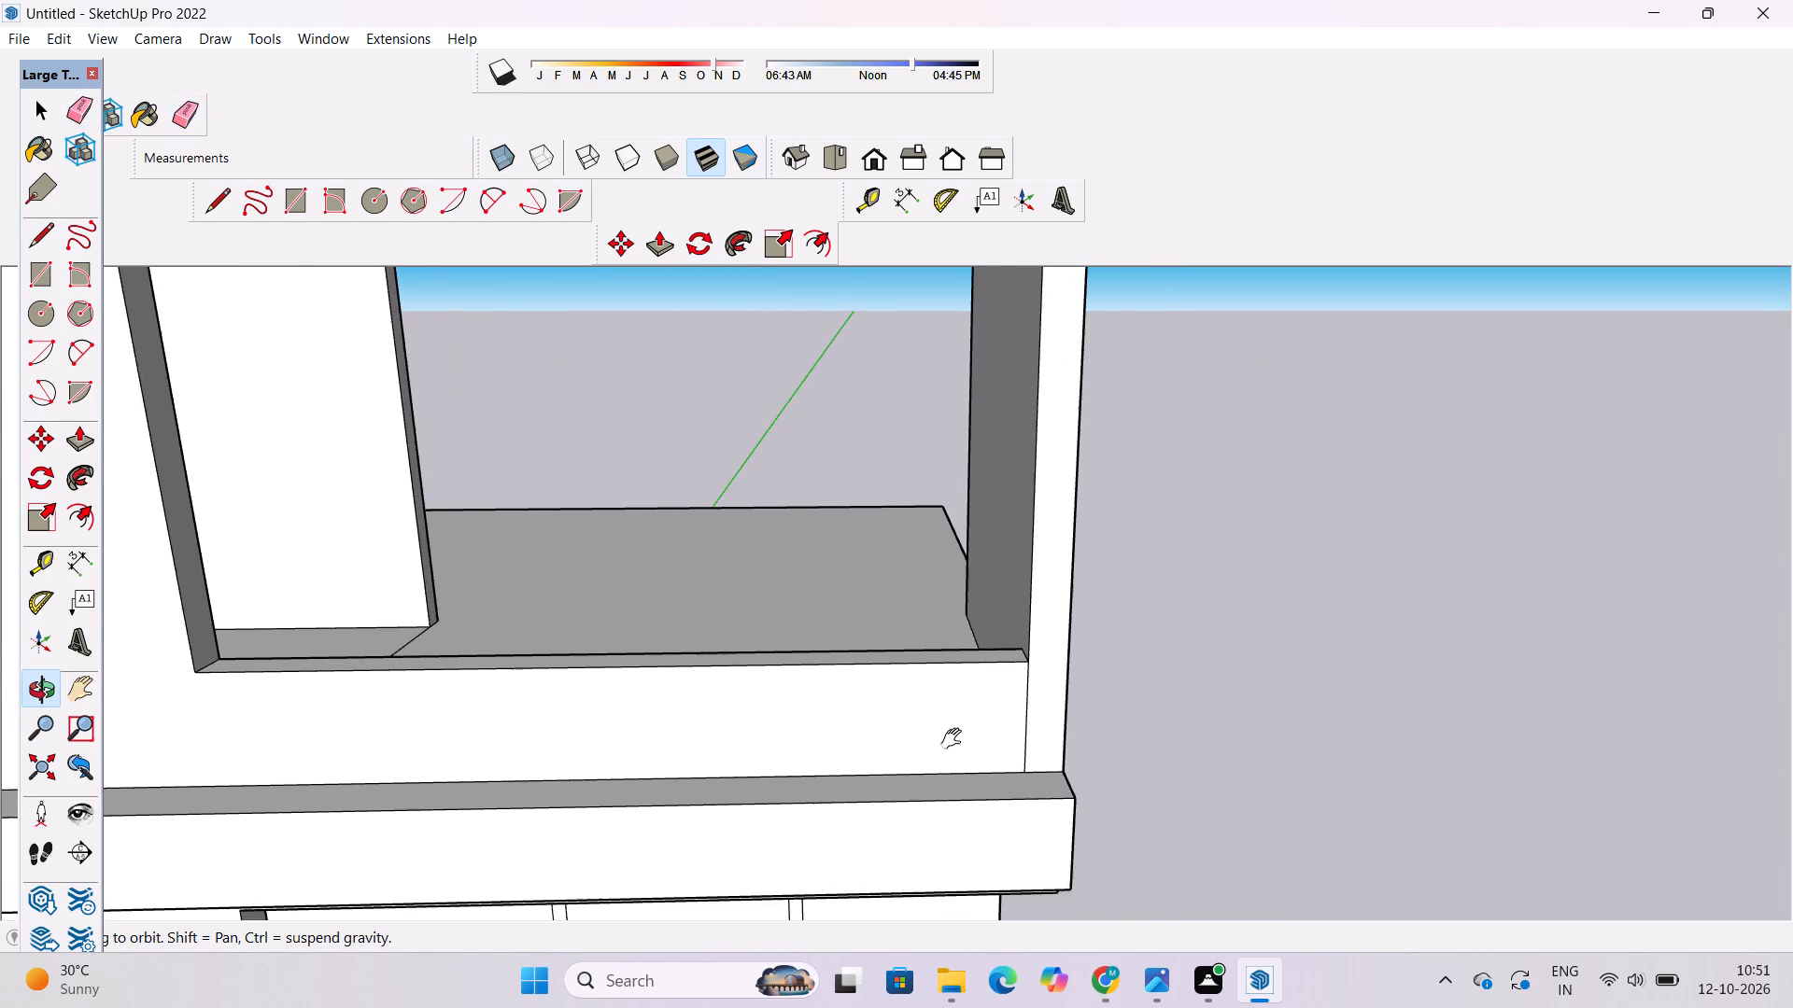
{"action": "scroll", "coordinate": [955, 739], "scroll_direction": "up", "scroll_amount": 2, "text": "shift"}
{"action": "left_click_drag", "start_coordinate": [1016, 723], "coordinate": [882, 756], "text": "shift"}
{"action": "left_click_drag", "start_coordinate": [886, 763], "coordinate": [974, 768]}
{"action": "key", "text": "e"}
{"action": "left_click_drag", "start_coordinate": [1013, 725], "coordinate": [977, 758]}
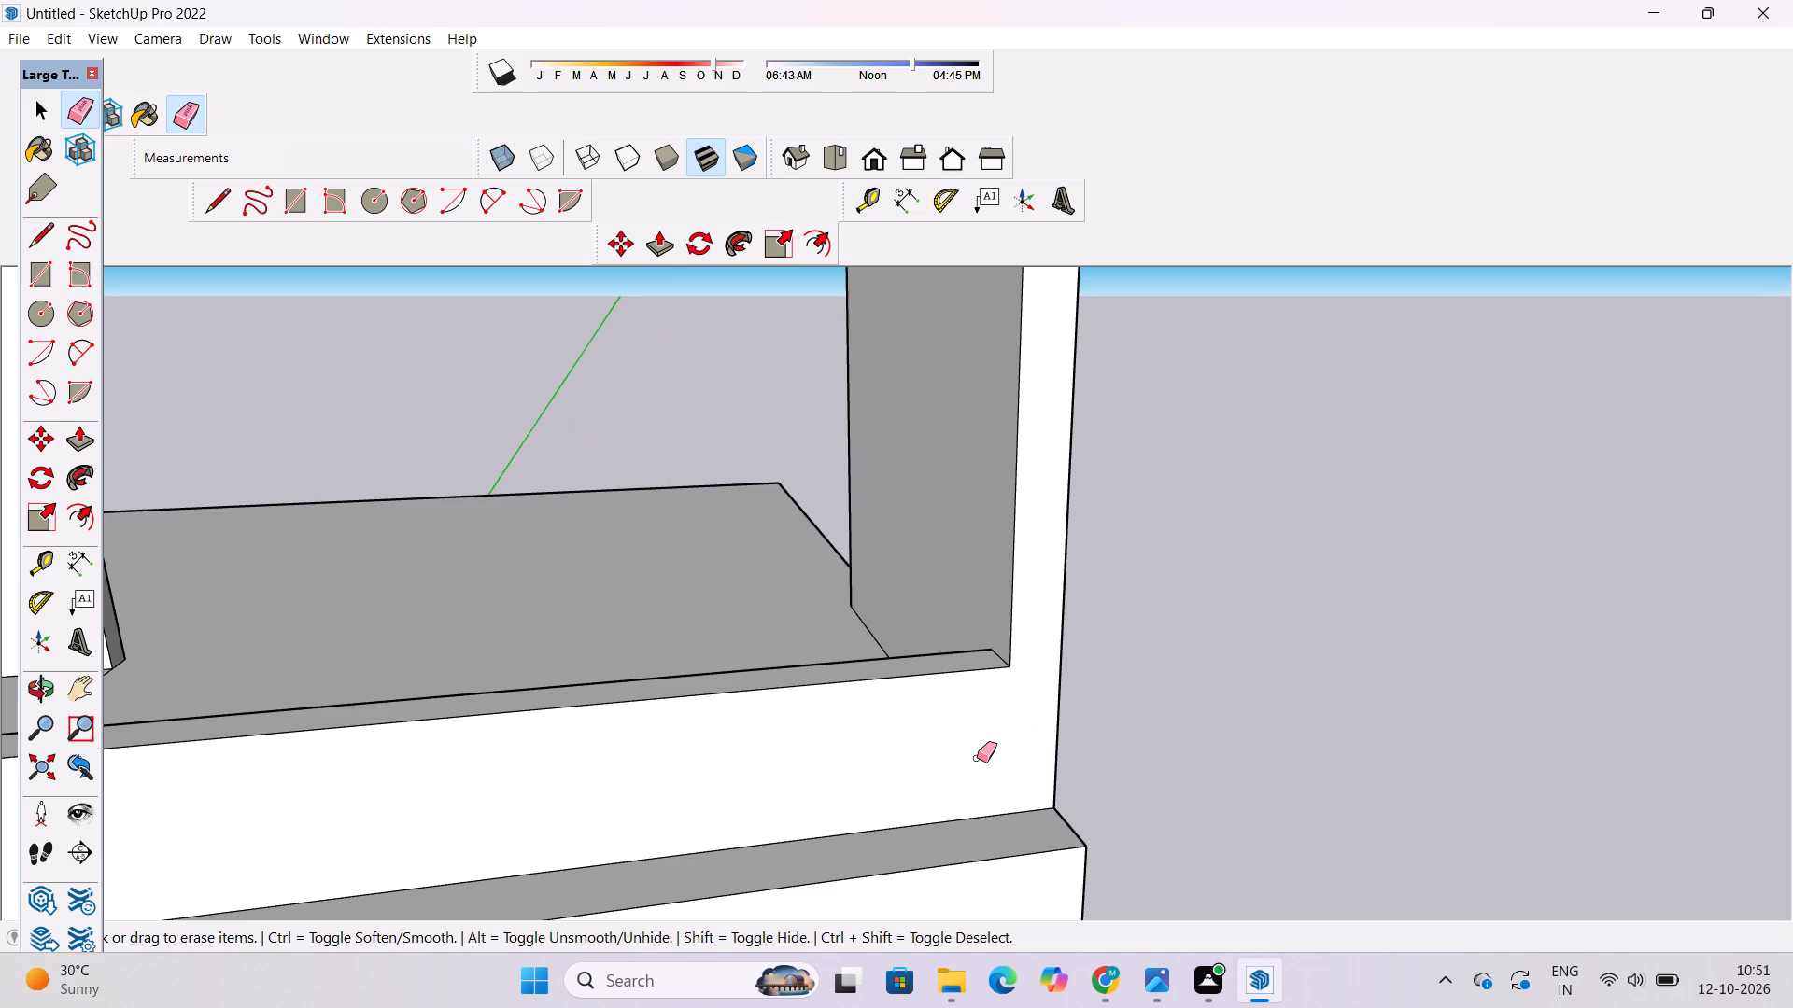
{"action": "key", "text": "space"}
Erase the vertical seam on the inner face between the low parapet and the tall front wall.
{"action": "key", "text": "o"}
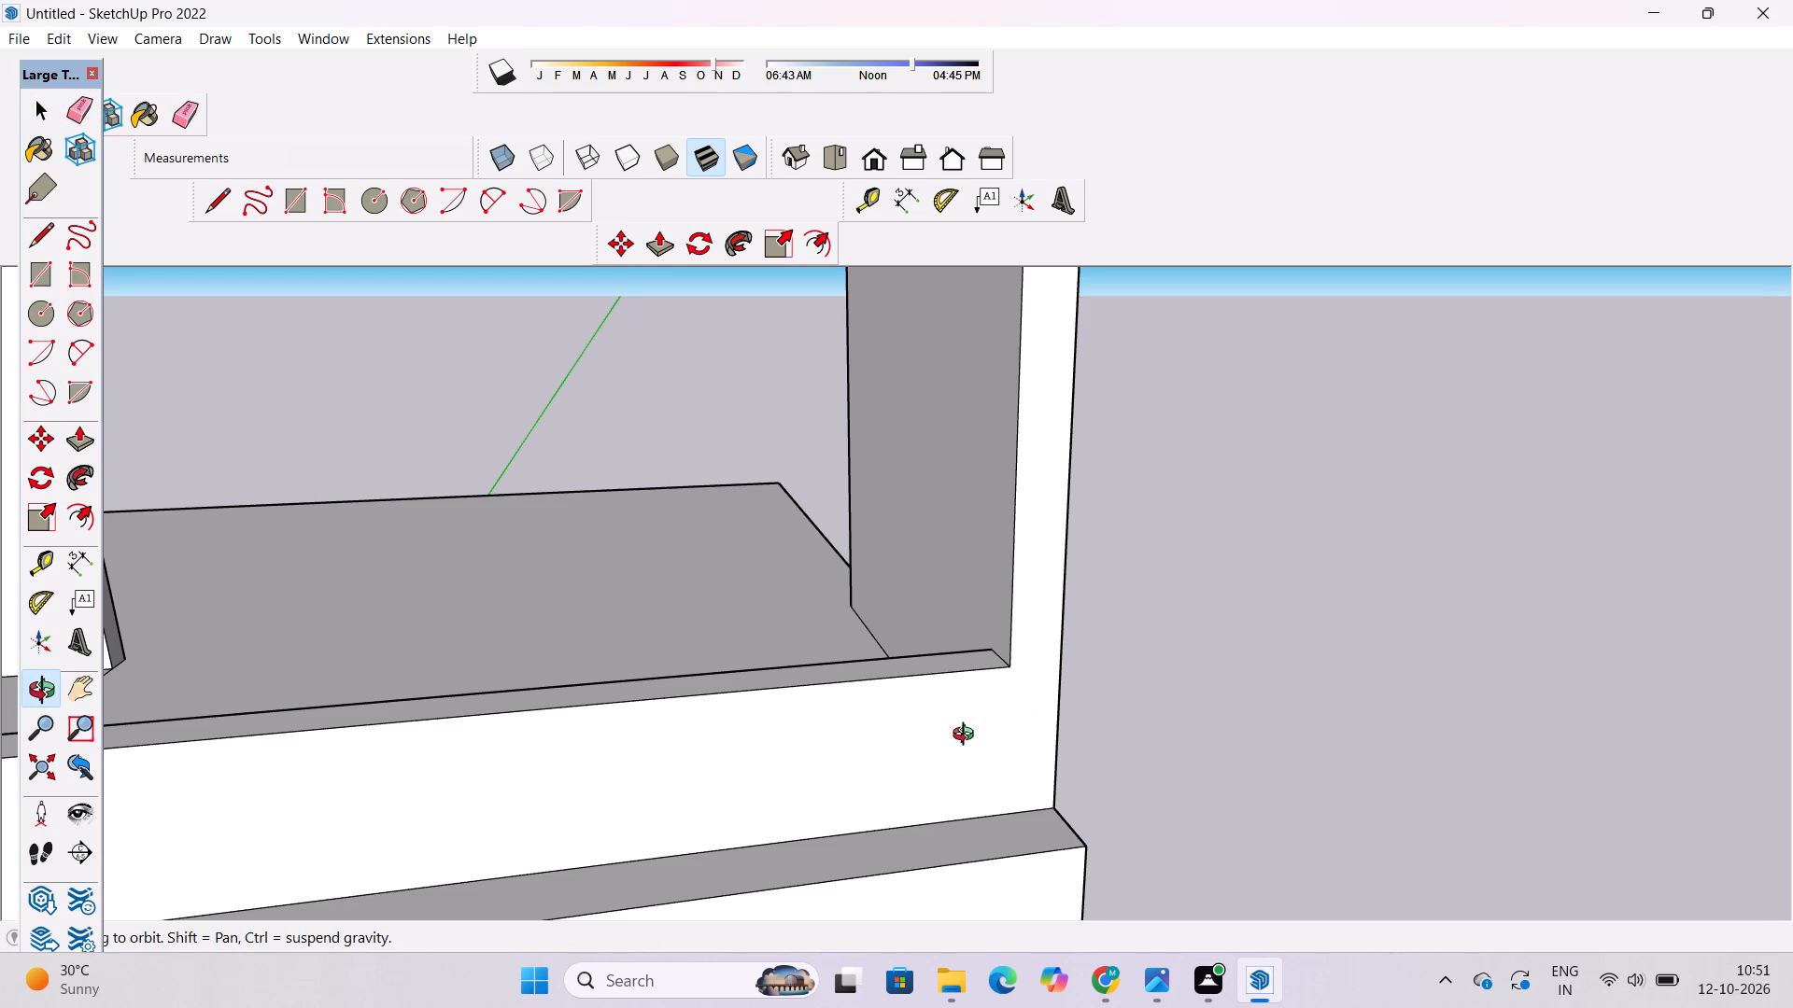
{"action": "scroll", "coordinate": [967, 735], "scroll_direction": "down", "scroll_amount": 7}
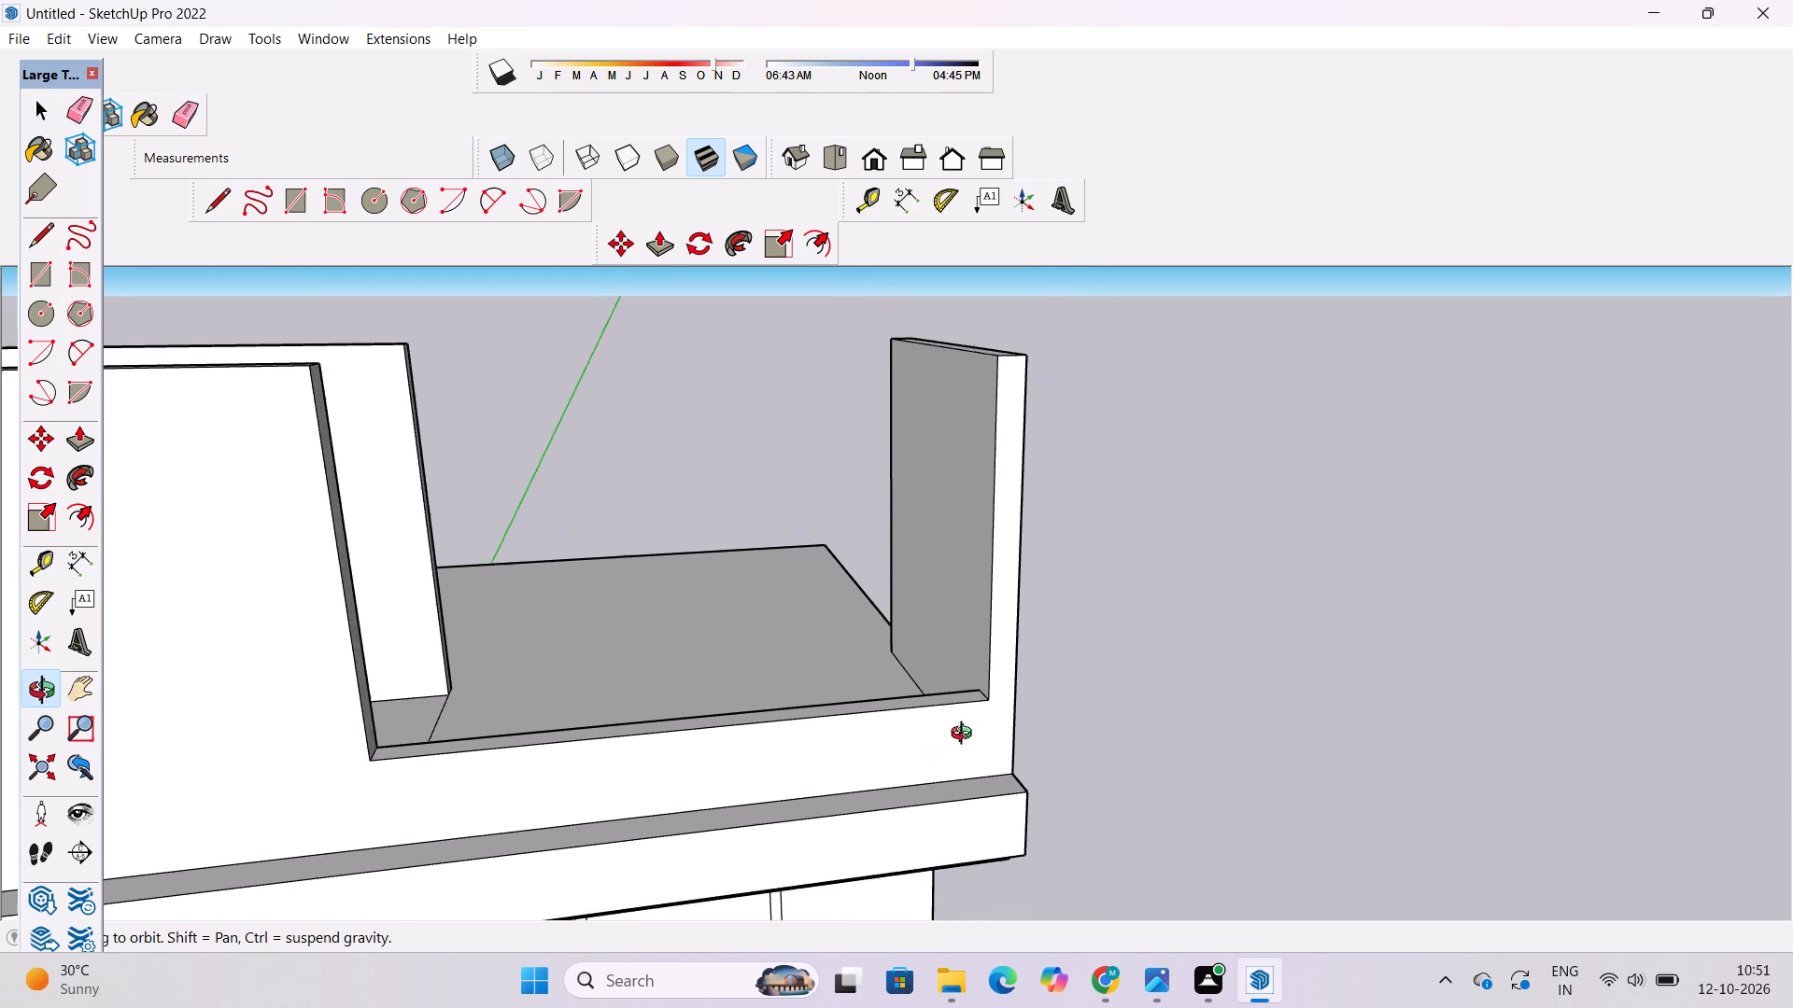
{"action": "scroll", "coordinate": [966, 735], "scroll_direction": "down", "scroll_amount": 5}
{"action": "left_click_drag", "start_coordinate": [1231, 702], "coordinate": [595, 692]}
{"action": "left_click_drag", "start_coordinate": [1171, 628], "coordinate": [876, 716]}
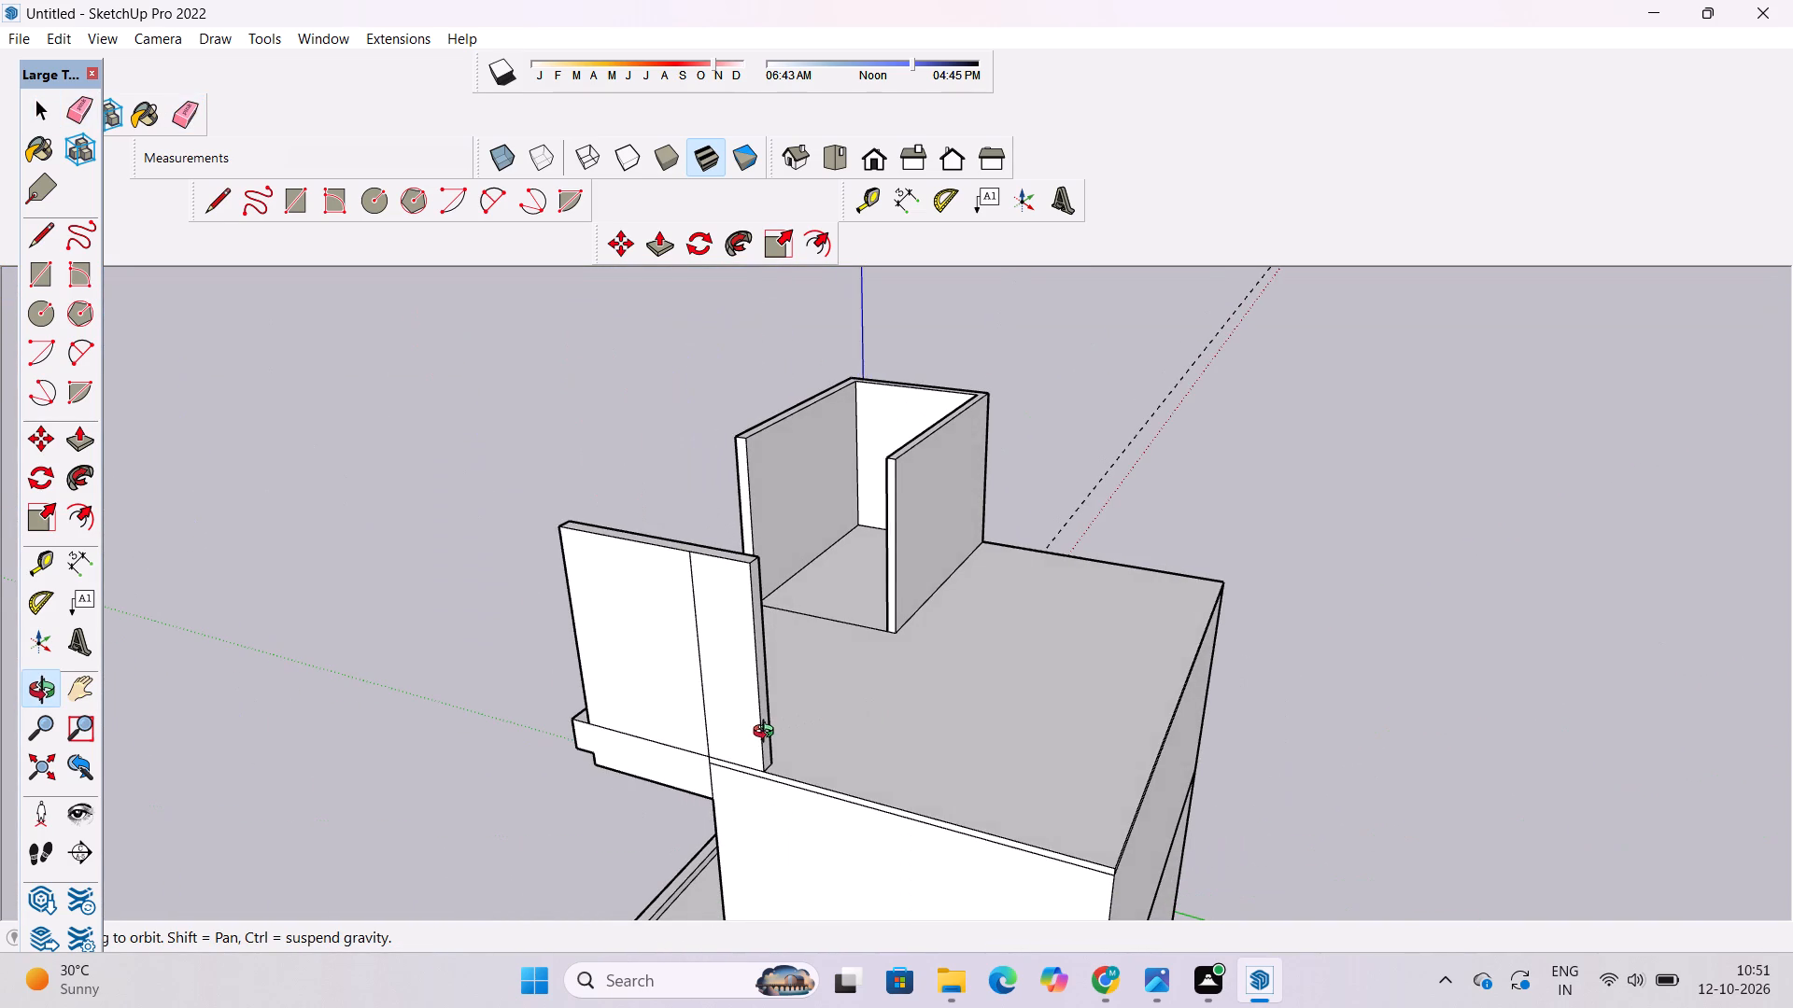
{"action": "scroll", "coordinate": [768, 734], "scroll_direction": "down", "scroll_amount": 4}
{"action": "left_click_drag", "start_coordinate": [885, 741], "coordinate": [606, 743]}
{"action": "scroll", "coordinate": [699, 620], "scroll_direction": "up", "scroll_amount": 3}
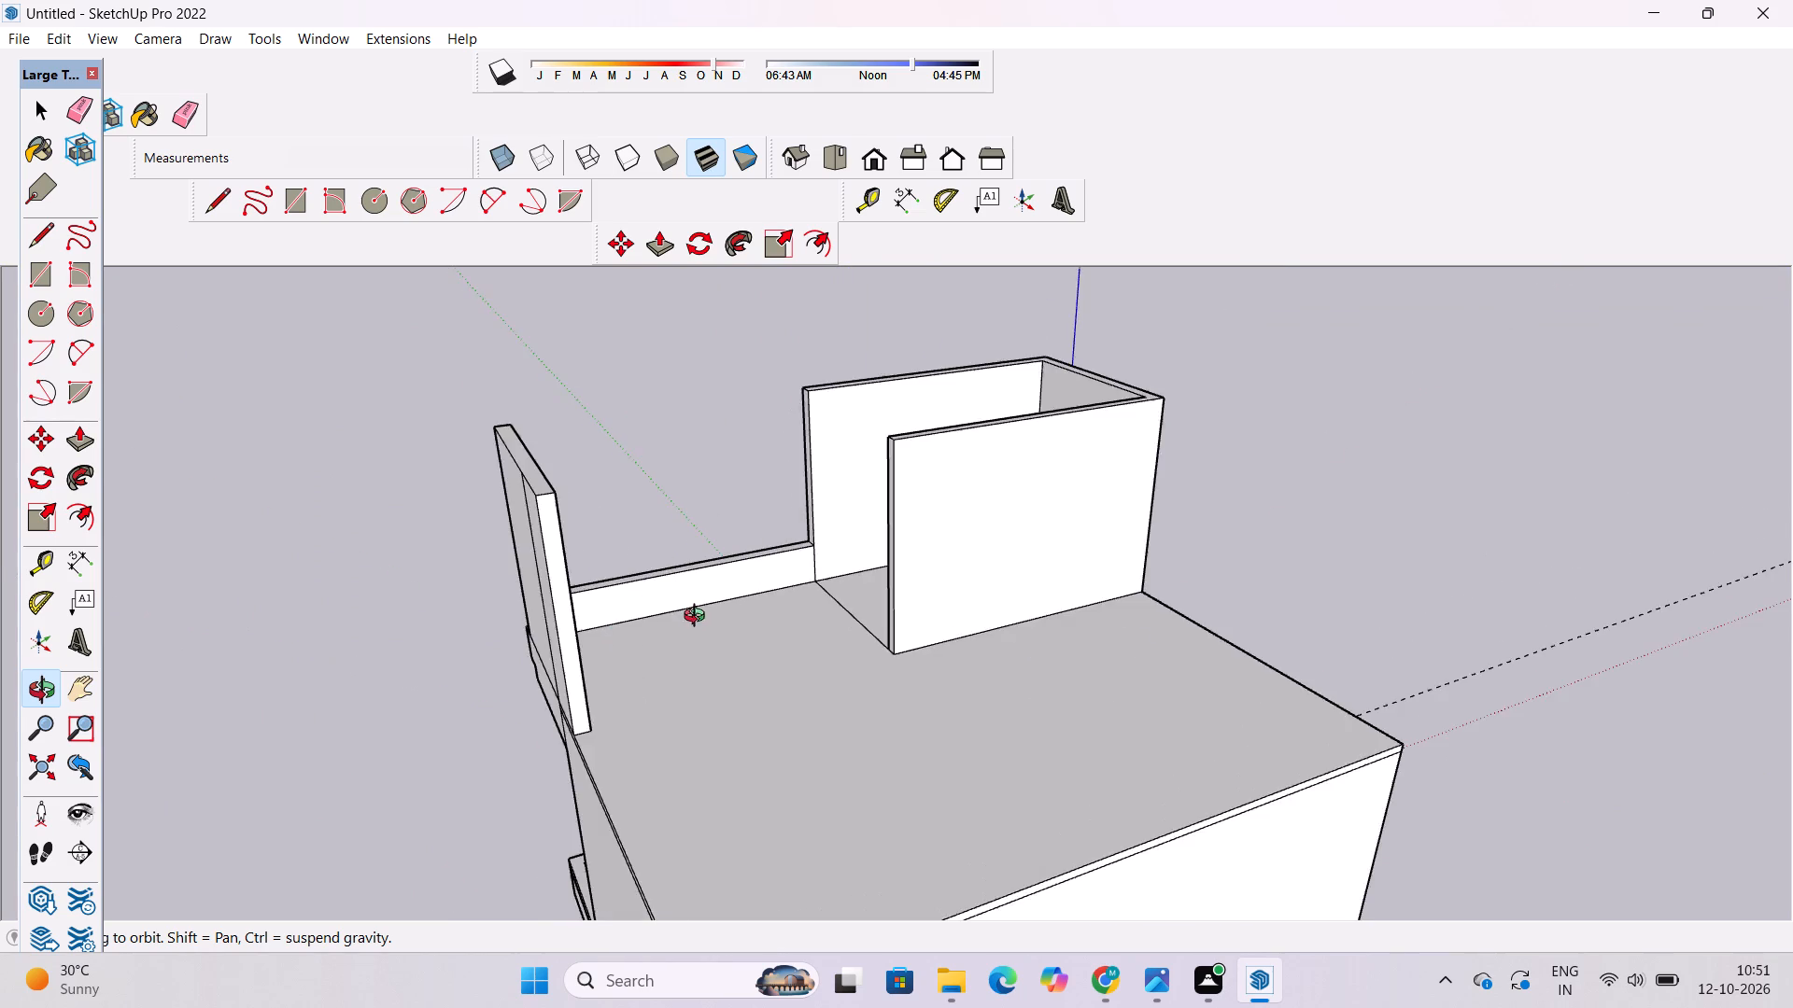
{"action": "scroll", "coordinate": [699, 618], "scroll_direction": "up", "scroll_amount": 5}
{"action": "left_click_drag", "start_coordinate": [673, 643], "coordinate": [549, 663]}
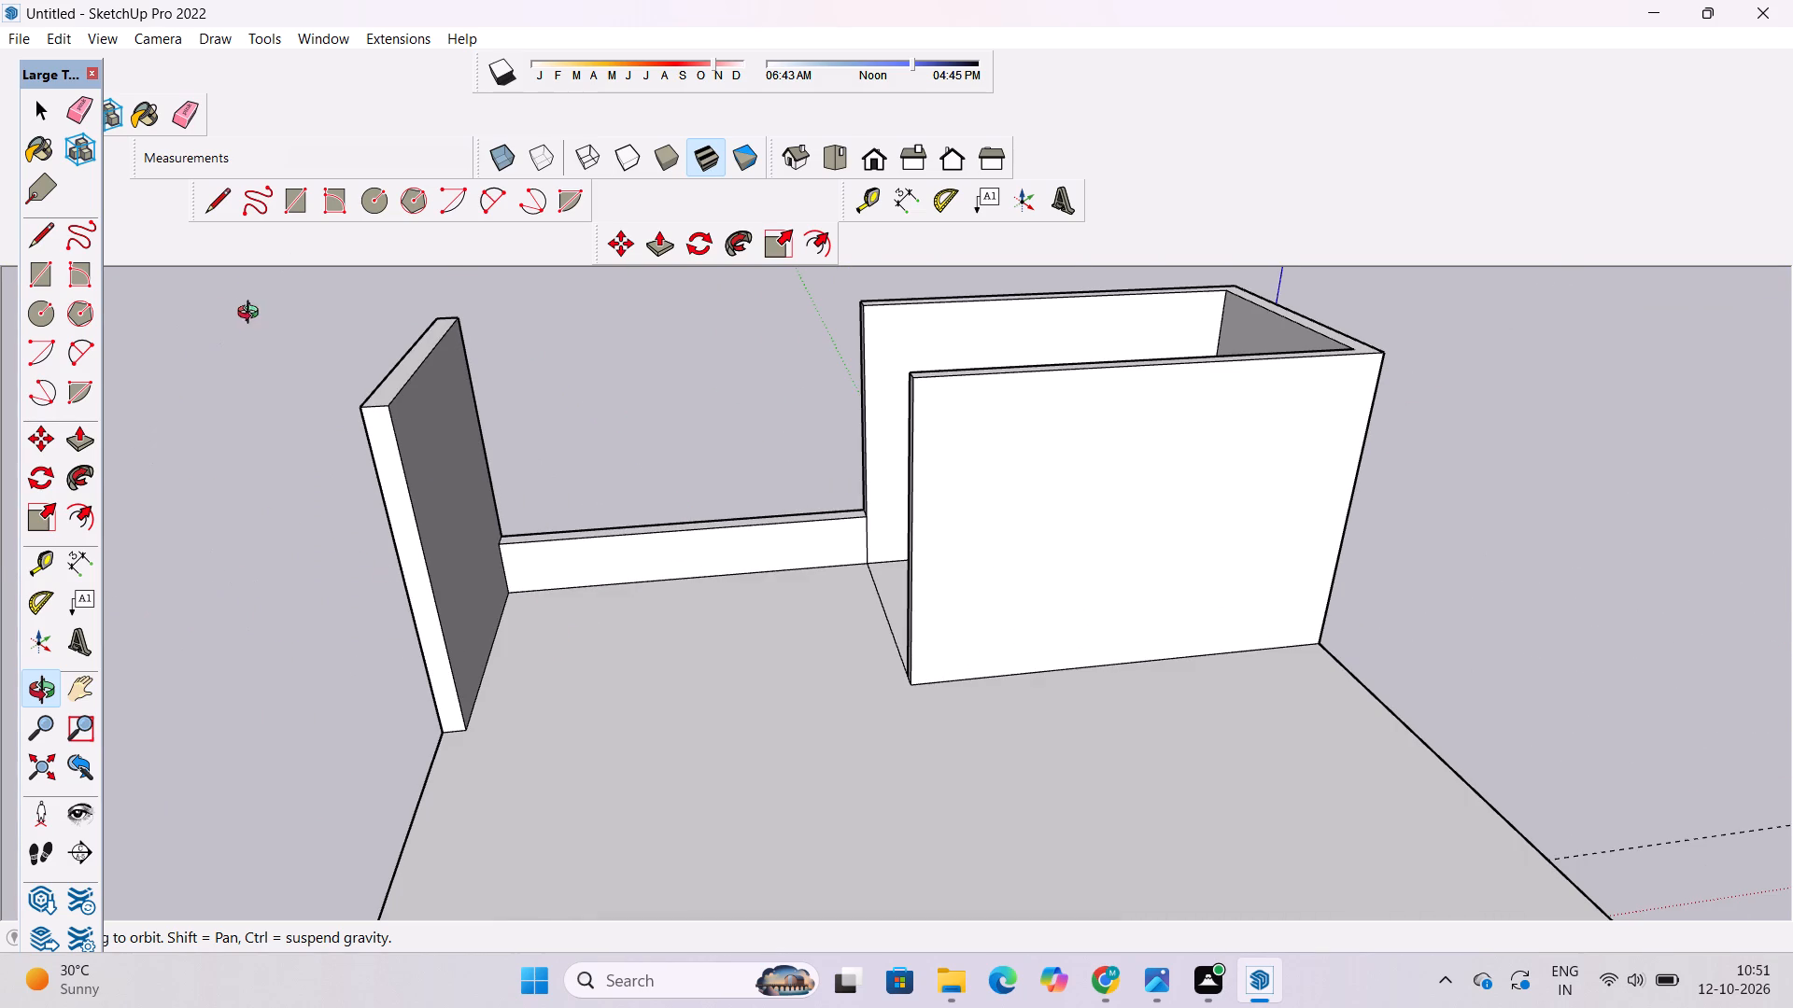
{"action": "left_click", "coordinate": [185, 112]}
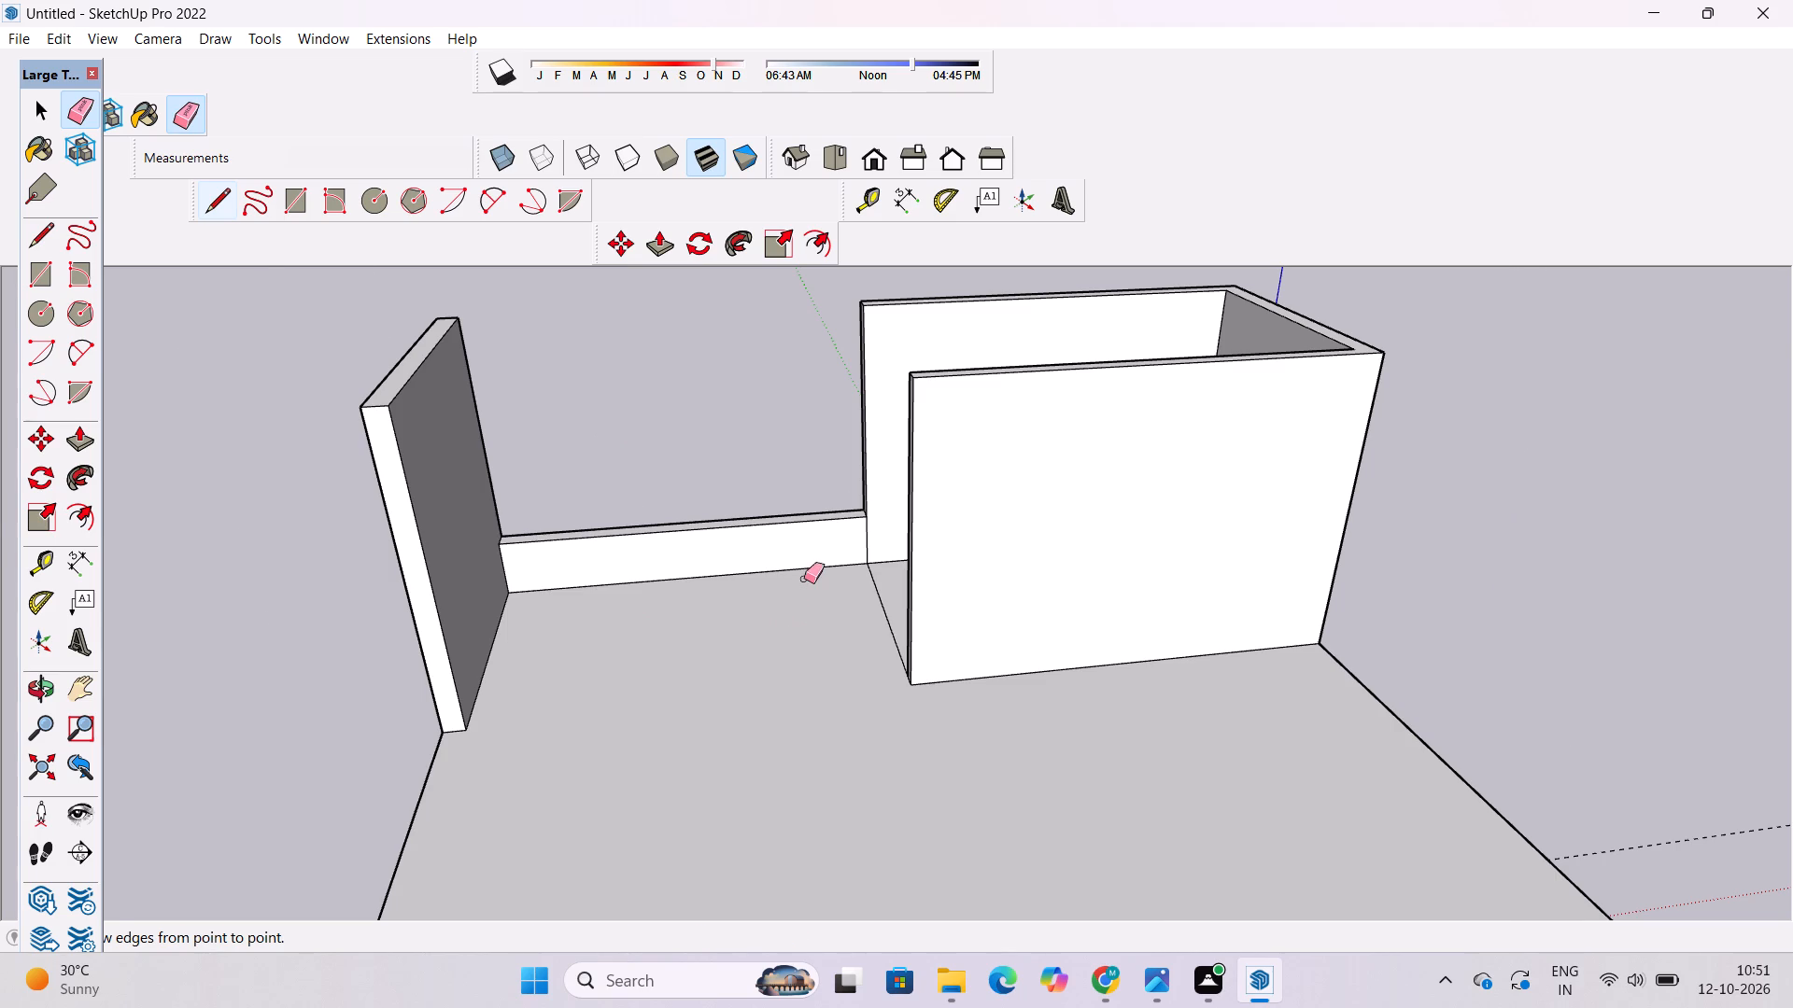
{"action": "scroll", "coordinate": [804, 579], "scroll_direction": "up", "scroll_amount": 9}
{"action": "left_click_drag", "start_coordinate": [1038, 381], "coordinate": [927, 496]}
{"action": "scroll", "coordinate": [939, 508], "scroll_direction": "down", "scroll_amount": 3}
{"action": "key", "text": "space"}
Examine the roof walls and the whole building from the side, corner and front.
{"action": "type", "text": "o"}
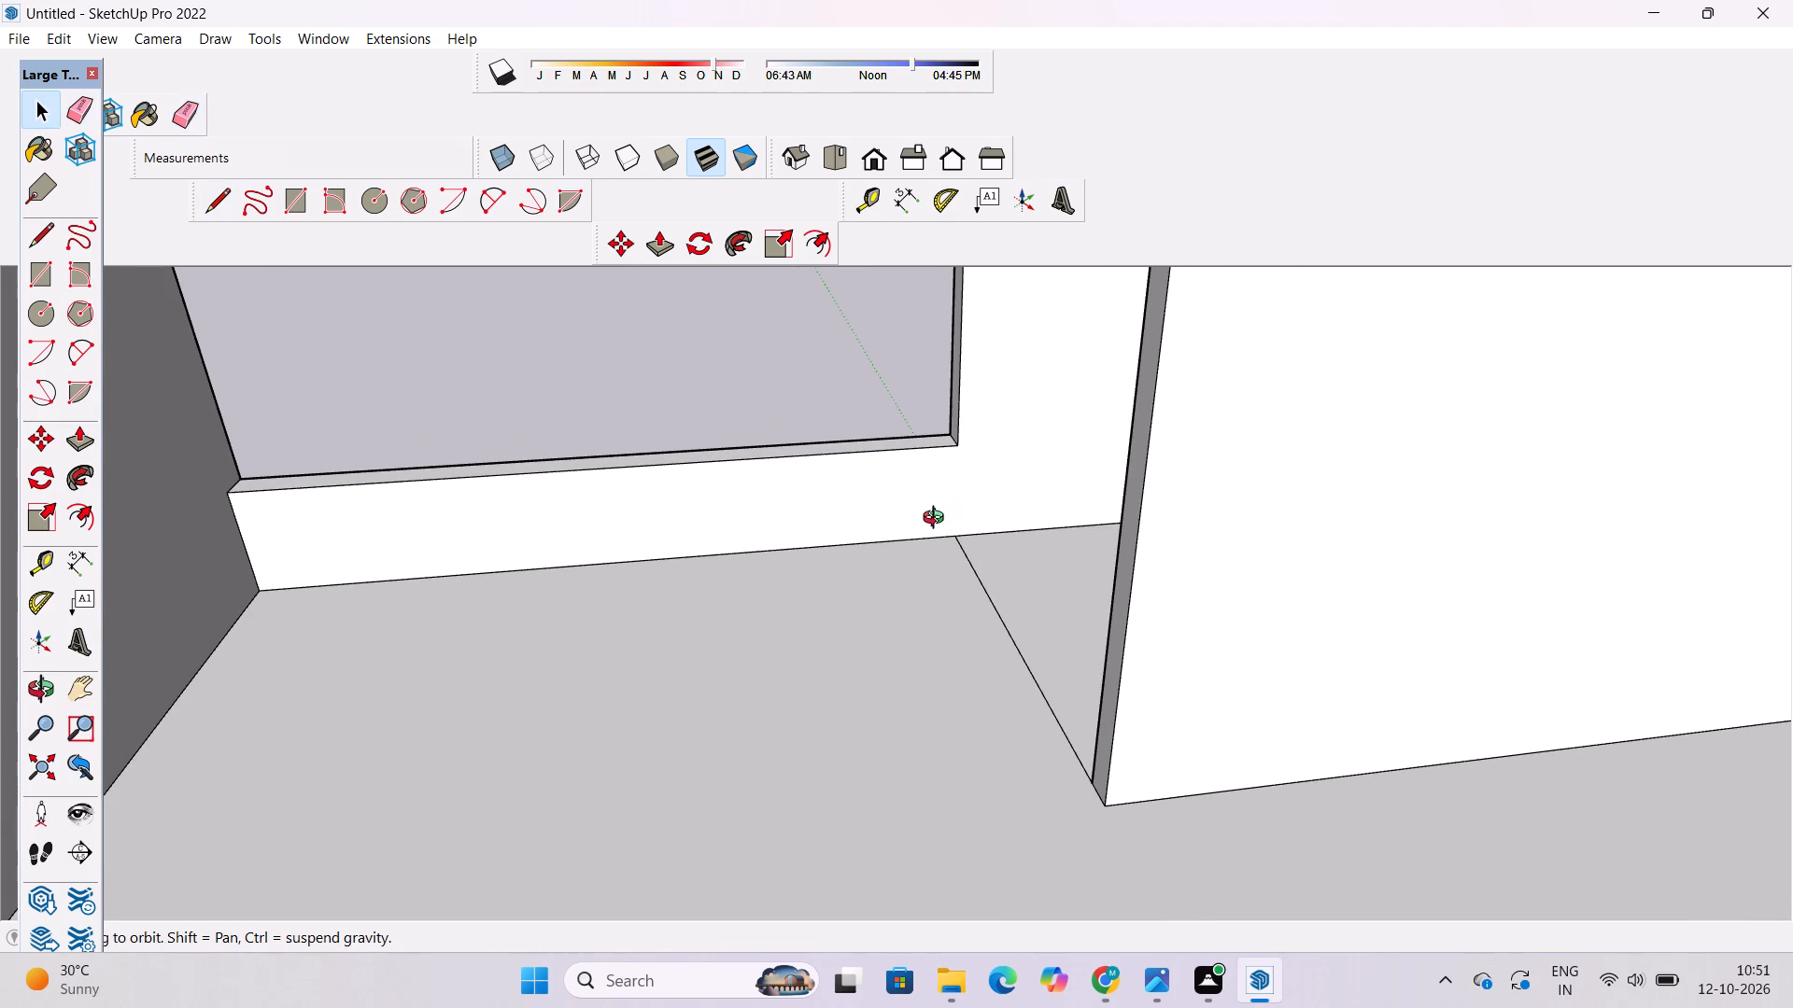
{"action": "scroll", "coordinate": [831, 537], "scroll_direction": "down", "scroll_amount": 6}
{"action": "left_click_drag", "start_coordinate": [656, 572], "coordinate": [835, 607]}
{"action": "scroll", "coordinate": [840, 599], "scroll_direction": "down", "scroll_amount": 4}
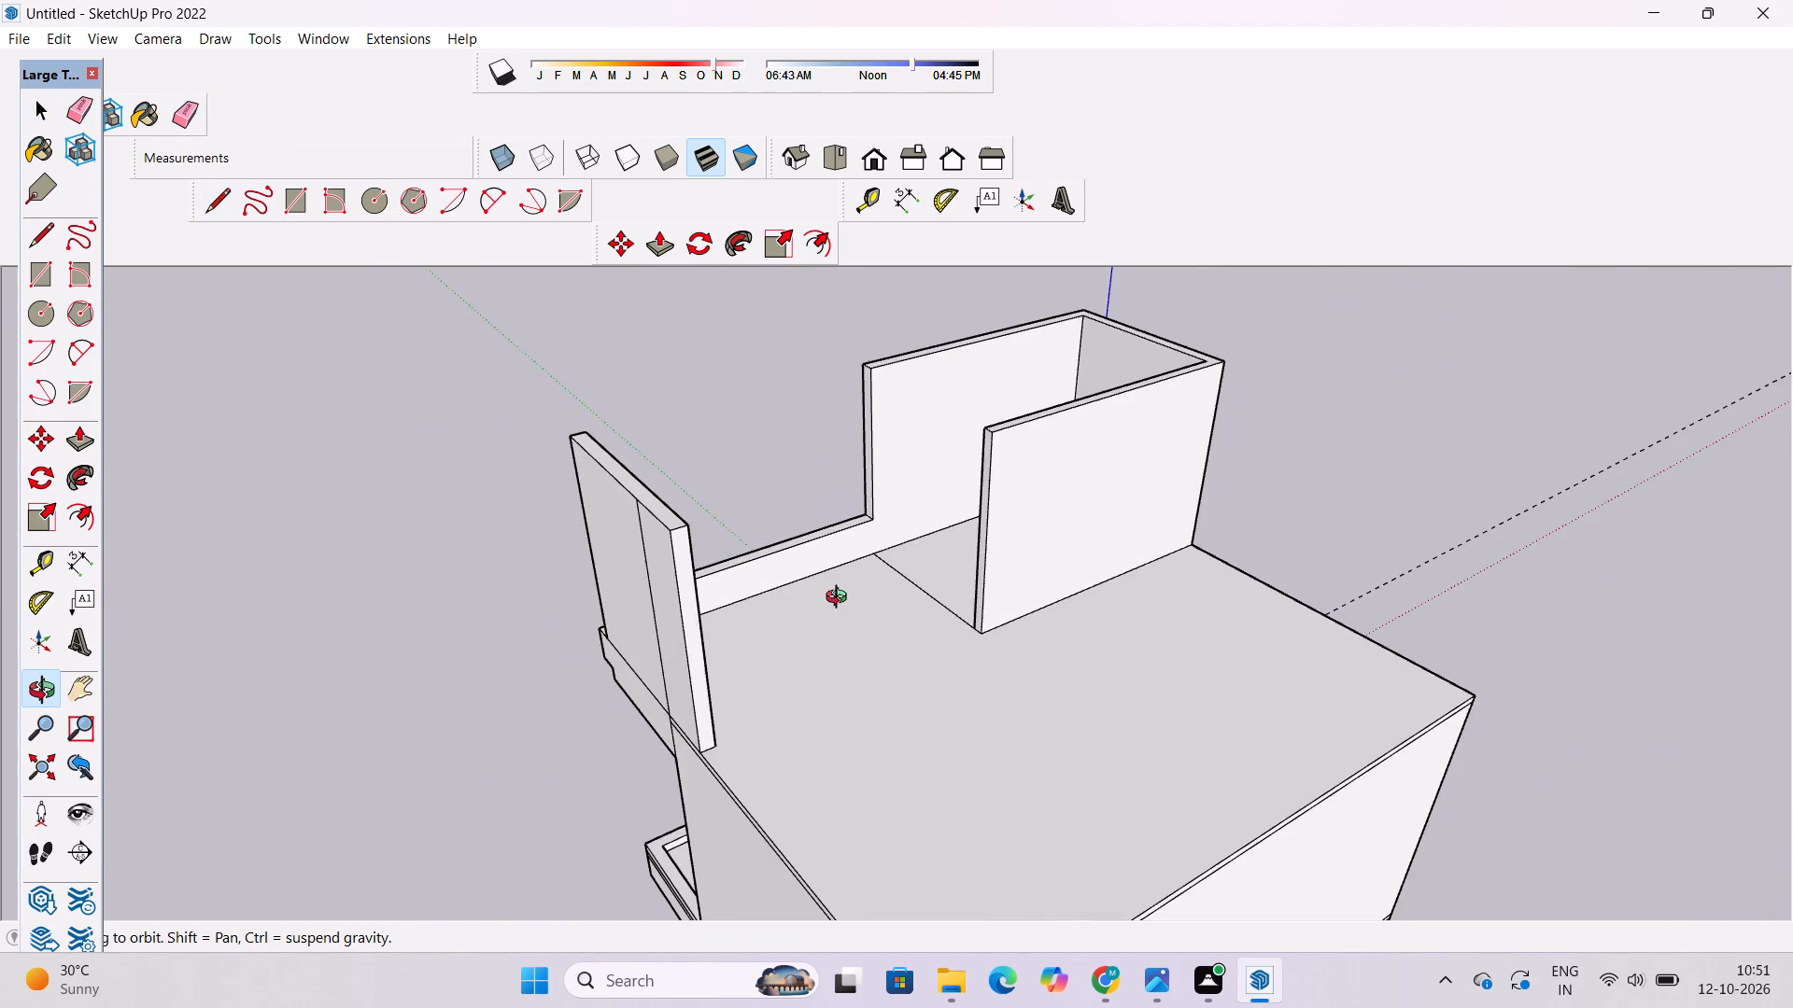
{"action": "left_click_drag", "start_coordinate": [691, 619], "coordinate": [848, 619]}
{"action": "scroll", "coordinate": [847, 604], "scroll_direction": "down", "scroll_amount": 4}
{"action": "left_click_drag", "start_coordinate": [659, 628], "coordinate": [783, 651]}
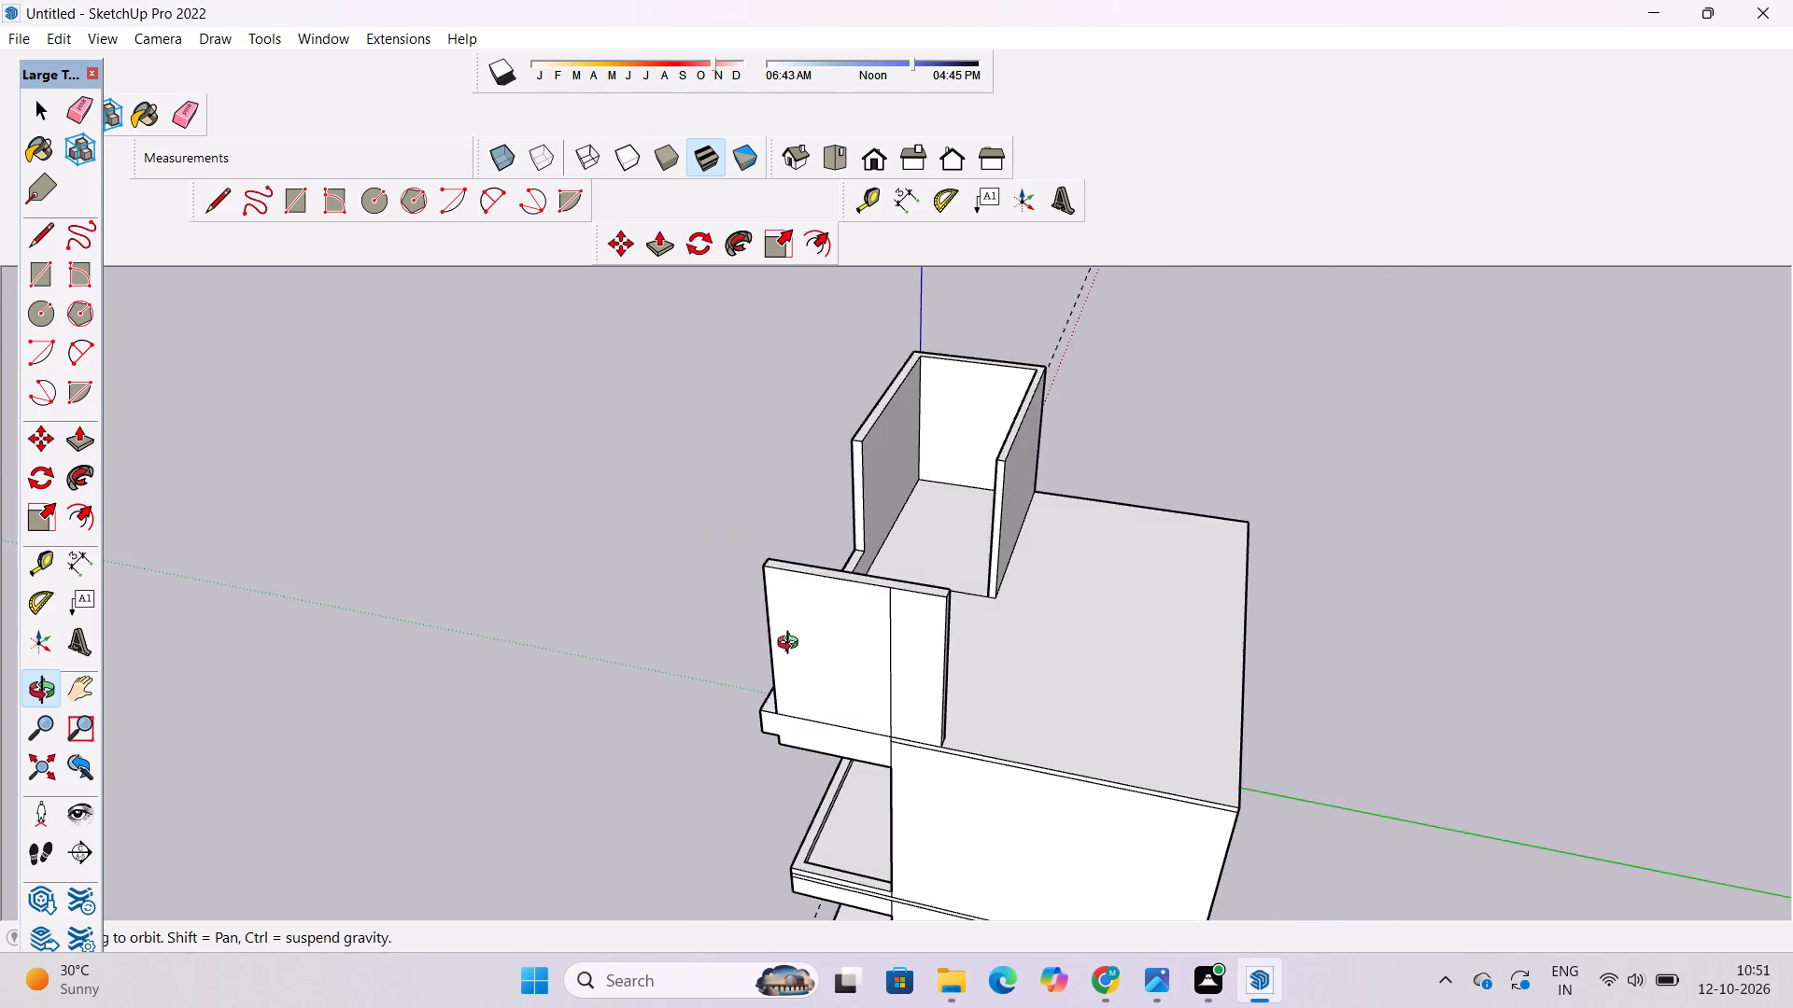
{"action": "scroll", "coordinate": [792, 645], "scroll_direction": "down", "scroll_amount": 10}
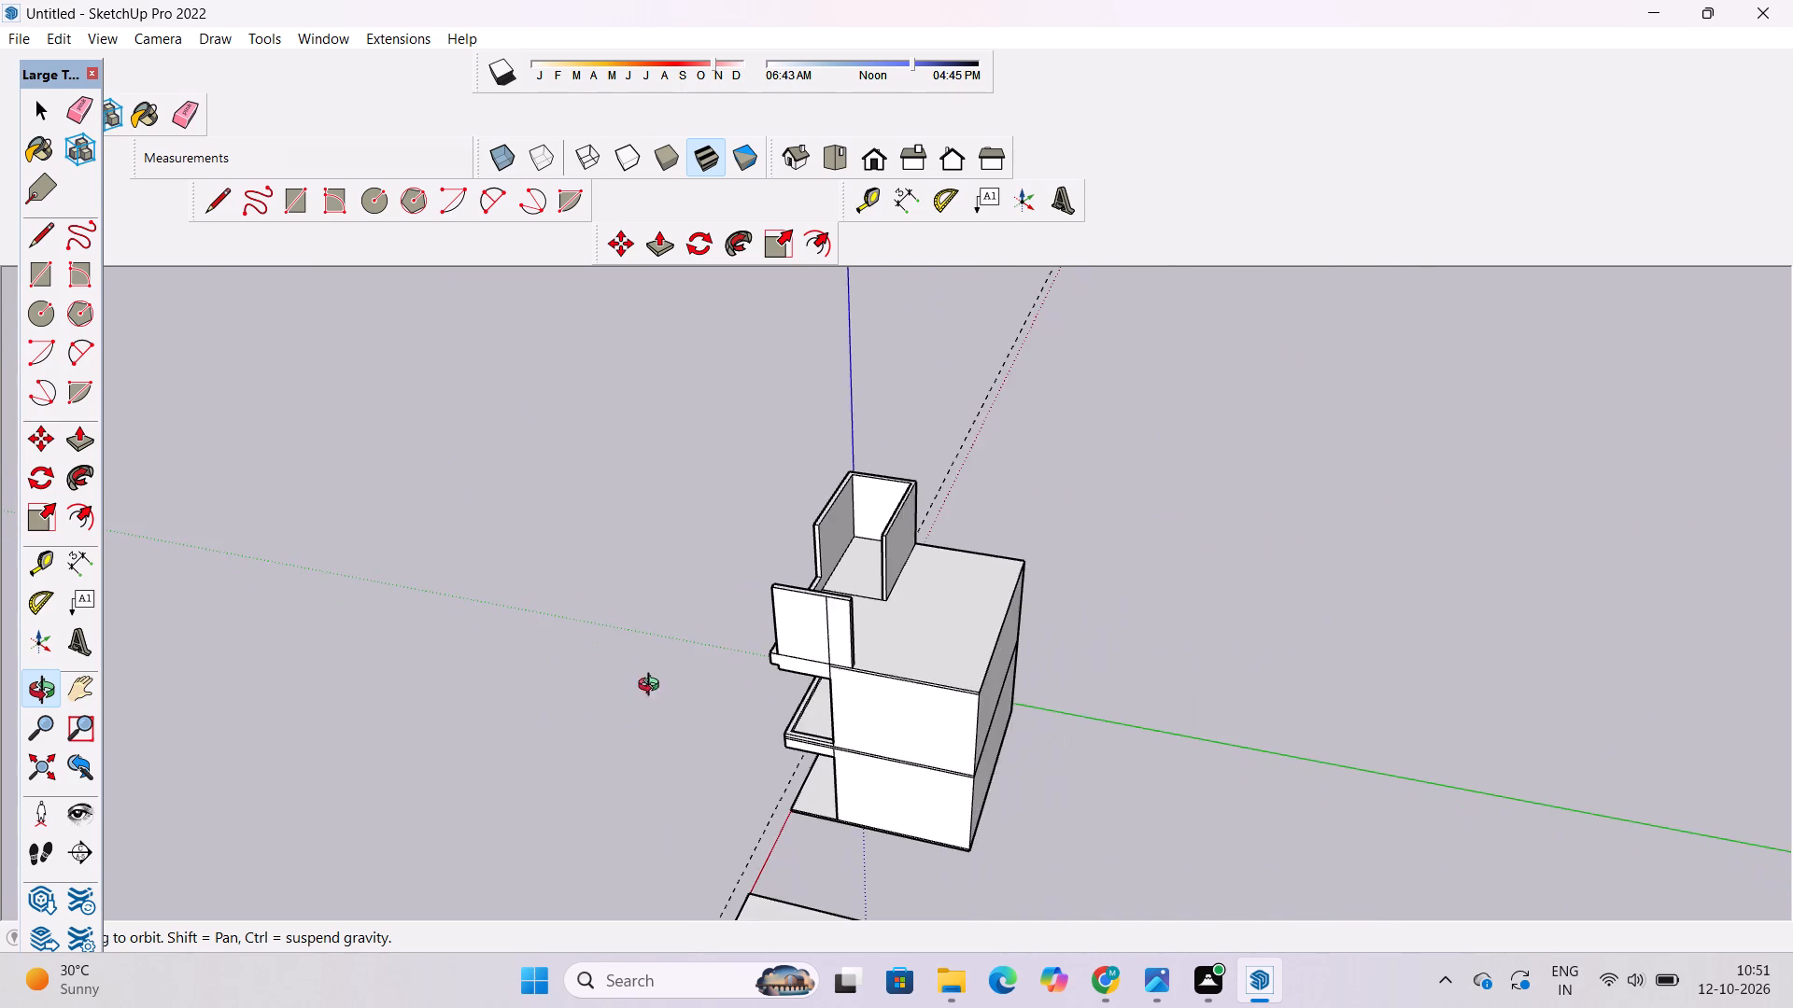
{"action": "left_click_drag", "start_coordinate": [688, 693], "coordinate": [1151, 627]}
{"action": "scroll", "coordinate": [1122, 600], "scroll_direction": "up", "scroll_amount": 6}
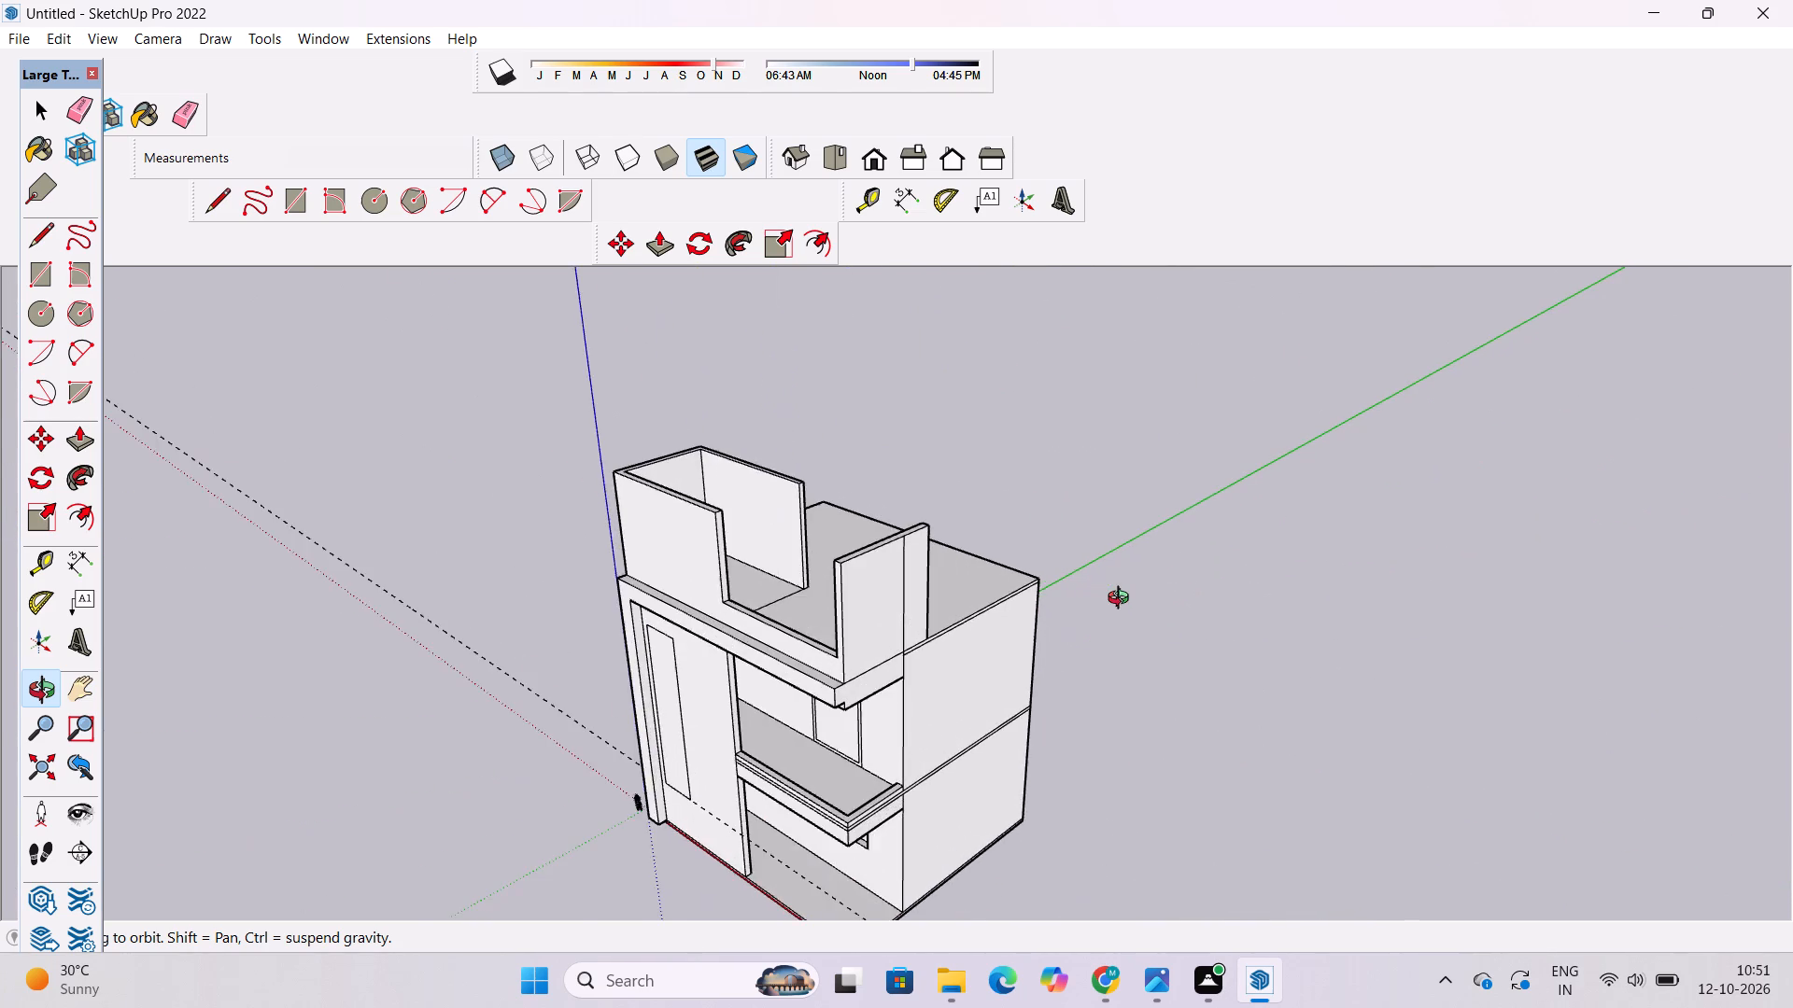
{"action": "scroll", "coordinate": [1122, 601], "scroll_direction": "up", "scroll_amount": 4}
{"action": "left_click_drag", "start_coordinate": [1021, 638], "coordinate": [1155, 657]}
{"action": "scroll", "coordinate": [921, 624], "scroll_direction": "down", "scroll_amount": 5}
{"action": "left_click_drag", "start_coordinate": [947, 630], "coordinate": [1093, 630]}
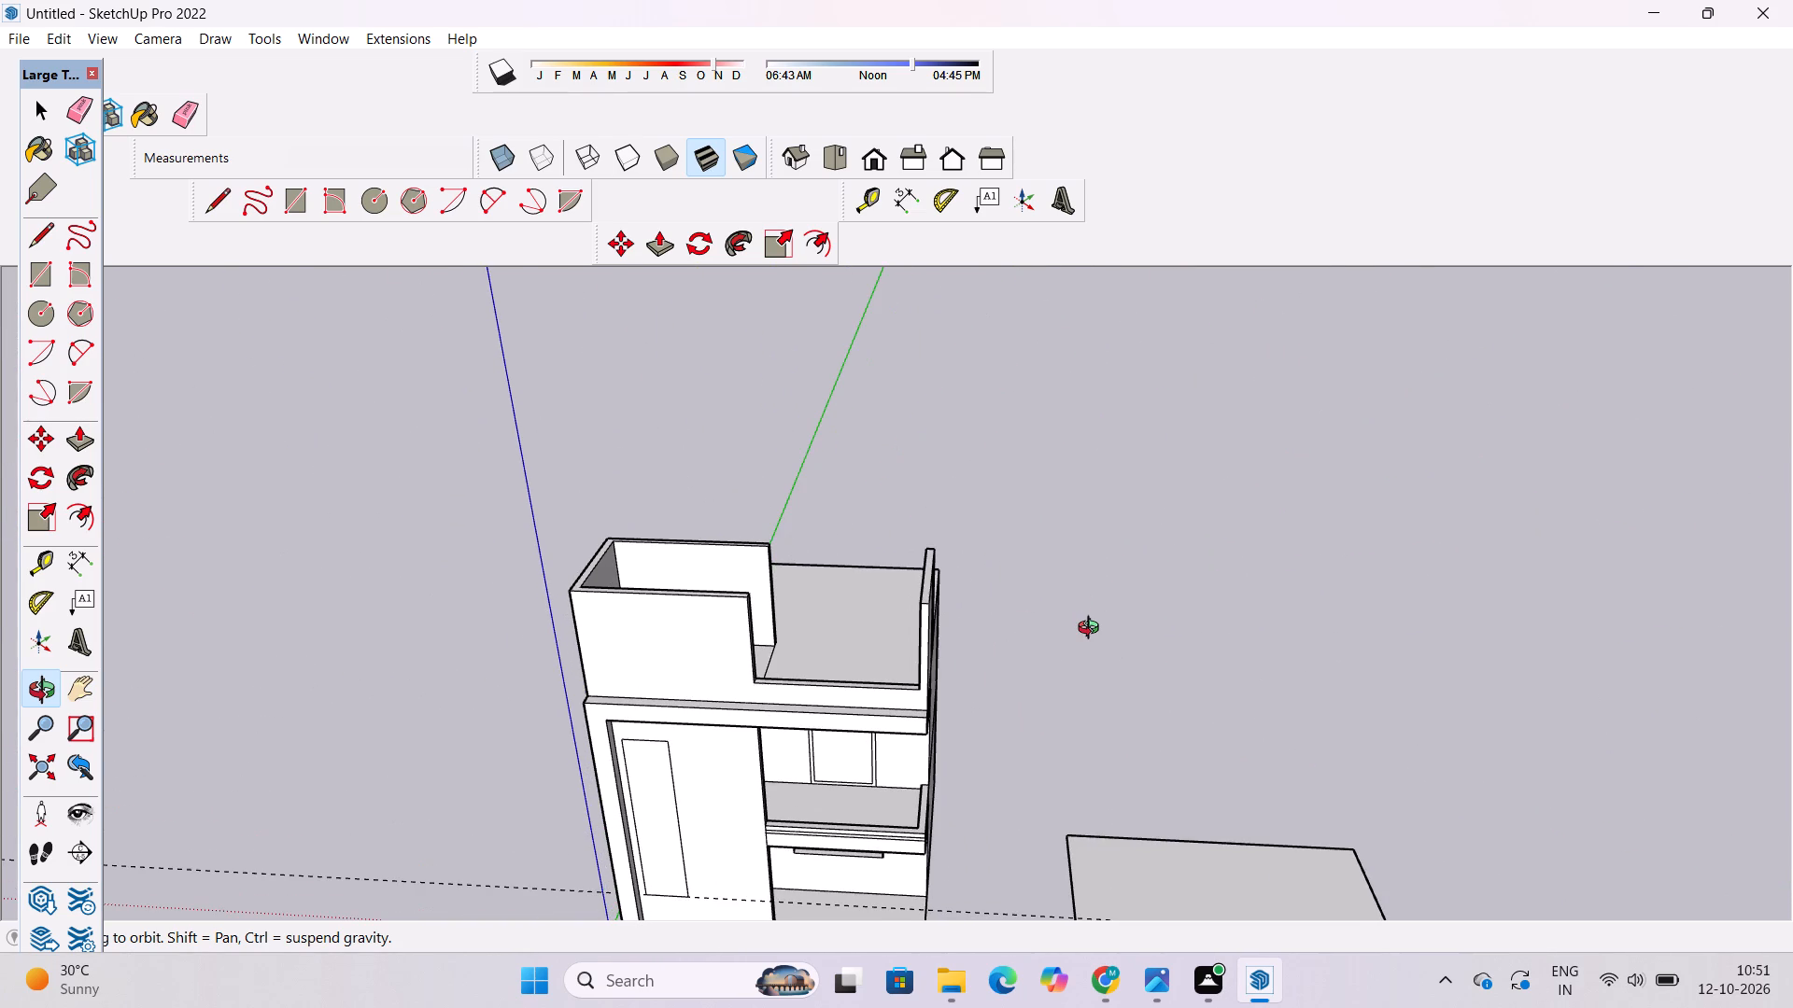
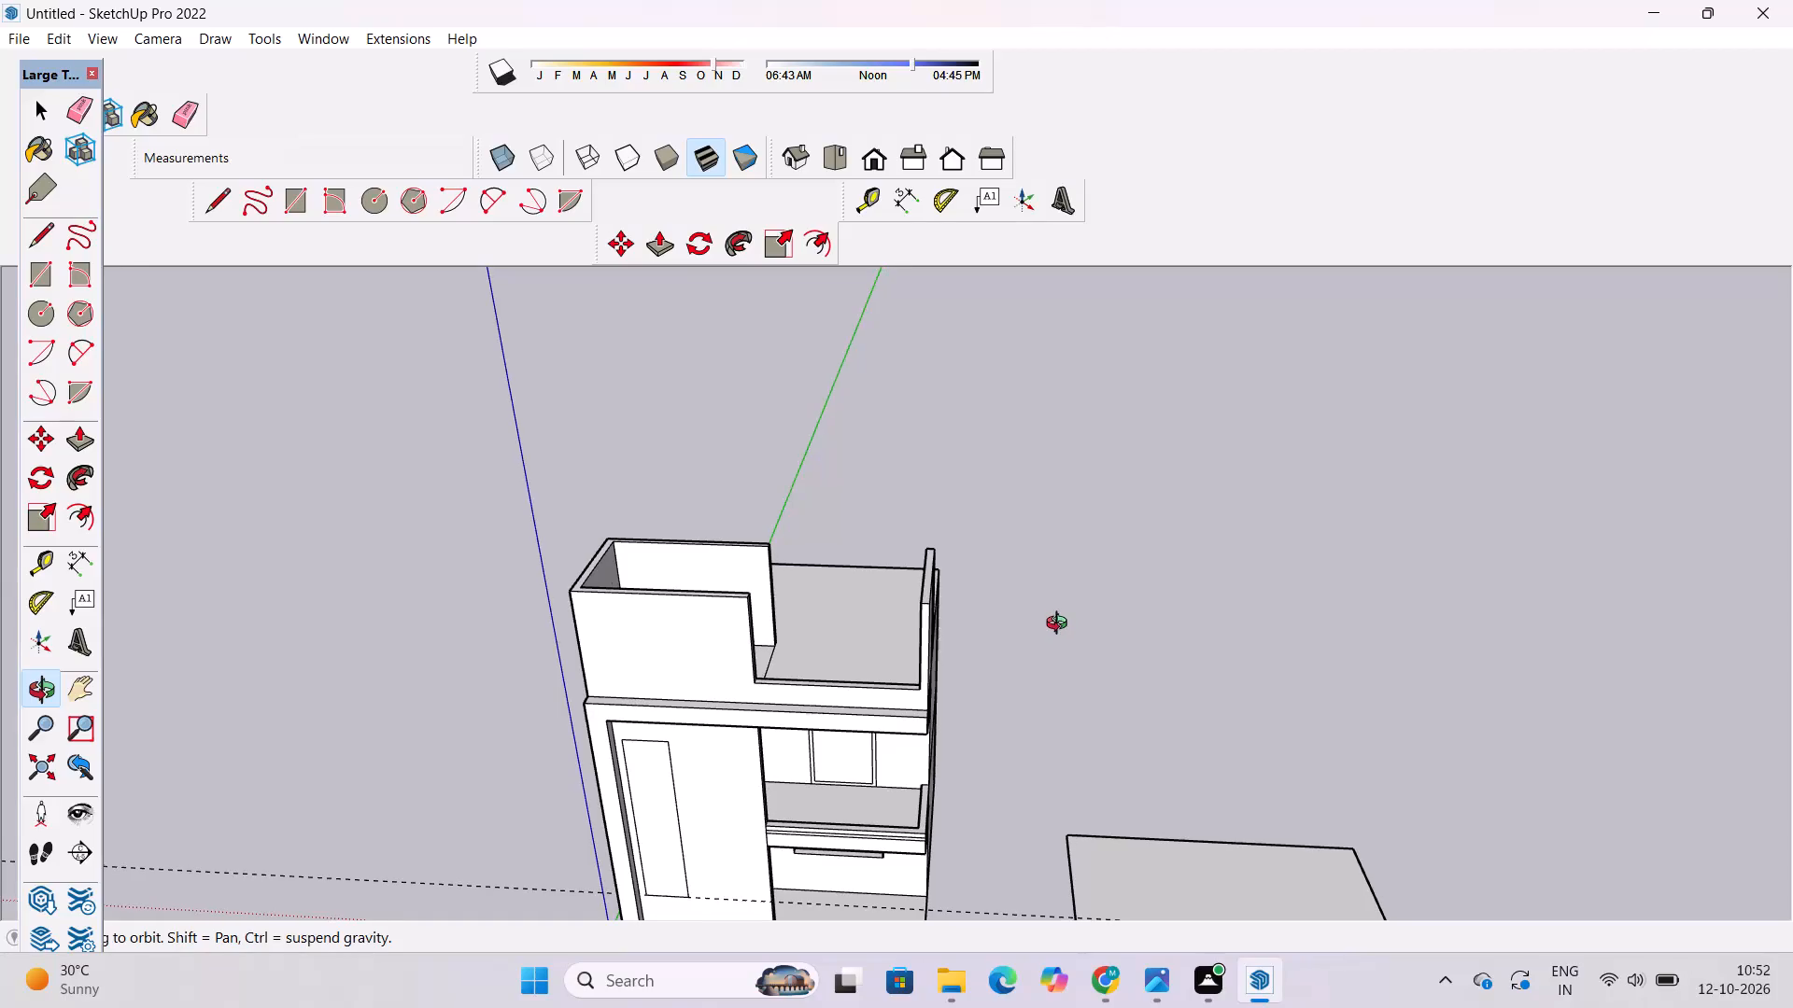
Examine the building's front and roof walls from above at different distances.
{"action": "scroll", "coordinate": [853, 733], "scroll_direction": "up", "scroll_amount": 4}
{"action": "left_click_drag", "start_coordinate": [849, 777], "coordinate": [836, 731]}
{"action": "scroll", "coordinate": [842, 705], "scroll_direction": "down", "scroll_amount": 4}
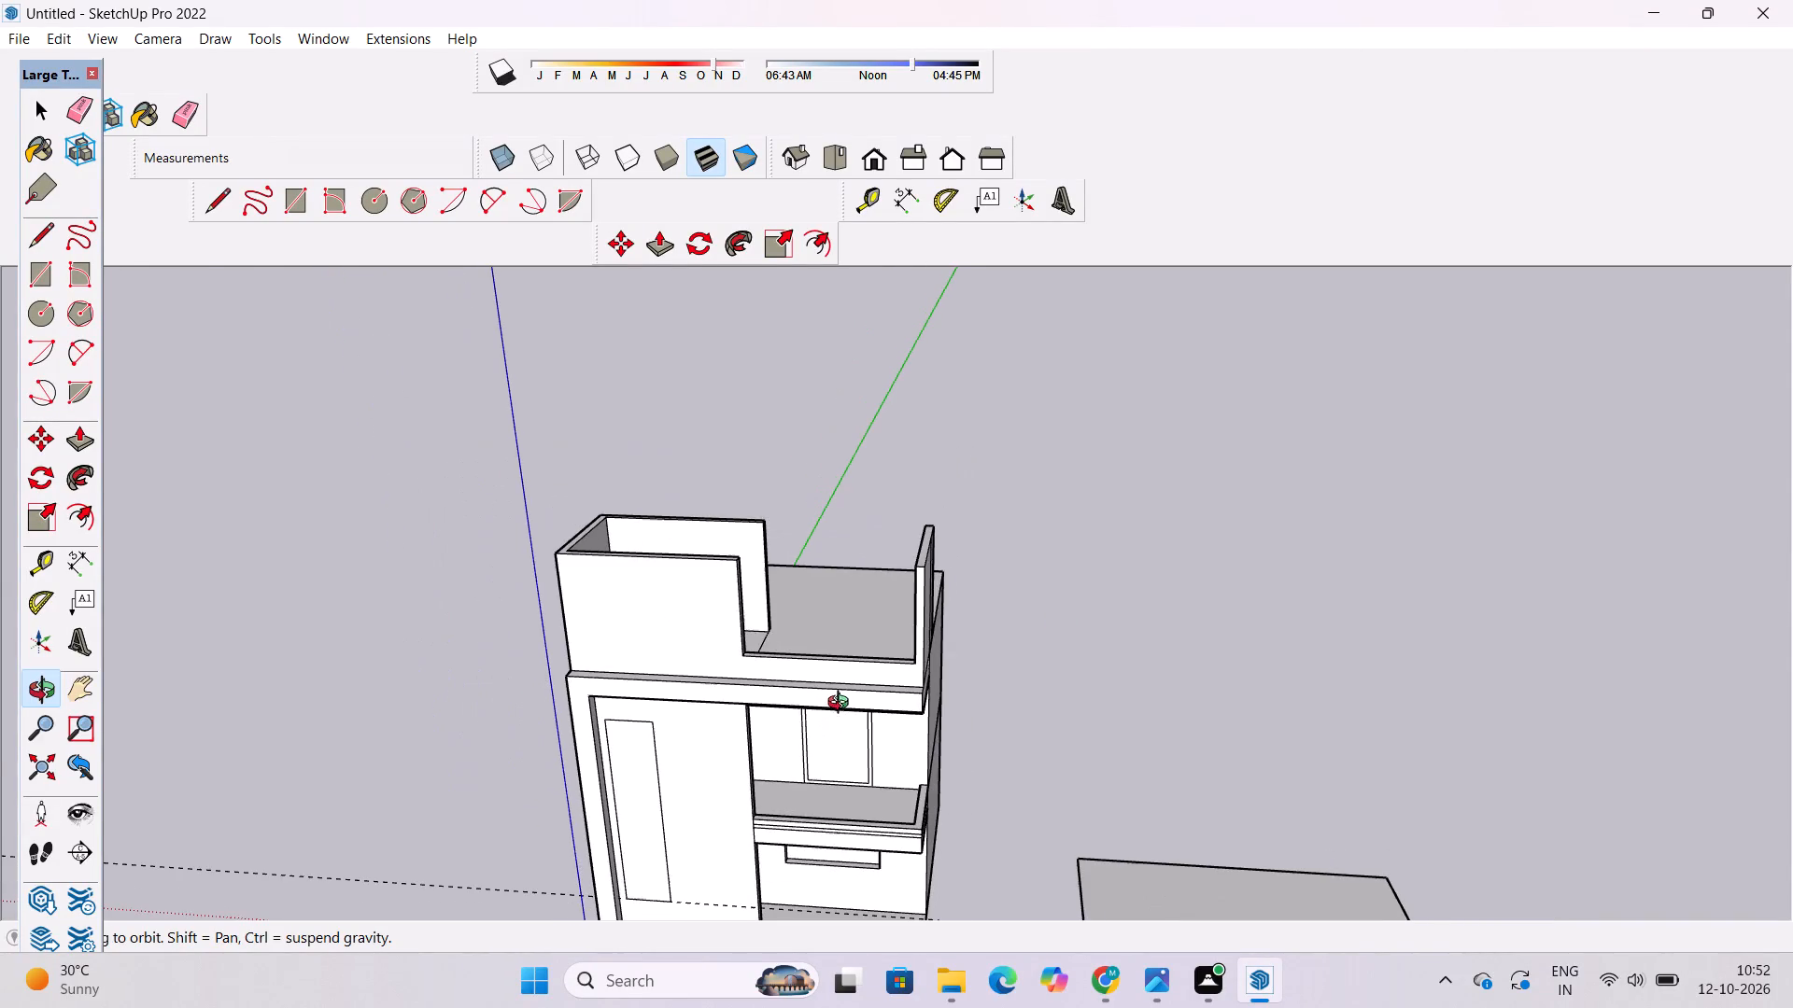
{"action": "scroll", "coordinate": [837, 603], "scroll_direction": "down", "scroll_amount": 4}
{"action": "scroll", "coordinate": [826, 706], "scroll_direction": "up", "scroll_amount": 4}
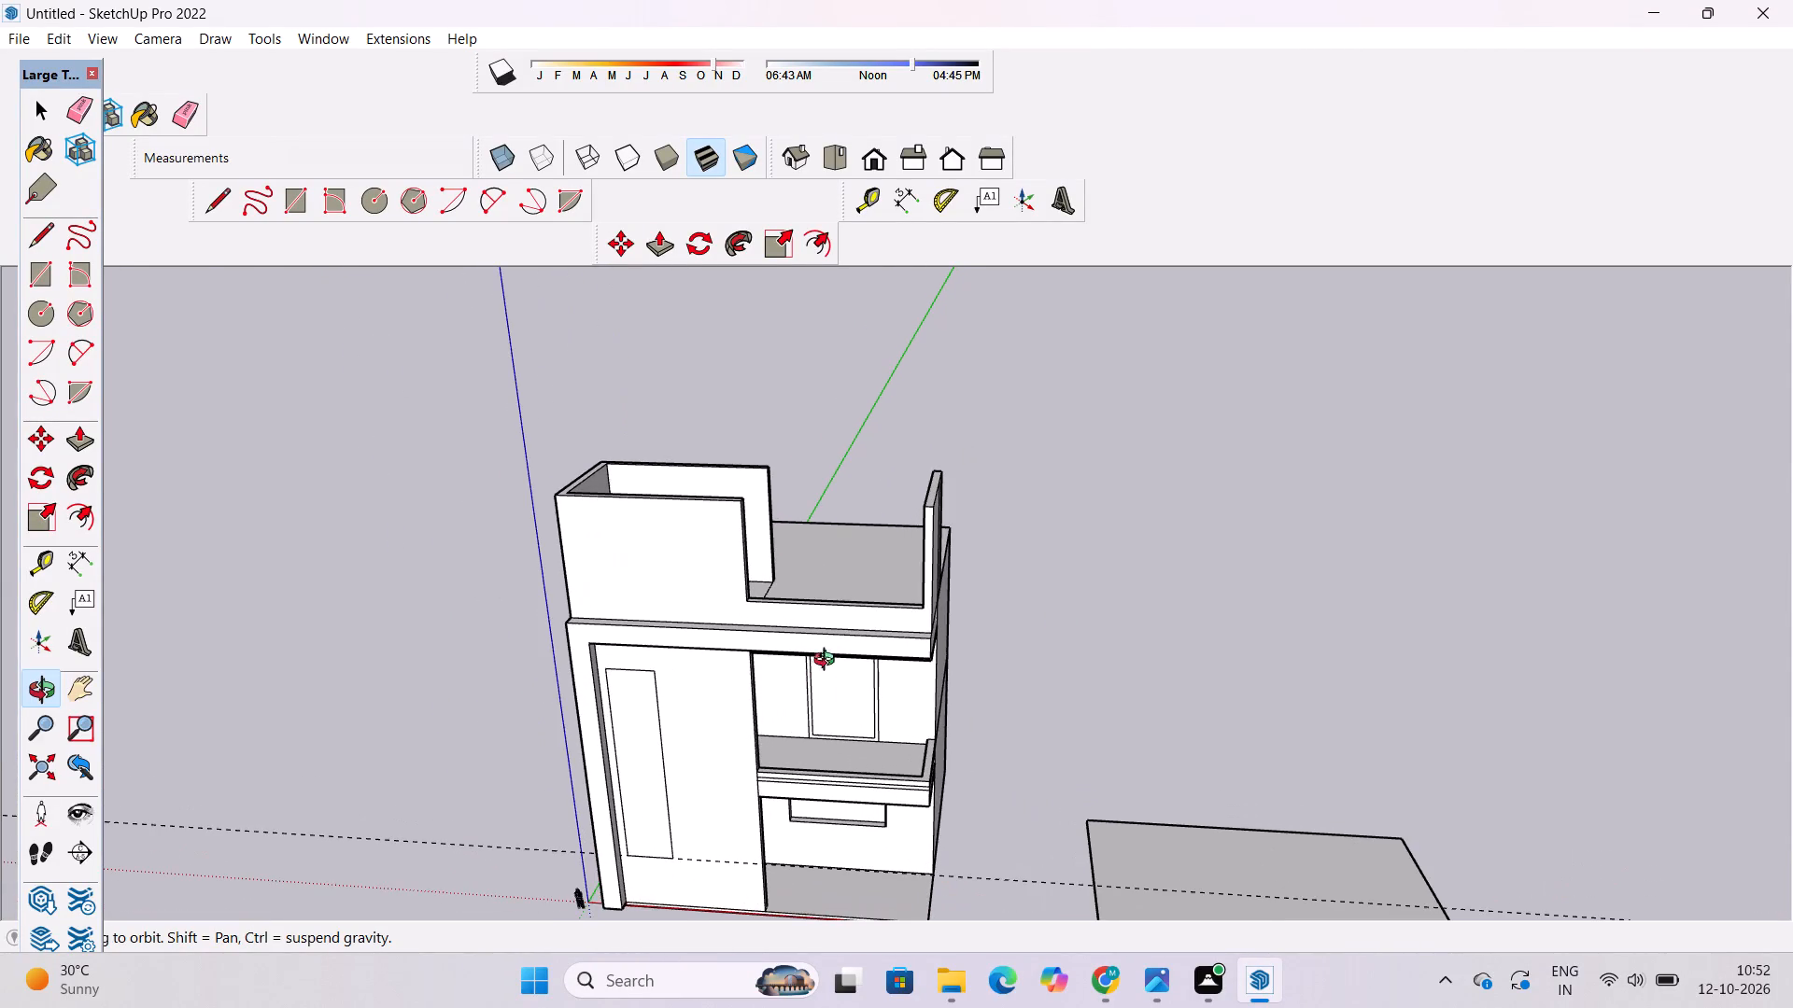
{"action": "scroll", "coordinate": [818, 630], "scroll_direction": "down", "scroll_amount": 3}
{"action": "scroll", "coordinate": [818, 630], "scroll_direction": "up", "scroll_amount": 4}
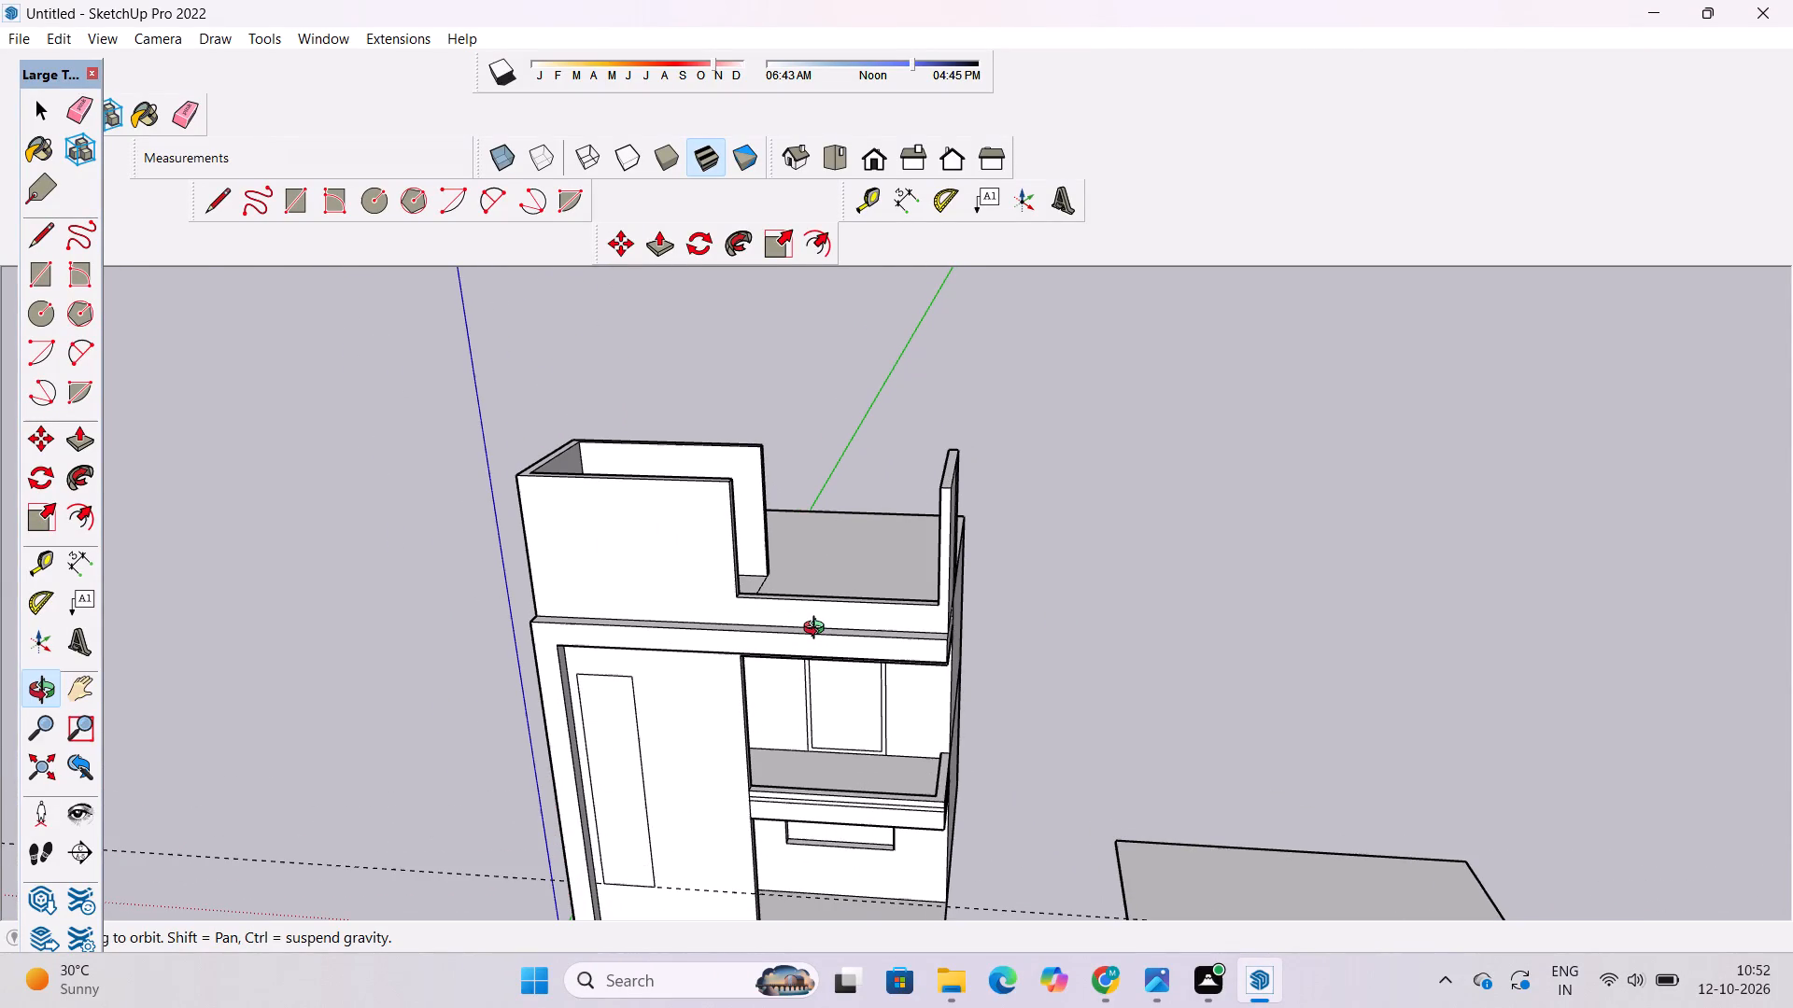
{"action": "scroll", "coordinate": [818, 630], "scroll_direction": "down", "scroll_amount": 3}
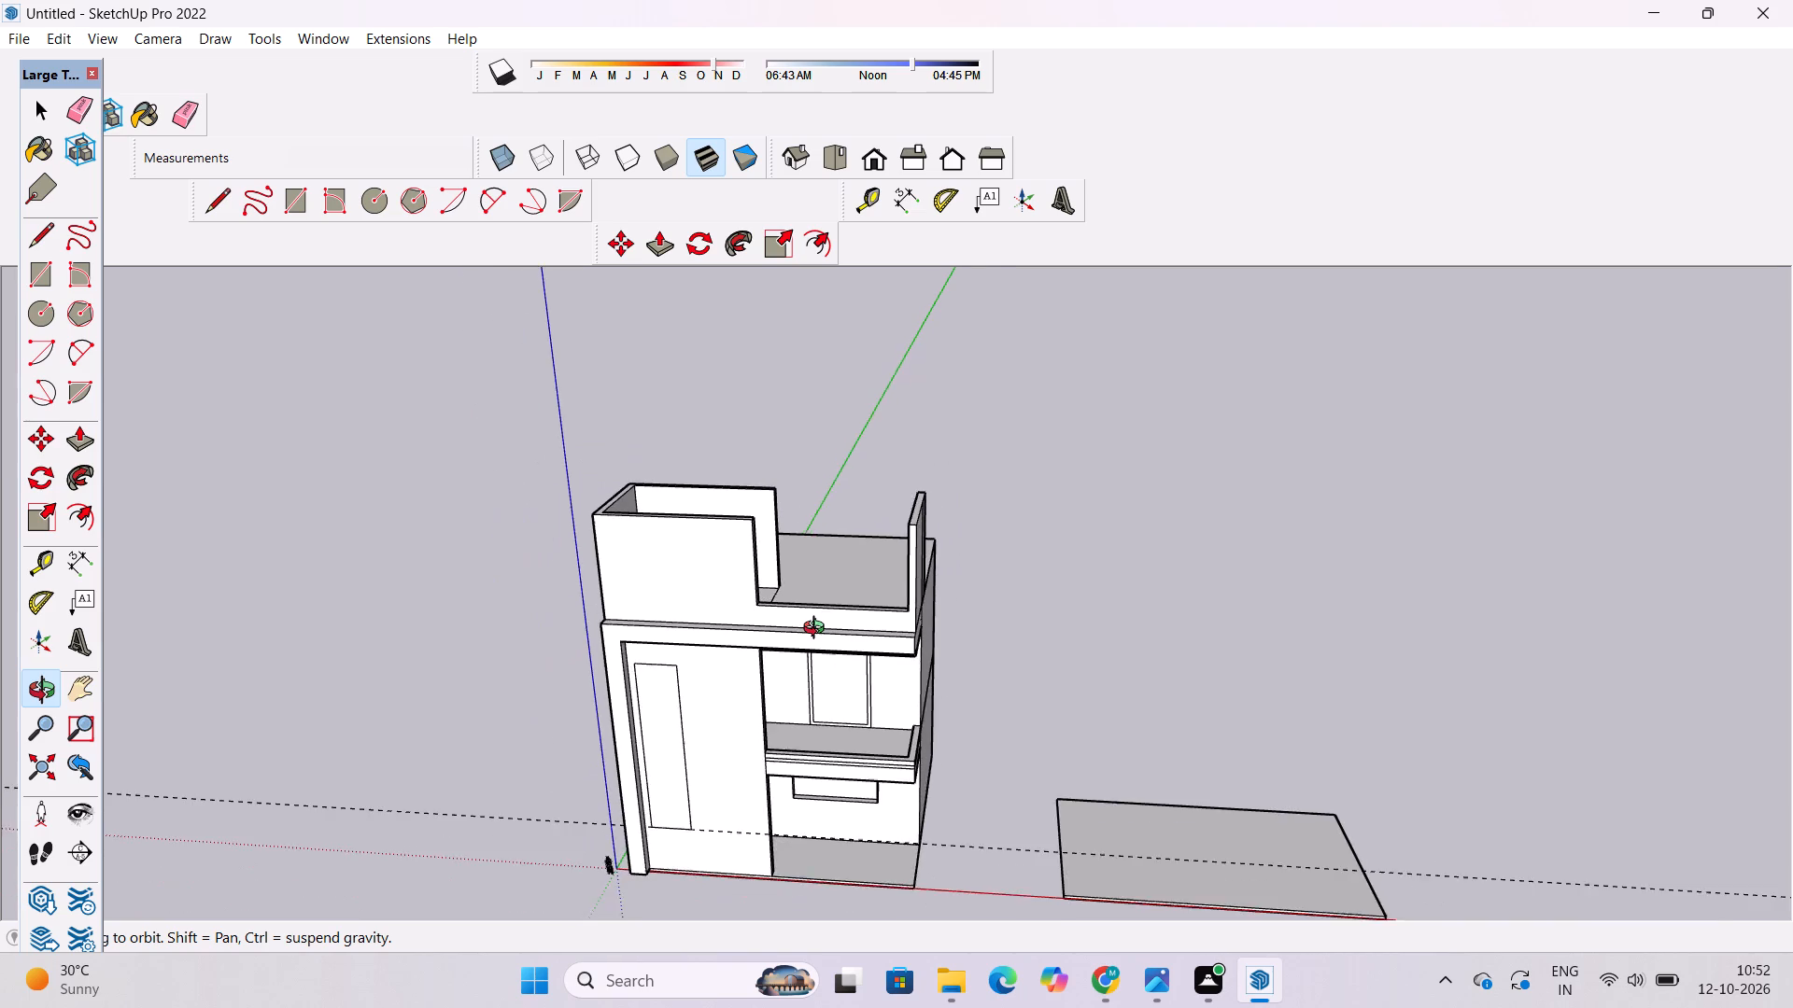
{"action": "scroll", "coordinate": [818, 630], "scroll_direction": "down", "scroll_amount": 2}
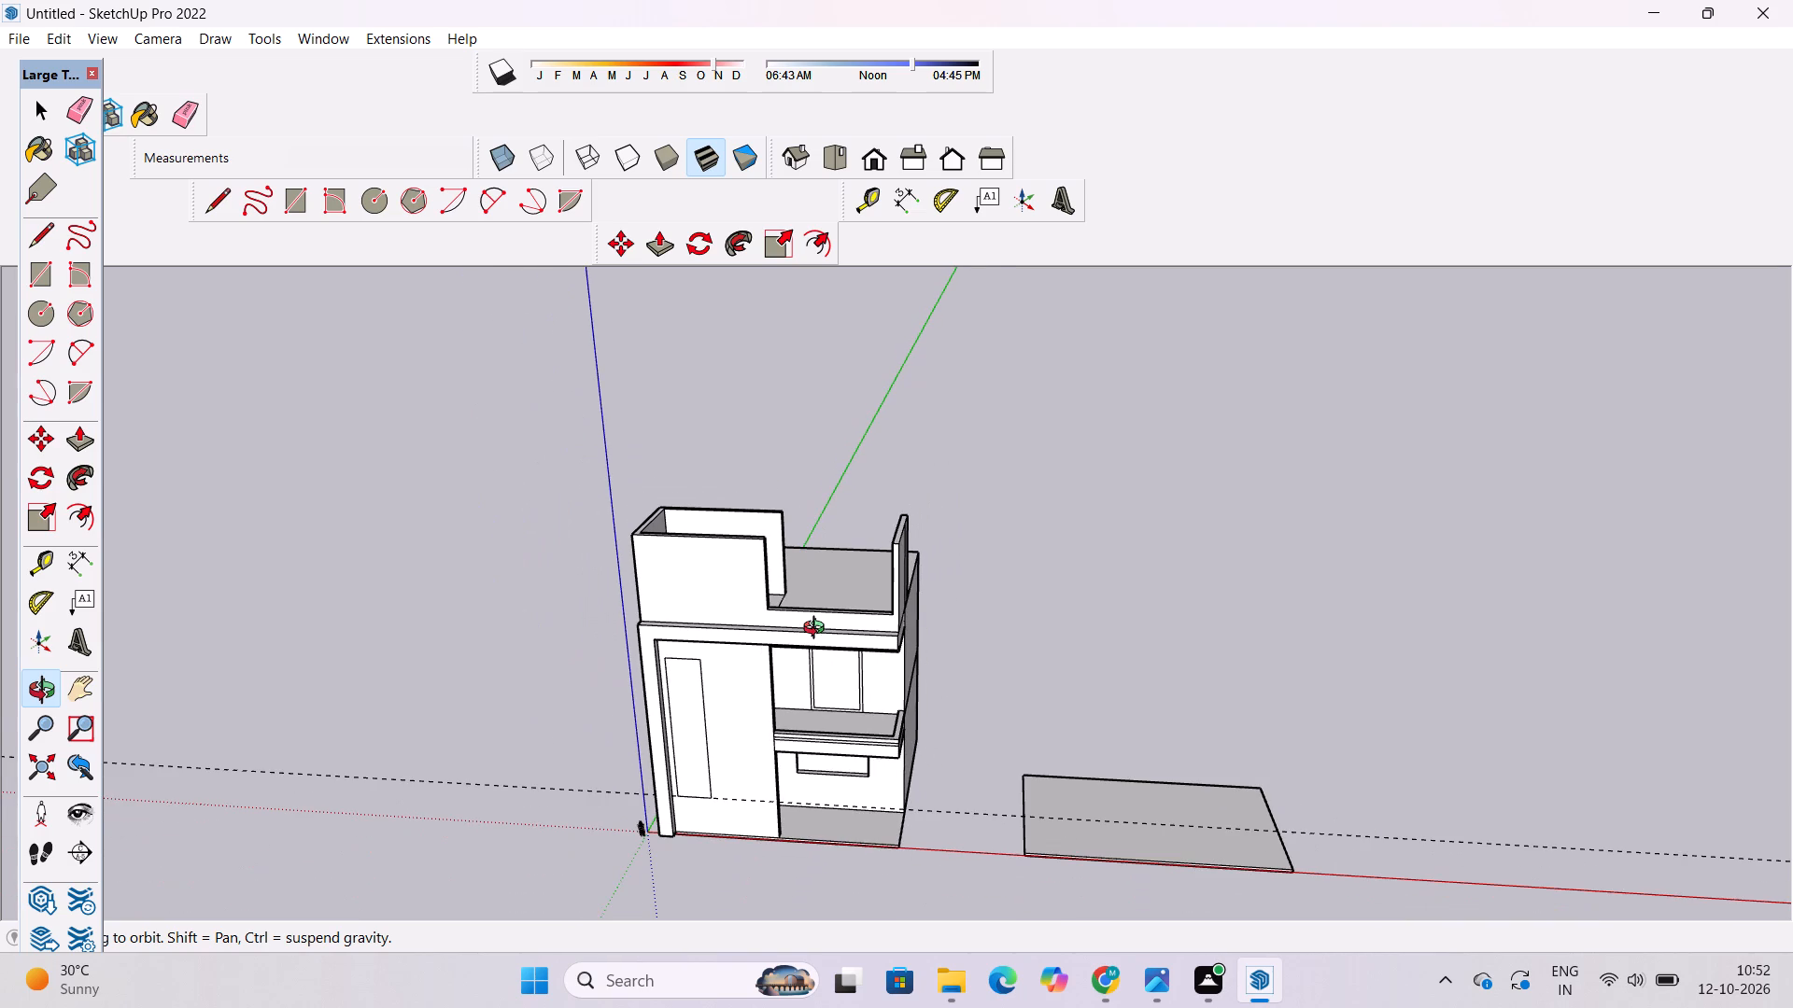
{"action": "scroll", "coordinate": [818, 630], "scroll_direction": "down", "scroll_amount": 3}
{"action": "left_click_drag", "start_coordinate": [809, 739], "coordinate": [812, 621], "text": "shift"}
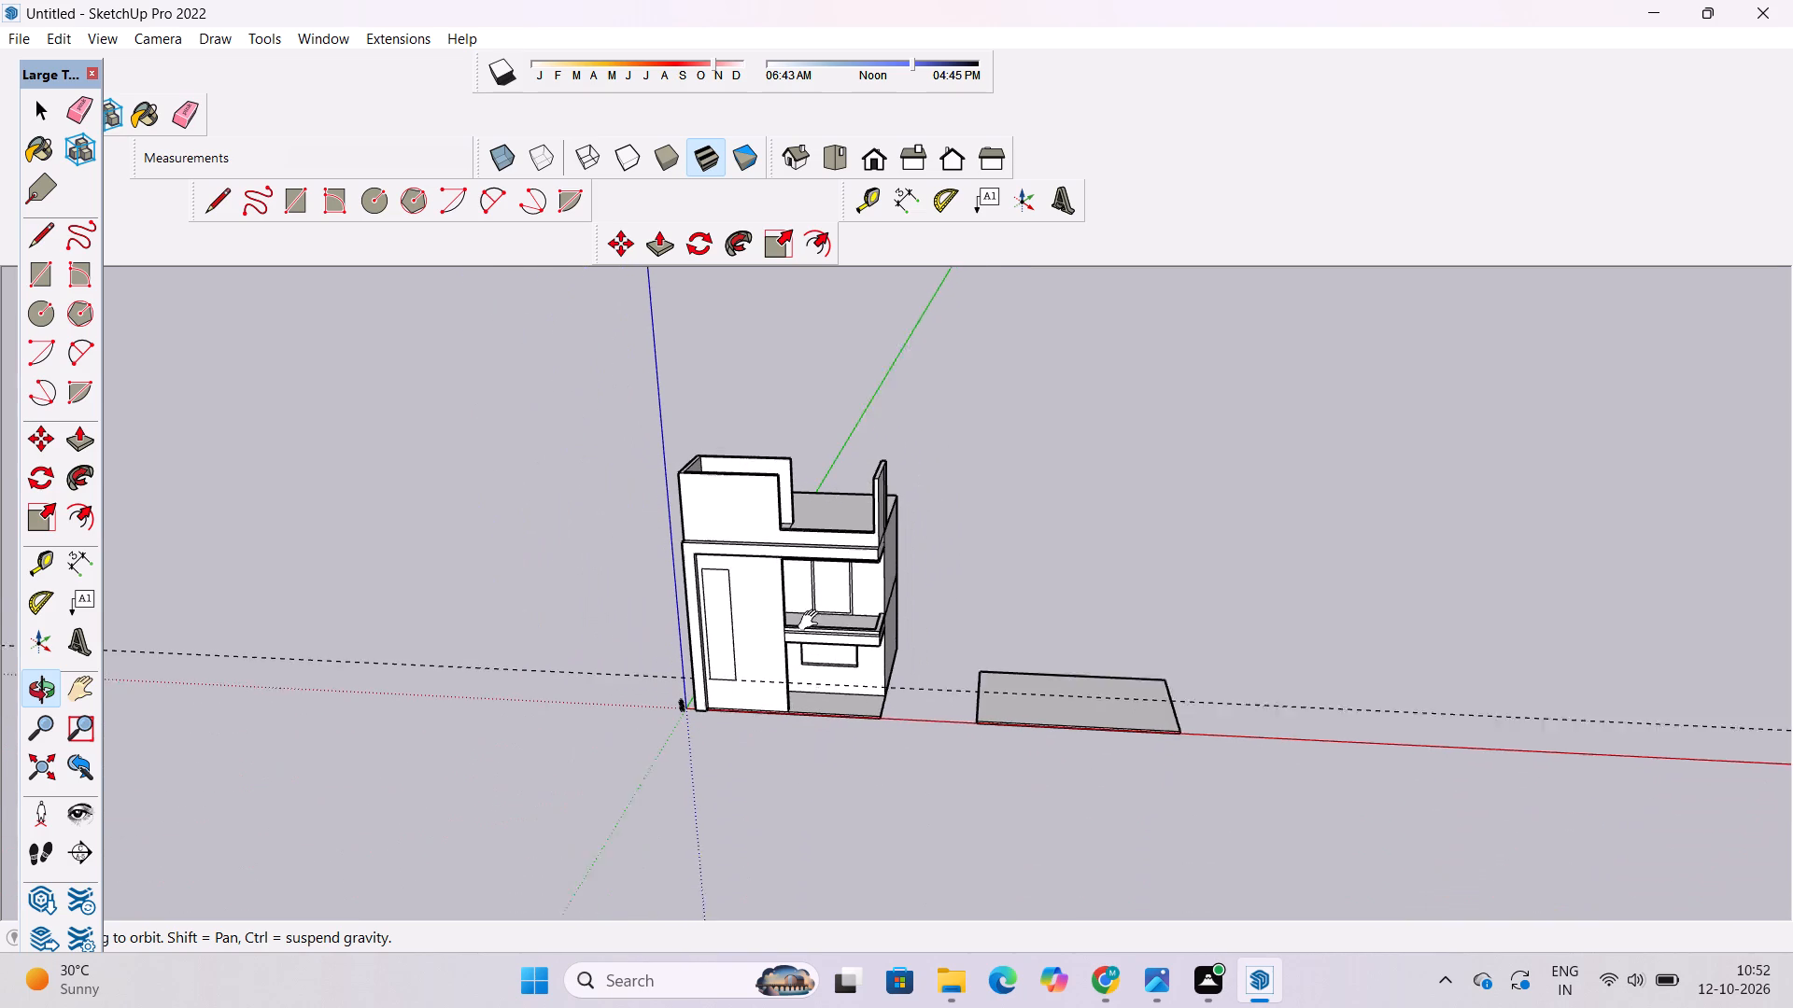
{"action": "left_click_drag", "start_coordinate": [812, 621], "coordinate": [811, 613], "text": "shift"}
Offset the outline of the tall narrow opening on the front wall 1.5' inward to form a frame.
{"action": "scroll", "coordinate": [772, 595], "scroll_direction": "up", "scroll_amount": 10}
{"action": "left_click_drag", "start_coordinate": [696, 673], "coordinate": [696, 674], "text": "shift"}
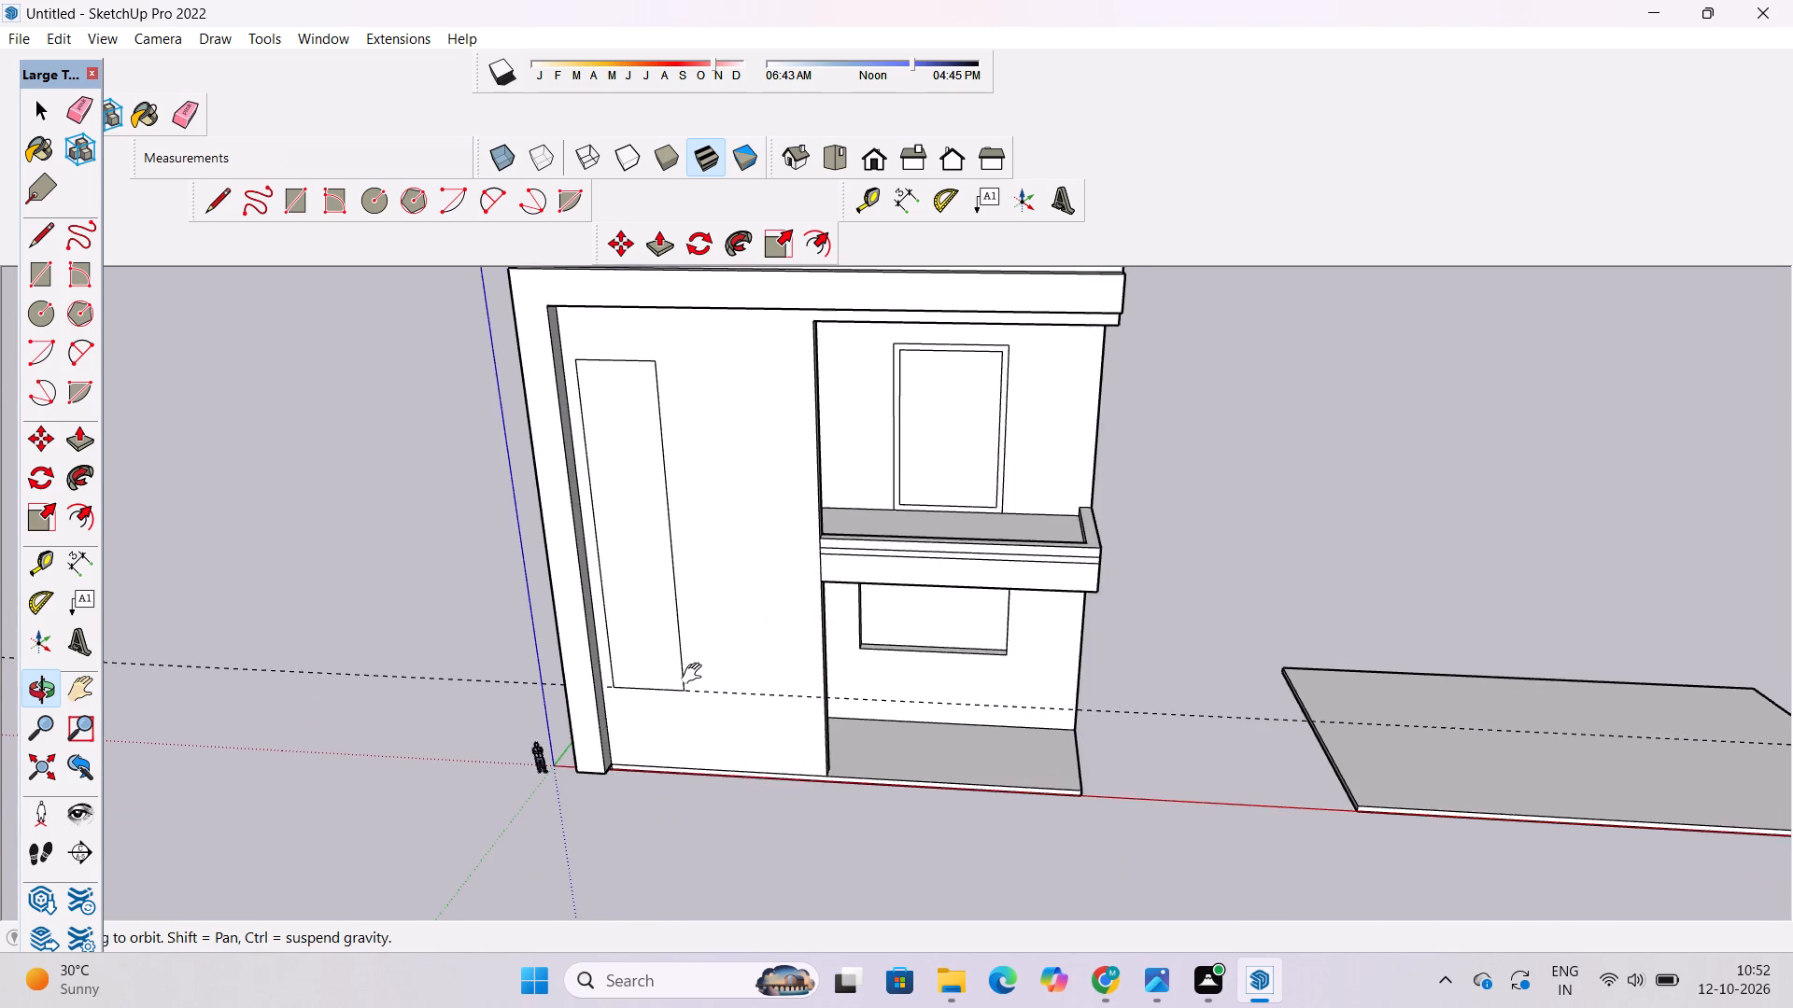
{"action": "left_click_drag", "start_coordinate": [696, 674], "coordinate": [798, 583], "text": "shift"}
{"action": "left_click_drag", "start_coordinate": [826, 637], "coordinate": [680, 736], "text": "shift"}
{"action": "left_click_drag", "start_coordinate": [679, 730], "coordinate": [698, 682]}
{"action": "key", "text": "e"}
{"action": "left_click_drag", "start_coordinate": [673, 736], "coordinate": [658, 792]}
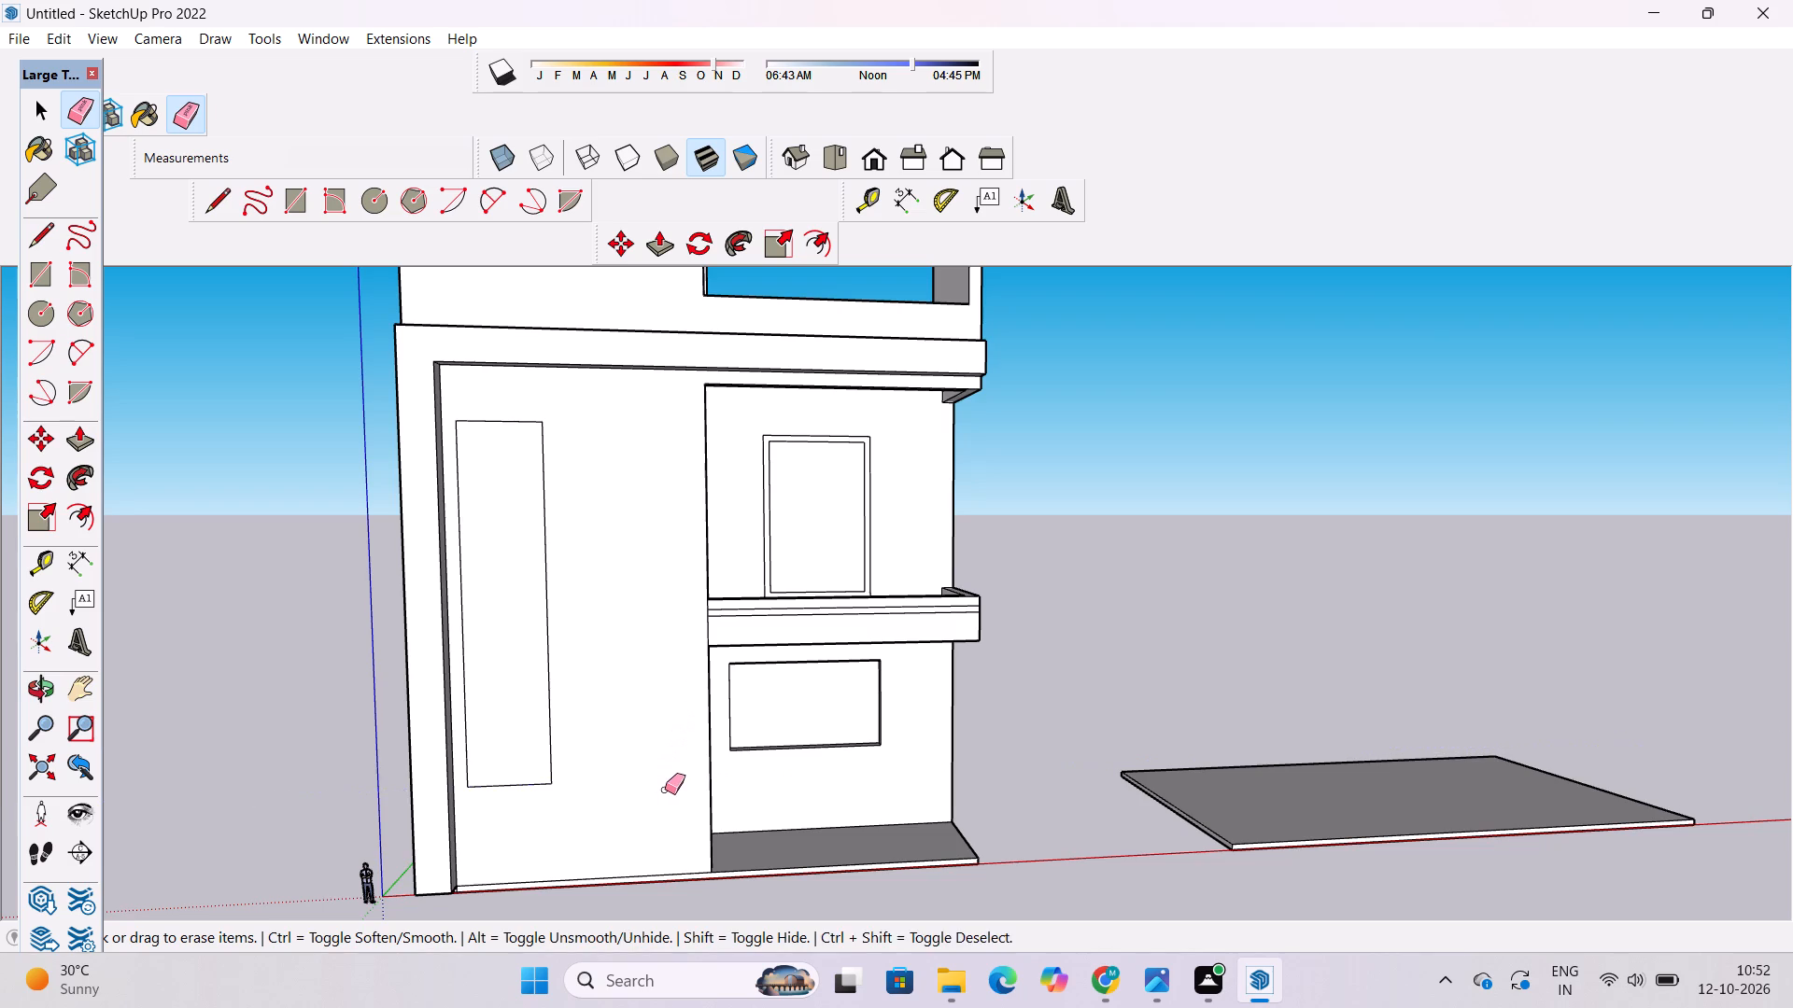
{"action": "scroll", "coordinate": [668, 787], "scroll_direction": "down", "scroll_amount": 1}
{"action": "key", "text": "space"}
{"action": "key", "text": "o"}
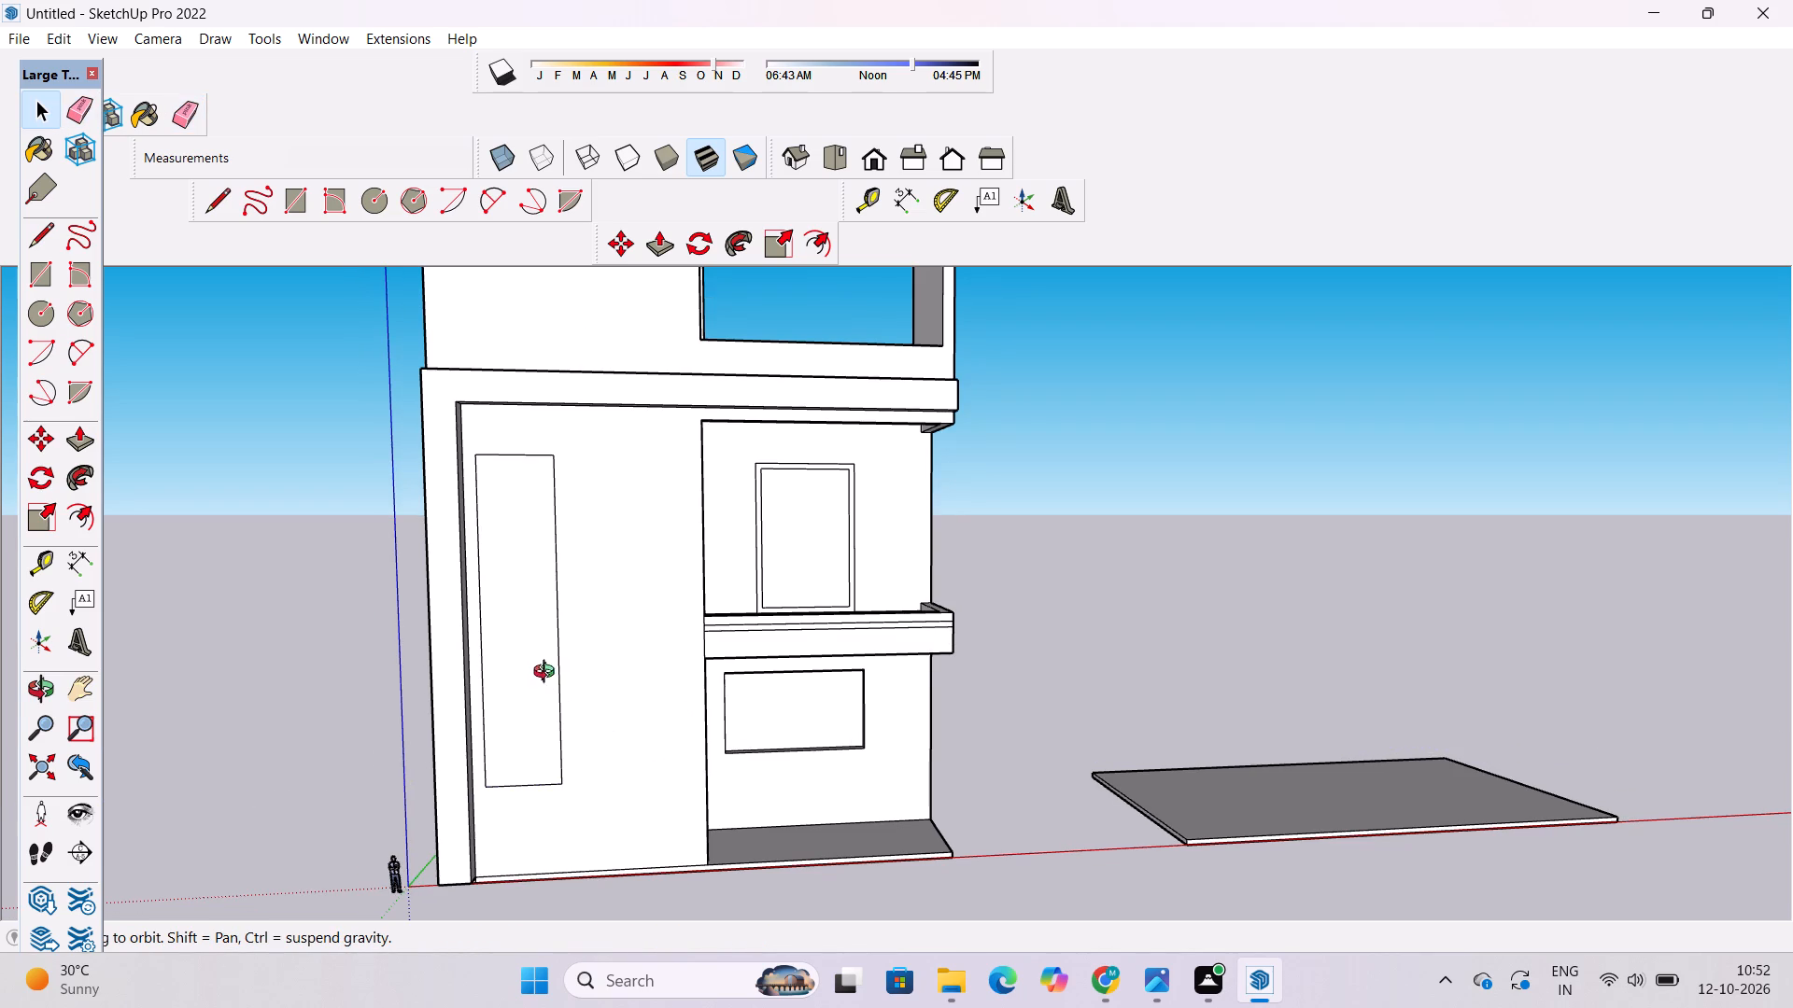
{"action": "left_click_drag", "start_coordinate": [557, 668], "coordinate": [501, 681]}
{"action": "scroll", "coordinate": [487, 673], "scroll_direction": "up", "scroll_amount": 1}
{"action": "left_click_drag", "start_coordinate": [484, 673], "coordinate": [518, 720], "text": "shift"}
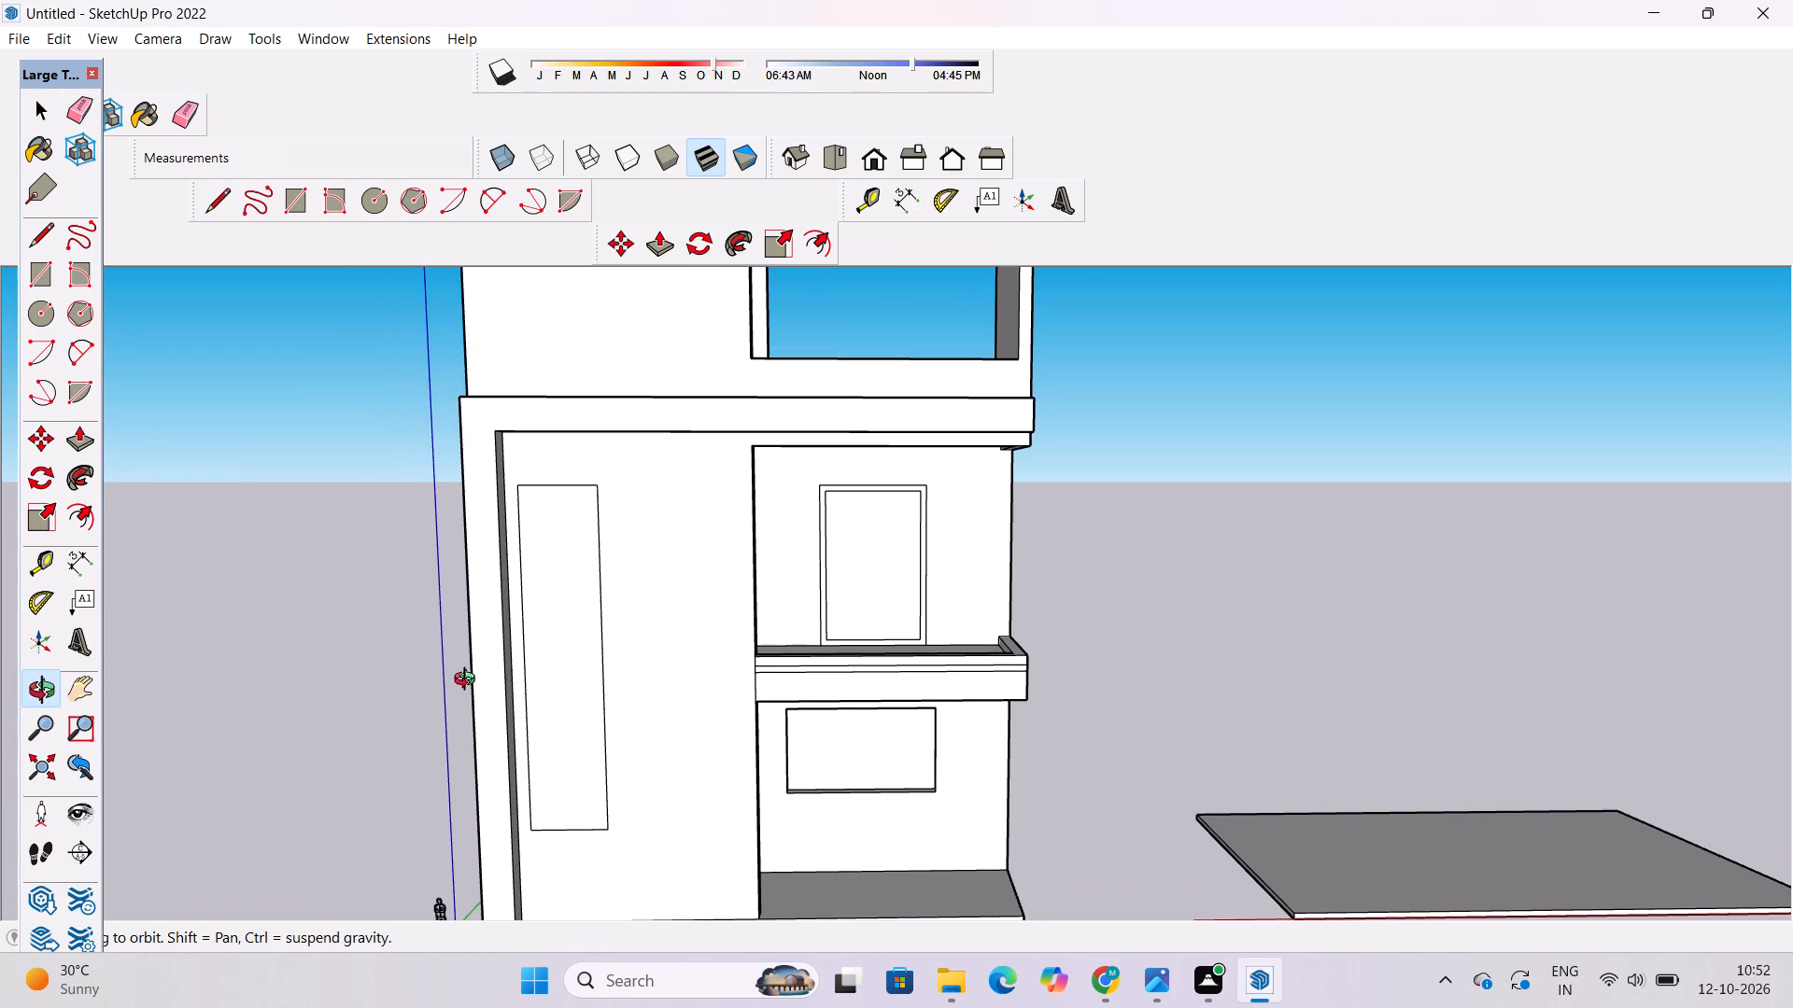
{"action": "scroll", "coordinate": [468, 681], "scroll_direction": "up", "scroll_amount": 3}
{"action": "left_click_drag", "start_coordinate": [468, 682], "coordinate": [474, 655], "text": "shift"}
{"action": "left_click_drag", "start_coordinate": [472, 660], "coordinate": [459, 682]}
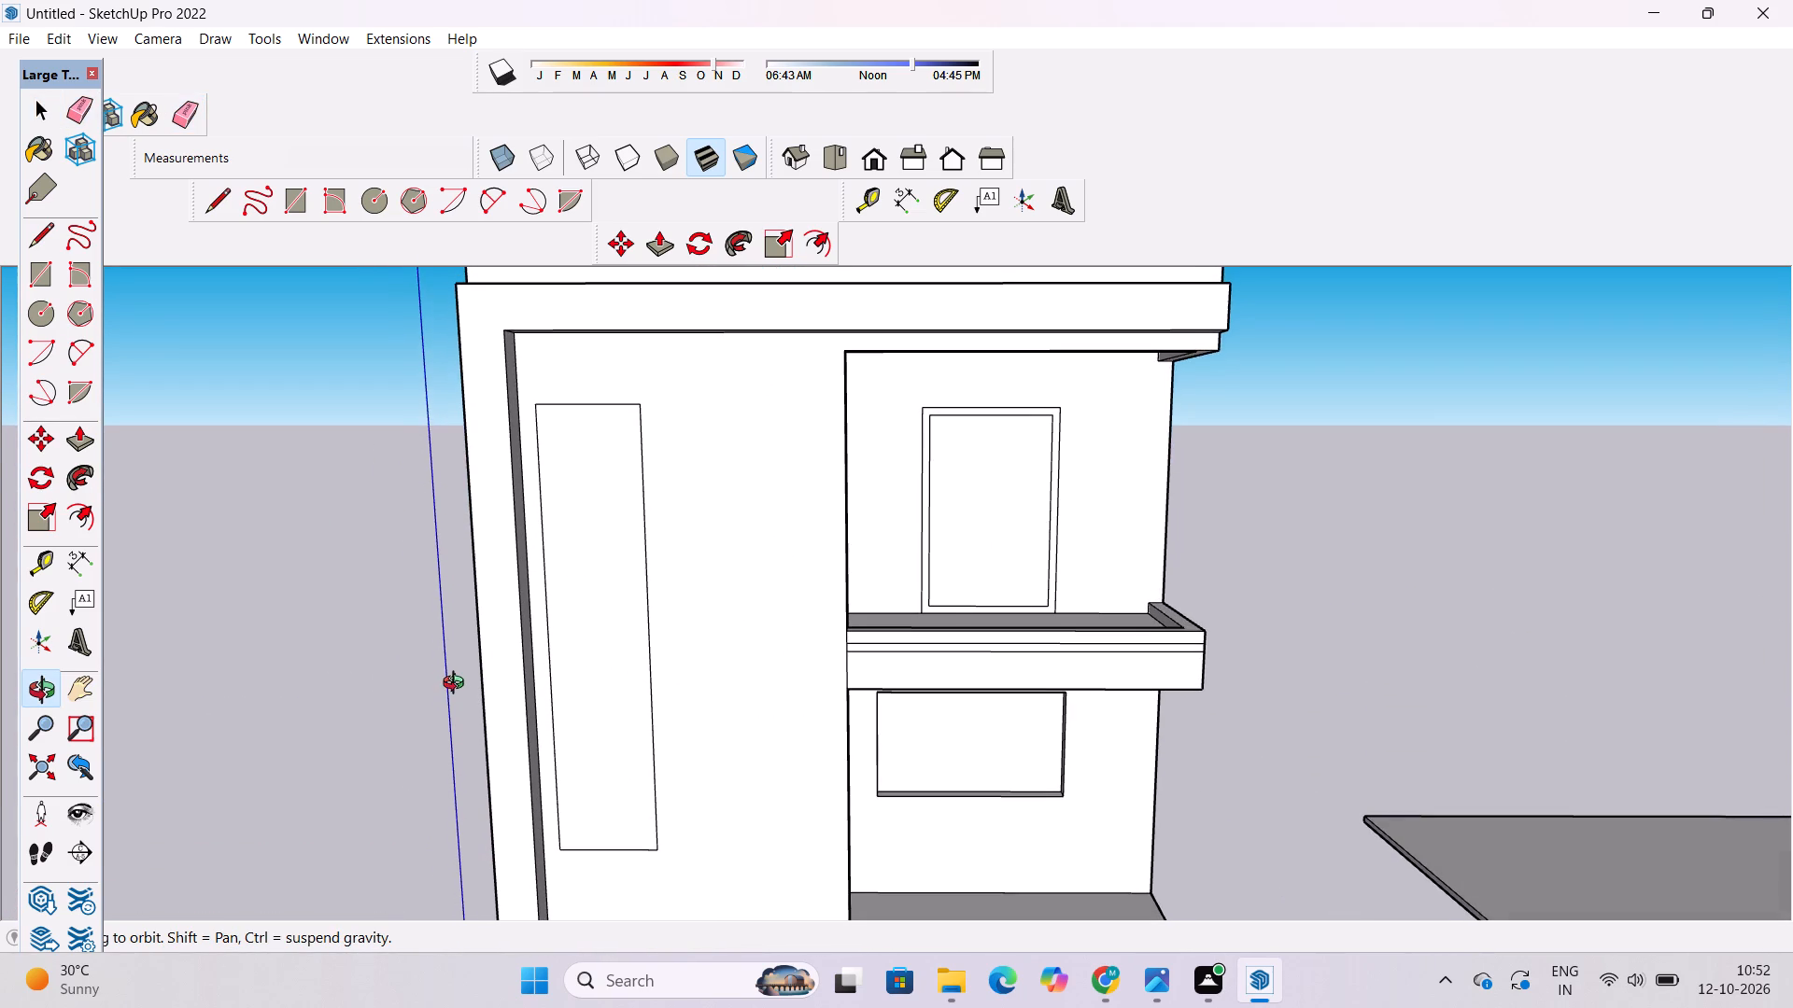
{"action": "left_click_drag", "start_coordinate": [539, 661], "coordinate": [546, 676], "text": "shift"}
{"action": "left_click_drag", "start_coordinate": [552, 673], "coordinate": [552, 657]}
{"action": "type", "text": "of"}
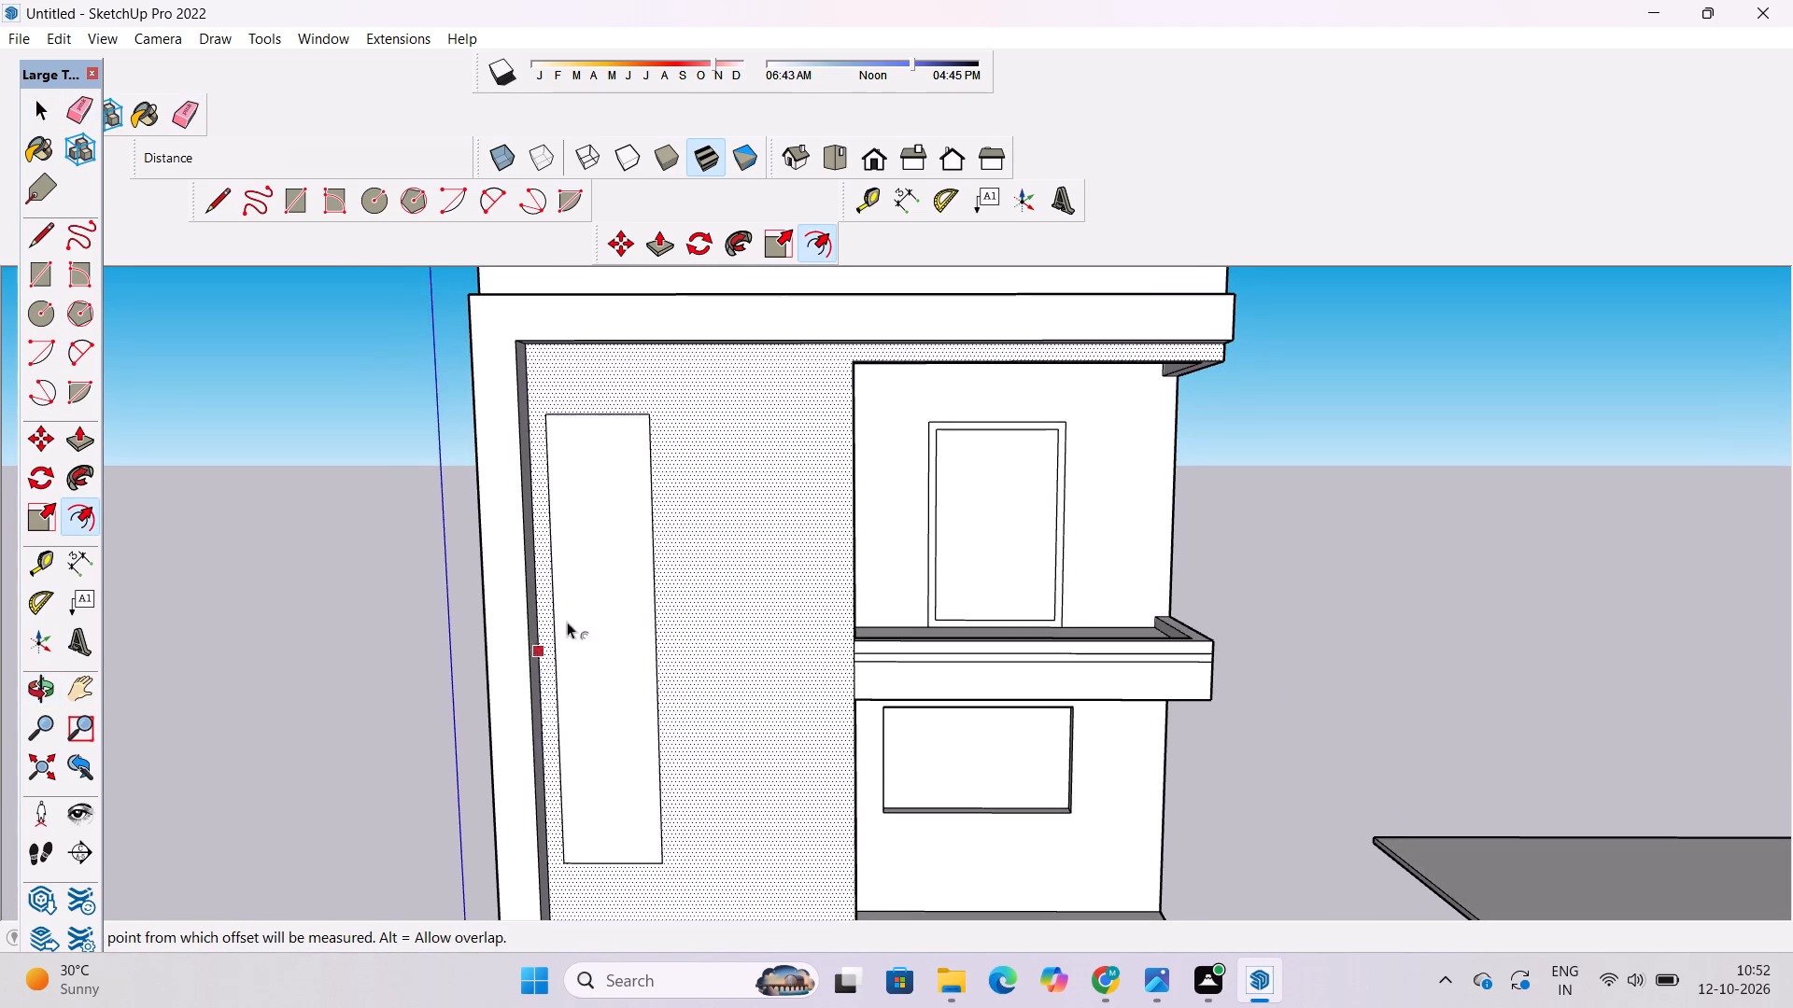
{"action": "left_click", "coordinate": [585, 427]}
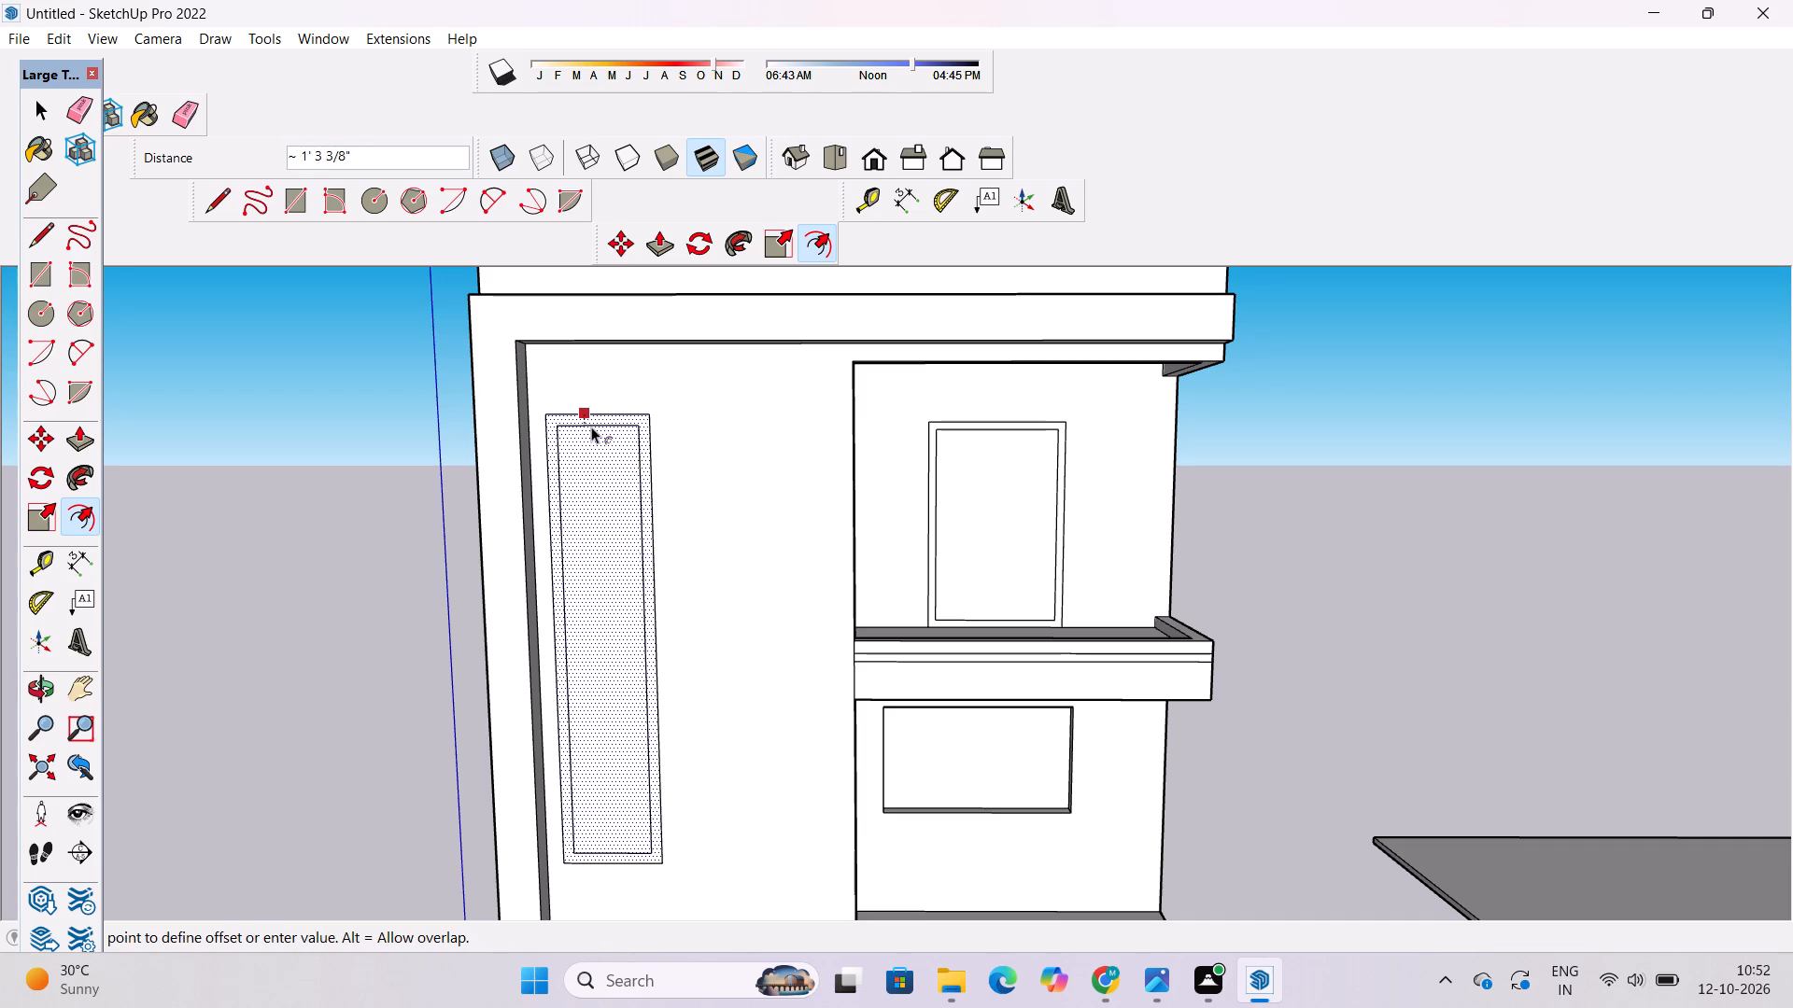
{"action": "type", "text": "1.5'"}
{"action": "key", "text": "Return"}
{"action": "key", "text": "space"}
Place a horizontal guide 17' below the top inner frame edge of the tall narrow opening.
{"action": "type", "text": "o"}
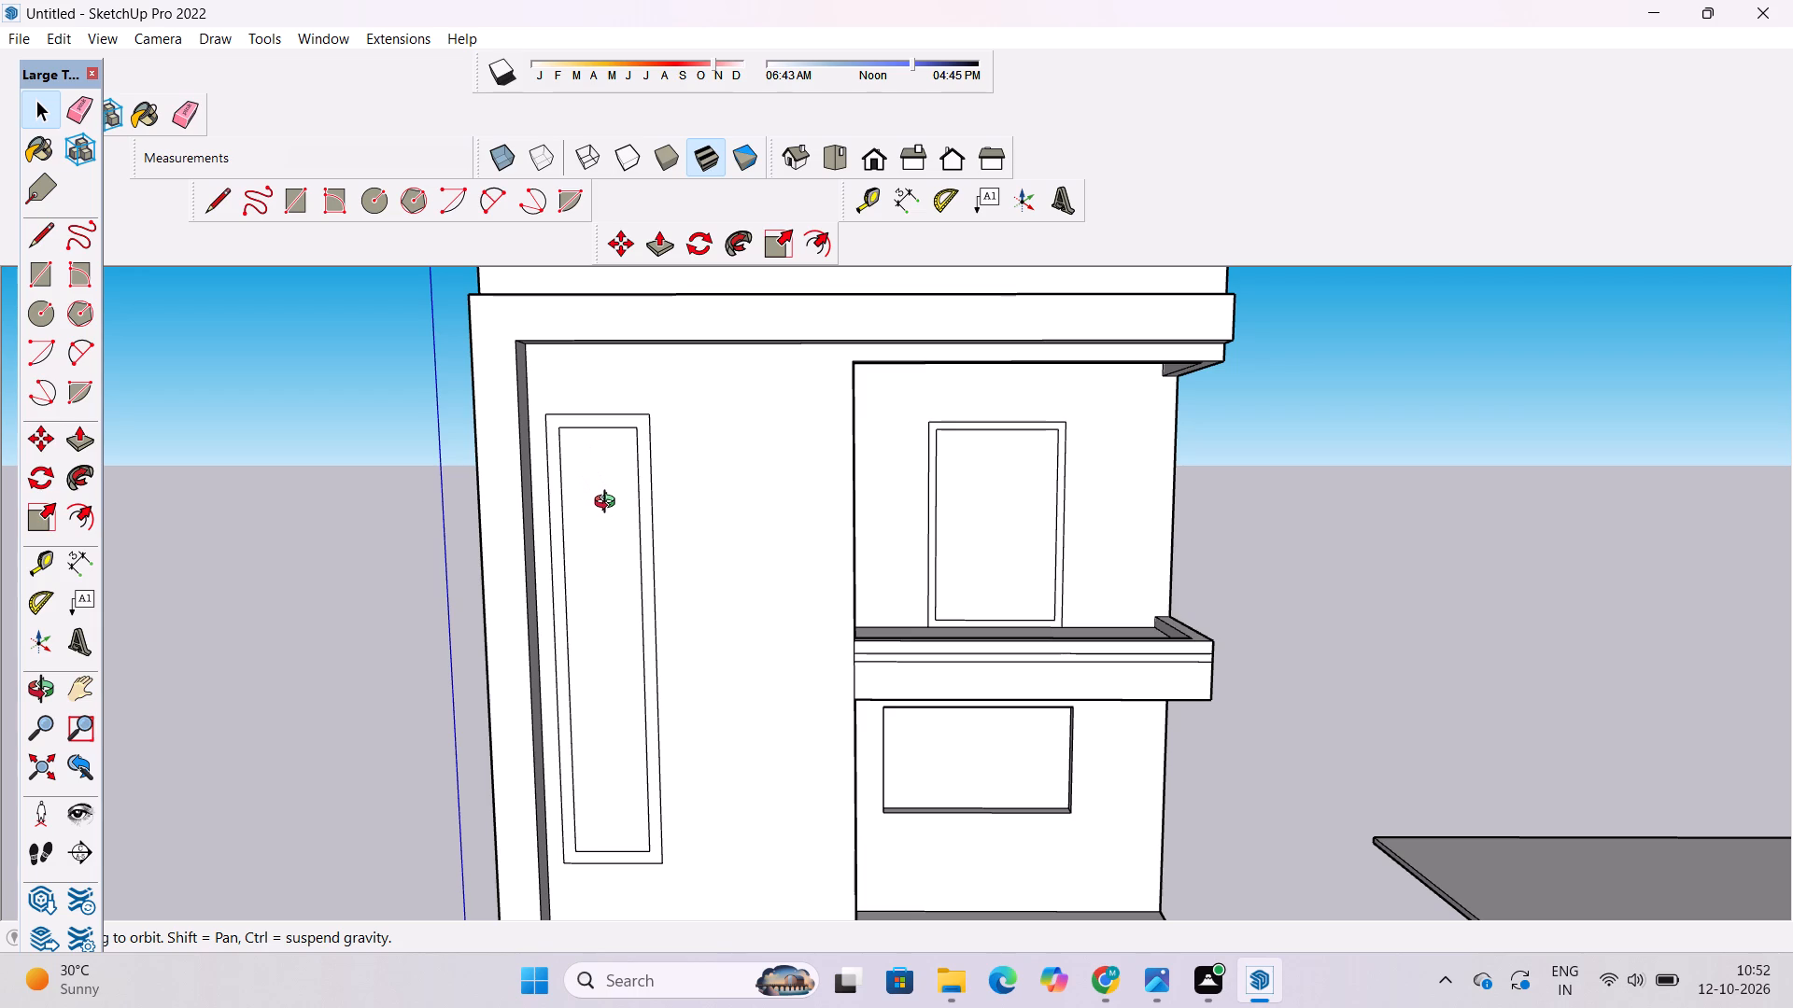
{"action": "scroll", "coordinate": [602, 511], "scroll_direction": "down", "scroll_amount": 4}
{"action": "scroll", "coordinate": [473, 607], "scroll_direction": "up", "scroll_amount": 3}
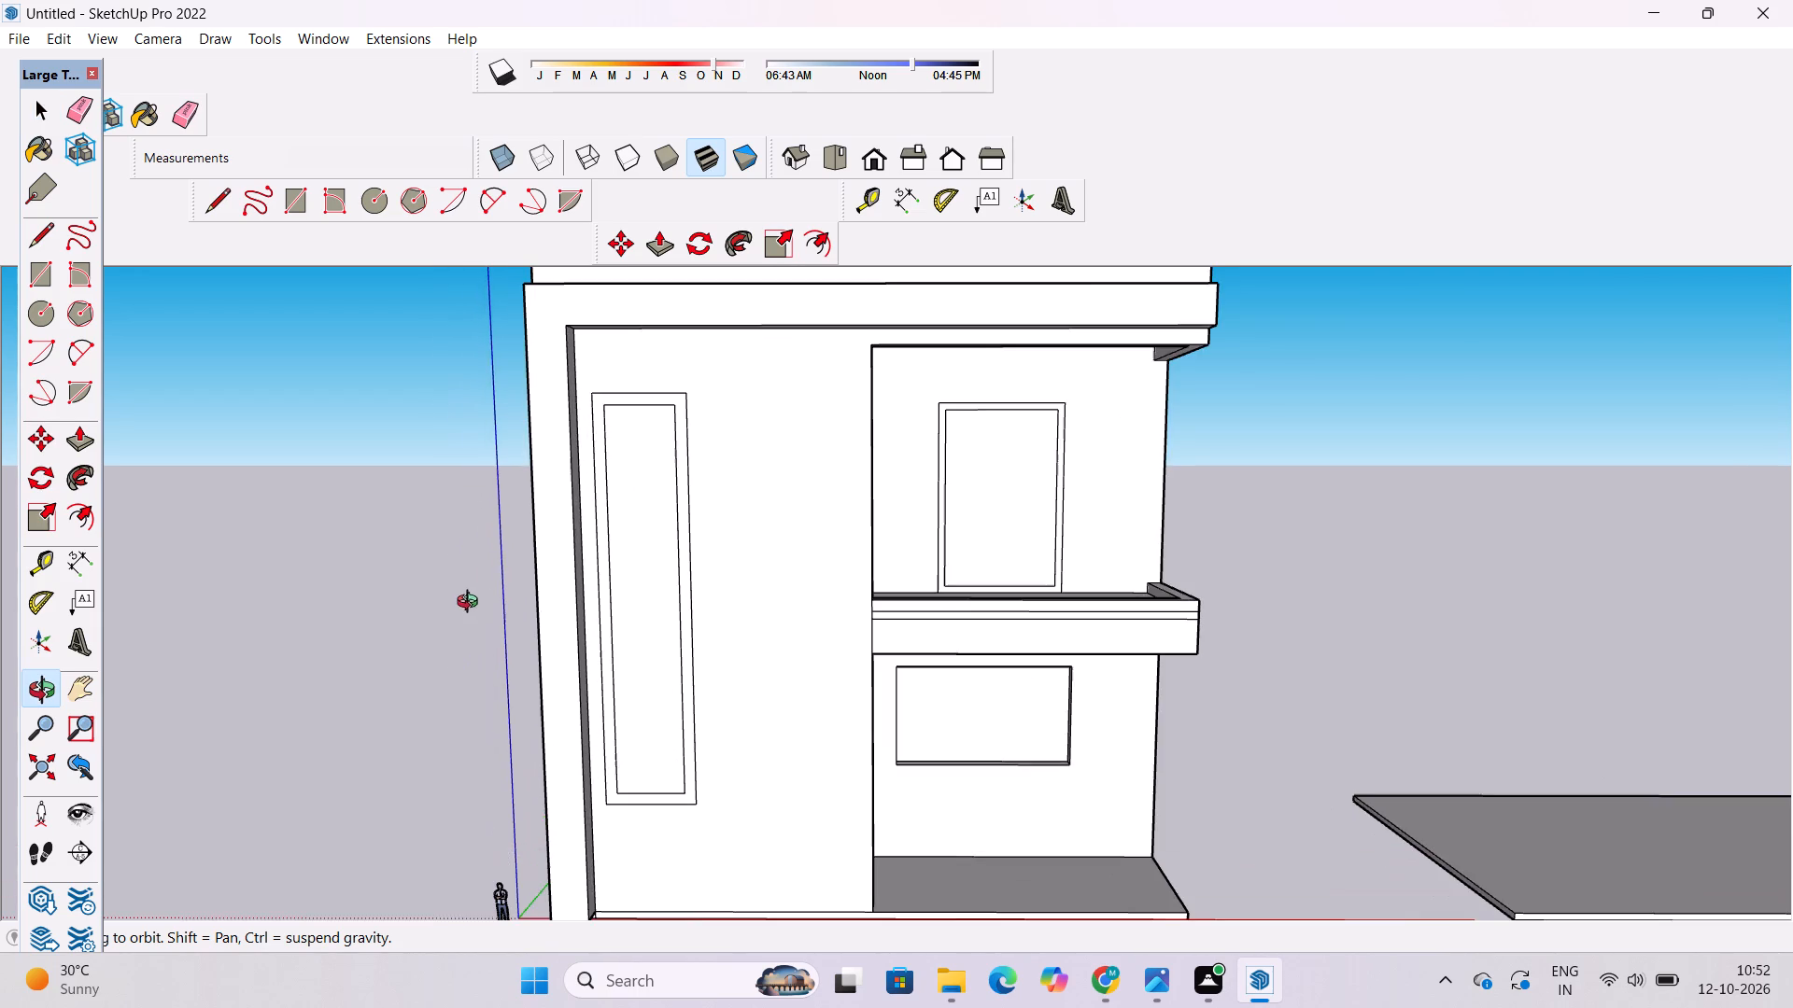
{"action": "left_click_drag", "start_coordinate": [538, 591], "coordinate": [547, 603]}
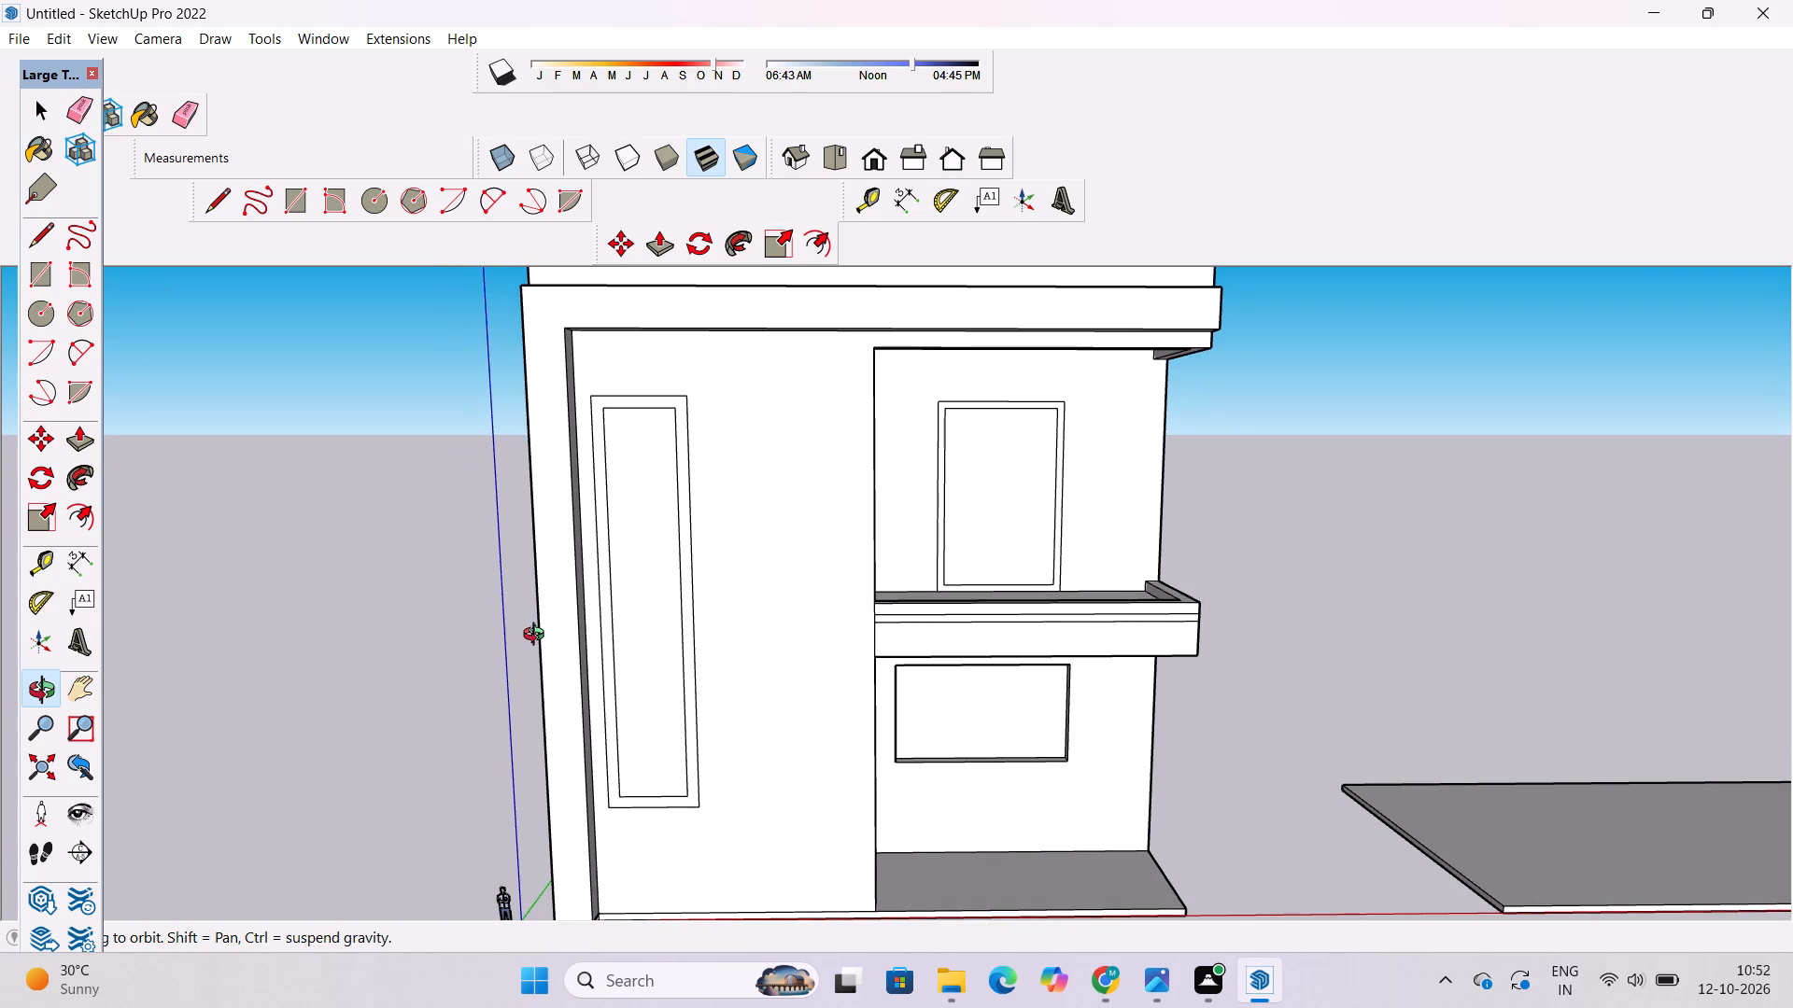
{"action": "scroll", "coordinate": [642, 442], "scroll_direction": "up", "scroll_amount": 4}
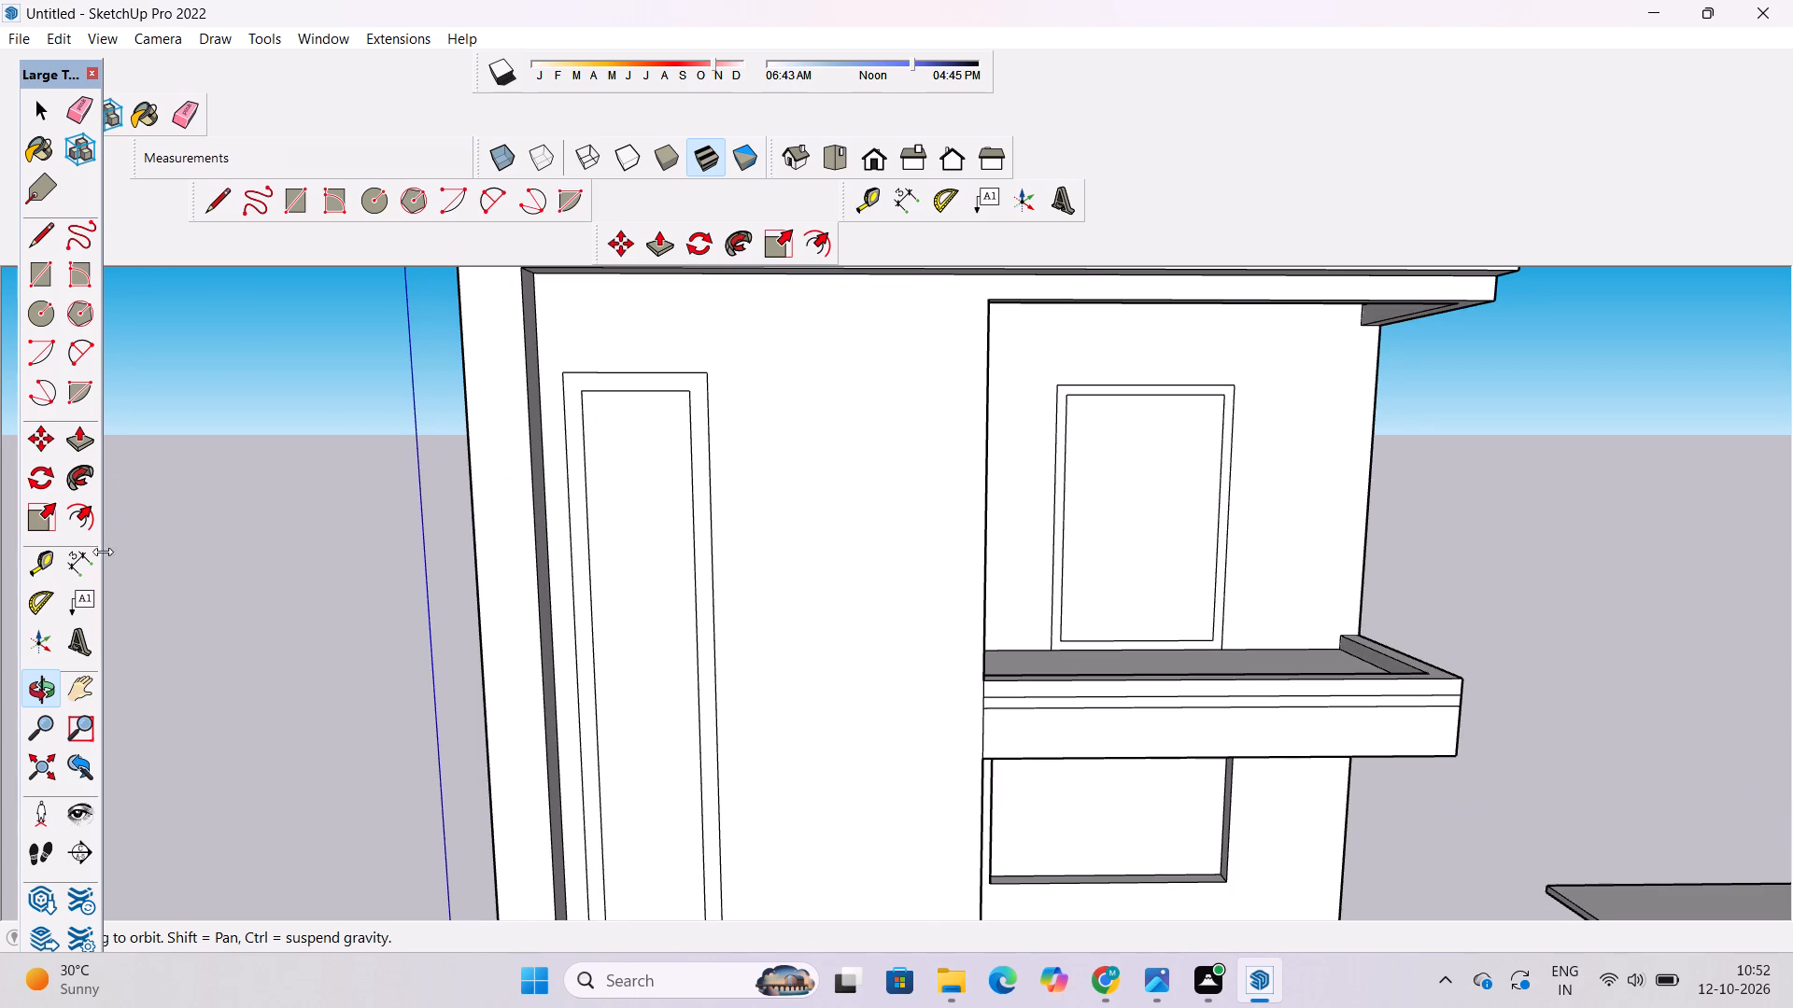
{"action": "left_click", "coordinate": [41, 567]}
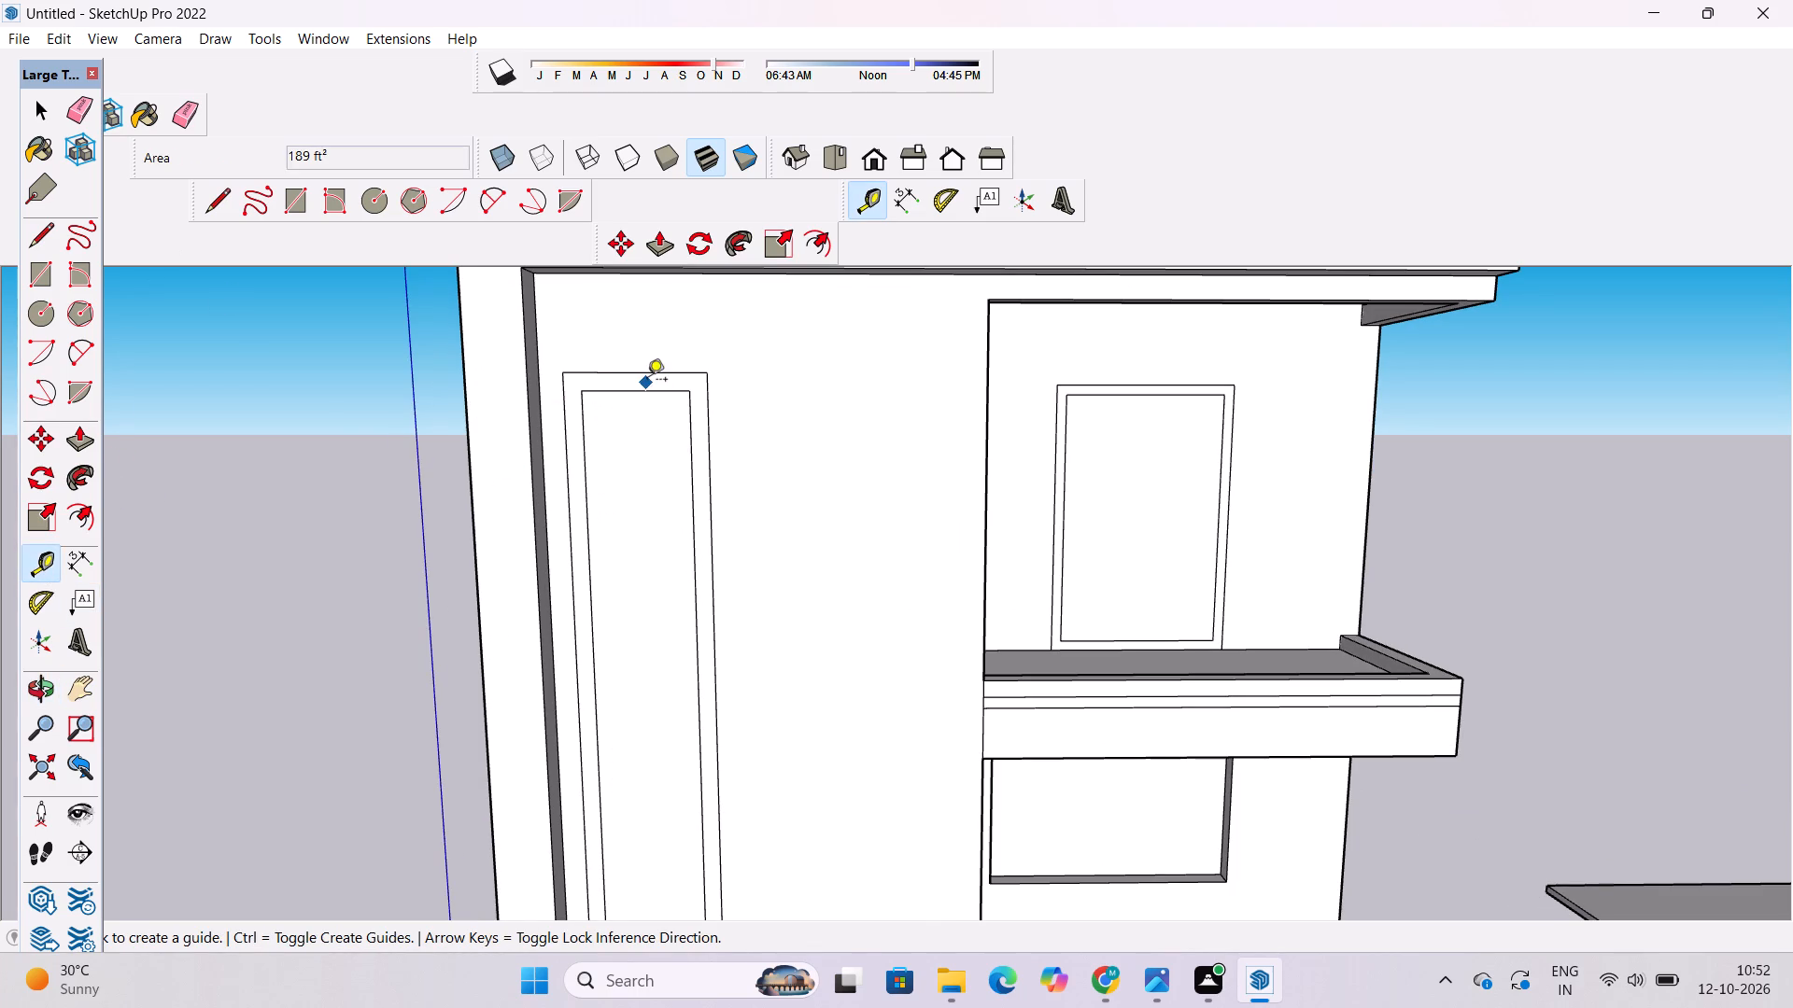
{"action": "left_click", "coordinate": [632, 394]}
{"action": "scroll", "coordinate": [632, 394], "scroll_direction": "down", "scroll_amount": 4}
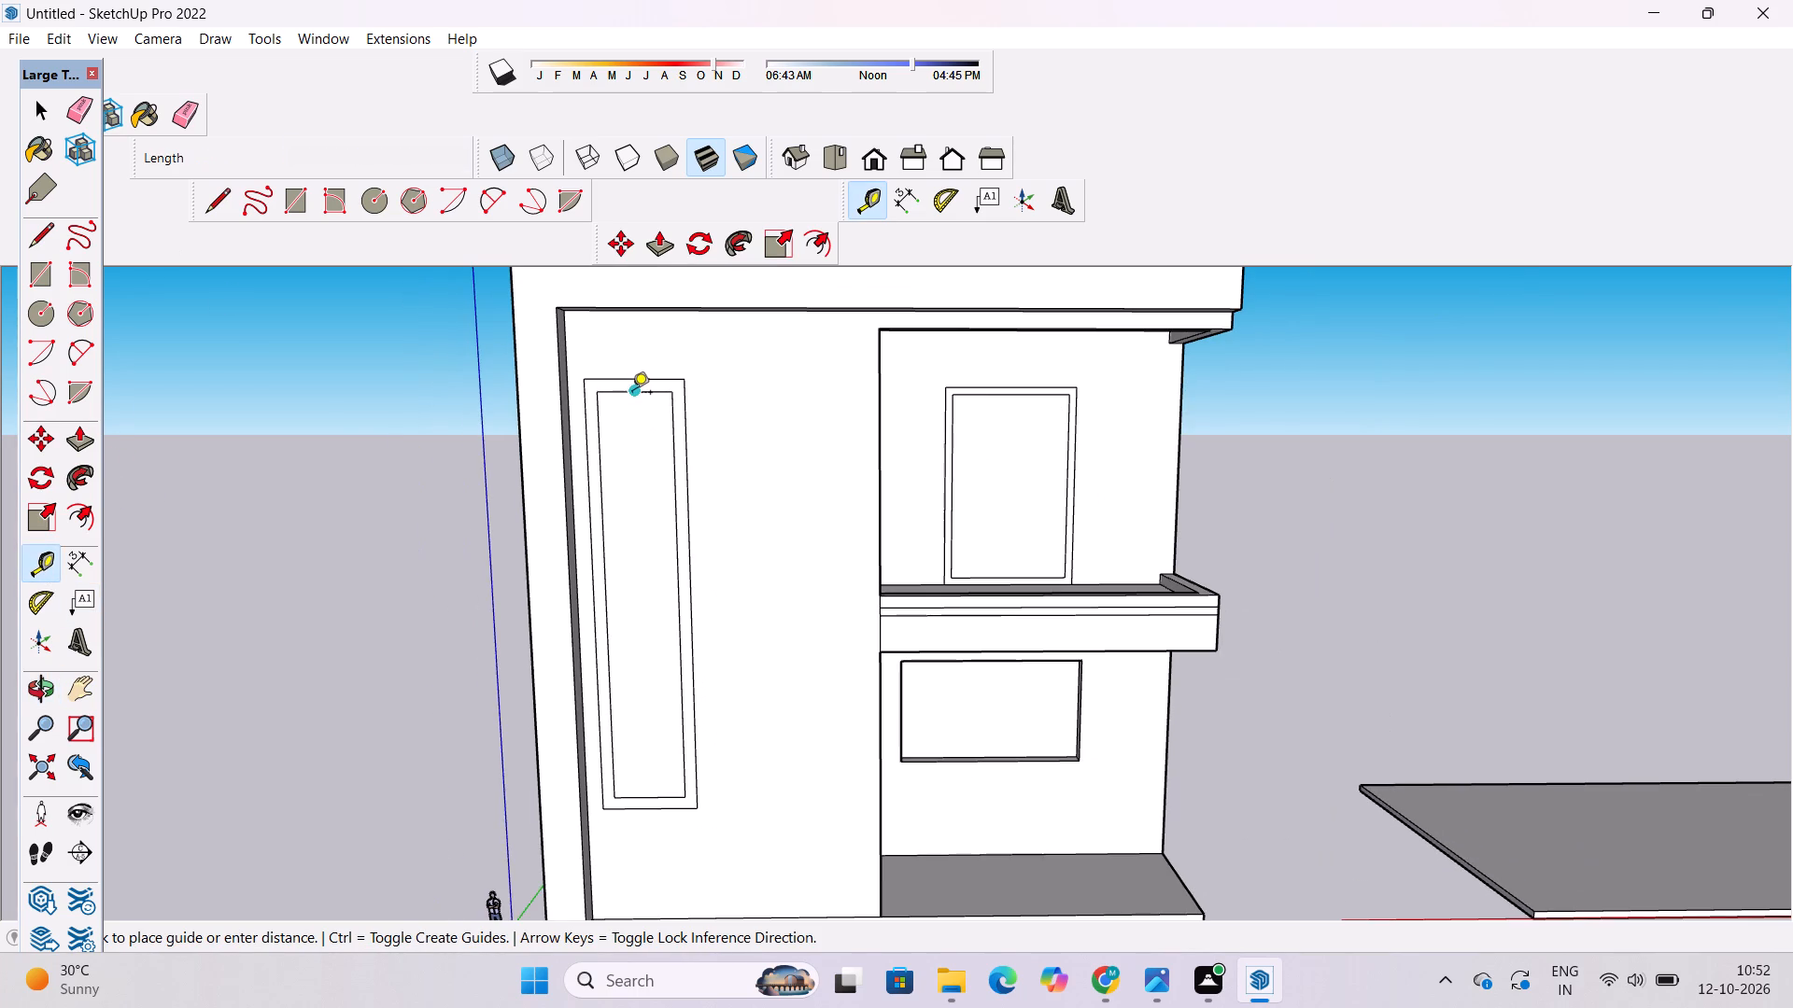
{"action": "scroll", "coordinate": [641, 525], "scroll_direction": "up", "scroll_amount": 2}
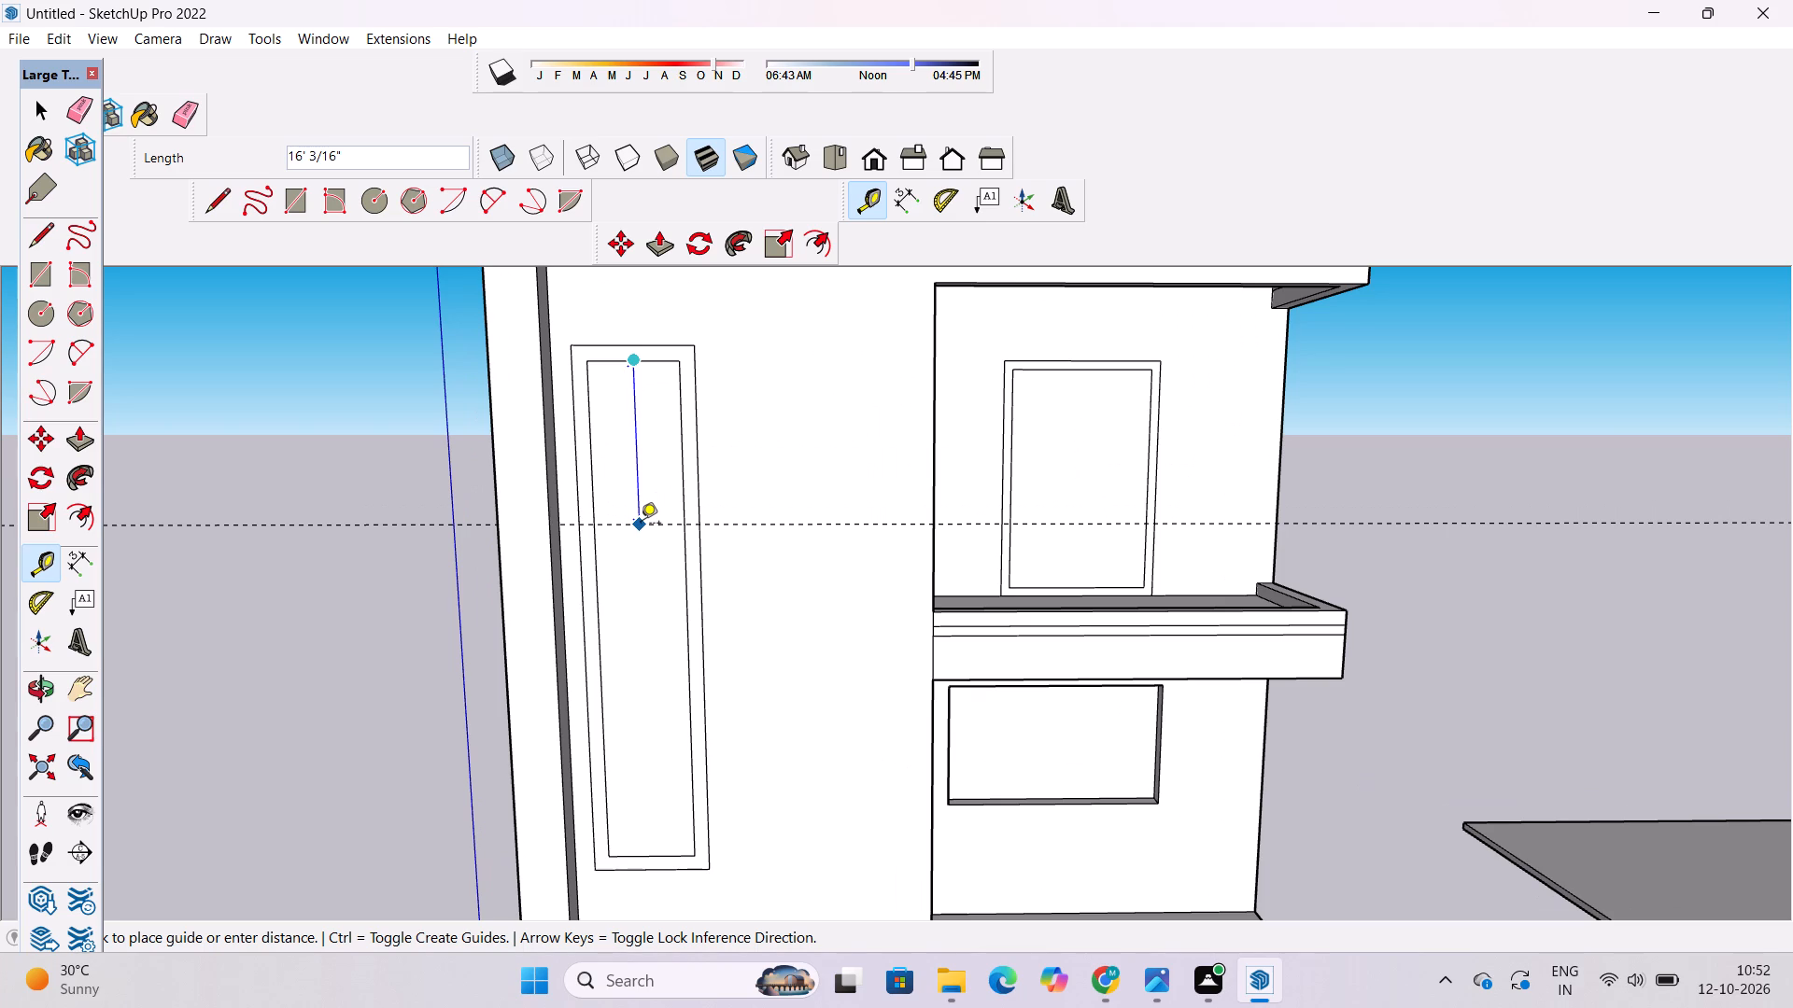
{"action": "type", "text": "17'"}
{"action": "key", "text": "Return"}
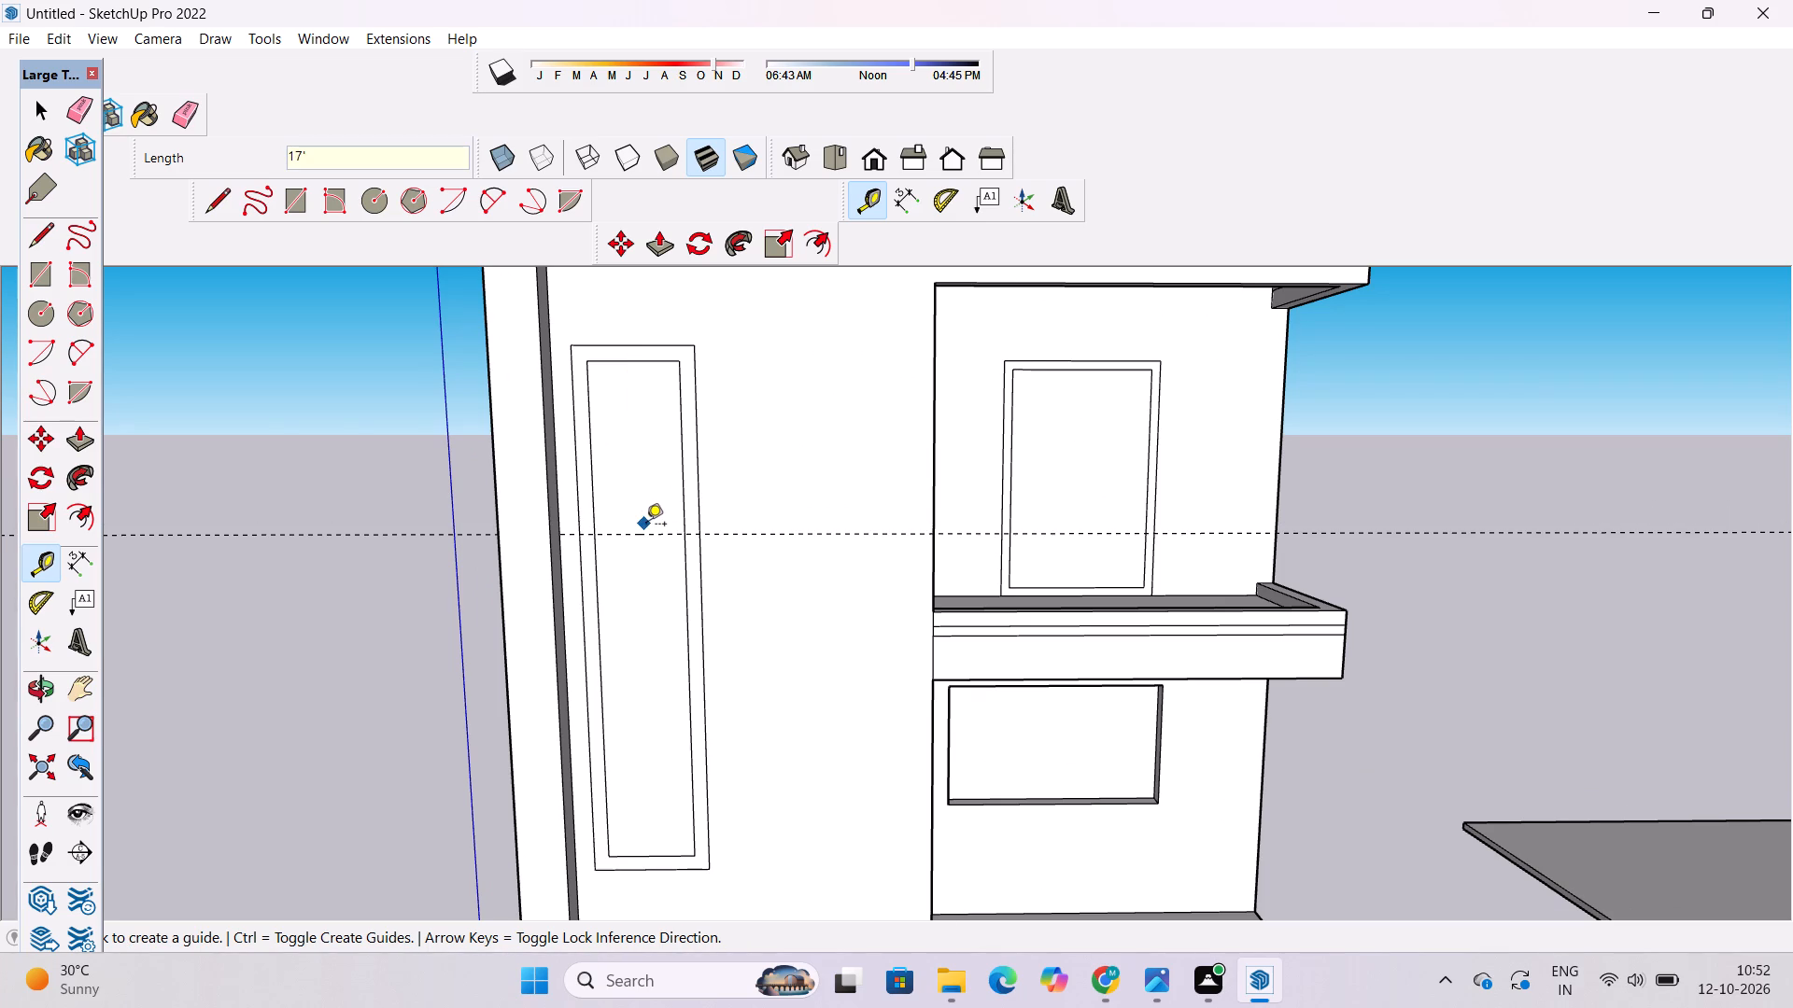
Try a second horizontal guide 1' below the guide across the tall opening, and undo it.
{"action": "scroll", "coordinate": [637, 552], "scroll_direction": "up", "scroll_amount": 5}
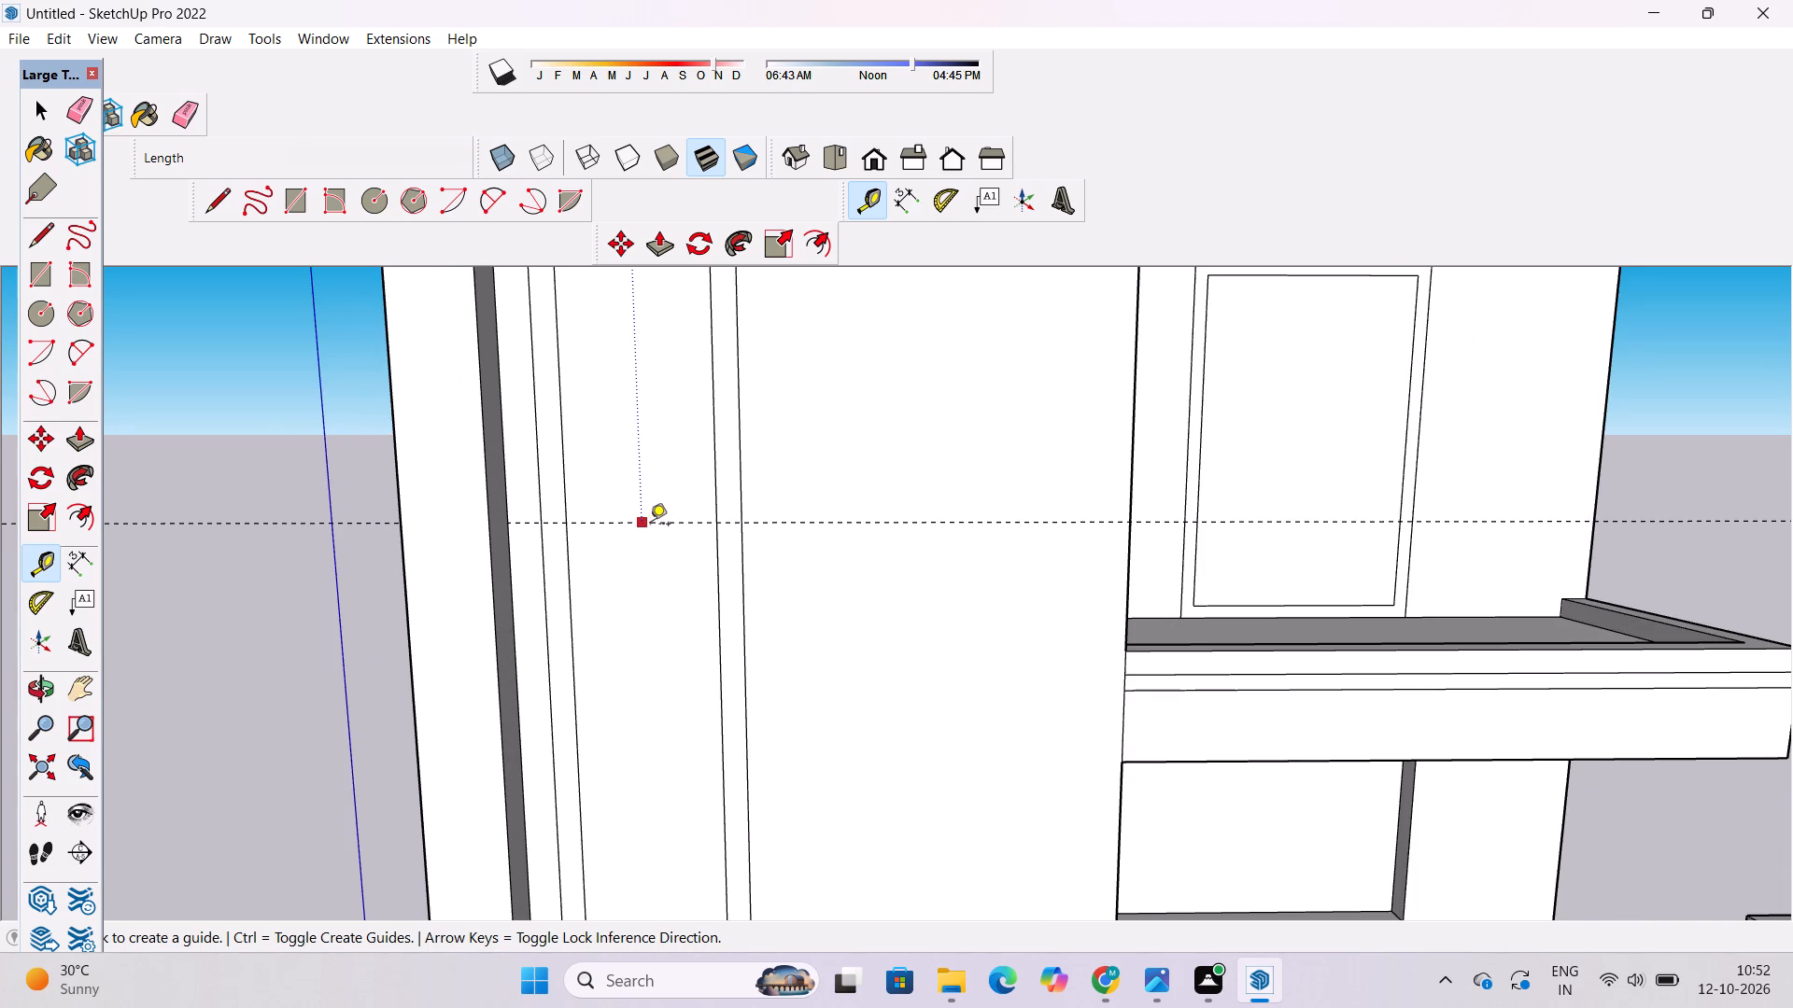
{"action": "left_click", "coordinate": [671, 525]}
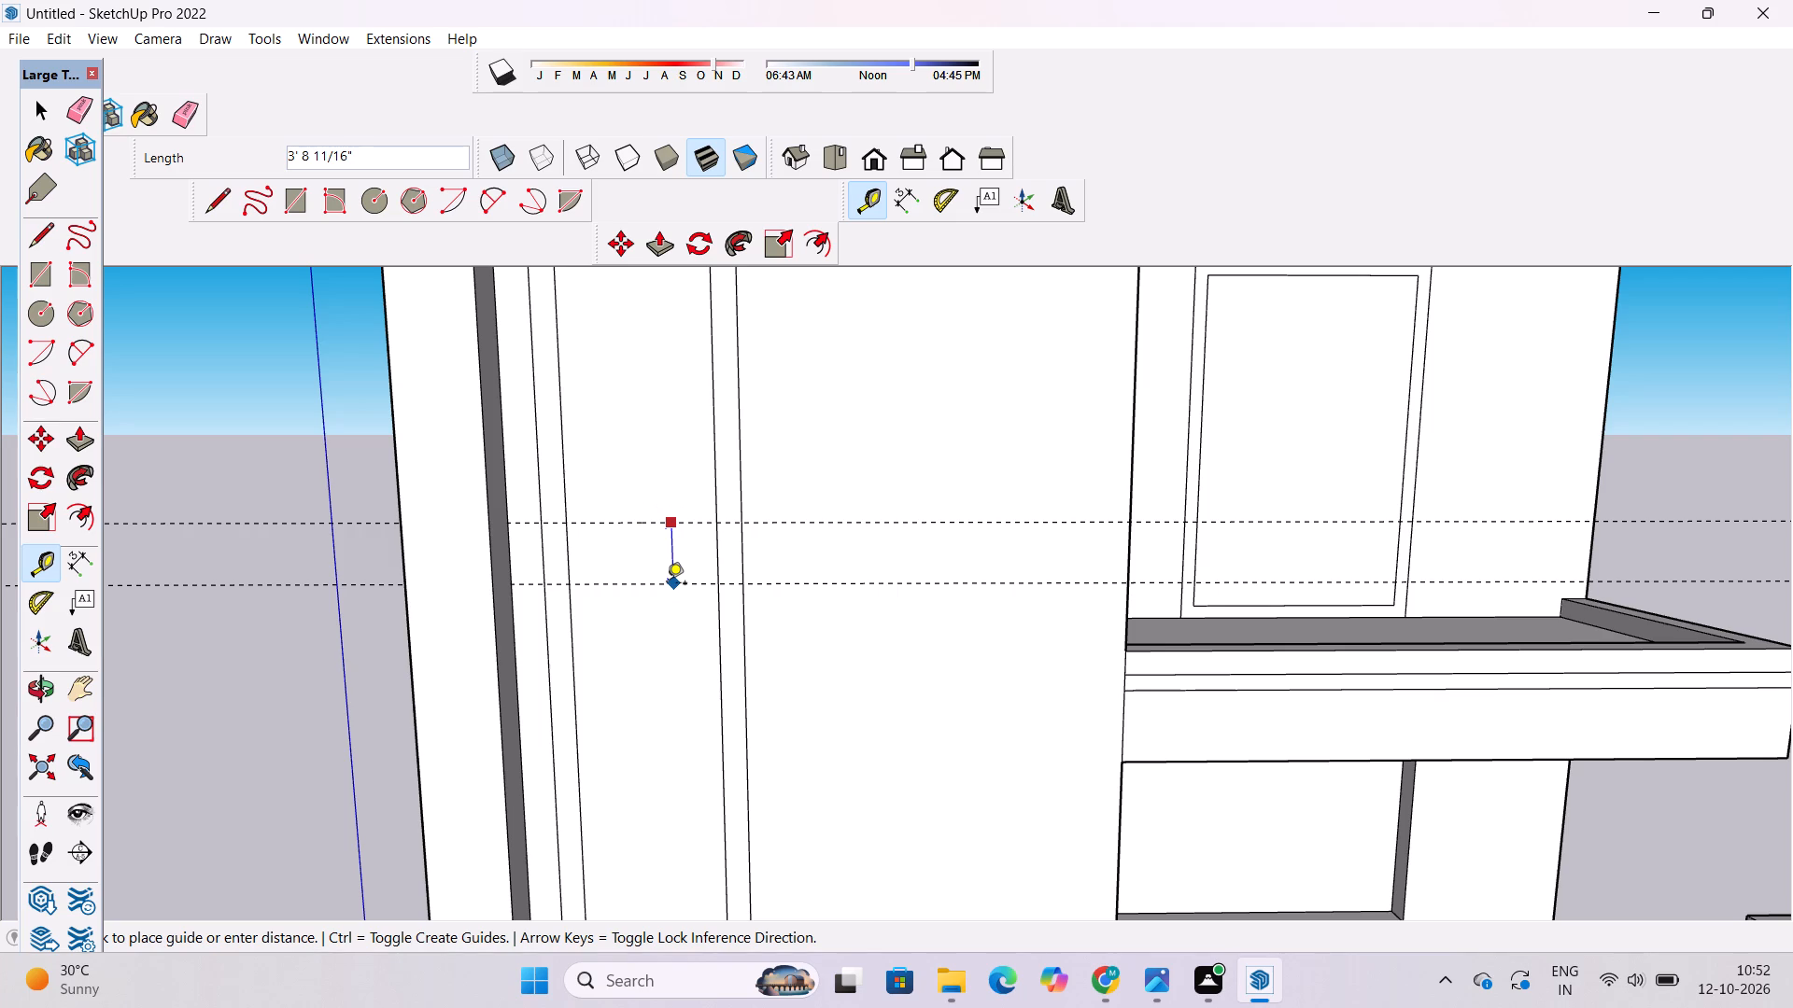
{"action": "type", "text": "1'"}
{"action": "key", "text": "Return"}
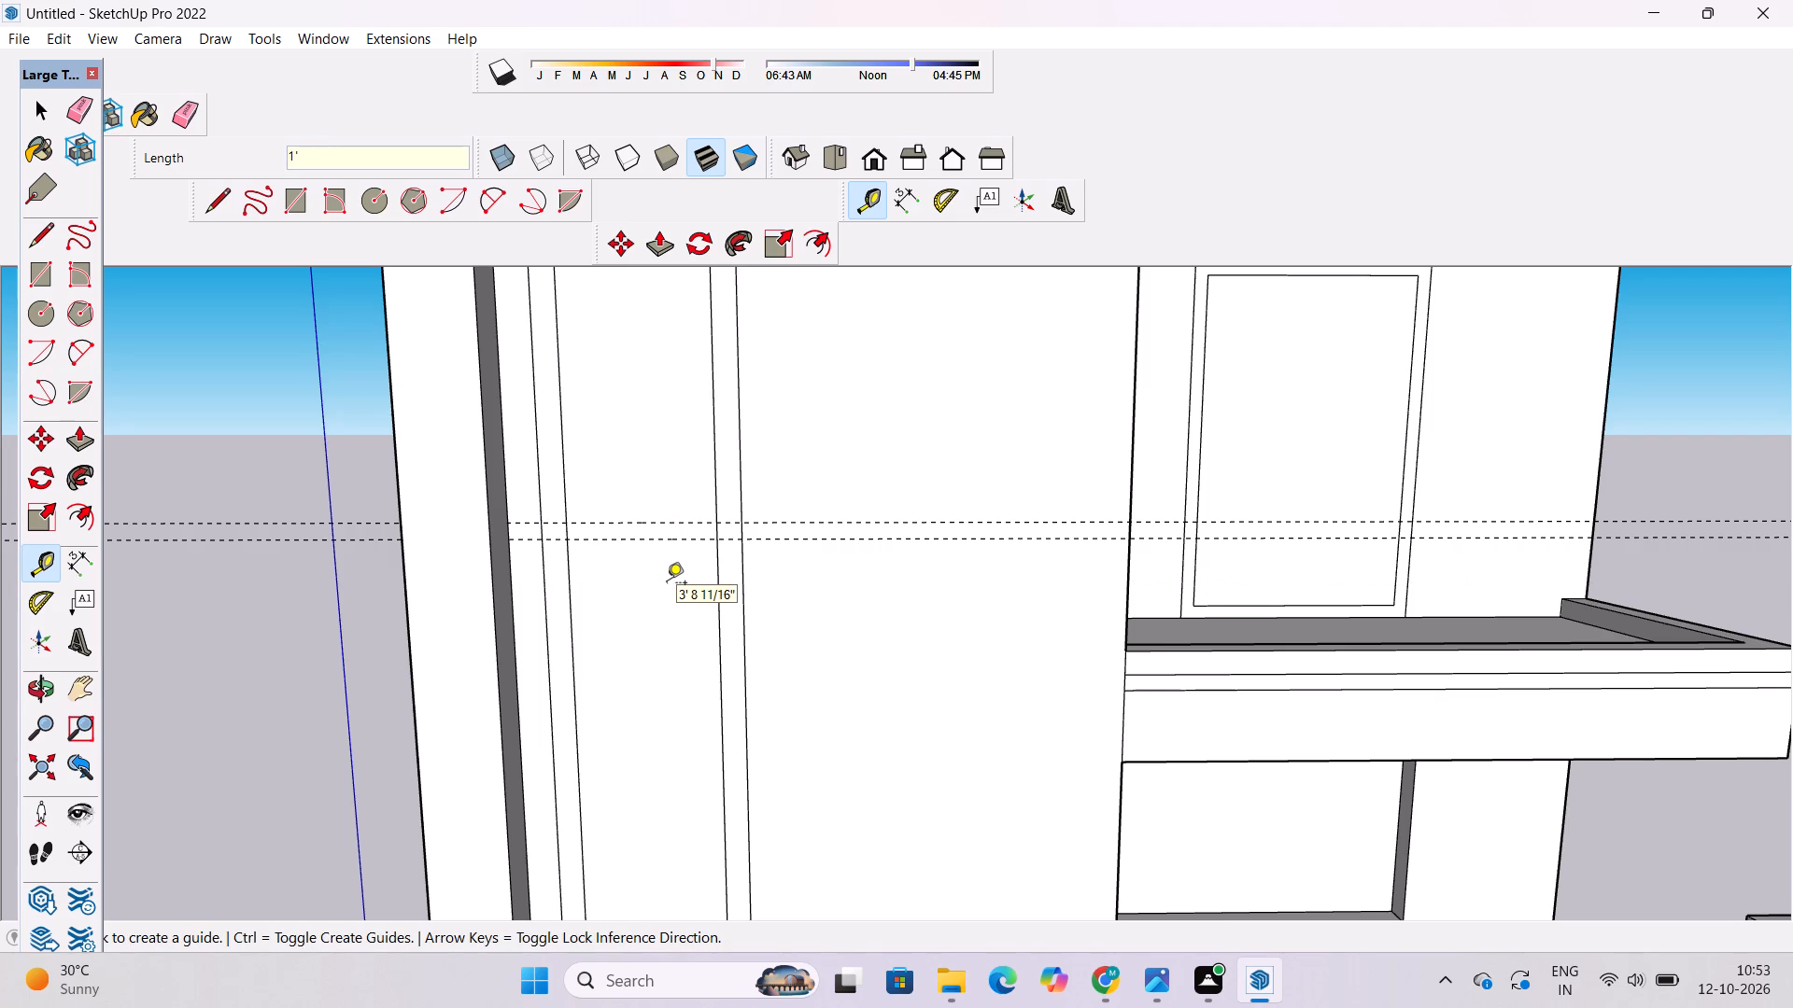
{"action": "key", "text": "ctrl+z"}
Place a horizontal guide 8" below the existing guide across the tall opening.
{"action": "left_click", "coordinate": [686, 520]}
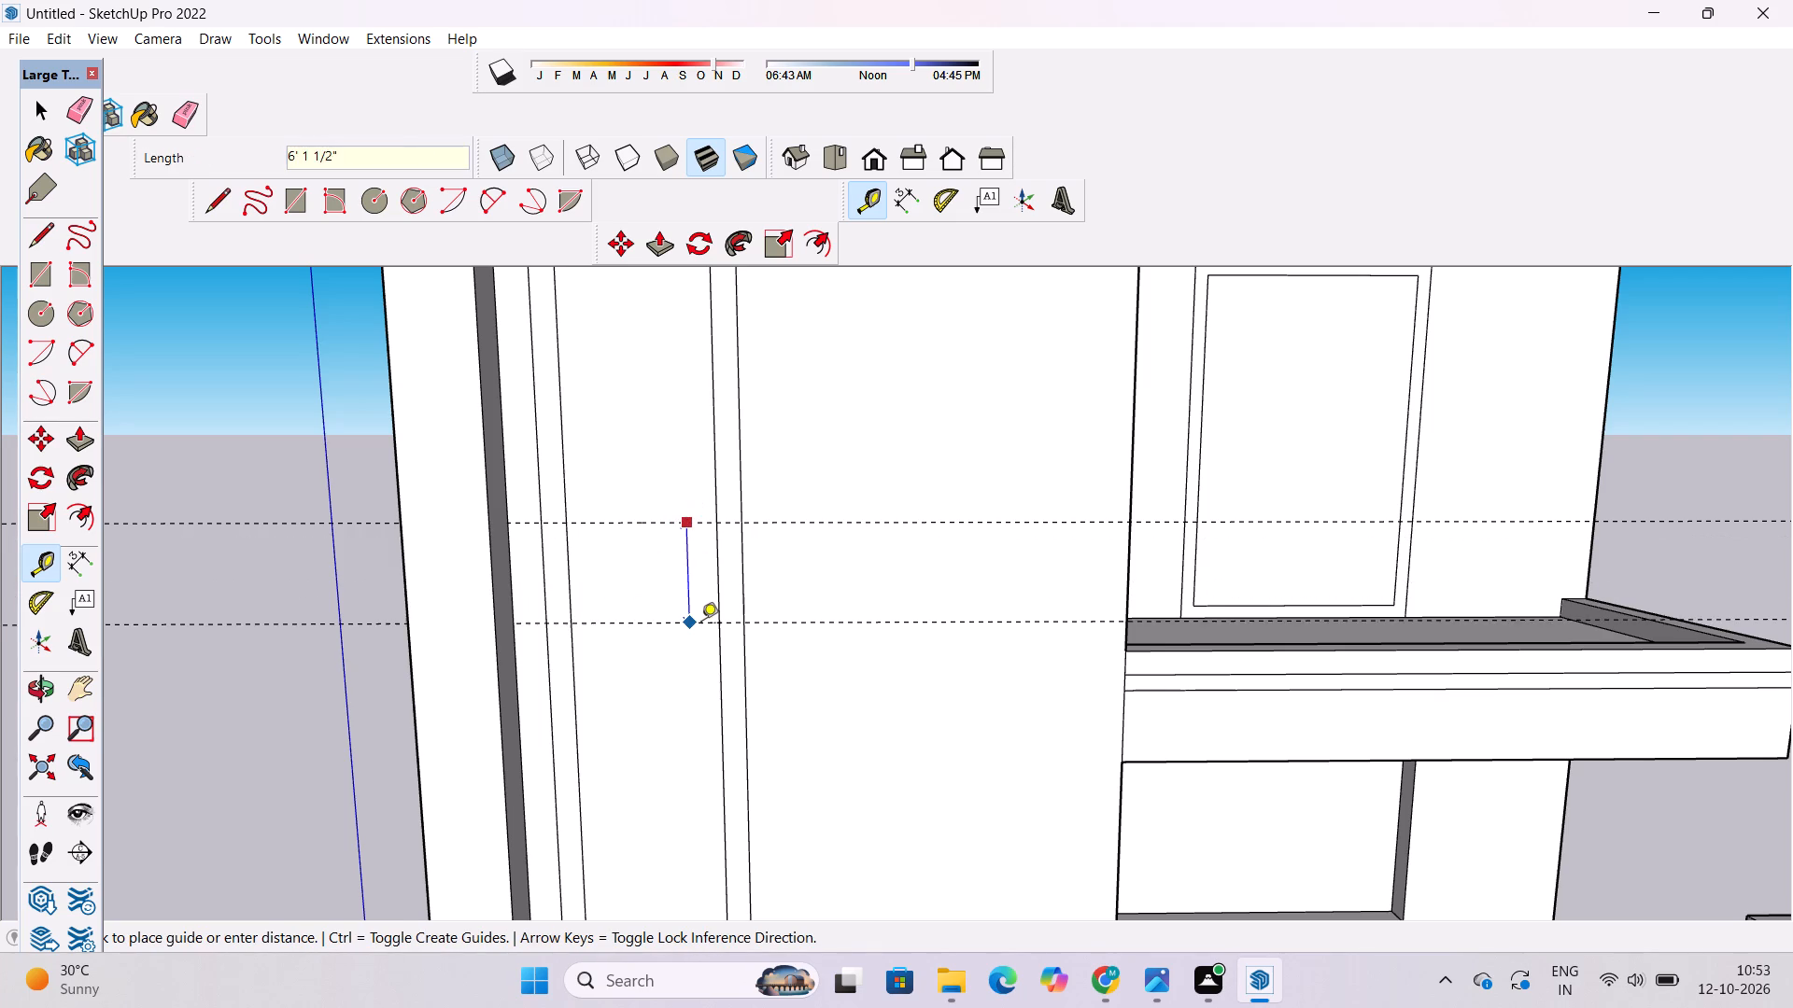
{"action": "type", "text": "8\""}
{"action": "key", "text": "Return"}
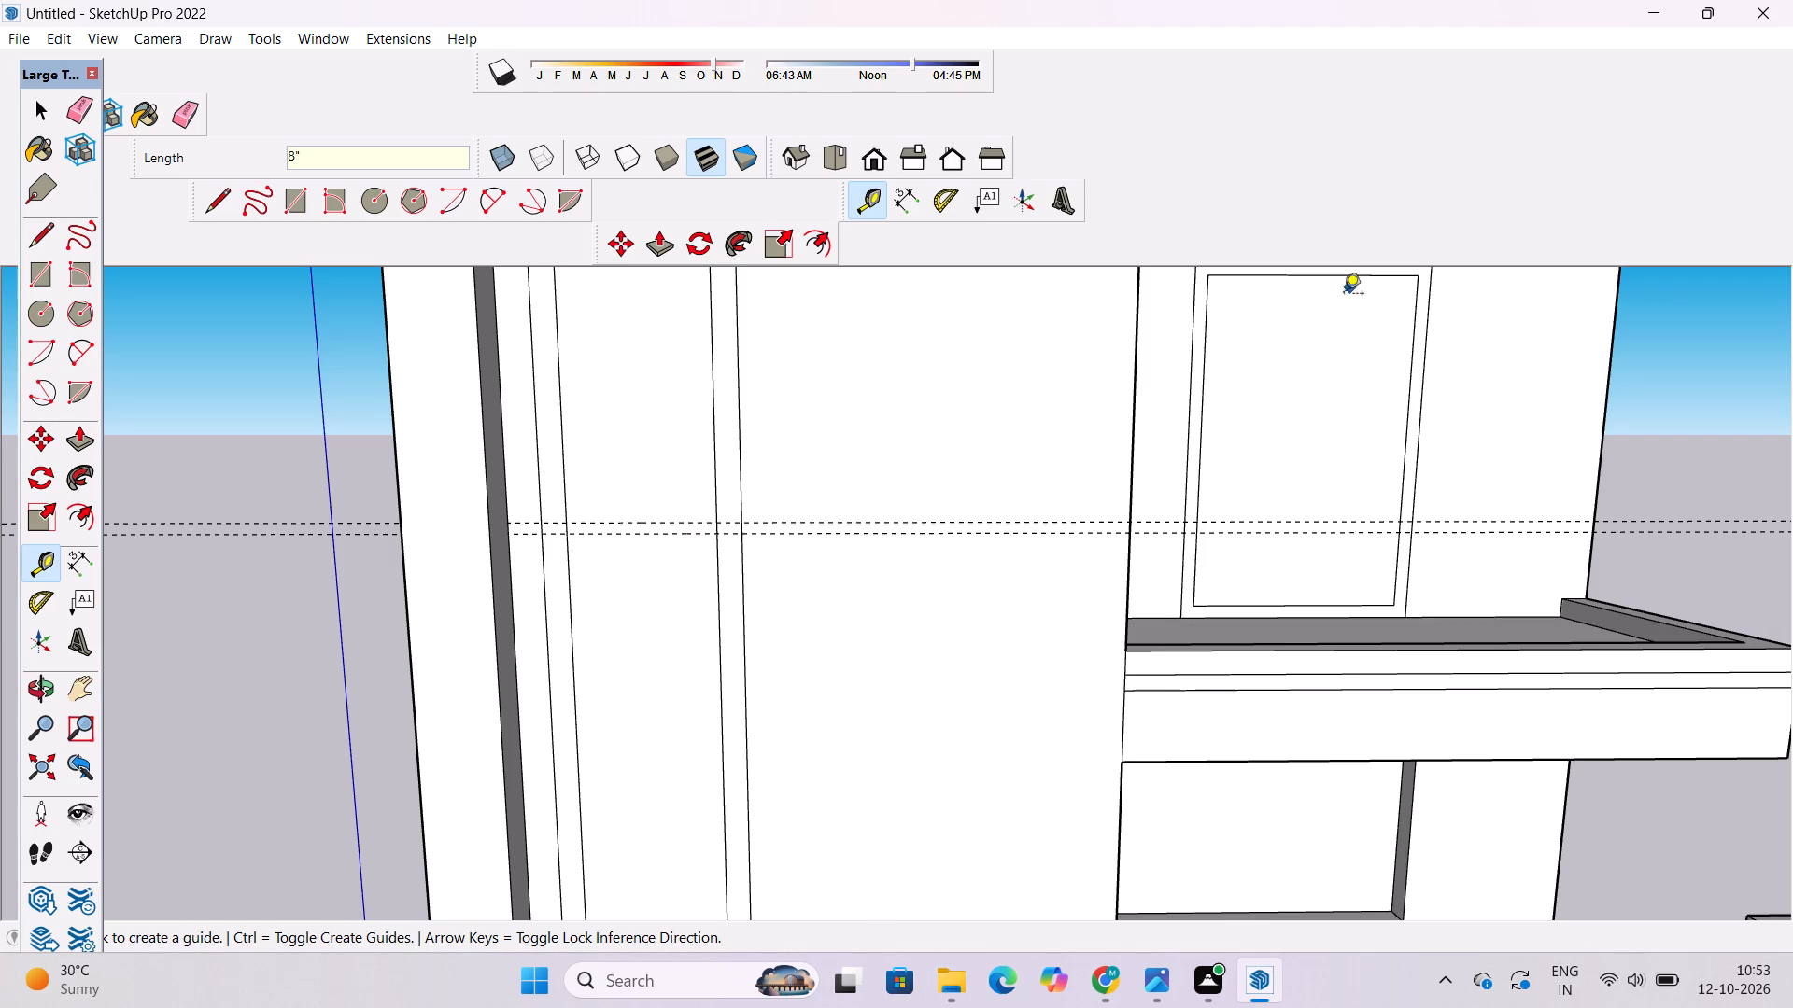
Place a horizontal guide 16' below the lower guide of the pair across the tall opening.
{"action": "scroll", "coordinate": [575, 530], "scroll_direction": "down", "scroll_amount": 4}
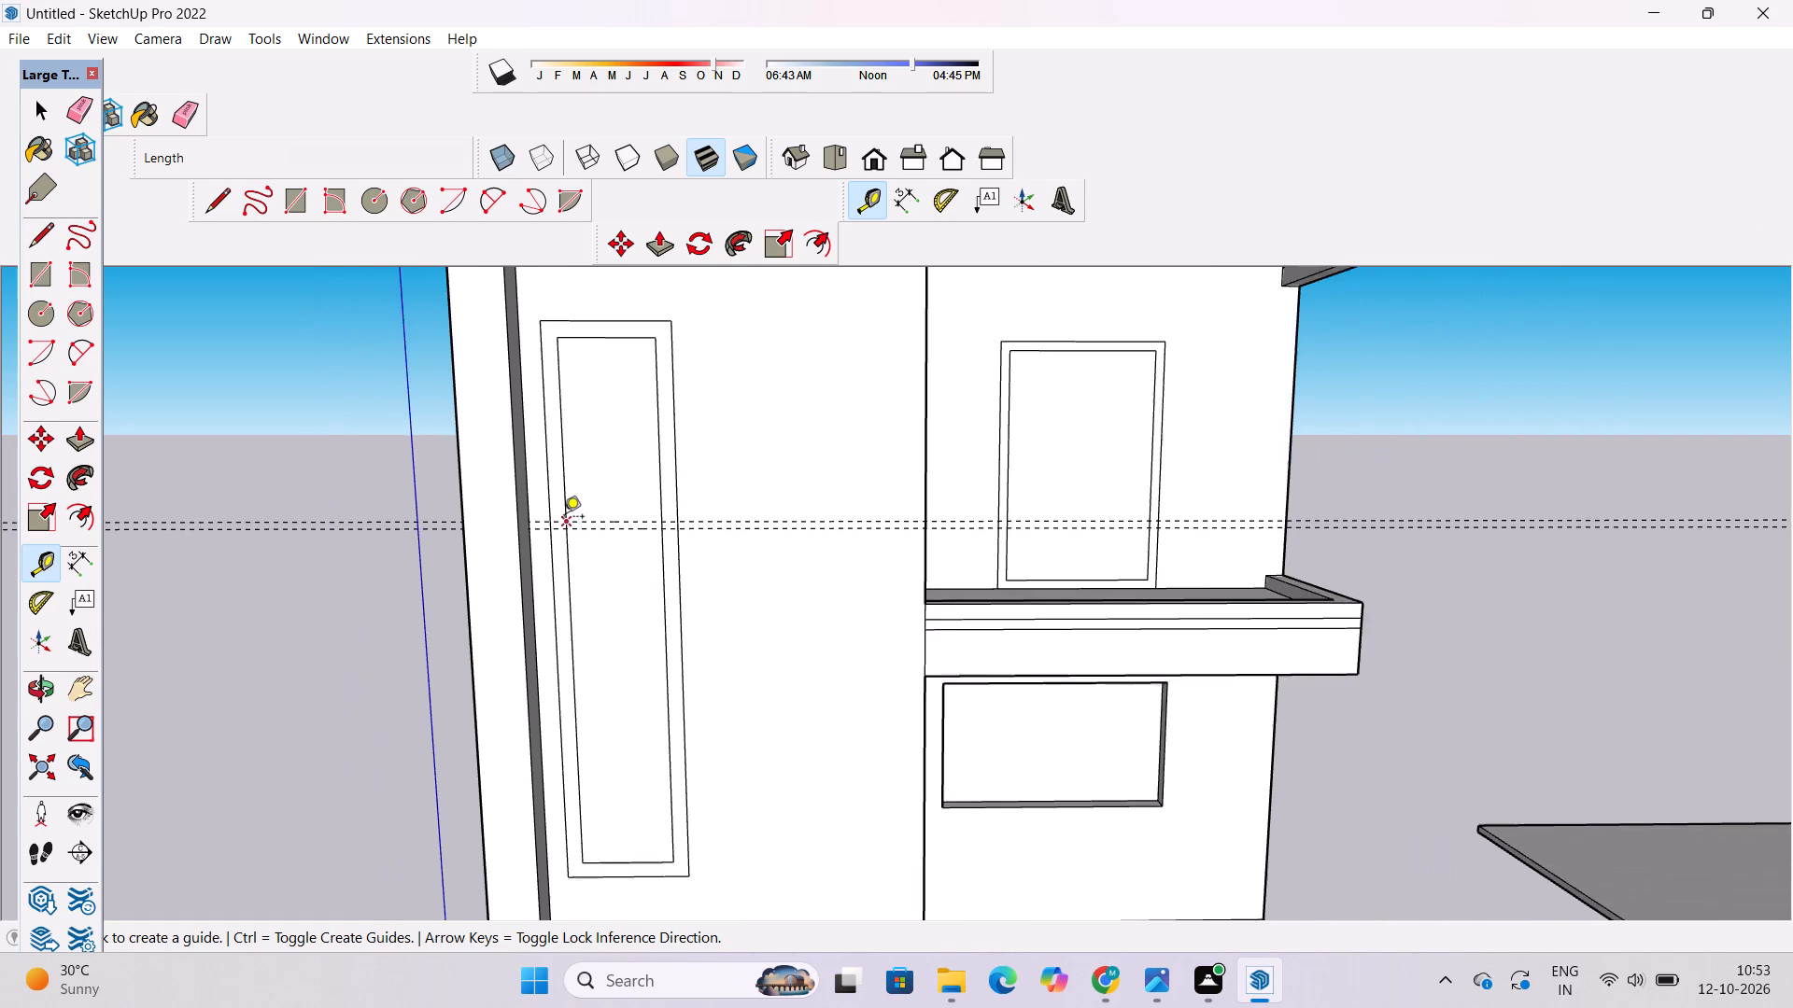
{"action": "scroll", "coordinate": [564, 518], "scroll_direction": "down", "scroll_amount": 2}
{"action": "scroll", "coordinate": [614, 540], "scroll_direction": "up", "scroll_amount": 9}
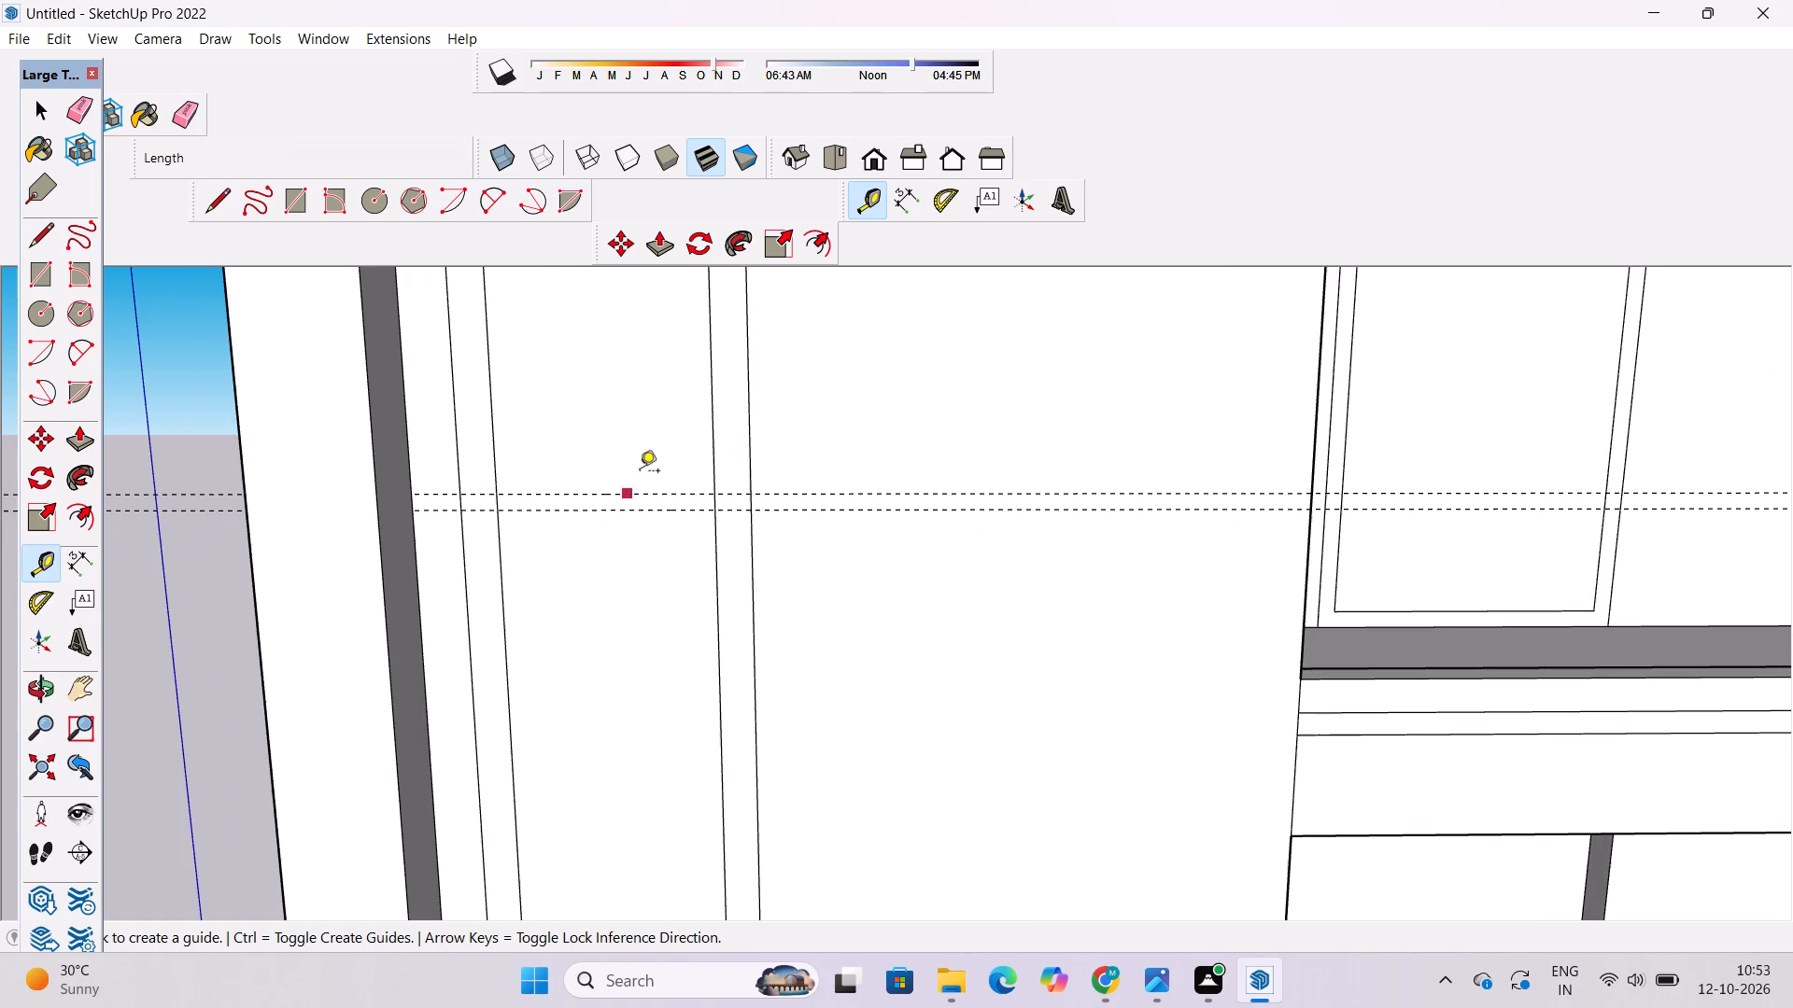
{"action": "left_click", "coordinate": [640, 514]}
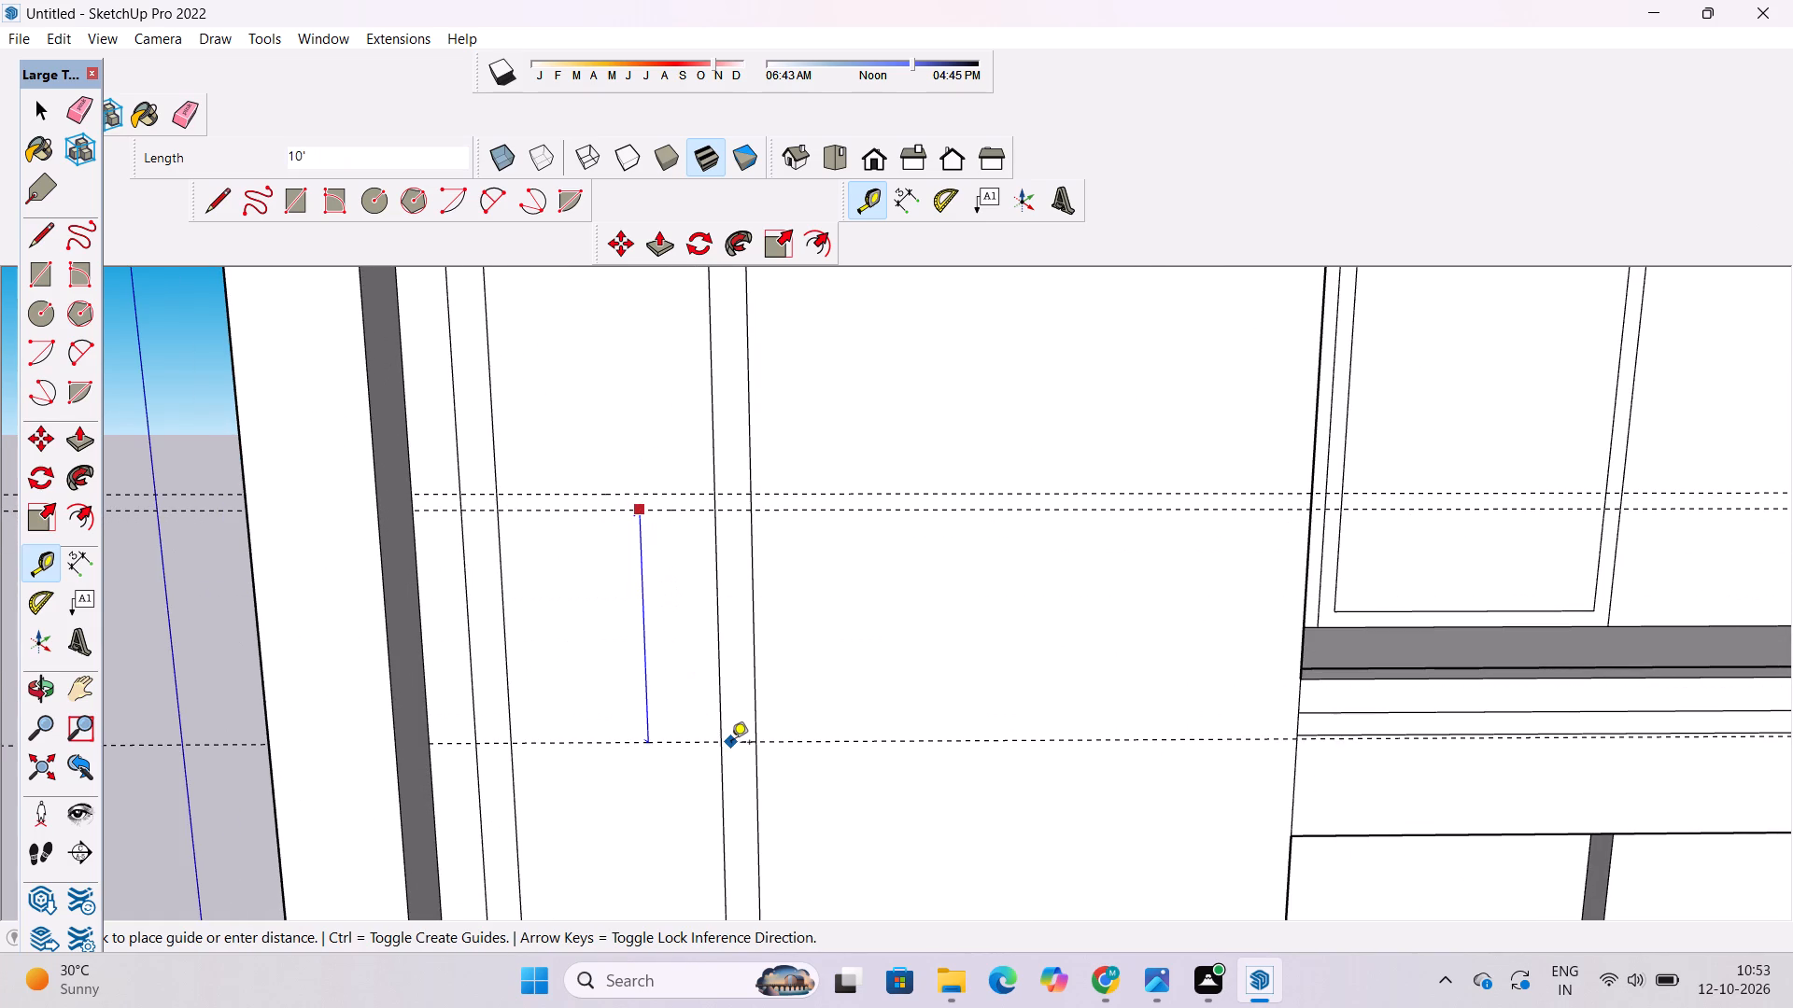
{"action": "type", "text": "16'"}
{"action": "key", "text": "Return"}
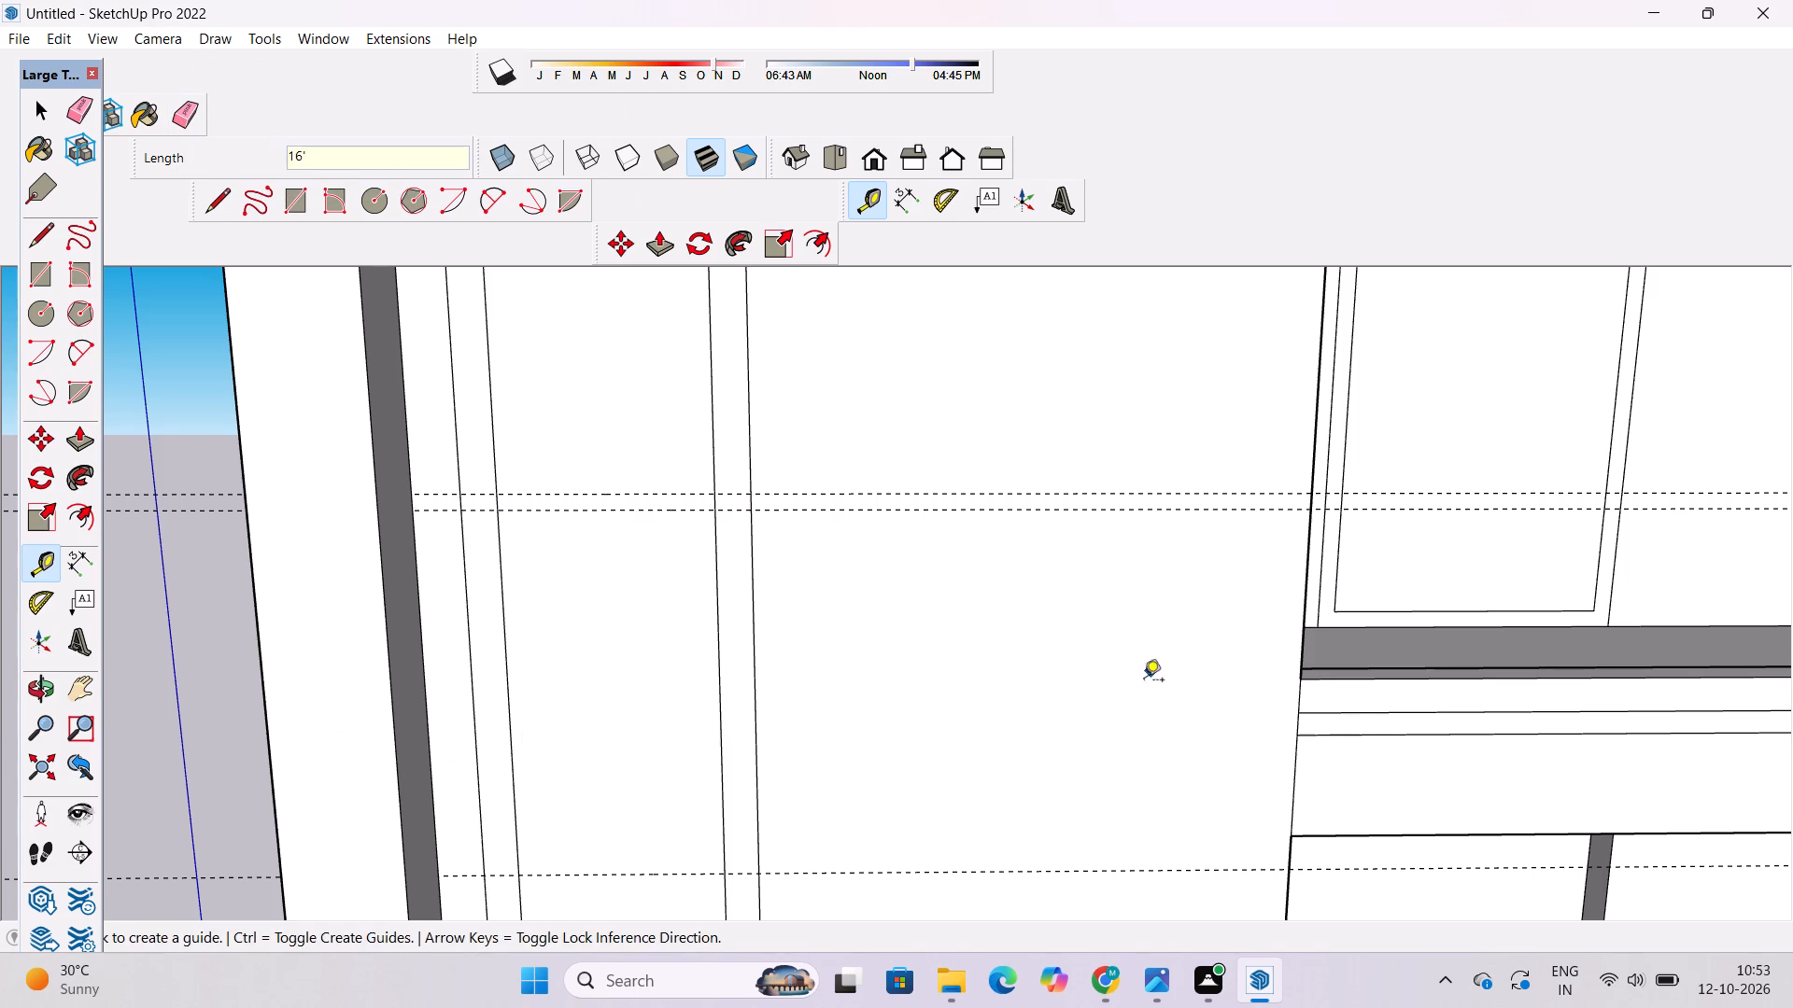
Place a horizontal guide 8" below the lowest guide to complete the second pair across the tall opening.
{"action": "scroll", "coordinate": [0, 434], "scroll_direction": "down", "scroll_amount": 9}
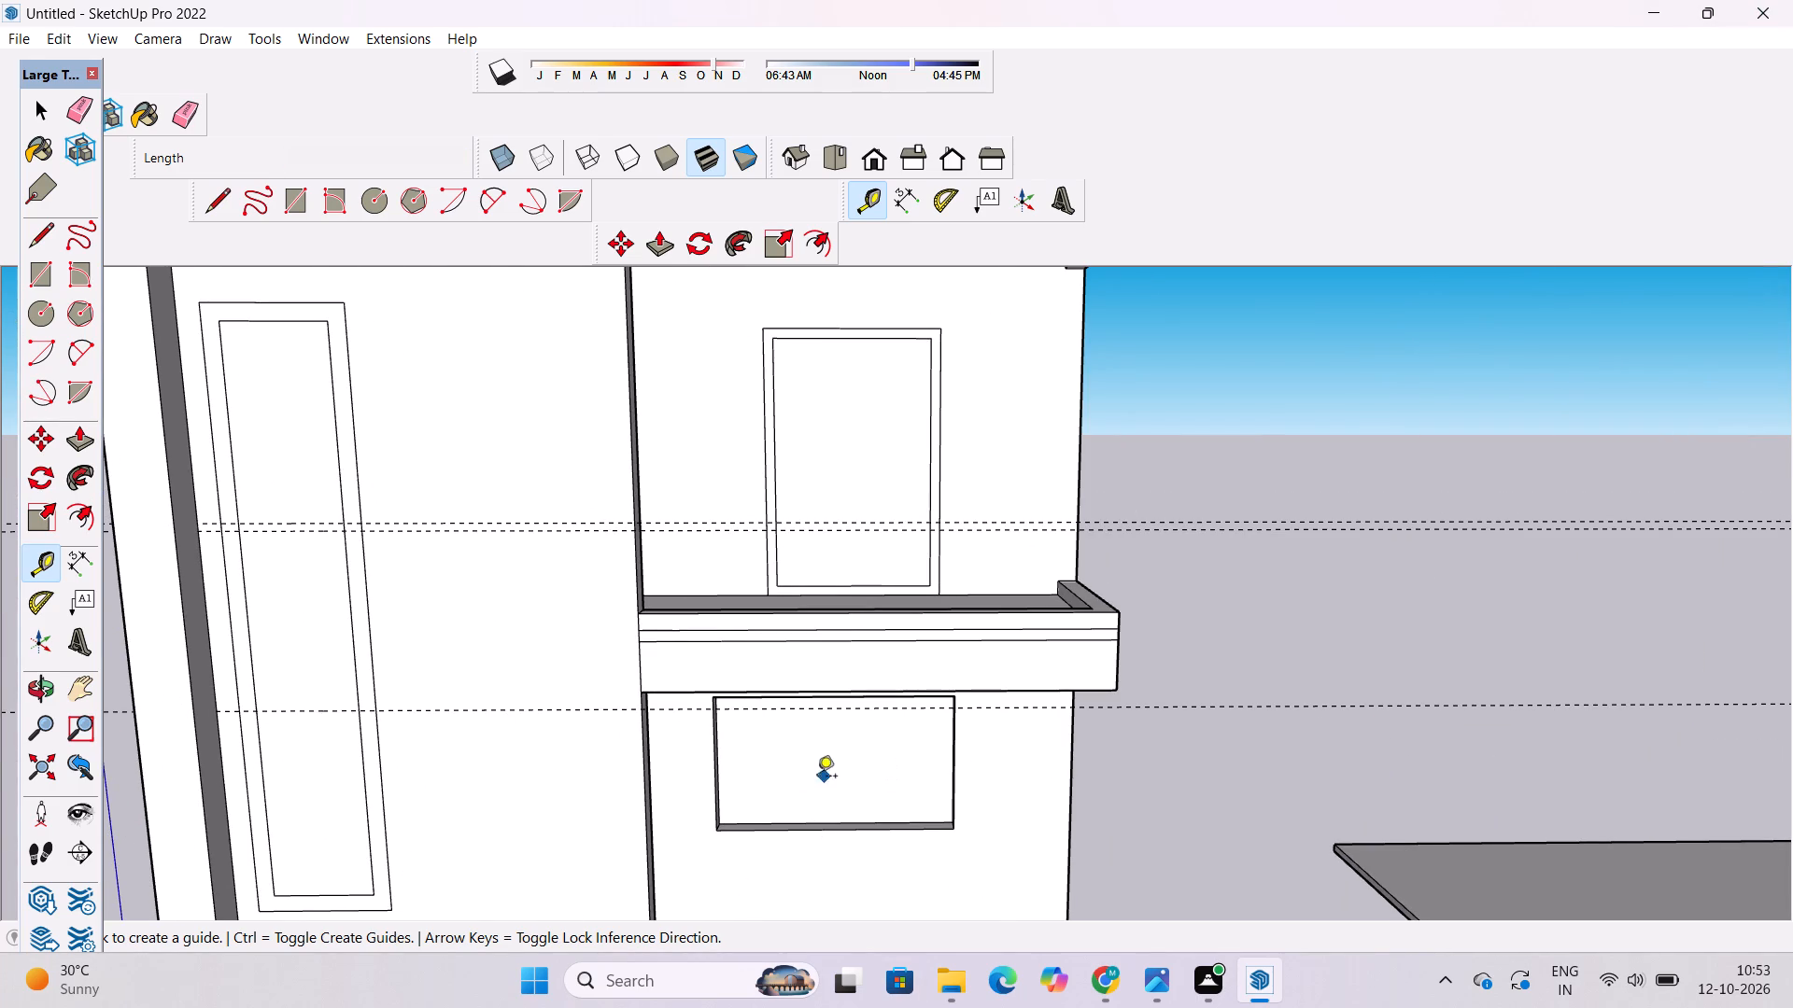
{"action": "scroll", "coordinate": [725, 647], "scroll_direction": "down", "scroll_amount": 7}
{"action": "scroll", "coordinate": [574, 724], "scroll_direction": "up", "scroll_amount": 15}
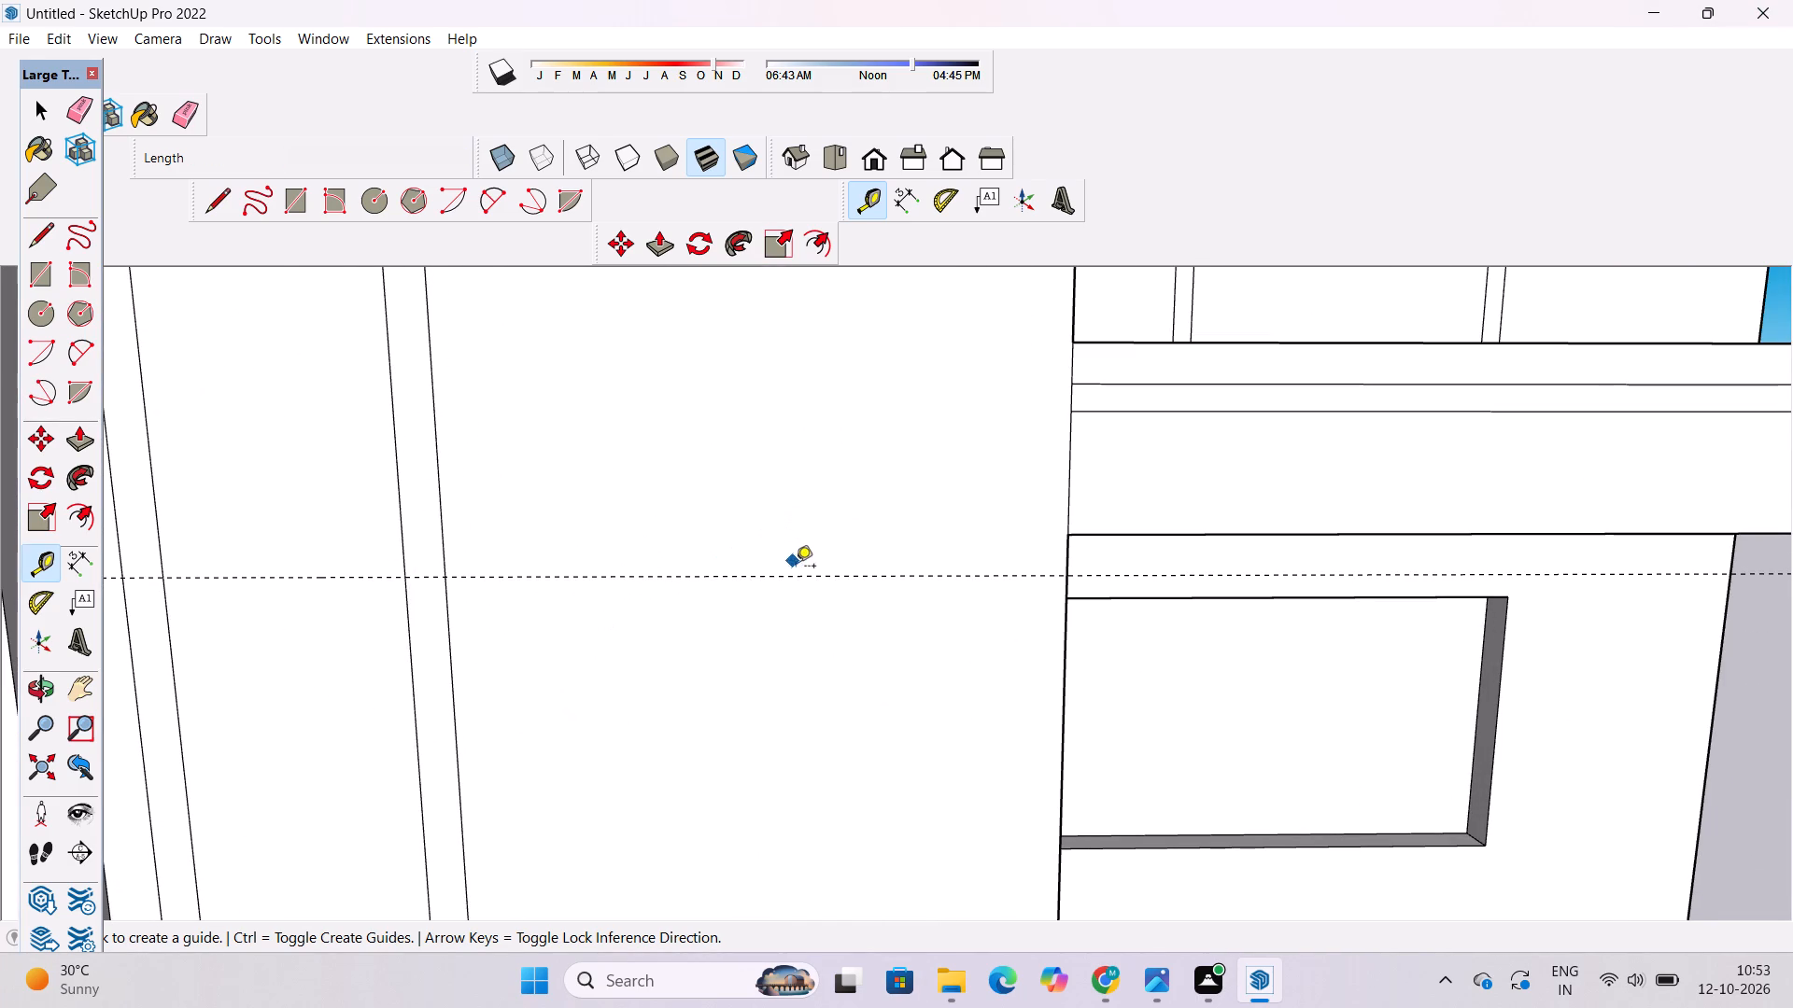
{"action": "left_click", "coordinate": [805, 581]}
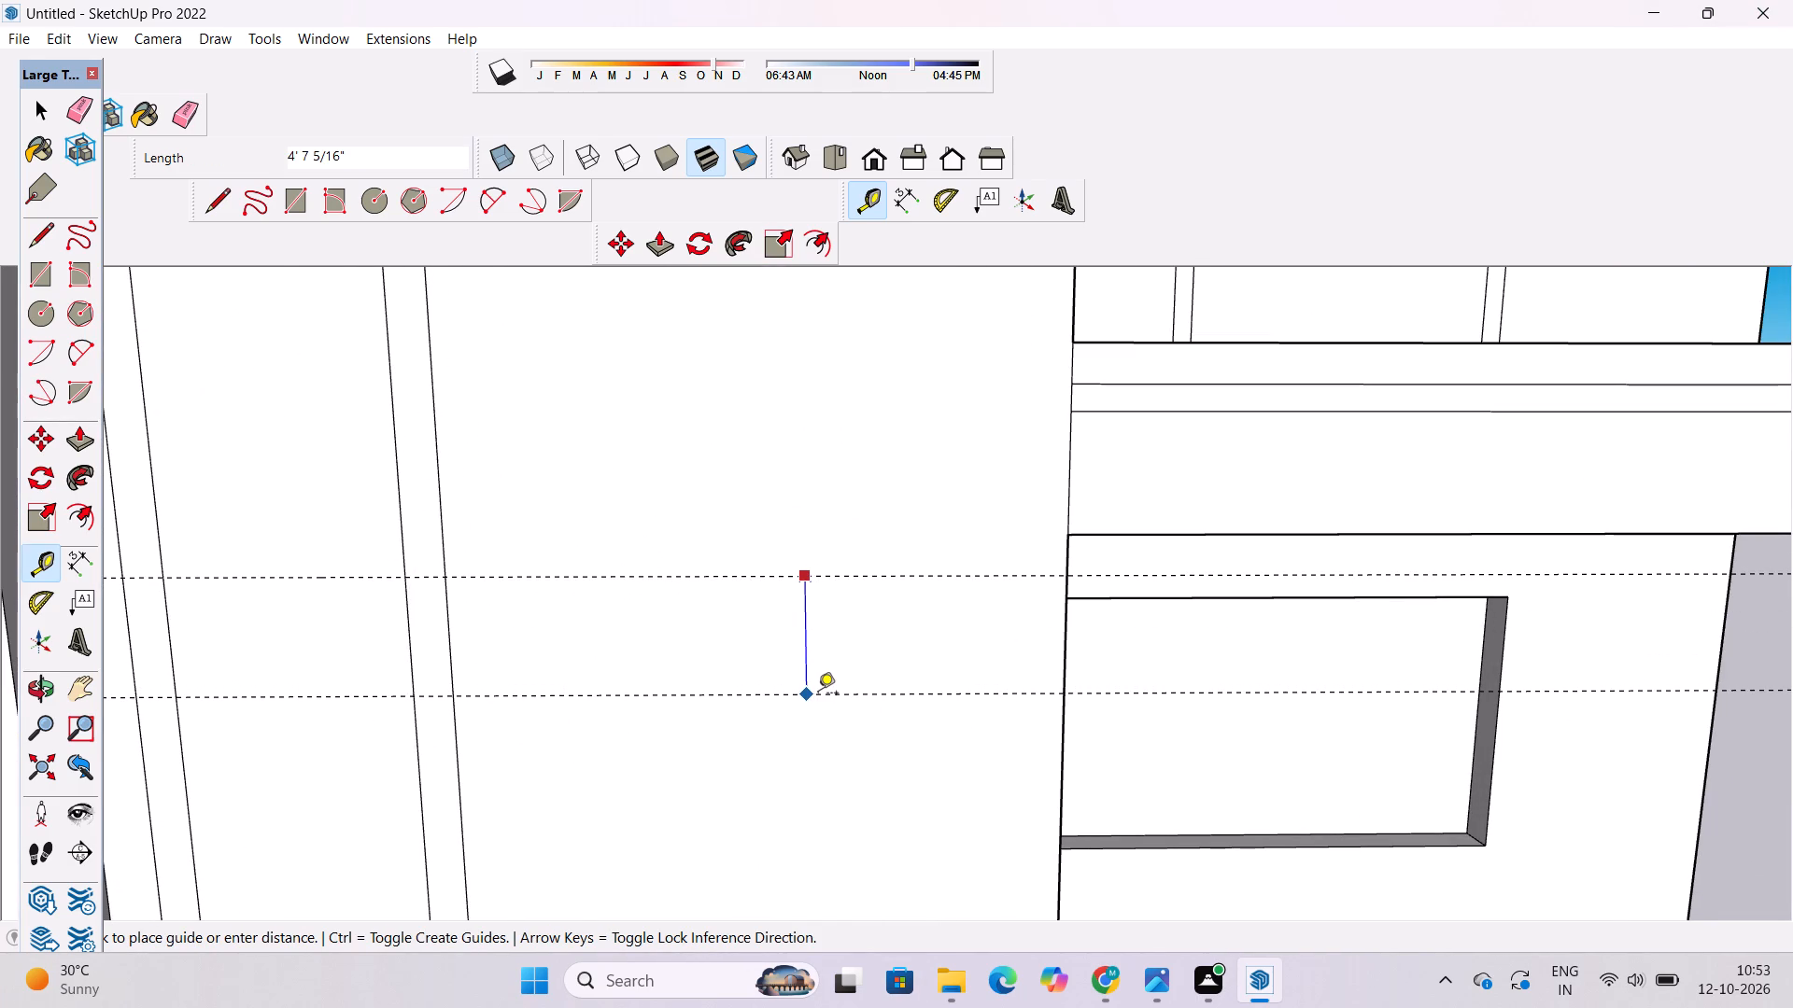
{"action": "type", "text": "8\""}
{"action": "key", "text": "Return"}
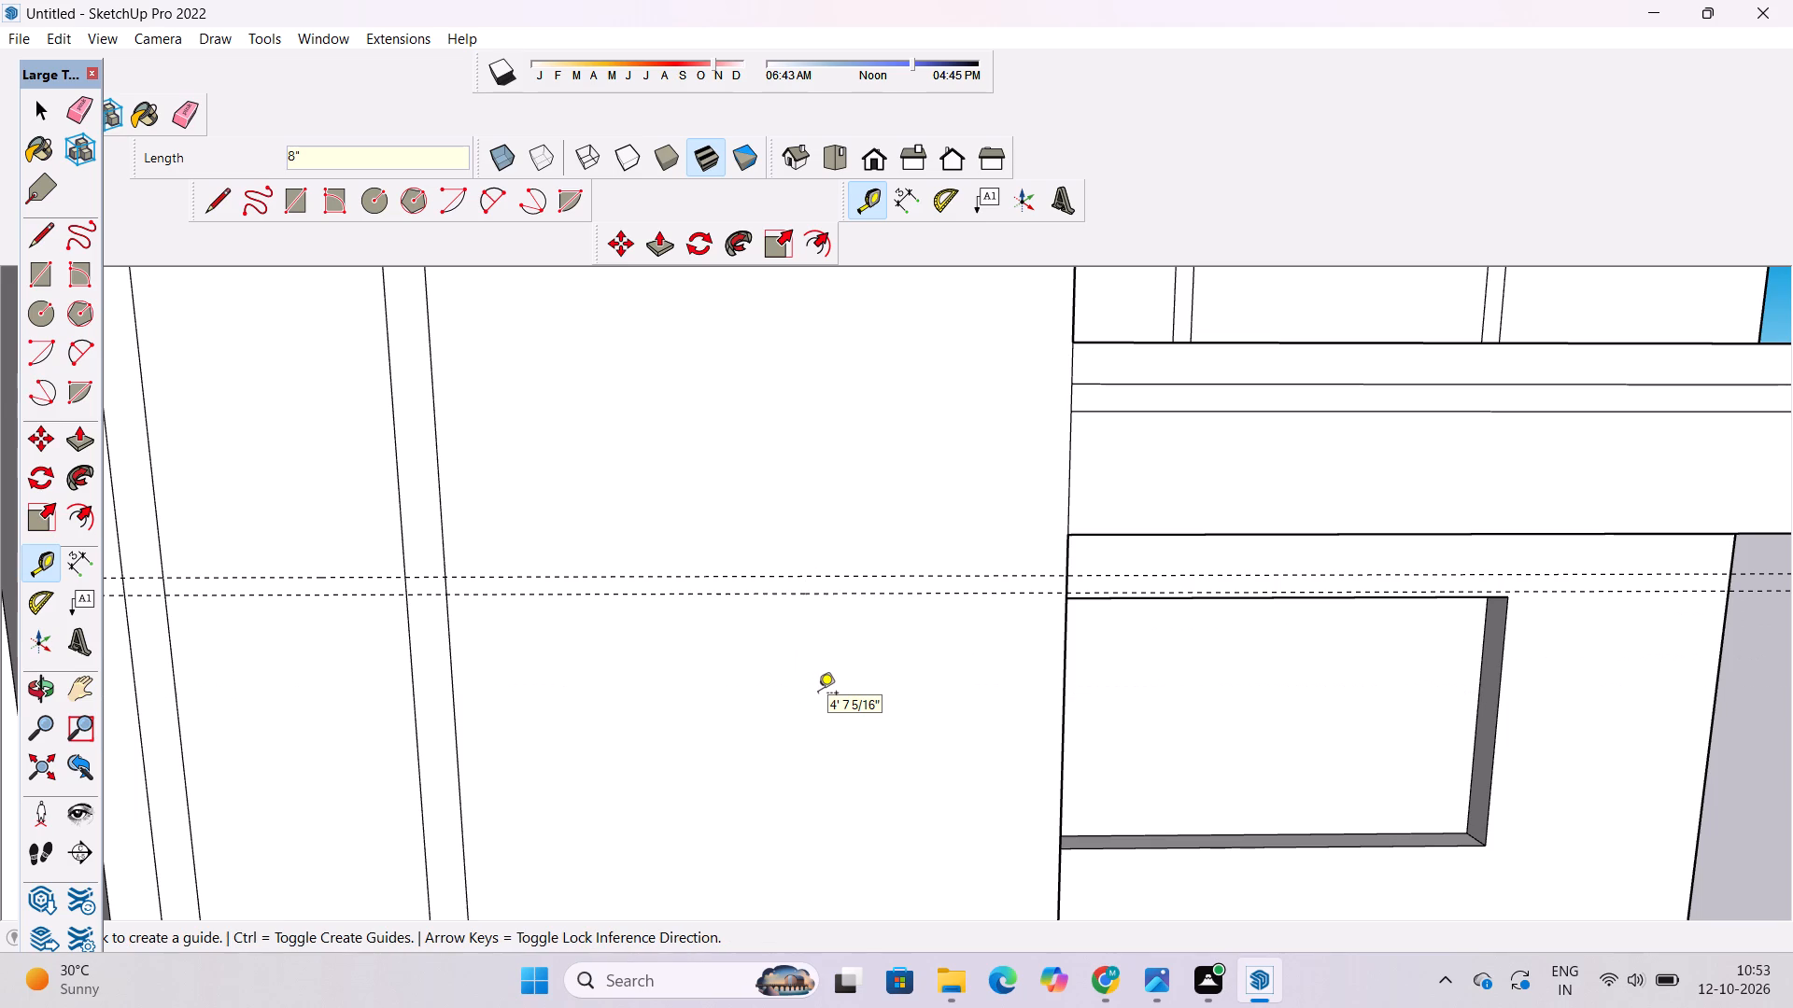
{"action": "scroll", "coordinate": [829, 716], "scroll_direction": "down", "scroll_amount": 13}
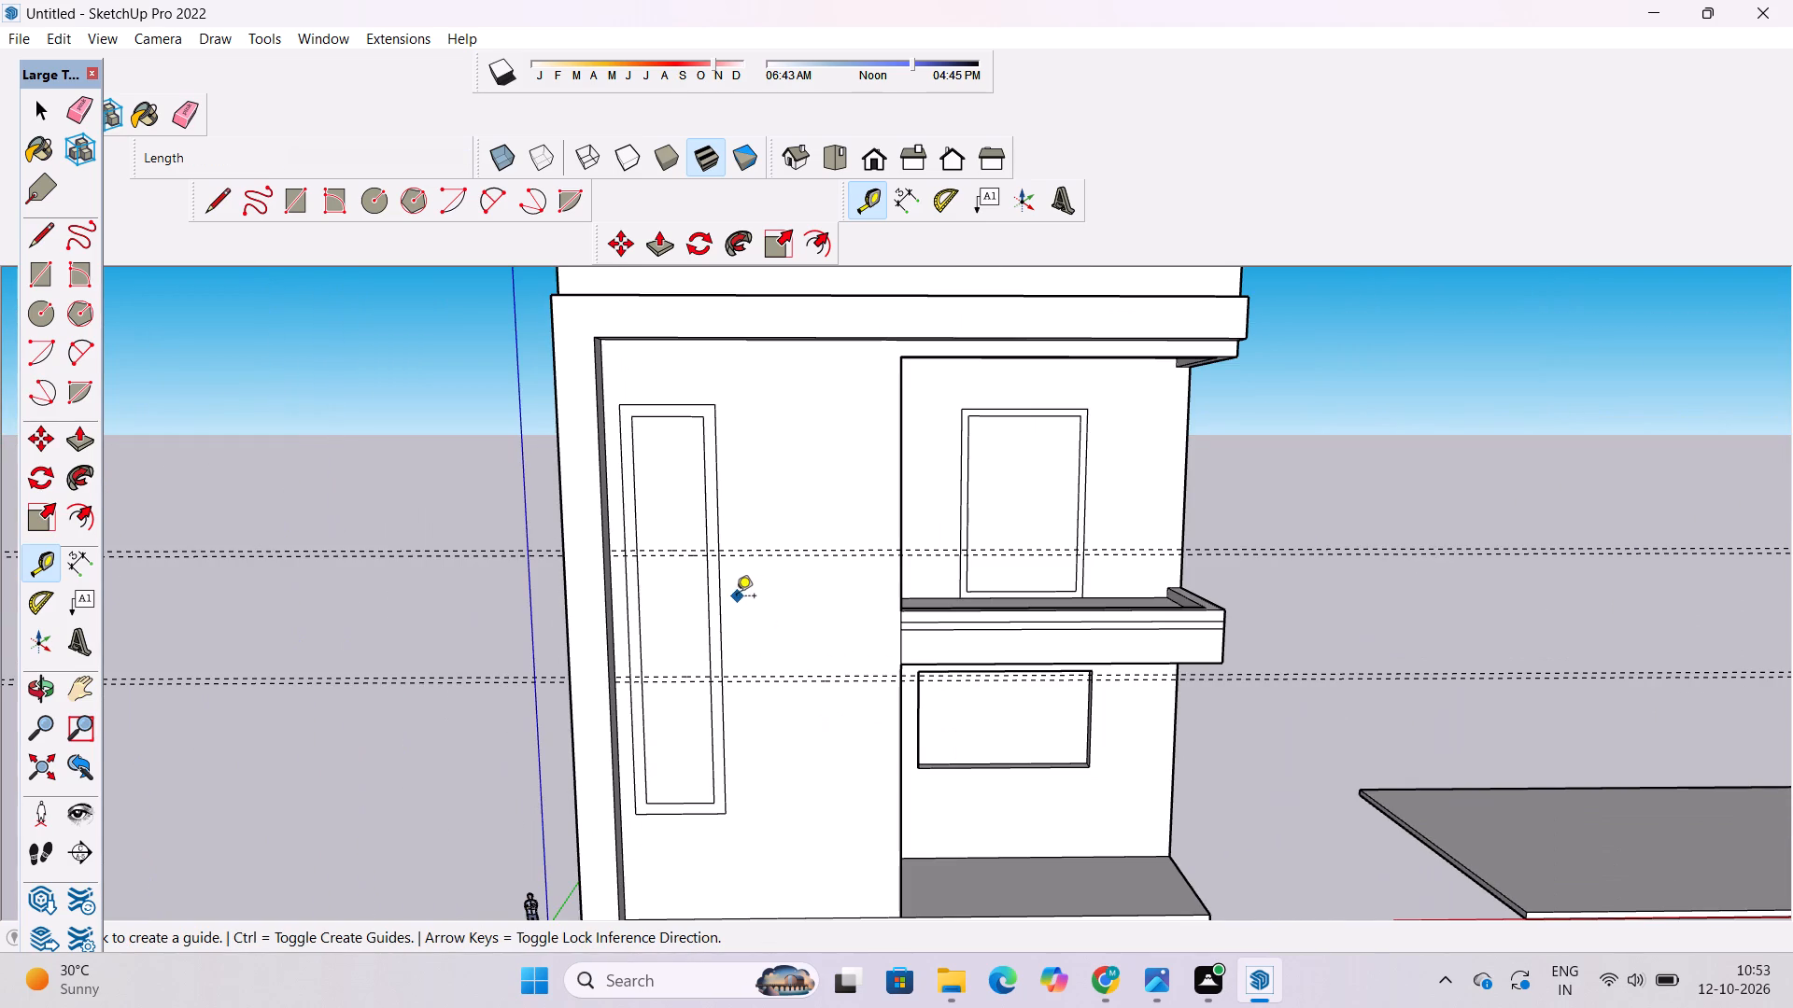
Draw an 8" by 9' rectangle between the upper pair of guides, spanning the inner edges of the tall window frame.
{"action": "scroll", "coordinate": [711, 613], "scroll_direction": "up", "scroll_amount": 2}
{"action": "scroll", "coordinate": [702, 613], "scroll_direction": "down", "scroll_amount": 4}
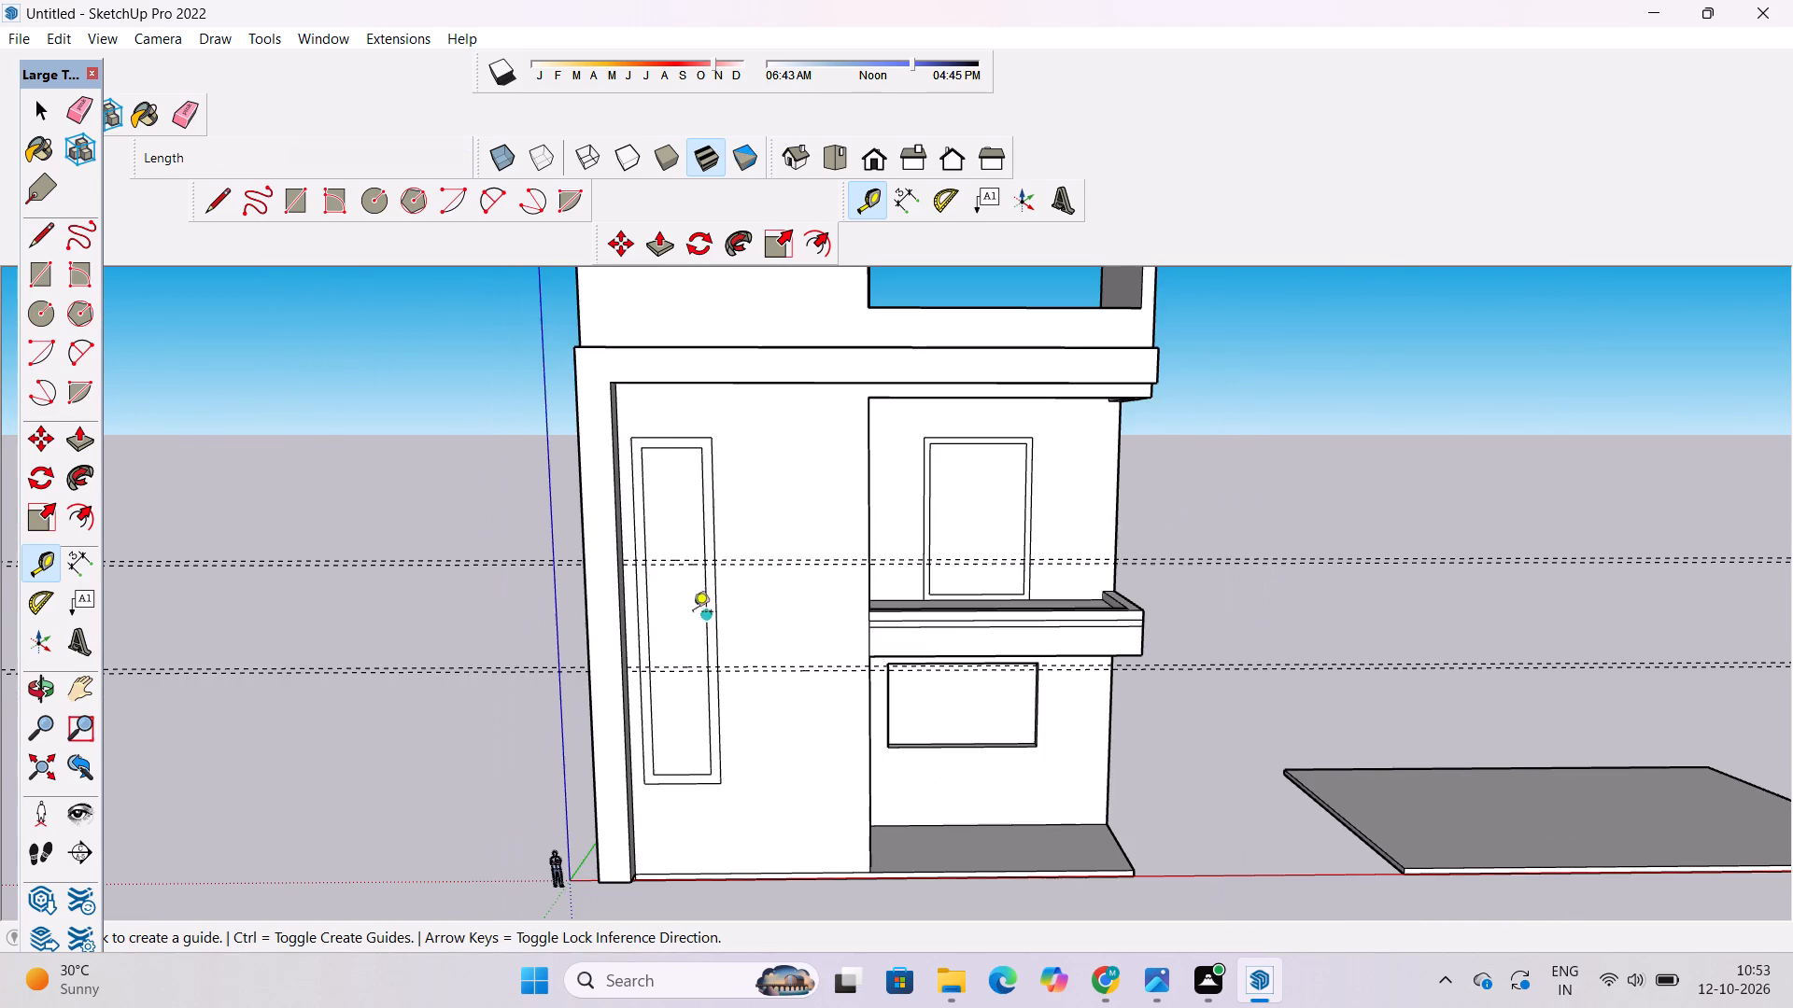
{"action": "scroll", "coordinate": [288, 209], "scroll_direction": "up", "scroll_amount": 4}
{"action": "left_click", "coordinate": [286, 208]}
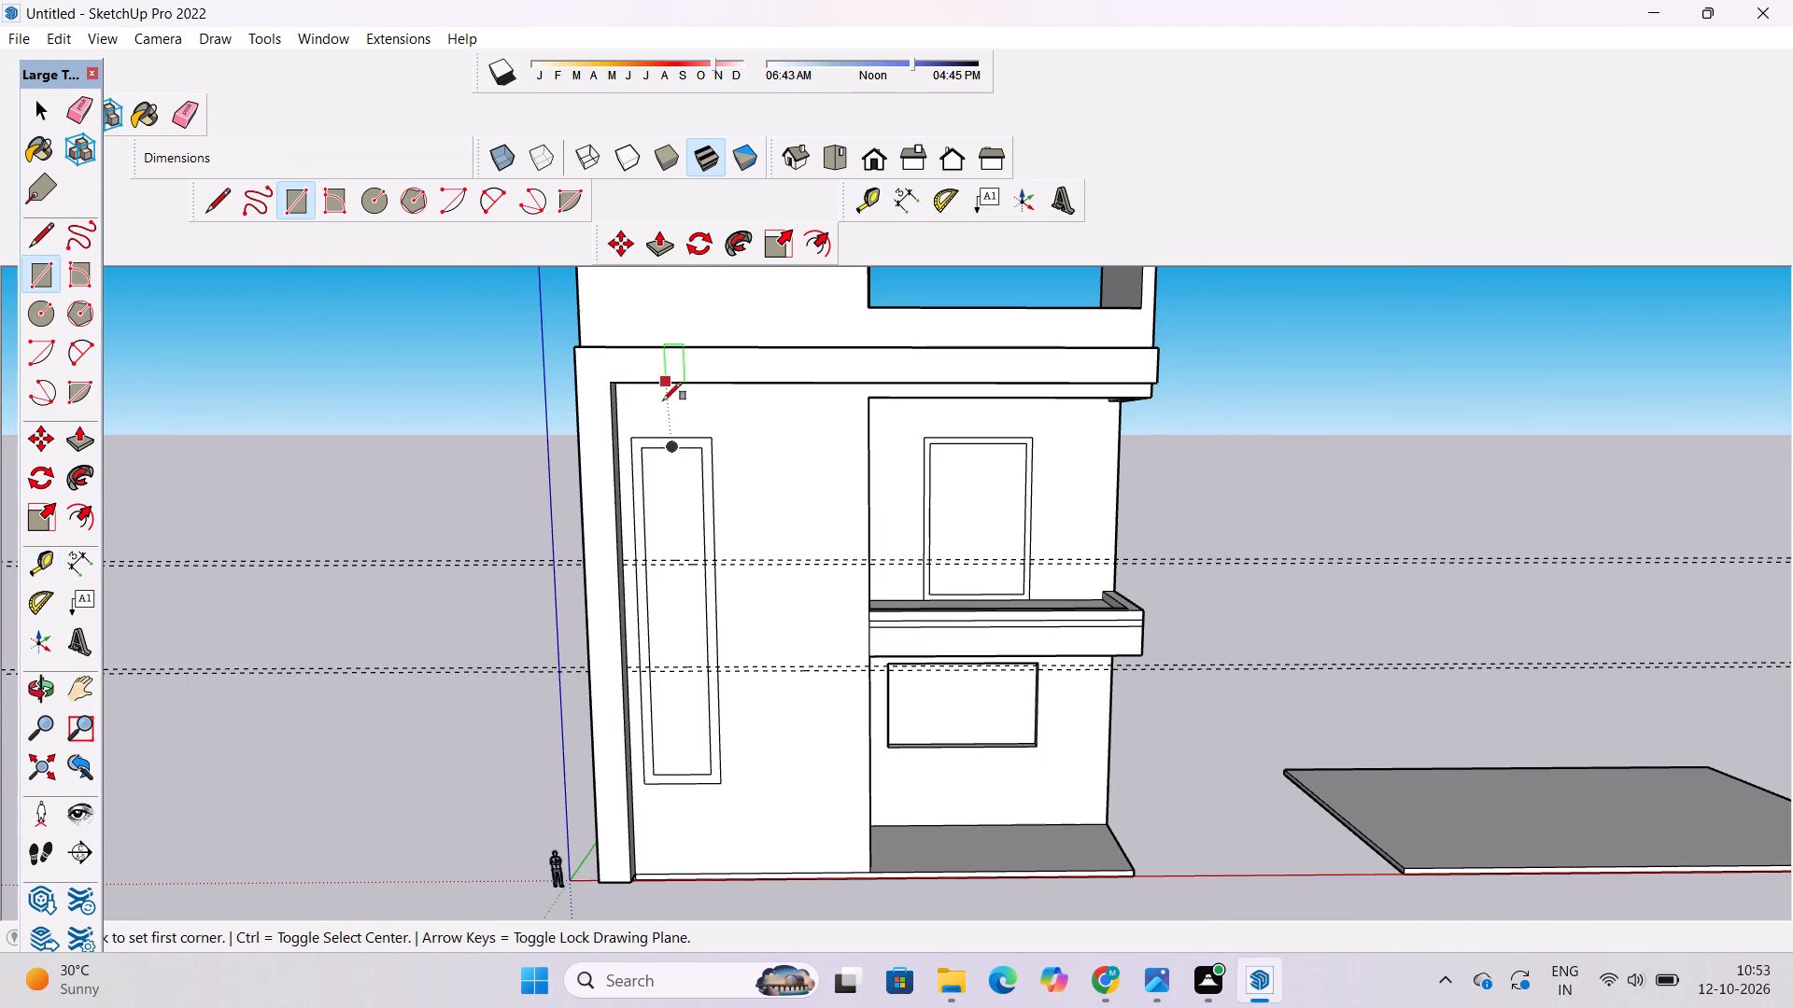
{"action": "scroll", "coordinate": [785, 539], "scroll_direction": "up", "scroll_amount": 4}
{"action": "scroll", "coordinate": [579, 637], "scroll_direction": "up", "scroll_amount": 10}
{"action": "scroll", "coordinate": [588, 486], "scroll_direction": "up", "scroll_amount": 11}
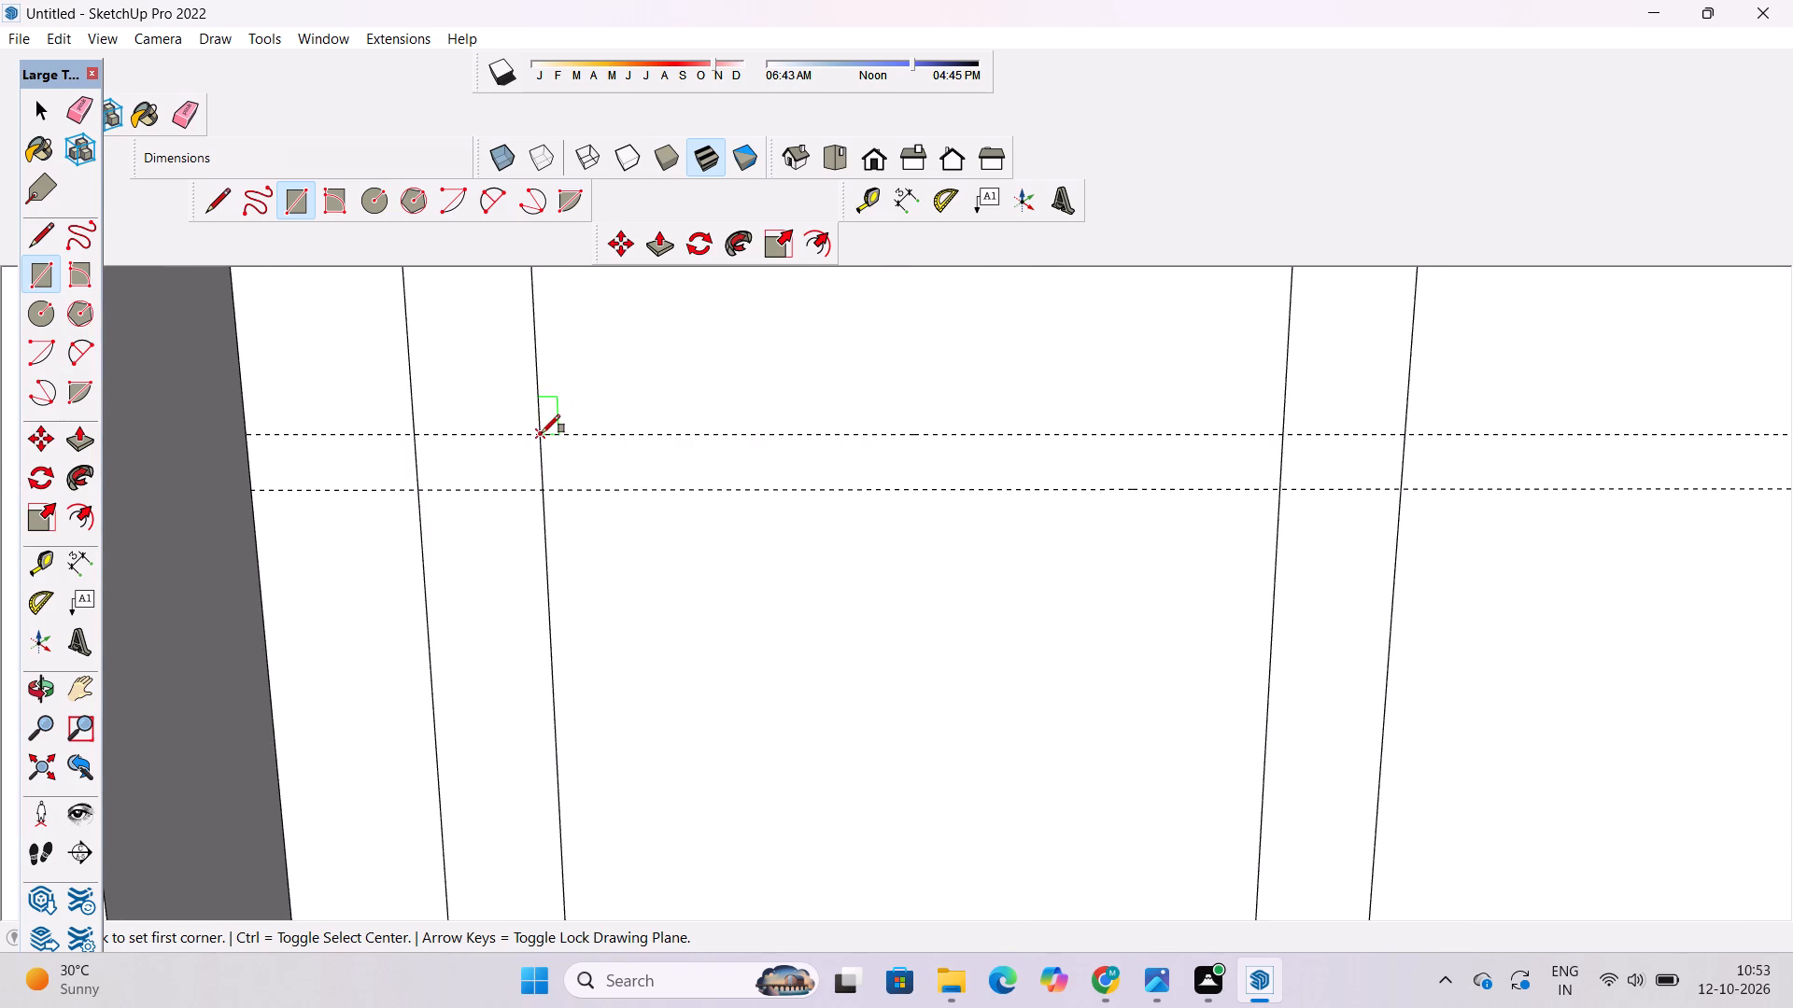
{"action": "left_click_drag", "start_coordinate": [542, 433], "coordinate": [543, 445]}
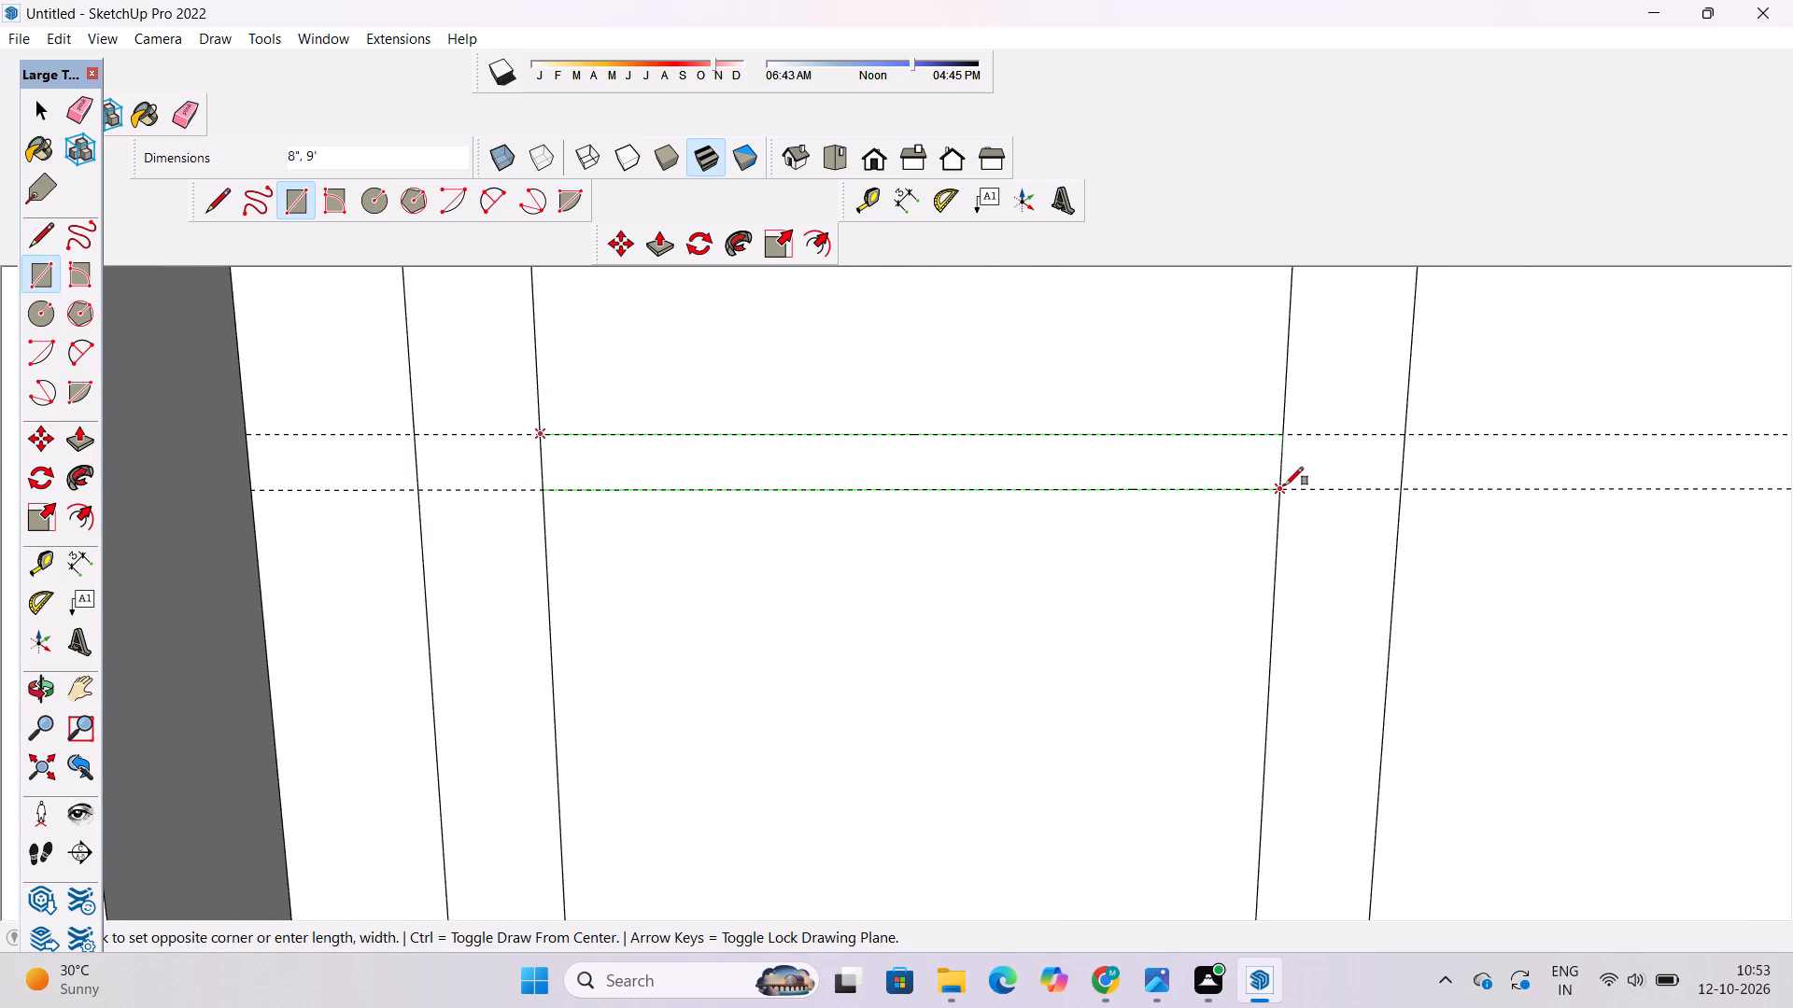
{"action": "left_click", "coordinate": [1283, 490]}
Draw an 8" by 9' rectangle between the lower pair of guides, spanning the inner edges of the tall window frame.
{"action": "scroll", "coordinate": [743, 459], "scroll_direction": "down", "scroll_amount": 15}
{"action": "scroll", "coordinate": [726, 627], "scroll_direction": "down", "scroll_amount": 3}
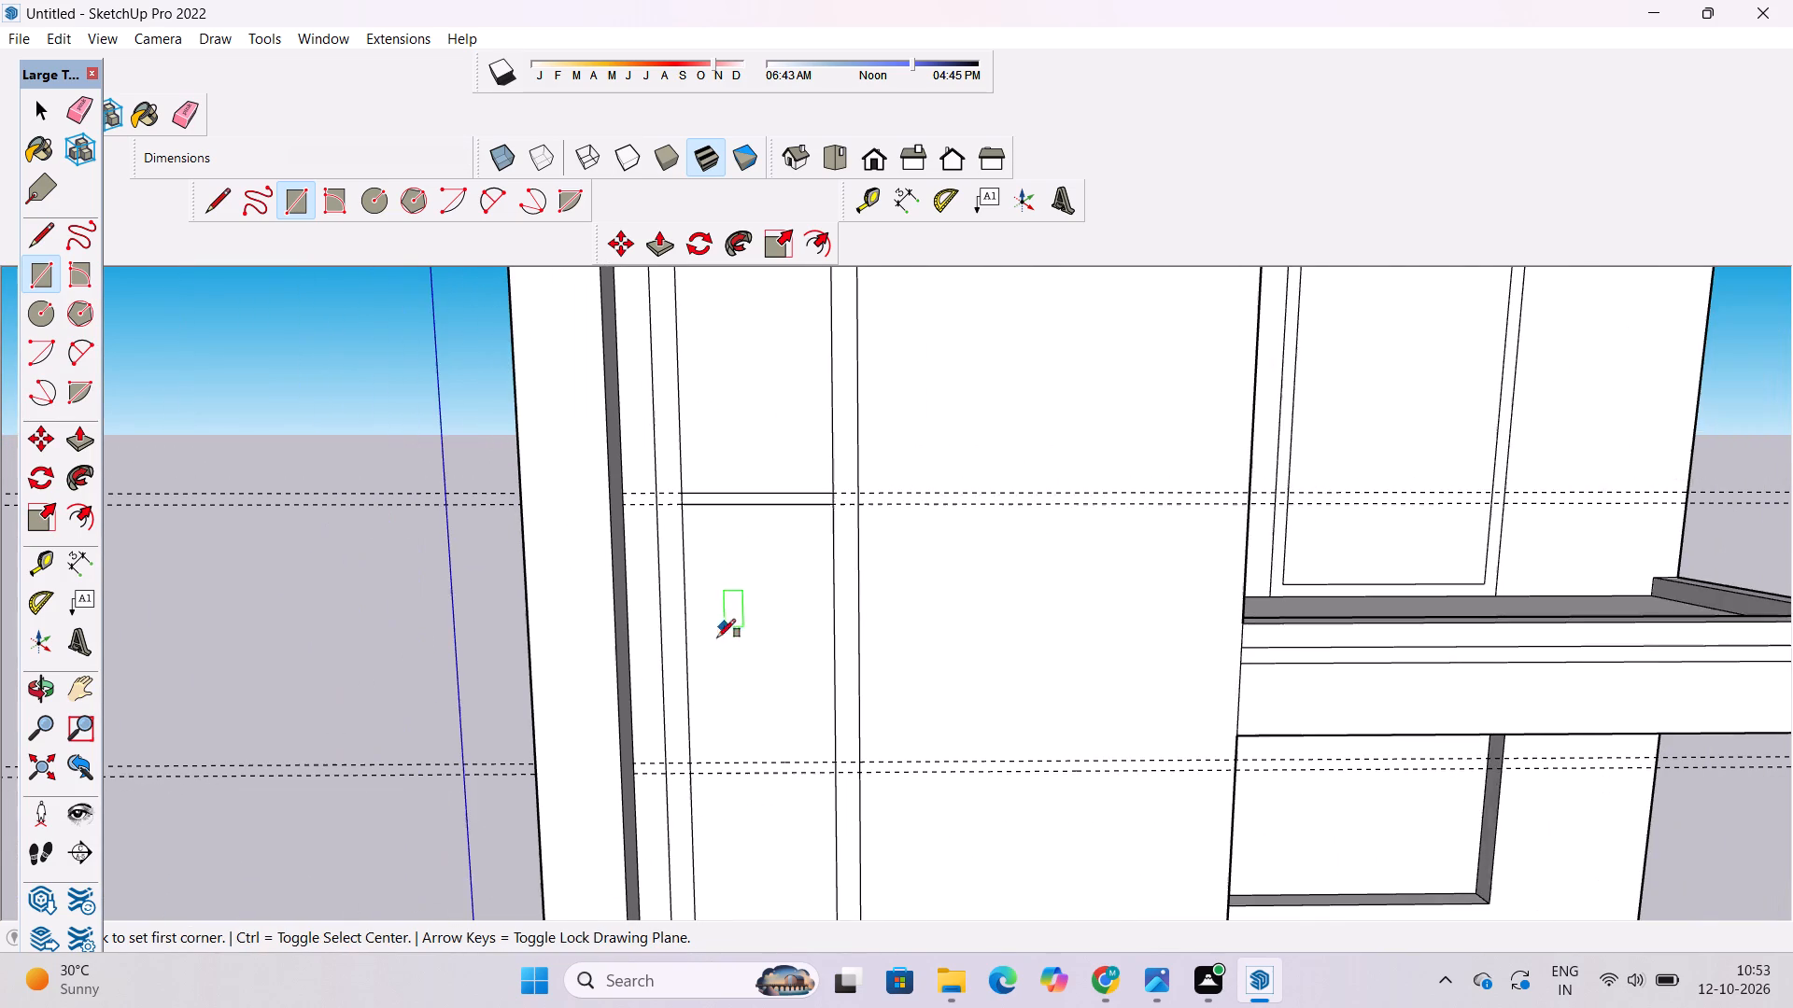
{"action": "scroll", "coordinate": [808, 837], "scroll_direction": "up", "scroll_amount": 8}
{"action": "scroll", "coordinate": [656, 799], "scroll_direction": "up", "scroll_amount": 6}
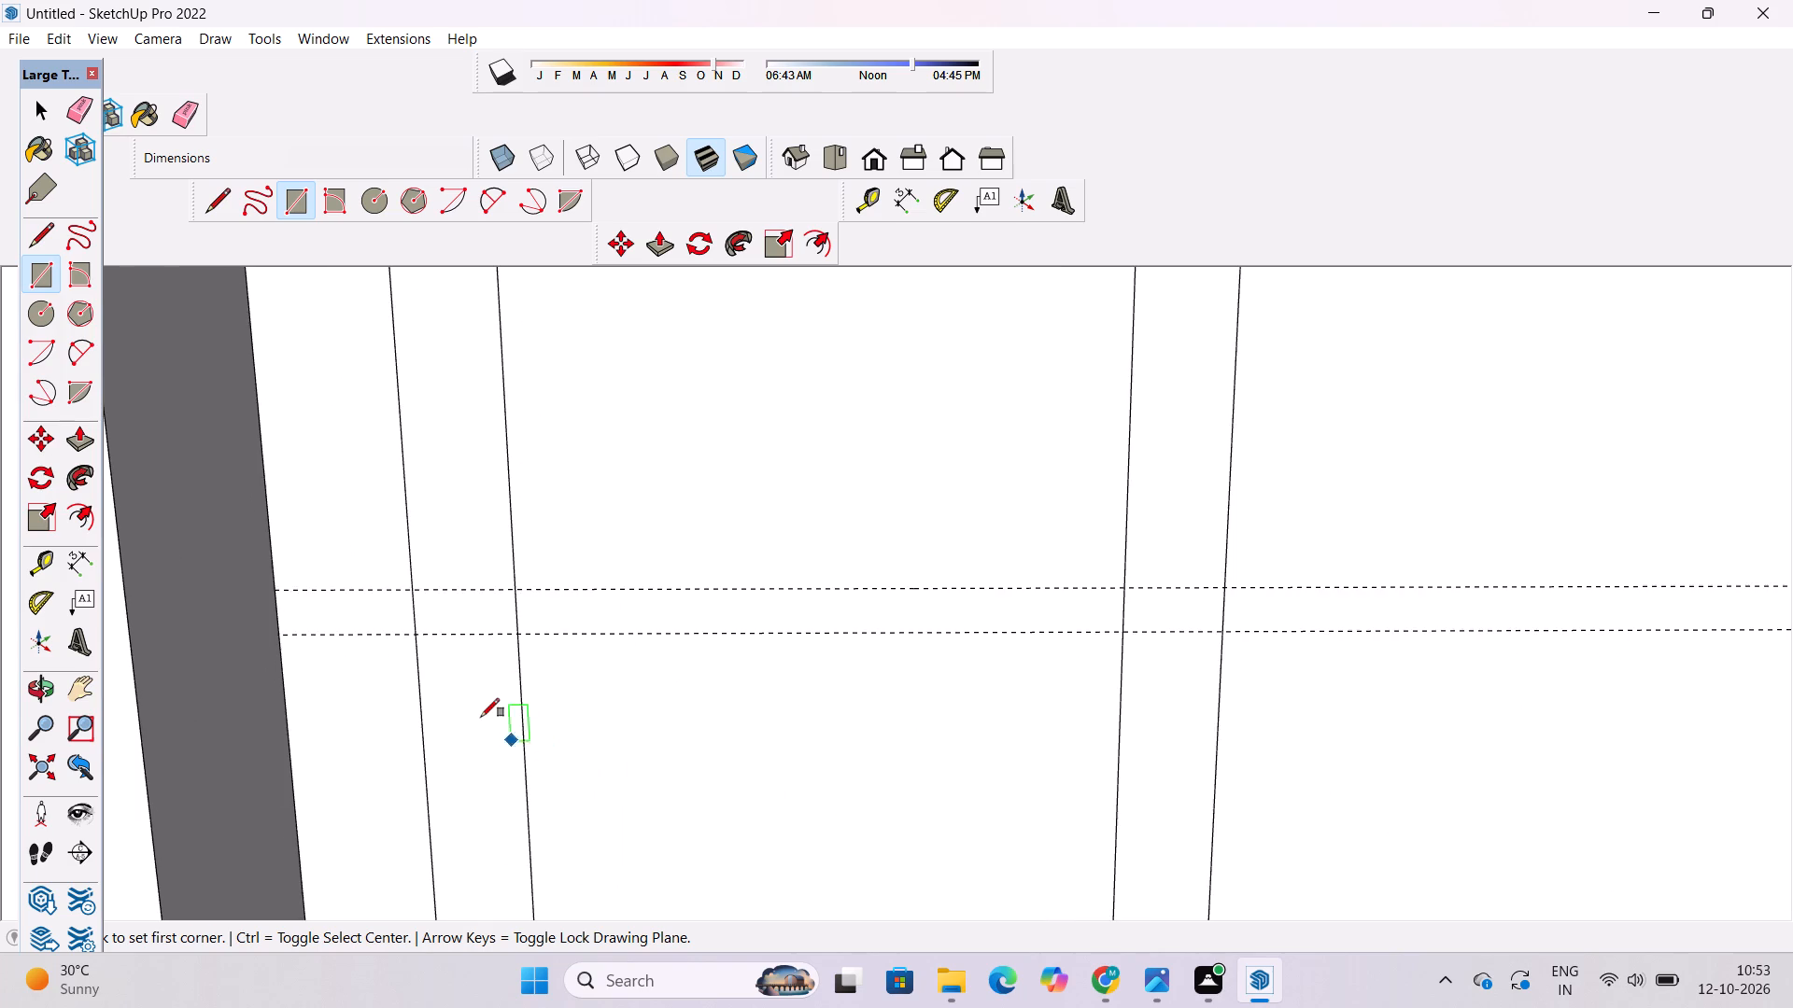
{"action": "scroll", "coordinate": [477, 710], "scroll_direction": "up", "scroll_amount": 5}
{"action": "scroll", "coordinate": [531, 599], "scroll_direction": "up", "scroll_amount": 6}
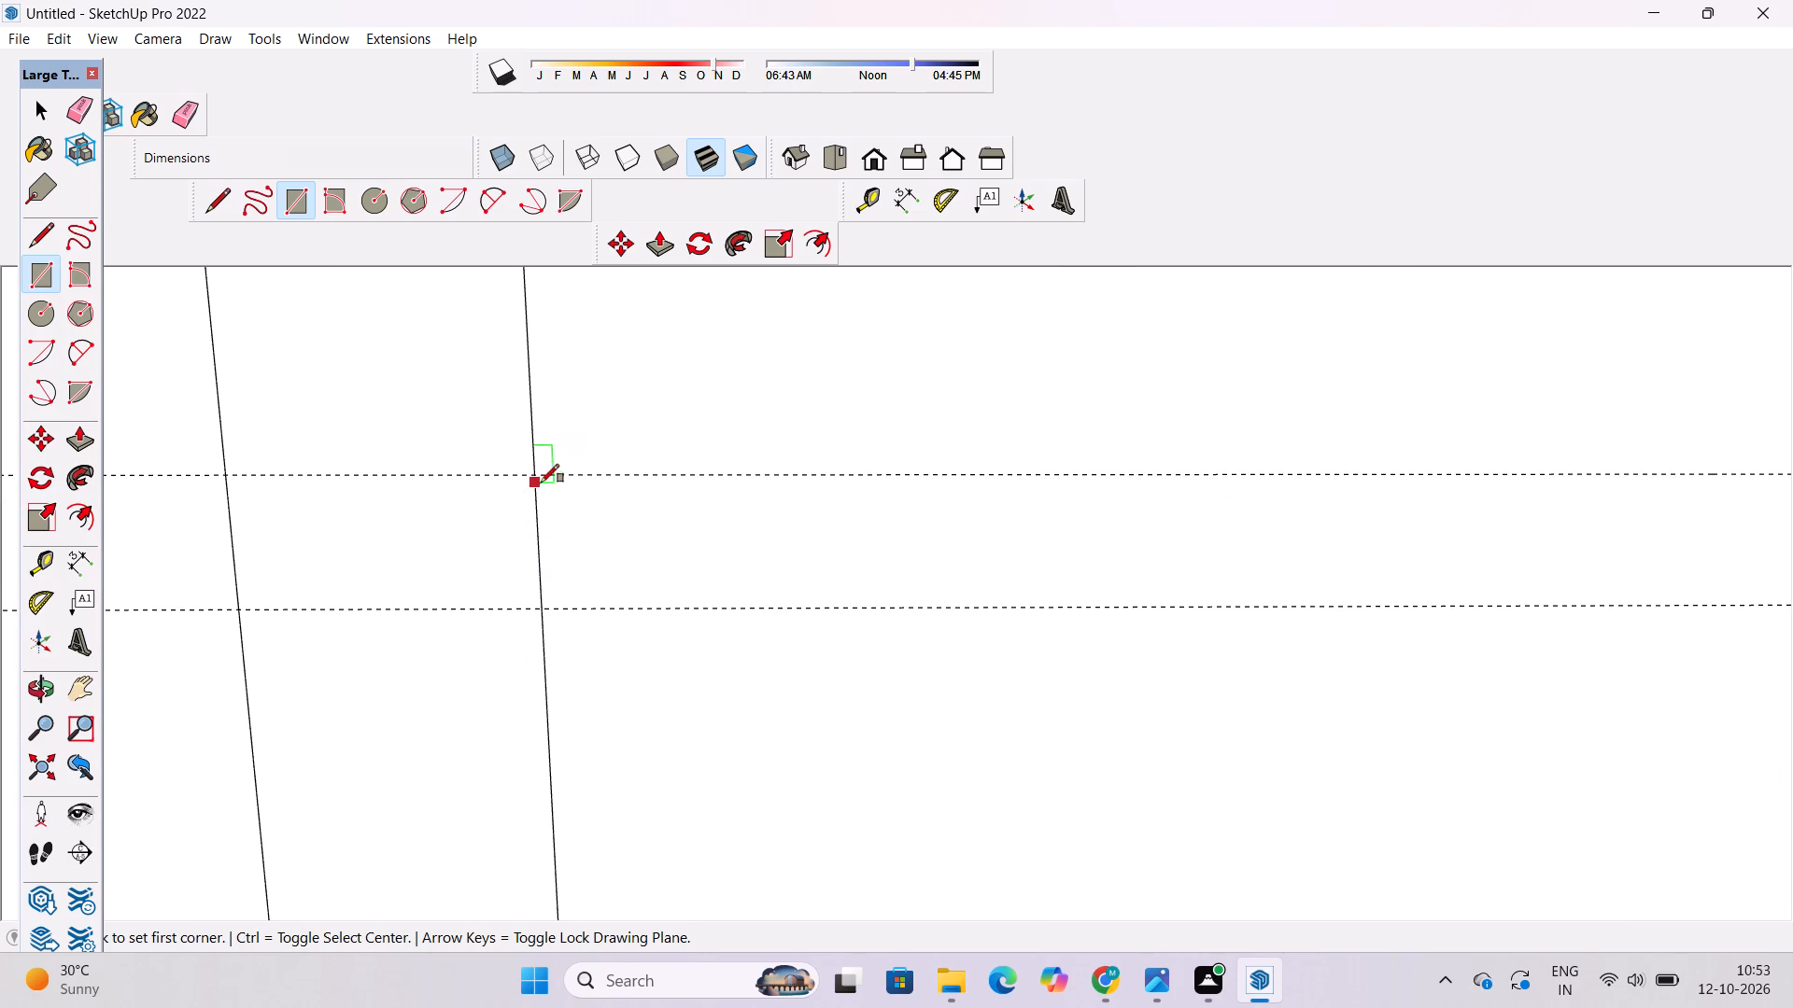
{"action": "left_click", "coordinate": [534, 475]}
{"action": "scroll", "coordinate": [536, 517], "scroll_direction": "down", "scroll_amount": 14}
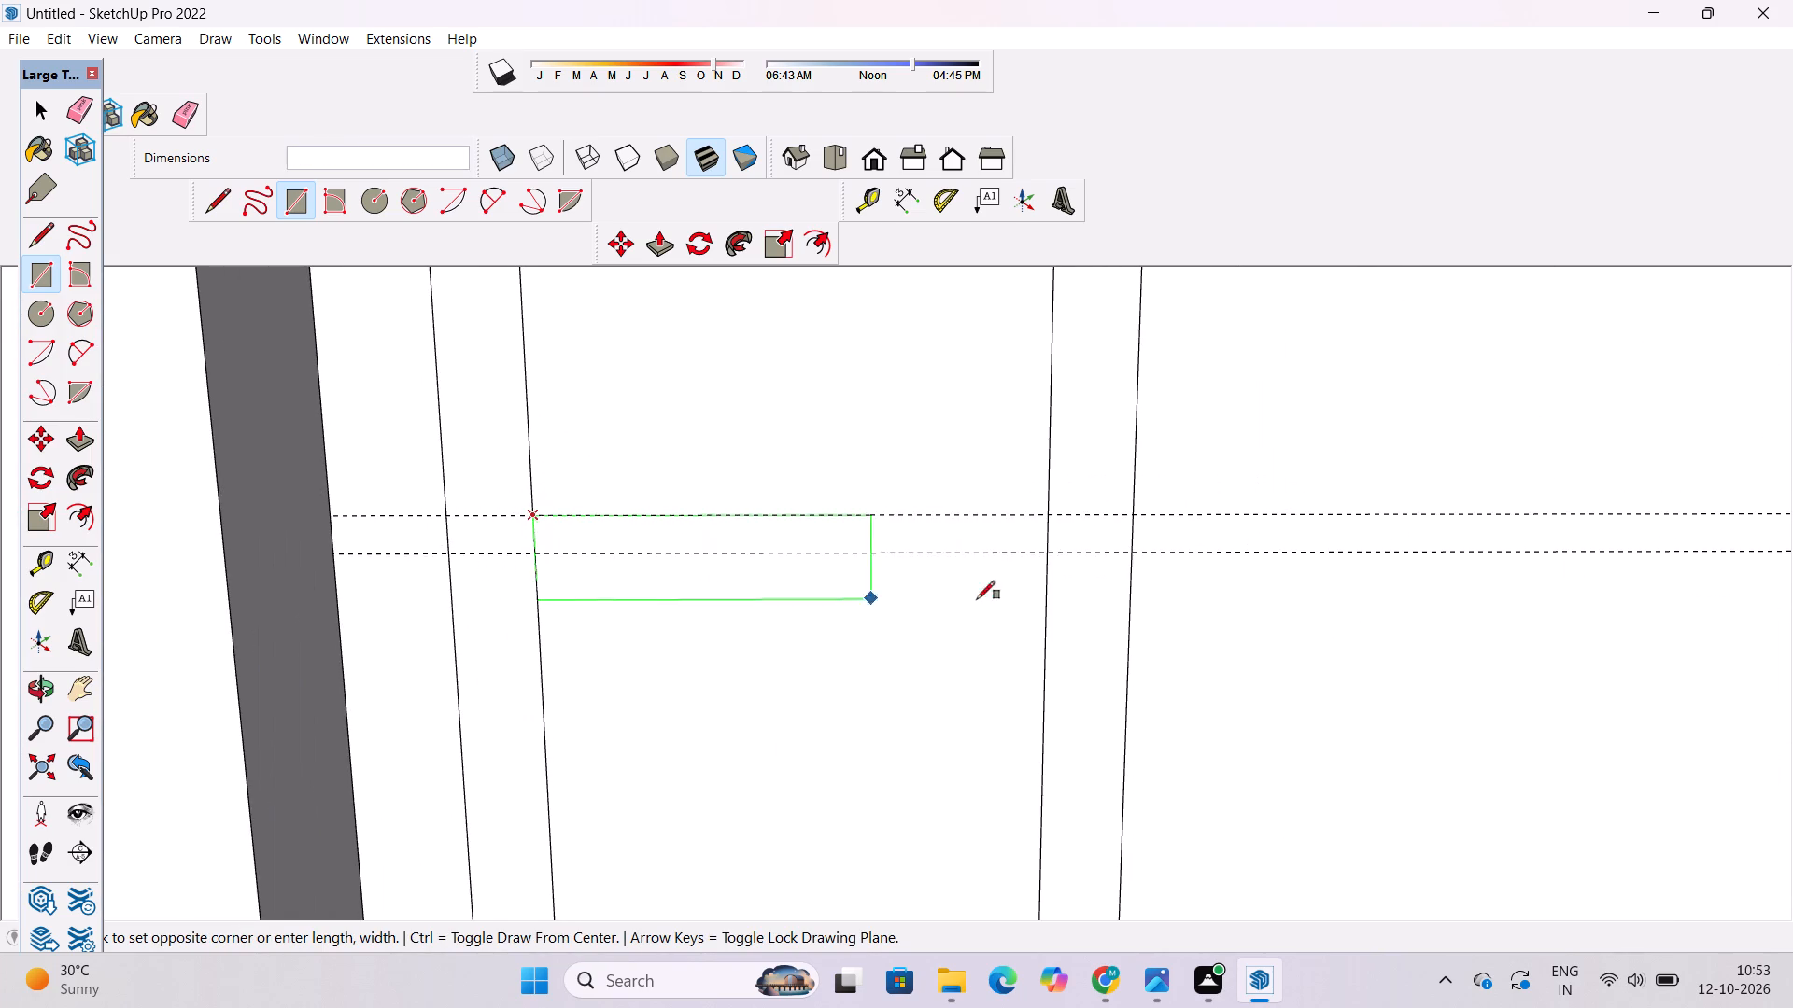
{"action": "scroll", "coordinate": [1029, 562], "scroll_direction": "up", "scroll_amount": 12}
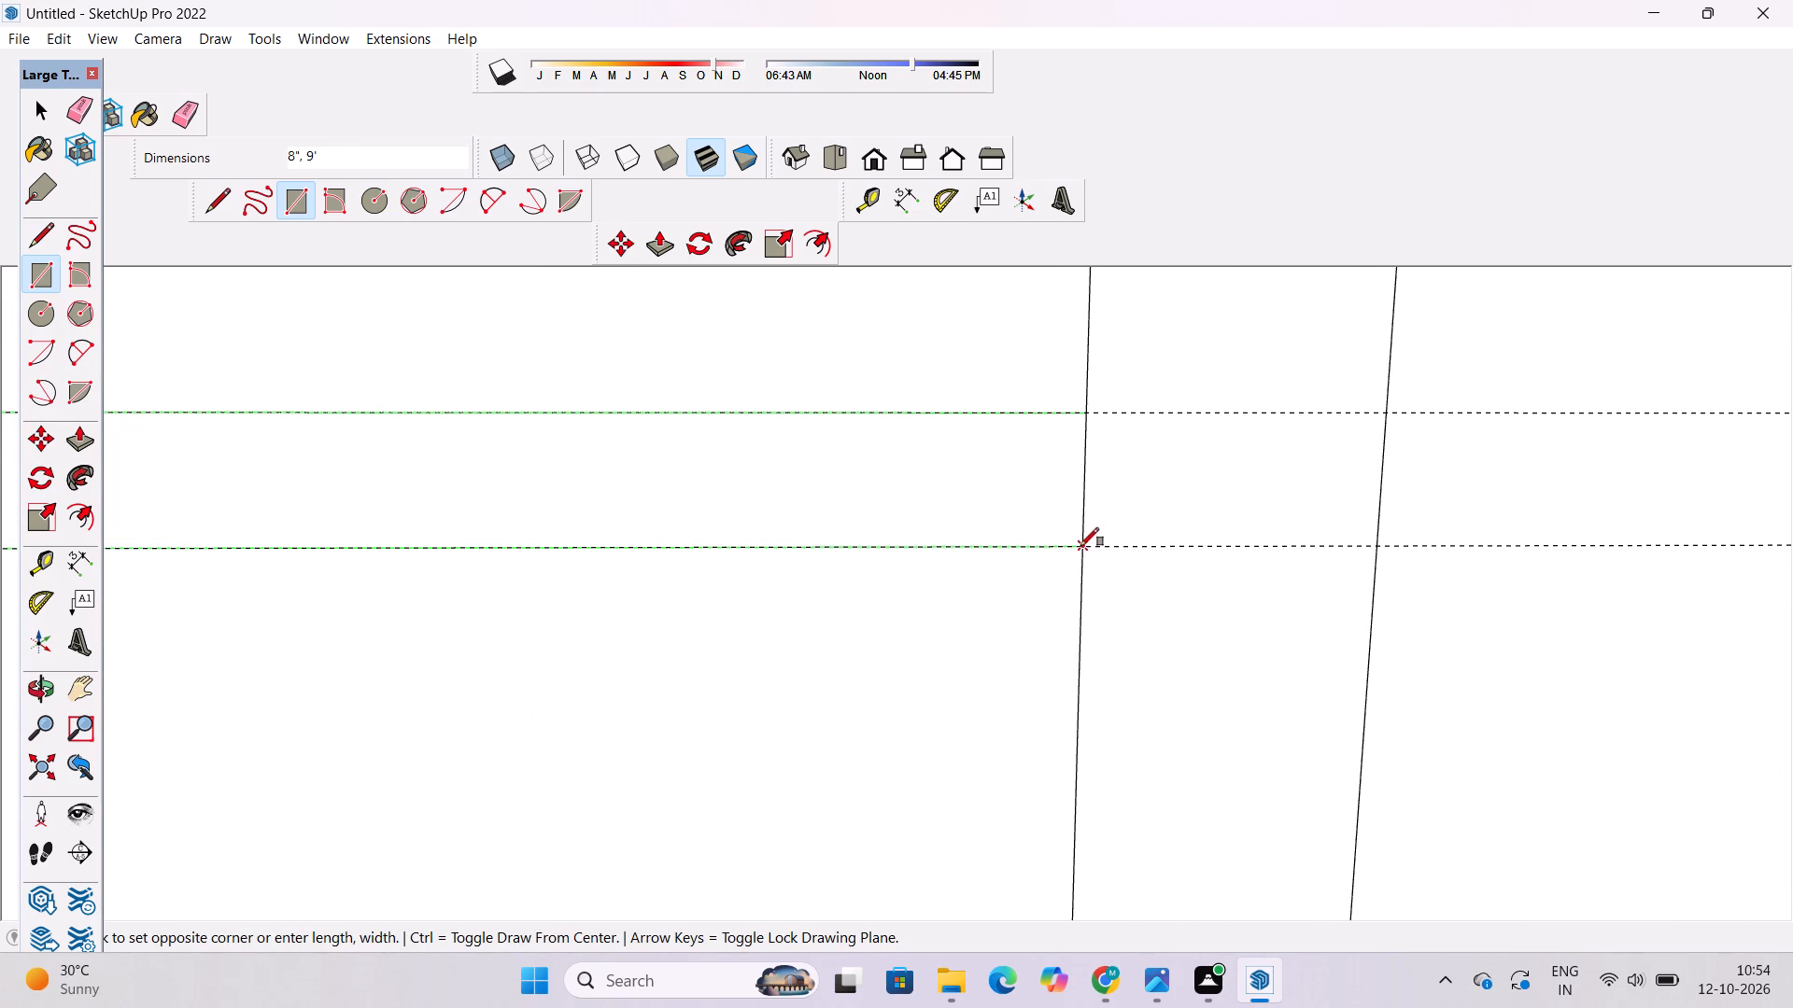
{"action": "left_click", "coordinate": [1077, 550]}
Erase both pairs of horizontal guides crossing the tall window.
{"action": "key", "text": "space"}
{"action": "type", "text": "e"}
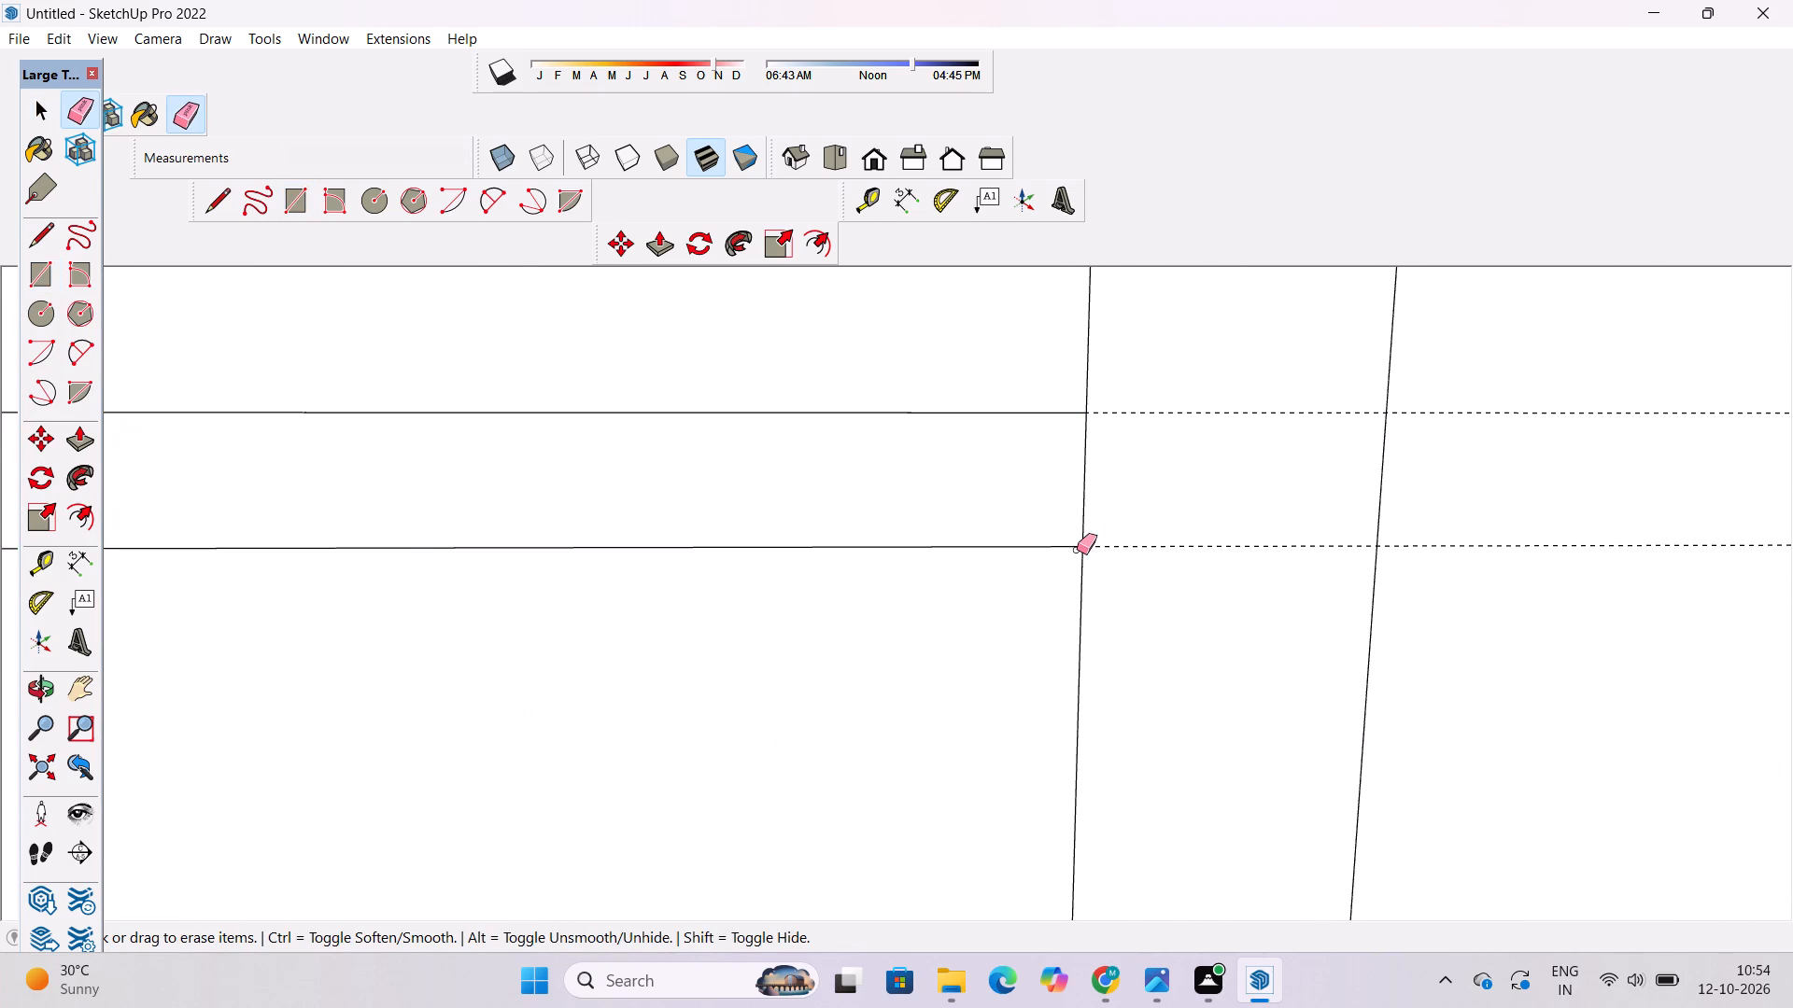
{"action": "scroll", "coordinate": [1072, 553], "scroll_direction": "down", "scroll_amount": 11}
{"action": "left_click_drag", "start_coordinate": [1129, 455], "coordinate": [1138, 523]}
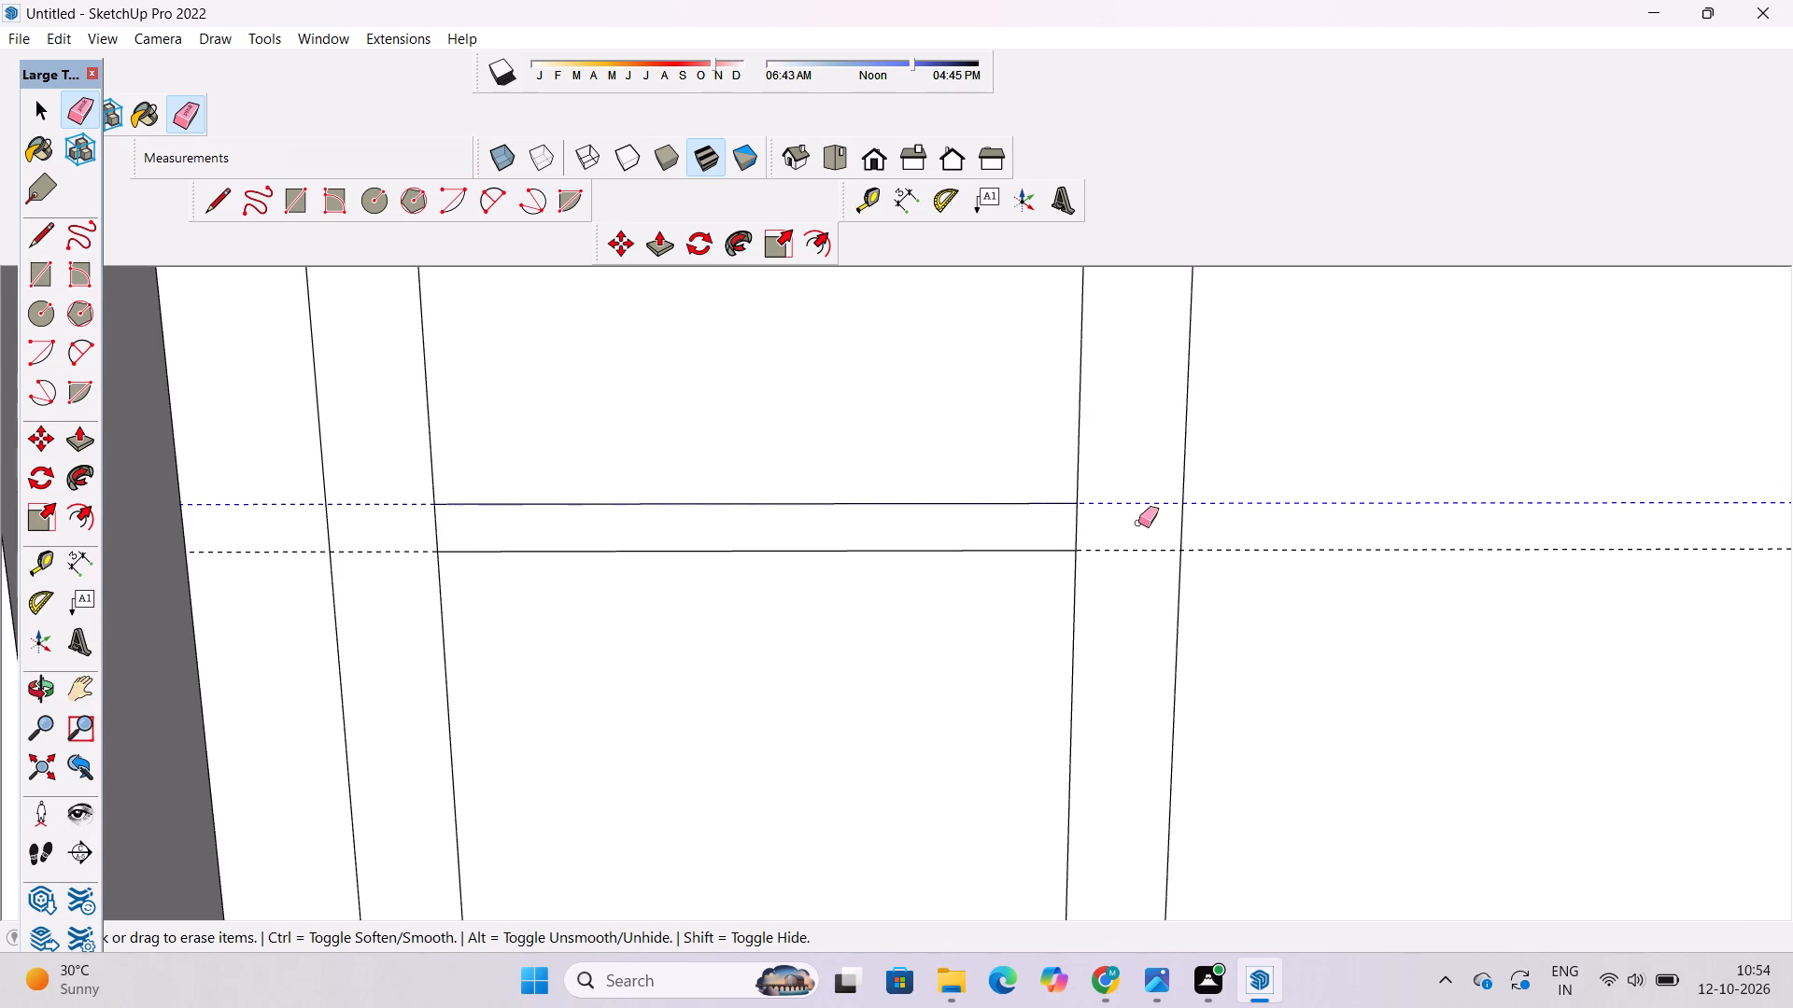
{"action": "left_click_drag", "start_coordinate": [1138, 523], "coordinate": [1127, 567]}
{"action": "scroll", "coordinate": [1126, 562], "scroll_direction": "down", "scroll_amount": 20}
{"action": "scroll", "coordinate": [1126, 562], "scroll_direction": "down", "scroll_amount": 1}
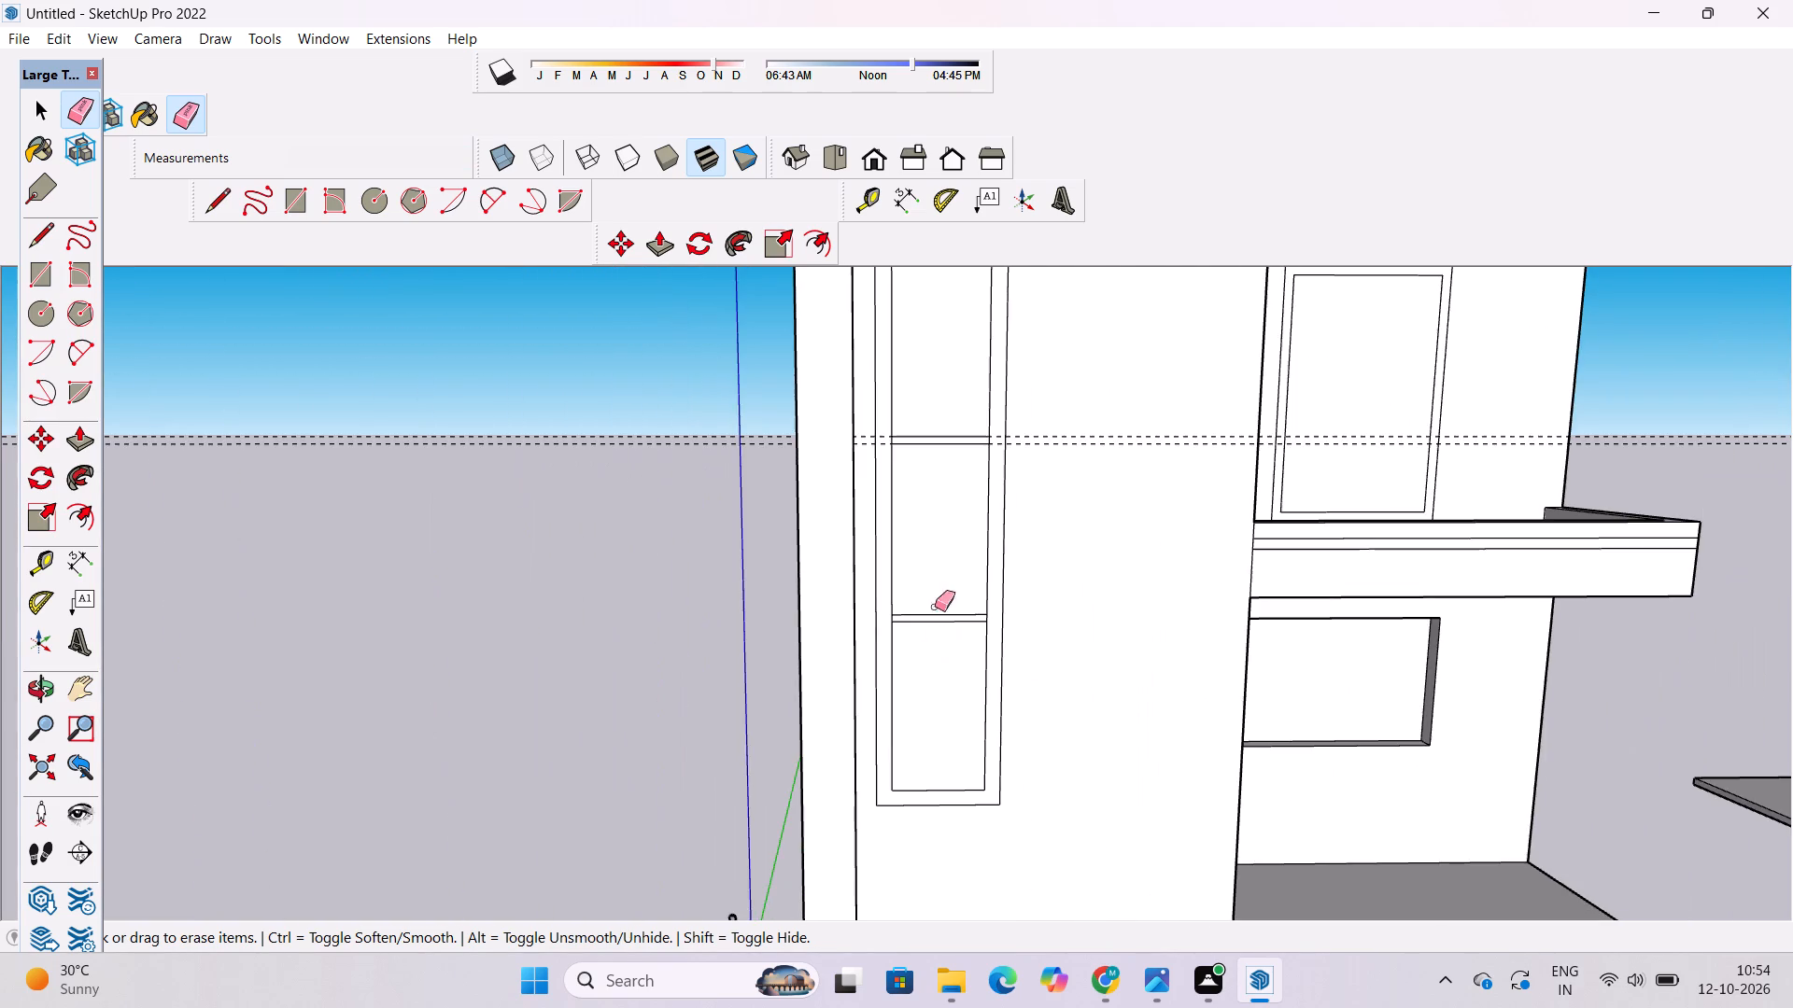
{"action": "scroll", "coordinate": [1091, 441], "scroll_direction": "up", "scroll_amount": 9}
{"action": "left_click_drag", "start_coordinate": [1082, 432], "coordinate": [1062, 510]}
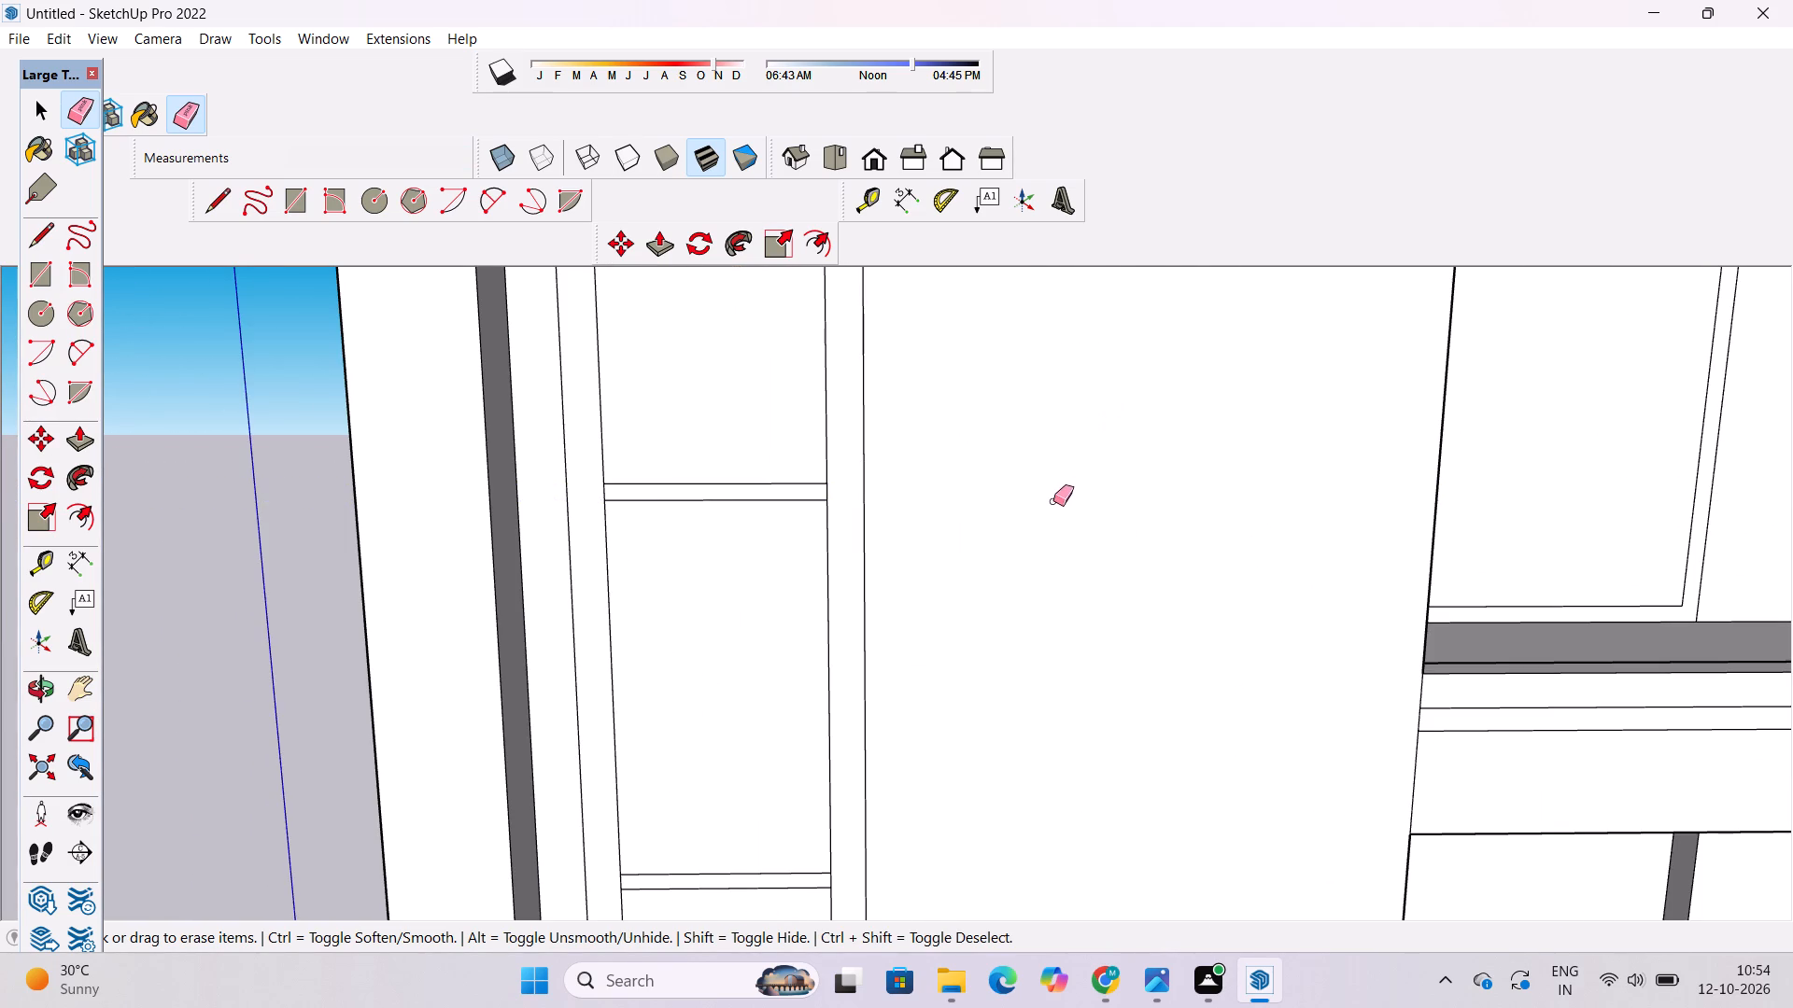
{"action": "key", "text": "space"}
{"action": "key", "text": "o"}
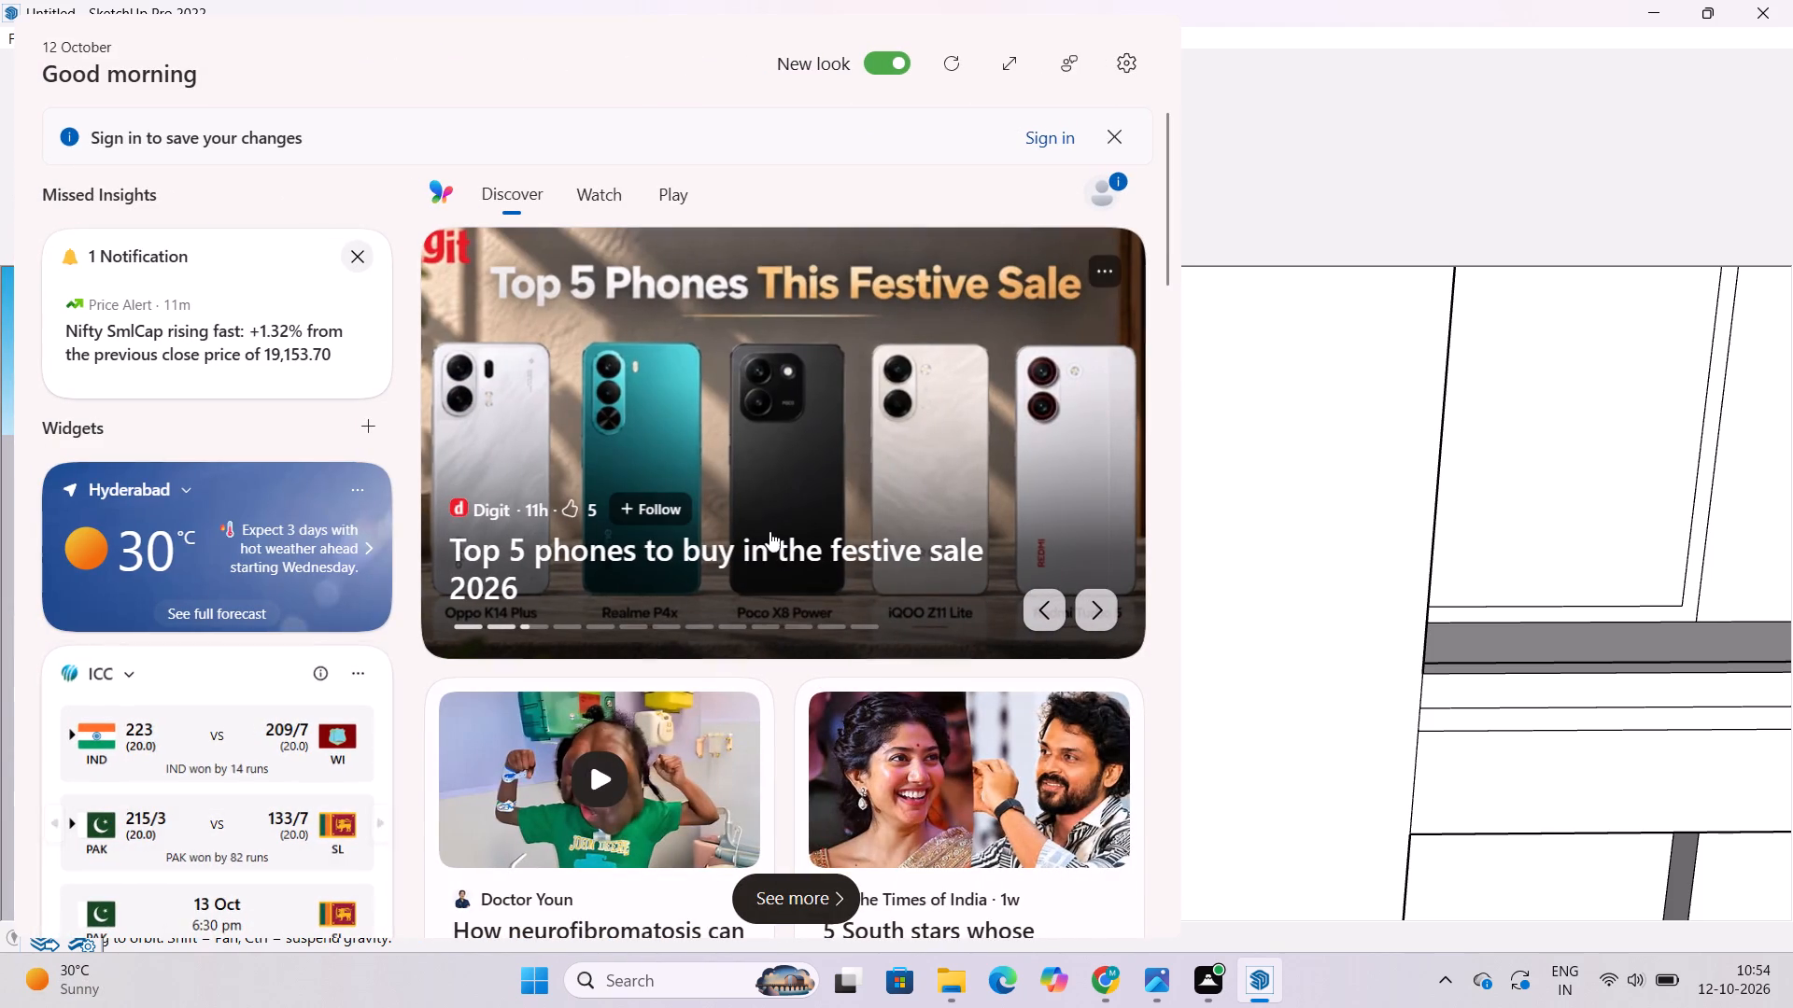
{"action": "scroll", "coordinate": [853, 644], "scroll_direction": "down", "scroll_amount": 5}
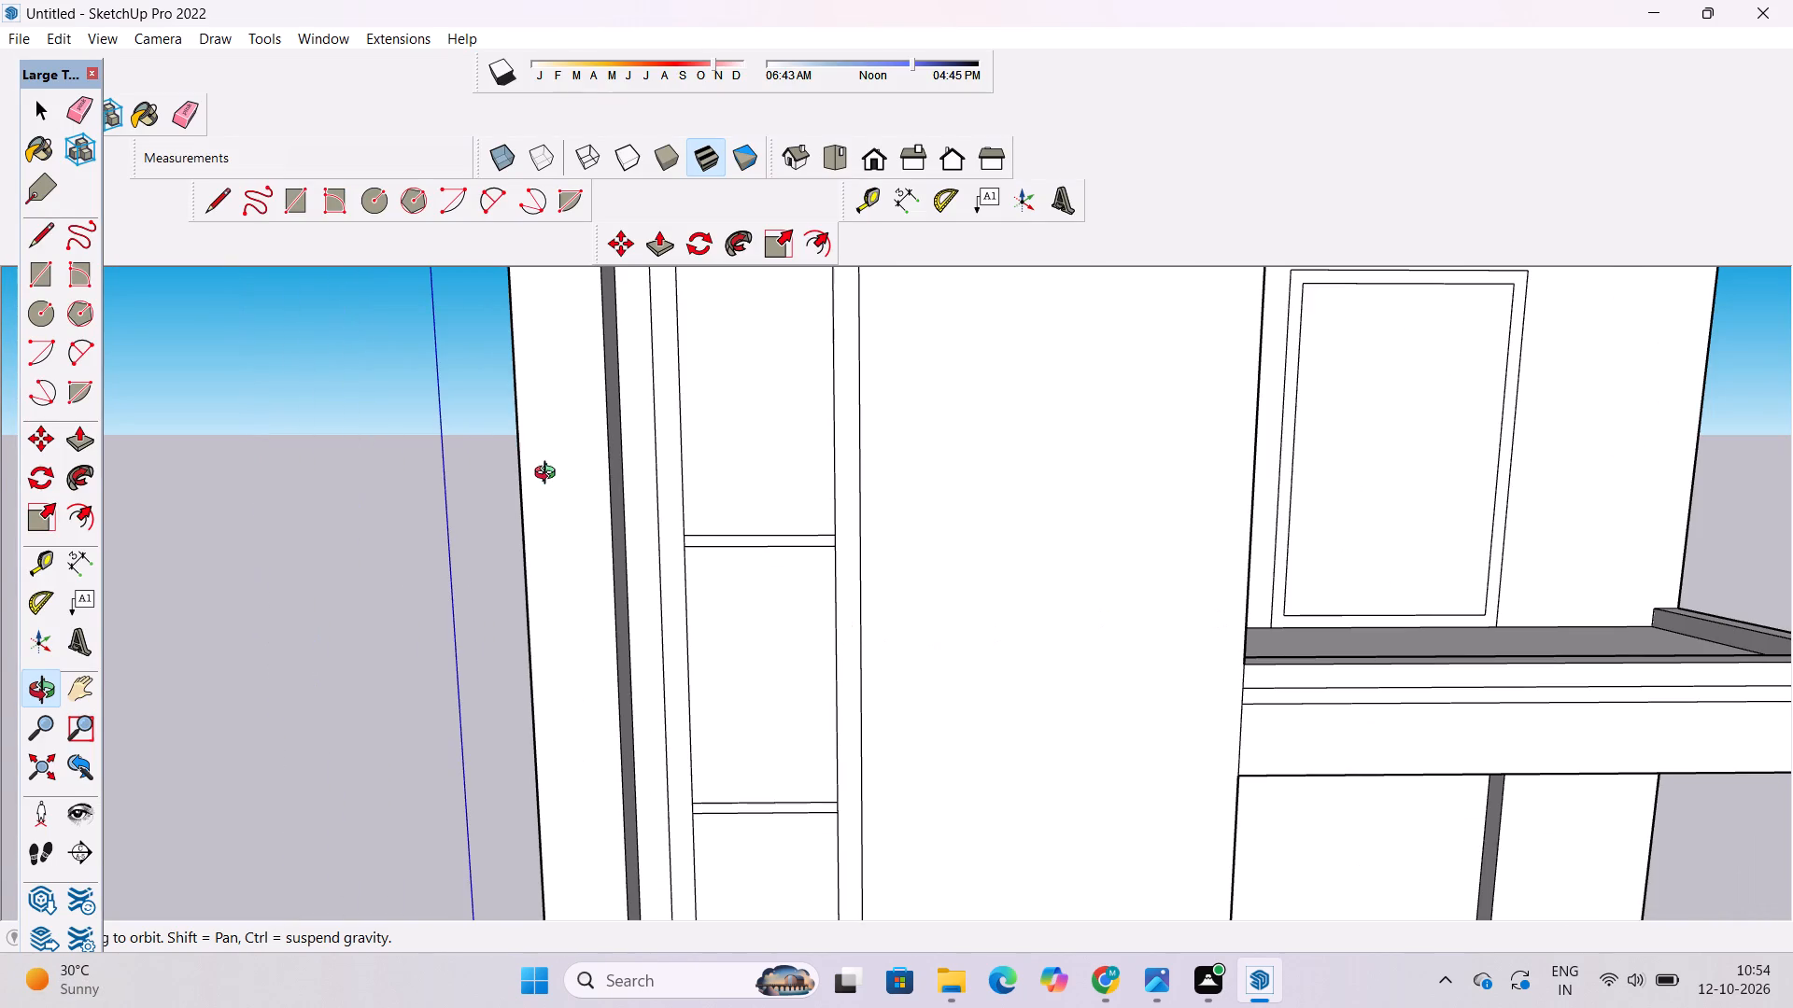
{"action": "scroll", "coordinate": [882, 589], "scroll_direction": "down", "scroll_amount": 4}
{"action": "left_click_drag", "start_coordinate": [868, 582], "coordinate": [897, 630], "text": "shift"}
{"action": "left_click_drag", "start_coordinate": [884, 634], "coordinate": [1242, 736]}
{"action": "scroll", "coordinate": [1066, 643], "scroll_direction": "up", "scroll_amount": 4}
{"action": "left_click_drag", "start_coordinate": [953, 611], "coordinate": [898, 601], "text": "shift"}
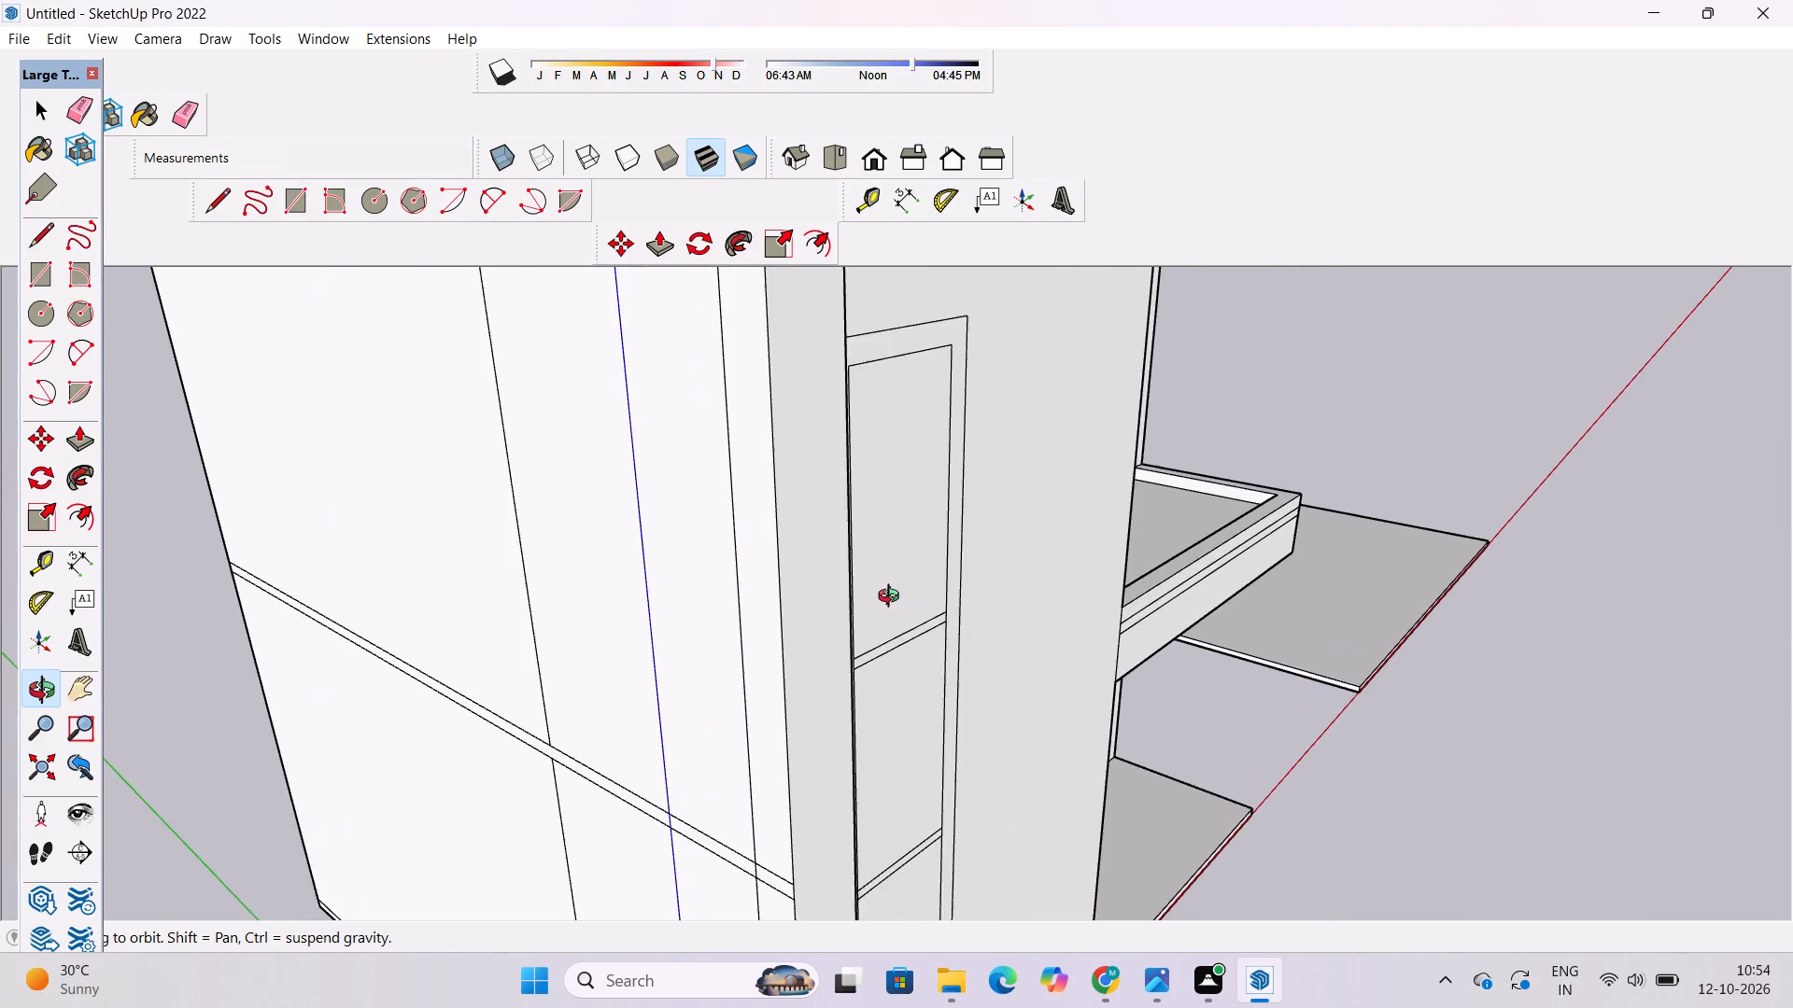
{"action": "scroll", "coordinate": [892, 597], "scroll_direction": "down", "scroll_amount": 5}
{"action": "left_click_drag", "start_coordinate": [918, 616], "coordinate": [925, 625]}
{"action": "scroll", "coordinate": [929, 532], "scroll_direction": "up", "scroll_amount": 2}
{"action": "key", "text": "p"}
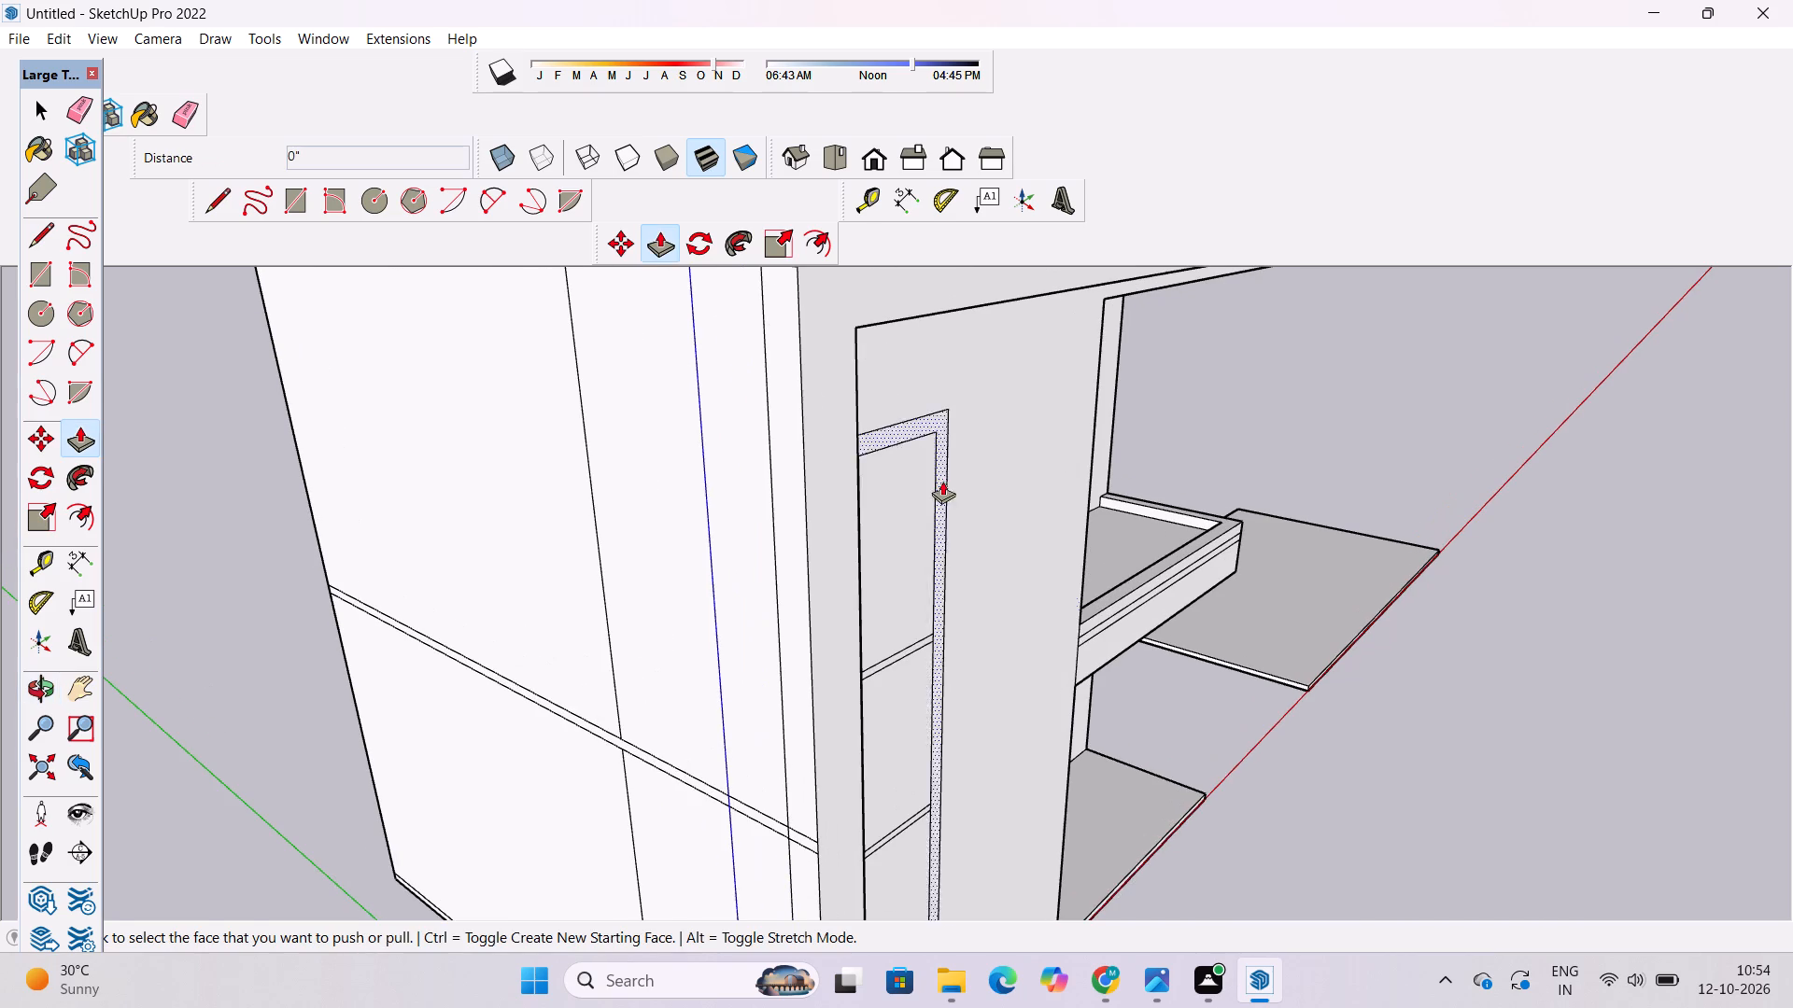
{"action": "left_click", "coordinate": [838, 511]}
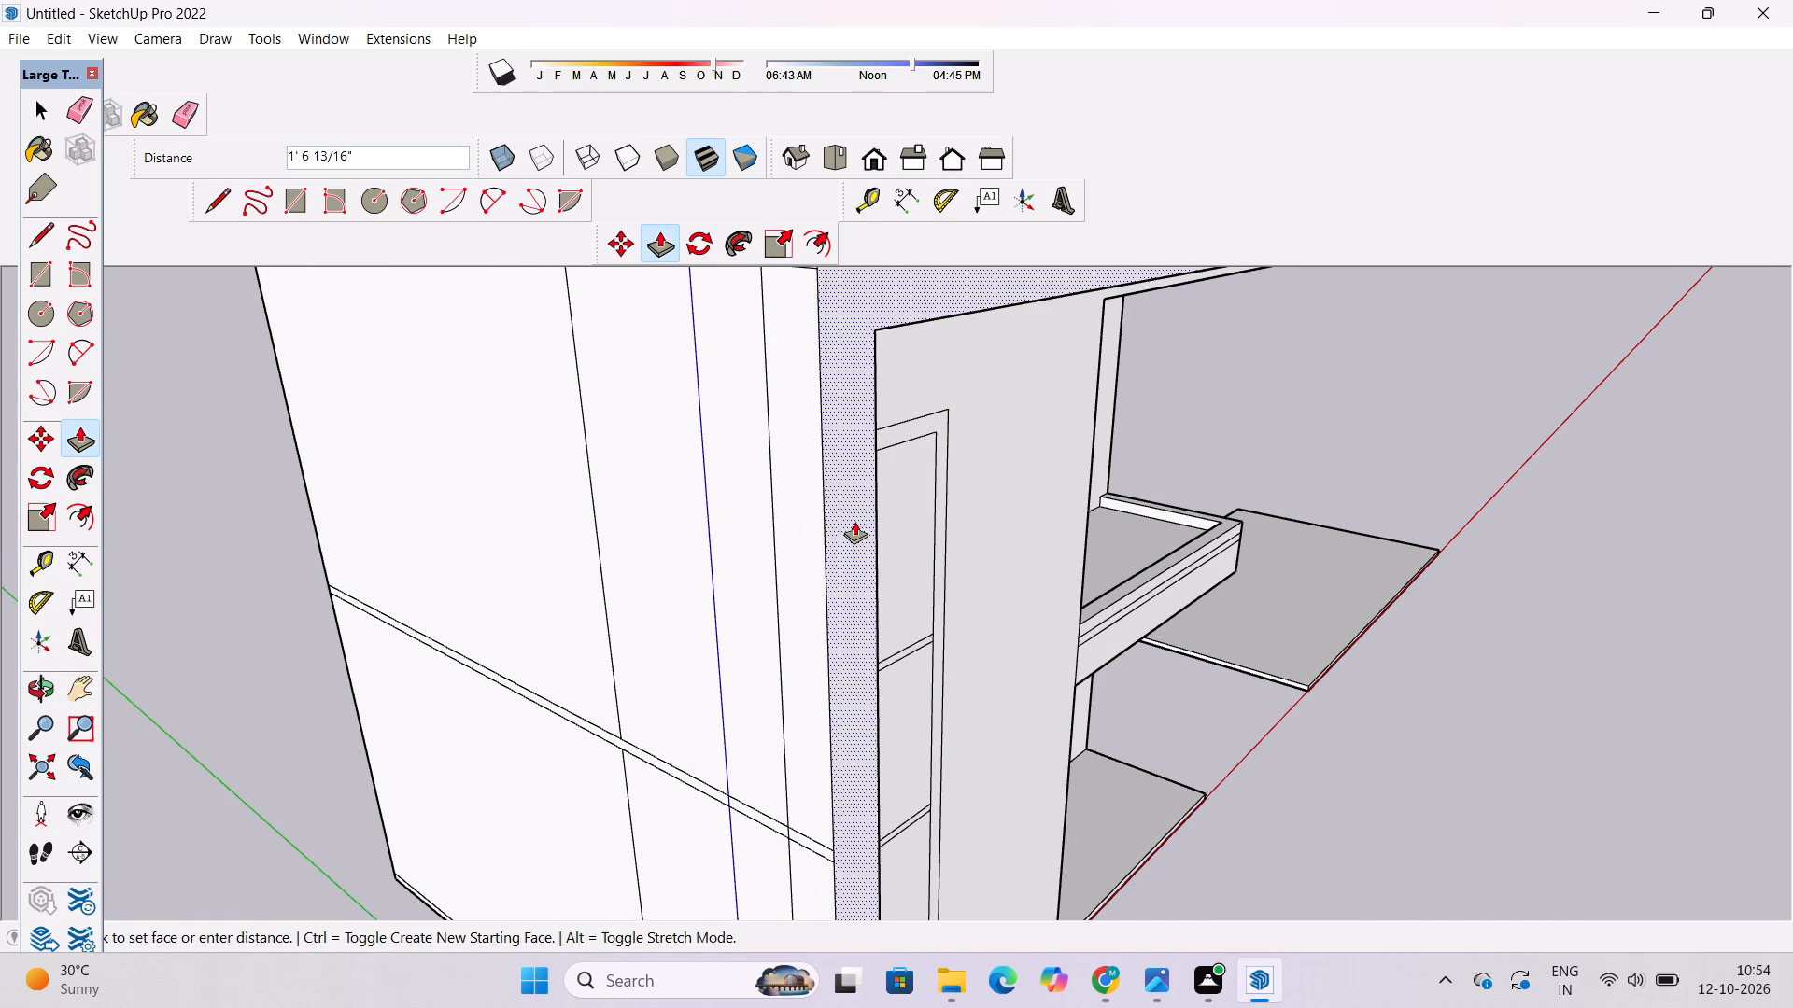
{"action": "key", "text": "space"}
Push/Pull the tall window's outer frame face 2' outward from the front wall.
{"action": "scroll", "coordinate": [911, 436], "scroll_direction": "up", "scroll_amount": 2}
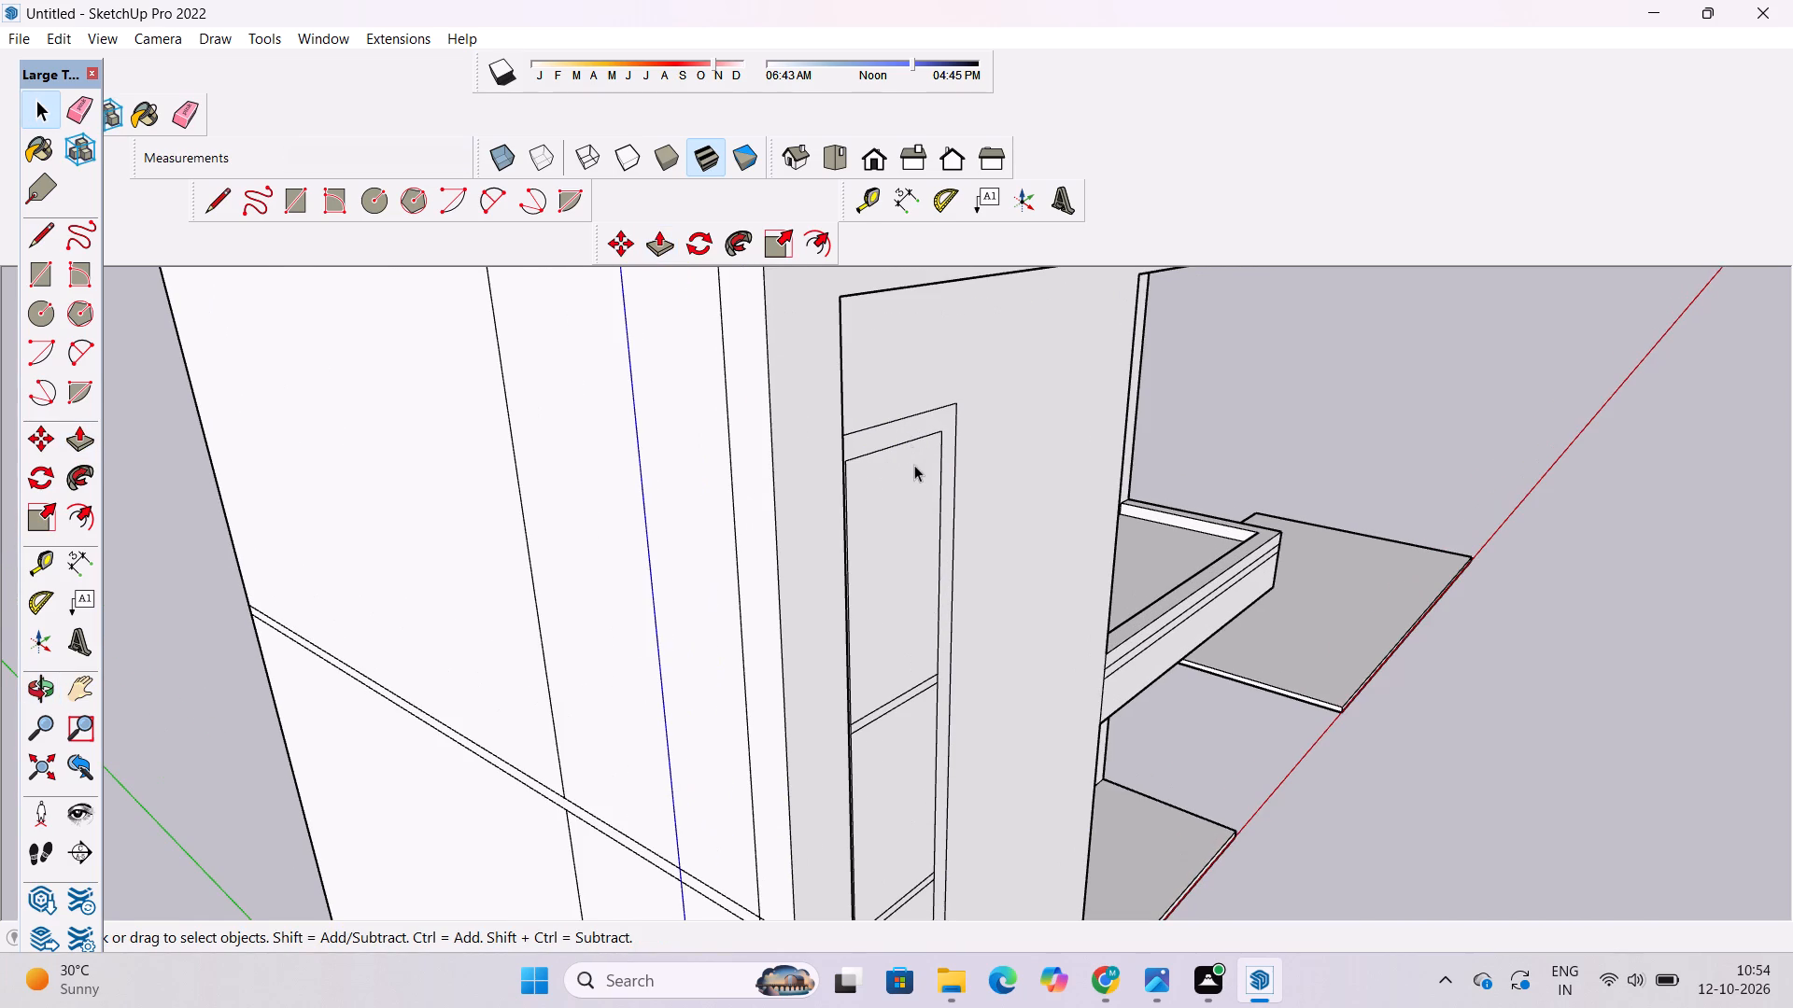
{"action": "left_click", "coordinate": [932, 413]}
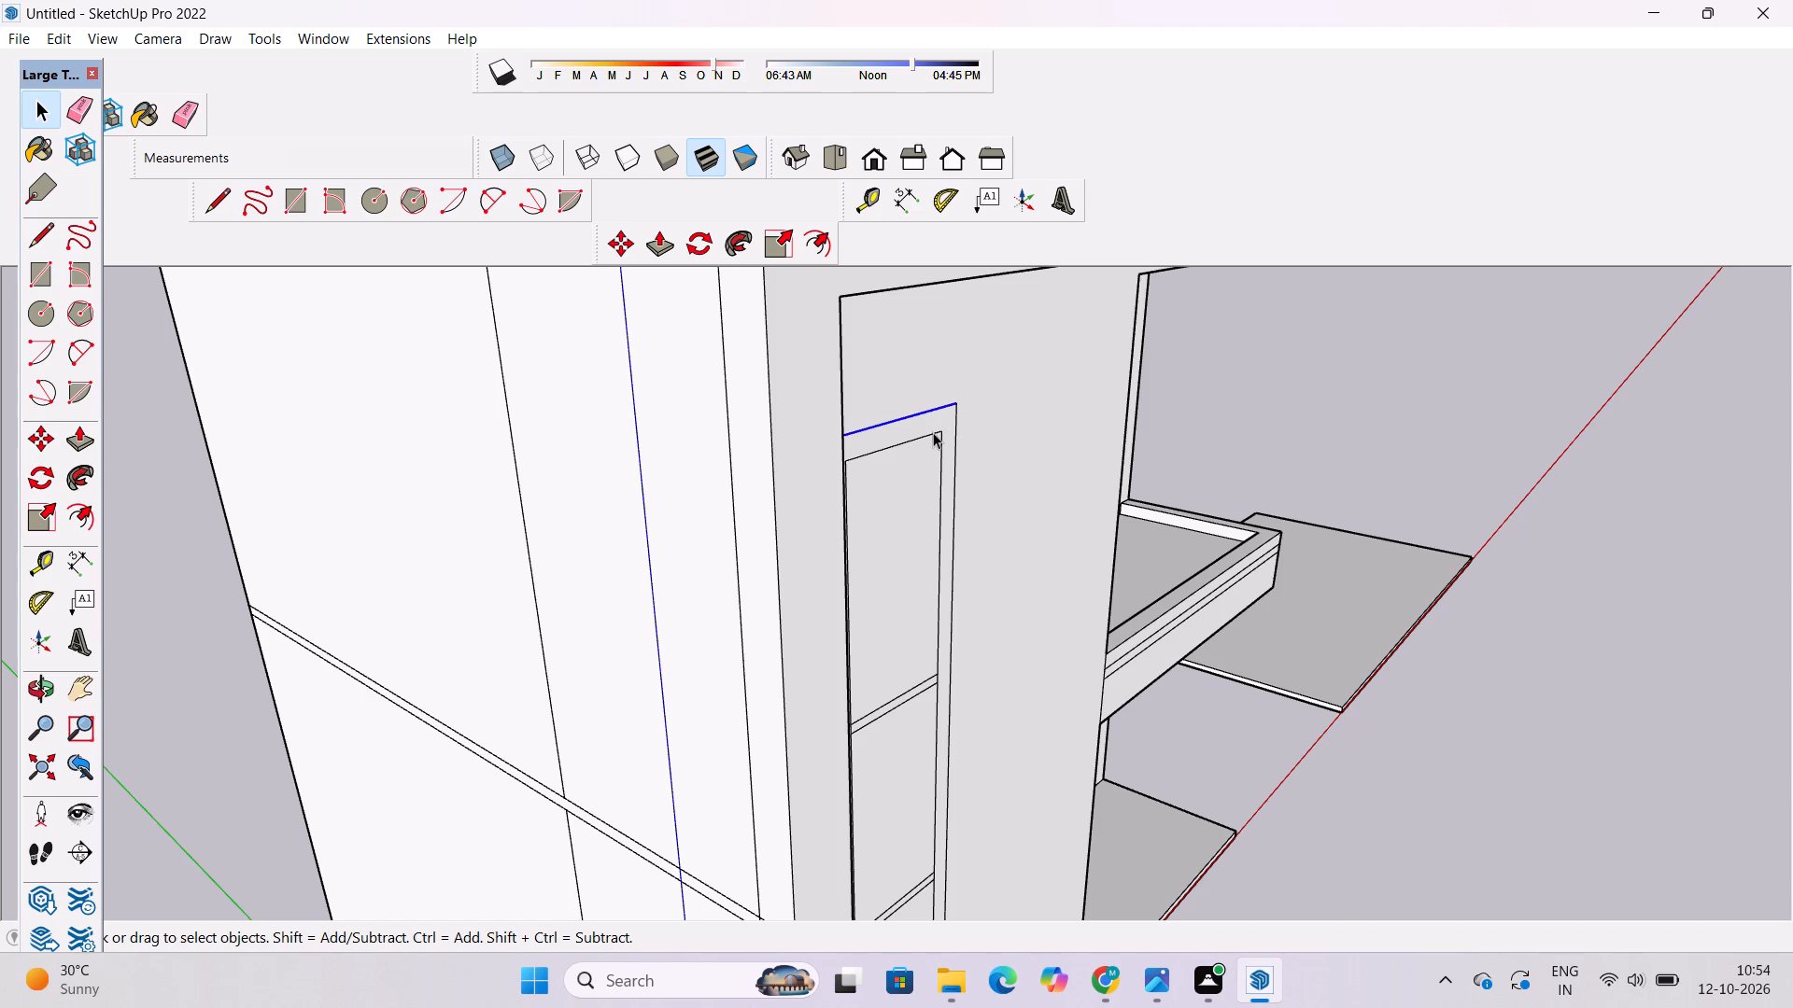
{"action": "left_click", "coordinate": [933, 432]}
{"action": "scroll", "coordinate": [927, 433], "scroll_direction": "down", "scroll_amount": 2}
{"action": "left_click", "coordinate": [1293, 356]}
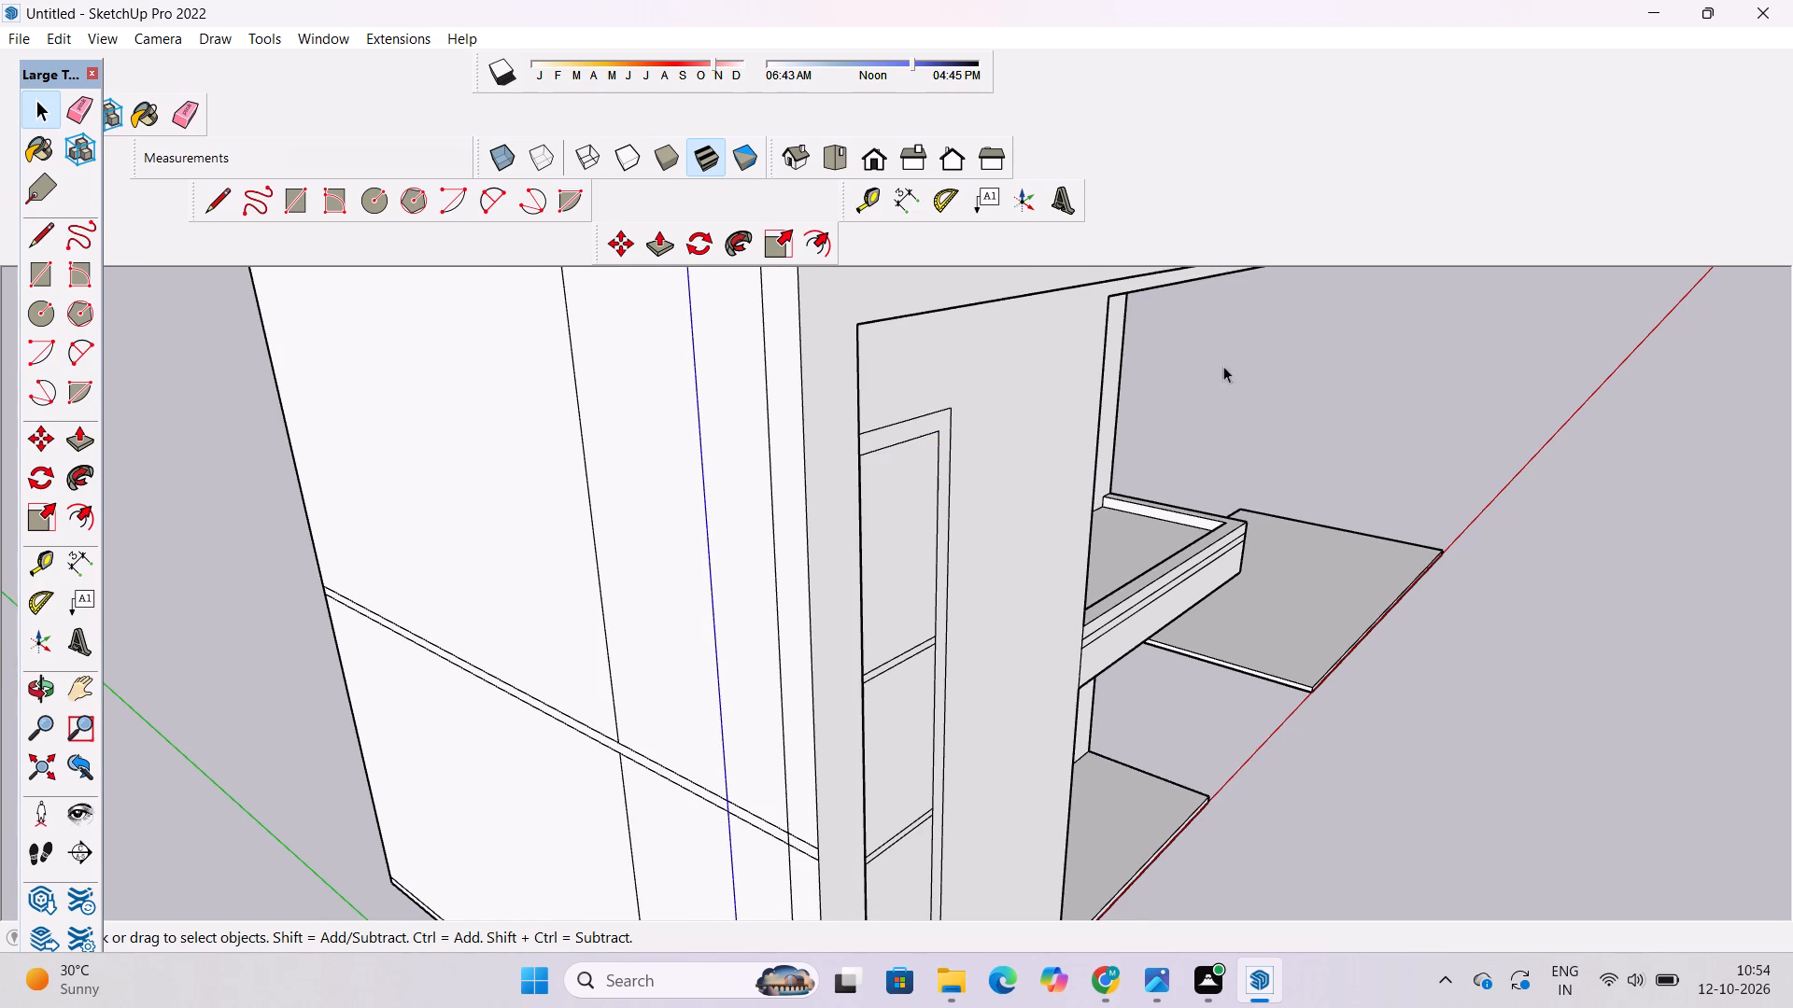
{"action": "scroll", "coordinate": [899, 438], "scroll_direction": "up", "scroll_amount": 7}
{"action": "left_click", "coordinate": [903, 428]}
{"action": "scroll", "coordinate": [890, 407], "scroll_direction": "down", "scroll_amount": 2}
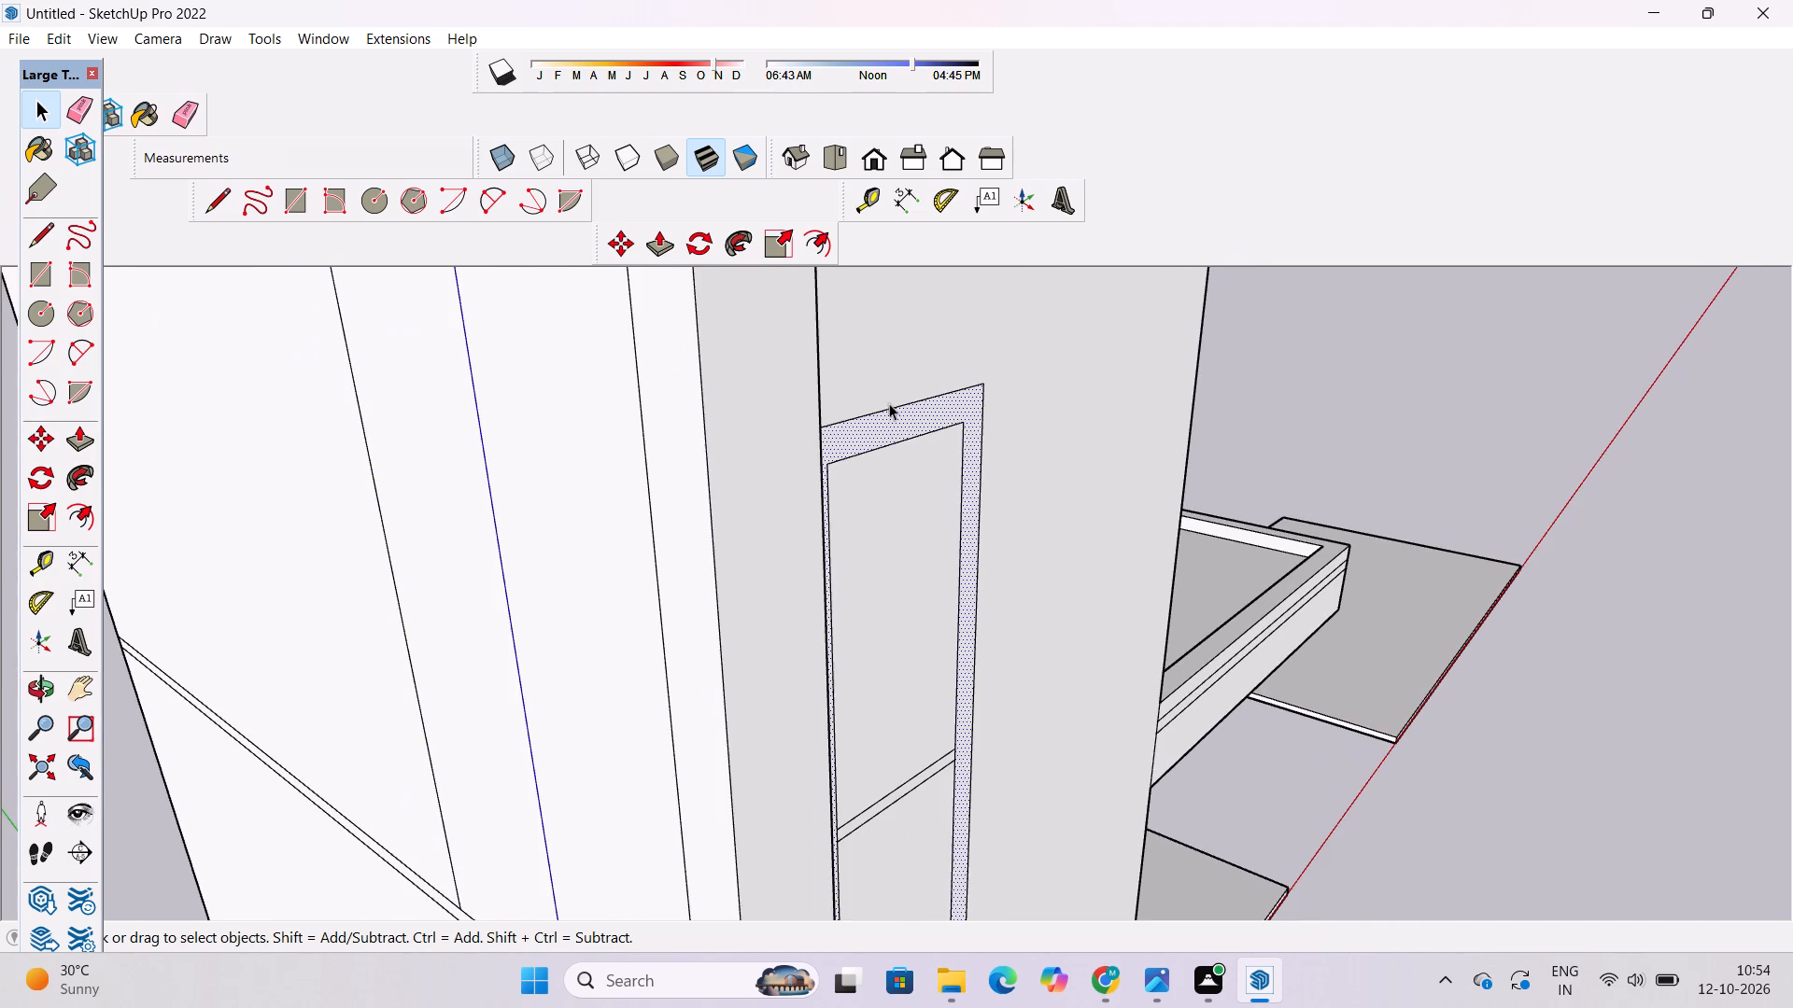
{"action": "scroll", "coordinate": [888, 399], "scroll_direction": "down", "scroll_amount": 1}
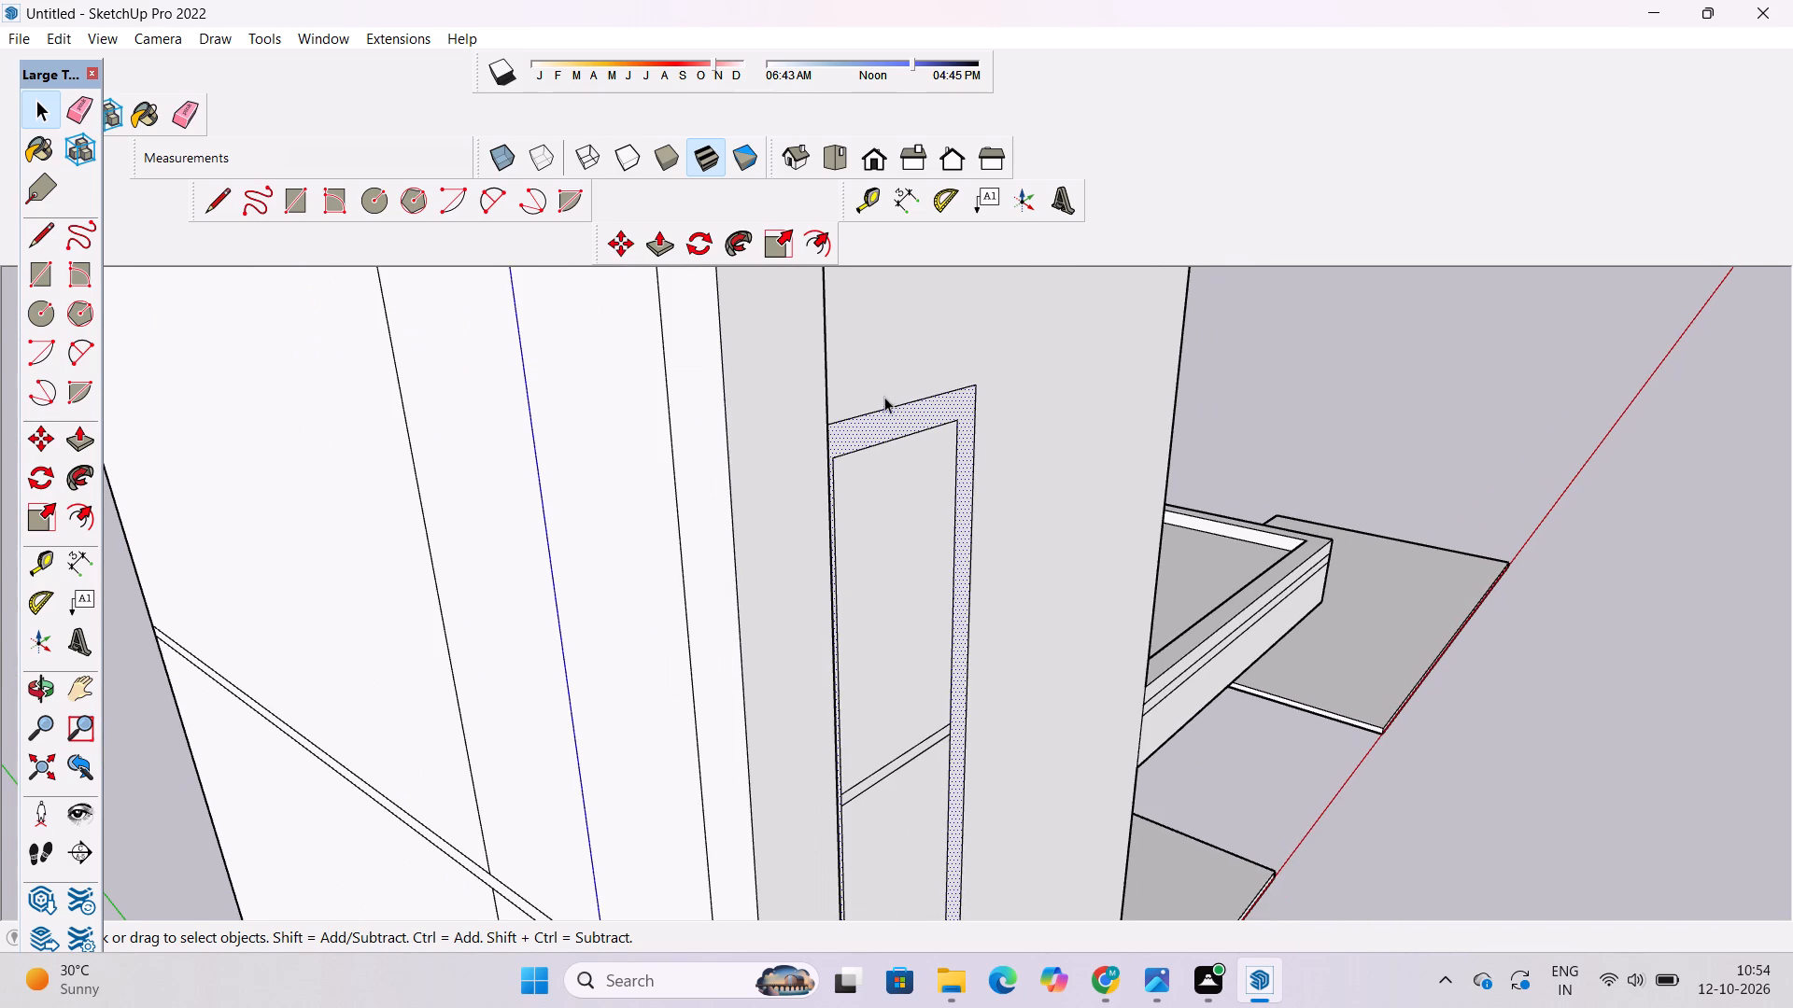
{"action": "scroll", "coordinate": [795, 306], "scroll_direction": "down", "scroll_amount": 4}
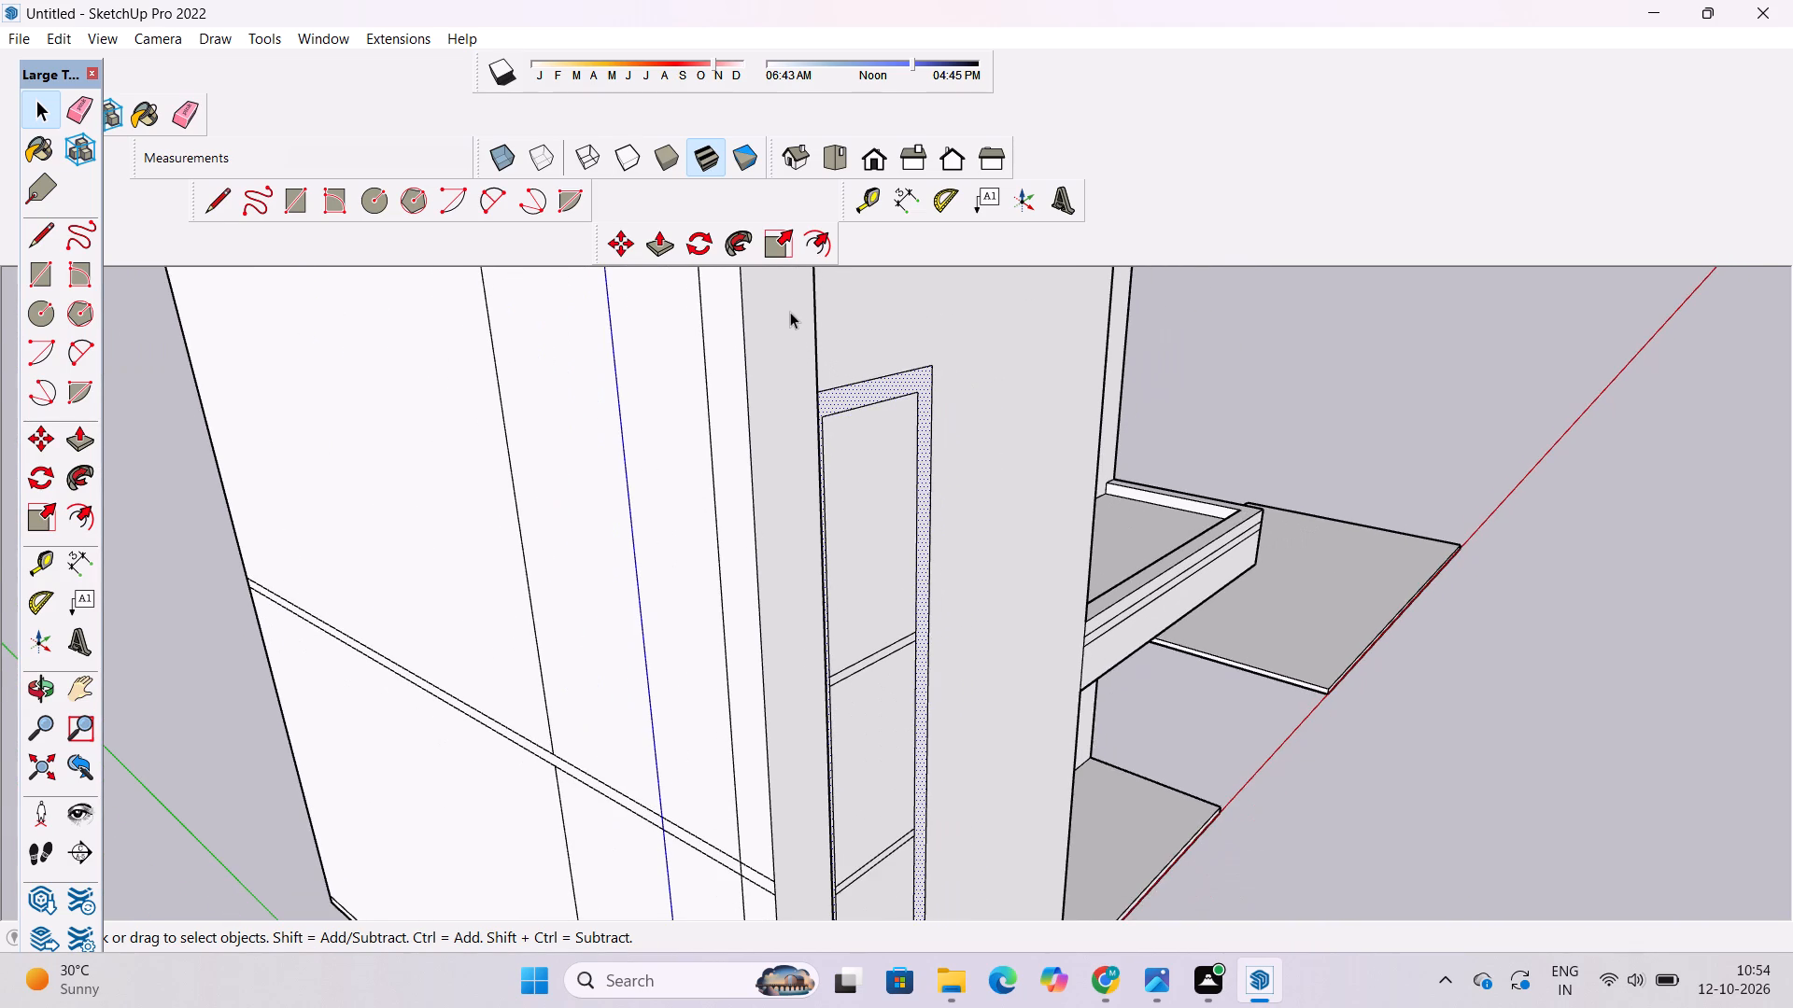
{"action": "key", "text": "p"}
{"action": "left_click", "coordinate": [902, 383]}
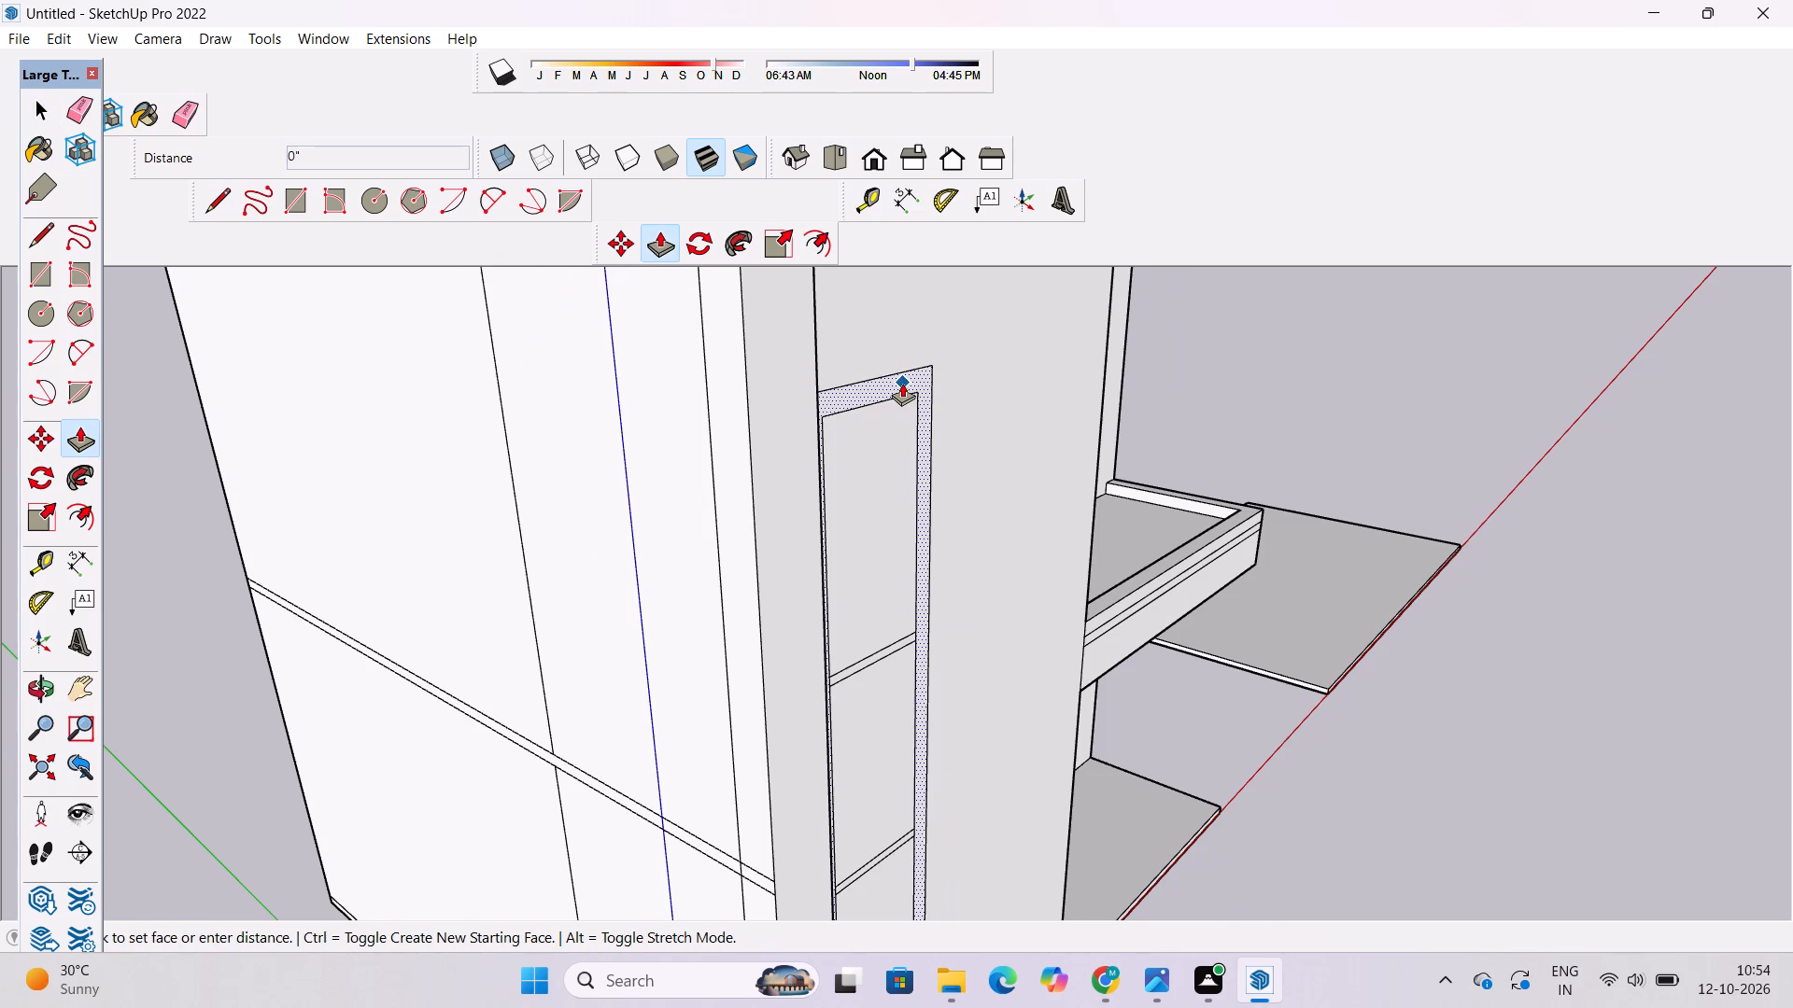
{"action": "scroll", "coordinate": [918, 382], "scroll_direction": "up", "scroll_amount": 1}
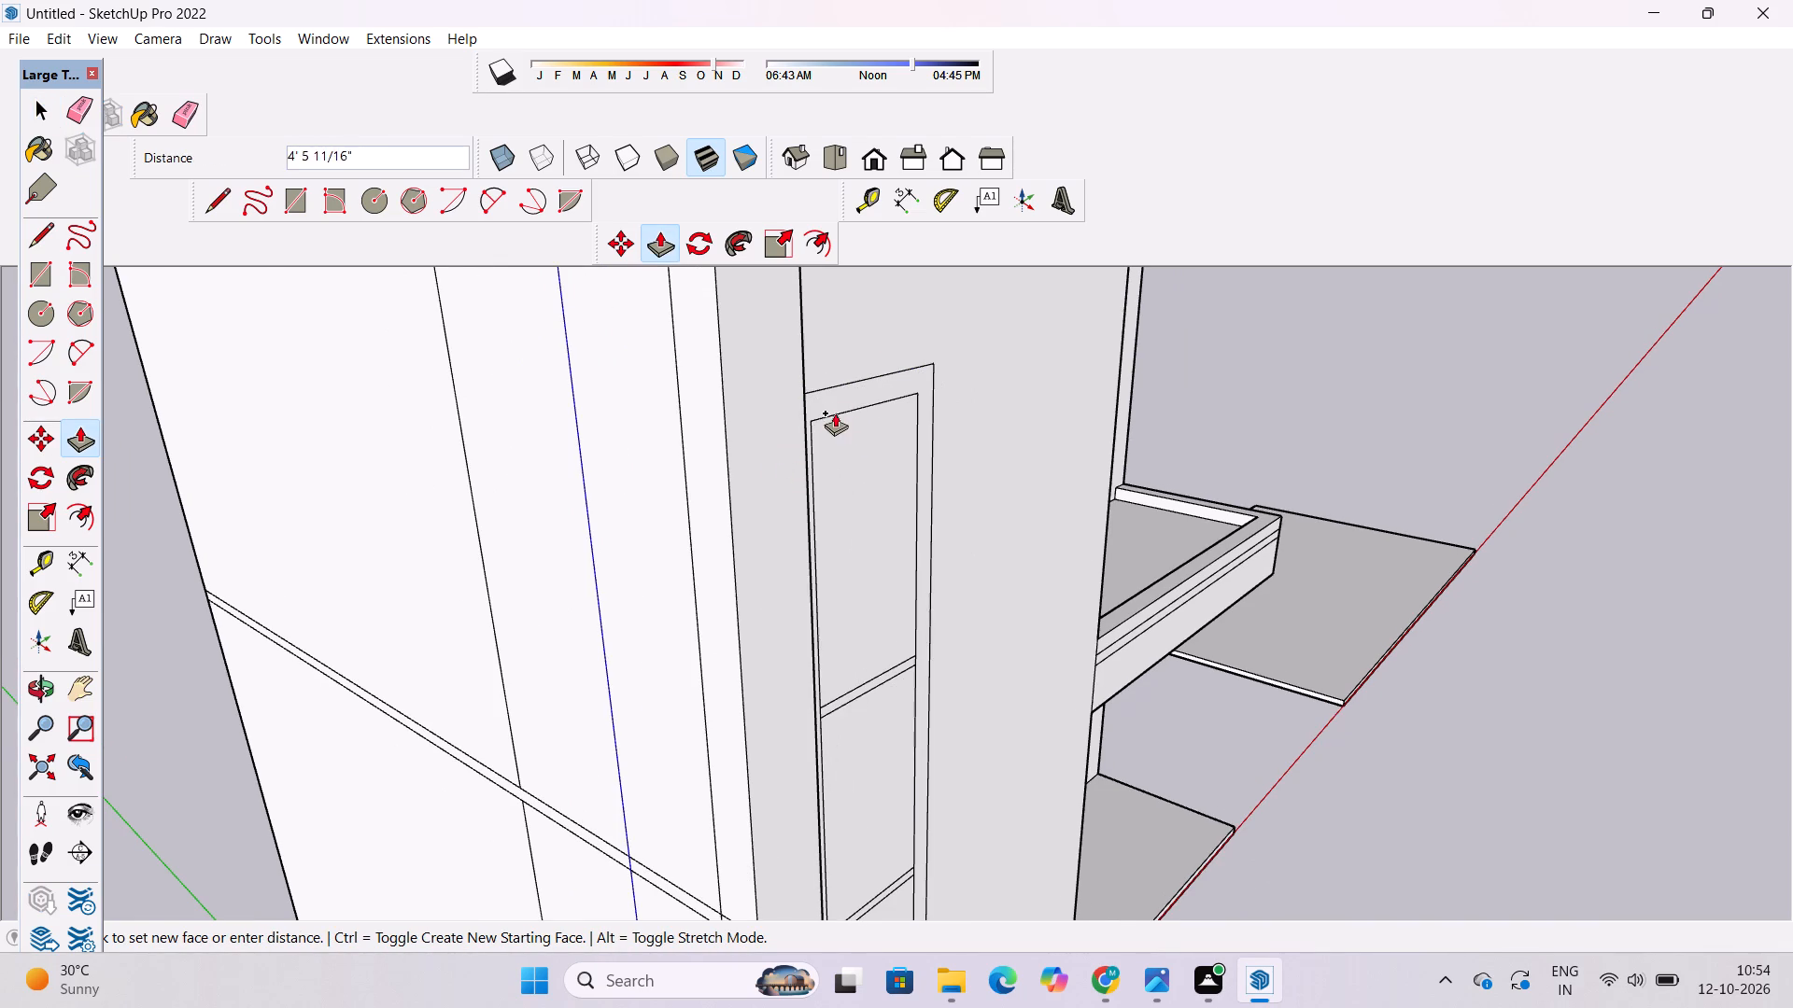
{"action": "scroll", "coordinate": [873, 397], "scroll_direction": "up", "scroll_amount": 3}
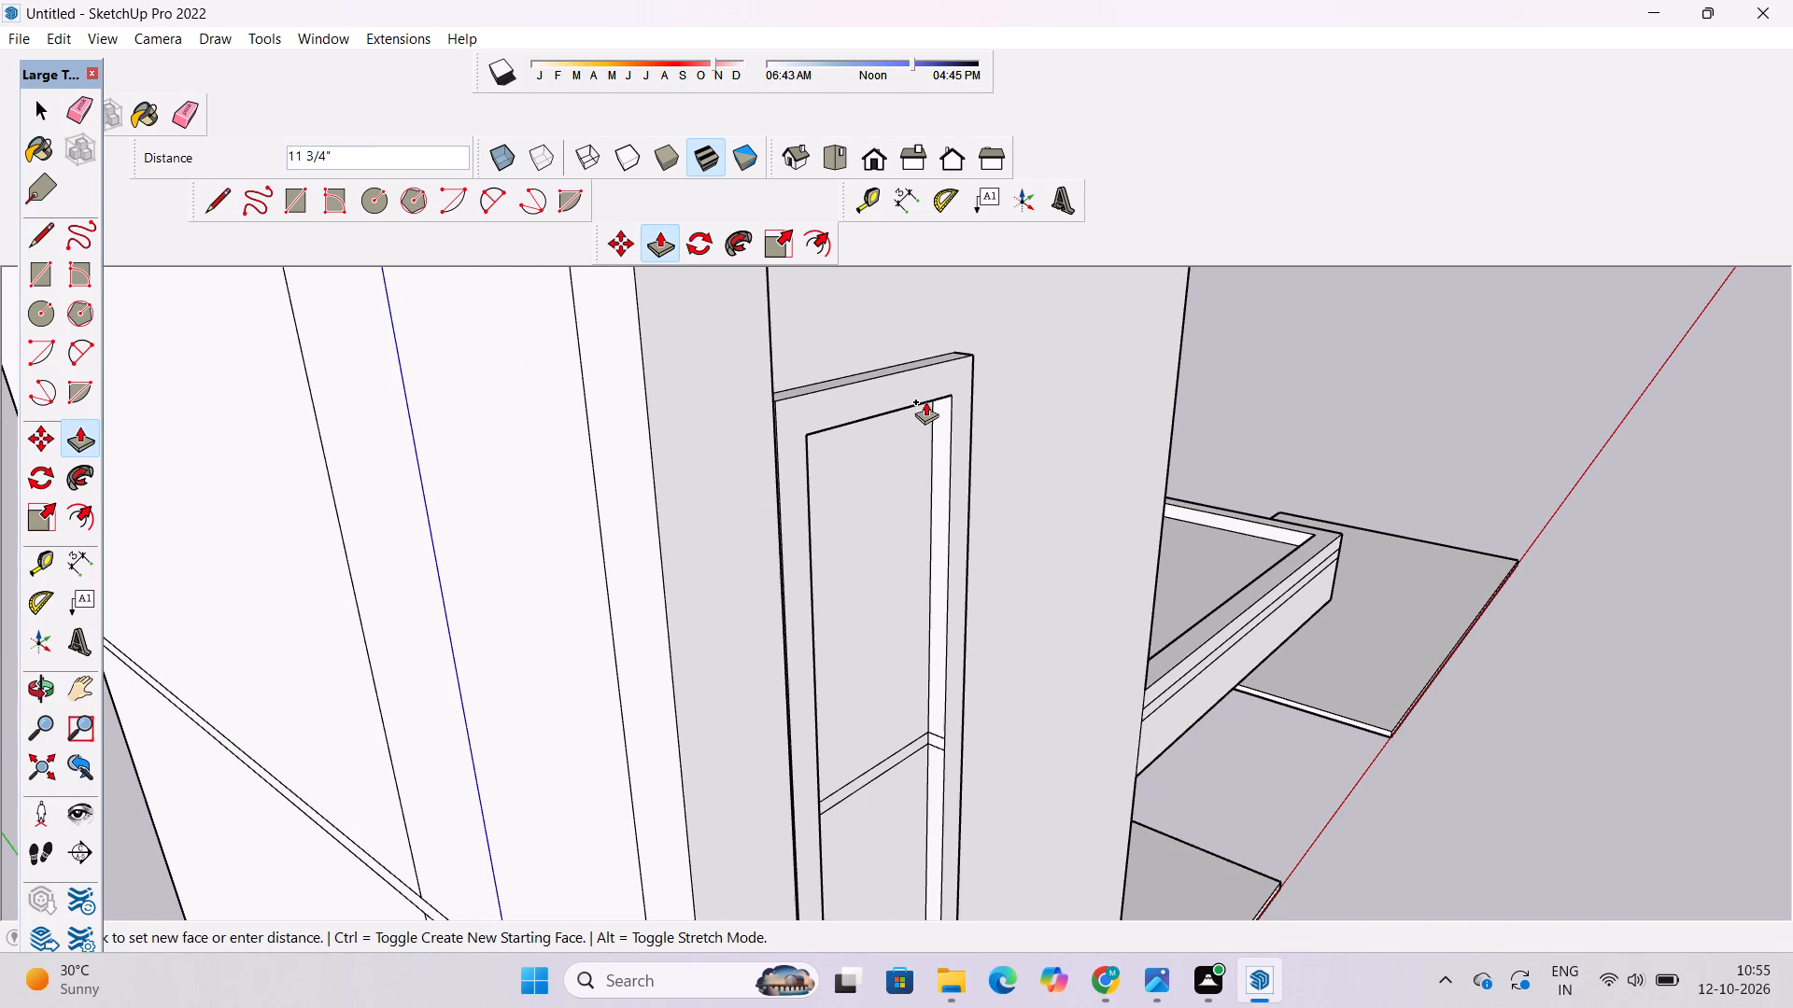
{"action": "type", "text": "2'"}
{"action": "key", "text": "Return"}
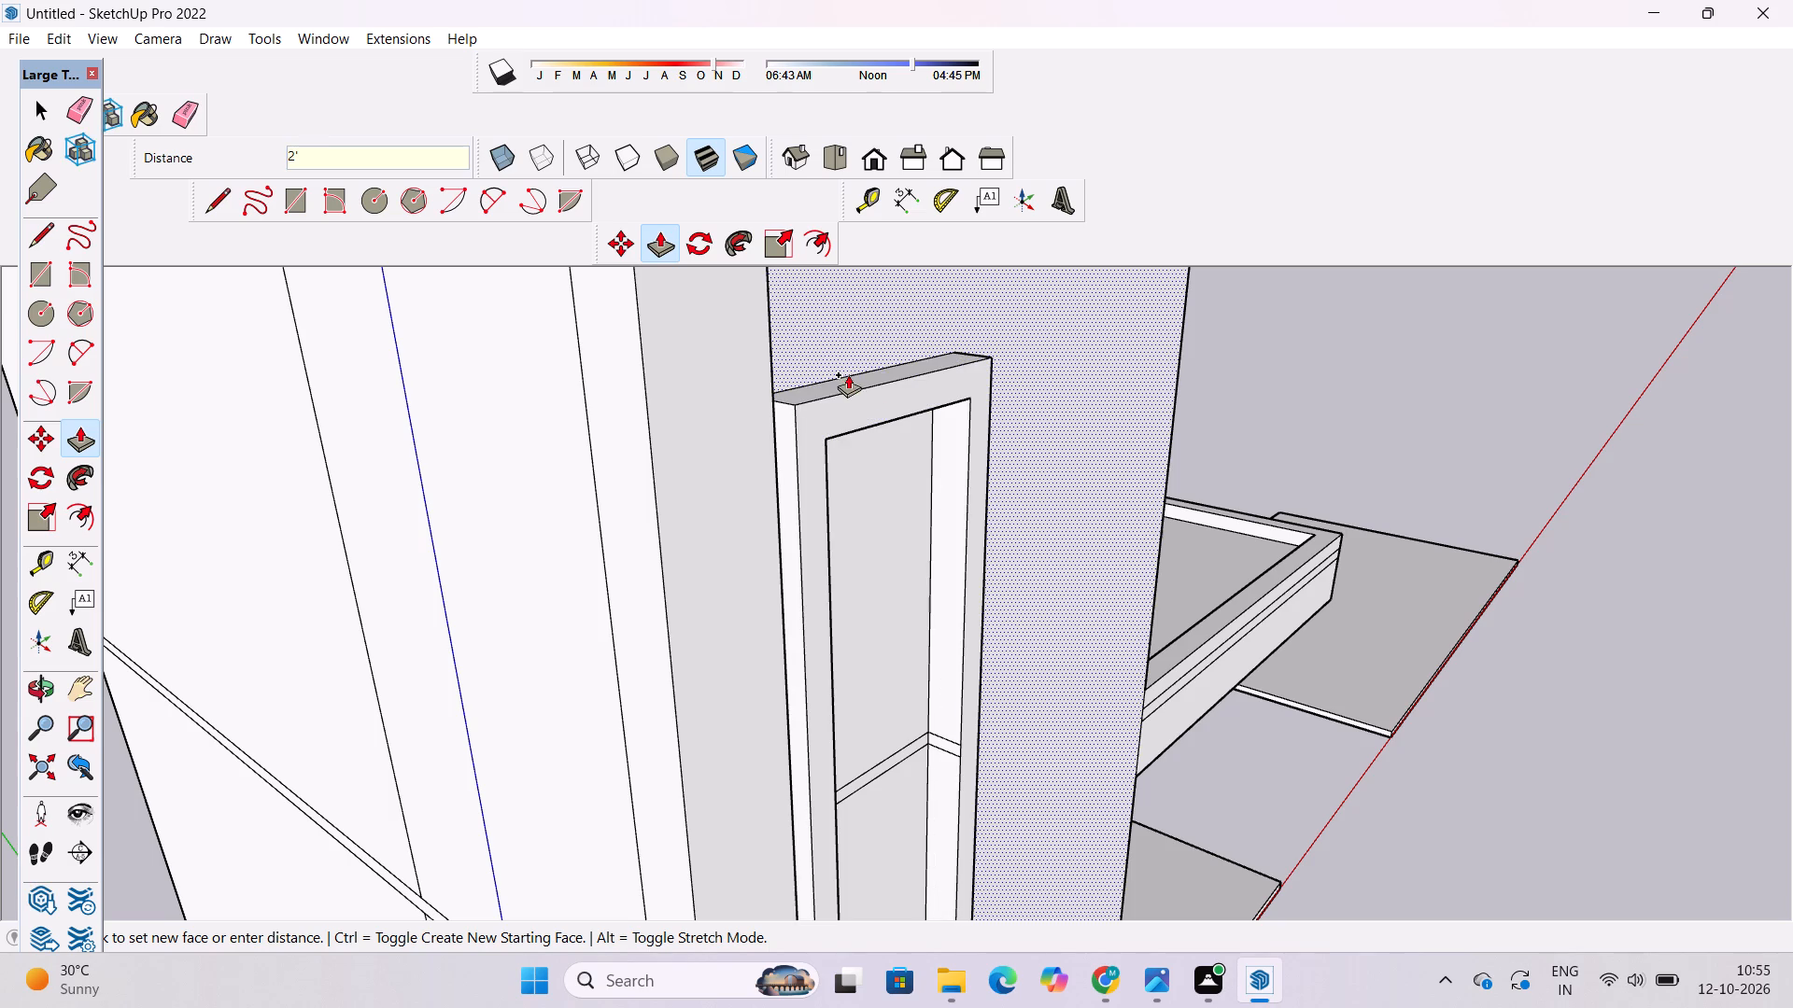
Push/Pull the upper horizontal bar of the tall window 2' outward, flush with the frame's front.
{"action": "scroll", "coordinate": [834, 374], "scroll_direction": "down", "scroll_amount": 2}
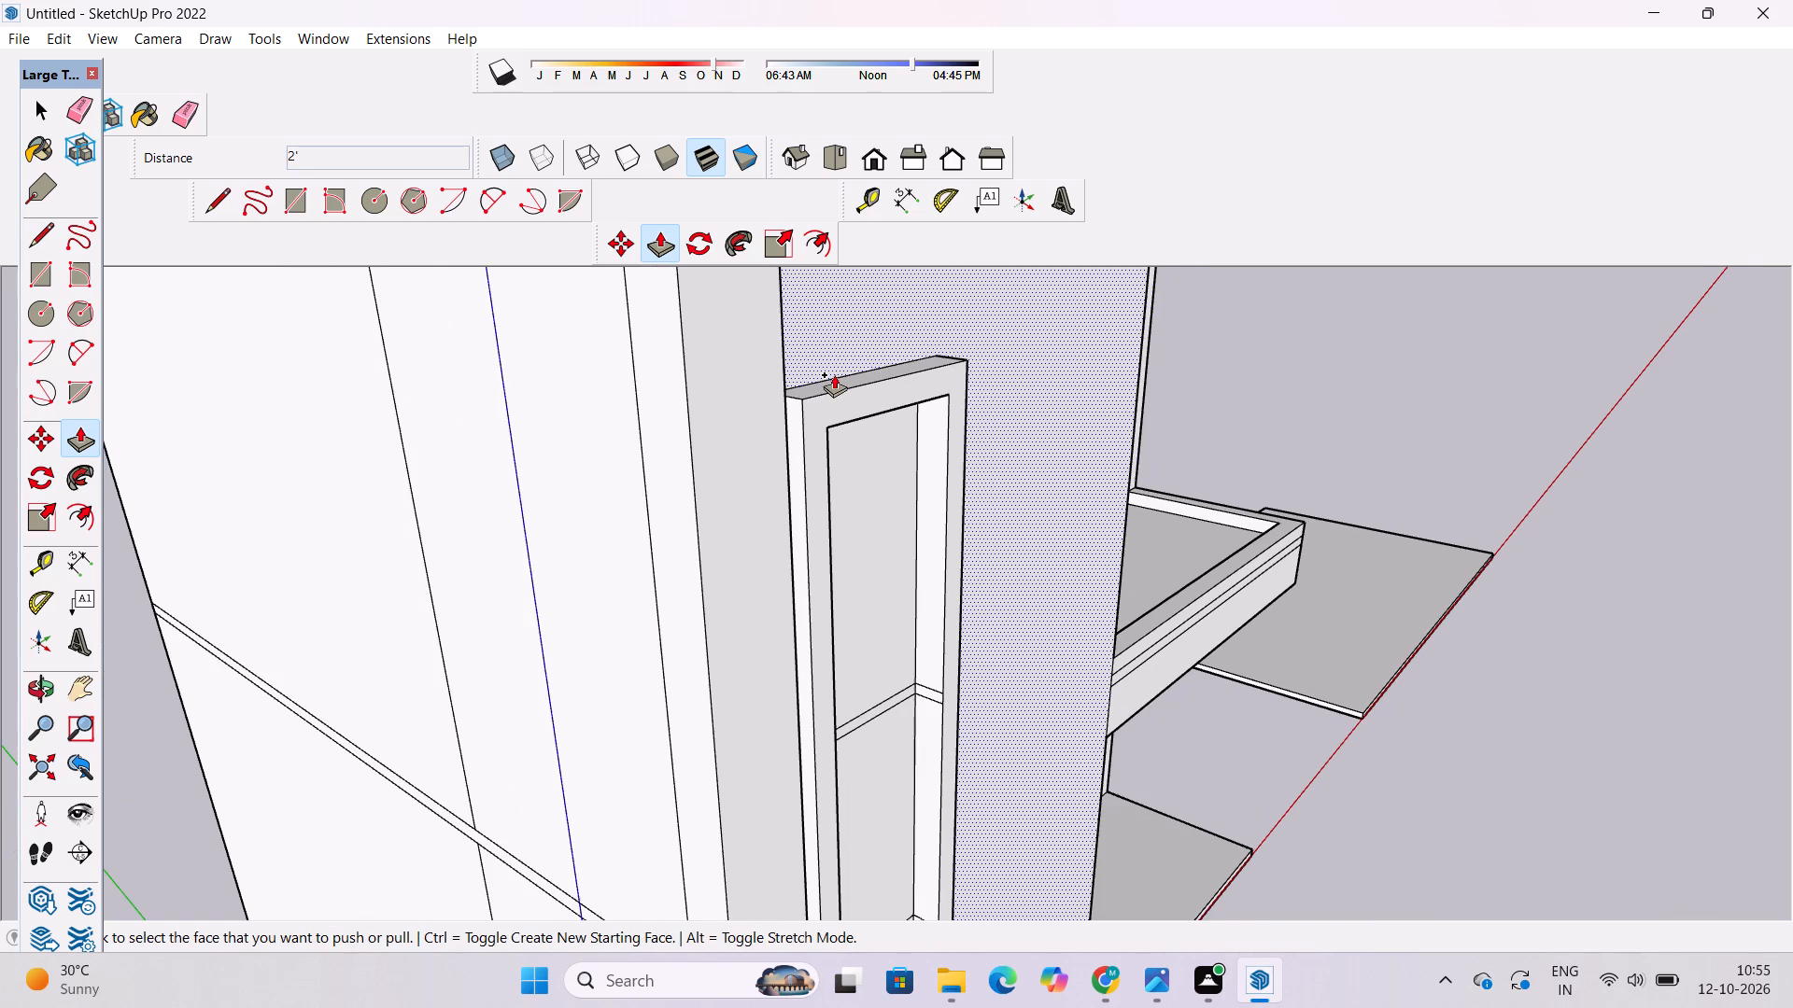
{"action": "scroll", "coordinate": [834, 374], "scroll_direction": "down", "scroll_amount": 6}
{"action": "scroll", "coordinate": [842, 597], "scroll_direction": "up", "scroll_amount": 4}
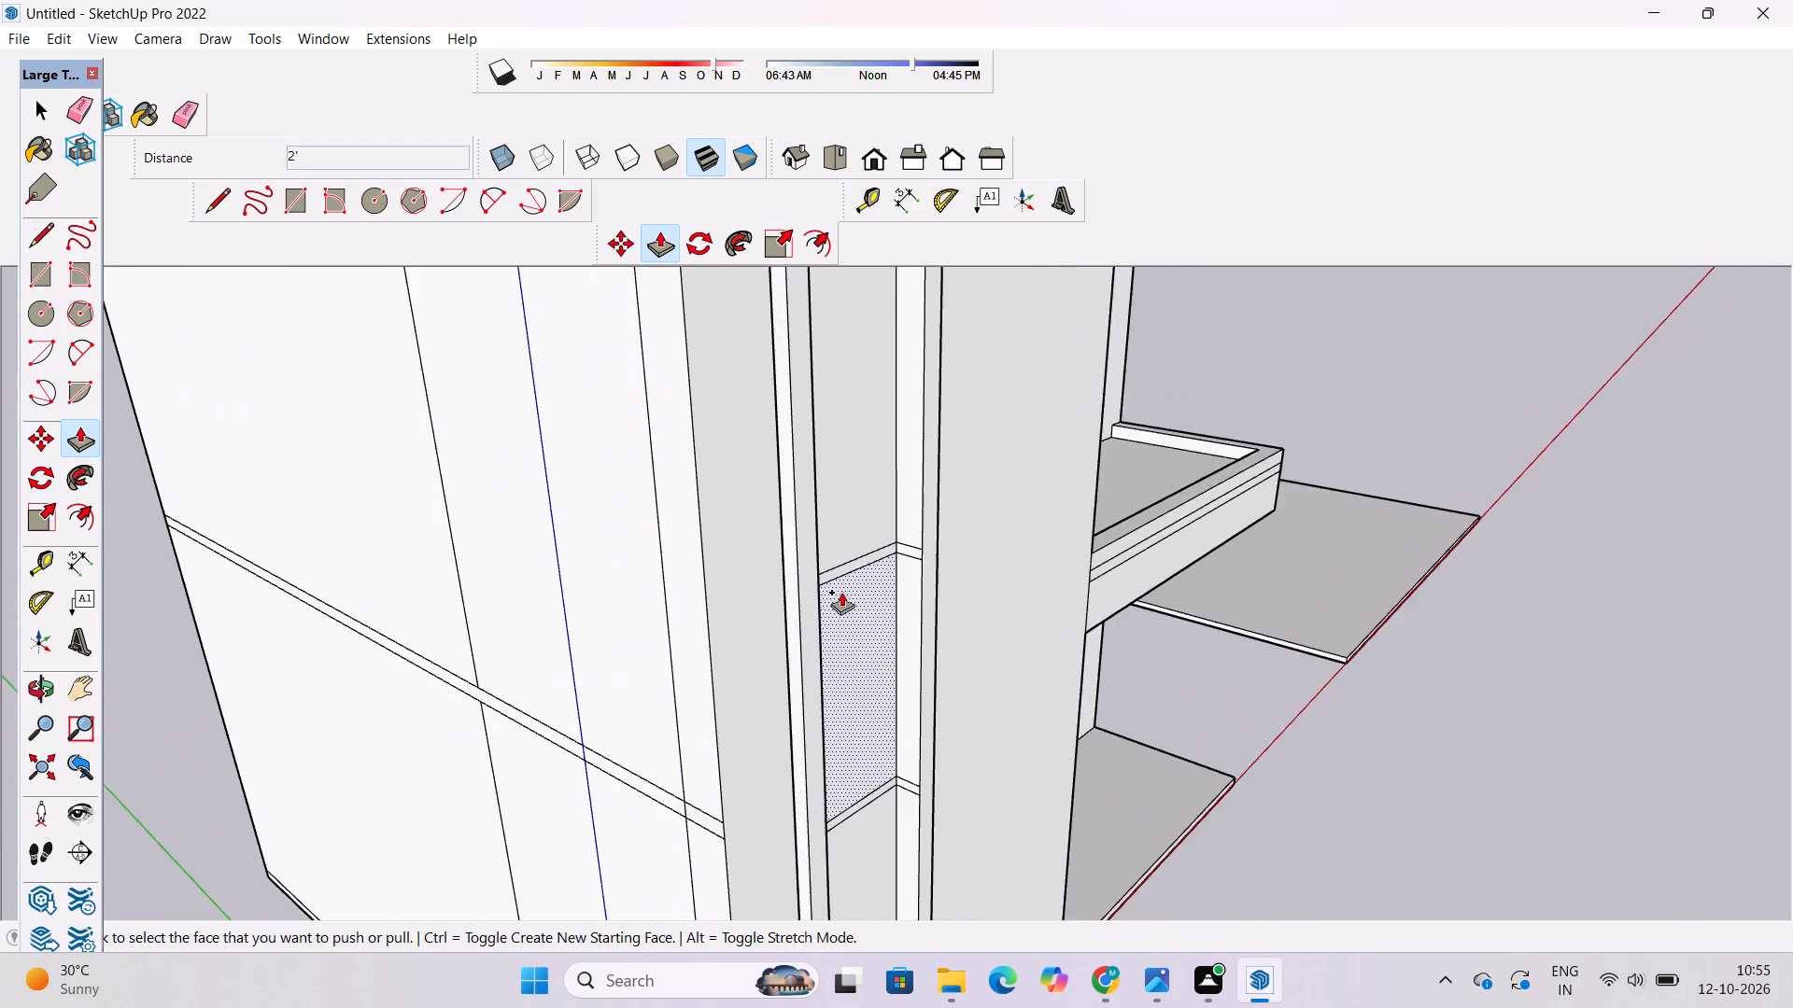
{"action": "scroll", "coordinate": [841, 592], "scroll_direction": "up", "scroll_amount": 10}
{"action": "left_click", "coordinate": [852, 545]}
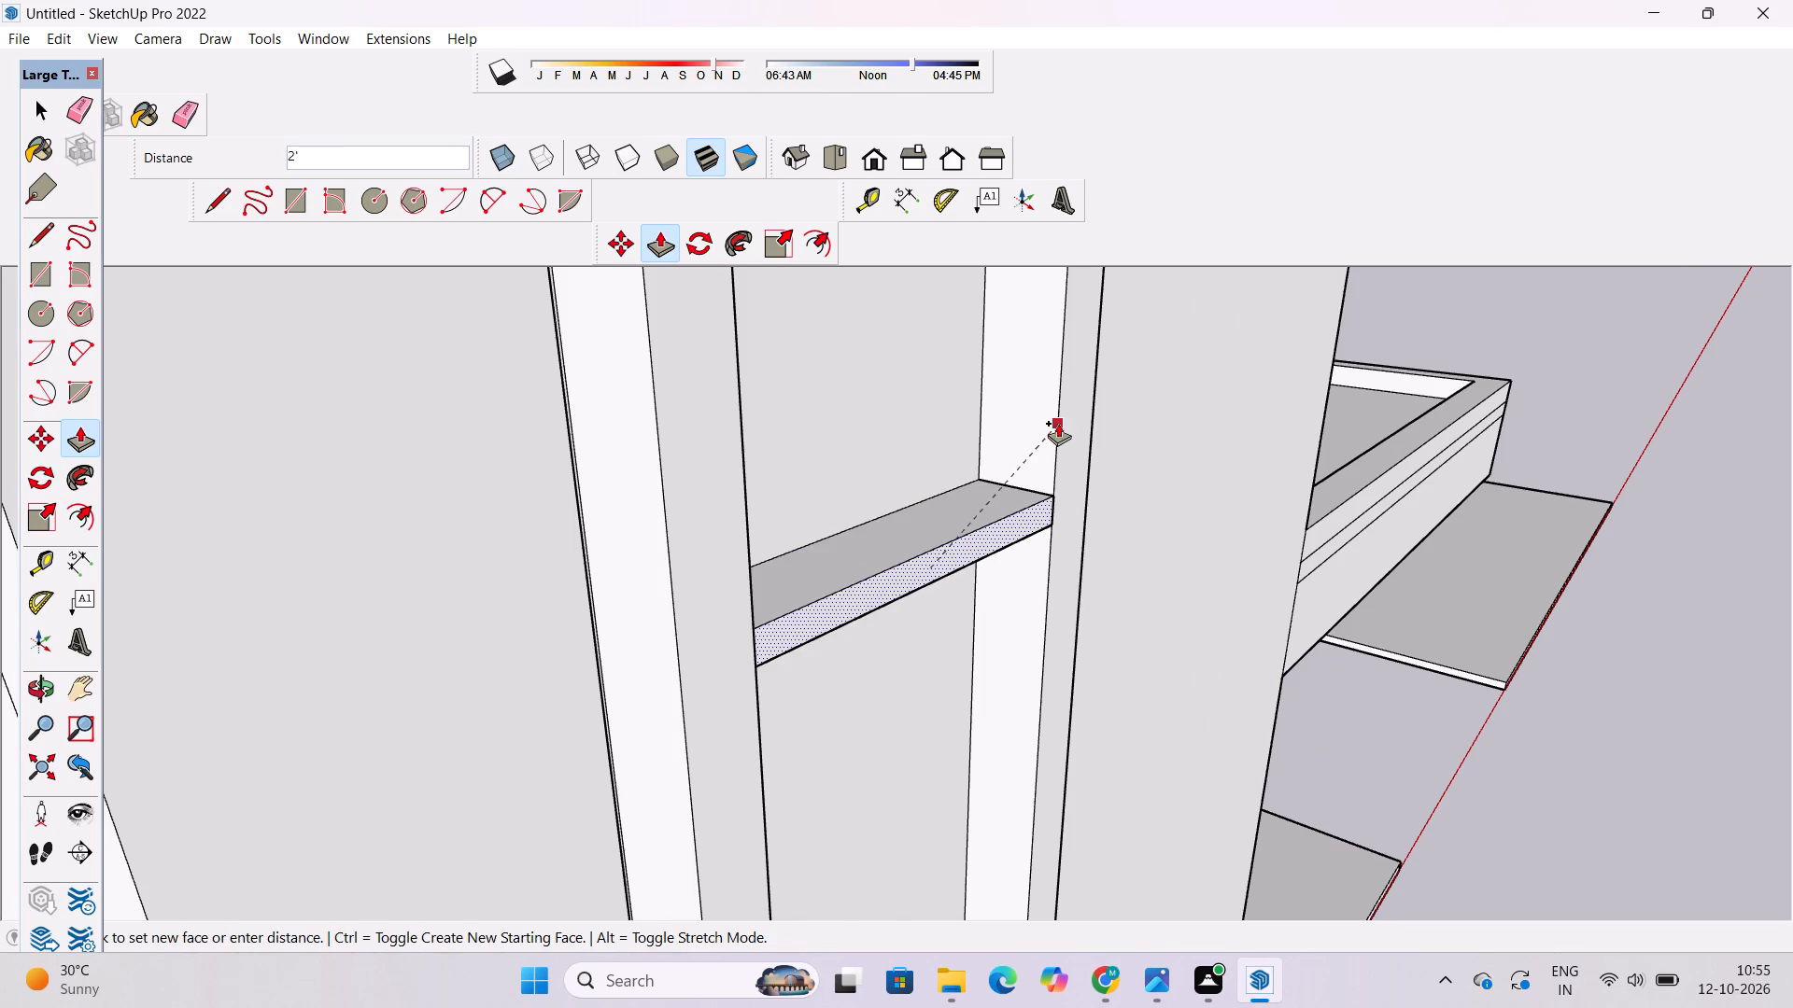
{"action": "left_click", "coordinate": [1058, 423]}
Push/Pull the lower horizontal bar of the tall window 2' outward, flush with the frame's front.
{"action": "scroll", "coordinate": [721, 432], "scroll_direction": "down", "scroll_amount": 13}
{"action": "scroll", "coordinate": [727, 361], "scroll_direction": "up", "scroll_amount": 1}
{"action": "scroll", "coordinate": [727, 360], "scroll_direction": "down", "scroll_amount": 4}
{"action": "scroll", "coordinate": [885, 821], "scroll_direction": "up", "scroll_amount": 6}
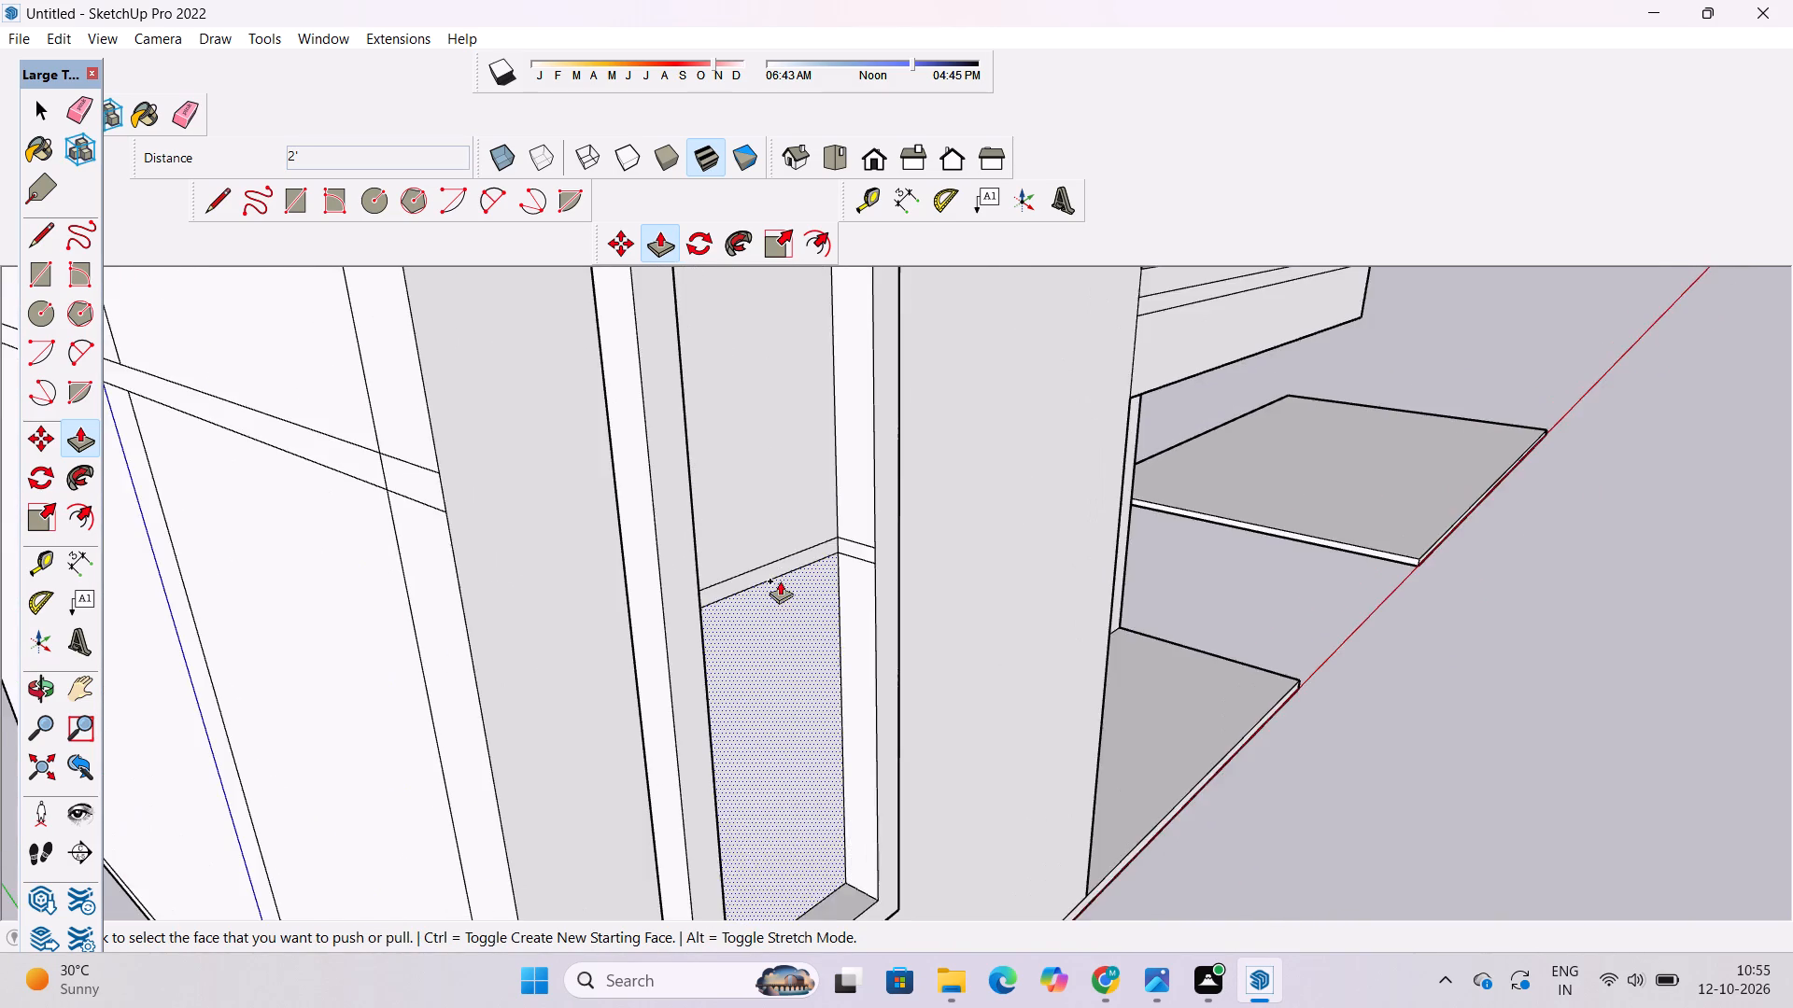
{"action": "scroll", "coordinate": [784, 571], "scroll_direction": "up", "scroll_amount": 10}
{"action": "left_click", "coordinate": [784, 564]}
{"action": "left_click", "coordinate": [1042, 424]}
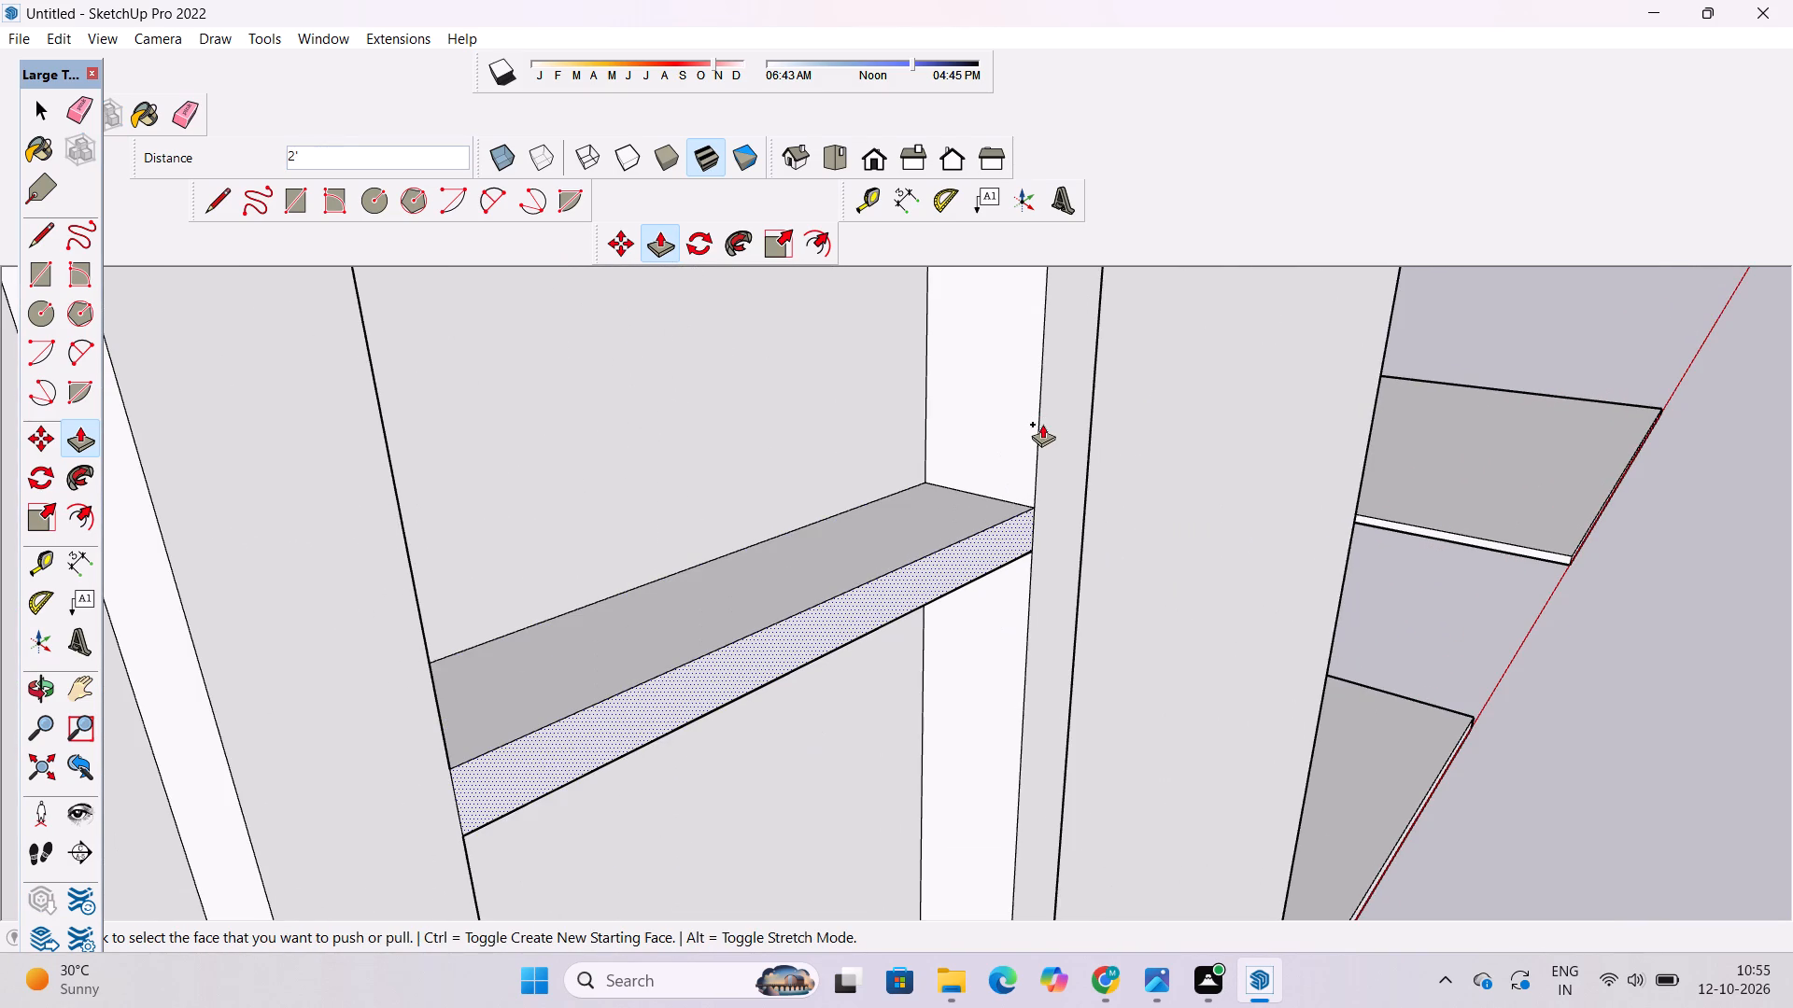
{"action": "key", "text": "space"}
{"action": "key", "text": "o"}
{"action": "scroll", "coordinate": [1050, 435], "scroll_direction": "down", "scroll_amount": 14}
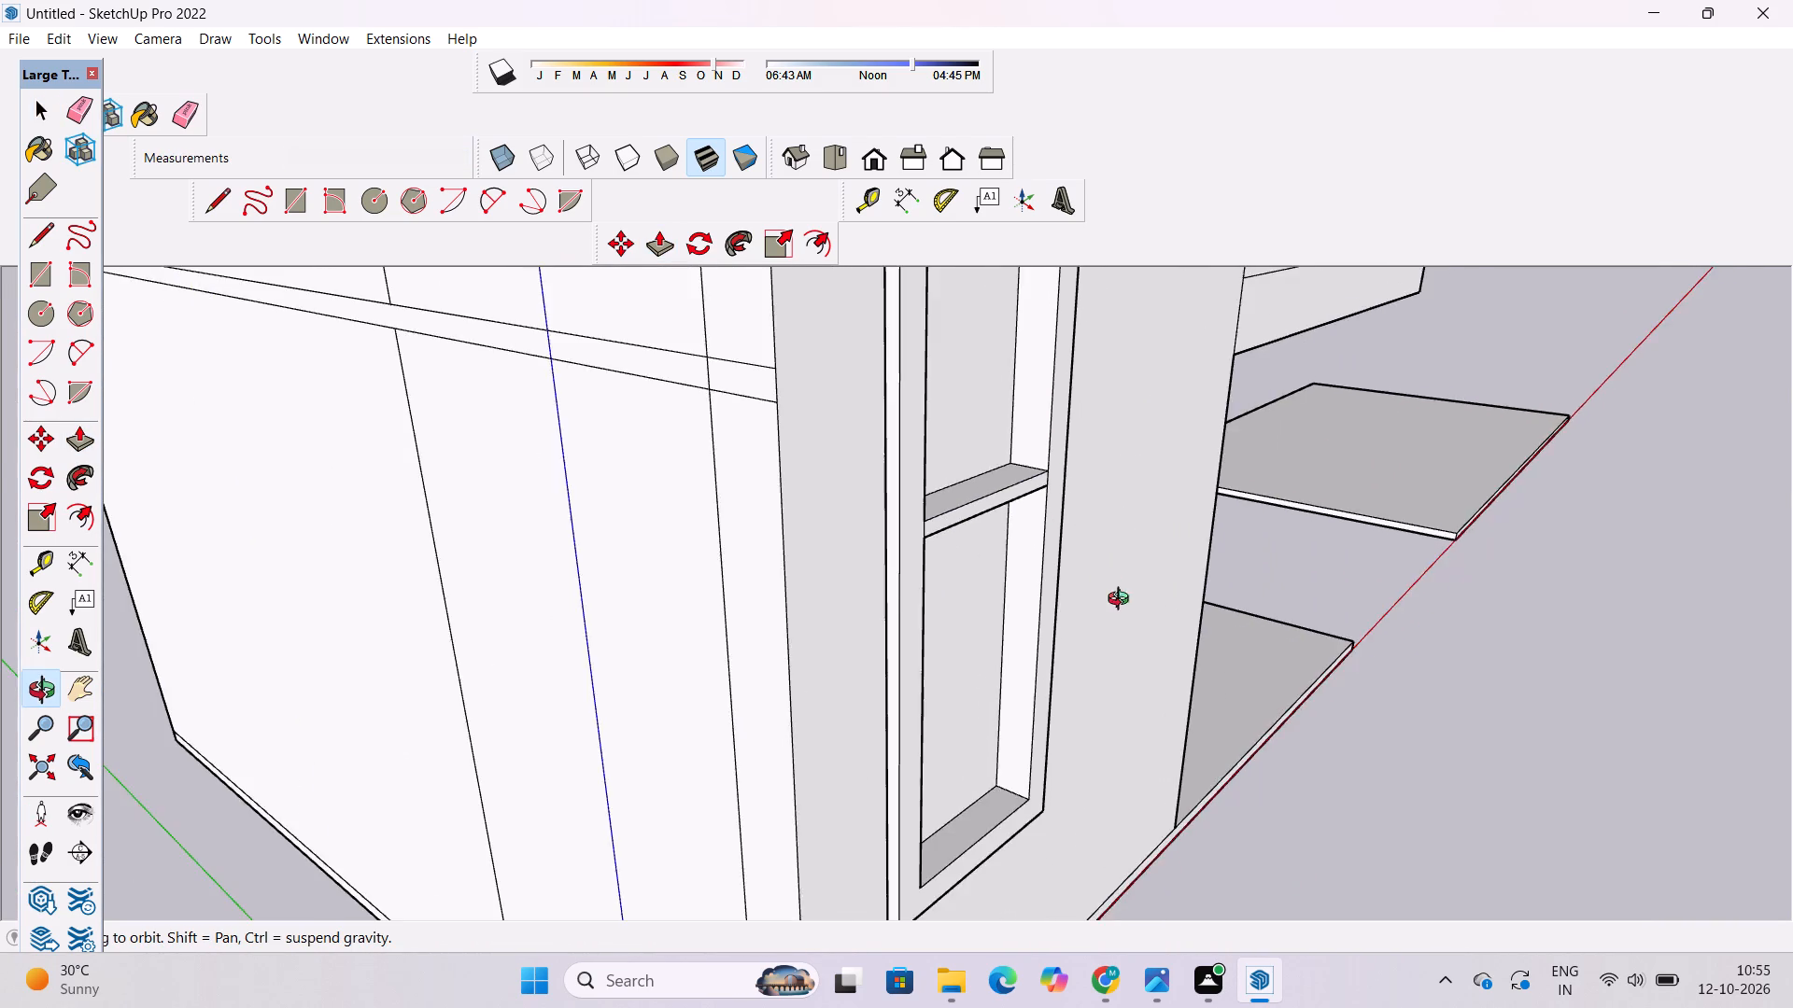
Examine the tall front window's projecting frame and horizontal bars up close and from an oblique angle.
{"action": "left_click_drag", "start_coordinate": [1097, 588], "coordinate": [1019, 553]}
{"action": "scroll", "coordinate": [1018, 553], "scroll_direction": "up", "scroll_amount": 3}
{"action": "scroll", "coordinate": [1012, 550], "scroll_direction": "down", "scroll_amount": 2}
{"action": "scroll", "coordinate": [1012, 550], "scroll_direction": "up", "scroll_amount": 3}
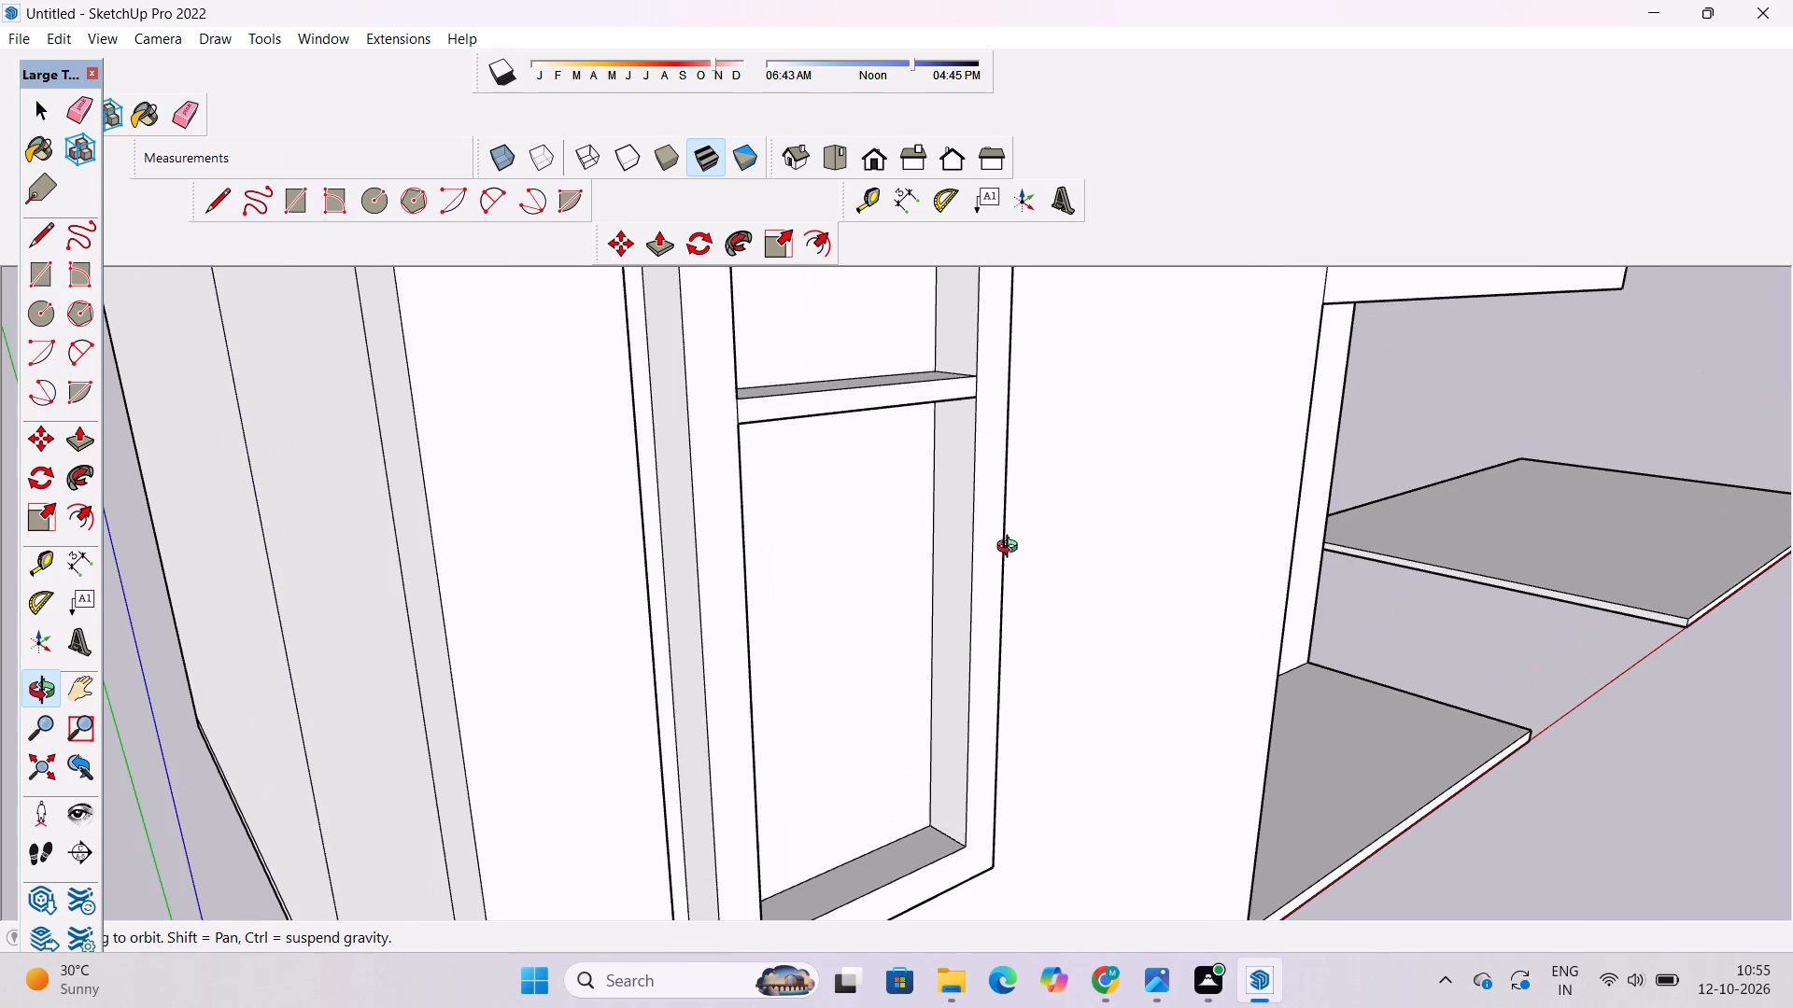
{"action": "scroll", "coordinate": [982, 498], "scroll_direction": "down", "scroll_amount": 4}
{"action": "left_click_drag", "start_coordinate": [1010, 681], "coordinate": [925, 643]}
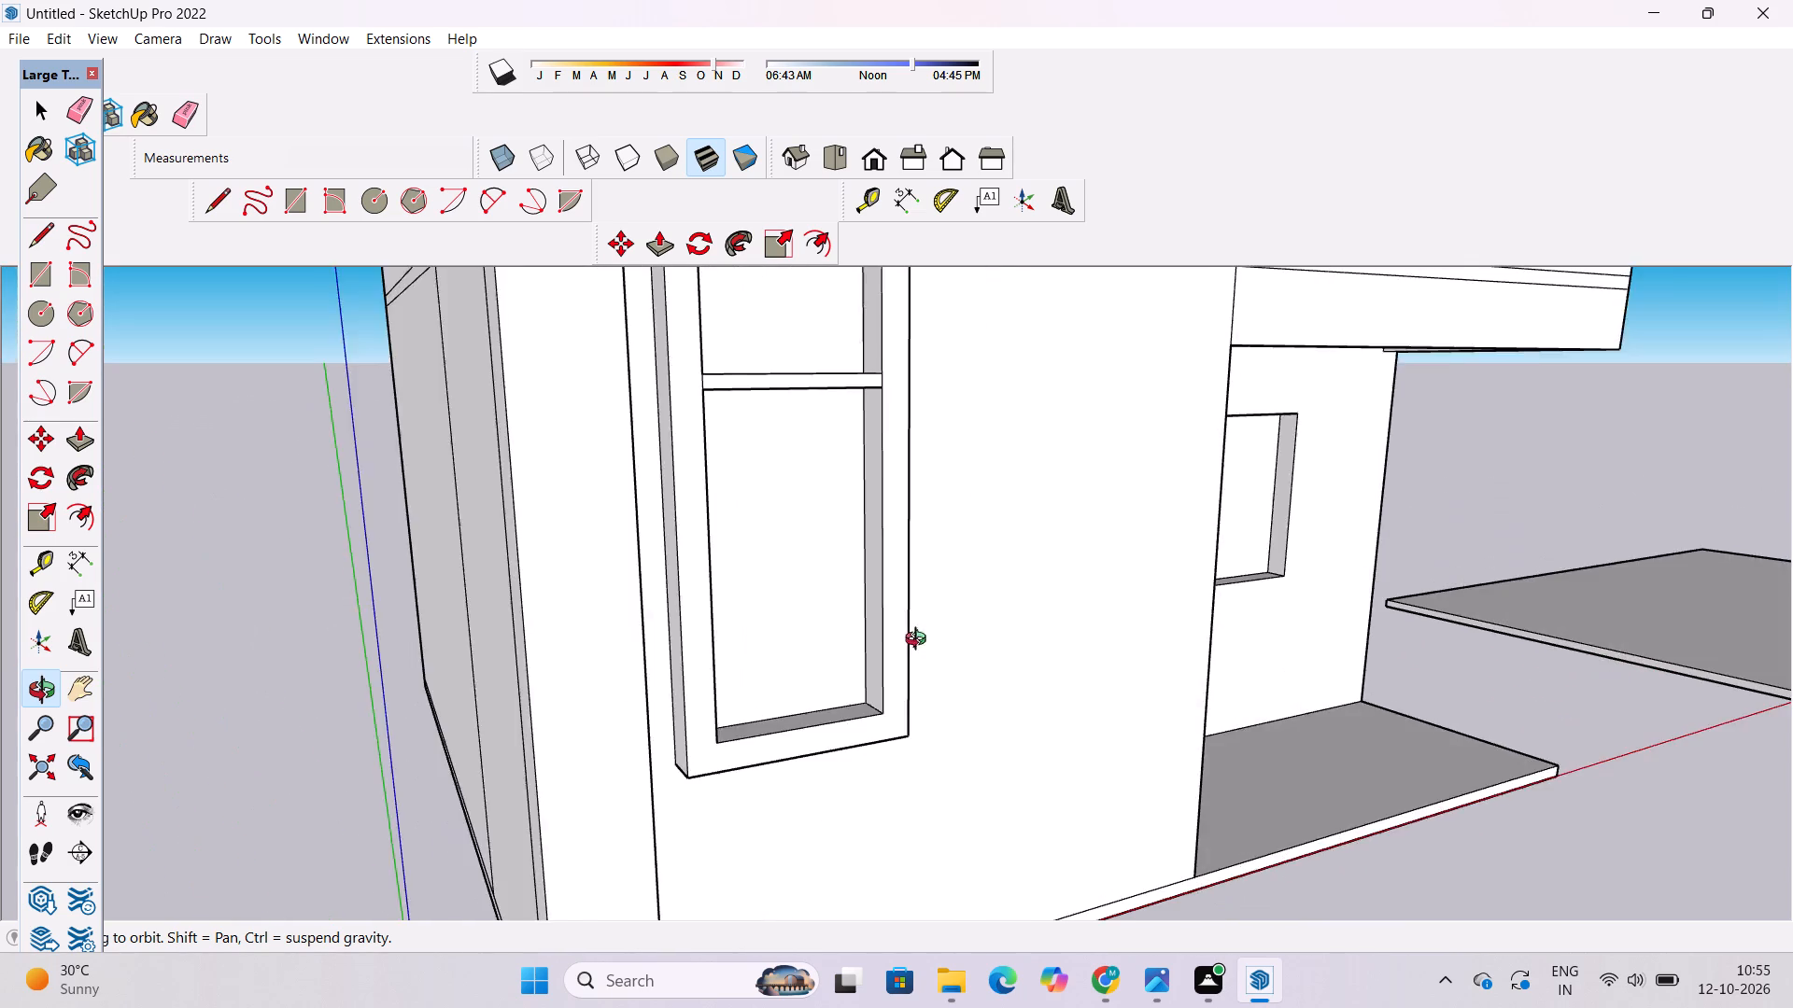
{"action": "scroll", "coordinate": [893, 628], "scroll_direction": "down", "scroll_amount": 6}
{"action": "left_click_drag", "start_coordinate": [887, 622], "coordinate": [732, 598]}
{"action": "scroll", "coordinate": [717, 506], "scroll_direction": "down", "scroll_amount": 4}
{"action": "left_click_drag", "start_coordinate": [753, 439], "coordinate": [820, 599], "text": "shift"}
{"action": "left_click_drag", "start_coordinate": [846, 614], "coordinate": [1003, 666]}
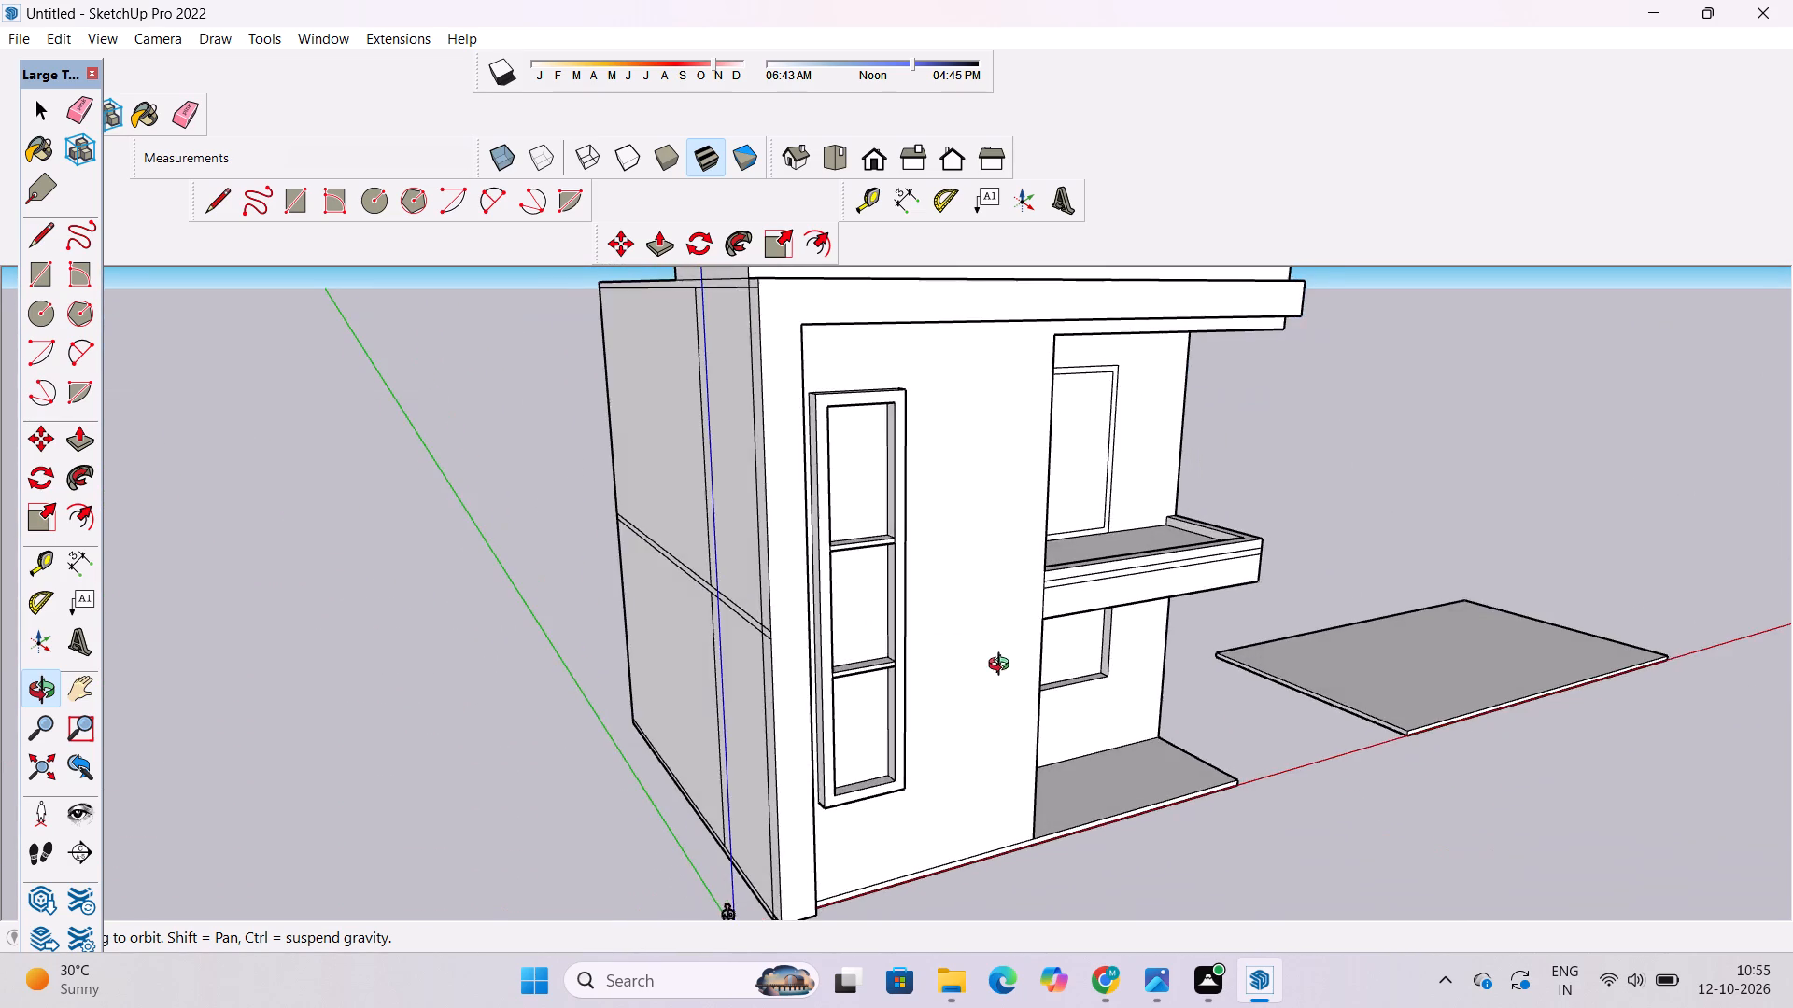
{"action": "left_click_drag", "start_coordinate": [1003, 666], "coordinate": [997, 666]}
Inspect the balcony, the openings behind and below it, and the ground-floor porch from the front and side.
{"action": "scroll", "coordinate": [844, 612], "scroll_direction": "up", "scroll_amount": 9}
{"action": "left_click_drag", "start_coordinate": [865, 635], "coordinate": [342, 635]}
{"action": "scroll", "coordinate": [646, 471], "scroll_direction": "down", "scroll_amount": 5, "text": "shift"}
{"action": "left_click_drag", "start_coordinate": [537, 651], "coordinate": [852, 651]}
{"action": "scroll", "coordinate": [843, 550], "scroll_direction": "down", "scroll_amount": 6}
{"action": "left_click_drag", "start_coordinate": [871, 572], "coordinate": [821, 609], "text": "shift"}
{"action": "scroll", "coordinate": [1024, 605], "scroll_direction": "up", "scroll_amount": 9}
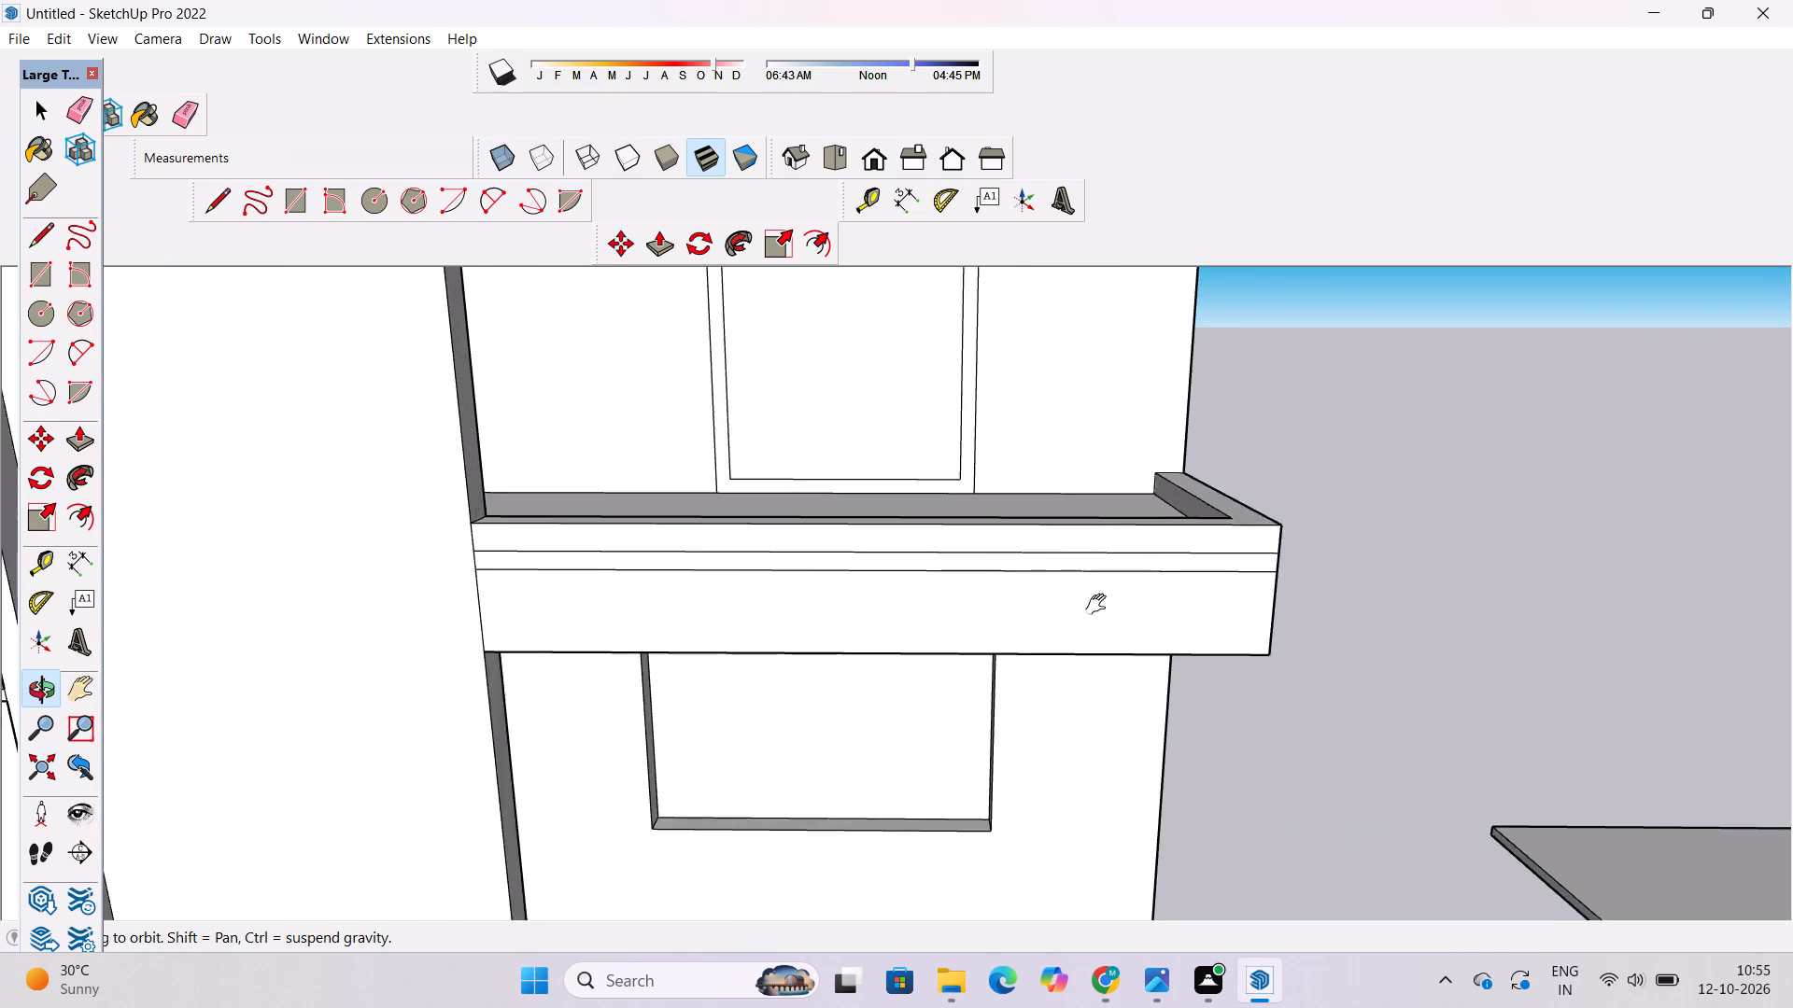
{"action": "left_click_drag", "start_coordinate": [964, 635], "coordinate": [673, 669], "text": "shift"}
{"action": "scroll", "coordinate": [690, 644], "scroll_direction": "down", "scroll_amount": 6}
{"action": "left_click_drag", "start_coordinate": [772, 627], "coordinate": [798, 713], "text": "shift"}
{"action": "scroll", "coordinate": [698, 621], "scroll_direction": "down", "scroll_amount": 2}
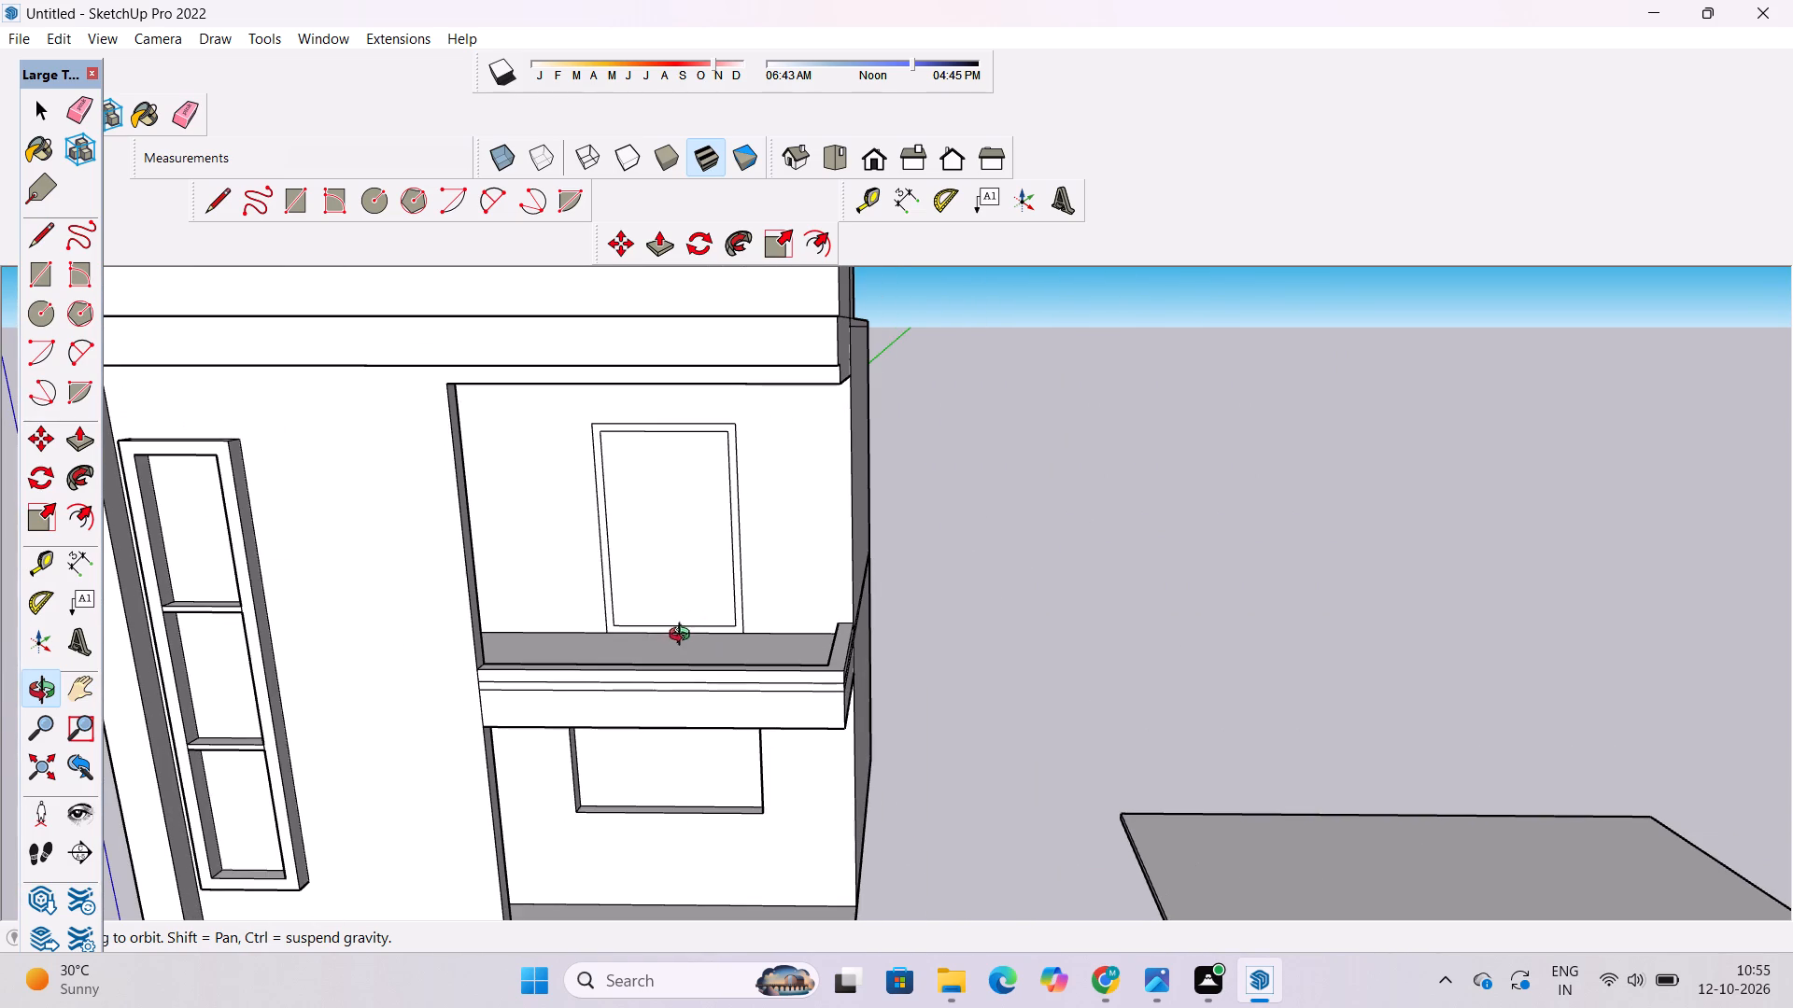
{"action": "scroll", "coordinate": [570, 666], "scroll_direction": "down", "scroll_amount": 5}
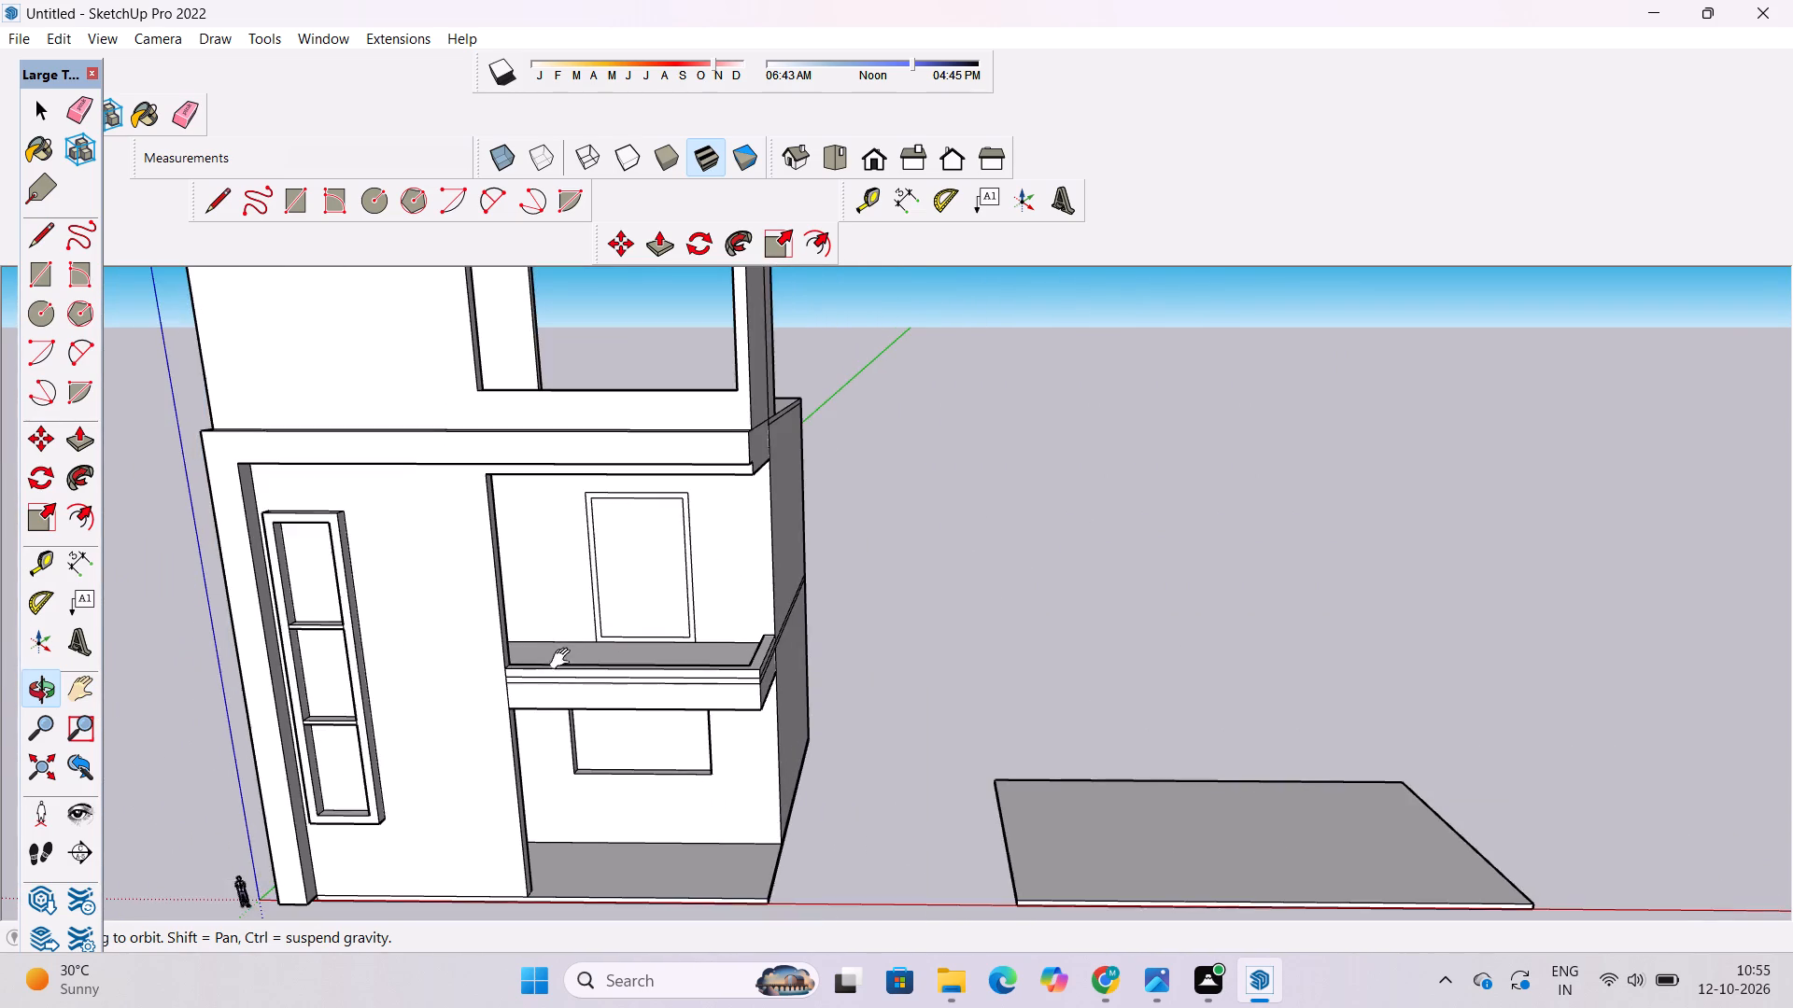
{"action": "scroll", "coordinate": [558, 609], "scroll_direction": "down", "scroll_amount": 5, "text": "shift"}
{"action": "left_click_drag", "start_coordinate": [519, 722], "coordinate": [753, 549], "text": "shift"}
{"action": "left_click_drag", "start_coordinate": [828, 605], "coordinate": [934, 511]}
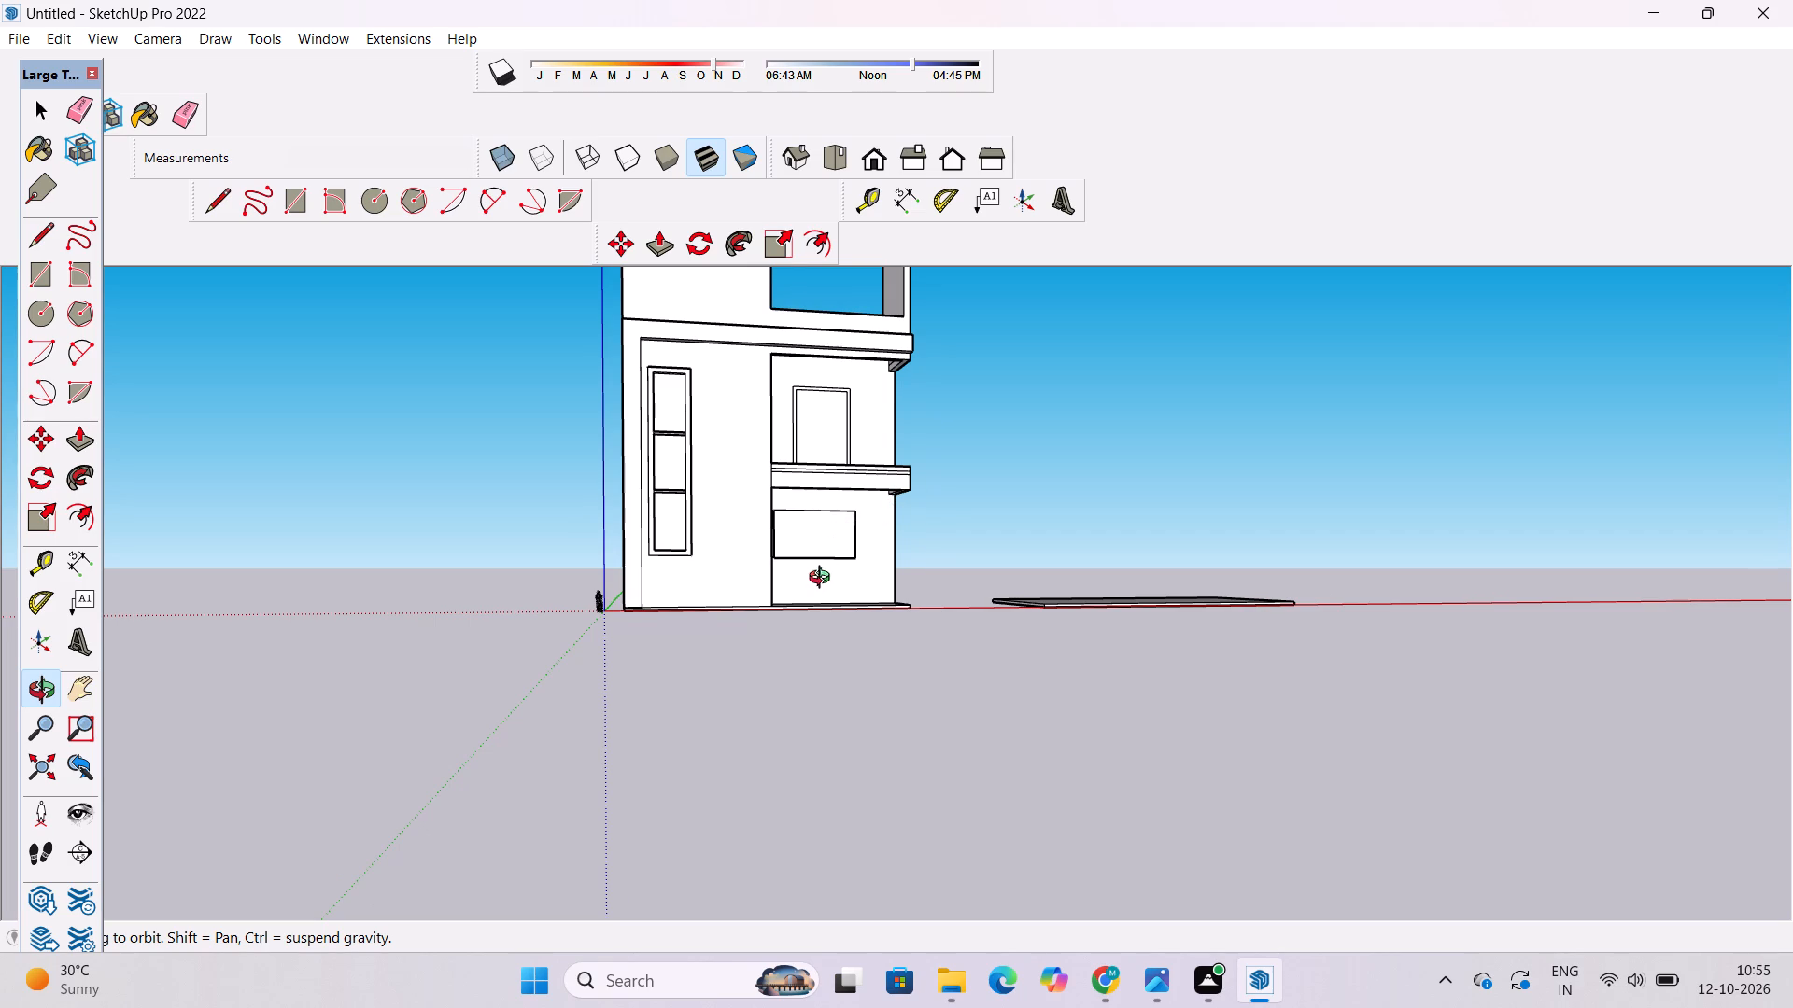
{"action": "scroll", "coordinate": [823, 582], "scroll_direction": "down", "scroll_amount": 6}
{"action": "left_click_drag", "start_coordinate": [872, 573], "coordinate": [346, 777]}
{"action": "scroll", "coordinate": [935, 492], "scroll_direction": "up", "scroll_amount": 14}
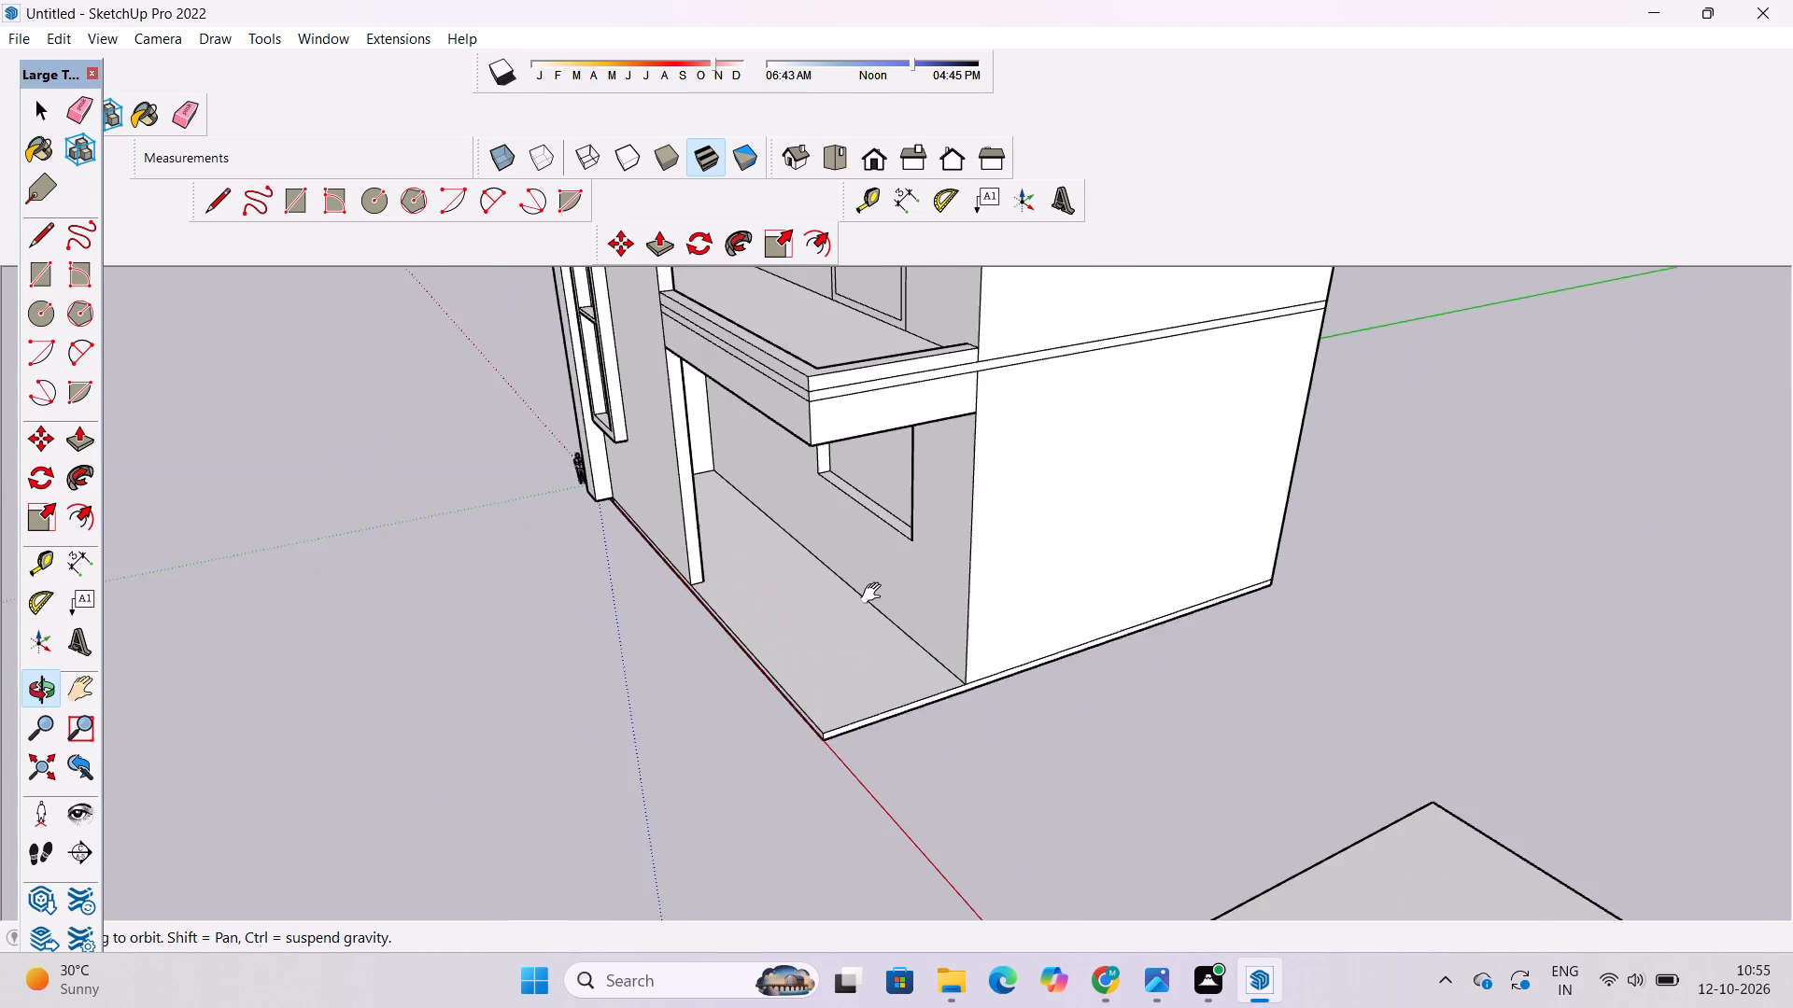
{"action": "left_click_drag", "start_coordinate": [869, 599], "coordinate": [854, 643], "text": "shift"}
{"action": "left_click_drag", "start_coordinate": [798, 665], "coordinate": [584, 592]}
{"action": "scroll", "coordinate": [829, 501], "scroll_direction": "up", "scroll_amount": 8}
{"action": "scroll", "coordinate": [737, 498], "scroll_direction": "down", "scroll_amount": 5}
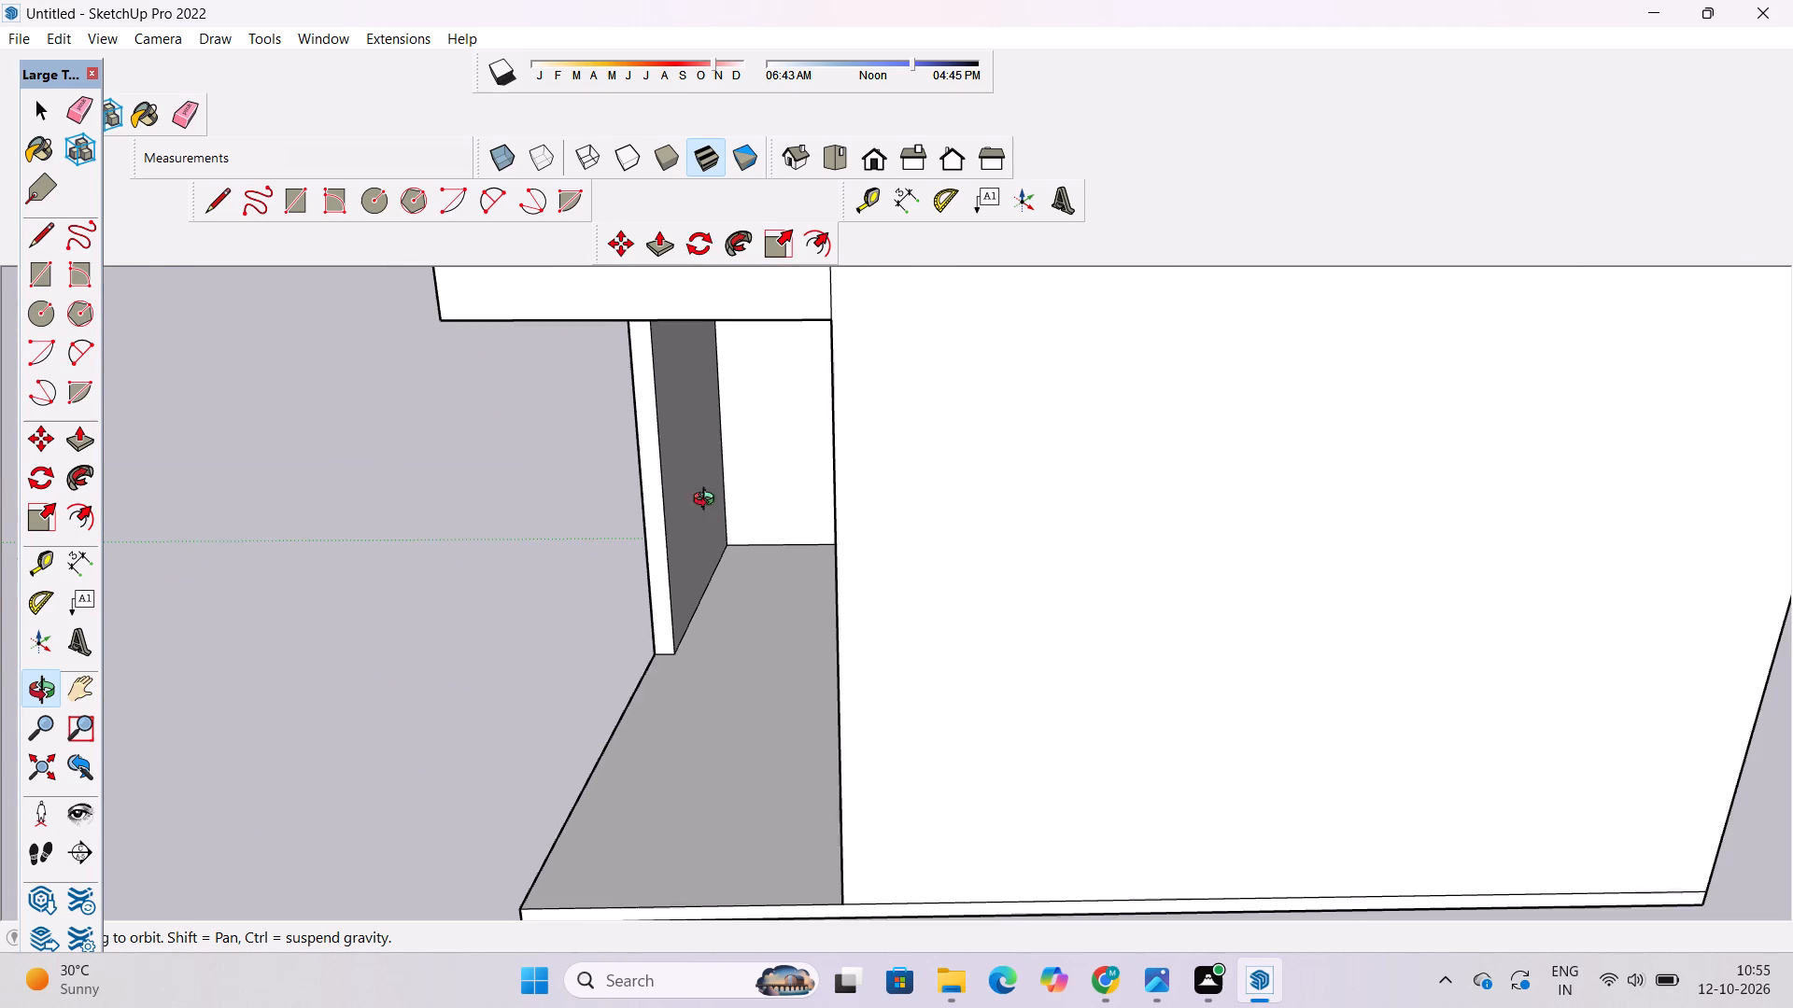
{"action": "left_click_drag", "start_coordinate": [765, 520], "coordinate": [1106, 520]}
{"action": "scroll", "coordinate": [651, 566], "scroll_direction": "down", "scroll_amount": 5}
{"action": "left_click_drag", "start_coordinate": [577, 588], "coordinate": [900, 565]}
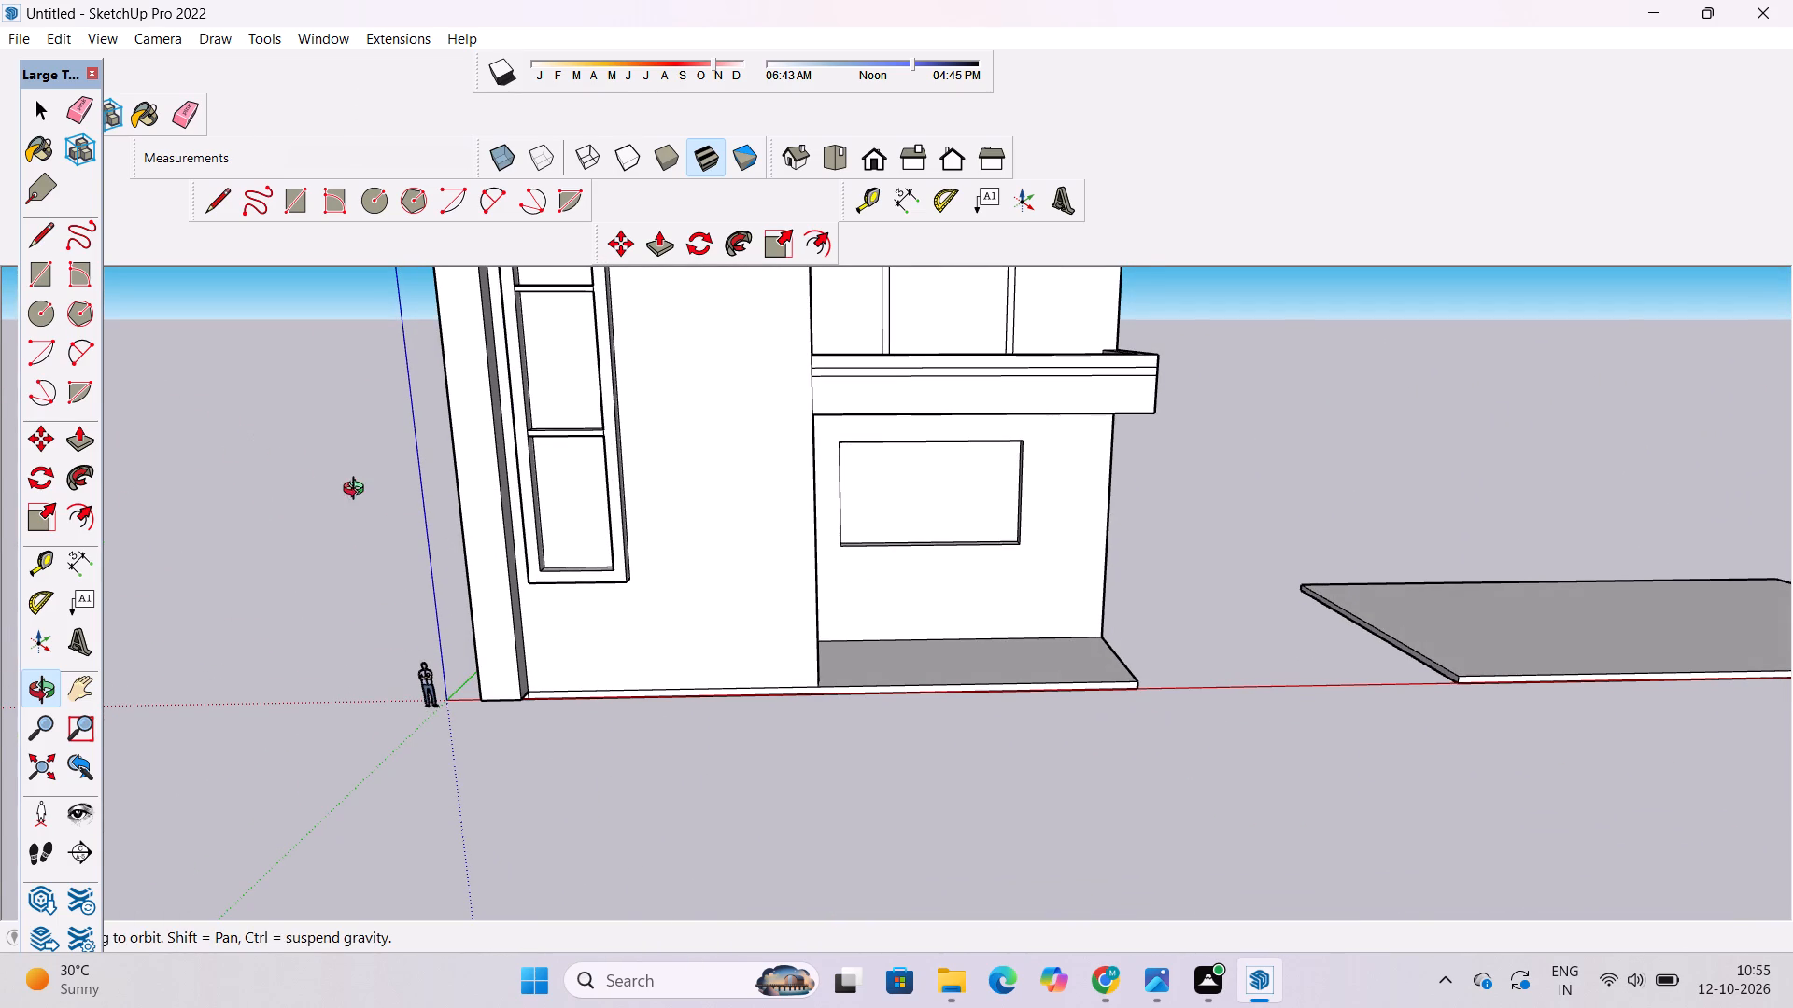
{"action": "scroll", "coordinate": [430, 469], "scroll_direction": "down", "scroll_amount": 5}
{"action": "left_click_drag", "start_coordinate": [793, 474], "coordinate": [748, 573], "text": "shift"}
{"action": "left_click_drag", "start_coordinate": [770, 594], "coordinate": [710, 629]}
{"action": "left_click_drag", "start_coordinate": [626, 624], "coordinate": [600, 743]}
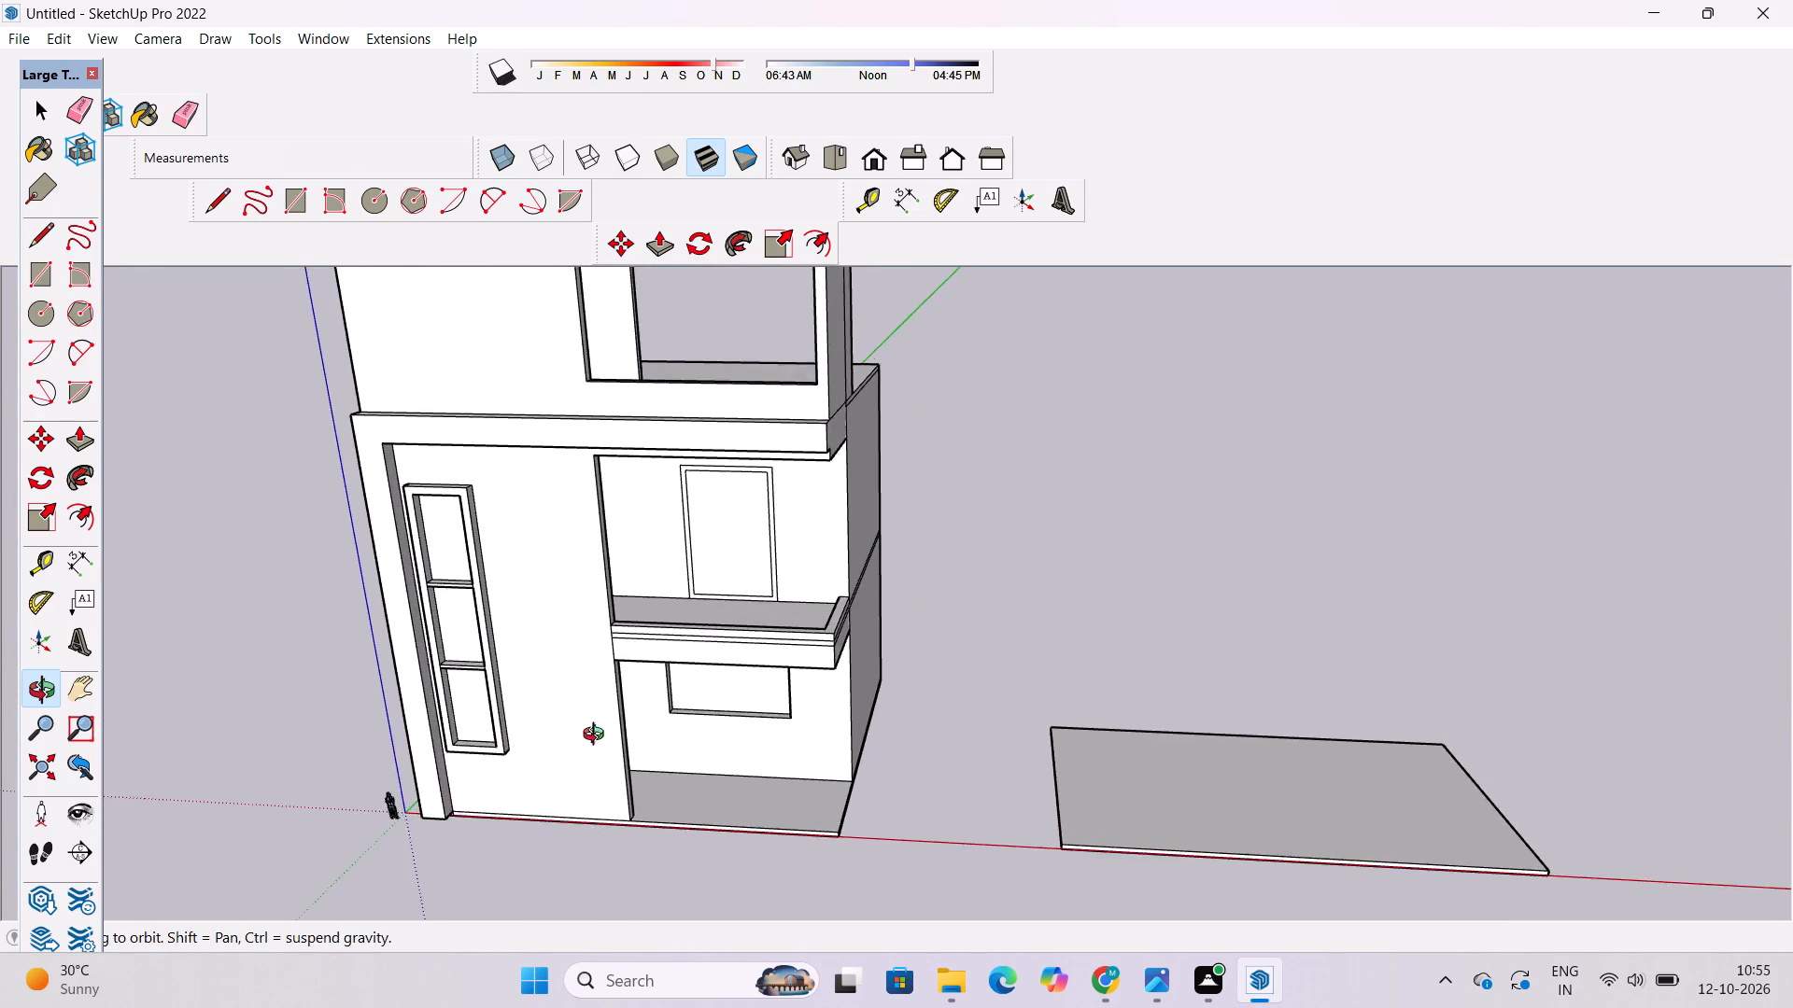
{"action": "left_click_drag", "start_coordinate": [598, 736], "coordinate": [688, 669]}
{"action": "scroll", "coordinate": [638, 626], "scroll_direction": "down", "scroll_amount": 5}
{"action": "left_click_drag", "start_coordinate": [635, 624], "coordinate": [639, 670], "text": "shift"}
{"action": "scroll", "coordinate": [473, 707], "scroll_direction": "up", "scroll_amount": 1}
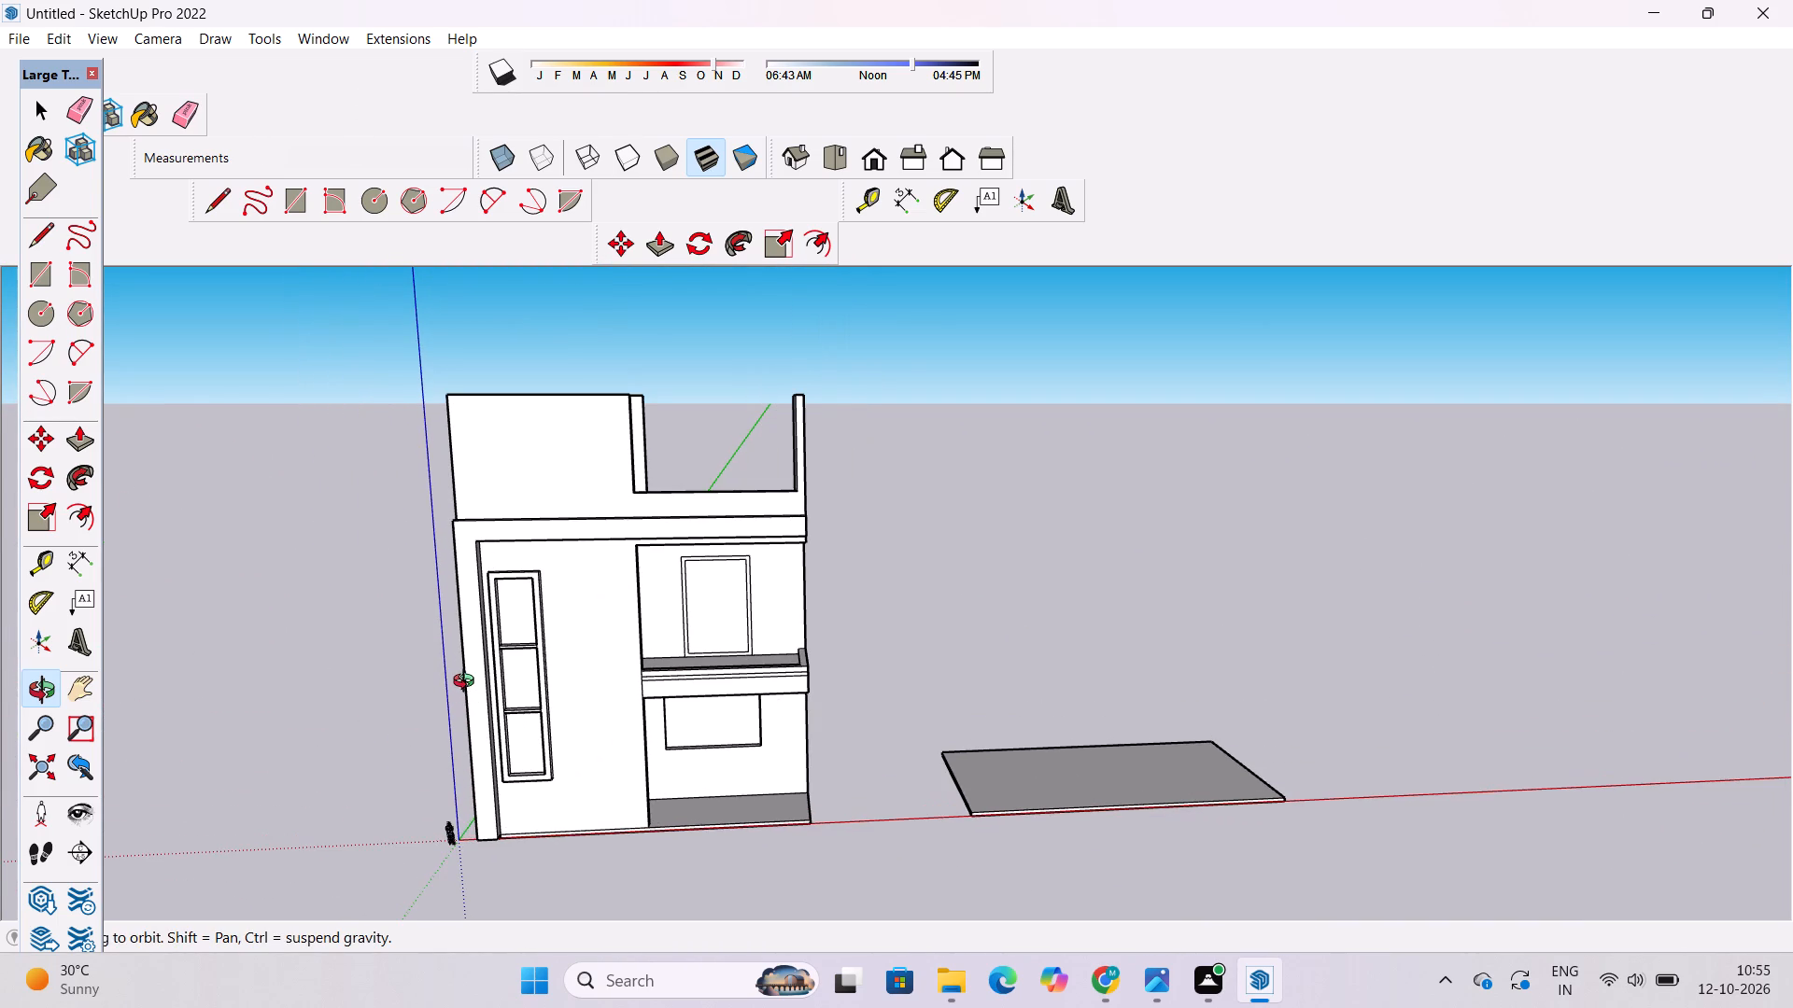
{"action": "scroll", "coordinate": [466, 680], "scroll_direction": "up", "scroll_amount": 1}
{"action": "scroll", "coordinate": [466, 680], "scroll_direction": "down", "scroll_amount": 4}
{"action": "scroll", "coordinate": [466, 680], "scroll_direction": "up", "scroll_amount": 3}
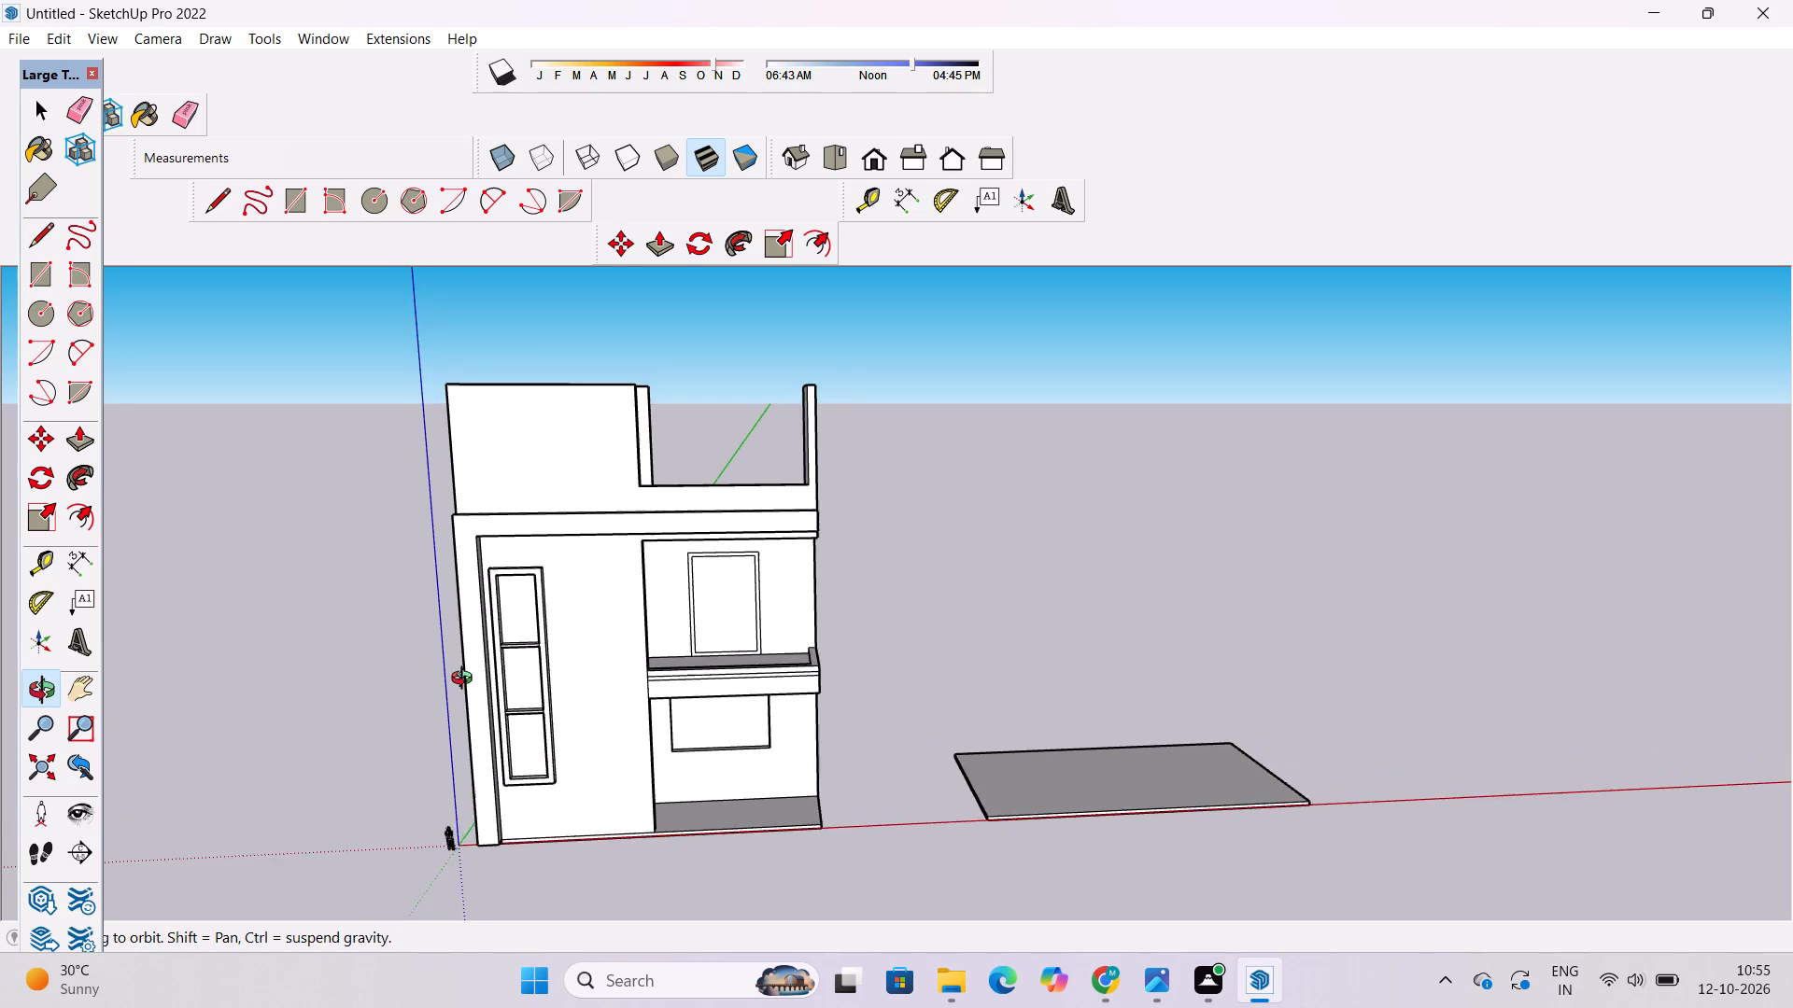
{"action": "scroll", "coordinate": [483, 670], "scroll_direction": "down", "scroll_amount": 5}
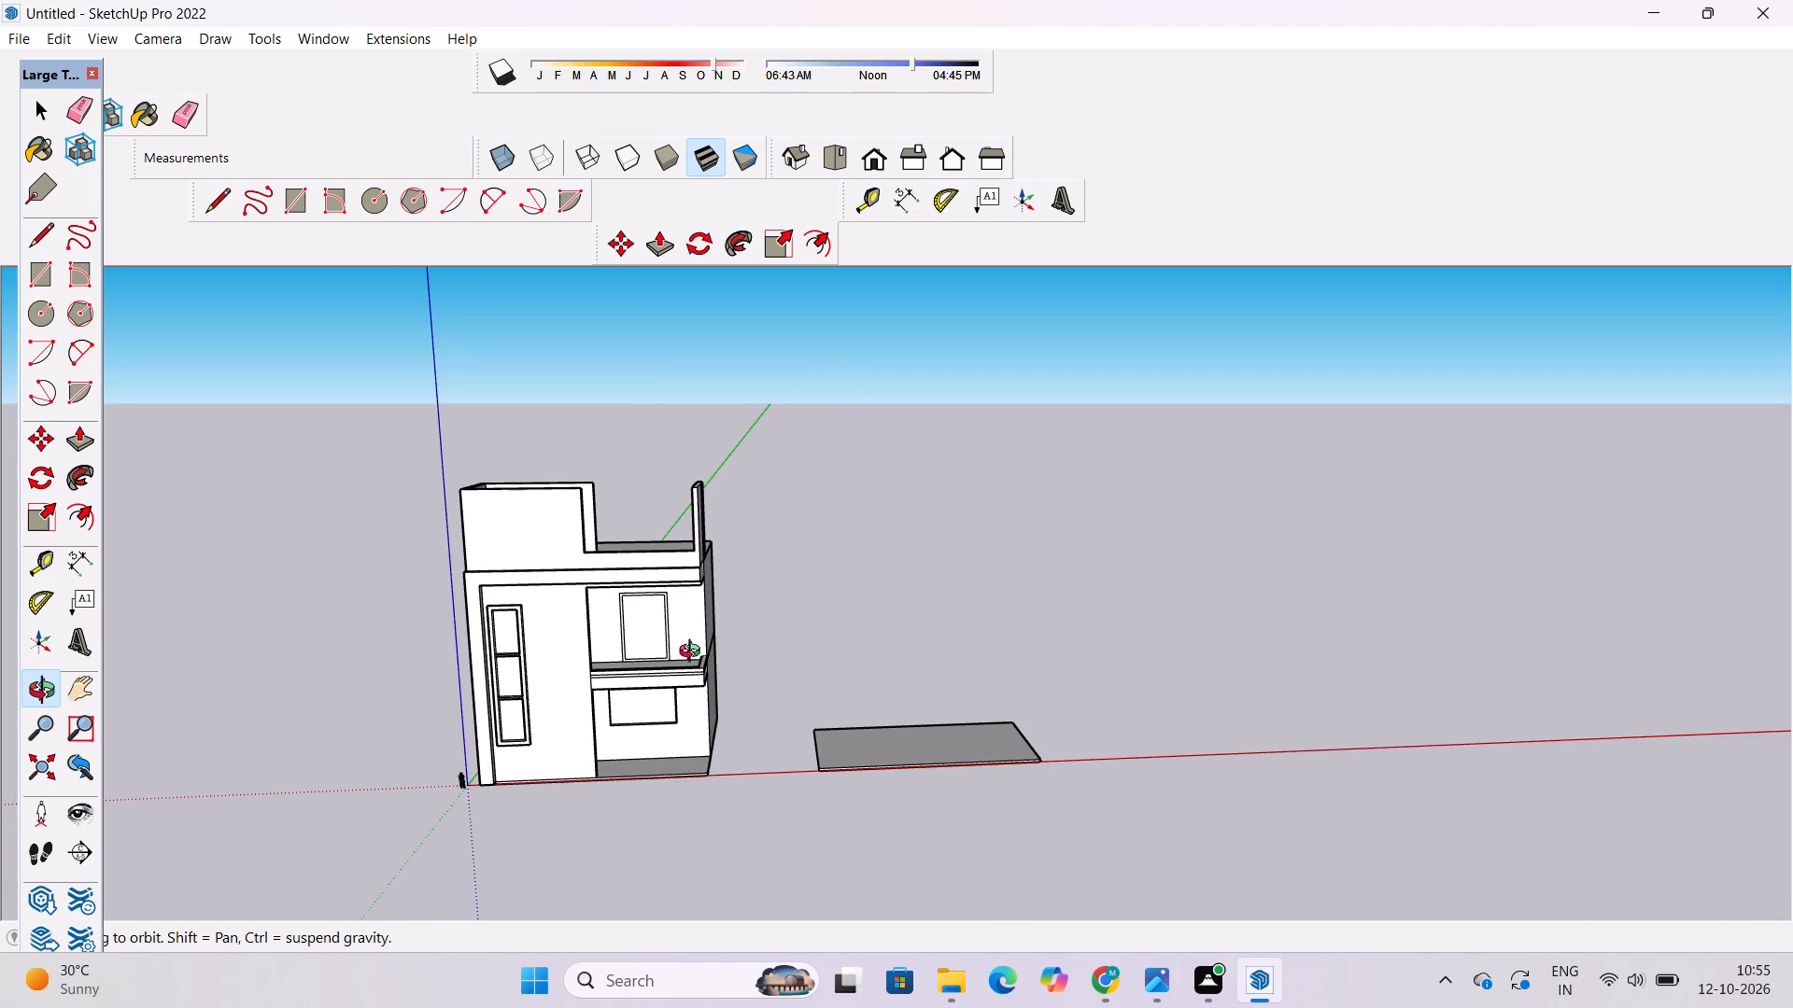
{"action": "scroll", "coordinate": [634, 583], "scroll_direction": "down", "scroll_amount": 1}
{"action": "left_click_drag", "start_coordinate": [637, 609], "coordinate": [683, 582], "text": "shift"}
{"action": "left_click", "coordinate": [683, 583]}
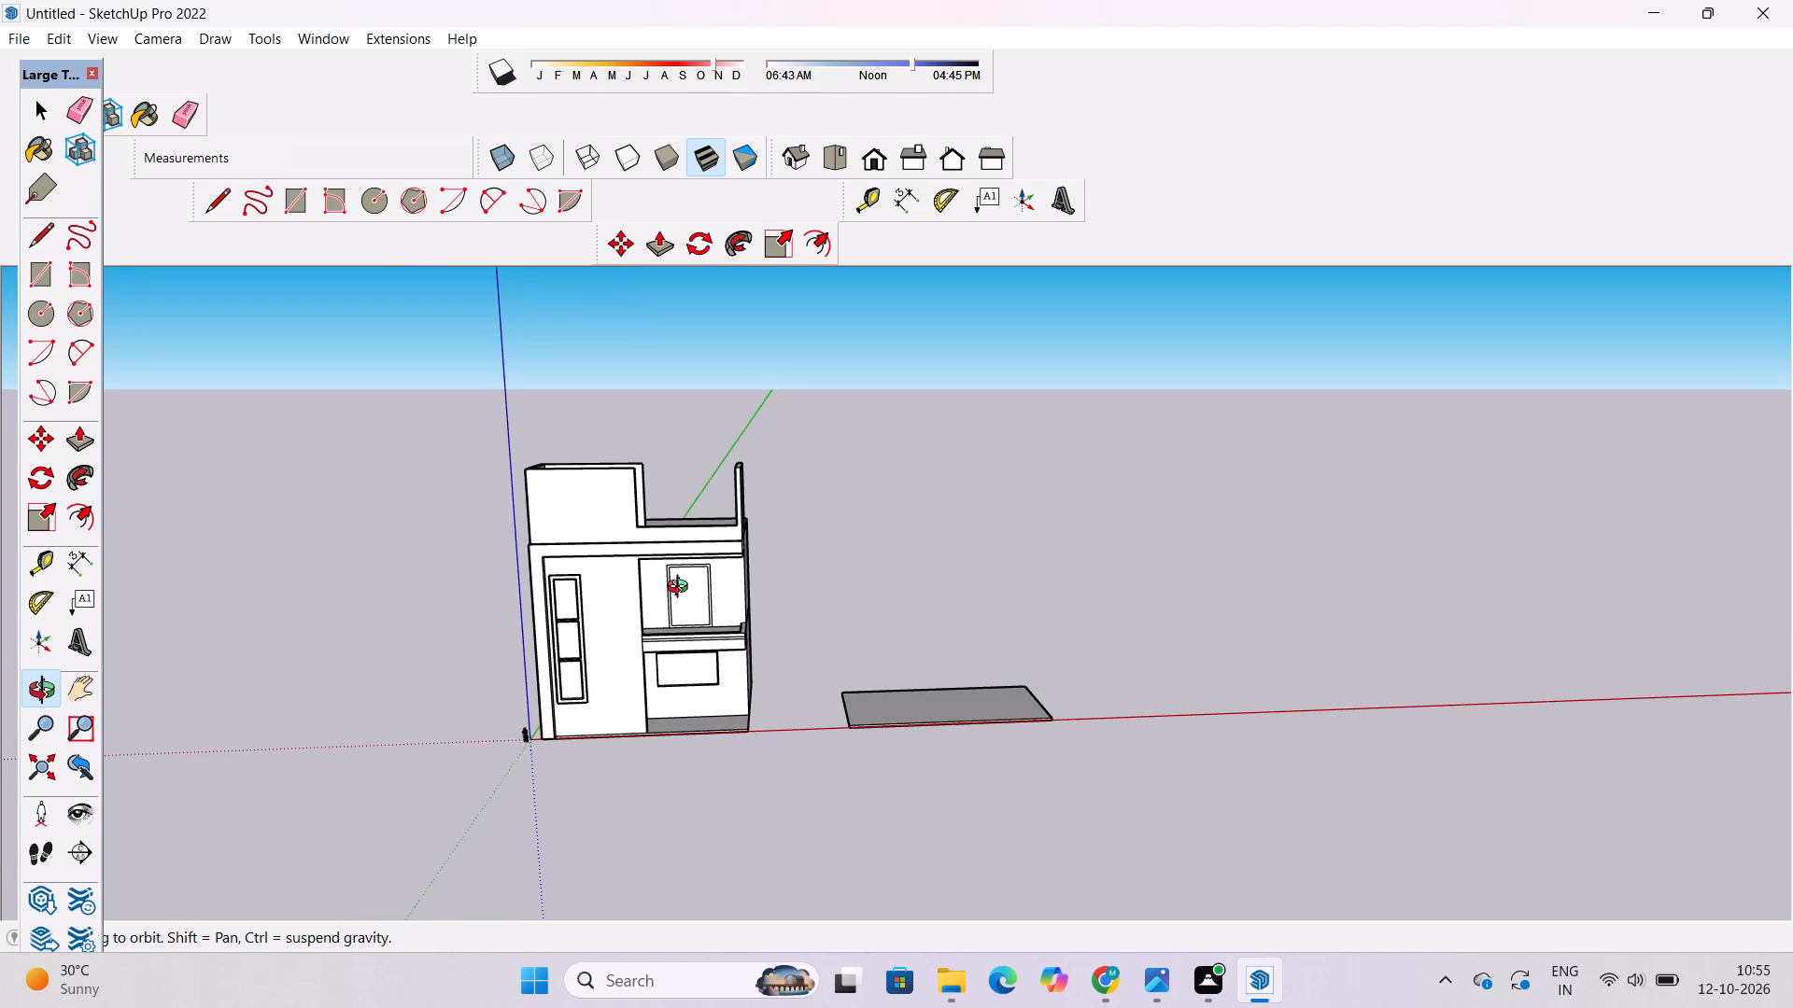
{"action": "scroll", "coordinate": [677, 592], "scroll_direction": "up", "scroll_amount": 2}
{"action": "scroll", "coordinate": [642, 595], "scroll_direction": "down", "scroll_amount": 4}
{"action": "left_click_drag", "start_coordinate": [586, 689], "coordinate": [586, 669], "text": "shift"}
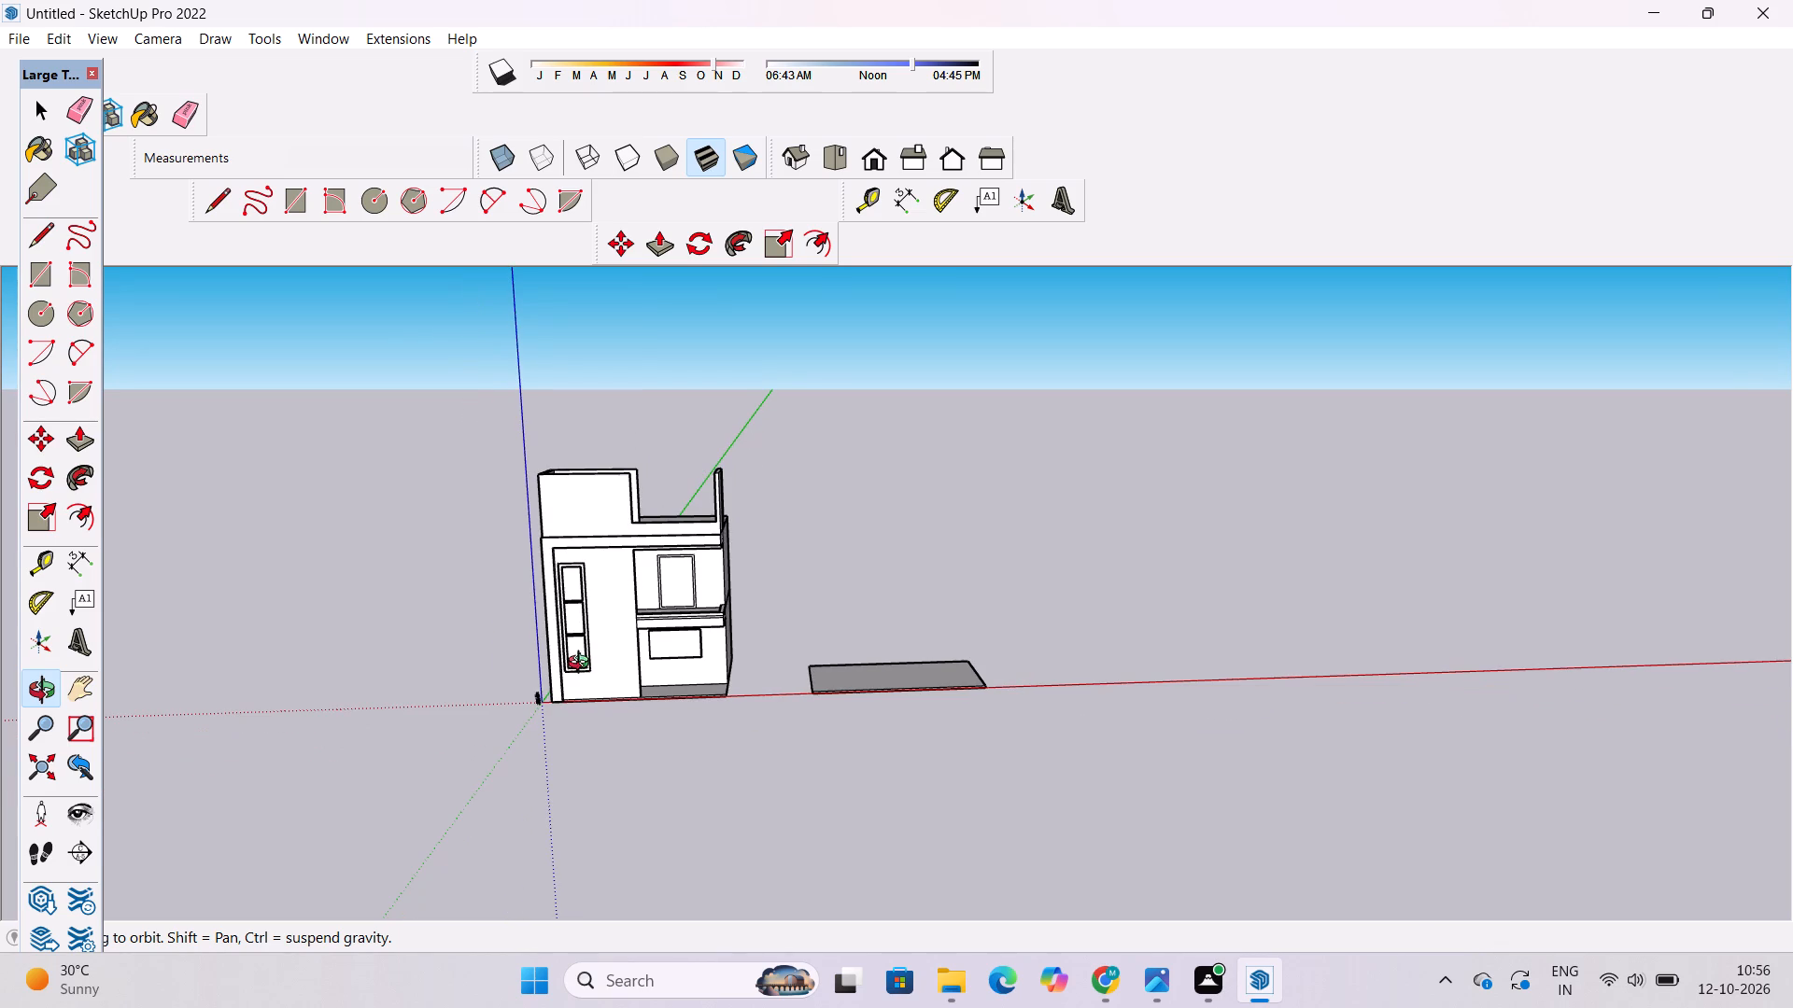
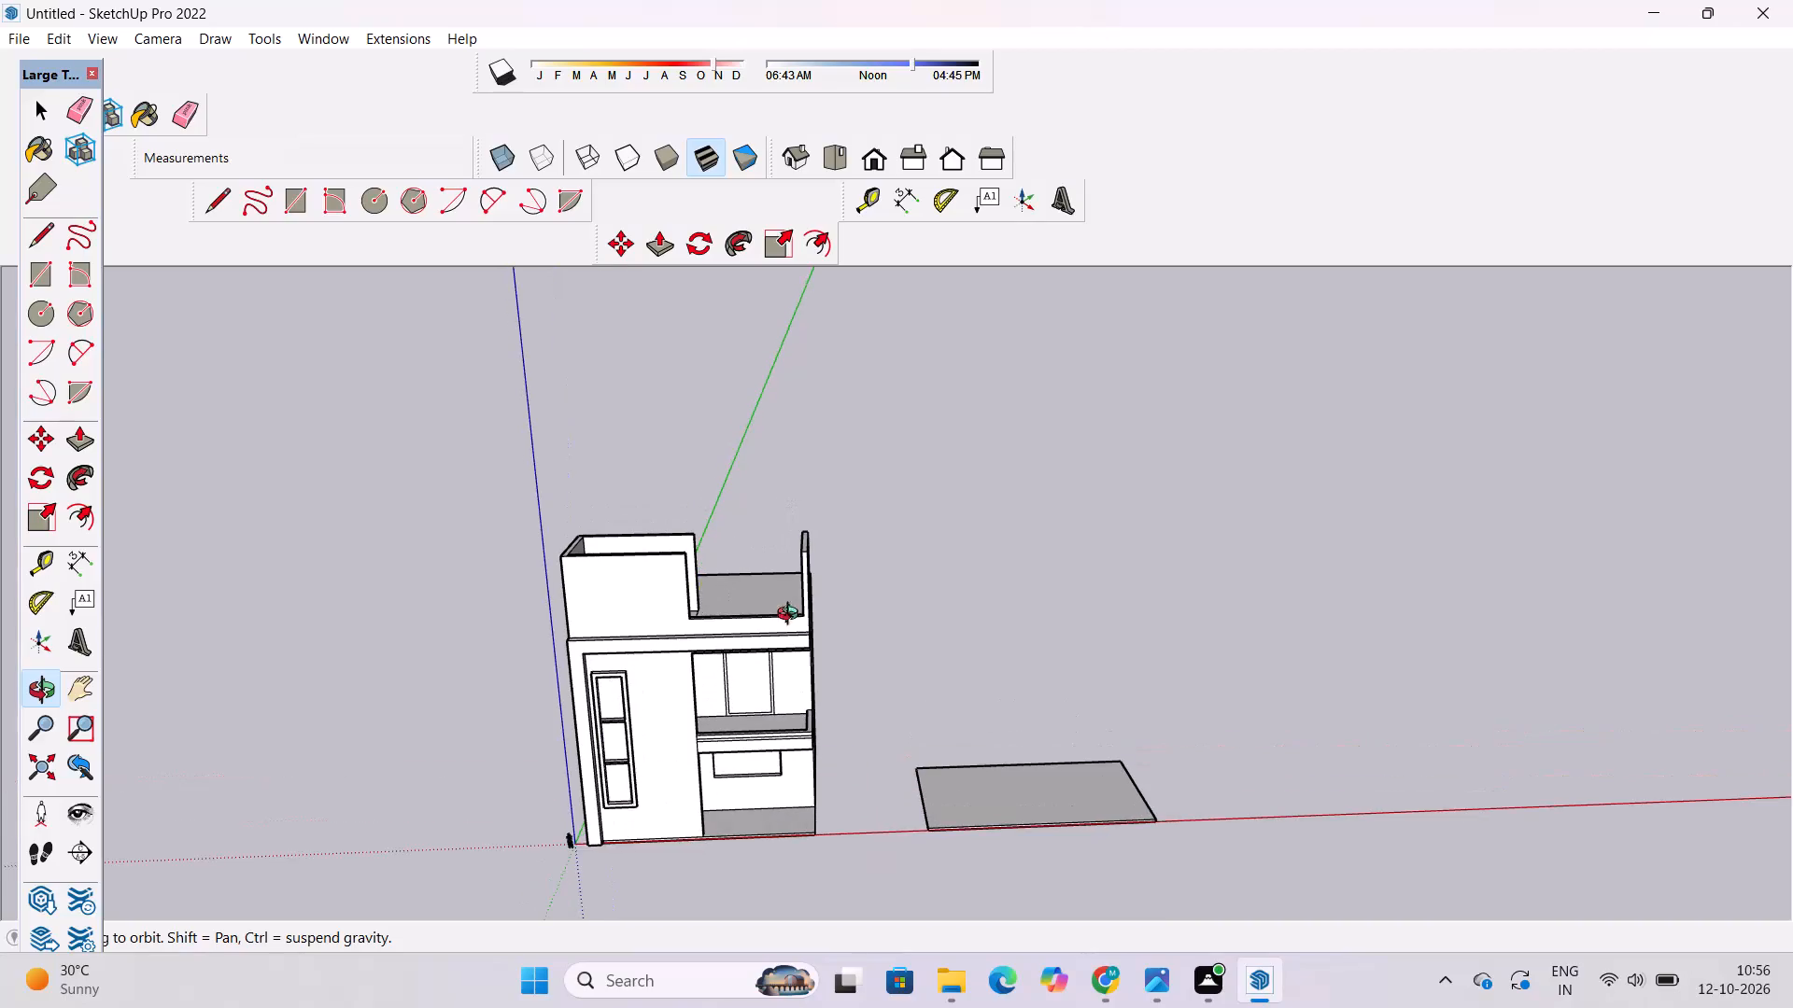
Examine the upper front facade, the roof-level wall and the projecting ledge below it up close.
{"action": "scroll", "coordinate": [658, 655], "scroll_direction": "up", "scroll_amount": 3}
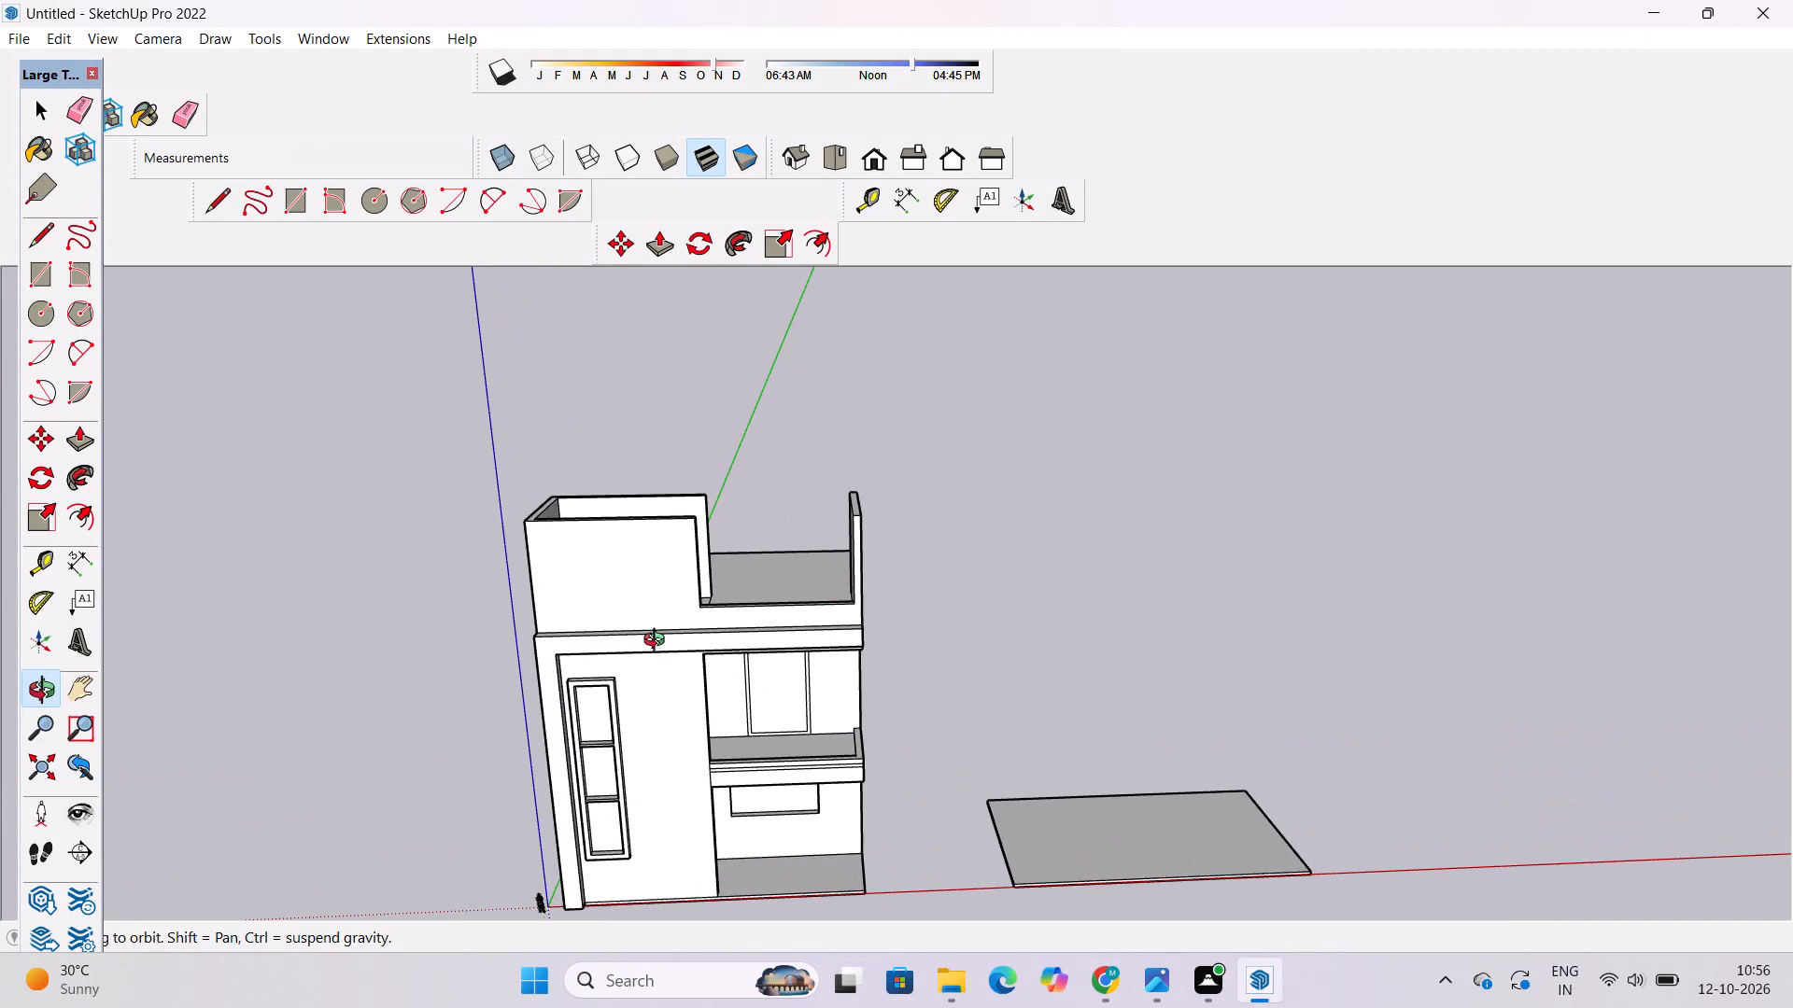
{"action": "scroll", "coordinate": [658, 637], "scroll_direction": "down", "scroll_amount": 2}
{"action": "left_click", "coordinate": [658, 637], "text": "shift"}
{"action": "left_click_drag", "start_coordinate": [658, 637], "coordinate": [670, 626]}
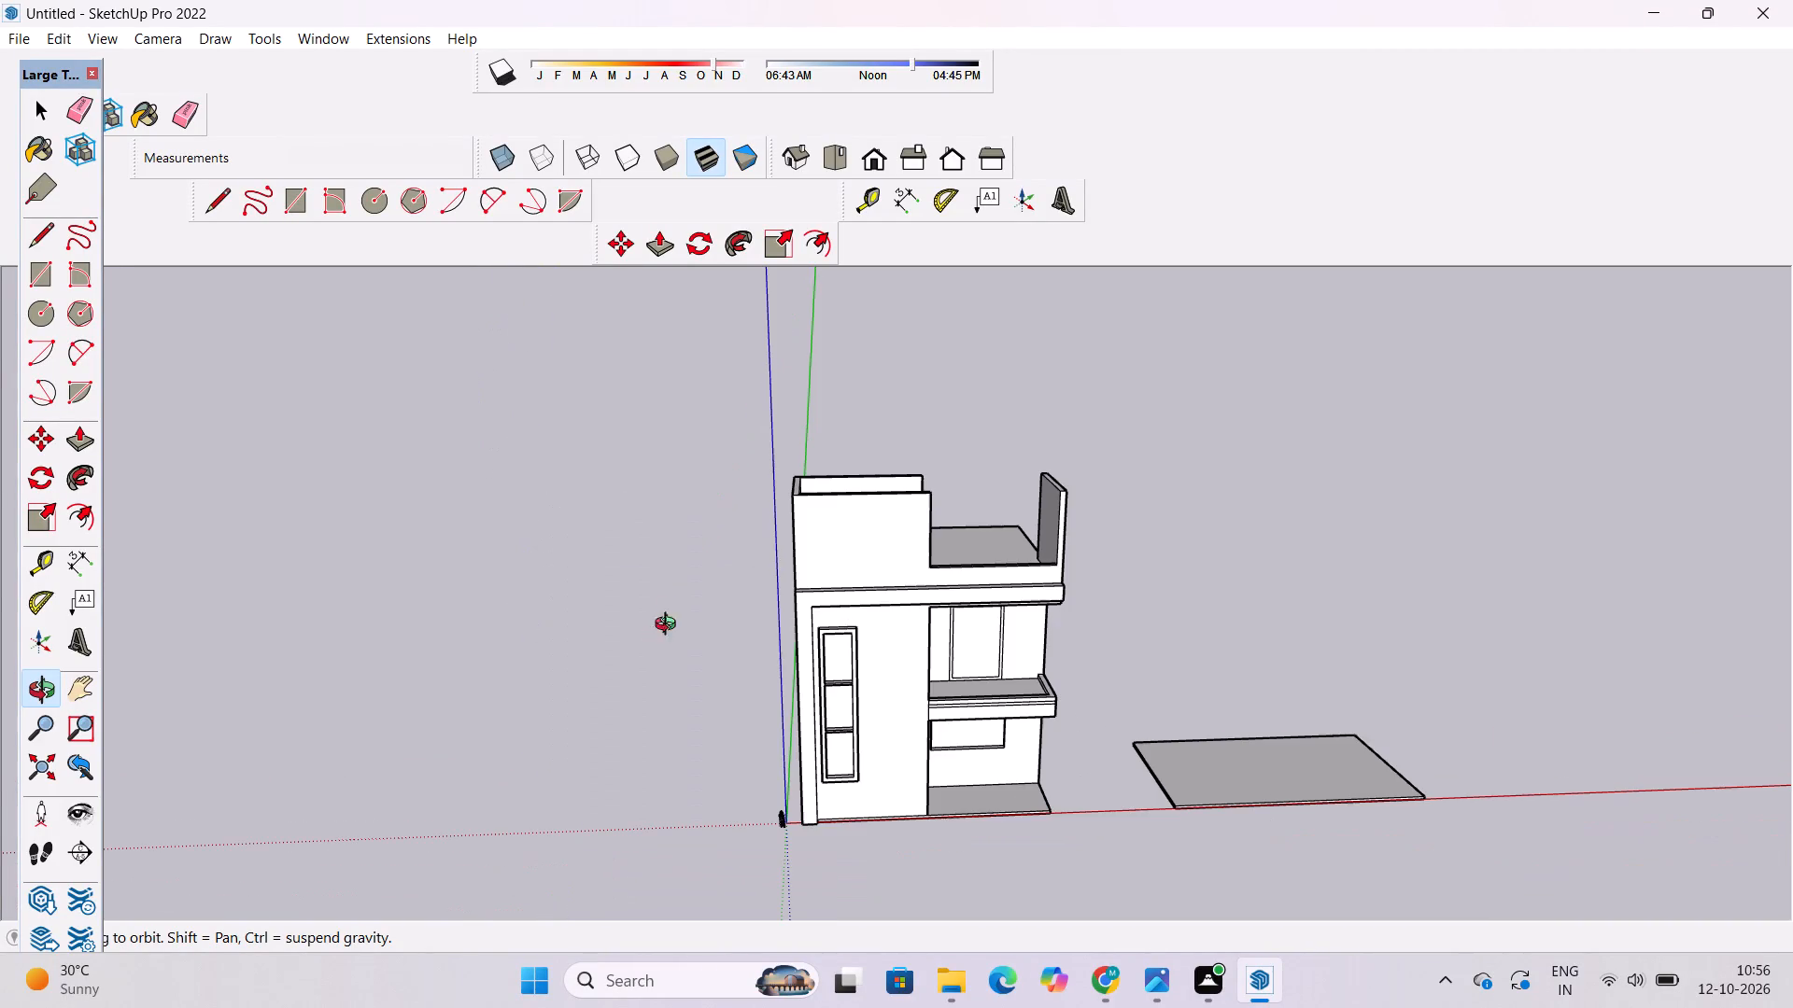
{"action": "left_click_drag", "start_coordinate": [670, 626], "coordinate": [674, 612]}
{"action": "scroll", "coordinate": [667, 639], "scroll_direction": "up", "scroll_amount": 3}
{"action": "left_click_drag", "start_coordinate": [1193, 539], "coordinate": [904, 616], "text": "shift"}
{"action": "scroll", "coordinate": [661, 670], "scroll_direction": "up", "scroll_amount": 11}
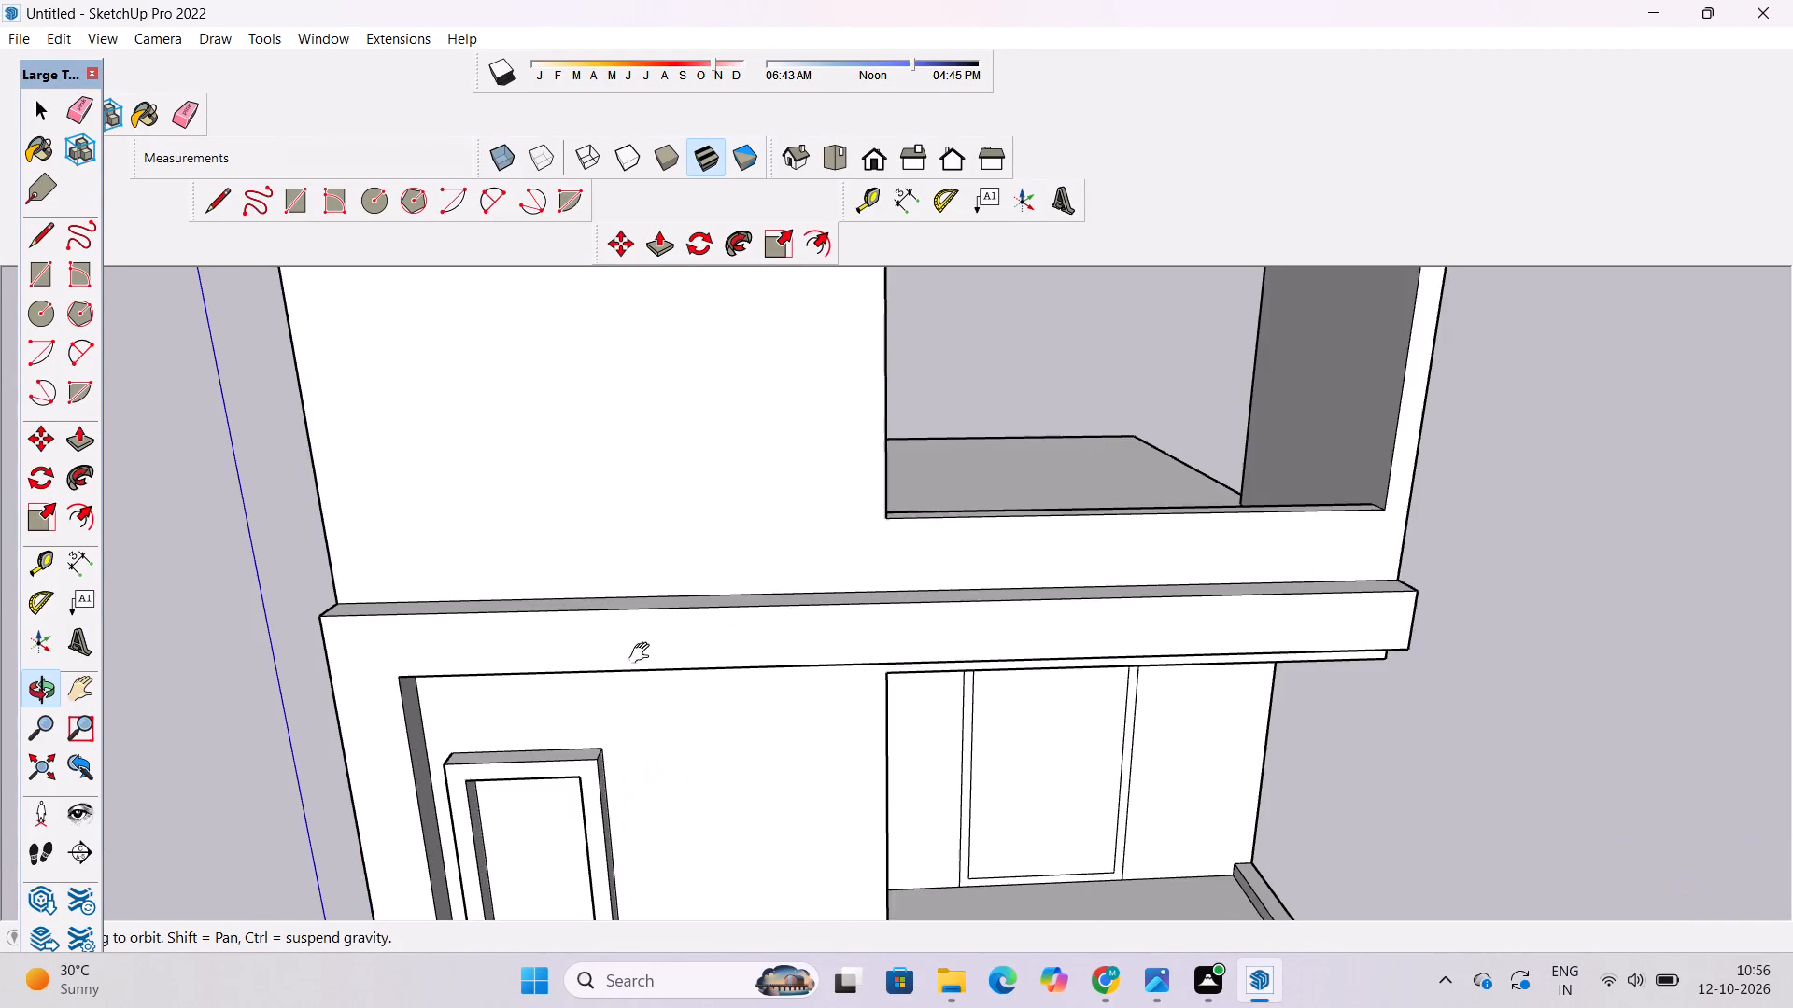
{"action": "left_click_drag", "start_coordinate": [643, 653], "coordinate": [658, 623], "text": "shift"}
{"action": "left_click", "coordinate": [658, 623]}
{"action": "left_click_drag", "start_coordinate": [642, 591], "coordinate": [651, 606], "text": "shift"}
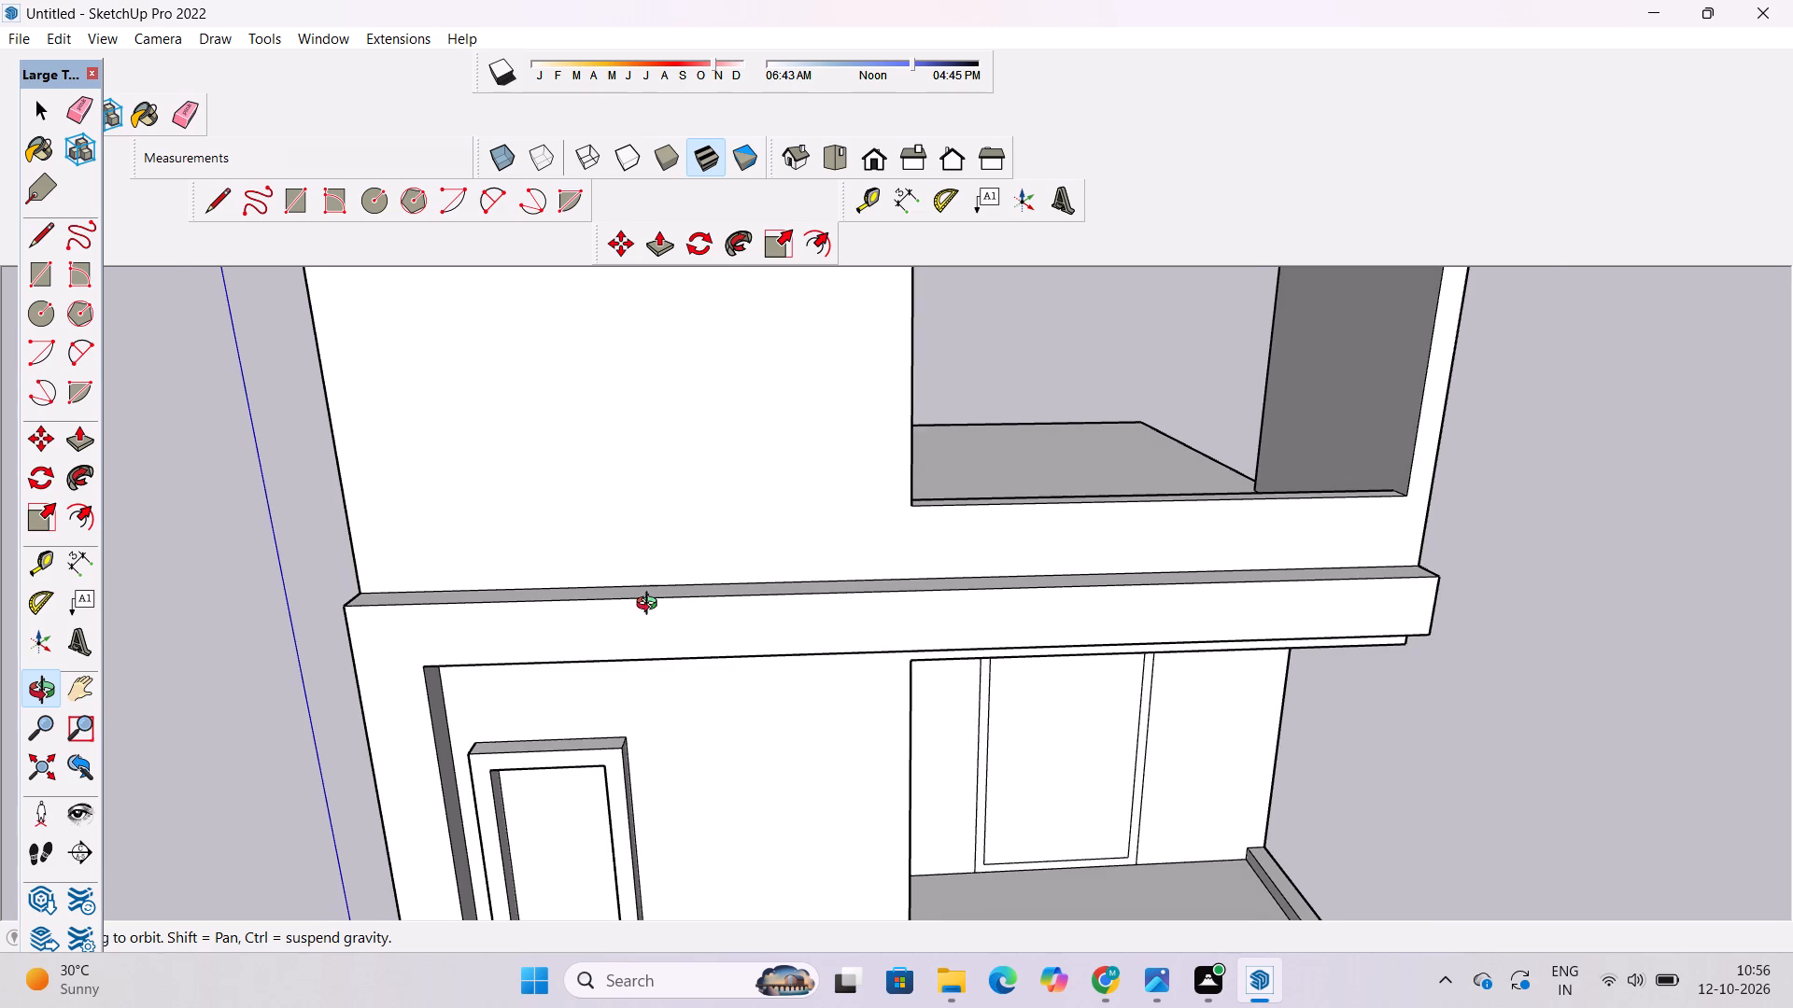
{"action": "scroll", "coordinate": [651, 606], "scroll_direction": "up", "scroll_amount": 1}
{"action": "left_click_drag", "start_coordinate": [651, 604], "coordinate": [651, 655], "text": "shift"}
{"action": "scroll", "coordinate": [634, 645], "scroll_direction": "up", "scroll_amount": 4, "text": "shift"}
{"action": "left_click_drag", "start_coordinate": [660, 621], "coordinate": [694, 697], "text": "shift"}
{"action": "scroll", "coordinate": [684, 654], "scroll_direction": "down", "scroll_amount": 8}
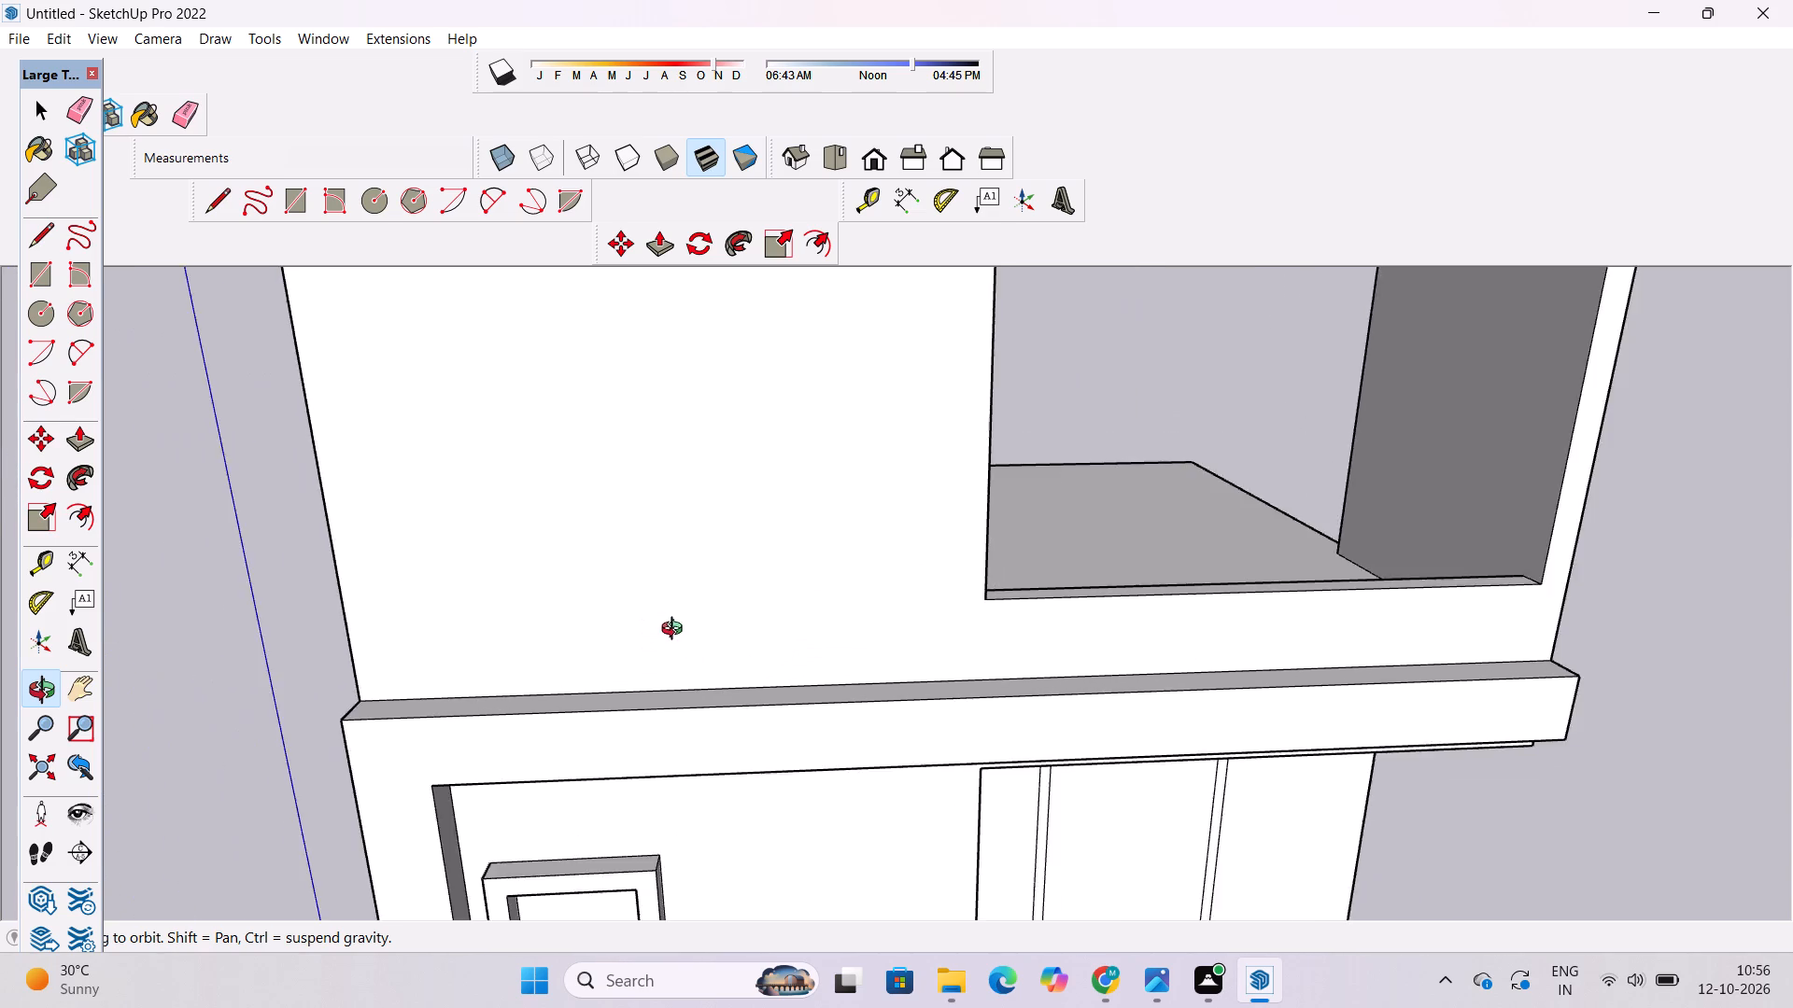
Place a vertical guide on the tall roof-level front wall, 5' inward from its outer edge beside the blue axis.
{"action": "scroll", "coordinate": [676, 631], "scroll_direction": "down", "scroll_amount": 2}
{"action": "left_click_drag", "start_coordinate": [654, 658], "coordinate": [652, 567]}
{"action": "scroll", "coordinate": [633, 539], "scroll_direction": "up", "scroll_amount": 3}
{"action": "left_click_drag", "start_coordinate": [633, 539], "coordinate": [620, 564], "text": "shift"}
{"action": "key", "text": "r"}
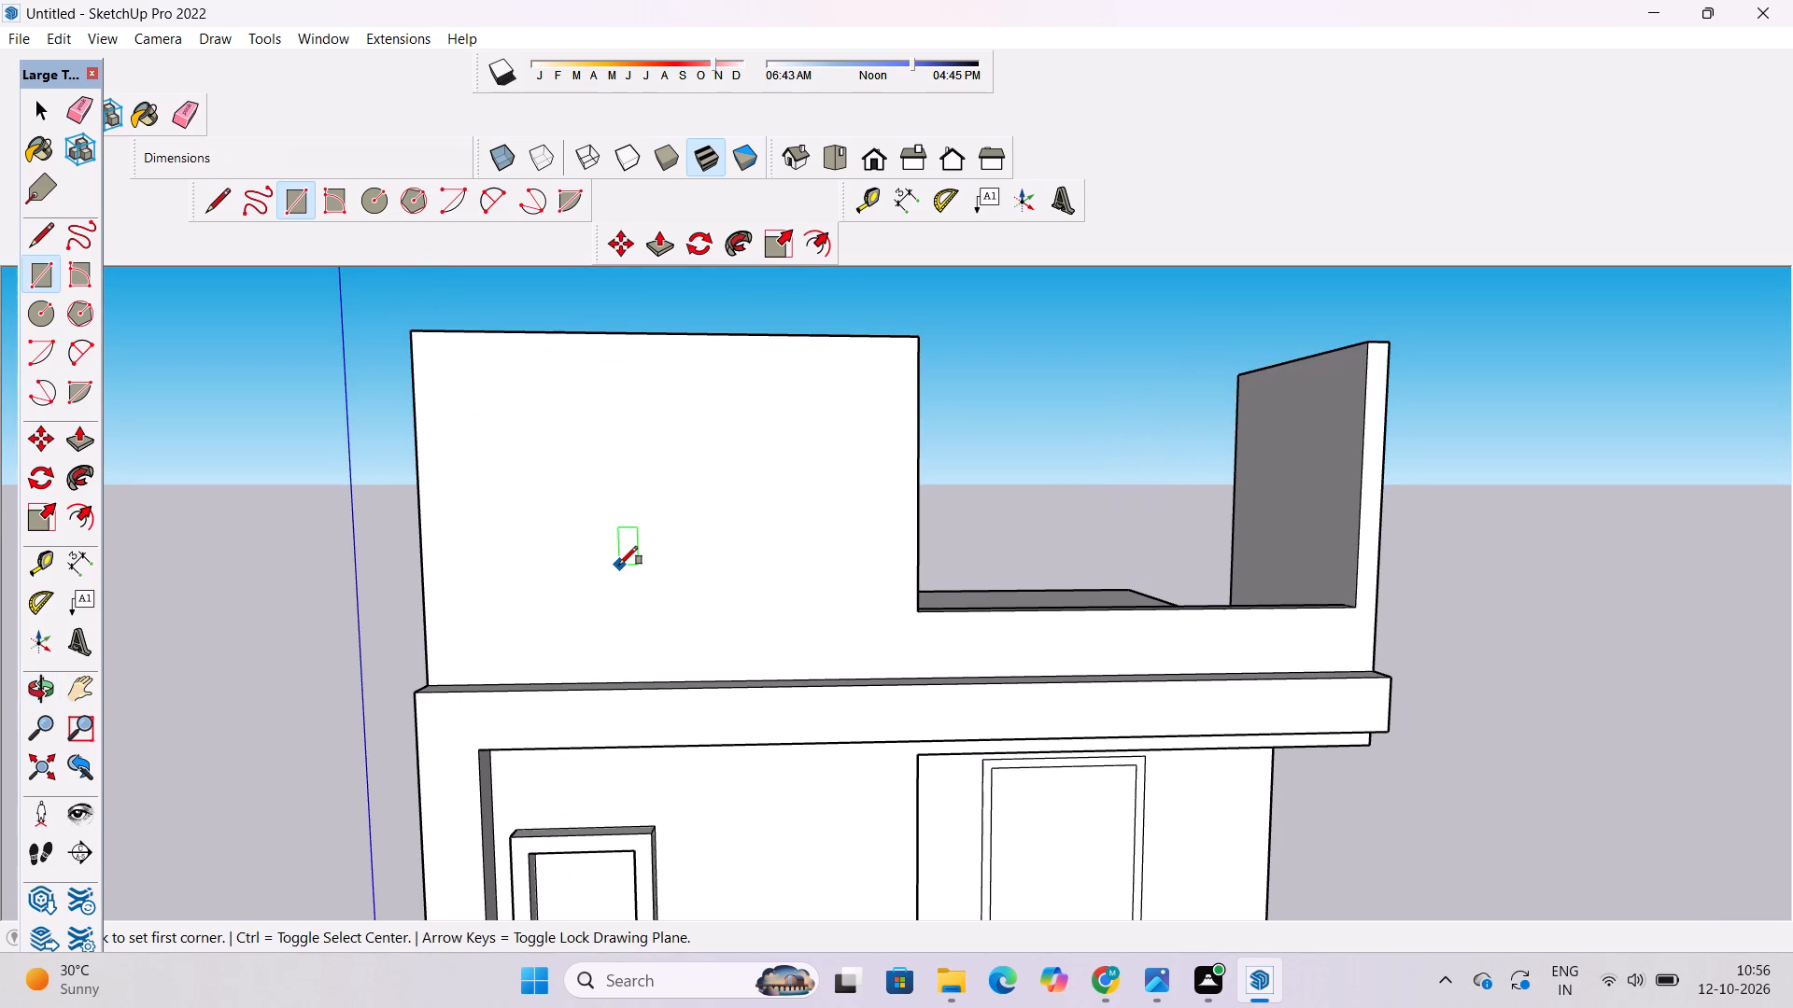
{"action": "key", "text": "space"}
{"action": "type", "text": "t"}
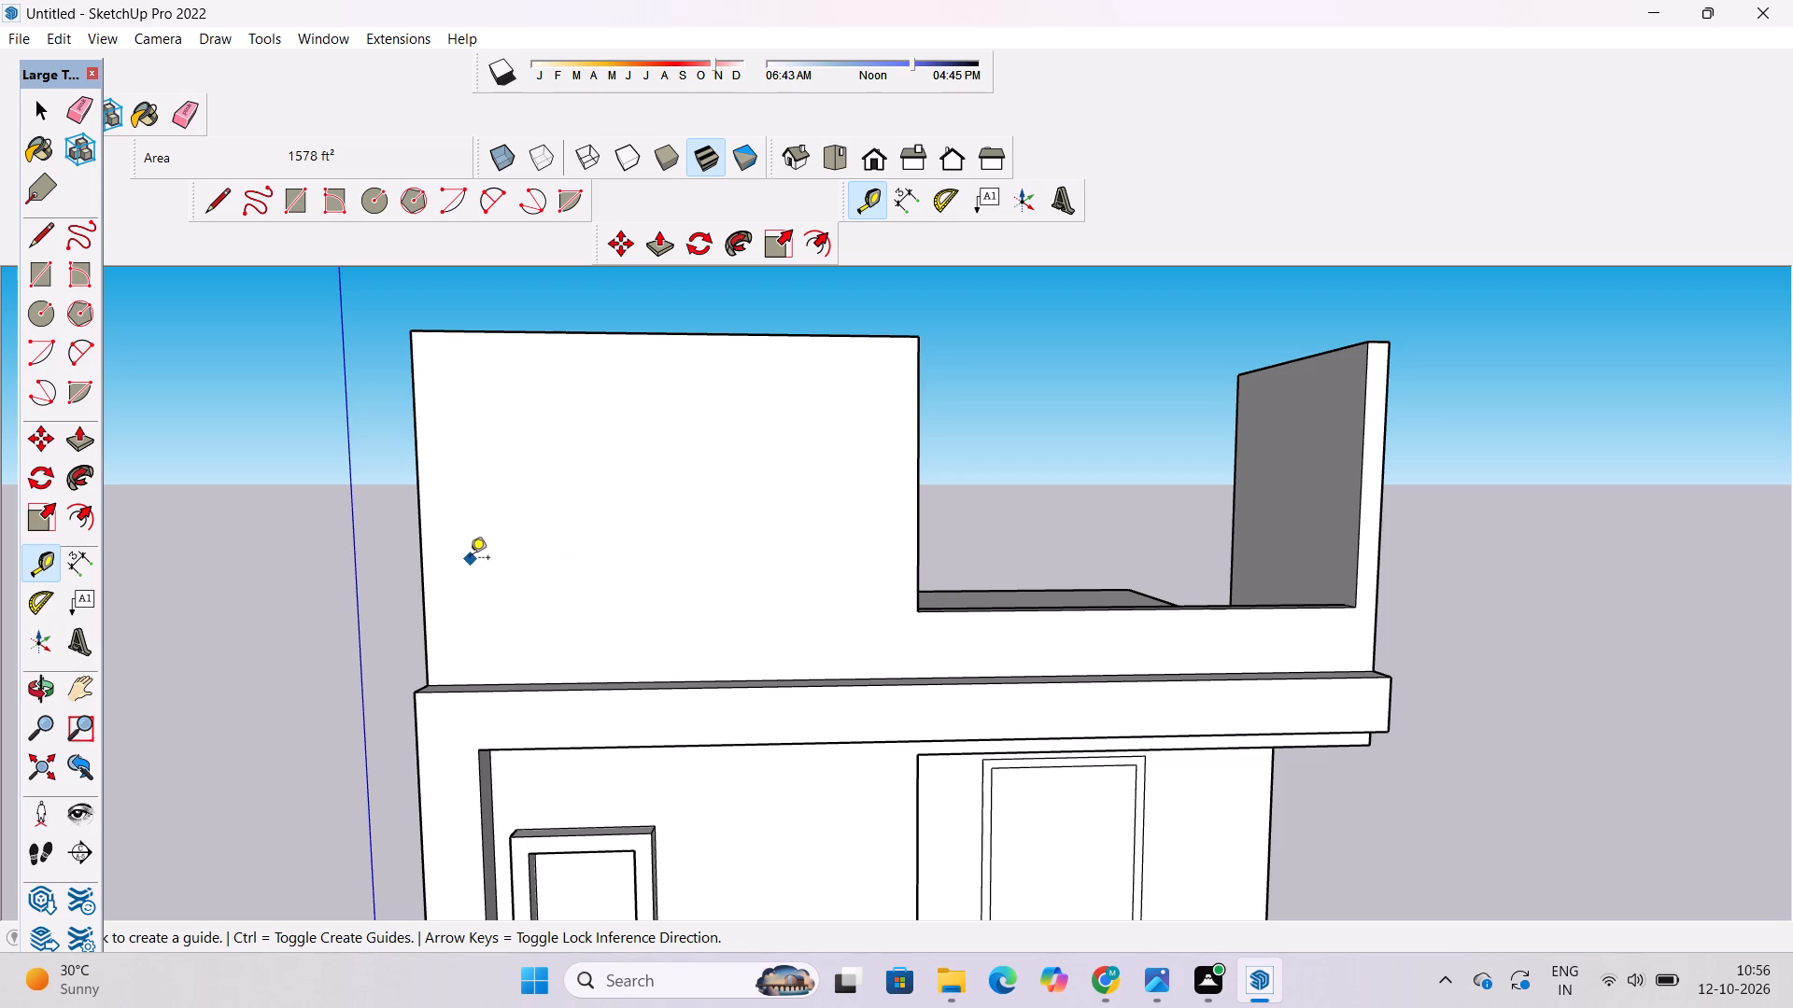
{"action": "scroll", "coordinate": [471, 559], "scroll_direction": "down", "scroll_amount": 4}
{"action": "scroll", "coordinate": [403, 558], "scroll_direction": "up", "scroll_amount": 4}
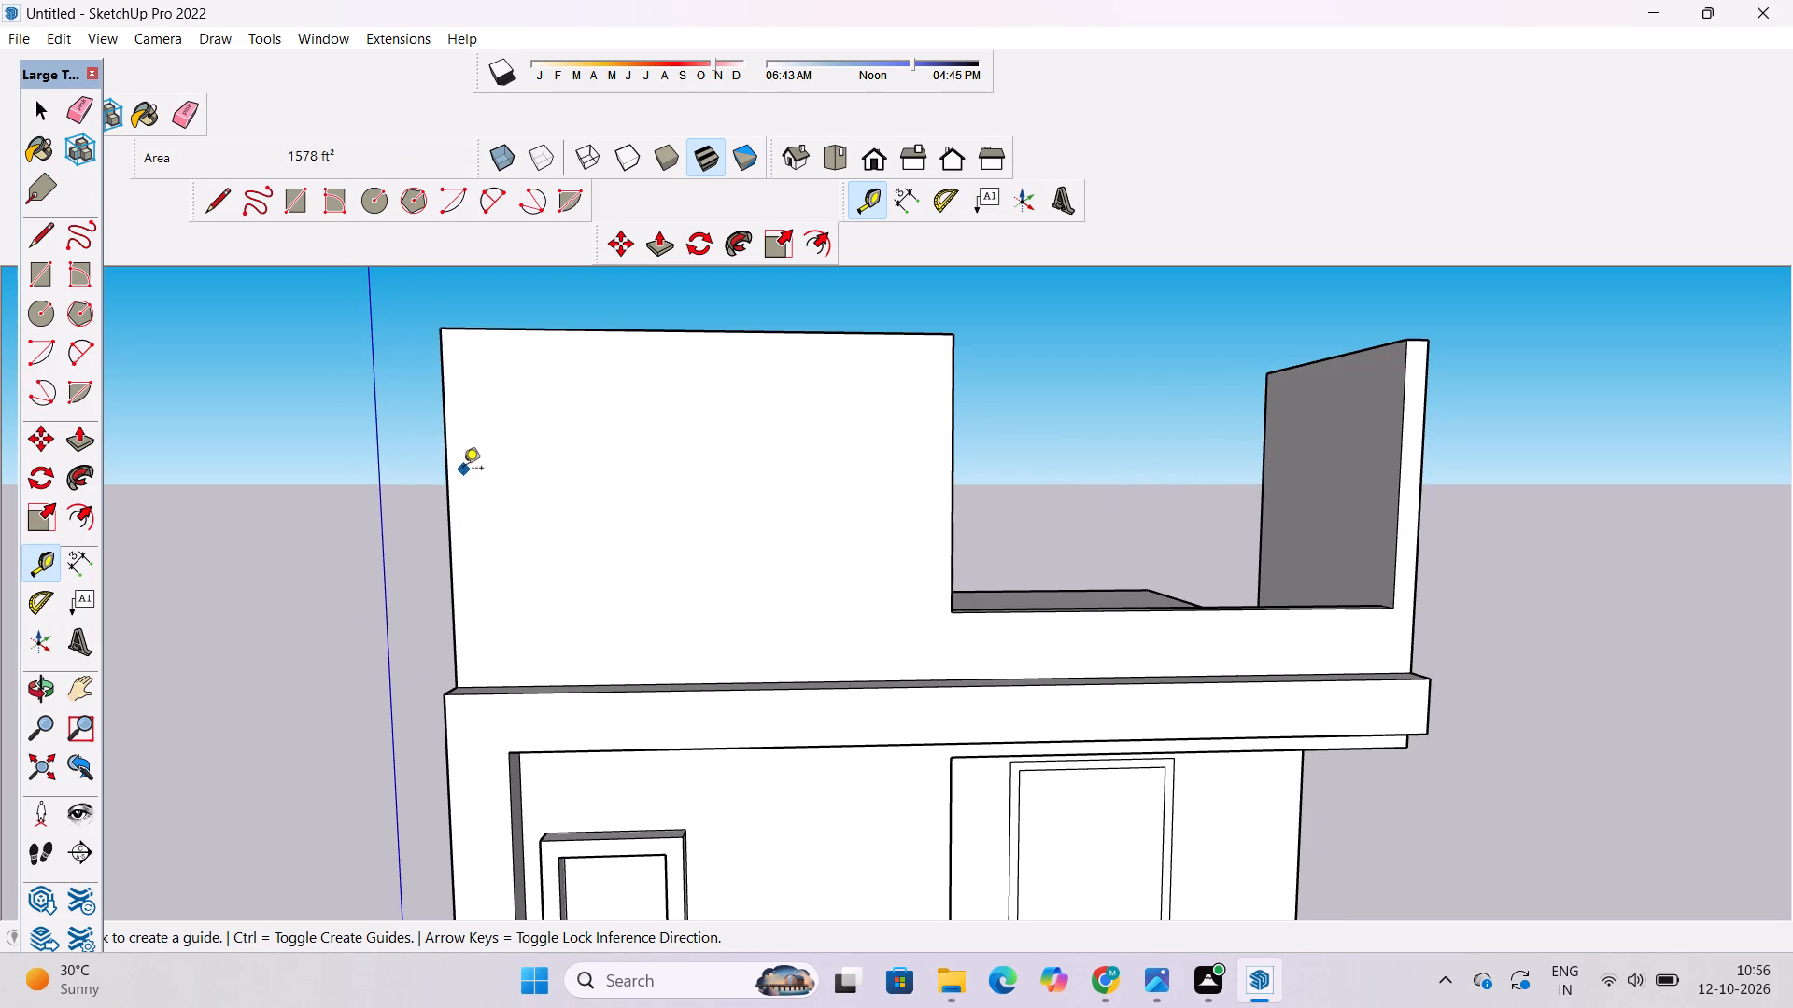
{"action": "left_click", "coordinate": [448, 511]}
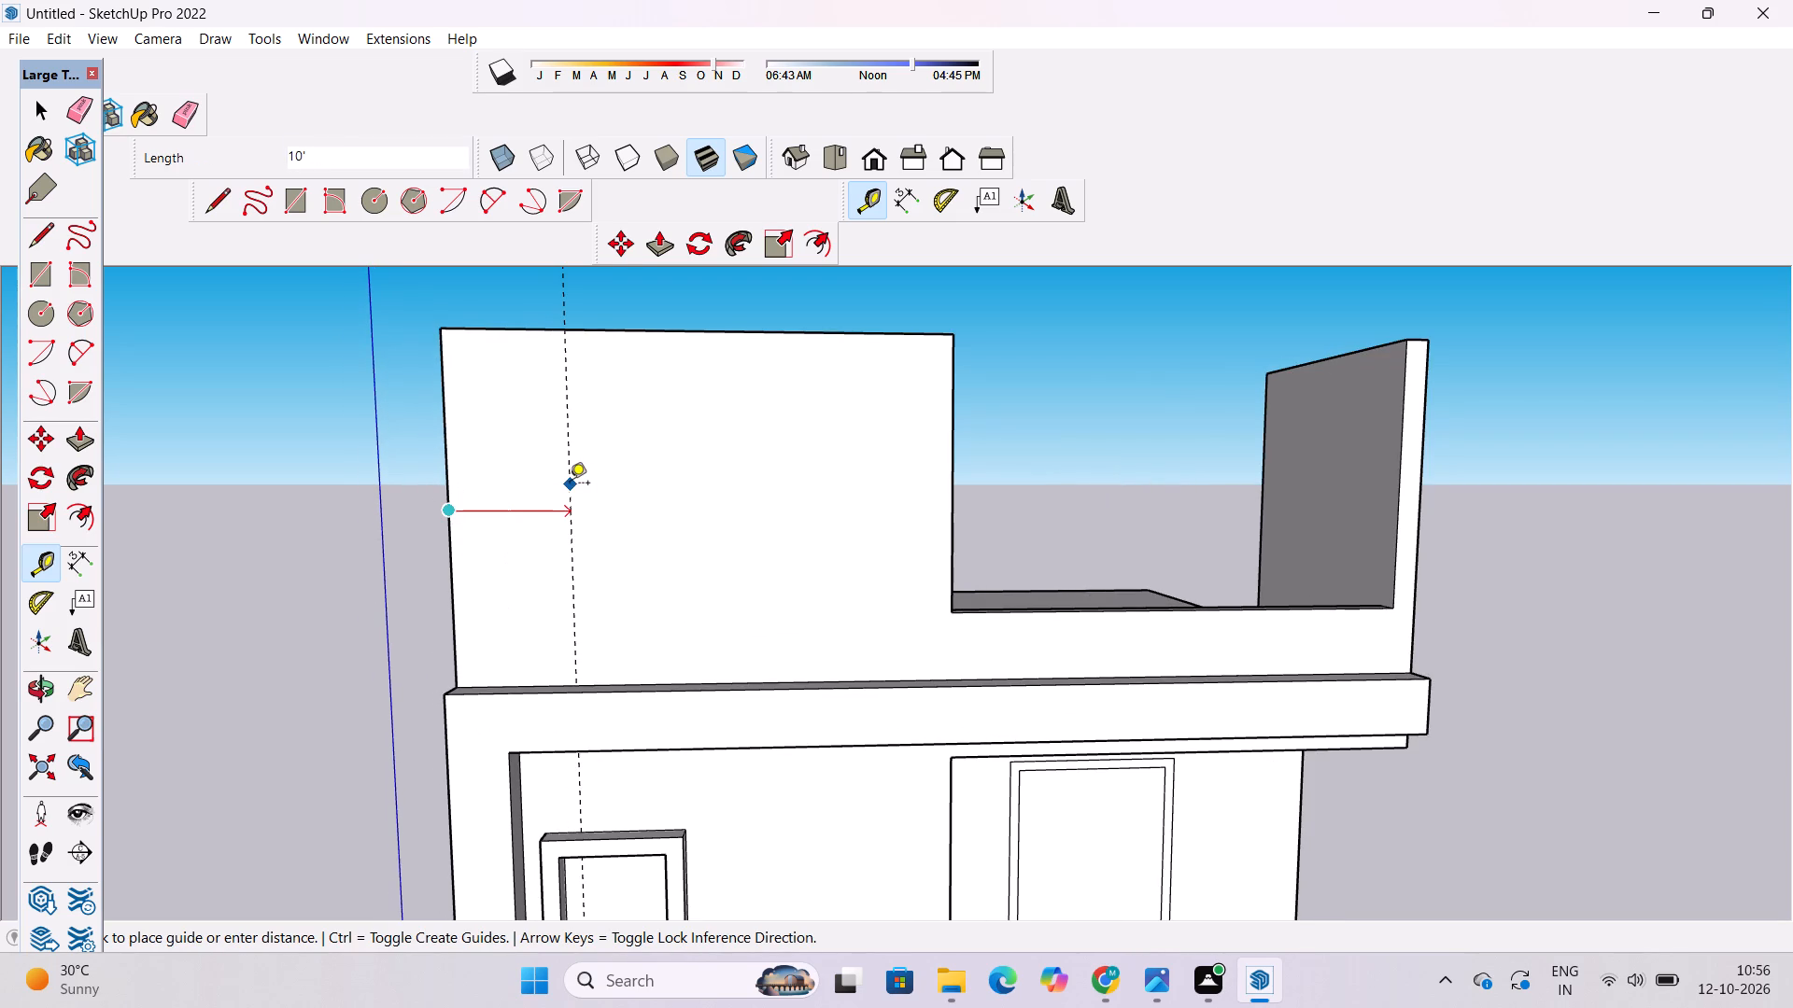
{"action": "type", "text": "5'"}
{"action": "key", "text": "Return"}
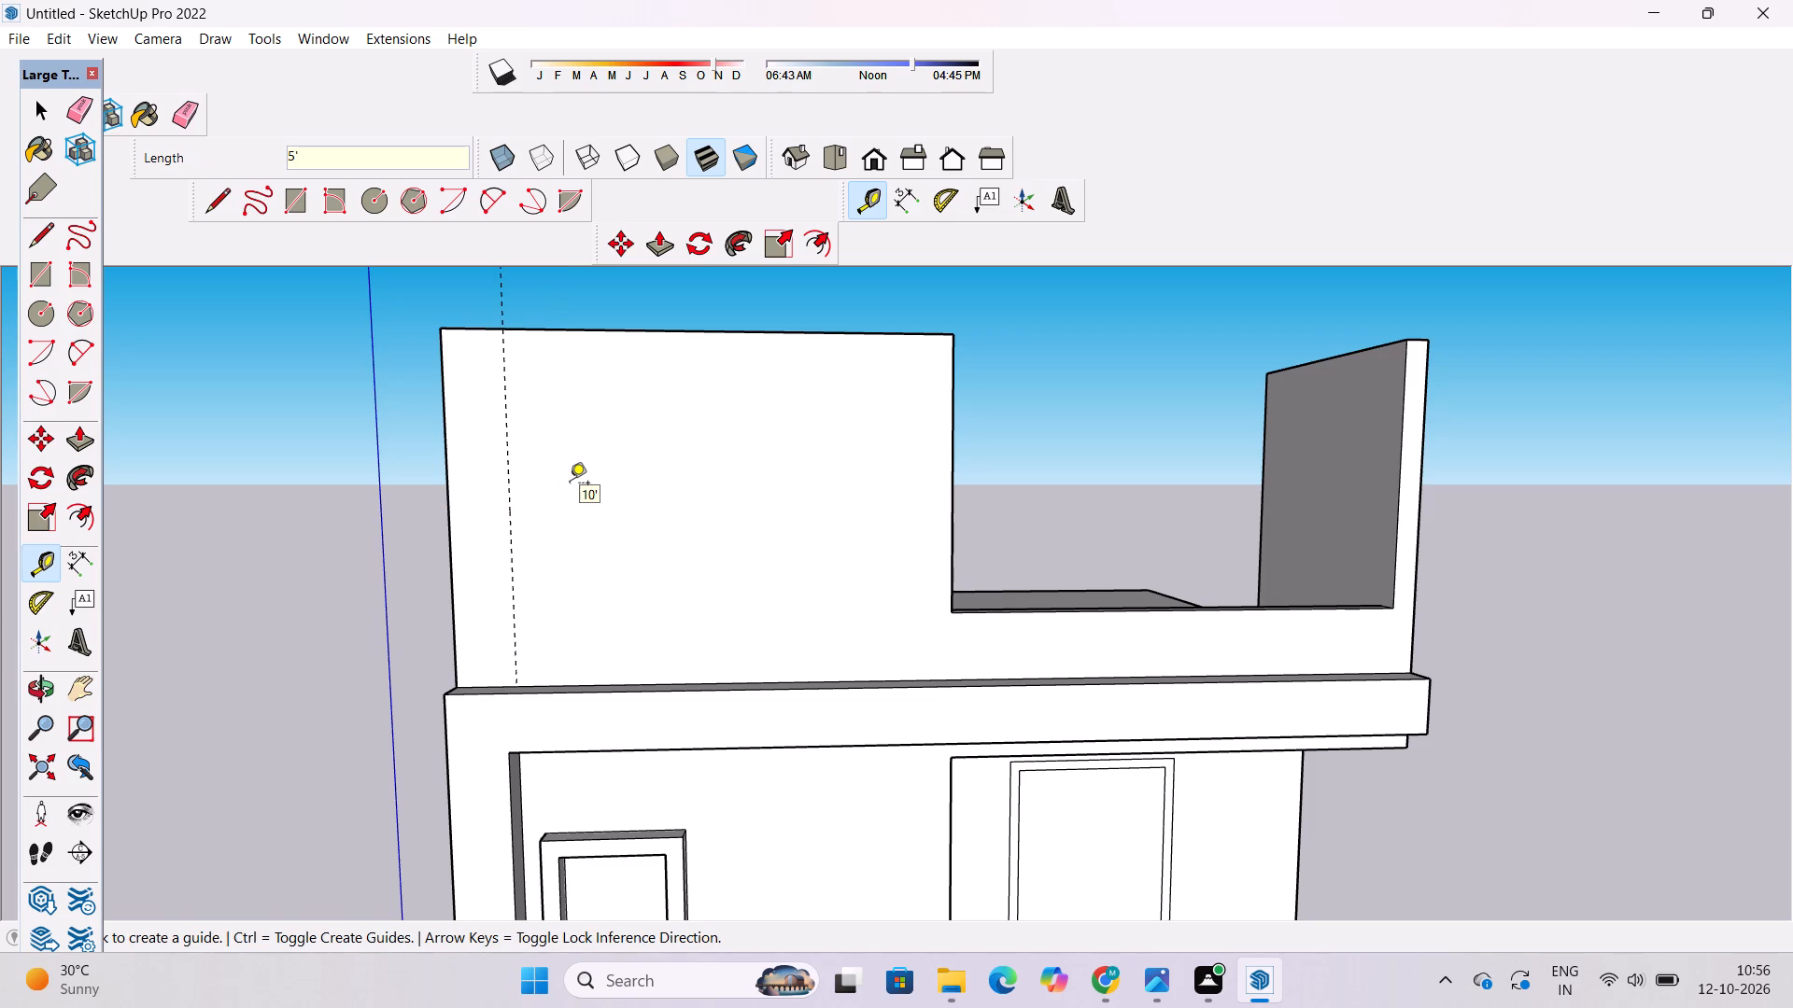
Place a second vertical guide on the same wall, 5' inward from its edge beside the open terrace.
{"action": "scroll", "coordinate": [555, 501], "scroll_direction": "down", "scroll_amount": 3}
{"action": "scroll", "coordinate": [890, 445], "scroll_direction": "up", "scroll_amount": 8}
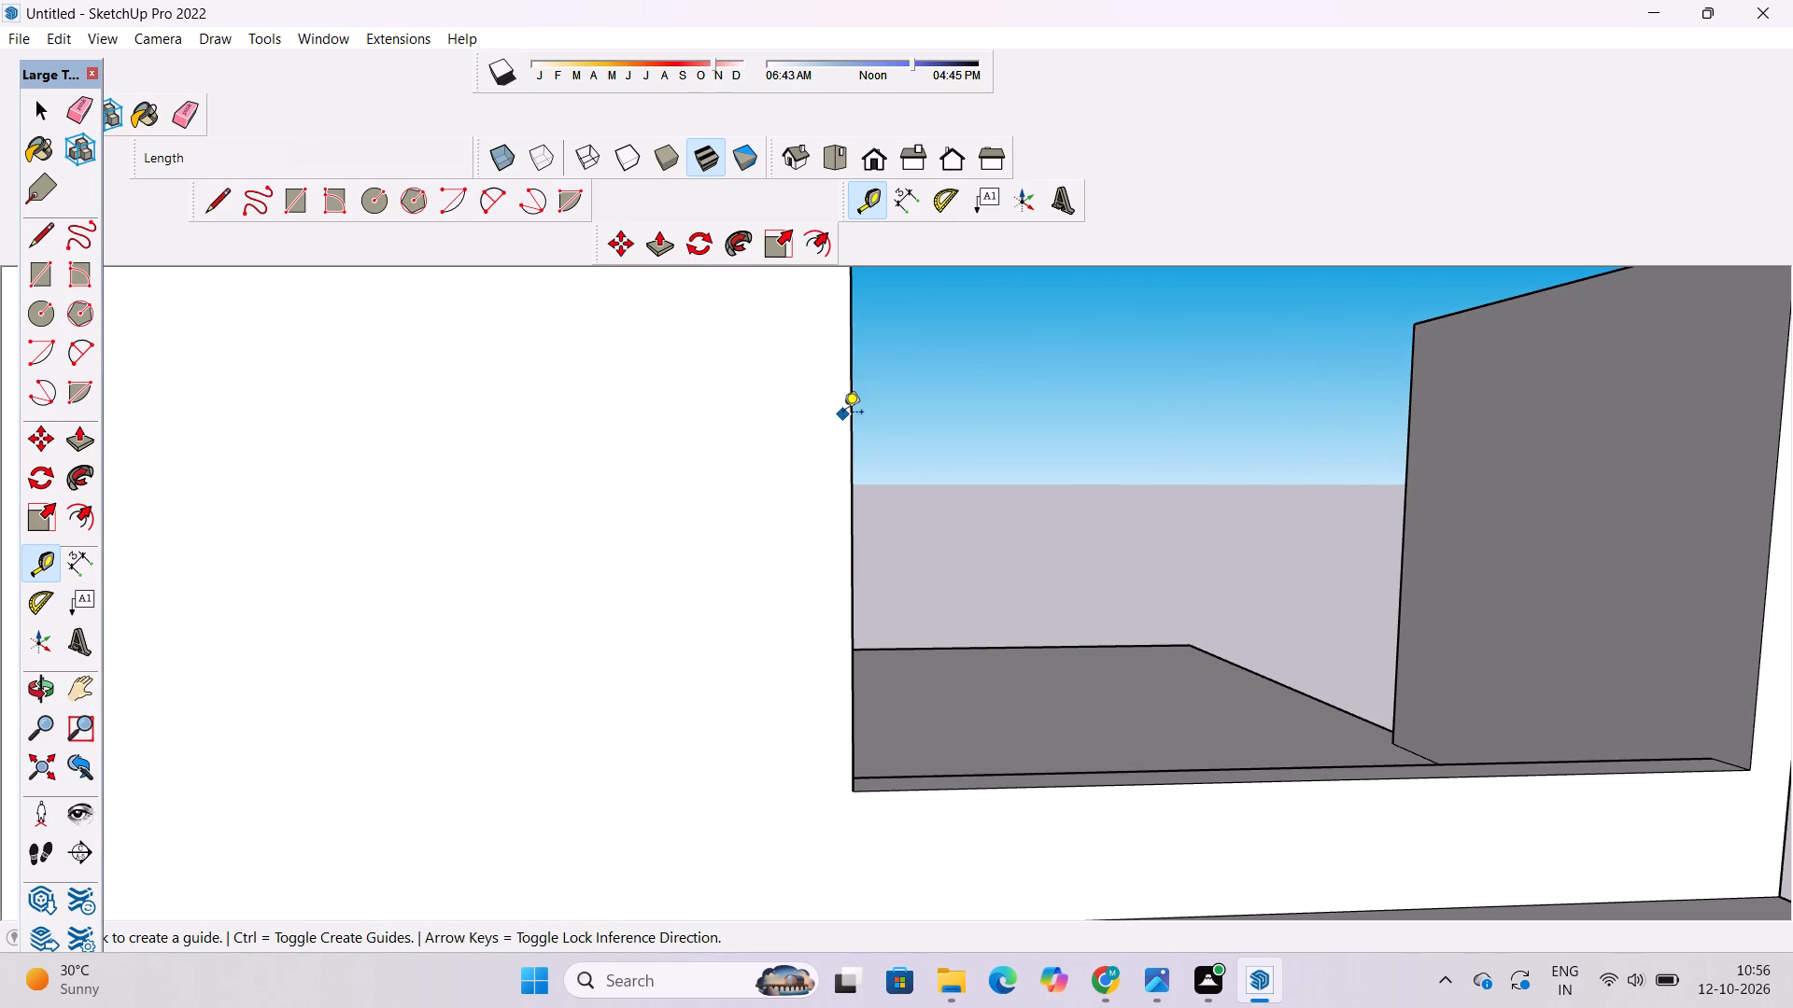
{"action": "left_click", "coordinate": [850, 509]}
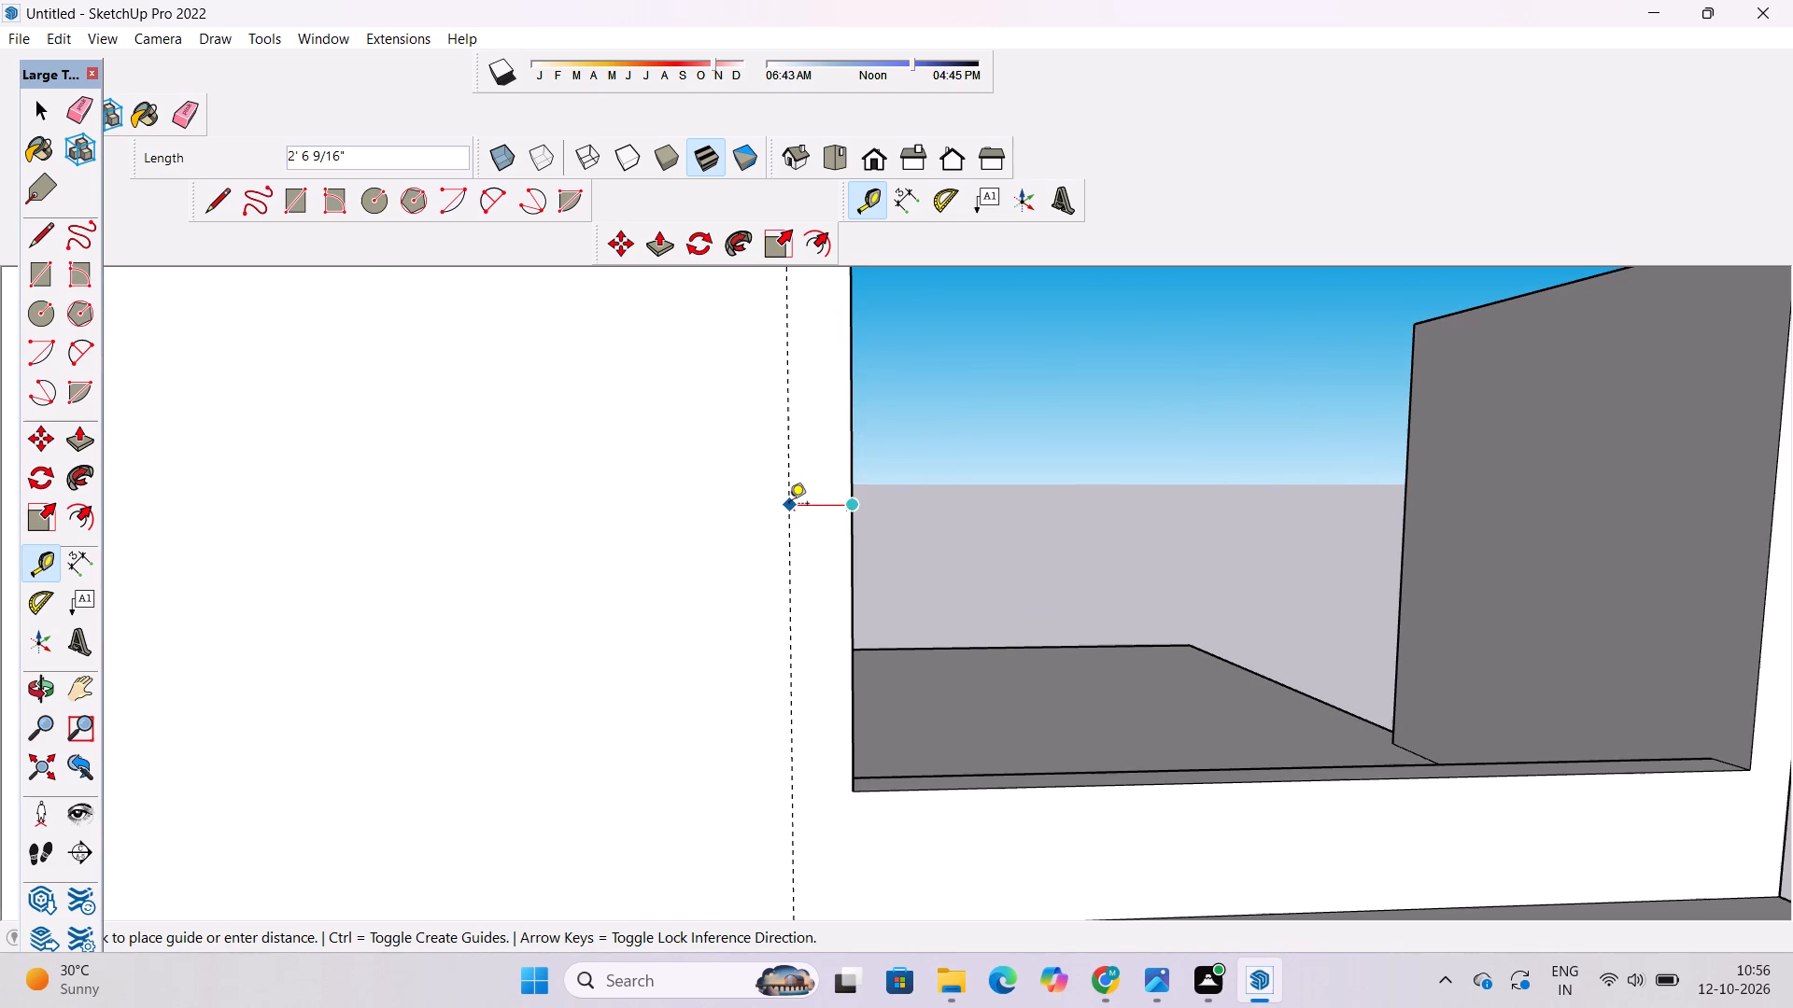
{"action": "type", "text": "5'"}
{"action": "key", "text": "Return"}
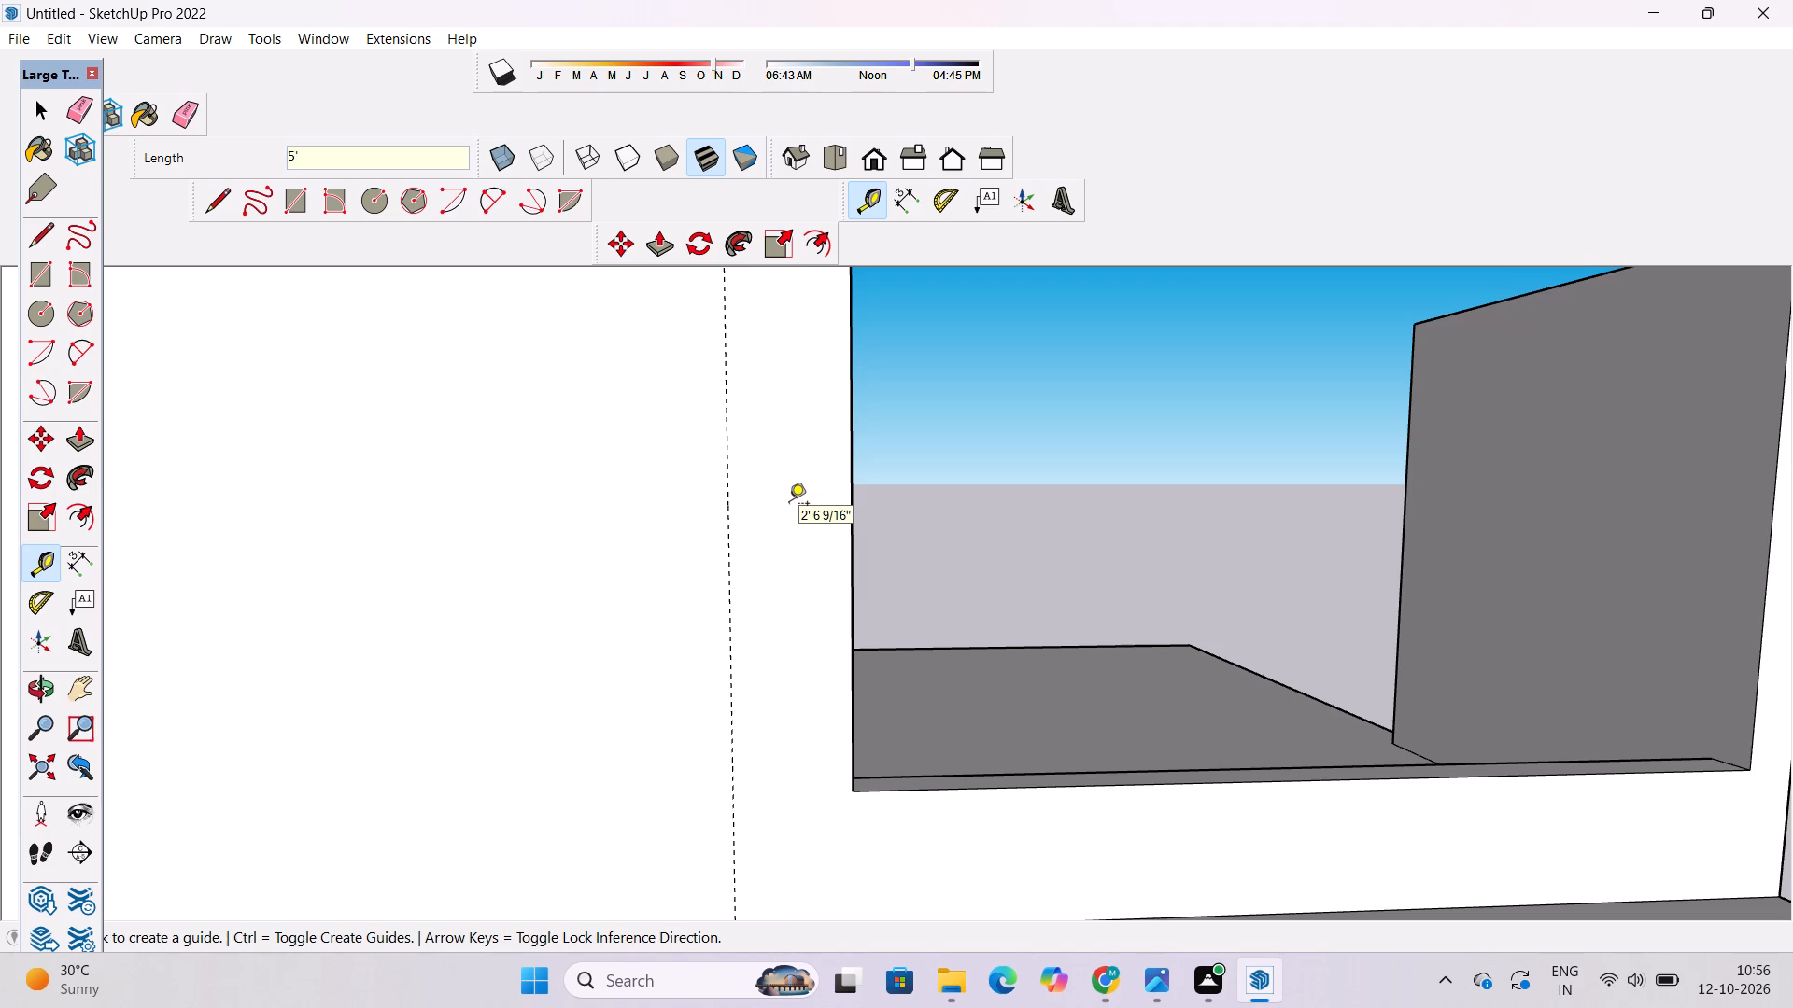
Place a horizontal guide 5' below the top edge of the tall roof-level front wall.
{"action": "scroll", "coordinate": [799, 522], "scroll_direction": "down", "scroll_amount": 11}
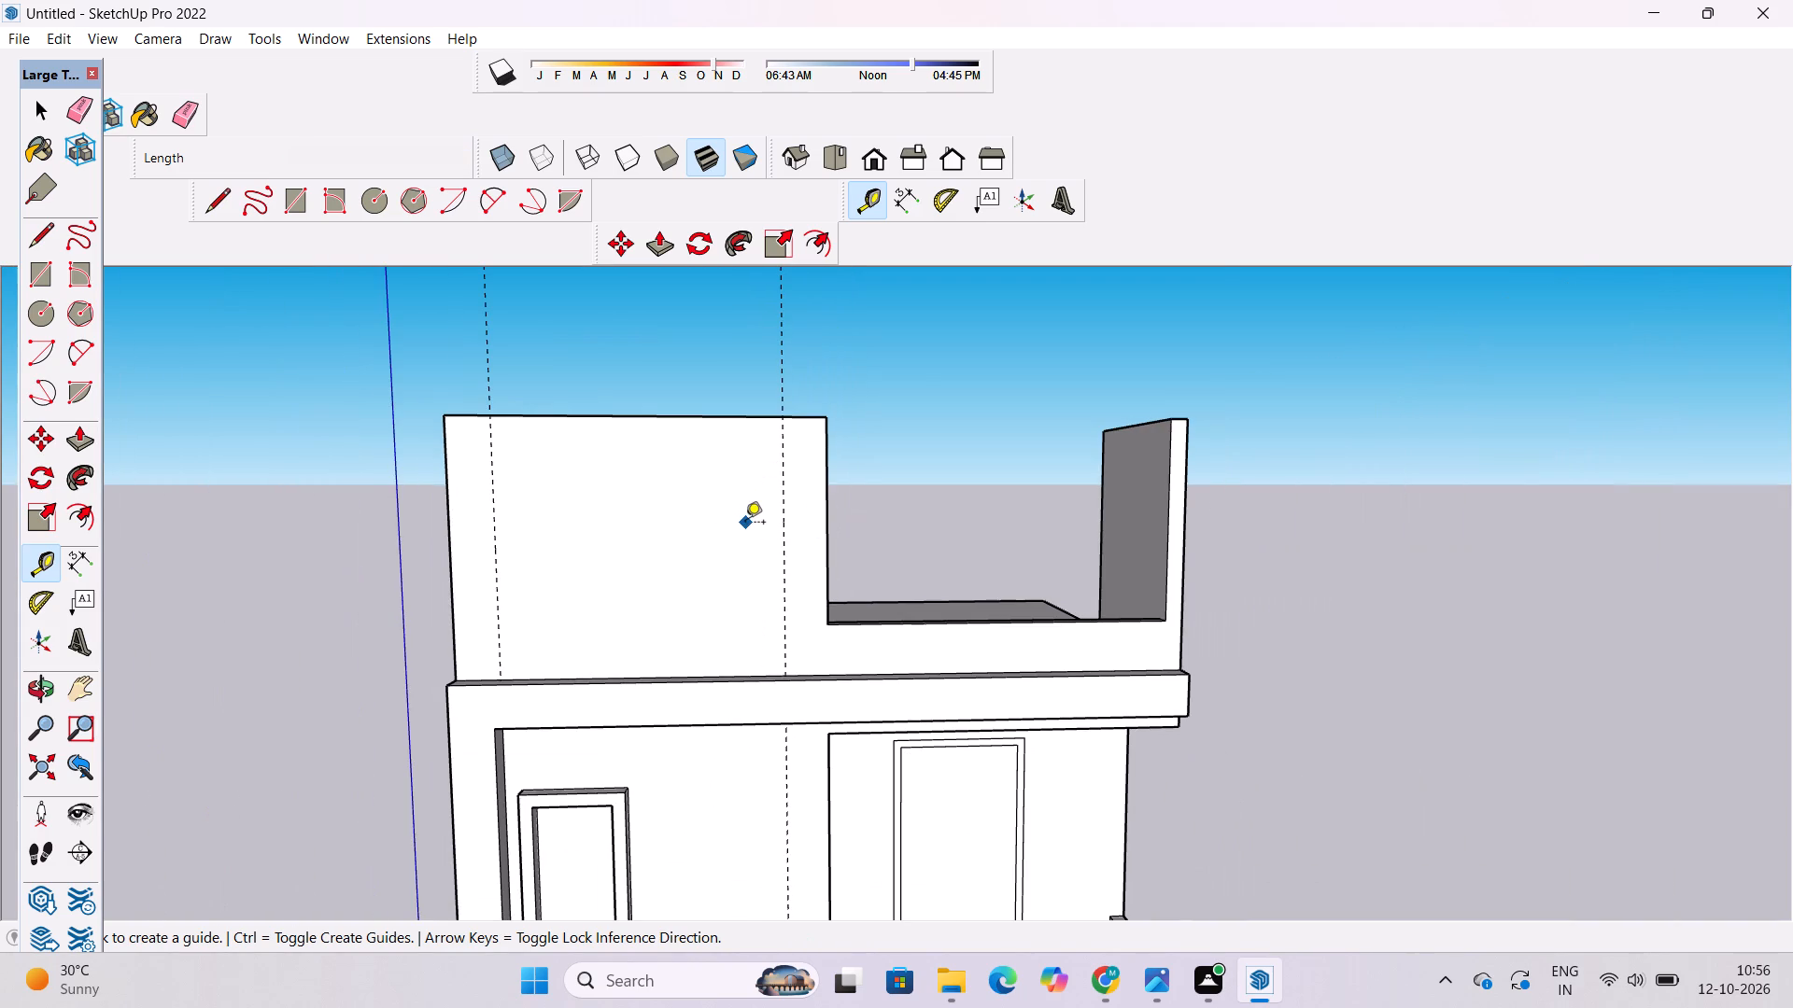
{"action": "scroll", "coordinate": [651, 441], "scroll_direction": "up", "scroll_amount": 4}
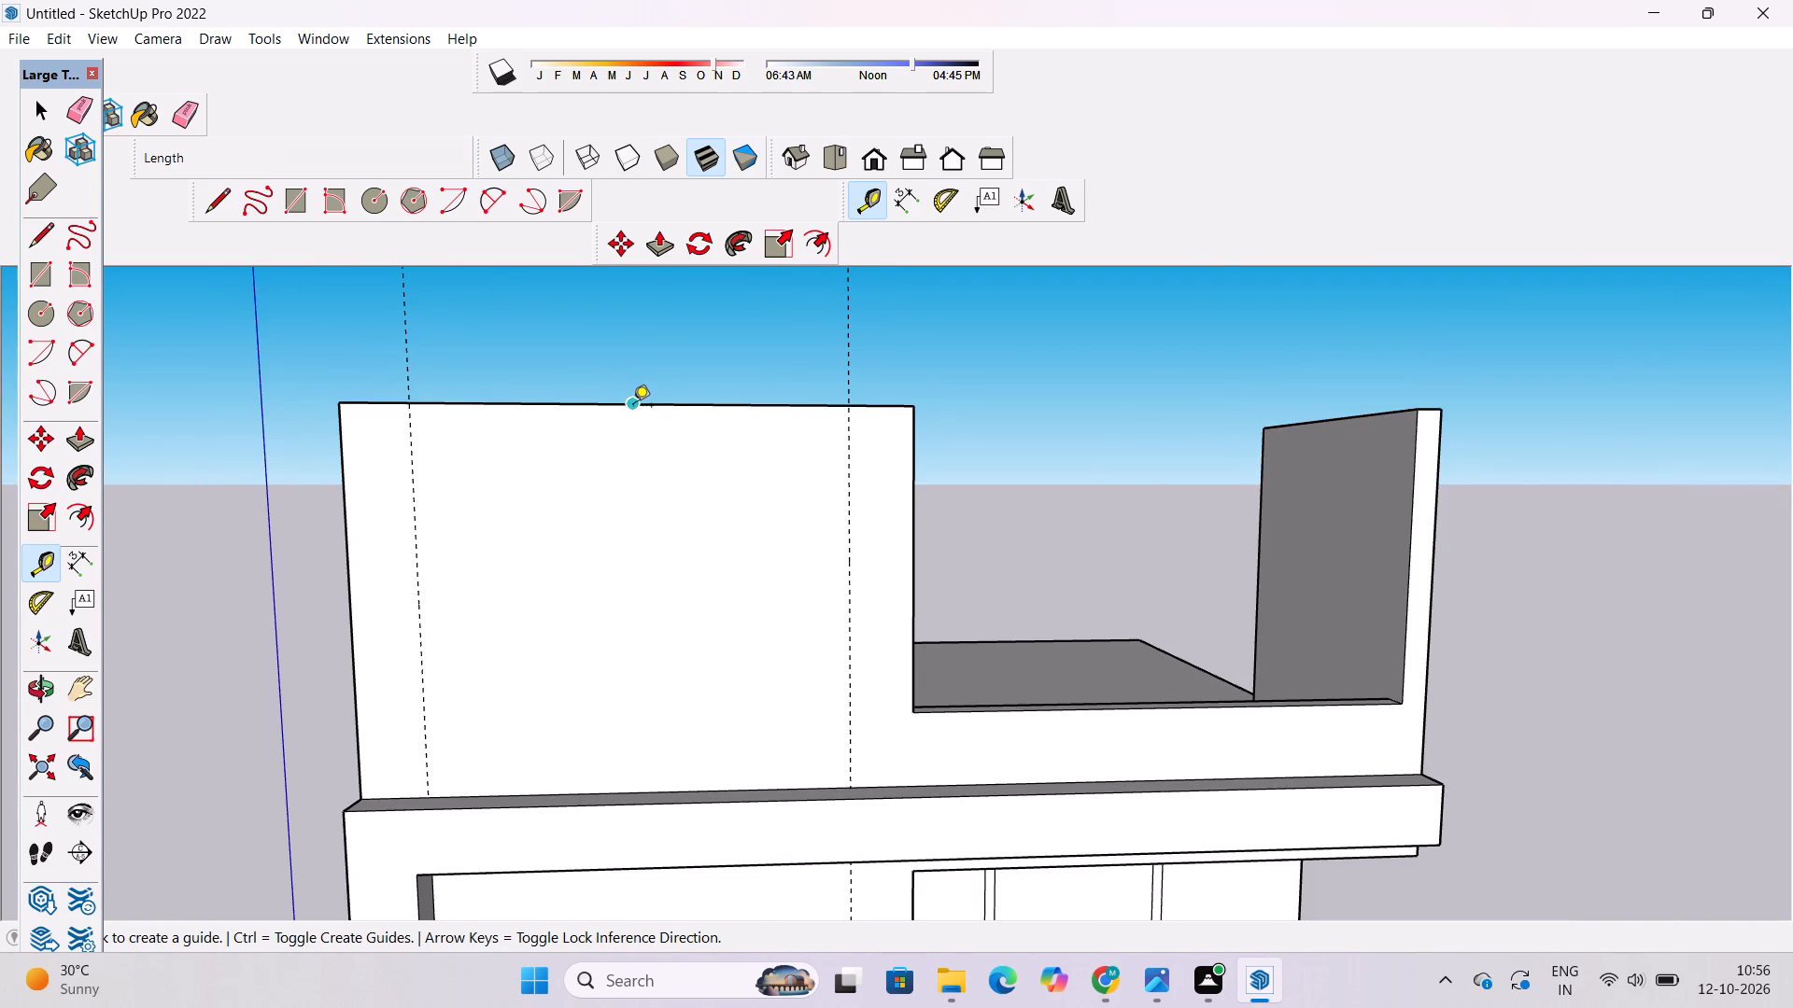
{"action": "left_click", "coordinate": [633, 407]}
{"action": "scroll", "coordinate": [668, 469], "scroll_direction": "down", "scroll_amount": 3}
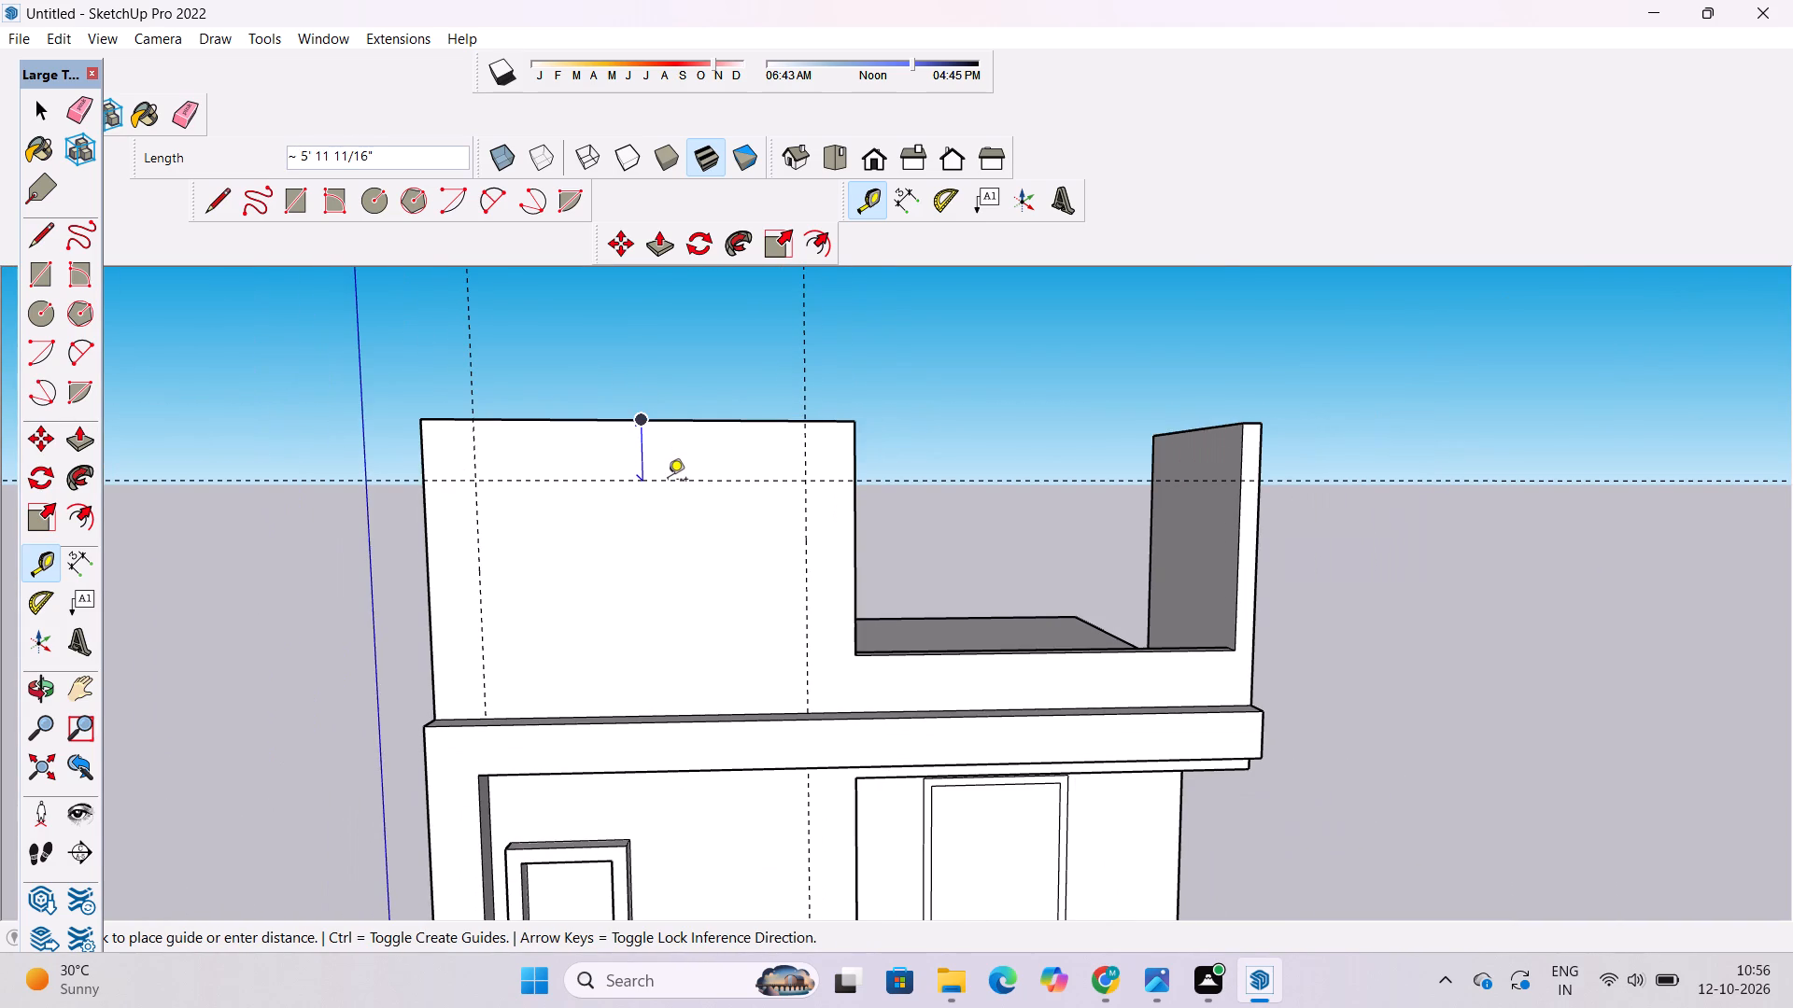
{"action": "scroll", "coordinate": [668, 481], "scroll_direction": "up", "scroll_amount": 2}
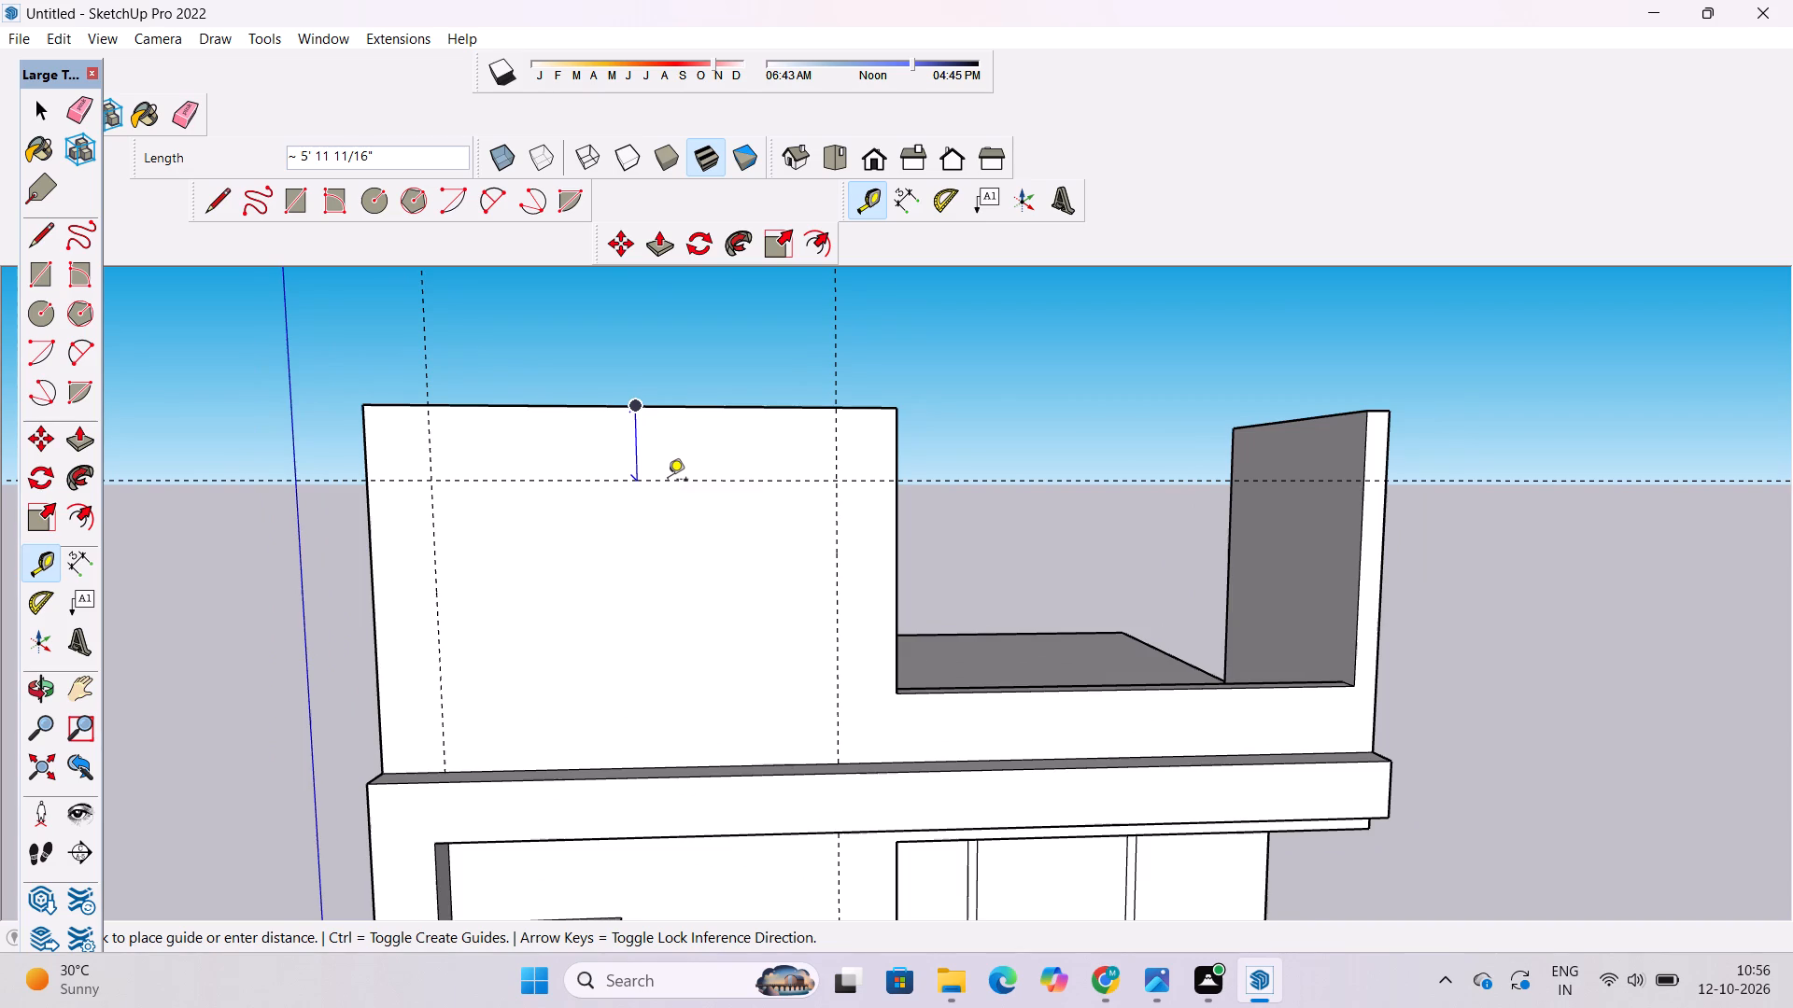
{"action": "scroll", "coordinate": [668, 481], "scroll_direction": "up", "scroll_amount": 1}
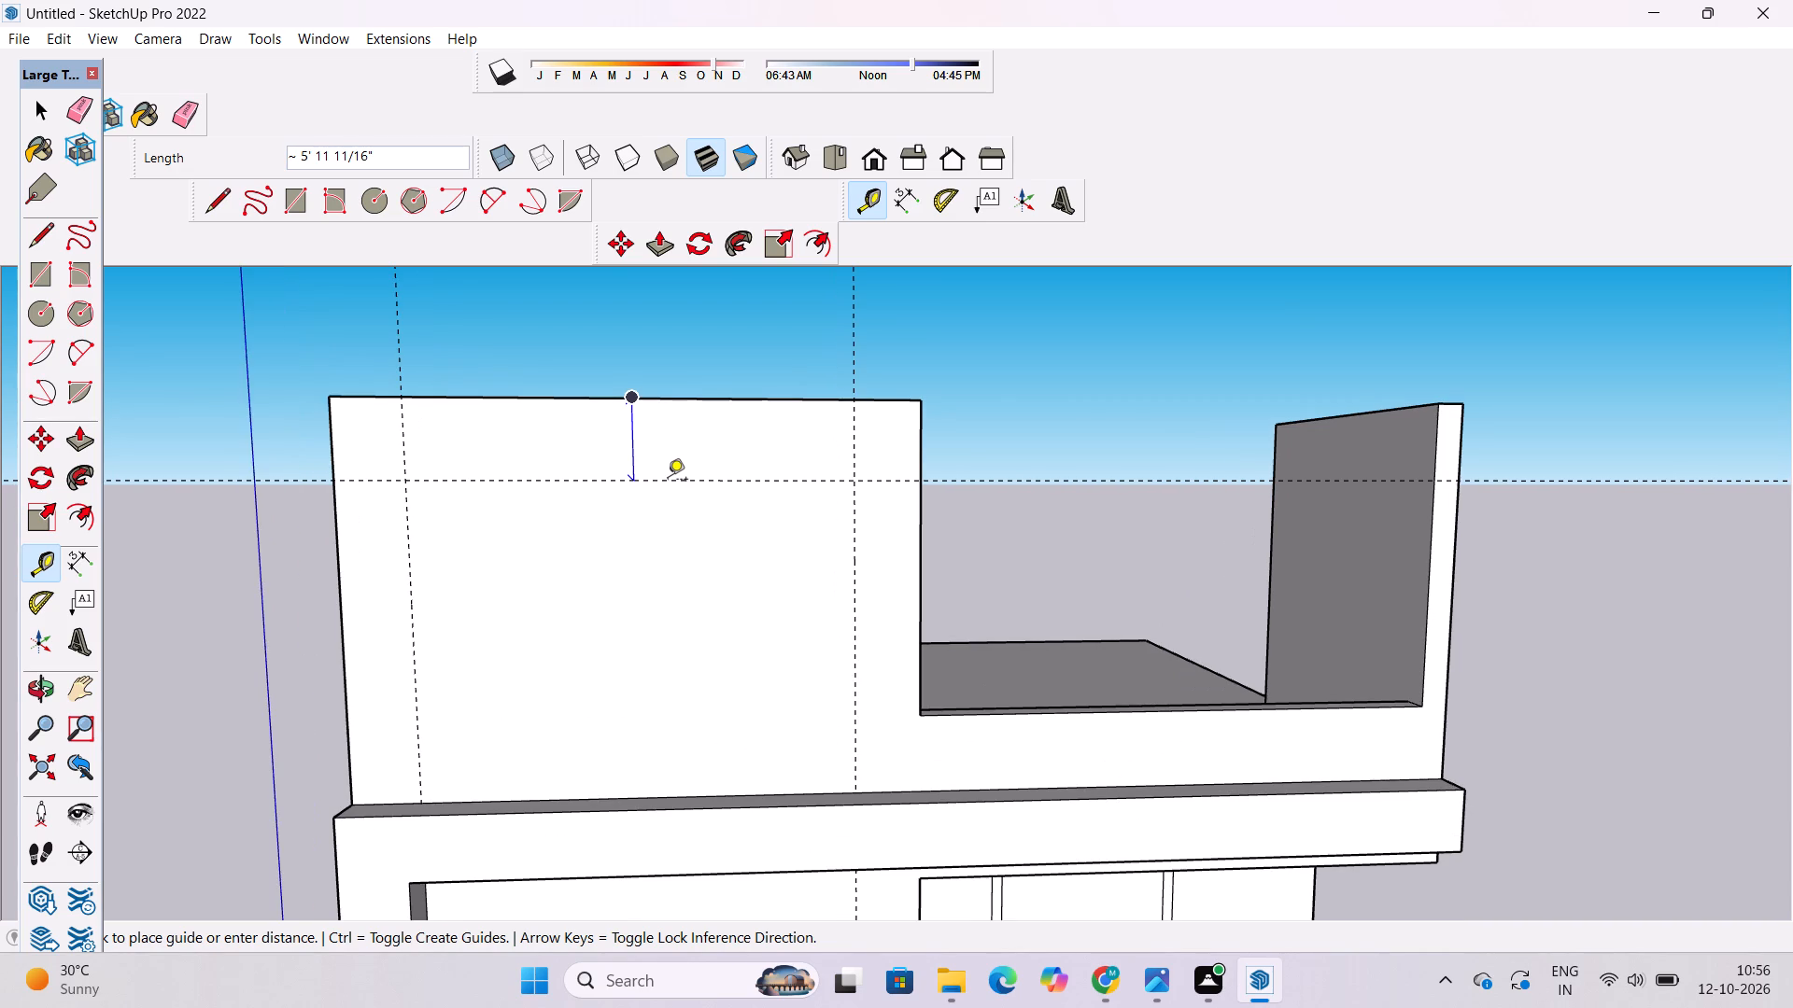
{"action": "type", "text": "5'"}
{"action": "key", "text": "Return"}
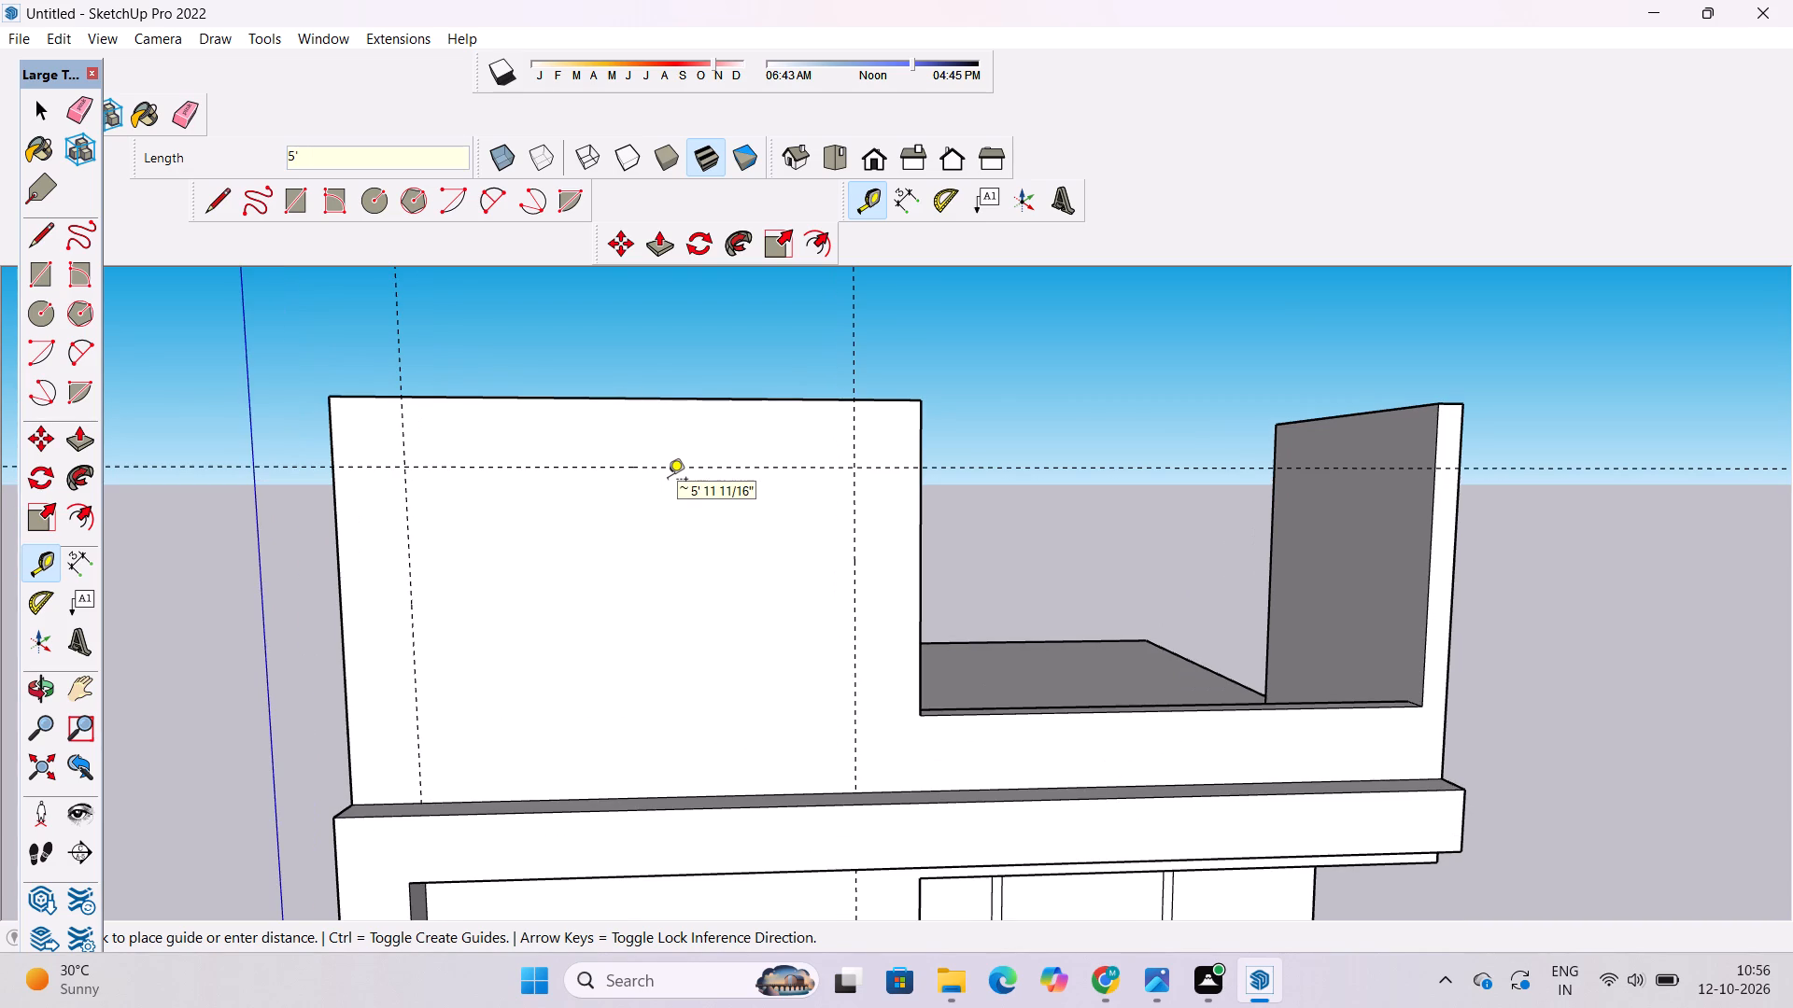
Place another horizontal guide 7' below the first horizontal guide on the roof-level front wall.
{"action": "scroll", "coordinate": [641, 380], "scroll_direction": "down", "scroll_amount": 4}
{"action": "scroll", "coordinate": [717, 424], "scroll_direction": "up", "scroll_amount": 5}
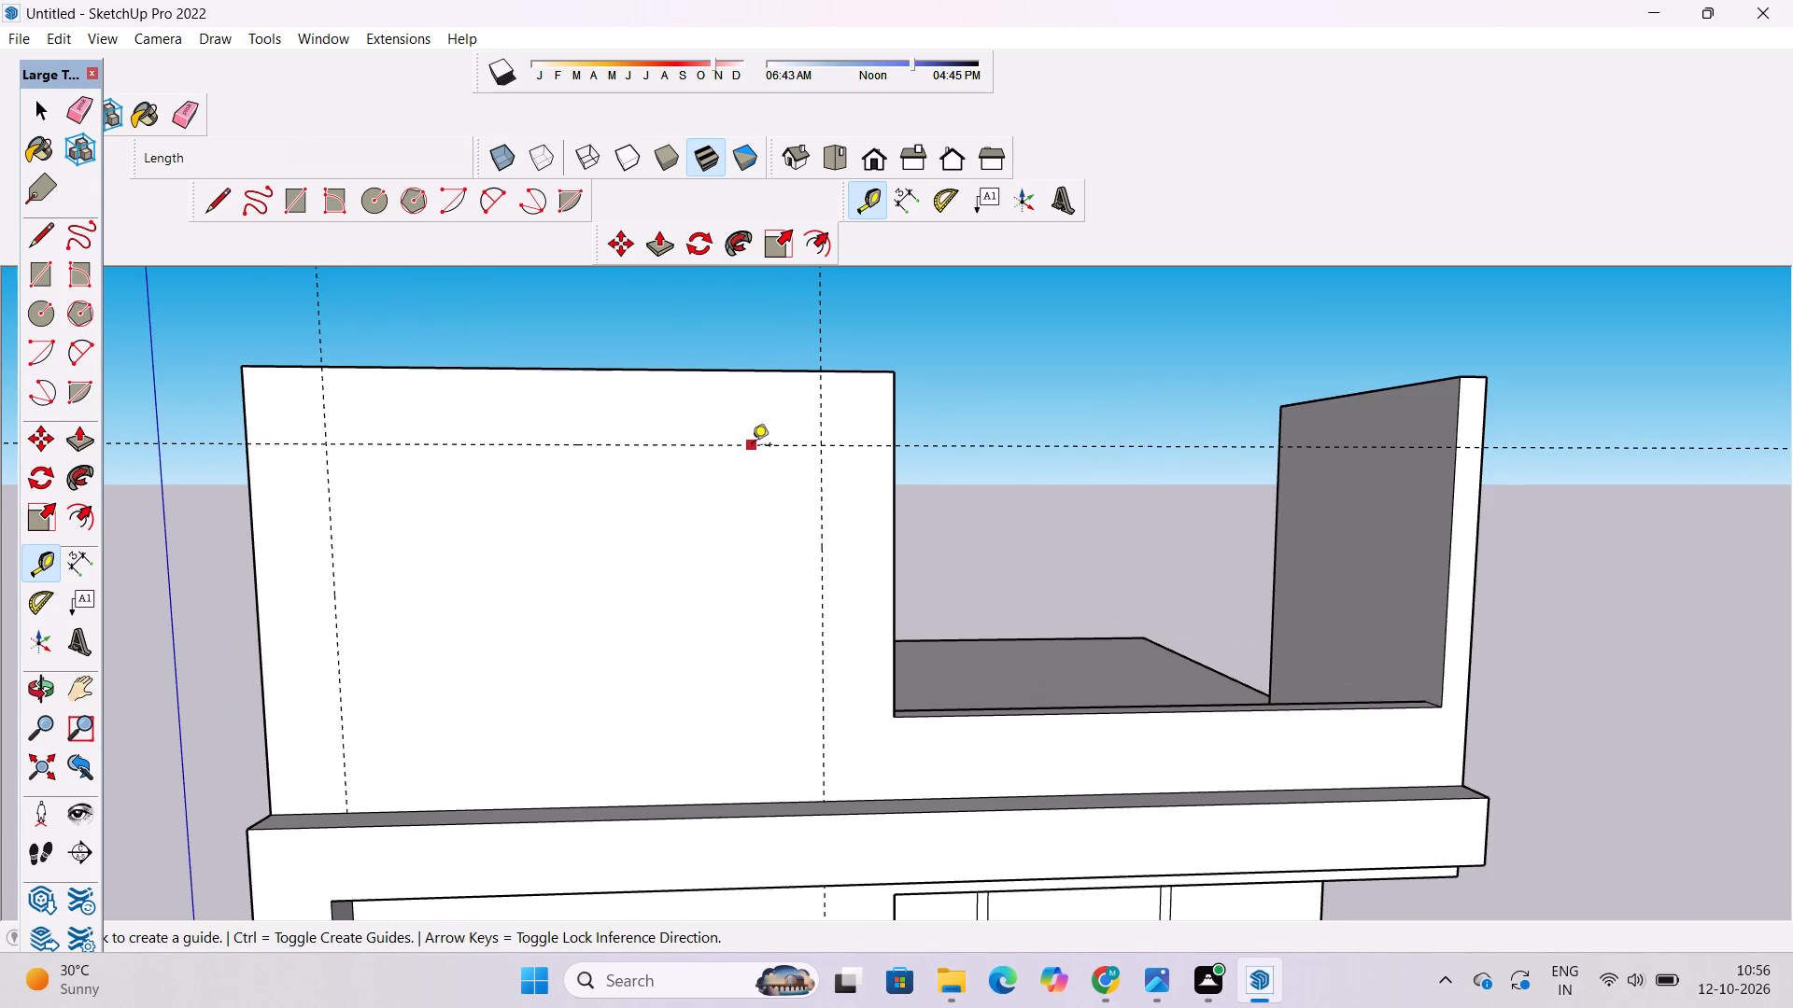
{"action": "left_click", "coordinate": [752, 445]}
{"action": "scroll", "coordinate": [716, 488], "scroll_direction": "down", "scroll_amount": 4}
{"action": "scroll", "coordinate": [712, 533], "scroll_direction": "up", "scroll_amount": 4}
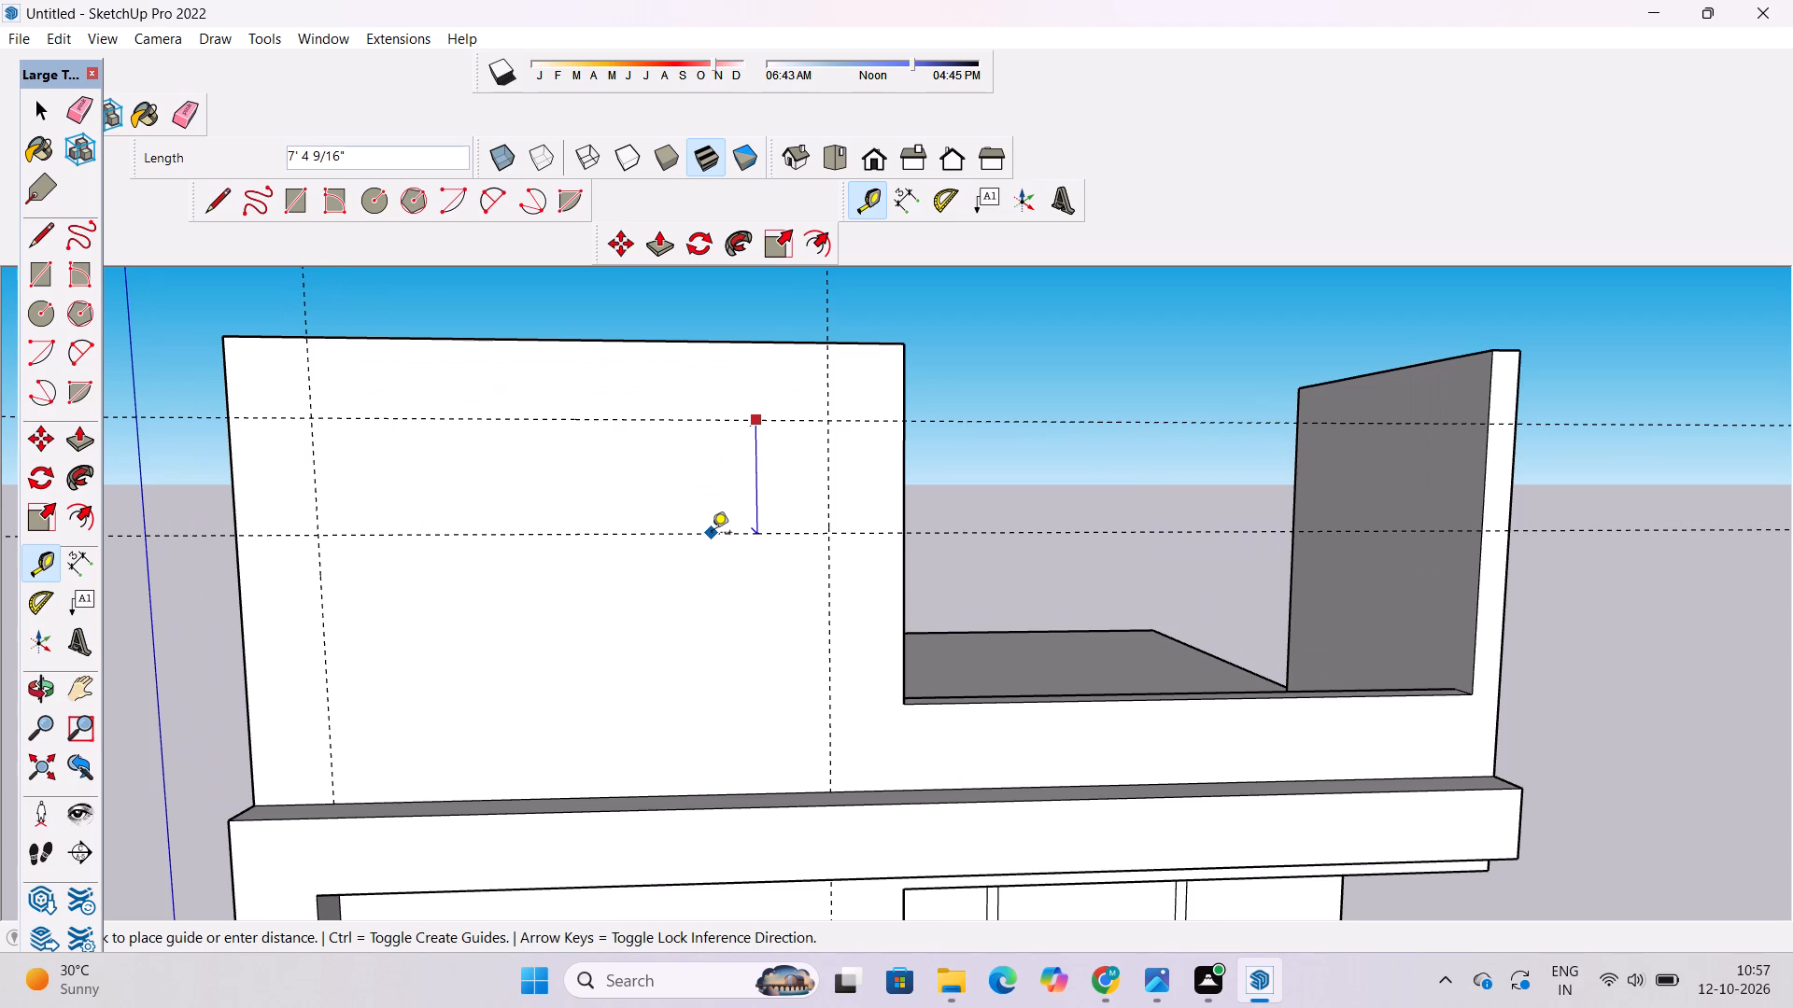
{"action": "type", "text": "7'"}
{"action": "key", "text": "Return"}
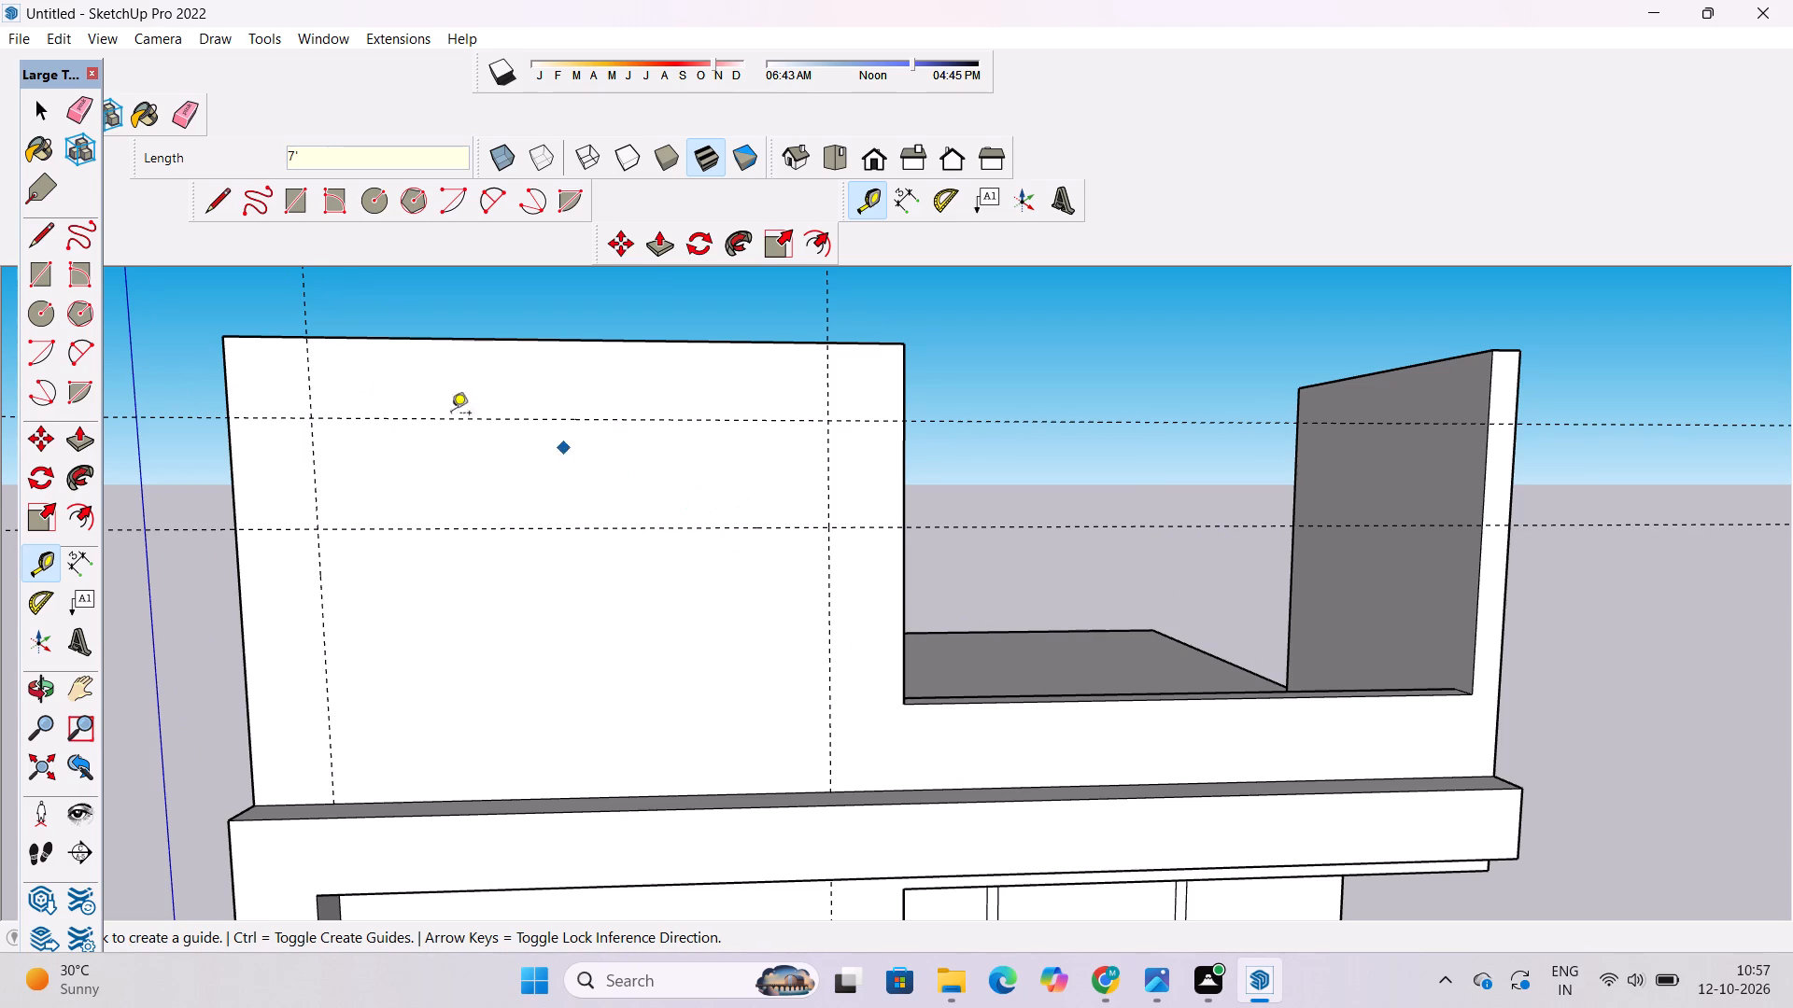
Draw a 32' 6" by 7' rectangle between the four guide intersections on the roof-level front wall.
{"action": "left_click", "coordinate": [291, 199]}
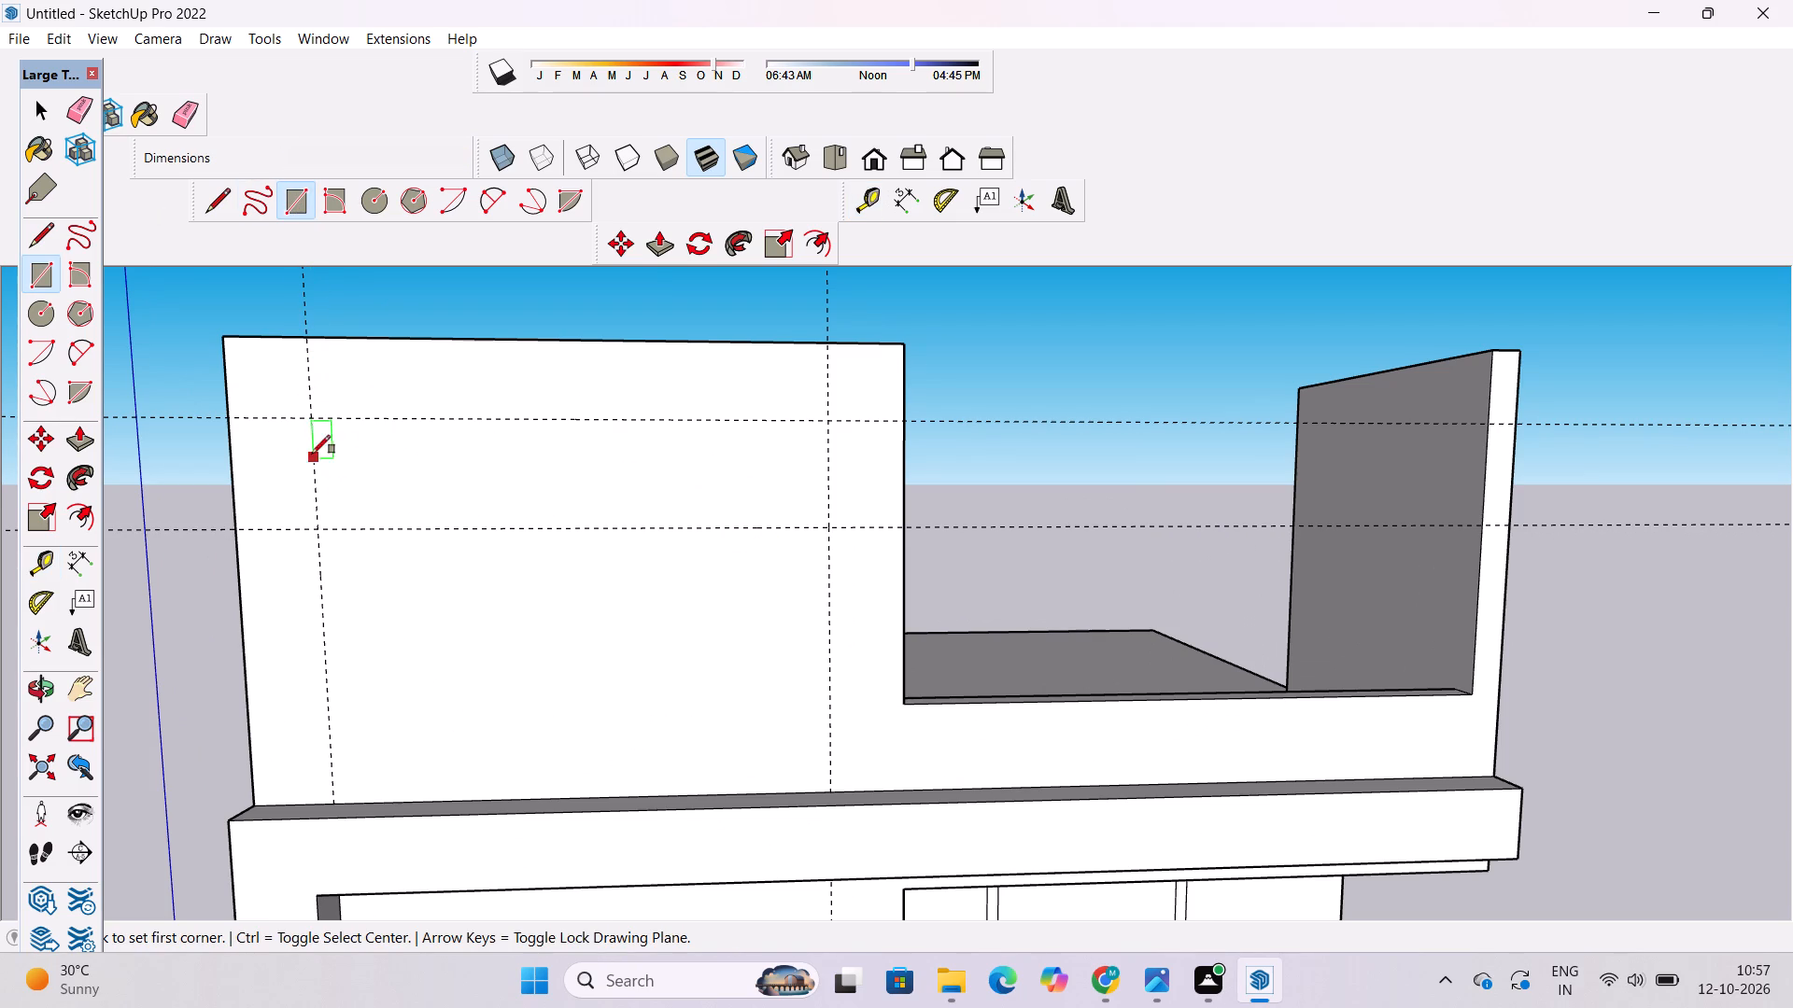
{"action": "left_click", "coordinate": [312, 419]}
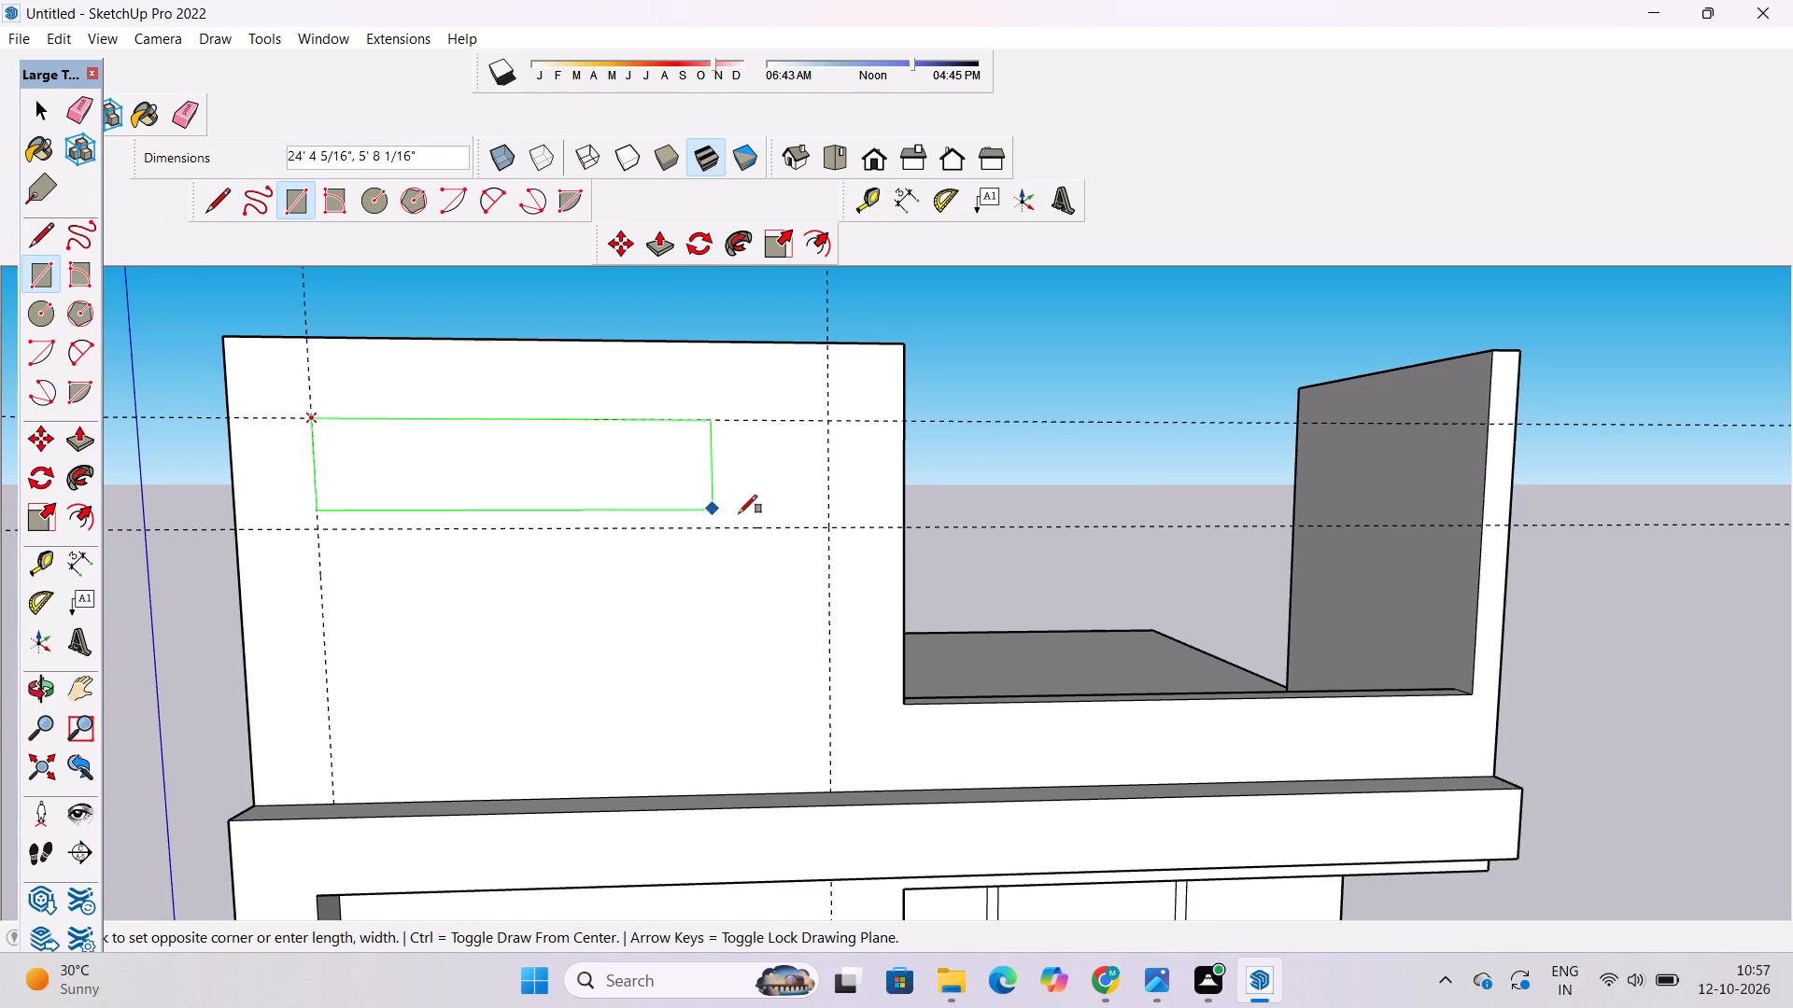
{"action": "left_click", "coordinate": [830, 527]}
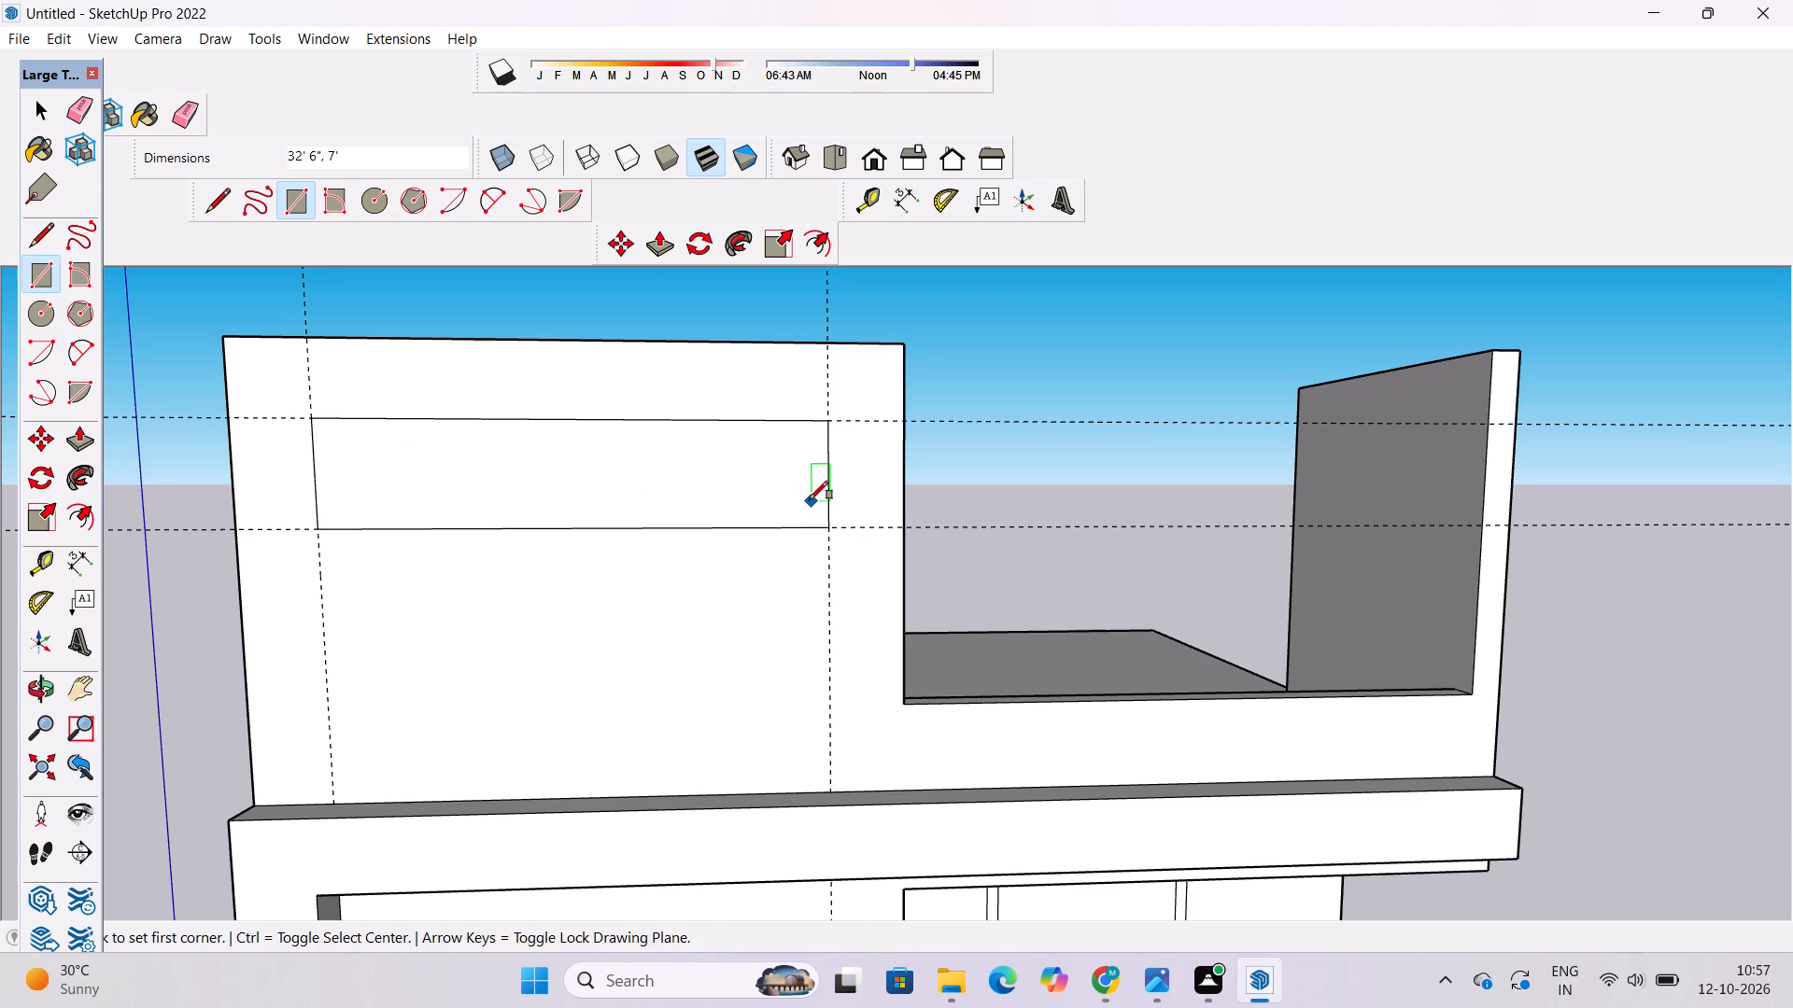
{"action": "key", "text": "space"}
Erase the two vertical and two horizontal guides around the new rectangle on the roof-level front wall.
{"action": "key", "text": "o"}
{"action": "scroll", "coordinate": [580, 635], "scroll_direction": "down", "scroll_amount": 4}
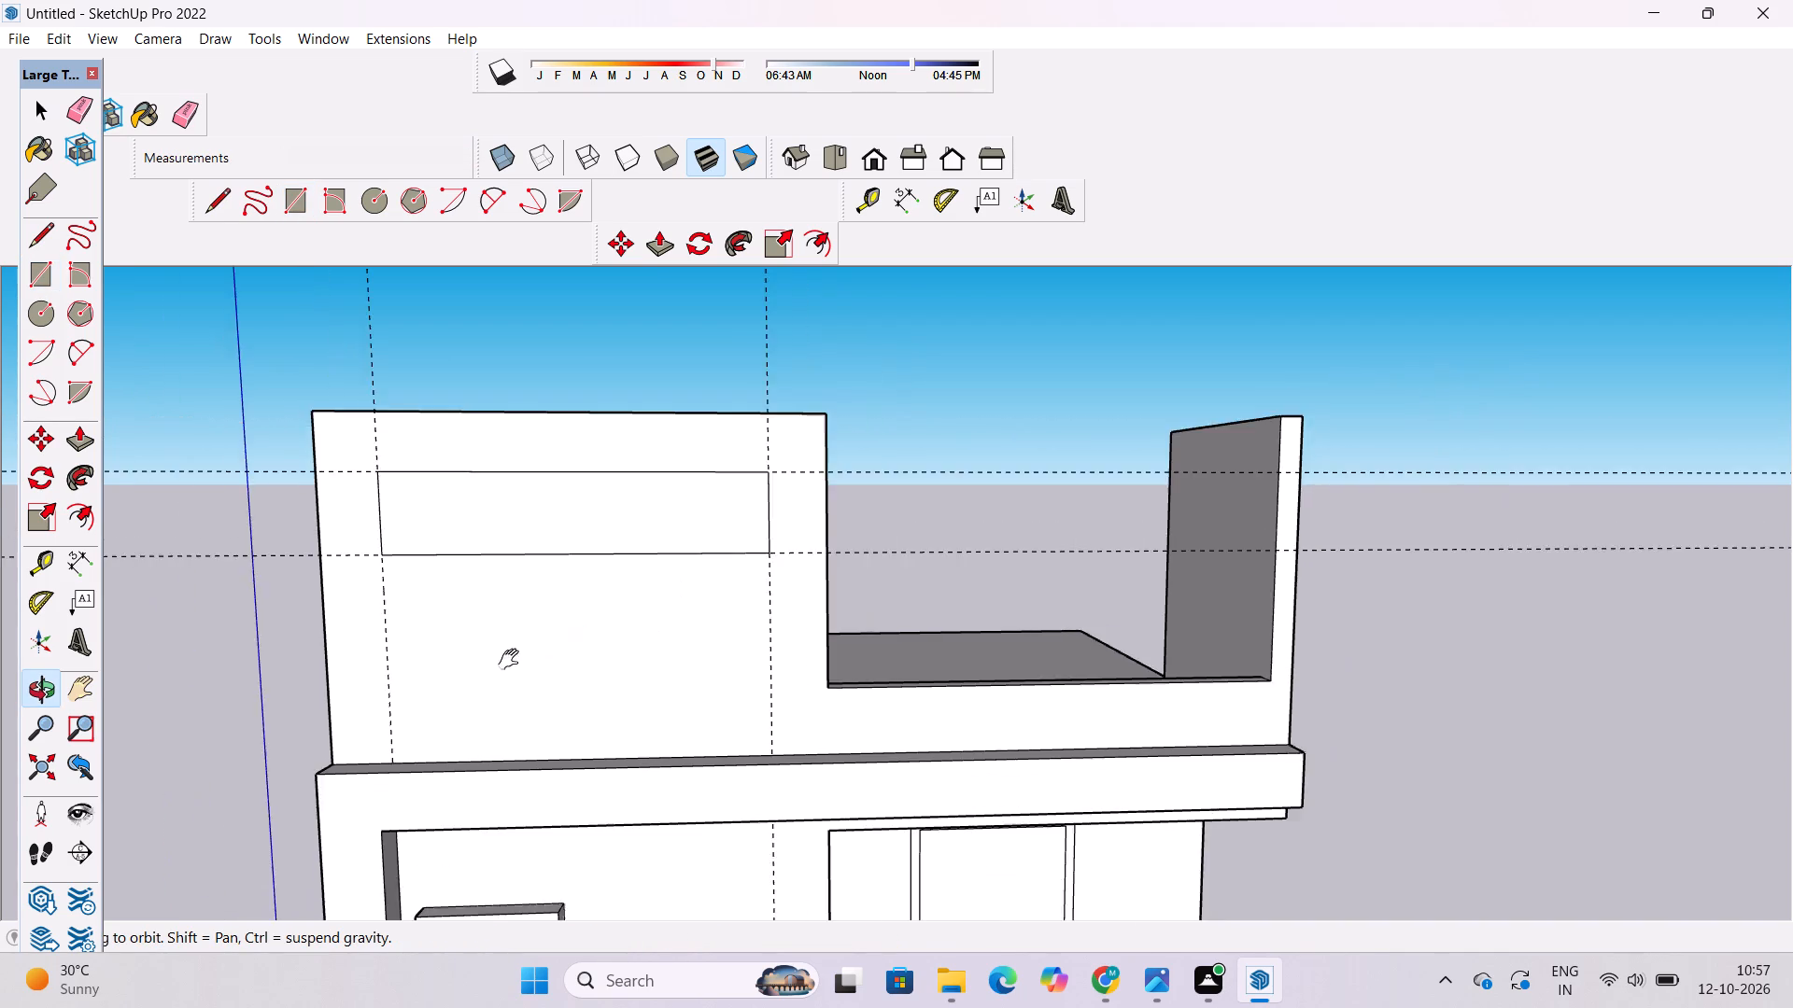
{"action": "left_click_drag", "start_coordinate": [513, 660], "coordinate": [572, 568], "text": "shift"}
{"action": "left_click_drag", "start_coordinate": [563, 573], "coordinate": [529, 592]}
{"action": "scroll", "coordinate": [487, 508], "scroll_direction": "up", "scroll_amount": 2}
{"action": "left_click_drag", "start_coordinate": [486, 508], "coordinate": [533, 610], "text": "shift"}
{"action": "key", "text": "e"}
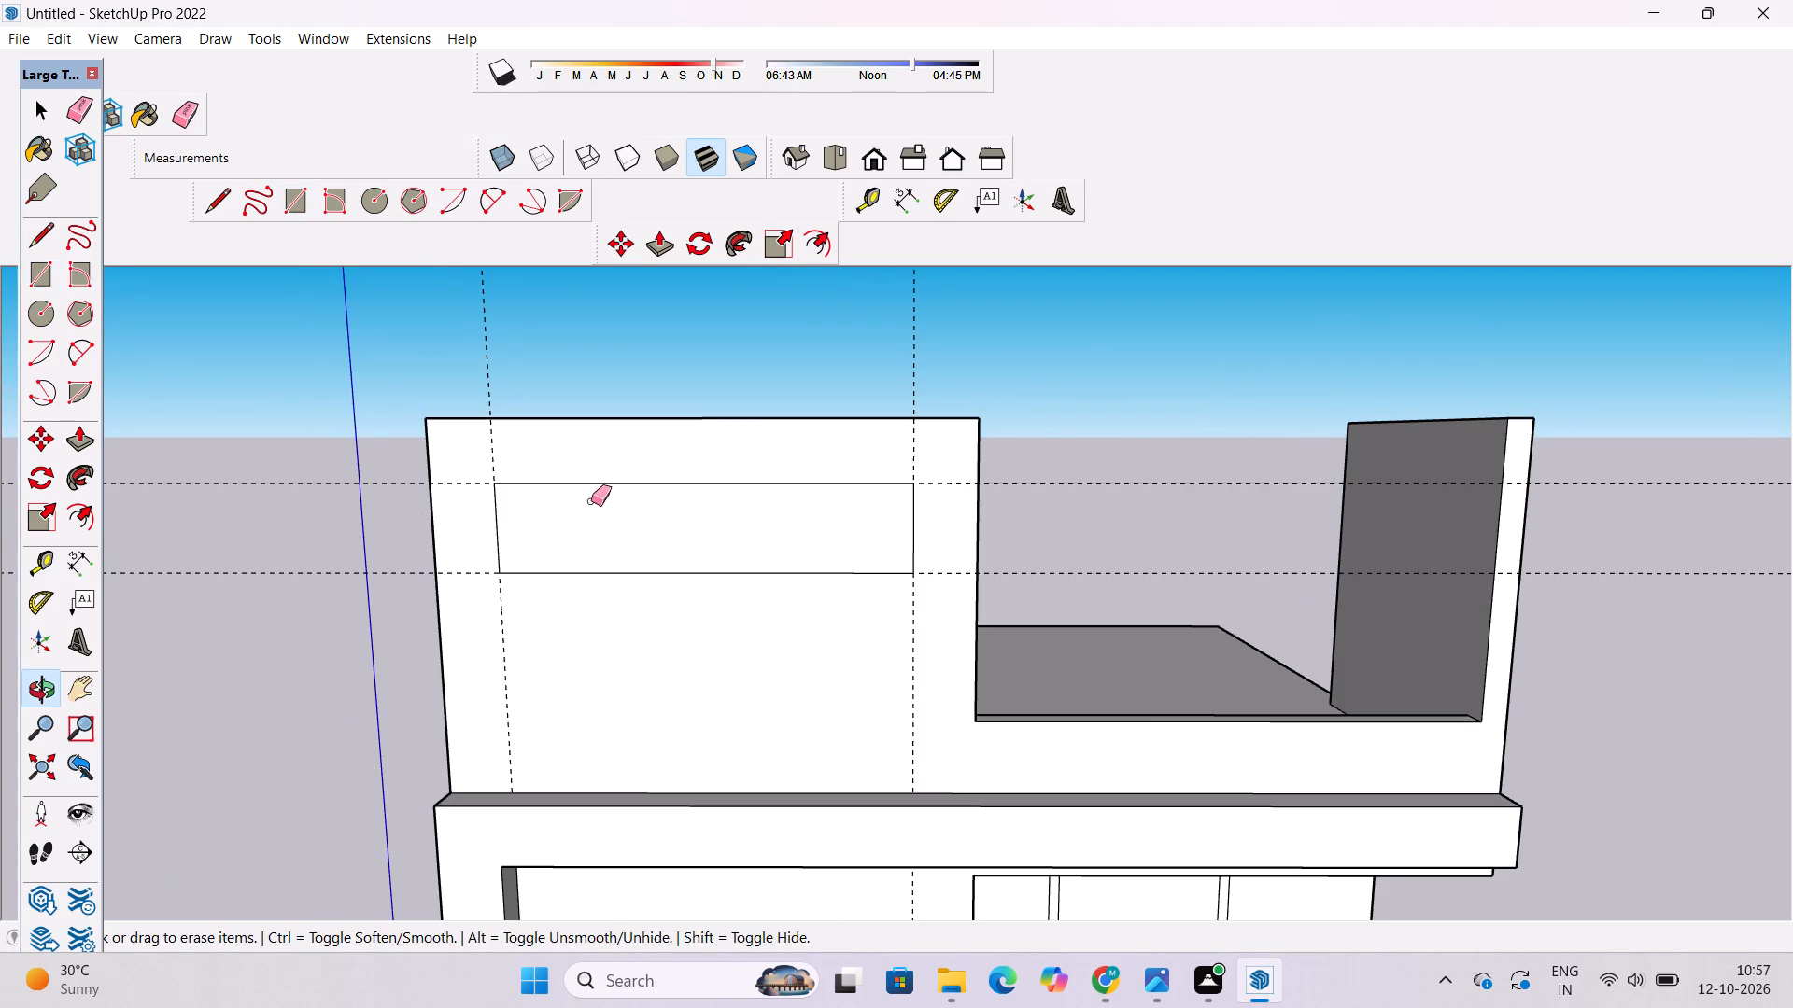
{"action": "scroll", "coordinate": [464, 437], "scroll_direction": "up", "scroll_amount": 9}
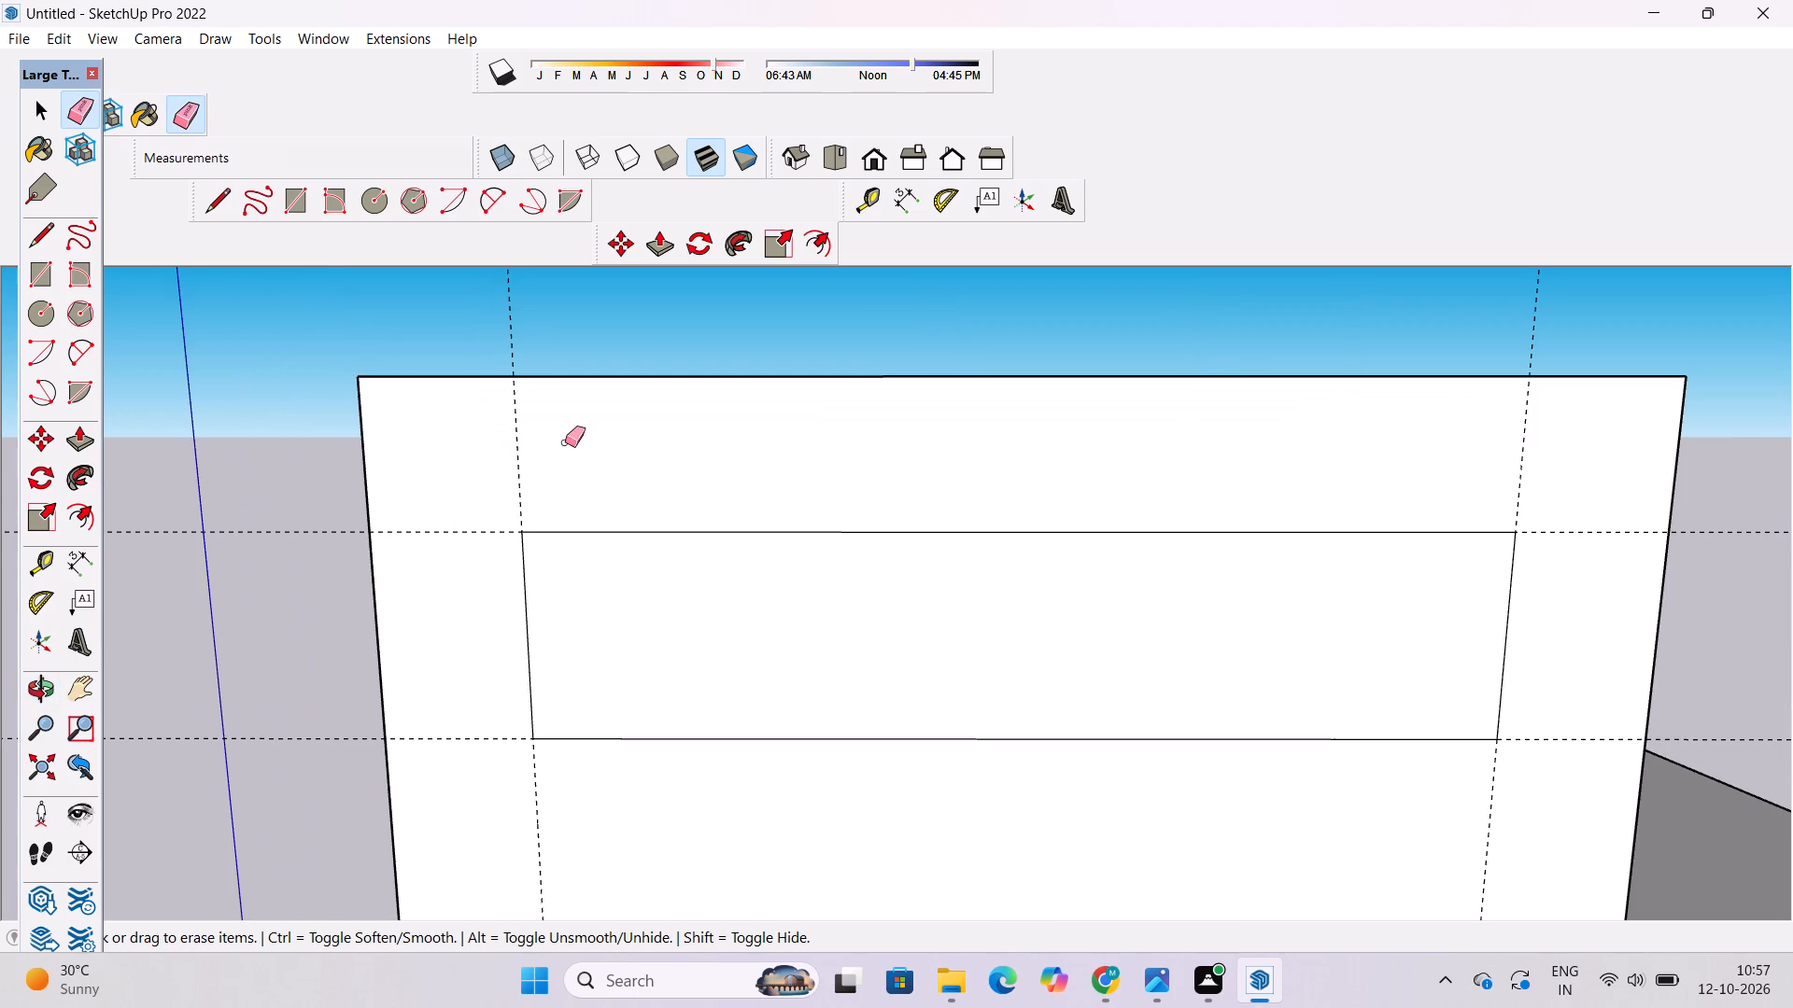
{"action": "left_click_drag", "start_coordinate": [565, 442], "coordinate": [453, 561]}
{"action": "scroll", "coordinate": [473, 451], "scroll_direction": "down", "scroll_amount": 6}
{"action": "scroll", "coordinate": [484, 524], "scroll_direction": "up", "scroll_amount": 5}
{"action": "left_click_drag", "start_coordinate": [471, 467], "coordinate": [448, 637]}
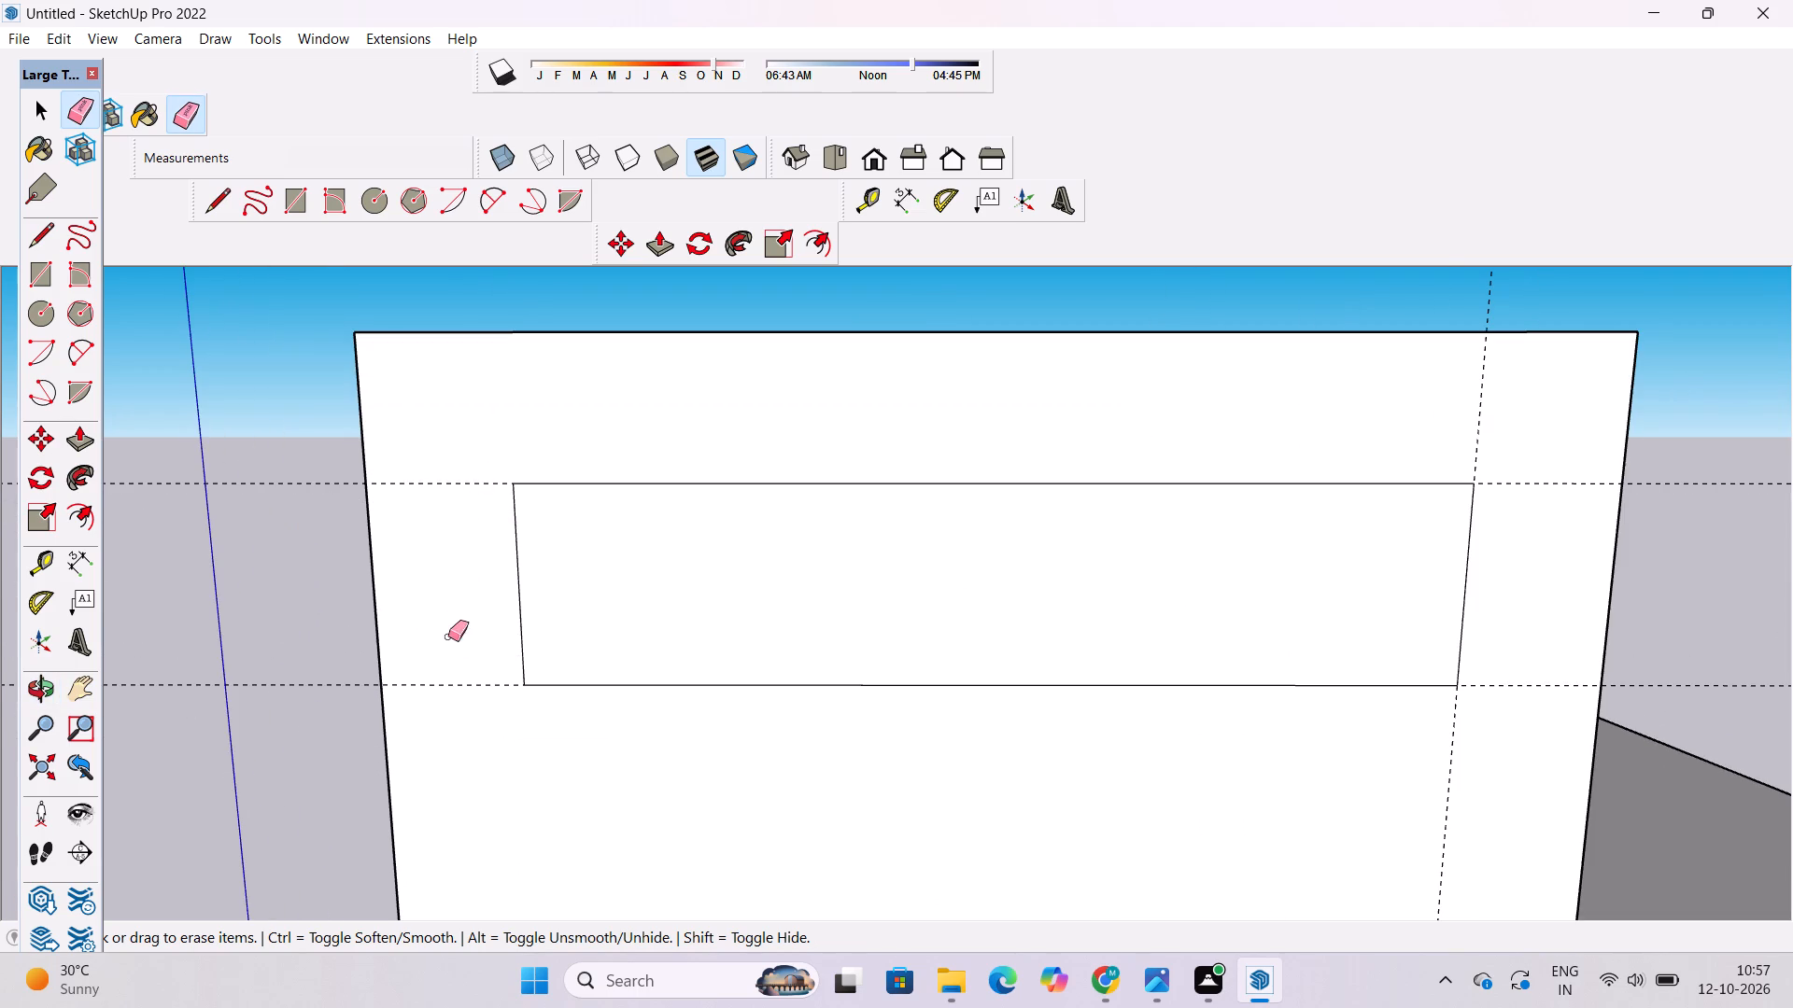
{"action": "left_click_drag", "start_coordinate": [448, 637], "coordinate": [451, 706]}
{"action": "scroll", "coordinate": [504, 468], "scroll_direction": "down", "scroll_amount": 5}
{"action": "left_click_drag", "start_coordinate": [482, 467], "coordinate": [486, 496]}
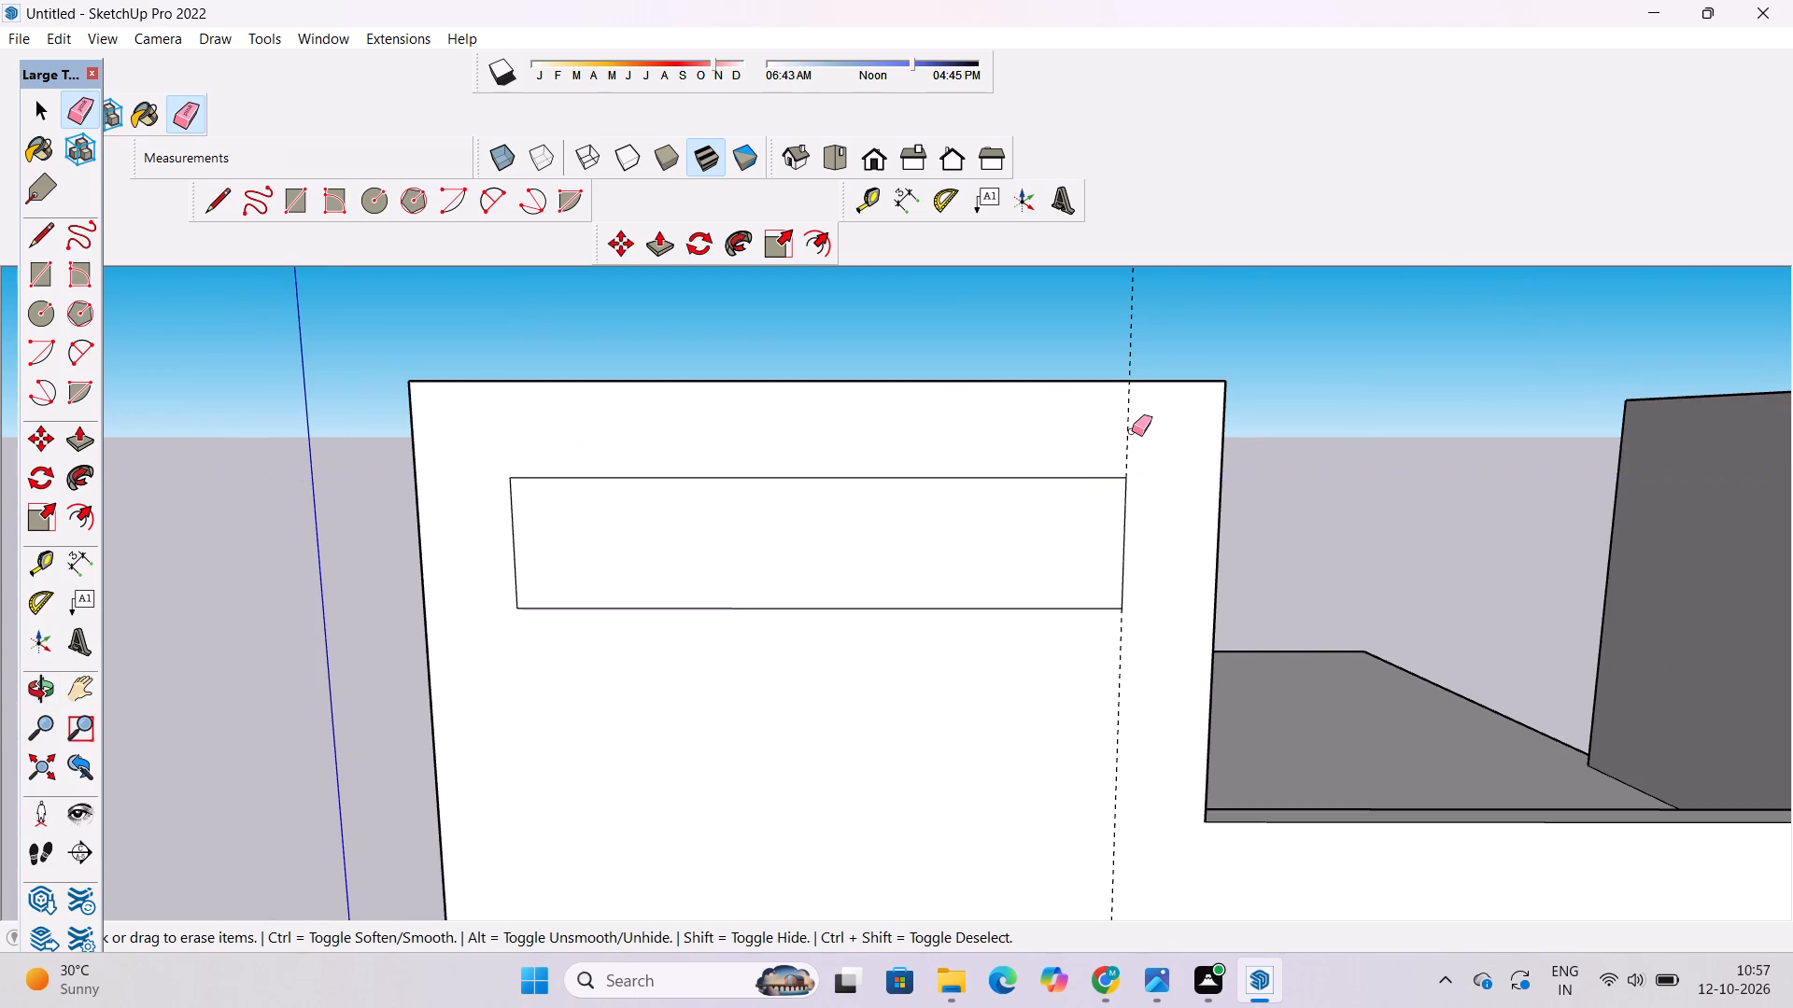
{"action": "left_click_drag", "start_coordinate": [1132, 431], "coordinate": [1116, 437]}
{"action": "key", "text": "space"}
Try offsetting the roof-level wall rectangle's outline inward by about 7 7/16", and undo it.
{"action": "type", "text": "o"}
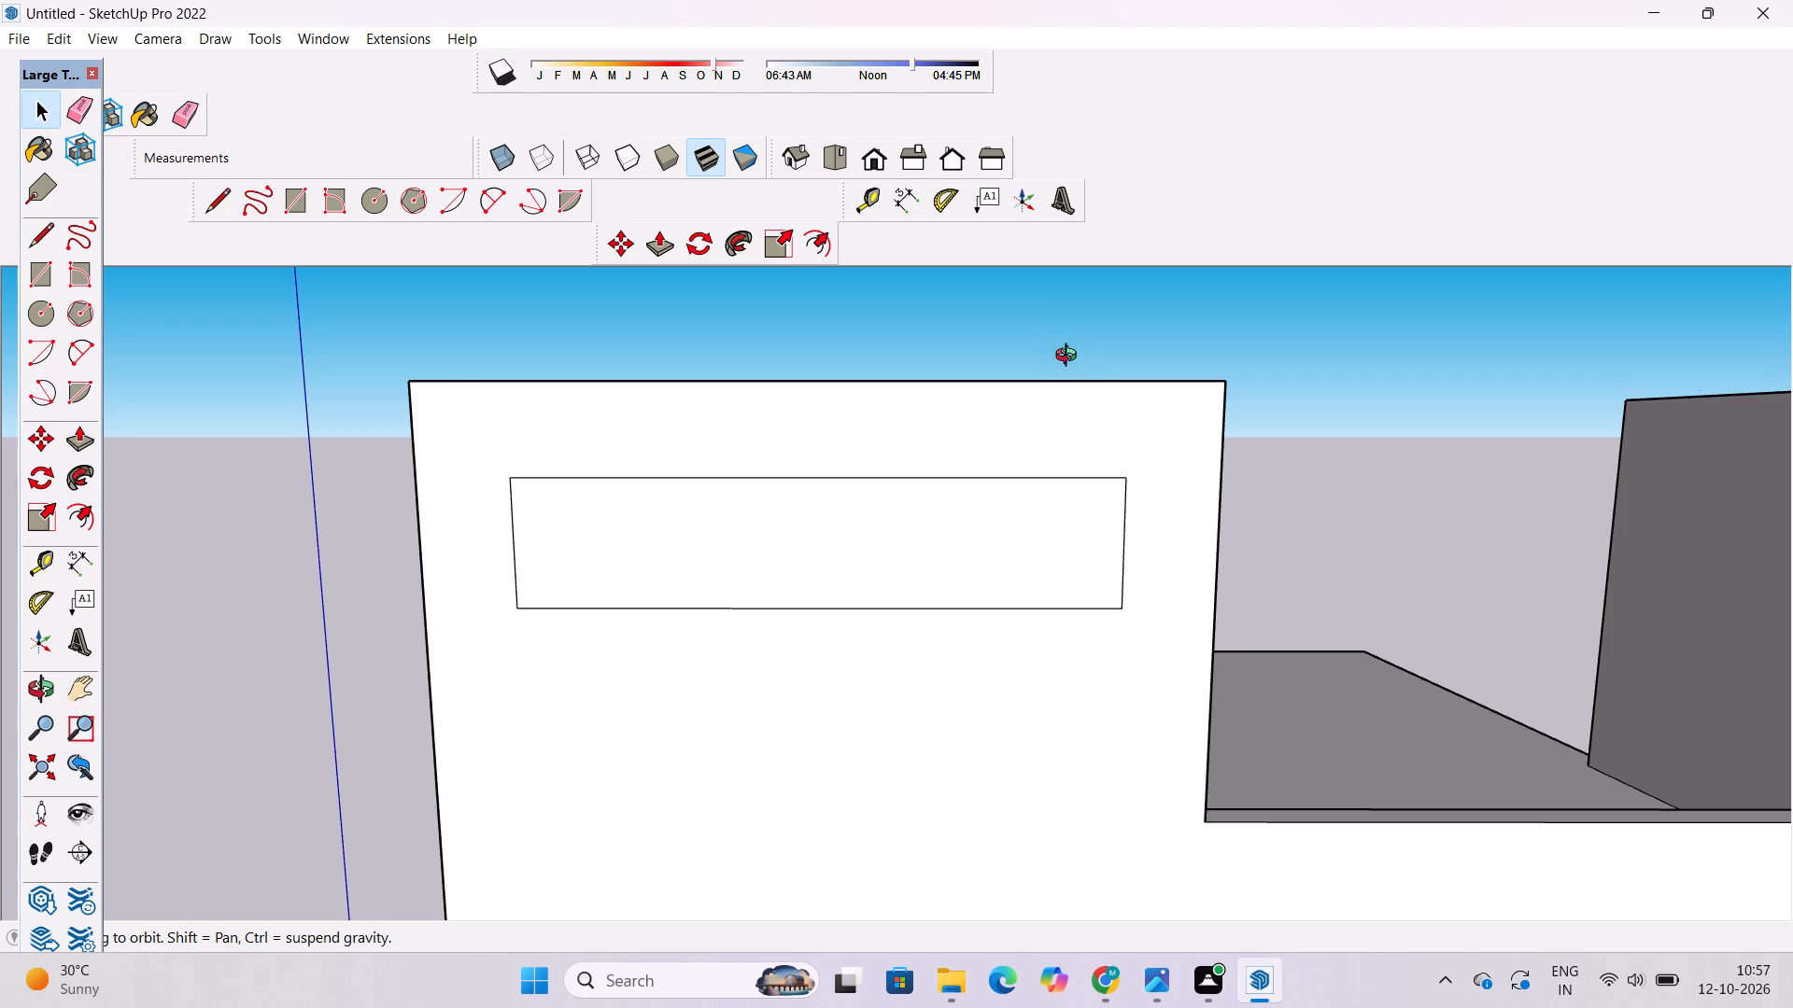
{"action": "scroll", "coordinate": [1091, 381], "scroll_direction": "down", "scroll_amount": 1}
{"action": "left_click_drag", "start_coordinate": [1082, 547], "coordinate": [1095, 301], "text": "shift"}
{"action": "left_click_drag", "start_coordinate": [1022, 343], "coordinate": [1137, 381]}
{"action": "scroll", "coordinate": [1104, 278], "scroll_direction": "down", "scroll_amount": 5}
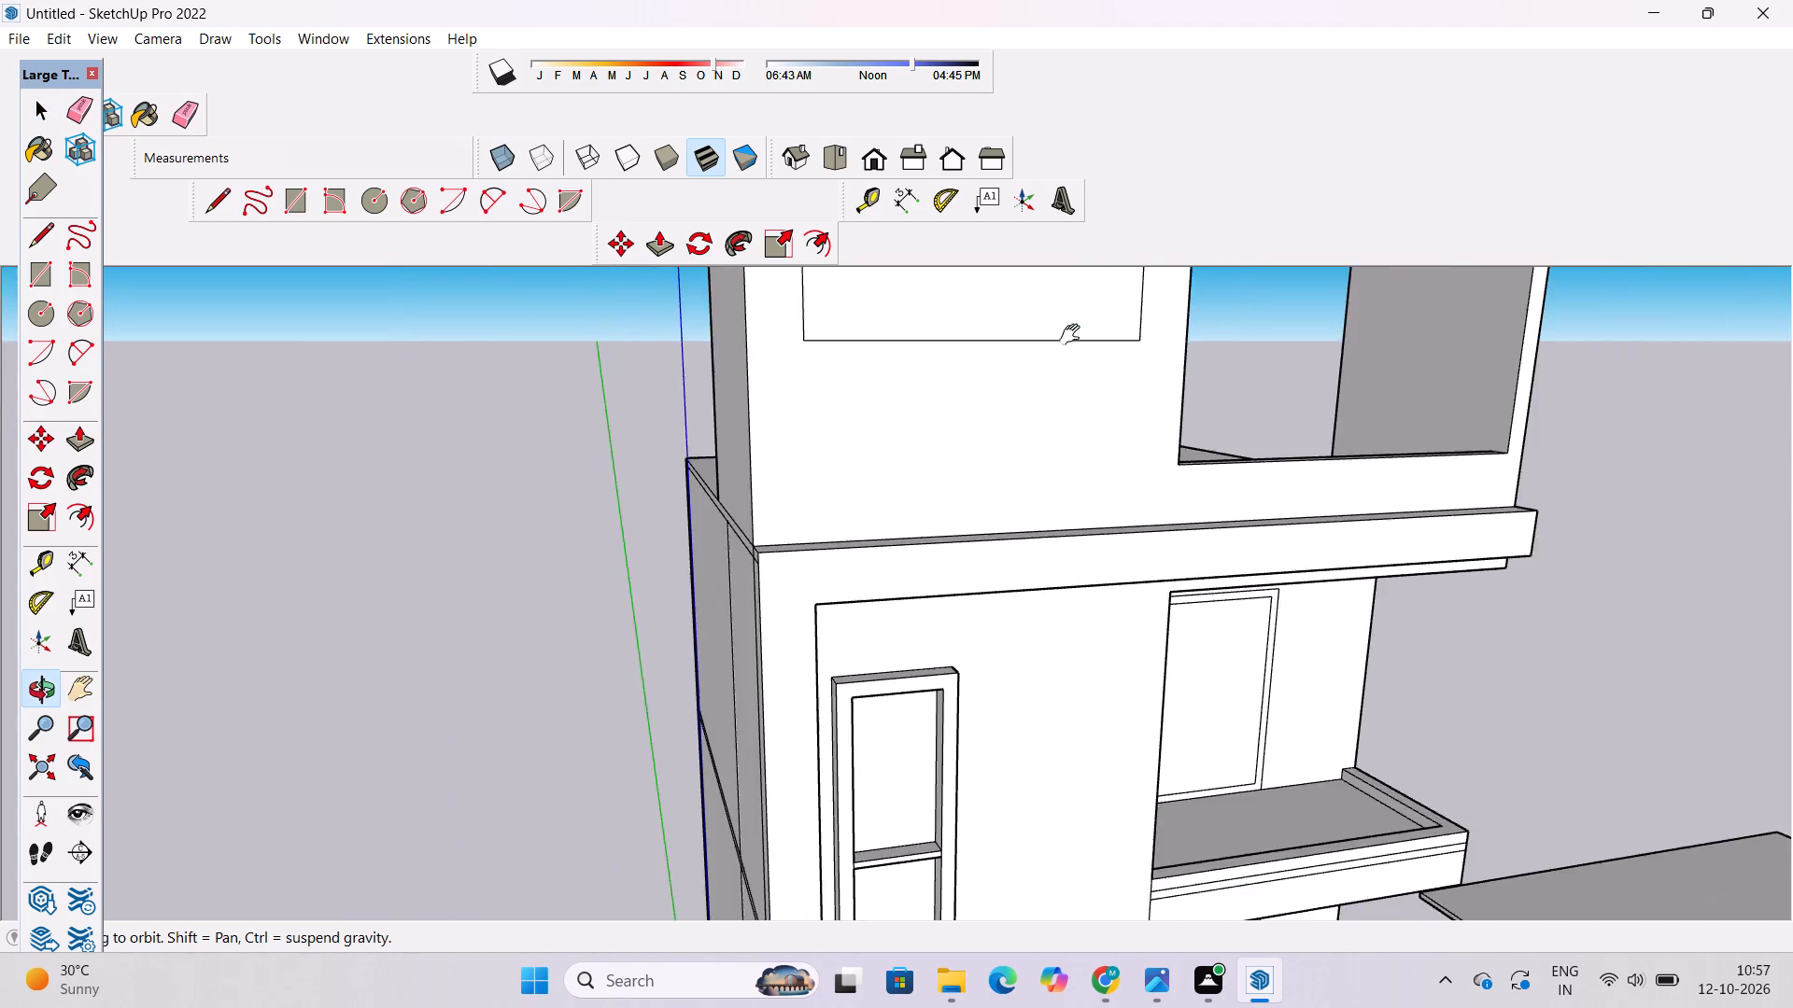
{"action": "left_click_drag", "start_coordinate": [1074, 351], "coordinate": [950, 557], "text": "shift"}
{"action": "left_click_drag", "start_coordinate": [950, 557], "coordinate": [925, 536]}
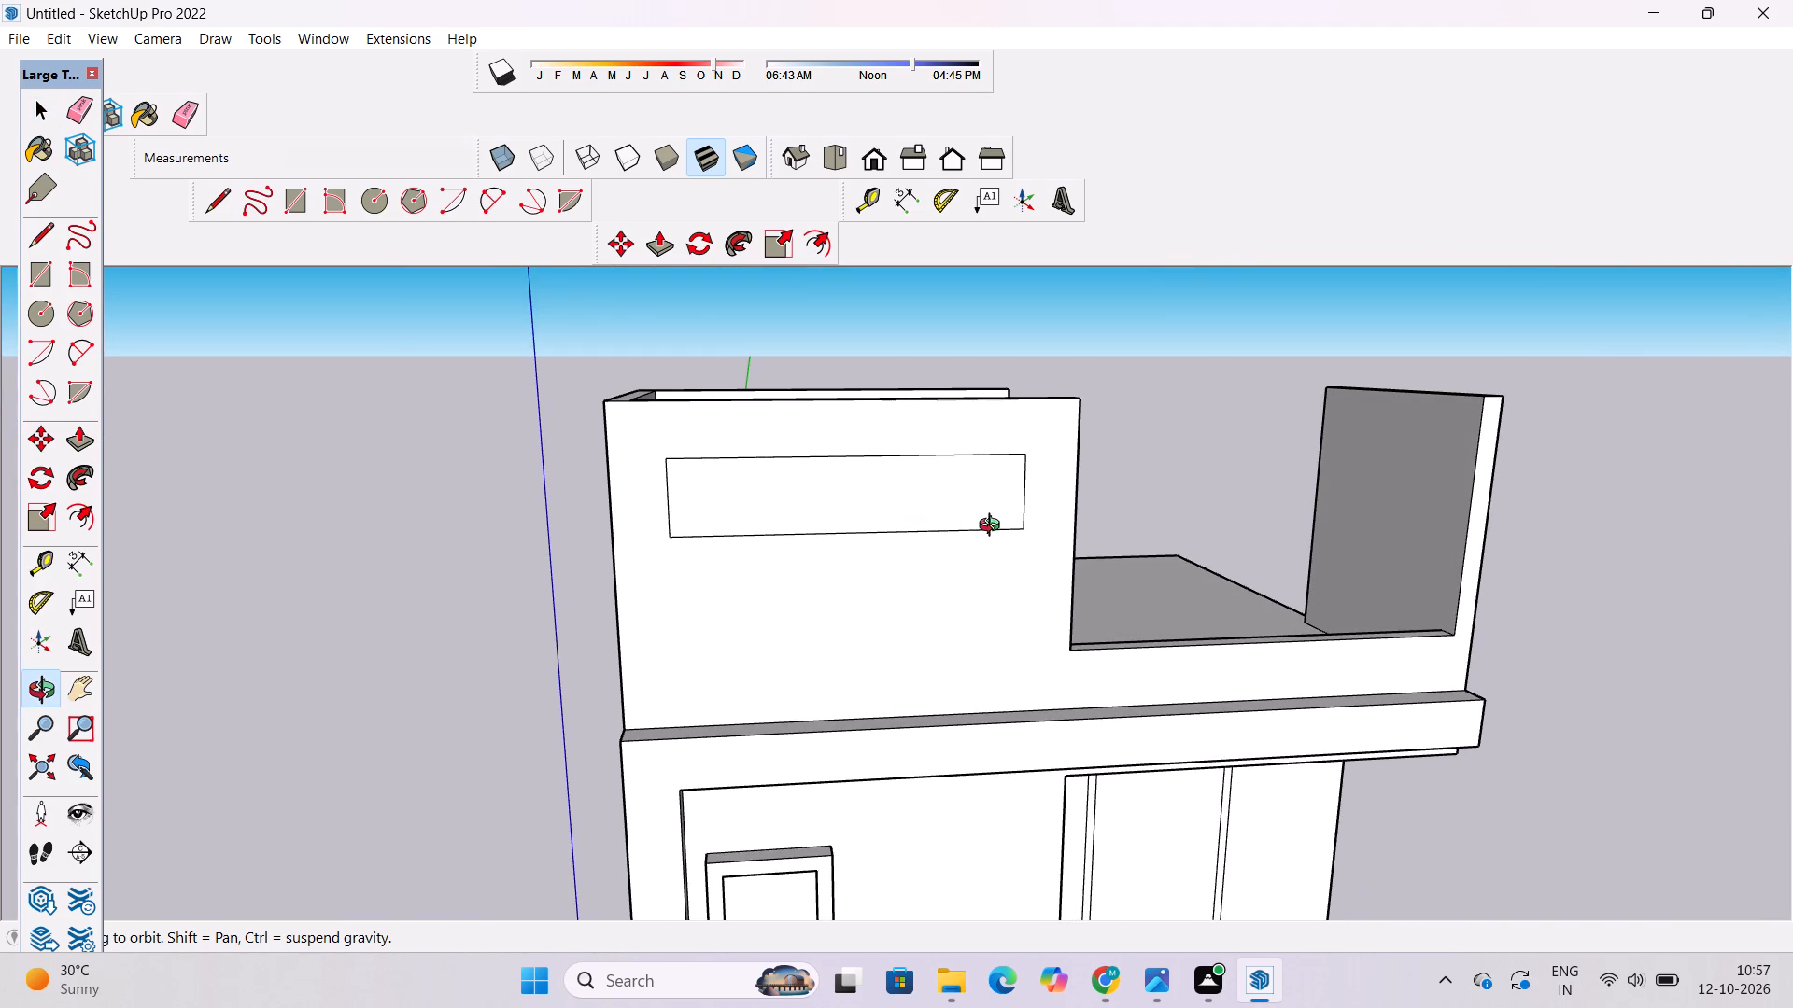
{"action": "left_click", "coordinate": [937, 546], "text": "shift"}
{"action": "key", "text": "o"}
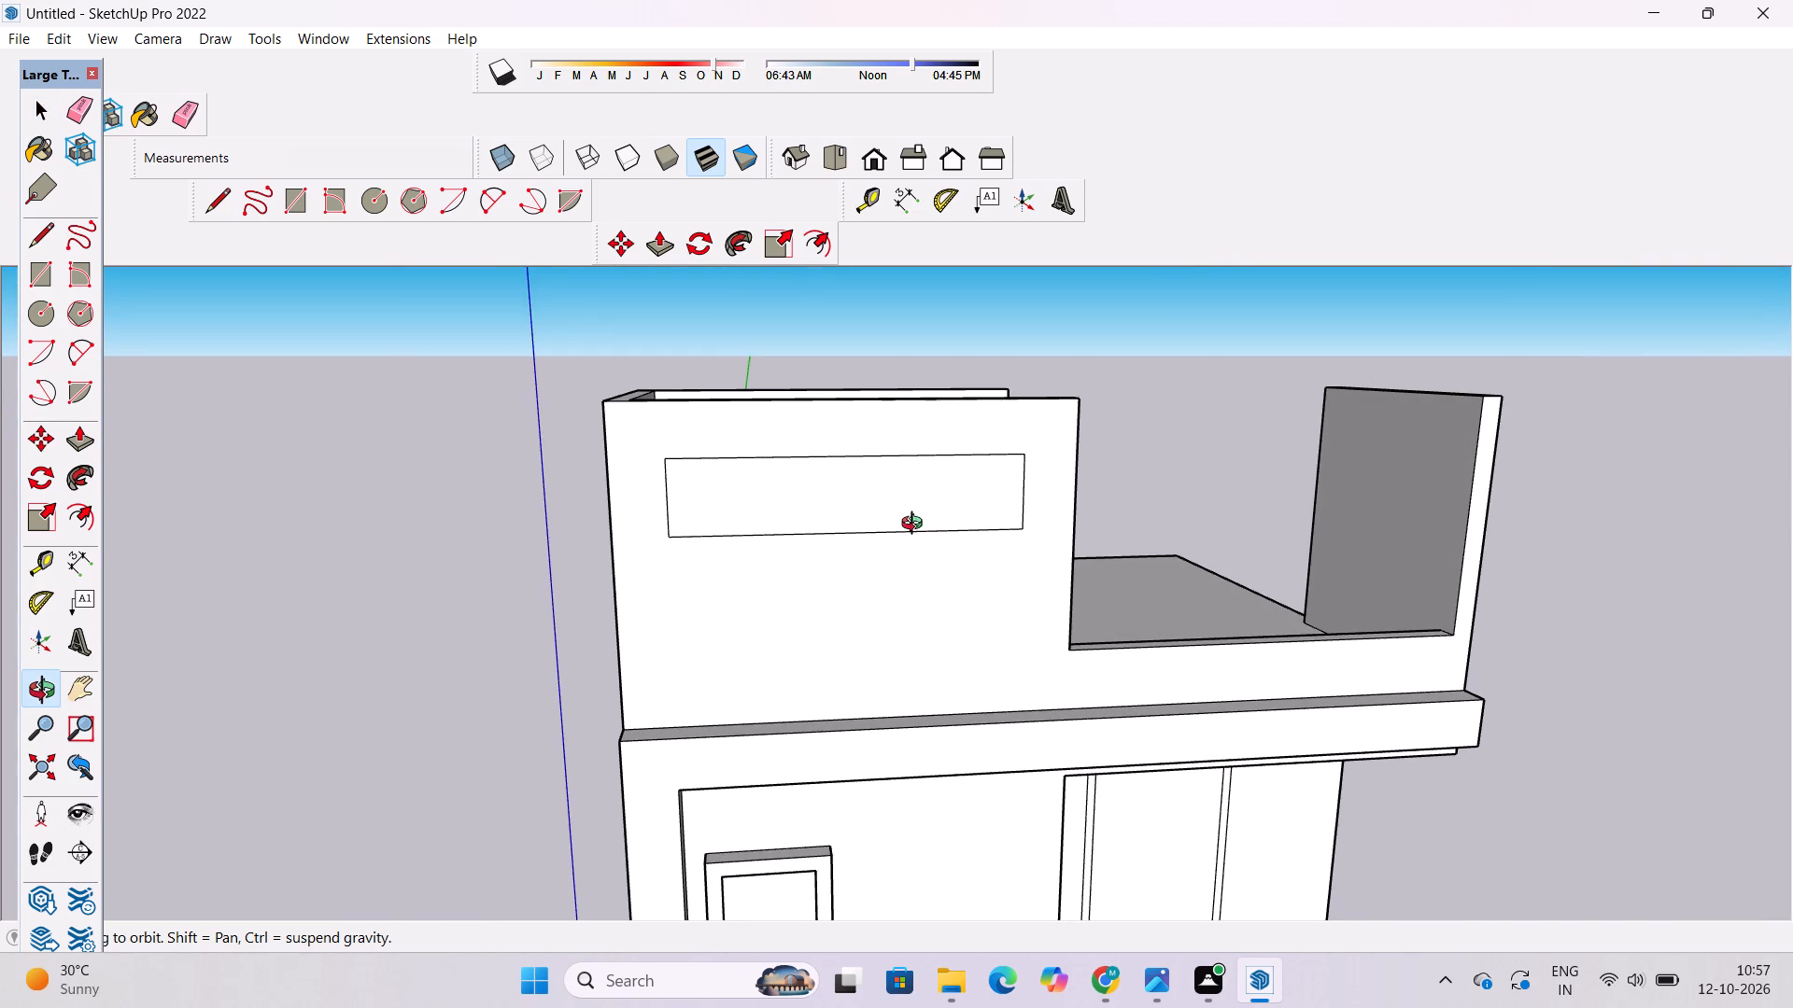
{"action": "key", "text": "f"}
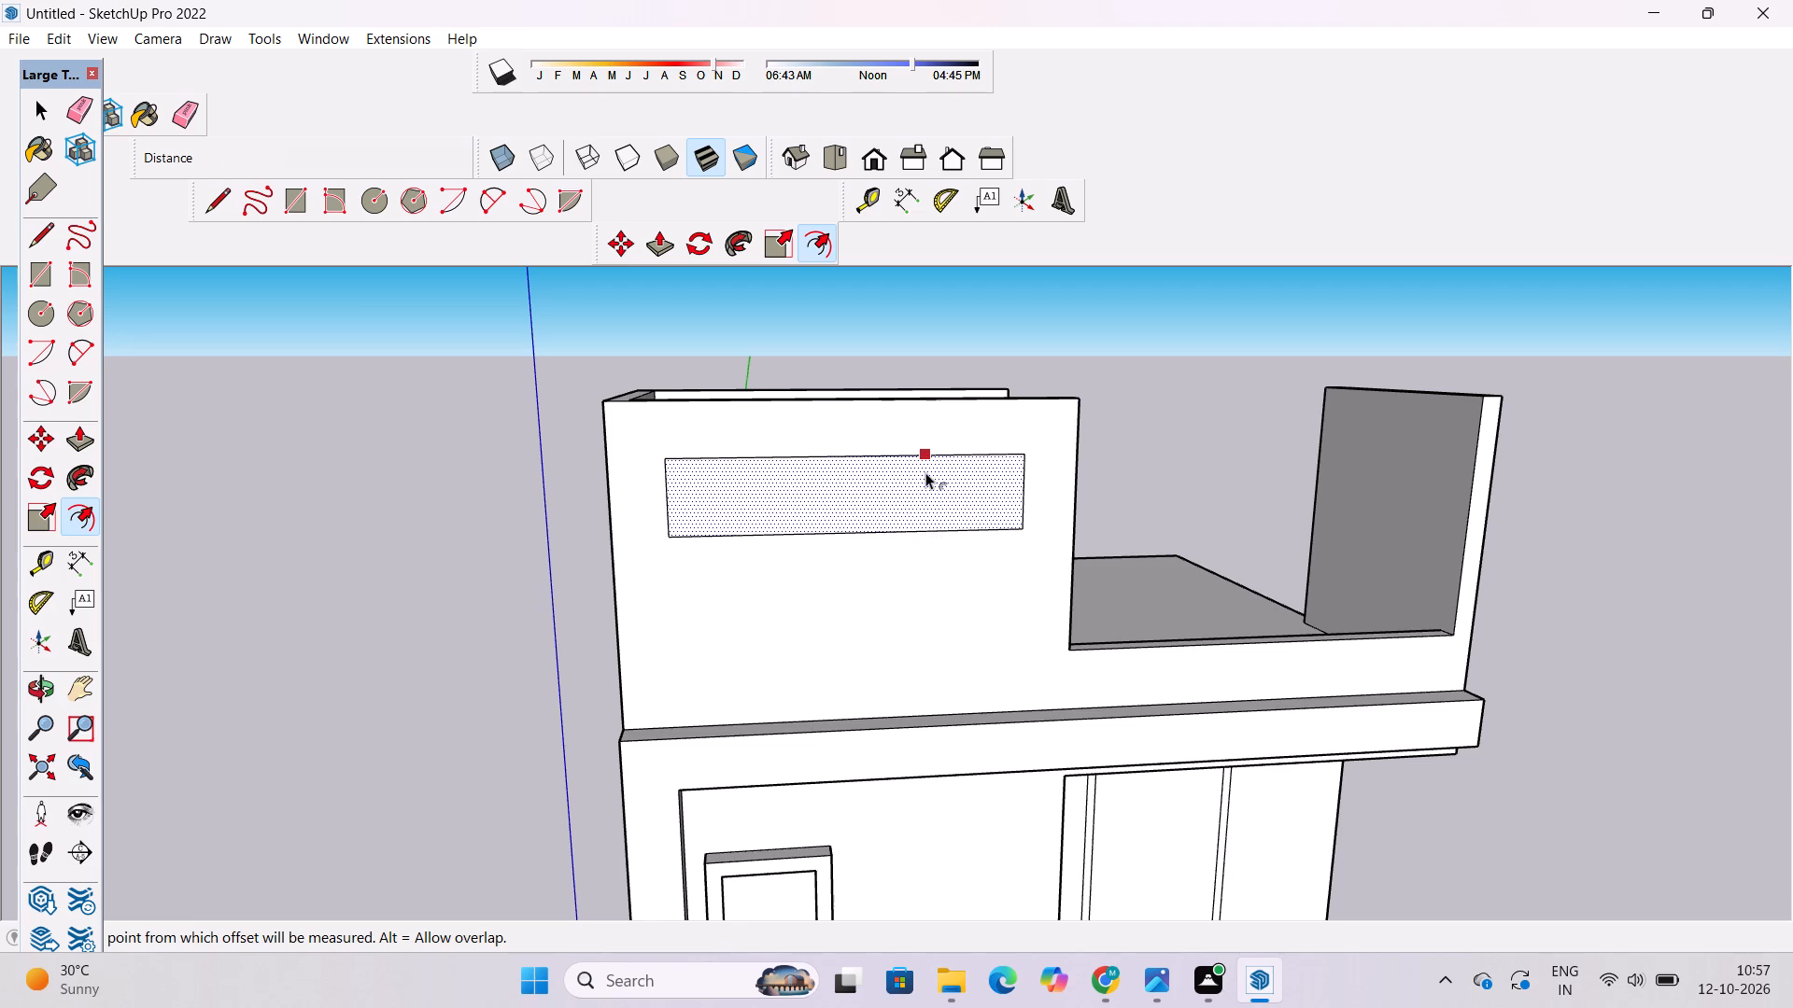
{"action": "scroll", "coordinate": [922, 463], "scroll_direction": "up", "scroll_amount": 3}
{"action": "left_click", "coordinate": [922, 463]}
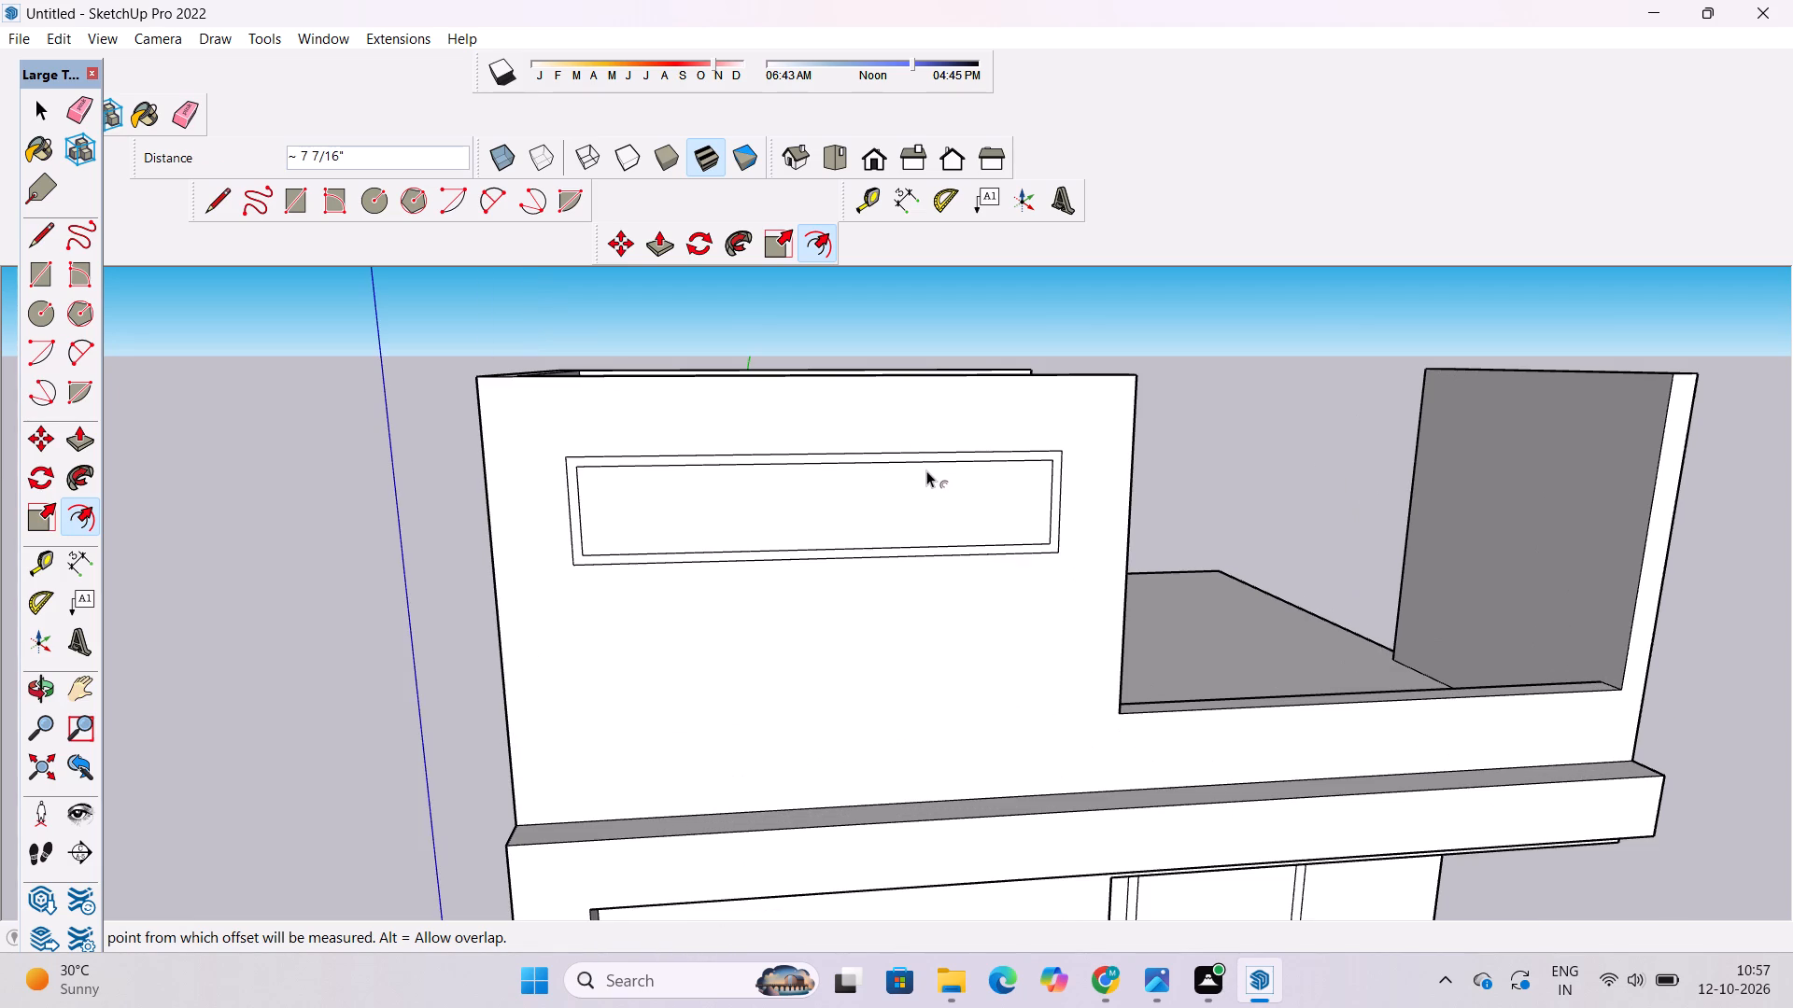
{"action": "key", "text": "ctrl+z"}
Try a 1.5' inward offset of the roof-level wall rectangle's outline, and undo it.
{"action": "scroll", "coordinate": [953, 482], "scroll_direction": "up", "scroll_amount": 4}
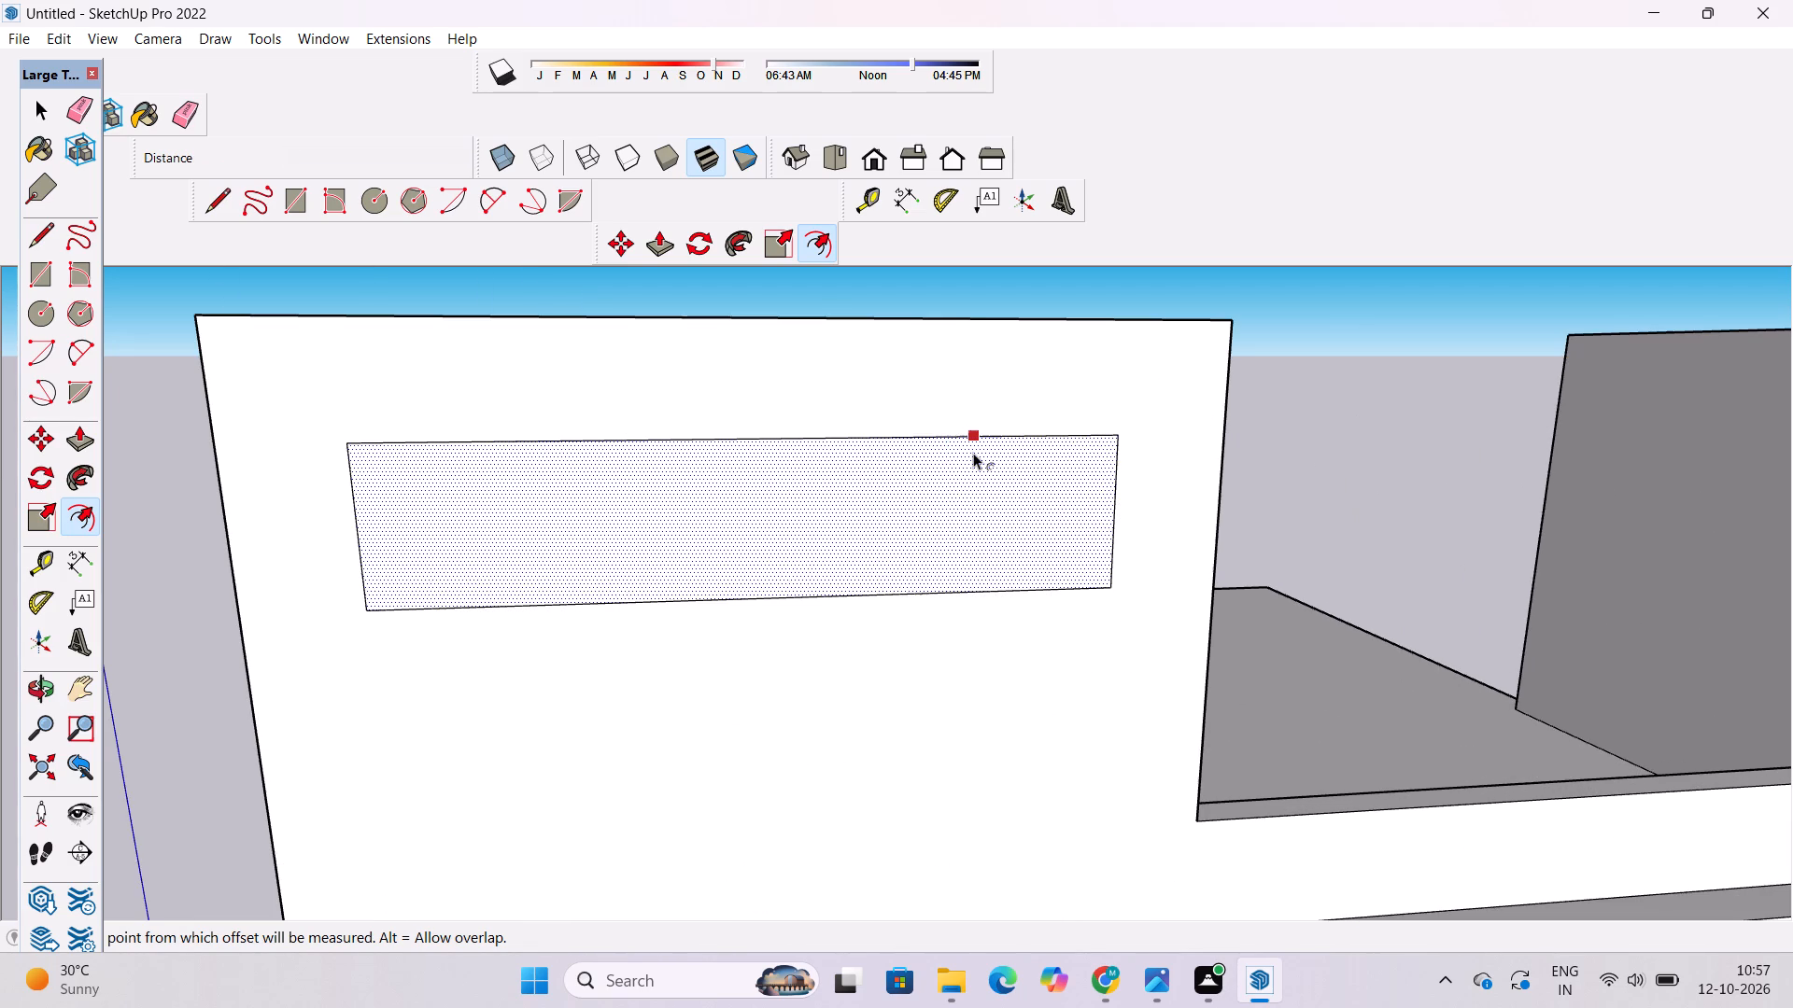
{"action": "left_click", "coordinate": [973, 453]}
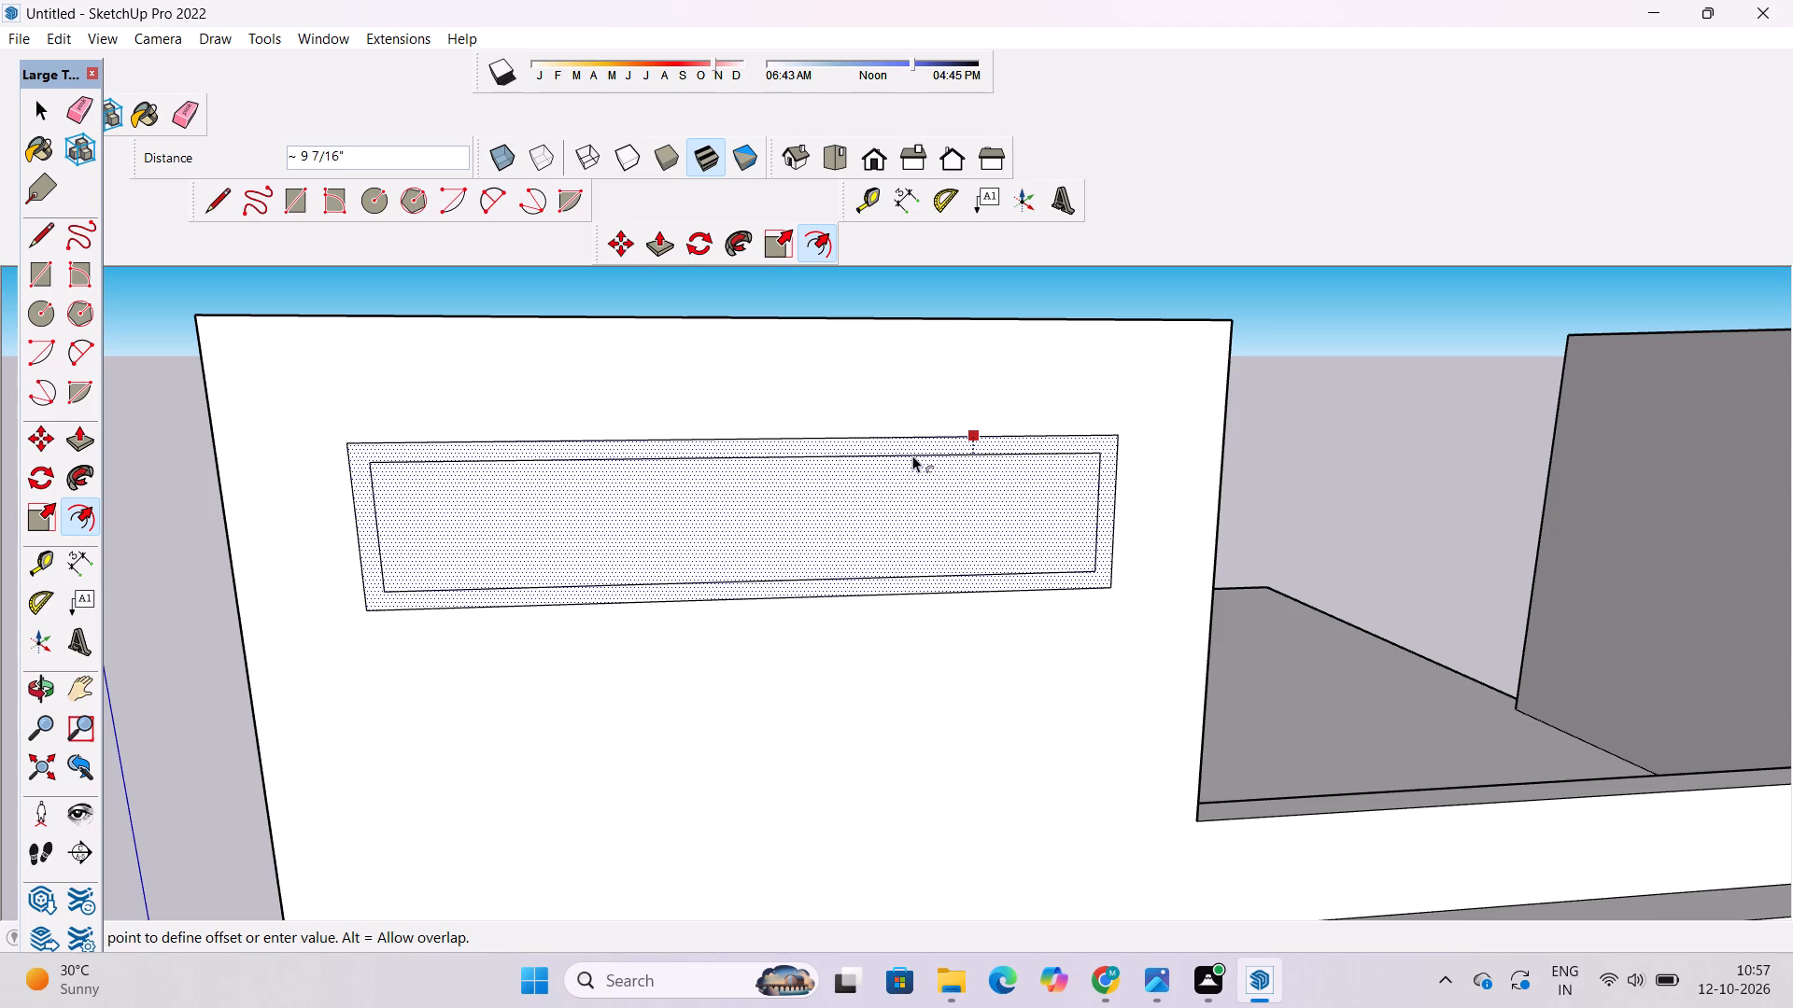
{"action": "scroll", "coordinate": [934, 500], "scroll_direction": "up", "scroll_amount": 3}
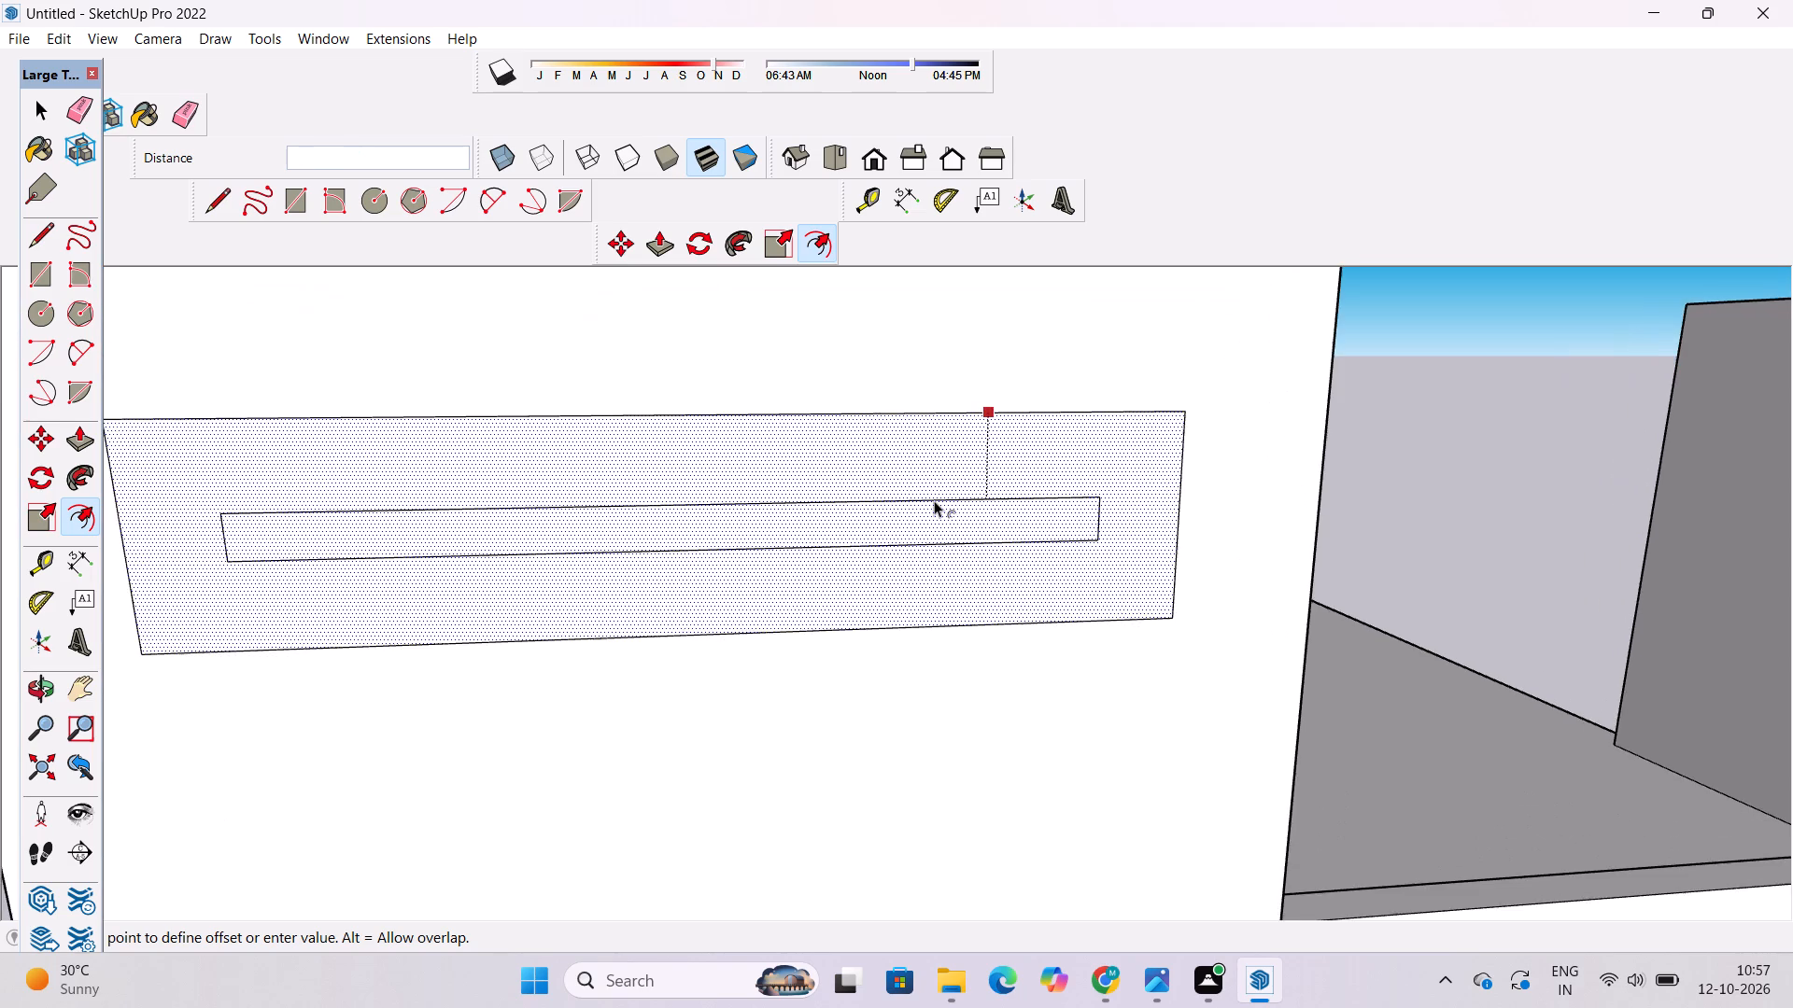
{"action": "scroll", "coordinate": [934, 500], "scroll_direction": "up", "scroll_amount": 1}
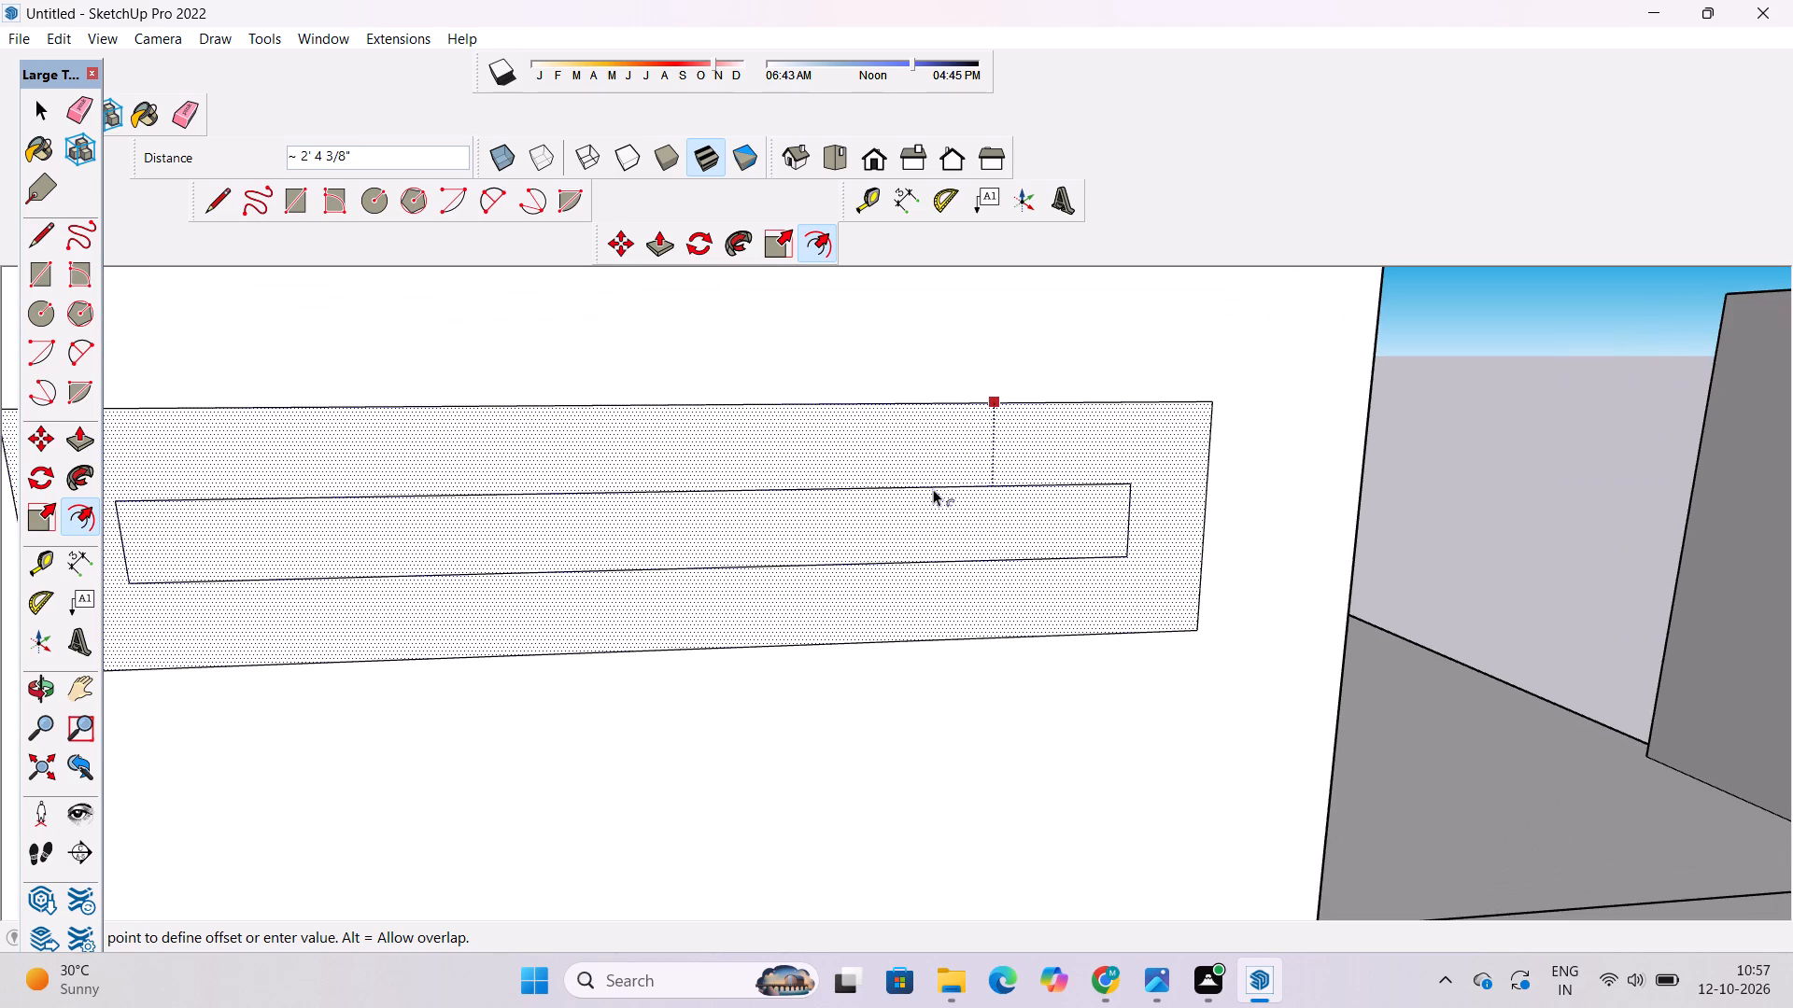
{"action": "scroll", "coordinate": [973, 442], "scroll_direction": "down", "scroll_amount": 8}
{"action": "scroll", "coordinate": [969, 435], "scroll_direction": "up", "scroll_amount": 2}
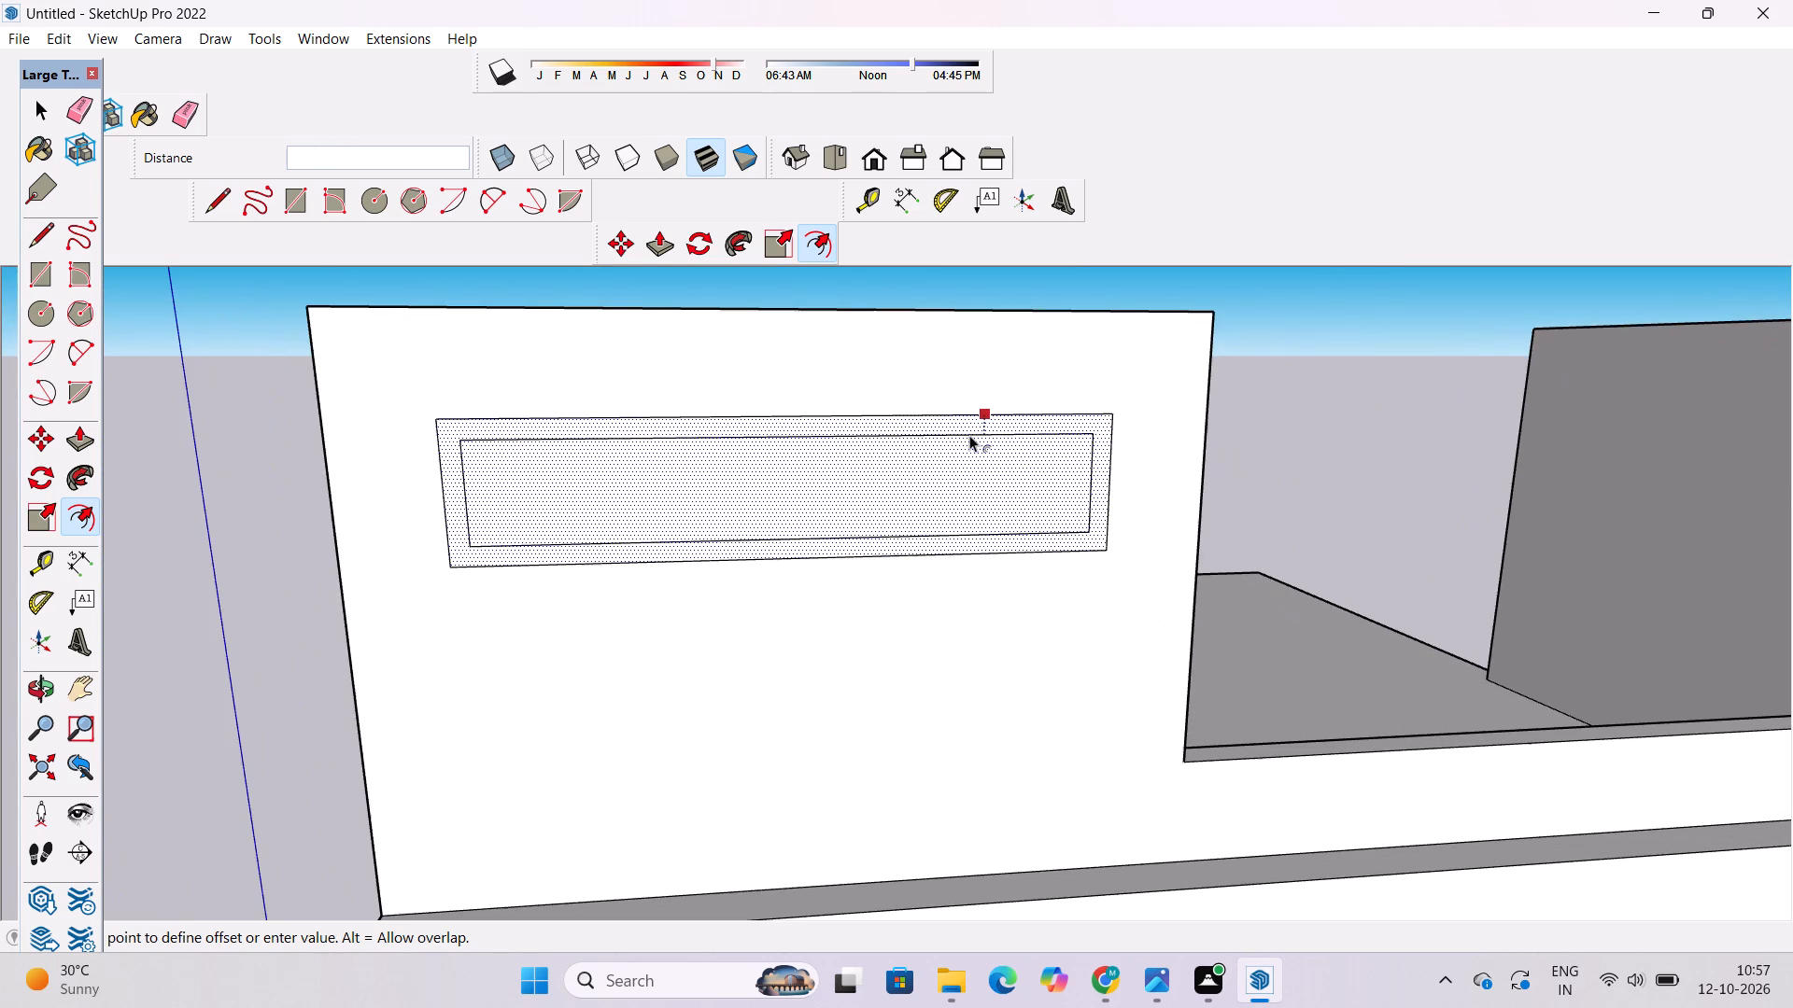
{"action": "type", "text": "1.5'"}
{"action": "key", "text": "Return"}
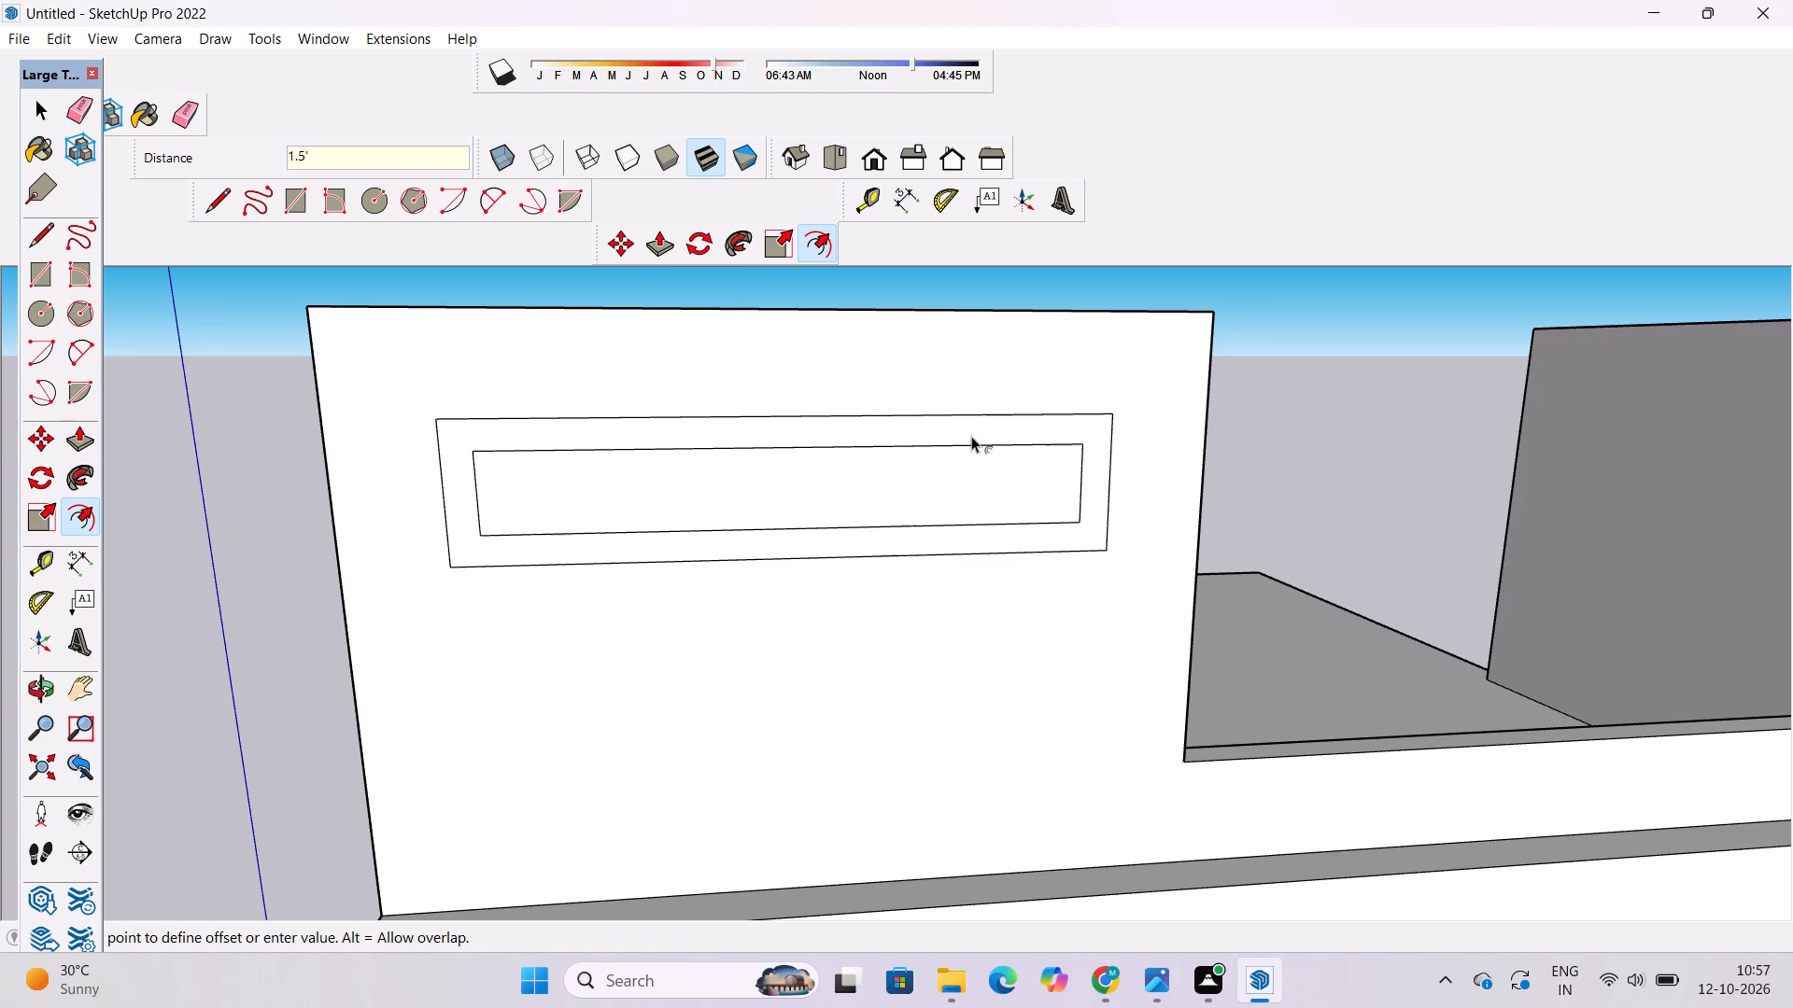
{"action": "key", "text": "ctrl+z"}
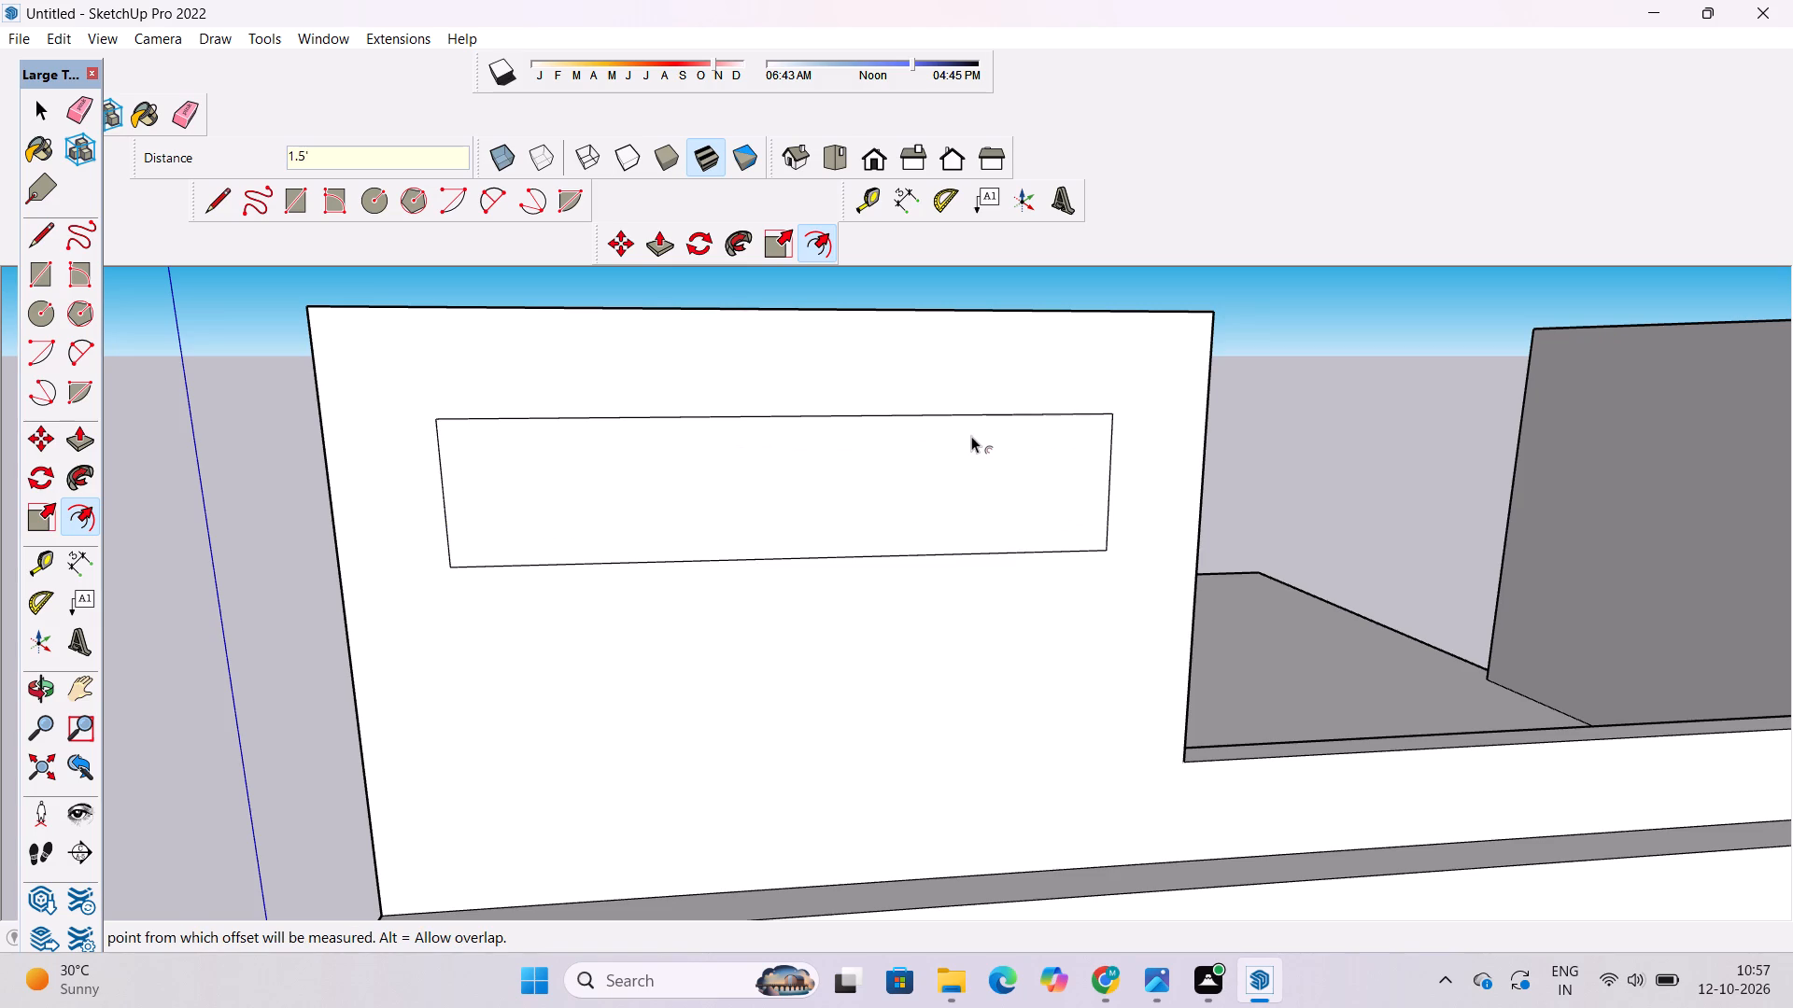
Offset the roof-level wall rectangle's outline inward by 1' to form a frame border.
{"action": "left_click", "coordinate": [976, 426]}
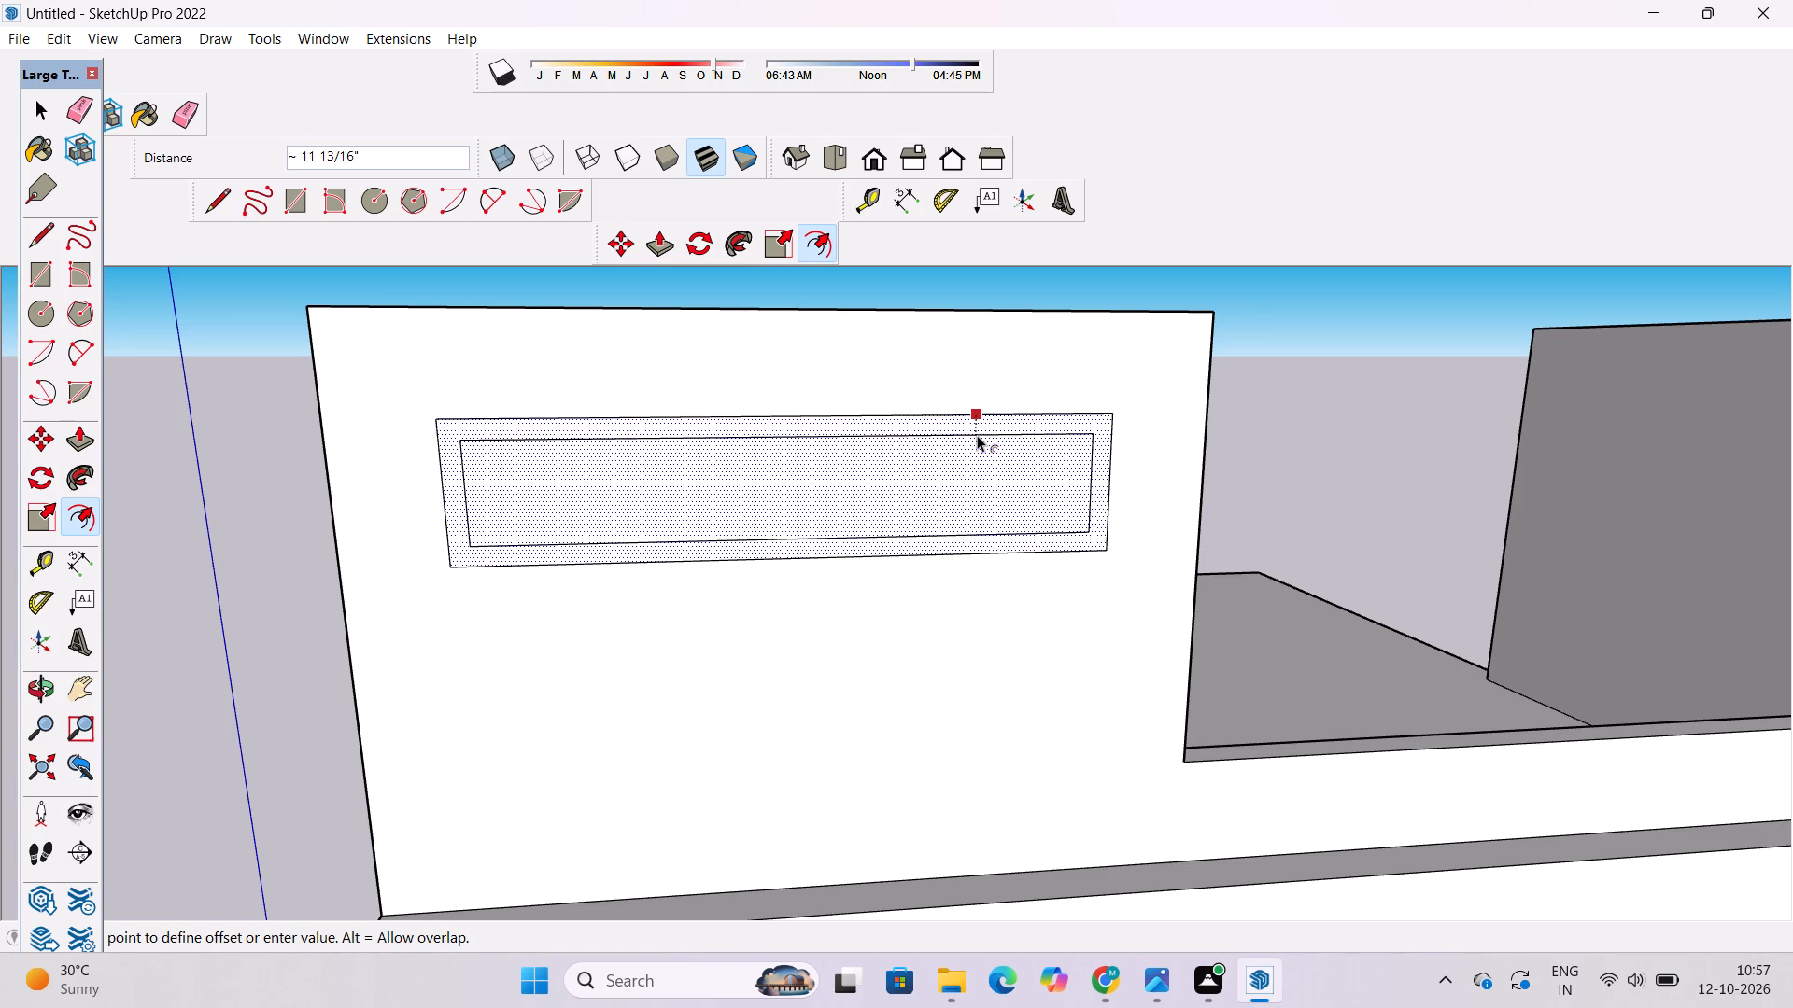
{"action": "type", "text": "1'"}
{"action": "key", "text": "Return"}
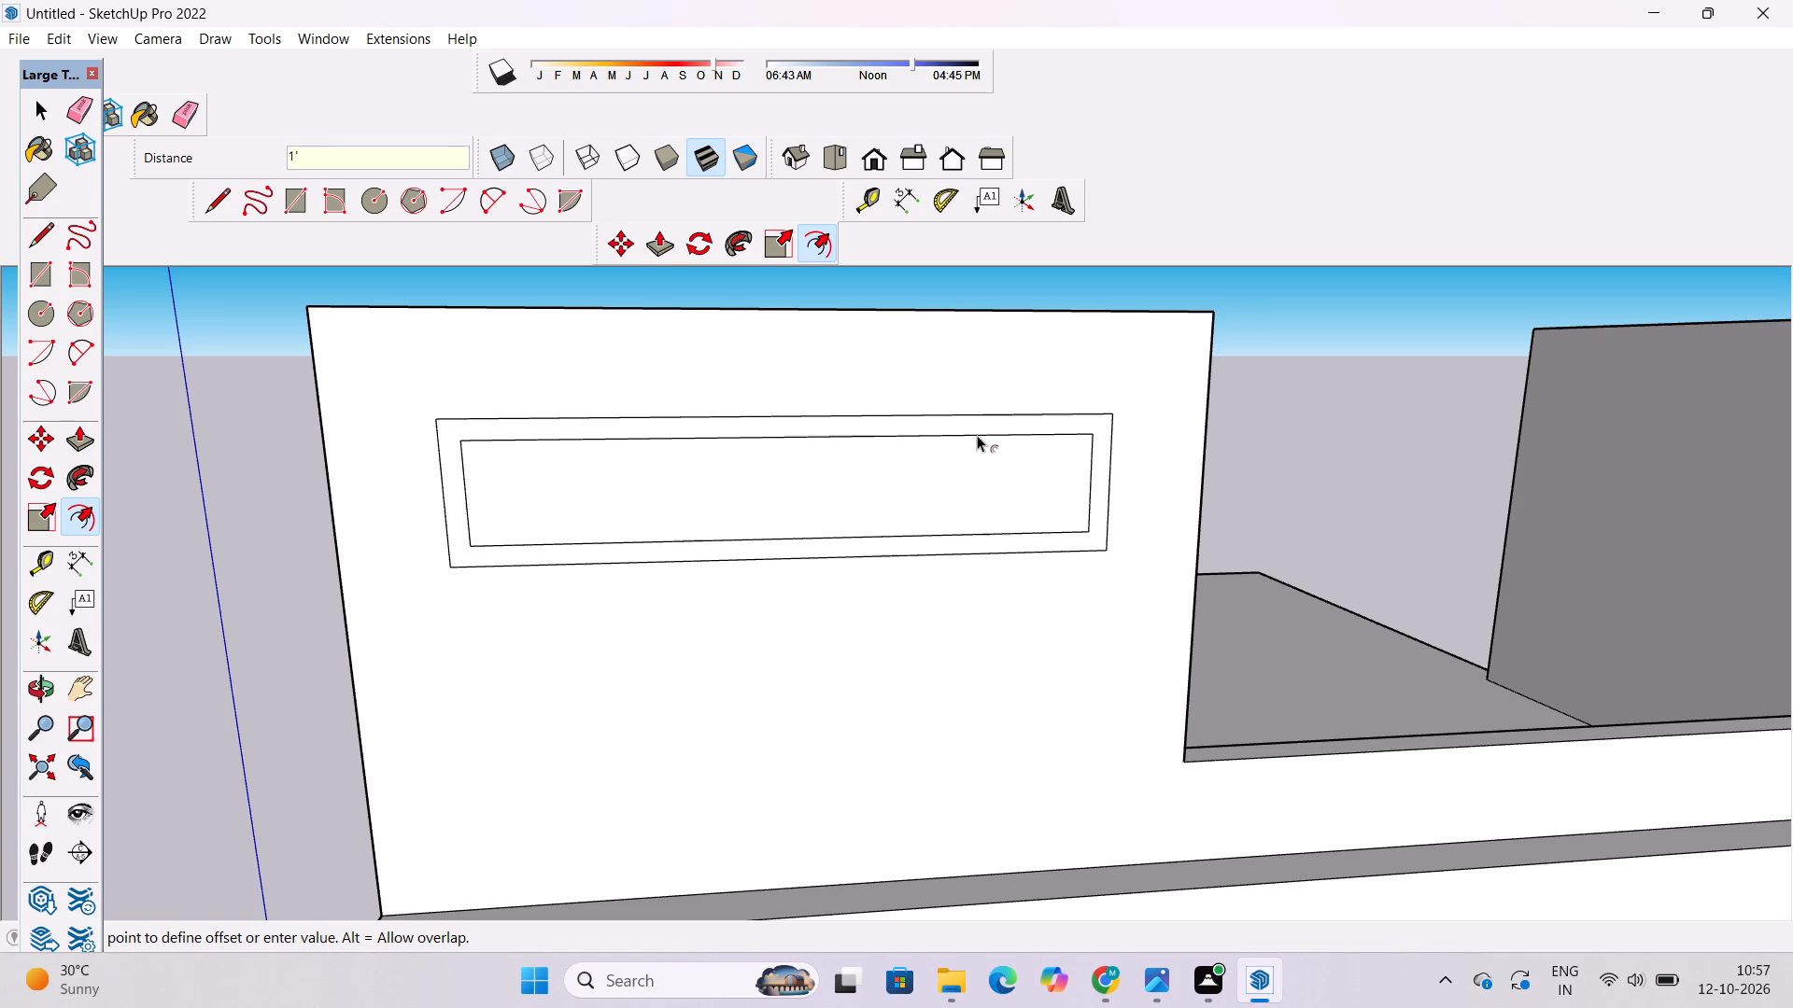
Push/Pull the border between the two rectangles 2' outward from the roof-level front wall.
{"action": "scroll", "coordinate": [432, 189], "scroll_direction": "down", "scroll_amount": 2}
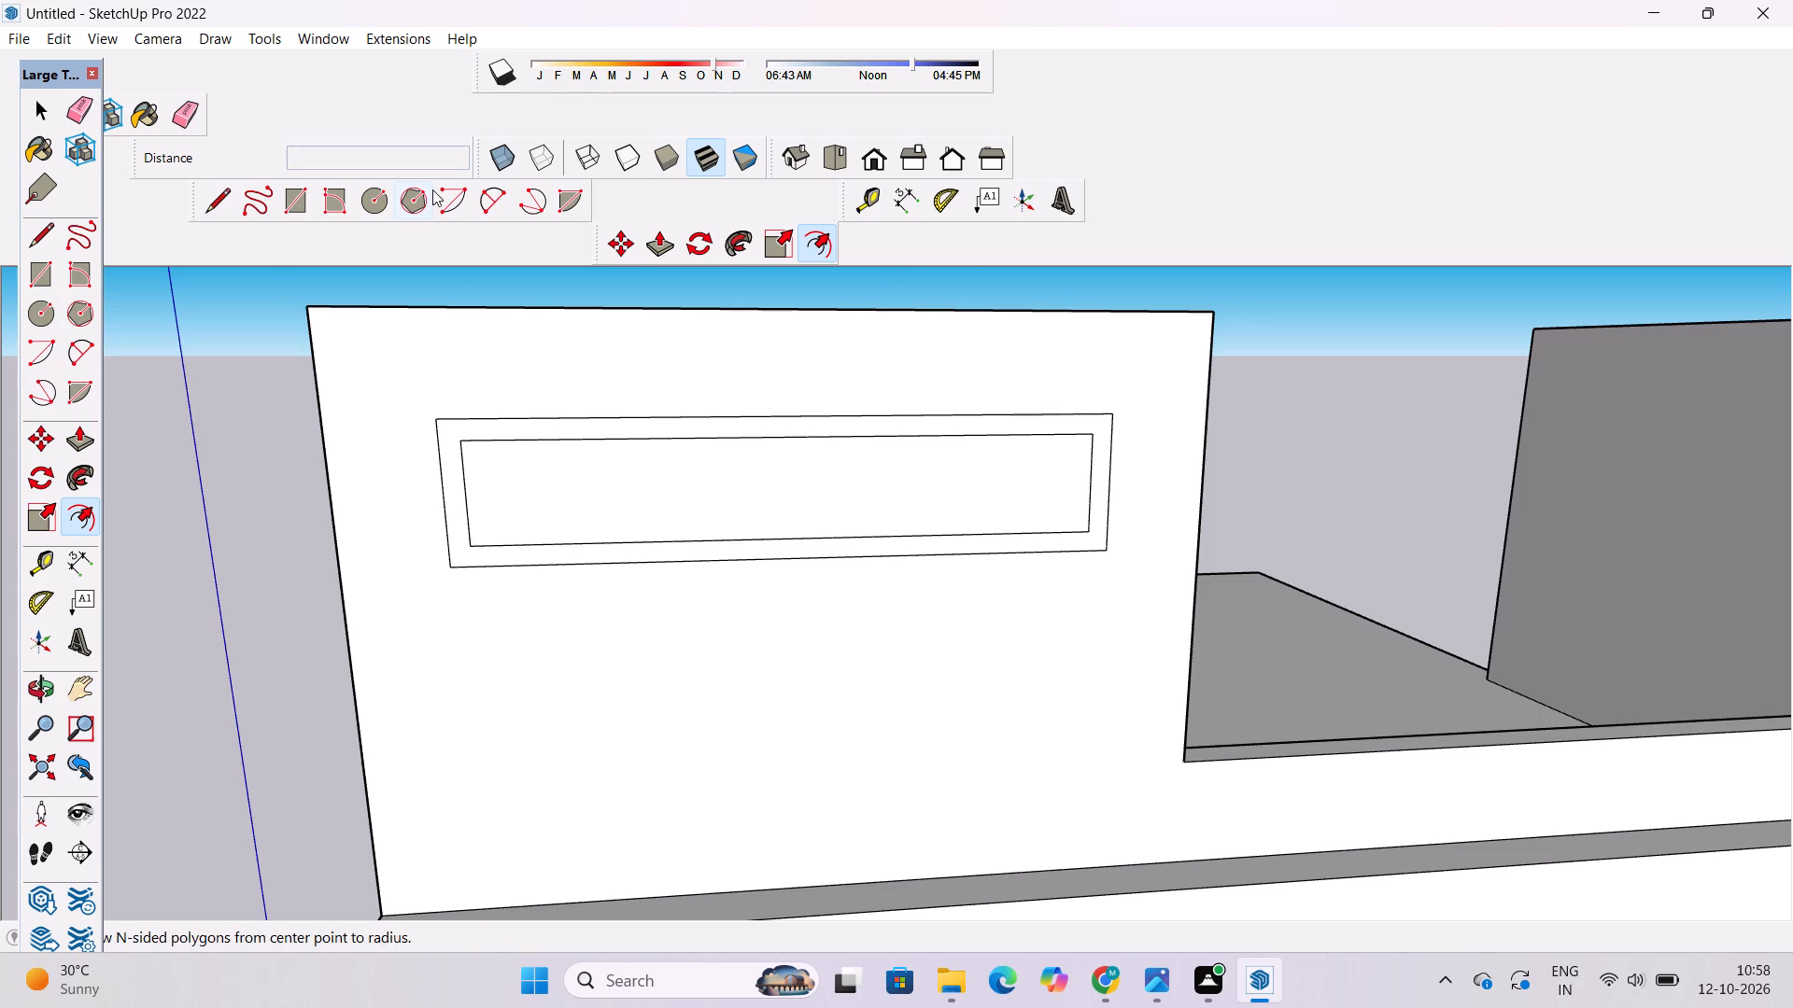
{"action": "scroll", "coordinate": [432, 189], "scroll_direction": "down", "scroll_amount": 3}
{"action": "scroll", "coordinate": [423, 493], "scroll_direction": "down", "scroll_amount": 5}
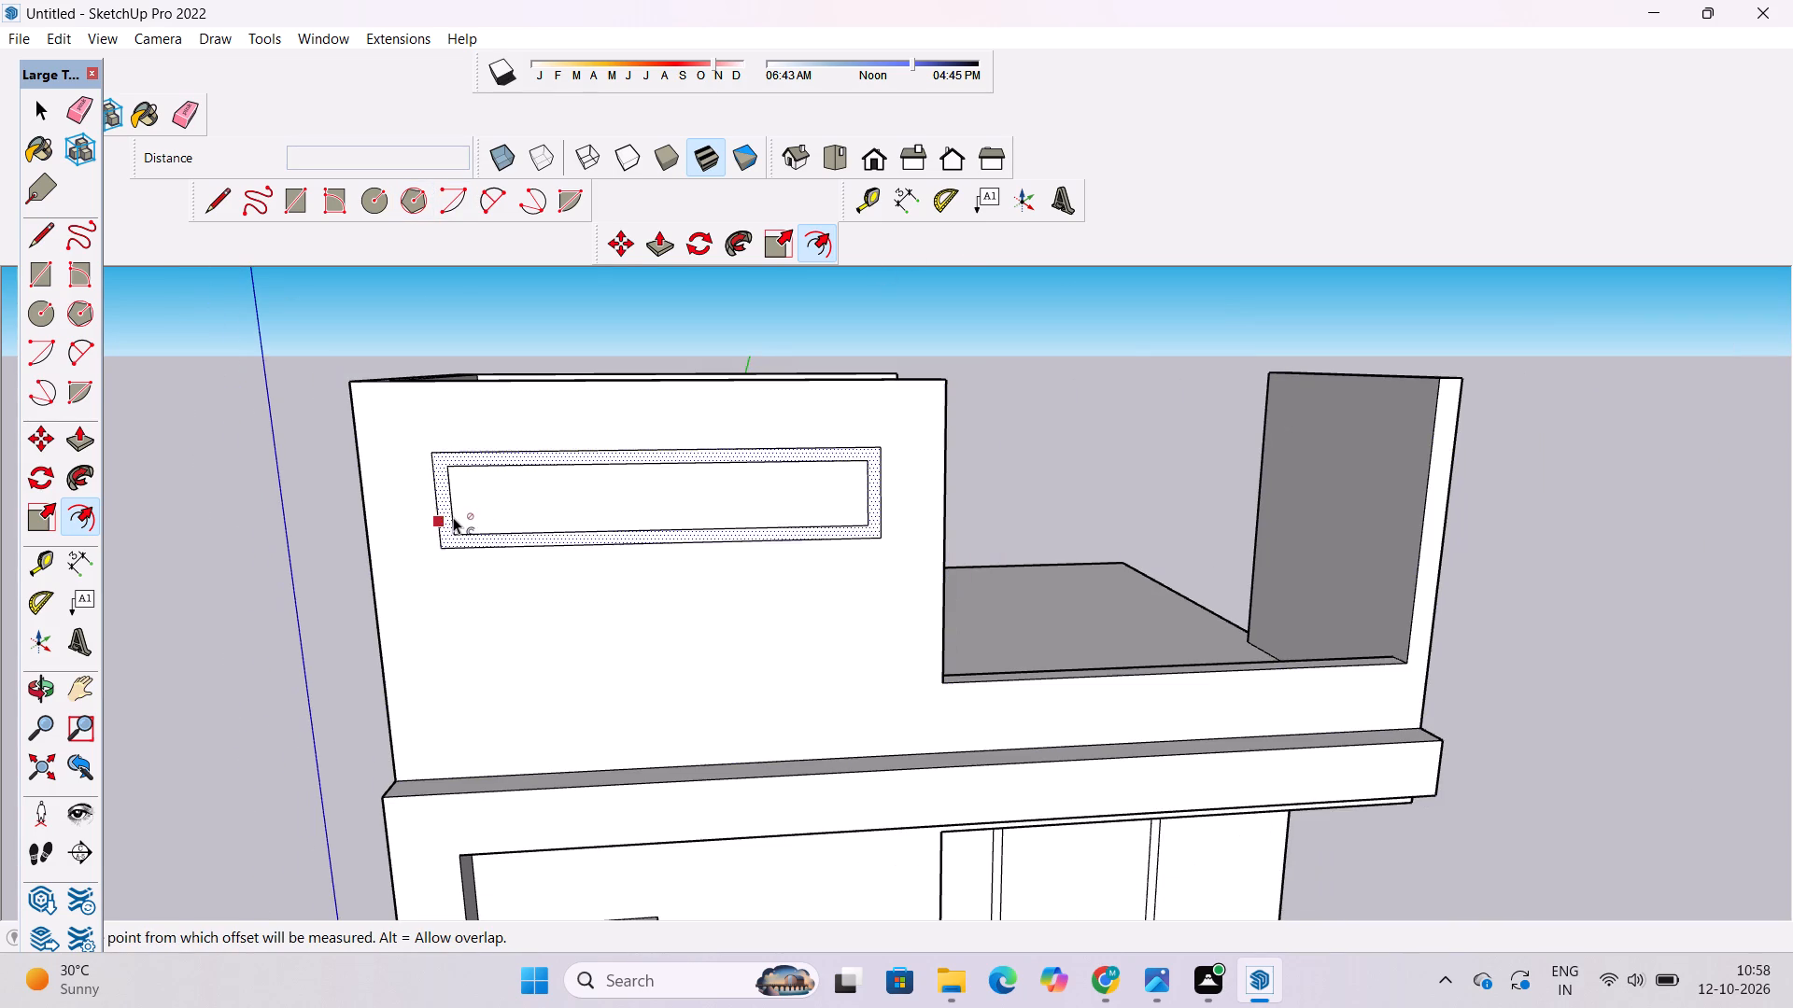
{"action": "key", "text": "space"}
{"action": "key", "text": "p"}
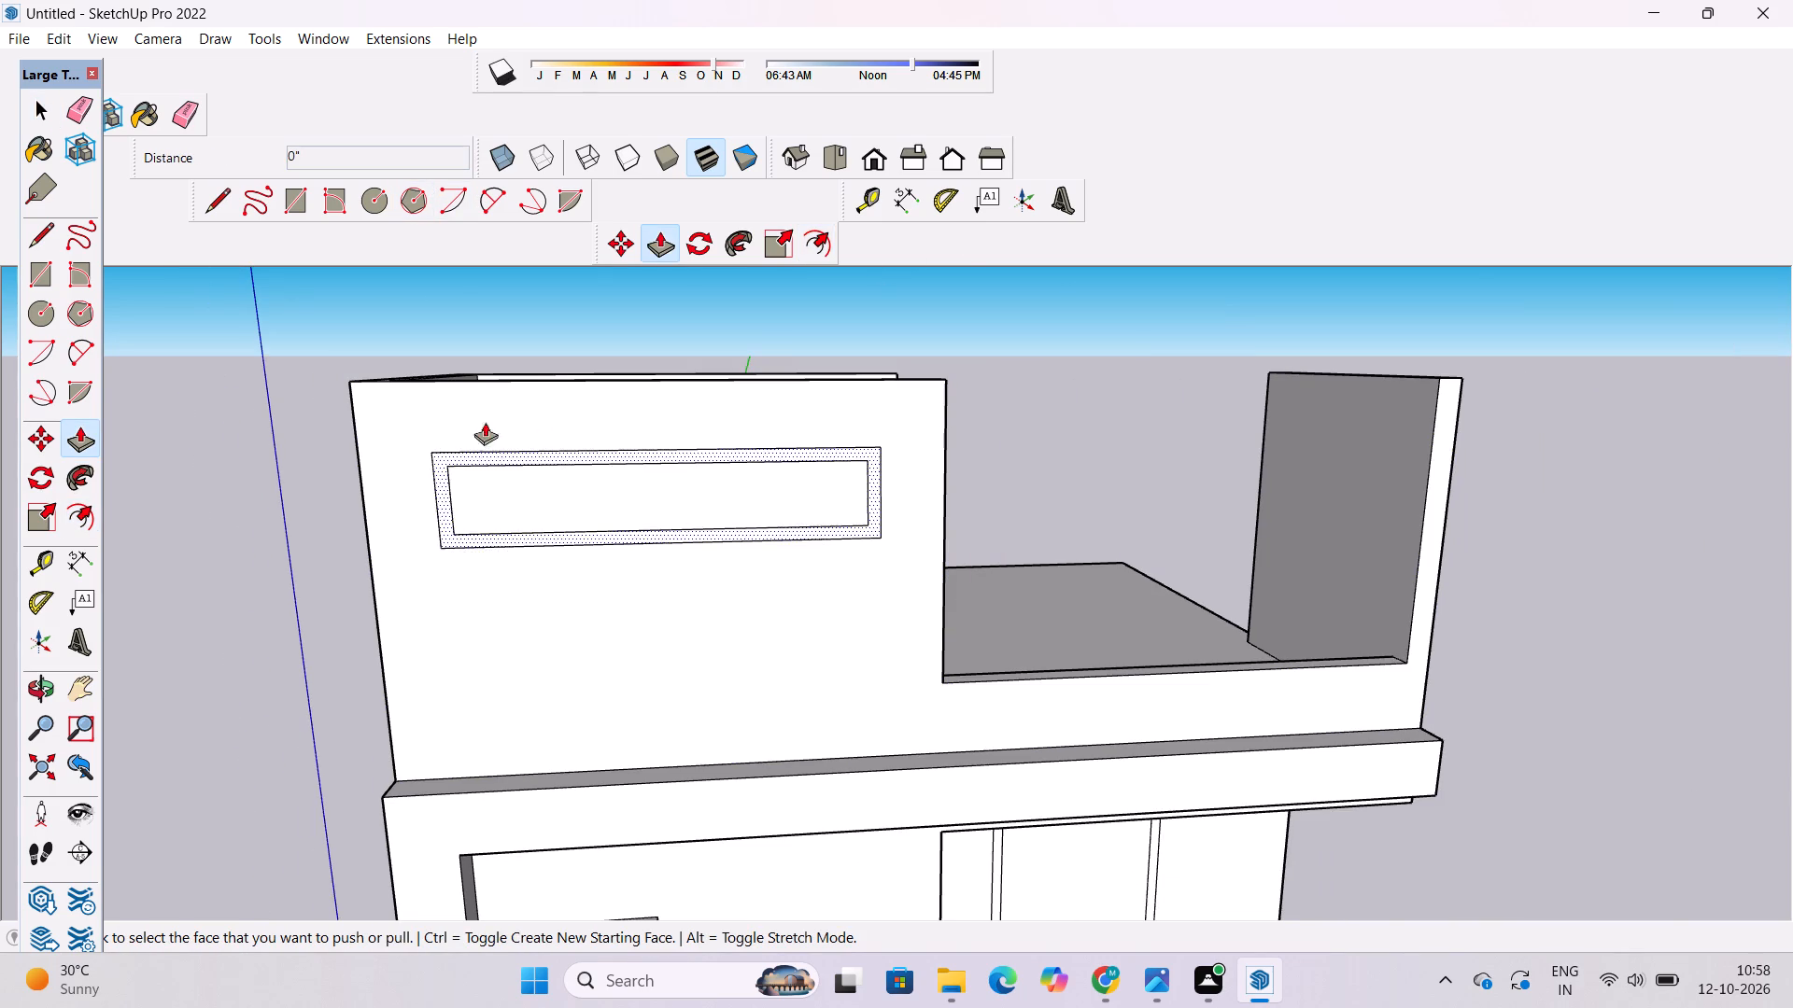
{"action": "scroll", "coordinate": [431, 511], "scroll_direction": "up", "scroll_amount": 15}
{"action": "left_click", "coordinate": [466, 420]}
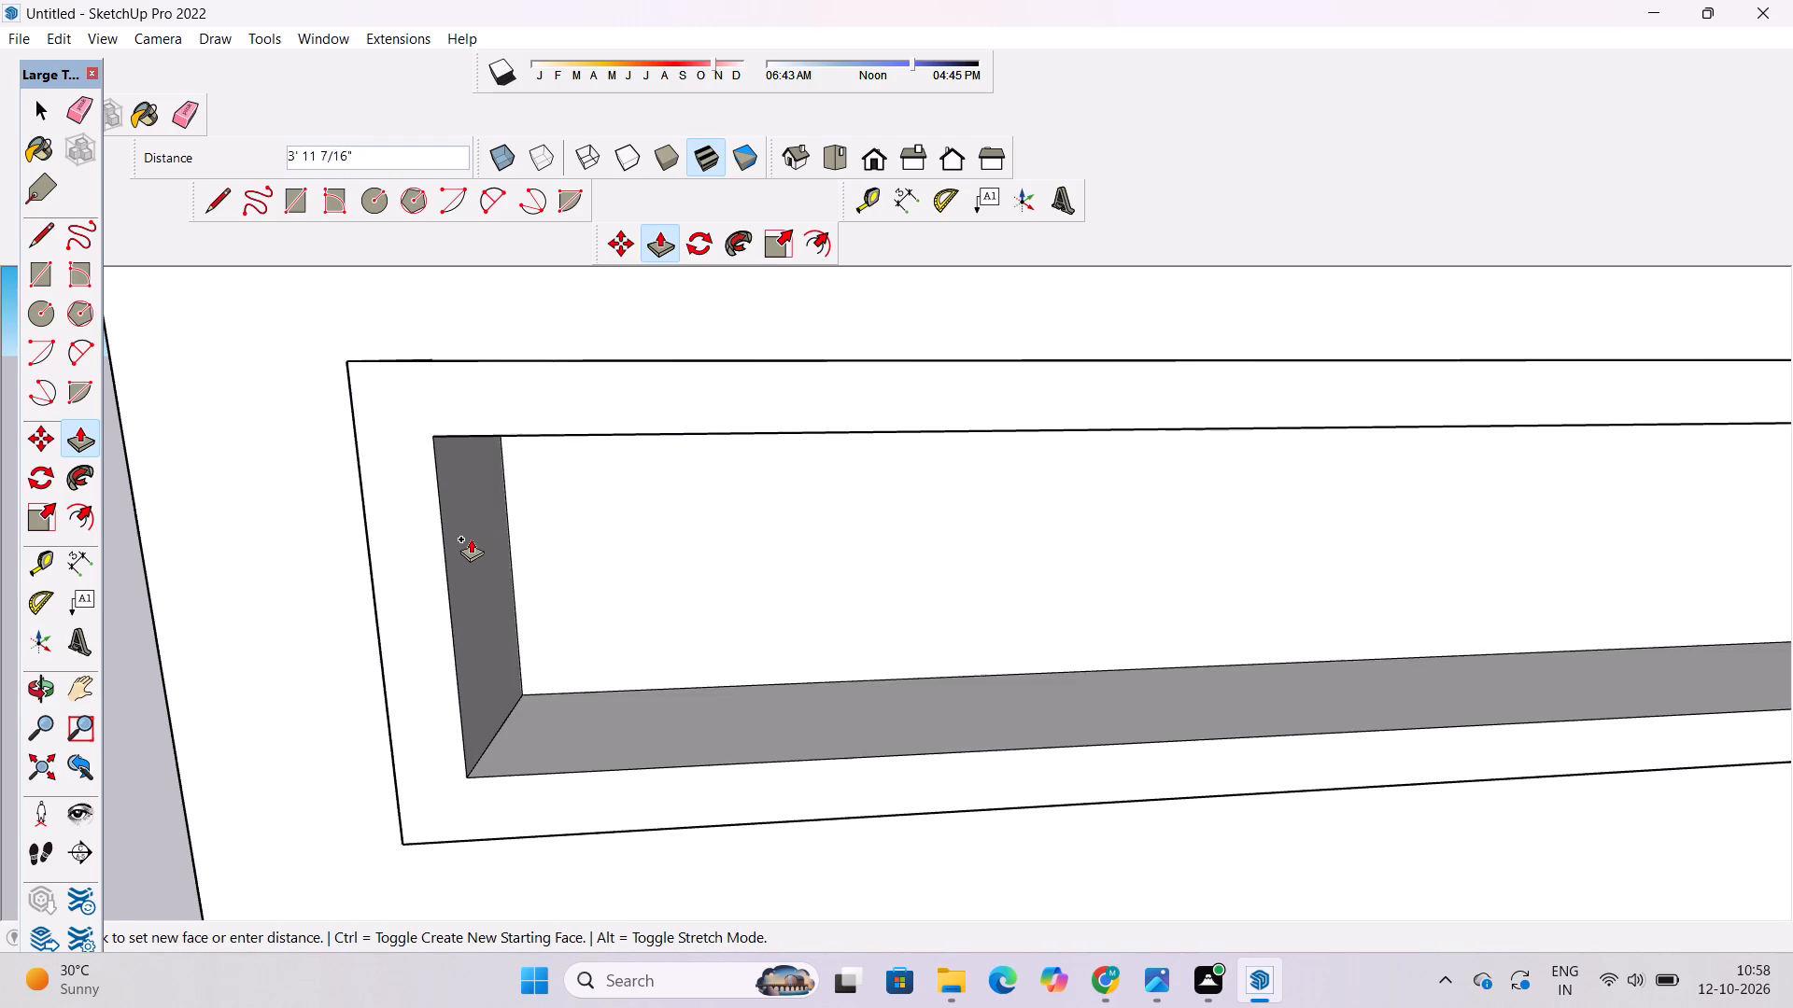
{"action": "scroll", "coordinate": [470, 538], "scroll_direction": "down", "scroll_amount": 9}
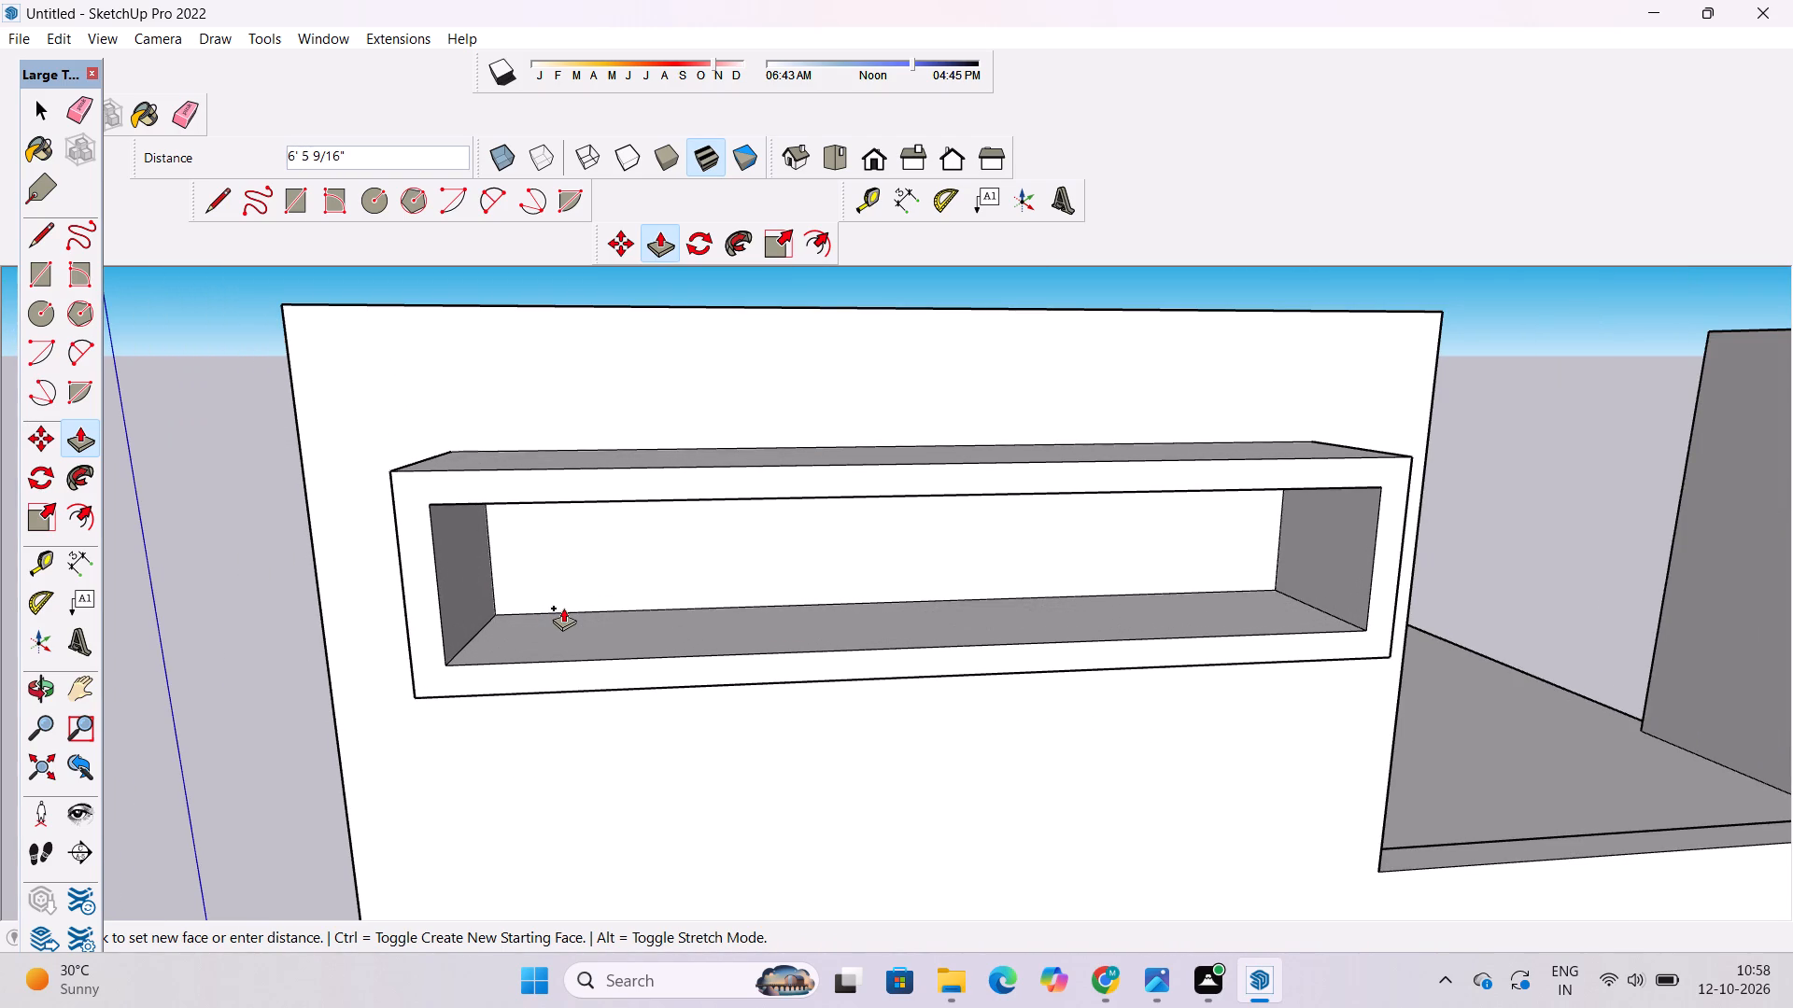
{"action": "type", "text": "2'"}
{"action": "key", "text": "Return"}
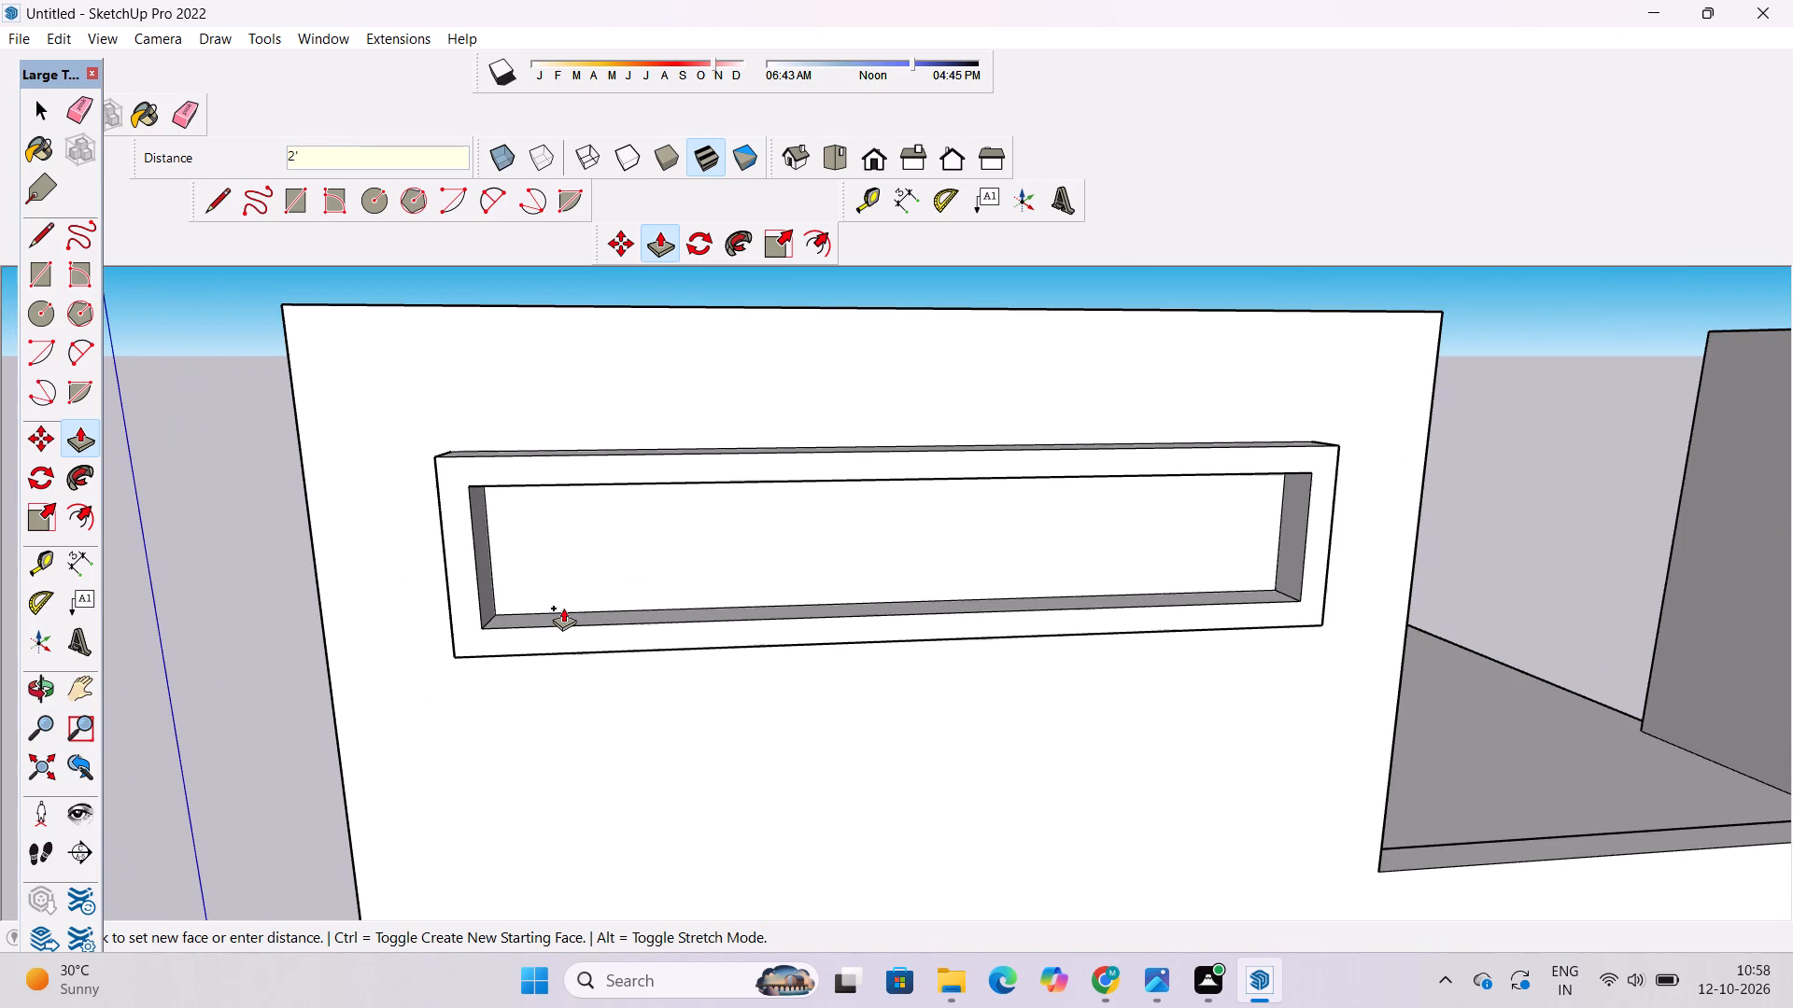
Examine the projecting frame's depth on the roof-level front wall from both sides.
{"action": "key", "text": "o"}
{"action": "scroll", "coordinate": [517, 580], "scroll_direction": "down", "scroll_amount": 6}
{"action": "left_click_drag", "start_coordinate": [1277, 590], "coordinate": [718, 585]}
{"action": "left_click_drag", "start_coordinate": [718, 585], "coordinate": [992, 608]}
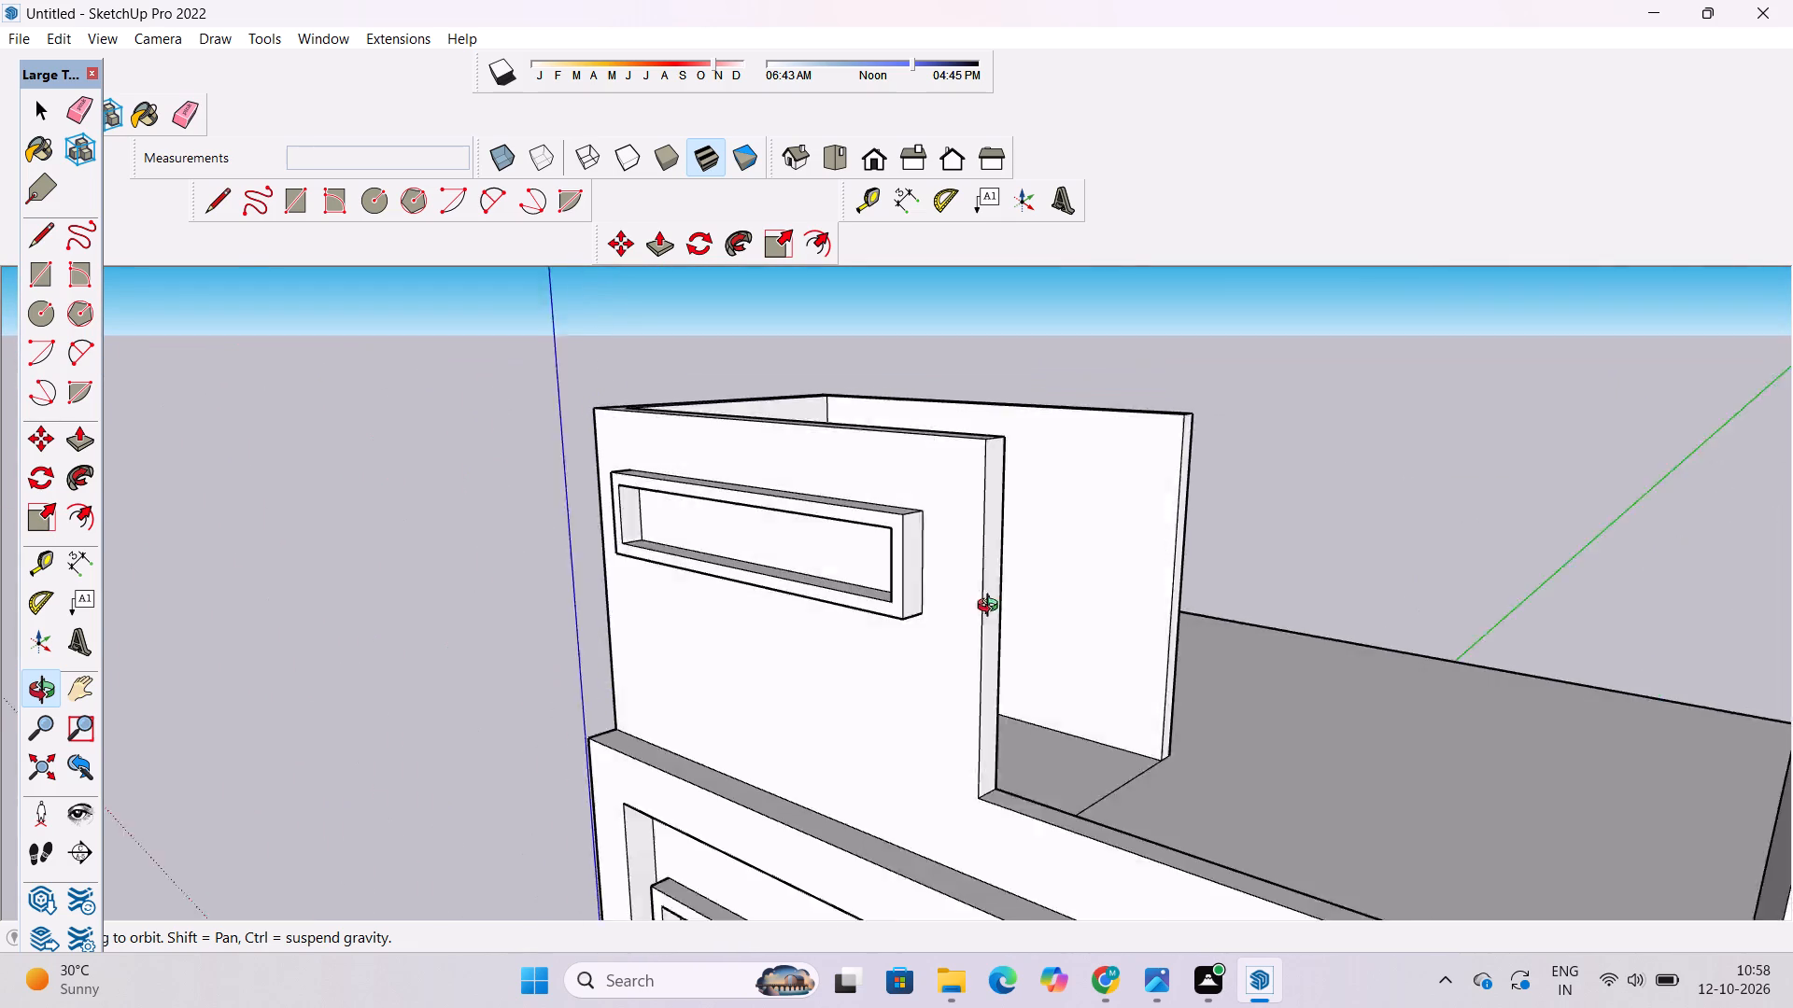
{"action": "left_click_drag", "start_coordinate": [992, 608], "coordinate": [1058, 608]}
{"action": "scroll", "coordinate": [727, 509], "scroll_direction": "down", "scroll_amount": 2}
{"action": "left_click_drag", "start_coordinate": [574, 556], "coordinate": [1071, 596]}
{"action": "left_click_drag", "start_coordinate": [1060, 590], "coordinate": [973, 598]}
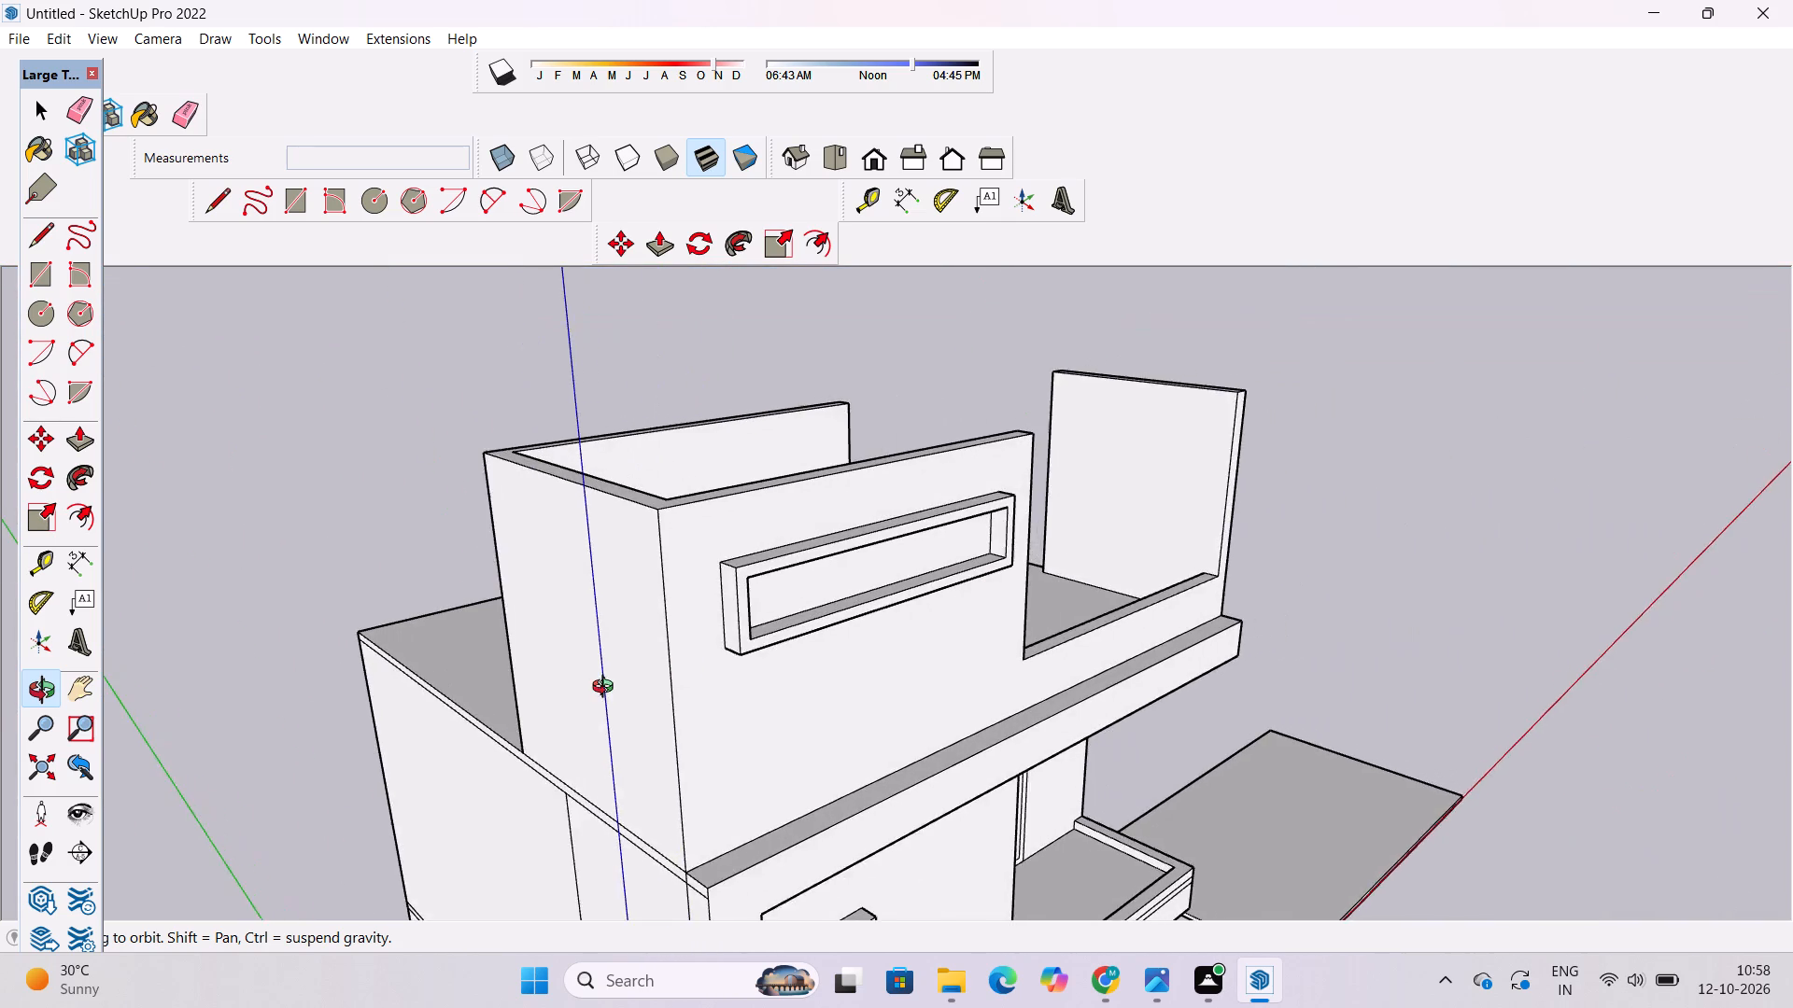
{"action": "scroll", "coordinate": [607, 689], "scroll_direction": "up", "scroll_amount": 5}
{"action": "left_click_drag", "start_coordinate": [820, 622], "coordinate": [595, 614], "text": "shift"}
{"action": "left_click_drag", "start_coordinate": [585, 617], "coordinate": [826, 611]}
{"action": "left_click_drag", "start_coordinate": [826, 609], "coordinate": [536, 693]}
{"action": "scroll", "coordinate": [625, 605], "scroll_direction": "up", "scroll_amount": 3, "text": "shift"}
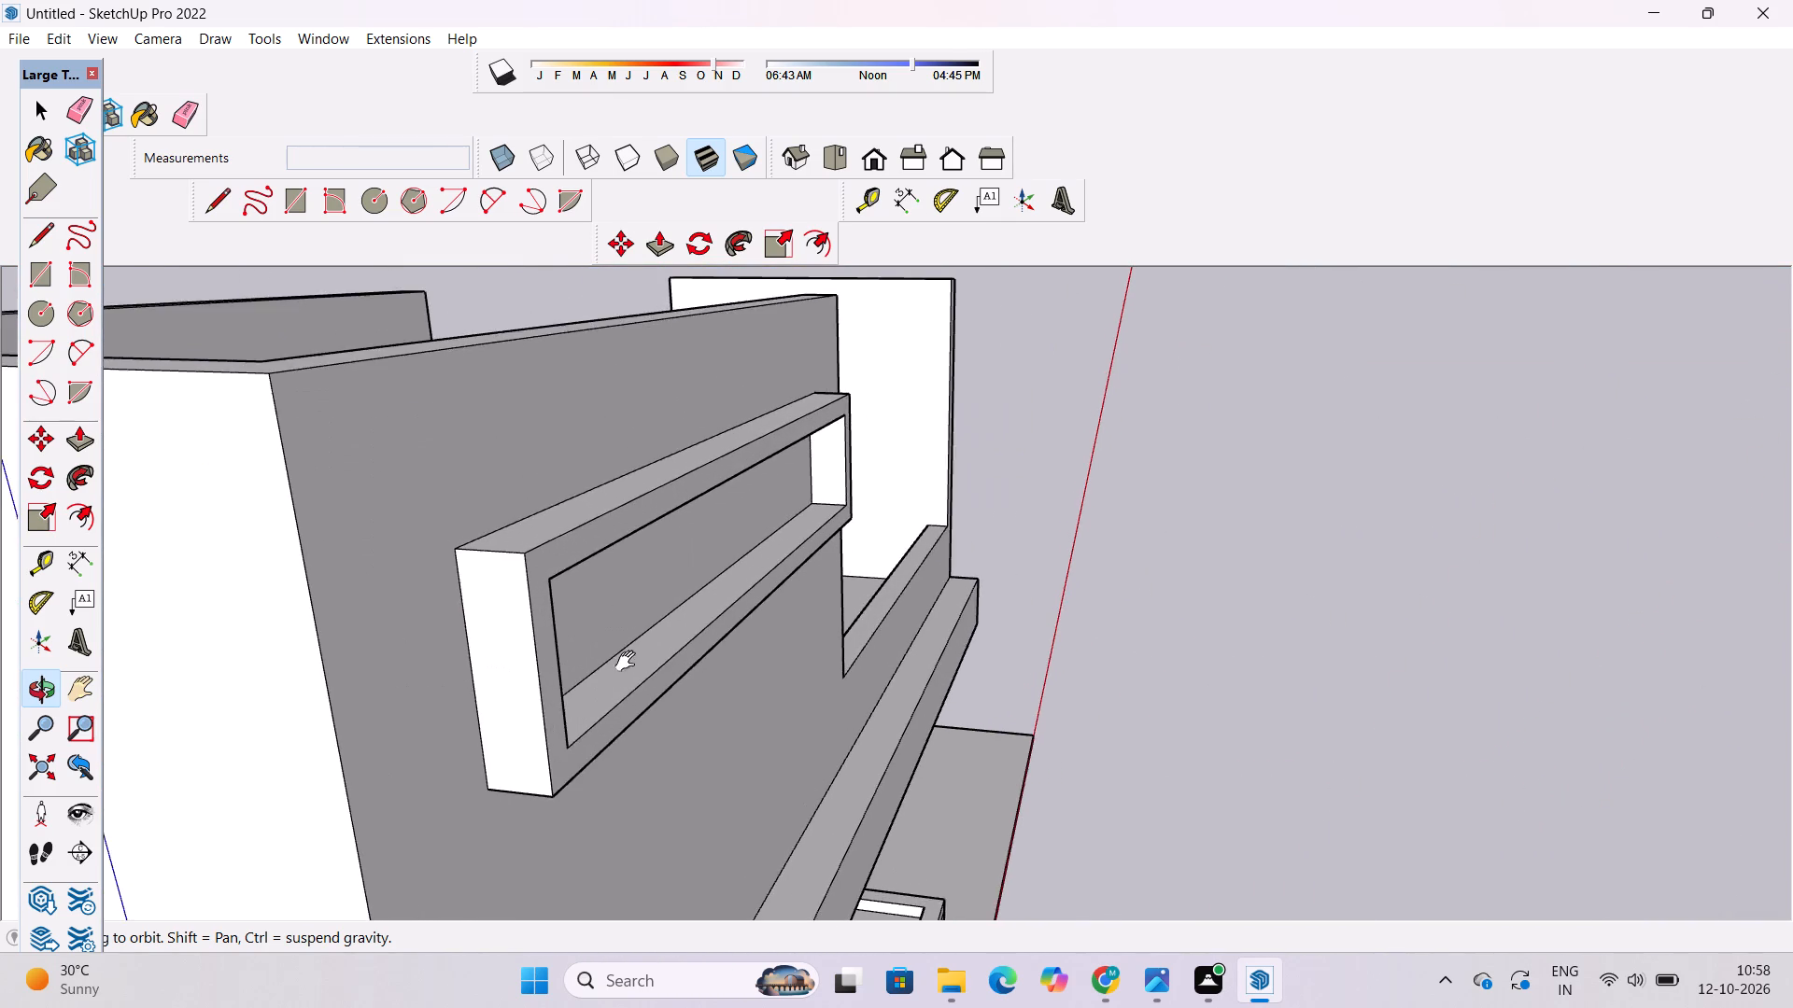
{"action": "left_click_drag", "start_coordinate": [628, 663], "coordinate": [604, 604], "text": "shift"}
{"action": "scroll", "coordinate": [602, 559], "scroll_direction": "down", "scroll_amount": 6, "text": "shift"}
{"action": "left_click_drag", "start_coordinate": [593, 564], "coordinate": [578, 582], "text": "shift"}
Push the front face of the projecting roof-level frame back 1' toward the wall.
{"action": "key", "text": "p"}
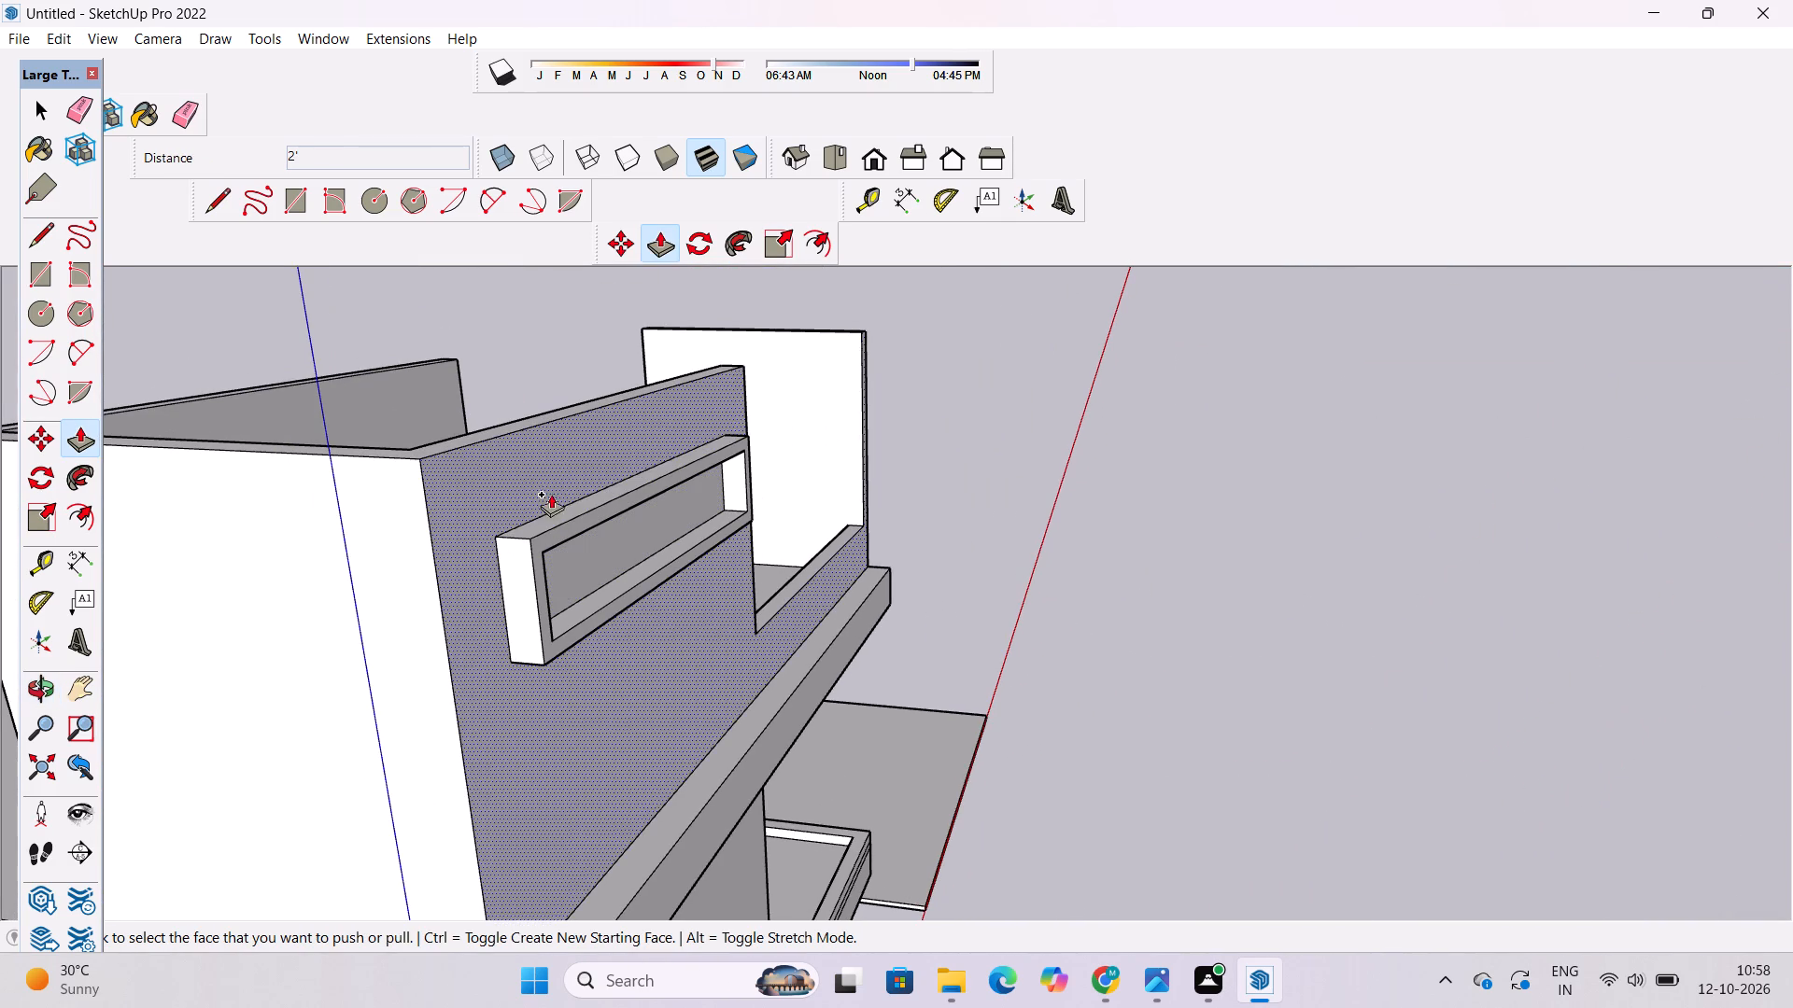
{"action": "scroll", "coordinate": [527, 693], "scroll_direction": "up", "scroll_amount": 3}
{"action": "scroll", "coordinate": [537, 566], "scroll_direction": "up", "scroll_amount": 7}
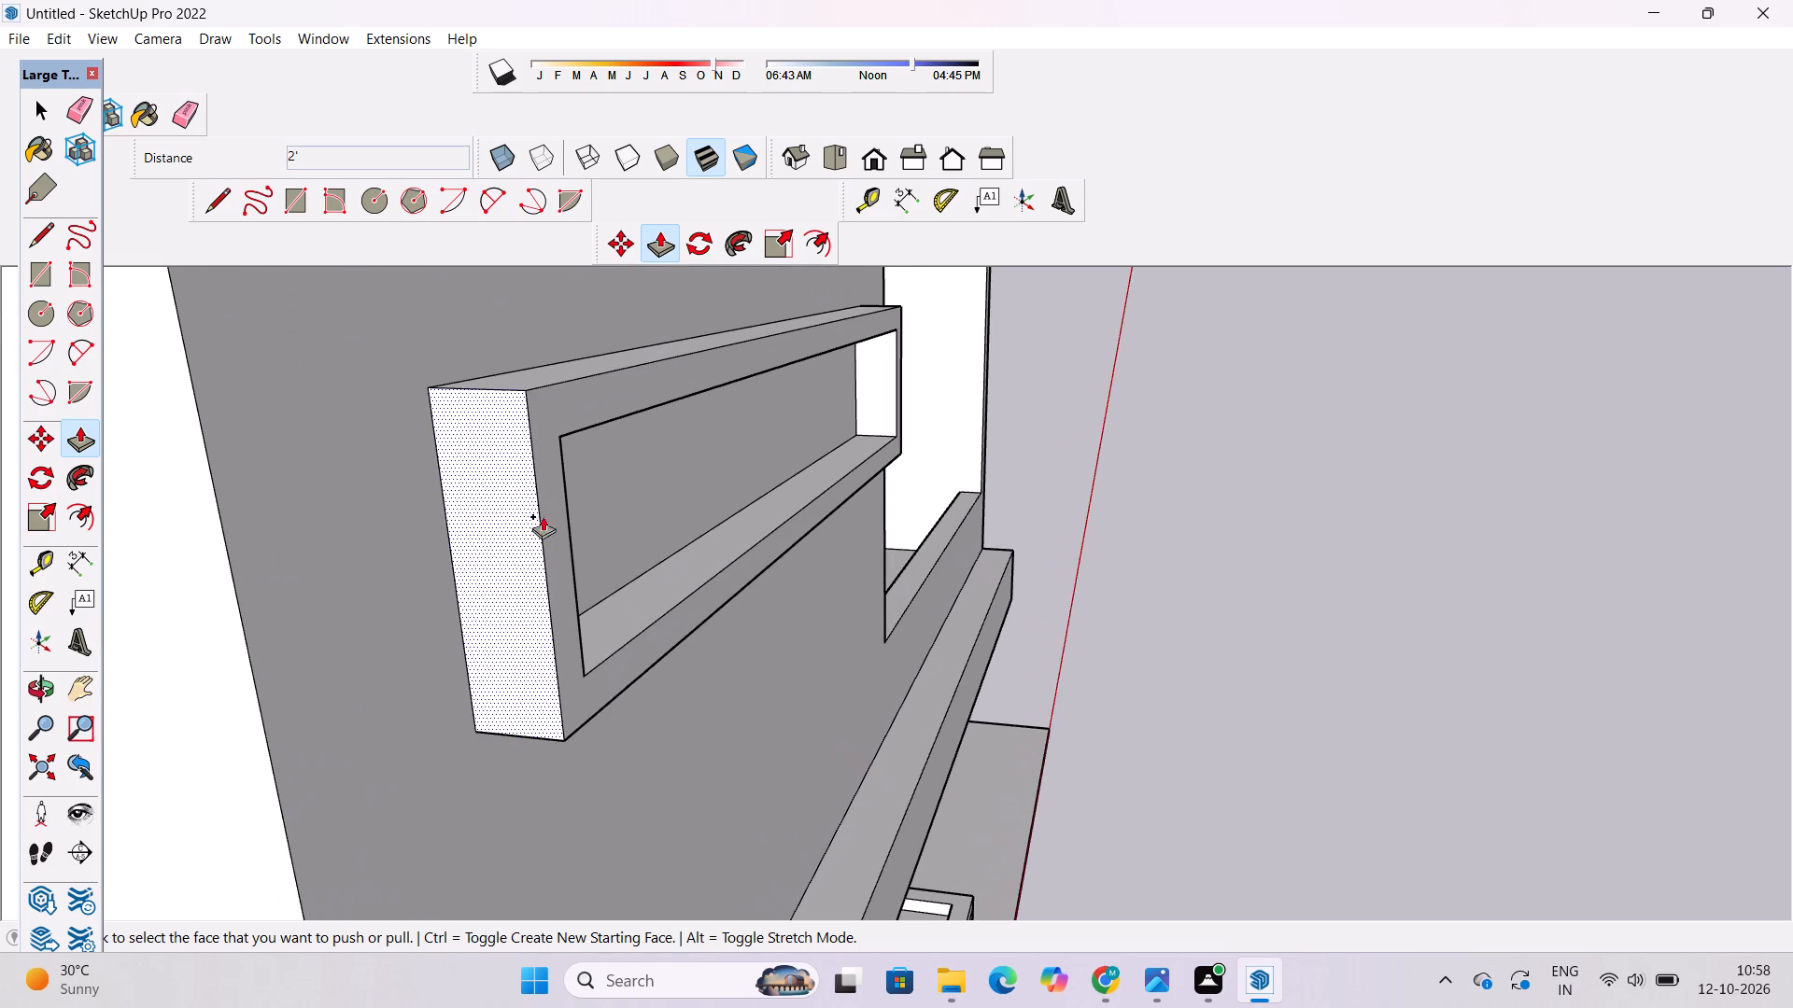
{"action": "left_click", "coordinate": [550, 504]}
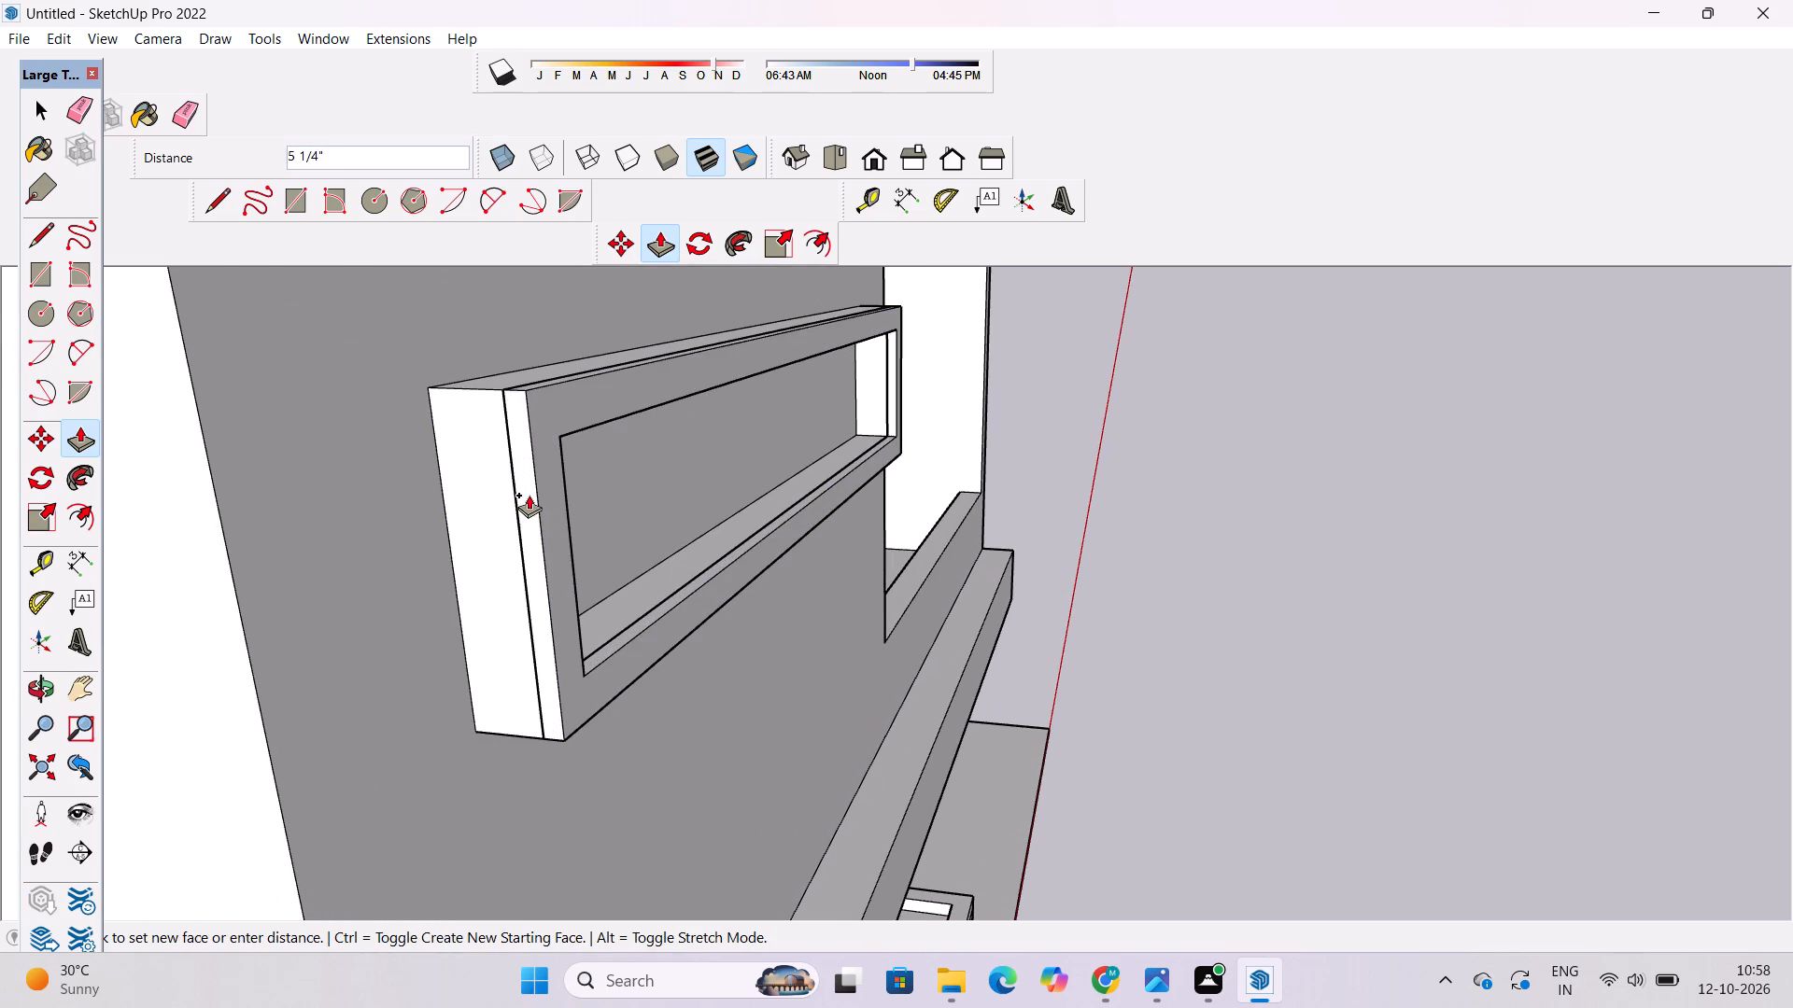
{"action": "scroll", "coordinate": [502, 477], "scroll_direction": "down", "scroll_amount": 1}
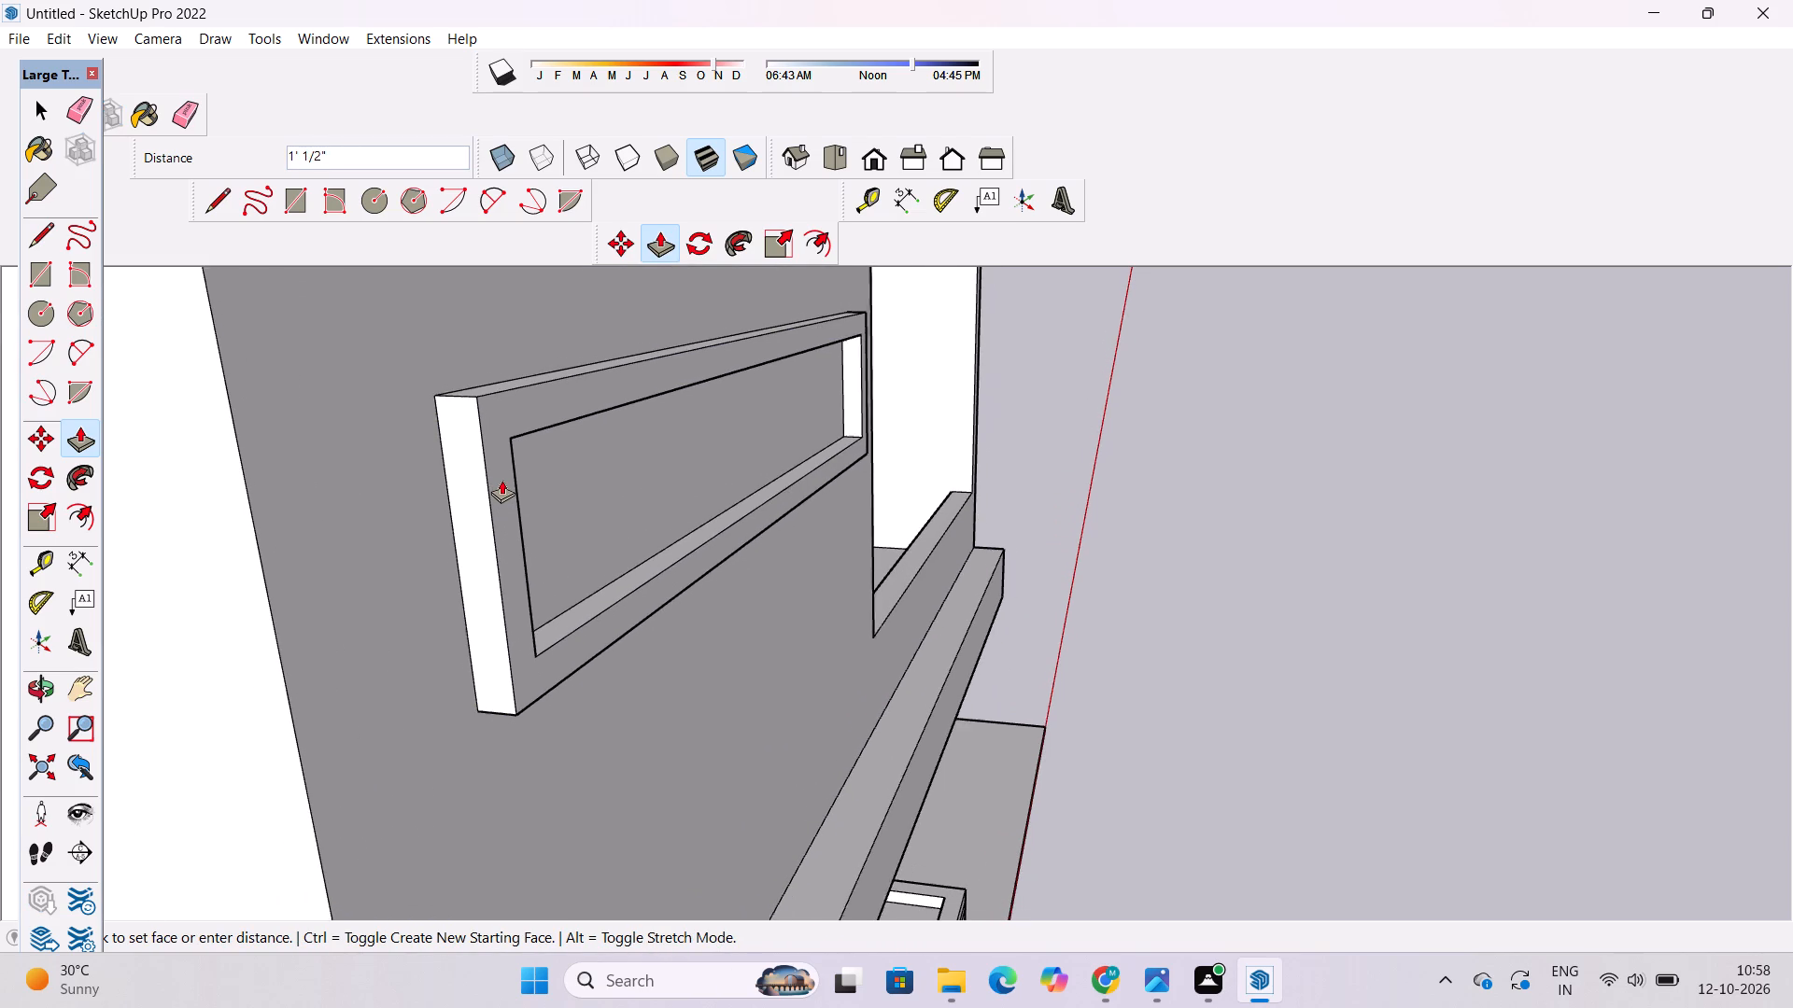
{"action": "scroll", "coordinate": [501, 480], "scroll_direction": "down", "scroll_amount": 1}
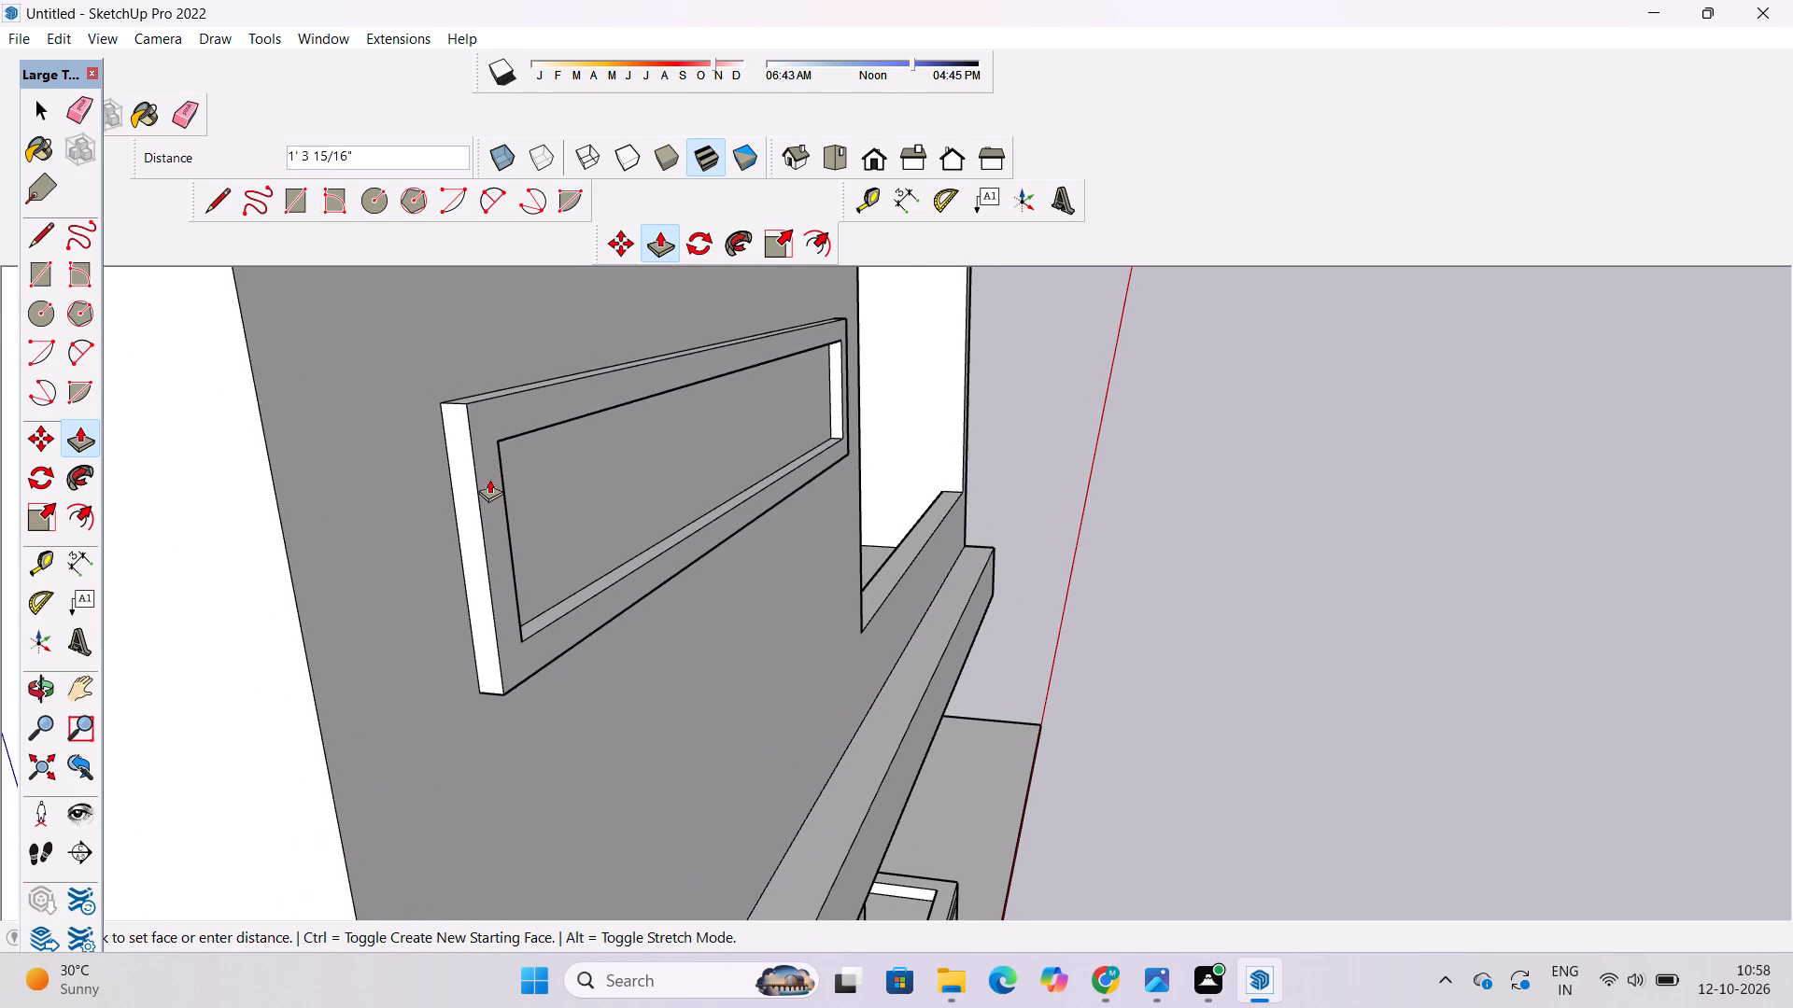
{"action": "type", "text": "1'"}
{"action": "key", "text": "Return"}
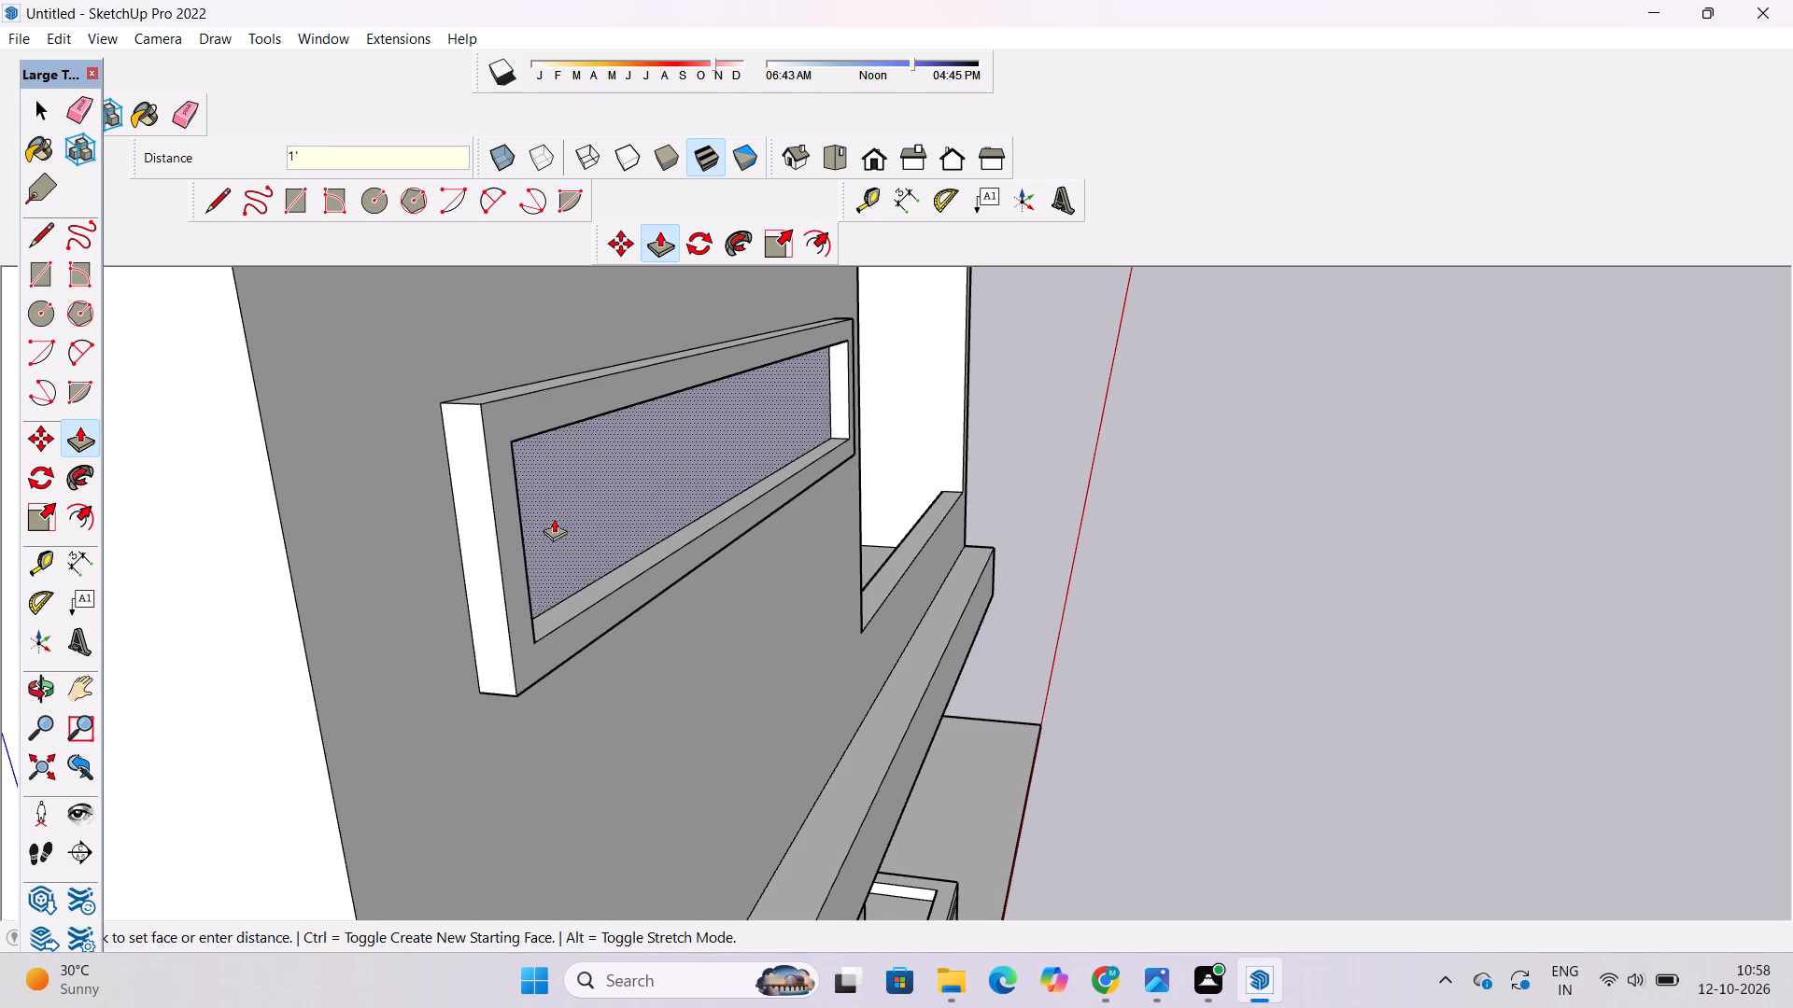
Push the front face of the roof-level frame back a further 5" toward the wall.
{"action": "scroll", "coordinate": [500, 570], "scroll_direction": "down", "scroll_amount": 6}
{"action": "scroll", "coordinate": [512, 393], "scroll_direction": "up", "scroll_amount": 5}
{"action": "scroll", "coordinate": [541, 528], "scroll_direction": "up", "scroll_amount": 1}
{"action": "scroll", "coordinate": [497, 413], "scroll_direction": "down", "scroll_amount": 6}
{"action": "scroll", "coordinate": [521, 608], "scroll_direction": "up", "scroll_amount": 2}
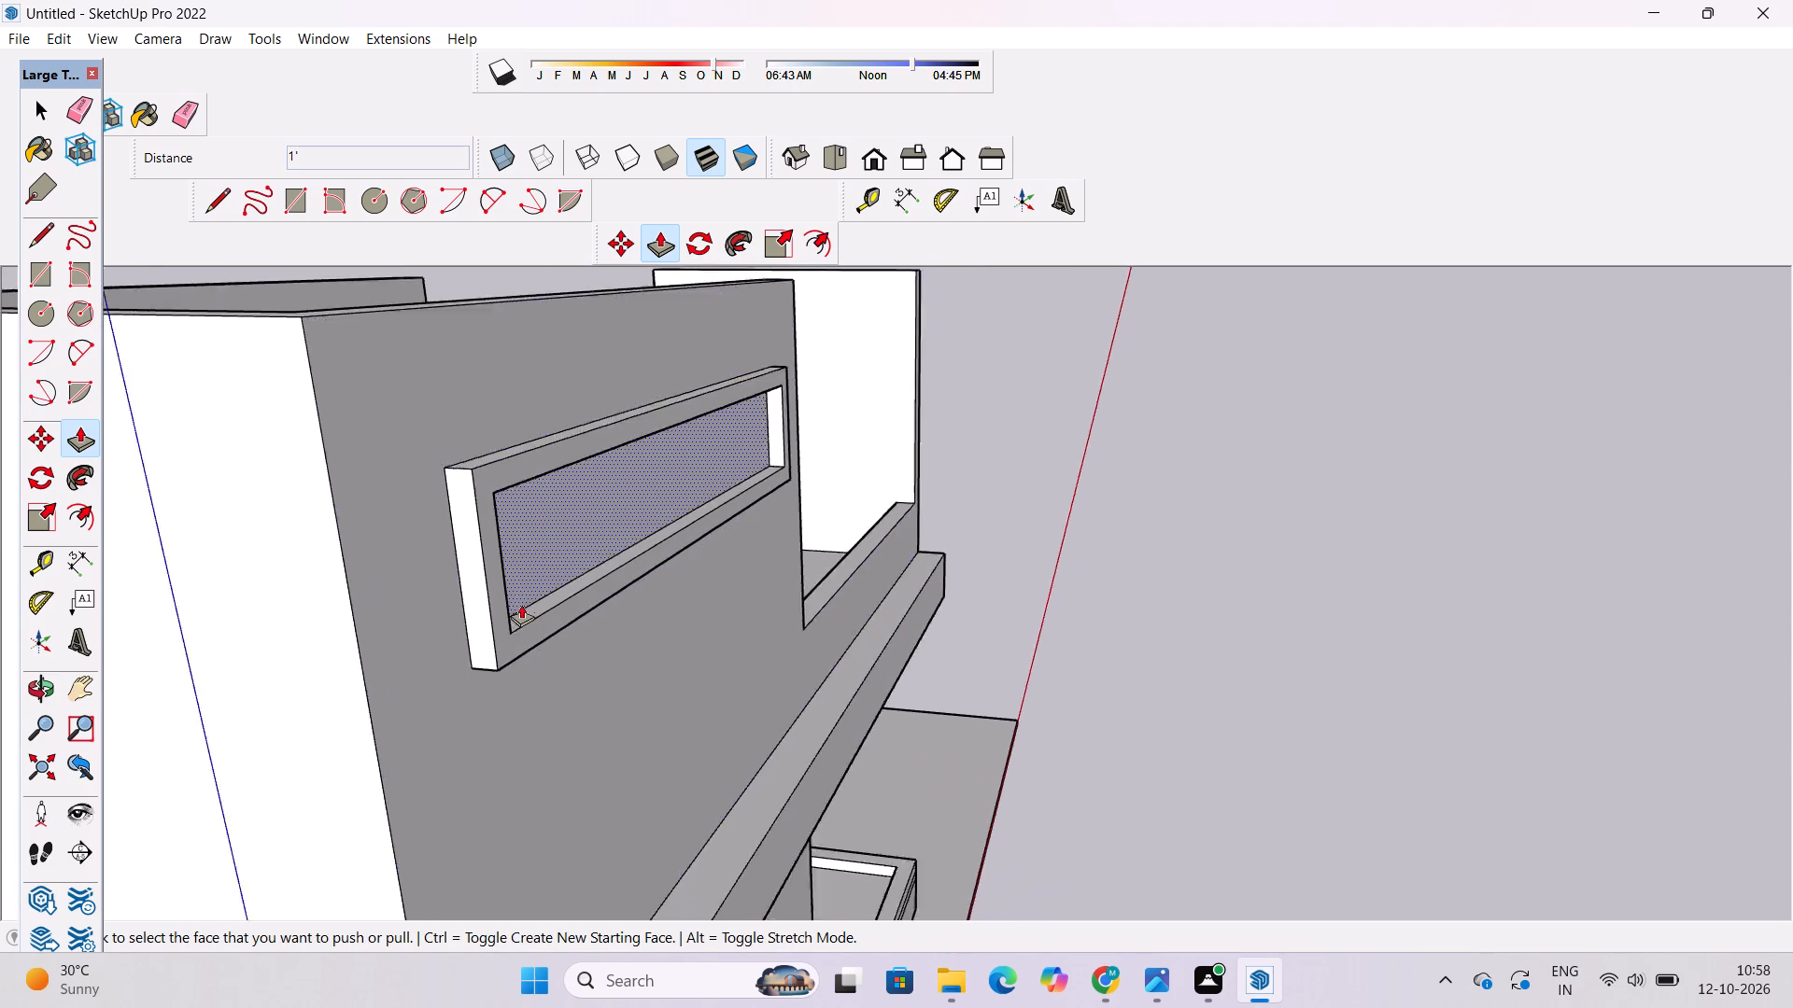
{"action": "scroll", "coordinate": [521, 604], "scroll_direction": "up", "scroll_amount": 7}
{"action": "left_click", "coordinate": [469, 605]}
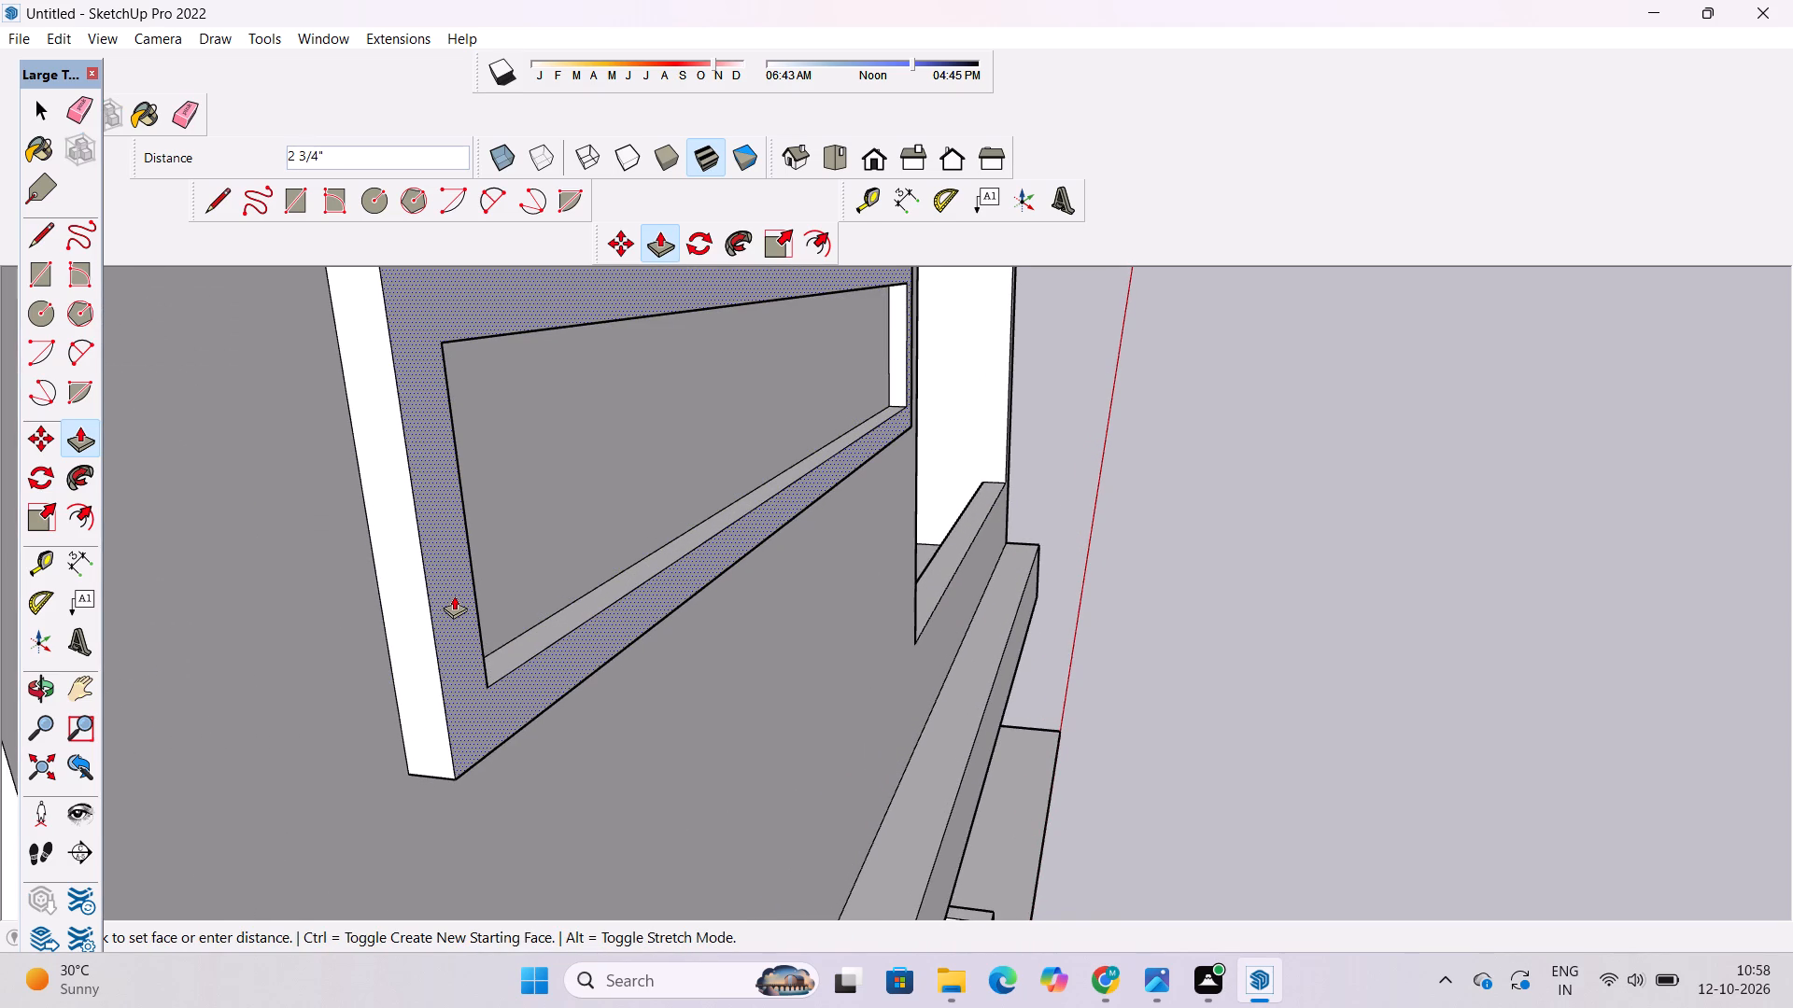
{"action": "key", "text": "5"}
{"action": "key", "text": "shift+quotedbl"}
{"action": "key", "text": "Return"}
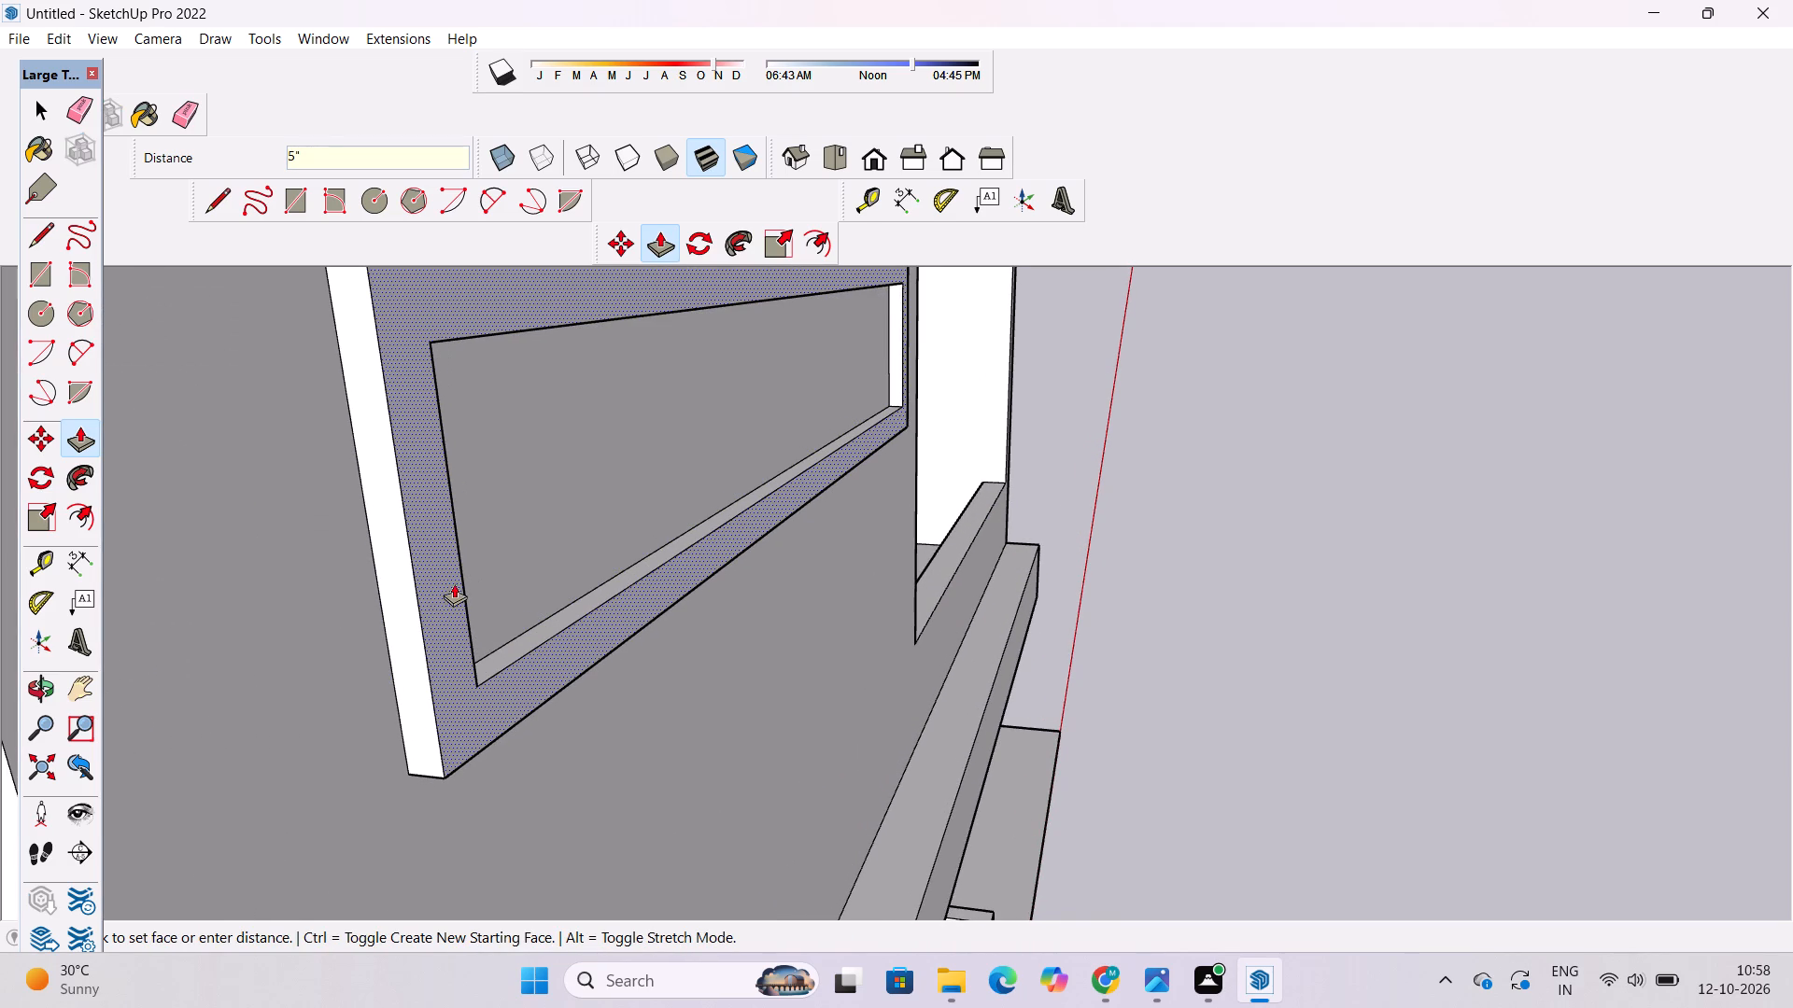
{"action": "key", "text": "space"}
{"action": "left_click", "coordinate": [1291, 512]}
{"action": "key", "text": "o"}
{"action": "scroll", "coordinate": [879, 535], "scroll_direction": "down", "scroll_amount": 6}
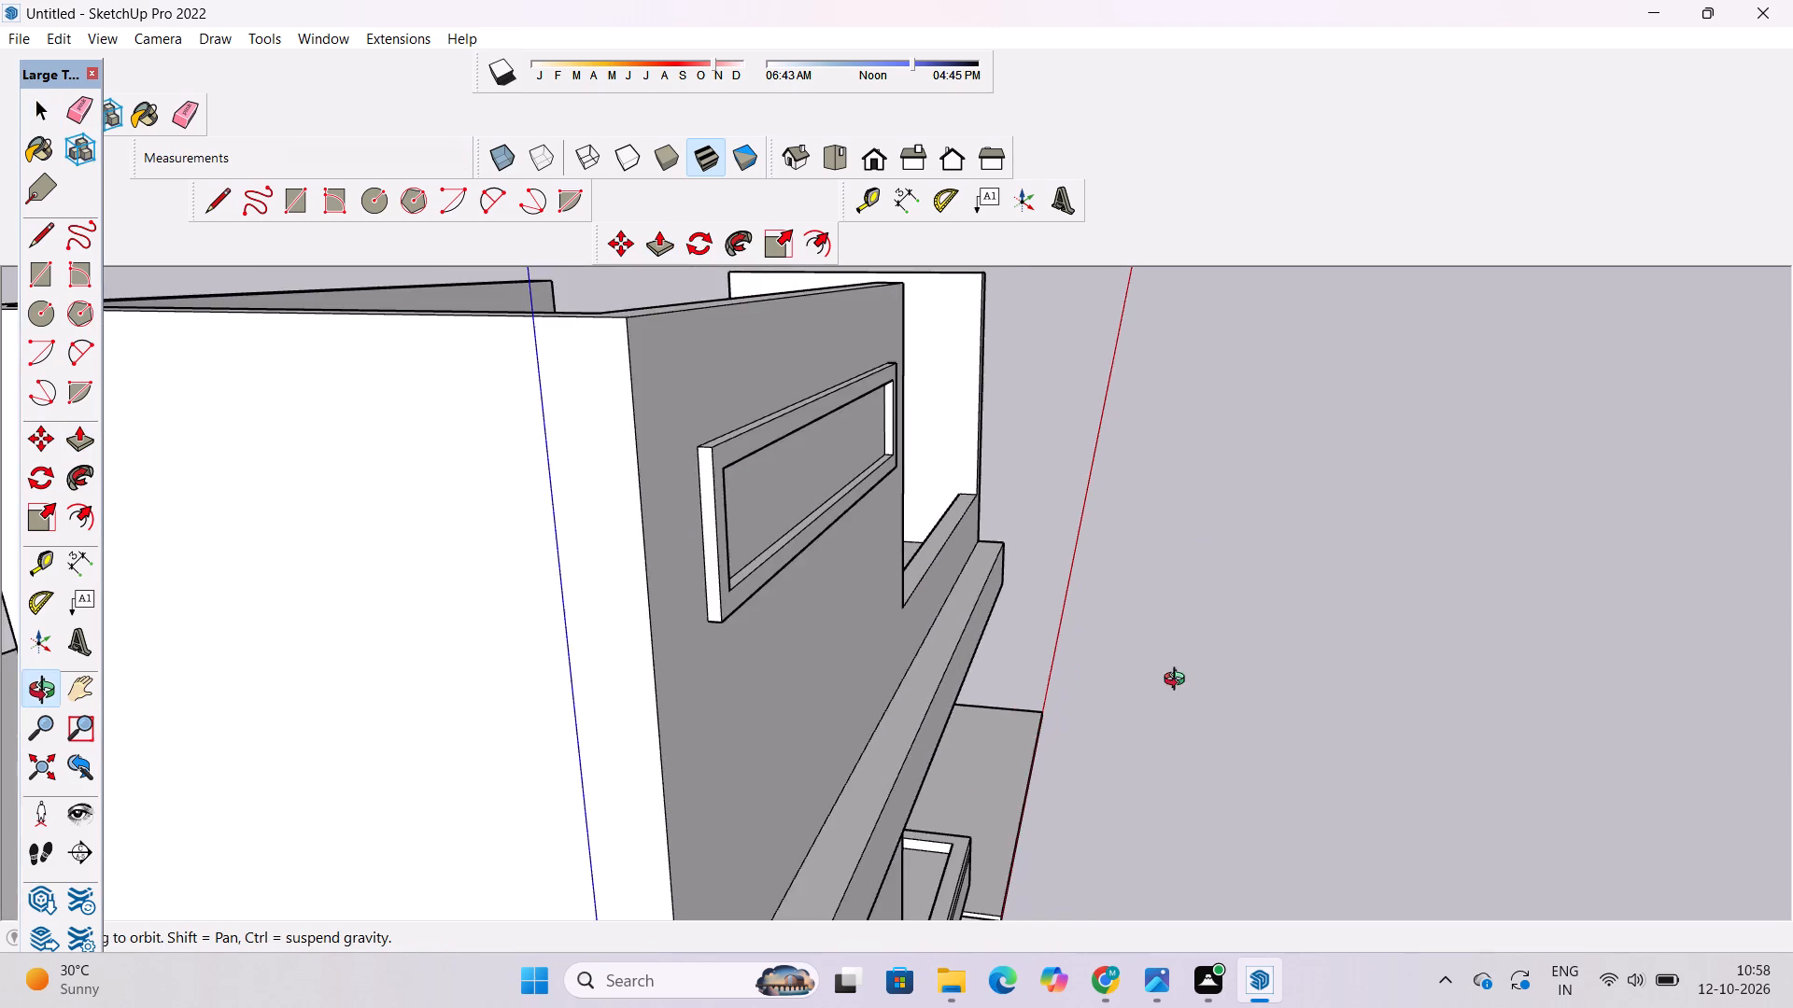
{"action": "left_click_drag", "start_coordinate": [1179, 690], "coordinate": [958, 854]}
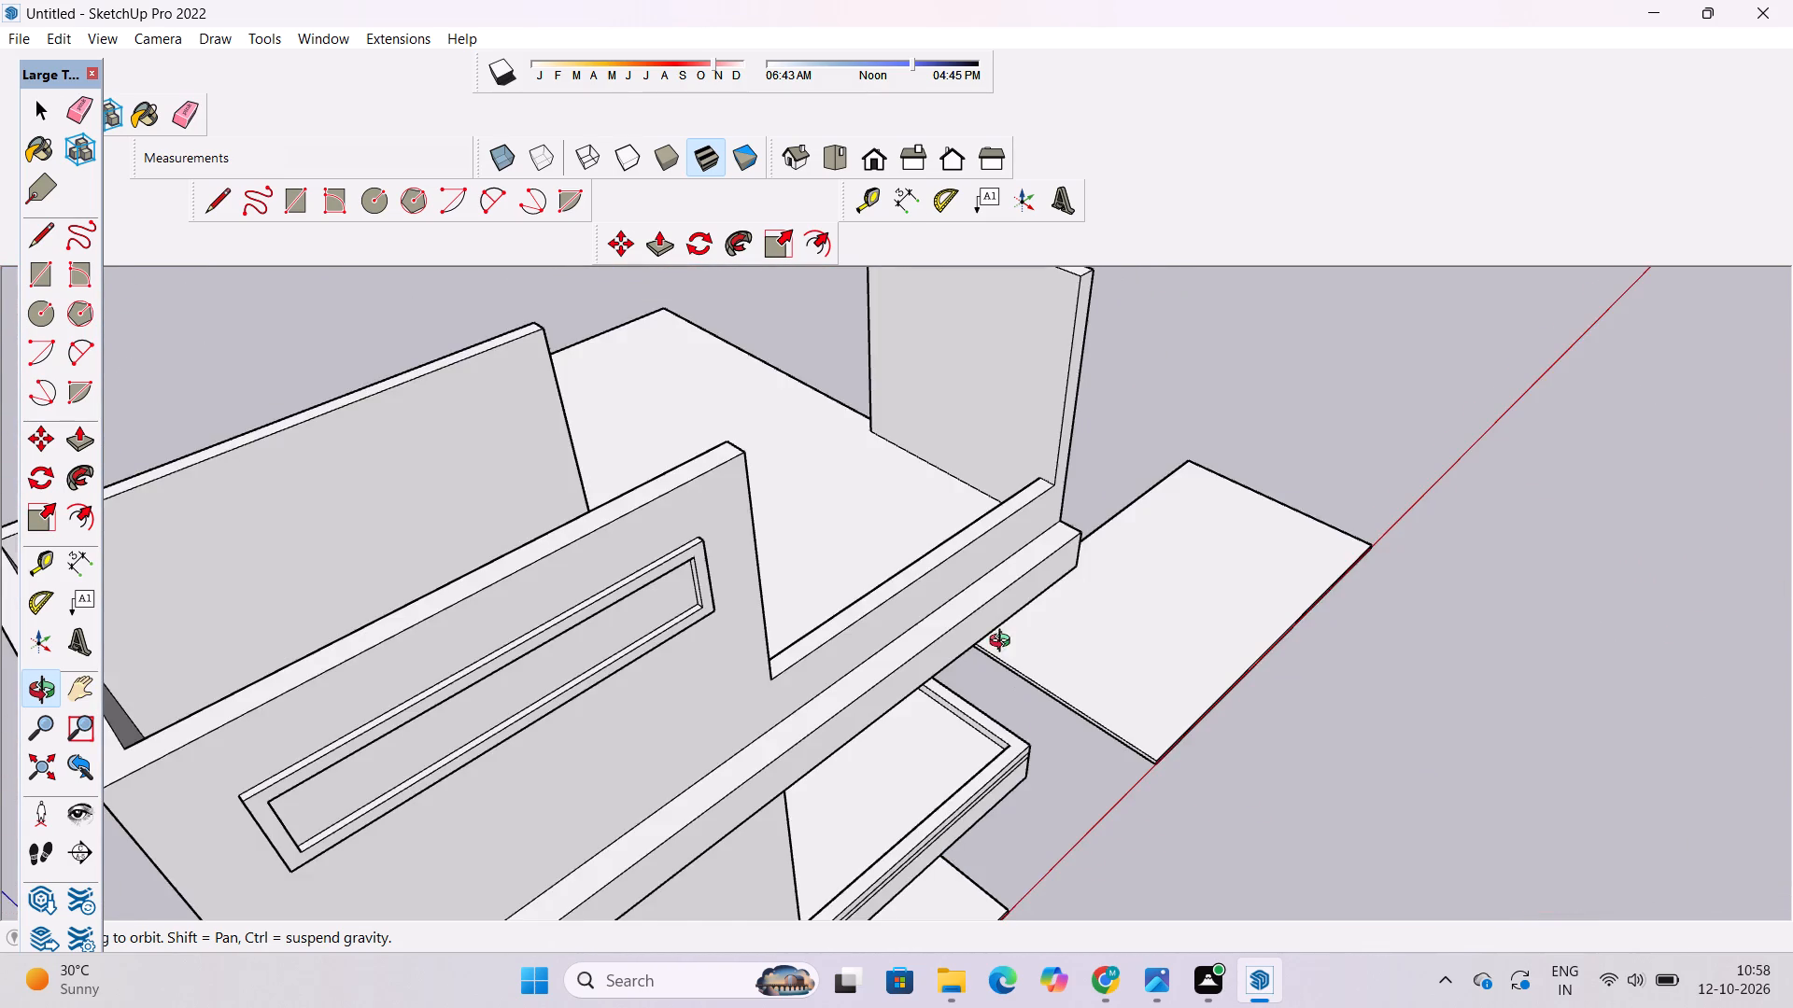
Examine the projecting frame on the roof-level front wall from the front, above and underneath.
{"action": "scroll", "coordinate": [1004, 643], "scroll_direction": "down", "scroll_amount": 3}
{"action": "left_click_drag", "start_coordinate": [732, 786], "coordinate": [802, 686], "text": "shift"}
{"action": "scroll", "coordinate": [808, 573], "scroll_direction": "up", "scroll_amount": 8}
{"action": "left_click_drag", "start_coordinate": [870, 737], "coordinate": [870, 516]}
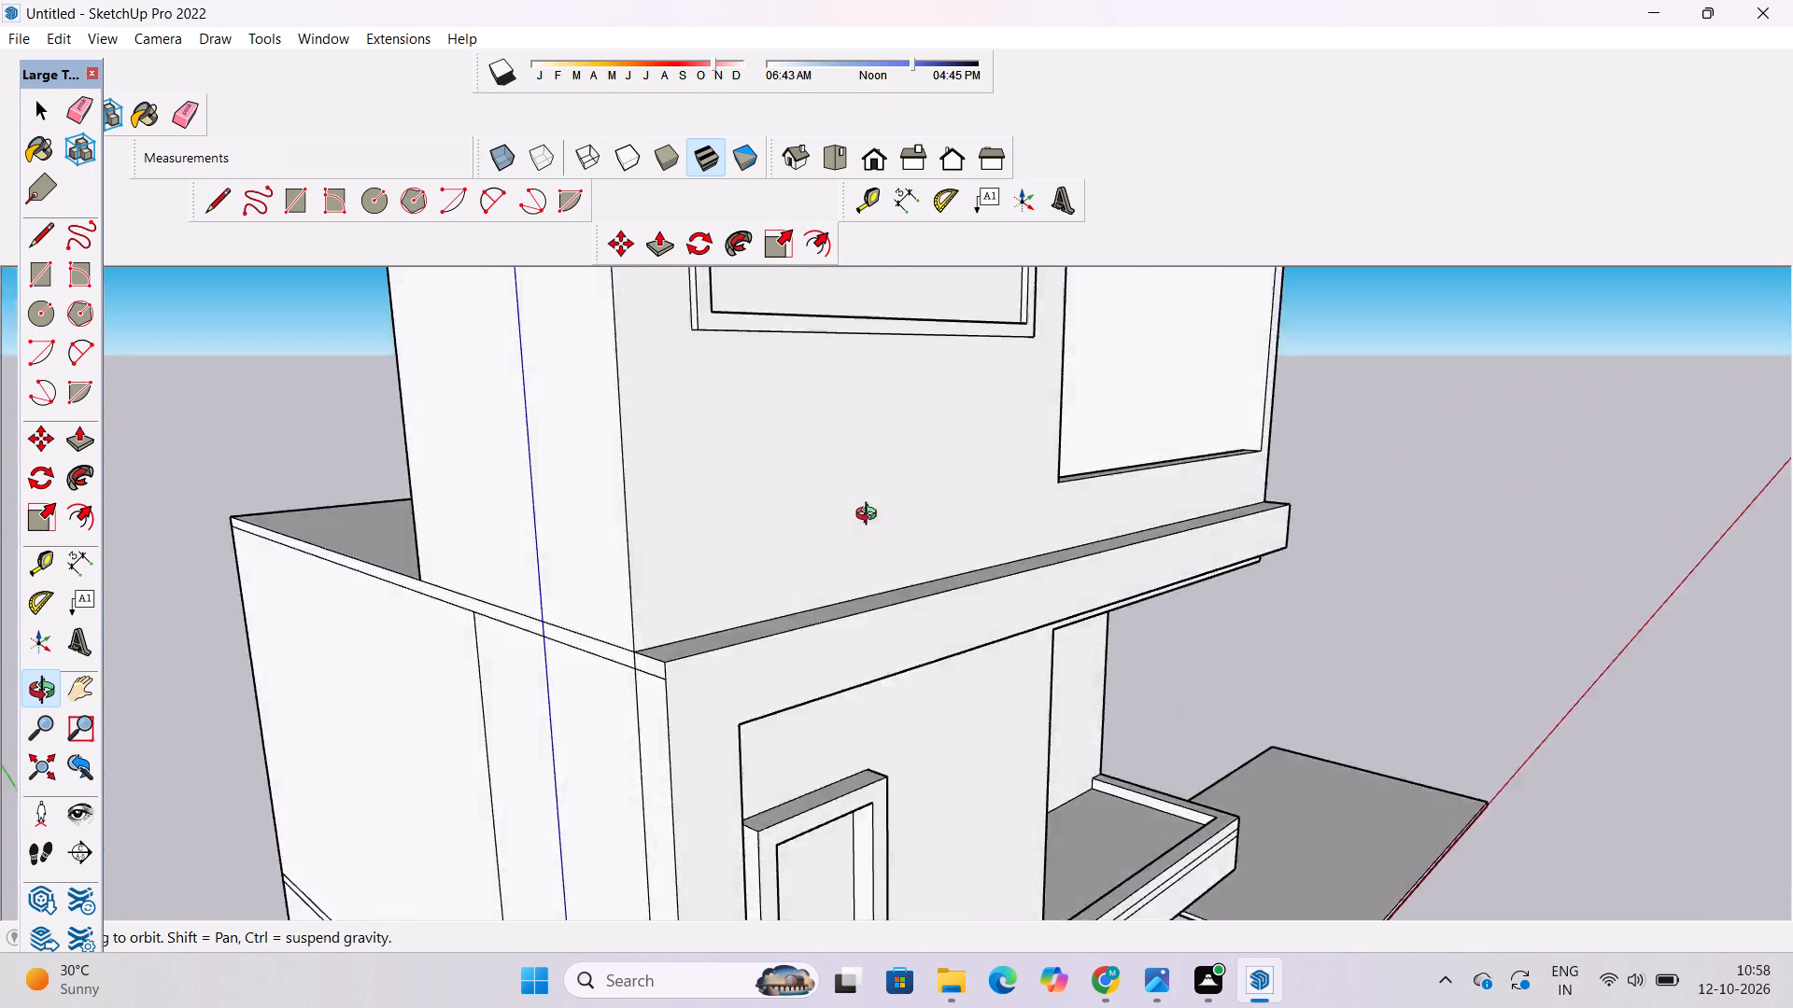
{"action": "left_click_drag", "start_coordinate": [870, 516], "coordinate": [869, 747]}
{"action": "scroll", "coordinate": [841, 644], "scroll_direction": "down", "scroll_amount": 3}
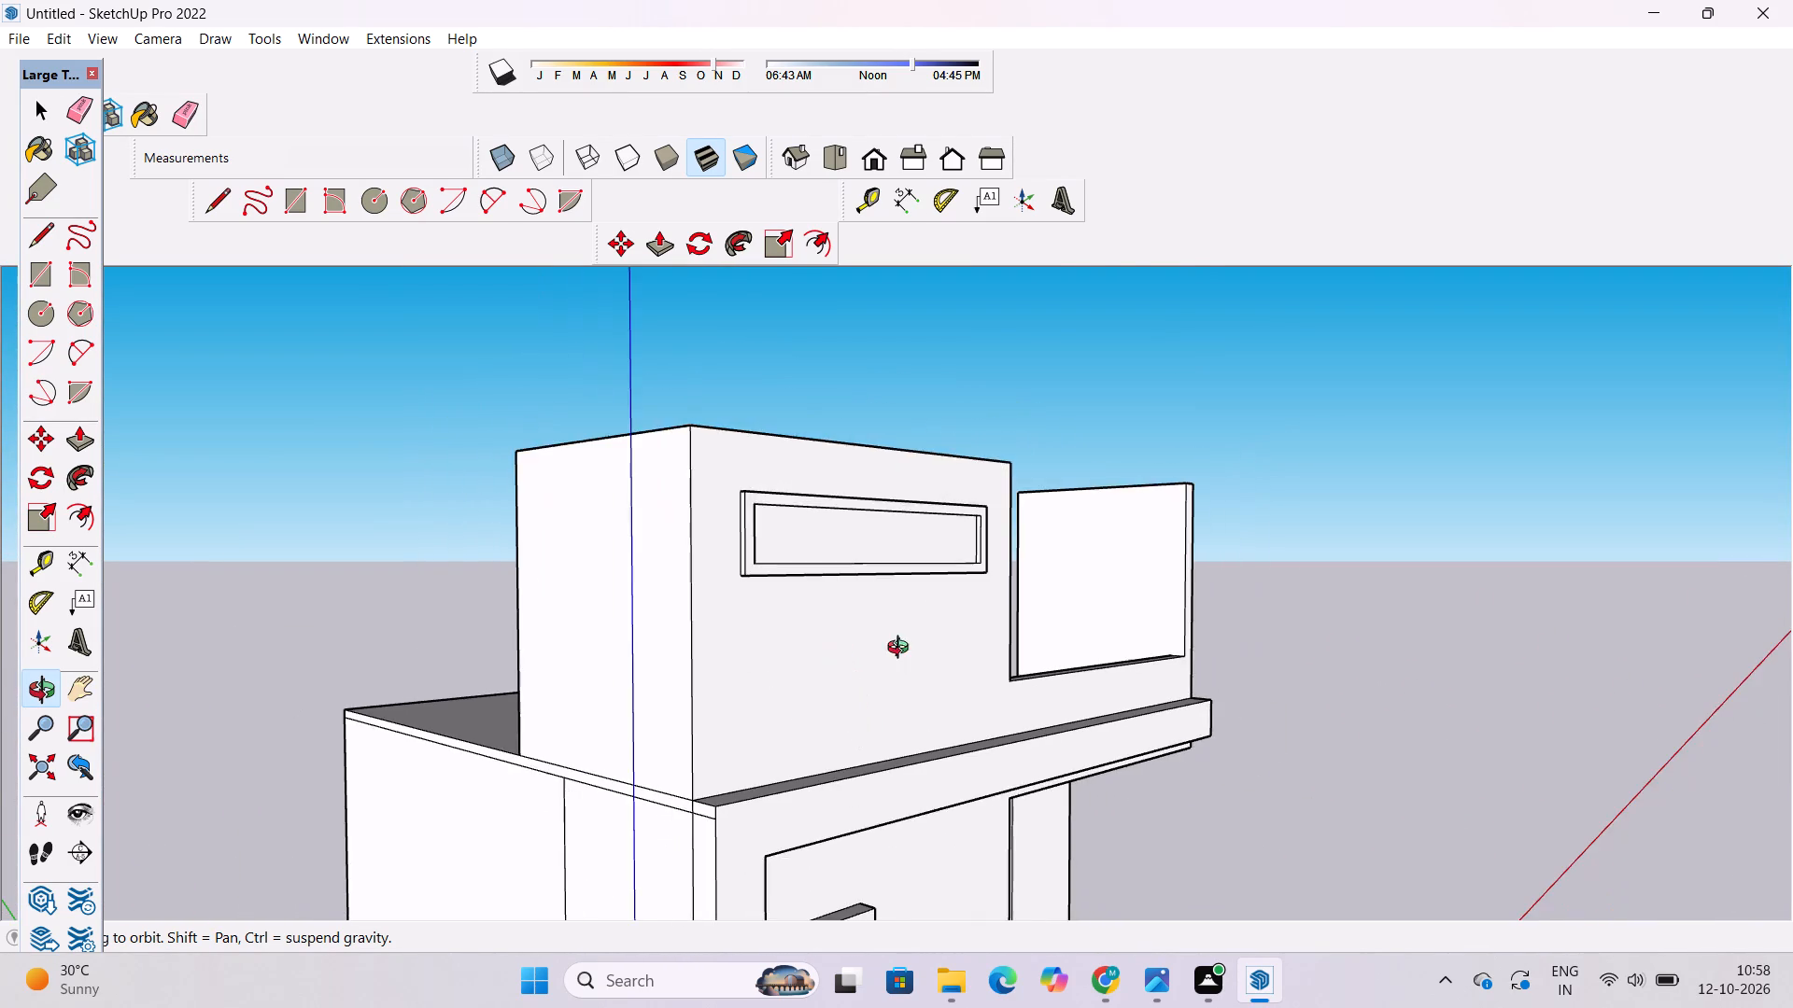
{"action": "left_click_drag", "start_coordinate": [941, 667], "coordinate": [660, 777]}
{"action": "left_click_drag", "start_coordinate": [655, 777], "coordinate": [773, 853]}
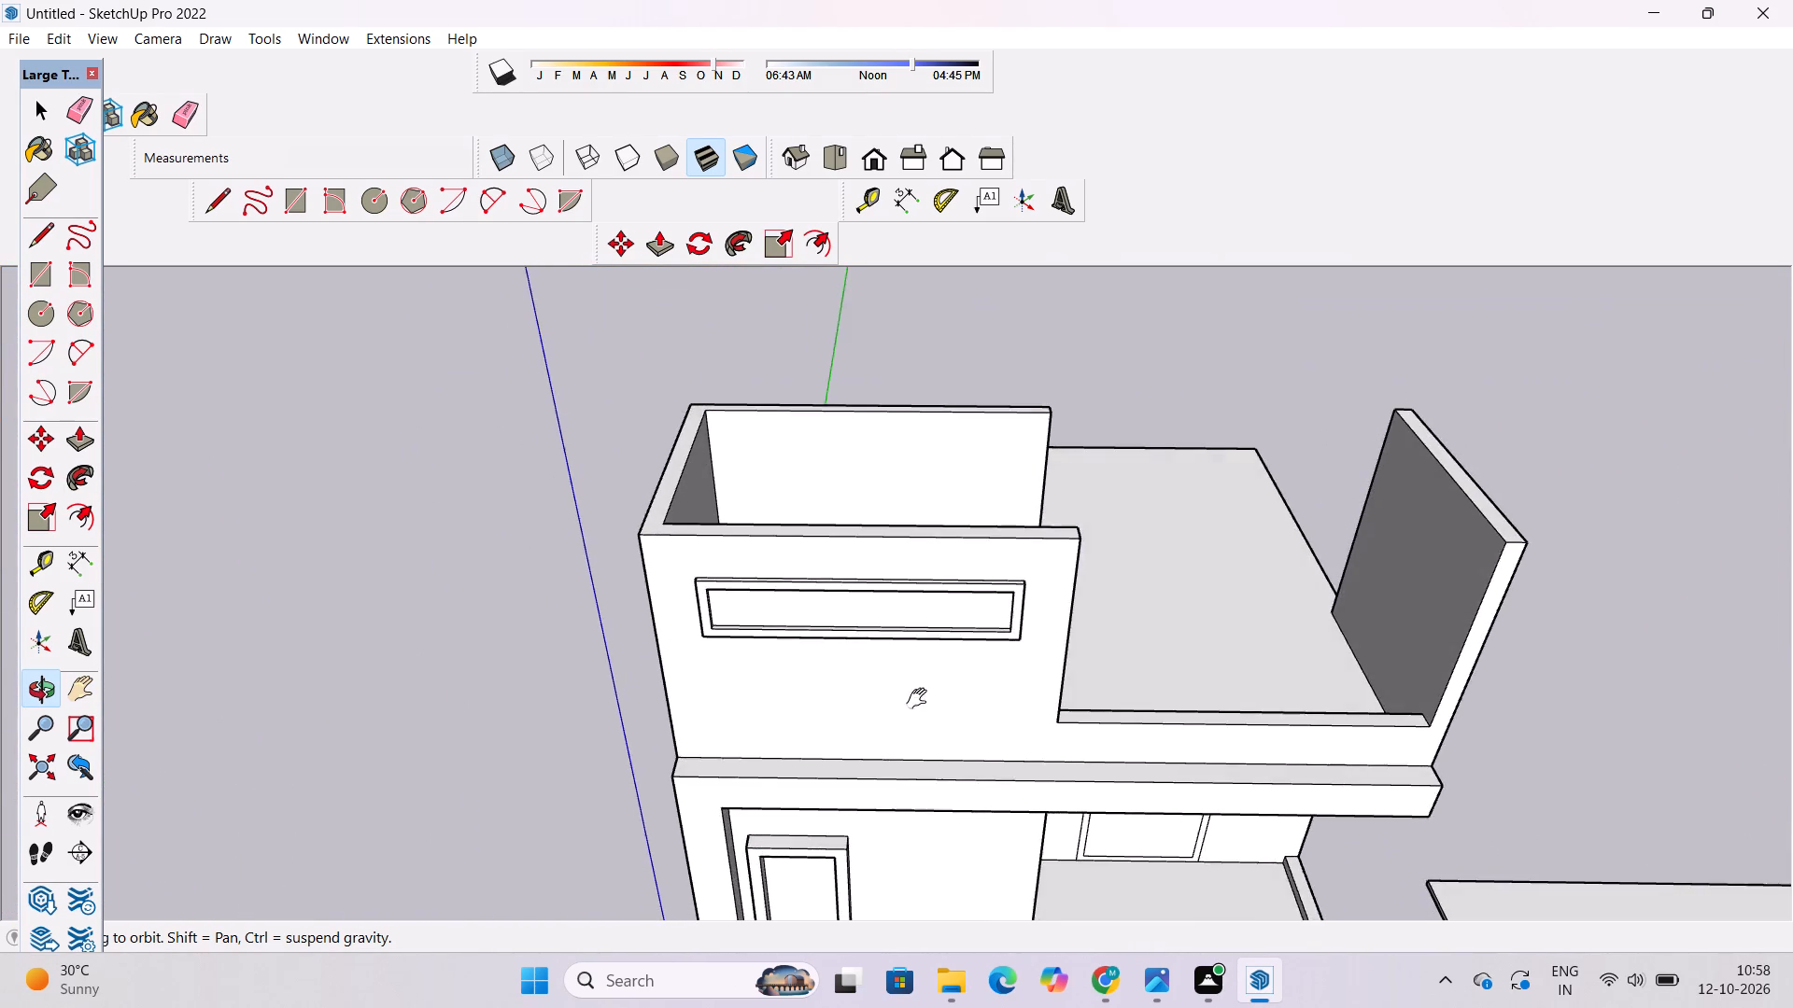
{"action": "left_click_drag", "start_coordinate": [921, 699], "coordinate": [912, 772], "text": "shift"}
{"action": "left_click_drag", "start_coordinate": [898, 811], "coordinate": [873, 386]}
{"action": "scroll", "coordinate": [763, 493], "scroll_direction": "up", "scroll_amount": 8}
{"action": "left_click_drag", "start_coordinate": [760, 464], "coordinate": [825, 694], "text": "shift"}
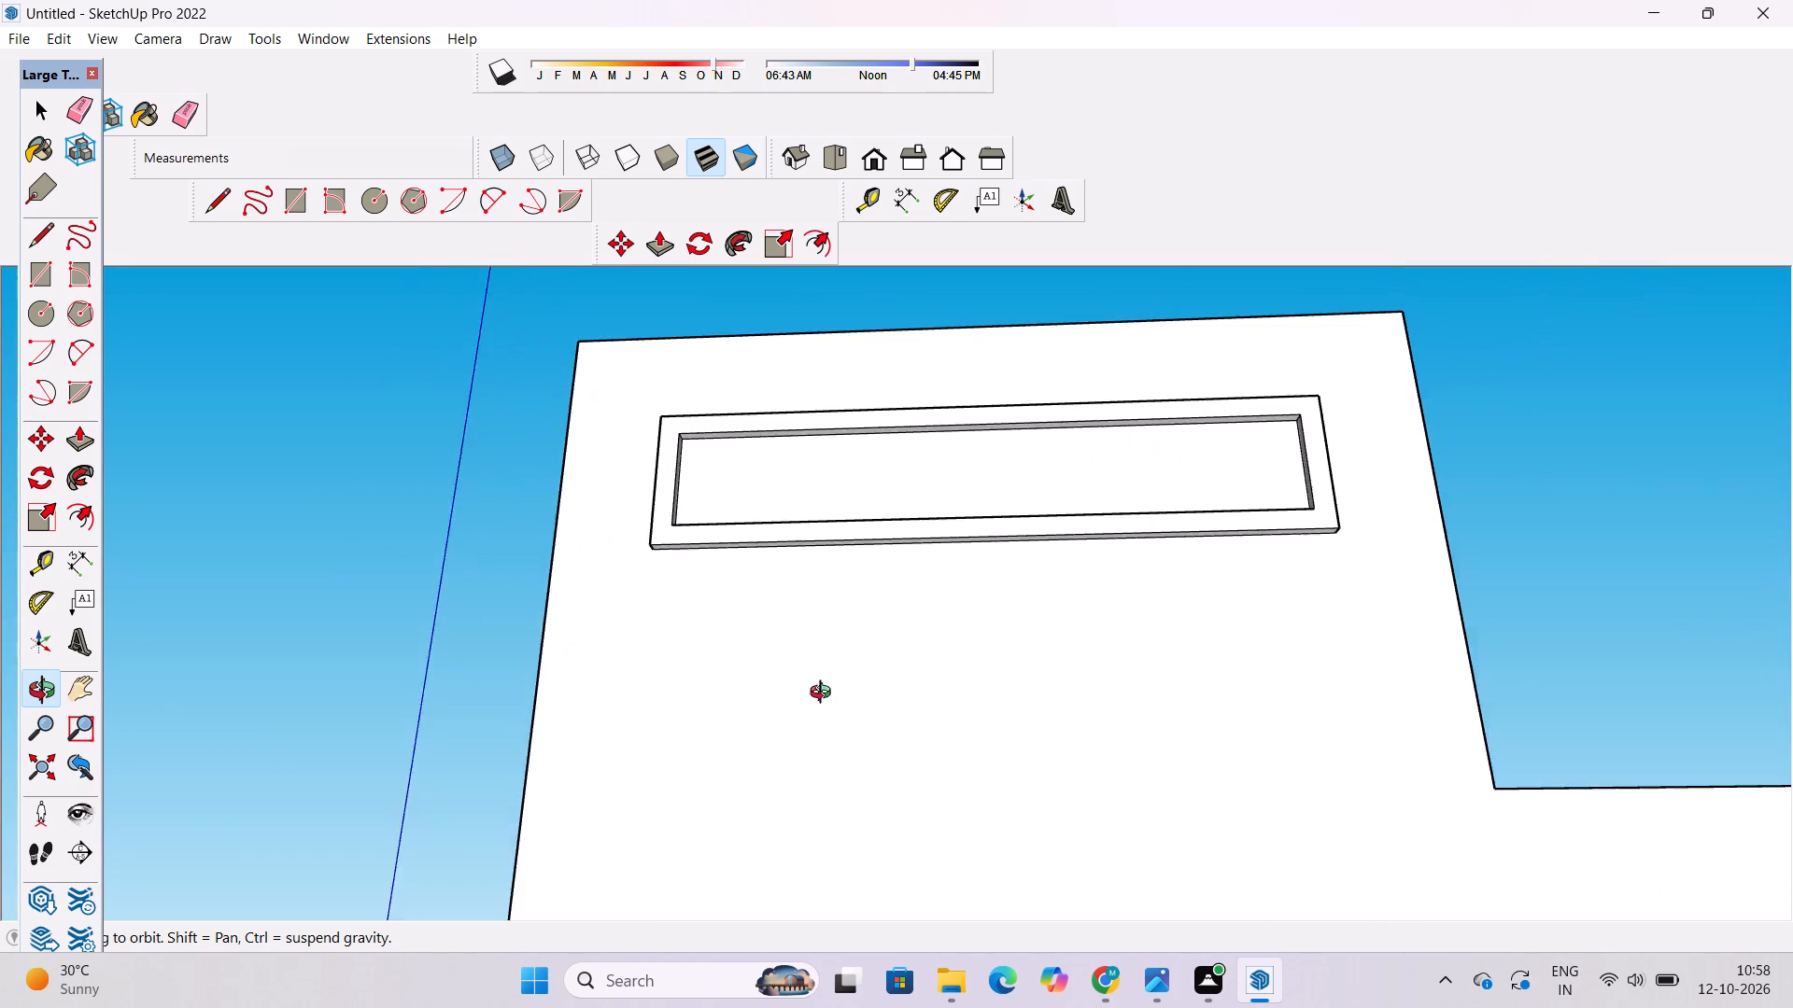
{"action": "left_click_drag", "start_coordinate": [825, 694], "coordinate": [817, 444], "text": "shift"}
{"action": "scroll", "coordinate": [798, 544], "scroll_direction": "up", "scroll_amount": 12}
{"action": "left_click_drag", "start_coordinate": [853, 507], "coordinate": [770, 567], "text": "shift"}
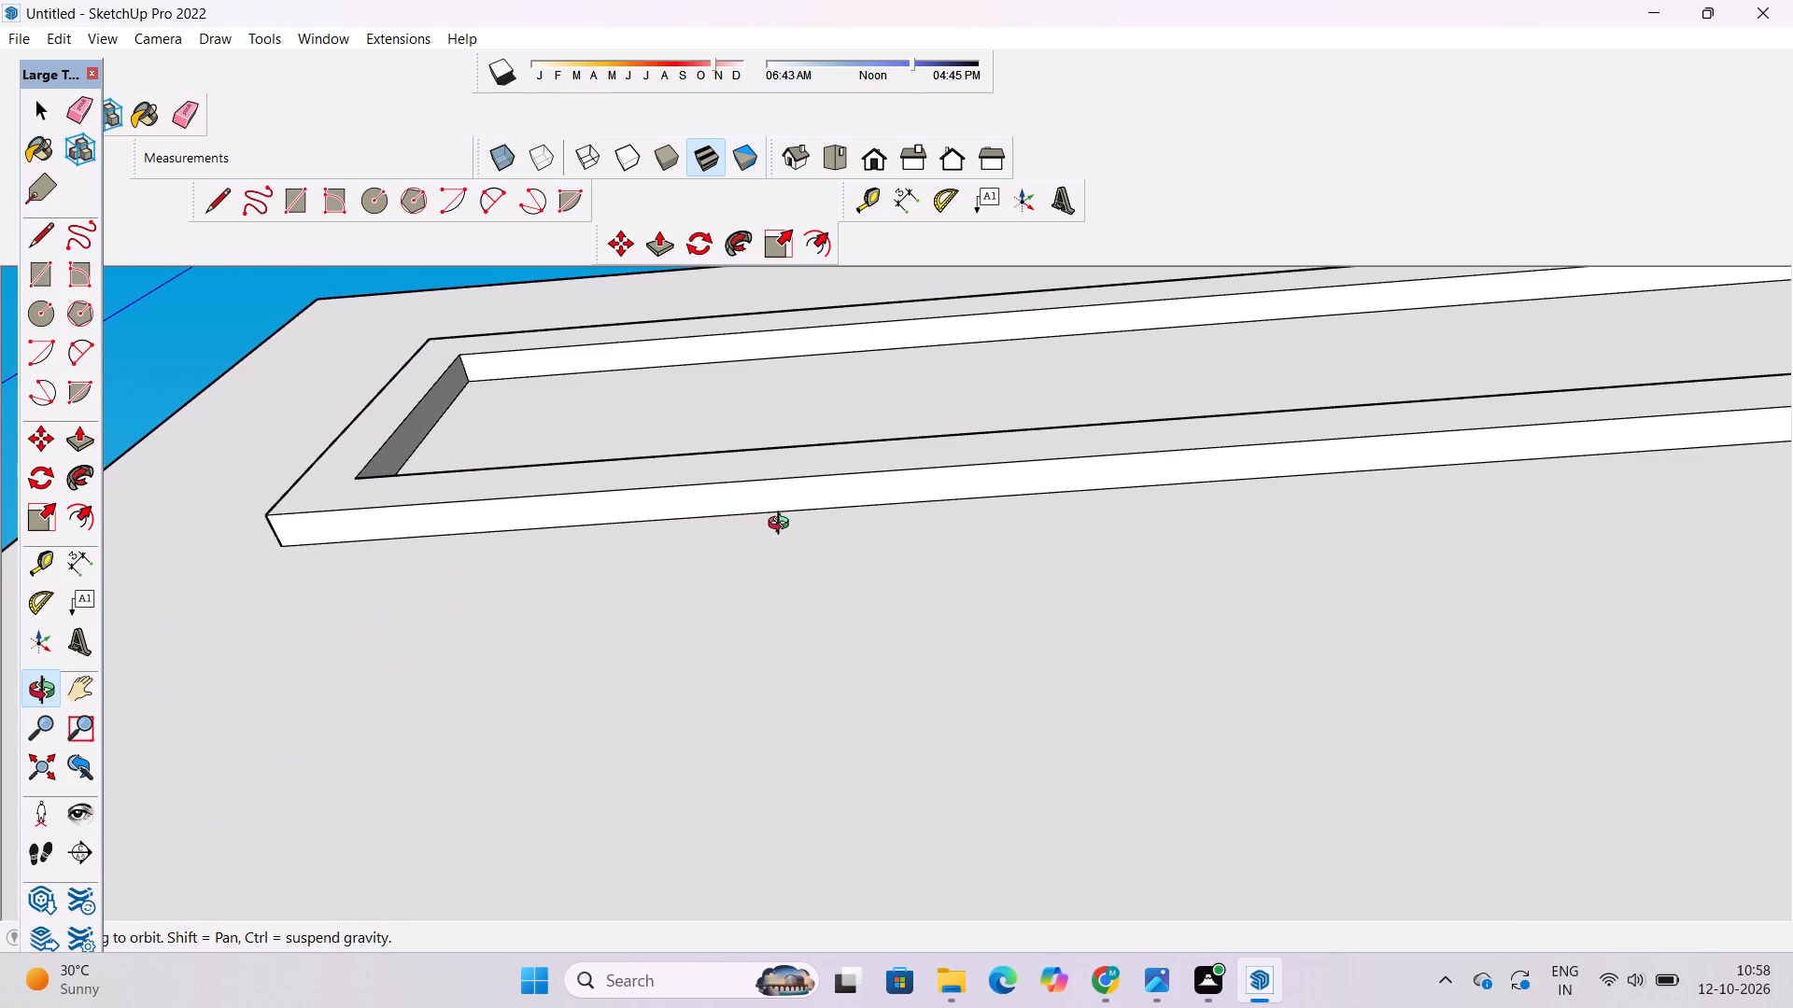
{"action": "scroll", "coordinate": [783, 525], "scroll_direction": "down", "scroll_amount": 2}
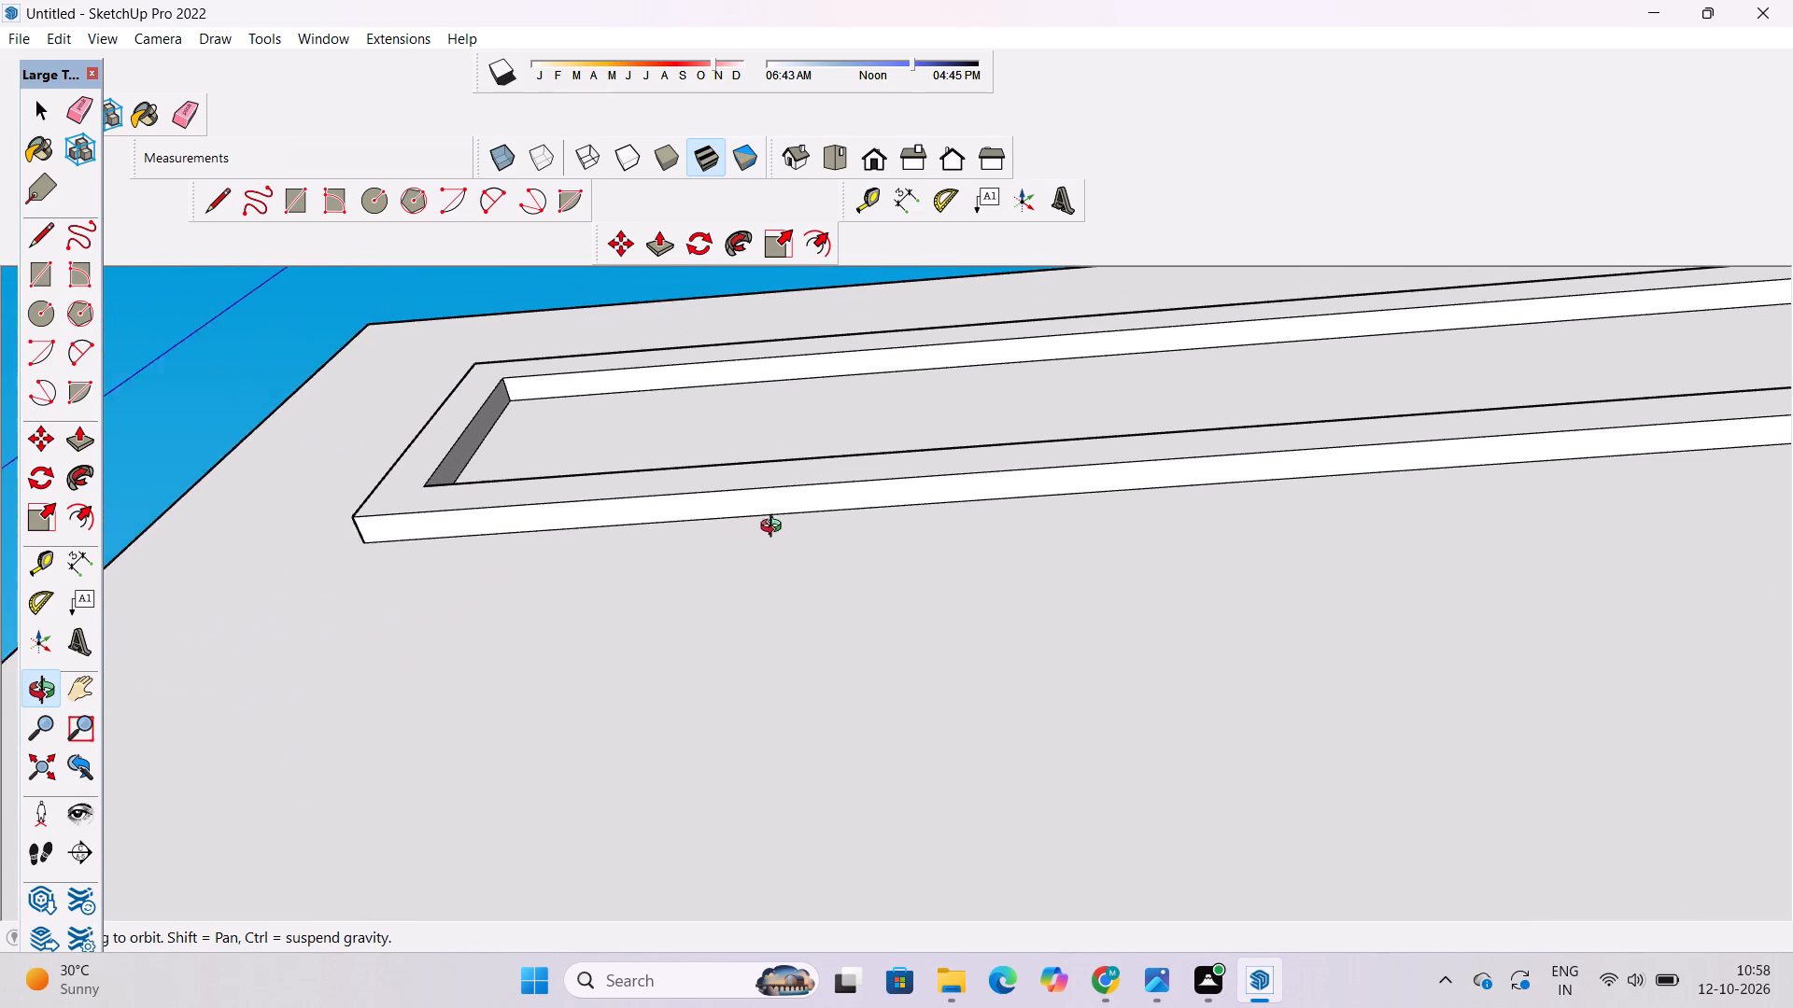
{"action": "scroll", "coordinate": [775, 528], "scroll_direction": "down", "scroll_amount": 1}
{"action": "left_click_drag", "start_coordinate": [762, 528], "coordinate": [790, 577], "text": "shift"}
{"action": "left_click_drag", "start_coordinate": [784, 595], "coordinate": [772, 518]}
{"action": "scroll", "coordinate": [772, 513], "scroll_direction": "down", "scroll_amount": 5}
{"action": "left_click_drag", "start_coordinate": [763, 518], "coordinate": [784, 542]}
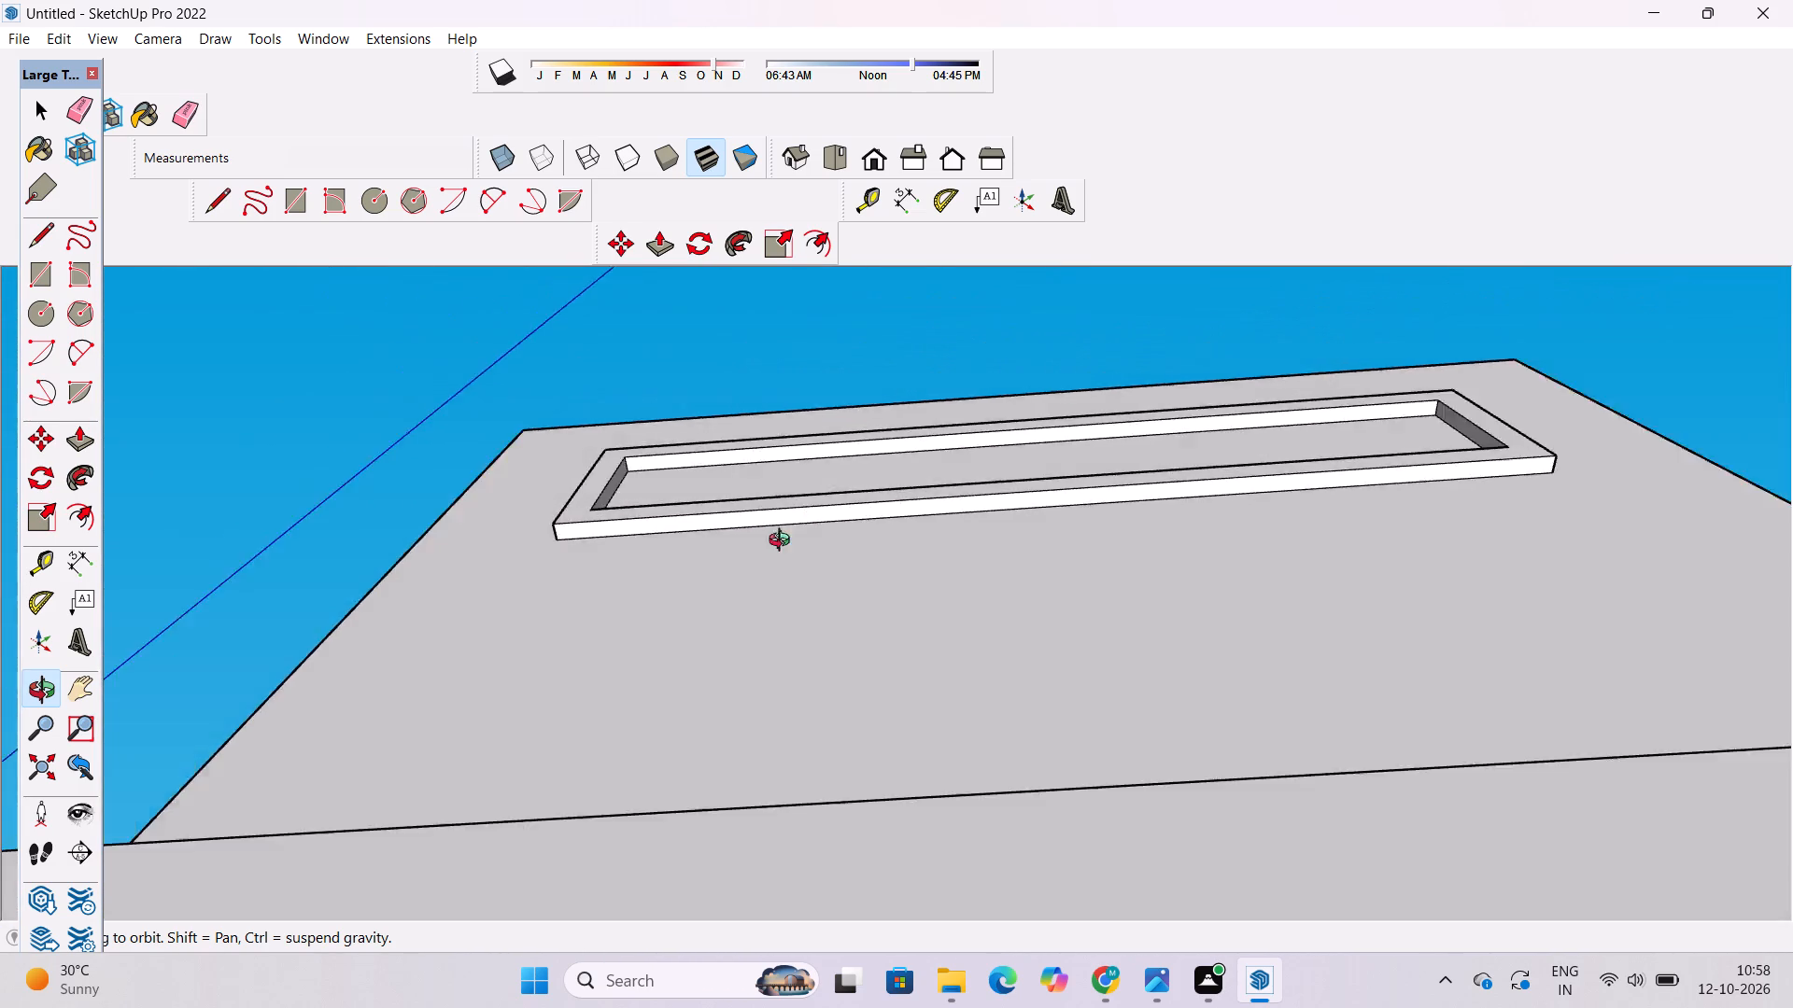
{"action": "left_click_drag", "start_coordinate": [784, 542], "coordinate": [1006, 777]}
{"action": "left_click_drag", "start_coordinate": [970, 687], "coordinate": [902, 493], "text": "shift"}
{"action": "scroll", "coordinate": [896, 466], "scroll_direction": "down", "scroll_amount": 6}
{"action": "left_click_drag", "start_coordinate": [894, 474], "coordinate": [991, 820]}
{"action": "scroll", "coordinate": [913, 637], "scroll_direction": "up", "scroll_amount": 3}
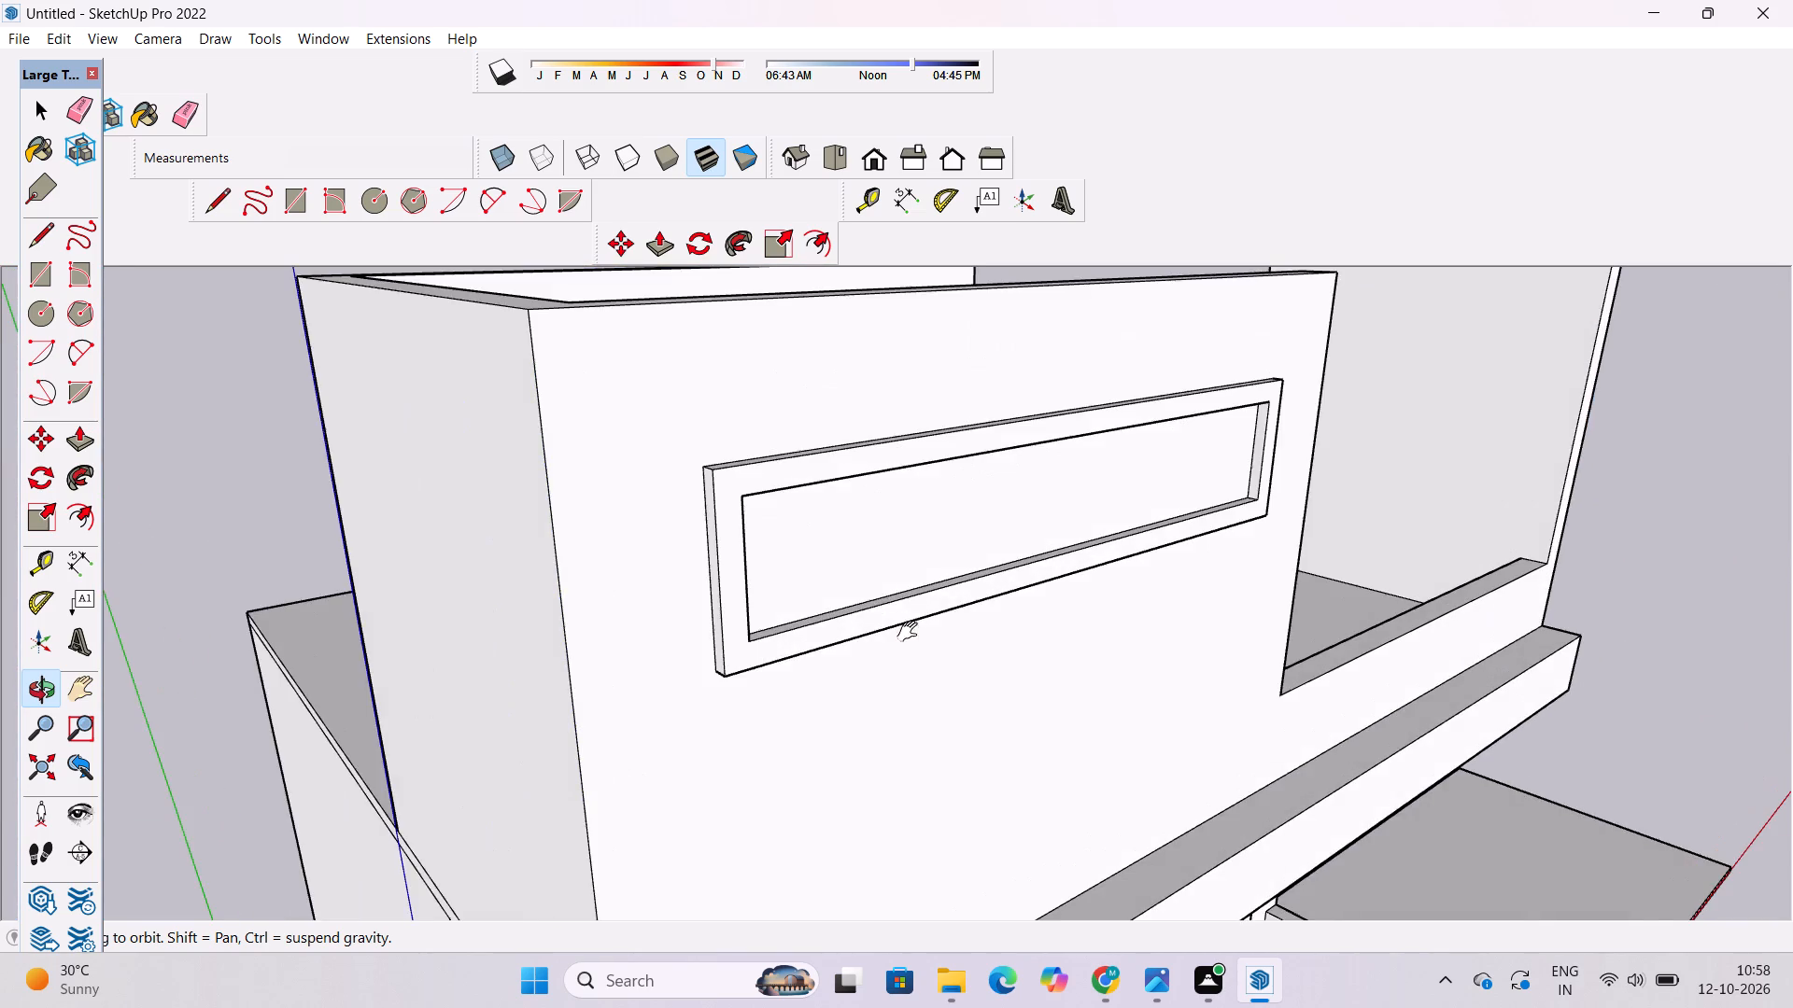
{"action": "left_click_drag", "start_coordinate": [890, 615], "coordinate": [799, 563], "text": "shift"}
{"action": "scroll", "coordinate": [786, 547], "scroll_direction": "down", "scroll_amount": 5}
Push/Pull the front face of the roof-level frame 1' outward from the wall.
{"action": "left_click_drag", "start_coordinate": [792, 552], "coordinate": [1105, 697]}
{"action": "scroll", "coordinate": [1107, 683], "scroll_direction": "up", "scroll_amount": 1}
{"action": "left_click_drag", "start_coordinate": [1155, 707], "coordinate": [1063, 676]}
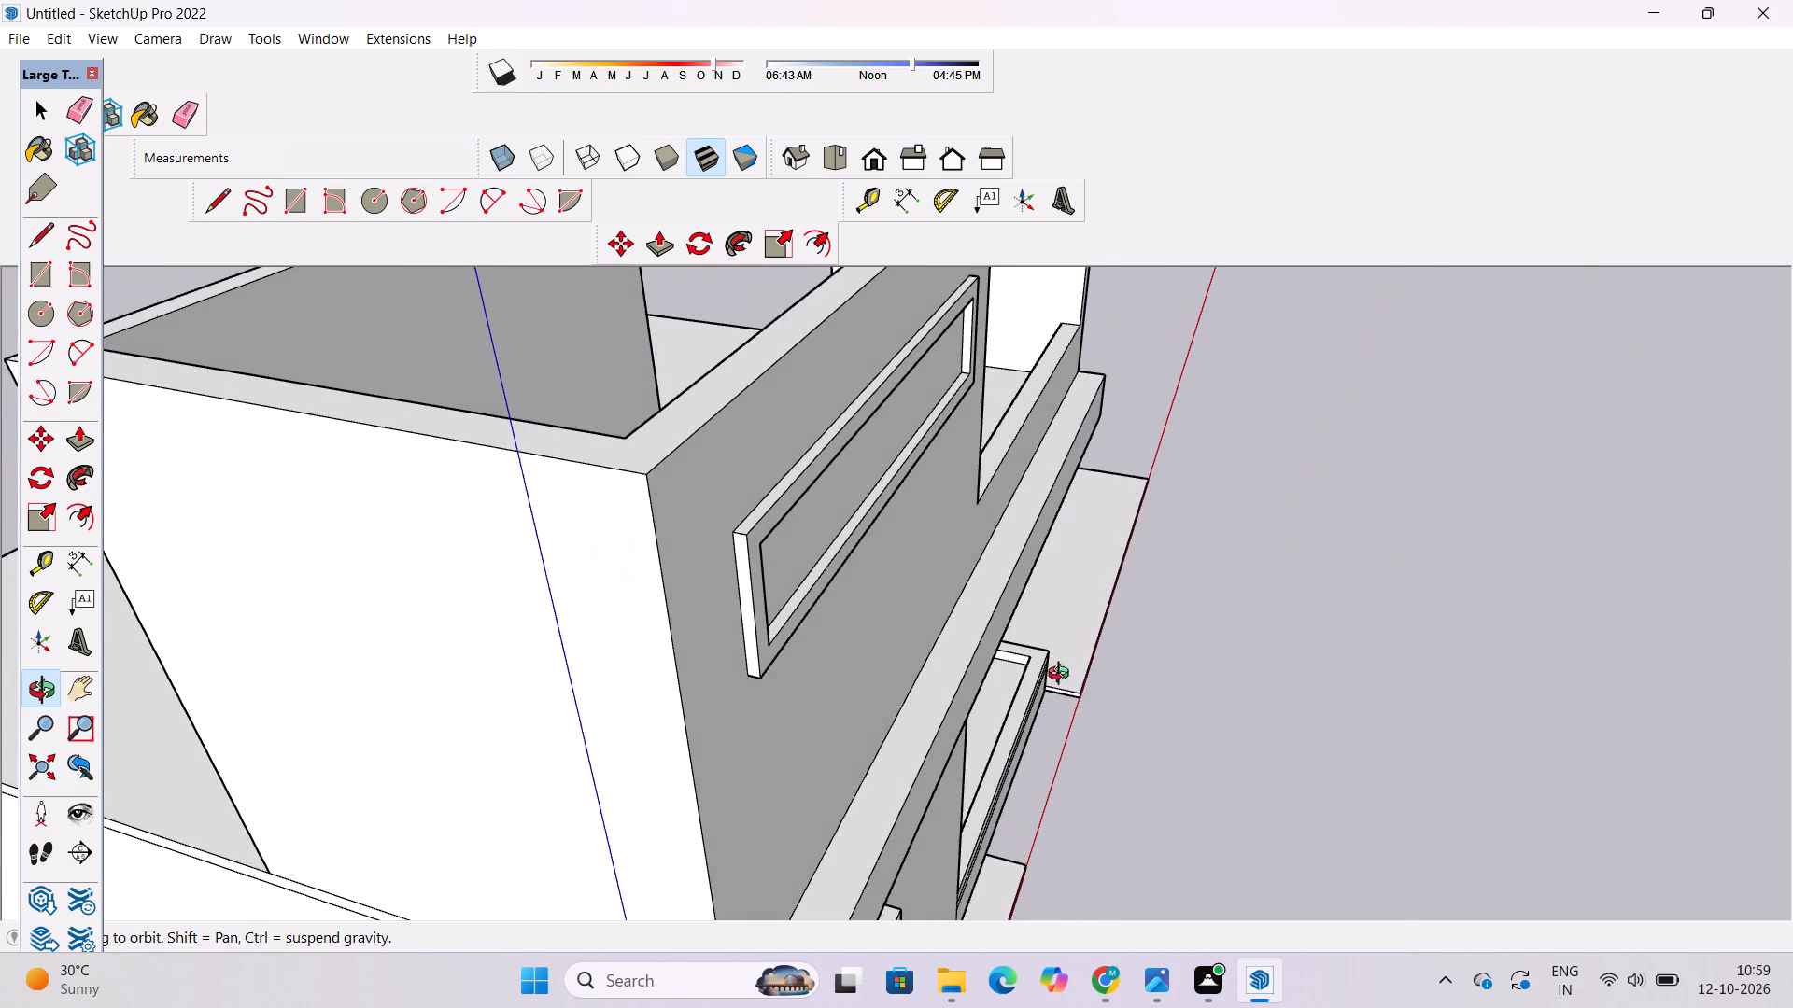
{"action": "left_click_drag", "start_coordinate": [1063, 676], "coordinate": [1061, 676]}
{"action": "left_click_drag", "start_coordinate": [794, 635], "coordinate": [820, 705], "text": "shift"}
{"action": "left_click_drag", "start_coordinate": [803, 688], "coordinate": [792, 665]}
{"action": "key", "text": "p"}
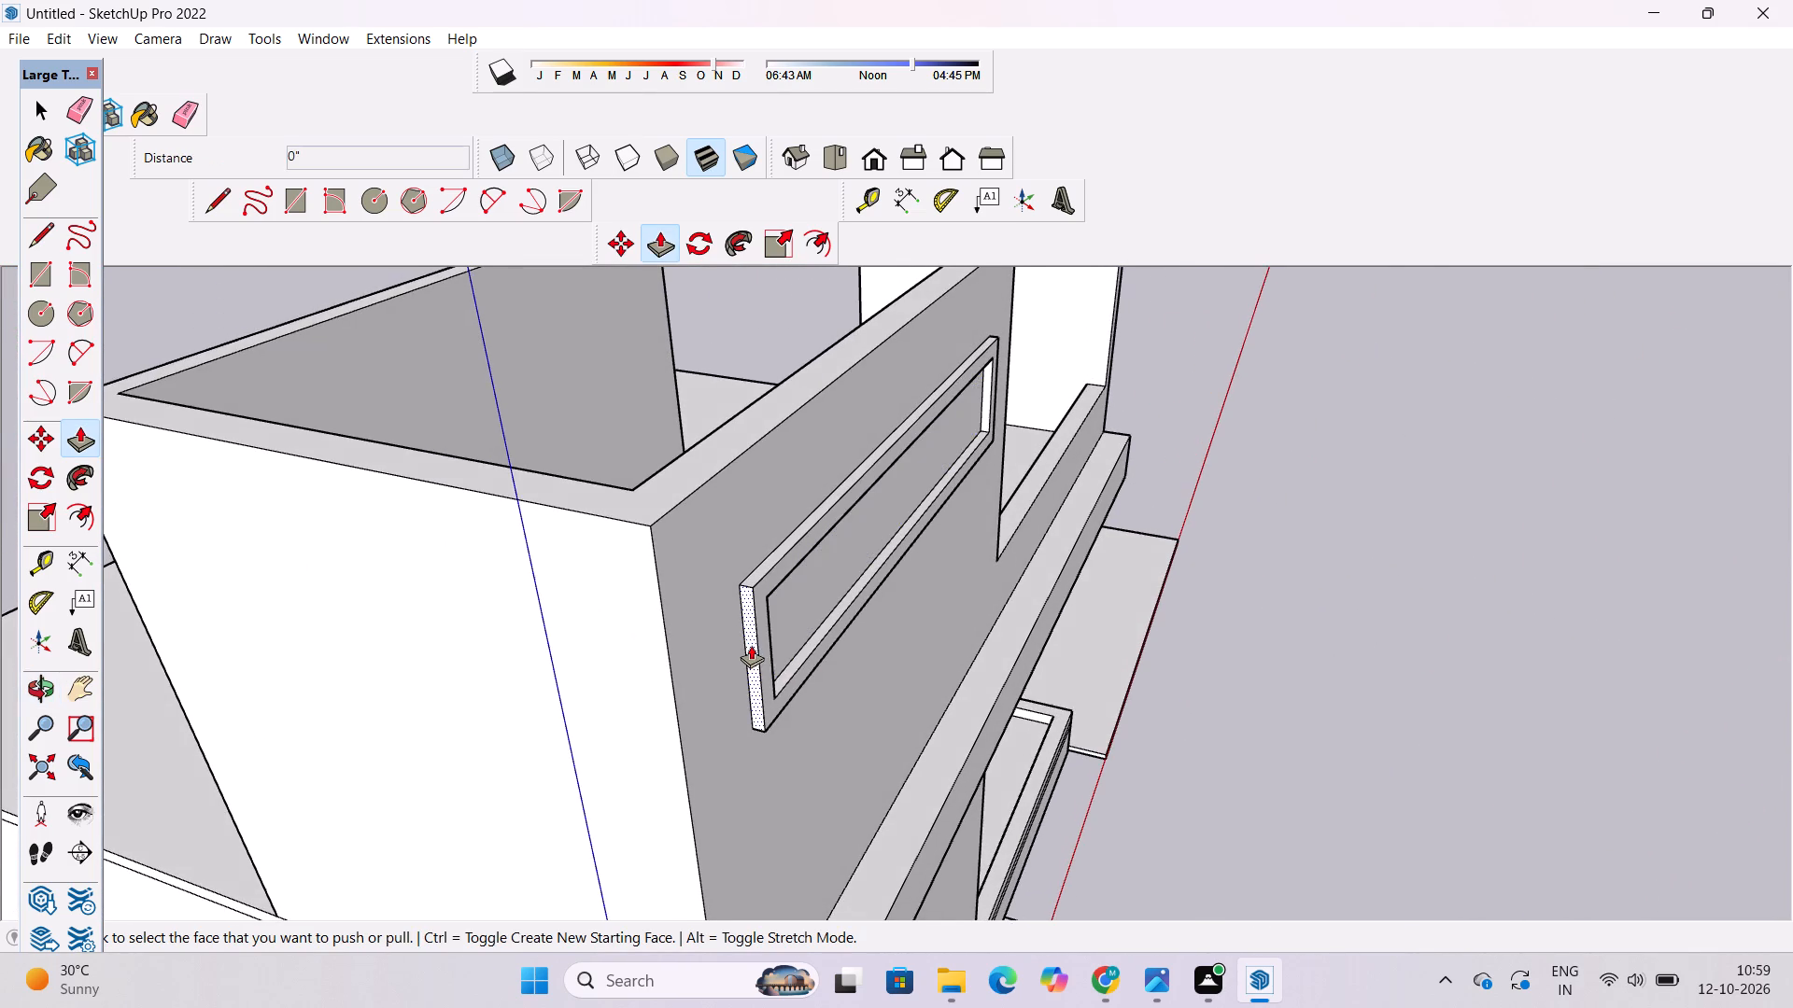
{"action": "scroll", "coordinate": [751, 645], "scroll_direction": "up", "scroll_amount": 4}
{"action": "left_click", "coordinate": [766, 606]}
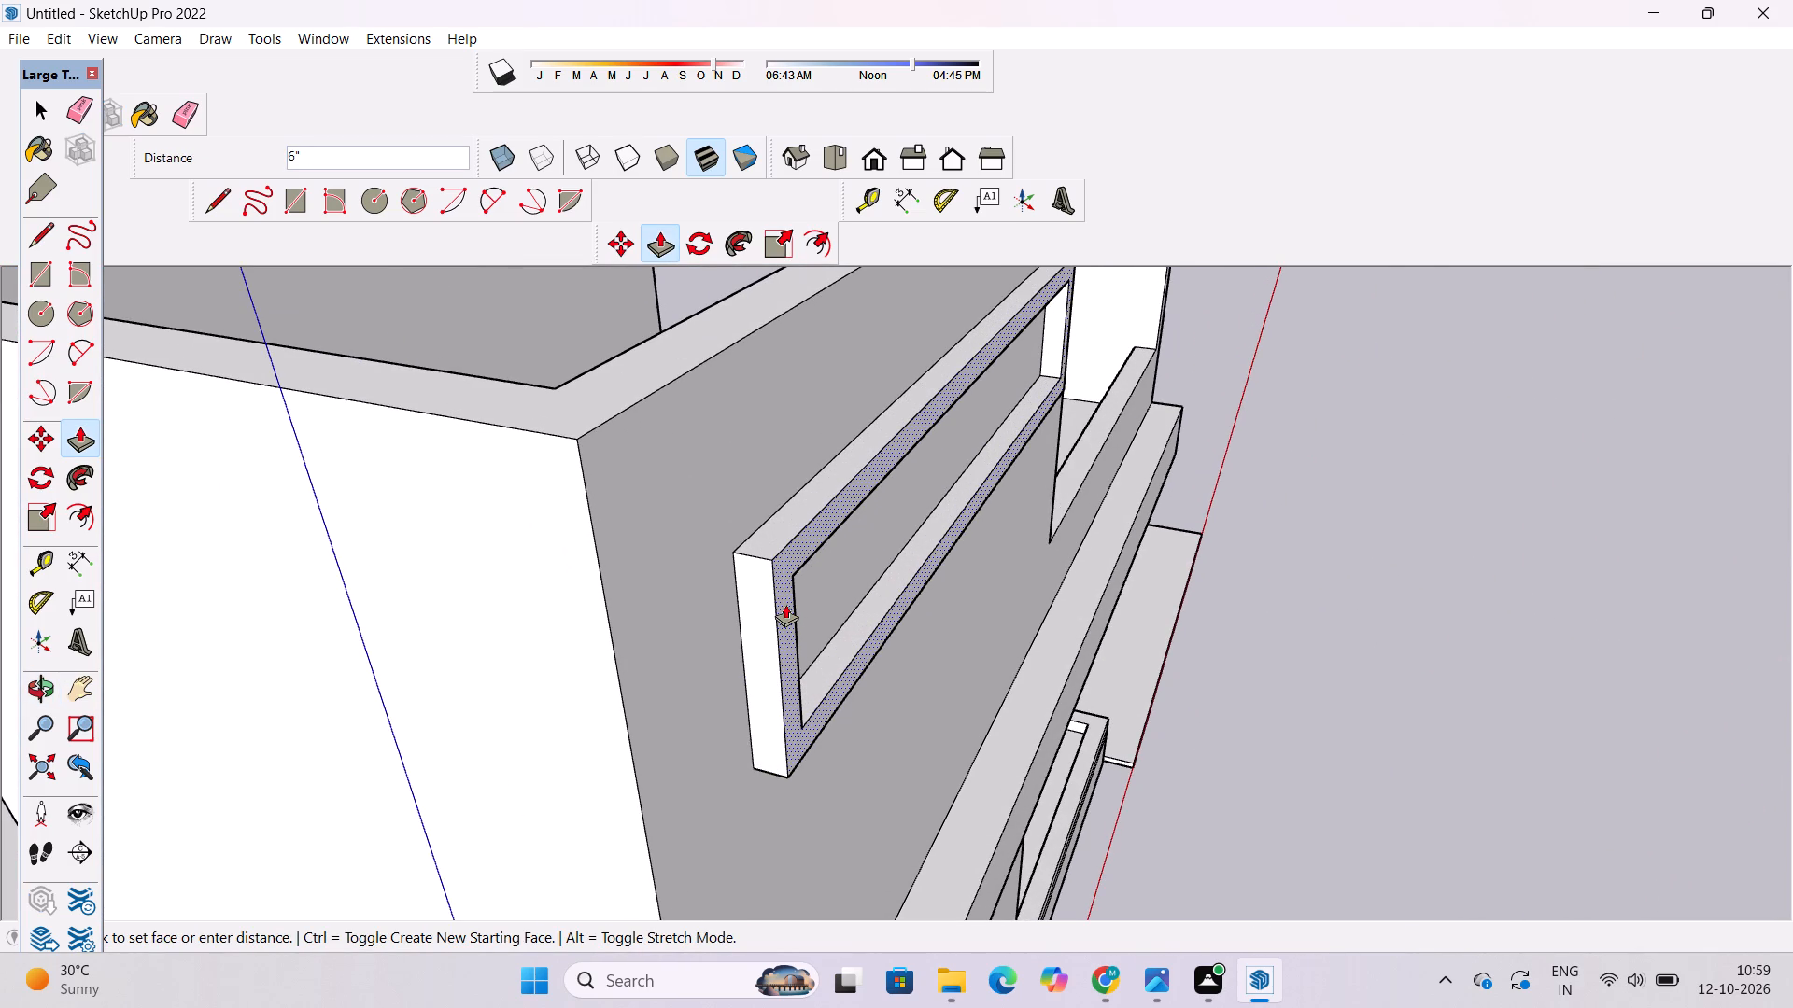
{"action": "type", "text": "1'"}
{"action": "key", "text": "Return"}
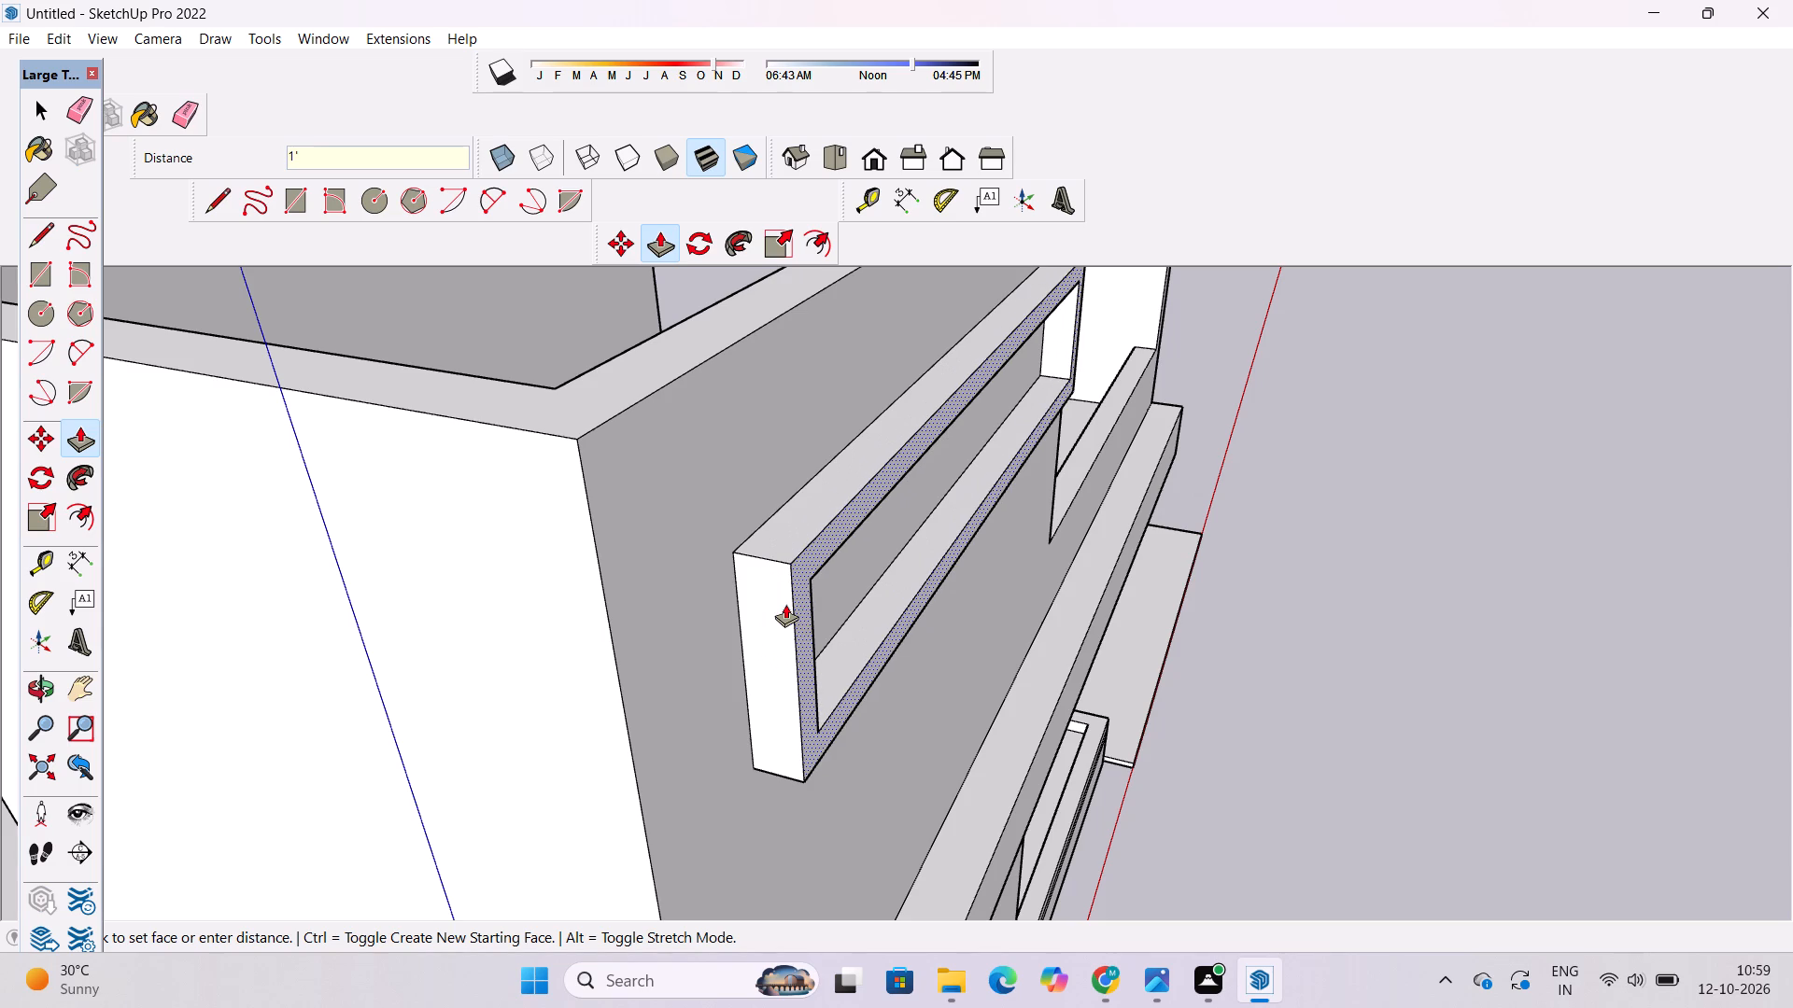
Push the front face of the roof-level frame back 6" toward the wall.
{"action": "left_click", "coordinate": [802, 645]}
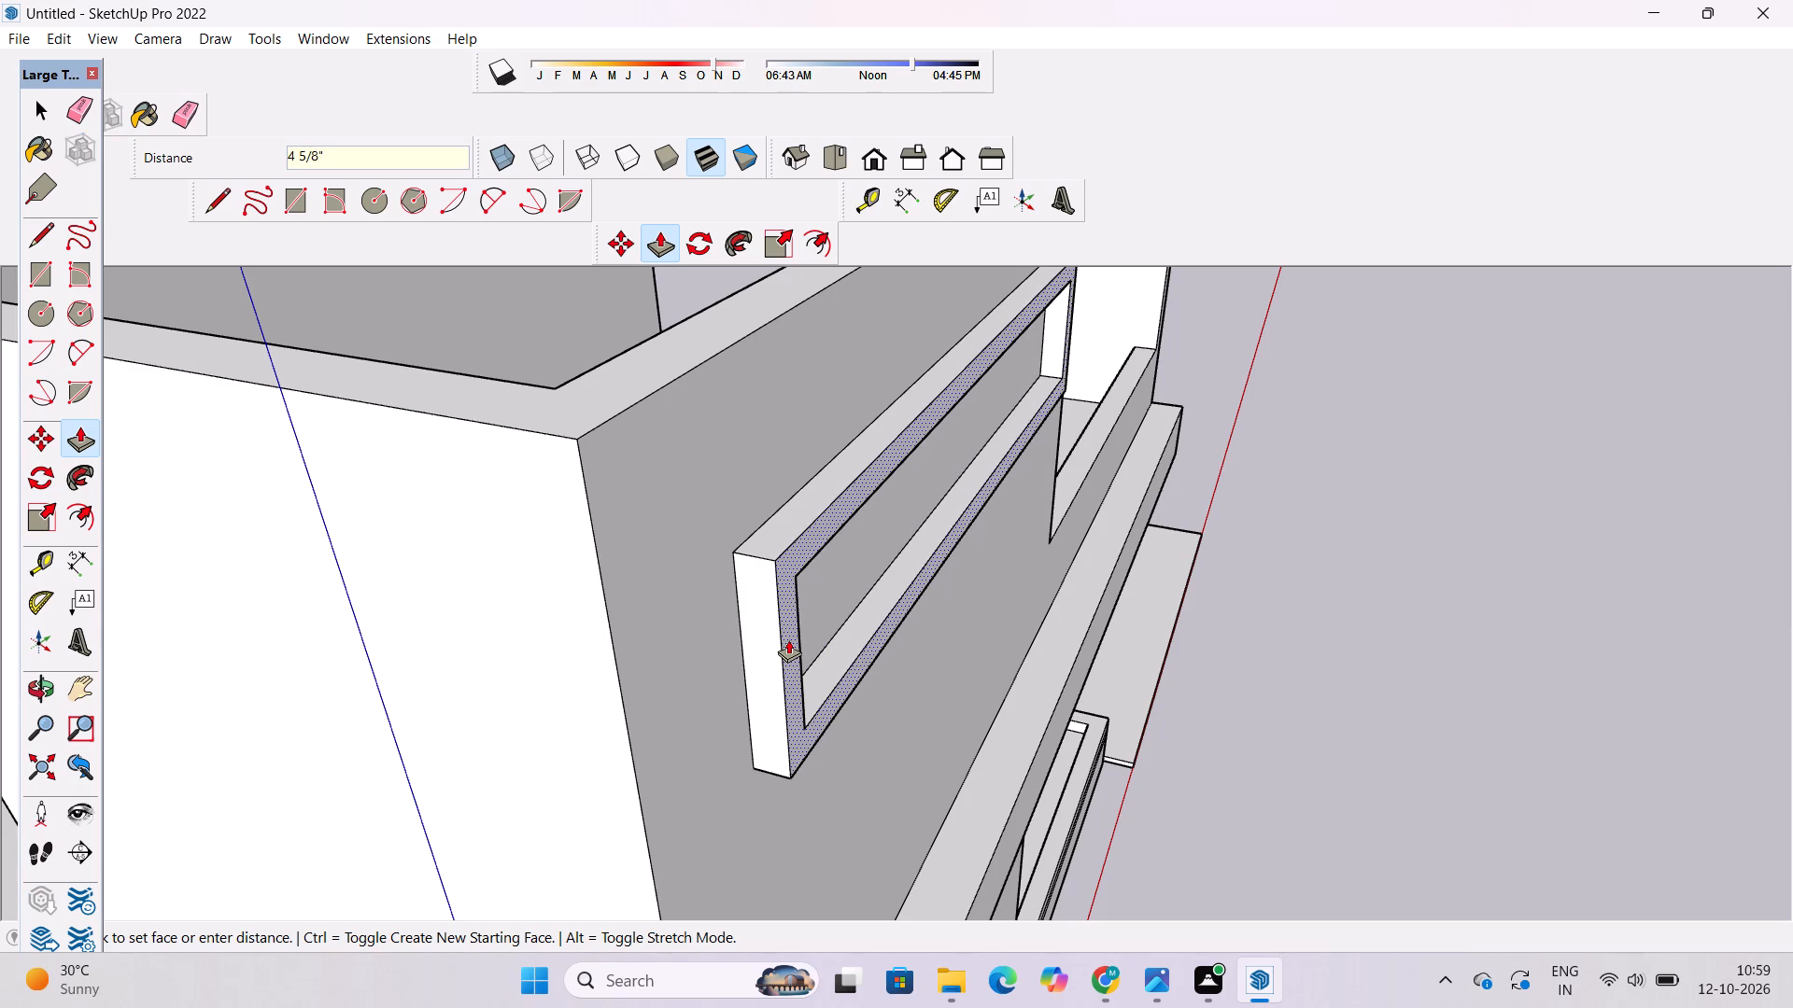
{"action": "type", "text": "6\""}
{"action": "key", "text": "Return"}
{"action": "key", "text": "space"}
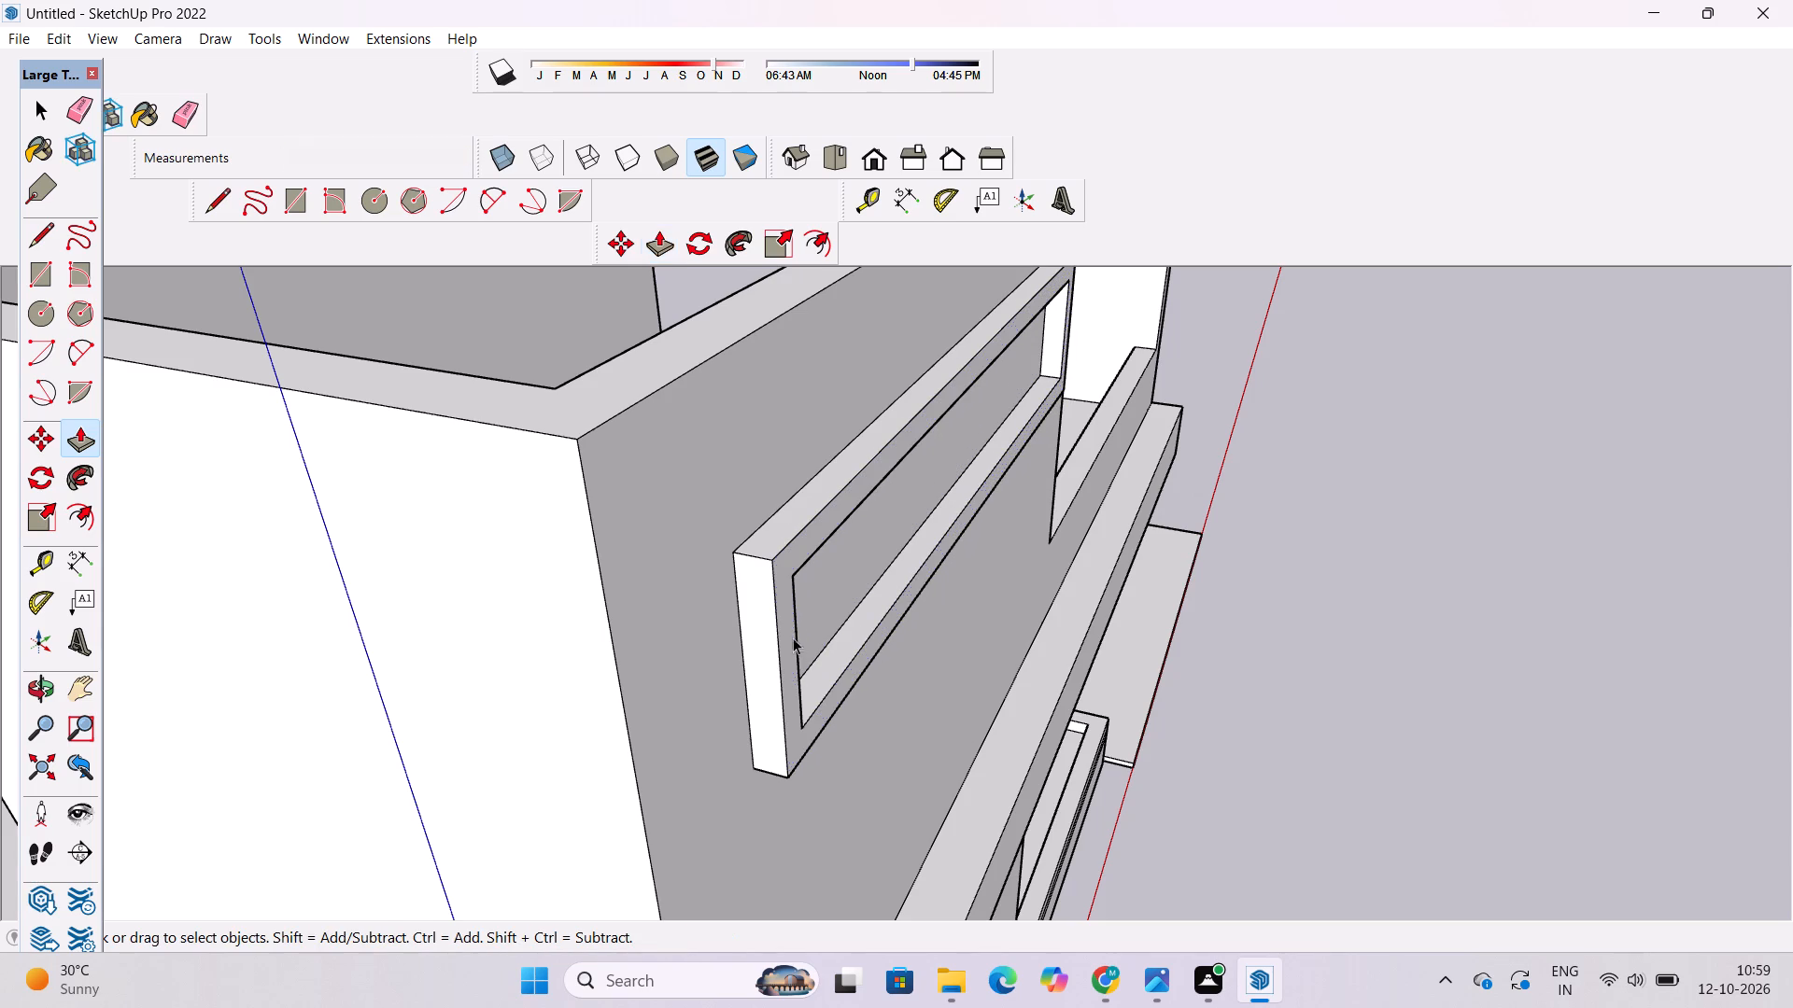
{"action": "left_click", "coordinate": [1342, 623]}
Examine the deepened roof-level frame from the front and from below, including its underside.
{"action": "key", "text": "o"}
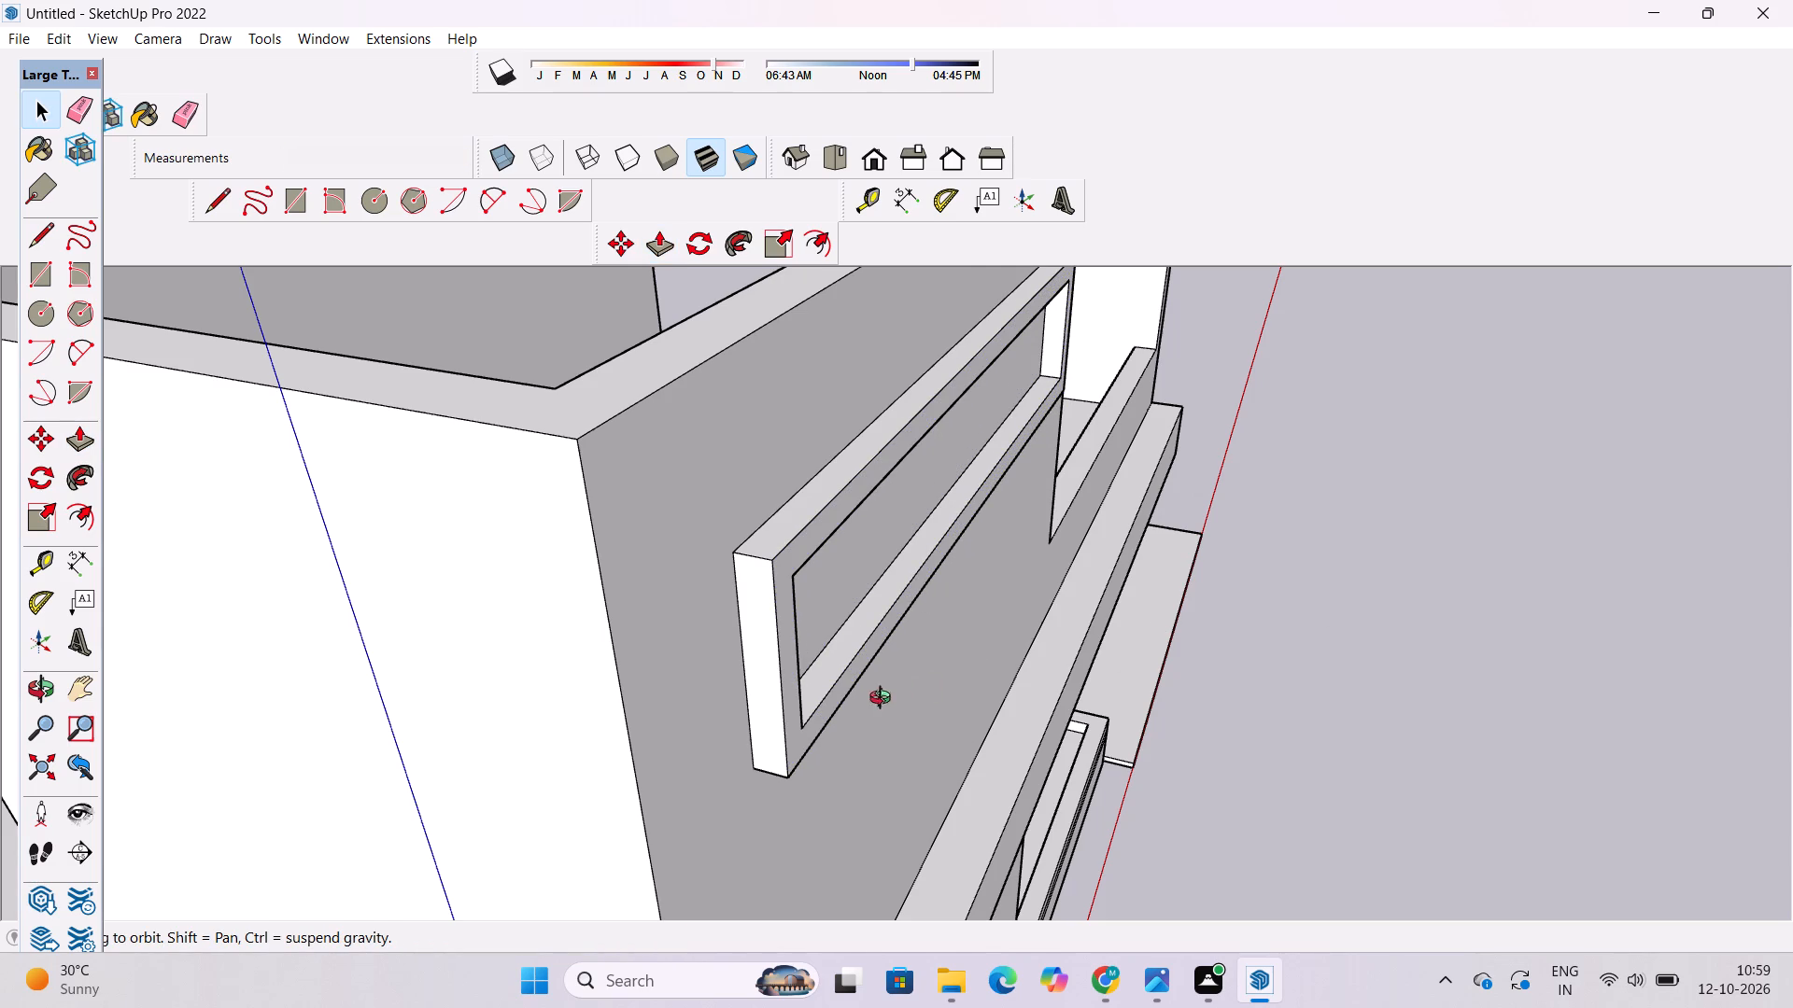
{"action": "scroll", "coordinate": [838, 657], "scroll_direction": "down", "scroll_amount": 4}
{"action": "left_click_drag", "start_coordinate": [1062, 713], "coordinate": [775, 584]}
{"action": "left_click_drag", "start_coordinate": [922, 597], "coordinate": [1273, 709], "text": "shift"}
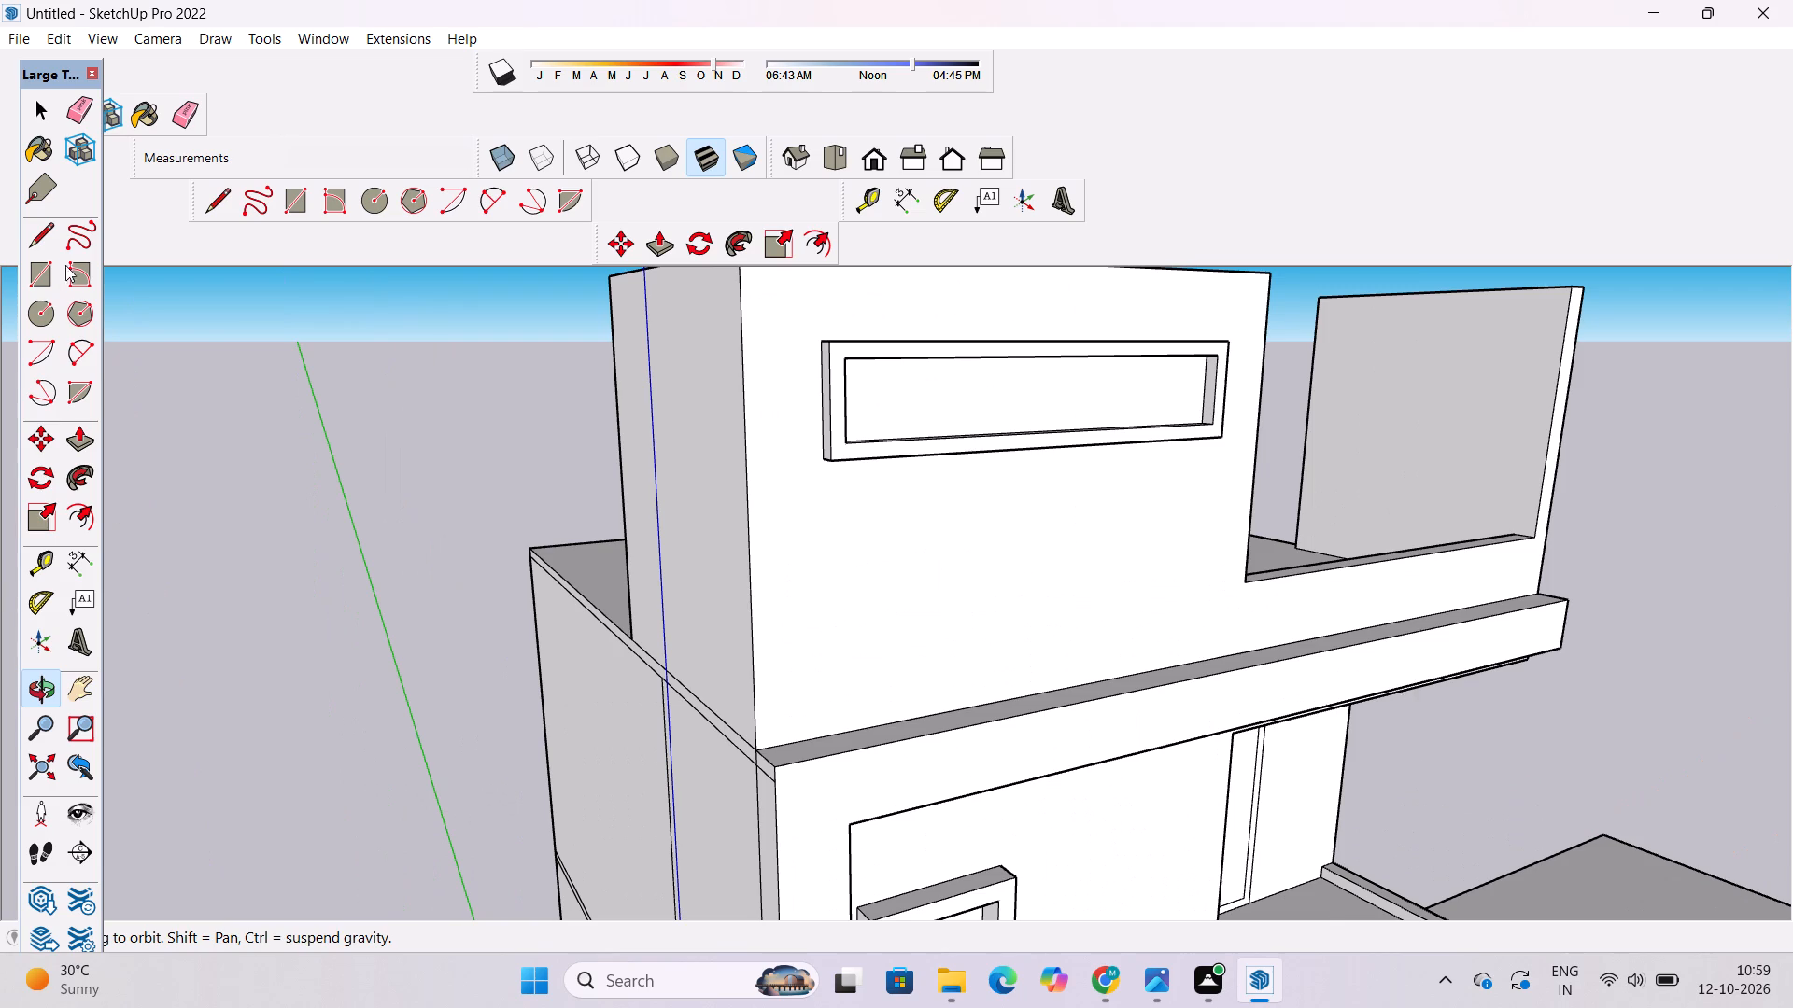
{"action": "scroll", "coordinate": [65, 309], "scroll_direction": "down", "scroll_amount": 5}
{"action": "scroll", "coordinate": [897, 672], "scroll_direction": "down", "scroll_amount": 5}
{"action": "left_click_drag", "start_coordinate": [1091, 614], "coordinate": [926, 647]}
{"action": "scroll", "coordinate": [874, 580], "scroll_direction": "up", "scroll_amount": 1}
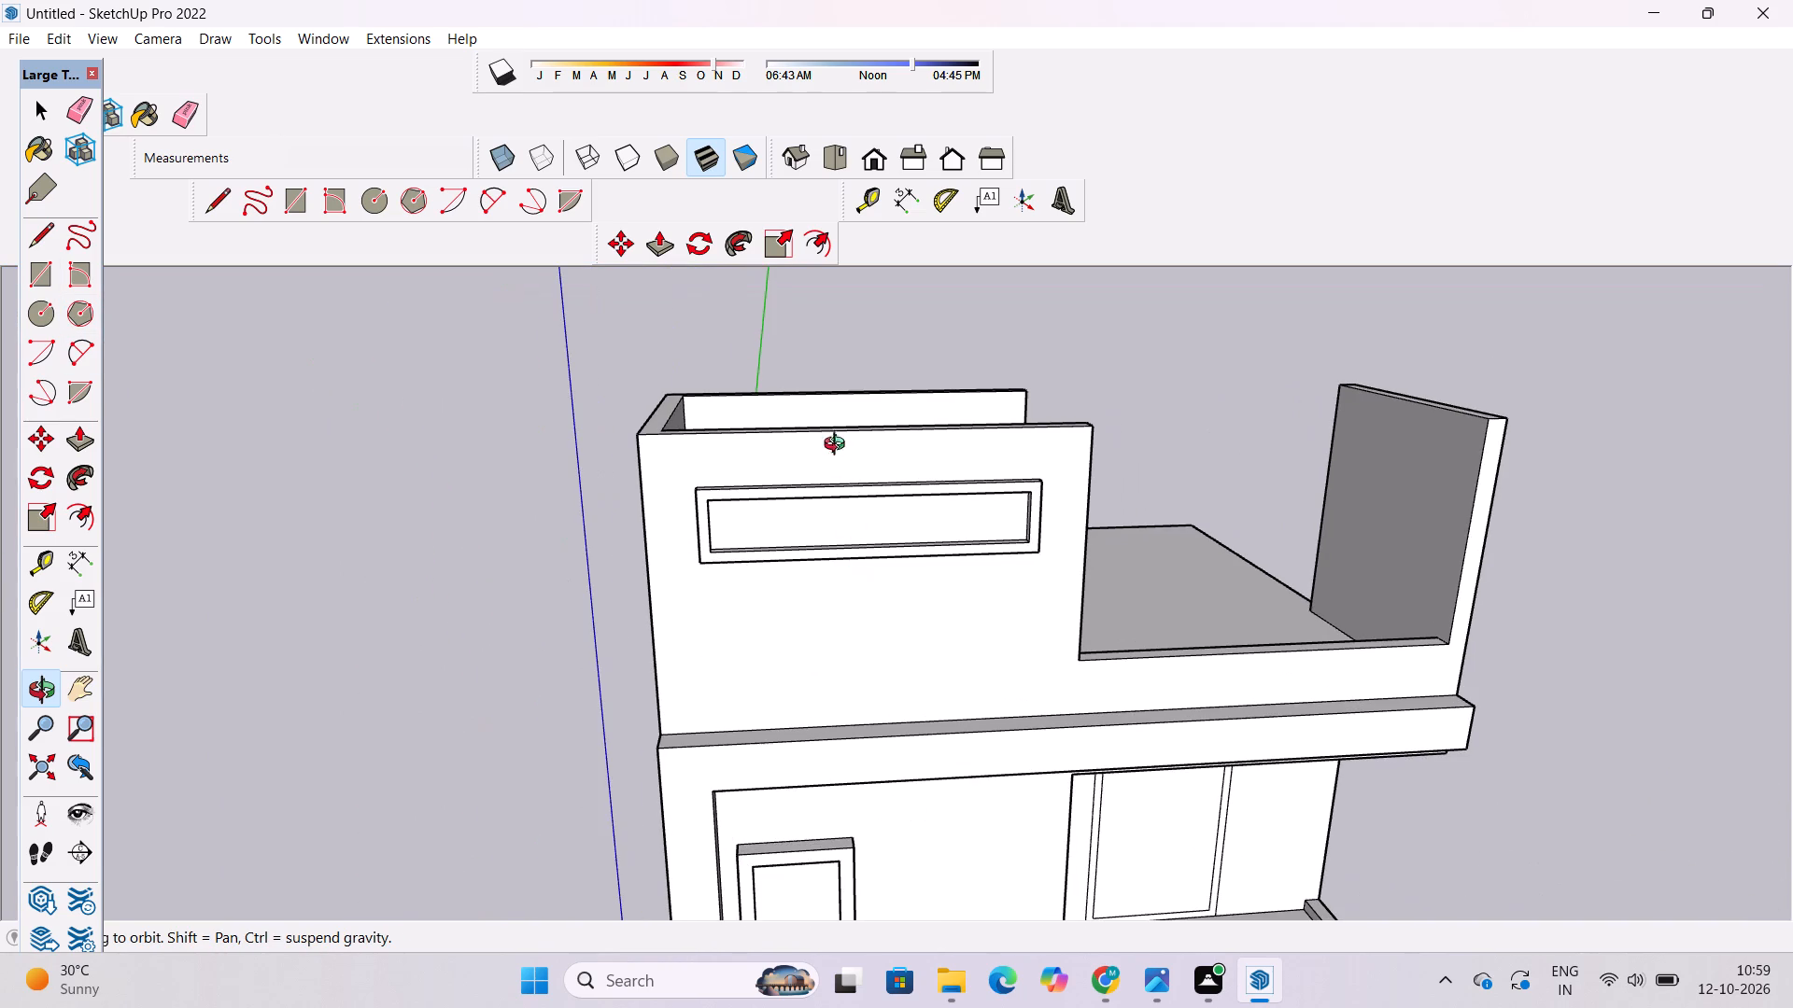
{"action": "left_click_drag", "start_coordinate": [886, 606], "coordinate": [855, 671]}
{"action": "left_click_drag", "start_coordinate": [855, 681], "coordinate": [812, 465]}
{"action": "scroll", "coordinate": [751, 567], "scroll_direction": "up", "scroll_amount": 4}
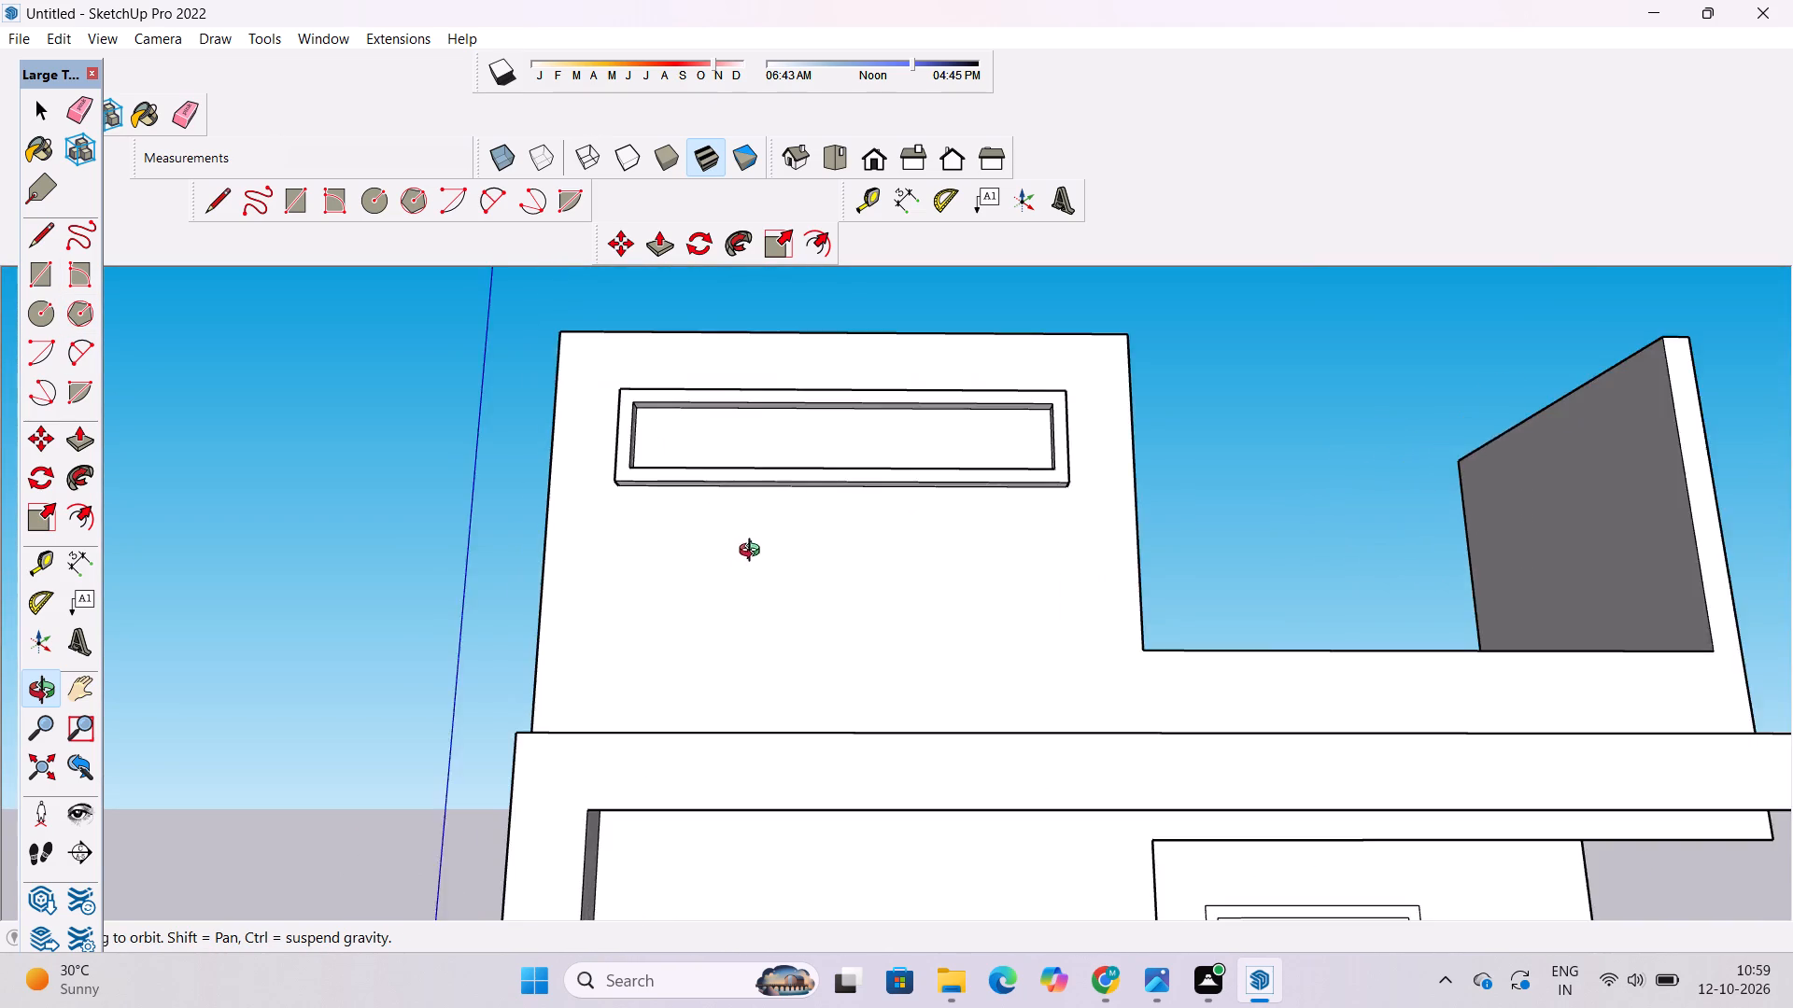
{"action": "left_click_drag", "start_coordinate": [754, 551], "coordinate": [749, 624], "text": "shift"}
{"action": "left_click_drag", "start_coordinate": [756, 626], "coordinate": [712, 483]}
{"action": "scroll", "coordinate": [713, 507], "scroll_direction": "up", "scroll_amount": 9}
{"action": "left_click_drag", "start_coordinate": [695, 501], "coordinate": [672, 516], "text": "shift"}
{"action": "left_click_drag", "start_coordinate": [692, 583], "coordinate": [692, 582]}
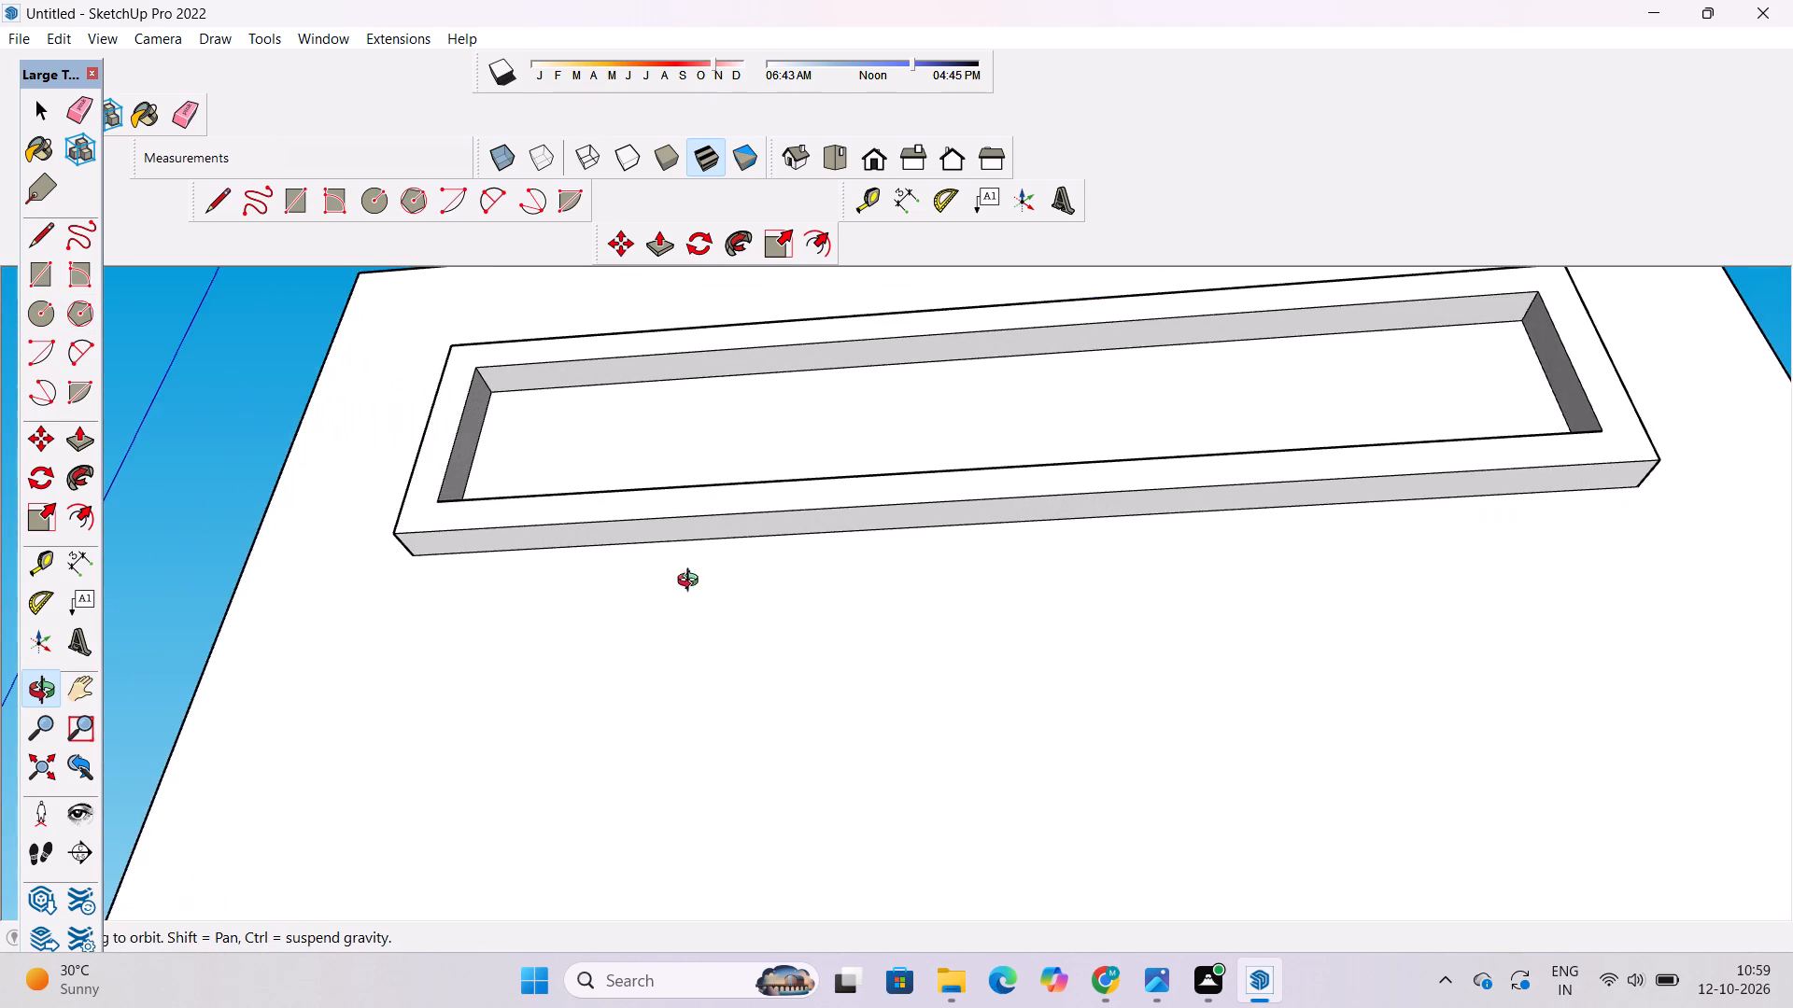
{"action": "left_click_drag", "start_coordinate": [692, 582], "coordinate": [695, 483]}
{"action": "left_click_drag", "start_coordinate": [695, 482], "coordinate": [696, 536], "text": "shift"}
{"action": "scroll", "coordinate": [699, 580], "scroll_direction": "up", "scroll_amount": 6, "text": "shift"}
{"action": "left_click_drag", "start_coordinate": [702, 568], "coordinate": [661, 568], "text": "shift"}
{"action": "left_click_drag", "start_coordinate": [661, 568], "coordinate": [690, 557], "text": "shift"}
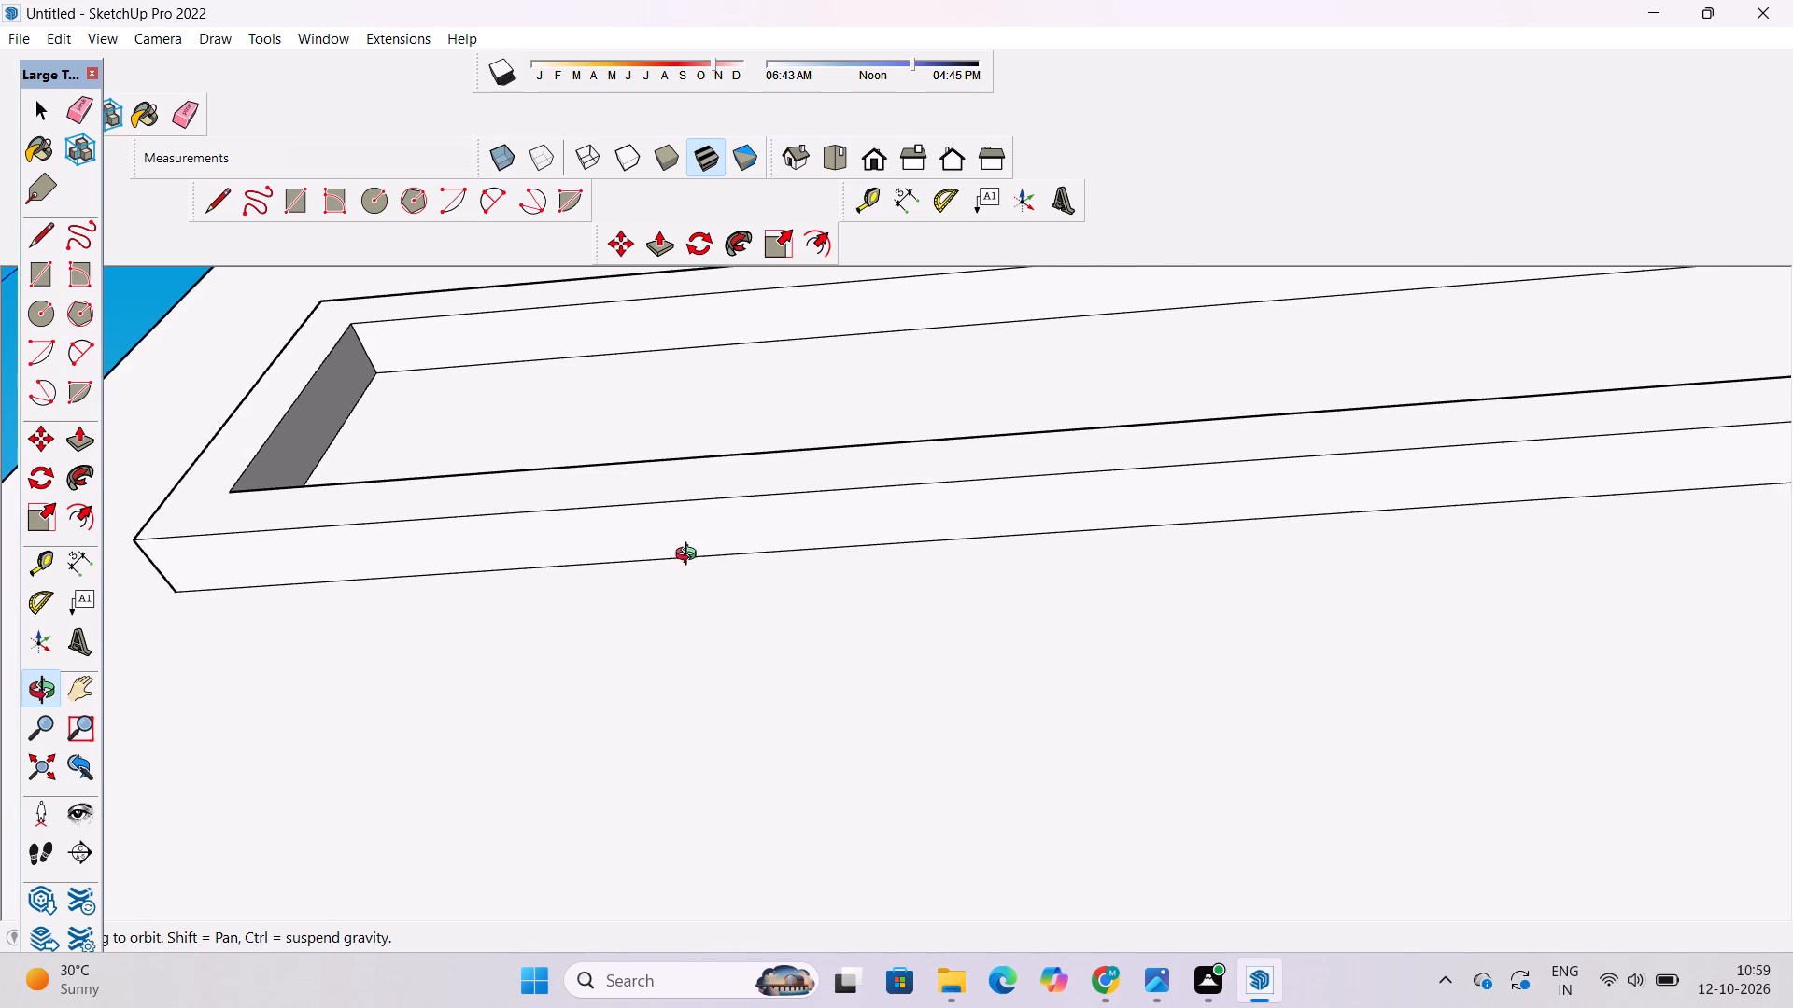
Draw a rectangle about 1' 1 3/4" by 6 15/16" on the underside of the roof-level frame.
{"action": "scroll", "coordinate": [690, 550], "scroll_direction": "down", "scroll_amount": 5}
{"action": "left_click_drag", "start_coordinate": [686, 549], "coordinate": [615, 600], "text": "shift"}
{"action": "left_click_drag", "start_coordinate": [614, 600], "coordinate": [638, 569]}
{"action": "left_click_drag", "start_coordinate": [708, 582], "coordinate": [693, 577]}
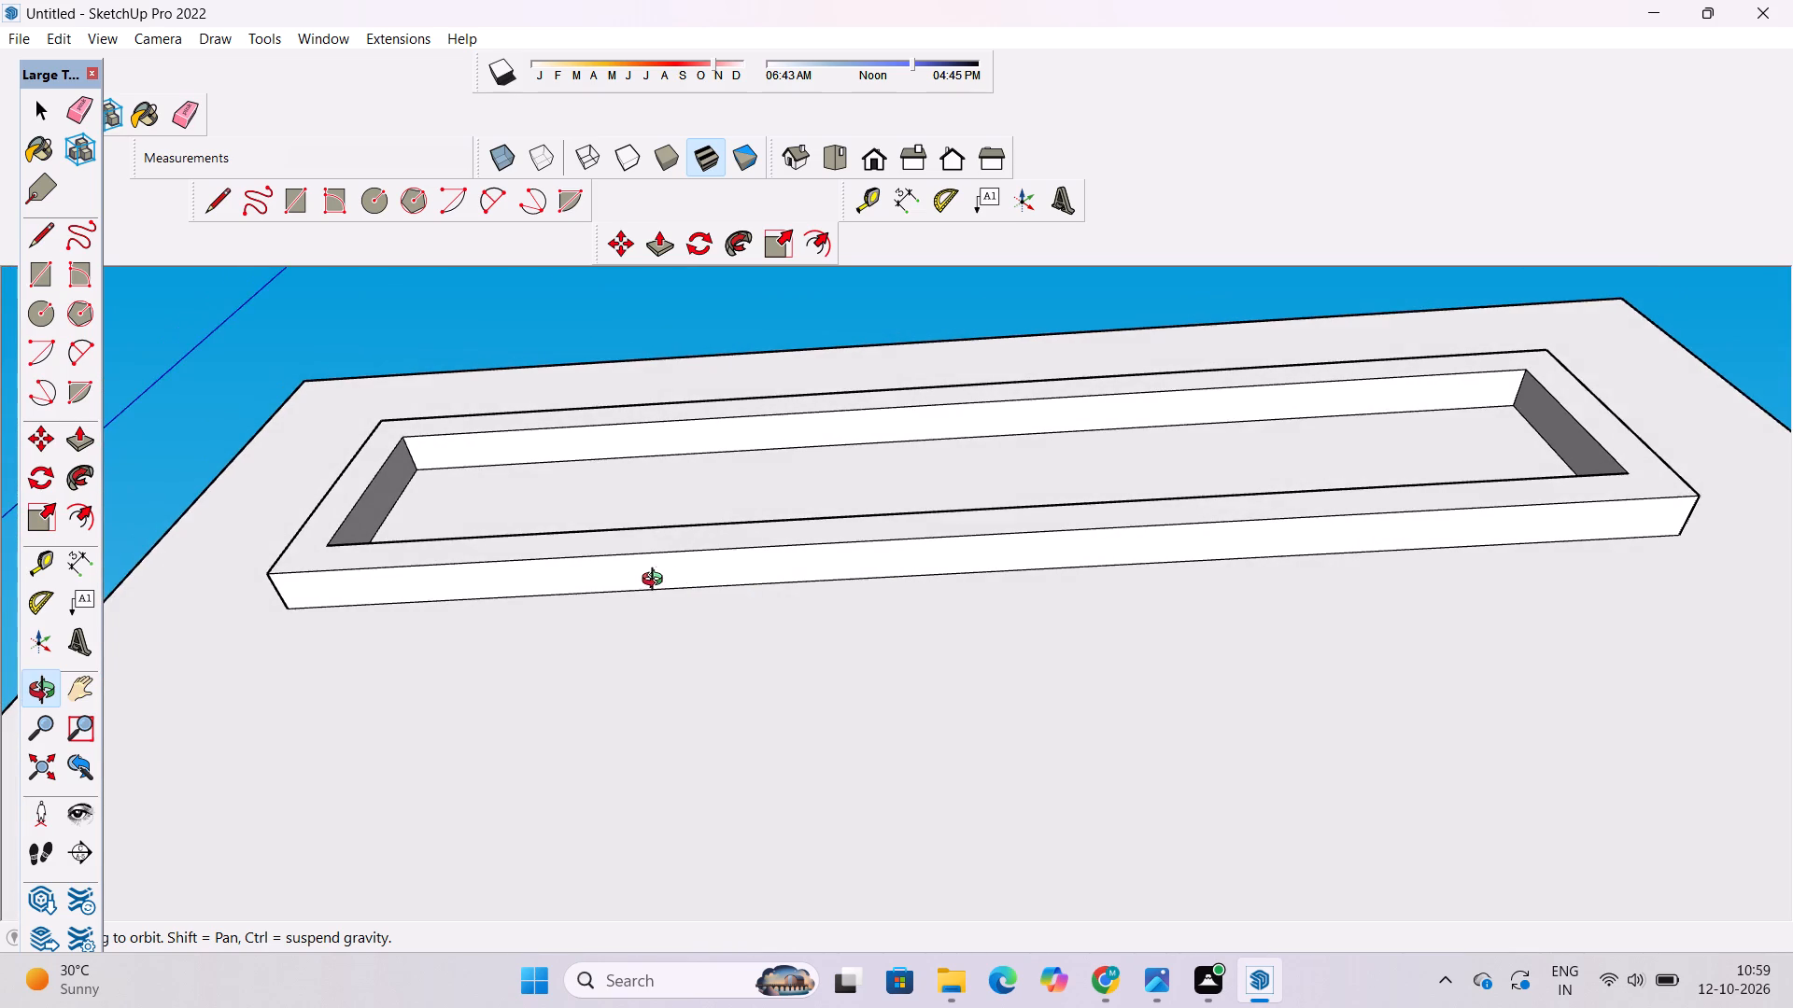
{"action": "scroll", "coordinate": [656, 581], "scroll_direction": "up", "scroll_amount": 4}
{"action": "left_click_drag", "start_coordinate": [652, 581], "coordinate": [652, 597], "text": "shift"}
{"action": "left_click_drag", "start_coordinate": [652, 597], "coordinate": [650, 585], "text": "shift"}
{"action": "scroll", "coordinate": [643, 584], "scroll_direction": "down", "scroll_amount": 4, "text": "shift"}
{"action": "left_click_drag", "start_coordinate": [644, 583], "coordinate": [616, 600], "text": "shift"}
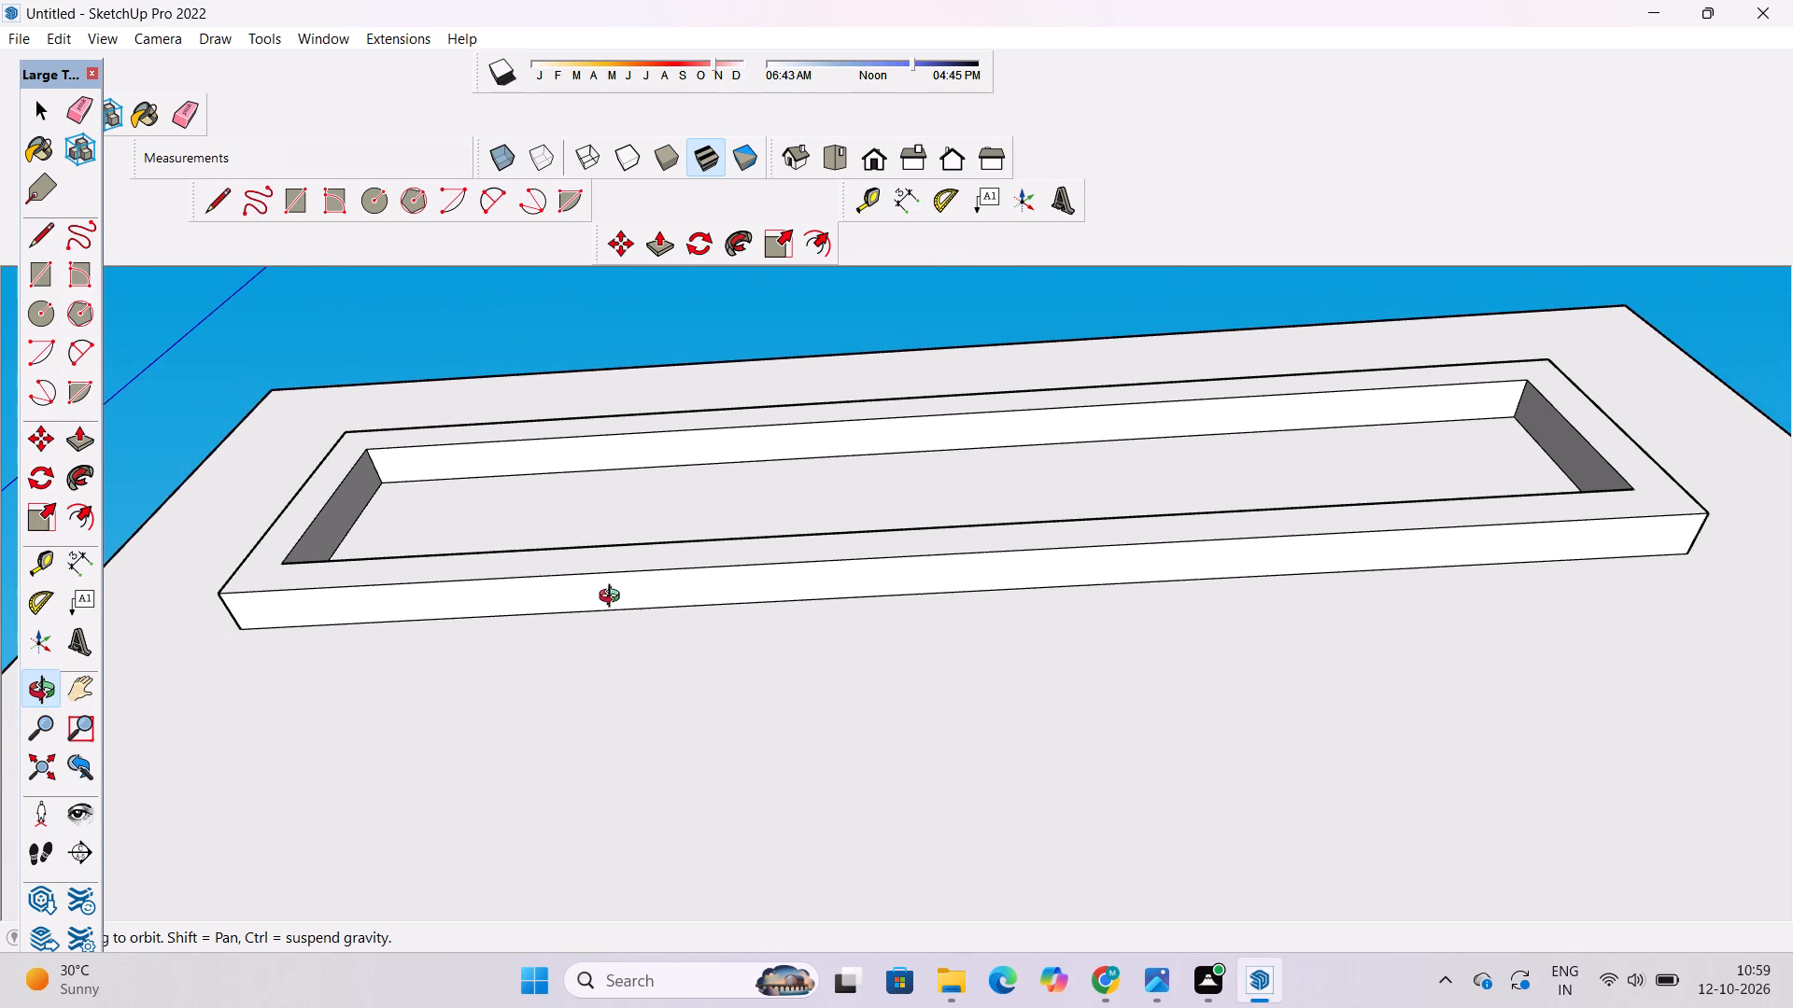
{"action": "key", "text": "r"}
{"action": "scroll", "coordinate": [569, 609], "scroll_direction": "up", "scroll_amount": 11}
{"action": "scroll", "coordinate": [568, 576], "scroll_direction": "down", "scroll_amount": 3}
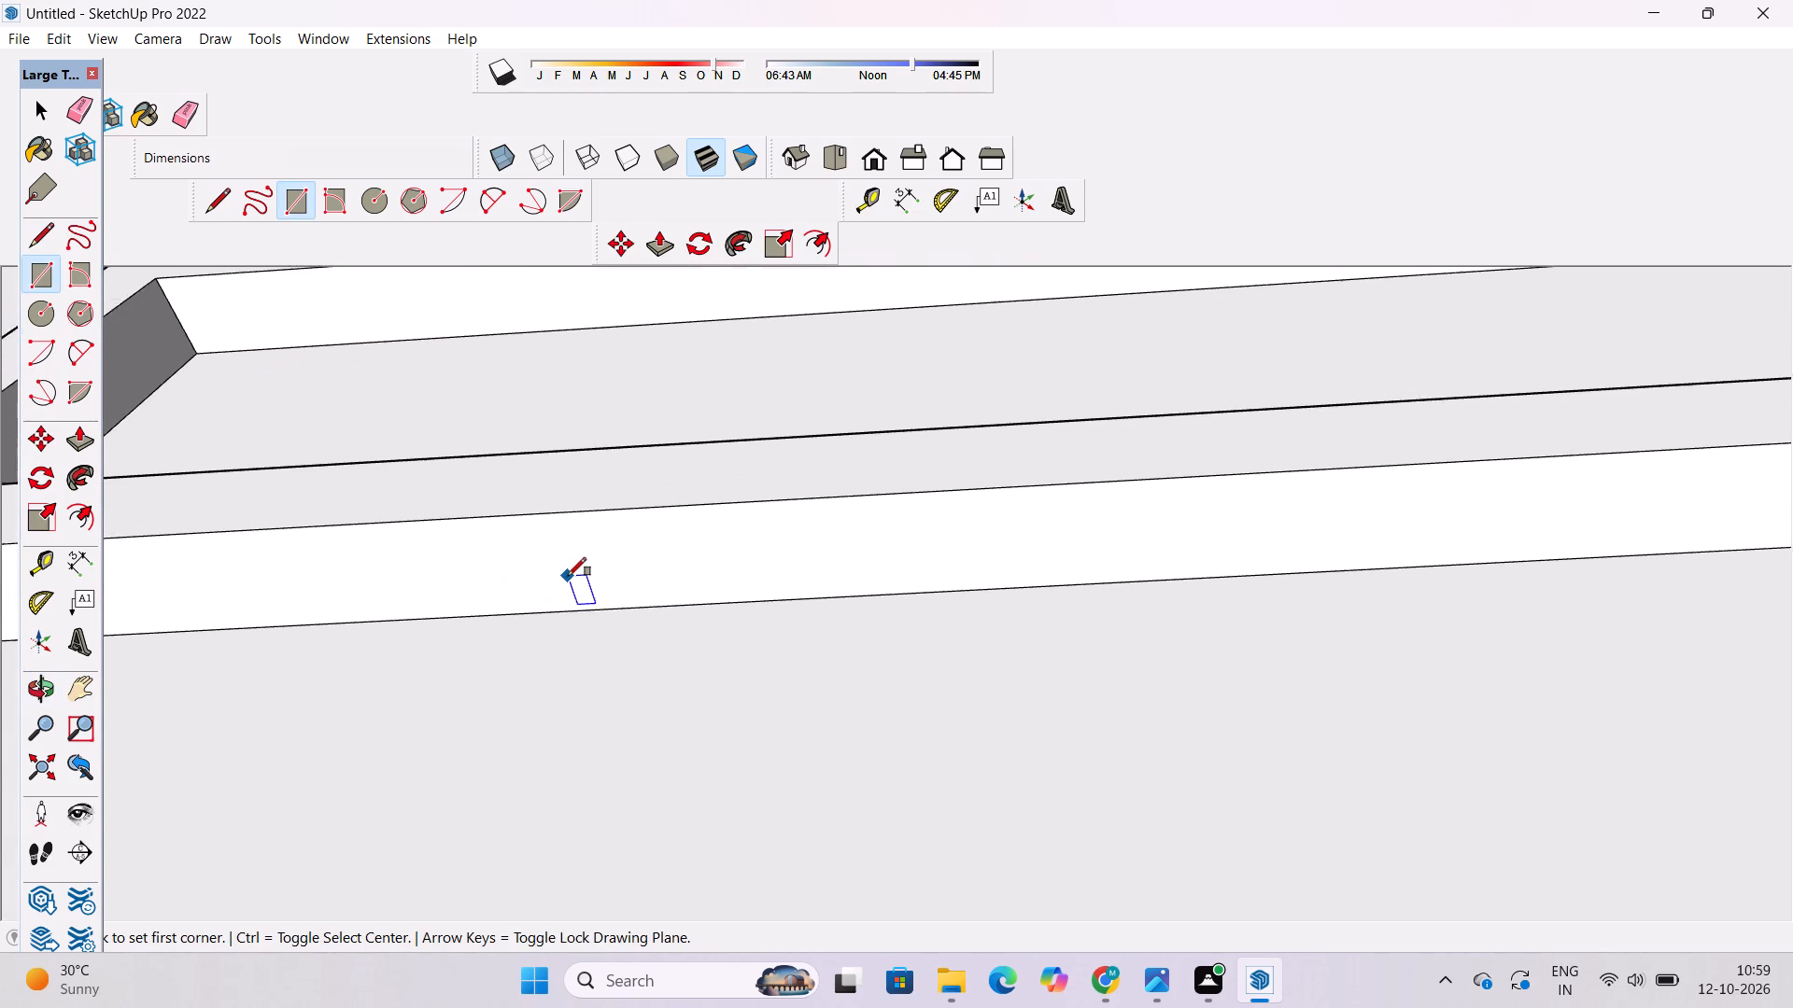
{"action": "scroll", "coordinate": [568, 576], "scroll_direction": "down", "scroll_amount": 1}
{"action": "left_click", "coordinate": [556, 548]}
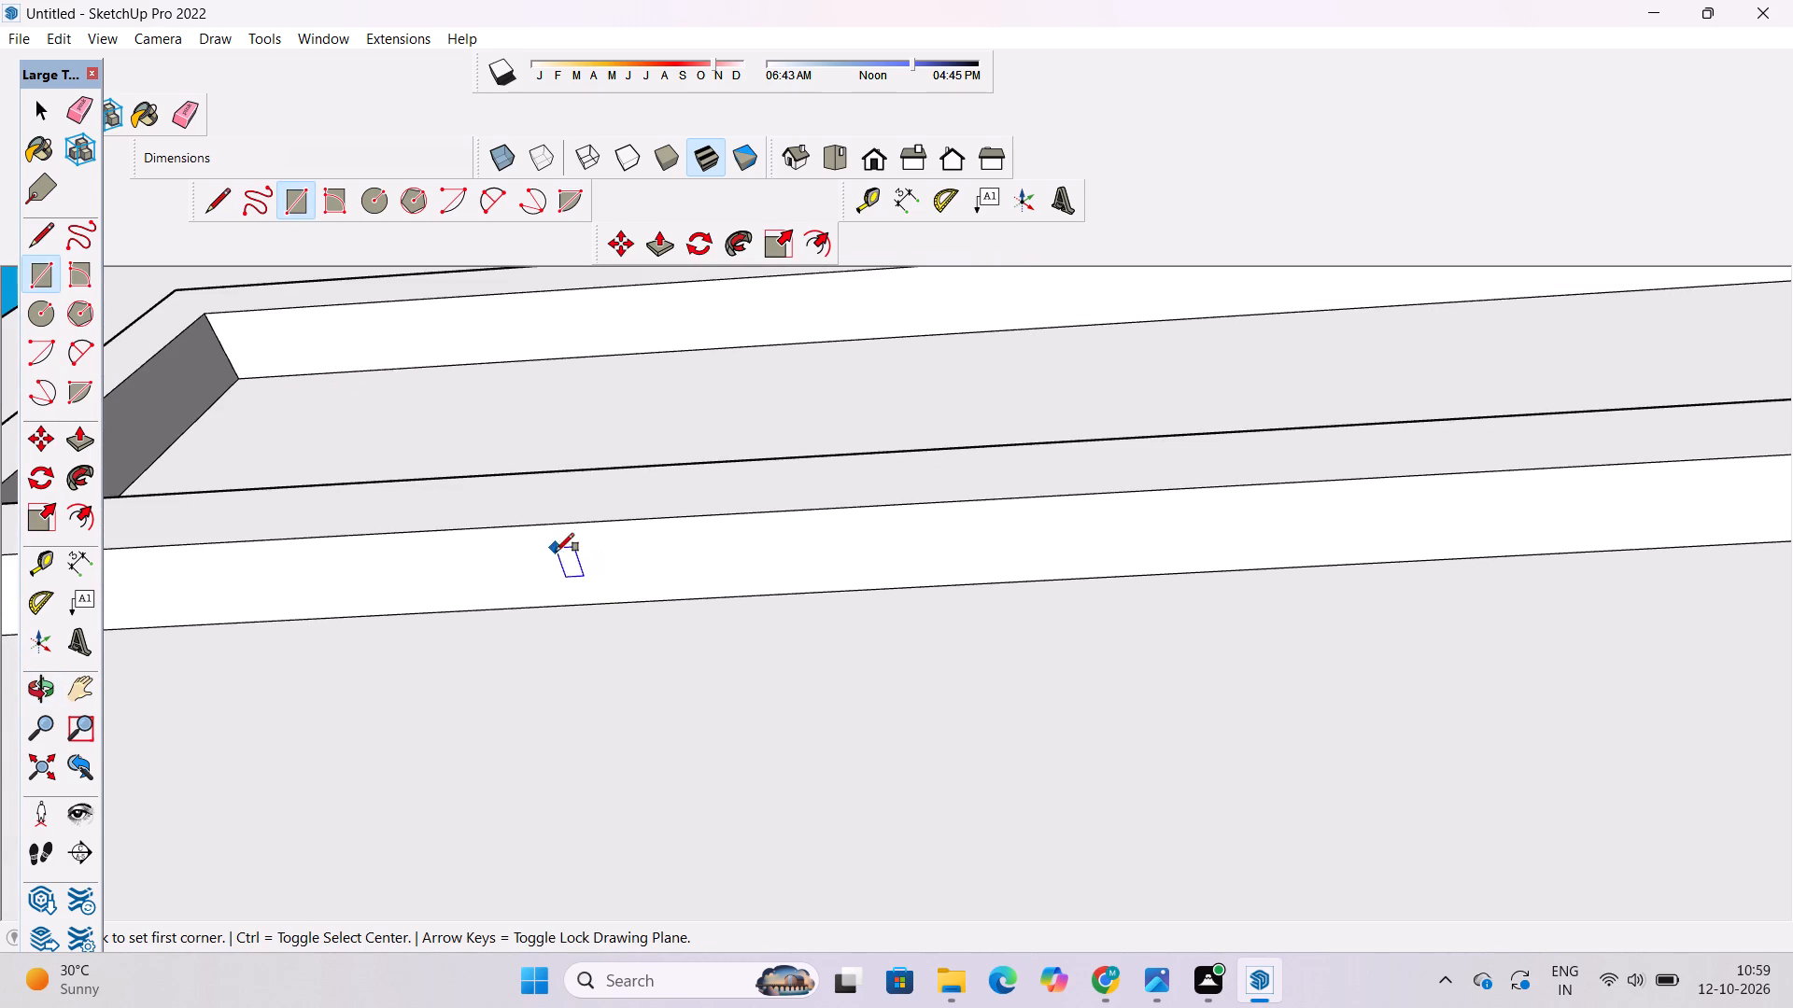
{"action": "left_click", "coordinate": [676, 585]}
{"action": "key", "text": "space"}
Copy the small rectangle 1.5' along the frame's underside and multiply it into six copies in a row.
{"action": "scroll", "coordinate": [515, 567], "scroll_direction": "down", "scroll_amount": 6}
{"action": "scroll", "coordinate": [592, 585], "scroll_direction": "up", "scroll_amount": 5}
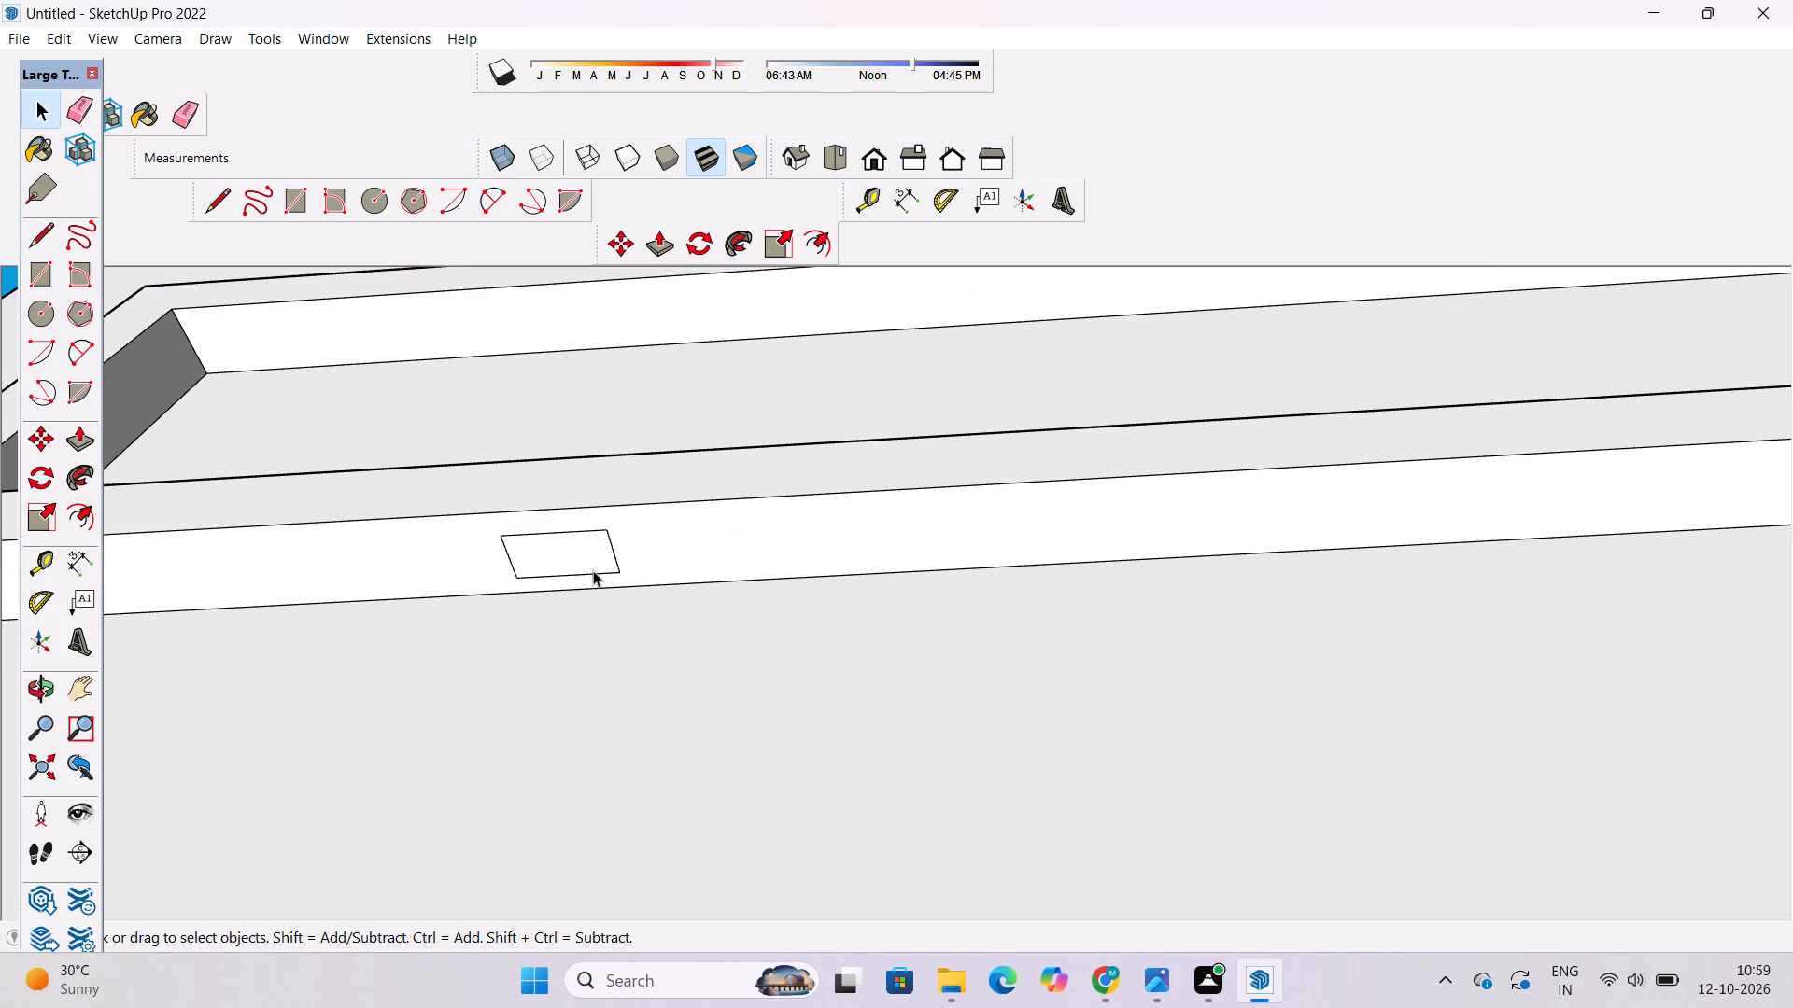
{"action": "scroll", "coordinate": [227, 446], "scroll_direction": "down", "scroll_amount": 1}
{"action": "scroll", "coordinate": [334, 538], "scroll_direction": "down", "scroll_amount": 5}
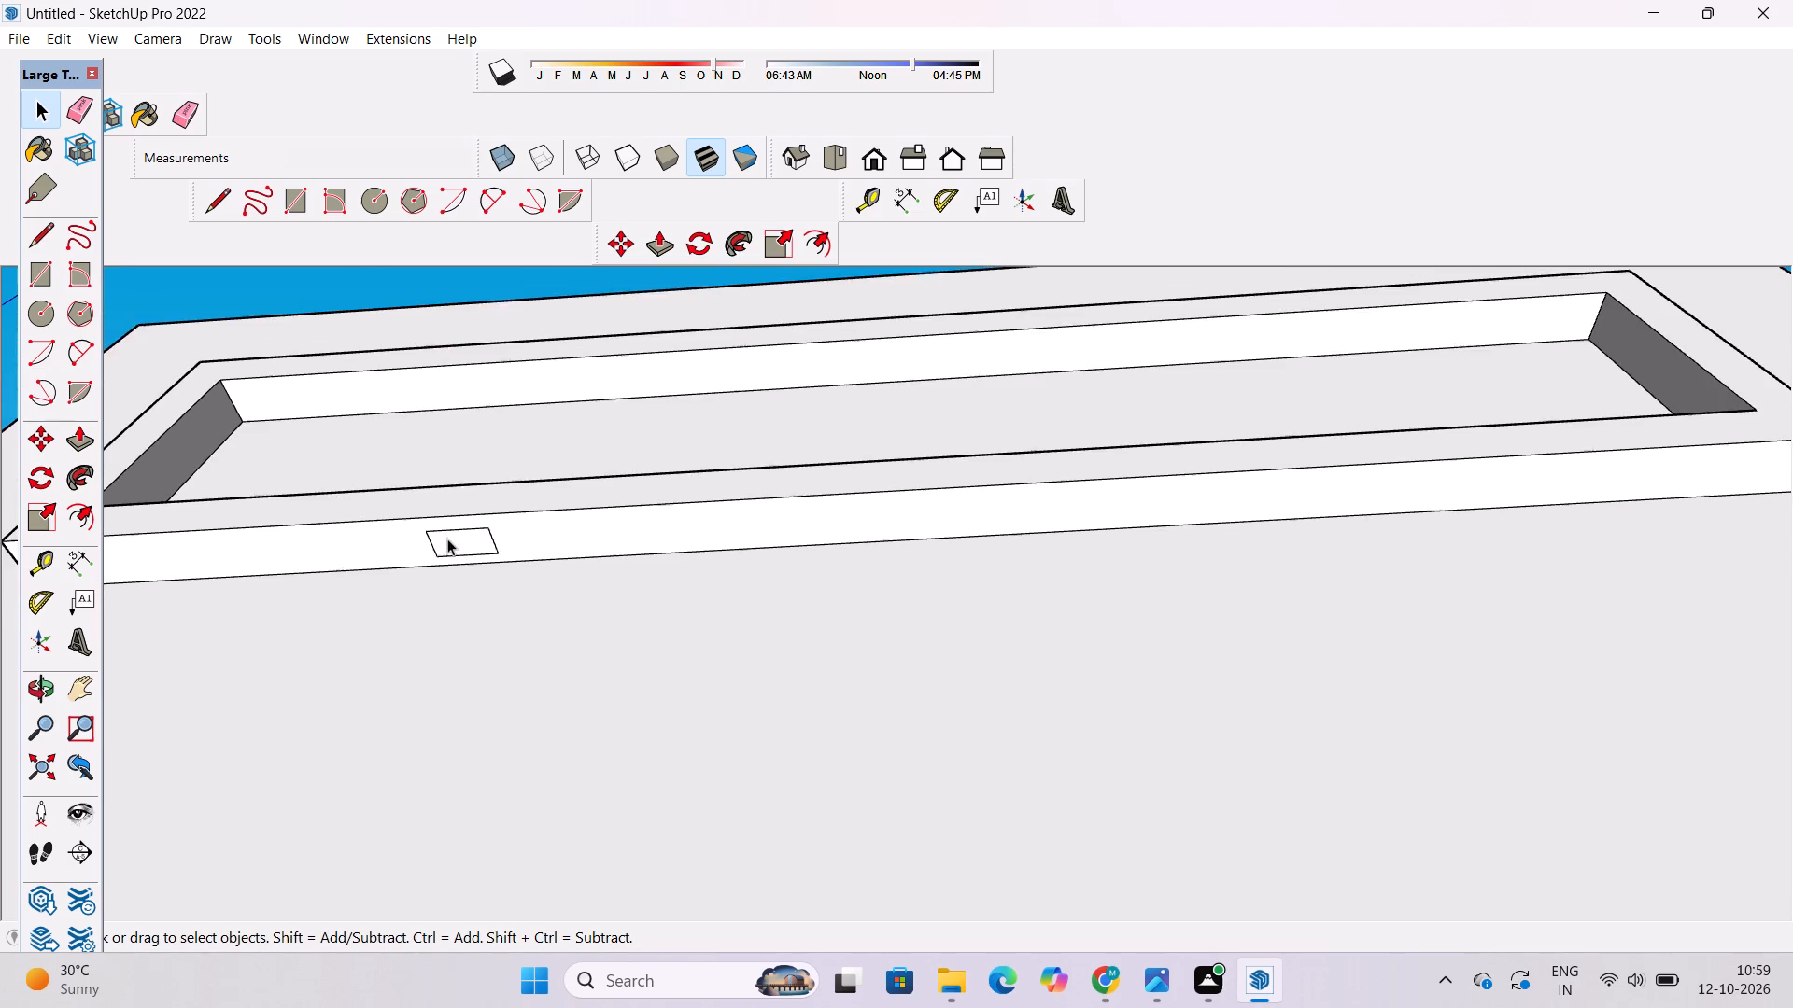
{"action": "scroll", "coordinate": [452, 546], "scroll_direction": "up", "scroll_amount": 5}
{"action": "double_click", "coordinate": [452, 546]}
{"action": "key", "text": "m"}
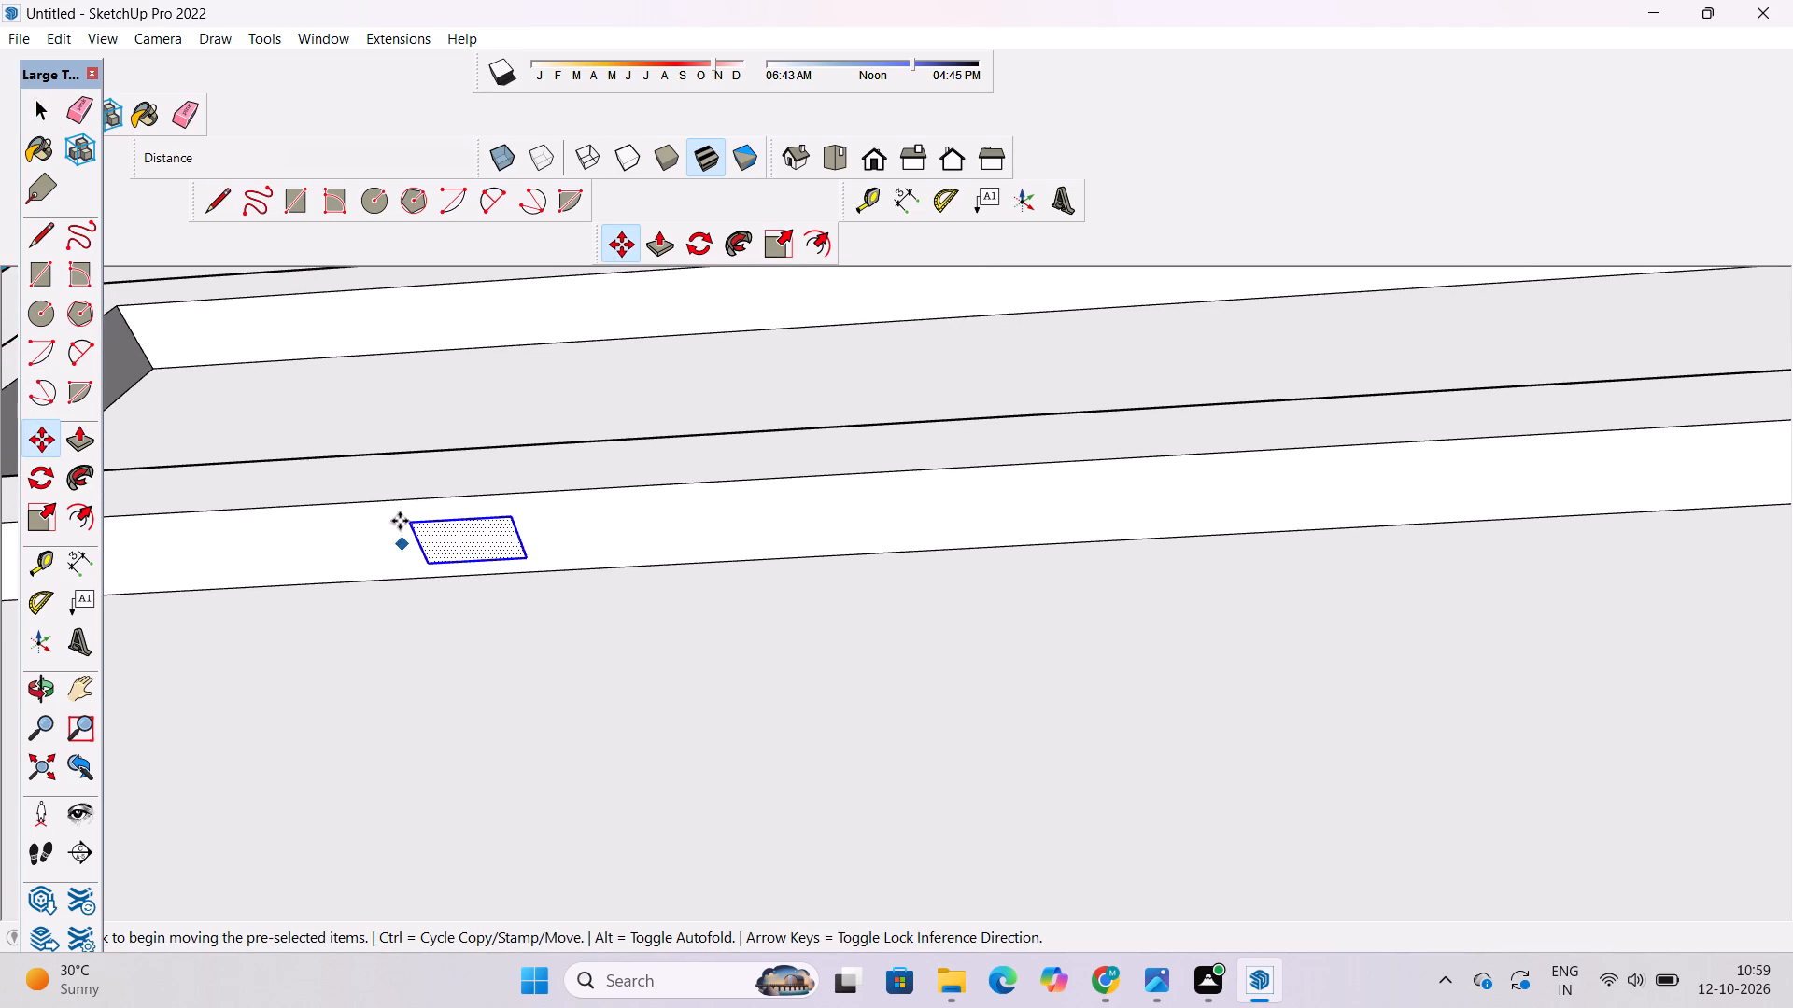
{"action": "left_click", "coordinate": [405, 526]}
{"action": "scroll", "coordinate": [415, 526], "scroll_direction": "down", "scroll_amount": 9}
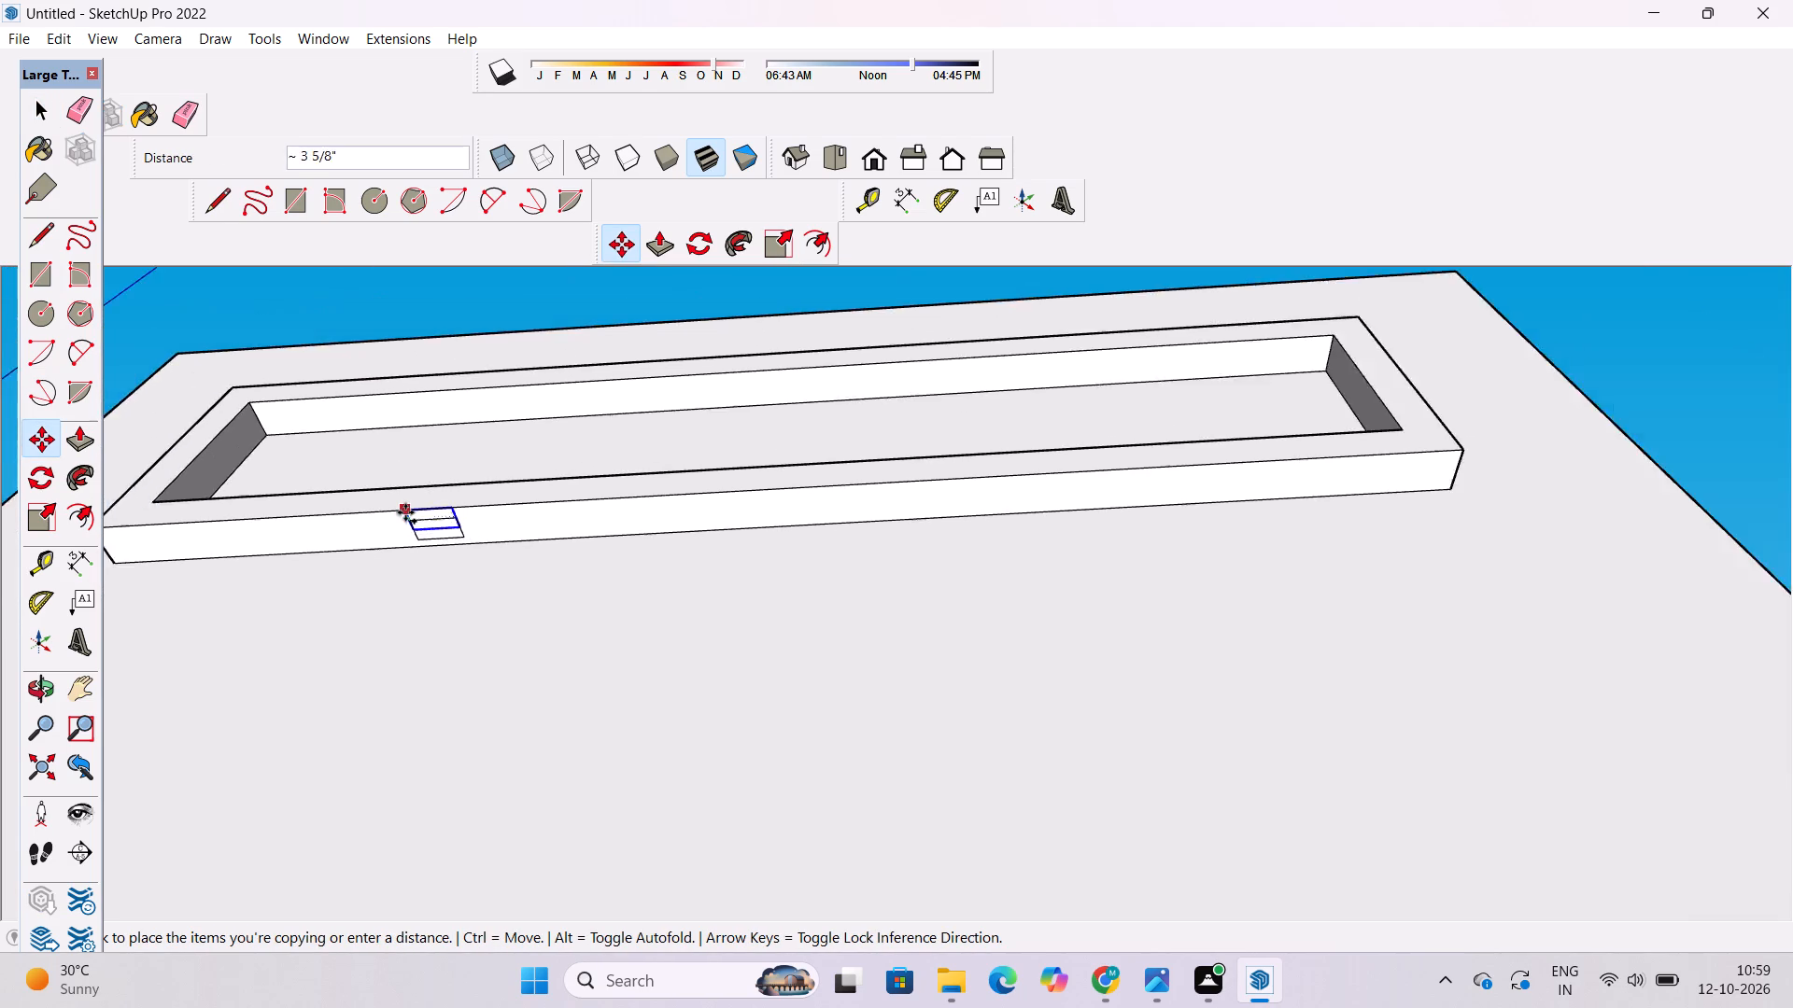
{"action": "scroll", "coordinate": [405, 512], "scroll_direction": "down", "scroll_amount": 4}
{"action": "scroll", "coordinate": [433, 522], "scroll_direction": "up", "scroll_amount": 4}
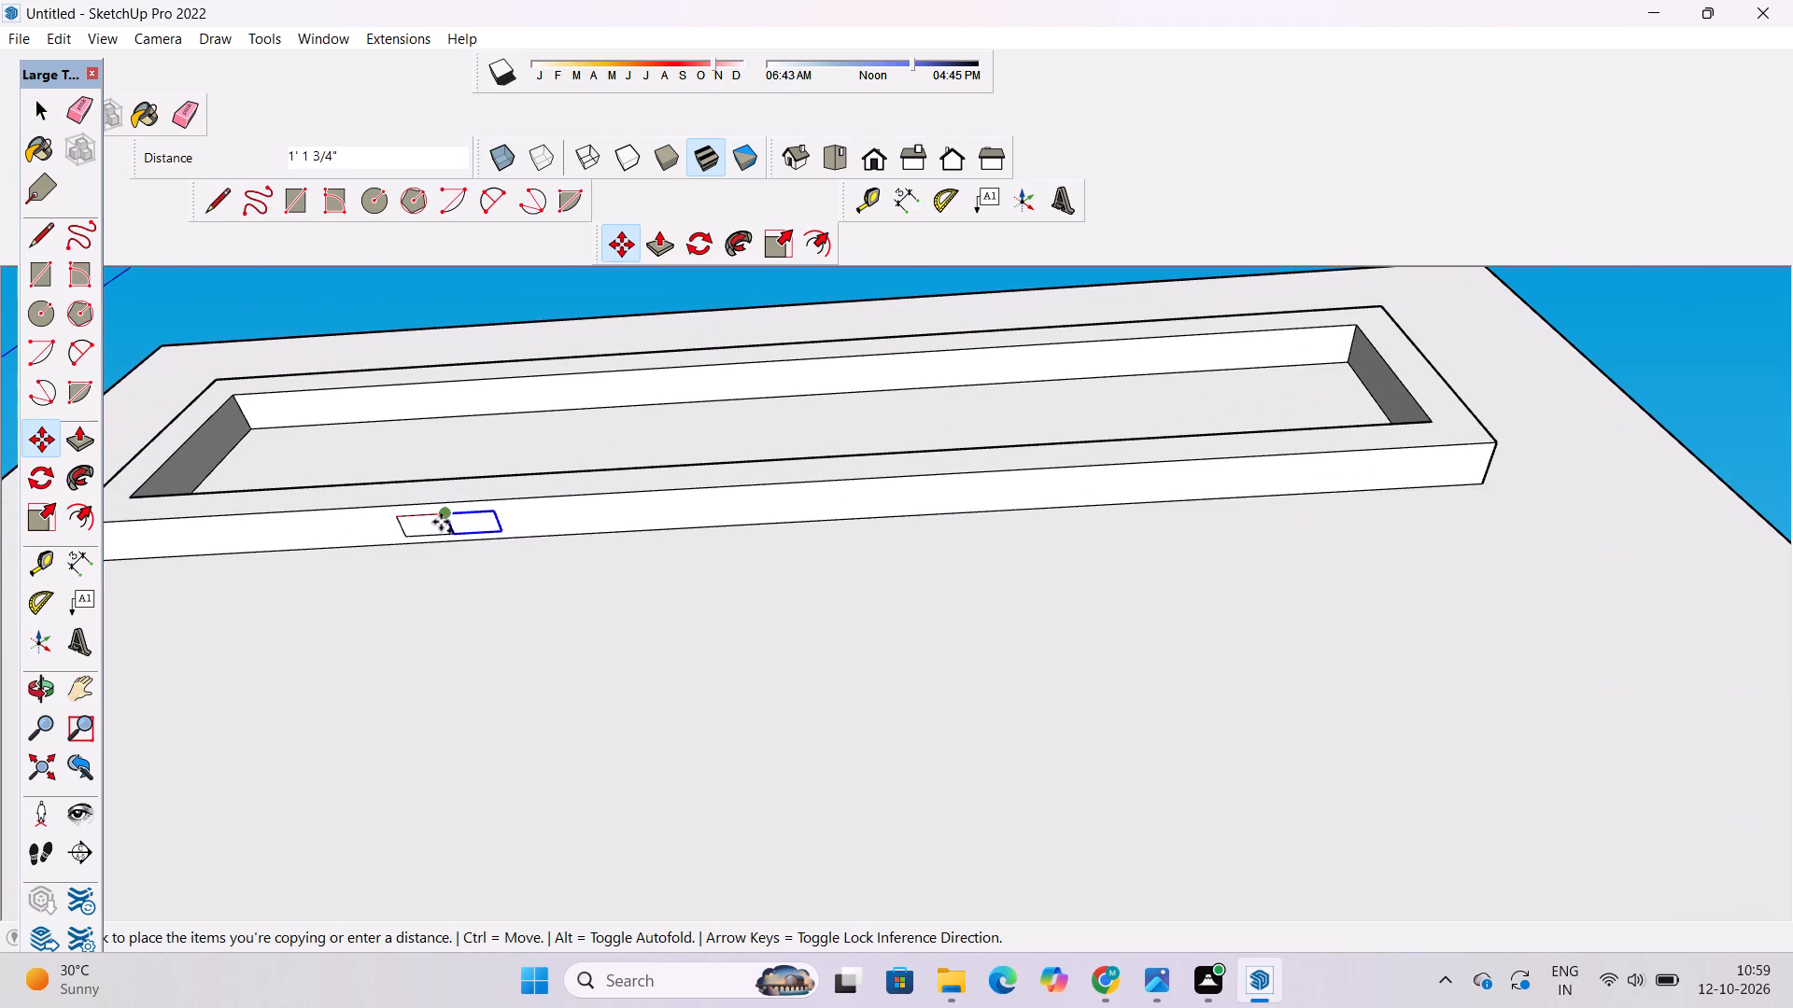
{"action": "scroll", "coordinate": [441, 522], "scroll_direction": "up", "scroll_amount": 8}
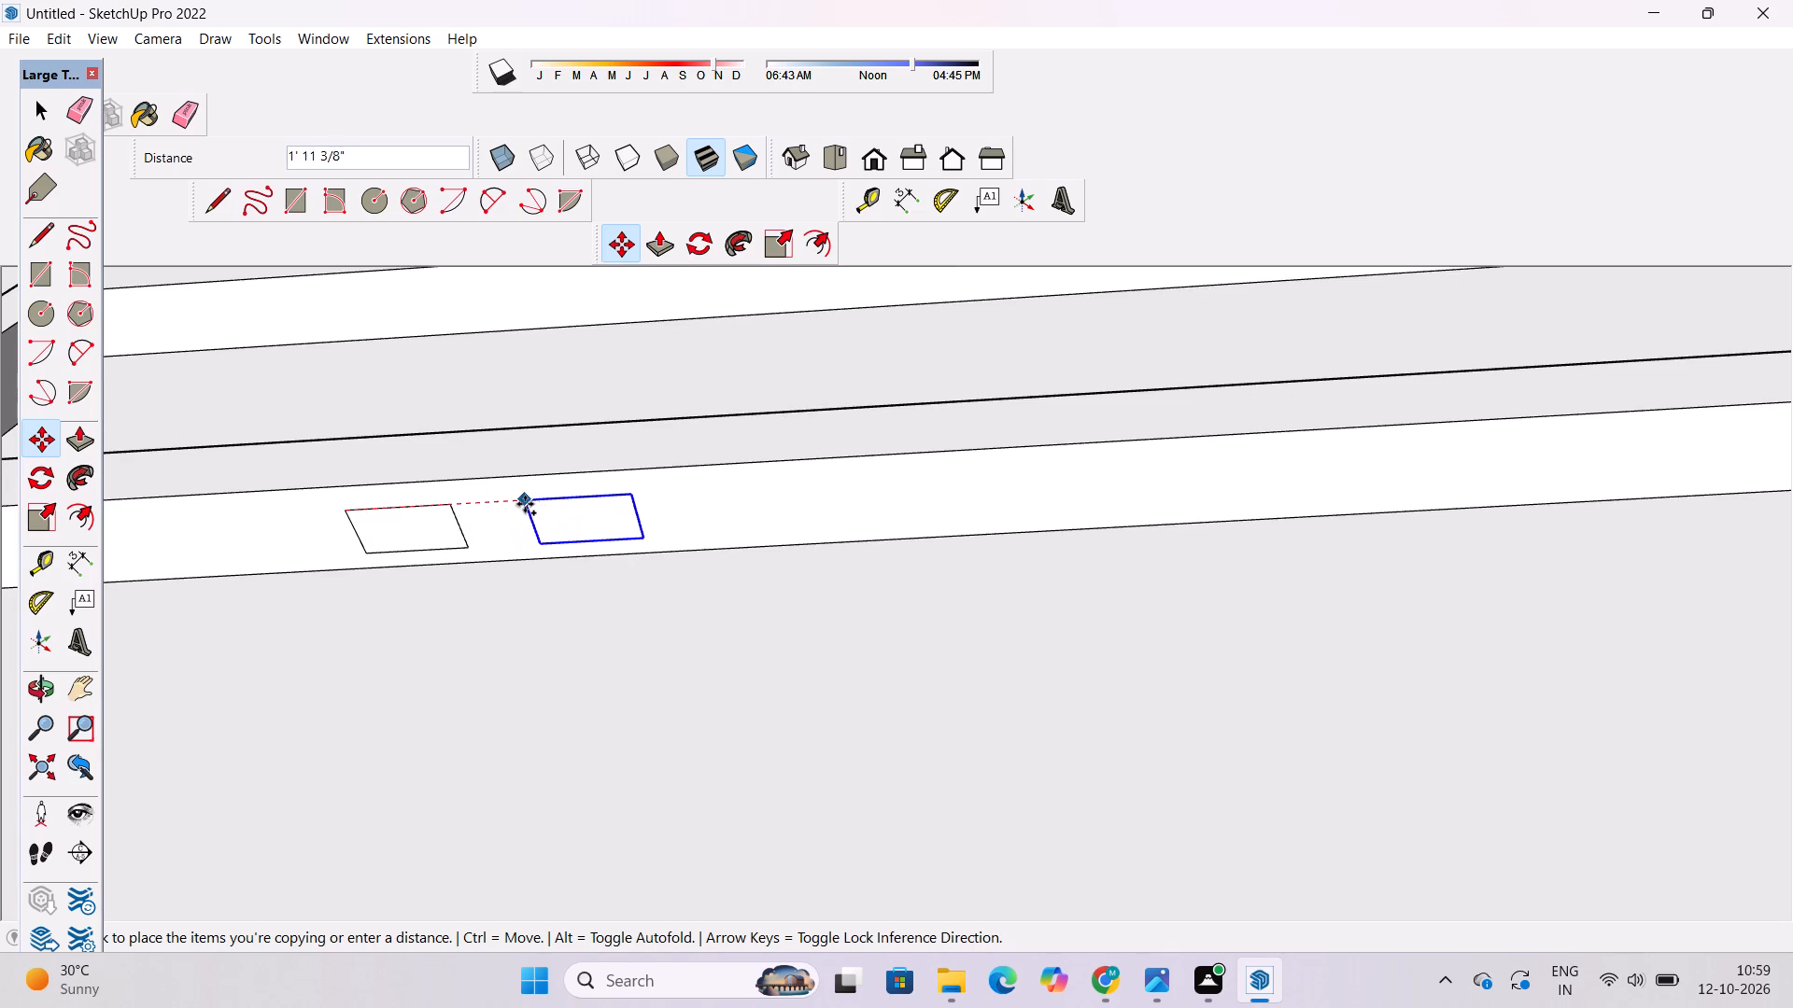
{"action": "type", "text": "1.5"}
{"action": "key", "text": "apostrophe"}
{"action": "key", "text": "Return"}
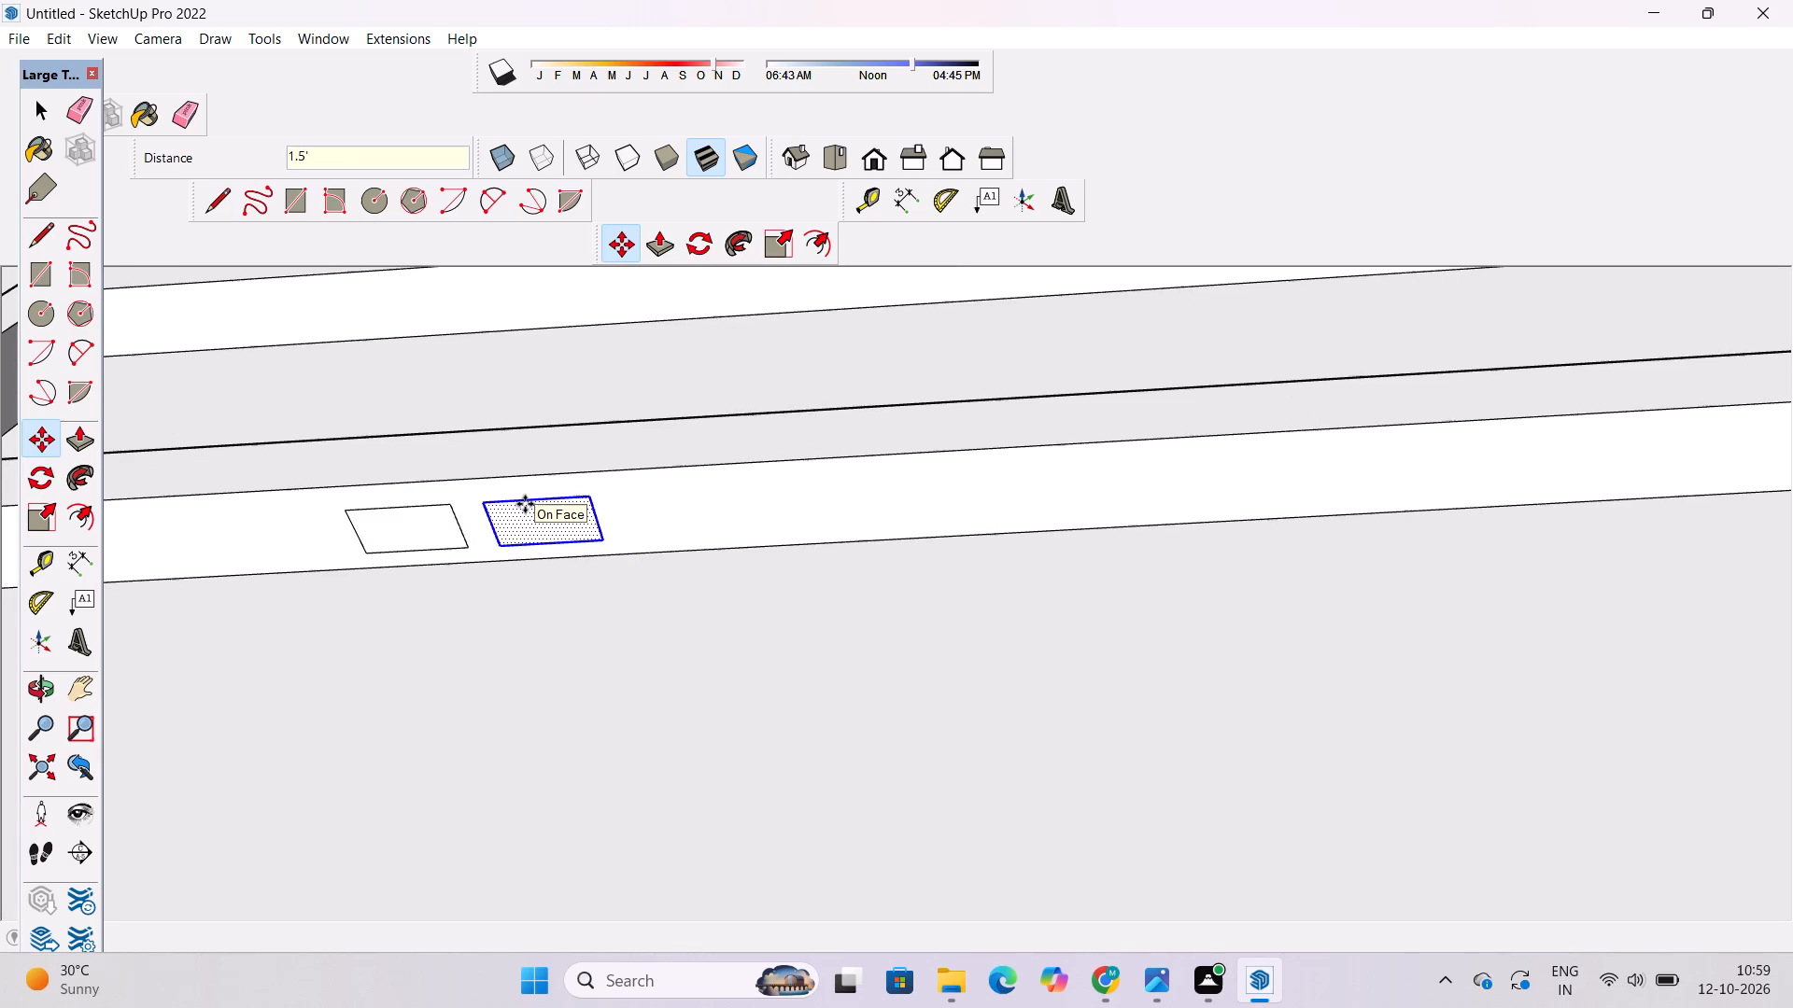
{"action": "type", "text": "*6"}
{"action": "key", "text": "Return"}
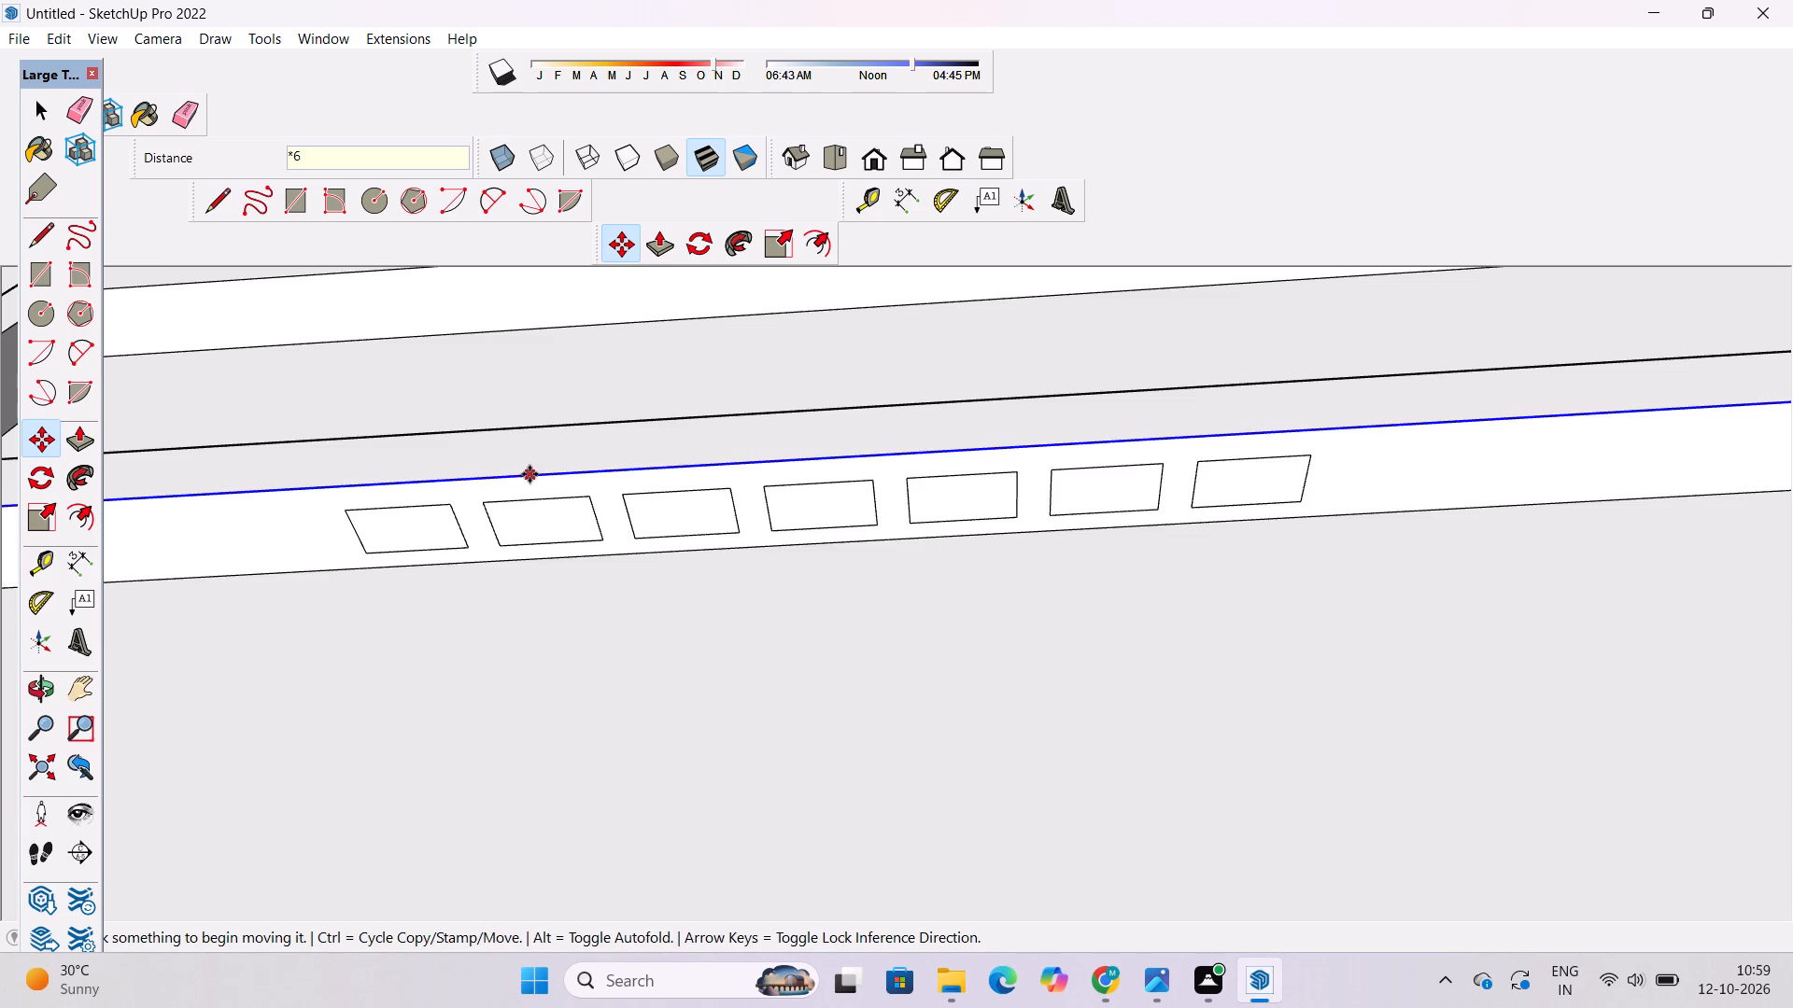
{"action": "scroll", "coordinate": [518, 469], "scroll_direction": "down", "scroll_amount": 7}
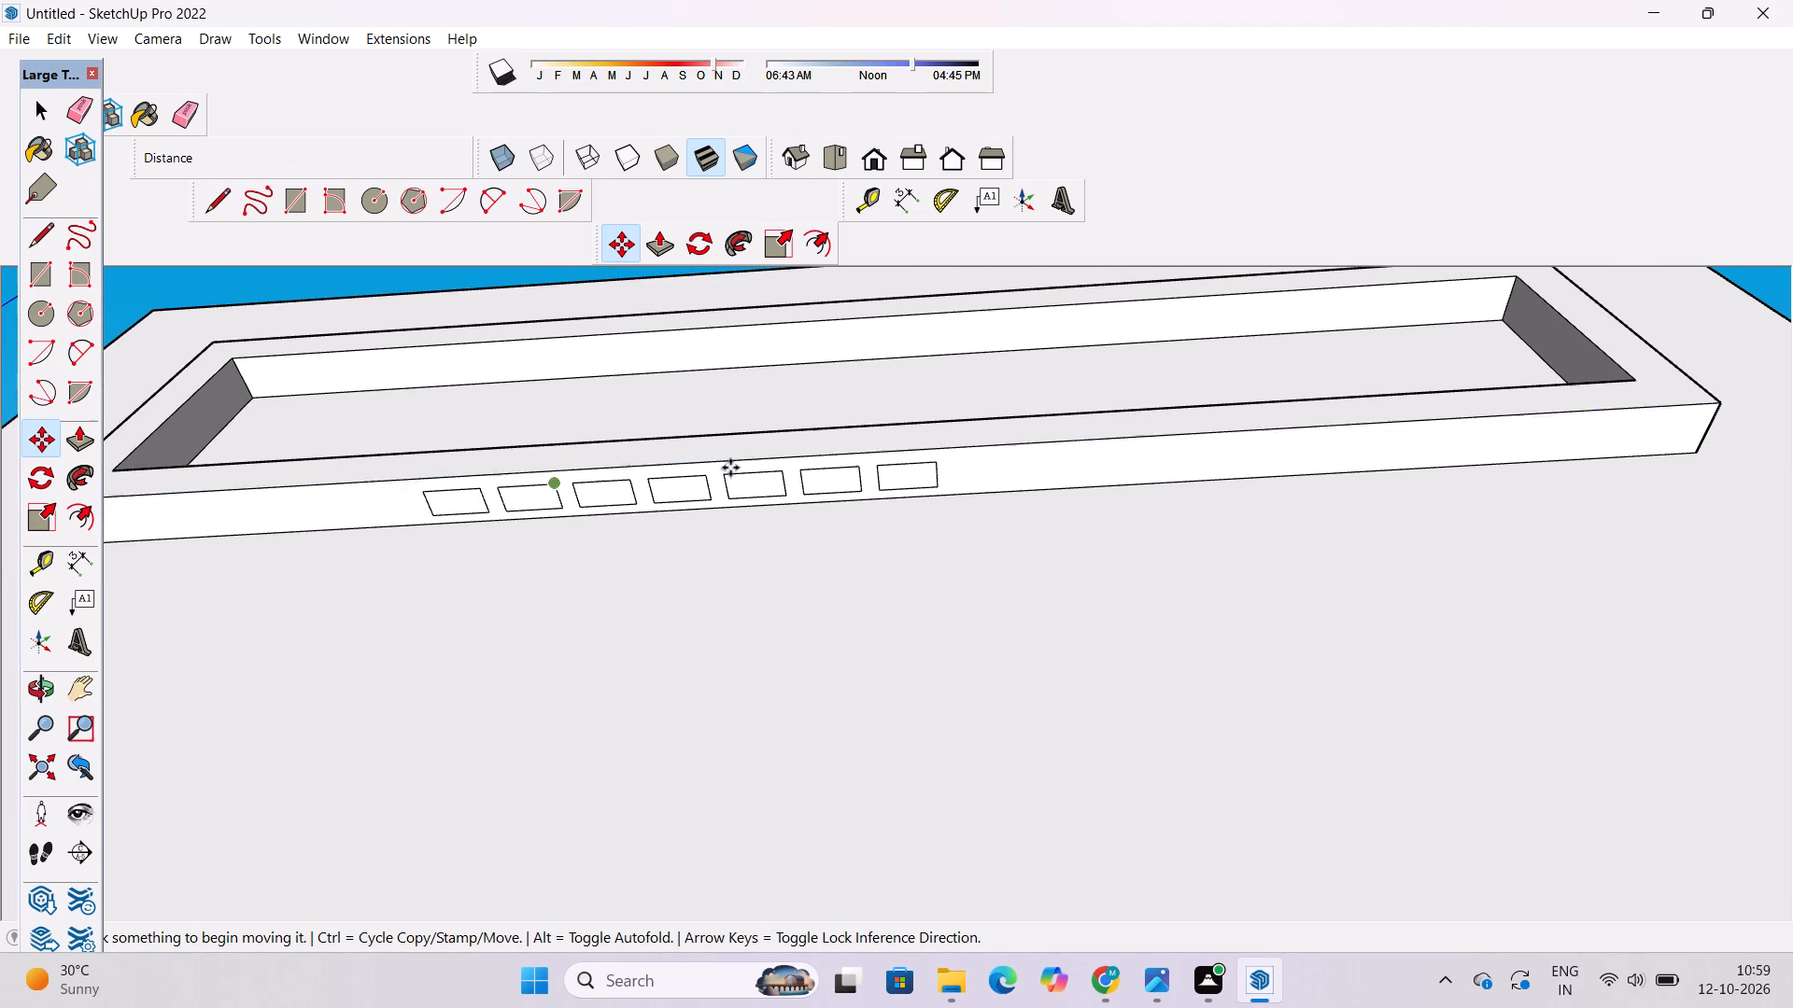
{"action": "key", "text": "space"}
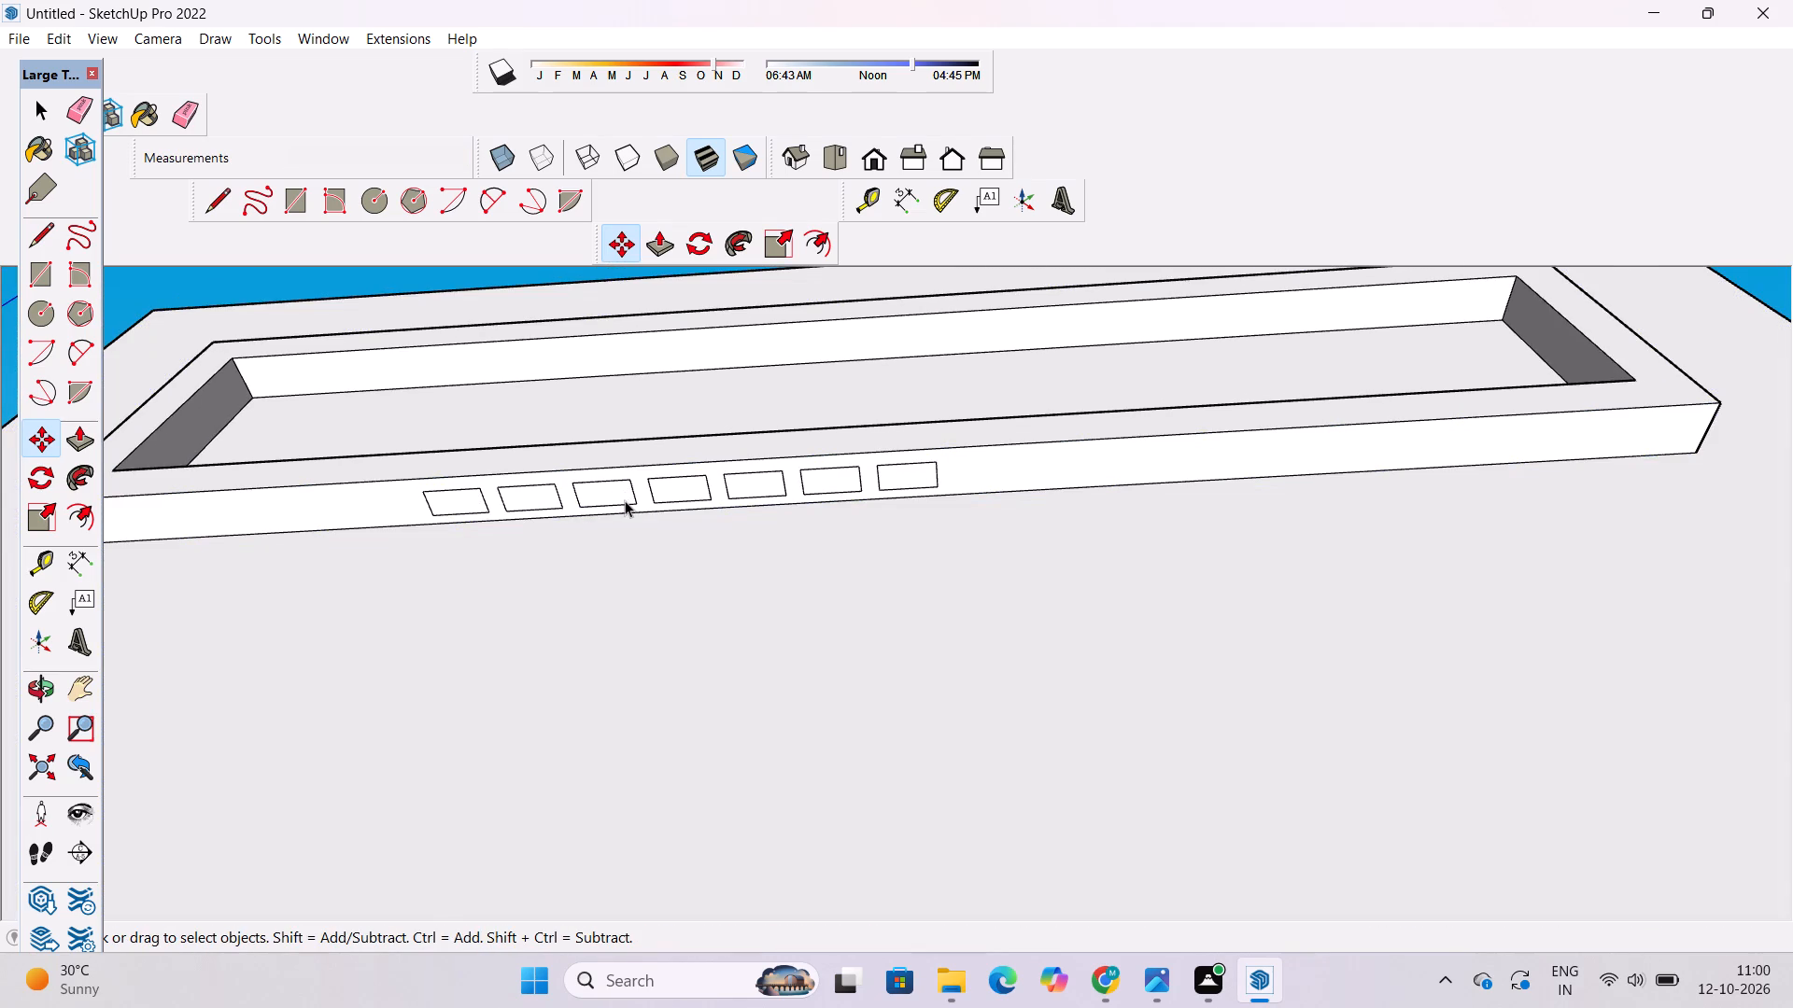
Examine the roof-level frame from the front and below, including its underside rectangles and the wall down to the ledge.
{"action": "key", "text": "o"}
{"action": "scroll", "coordinate": [691, 461], "scroll_direction": "down", "scroll_amount": 7}
{"action": "left_click_drag", "start_coordinate": [697, 454], "coordinate": [823, 666]}
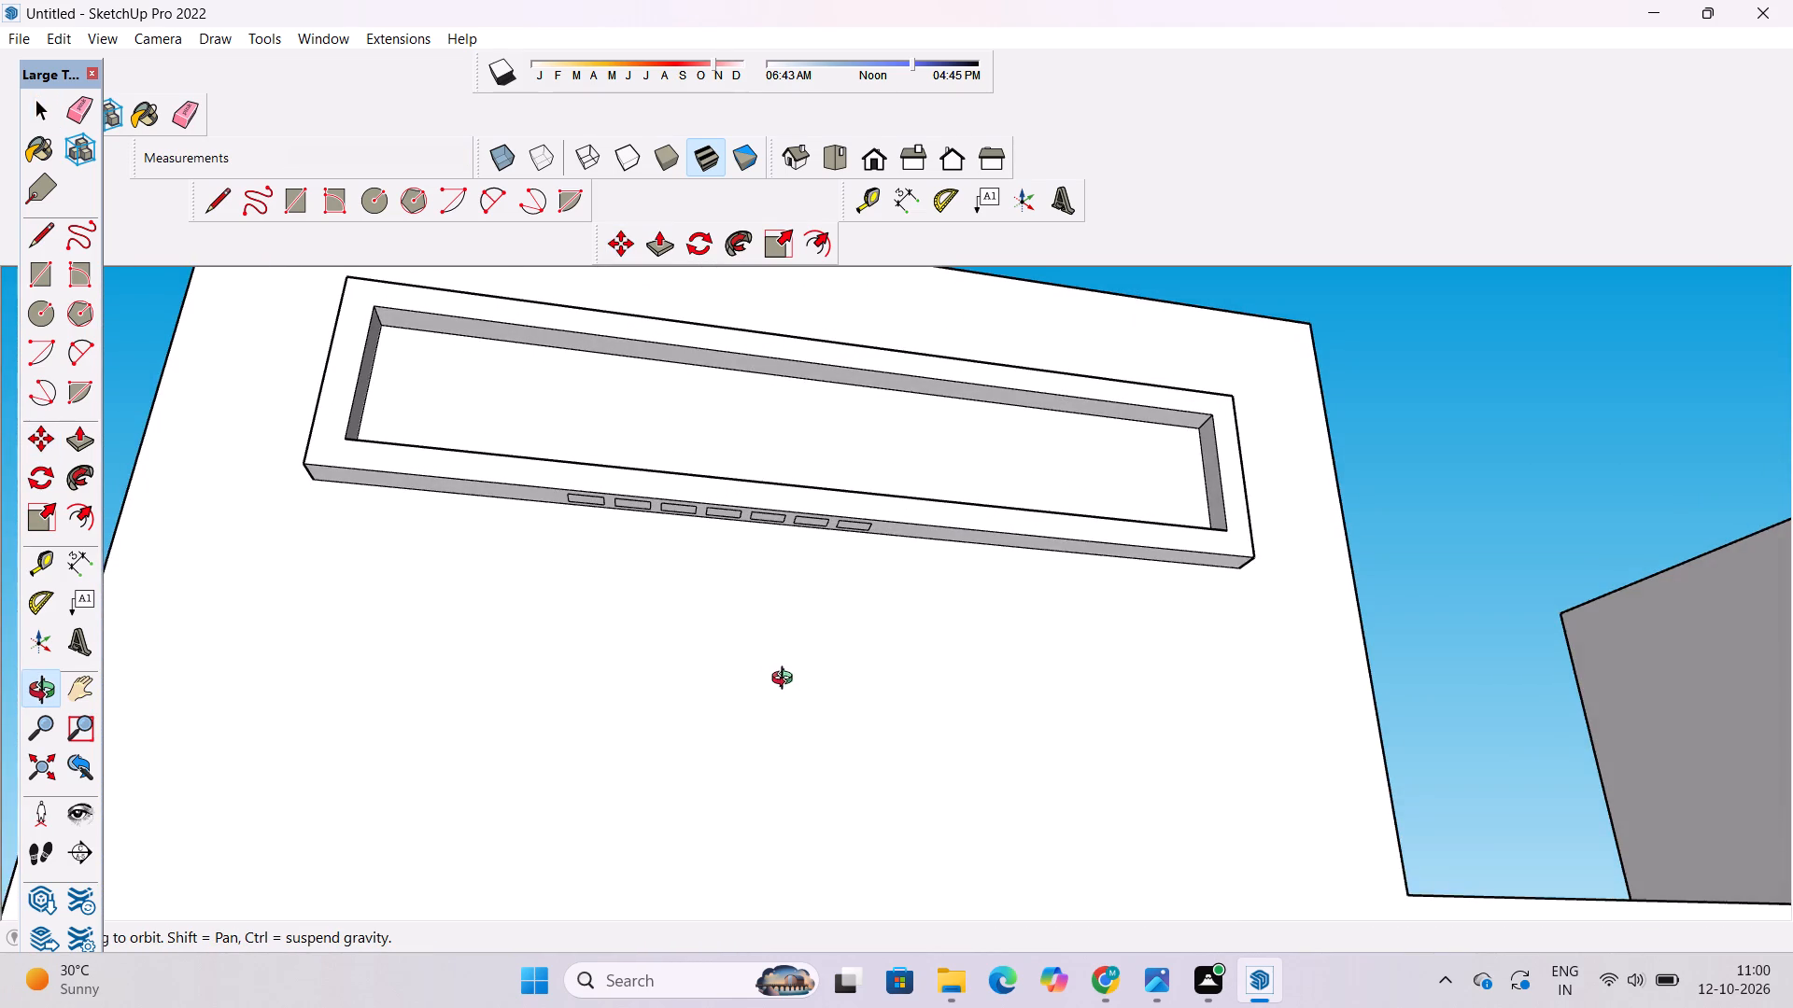
{"action": "left_click_drag", "start_coordinate": [760, 681], "coordinate": [740, 384], "text": "shift"}
{"action": "left_click_drag", "start_coordinate": [734, 398], "coordinate": [719, 671]}
{"action": "scroll", "coordinate": [699, 655], "scroll_direction": "down", "scroll_amount": 5}
{"action": "left_click_drag", "start_coordinate": [689, 682], "coordinate": [747, 601], "text": "shift"}
{"action": "left_click_drag", "start_coordinate": [792, 607], "coordinate": [782, 589]}
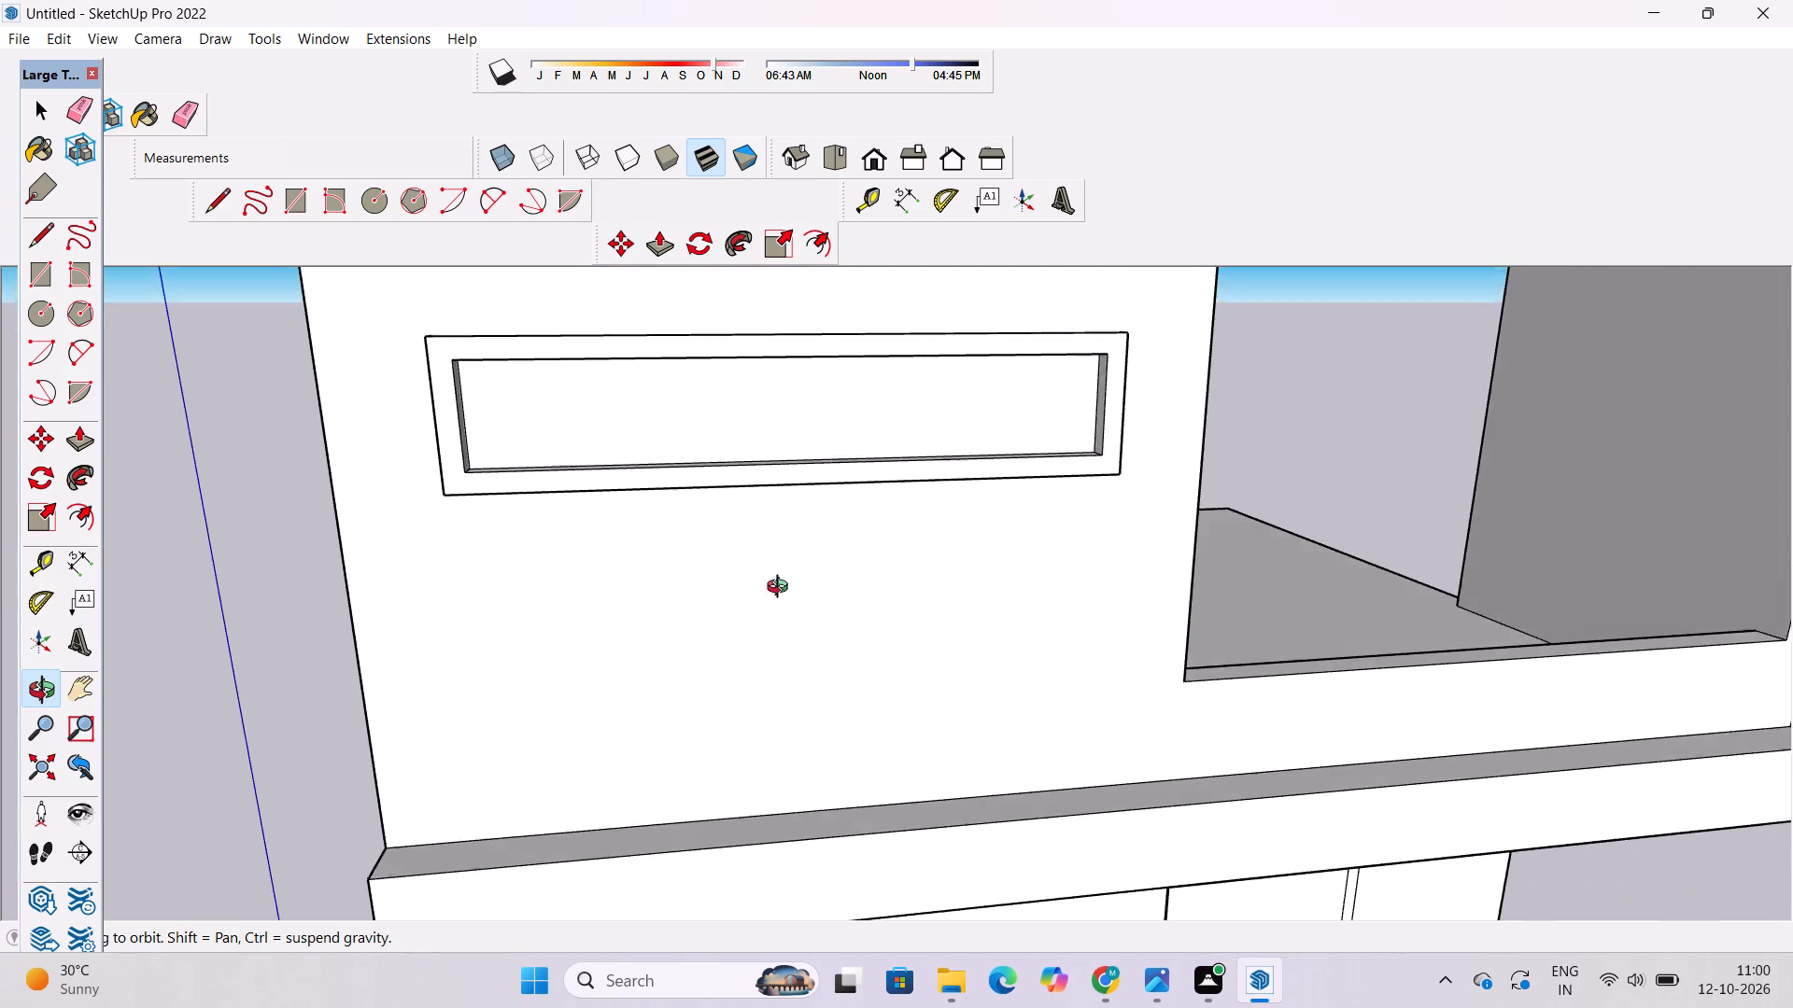
{"action": "left_click_drag", "start_coordinate": [782, 589], "coordinate": [561, 430]}
{"action": "scroll", "coordinate": [755, 497], "scroll_direction": "up", "scroll_amount": 3}
{"action": "left_click_drag", "start_coordinate": [853, 505], "coordinate": [830, 553]}
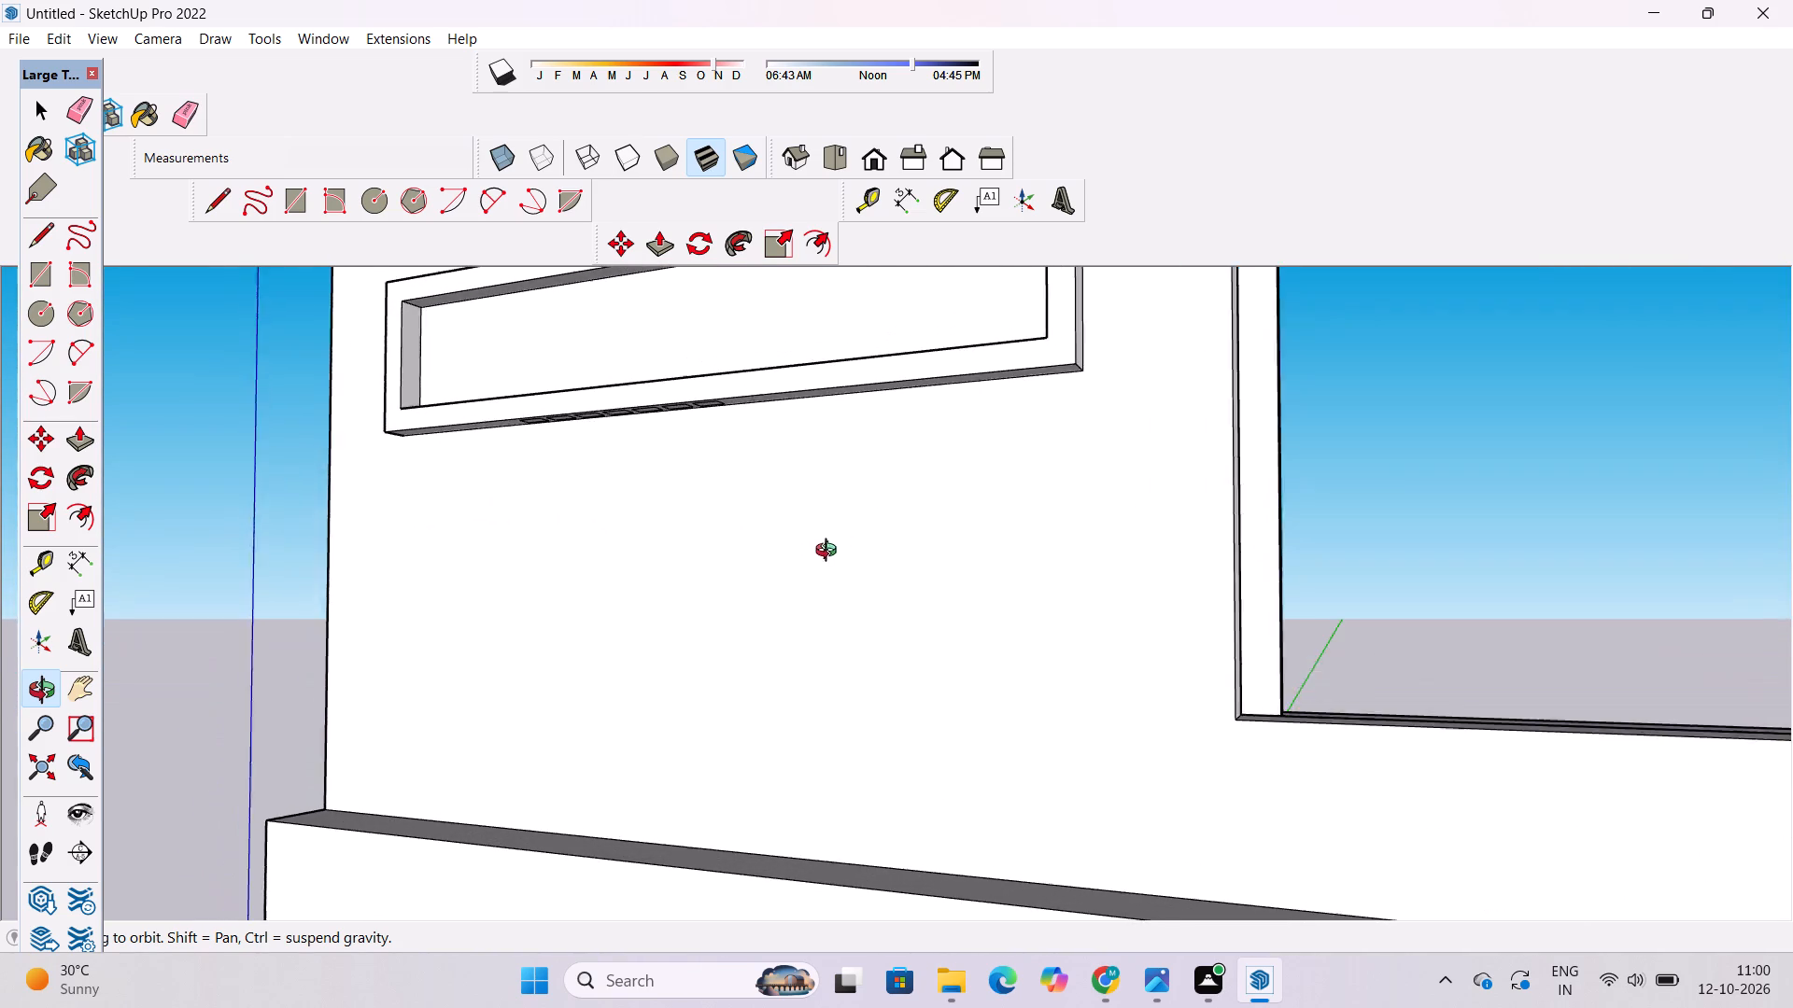
{"action": "left_click_drag", "start_coordinate": [830, 553], "coordinate": [826, 555]}
{"action": "left_click_drag", "start_coordinate": [677, 618], "coordinate": [756, 493], "text": "shift"}
{"action": "left_click_drag", "start_coordinate": [762, 503], "coordinate": [701, 542]}
{"action": "scroll", "coordinate": [661, 535], "scroll_direction": "up", "scroll_amount": 1}
{"action": "left_click_drag", "start_coordinate": [661, 535], "coordinate": [731, 548], "text": "shift"}
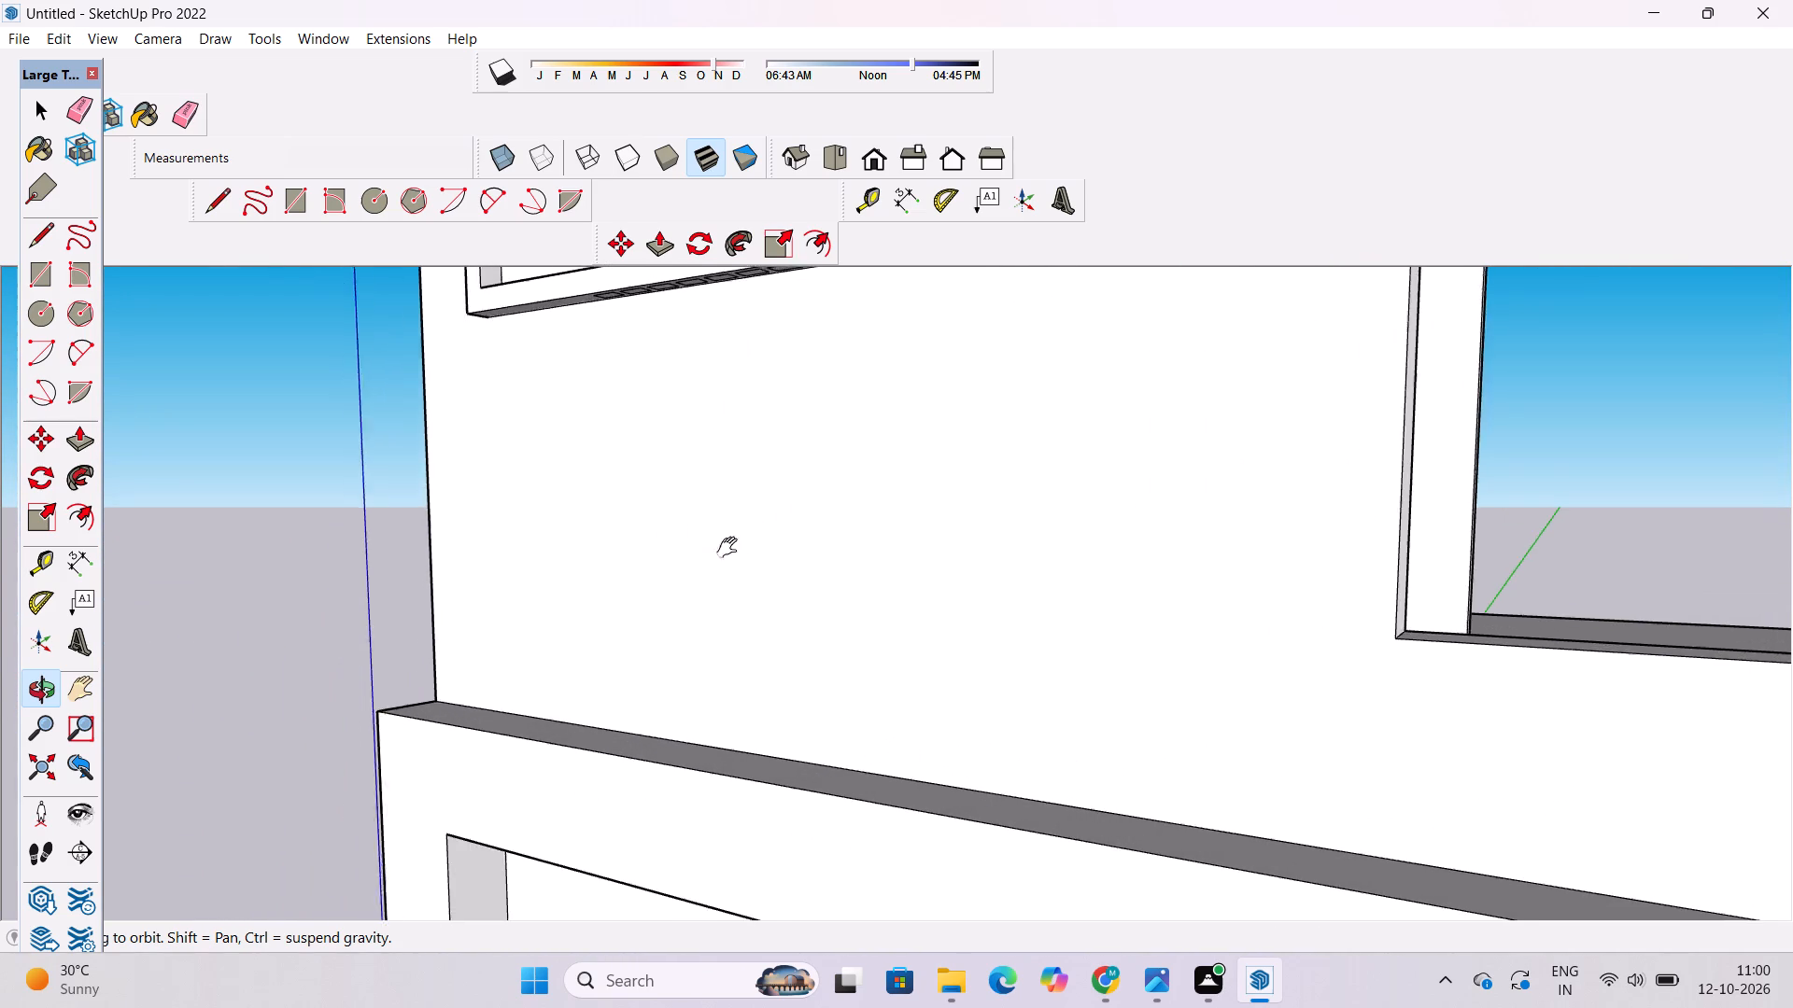
{"action": "left_click_drag", "start_coordinate": [731, 548], "coordinate": [802, 569], "text": "shift"}
{"action": "left_click_drag", "start_coordinate": [873, 596], "coordinate": [689, 581]}
{"action": "scroll", "coordinate": [712, 514], "scroll_direction": "up", "scroll_amount": 3}
{"action": "left_click_drag", "start_coordinate": [718, 515], "coordinate": [699, 649], "text": "shift"}
{"action": "left_click_drag", "start_coordinate": [698, 639], "coordinate": [704, 559]}
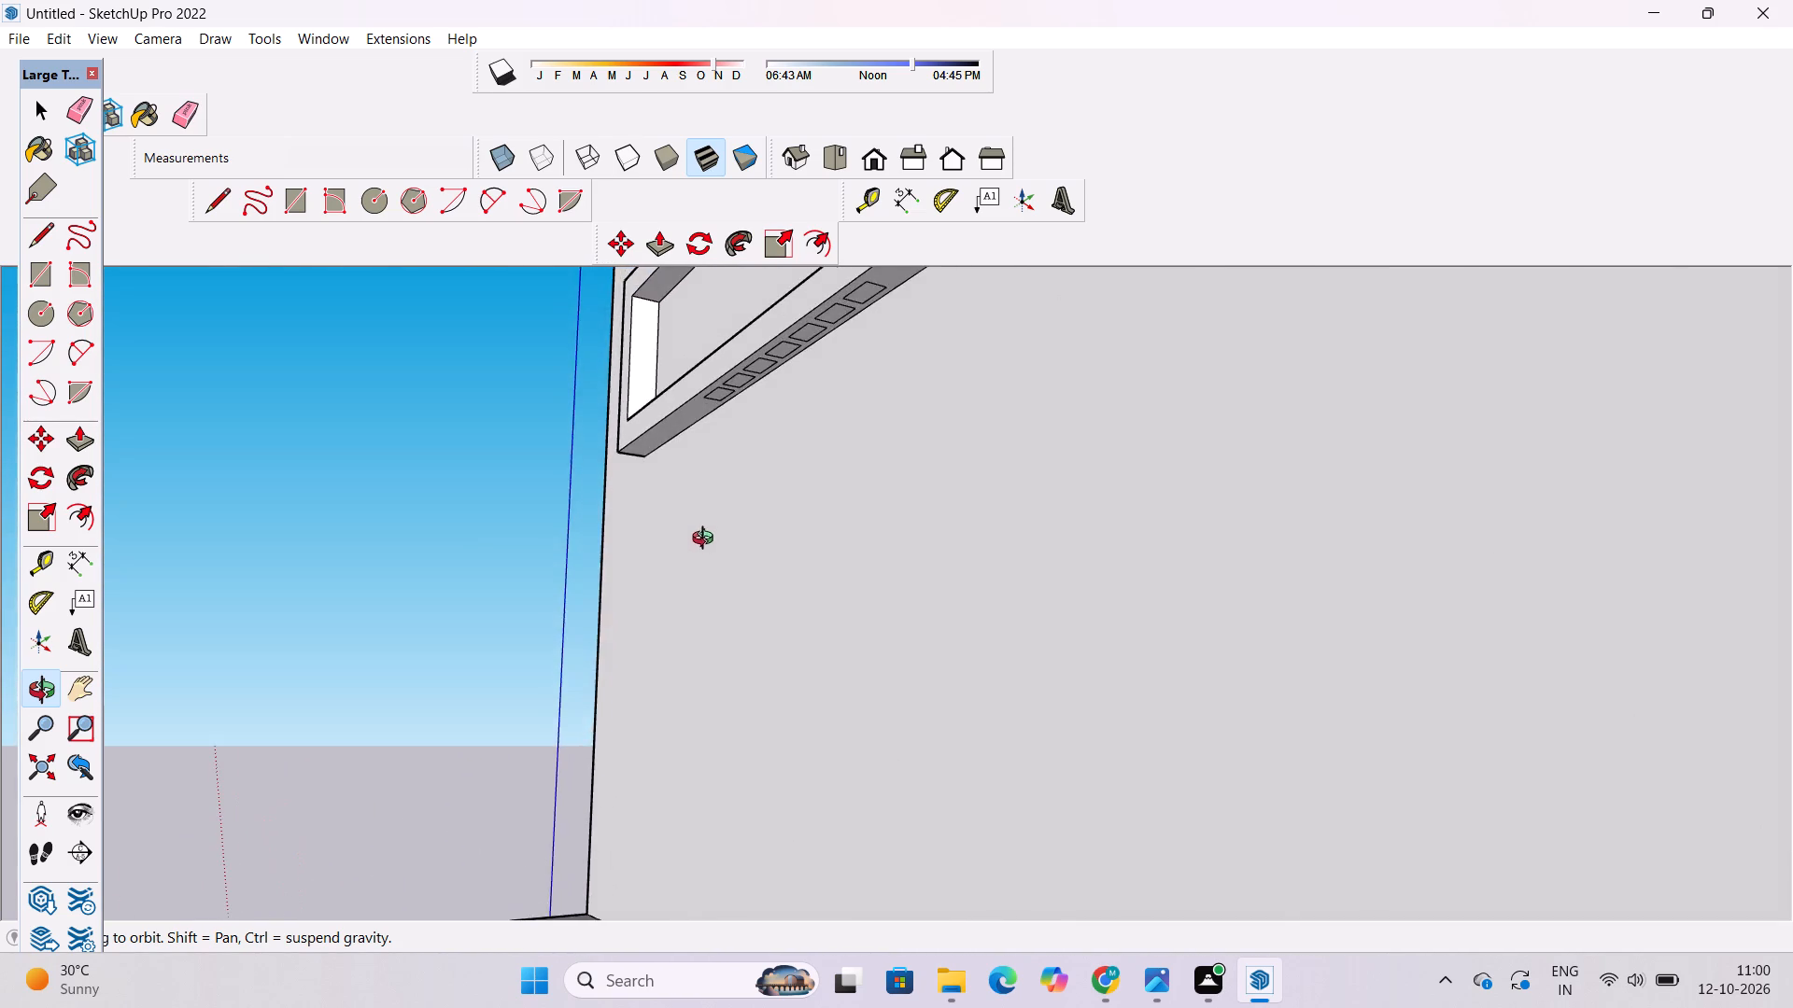
{"action": "scroll", "coordinate": [708, 536], "scroll_direction": "down", "scroll_amount": 4}
{"action": "left_click_drag", "start_coordinate": [713, 569], "coordinate": [715, 578], "text": "shift"}
Push/Pull the end rectangle nearest the building corner 18' down from the frame's underside to the ledge, forming a vertical fin.
{"action": "key", "text": "p"}
{"action": "scroll", "coordinate": [715, 468], "scroll_direction": "up", "scroll_amount": 2}
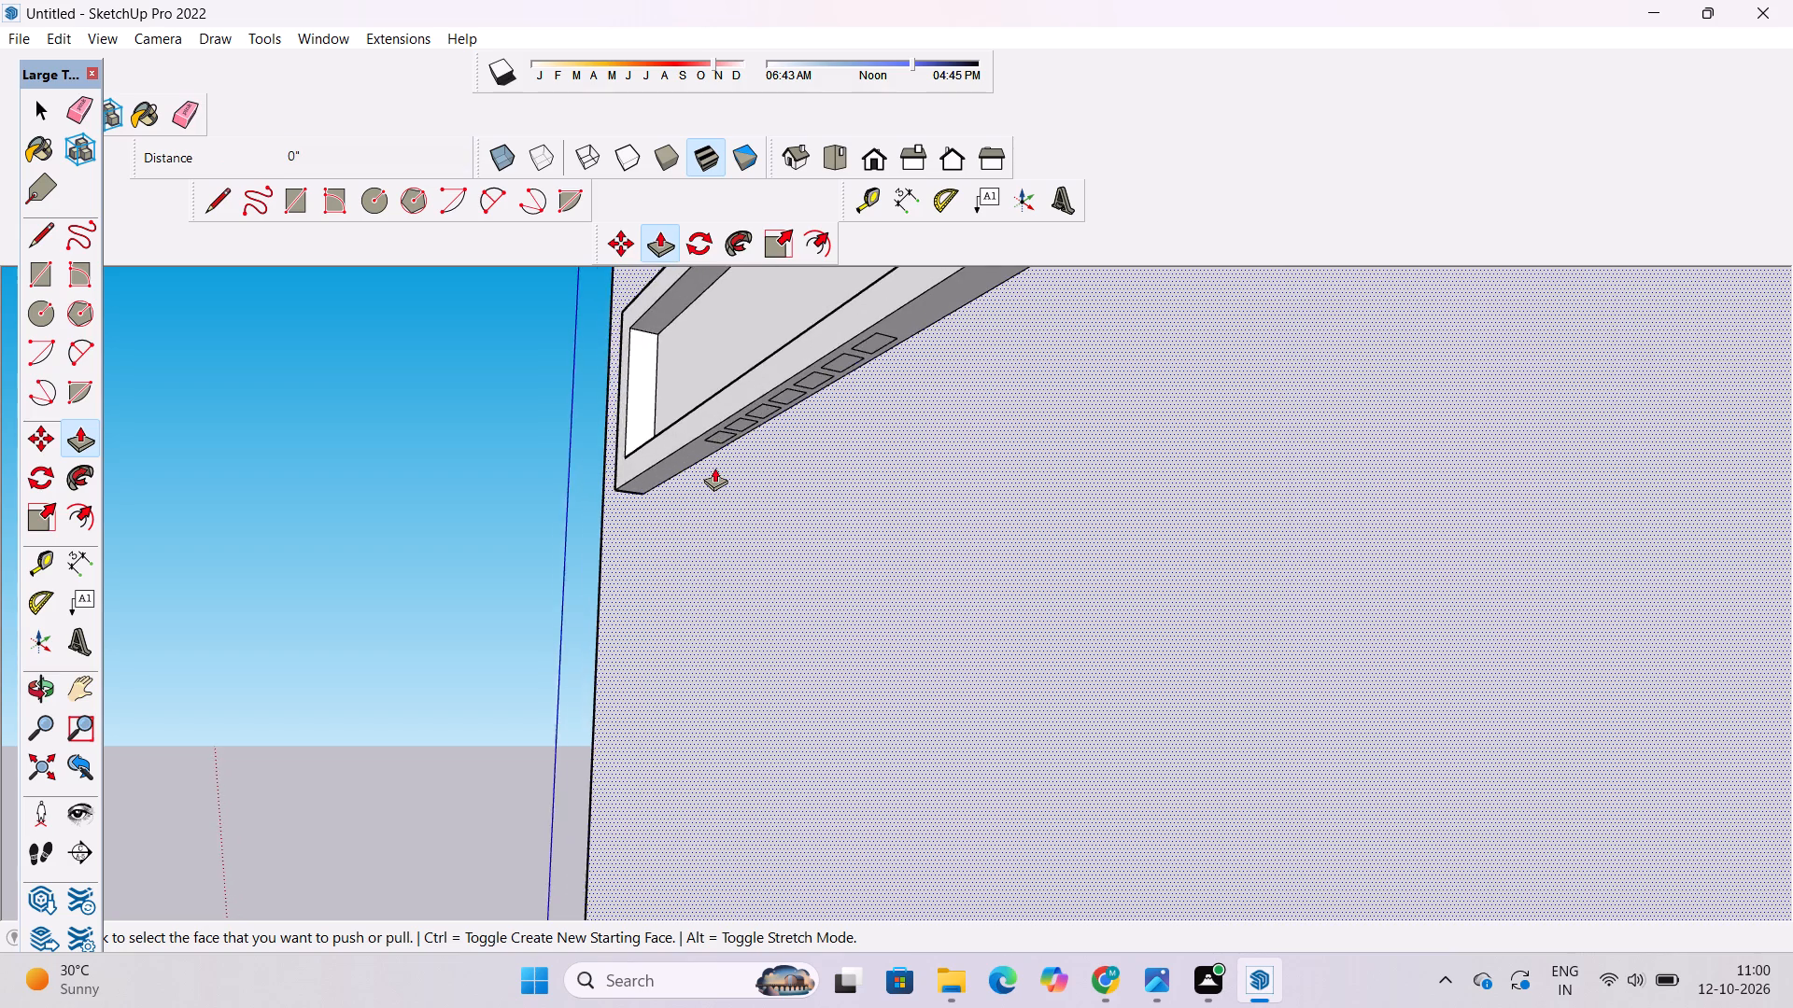
{"action": "scroll", "coordinate": [714, 468], "scroll_direction": "up", "scroll_amount": 11}
{"action": "left_click", "coordinate": [743, 396]}
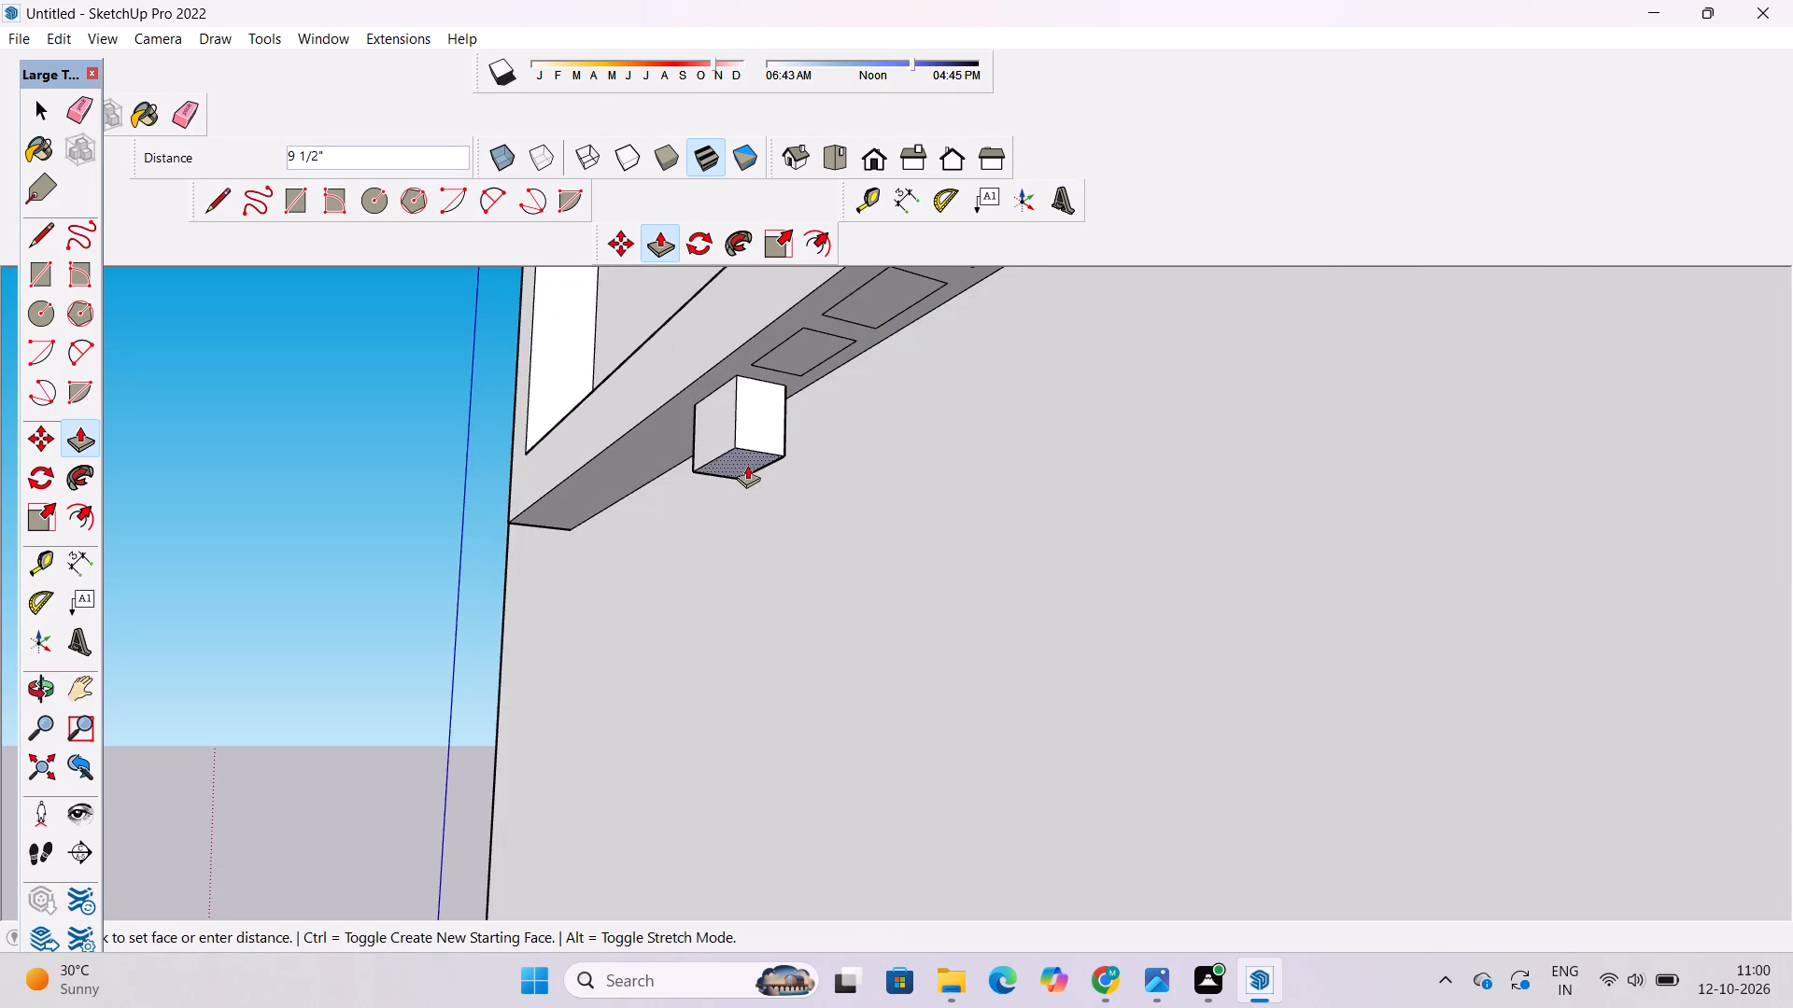
{"action": "scroll", "coordinate": [749, 430], "scroll_direction": "down", "scroll_amount": 17}
{"action": "scroll", "coordinate": [763, 565], "scroll_direction": "up", "scroll_amount": 6}
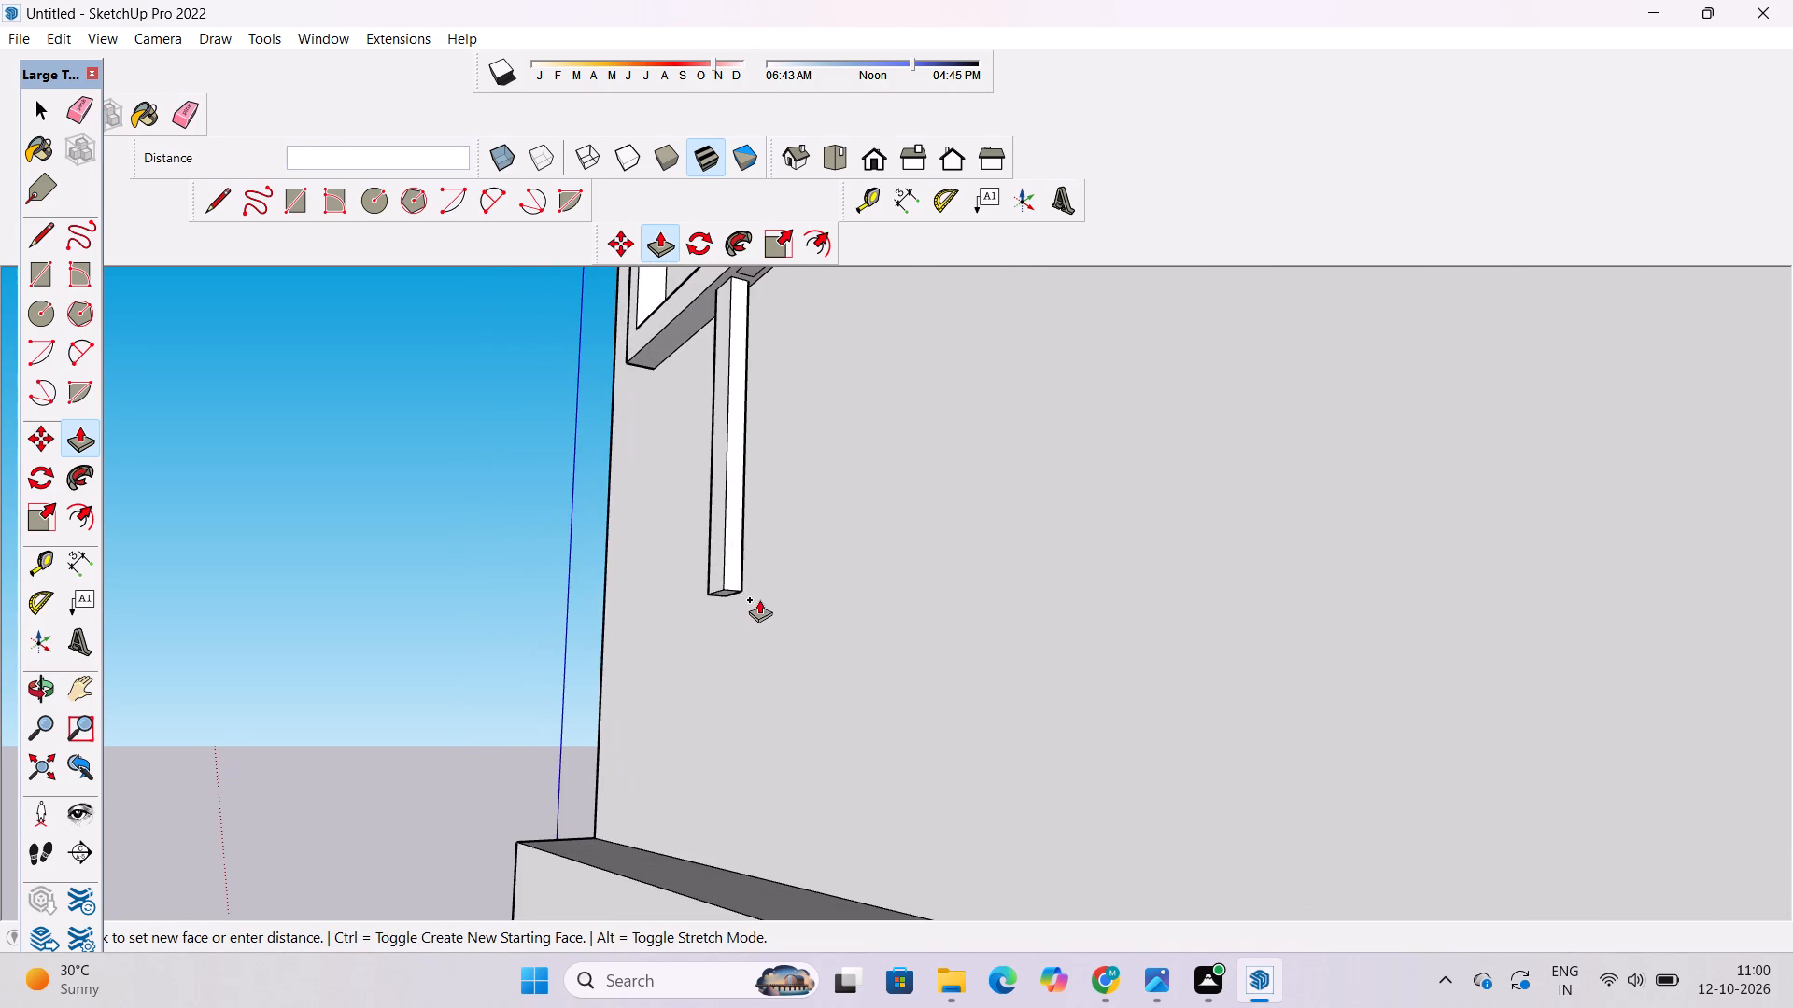
{"action": "scroll", "coordinate": [764, 768], "scroll_direction": "up", "scroll_amount": 5}
{"action": "scroll", "coordinate": [769, 751], "scroll_direction": "down", "scroll_amount": 11}
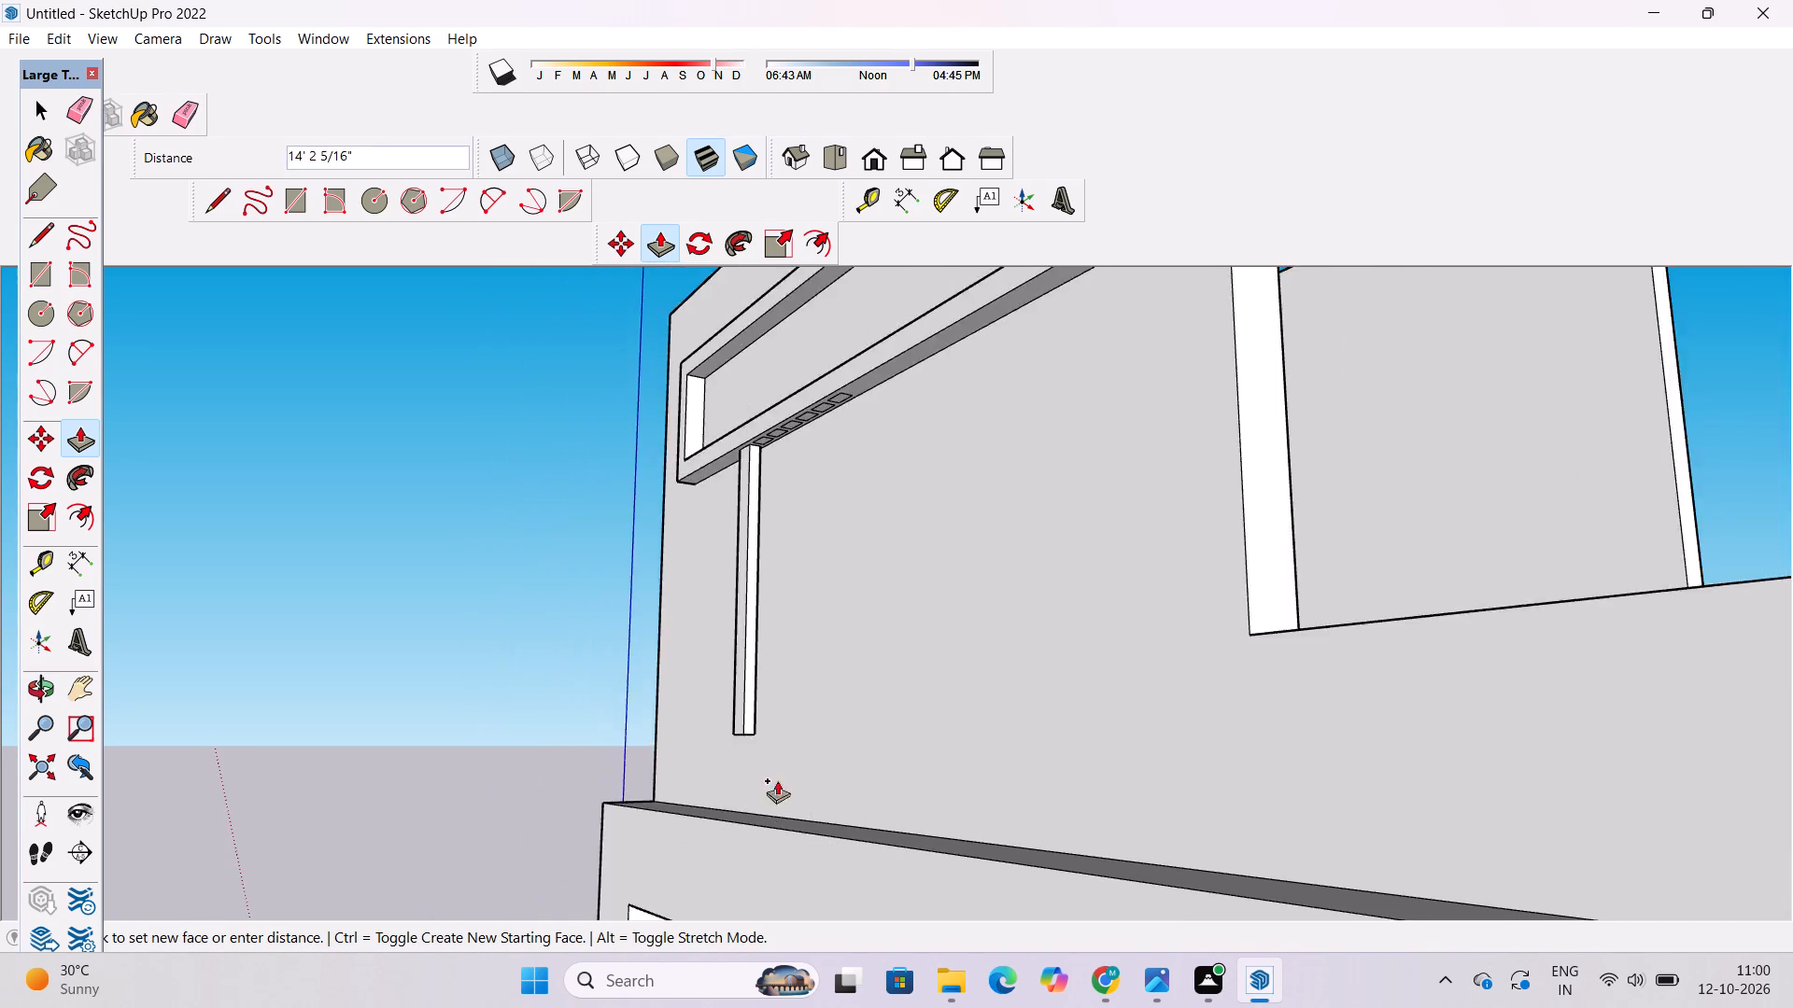
{"action": "scroll", "coordinate": [781, 802], "scroll_direction": "up", "scroll_amount": 10}
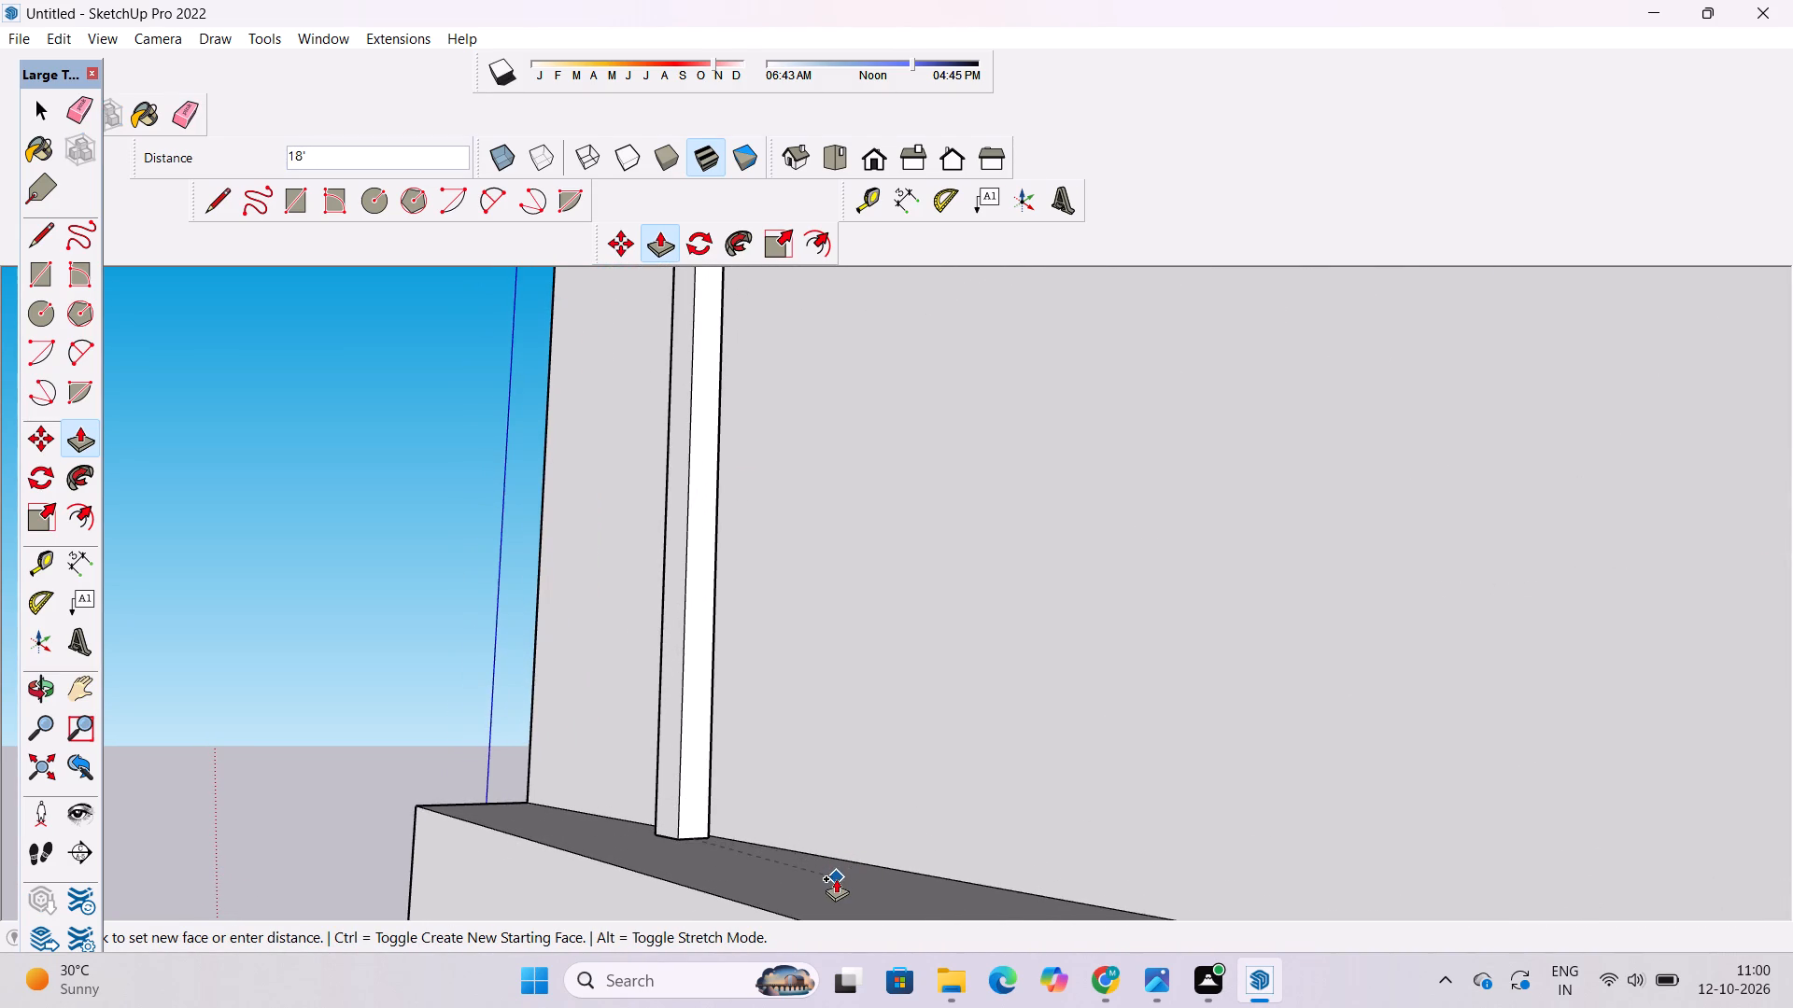
{"action": "left_click_drag", "start_coordinate": [873, 865], "coordinate": [869, 874]}
Extrude the second rectangle on the frame's underside 18' down to the ledge, beside the first fin.
{"action": "scroll", "coordinate": [671, 830], "scroll_direction": "down", "scroll_amount": 11}
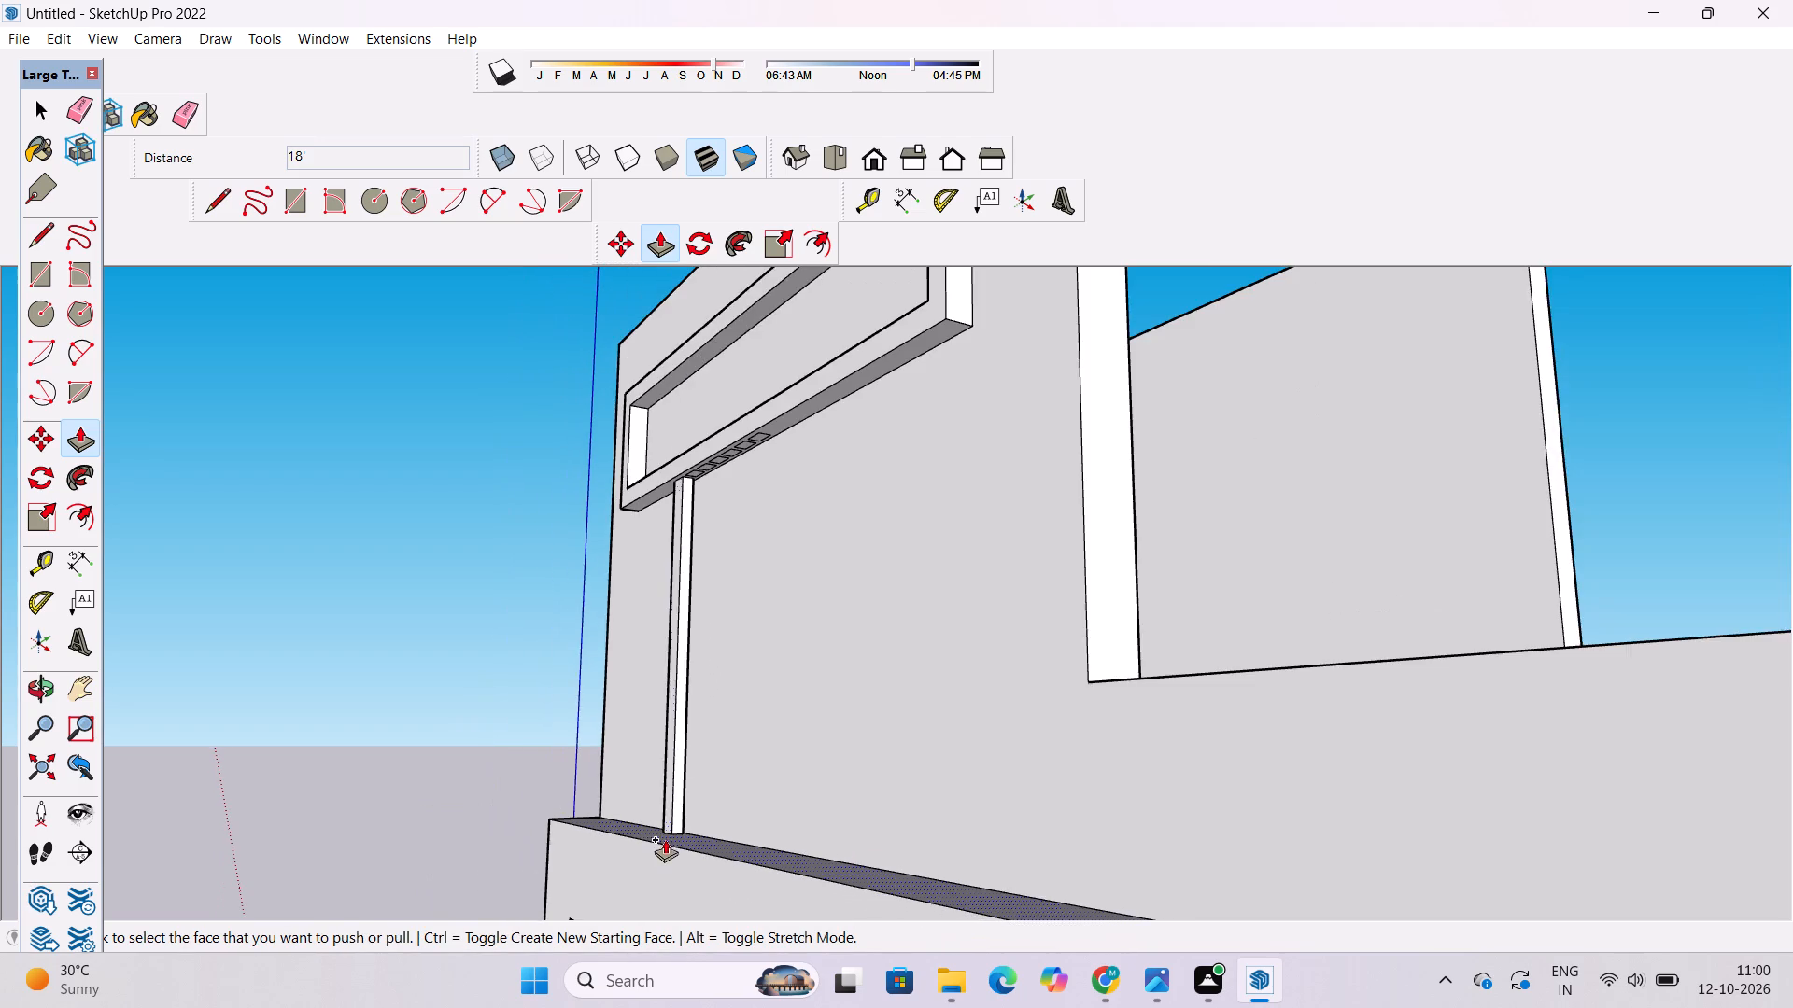
{"action": "scroll", "coordinate": [700, 527], "scroll_direction": "up", "scroll_amount": 7}
{"action": "scroll", "coordinate": [709, 401], "scroll_direction": "up", "scroll_amount": 9}
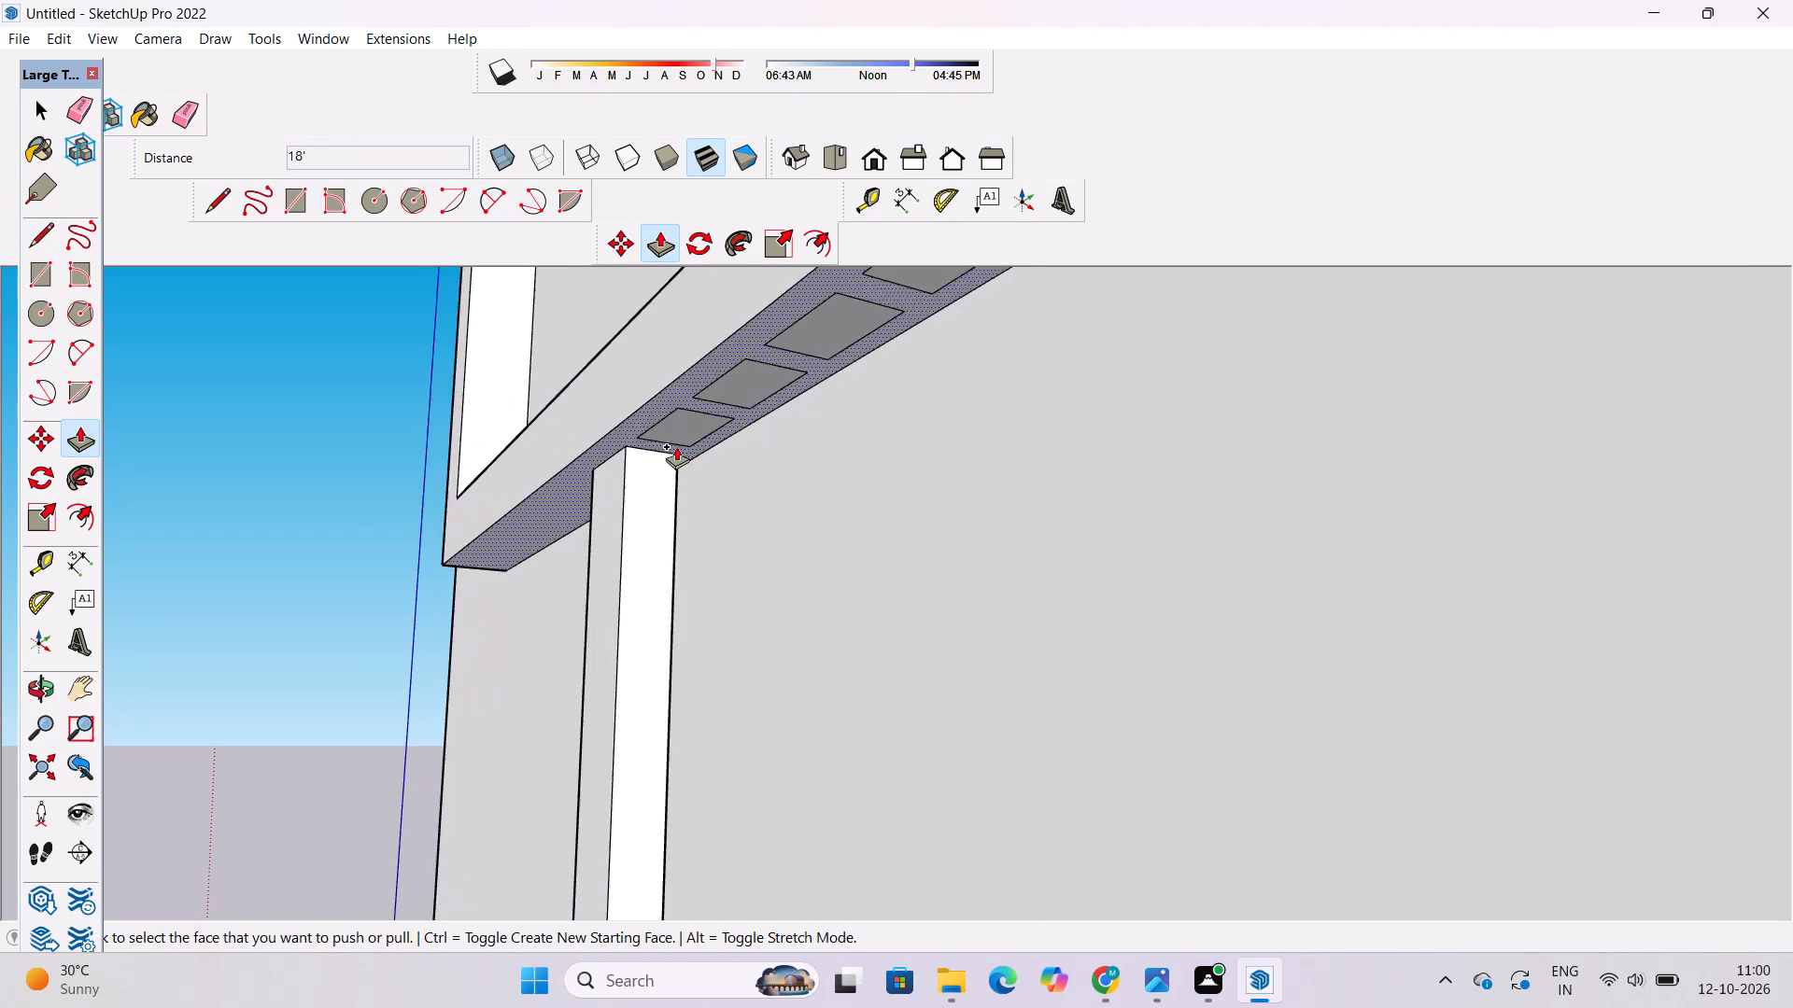
{"action": "scroll", "coordinate": [676, 437], "scroll_direction": "up", "scroll_amount": 4}
{"action": "left_click", "coordinate": [685, 420]}
{"action": "scroll", "coordinate": [685, 420], "scroll_direction": "down", "scroll_amount": 15}
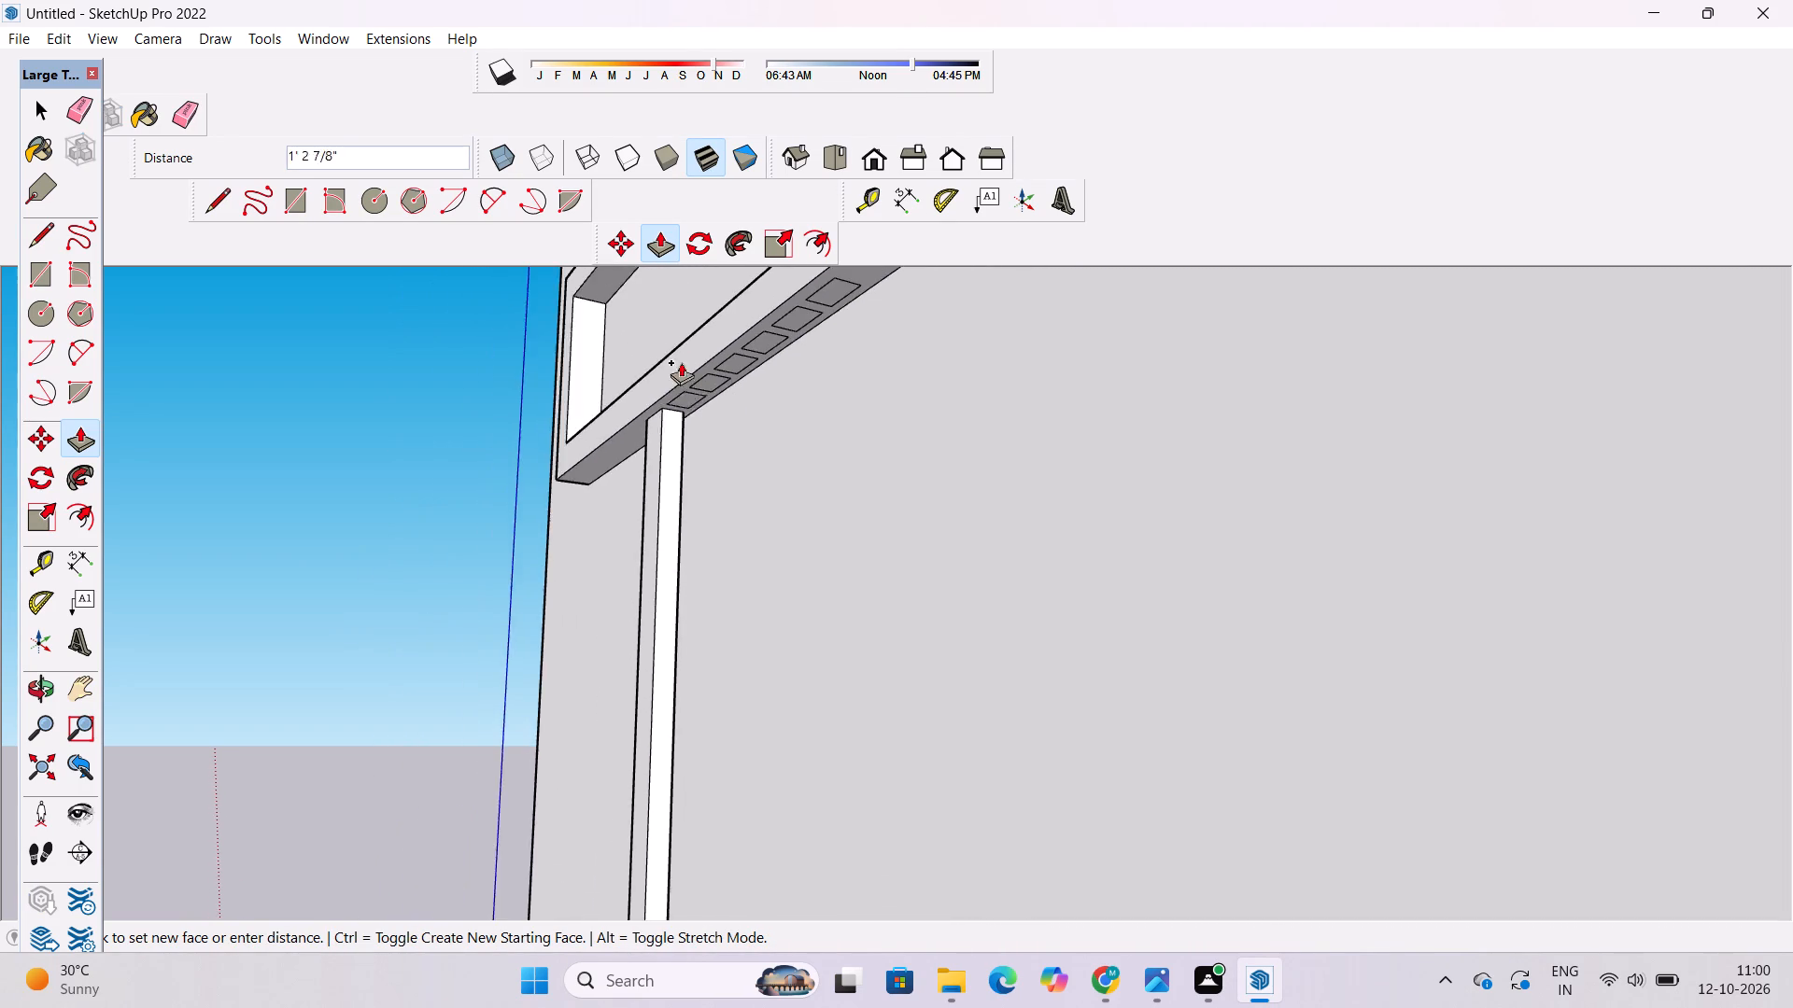
{"action": "scroll", "coordinate": [675, 371], "scroll_direction": "down", "scroll_amount": 5}
{"action": "scroll", "coordinate": [670, 503], "scroll_direction": "down", "scroll_amount": 4}
{"action": "scroll", "coordinate": [684, 682], "scroll_direction": "up", "scroll_amount": 10}
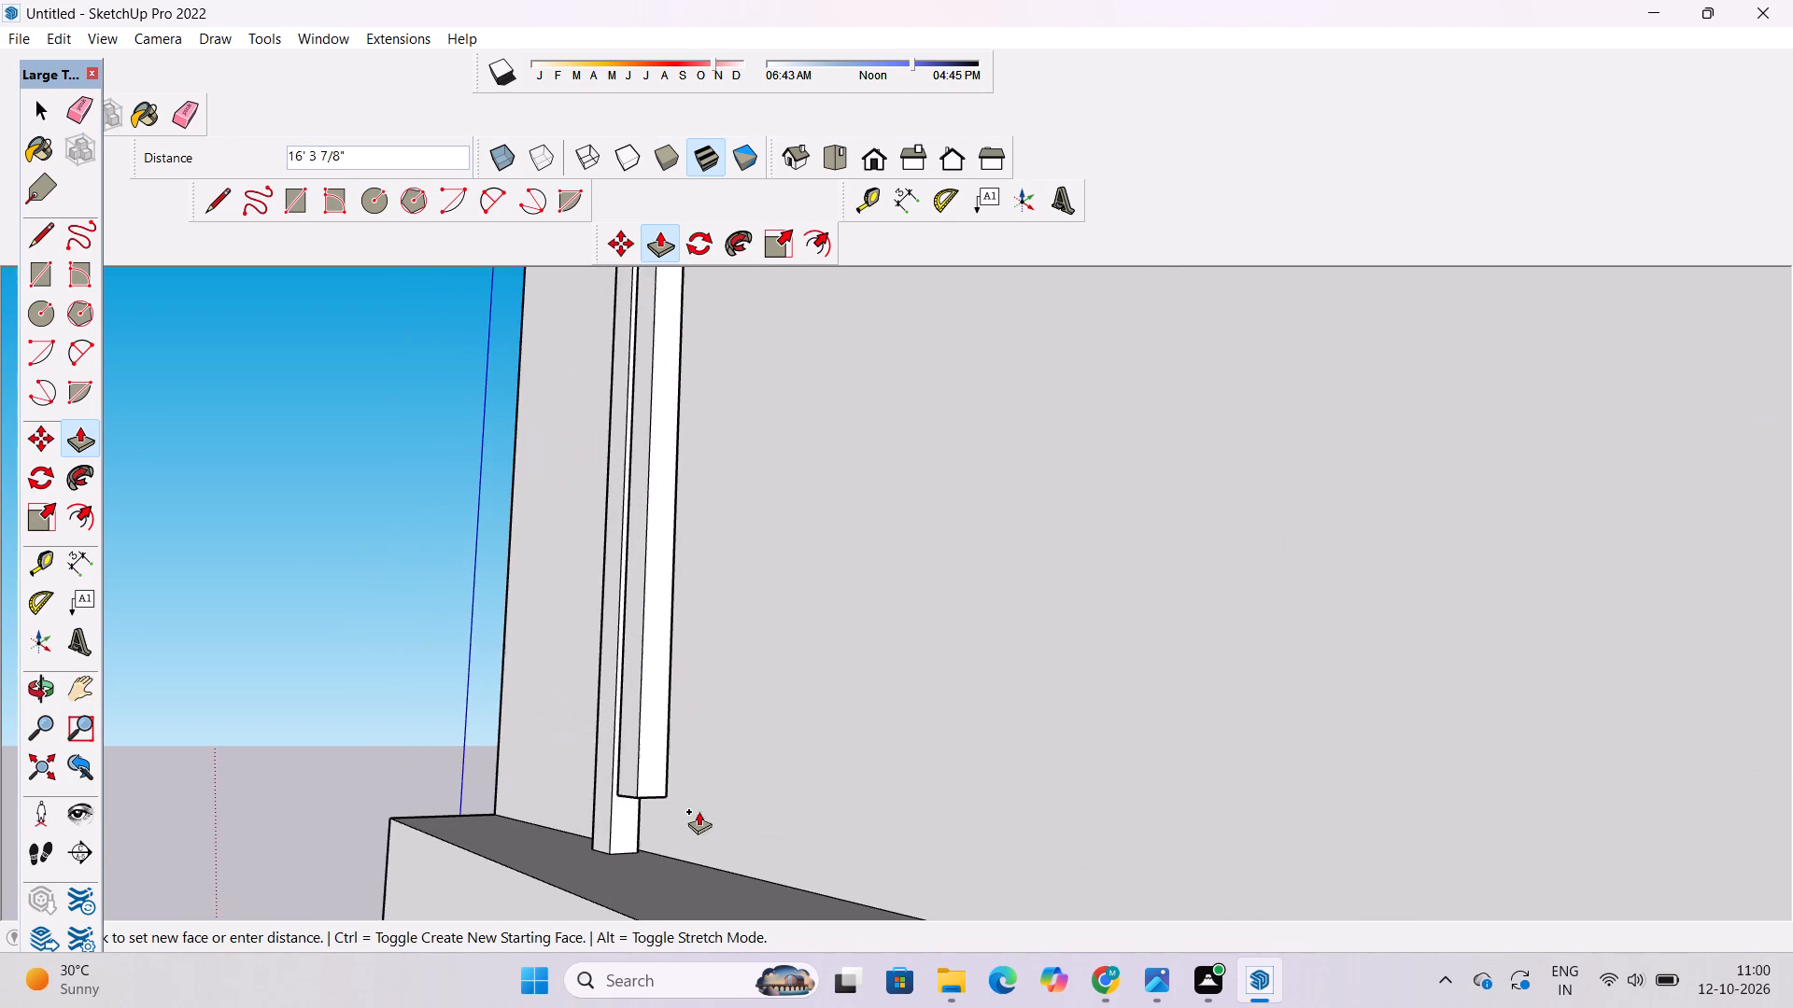
{"action": "left_click", "coordinate": [787, 894]}
Extrude the third underside rectangle 18' down to the top of the ledge.
{"action": "scroll", "coordinate": [518, 846], "scroll_direction": "down", "scroll_amount": 7}
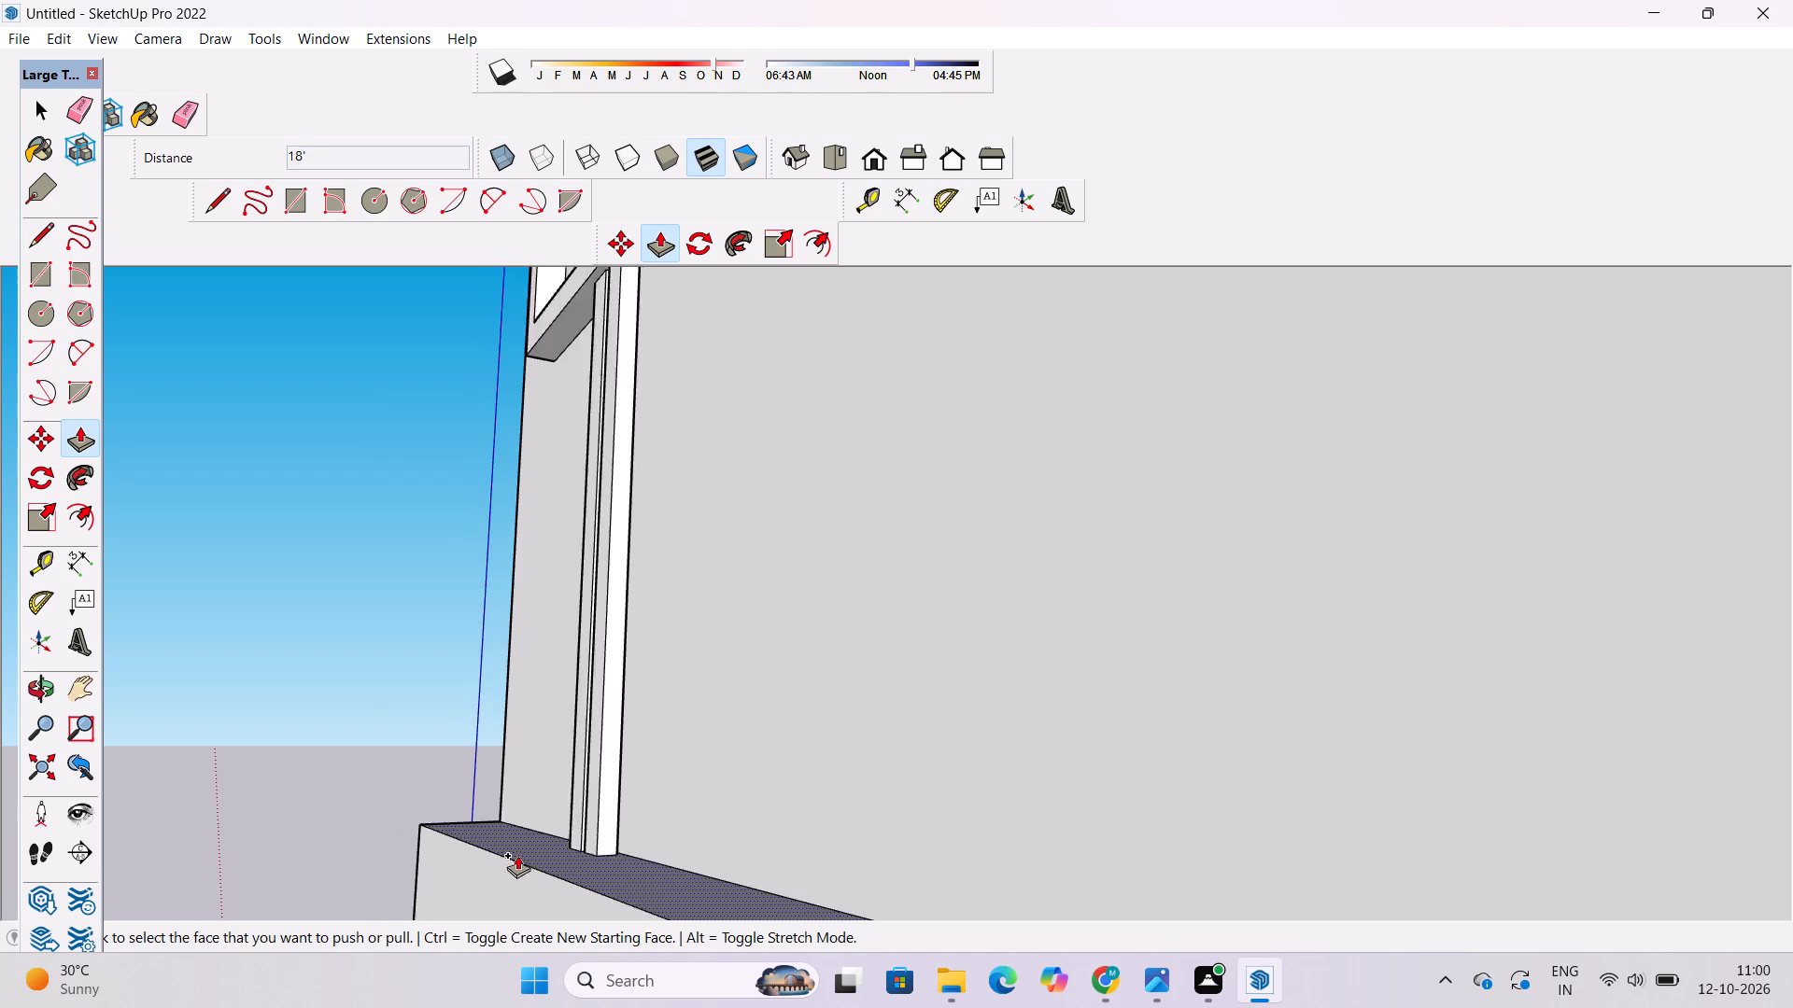
{"action": "scroll", "coordinate": [517, 855], "scroll_direction": "down", "scroll_amount": 3}
{"action": "scroll", "coordinate": [598, 497], "scroll_direction": "up", "scroll_amount": 17}
{"action": "left_click", "coordinate": [577, 455]}
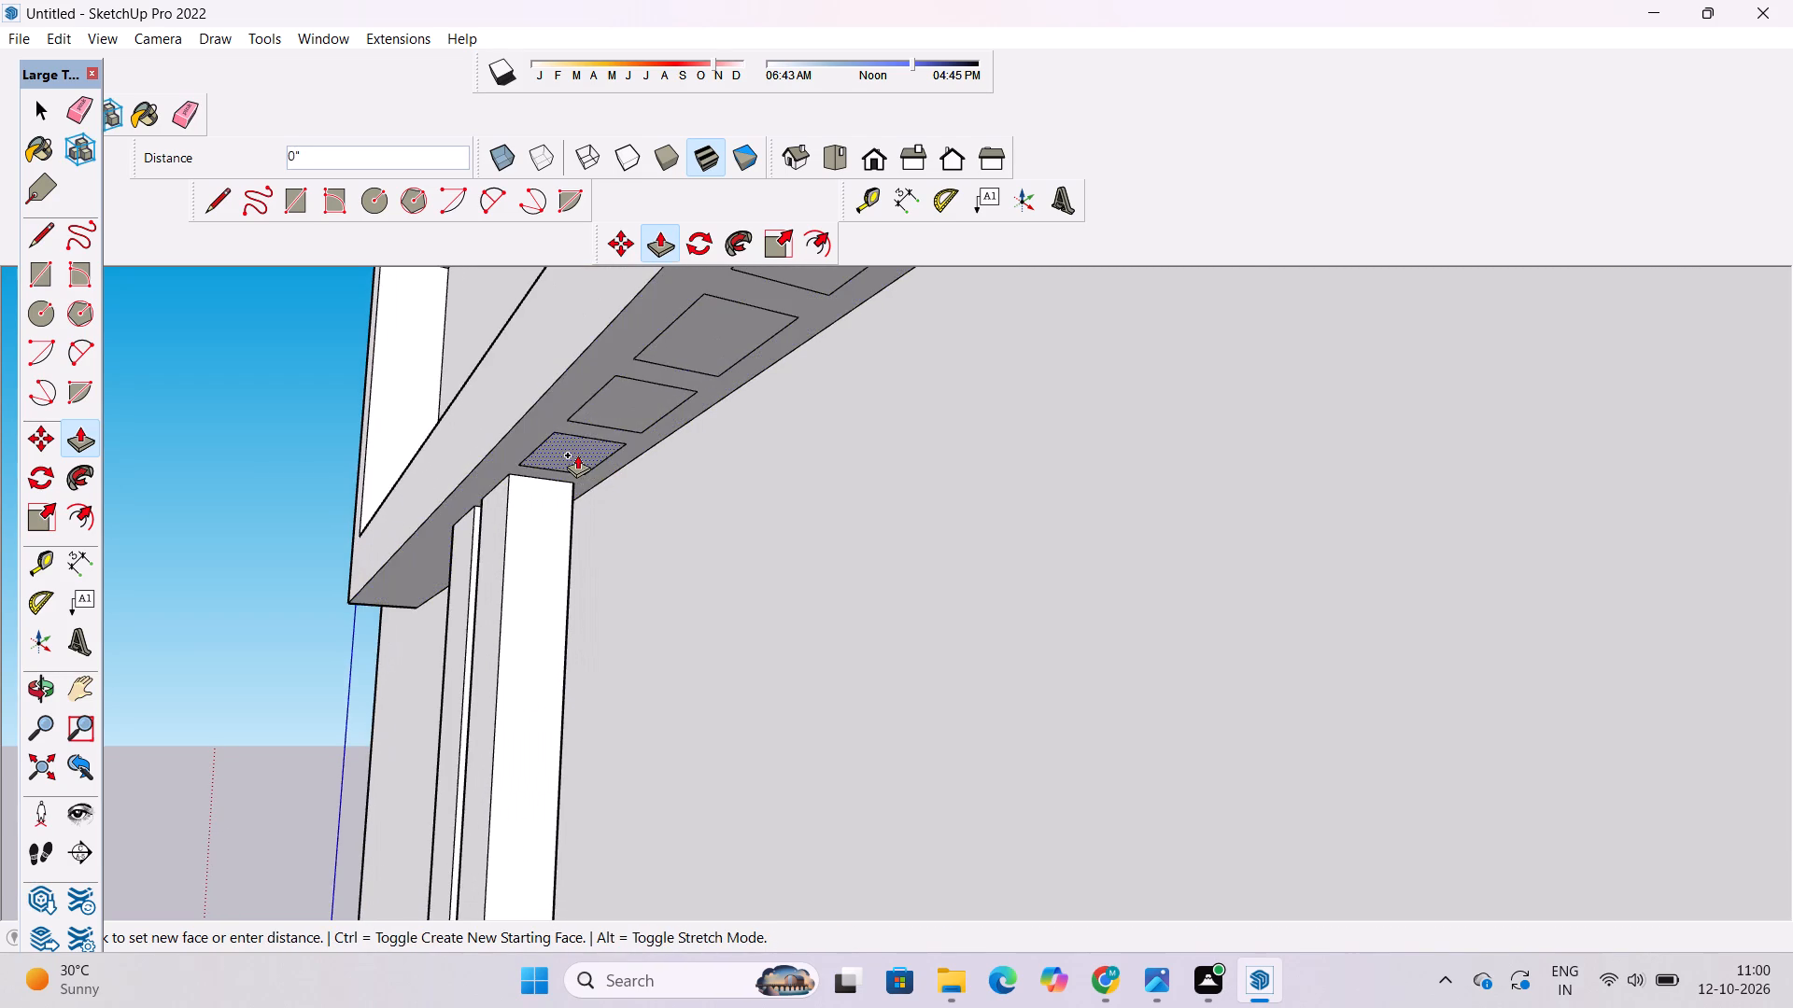
{"action": "scroll", "coordinate": [600, 488], "scroll_direction": "down", "scroll_amount": 20}
{"action": "scroll", "coordinate": [600, 488], "scroll_direction": "down", "scroll_amount": 3}
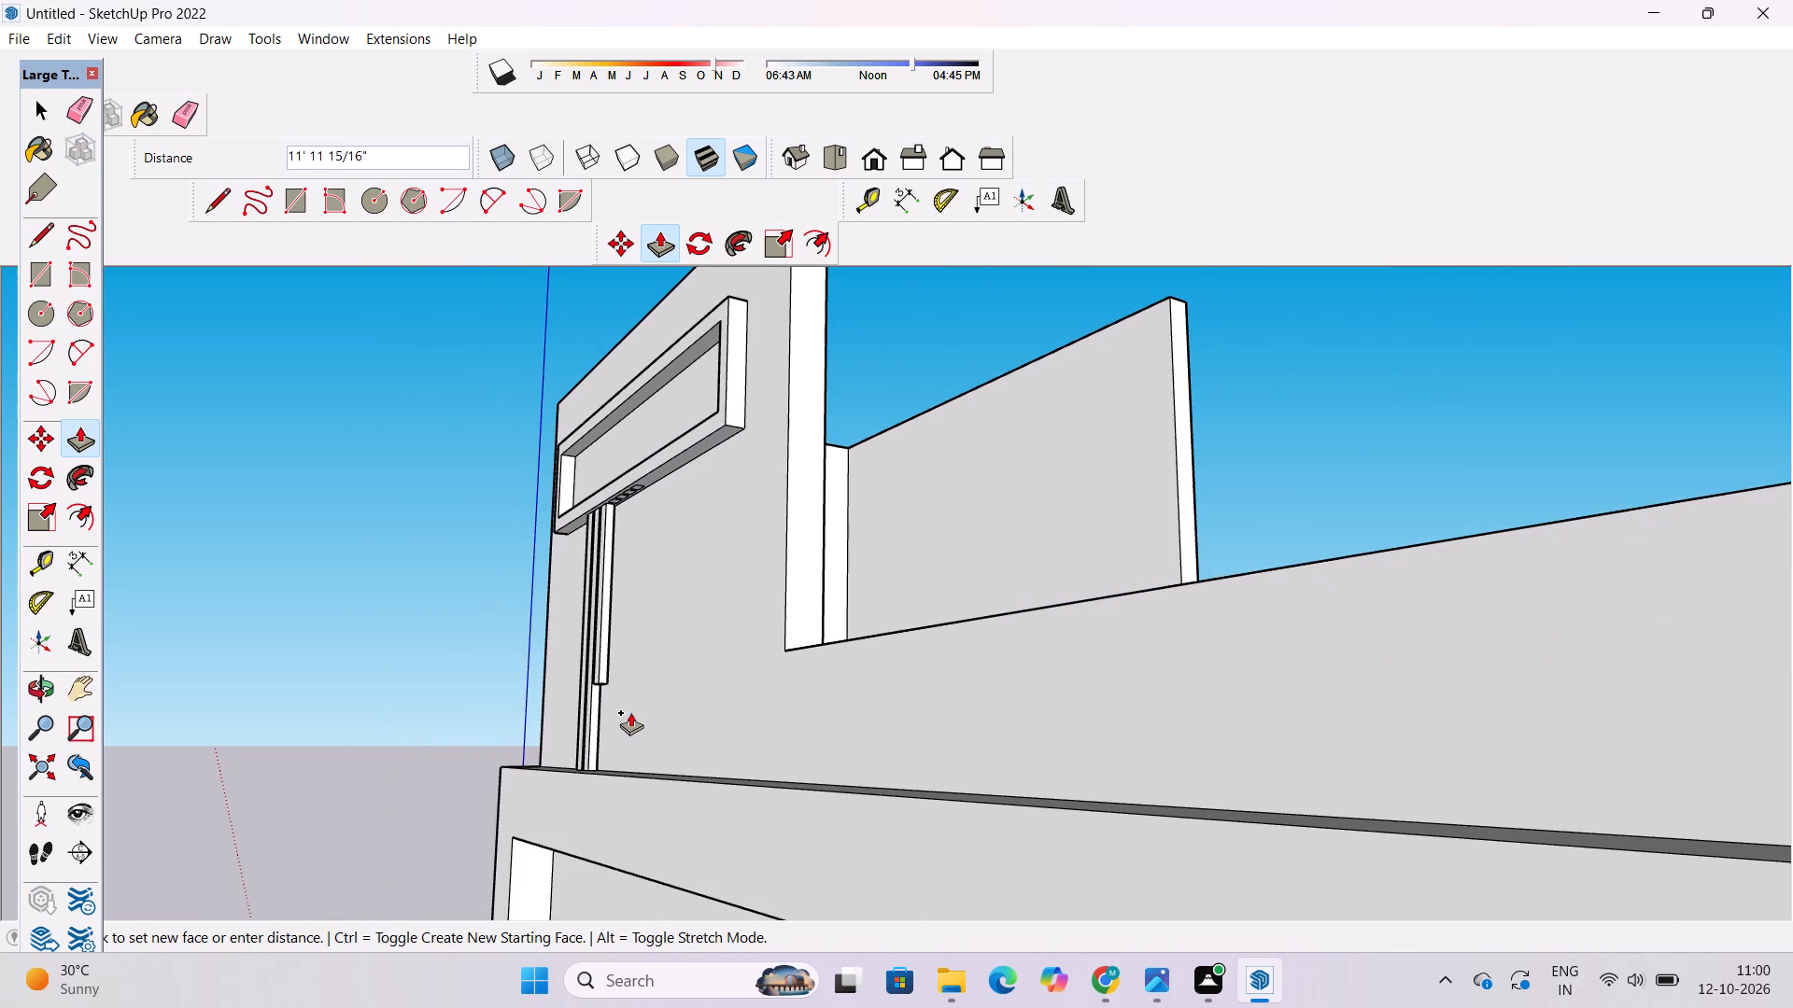
{"action": "scroll", "coordinate": [591, 565], "scroll_direction": "down", "scroll_amount": 5}
{"action": "scroll", "coordinate": [647, 739], "scroll_direction": "up", "scroll_amount": 6}
{"action": "scroll", "coordinate": [561, 587], "scroll_direction": "up", "scroll_amount": 1}
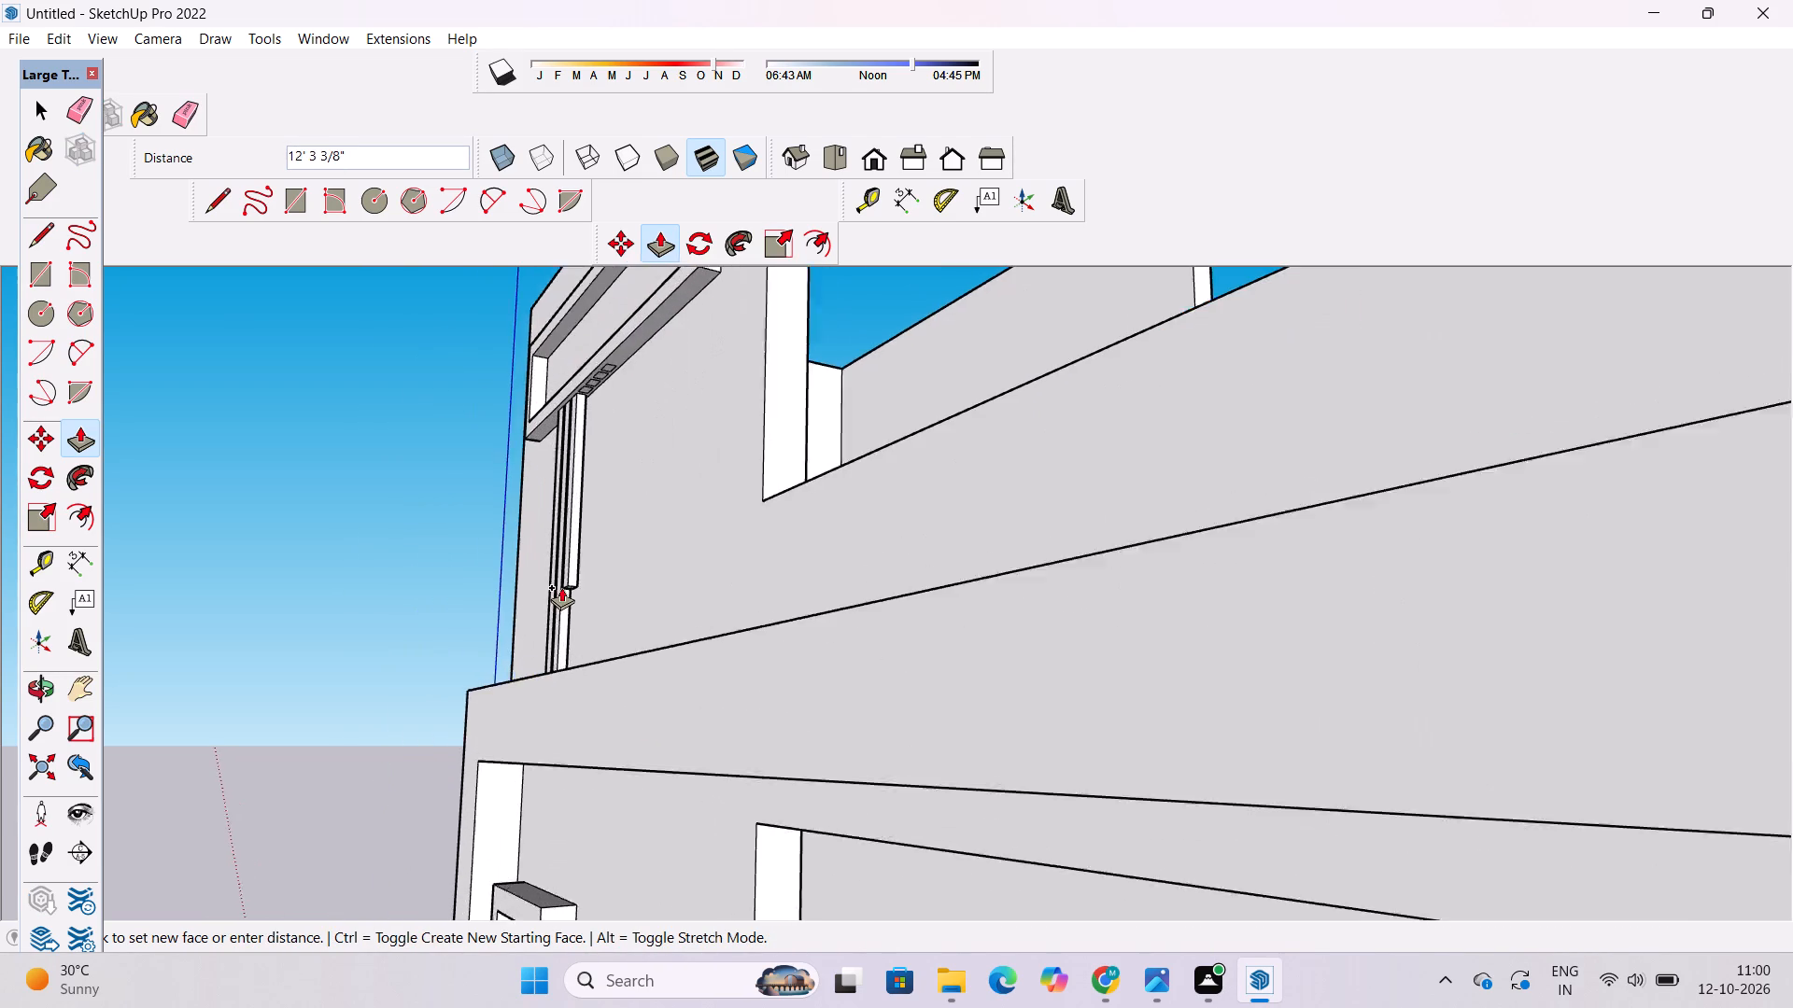
{"action": "scroll", "coordinate": [561, 587], "scroll_direction": "up", "scroll_amount": 9}
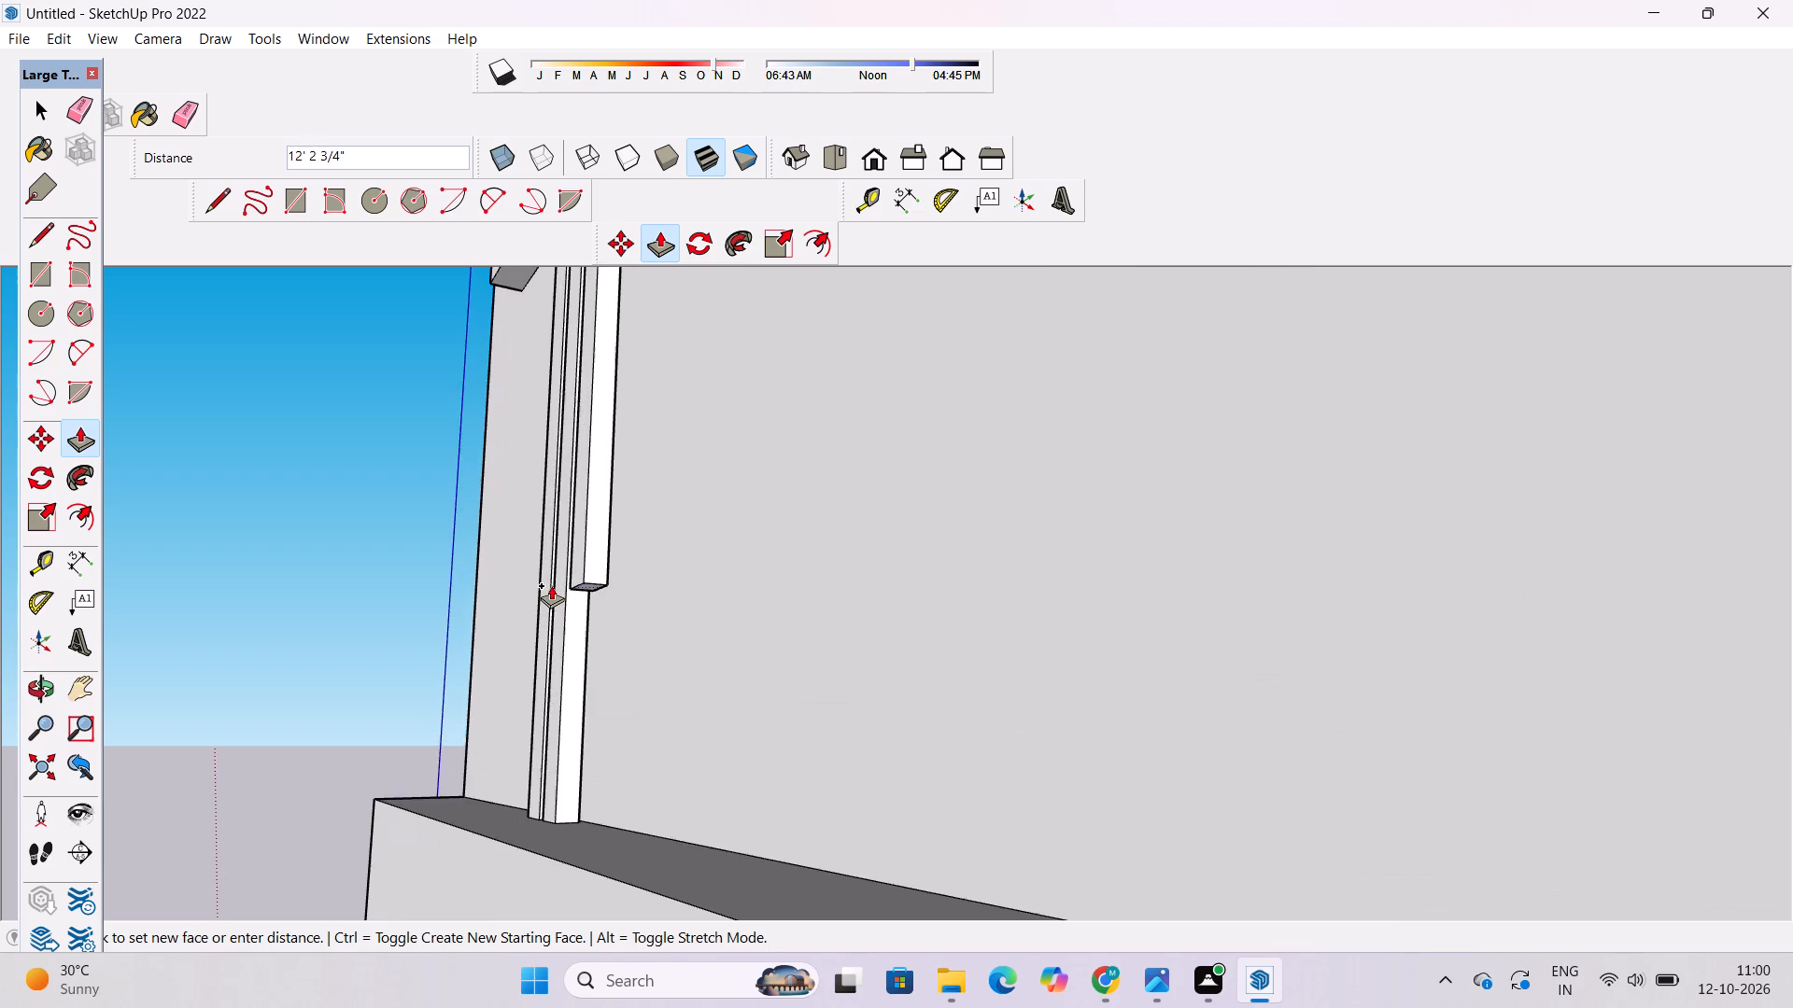
{"action": "scroll", "coordinate": [551, 585], "scroll_direction": "down", "scroll_amount": 4}
{"action": "scroll", "coordinate": [551, 585], "scroll_direction": "up", "scroll_amount": 3}
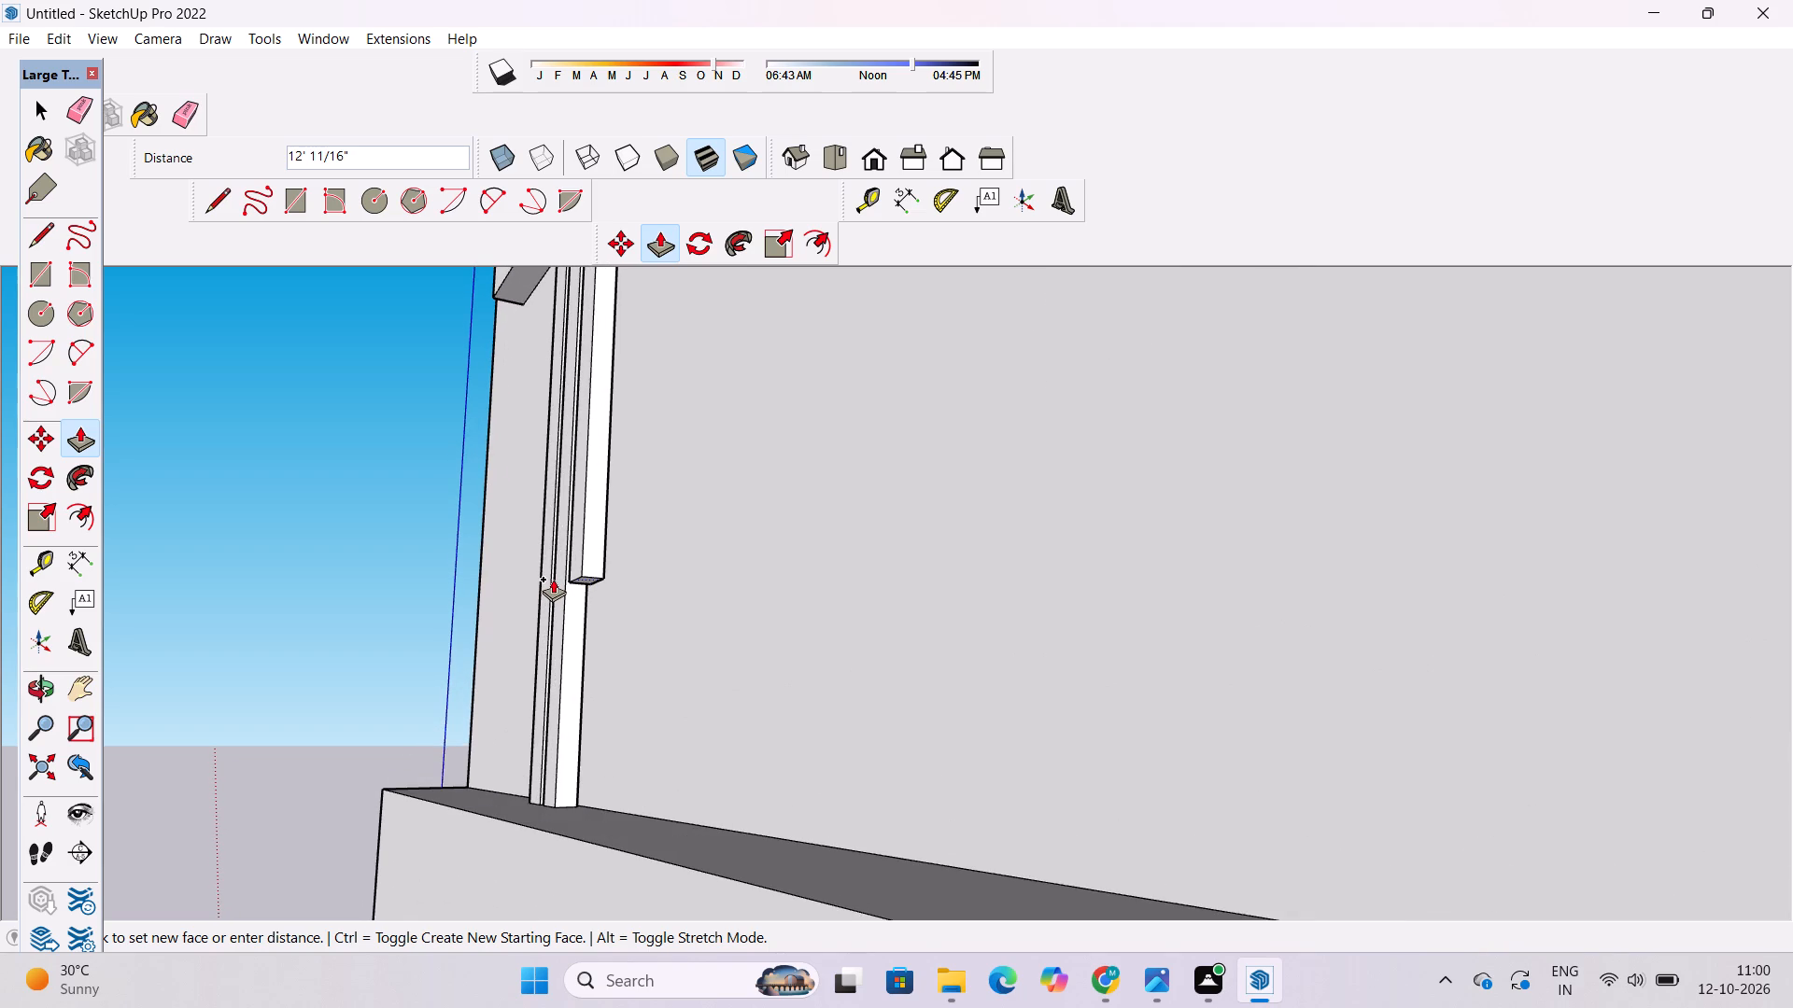
{"action": "scroll", "coordinate": [553, 579], "scroll_direction": "up", "scroll_amount": 2}
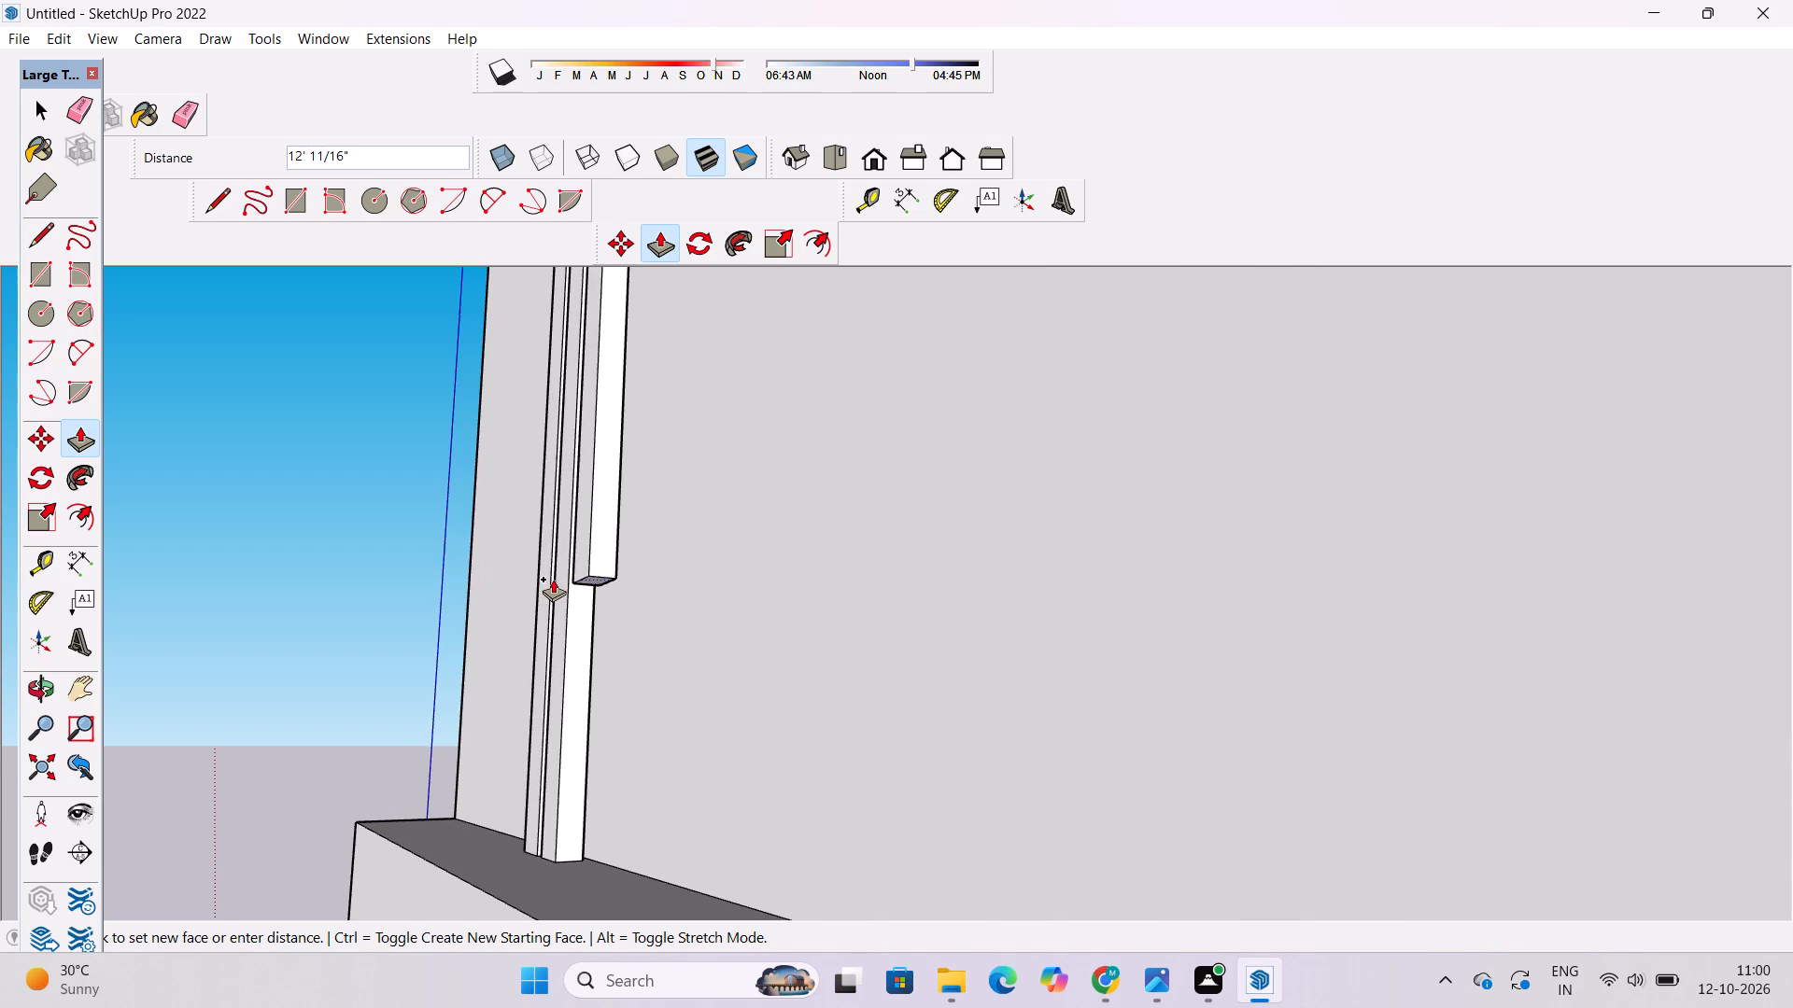
{"action": "scroll", "coordinate": [553, 579], "scroll_direction": "up", "scroll_amount": 2}
{"action": "scroll", "coordinate": [567, 551], "scroll_direction": "down", "scroll_amount": 5}
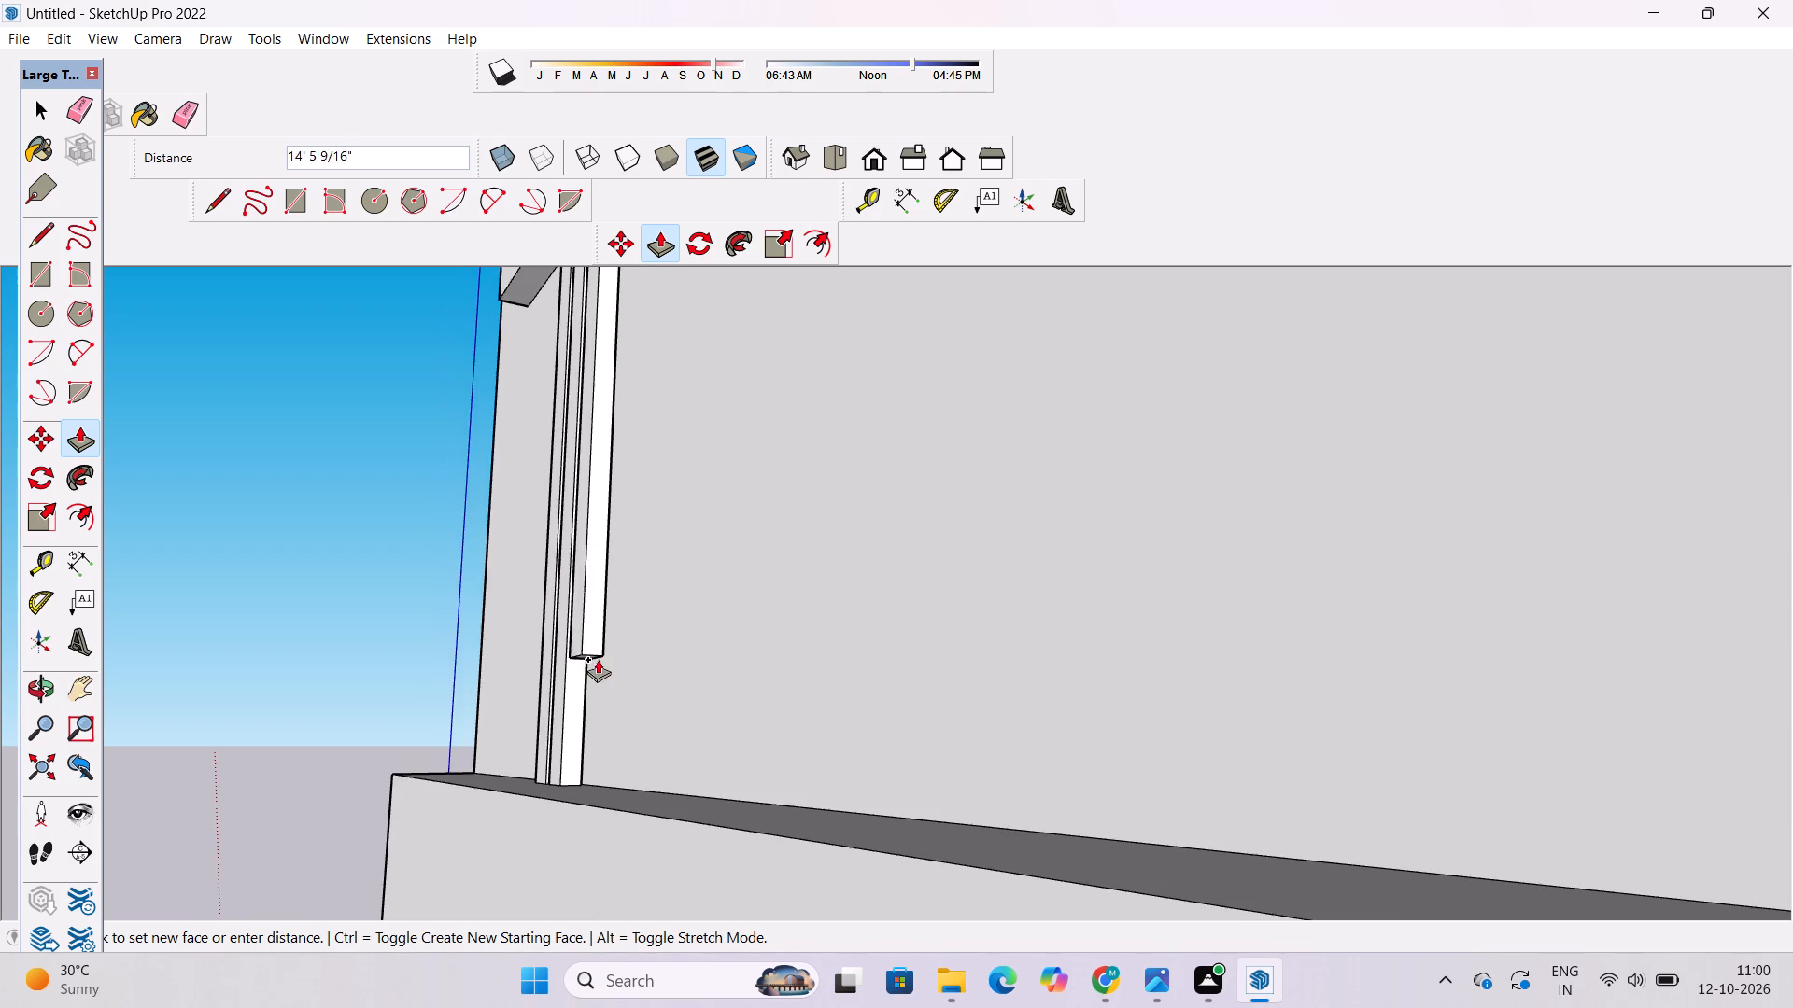
{"action": "scroll", "coordinate": [598, 659], "scroll_direction": "up", "scroll_amount": 4}
{"action": "scroll", "coordinate": [599, 660], "scroll_direction": "down", "scroll_amount": 5}
{"action": "scroll", "coordinate": [632, 747], "scroll_direction": "up", "scroll_amount": 5}
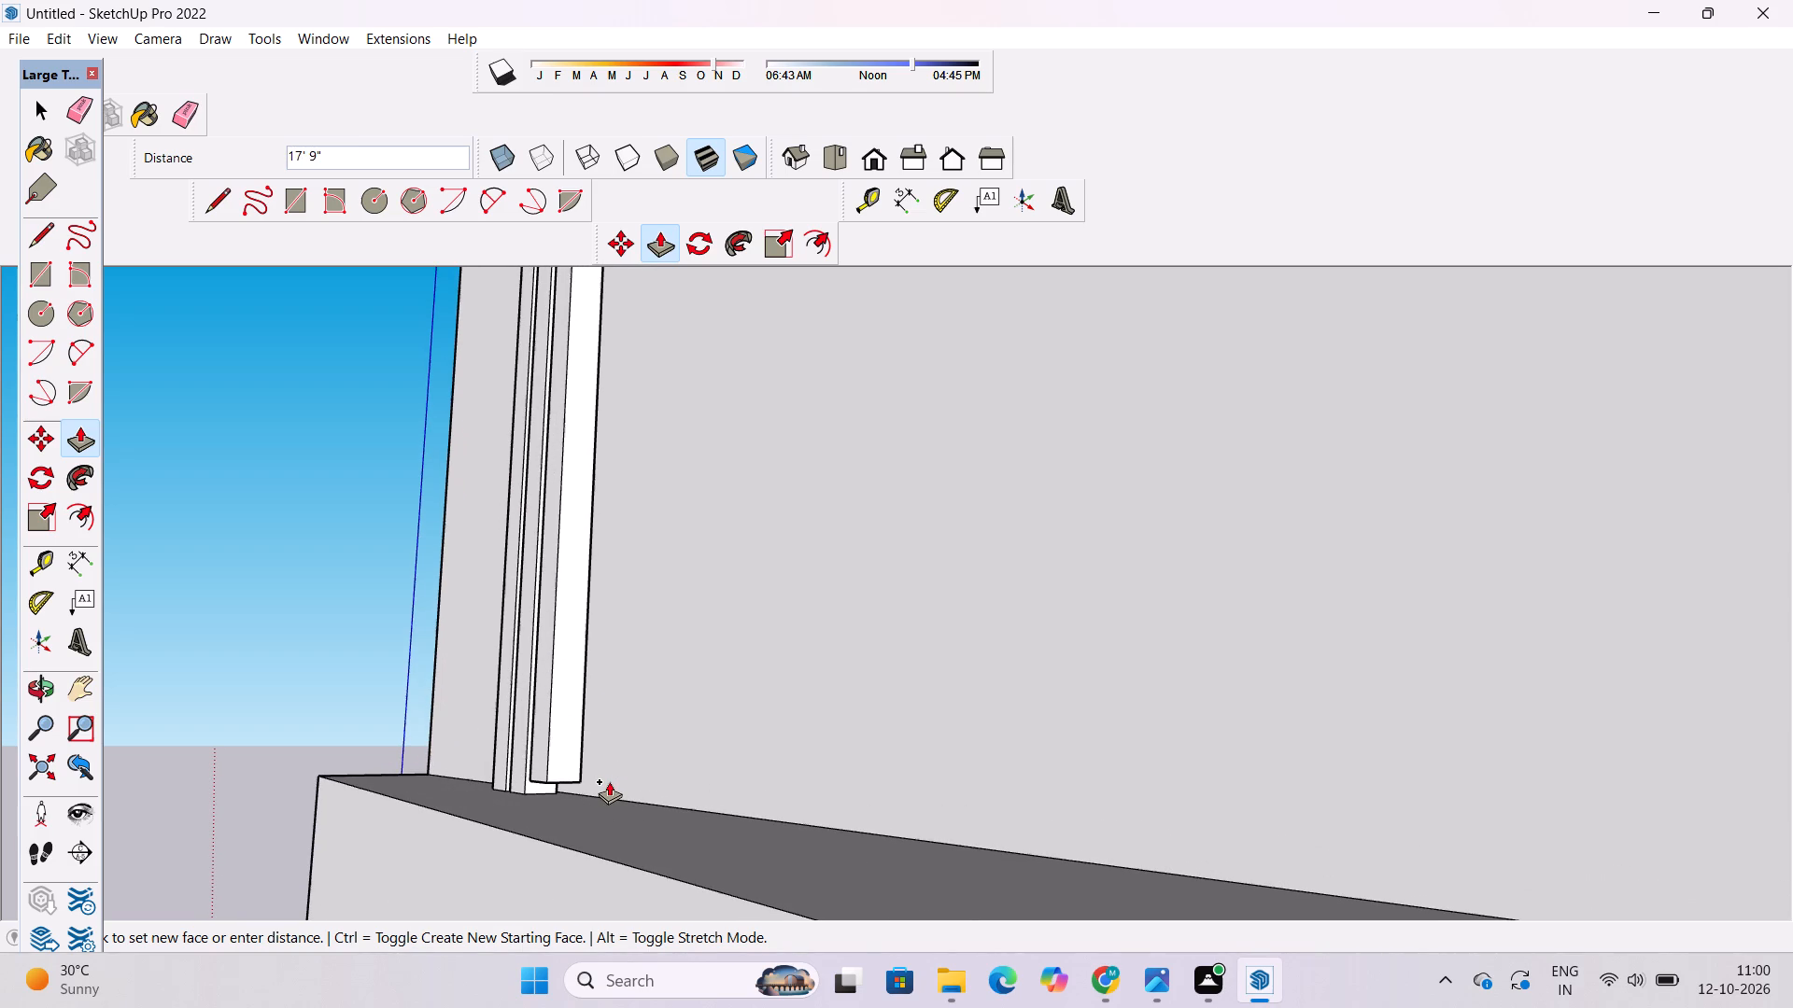
{"action": "scroll", "coordinate": [609, 781], "scroll_direction": "up", "scroll_amount": 4}
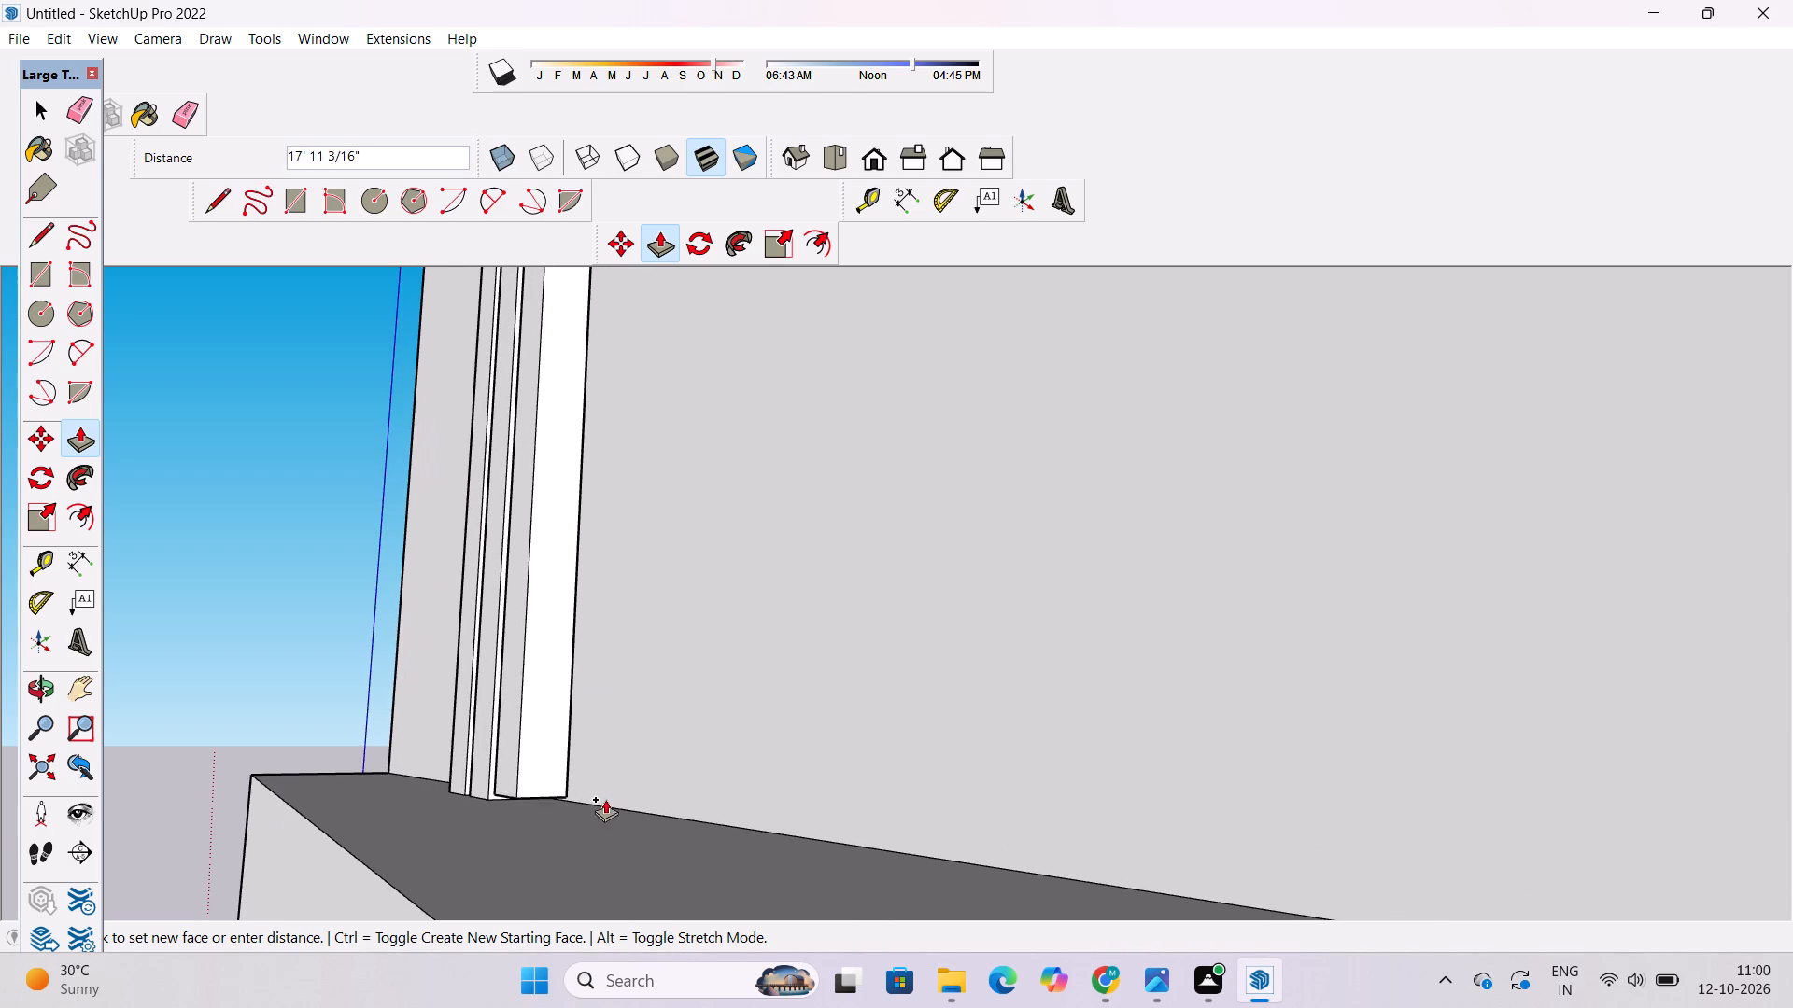
{"action": "left_click", "coordinate": [629, 825]}
Extrude the fourth underside rectangle 18' down to the top of the ledge.
{"action": "scroll", "coordinate": [501, 699], "scroll_direction": "down", "scroll_amount": 13}
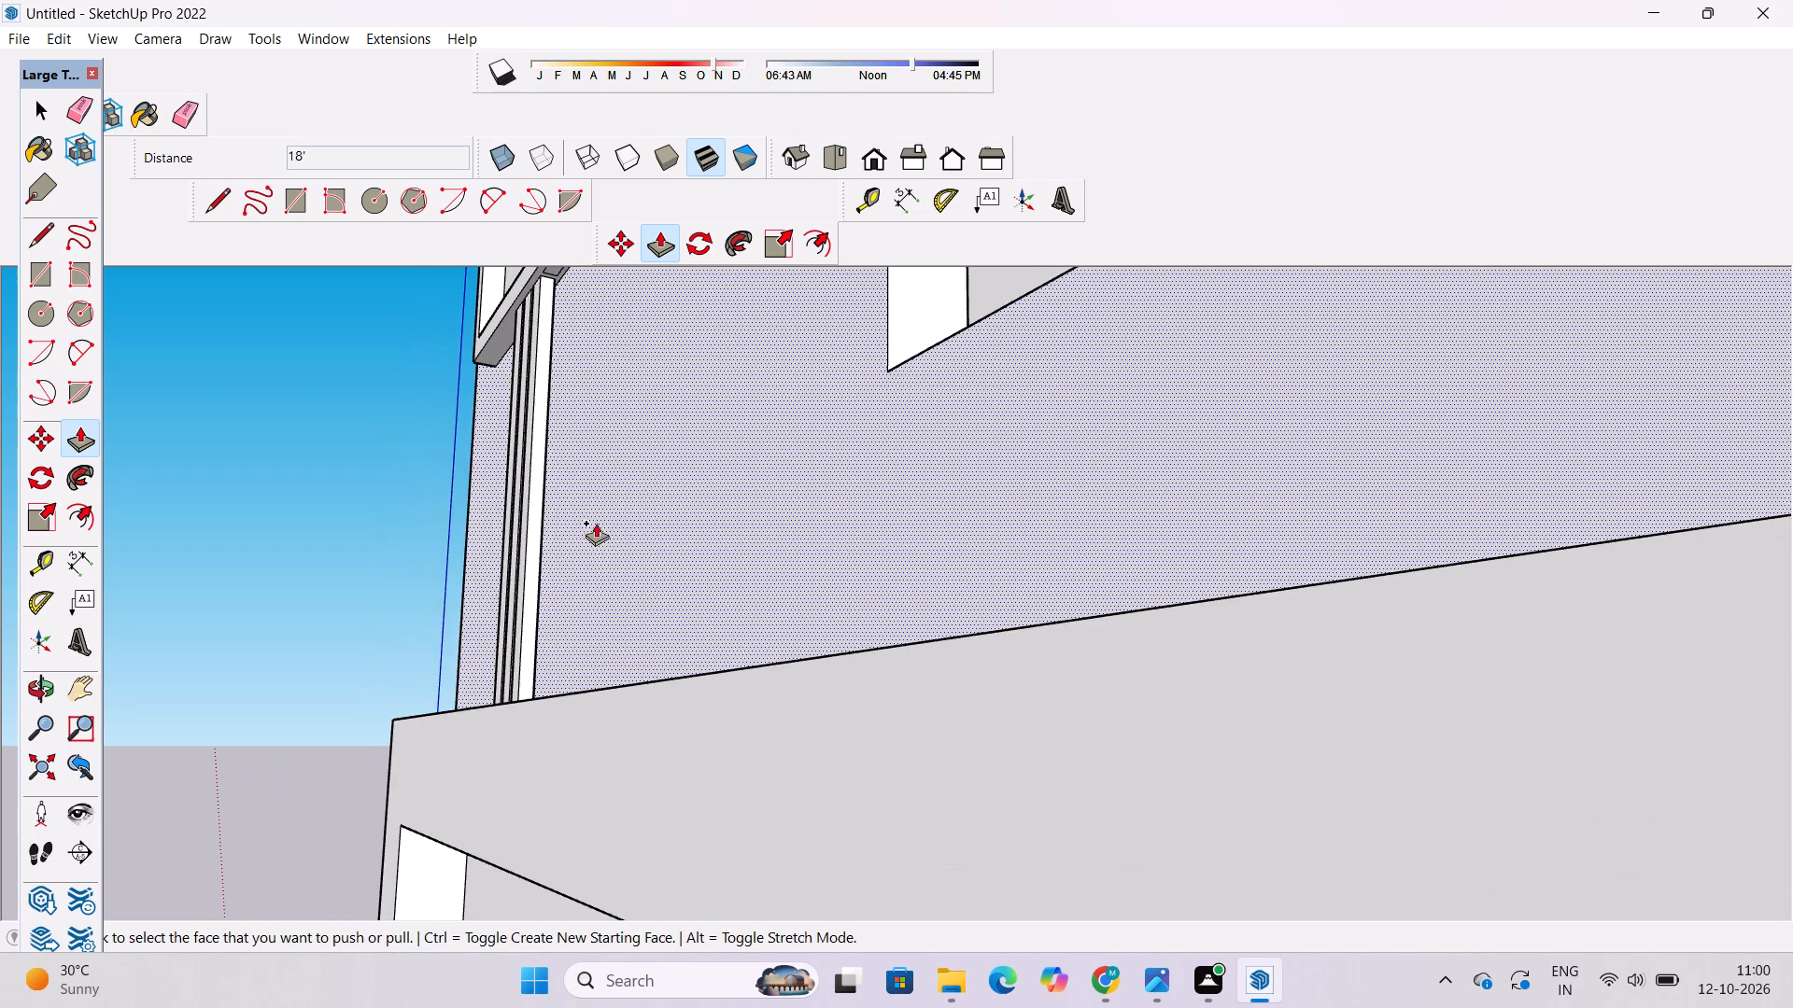
{"action": "scroll", "coordinate": [545, 435], "scroll_direction": "down", "scroll_amount": 8}
{"action": "scroll", "coordinate": [559, 343], "scroll_direction": "up", "scroll_amount": 13}
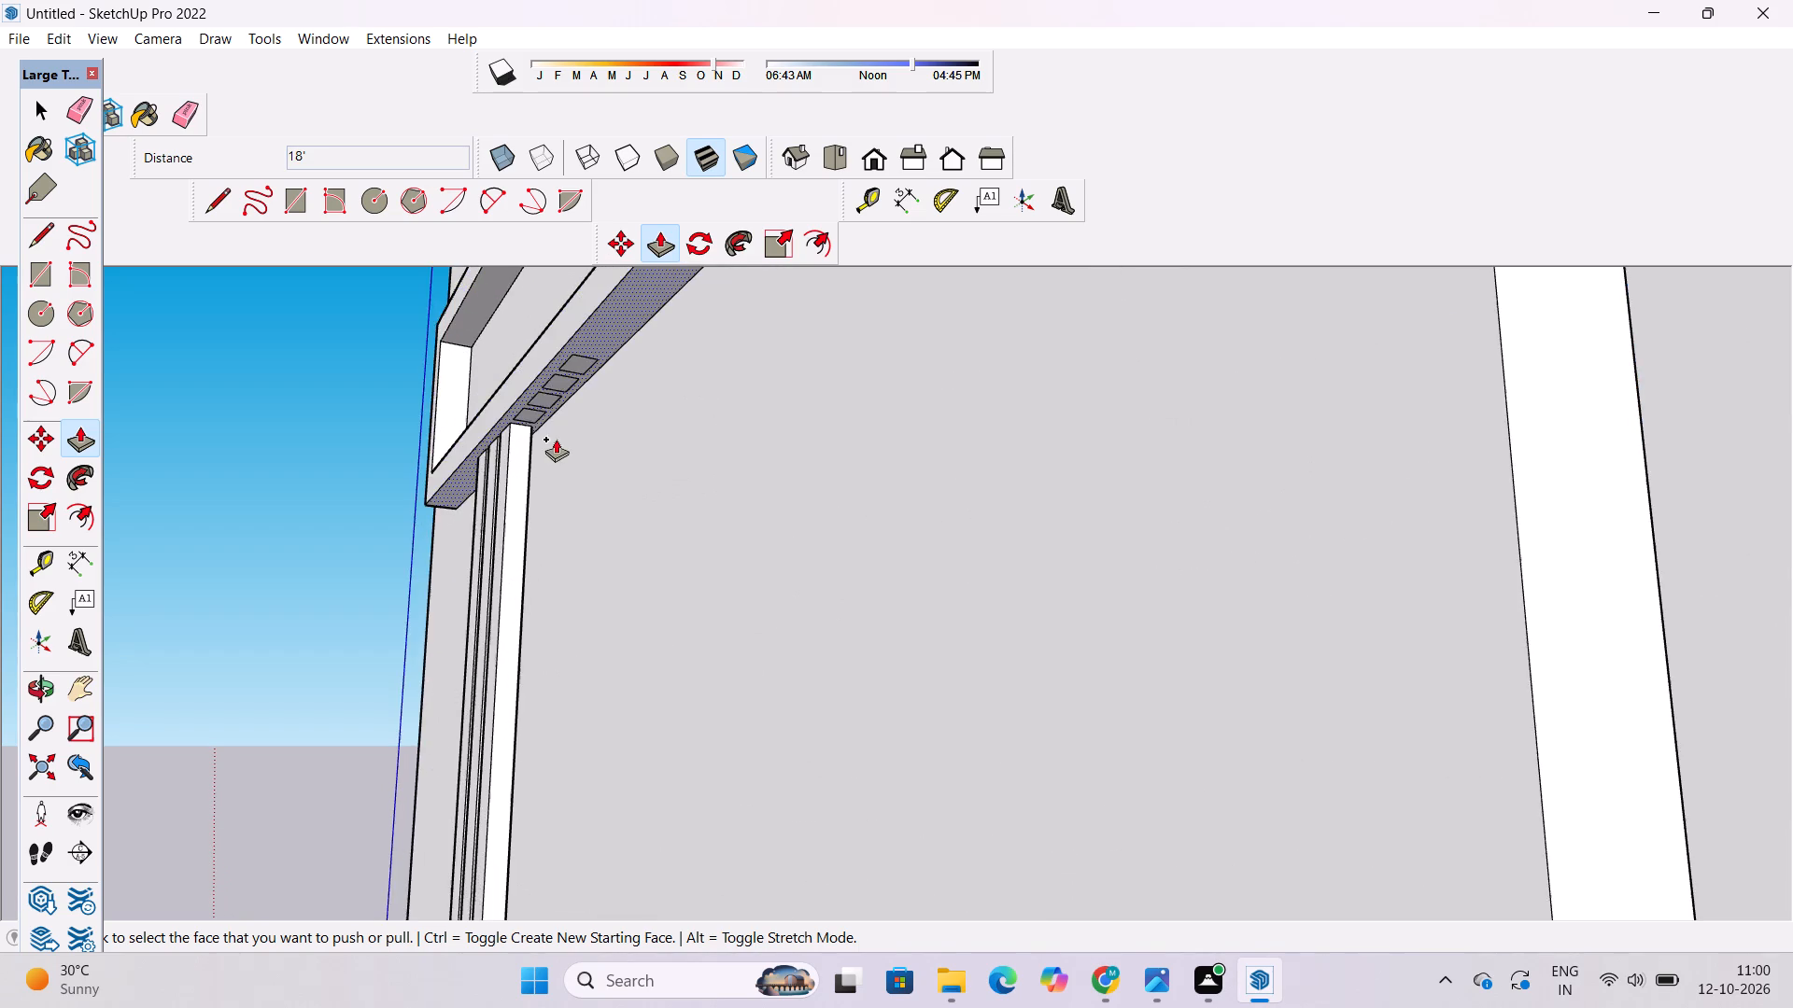
{"action": "scroll", "coordinate": [548, 422], "scroll_direction": "up", "scroll_amount": 9}
{"action": "left_click", "coordinate": [519, 412]}
{"action": "scroll", "coordinate": [518, 411], "scroll_direction": "down", "scroll_amount": 4}
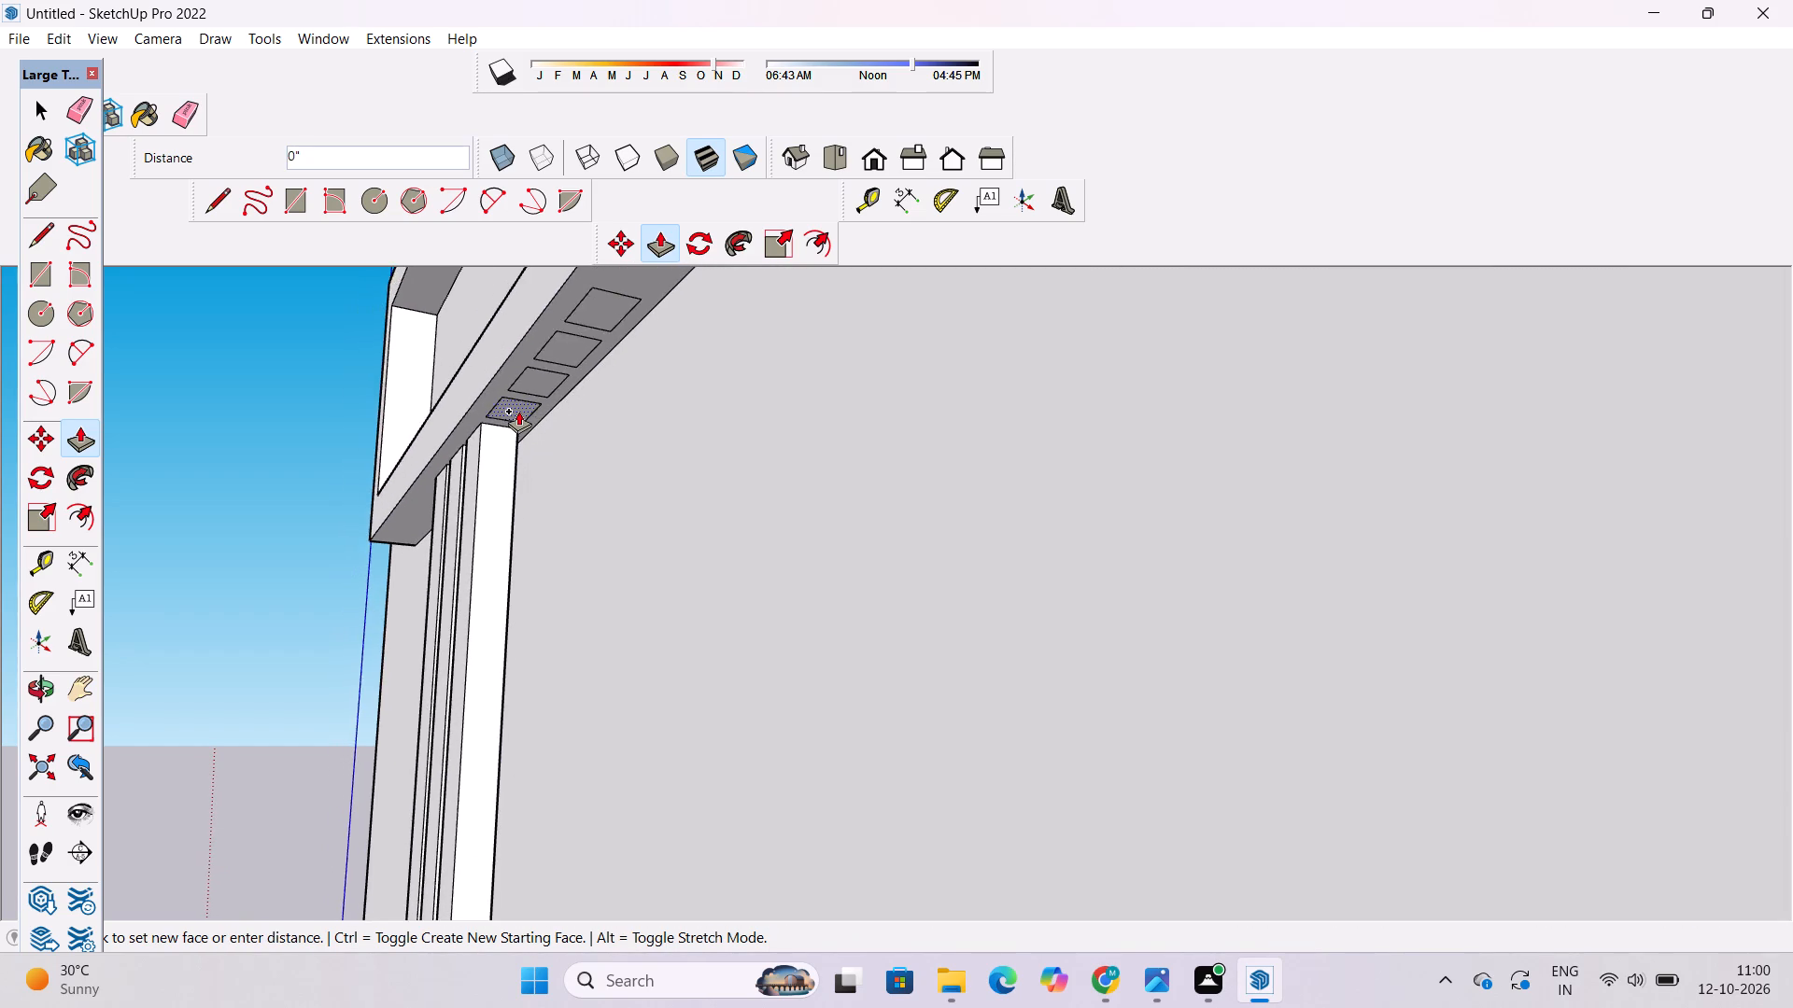
{"action": "scroll", "coordinate": [518, 411], "scroll_direction": "down", "scroll_amount": 13}
{"action": "scroll", "coordinate": [531, 544], "scroll_direction": "up", "scroll_amount": 1}
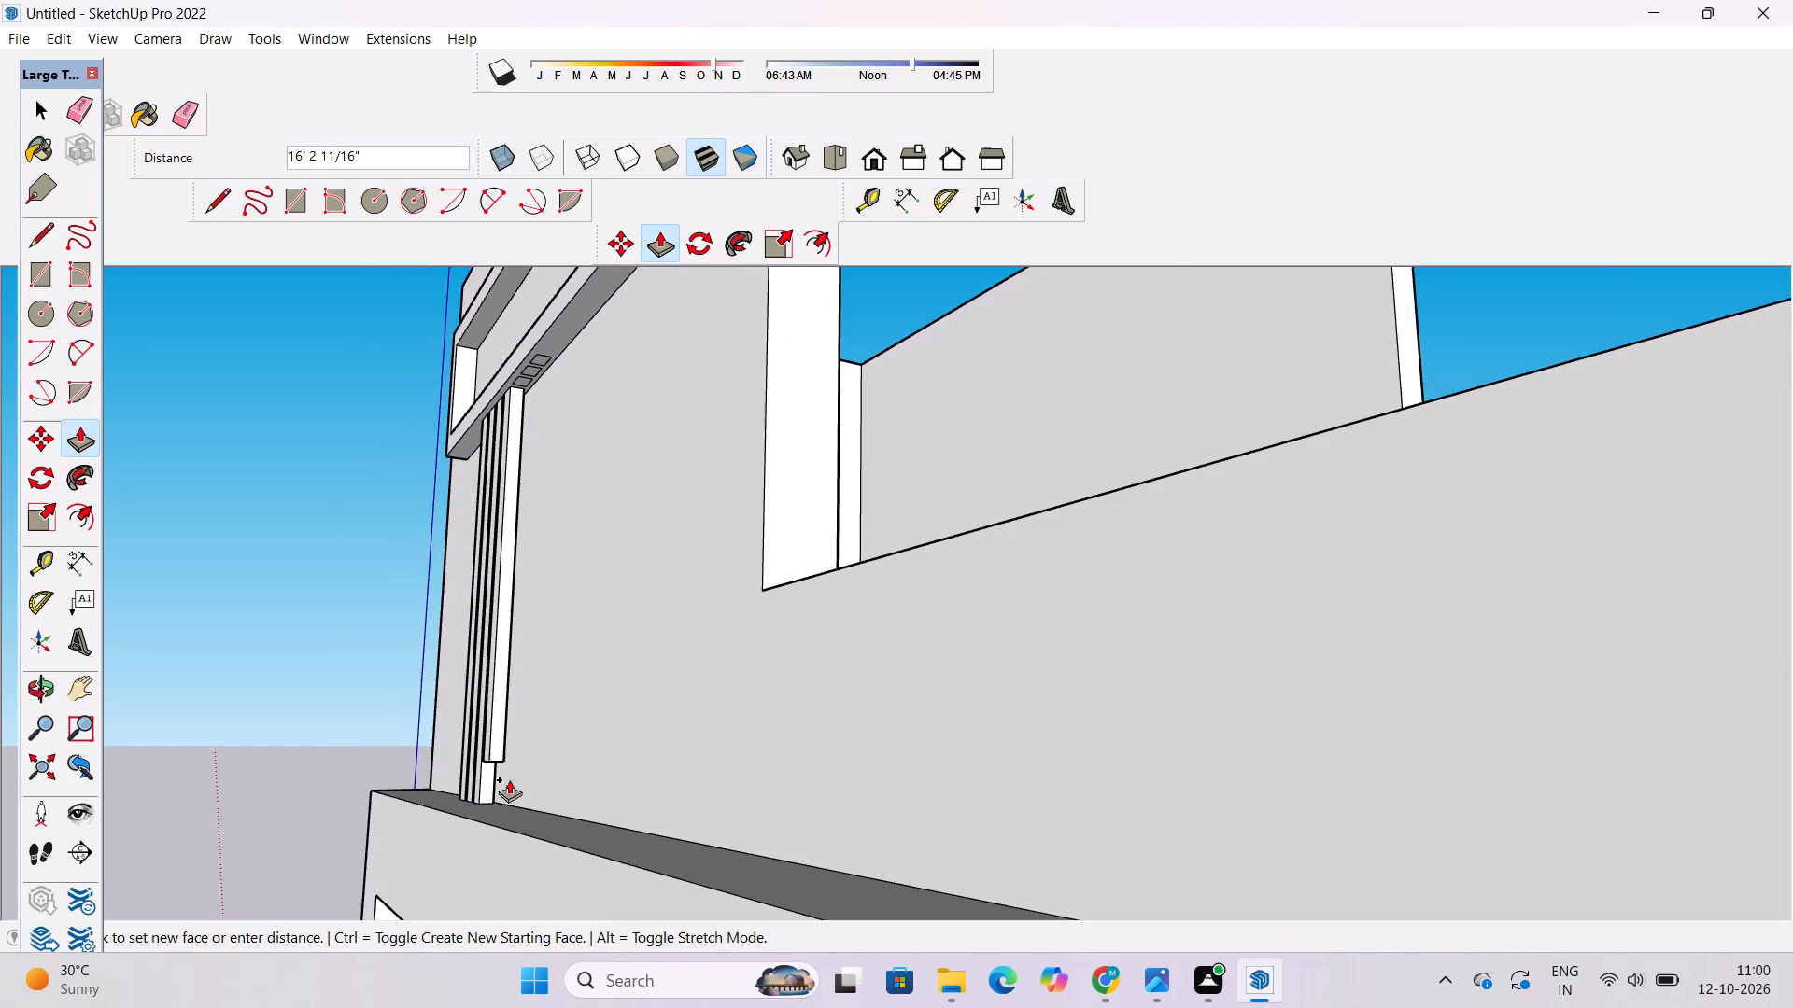
{"action": "scroll", "coordinate": [512, 817], "scroll_direction": "up", "scroll_amount": 9}
{"action": "left_click", "coordinate": [549, 828]}
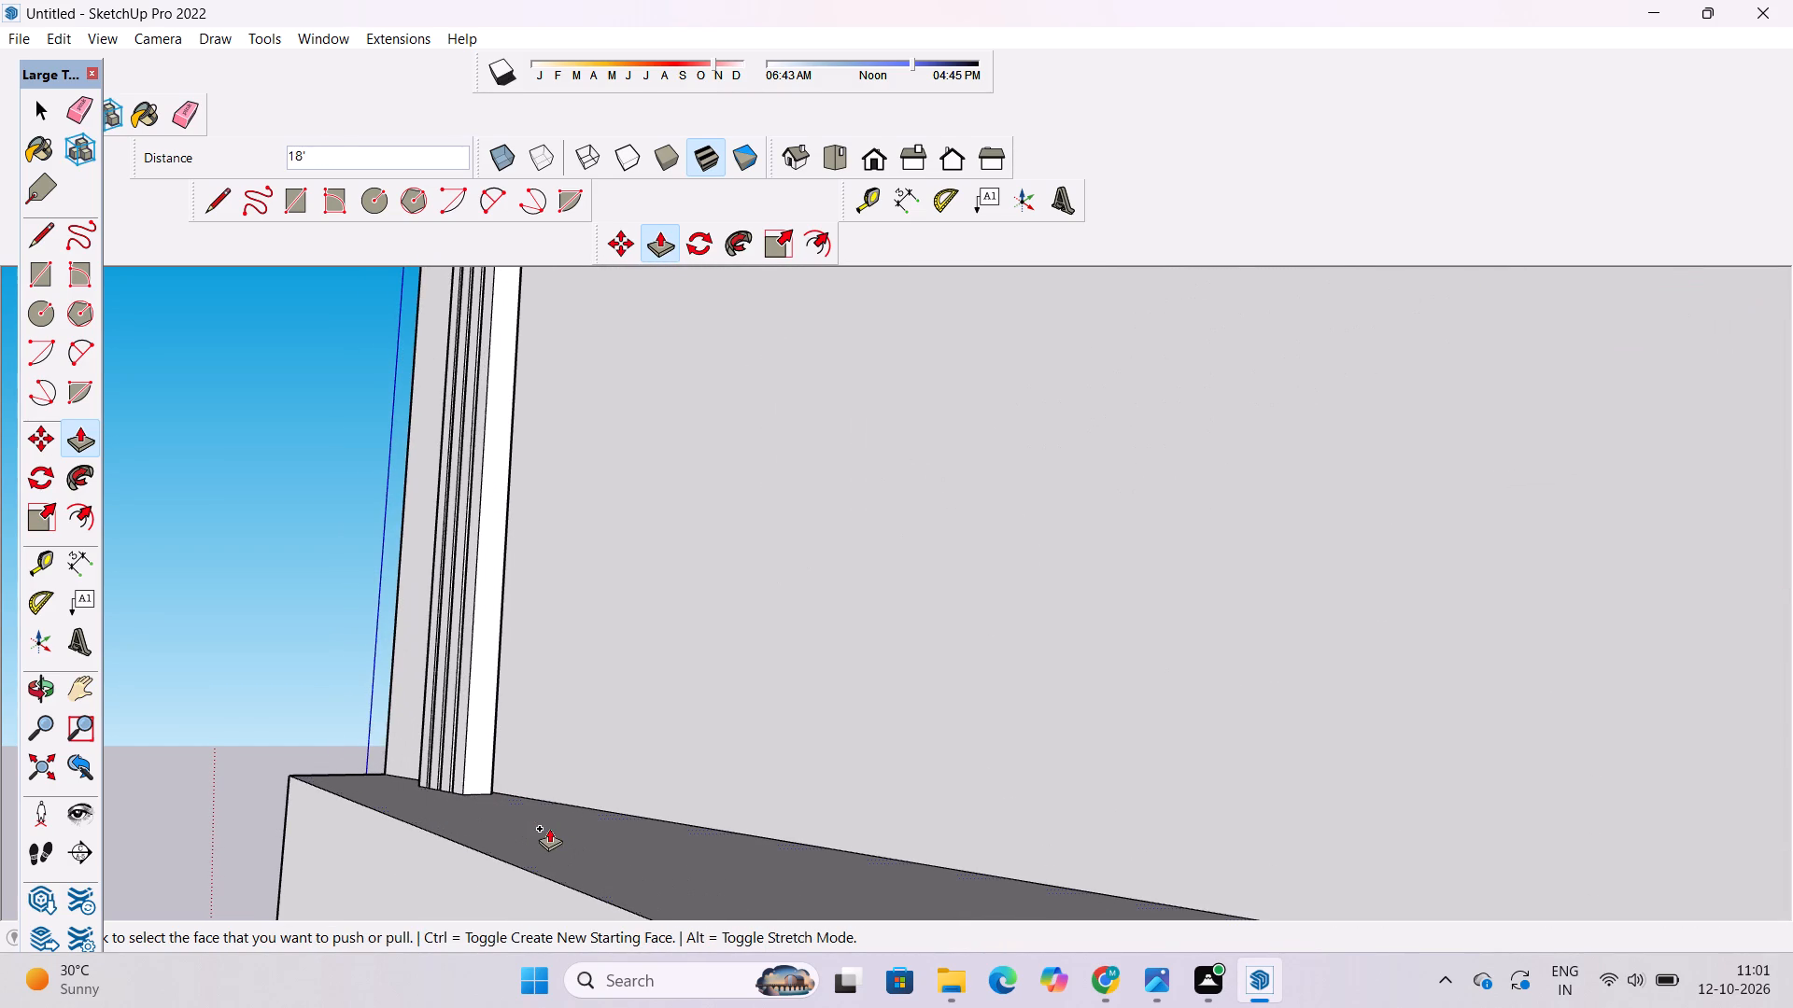
Extrude the fifth underside rectangle 18' down to the top of the ledge.
{"action": "scroll", "coordinate": [548, 833], "scroll_direction": "down", "scroll_amount": 5}
{"action": "scroll", "coordinate": [573, 551], "scroll_direction": "down", "scroll_amount": 4}
{"action": "scroll", "coordinate": [495, 548], "scroll_direction": "down", "scroll_amount": 4}
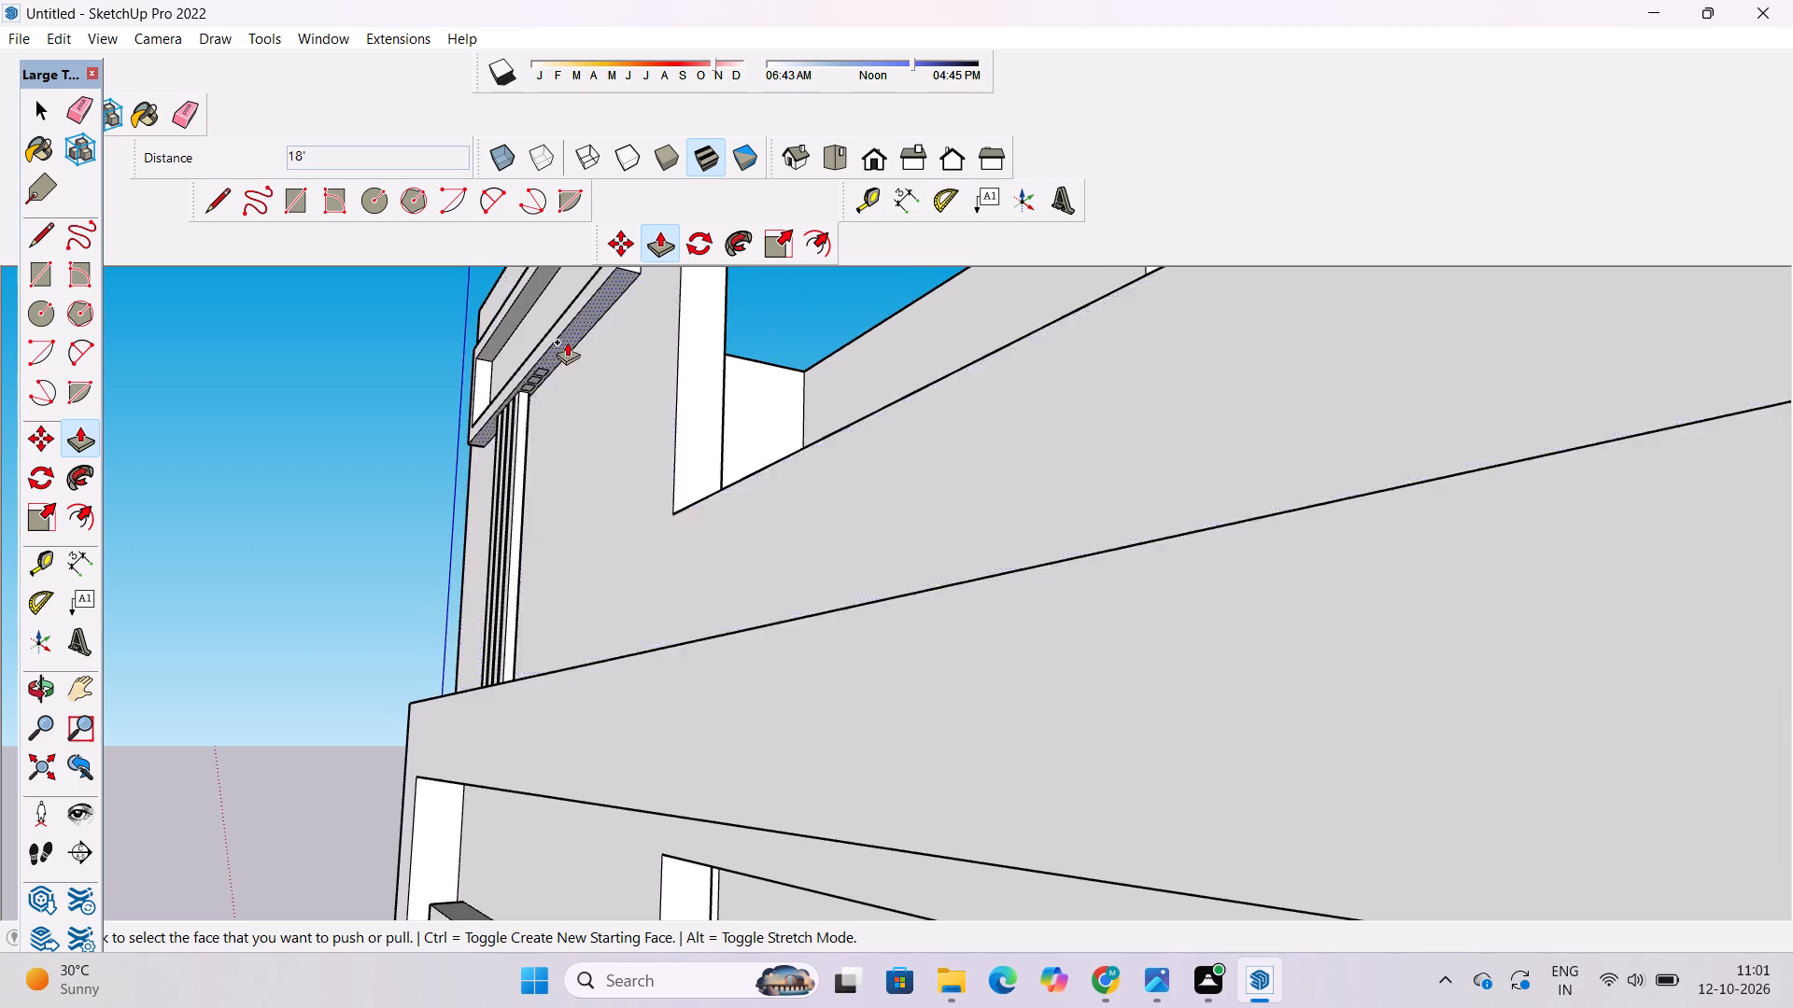
{"action": "scroll", "coordinate": [567, 342], "scroll_direction": "up", "scroll_amount": 11}
{"action": "left_click", "coordinate": [493, 439]}
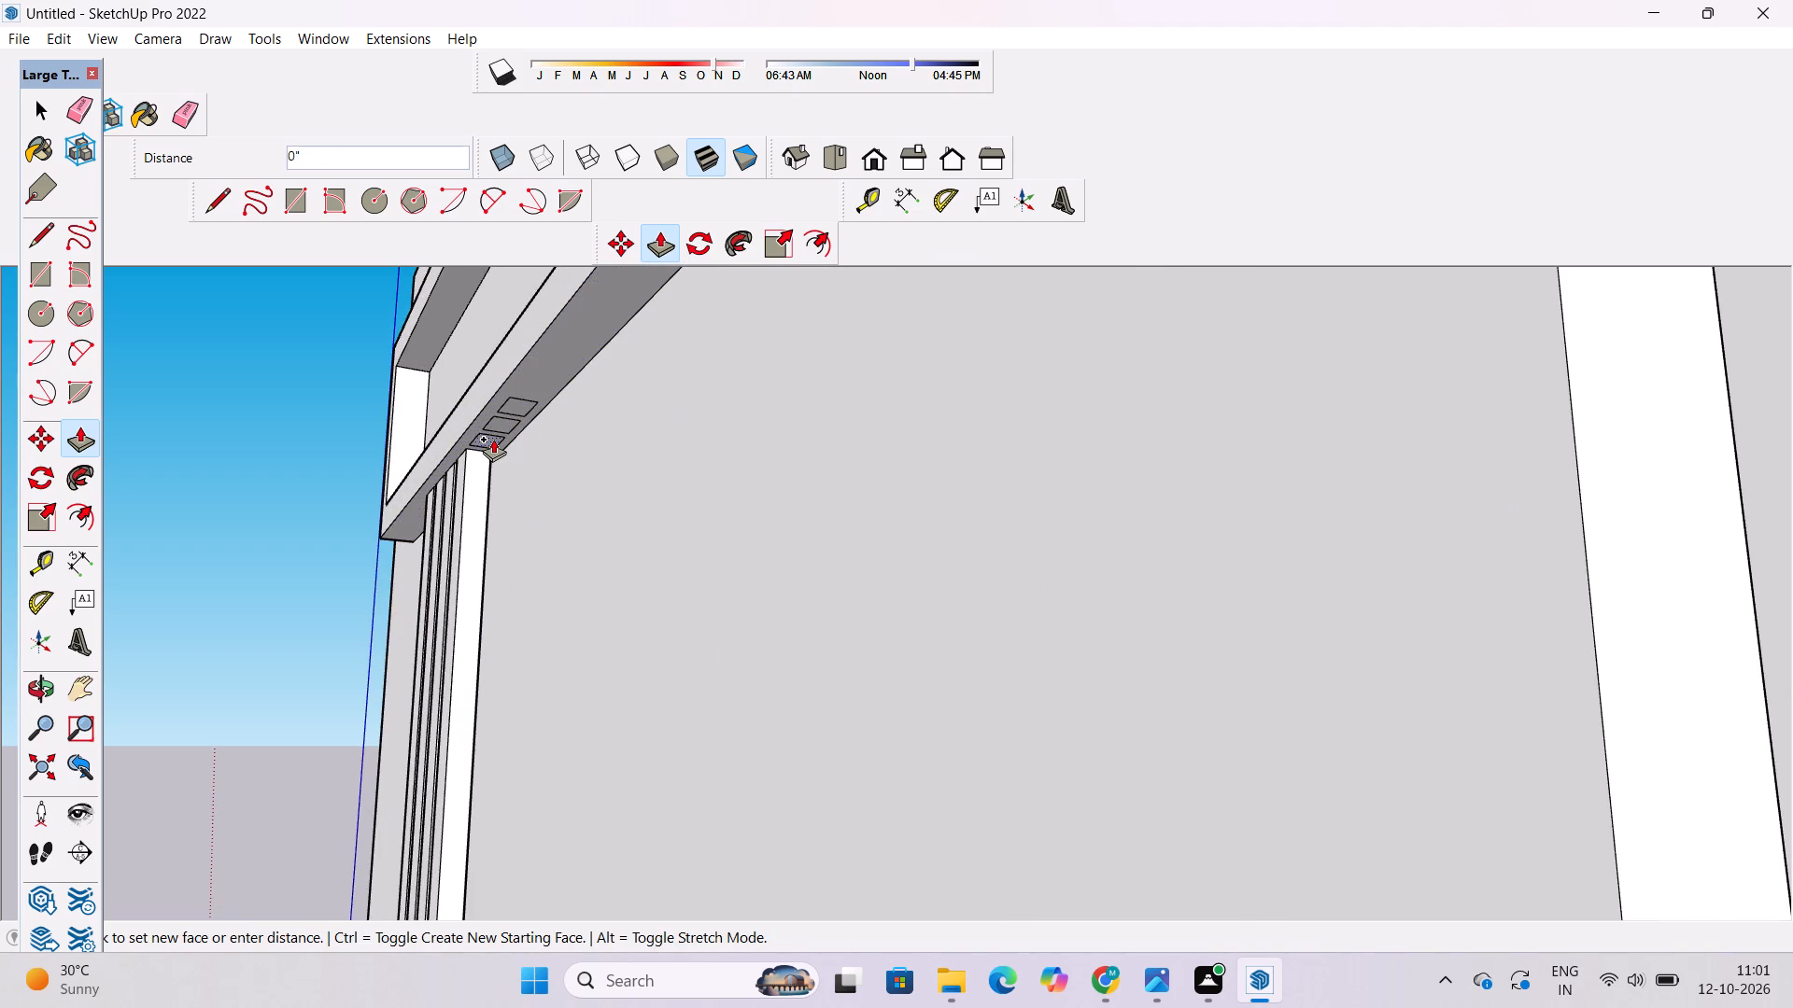
{"action": "scroll", "coordinate": [542, 543], "scroll_direction": "down", "scroll_amount": 10}
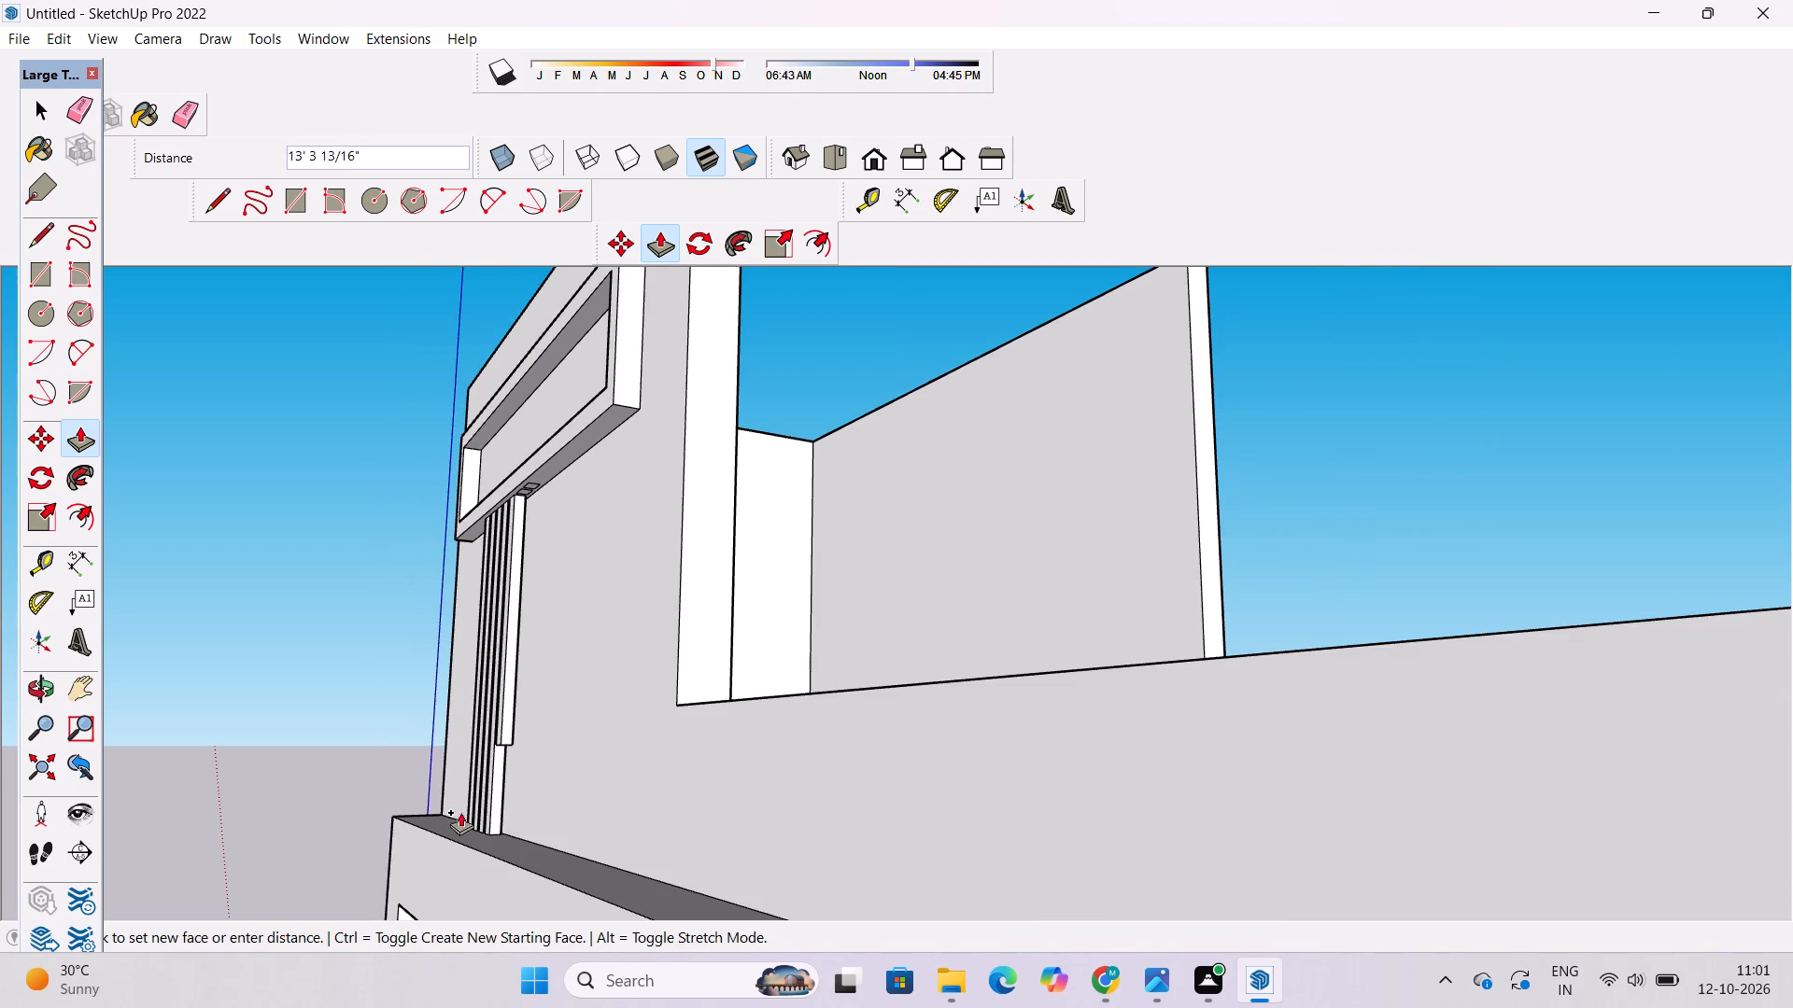
{"action": "left_click", "coordinate": [580, 878]}
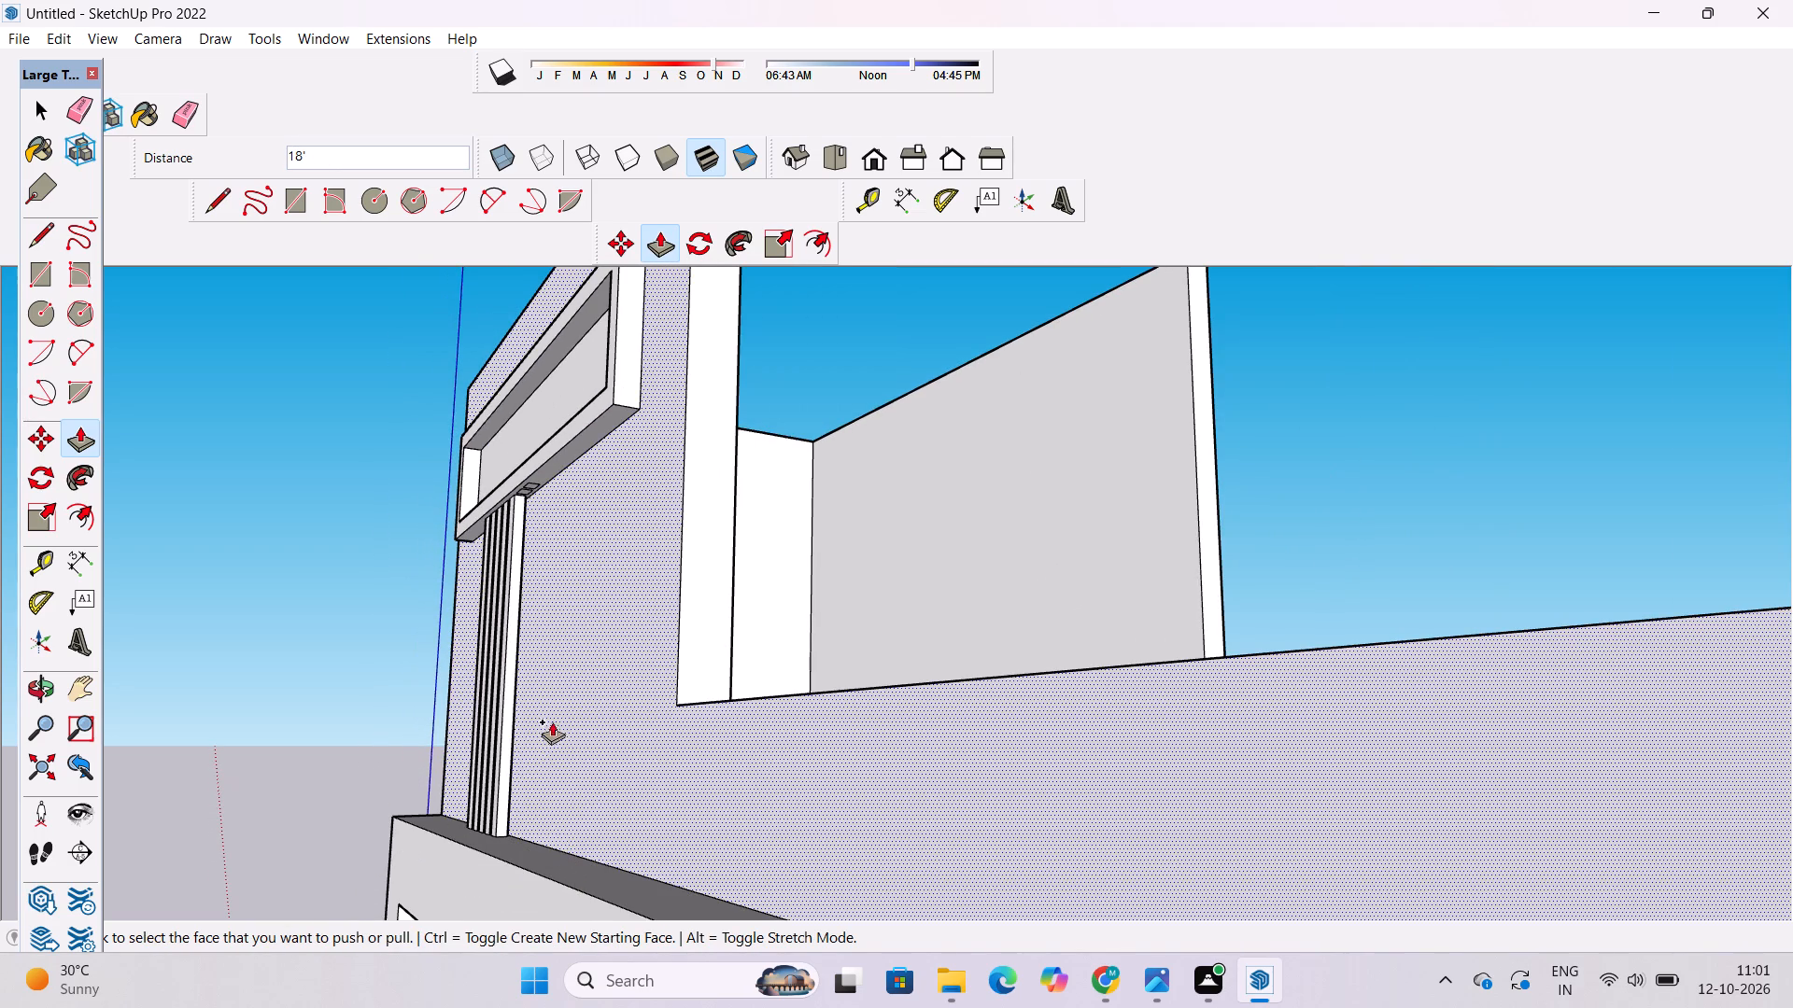
Extrude the sixth rectangle on the frame's underside 18' down to the top of the ledge.
{"action": "scroll", "coordinate": [534, 507], "scroll_direction": "up", "scroll_amount": 10}
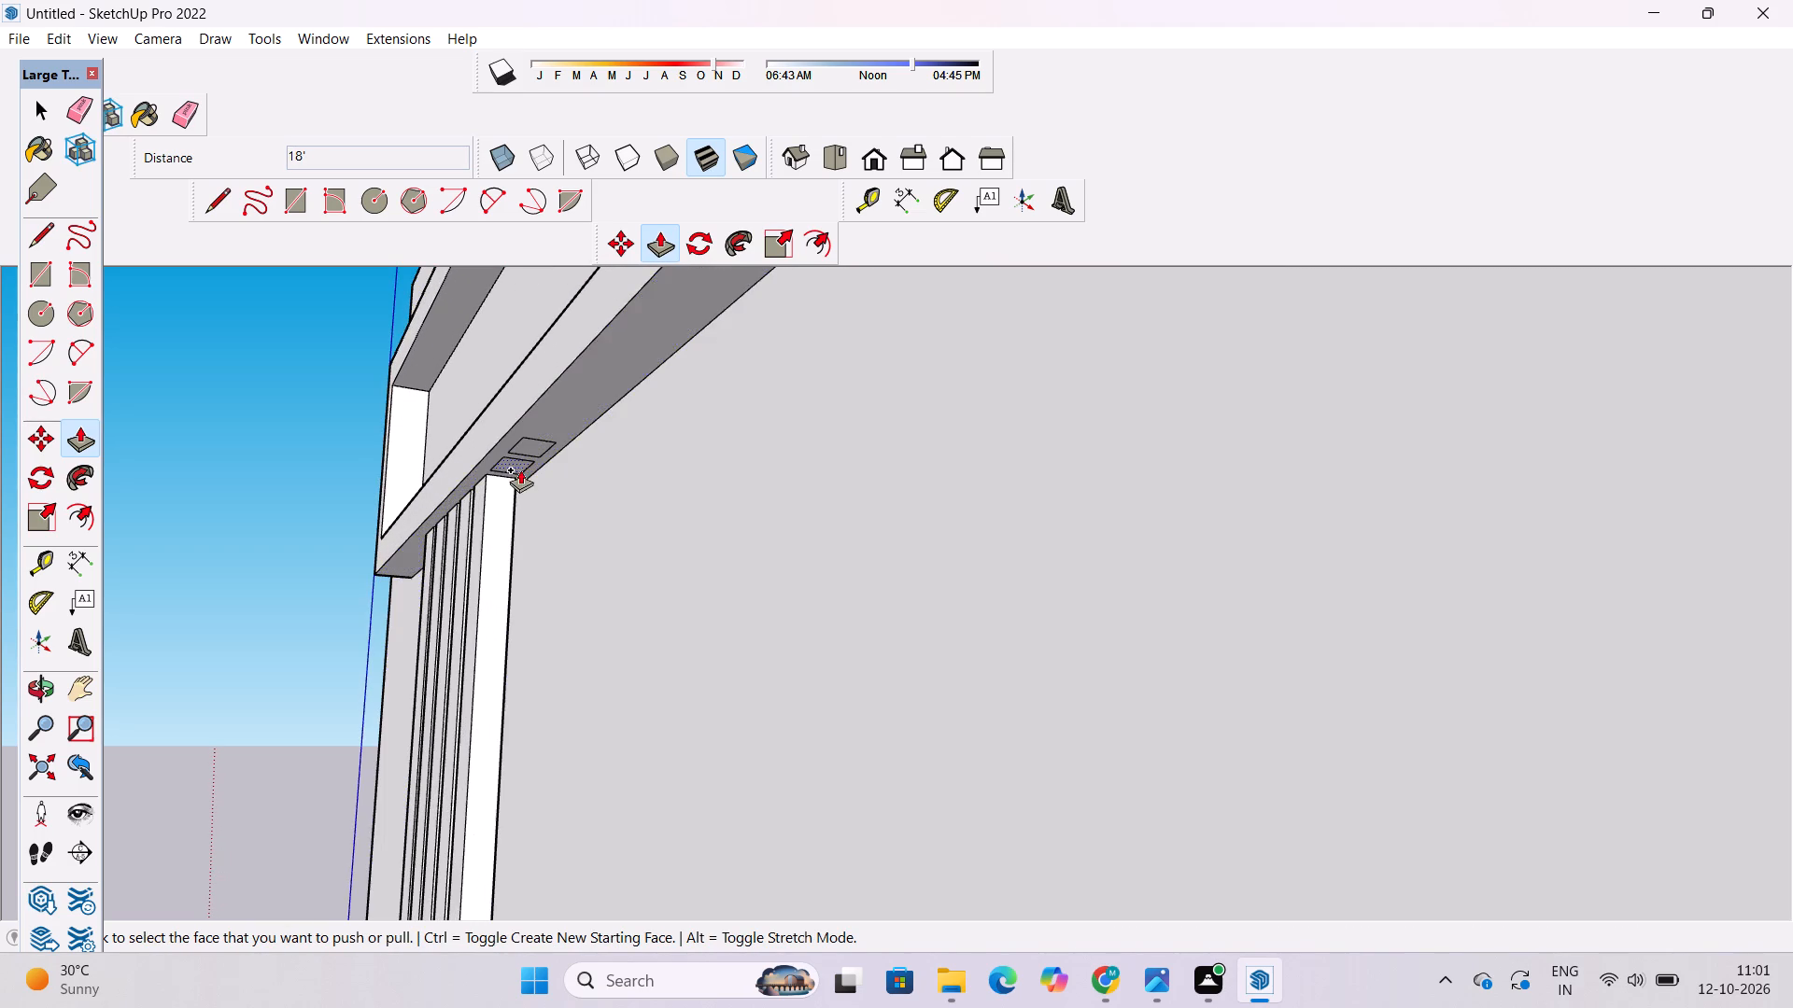
{"action": "left_click", "coordinate": [522, 466]}
{"action": "scroll", "coordinate": [542, 561], "scroll_direction": "down", "scroll_amount": 16}
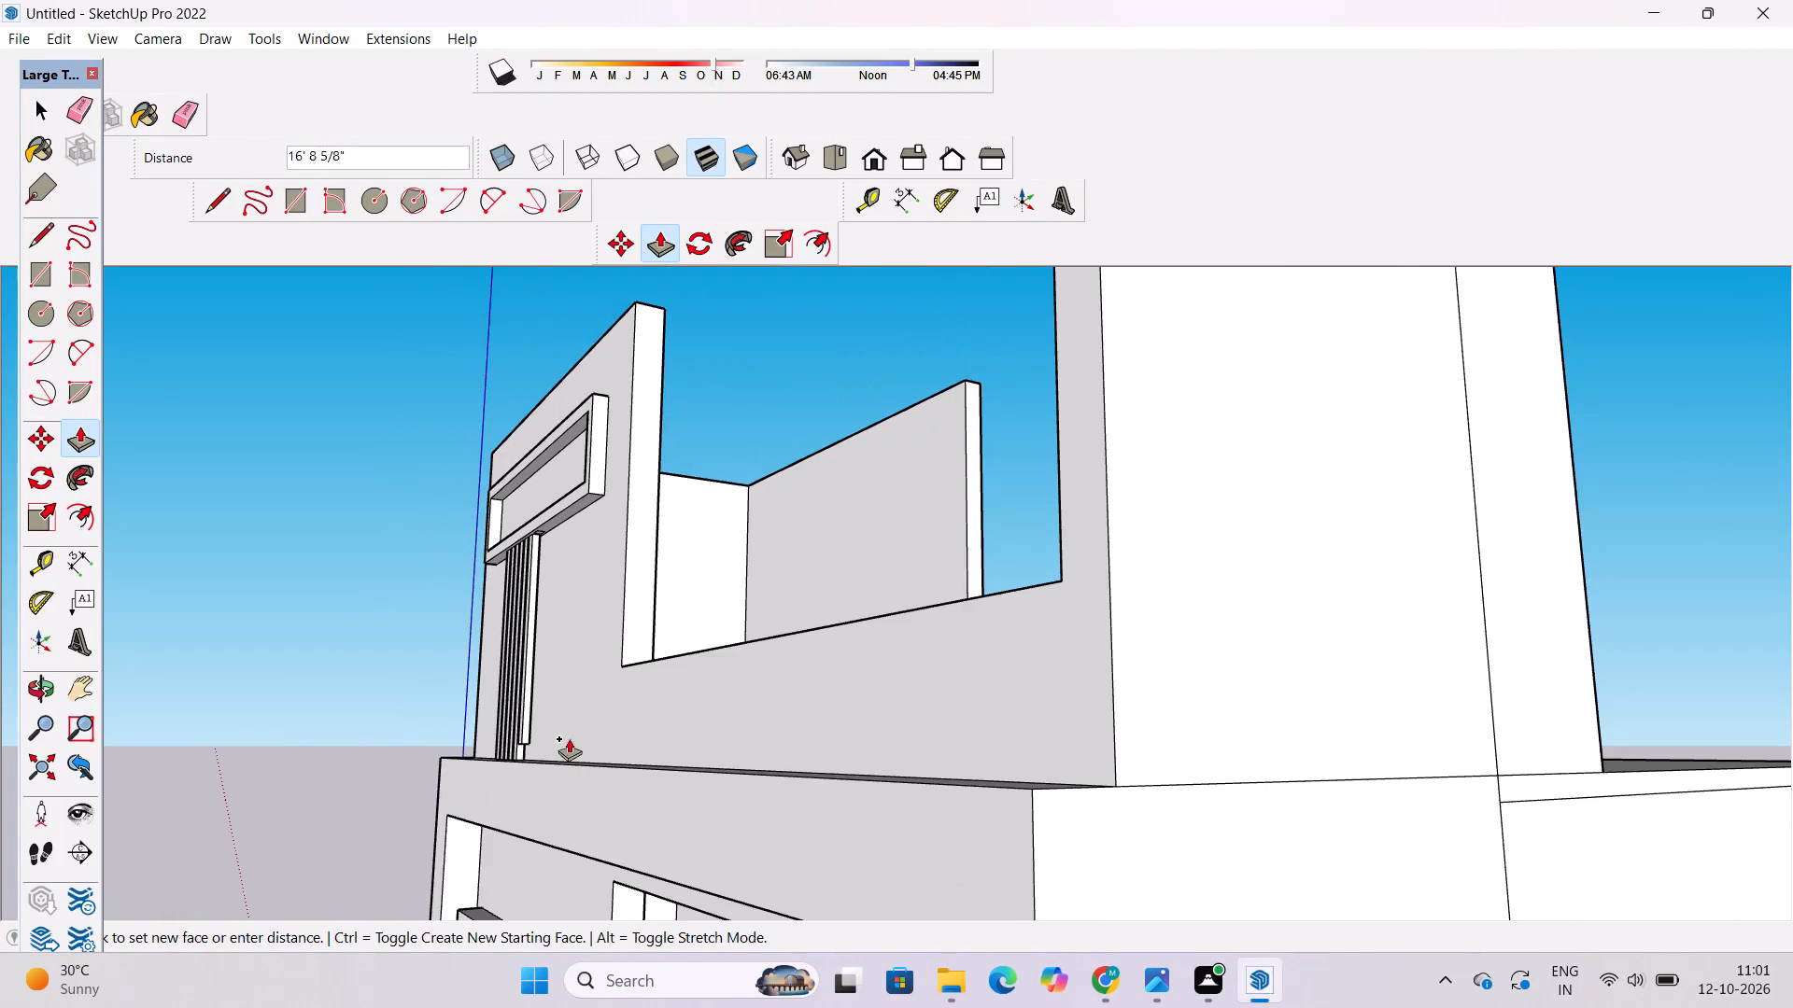
{"action": "scroll", "coordinate": [567, 734], "scroll_direction": "up", "scroll_amount": 14}
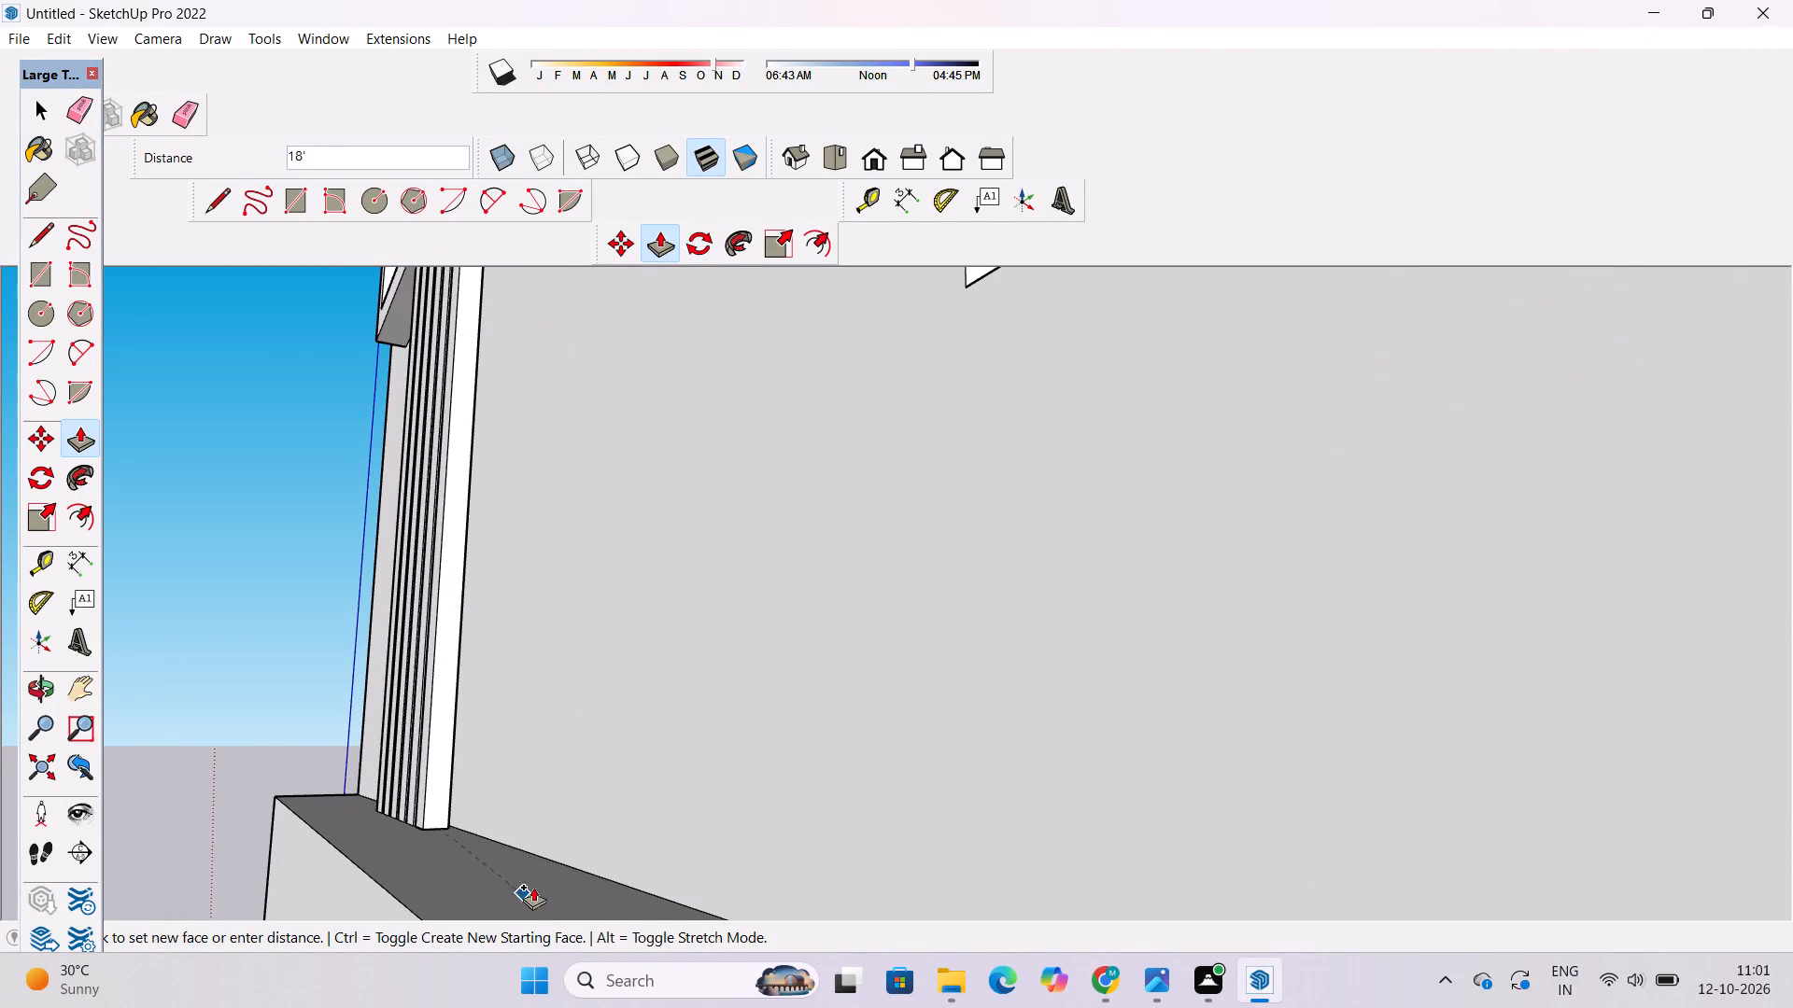
{"action": "scroll", "coordinate": [544, 834], "scroll_direction": "down", "scroll_amount": 6}
{"action": "scroll", "coordinate": [547, 852], "scroll_direction": "up", "scroll_amount": 5}
{"action": "left_click", "coordinate": [621, 890]}
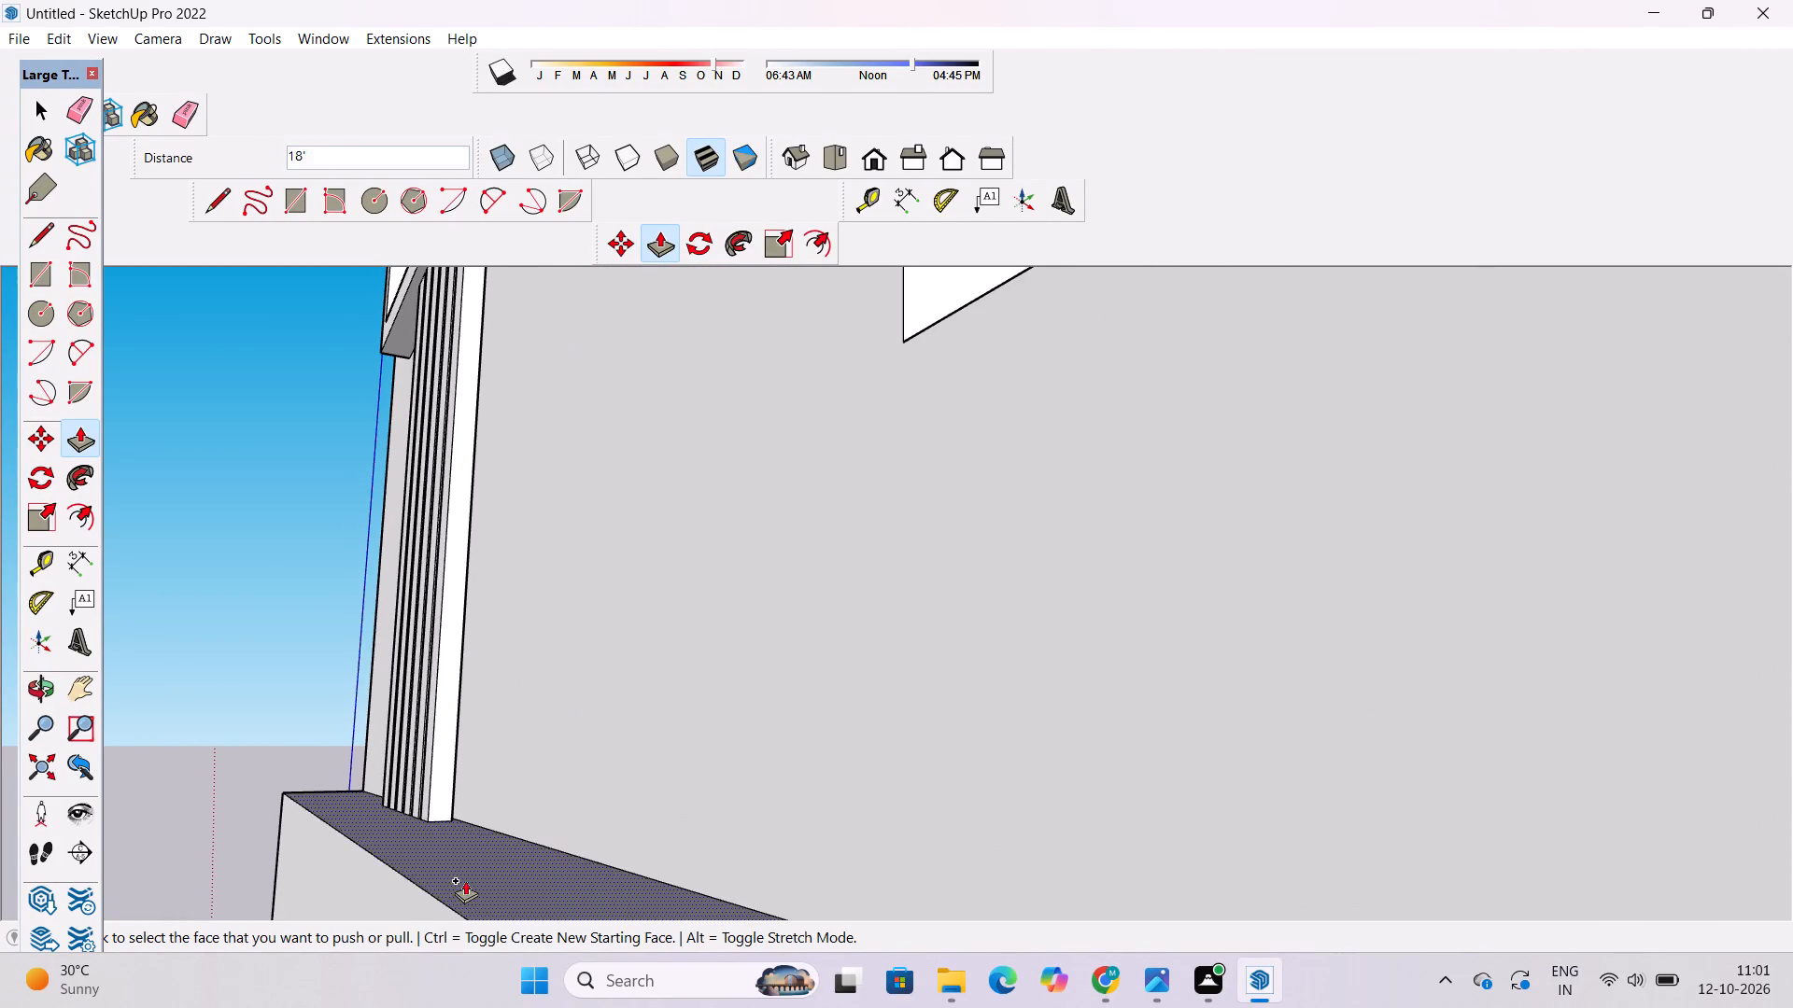
Extrude the seventh and last underside rectangle 18' down to the top of the ledge.
{"action": "scroll", "coordinate": [463, 880], "scroll_direction": "down", "scroll_amount": 10}
{"action": "scroll", "coordinate": [479, 453], "scroll_direction": "up", "scroll_amount": 15}
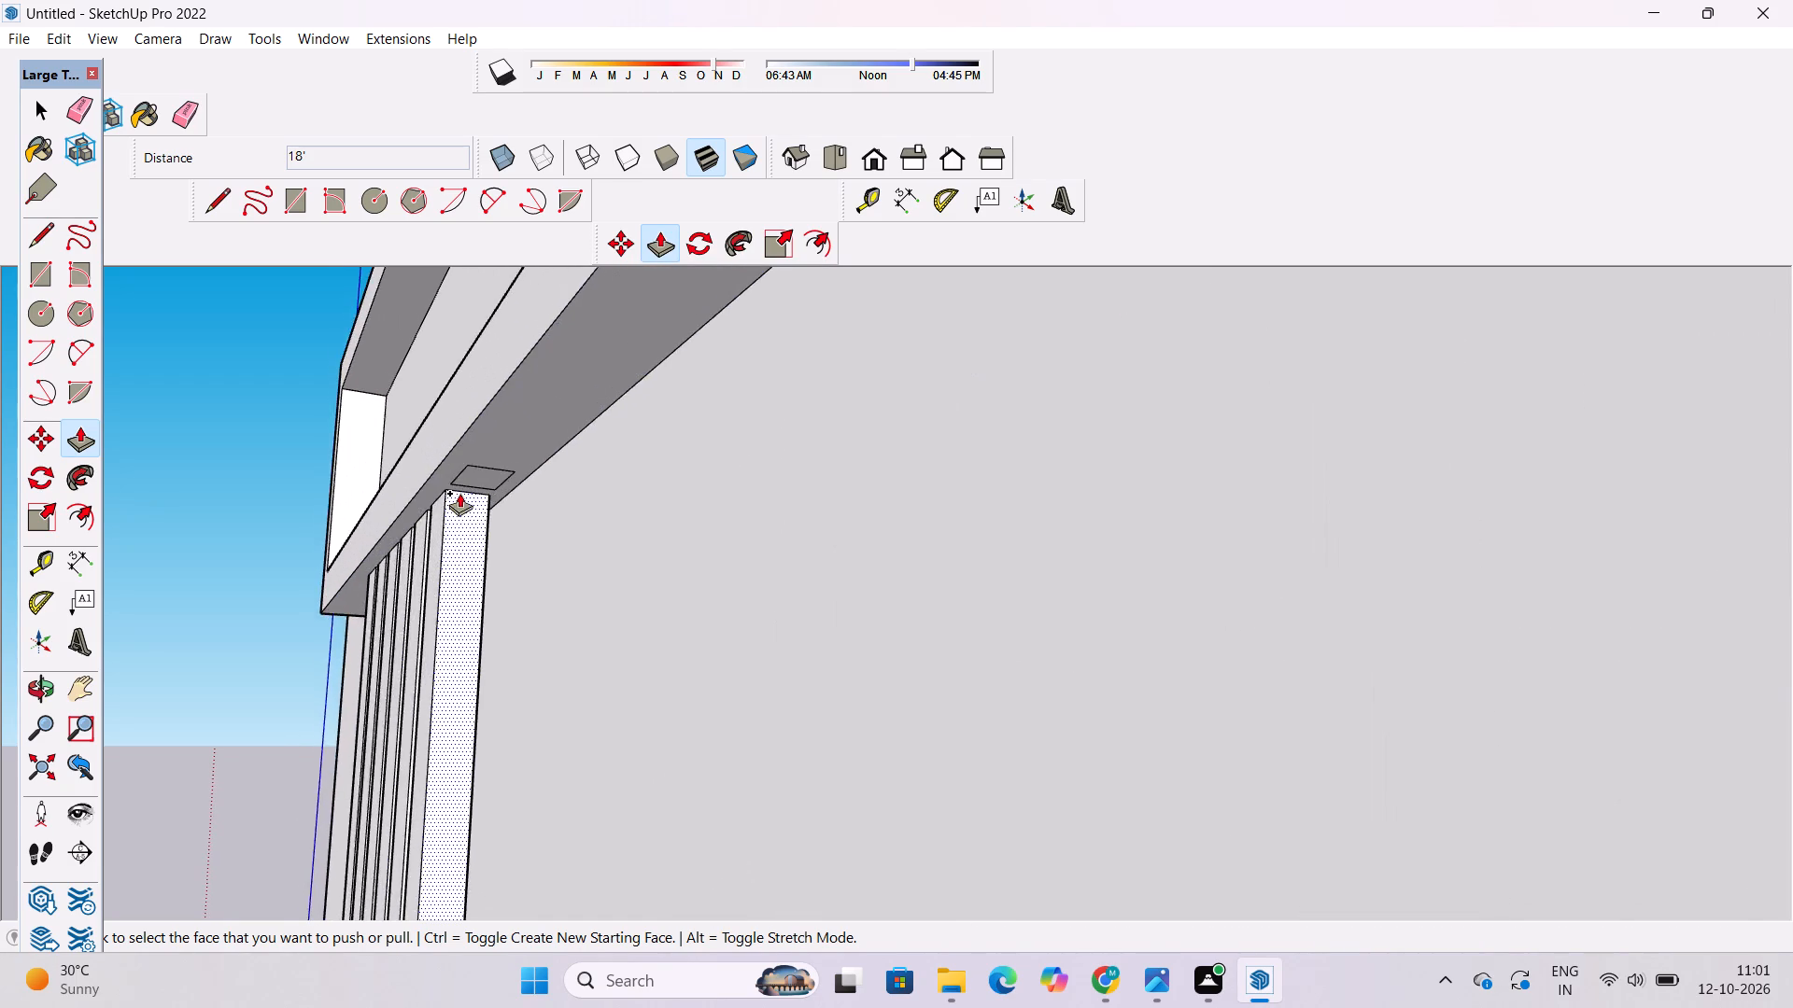
{"action": "scroll", "coordinate": [459, 493], "scroll_direction": "up", "scroll_amount": 3}
{"action": "left_click", "coordinate": [499, 456]}
{"action": "scroll", "coordinate": [522, 500], "scroll_direction": "down", "scroll_amount": 13}
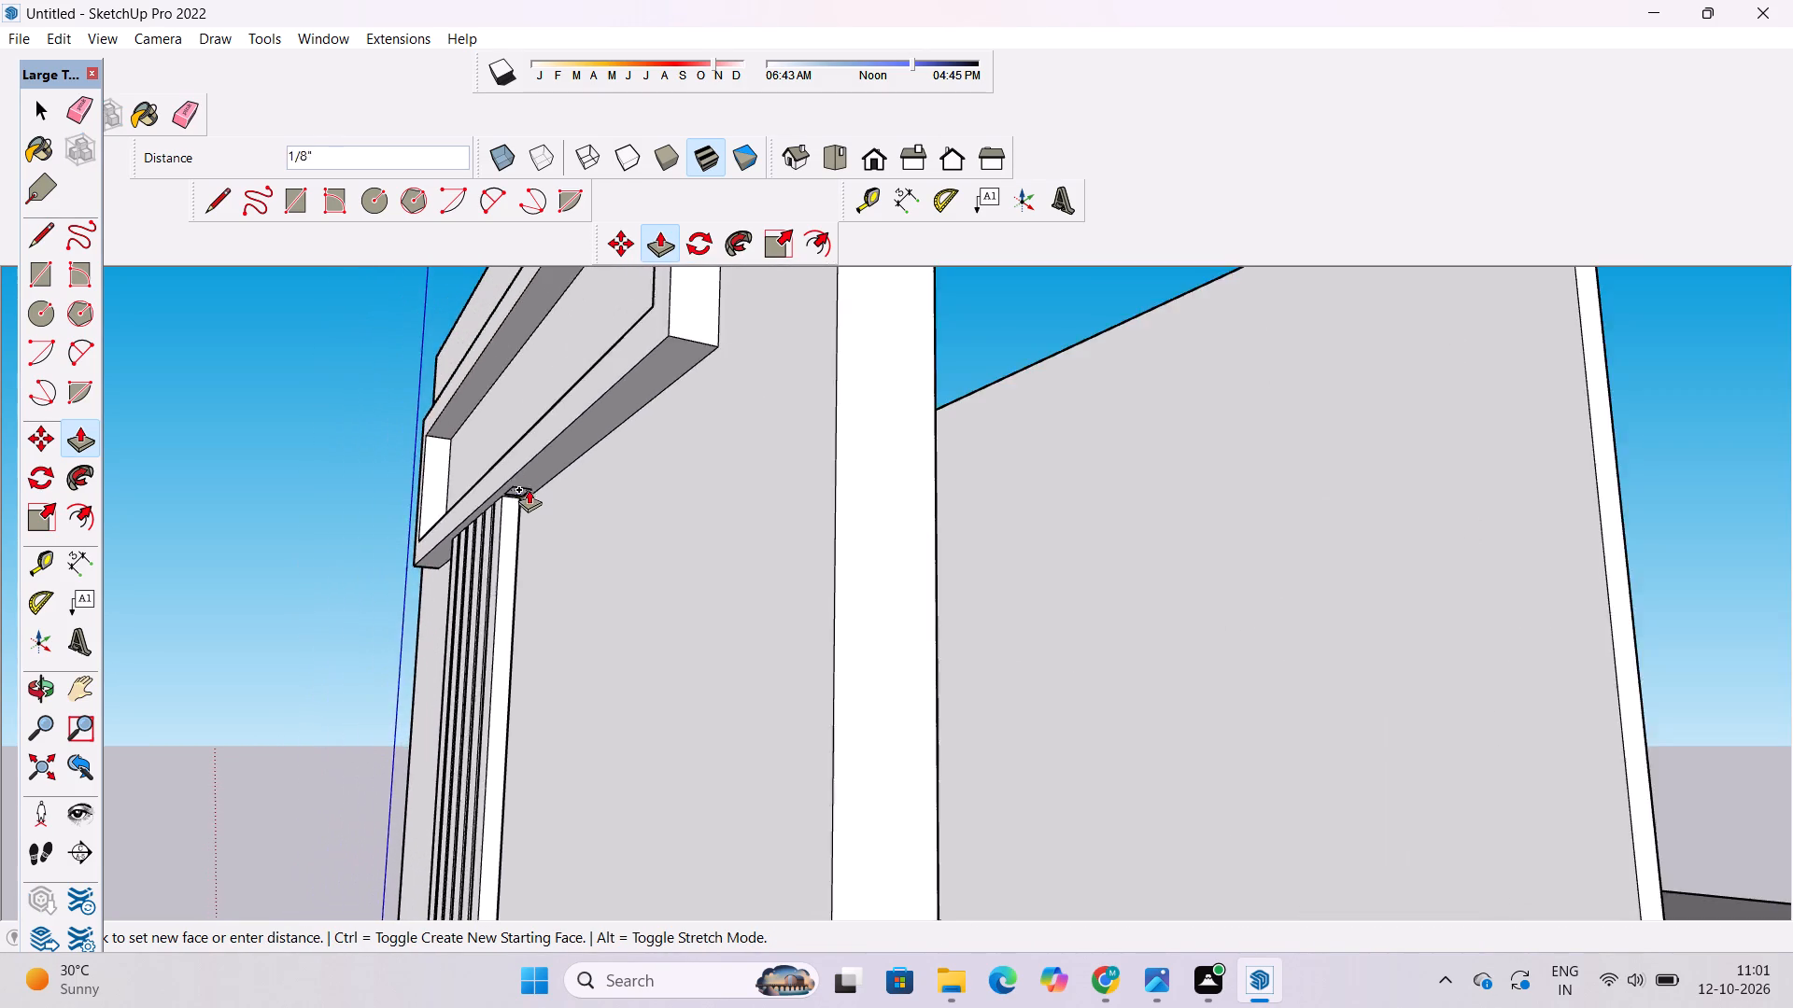
{"action": "scroll", "coordinate": [529, 489], "scroll_direction": "down", "scroll_amount": 13}
{"action": "scroll", "coordinate": [521, 569], "scroll_direction": "up", "scroll_amount": 8}
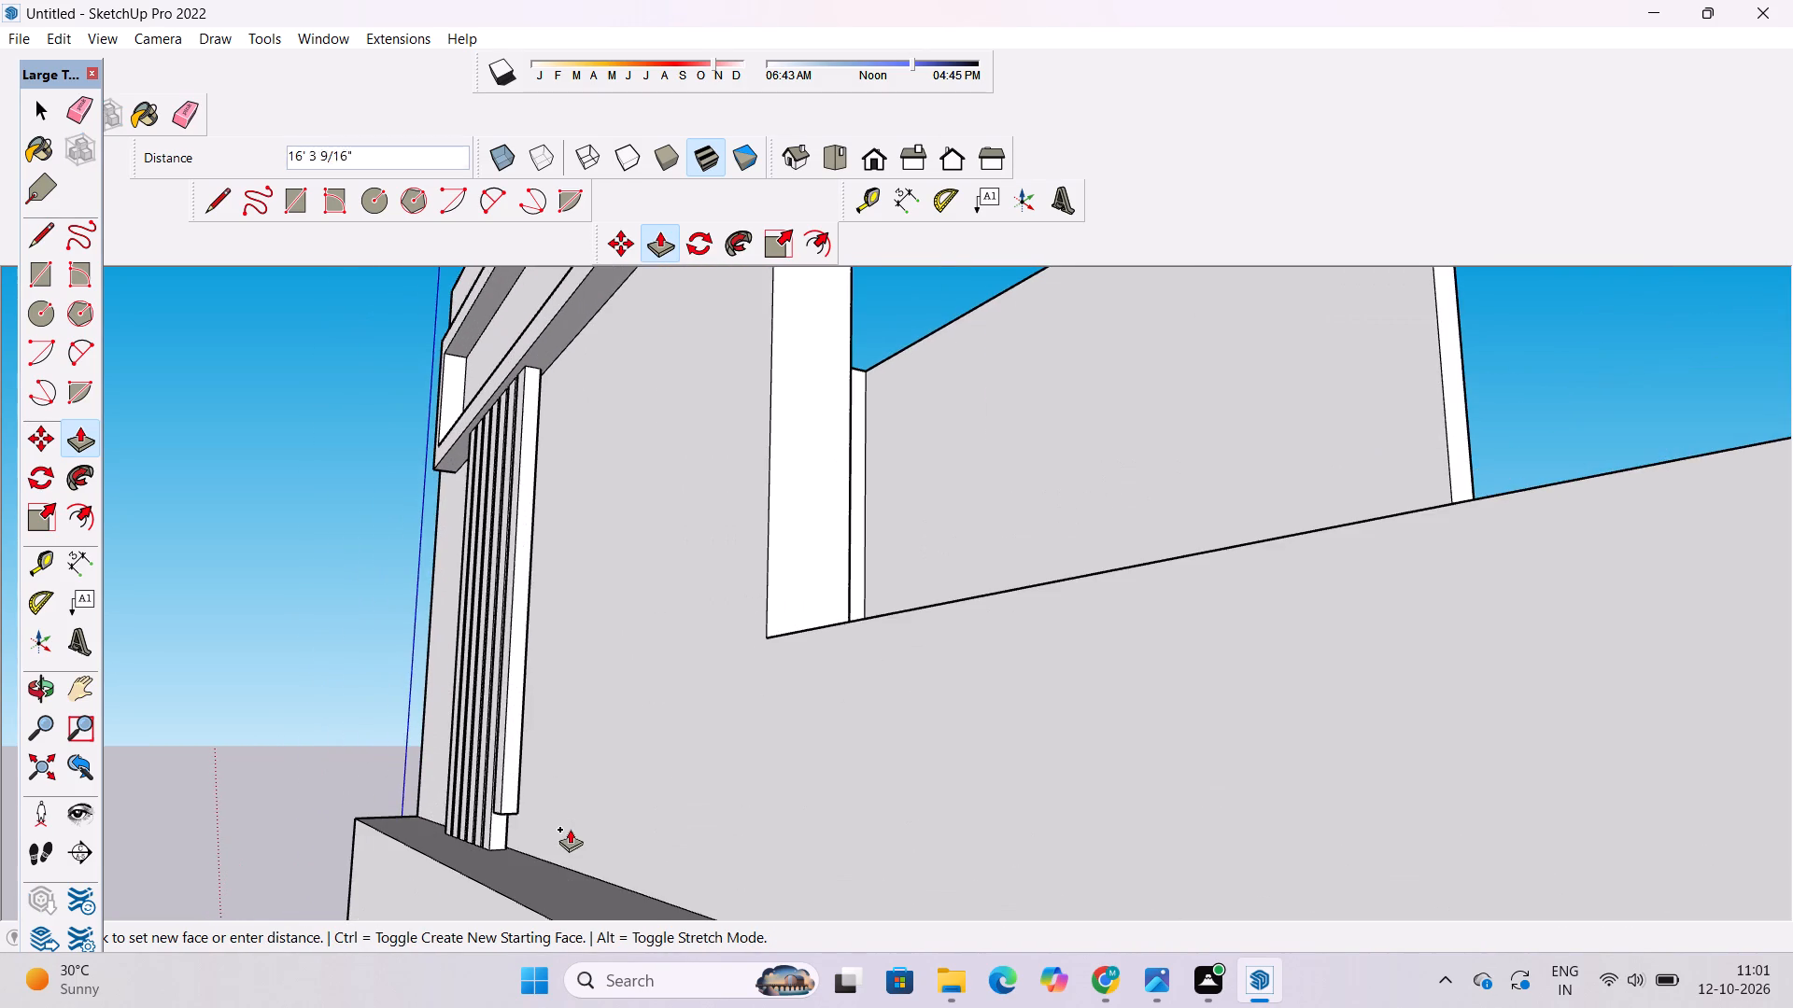
{"action": "scroll", "coordinate": [570, 830], "scroll_direction": "down", "scroll_amount": 5}
{"action": "left_click", "coordinate": [618, 889]}
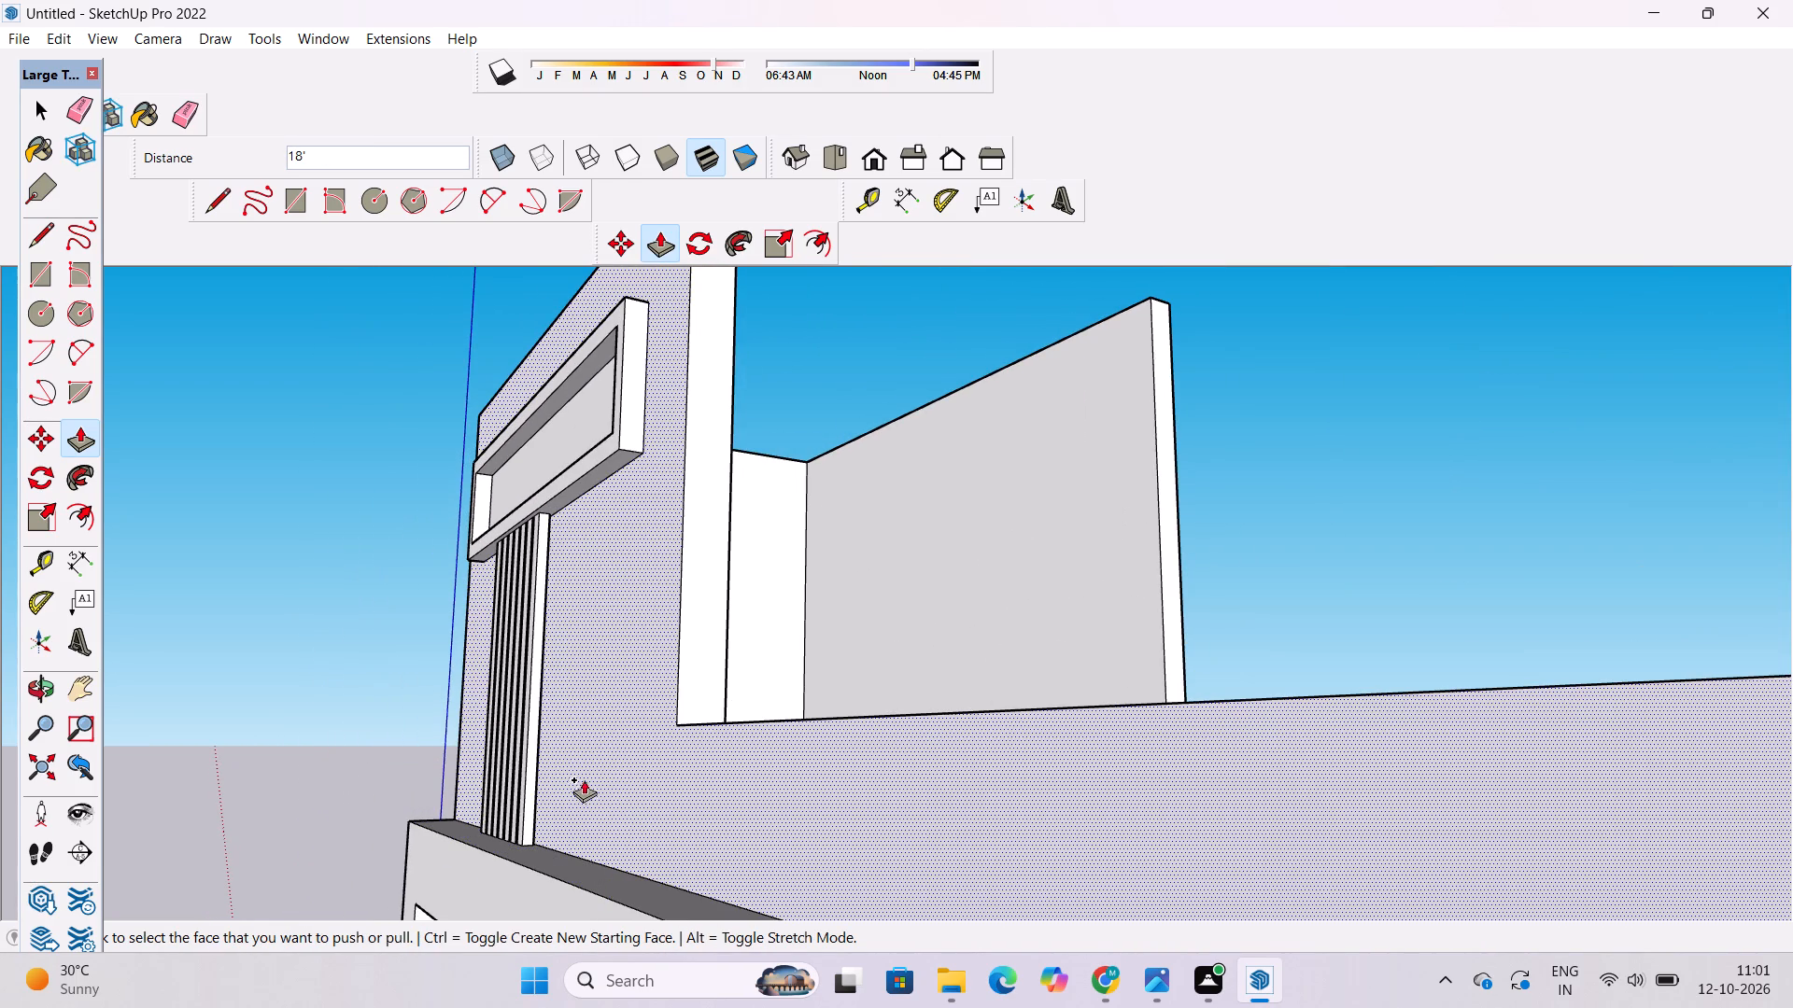
{"action": "key", "text": "space"}
Examine the row of fins beneath the projecting frame and the front facade from several angles.
{"action": "key", "text": "o"}
{"action": "scroll", "coordinate": [577, 649], "scroll_direction": "down", "scroll_amount": 7}
{"action": "left_click_drag", "start_coordinate": [592, 668], "coordinate": [627, 732]}
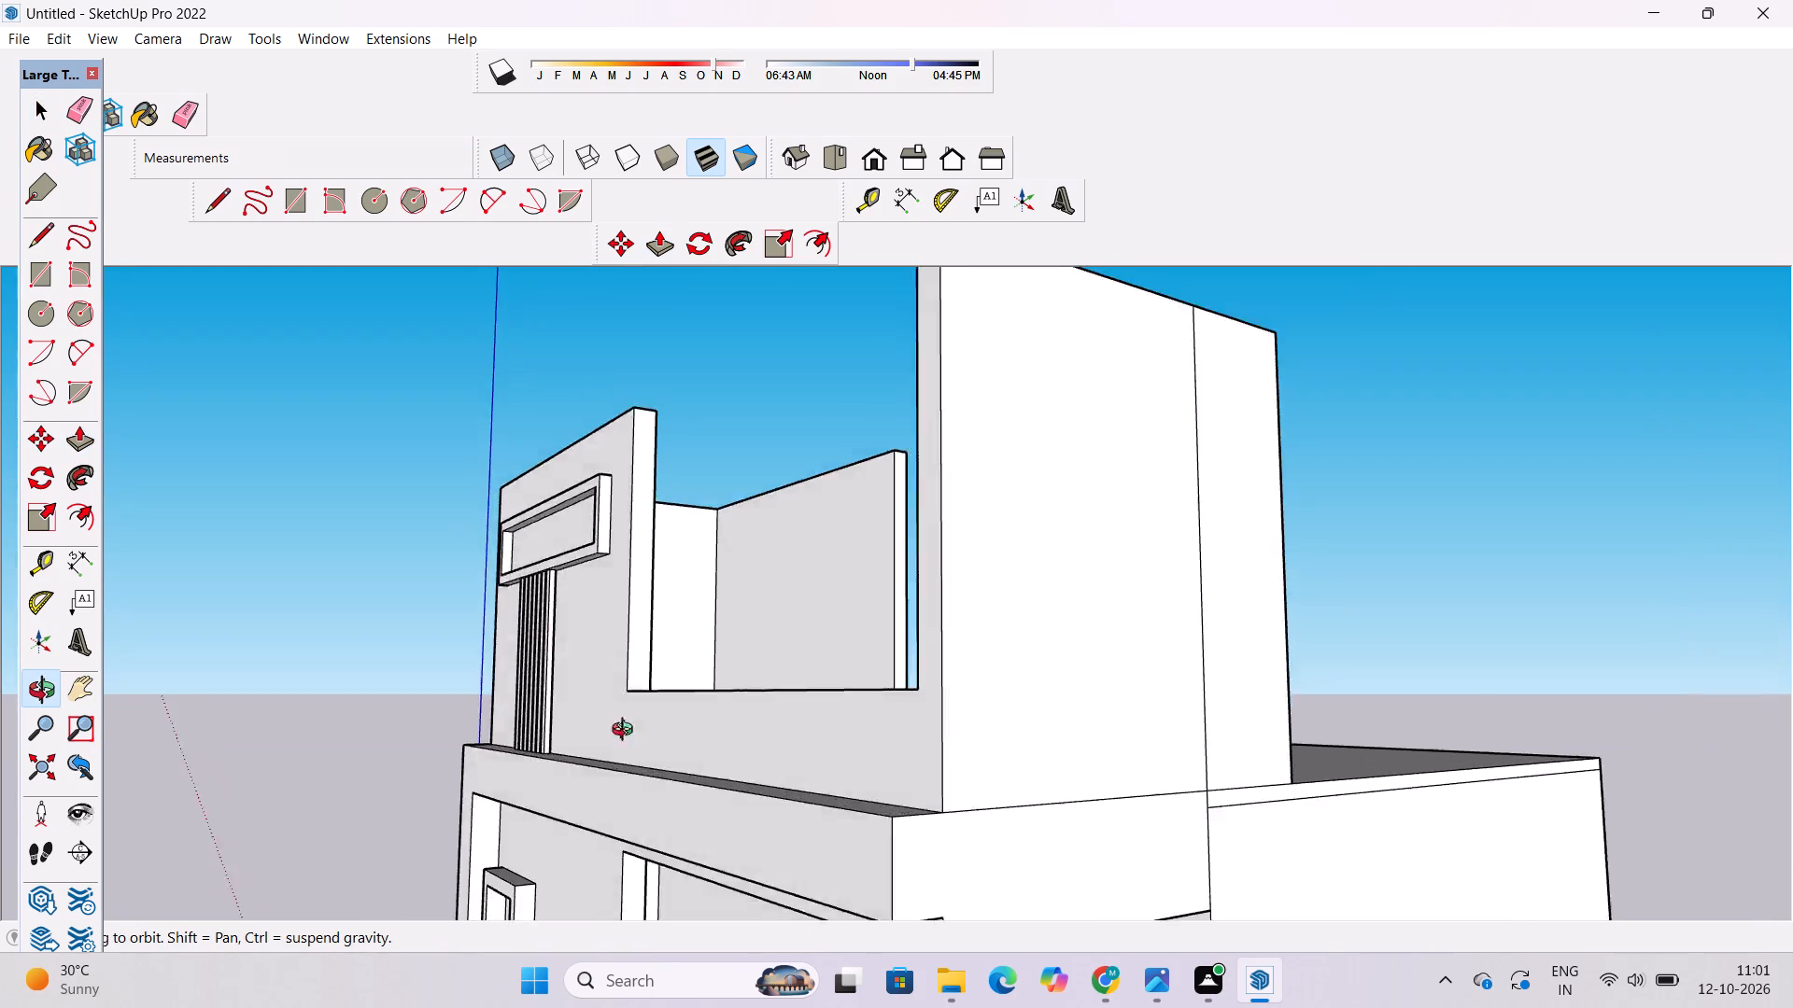
{"action": "left_click_drag", "start_coordinate": [627, 732], "coordinate": [667, 825]}
{"action": "left_click_drag", "start_coordinate": [533, 652], "coordinate": [569, 710], "text": "shift"}
{"action": "left_click_drag", "start_coordinate": [499, 749], "coordinate": [820, 619]}
{"action": "scroll", "coordinate": [558, 694], "scroll_direction": "up", "scroll_amount": 3}
{"action": "left_click_drag", "start_coordinate": [583, 726], "coordinate": [591, 738], "text": "shift"}
{"action": "left_click_drag", "start_coordinate": [630, 803], "coordinate": [827, 890]}
{"action": "scroll", "coordinate": [666, 670], "scroll_direction": "up", "scroll_amount": 11}
{"action": "left_click_drag", "start_coordinate": [847, 699], "coordinate": [660, 720]}
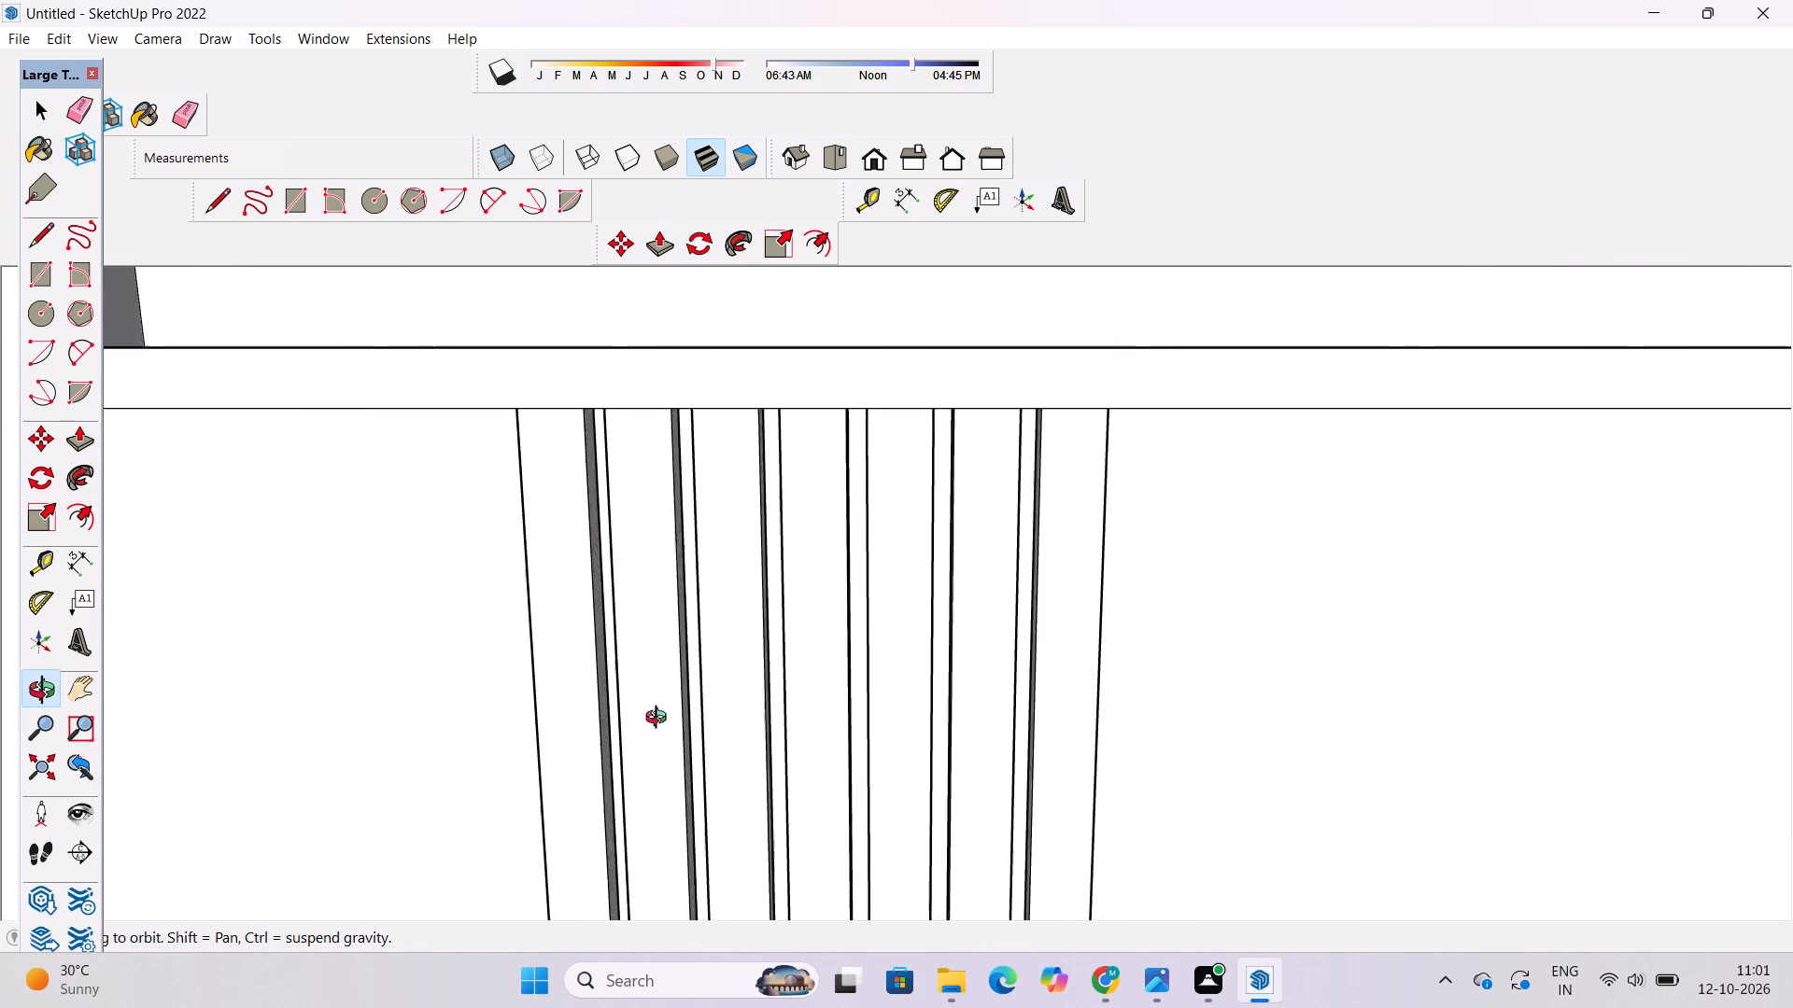
{"action": "left_click_drag", "start_coordinate": [660, 720], "coordinate": [617, 725]}
{"action": "scroll", "coordinate": [620, 666], "scroll_direction": "down", "scroll_amount": 5}
{"action": "left_click_drag", "start_coordinate": [622, 662], "coordinate": [623, 682], "text": "shift"}
{"action": "scroll", "coordinate": [623, 682], "scroll_direction": "up", "scroll_amount": 3}
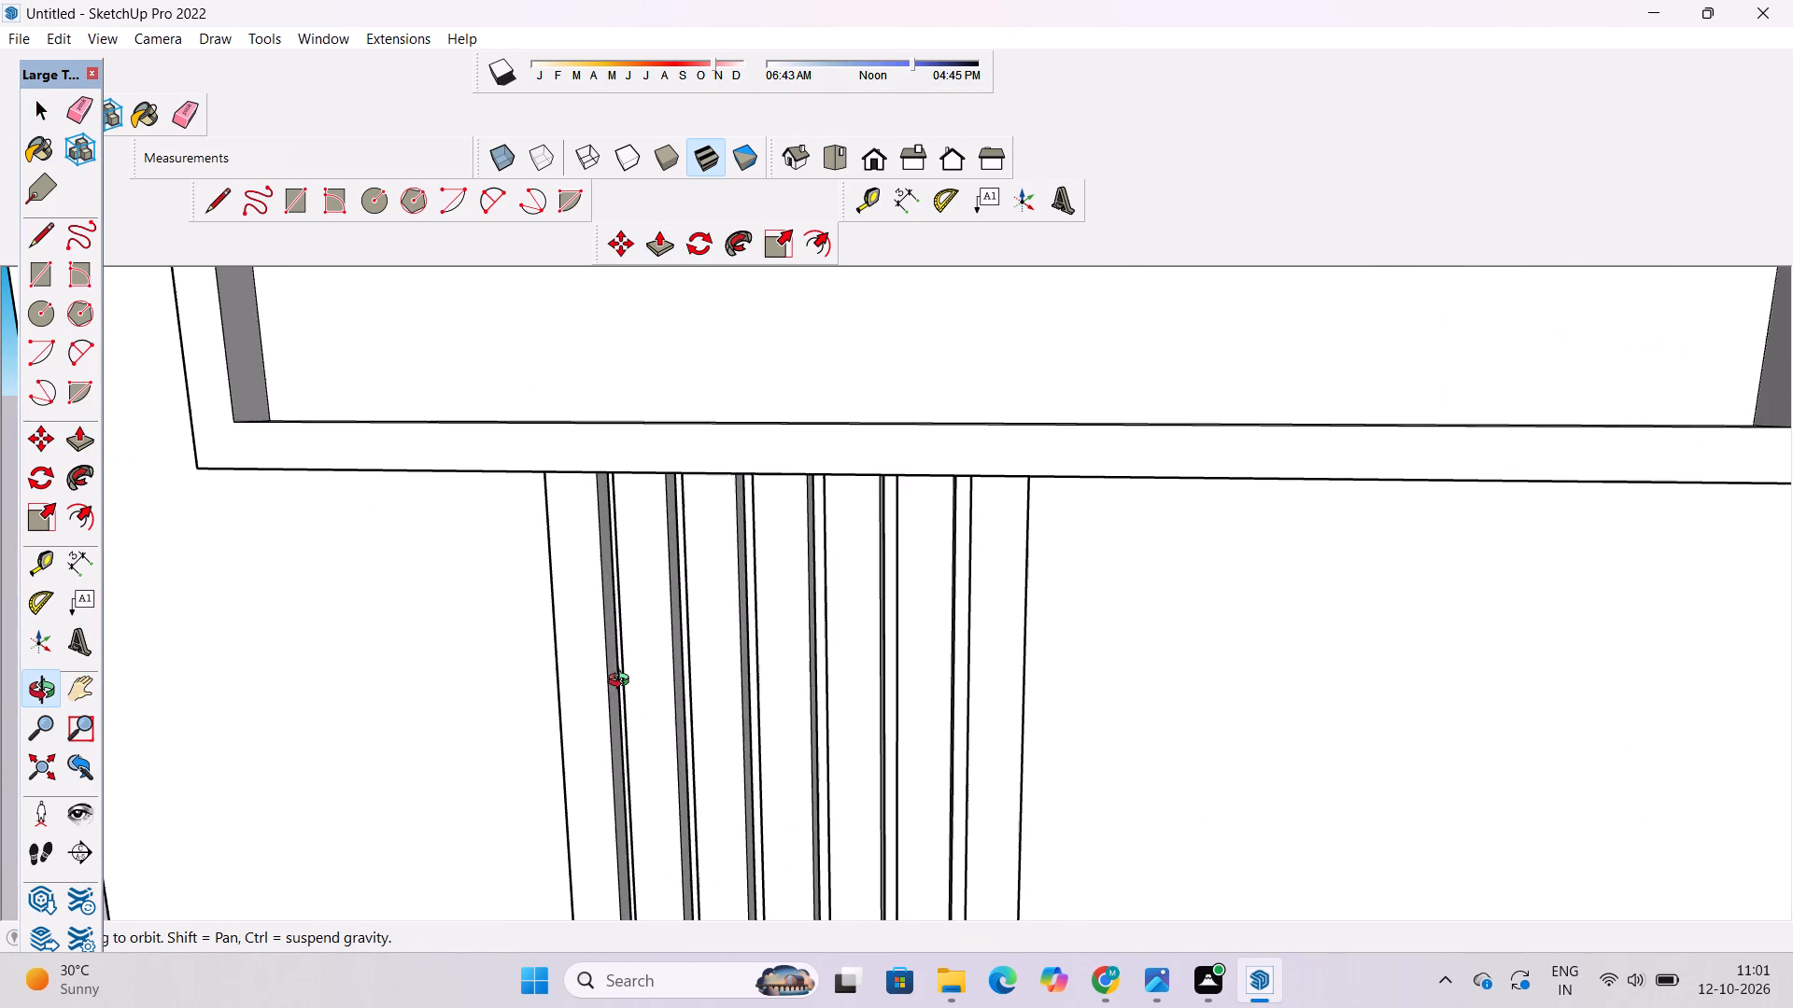
{"action": "scroll", "coordinate": [623, 682], "scroll_direction": "down", "scroll_amount": 3}
{"action": "left_click_drag", "start_coordinate": [666, 630], "coordinate": [673, 749], "text": "shift"}
{"action": "scroll", "coordinate": [626, 625], "scroll_direction": "down", "scroll_amount": 5}
{"action": "left_click_drag", "start_coordinate": [612, 694], "coordinate": [950, 620]}
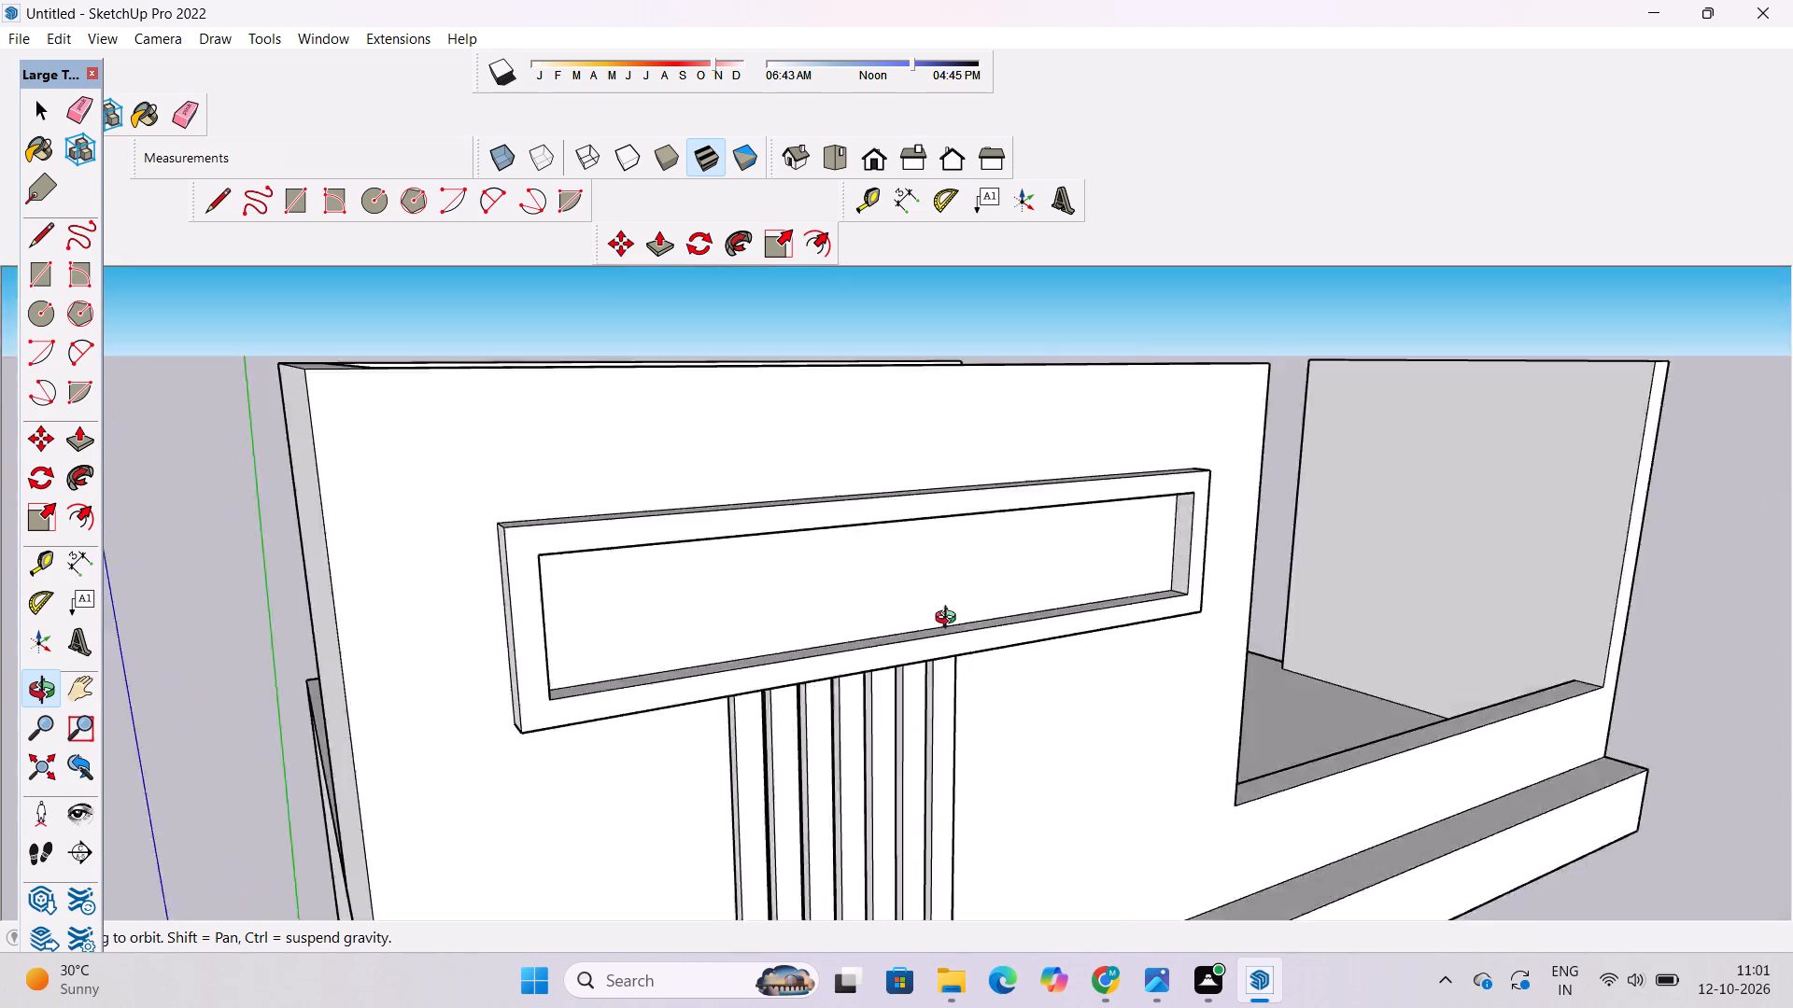
{"action": "left_click_drag", "start_coordinate": [950, 620], "coordinate": [573, 602]}
{"action": "scroll", "coordinate": [600, 544], "scroll_direction": "down", "scroll_amount": 5}
{"action": "left_click_drag", "start_coordinate": [1153, 652], "coordinate": [896, 464]}
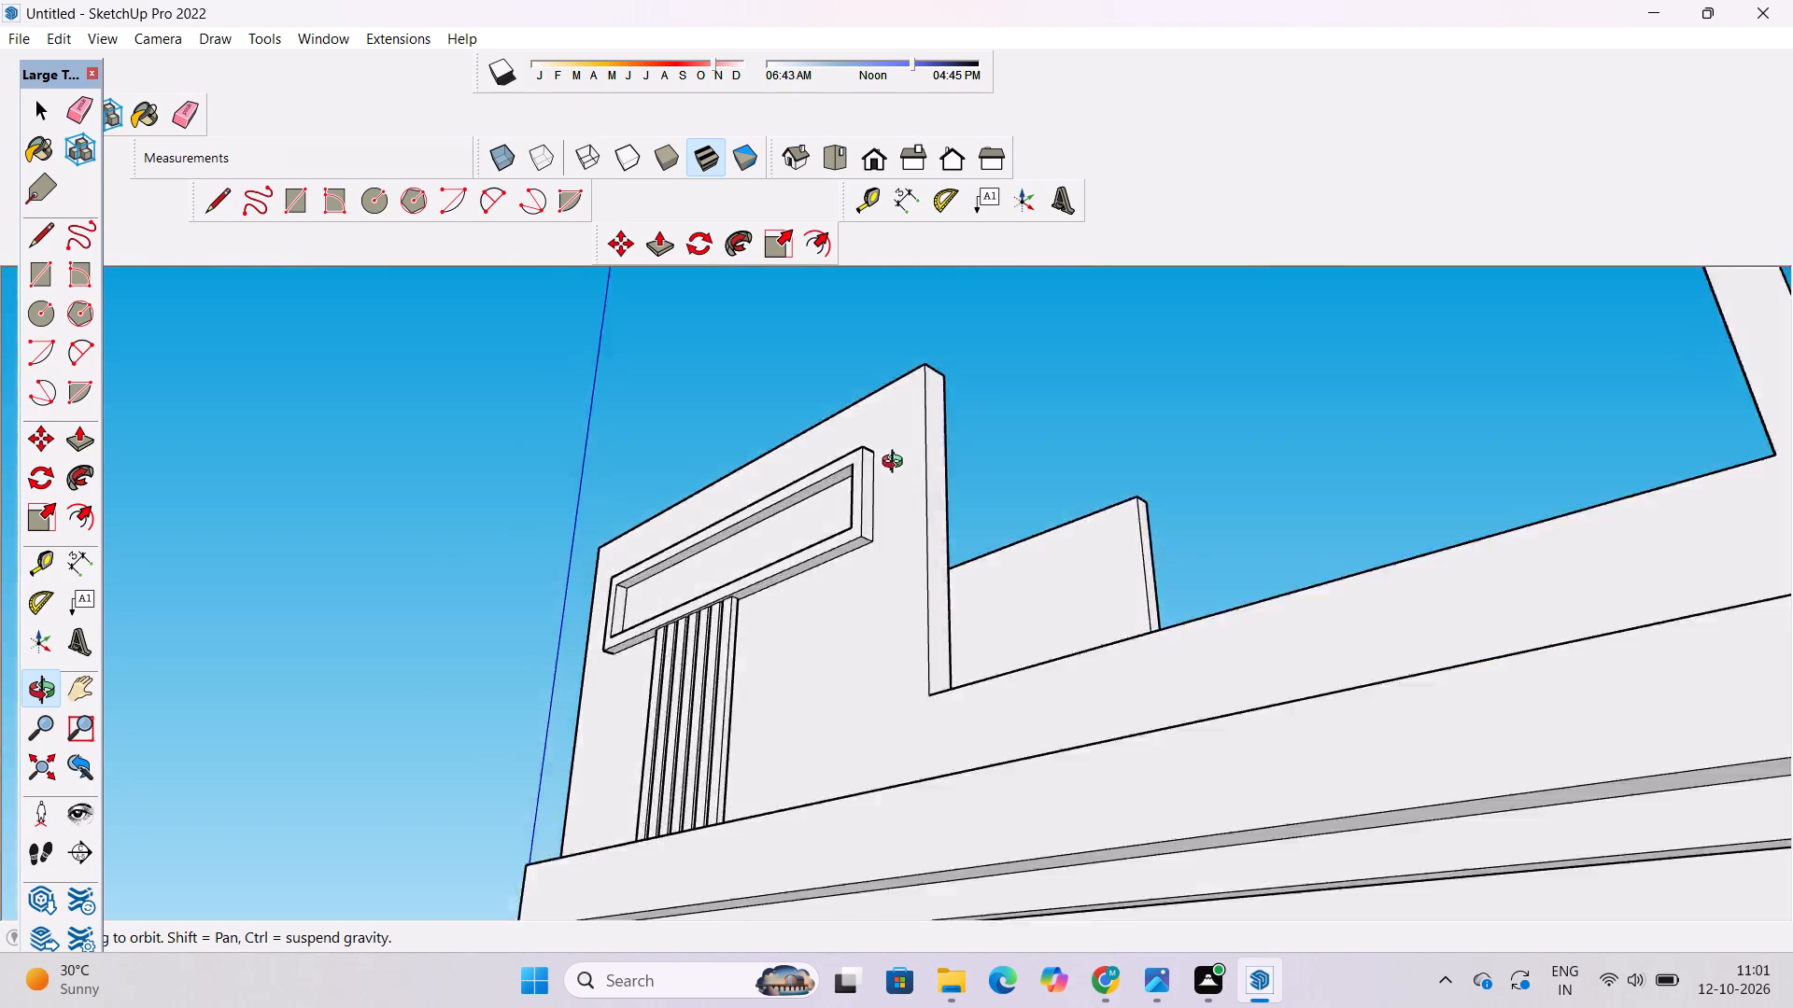
{"action": "left_click_drag", "start_coordinate": [896, 464], "coordinate": [1153, 633]}
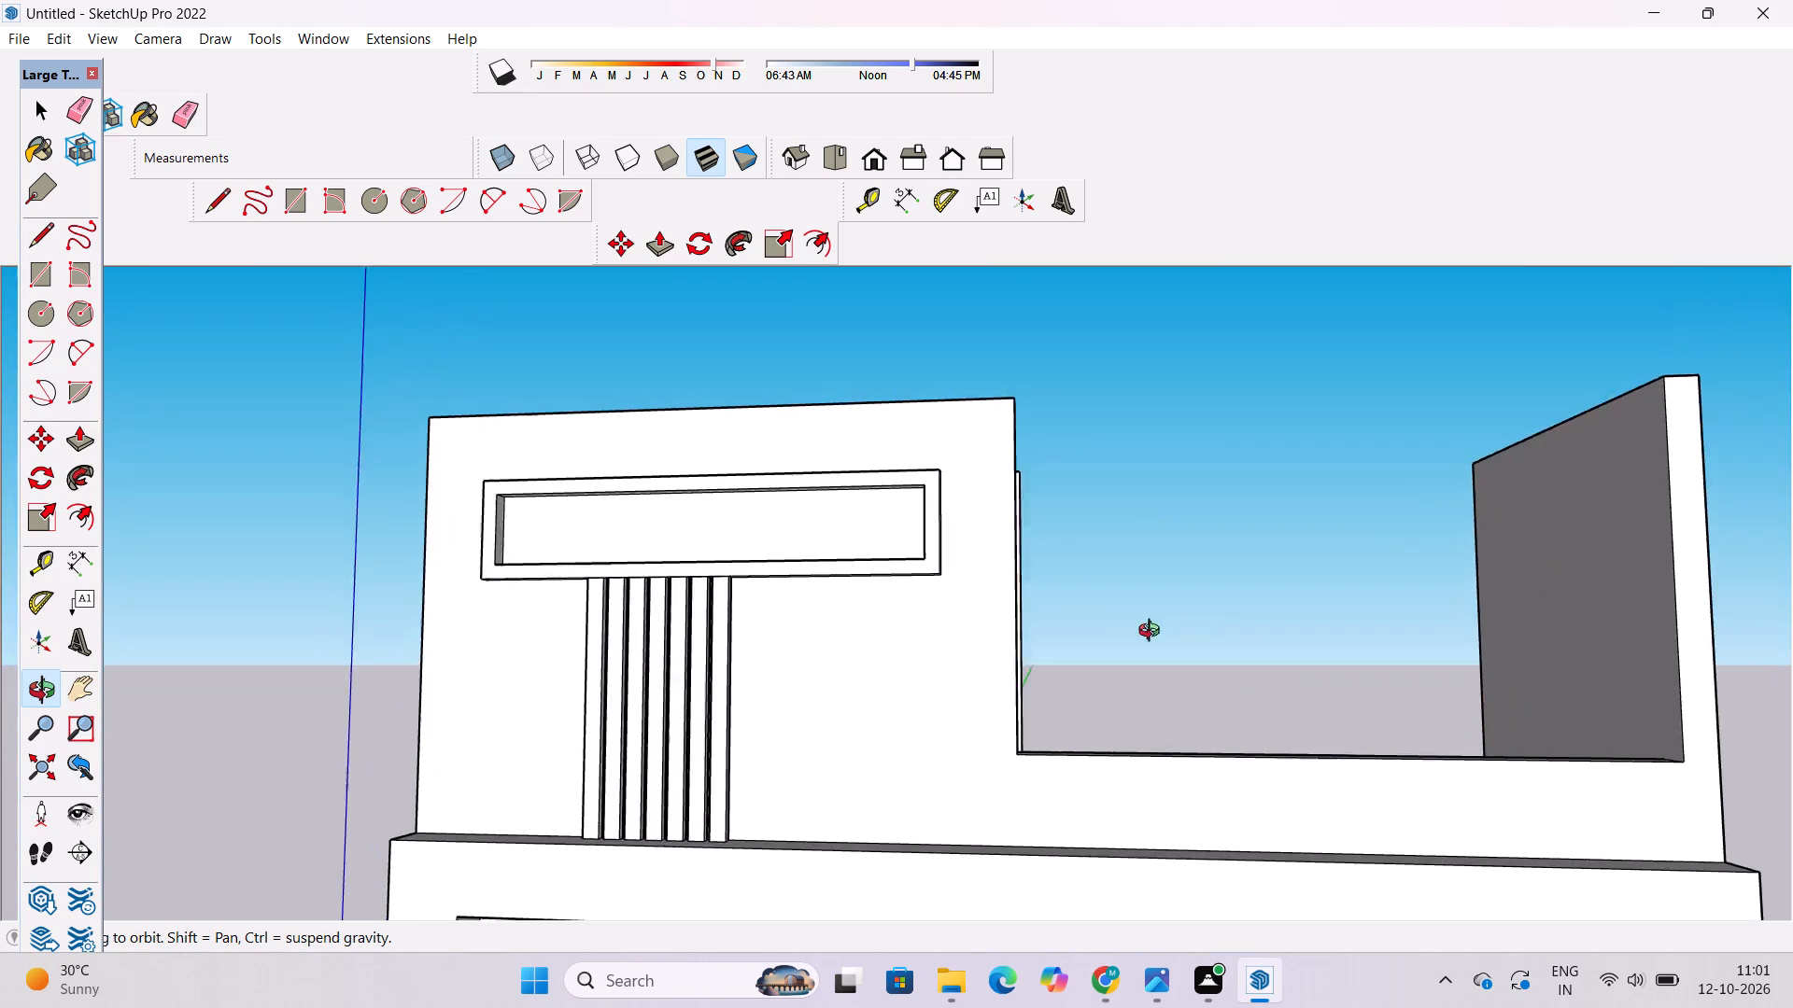
{"action": "left_click_drag", "start_coordinate": [1153, 633], "coordinate": [567, 584]}
{"action": "scroll", "coordinate": [602, 571], "scroll_direction": "down", "scroll_amount": 7}
{"action": "left_click_drag", "start_coordinate": [757, 806], "coordinate": [814, 416]}
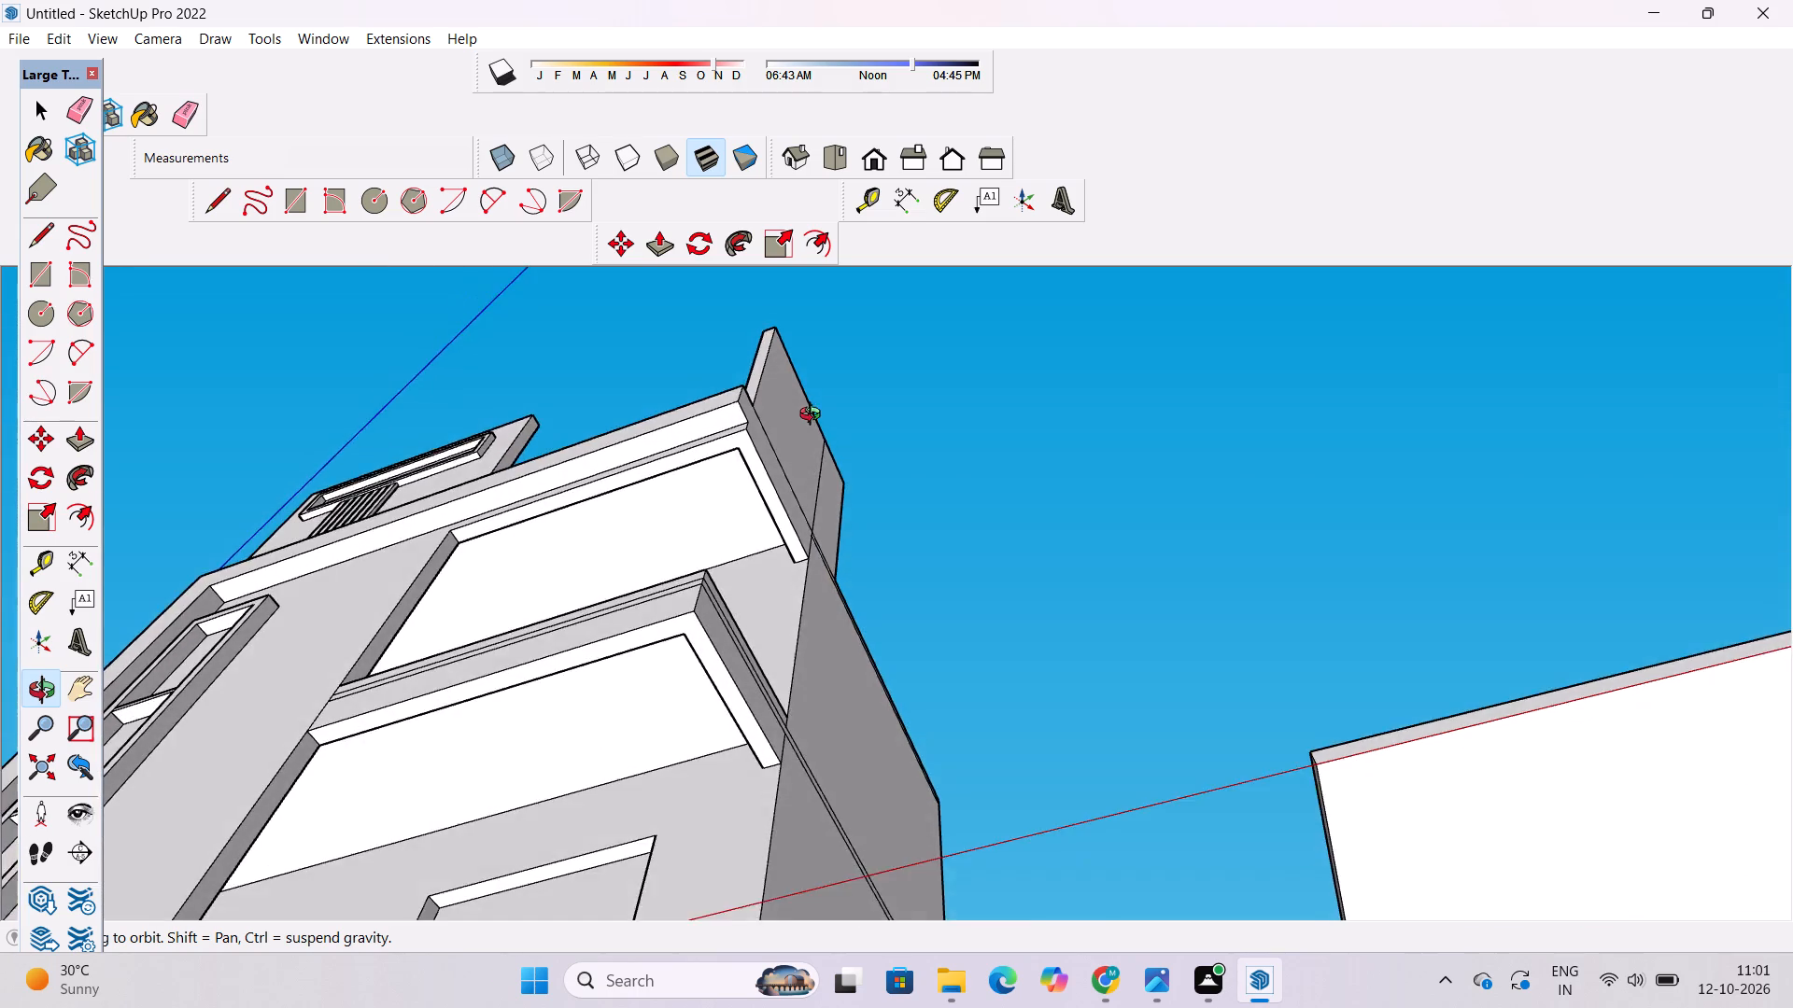
{"action": "left_click_drag", "start_coordinate": [814, 416], "coordinate": [860, 550]}
{"action": "left_click_drag", "start_coordinate": [791, 809], "coordinate": [832, 694], "text": "shift"}
{"action": "left_click_drag", "start_coordinate": [832, 704], "coordinate": [840, 899]}
{"action": "left_click_drag", "start_coordinate": [886, 807], "coordinate": [821, 839]}
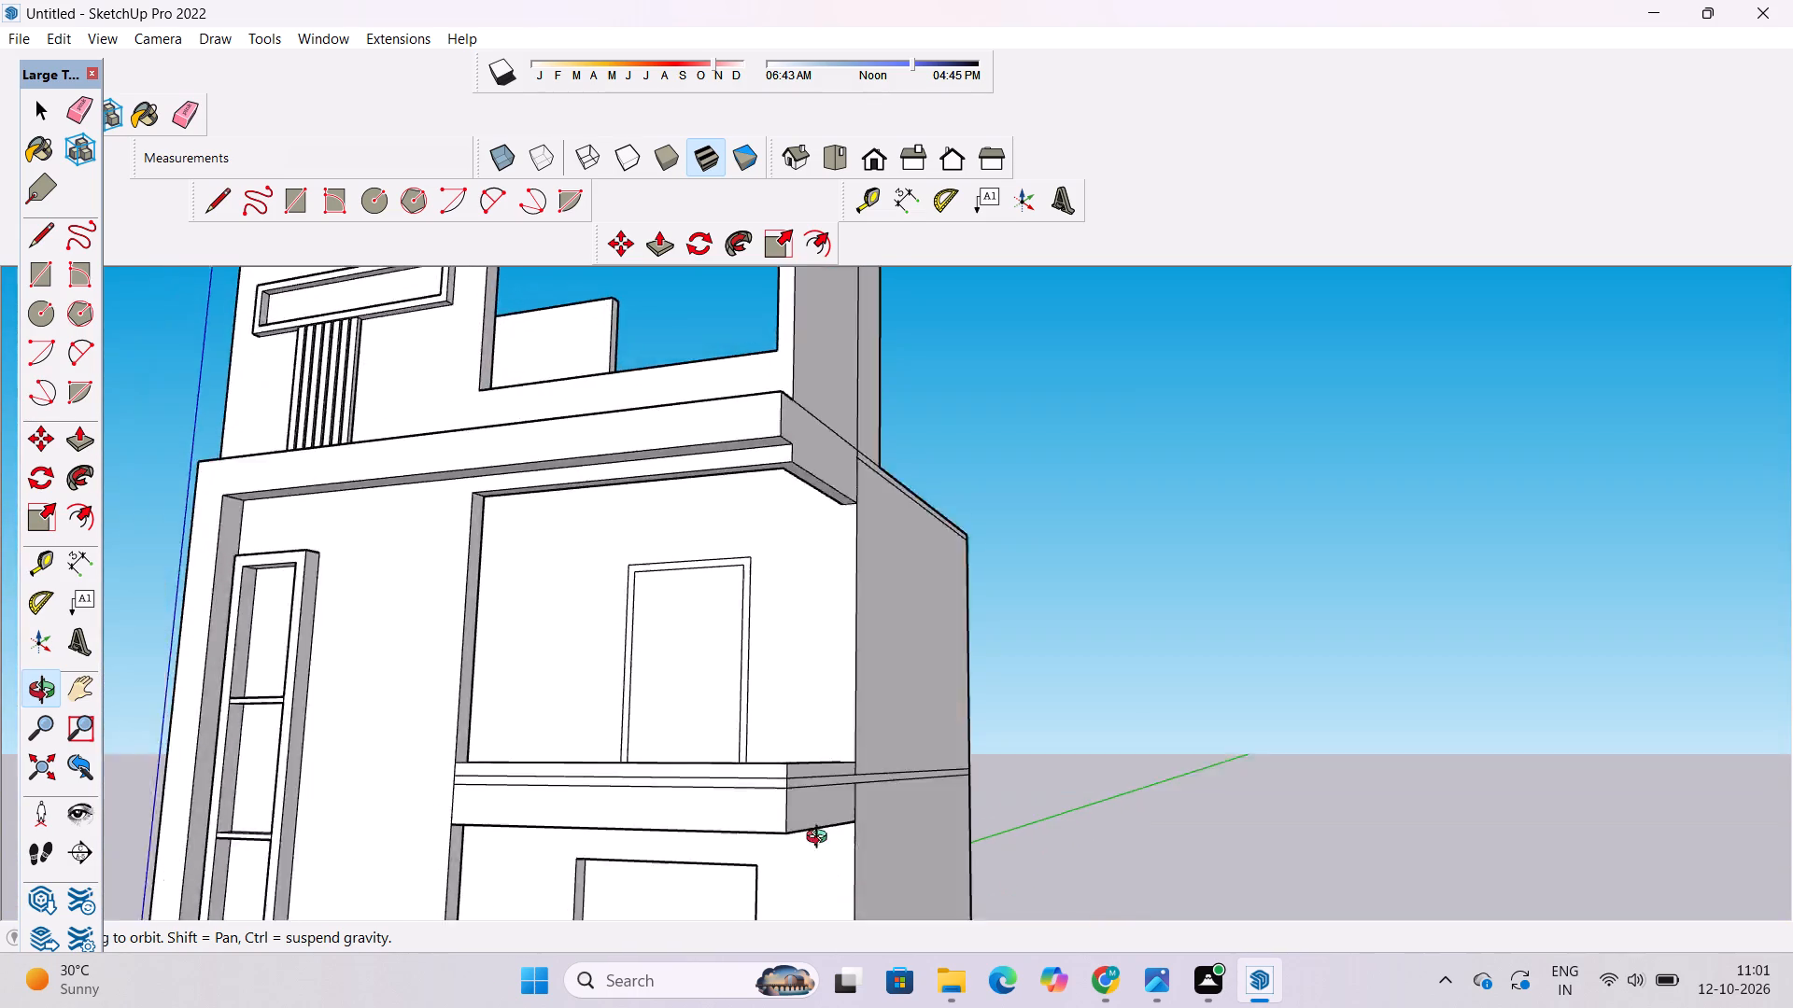
Draw a 1' vertical line between the two floor-slab lines on the side wall, where the balcony meets the wall.
{"action": "left_click_drag", "start_coordinate": [821, 839], "coordinate": [607, 934]}
{"action": "scroll", "coordinate": [868, 791], "scroll_direction": "up", "scroll_amount": 5}
{"action": "left_click_drag", "start_coordinate": [869, 781], "coordinate": [709, 827], "text": "shift"}
{"action": "left_click_drag", "start_coordinate": [727, 829], "coordinate": [585, 822]}
{"action": "scroll", "coordinate": [625, 765], "scroll_direction": "up", "scroll_amount": 5}
{"action": "key", "text": "l"}
{"action": "scroll", "coordinate": [573, 750], "scroll_direction": "up", "scroll_amount": 9}
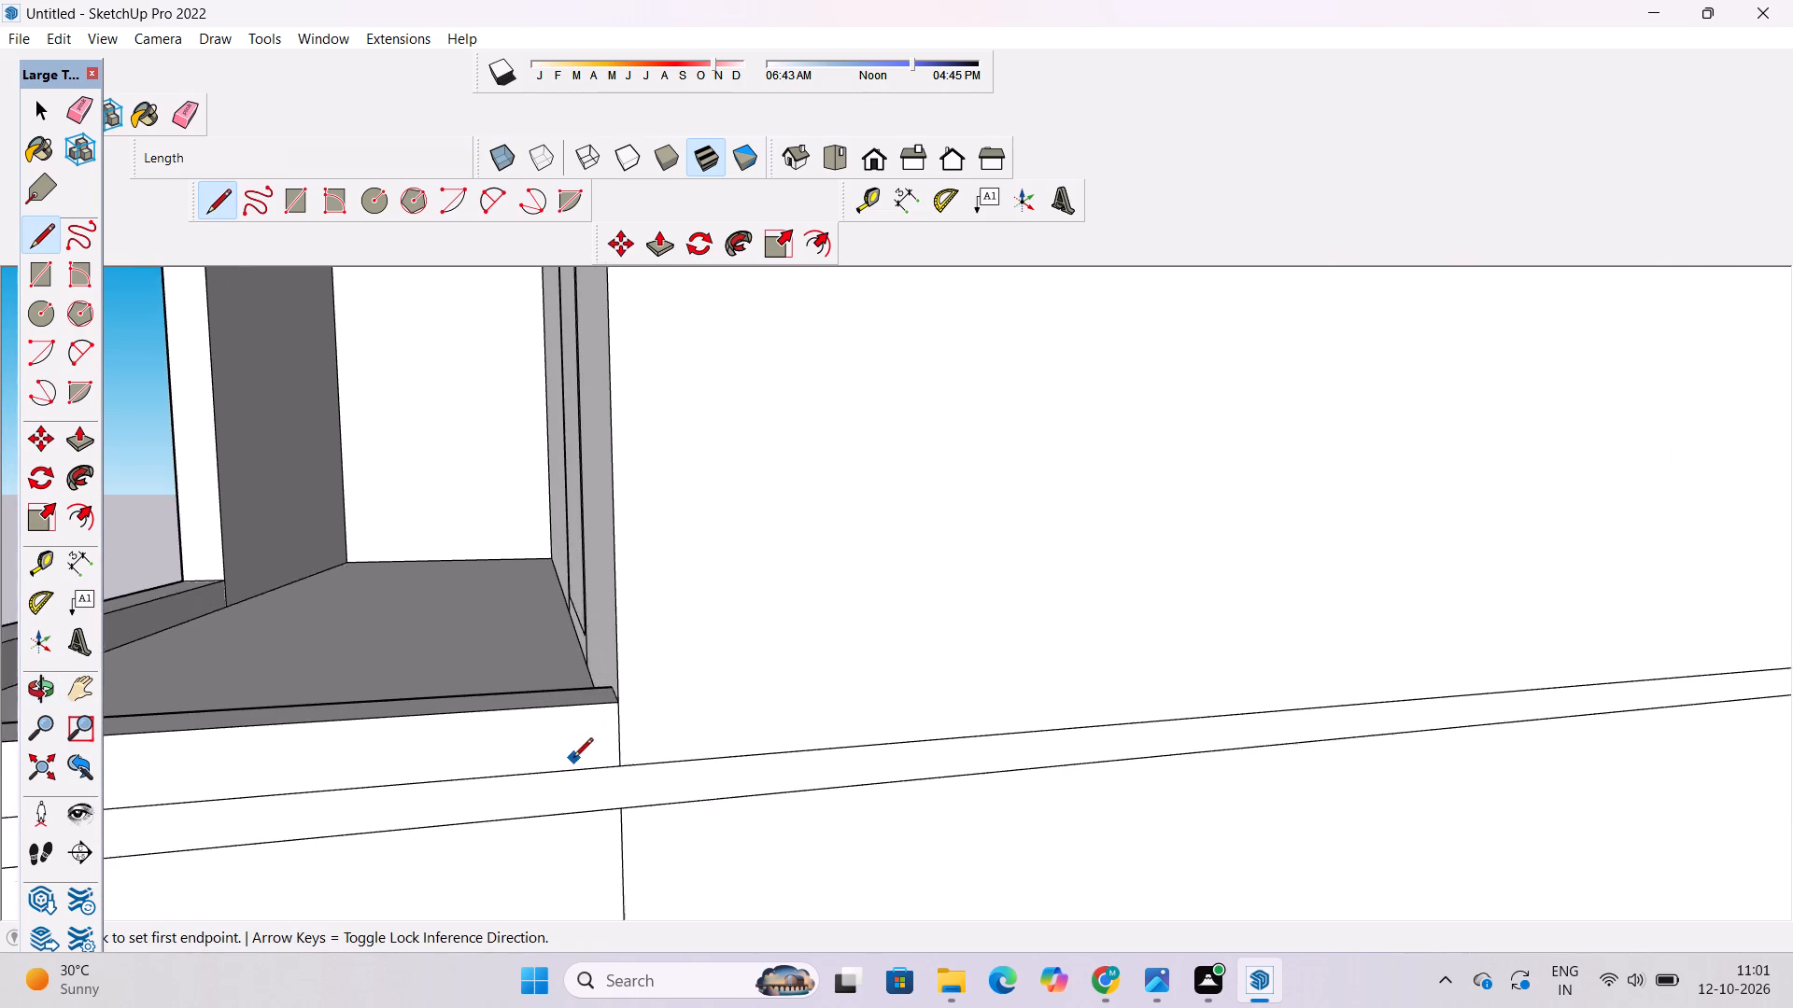
{"action": "scroll", "coordinate": [573, 759], "scroll_direction": "up", "scroll_amount": 1}
{"action": "left_click", "coordinate": [628, 770]}
{"action": "left_click", "coordinate": [634, 825]}
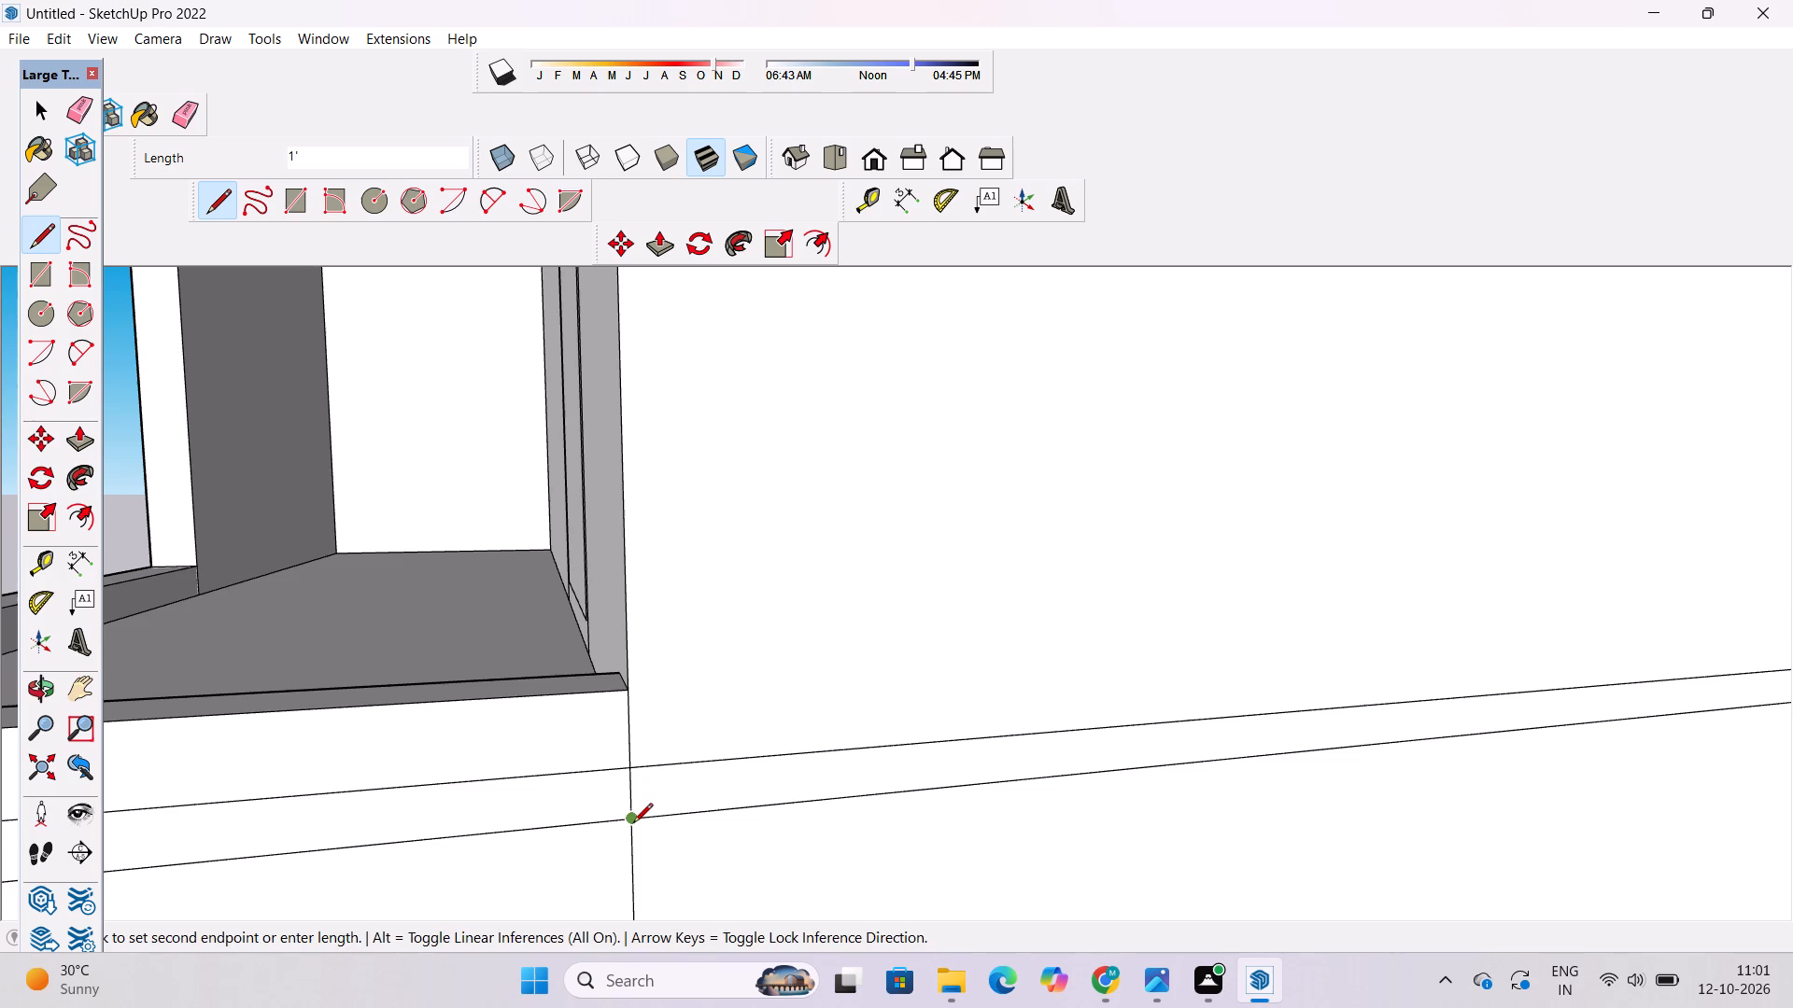
{"action": "scroll", "coordinate": [686, 616], "scroll_direction": "down", "scroll_amount": 3}
{"action": "key", "text": "space"}
Examine the whole building from the side, including the balcony, slab lines and detached ground slab.
{"action": "key", "text": "o"}
{"action": "scroll", "coordinate": [707, 491], "scroll_direction": "down", "scroll_amount": 12}
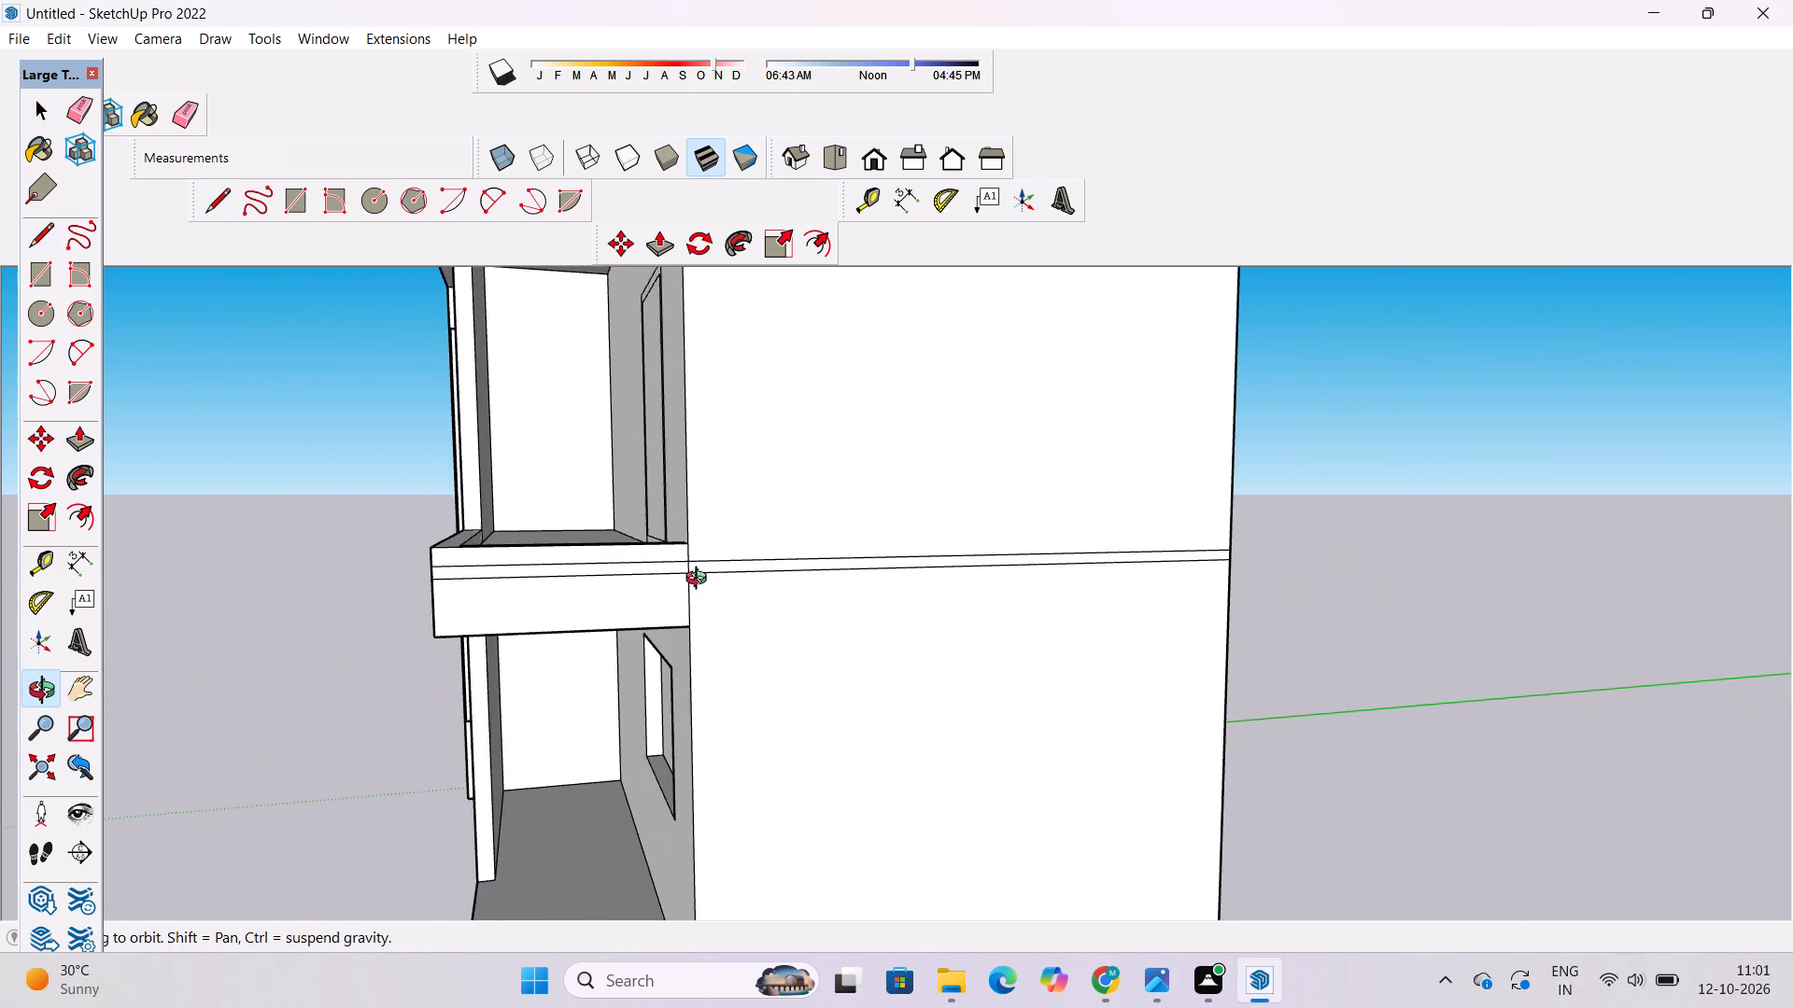
{"action": "scroll", "coordinate": [700, 581], "scroll_direction": "down", "scroll_amount": 4}
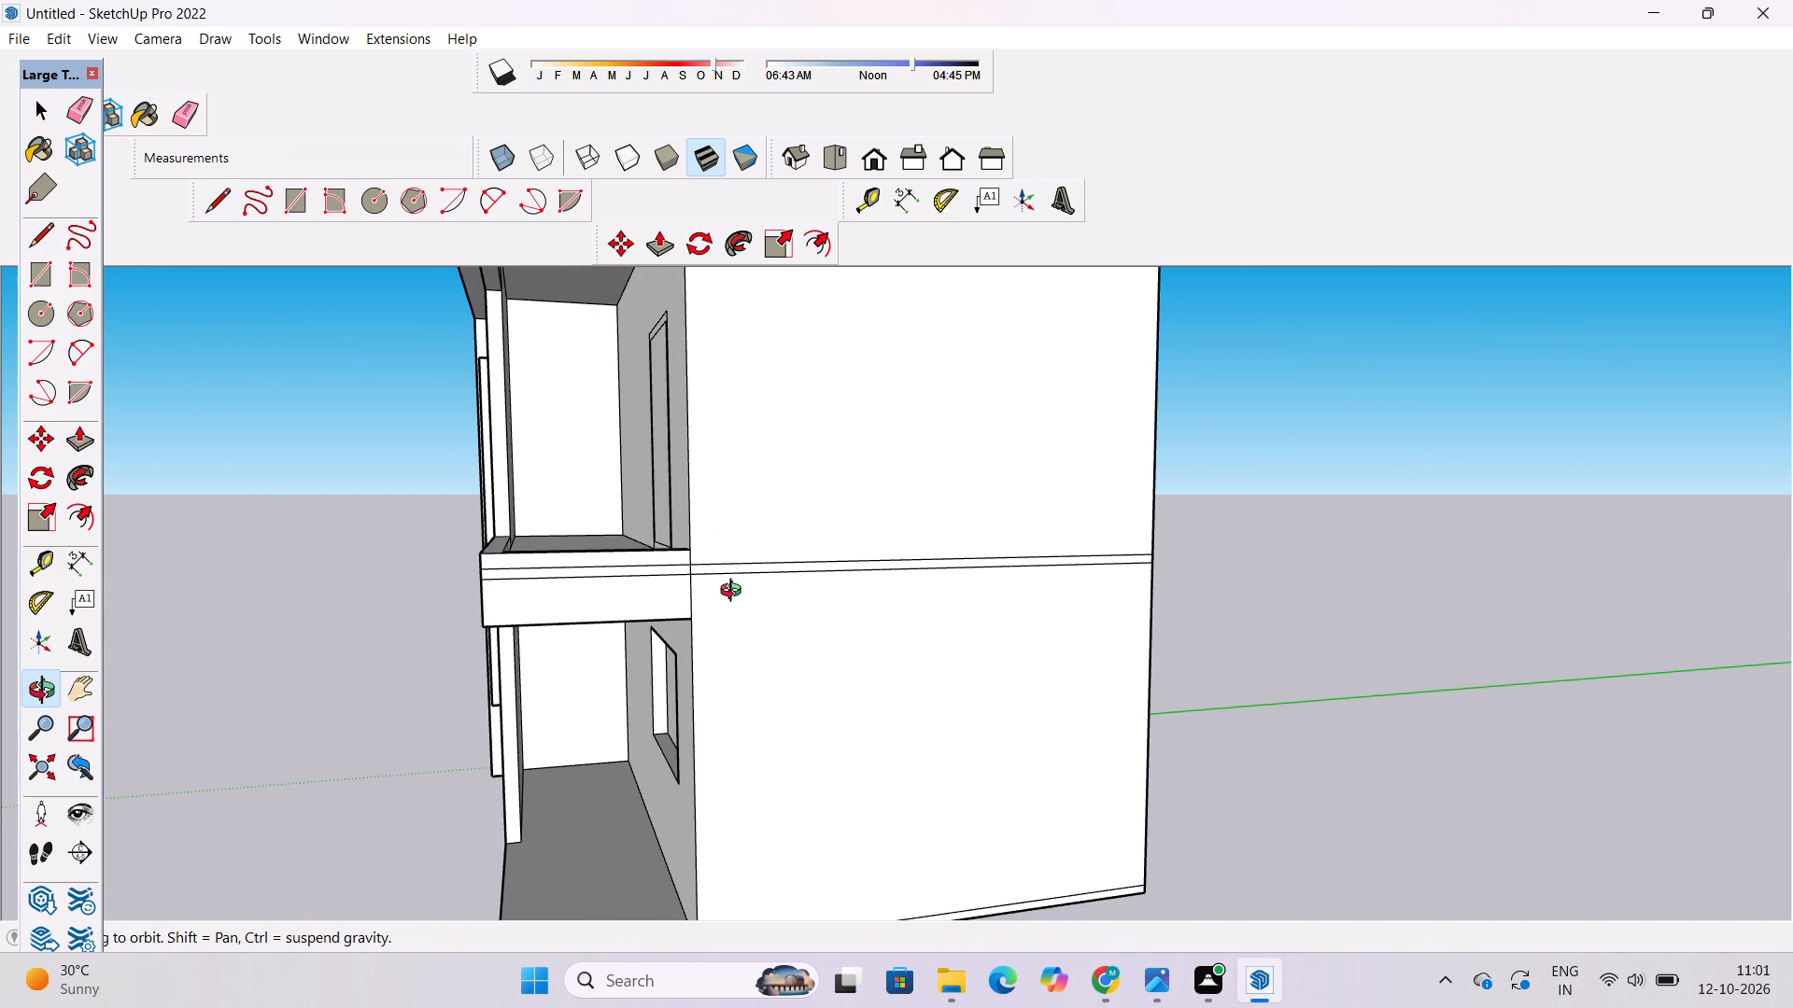
{"action": "scroll", "coordinate": [746, 601], "scroll_direction": "down", "scroll_amount": 7}
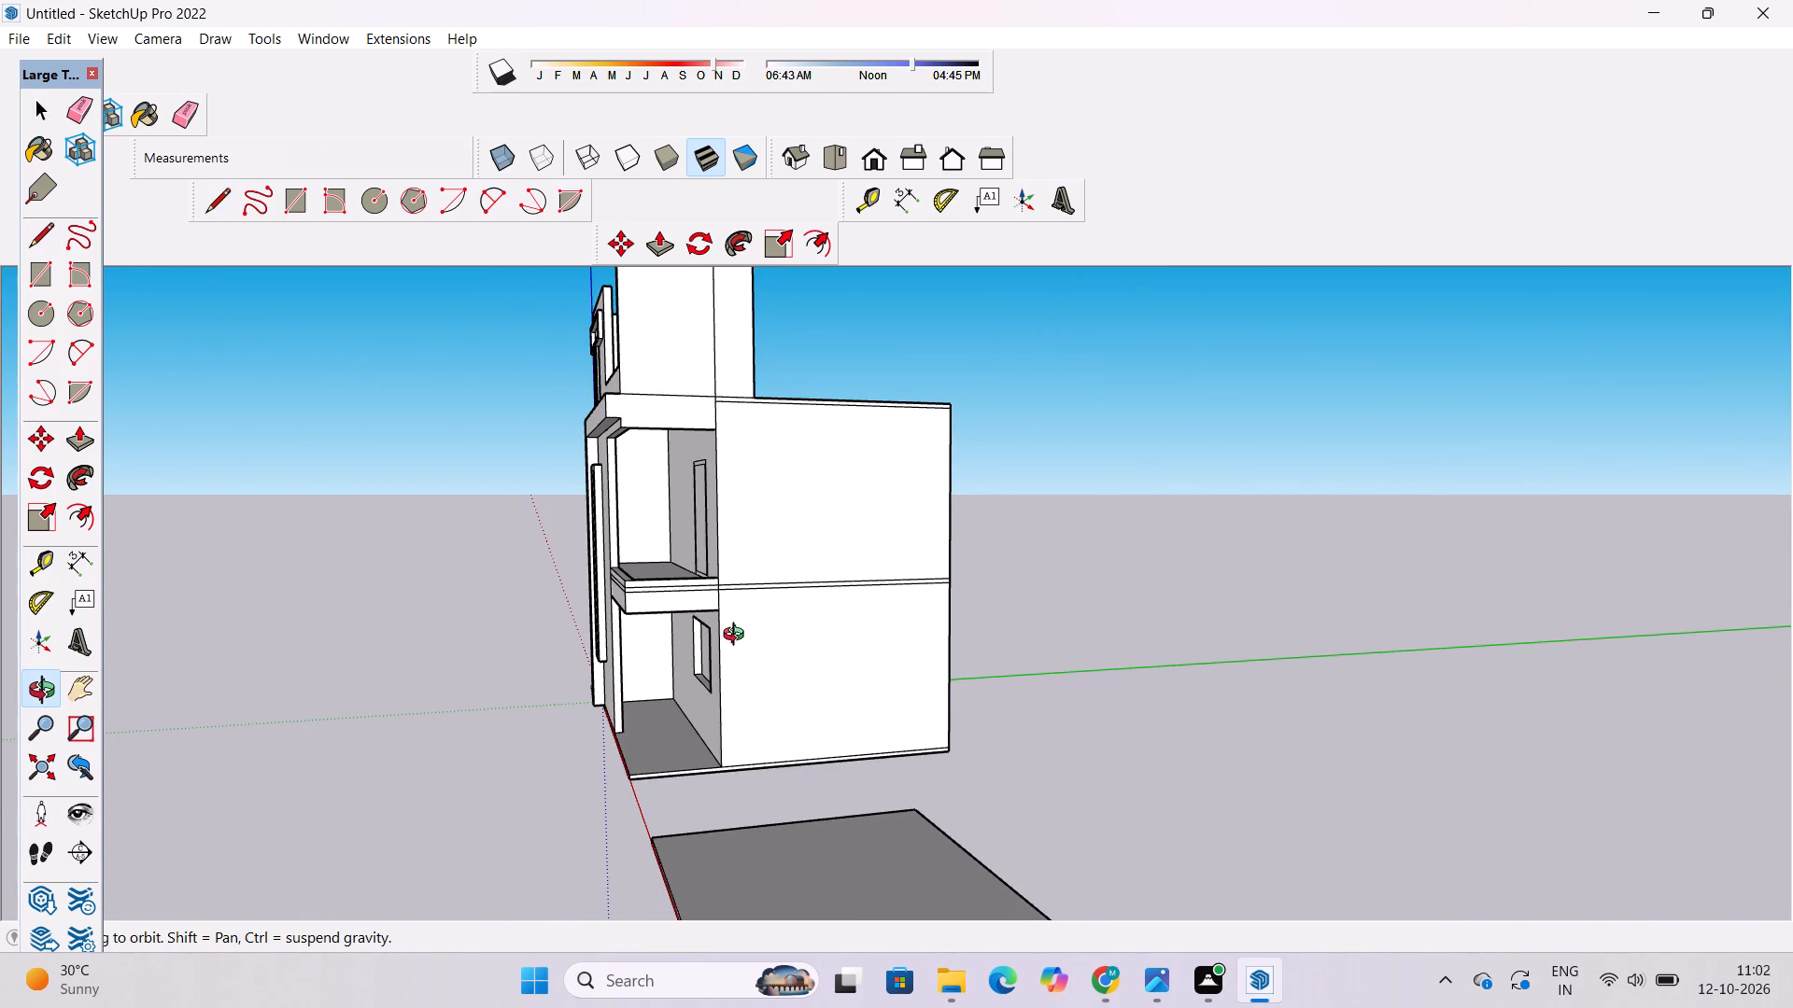
{"action": "scroll", "coordinate": [738, 637], "scroll_direction": "down", "scroll_amount": 3}
{"action": "left_click_drag", "start_coordinate": [711, 656], "coordinate": [727, 628], "text": "shift"}
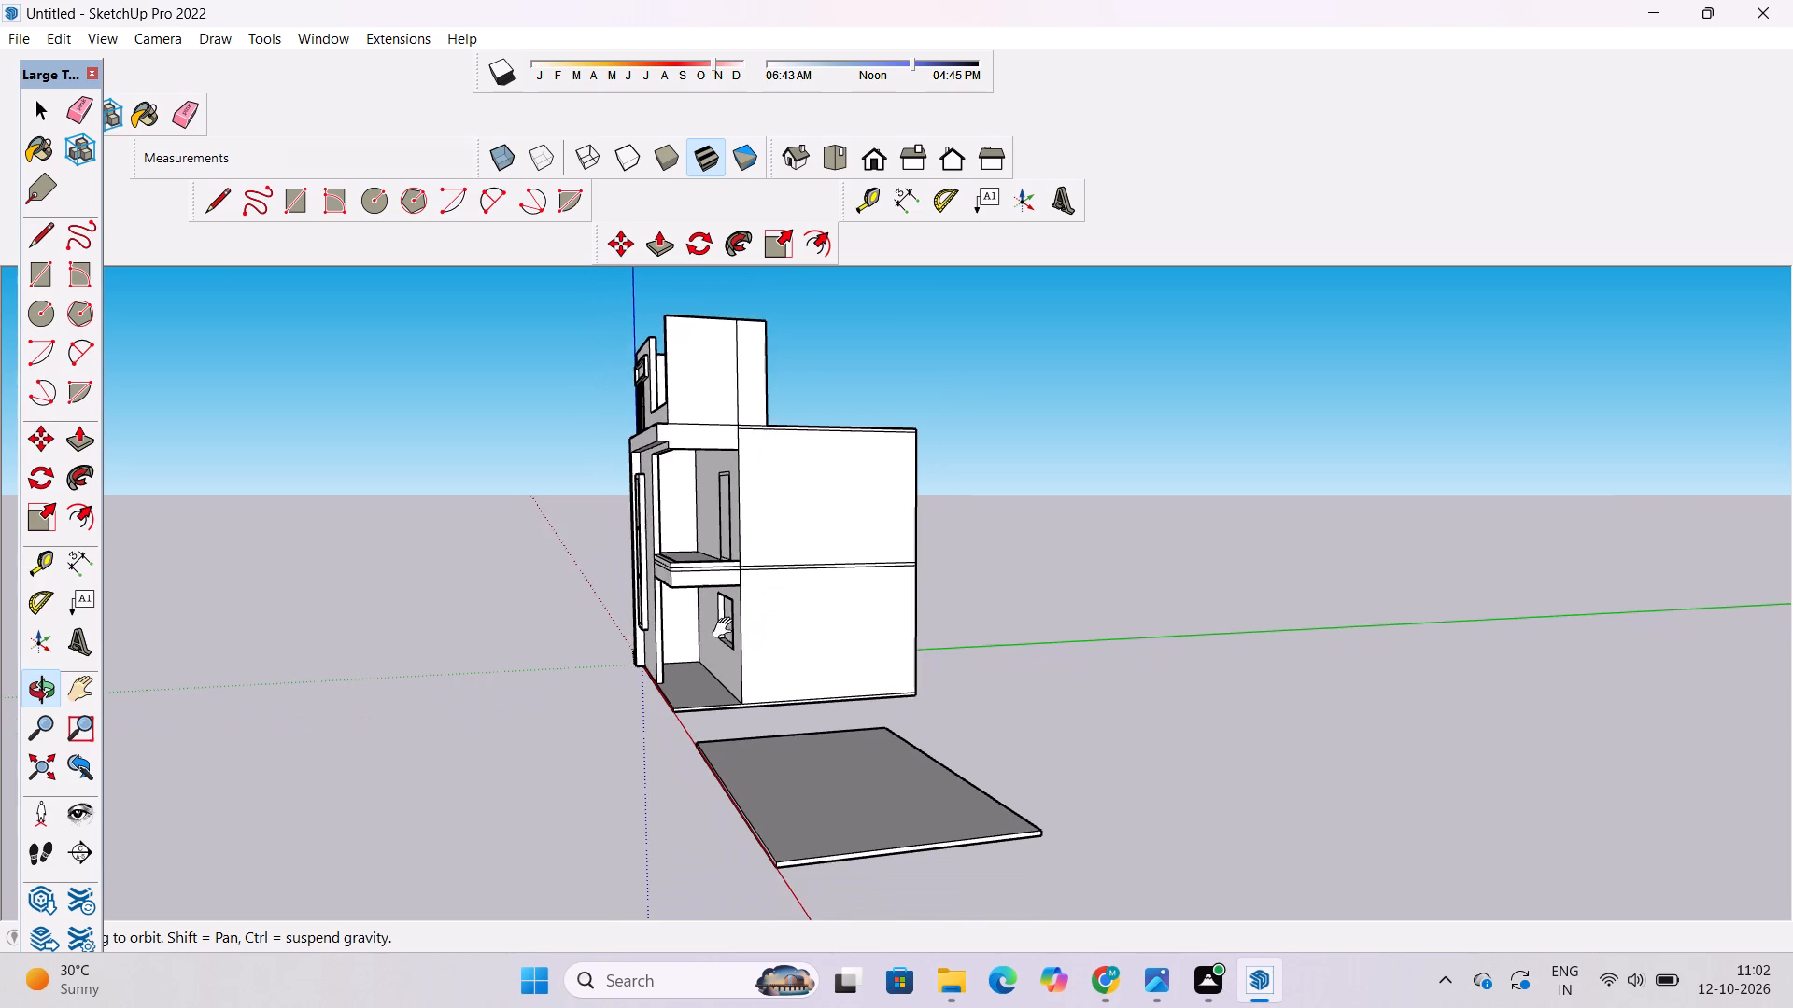
{"action": "scroll", "coordinate": [727, 627], "scroll_direction": "down", "scroll_amount": 2}
{"action": "left_click_drag", "start_coordinate": [699, 648], "coordinate": [753, 652]}
{"action": "scroll", "coordinate": [743, 645], "scroll_direction": "down", "scroll_amount": 2}
{"action": "left_click_drag", "start_coordinate": [744, 625], "coordinate": [725, 660], "text": "shift"}
{"action": "left_click_drag", "start_coordinate": [725, 658], "coordinate": [678, 658]}
{"action": "scroll", "coordinate": [671, 629], "scroll_direction": "down", "scroll_amount": 1}
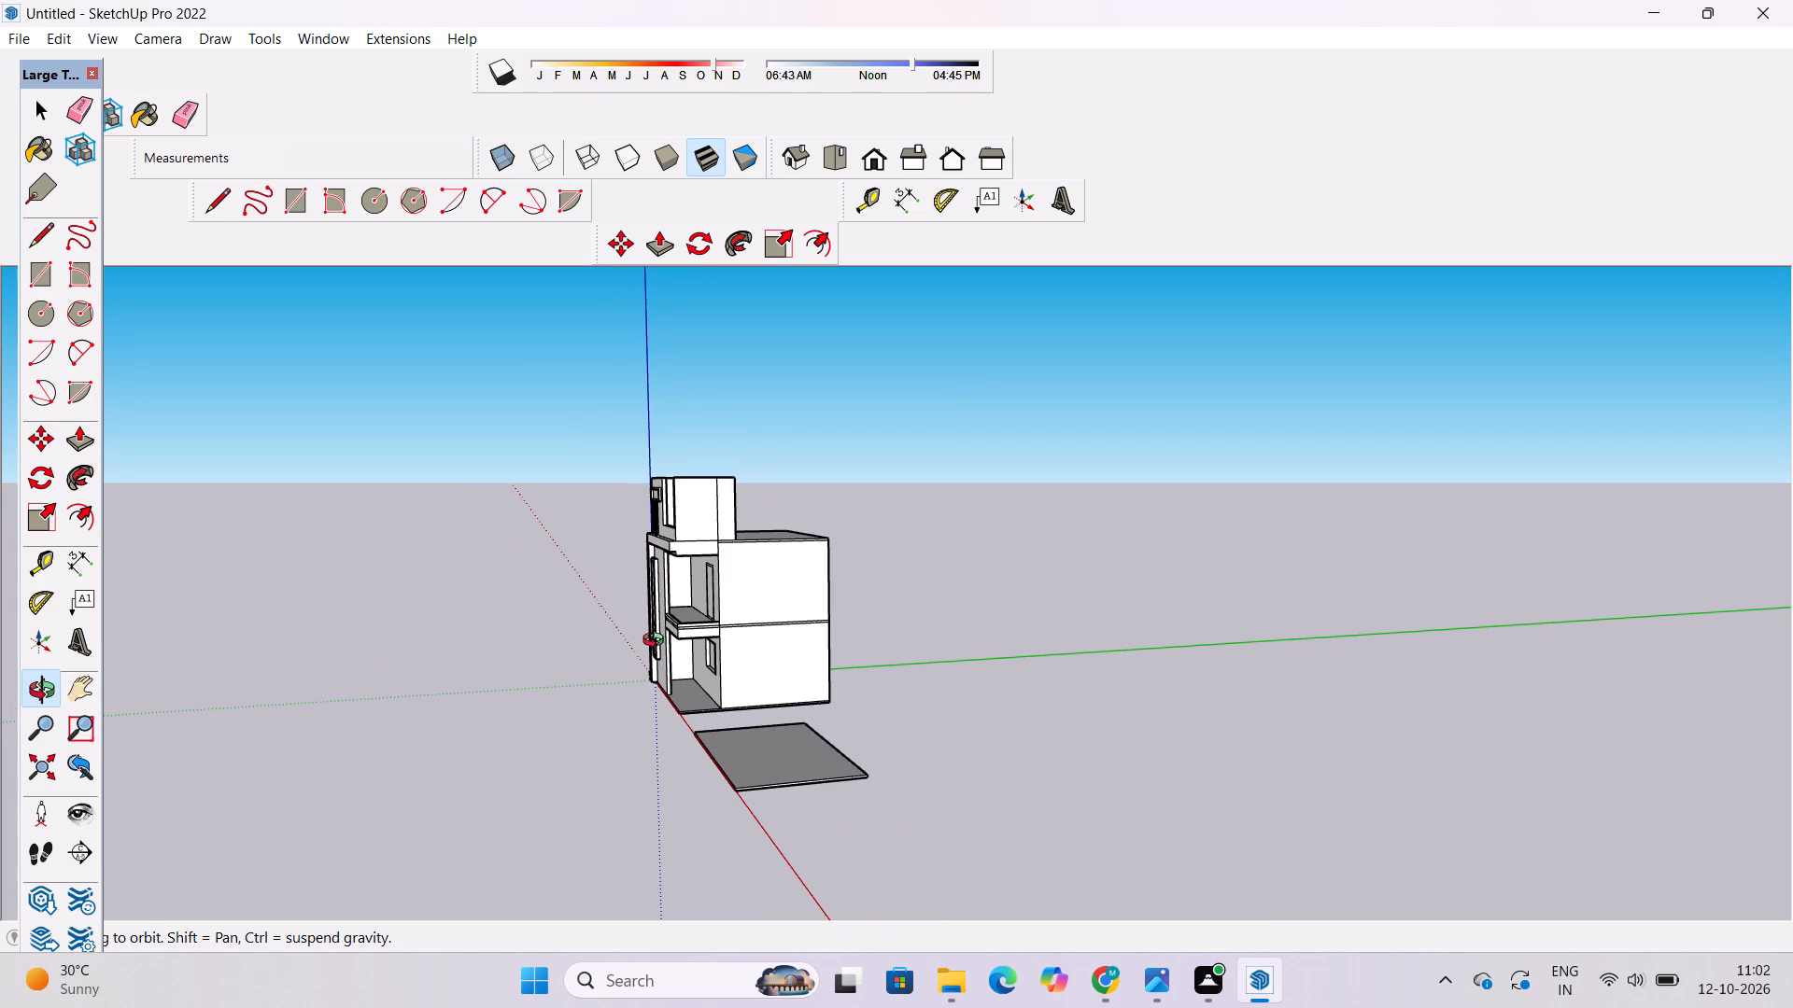
{"action": "scroll", "coordinate": [649, 642], "scroll_direction": "down", "scroll_amount": 5}
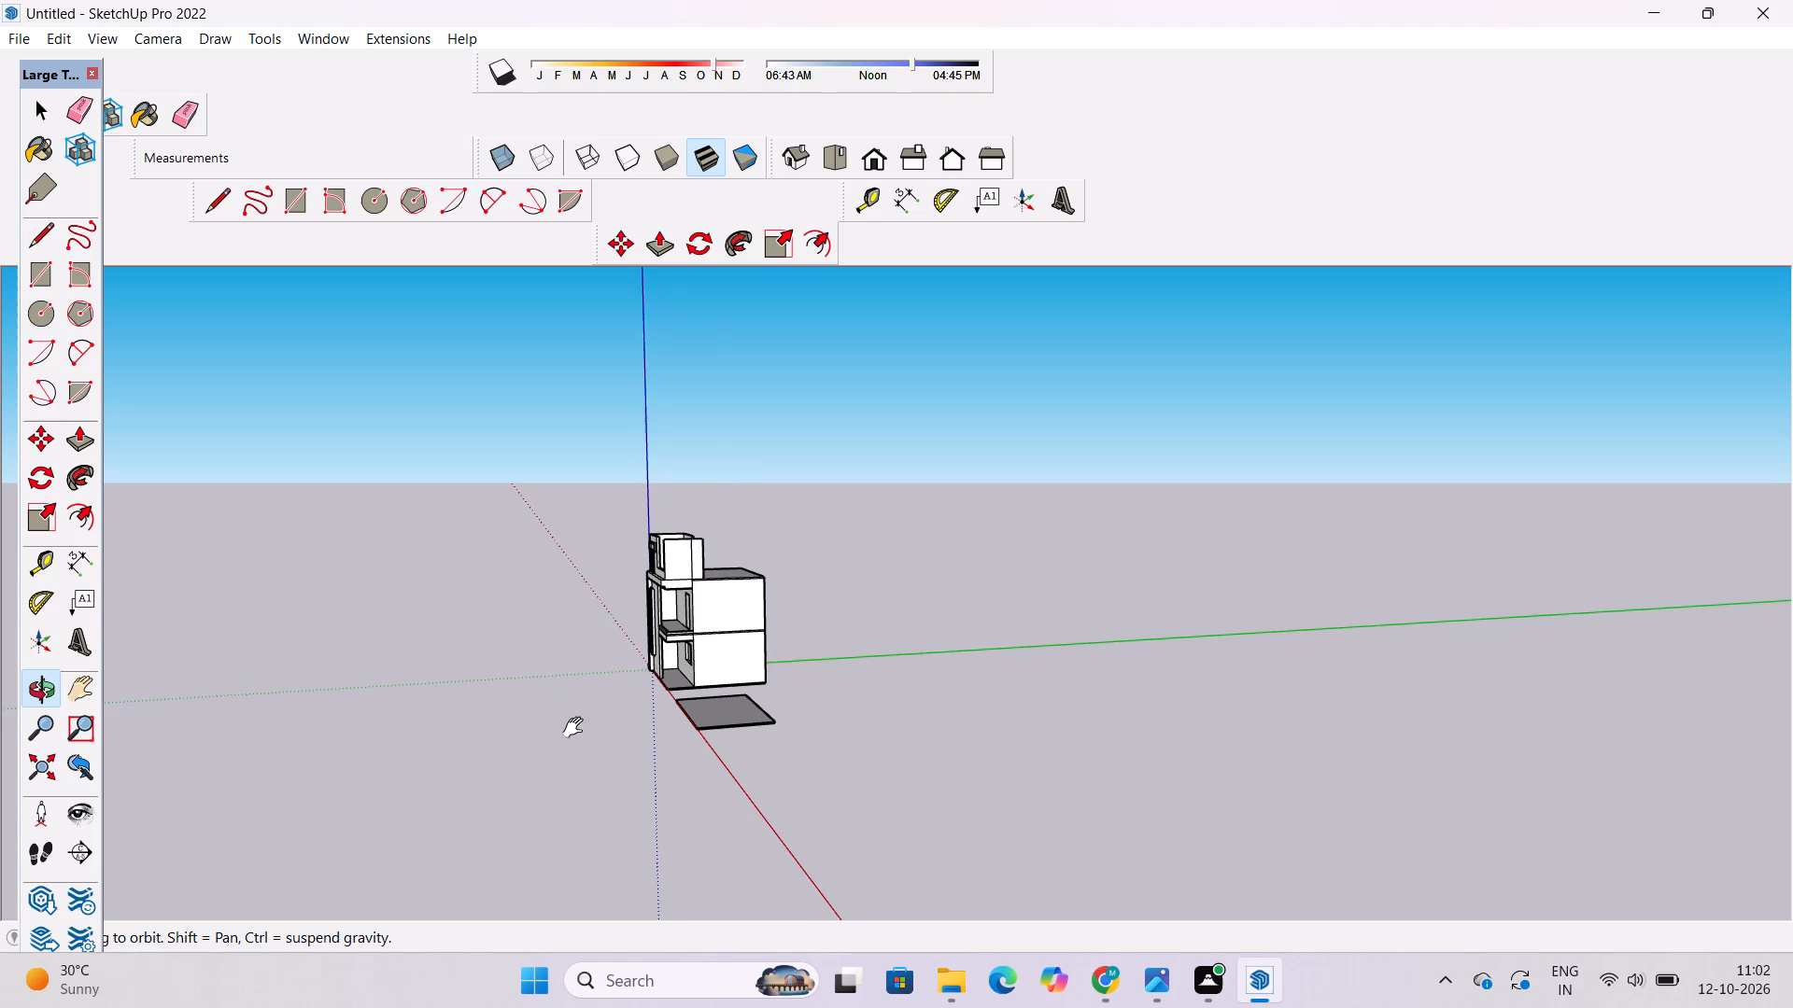
Examine the front facade from above, including the fins, the roof walls and the opening above the roof-level parapet.
{"action": "left_click_drag", "start_coordinate": [577, 728], "coordinate": [594, 704], "text": "shift"}
{"action": "left_click_drag", "start_coordinate": [595, 703], "coordinate": [931, 667], "text": "shift"}
{"action": "scroll", "coordinate": [700, 617], "scroll_direction": "up", "scroll_amount": 6}
{"action": "left_click_drag", "start_coordinate": [703, 625], "coordinate": [996, 794]}
{"action": "scroll", "coordinate": [737, 575], "scroll_direction": "up", "scroll_amount": 5}
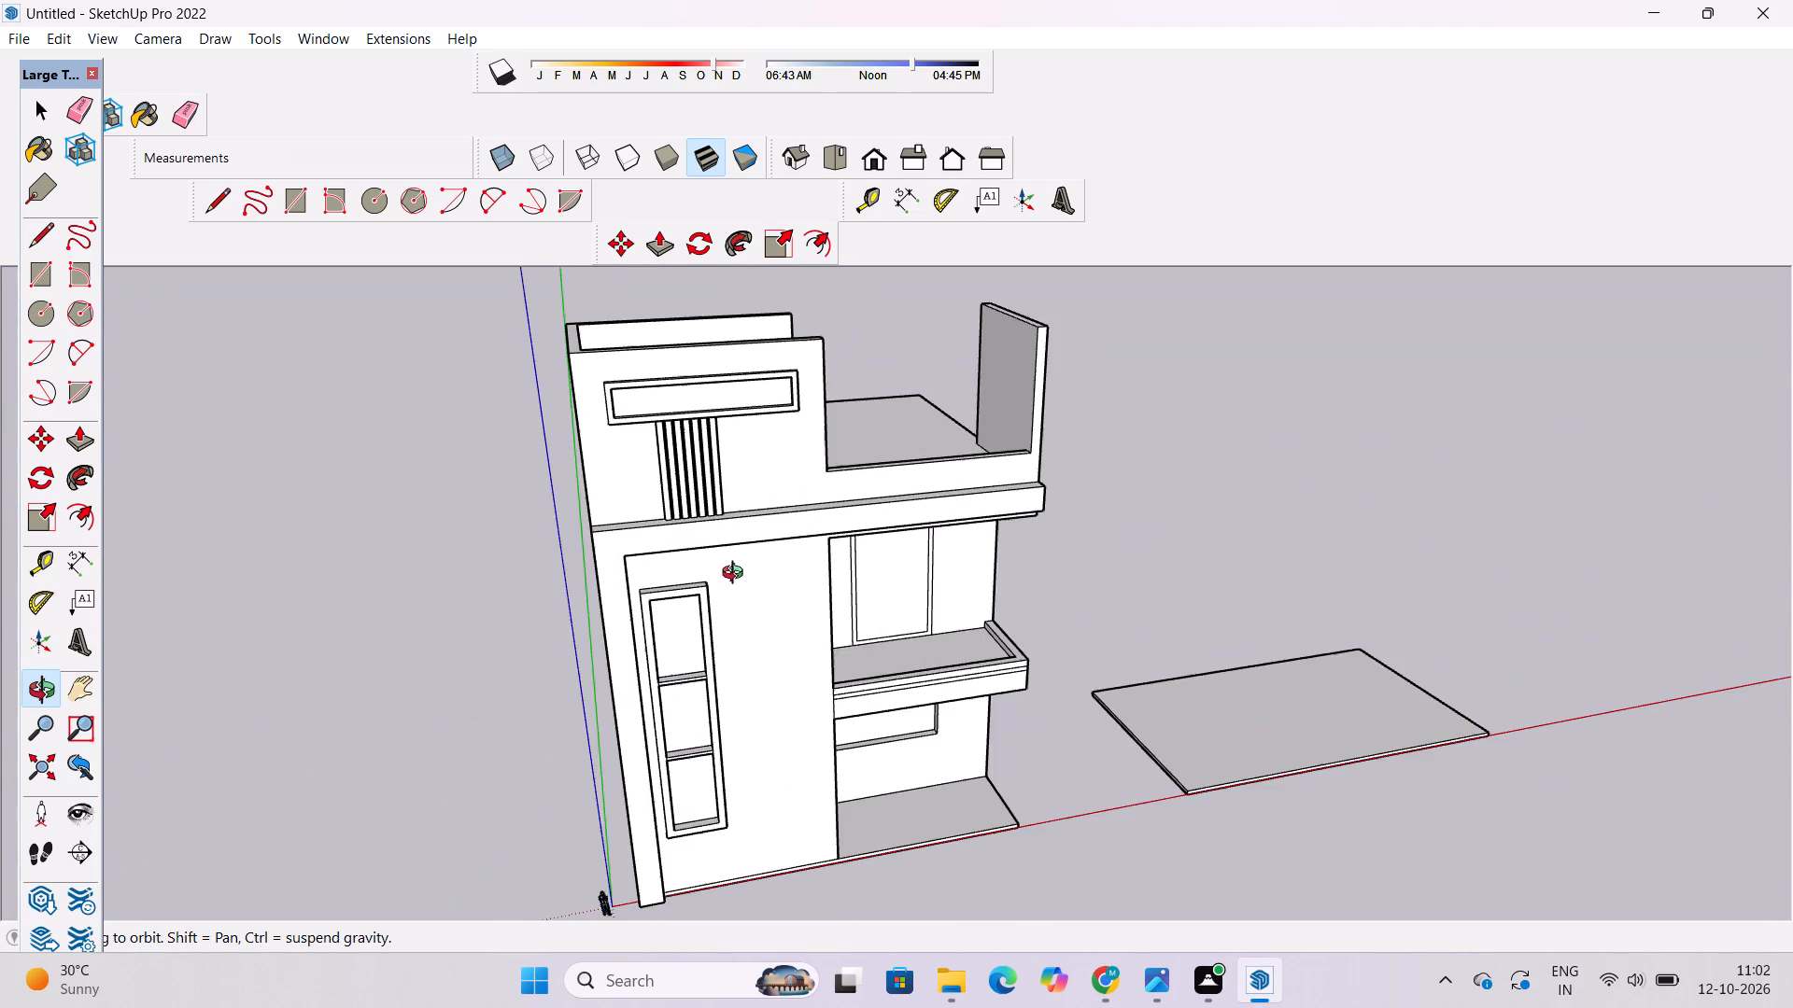
{"action": "left_click_drag", "start_coordinate": [881, 638], "coordinate": [774, 664], "text": "shift"}
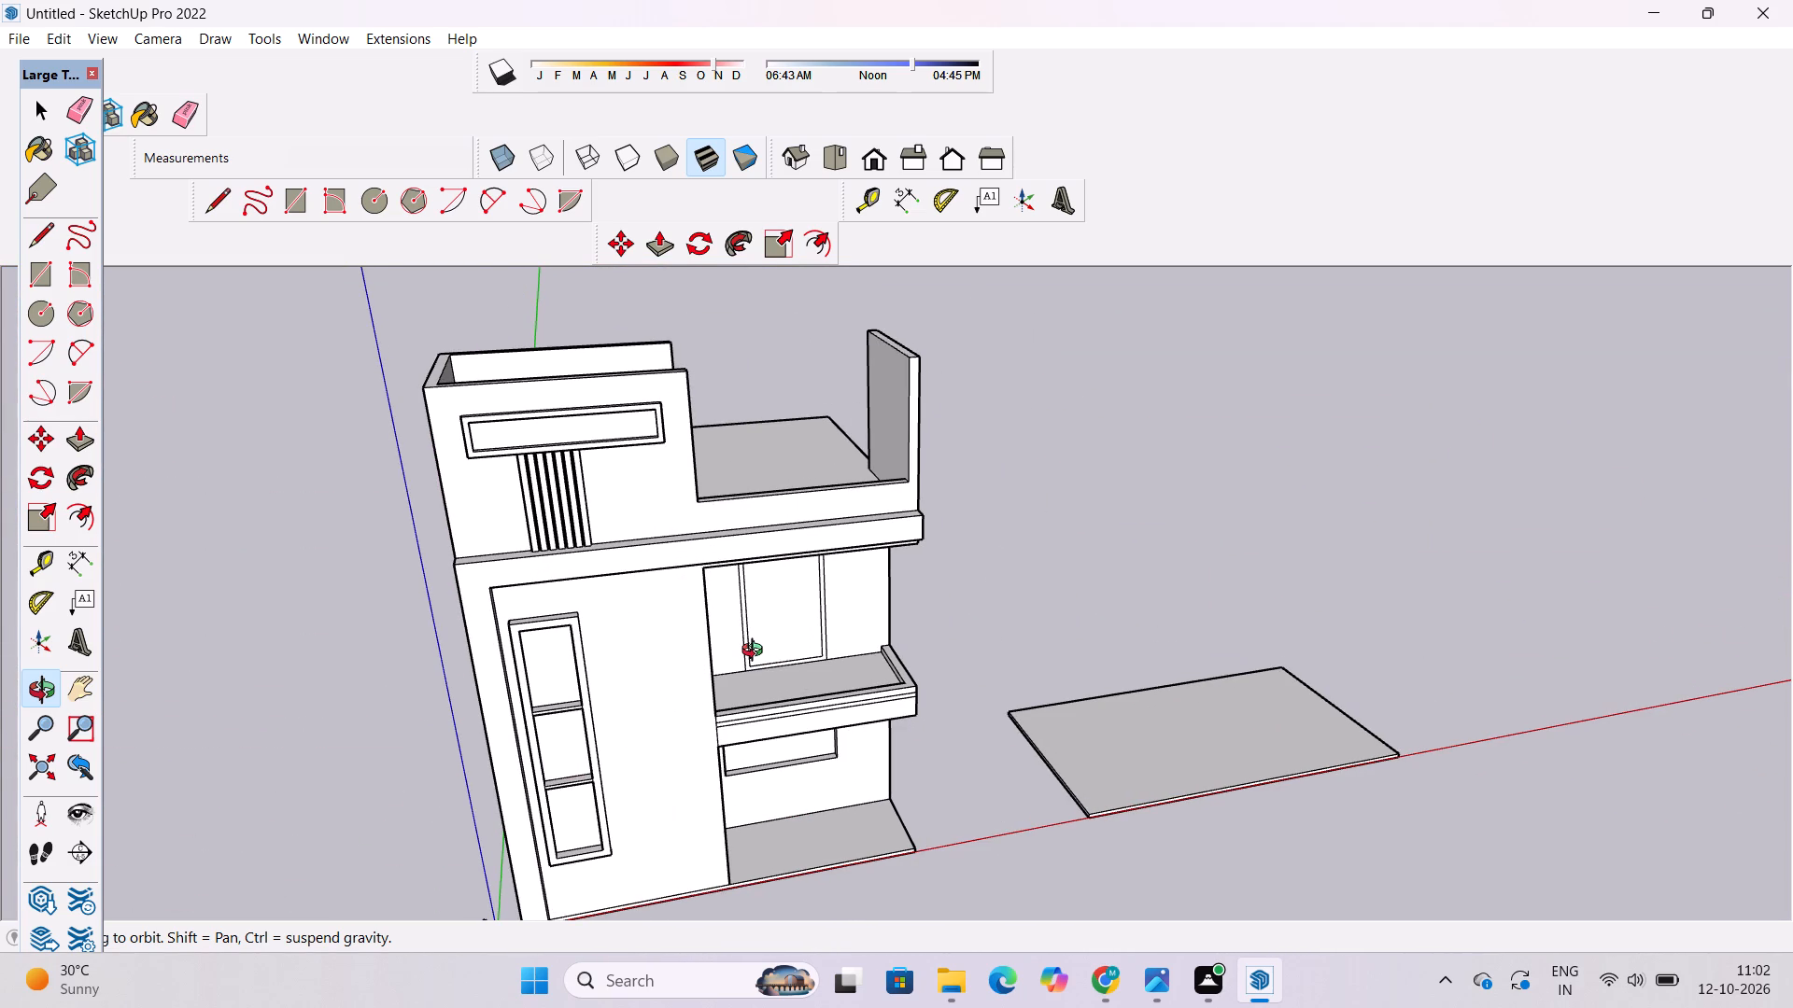
{"action": "scroll", "coordinate": [756, 652], "scroll_direction": "down", "scroll_amount": 2}
{"action": "left_click_drag", "start_coordinate": [787, 641], "coordinate": [705, 792], "text": "shift"}
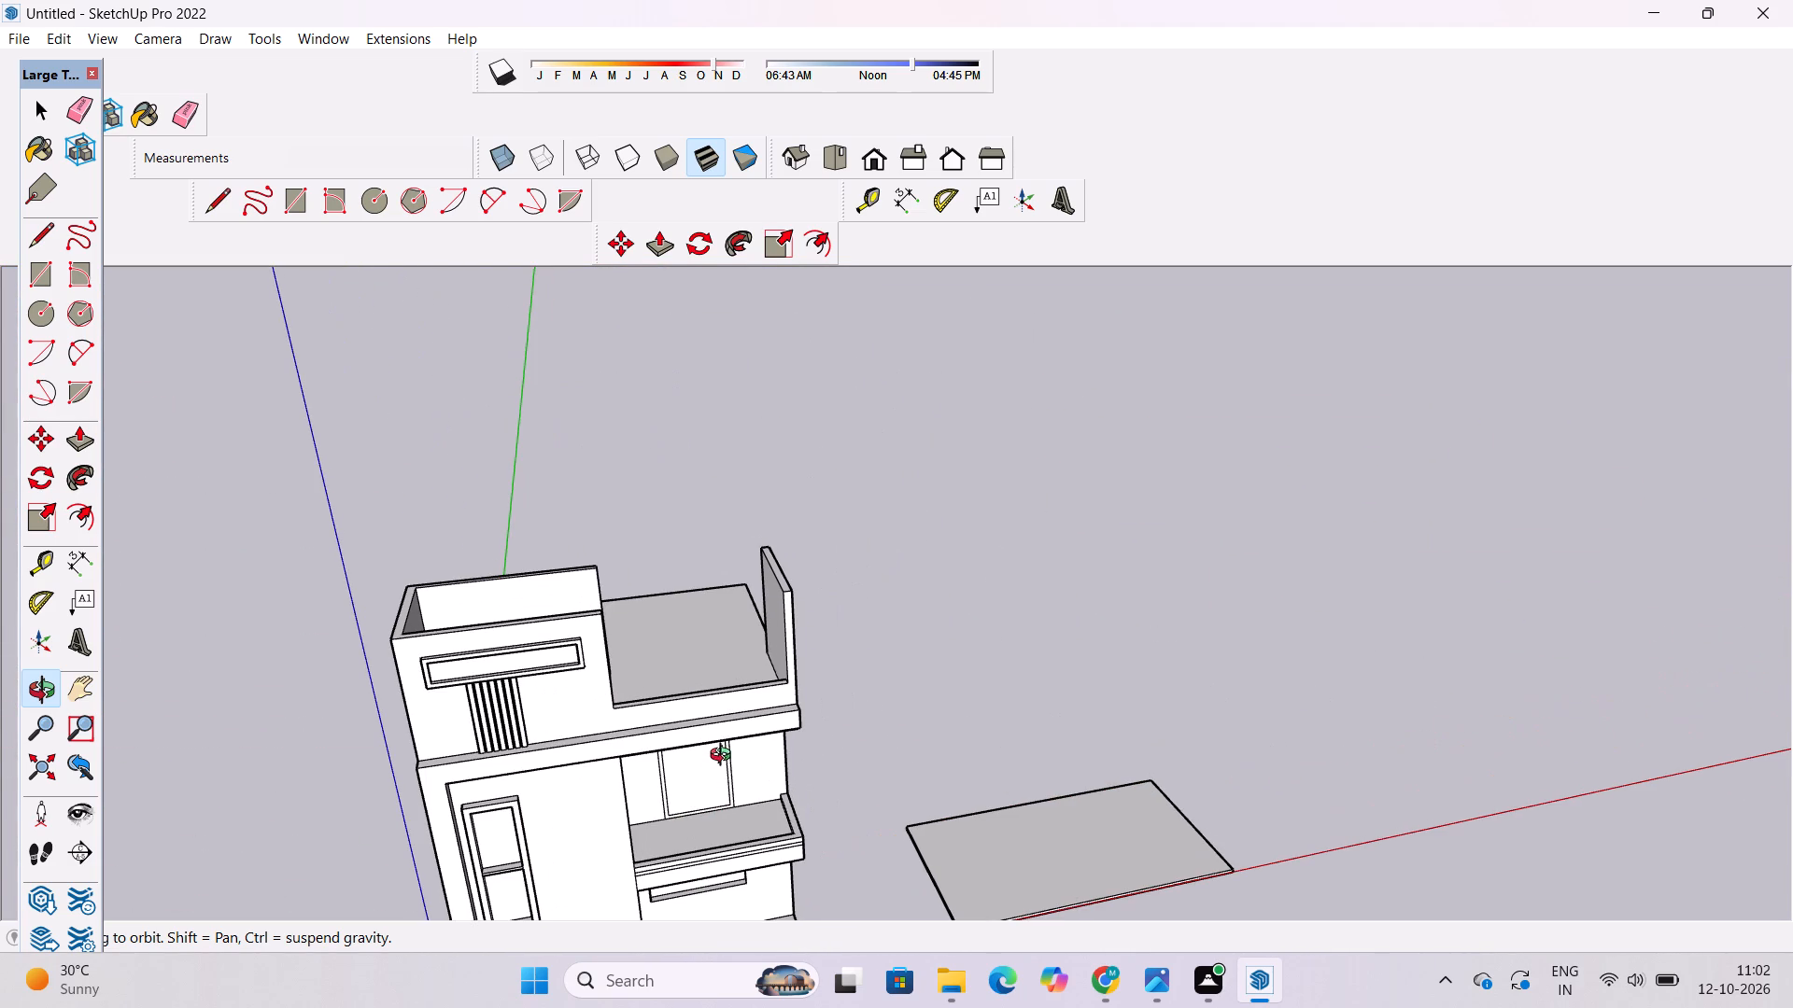
{"action": "left_click_drag", "start_coordinate": [743, 733], "coordinate": [661, 742]}
{"action": "scroll", "coordinate": [661, 742], "scroll_direction": "up", "scroll_amount": 4}
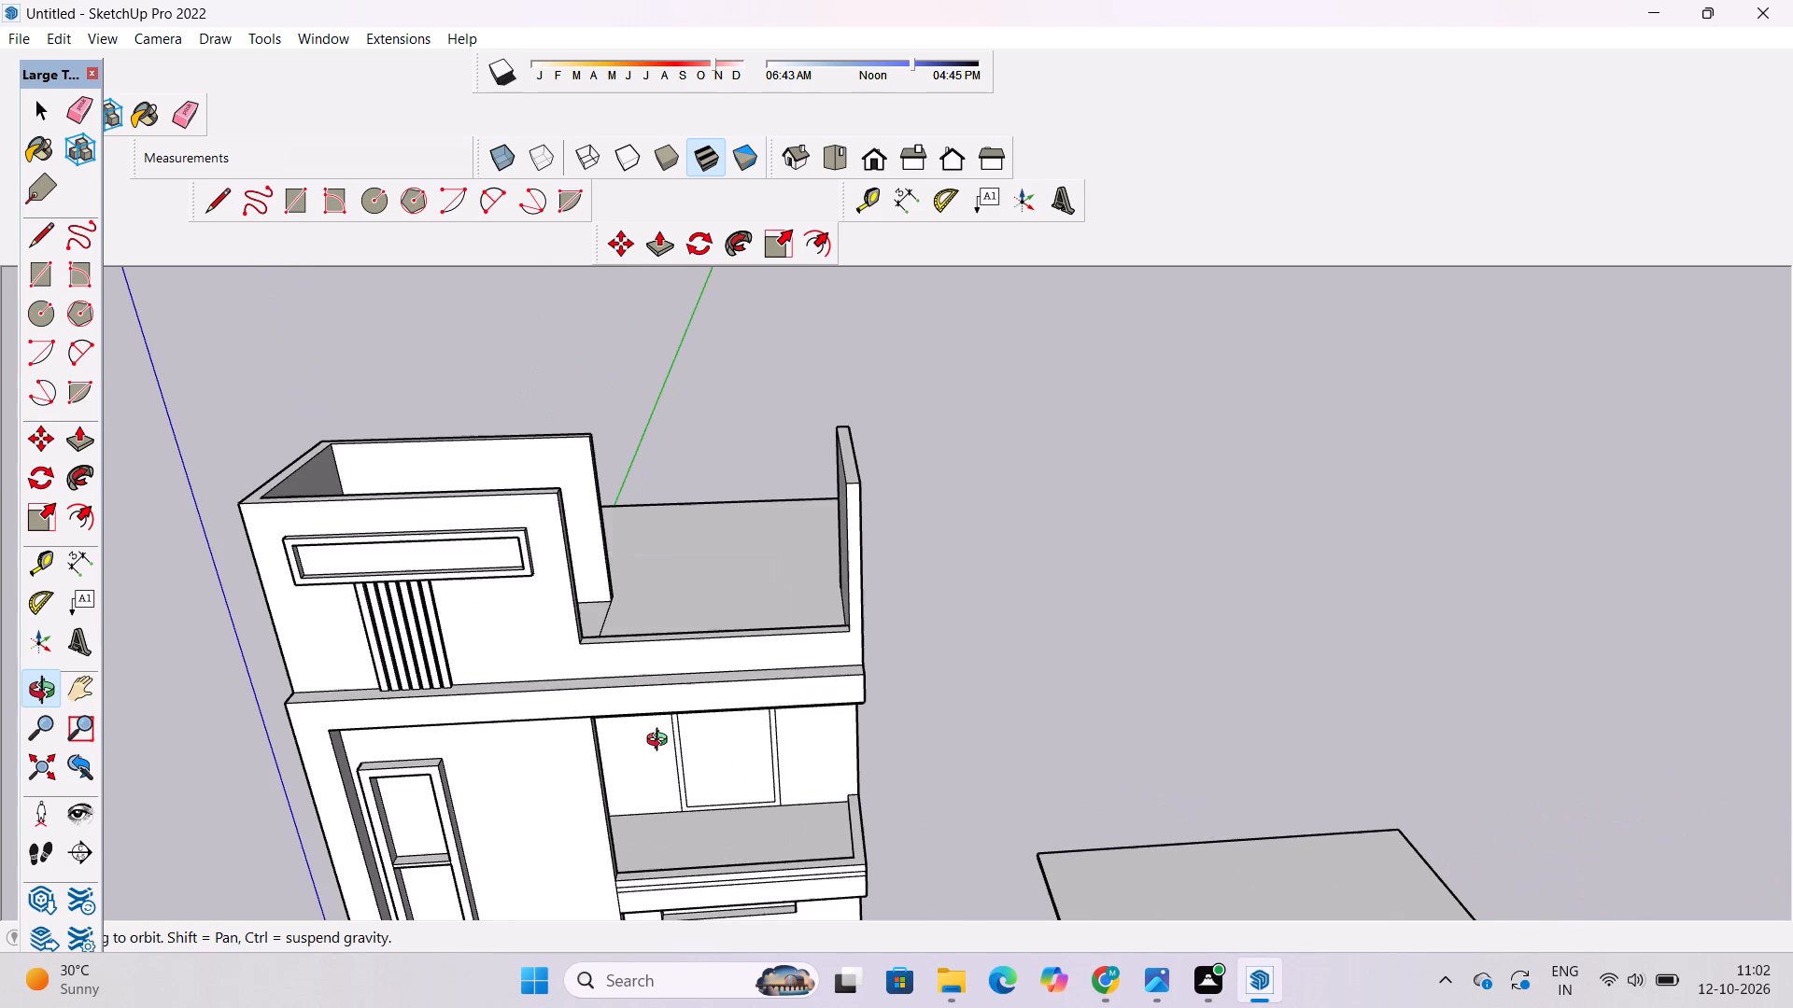
{"action": "scroll", "coordinate": [658, 766], "scroll_direction": "down", "scroll_amount": 4}
{"action": "left_click_drag", "start_coordinate": [684, 747], "coordinate": [689, 771]}
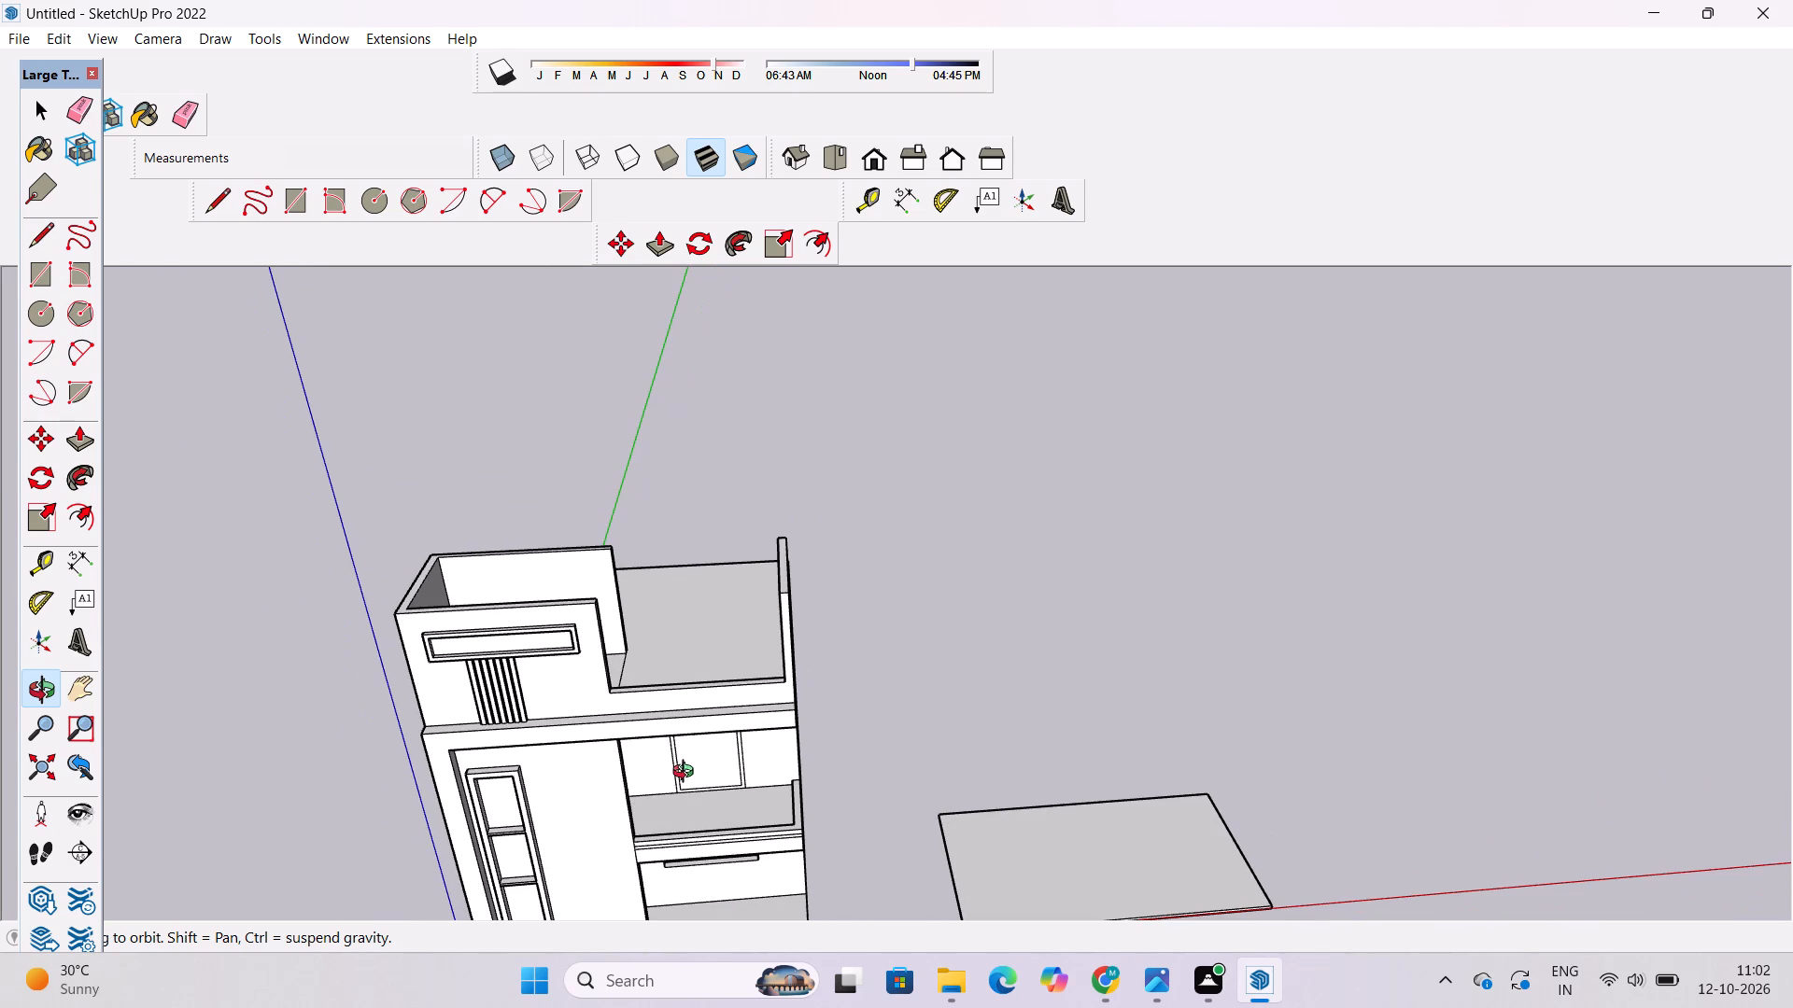
{"action": "scroll", "coordinate": [687, 774], "scroll_direction": "up", "scroll_amount": 2}
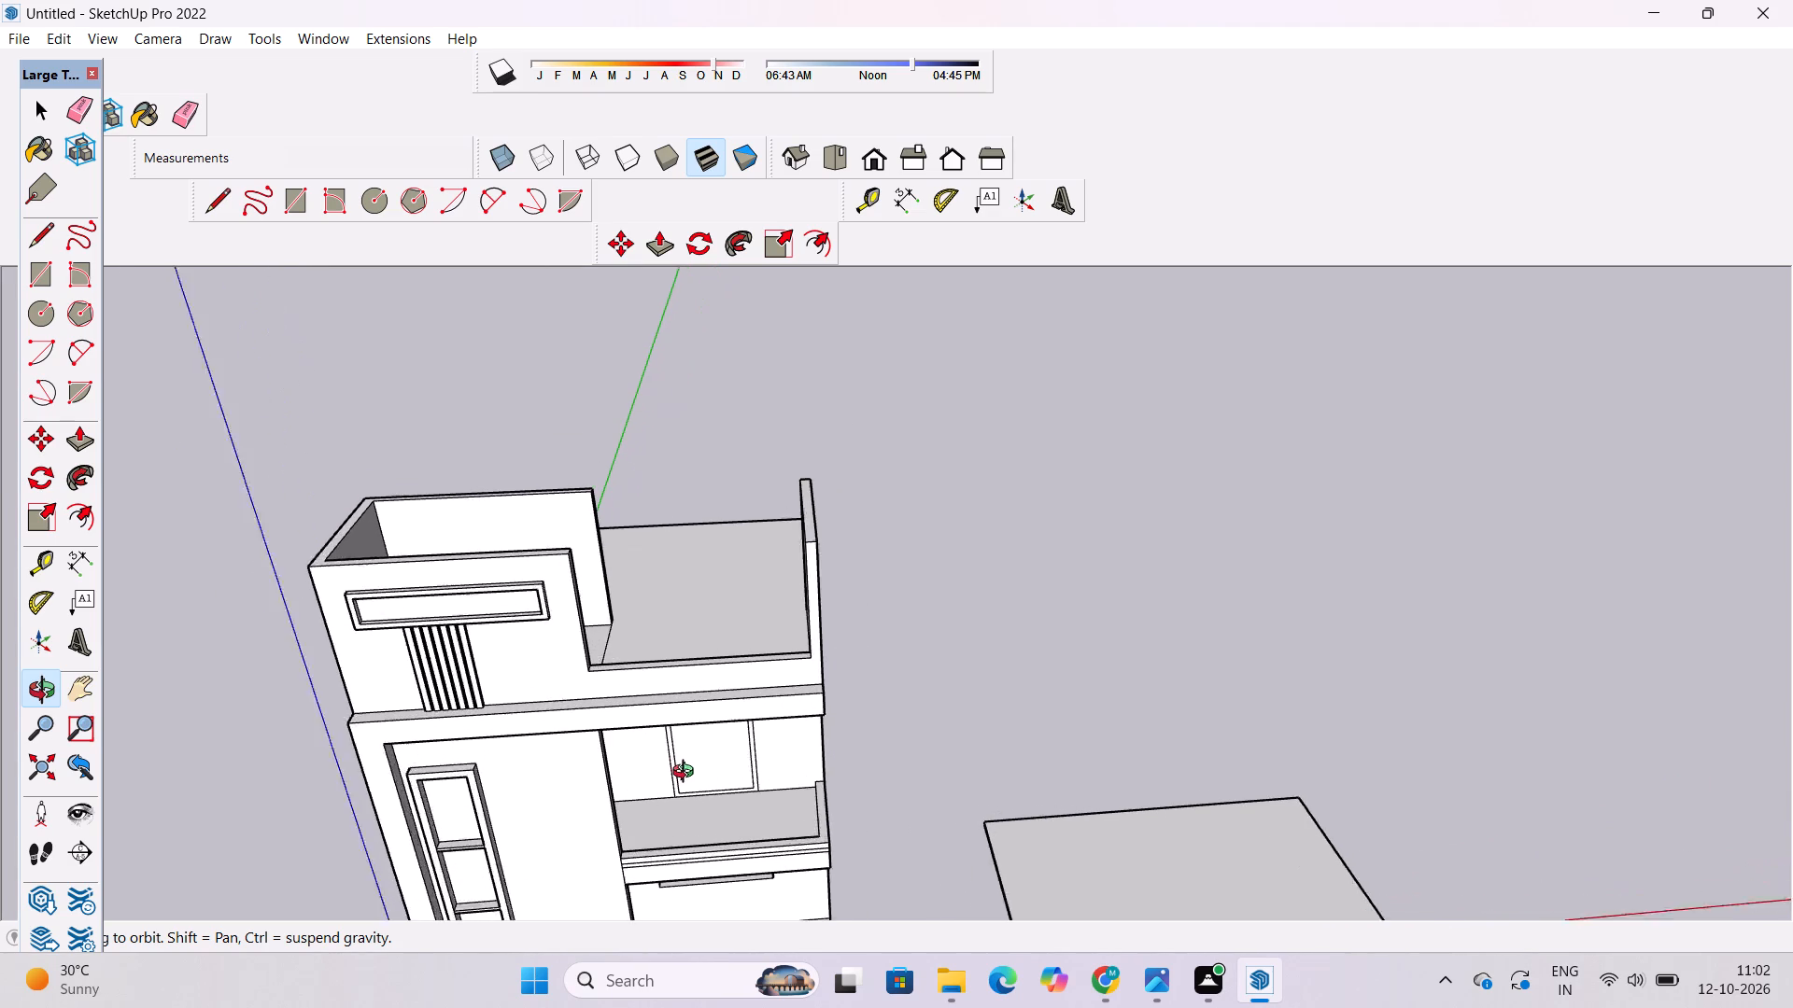
{"action": "scroll", "coordinate": [687, 774], "scroll_direction": "up", "scroll_amount": 4}
{"action": "scroll", "coordinate": [687, 773], "scroll_direction": "down", "scroll_amount": 2}
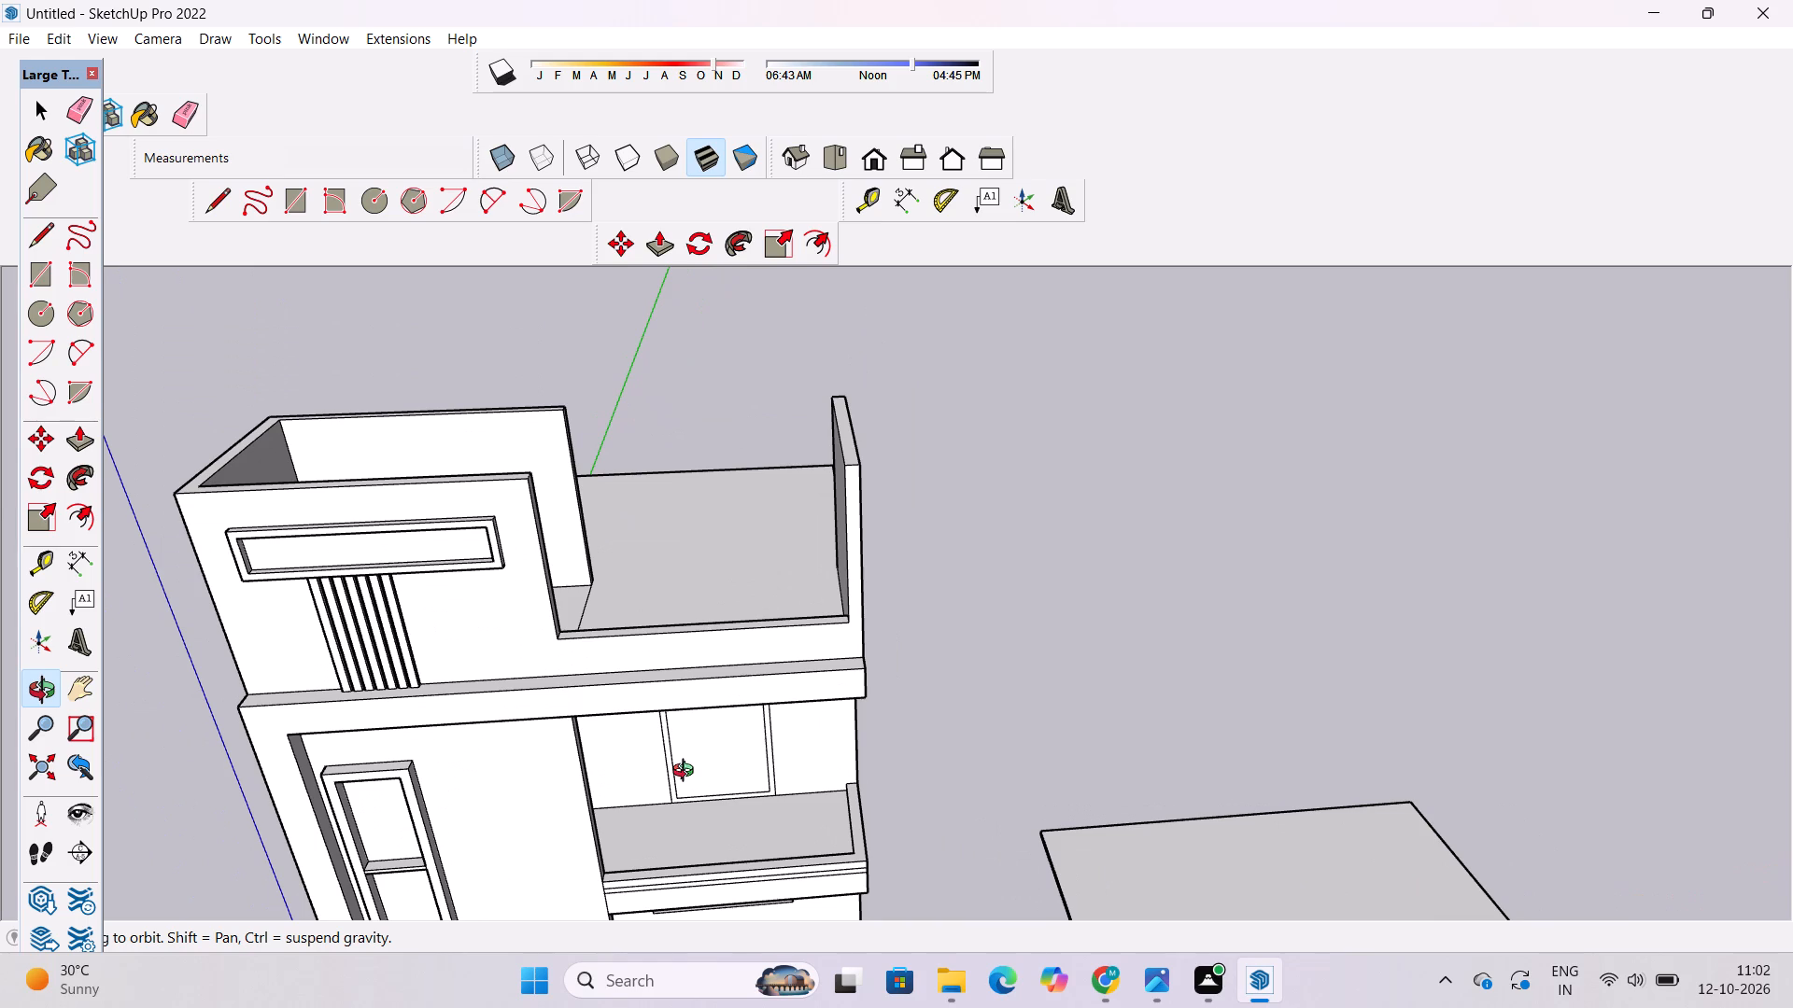
{"action": "scroll", "coordinate": [687, 773], "scroll_direction": "up", "scroll_amount": 1}
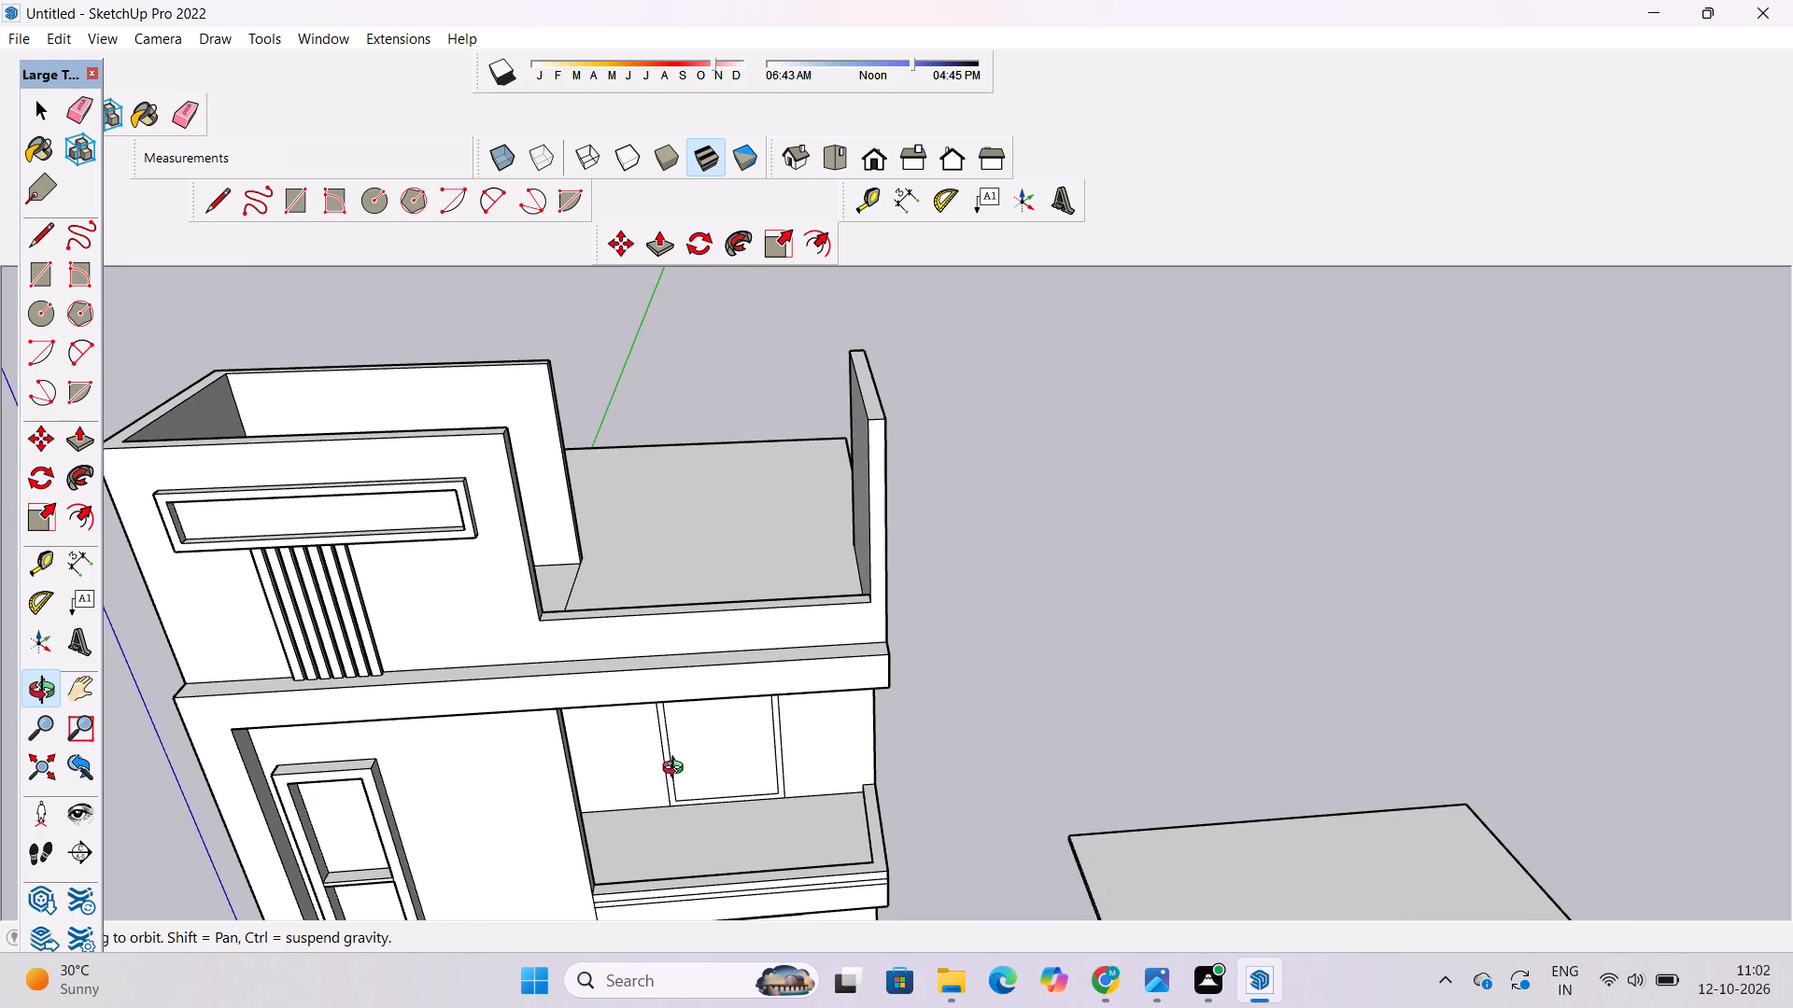
{"action": "scroll", "coordinate": [637, 776], "scroll_direction": "down", "scroll_amount": 4}
{"action": "left_click_drag", "start_coordinate": [647, 807], "coordinate": [680, 664], "text": "shift"}
{"action": "left_click_drag", "start_coordinate": [671, 633], "coordinate": [663, 548]}
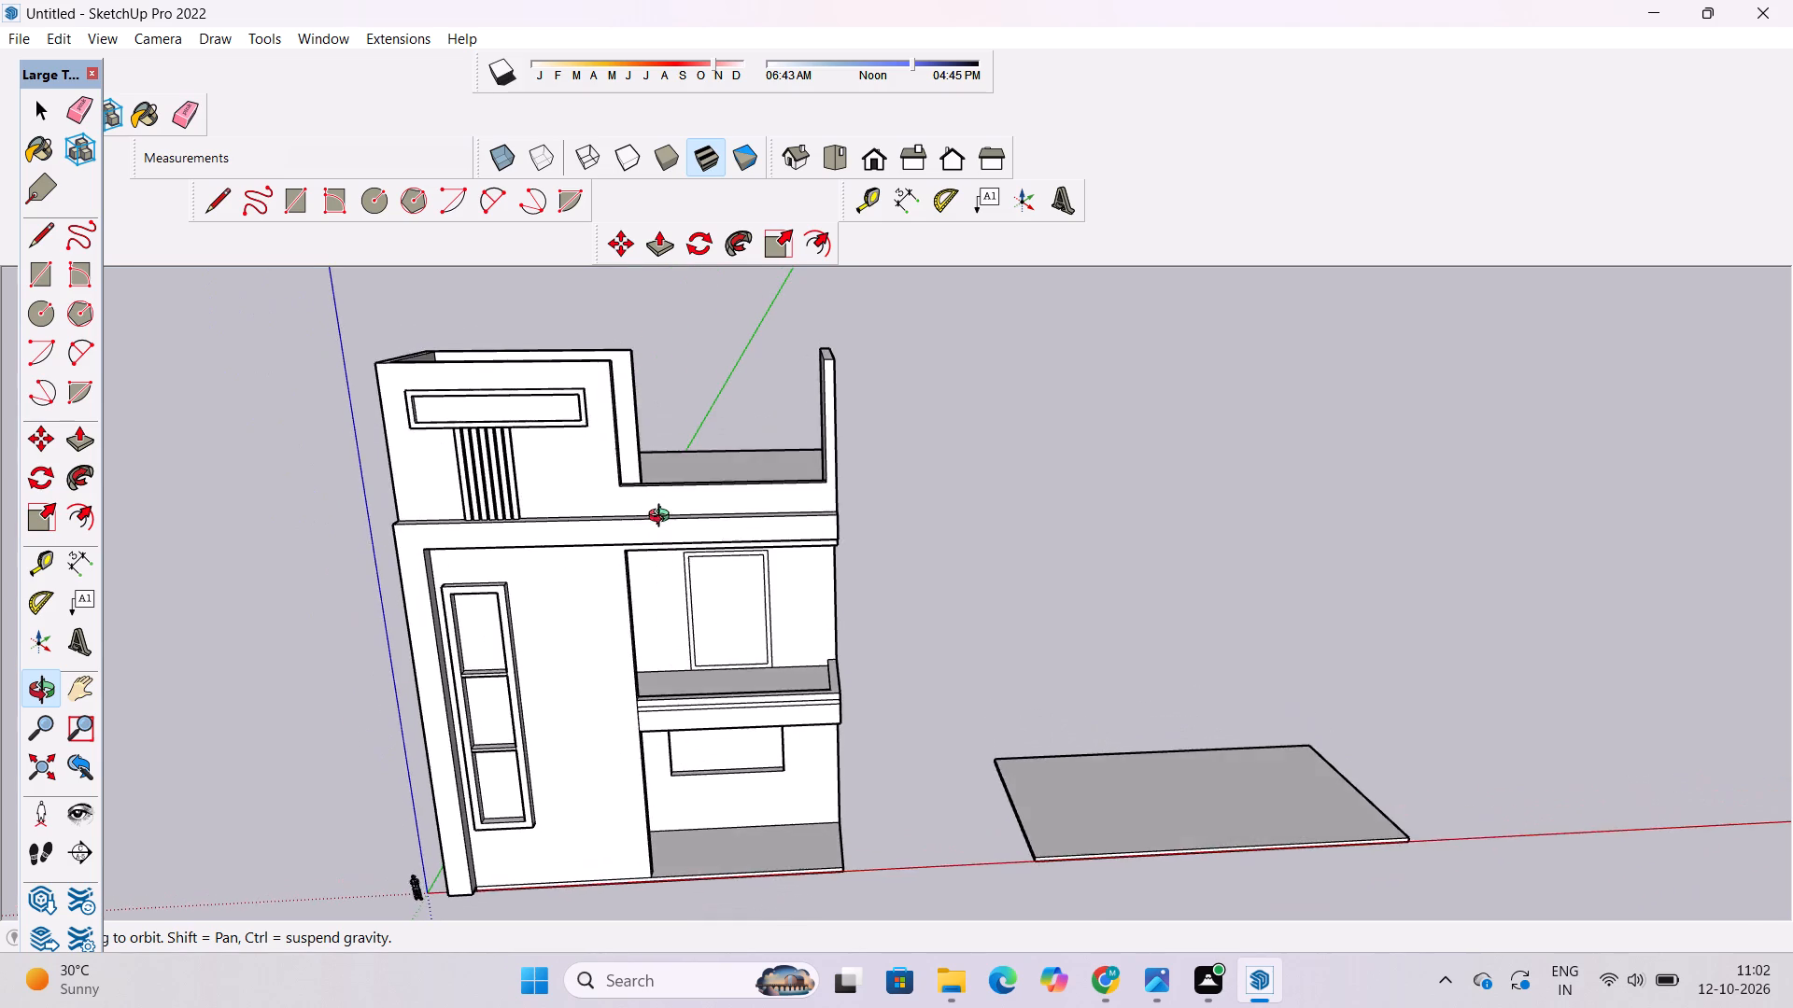
{"action": "scroll", "coordinate": [663, 514], "scroll_direction": "up", "scroll_amount": 6}
{"action": "left_click_drag", "start_coordinate": [663, 513], "coordinate": [642, 562], "text": "shift"}
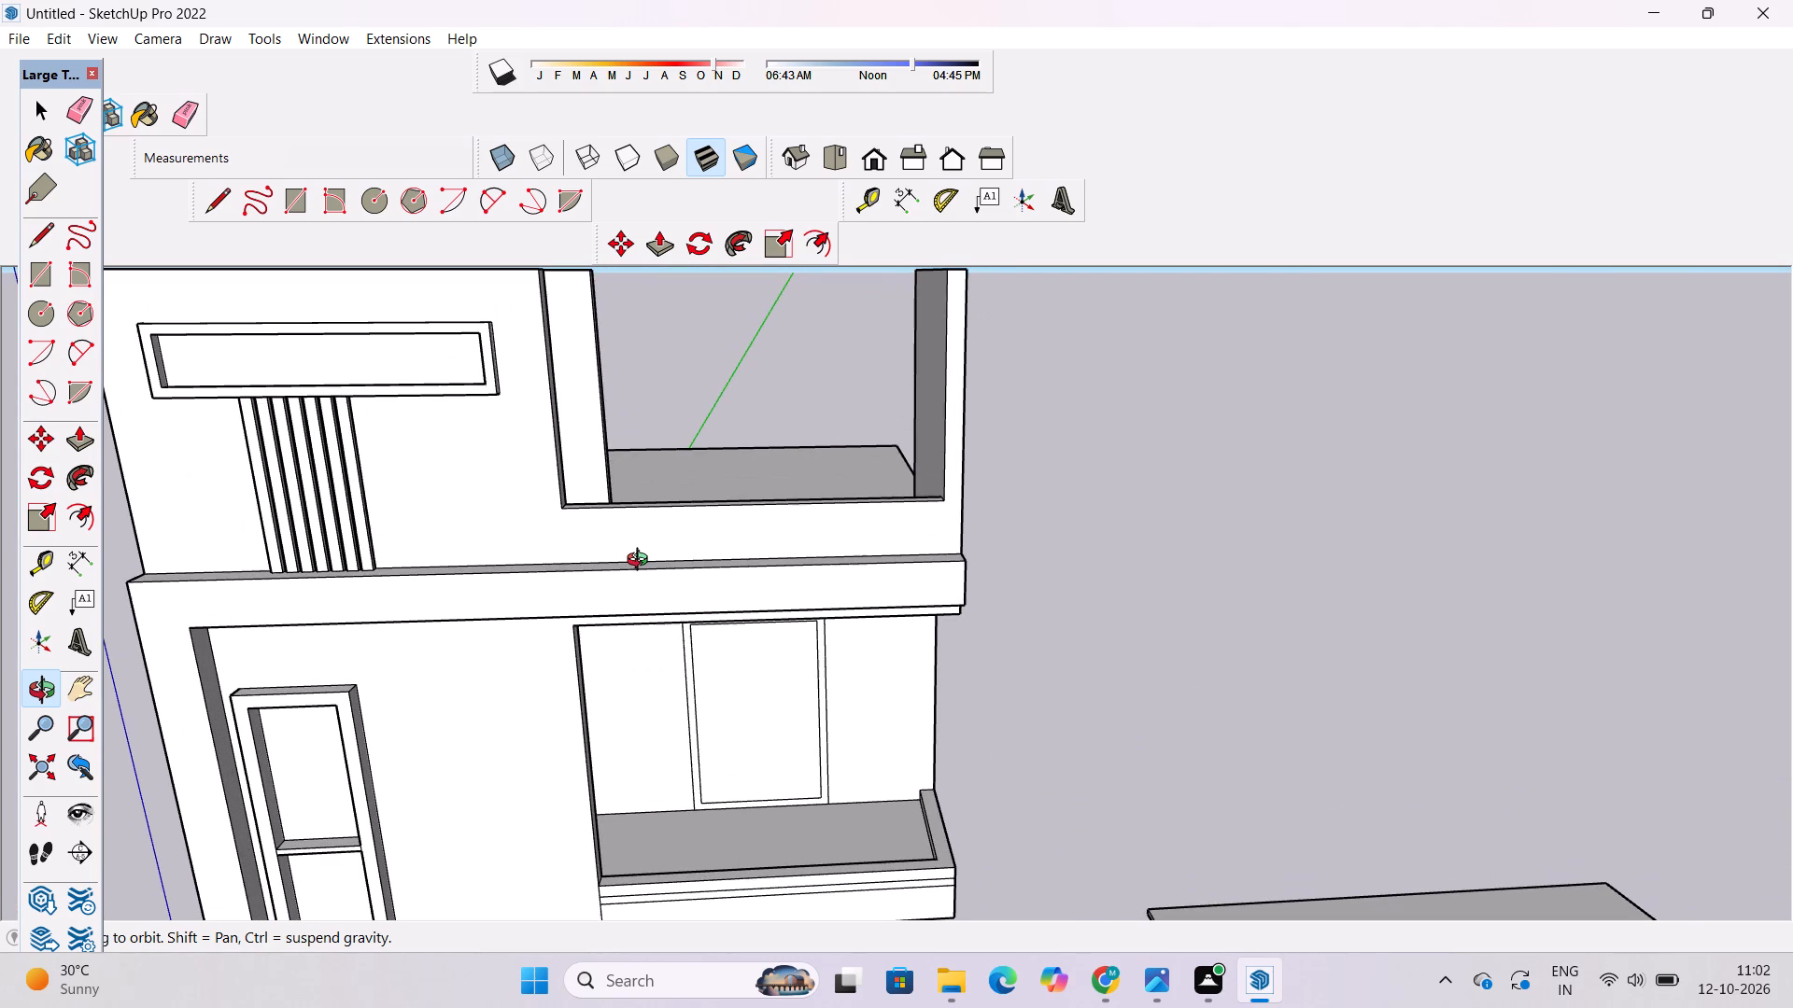
{"action": "left_click_drag", "start_coordinate": [640, 567], "coordinate": [569, 595], "text": "shift"}
{"action": "scroll", "coordinate": [566, 615], "scroll_direction": "up", "scroll_amount": 4, "text": "shift"}
{"action": "left_click_drag", "start_coordinate": [573, 623], "coordinate": [614, 712], "text": "shift"}
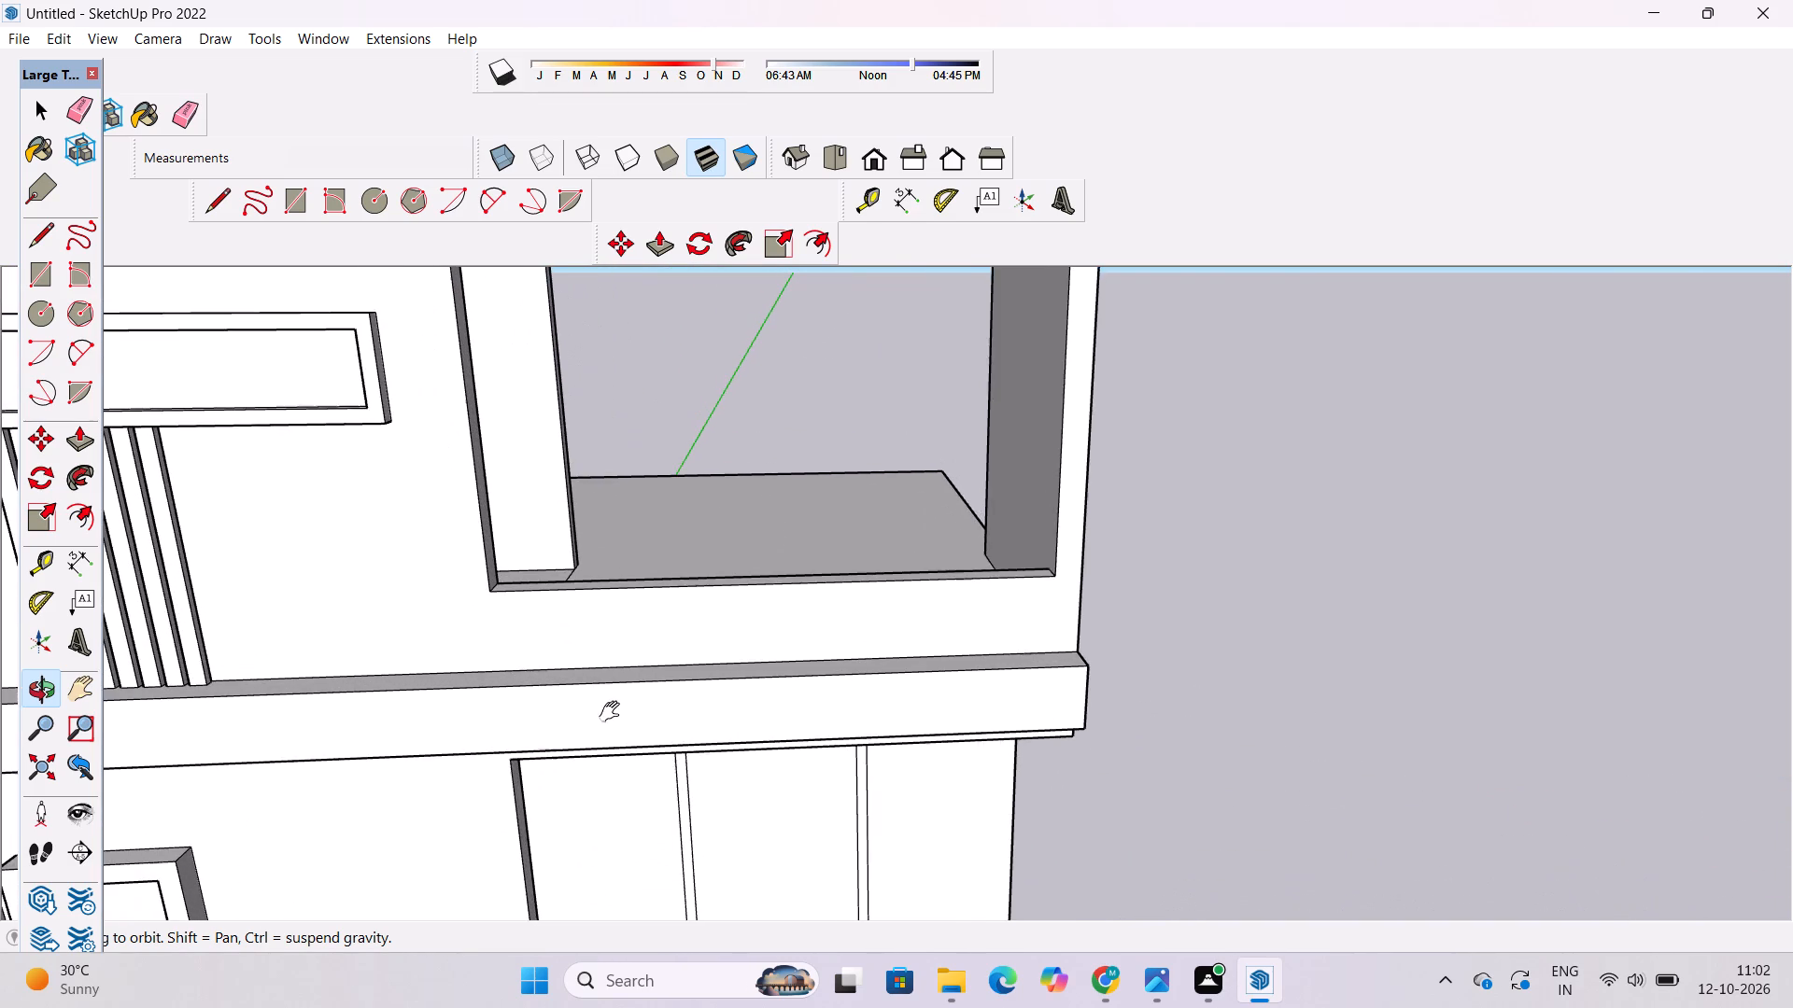
Draw a vertical line on the front wall from the large opening's lower inner corner down to the projecting ledge.
{"action": "scroll", "coordinate": [515, 664], "scroll_direction": "up", "scroll_amount": 5}
{"action": "left_click_drag", "start_coordinate": [483, 637], "coordinate": [505, 700], "text": "shift"}
{"action": "left_click_drag", "start_coordinate": [498, 655], "coordinate": [498, 646]}
{"action": "left_click_drag", "start_coordinate": [498, 646], "coordinate": [564, 631], "text": "shift"}
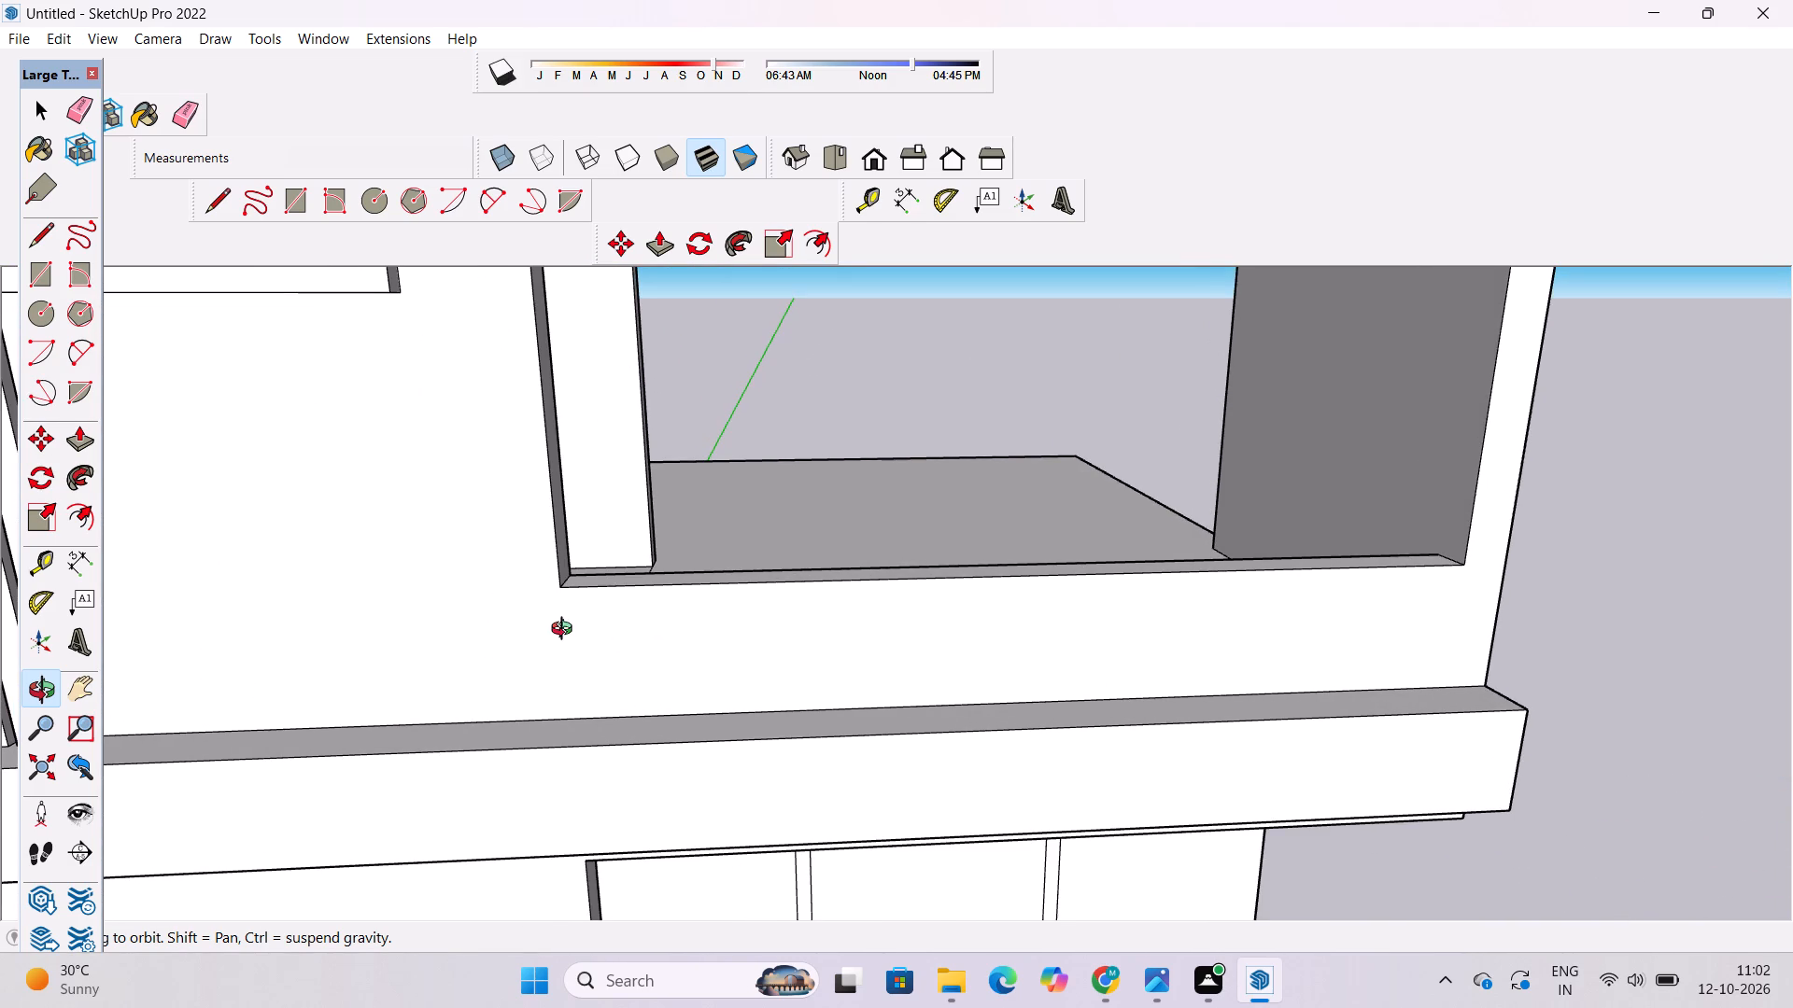
{"action": "key", "text": "l"}
{"action": "scroll", "coordinate": [570, 702], "scroll_direction": "up", "scroll_amount": 3}
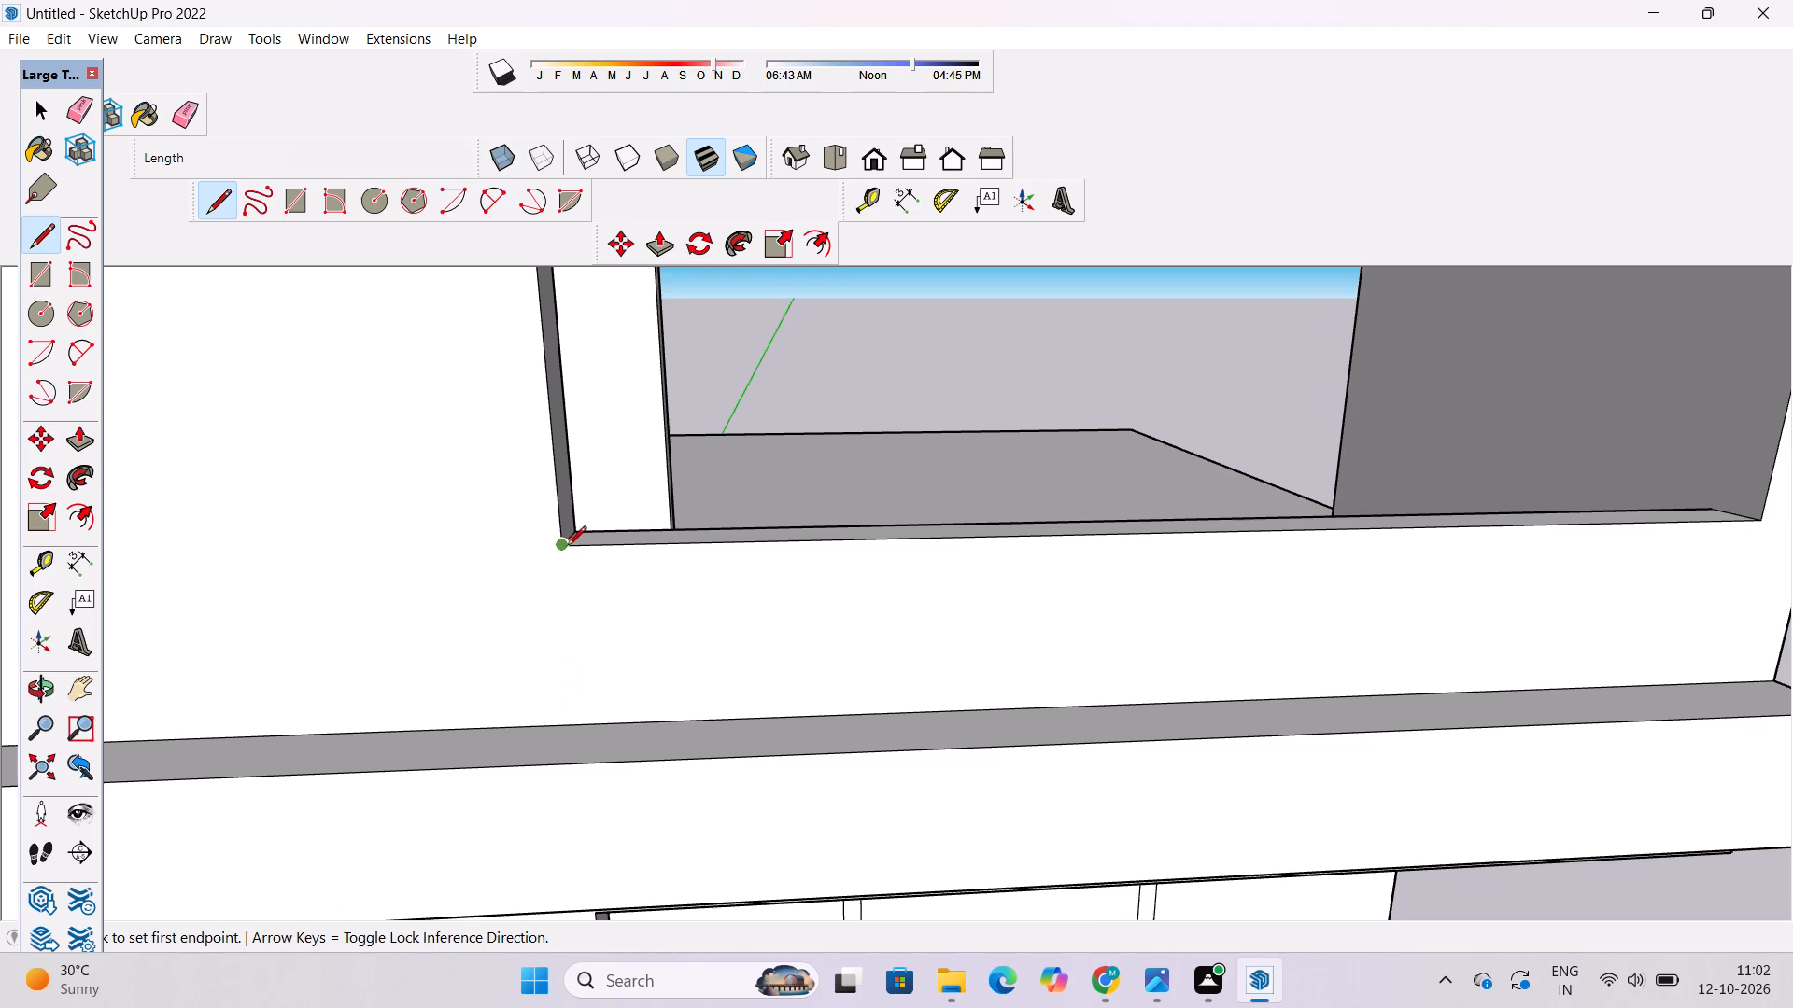
{"action": "left_click", "coordinate": [563, 546]}
{"action": "scroll", "coordinate": [557, 654], "scroll_direction": "up", "scroll_amount": 3}
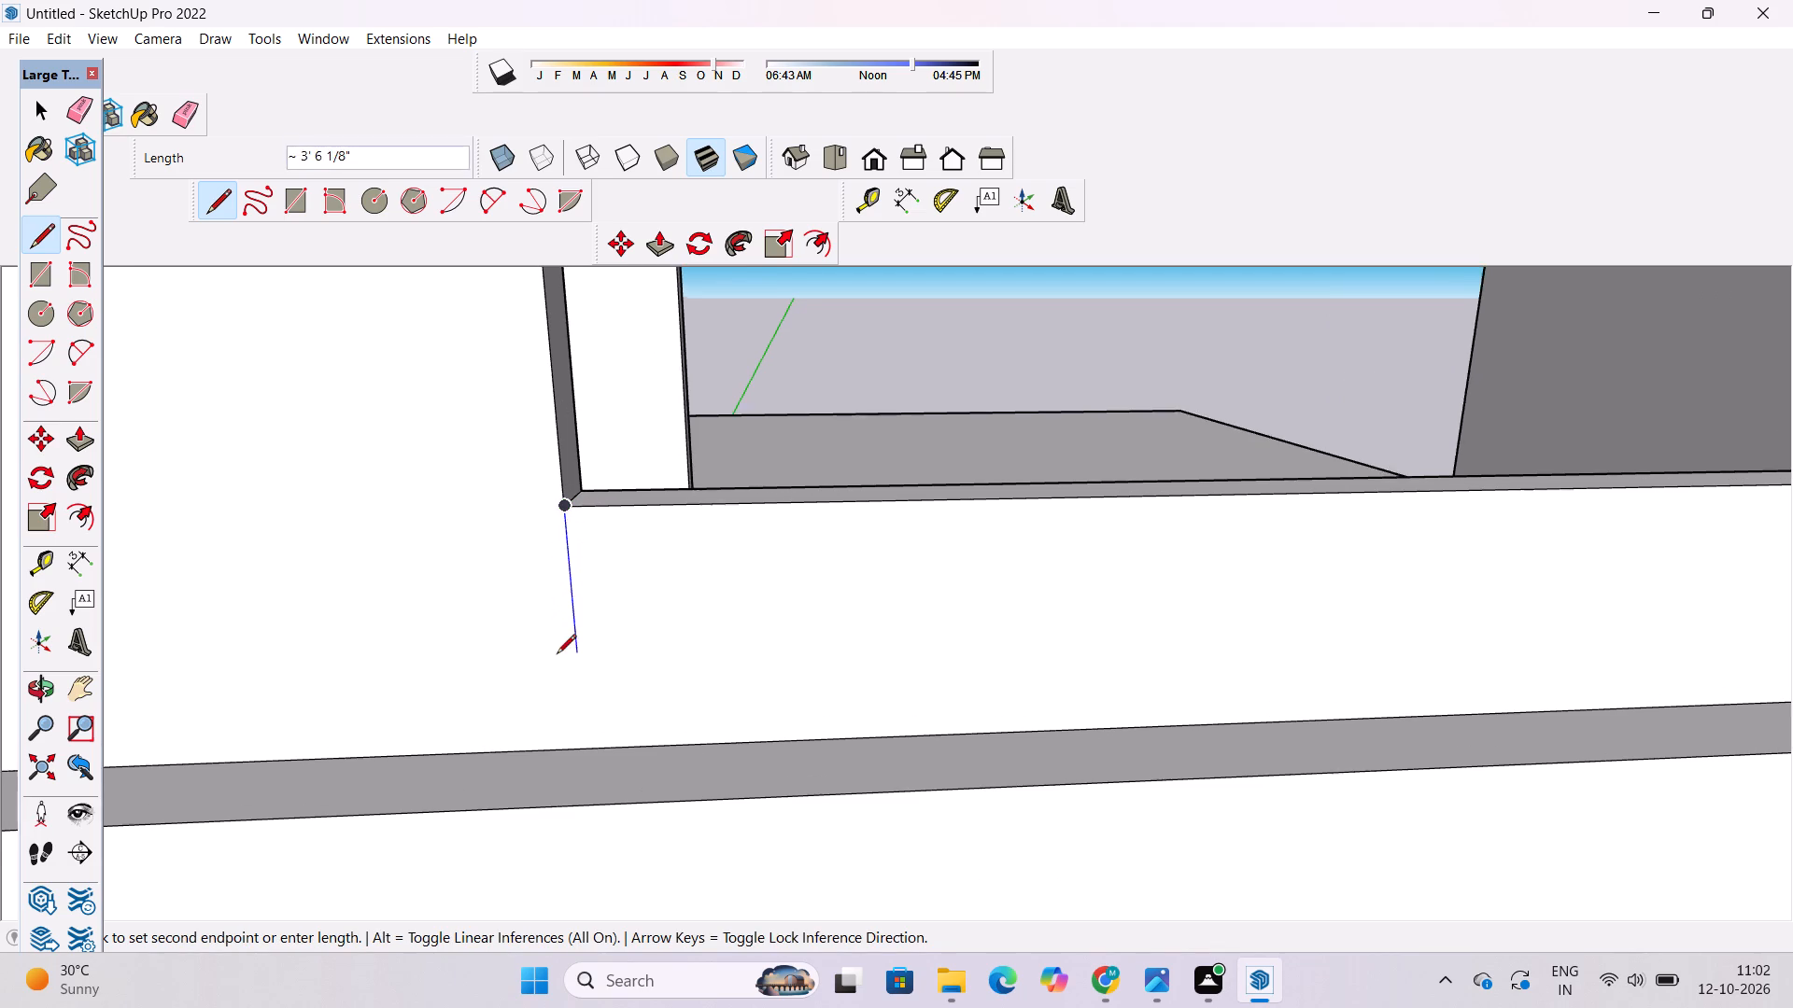
{"action": "scroll", "coordinate": [557, 655], "scroll_direction": "up", "scroll_amount": 1}
{"action": "left_click", "coordinate": [598, 760]}
{"action": "scroll", "coordinate": [287, 692], "scroll_direction": "down", "scroll_amount": 7}
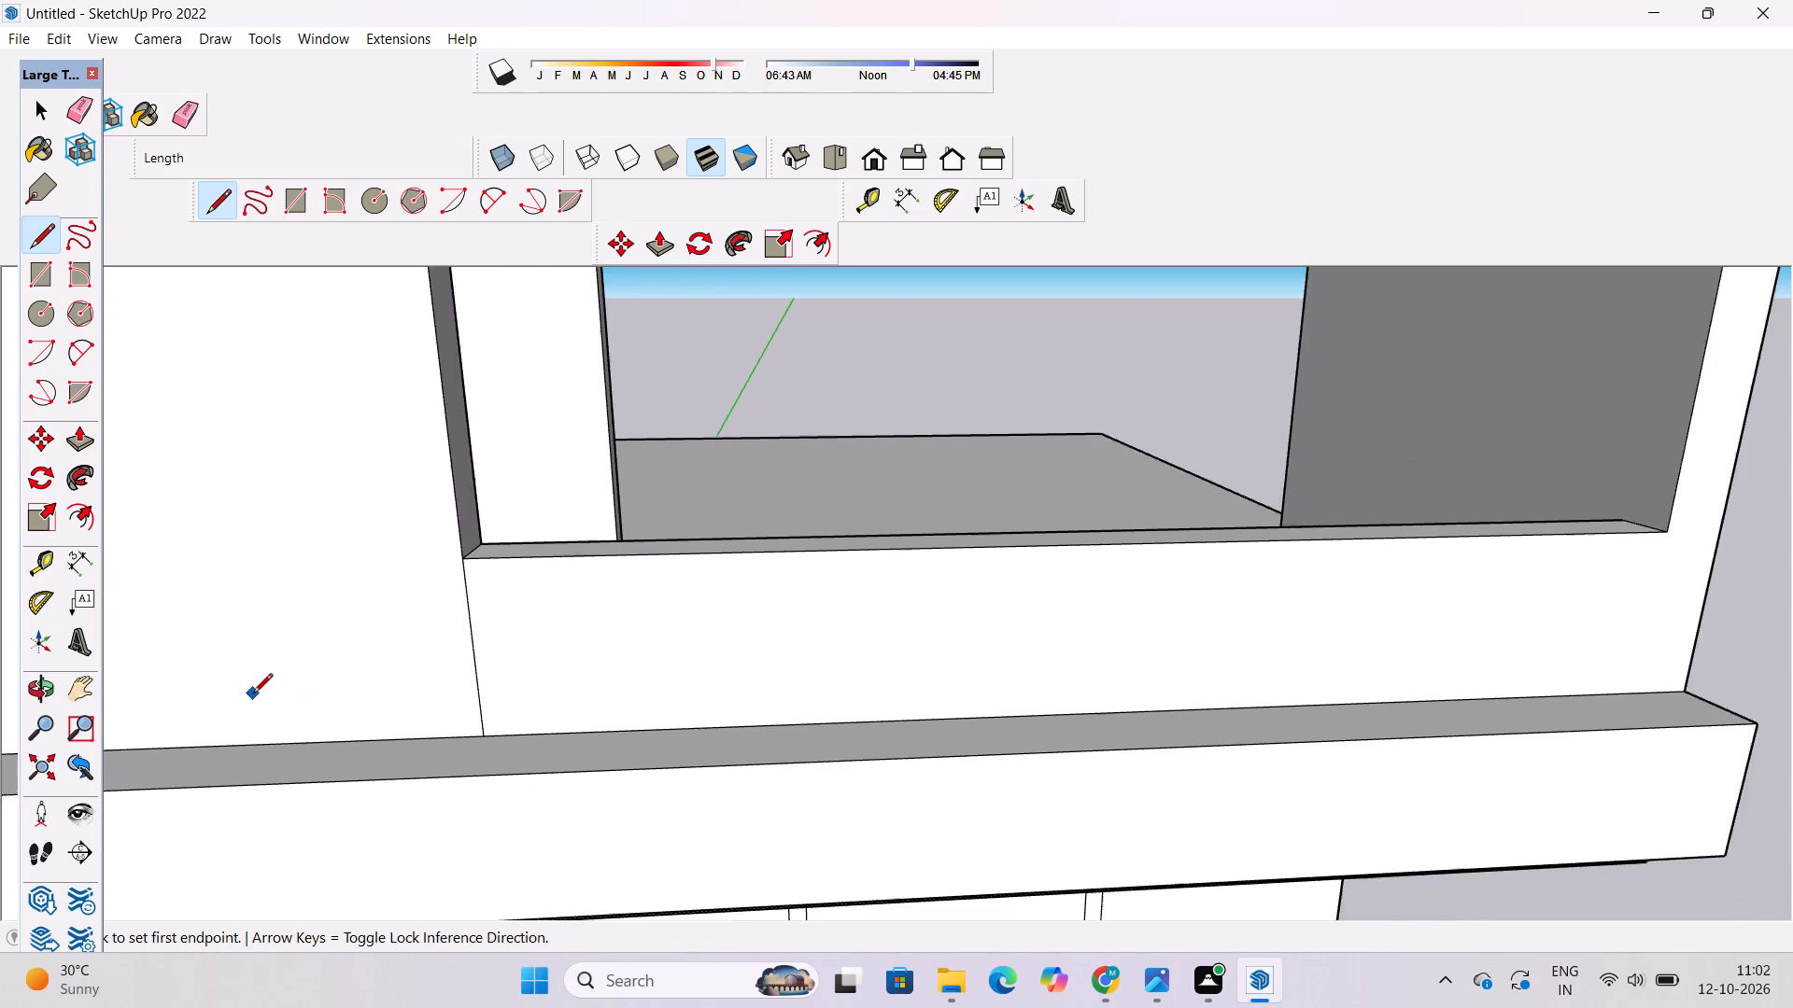
{"action": "scroll", "coordinate": [253, 694], "scroll_direction": "down", "scroll_amount": 3}
{"action": "key", "text": "space"}
Place horizontal guides 1.6' below the opening's bottom edge and another 6" below that guide.
{"action": "key", "text": "t"}
{"action": "scroll", "coordinate": [843, 604], "scroll_direction": "up", "scroll_amount": 4}
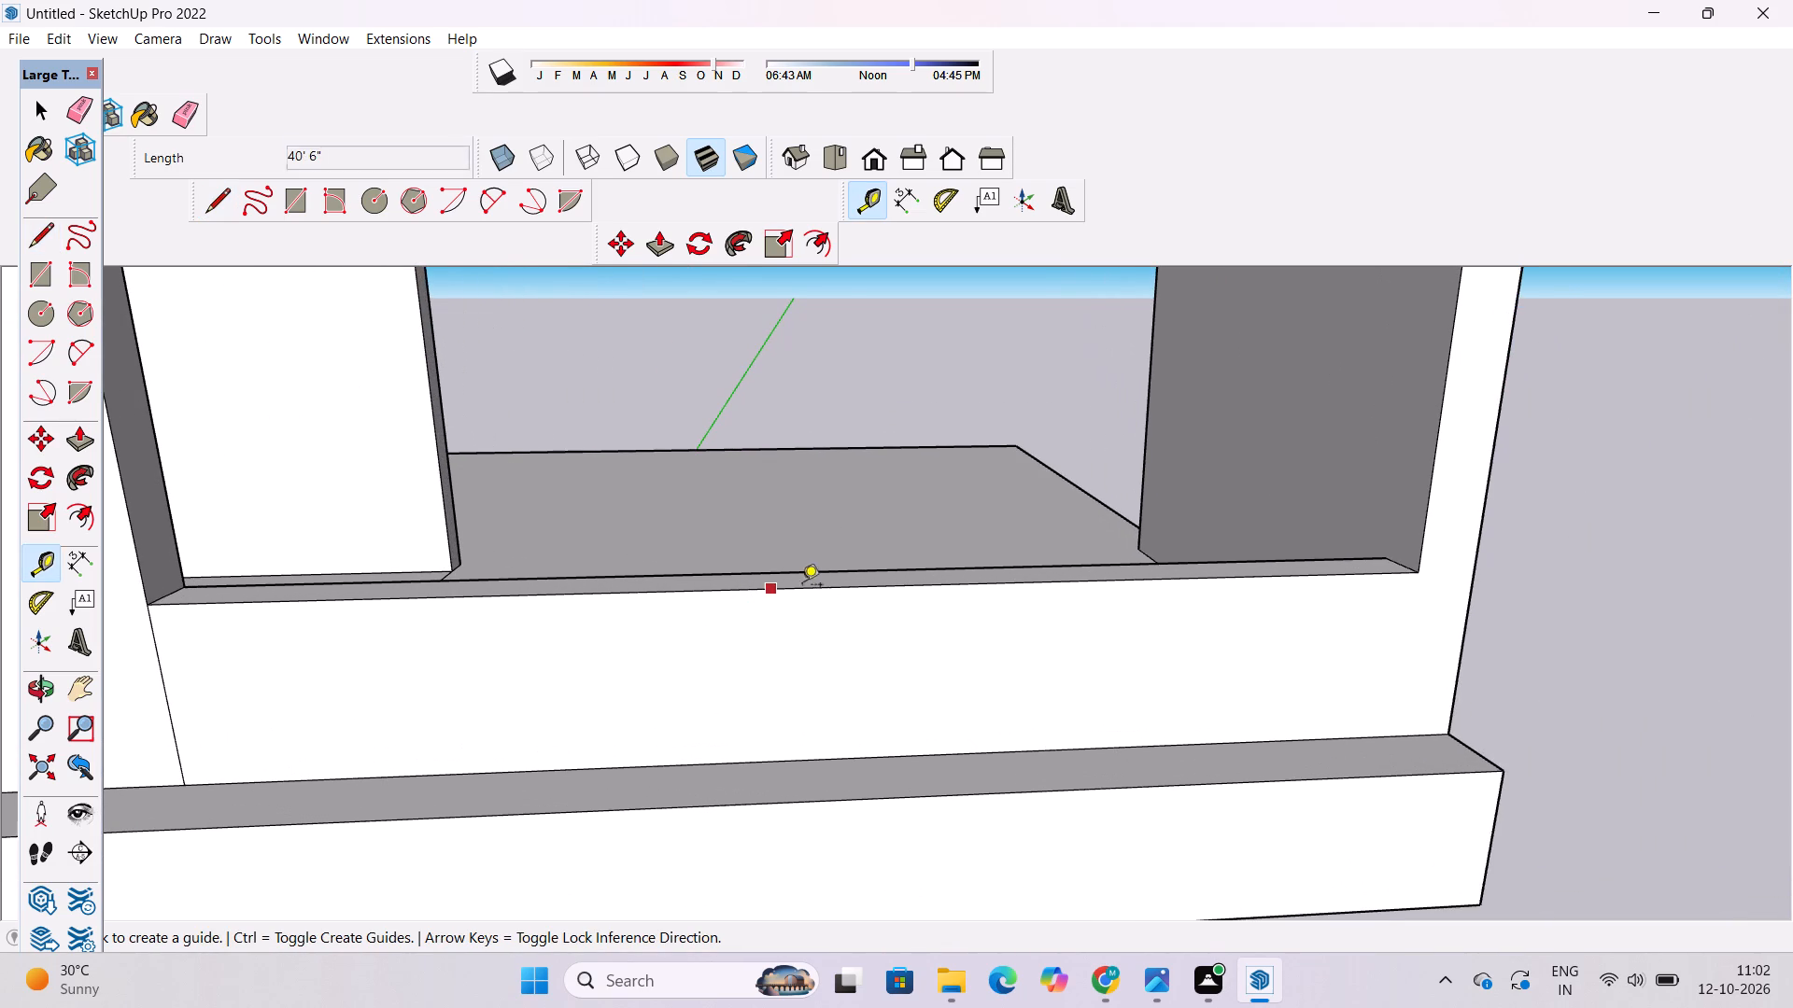
{"action": "left_click", "coordinate": [814, 585]}
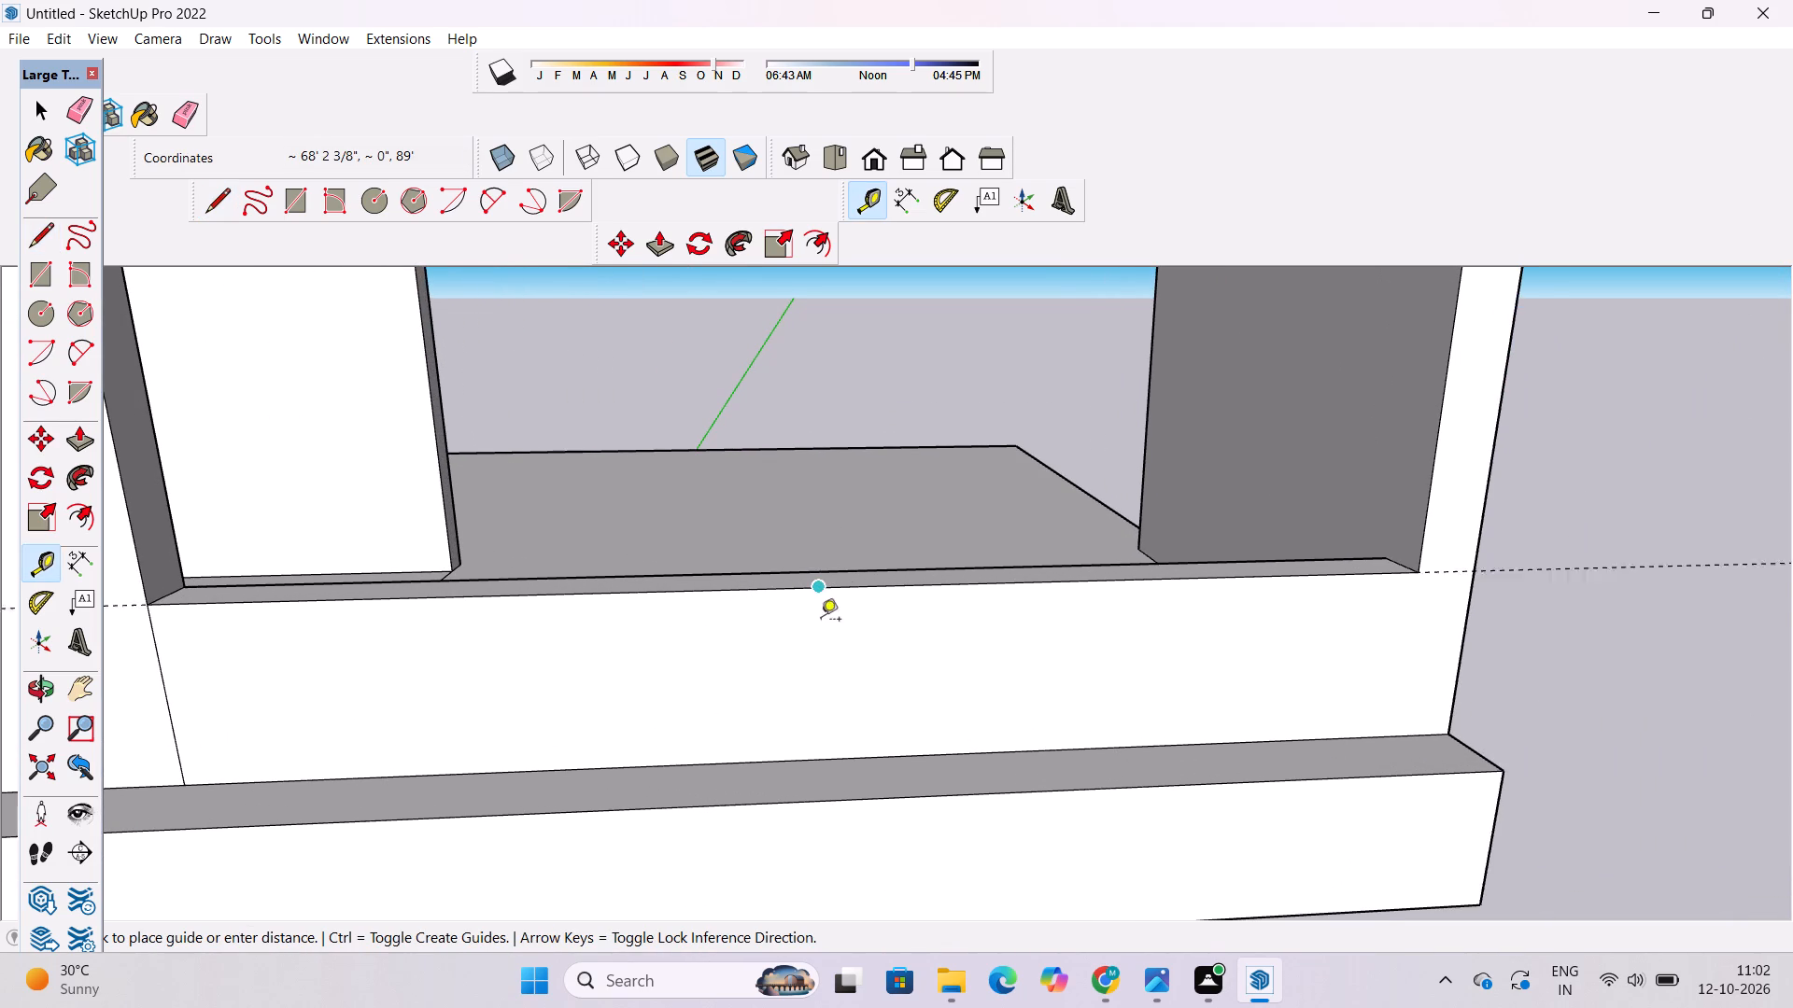
{"action": "scroll", "coordinate": [818, 683], "scroll_direction": "up", "scroll_amount": 4}
{"action": "scroll", "coordinate": [780, 629], "scroll_direction": "down", "scroll_amount": 5}
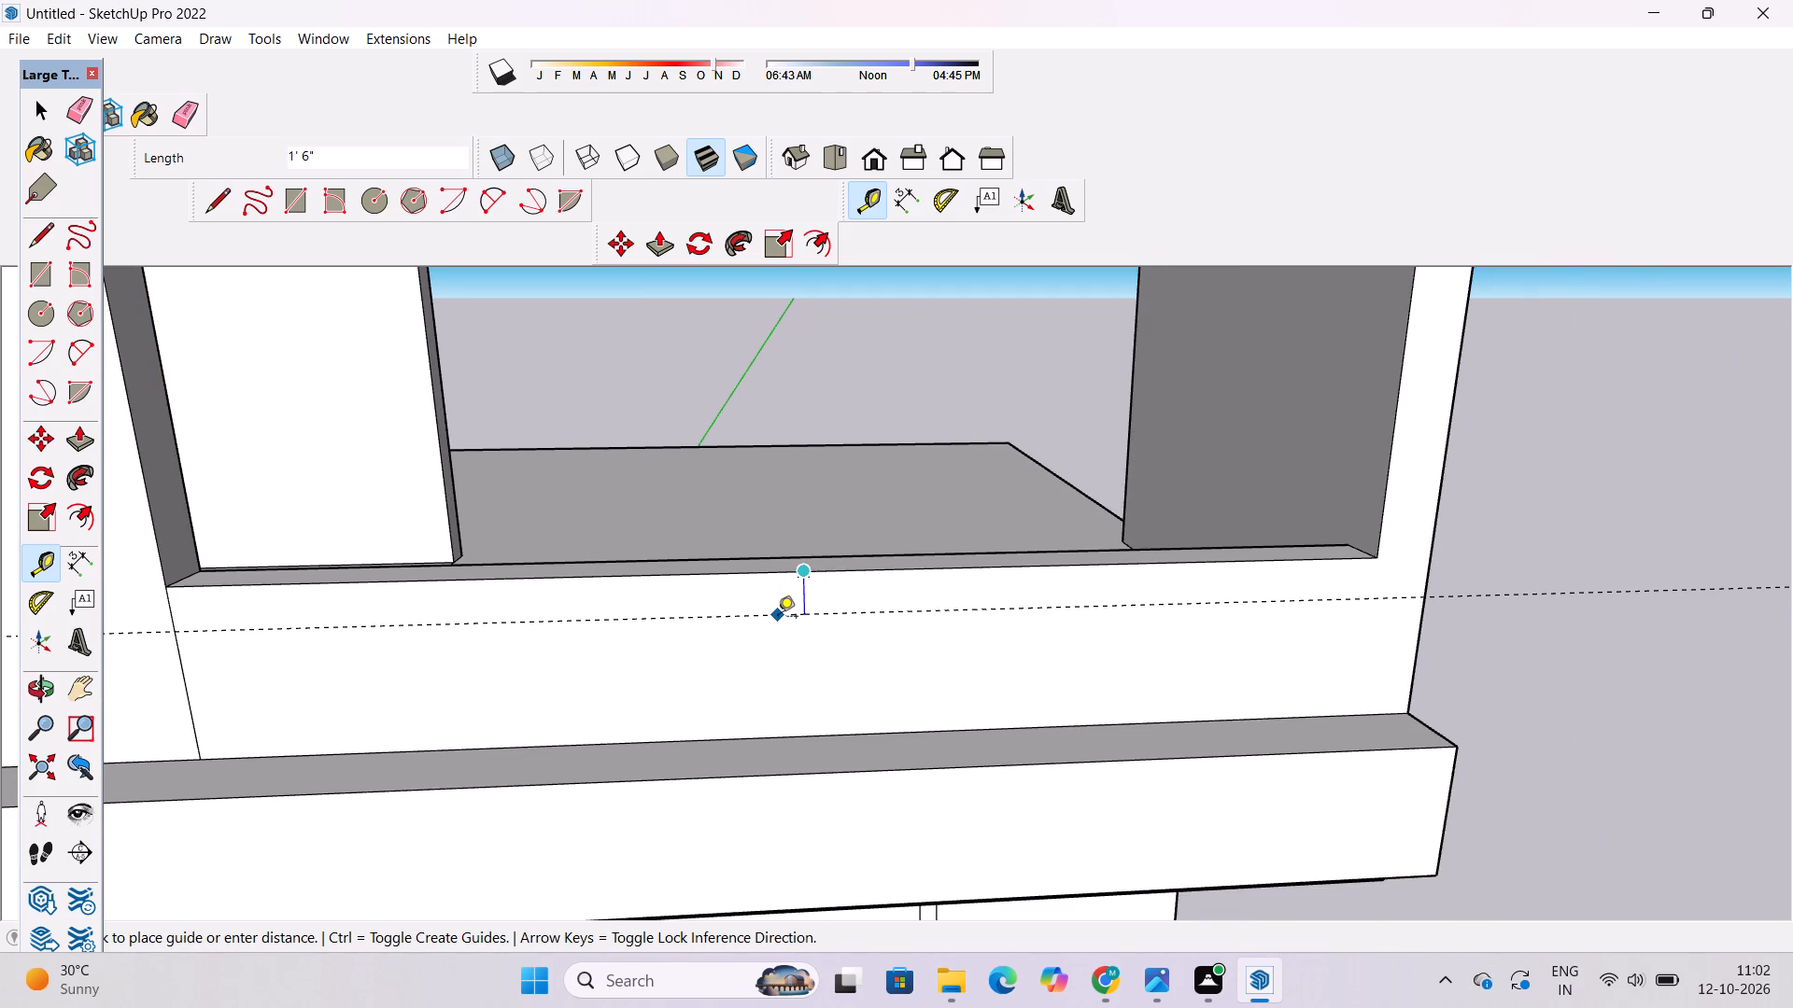
{"action": "type", "text": "1.6'"}
{"action": "key", "text": "Return"}
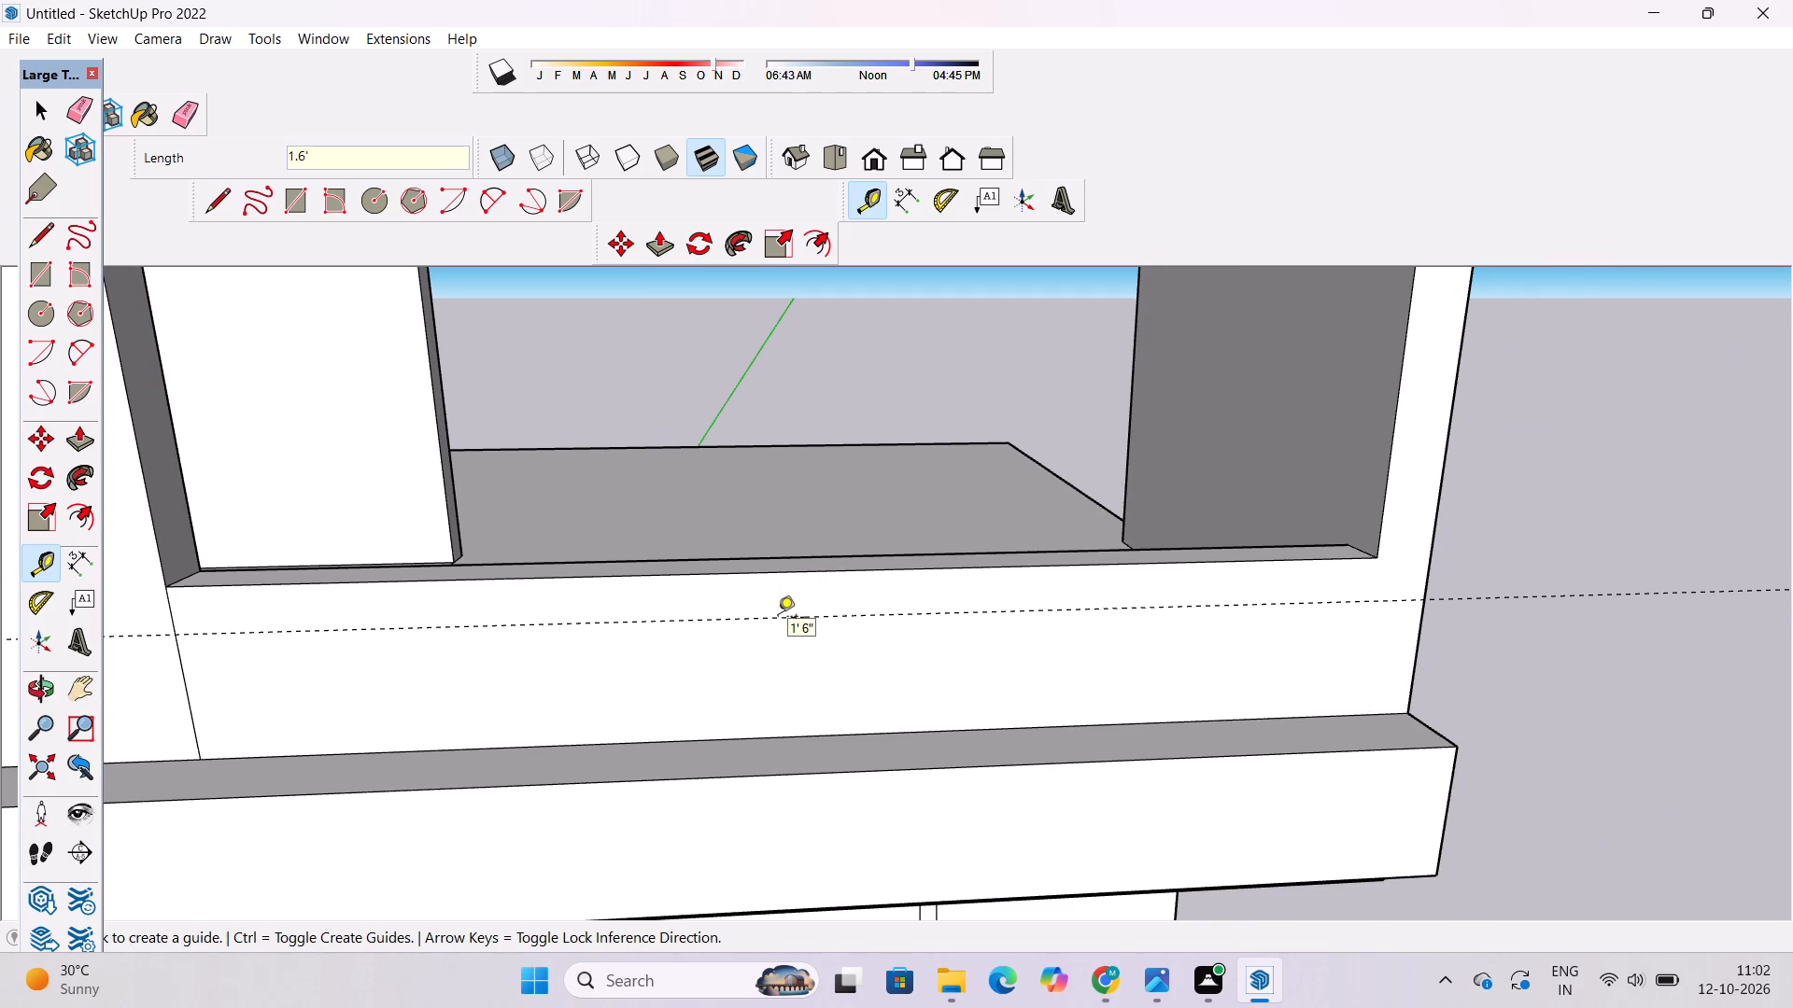
{"action": "left_click", "coordinate": [847, 613]}
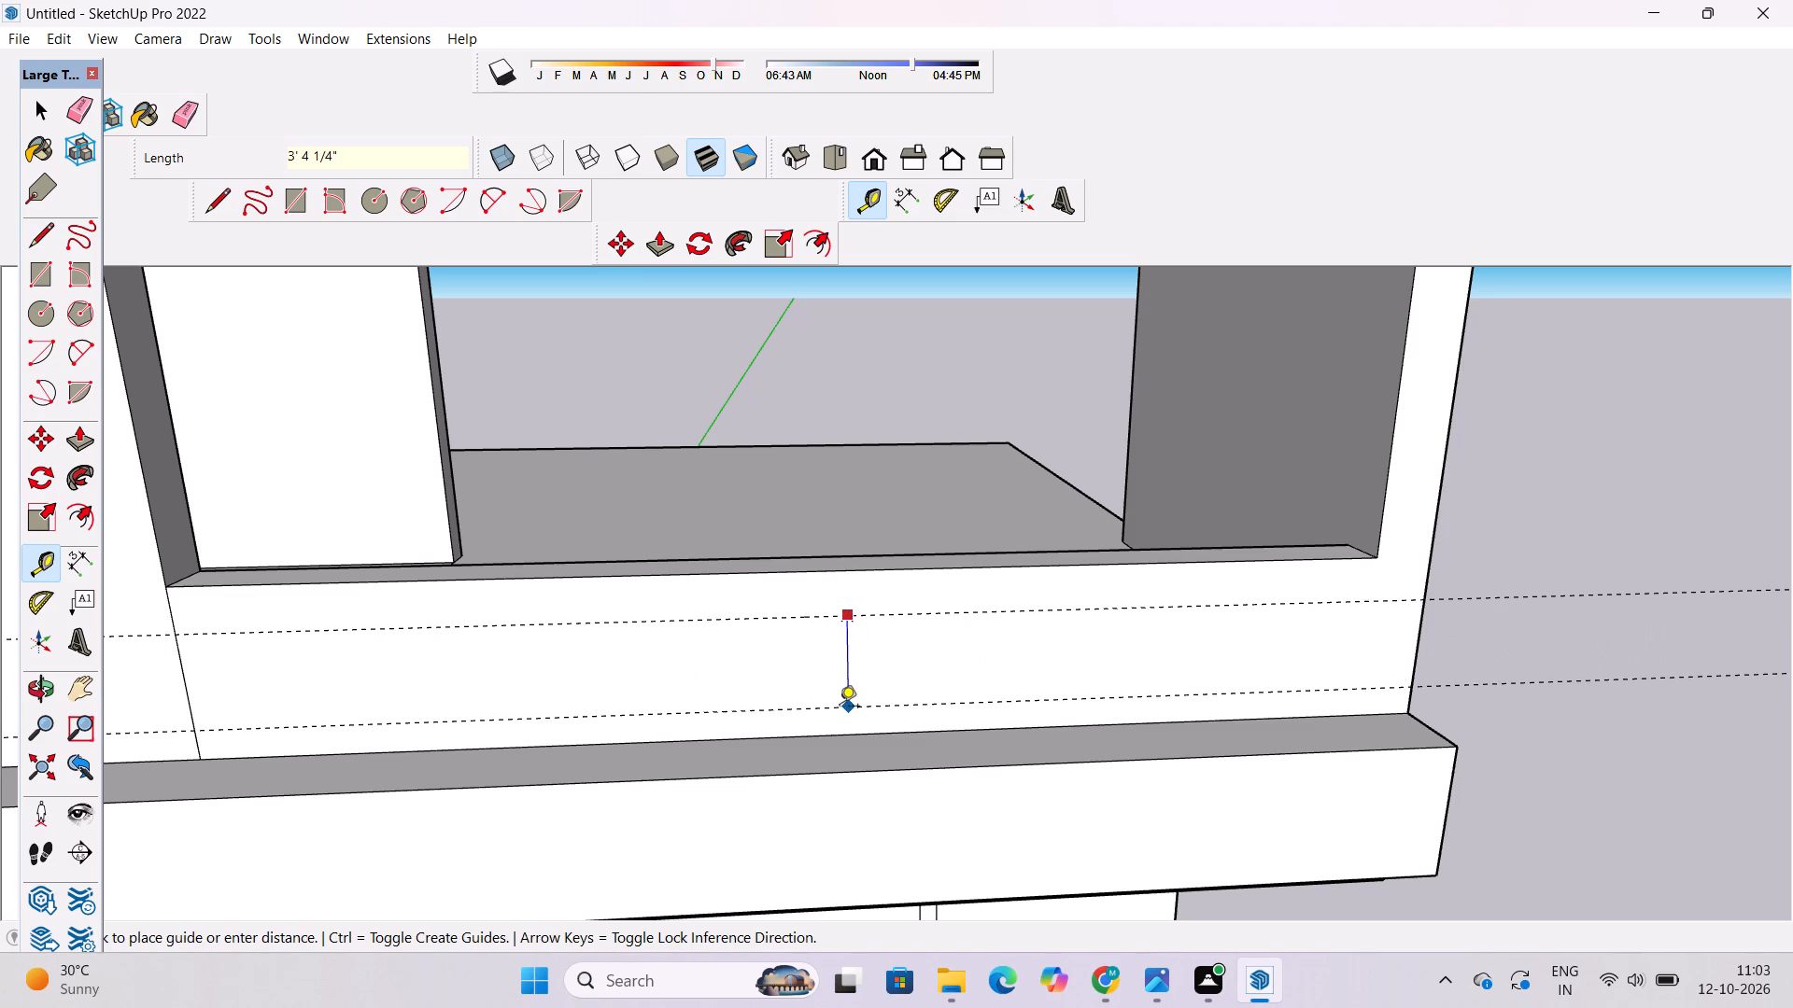
{"action": "type", "text": "6\""}
{"action": "key", "text": "Return"}
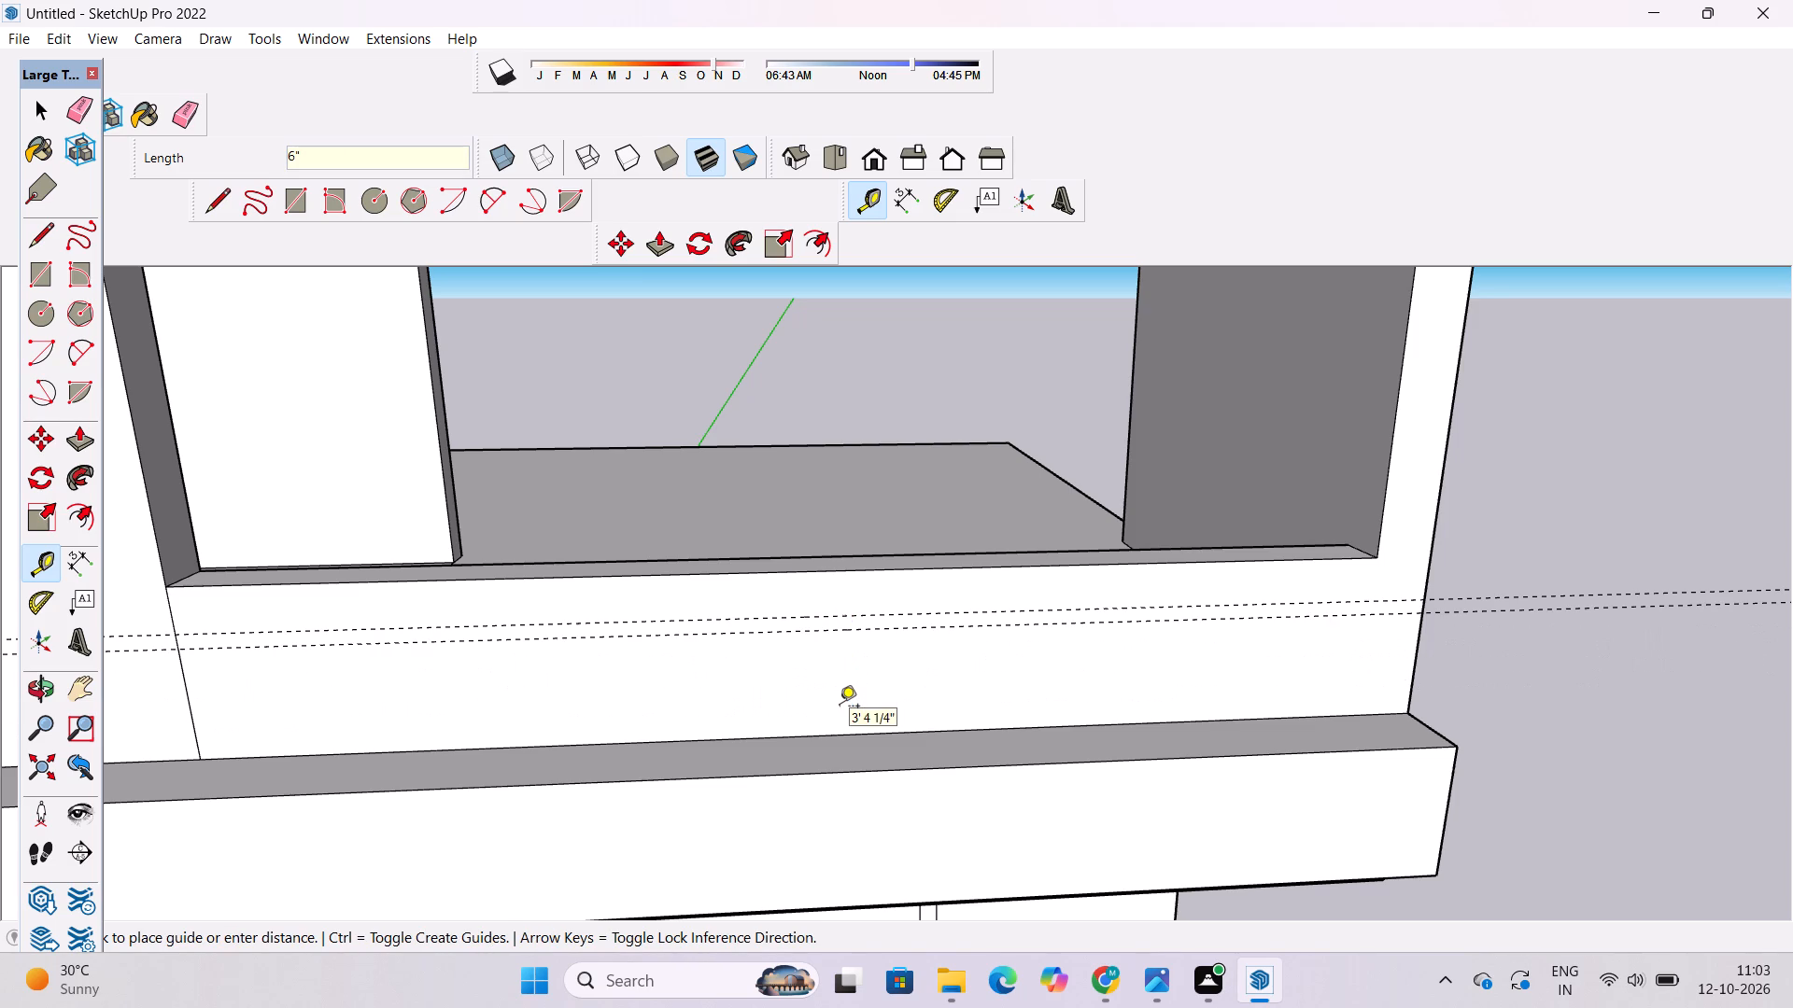
Place horizontal guides 1.6' above the projecting ledge's back edge and another 6" above that guide.
{"action": "scroll", "coordinate": [822, 772], "scroll_direction": "up", "scroll_amount": 5}
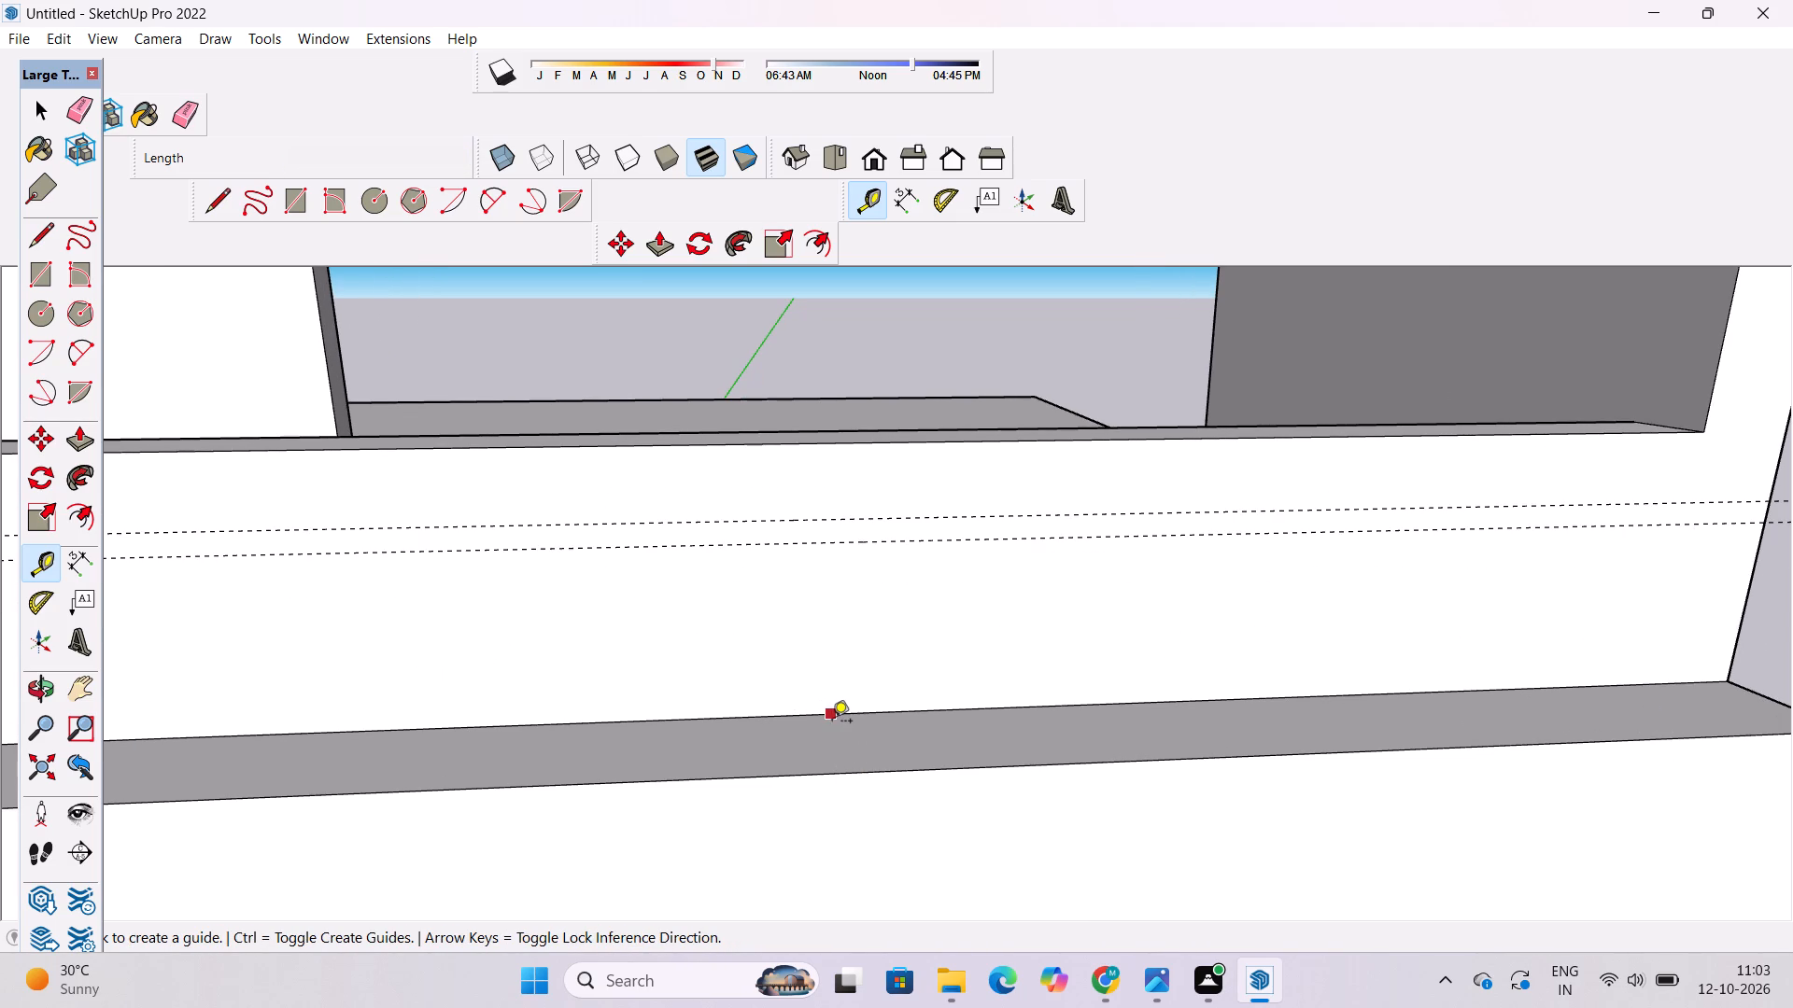
{"action": "left_click", "coordinate": [841, 714]}
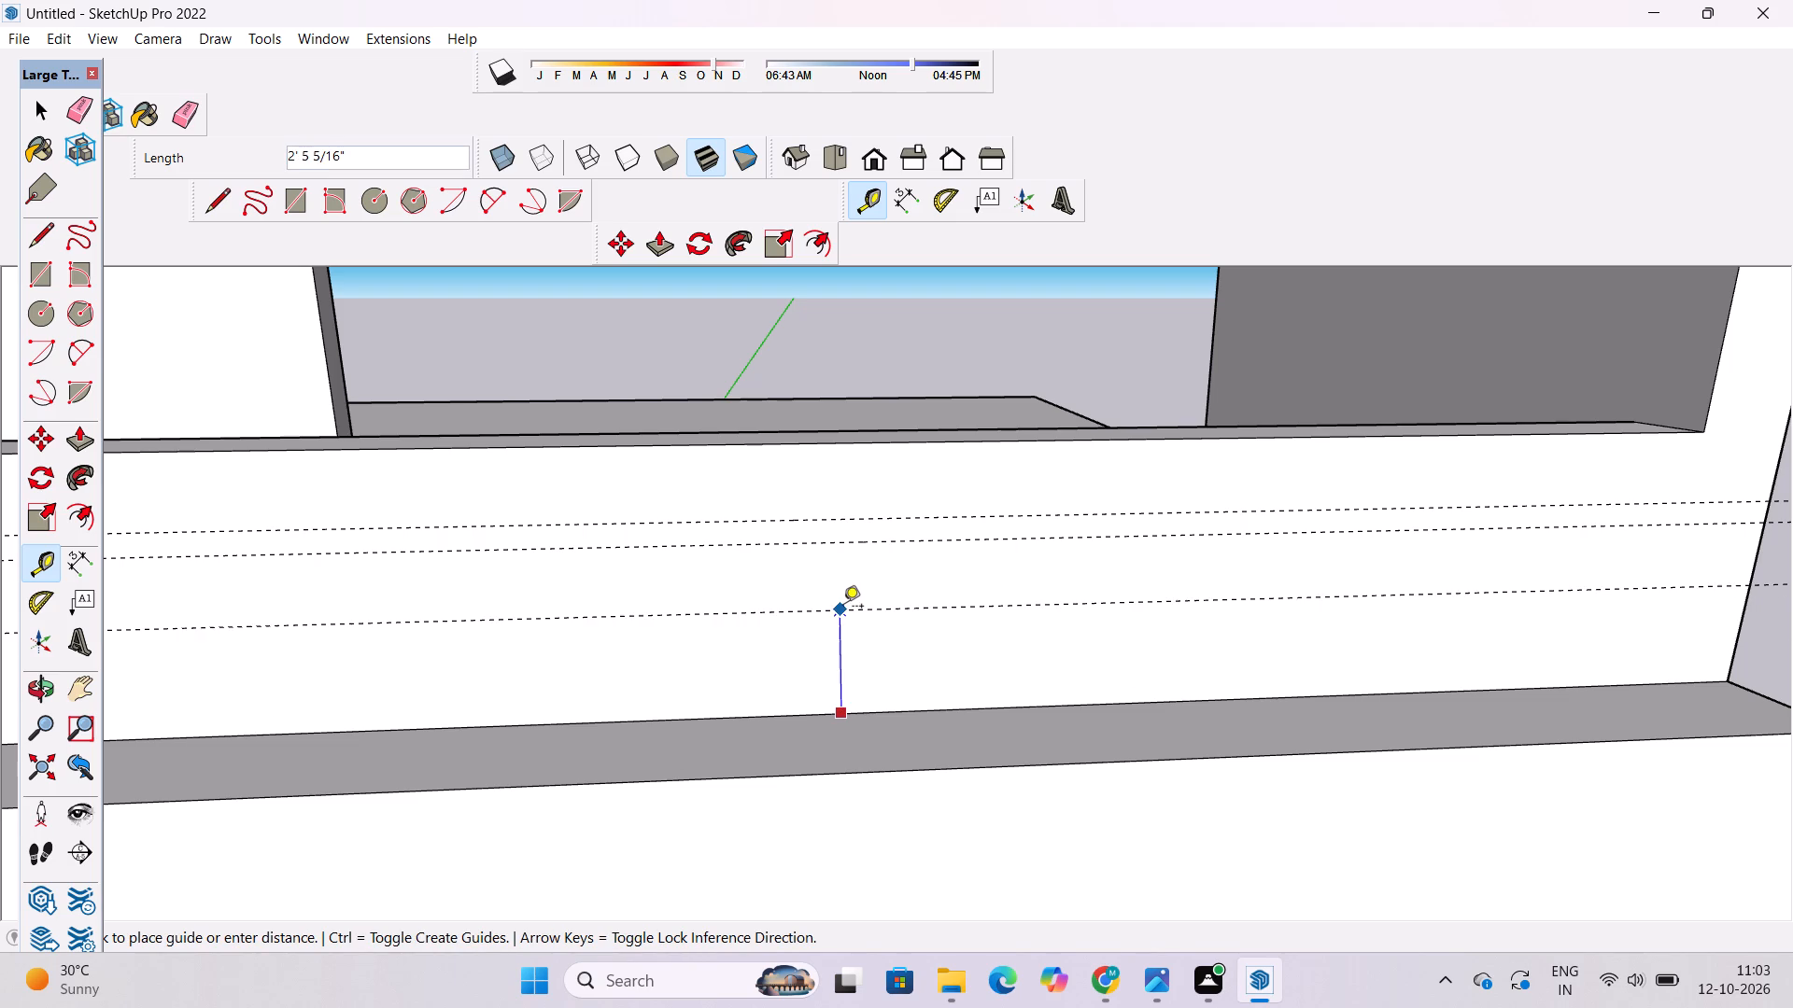
{"action": "type", "text": "1.6'"}
{"action": "key", "text": "Return"}
{"action": "left_click", "coordinate": [1011, 637]}
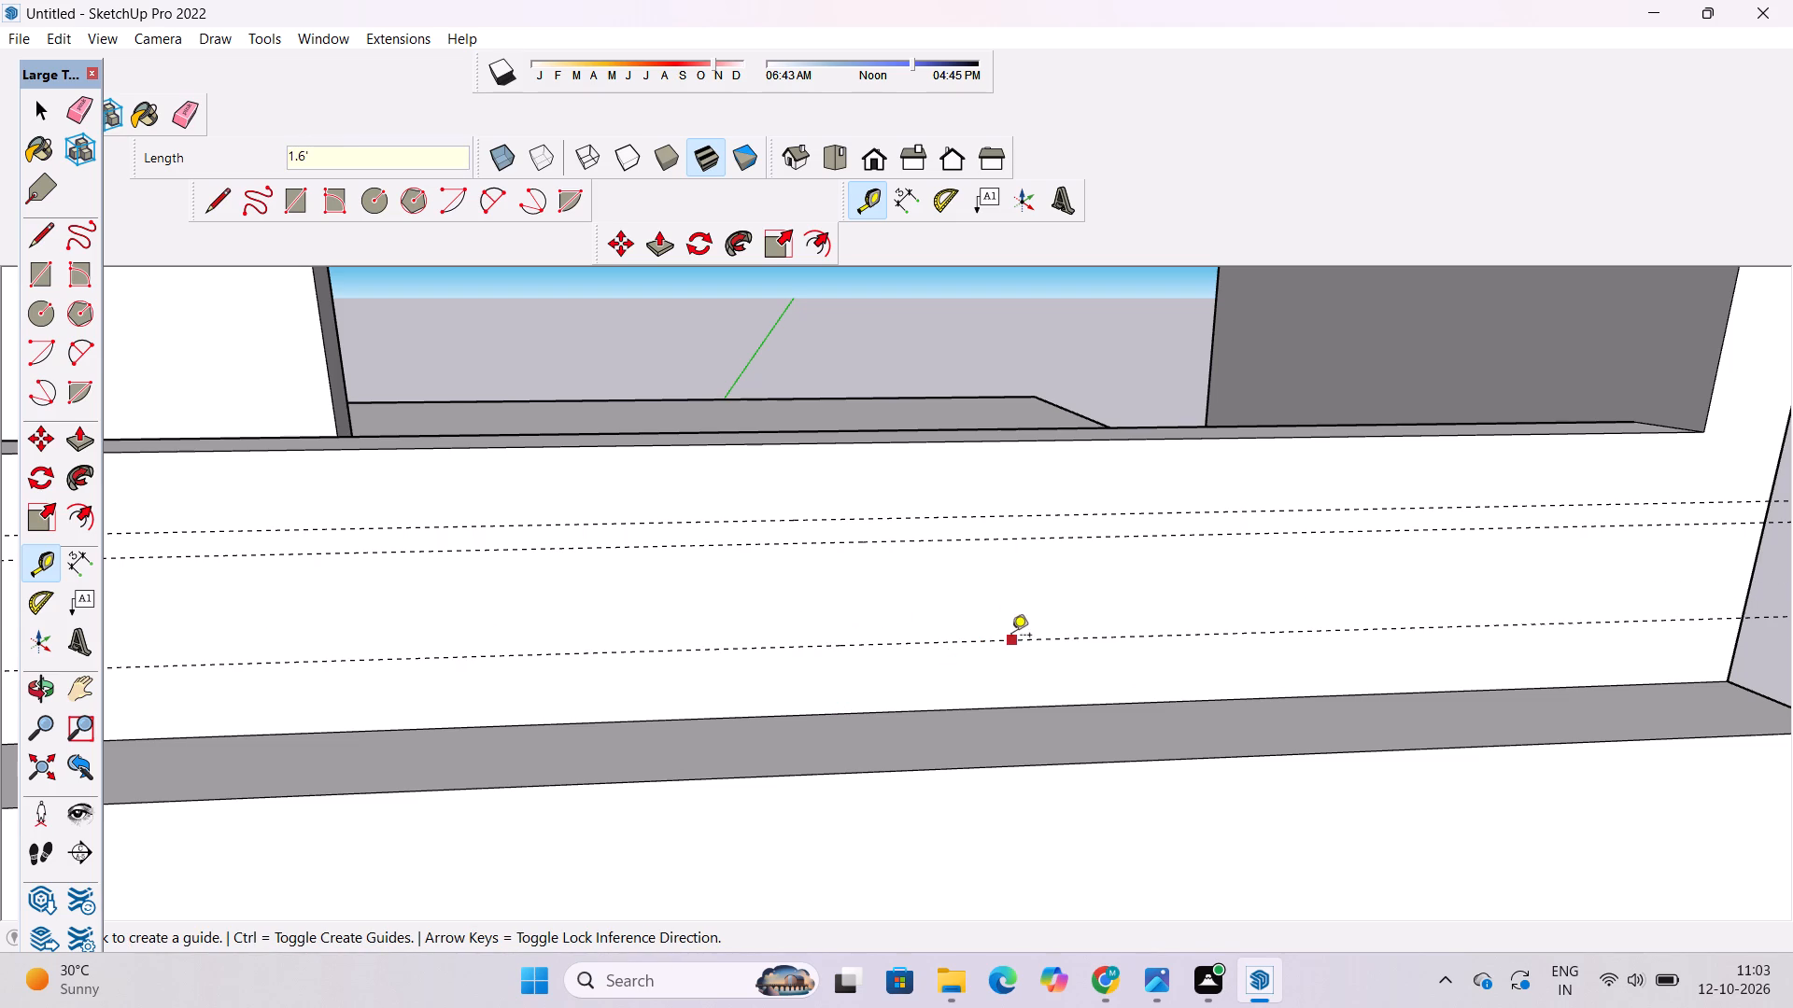
{"action": "type", "text": "6\""}
{"action": "key", "text": "Return"}
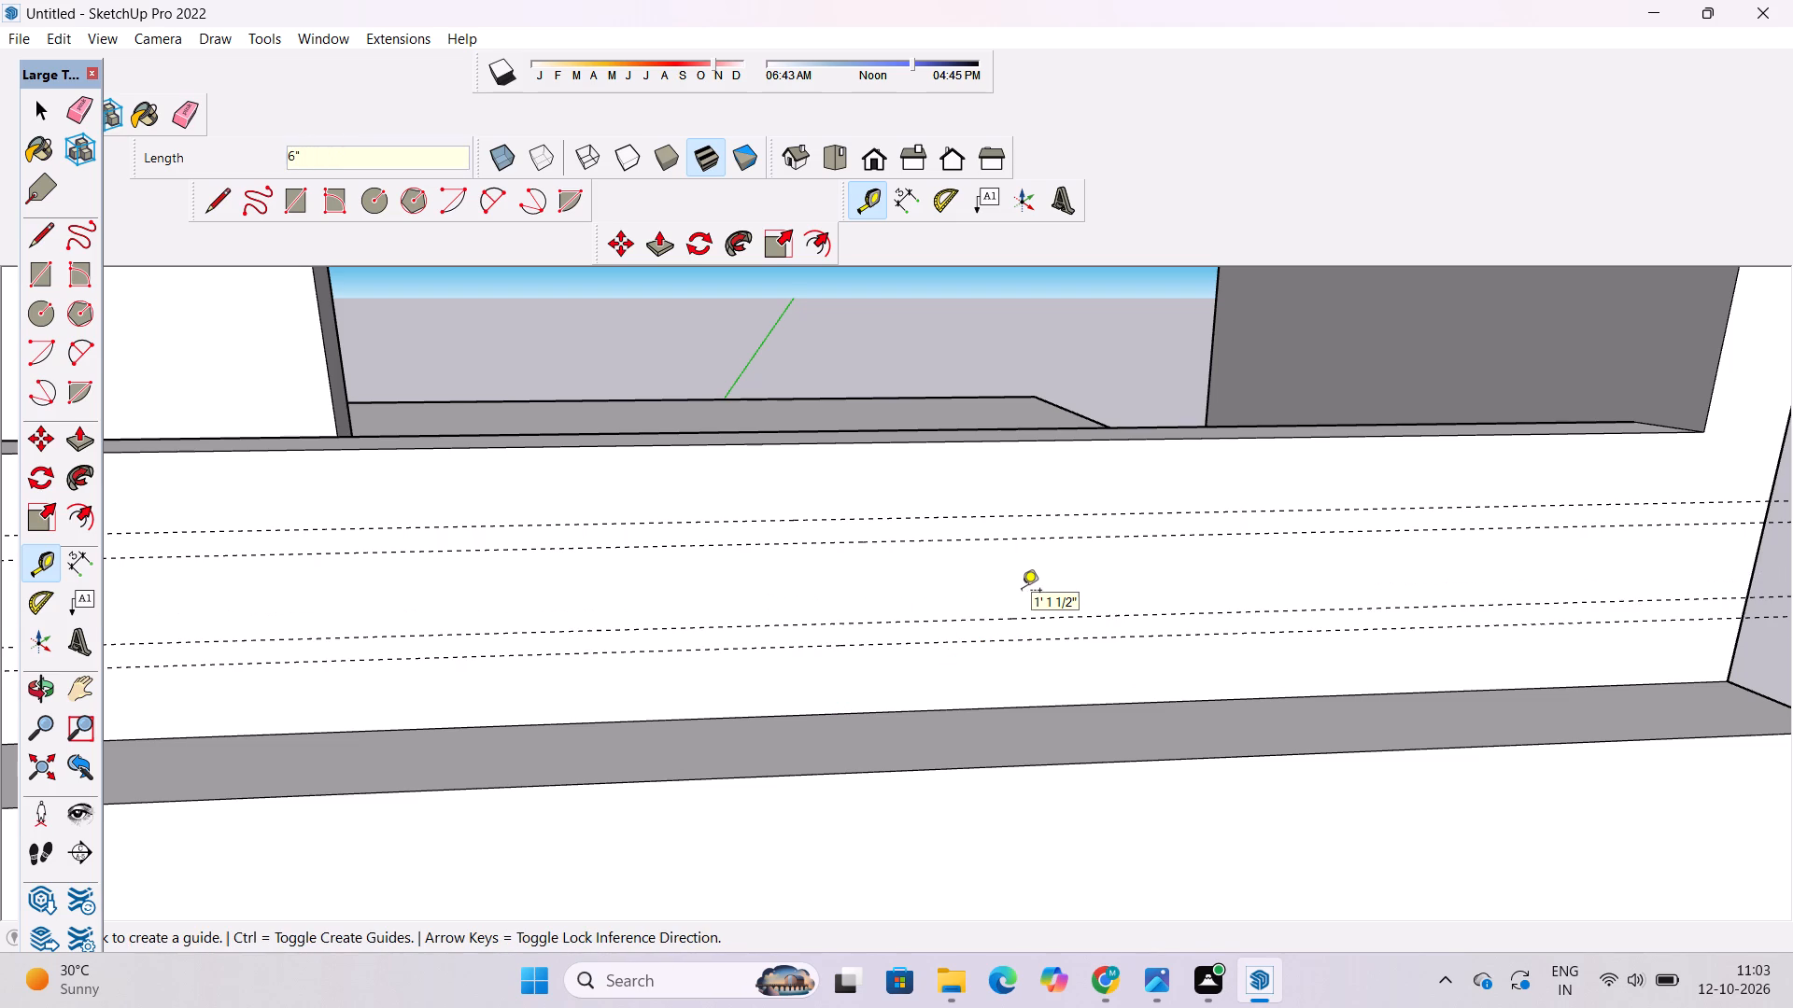
Draw a 6" high rectangle between the upper pair of guides, from the vertical line to the wall's outer edge.
{"action": "scroll", "coordinate": [865, 667], "scroll_direction": "down", "scroll_amount": 5}
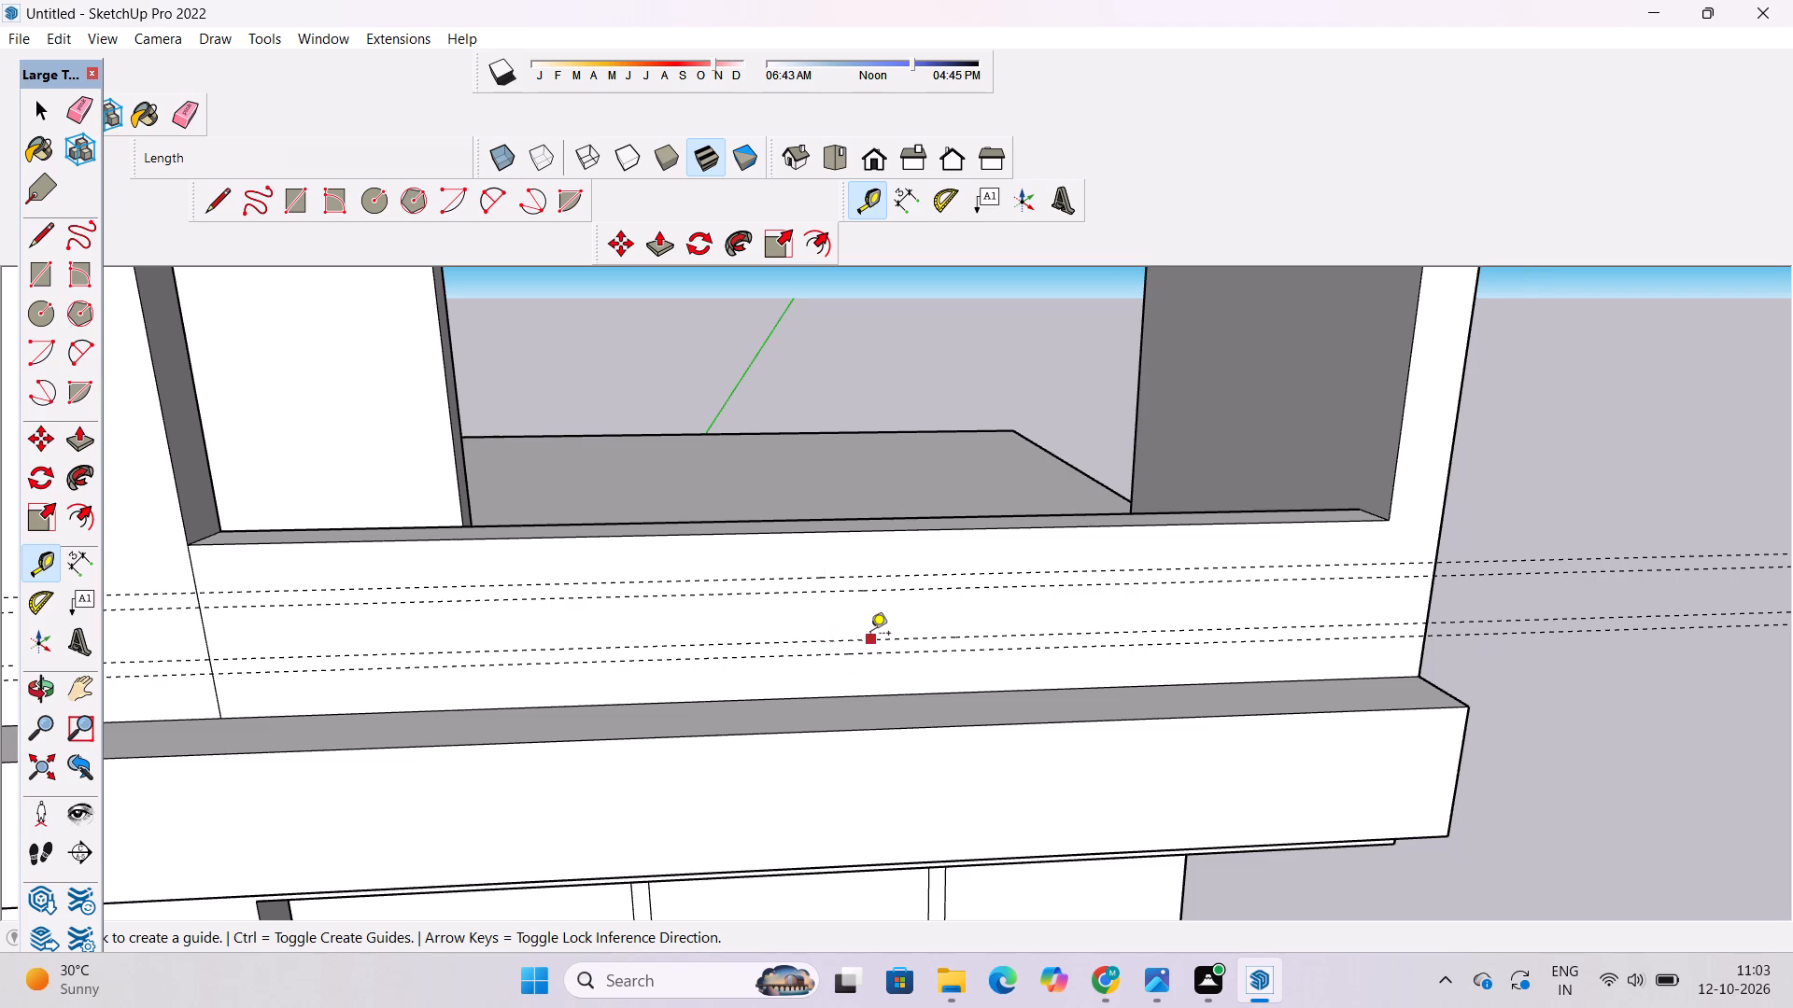
{"action": "left_click", "coordinate": [294, 207]}
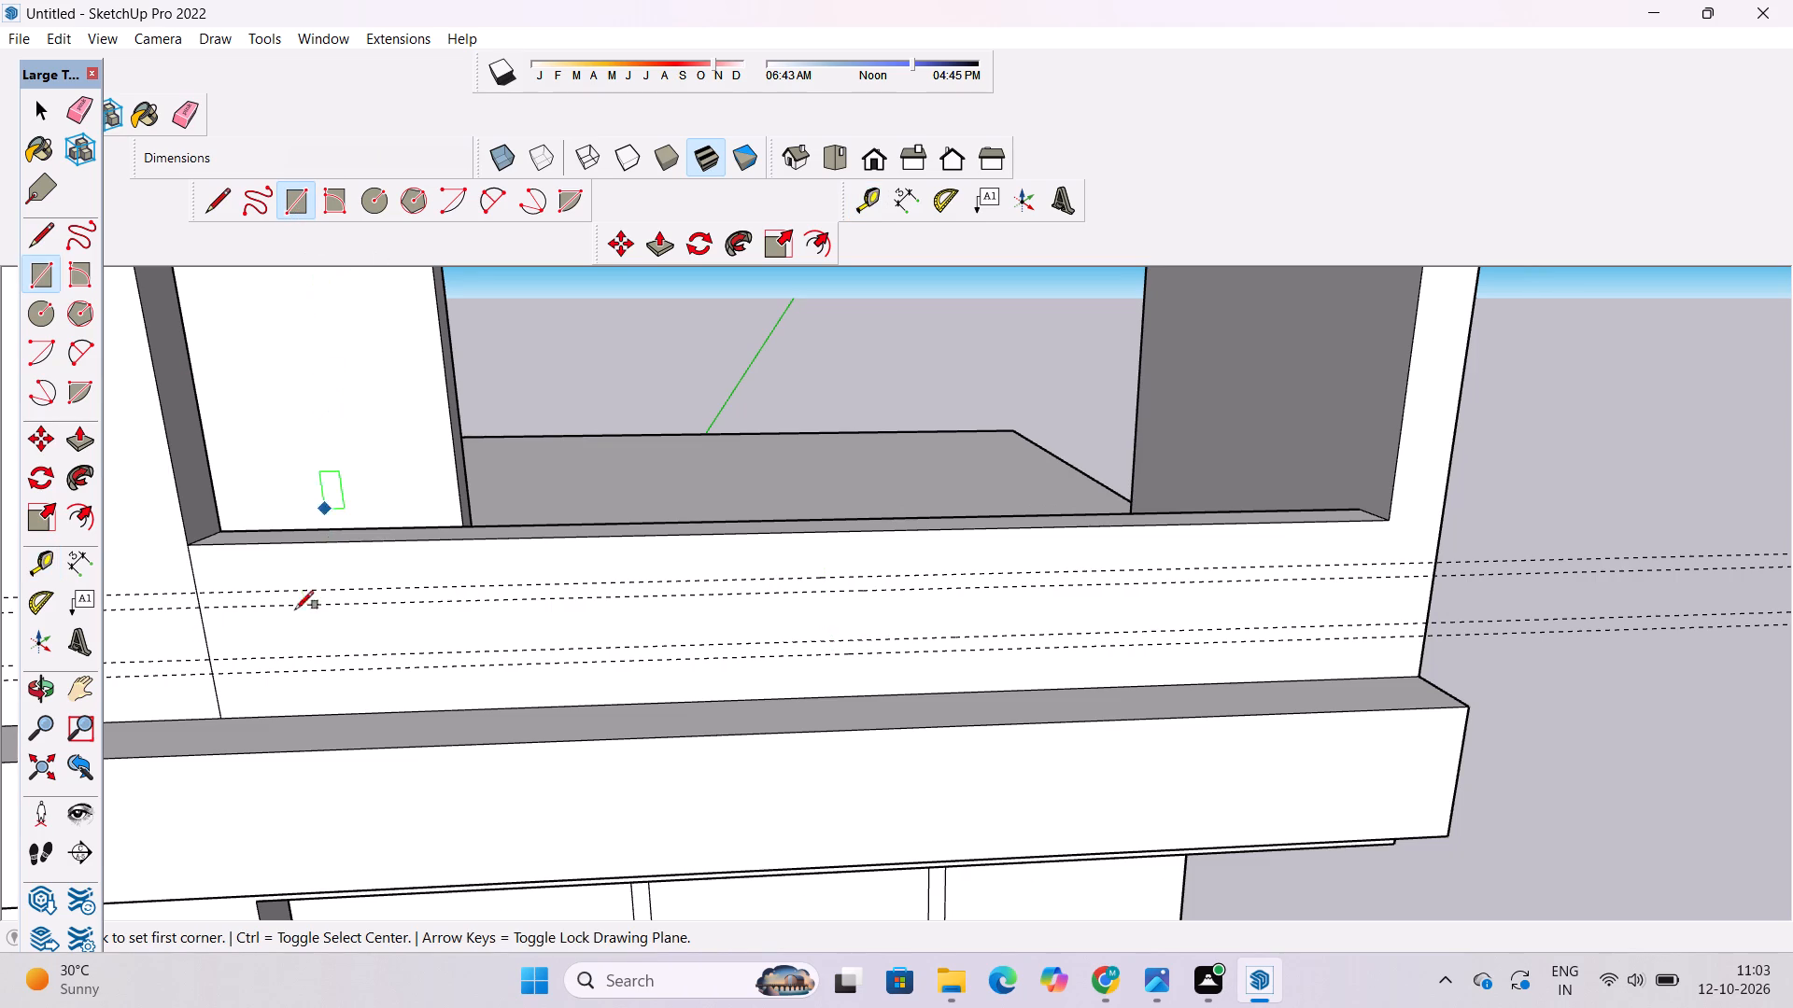
{"action": "scroll", "coordinate": [206, 638], "scroll_direction": "up", "scroll_amount": 12}
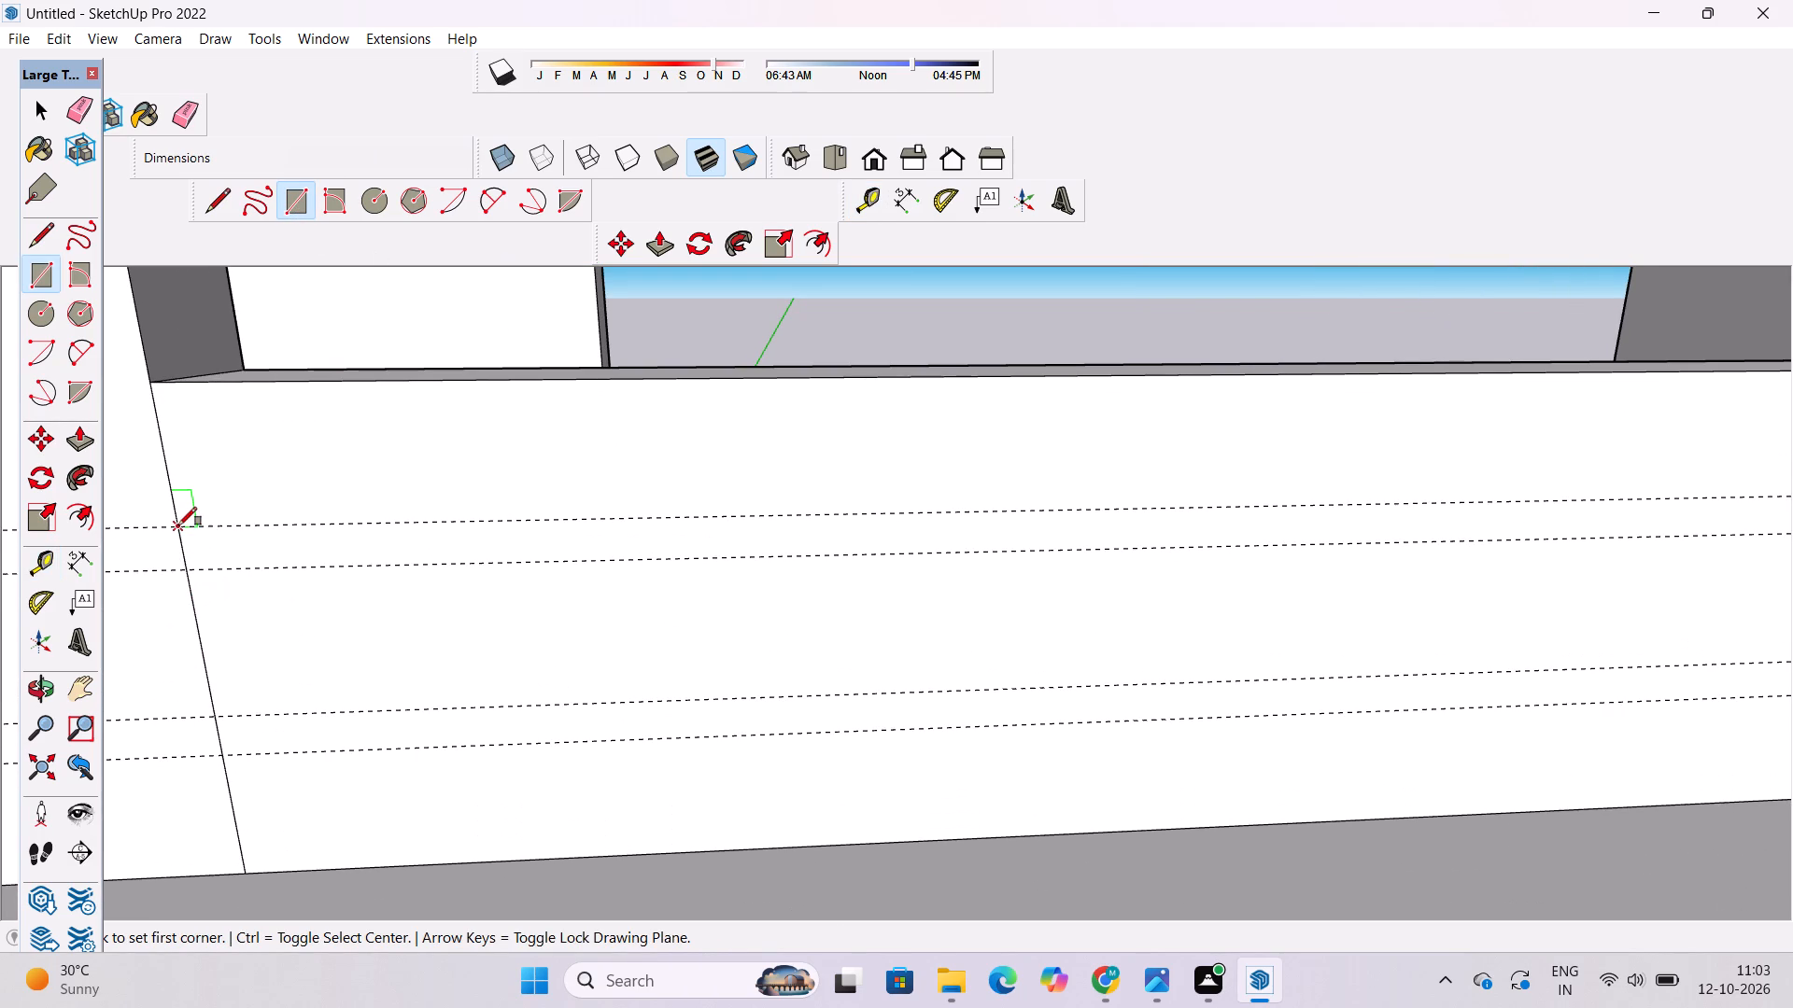
{"action": "left_click", "coordinate": [178, 530]}
{"action": "scroll", "coordinate": [176, 530], "scroll_direction": "down", "scroll_amount": 17}
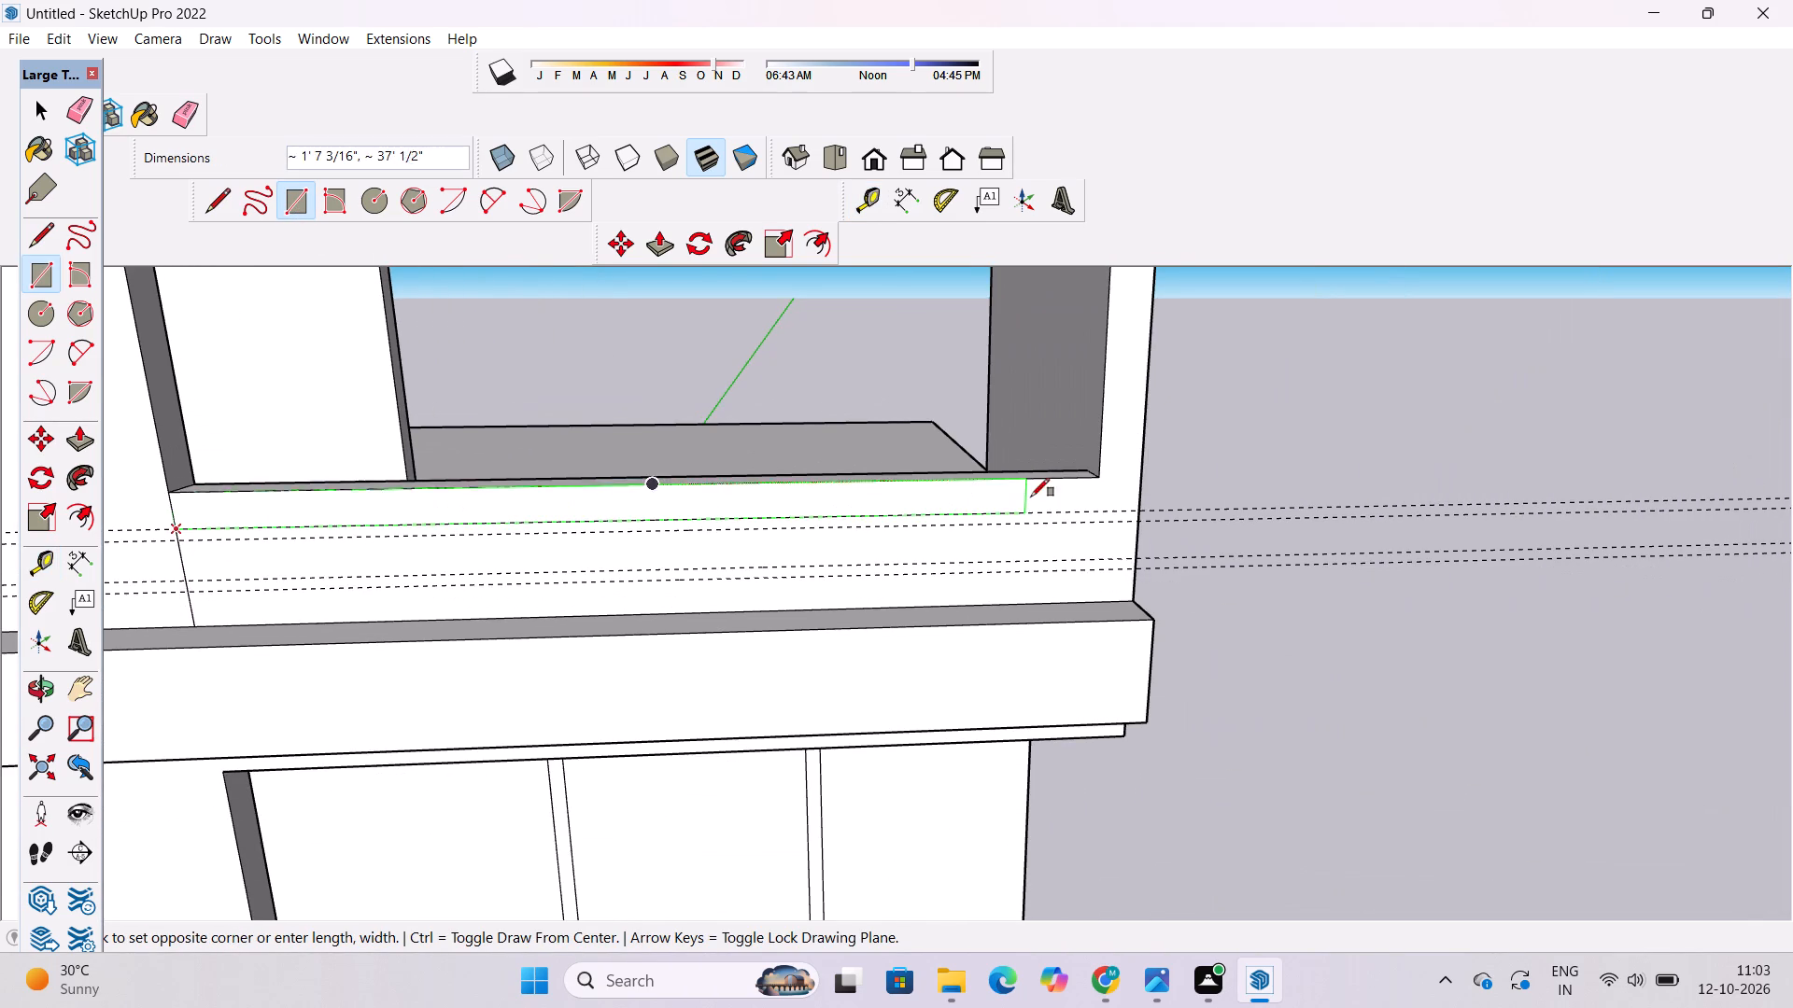
{"action": "scroll", "coordinate": [1036, 499], "scroll_direction": "up", "scroll_amount": 12}
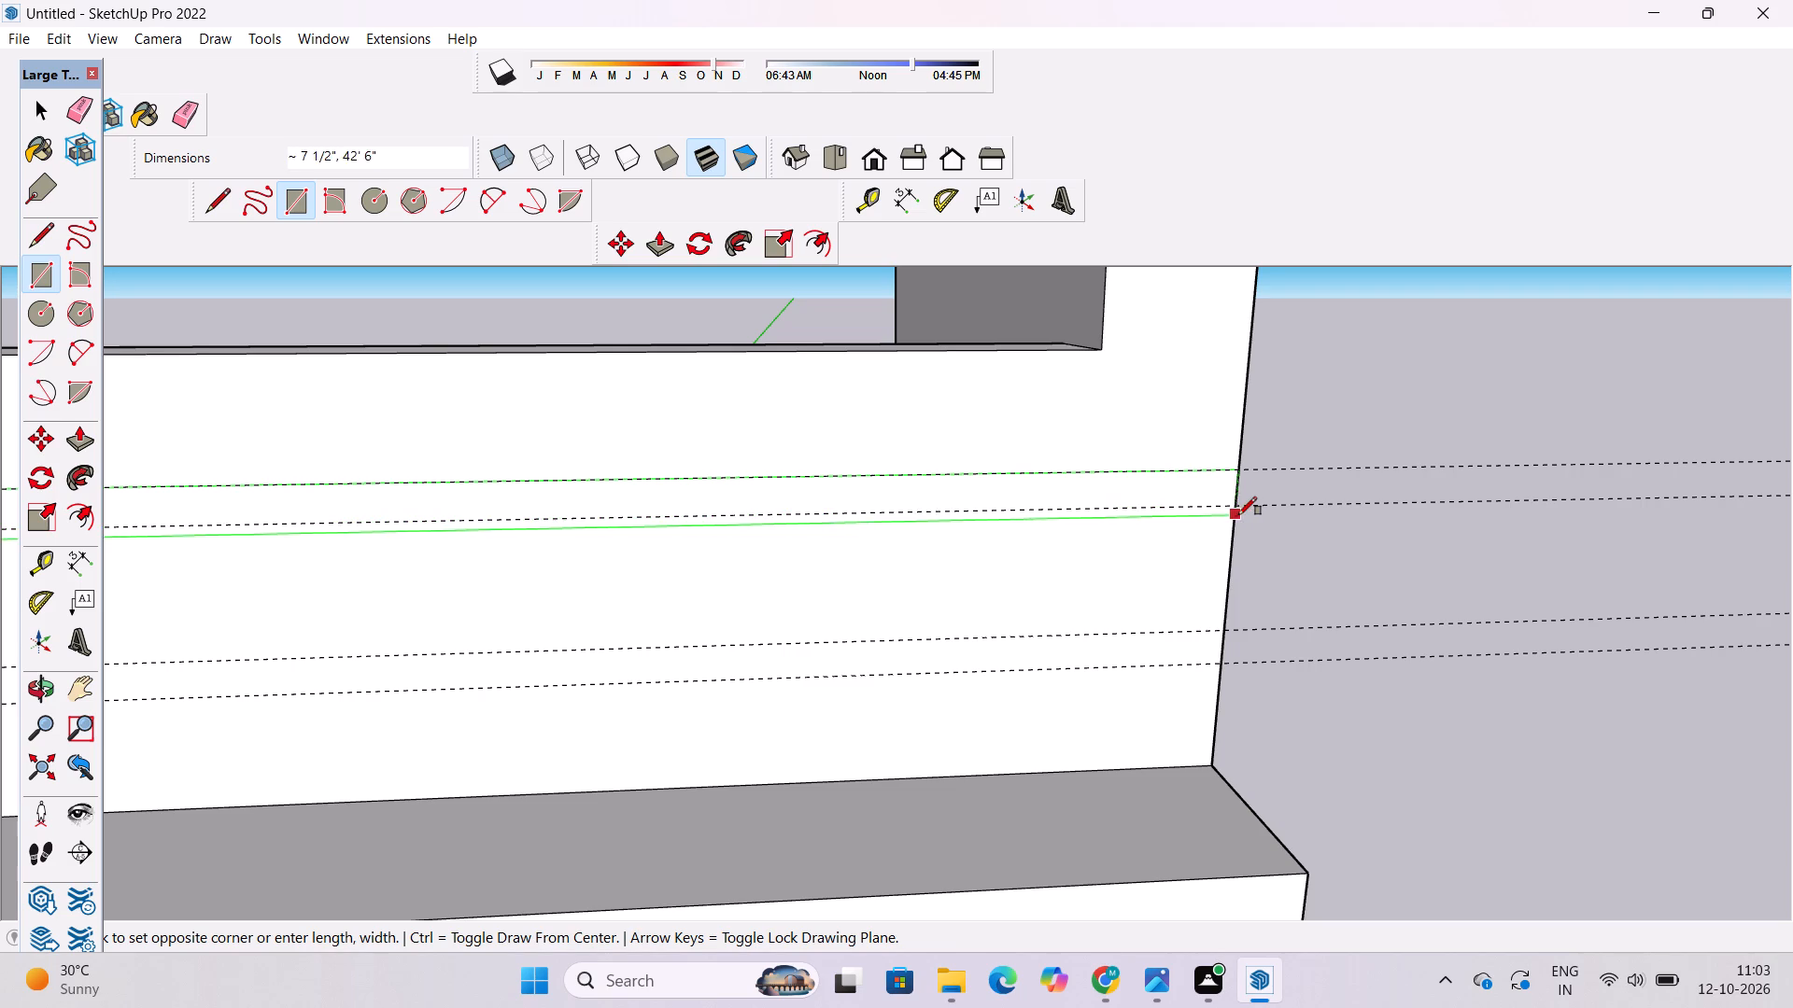
{"action": "left_click", "coordinate": [1238, 508]}
Draw a second 6" high rectangle between the lower pair of guides, from the vertical line to the wall's outer edge.
{"action": "scroll", "coordinate": [1317, 490], "scroll_direction": "down", "scroll_amount": 8}
{"action": "scroll", "coordinate": [1264, 529], "scroll_direction": "up", "scroll_amount": 3}
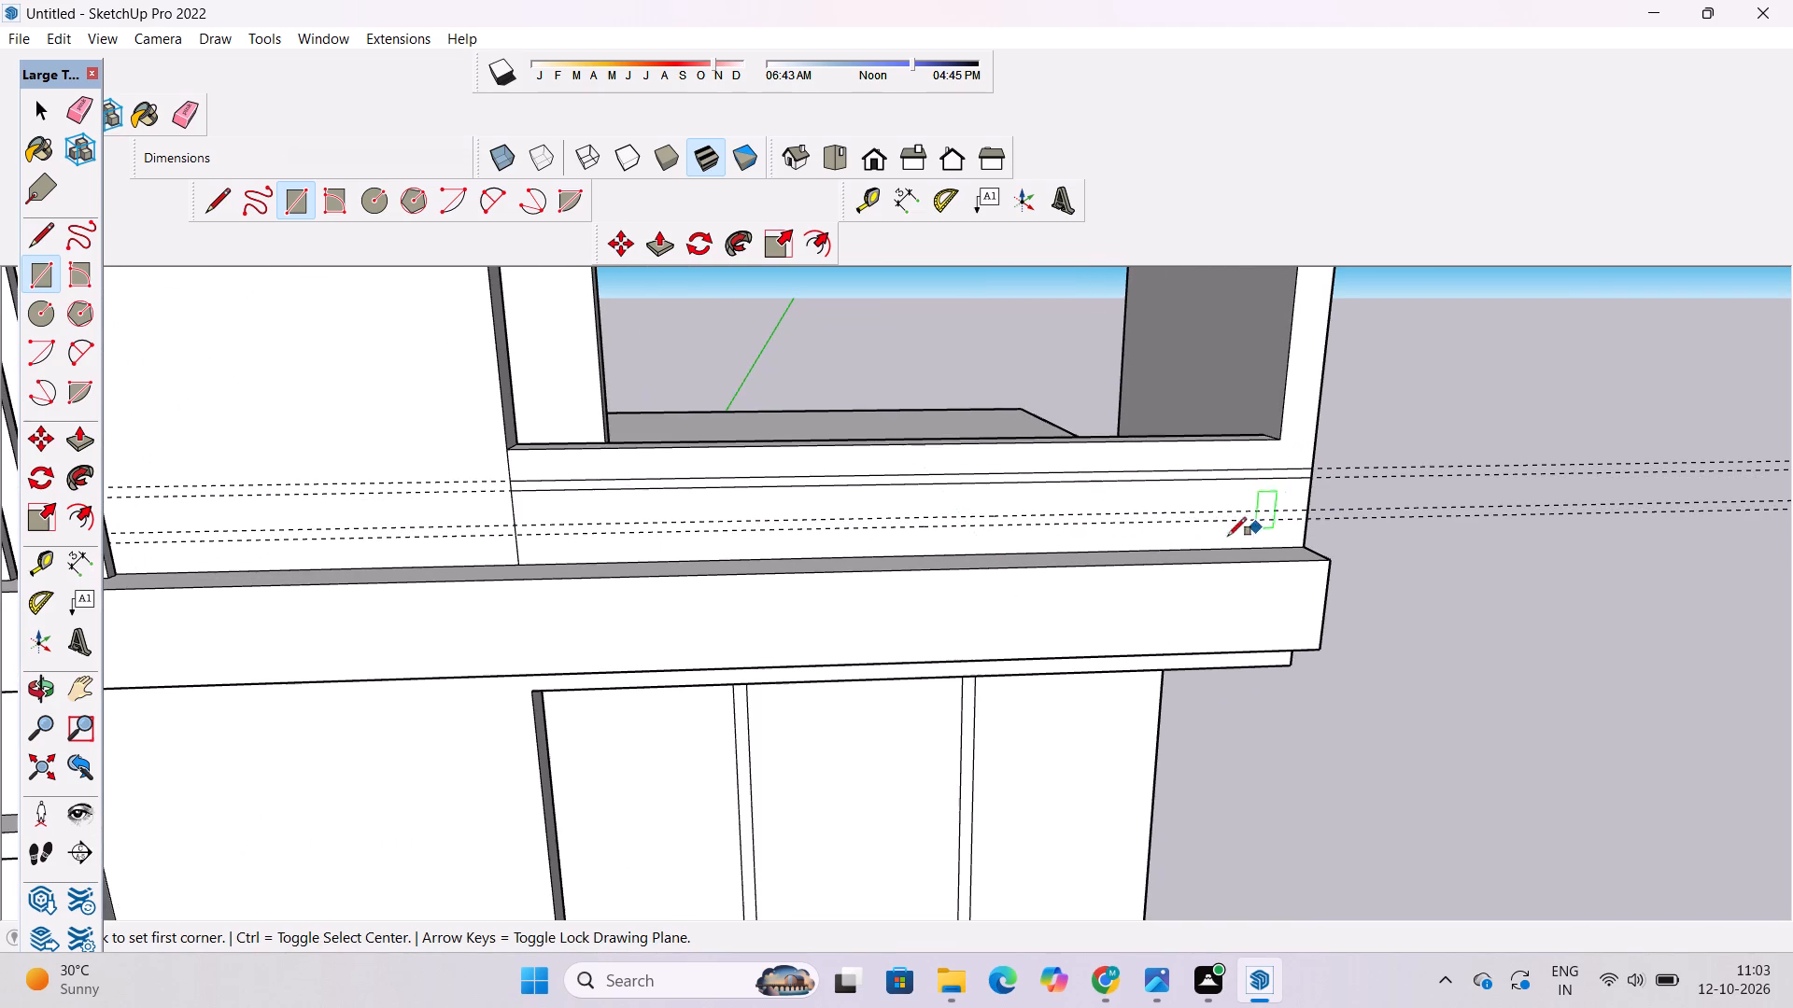
{"action": "scroll", "coordinate": [581, 548], "scroll_direction": "up", "scroll_amount": 5}
{"action": "scroll", "coordinate": [462, 533], "scroll_direction": "up", "scroll_amount": 9}
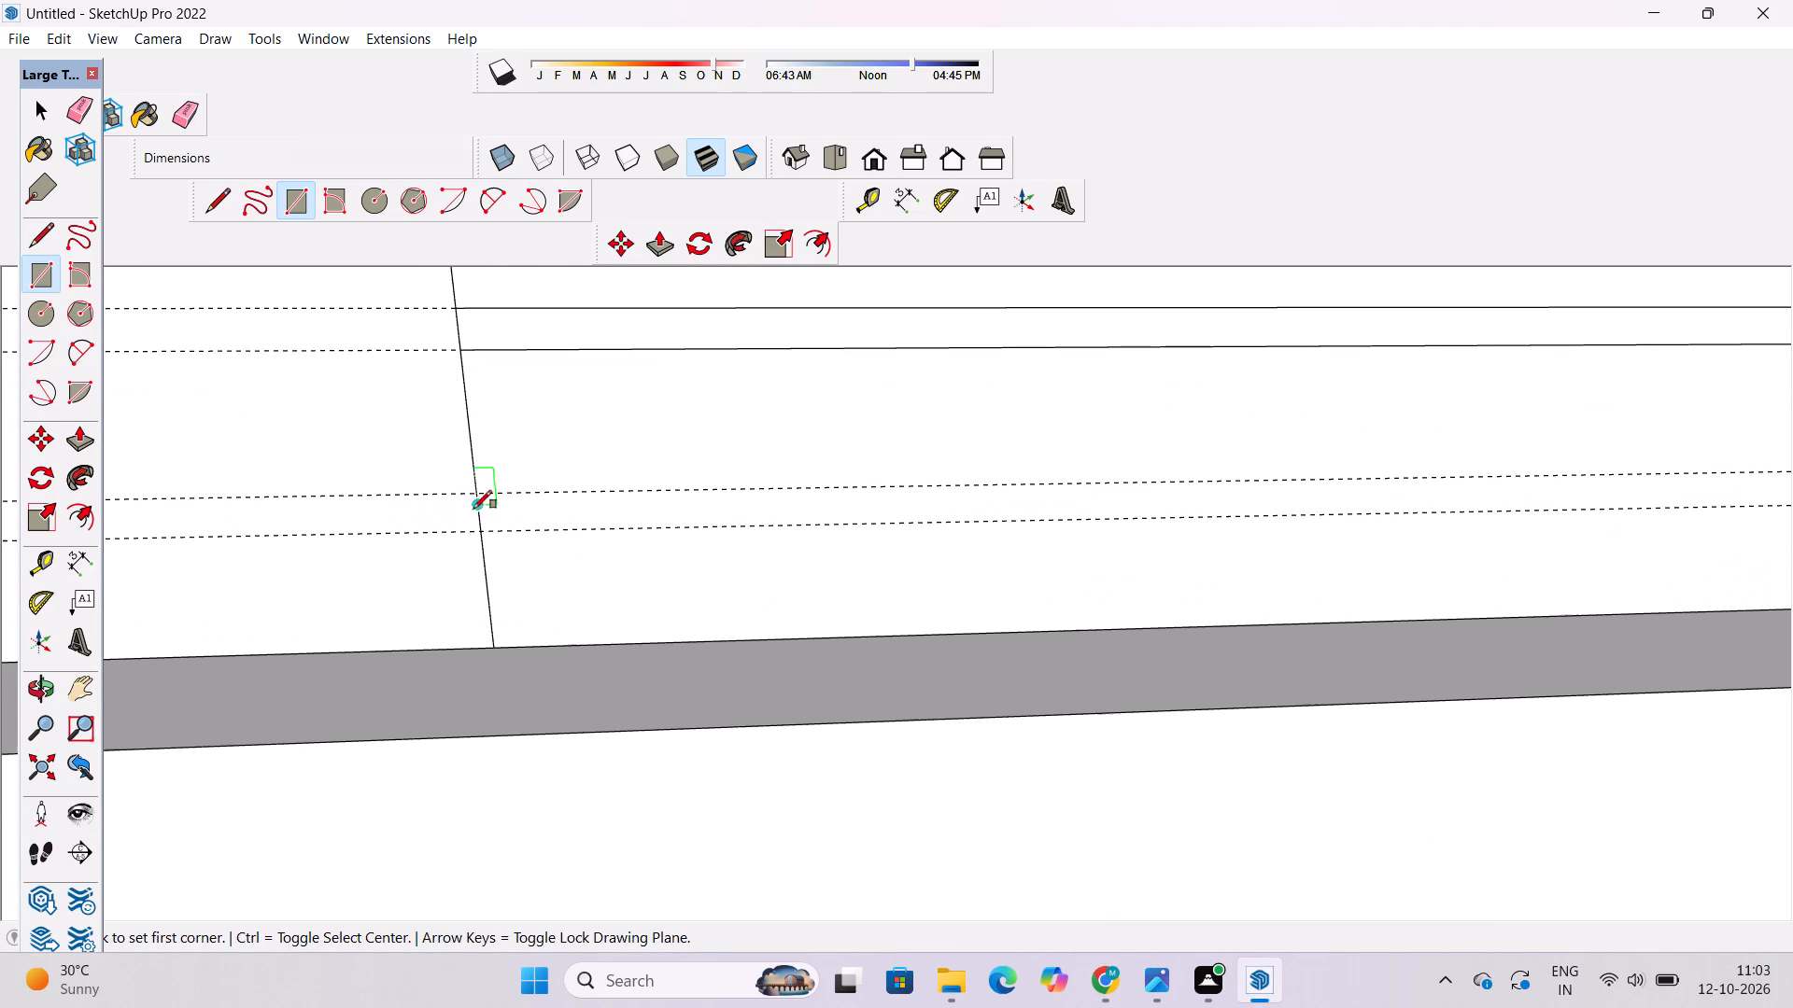
{"action": "left_click", "coordinate": [476, 494]}
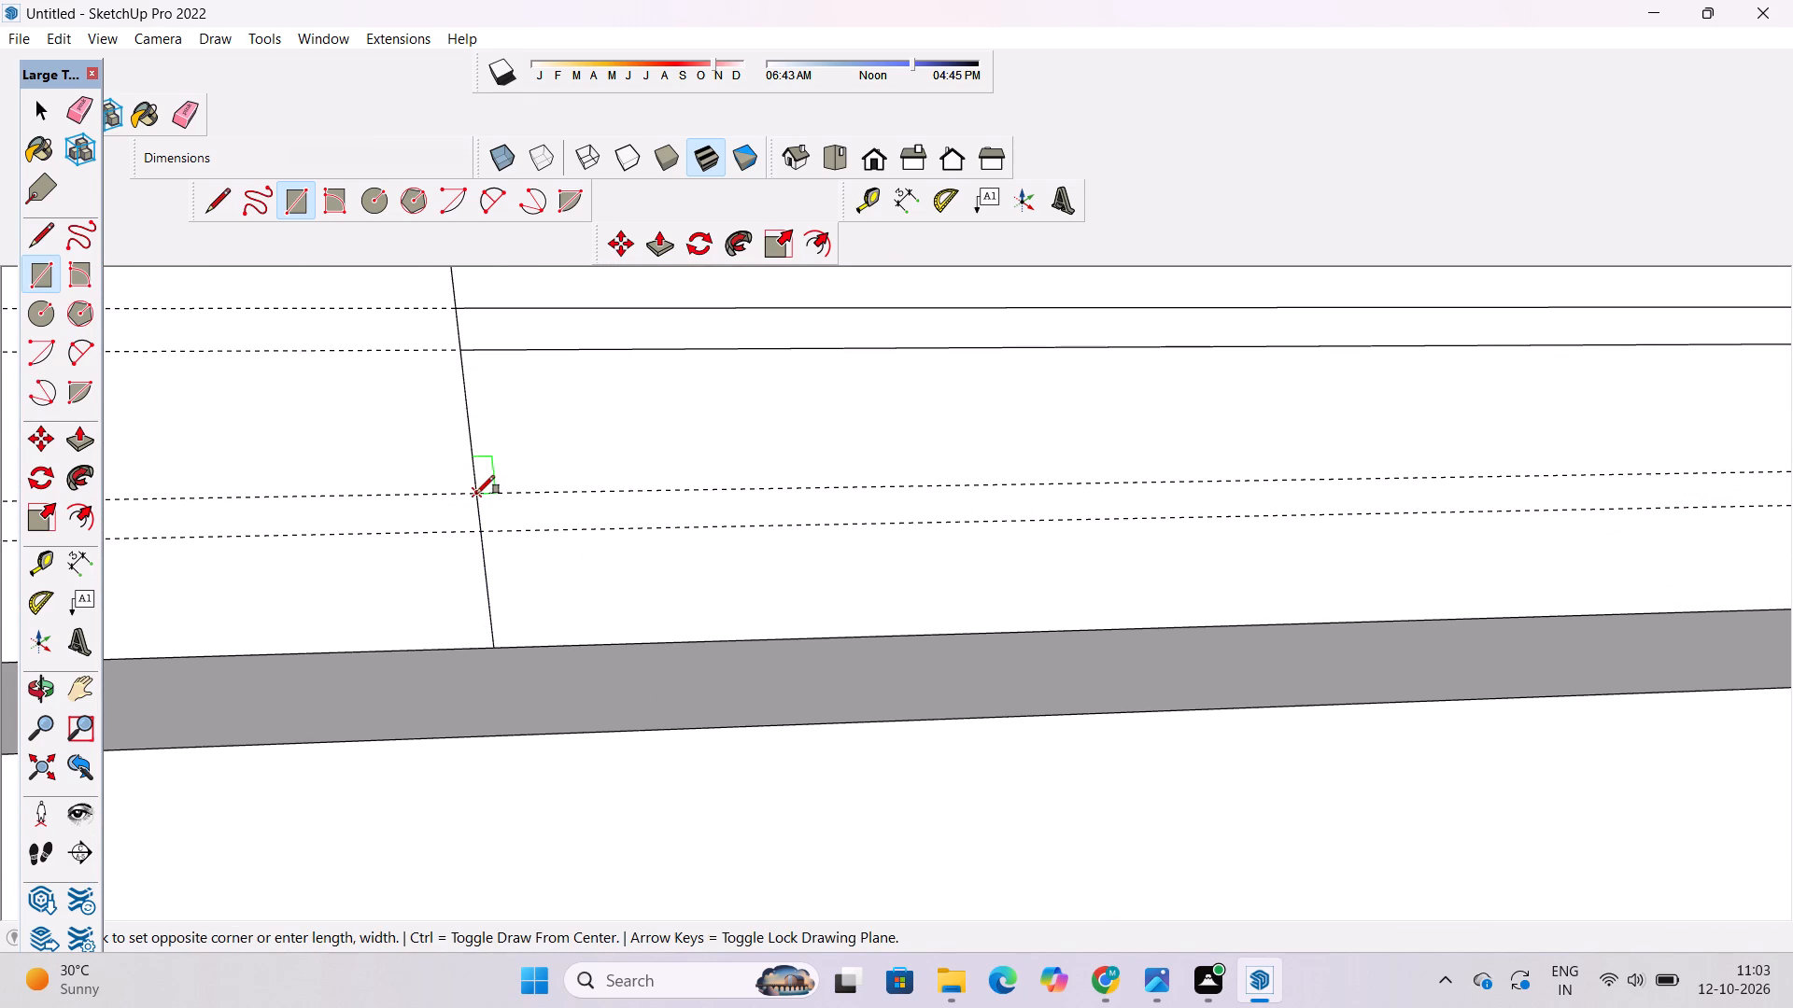
{"action": "scroll", "coordinate": [402, 511], "scroll_direction": "down", "scroll_amount": 18}
{"action": "scroll", "coordinate": [1080, 482], "scroll_direction": "up", "scroll_amount": 4}
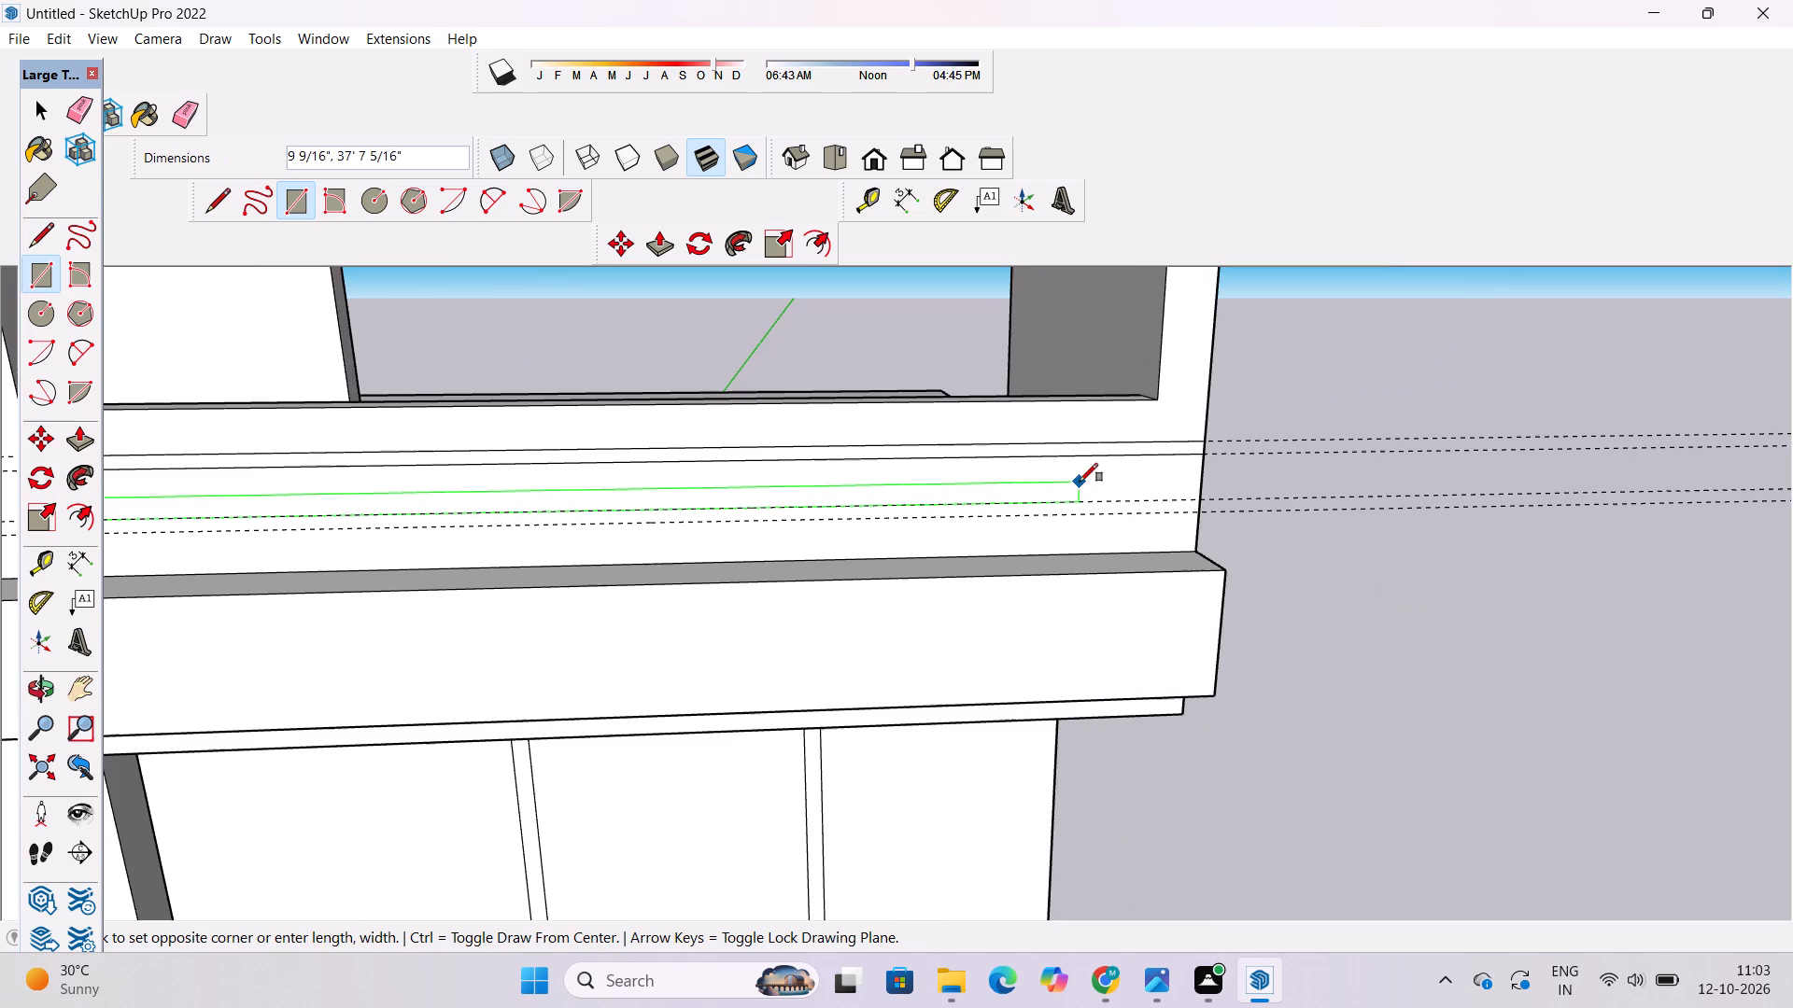
{"action": "scroll", "coordinate": [1207, 506], "scroll_direction": "up", "scroll_amount": 7}
{"action": "scroll", "coordinate": [1191, 525], "scroll_direction": "down", "scroll_amount": 4}
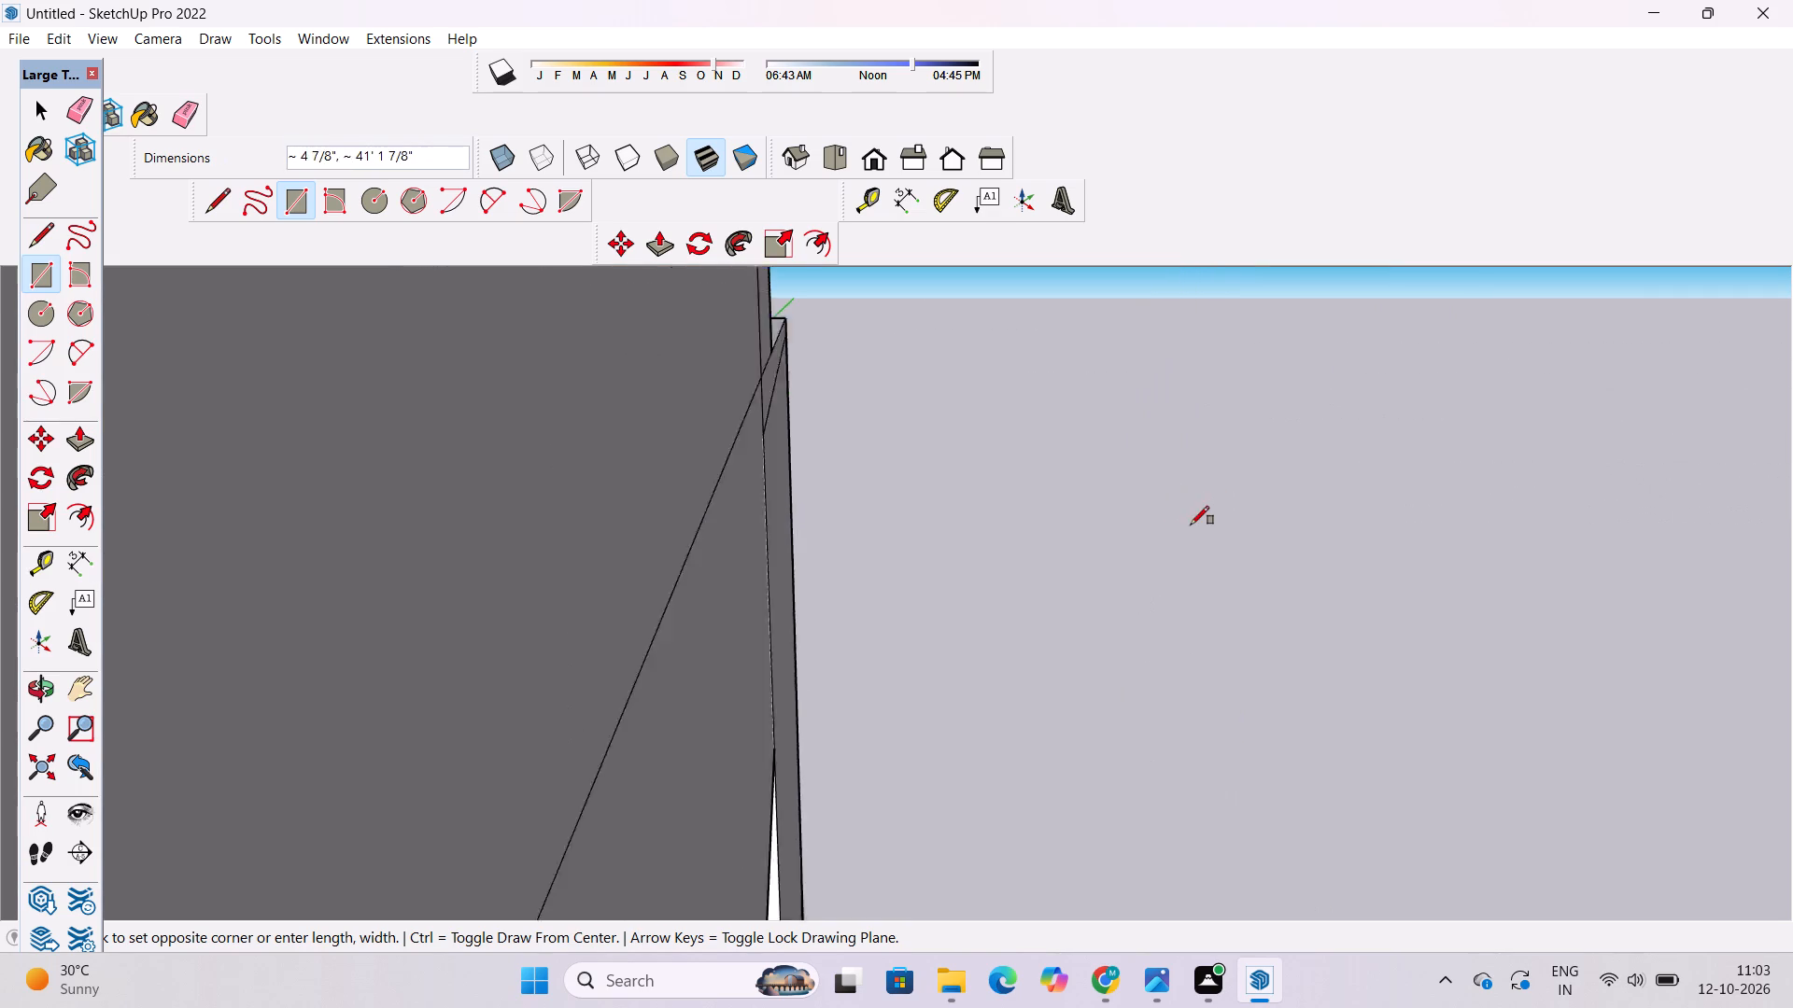
{"action": "left_click", "coordinate": [1192, 537]}
{"action": "scroll", "coordinate": [1141, 651], "scroll_direction": "down", "scroll_amount": 1}
Erase the four horizontal guides extending past the wall's outer edge.
{"action": "key", "text": "e"}
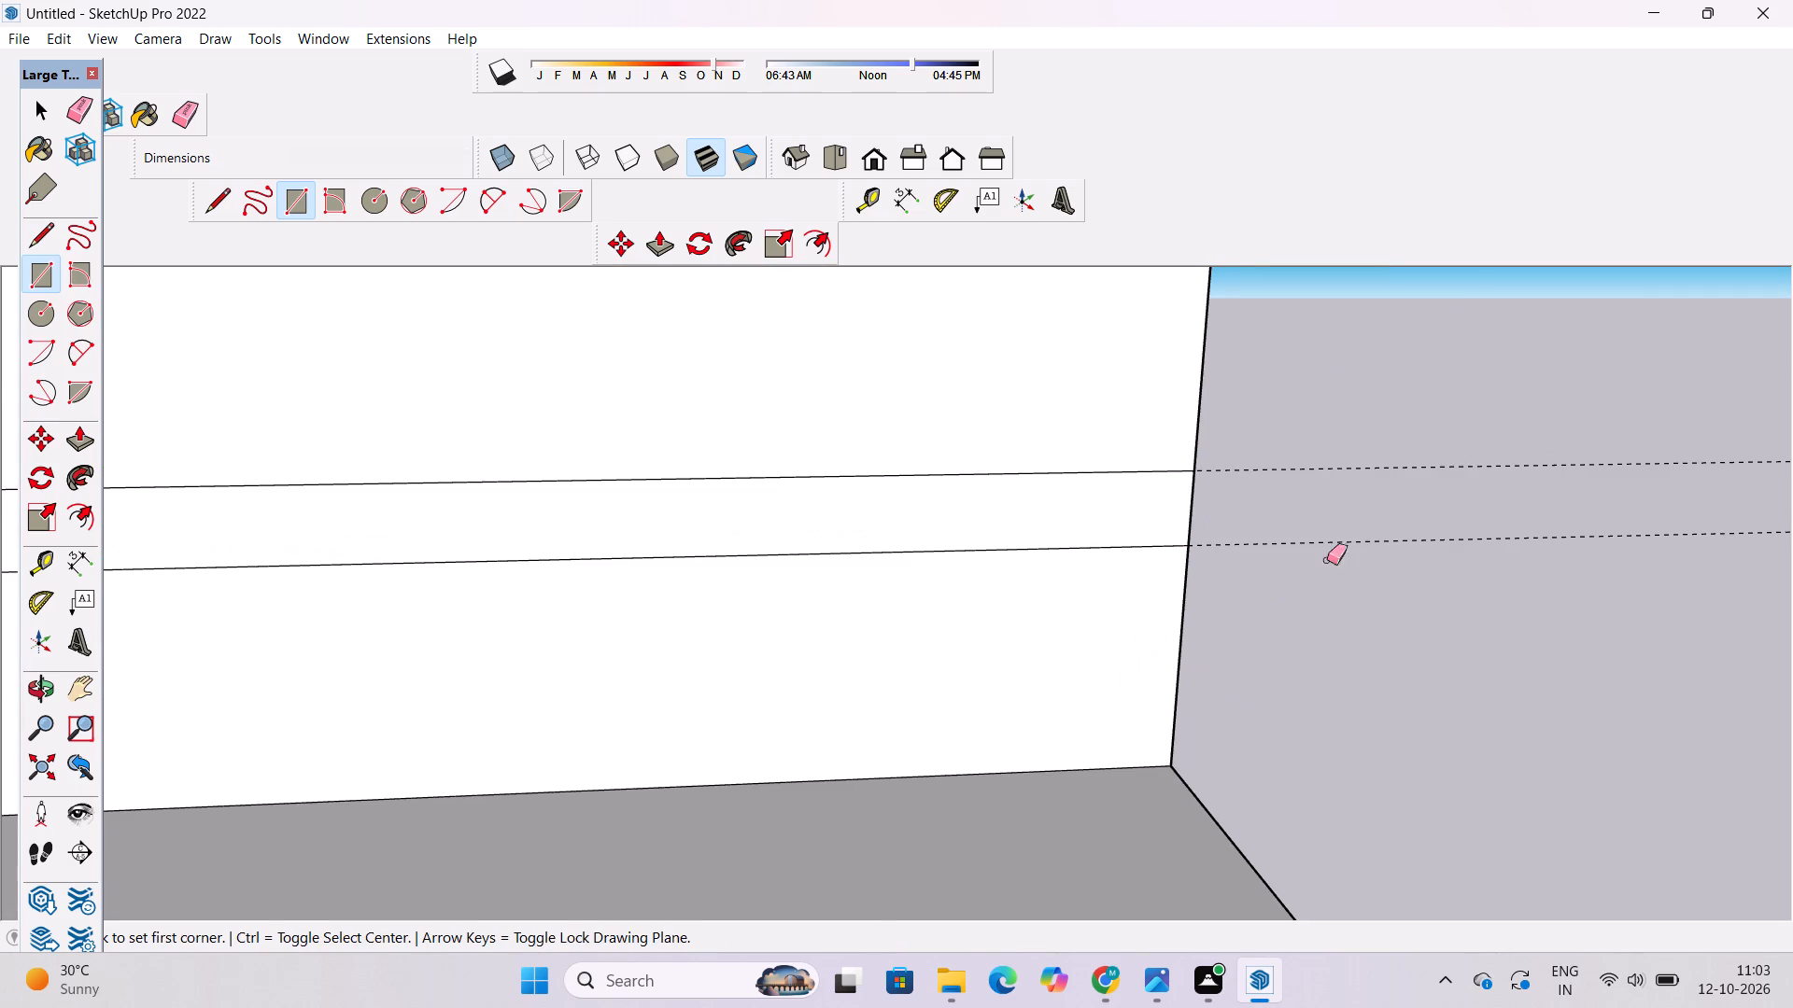
{"action": "scroll", "coordinate": [1223, 601], "scroll_direction": "down", "scroll_amount": 6}
{"action": "left_click_drag", "start_coordinate": [1319, 429], "coordinate": [1307, 604]}
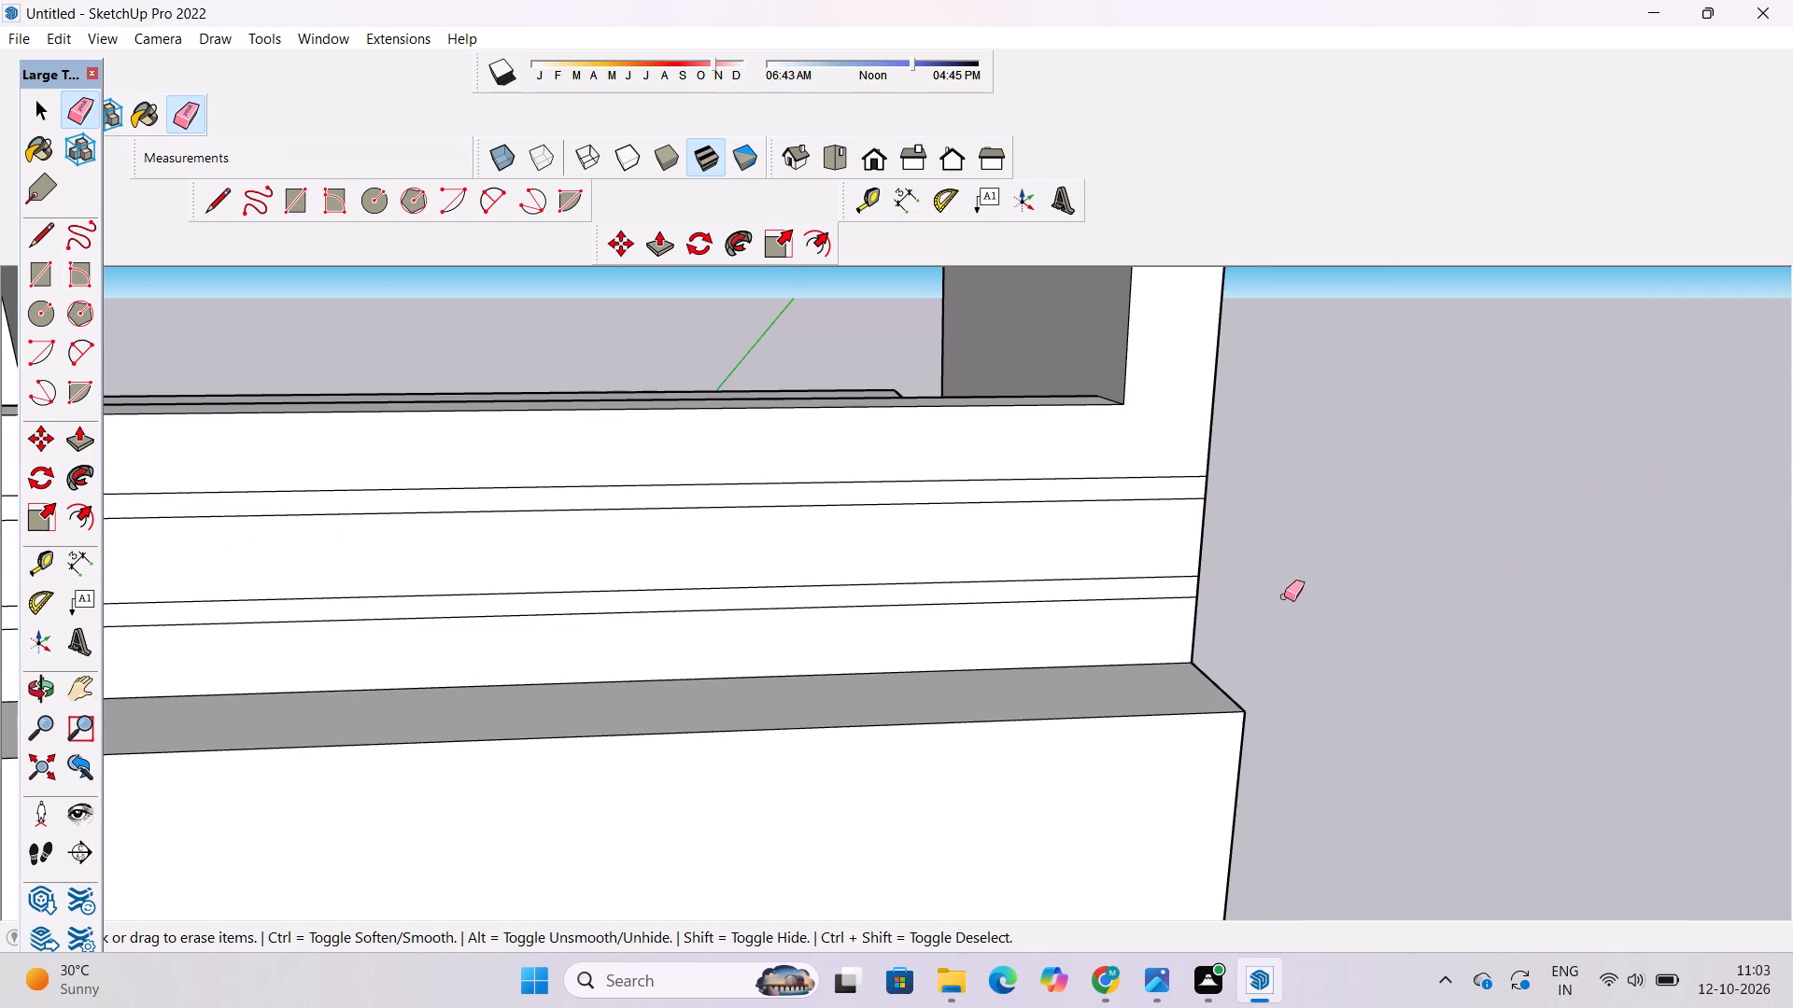
{"action": "key", "text": "space"}
Push/Pull the upper strip below the opening outward 3" from the wall.
{"action": "key", "text": "o"}
{"action": "left_click_drag", "start_coordinate": [1439, 610], "coordinate": [1049, 583]}
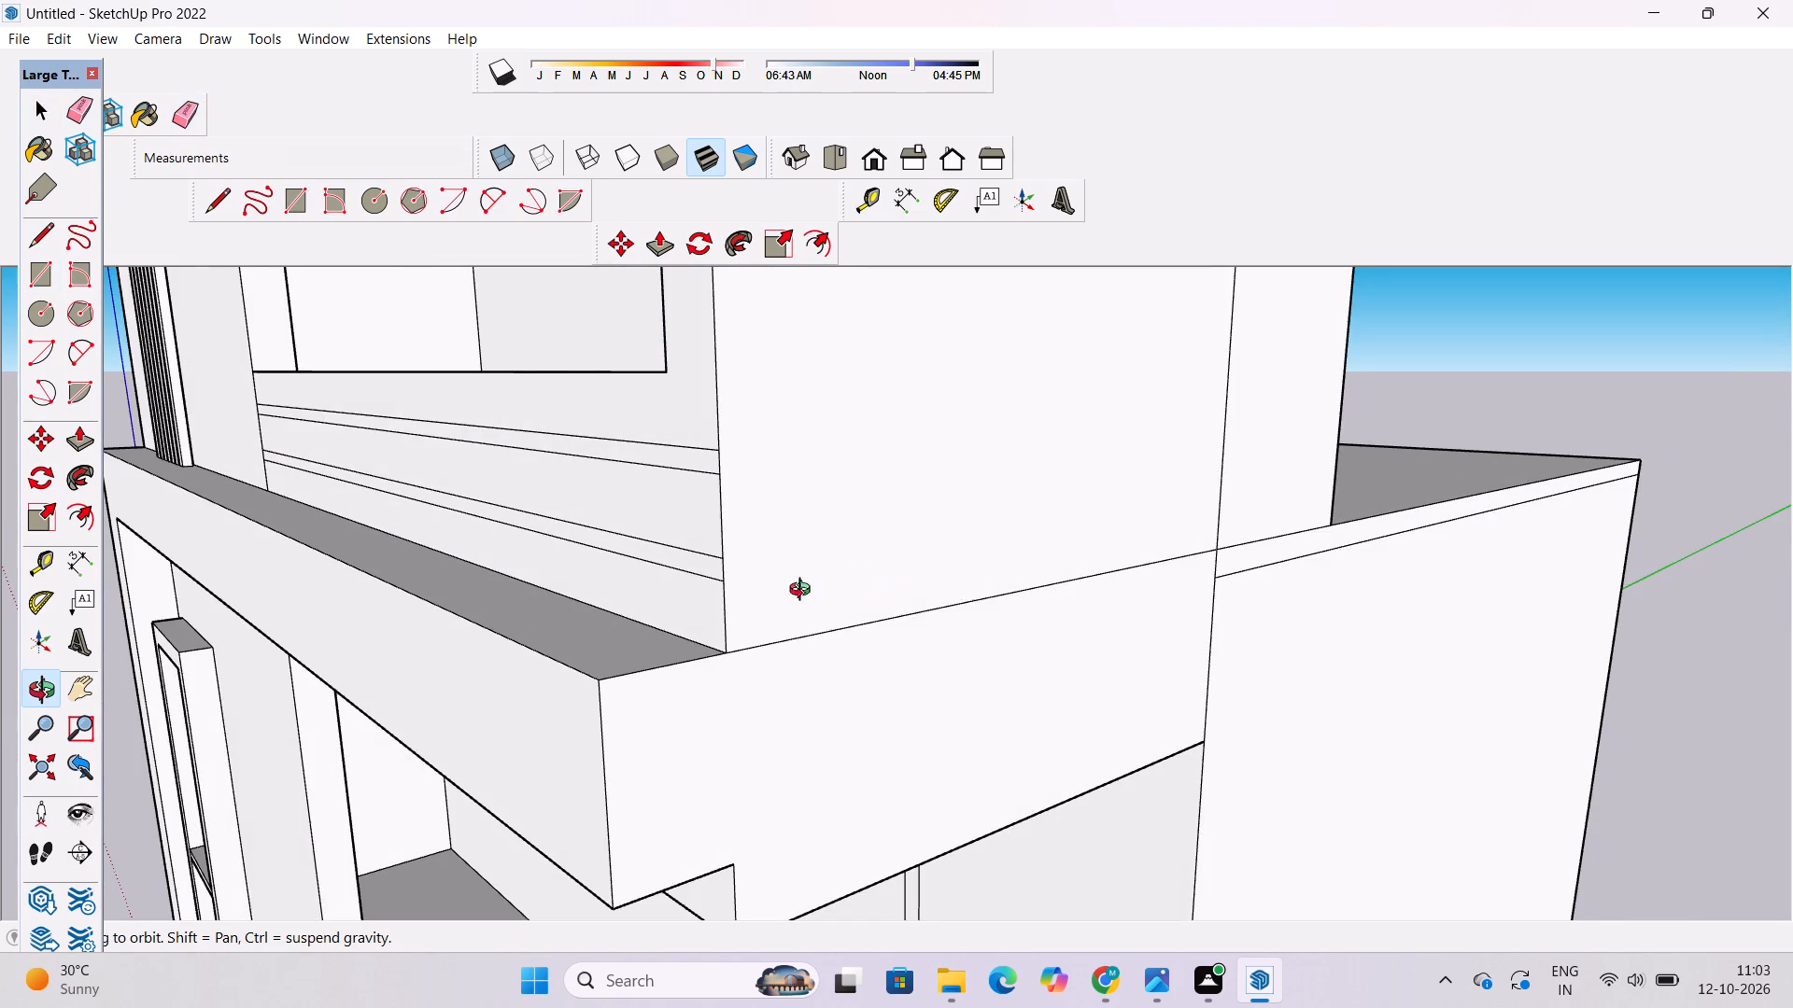
{"action": "scroll", "coordinate": [729, 609], "scroll_direction": "down", "scroll_amount": 2}
{"action": "left_click_drag", "start_coordinate": [728, 610], "coordinate": [777, 628], "text": "shift"}
{"action": "scroll", "coordinate": [776, 619], "scroll_direction": "down", "scroll_amount": 4}
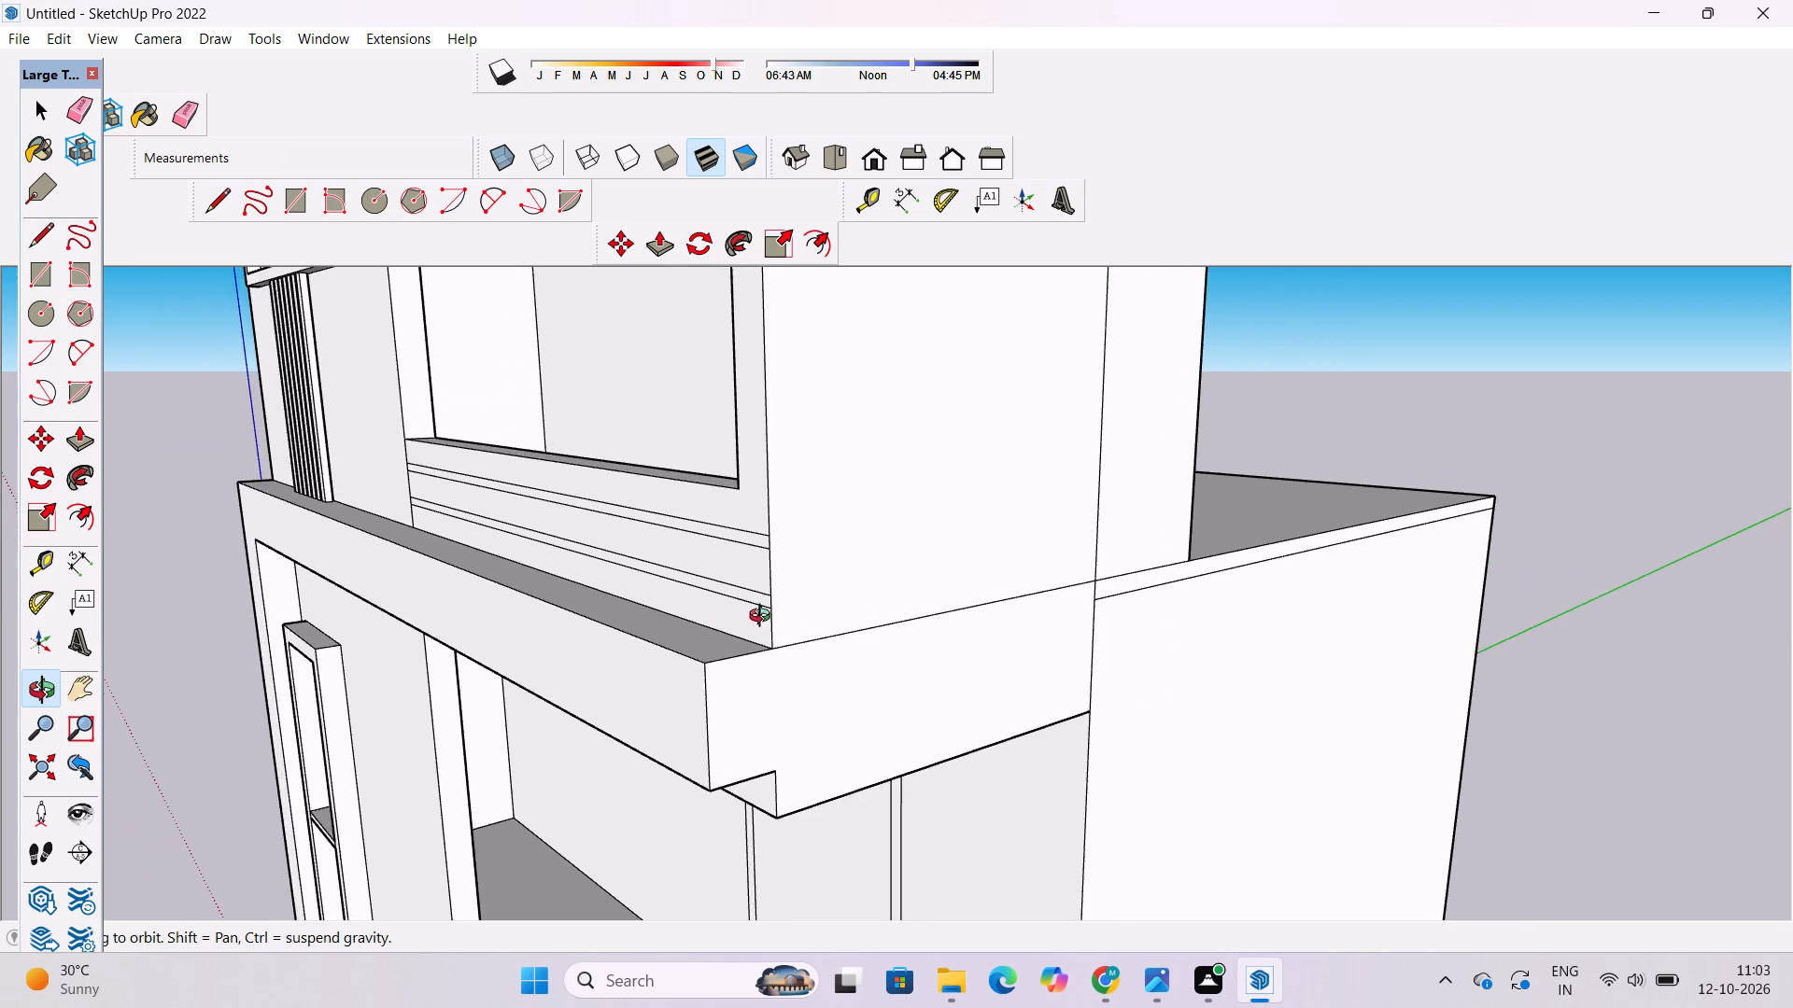
{"action": "left_click_drag", "start_coordinate": [675, 637], "coordinate": [751, 635]}
{"action": "scroll", "coordinate": [830, 487], "scroll_direction": "up", "scroll_amount": 4}
{"action": "left_click_drag", "start_coordinate": [849, 508], "coordinate": [868, 550], "text": "shift"}
{"action": "left_click_drag", "start_coordinate": [872, 594], "coordinate": [803, 598]}
{"action": "left_click_drag", "start_coordinate": [768, 605], "coordinate": [866, 662], "text": "shift"}
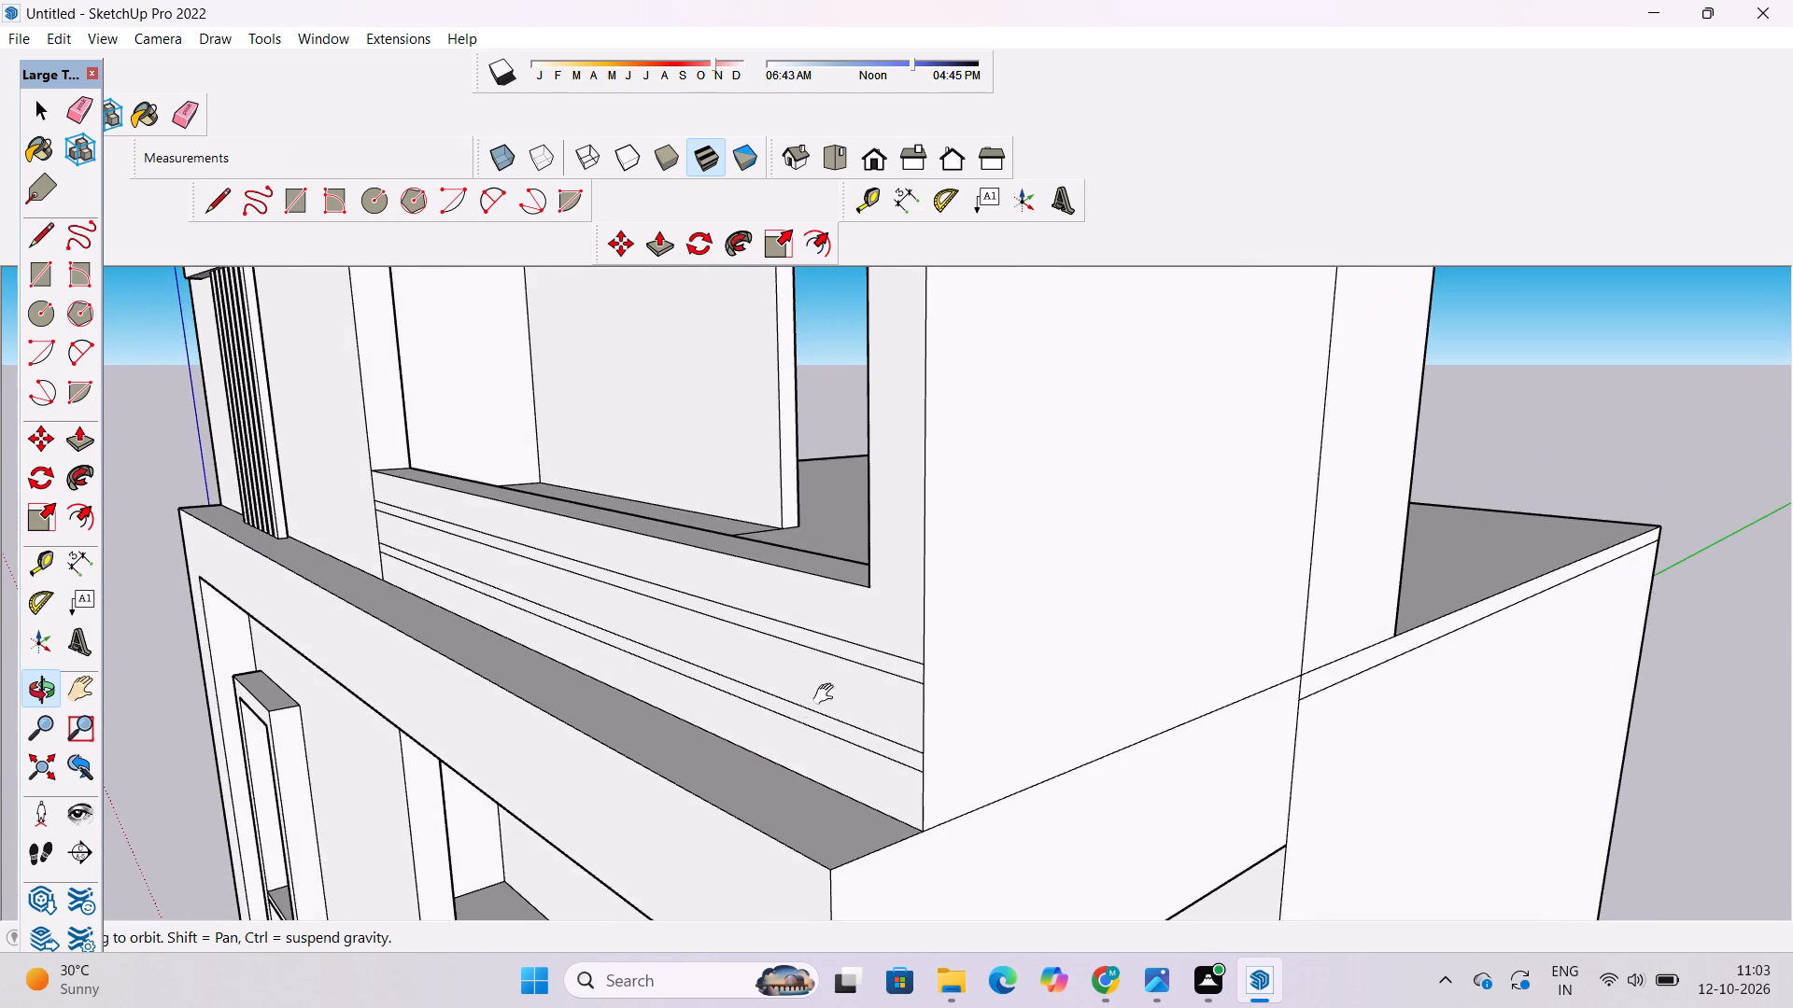
{"action": "left_click_drag", "start_coordinate": [815, 708], "coordinate": [734, 637], "text": "shift"}
{"action": "scroll", "coordinate": [734, 584], "scroll_direction": "up", "scroll_amount": 3}
{"action": "left_click_drag", "start_coordinate": [745, 579], "coordinate": [786, 596], "text": "shift"}
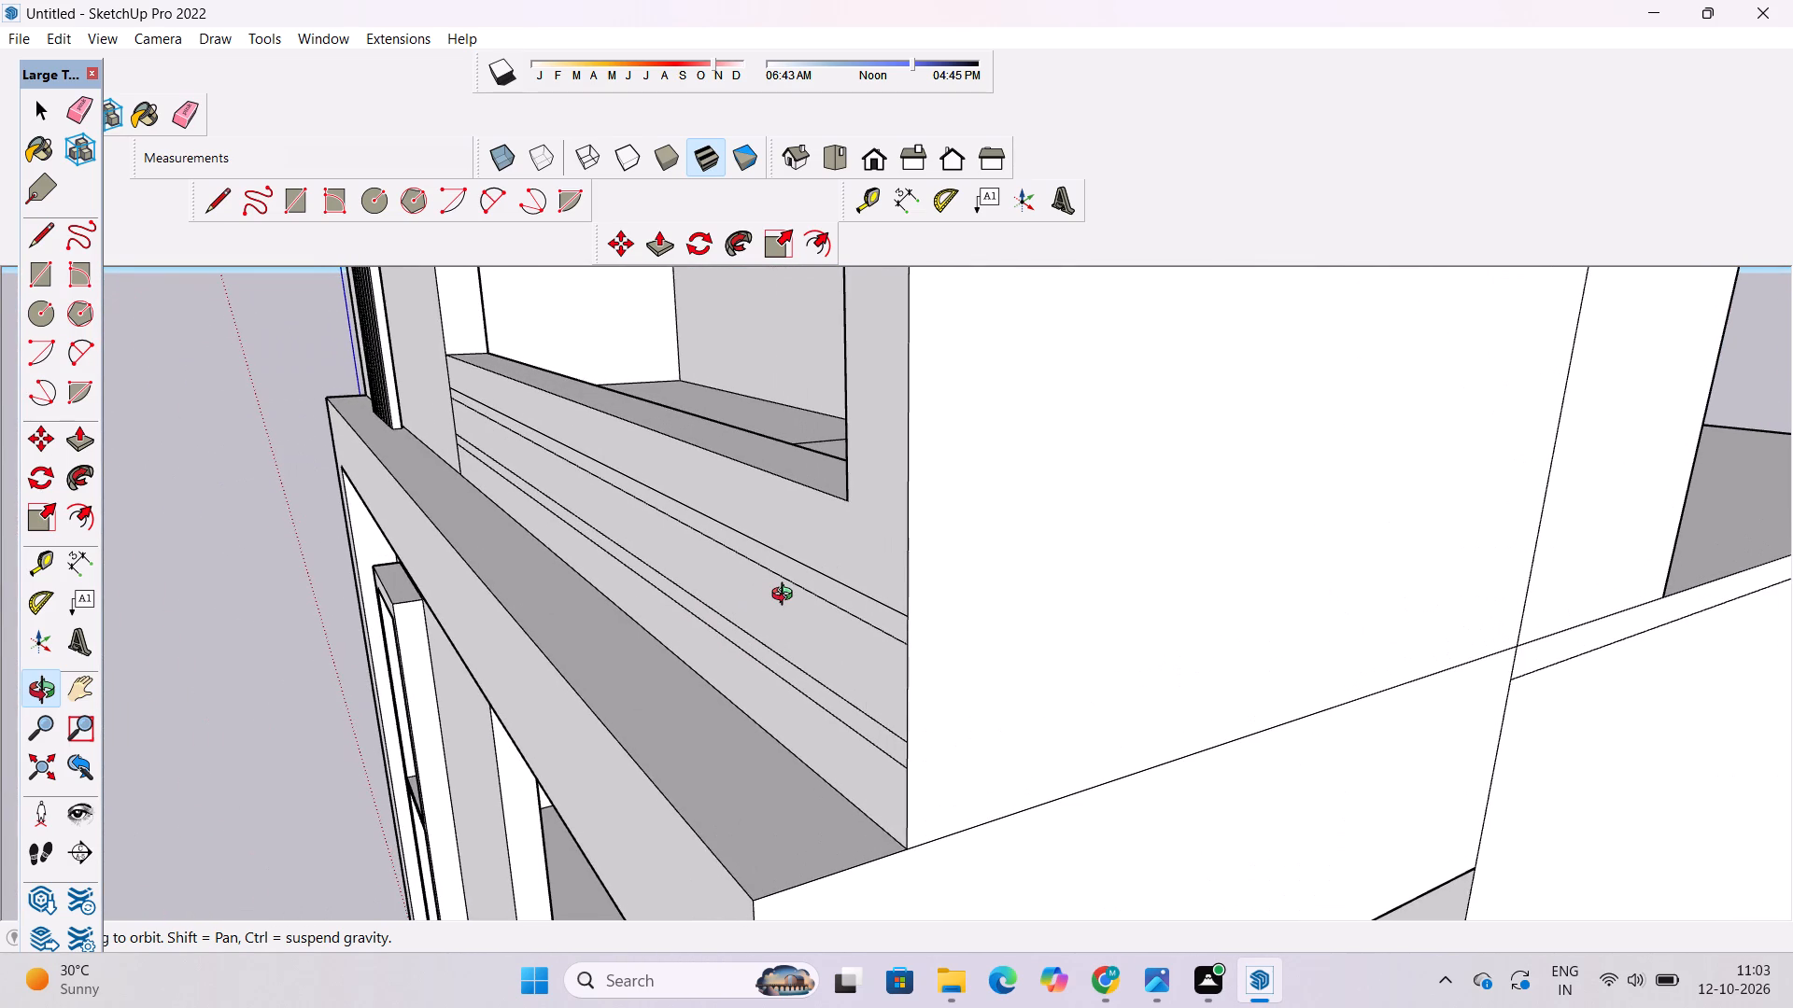
{"action": "key", "text": "p"}
{"action": "scroll", "coordinate": [829, 595], "scroll_direction": "up", "scroll_amount": 3}
{"action": "left_click", "coordinate": [852, 596]}
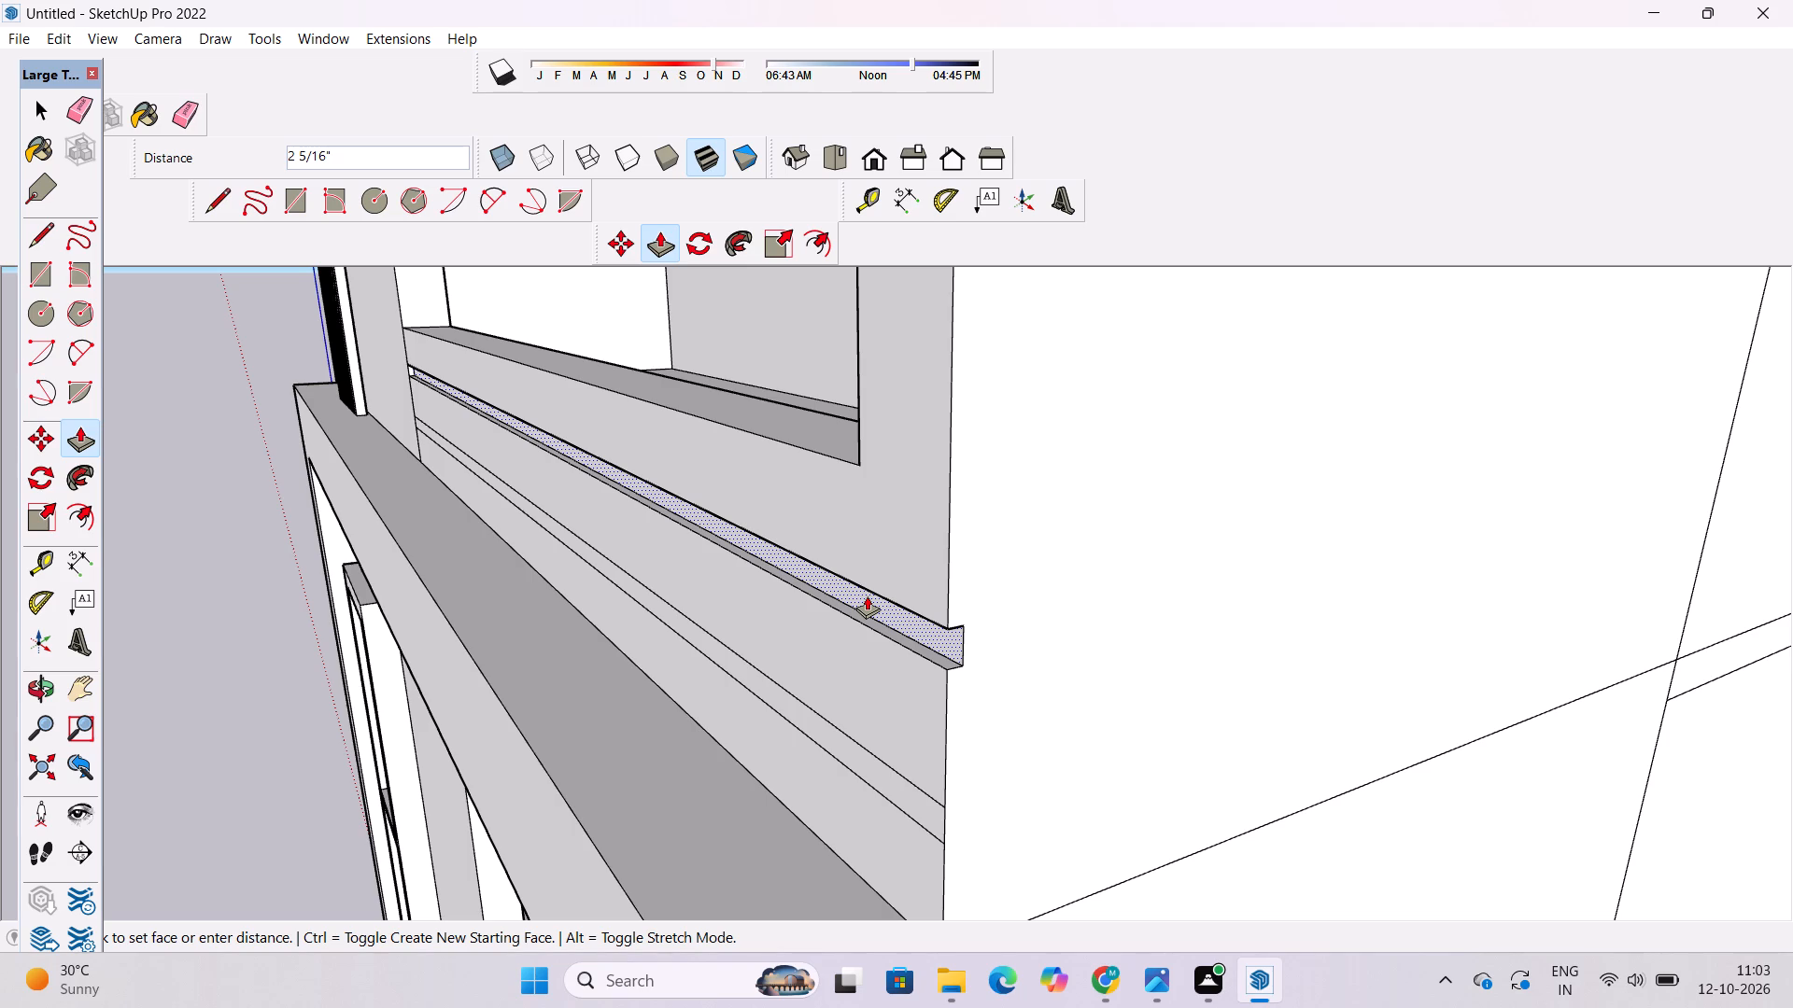
{"action": "type", "text": "3\""}
{"action": "key", "text": "Return"}
Push/Pull the lower strip outward to match the upper band's 3" projection.
{"action": "scroll", "coordinate": [761, 553], "scroll_direction": "down", "scroll_amount": 5}
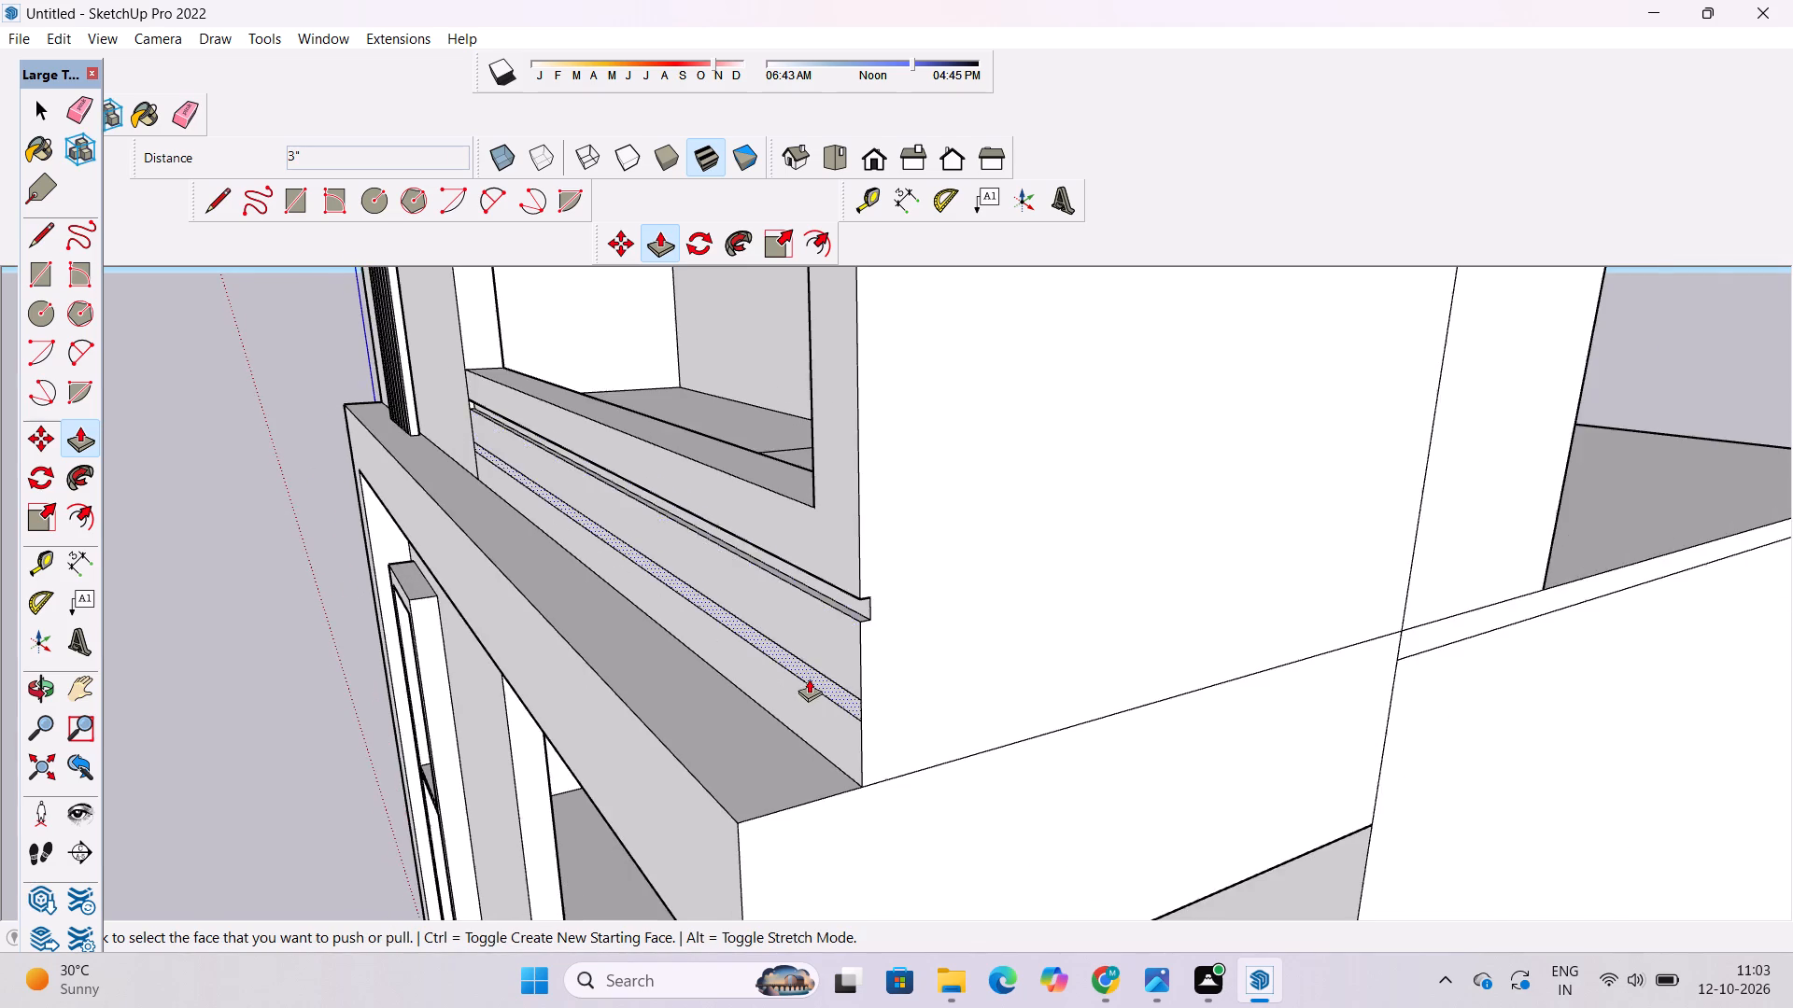
{"action": "scroll", "coordinate": [809, 679], "scroll_direction": "up", "scroll_amount": 8}
{"action": "left_click", "coordinate": [863, 696]}
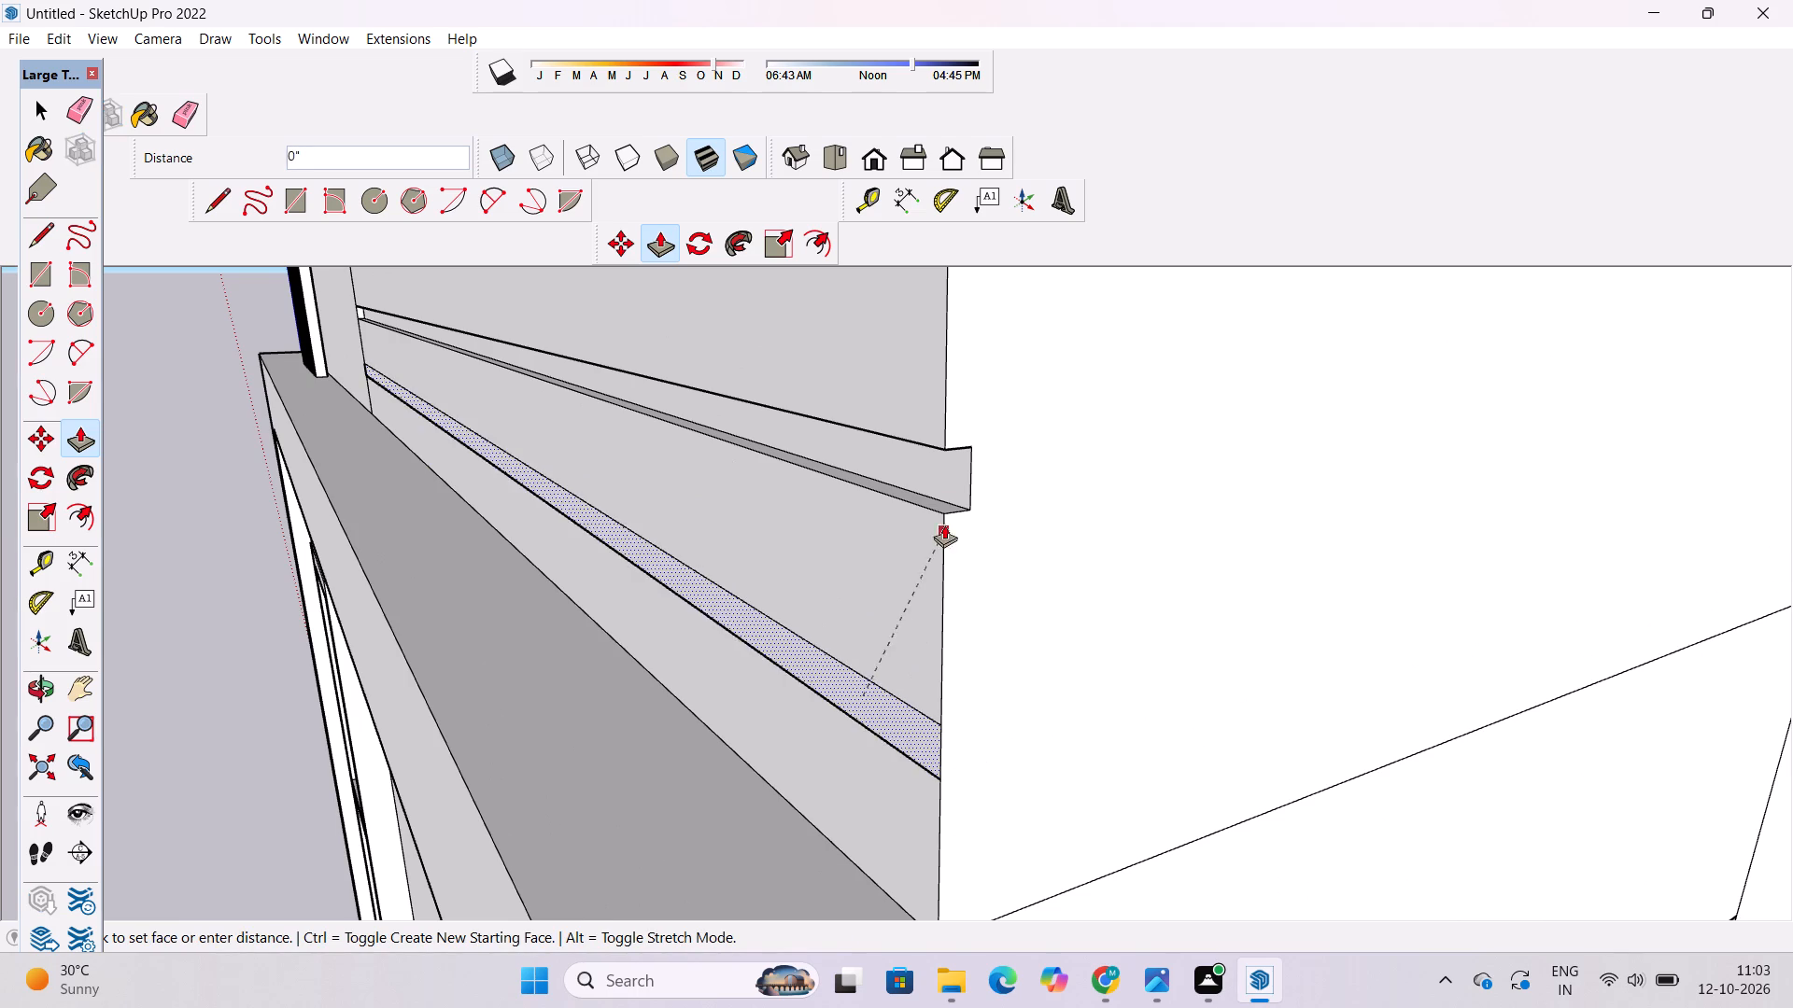
{"action": "left_click", "coordinate": [962, 472]}
{"action": "key", "text": "space"}
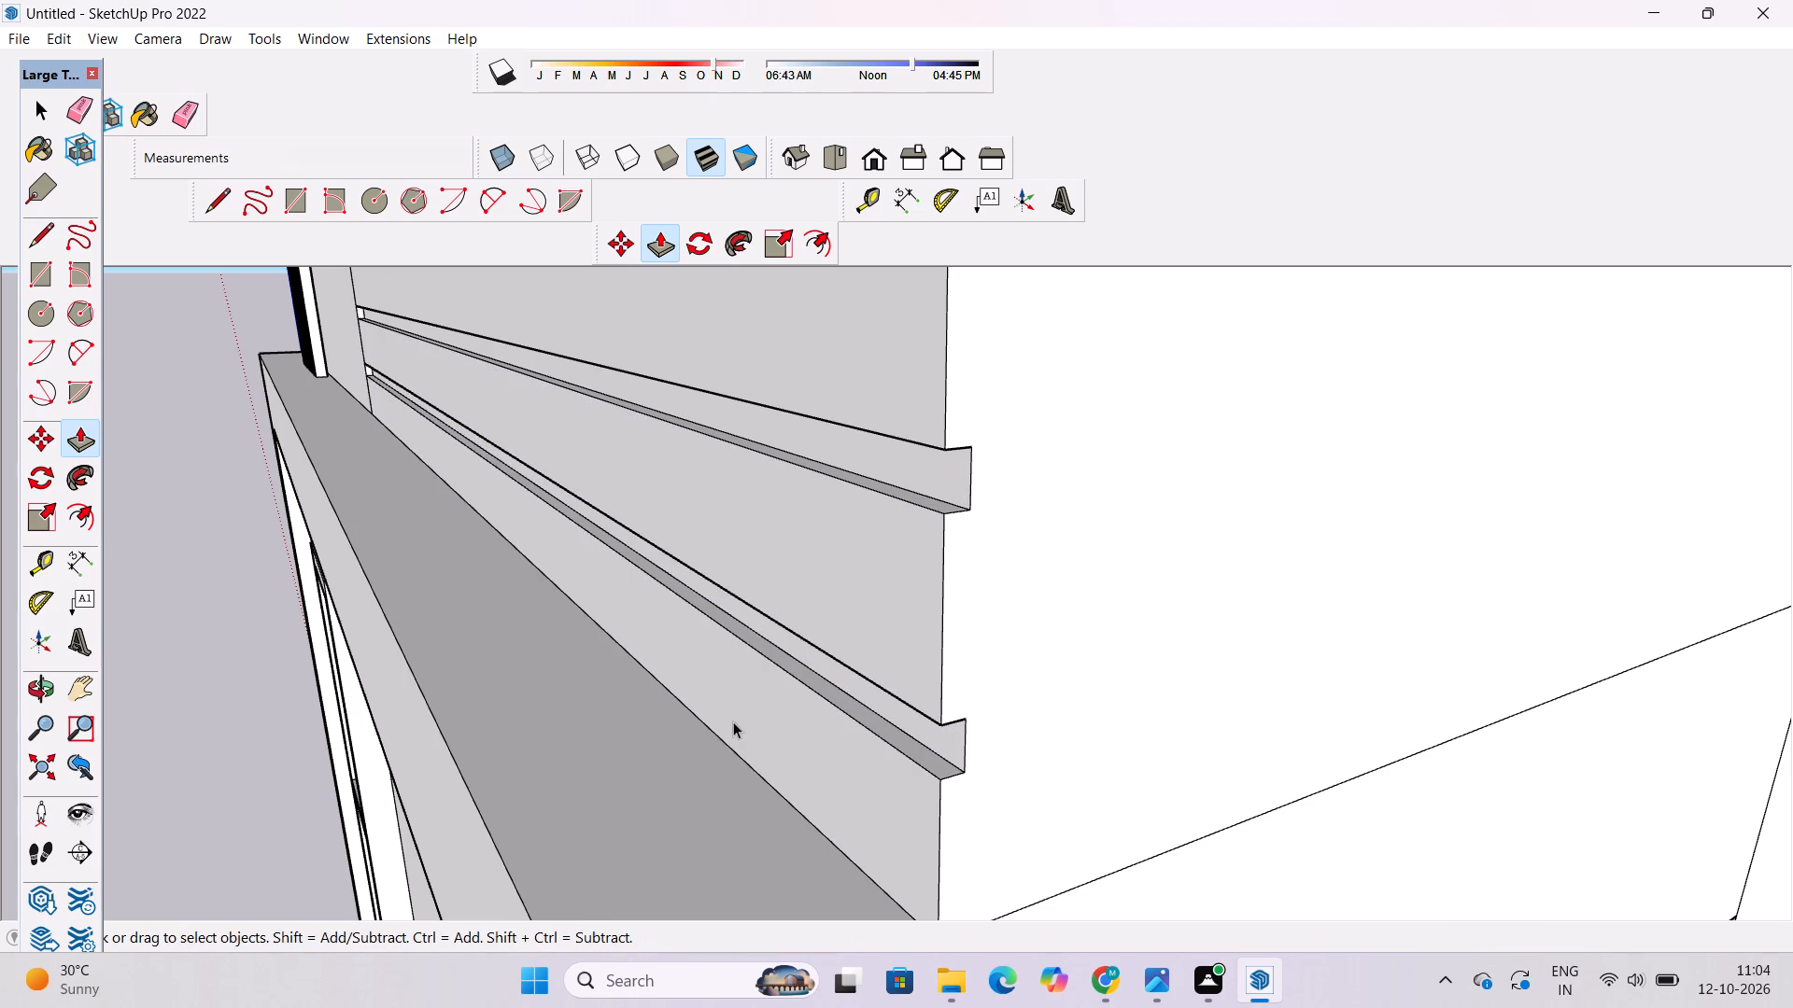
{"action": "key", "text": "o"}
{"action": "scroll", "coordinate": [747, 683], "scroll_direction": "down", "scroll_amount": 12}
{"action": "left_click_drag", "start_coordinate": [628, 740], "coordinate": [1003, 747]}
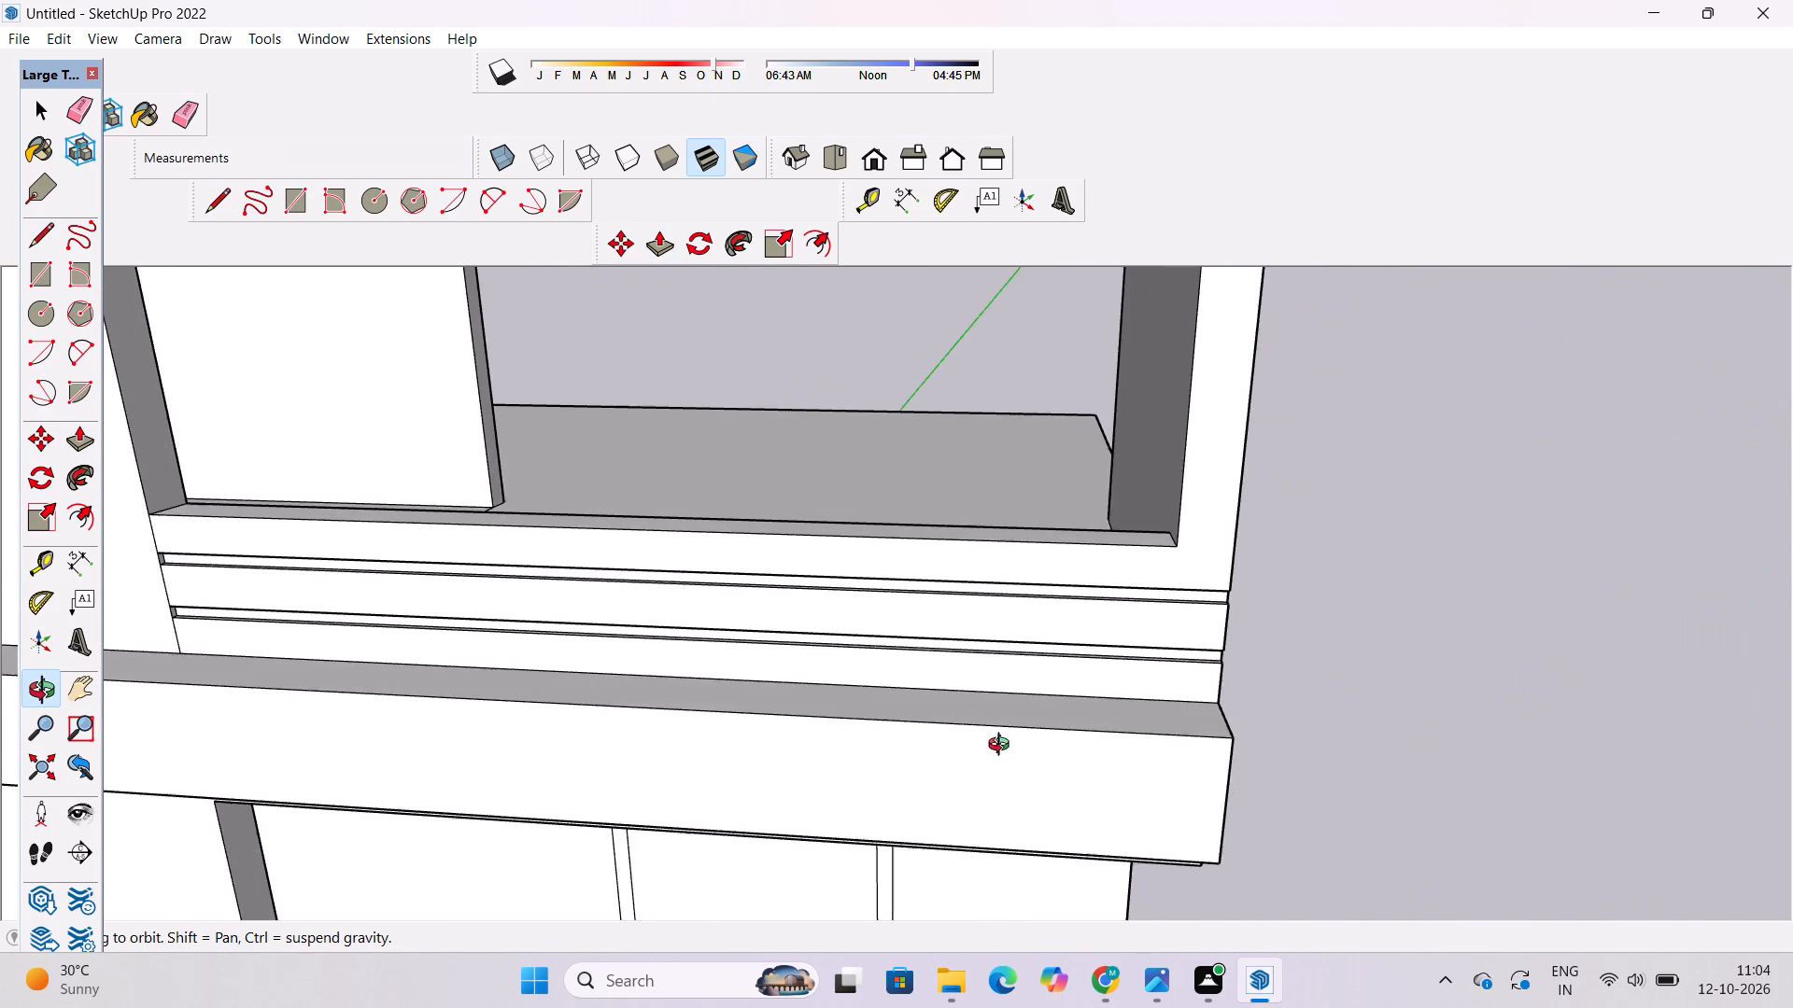
Place a guide 1.5' below the top edge on the inner face of the tall end wall beside the open terrace.
{"action": "left_click_drag", "start_coordinate": [1003, 747], "coordinate": [742, 758]}
{"action": "left_click", "coordinate": [731, 722], "text": "shift"}
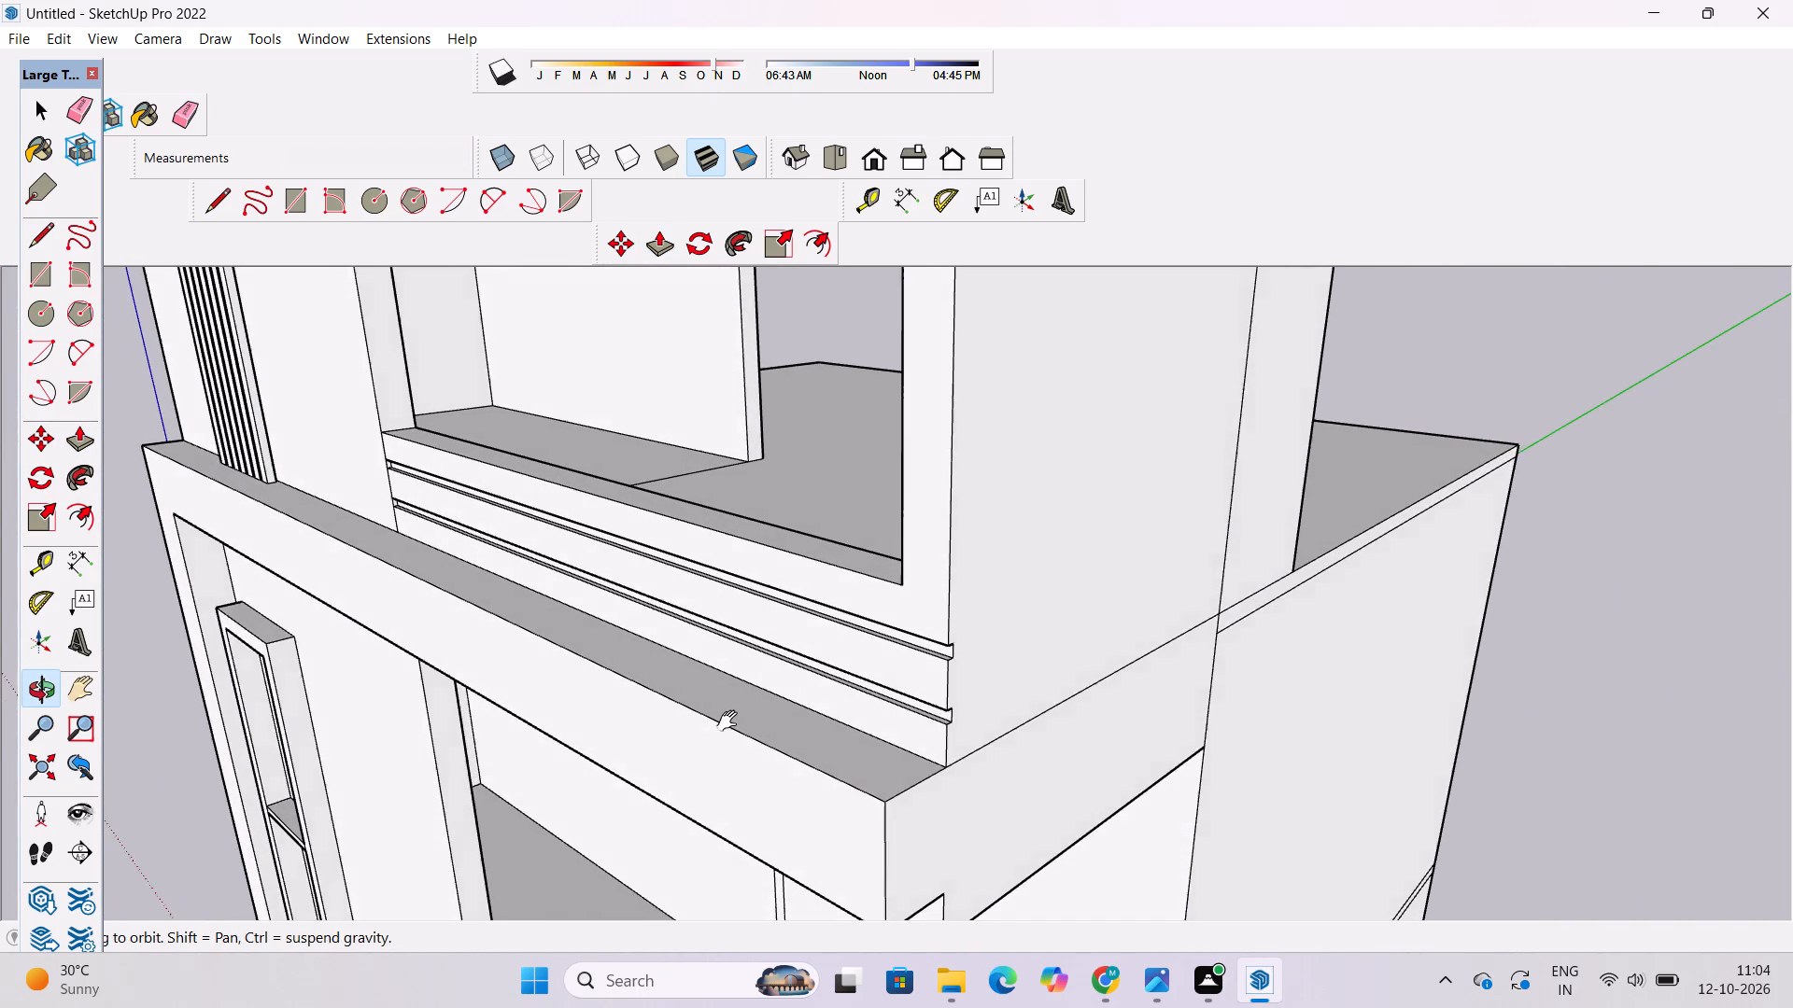
{"action": "scroll", "coordinate": [719, 686], "scroll_direction": "down", "scroll_amount": 6}
{"action": "left_click_drag", "start_coordinate": [609, 801], "coordinate": [1001, 741]}
{"action": "scroll", "coordinate": [884, 628], "scroll_direction": "down", "scroll_amount": 10}
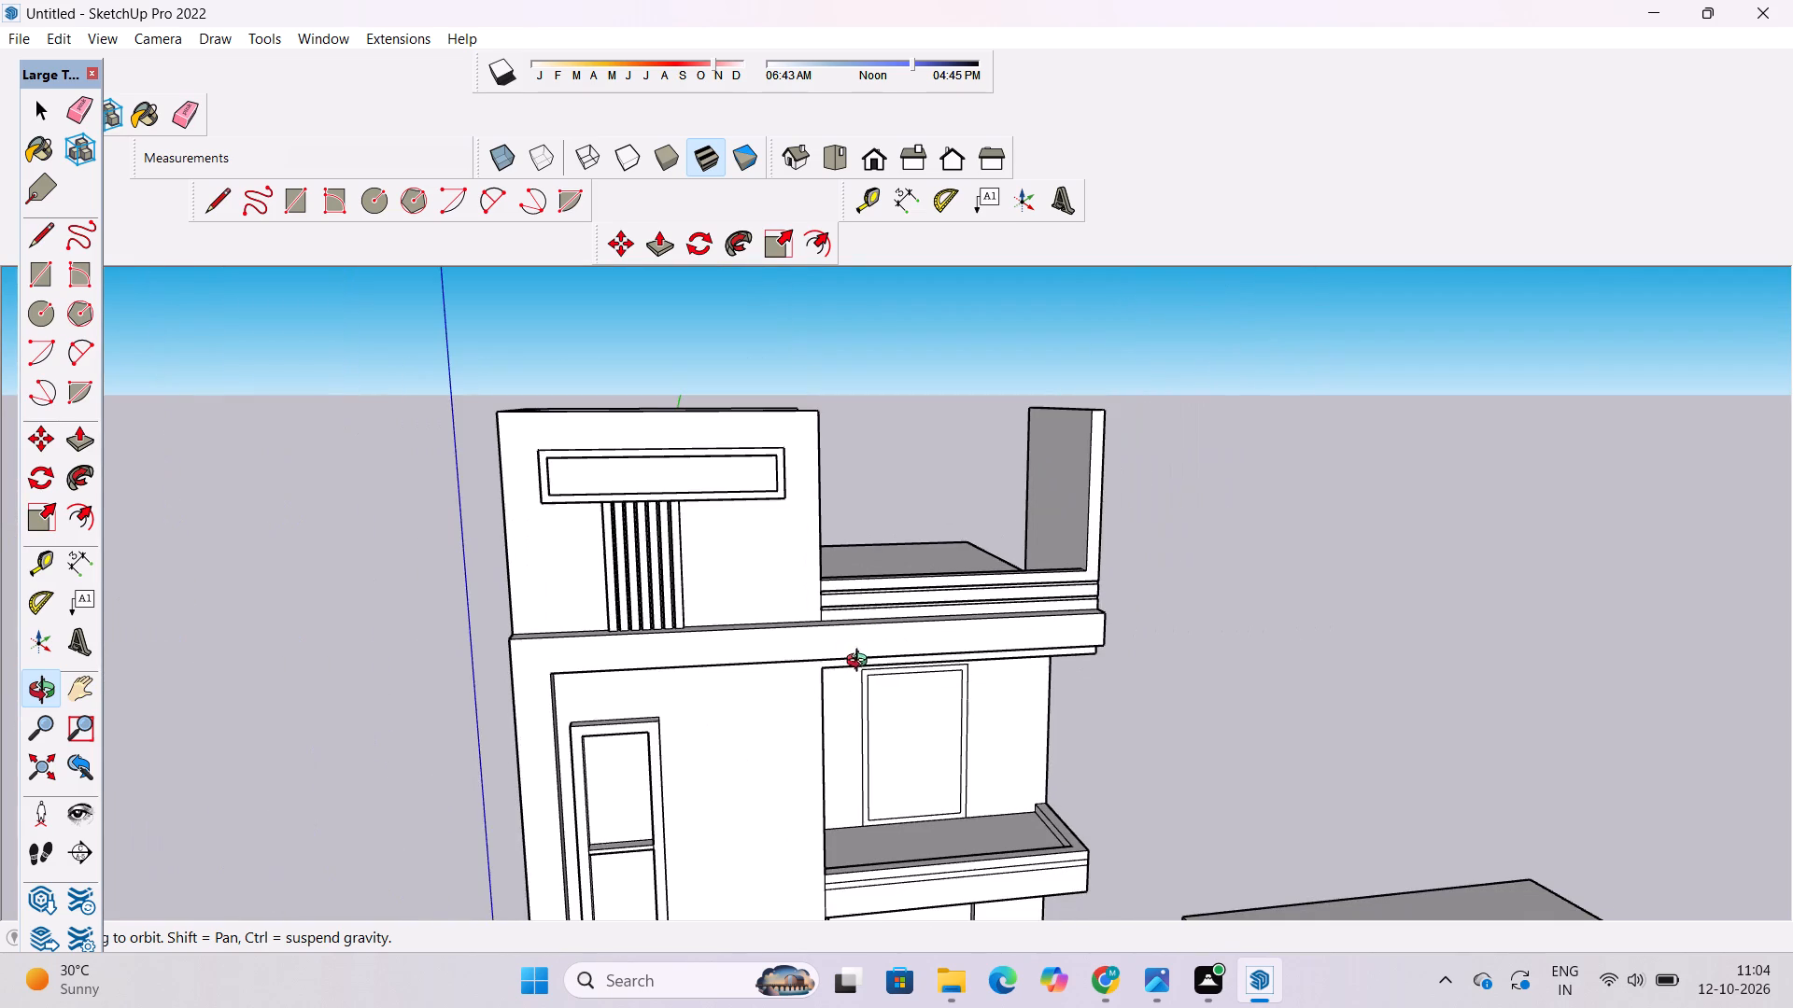
{"action": "left_click_drag", "start_coordinate": [949, 538], "coordinate": [863, 595], "text": "shift"}
{"action": "left_click_drag", "start_coordinate": [860, 610], "coordinate": [1026, 820]}
{"action": "scroll", "coordinate": [895, 476], "scroll_direction": "up", "scroll_amount": 5}
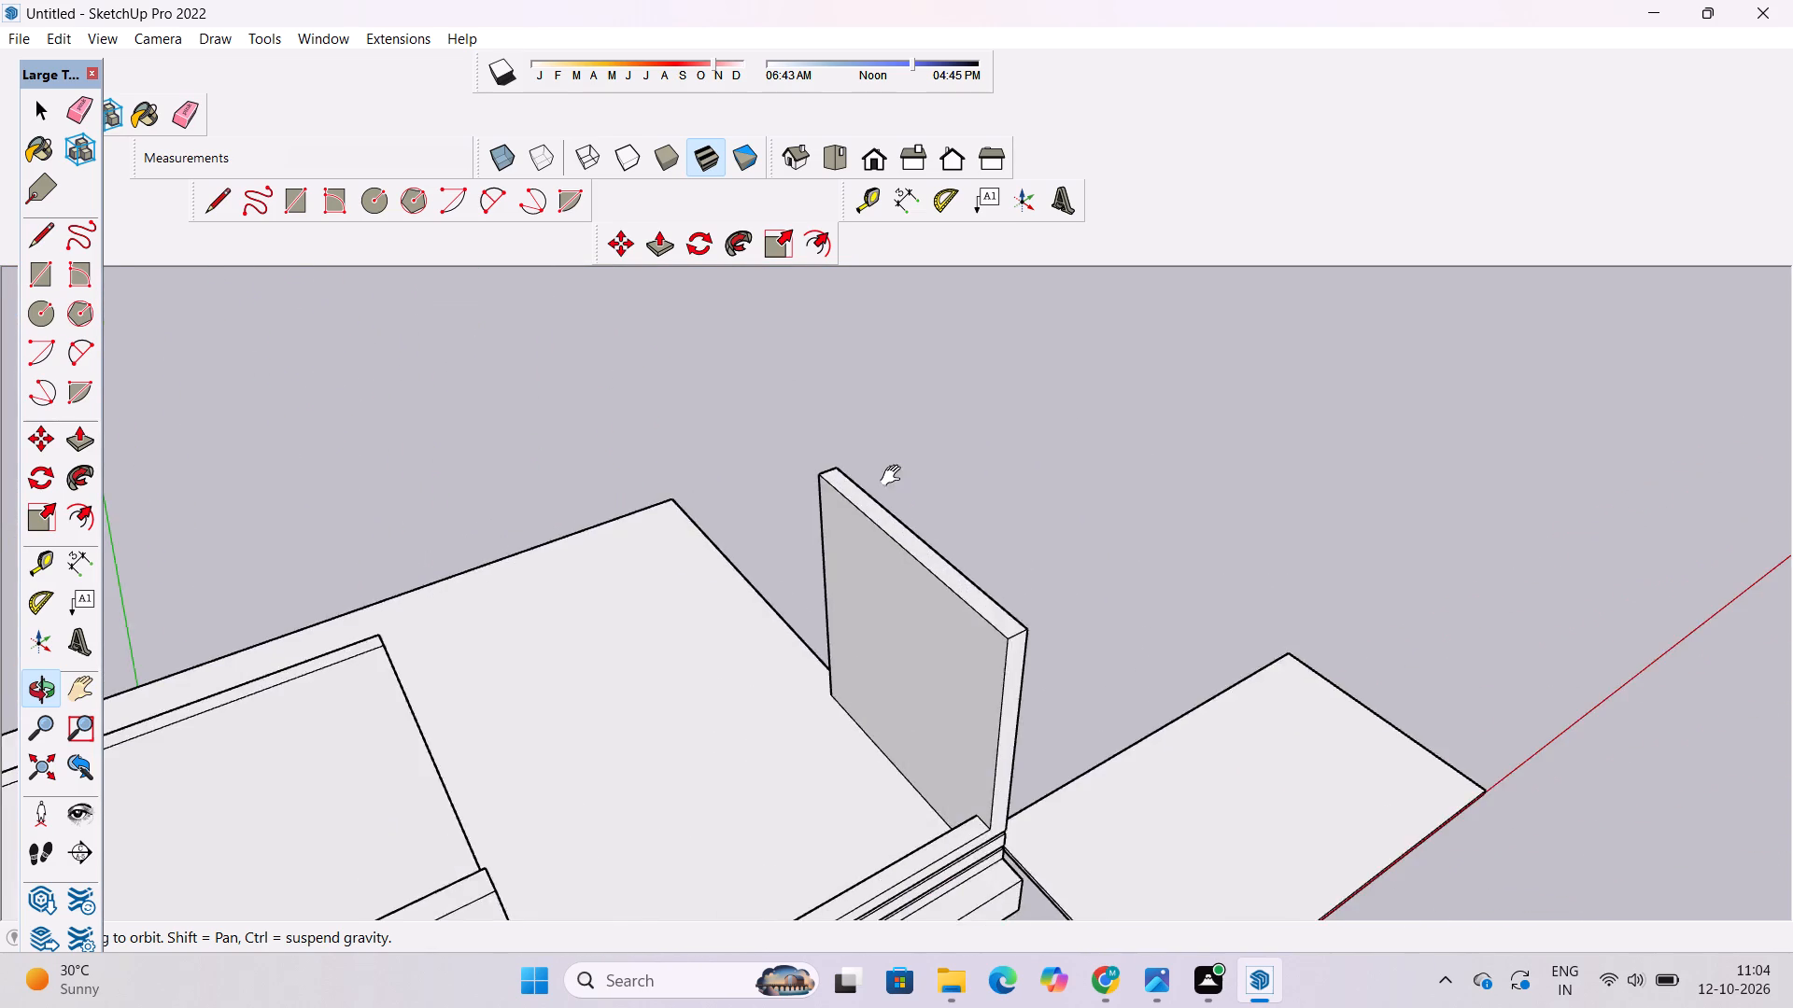
{"action": "left_click_drag", "start_coordinate": [874, 487], "coordinate": [824, 498], "text": "shift"}
{"action": "left_click_drag", "start_coordinate": [817, 625], "coordinate": [864, 546]}
{"action": "key", "text": "t"}
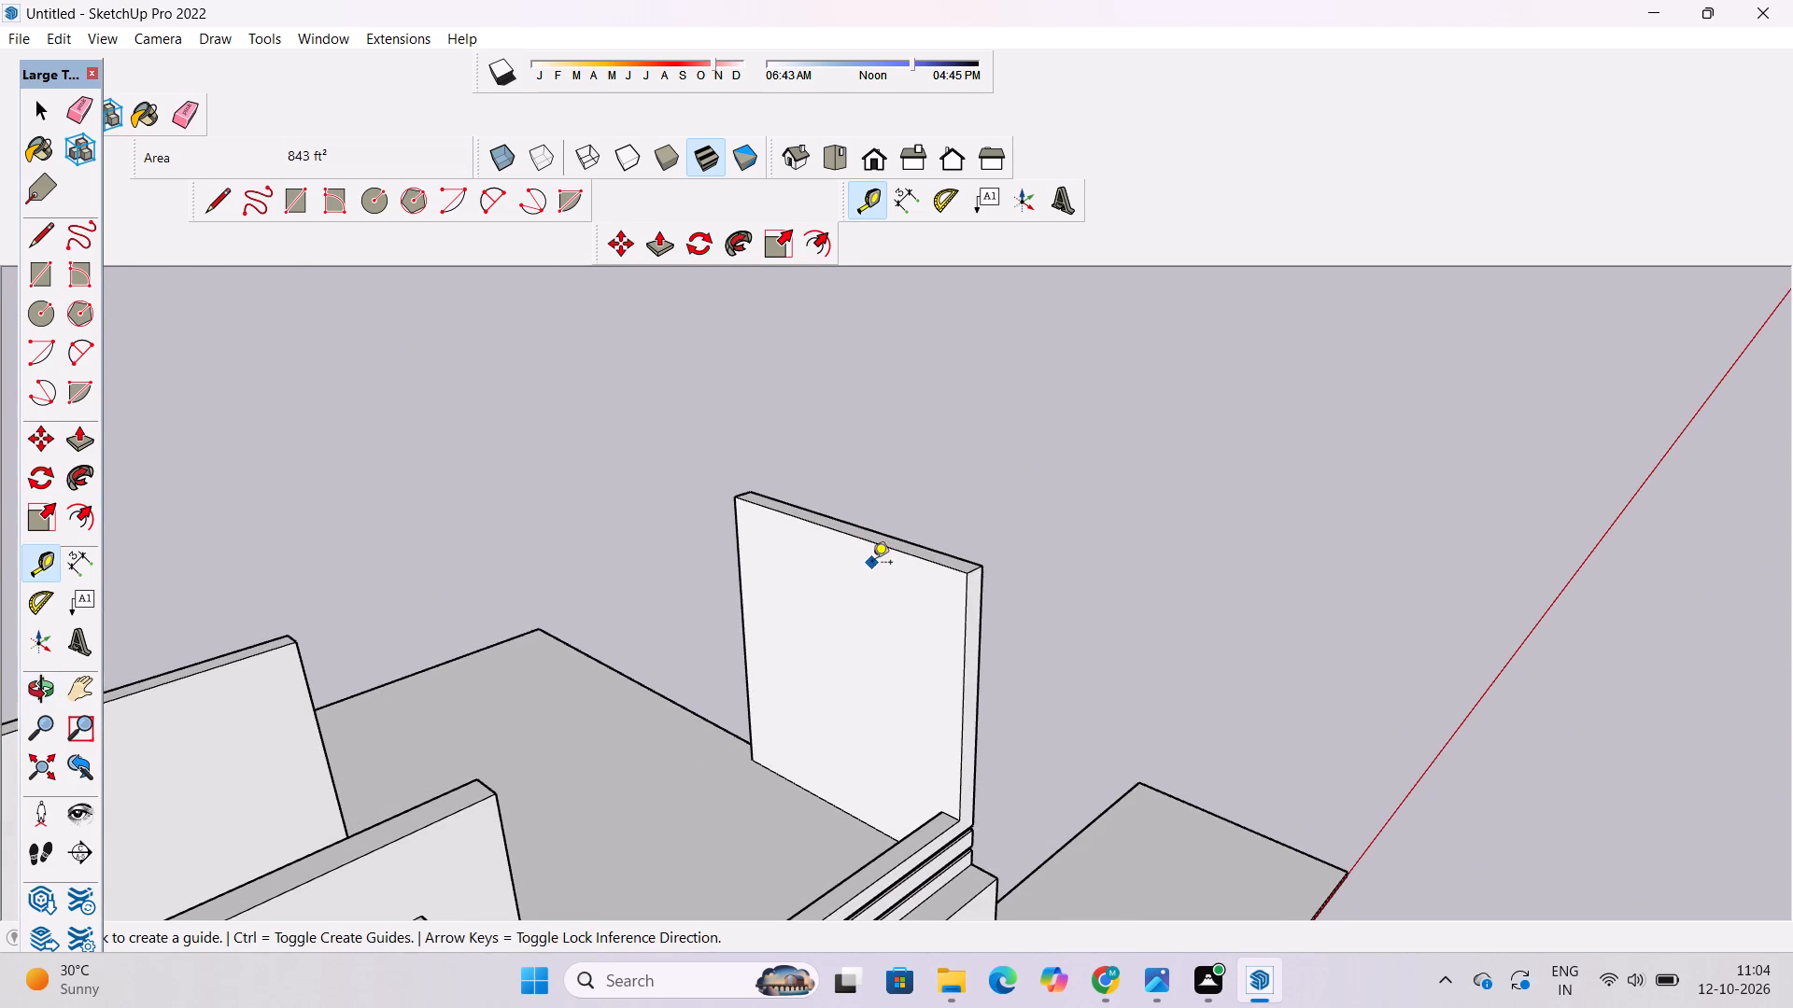
{"action": "scroll", "coordinate": [872, 564], "scroll_direction": "up", "scroll_amount": 3}
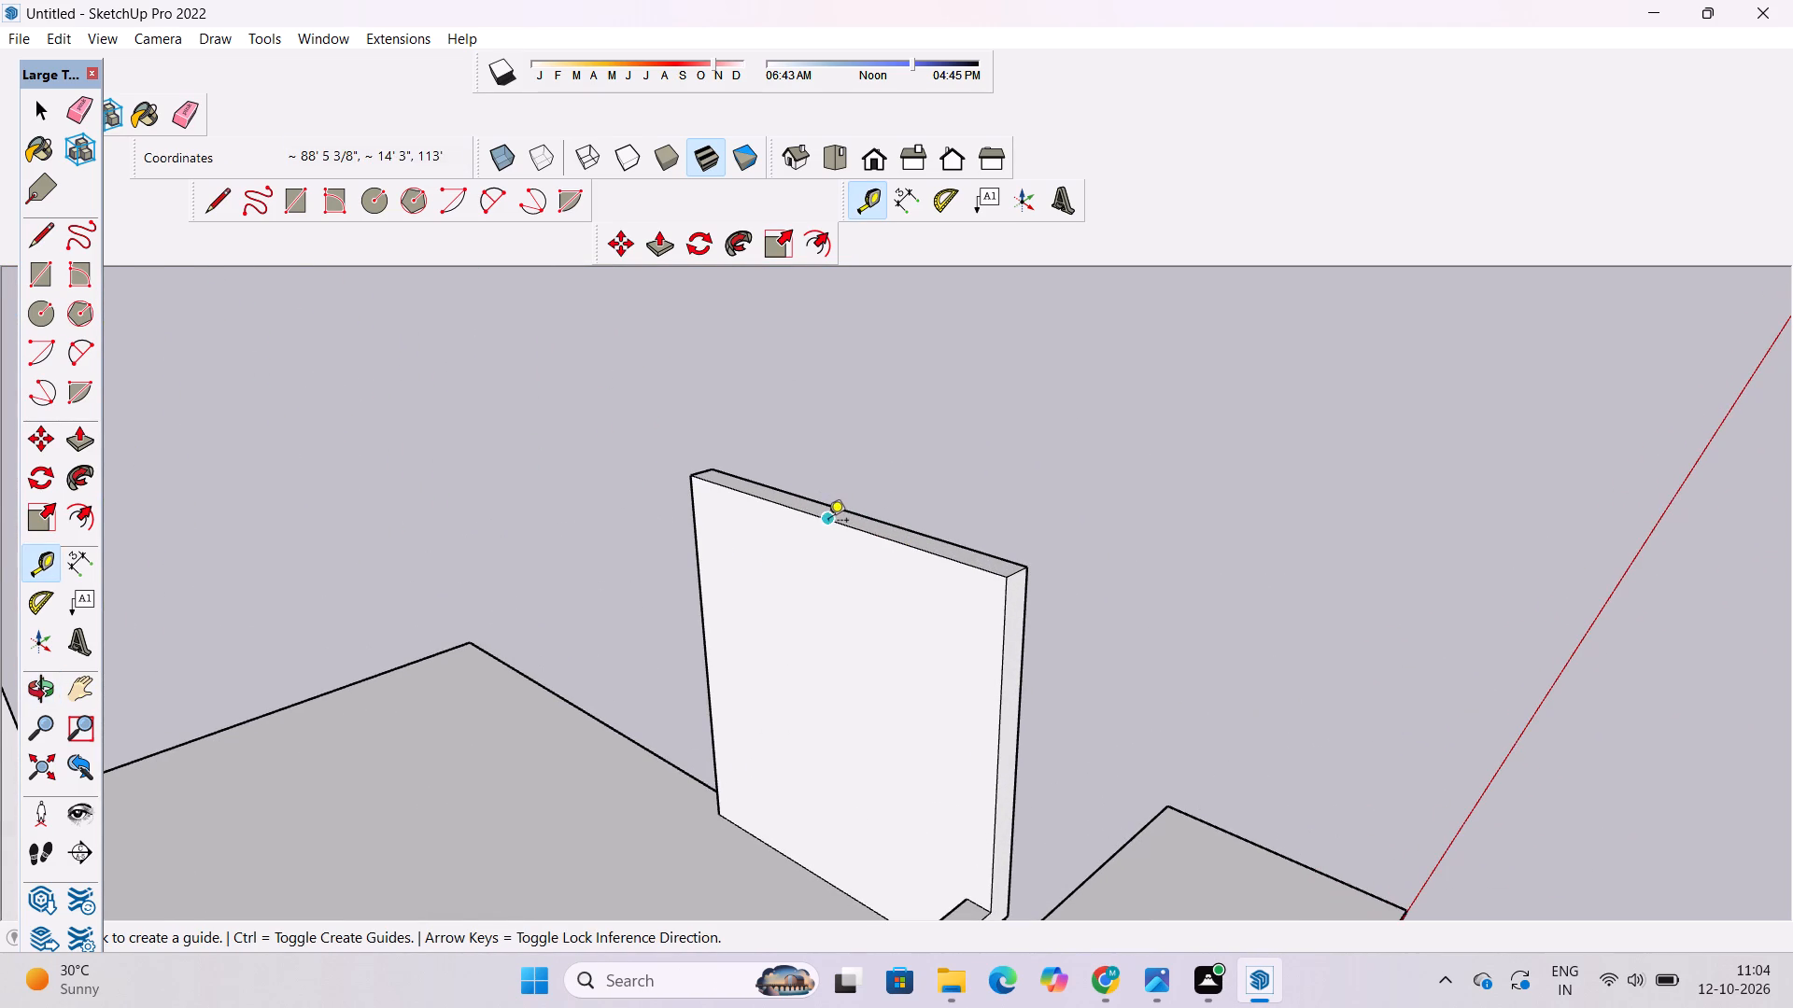
{"action": "left_click", "coordinate": [828, 522]}
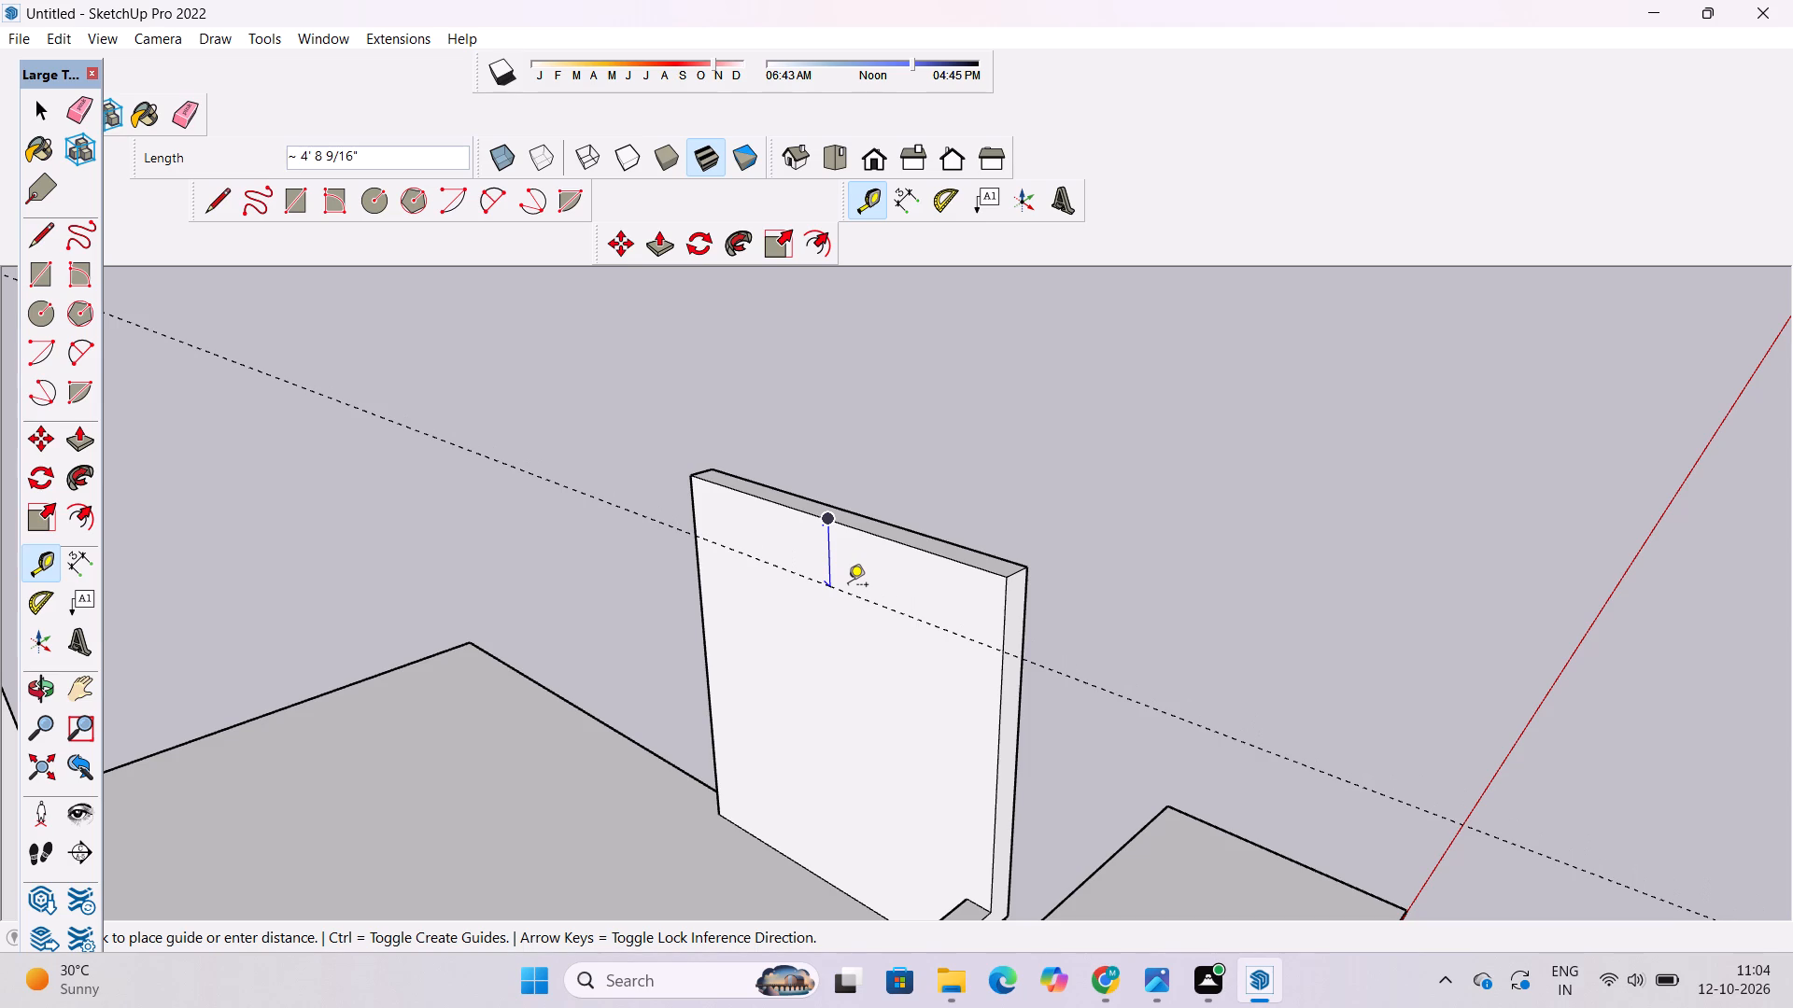
{"action": "key", "text": "1"}
{"action": "type", "text": ".5'"}
{"action": "key", "text": "Return"}
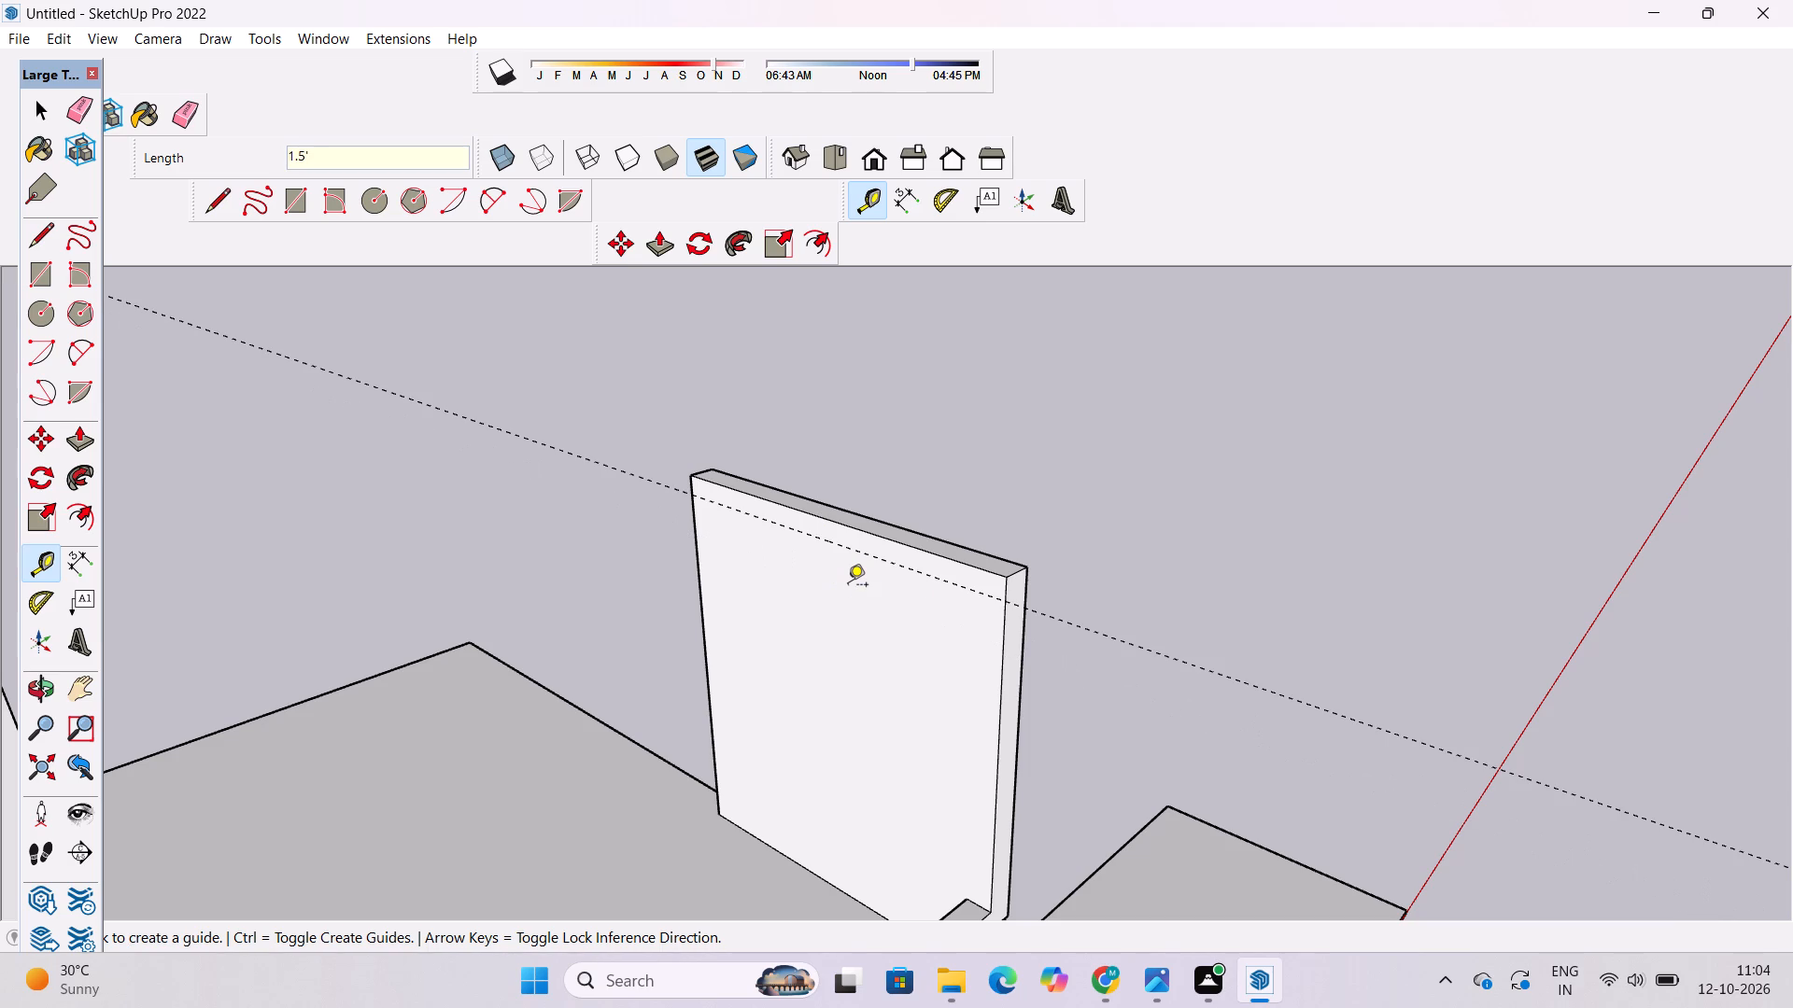
Draw a 28' 6" line along the guide across the full width of the end wall's inner face.
{"action": "left_click", "coordinate": [218, 205]}
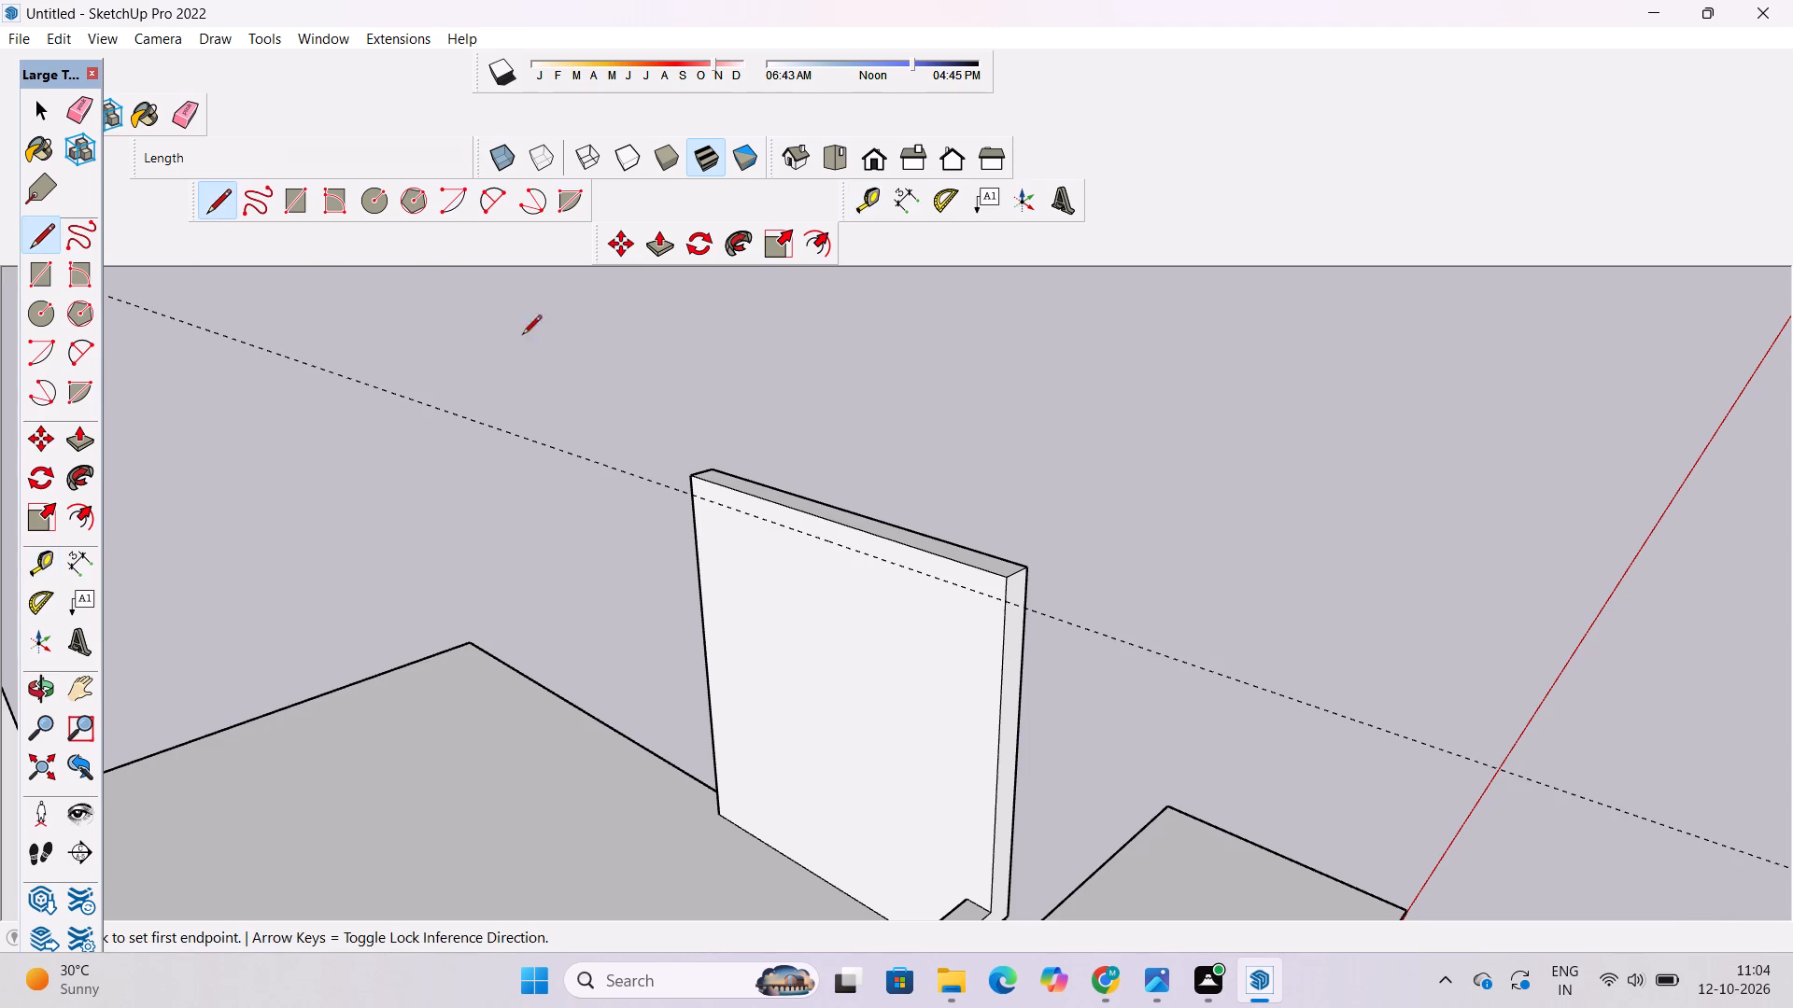
{"action": "scroll", "coordinate": [717, 528], "scroll_direction": "up", "scroll_amount": 11}
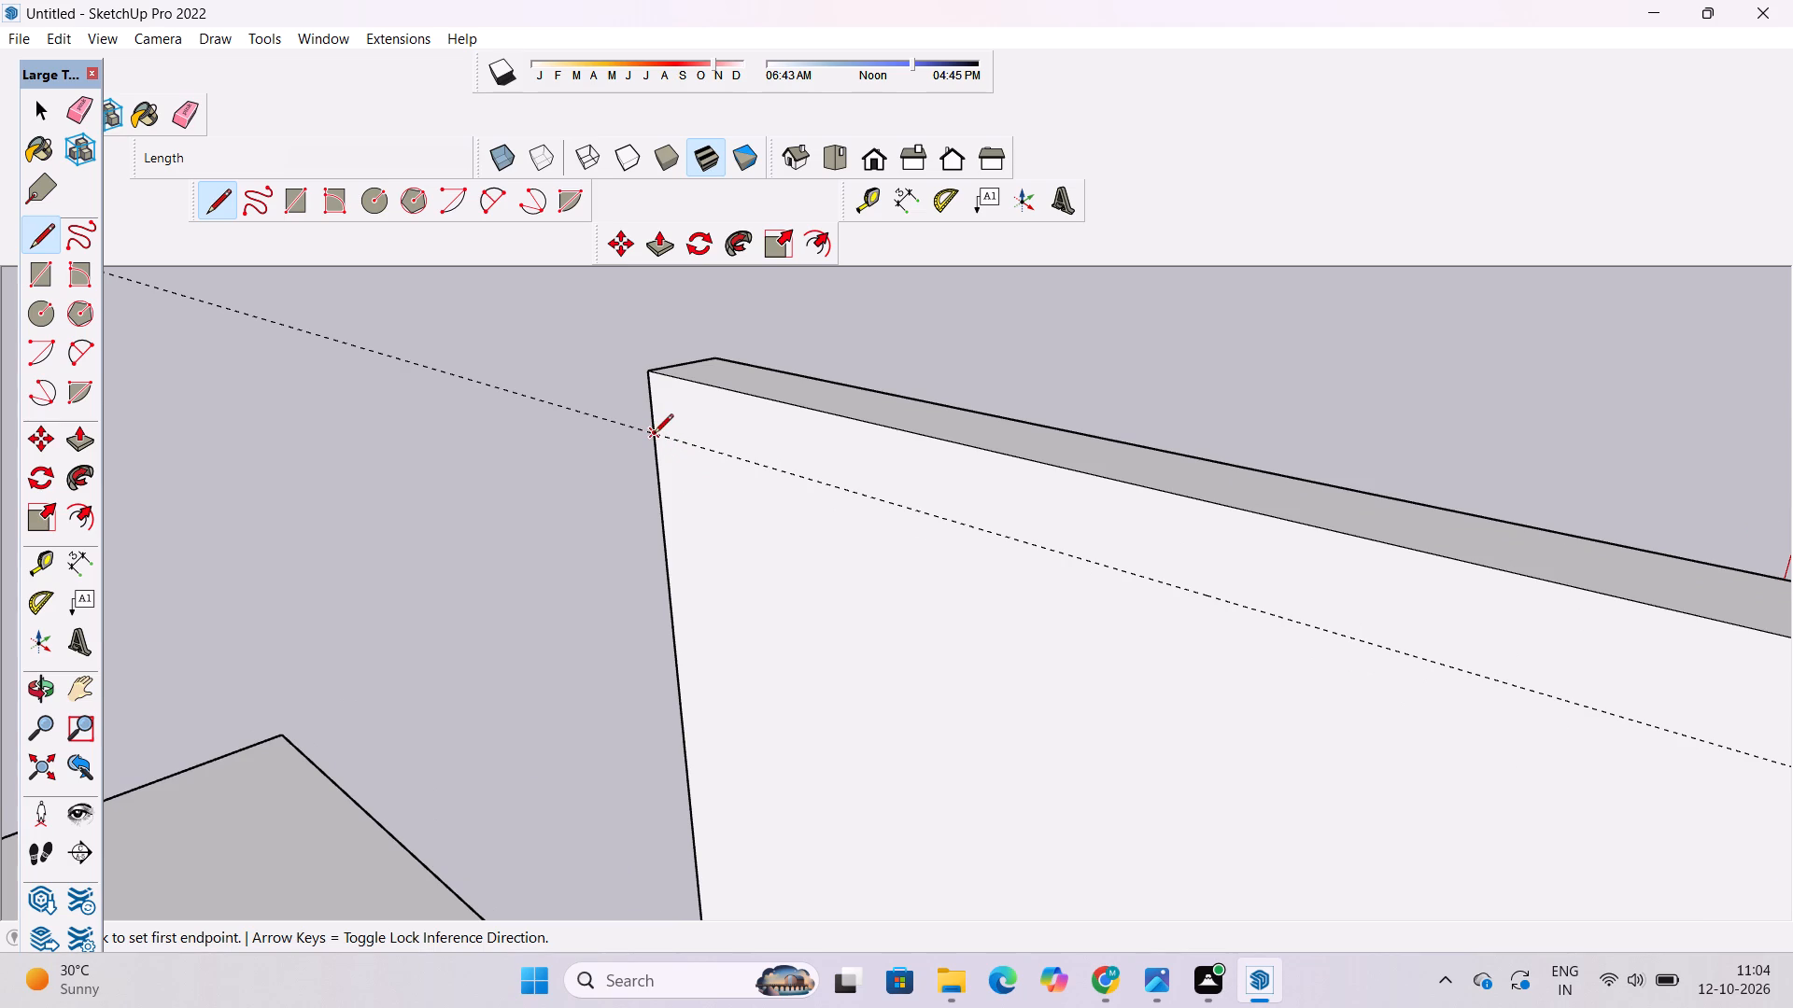
{"action": "left_click", "coordinate": [654, 435]}
{"action": "scroll", "coordinate": [654, 435], "scroll_direction": "down", "scroll_amount": 15}
{"action": "scroll", "coordinate": [724, 455], "scroll_direction": "up", "scroll_amount": 4}
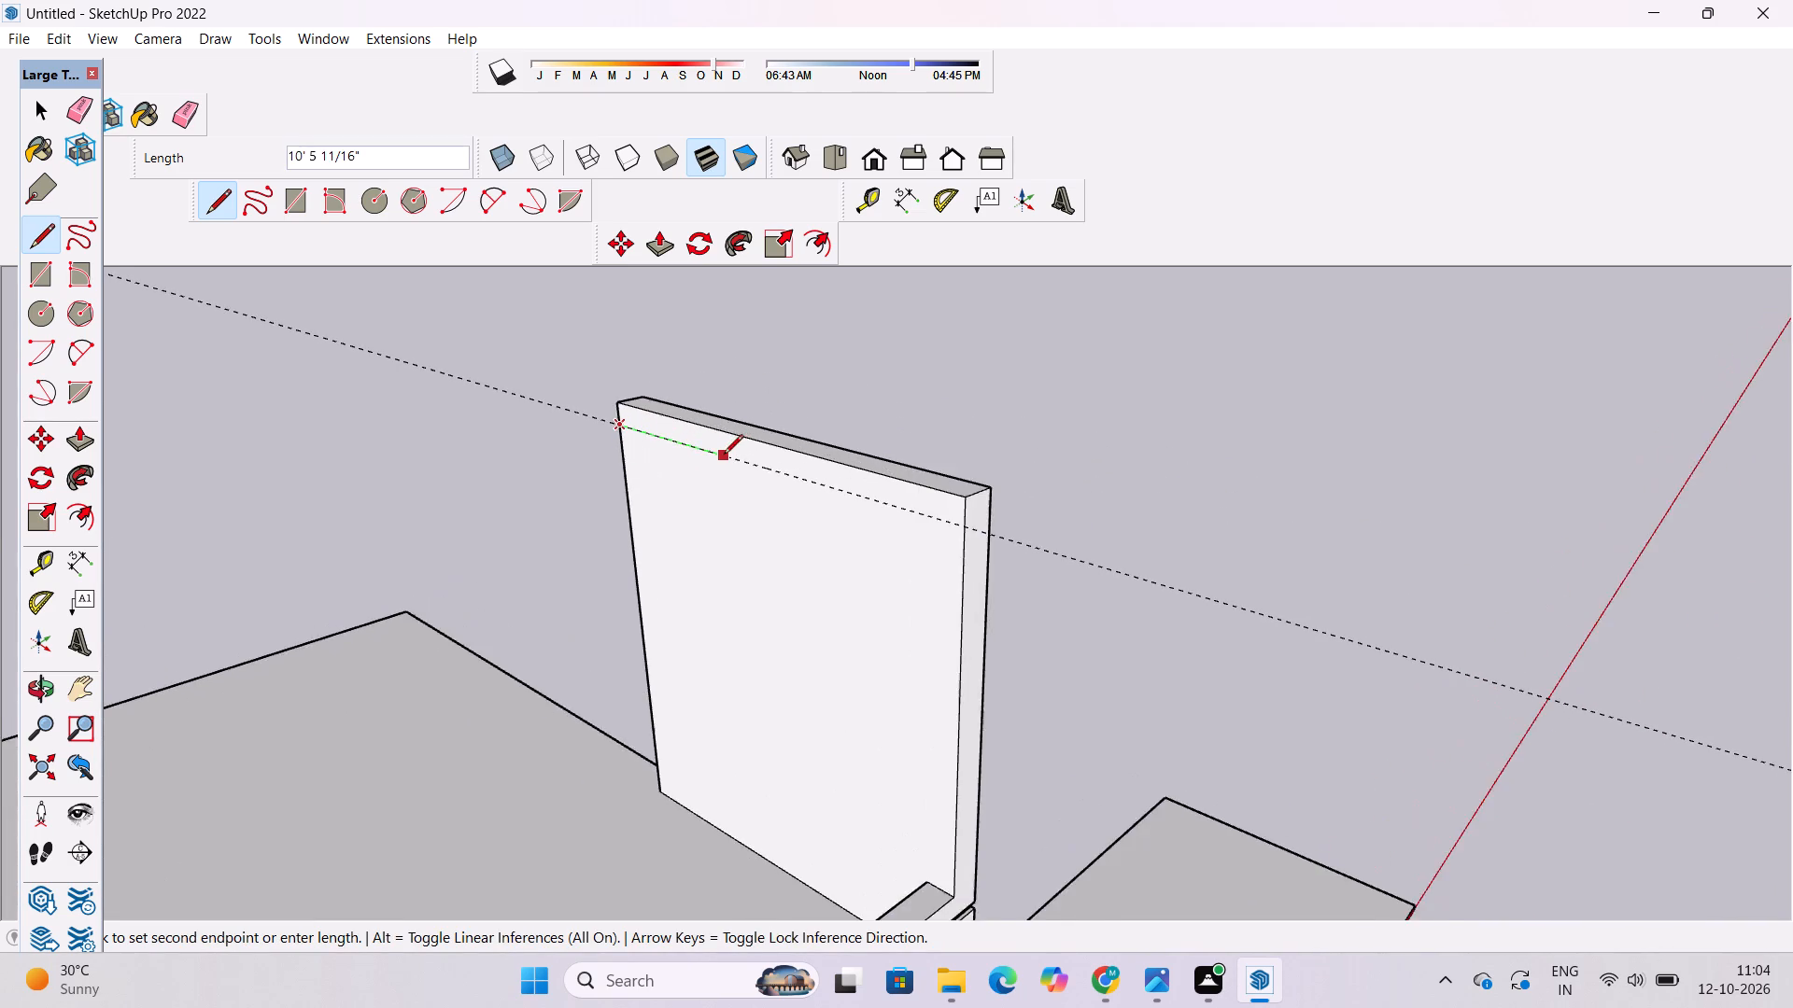
{"action": "scroll", "coordinate": [724, 455], "scroll_direction": "up", "scroll_amount": 3}
{"action": "left_click", "coordinate": [1086, 564]}
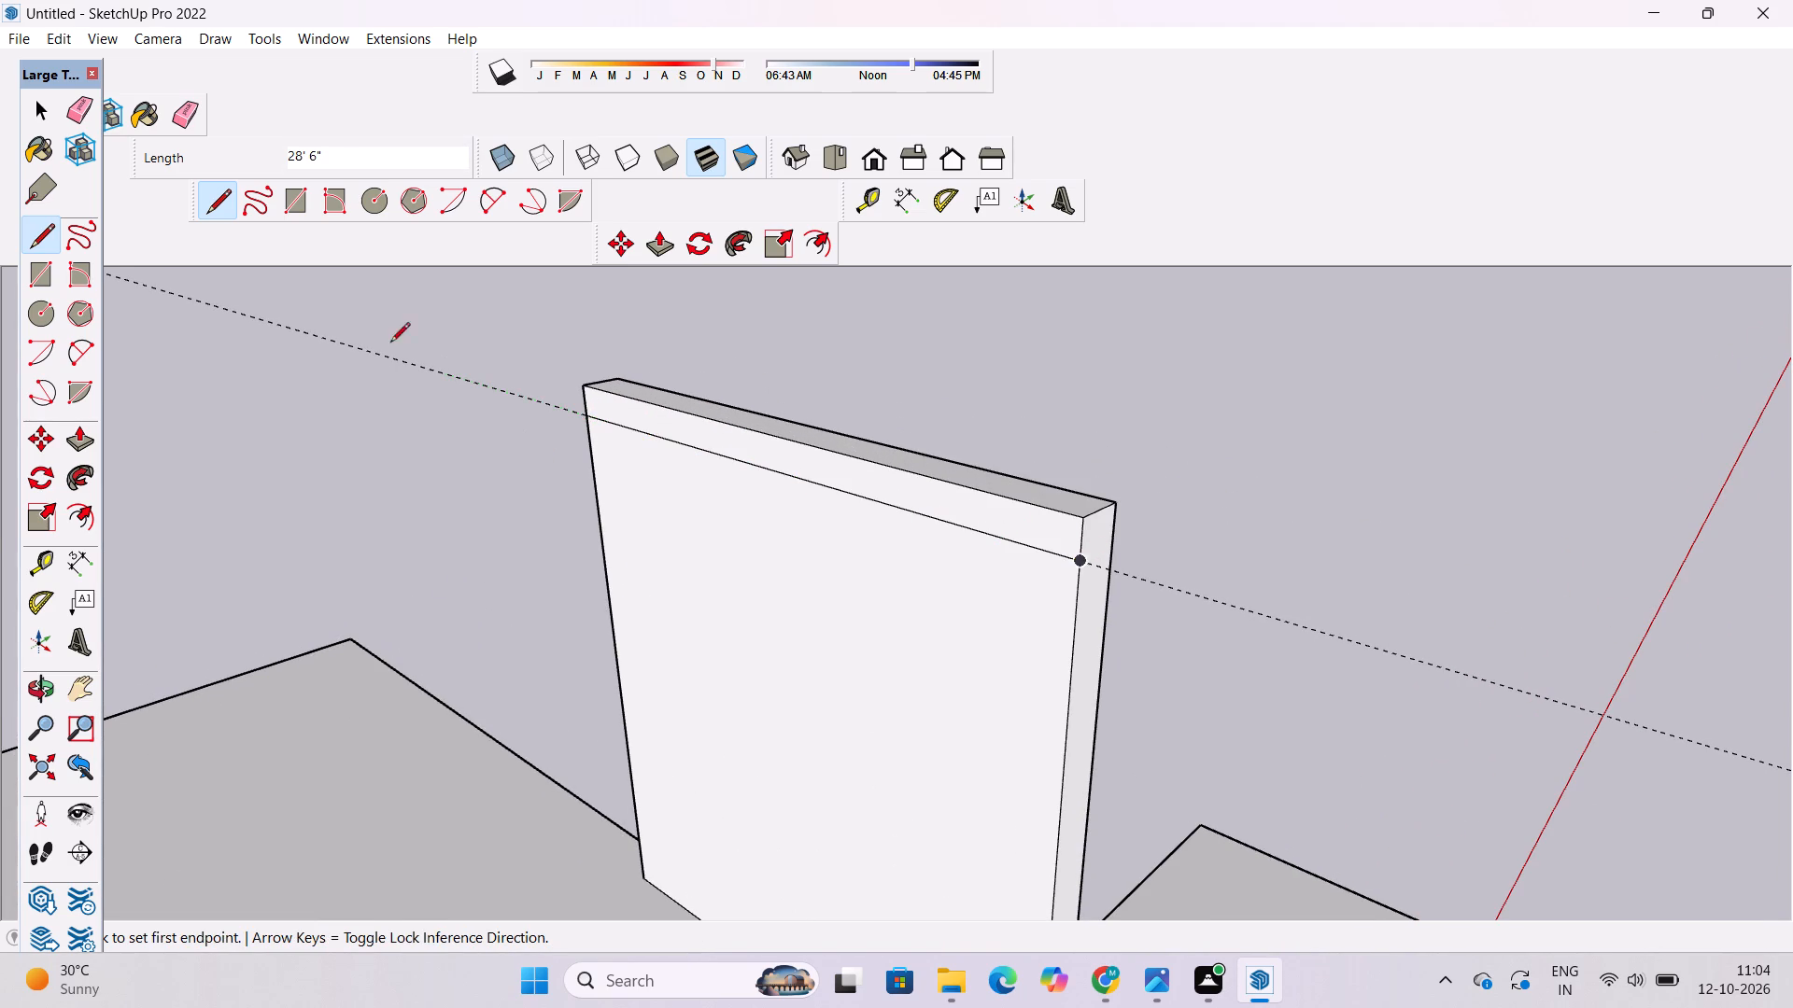
Erase the guide crossing the top of the end wall.
{"action": "left_click", "coordinate": [184, 115]}
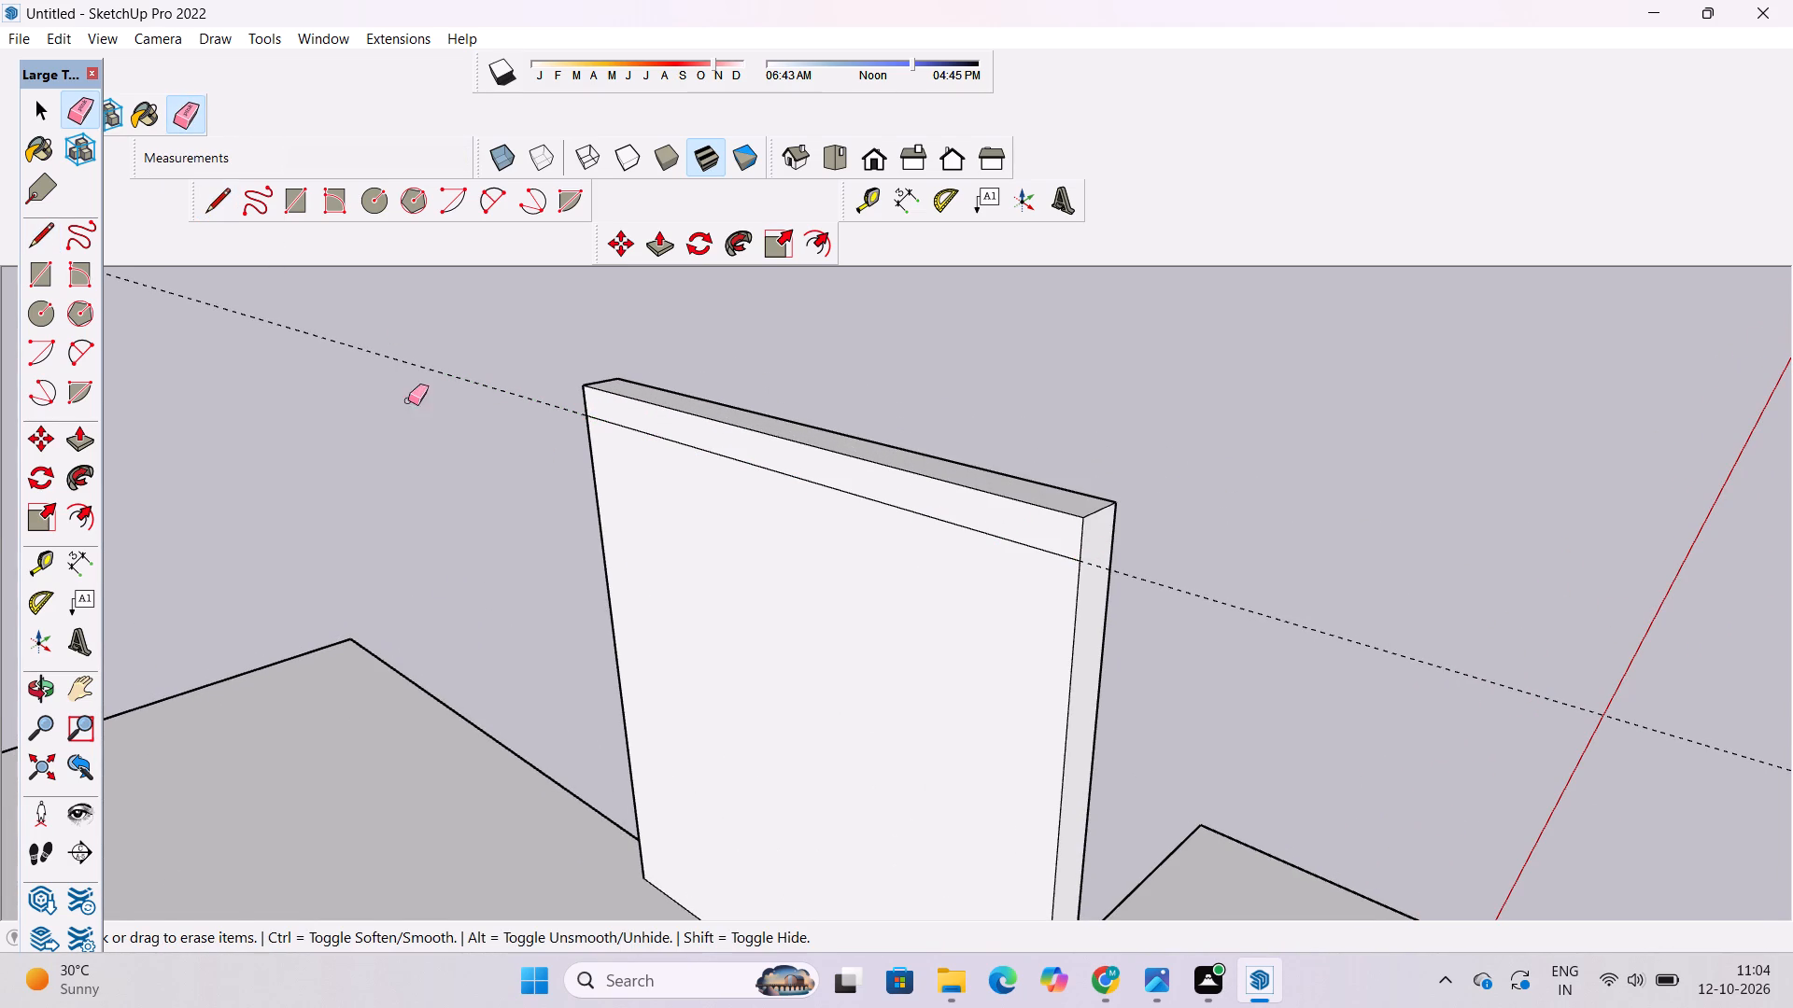
{"action": "left_click_drag", "start_coordinate": [477, 367], "coordinate": [474, 382]}
{"action": "key", "text": "space"}
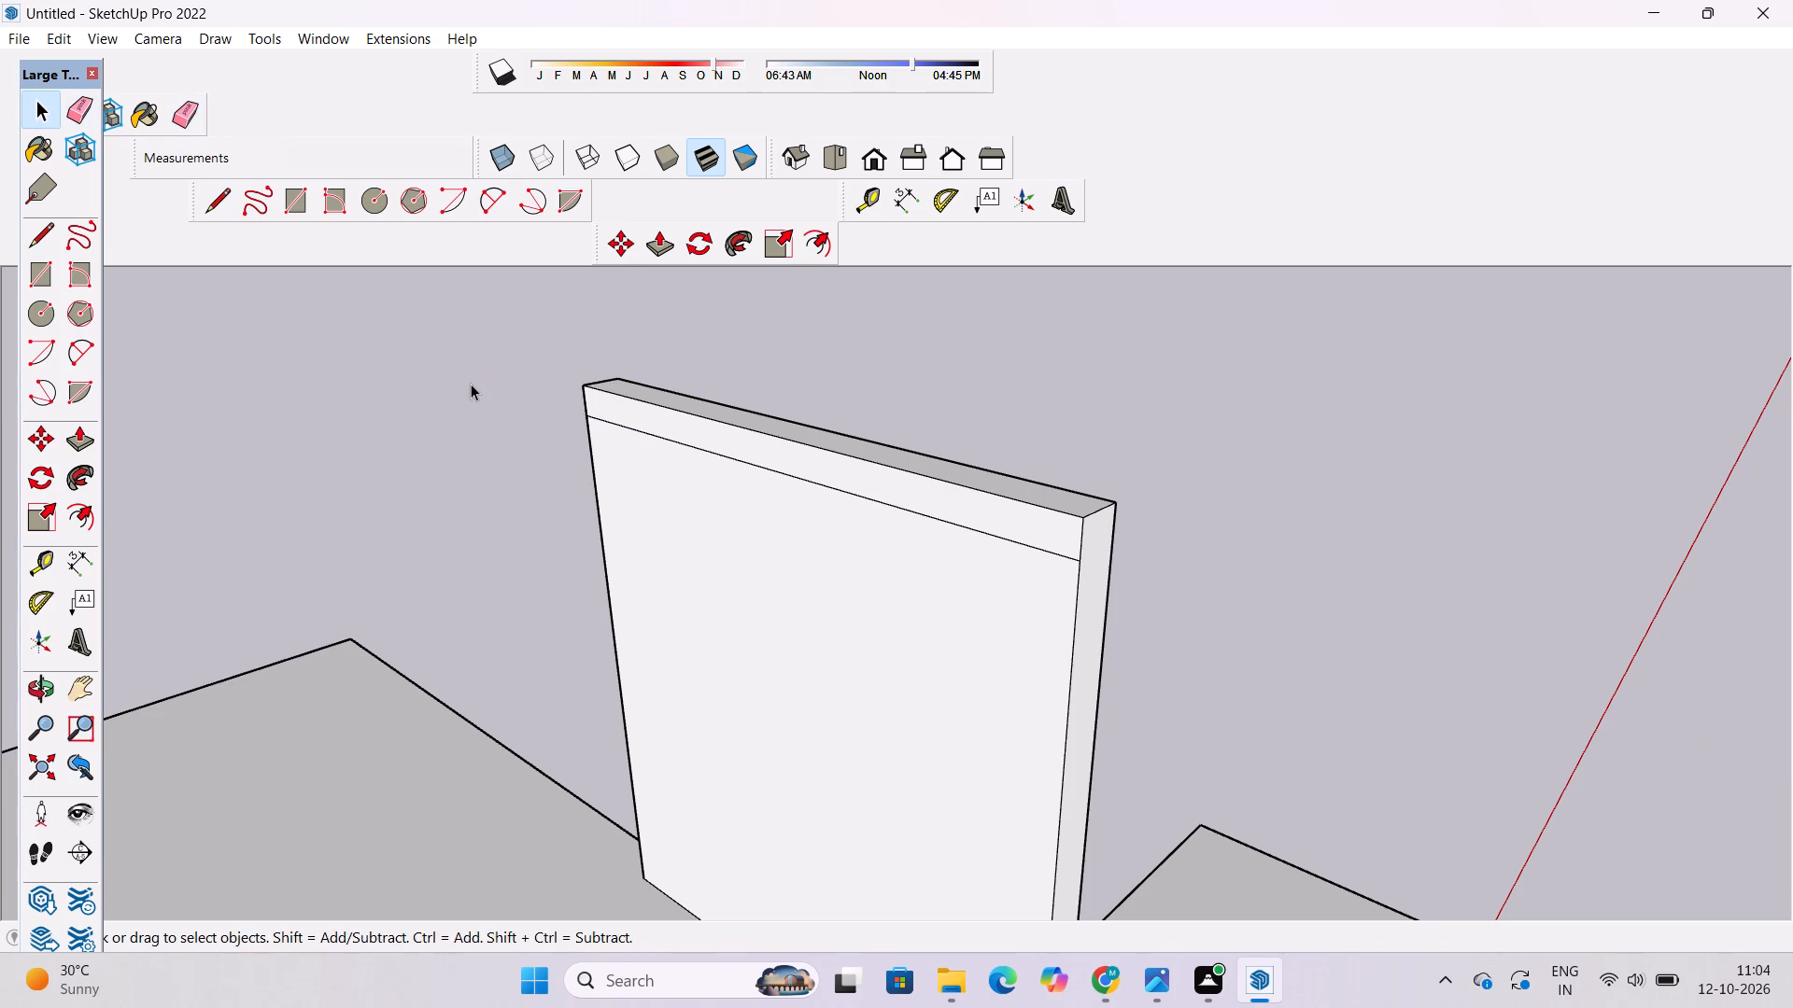
Push/Pull the strip at the top of the end wall 40' 6" across the terrace to meet the walled enclosure.
{"action": "key", "text": "o"}
{"action": "scroll", "coordinate": [795, 351], "scroll_direction": "down", "scroll_amount": 6}
{"action": "left_click_drag", "start_coordinate": [1179, 482], "coordinate": [816, 472]}
{"action": "scroll", "coordinate": [873, 443], "scroll_direction": "up", "scroll_amount": 3}
{"action": "left_click_drag", "start_coordinate": [878, 436], "coordinate": [860, 441], "text": "shift"}
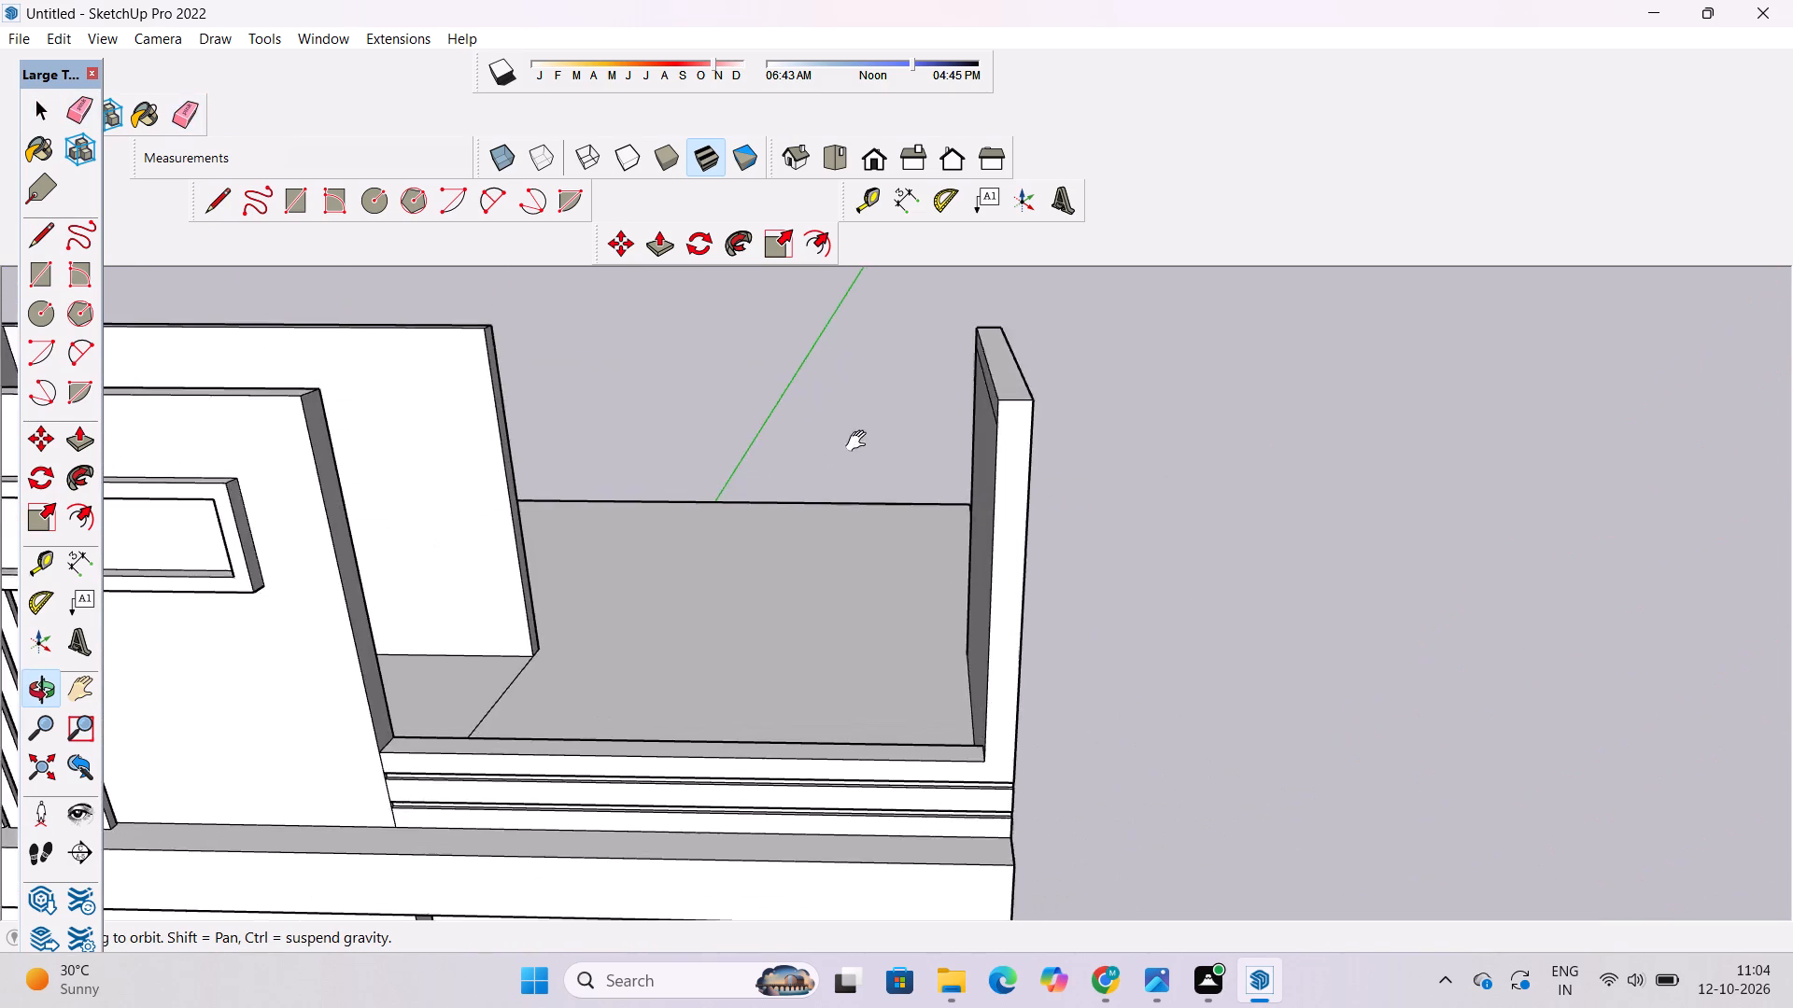
{"action": "left_click_drag", "start_coordinate": [860, 441], "coordinate": [811, 461], "text": "shift"}
{"action": "left_click_drag", "start_coordinate": [798, 471], "coordinate": [909, 438]}
{"action": "left_click_drag", "start_coordinate": [915, 431], "coordinate": [977, 466], "text": "shift"}
{"action": "scroll", "coordinate": [950, 491], "scroll_direction": "up", "scroll_amount": 4}
{"action": "left_click_drag", "start_coordinate": [948, 492], "coordinate": [1025, 451], "text": "shift"}
{"action": "left_click_drag", "start_coordinate": [1032, 451], "coordinate": [963, 472]}
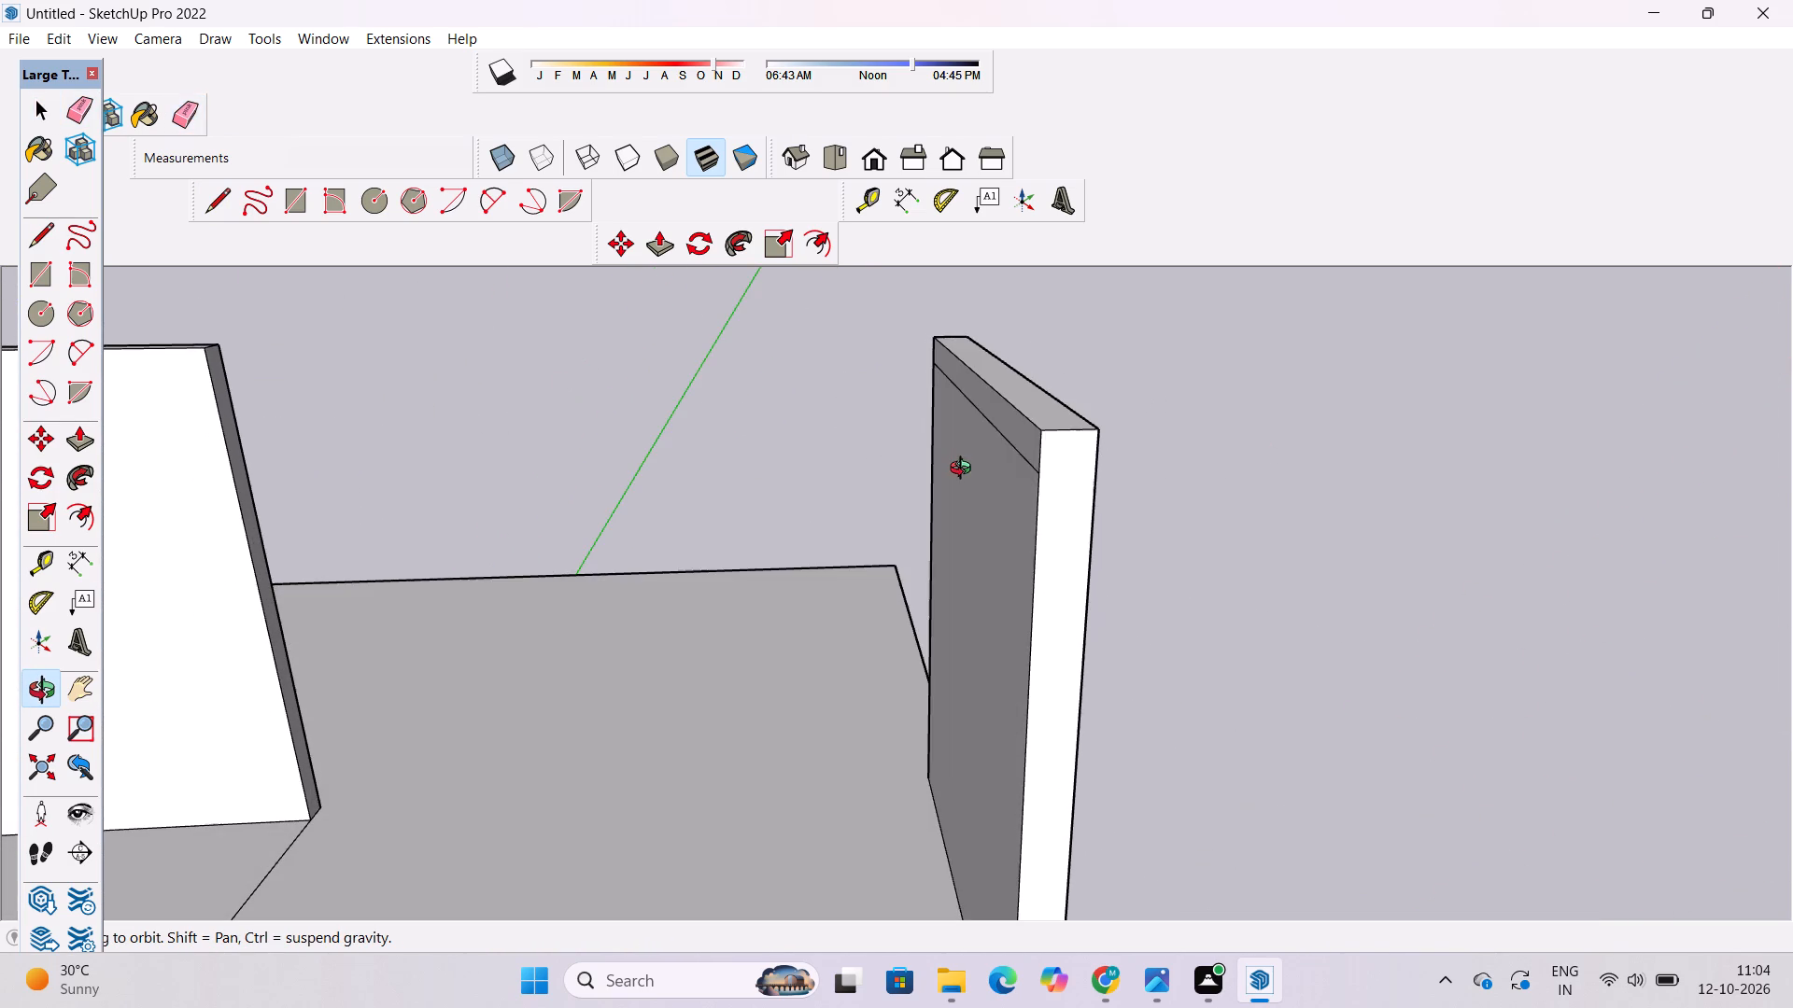
{"action": "key", "text": "p"}
{"action": "scroll", "coordinate": [1003, 441], "scroll_direction": "down", "scroll_amount": 4}
{"action": "left_click", "coordinate": [1011, 445]}
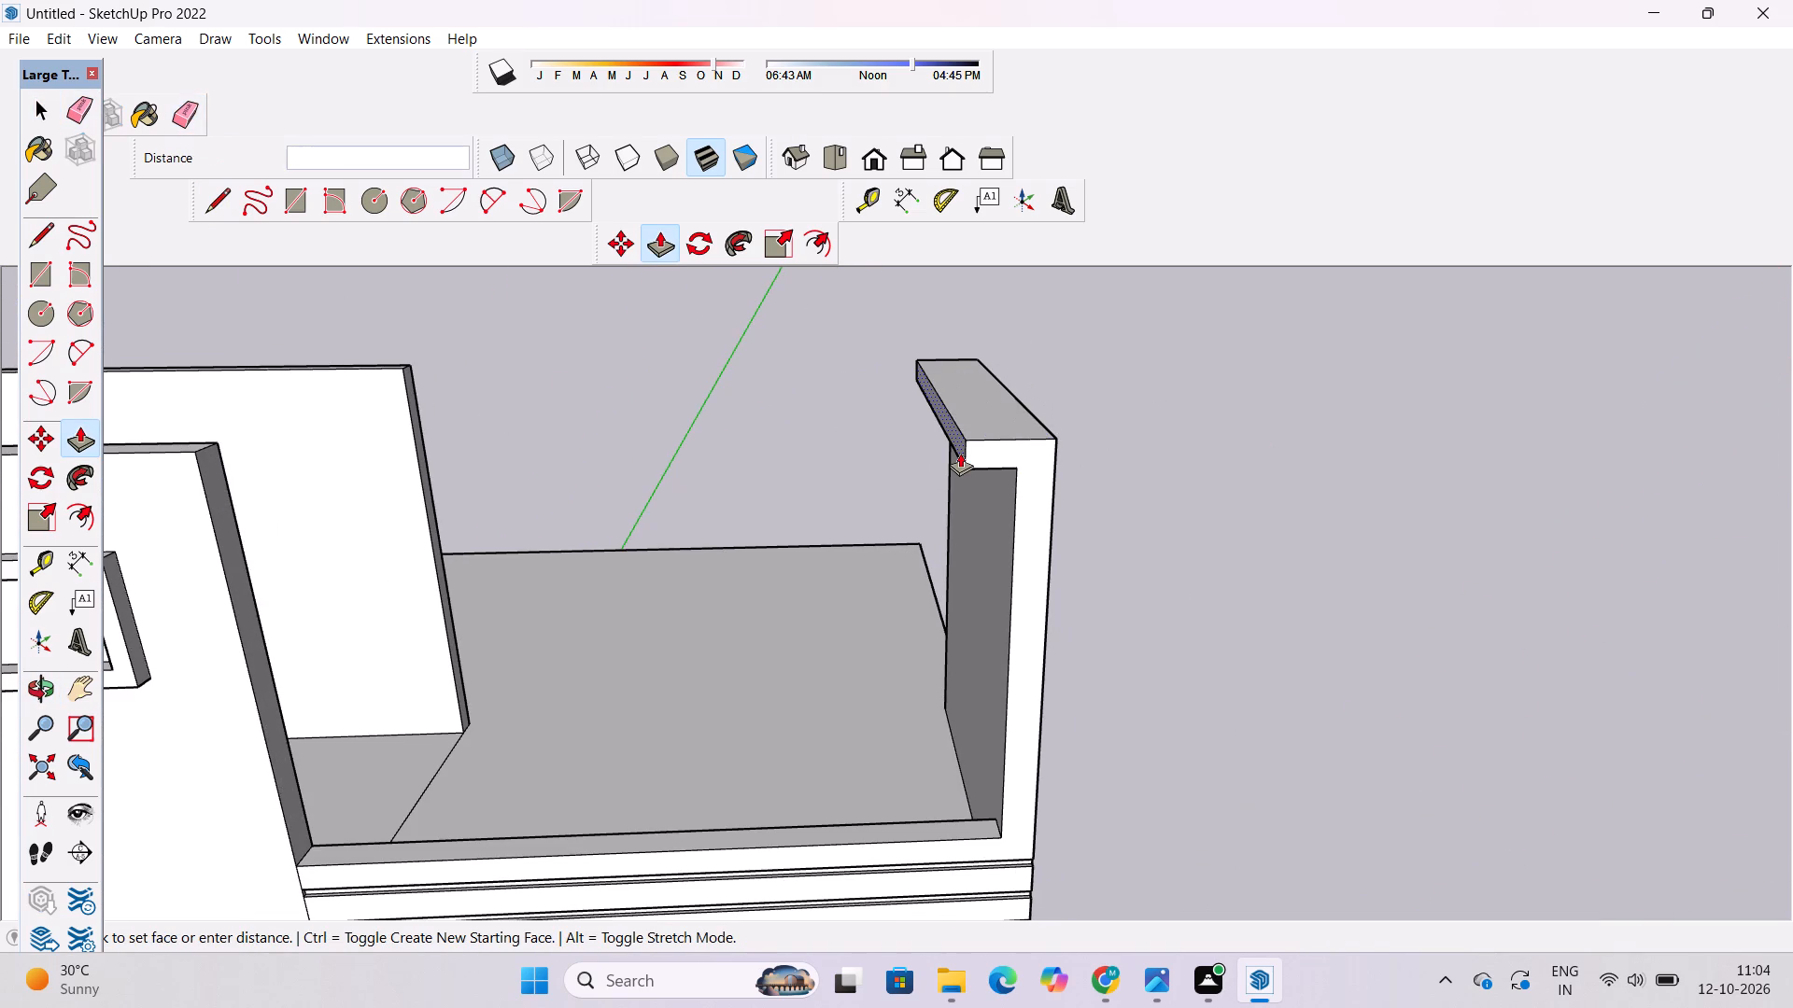
{"action": "scroll", "coordinate": [959, 449], "scroll_direction": "down", "scroll_amount": 7}
{"action": "scroll", "coordinate": [959, 449], "scroll_direction": "up", "scroll_amount": 1}
{"action": "scroll", "coordinate": [959, 449], "scroll_direction": "down", "scroll_amount": 1}
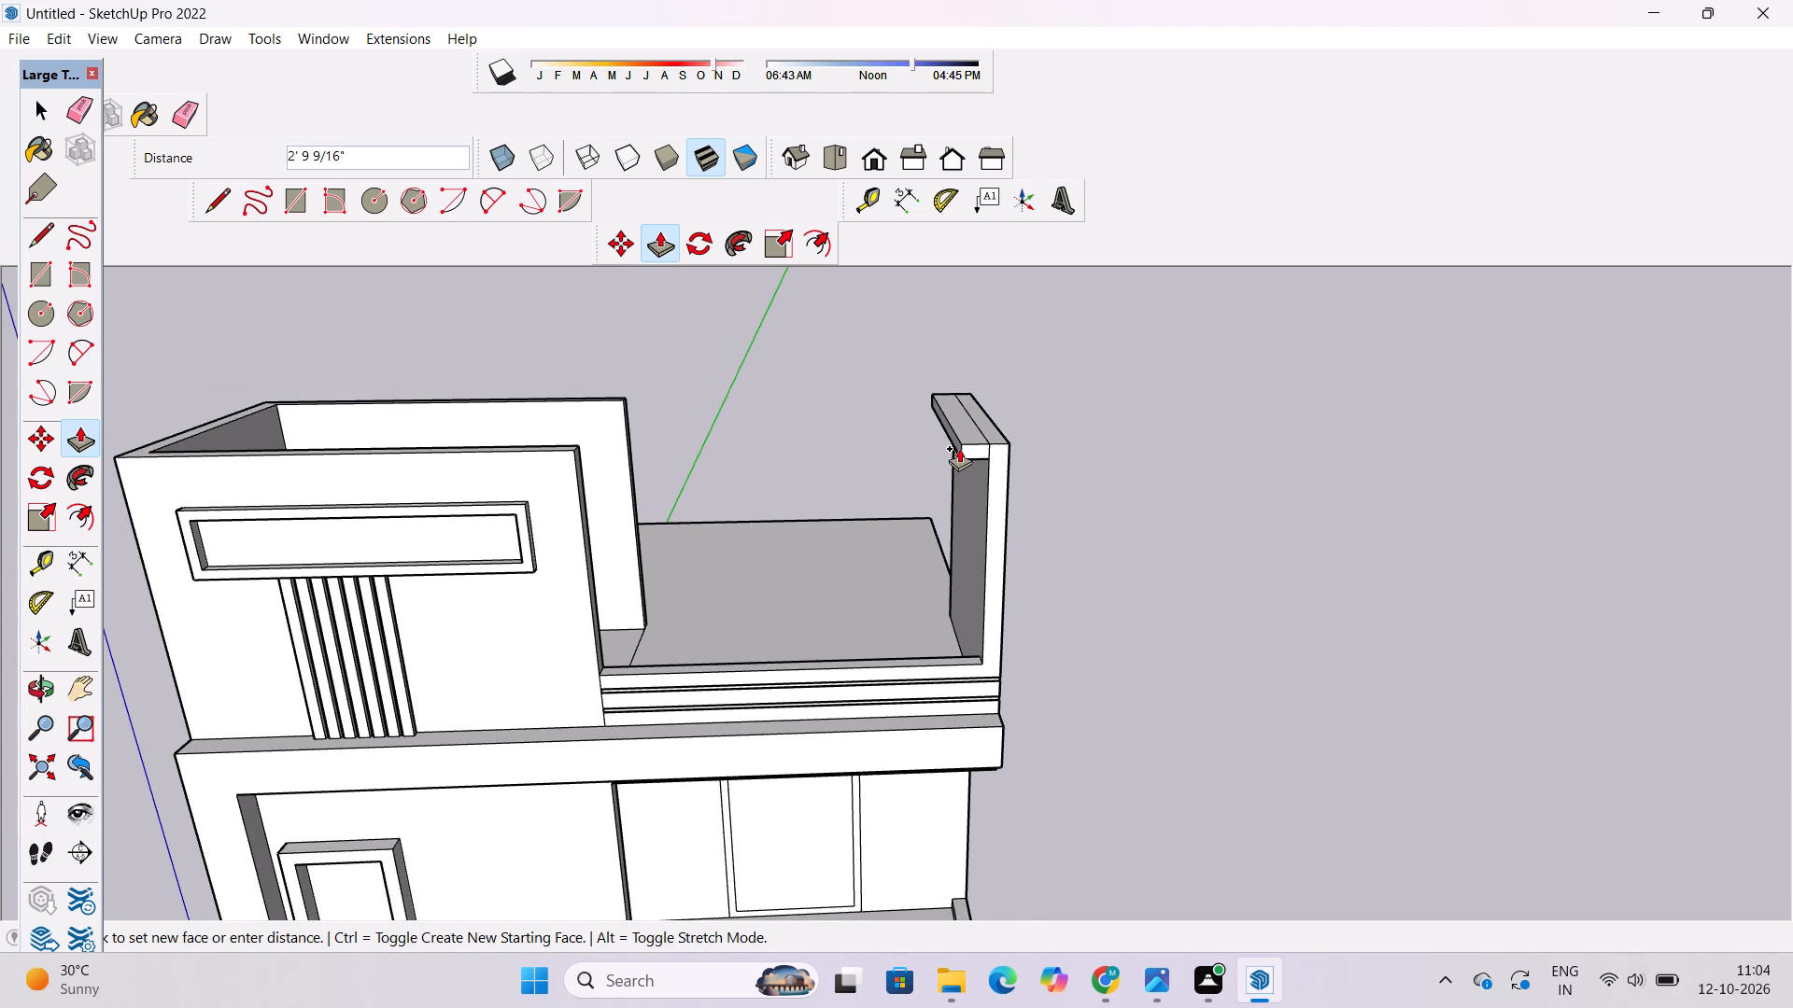
{"action": "scroll", "coordinate": [959, 448], "scroll_direction": "down", "scroll_amount": 2}
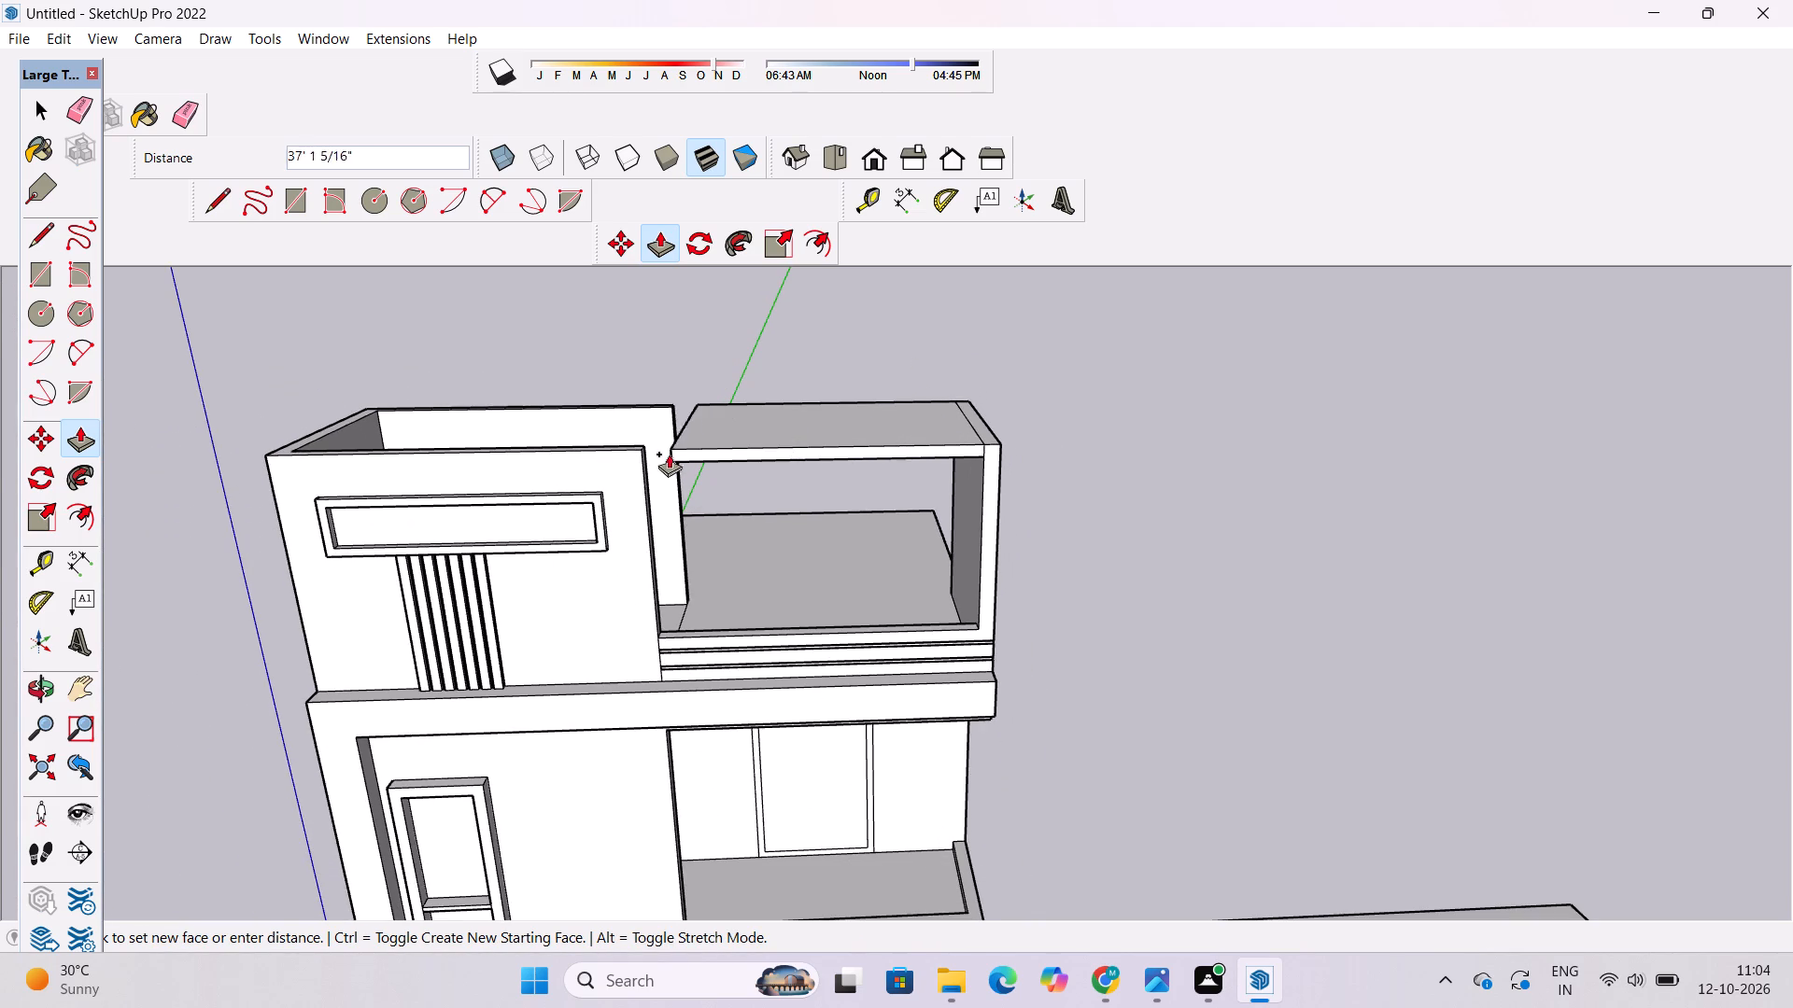
{"action": "scroll", "coordinate": [587, 432], "scroll_direction": "up", "scroll_amount": 5}
{"action": "scroll", "coordinate": [694, 448], "scroll_direction": "up", "scroll_amount": 9}
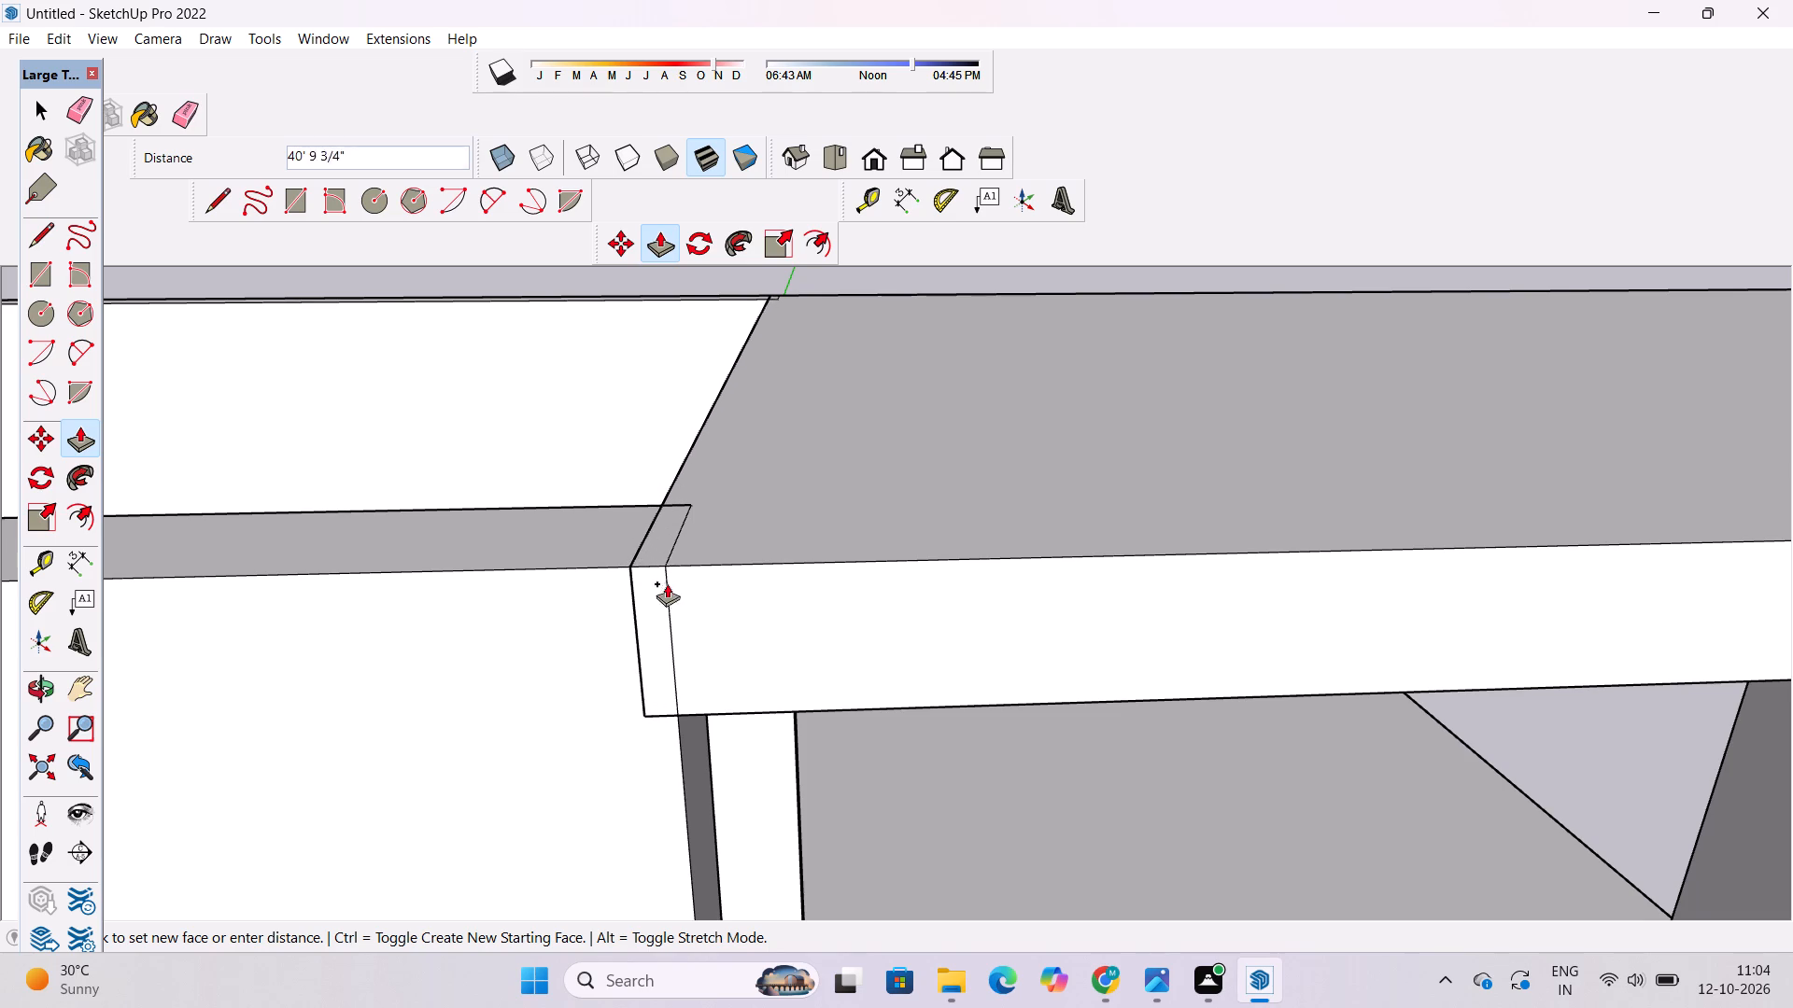
{"action": "left_click", "coordinate": [674, 752]}
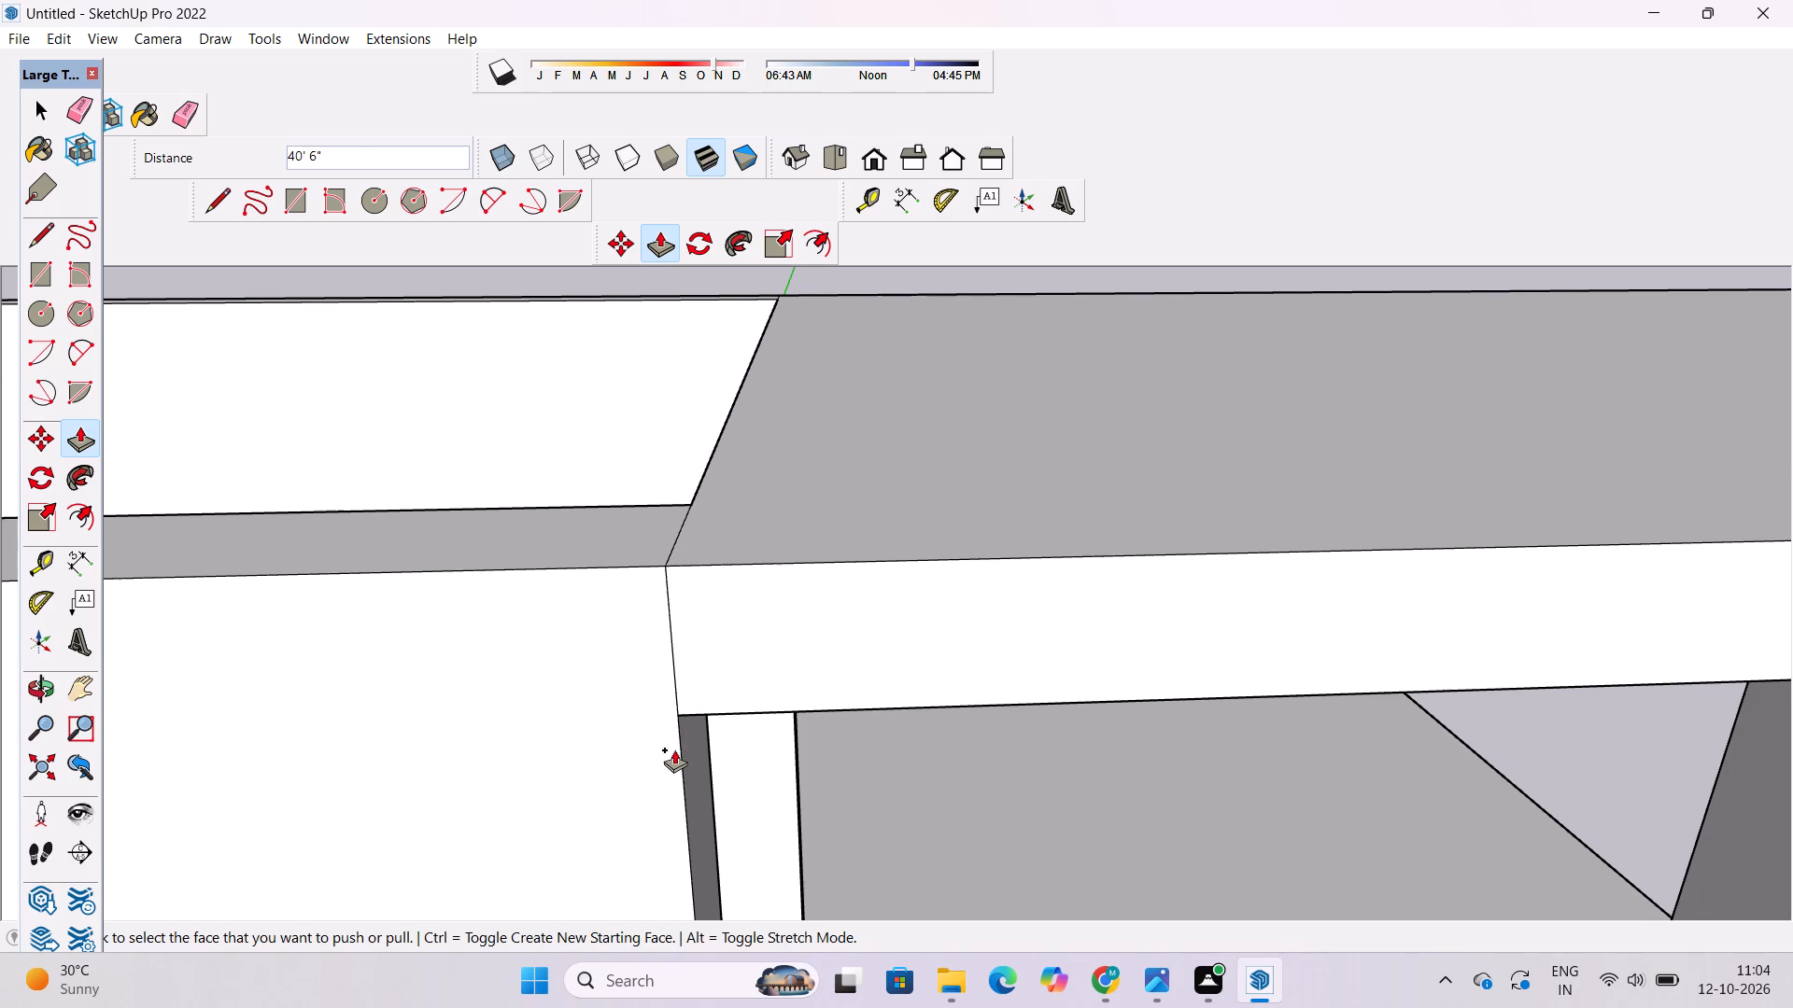
Place a guide 1.5' below the top edge on the inner face of the open enclosure's outer side wall.
{"action": "scroll", "coordinate": [762, 665], "scroll_direction": "down", "scroll_amount": 6}
{"action": "key", "text": "o"}
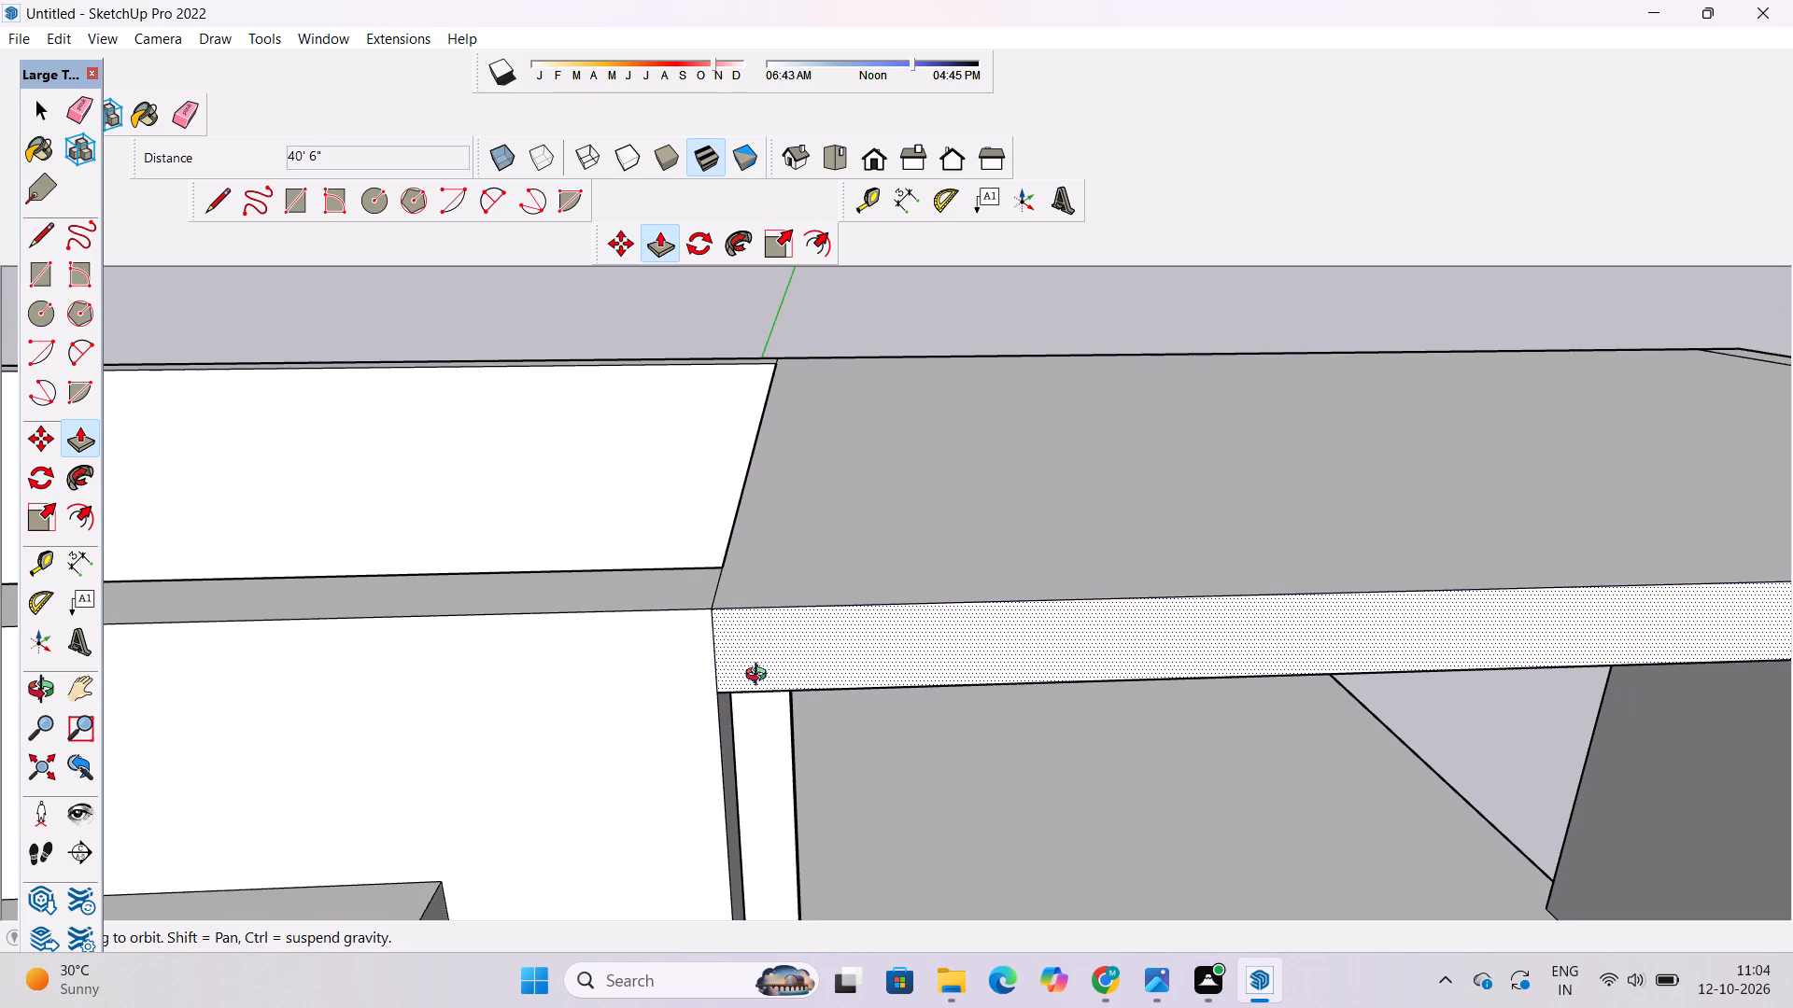
{"action": "left_click_drag", "start_coordinate": [909, 664], "coordinate": [435, 384]}
{"action": "left_click", "coordinate": [435, 384]}
{"action": "left_click_drag", "start_coordinate": [435, 384], "coordinate": [545, 548]}
{"action": "scroll", "coordinate": [878, 419], "scroll_direction": "down", "scroll_amount": 5}
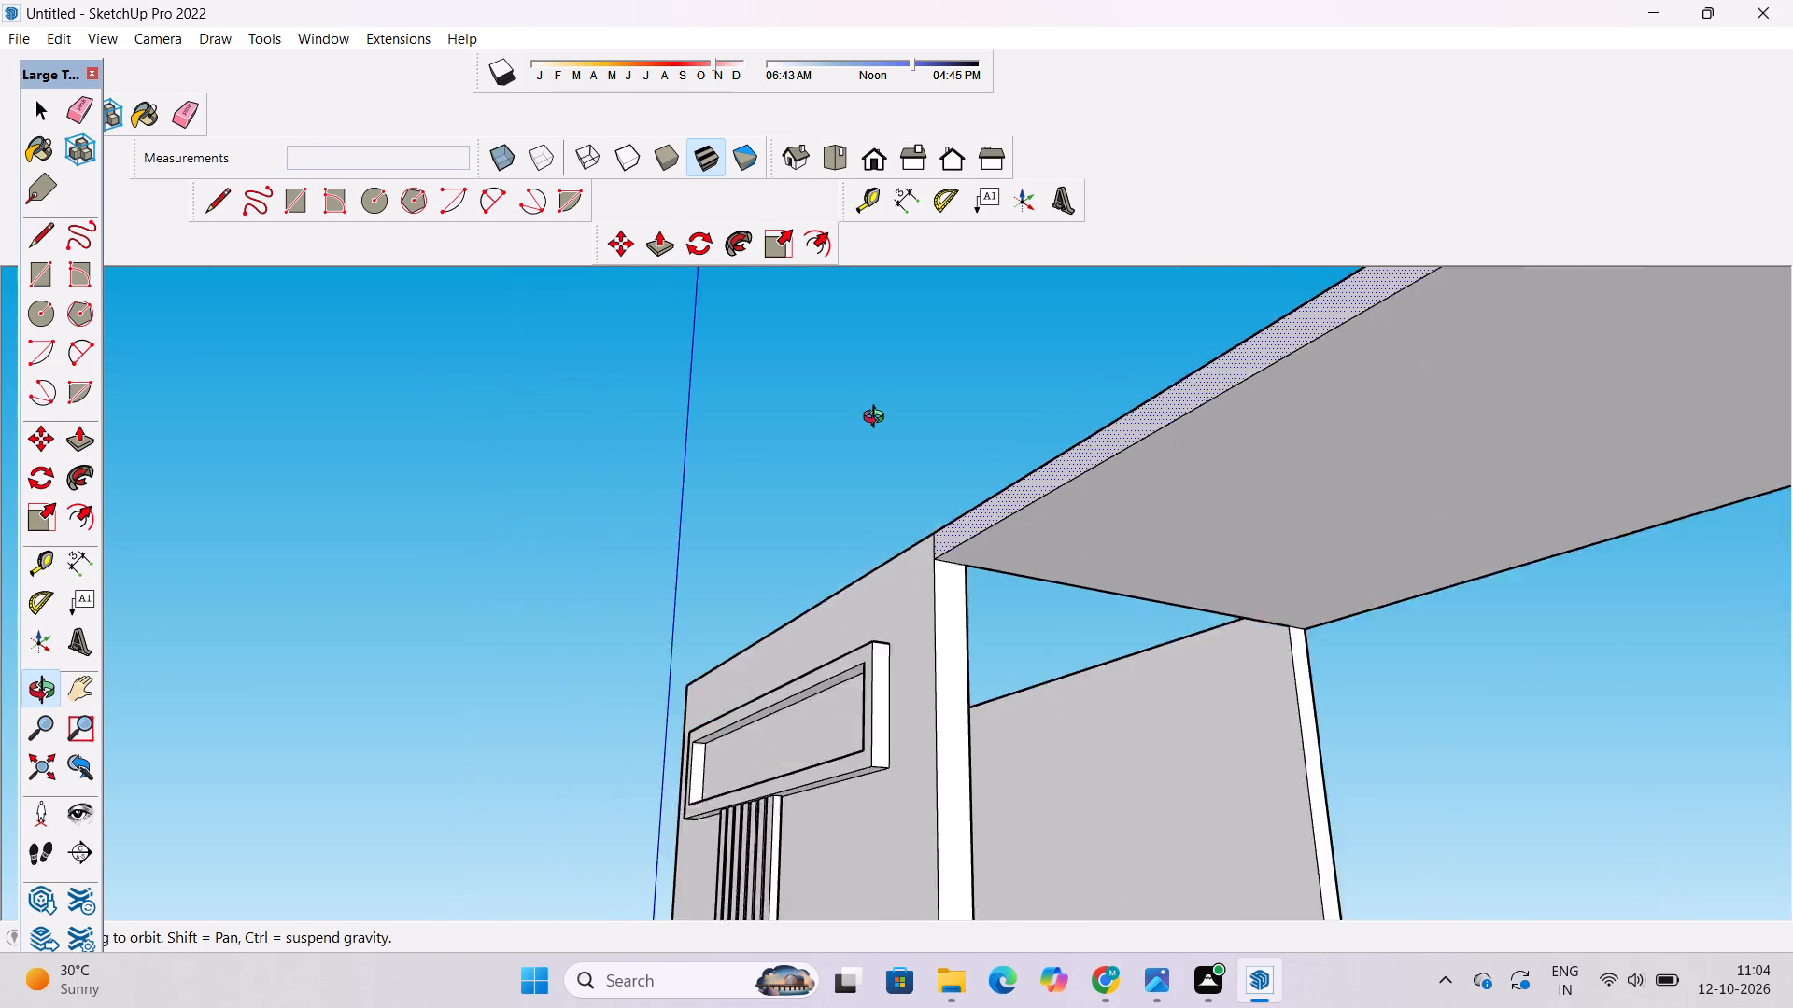
{"action": "scroll", "coordinate": [878, 419], "scroll_direction": "down", "scroll_amount": 2}
{"action": "left_click_drag", "start_coordinate": [860, 452], "coordinate": [982, 628]}
{"action": "left_click_drag", "start_coordinate": [978, 621], "coordinate": [920, 530]}
{"action": "left_click_drag", "start_coordinate": [908, 540], "coordinate": [875, 674]}
{"action": "scroll", "coordinate": [679, 198], "scroll_direction": "up", "scroll_amount": 4}
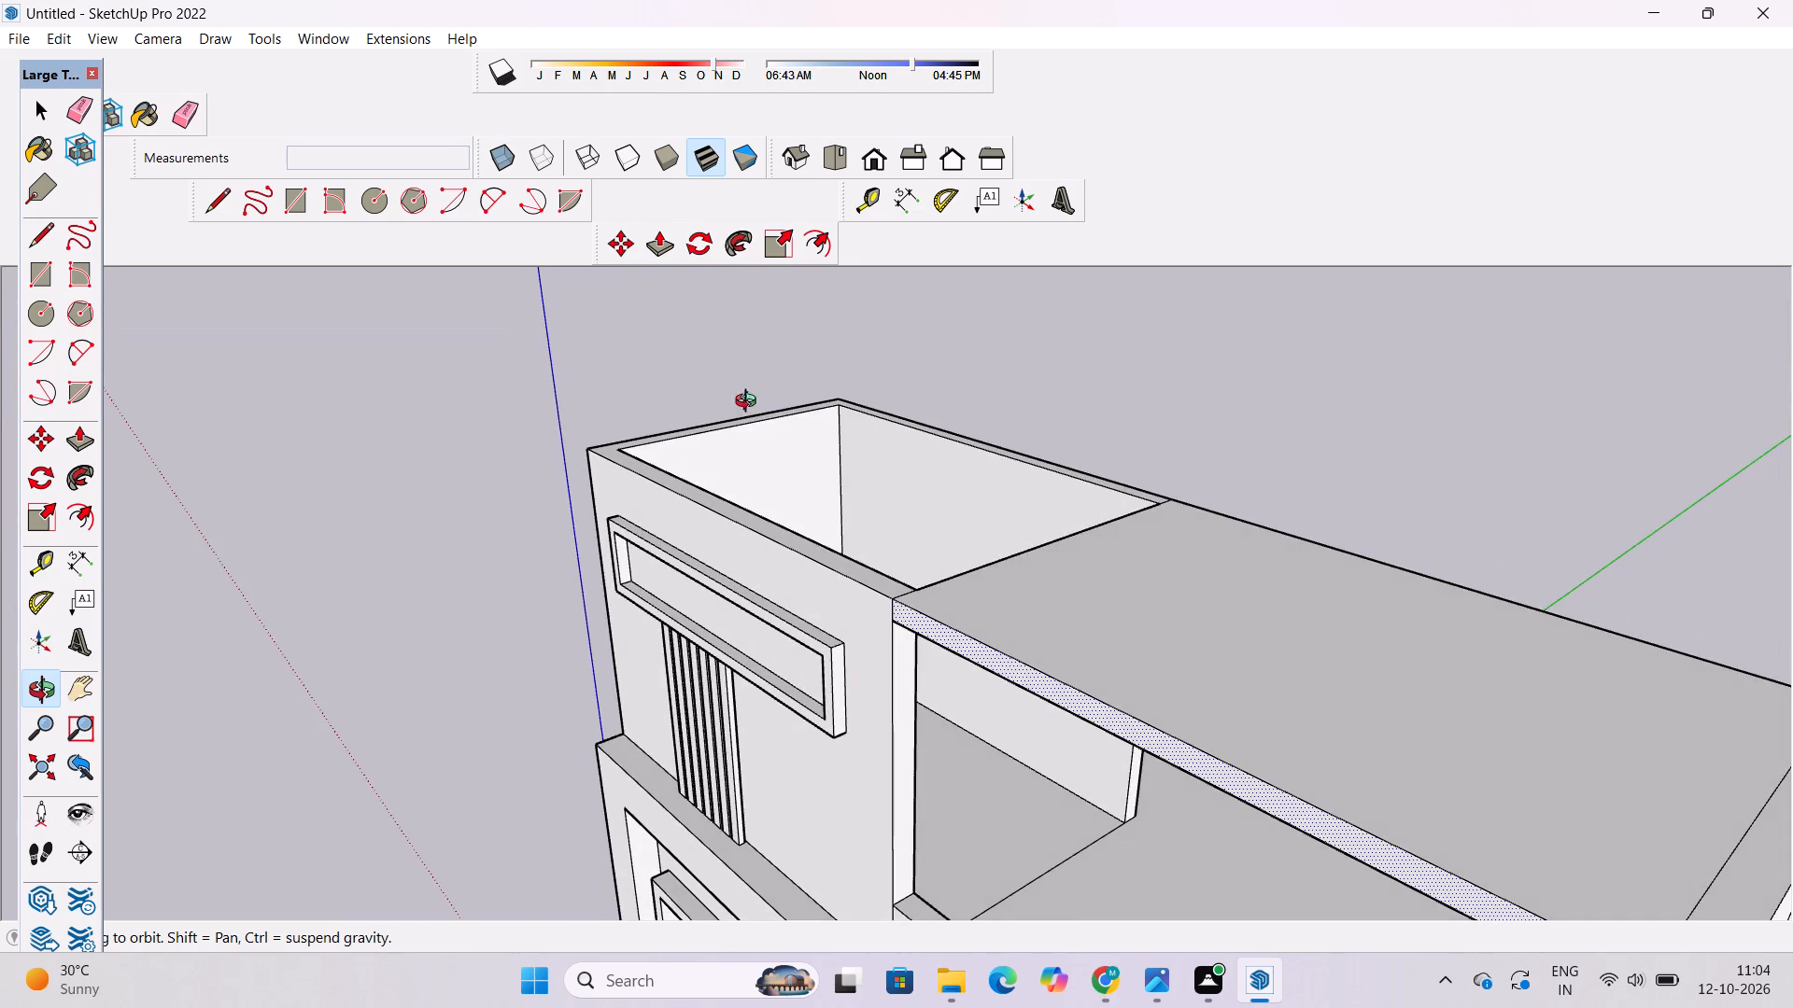
{"action": "scroll", "coordinate": [771, 454], "scroll_direction": "up", "scroll_amount": 4}
{"action": "left_click_drag", "start_coordinate": [769, 445], "coordinate": [750, 513]}
{"action": "left_click_drag", "start_coordinate": [750, 513], "coordinate": [694, 545], "text": "shift"}
{"action": "left_click_drag", "start_coordinate": [674, 533], "coordinate": [683, 554]}
{"action": "key", "text": "t"}
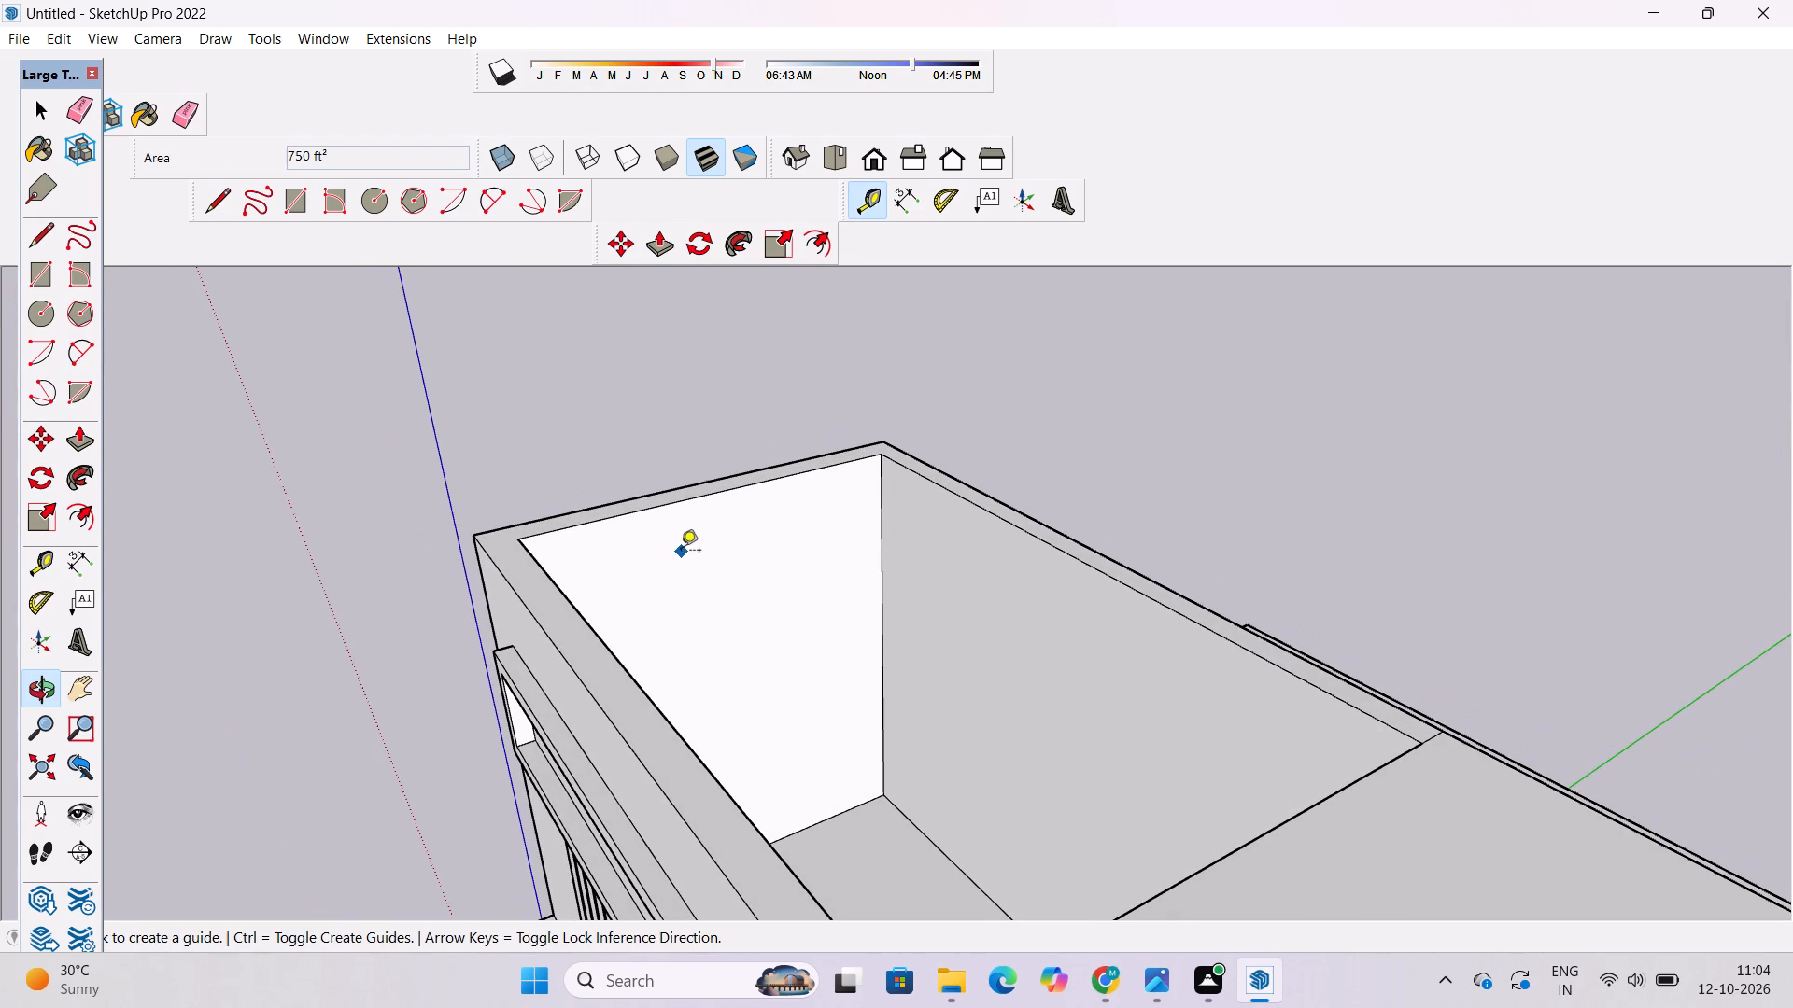
{"action": "scroll", "coordinate": [686, 508], "scroll_direction": "up", "scroll_amount": 3}
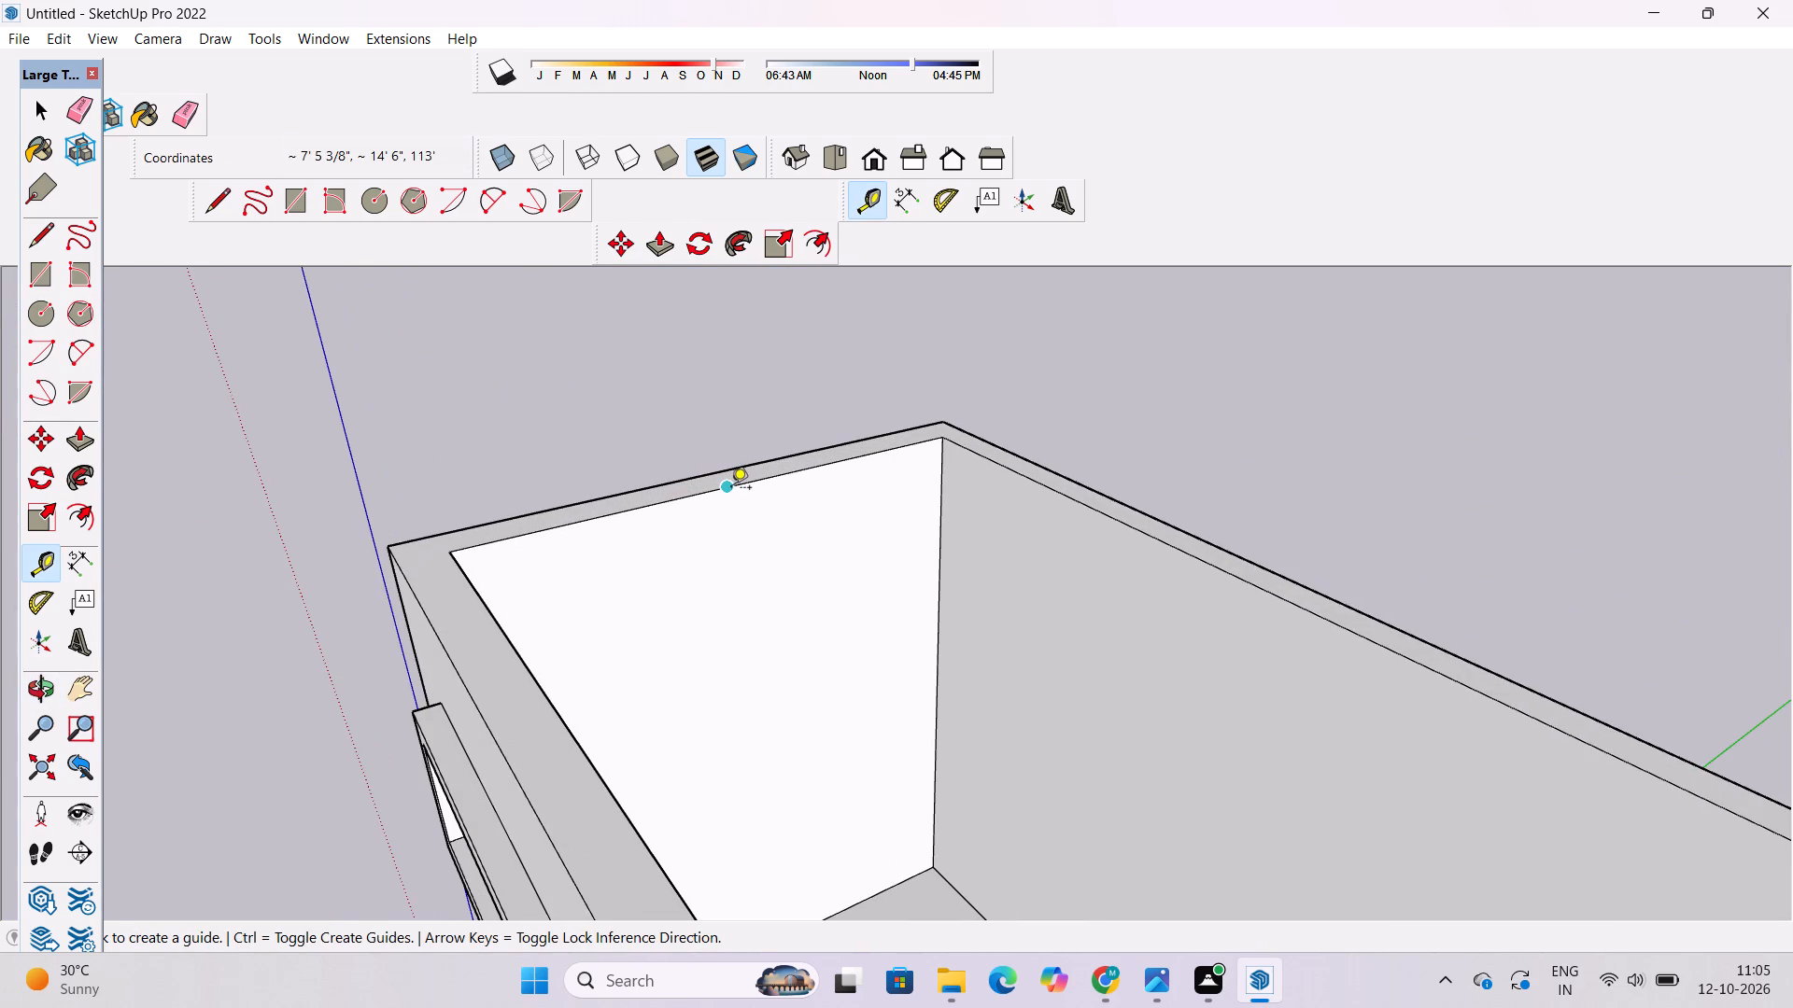
{"action": "left_click", "coordinate": [731, 489]}
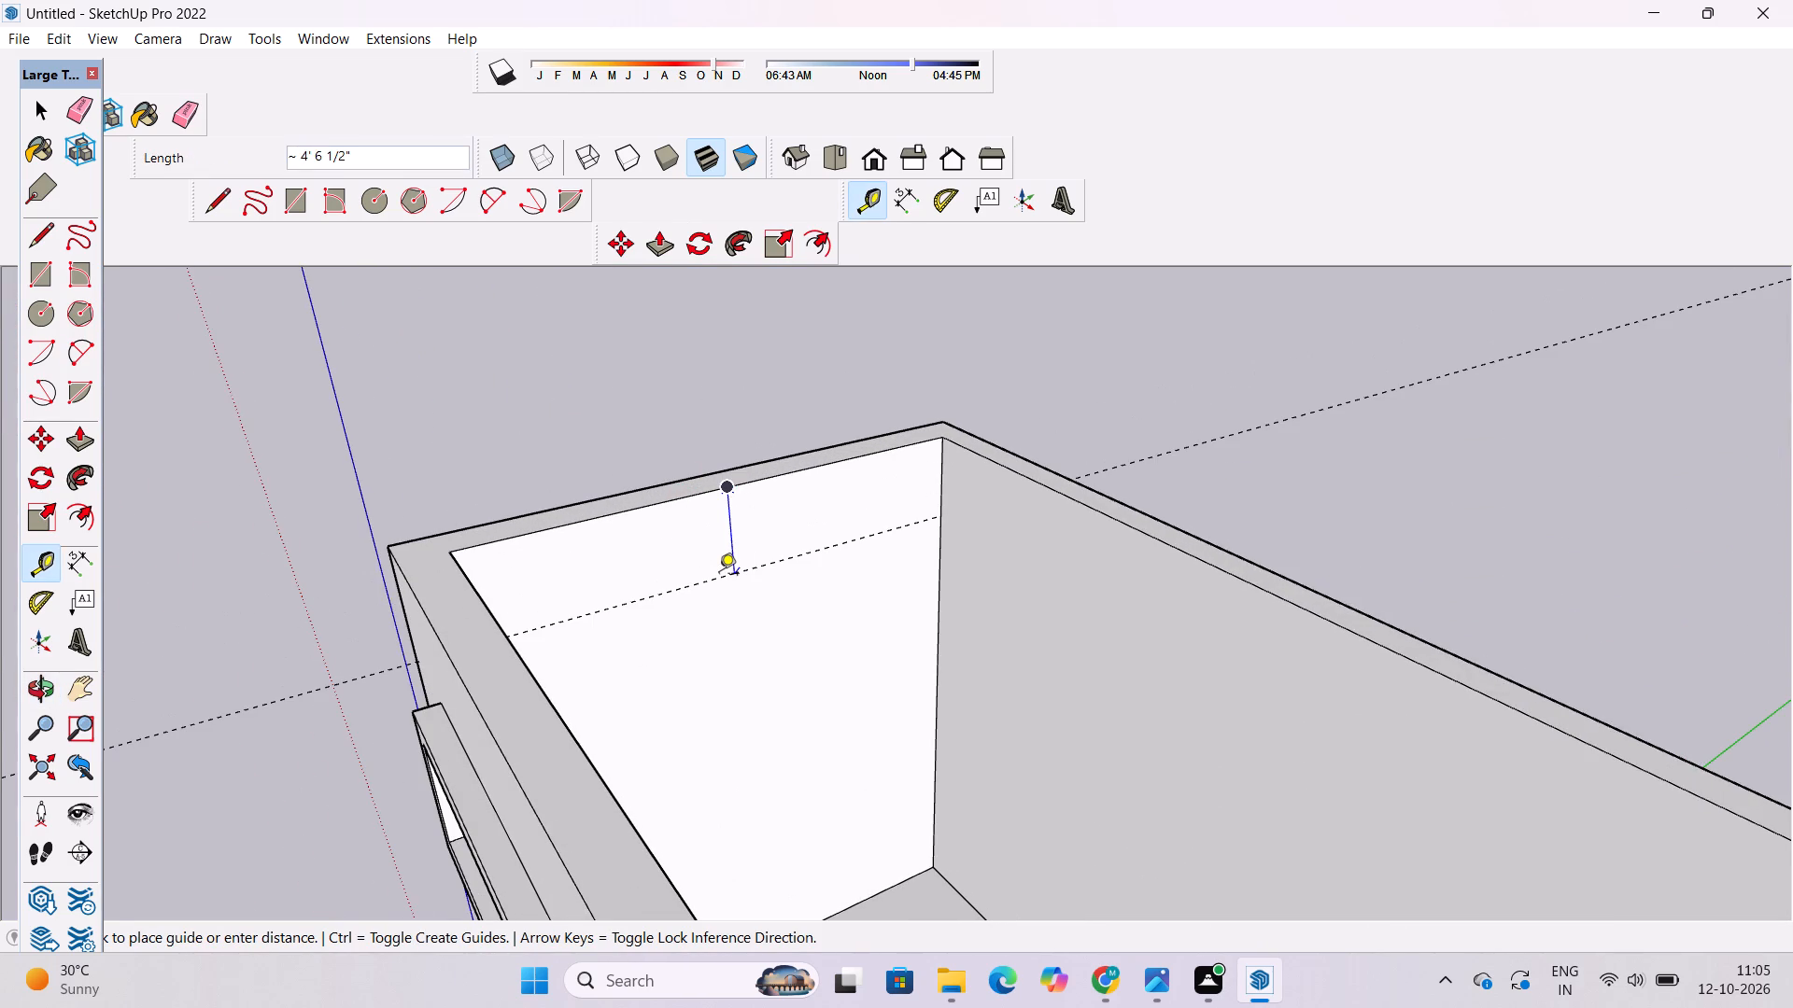
{"action": "type", "text": "1.5"}
{"action": "key", "text": "apostrophe"}
{"action": "key", "text": "Return"}
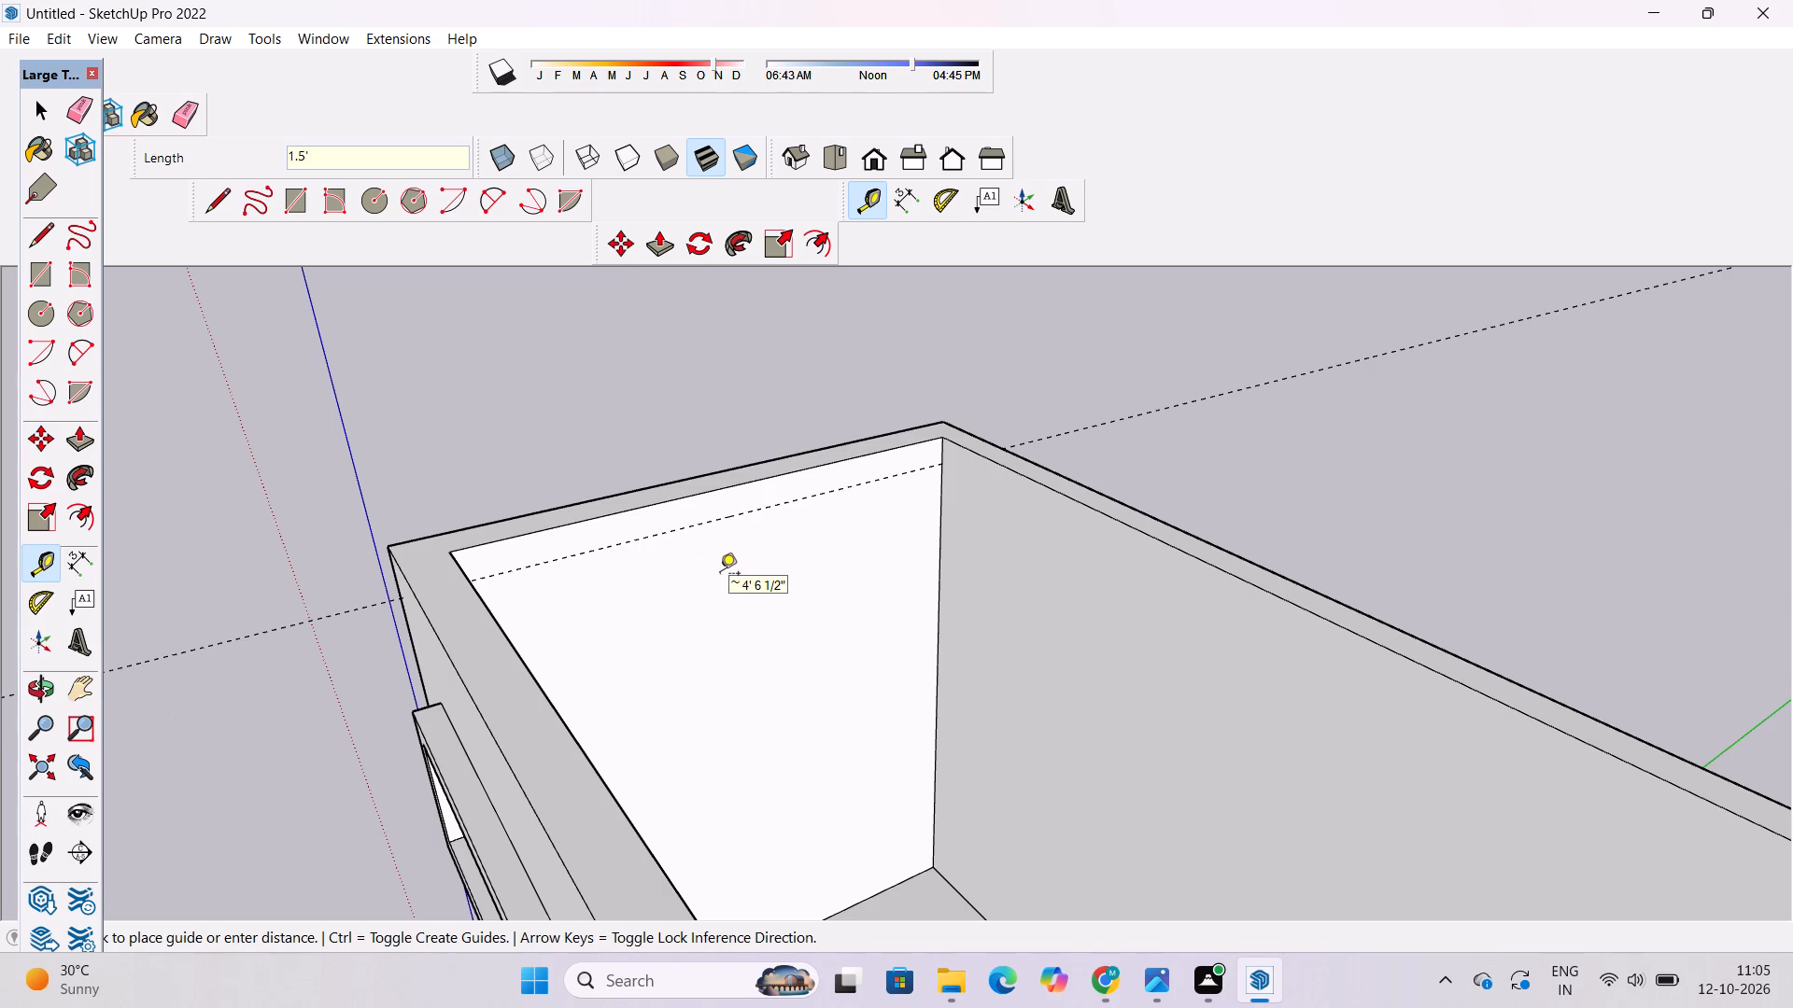
Draw a 25' line along the guide across the inner face of the enclosure's outer side wall.
{"action": "left_click", "coordinate": [208, 207]}
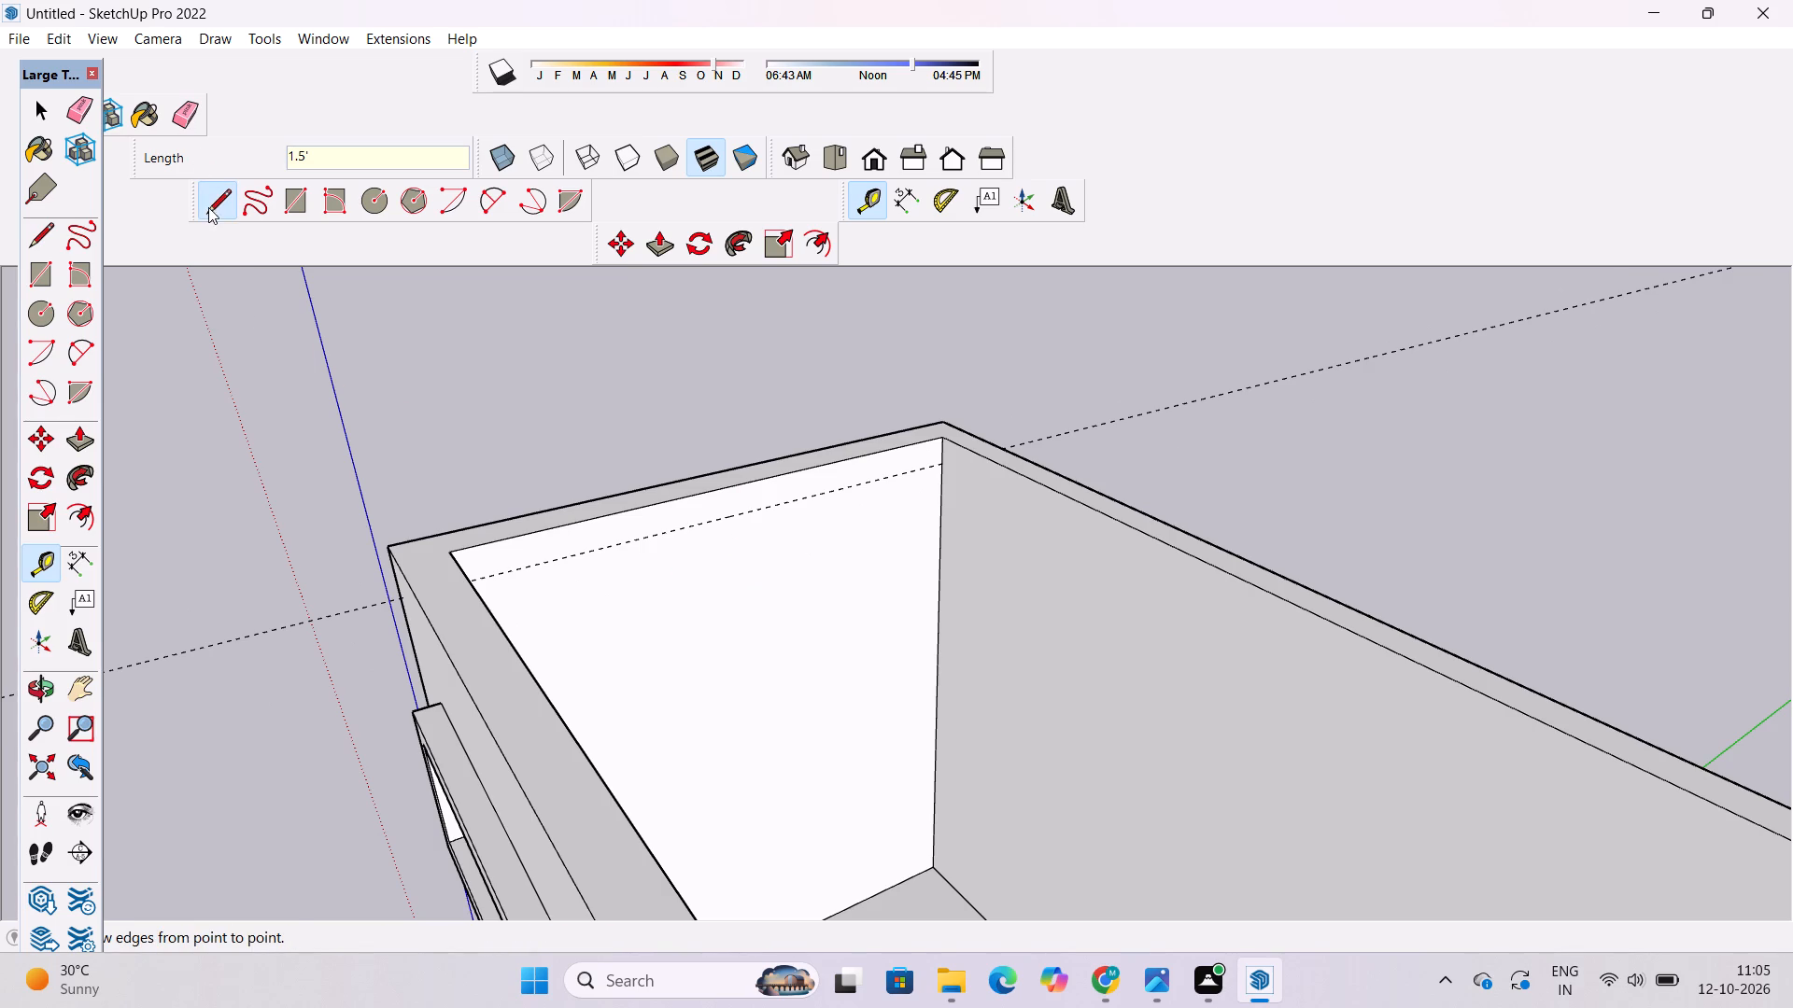
{"action": "scroll", "coordinate": [974, 585], "scroll_direction": "up", "scroll_amount": 3}
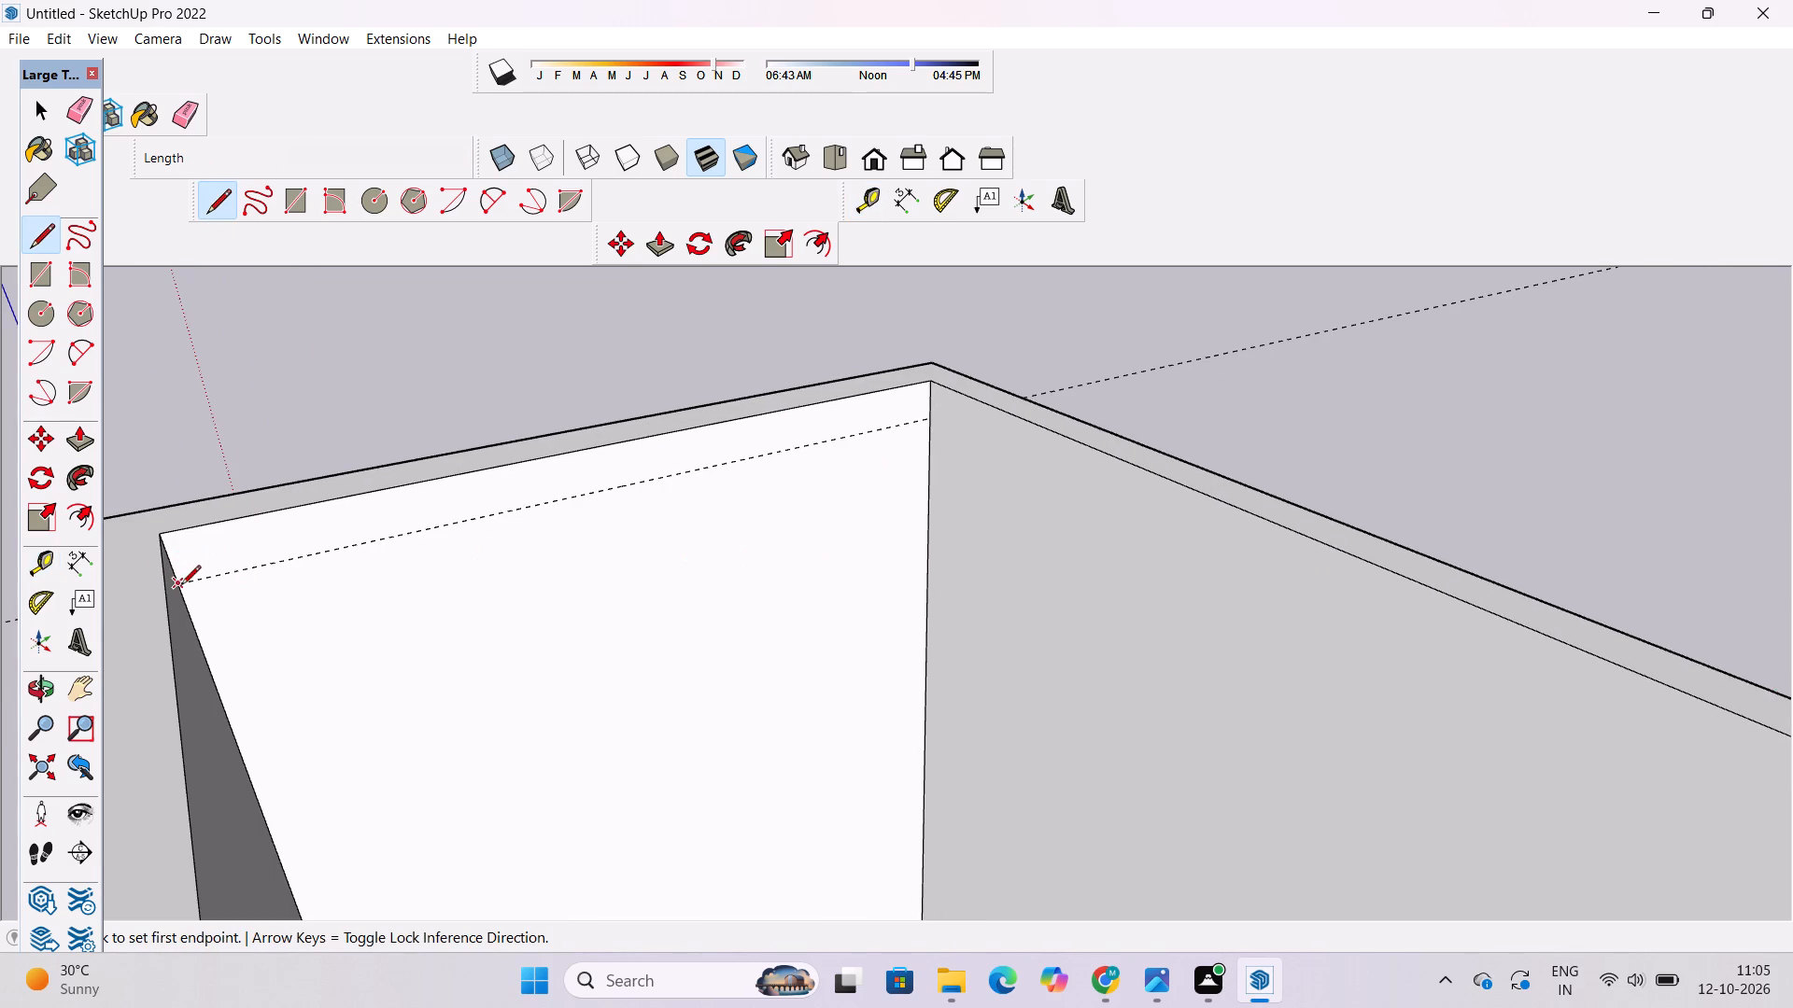
{"action": "left_click", "coordinate": [181, 586]}
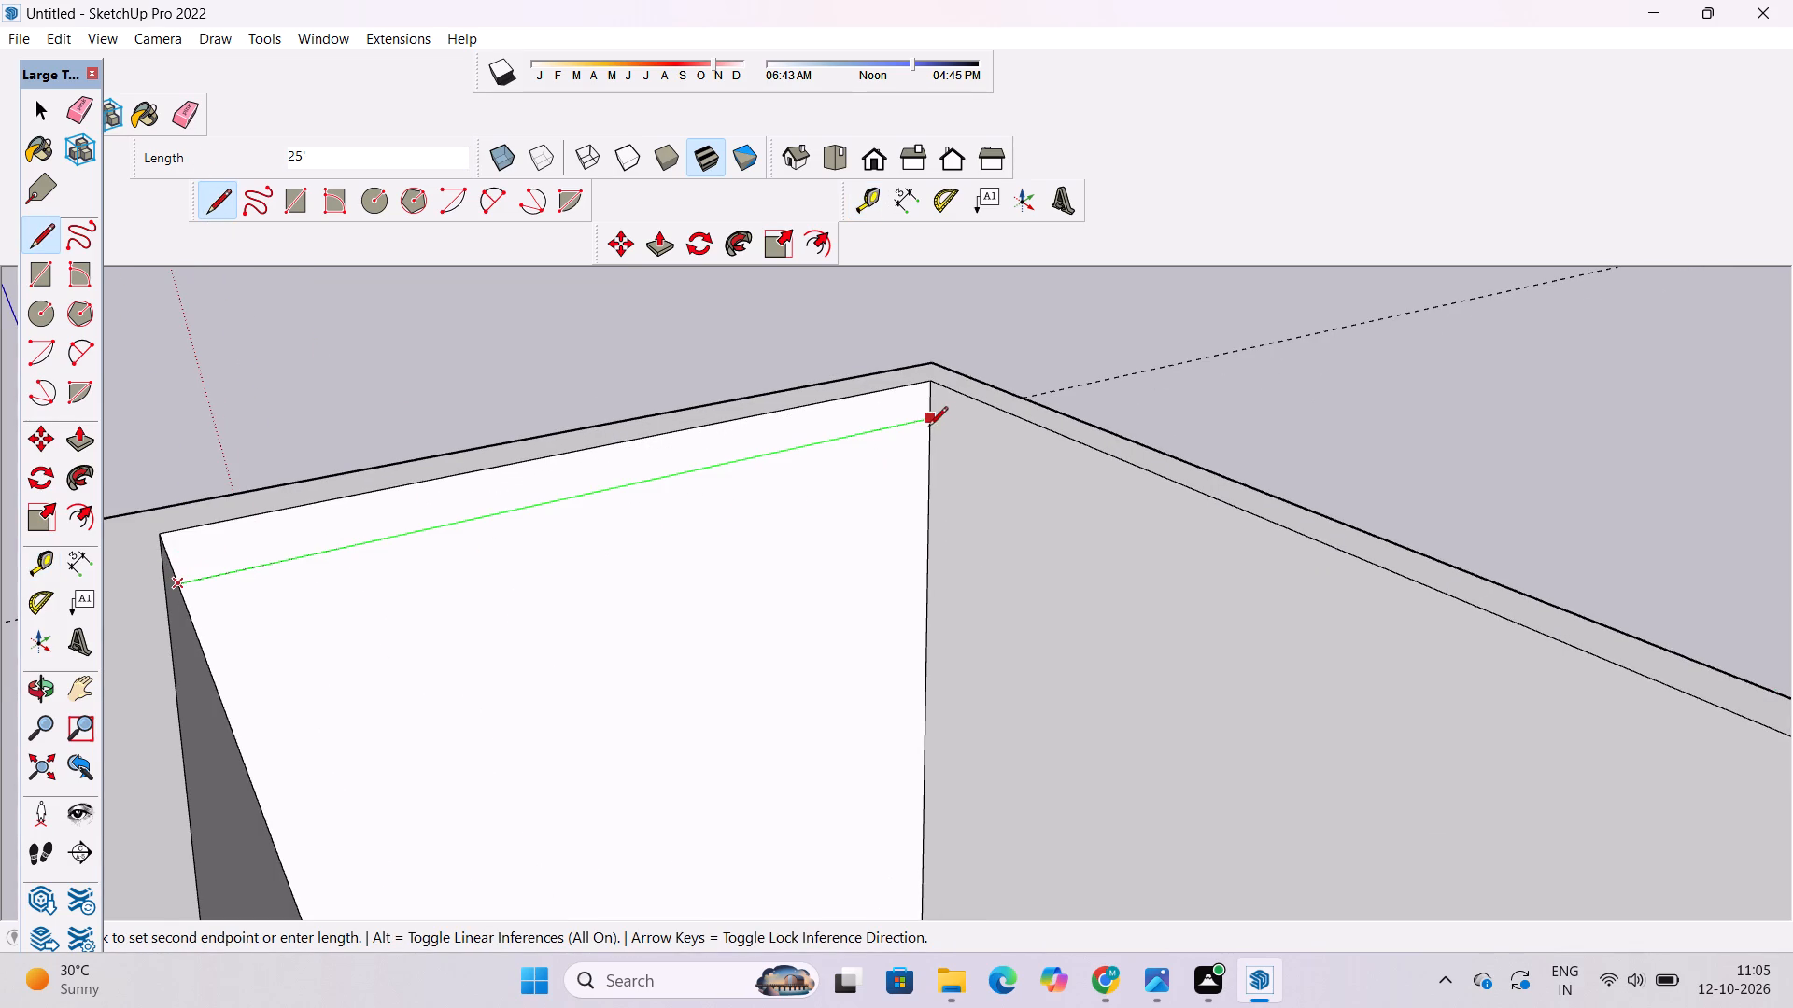
{"action": "left_click", "coordinate": [930, 419]}
{"action": "key", "text": "space"}
Erase the guide extending past the enclosure's walls.
{"action": "key", "text": "e"}
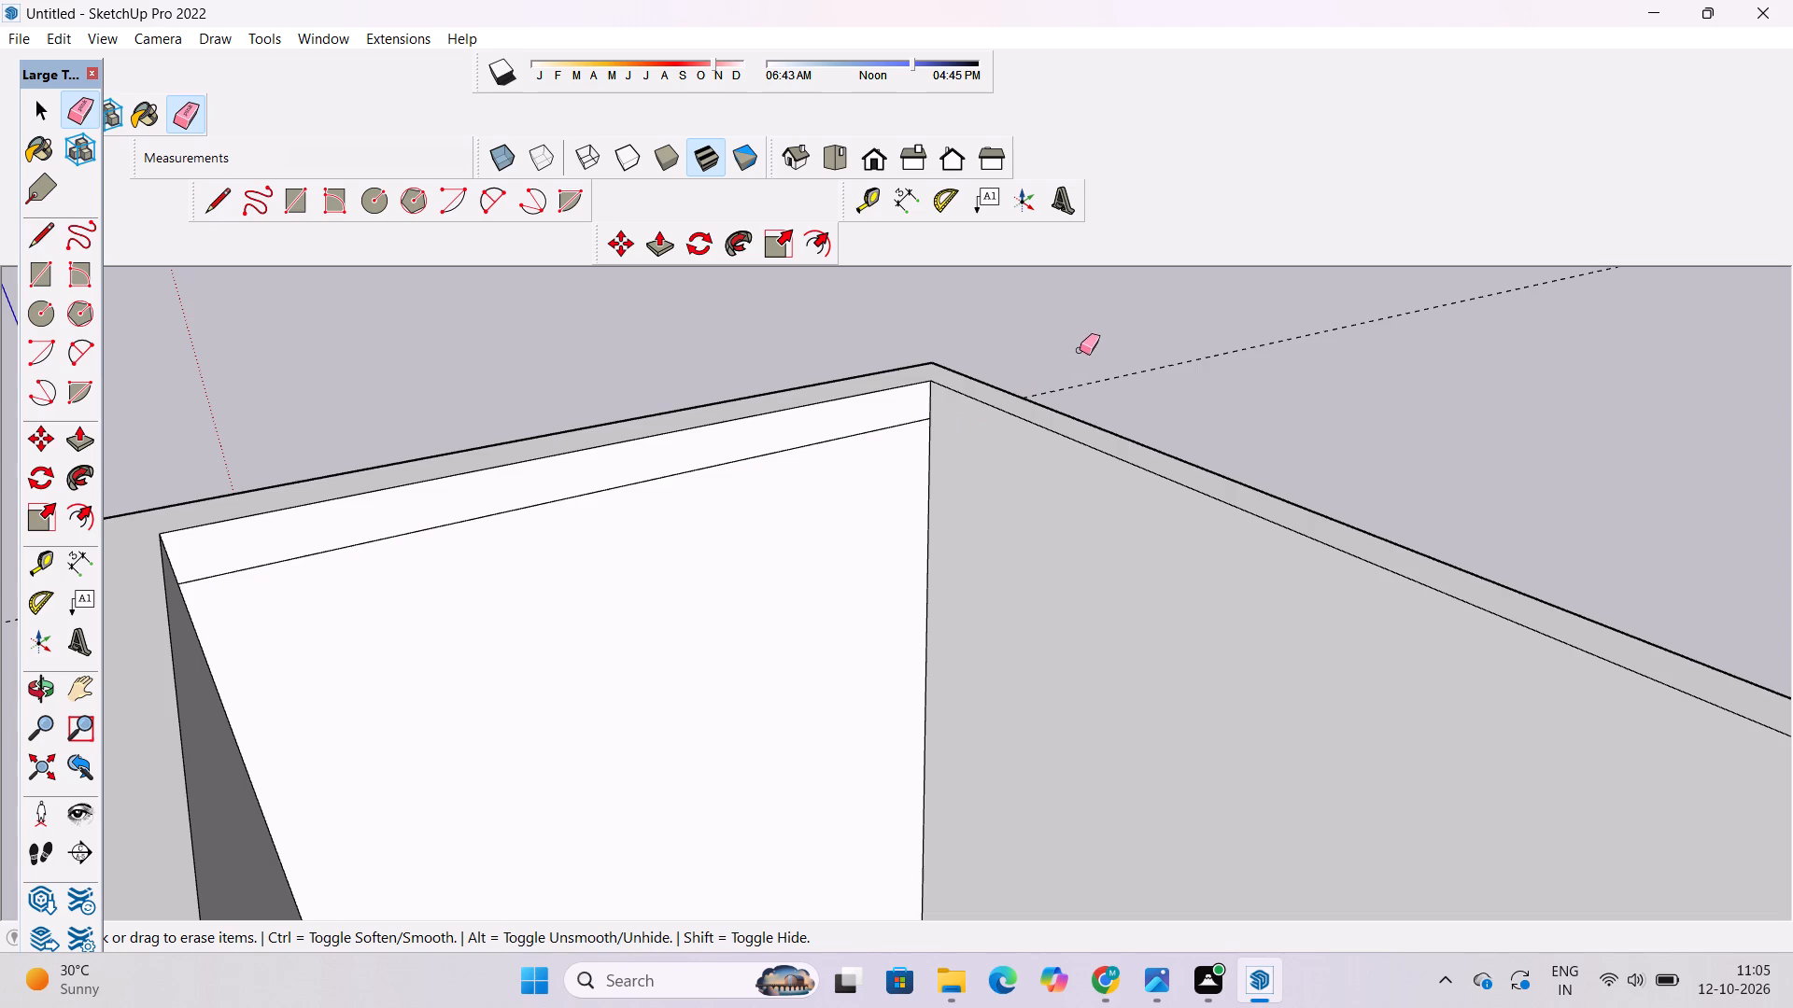
{"action": "left_click_drag", "start_coordinate": [1086, 350], "coordinate": [1113, 390]}
Push/Pull the strip at the top of the enclosure's outer side wall 40' 6" across to the opposite wall as a roof slab.
{"action": "key", "text": "o"}
{"action": "scroll", "coordinate": [1031, 392], "scroll_direction": "down", "scroll_amount": 11}
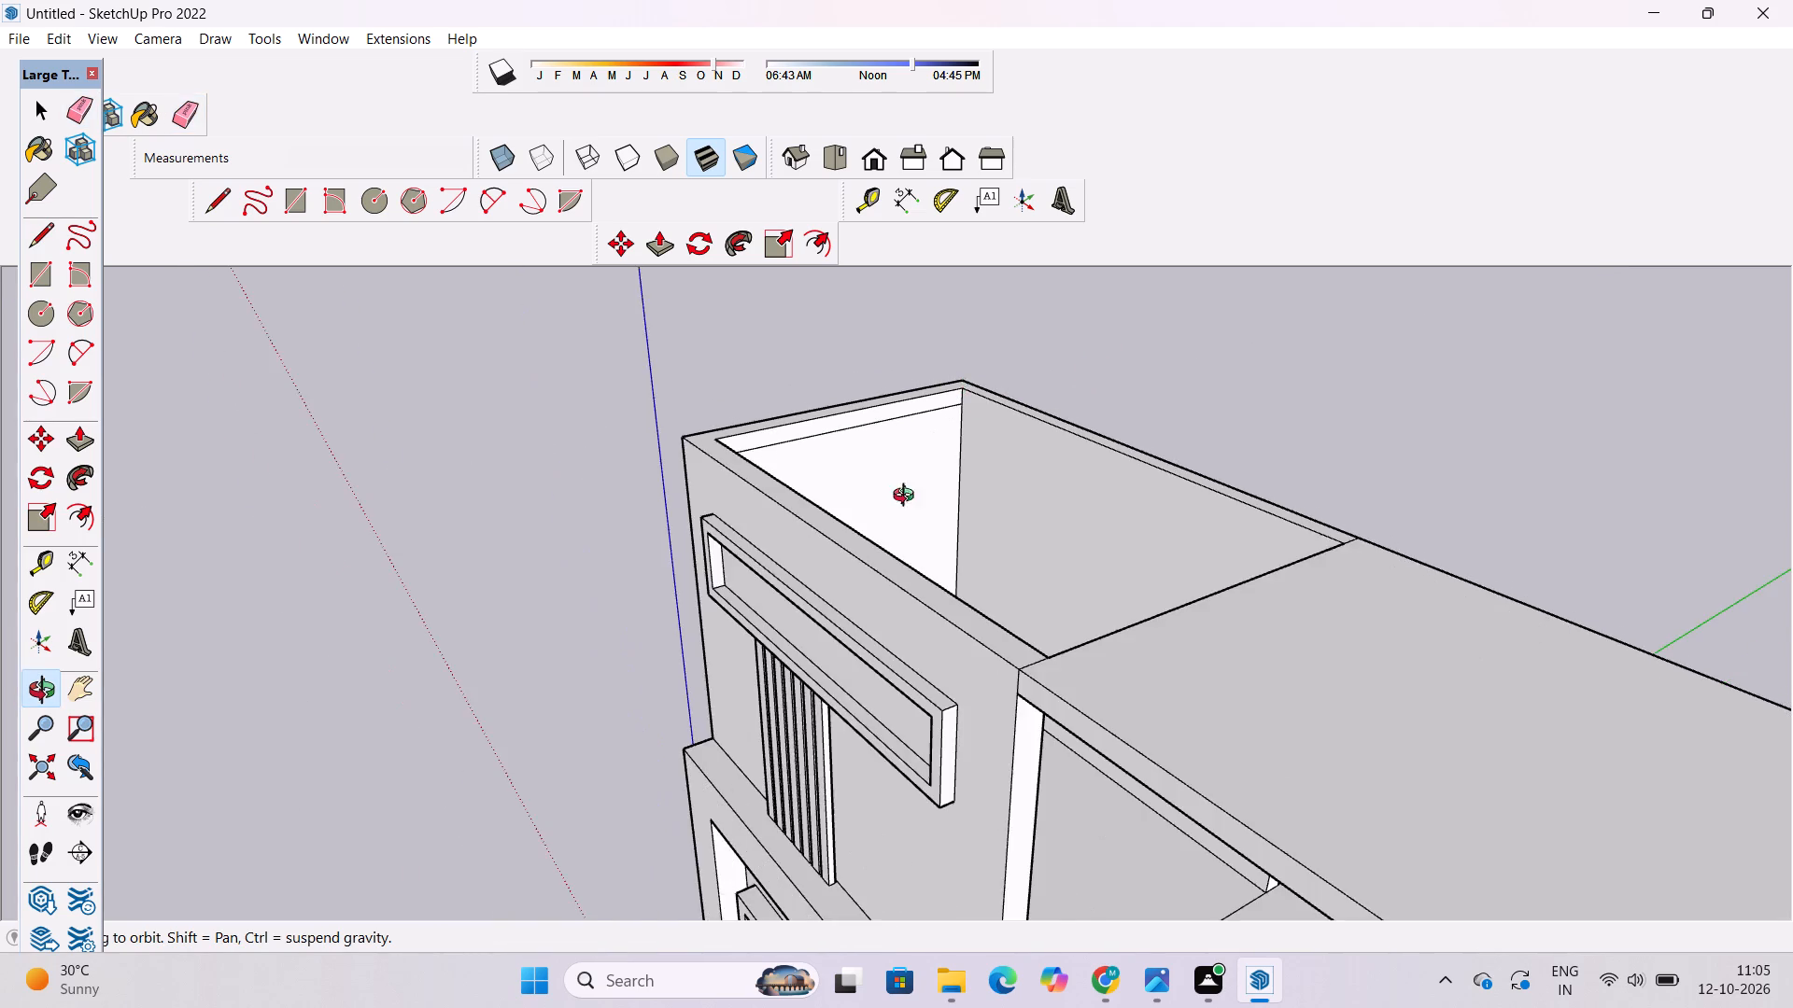
{"action": "left_click_drag", "start_coordinate": [892, 525], "coordinate": [1331, 667]}
{"action": "left_click_drag", "start_coordinate": [1071, 533], "coordinate": [1043, 614], "text": "shift"}
{"action": "left_click_drag", "start_coordinate": [986, 615], "coordinate": [887, 605]}
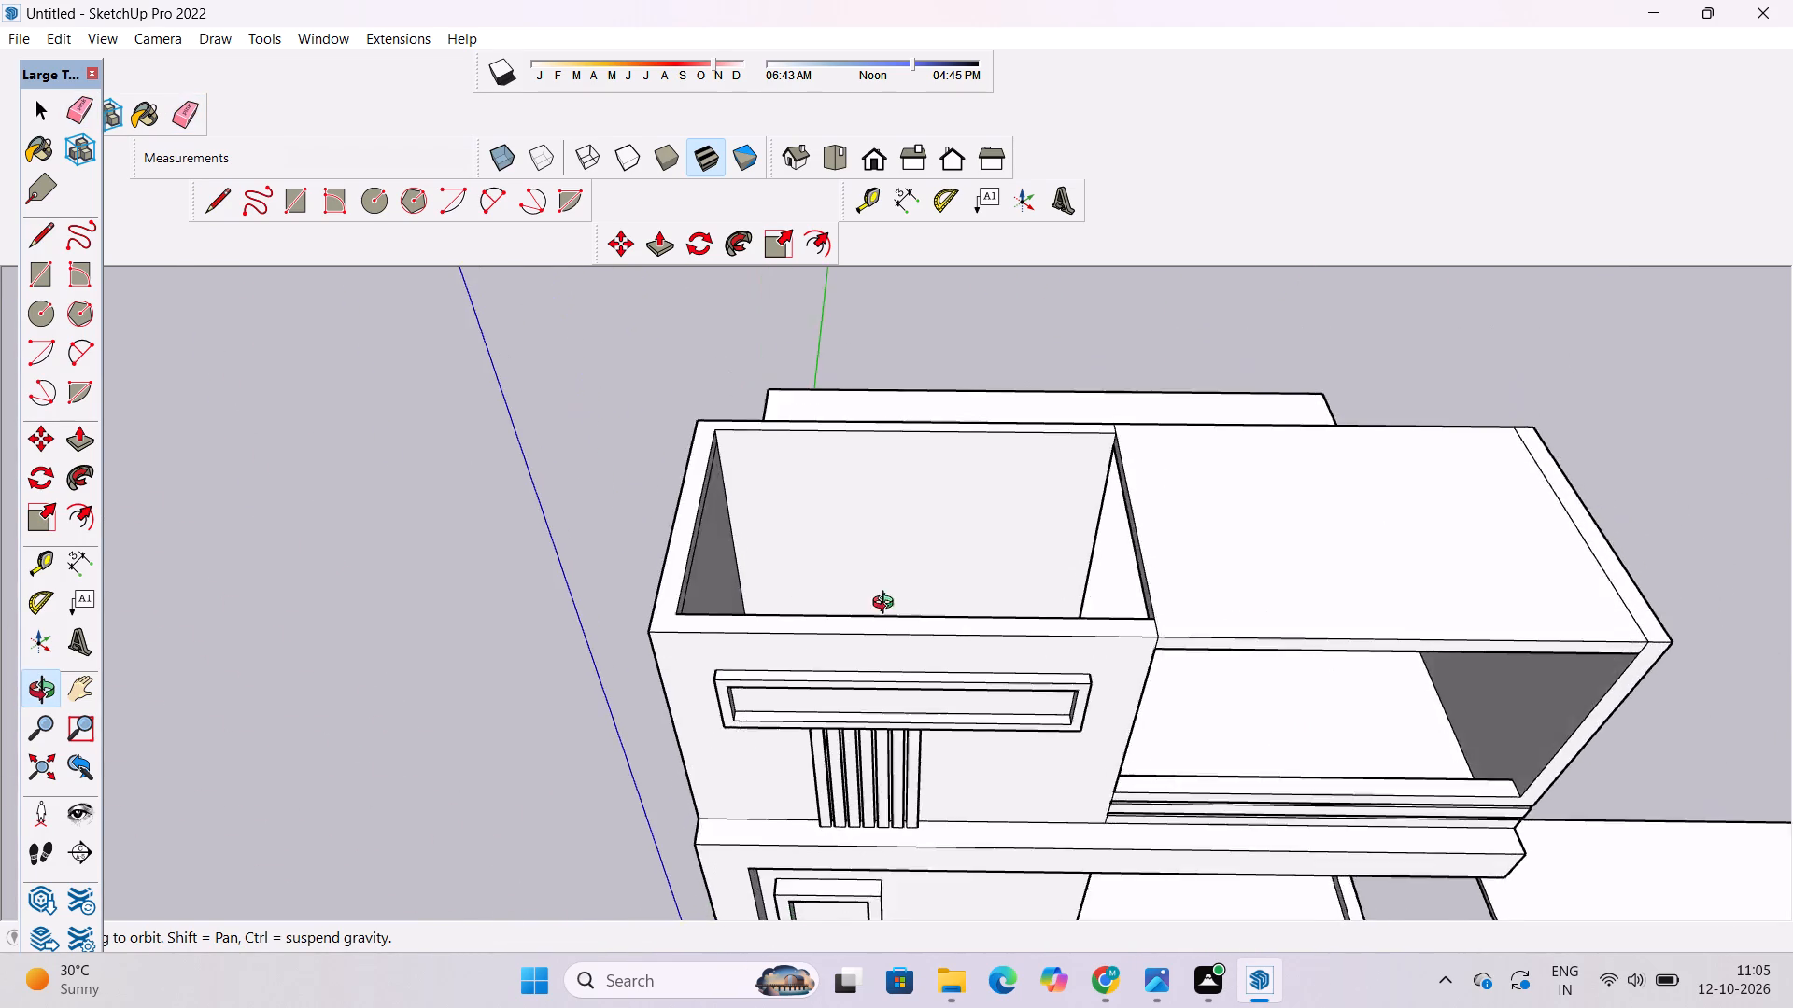
{"action": "left_click_drag", "start_coordinate": [887, 605], "coordinate": [854, 589]}
{"action": "scroll", "coordinate": [740, 510], "scroll_direction": "up", "scroll_amount": 3}
{"action": "left_click_drag", "start_coordinate": [713, 496], "coordinate": [505, 501], "text": "shift"}
{"action": "left_click_drag", "start_coordinate": [505, 501], "coordinate": [539, 489]}
{"action": "key", "text": "p"}
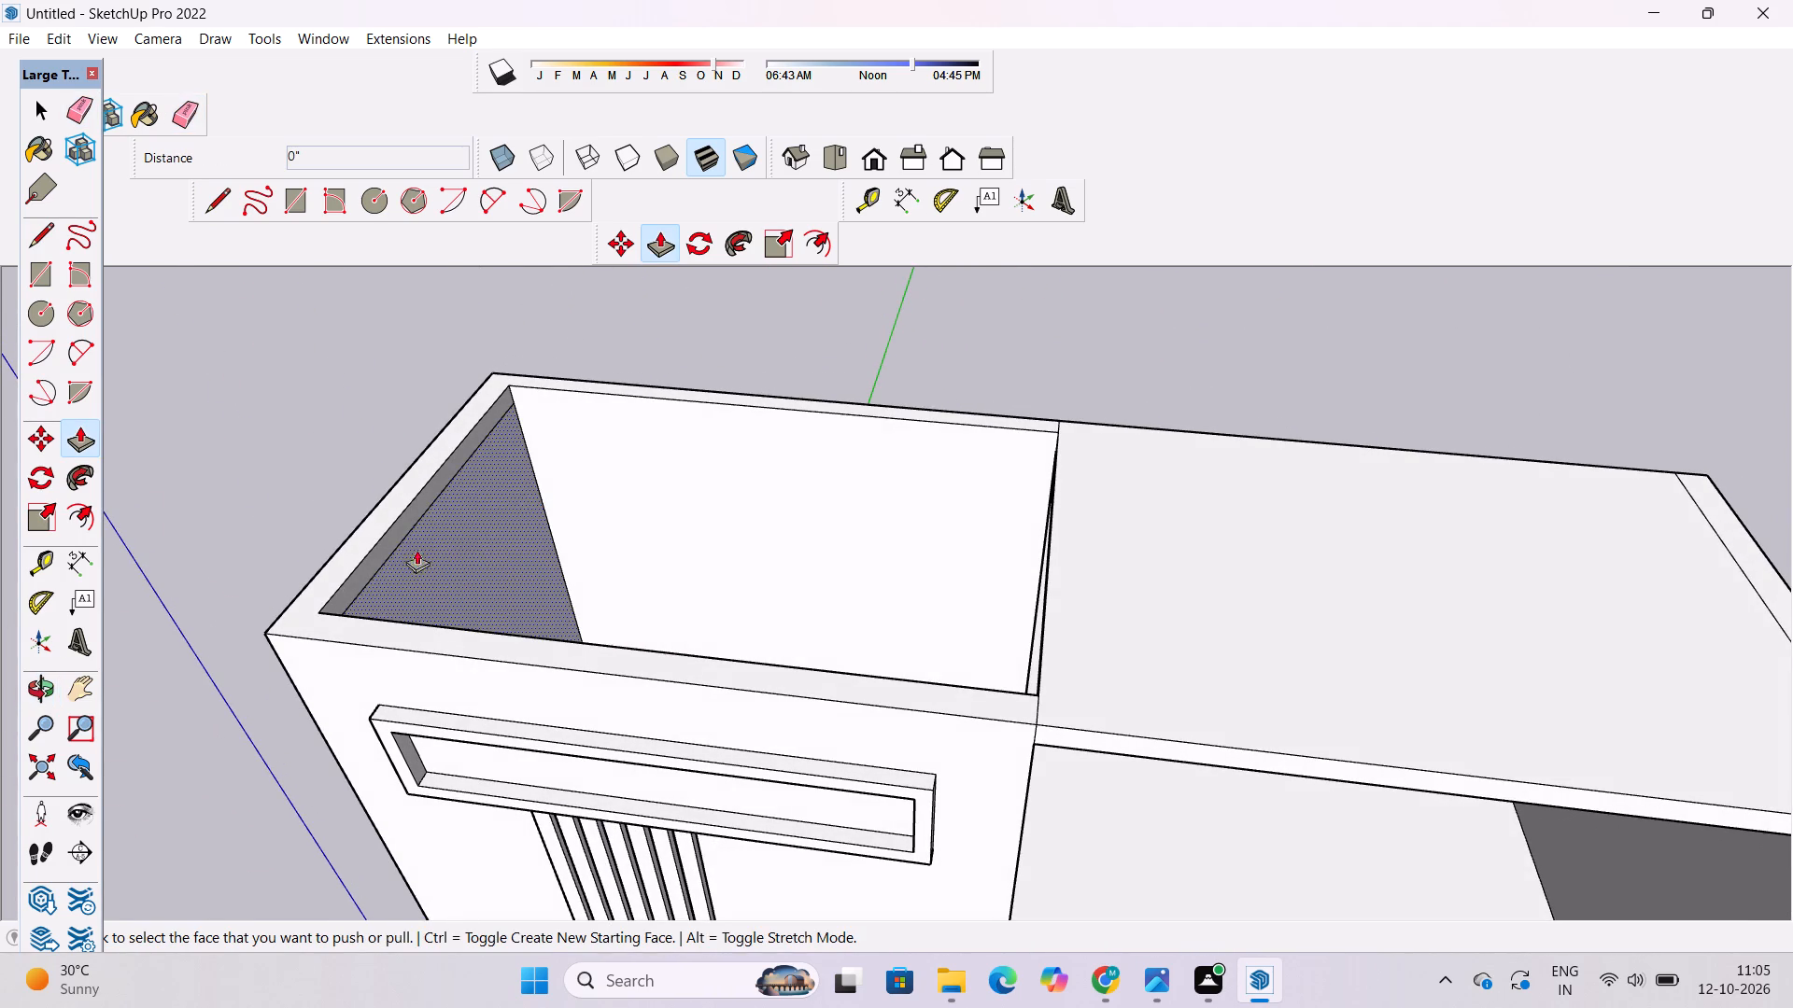
{"action": "left_click", "coordinate": [402, 512]}
{"action": "key", "text": "space"}
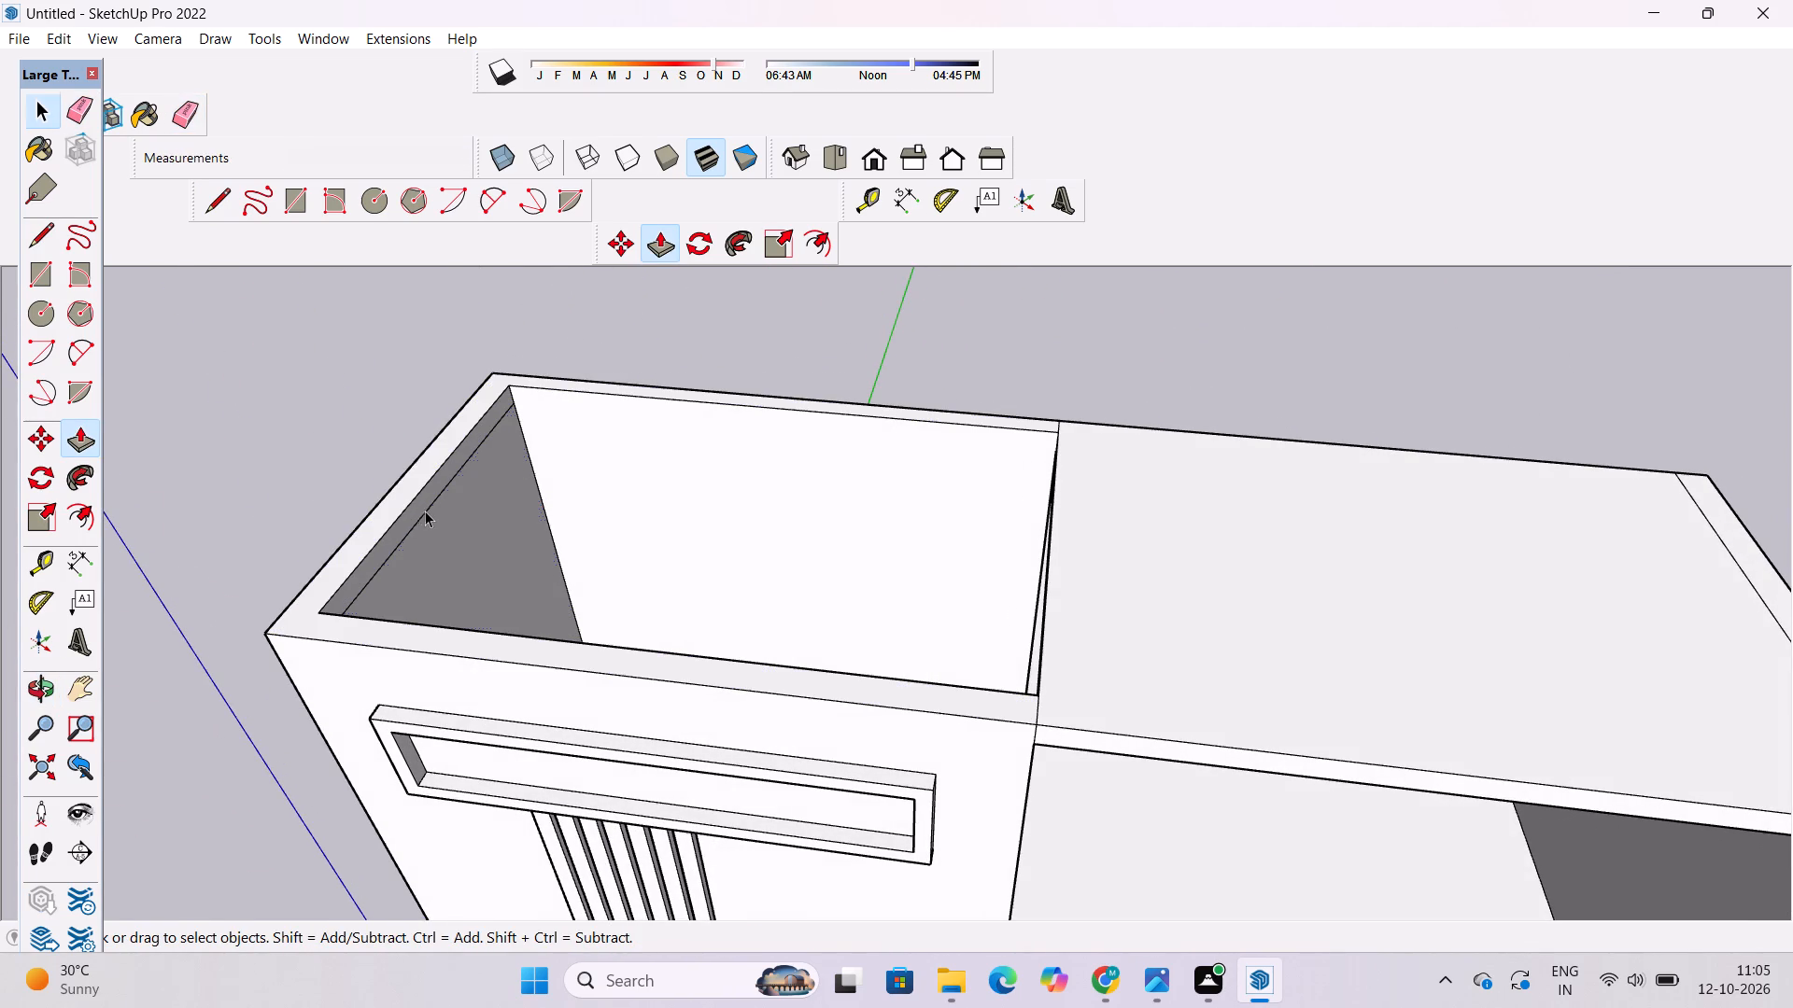
{"action": "key", "text": "p"}
{"action": "left_click", "coordinate": [393, 538]}
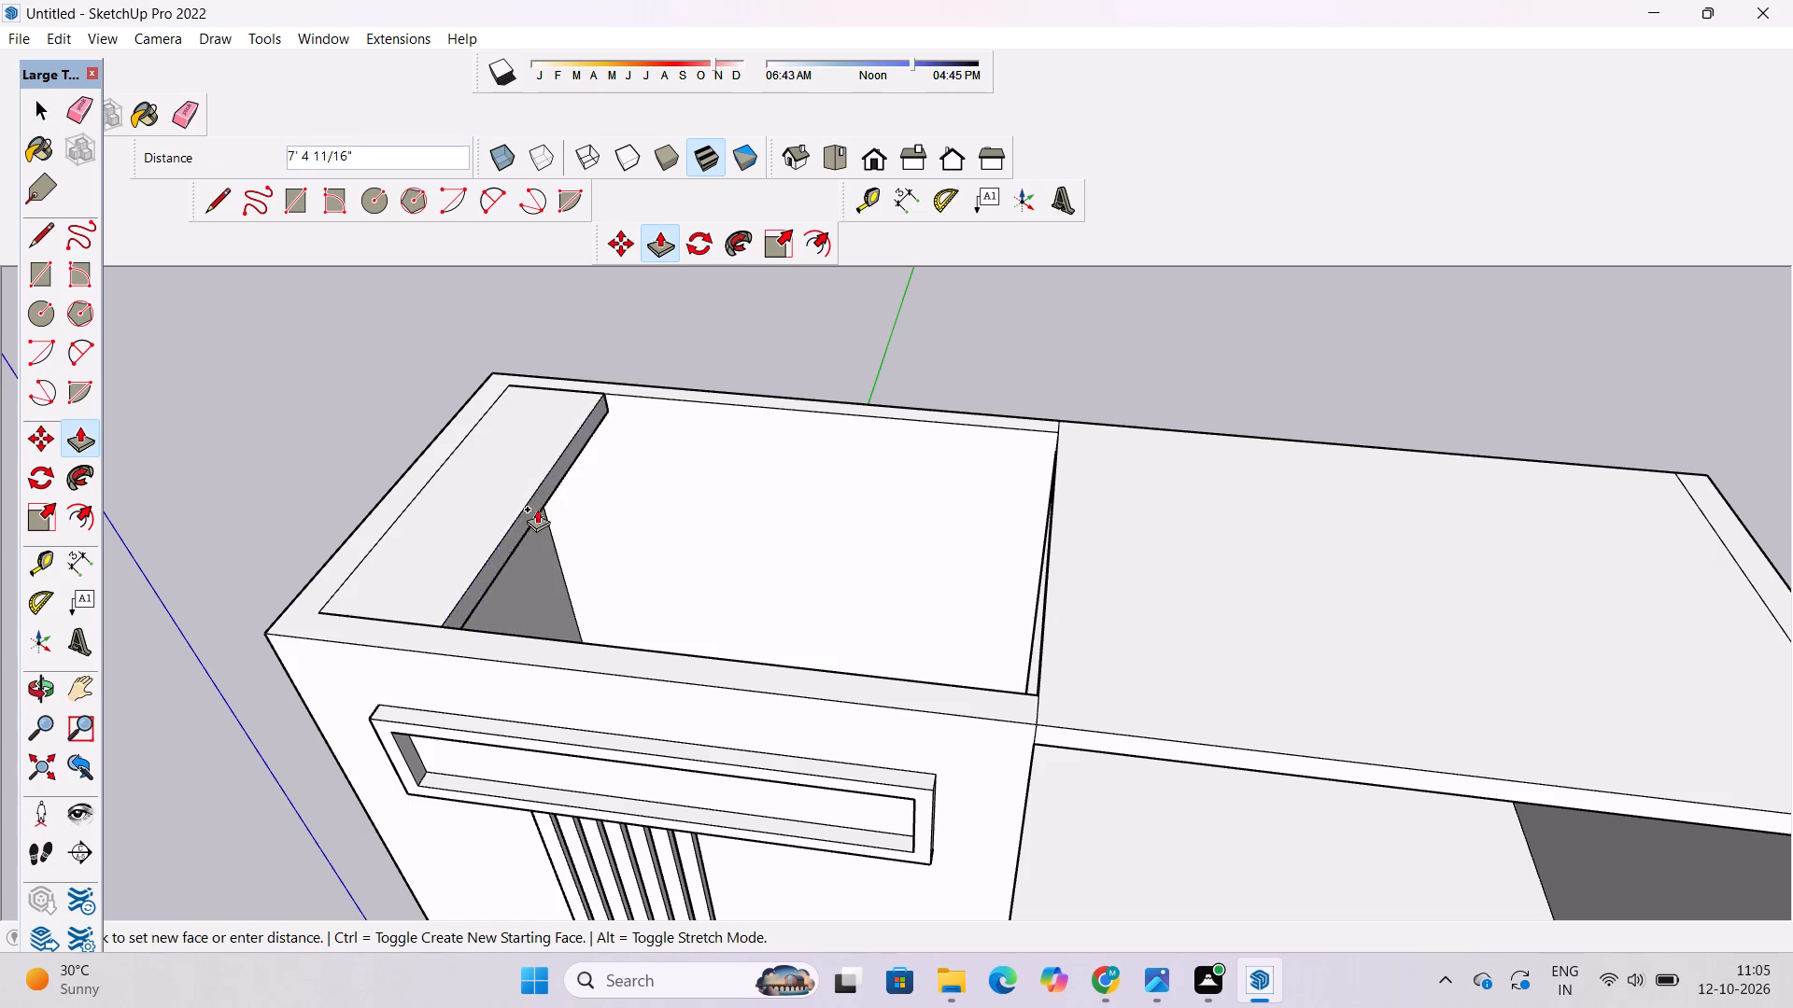
{"action": "left_click", "coordinate": [1038, 700]}
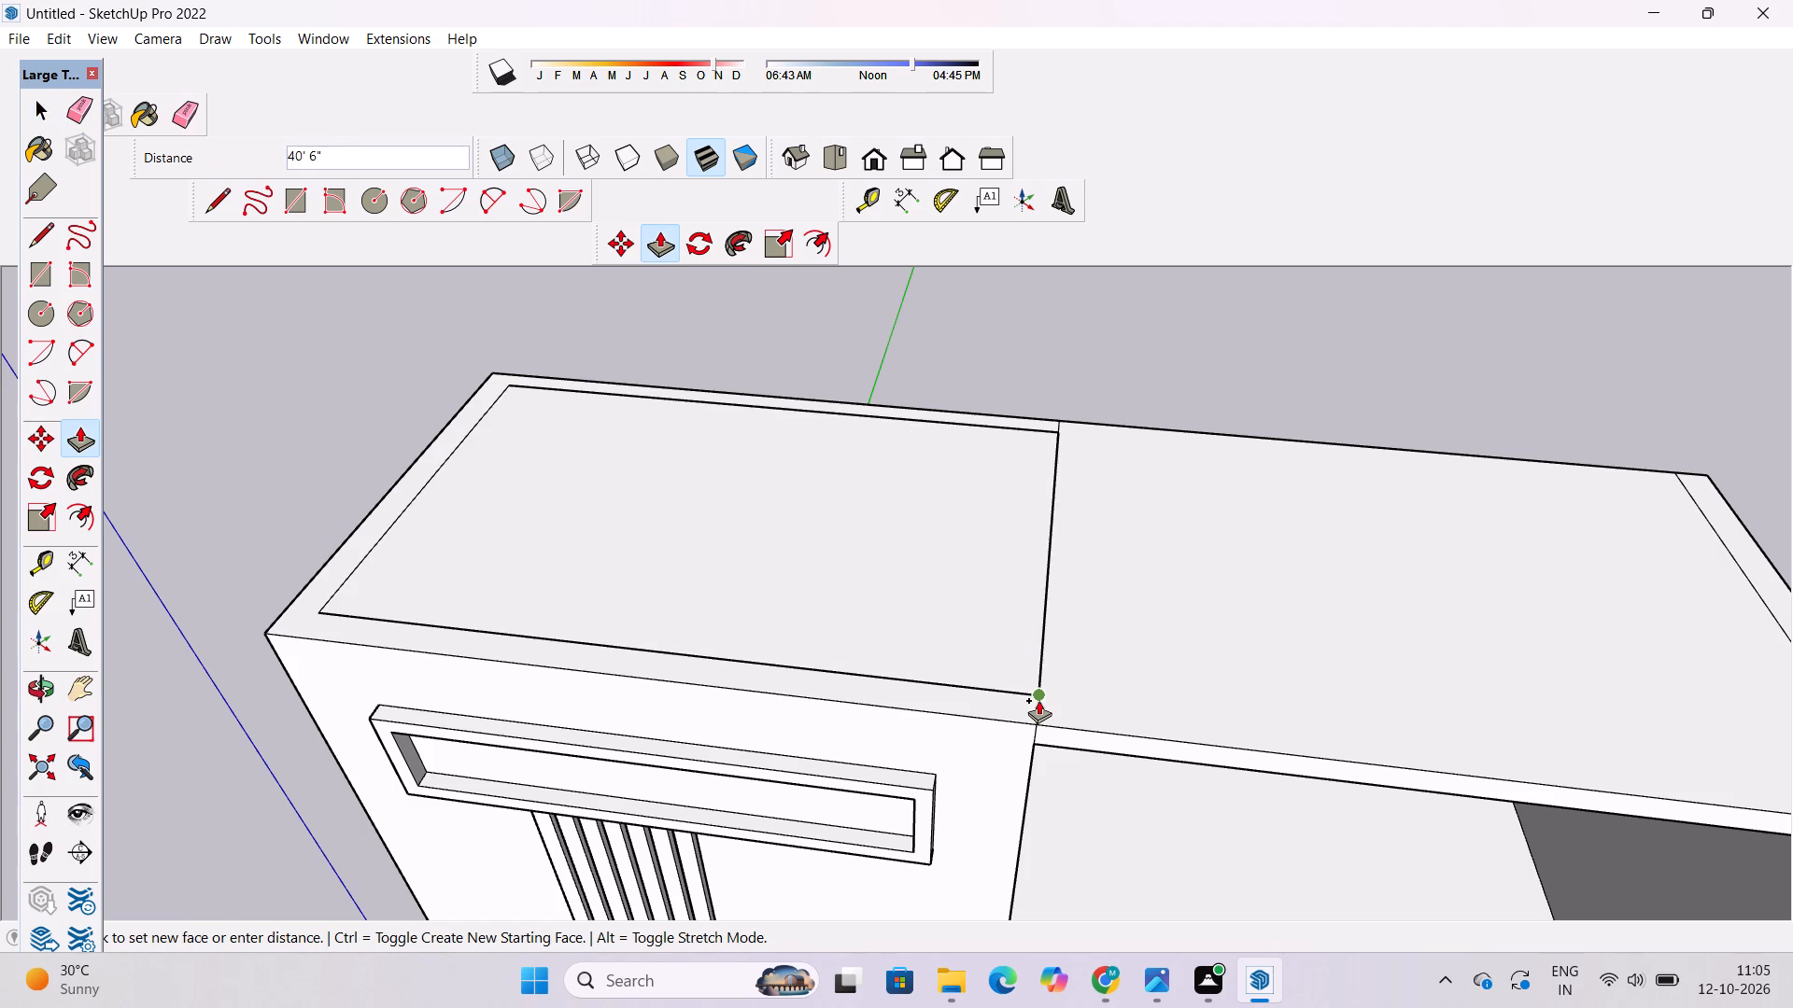
{"action": "key", "text": "space"}
Draw a rectangle about 11" by 7" on the underside of the upper facade frame, just beyond the last vertical fin.
{"action": "type", "text": "o"}
{"action": "scroll", "coordinate": [902, 468], "scroll_direction": "down", "scroll_amount": 9}
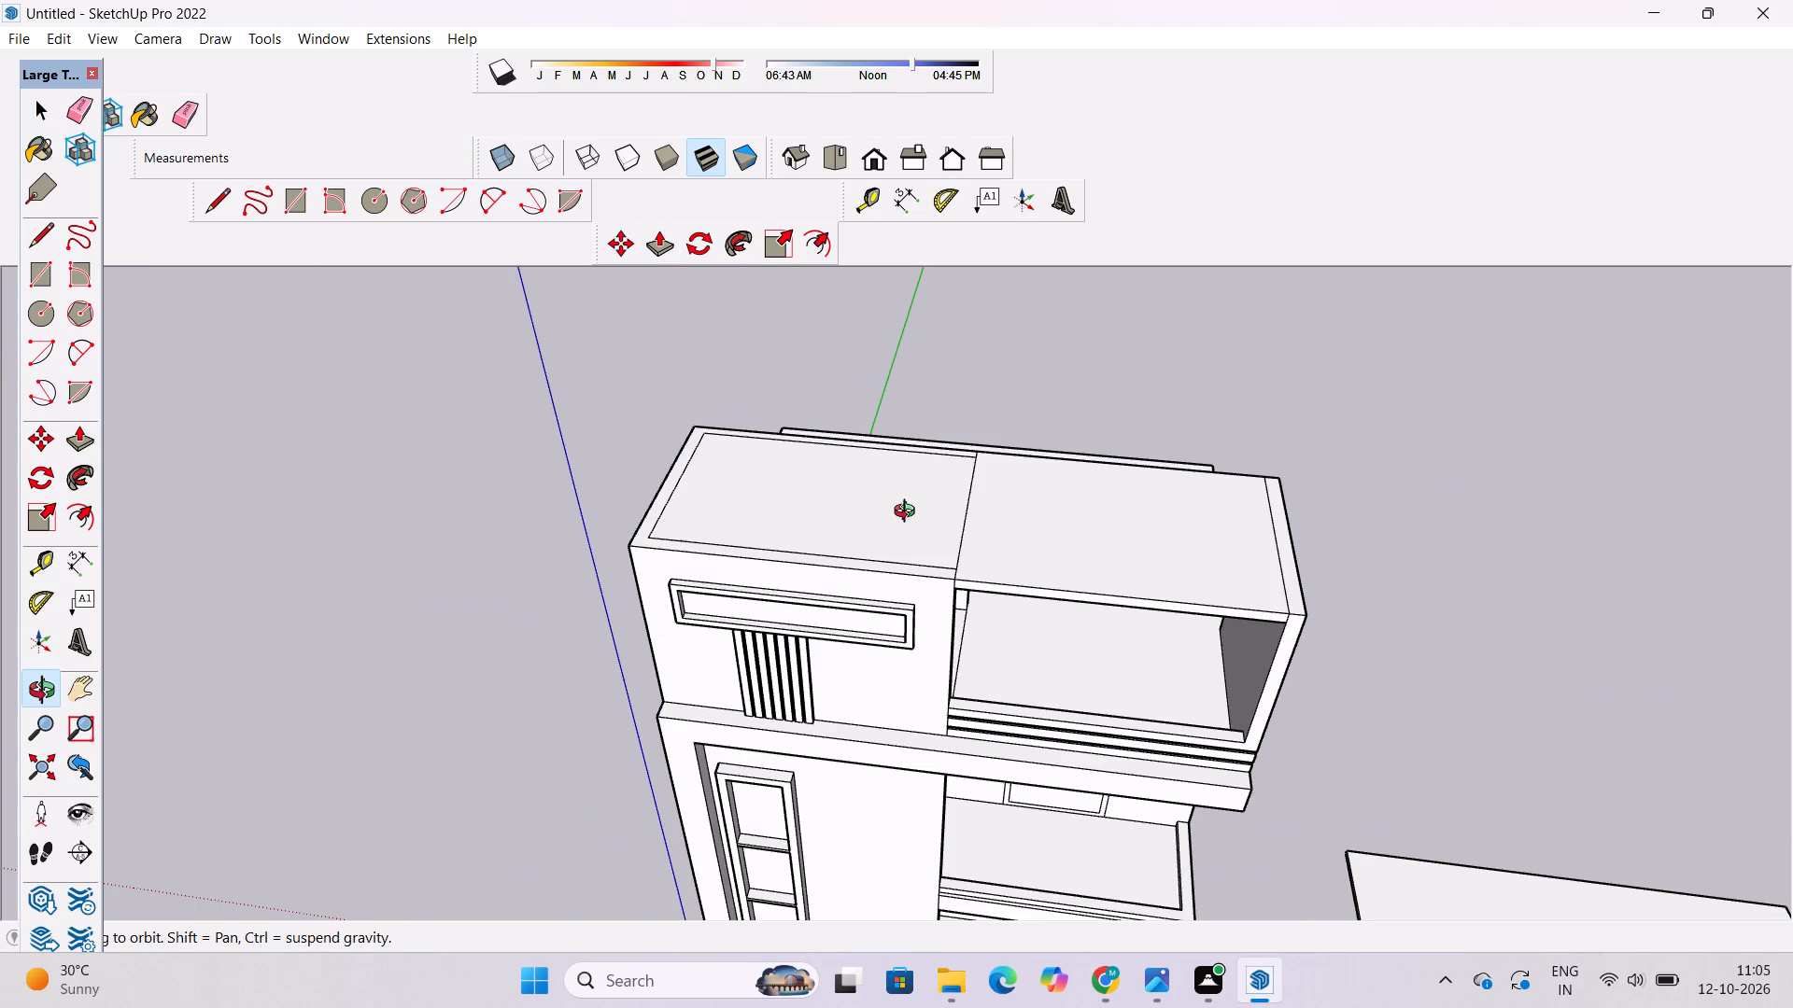
{"action": "scroll", "coordinate": [981, 482], "scroll_direction": "down", "scroll_amount": 6}
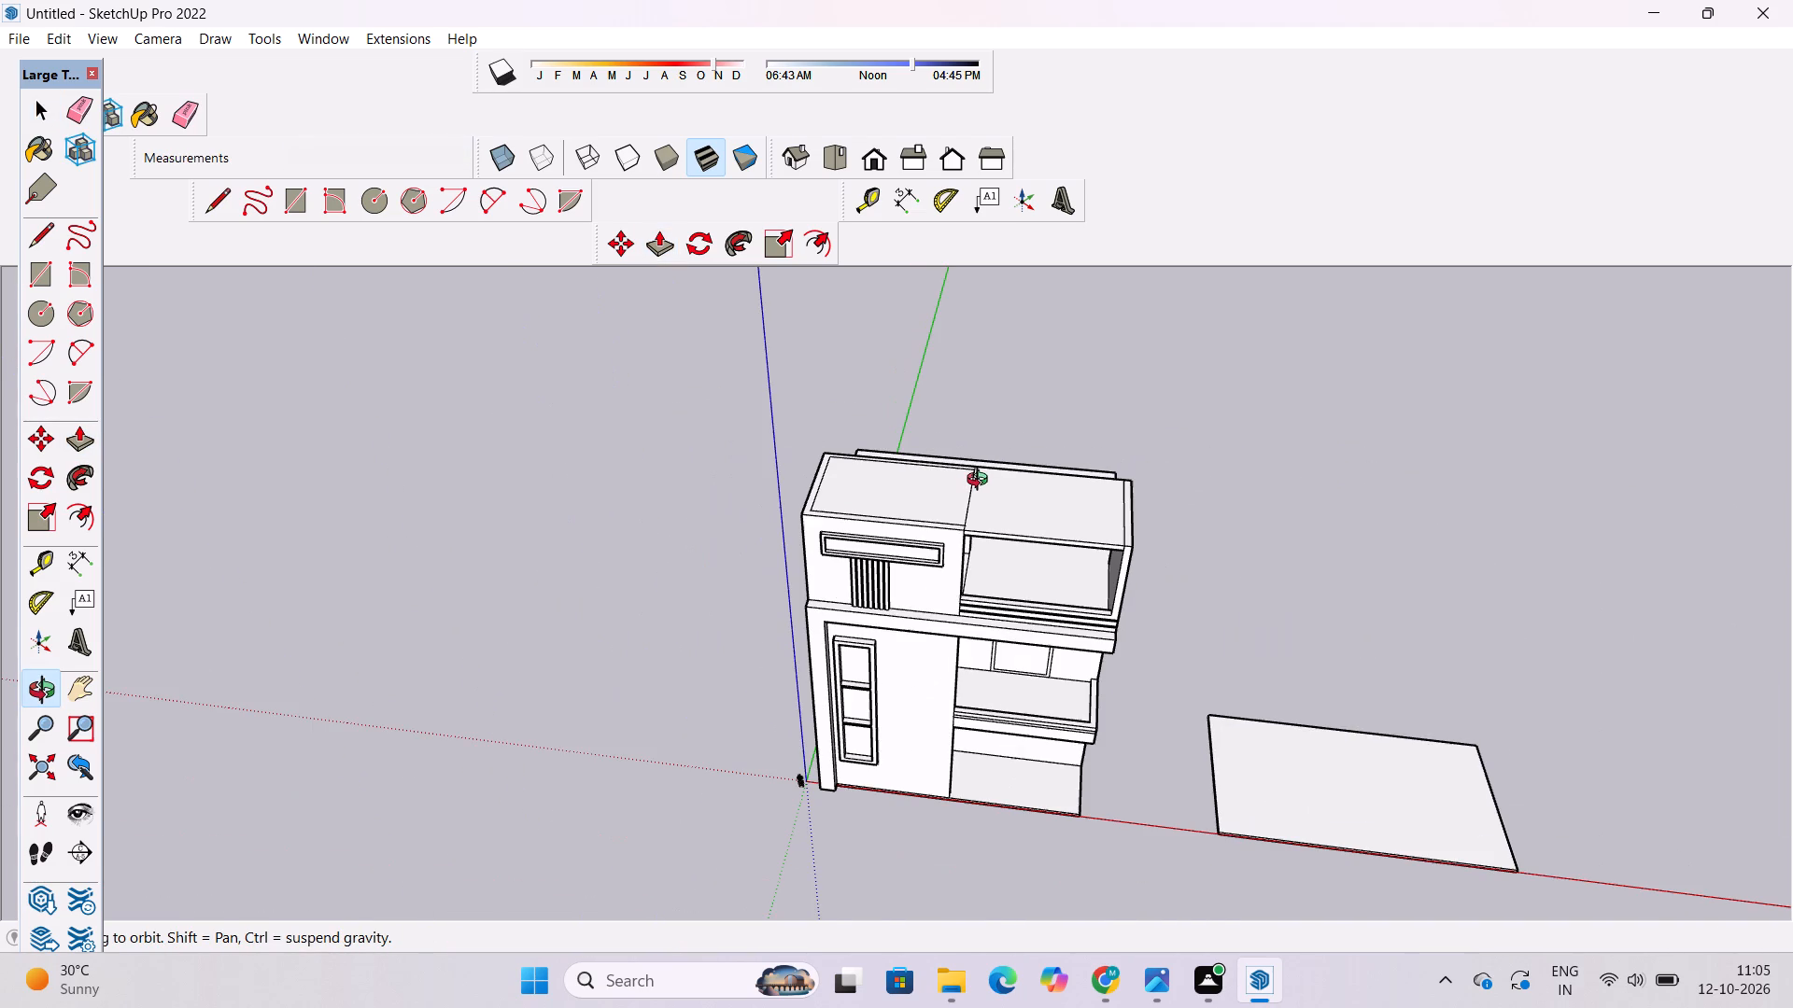
{"action": "scroll", "coordinate": [953, 459], "scroll_direction": "down", "scroll_amount": 5}
{"action": "left_click_drag", "start_coordinate": [947, 659], "coordinate": [985, 510], "text": "shift"}
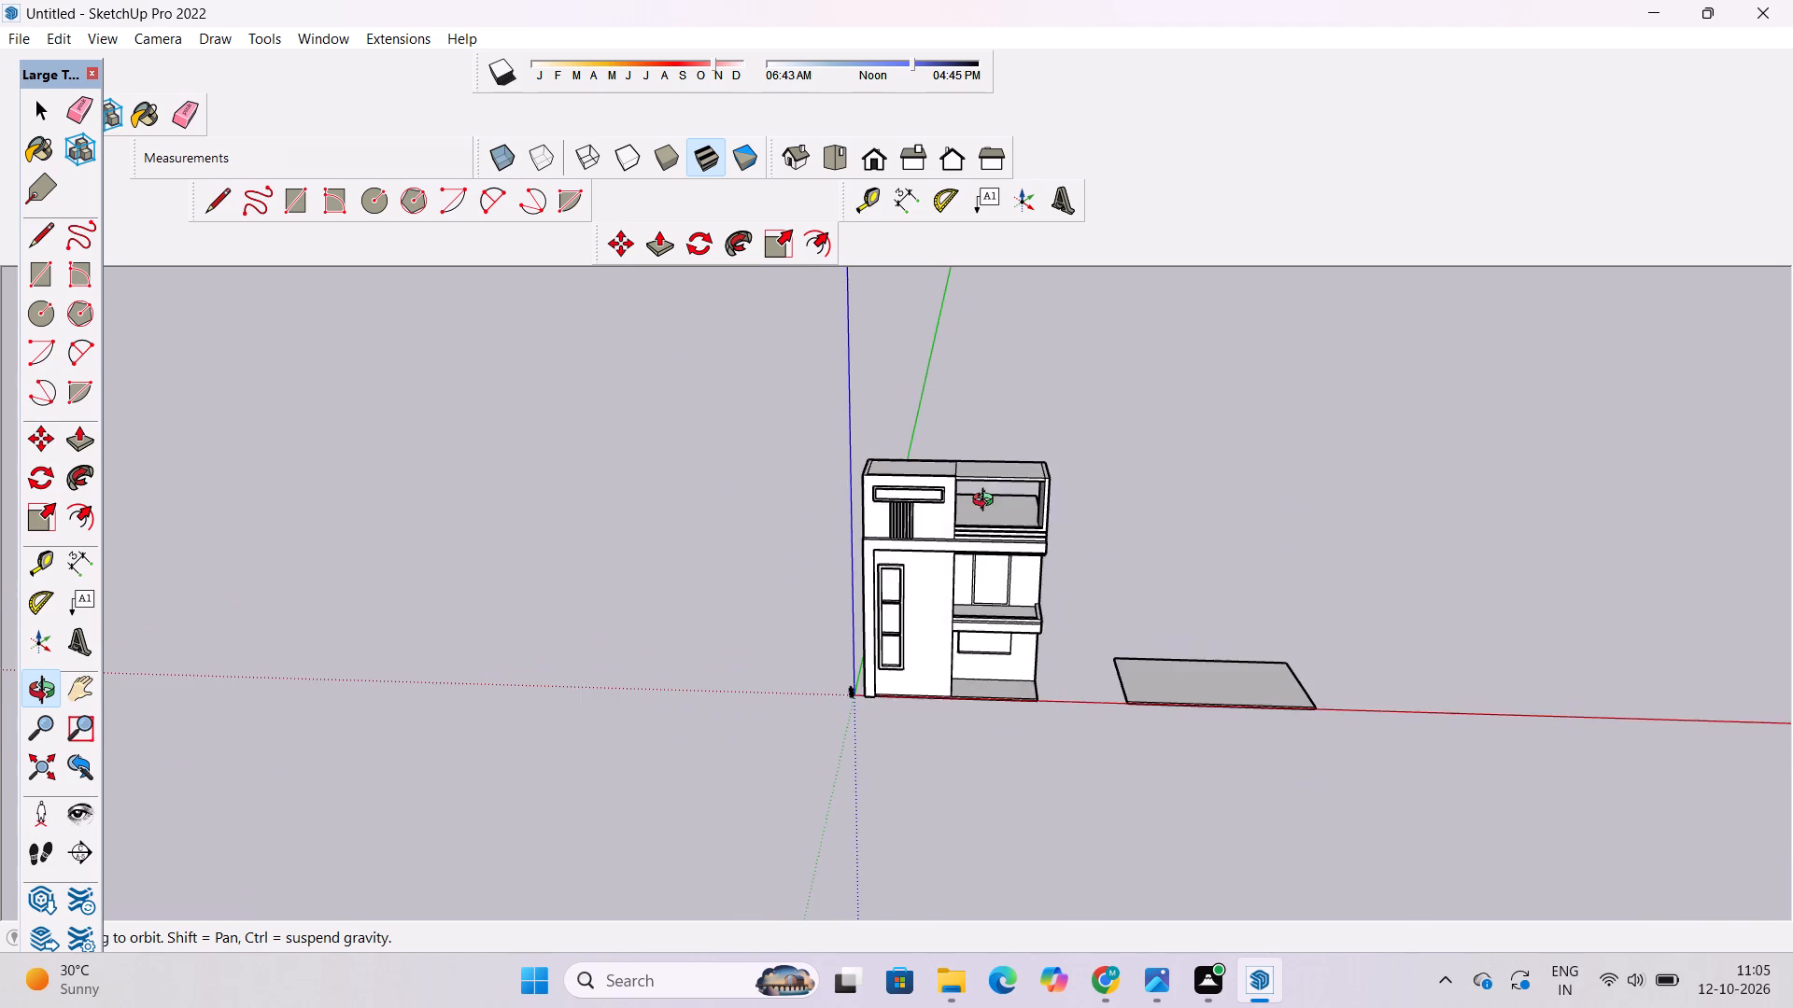
{"action": "scroll", "coordinate": [945, 573], "scroll_direction": "up", "scroll_amount": 8}
{"action": "left_click_drag", "start_coordinate": [934, 565], "coordinate": [857, 580], "text": "shift"}
{"action": "left_click_drag", "start_coordinate": [857, 583], "coordinate": [854, 555]}
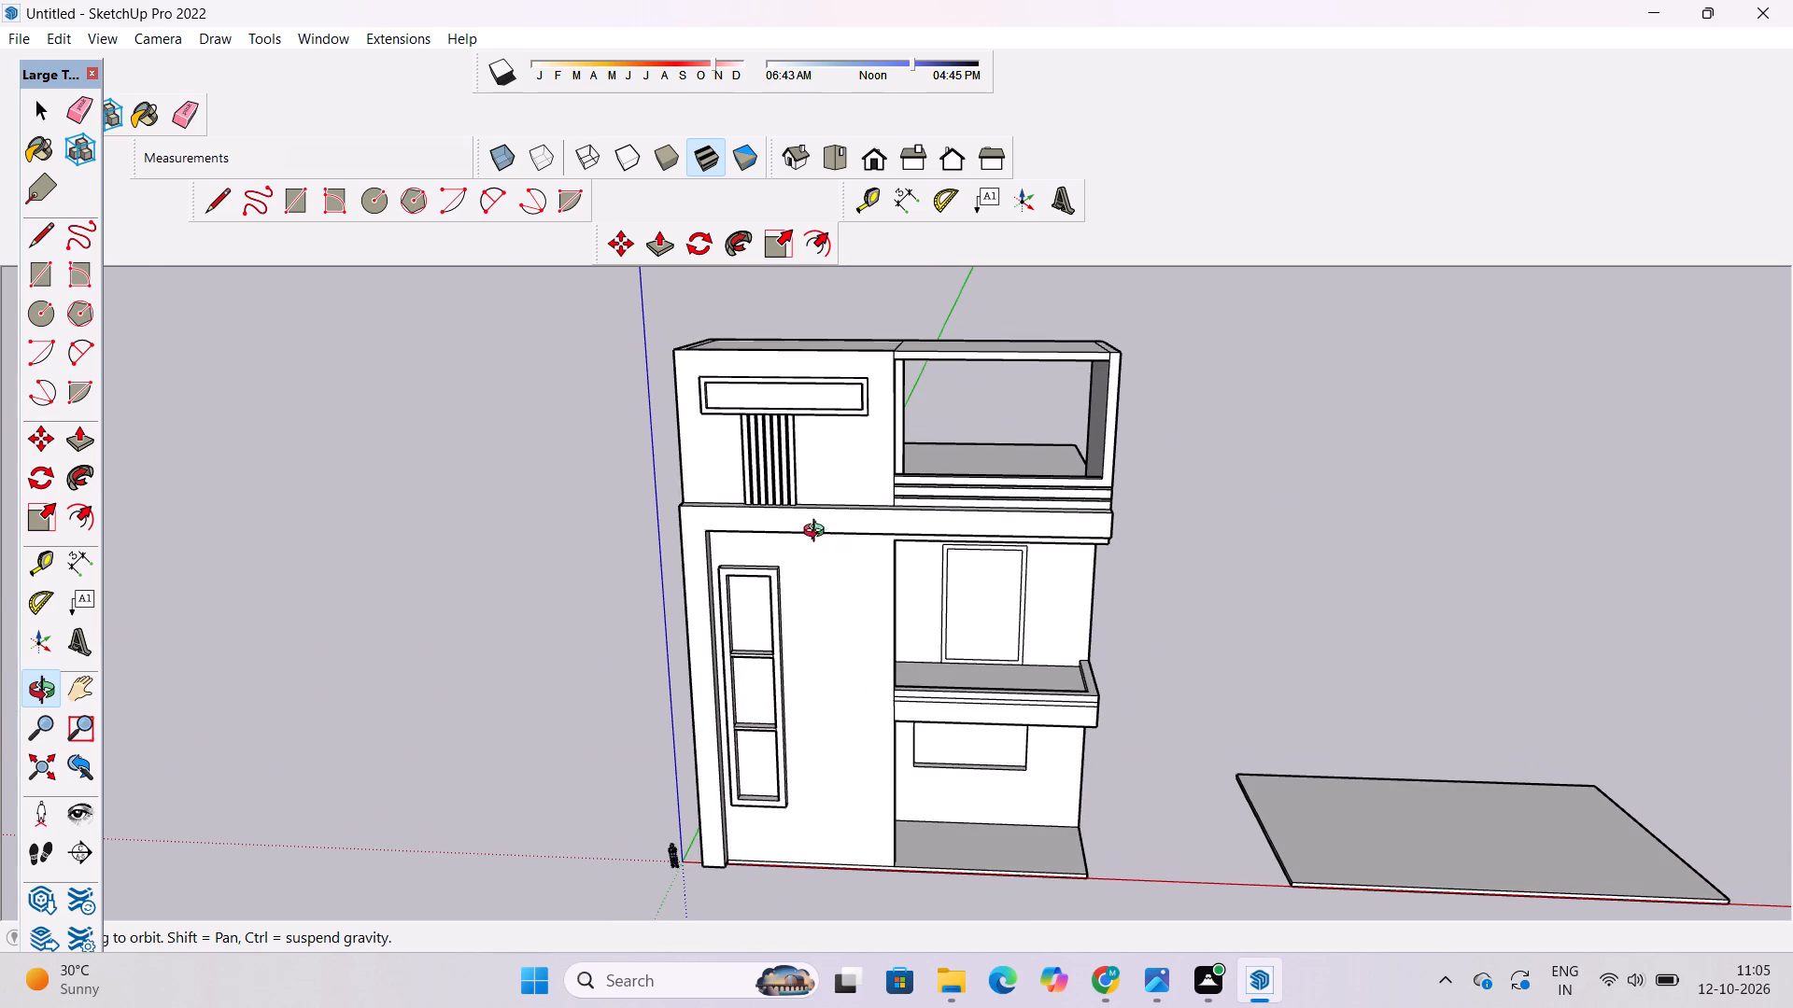
{"action": "scroll", "coordinate": [798, 485], "scroll_direction": "up", "scroll_amount": 9}
{"action": "left_click_drag", "start_coordinate": [843, 444], "coordinate": [658, 545], "text": "shift"}
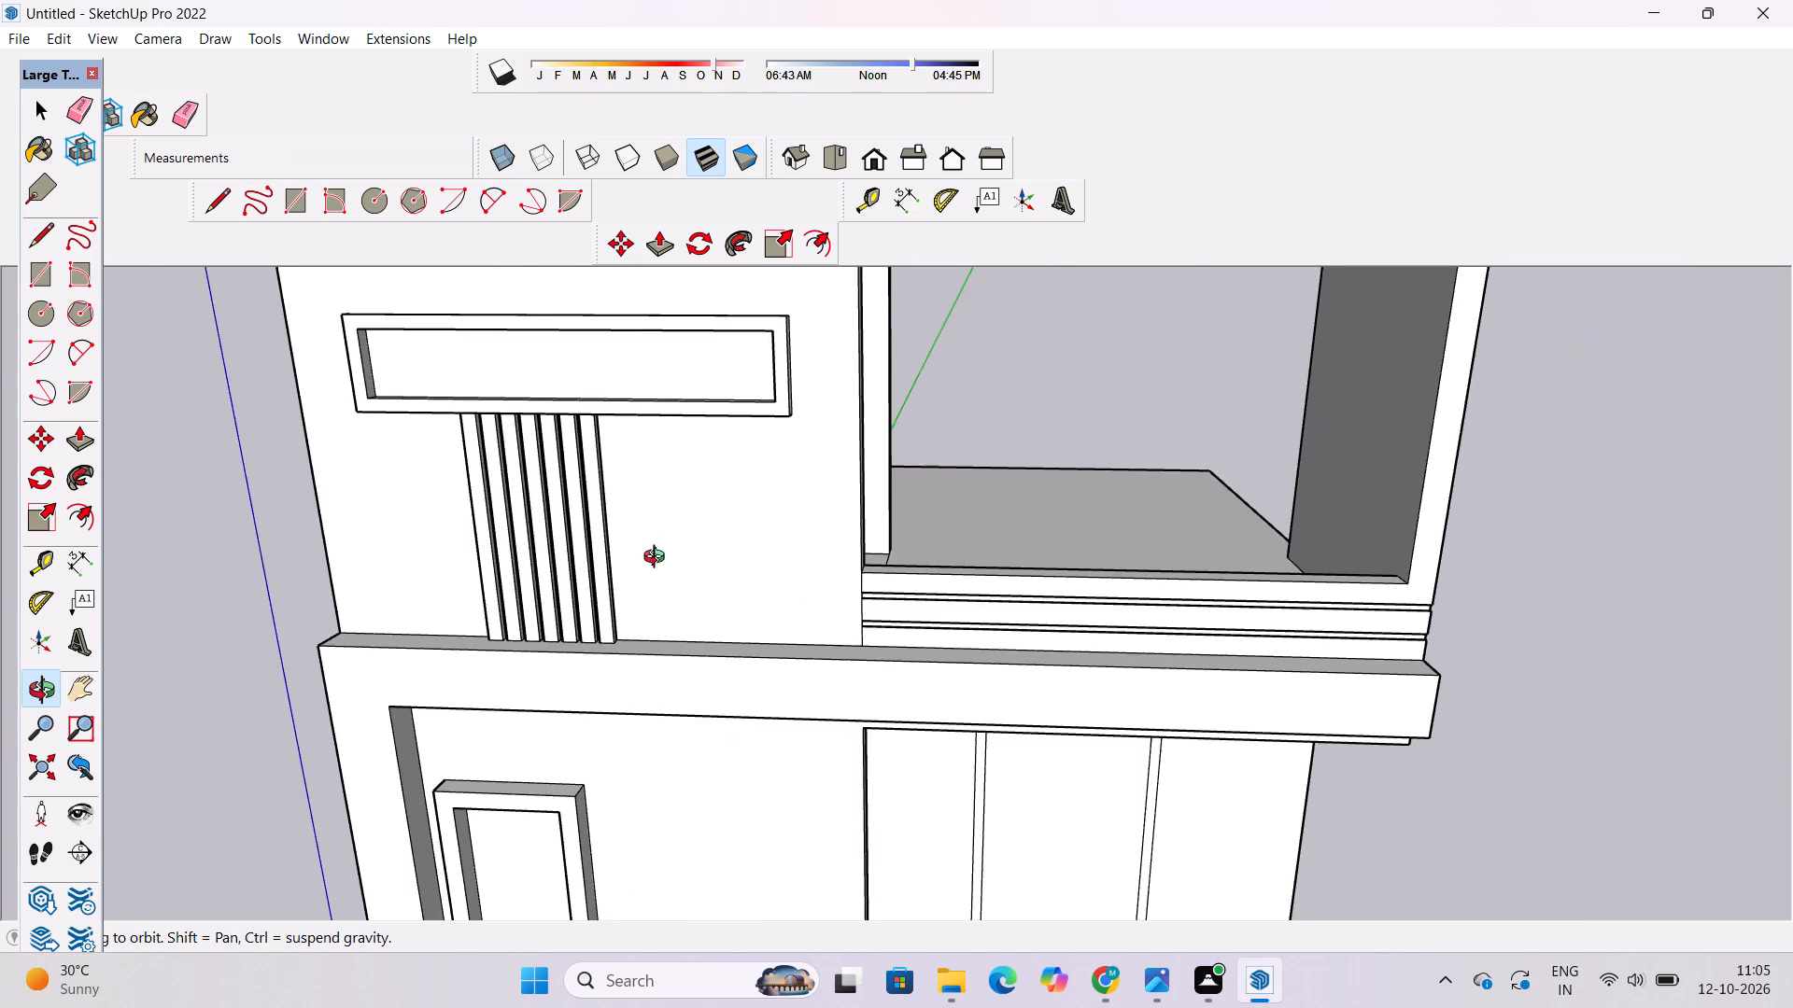
{"action": "left_click_drag", "start_coordinate": [658, 571], "coordinate": [680, 388]}
{"action": "scroll", "coordinate": [609, 405], "scroll_direction": "up", "scroll_amount": 10}
{"action": "left_click_drag", "start_coordinate": [616, 406], "coordinate": [581, 434], "text": "shift"}
{"action": "scroll", "coordinate": [698, 350], "scroll_direction": "up", "scroll_amount": 4}
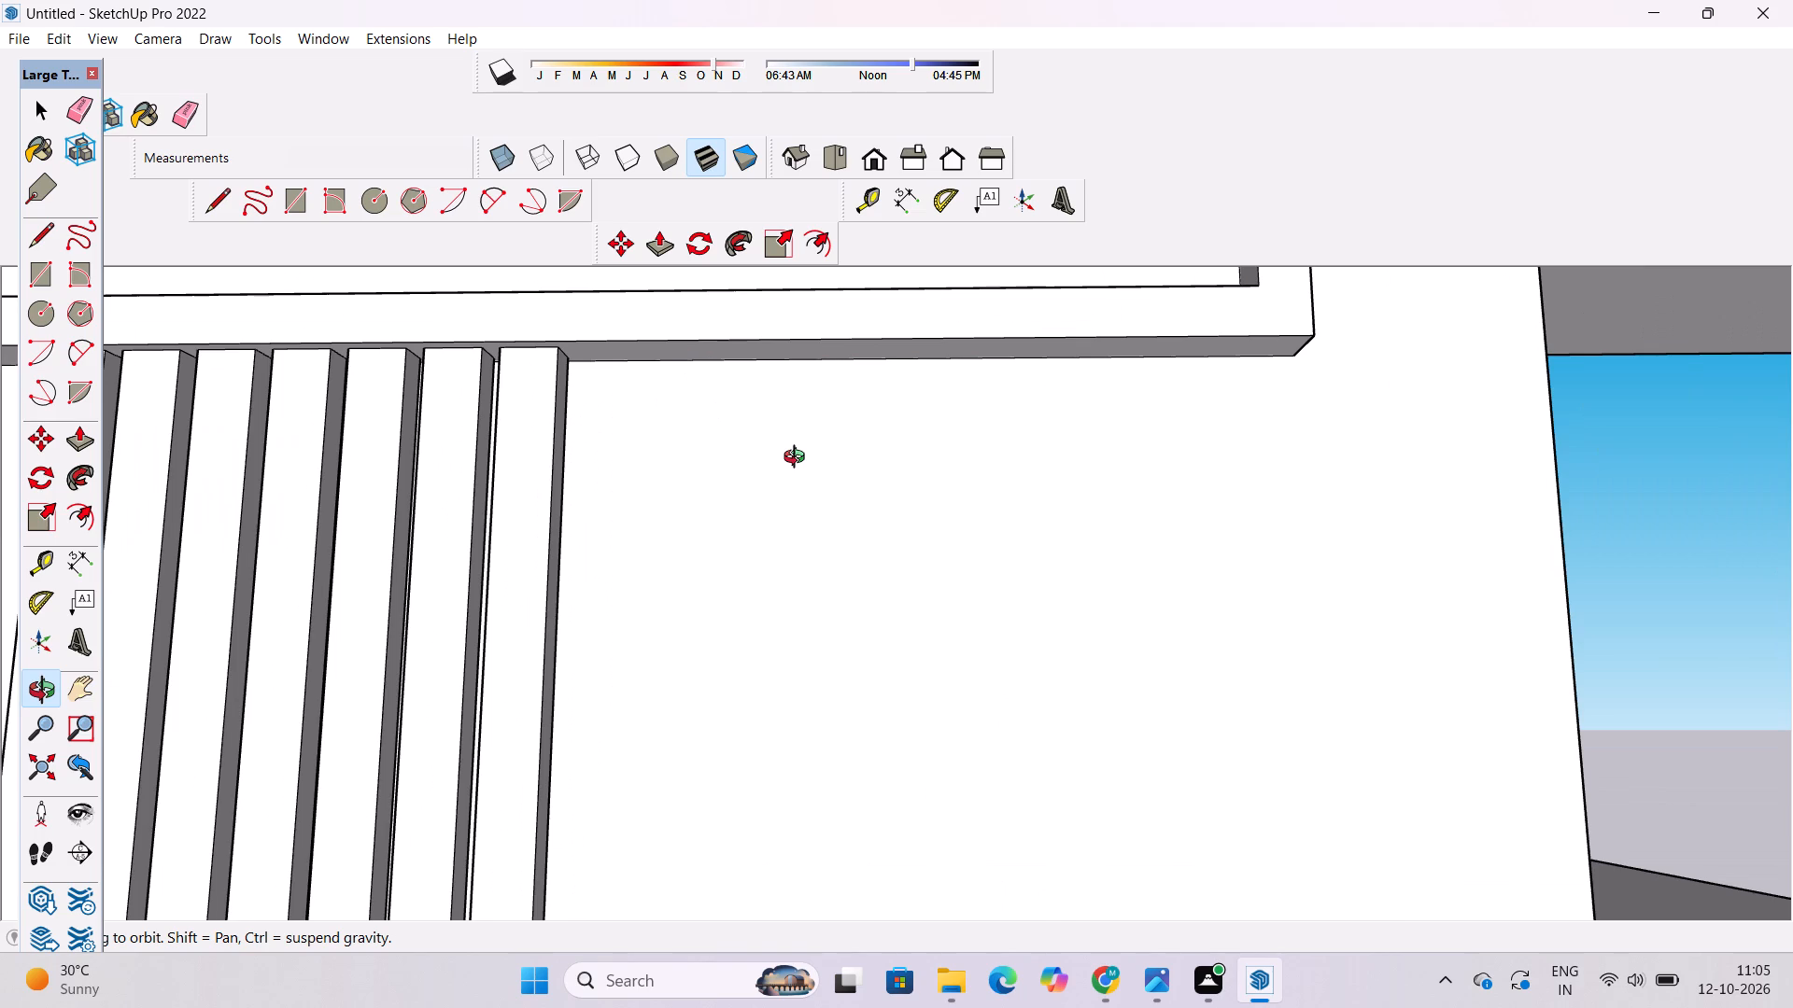
{"action": "scroll", "coordinate": [481, 539], "scroll_direction": "down", "scroll_amount": 5}
{"action": "left_click_drag", "start_coordinate": [500, 529], "coordinate": [510, 668], "text": "shift"}
{"action": "left_click_drag", "start_coordinate": [553, 649], "coordinate": [558, 526]}
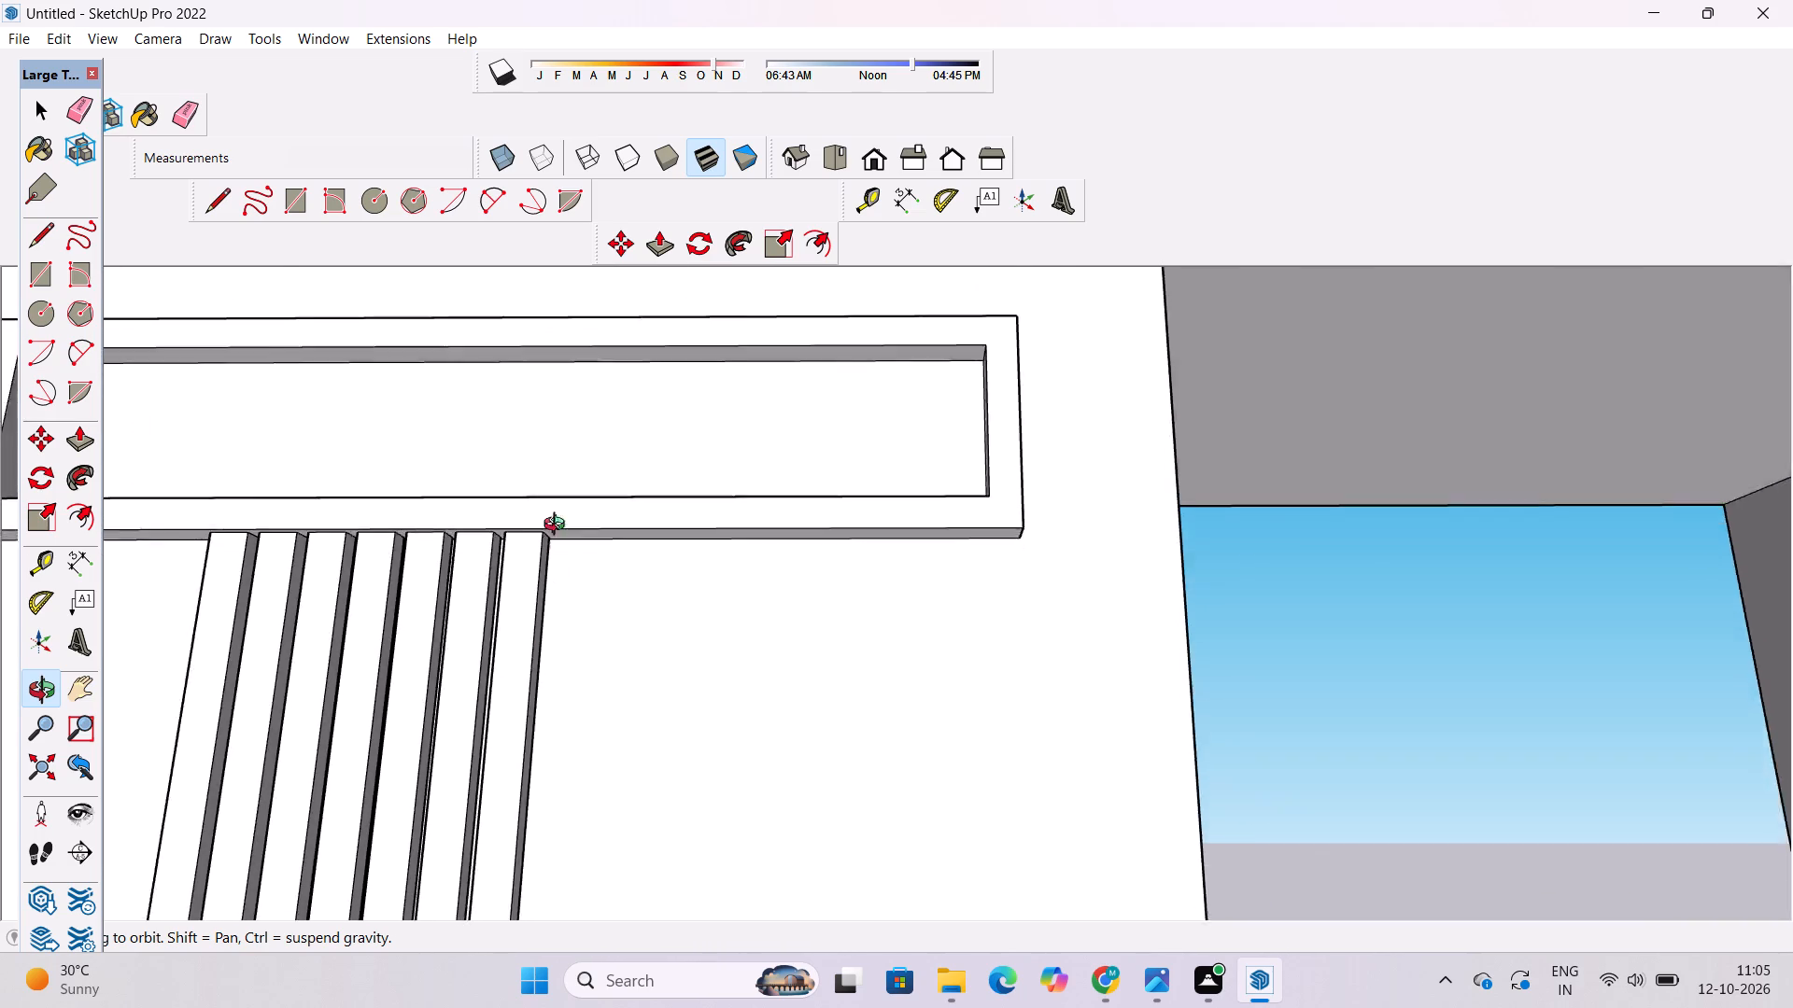
{"action": "left_click_drag", "start_coordinate": [558, 526], "coordinate": [558, 490]}
{"action": "scroll", "coordinate": [568, 511], "scroll_direction": "up", "scroll_amount": 11}
{"action": "left_click_drag", "start_coordinate": [565, 500], "coordinate": [513, 536], "text": "shift"}
{"action": "scroll", "coordinate": [505, 527], "scroll_direction": "up", "scroll_amount": 4, "text": "shift"}
{"action": "left_click_drag", "start_coordinate": [502, 518], "coordinate": [482, 529], "text": "shift"}
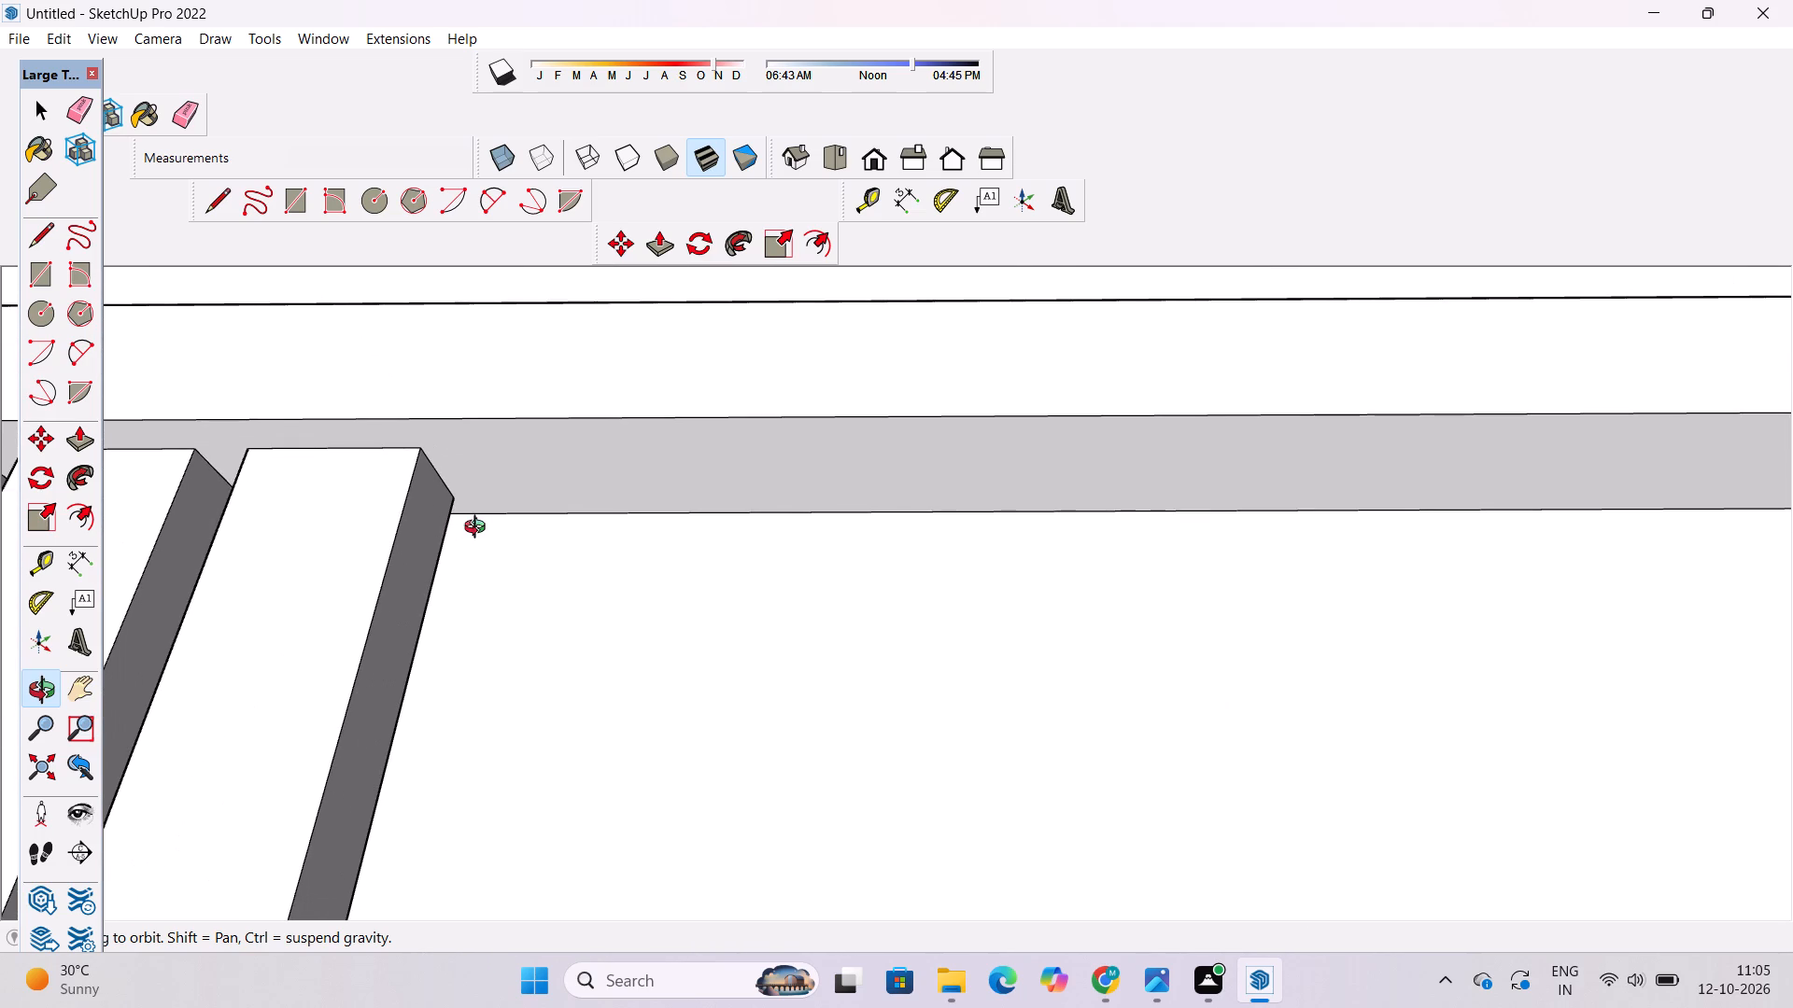
{"action": "key", "text": "r"}
{"action": "scroll", "coordinate": [475, 515], "scroll_direction": "up", "scroll_amount": 2}
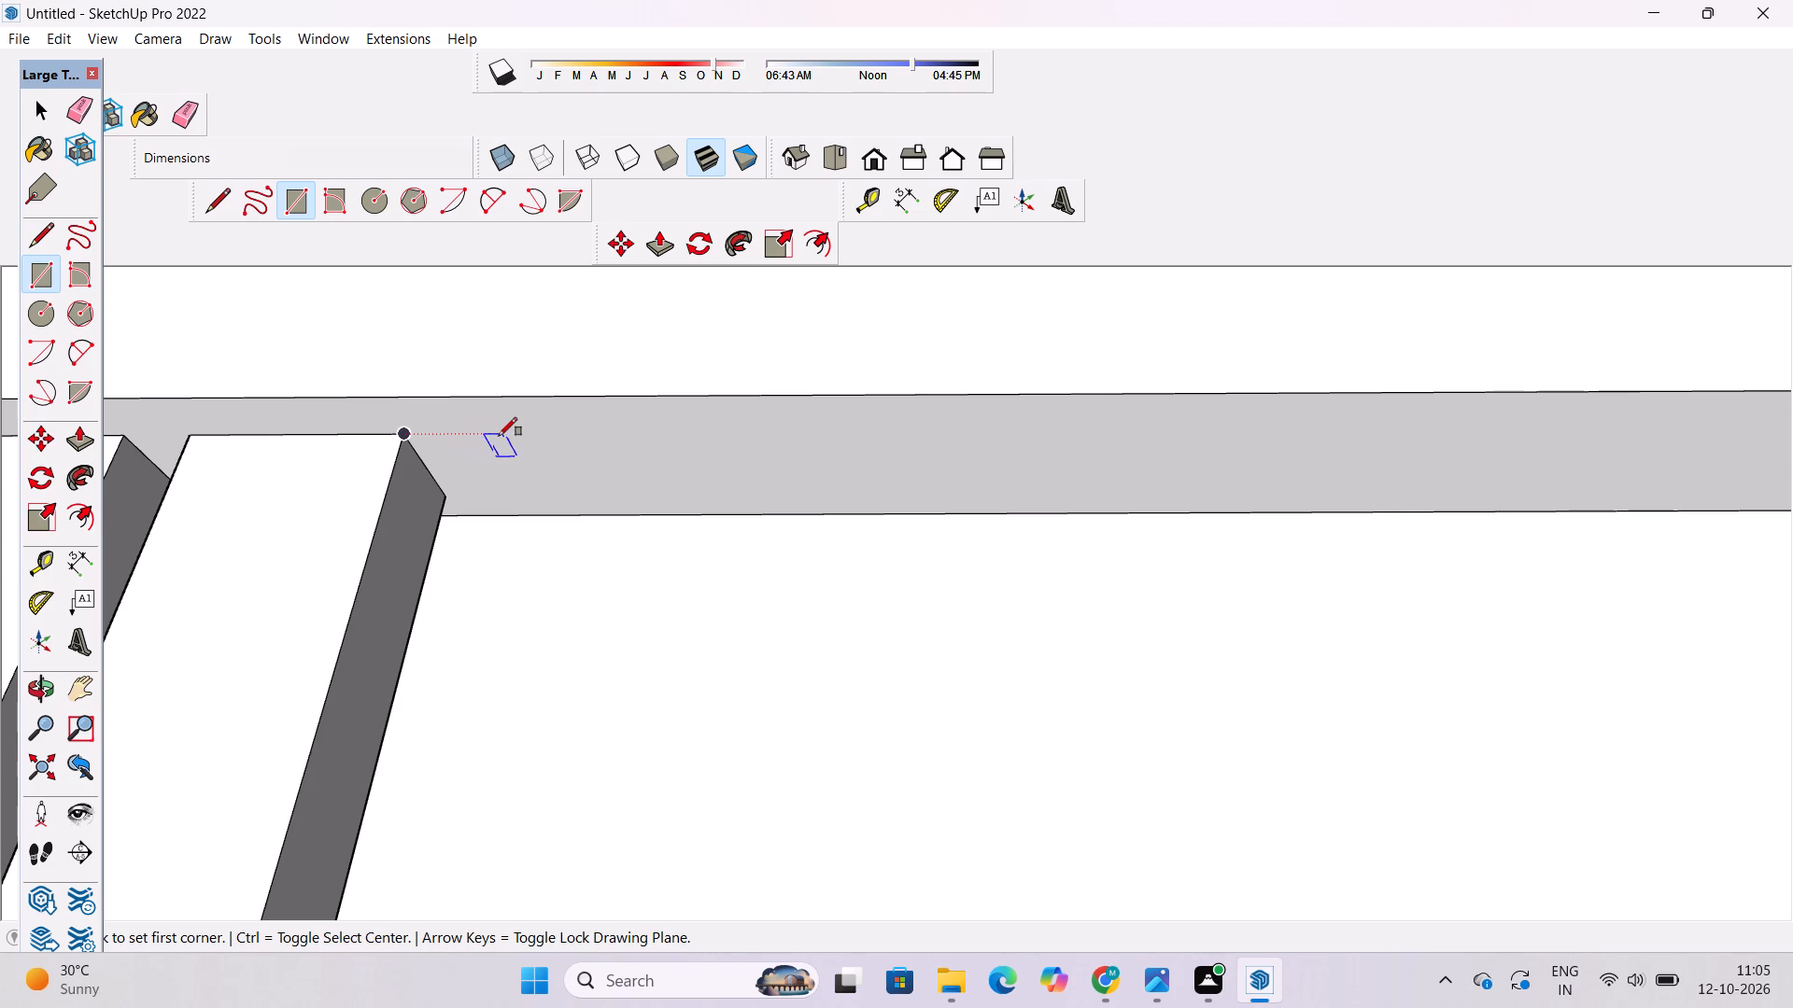
{"action": "left_click", "coordinate": [466, 440]}
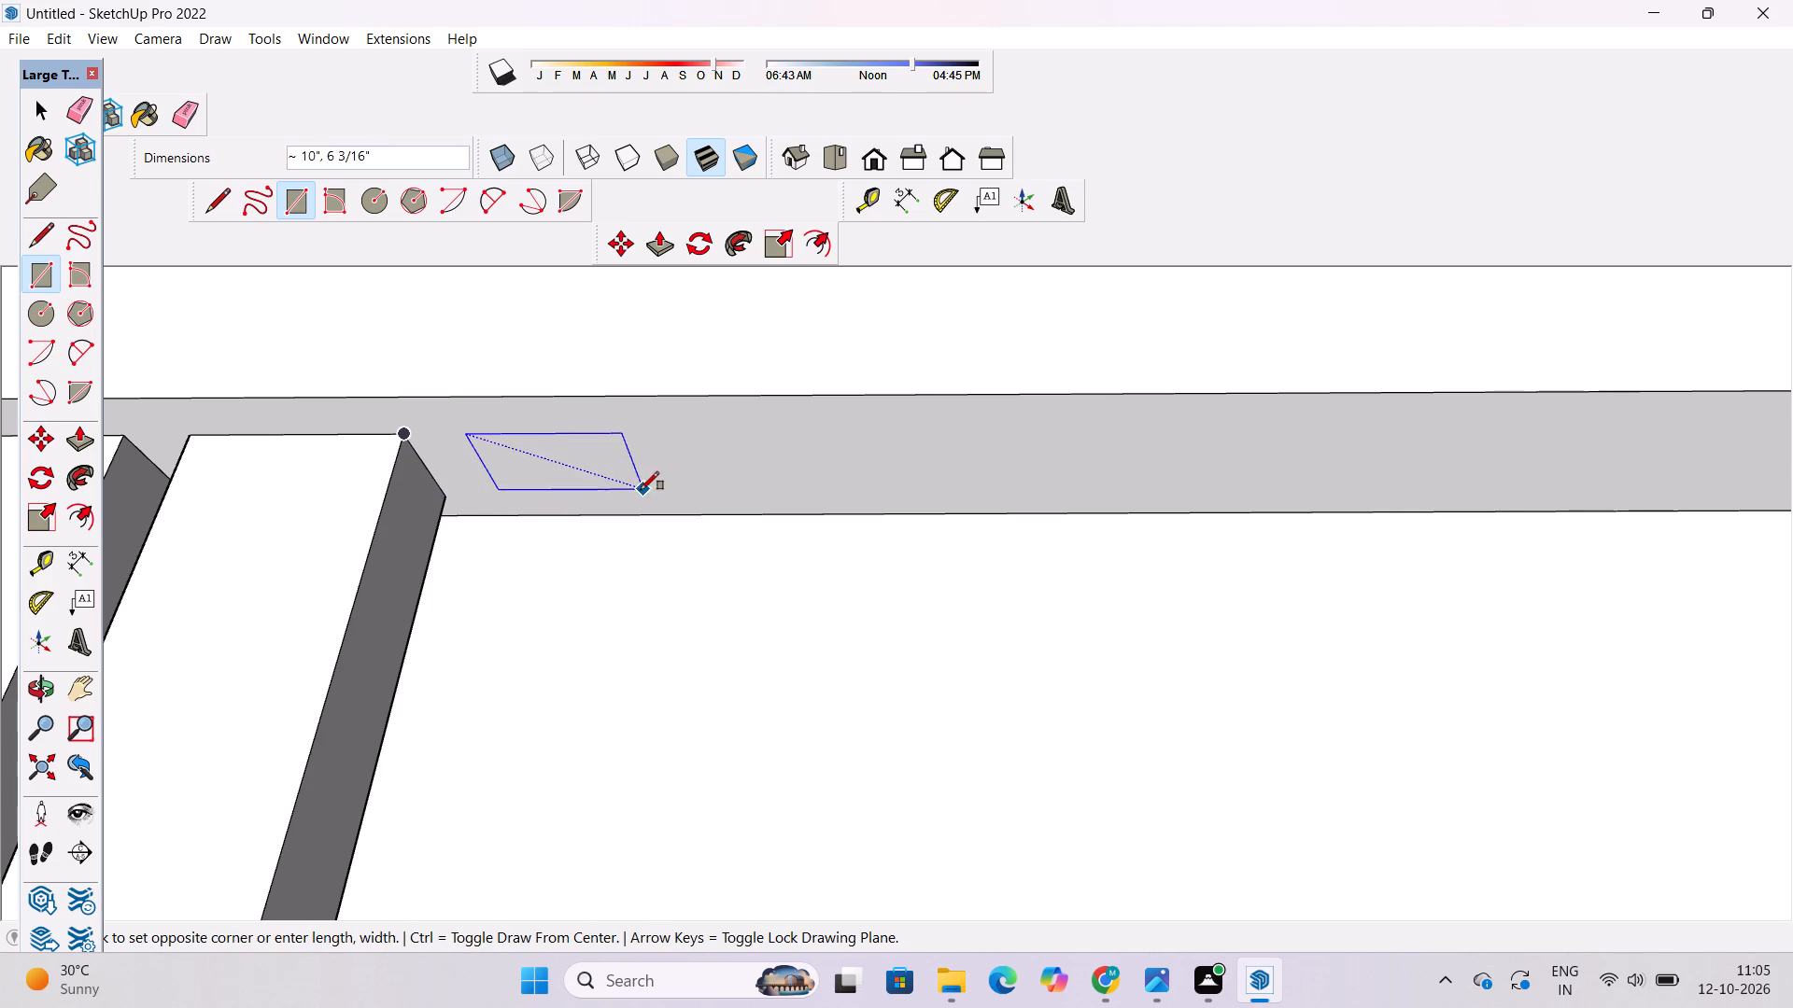
{"action": "scroll", "coordinate": [404, 509], "scroll_direction": "up", "scroll_amount": 16}
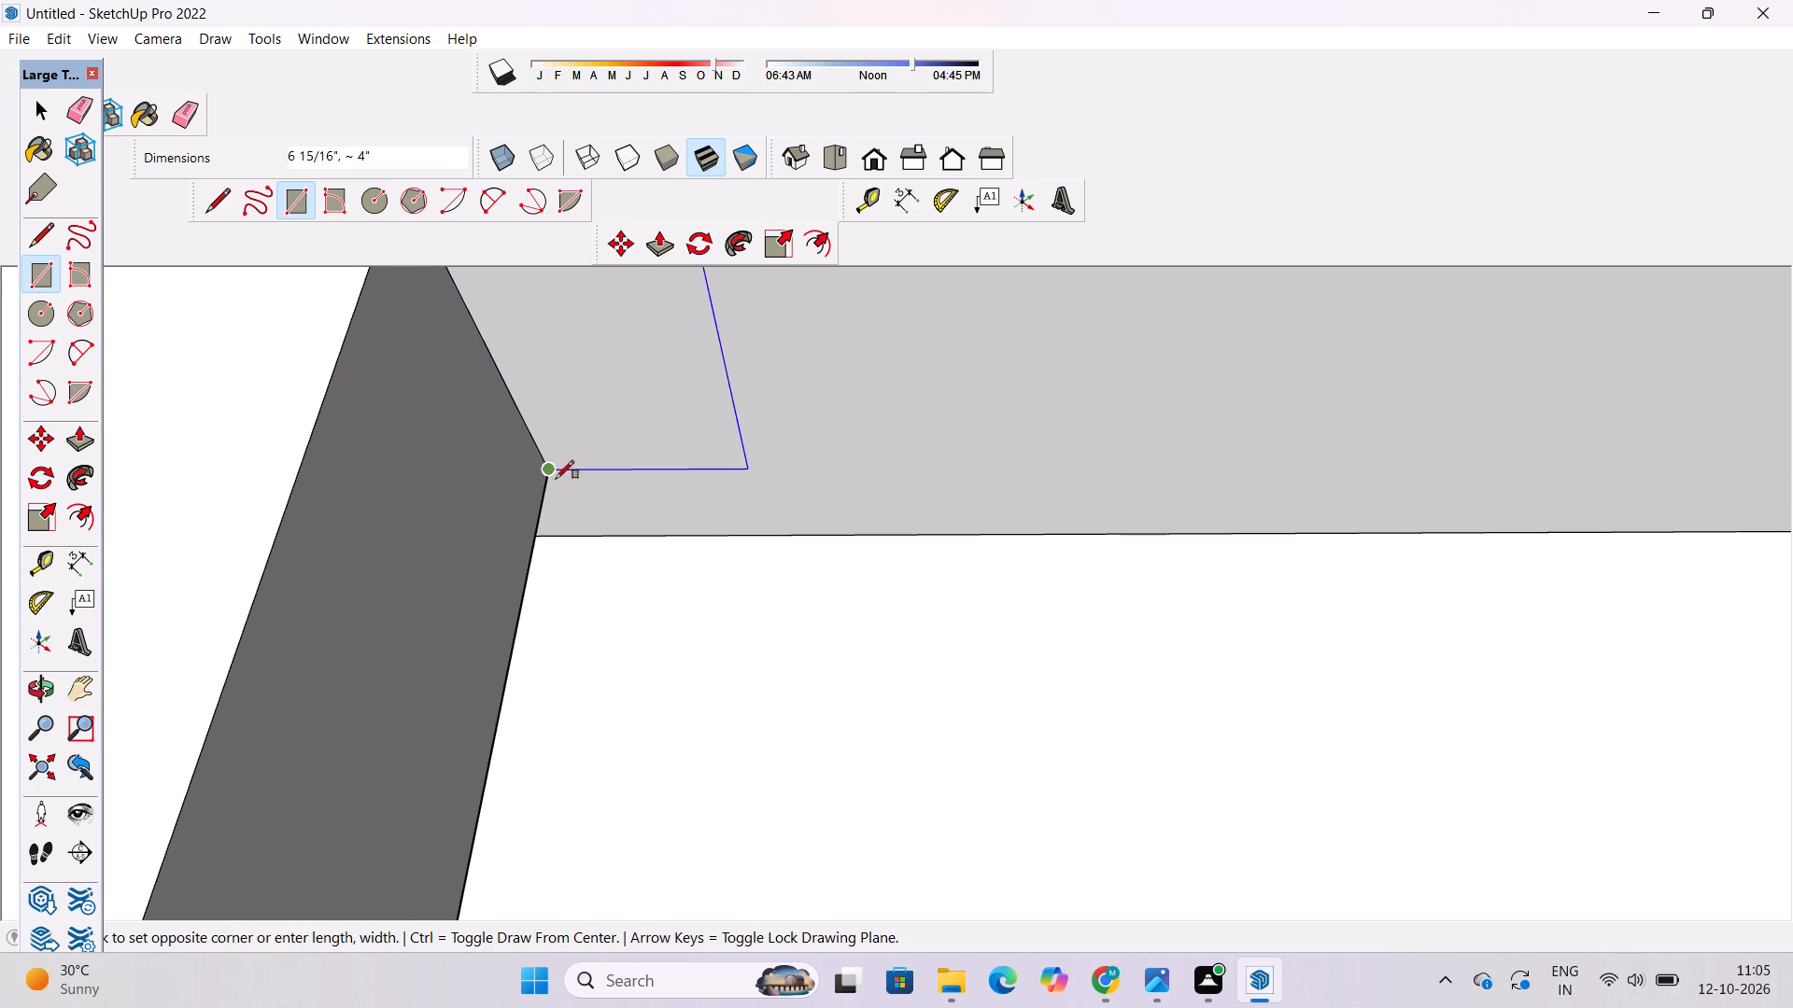
{"action": "scroll", "coordinate": [547, 472], "scroll_direction": "down", "scroll_amount": 8}
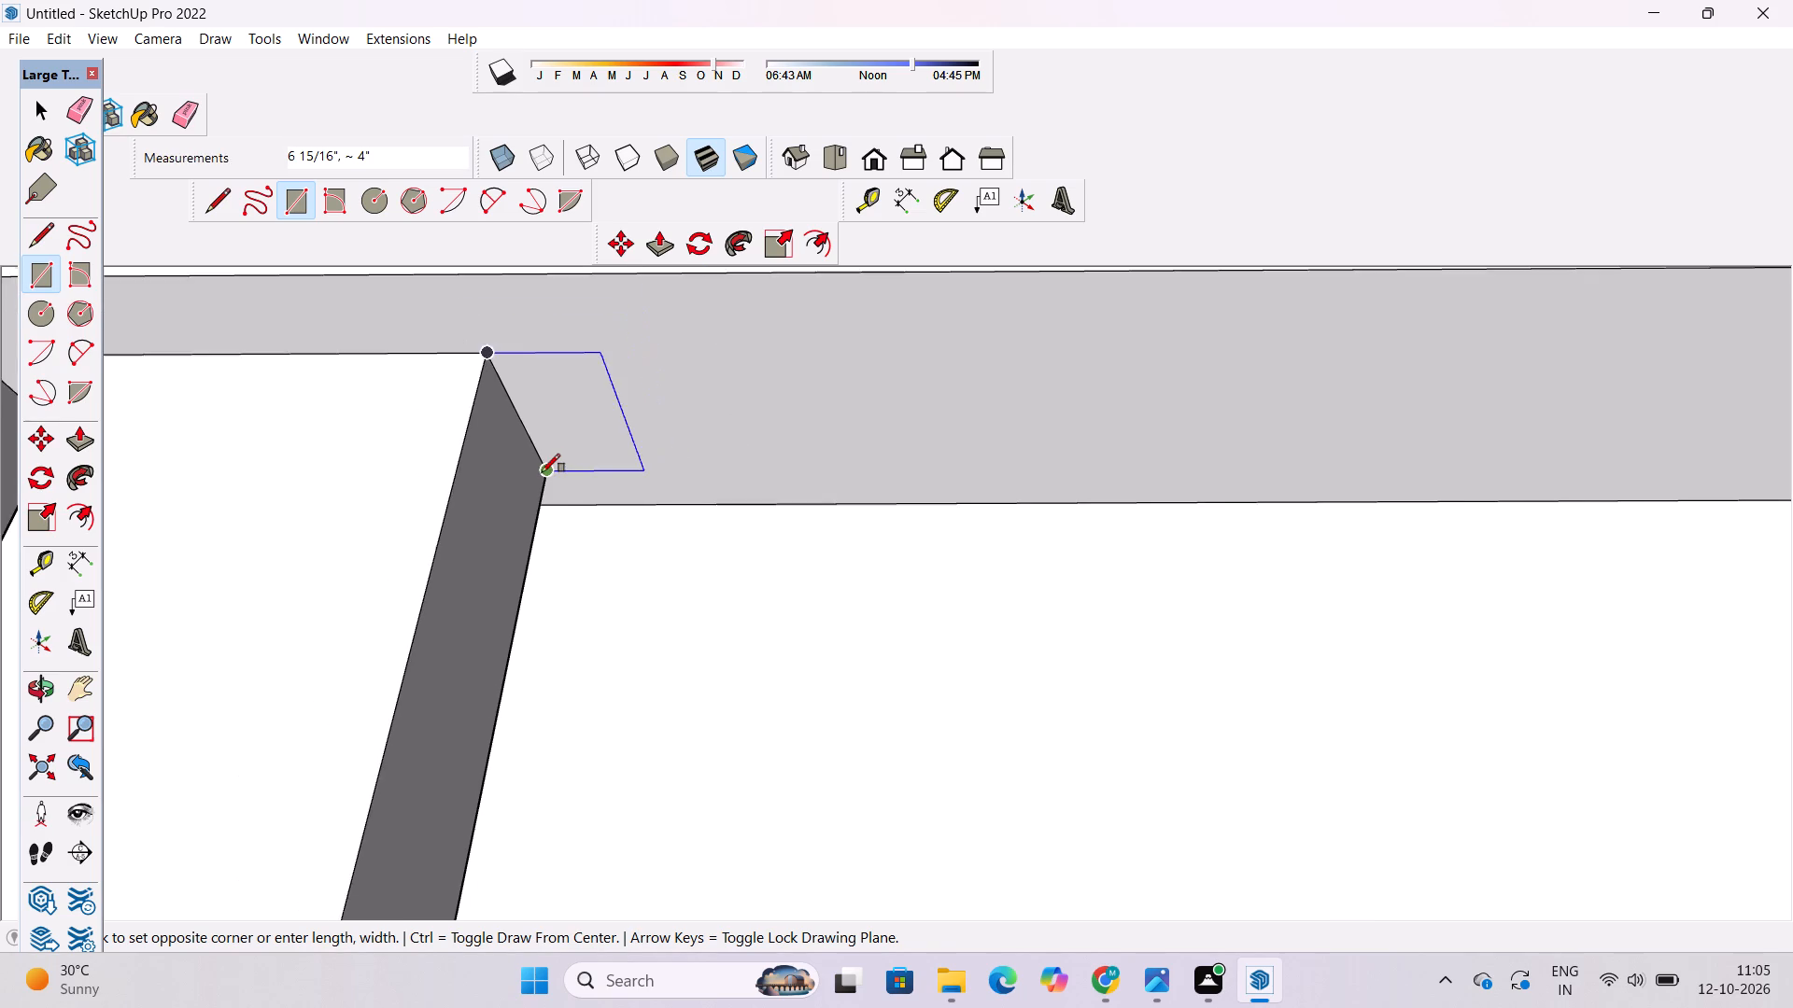
{"action": "scroll", "coordinate": [542, 472], "scroll_direction": "down", "scroll_amount": 1}
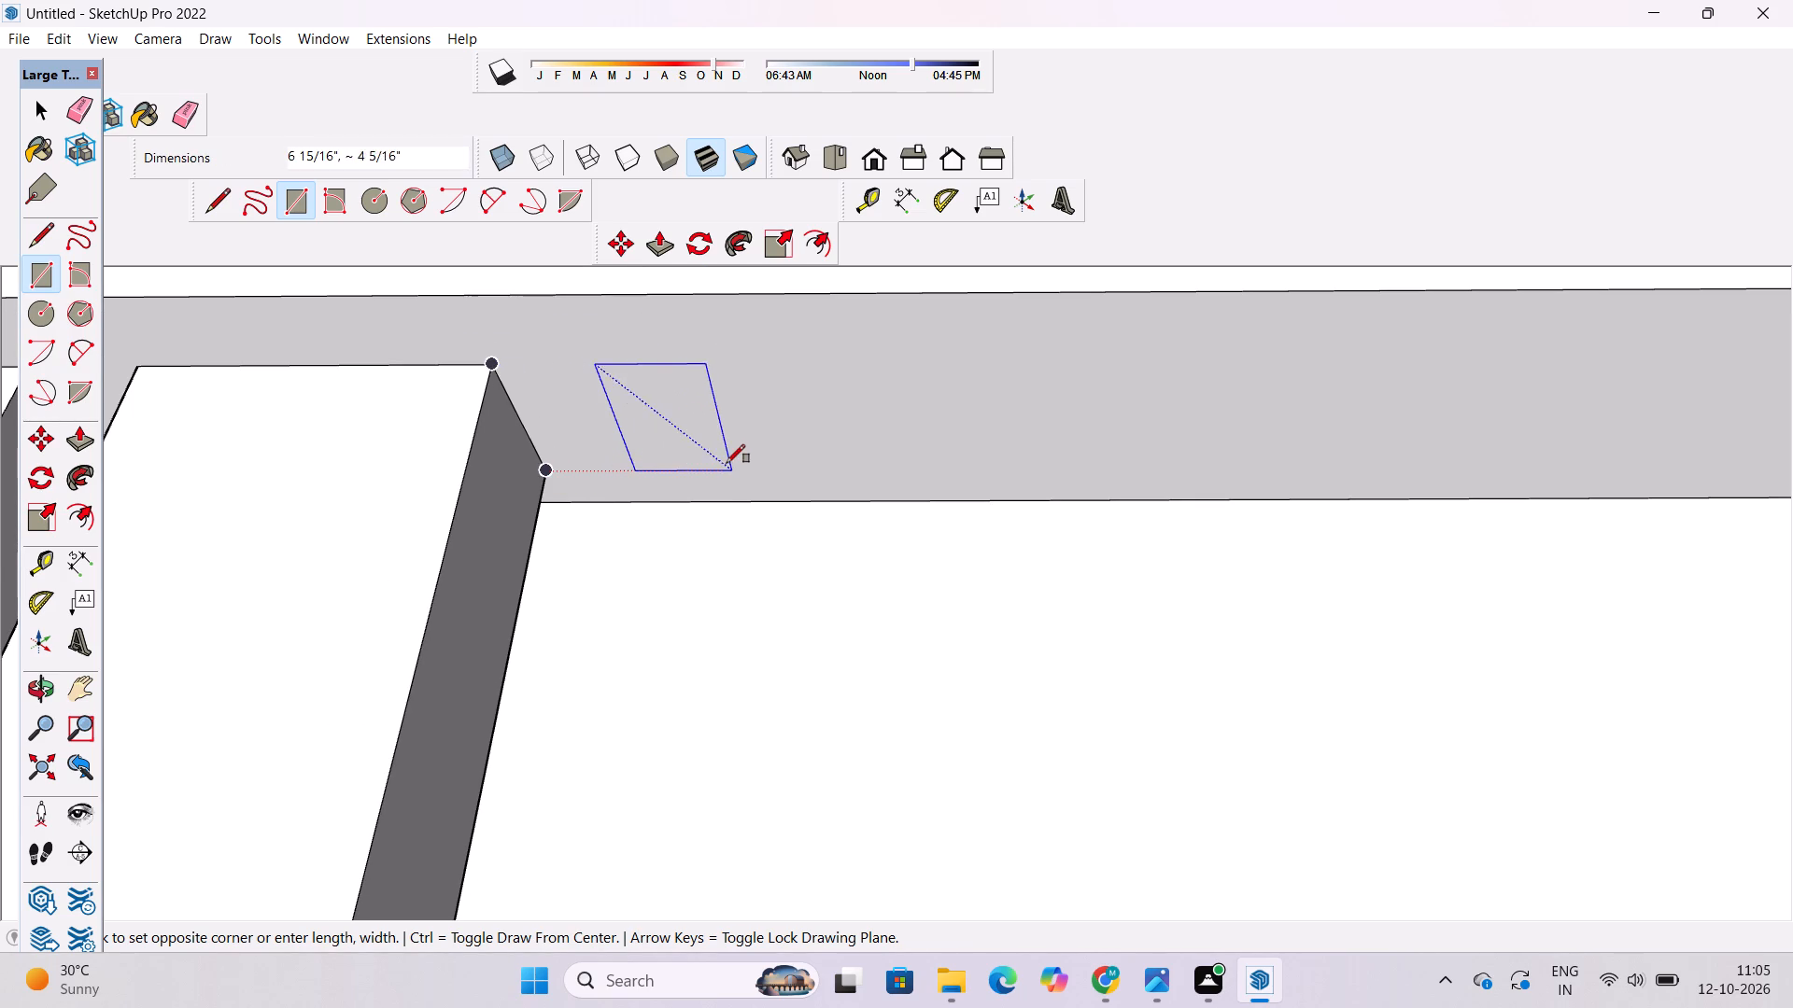
{"action": "scroll", "coordinate": [727, 463], "scroll_direction": "down", "scroll_amount": 10}
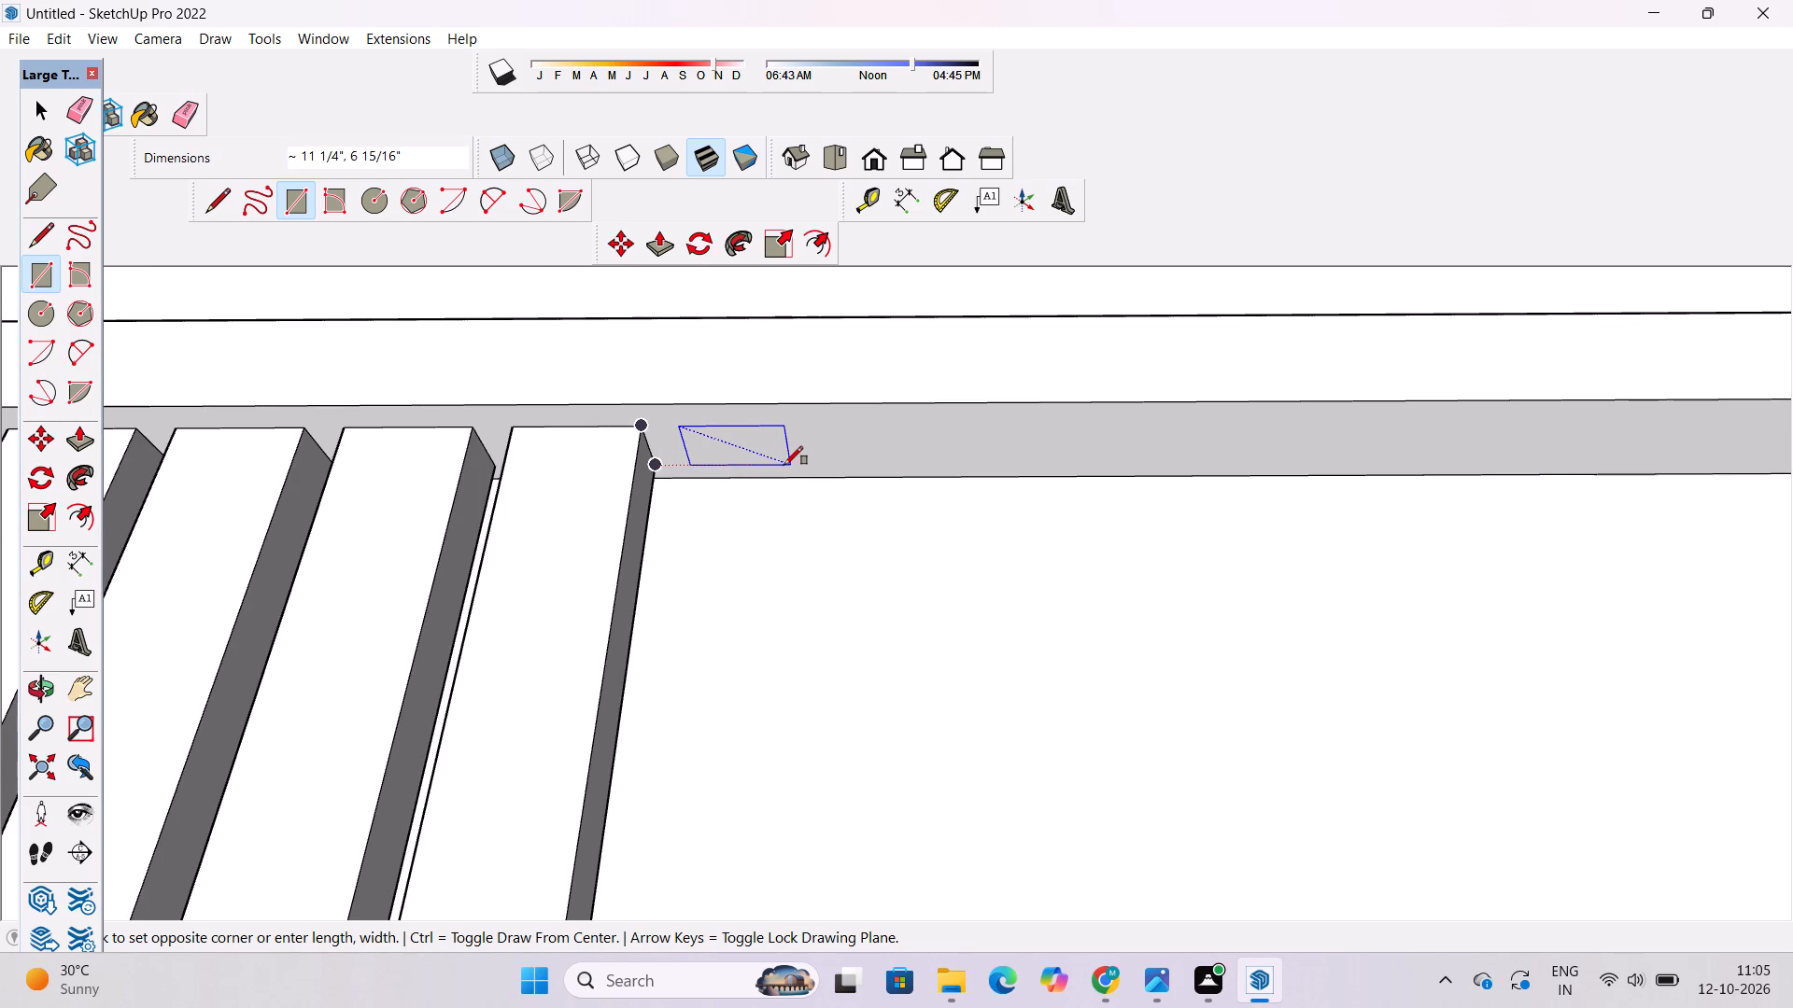
{"action": "left_click", "coordinate": [784, 465]}
Push/Pull the small rectangle down to the top of the ledge below, forming another vertical fin beside the existing ones.
{"action": "key", "text": "space"}
{"action": "left_click", "coordinate": [742, 446]}
{"action": "key", "text": "o"}
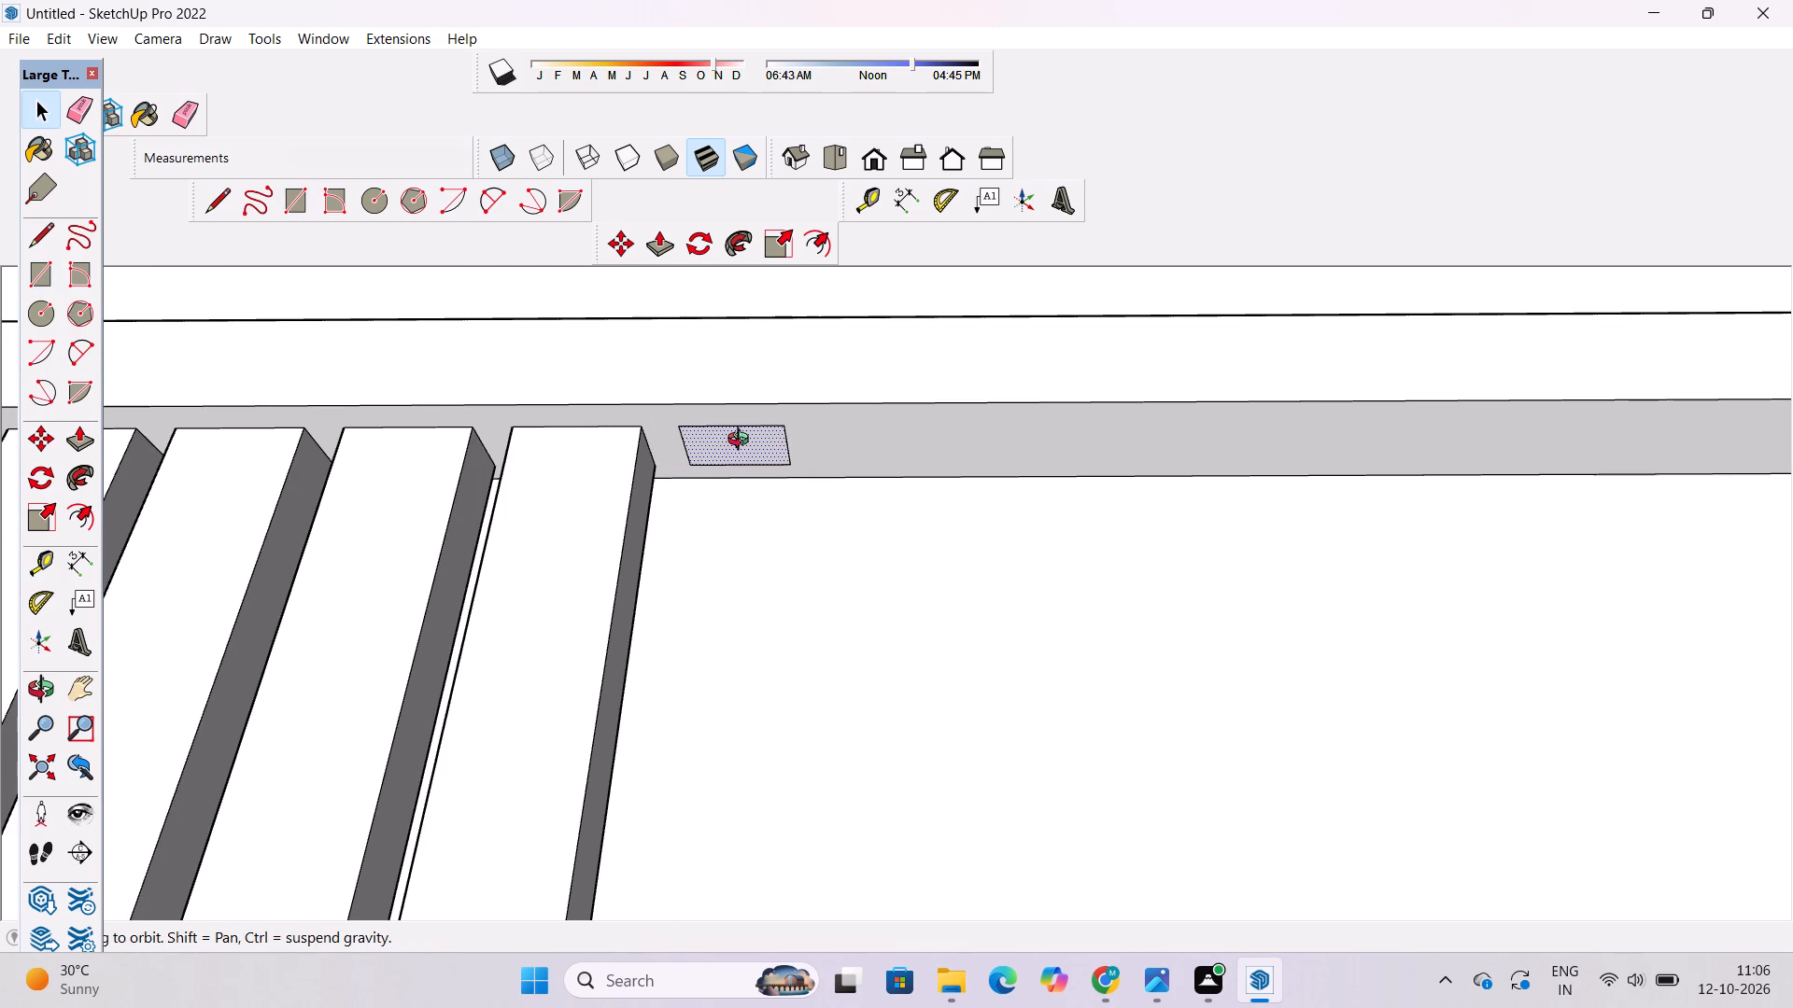
{"action": "key", "text": "p"}
{"action": "left_click", "coordinate": [742, 440]}
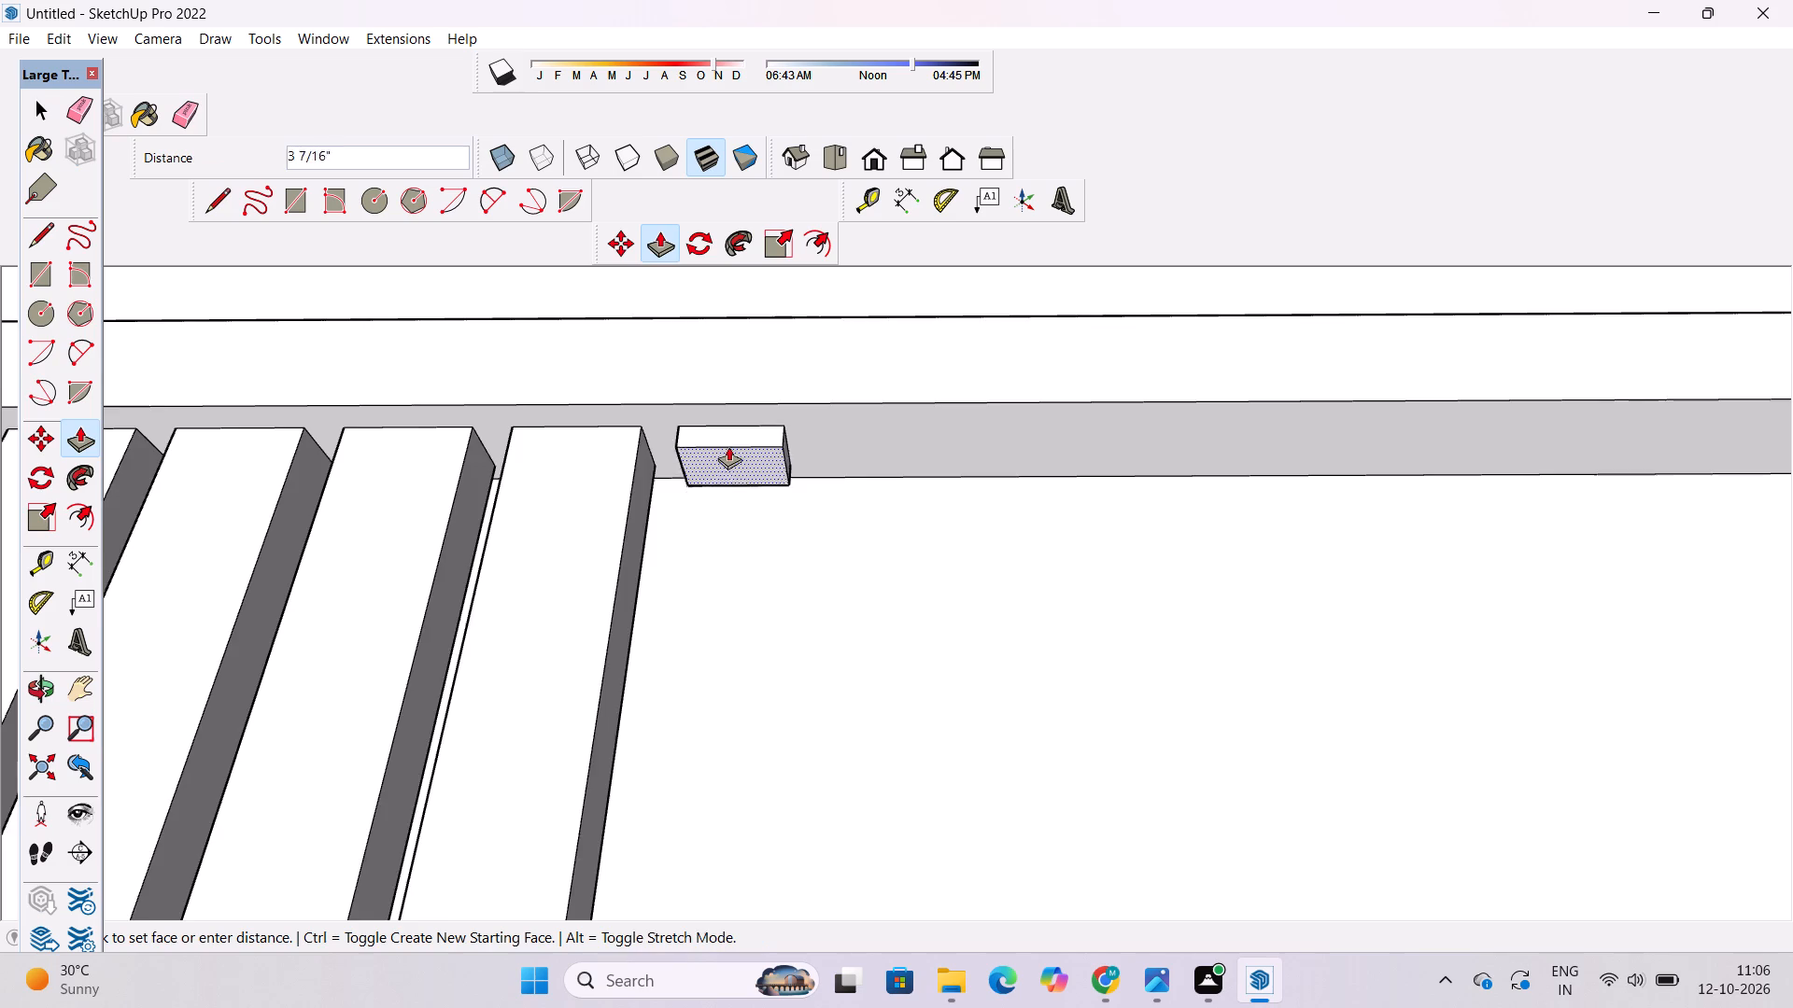
{"action": "scroll", "coordinate": [727, 444], "scroll_direction": "down", "scroll_amount": 15}
{"action": "scroll", "coordinate": [737, 515], "scroll_direction": "down", "scroll_amount": 9}
{"action": "scroll", "coordinate": [744, 565], "scroll_direction": "up", "scroll_amount": 4}
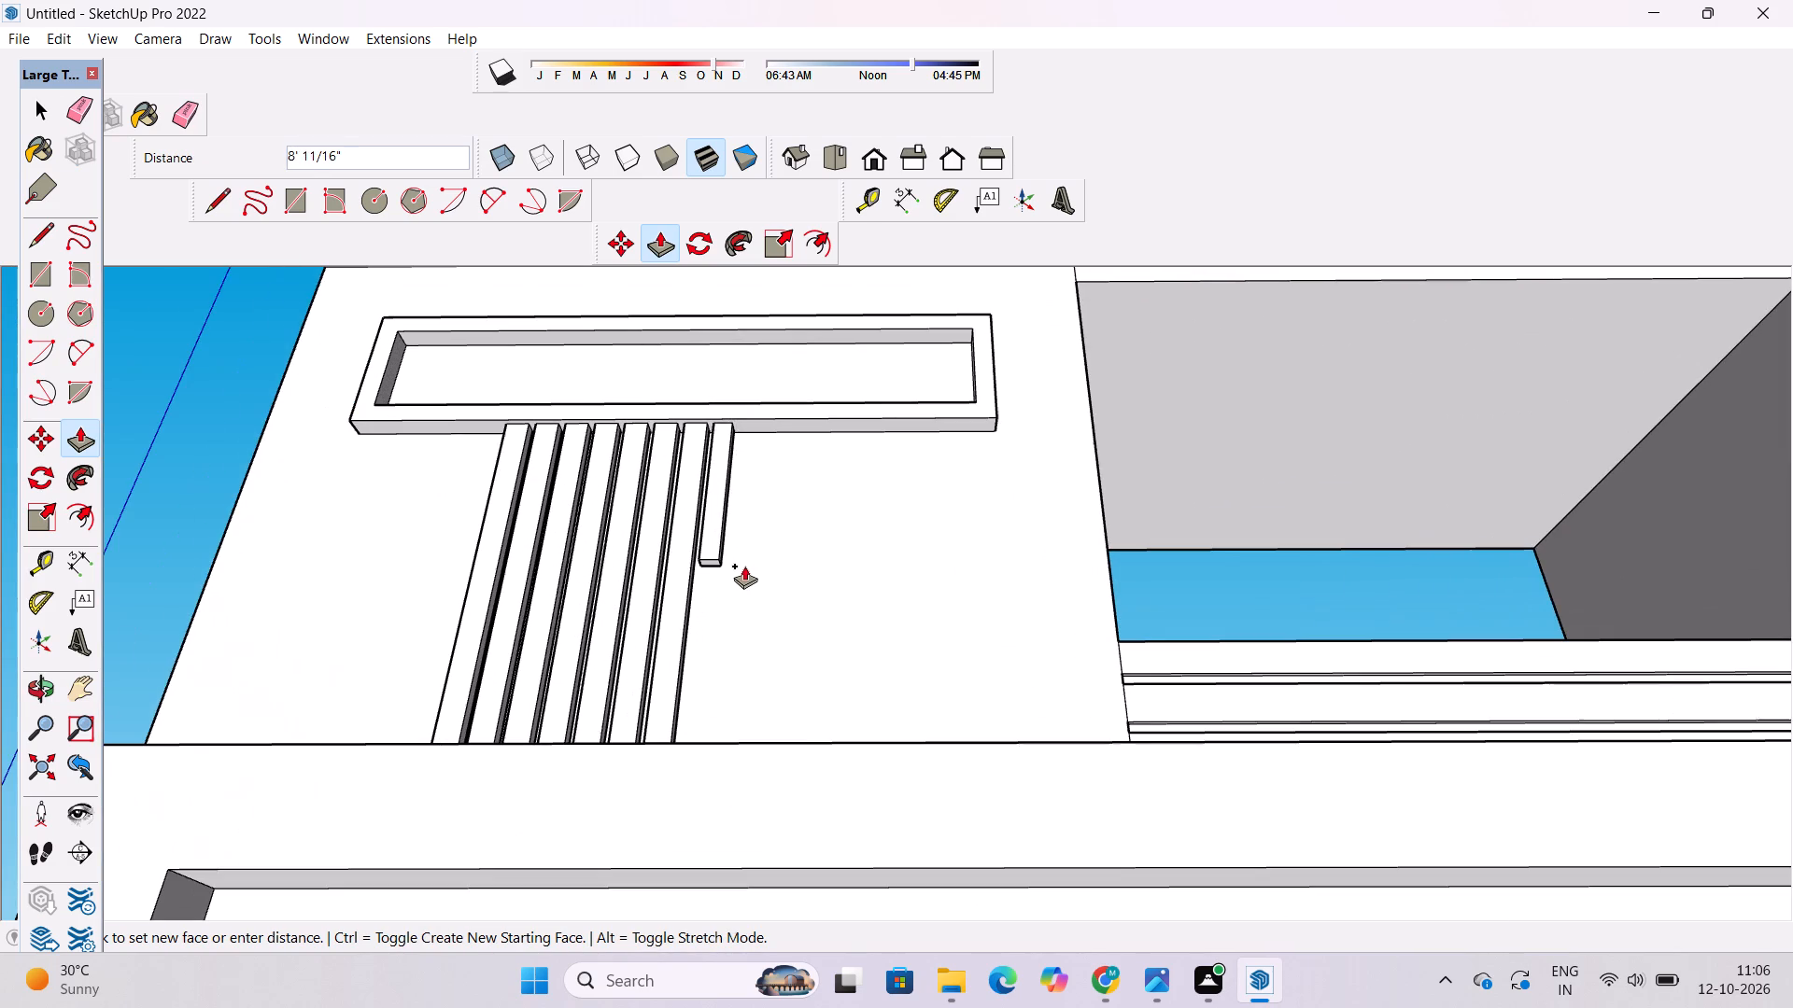
{"action": "scroll", "coordinate": [744, 566], "scroll_direction": "up", "scroll_amount": 1}
{"action": "key", "text": "o"}
{"action": "left_click_drag", "start_coordinate": [890, 504], "coordinate": [692, 681]}
{"action": "left_click_drag", "start_coordinate": [658, 679], "coordinate": [747, 416], "text": "shift"}
{"action": "left_click_drag", "start_coordinate": [755, 445], "coordinate": [749, 570]}
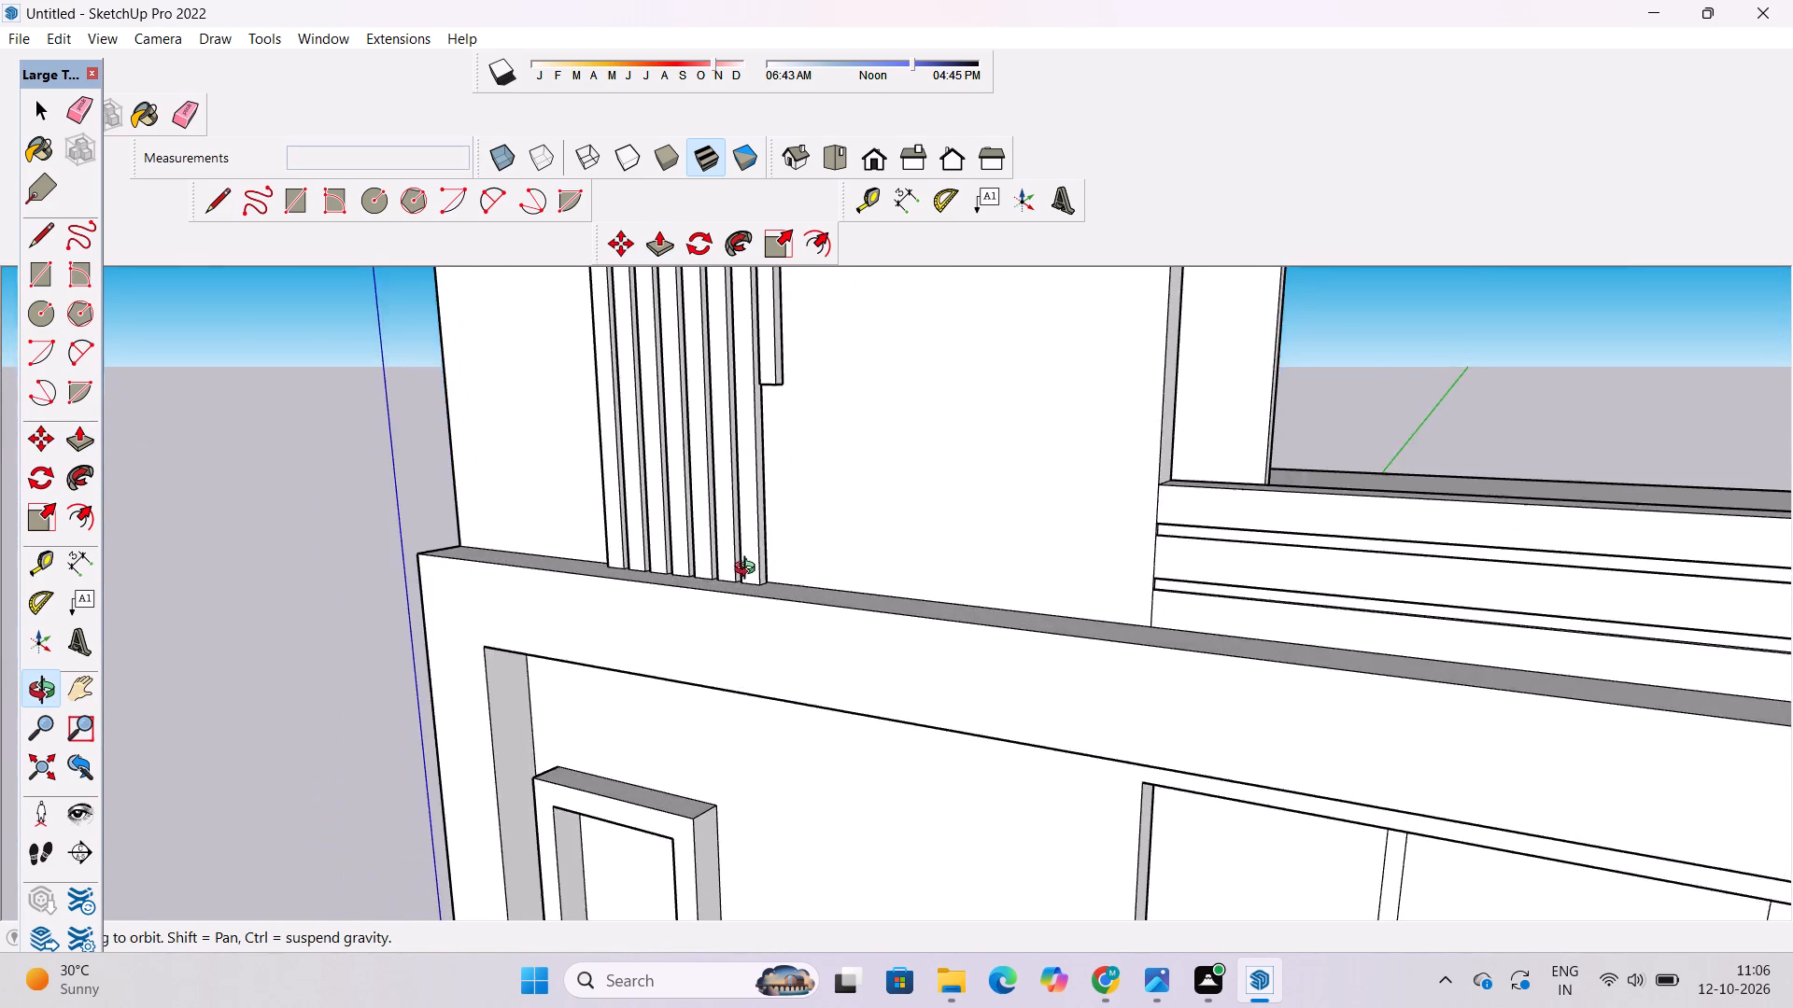
{"action": "scroll", "coordinate": [778, 425], "scroll_direction": "up", "scroll_amount": 5}
{"action": "left_click_drag", "start_coordinate": [770, 427], "coordinate": [721, 462], "text": "shift"}
{"action": "key", "text": "p"}
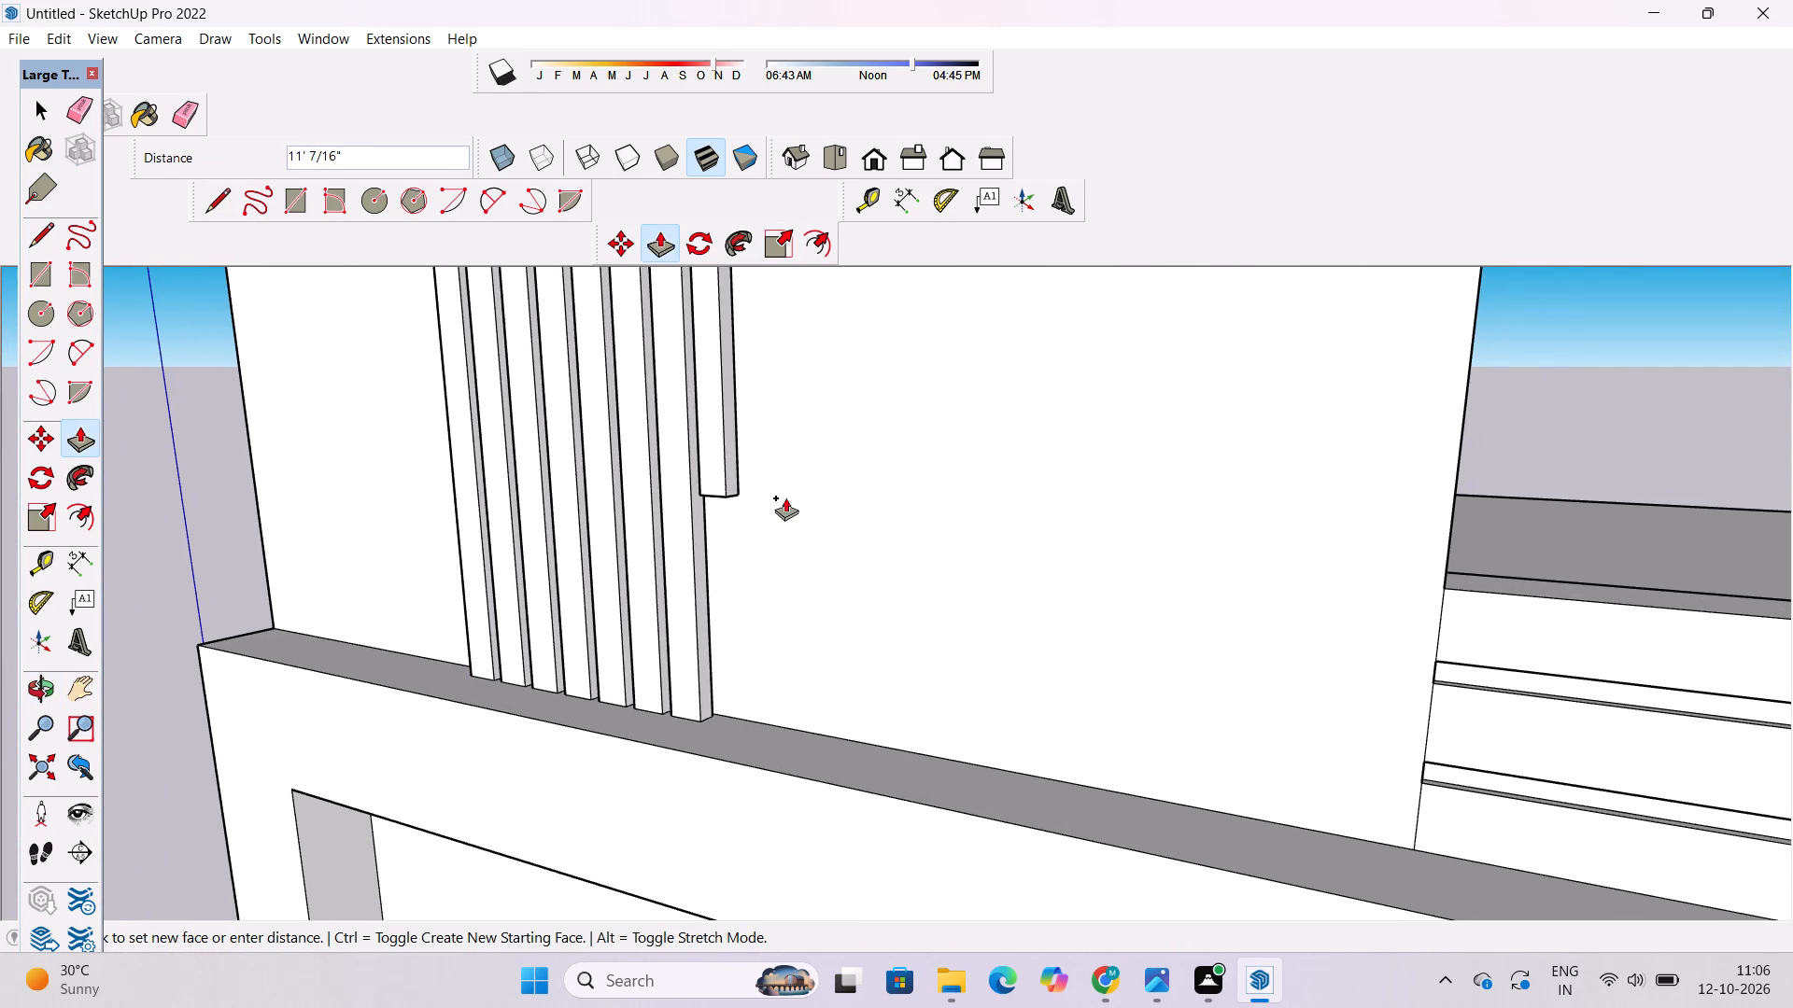
{"action": "scroll", "coordinate": [770, 629], "scroll_direction": "up", "scroll_amount": 3}
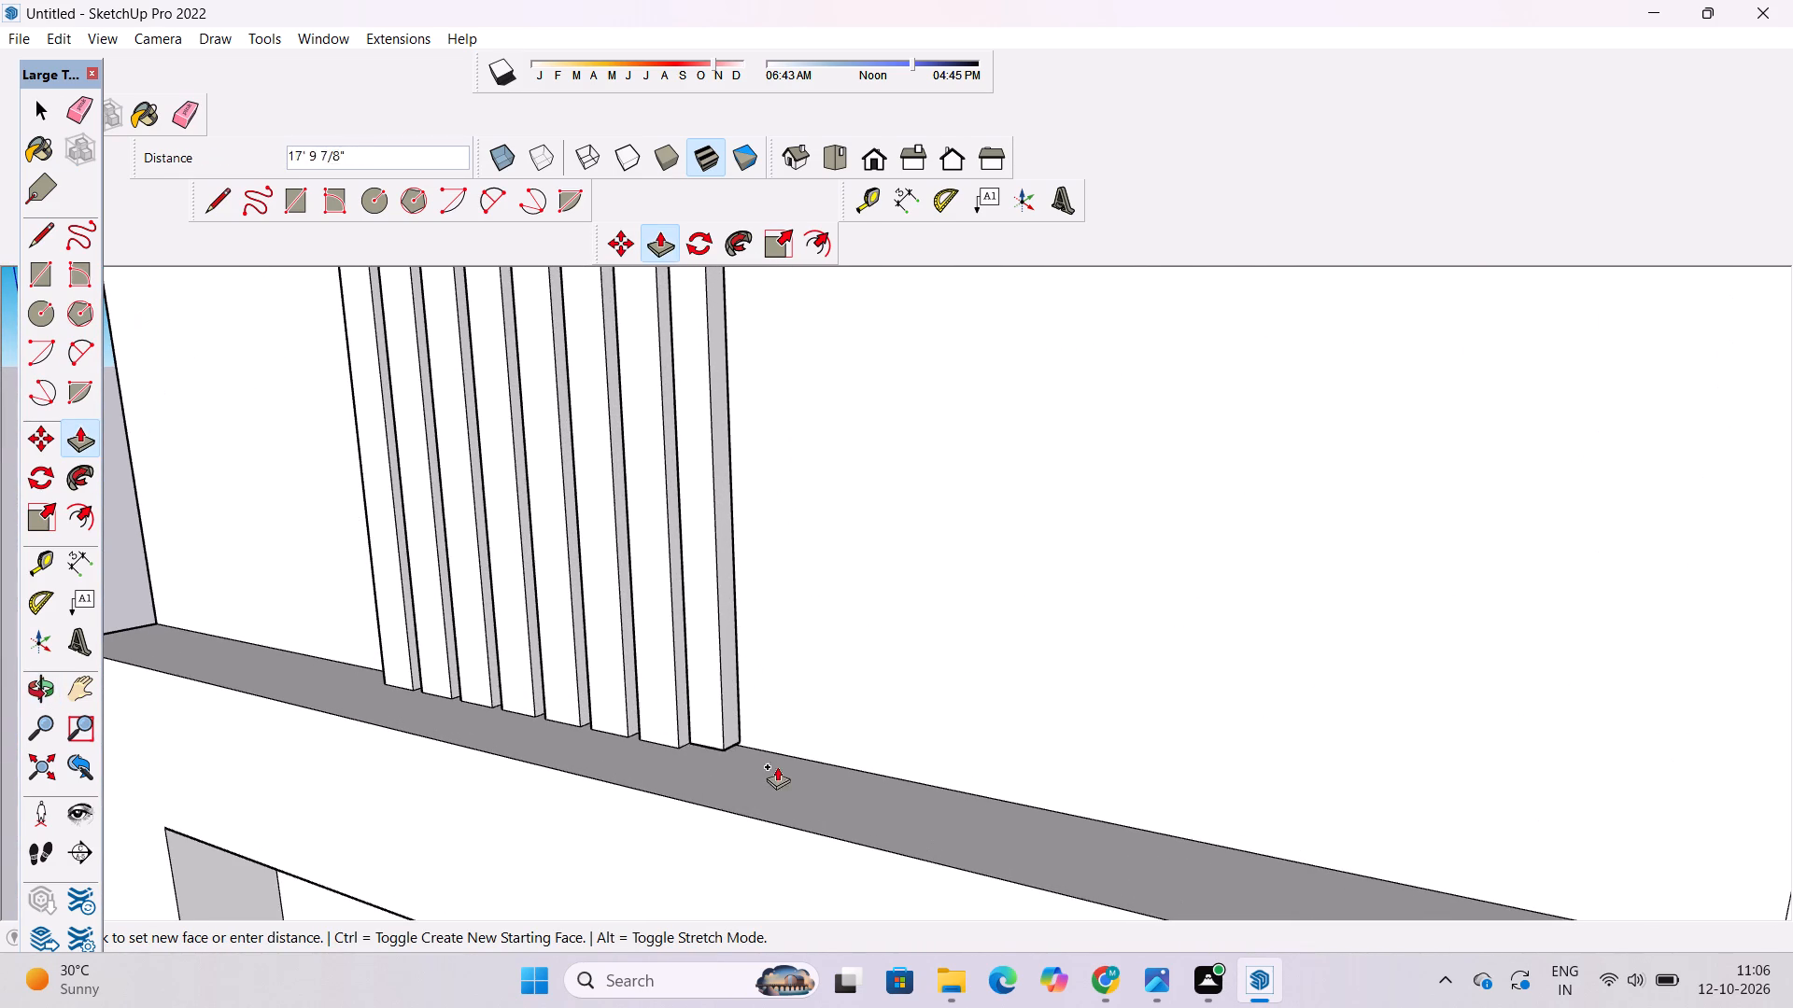
{"action": "left_click", "coordinate": [863, 790]}
{"action": "key", "text": "space"}
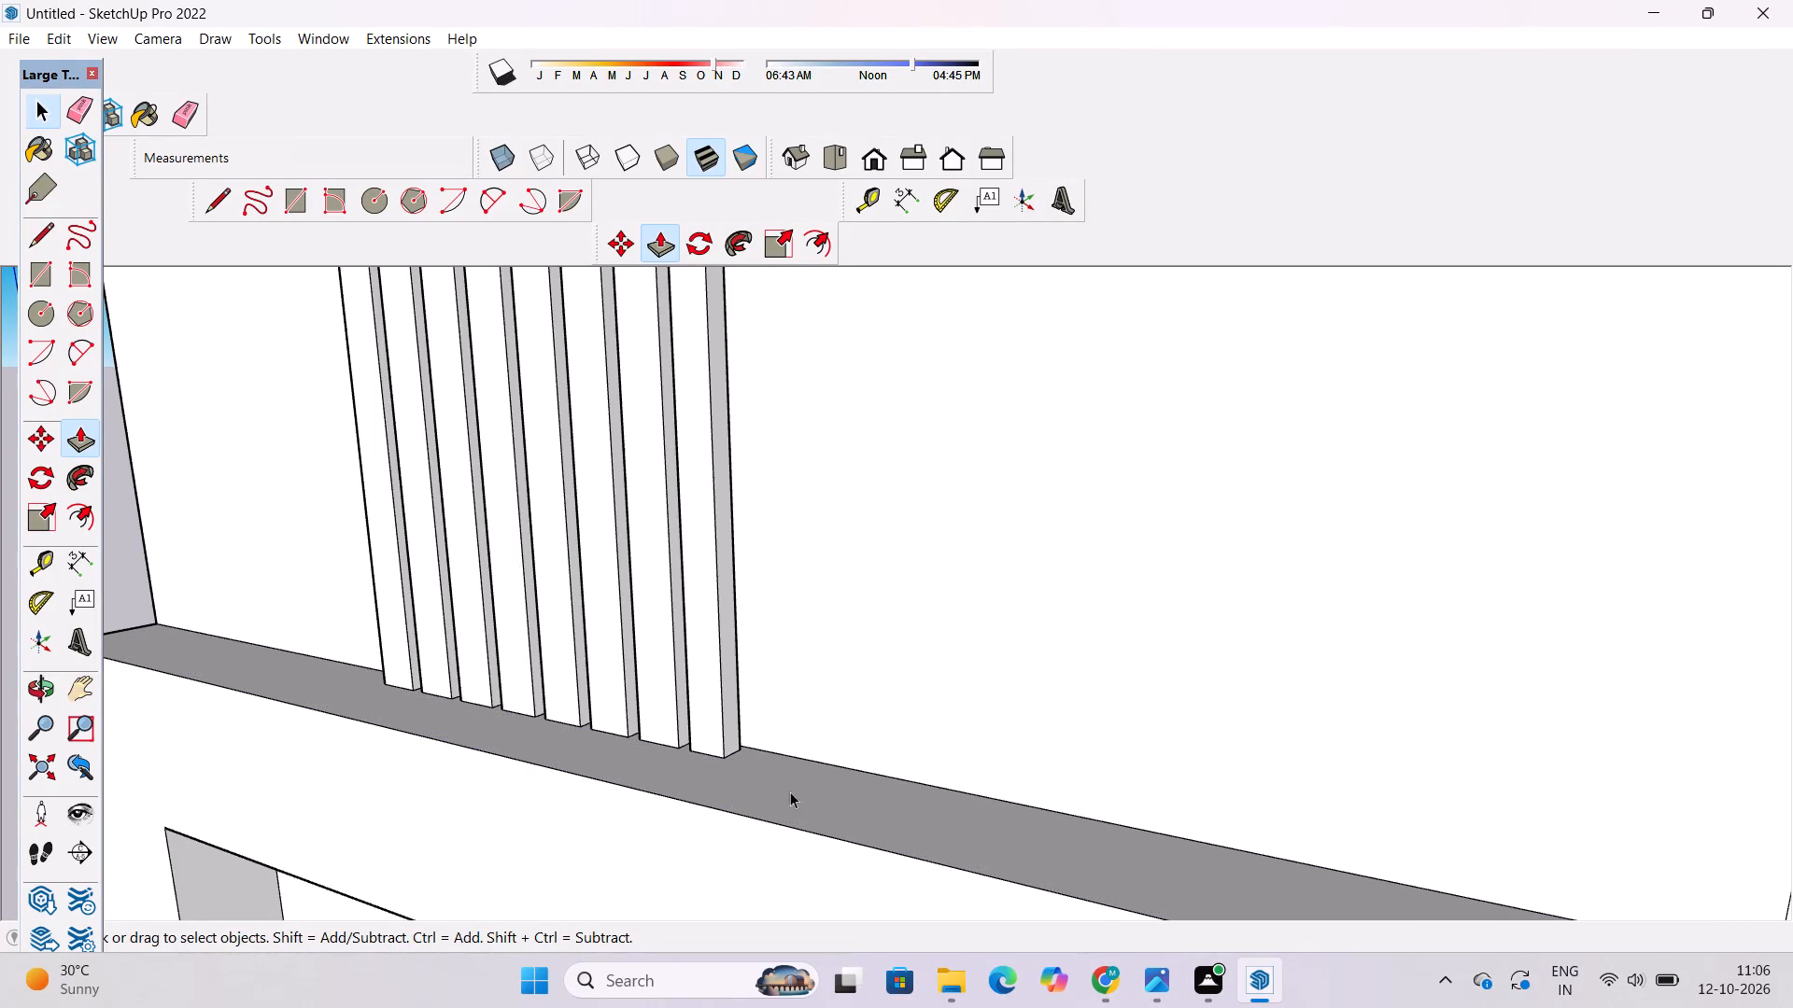
Examine the building's full front facade, including the vertical fins, roofed terrace opening and balcony.
{"action": "key", "text": "o"}
{"action": "scroll", "coordinate": [736, 750], "scroll_direction": "down", "scroll_amount": 18}
{"action": "left_click_drag", "start_coordinate": [607, 690], "coordinate": [703, 547]}
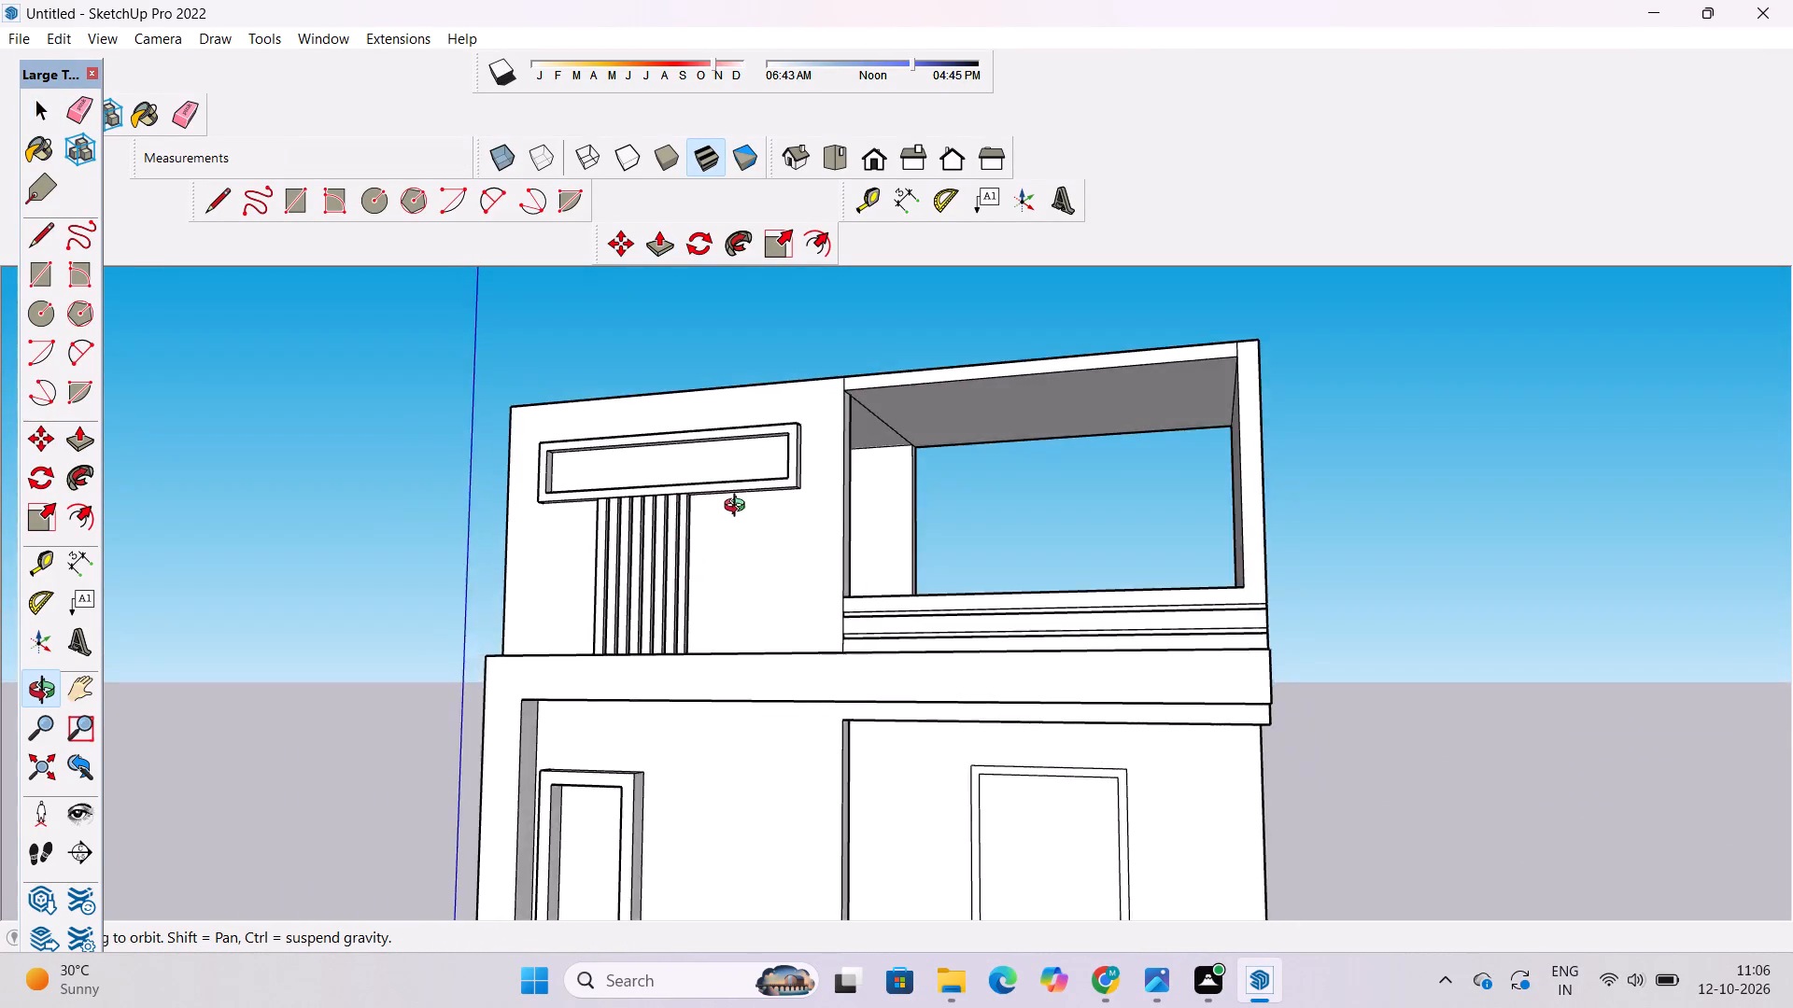
{"action": "scroll", "coordinate": [739, 508], "scroll_direction": "down", "scroll_amount": 5}
{"action": "left_click_drag", "start_coordinate": [729, 523], "coordinate": [733, 547], "text": "shift"}
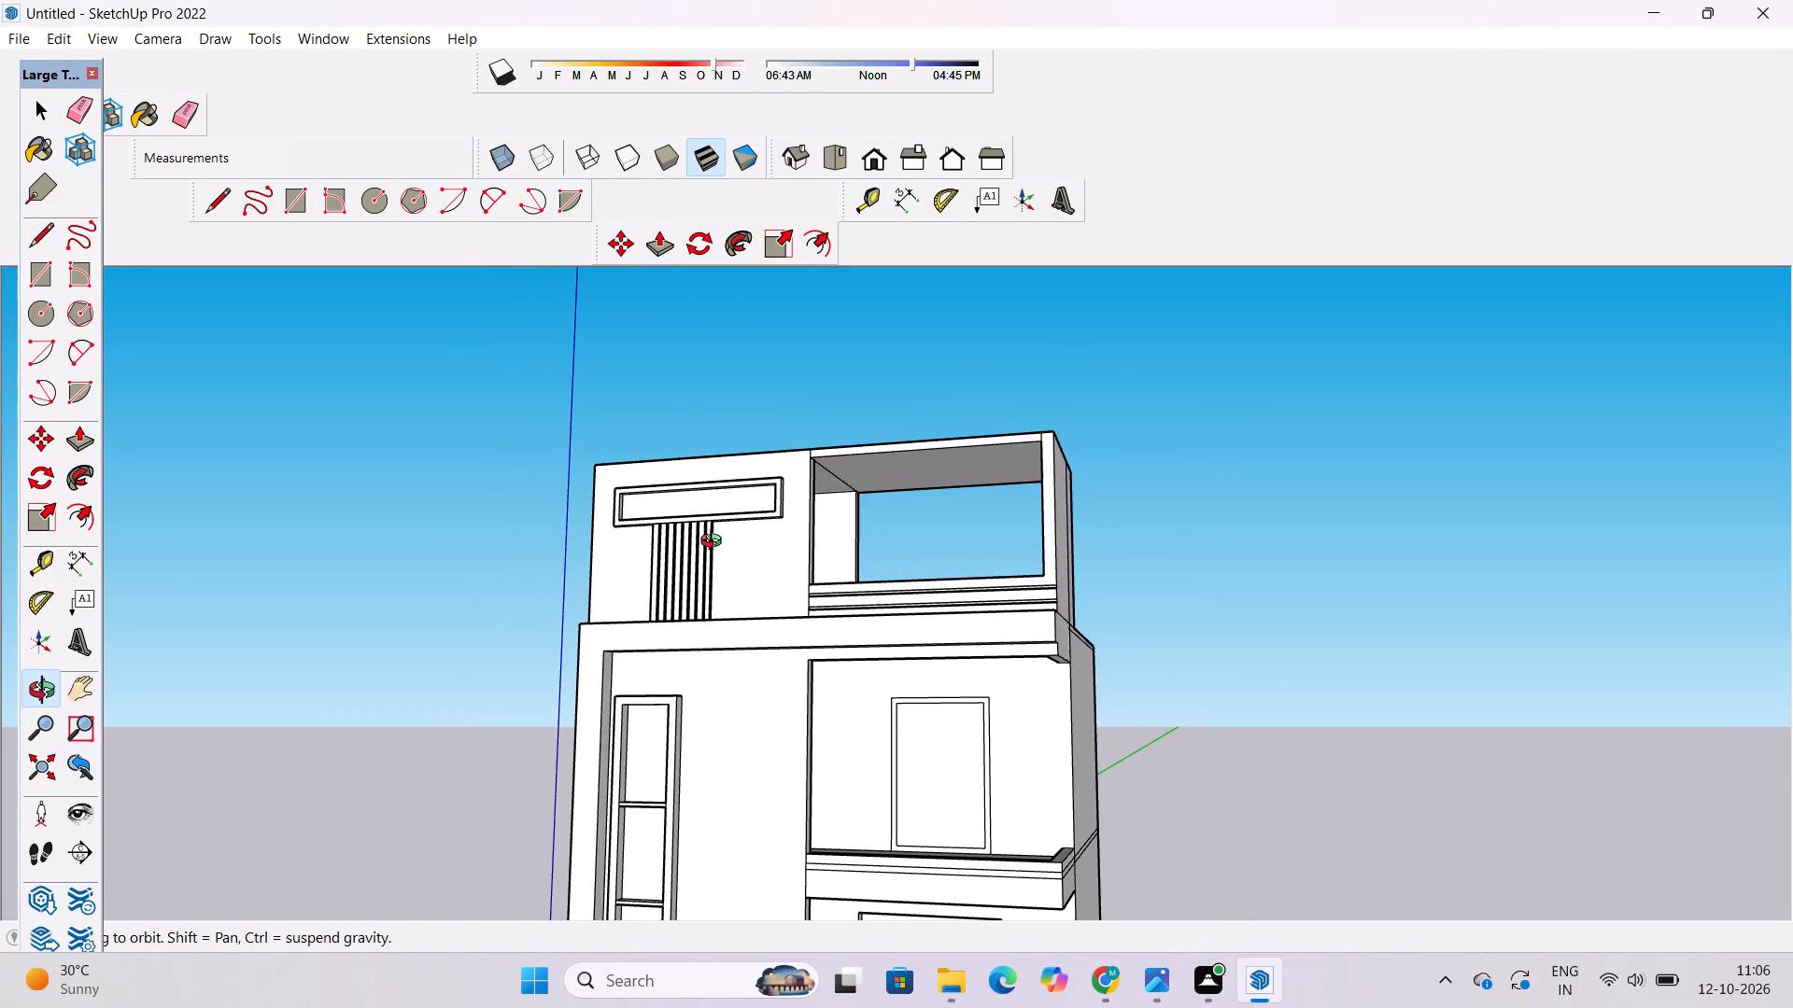
{"action": "left_click_drag", "start_coordinate": [718, 628], "coordinate": [784, 489], "text": "shift"}
{"action": "left_click_drag", "start_coordinate": [797, 554], "coordinate": [852, 637]}
{"action": "left_click_drag", "start_coordinate": [887, 689], "coordinate": [885, 516], "text": "shift"}
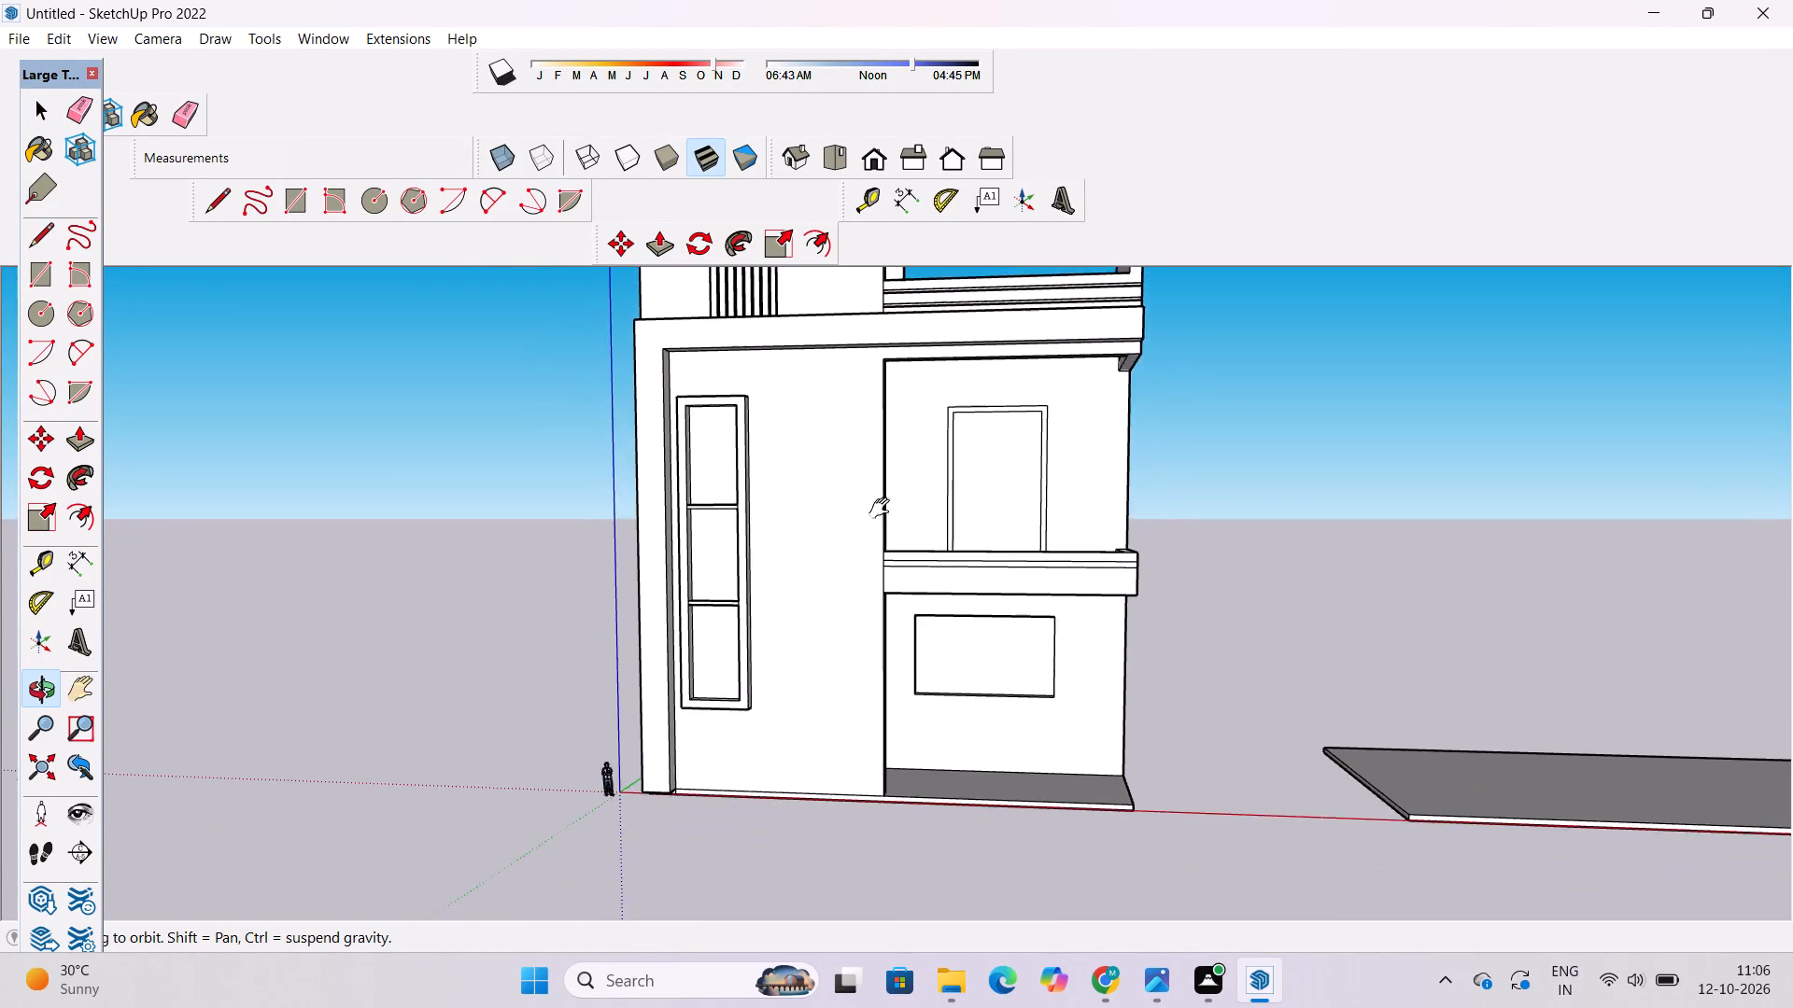
{"action": "scroll", "coordinate": [882, 503], "scroll_direction": "down", "scroll_amount": 5}
{"action": "left_click_drag", "start_coordinate": [894, 571], "coordinate": [1043, 557]}
{"action": "left_click_drag", "start_coordinate": [1013, 532], "coordinate": [936, 637], "text": "shift"}
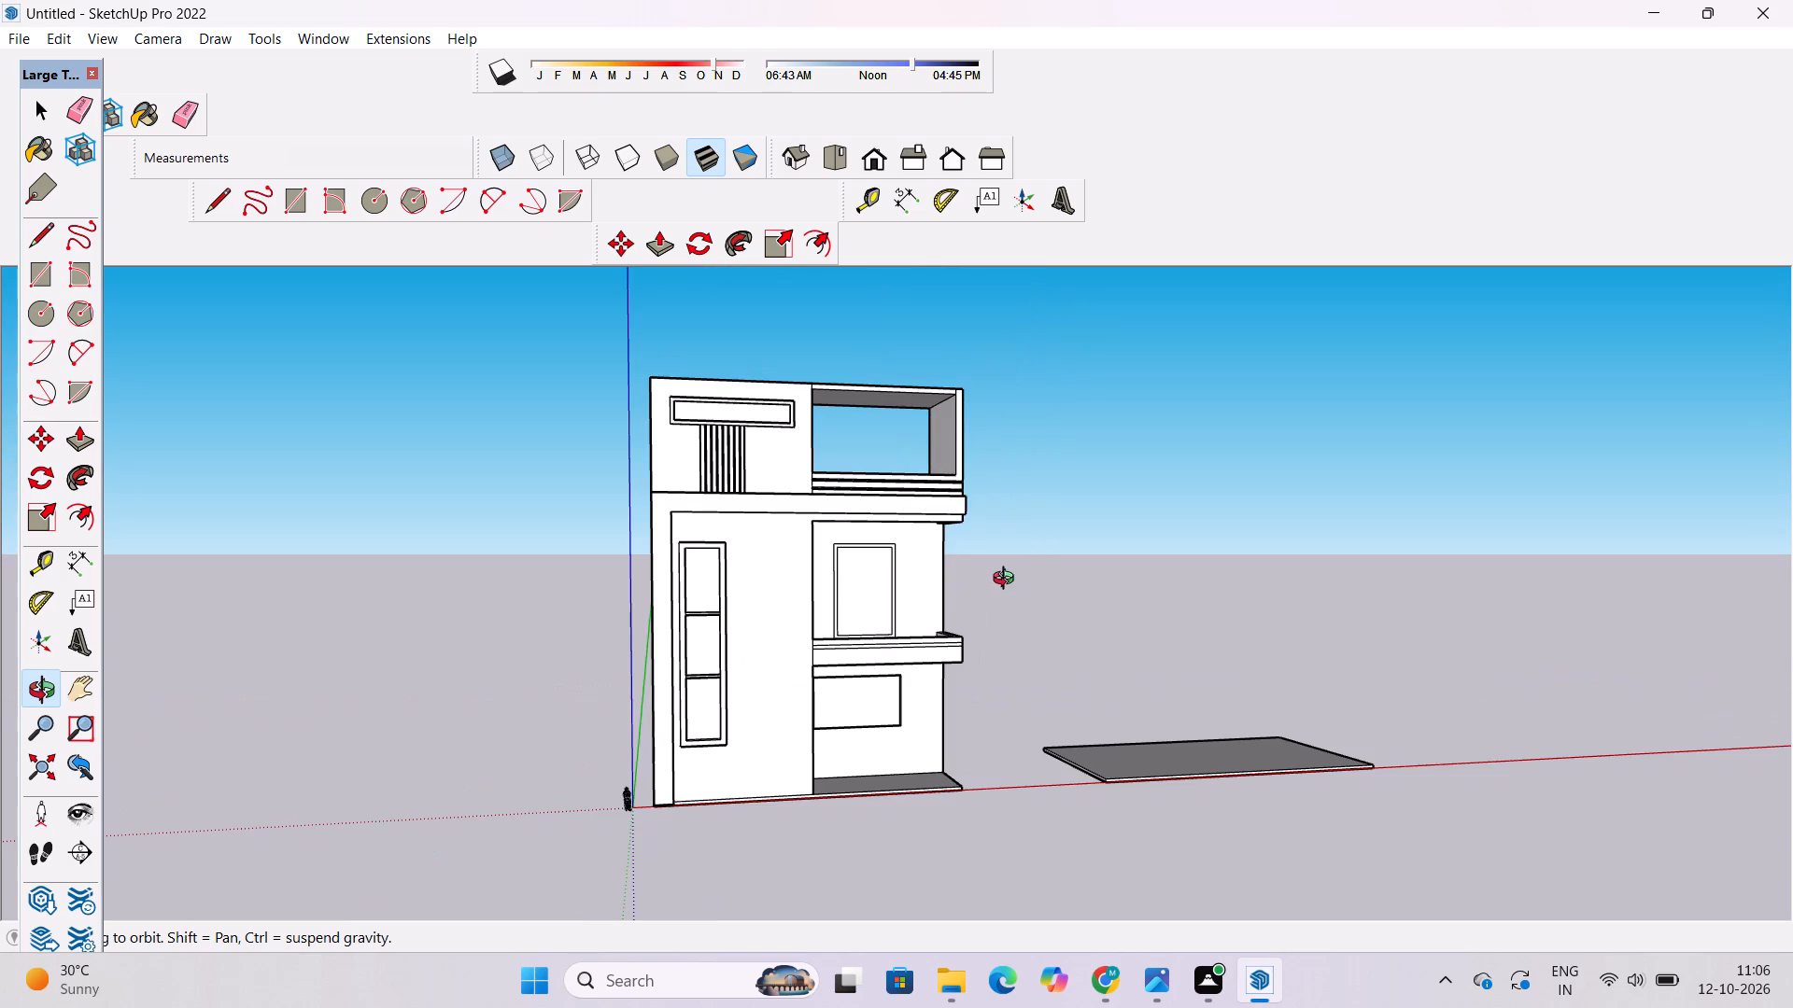
{"action": "left_click_drag", "start_coordinate": [1008, 581], "coordinate": [1004, 594]}
{"action": "left_click_drag", "start_coordinate": [1004, 596], "coordinate": [932, 609]}
{"action": "scroll", "coordinate": [926, 591], "scroll_direction": "up", "scroll_amount": 3}
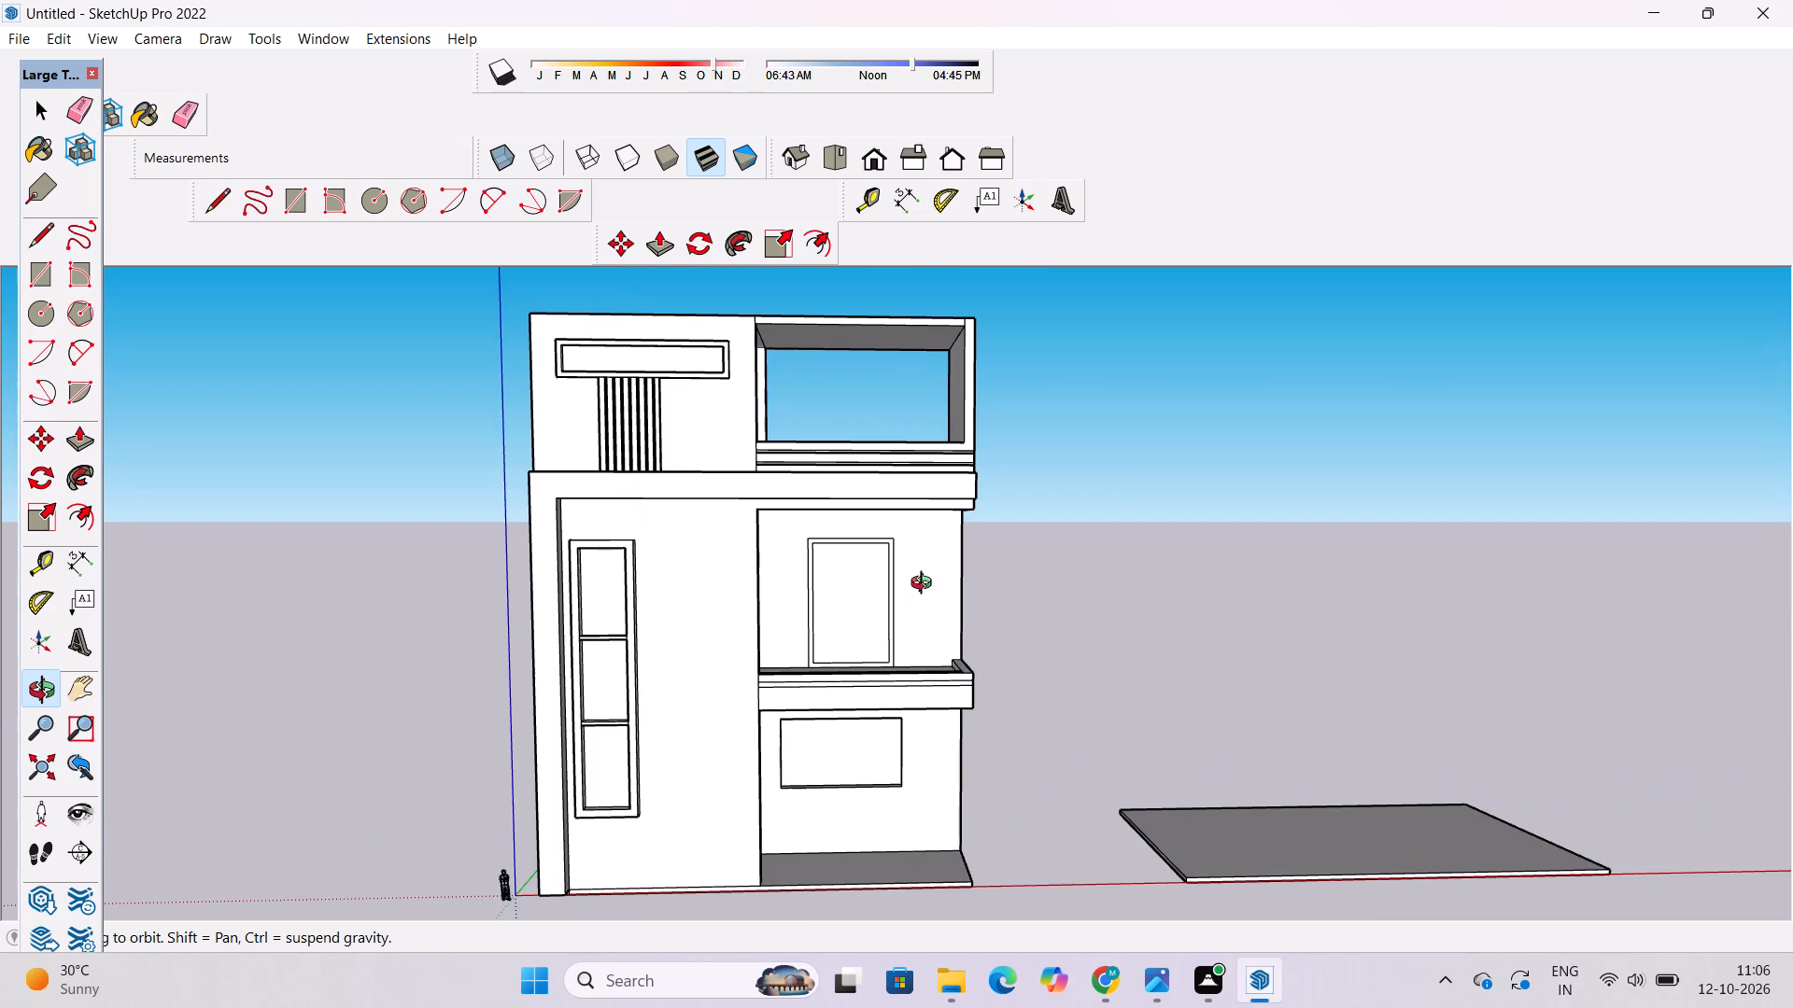
{"action": "left_click_drag", "start_coordinate": [923, 584], "coordinate": [921, 611], "text": "shift"}
{"action": "left_click_drag", "start_coordinate": [939, 651], "coordinate": [885, 755]}
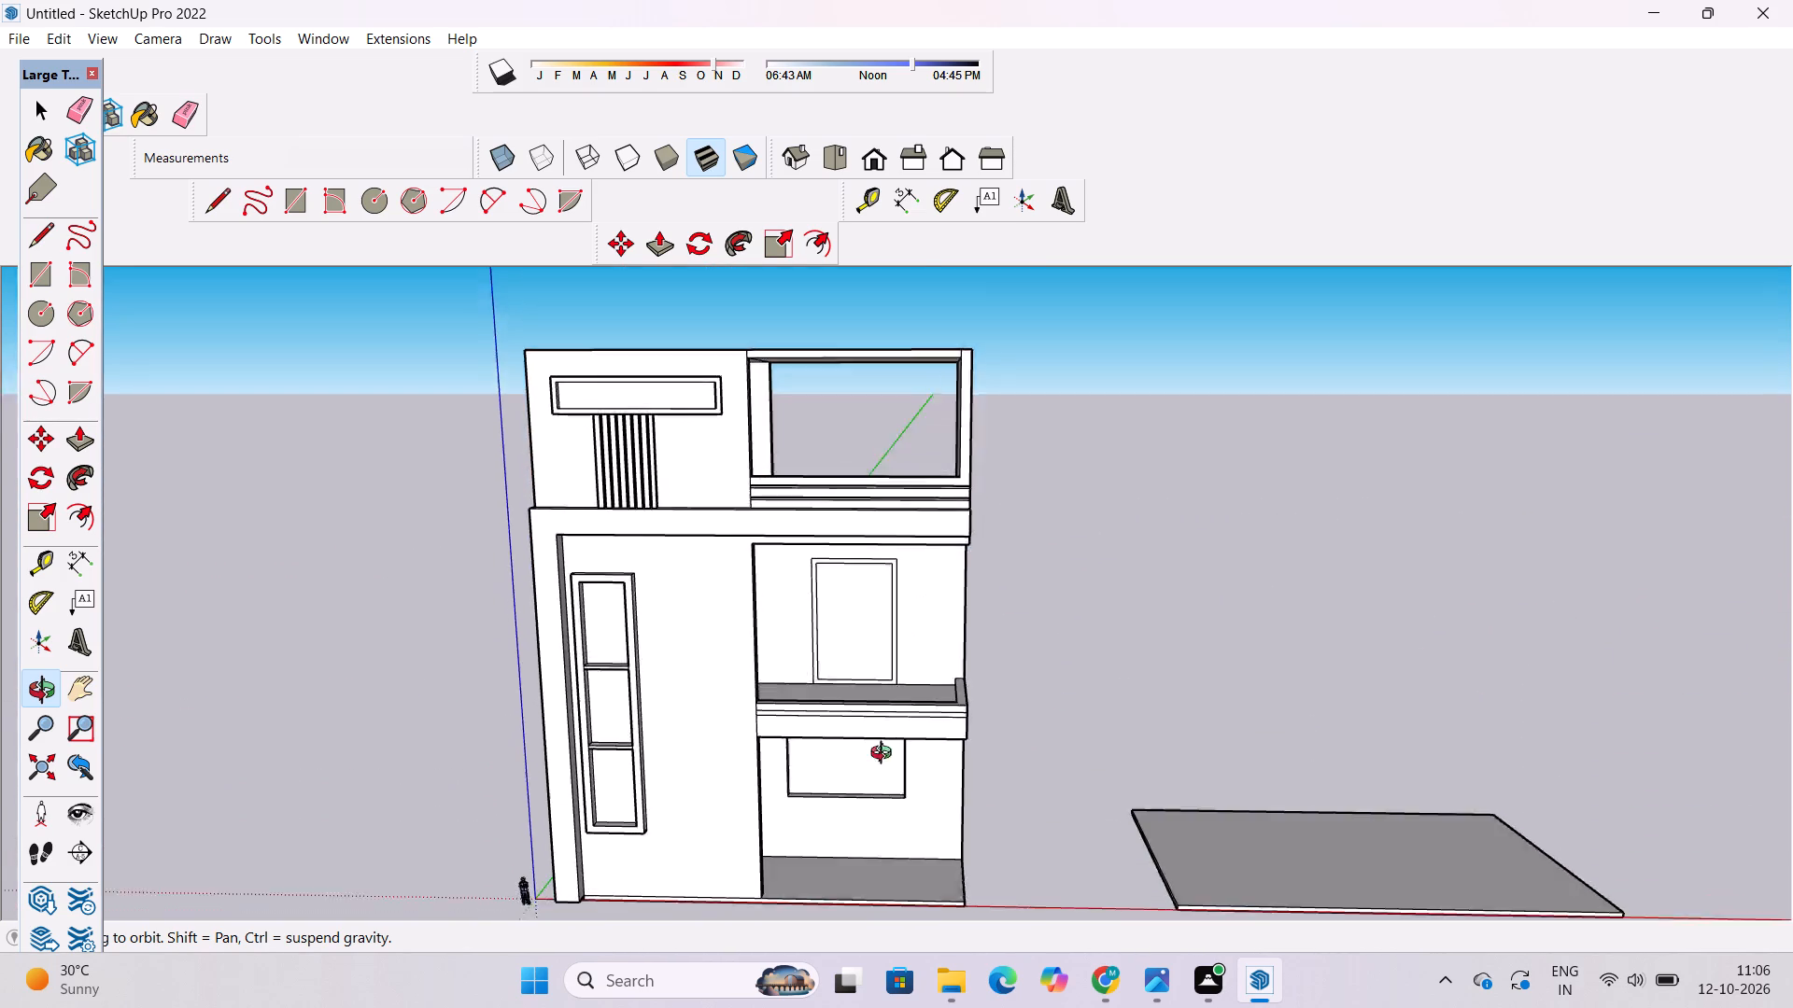
{"action": "left_click_drag", "start_coordinate": [885, 755], "coordinate": [885, 767]}
Draw a 7' vertical line on the wall from the midpoint of the front balcony parapet's top edge, beside the tall facade windows.
{"action": "scroll", "coordinate": [937, 685], "scroll_direction": "up", "scroll_amount": 8}
{"action": "left_click_drag", "start_coordinate": [984, 699], "coordinate": [704, 730]}
{"action": "scroll", "coordinate": [533, 632], "scroll_direction": "up", "scroll_amount": 10}
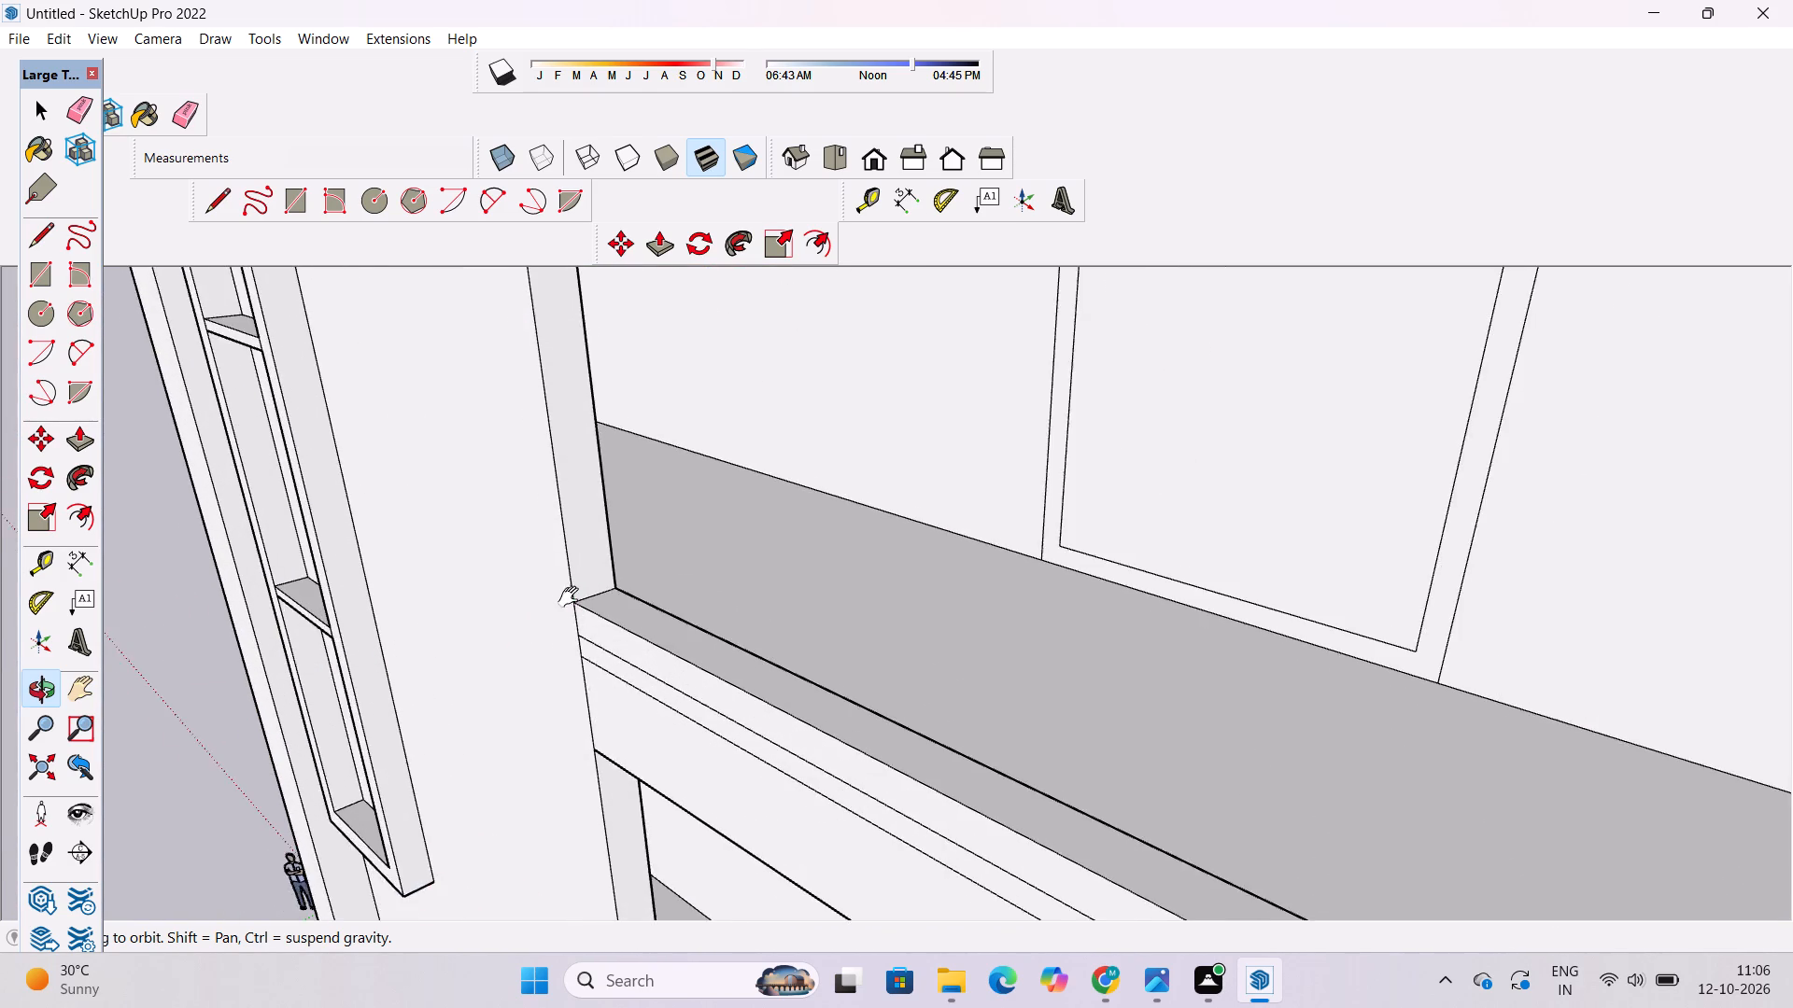
{"action": "left_click_drag", "start_coordinate": [603, 620], "coordinate": [661, 754], "text": "shift"}
{"action": "key", "text": "l"}
{"action": "scroll", "coordinate": [670, 730], "scroll_direction": "up", "scroll_amount": 3}
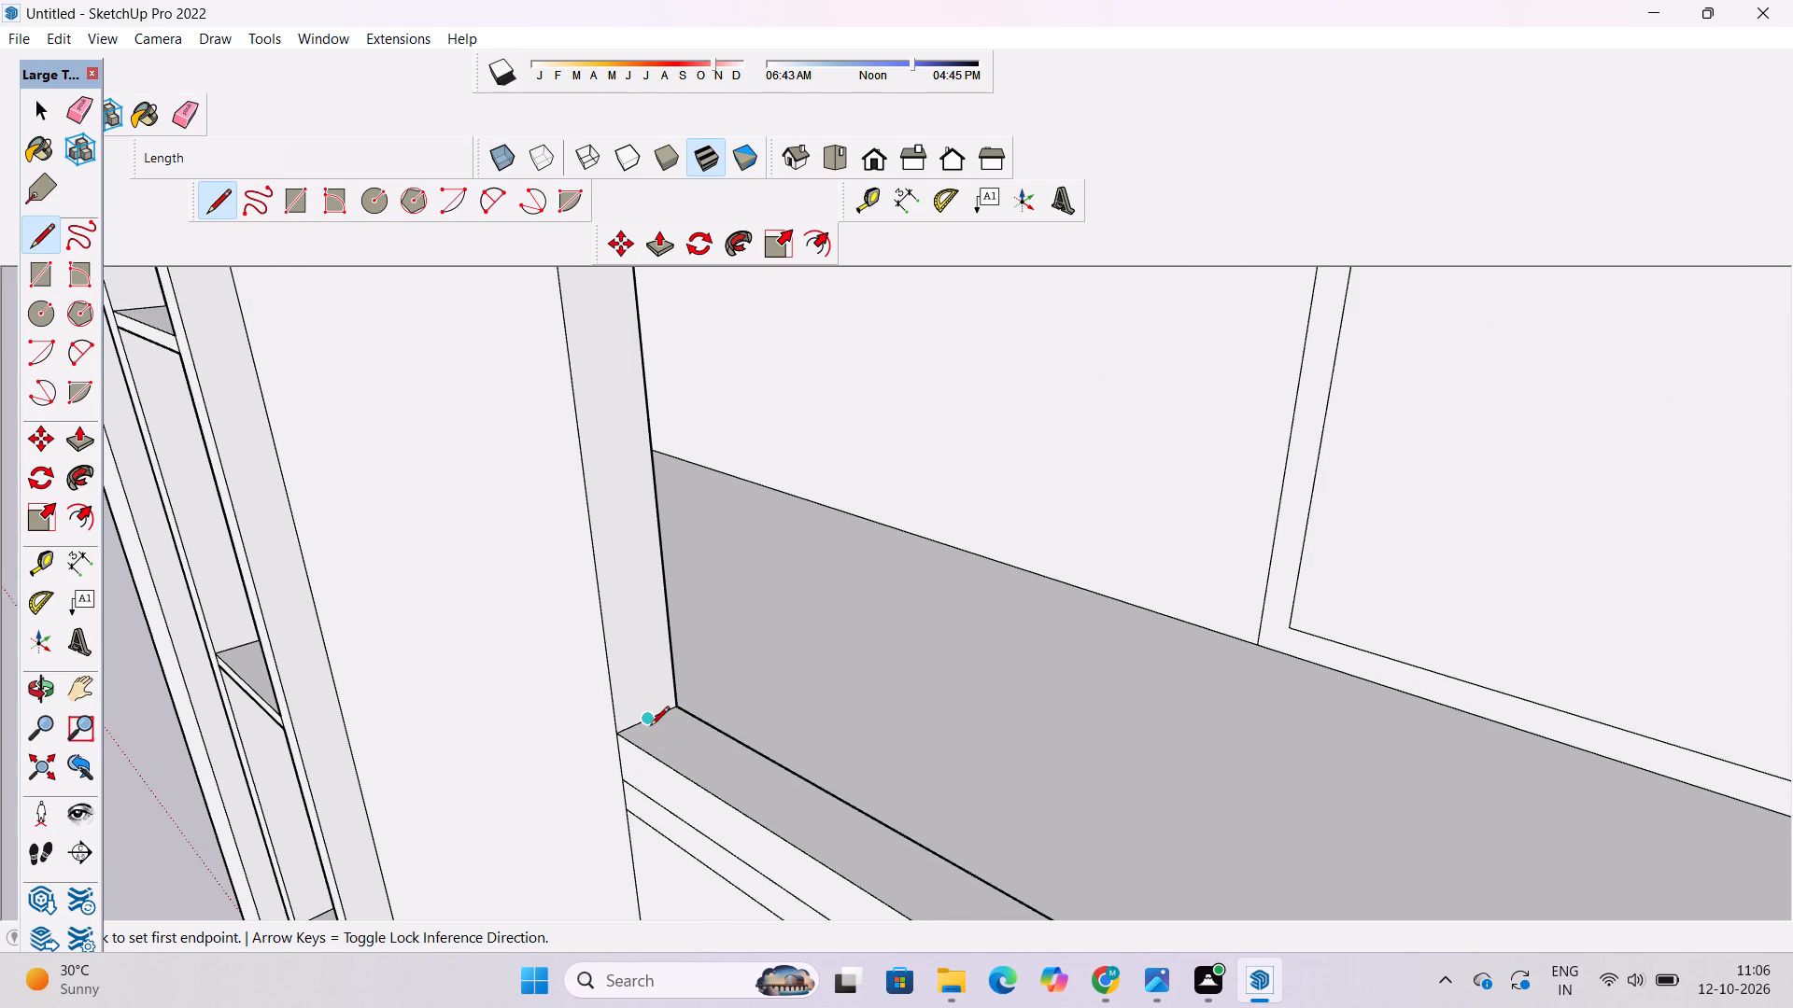
{"action": "left_click", "coordinate": [646, 715]}
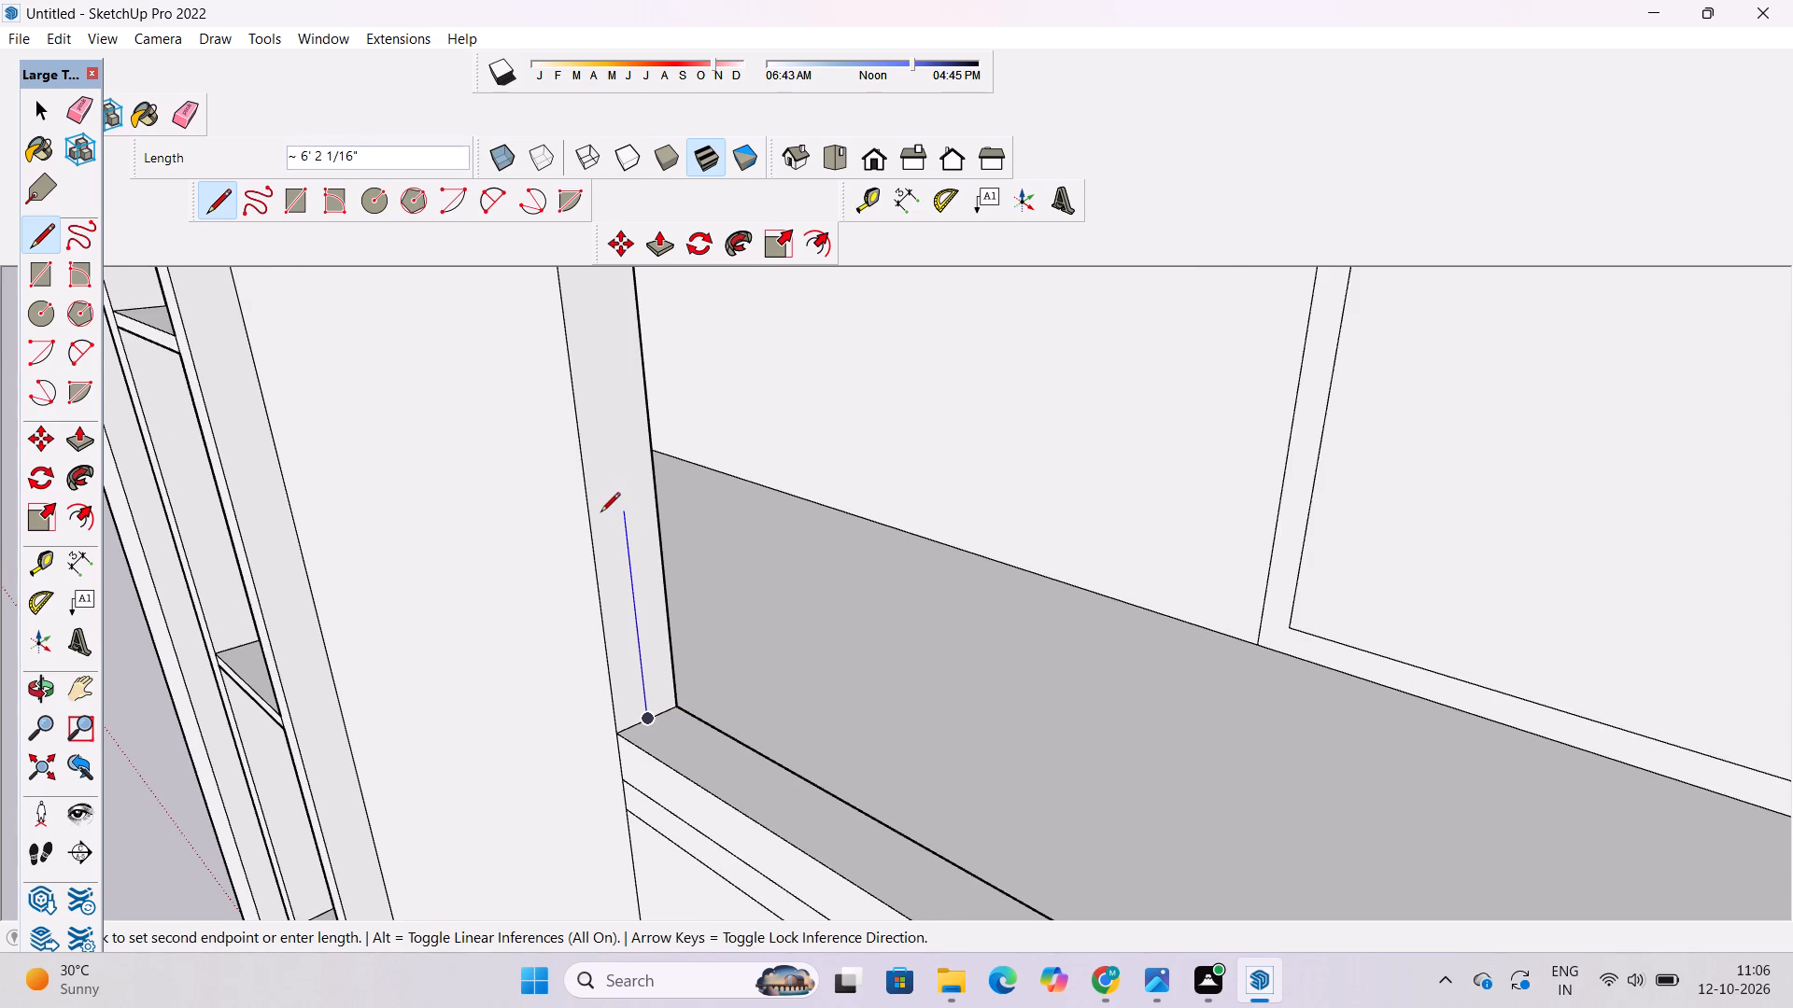
{"action": "type", "text": "7'"}
{"action": "key", "text": "Return"}
{"action": "scroll", "coordinate": [129, 604], "scroll_direction": "down", "scroll_amount": 2}
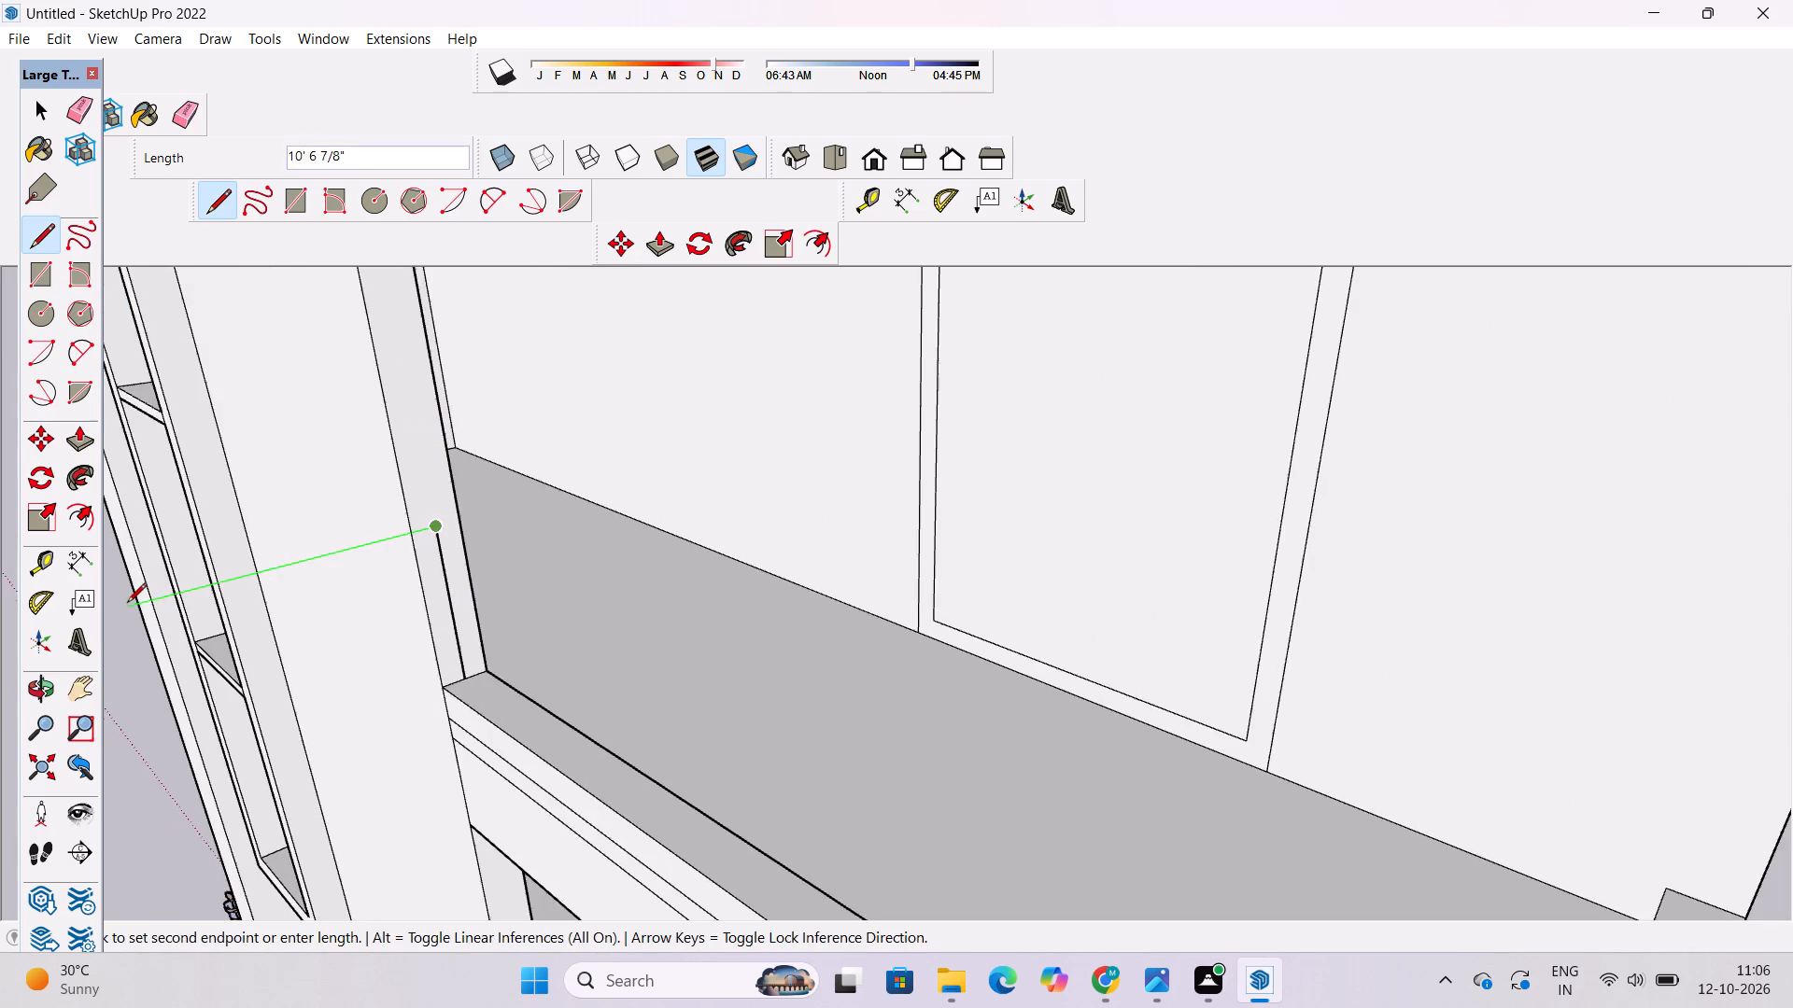
{"action": "scroll", "coordinate": [127, 604], "scroll_direction": "down", "scroll_amount": 9}
{"action": "scroll", "coordinate": [319, 611], "scroll_direction": "up", "scroll_amount": 4}
{"action": "key", "text": "space"}
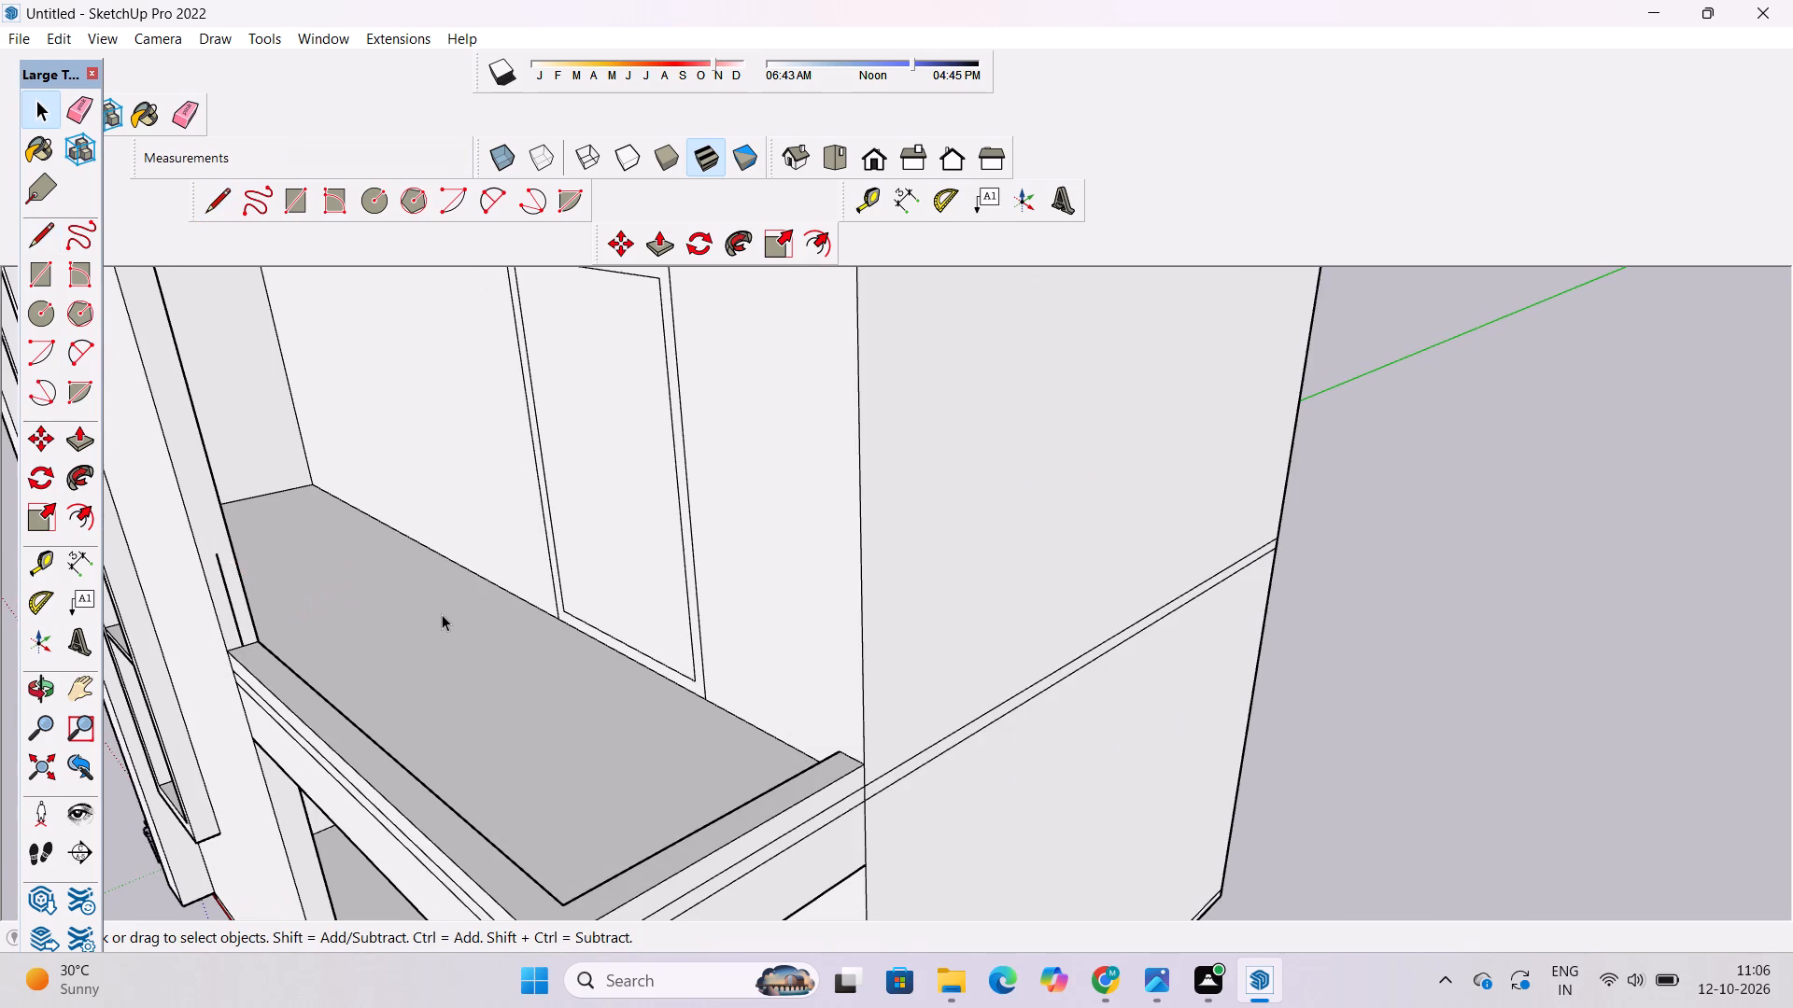
Draw two 2' lines from the parapet's inner corner to its outer edges, marking a square on the corner top.
{"action": "scroll", "coordinate": [443, 615], "scroll_direction": "up", "scroll_amount": 4}
{"action": "key", "text": "l"}
{"action": "scroll", "coordinate": [417, 325], "scroll_direction": "down", "scroll_amount": 5}
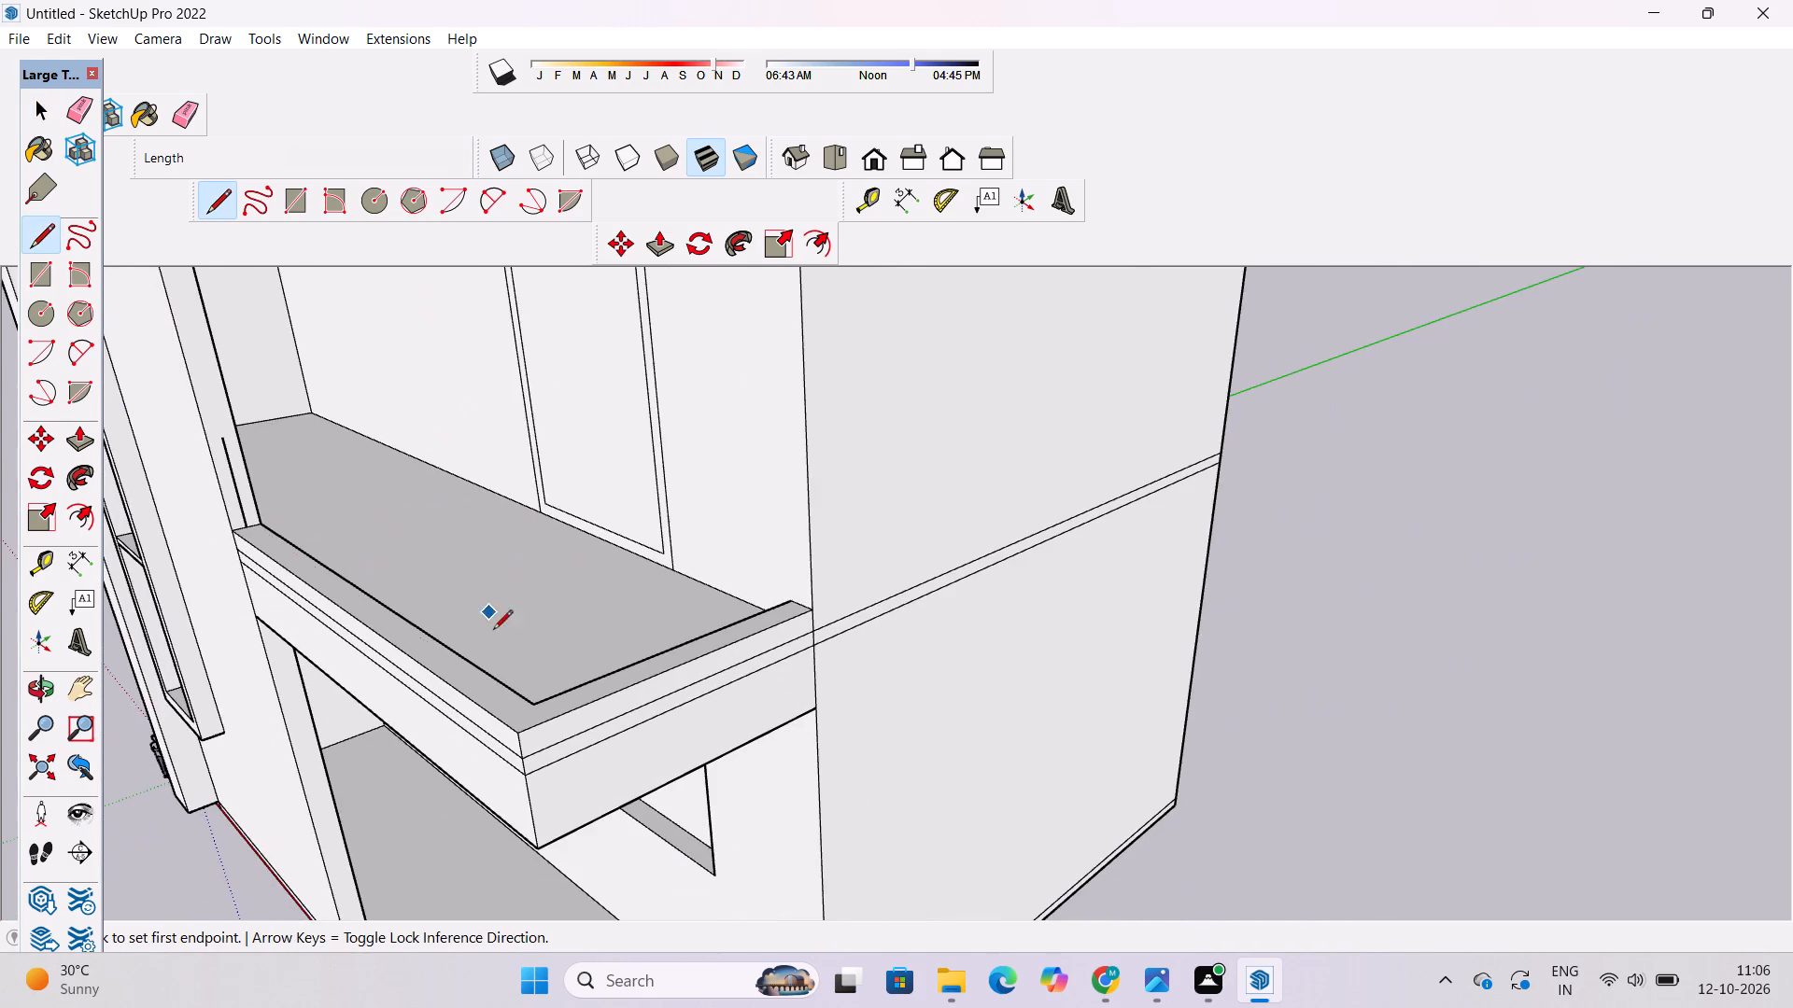
{"action": "scroll", "coordinate": [532, 731], "scroll_direction": "up", "scroll_amount": 15}
{"action": "left_click", "coordinate": [504, 677]}
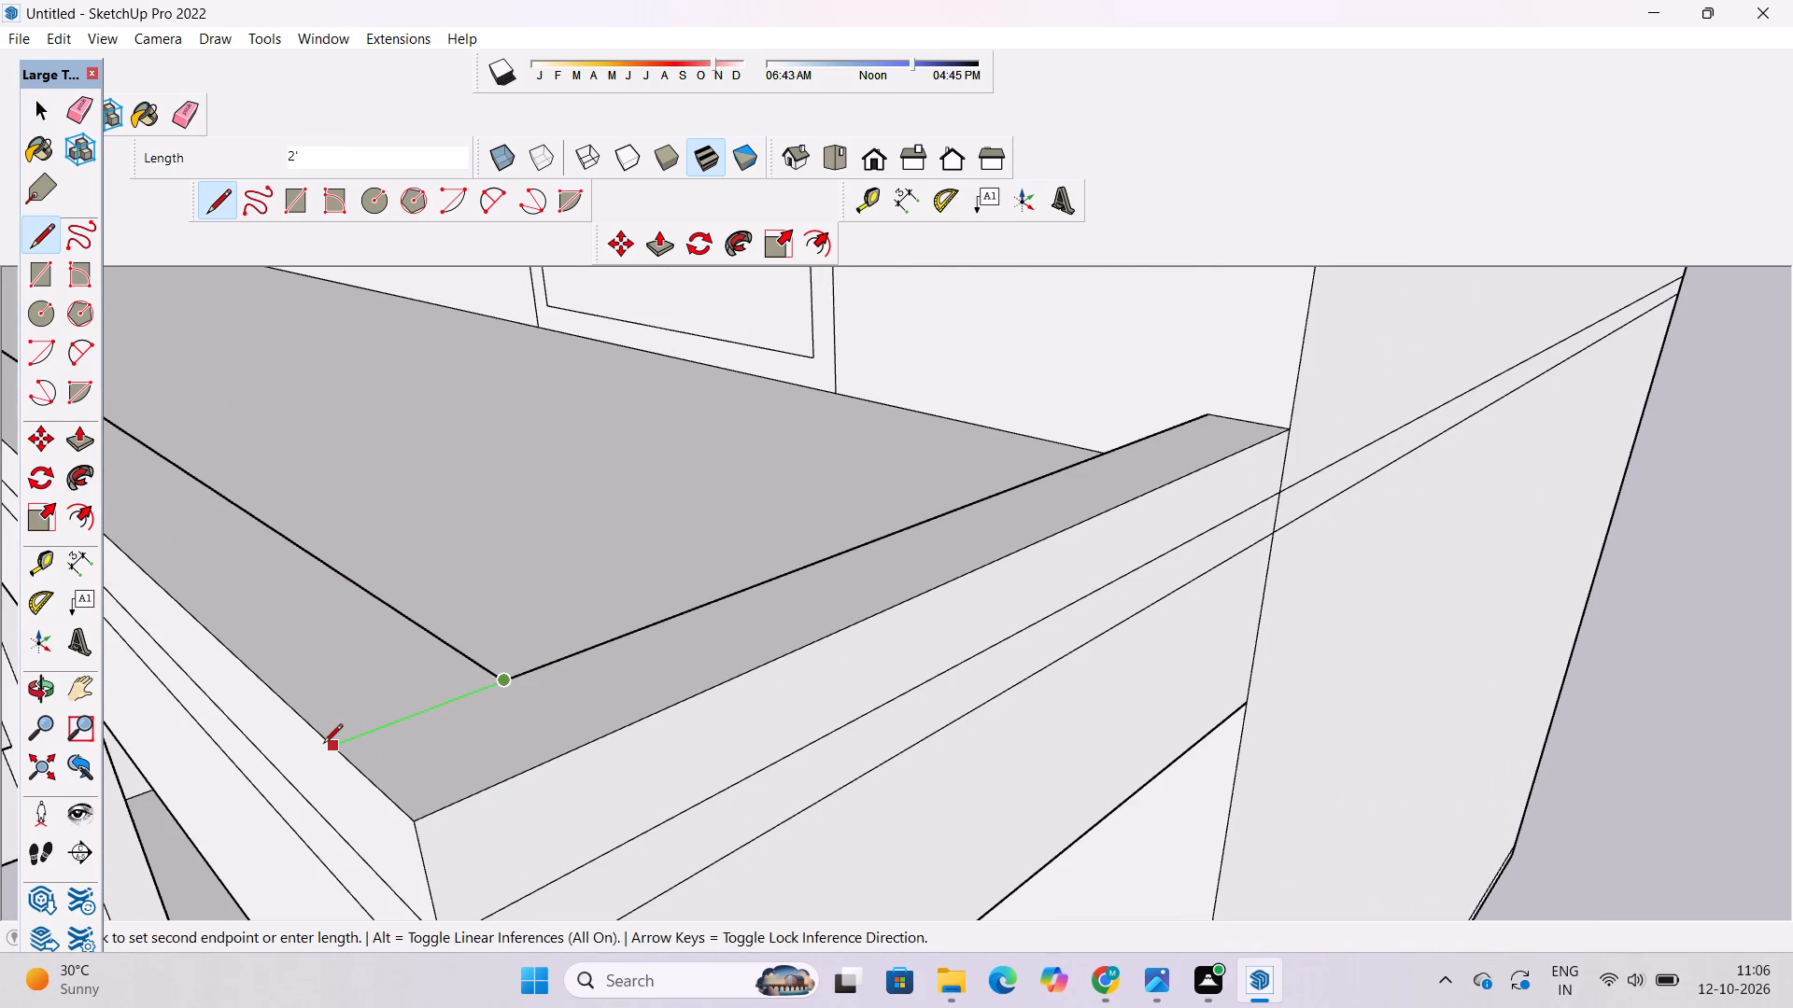
{"action": "left_click", "coordinate": [329, 747]}
{"action": "left_click", "coordinate": [503, 677]}
{"action": "left_click", "coordinate": [588, 744]}
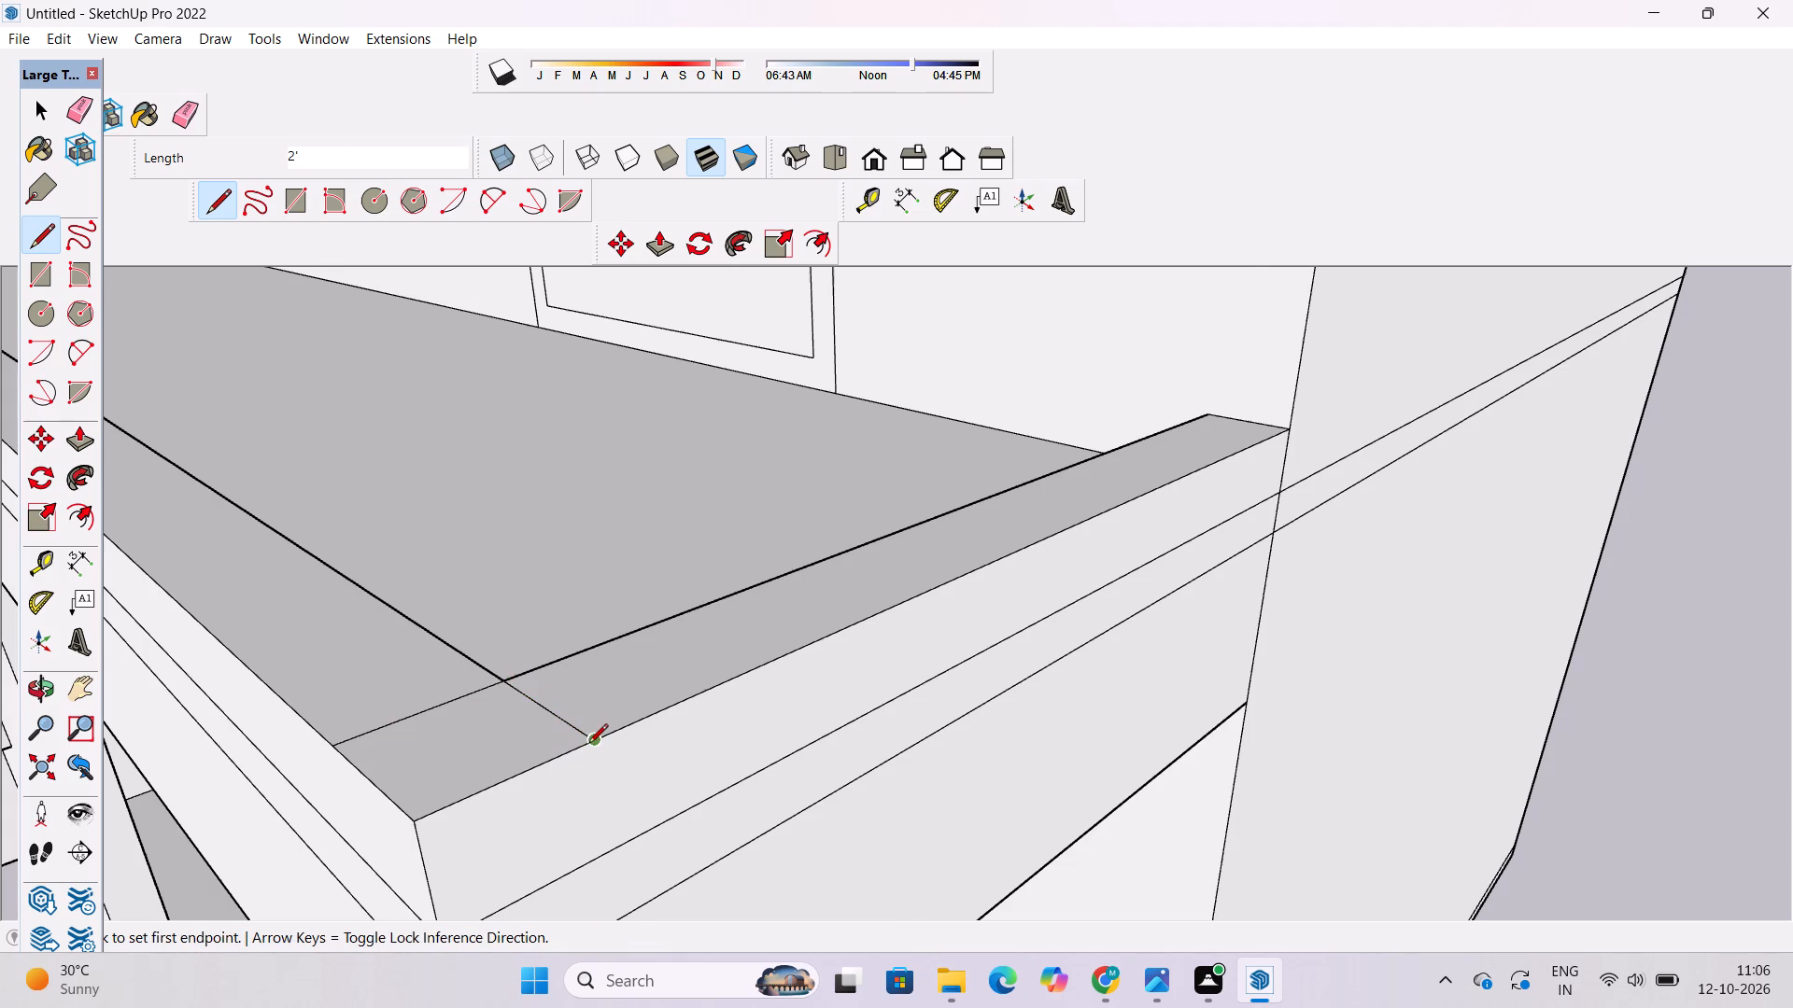
Draw a 7' vertical line up from the centre of the square at the balcony parapet's corner.
{"action": "scroll", "coordinate": [587, 748], "scroll_direction": "down", "scroll_amount": 8}
{"action": "scroll", "coordinate": [473, 786], "scroll_direction": "up", "scroll_amount": 6}
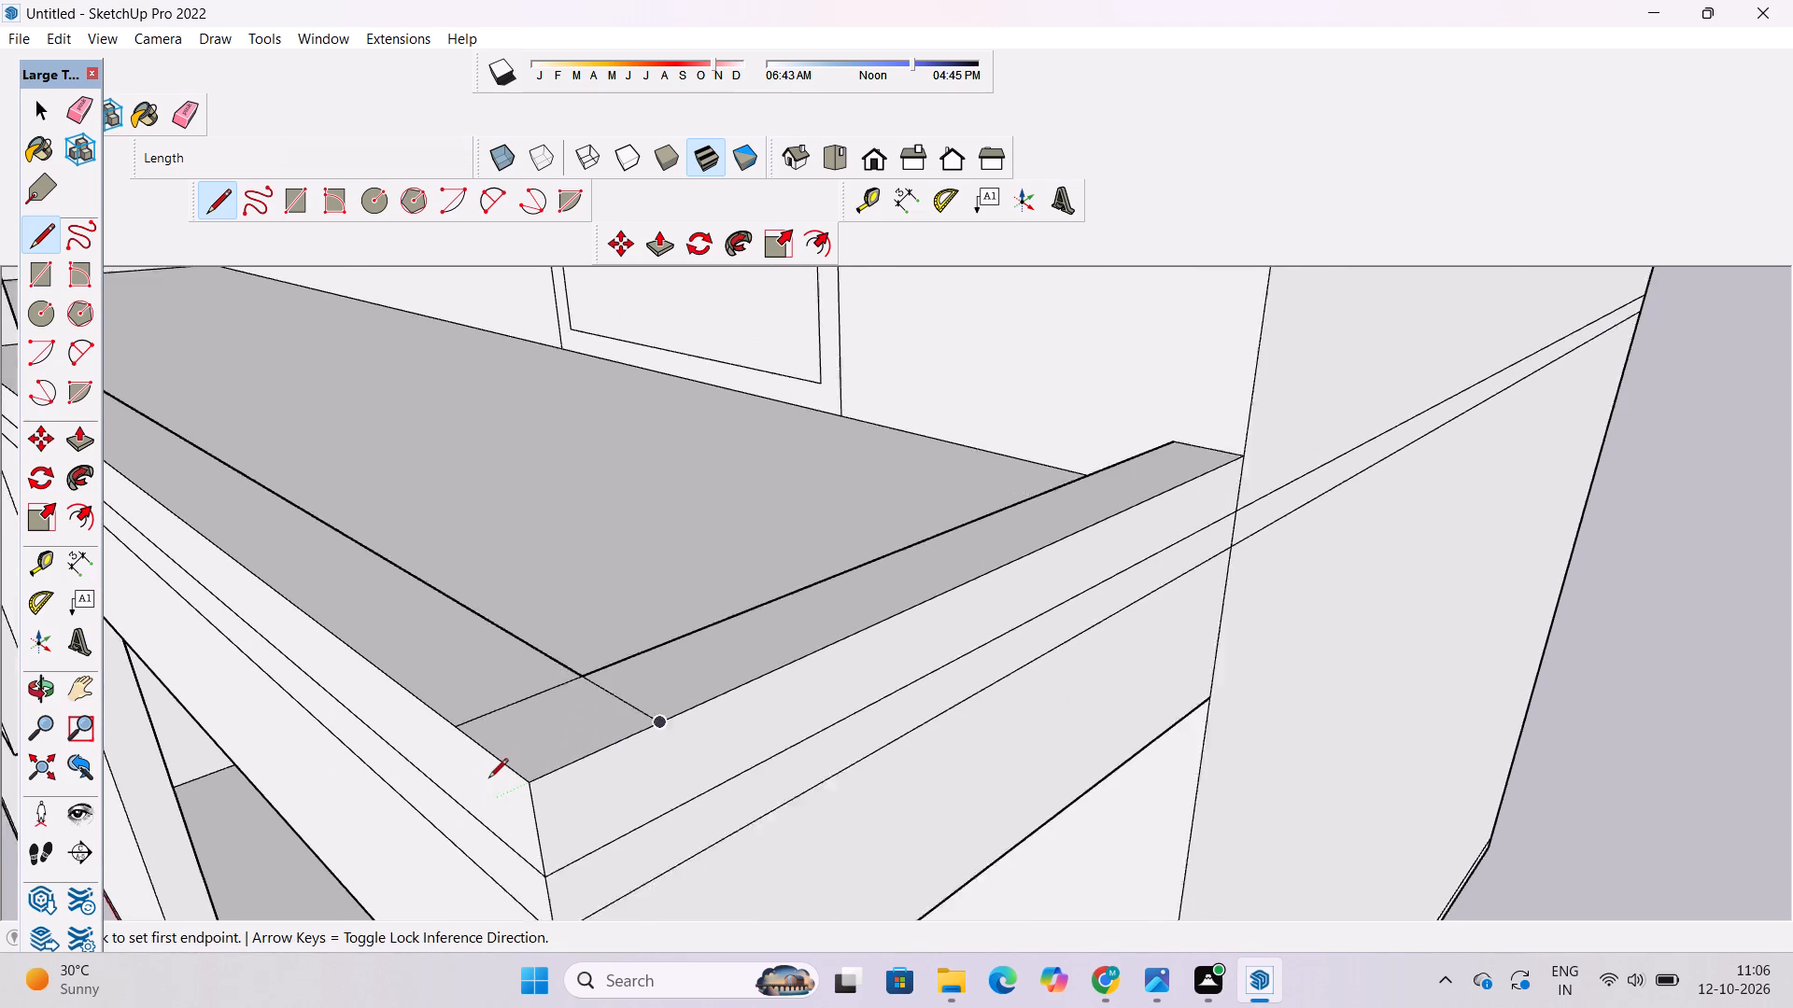
{"action": "scroll", "coordinate": [488, 779], "scroll_direction": "up", "scroll_amount": 1}
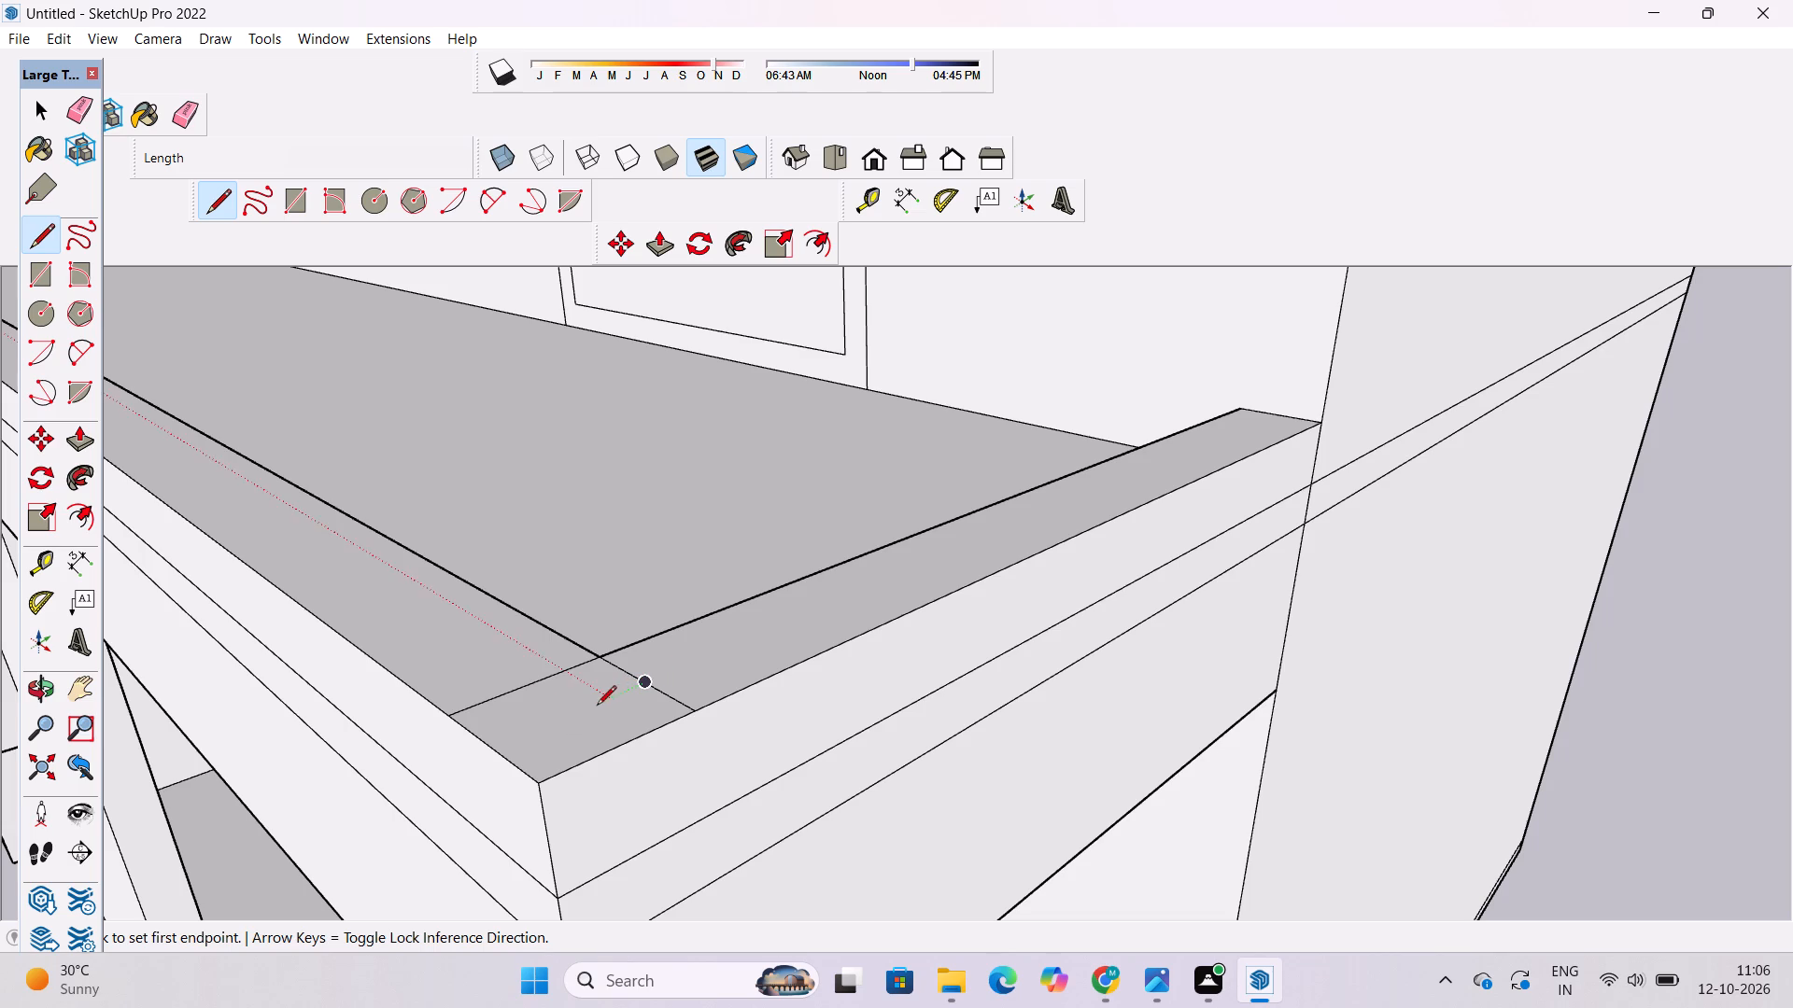
{"action": "scroll", "coordinate": [572, 717], "scroll_direction": "down", "scroll_amount": 5}
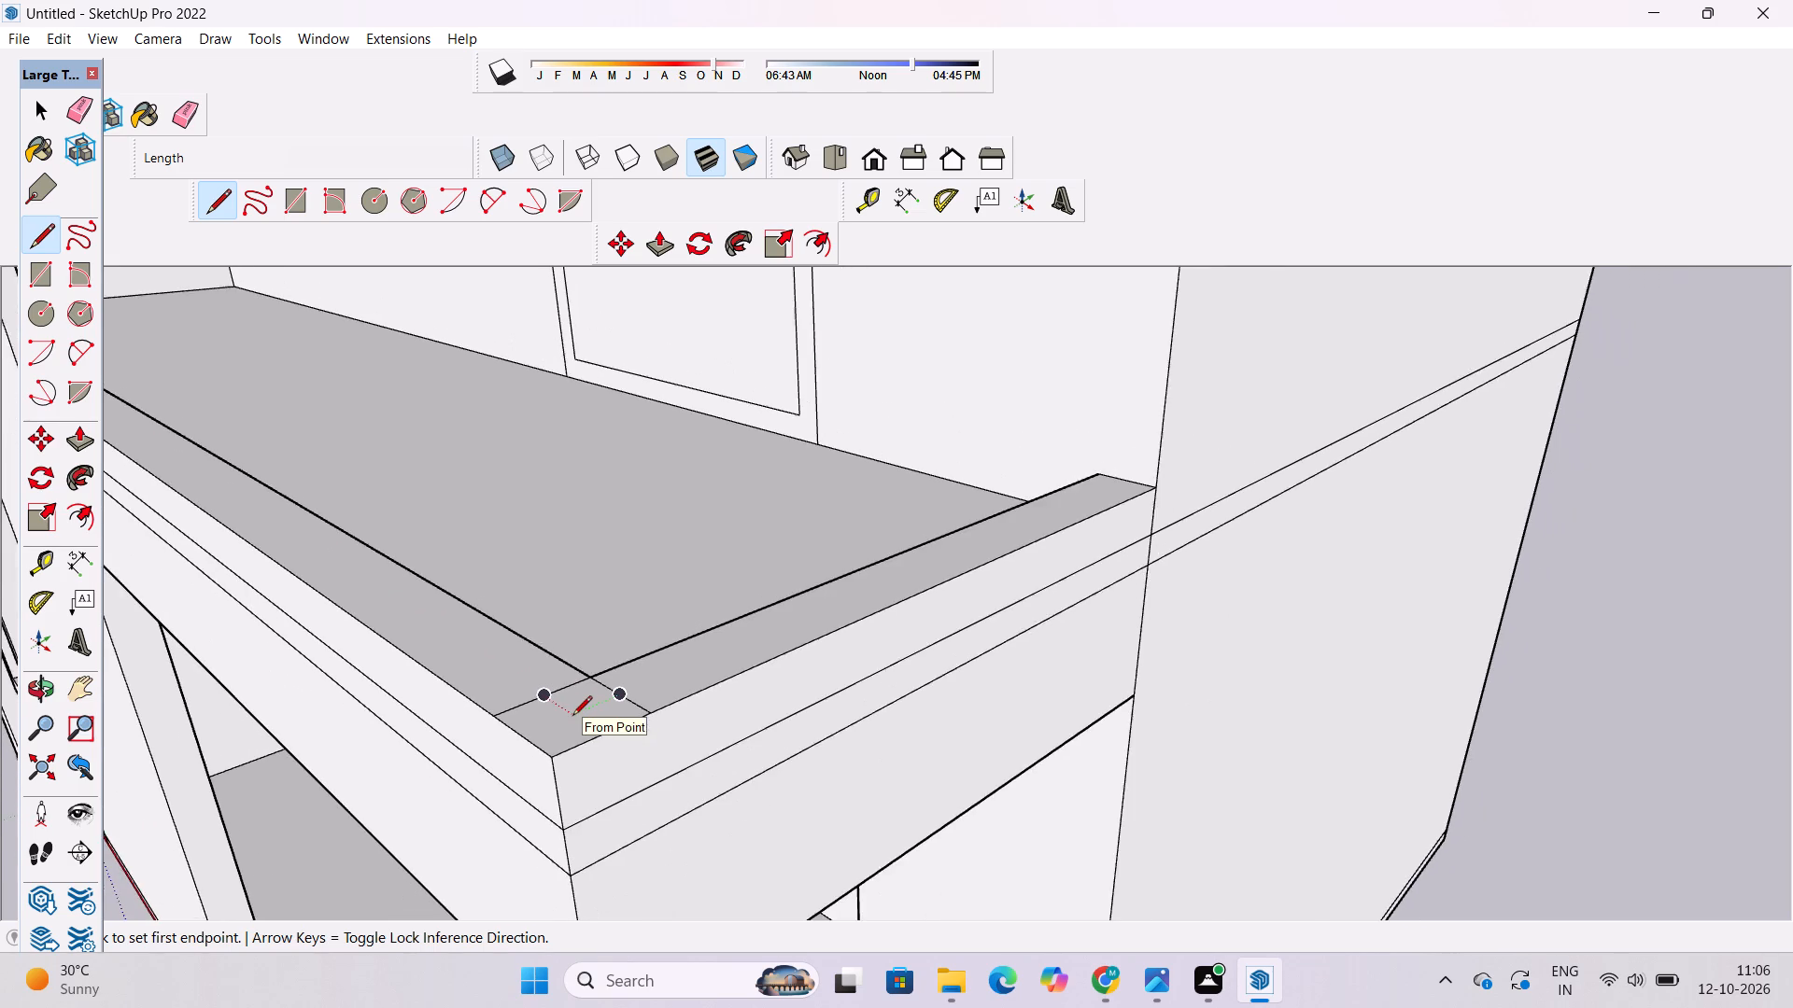
{"action": "scroll", "coordinate": [572, 717], "scroll_direction": "down", "scroll_amount": 6}
{"action": "left_click", "coordinate": [574, 721]}
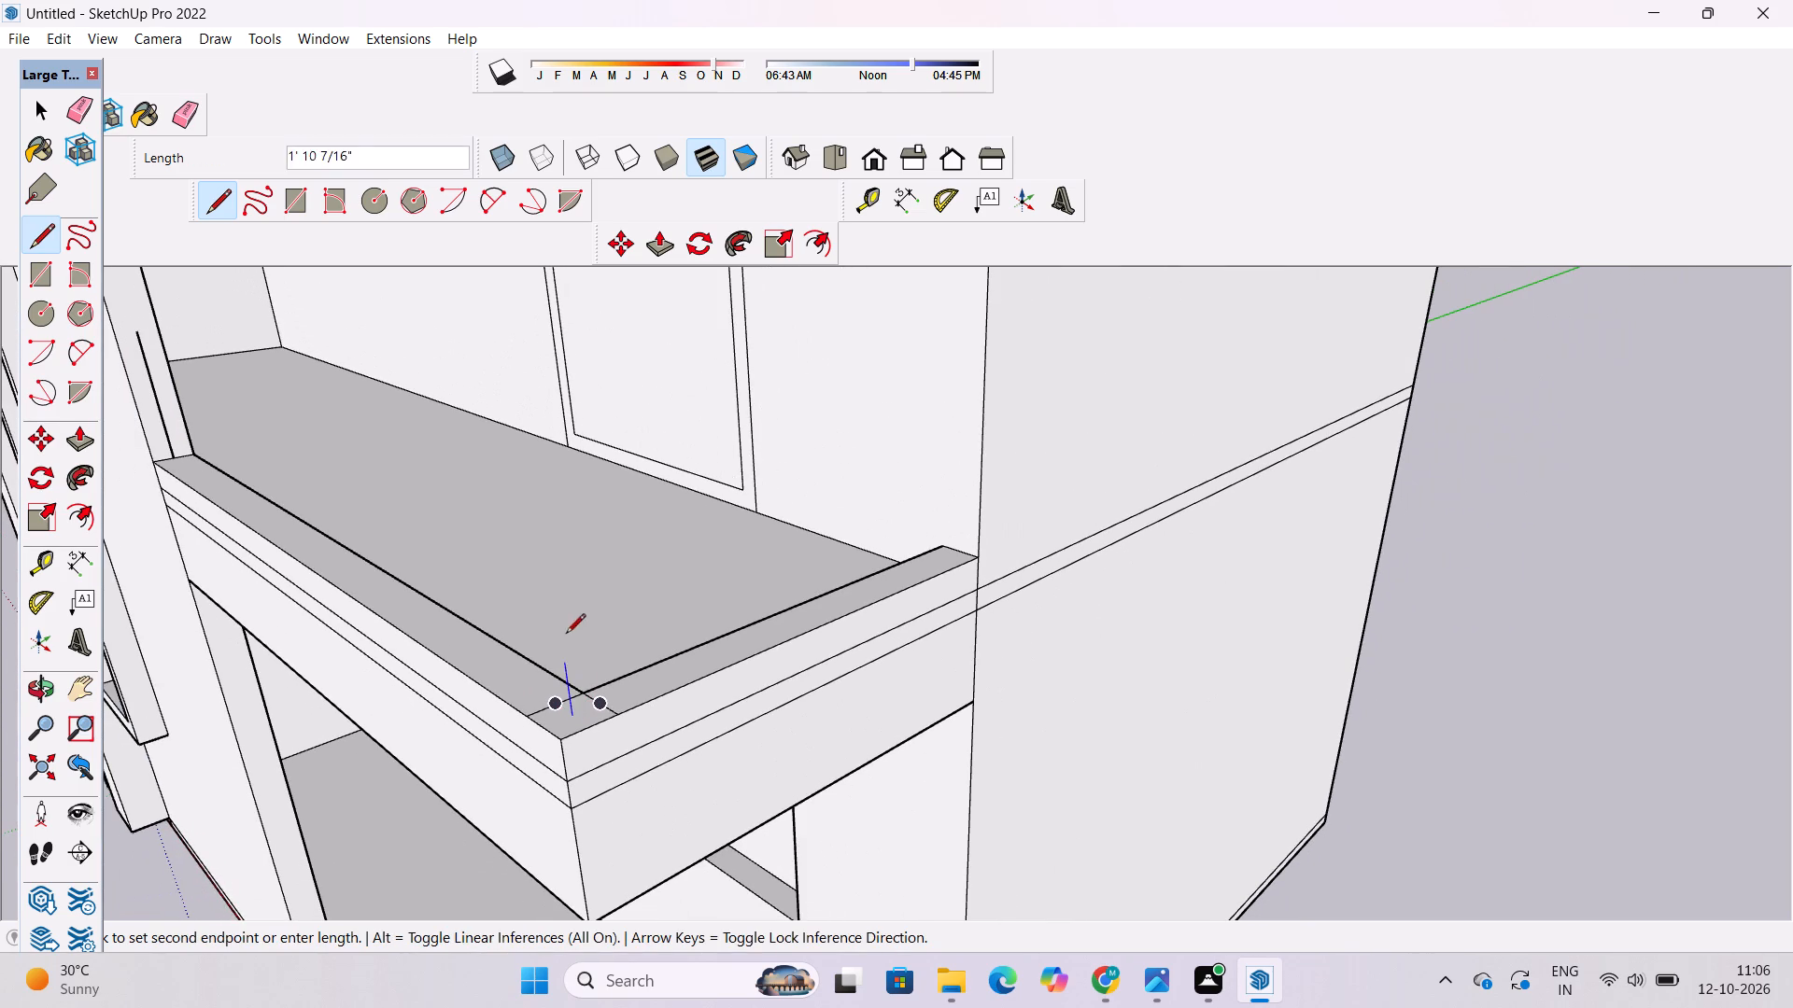
{"action": "key", "text": "7"}
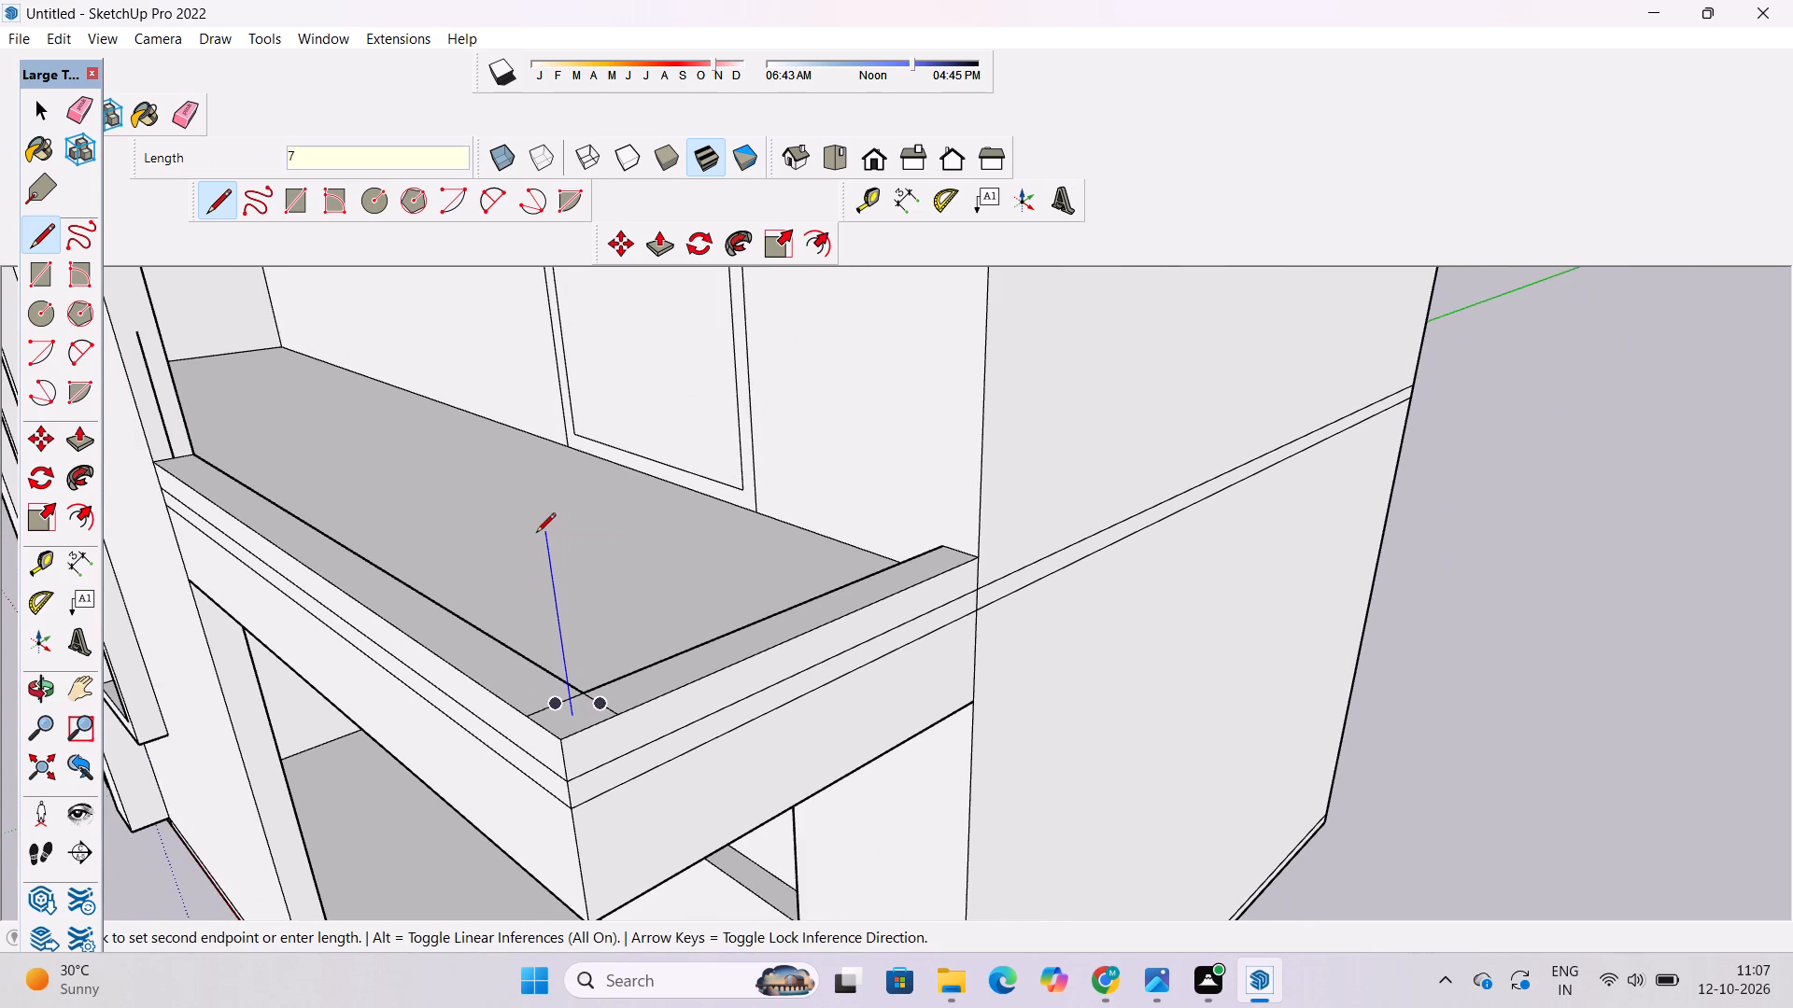
{"action": "key", "text": "apostrophe"}
{"action": "key", "text": "Return"}
Draw the front panel's top edge between the tops of the two 7' vertical lines.
{"action": "scroll", "coordinate": [513, 637], "scroll_direction": "down", "scroll_amount": 5}
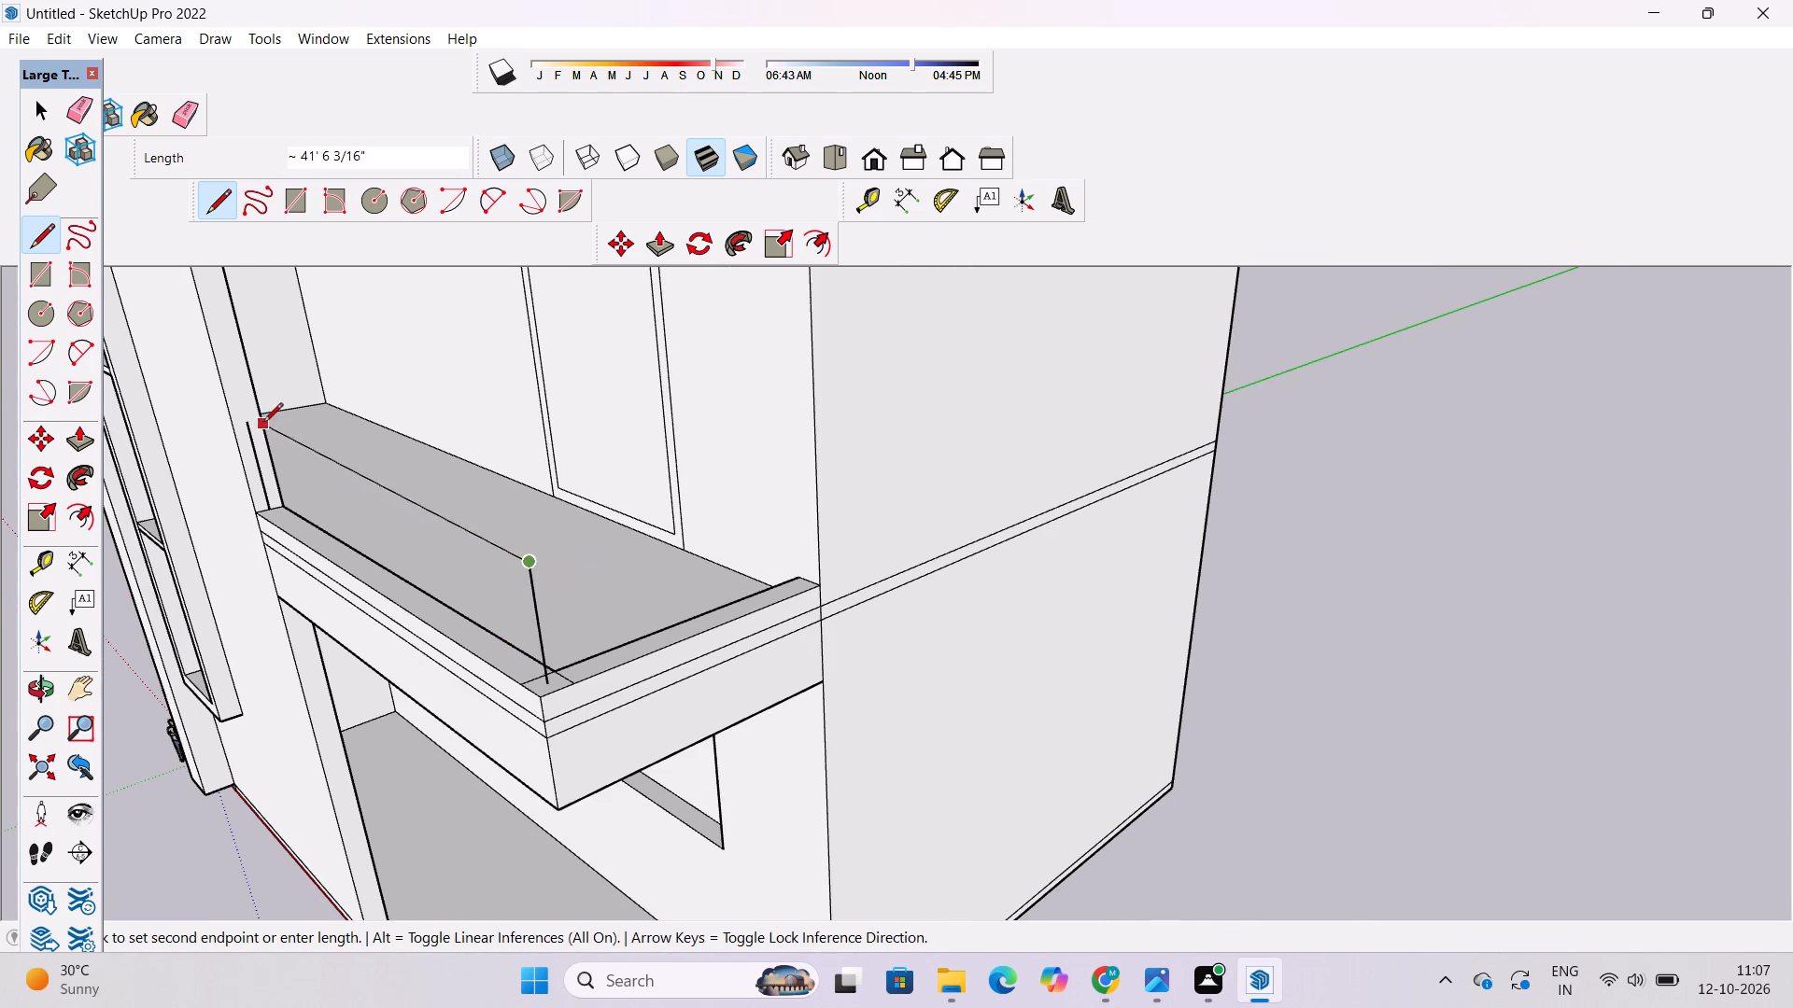
{"action": "scroll", "coordinate": [237, 427], "scroll_direction": "up", "scroll_amount": 4}
{"action": "left_click", "coordinate": [251, 420]}
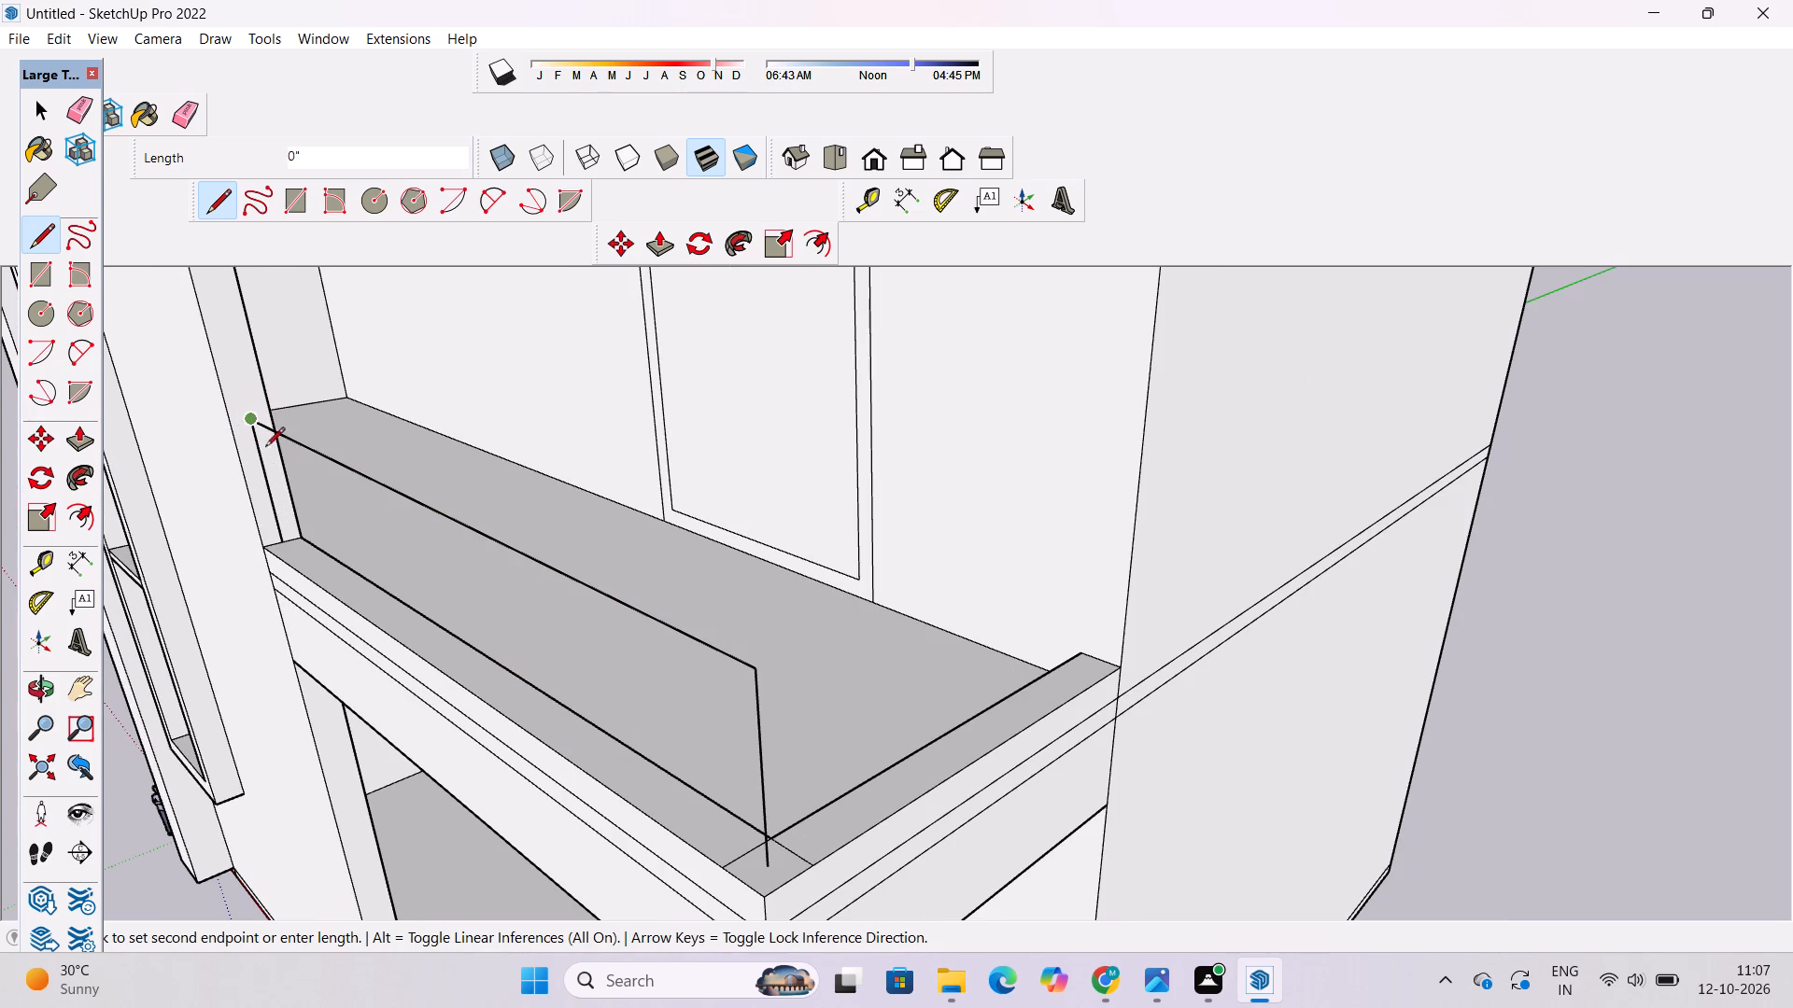
{"action": "key", "text": "space"}
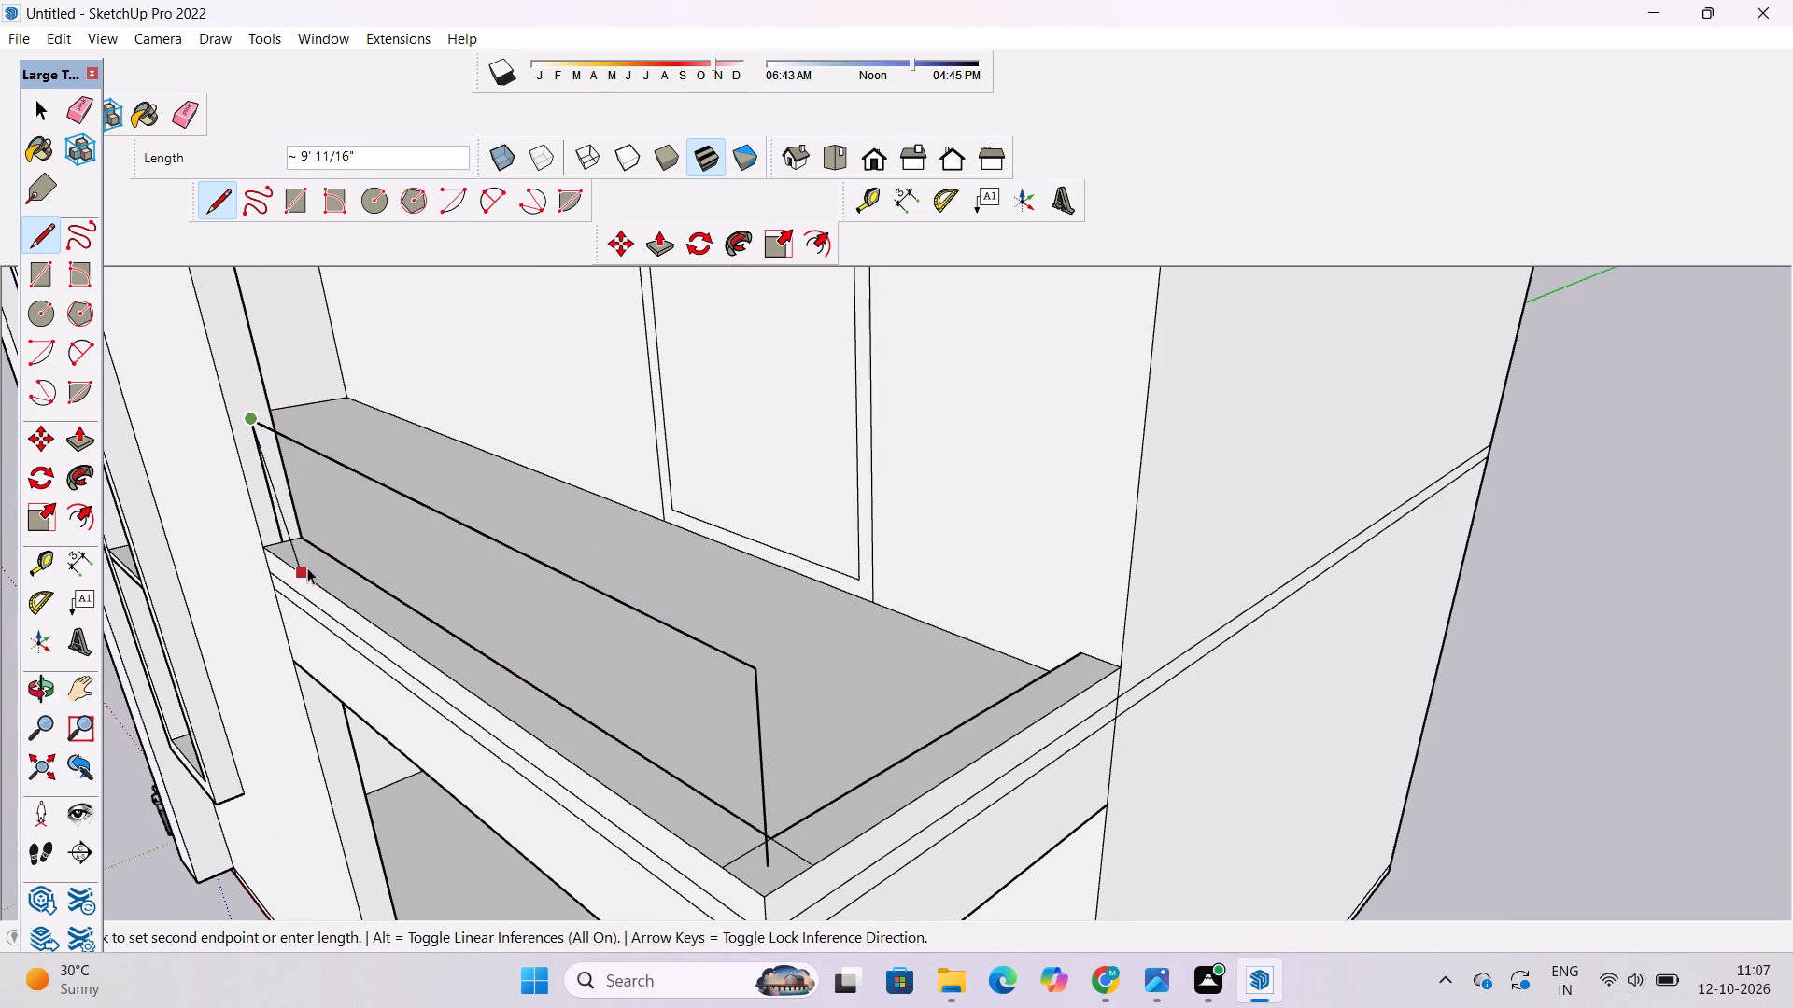
Outline the balcony's side panel from the corner post's top to the wall, down to the parapet's midline and back to the corner.
{"action": "type", "text": "l"}
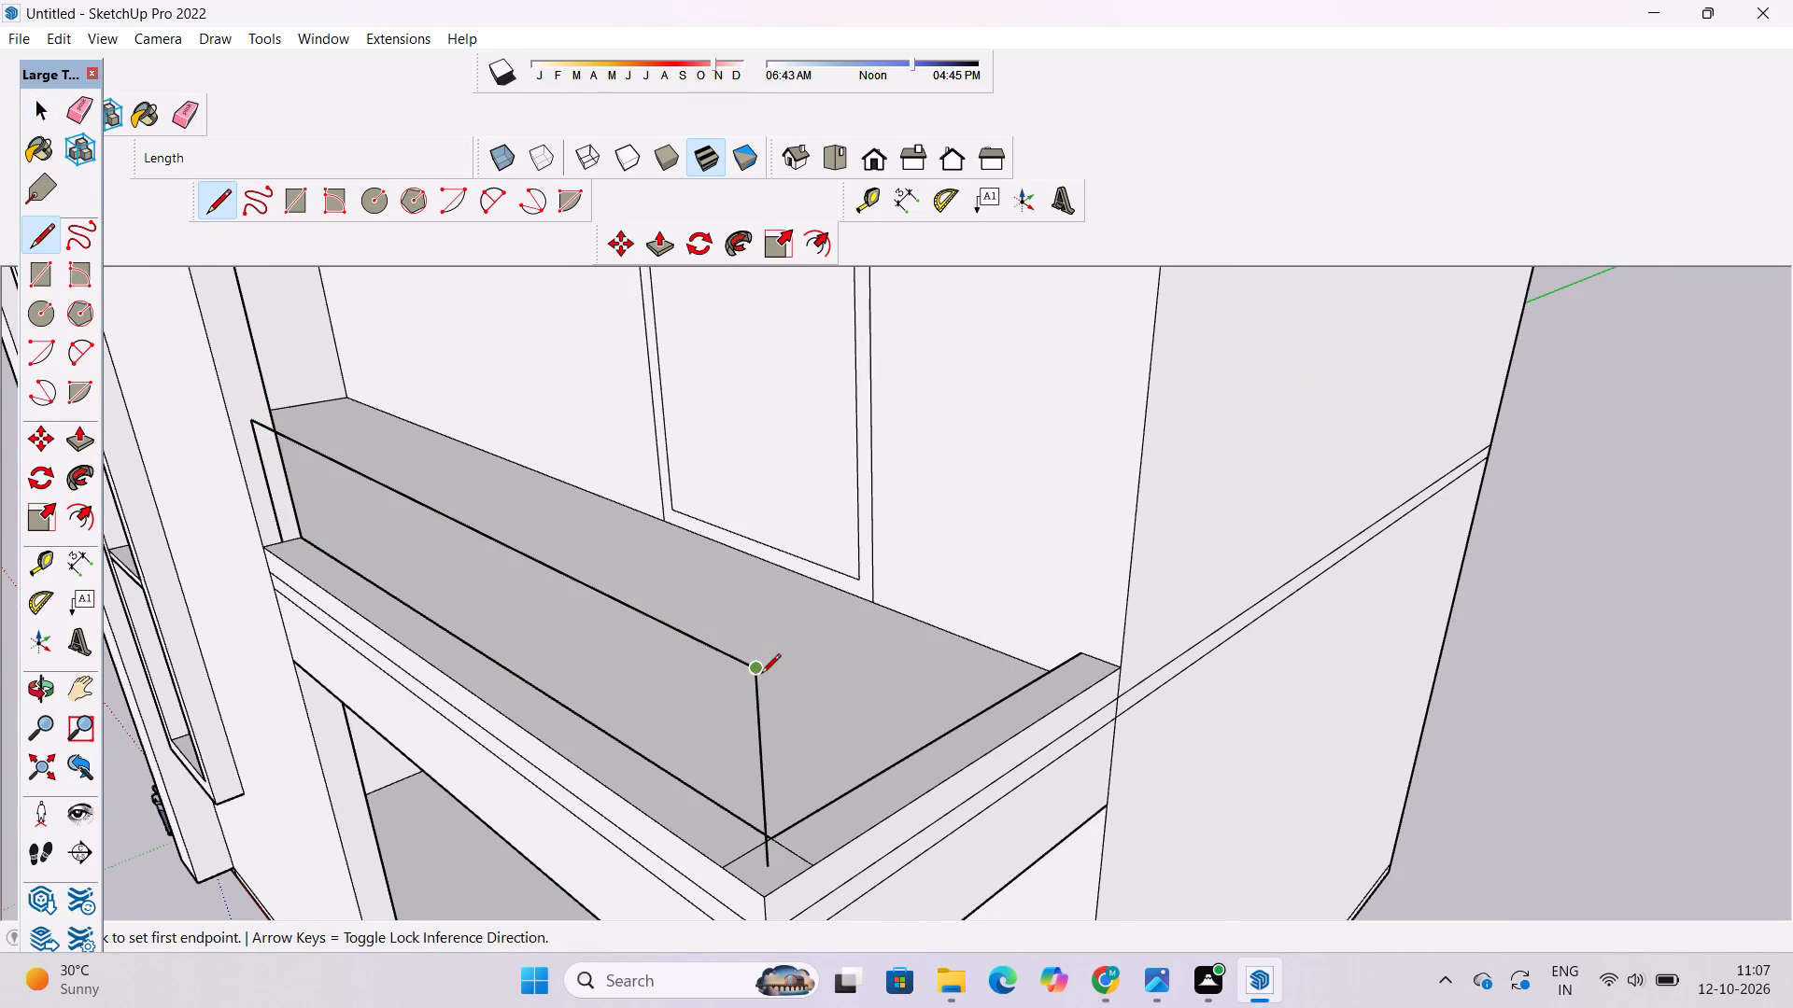
{"action": "scroll", "coordinate": [761, 675], "scroll_direction": "up", "scroll_amount": 3}
{"action": "left_click", "coordinate": [753, 665]}
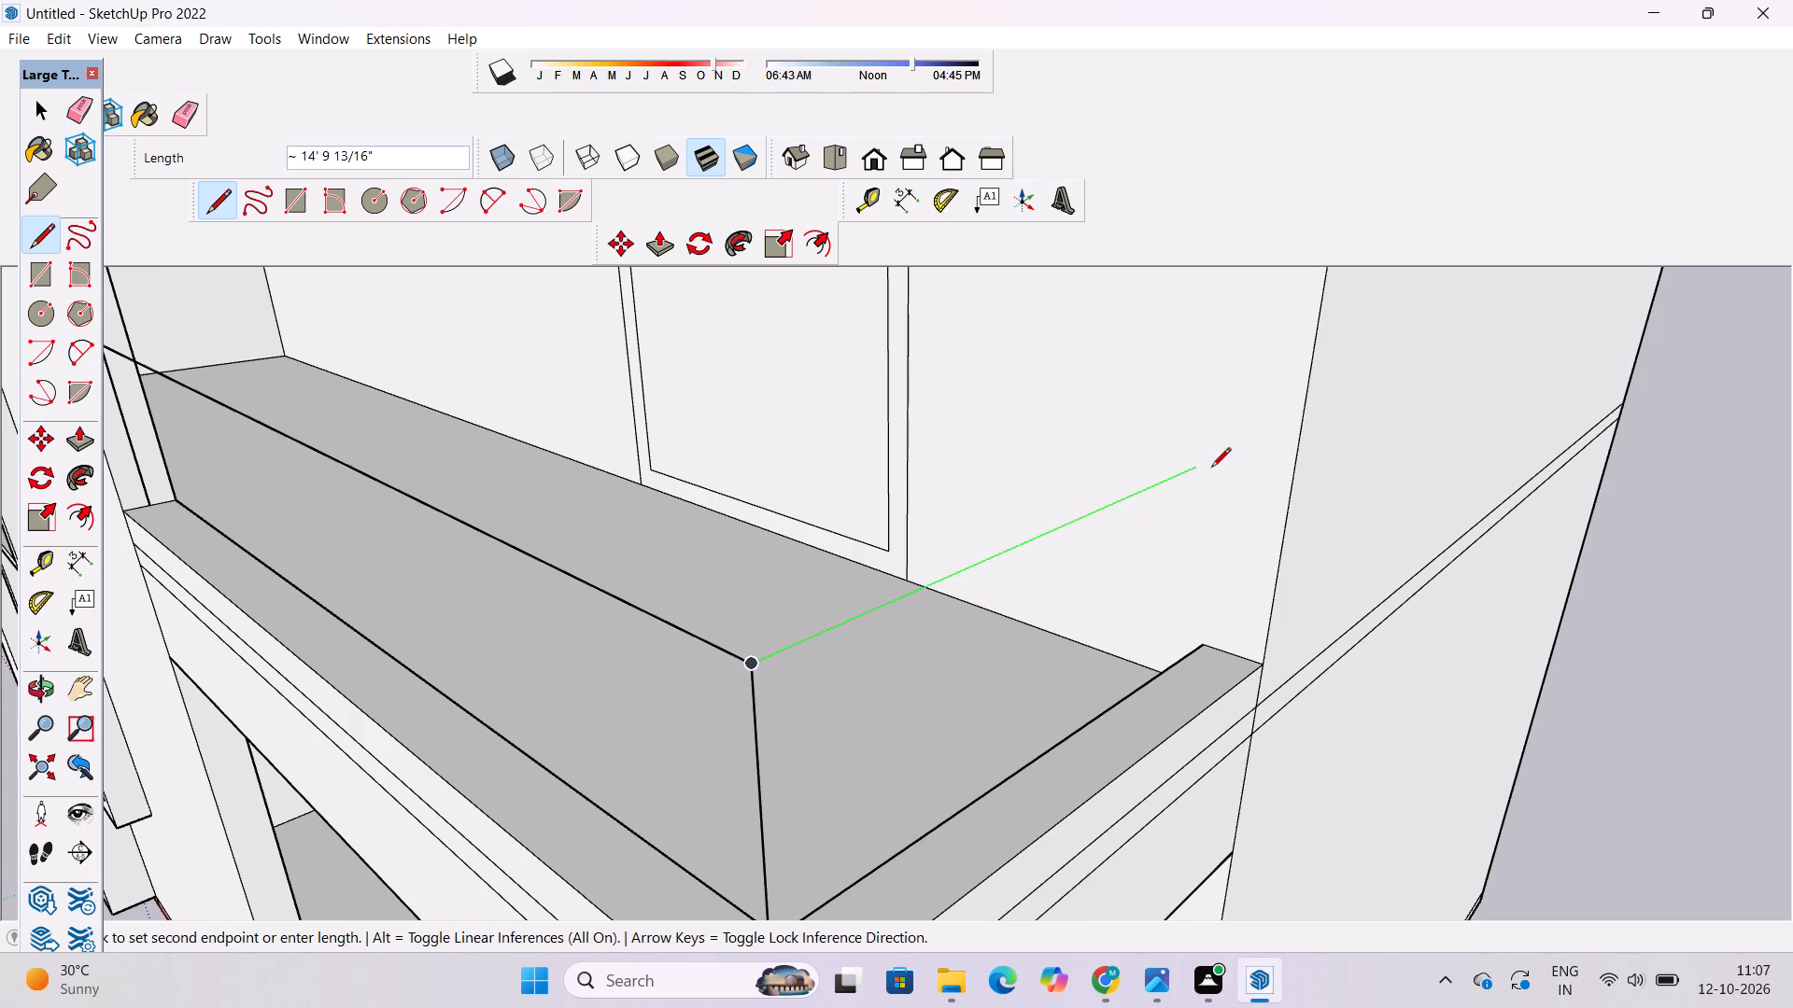
{"action": "left_click", "coordinate": [1277, 424]}
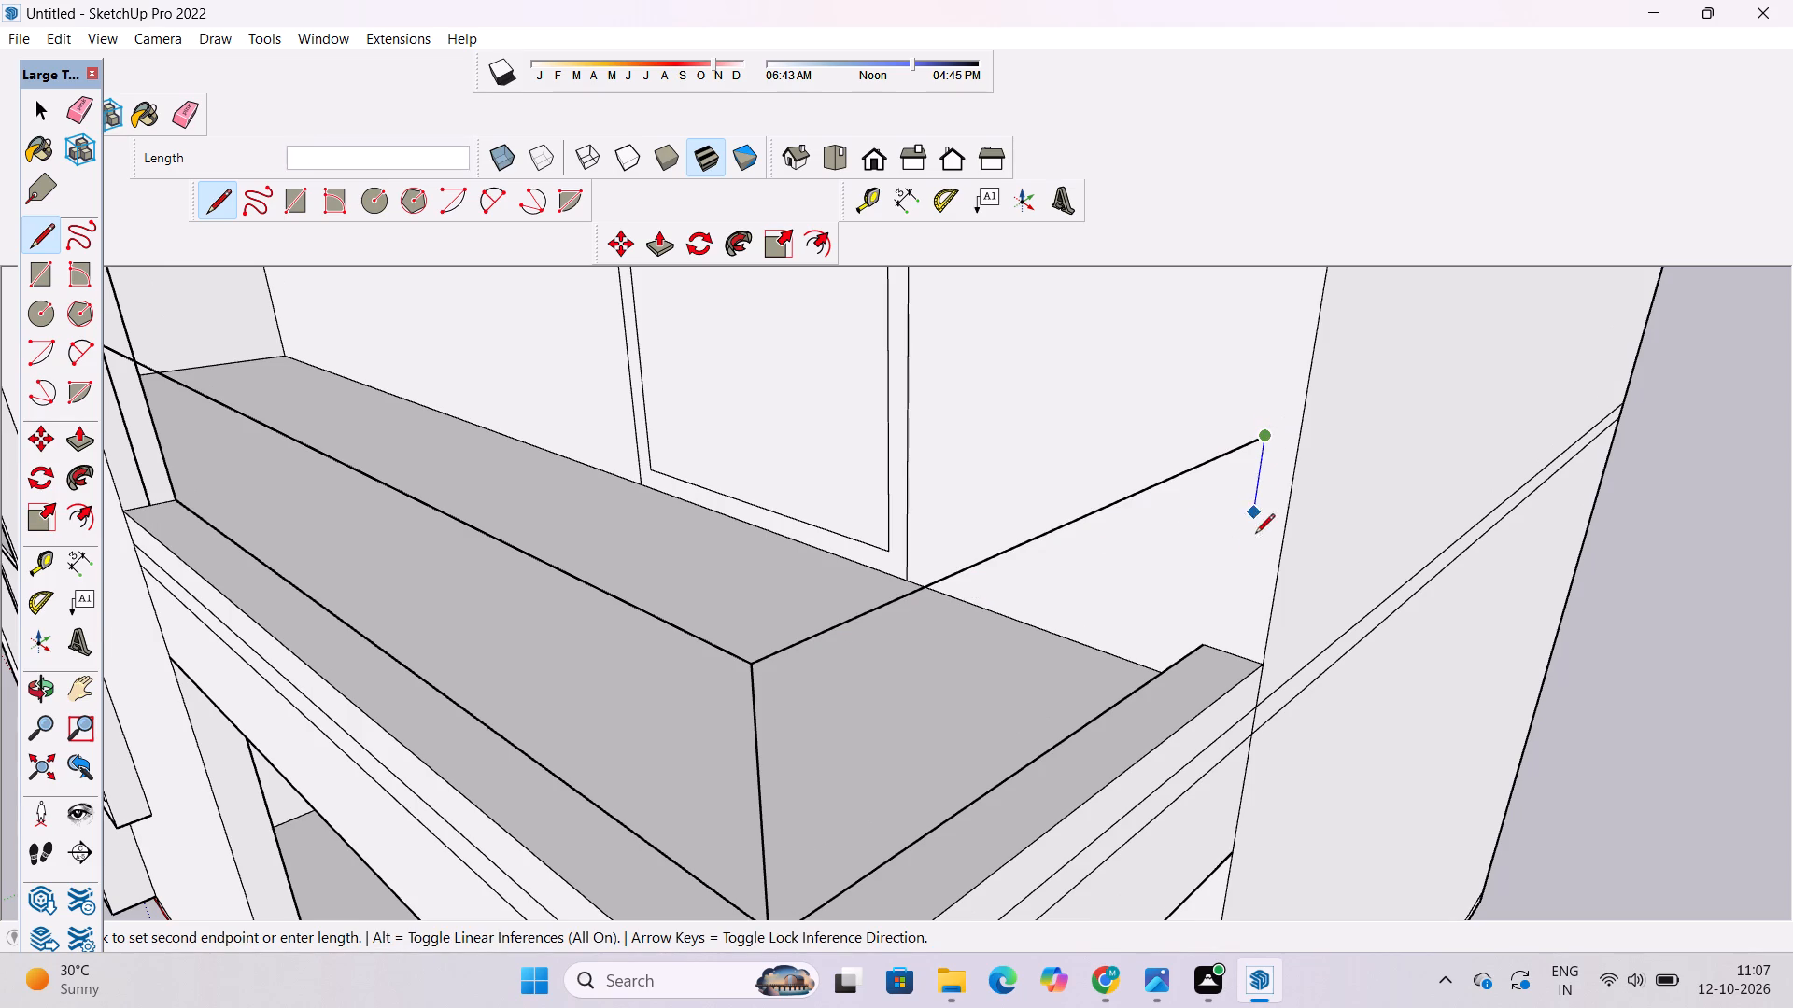
{"action": "left_click", "coordinate": [1236, 656]}
{"action": "scroll", "coordinate": [1232, 656], "scroll_direction": "down", "scroll_amount": 6}
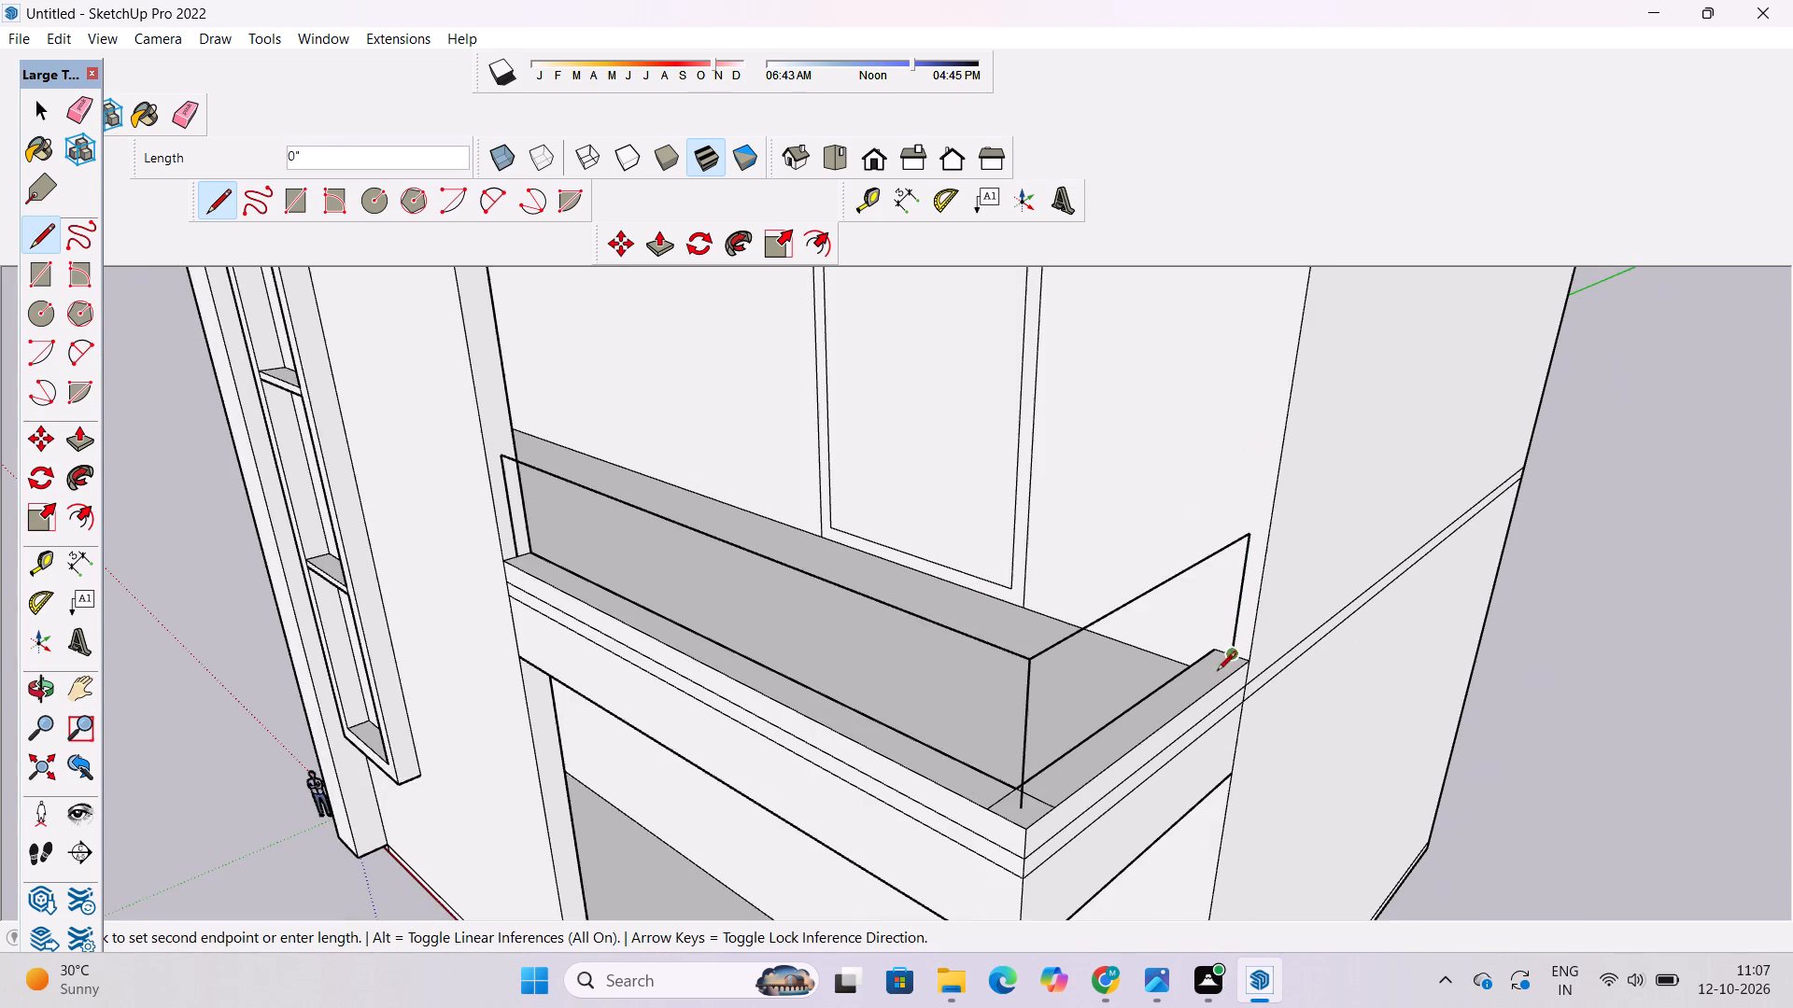
{"action": "scroll", "coordinate": [1179, 691], "scroll_direction": "down", "scroll_amount": 5}
{"action": "scroll", "coordinate": [1120, 778], "scroll_direction": "up", "scroll_amount": 6}
{"action": "scroll", "coordinate": [1075, 715], "scroll_direction": "up", "scroll_amount": 9}
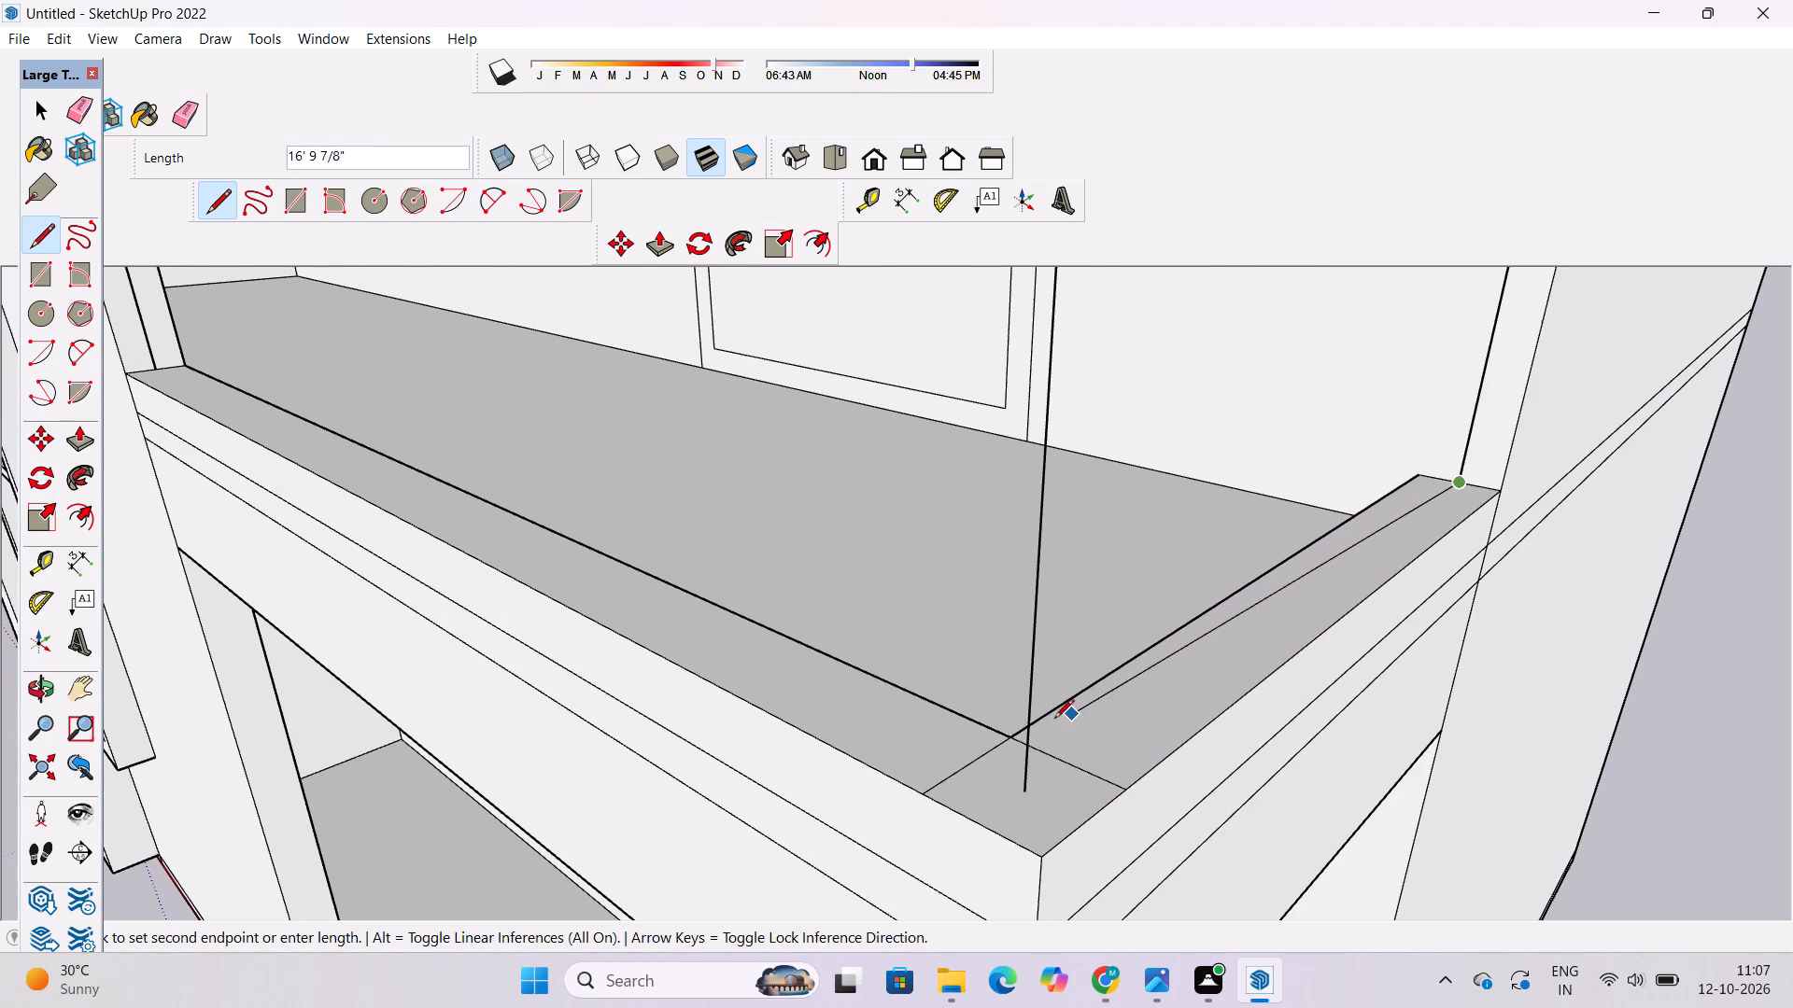
{"action": "left_click", "coordinate": [1024, 790]}
{"action": "scroll", "coordinate": [1024, 790], "scroll_direction": "down", "scroll_amount": 5}
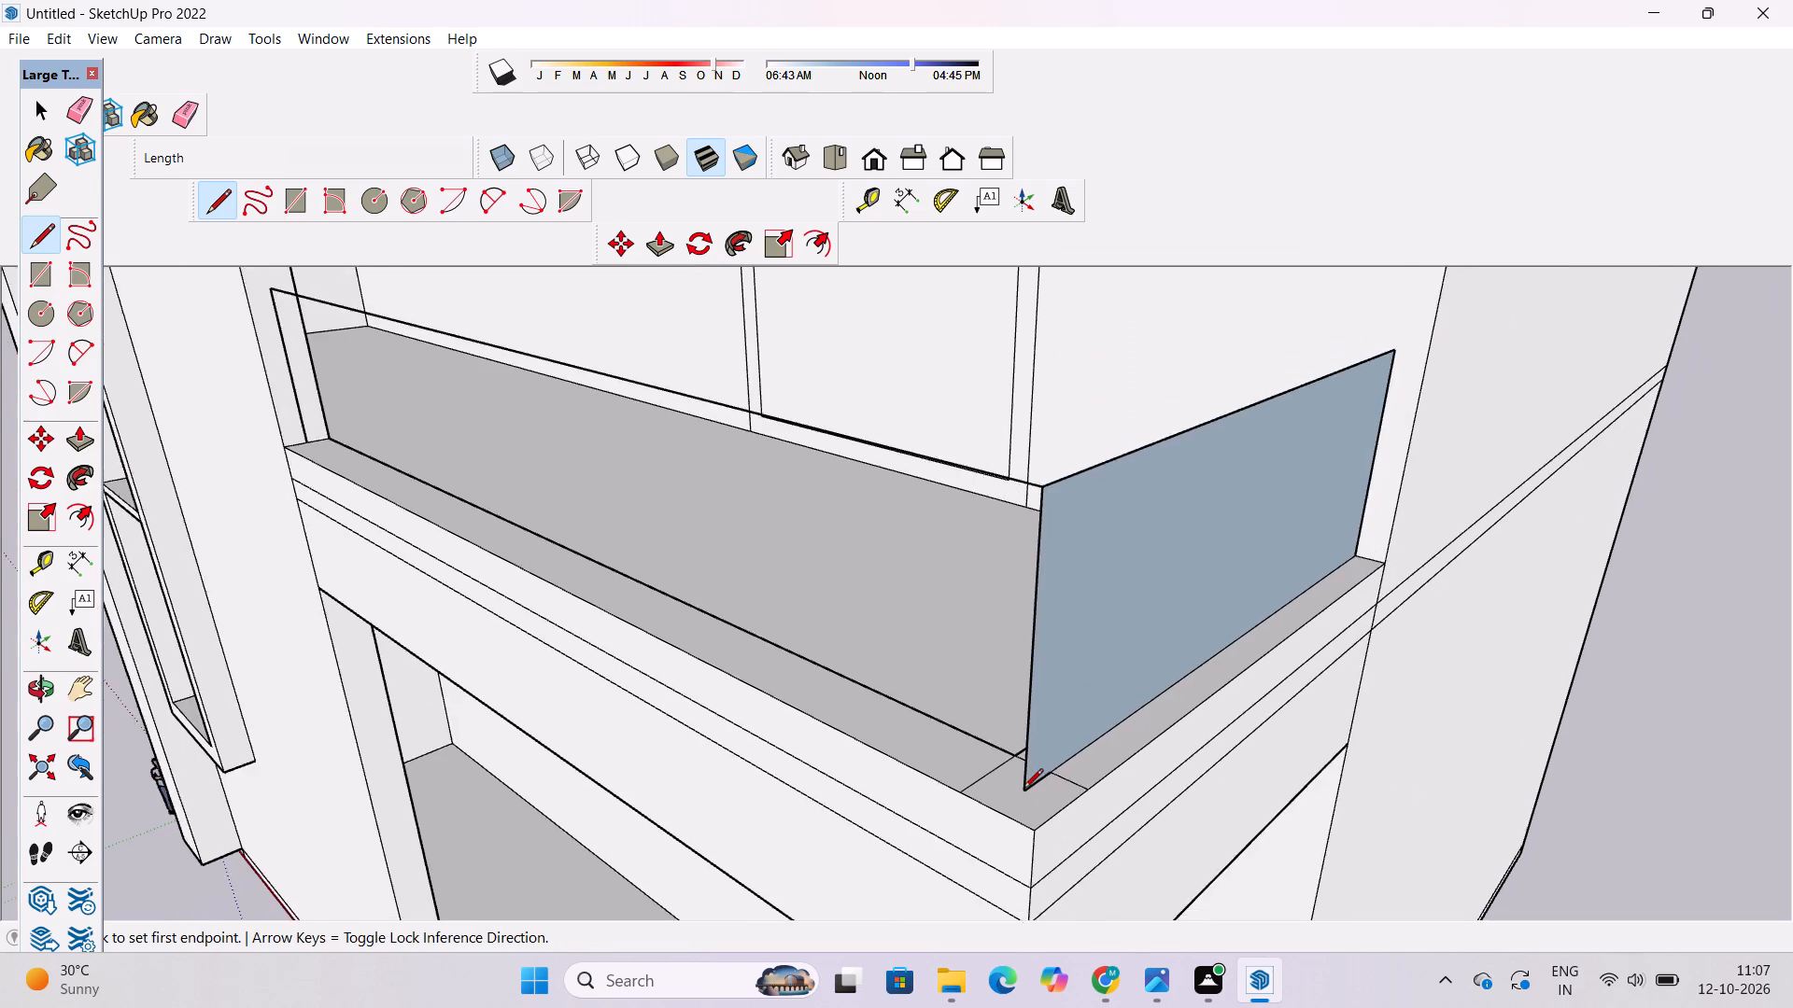
Draw the front panel's 41' 6" bottom edge along the middle of the parapet top, closing it into a face.
{"action": "scroll", "coordinate": [1024, 790], "scroll_direction": "down", "scroll_amount": 2}
{"action": "scroll", "coordinate": [373, 473], "scroll_direction": "up", "scroll_amount": 8}
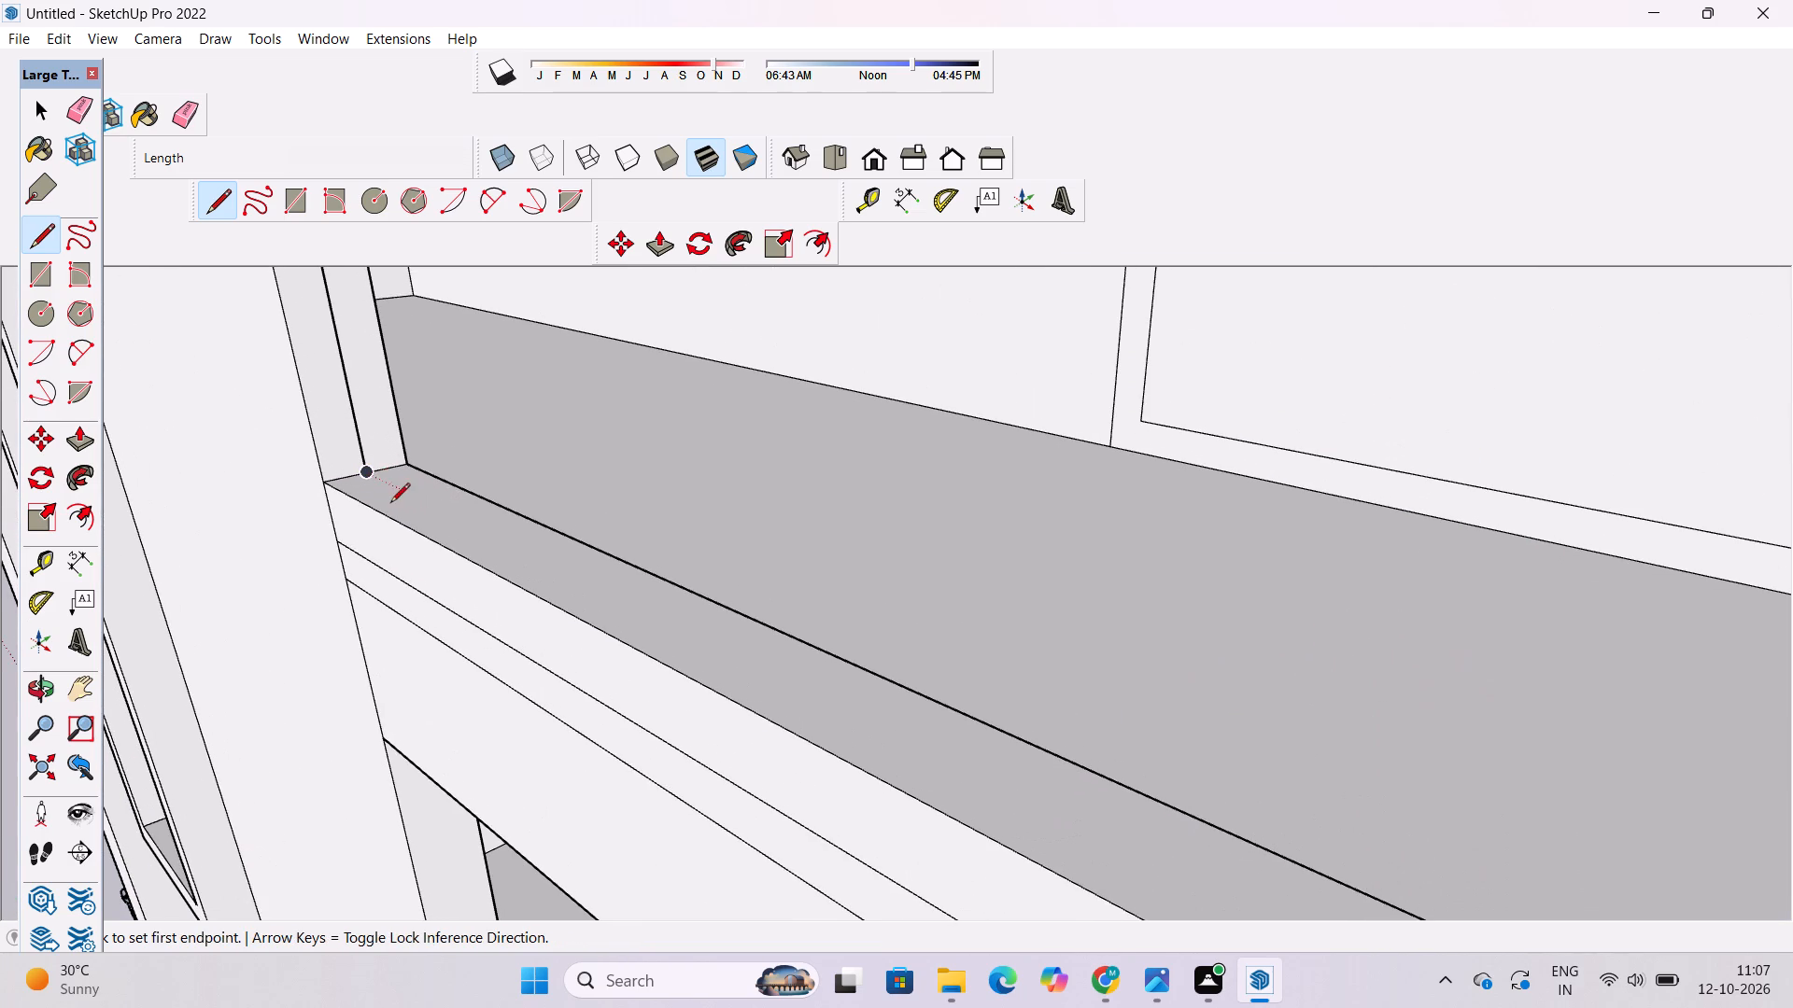
{"action": "left_click", "coordinate": [364, 473]}
{"action": "scroll", "coordinate": [364, 473], "scroll_direction": "down", "scroll_amount": 2}
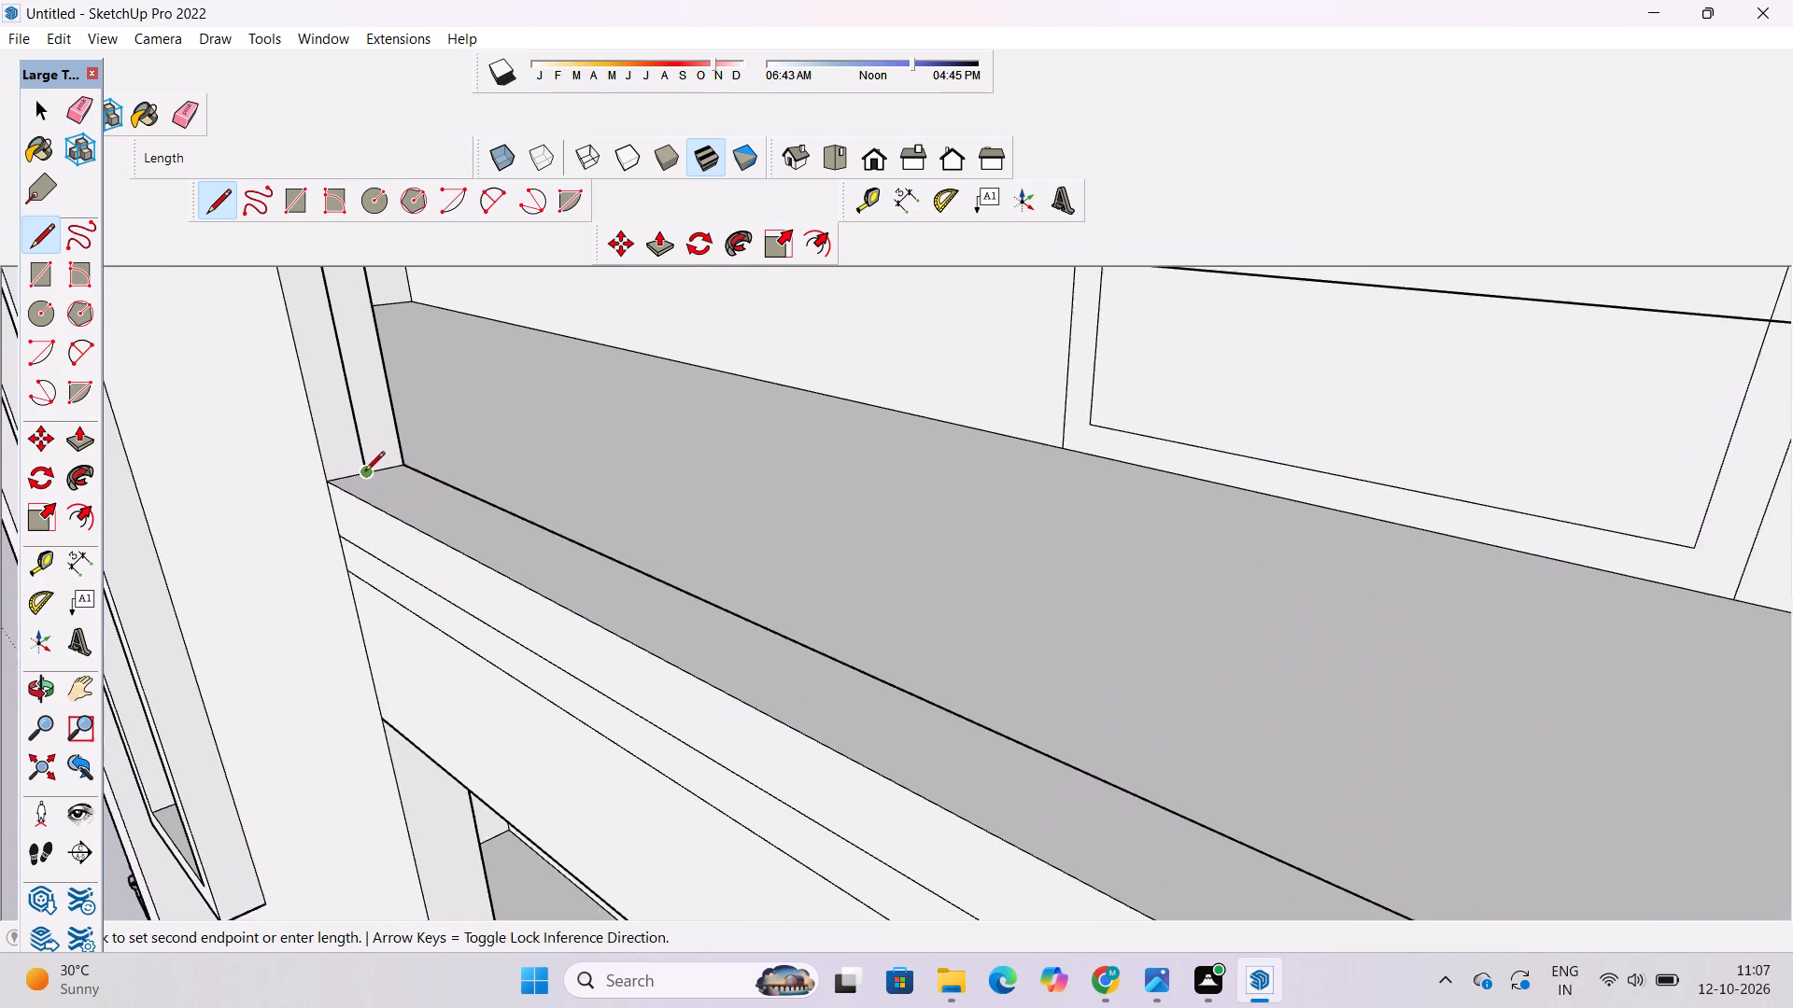
{"action": "scroll", "coordinate": [365, 472], "scroll_direction": "down", "scroll_amount": 12}
{"action": "scroll", "coordinate": [657, 597], "scroll_direction": "up", "scroll_amount": 5}
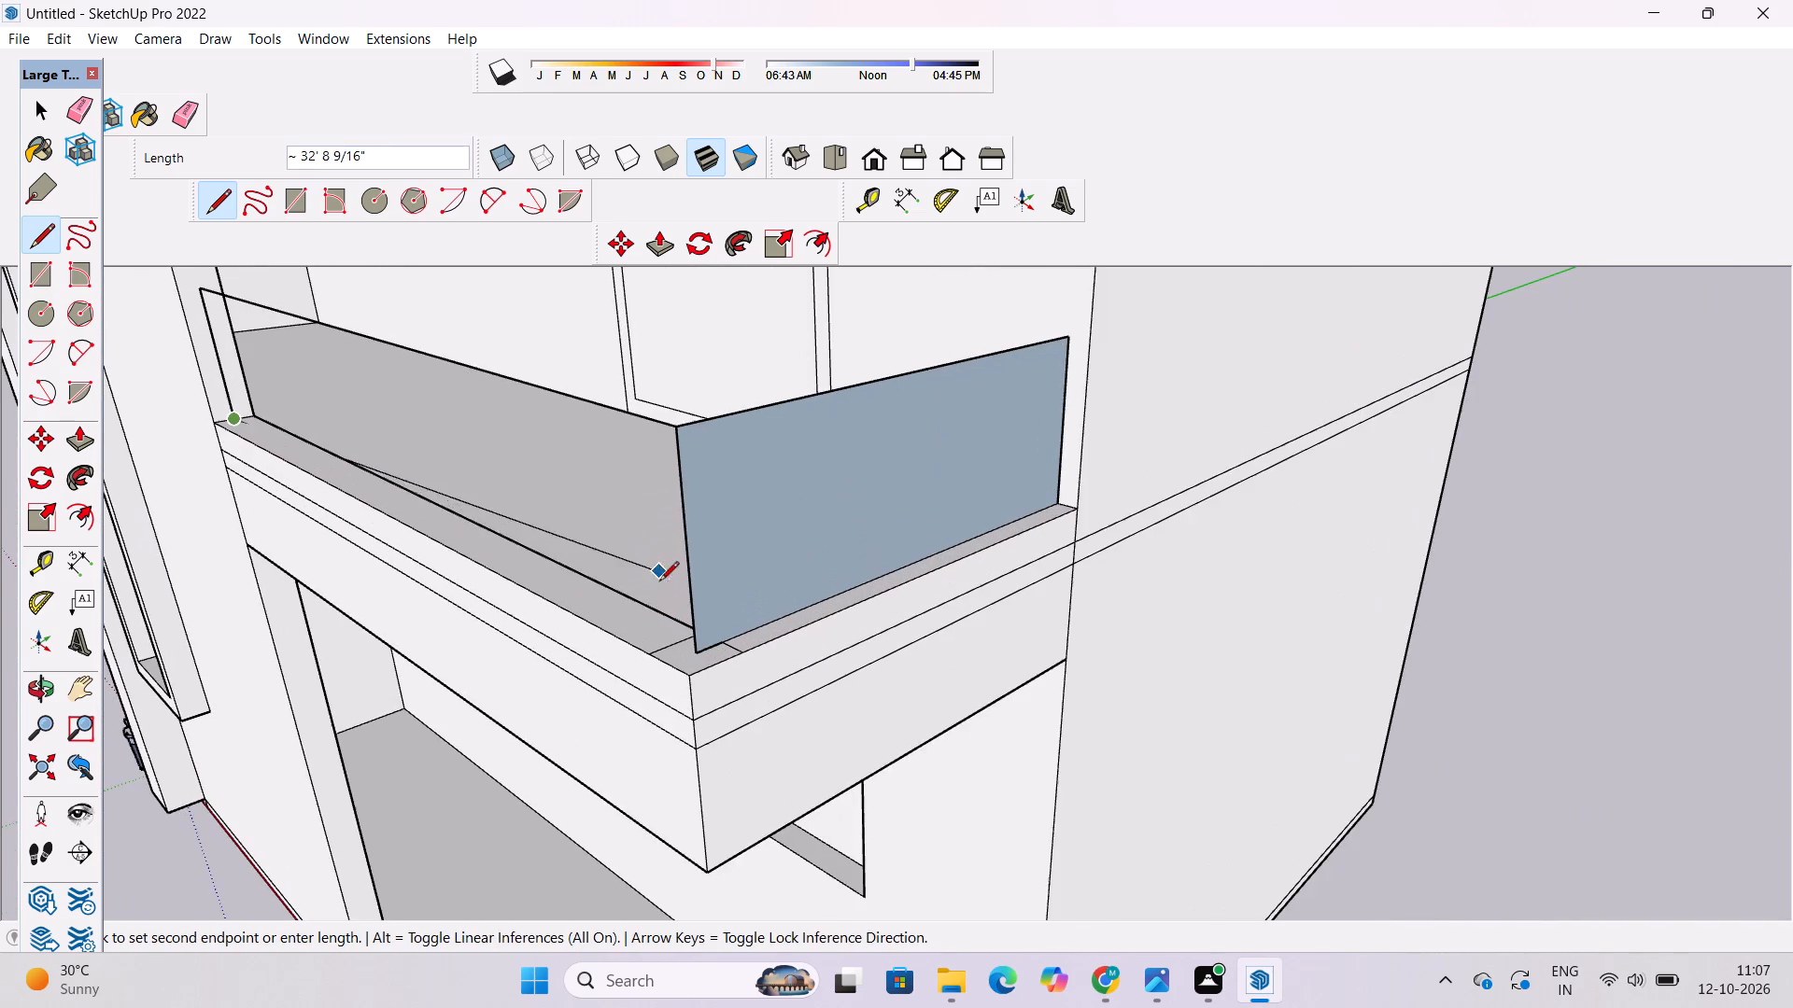
{"action": "scroll", "coordinate": [659, 610], "scroll_direction": "up", "scroll_amount": 8}
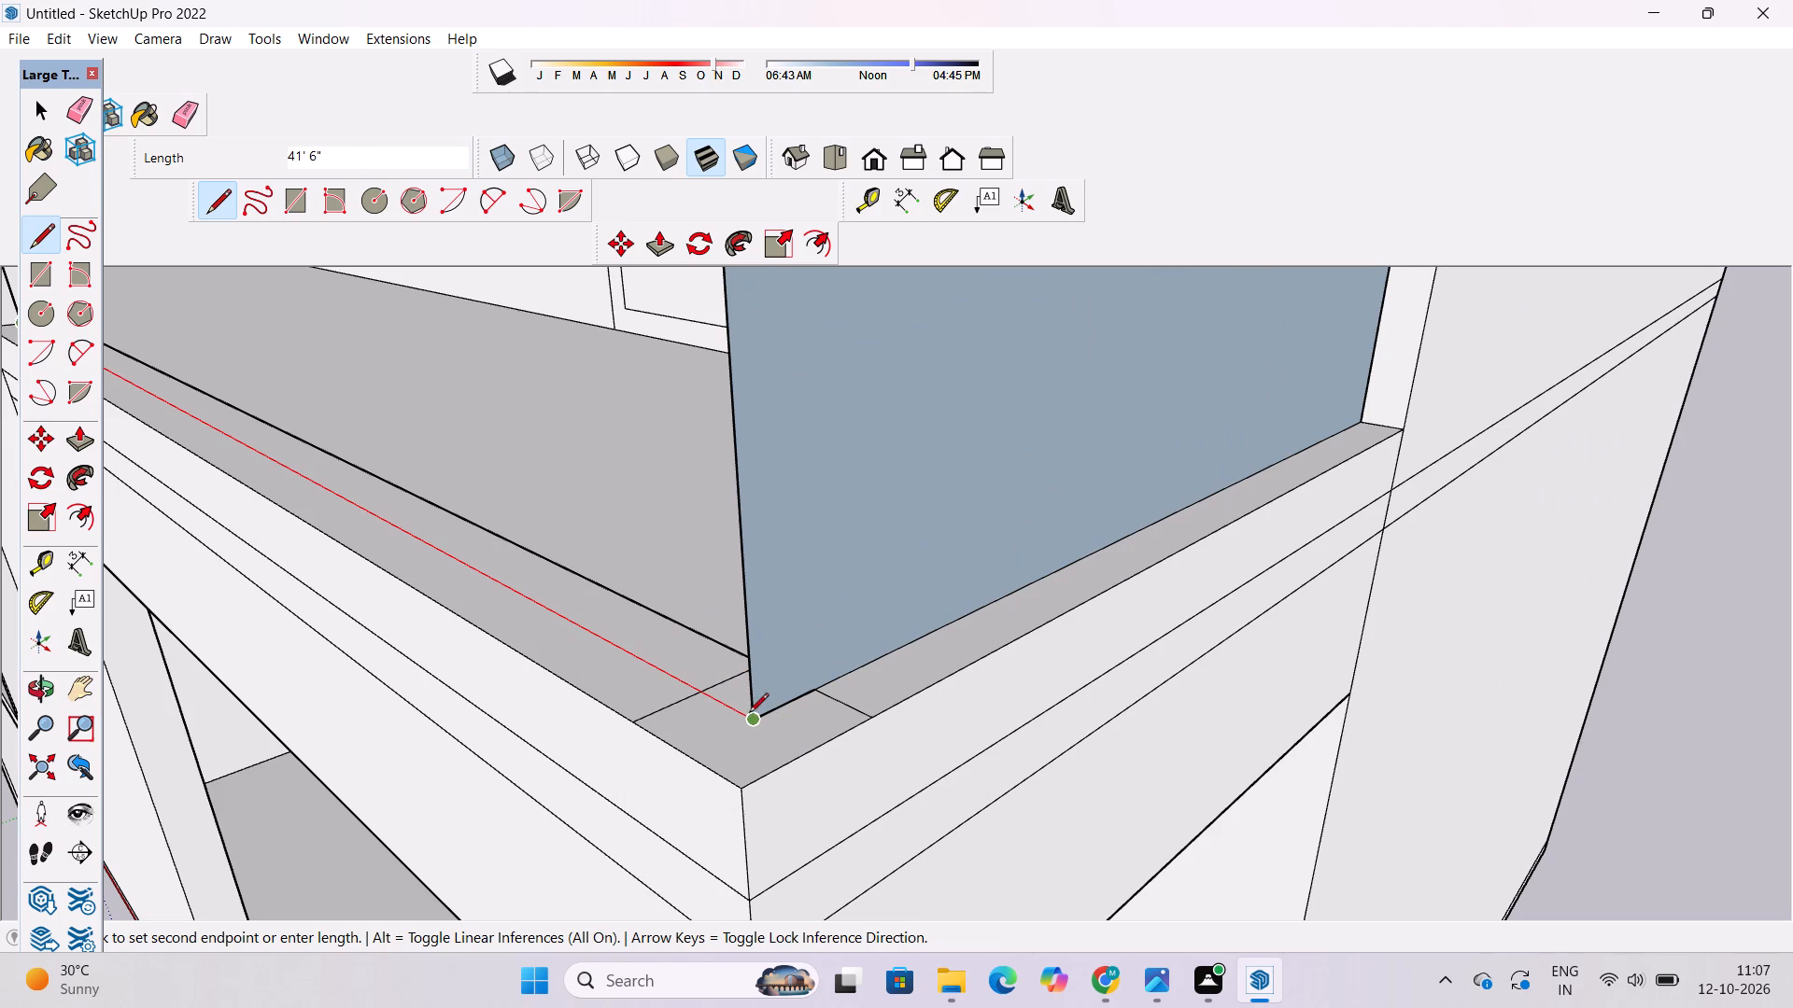
{"action": "left_click", "coordinate": [752, 720]}
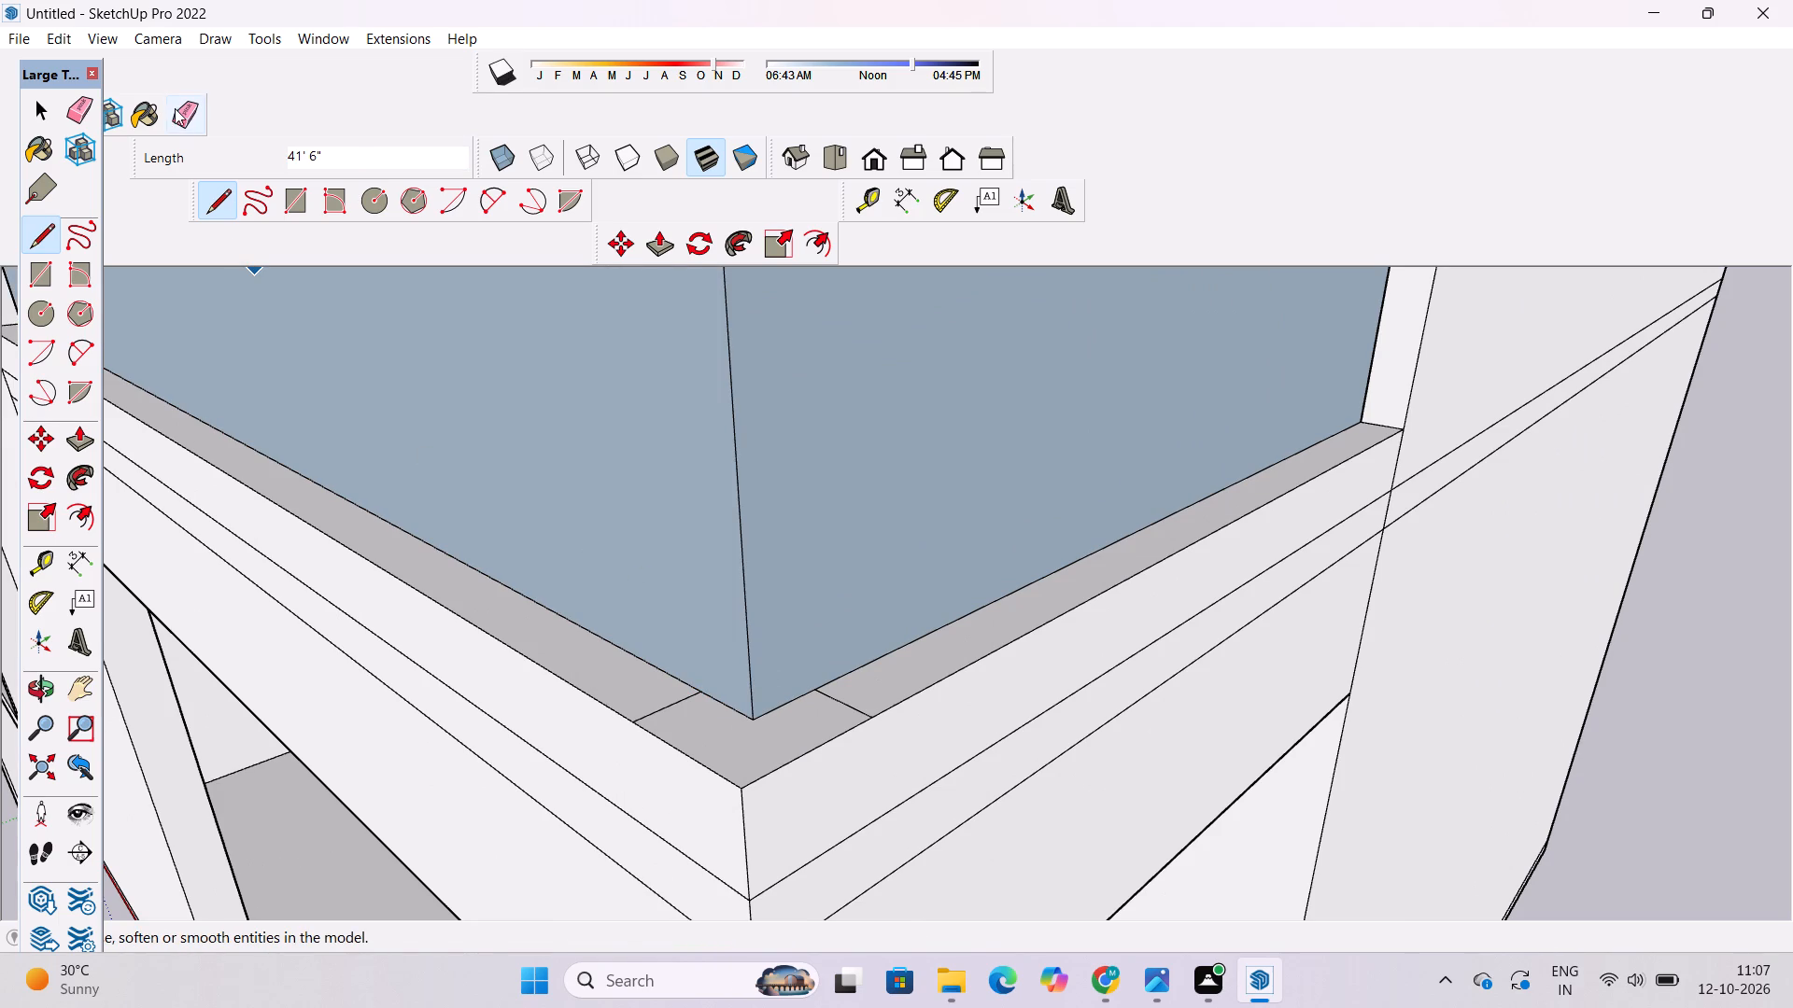
Erase the two short construction lines on top of the balcony parapet's corner.
{"action": "left_click", "coordinate": [178, 117]}
{"action": "left_click_drag", "start_coordinate": [683, 724], "coordinate": [660, 696]}
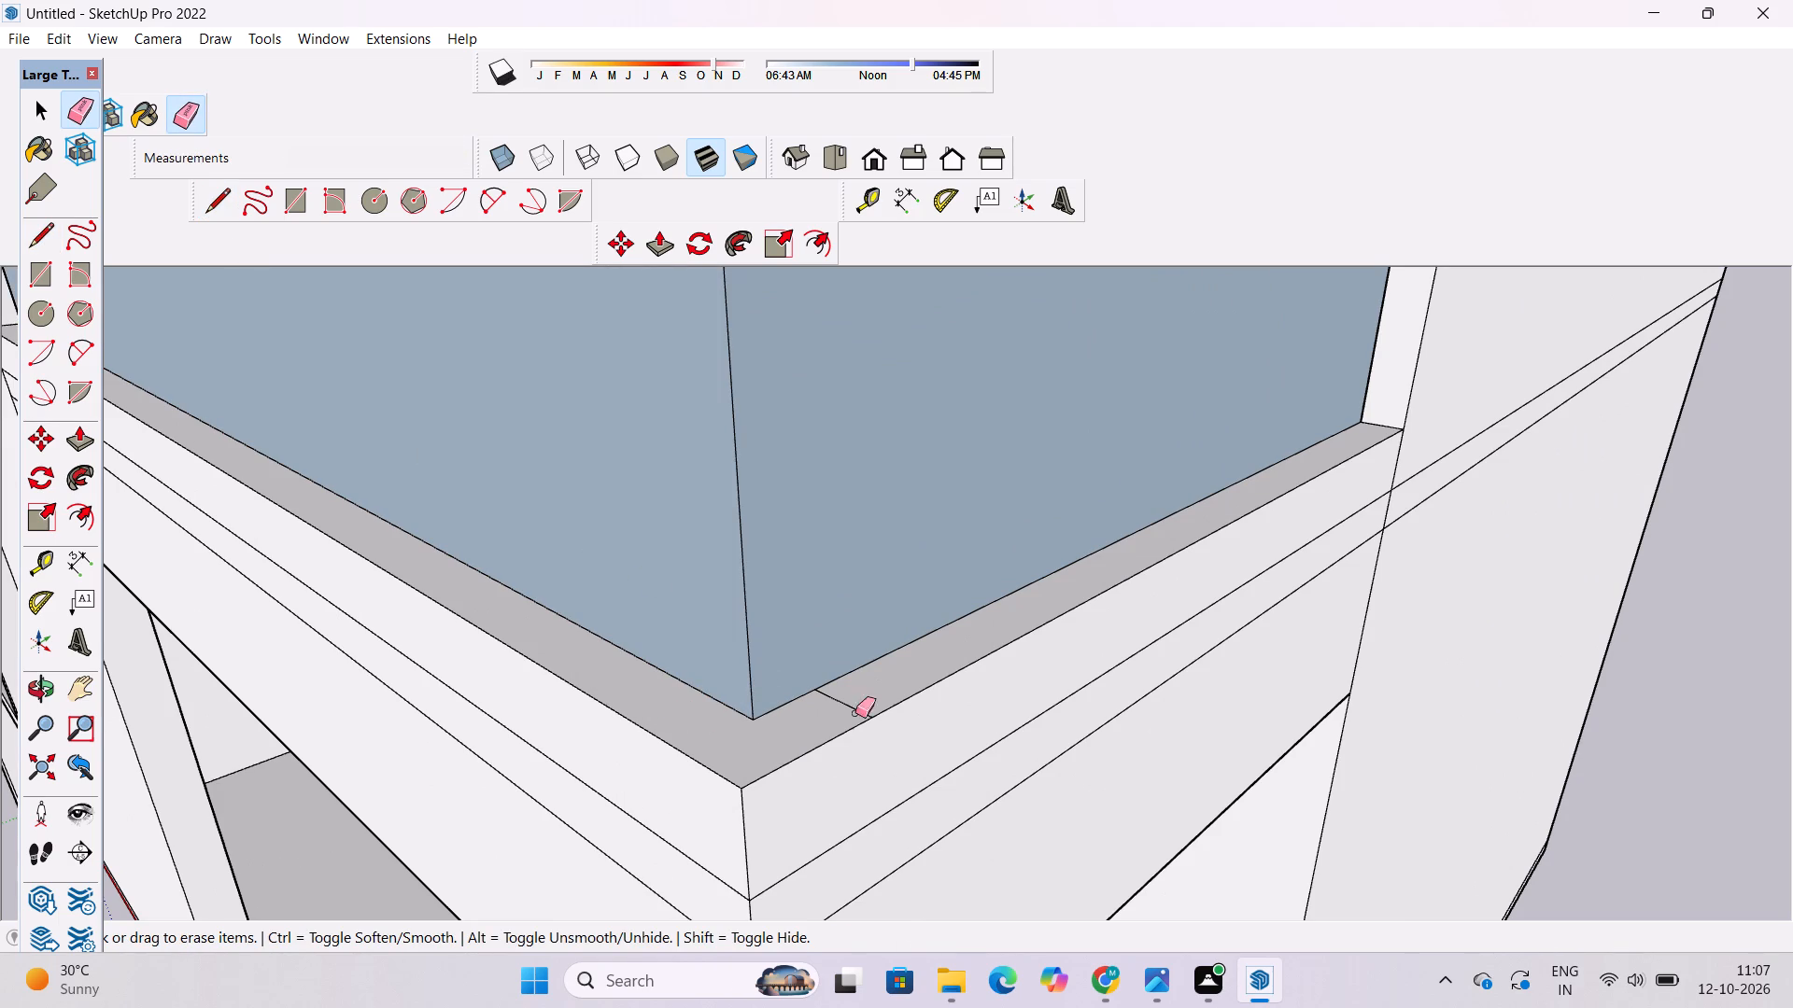
{"action": "left_click", "coordinate": [860, 703]}
Examine the balcony's new railing panels and the parapet corner from above.
{"action": "key", "text": "o"}
{"action": "scroll", "coordinate": [830, 717], "scroll_direction": "down", "scroll_amount": 11}
{"action": "left_click_drag", "start_coordinate": [757, 611], "coordinate": [805, 910]}
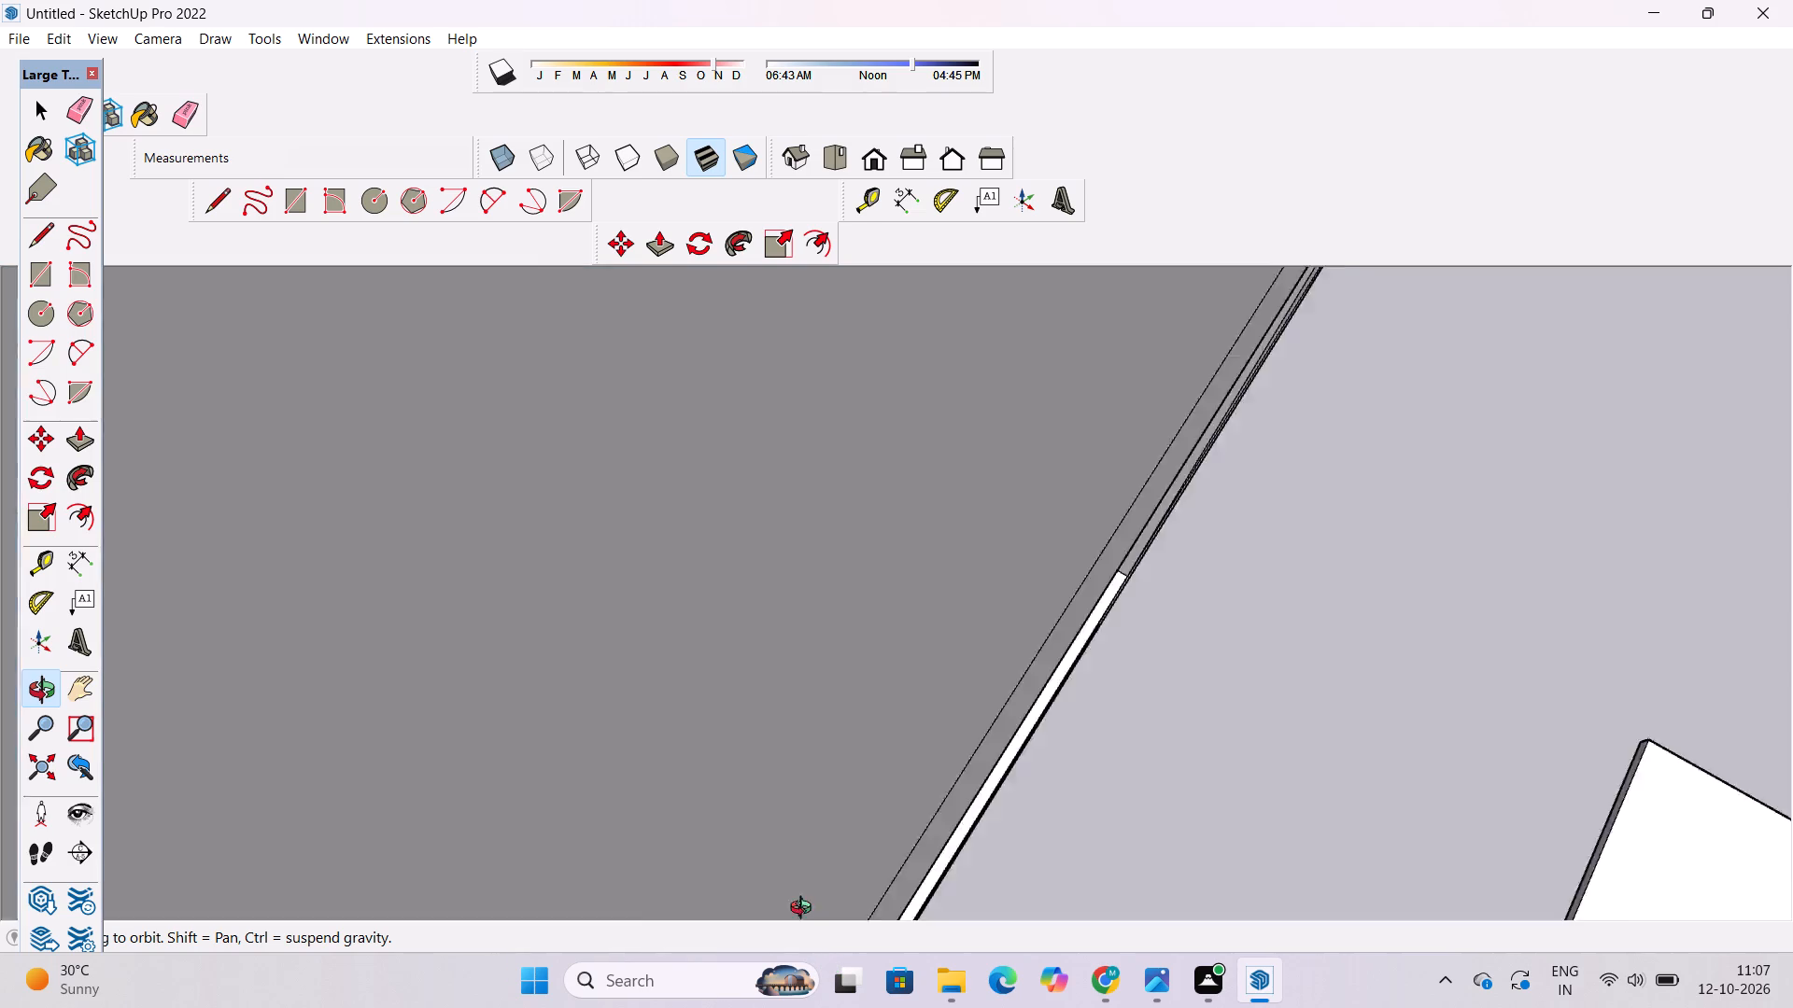
{"action": "left_click_drag", "start_coordinate": [805, 910], "coordinate": [796, 891]}
{"action": "left_click_drag", "start_coordinate": [792, 885], "coordinate": [751, 638]}
{"action": "left_click_drag", "start_coordinate": [748, 638], "coordinate": [634, 818]}
{"action": "left_click_drag", "start_coordinate": [634, 818], "coordinate": [631, 801]}
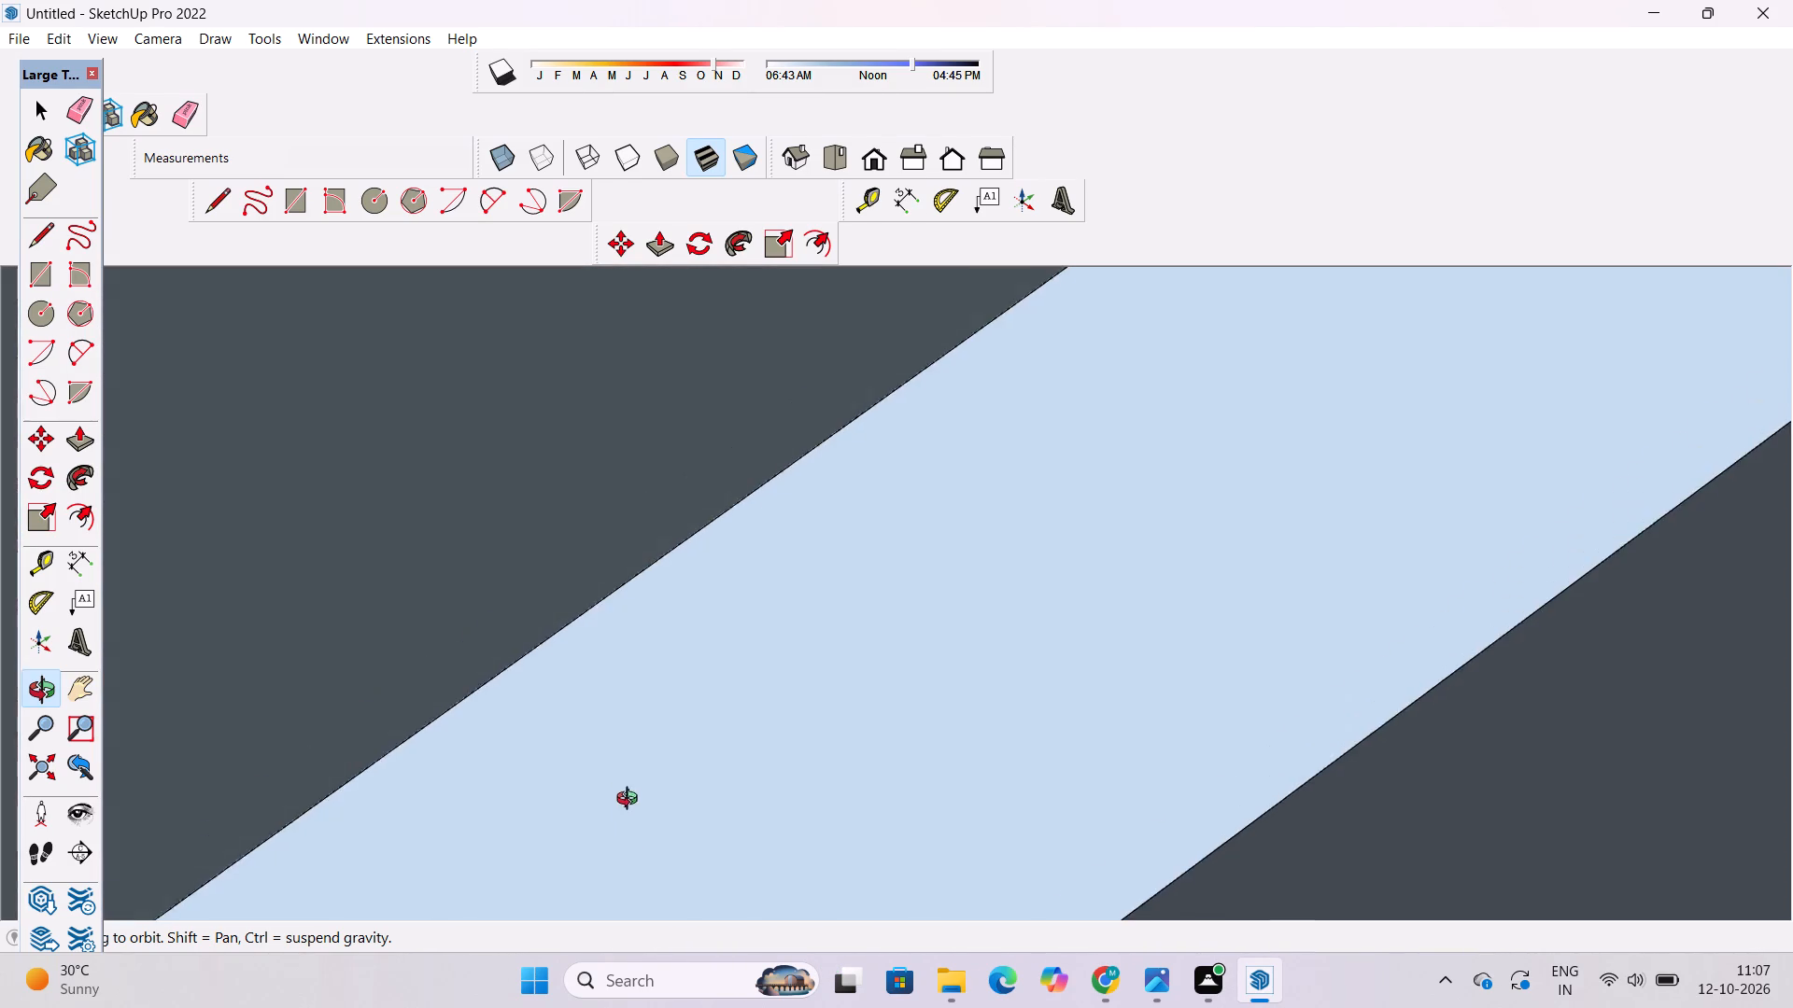
{"action": "left_click_drag", "start_coordinate": [631, 801], "coordinate": [606, 672]}
{"action": "left_click_drag", "start_coordinate": [652, 760], "coordinate": [672, 534]}
{"action": "scroll", "coordinate": [672, 531], "scroll_direction": "down", "scroll_amount": 12}
{"action": "left_click_drag", "start_coordinate": [741, 747], "coordinate": [739, 428], "text": "shift"}
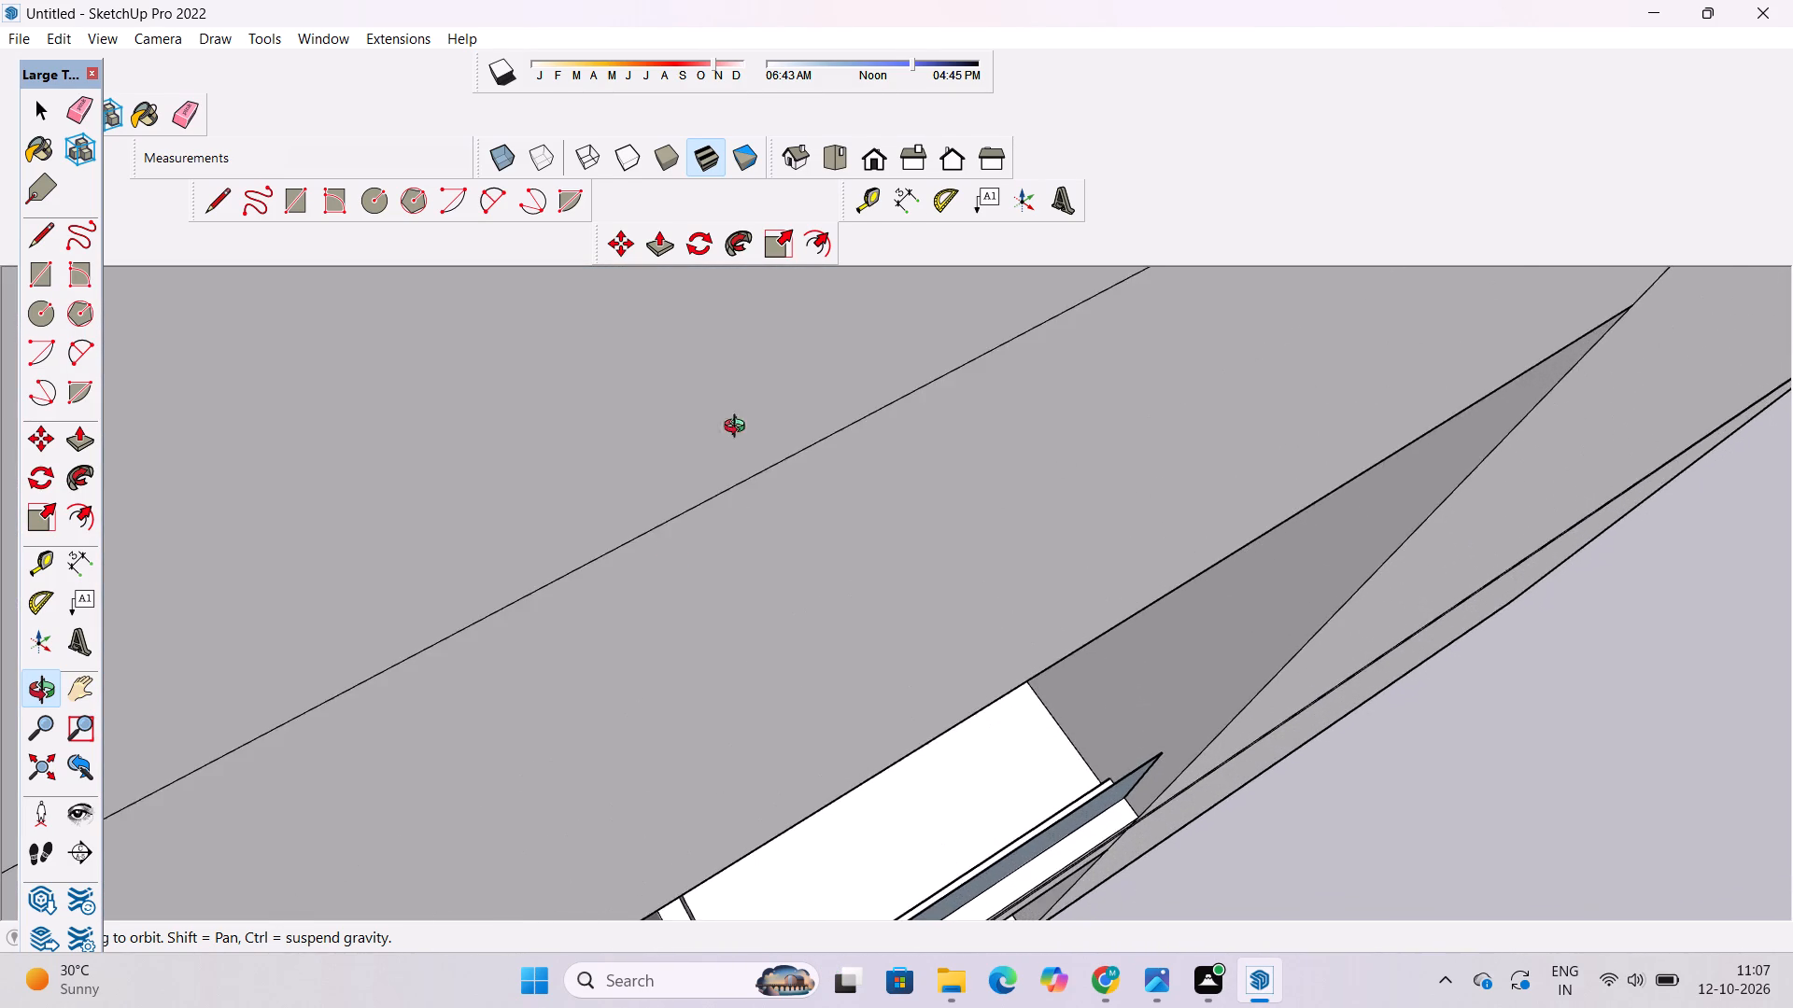
{"action": "scroll", "coordinate": [738, 644], "scroll_direction": "down", "scroll_amount": 5}
{"action": "left_click_drag", "start_coordinate": [755, 732], "coordinate": [792, 468], "text": "shift"}
{"action": "left_click_drag", "start_coordinate": [749, 741], "coordinate": [813, 406], "text": "shift"}
{"action": "left_click_drag", "start_coordinate": [814, 502], "coordinate": [835, 553]}
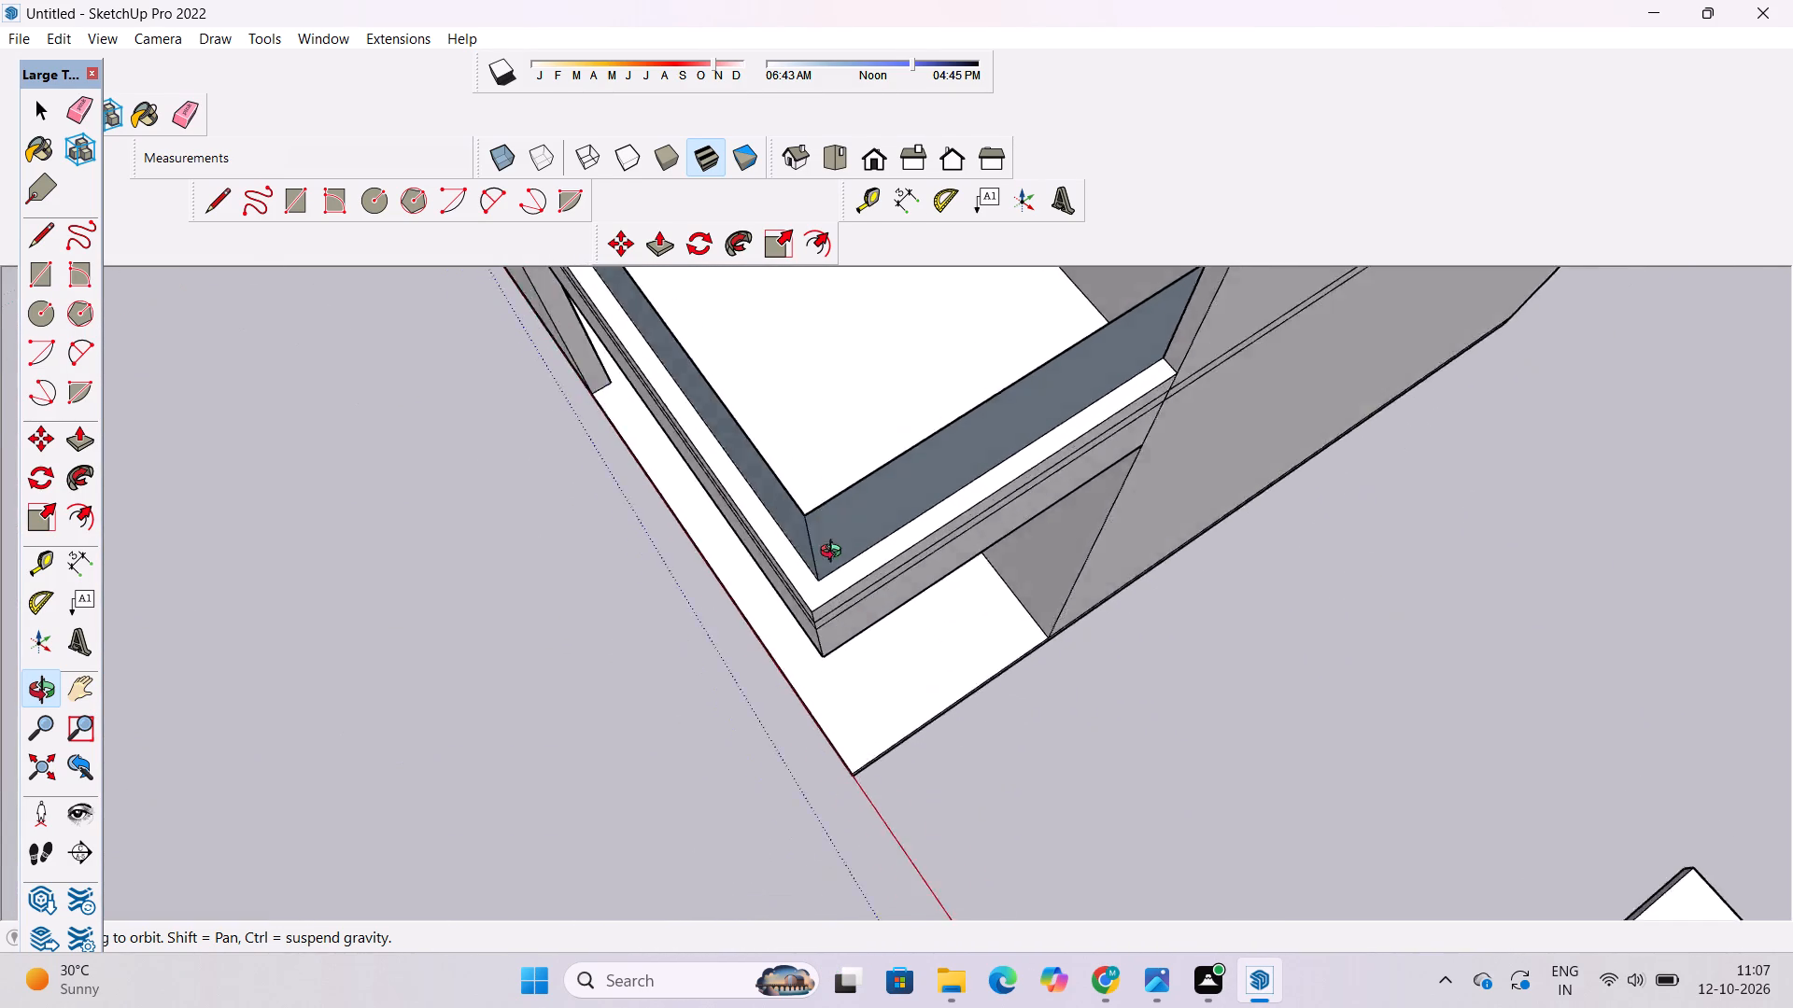
{"action": "left_click_drag", "start_coordinate": [835, 553], "coordinate": [852, 618]}
{"action": "scroll", "coordinate": [771, 558], "scroll_direction": "up", "scroll_amount": 8}
{"action": "left_click_drag", "start_coordinate": [845, 581], "coordinate": [859, 644]}
{"action": "scroll", "coordinate": [893, 629], "scroll_direction": "up", "scroll_amount": 4}
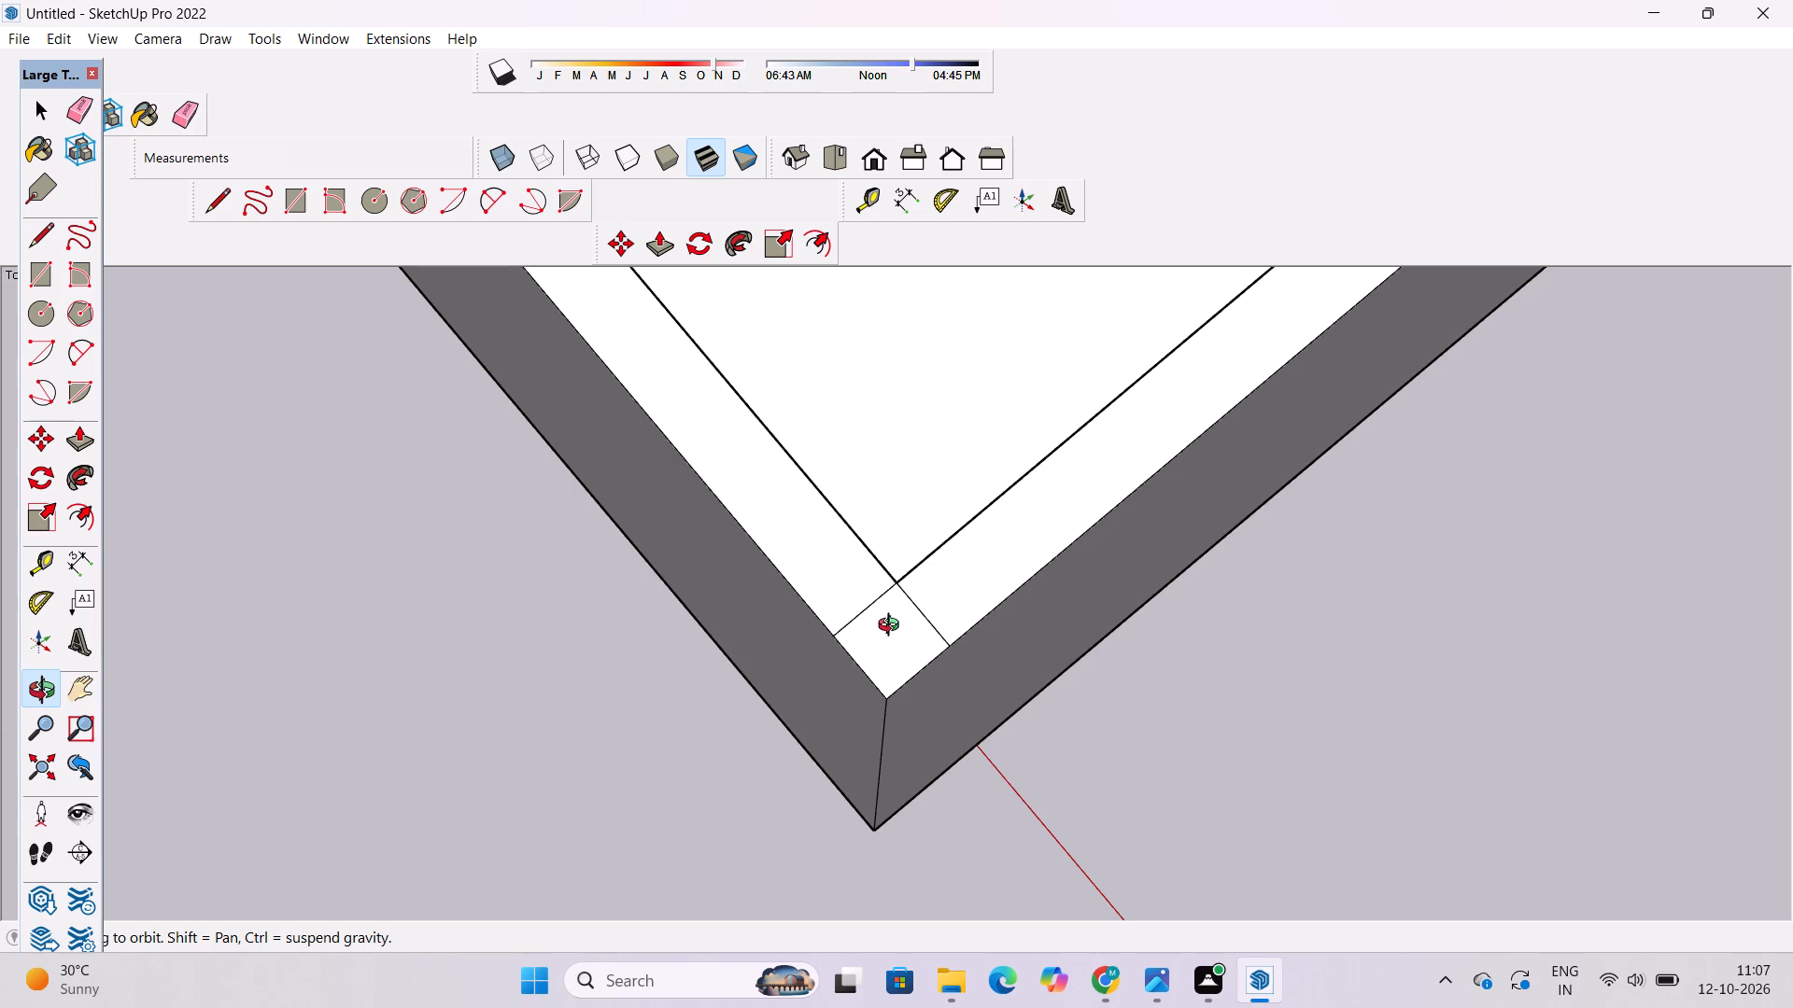
Erase the two short lines crossing the parapet top's corner on the inner side of the railing panels.
{"action": "left_click", "coordinate": [892, 624], "text": "shift"}
{"action": "left_click_drag", "start_coordinate": [890, 632], "coordinate": [928, 630]}
{"action": "key", "text": "e"}
{"action": "left_click_drag", "start_coordinate": [978, 597], "coordinate": [875, 606]}
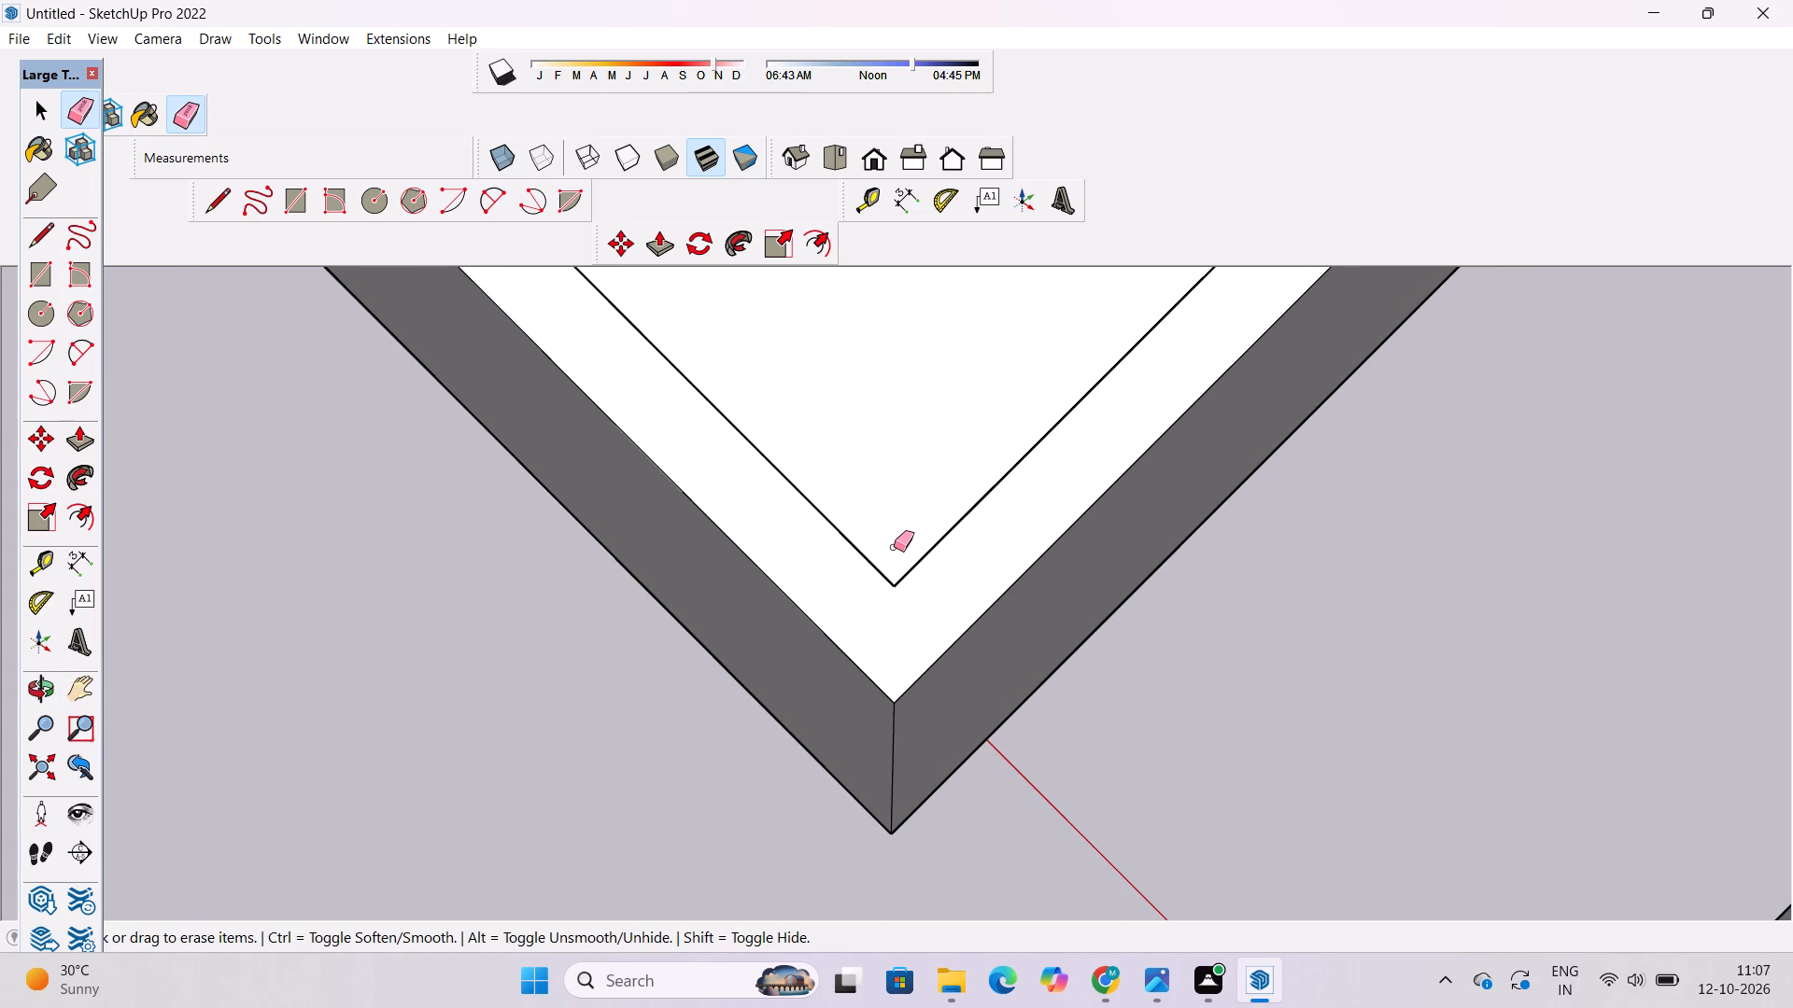
Draw a circle of 6" radius on the wall, centred on the top end of the balcony's side railing panel.
{"action": "key", "text": "space"}
{"action": "key", "text": "o"}
{"action": "scroll", "coordinate": [798, 554], "scroll_direction": "down", "scroll_amount": 10}
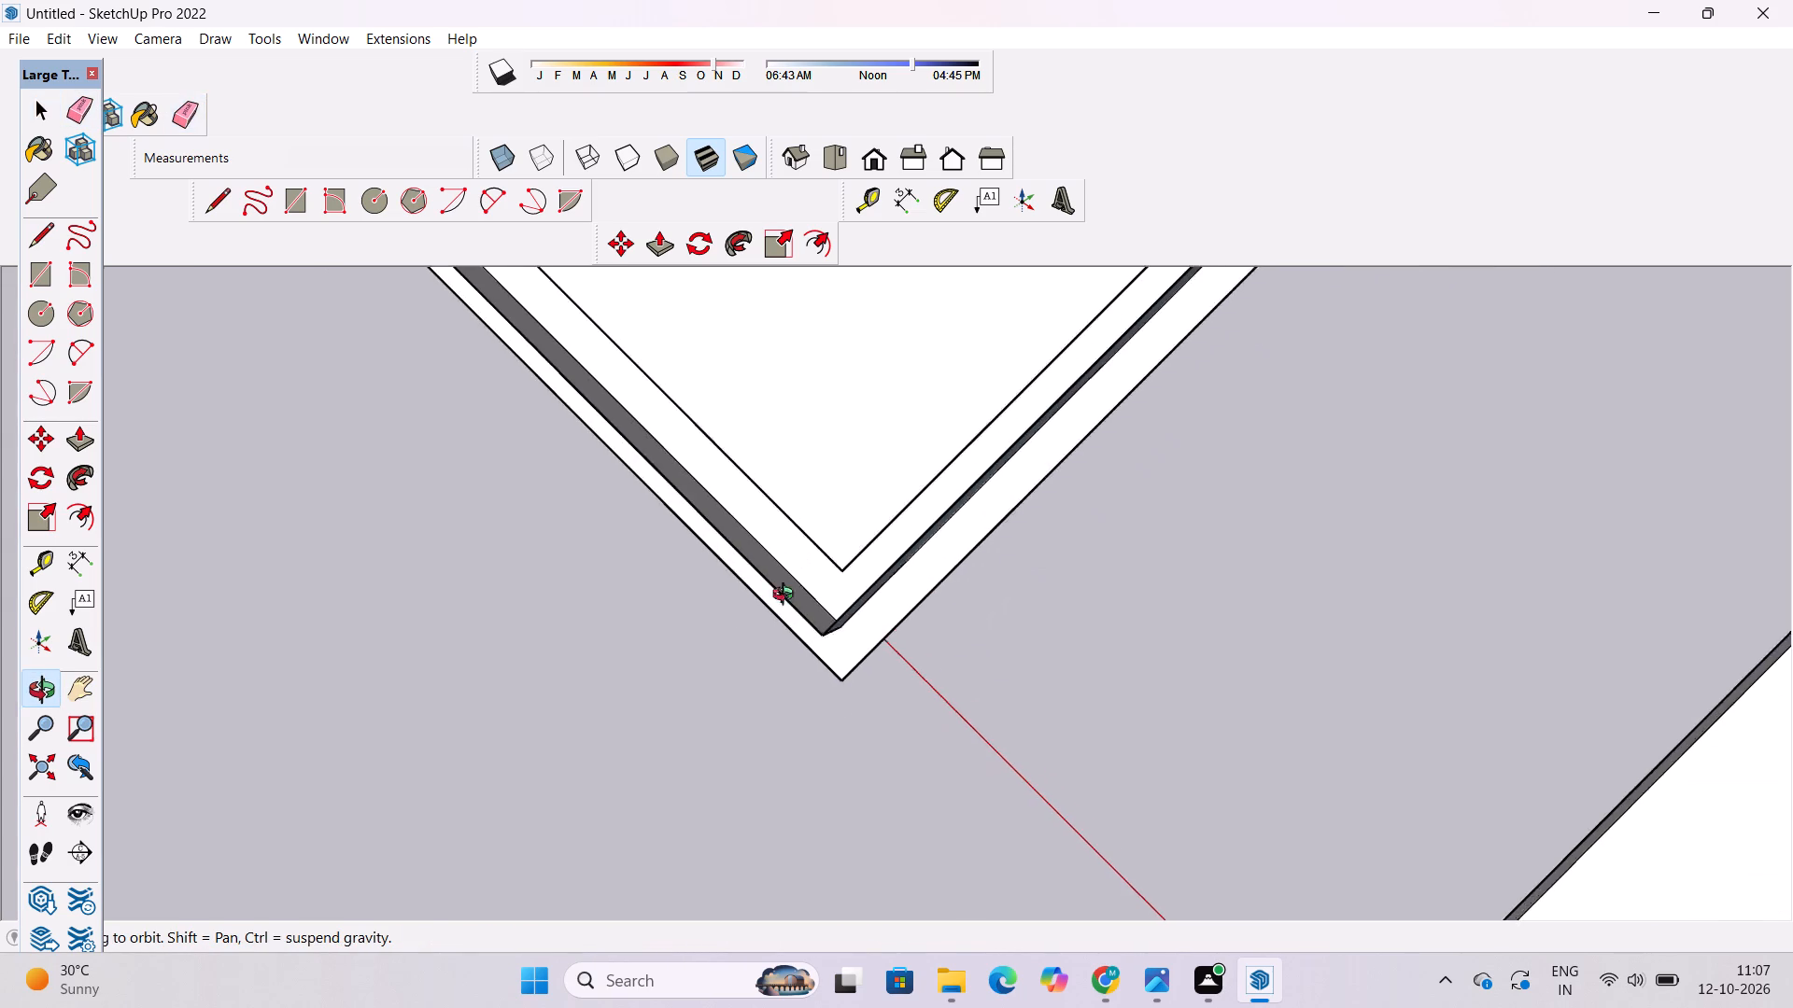
{"action": "scroll", "coordinate": [787, 596], "scroll_direction": "down", "scroll_amount": 1}
{"action": "left_click_drag", "start_coordinate": [728, 717], "coordinate": [784, 431]}
{"action": "scroll", "coordinate": [786, 411], "scroll_direction": "down", "scroll_amount": 5}
{"action": "left_click_drag", "start_coordinate": [782, 427], "coordinate": [747, 572], "text": "shift"}
{"action": "left_click_drag", "start_coordinate": [746, 584], "coordinate": [847, 513]}
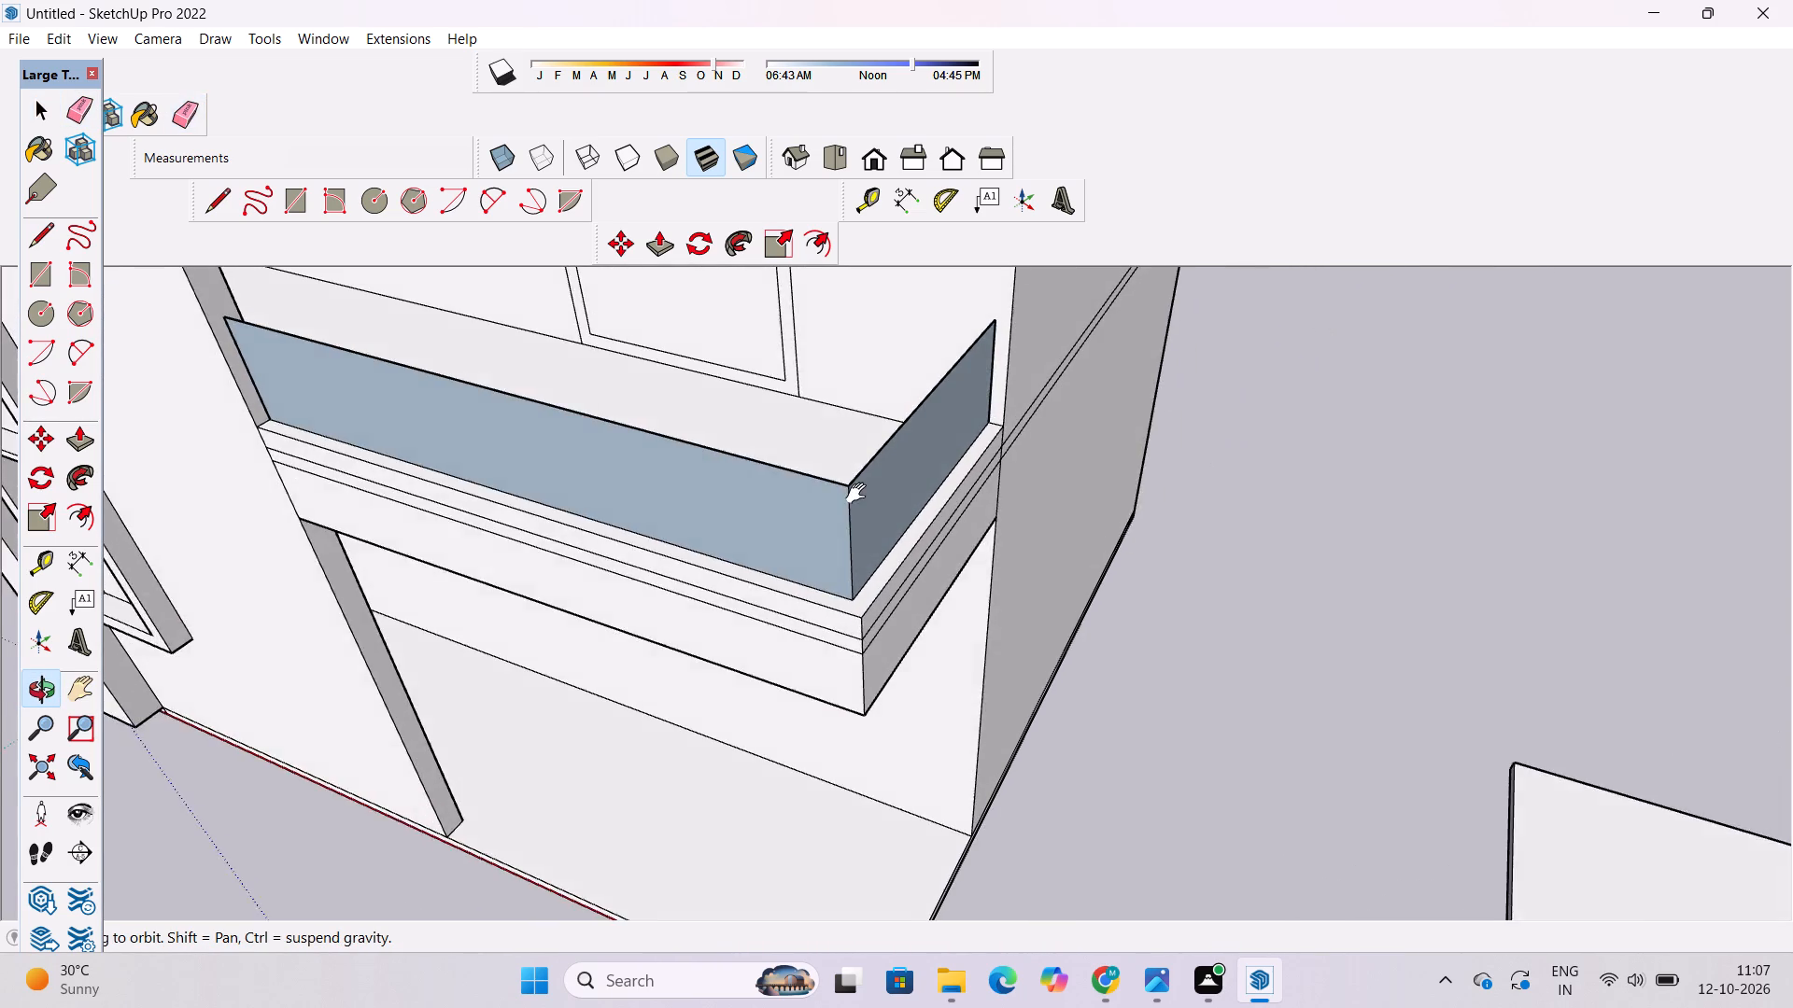
{"action": "left_click_drag", "start_coordinate": [860, 494], "coordinate": [756, 664], "text": "shift"}
{"action": "scroll", "coordinate": [865, 469], "scroll_direction": "up", "scroll_amount": 4, "text": "shift"}
{"action": "left_click_drag", "start_coordinate": [865, 469], "coordinate": [712, 495], "text": "shift"}
{"action": "left_click_drag", "start_coordinate": [714, 506], "coordinate": [772, 432]}
{"action": "scroll", "coordinate": [774, 430], "scroll_direction": "down", "scroll_amount": 4}
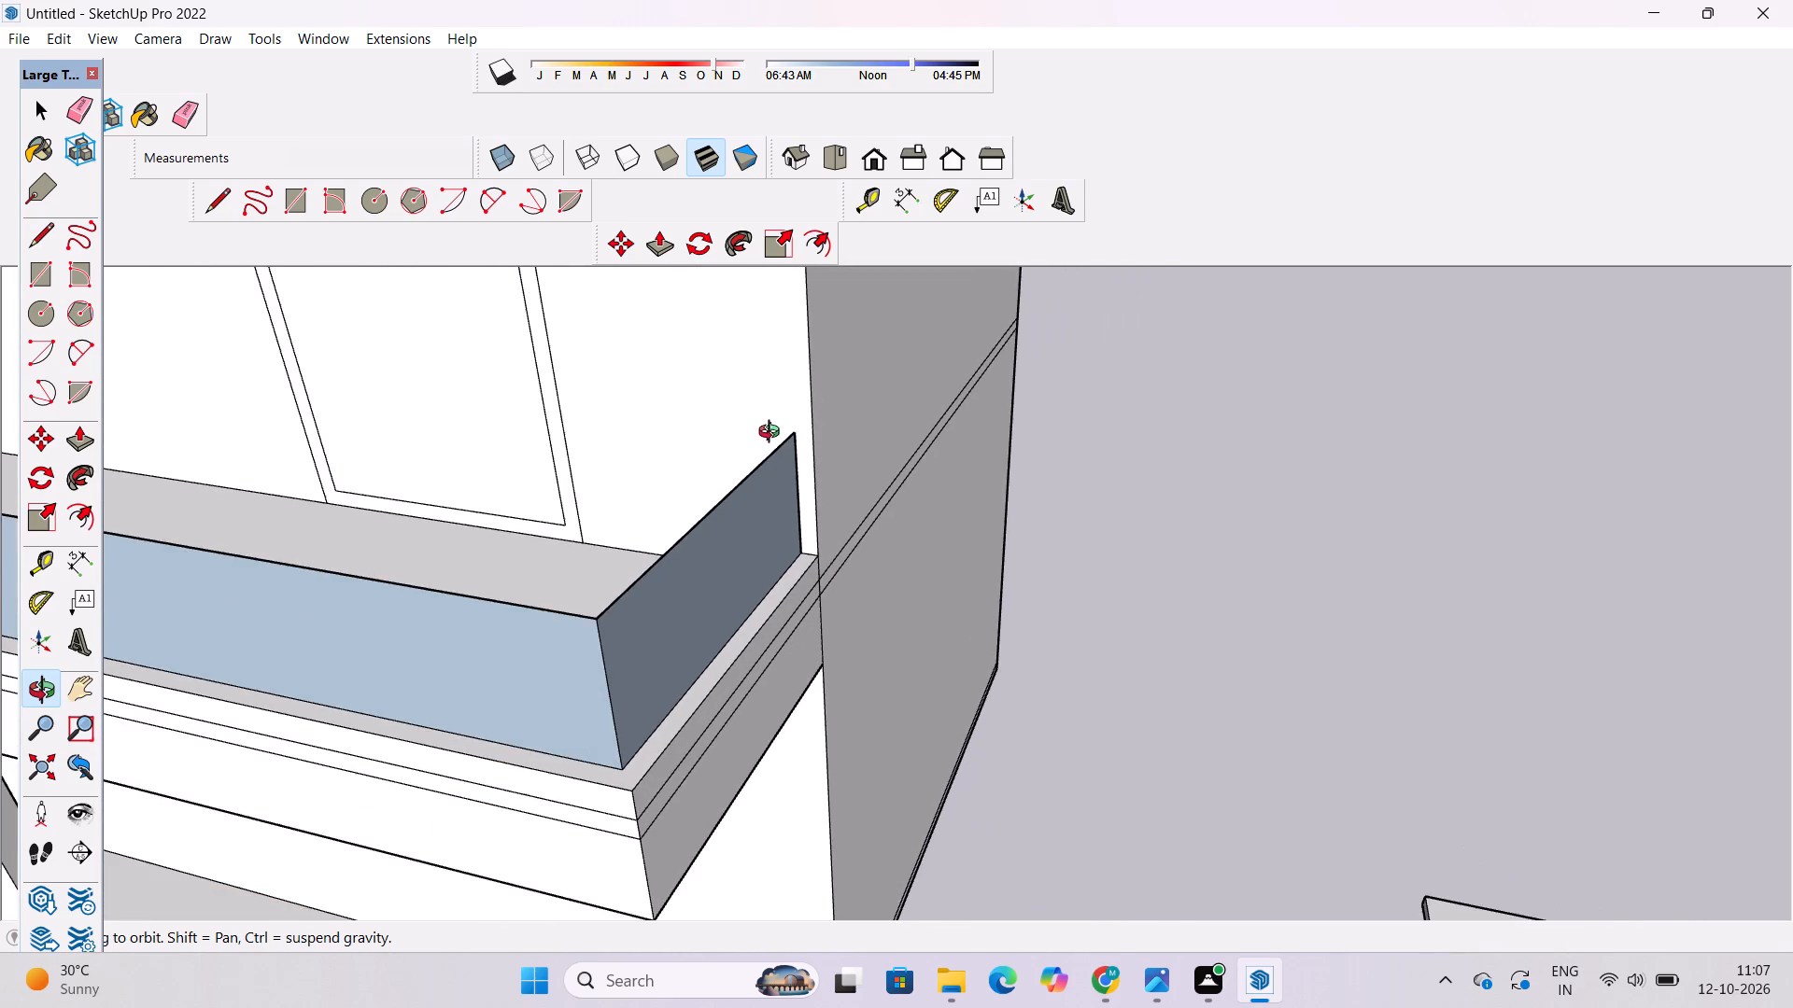
{"action": "left_click", "coordinate": [764, 445], "text": "shift"}
{"action": "key", "text": "c"}
{"action": "scroll", "coordinate": [770, 430], "scroll_direction": "up", "scroll_amount": 8}
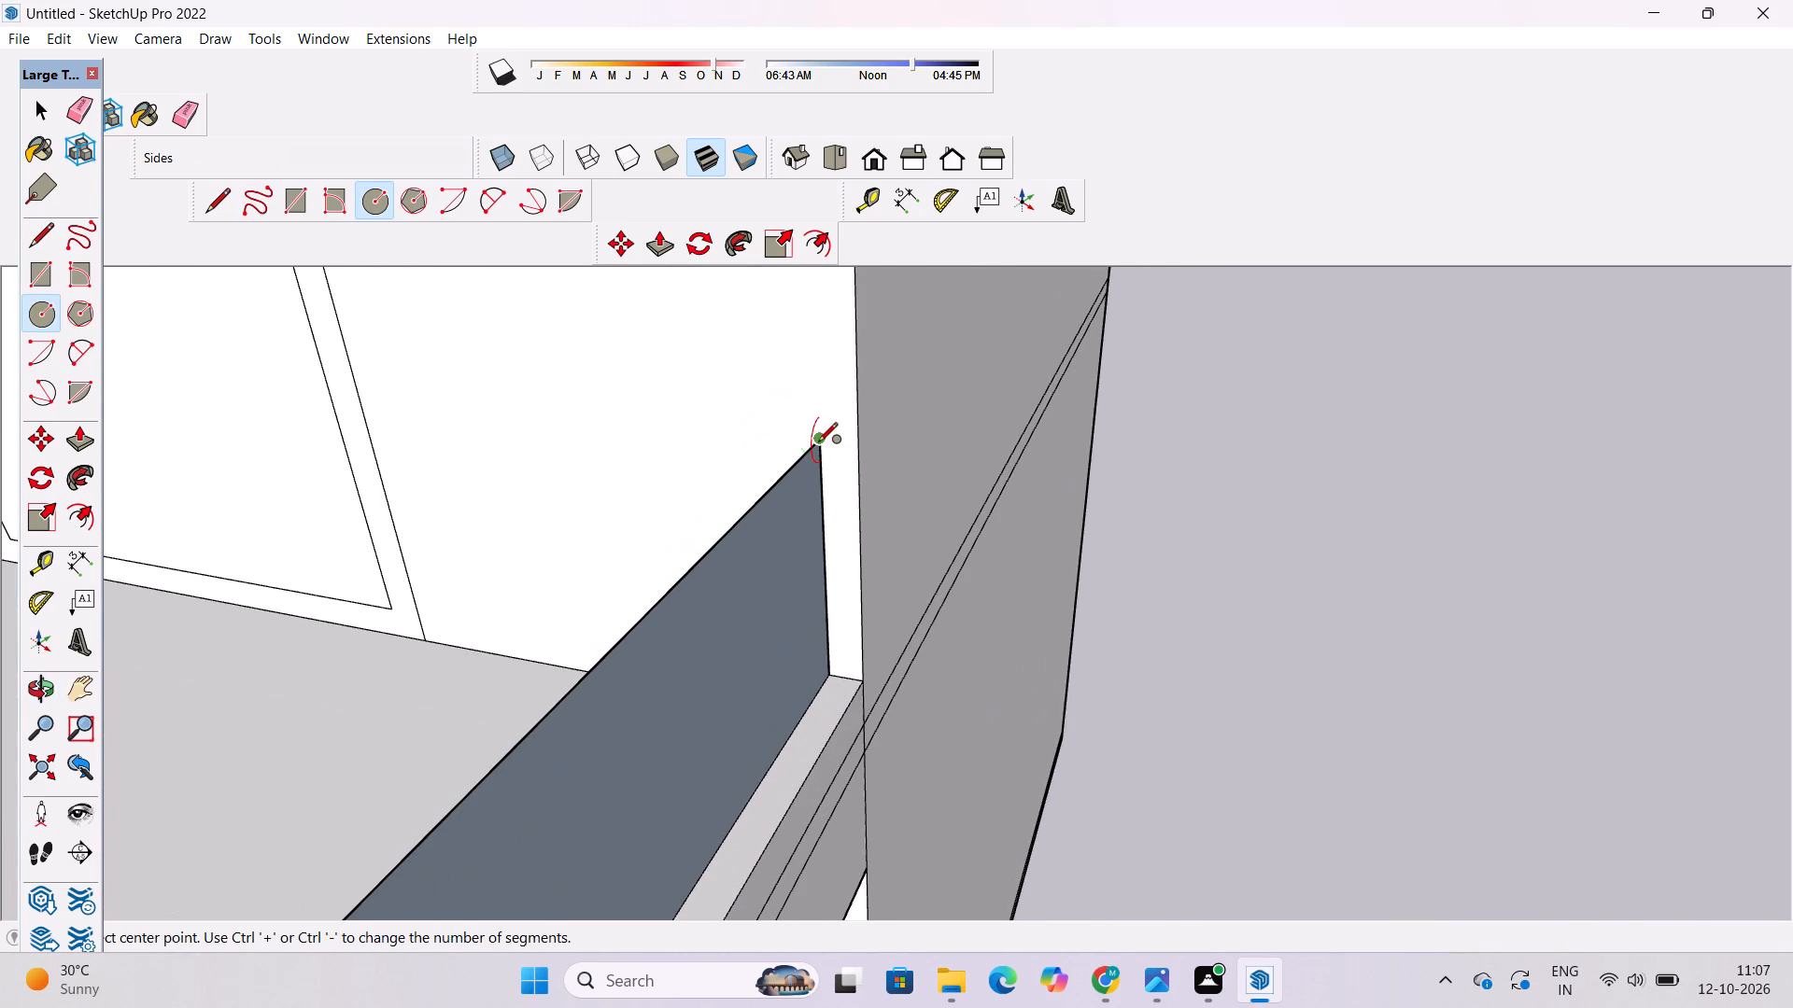
{"action": "left_click", "coordinate": [816, 431]}
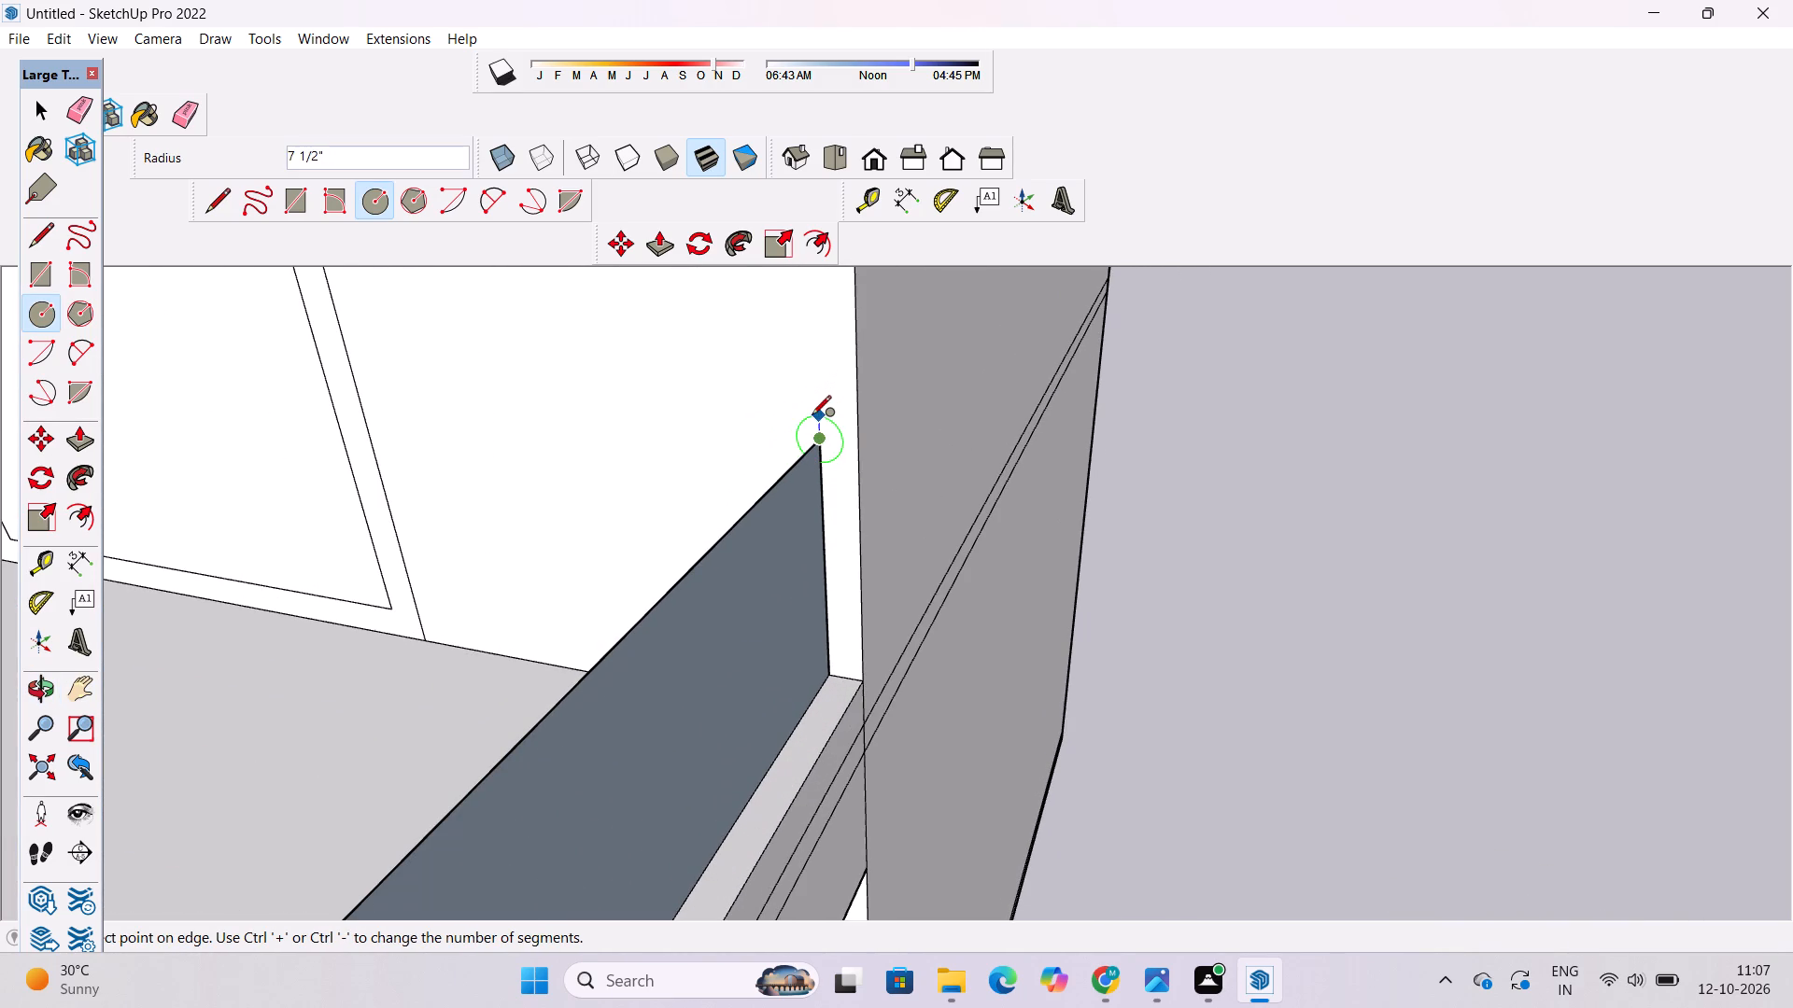
{"action": "type", "text": "6\""}
{"action": "key", "text": "Return"}
{"action": "scroll", "coordinate": [832, 449], "scroll_direction": "down", "scroll_amount": 6}
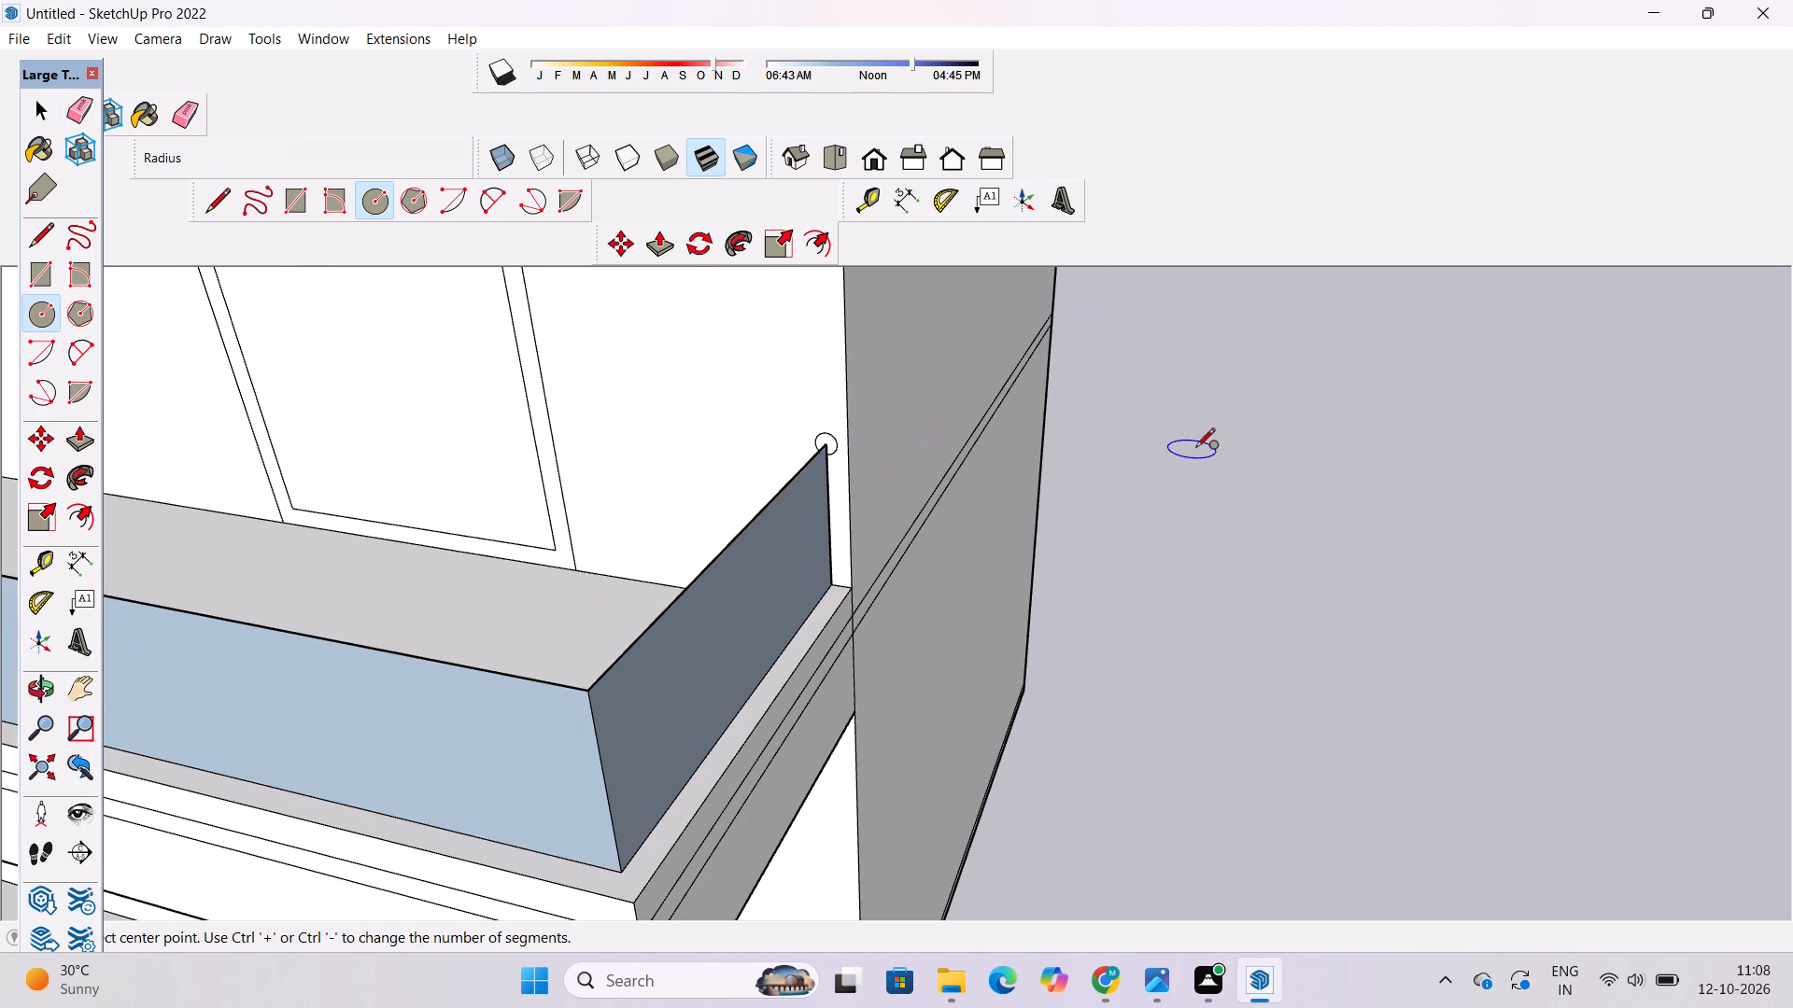
{"action": "key", "text": "space"}
{"action": "left_click", "coordinate": [1197, 449]}
Sweep the circle along the top edges of the side and front railing panels with Follow Me to form a round handrail.
{"action": "scroll", "coordinate": [862, 444], "scroll_direction": "up", "scroll_amount": 10}
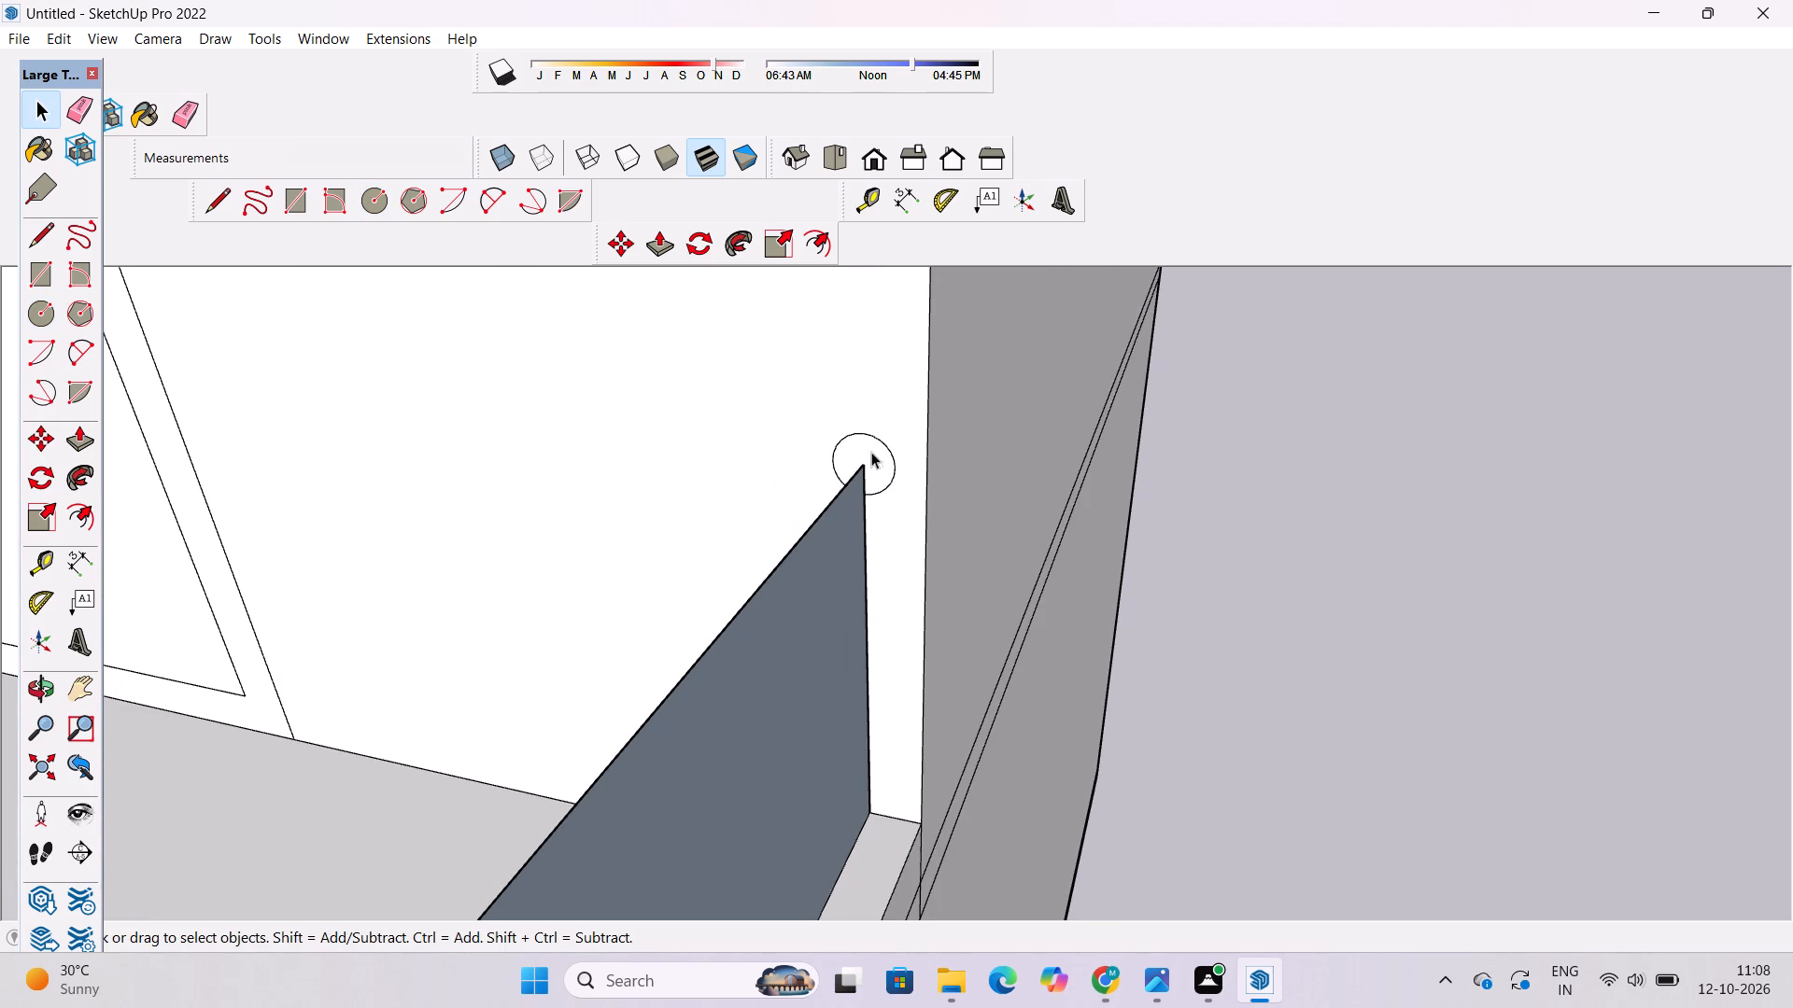
{"action": "double_click", "coordinate": [874, 450]}
{"action": "scroll", "coordinate": [874, 450], "scroll_direction": "down", "scroll_amount": 5}
{"action": "left_click", "coordinate": [814, 526], "text": "ctrl"}
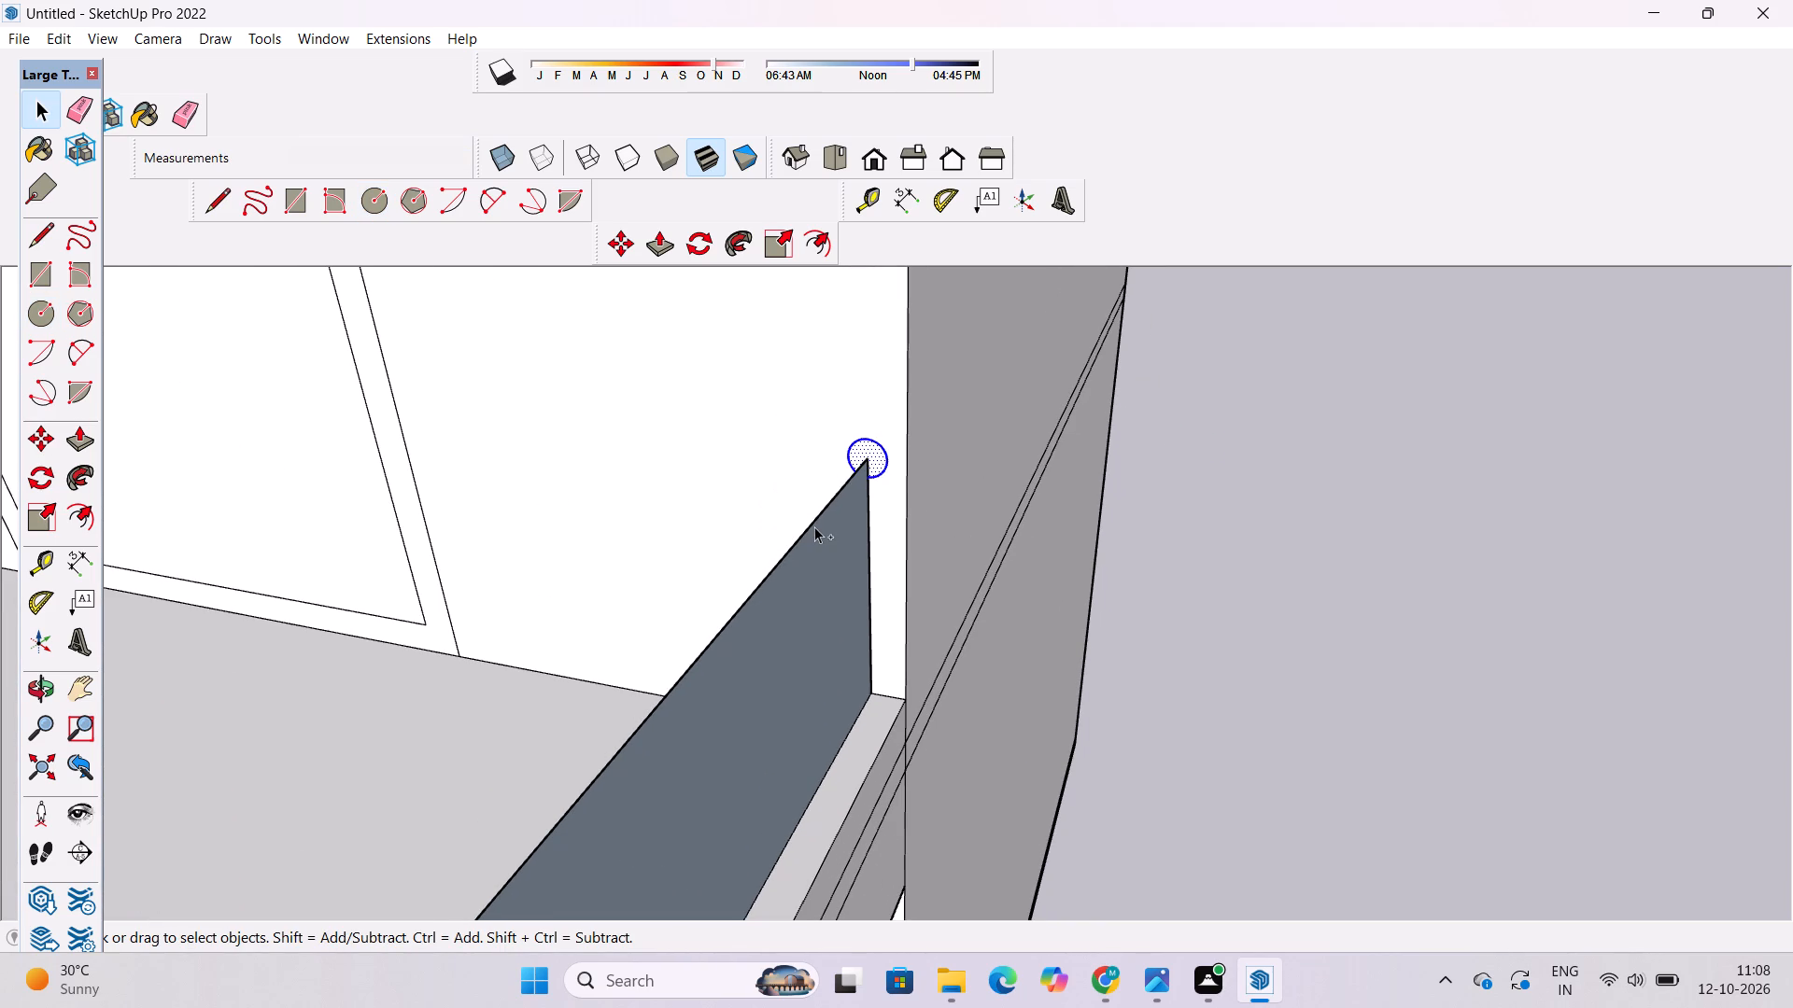
{"action": "scroll", "coordinate": [1122, 435], "scroll_direction": "down", "scroll_amount": 6, "text": "ctrl"}
{"action": "left_click", "coordinate": [810, 588], "text": "ctrl"}
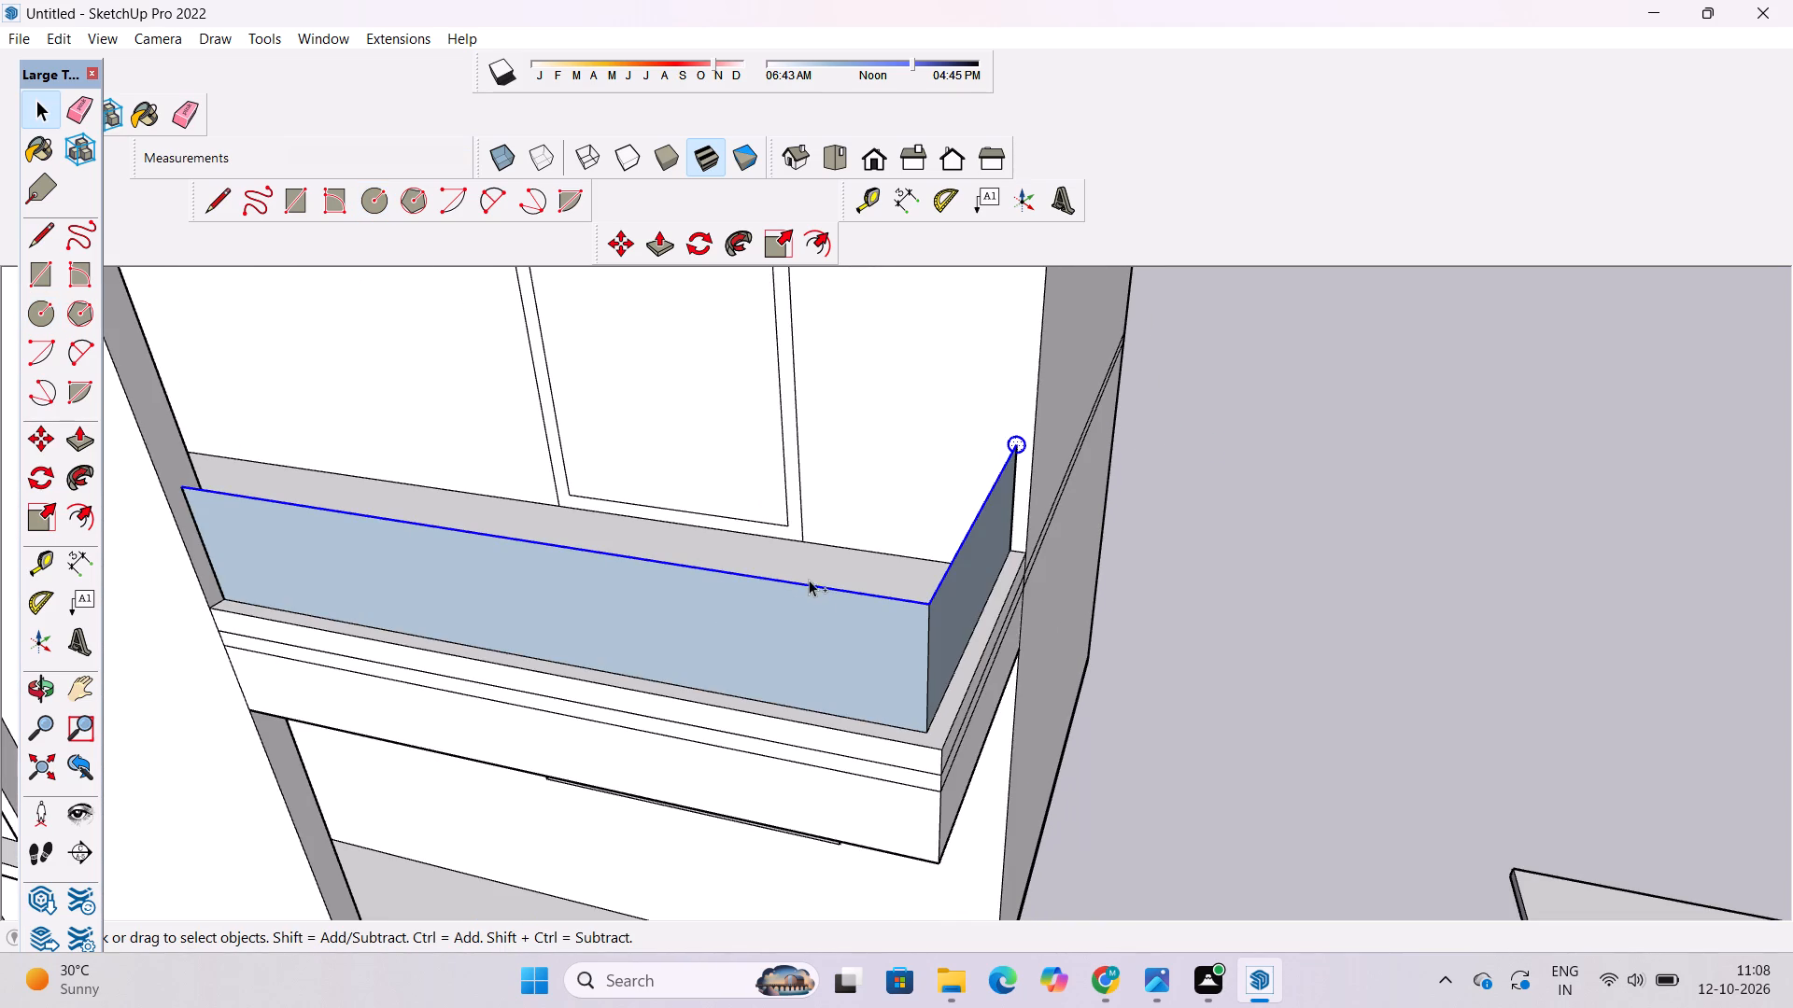
{"action": "left_click", "coordinate": [70, 491]}
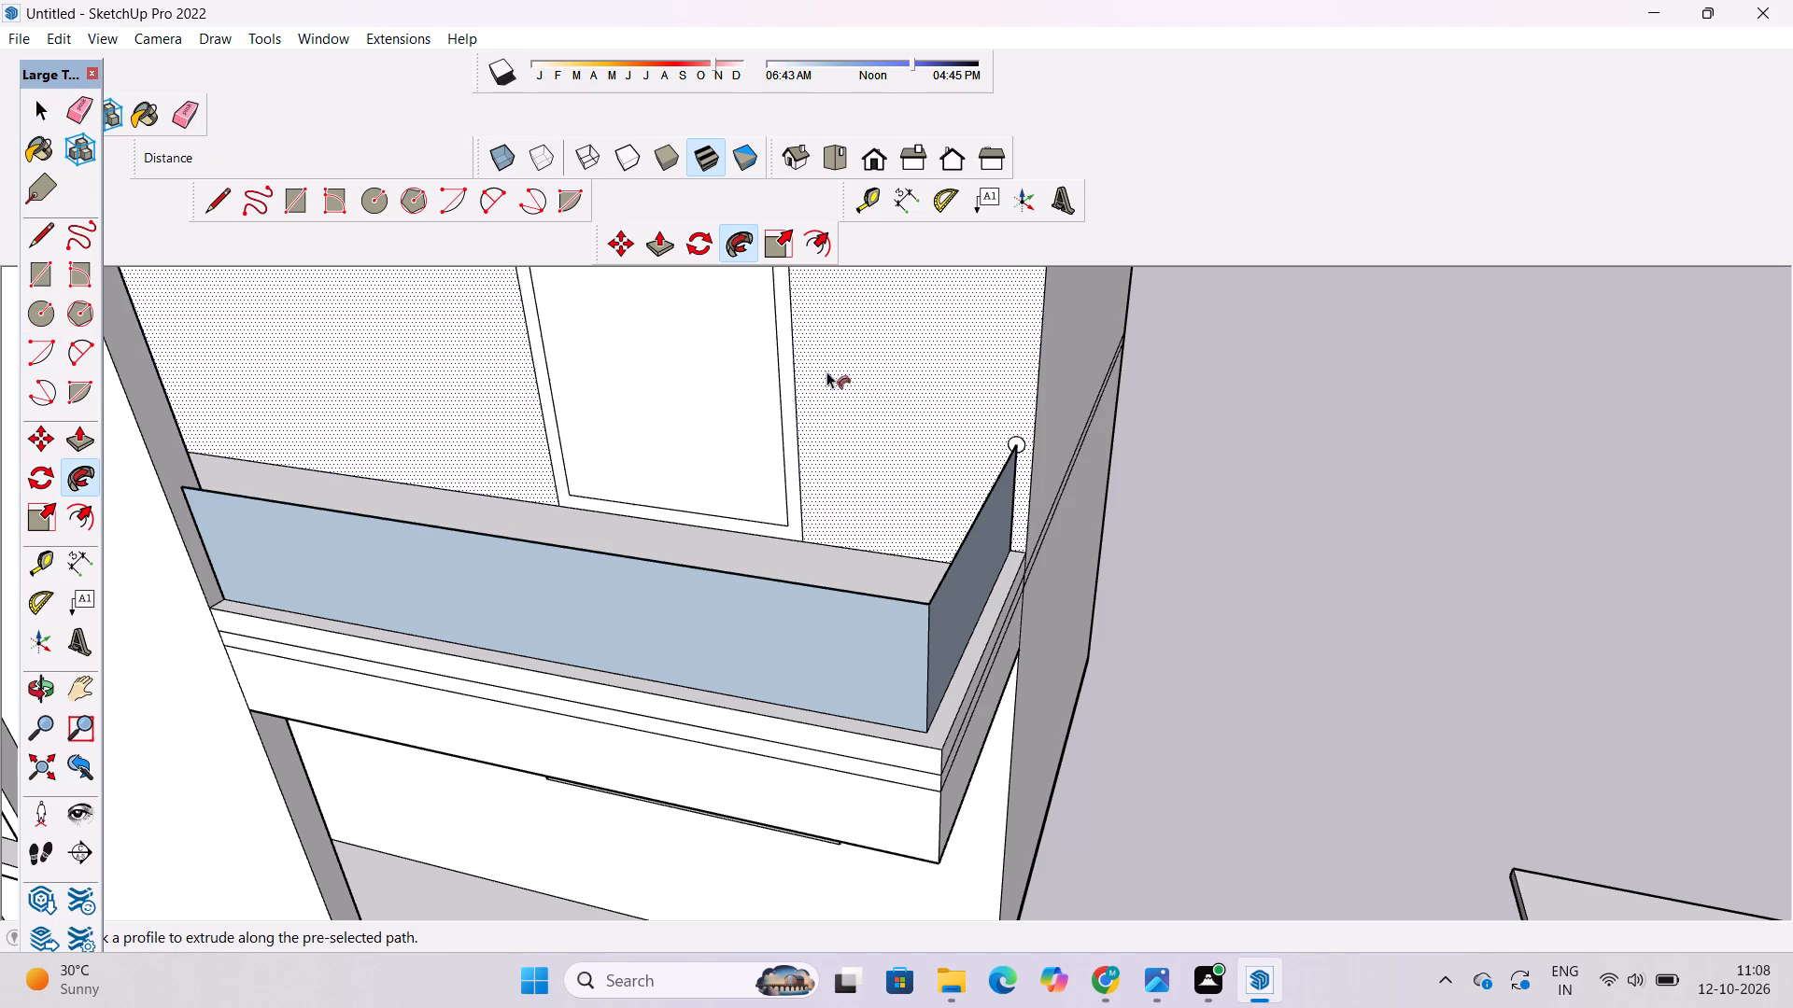
{"action": "left_click", "coordinate": [1021, 444]}
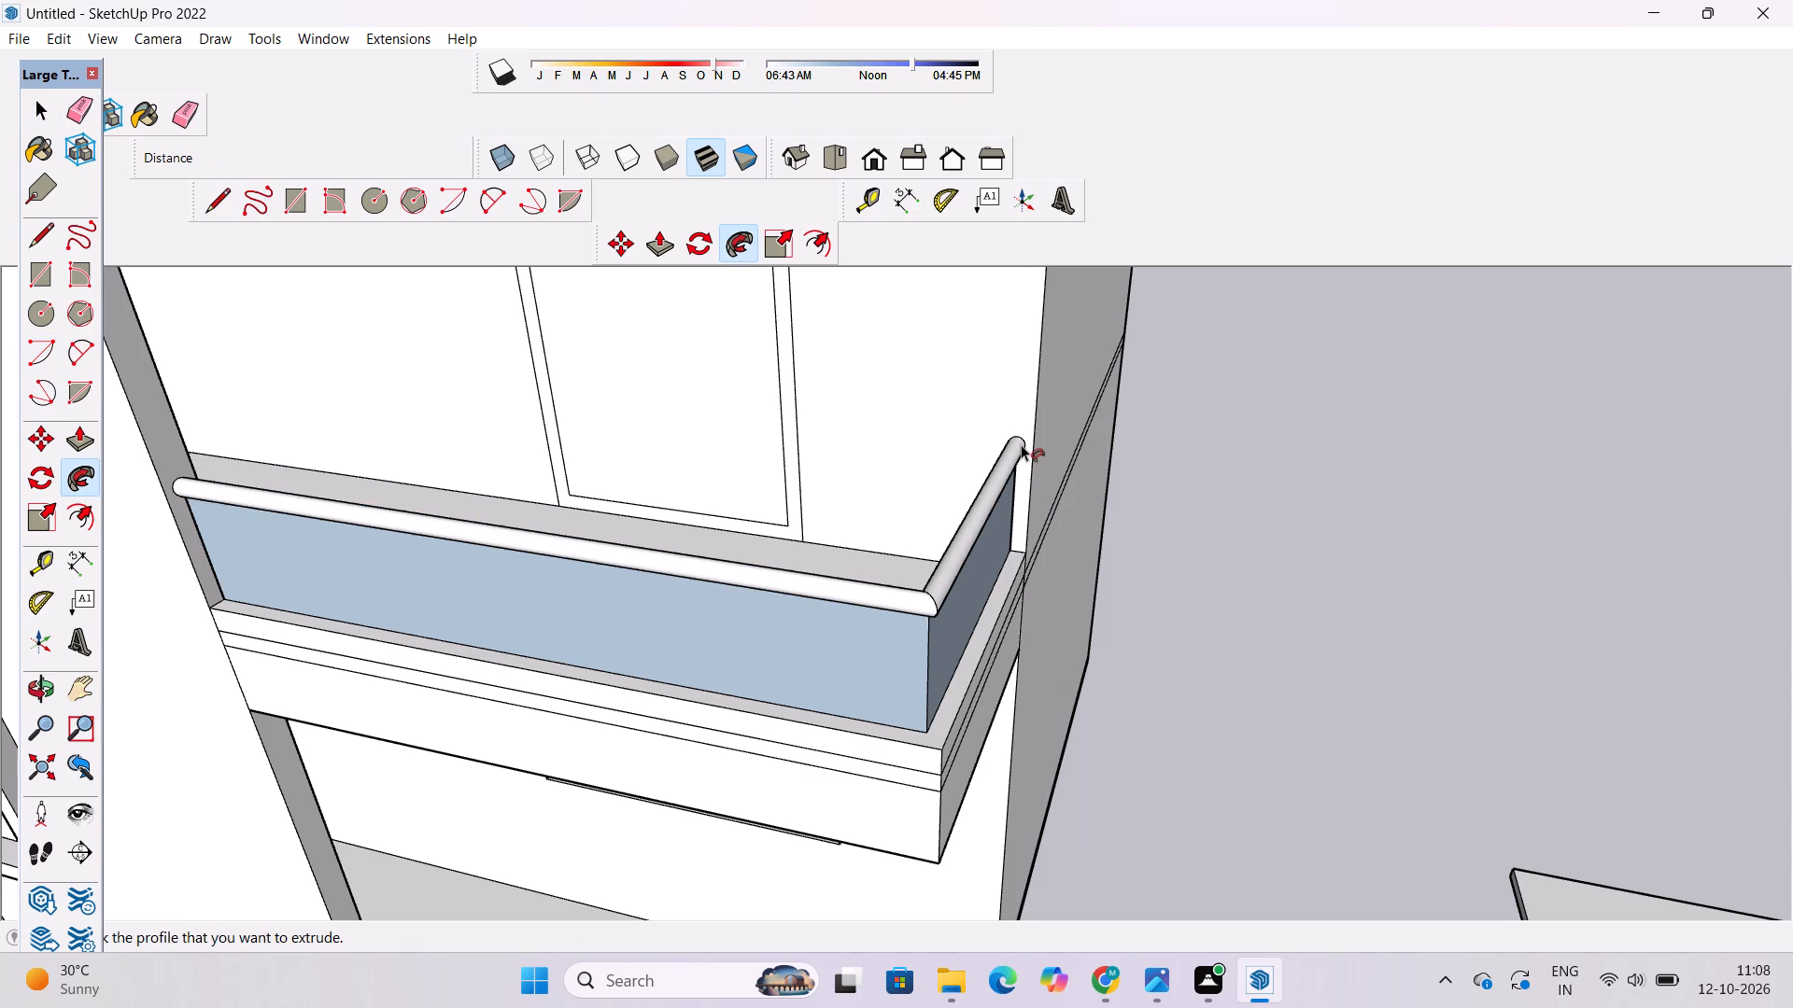
{"action": "key", "text": "space"}
Examine the balcony's round handrail, railing panels and parapet from the front and at the outer corner.
{"action": "key", "text": "o"}
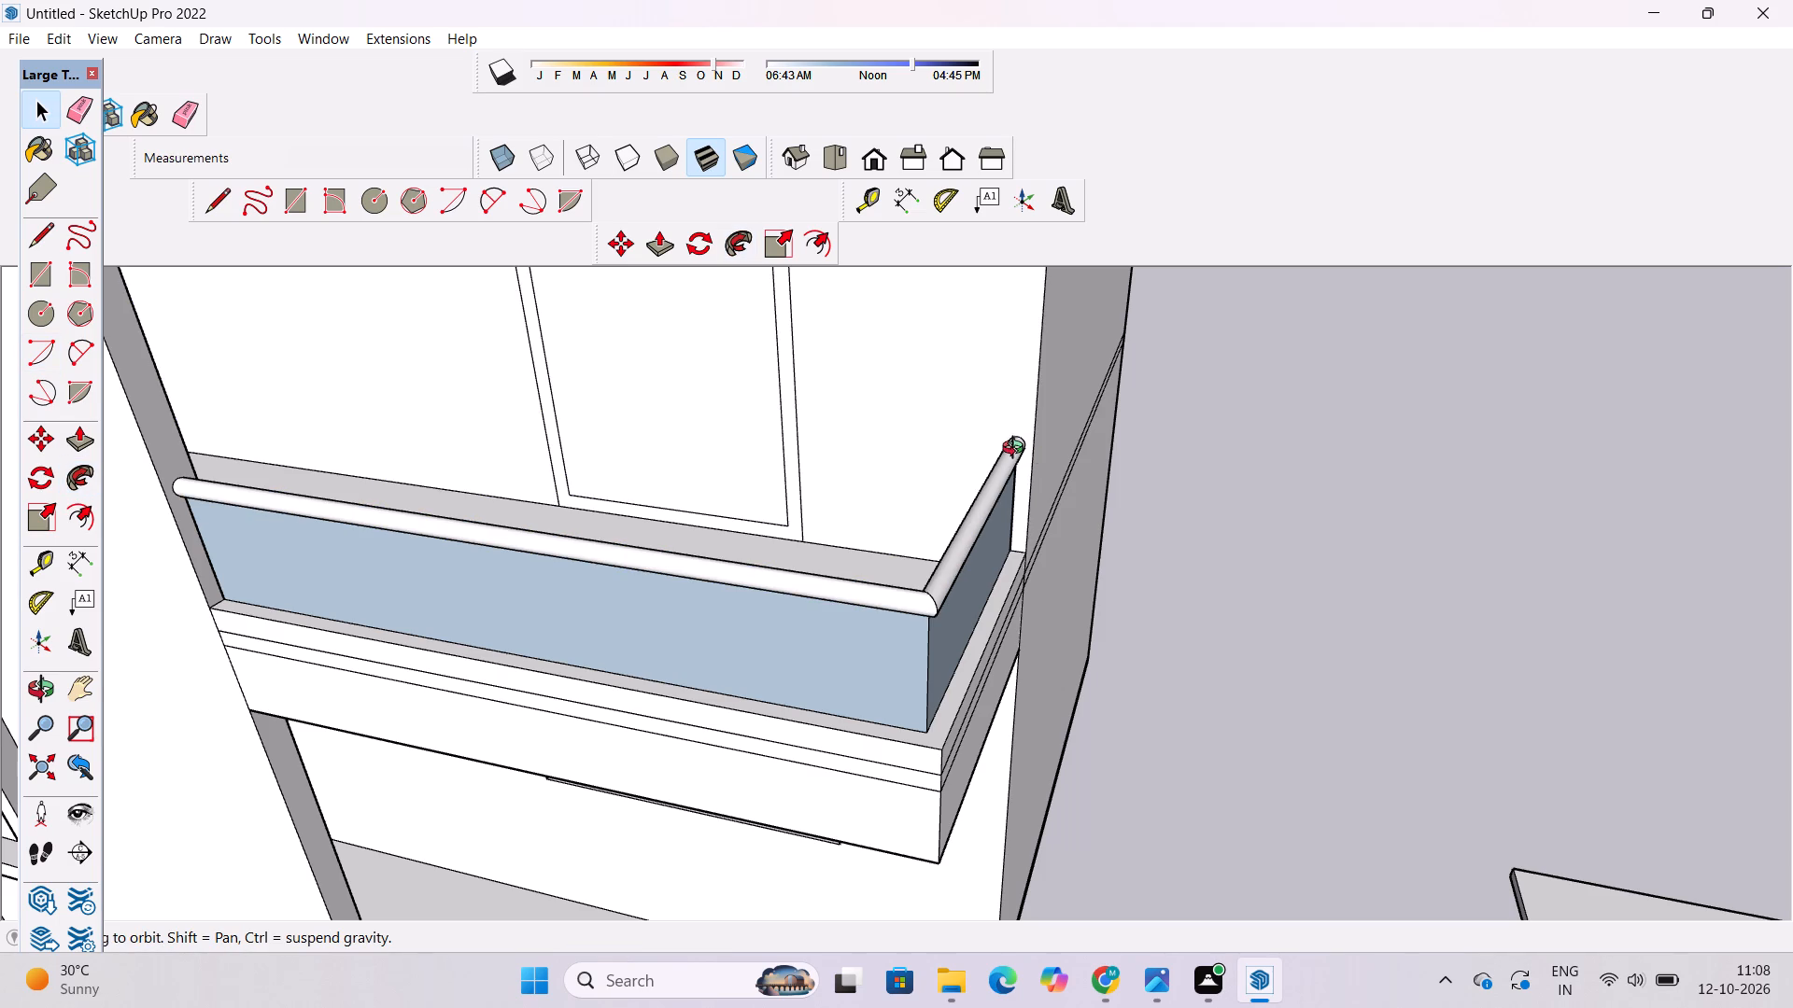
{"action": "scroll", "coordinate": [880, 483], "scroll_direction": "down", "scroll_amount": 11}
{"action": "left_click_drag", "start_coordinate": [850, 623], "coordinate": [921, 533]}
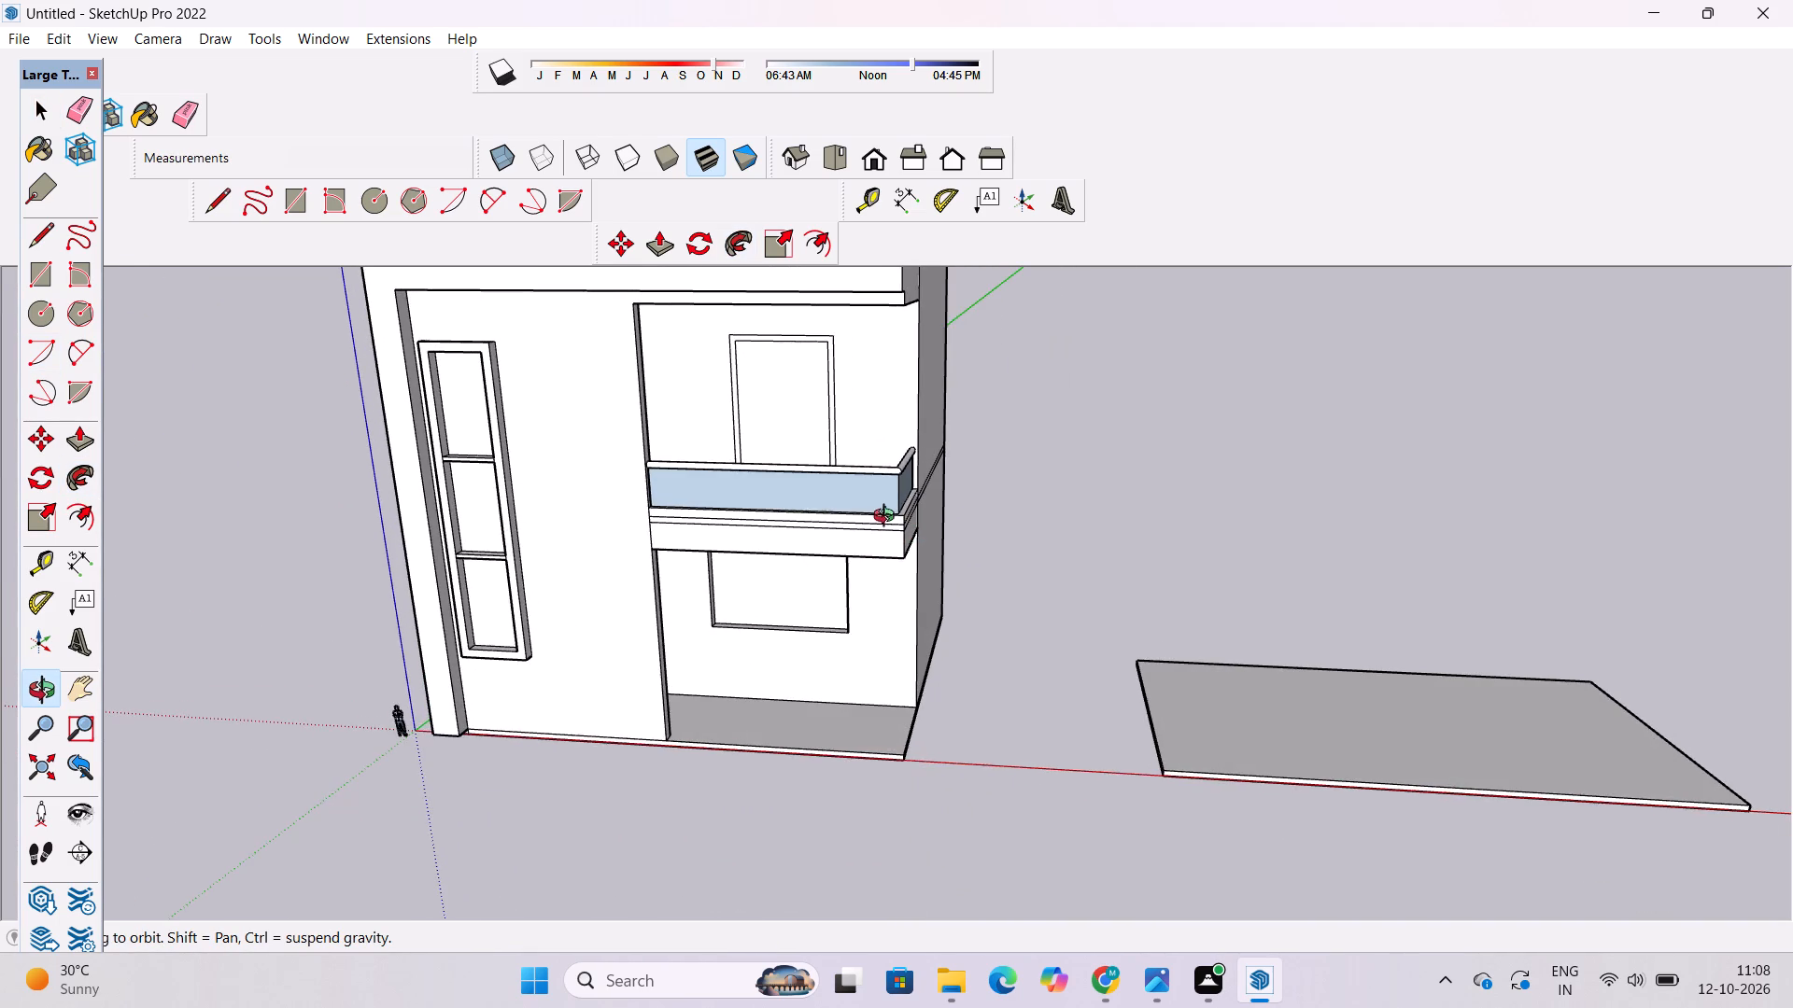
{"action": "scroll", "coordinate": [875, 516], "scroll_direction": "up", "scroll_amount": 1}
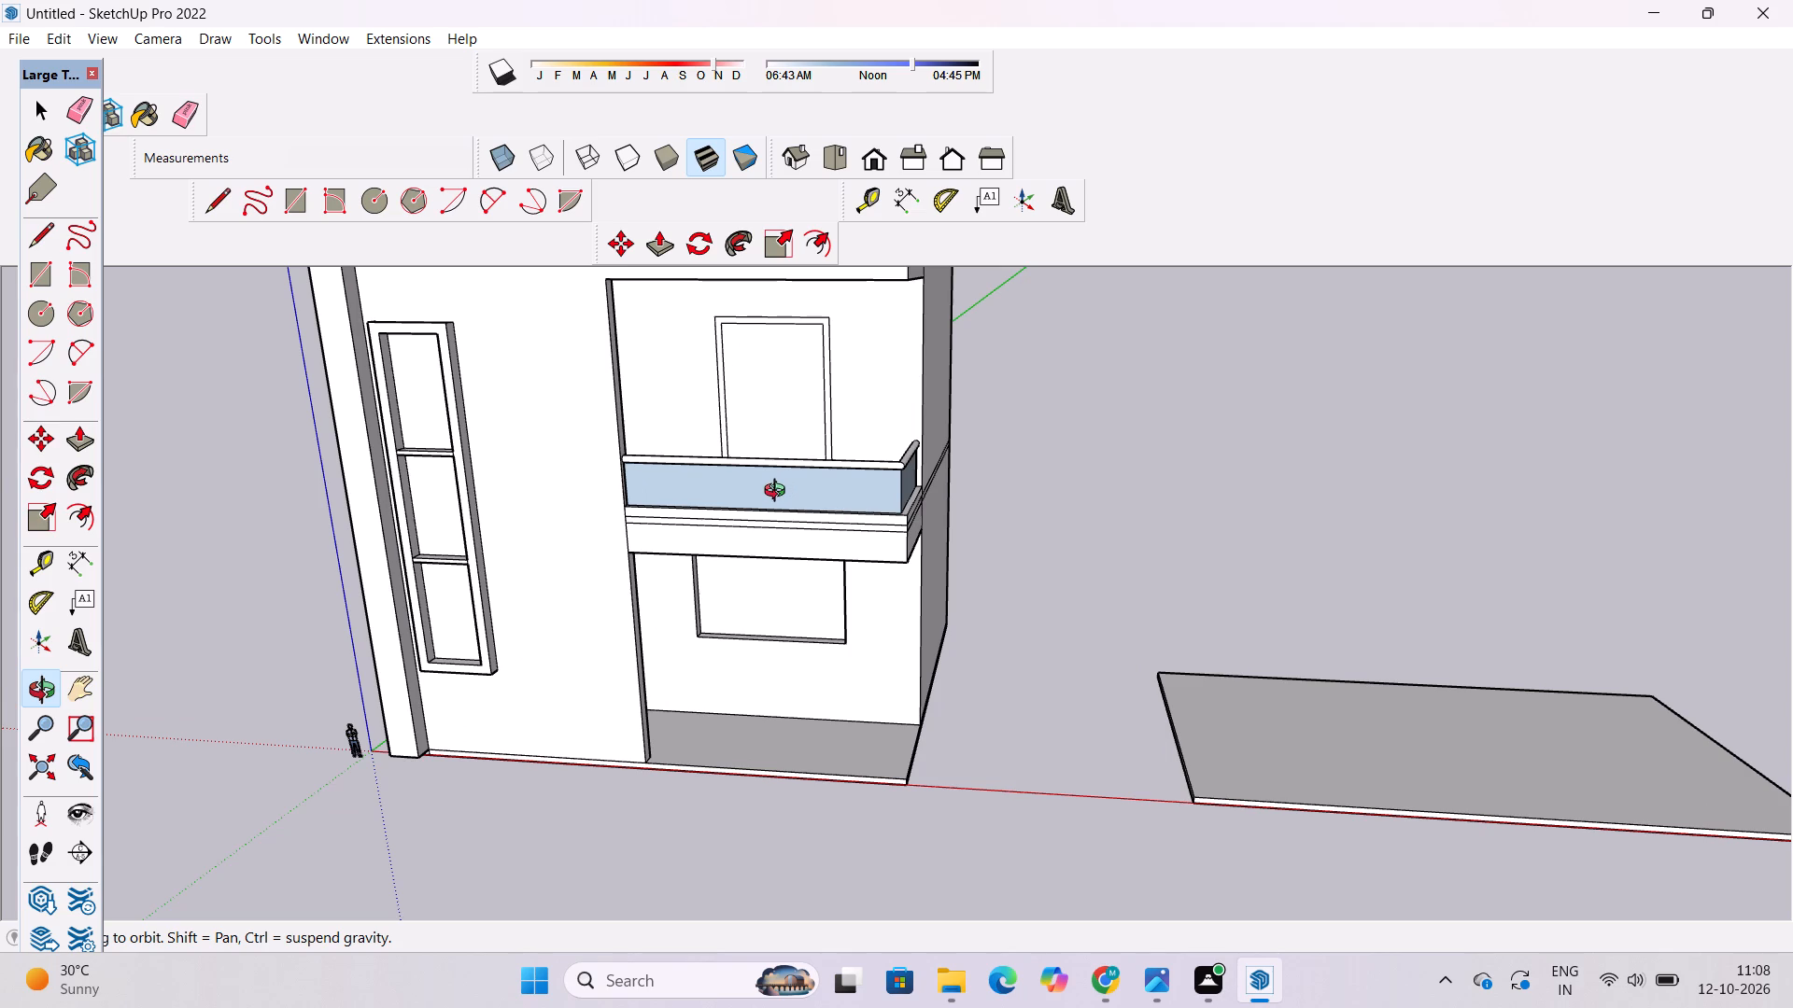
{"action": "left_click_drag", "start_coordinate": [733, 608], "coordinate": [763, 525]}
{"action": "scroll", "coordinate": [781, 471], "scroll_direction": "up", "scroll_amount": 1}
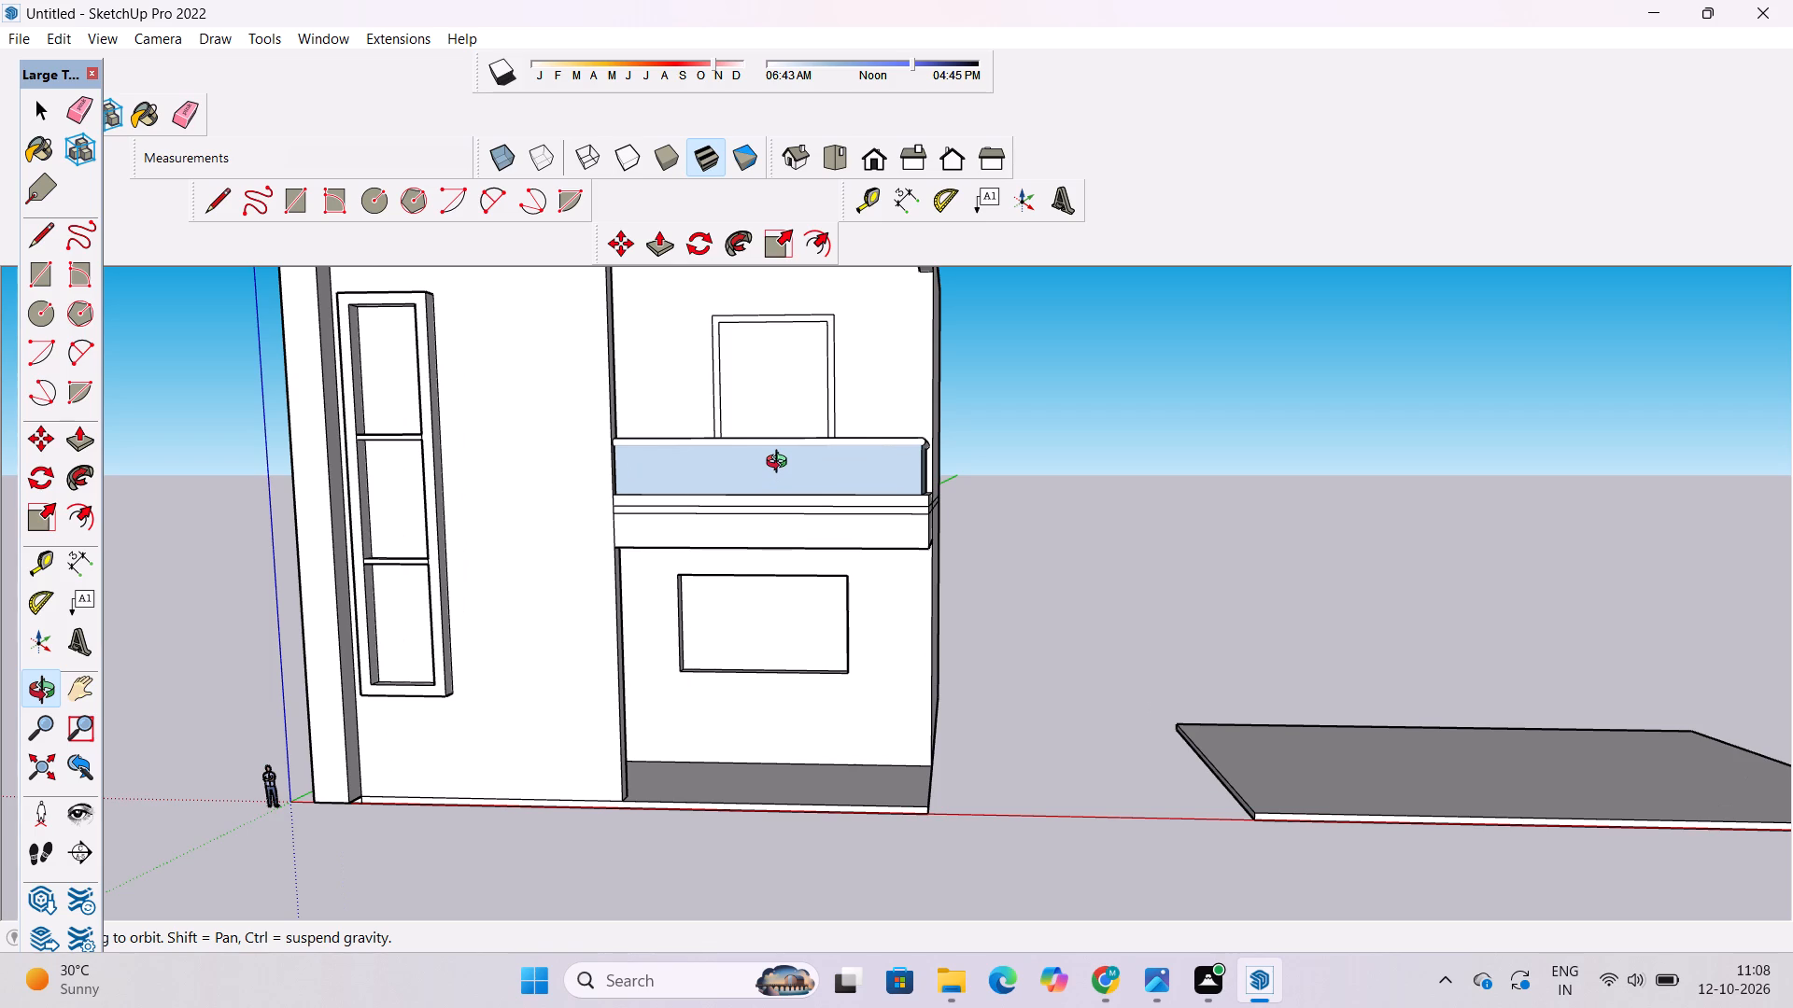
{"action": "scroll", "coordinate": [776, 480], "scroll_direction": "up", "scroll_amount": 3}
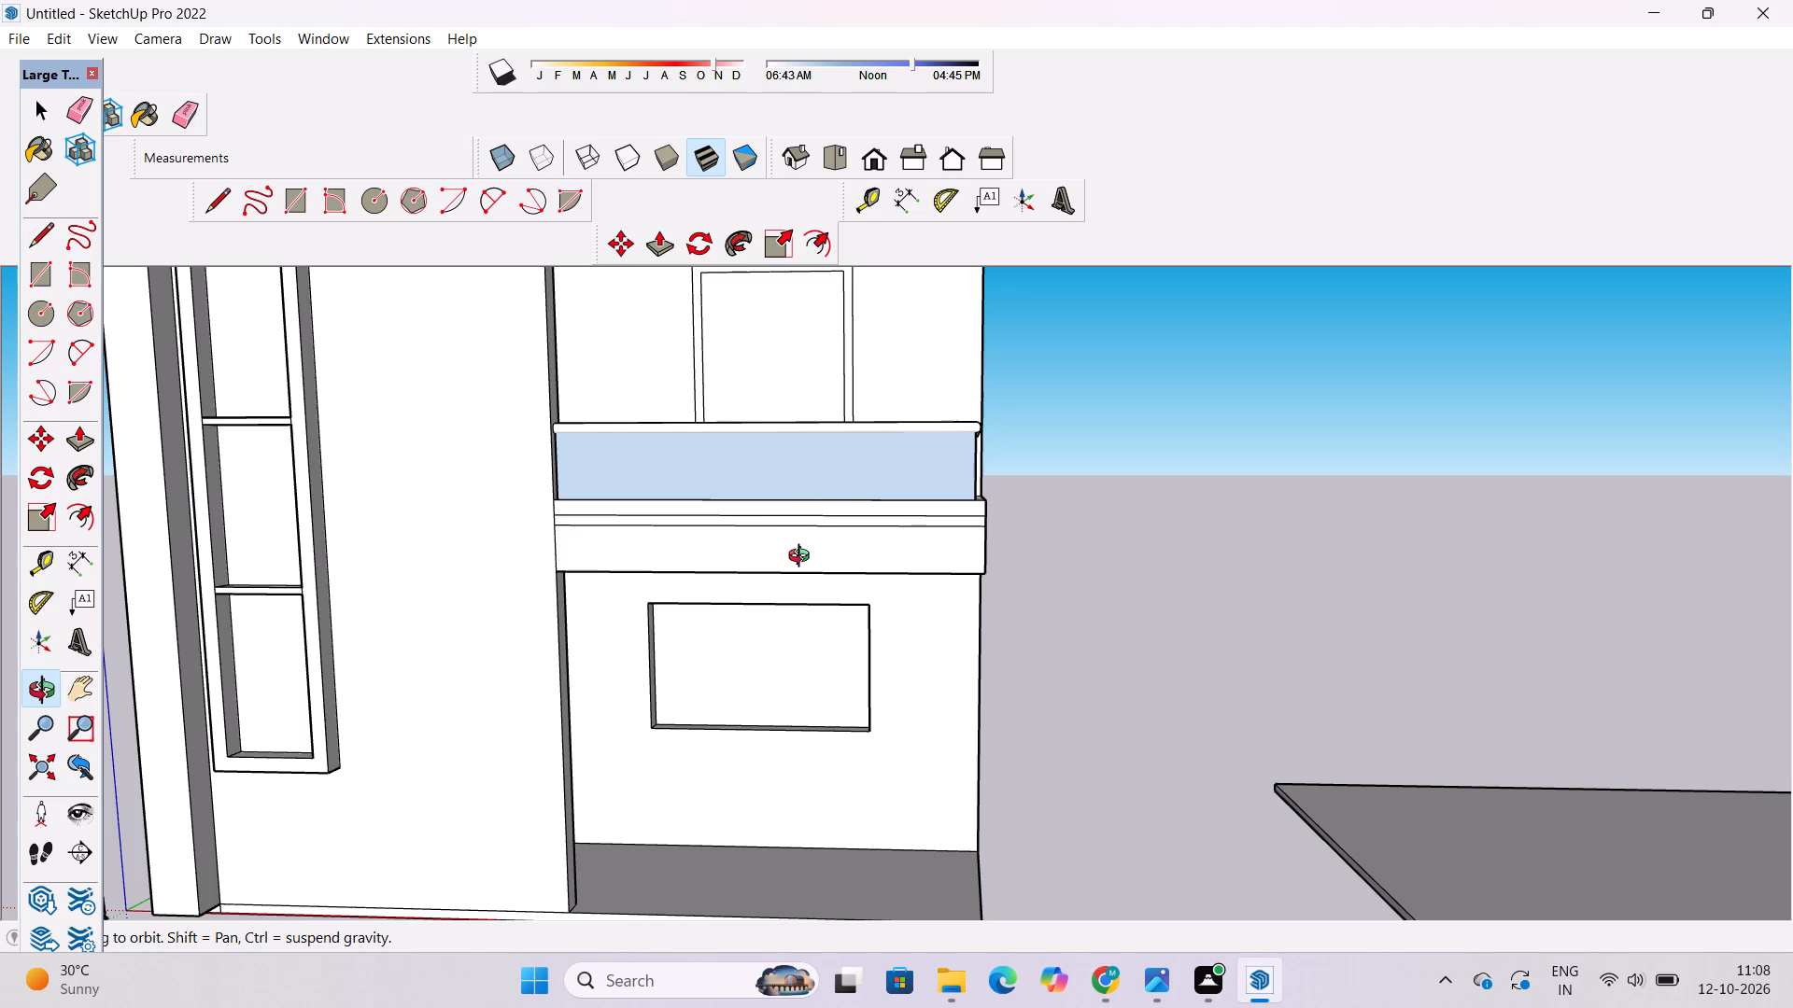
{"action": "scroll", "coordinate": [799, 562], "scroll_direction": "down", "scroll_amount": 5}
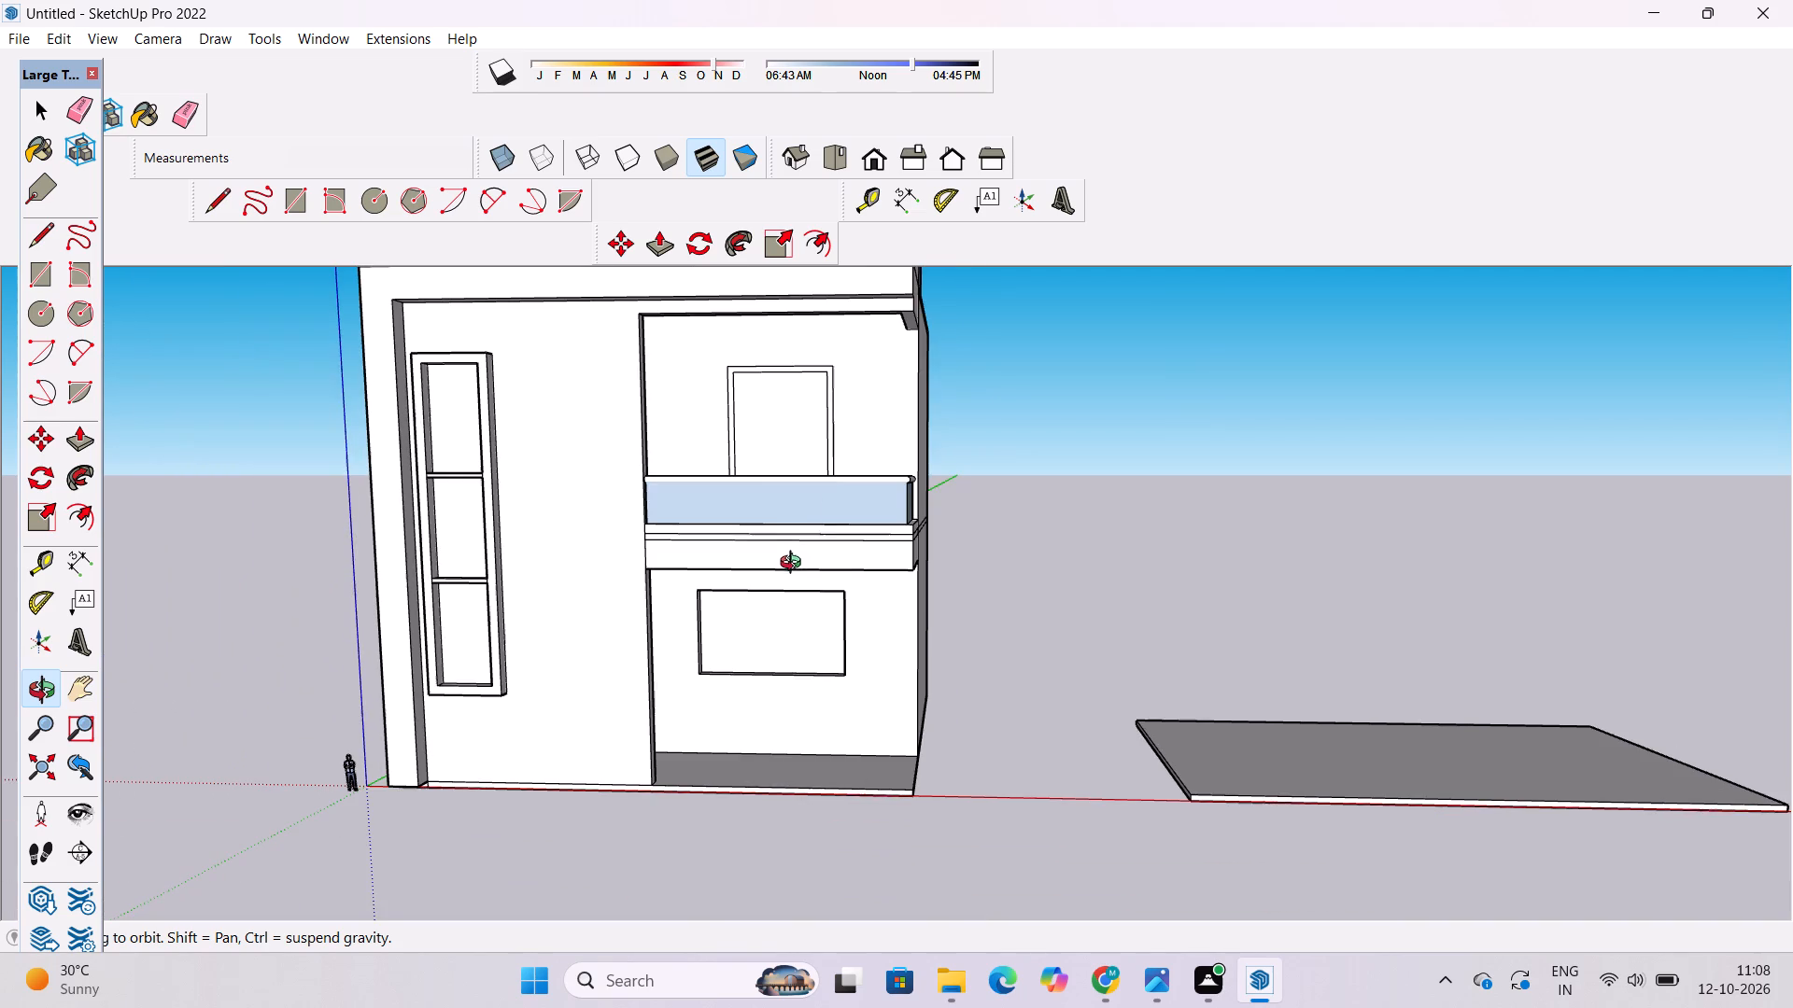
{"action": "left_click_drag", "start_coordinate": [828, 536], "coordinate": [805, 545], "text": "shift"}
{"action": "scroll", "coordinate": [803, 542], "scroll_direction": "up", "scroll_amount": 14}
{"action": "scroll", "coordinate": [787, 523], "scroll_direction": "down", "scroll_amount": 4}
{"action": "scroll", "coordinate": [787, 523], "scroll_direction": "up", "scroll_amount": 4}
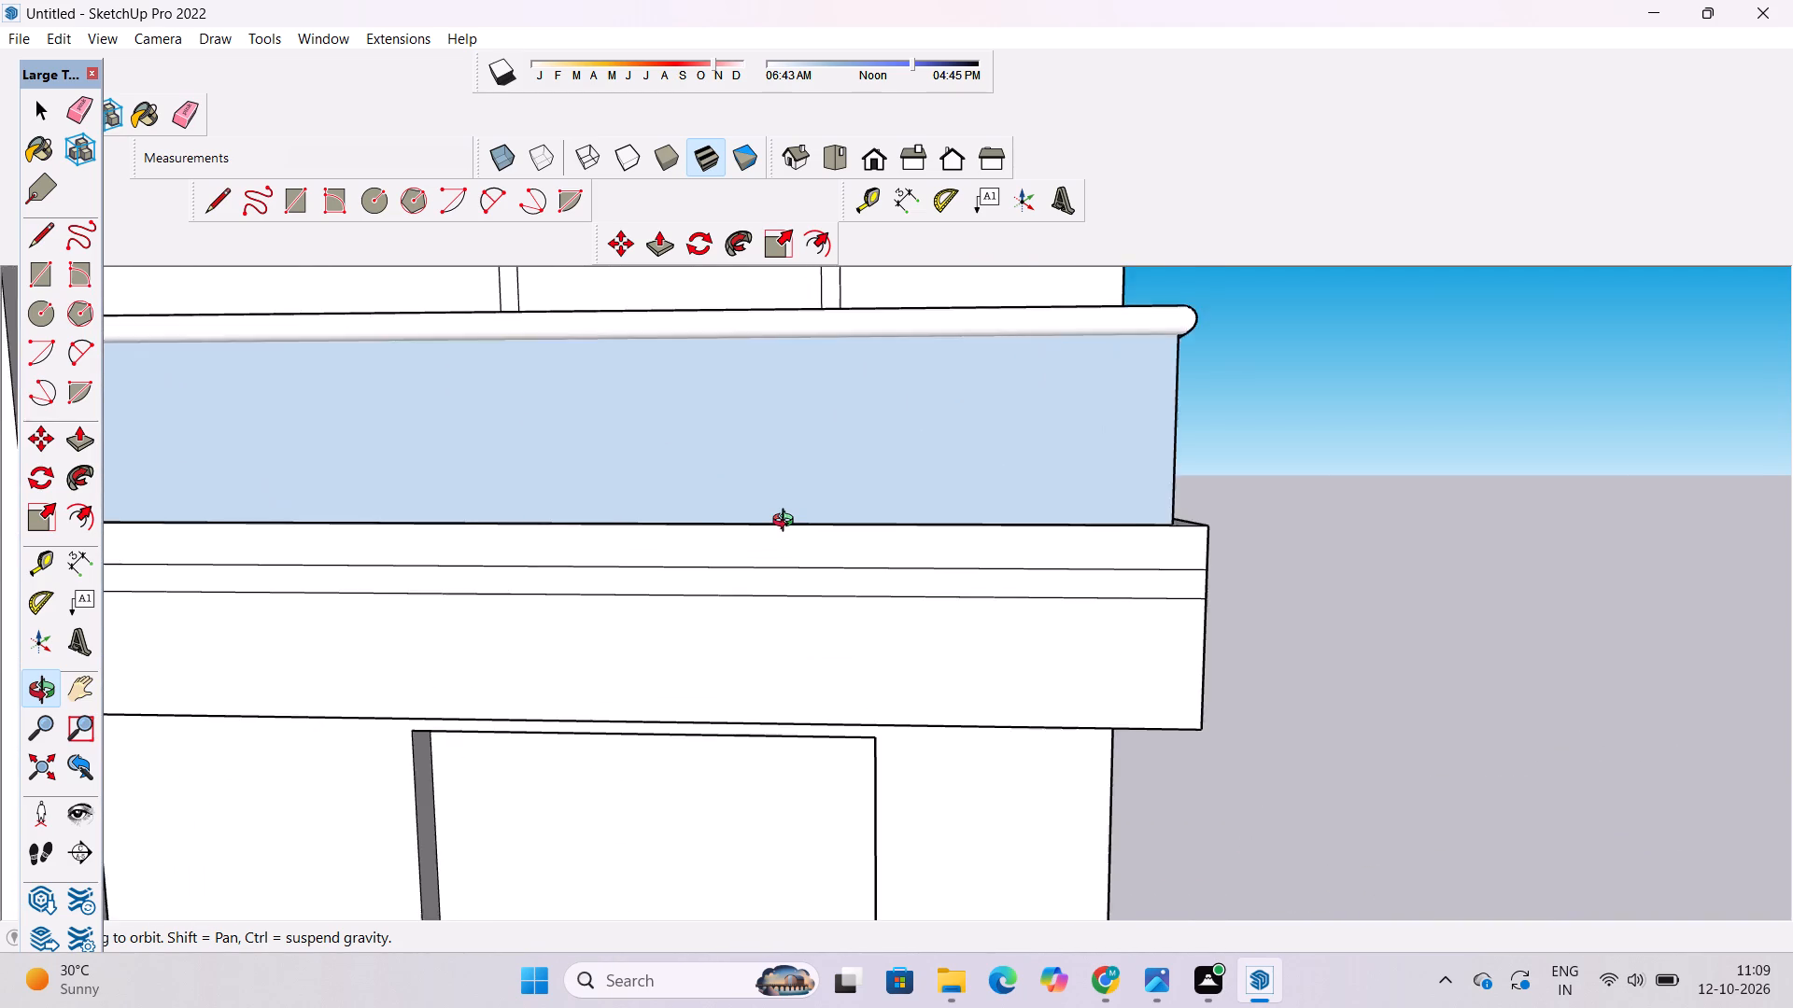
{"action": "scroll", "coordinate": [787, 523], "scroll_direction": "down", "scroll_amount": 5}
{"action": "scroll", "coordinate": [787, 523], "scroll_direction": "up", "scroll_amount": 8}
{"action": "scroll", "coordinate": [787, 523], "scroll_direction": "down", "scroll_amount": 2}
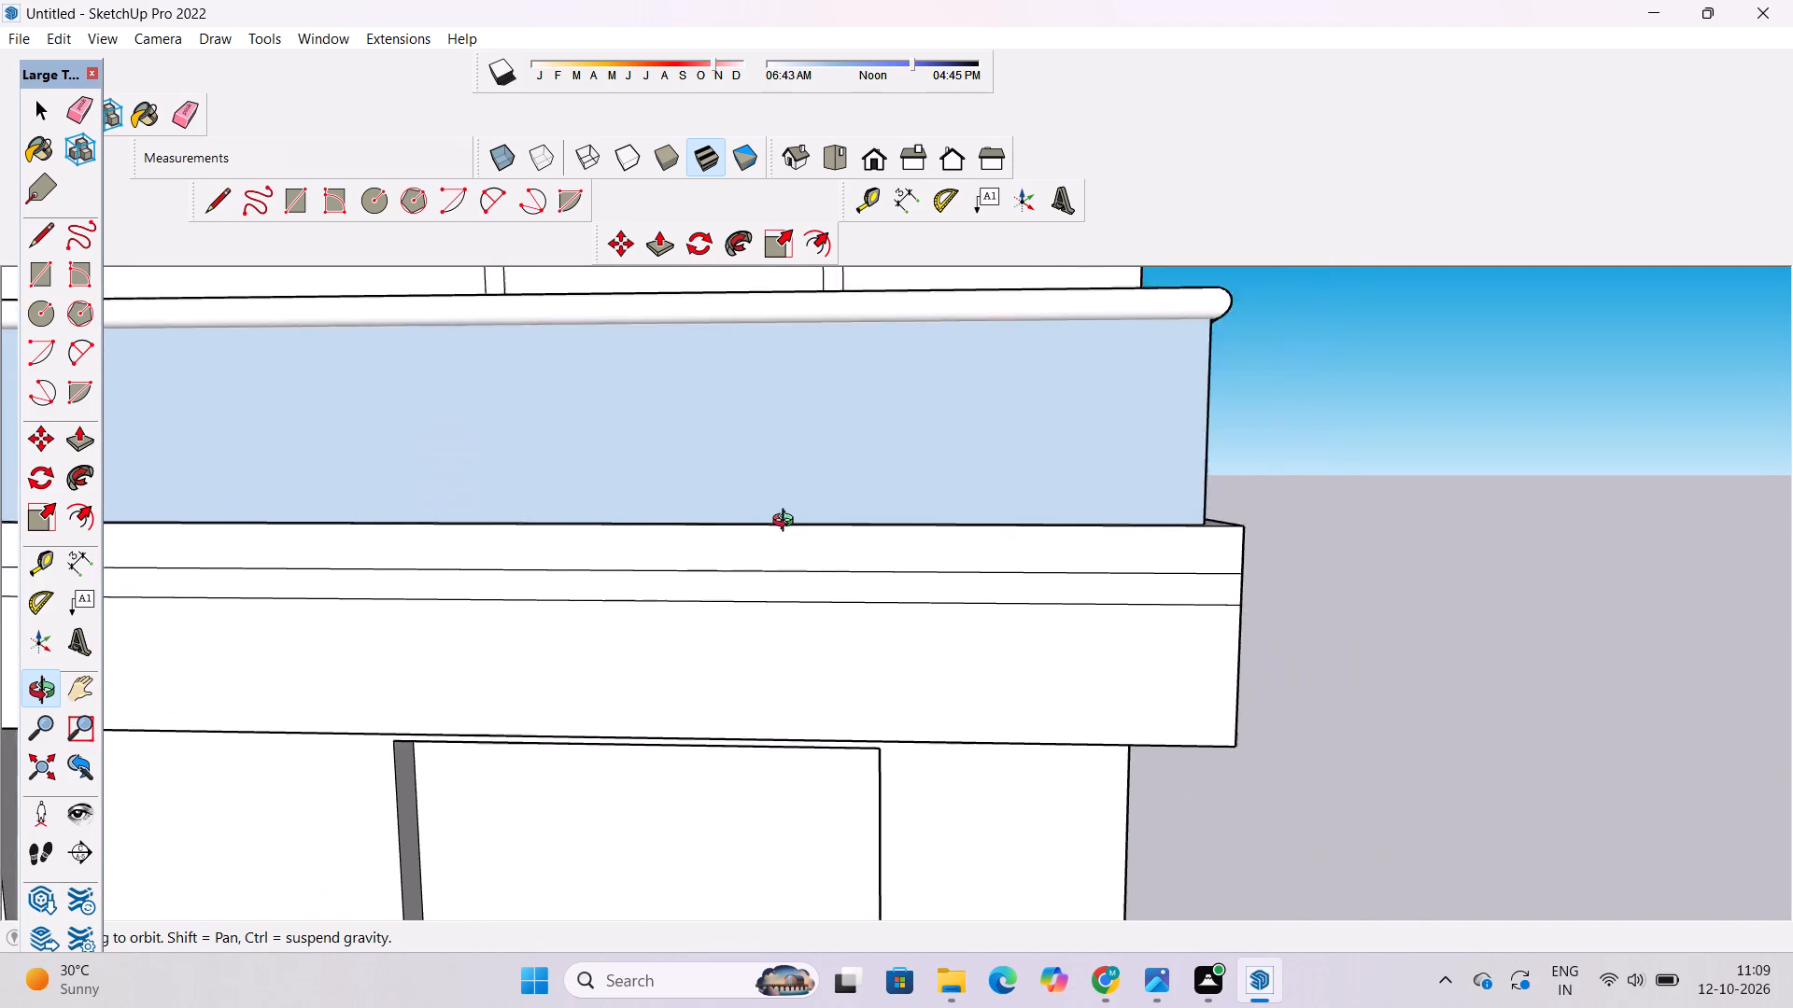
{"action": "scroll", "coordinate": [787, 523], "scroll_direction": "down", "scroll_amount": 2}
{"action": "scroll", "coordinate": [751, 523], "scroll_direction": "up", "scroll_amount": 2}
{"action": "left_click", "coordinate": [751, 523], "text": "shift"}
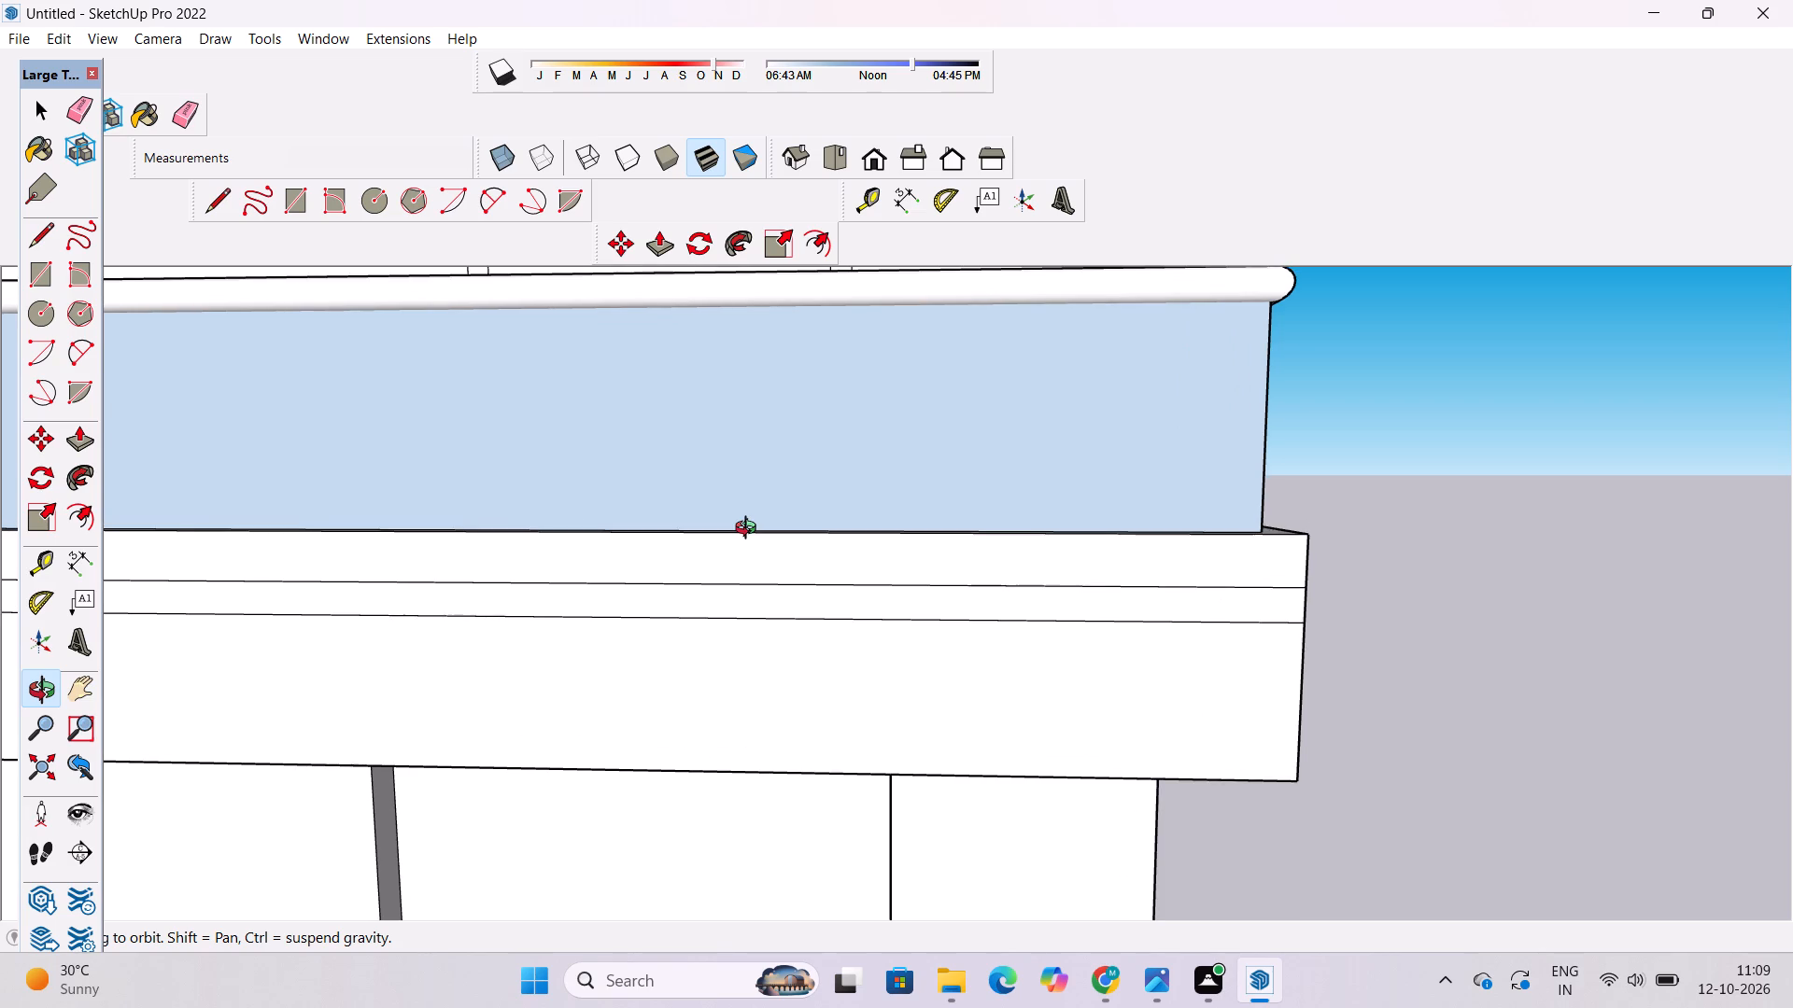
{"action": "scroll", "coordinate": [750, 530], "scroll_direction": "up", "scroll_amount": 4}
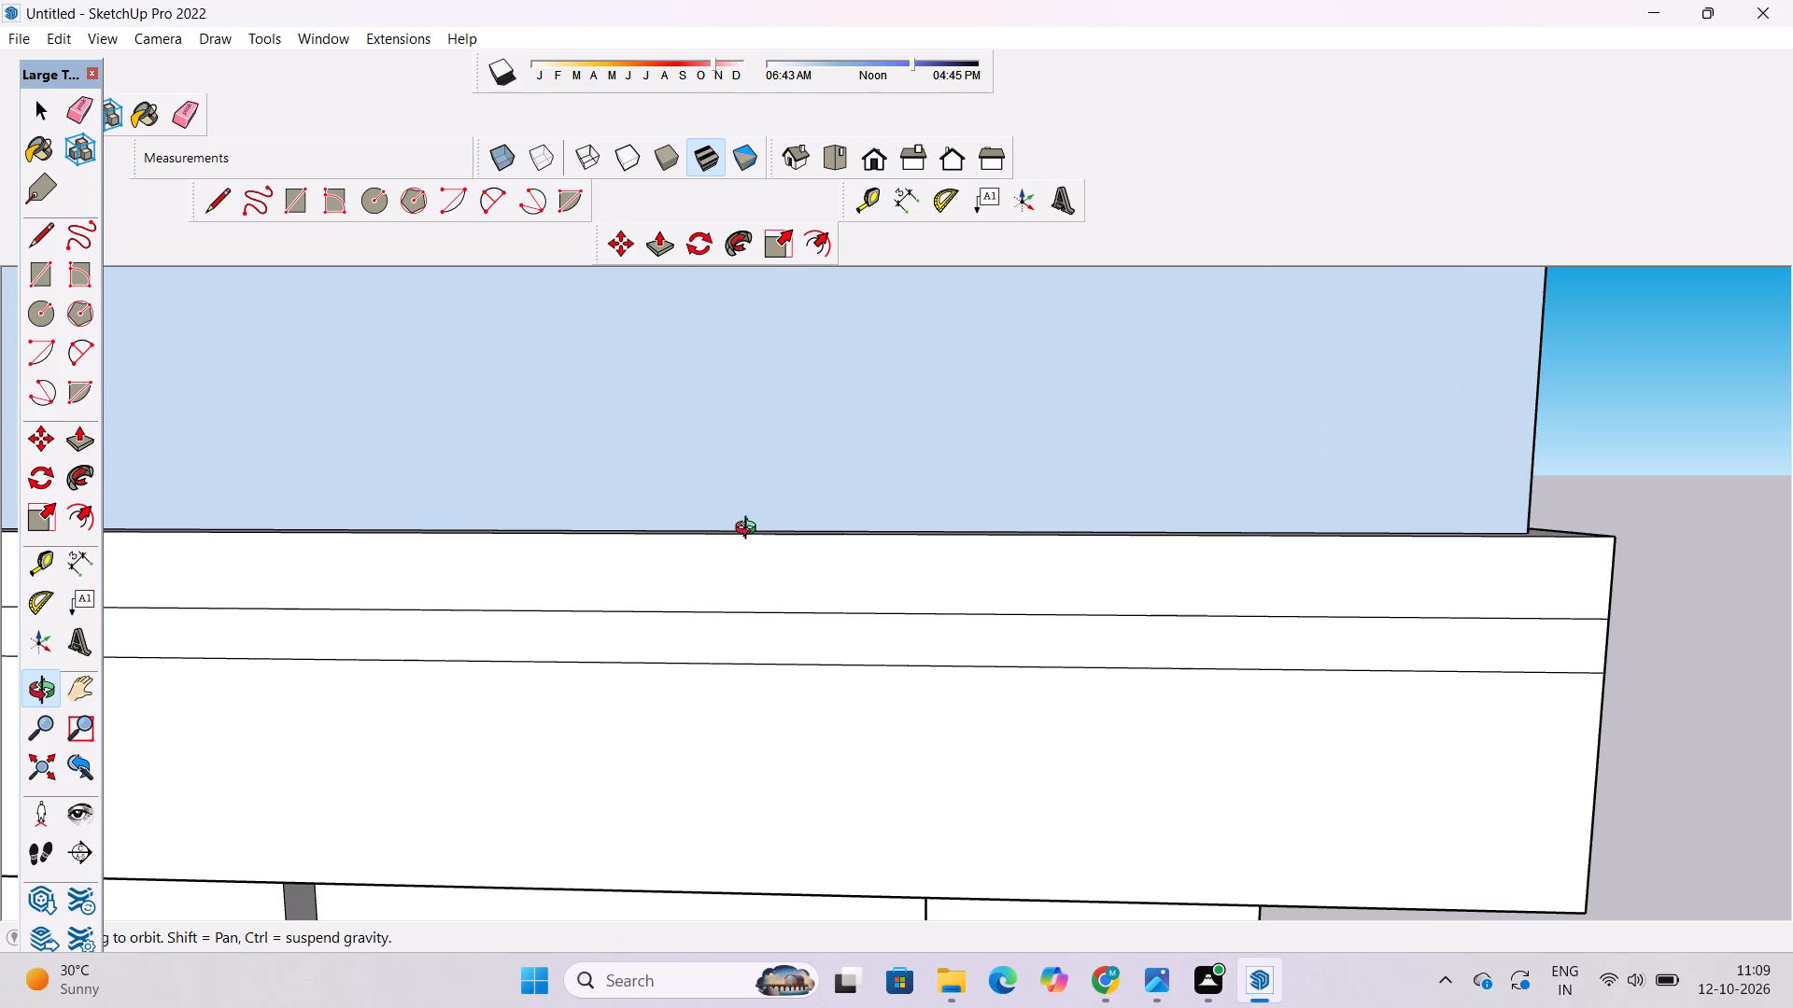
{"action": "scroll", "coordinate": [728, 503], "scroll_direction": "down", "scroll_amount": 19}
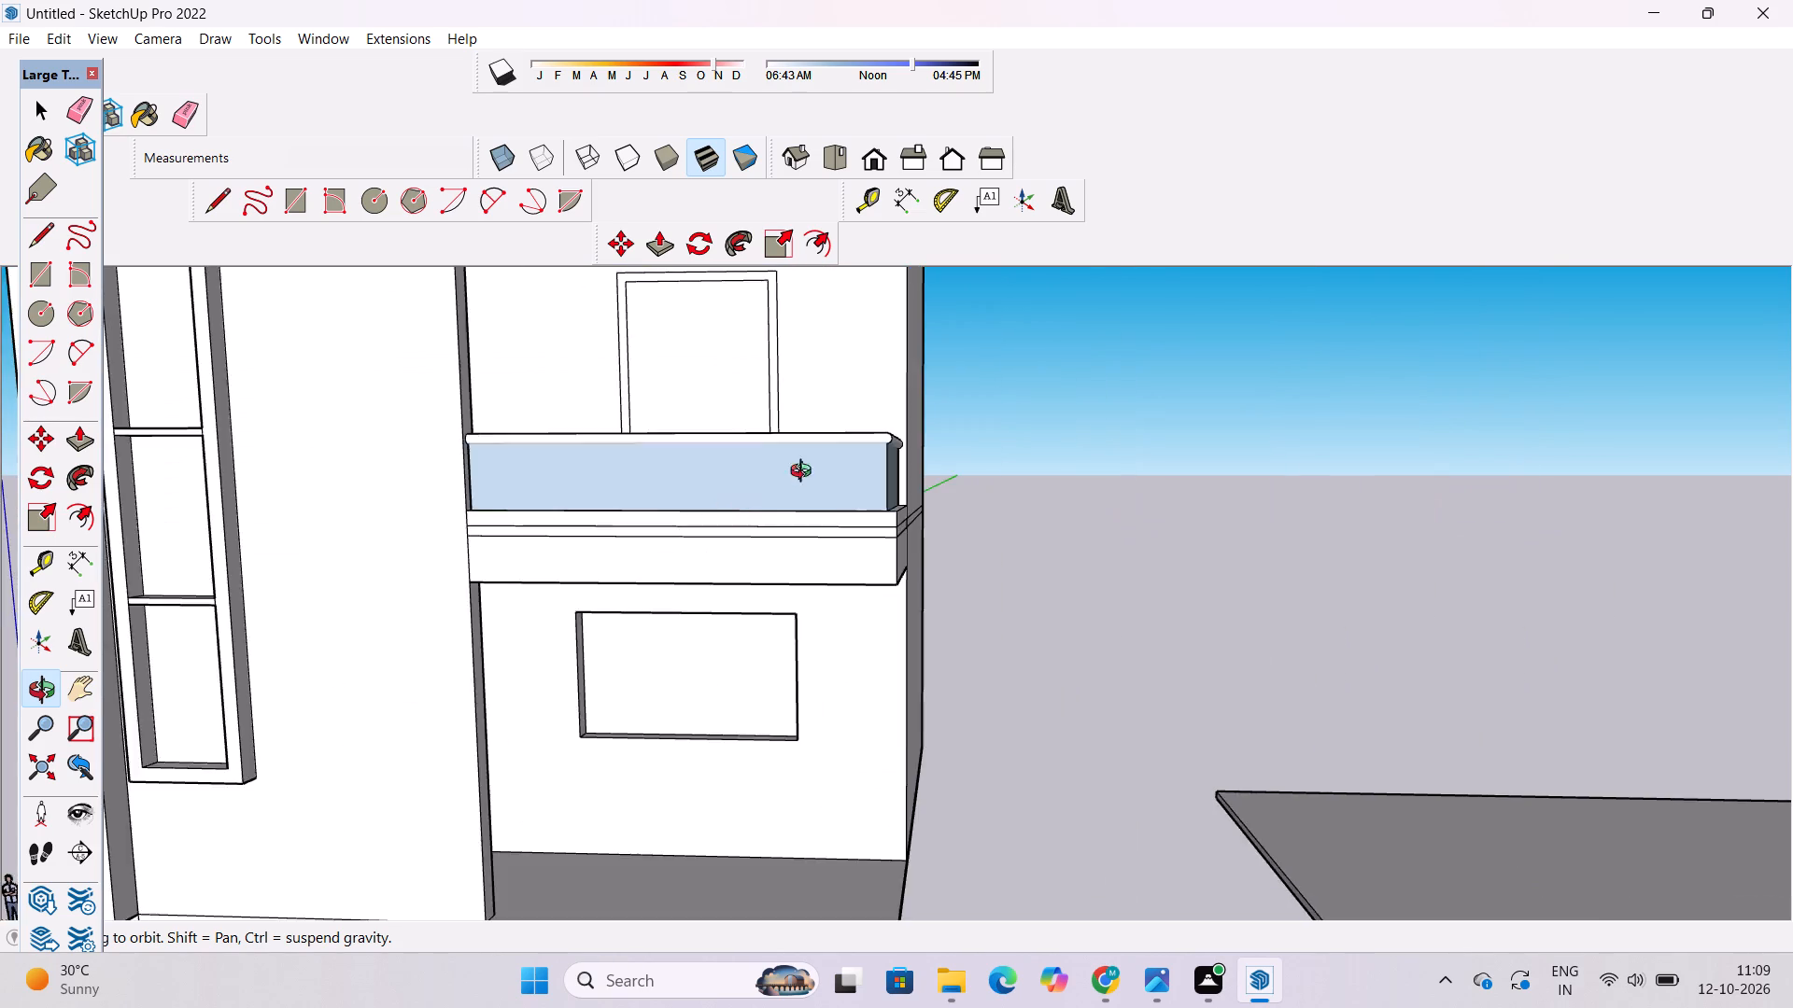
{"action": "left_click_drag", "start_coordinate": [806, 472], "coordinate": [827, 547], "text": "shift"}
{"action": "scroll", "coordinate": [831, 574], "scroll_direction": "up", "scroll_amount": 5}
{"action": "left_click_drag", "start_coordinate": [839, 606], "coordinate": [864, 504]}
{"action": "left_click_drag", "start_coordinate": [865, 507], "coordinate": [780, 623]}
{"action": "scroll", "coordinate": [911, 507], "scroll_direction": "up", "scroll_amount": 6}
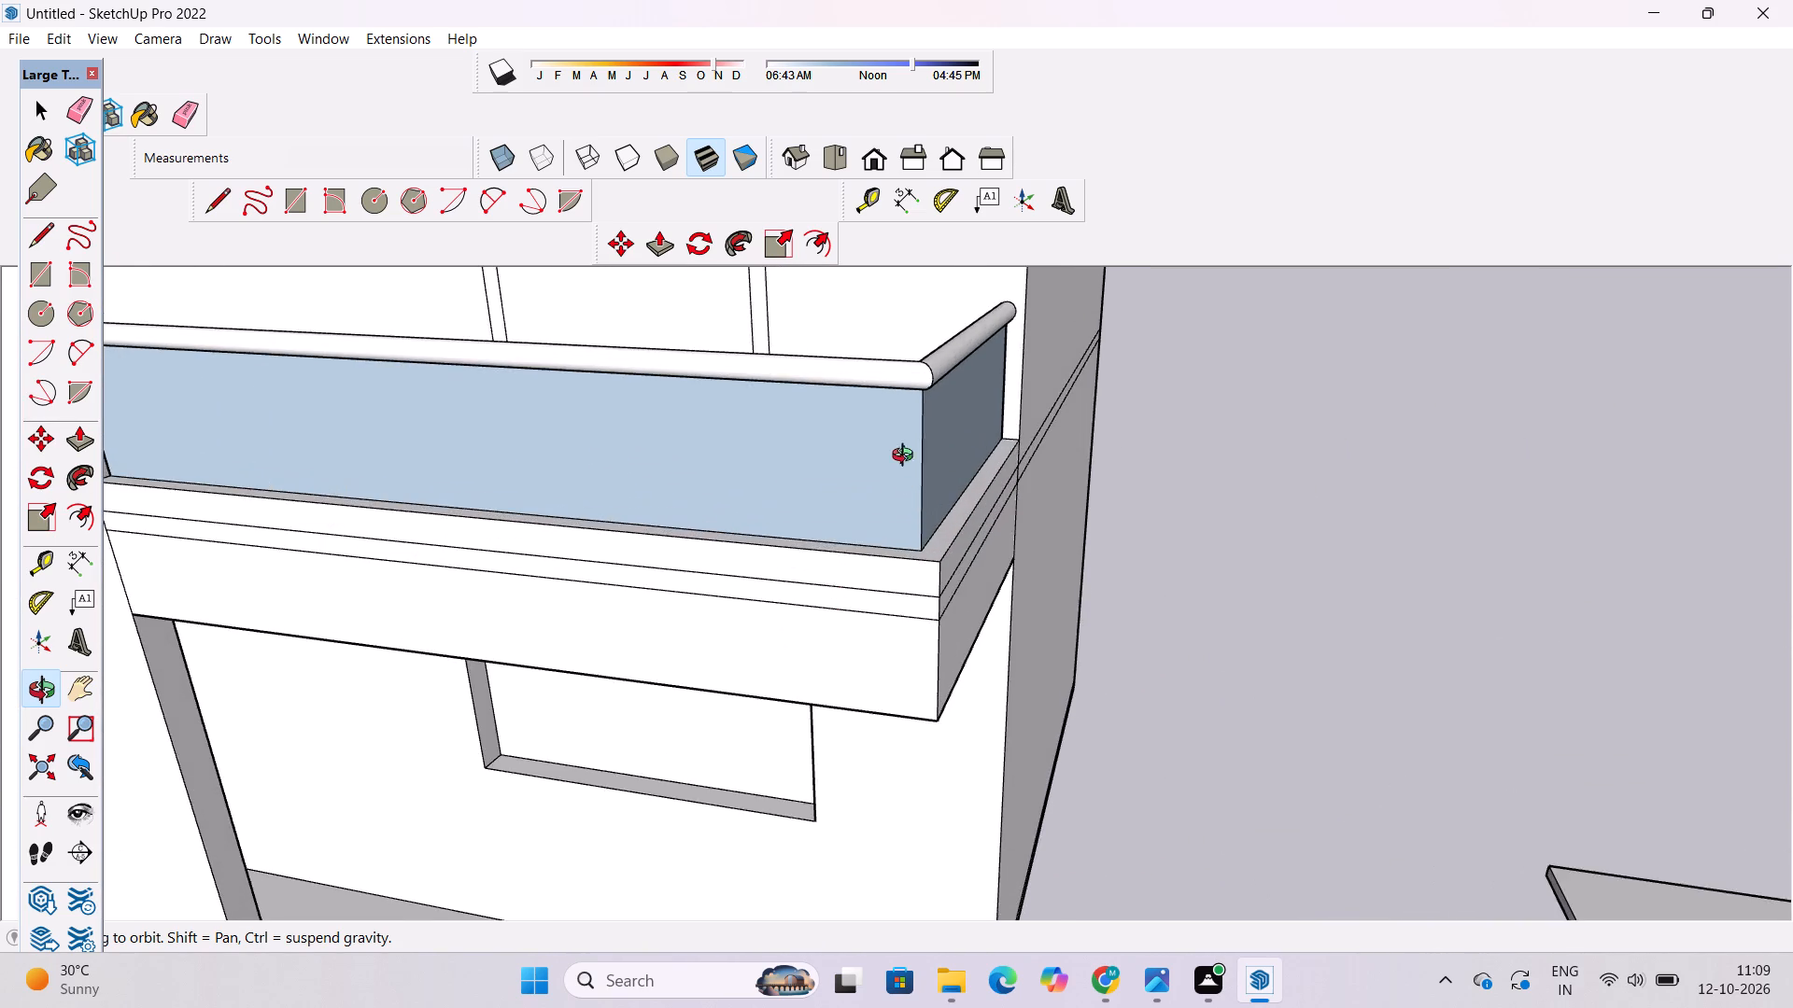
{"action": "scroll", "coordinate": [907, 457], "scroll_direction": "up", "scroll_amount": 3}
{"action": "left_click_drag", "start_coordinate": [924, 461], "coordinate": [948, 531], "text": "shift"}
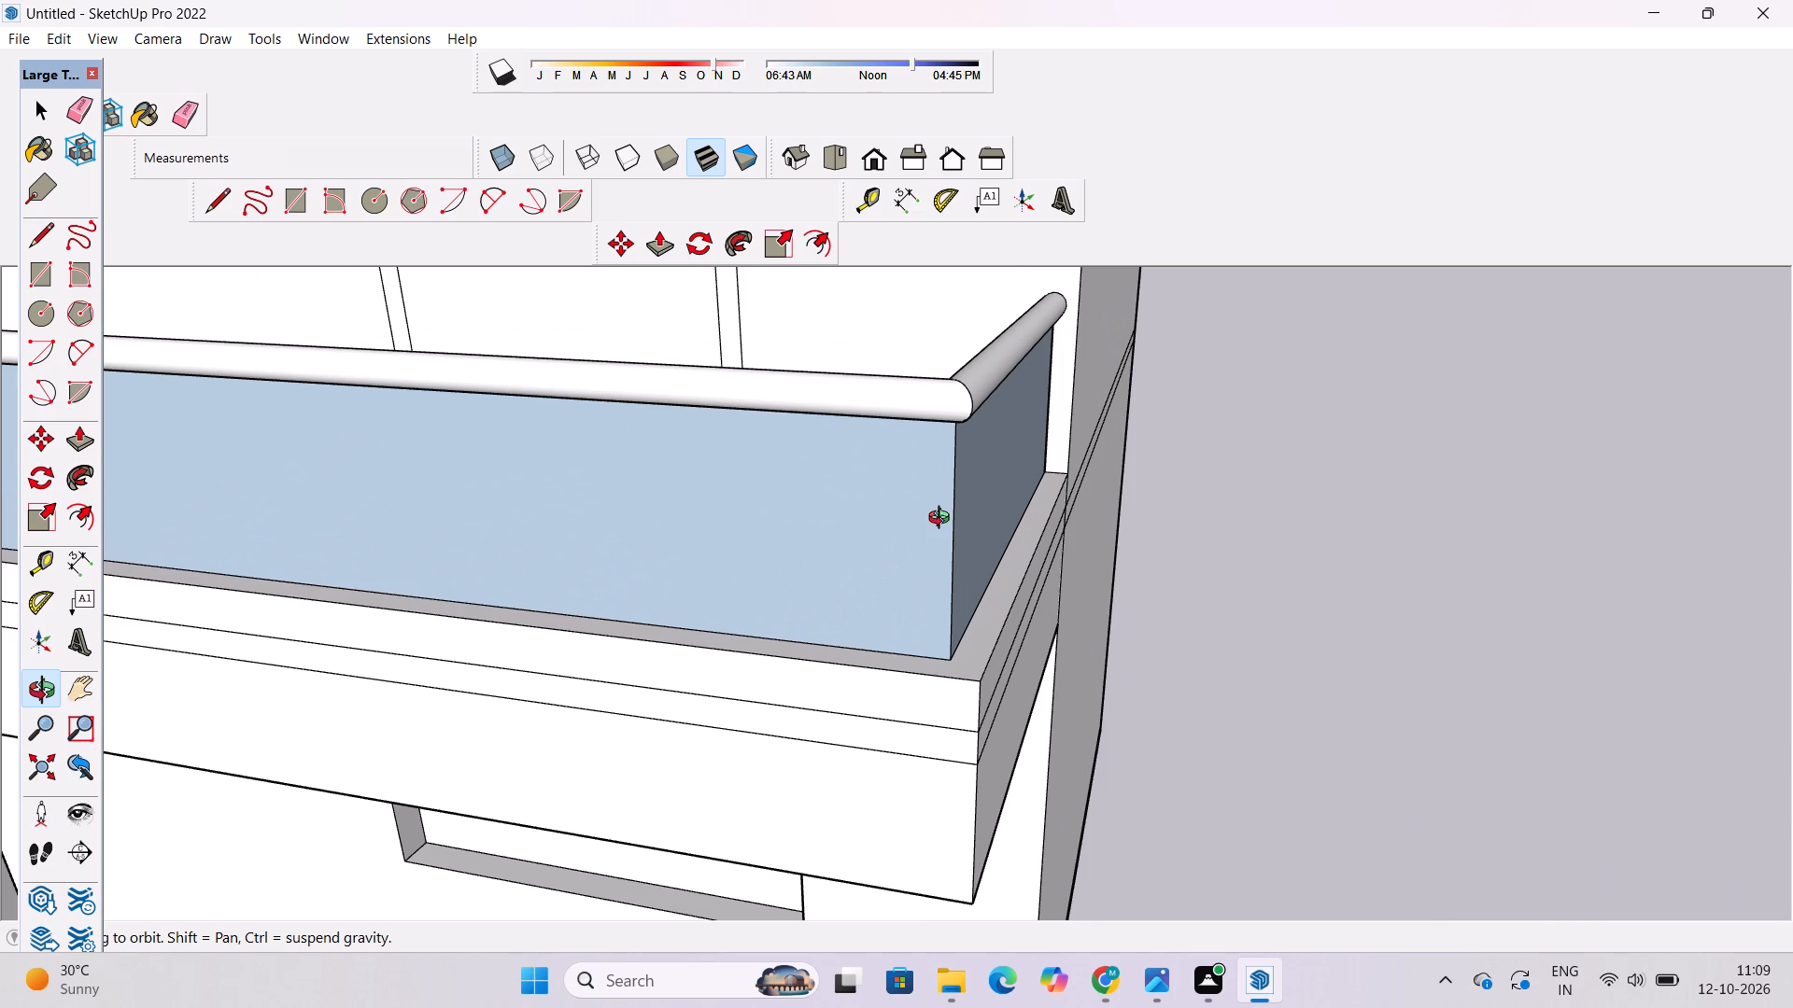
{"action": "scroll", "coordinate": [944, 525], "scroll_direction": "down", "scroll_amount": 11}
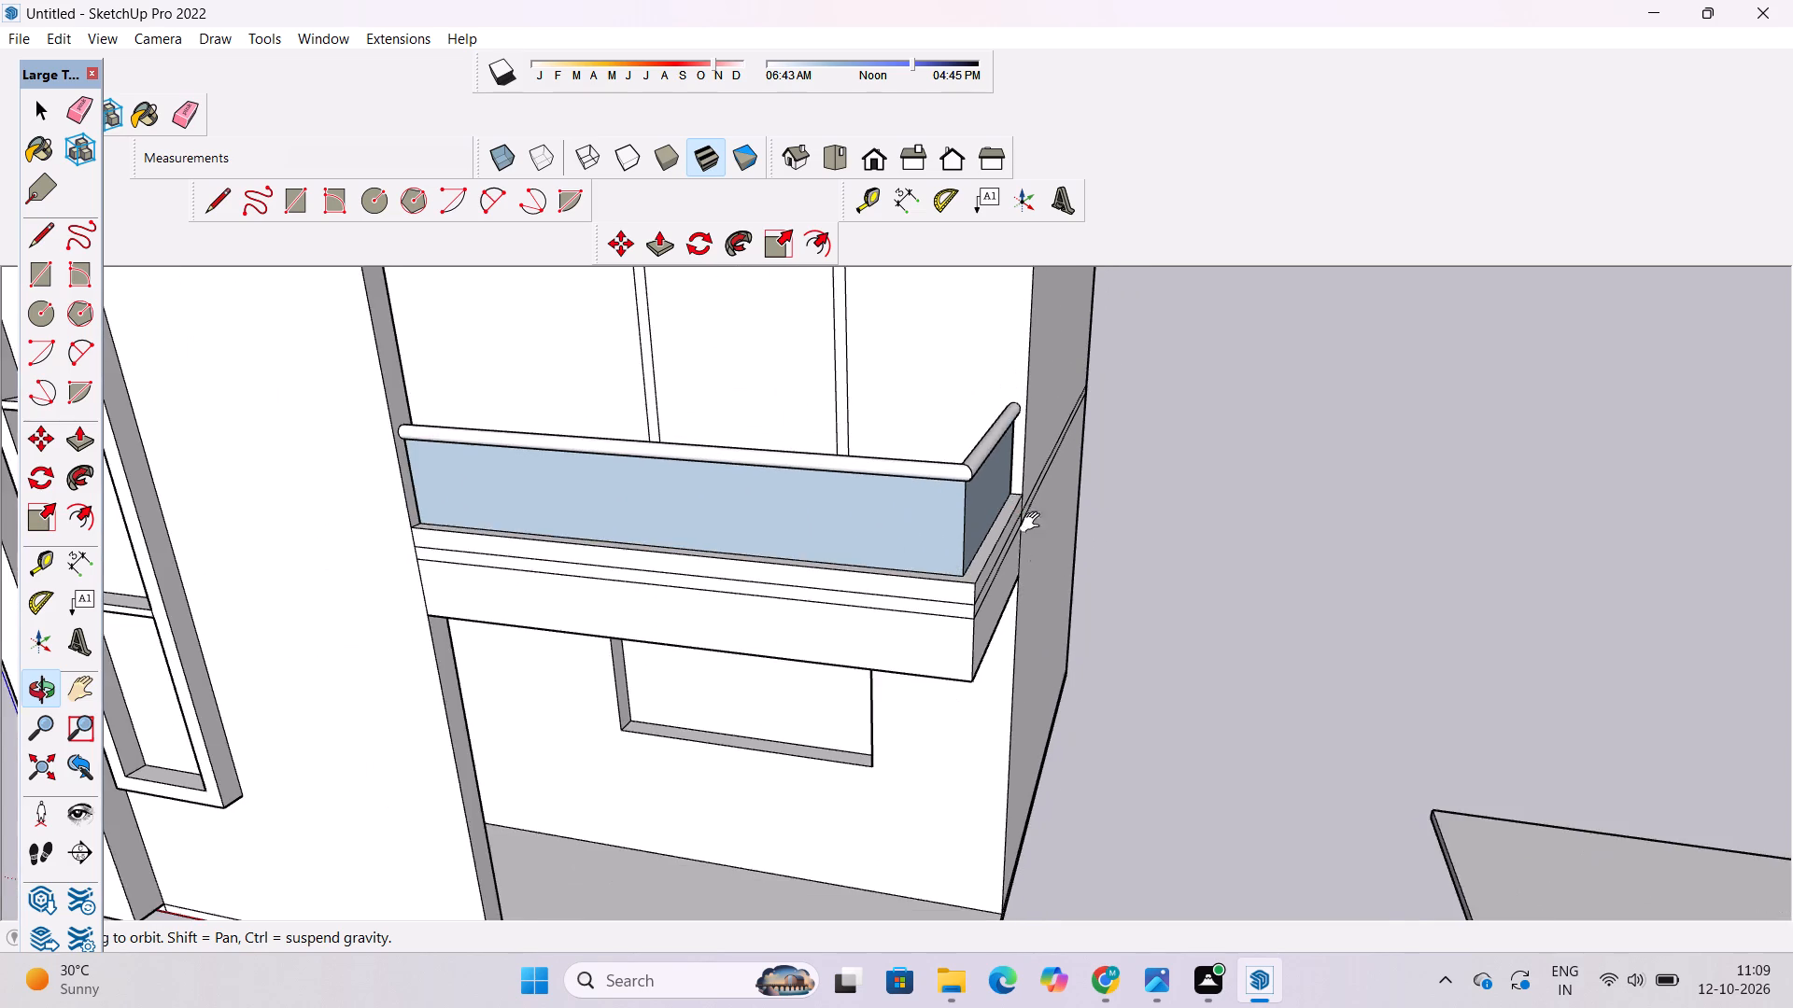
Examine the building's whole front facade together with the balcony railing.
{"action": "left_click_drag", "start_coordinate": [1037, 532], "coordinate": [1065, 643], "text": "shift"}
{"action": "scroll", "coordinate": [1021, 618], "scroll_direction": "down", "scroll_amount": 7}
{"action": "left_click_drag", "start_coordinate": [1007, 770], "coordinate": [1034, 667], "text": "shift"}
{"action": "left_click_drag", "start_coordinate": [1018, 673], "coordinate": [1068, 523]}
{"action": "scroll", "coordinate": [894, 488], "scroll_direction": "up", "scroll_amount": 4}
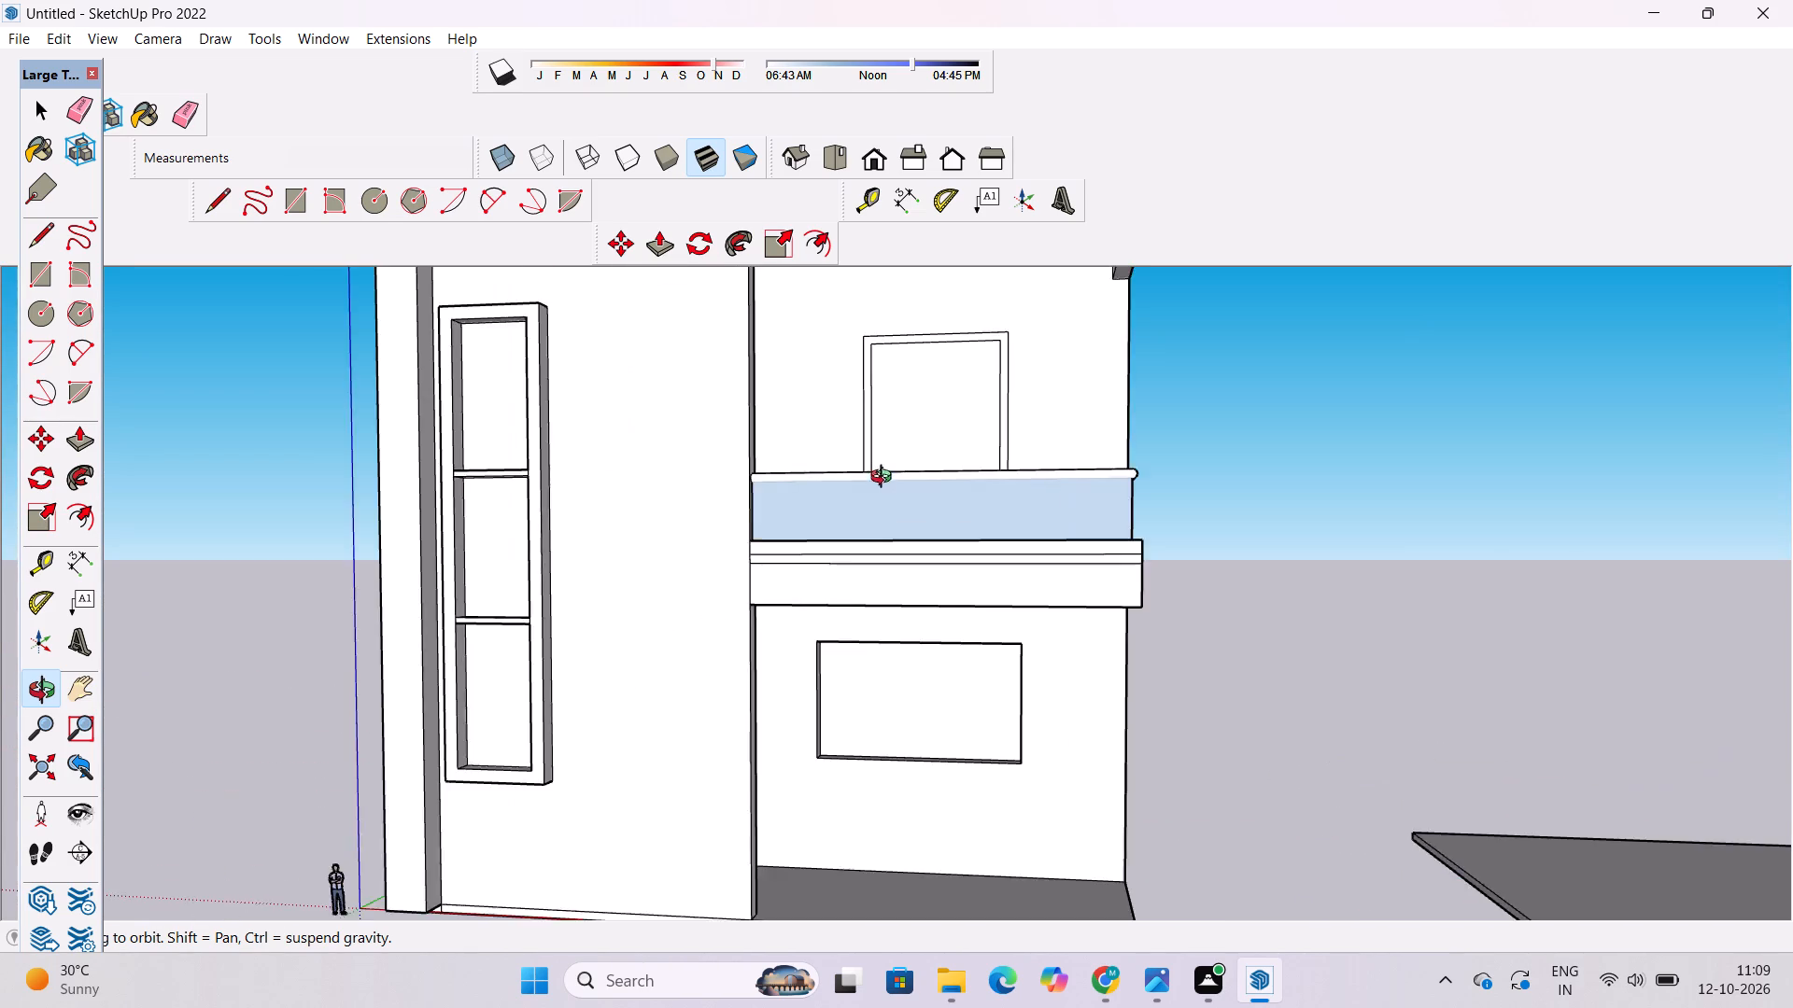
{"action": "left_click_drag", "start_coordinate": [882, 480], "coordinate": [856, 543], "text": "shift"}
{"action": "left_click_drag", "start_coordinate": [856, 544], "coordinate": [954, 622]}
{"action": "scroll", "coordinate": [875, 520], "scroll_direction": "down", "scroll_amount": 6}
{"action": "left_click_drag", "start_coordinate": [866, 526], "coordinate": [862, 559], "text": "shift"}
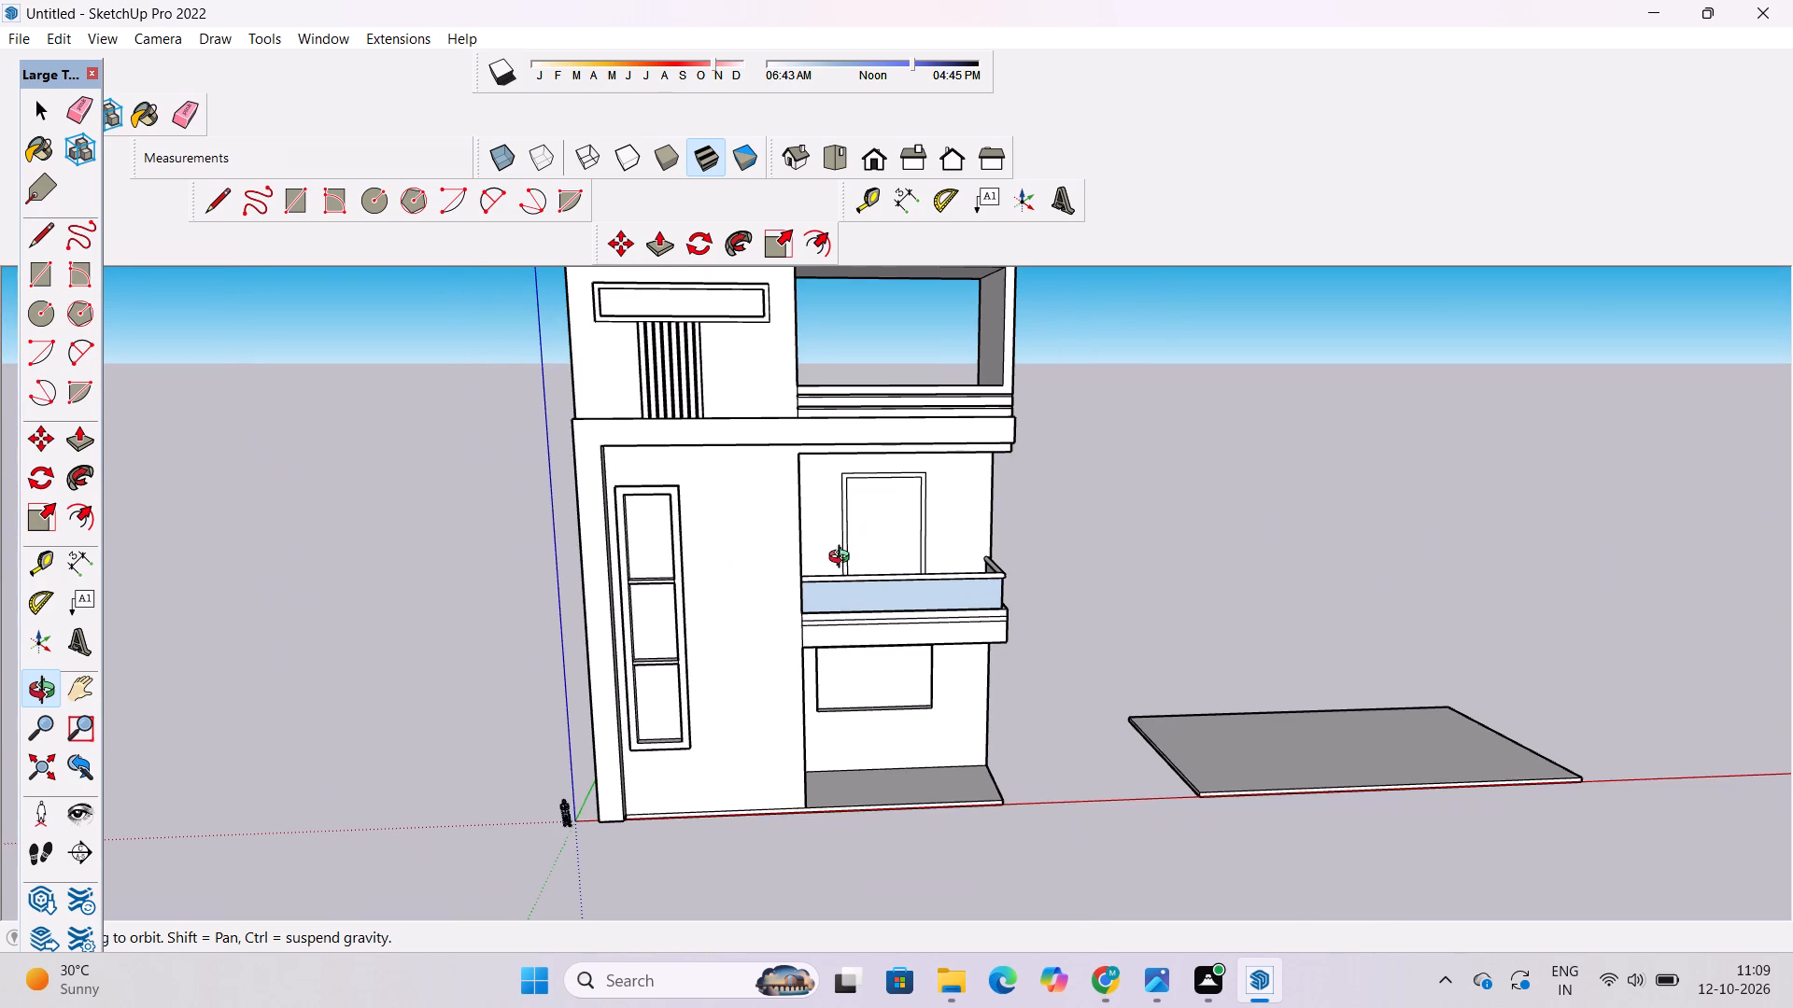
{"action": "scroll", "coordinate": [840, 559], "scroll_direction": "up", "scroll_amount": 4}
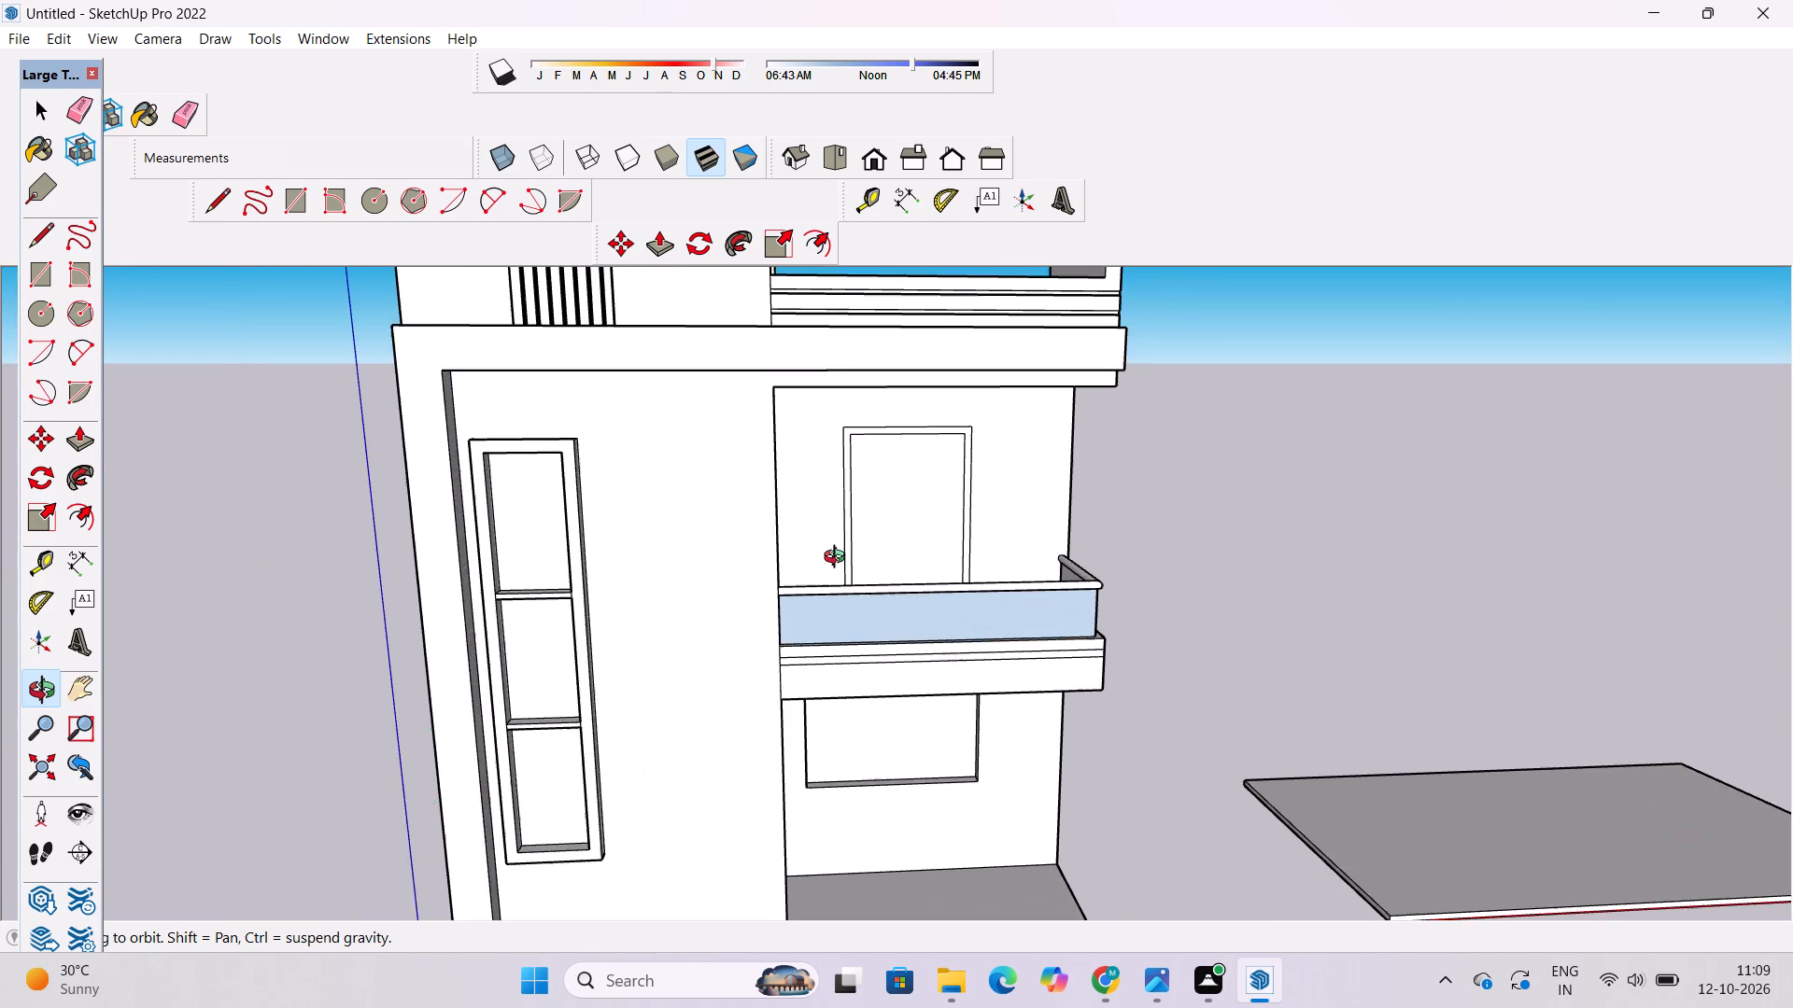
{"action": "scroll", "coordinate": [839, 559], "scroll_direction": "down", "scroll_amount": 4}
{"action": "scroll", "coordinate": [839, 559], "scroll_direction": "up", "scroll_amount": 4}
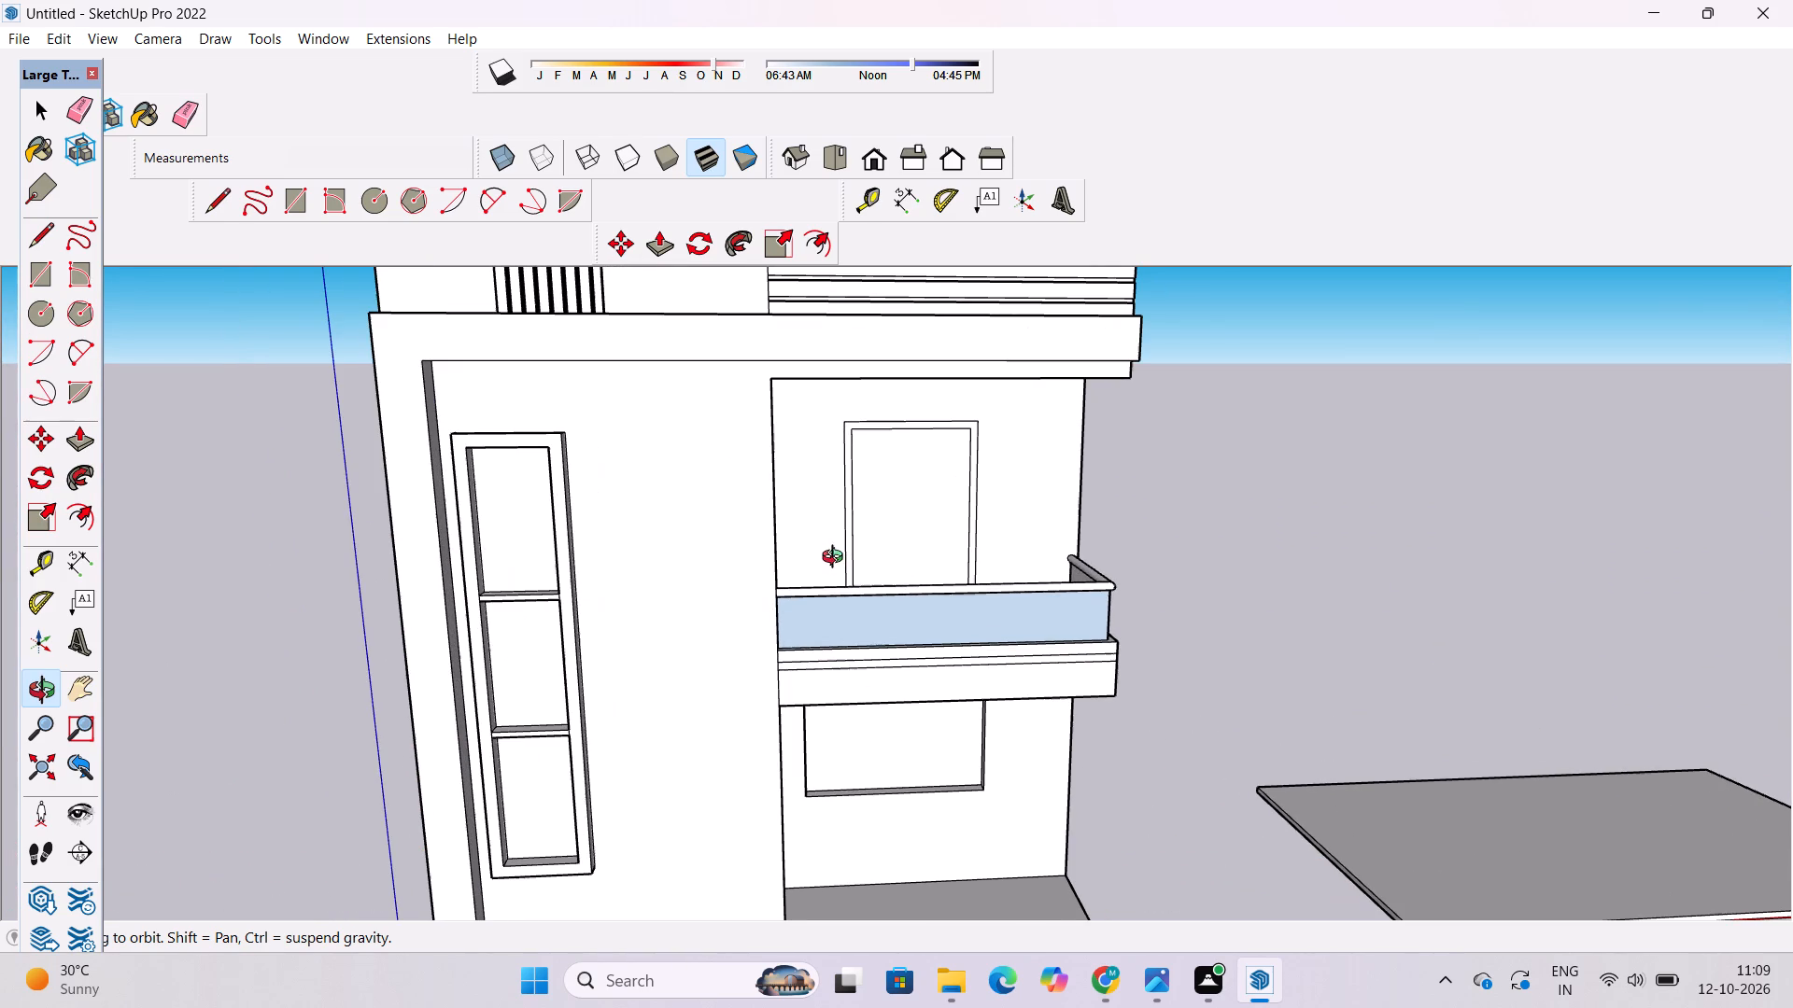
{"action": "scroll", "coordinate": [837, 559], "scroll_direction": "down", "scroll_amount": 3}
{"action": "scroll", "coordinate": [835, 559], "scroll_direction": "up", "scroll_amount": 3}
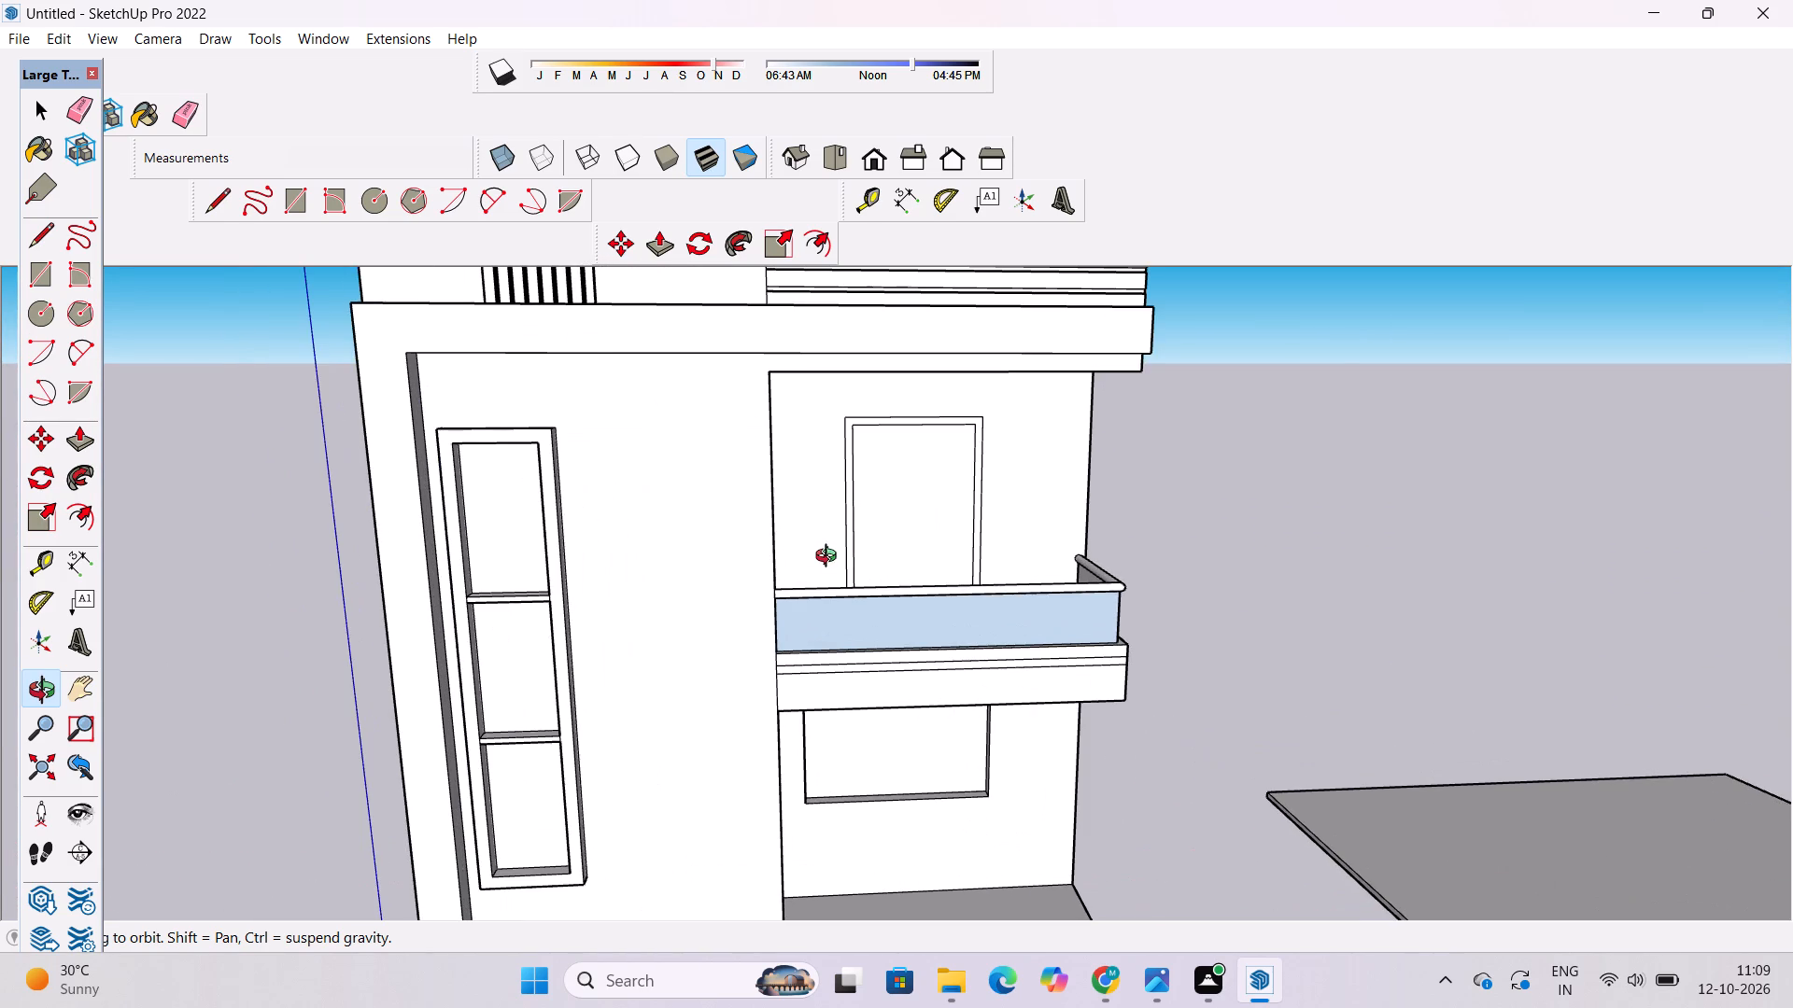
{"action": "scroll", "coordinate": [828, 558], "scroll_direction": "down", "scroll_amount": 4}
{"action": "scroll", "coordinate": [826, 558], "scroll_direction": "up", "scroll_amount": 4}
{"action": "scroll", "coordinate": [826, 558], "scroll_direction": "down", "scroll_amount": 3}
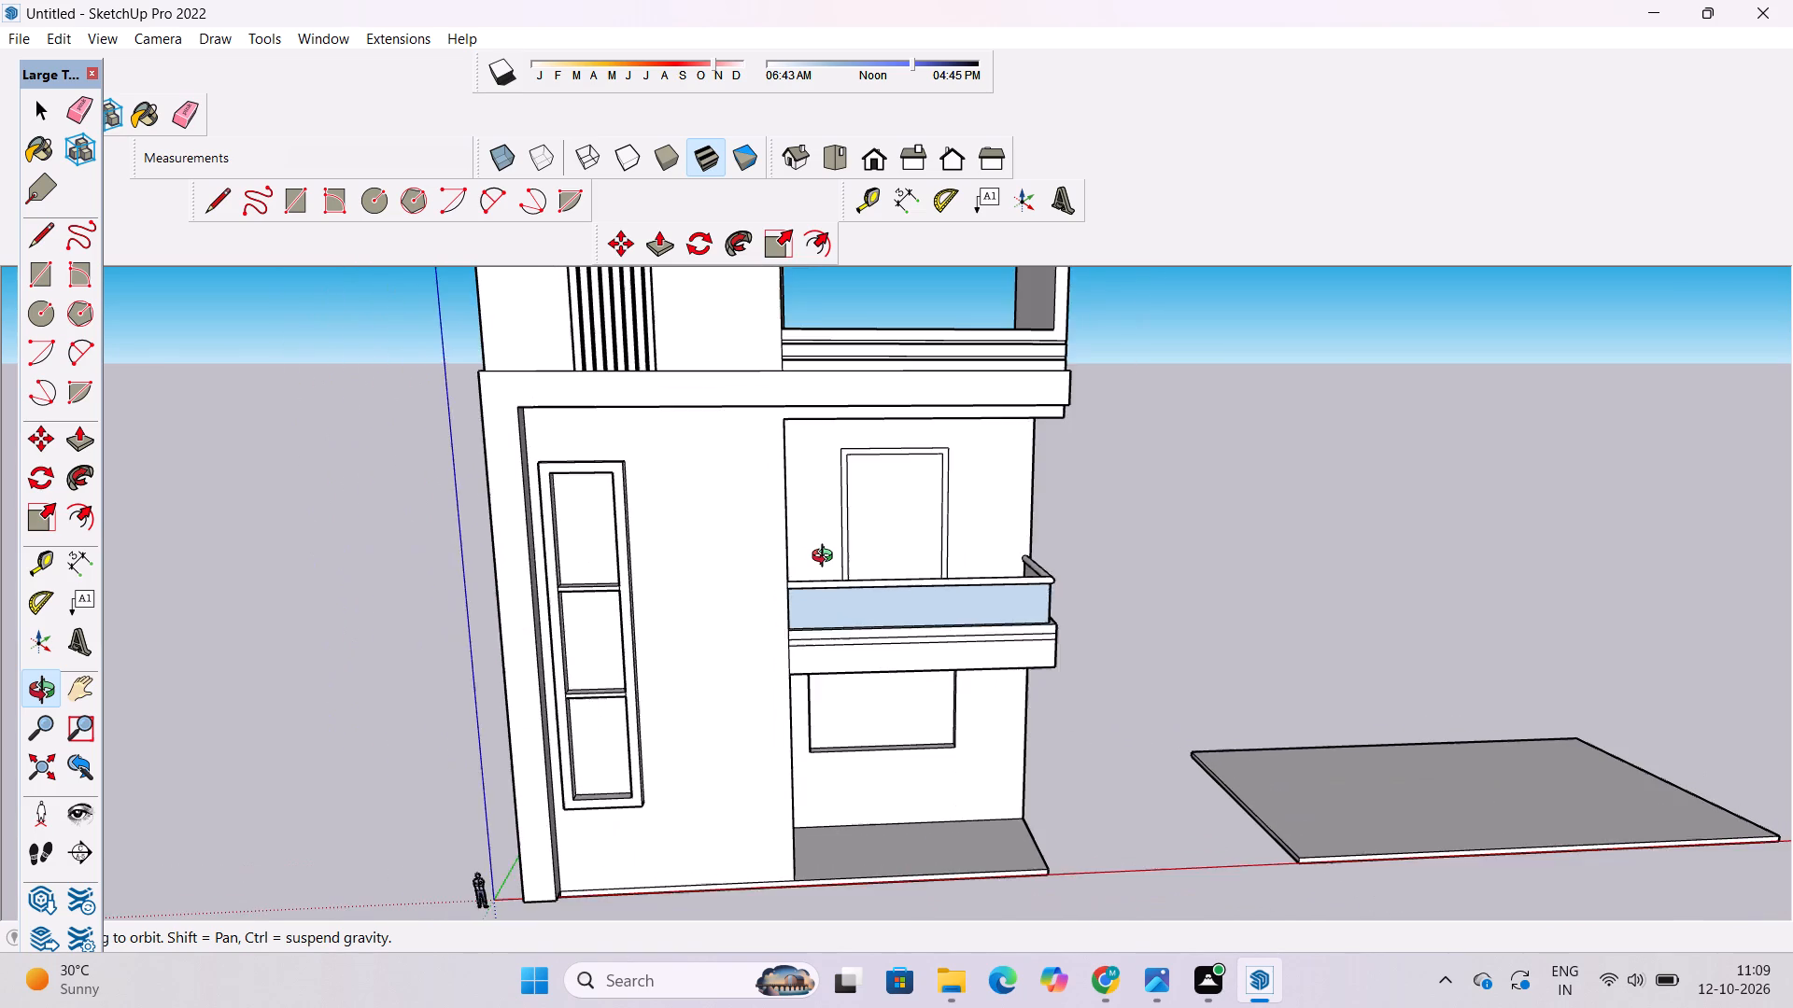
{"action": "scroll", "coordinate": [826, 558], "scroll_direction": "up", "scroll_amount": 1}
{"action": "scroll", "coordinate": [785, 675], "scroll_direction": "down", "scroll_amount": 2}
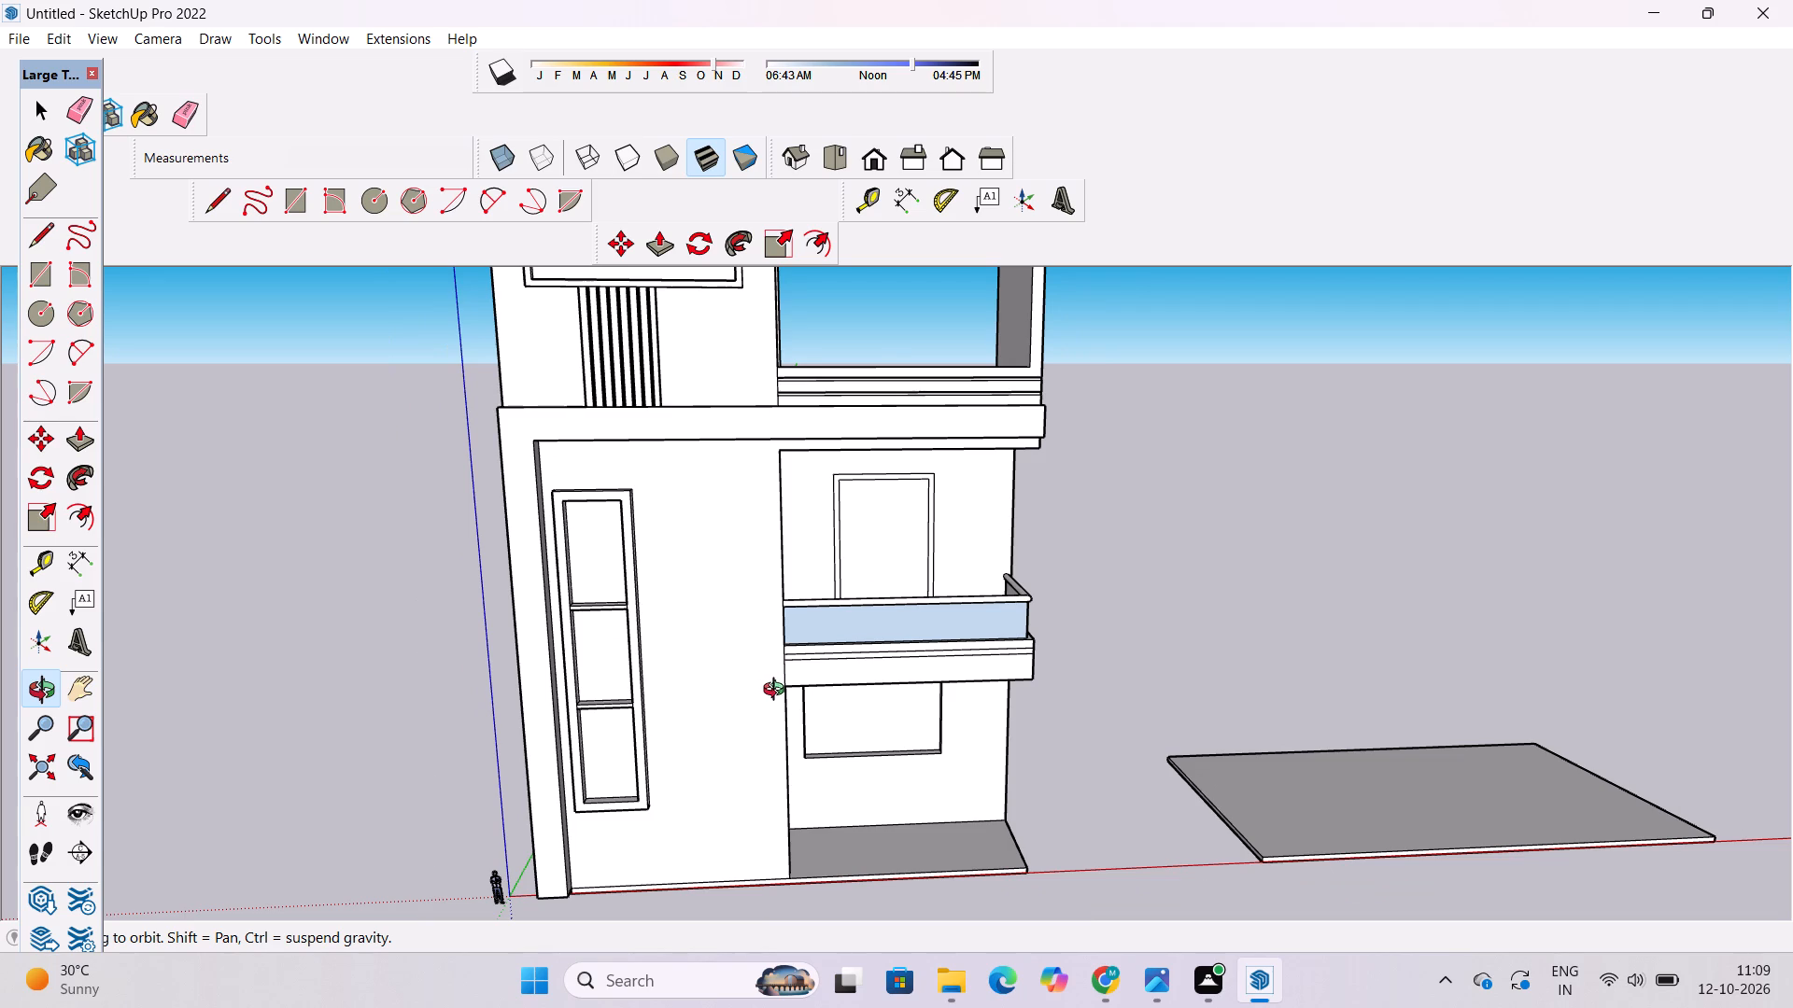
{"action": "scroll", "coordinate": [760, 709], "scroll_direction": "down", "scroll_amount": 2}
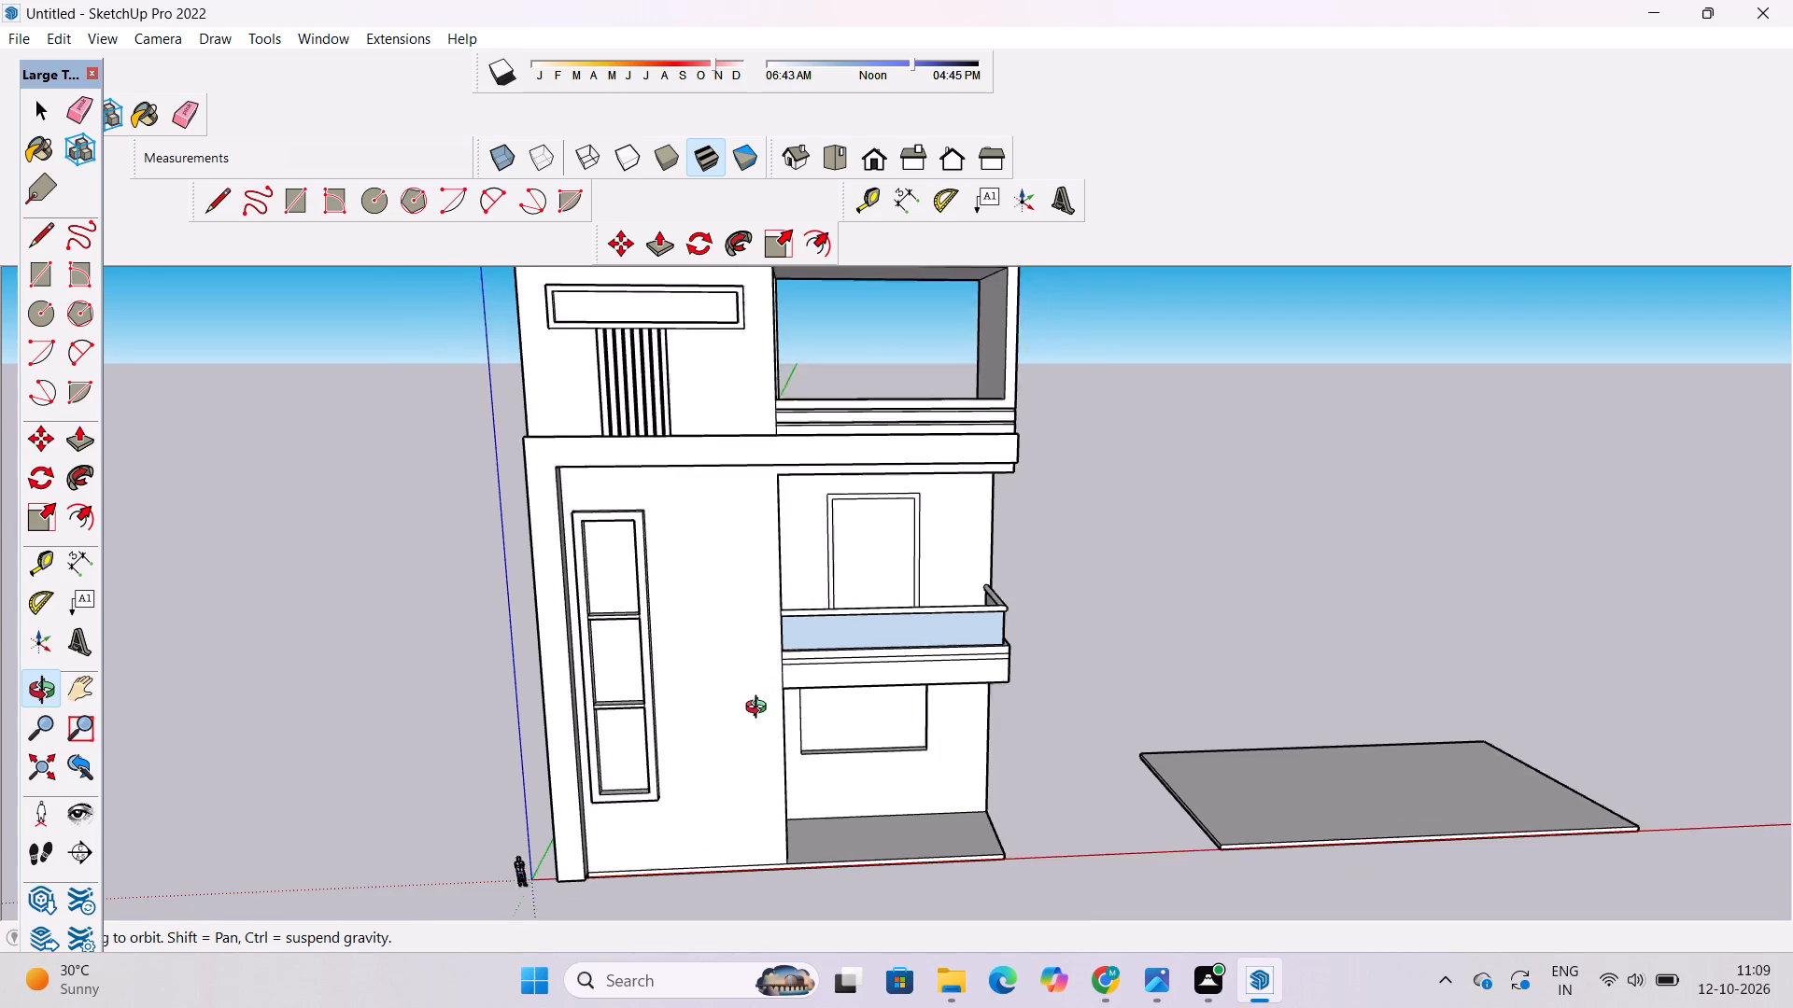
{"action": "scroll", "coordinate": [760, 709], "scroll_direction": "down", "scroll_amount": 3}
{"action": "scroll", "coordinate": [748, 728], "scroll_direction": "up", "scroll_amount": 4}
{"action": "left_click_drag", "start_coordinate": [766, 738], "coordinate": [744, 722], "text": "shift"}
{"action": "scroll", "coordinate": [725, 561], "scroll_direction": "down", "scroll_amount": 7}
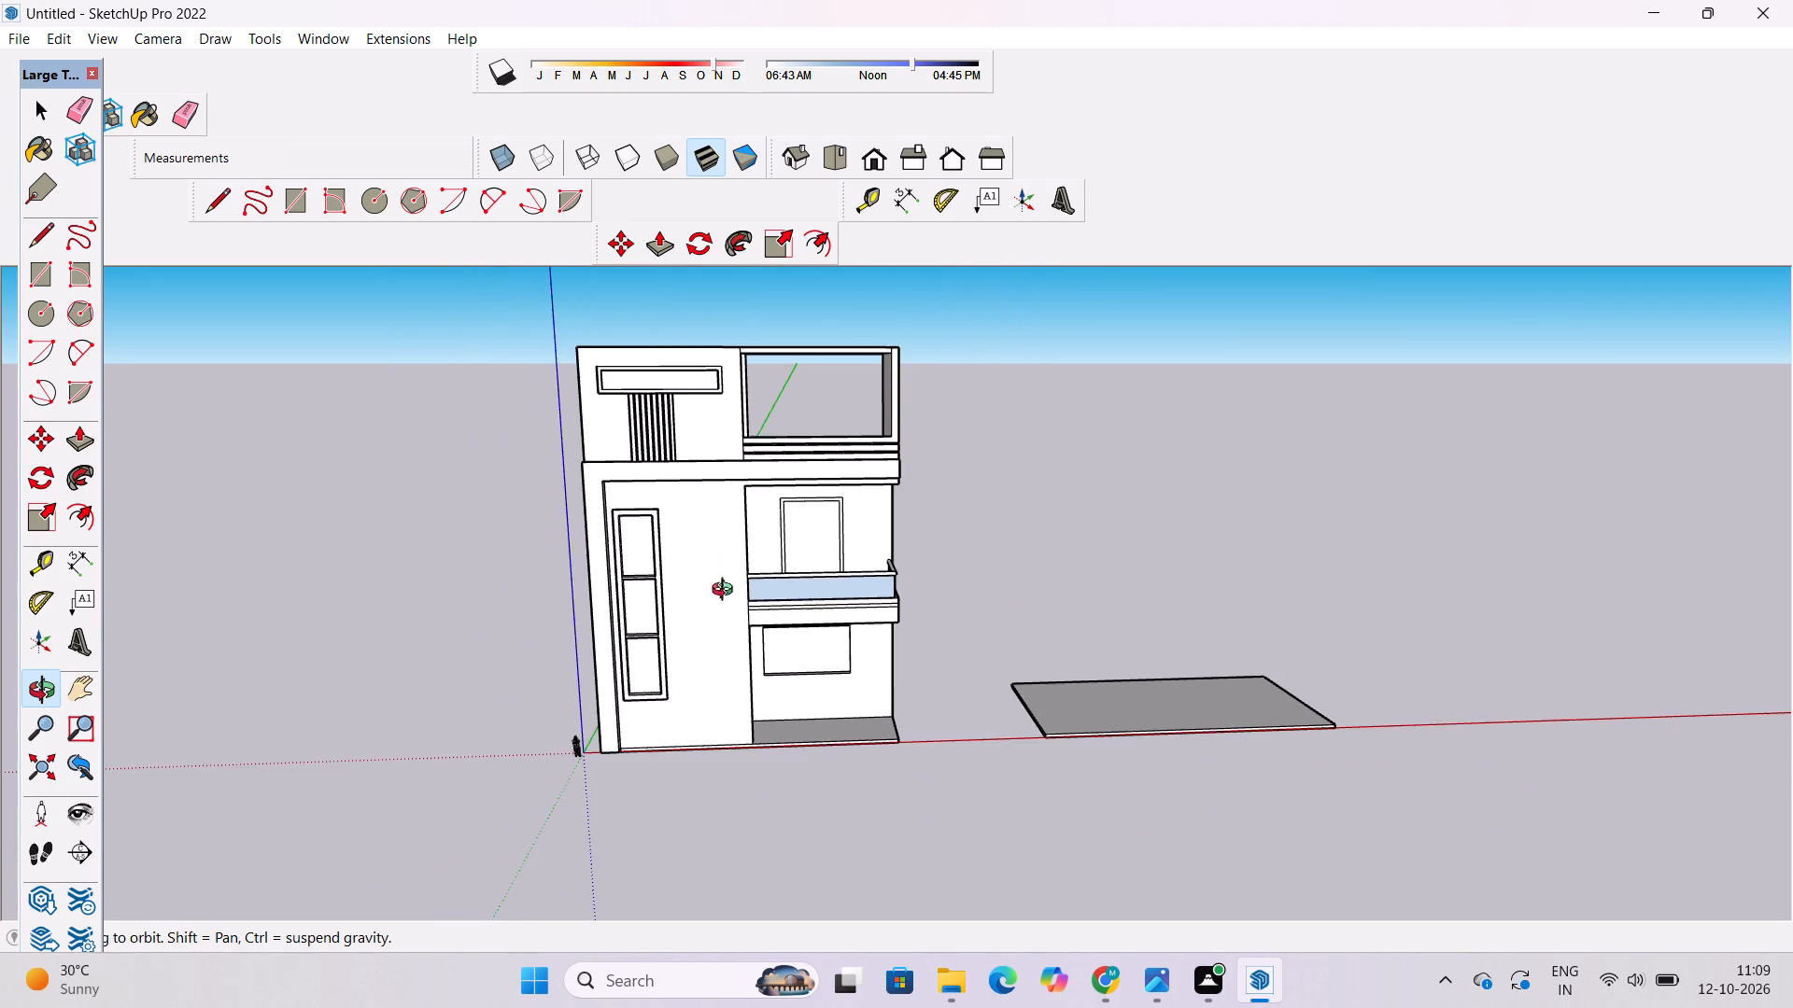
Examine the building's front facade, the balcony-side wall and the opposite side wall with its roof edge.
{"action": "left_click_drag", "start_coordinate": [791, 594], "coordinate": [731, 675], "text": "shift"}
{"action": "scroll", "coordinate": [827, 712], "scroll_direction": "up", "scroll_amount": 8}
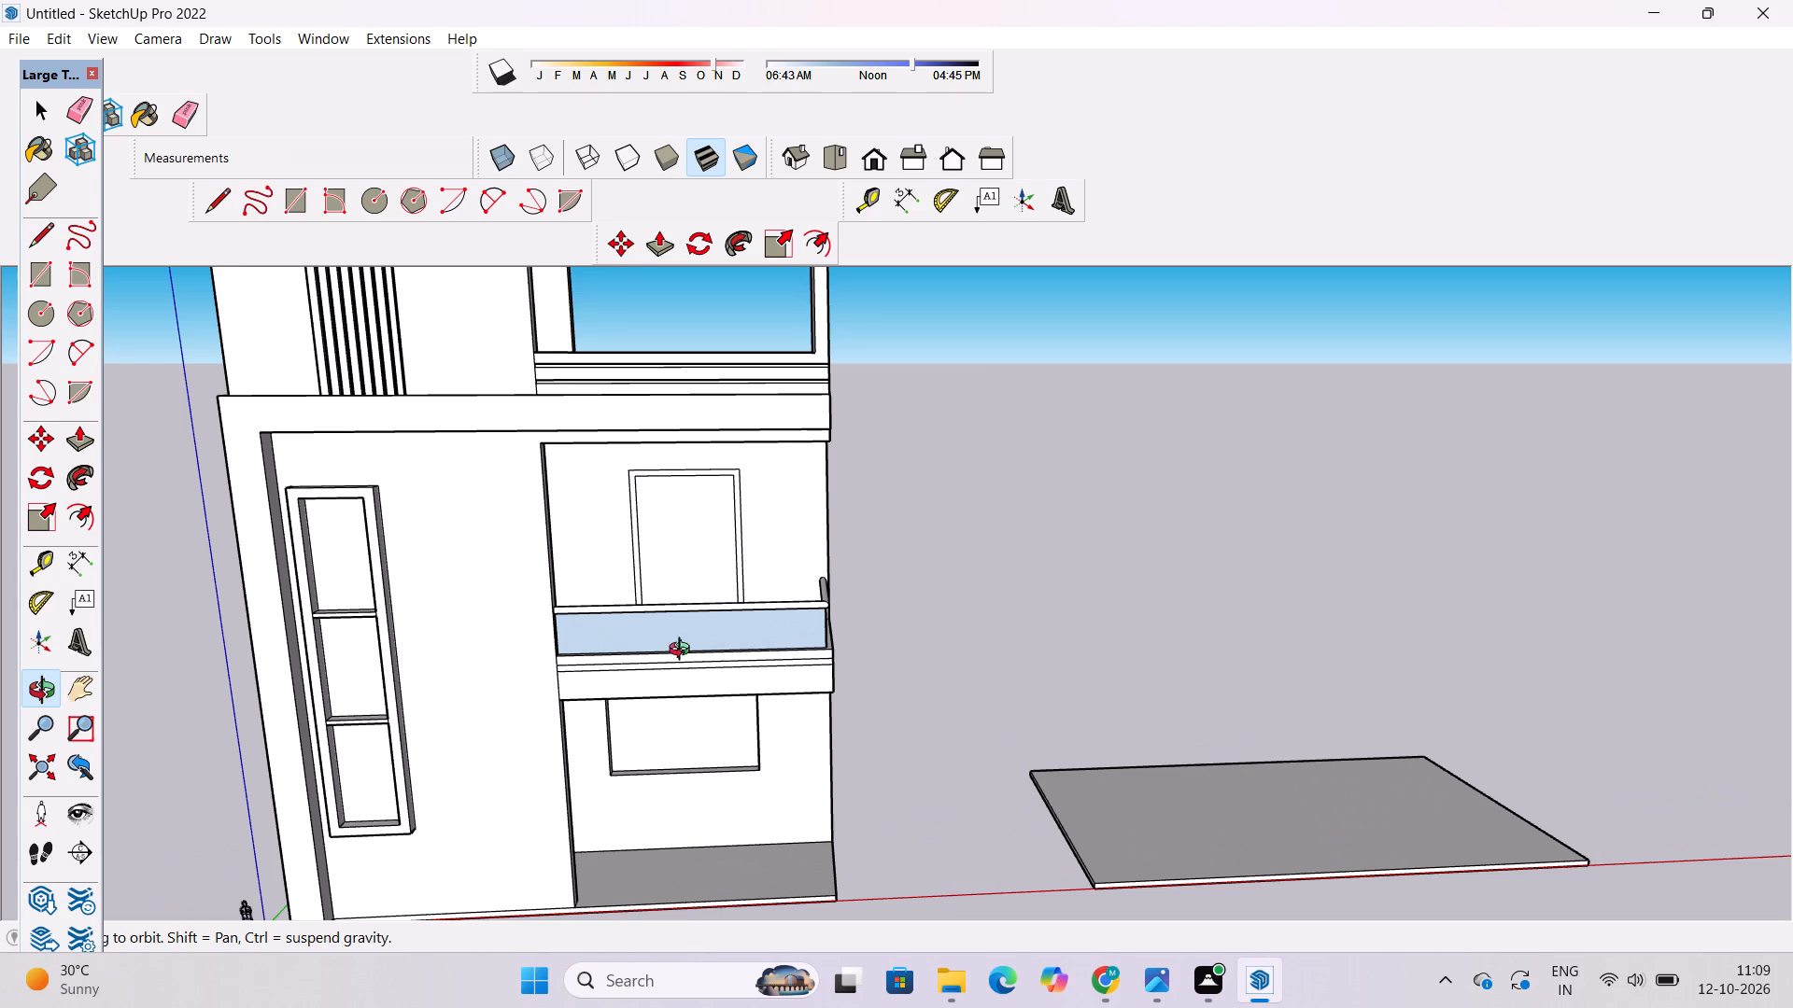
{"action": "scroll", "coordinate": [662, 635], "scroll_direction": "down", "scroll_amount": 3}
{"action": "left_click_drag", "start_coordinate": [688, 634], "coordinate": [684, 671], "text": "shift"}
{"action": "scroll", "coordinate": [657, 525], "scroll_direction": "up", "scroll_amount": 3, "text": "shift"}
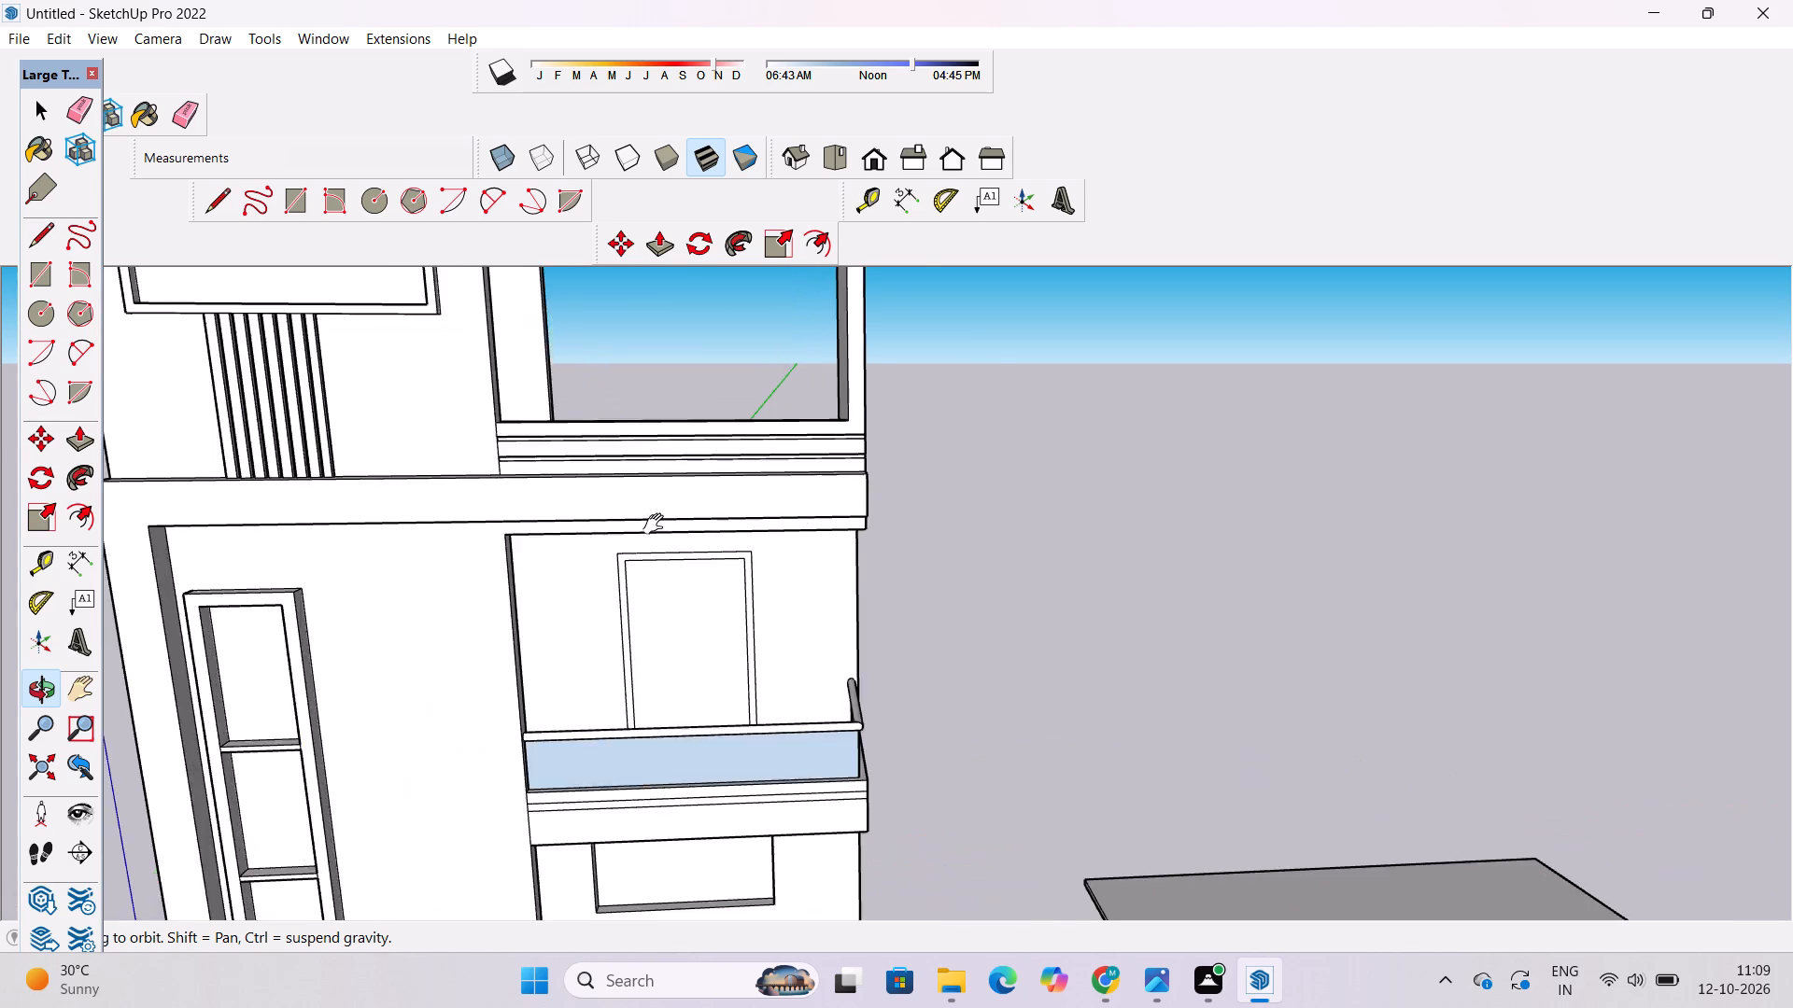
{"action": "scroll", "coordinate": [657, 525], "scroll_direction": "up", "scroll_amount": 7, "text": "shift"}
{"action": "left_click_drag", "start_coordinate": [1045, 506], "coordinate": [616, 533]}
{"action": "scroll", "coordinate": [616, 533], "scroll_direction": "down", "scroll_amount": 3}
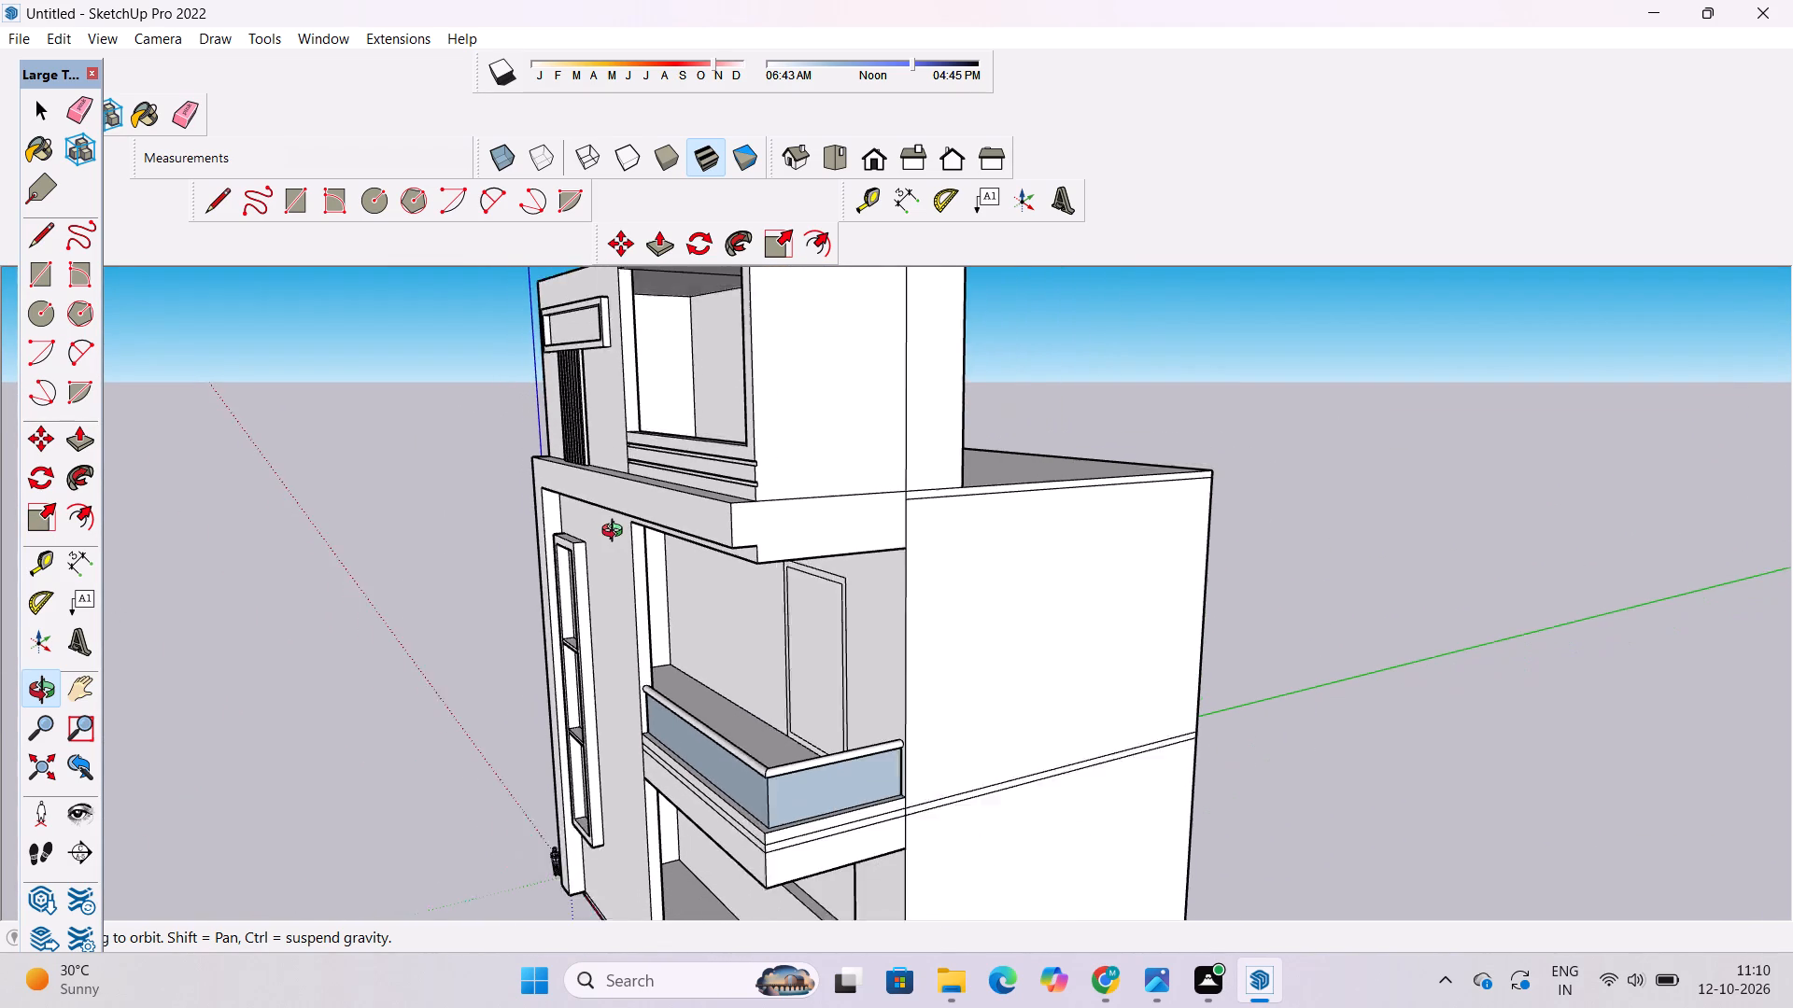
{"action": "scroll", "coordinate": [616, 533], "scroll_direction": "down", "scroll_amount": 1}
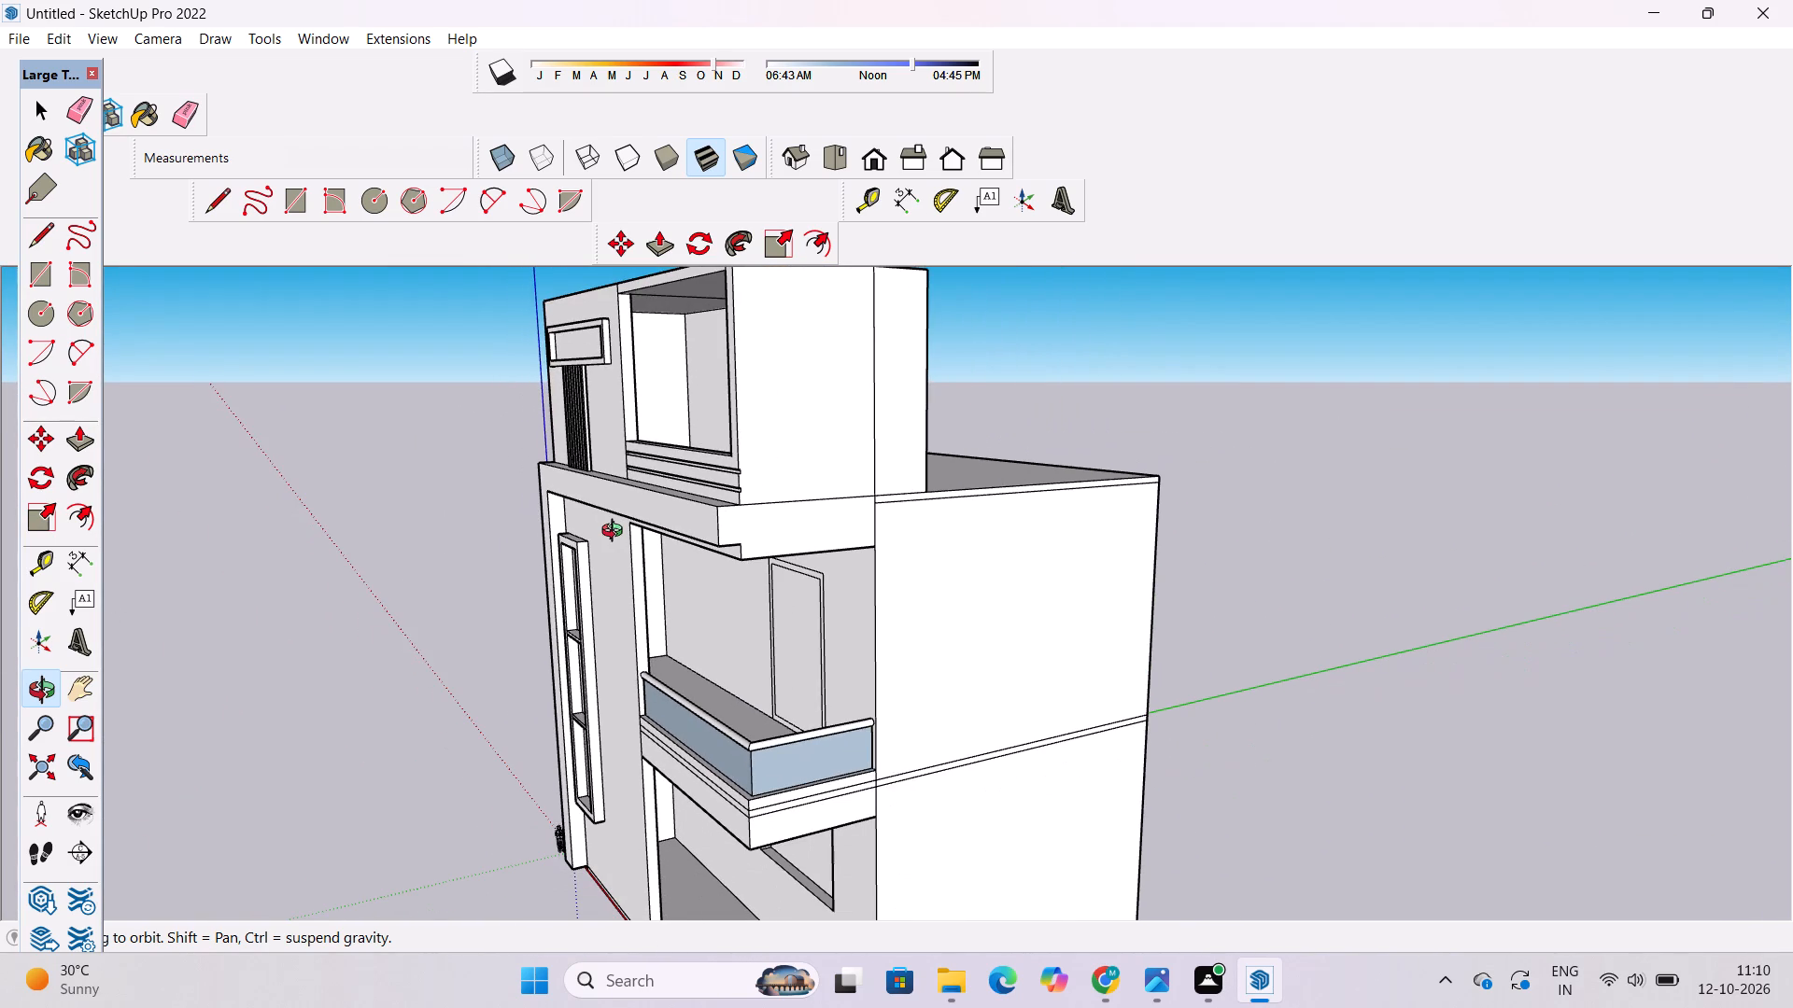
{"action": "scroll", "coordinate": [616, 533], "scroll_direction": "up", "scroll_amount": 1}
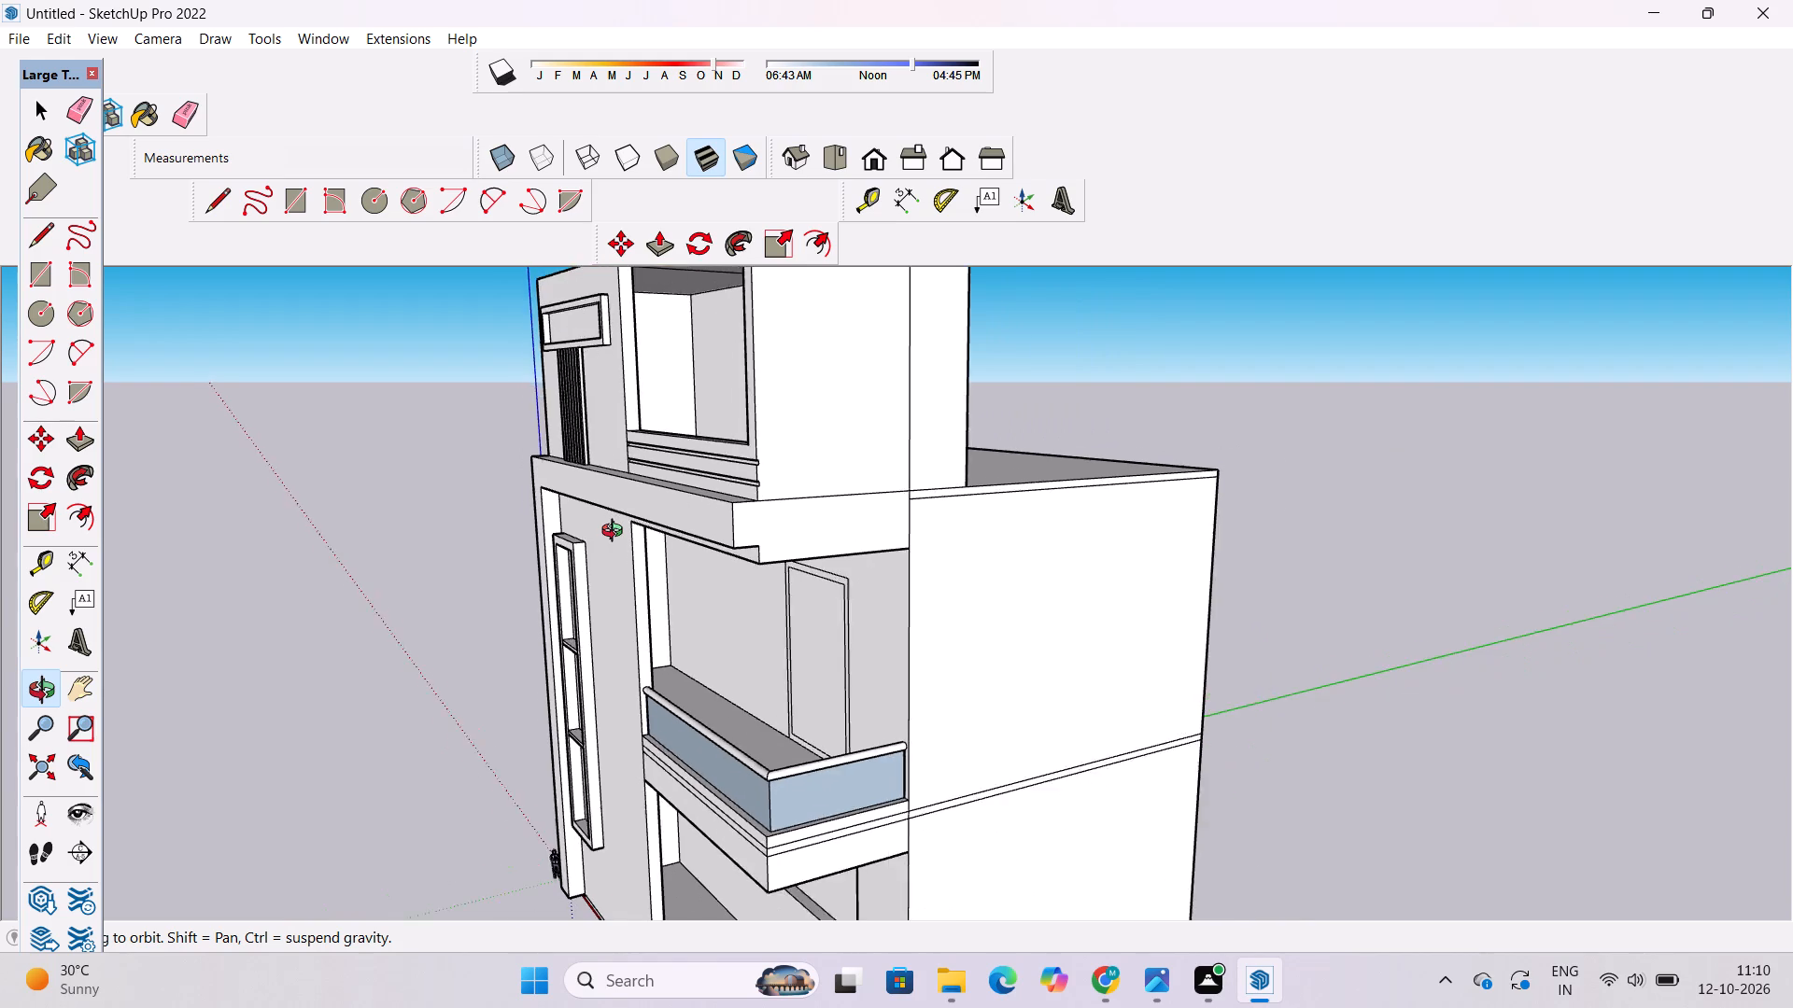
{"action": "scroll", "coordinate": [616, 533], "scroll_direction": "up", "scroll_amount": 2}
{"action": "scroll", "coordinate": [630, 550], "scroll_direction": "down", "scroll_amount": 4}
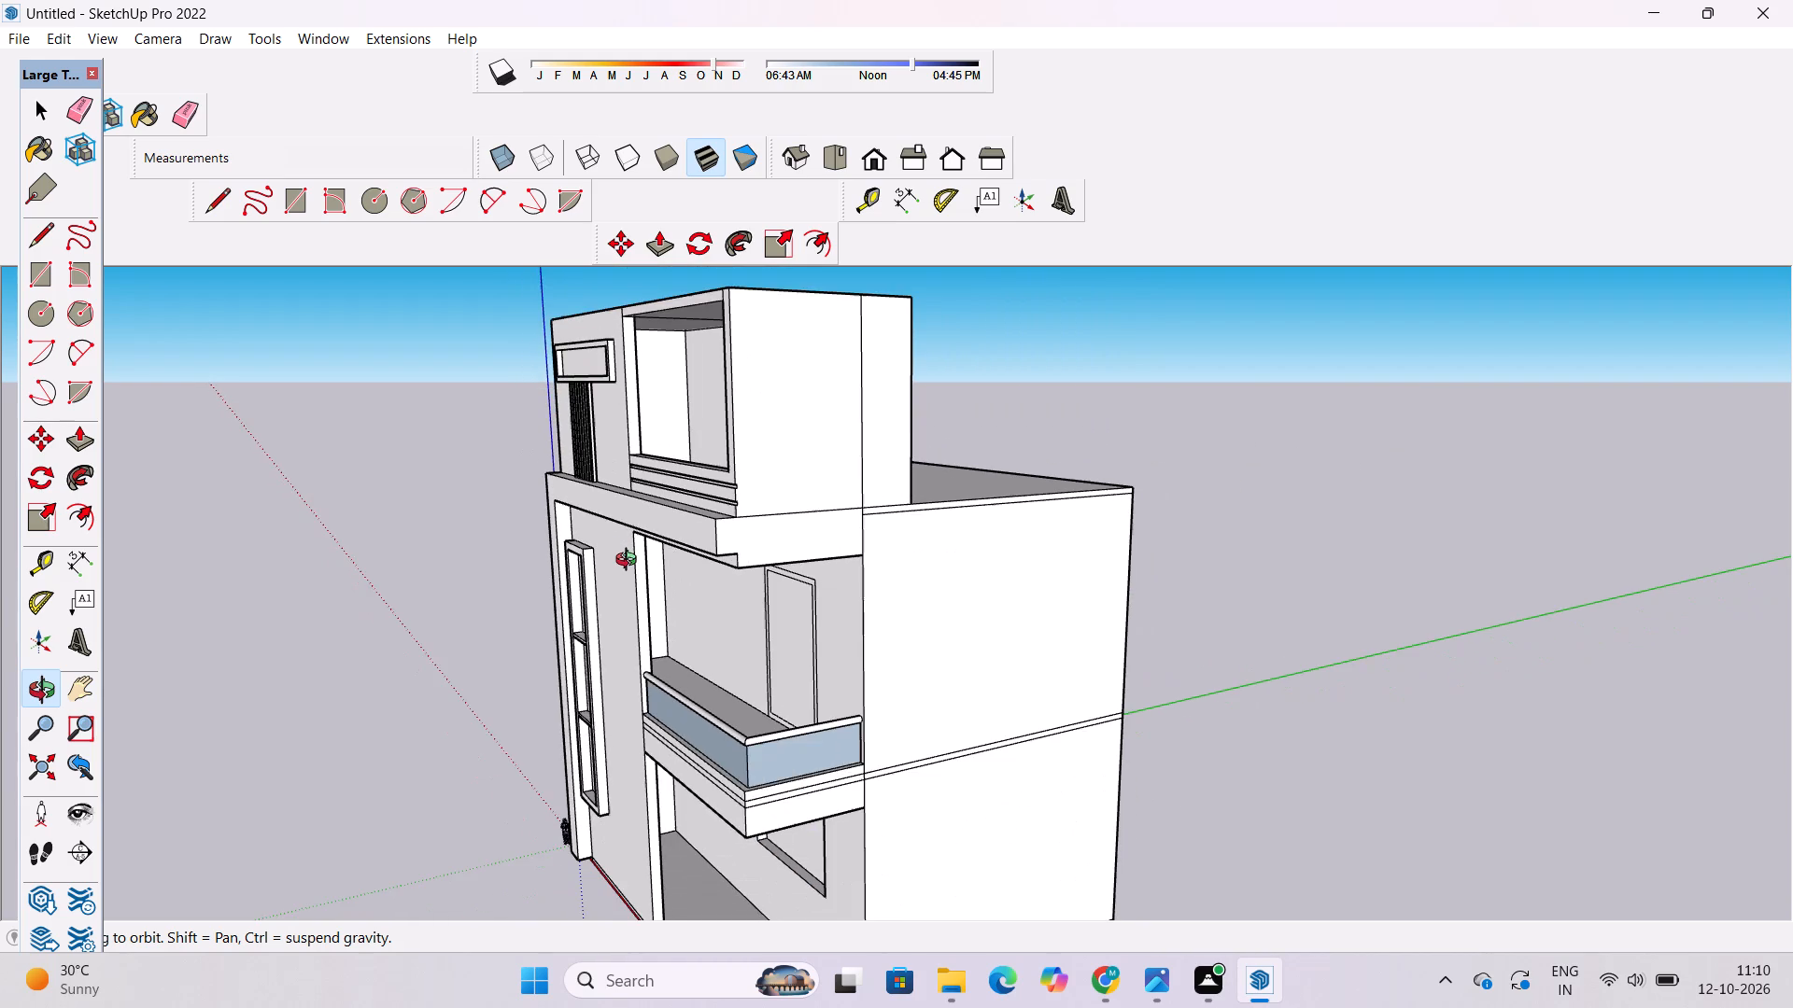
{"action": "left_click_drag", "start_coordinate": [630, 562], "coordinate": [644, 623], "text": "shift"}
{"action": "left_click_drag", "start_coordinate": [605, 632], "coordinate": [1229, 572]}
{"action": "left_click_drag", "start_coordinate": [884, 681], "coordinate": [884, 573], "text": "shift"}
{"action": "left_click_drag", "start_coordinate": [753, 591], "coordinate": [825, 643]}
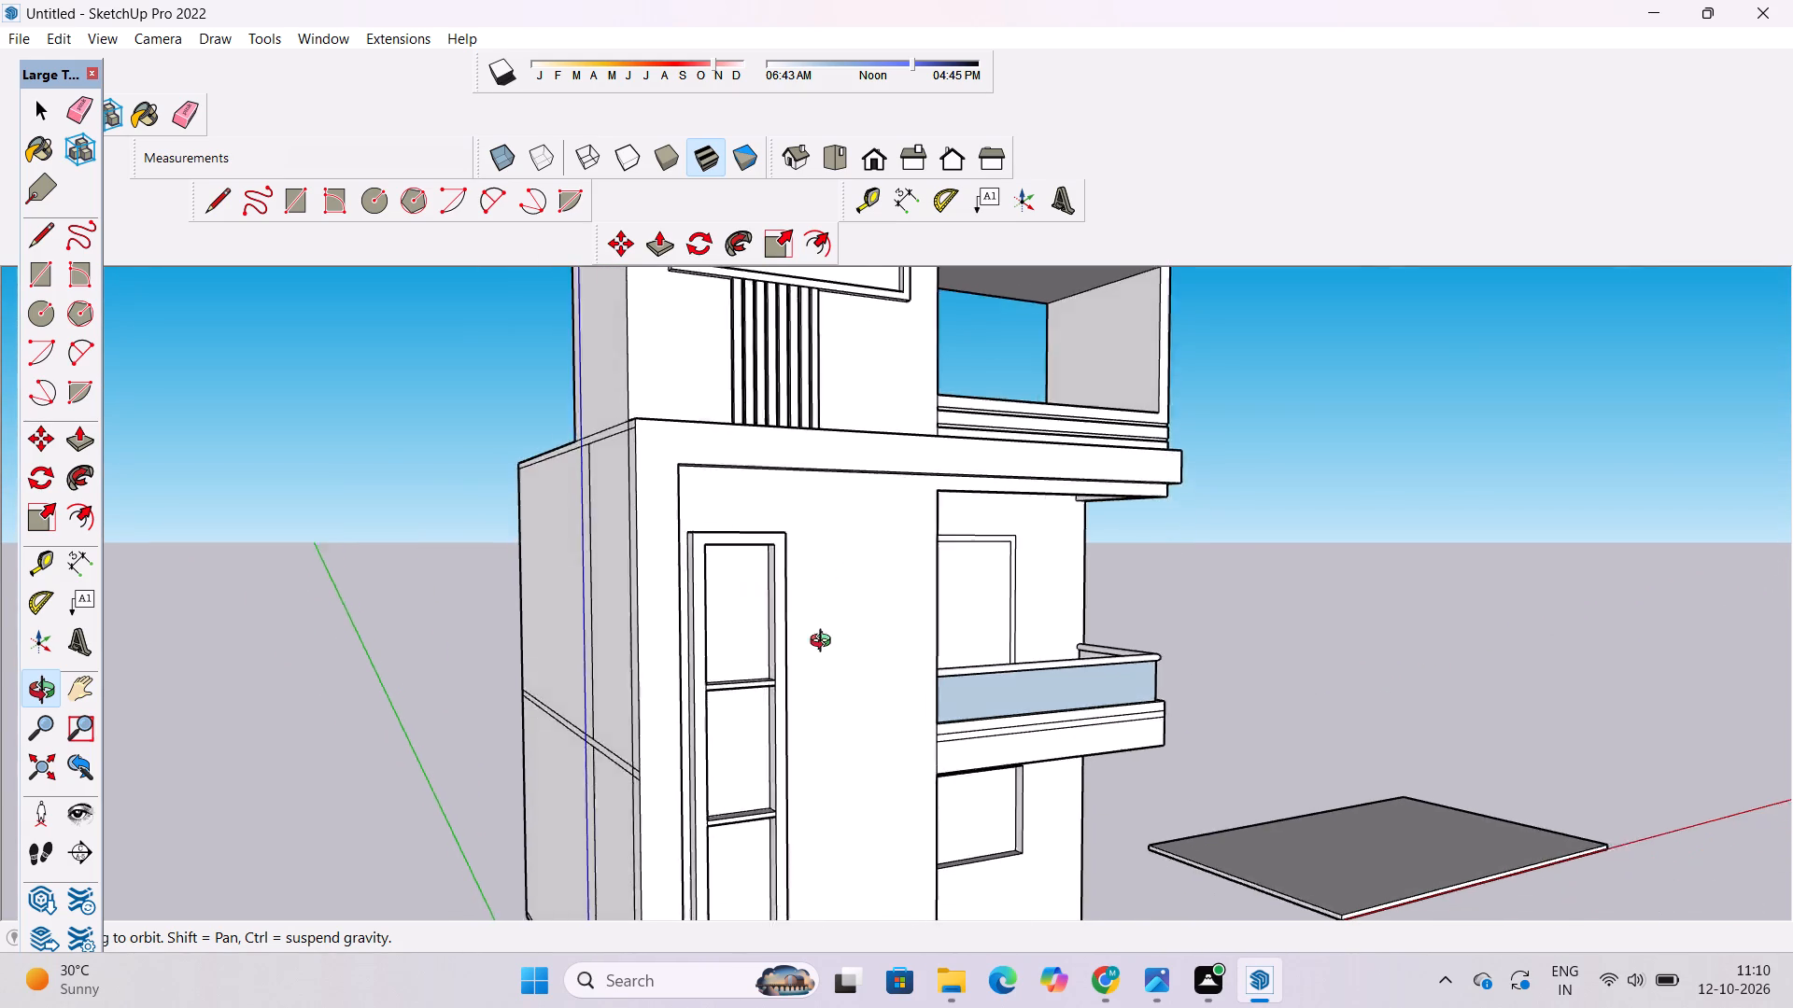
{"action": "left_click_drag", "start_coordinate": [825, 643], "coordinate": [870, 694]}
{"action": "scroll", "coordinate": [571, 515], "scroll_direction": "up", "scroll_amount": 6}
{"action": "left_click_drag", "start_coordinate": [560, 513], "coordinate": [614, 583], "text": "shift"}
{"action": "scroll", "coordinate": [614, 584], "scroll_direction": "down", "scroll_amount": 4}
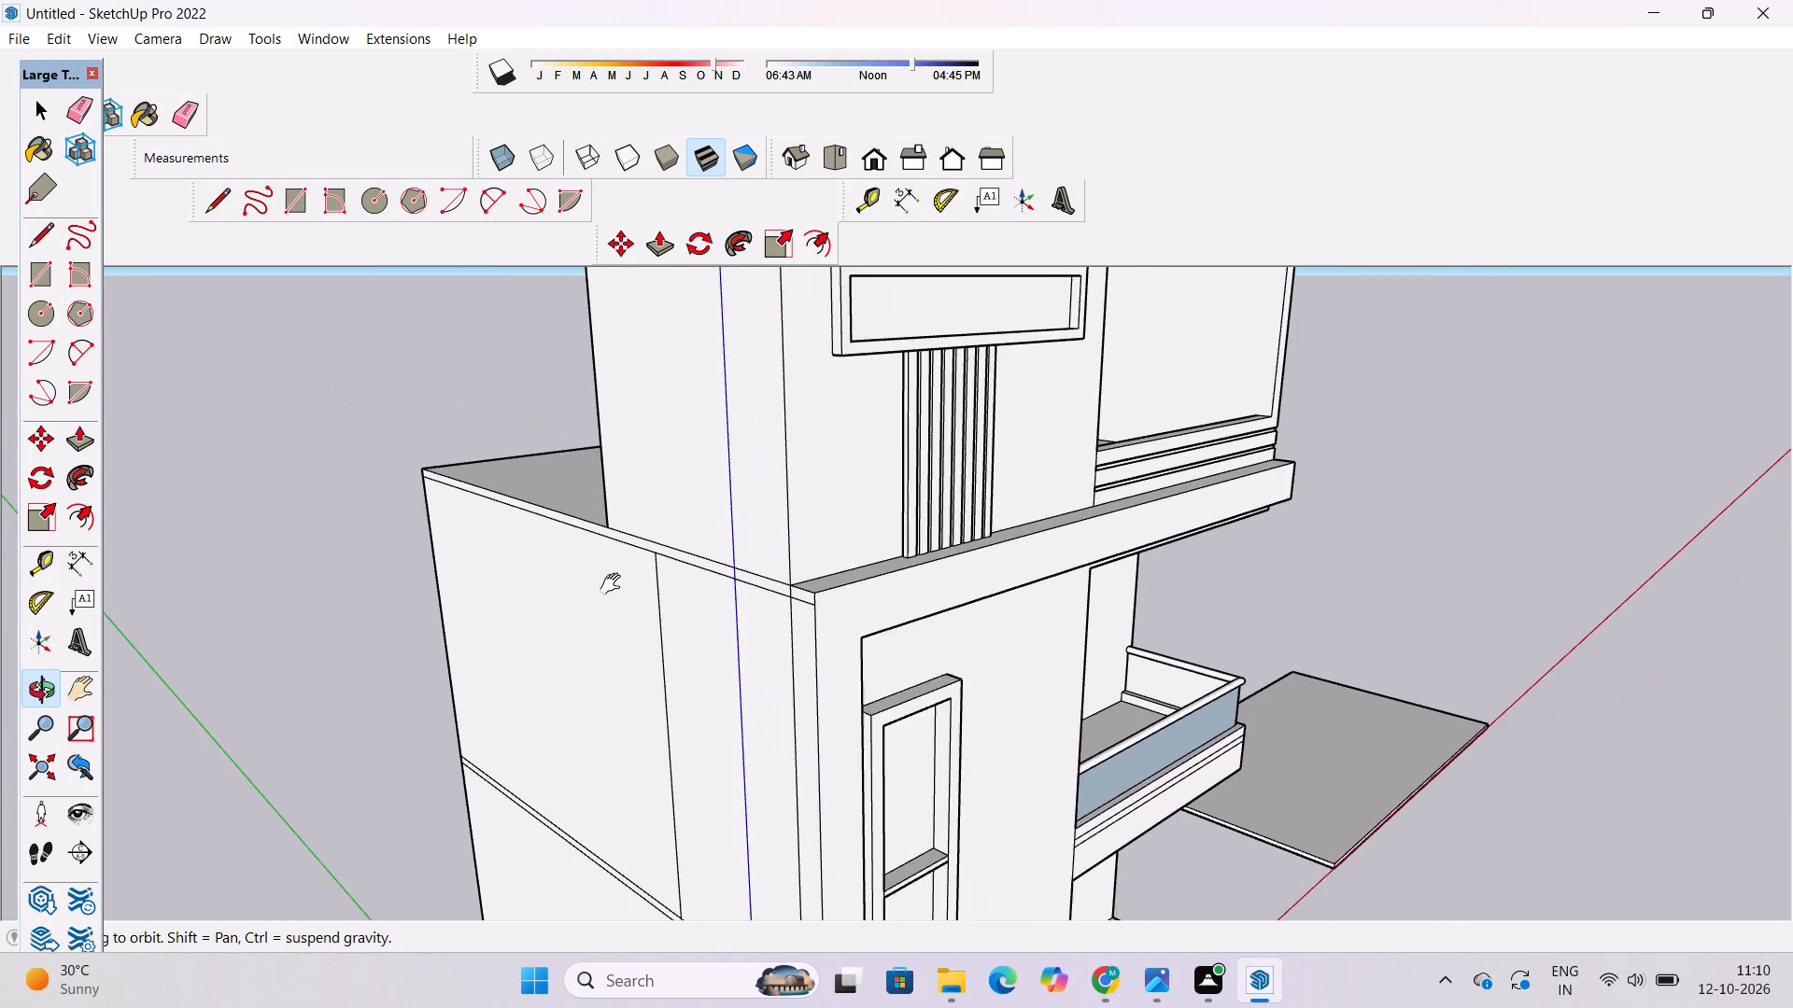
{"action": "left_click_drag", "start_coordinate": [614, 584], "coordinate": [647, 641], "text": "shift"}
{"action": "scroll", "coordinate": [612, 632], "scroll_direction": "up", "scroll_amount": 4}
{"action": "left_click_drag", "start_coordinate": [613, 630], "coordinate": [649, 625], "text": "shift"}
{"action": "scroll", "coordinate": [678, 537], "scroll_direction": "down", "scroll_amount": 12, "text": "shift"}
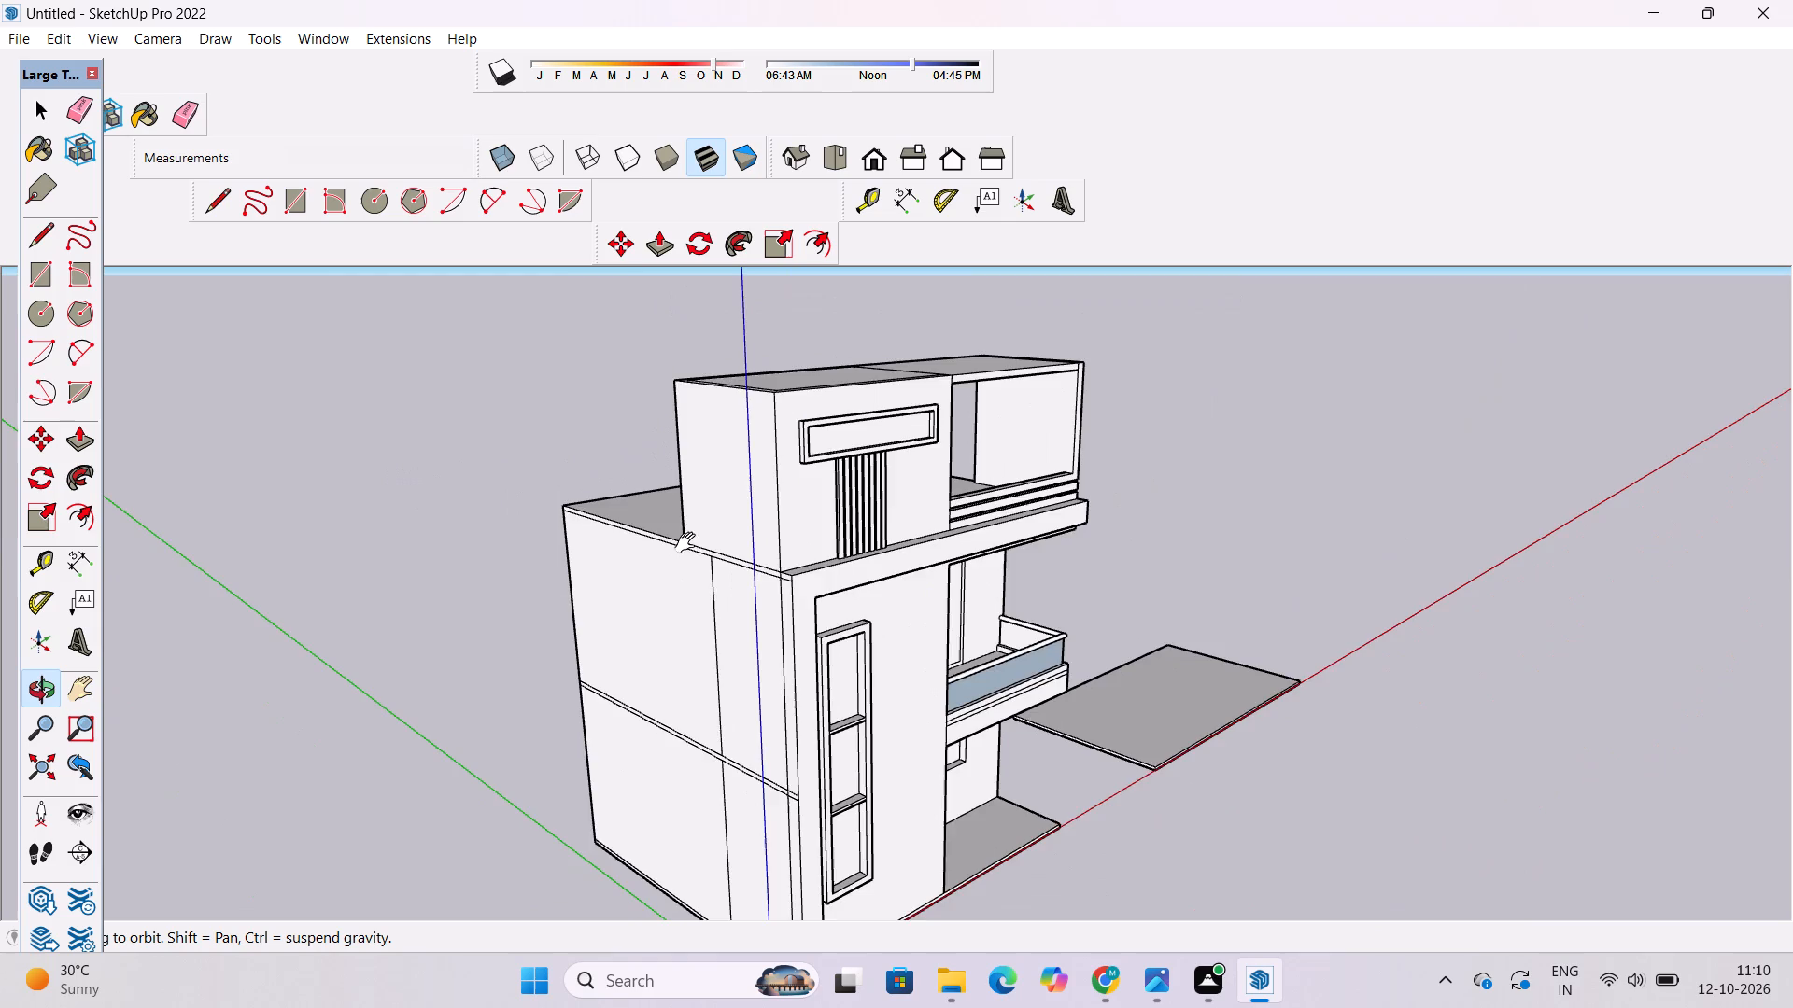
Erase the upper and lower parts of the vertical dividing line on the plain side wall opposite the balcony end.
{"action": "left_click_drag", "start_coordinate": [694, 543], "coordinate": [713, 563], "text": "shift"}
{"action": "left_click_drag", "start_coordinate": [713, 597], "coordinate": [864, 609]}
{"action": "scroll", "coordinate": [812, 650], "scroll_direction": "up", "scroll_amount": 4}
{"action": "left_click_drag", "start_coordinate": [811, 649], "coordinate": [816, 575], "text": "shift"}
{"action": "scroll", "coordinate": [784, 553], "scroll_direction": "down", "scroll_amount": 5}
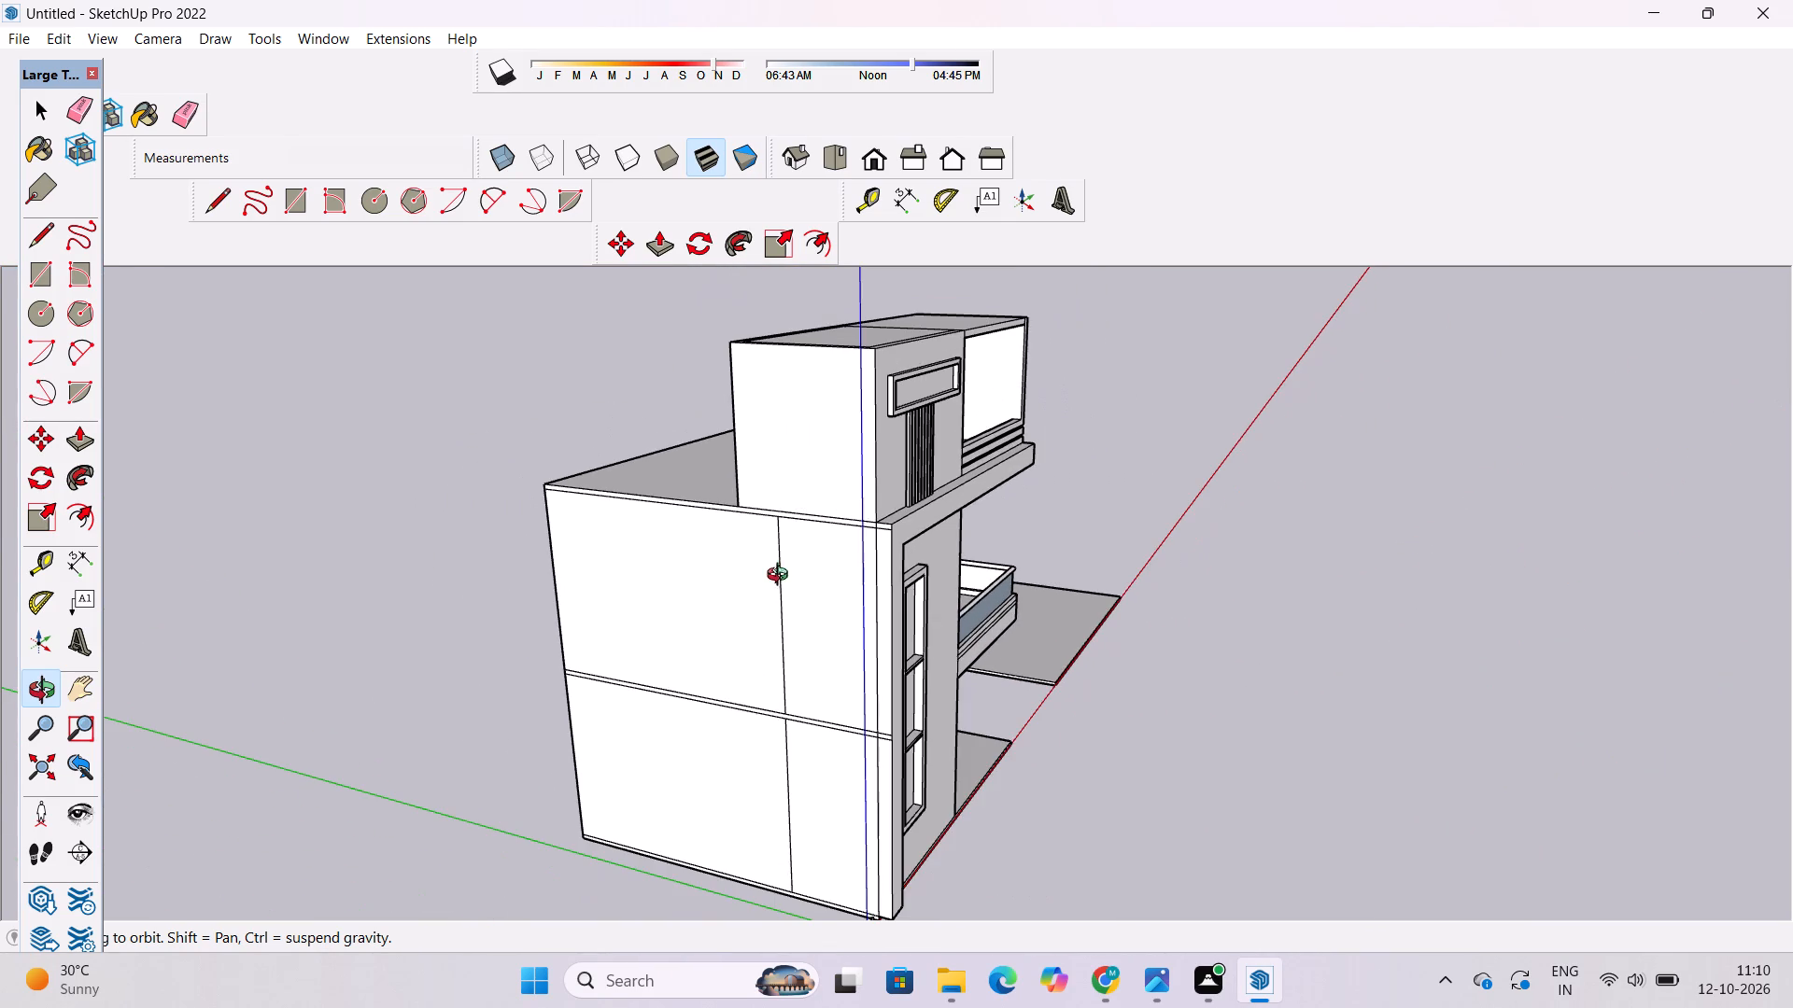
{"action": "left_click_drag", "start_coordinate": [803, 620], "coordinate": [663, 600], "text": "shift"}
{"action": "scroll", "coordinate": [760, 557], "scroll_direction": "up", "scroll_amount": 4}
{"action": "left_click_drag", "start_coordinate": [758, 552], "coordinate": [801, 539], "text": "shift"}
{"action": "left_click_drag", "start_coordinate": [768, 558], "coordinate": [872, 463], "text": "shift"}
{"action": "key", "text": "e"}
{"action": "scroll", "coordinate": [832, 519], "scroll_direction": "up", "scroll_amount": 4}
{"action": "left_click_drag", "start_coordinate": [885, 466], "coordinate": [855, 486]}
{"action": "scroll", "coordinate": [781, 397], "scroll_direction": "down", "scroll_amount": 2}
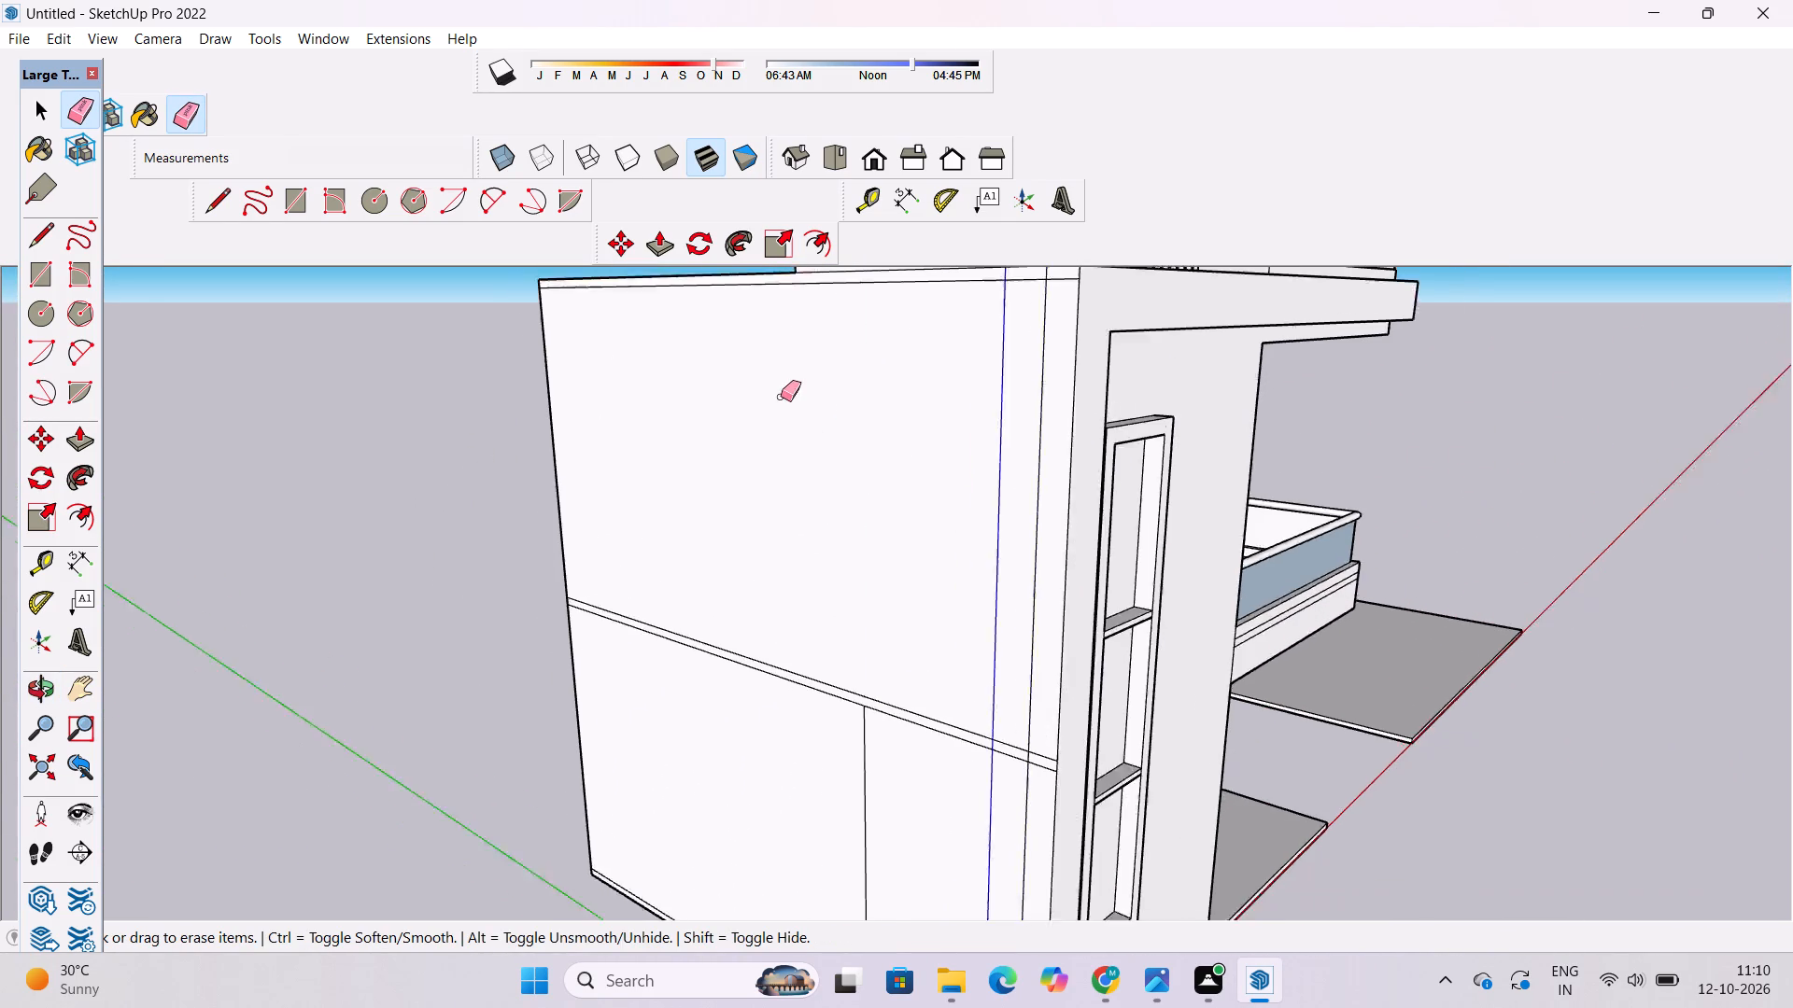
{"action": "scroll", "coordinate": [781, 397], "scroll_direction": "down", "scroll_amount": 4}
{"action": "scroll", "coordinate": [818, 749], "scroll_direction": "up", "scroll_amount": 4}
{"action": "left_click_drag", "start_coordinate": [882, 639], "coordinate": [840, 650]}
{"action": "scroll", "coordinate": [770, 711], "scroll_direction": "down", "scroll_amount": 6}
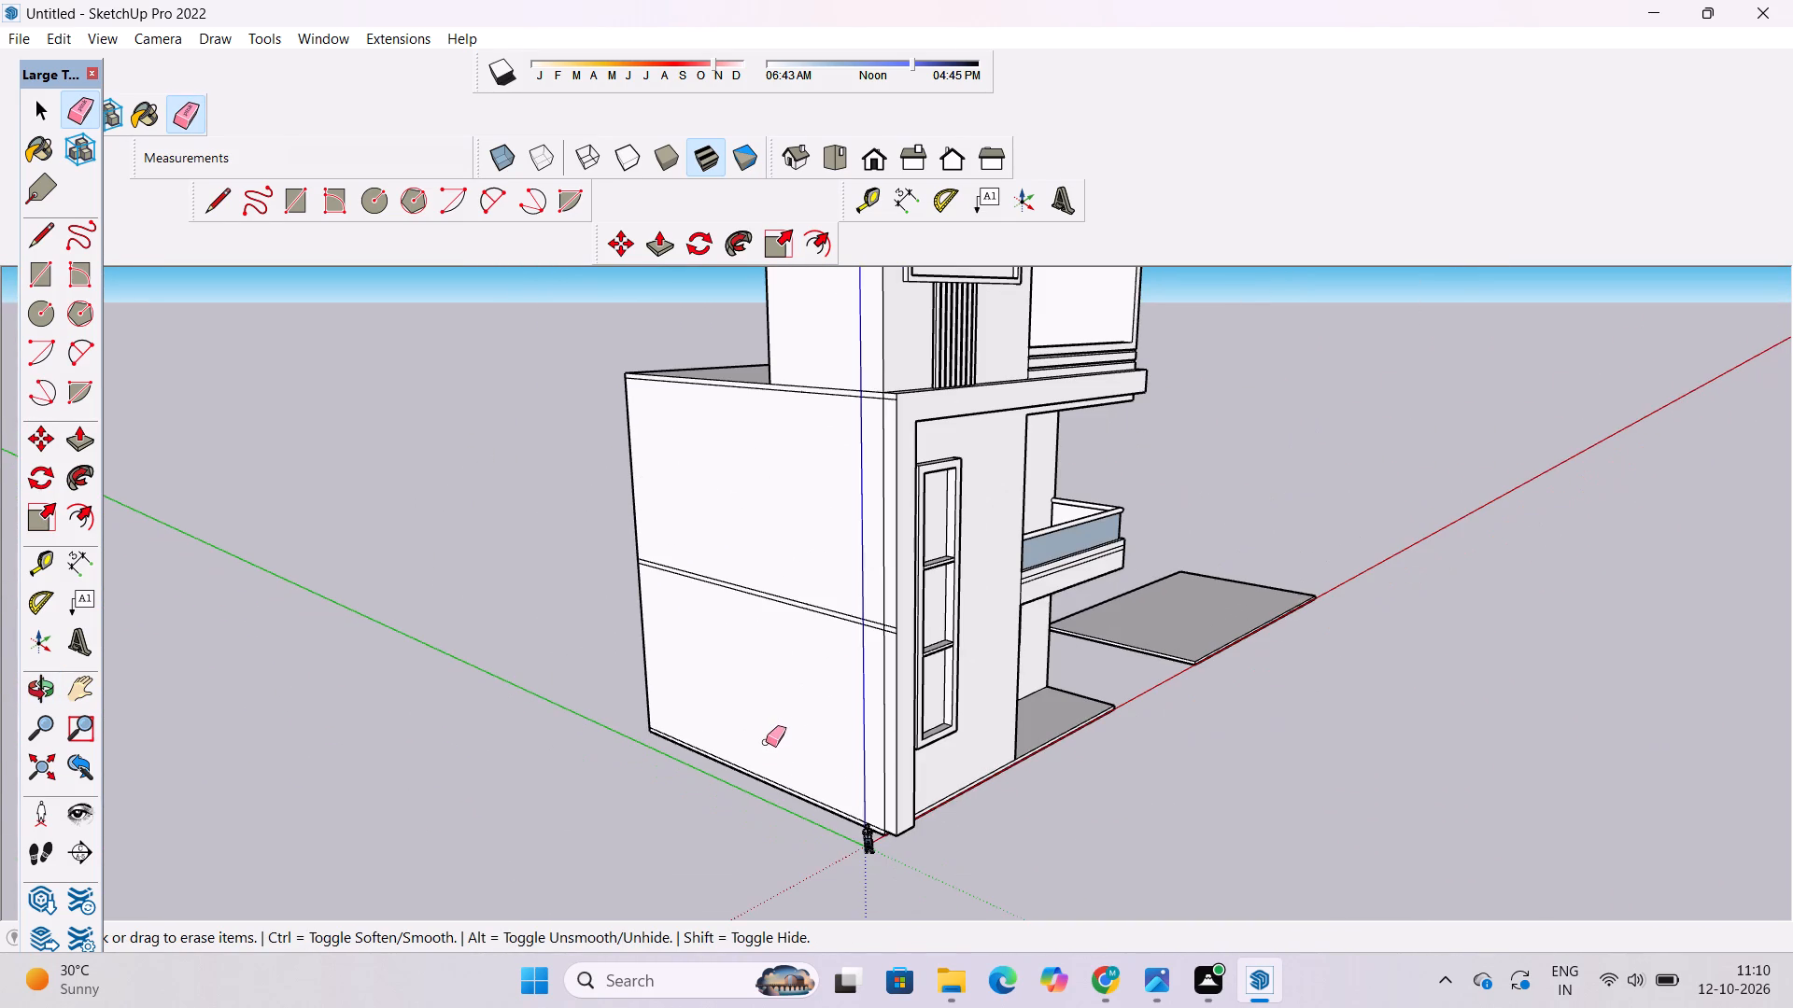
Place a vertical guide on the plain side wall 46' 6" from its rear edge, in line with the upper storey's rear corner.
{"action": "key", "text": "t"}
{"action": "scroll", "coordinate": [649, 461], "scroll_direction": "up", "scroll_amount": 2}
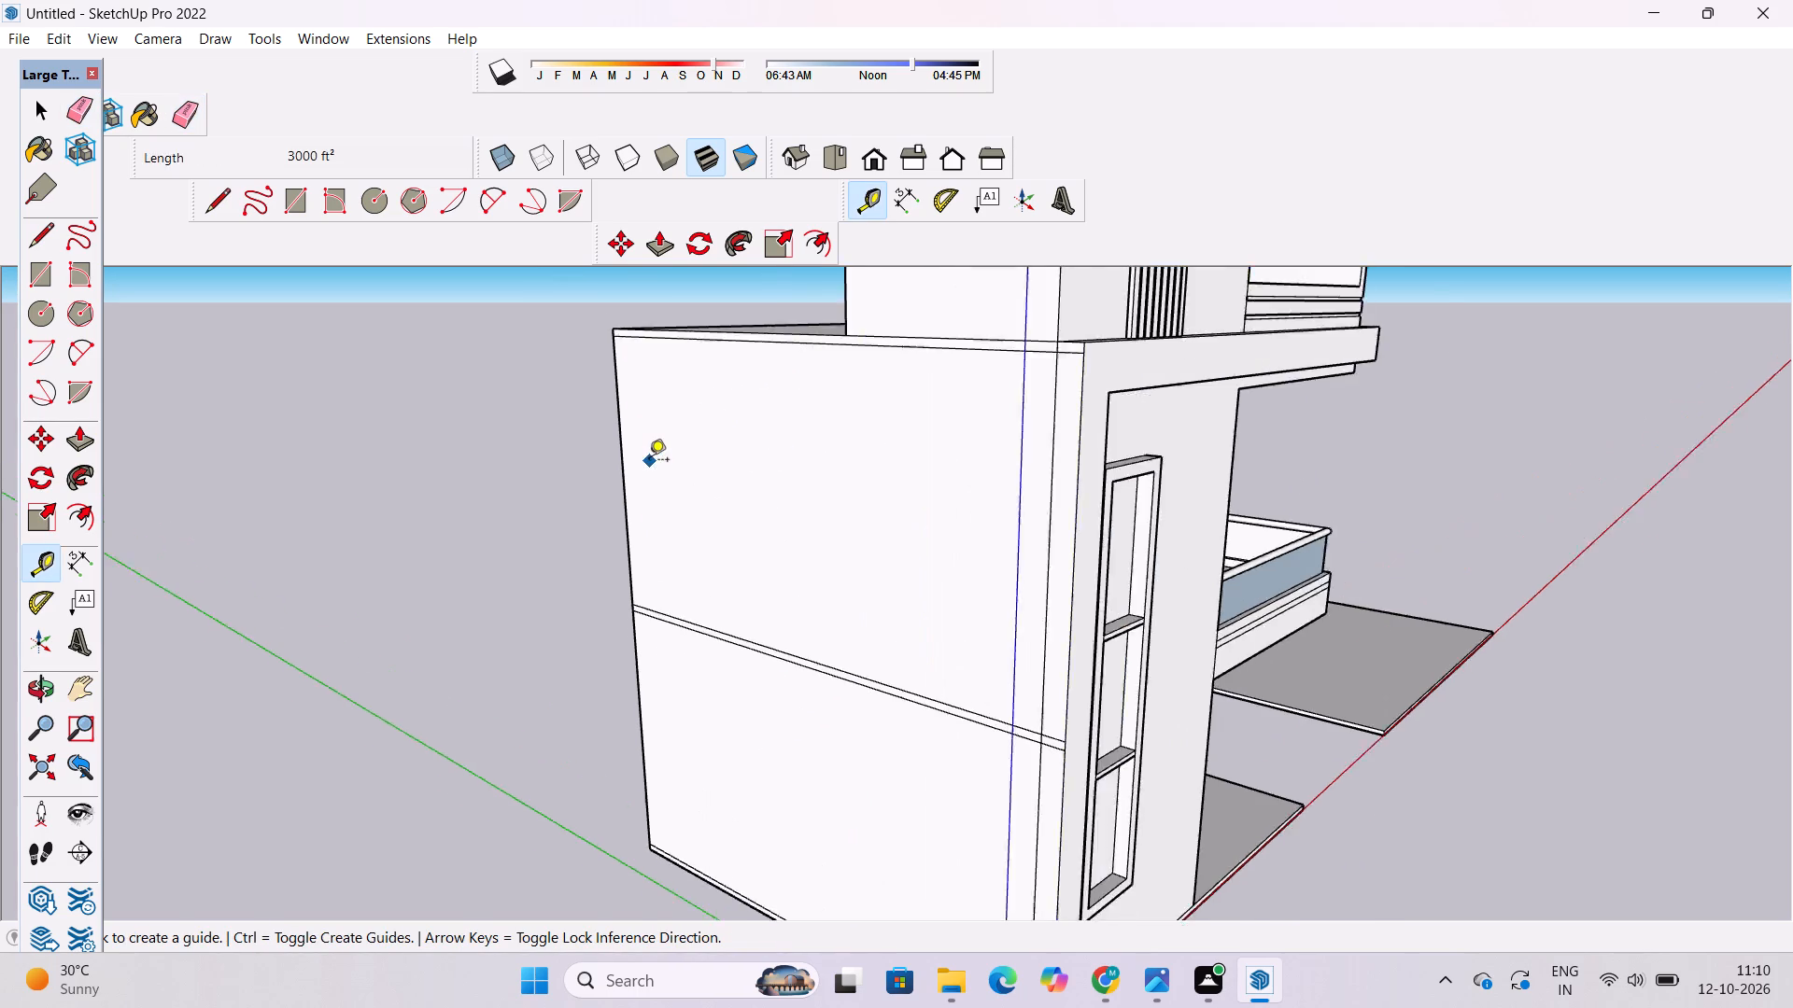
{"action": "scroll", "coordinate": [649, 461], "scroll_direction": "up", "scroll_amount": 3}
{"action": "left_click", "coordinate": [620, 453]}
{"action": "left_click", "coordinate": [875, 323]}
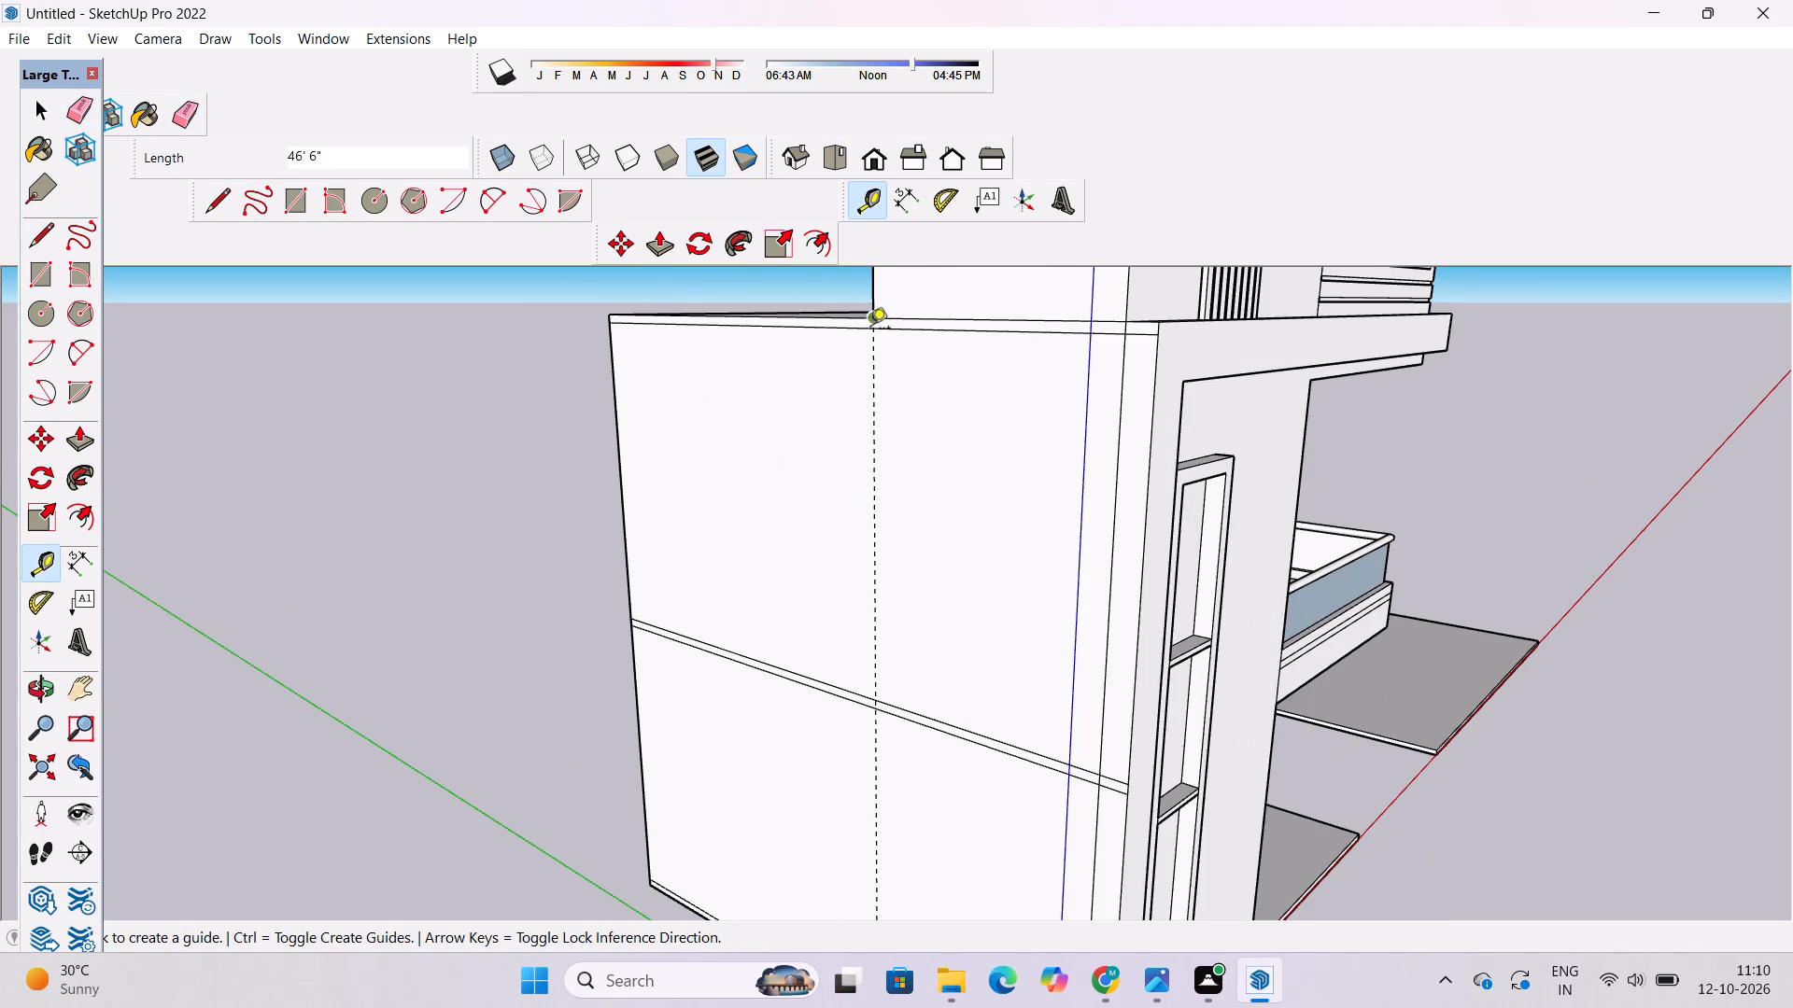
Draw a vertical line about 83' long on the guide, from the side wall's top edge to its bottom edge.
{"action": "scroll", "coordinate": [793, 431], "scroll_direction": "down", "scroll_amount": 6}
{"action": "key", "text": "l"}
{"action": "scroll", "coordinate": [847, 421], "scroll_direction": "down", "scroll_amount": 2}
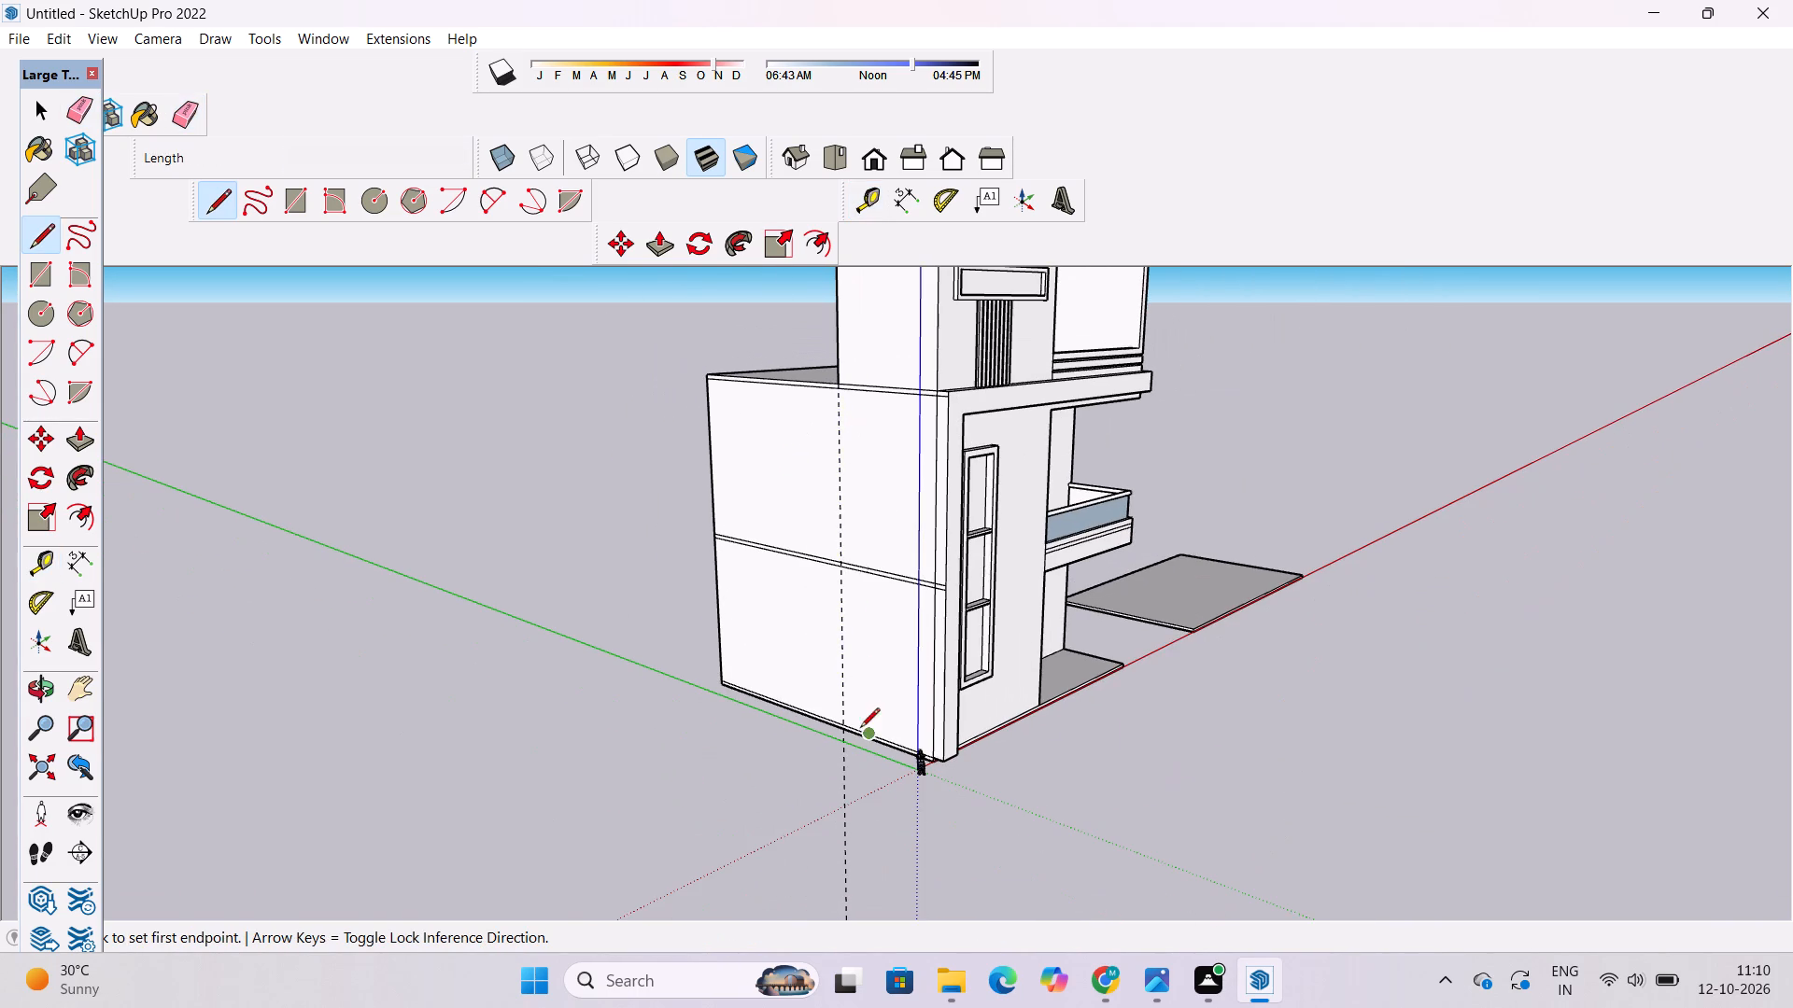
{"action": "scroll", "coordinate": [829, 375], "scroll_direction": "up", "scroll_amount": 15}
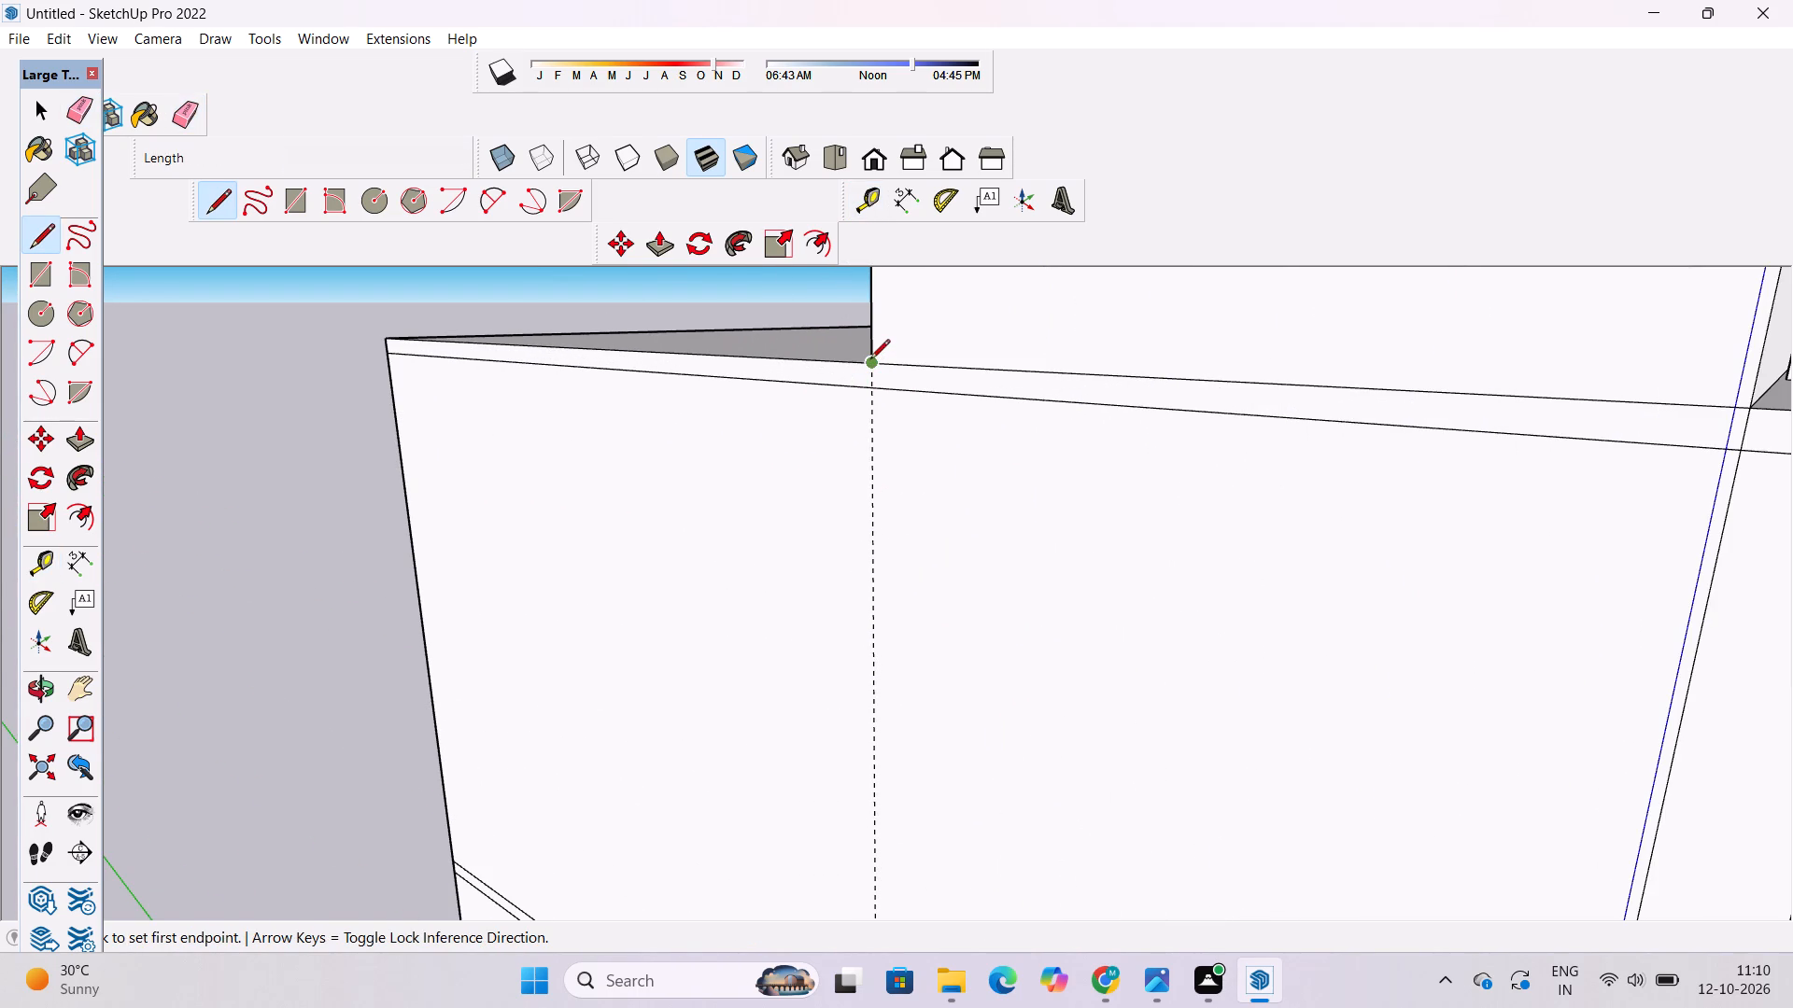
{"action": "left_click", "coordinate": [869, 365]}
{"action": "scroll", "coordinate": [868, 350], "scroll_direction": "down", "scroll_amount": 19}
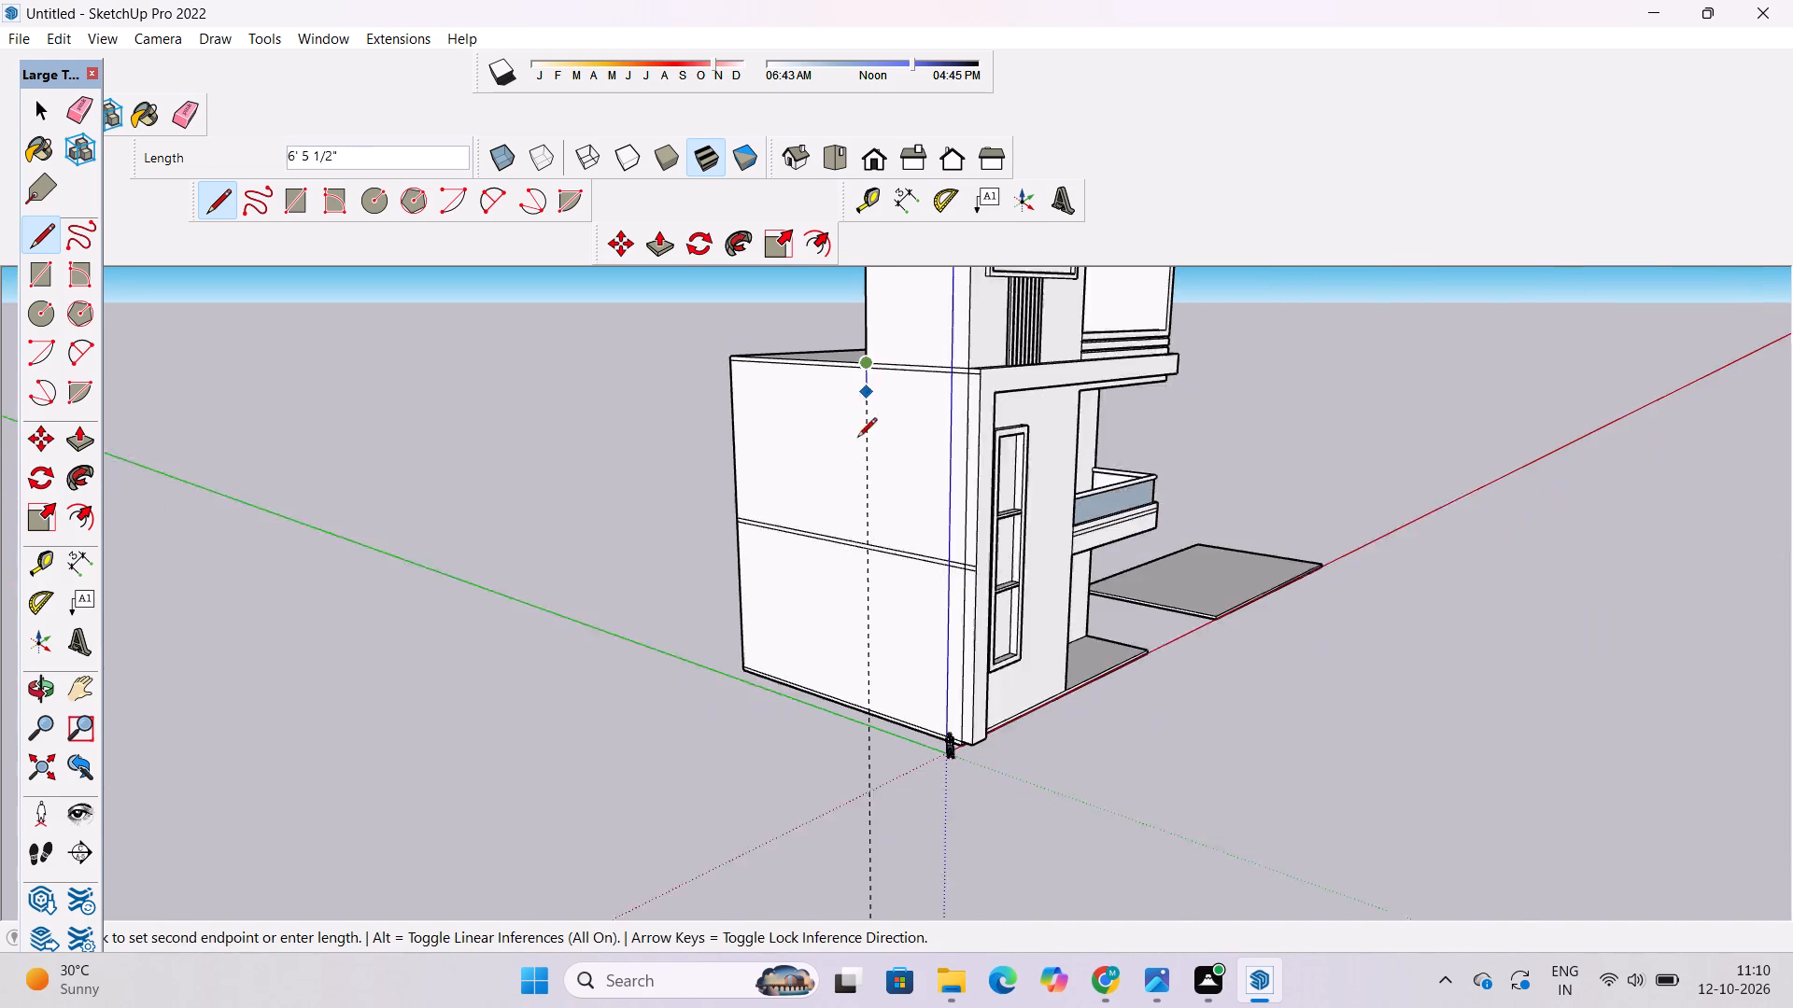
{"action": "scroll", "coordinate": [868, 639], "scroll_direction": "up", "scroll_amount": 12}
{"action": "scroll", "coordinate": [864, 731], "scroll_direction": "up", "scroll_amount": 5}
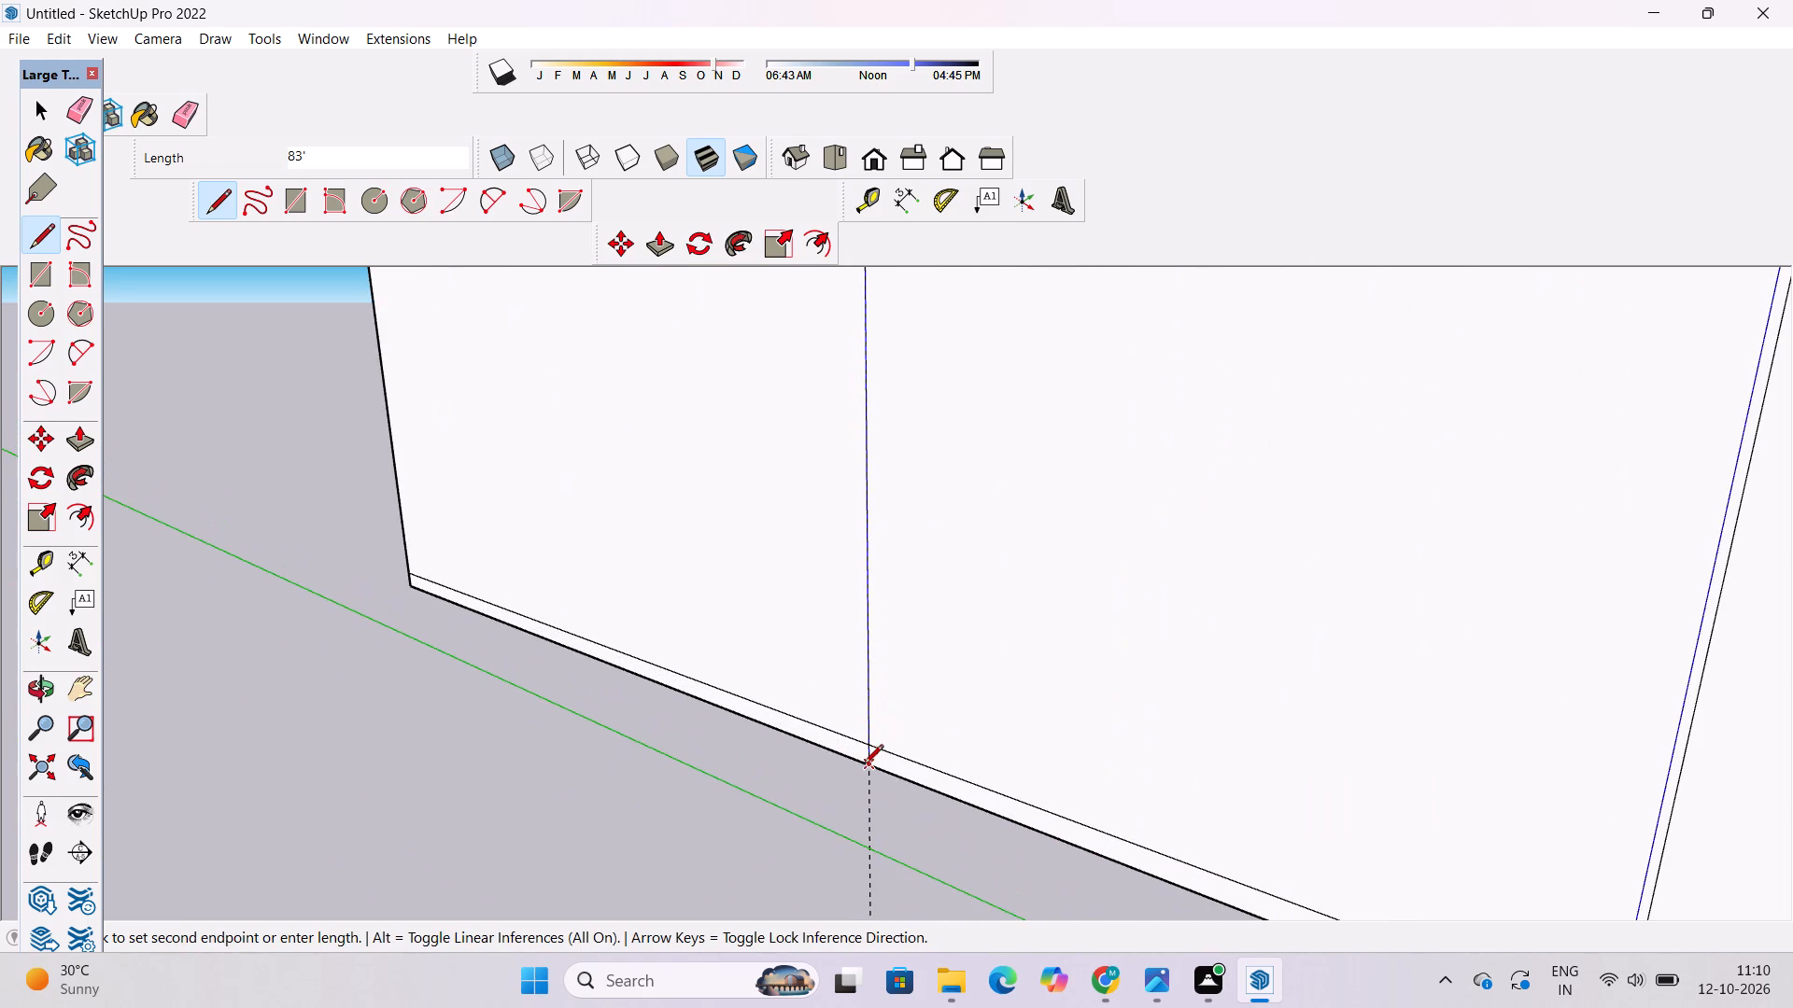
{"action": "left_click", "coordinate": [867, 768]}
Erase the vertical guide line on the side wall.
{"action": "key", "text": "e"}
{"action": "left_click", "coordinate": [866, 808]}
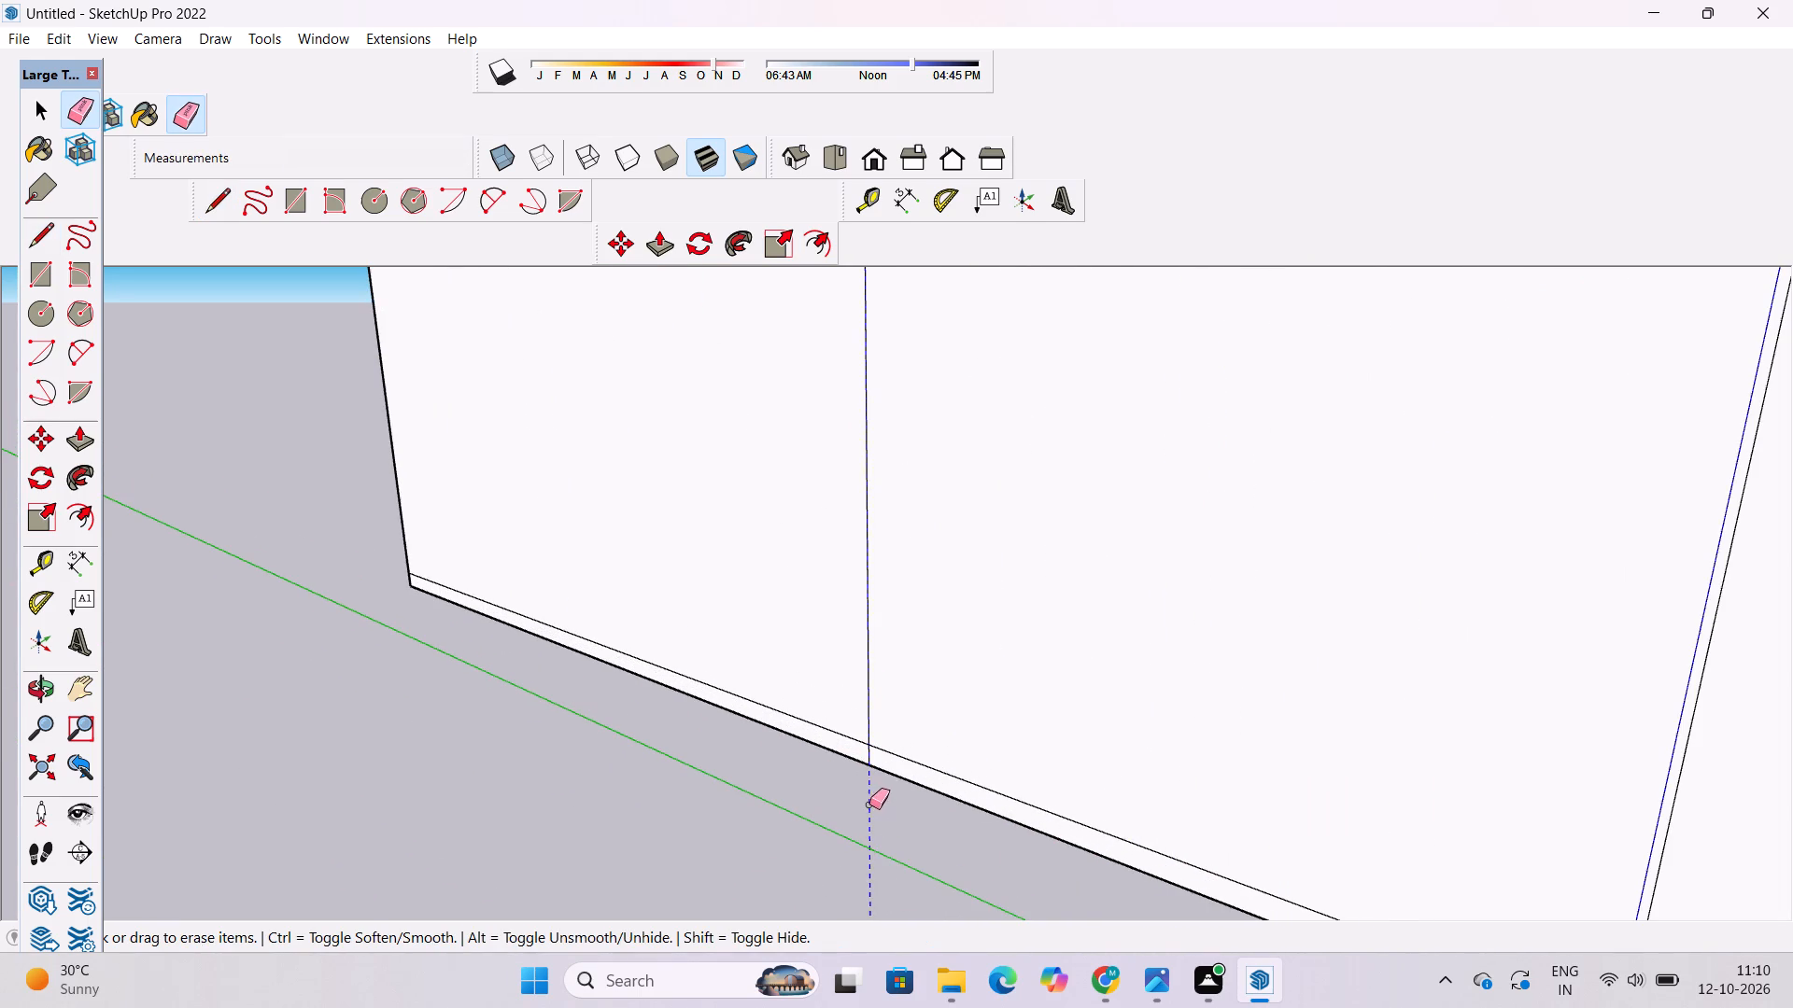
{"action": "key", "text": "space"}
Examine the balcony-side wall, the slab edges and the upper storey's front facade.
{"action": "key", "text": "o"}
{"action": "scroll", "coordinate": [790, 787], "scroll_direction": "down", "scroll_amount": 12}
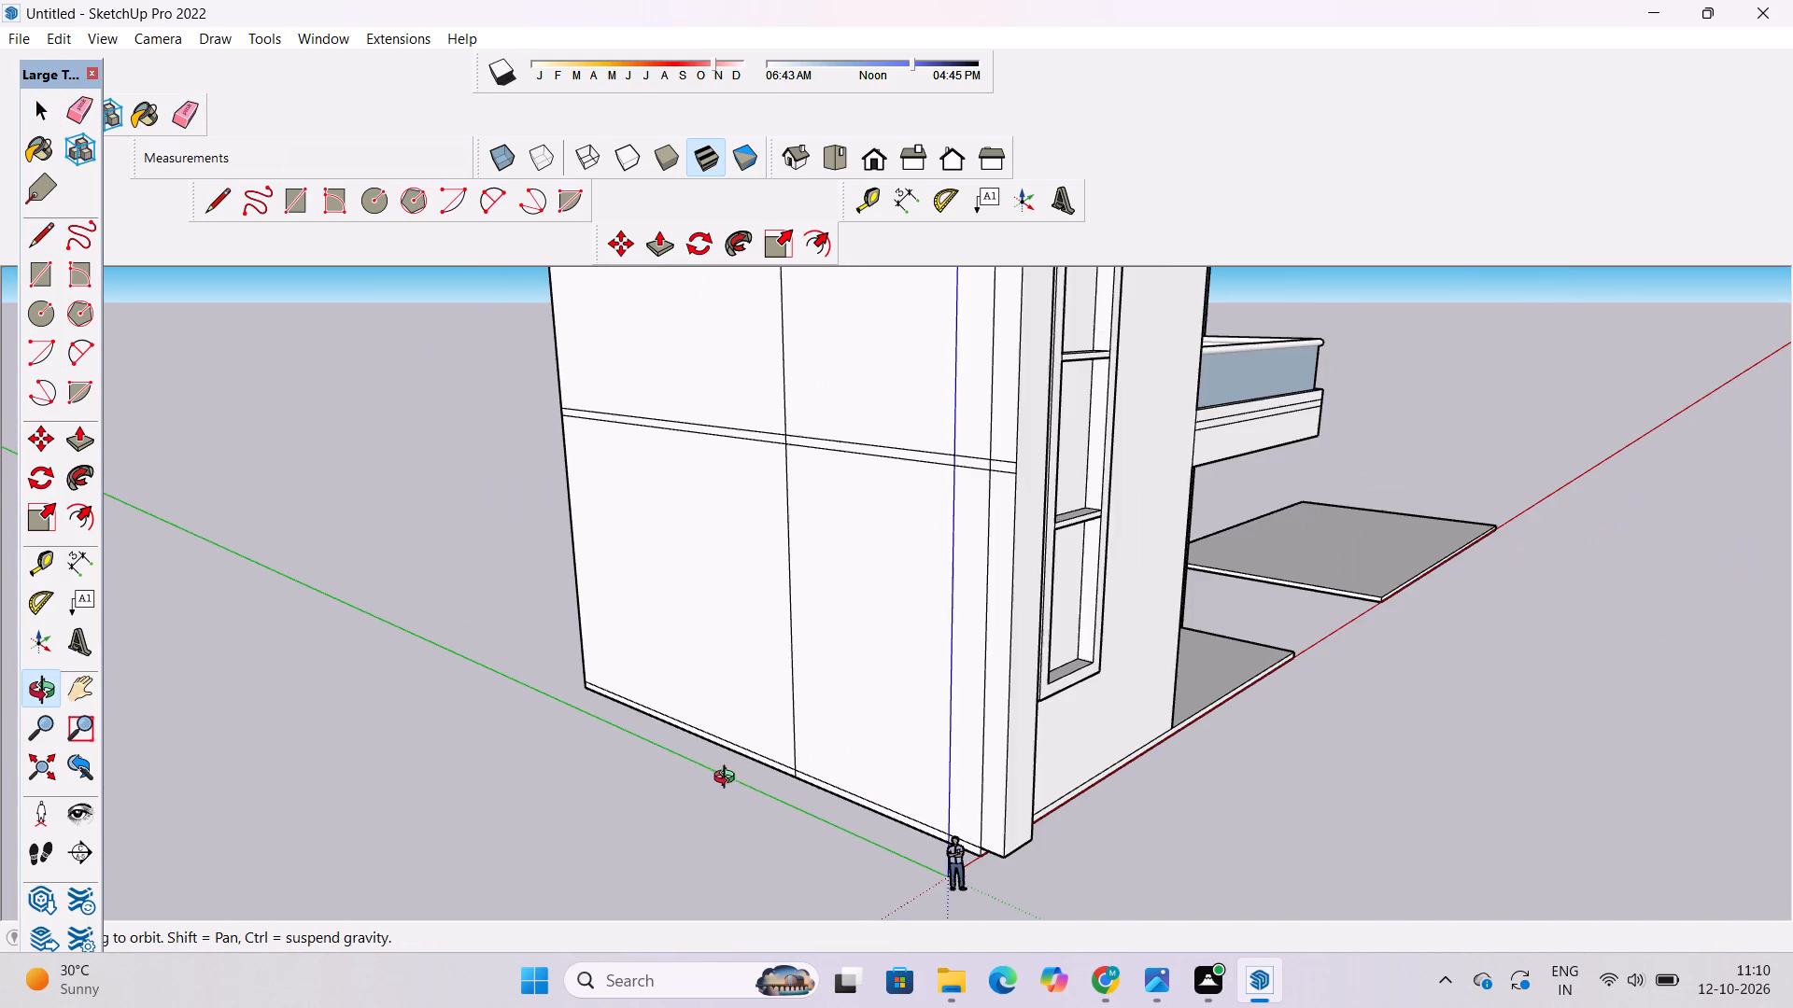
{"action": "left_click_drag", "start_coordinate": [1071, 782], "coordinate": [755, 751]}
{"action": "left_click_drag", "start_coordinate": [1259, 690], "coordinate": [695, 566]}
{"action": "left_click_drag", "start_coordinate": [934, 519], "coordinate": [934, 801], "text": "shift"}
{"action": "left_click_drag", "start_coordinate": [934, 801], "coordinate": [912, 772]}
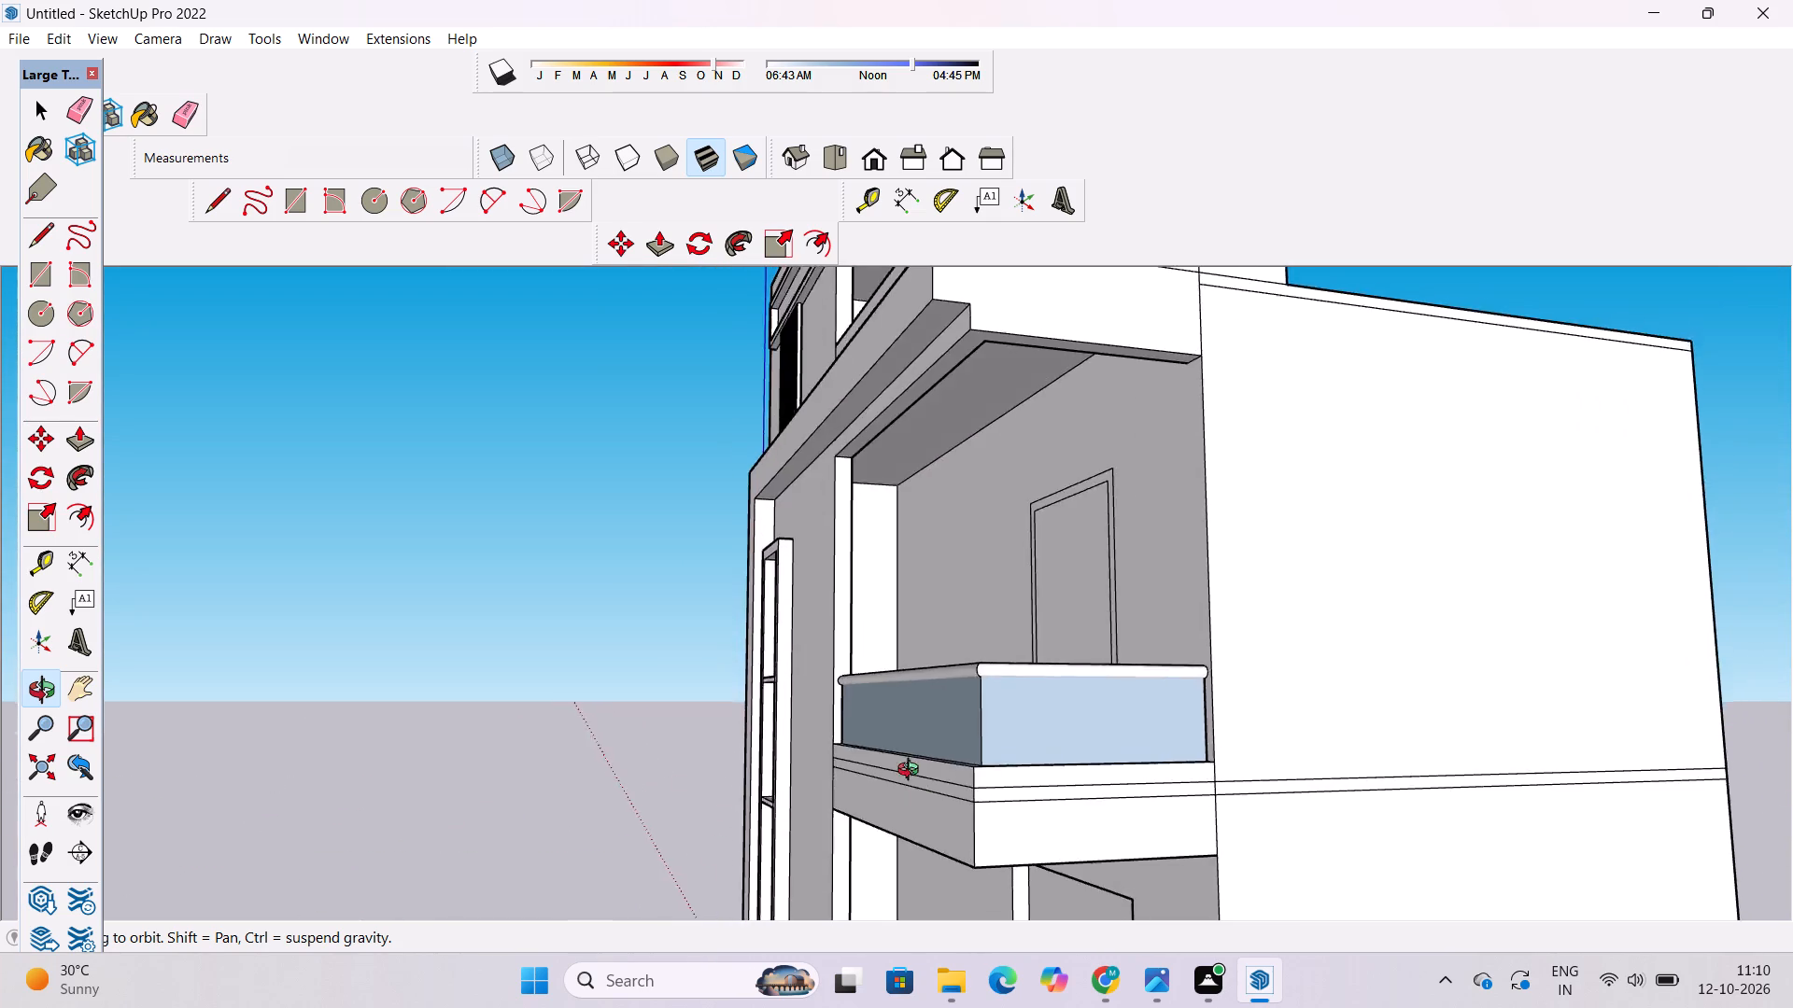
{"action": "left_click_drag", "start_coordinate": [912, 772], "coordinate": [858, 968]}
{"action": "scroll", "coordinate": [845, 781], "scroll_direction": "down", "scroll_amount": 6}
{"action": "left_click_drag", "start_coordinate": [849, 767], "coordinate": [859, 849], "text": "shift"}
{"action": "left_click_drag", "start_coordinate": [859, 850], "coordinate": [945, 753]}
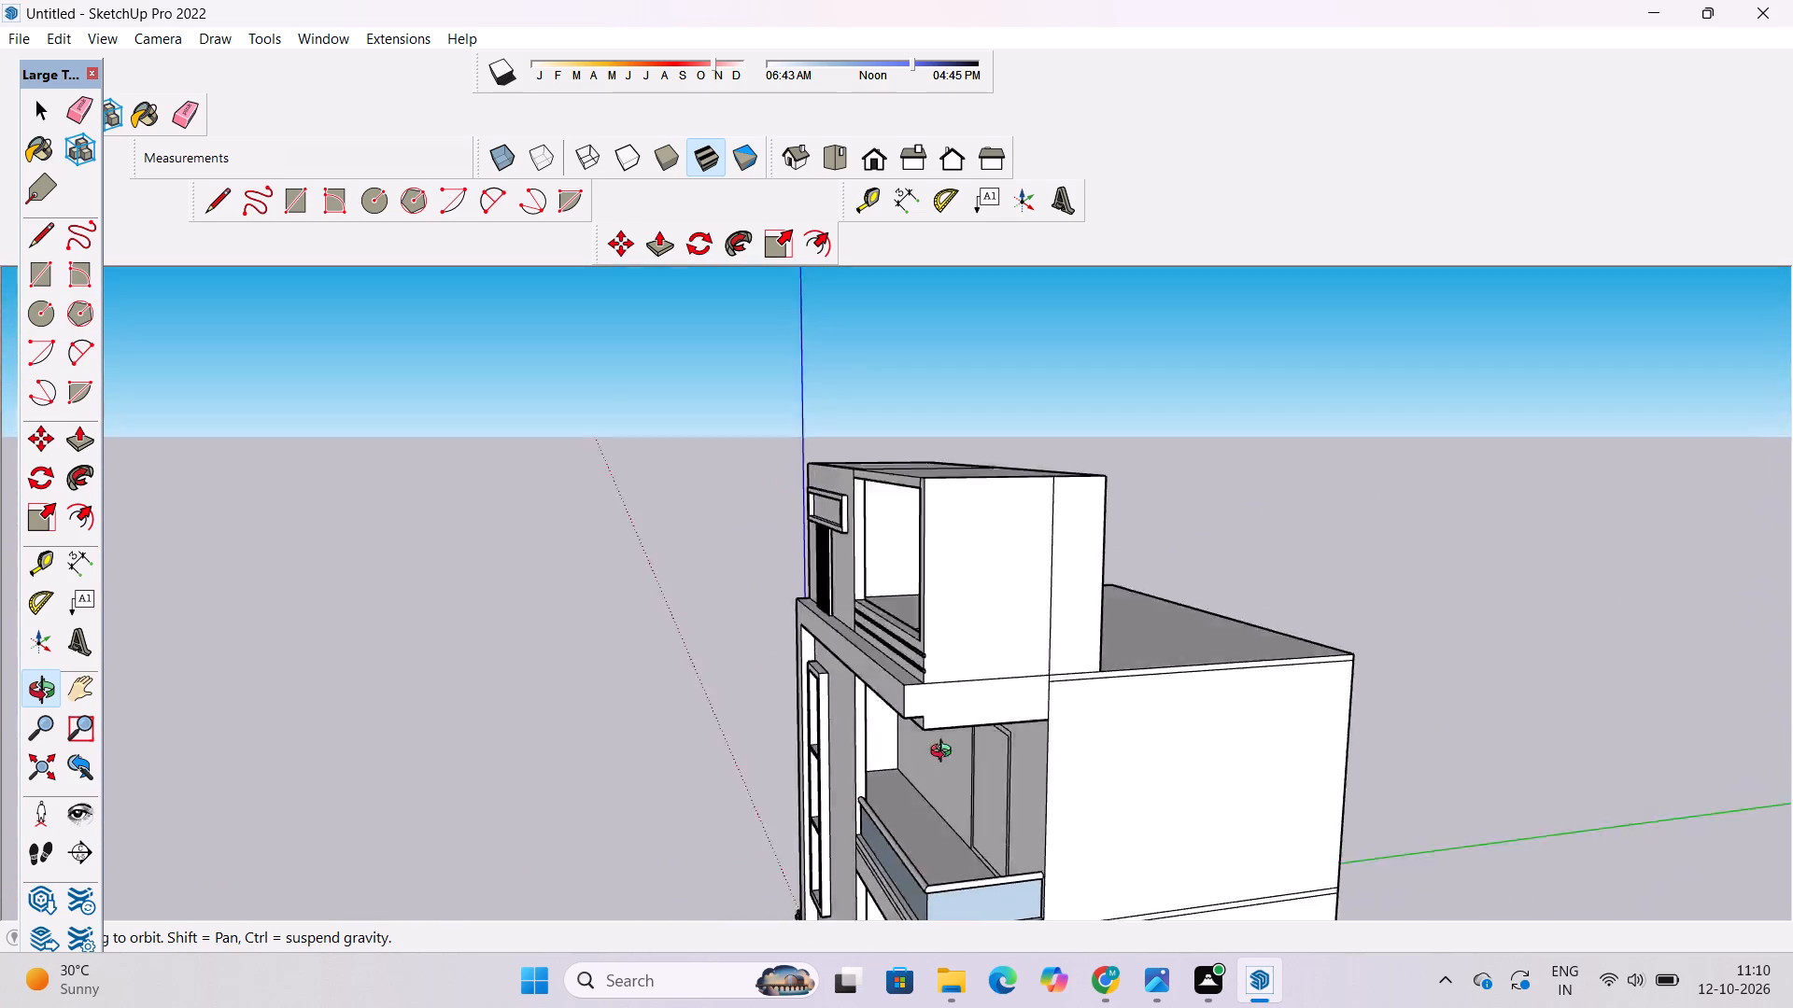
{"action": "left_click_drag", "start_coordinate": [945, 753], "coordinate": [955, 691]}
{"action": "scroll", "coordinate": [955, 689], "scroll_direction": "up", "scroll_amount": 4}
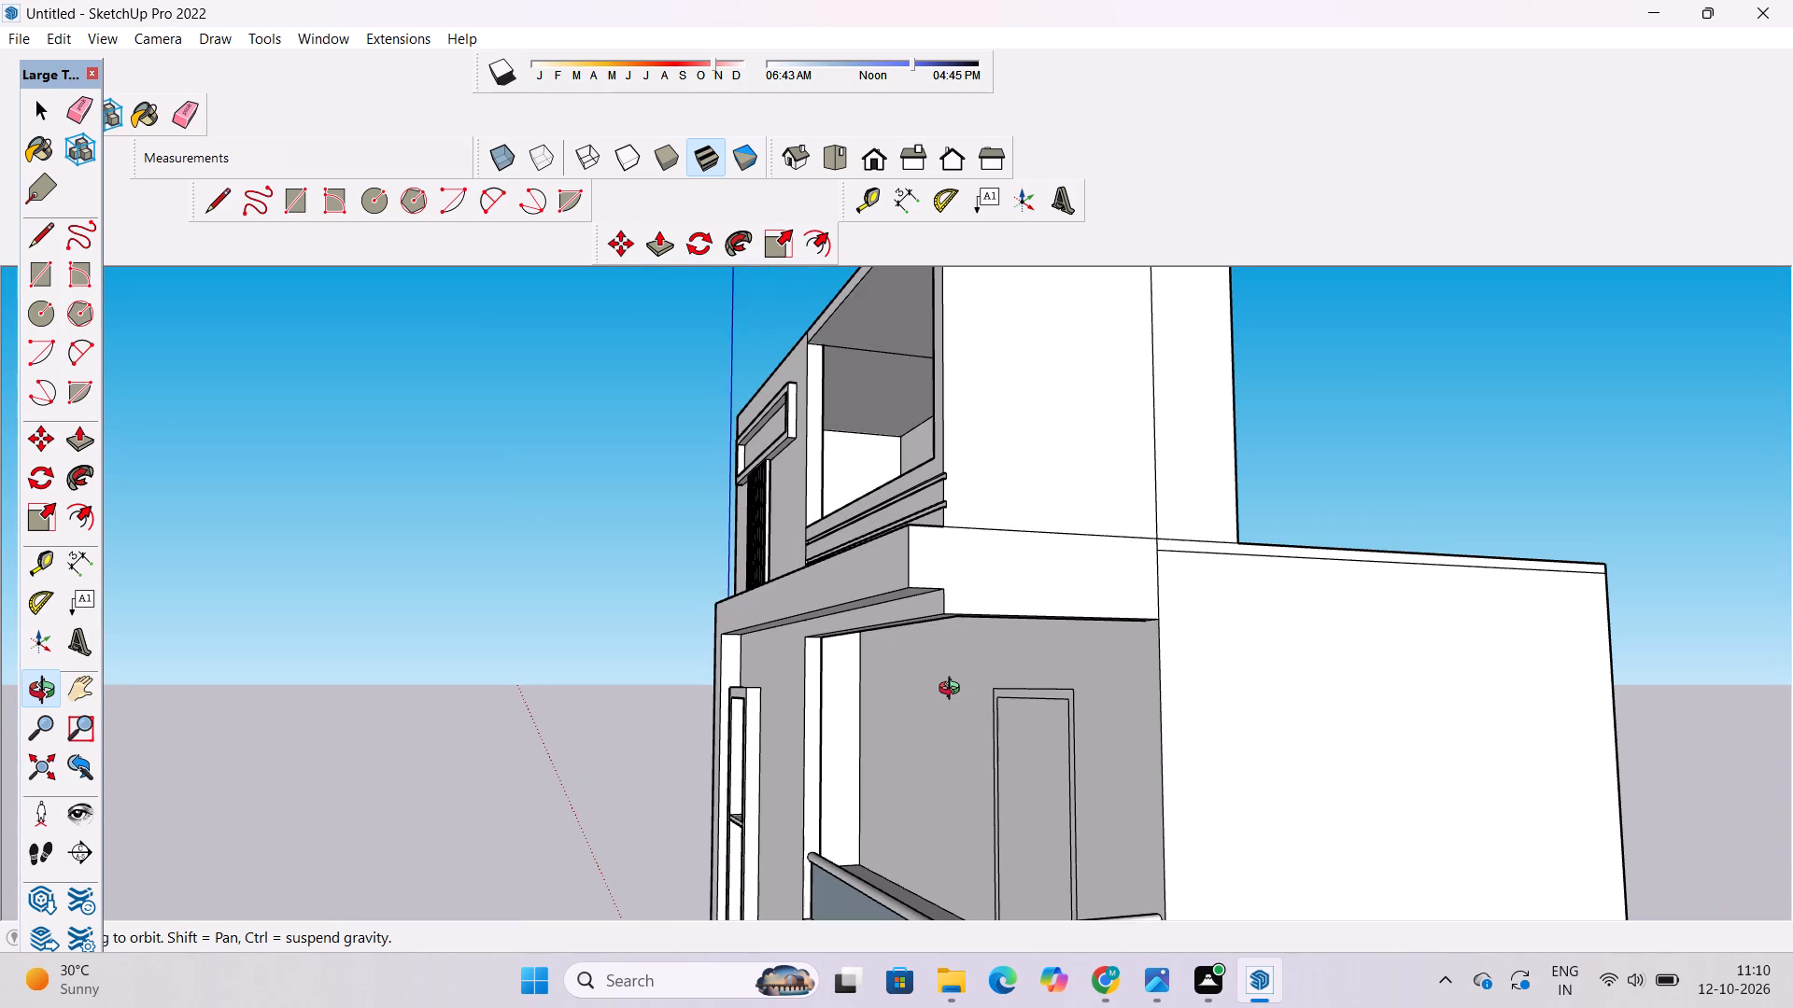
{"action": "scroll", "coordinate": [887, 670], "scroll_direction": "down", "scroll_amount": 1}
{"action": "left_click_drag", "start_coordinate": [874, 685], "coordinate": [892, 641], "text": "shift"}
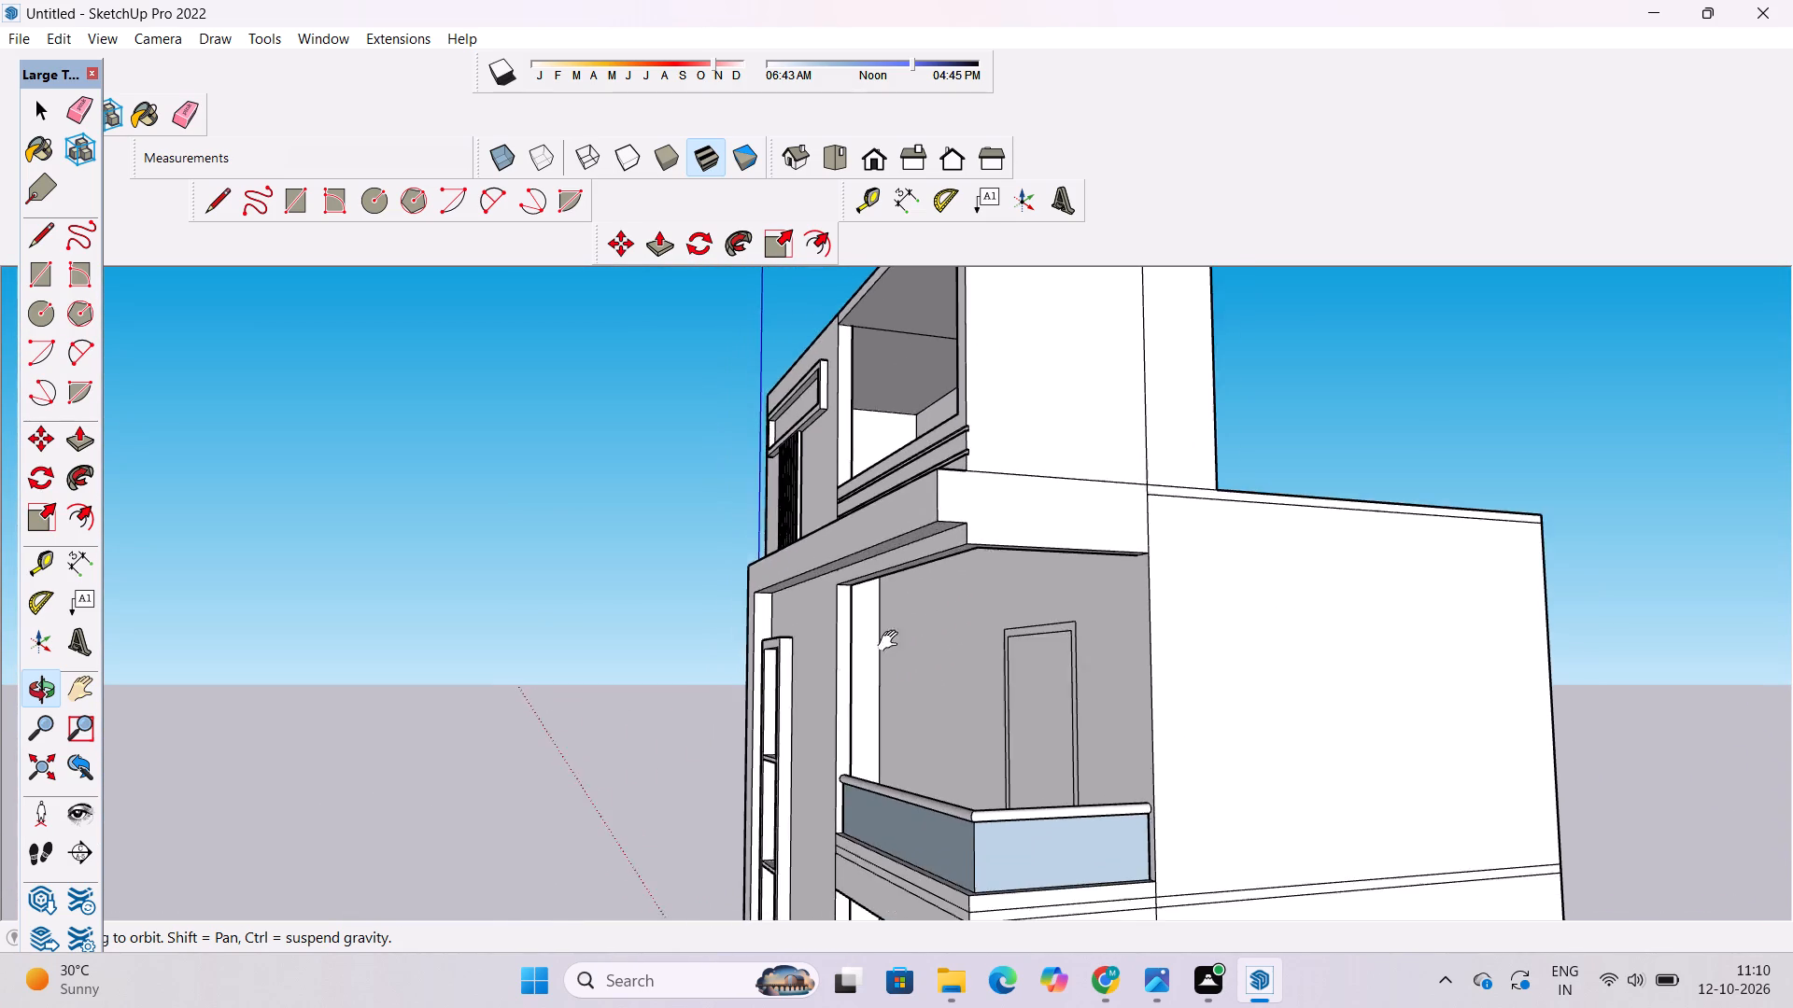
{"action": "left_click_drag", "start_coordinate": [896, 652], "coordinate": [1042, 667]}
{"action": "scroll", "coordinate": [928, 651], "scroll_direction": "down", "scroll_amount": 4}
{"action": "left_click_drag", "start_coordinate": [865, 670], "coordinate": [1264, 692]}
{"action": "scroll", "coordinate": [831, 530], "scroll_direction": "up", "scroll_amount": 4}
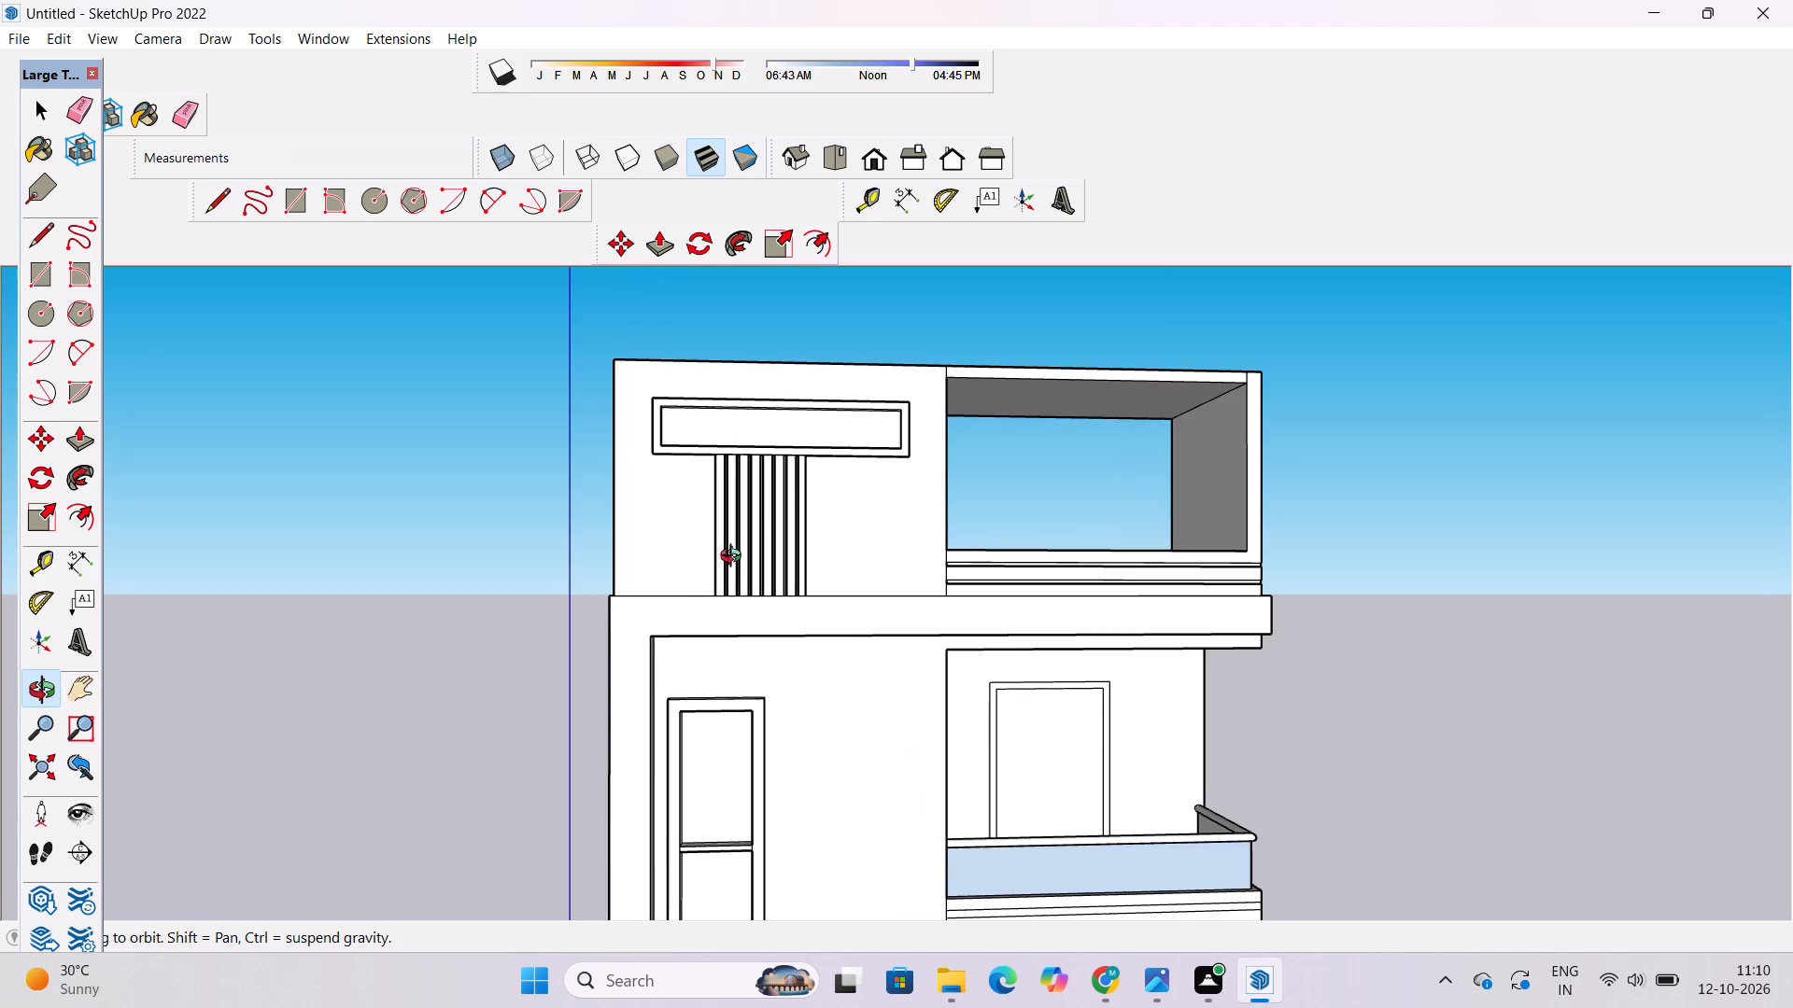
{"action": "left_click_drag", "start_coordinate": [723, 575], "coordinate": [864, 470], "text": "shift"}
{"action": "left_click_drag", "start_coordinate": [859, 487], "coordinate": [1135, 571]}
{"action": "scroll", "coordinate": [997, 535], "scroll_direction": "down", "scroll_amount": 5}
Examine where the plain side wall's top strip meets the upper storey and the front facade band.
{"action": "left_click_drag", "start_coordinate": [967, 520], "coordinate": [932, 599], "text": "shift"}
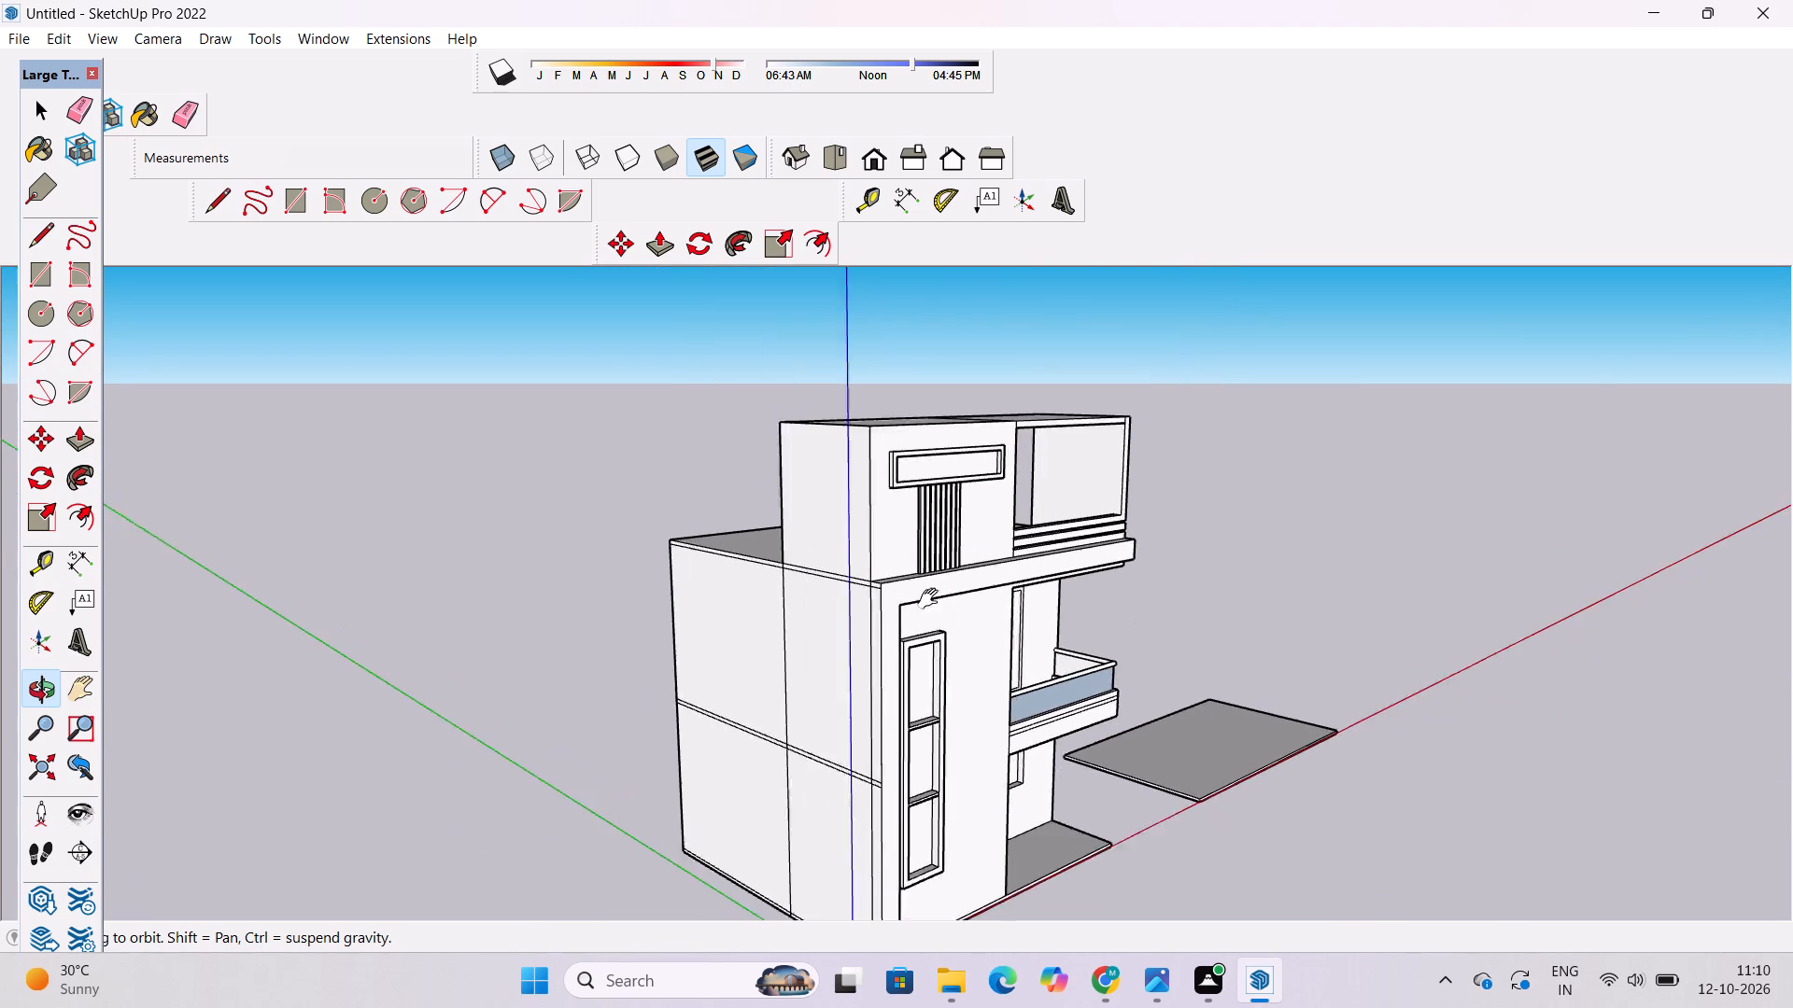
{"action": "left_click_drag", "start_coordinate": [932, 599], "coordinate": [931, 602], "text": "shift"}
{"action": "scroll", "coordinate": [828, 595], "scroll_direction": "up", "scroll_amount": 4}
{"action": "left_click_drag", "start_coordinate": [812, 651], "coordinate": [835, 555], "text": "shift"}
{"action": "scroll", "coordinate": [835, 555], "scroll_direction": "up", "scroll_amount": 1}
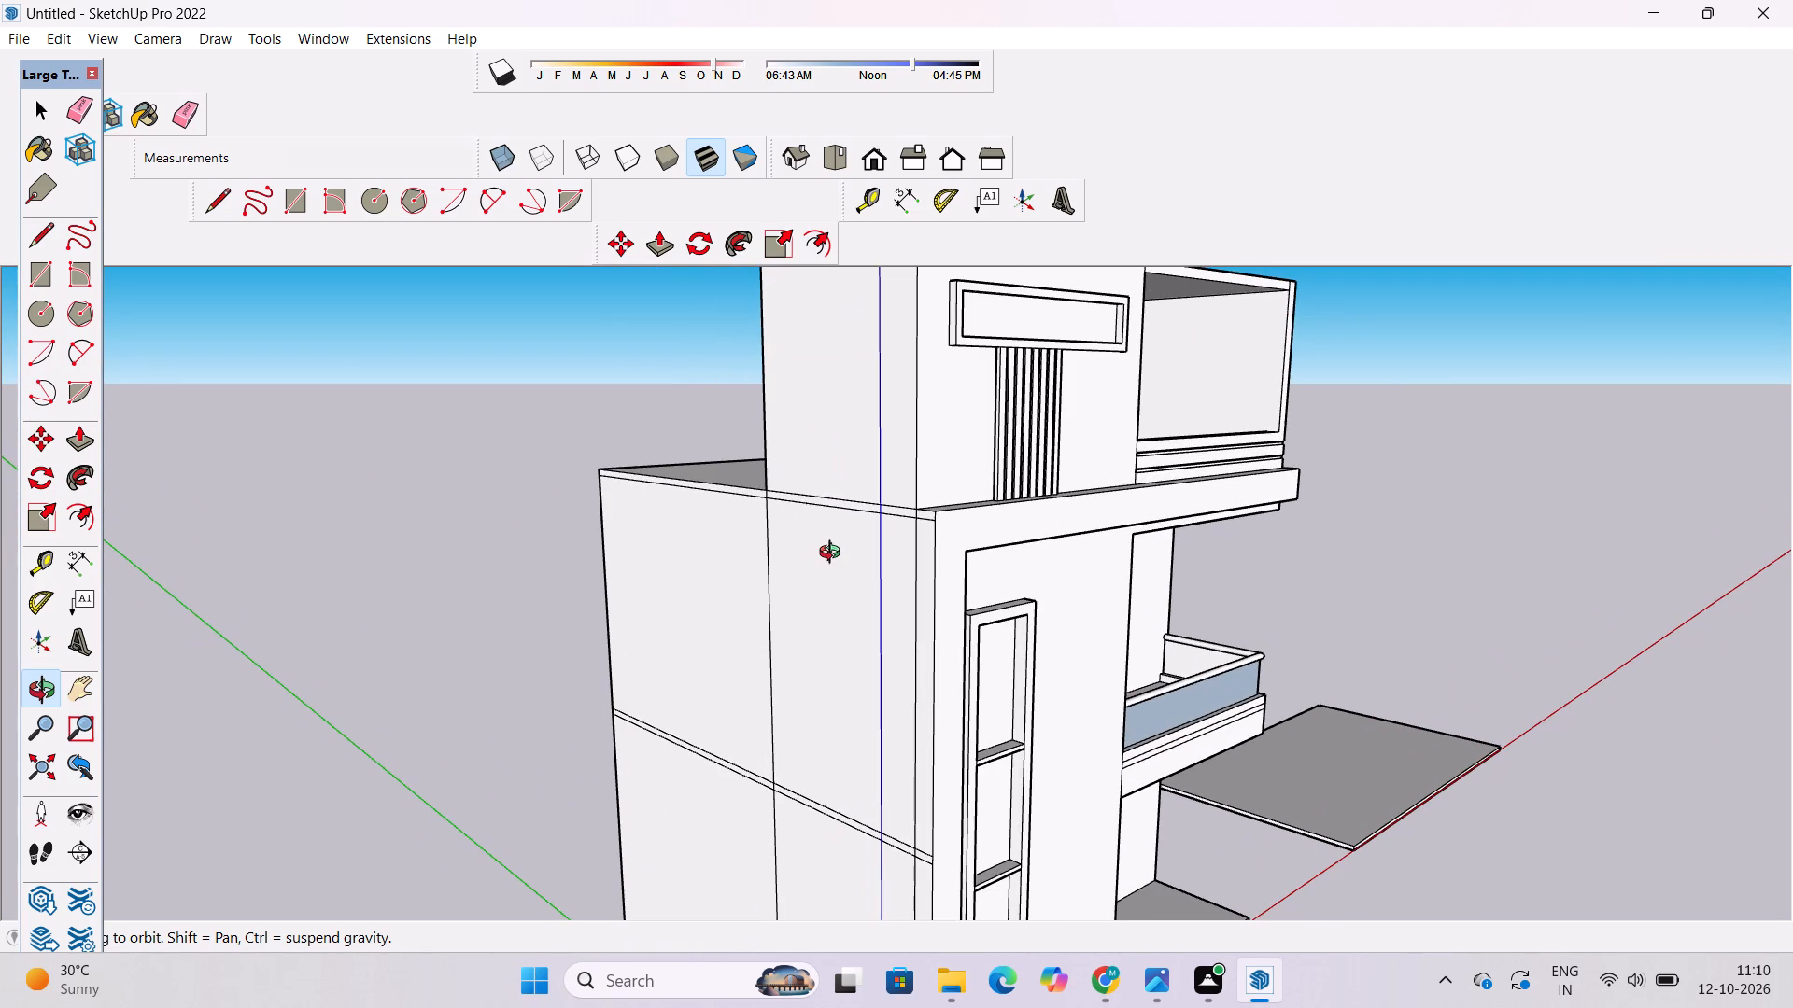
{"action": "scroll", "coordinate": [822, 577], "scroll_direction": "up", "scroll_amount": 2}
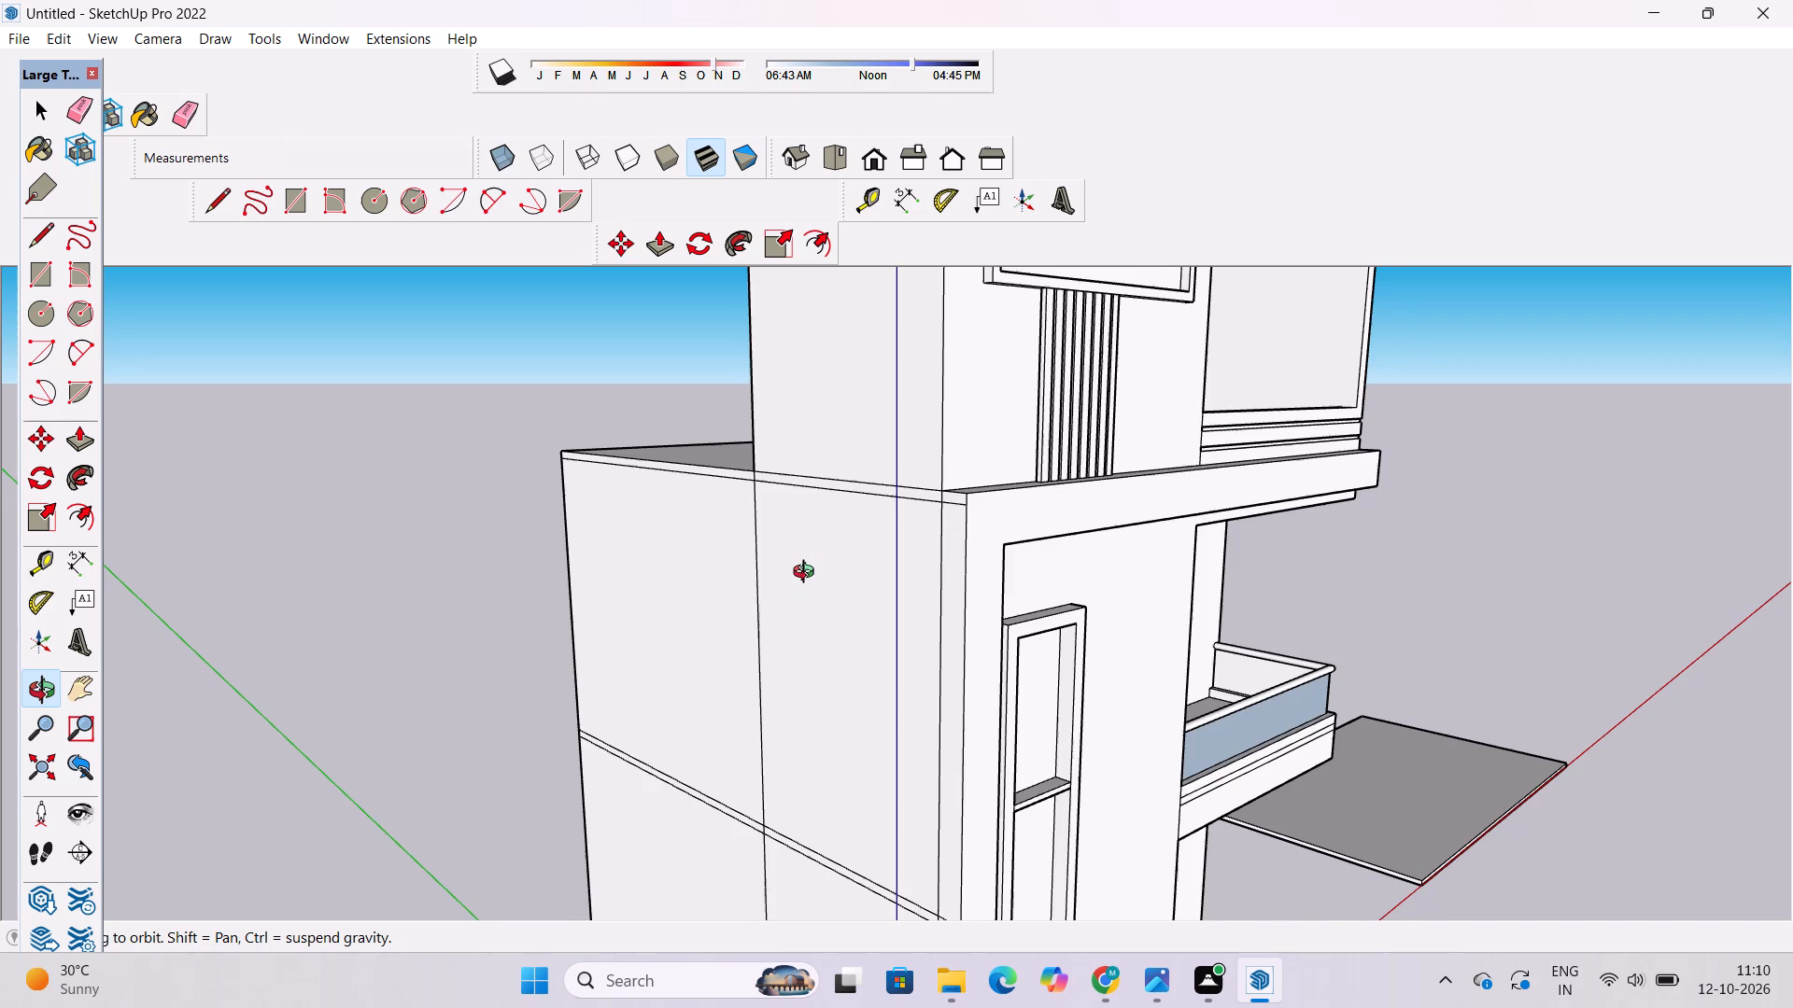
{"action": "scroll", "coordinate": [808, 574], "scroll_direction": "down", "scroll_amount": 4}
{"action": "left_click_drag", "start_coordinate": [829, 511], "coordinate": [809, 648], "text": "shift"}
{"action": "scroll", "coordinate": [808, 642], "scroll_direction": "up", "scroll_amount": 4}
{"action": "left_click_drag", "start_coordinate": [776, 637], "coordinate": [775, 637]}
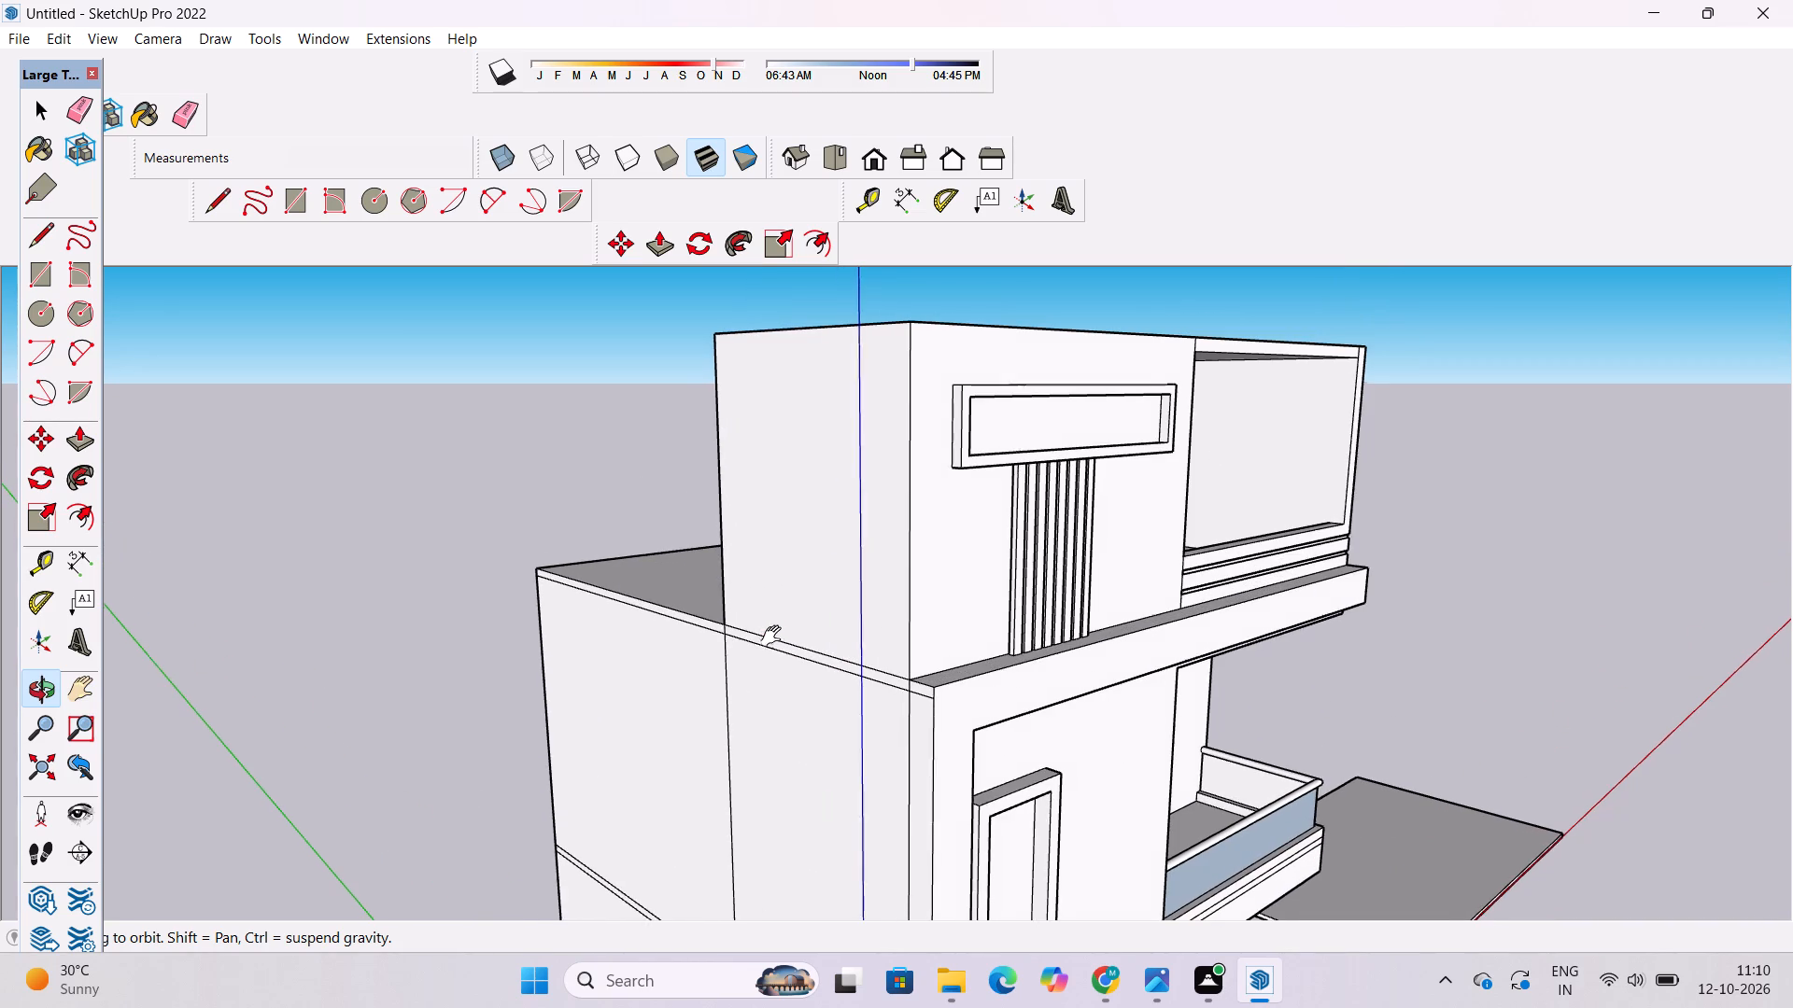
{"action": "left_click_drag", "start_coordinate": [775, 637], "coordinate": [759, 636]}
{"action": "left_click_drag", "start_coordinate": [744, 636], "coordinate": [769, 670]}
{"action": "scroll", "coordinate": [772, 674], "scroll_direction": "down", "scroll_amount": 3}
{"action": "left_click_drag", "start_coordinate": [772, 702], "coordinate": [774, 649], "text": "shift"}
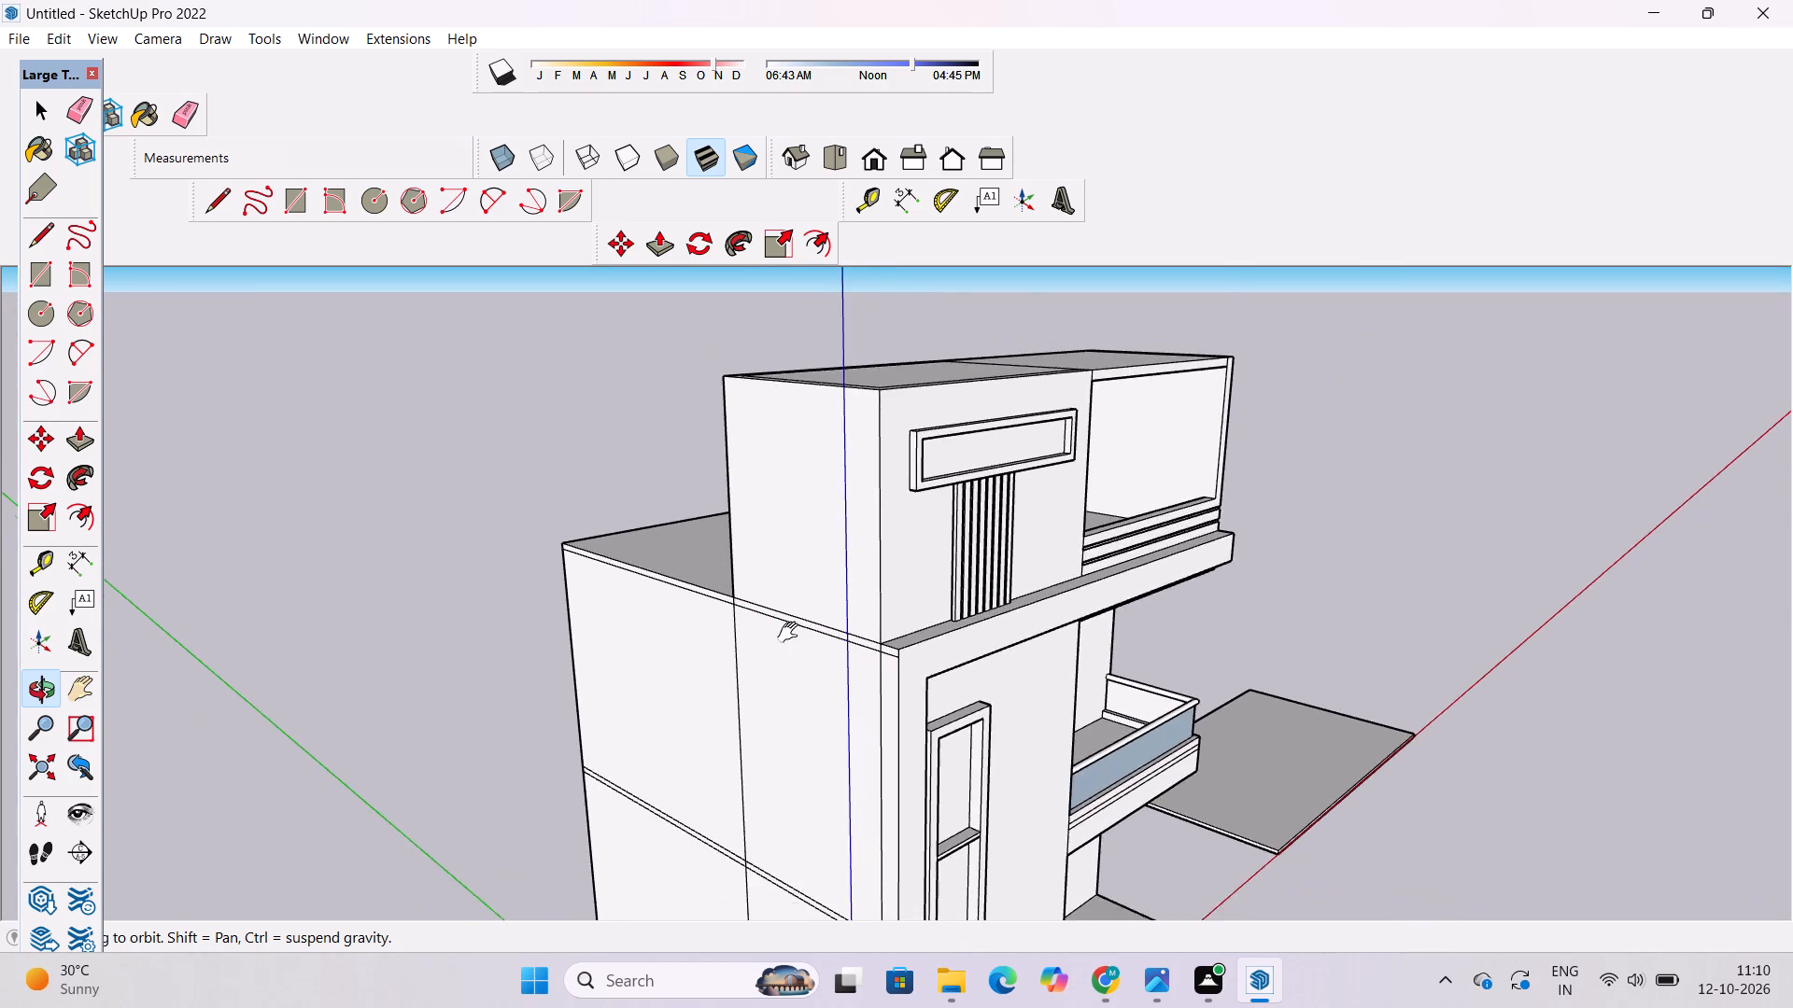
{"action": "scroll", "coordinate": [792, 633], "scroll_direction": "up", "scroll_amount": 7, "text": "shift"}
{"action": "left_click_drag", "start_coordinate": [827, 666], "coordinate": [722, 651], "text": "shift"}
{"action": "scroll", "coordinate": [715, 643], "scroll_direction": "down", "scroll_amount": 2}
{"action": "left_click_drag", "start_coordinate": [713, 644], "coordinate": [713, 622], "text": "shift"}
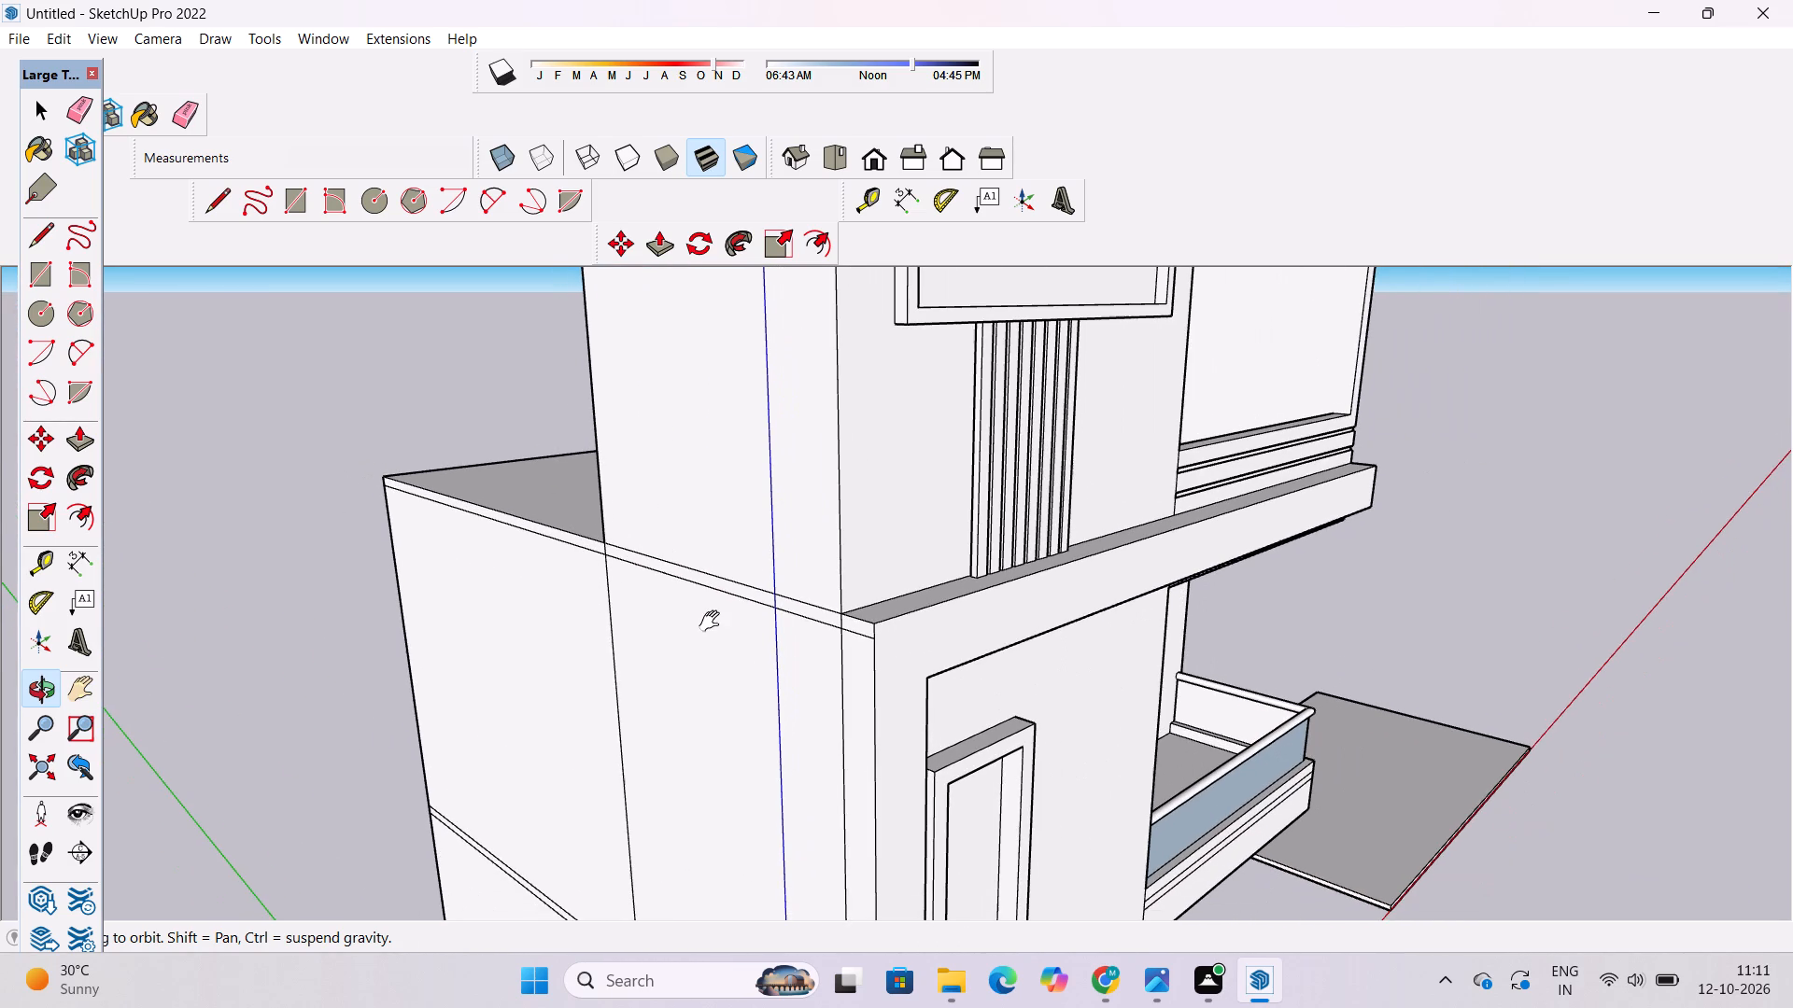
{"action": "left_click_drag", "start_coordinate": [713, 622], "coordinate": [712, 619], "text": "shift"}
Erase the short vertical edge crossing the side wall's narrow top strip near the front corner.
{"action": "scroll", "coordinate": [727, 648], "scroll_direction": "up", "scroll_amount": 4}
{"action": "left_click_drag", "start_coordinate": [798, 634], "coordinate": [682, 634], "text": "shift"}
{"action": "left_click_drag", "start_coordinate": [688, 634], "coordinate": [742, 620]}
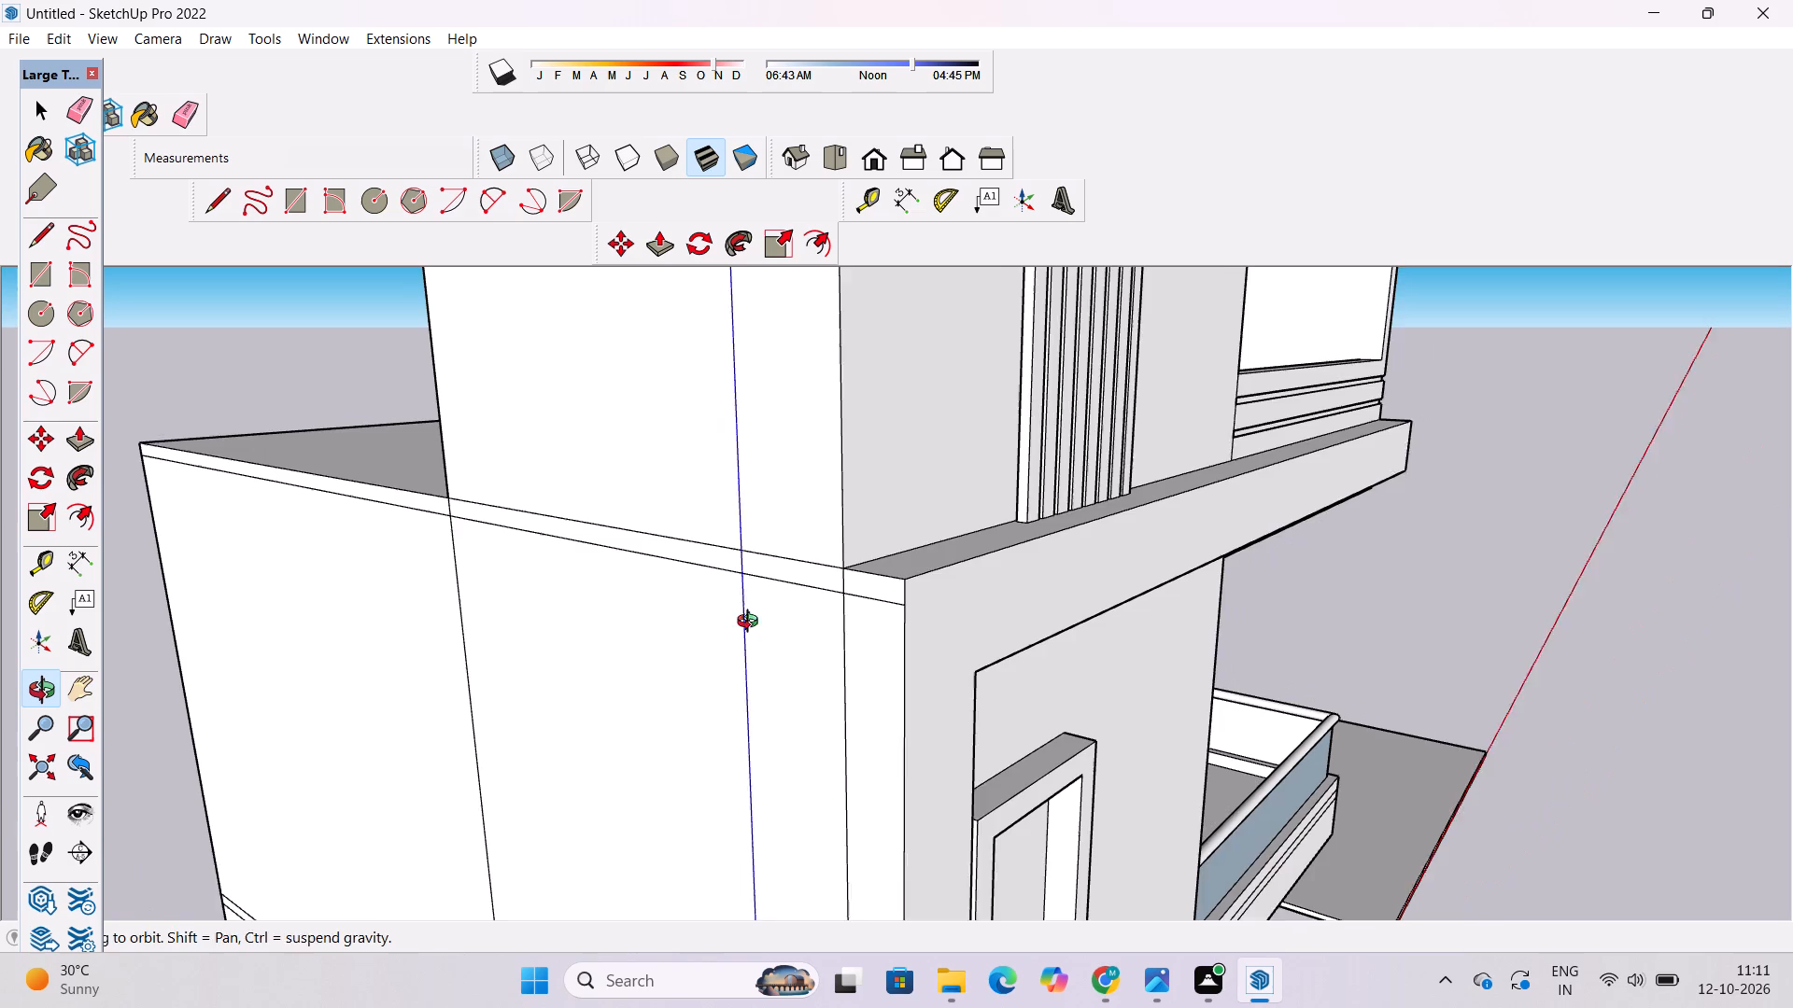
{"action": "key", "text": "e"}
{"action": "scroll", "coordinate": [786, 635], "scroll_direction": "up", "scroll_amount": 2}
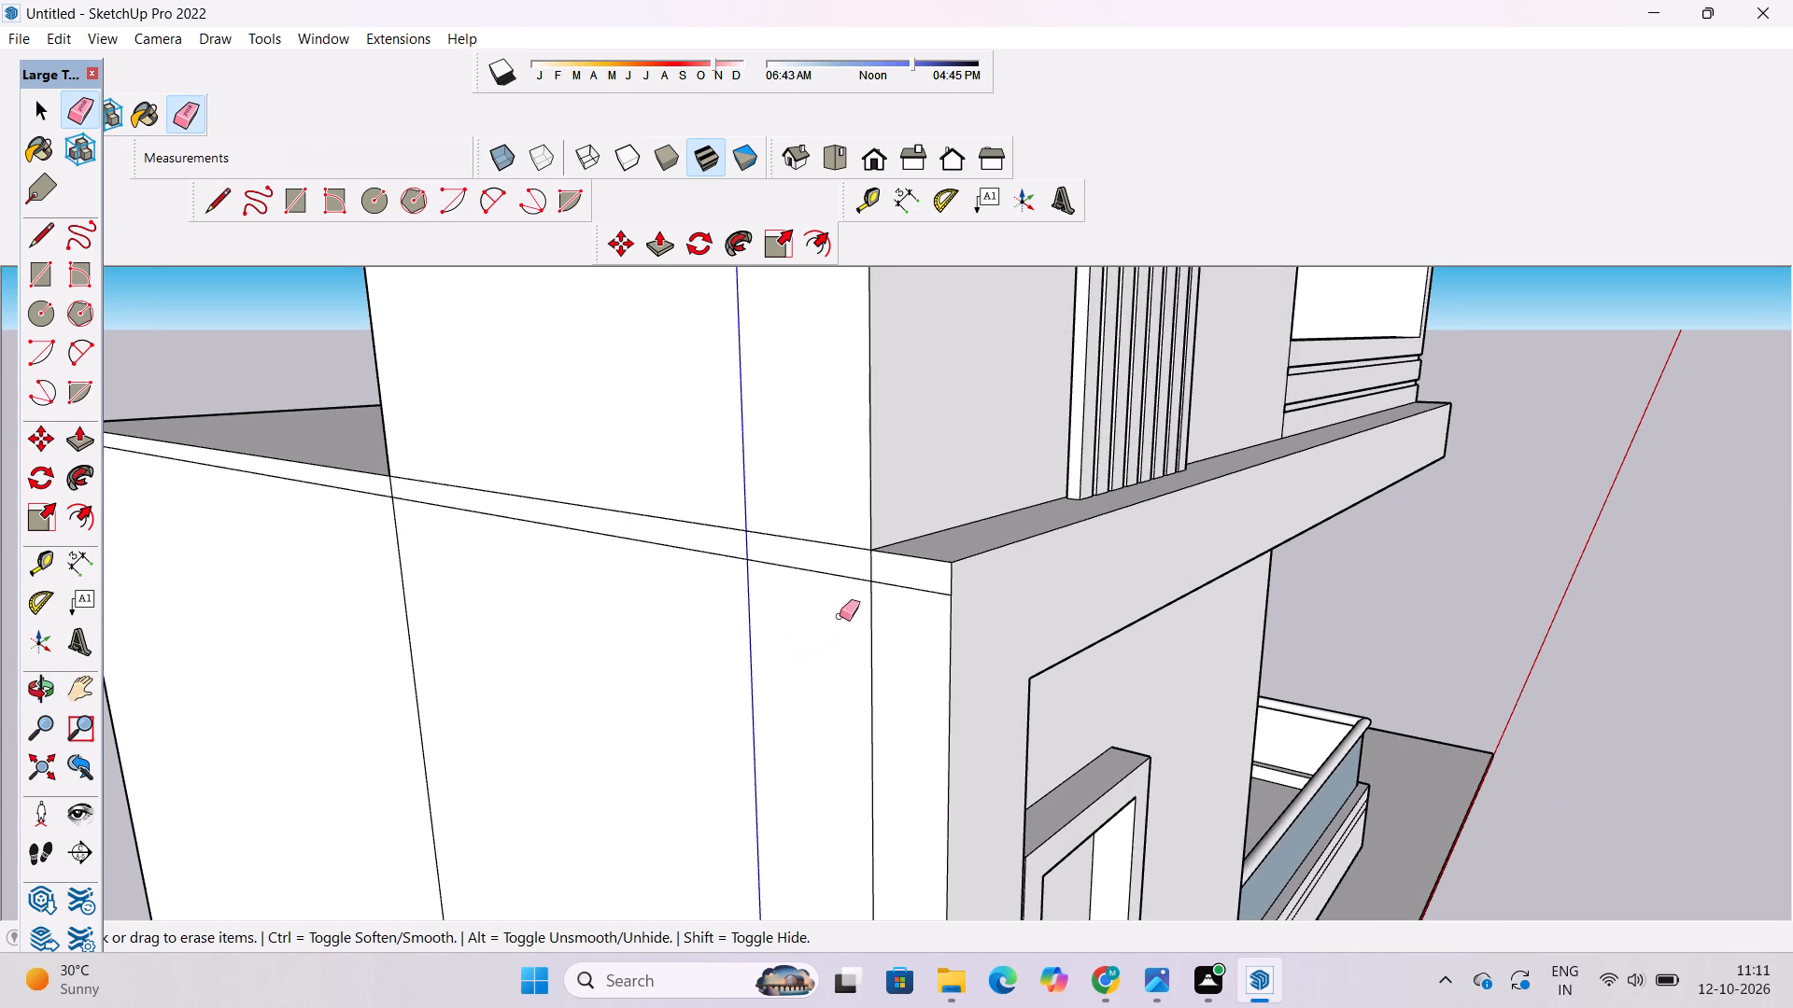
{"action": "scroll", "coordinate": [865, 592], "scroll_direction": "up", "scroll_amount": 4}
{"action": "left_click_drag", "start_coordinate": [901, 567], "coordinate": [866, 558]}
{"action": "key", "text": "space"}
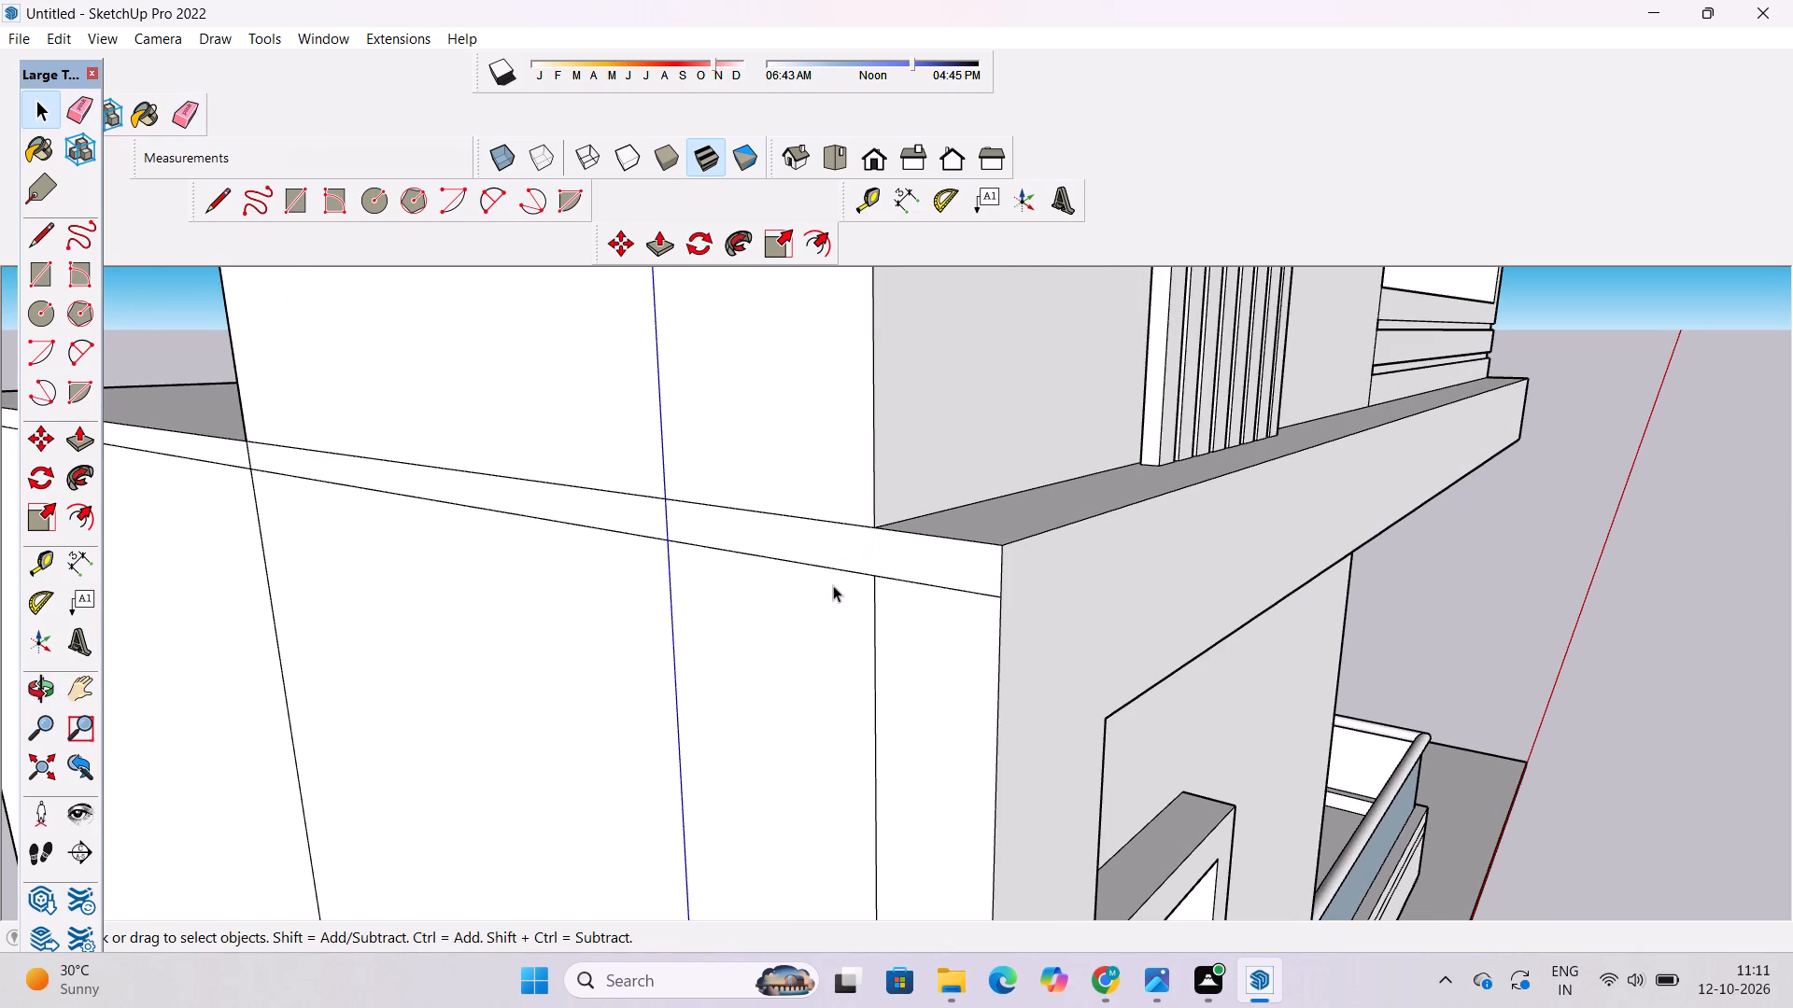
Push/Pull the side wall's narrow top strip between the new vertical line and the front corner.
{"action": "key", "text": "o"}
{"action": "left_click_drag", "start_coordinate": [1049, 619], "coordinate": [864, 604]}
{"action": "scroll", "coordinate": [854, 594], "scroll_direction": "down", "scroll_amount": 4}
{"action": "left_click_drag", "start_coordinate": [846, 602], "coordinate": [855, 589], "text": "shift"}
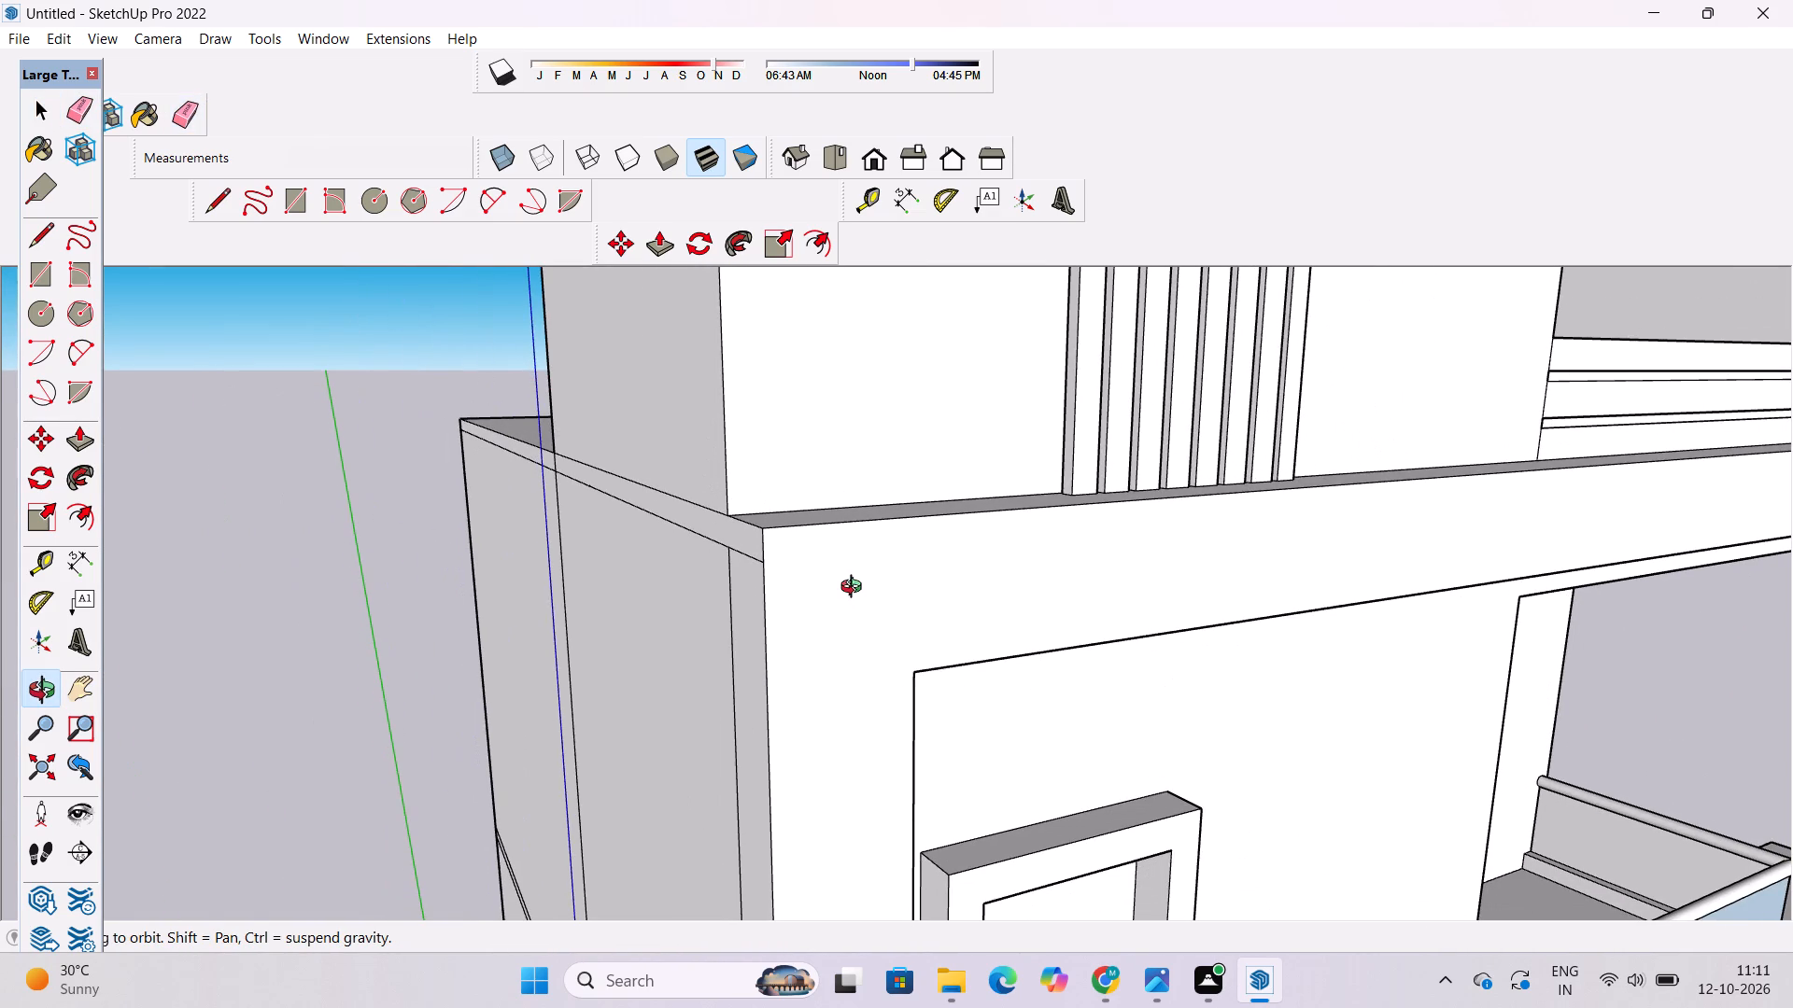
{"action": "key", "text": "p"}
{"action": "scroll", "coordinate": [725, 528], "scroll_direction": "up", "scroll_amount": 4}
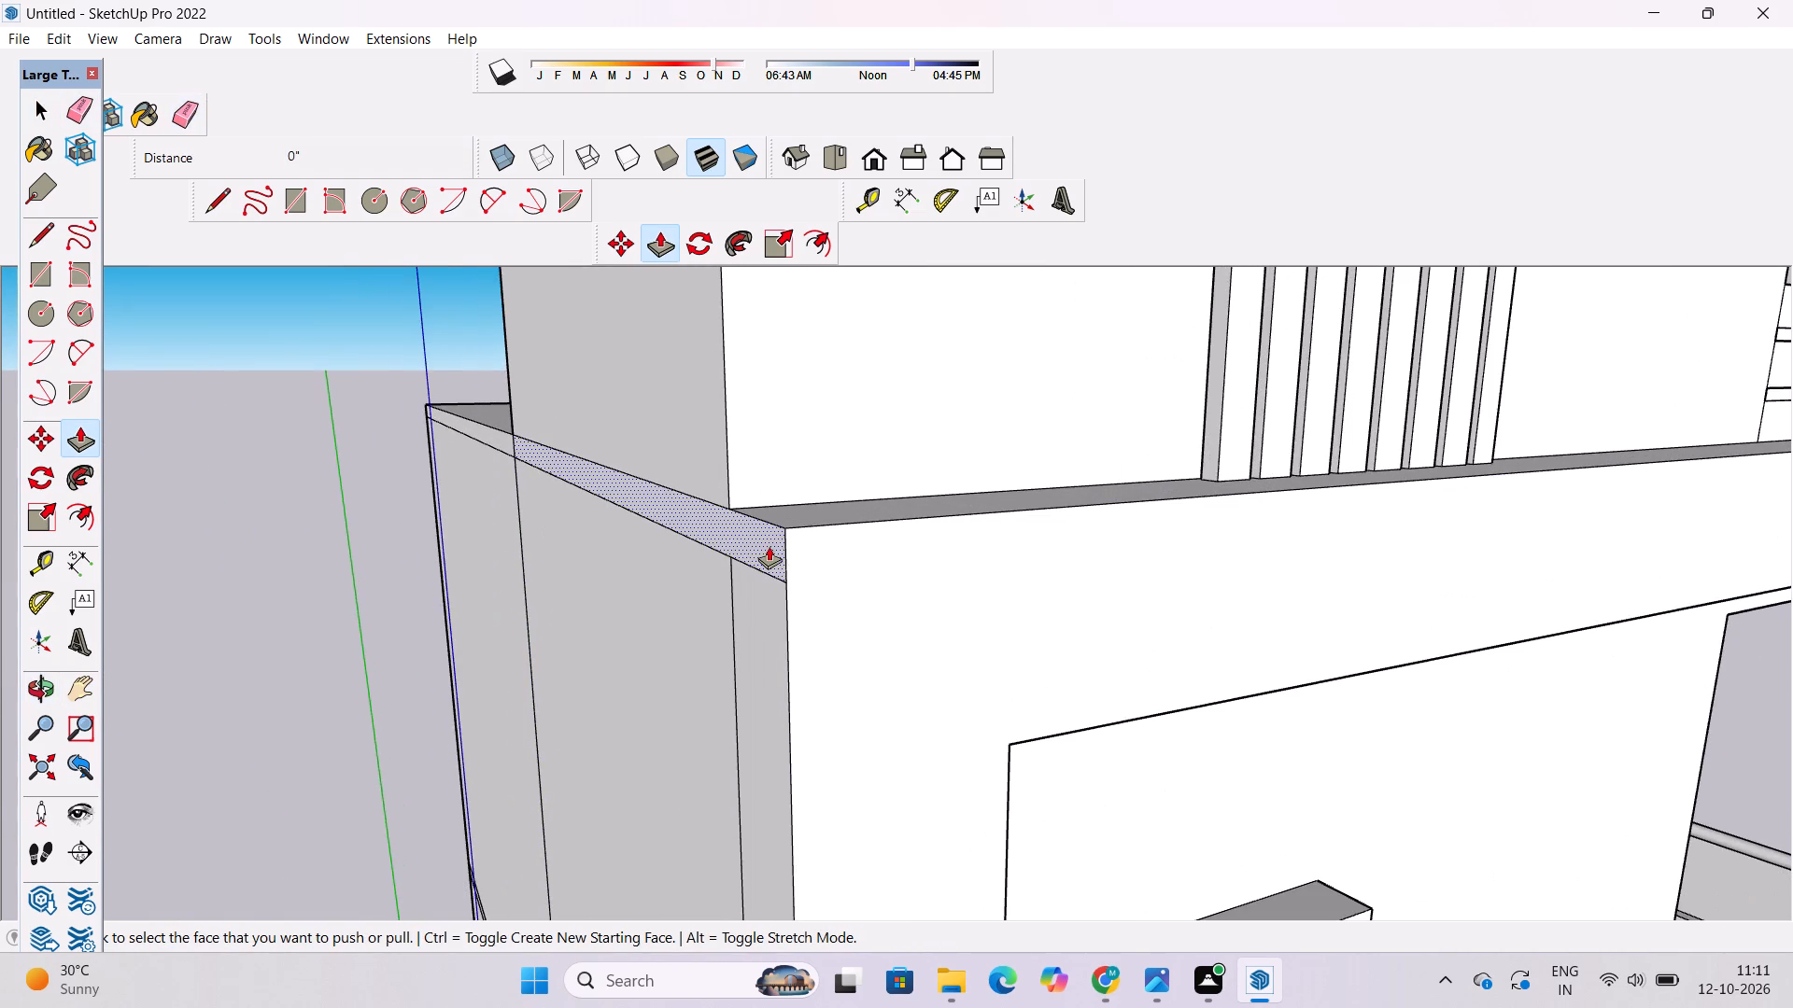
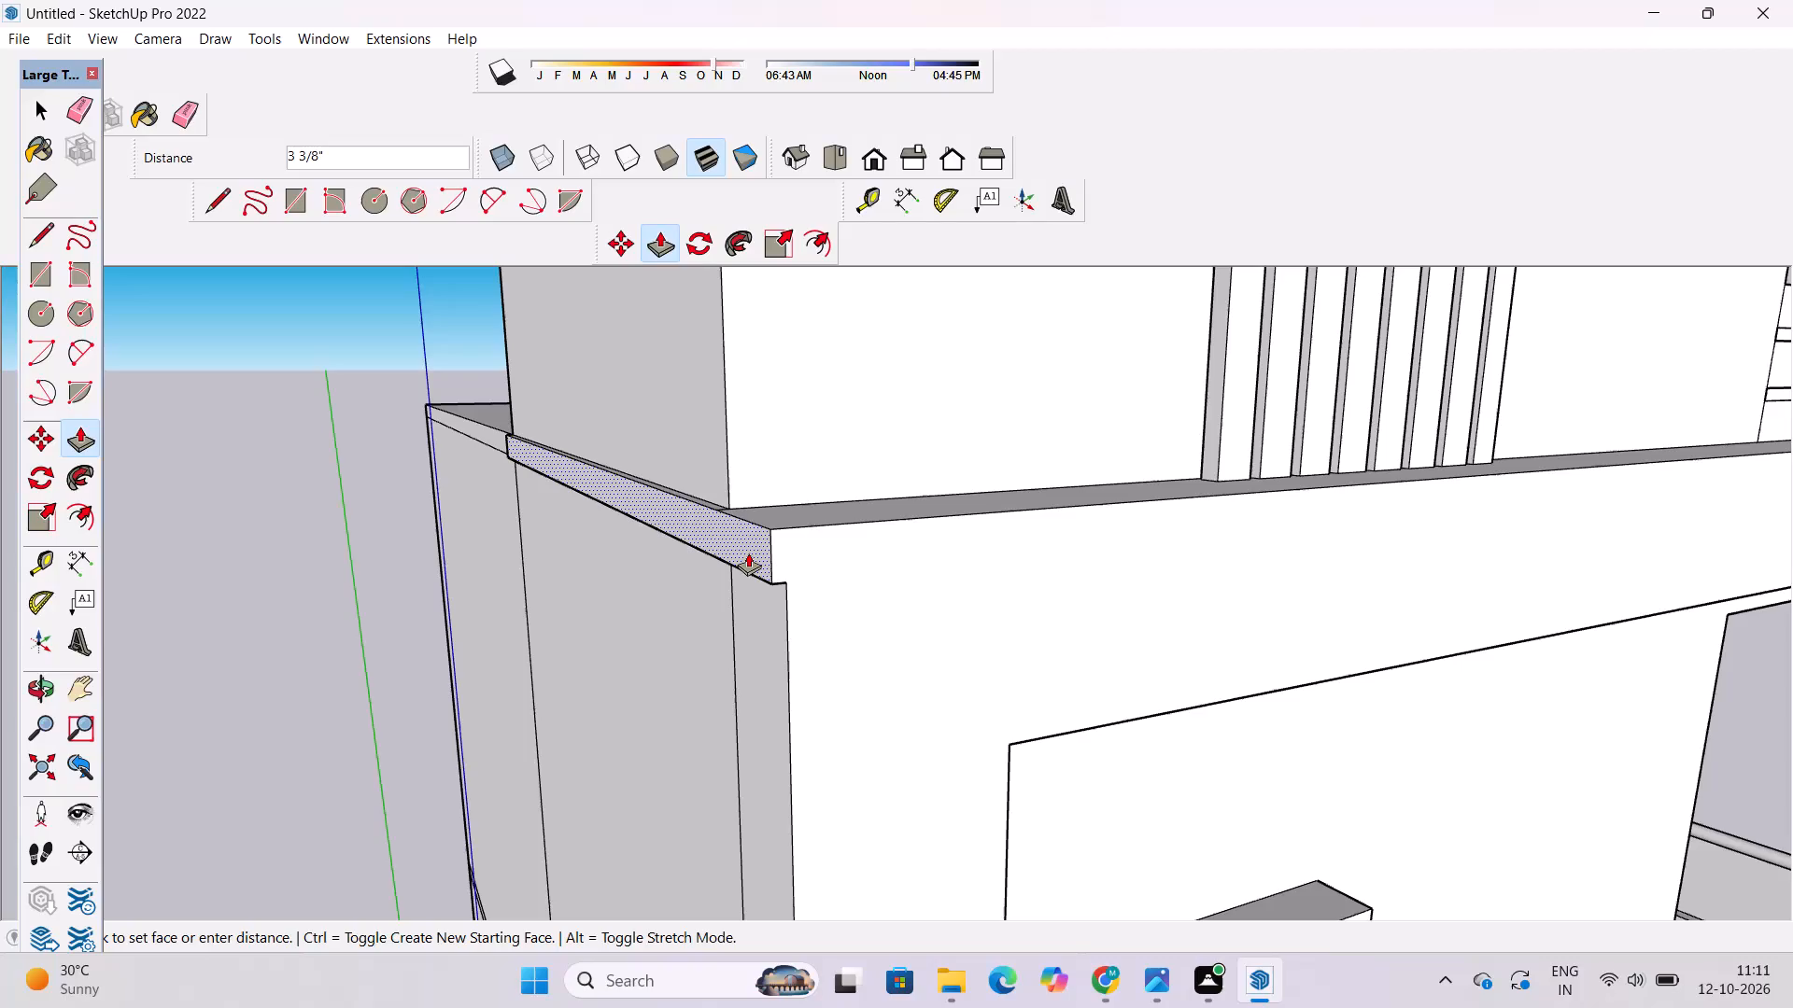
Extend the side face of the slab band below the top storey outward by 6".
{"action": "type", "text": "6\""}
{"action": "key", "text": "Return"}
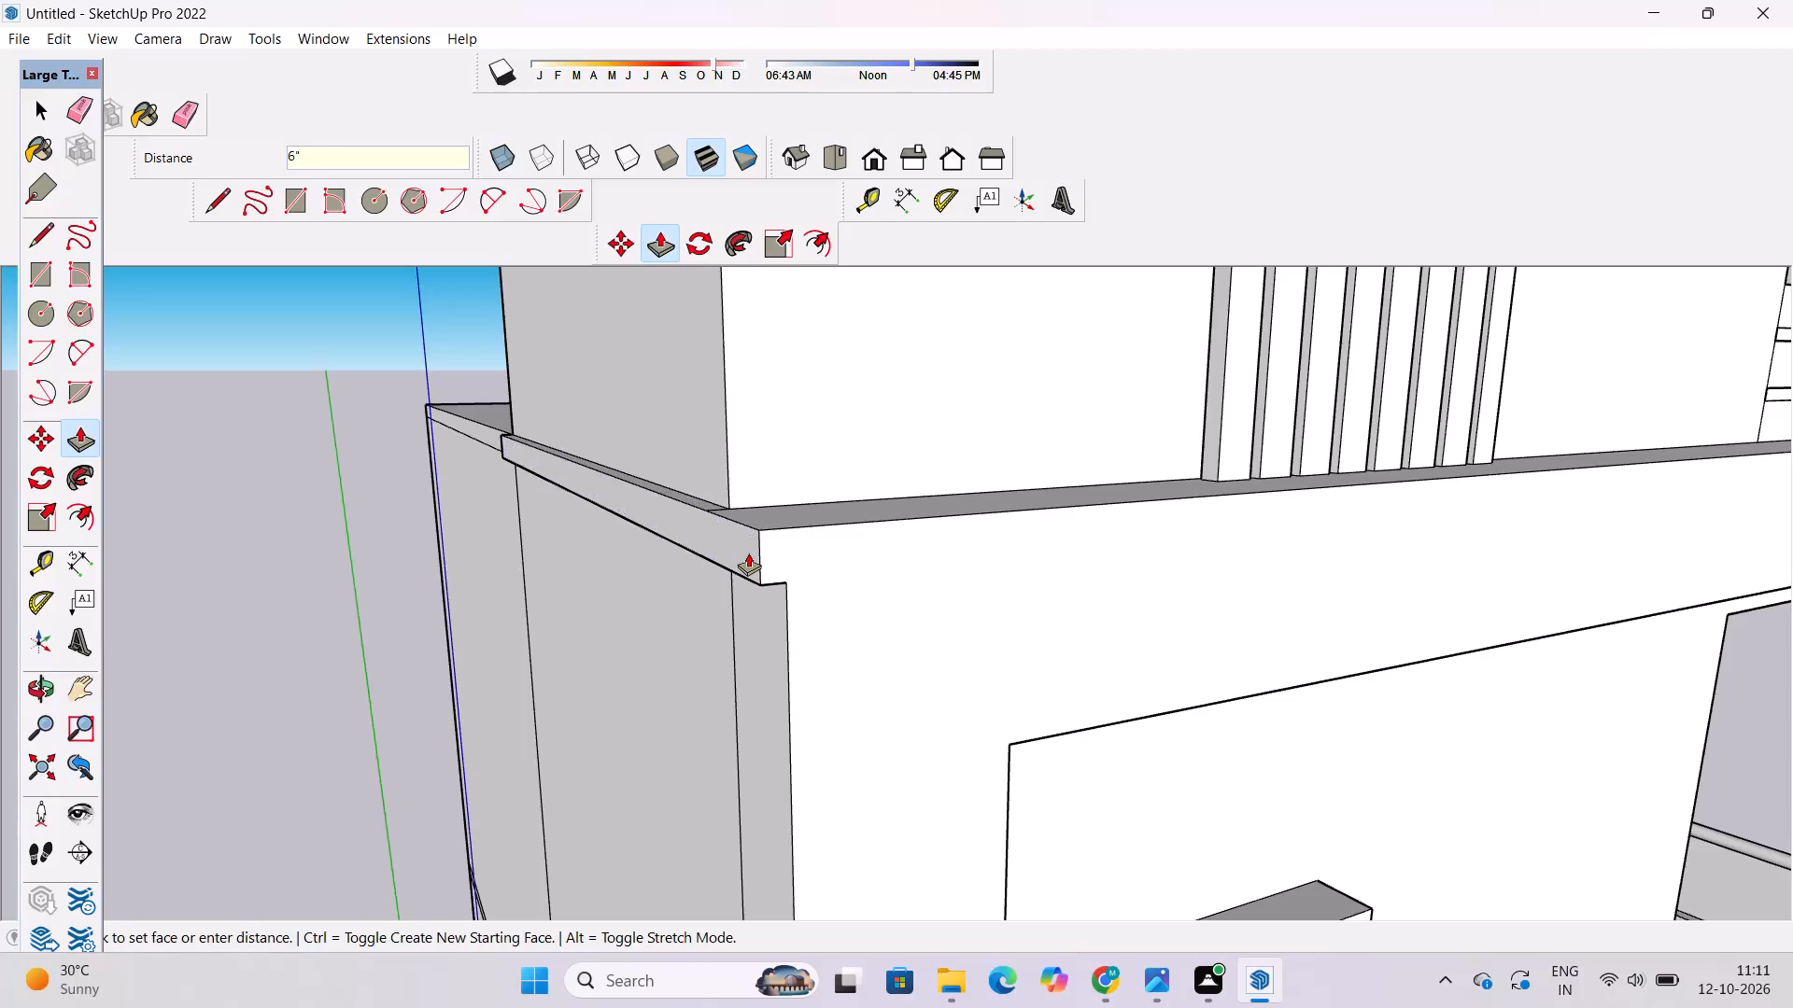
Erase the short leftover edge on top of the slab band at the top storey's wall corner.
{"action": "key", "text": "o"}
{"action": "scroll", "coordinate": [645, 433], "scroll_direction": "down", "scroll_amount": 2}
{"action": "left_click_drag", "start_coordinate": [642, 449], "coordinate": [666, 576]}
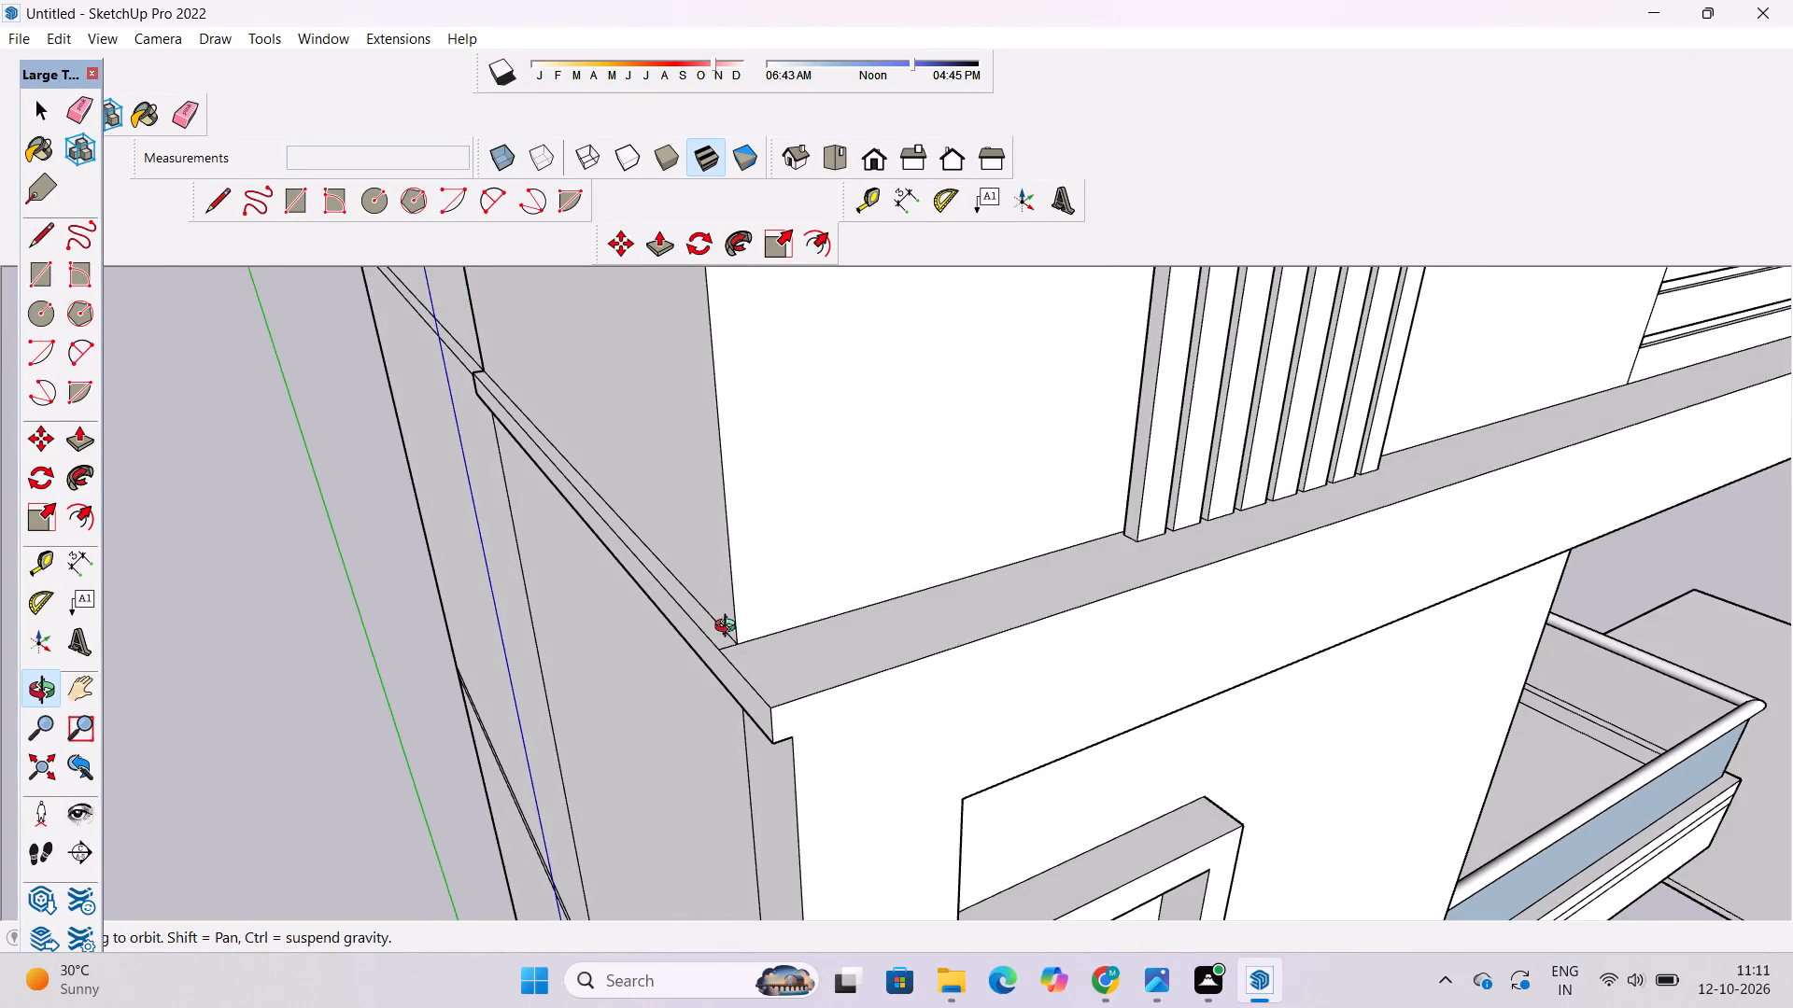
{"action": "scroll", "coordinate": [731, 638], "scroll_direction": "up", "scroll_amount": 5}
{"action": "key", "text": "e"}
{"action": "scroll", "coordinate": [737, 677], "scroll_direction": "up", "scroll_amount": 6}
{"action": "left_click", "coordinate": [727, 668]}
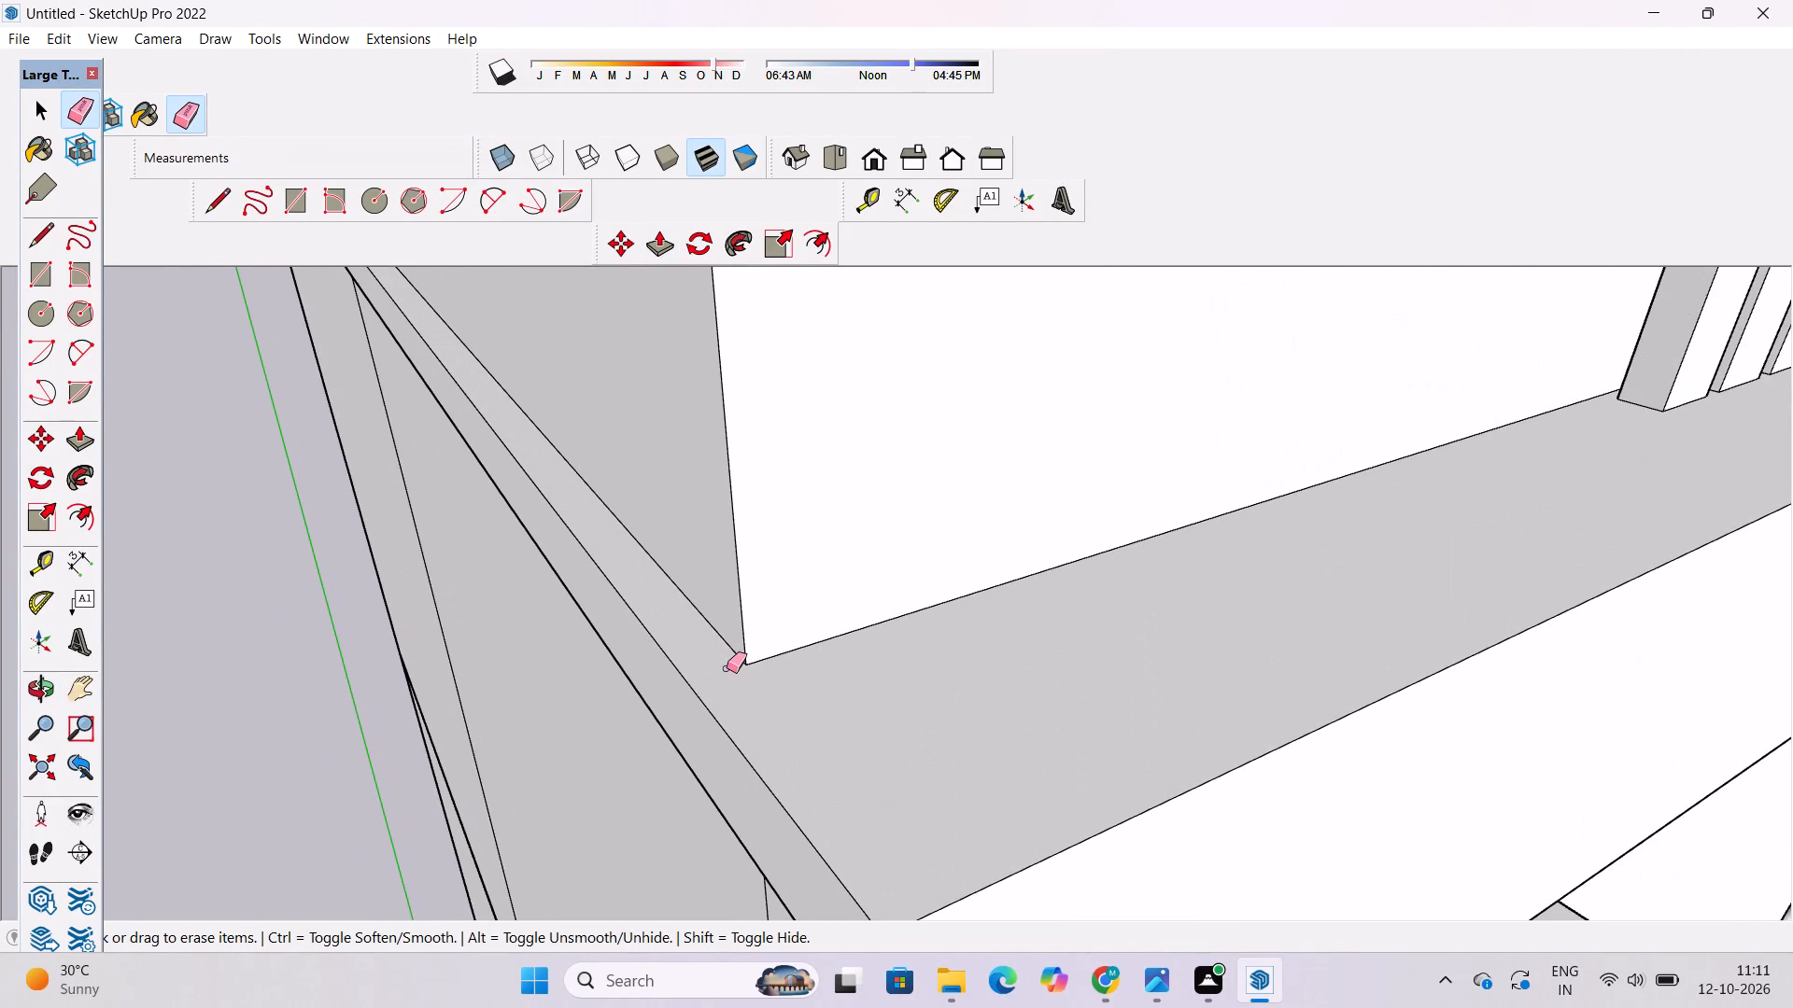
{"action": "key", "text": "space"}
Erase the short cross edge on the underside of the slab band near its front corner.
{"action": "key", "text": "o"}
{"action": "left_click_drag", "start_coordinate": [728, 774], "coordinate": [776, 305]}
{"action": "scroll", "coordinate": [780, 352], "scroll_direction": "down", "scroll_amount": 3}
{"action": "left_click_drag", "start_coordinate": [780, 368], "coordinate": [733, 430], "text": "shift"}
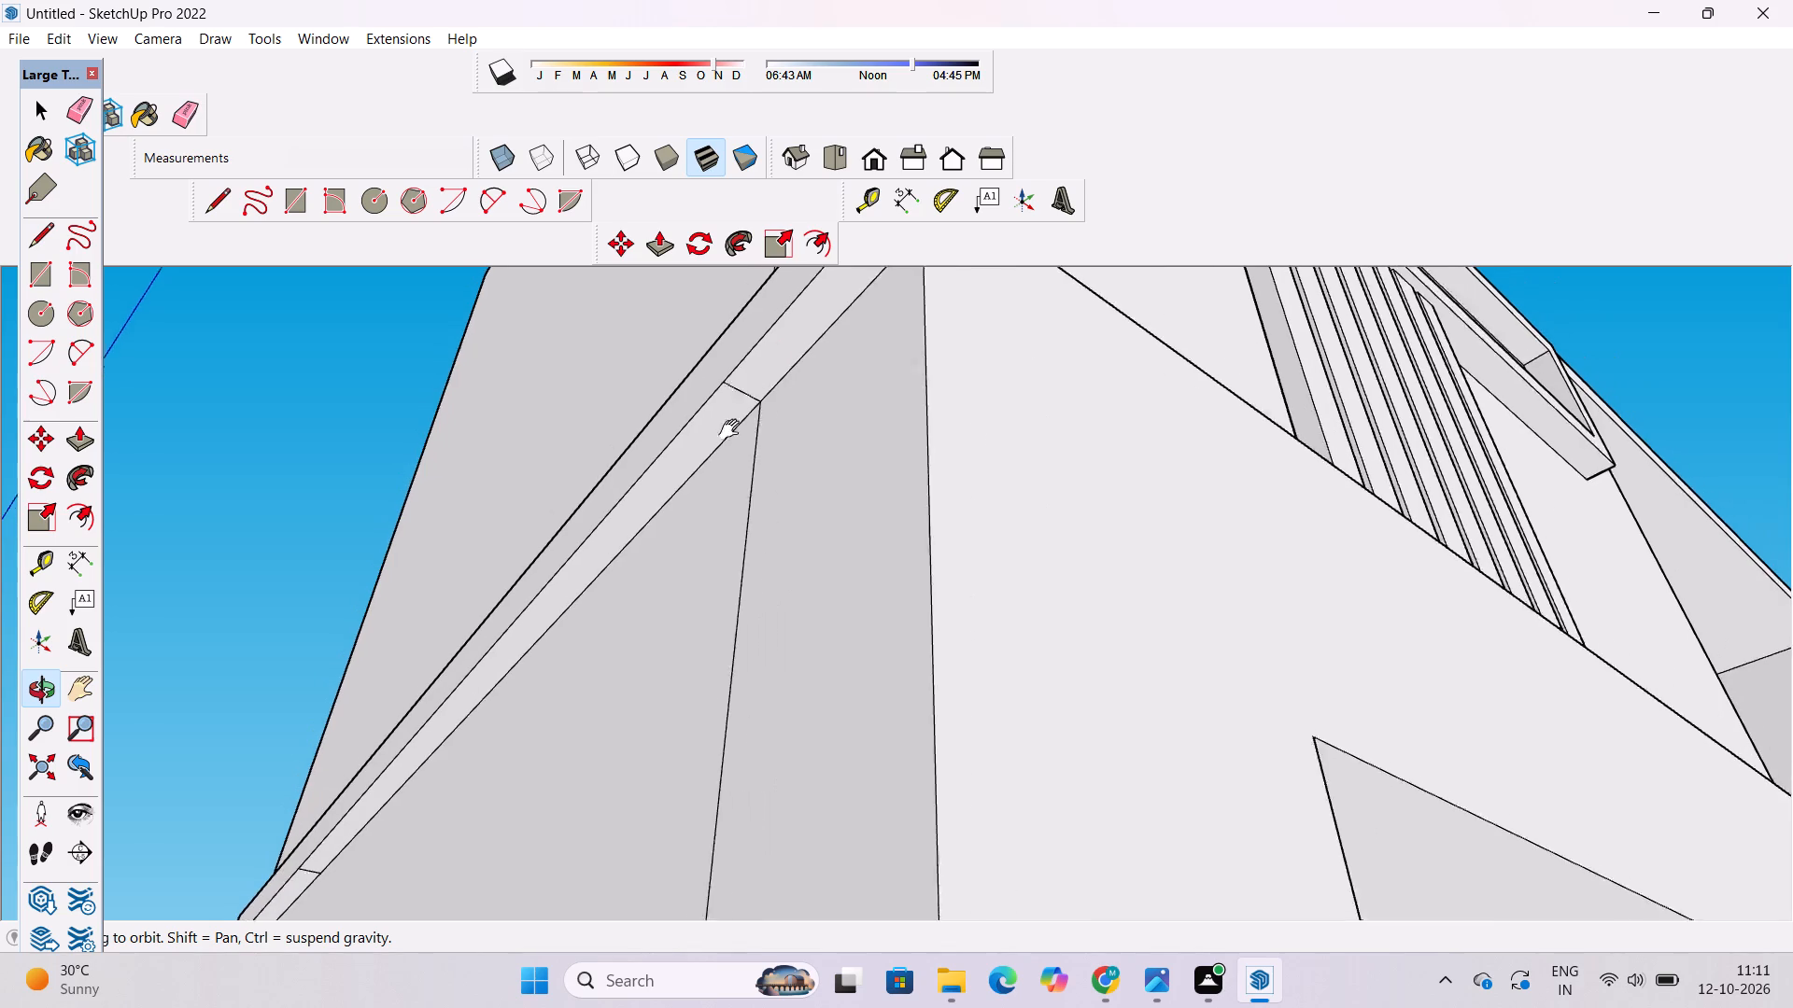
{"action": "left_click_drag", "start_coordinate": [733, 430], "coordinate": [697, 471], "text": "shift"}
{"action": "scroll", "coordinate": [695, 473], "scroll_direction": "up", "scroll_amount": 3}
{"action": "key", "text": "e"}
{"action": "left_click_drag", "start_coordinate": [699, 433], "coordinate": [697, 457]}
{"action": "key", "text": "space"}
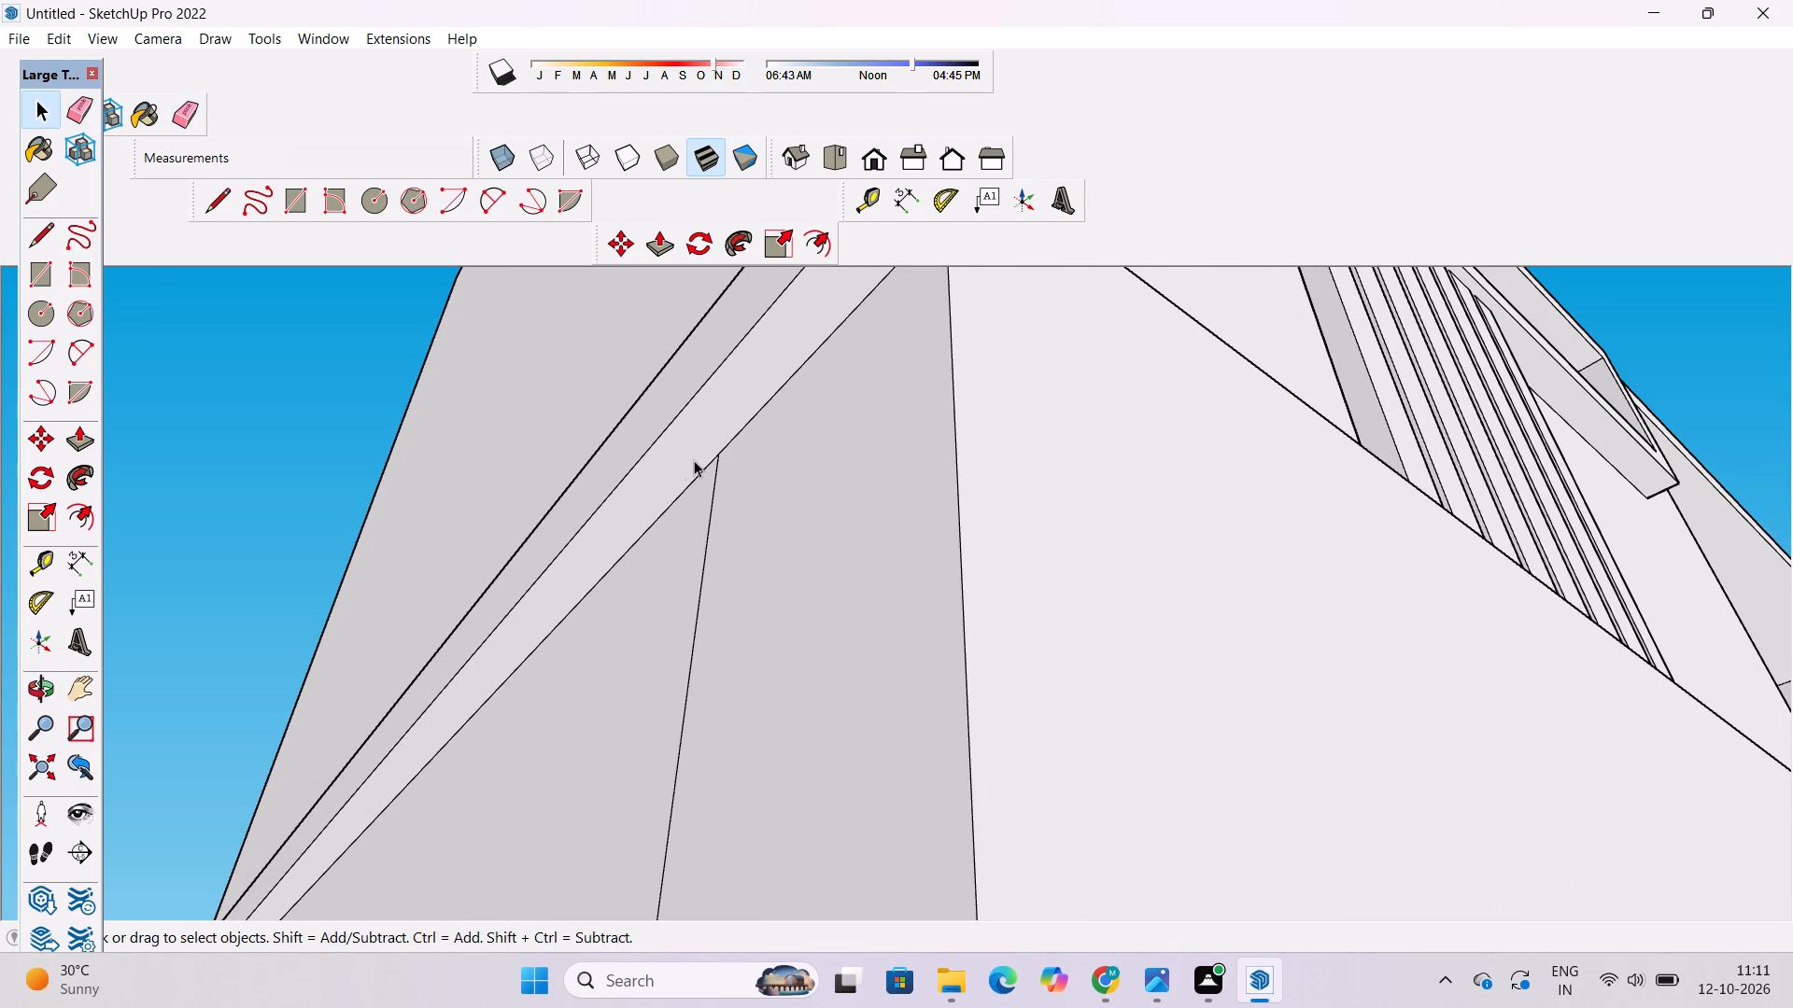
Erase the remaining short cross edges on the underside of the slab band toward its rear end.
{"action": "key", "text": "o"}
{"action": "scroll", "coordinate": [672, 455], "scroll_direction": "down", "scroll_amount": 11}
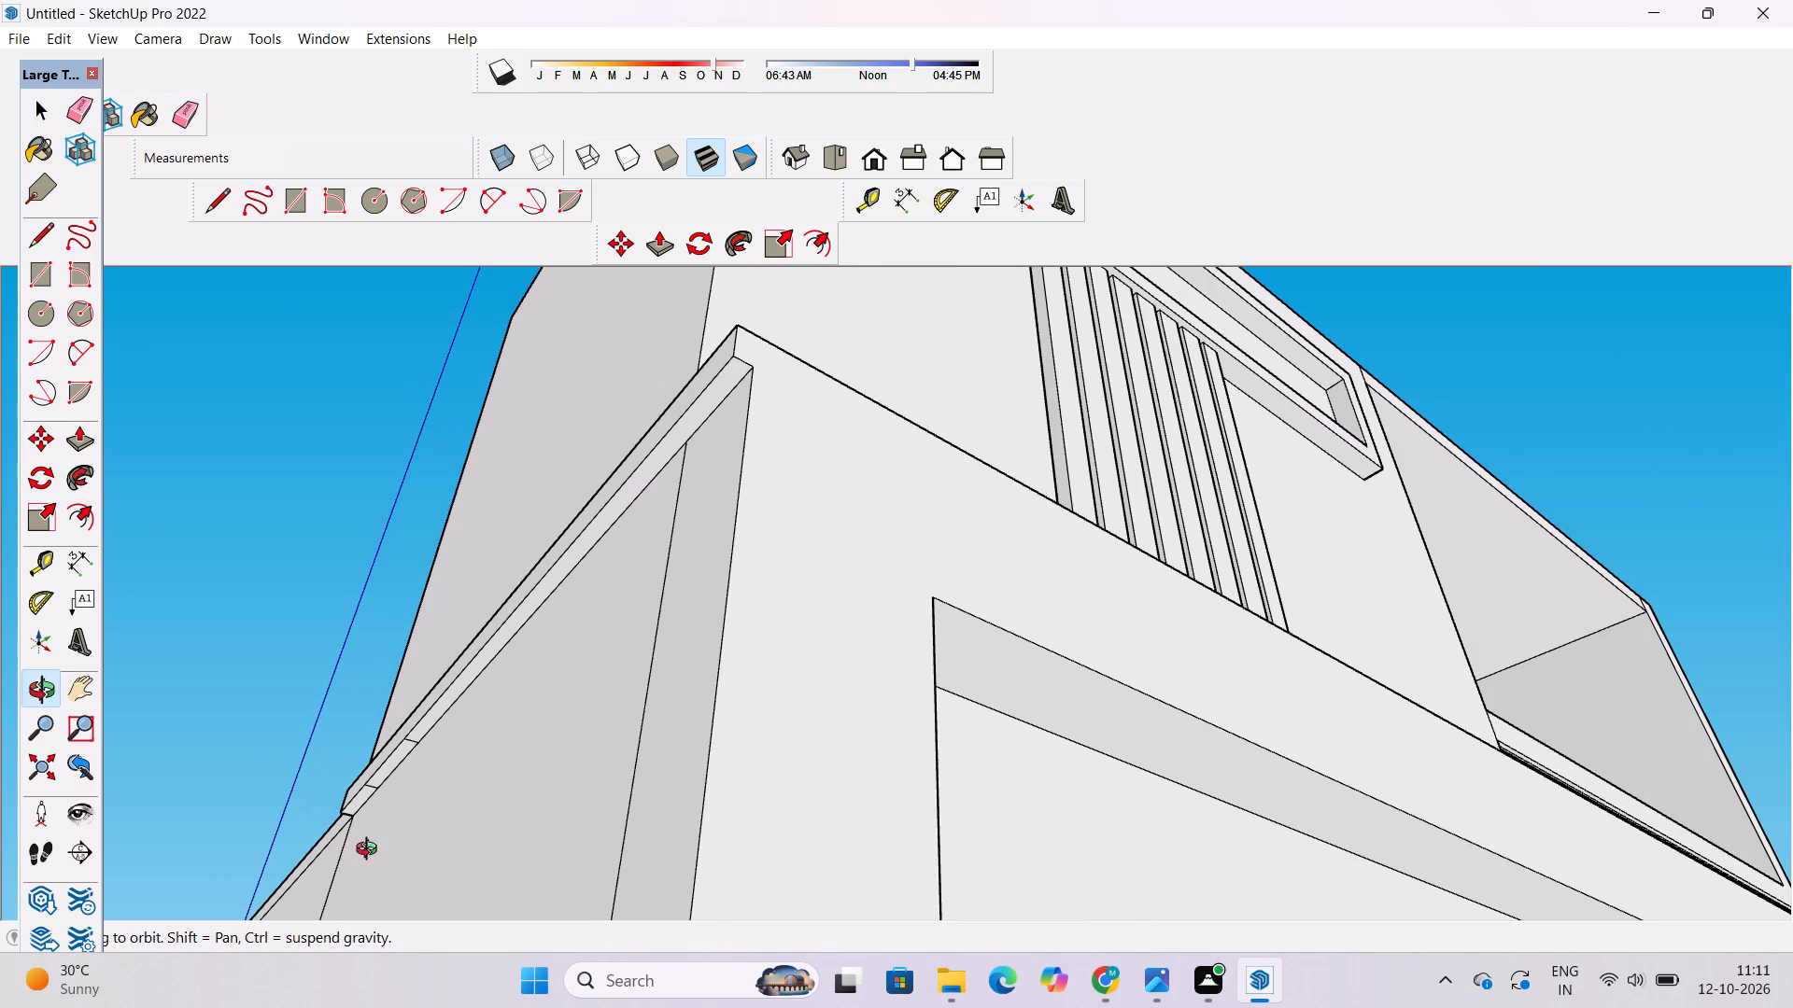
{"action": "left_click_drag", "start_coordinate": [387, 855], "coordinate": [426, 777], "text": "shift"}
{"action": "scroll", "coordinate": [406, 754], "scroll_direction": "up", "scroll_amount": 11, "text": "shift"}
{"action": "key", "text": "e"}
{"action": "scroll", "coordinate": [407, 735], "scroll_direction": "up", "scroll_amount": 5}
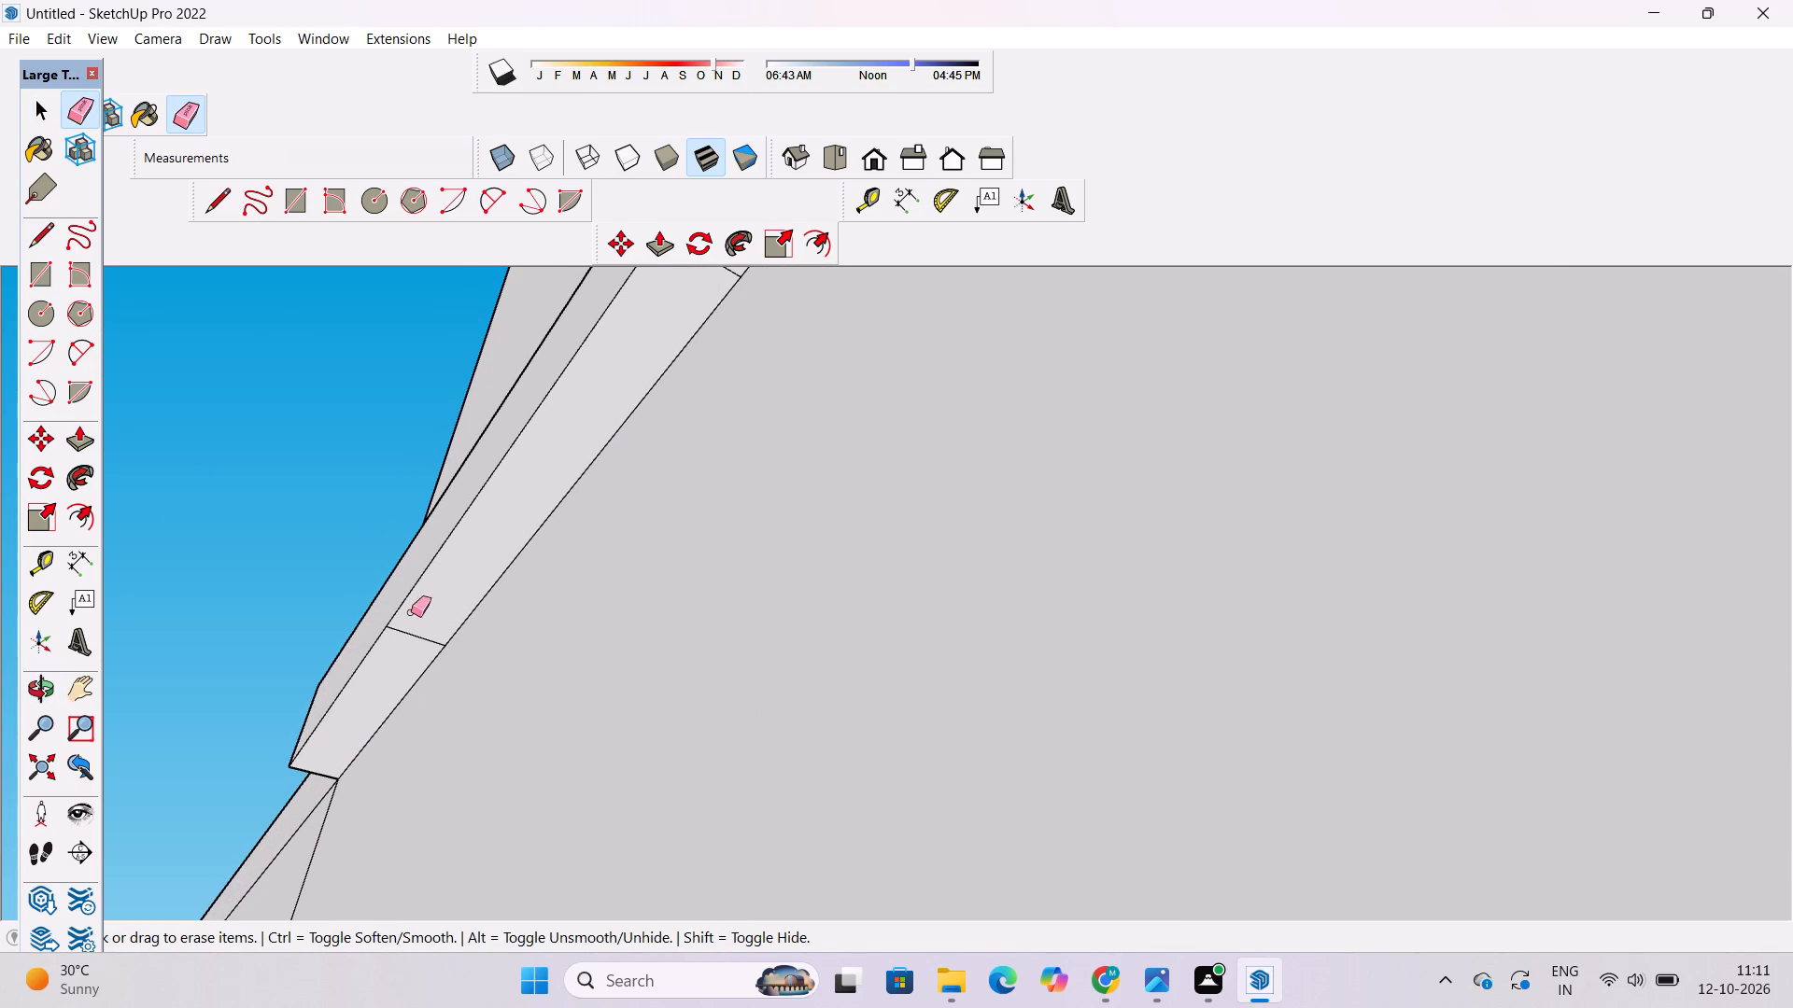
{"action": "left_click_drag", "start_coordinate": [416, 605], "coordinate": [407, 653]}
{"action": "scroll", "coordinate": [391, 693], "scroll_direction": "down", "scroll_amount": 6}
{"action": "left_click_drag", "start_coordinate": [544, 480], "coordinate": [533, 496]}
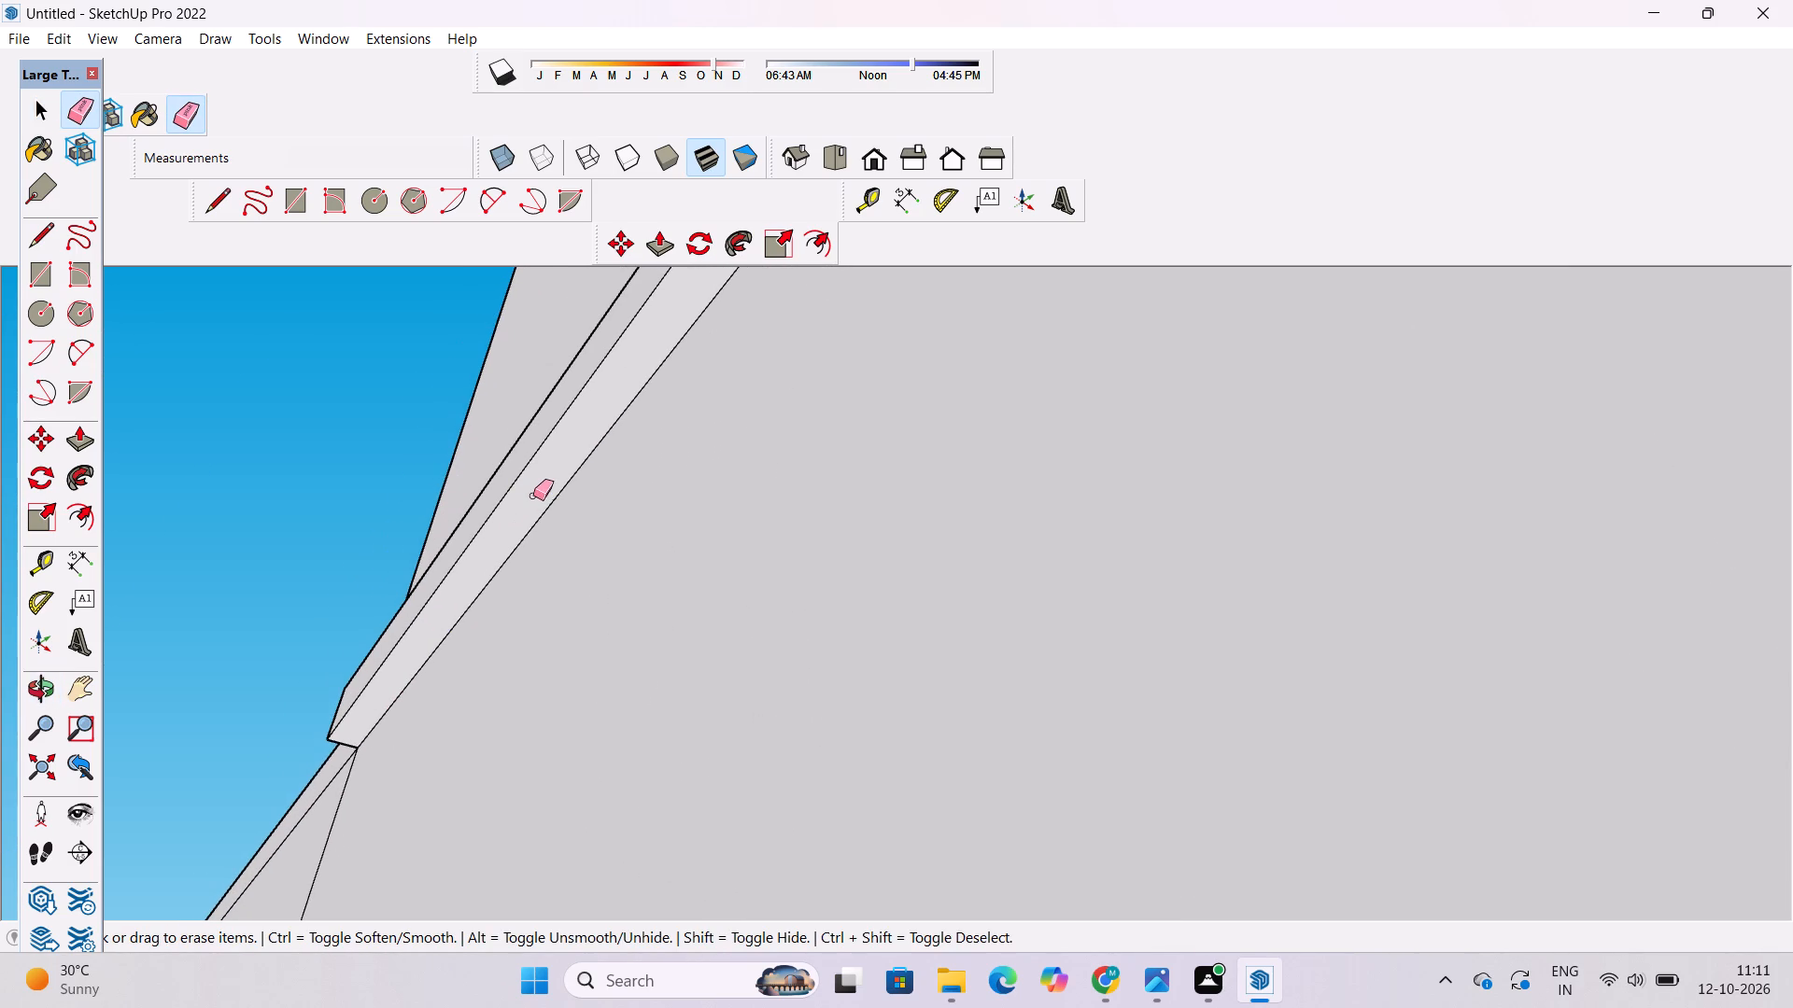
{"action": "key", "text": "space"}
Examine the extended slab band and the front facade for leftover edges.
{"action": "key", "text": "o"}
{"action": "scroll", "coordinate": [496, 516], "scroll_direction": "down", "scroll_amount": 13}
{"action": "left_click_drag", "start_coordinate": [551, 502], "coordinate": [534, 722]}
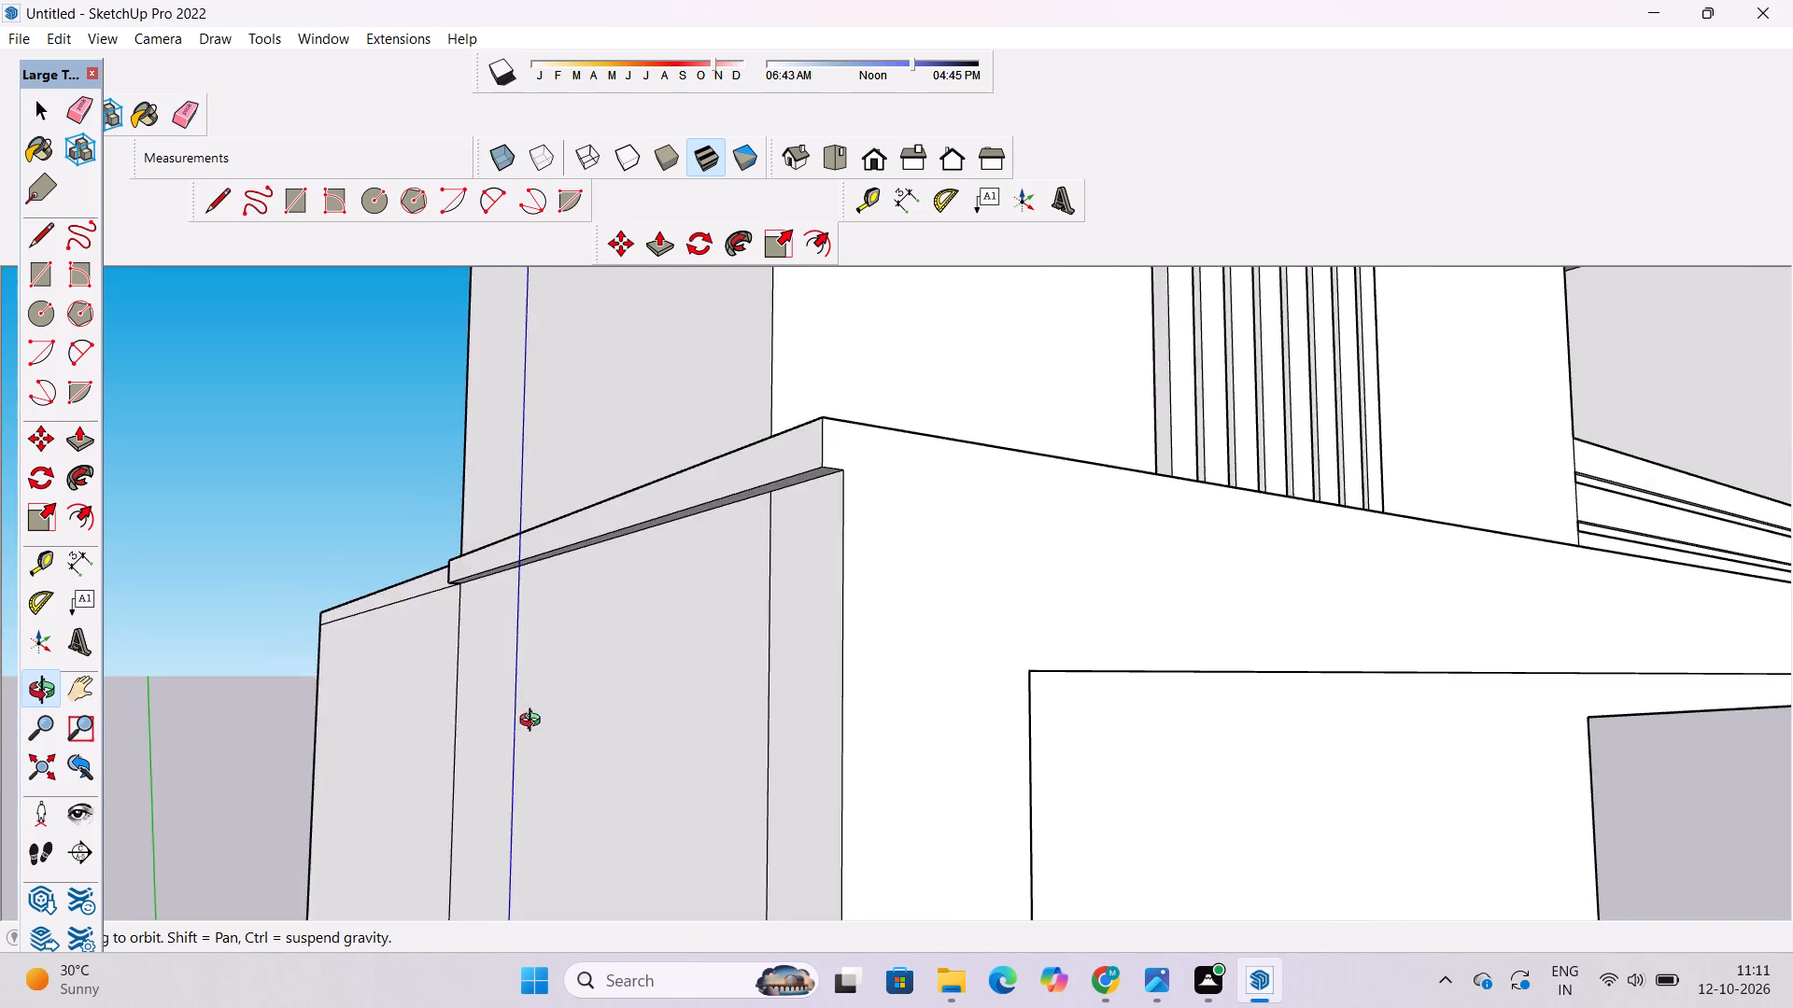
{"action": "scroll", "coordinate": [544, 644], "scroll_direction": "down", "scroll_amount": 7}
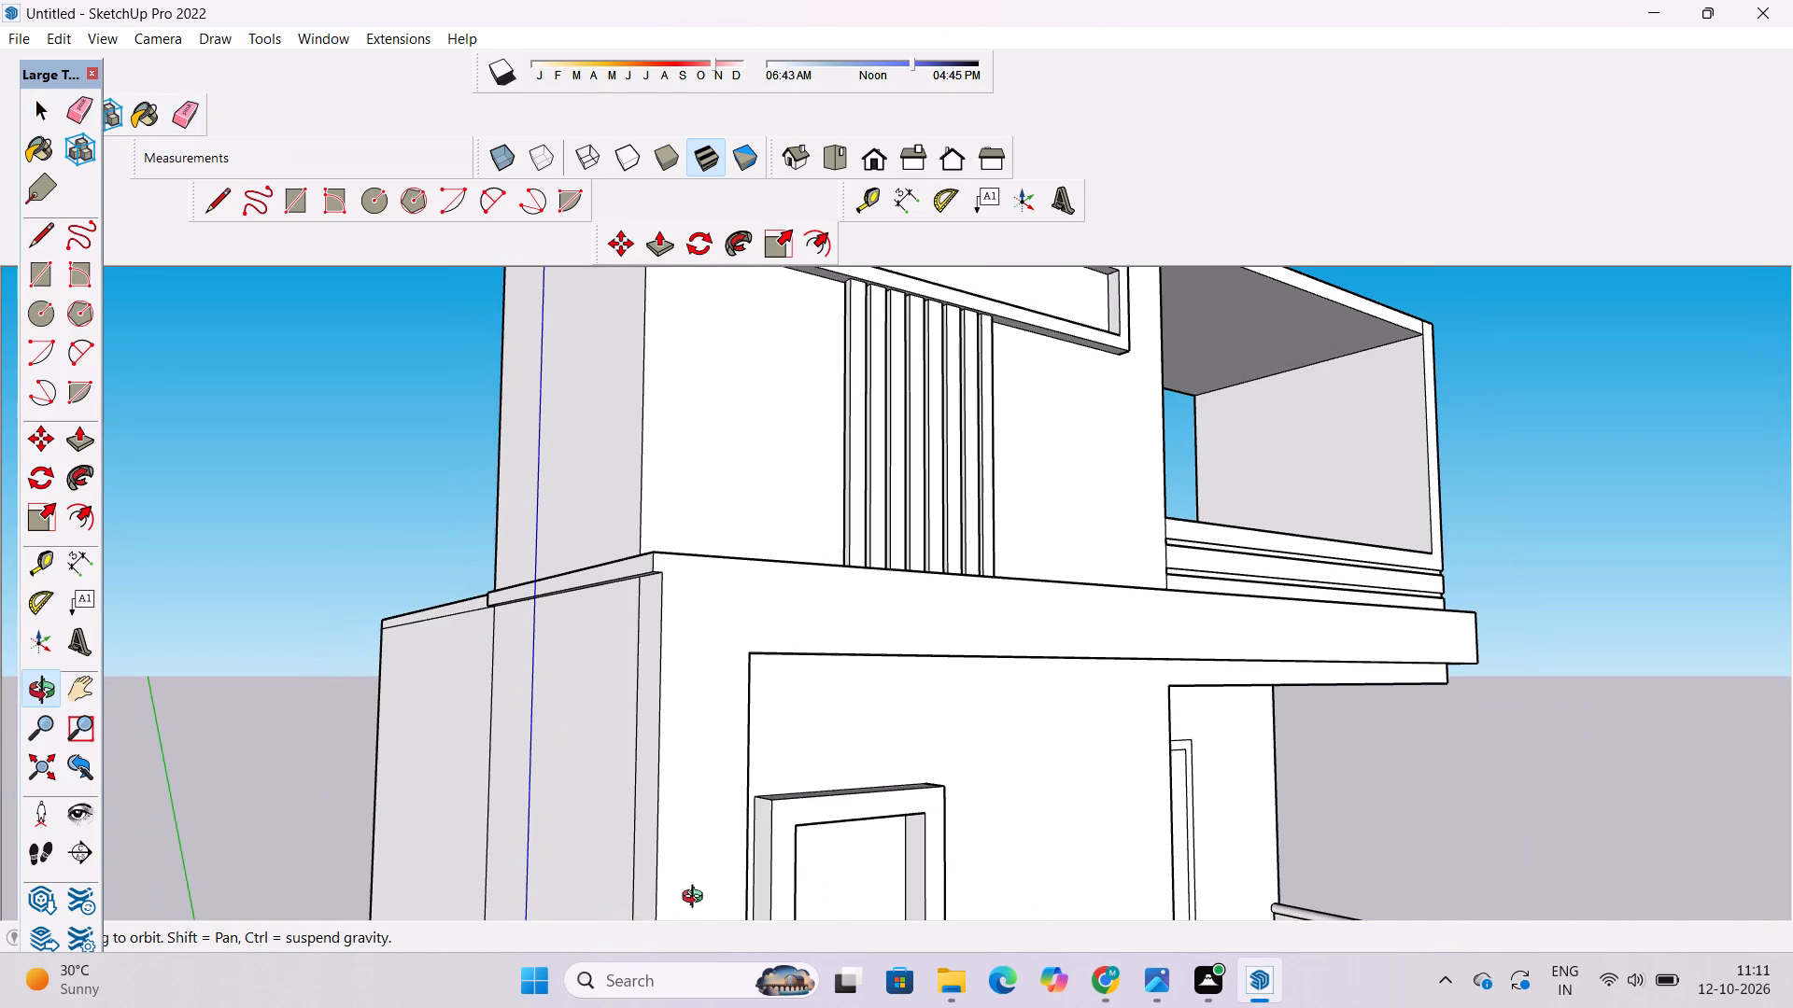
{"action": "scroll", "coordinate": [769, 973], "scroll_direction": "down", "scroll_amount": 3}
{"action": "scroll", "coordinate": [960, 1007], "scroll_direction": "down", "scroll_amount": 1}
{"action": "scroll", "coordinate": [360, 675], "scroll_direction": "down", "scroll_amount": 6}
{"action": "left_click_drag", "start_coordinate": [402, 700], "coordinate": [424, 642], "text": "shift"}
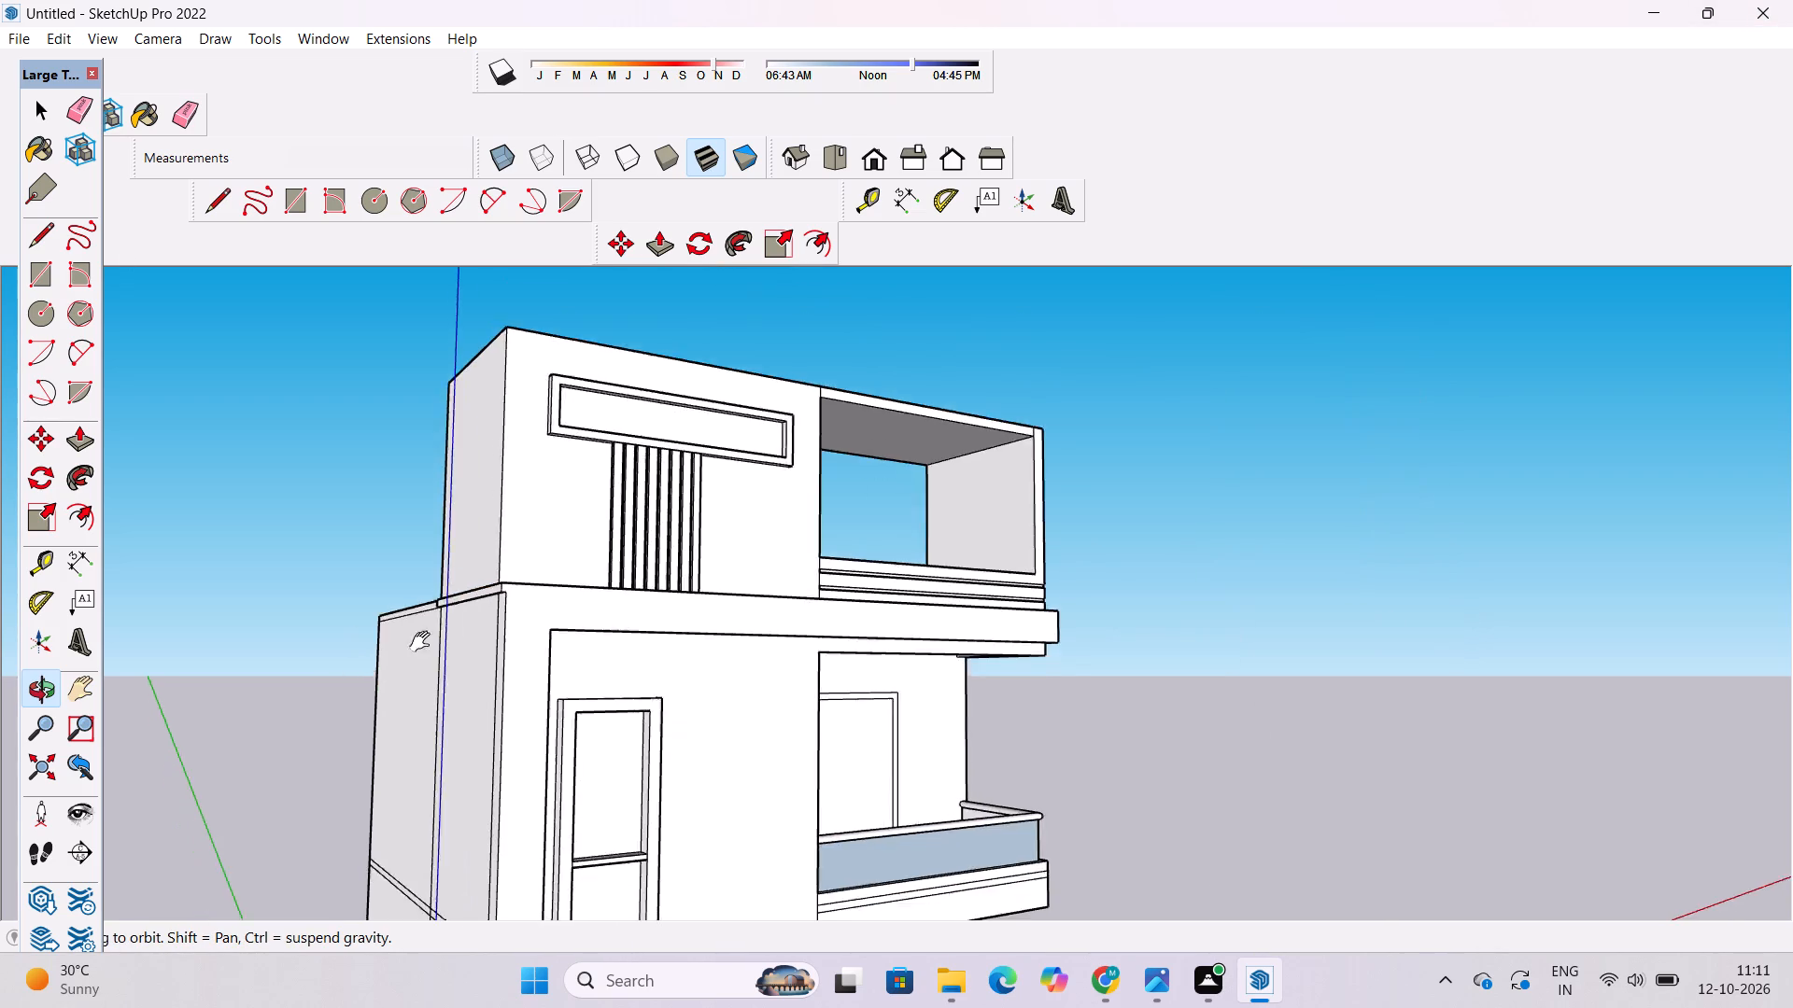
{"action": "left_click_drag", "start_coordinate": [424, 642], "coordinate": [529, 401], "text": "shift"}
{"action": "left_click_drag", "start_coordinate": [551, 475], "coordinate": [567, 616]}
Erase the vertical line near the front edge of the side wall, including its segments above, between and below the floor lines.
{"action": "scroll", "coordinate": [593, 642], "scroll_direction": "up", "scroll_amount": 3}
{"action": "left_click_drag", "start_coordinate": [612, 669], "coordinate": [558, 502], "text": "shift"}
{"action": "left_click_drag", "start_coordinate": [561, 531], "coordinate": [719, 531]}
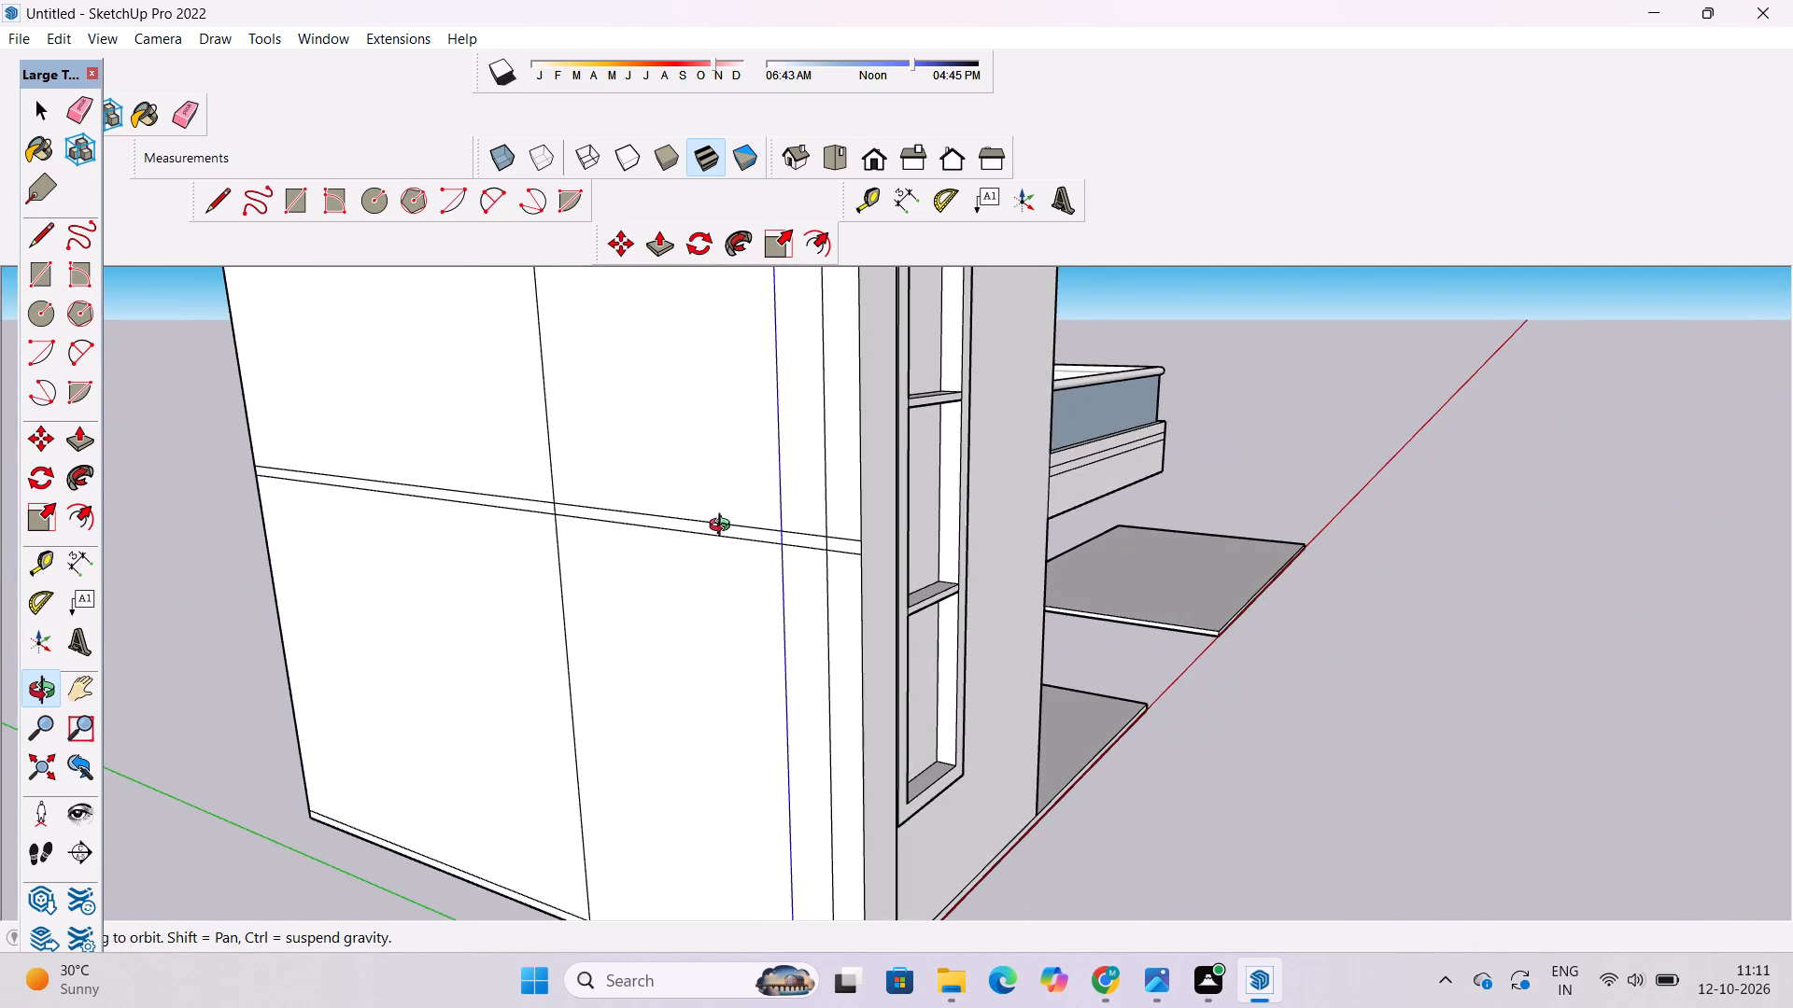
{"action": "scroll", "coordinate": [724, 527], "scroll_direction": "up", "scroll_amount": 1}
{"action": "left_click_drag", "start_coordinate": [726, 527], "coordinate": [638, 540], "text": "shift"}
{"action": "left_click_drag", "start_coordinate": [633, 558], "coordinate": [790, 528], "text": "shift"}
{"action": "scroll", "coordinate": [779, 508], "scroll_direction": "down", "scroll_amount": 5}
{"action": "left_click_drag", "start_coordinate": [972, 494], "coordinate": [751, 557], "text": "shift"}
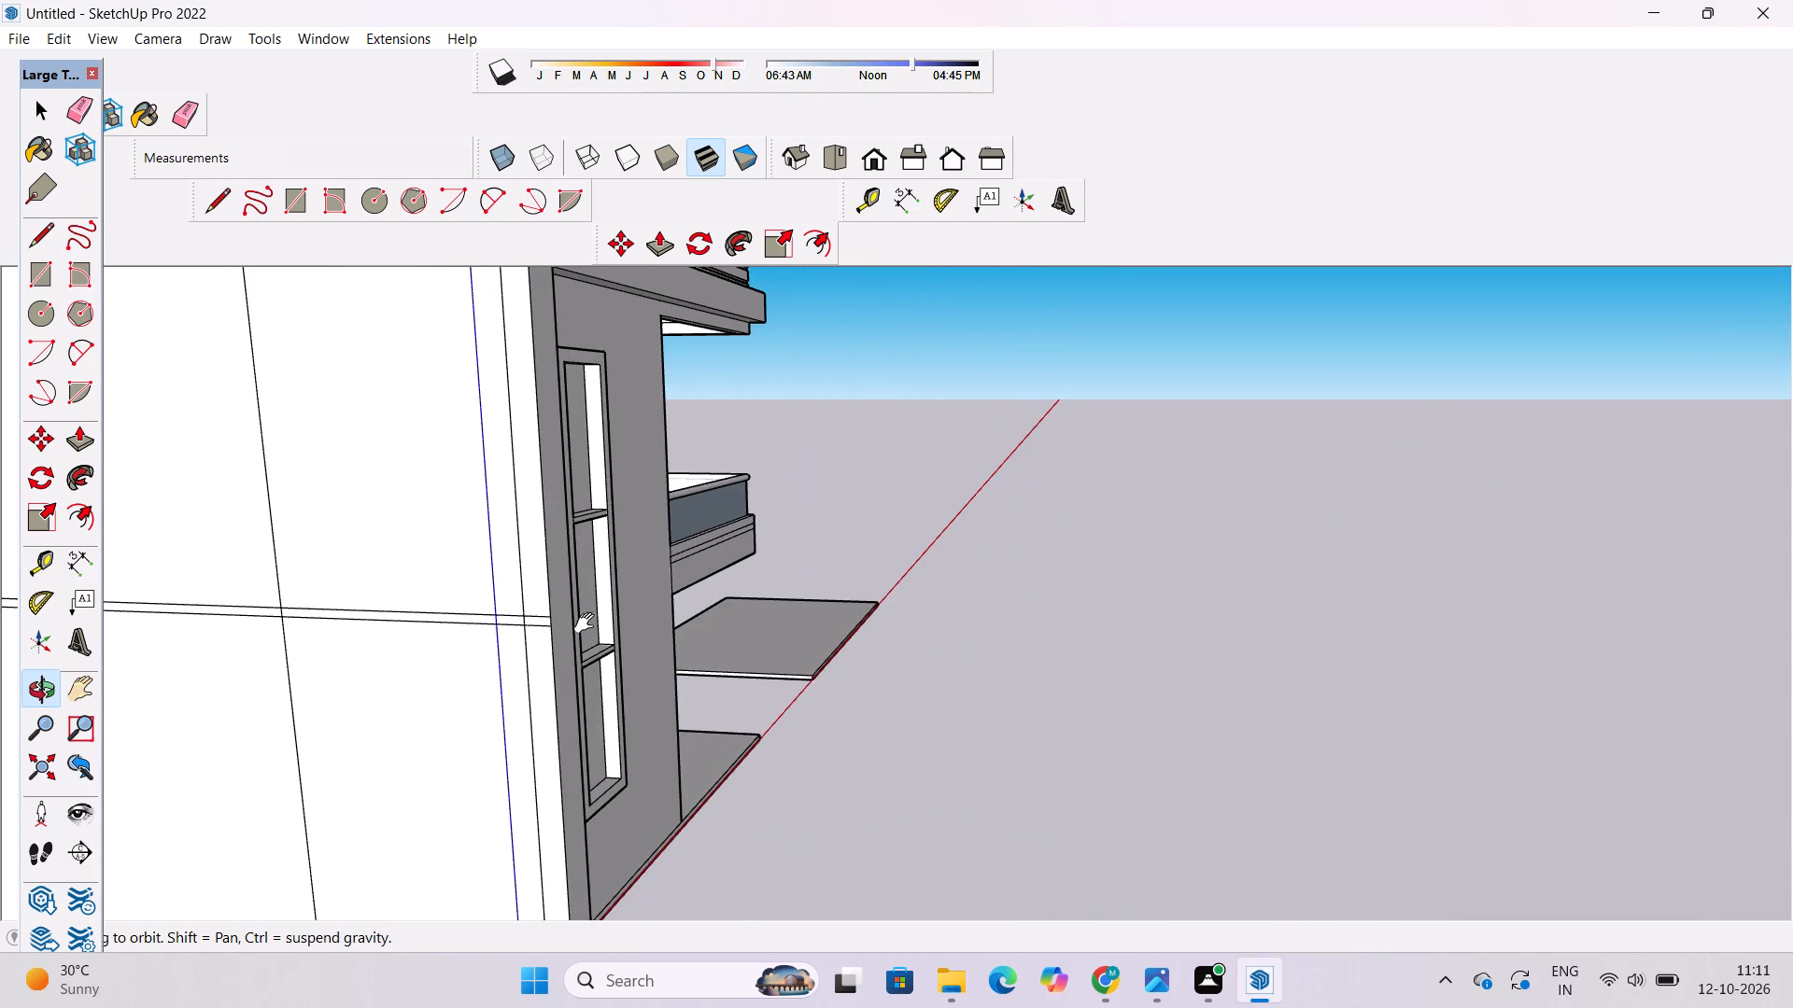
{"action": "left_click_drag", "start_coordinate": [587, 624], "coordinate": [744, 592], "text": "shift"}
{"action": "left_click", "coordinate": [675, 623], "text": "shift"}
{"action": "scroll", "coordinate": [686, 614], "scroll_direction": "down", "scroll_amount": 3, "text": "shift"}
{"action": "left_click_drag", "start_coordinate": [684, 610], "coordinate": [682, 634], "text": "shift"}
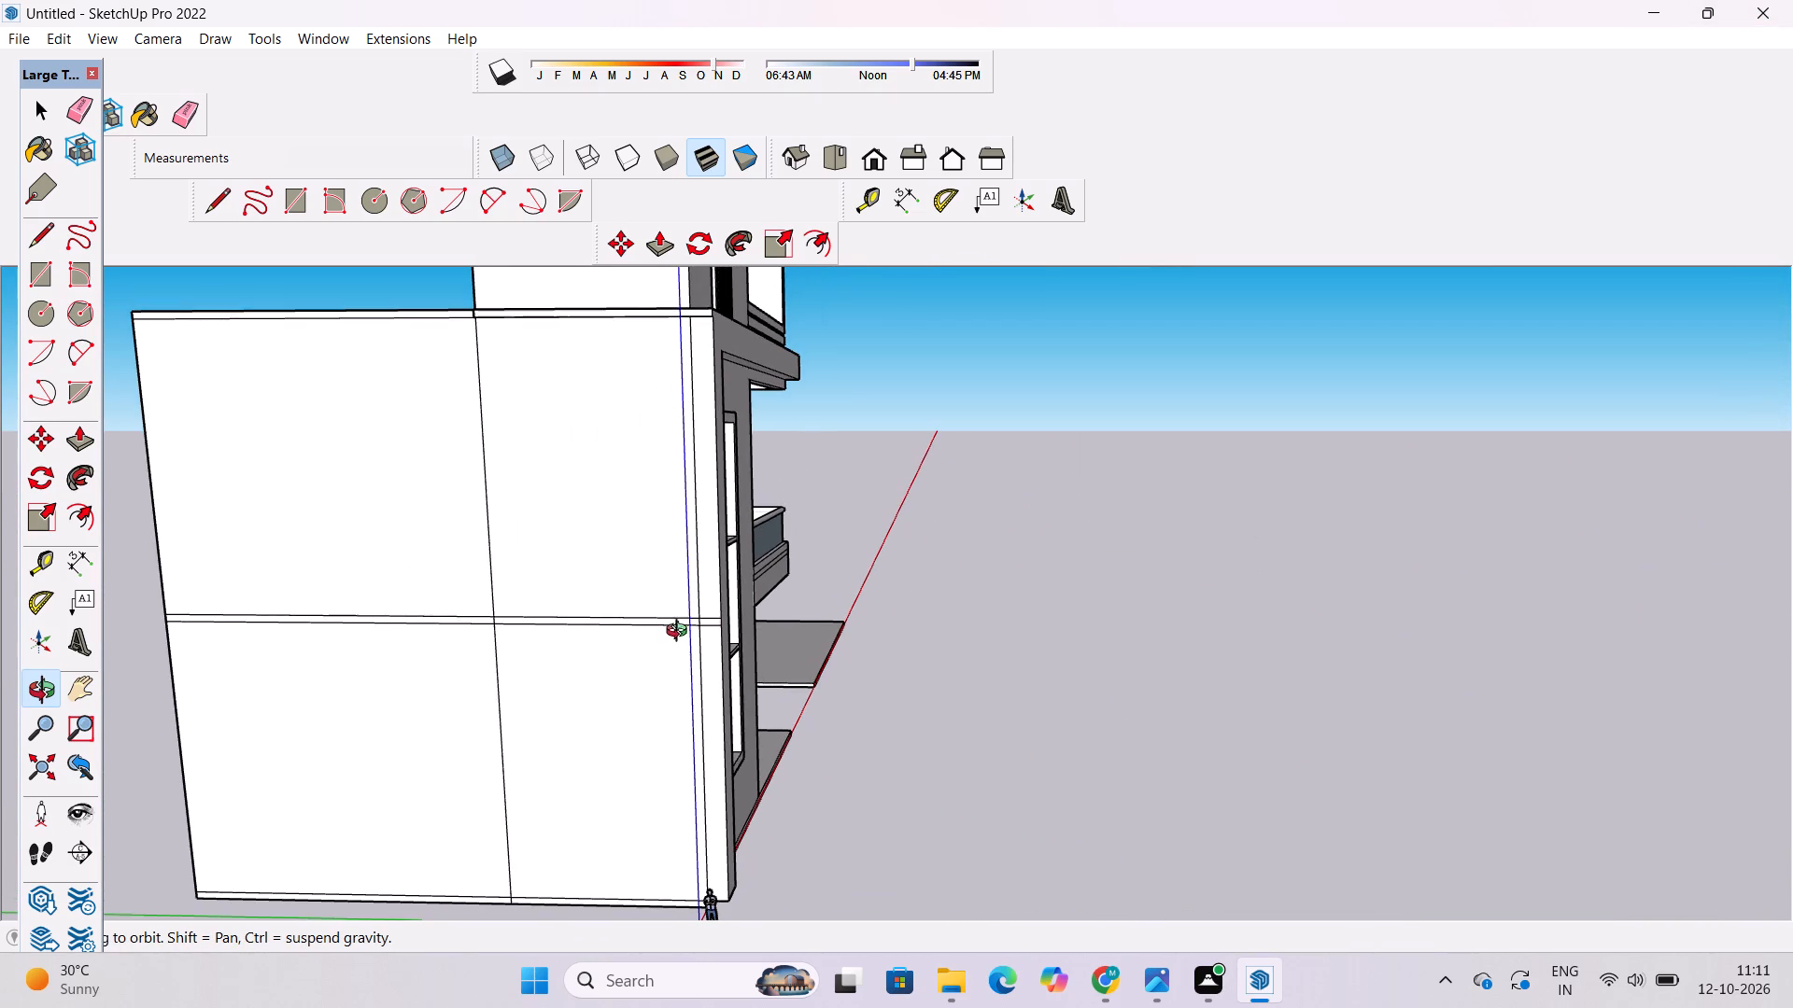
{"action": "key", "text": "e"}
{"action": "scroll", "coordinate": [670, 607], "scroll_direction": "up", "scroll_amount": 4}
{"action": "left_click", "coordinate": [712, 495]}
{"action": "scroll", "coordinate": [614, 528], "scroll_direction": "down", "scroll_amount": 6}
{"action": "scroll", "coordinate": [651, 651], "scroll_direction": "up", "scroll_amount": 5}
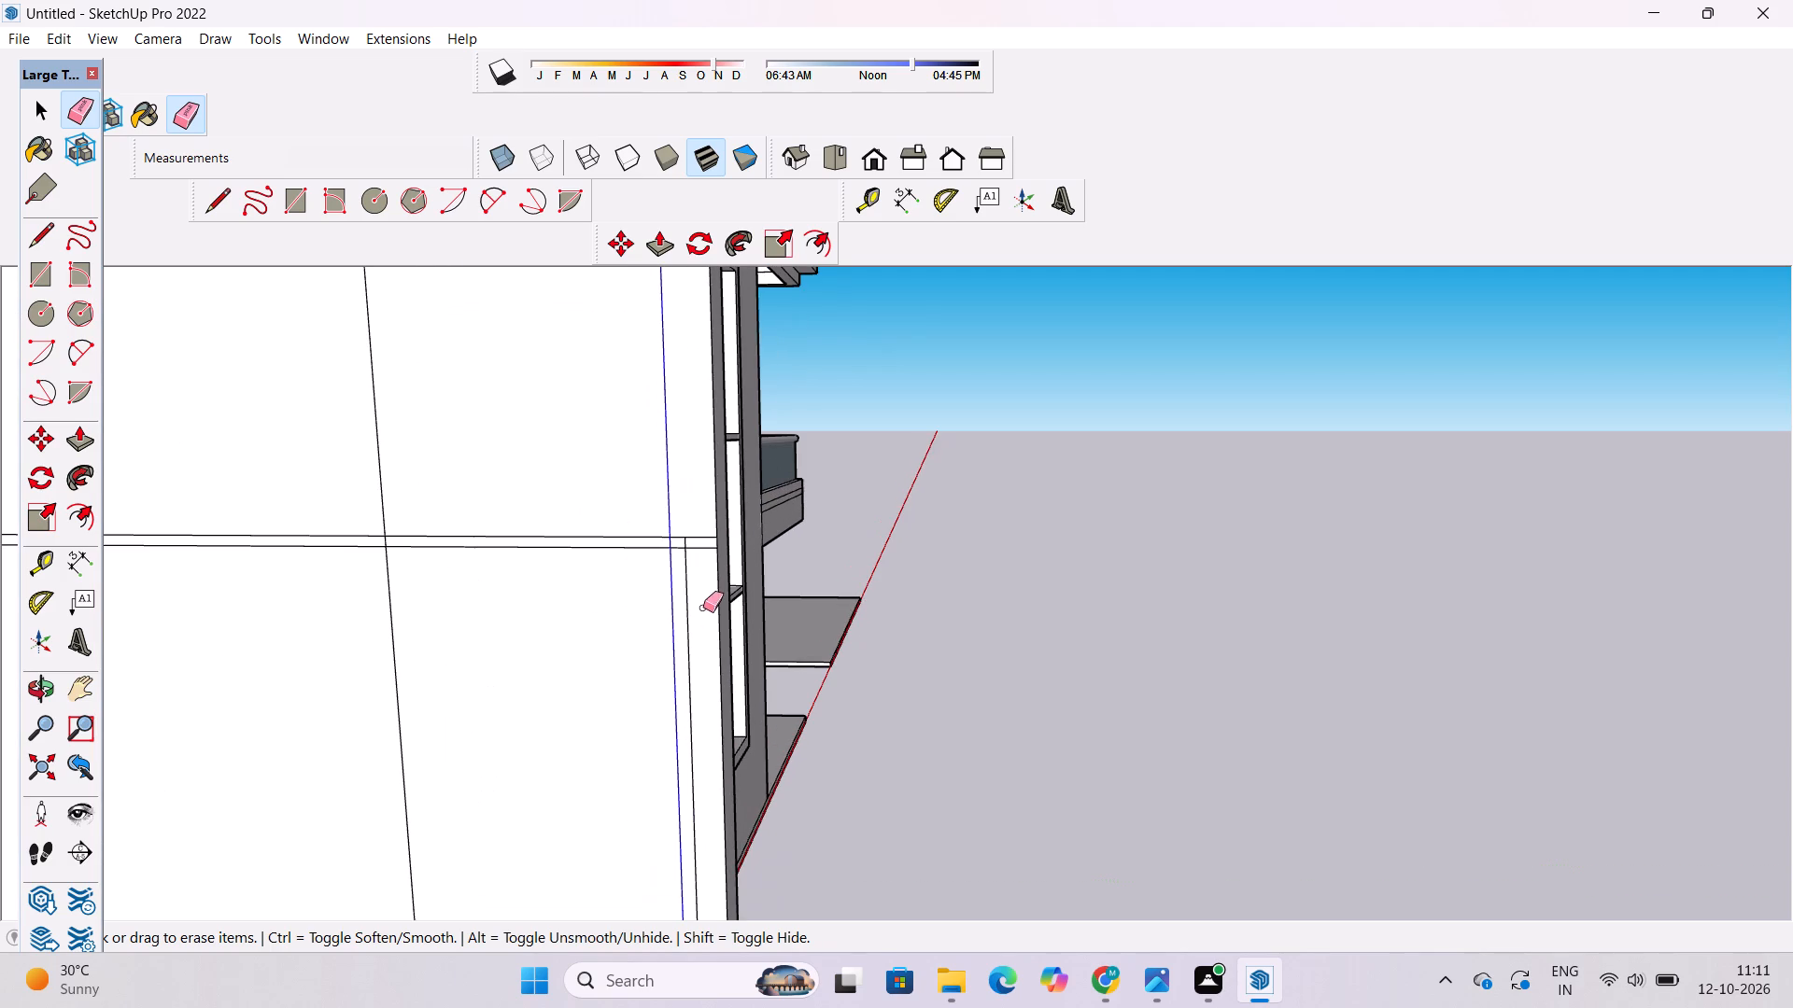
{"action": "left_click_drag", "start_coordinate": [699, 608], "coordinate": [683, 633]}
{"action": "scroll", "coordinate": [674, 565], "scroll_direction": "up", "scroll_amount": 11}
{"action": "left_click", "coordinate": [705, 517]}
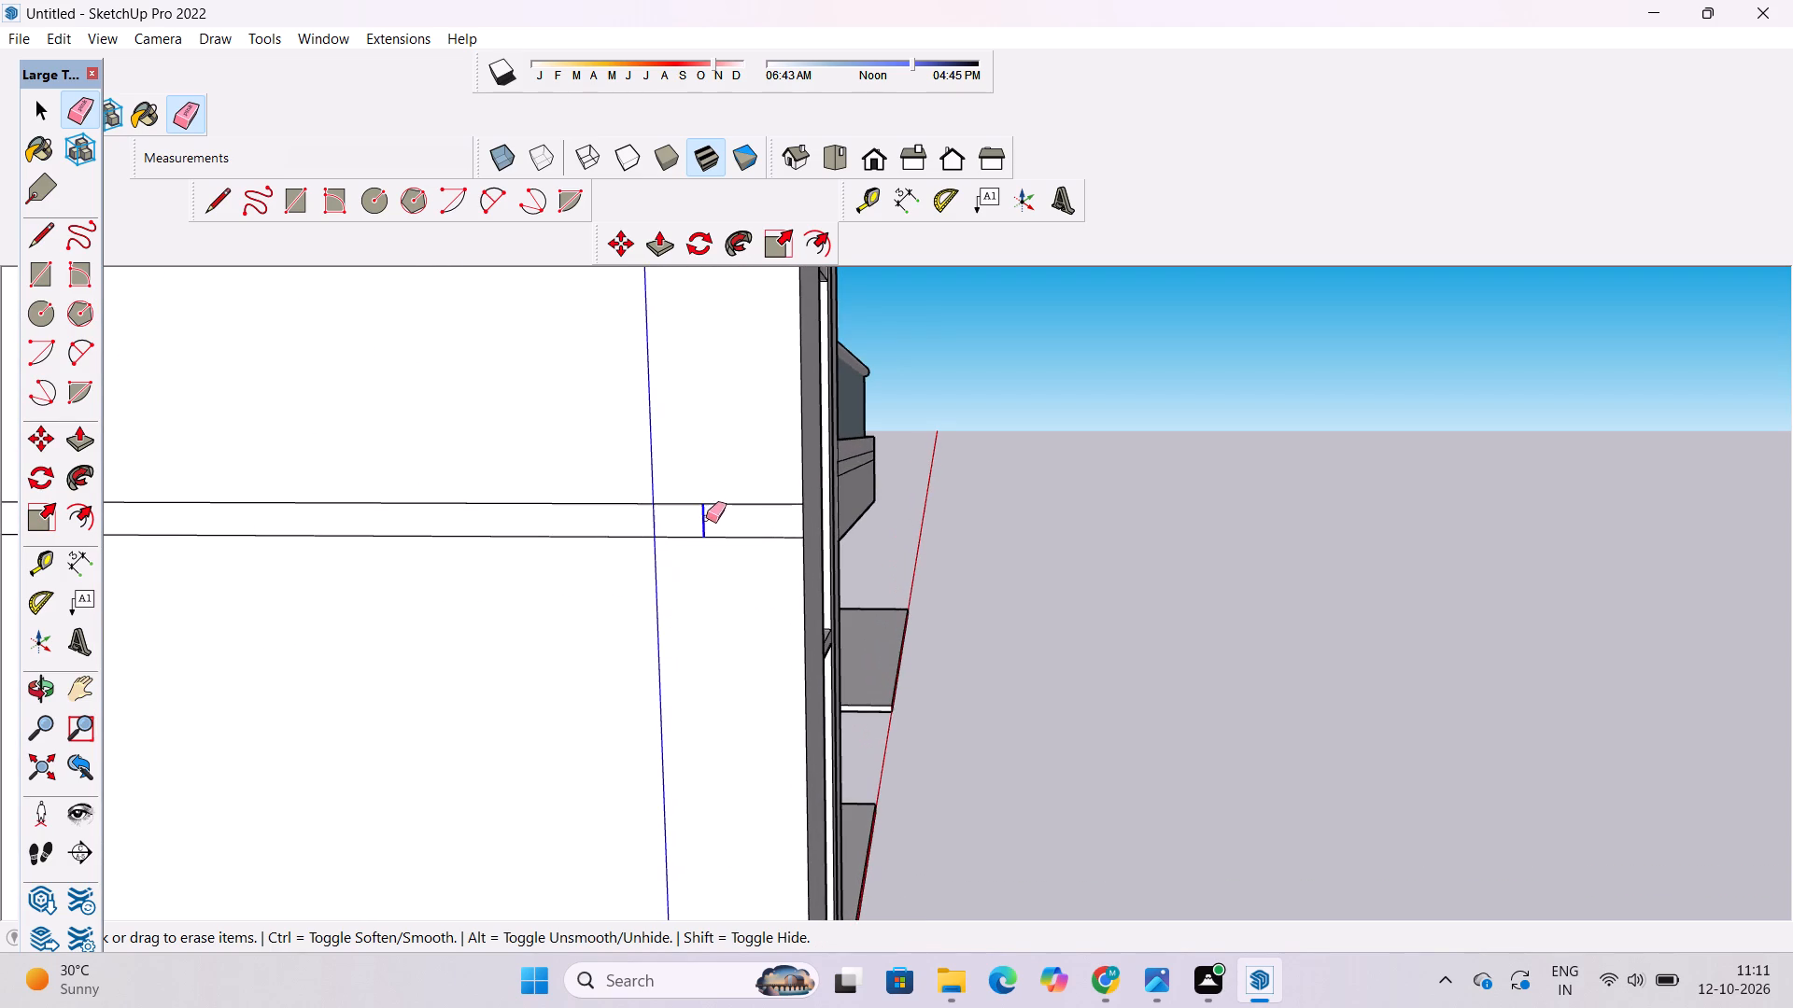
Examine the front windows, the balcony and the opposite side wall of the house.
{"action": "key", "text": "o"}
{"action": "scroll", "coordinate": [530, 543], "scroll_direction": "down", "scroll_amount": 5}
{"action": "left_click_drag", "start_coordinate": [802, 558], "coordinate": [444, 573]}
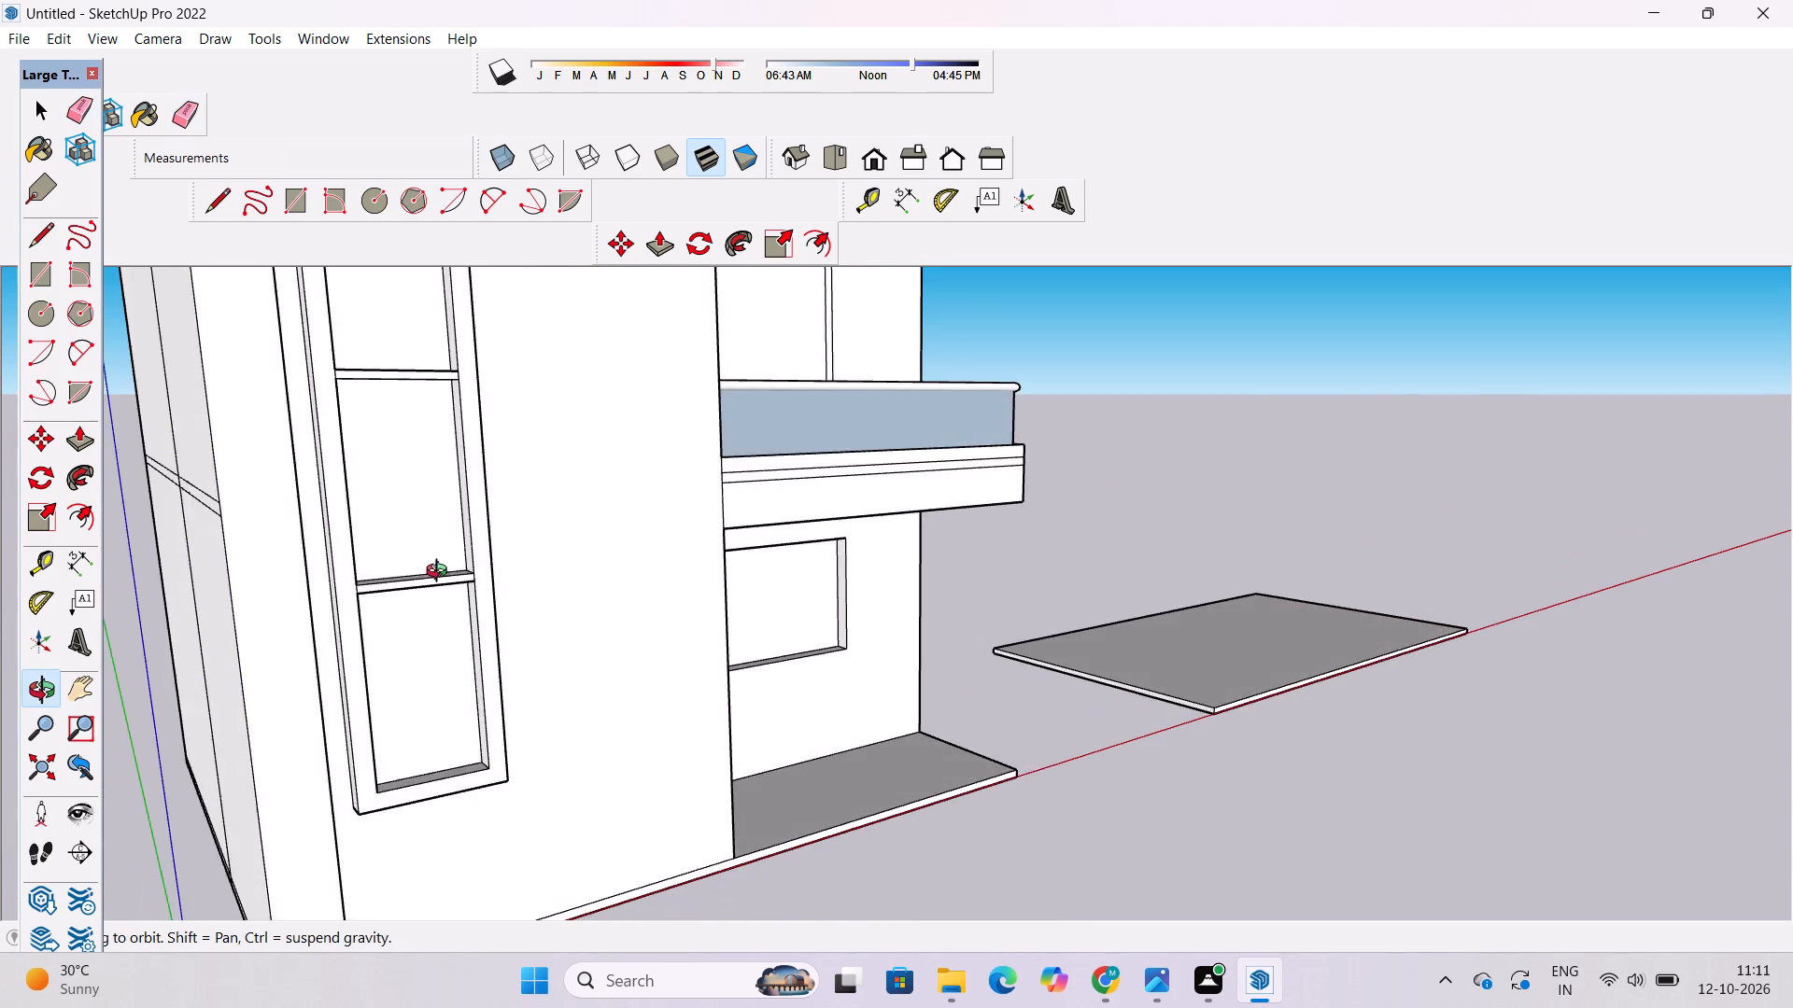
{"action": "scroll", "coordinate": [431, 567], "scroll_direction": "down", "scroll_amount": 5}
{"action": "left_click_drag", "start_coordinate": [571, 567], "coordinate": [379, 619]}
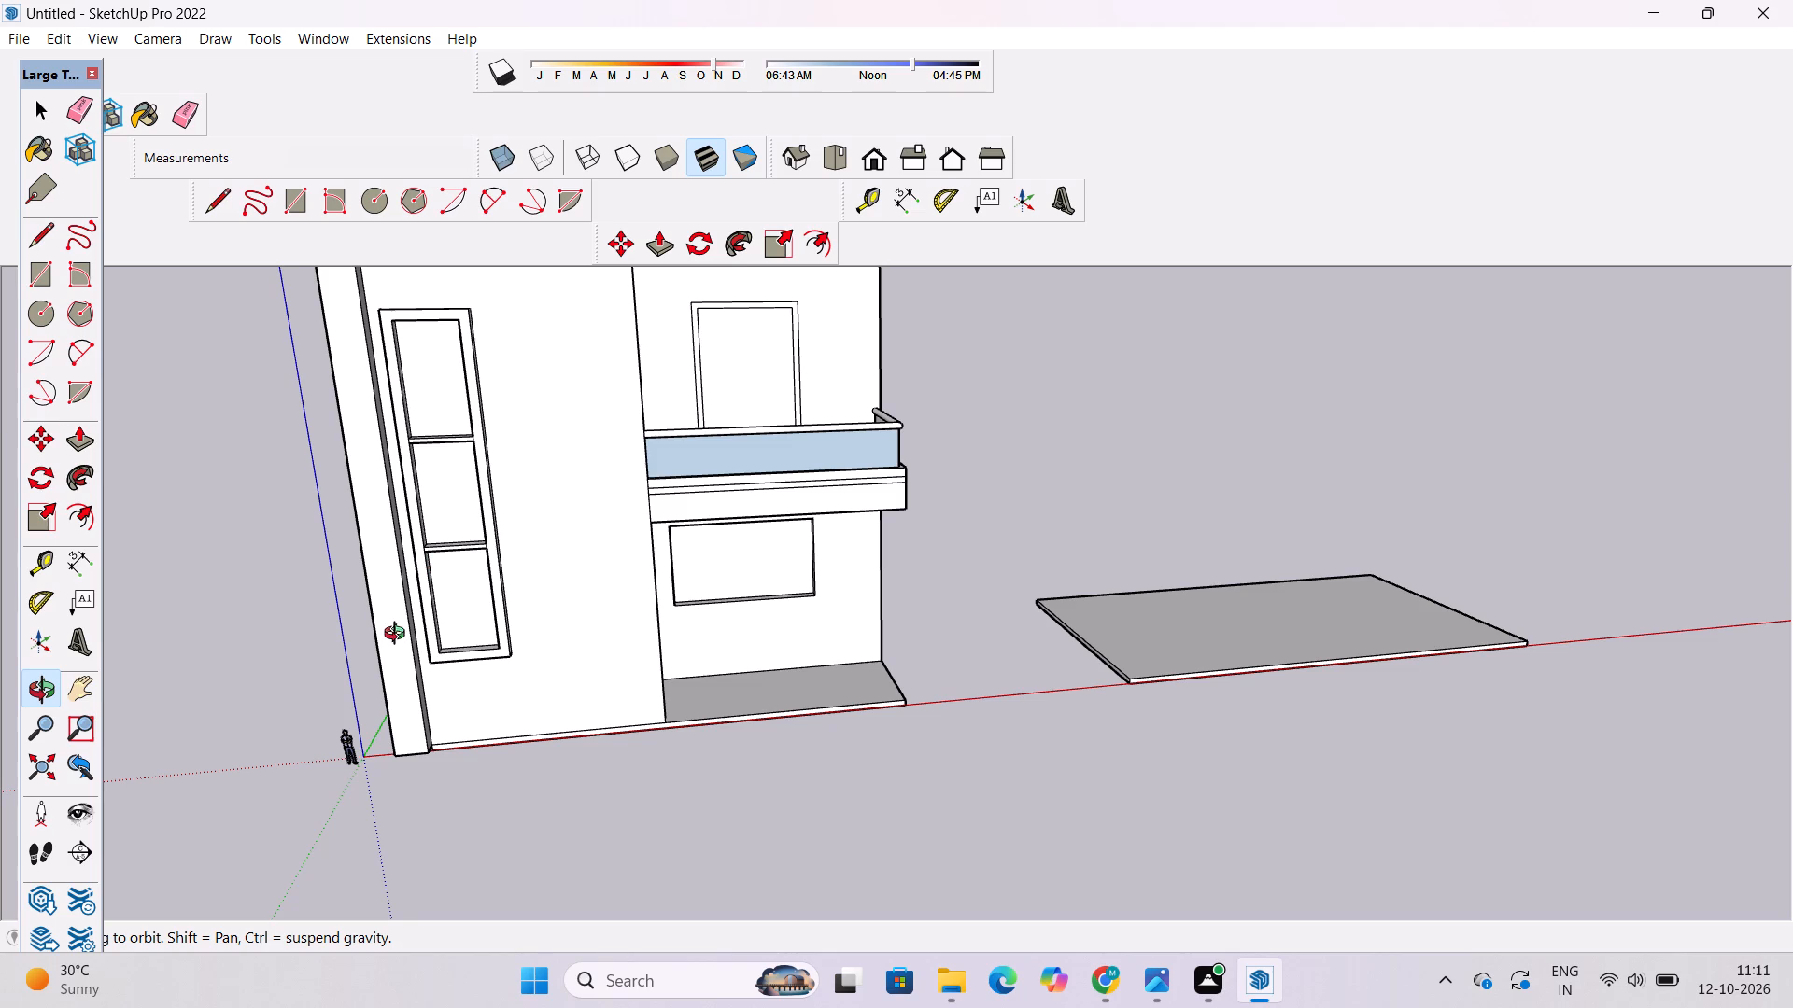
{"action": "scroll", "coordinate": [376, 596], "scroll_direction": "down", "scroll_amount": 4}
{"action": "left_click_drag", "start_coordinate": [491, 626], "coordinate": [174, 542]}
{"action": "scroll", "coordinate": [847, 581], "scroll_direction": "up", "scroll_amount": 9}
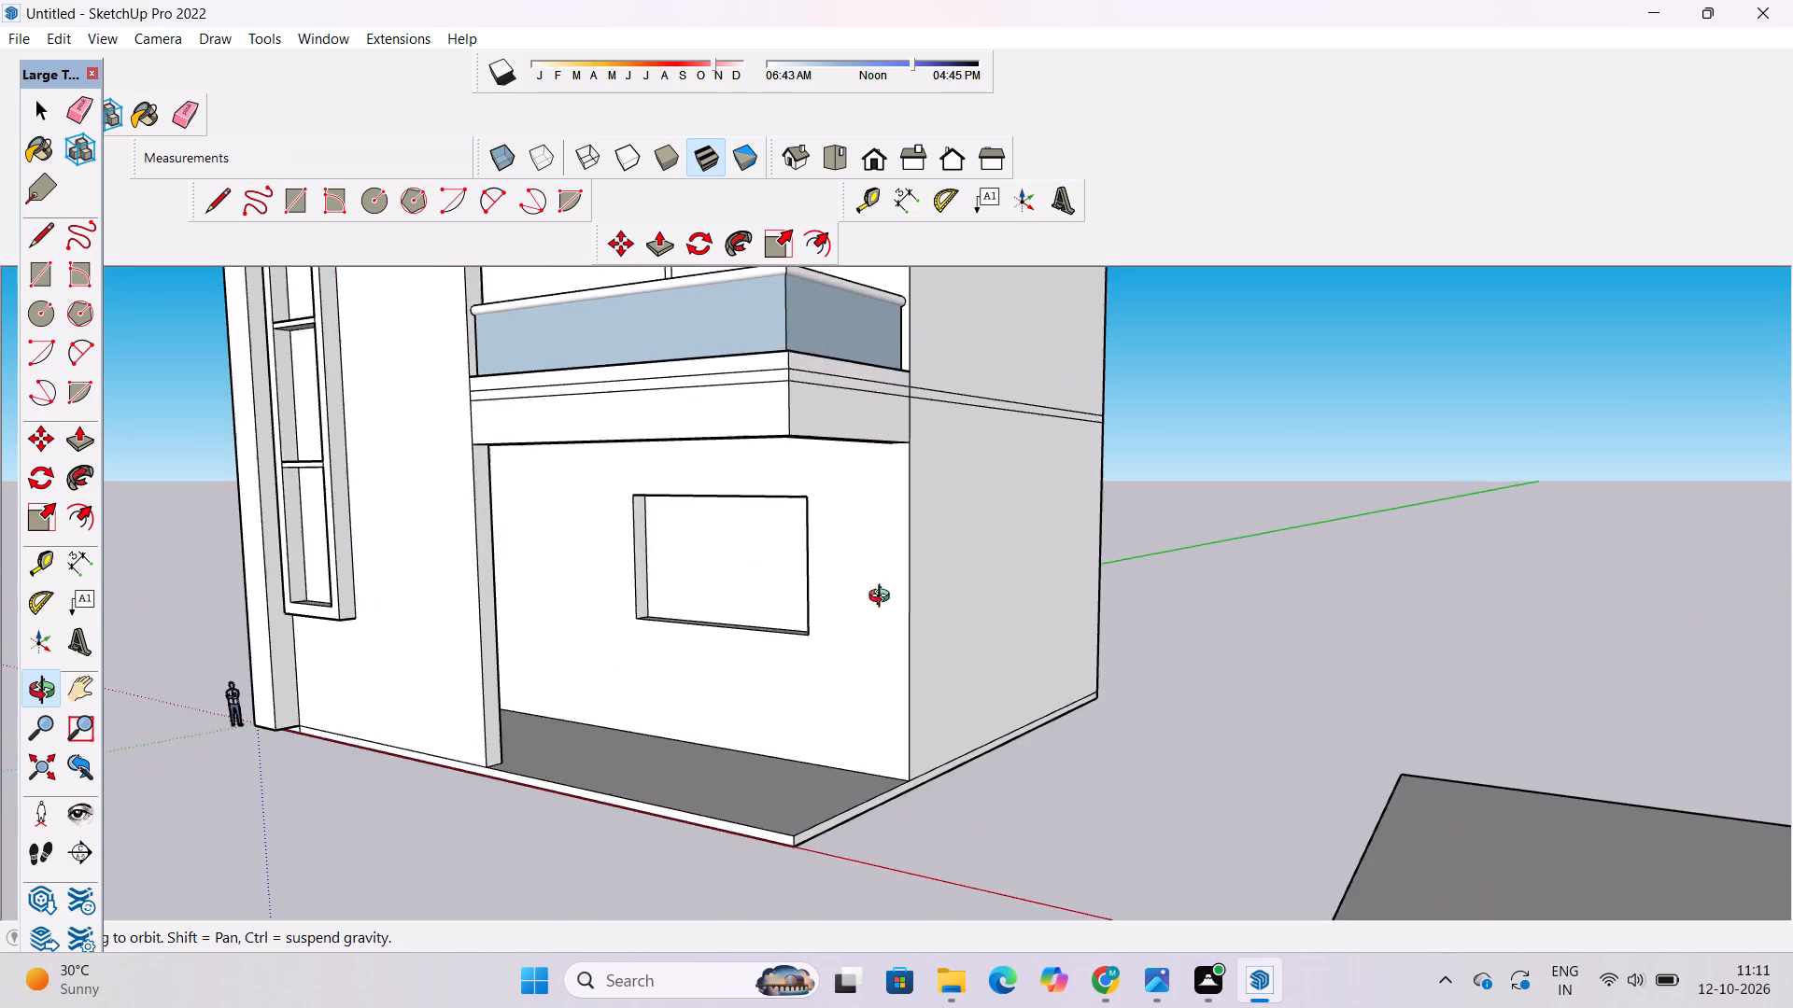
{"action": "left_click_drag", "start_coordinate": [974, 614], "coordinate": [557, 535]}
{"action": "scroll", "coordinate": [558, 536], "scroll_direction": "down", "scroll_amount": 5}
{"action": "left_click_drag", "start_coordinate": [607, 521], "coordinate": [637, 708], "text": "shift"}
{"action": "left_click_drag", "start_coordinate": [654, 761], "coordinate": [672, 791]}
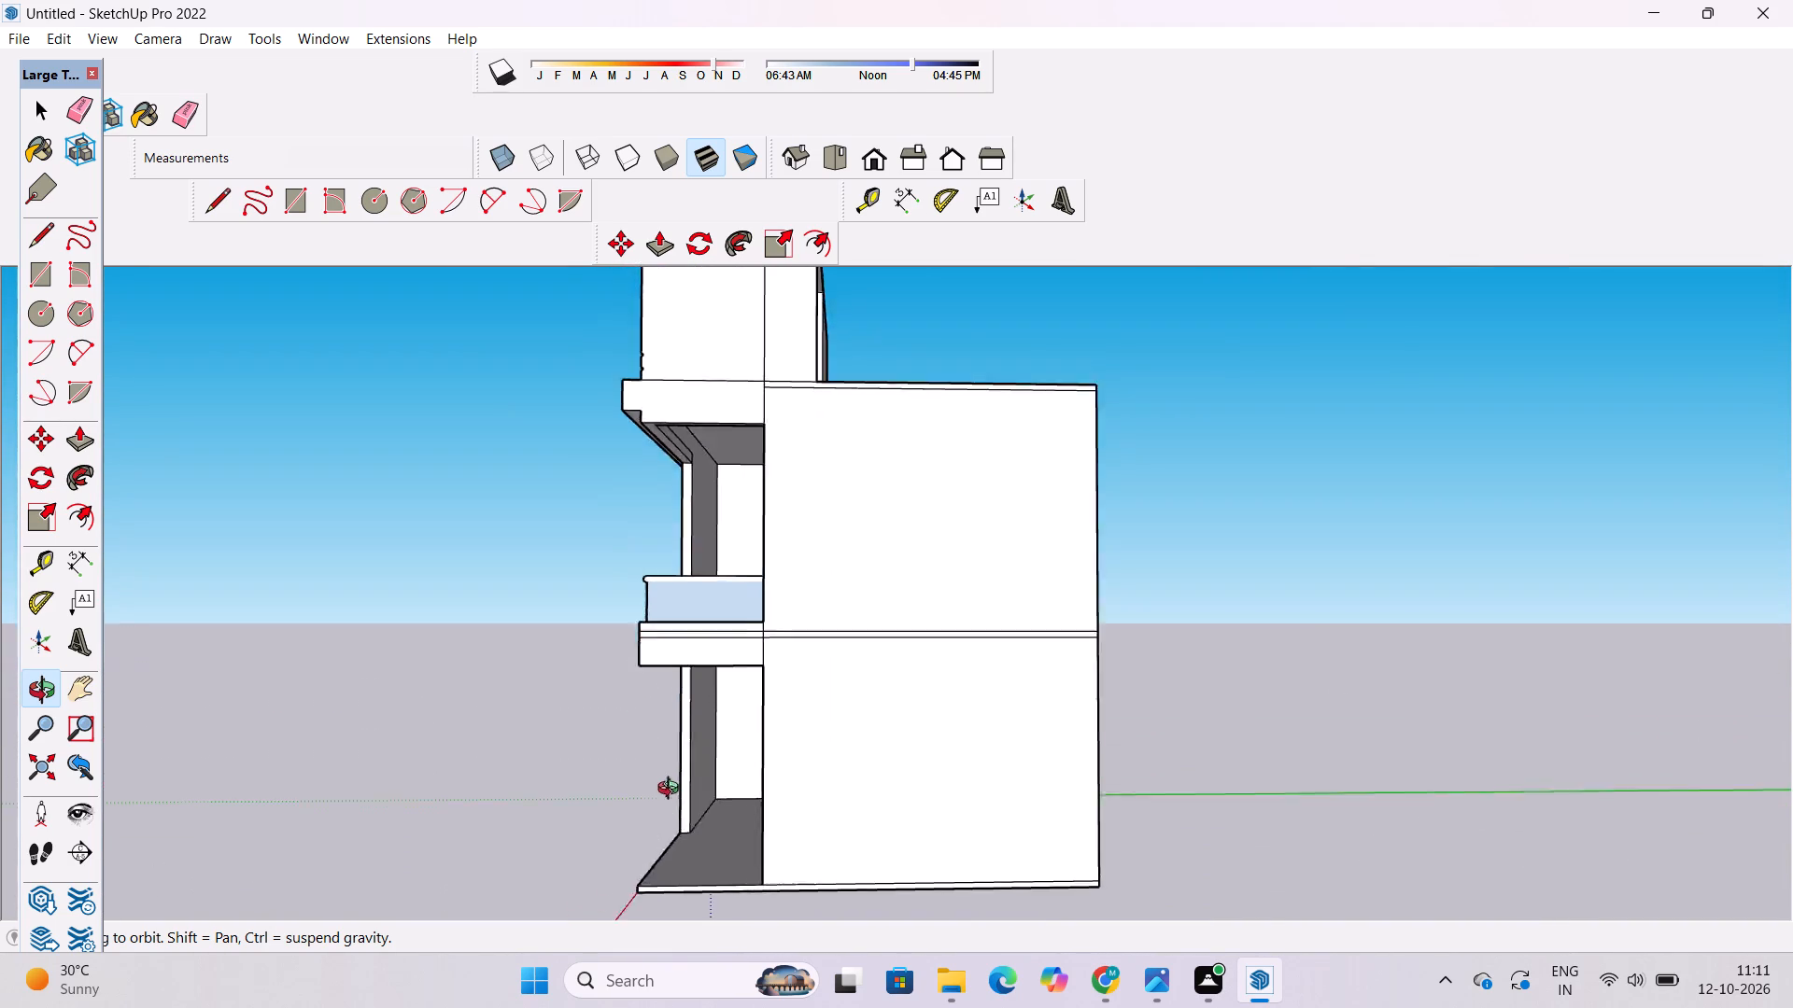
{"action": "left_click_drag", "start_coordinate": [672, 791], "coordinate": [747, 870]}
{"action": "scroll", "coordinate": [695, 652], "scroll_direction": "up", "scroll_amount": 3}
{"action": "left_click_drag", "start_coordinate": [679, 633], "coordinate": [719, 771], "text": "shift"}
{"action": "left_click_drag", "start_coordinate": [690, 758], "coordinate": [796, 745]}
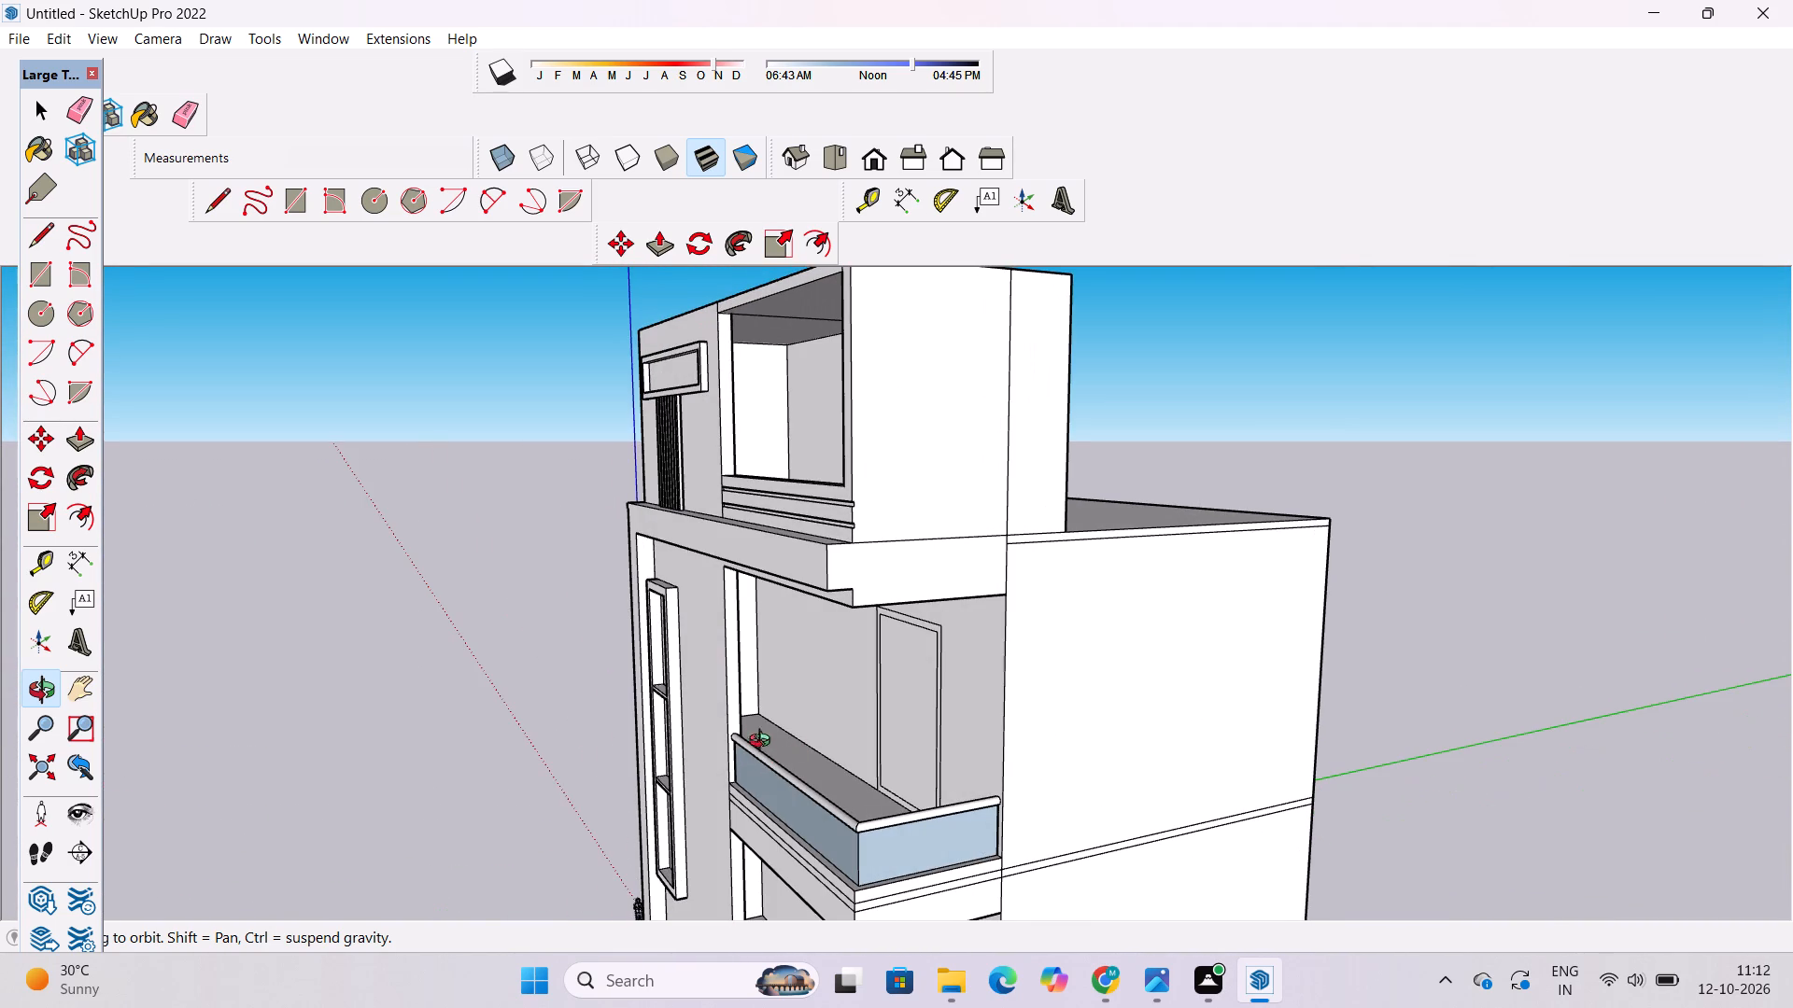
Examine the balcony side and the overall front elevation of the house.
{"action": "scroll", "coordinate": [717, 705], "scroll_direction": "up", "scroll_amount": 1}
{"action": "scroll", "coordinate": [657, 695], "scroll_direction": "down", "scroll_amount": 3}
{"action": "left_click_drag", "start_coordinate": [631, 726], "coordinate": [639, 631], "text": "shift"}
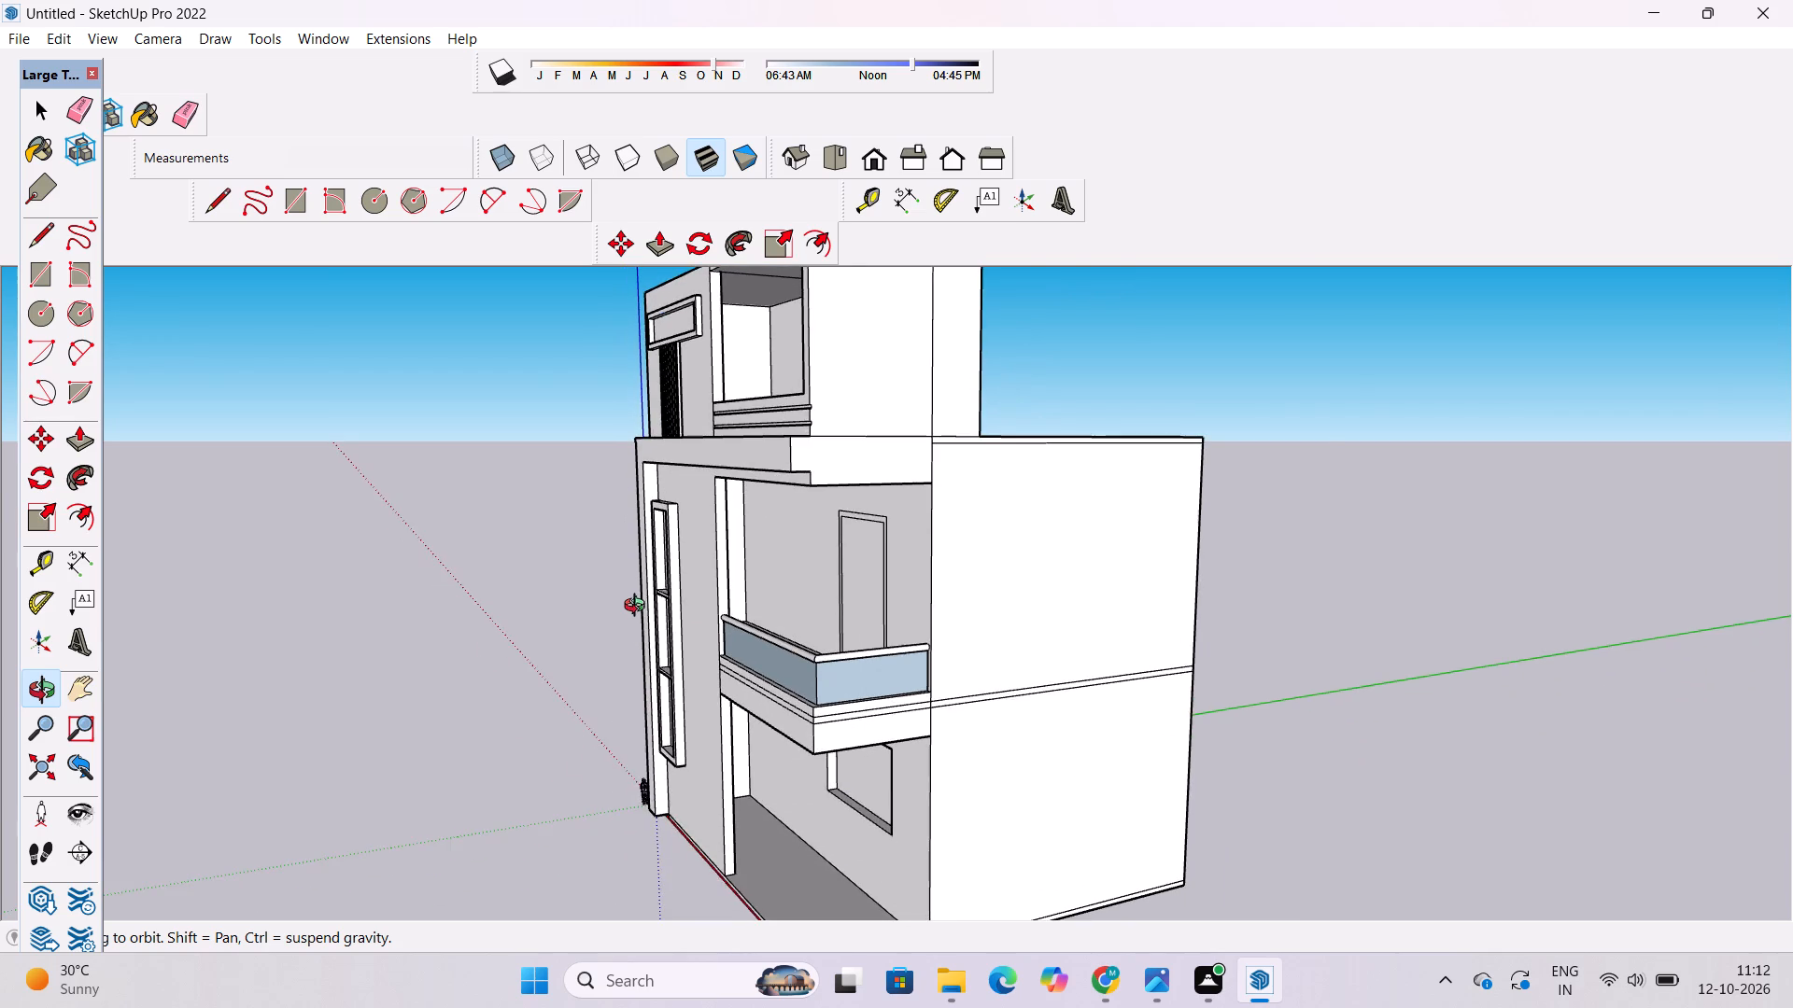
{"action": "scroll", "coordinate": [639, 606], "scroll_direction": "up", "scroll_amount": 2}
{"action": "scroll", "coordinate": [639, 606], "scroll_direction": "down", "scroll_amount": 4}
{"action": "scroll", "coordinate": [639, 605], "scroll_direction": "up", "scroll_amount": 2}
{"action": "scroll", "coordinate": [637, 609], "scroll_direction": "down", "scroll_amount": 3}
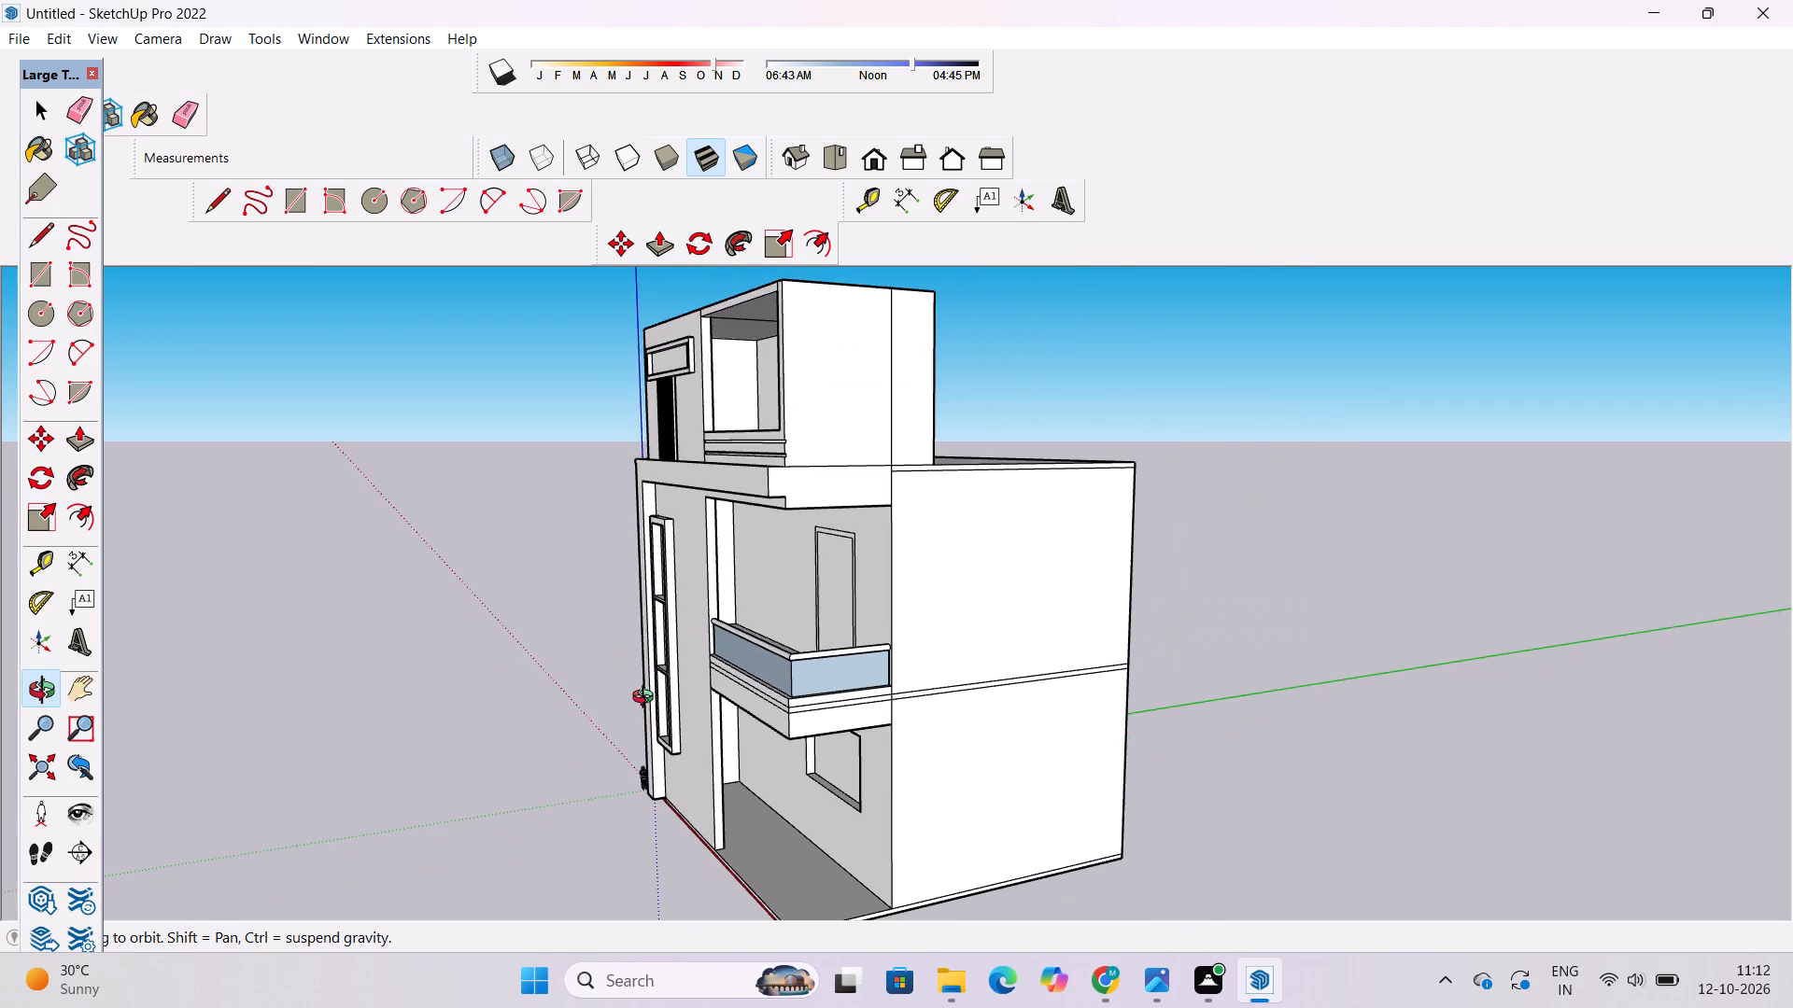
{"action": "left_click_drag", "start_coordinate": [655, 725], "coordinate": [931, 800]}
{"action": "left_click_drag", "start_coordinate": [921, 776], "coordinate": [907, 595], "text": "shift"}
{"action": "left_click_drag", "start_coordinate": [807, 619], "coordinate": [927, 550]}
{"action": "scroll", "coordinate": [756, 556], "scroll_direction": "down", "scroll_amount": 5}
{"action": "left_click_drag", "start_coordinate": [737, 565], "coordinate": [763, 610], "text": "shift"}
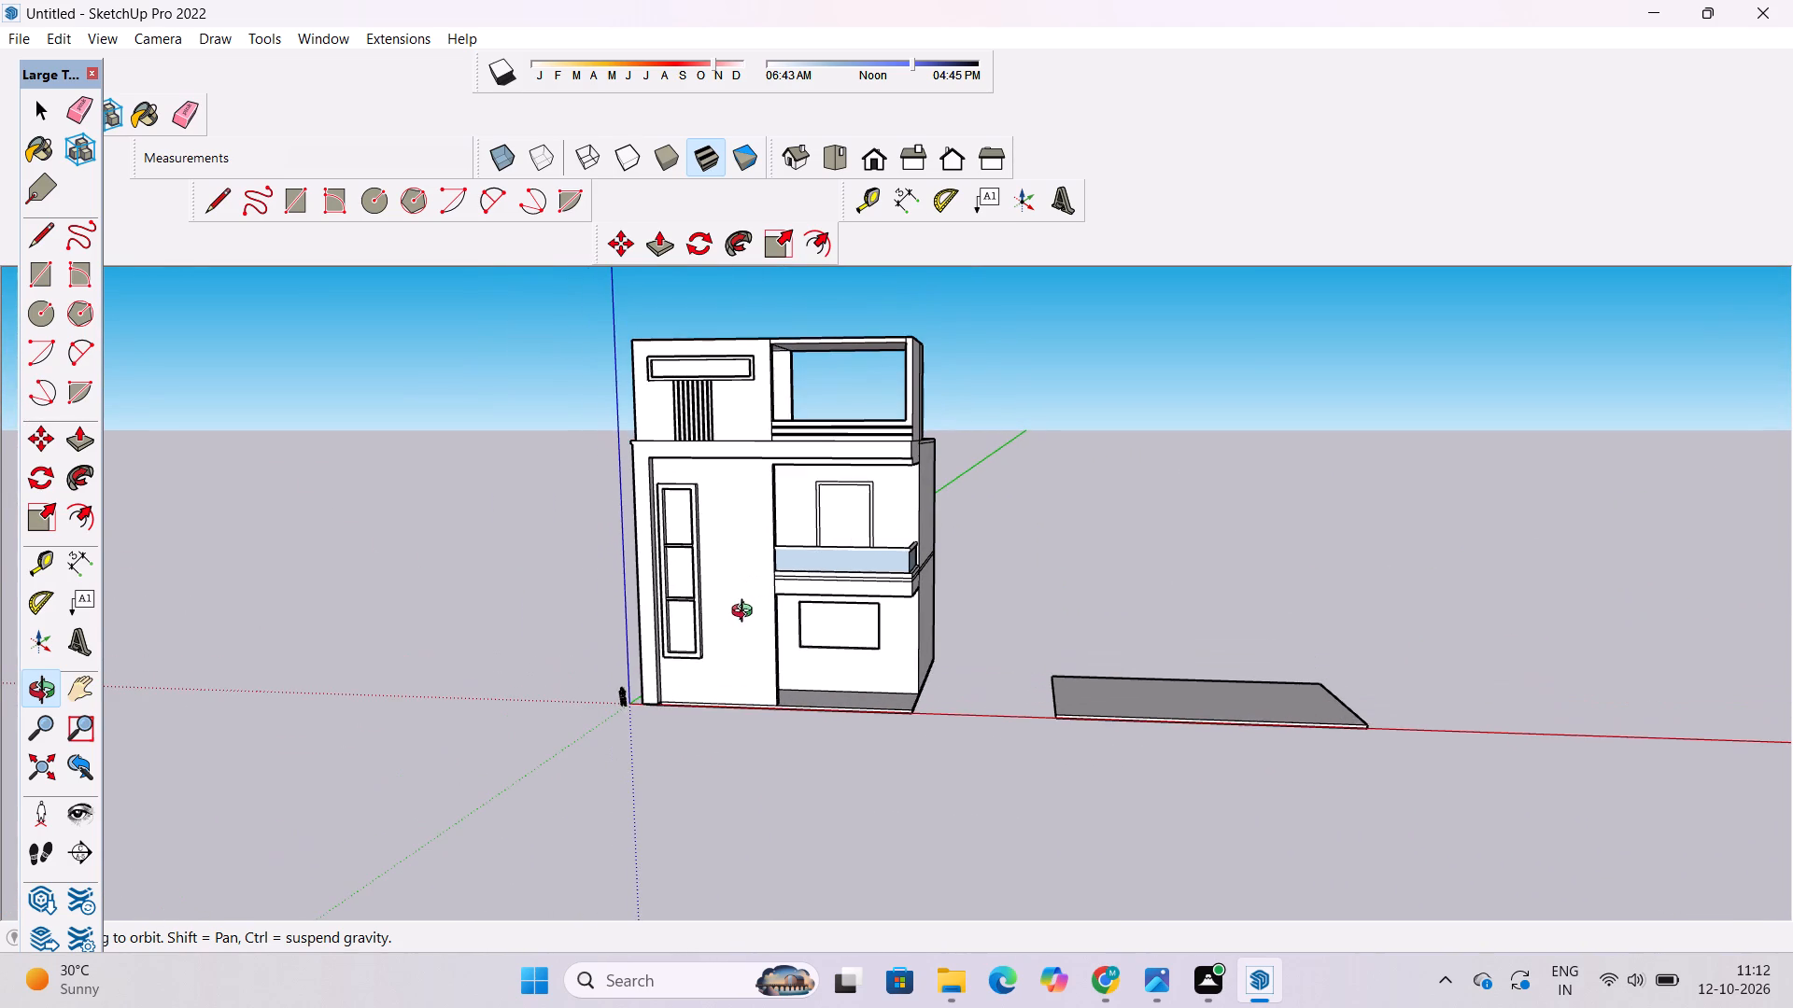
{"action": "scroll", "coordinate": [689, 610], "scroll_direction": "up", "scroll_amount": 2}
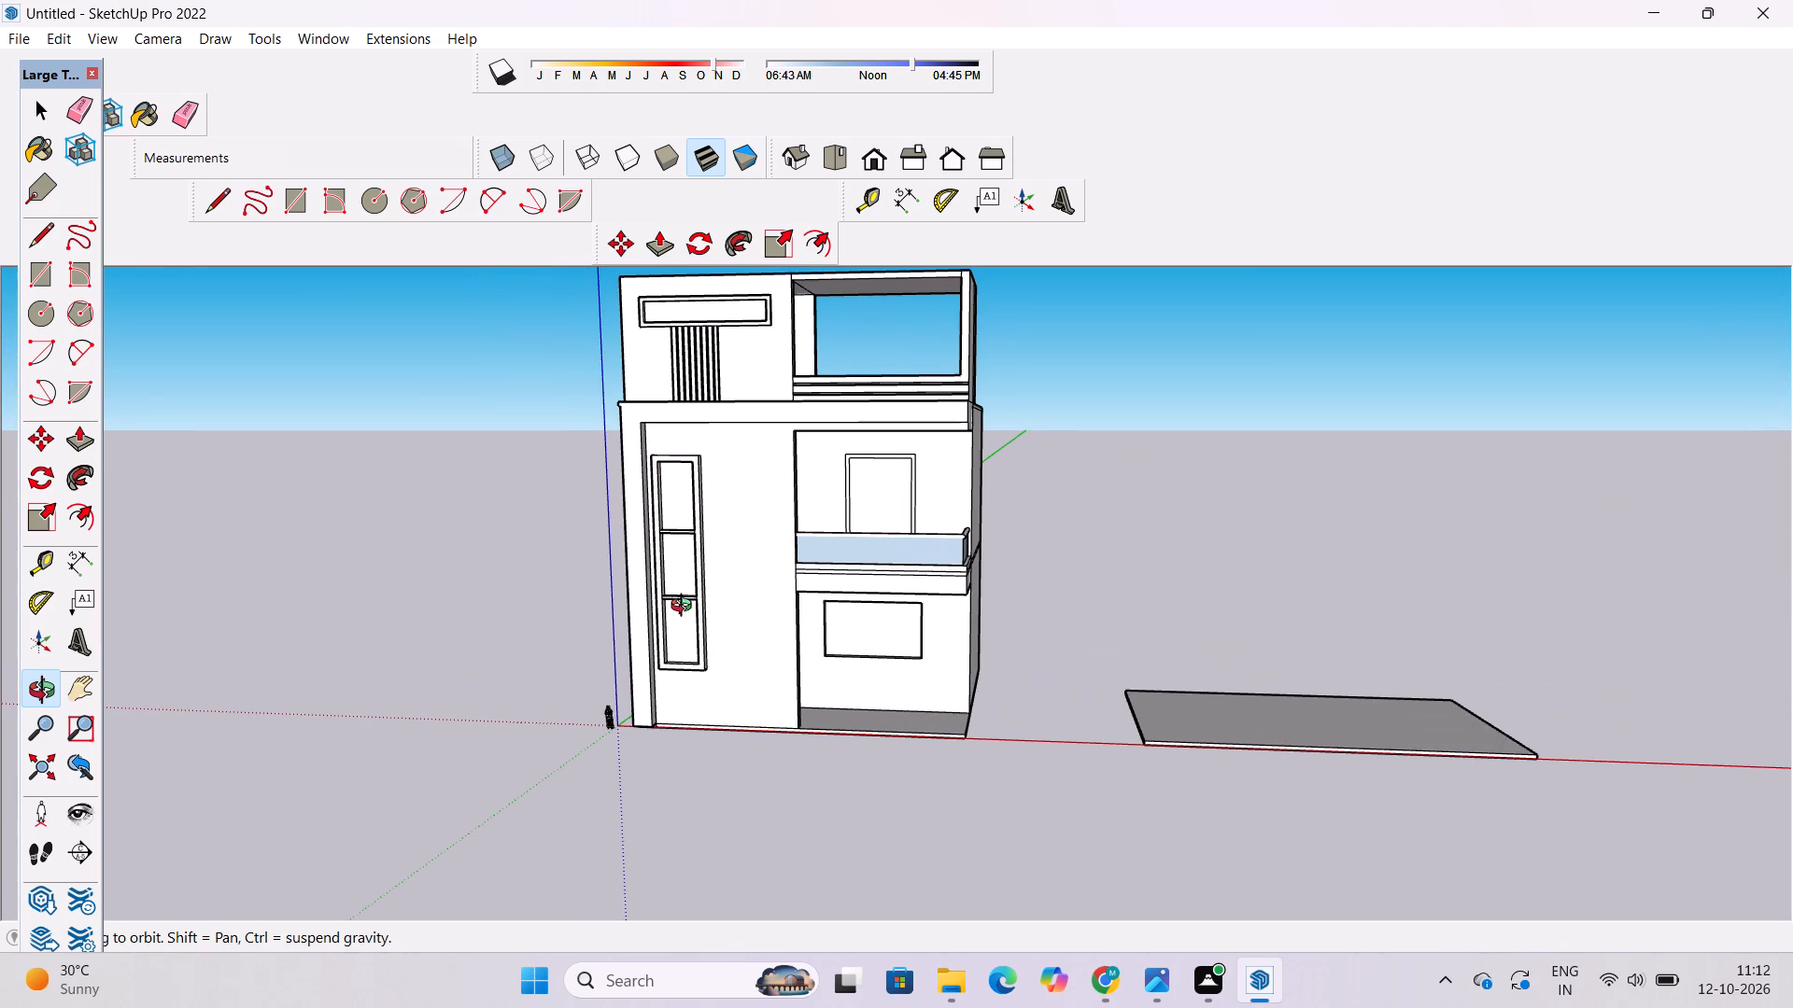
{"action": "scroll", "coordinate": [684, 610], "scroll_direction": "up", "scroll_amount": 2}
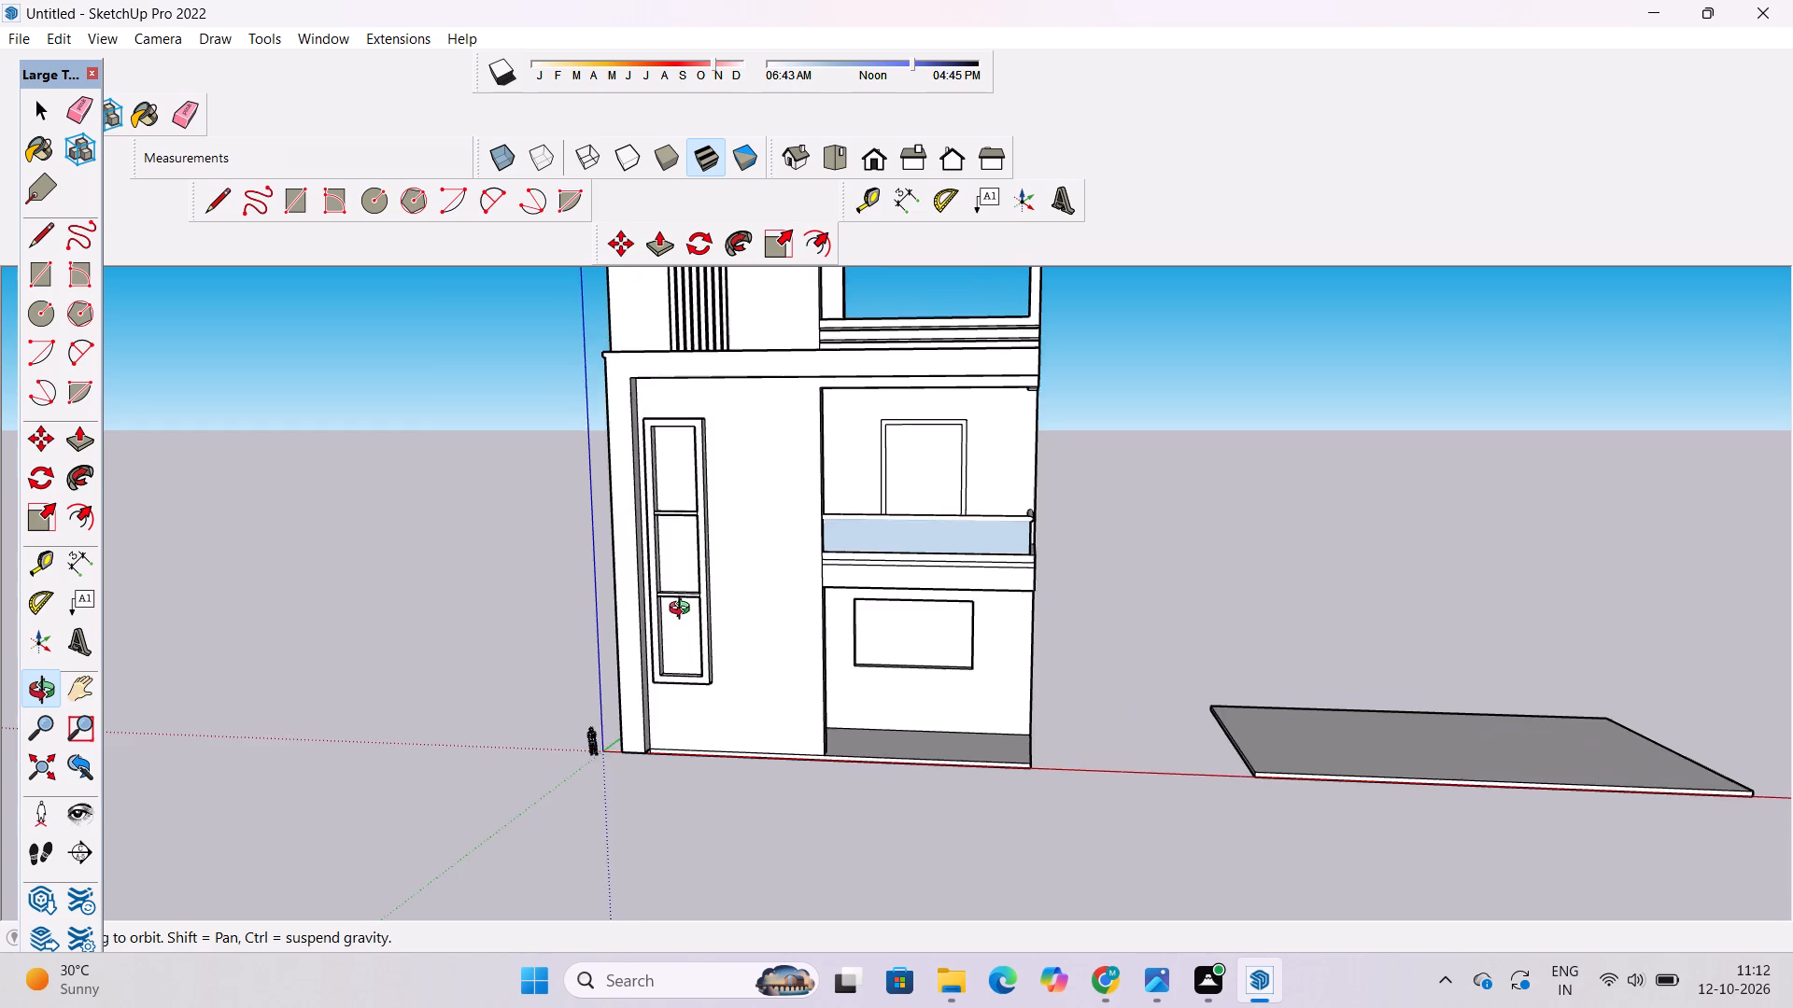
{"action": "scroll", "coordinate": [684, 610], "scroll_direction": "down", "scroll_amount": 3}
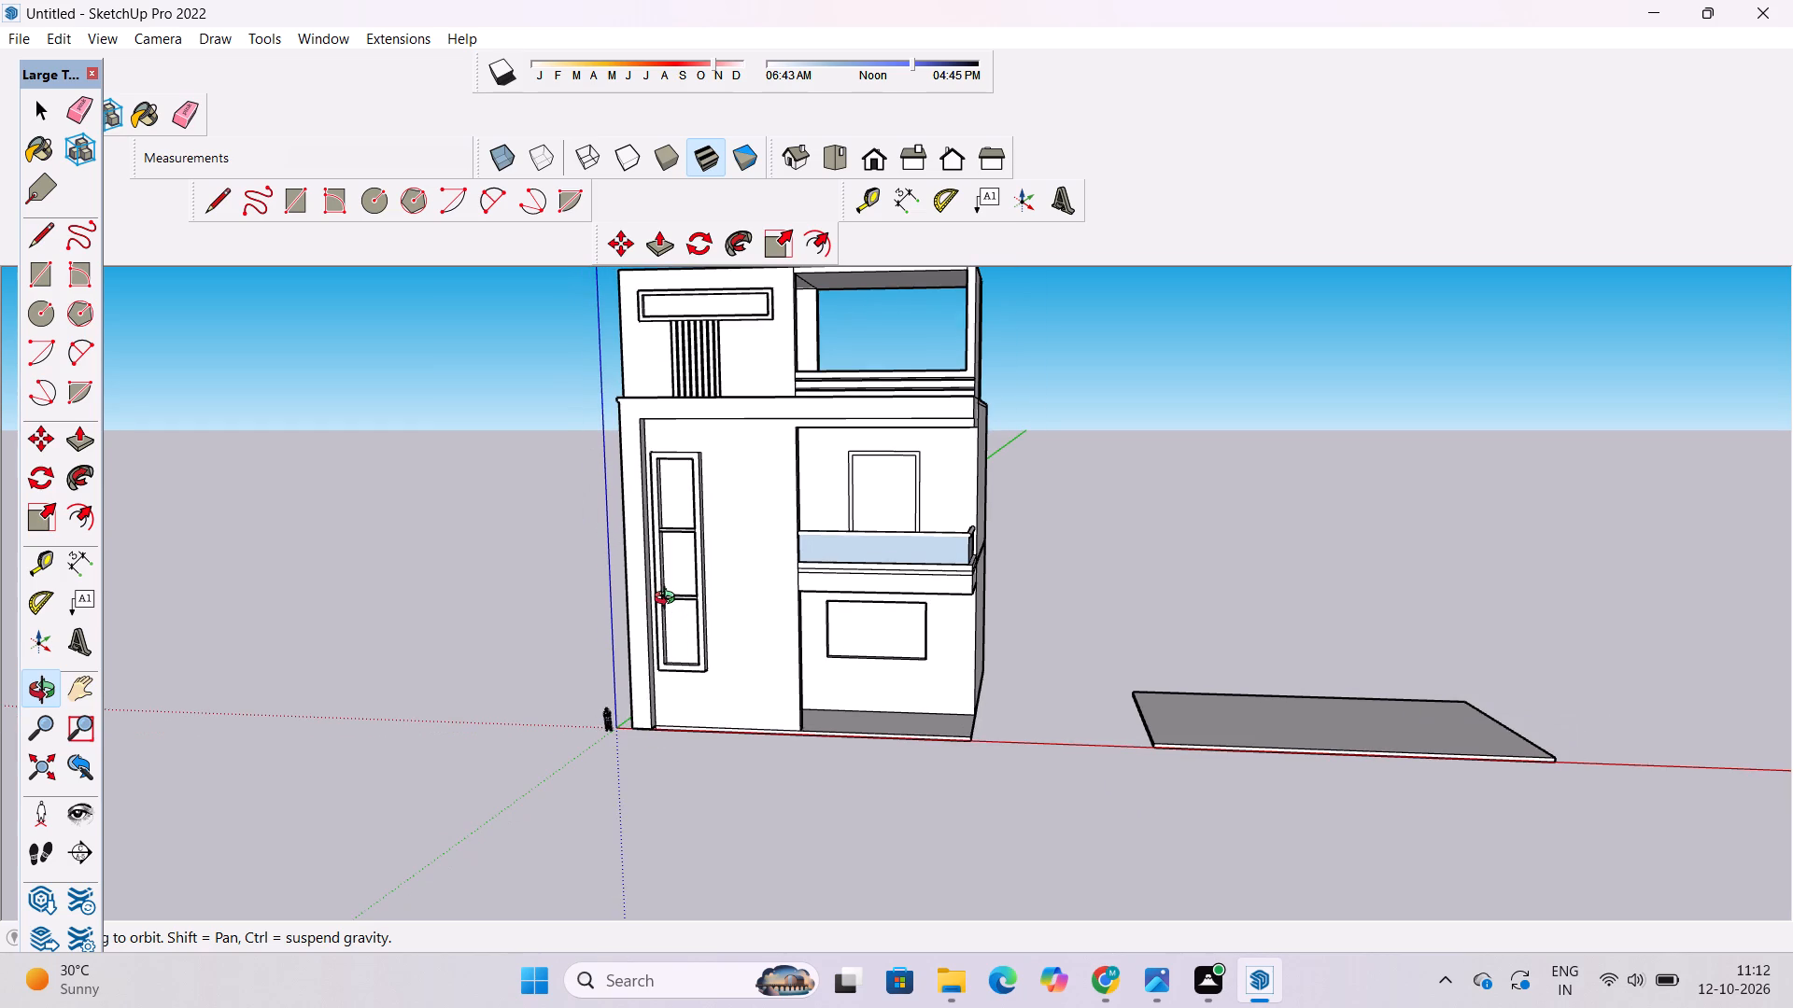
{"action": "scroll", "coordinate": [670, 602], "scroll_direction": "down", "scroll_amount": 5}
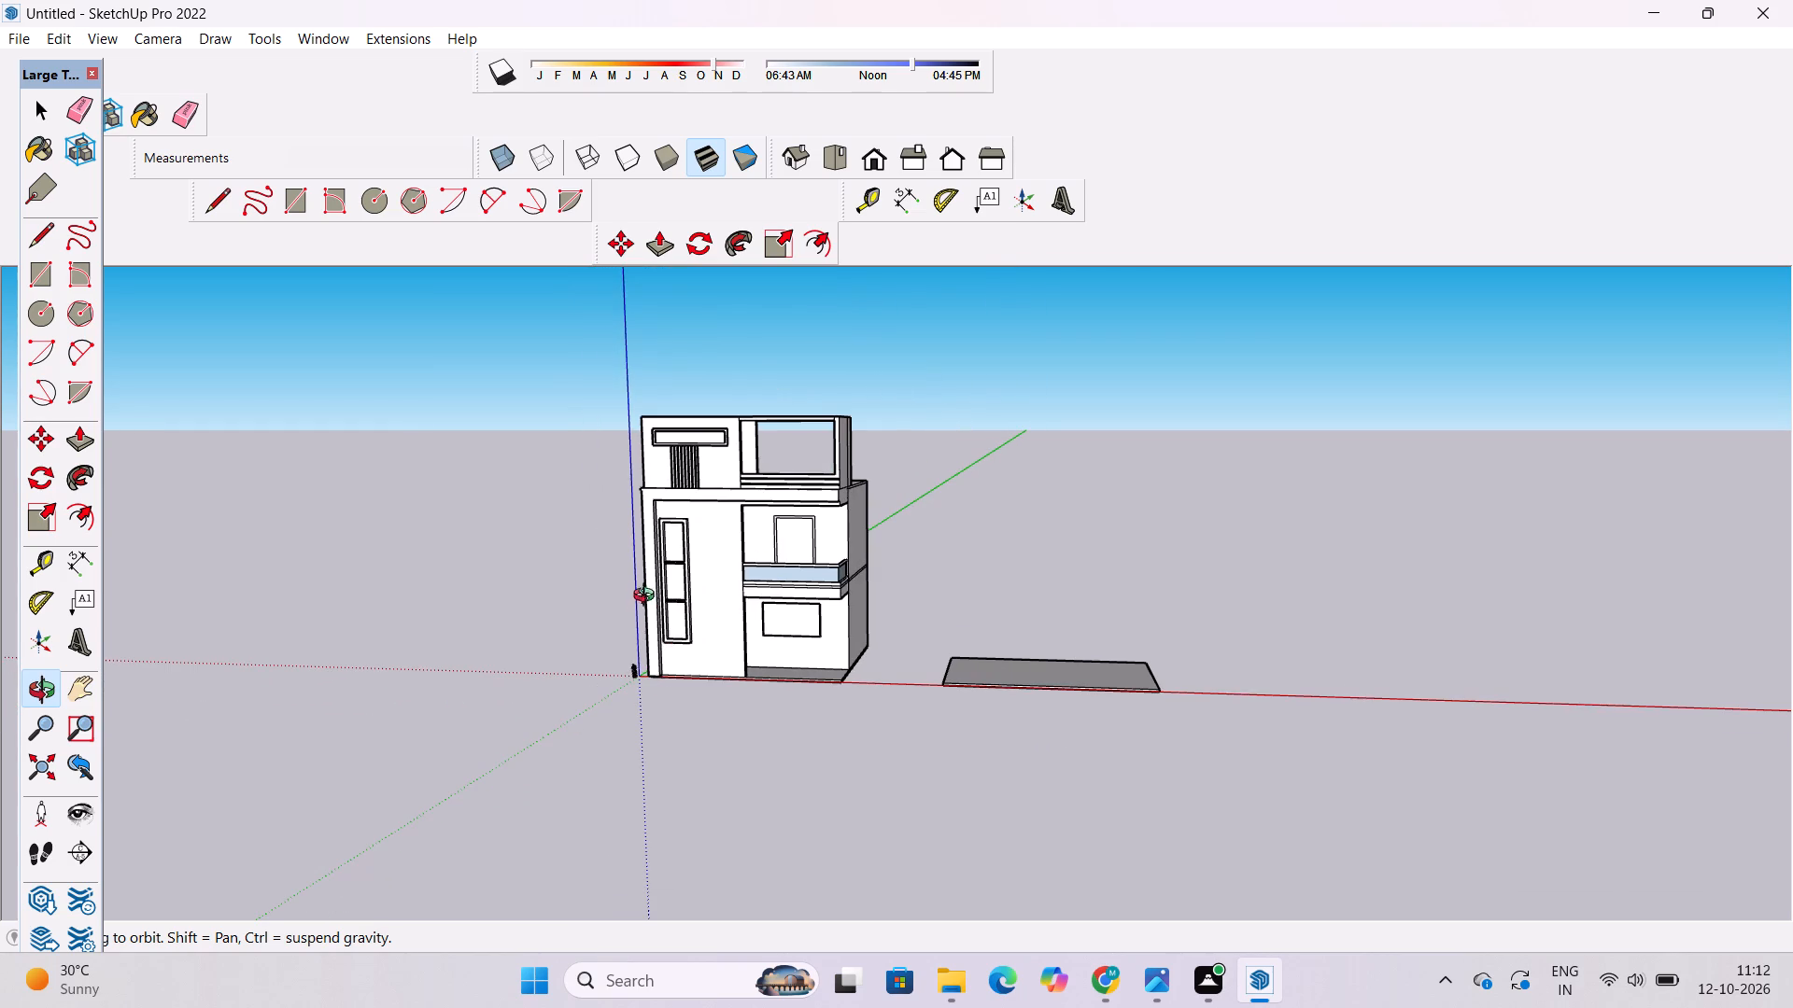
Place a horizontal guide along the mid-height of the slab band above the front wall, parallel to its top edge.
{"action": "scroll", "coordinate": [647, 603], "scroll_direction": "up", "scroll_amount": 5}
{"action": "left_click_drag", "start_coordinate": [667, 595], "coordinate": [718, 612]}
{"action": "scroll", "coordinate": [713, 611], "scroll_direction": "up", "scroll_amount": 3}
{"action": "left_click_drag", "start_coordinate": [711, 610], "coordinate": [716, 633], "text": "shift"}
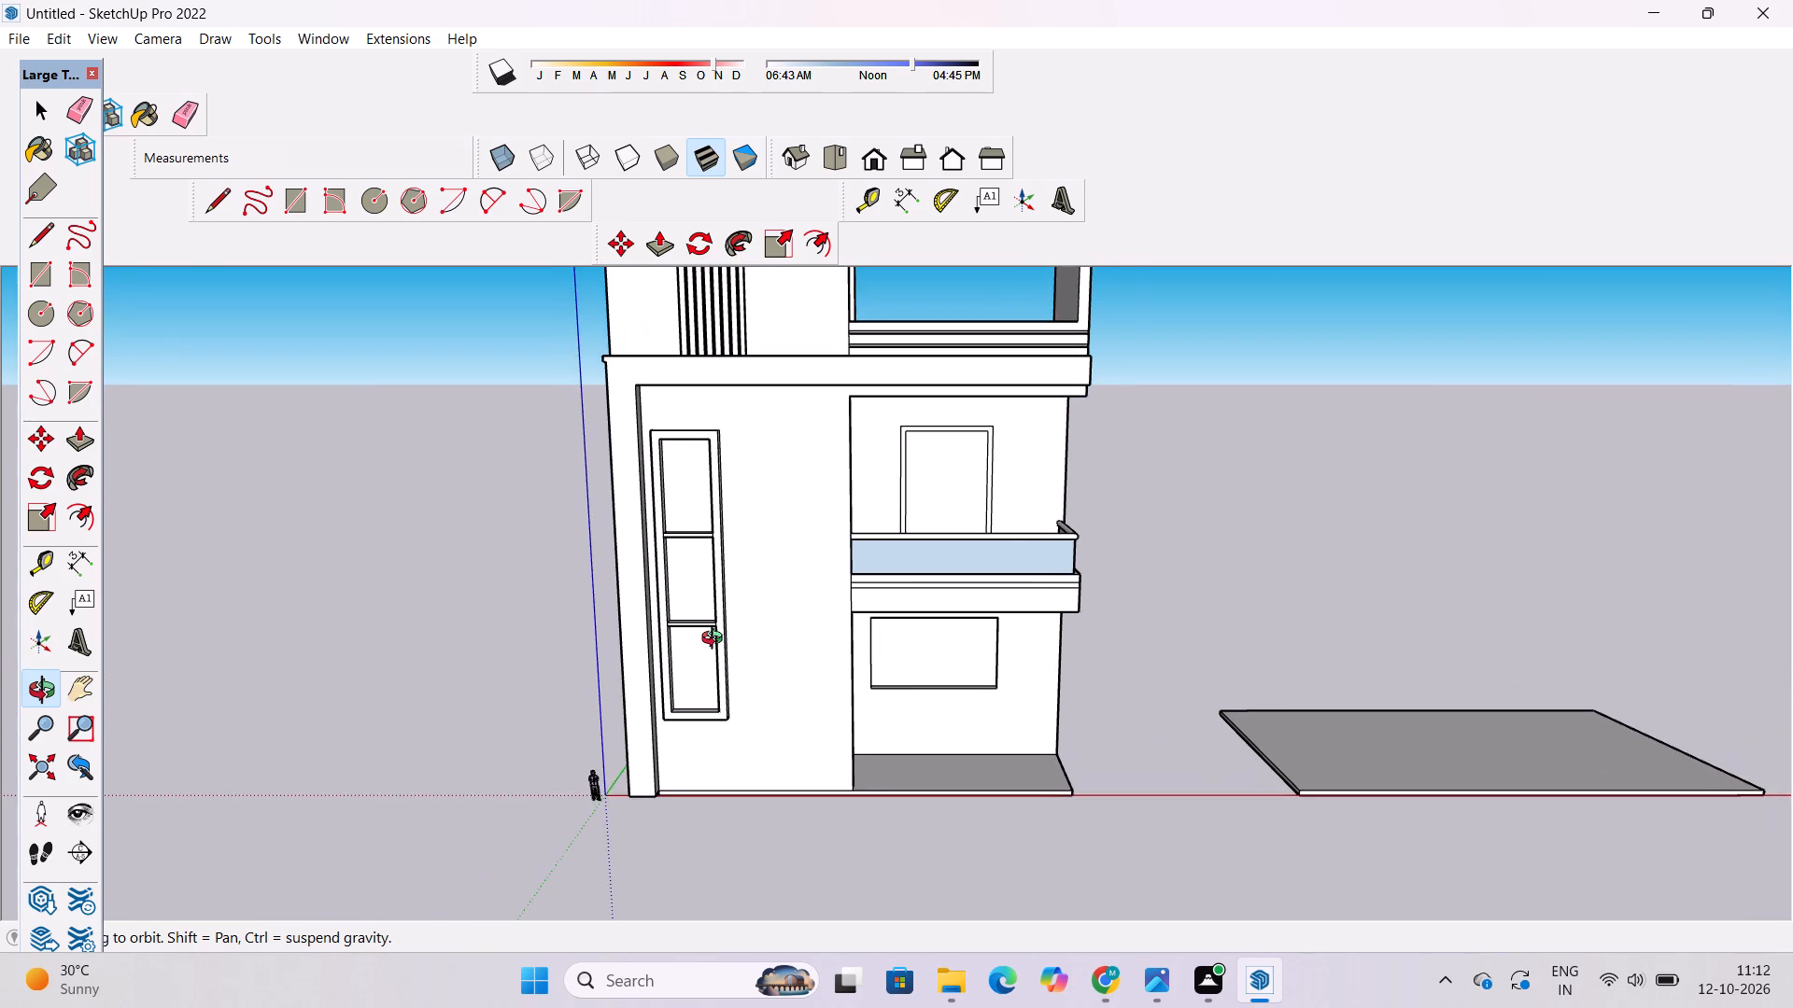
{"action": "scroll", "coordinate": [716, 640], "scroll_direction": "up", "scroll_amount": 2}
{"action": "left_click_drag", "start_coordinate": [789, 554], "coordinate": [788, 609], "text": "shift"}
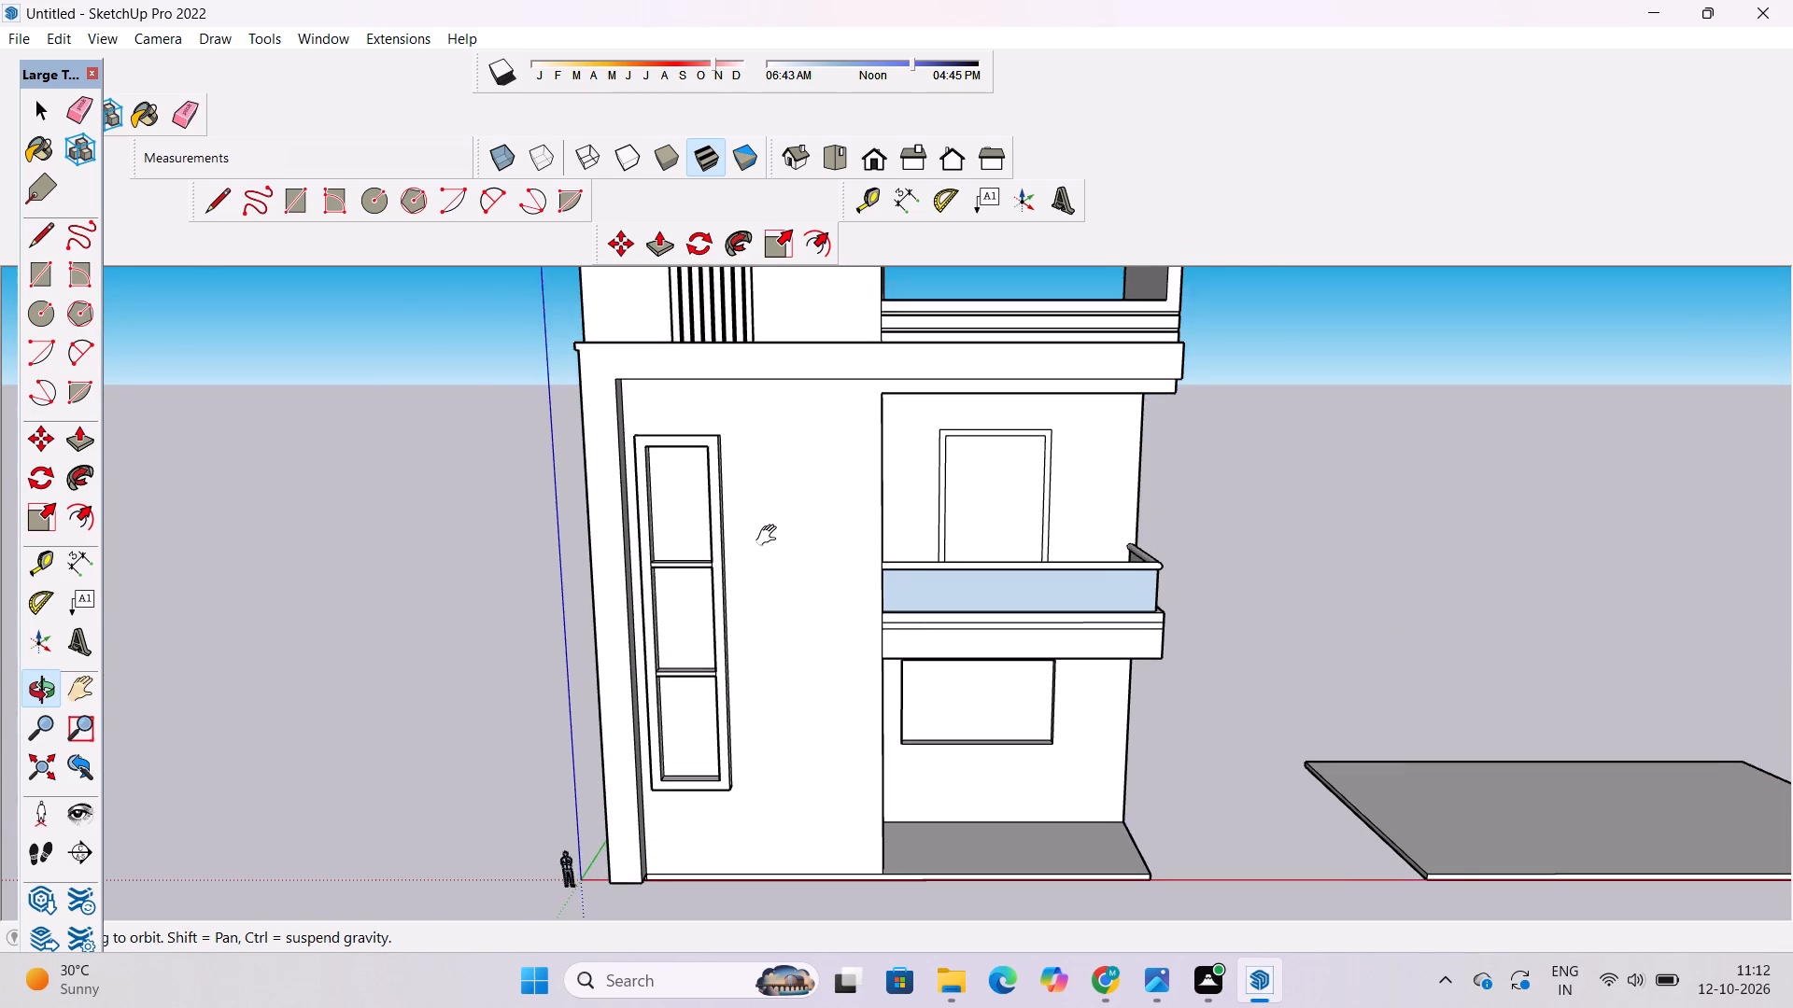
{"action": "scroll", "coordinate": [770, 535], "scroll_direction": "up", "scroll_amount": 2, "text": "shift"}
{"action": "left_click_drag", "start_coordinate": [813, 484], "coordinate": [732, 582], "text": "shift"}
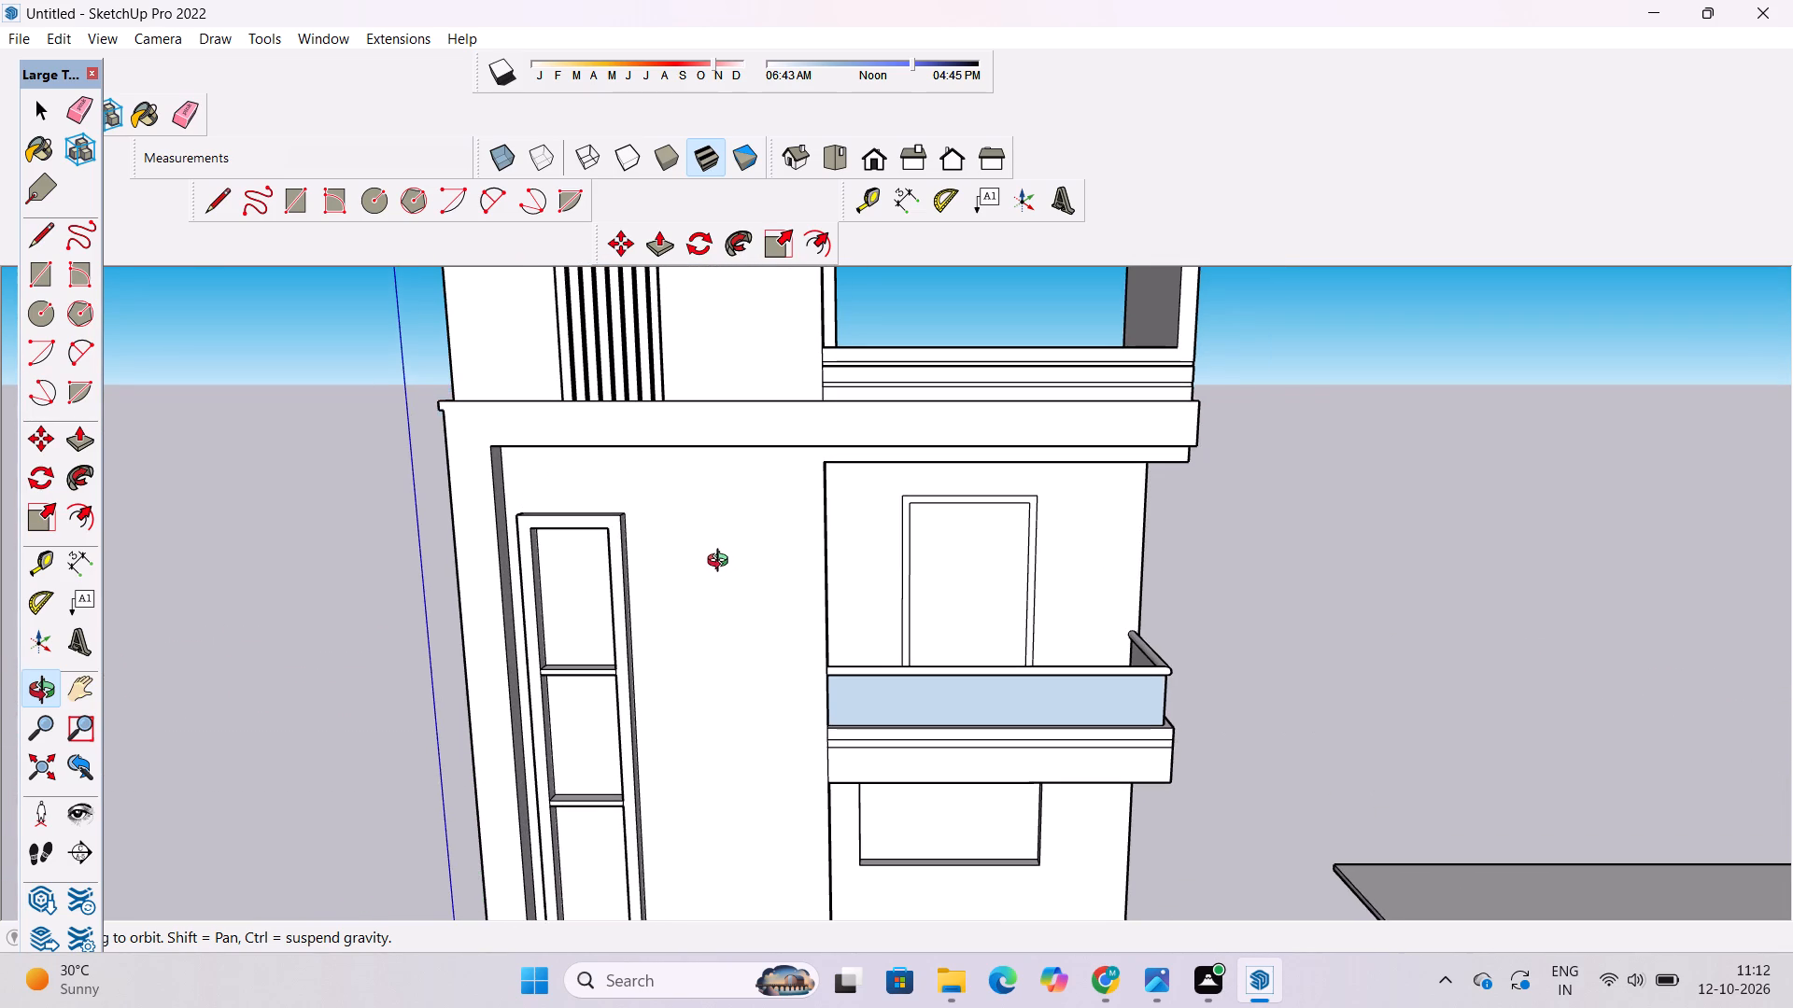
{"action": "key", "text": "t"}
{"action": "scroll", "coordinate": [670, 414], "scroll_direction": "down", "scroll_amount": 4}
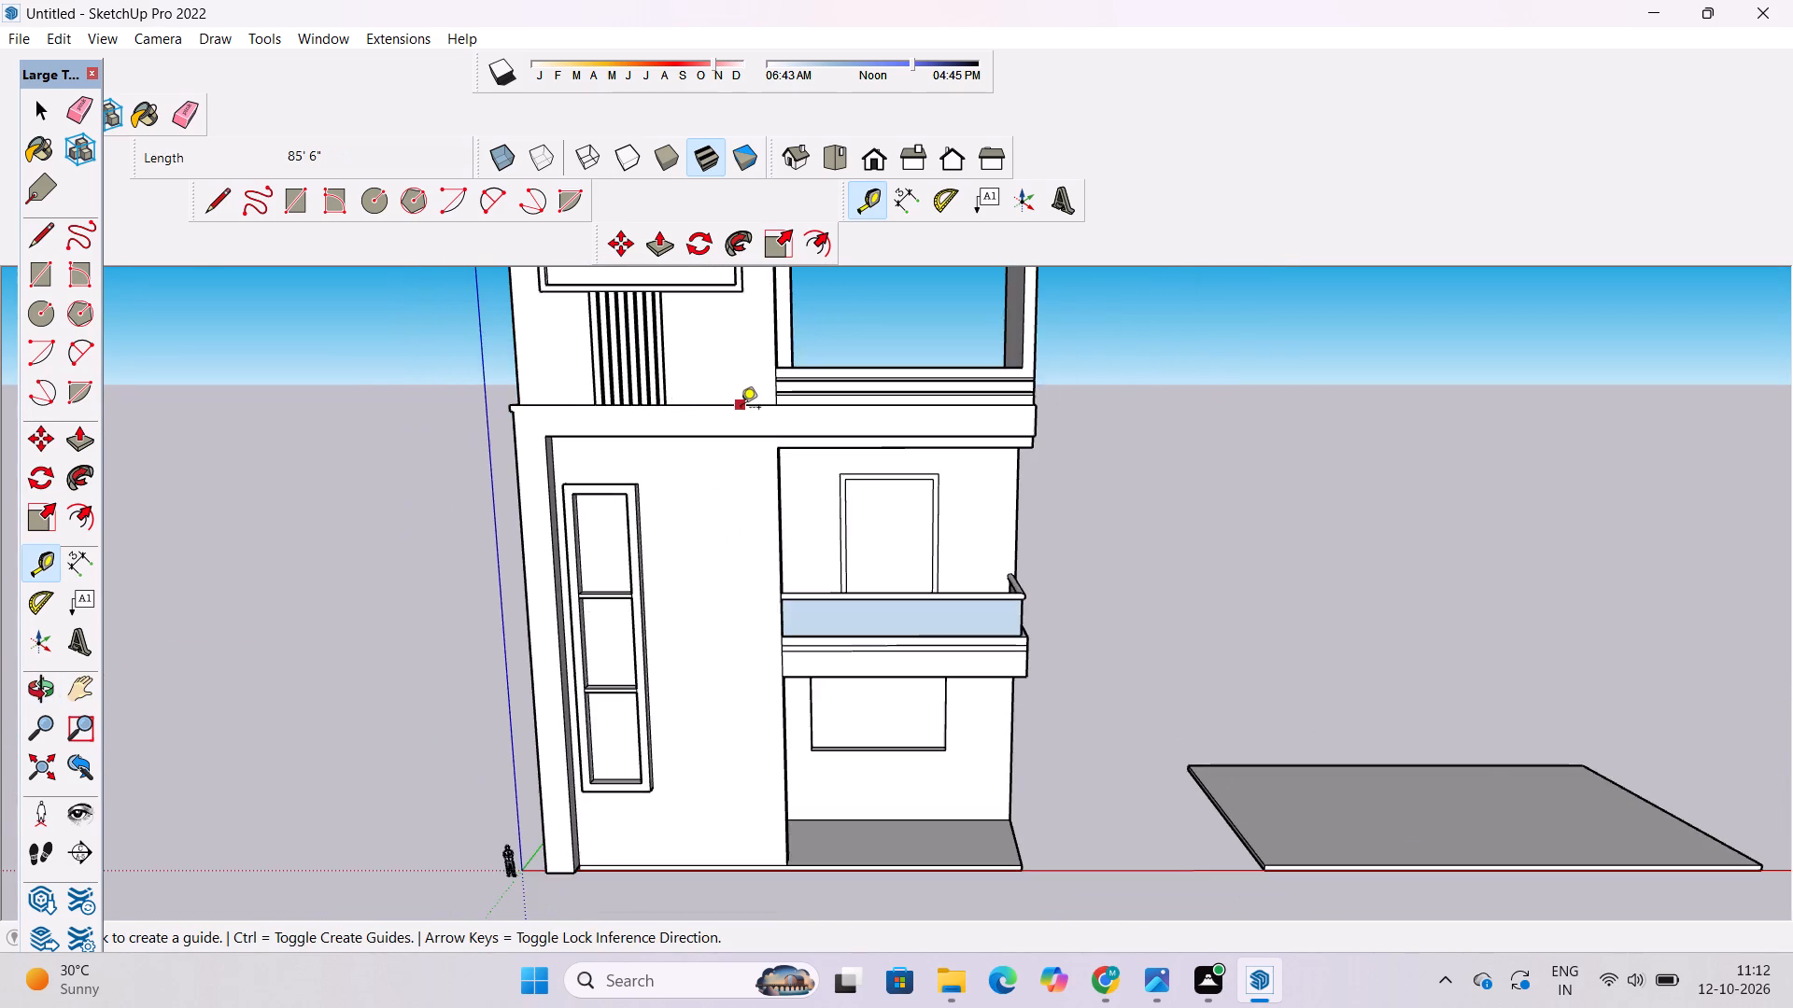
{"action": "scroll", "coordinate": [741, 409], "scroll_direction": "up", "scroll_amount": 9}
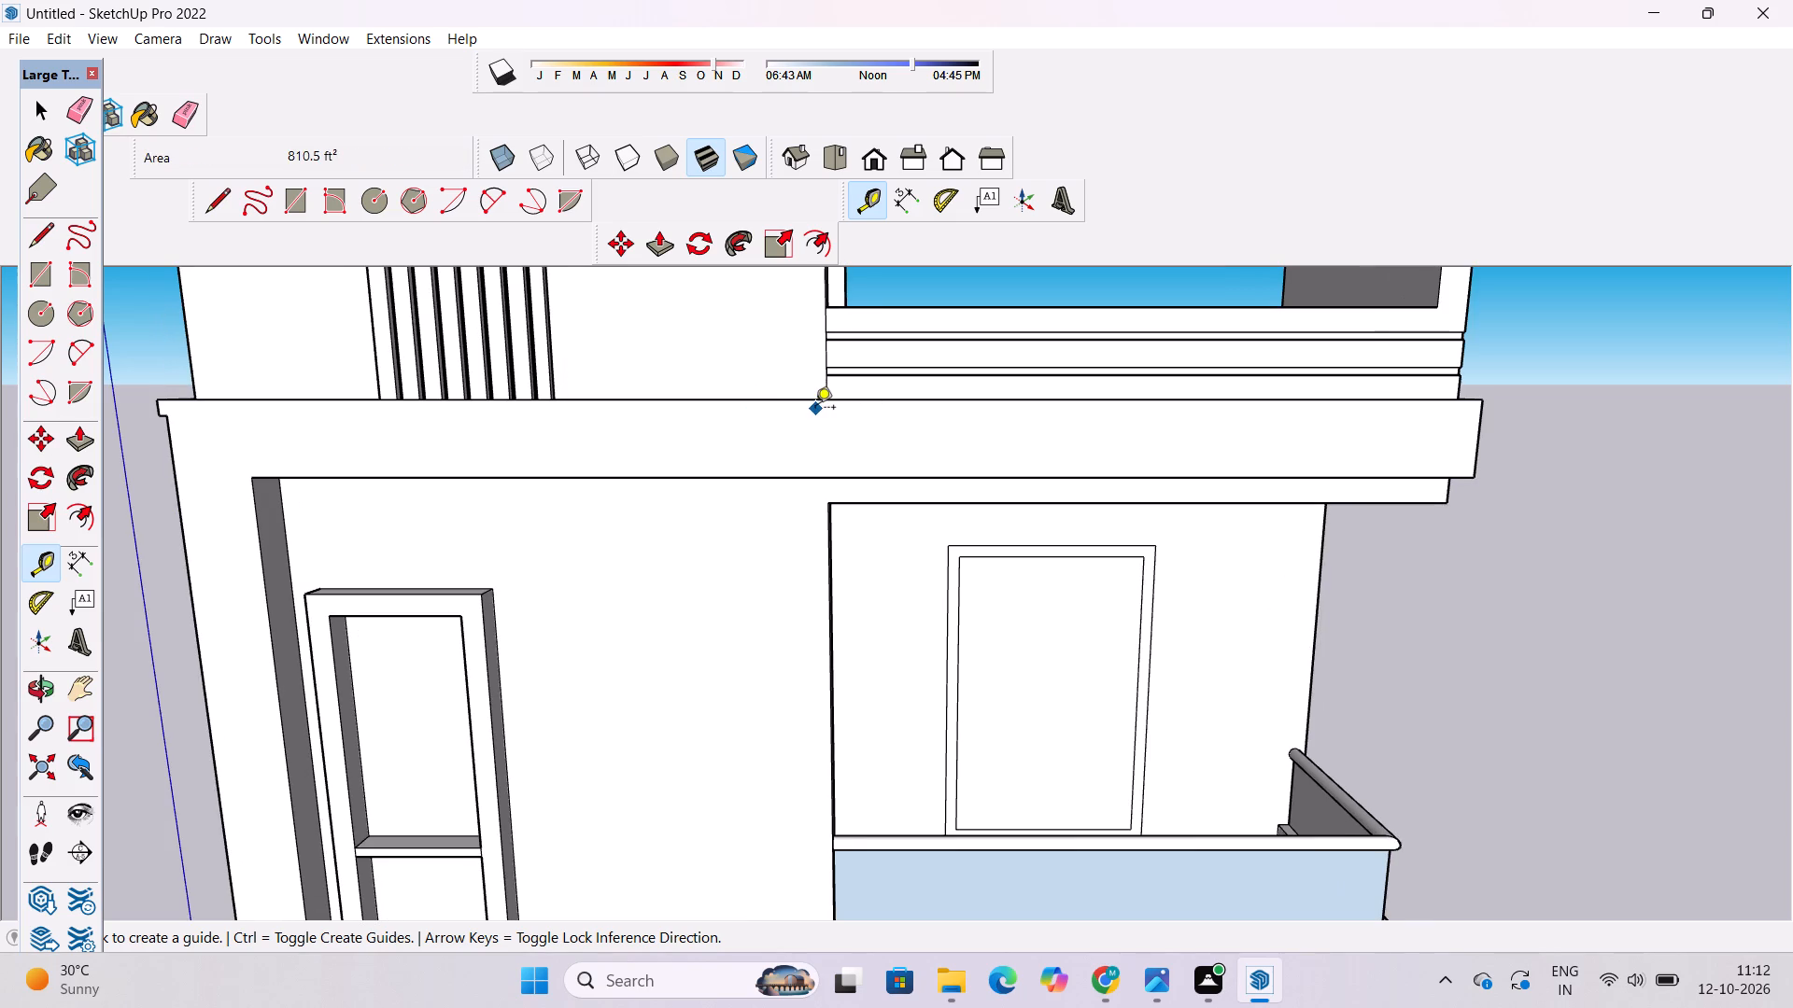
{"action": "left_click", "coordinate": [819, 400]}
{"action": "scroll", "coordinate": [824, 431], "scroll_direction": "up", "scroll_amount": 5}
{"action": "scroll", "coordinate": [885, 439], "scroll_direction": "down", "scroll_amount": 5}
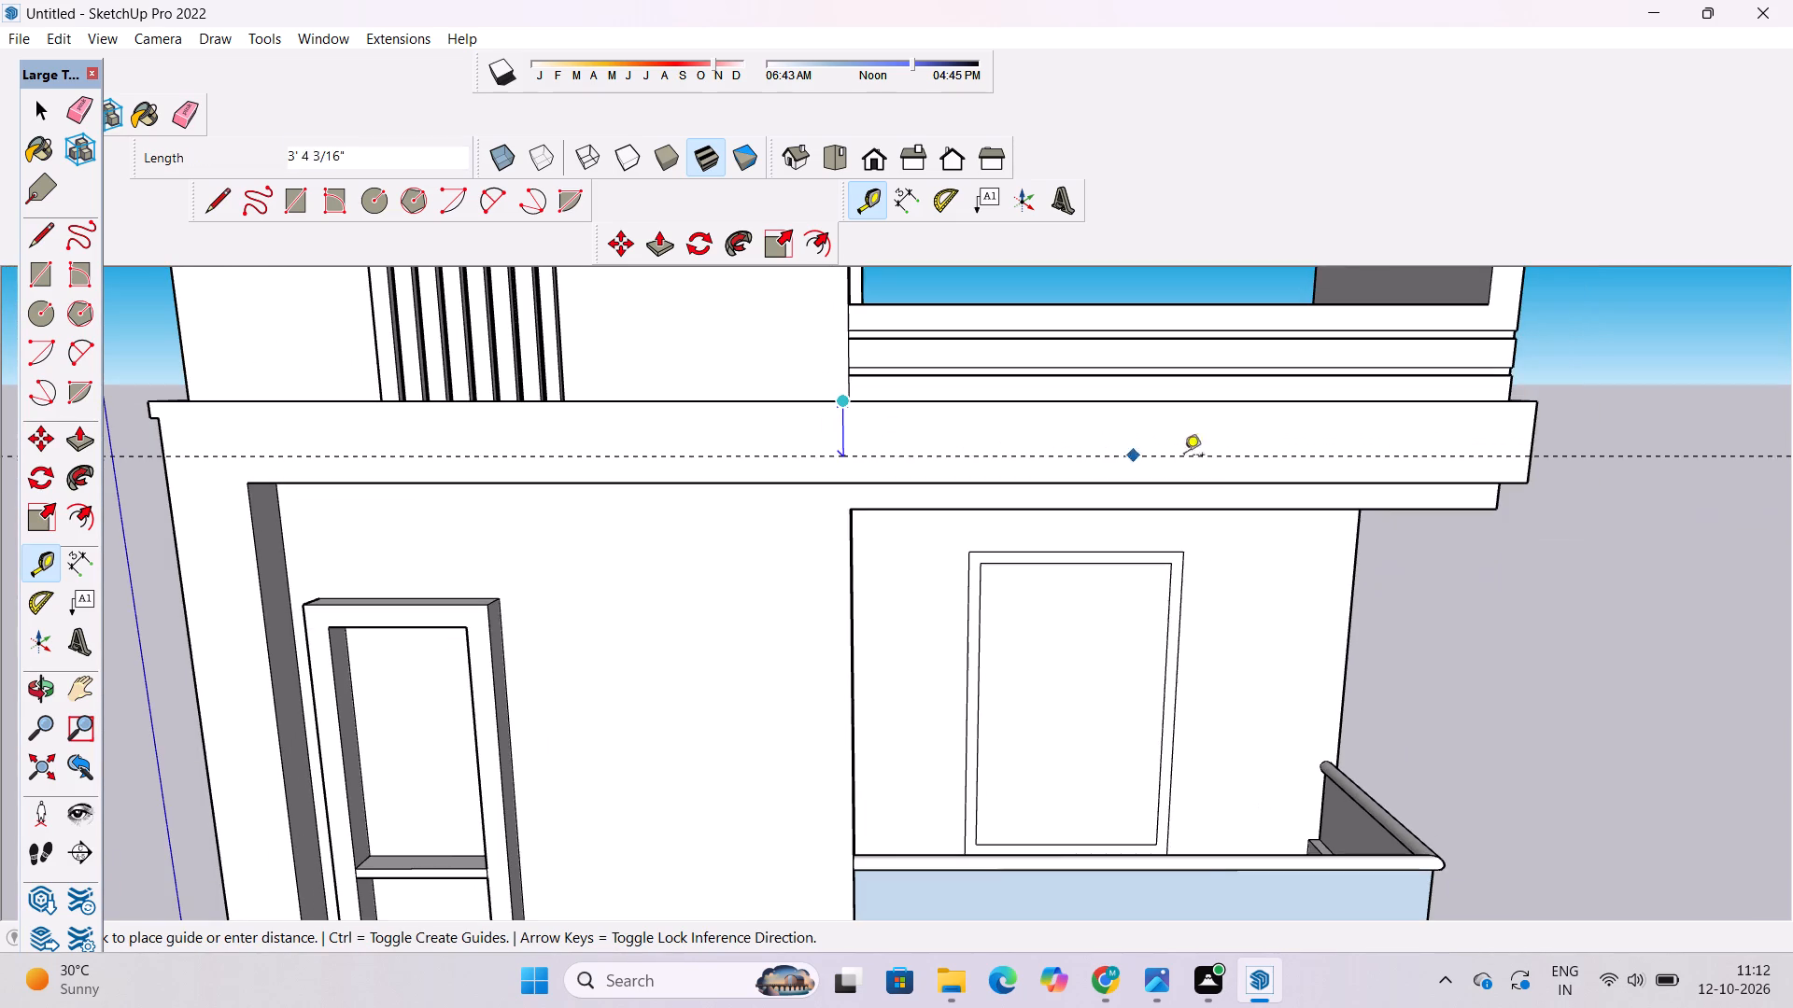
{"action": "left_click", "coordinate": [1532, 441]}
{"action": "scroll", "coordinate": [1532, 441], "scroll_direction": "up", "scroll_amount": 4}
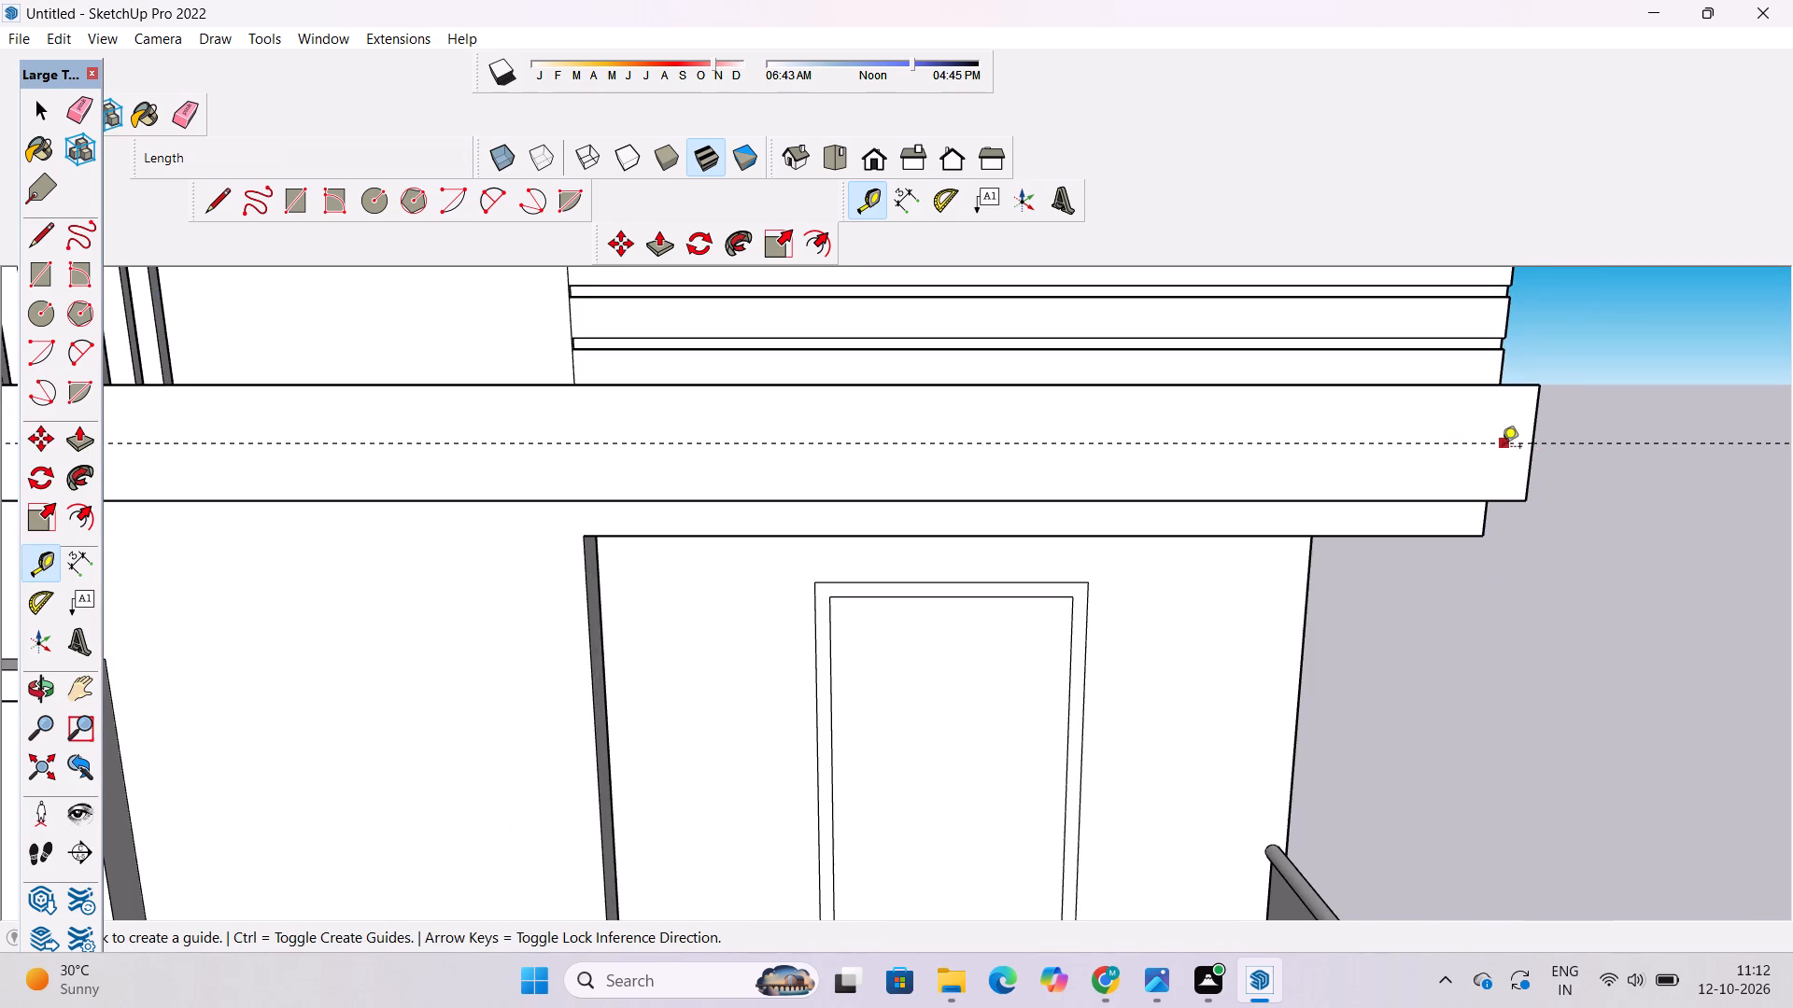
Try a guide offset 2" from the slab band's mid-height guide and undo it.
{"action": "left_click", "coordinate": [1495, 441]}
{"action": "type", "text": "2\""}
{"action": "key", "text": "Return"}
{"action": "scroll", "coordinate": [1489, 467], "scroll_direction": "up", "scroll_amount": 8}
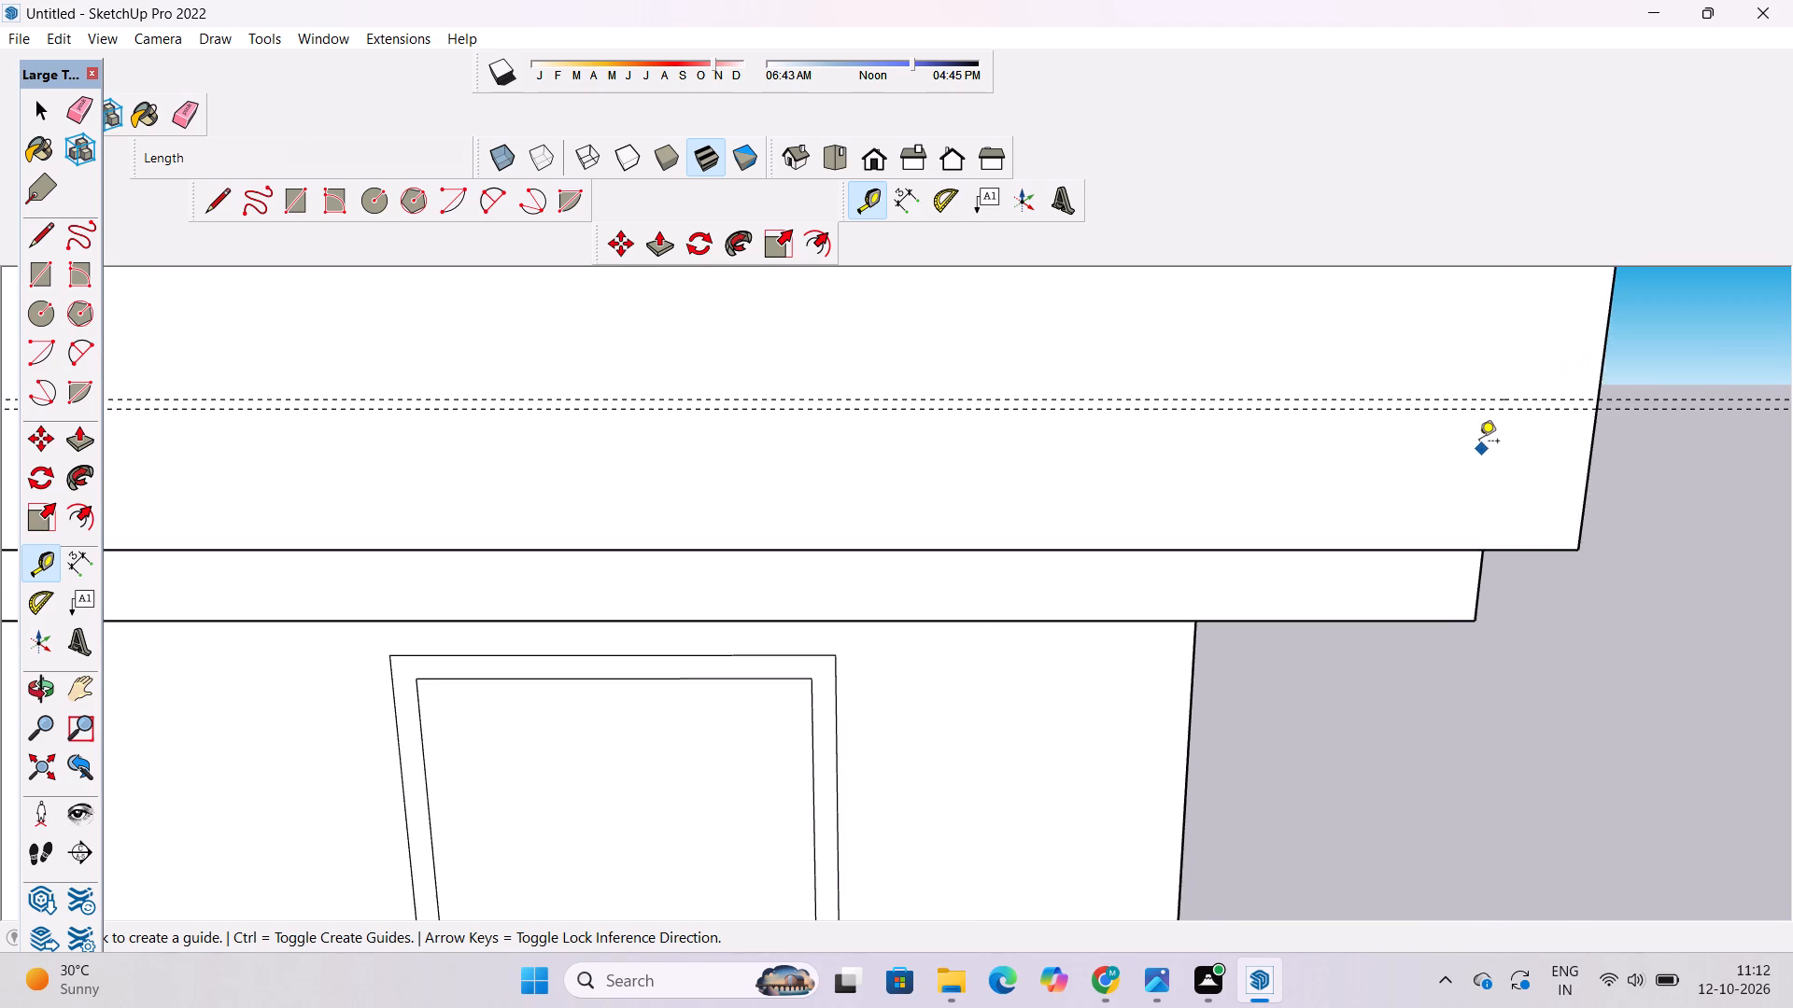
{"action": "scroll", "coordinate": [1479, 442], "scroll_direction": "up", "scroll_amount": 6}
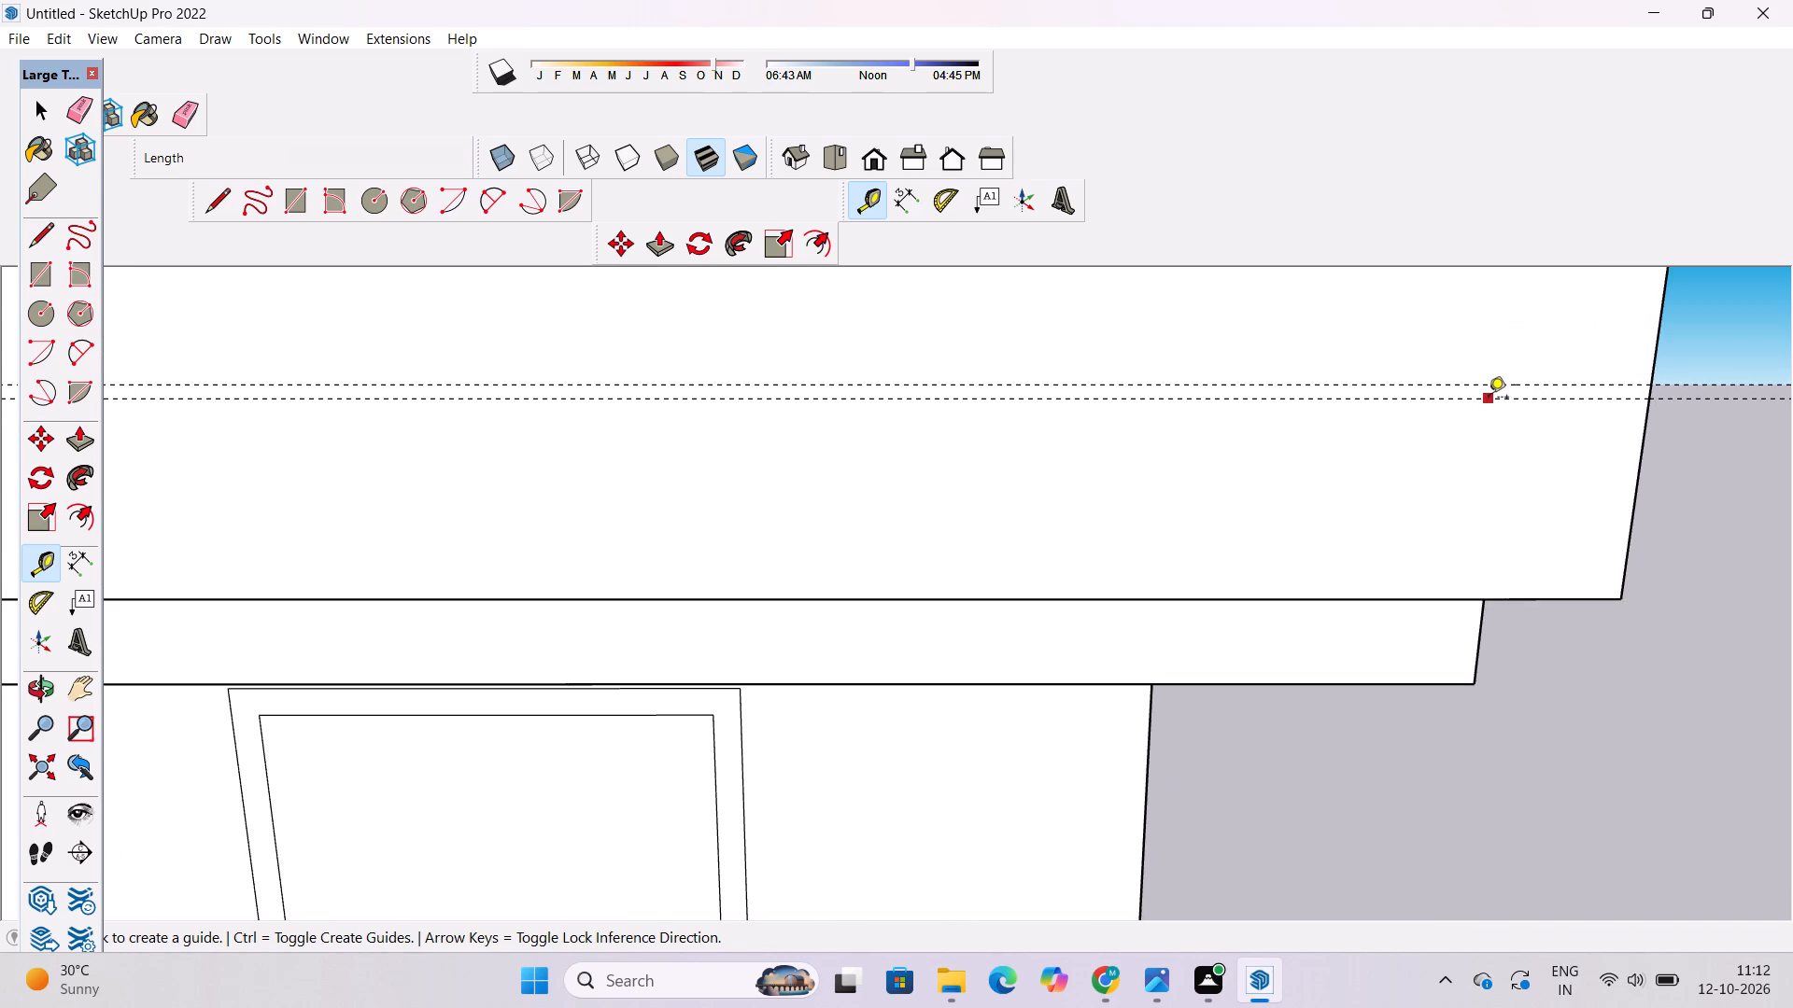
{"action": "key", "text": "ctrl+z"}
Add guides 1.5" above and 1.5" below the slab band's mid-height guide.
{"action": "left_click", "coordinate": [1489, 399]}
{"action": "type", "text": "1.5"}
{"action": "key", "text": "shift+quotedbl"}
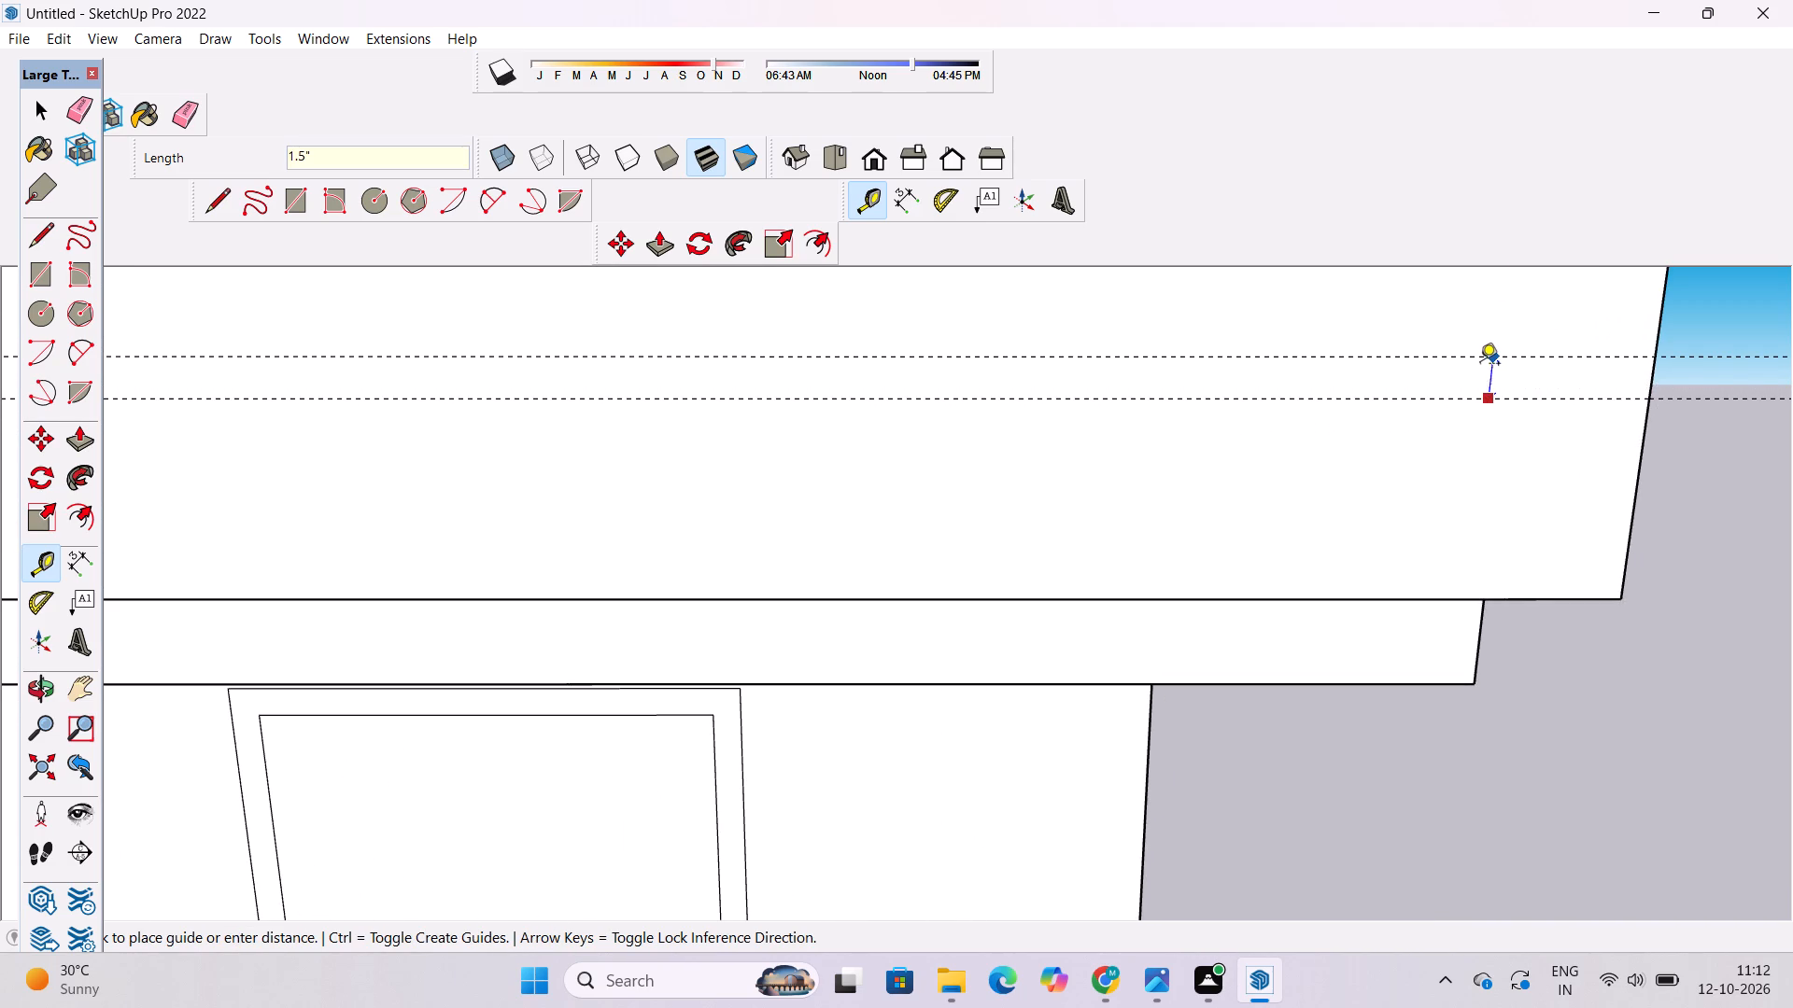
{"action": "key", "text": "Return"}
{"action": "left_click", "coordinate": [1433, 403]}
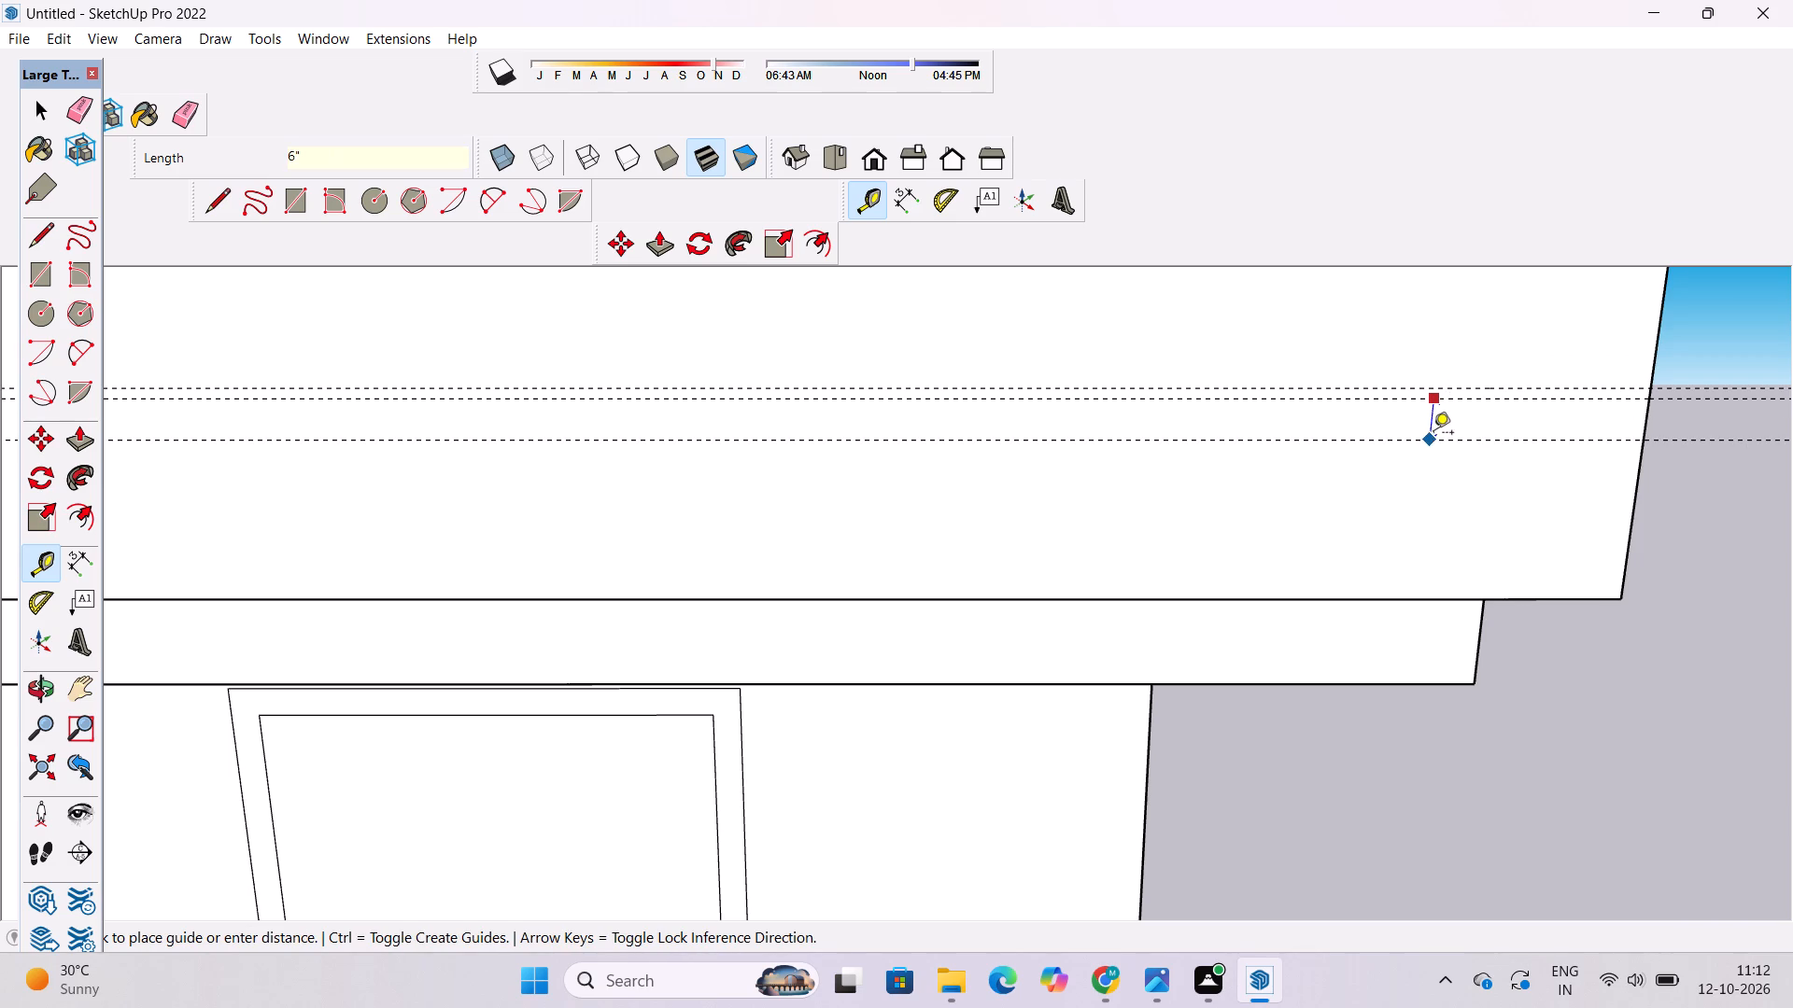
{"action": "type", "text": "1.5\""}
{"action": "key", "text": "Return"}
{"action": "scroll", "coordinate": [1433, 441], "scroll_direction": "down", "scroll_amount": 15}
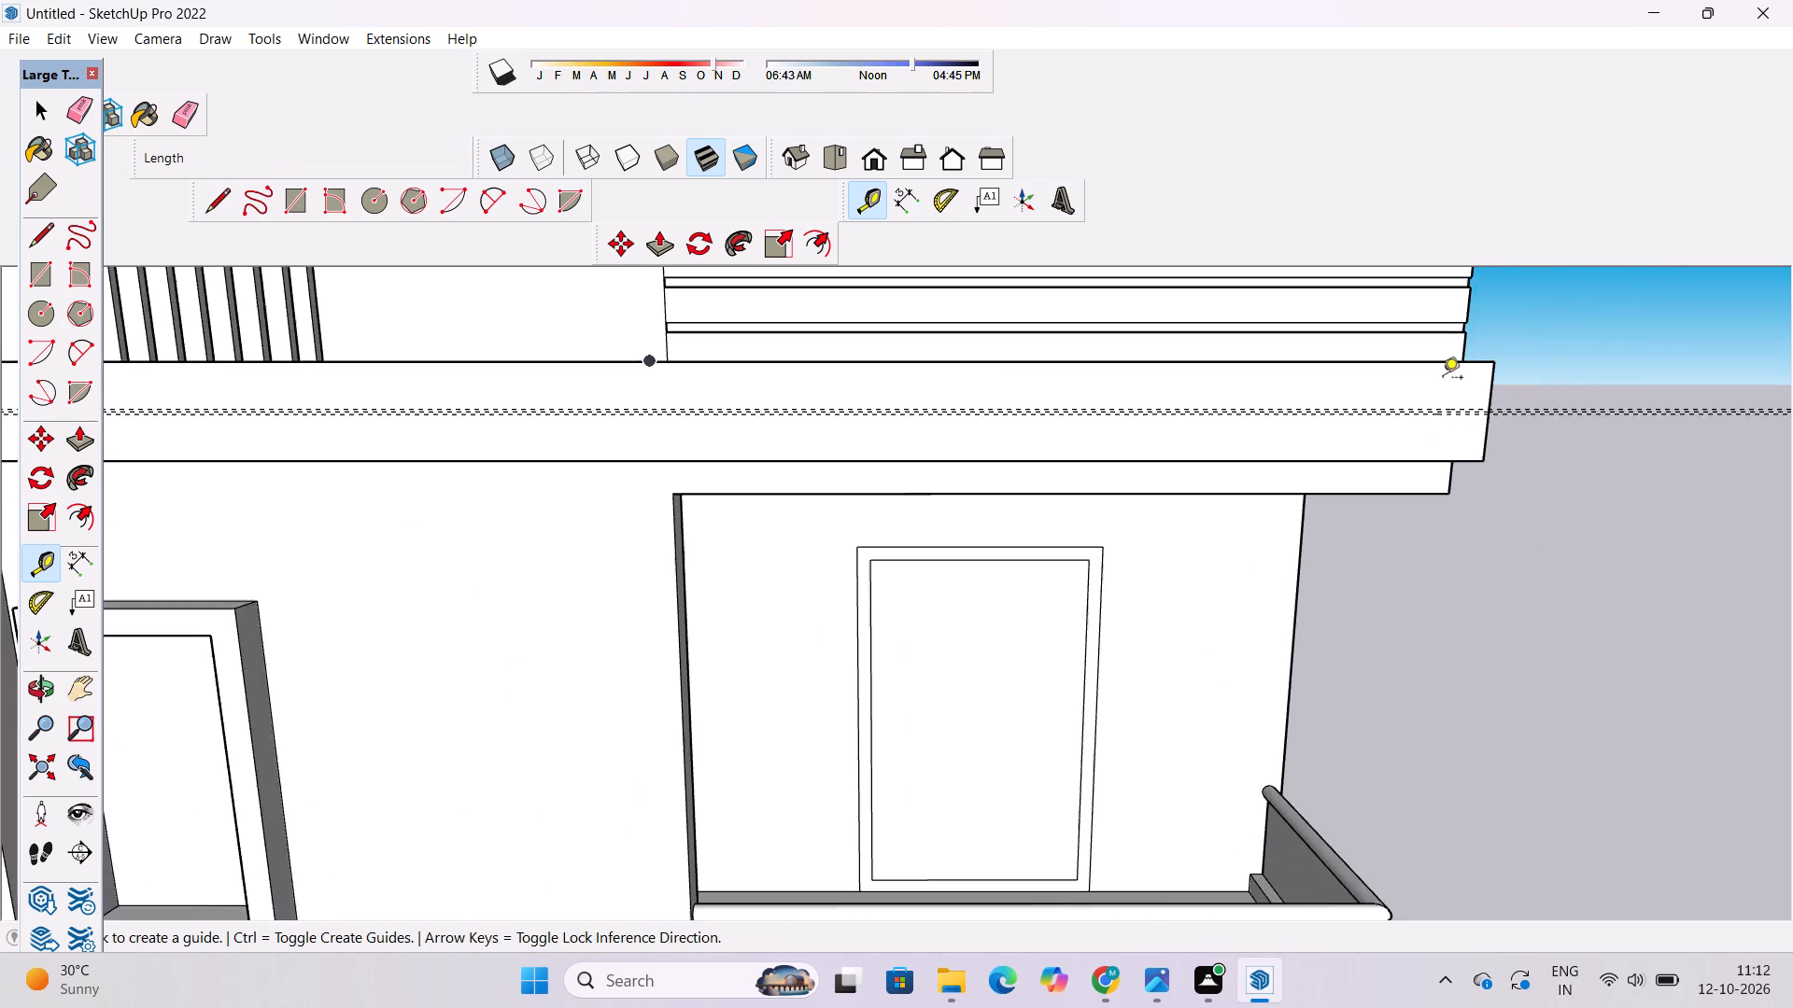
Place a vertical guide 2' 6" in from the front pillar's outer edge, at the midpoint of its bottom edge.
{"action": "scroll", "coordinate": [1443, 379], "scroll_direction": "down", "scroll_amount": 7}
{"action": "scroll", "coordinate": [481, 324], "scroll_direction": "down", "scroll_amount": 4}
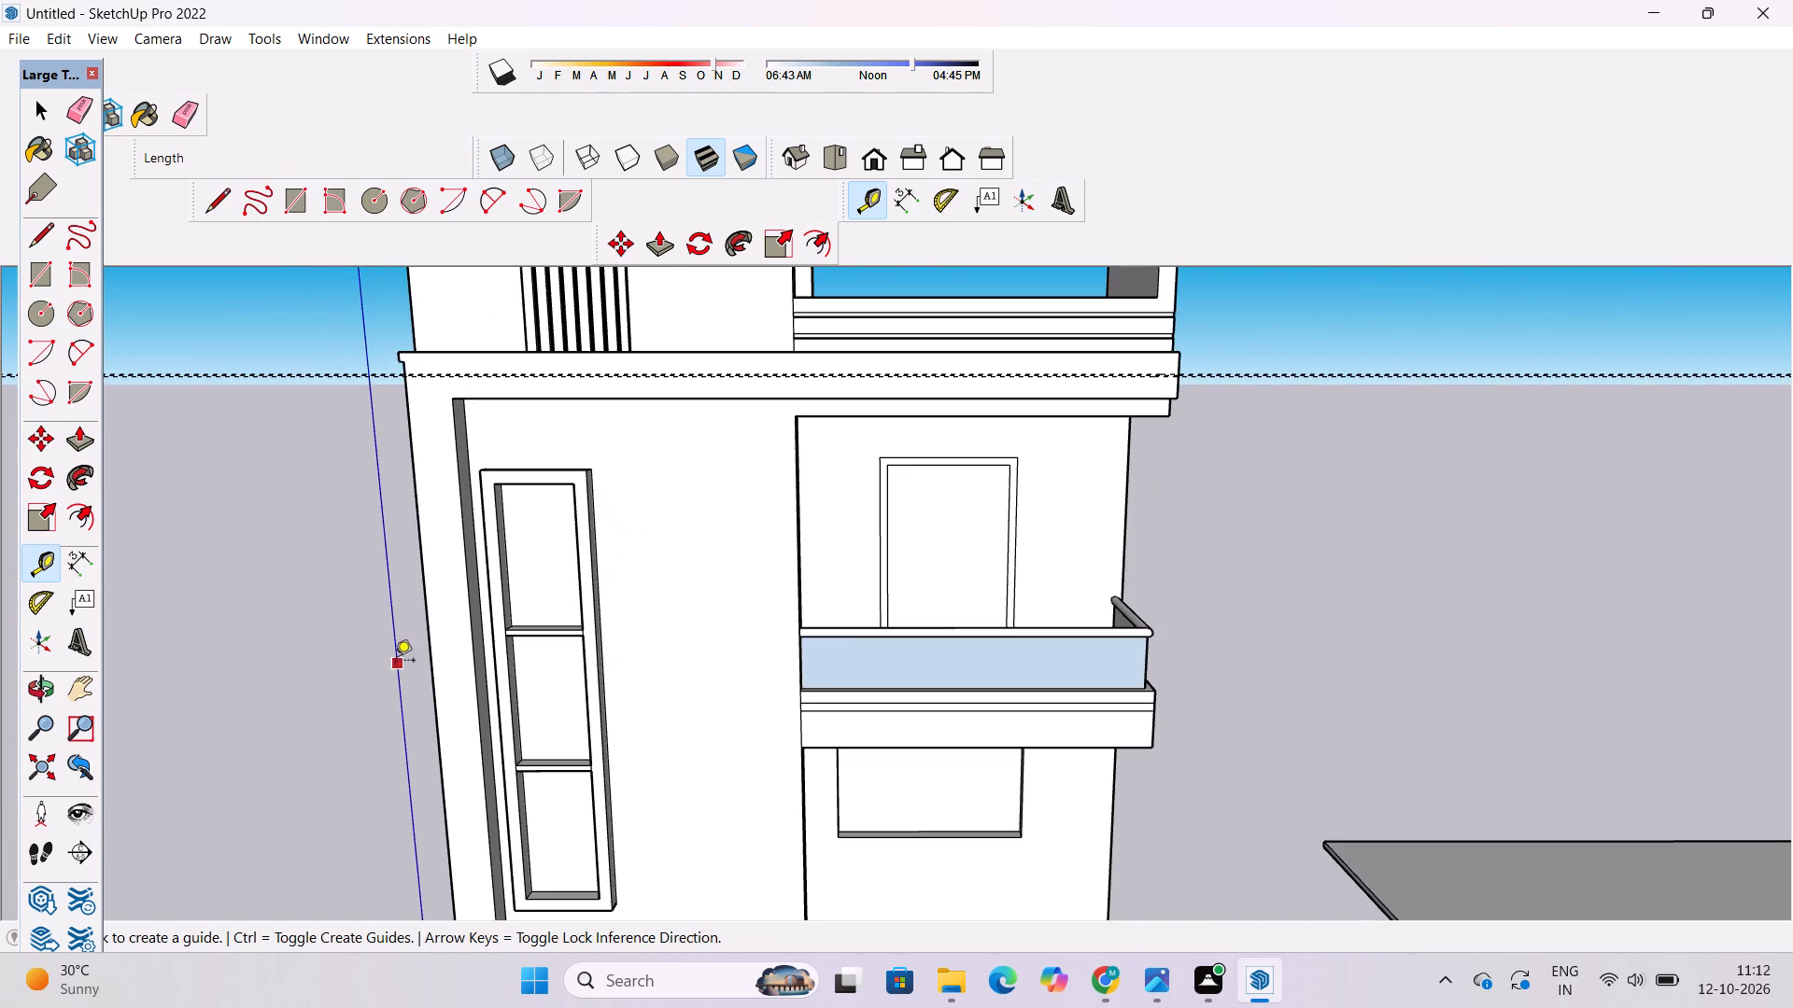
{"action": "scroll", "coordinate": [437, 291], "scroll_direction": "up", "scroll_amount": 1}
{"action": "scroll", "coordinate": [437, 283], "scroll_direction": "down", "scroll_amount": 5}
{"action": "scroll", "coordinate": [460, 805], "scroll_direction": "up", "scroll_amount": 10}
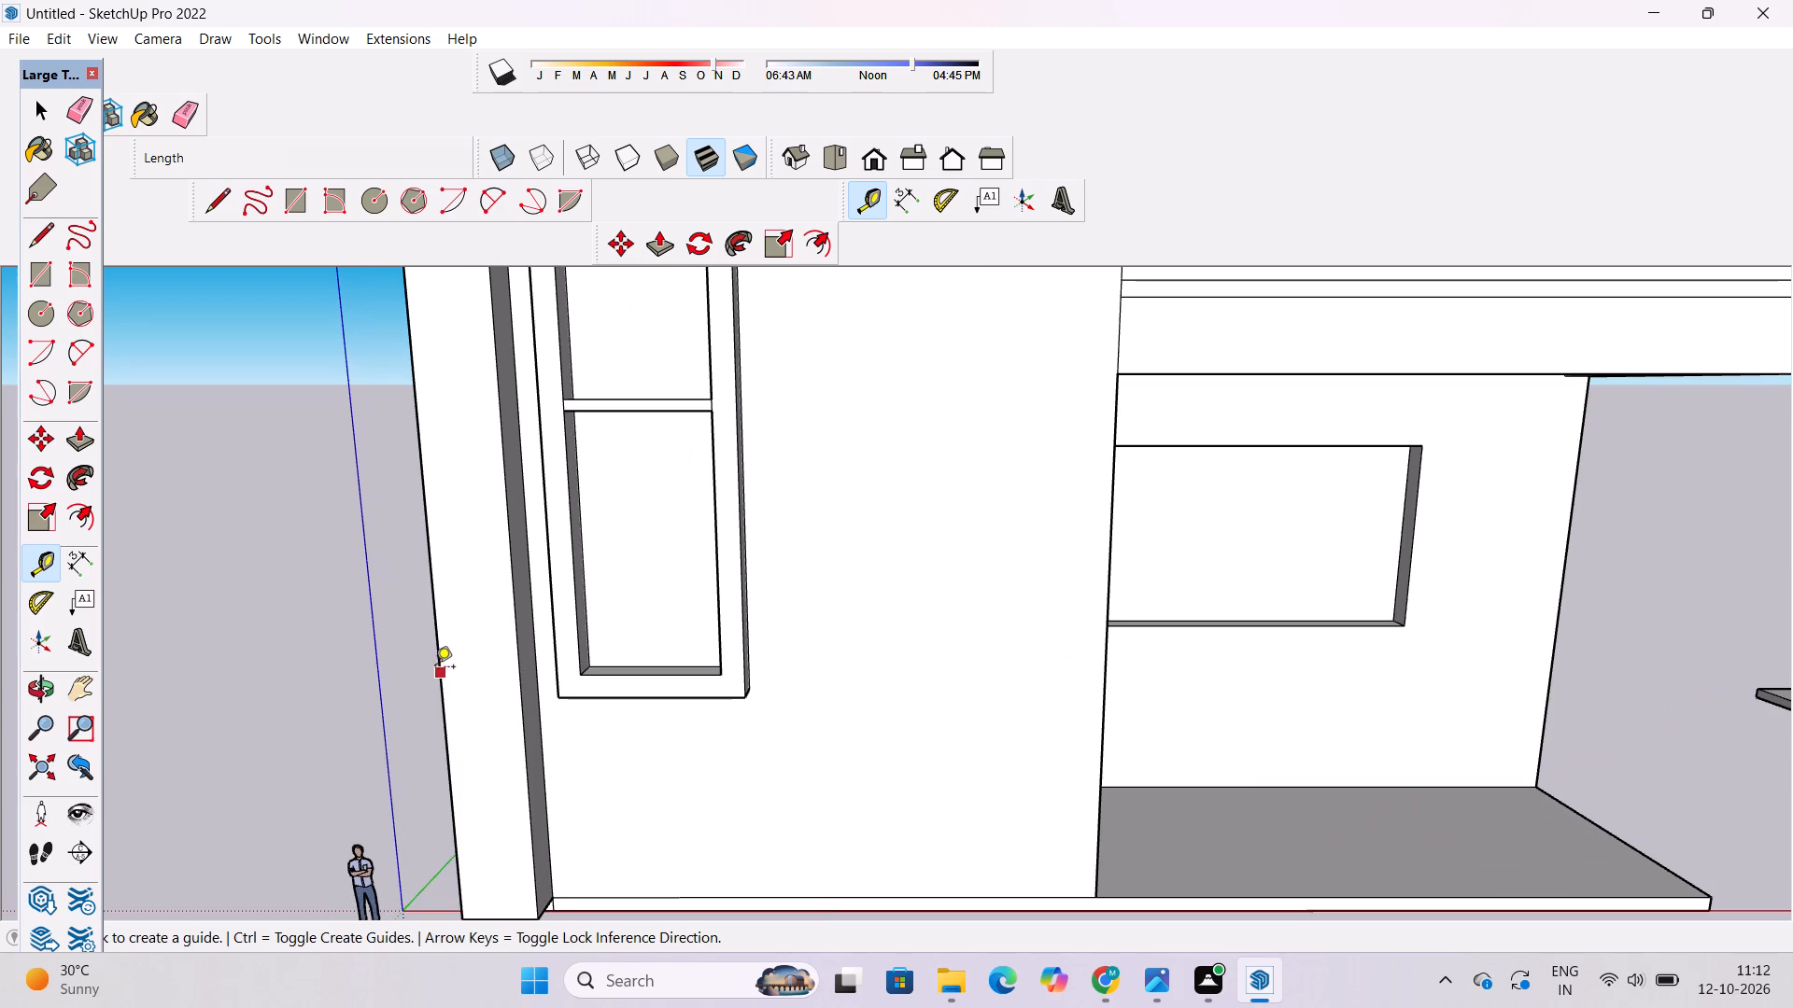
{"action": "left_click", "coordinate": [437, 644]}
{"action": "scroll", "coordinate": [476, 631], "scroll_direction": "down", "scroll_amount": 9}
{"action": "scroll", "coordinate": [496, 788], "scroll_direction": "up", "scroll_amount": 2}
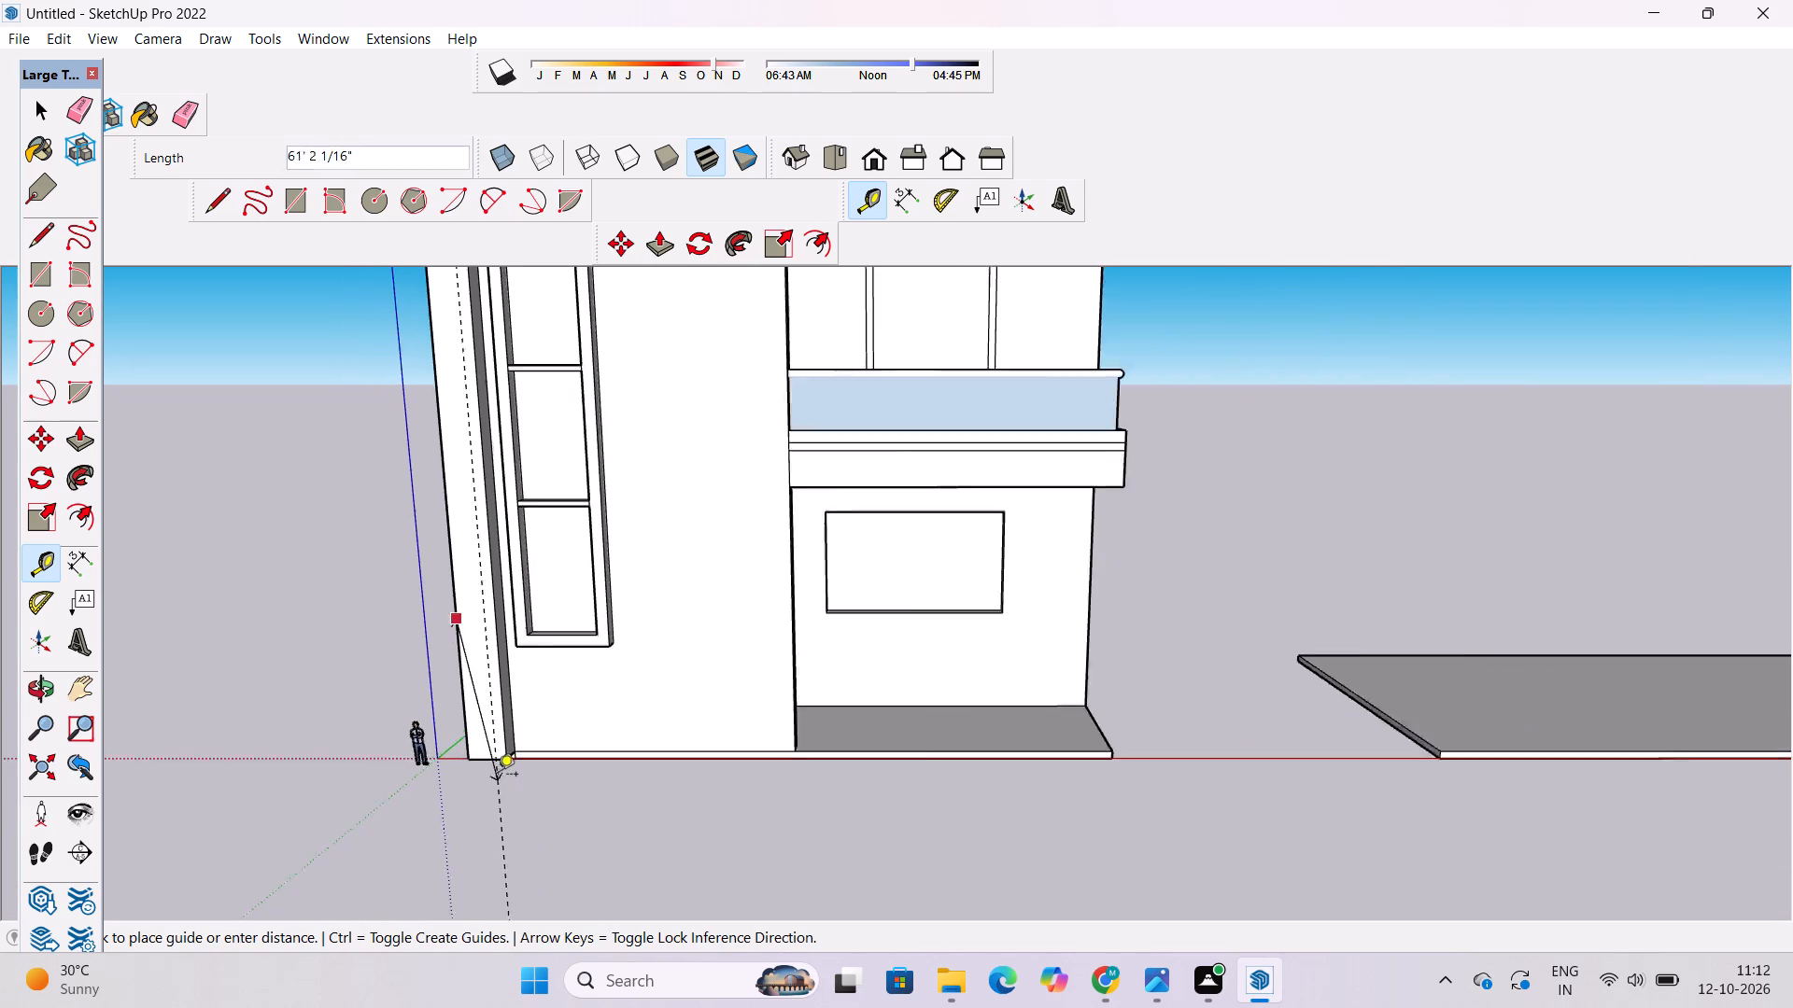
{"action": "scroll", "coordinate": [498, 776], "scroll_direction": "up", "scroll_amount": 17}
{"action": "scroll", "coordinate": [476, 738], "scroll_direction": "up", "scroll_amount": 5}
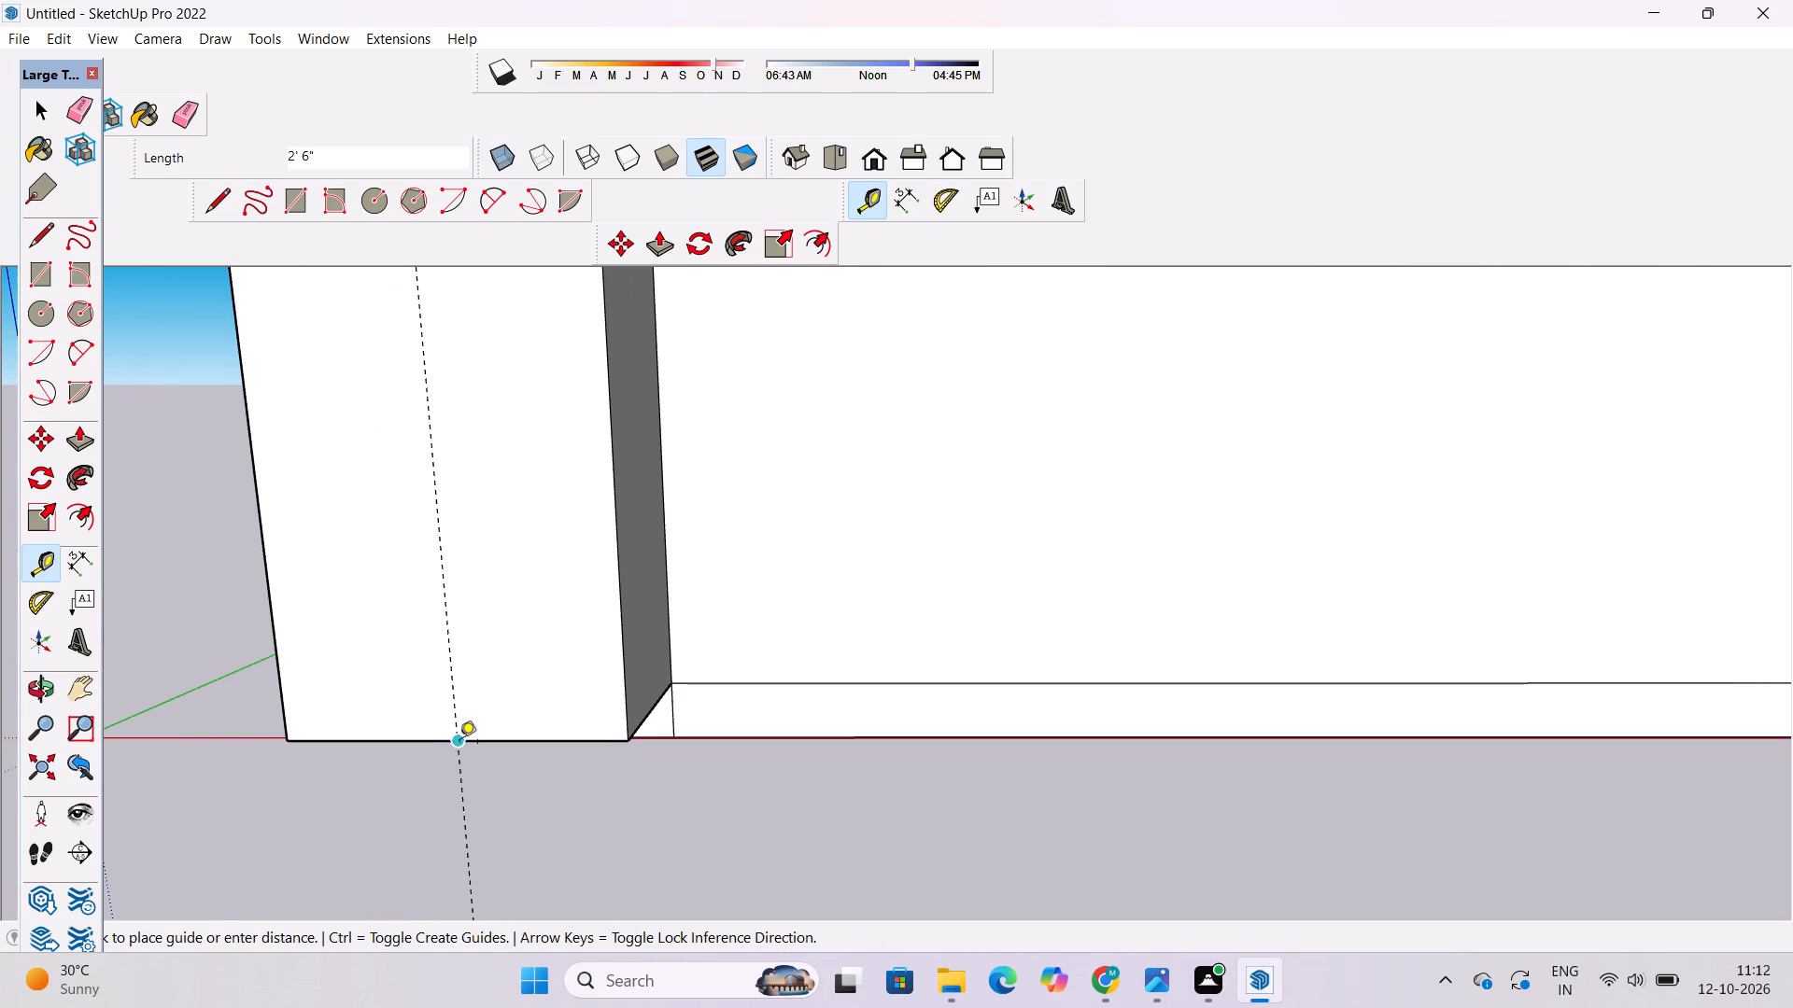
{"action": "left_click", "coordinate": [458, 744]}
Add vertical guides 1.5" to each side of the front pillar's centre guide.
{"action": "left_click", "coordinate": [459, 682]}
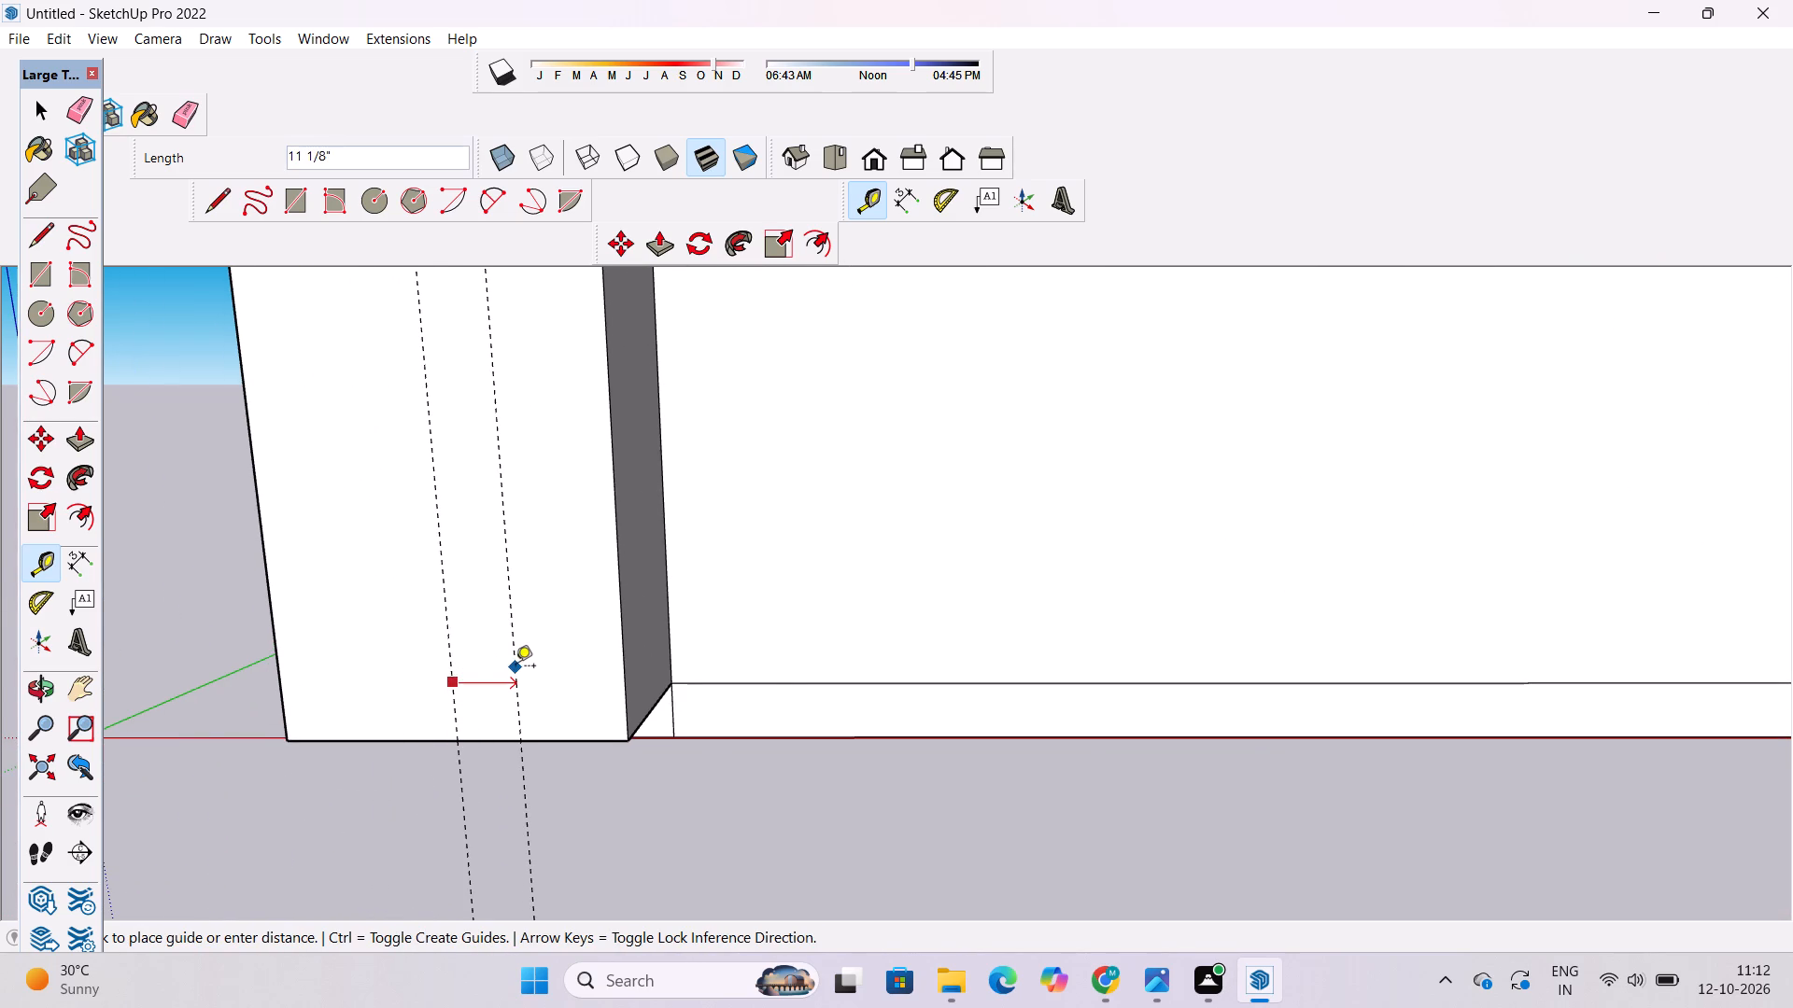
{"action": "type", "text": "1.5"}
{"action": "key", "text": "shift+quotedbl"}
{"action": "key", "text": "Return"}
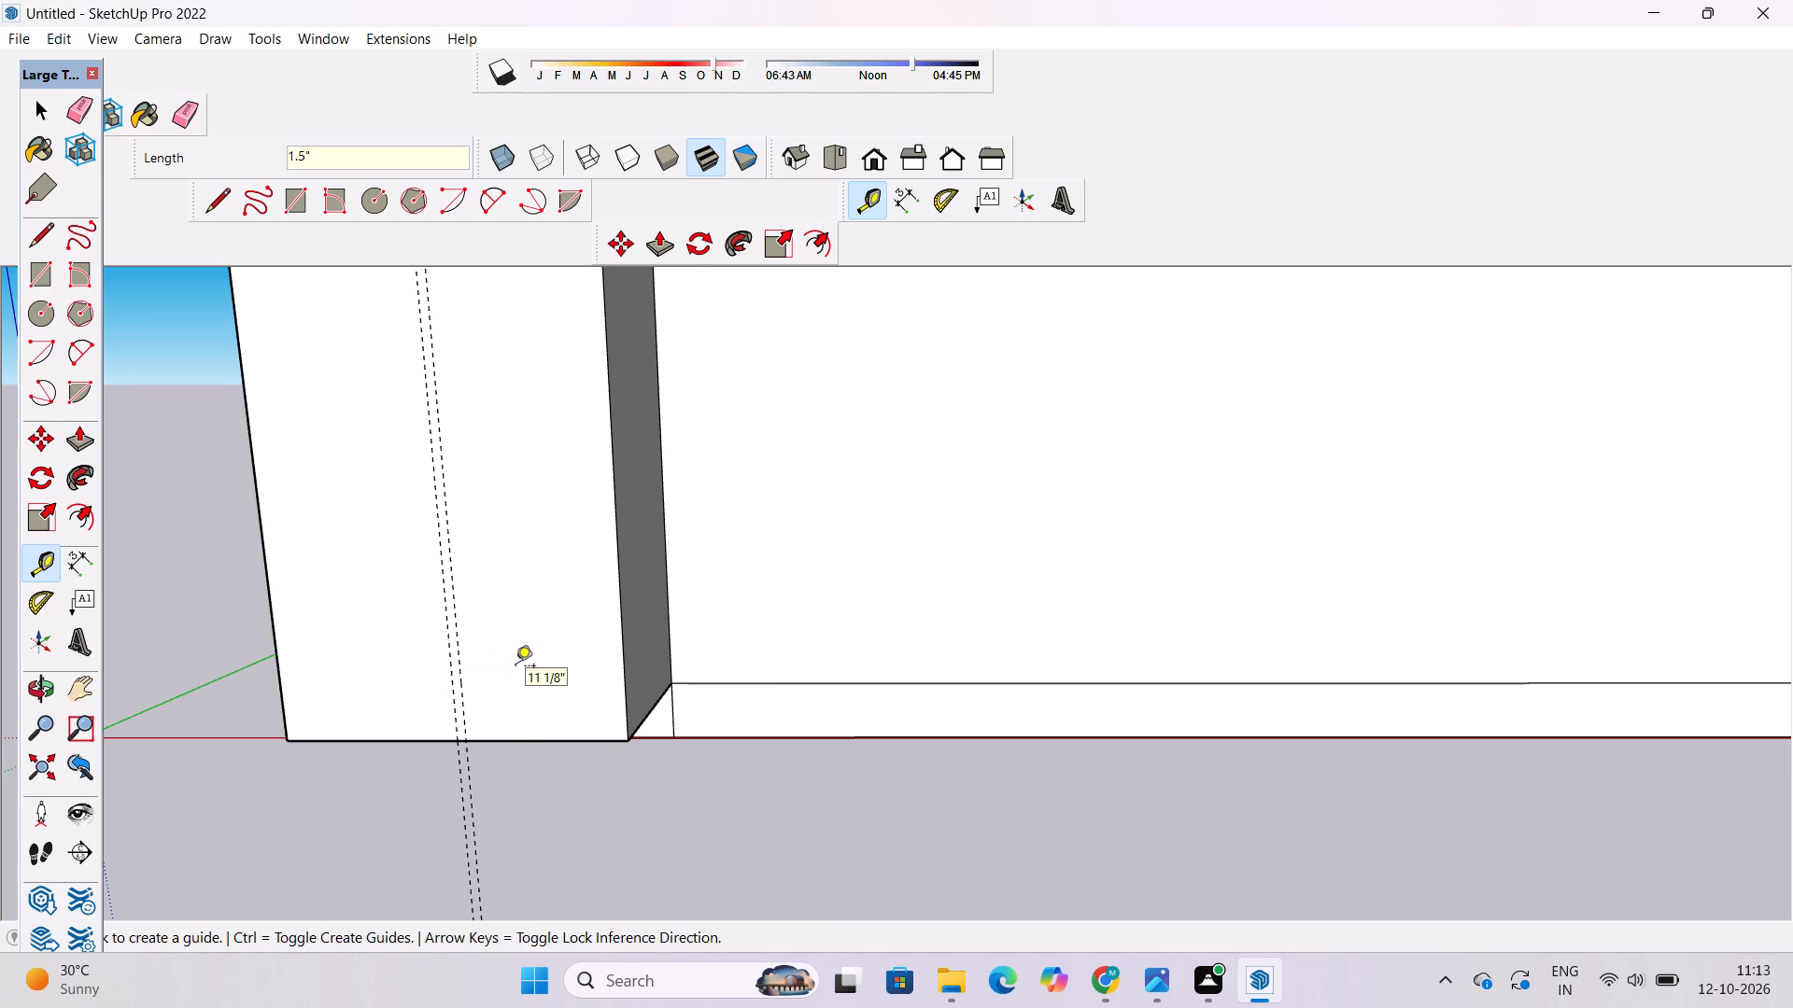
{"action": "scroll", "coordinate": [464, 634], "scroll_direction": "up", "scroll_amount": 11}
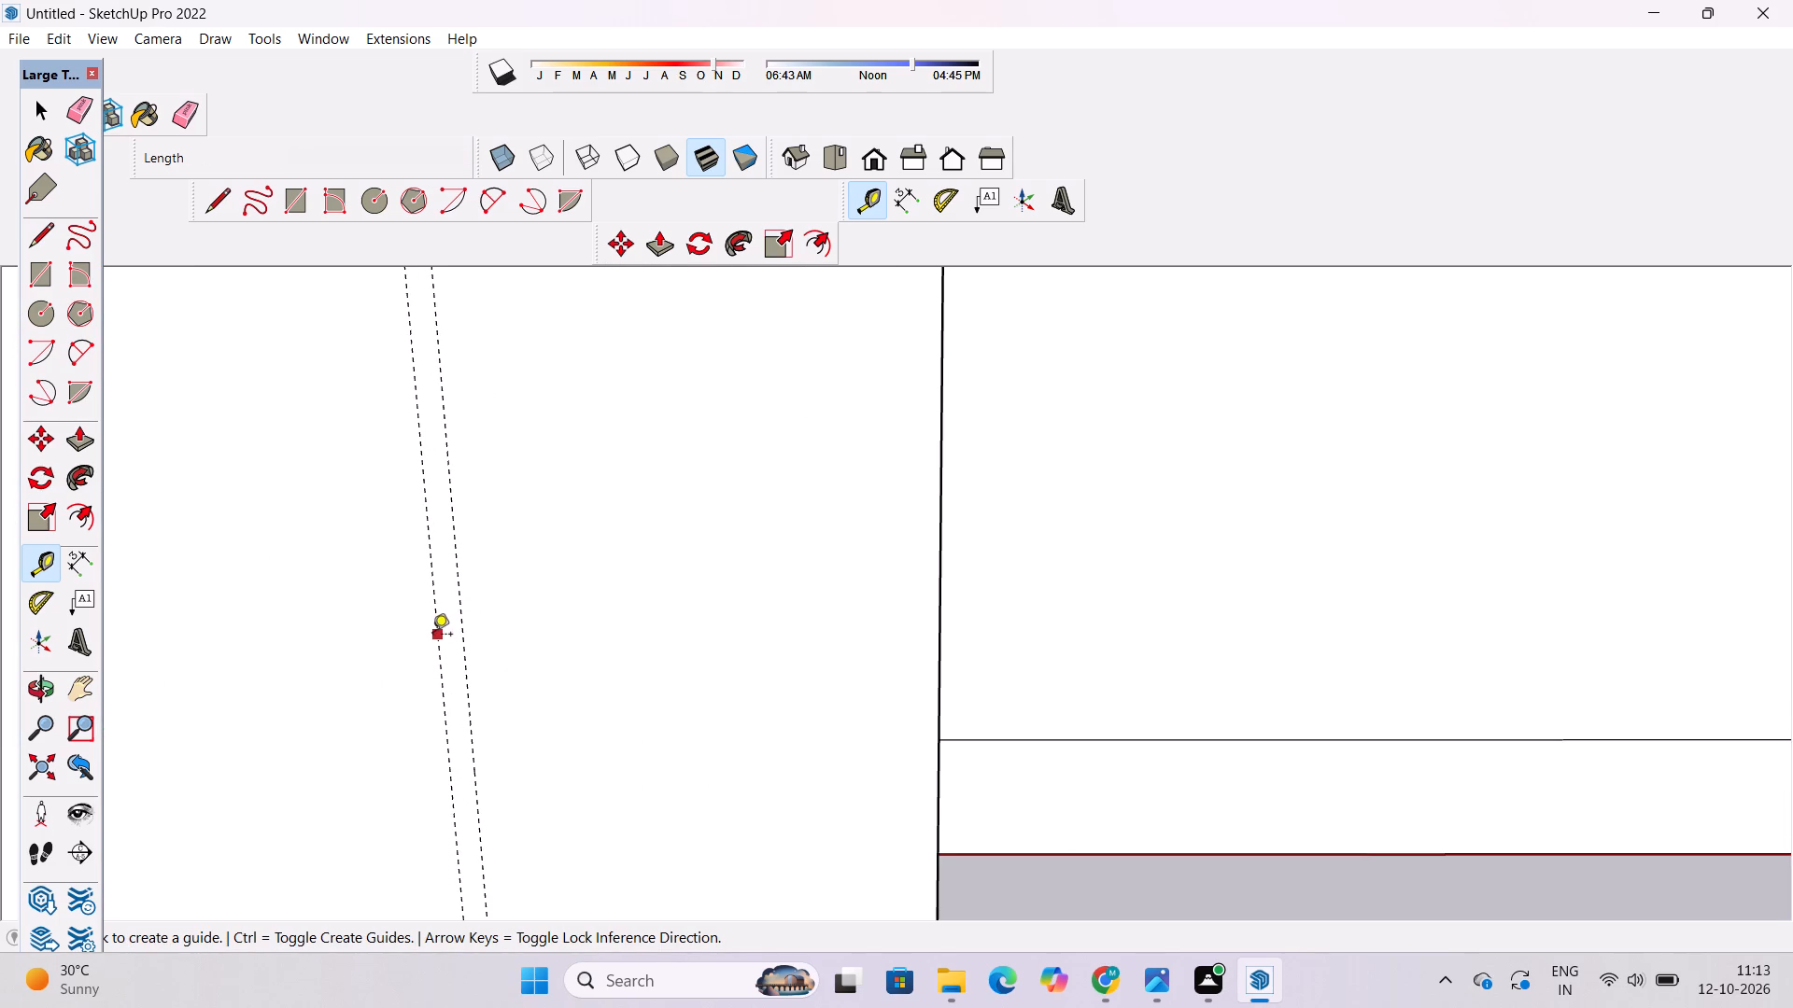
{"action": "left_click", "coordinate": [432, 636]}
{"action": "type", "text": "1.5\""}
{"action": "key", "text": "Return"}
{"action": "scroll", "coordinate": [404, 671], "scroll_direction": "down", "scroll_amount": 8}
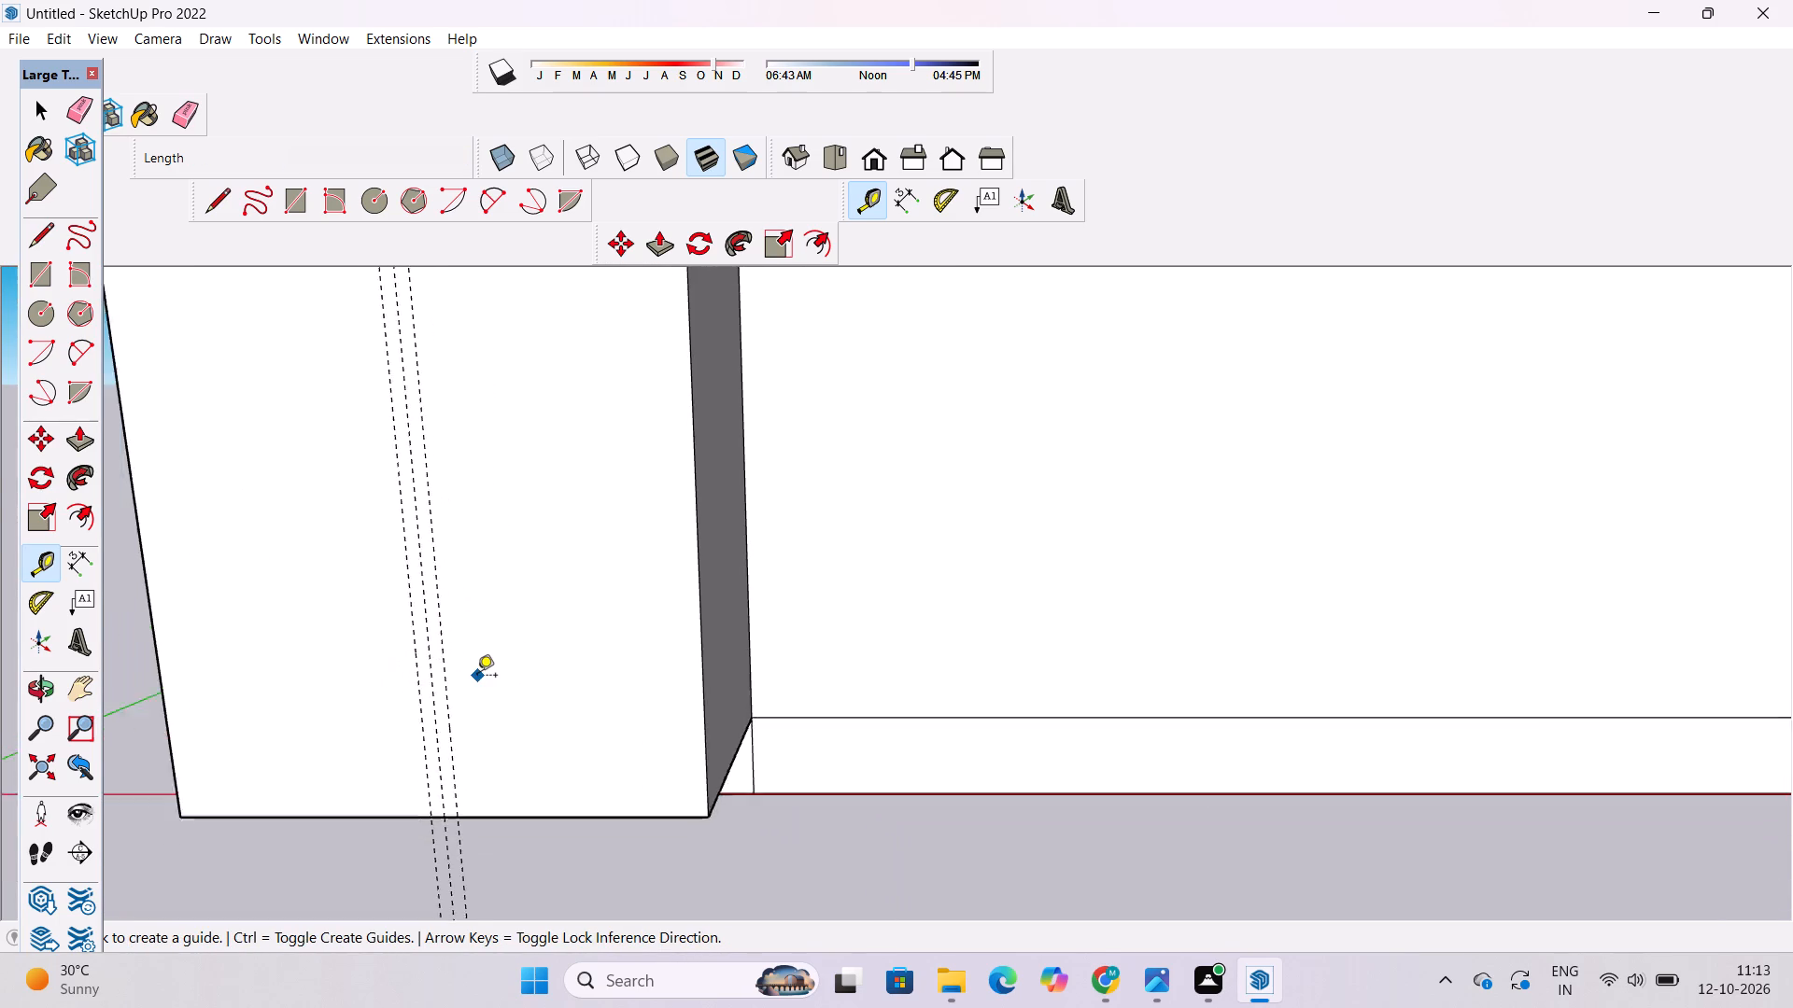
{"action": "scroll", "coordinate": [477, 677], "scroll_direction": "down", "scroll_amount": 3}
Draw a 3" by 82' rectangle between the outer vertical guides, from the pillar's bottom edge to the slab band's top edge.
{"action": "key", "text": "r"}
{"action": "scroll", "coordinate": [443, 768], "scroll_direction": "up", "scroll_amount": 6}
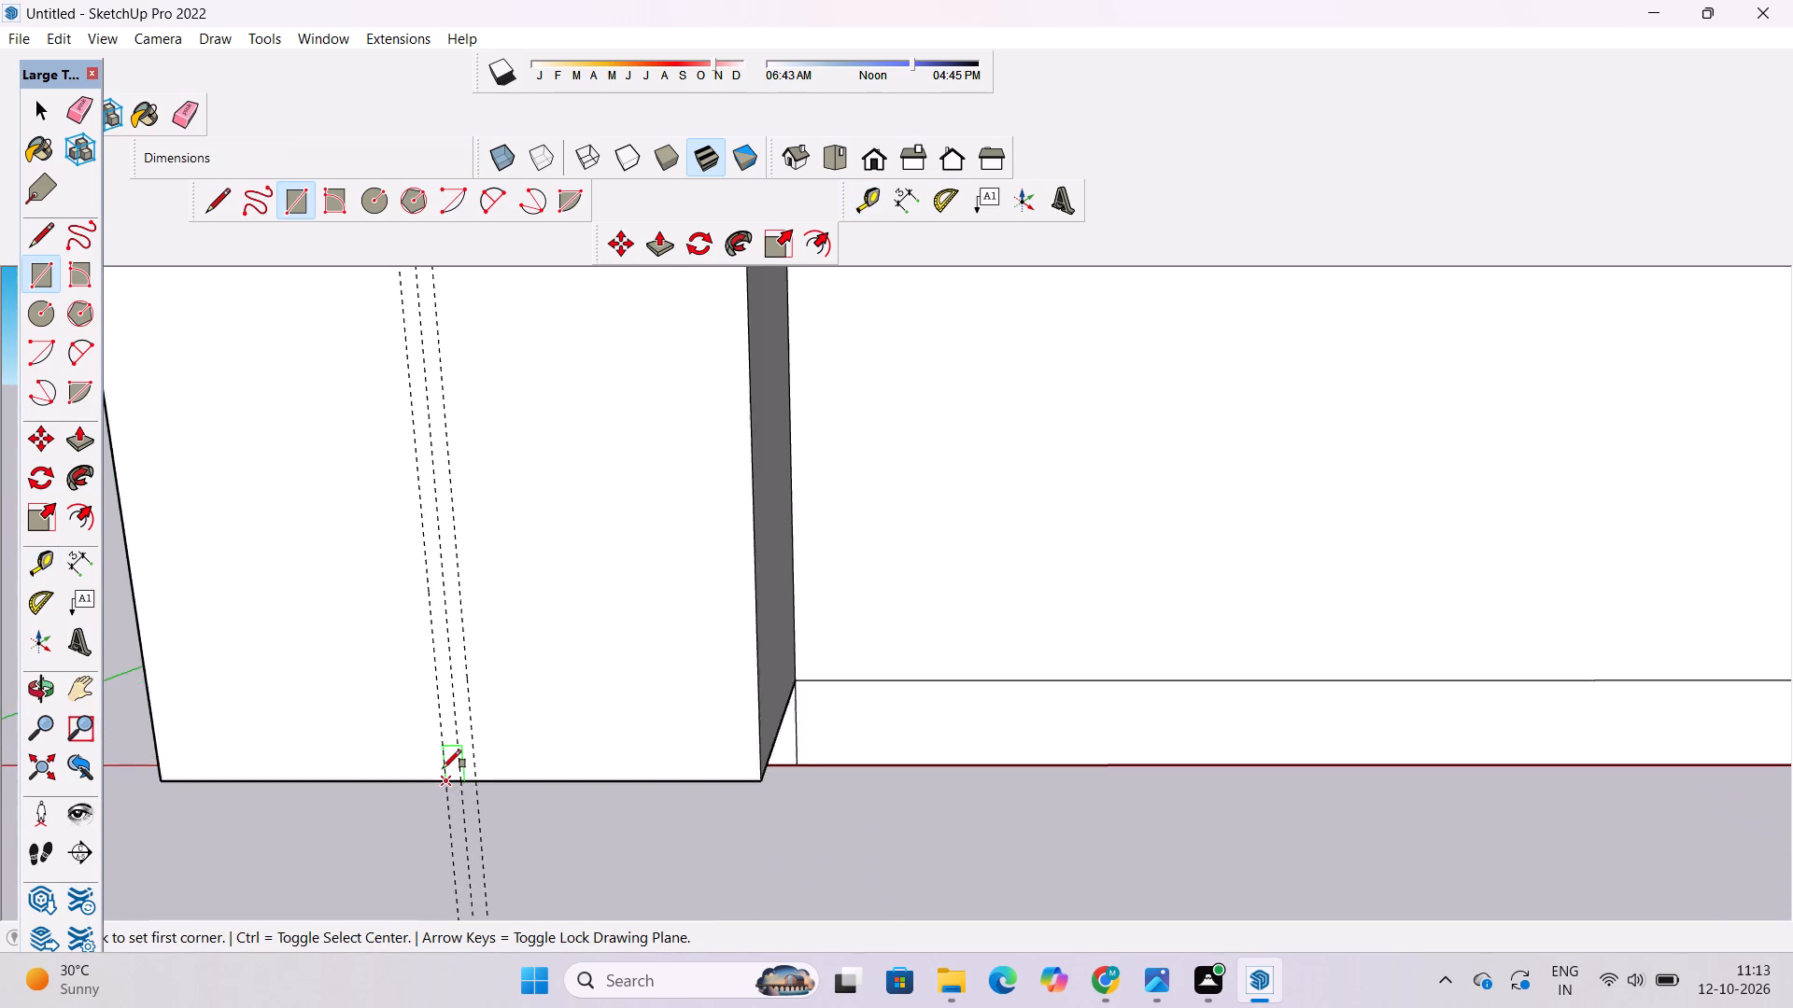
{"action": "scroll", "coordinate": [443, 768], "scroll_direction": "up", "scroll_amount": 4}
{"action": "left_click", "coordinate": [445, 789]}
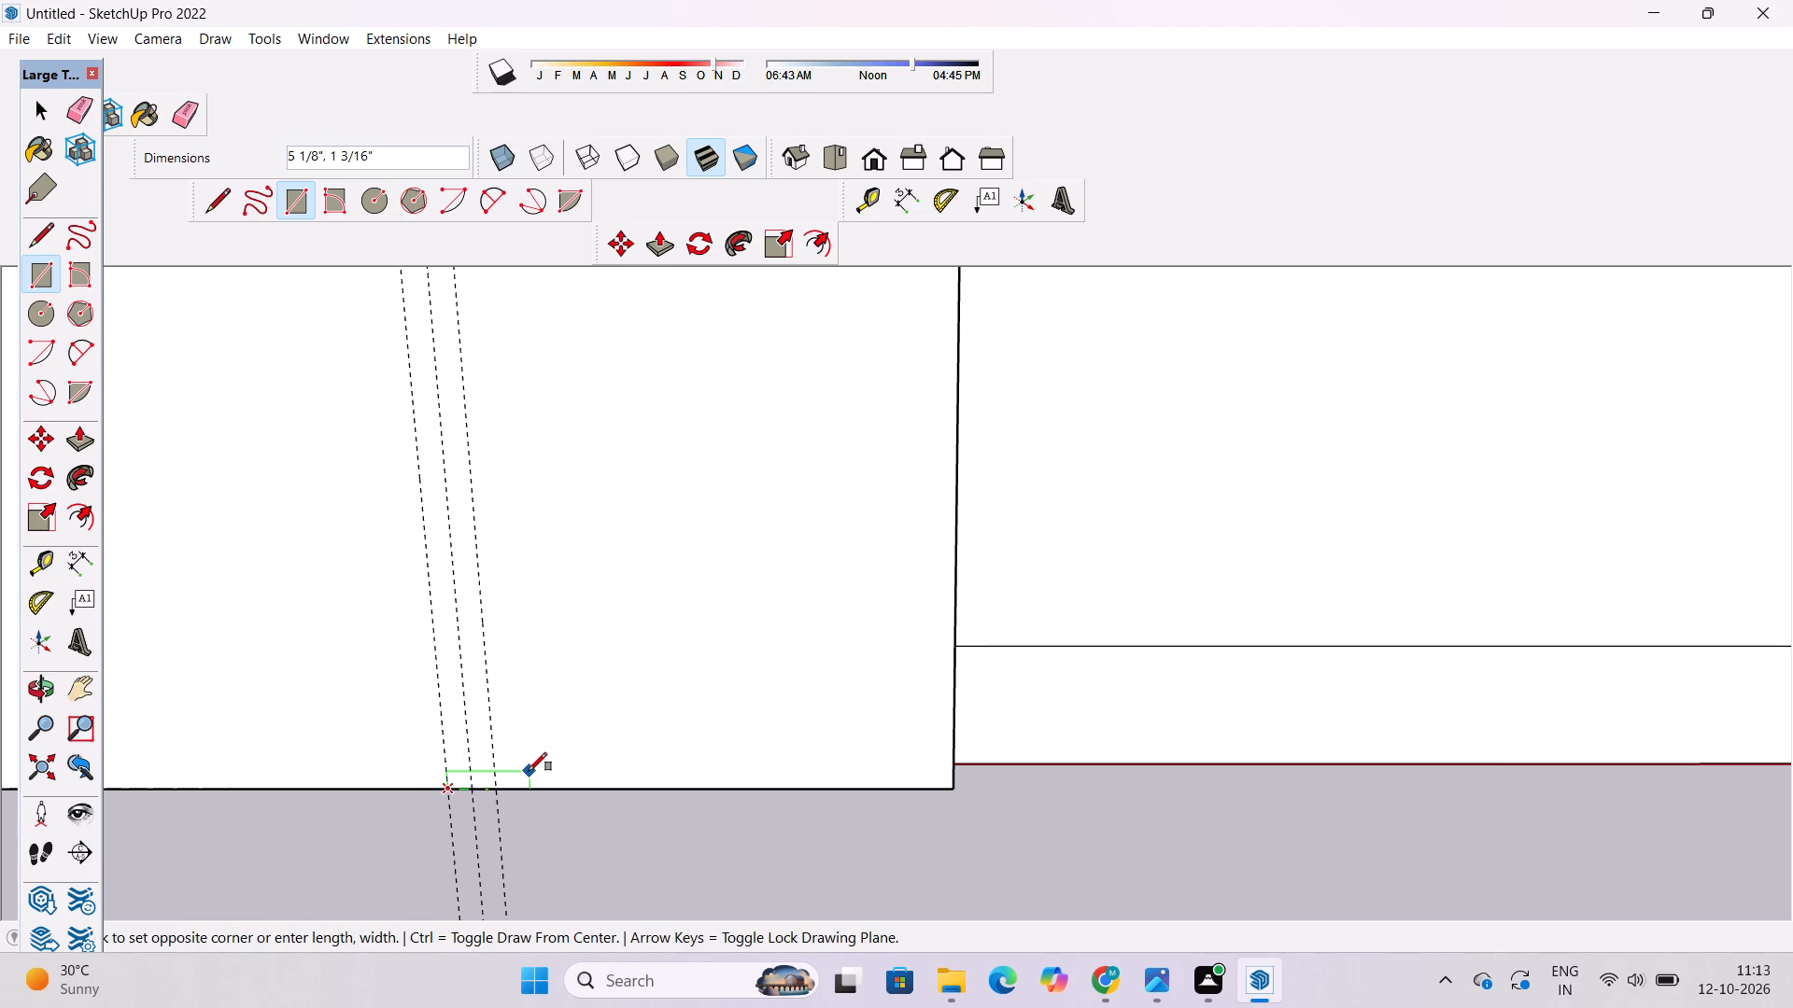
{"action": "scroll", "coordinate": [529, 771], "scroll_direction": "down", "scroll_amount": 15}
{"action": "scroll", "coordinate": [528, 769], "scroll_direction": "down", "scroll_amount": 18}
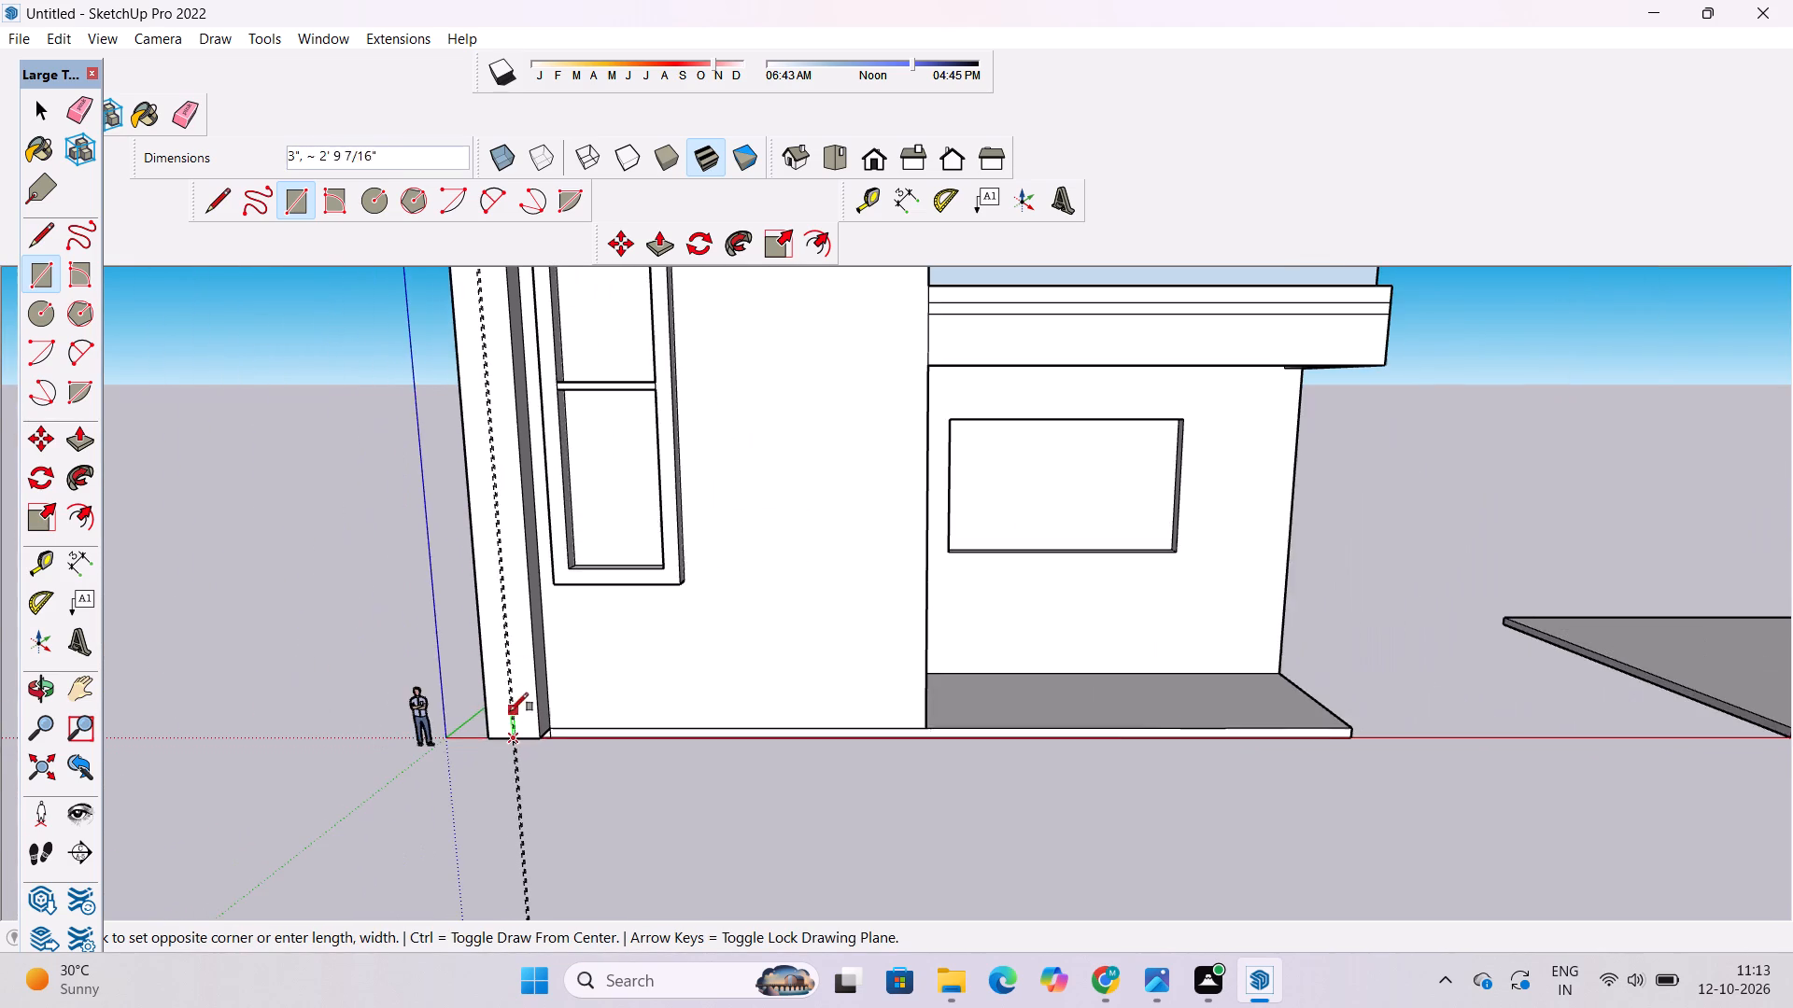
{"action": "scroll", "coordinate": [539, 511], "scroll_direction": "down", "scroll_amount": 15}
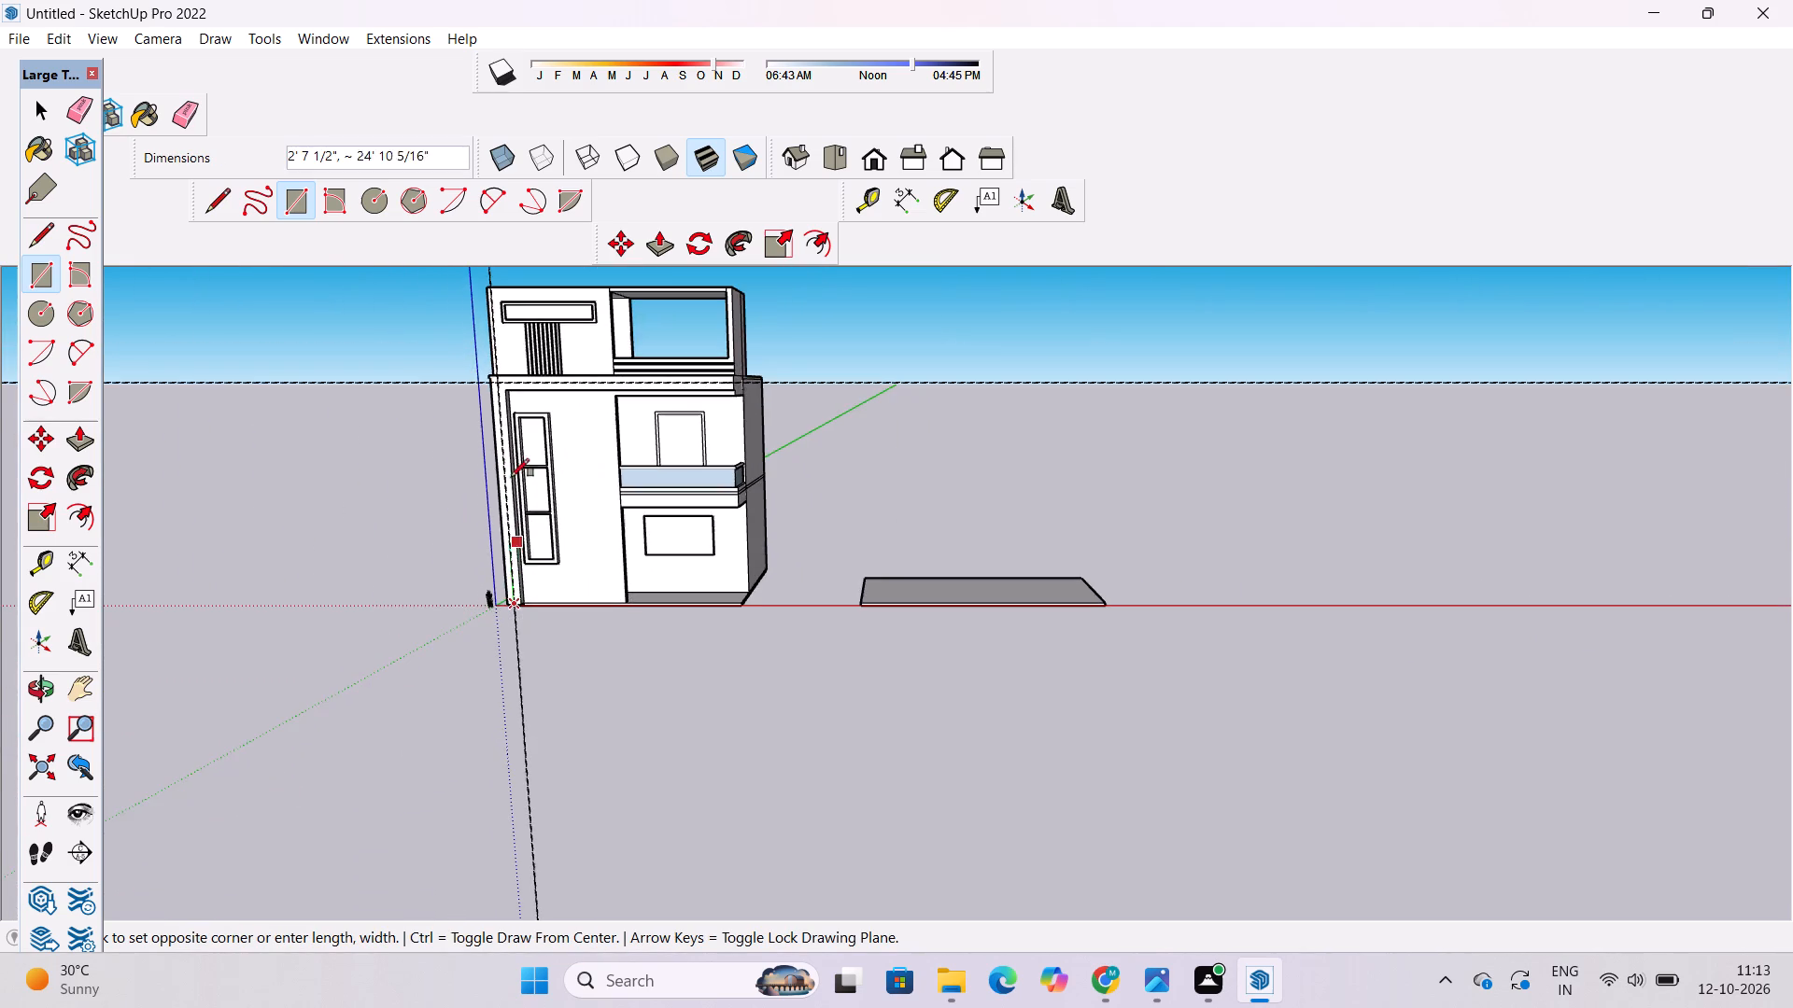
{"action": "scroll", "coordinate": [482, 384], "scroll_direction": "up", "scroll_amount": 17}
{"action": "scroll", "coordinate": [525, 368], "scroll_direction": "up", "scroll_amount": 11}
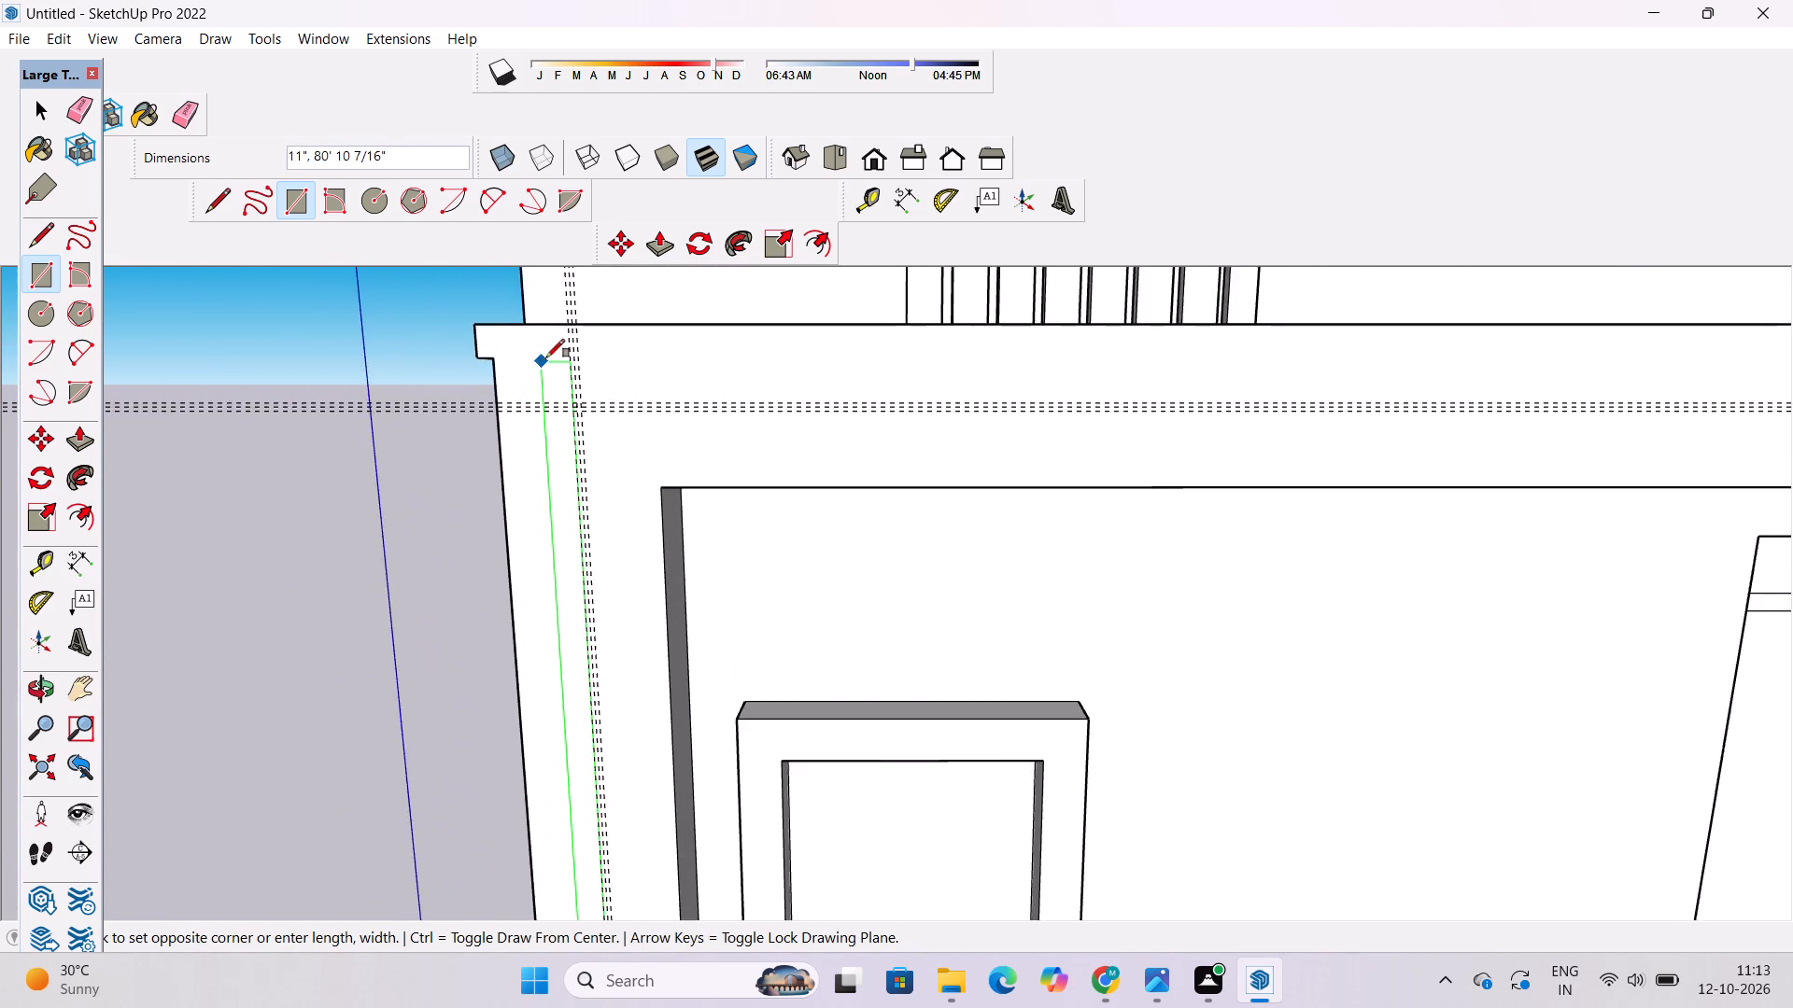
{"action": "scroll", "coordinate": [546, 357], "scroll_direction": "up", "scroll_amount": 11}
{"action": "scroll", "coordinate": [568, 361], "scroll_direction": "down", "scroll_amount": 4}
{"action": "scroll", "coordinate": [584, 317], "scroll_direction": "up", "scroll_amount": 2}
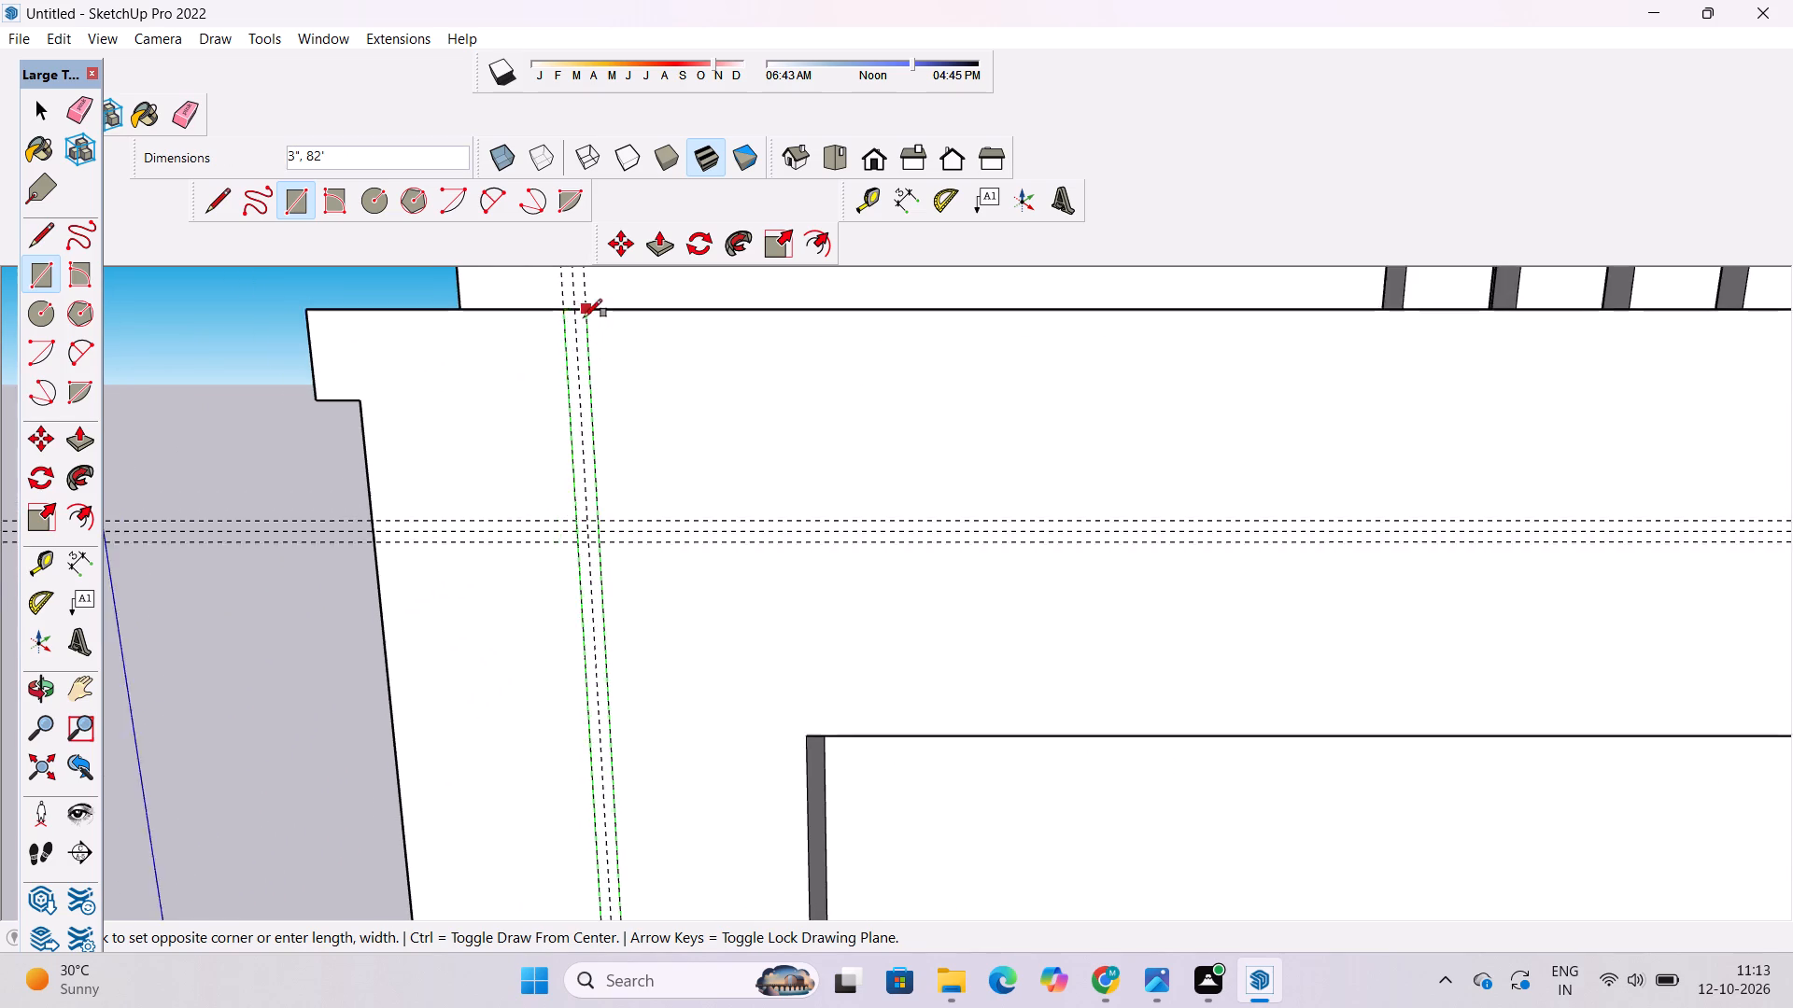
{"action": "scroll", "coordinate": [584, 317], "scroll_direction": "up", "scroll_amount": 6}
{"action": "left_click", "coordinate": [585, 299]}
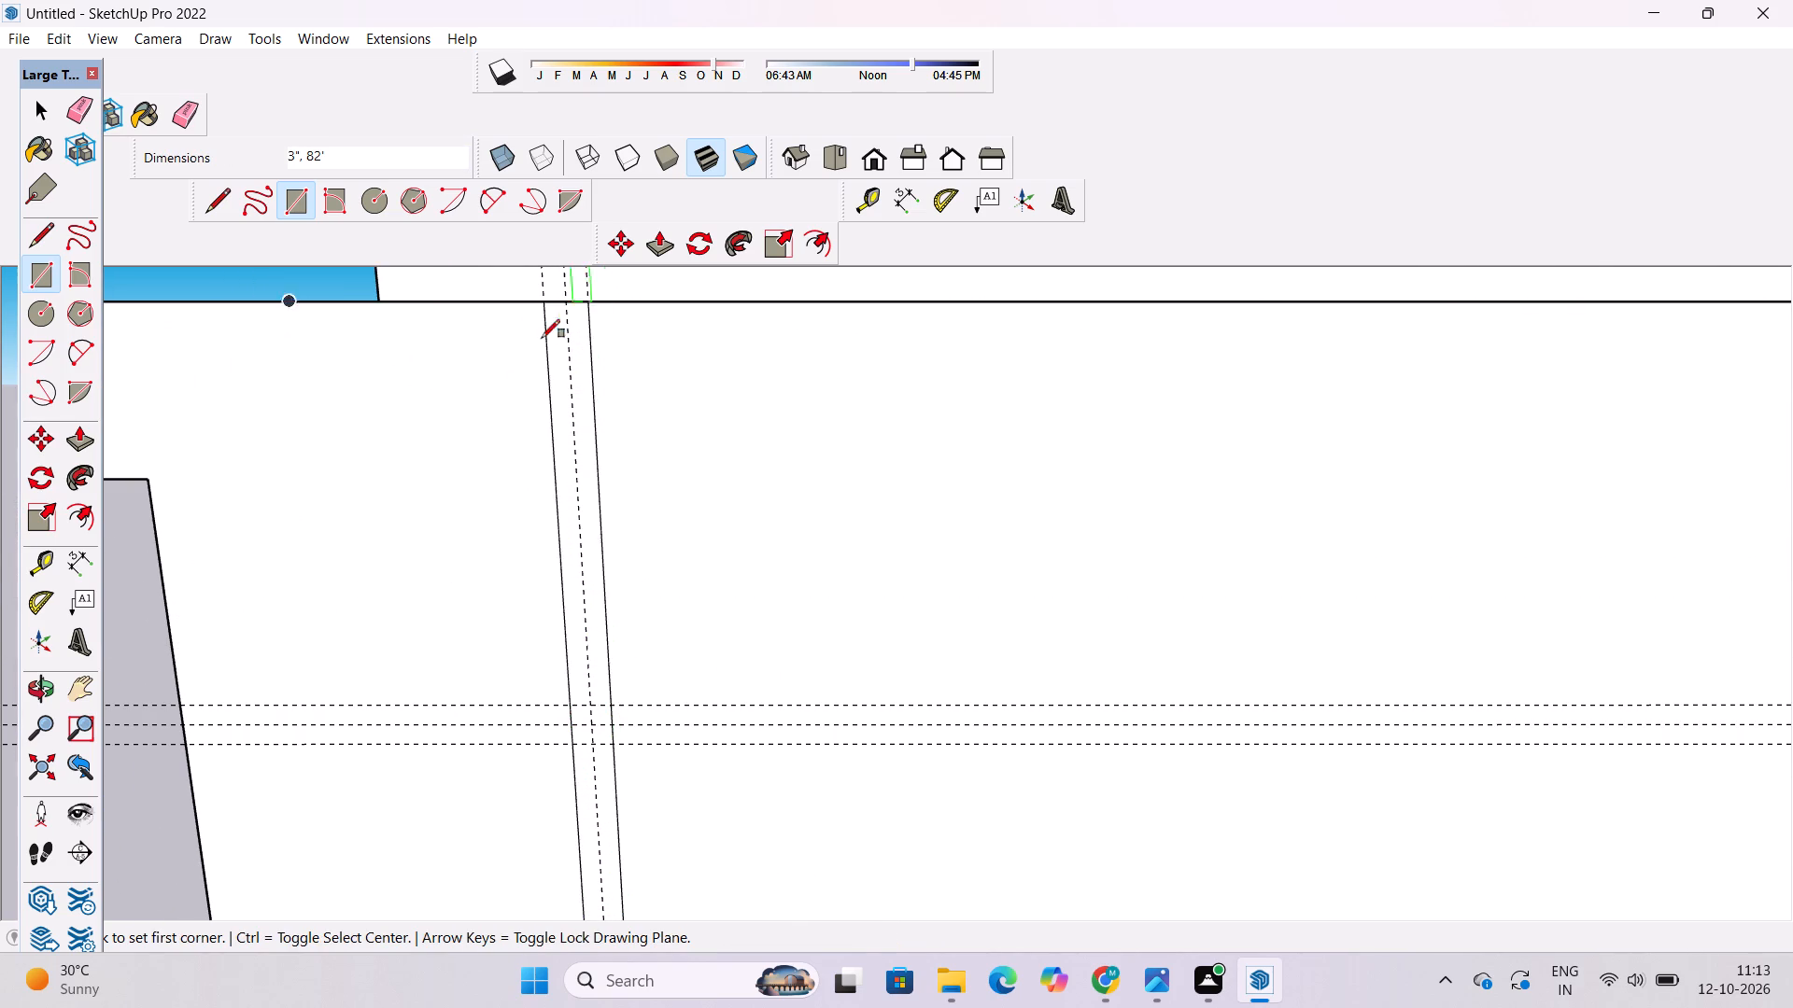
Draw an 82' 7 1/2" by 3" rectangle between the outer horizontal guides, from the vertical strip to the slab band's far end.
{"action": "scroll", "coordinate": [502, 352], "scroll_direction": "down", "scroll_amount": 6}
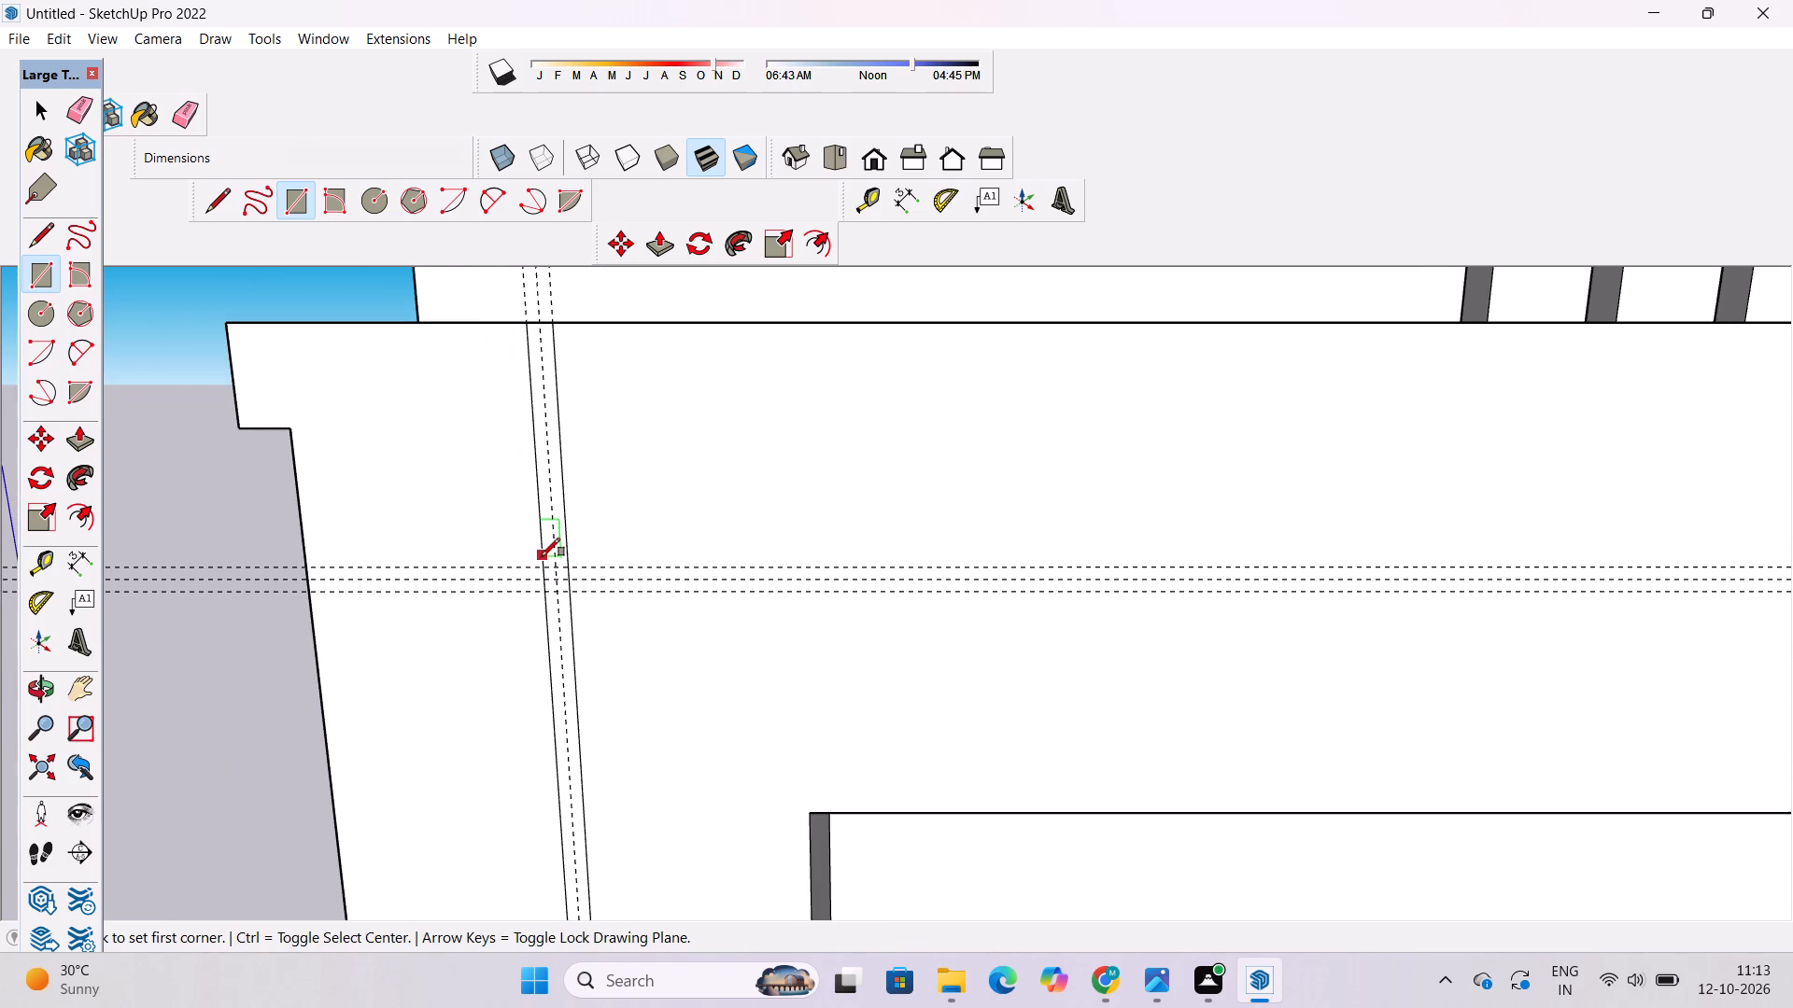
{"action": "scroll", "coordinate": [564, 584], "scroll_direction": "up", "scroll_amount": 10}
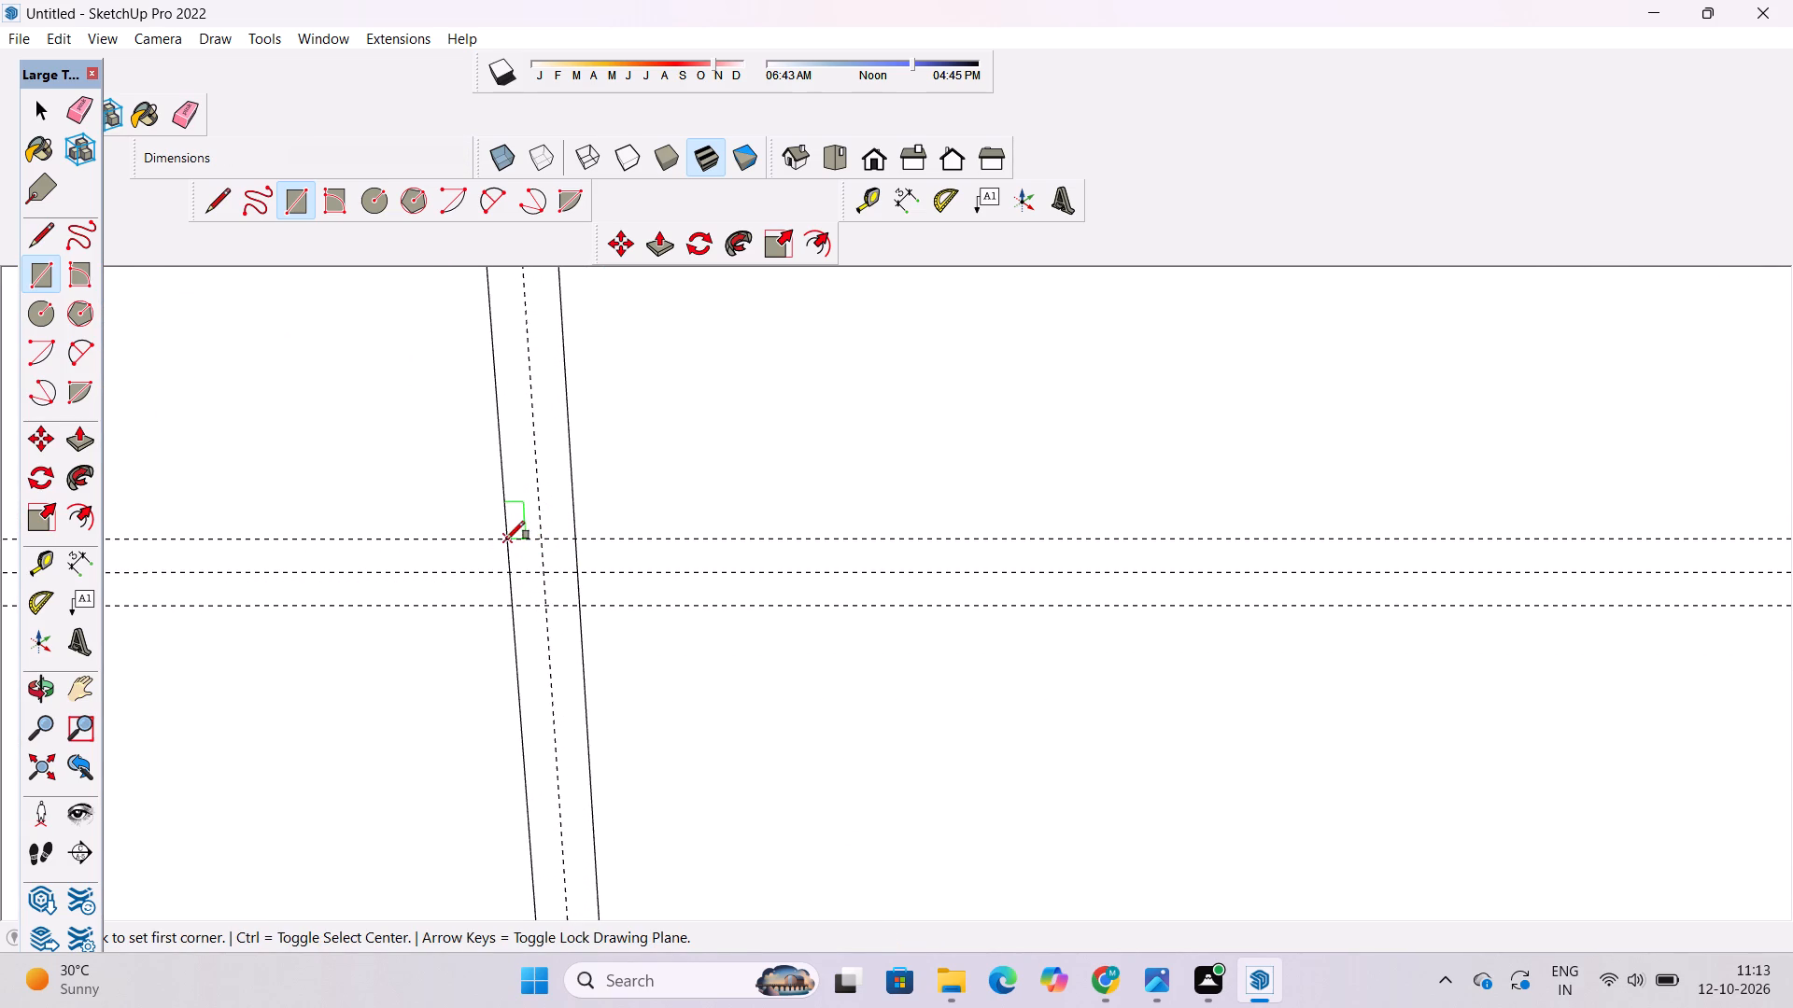
{"action": "left_click", "coordinate": [504, 539]}
{"action": "scroll", "coordinate": [521, 572], "scroll_direction": "down", "scroll_amount": 20}
{"action": "scroll", "coordinate": [521, 572], "scroll_direction": "down", "scroll_amount": 6}
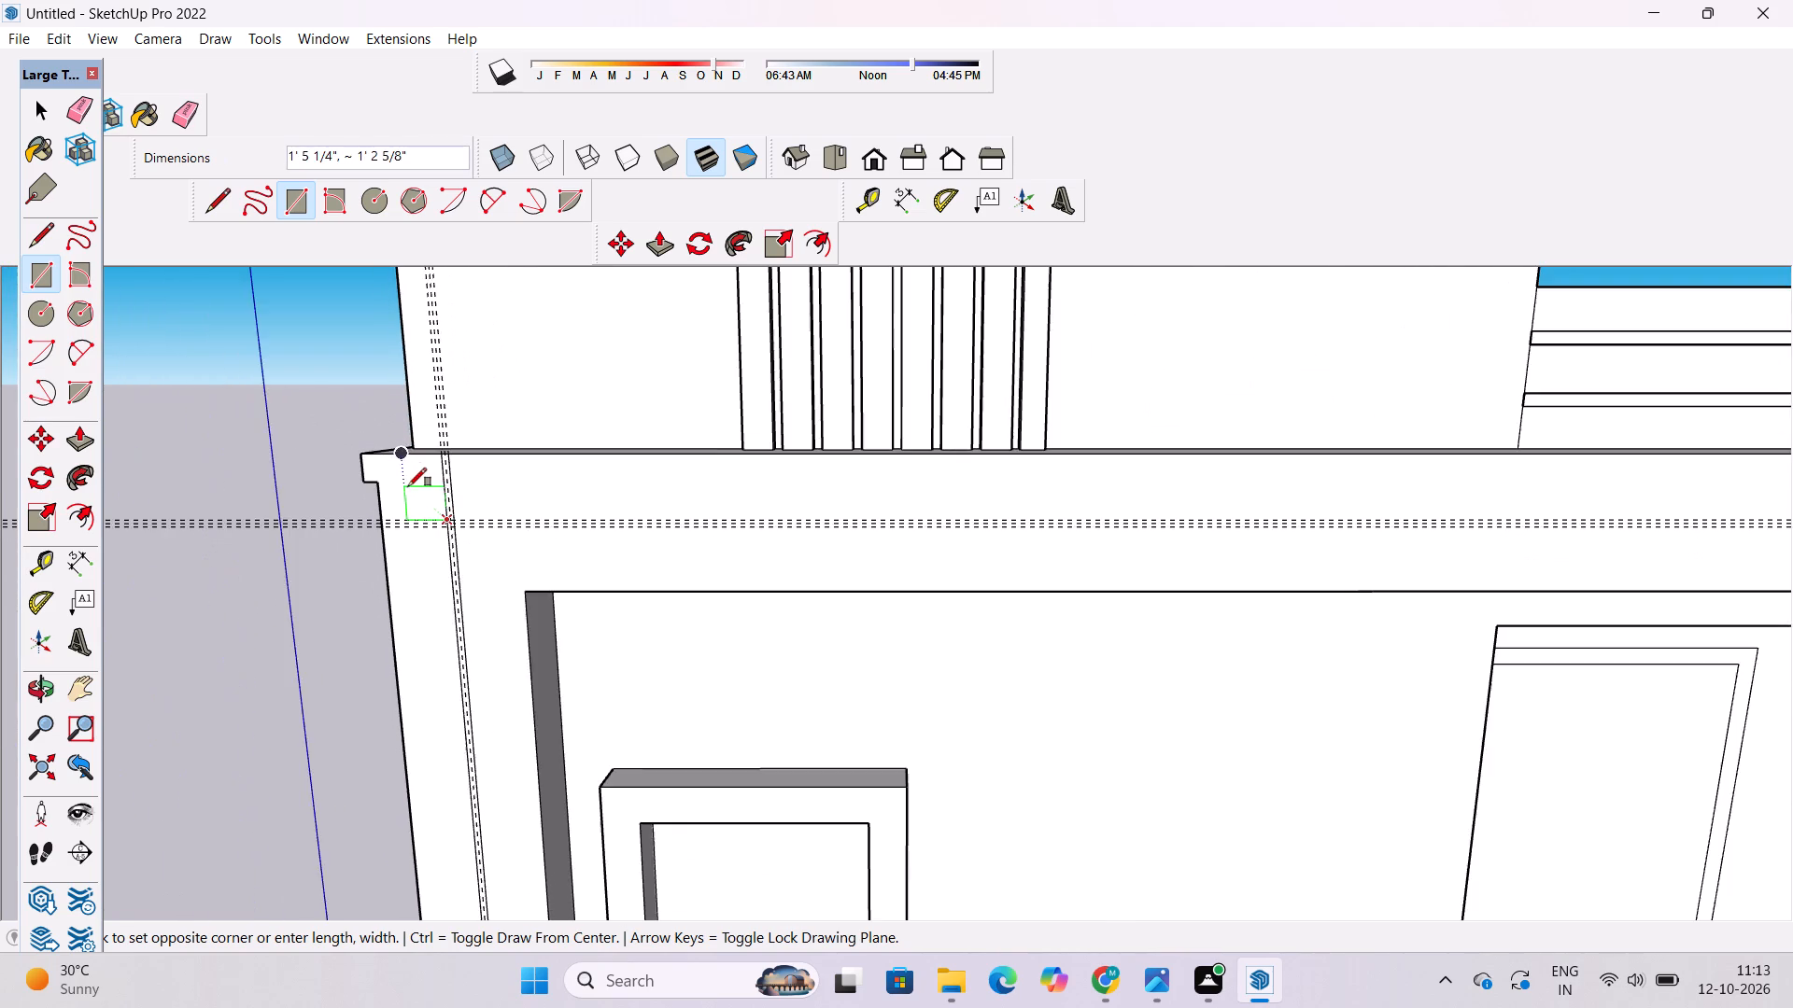
{"action": "scroll", "coordinate": [388, 466], "scroll_direction": "down", "scroll_amount": 10}
{"action": "scroll", "coordinate": [1391, 501], "scroll_direction": "up", "scroll_amount": 5}
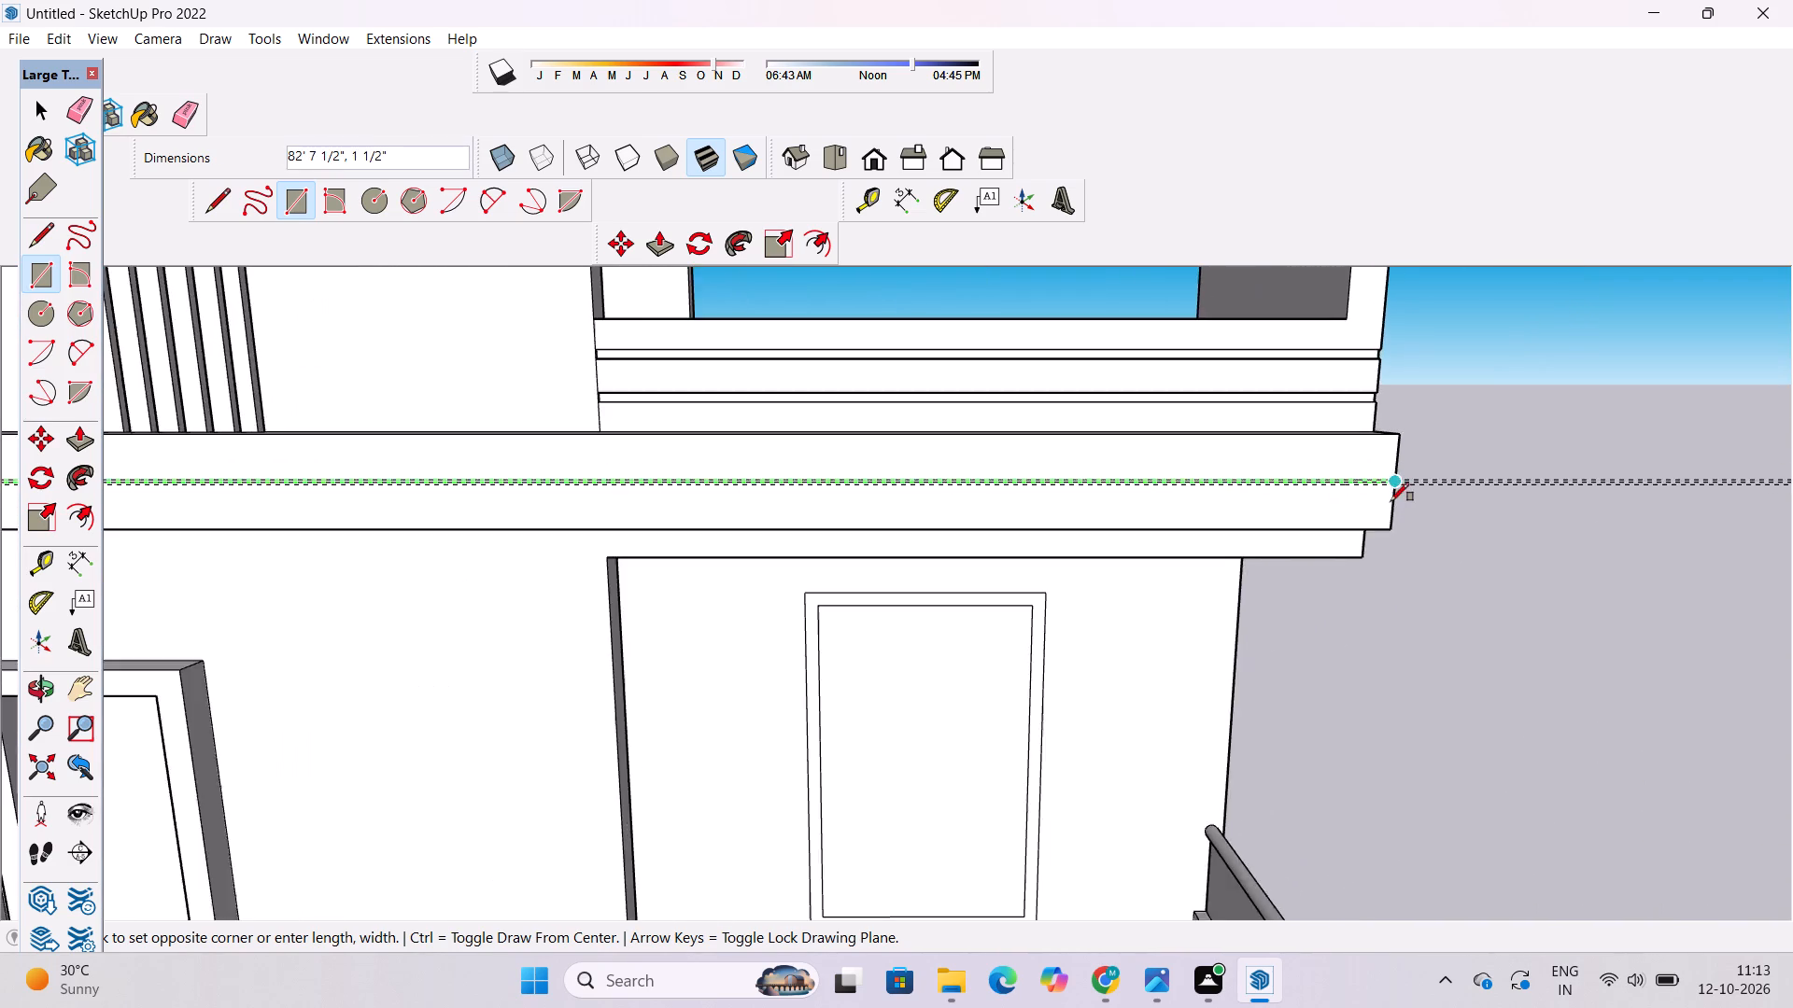
{"action": "scroll", "coordinate": [1391, 498], "scroll_direction": "up", "scroll_amount": 17}
{"action": "left_click", "coordinate": [1412, 479]}
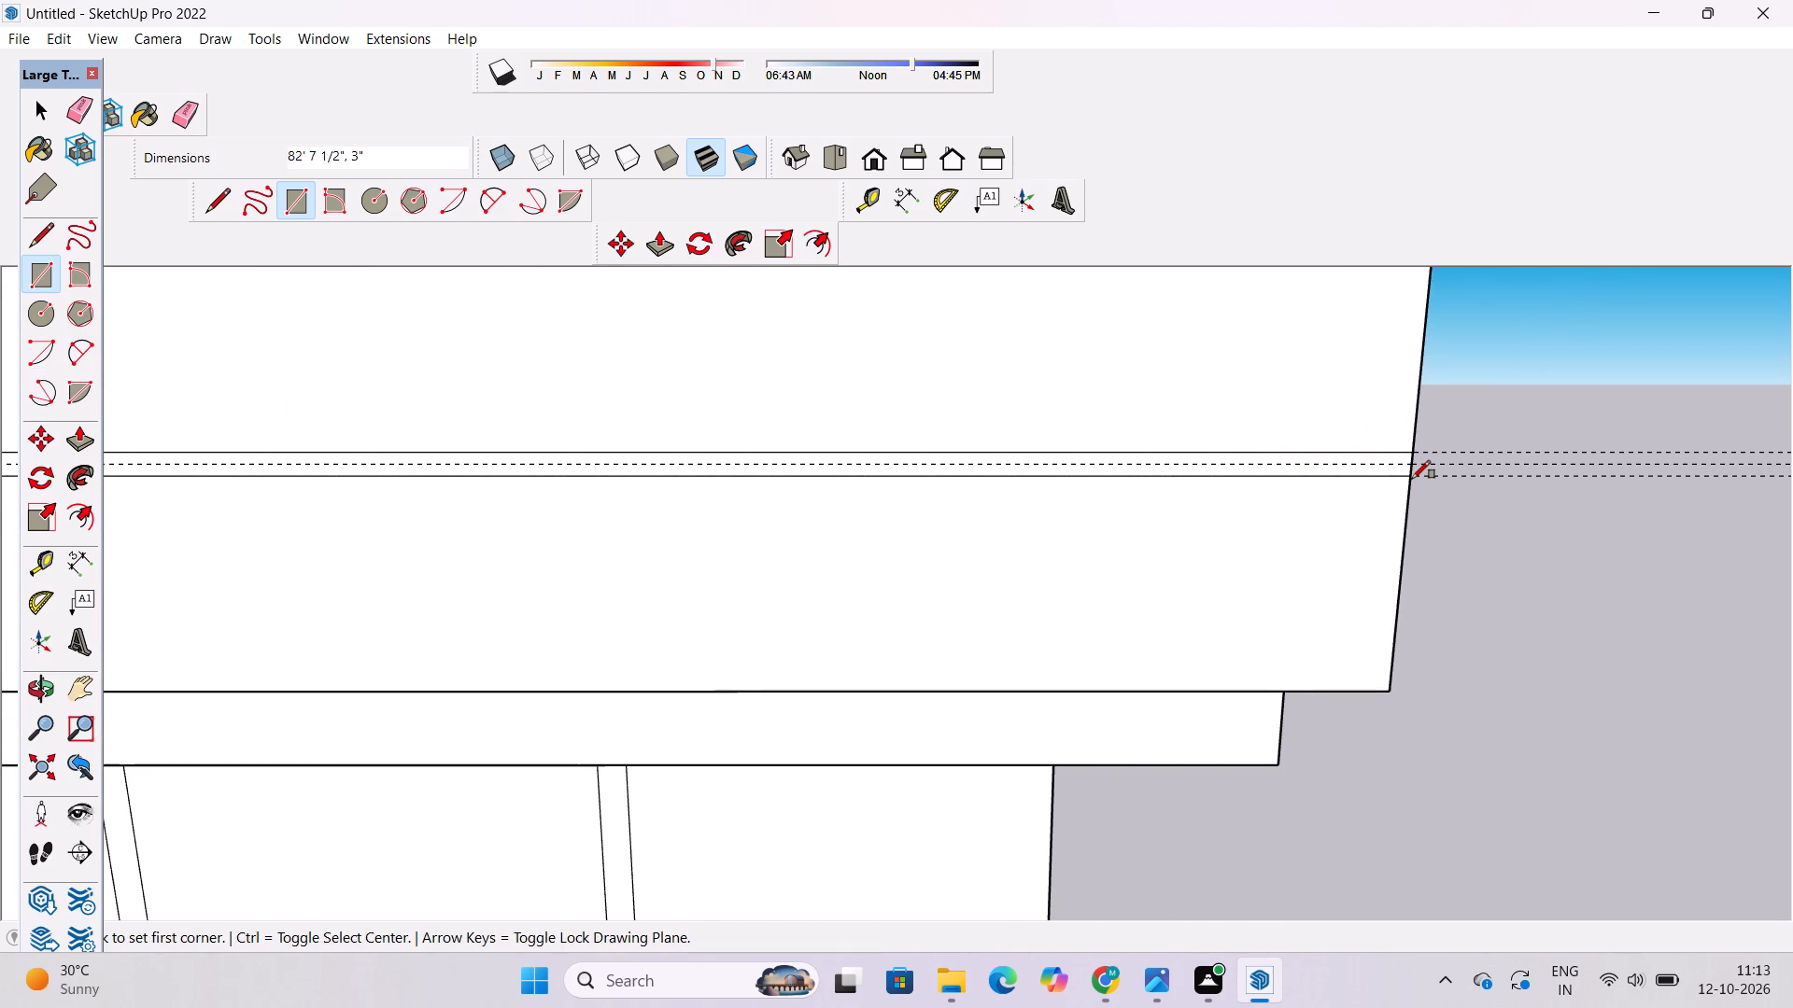
Erase the horizontal guides on the slab band and the vertical guides on the front pillar.
{"action": "key", "text": "e"}
{"action": "left_click_drag", "start_coordinate": [1628, 413], "coordinate": [1604, 483]}
{"action": "scroll", "coordinate": [1605, 443], "scroll_direction": "down", "scroll_amount": 11}
{"action": "left_click_drag", "start_coordinate": [671, 329], "coordinate": [660, 341]}
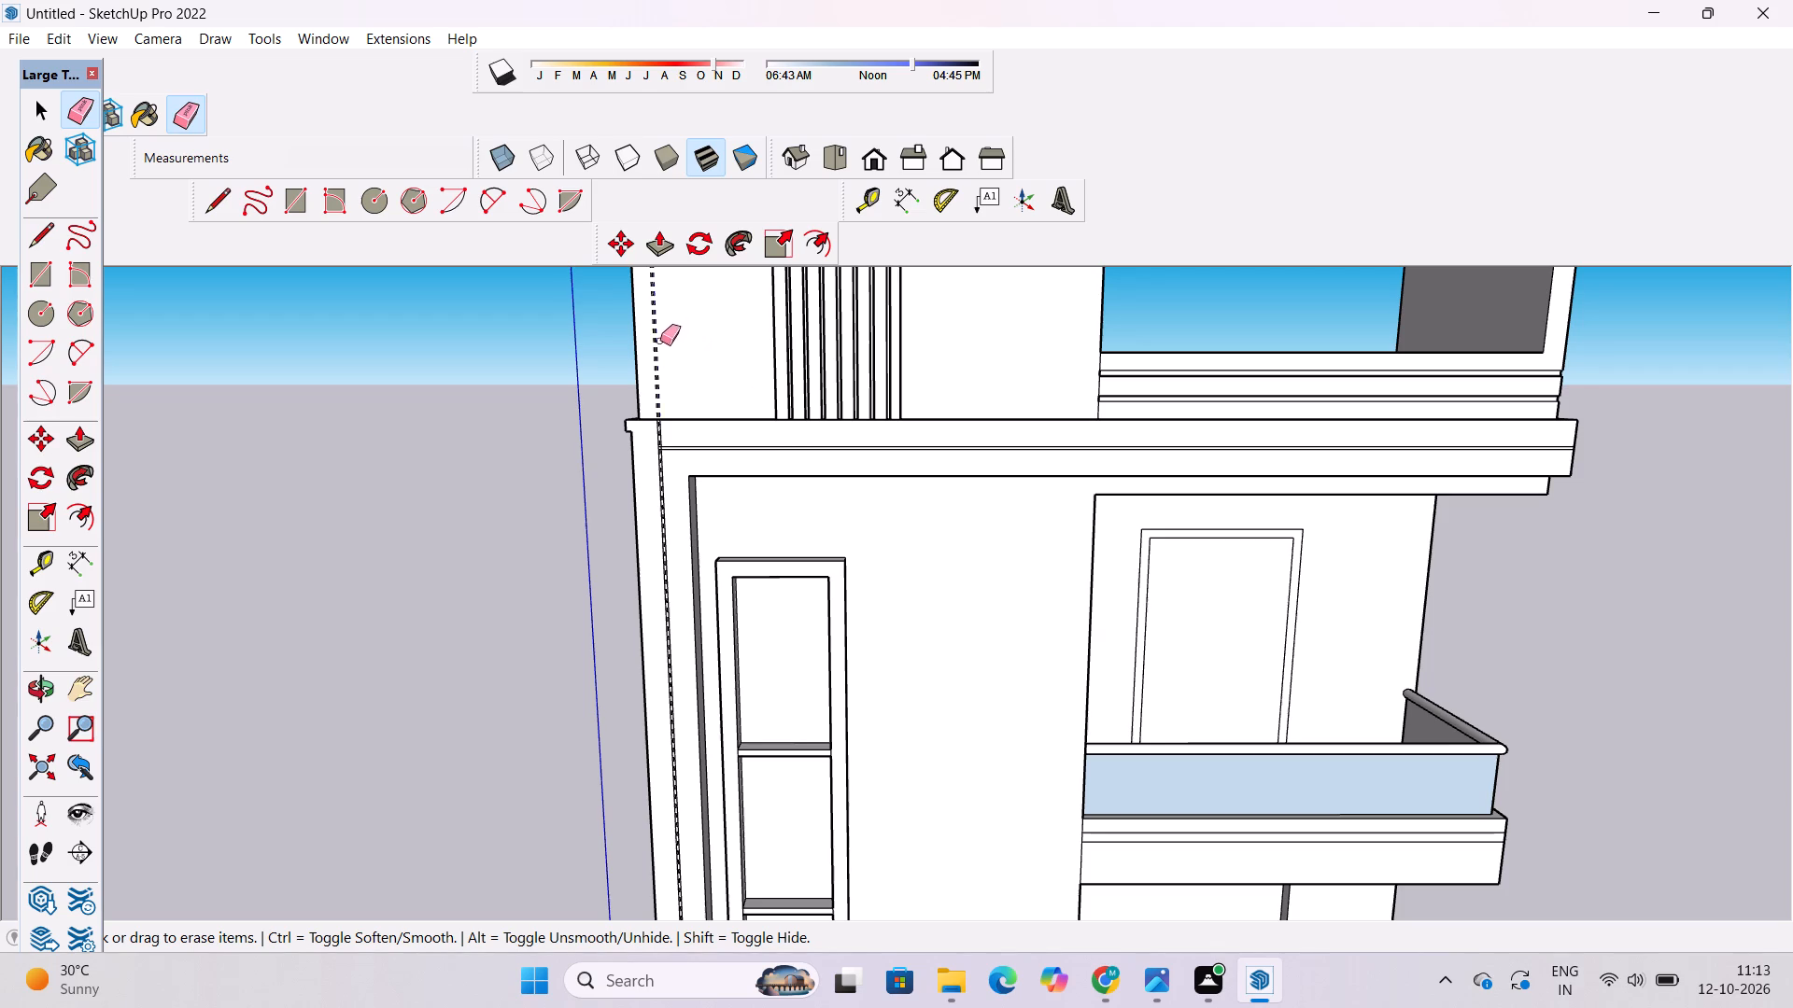
{"action": "left_click_drag", "start_coordinate": [660, 341], "coordinate": [648, 363]}
Examine the narrow 3" strip along the front pillar from the slab band down to the base.
{"action": "key", "text": "space"}
{"action": "key", "text": "o"}
{"action": "scroll", "coordinate": [755, 415], "scroll_direction": "down", "scroll_amount": 3}
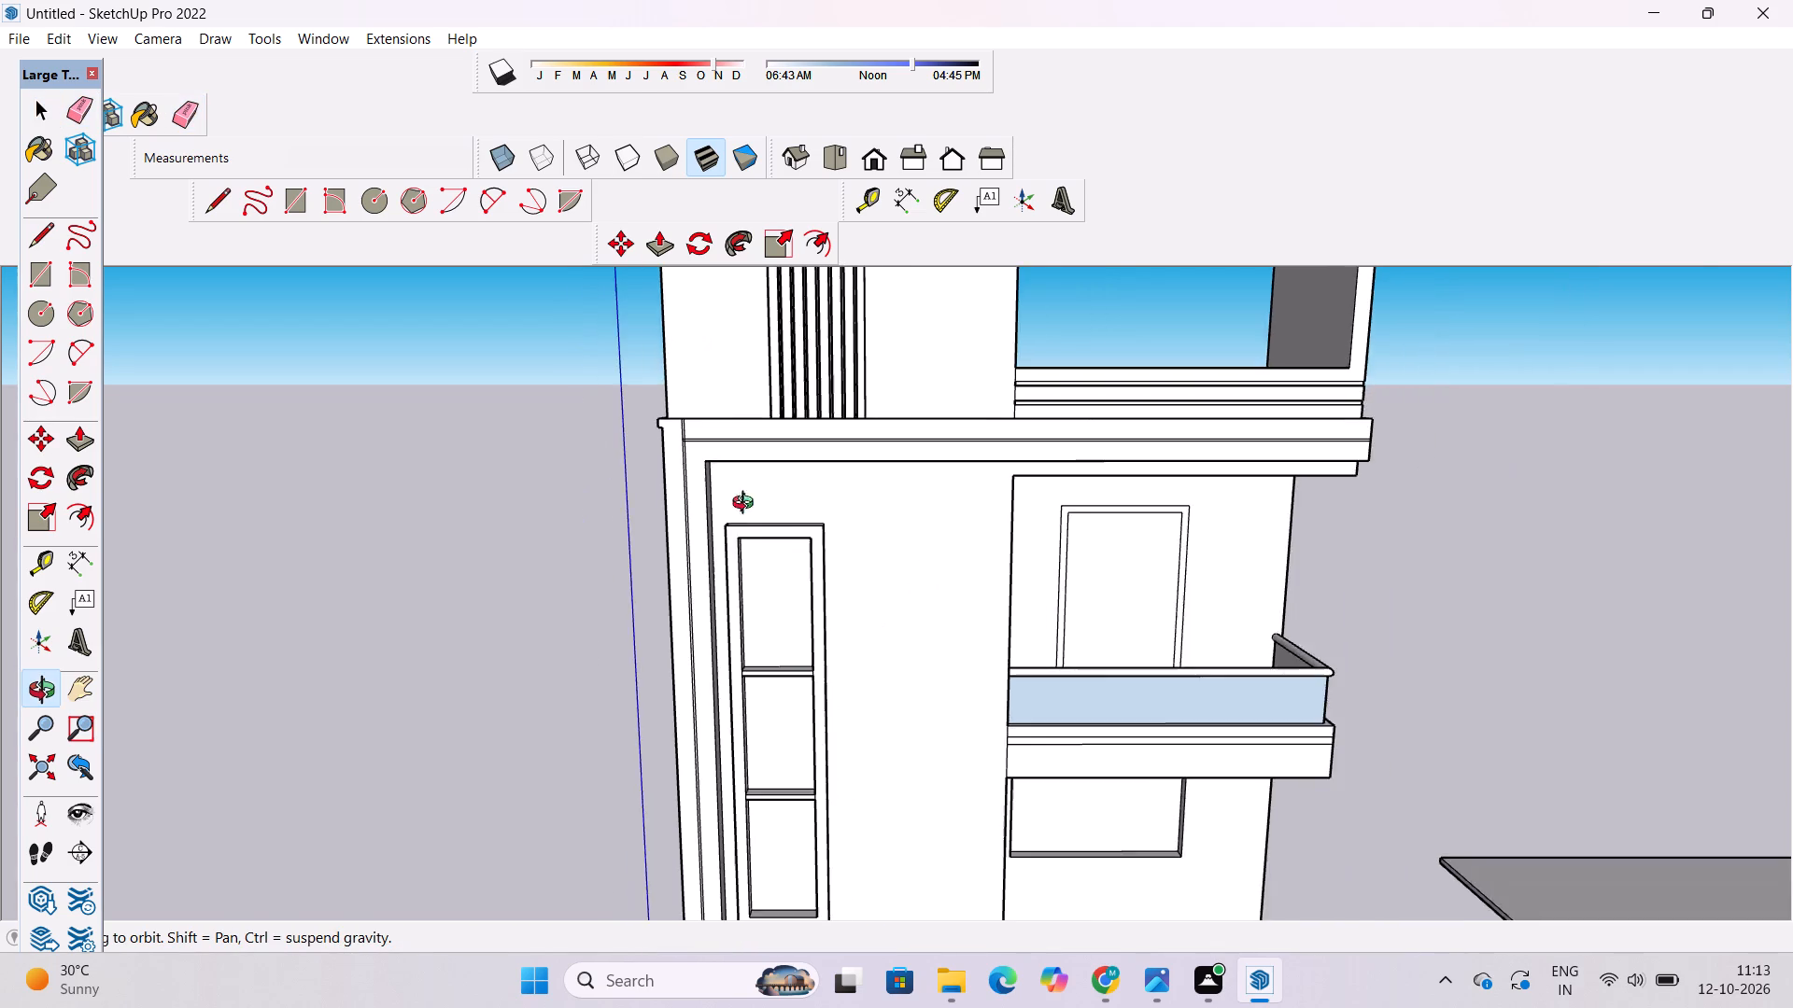
{"action": "scroll", "coordinate": [753, 654], "scroll_direction": "up", "scroll_amount": 4}
{"action": "left_click_drag", "start_coordinate": [763, 748], "coordinate": [716, 602]}
{"action": "scroll", "coordinate": [671, 545], "scroll_direction": "up", "scroll_amount": 6, "text": "shift"}
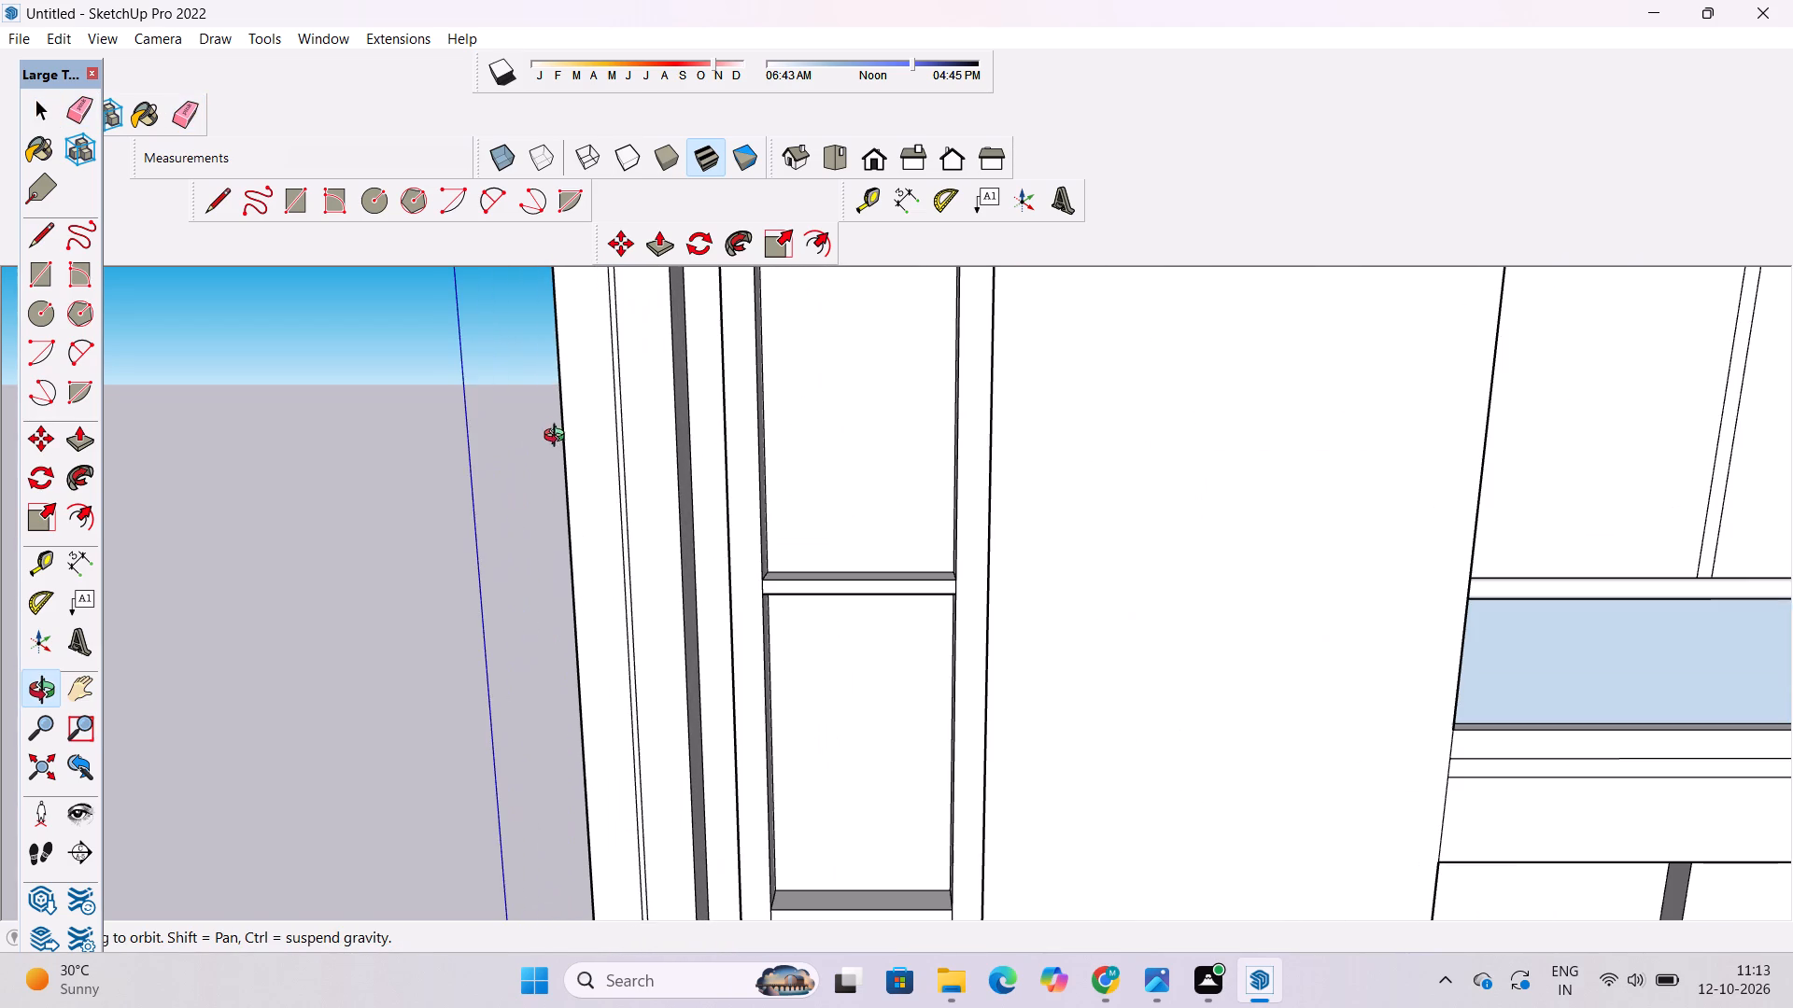
{"action": "left_click_drag", "start_coordinate": [564, 455], "coordinate": [572, 491], "text": "shift"}
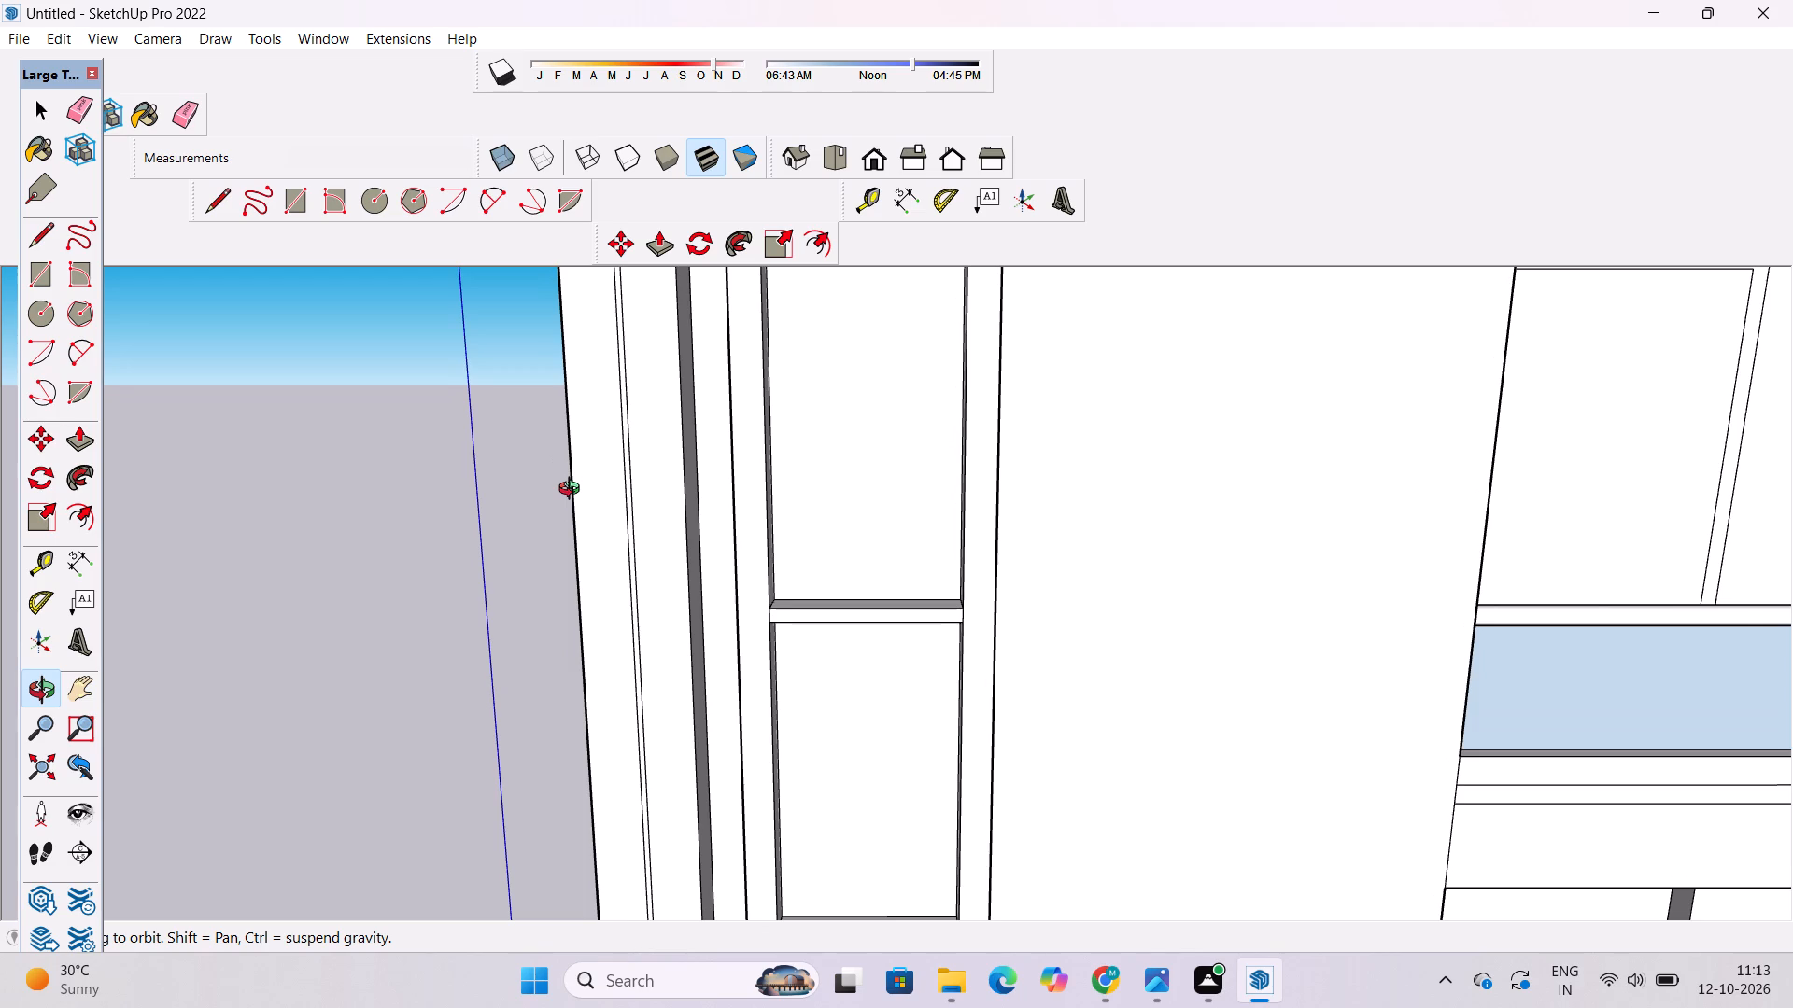
{"action": "scroll", "coordinate": [533, 490], "scroll_direction": "down", "scroll_amount": 7}
{"action": "left_click_drag", "start_coordinate": [632, 510], "coordinate": [622, 541], "text": "shift"}
{"action": "left_click_drag", "start_coordinate": [614, 651], "coordinate": [628, 543], "text": "shift"}
{"action": "scroll", "coordinate": [611, 687], "scroll_direction": "up", "scroll_amount": 10, "text": "shift"}
{"action": "left_click_drag", "start_coordinate": [600, 665], "coordinate": [586, 619], "text": "shift"}
{"action": "scroll", "coordinate": [567, 601], "scroll_direction": "down", "scroll_amount": 3}
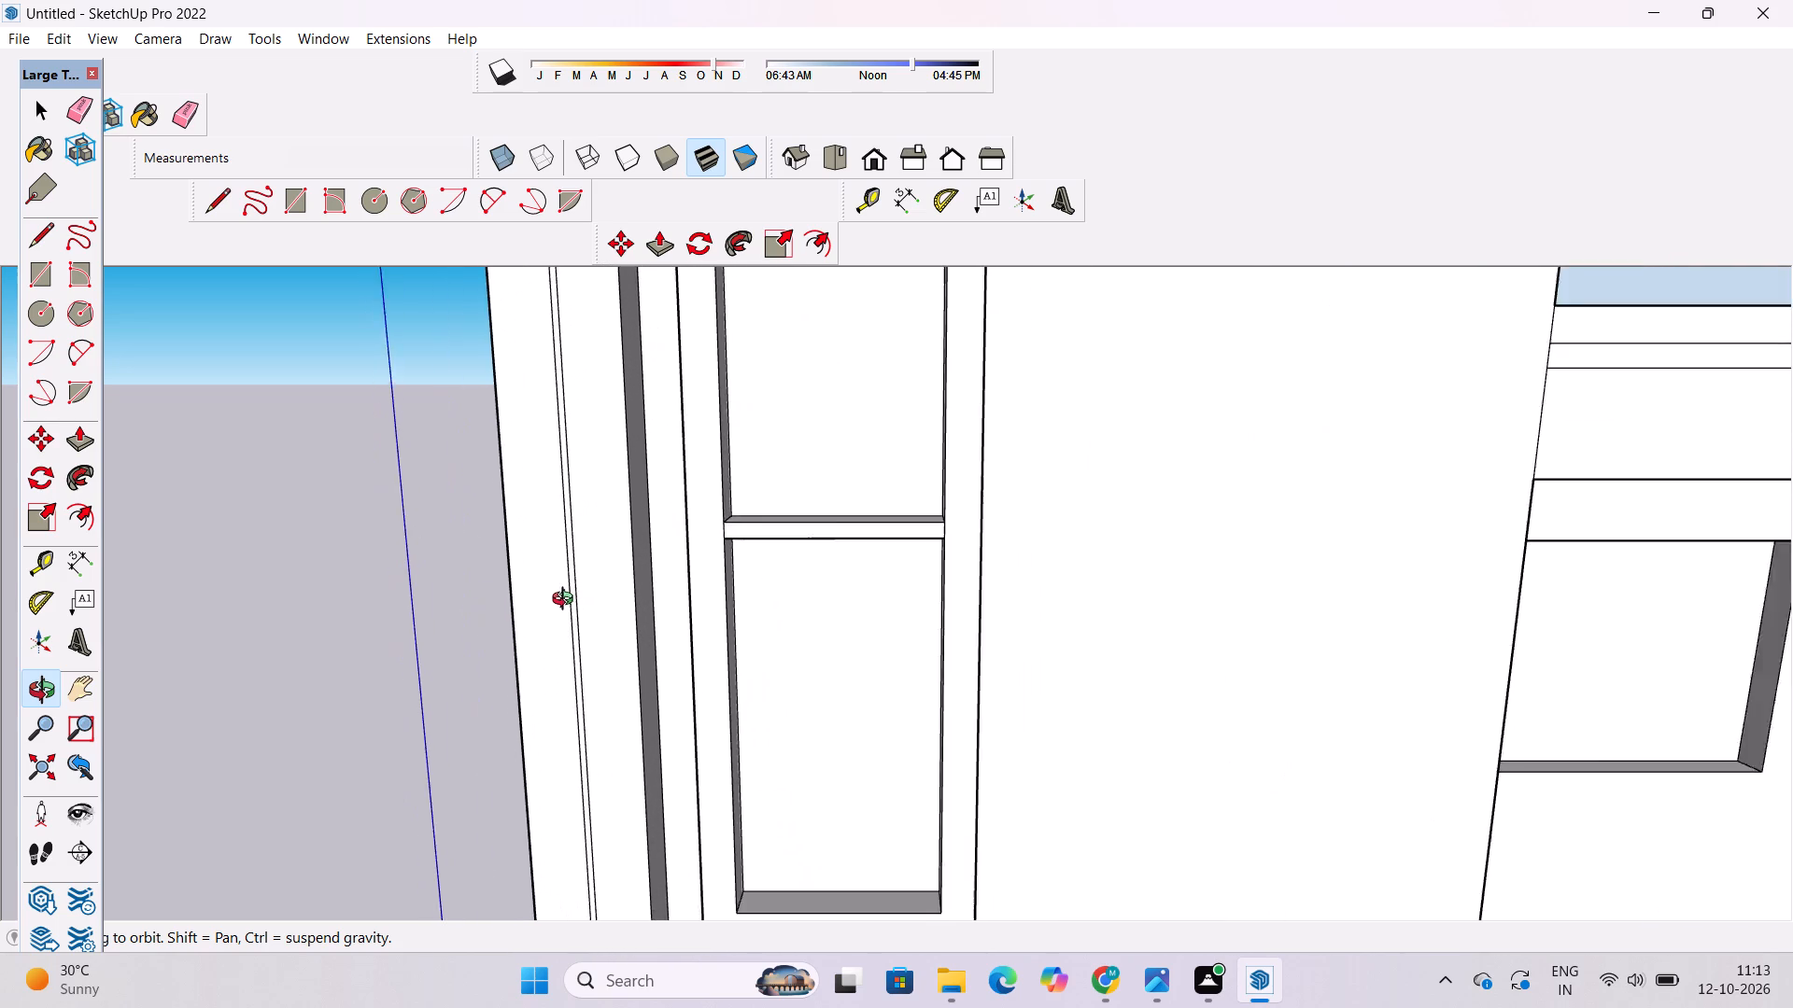
{"action": "scroll", "coordinate": [567, 601], "scroll_direction": "down", "scroll_amount": 9}
{"action": "scroll", "coordinate": [568, 608], "scroll_direction": "up", "scroll_amount": 7}
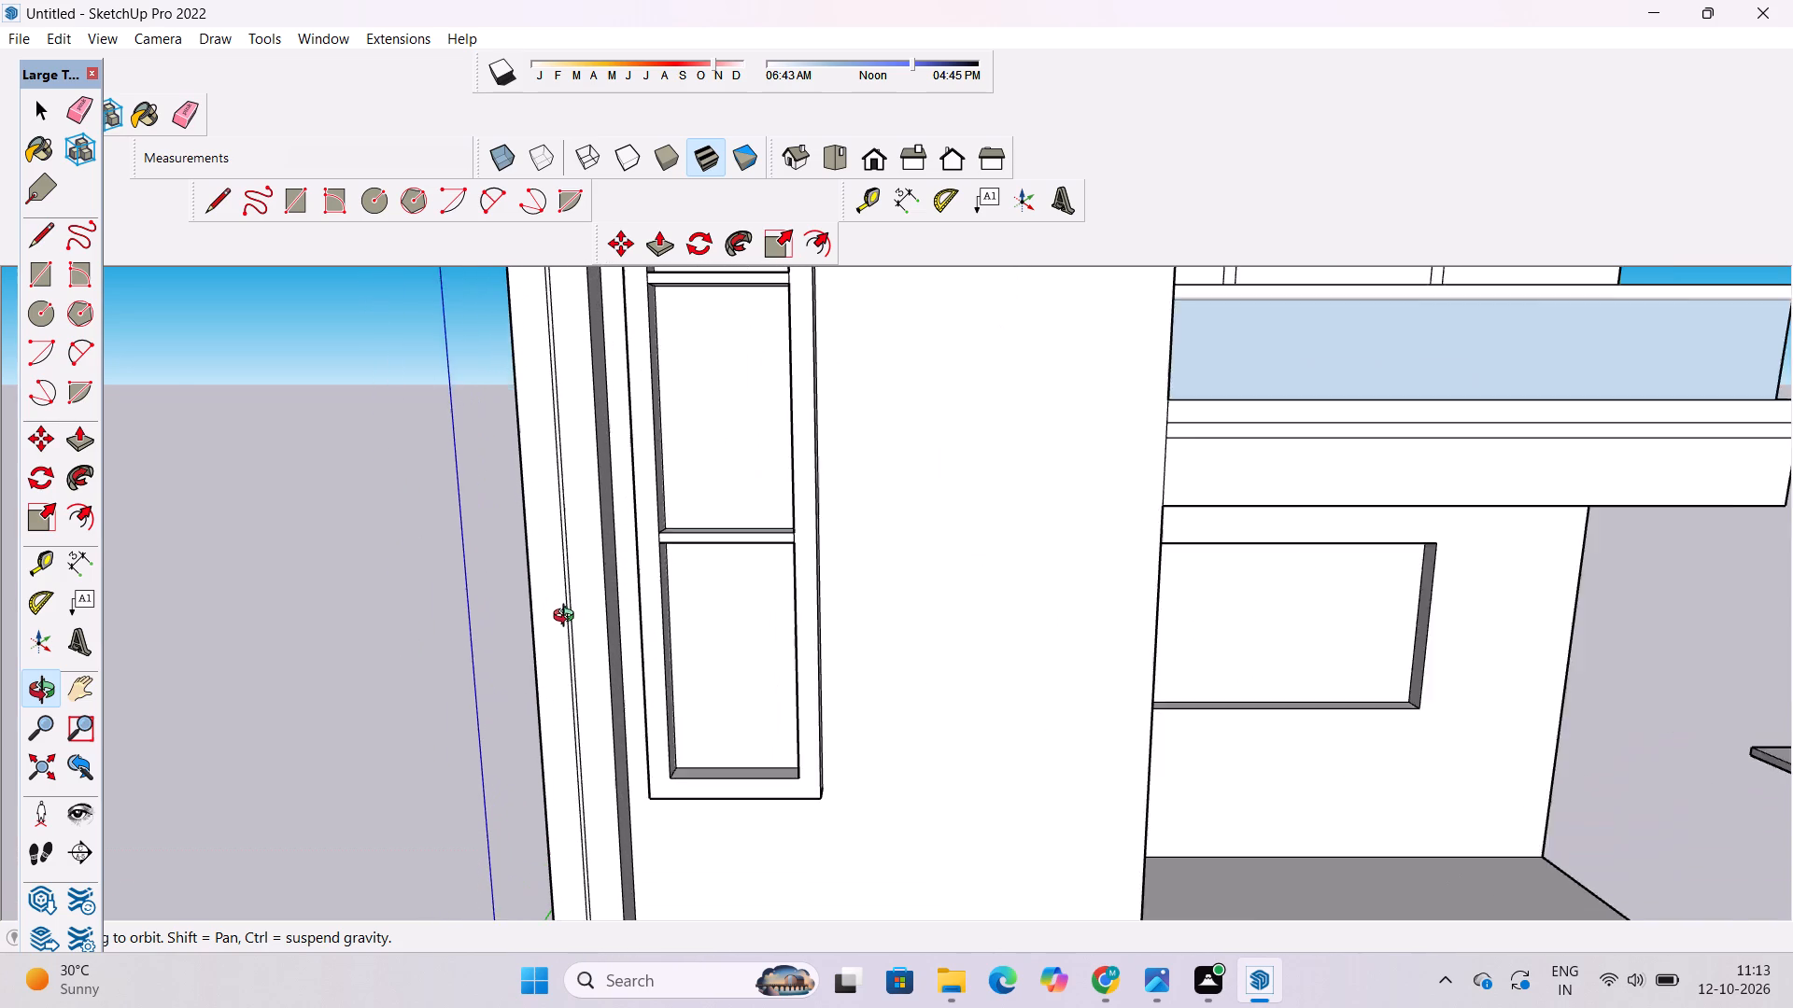
{"action": "key", "text": "space"}
{"action": "left_click", "coordinate": [570, 568]}
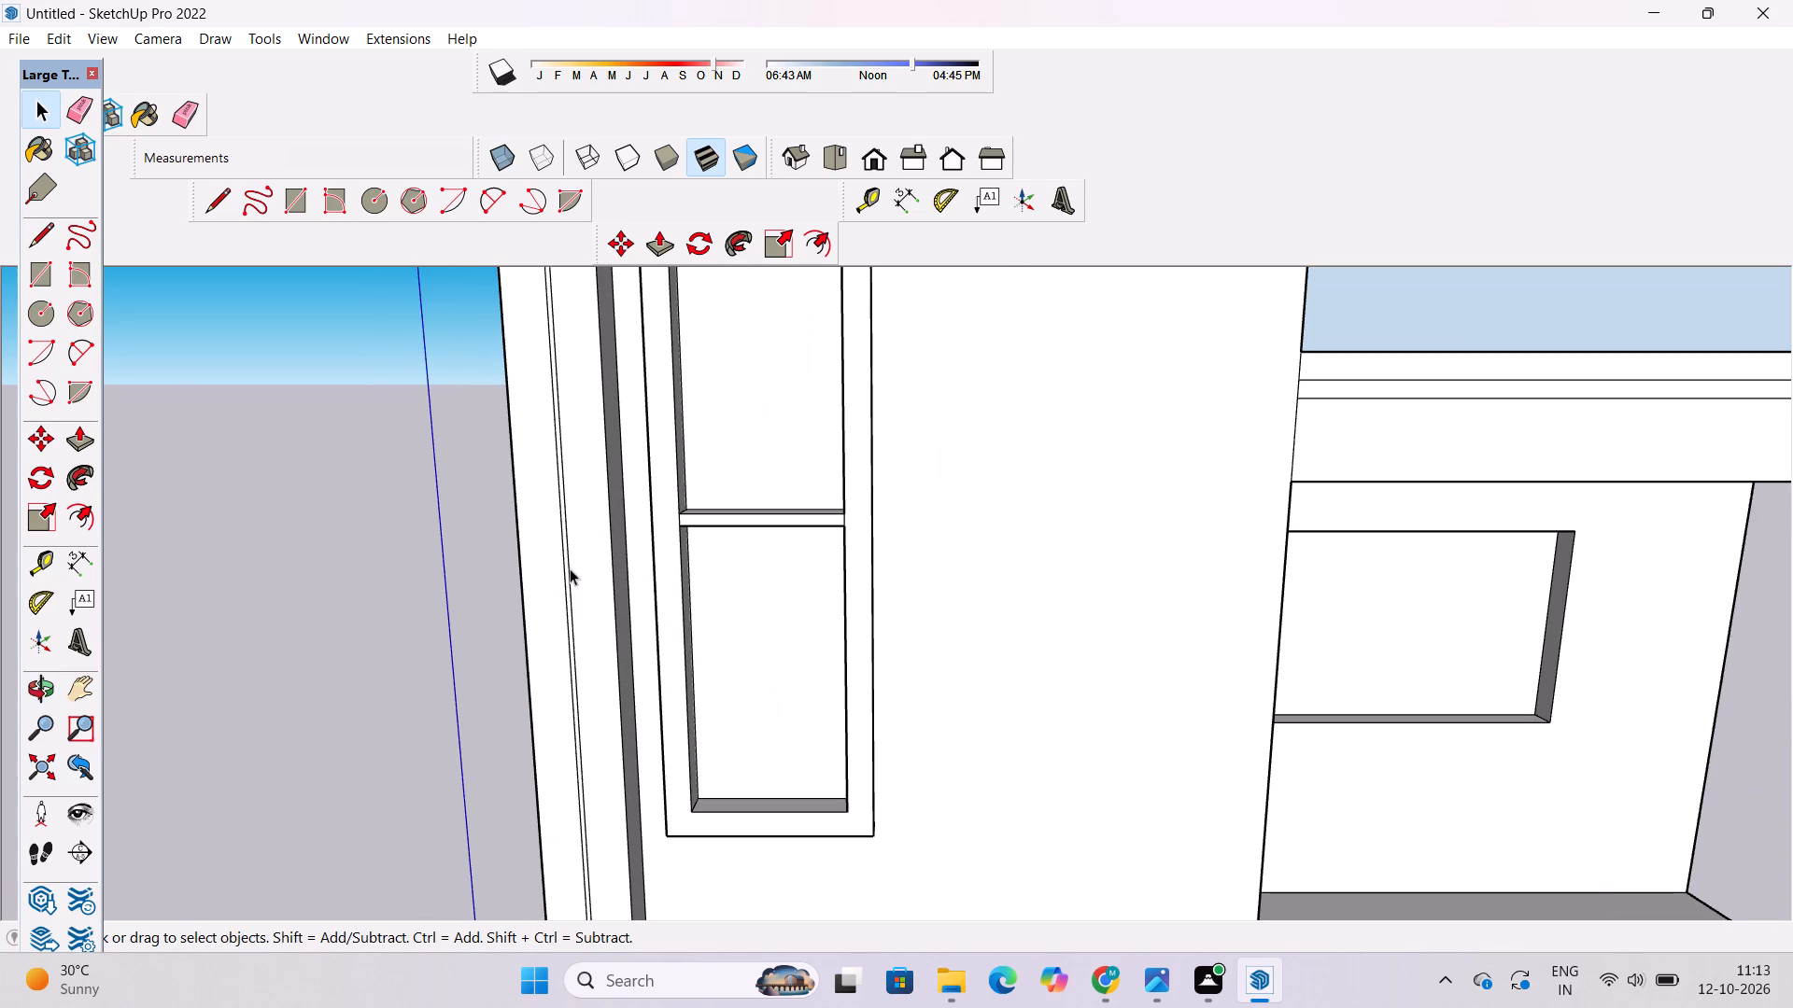
{"action": "scroll", "coordinate": [578, 572], "scroll_direction": "down", "scroll_amount": 15}
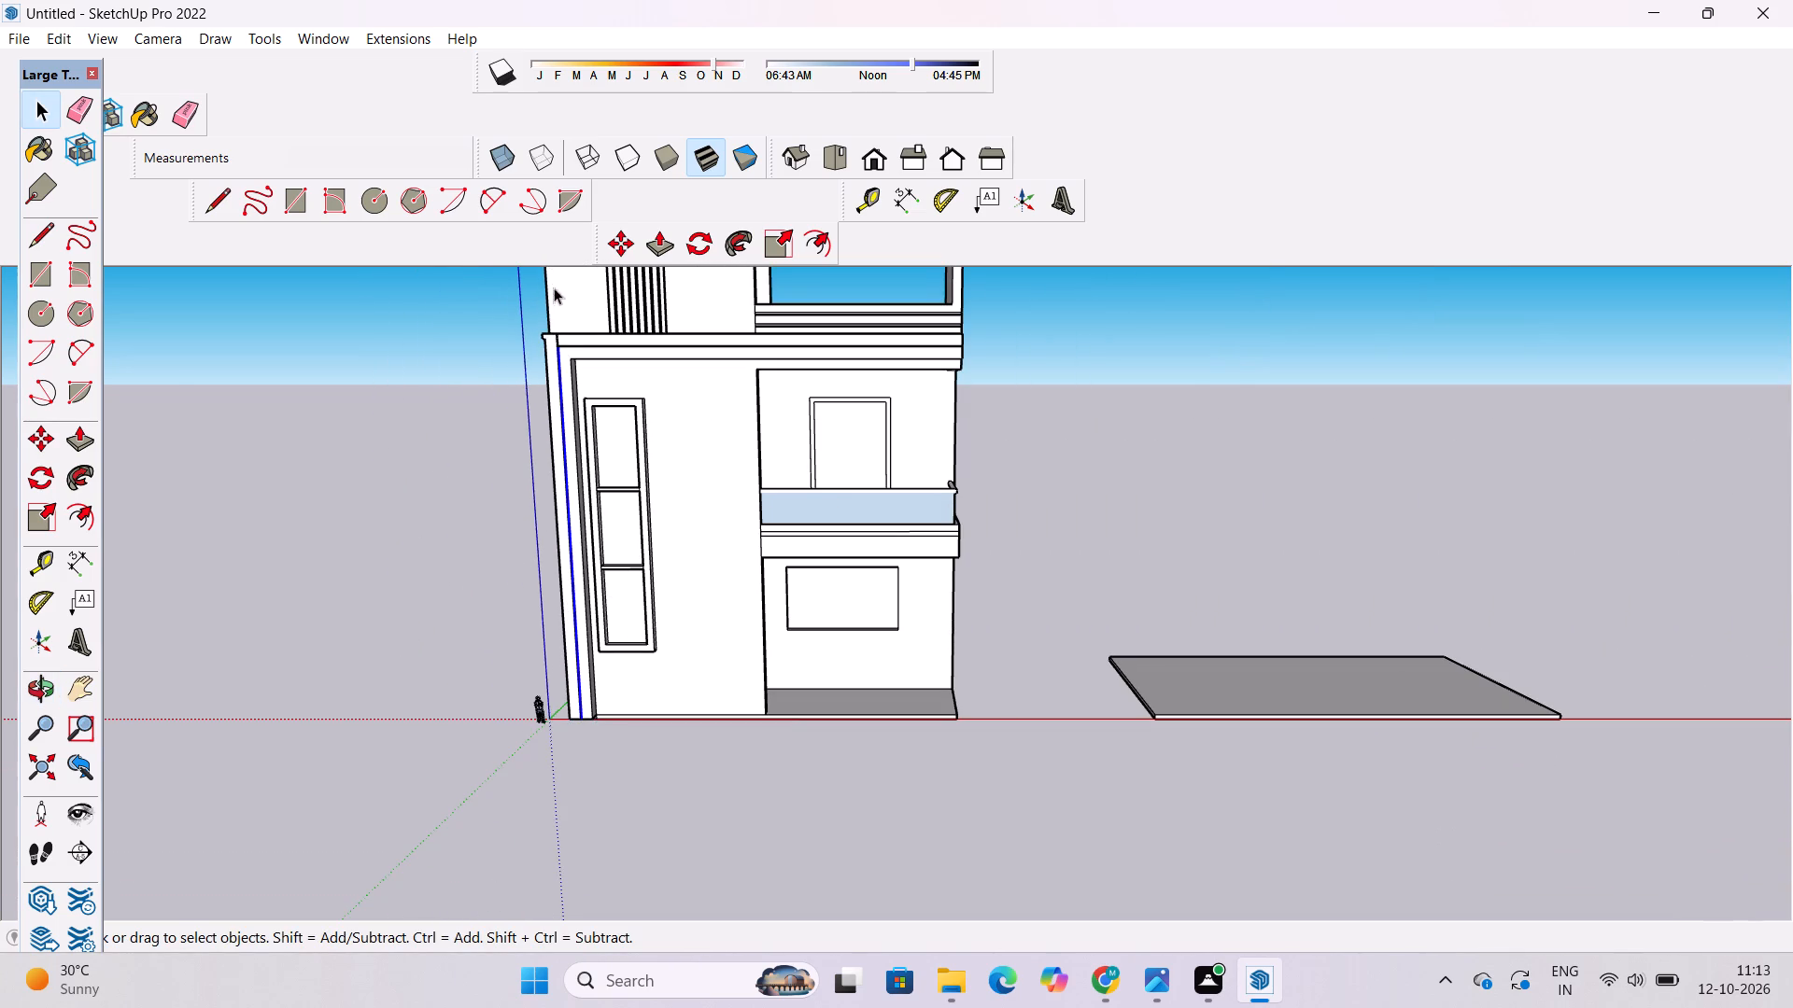
Undo the guide erasures, both 3" strip rectangles and the pillar's offset guides, keeping the pillar's centre guide.
{"action": "key", "text": "ctrl+z"}
{"action": "key", "text": "ctrl+z"}
{"action": "key", "text": "ctrl+z"}
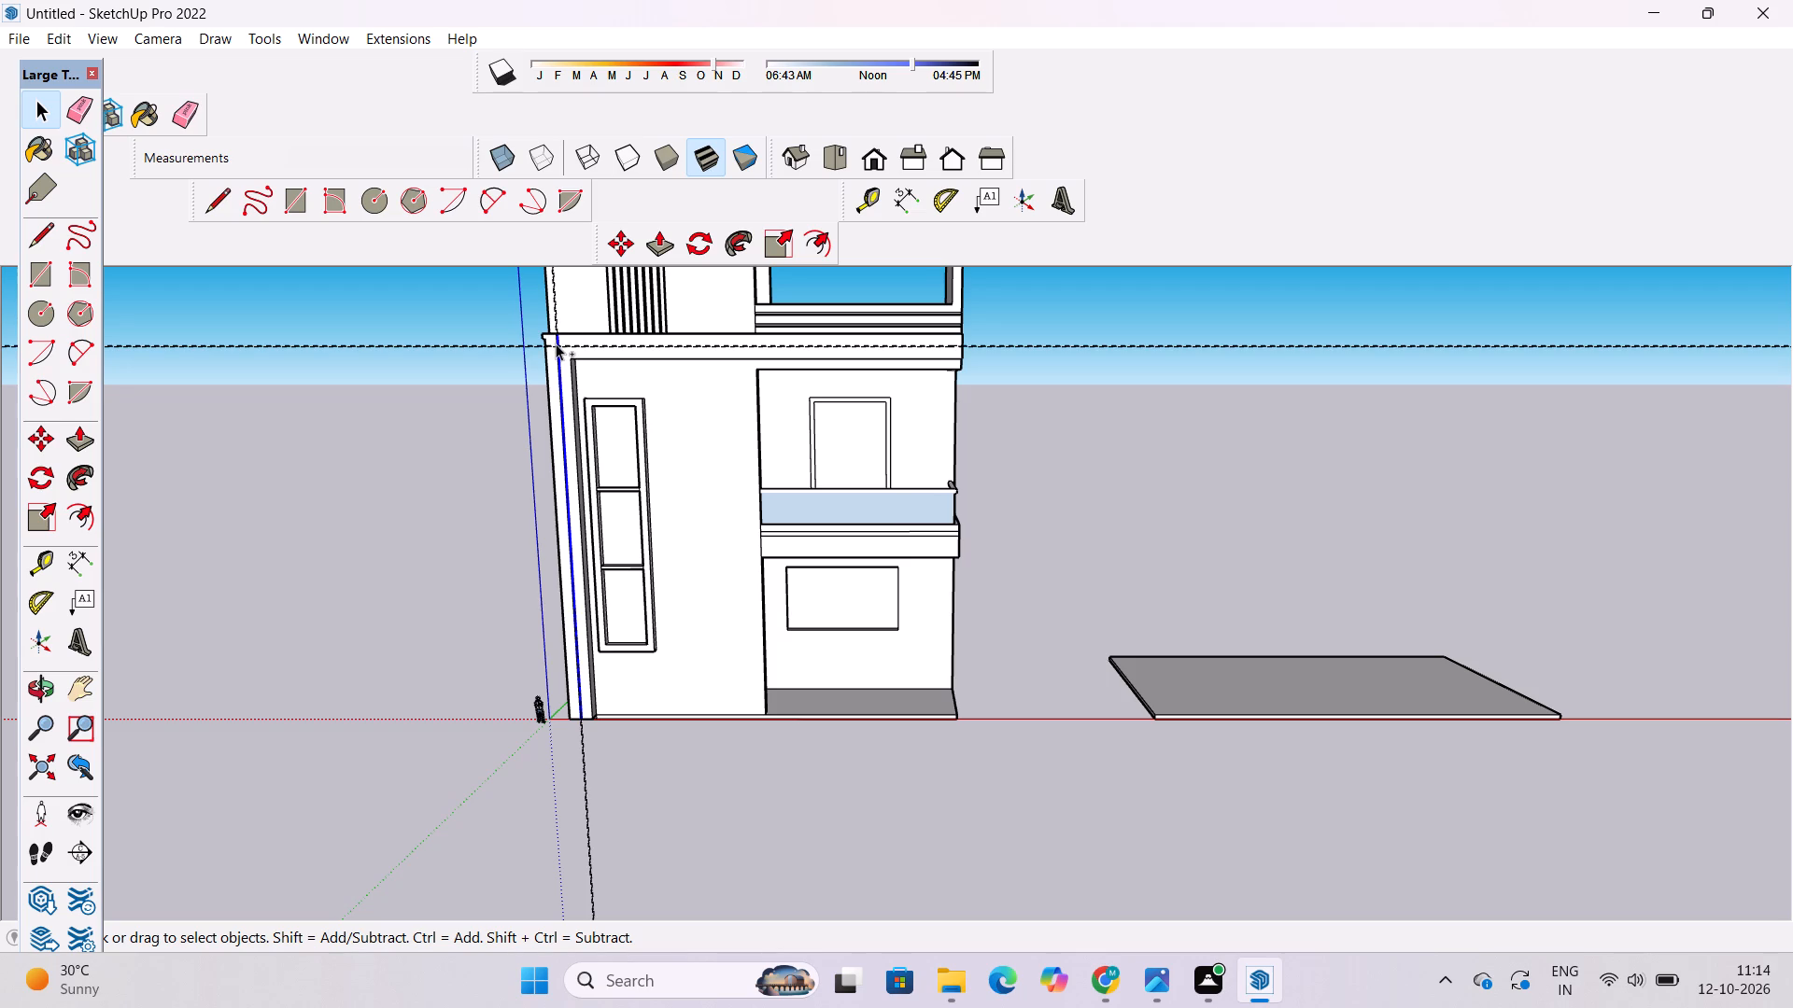
{"action": "key", "text": "ctrl+z"}
{"action": "key", "text": "ctrl+z"}
{"action": "key", "text": "ctrl+z"}
{"action": "key", "text": "ctrl+z"}
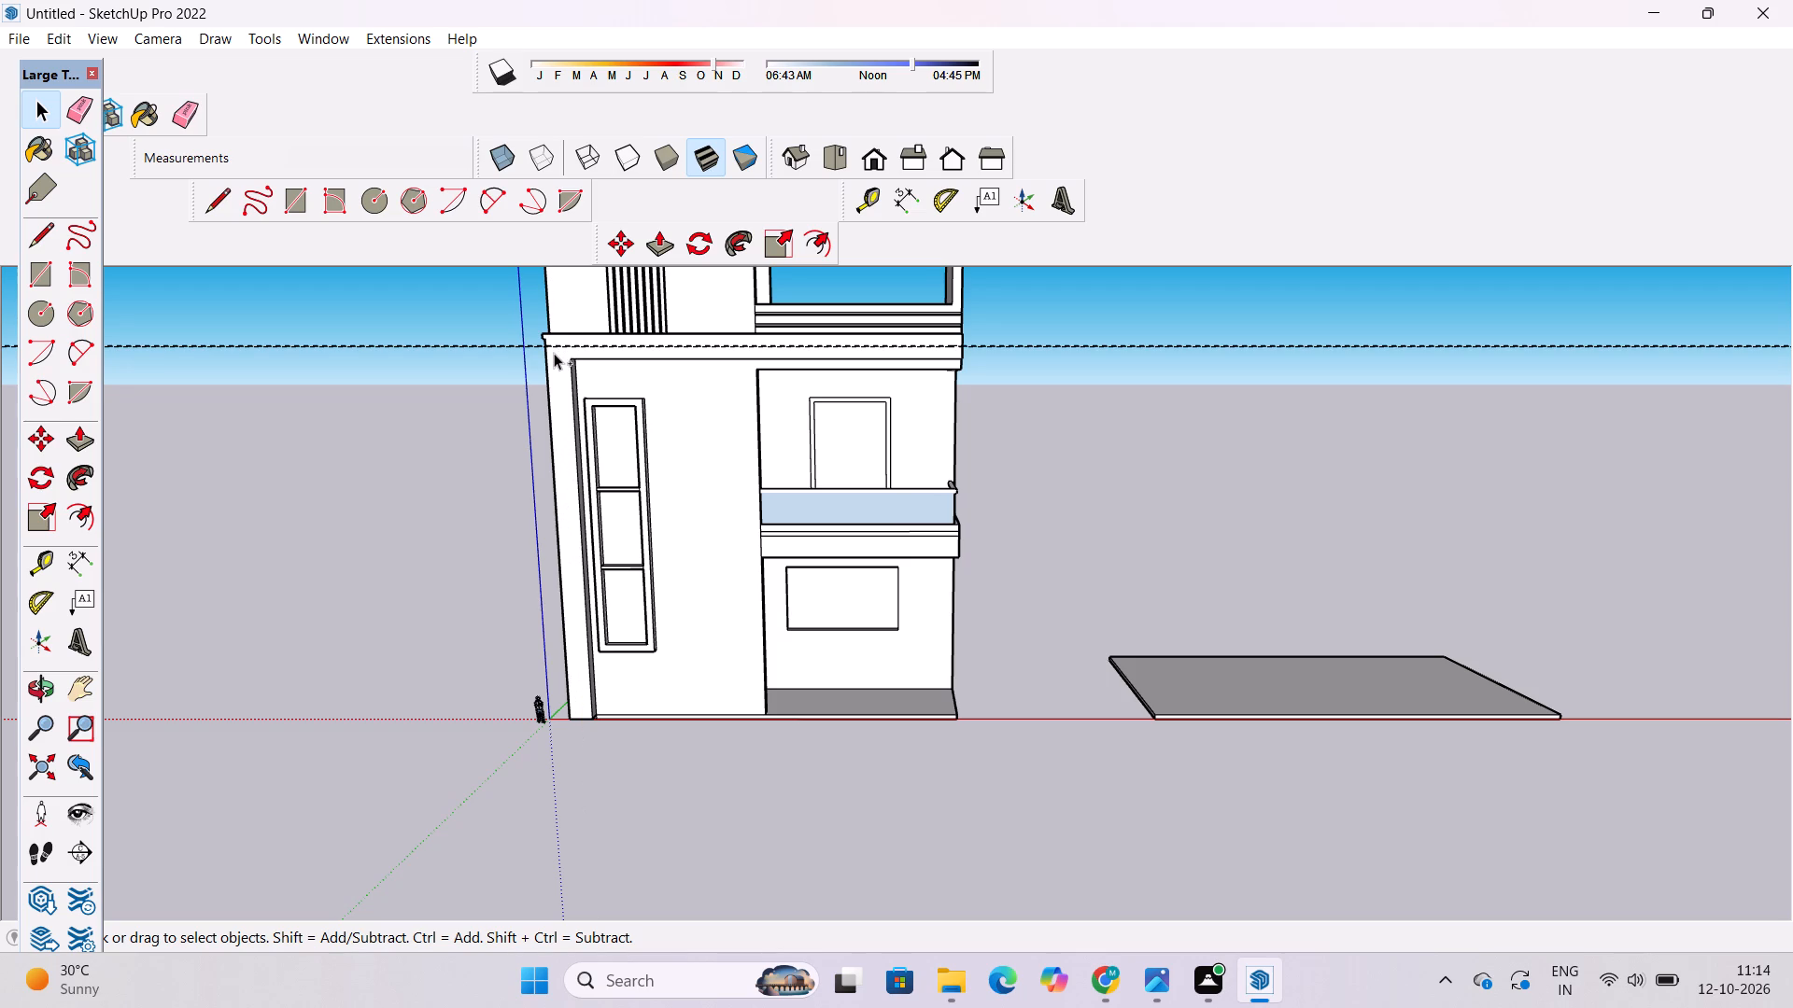
{"action": "key", "text": "ctrl+y"}
Erase the two outer horizontal guides on the slab band, leaving only its centre guide.
{"action": "scroll", "coordinate": [625, 357], "scroll_direction": "up", "scroll_amount": 12}
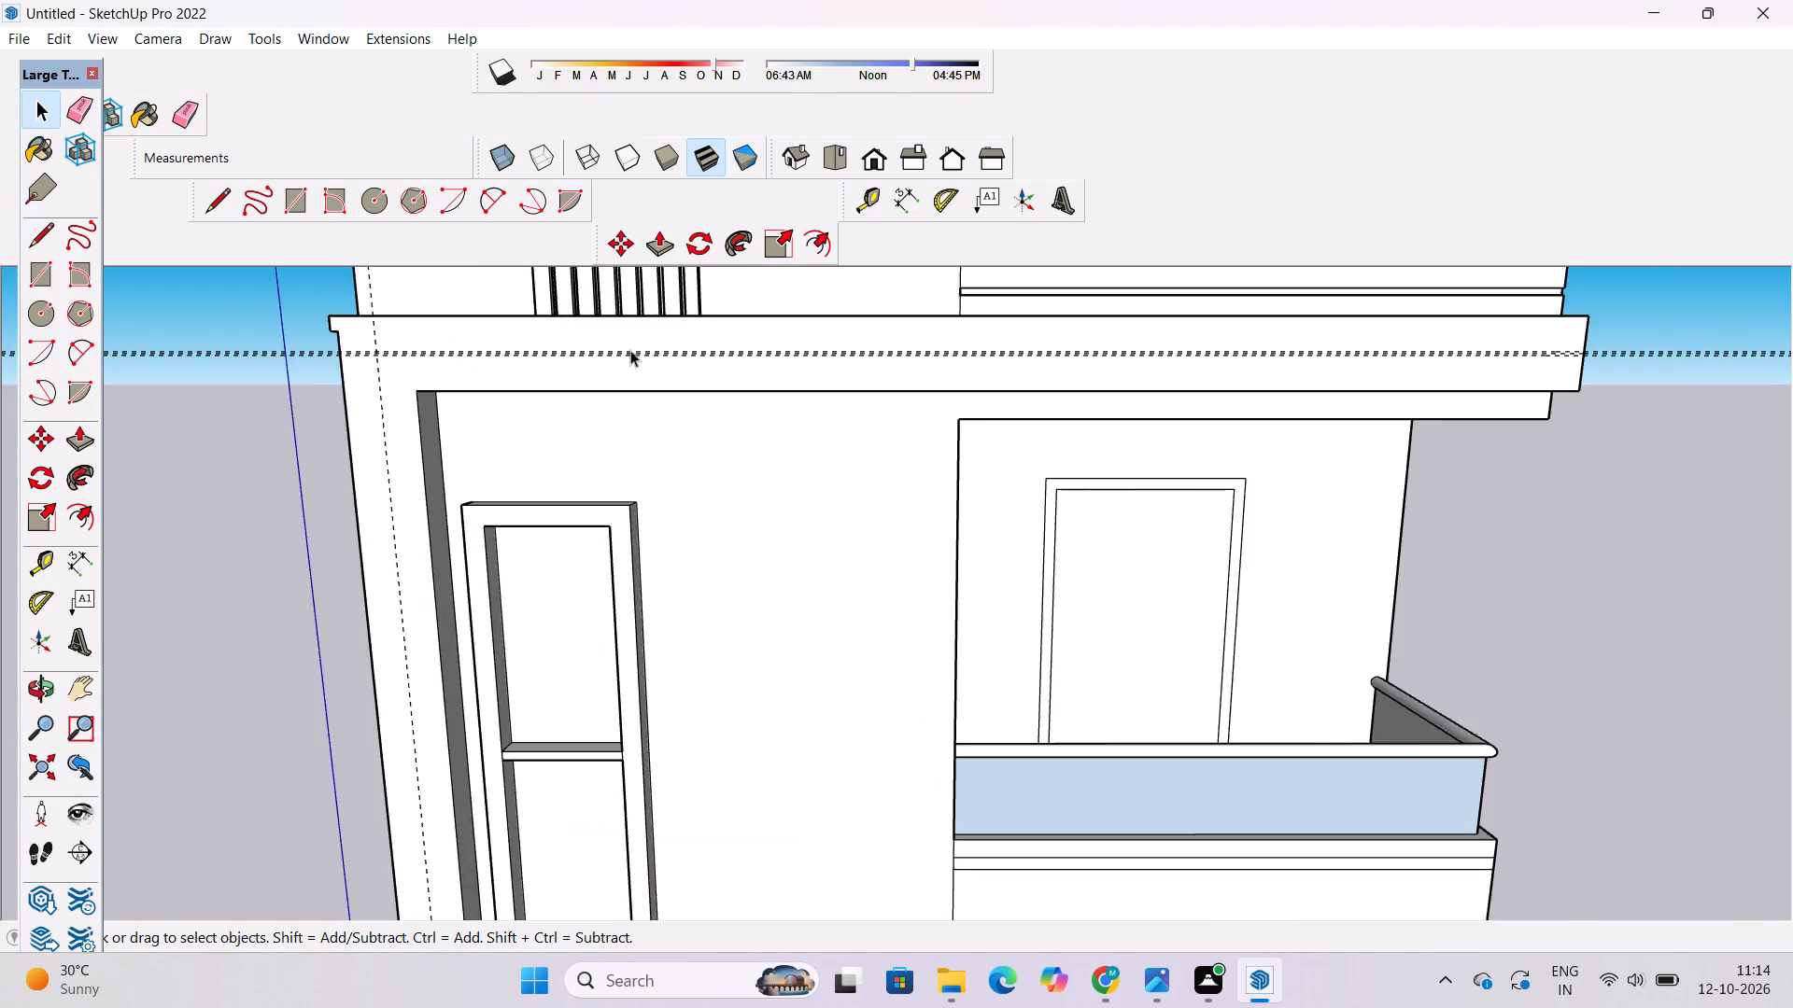
{"action": "scroll", "coordinate": [630, 350], "scroll_direction": "up", "scroll_amount": 9}
{"action": "scroll", "coordinate": [535, 363], "scroll_direction": "up", "scroll_amount": 3}
{"action": "key", "text": "e"}
{"action": "scroll", "coordinate": [566, 351], "scroll_direction": "up", "scroll_amount": 5}
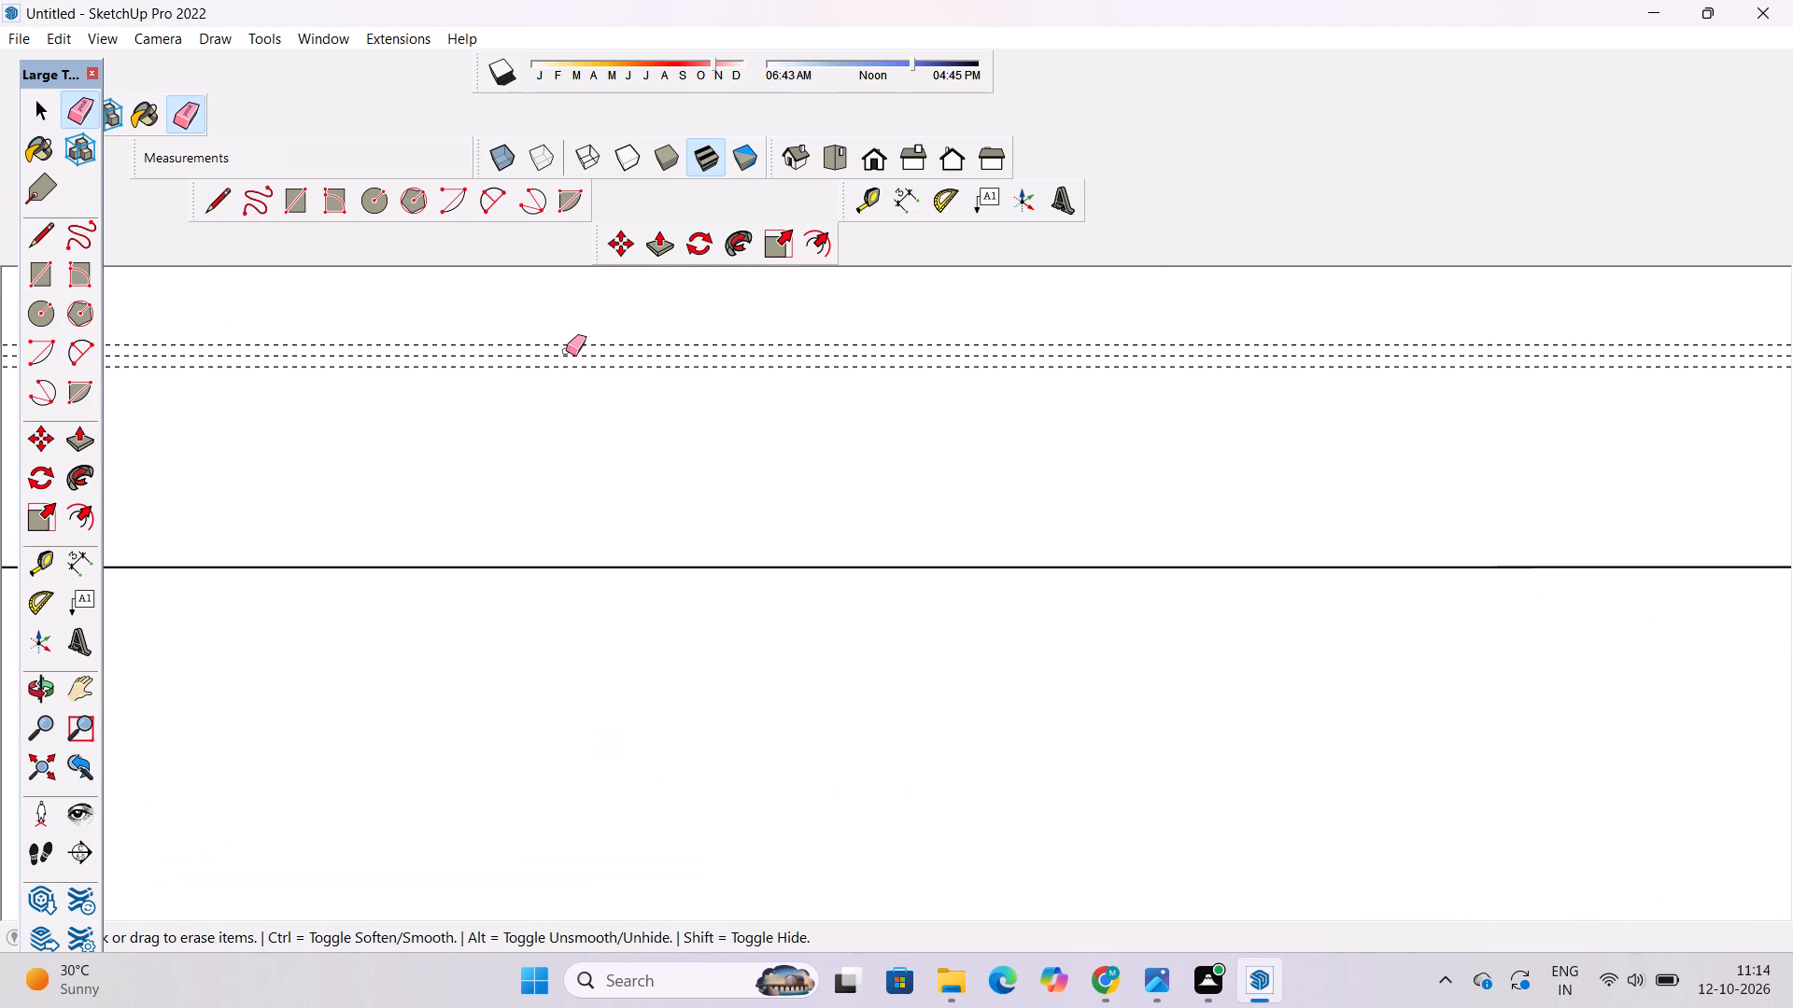
{"action": "left_click", "coordinate": [588, 341]}
{"action": "left_click", "coordinate": [597, 366]}
Add horizontal guides 3" above and below the slab band's centre guide.
{"action": "scroll", "coordinate": [450, 391], "scroll_direction": "down", "scroll_amount": 4}
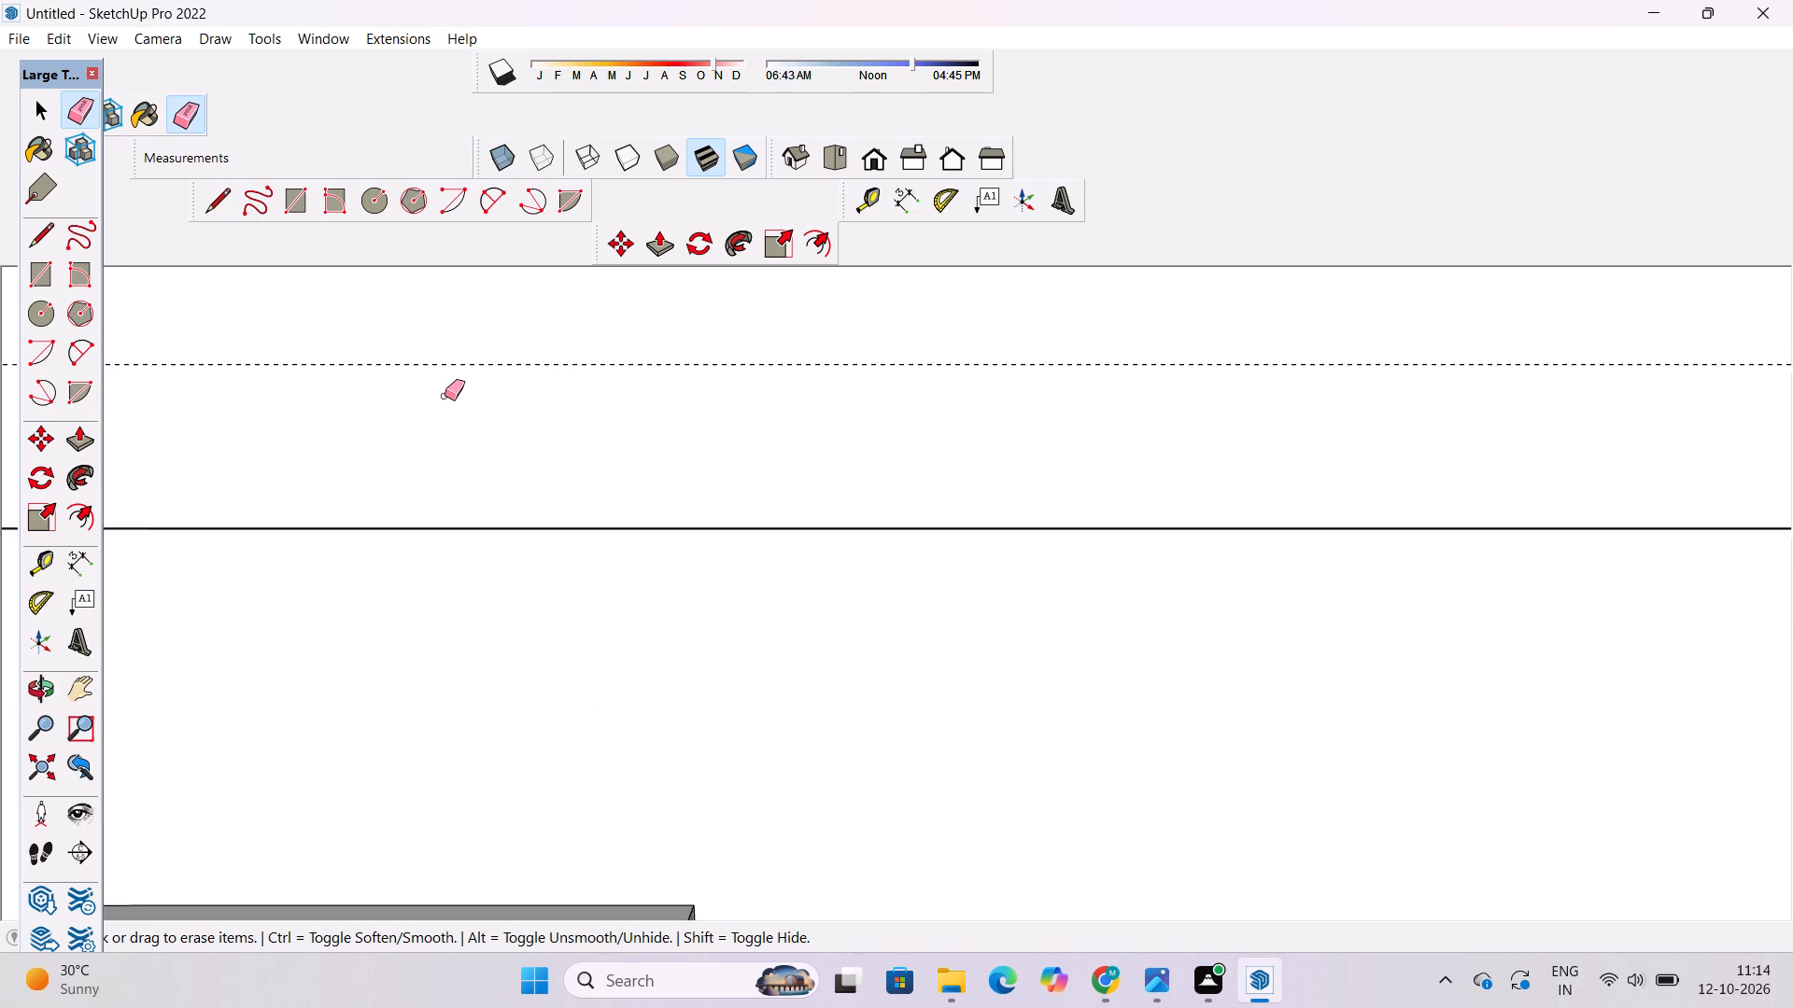
{"action": "scroll", "coordinate": [445, 396], "scroll_direction": "down", "scroll_amount": 2}
{"action": "key", "text": "t"}
{"action": "left_click", "coordinate": [671, 371]}
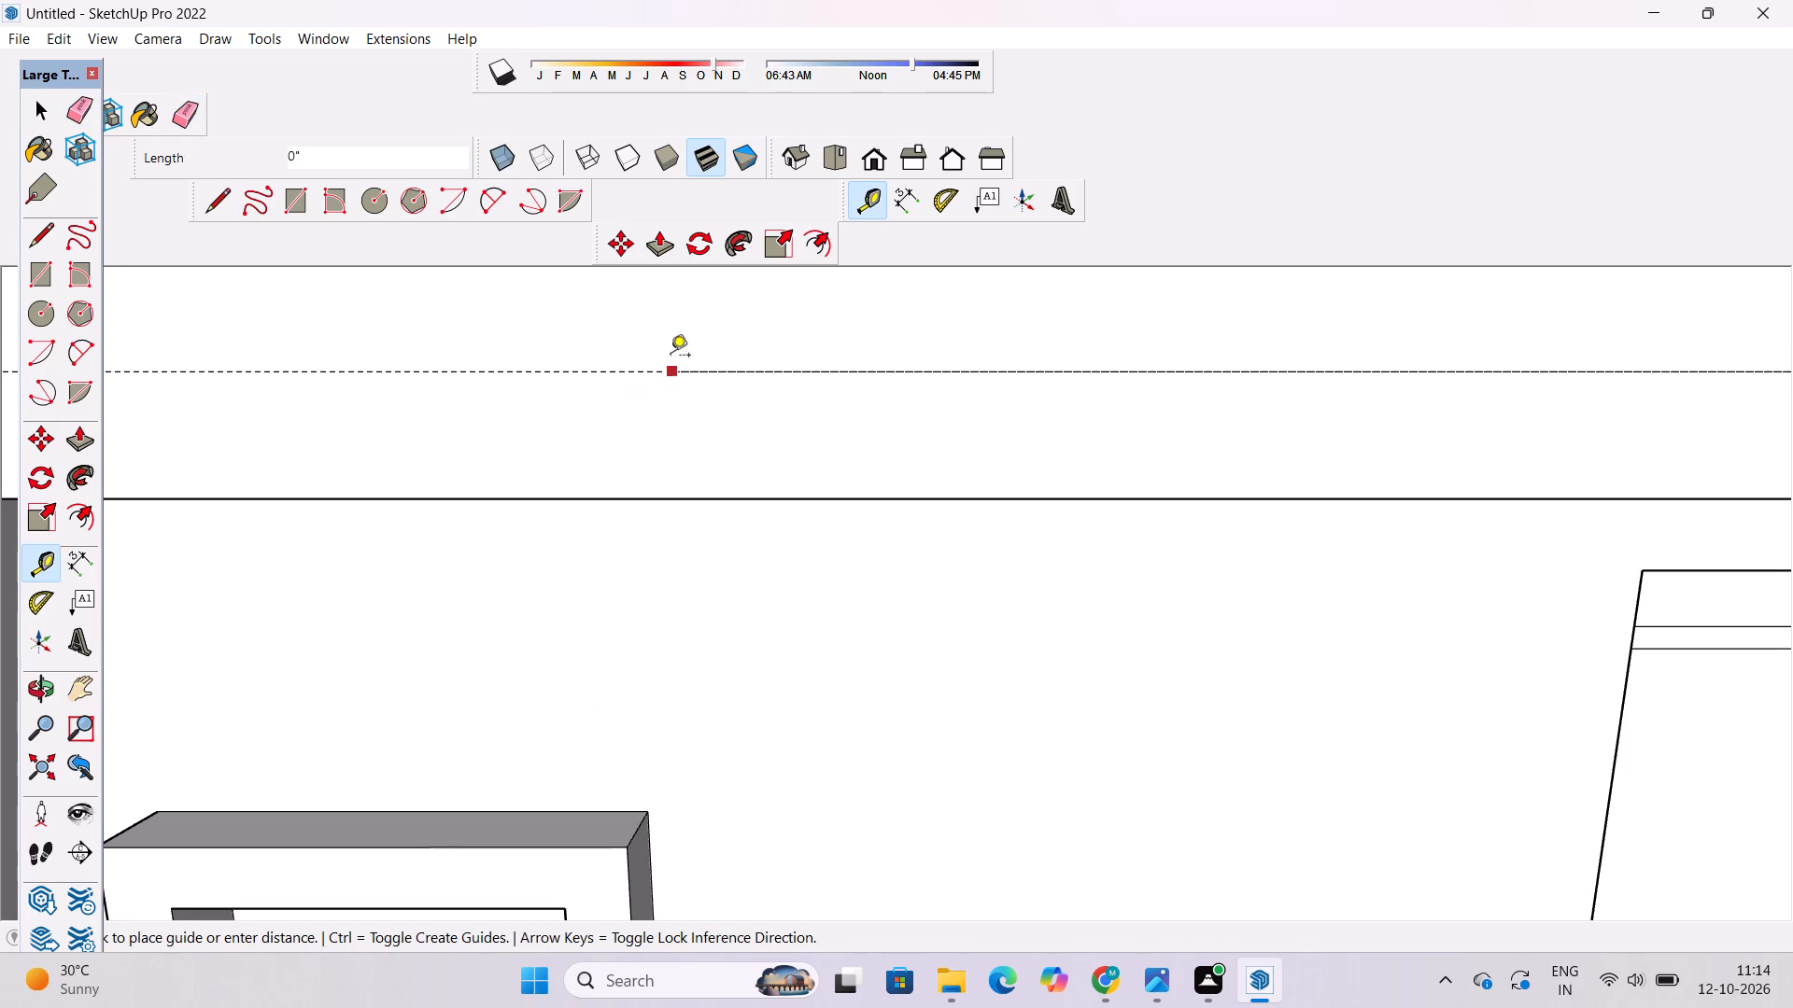
{"action": "type", "text": "3\""}
{"action": "key", "text": "Return"}
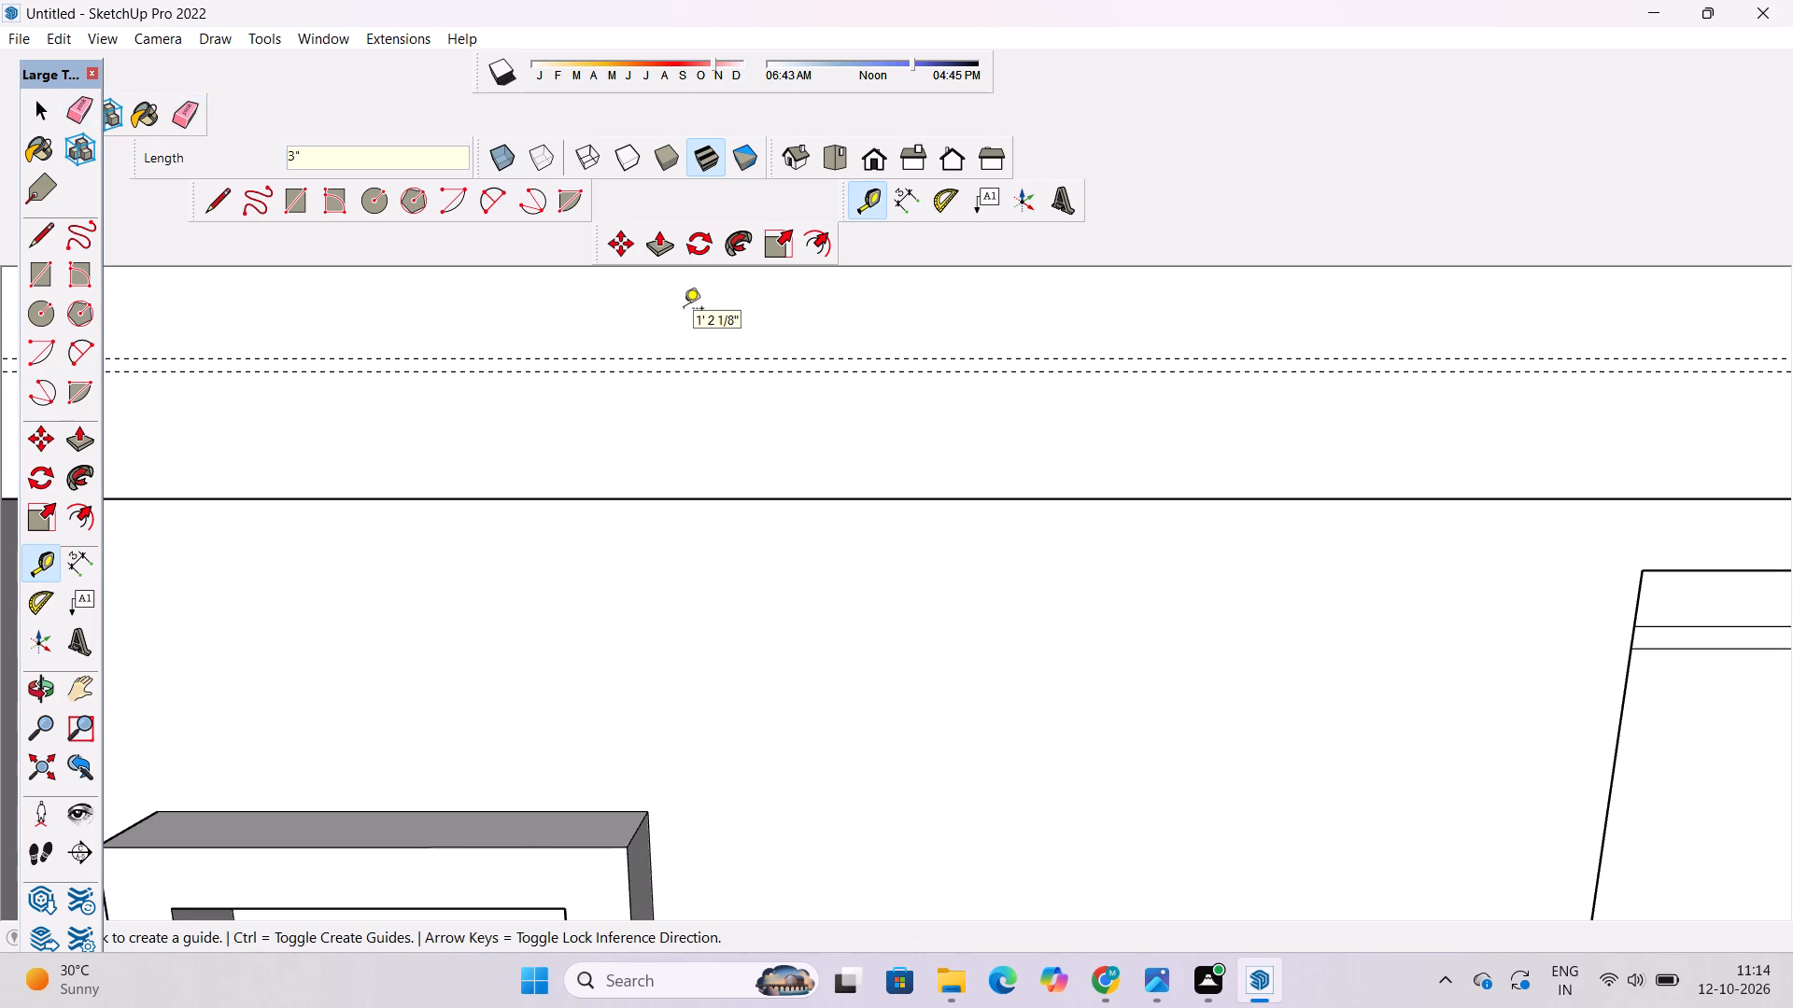
{"action": "left_click", "coordinate": [717, 374]}
{"action": "type", "text": "3\""}
{"action": "key", "text": "Return"}
Add vertical guides 3" to each side of the front pillar's centre guide.
{"action": "scroll", "coordinate": [748, 385], "scroll_direction": "down", "scroll_amount": 11}
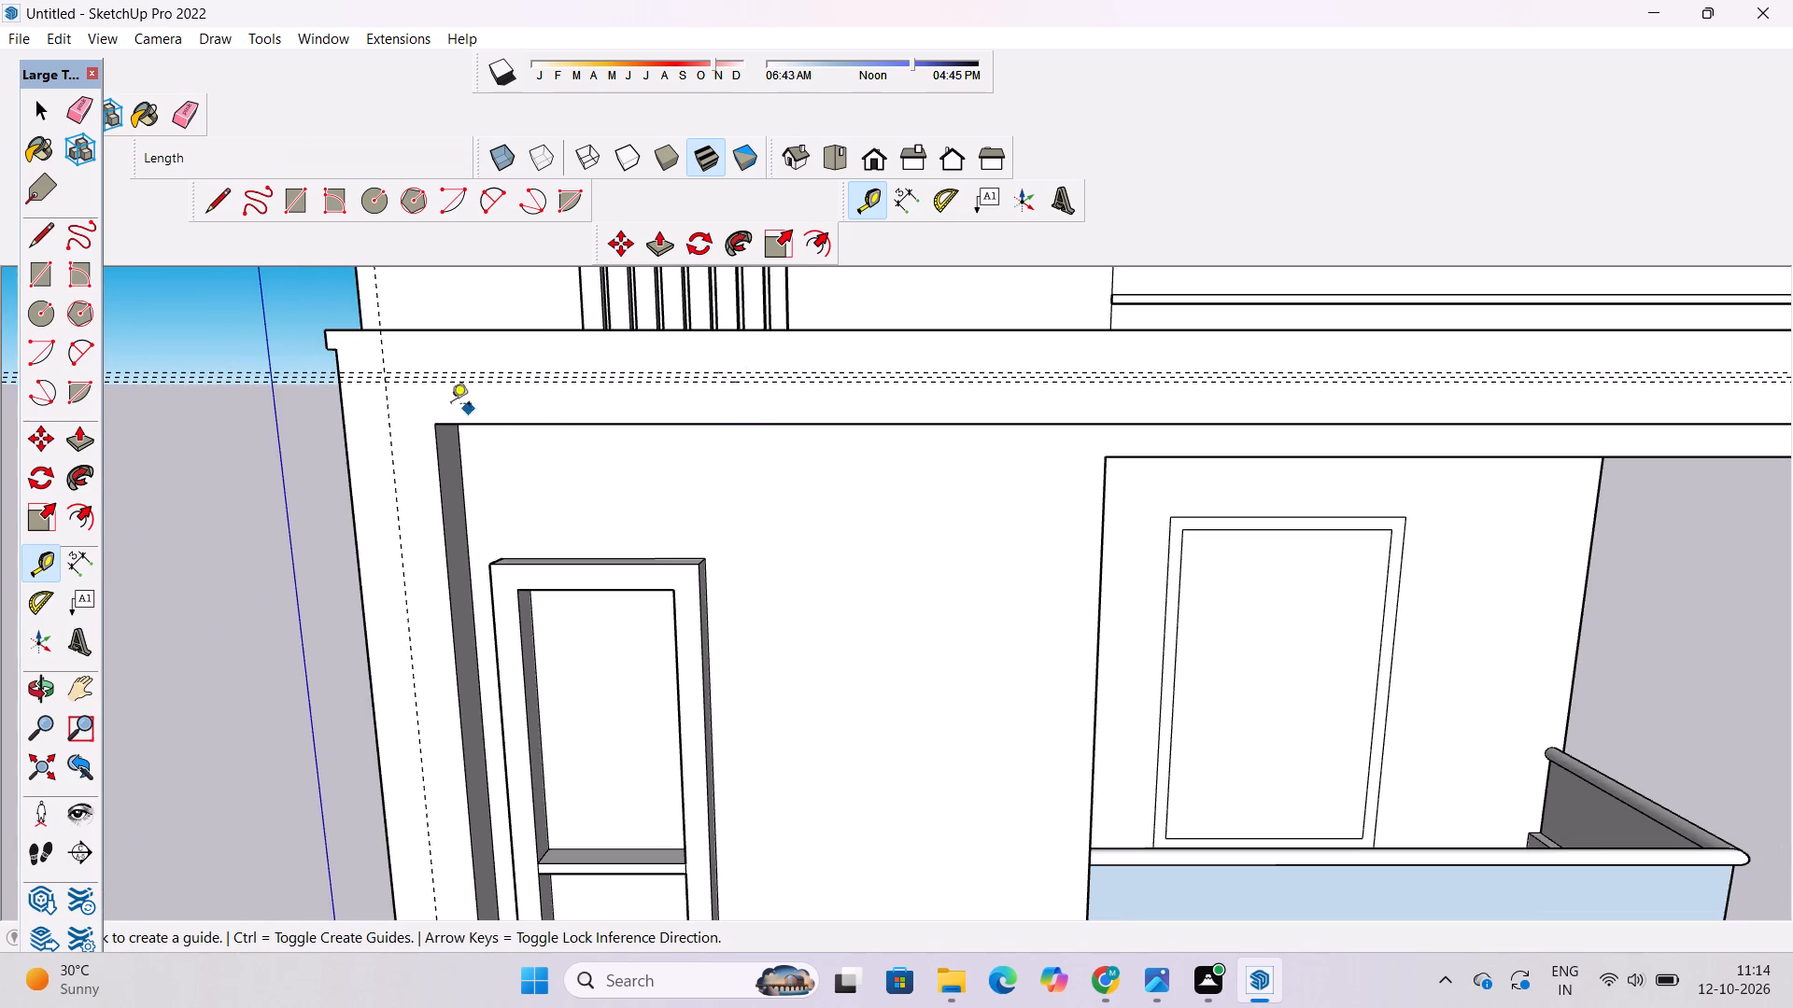
{"action": "scroll", "coordinate": [387, 404], "scroll_direction": "up", "scroll_amount": 10}
{"action": "left_click", "coordinate": [387, 404]}
{"action": "type", "text": "3\""}
{"action": "key", "text": "Return"}
{"action": "left_click", "coordinate": [392, 437]}
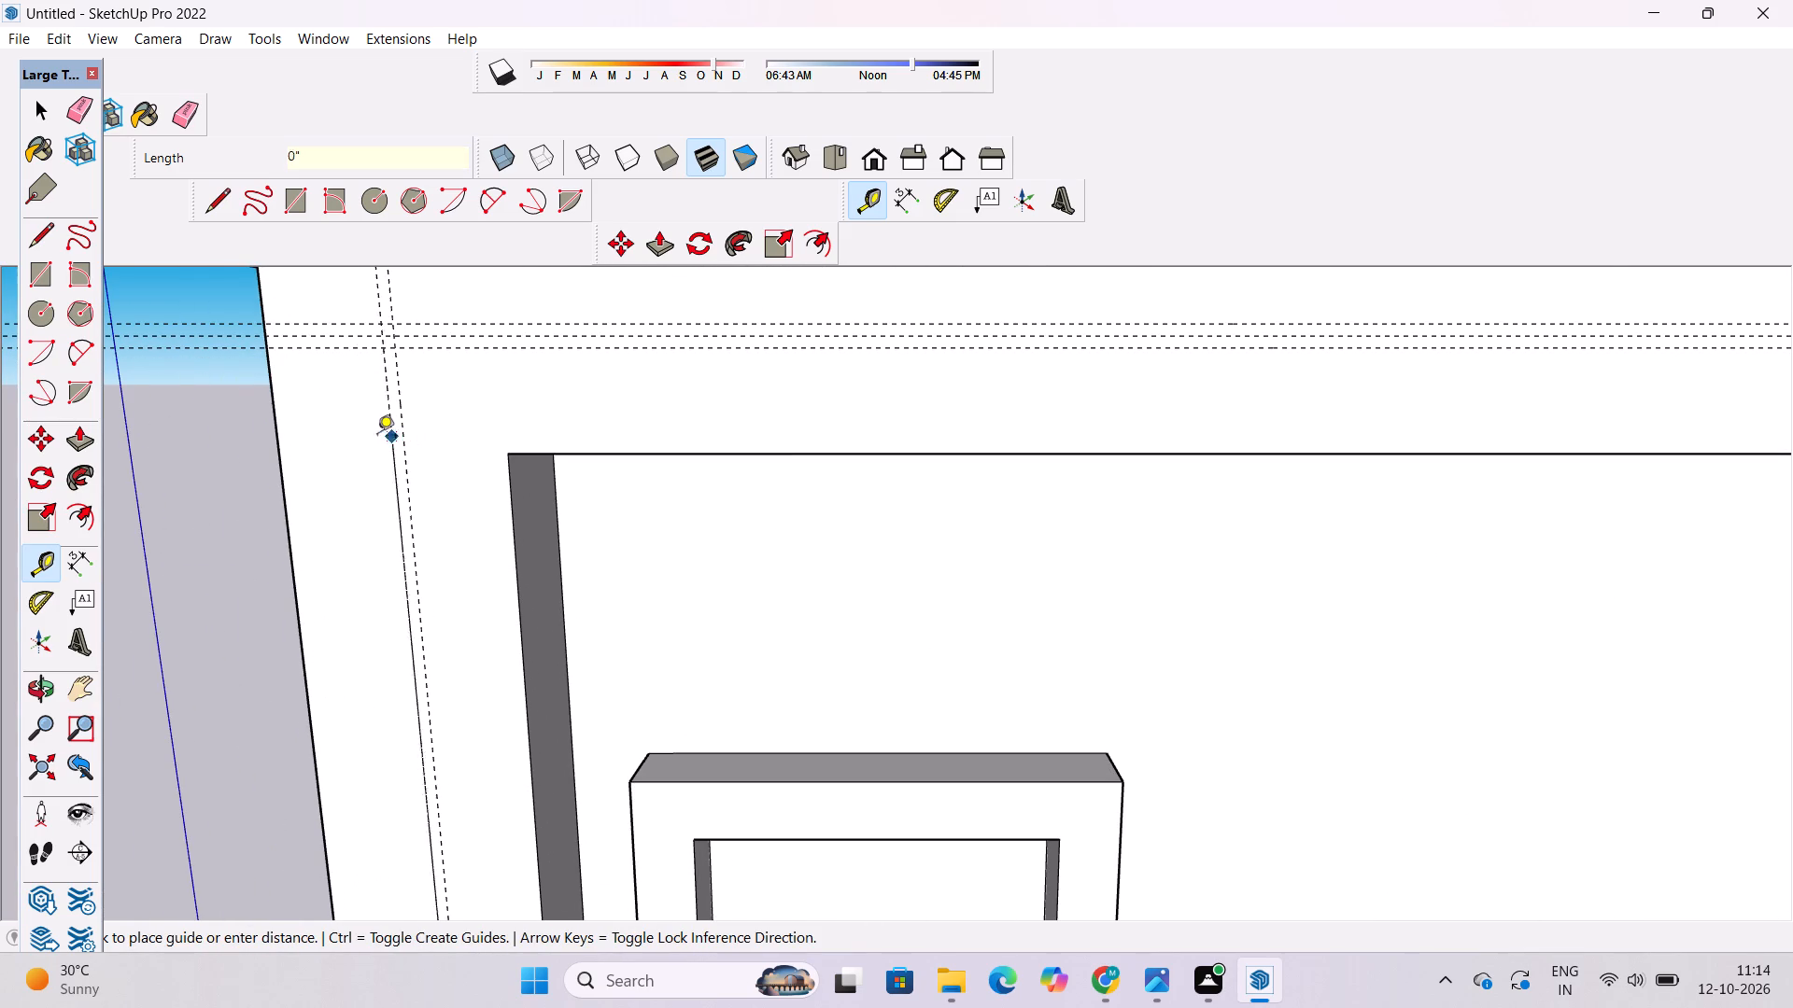
{"action": "type", "text": "3\""}
{"action": "key", "text": "Return"}
Draw a 79' 9" by 6" rectangle between the outer vertical guides, from the upper horizontal guide to the pillar's bottom edge.
{"action": "key", "text": "r"}
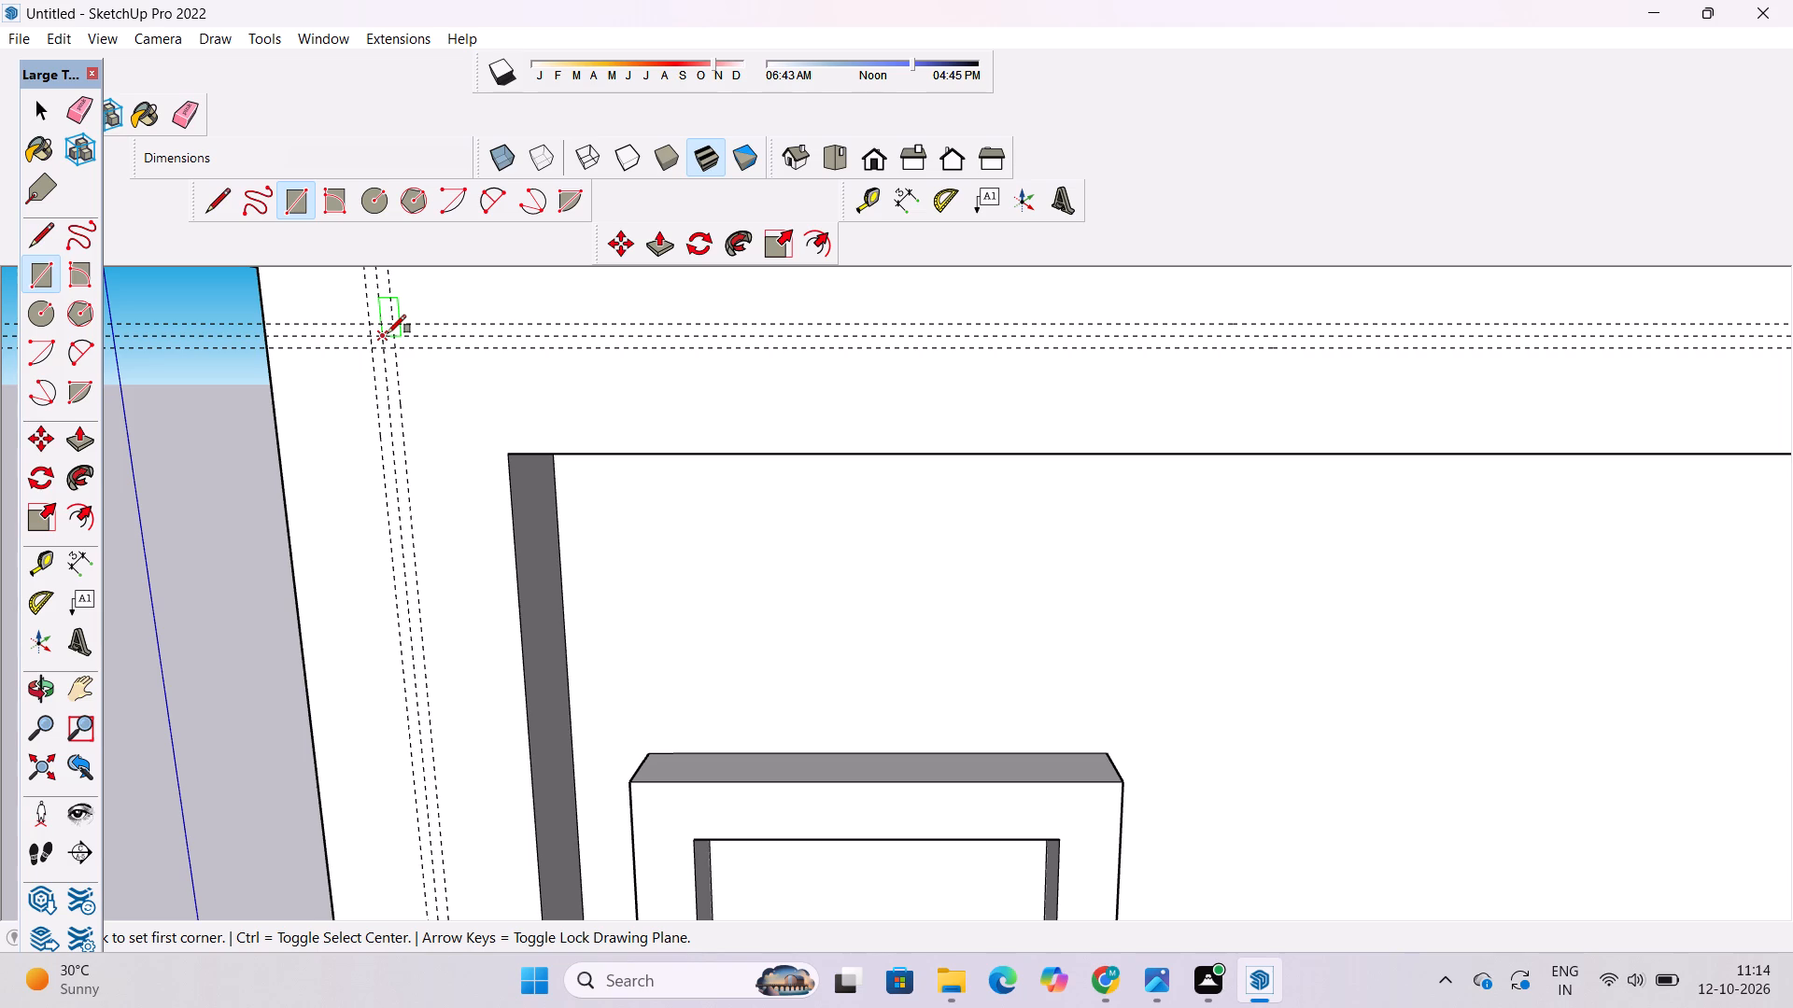
{"action": "scroll", "coordinate": [388, 333], "scroll_direction": "down", "scroll_amount": 2}
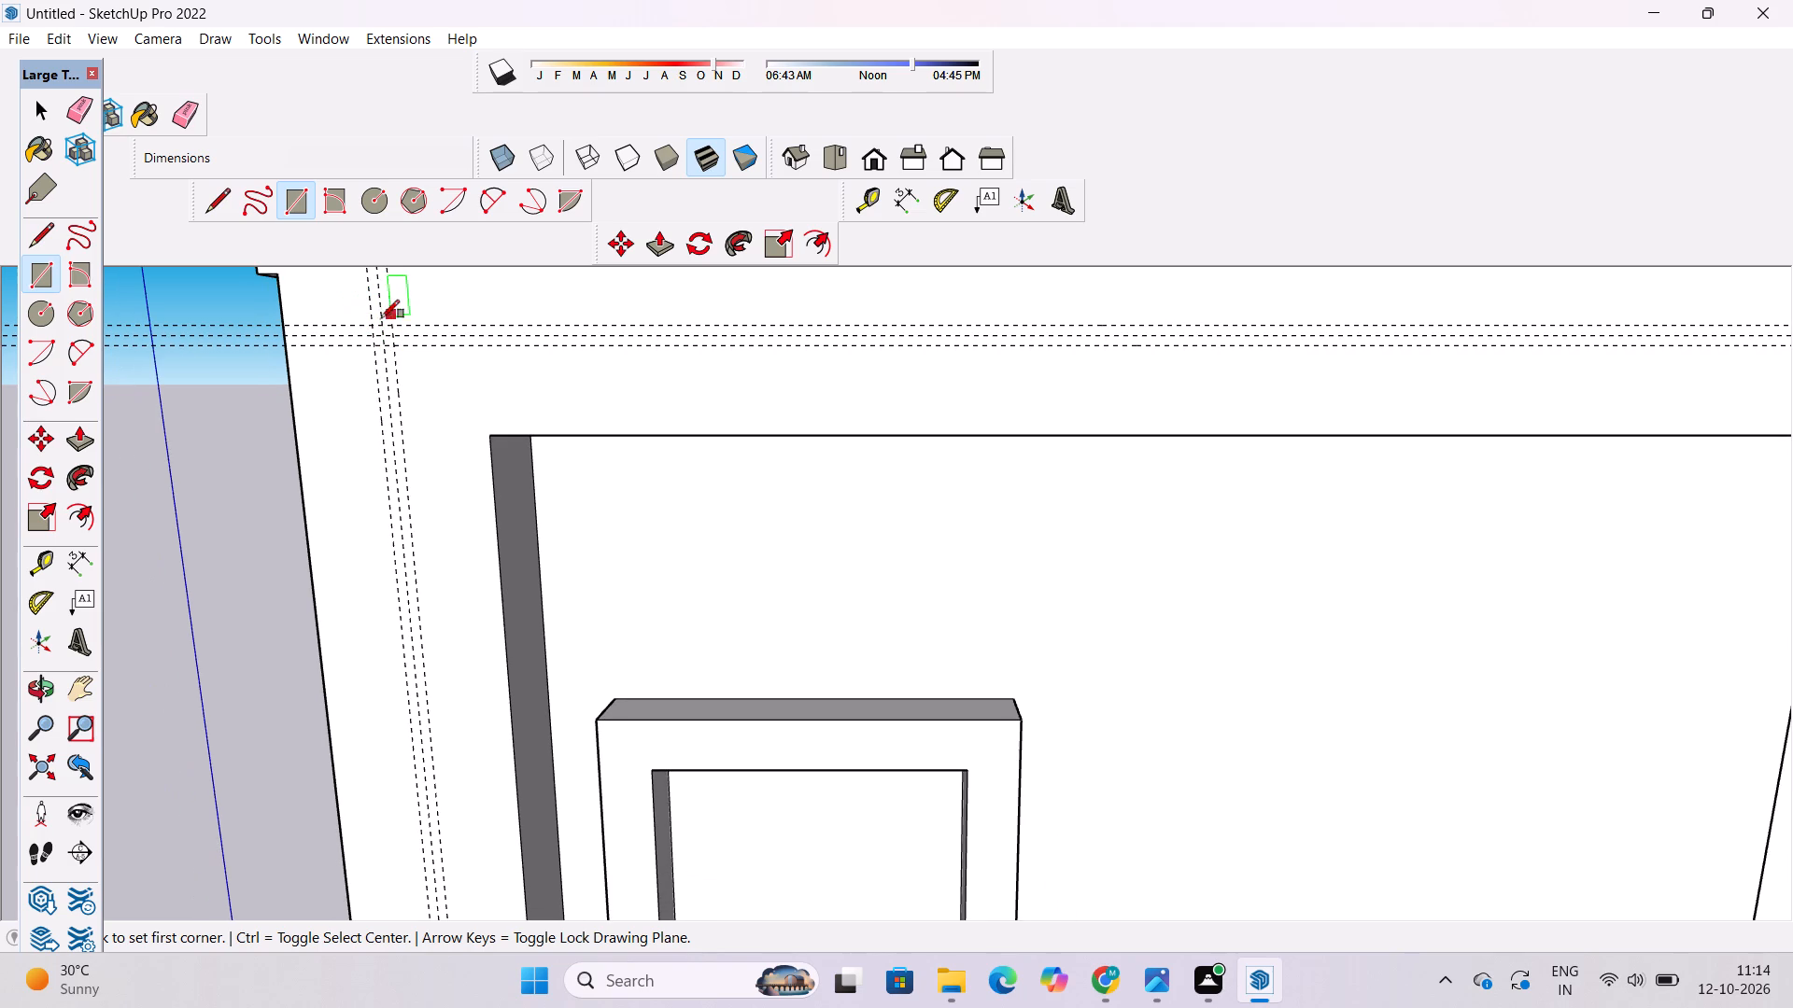
{"action": "scroll", "coordinate": [361, 337], "scroll_direction": "up", "scroll_amount": 11}
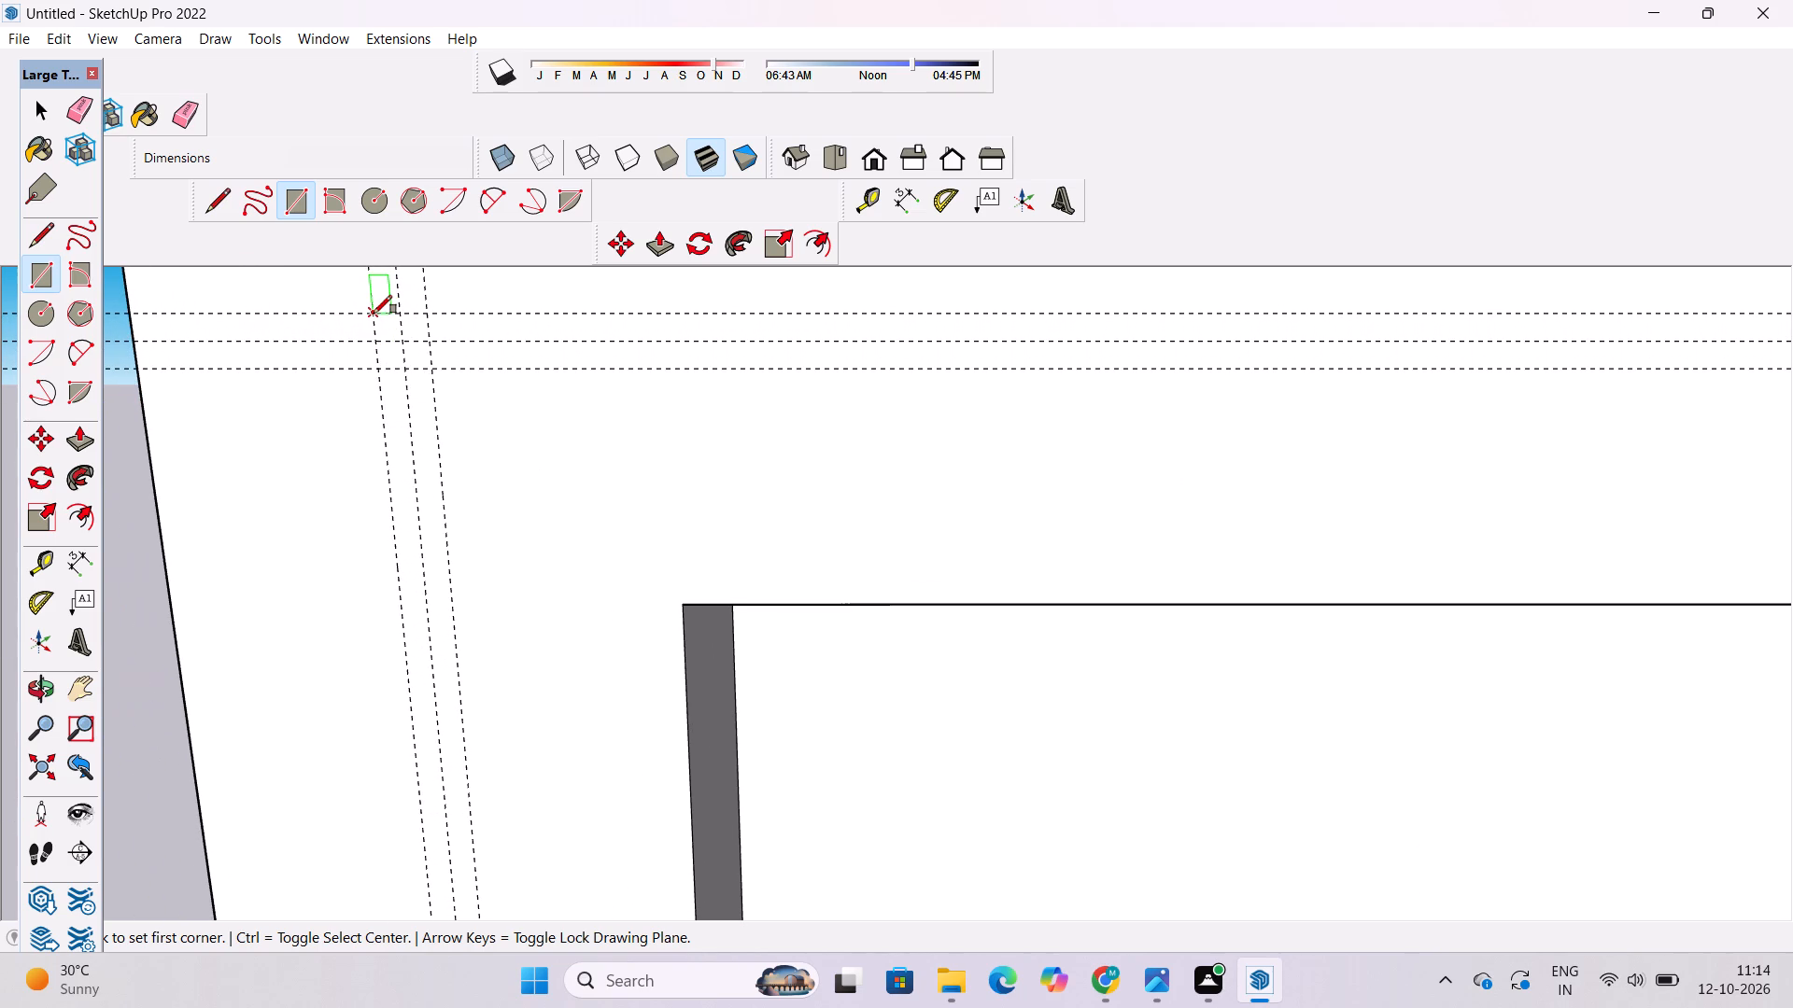
{"action": "left_click", "coordinate": [374, 313]}
{"action": "scroll", "coordinate": [602, 349], "scroll_direction": "down", "scroll_amount": 20}
{"action": "scroll", "coordinate": [602, 349], "scroll_direction": "down", "scroll_amount": 7}
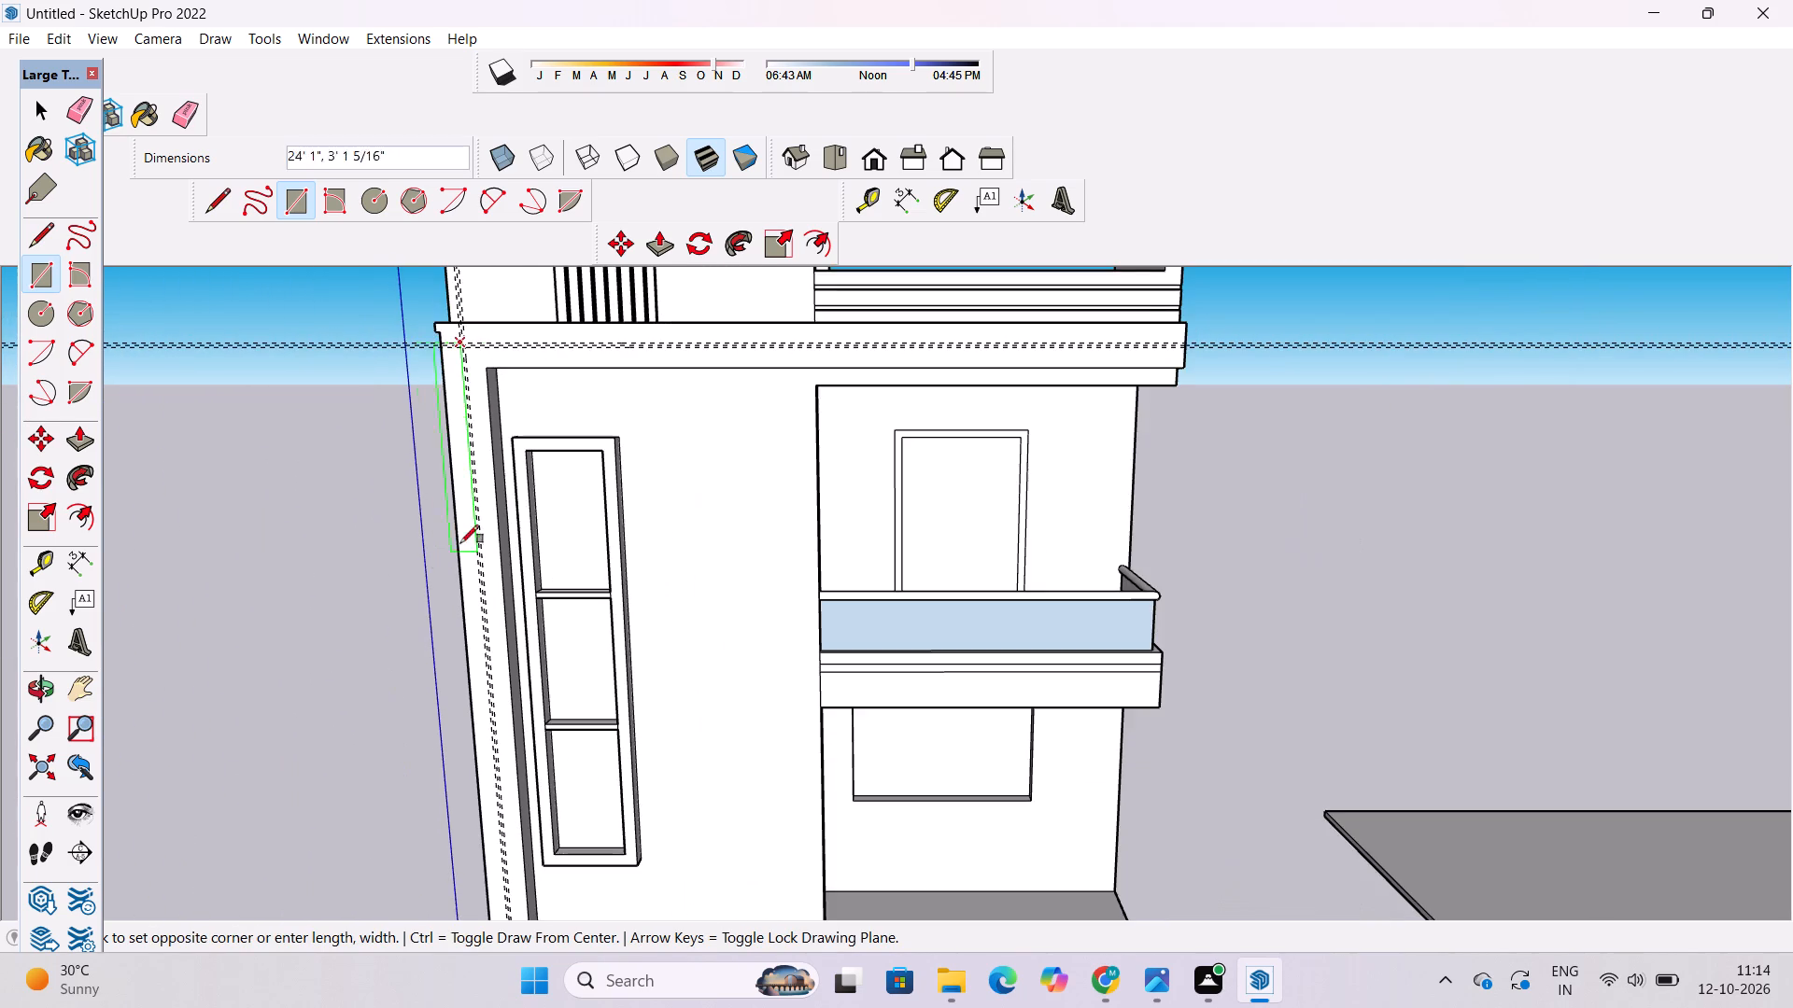
{"action": "scroll", "coordinate": [501, 438], "scroll_direction": "down", "scroll_amount": 5}
{"action": "scroll", "coordinate": [501, 789], "scroll_direction": "up", "scroll_amount": 13}
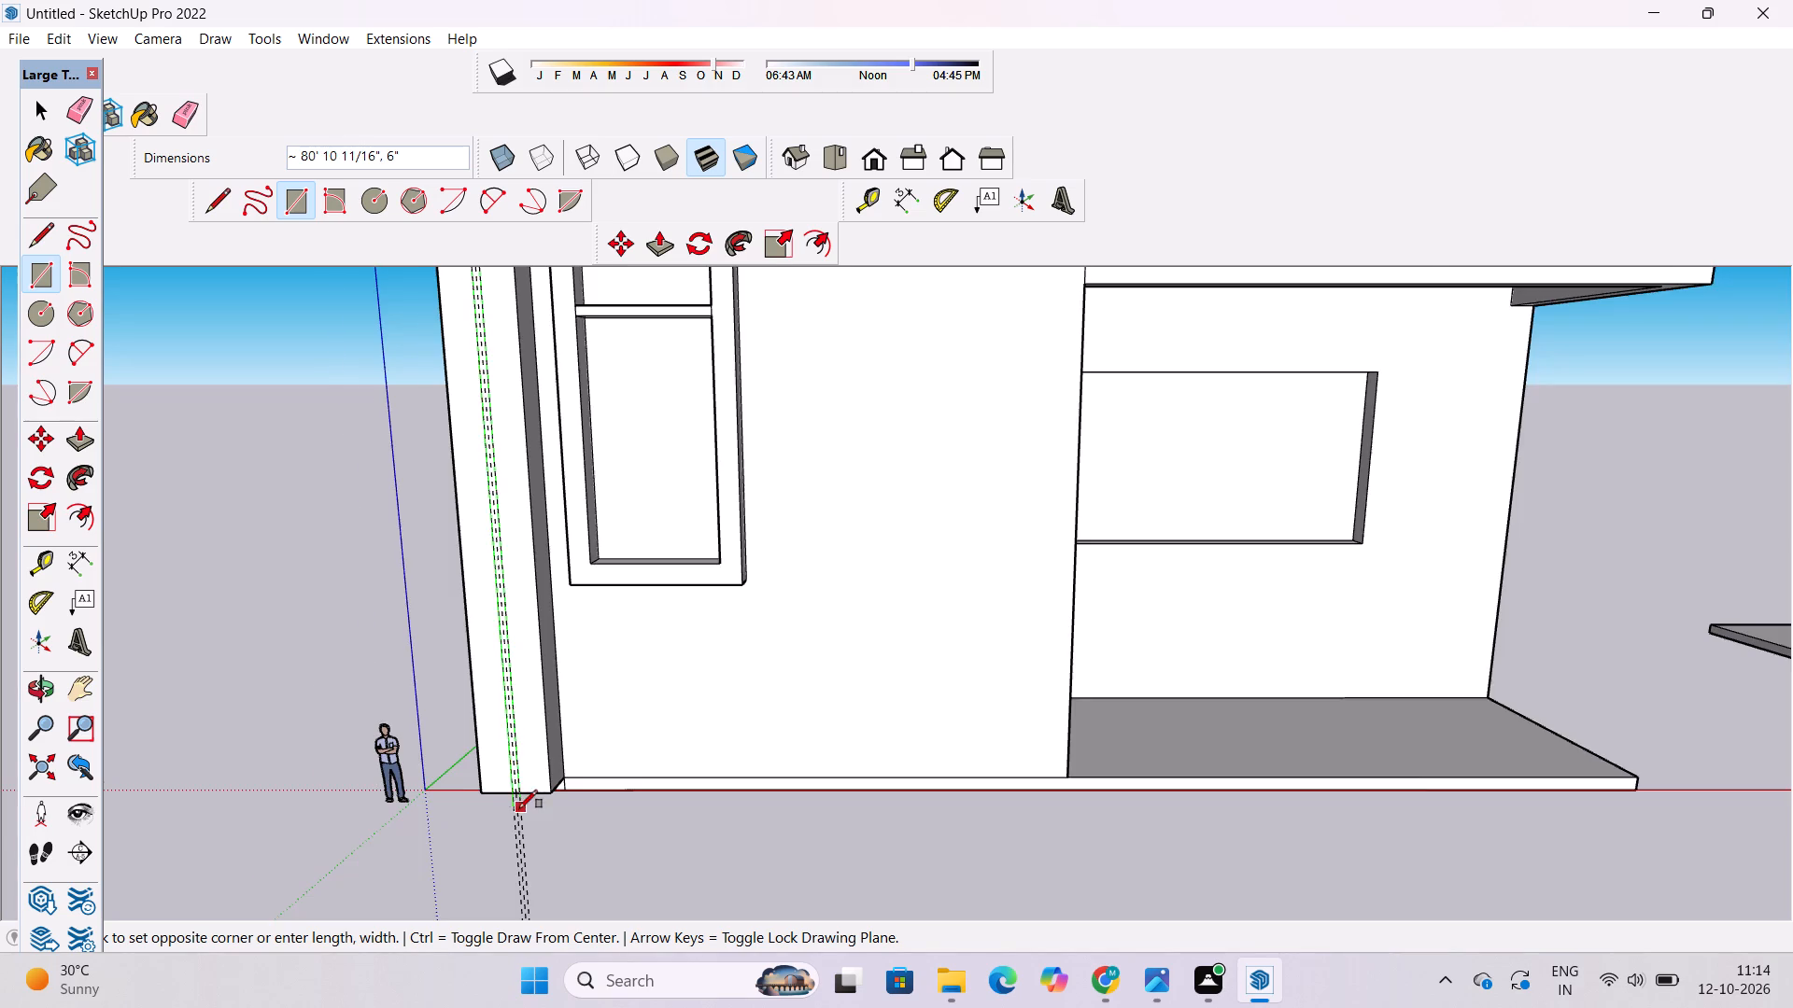
{"action": "scroll", "coordinate": [519, 808], "scroll_direction": "up", "scroll_amount": 20}
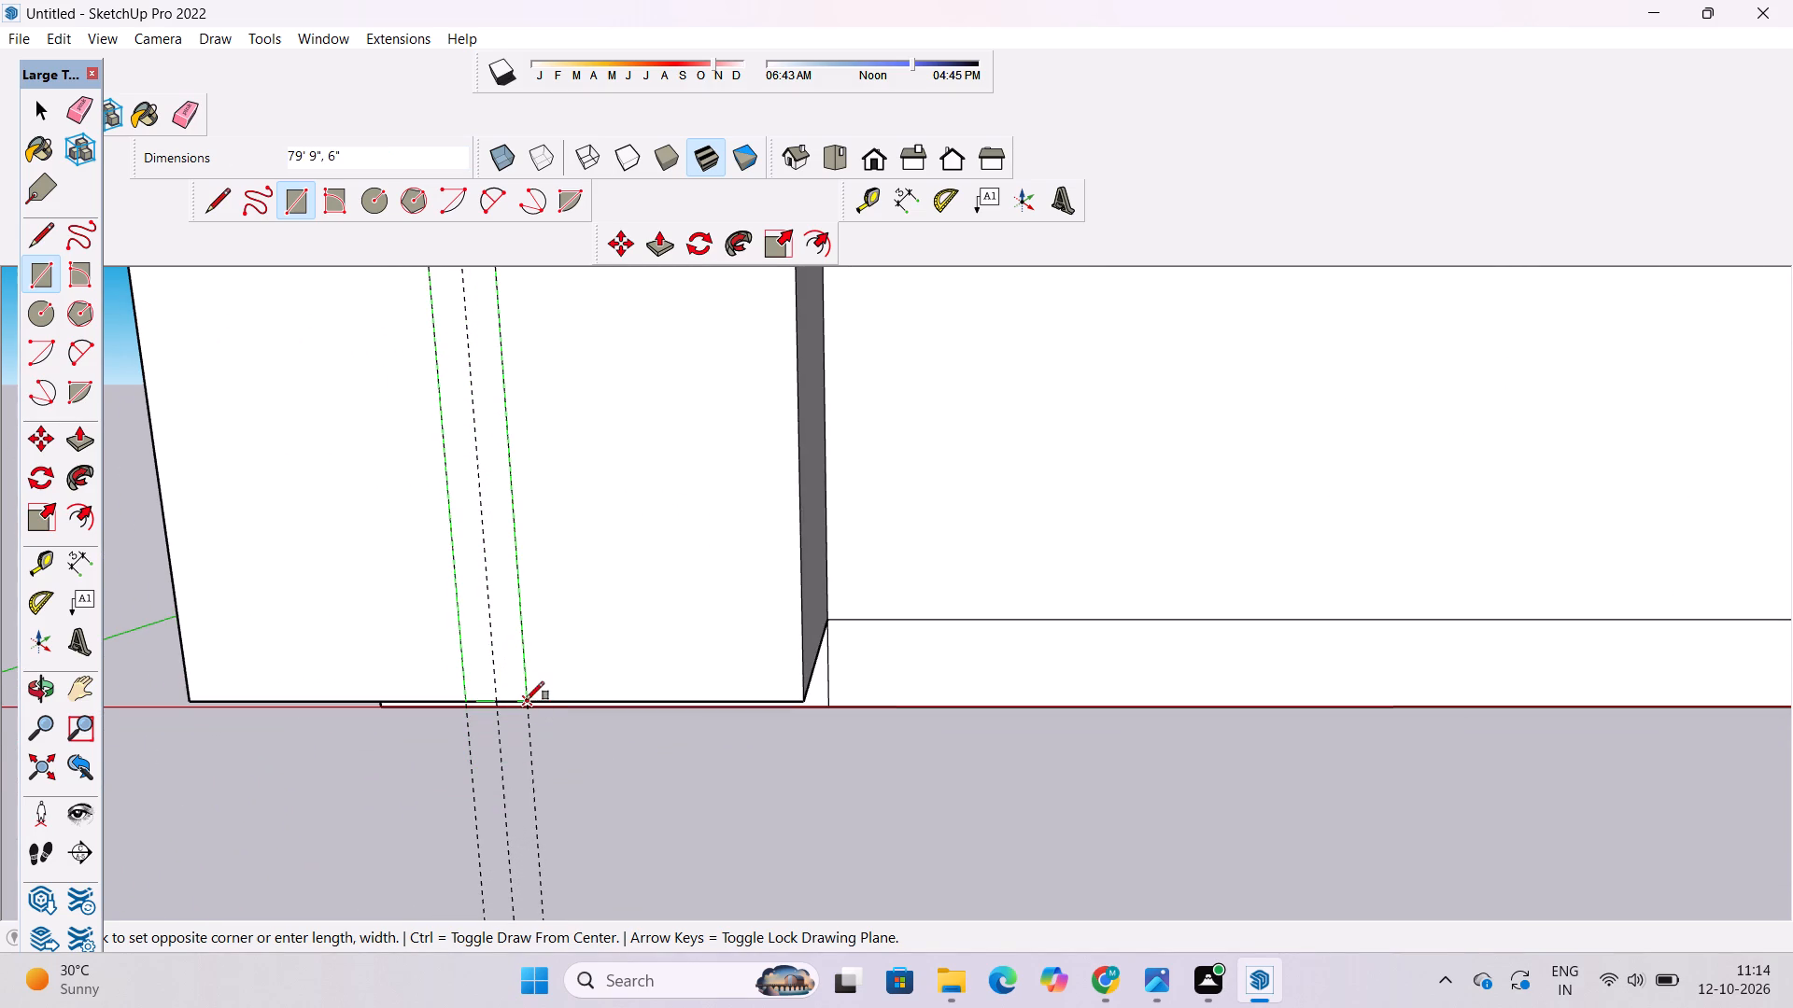
{"action": "left_click", "coordinate": [526, 700]}
Draw an 82' 9" by 6" rectangle between the outer horizontal guides, from the vertical strip's outer top corner to the slab band's far end.
{"action": "scroll", "coordinate": [454, 808], "scroll_direction": "down", "scroll_amount": 20}
{"action": "scroll", "coordinate": [454, 808], "scroll_direction": "down", "scroll_amount": 13}
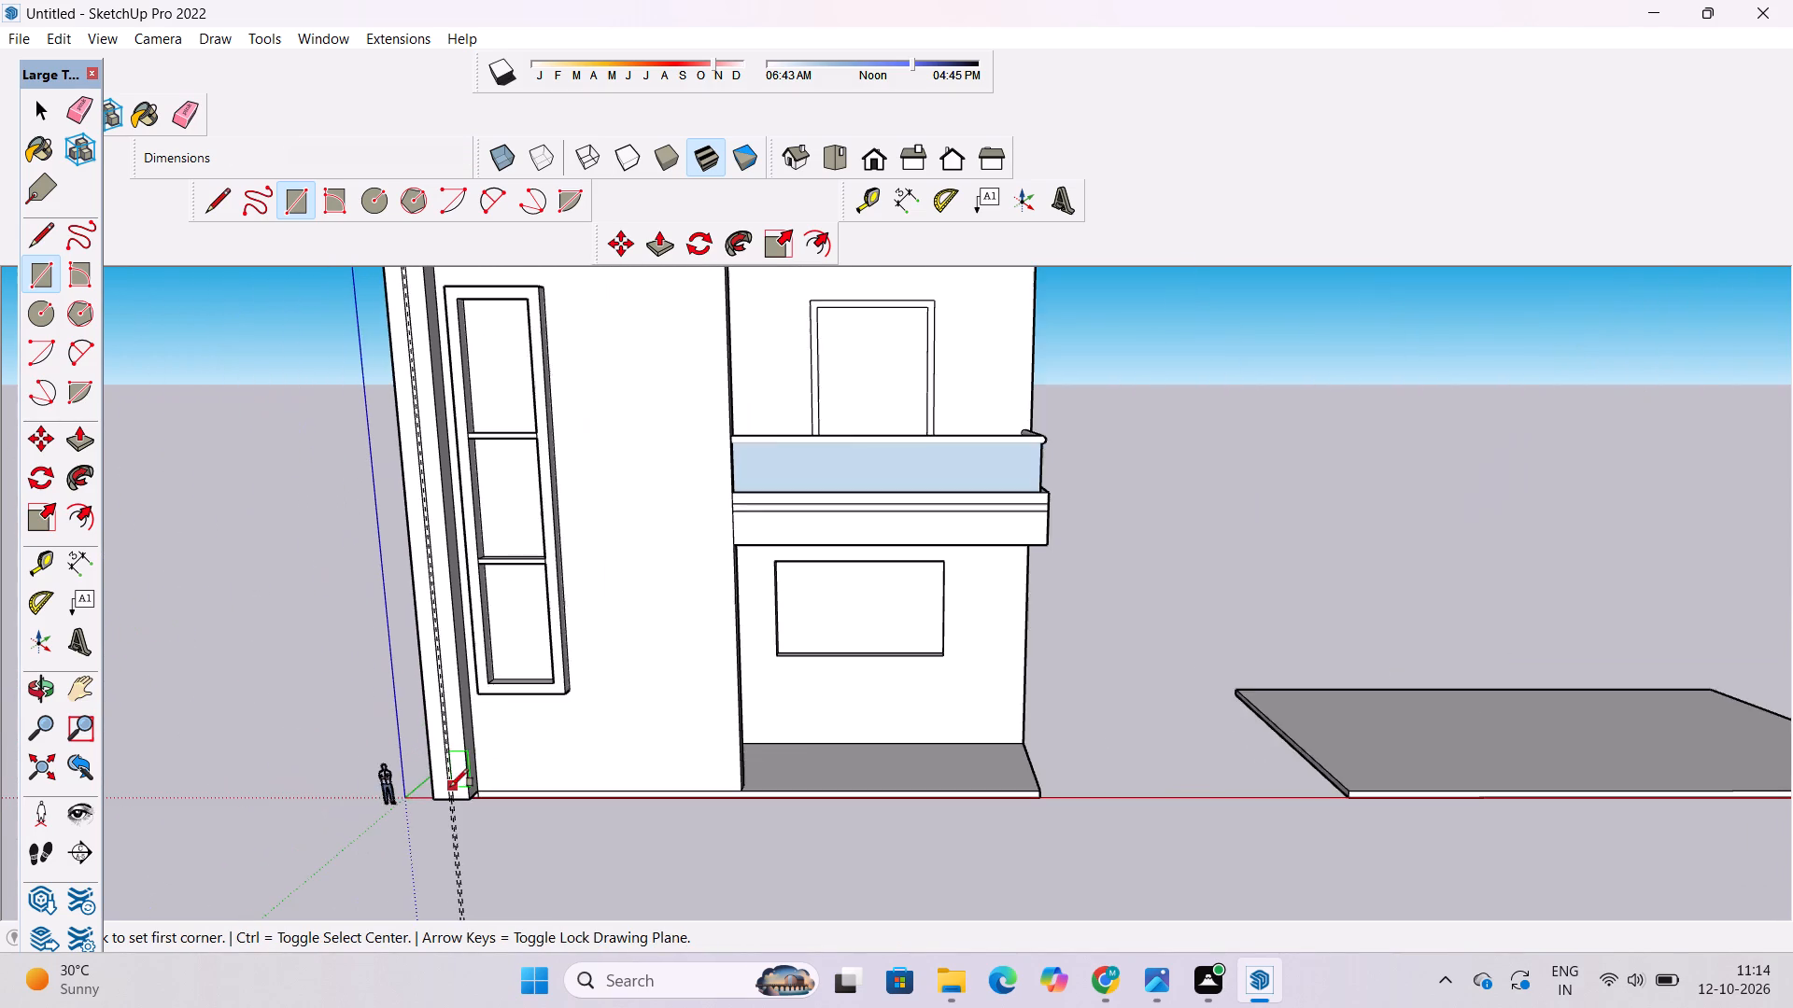
{"action": "scroll", "coordinate": [417, 720], "scroll_direction": "down", "scroll_amount": 4}
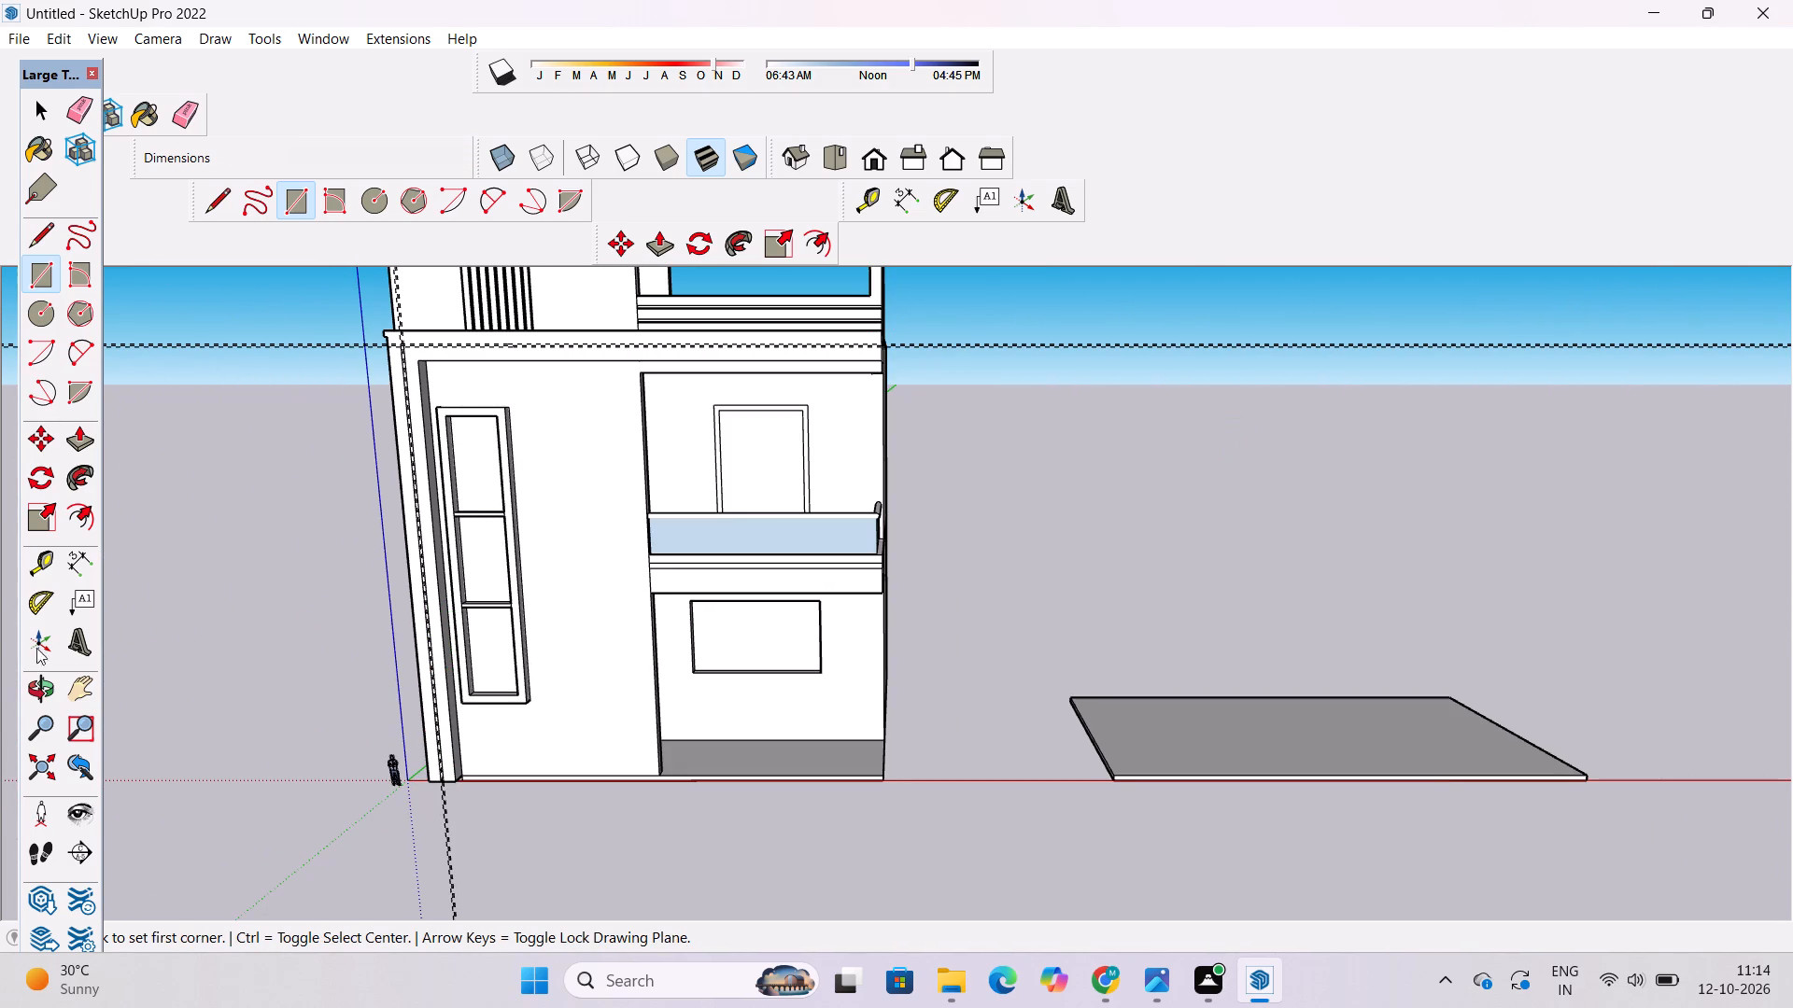
{"action": "scroll", "coordinate": [444, 312], "scroll_direction": "up", "scroll_amount": 20}
{"action": "scroll", "coordinate": [444, 312], "scroll_direction": "up", "scroll_amount": 4}
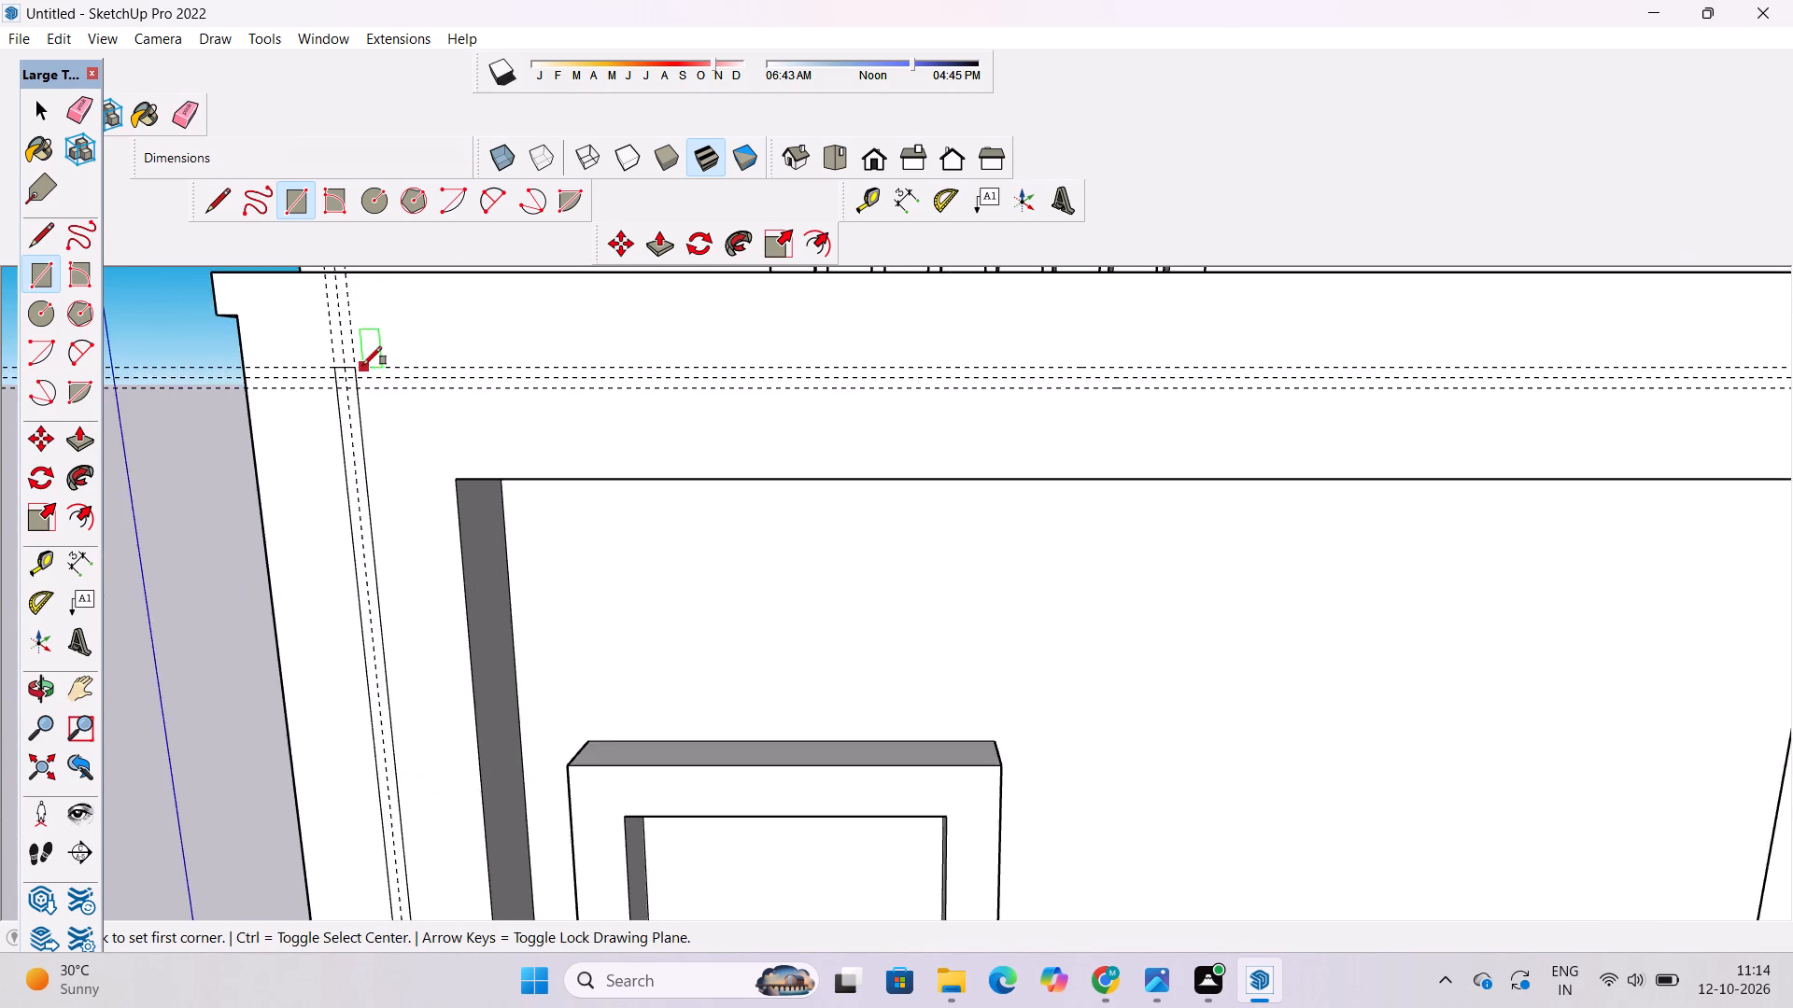
{"action": "scroll", "coordinate": [363, 365], "scroll_direction": "up", "scroll_amount": 14}
{"action": "left_click", "coordinate": [304, 357]}
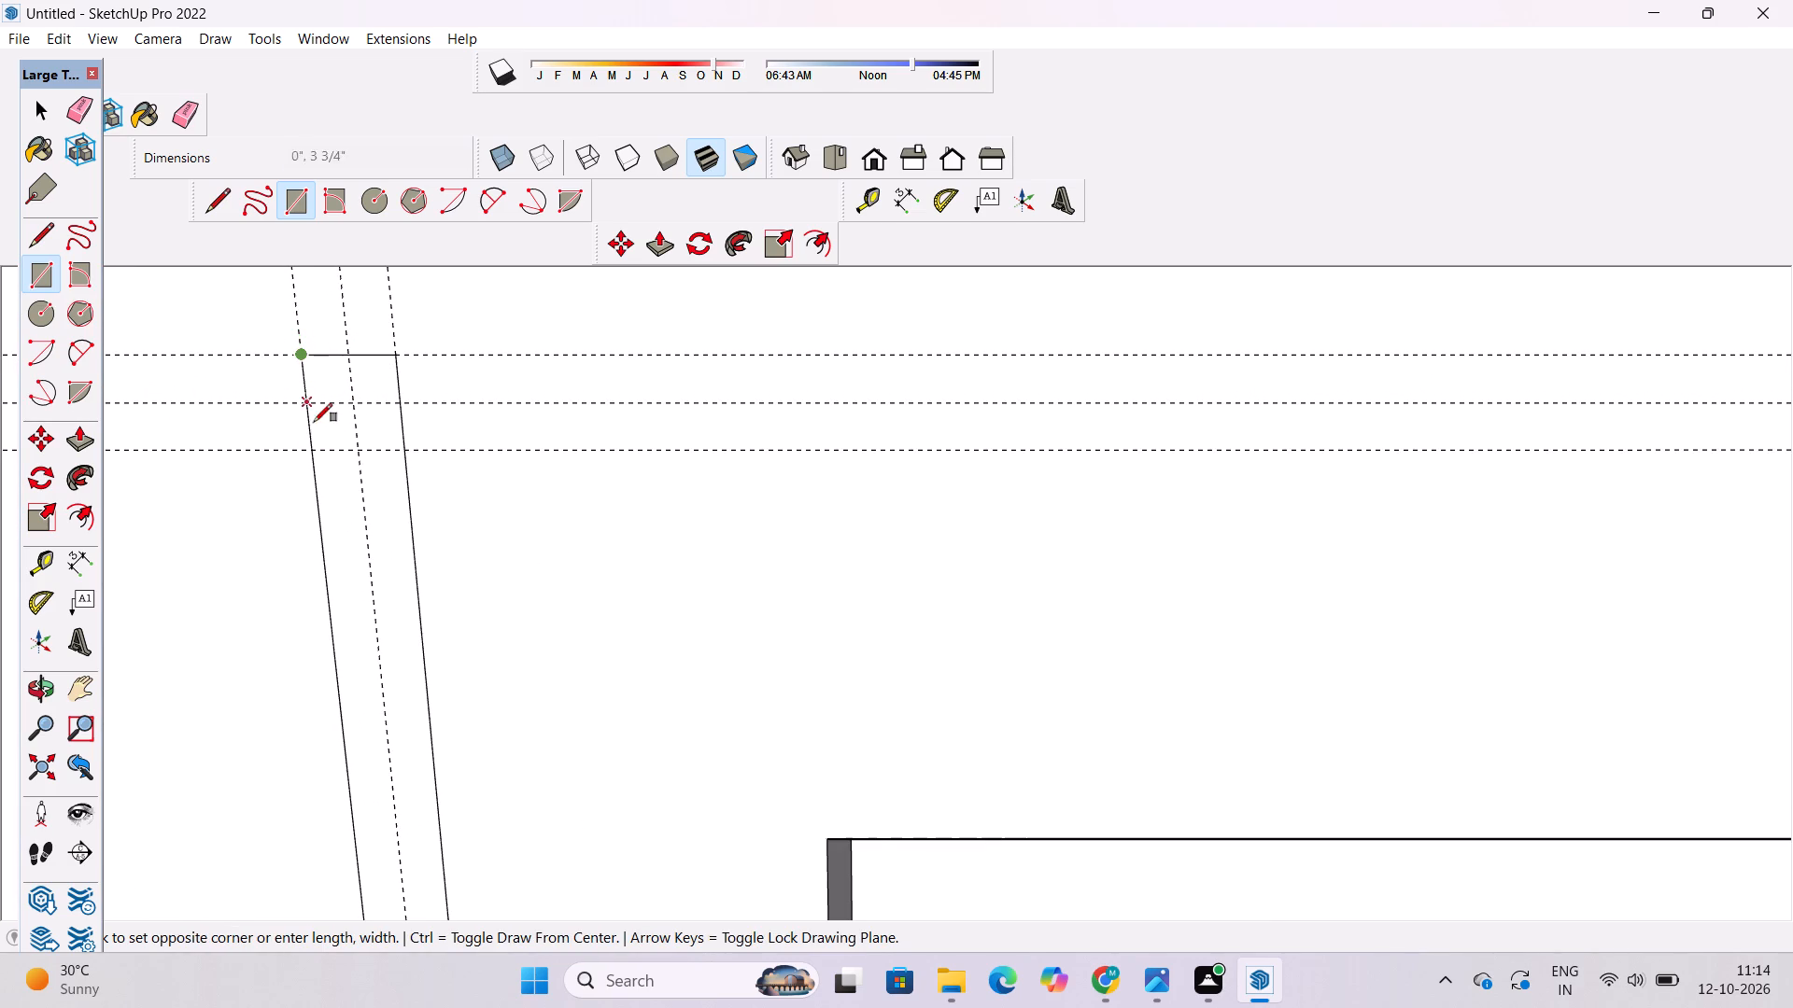
{"action": "scroll", "coordinate": [298, 425], "scroll_direction": "down", "scroll_amount": 20}
{"action": "scroll", "coordinate": [298, 425], "scroll_direction": "down", "scroll_amount": 18}
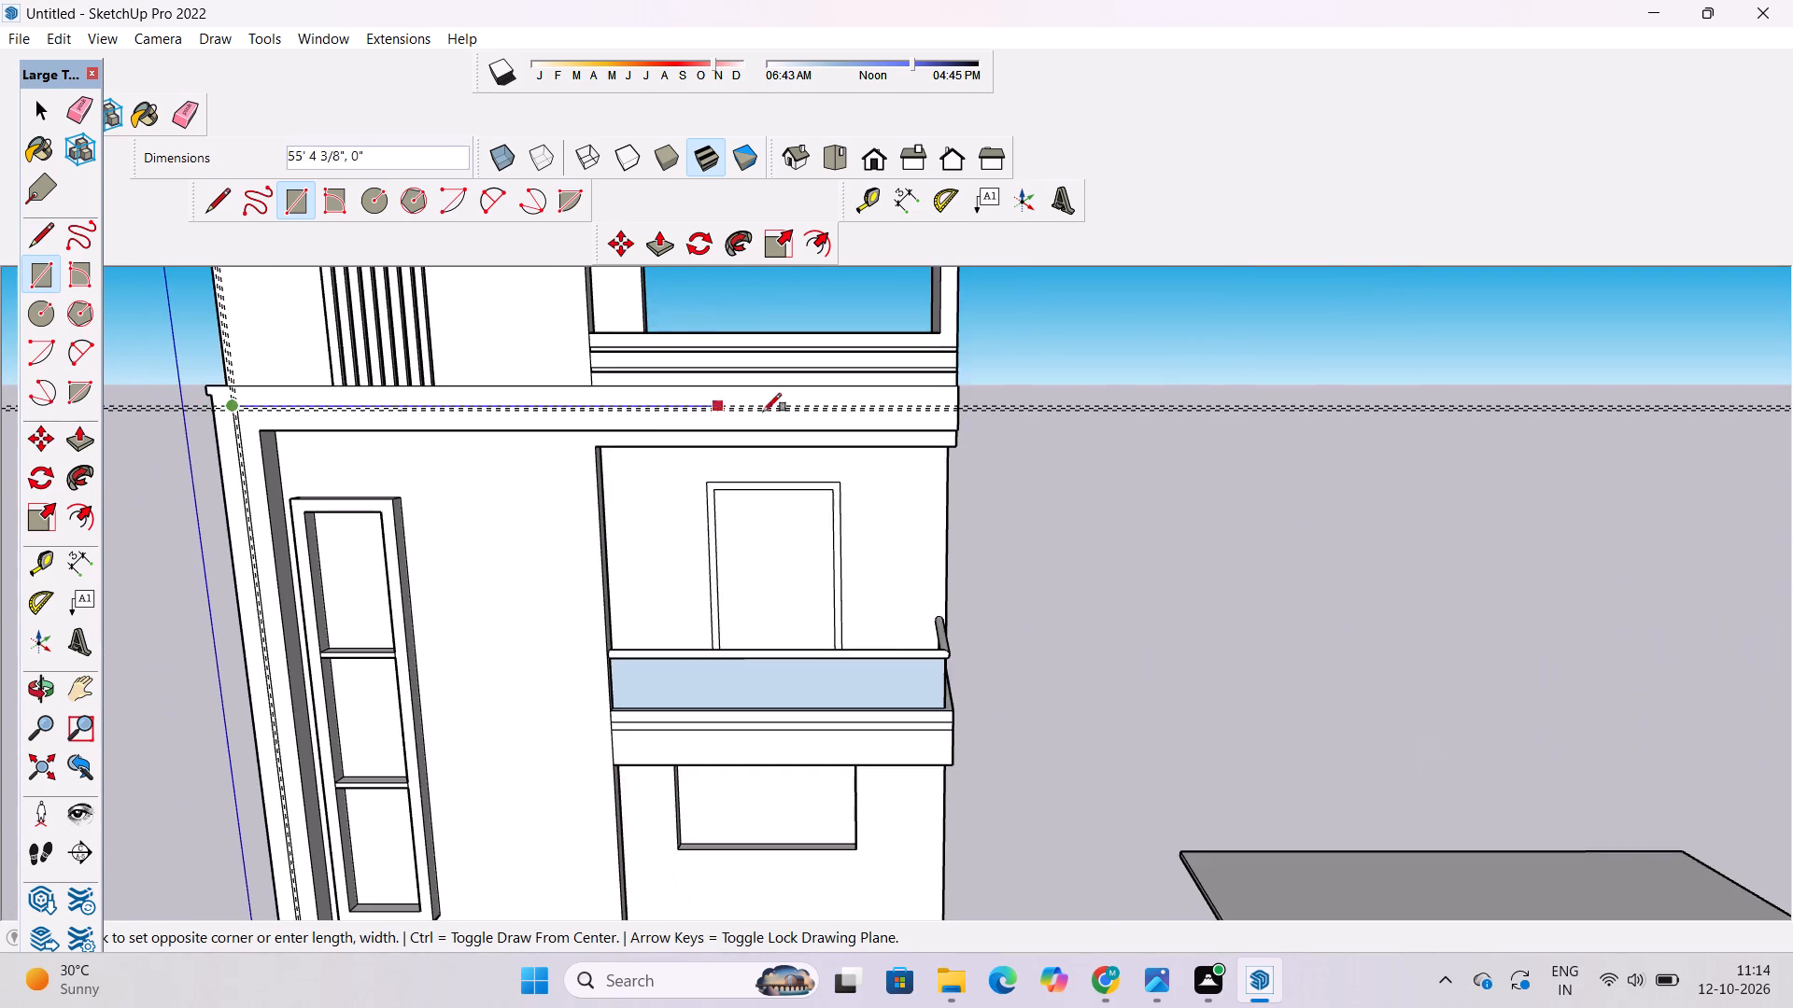
{"action": "scroll", "coordinate": [772, 412], "scroll_direction": "up", "scroll_amount": 13}
{"action": "scroll", "coordinate": [680, 398], "scroll_direction": "down", "scroll_amount": 6}
{"action": "scroll", "coordinate": [1133, 402], "scroll_direction": "up", "scroll_amount": 7}
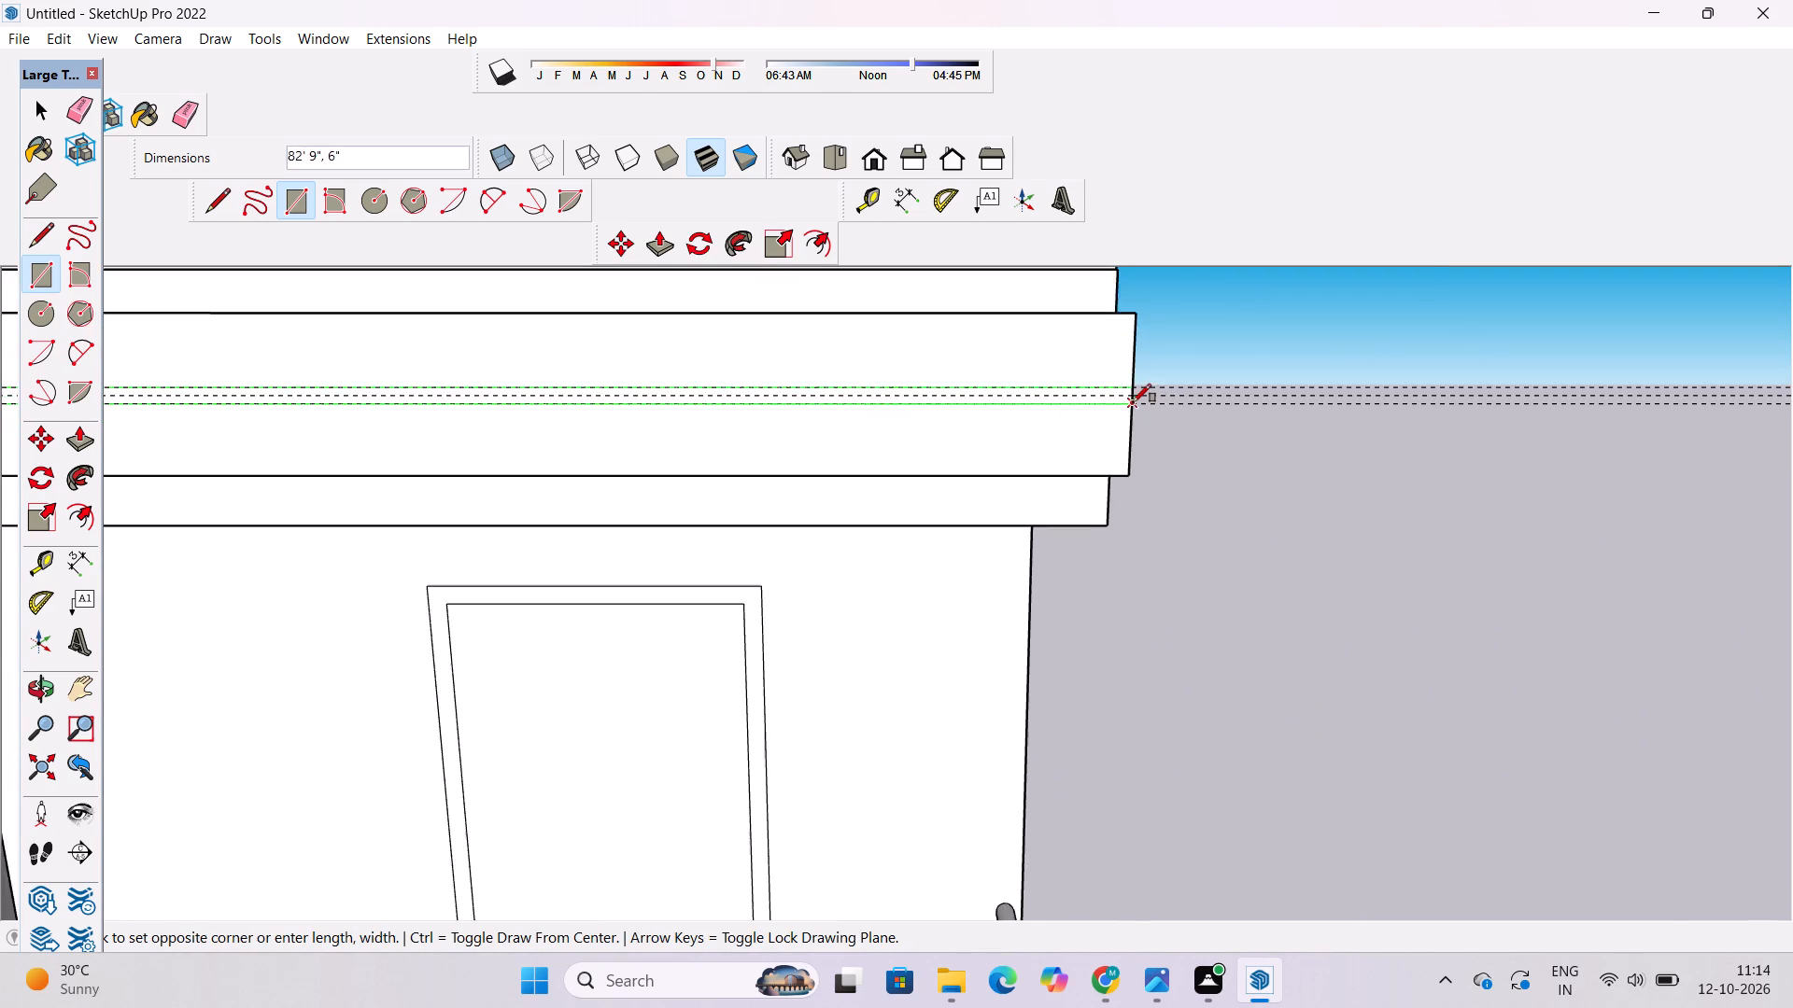
{"action": "scroll", "coordinate": [1133, 402], "scroll_direction": "up", "scroll_amount": 10}
{"action": "left_click", "coordinate": [1129, 406]}
Erase the horizontal guides on the slab band and the vertical guides on the front pillar.
{"action": "key", "text": "e"}
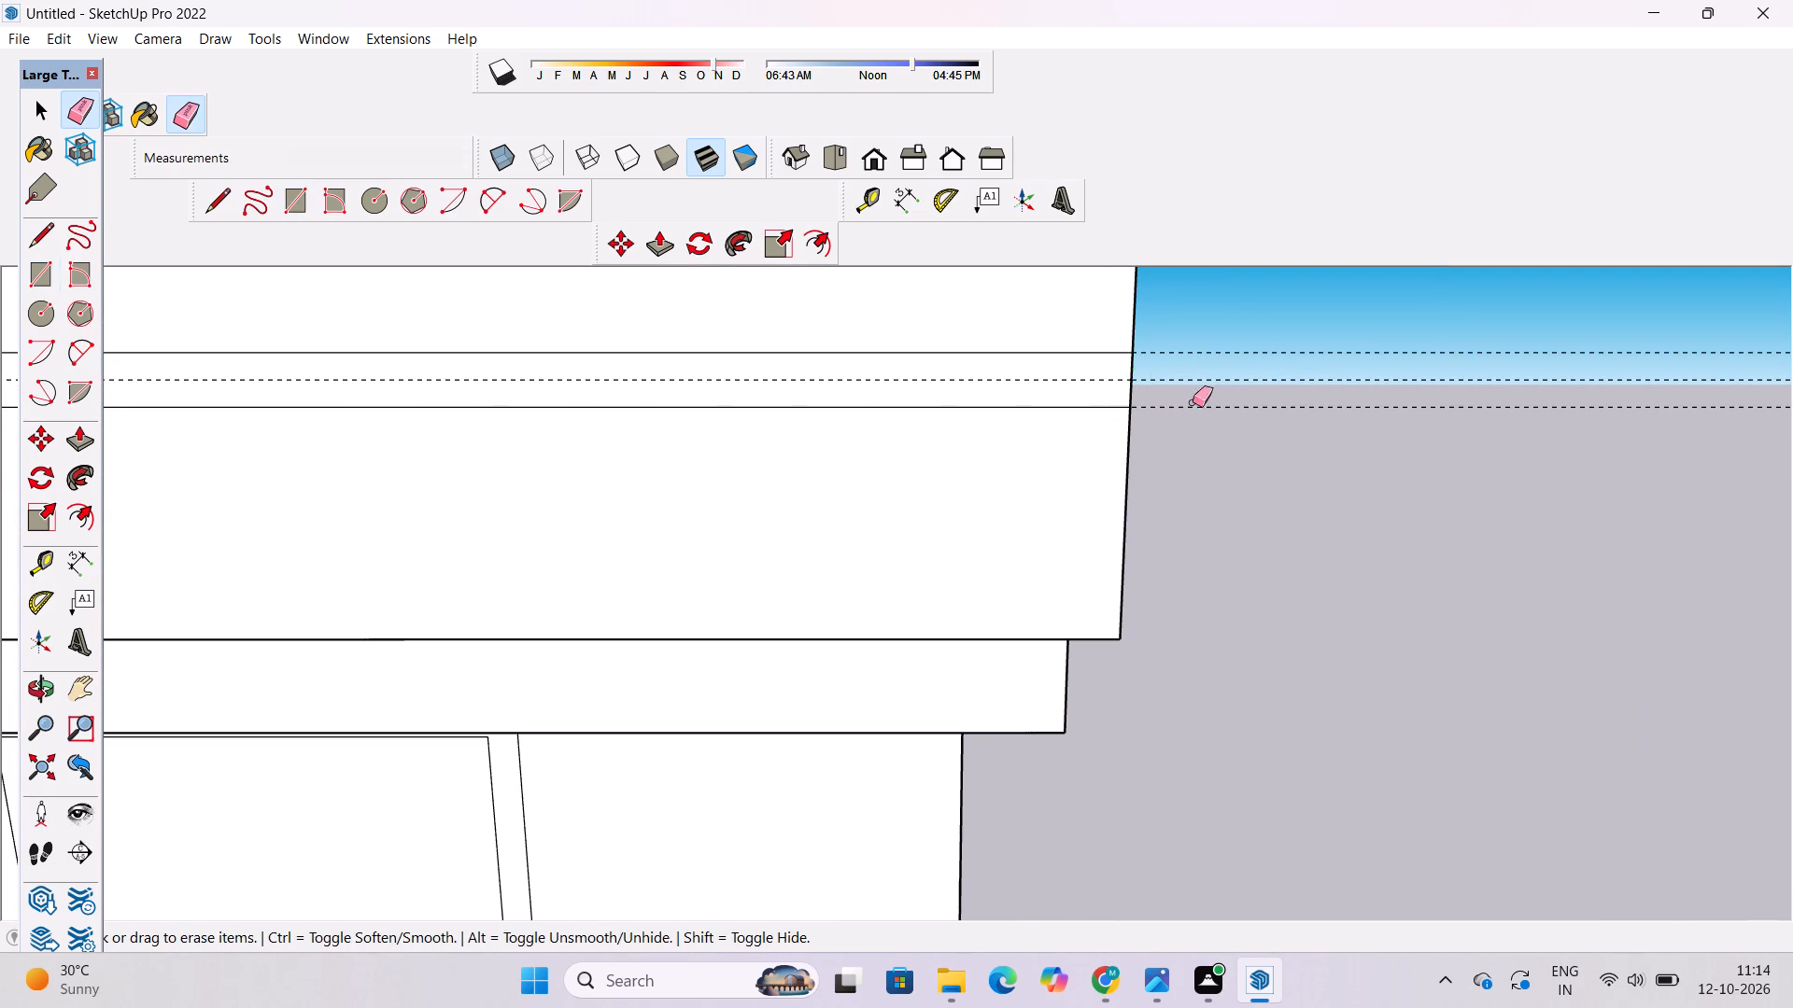
{"action": "left_click_drag", "start_coordinate": [1400, 329], "coordinate": [1395, 419]}
{"action": "scroll", "coordinate": [1432, 375], "scroll_direction": "down", "scroll_amount": 14}
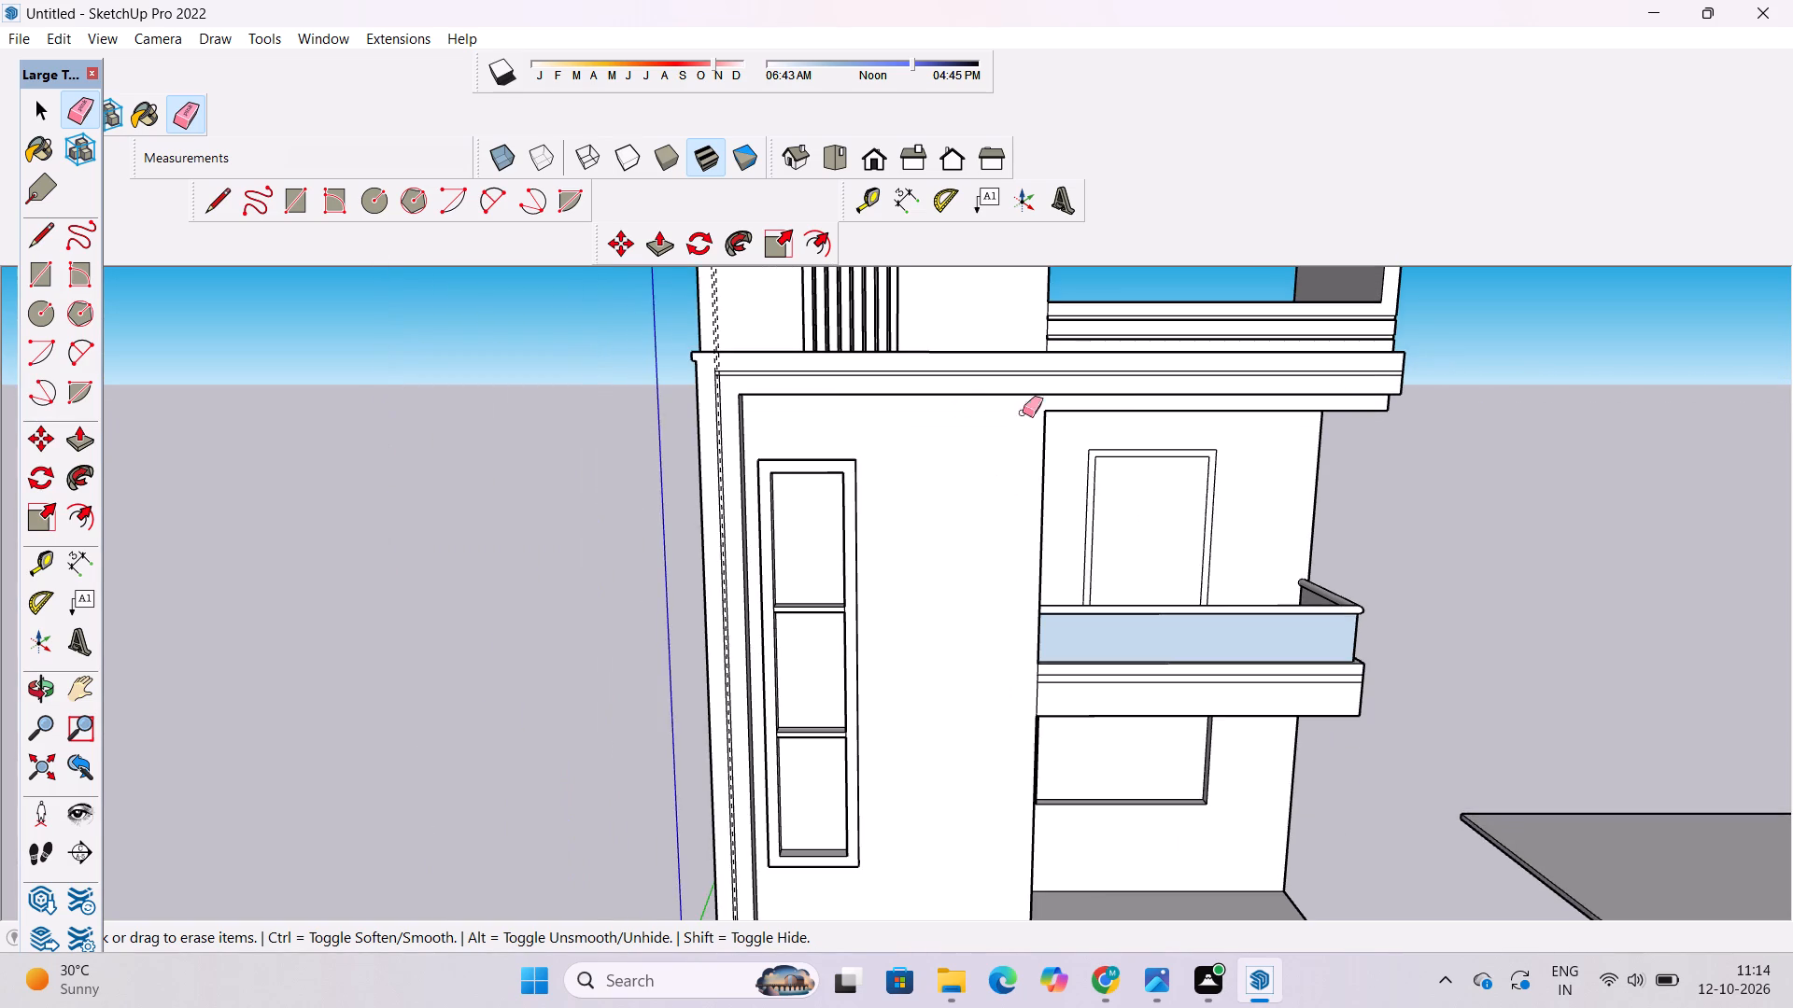
{"action": "scroll", "coordinate": [755, 302], "scroll_direction": "up", "scroll_amount": 11}
{"action": "left_click_drag", "start_coordinate": [819, 309], "coordinate": [770, 339]}
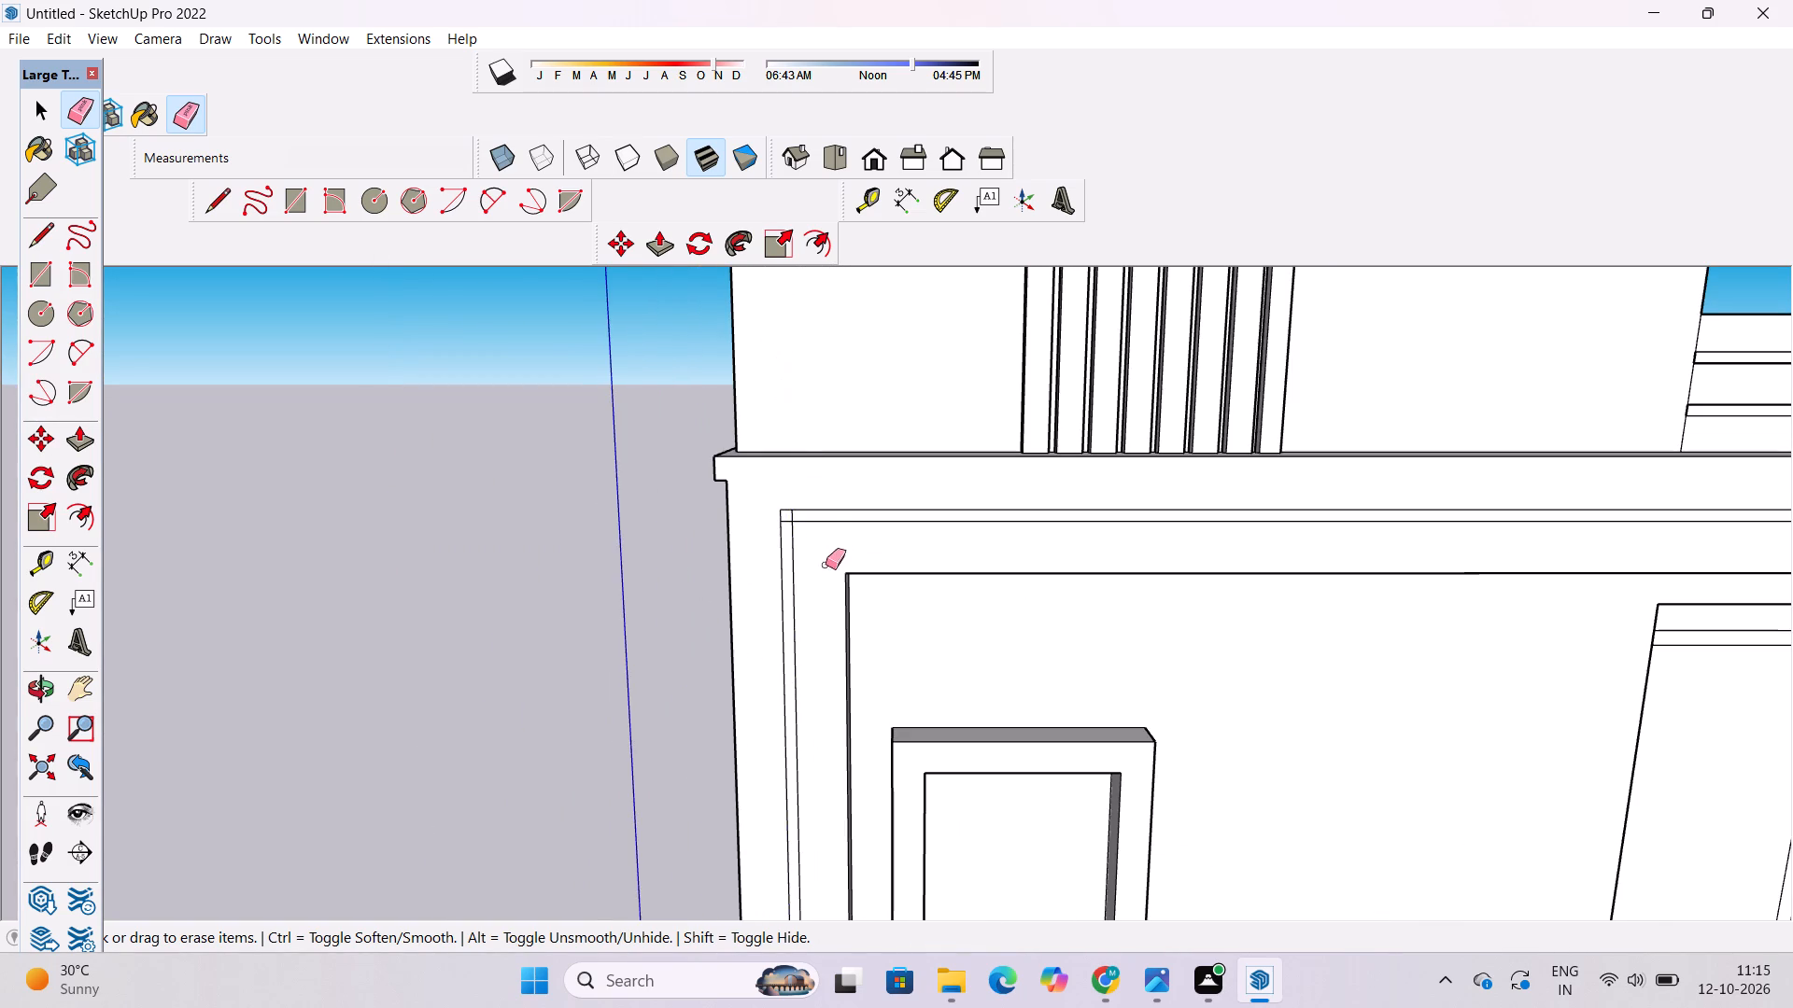
Erase the overlapping inner lines at the corner where the vertical and horizontal strips meet, joining them into one strip.
{"action": "scroll", "coordinate": [792, 545], "scroll_direction": "up", "scroll_amount": 11}
{"action": "left_click_drag", "start_coordinate": [807, 461], "coordinate": [778, 487]}
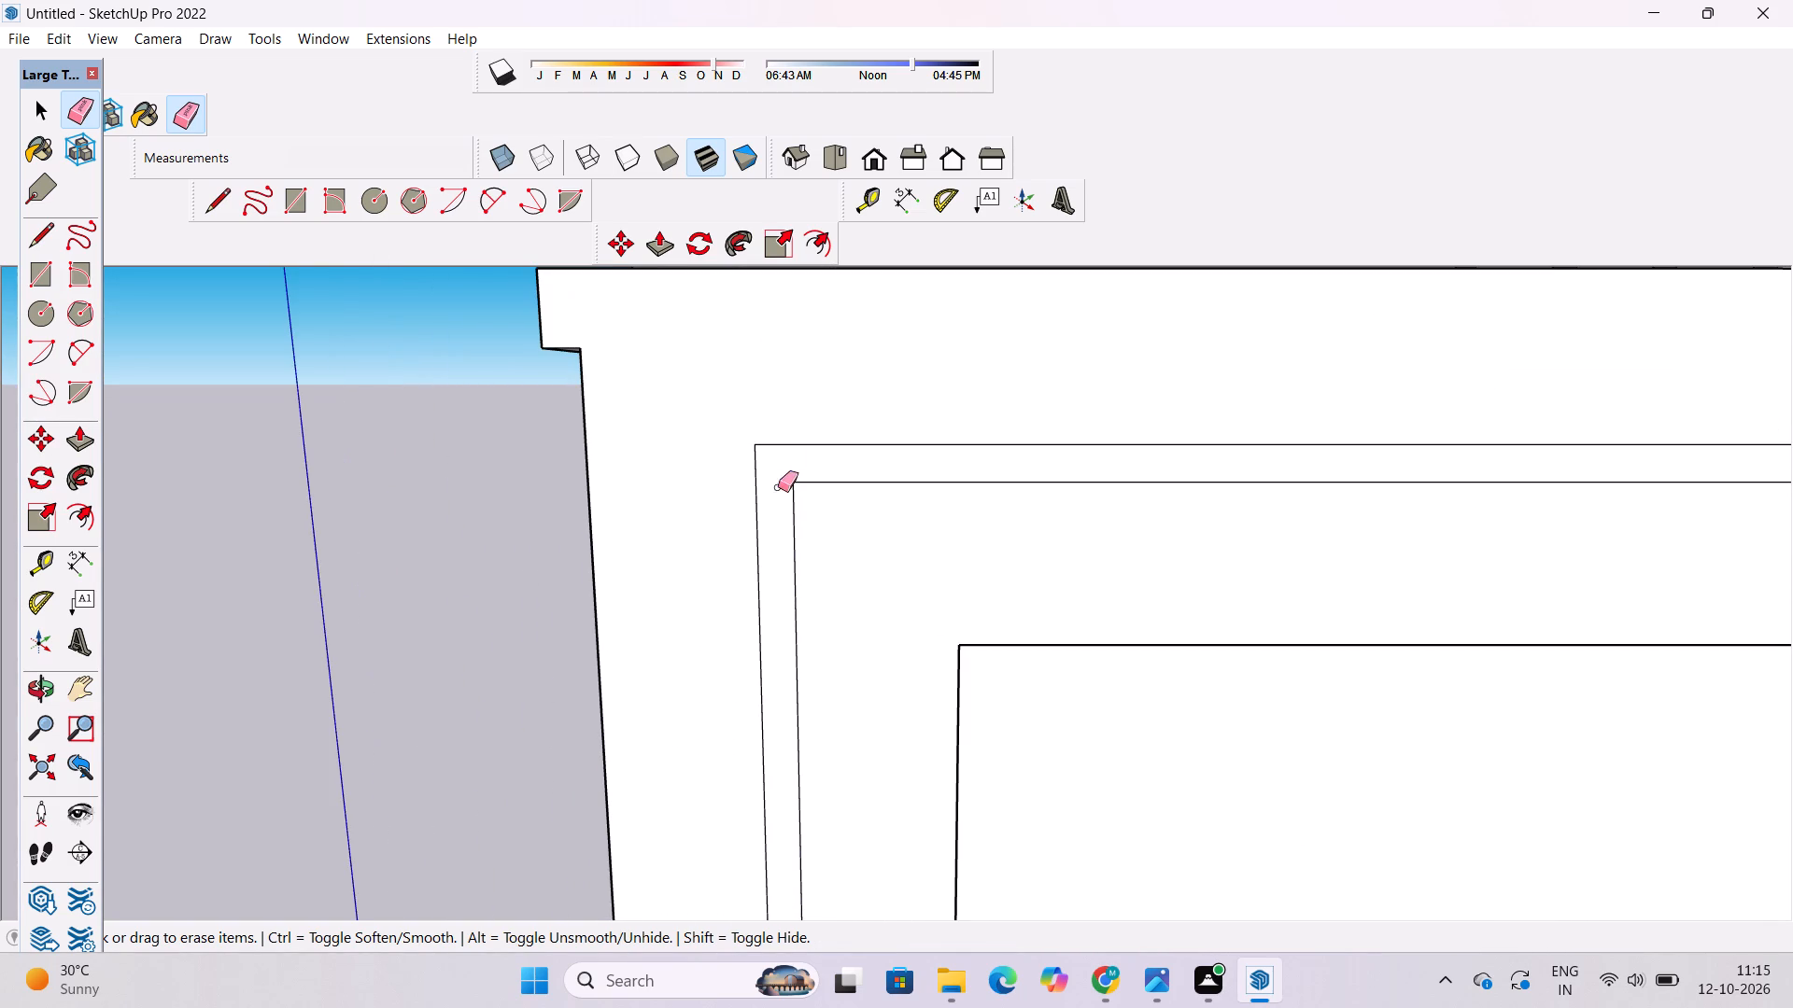
Examine the joined strip at the corner of the front pillar and slab band from an oblique angle.
{"action": "key", "text": "space"}
{"action": "type", "text": "o"}
{"action": "scroll", "coordinate": [802, 452], "scroll_direction": "down", "scroll_amount": 11}
{"action": "left_click_drag", "start_coordinate": [970, 567], "coordinate": [880, 502], "text": "shift"}
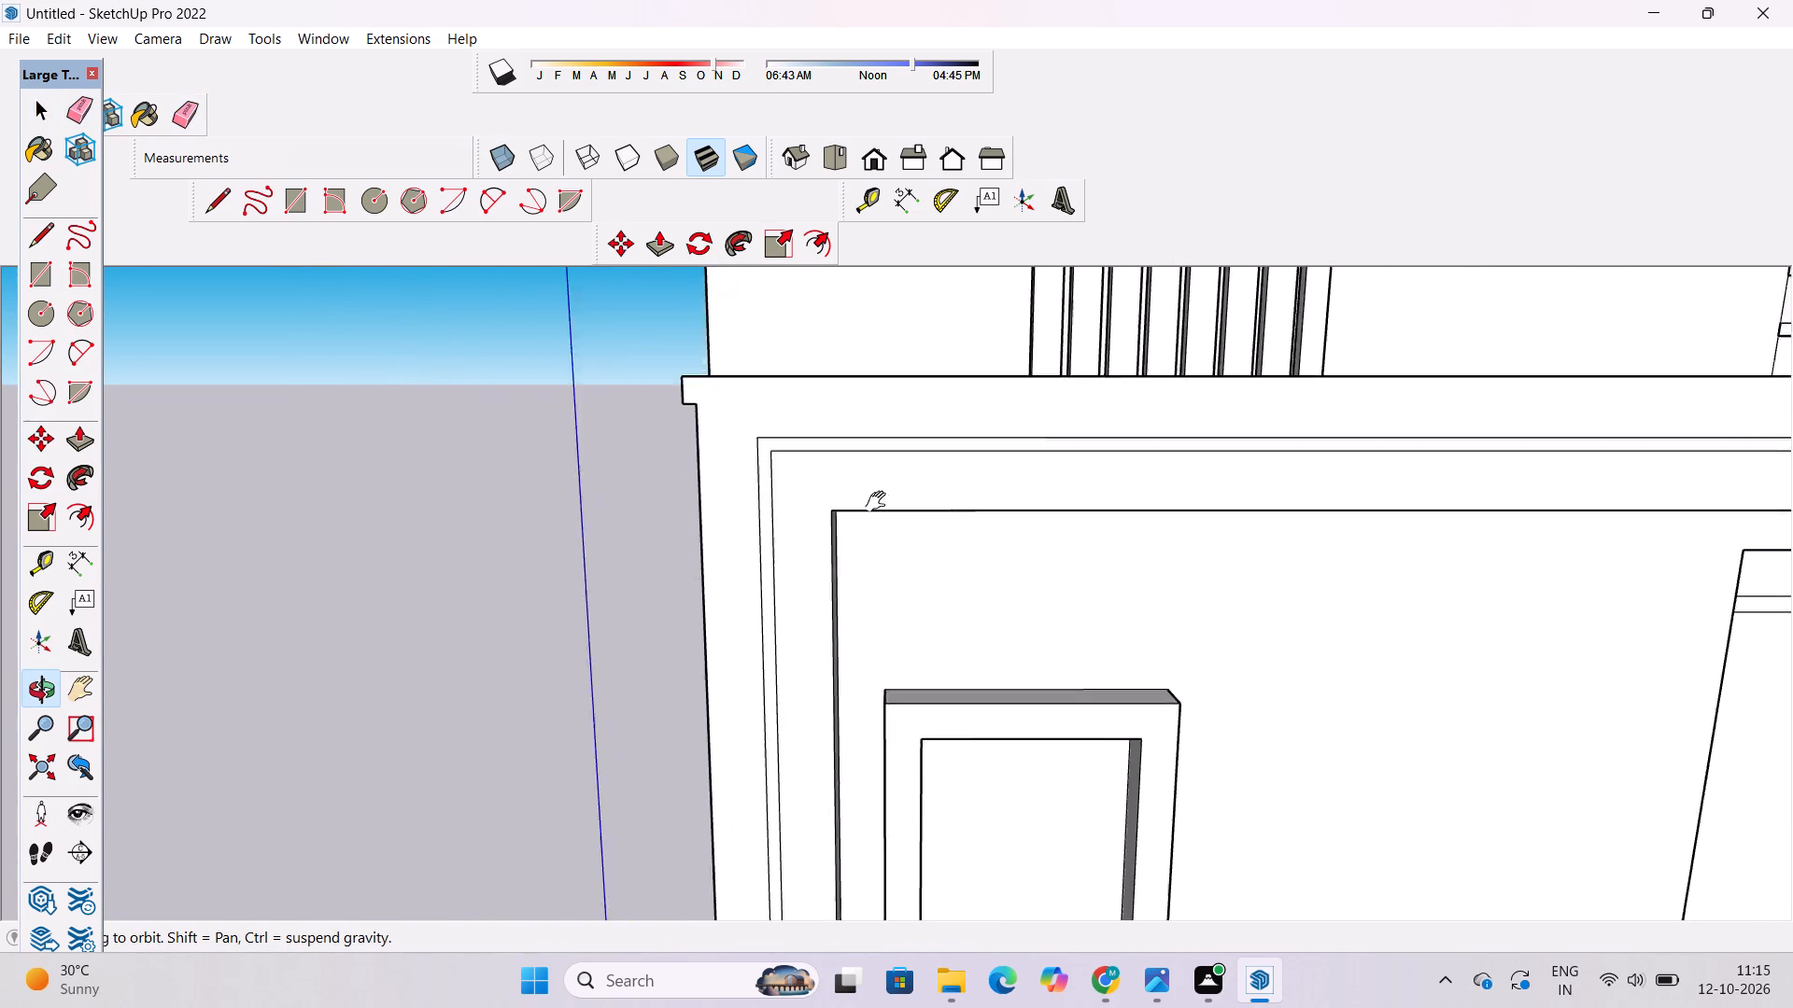
{"action": "left_click_drag", "start_coordinate": [880, 502], "coordinate": [843, 489], "text": "shift"}
{"action": "left_click_drag", "start_coordinate": [675, 574], "coordinate": [895, 605]}
{"action": "left_click_drag", "start_coordinate": [887, 615], "coordinate": [823, 552]}
{"action": "scroll", "coordinate": [731, 547], "scroll_direction": "down", "scroll_amount": 5}
{"action": "left_click_drag", "start_coordinate": [720, 581], "coordinate": [781, 647]}
{"action": "scroll", "coordinate": [784, 572], "scroll_direction": "up", "scroll_amount": 4}
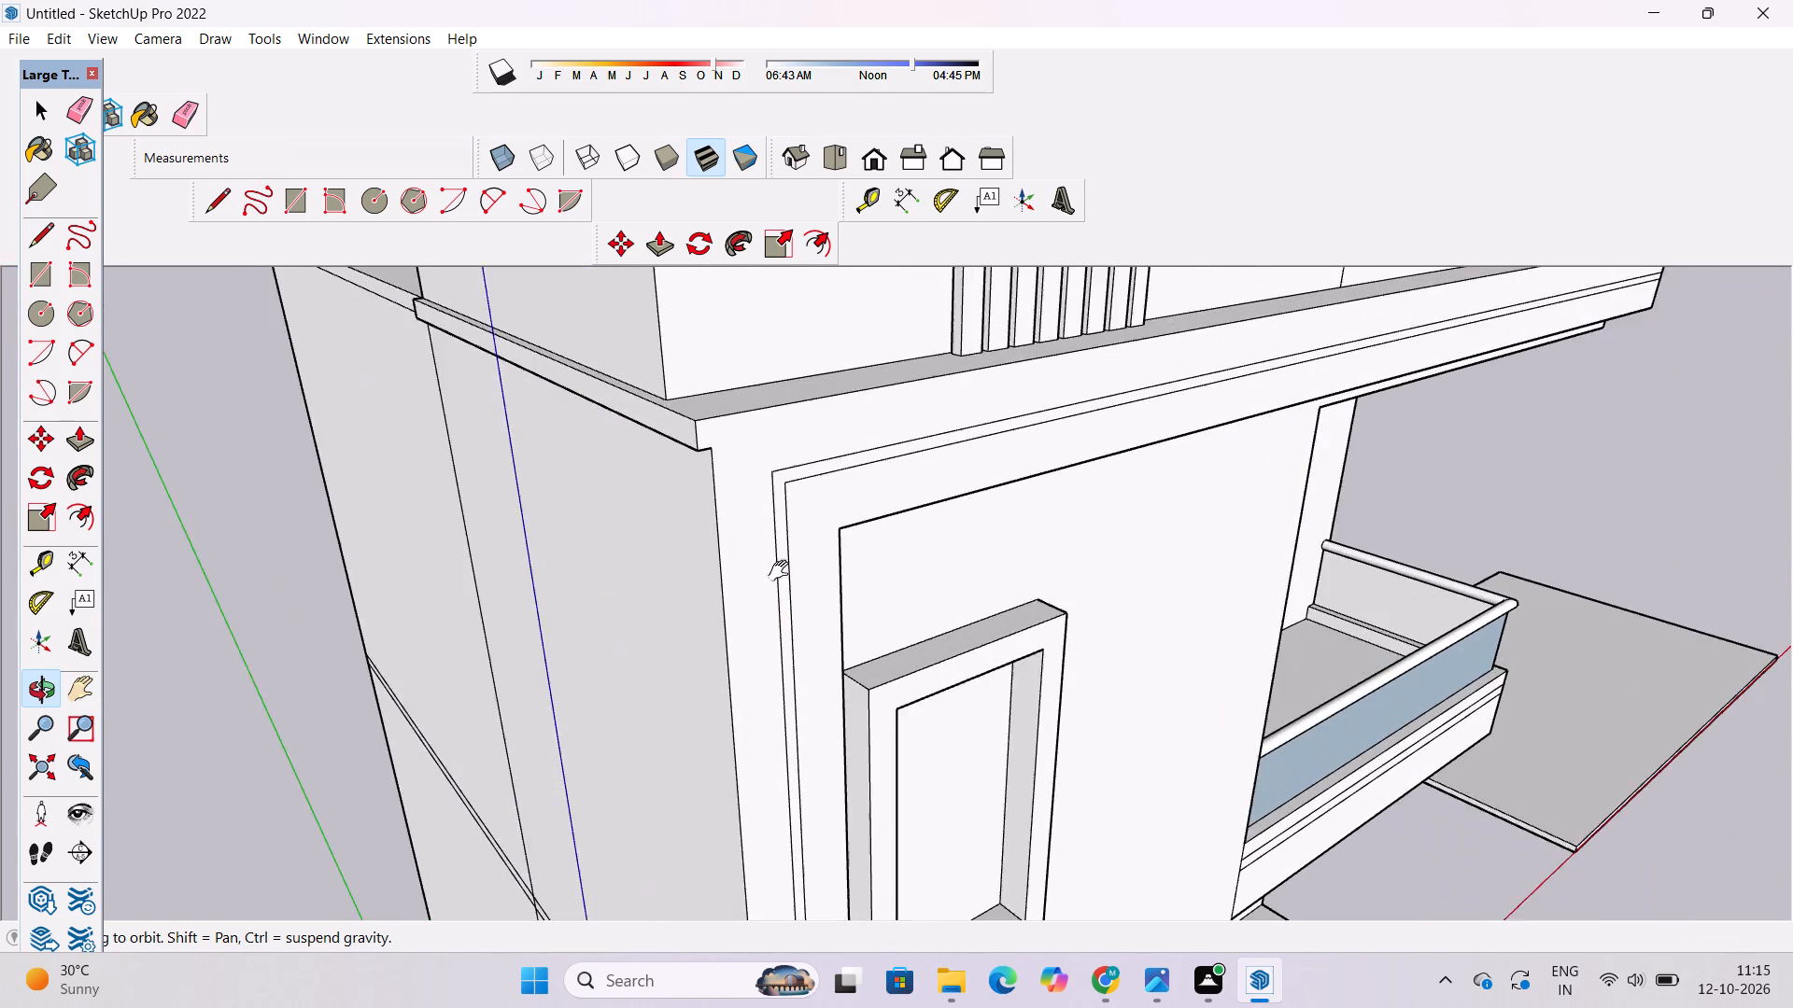
{"action": "left_click_drag", "start_coordinate": [771, 565], "coordinate": [717, 553], "text": "shift"}
{"action": "left_click_drag", "start_coordinate": [721, 563], "coordinate": [743, 511]}
{"action": "left_click_drag", "start_coordinate": [743, 511], "coordinate": [716, 519], "text": "shift"}
{"action": "key", "text": "space"}
{"action": "scroll", "coordinate": [736, 514], "scroll_direction": "up", "scroll_amount": 5}
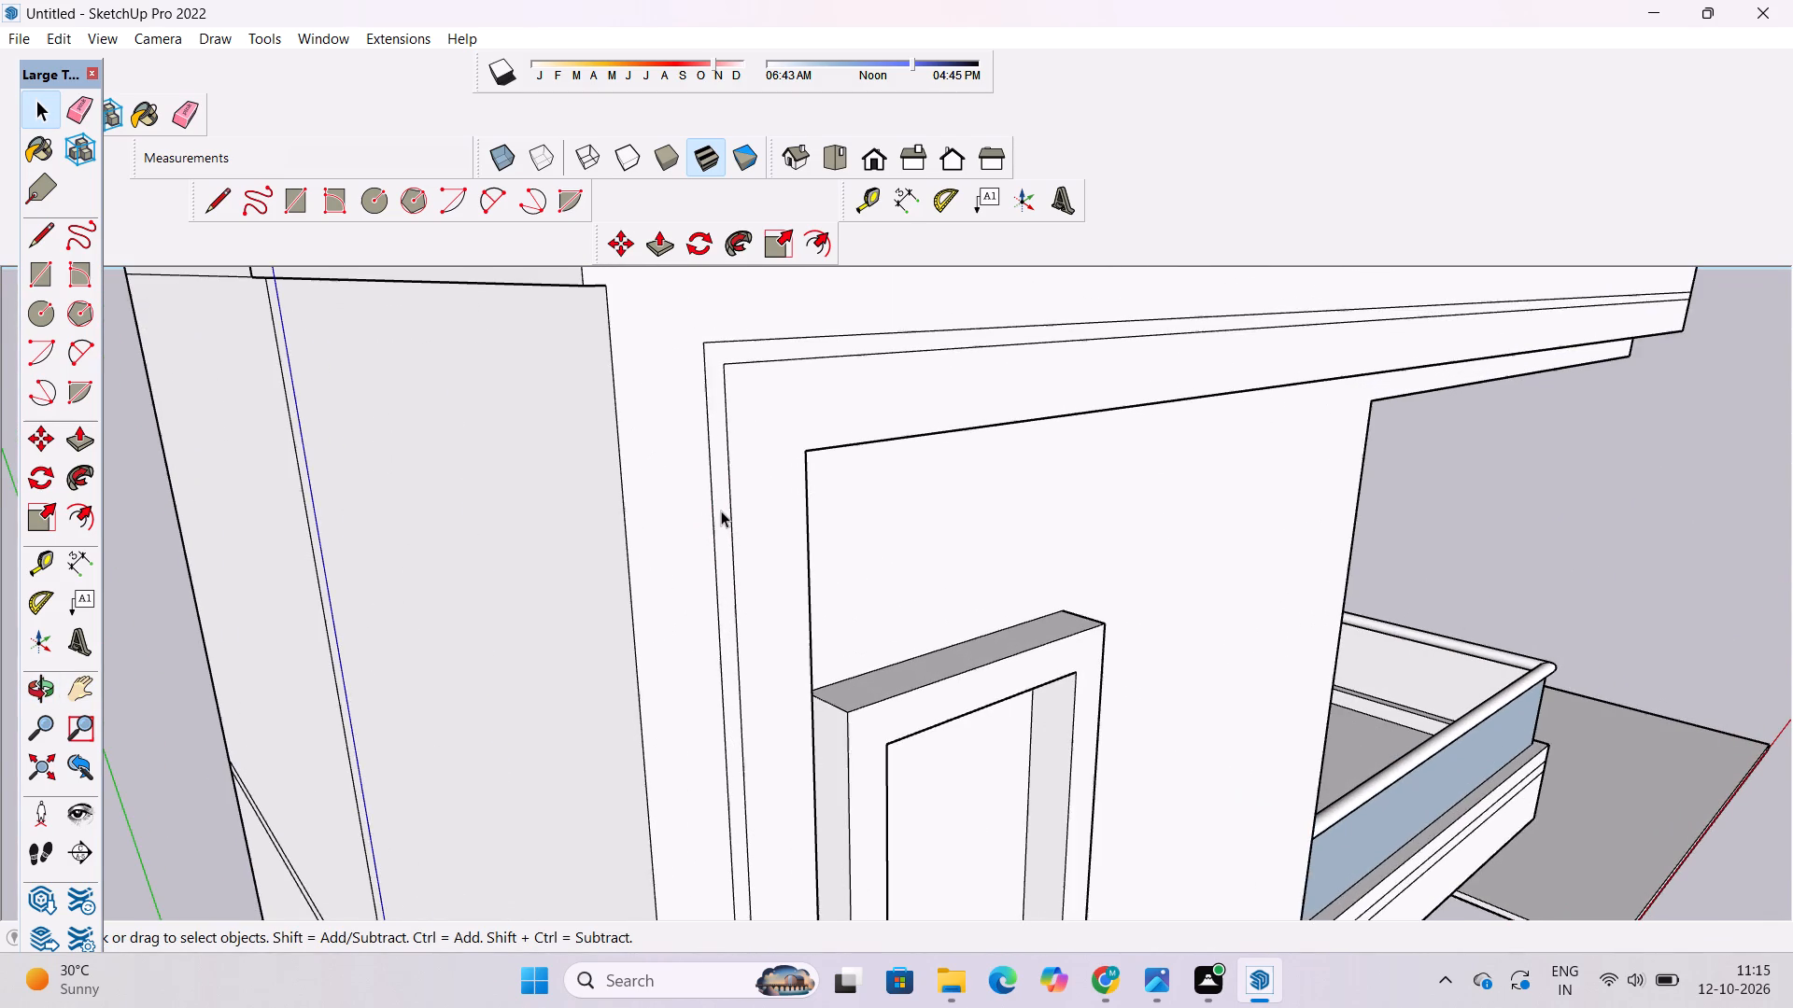
Push the joined 6" strip face 3" into the front pillar and slab band with Push/Pull.
{"action": "left_click", "coordinate": [721, 511]}
{"action": "key", "text": "p"}
{"action": "left_click", "coordinate": [721, 511]}
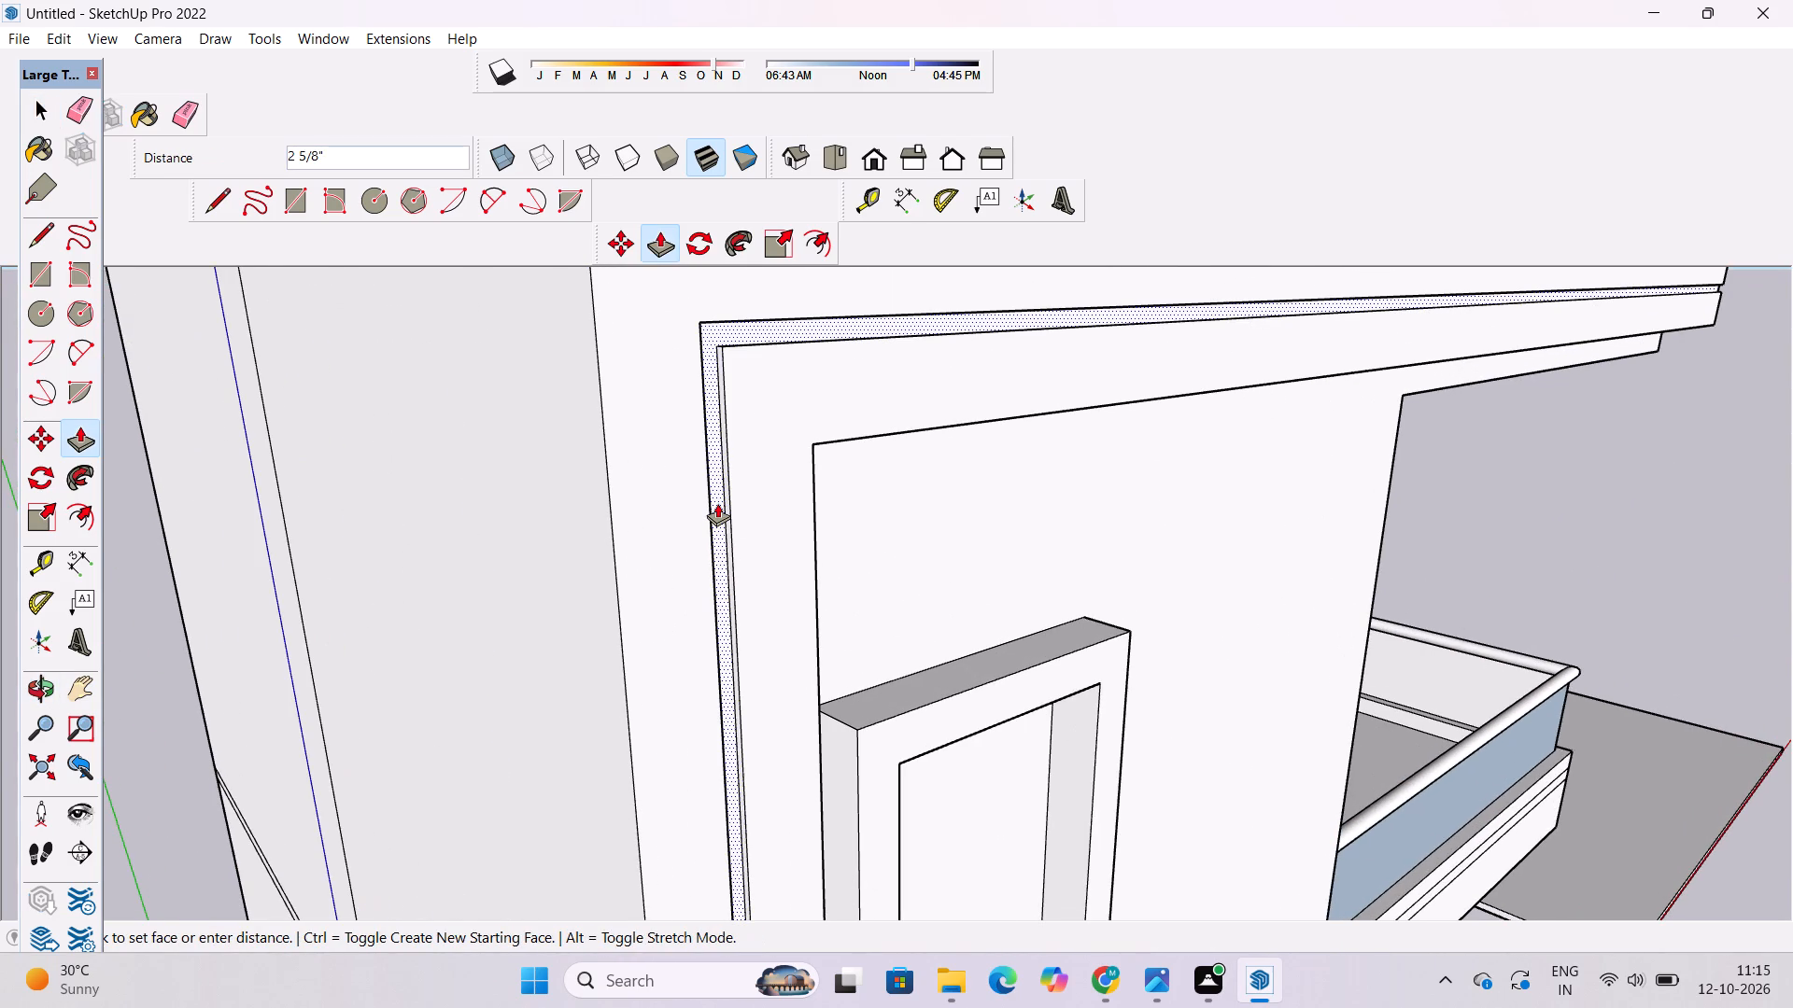
{"action": "type", "text": "3\""}
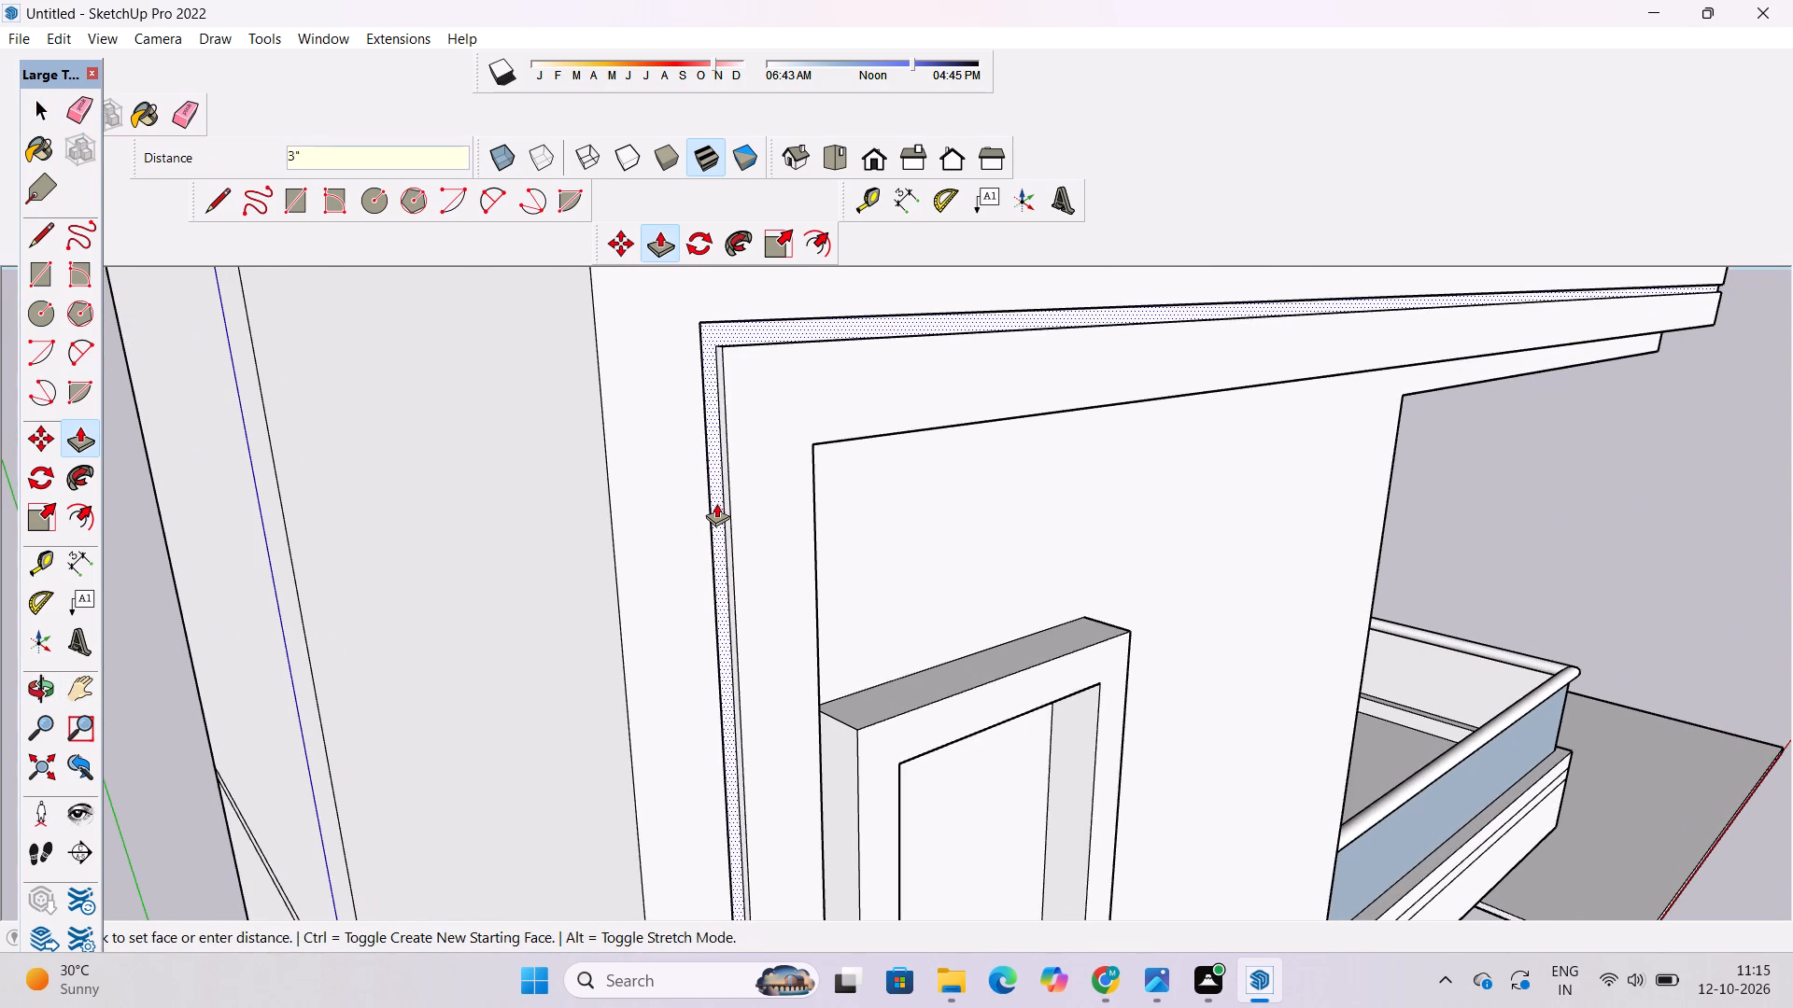
{"action": "key", "text": "Return"}
{"action": "key", "text": "space"}
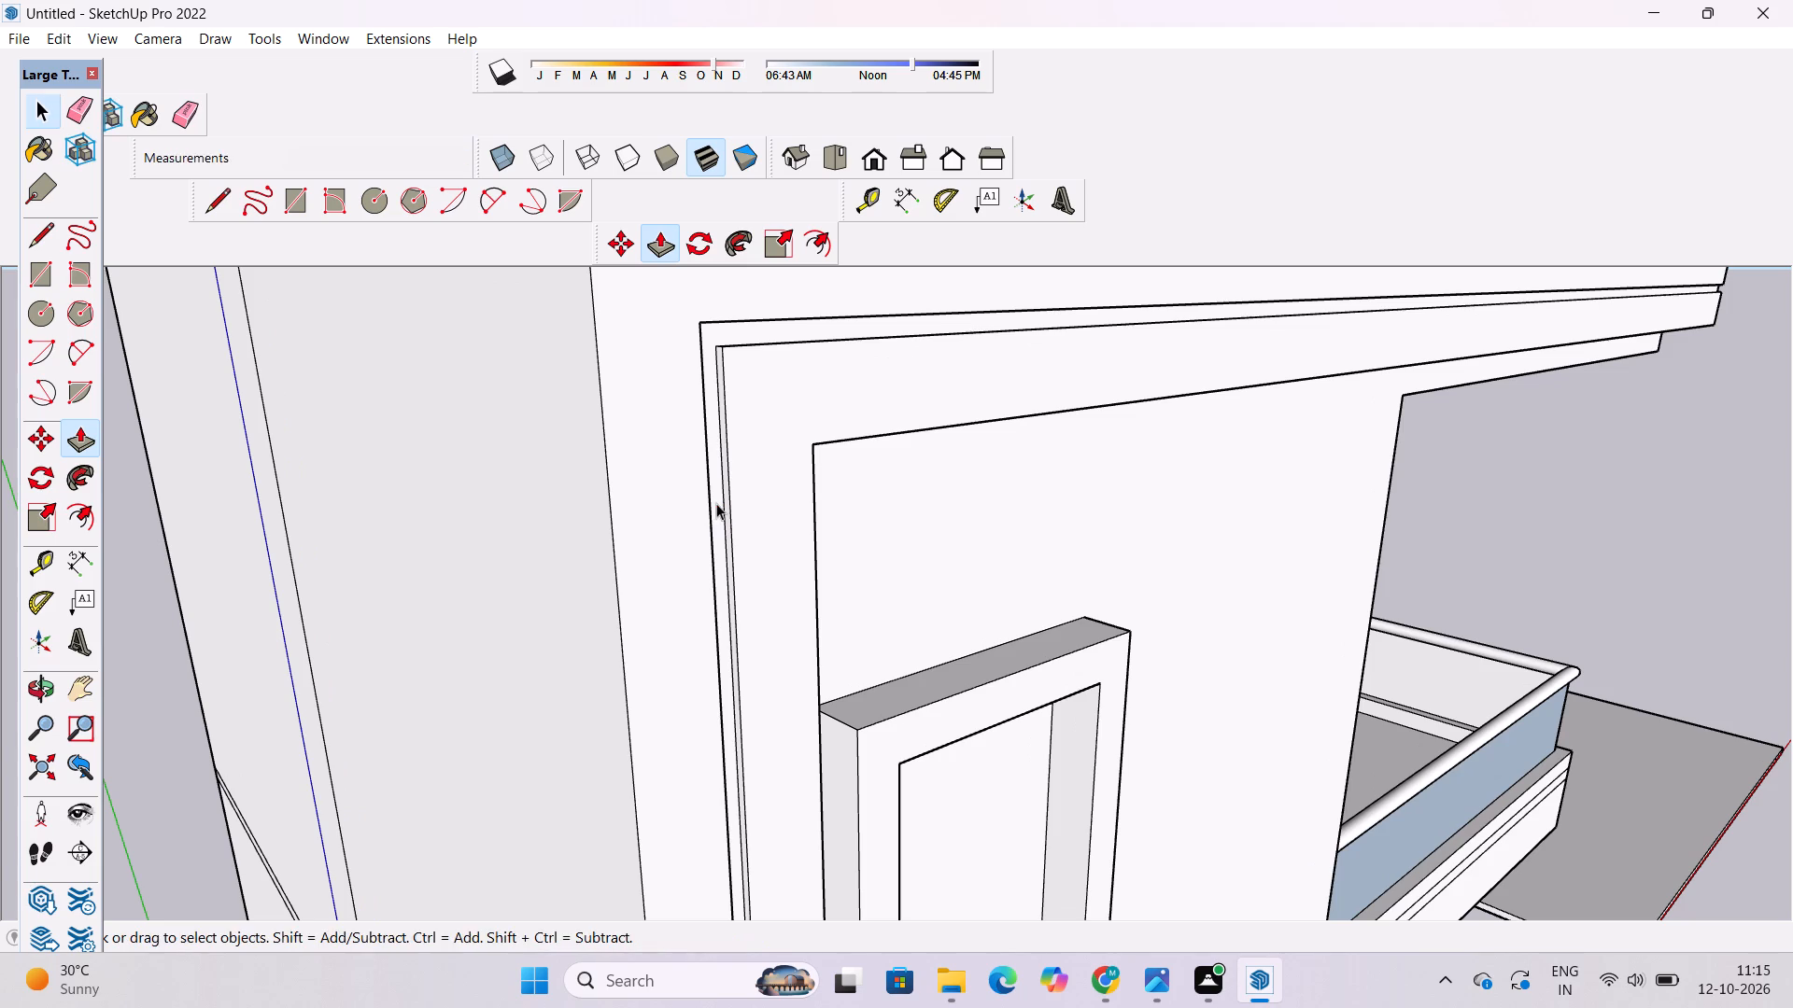
Examine the recessed strip along the pillar and slab band, plus the balcony end and side wall, from several angles.
{"action": "type", "text": "po"}
{"action": "scroll", "coordinate": [662, 449], "scroll_direction": "down", "scroll_amount": 11}
{"action": "left_click_drag", "start_coordinate": [817, 620], "coordinate": [703, 635]}
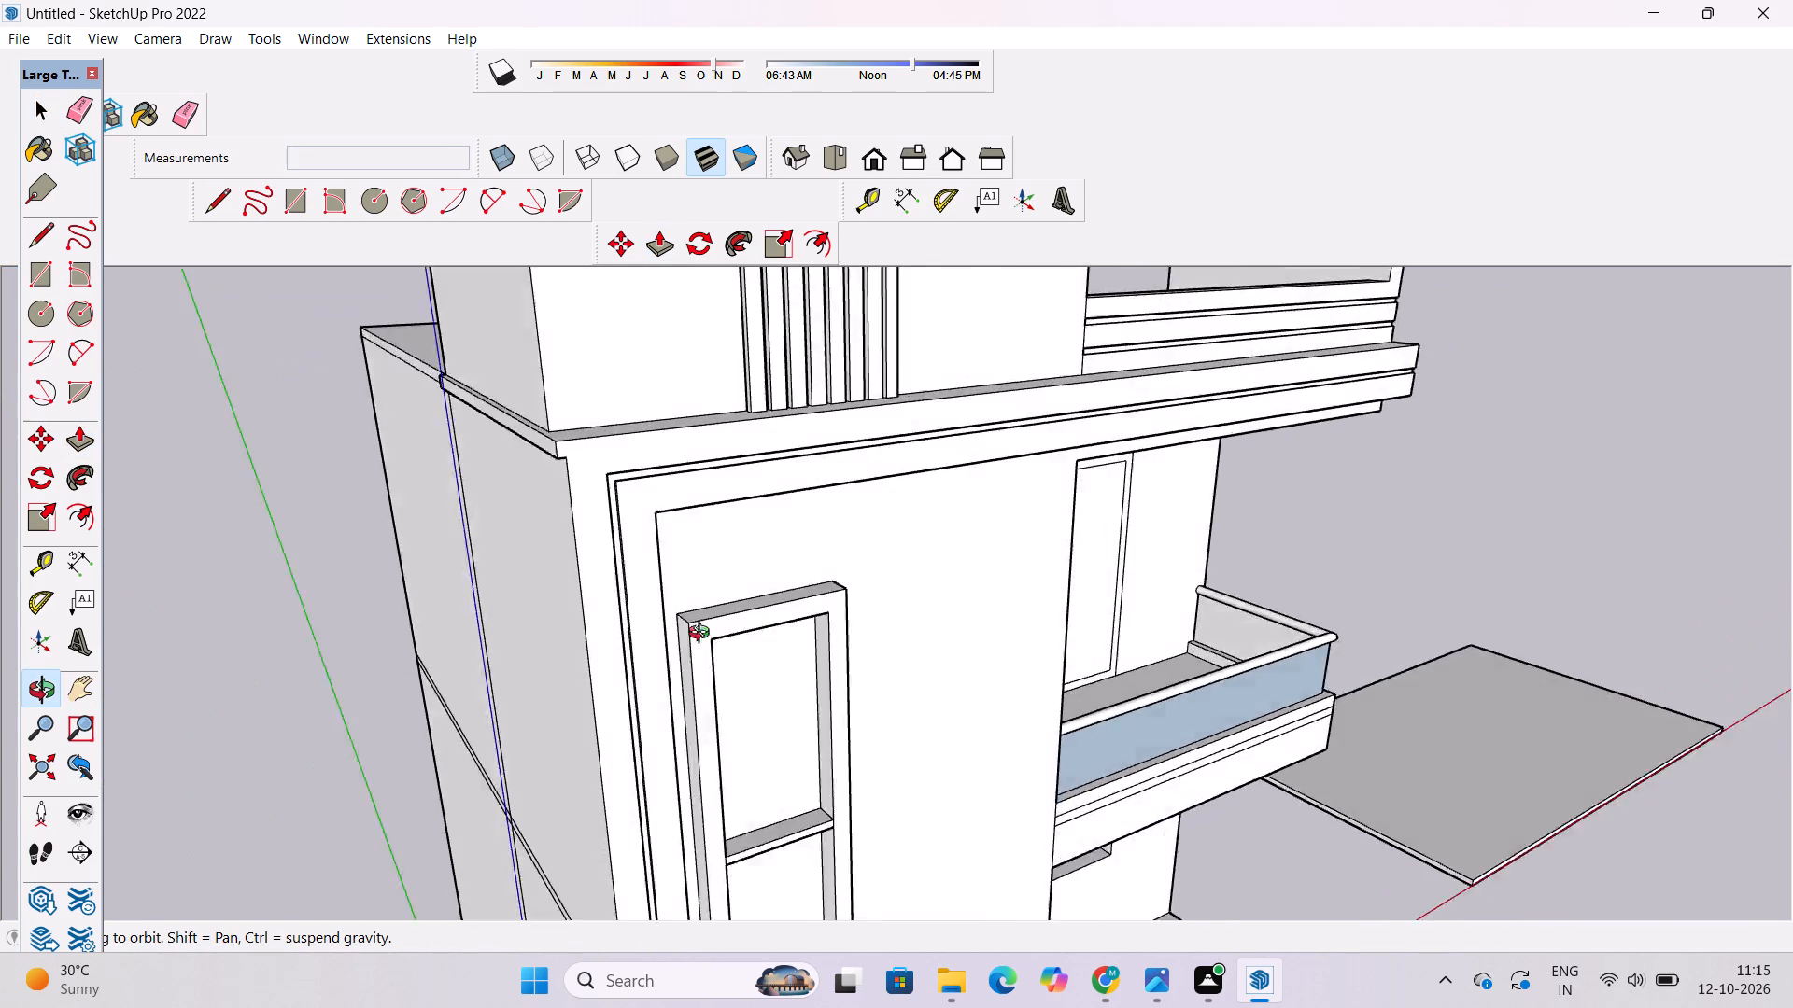
{"action": "left_click_drag", "start_coordinate": [703, 635], "coordinate": [650, 629]}
{"action": "left_click_drag", "start_coordinate": [655, 637], "coordinate": [652, 588]}
{"action": "scroll", "coordinate": [797, 565], "scroll_direction": "down", "scroll_amount": 5}
{"action": "left_click_drag", "start_coordinate": [853, 682], "coordinate": [826, 595]}
{"action": "left_click_drag", "start_coordinate": [1239, 501], "coordinate": [1109, 511]}
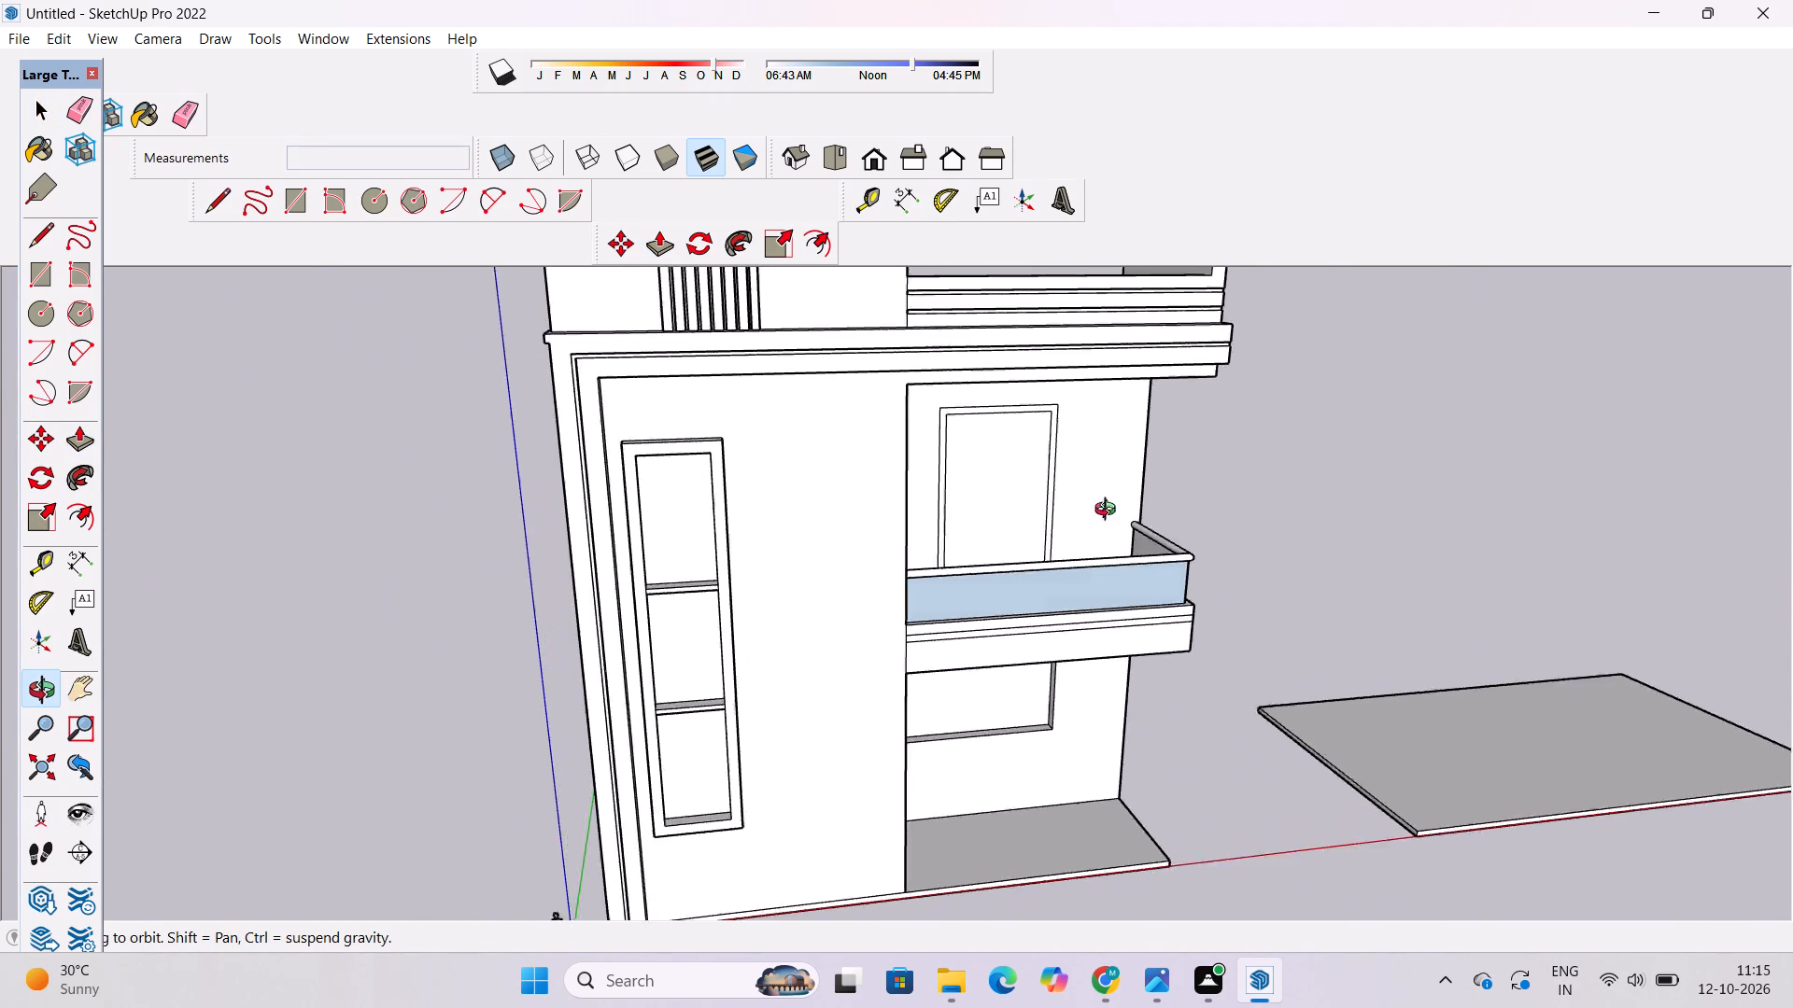
{"action": "left_click_drag", "start_coordinate": [1109, 511], "coordinate": [781, 517]}
{"action": "scroll", "coordinate": [1138, 382], "scroll_direction": "up", "scroll_amount": 7}
{"action": "left_click_drag", "start_coordinate": [1138, 411], "coordinate": [1138, 433], "text": "shift"}
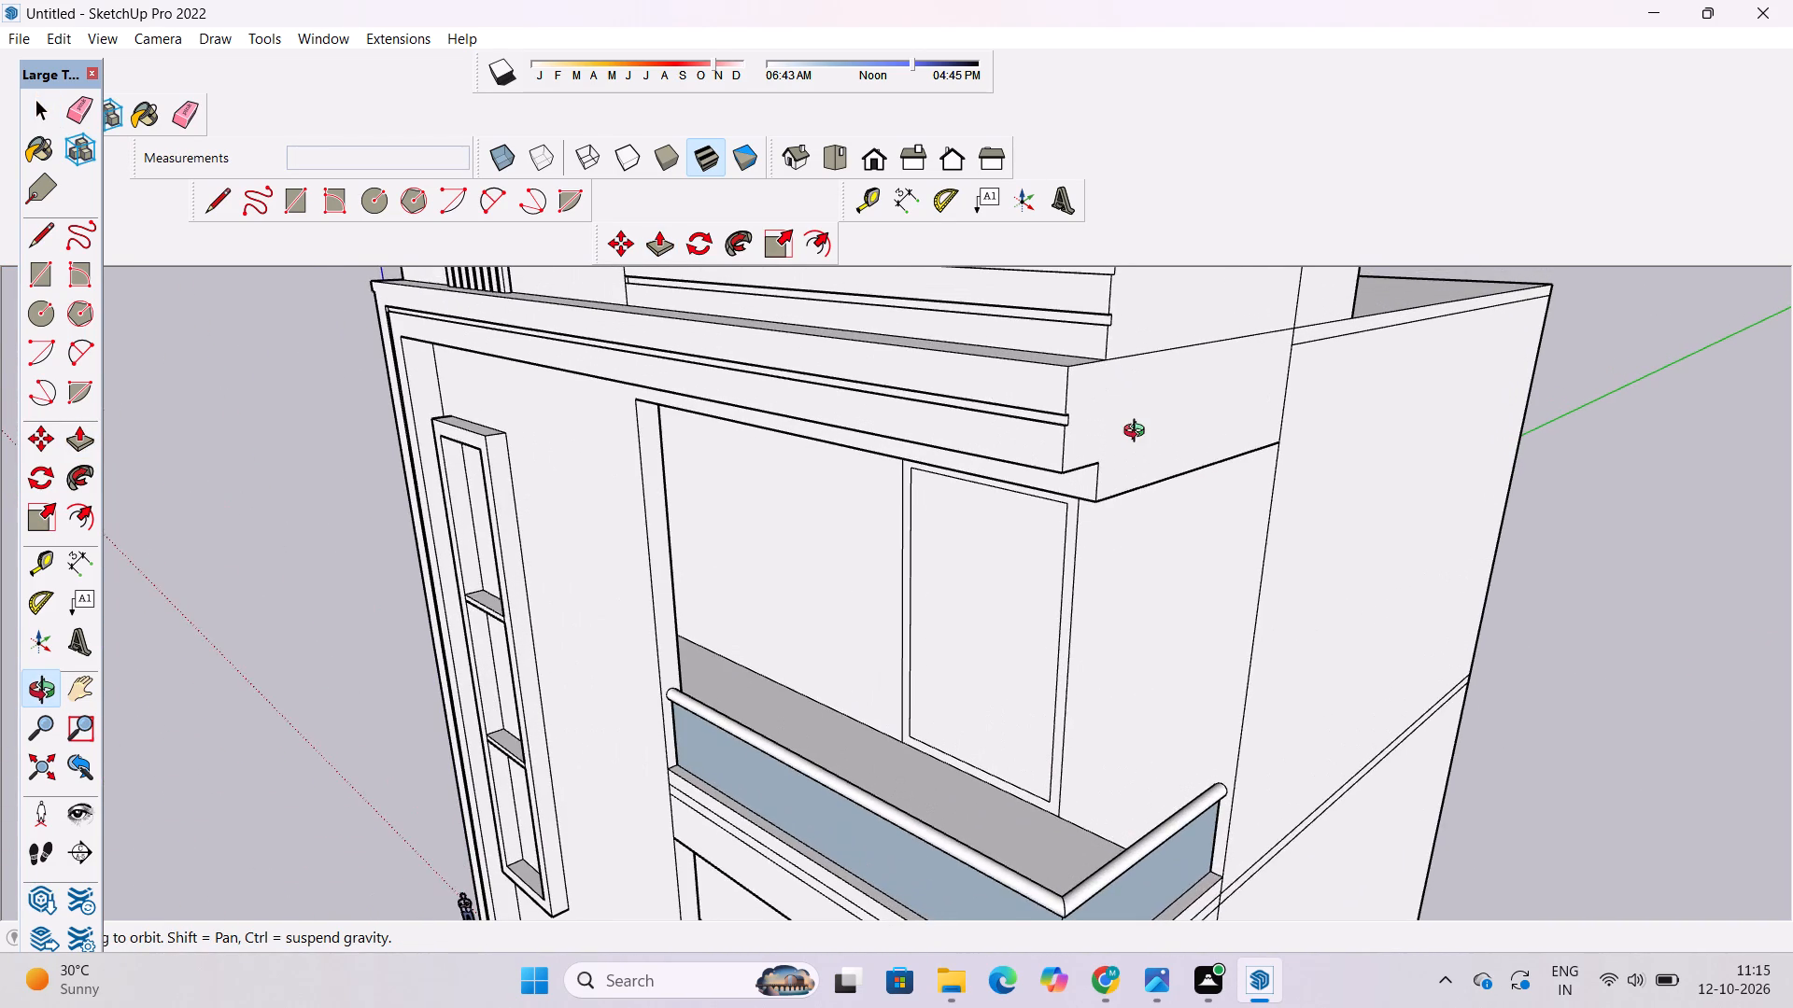
{"action": "scroll", "coordinate": [1138, 433], "scroll_direction": "up", "scroll_amount": 4}
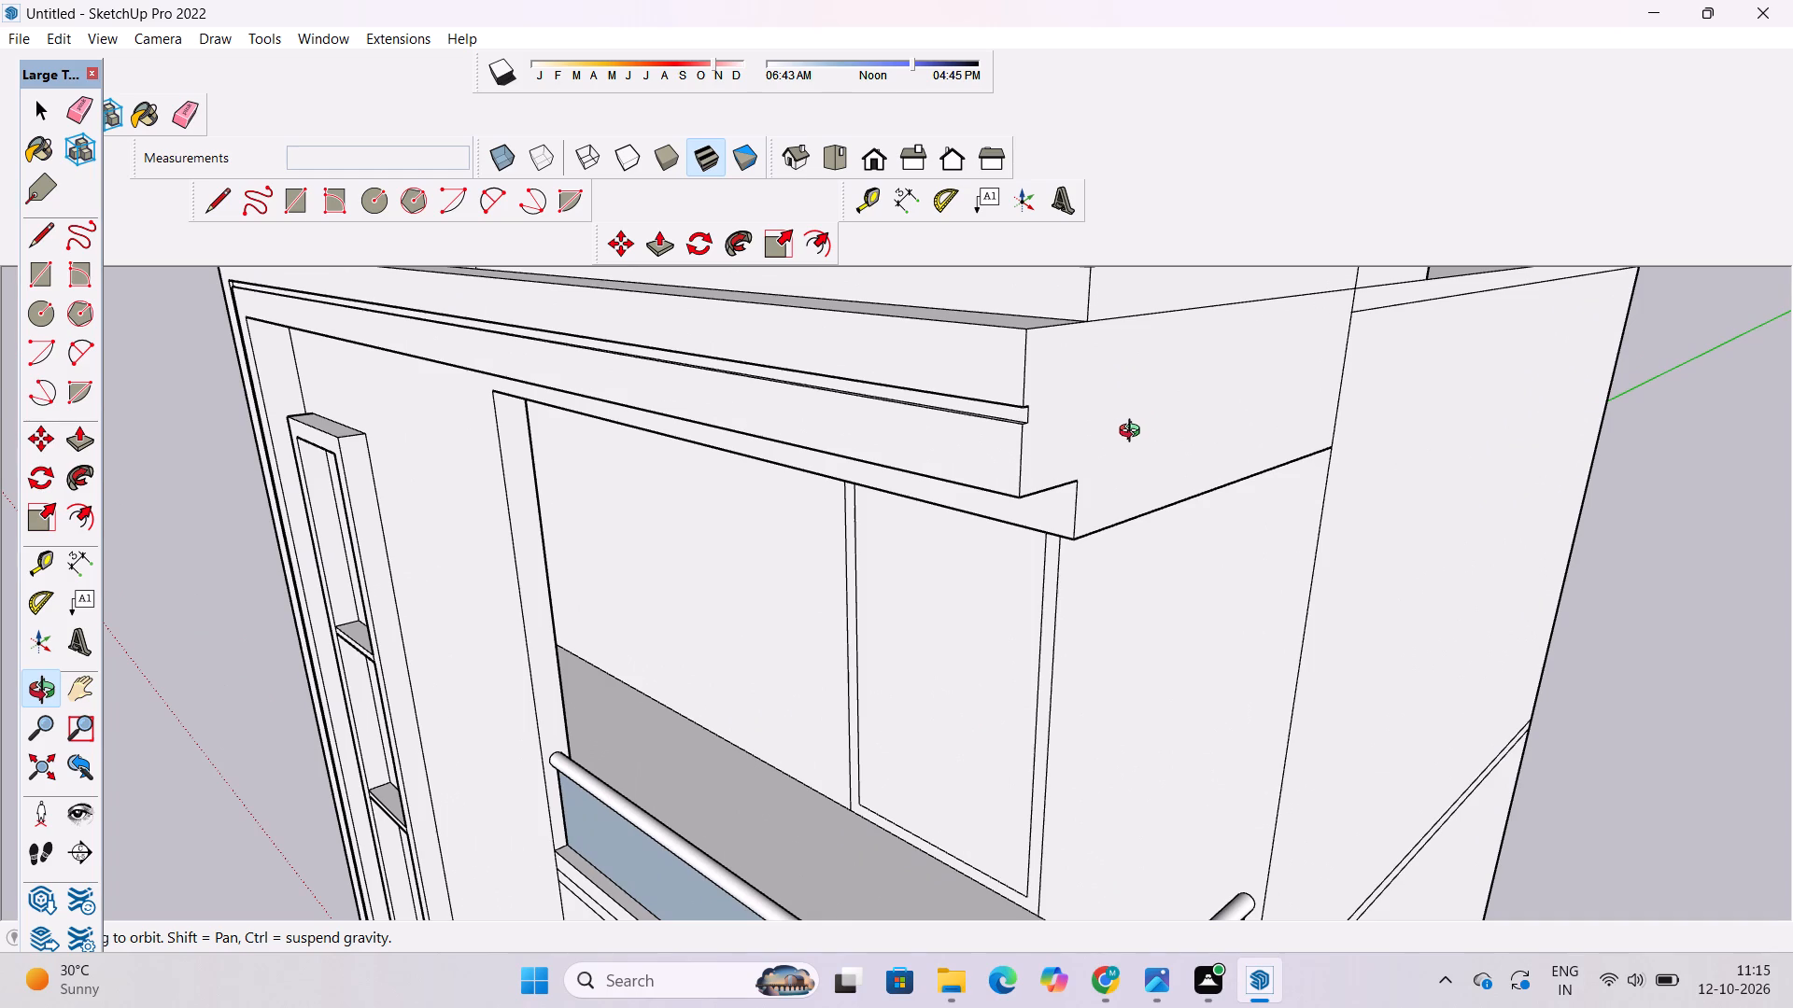
{"action": "scroll", "coordinate": [1089, 464], "scroll_direction": "down", "scroll_amount": 2}
{"action": "left_click_drag", "start_coordinate": [952, 562], "coordinate": [978, 481], "text": "shift"}
{"action": "scroll", "coordinate": [966, 475], "scroll_direction": "down", "scroll_amount": 6, "text": "shift"}
{"action": "left_click_drag", "start_coordinate": [922, 534], "coordinate": [922, 573], "text": "shift"}
{"action": "scroll", "coordinate": [915, 525], "scroll_direction": "down", "scroll_amount": 2}
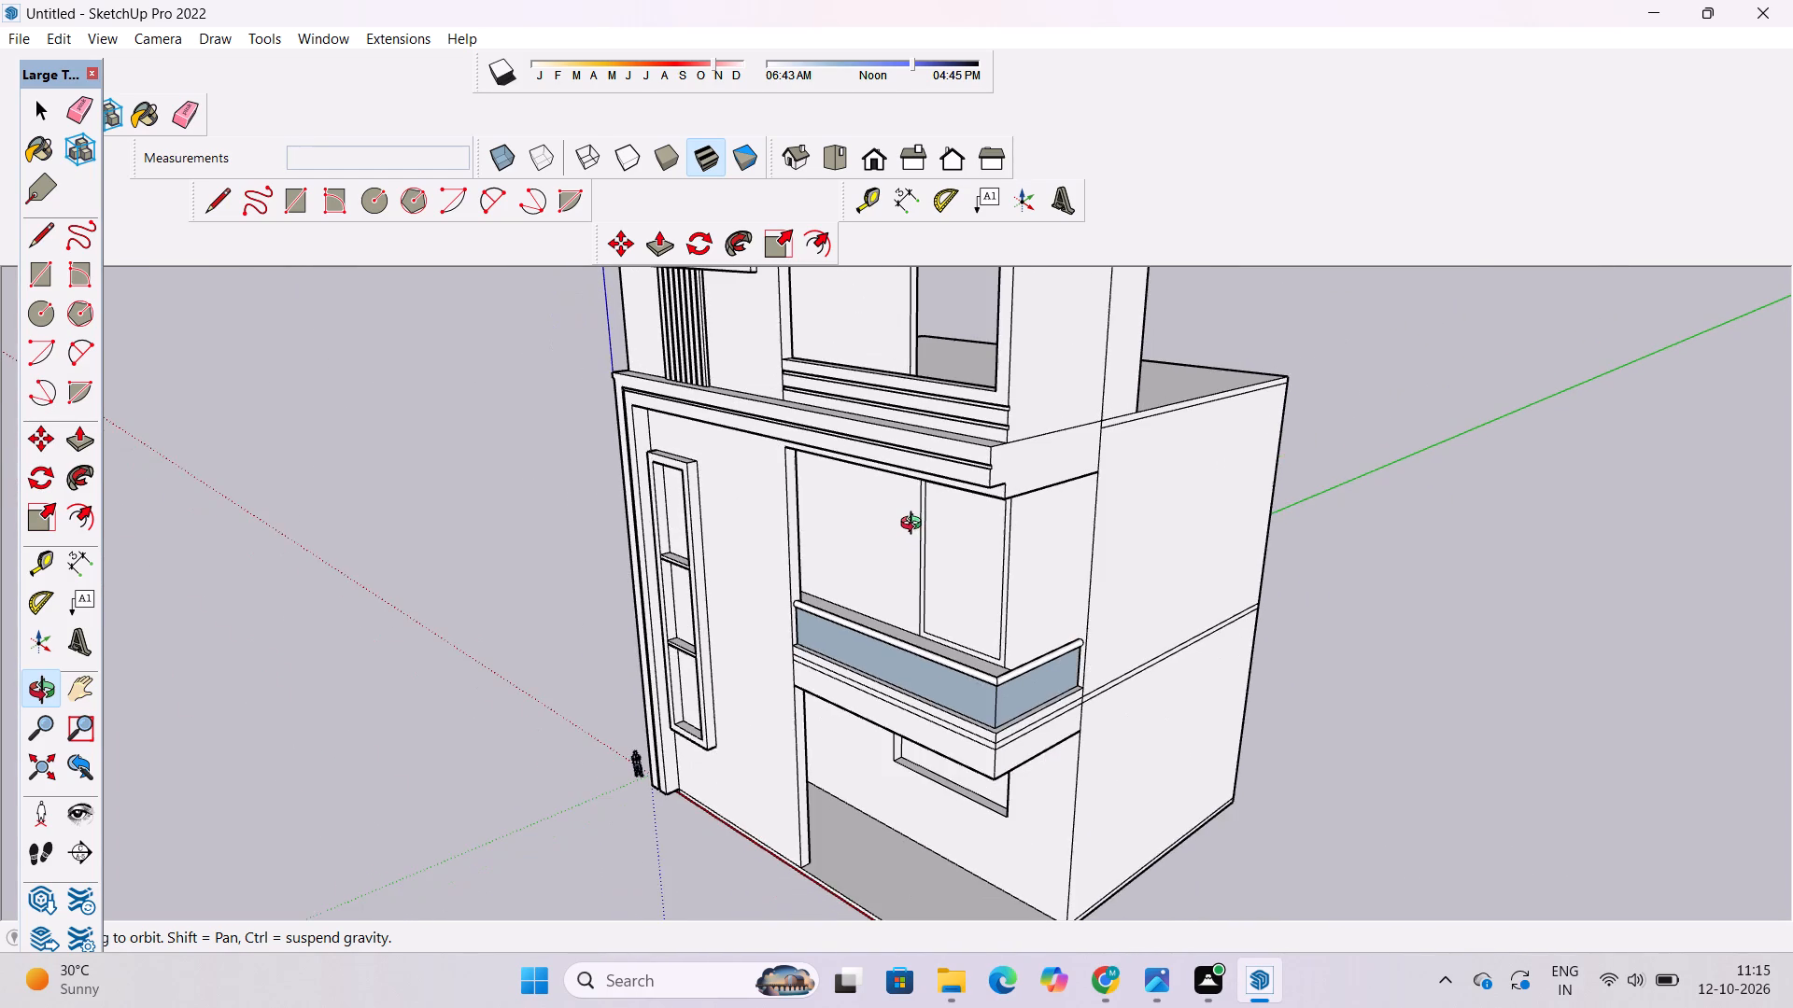
{"action": "left_click_drag", "start_coordinate": [915, 527], "coordinate": [926, 556], "text": "shift"}
{"action": "scroll", "coordinate": [925, 550], "scroll_direction": "down", "scroll_amount": 6}
{"action": "scroll", "coordinate": [865, 573], "scroll_direction": "up", "scroll_amount": 5}
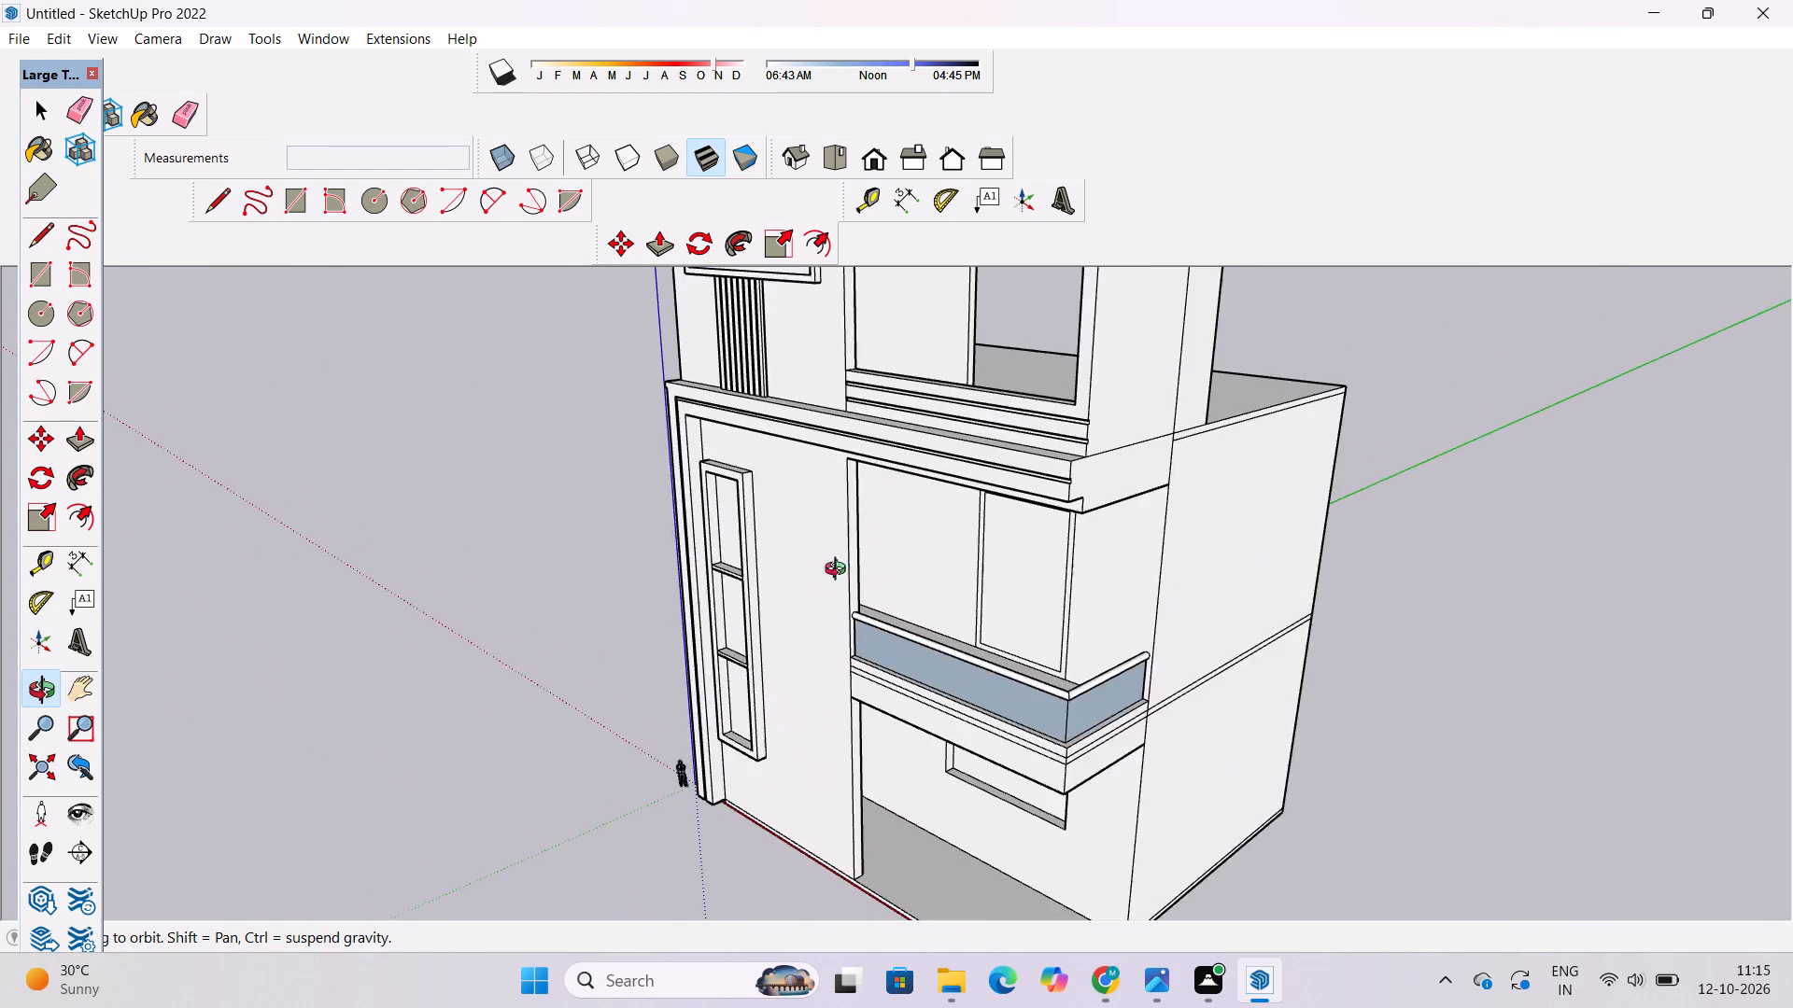
{"action": "left_click_drag", "start_coordinate": [698, 574], "coordinate": [1055, 513]}
{"action": "scroll", "coordinate": [707, 565], "scroll_direction": "up", "scroll_amount": 5}
{"action": "left_click_drag", "start_coordinate": [688, 567], "coordinate": [972, 532]}
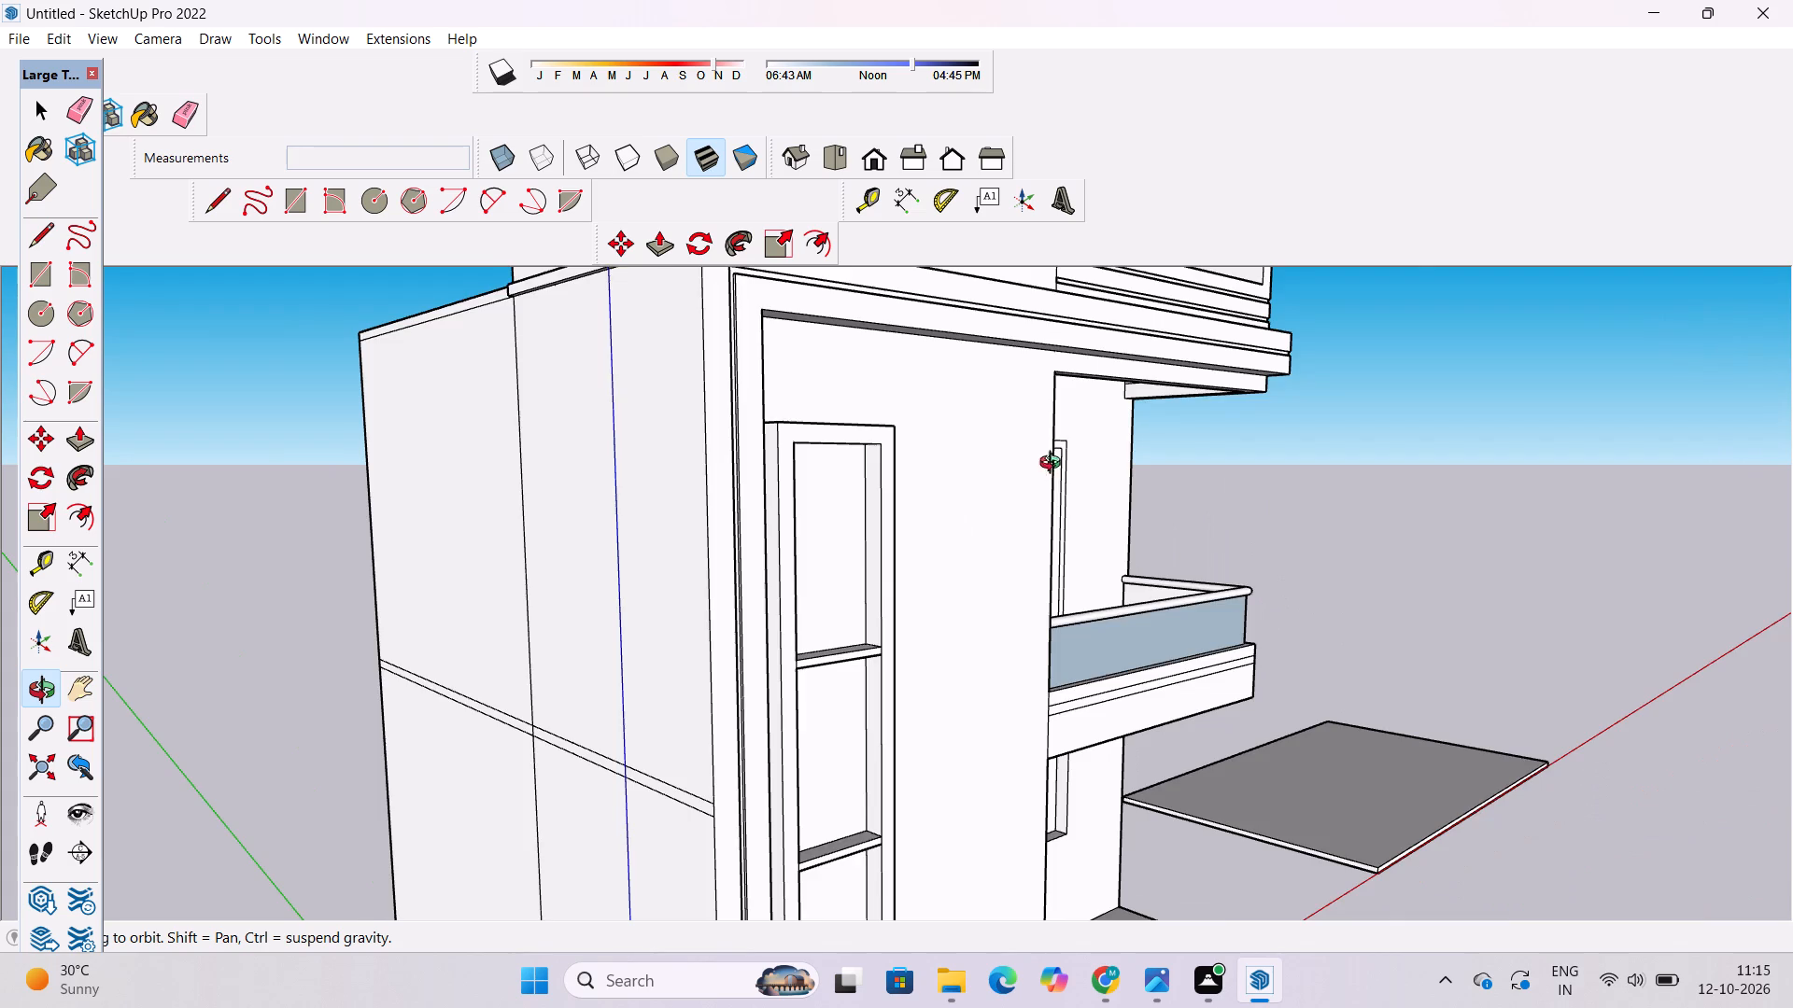
{"action": "scroll", "coordinate": [1060, 465], "scroll_direction": "down", "scroll_amount": 6}
{"action": "left_click_drag", "start_coordinate": [1248, 490], "coordinate": [1150, 487]}
{"action": "left_click_drag", "start_coordinate": [909, 518], "coordinate": [1065, 500]}
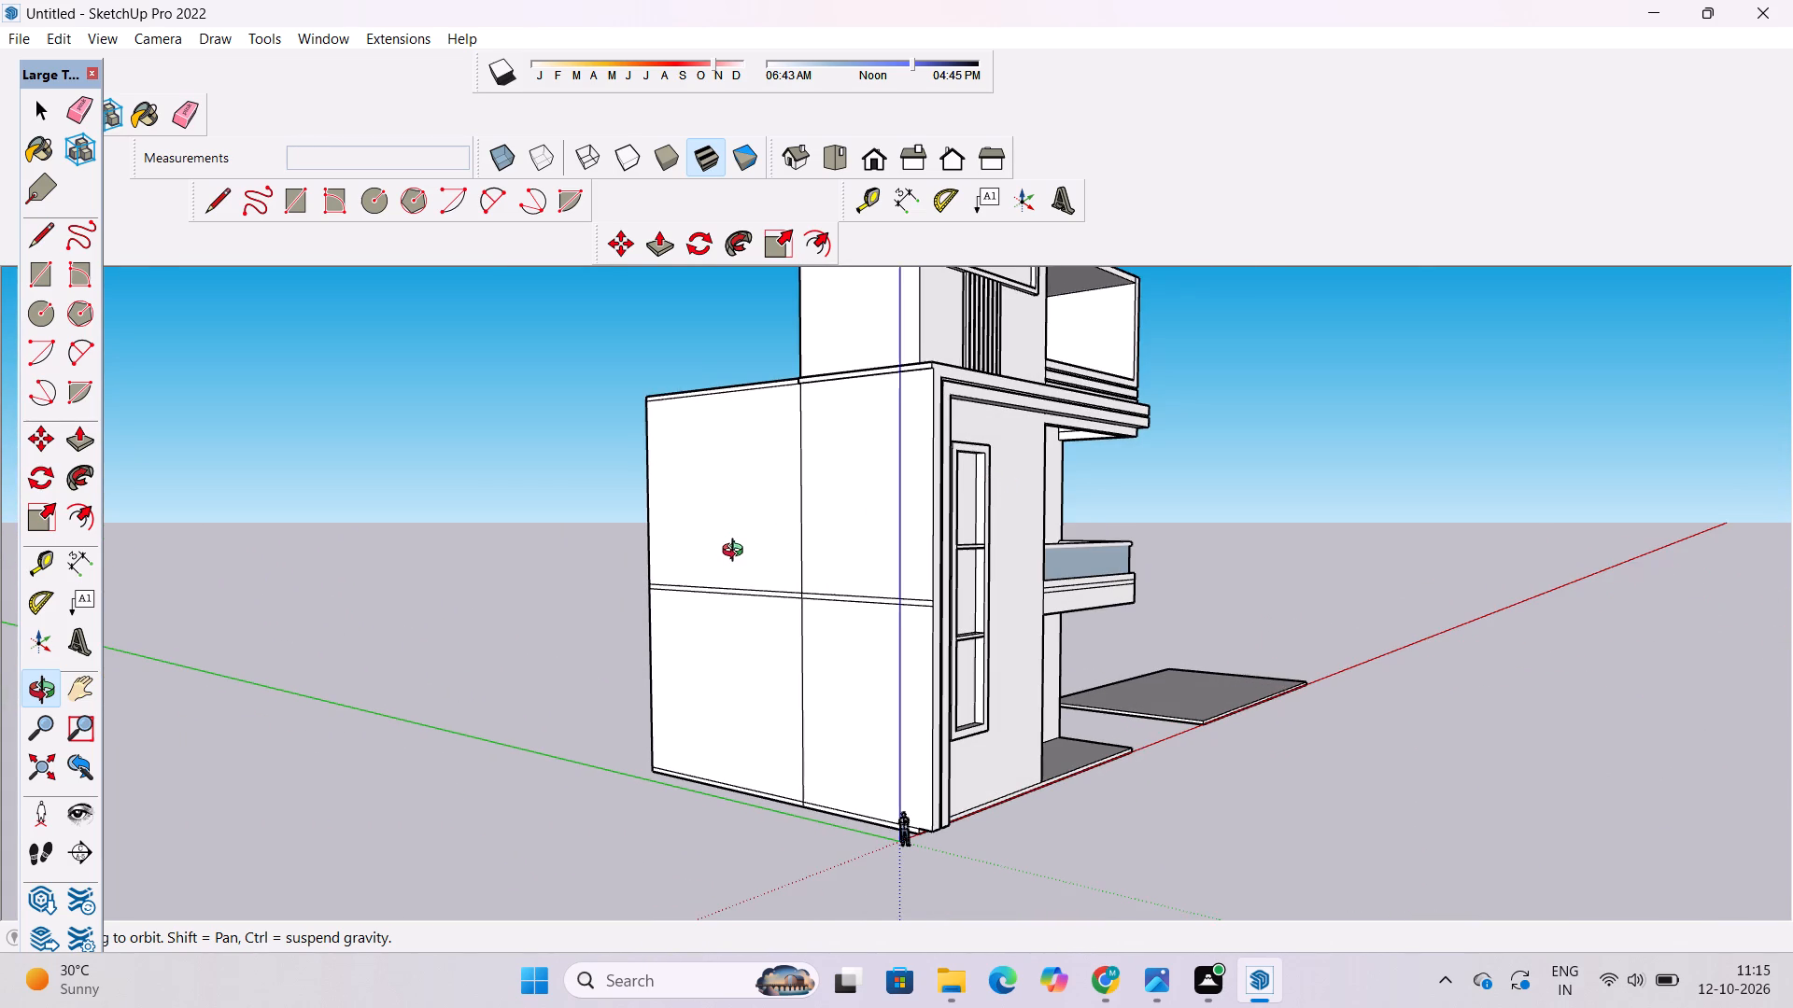
{"action": "left_click_drag", "start_coordinate": [700, 553], "coordinate": [1066, 551]}
{"action": "left_click_drag", "start_coordinate": [1062, 550], "coordinate": [994, 573], "text": "shift"}
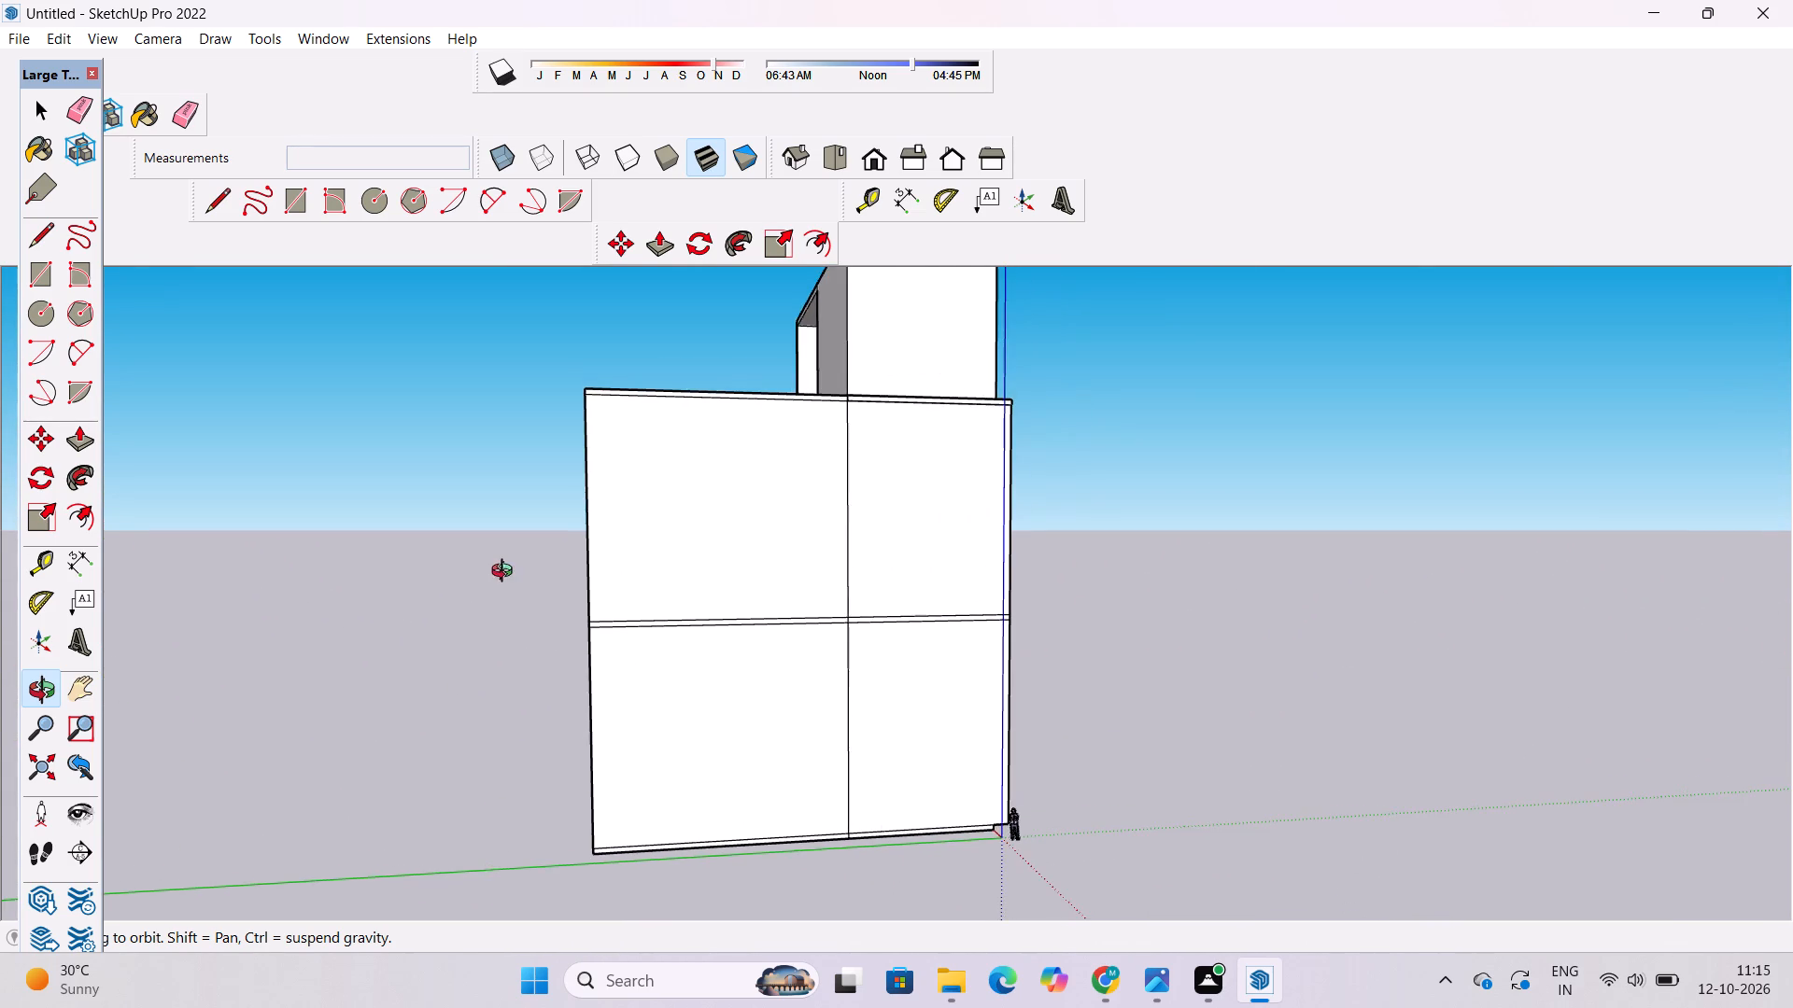
{"action": "left_click_drag", "start_coordinate": [1011, 573], "coordinate": [861, 616]}
{"action": "scroll", "coordinate": [899, 483], "scroll_direction": "up", "scroll_amount": 9}
{"action": "left_click_drag", "start_coordinate": [1014, 501], "coordinate": [761, 500]}
{"action": "scroll", "coordinate": [750, 476], "scroll_direction": "down", "scroll_amount": 6, "text": "shift"}
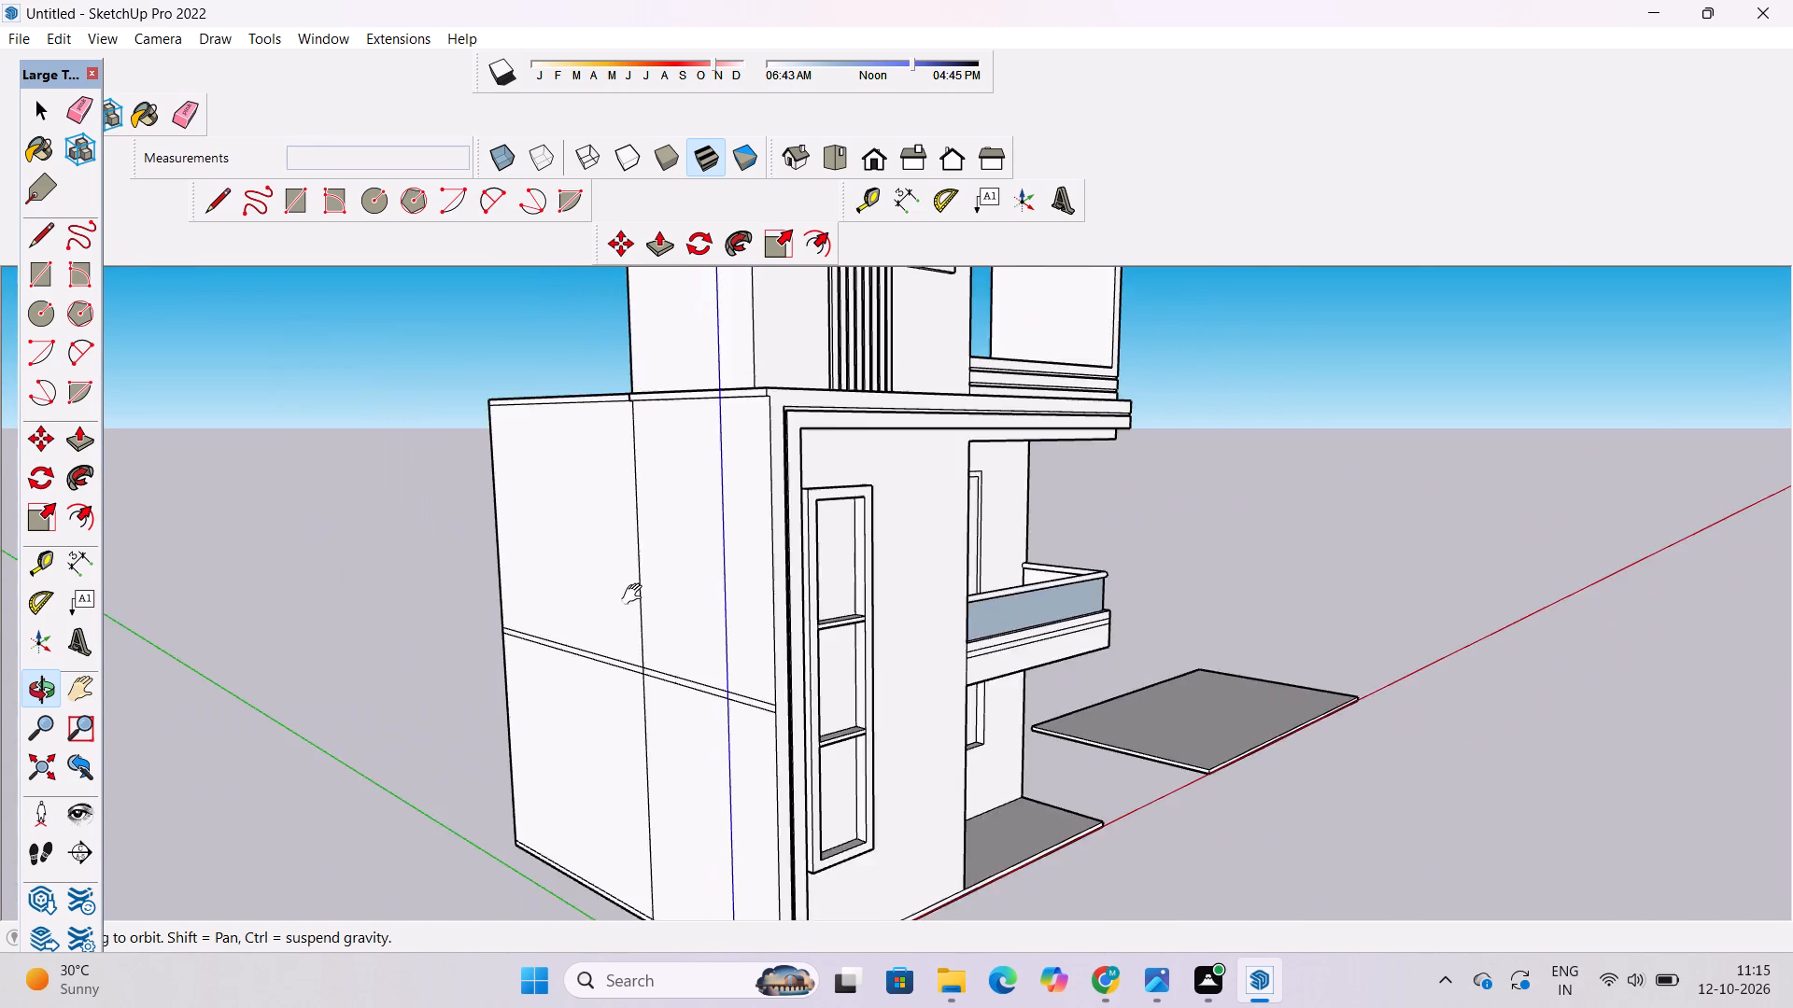
Draw a tall window rectangle on the upper storey of the side wall, in the bay nearest the front pillar.
{"action": "left_click_drag", "start_coordinate": [686, 609], "coordinate": [1011, 586]}
{"action": "left_click_drag", "start_coordinate": [1006, 635], "coordinate": [917, 553], "text": "shift"}
{"action": "left_click", "coordinate": [902, 553]}
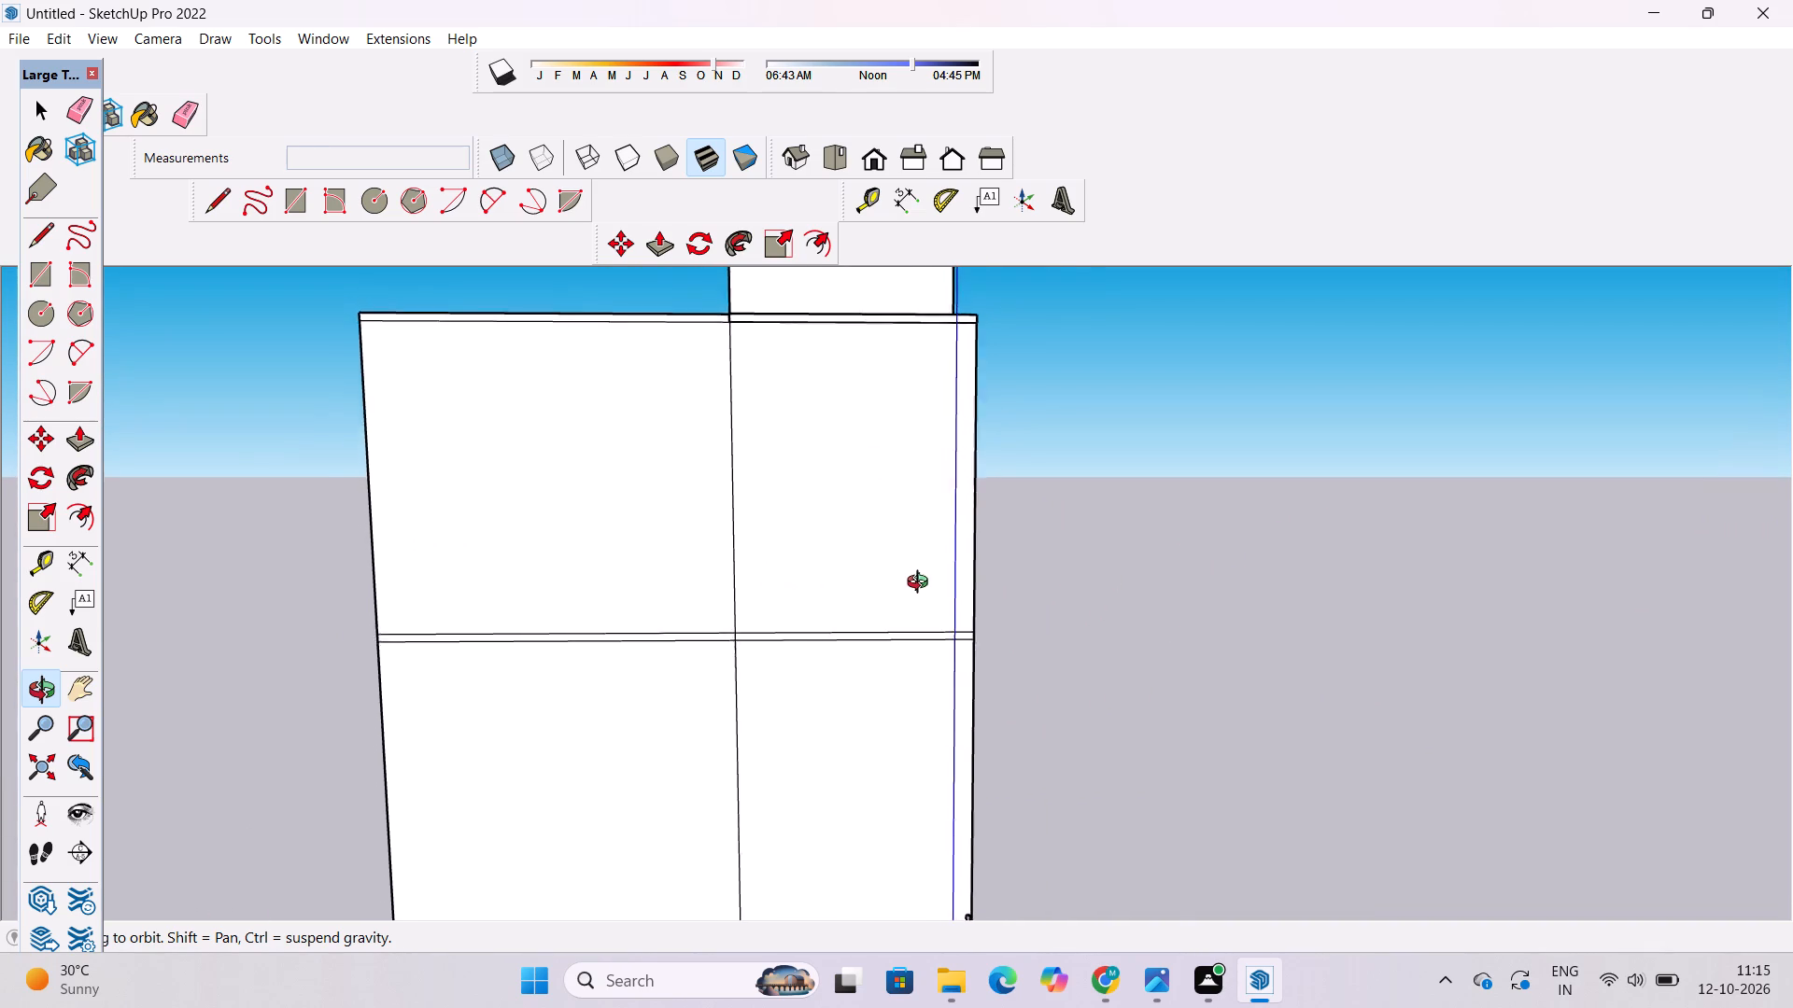
{"action": "scroll", "coordinate": [875, 549], "scroll_direction": "down", "scroll_amount": 4, "text": "shift"}
{"action": "left_click_drag", "start_coordinate": [815, 555], "coordinate": [805, 559], "text": "shift"}
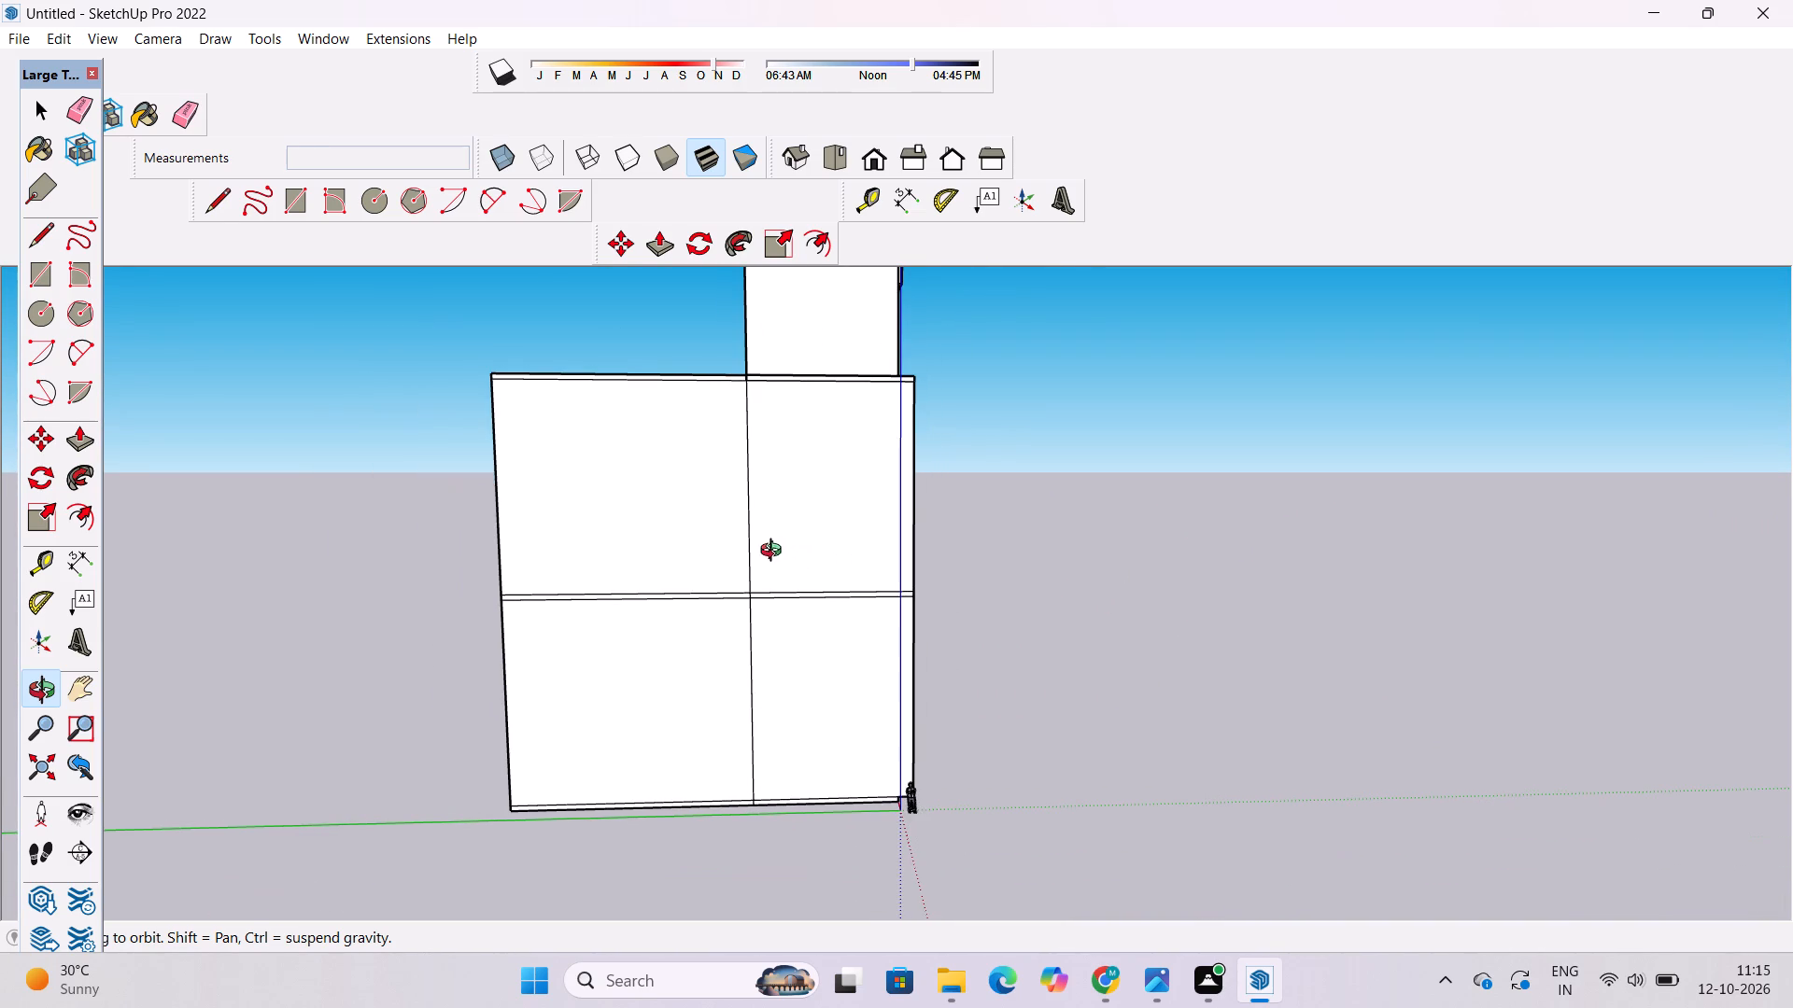
{"action": "key", "text": "r"}
{"action": "scroll", "coordinate": [775, 437], "scroll_direction": "up", "scroll_amount": 2}
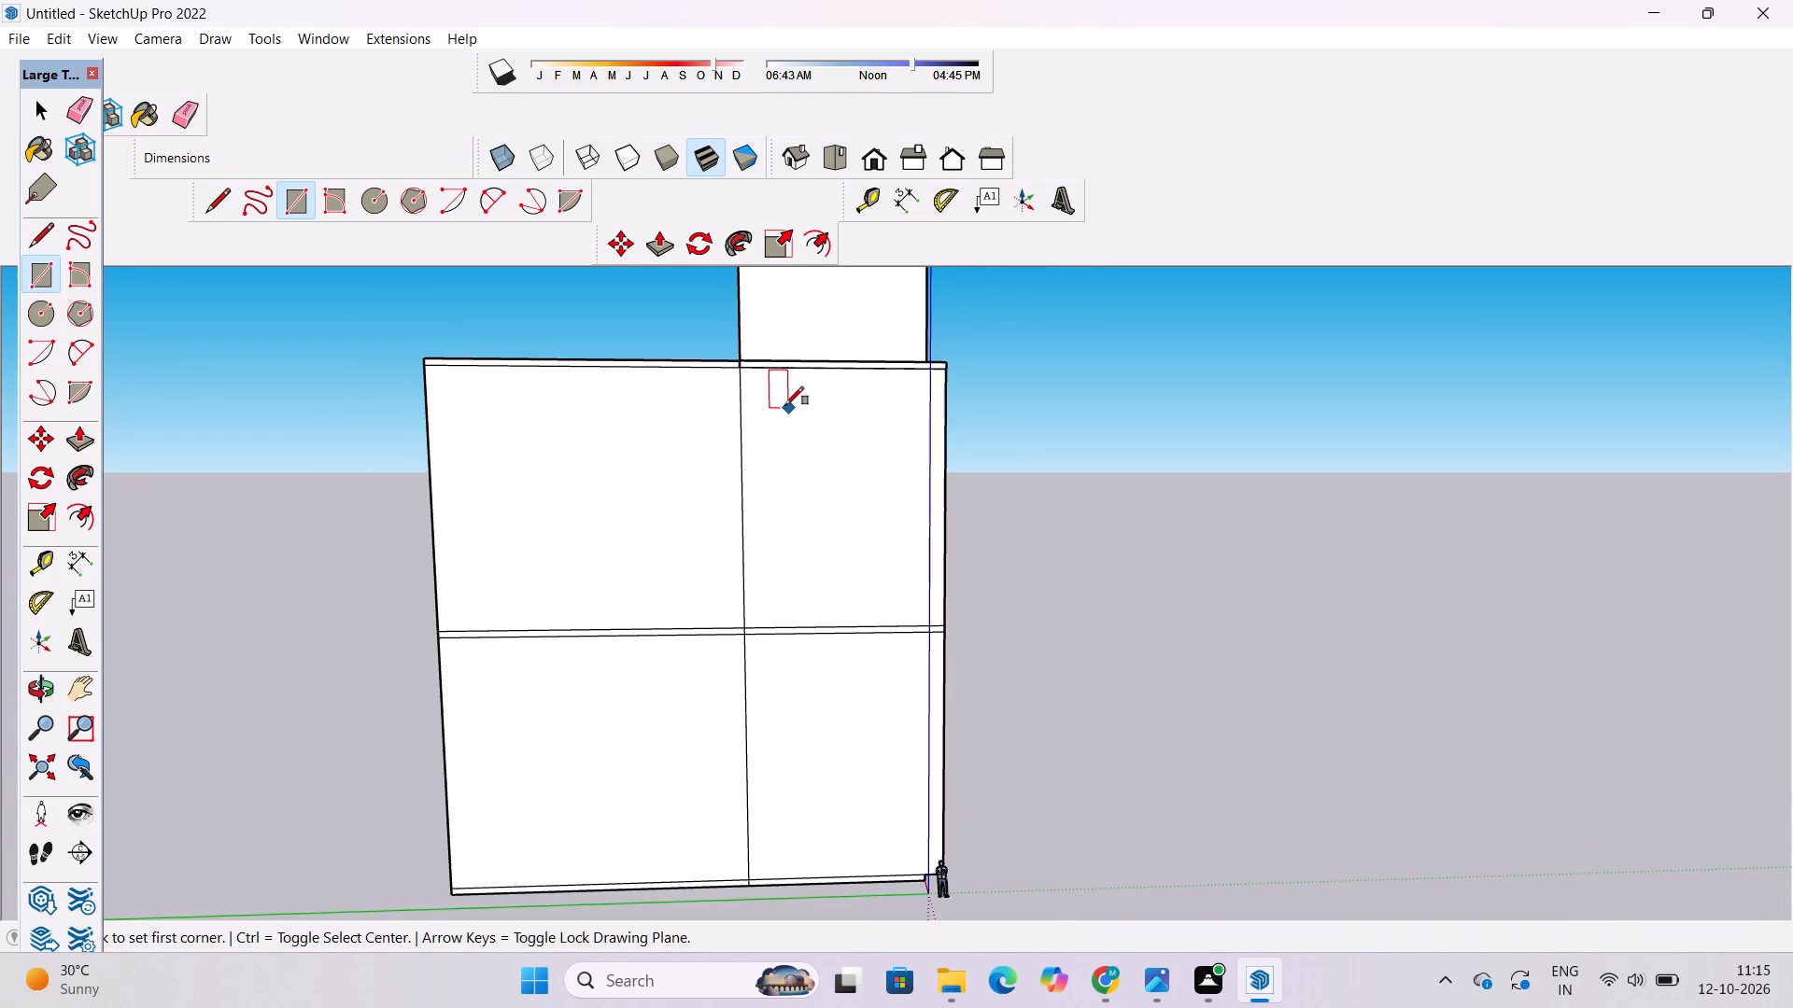
{"action": "left_click", "coordinate": [784, 406]}
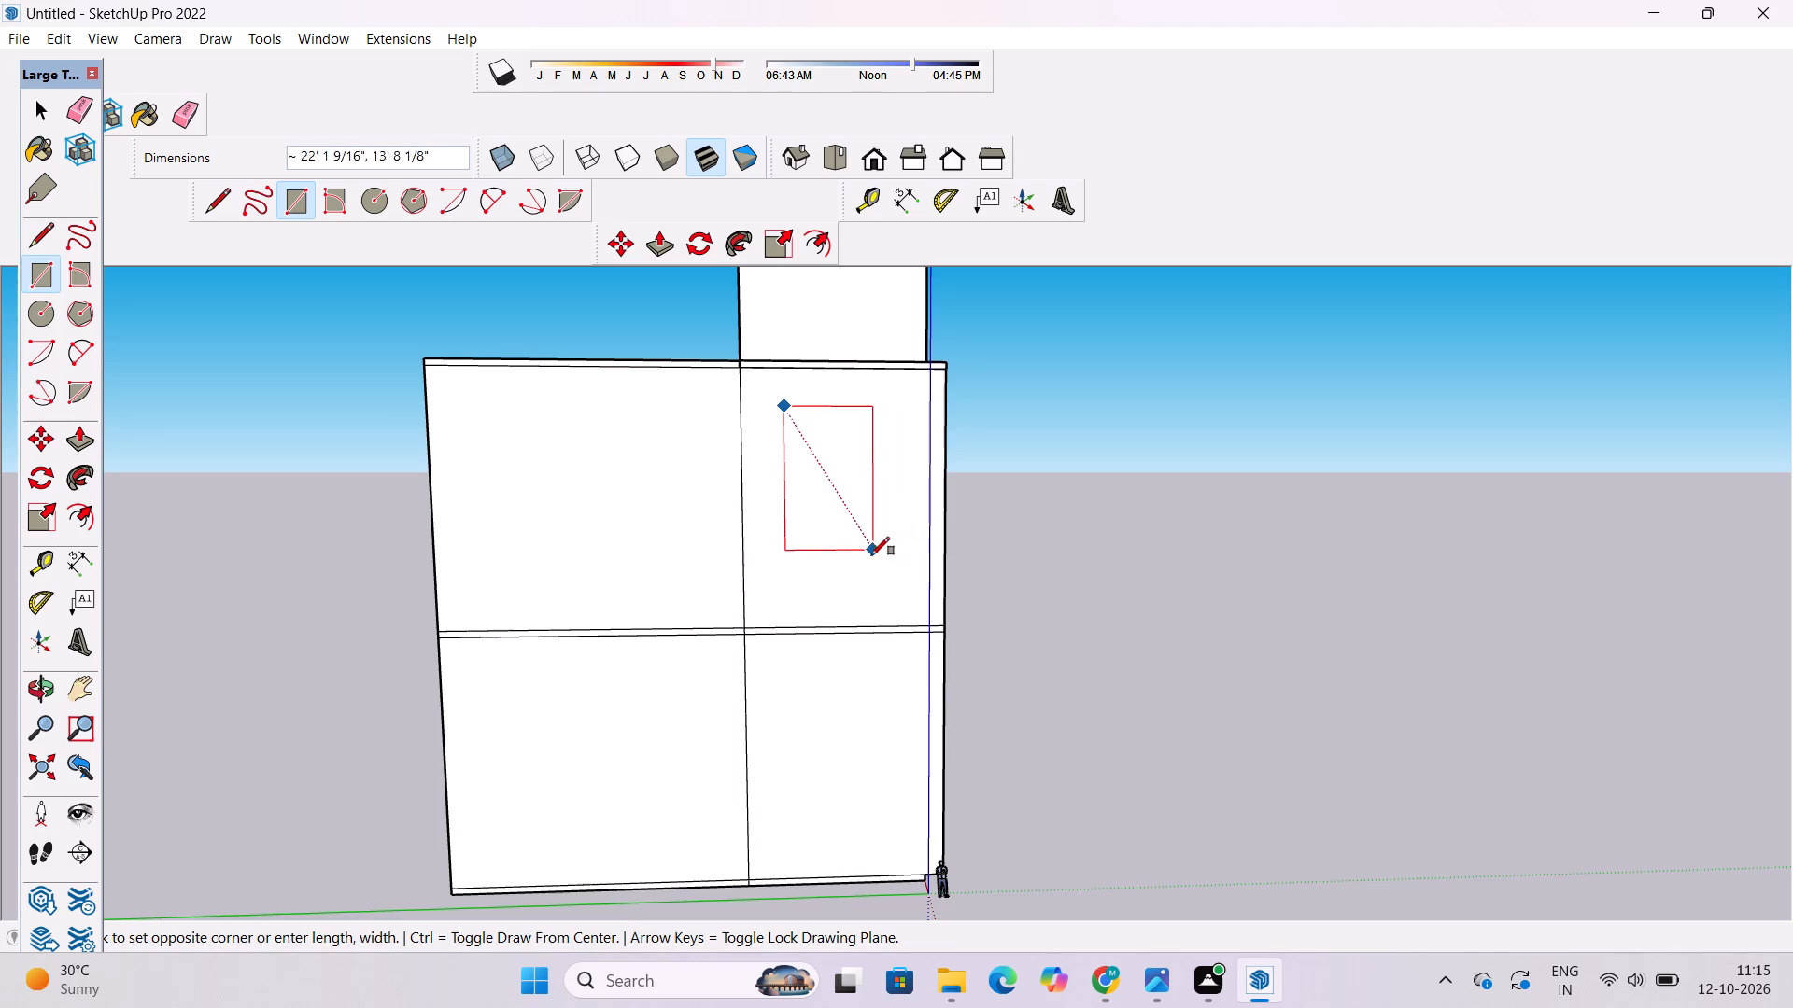
{"action": "left_click", "coordinate": [863, 557]}
{"action": "scroll", "coordinate": [717, 468], "scroll_direction": "down", "scroll_amount": 2}
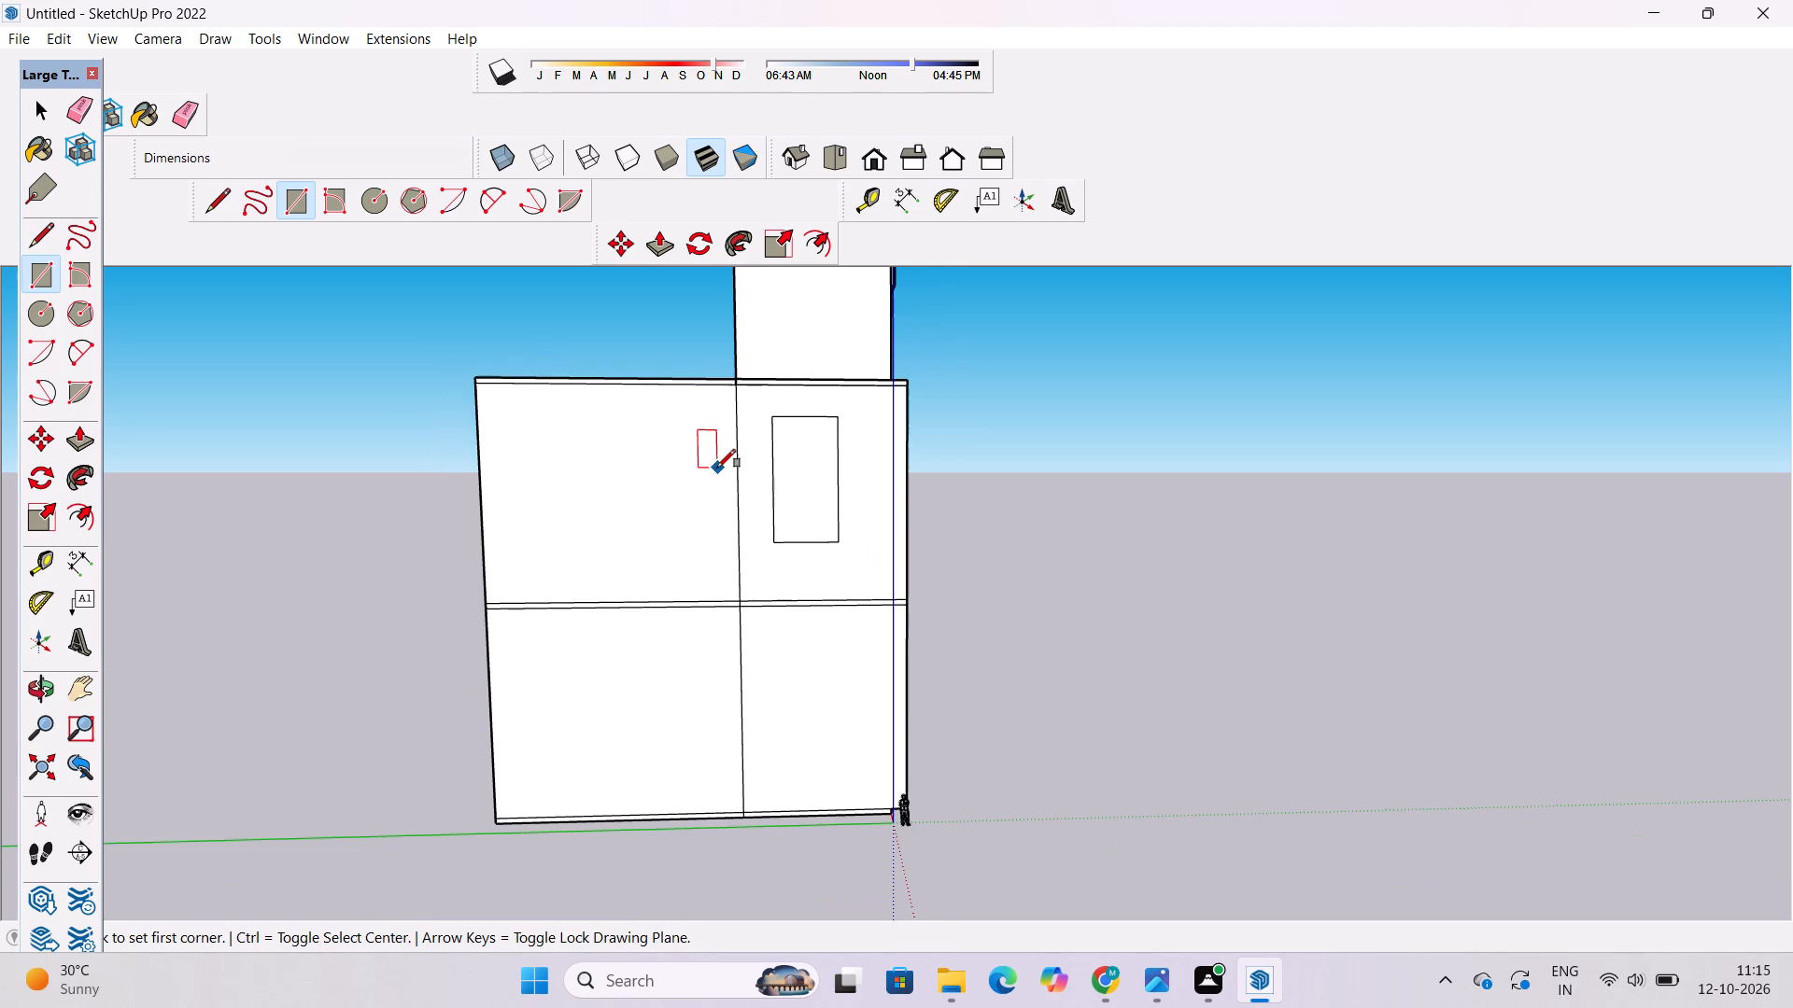
{"action": "key", "text": "space"}
{"action": "left_click", "coordinate": [1044, 465]}
Copy the upper window rectangle about 45' 3" straight down onto the lower storey of the side wall.
{"action": "scroll", "coordinate": [736, 453], "scroll_direction": "up", "scroll_amount": 2}
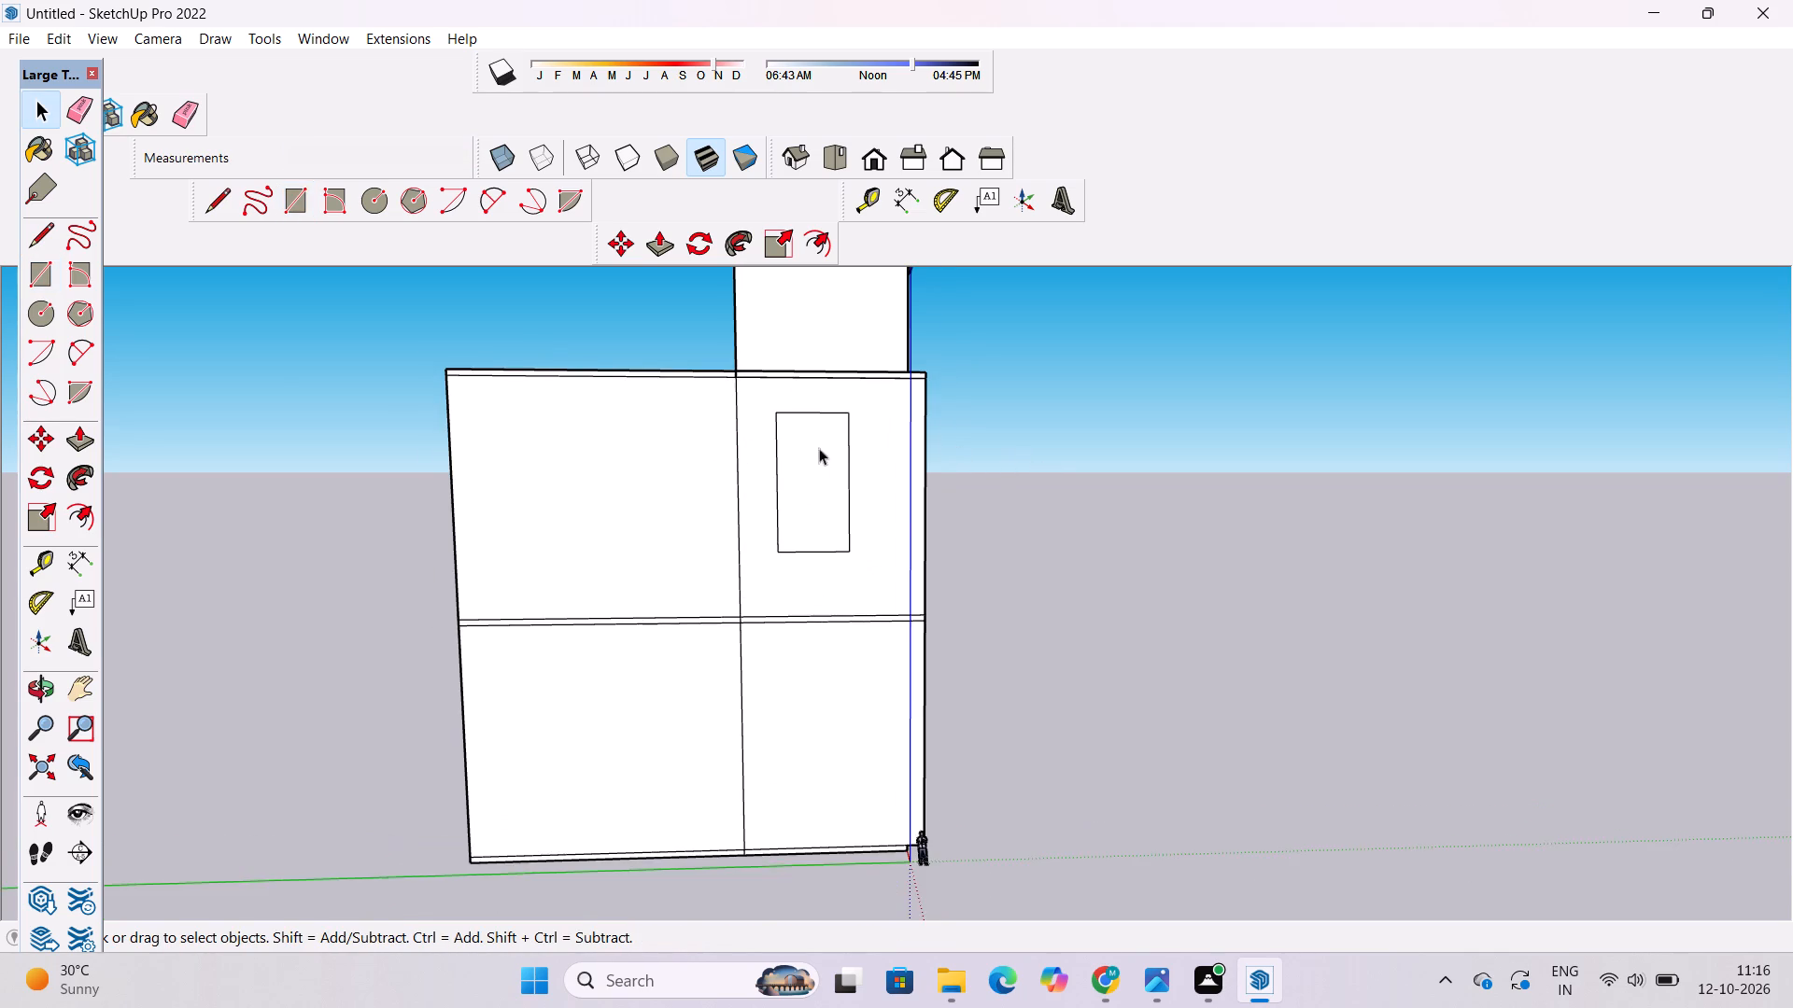
{"action": "double_click", "coordinate": [846, 463]}
{"action": "key", "text": "m"}
{"action": "scroll", "coordinate": [794, 535], "scroll_direction": "up", "scroll_amount": 5}
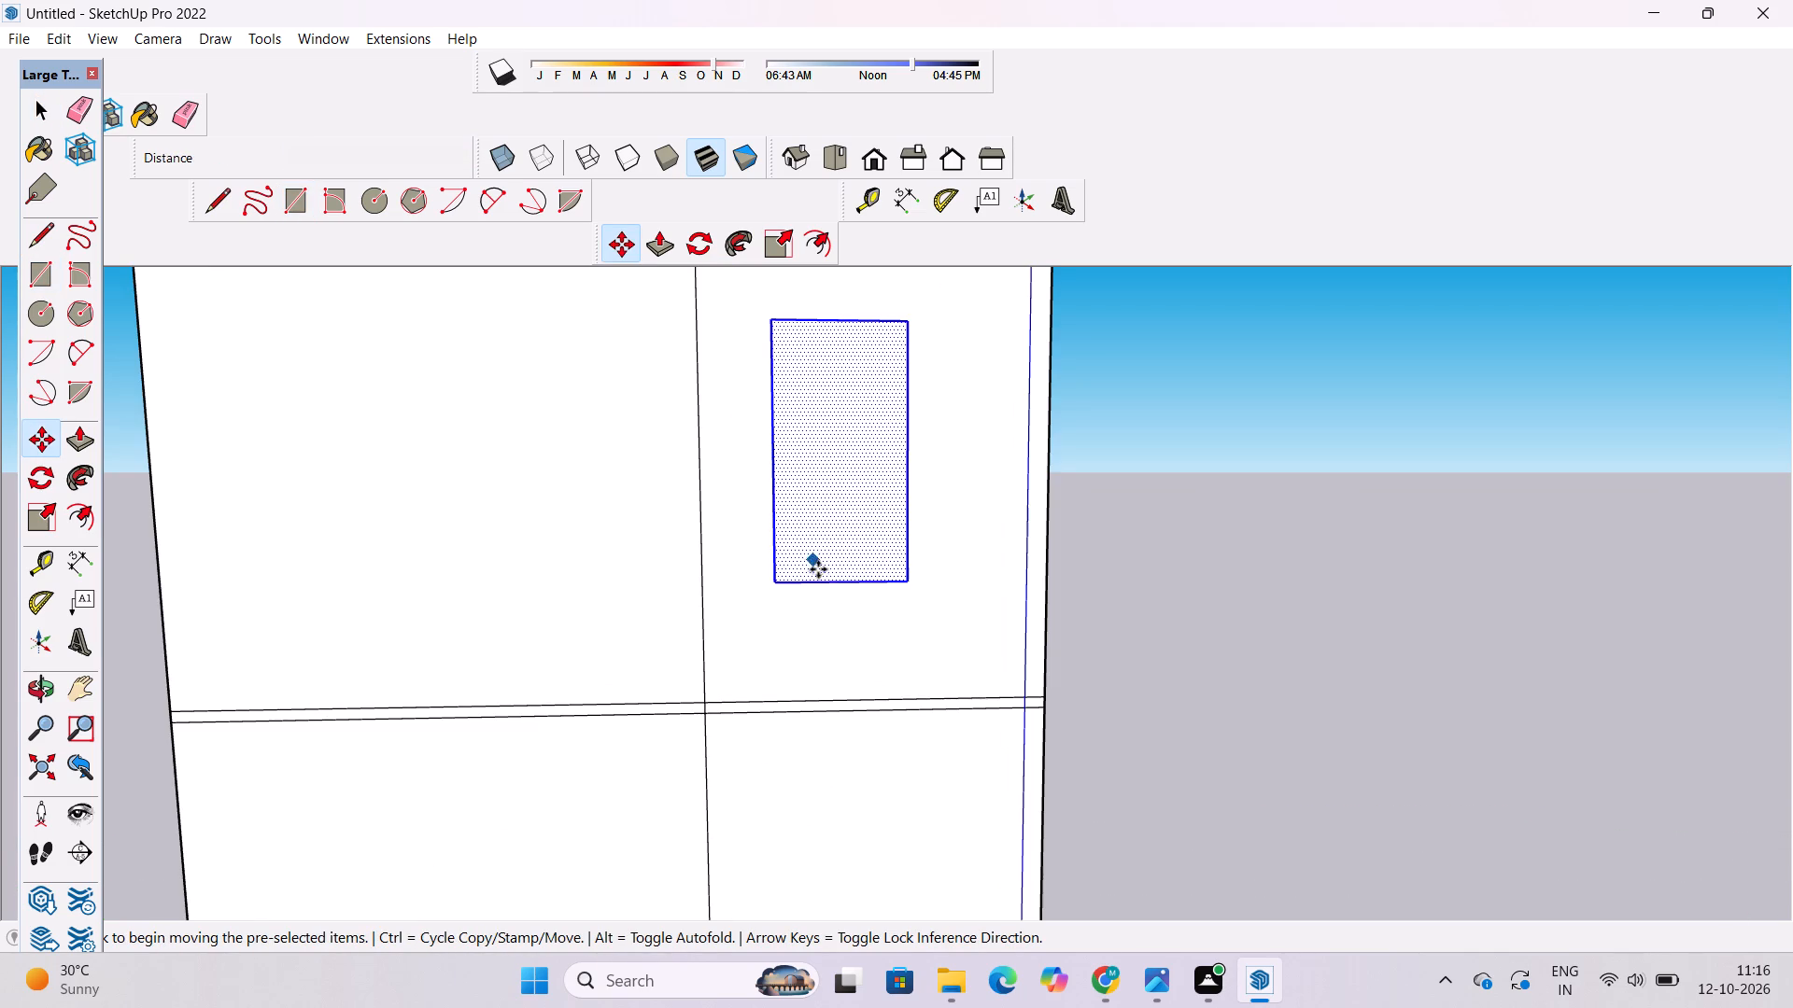
{"action": "left_click", "coordinate": [840, 586]}
{"action": "scroll", "coordinate": [835, 568], "scroll_direction": "down", "scroll_amount": 15}
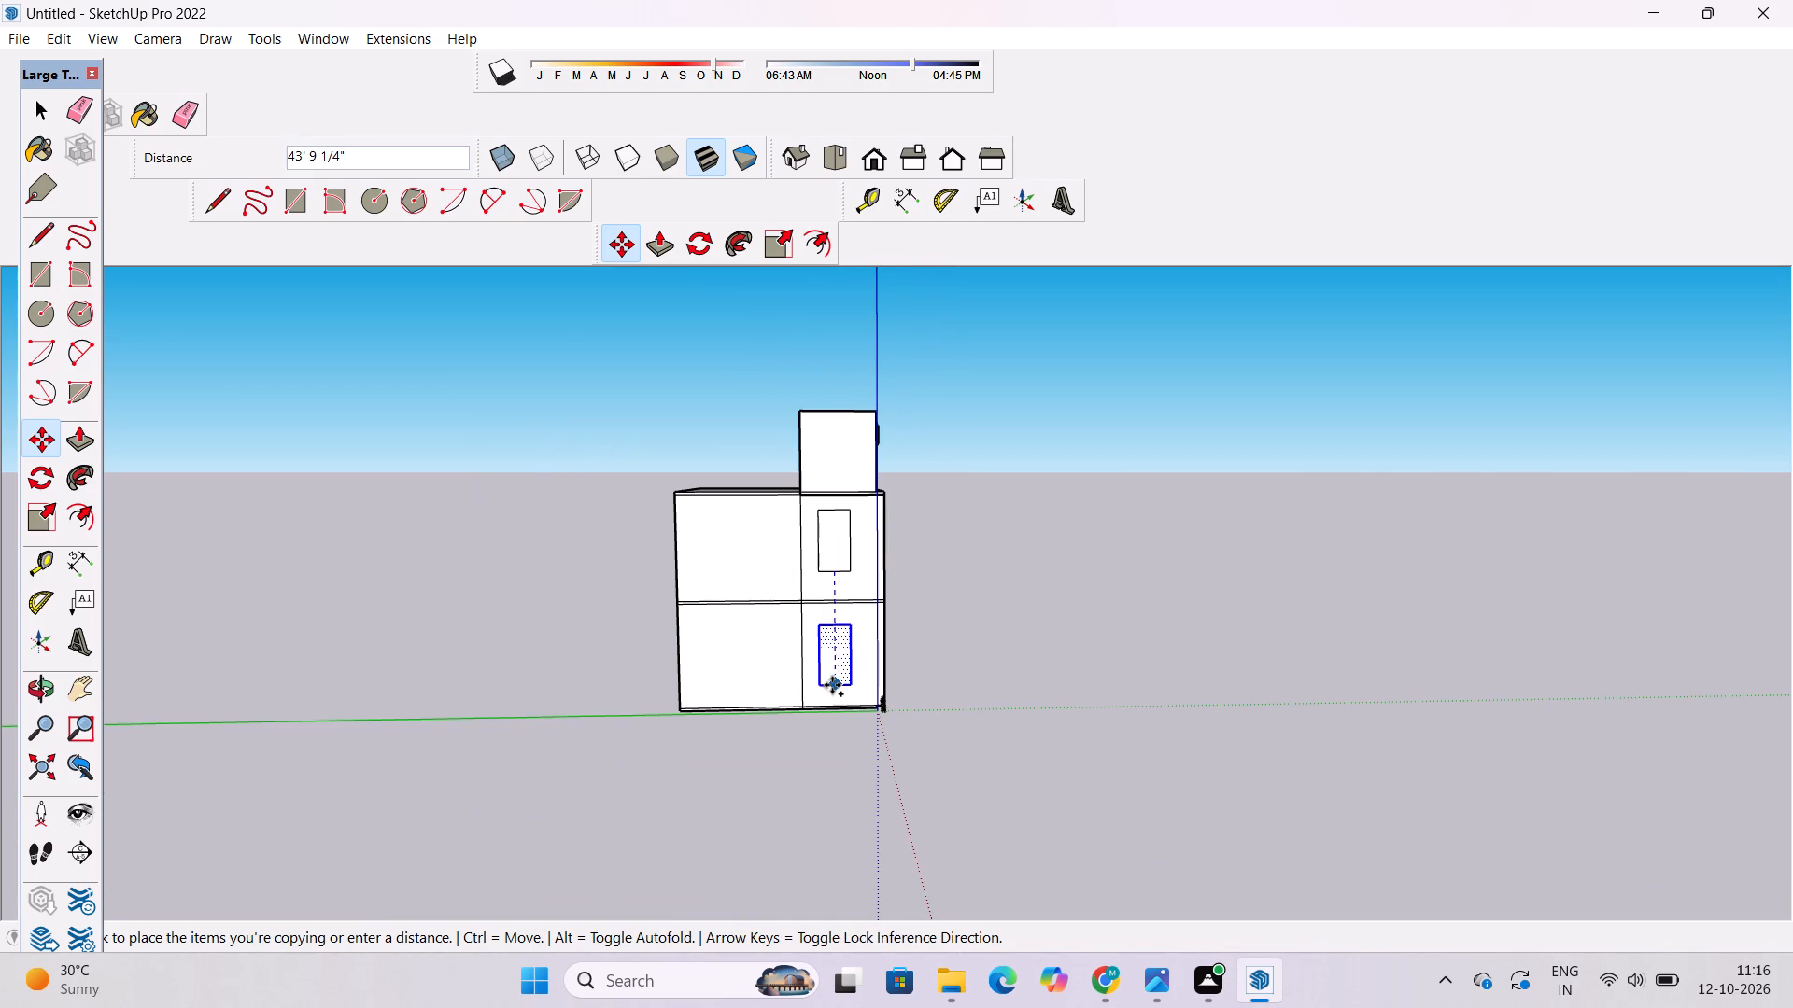
{"action": "scroll", "coordinate": [832, 687], "scroll_direction": "up", "scroll_amount": 2}
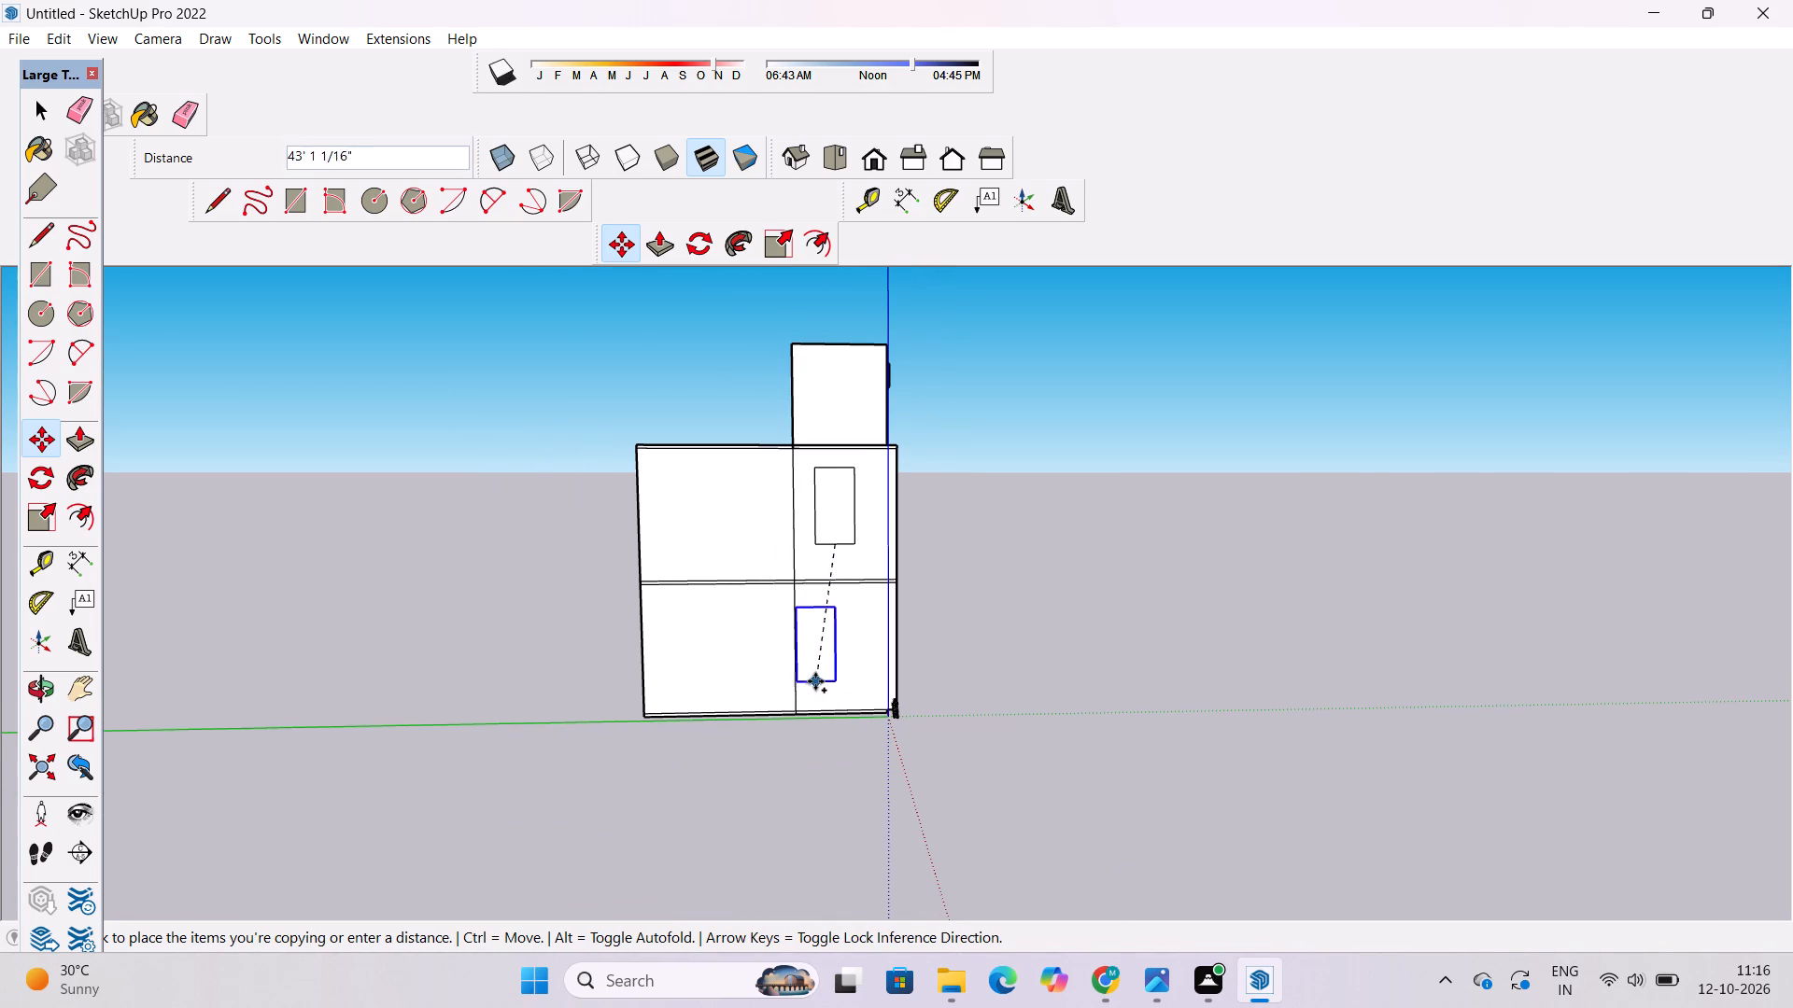
{"action": "scroll", "coordinate": [814, 681], "scroll_direction": "up", "scroll_amount": 6}
{"action": "left_click", "coordinate": [847, 696]}
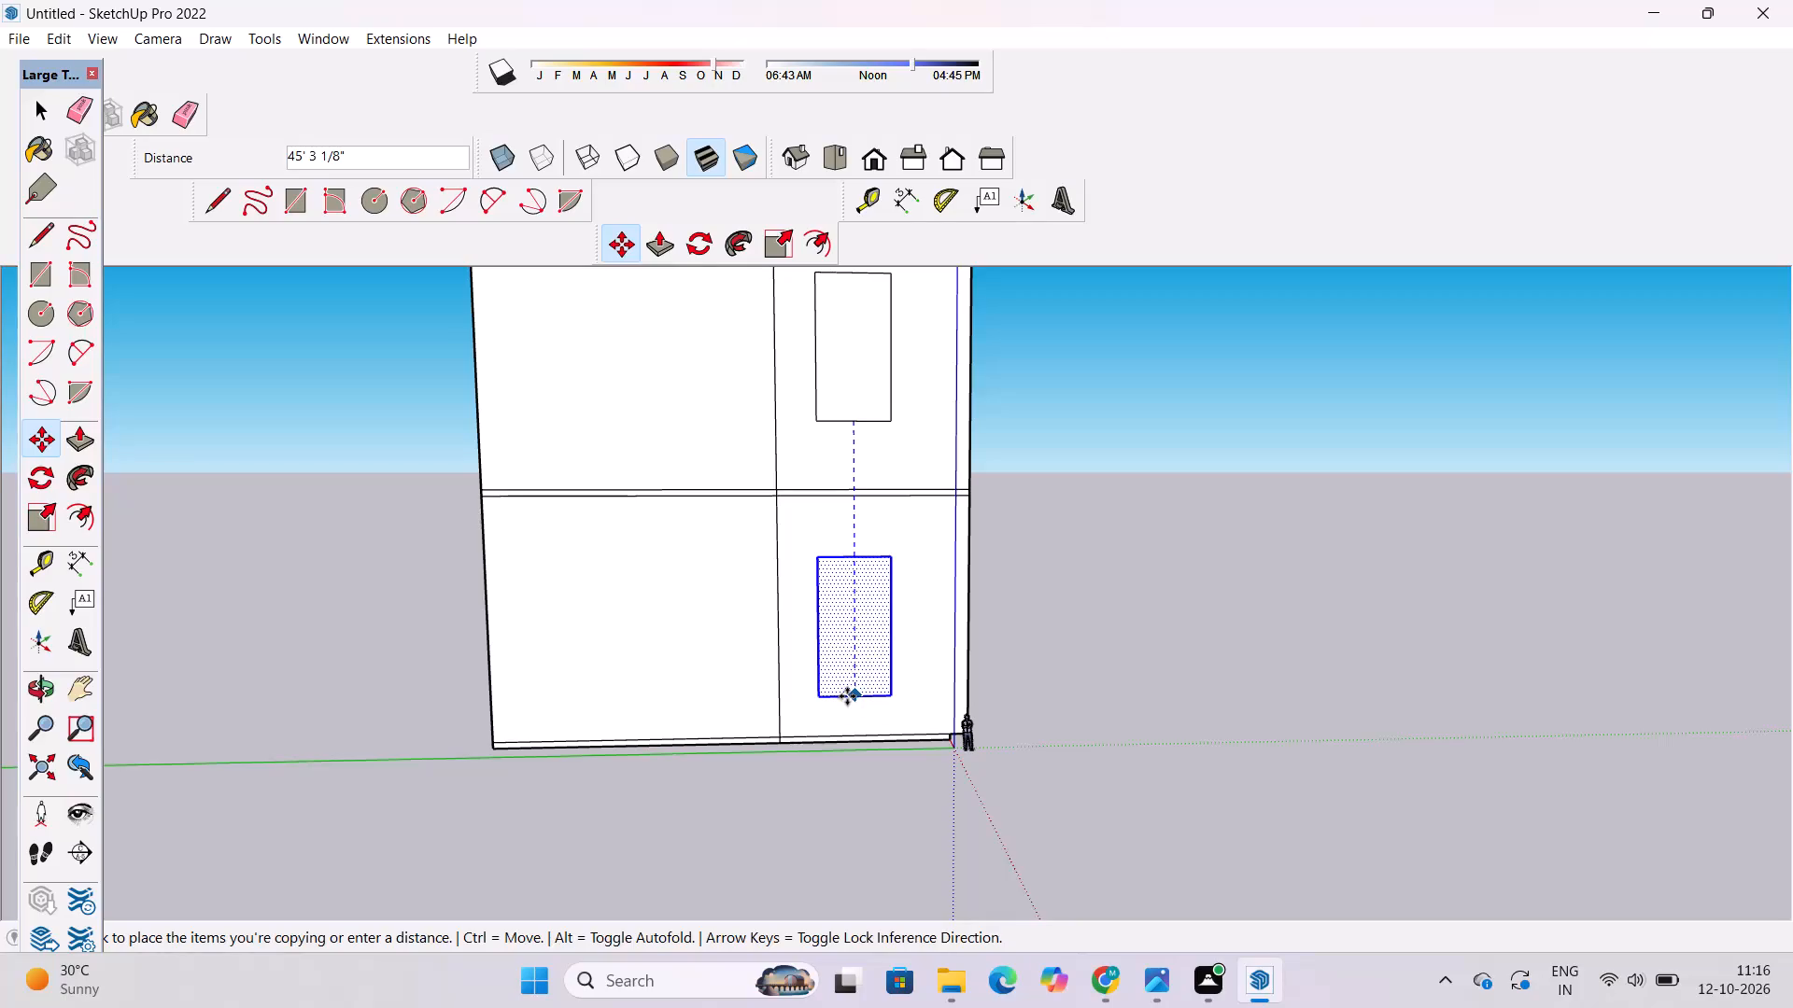
{"action": "scroll", "coordinate": [848, 693], "scroll_direction": "up", "scroll_amount": 3}
{"action": "scroll", "coordinate": [848, 693], "scroll_direction": "down", "scroll_amount": 3}
{"action": "scroll", "coordinate": [848, 693], "scroll_direction": "up", "scroll_amount": 2}
{"action": "scroll", "coordinate": [845, 688], "scroll_direction": "down", "scroll_amount": 2}
{"action": "scroll", "coordinate": [845, 687], "scroll_direction": "up", "scroll_amount": 3}
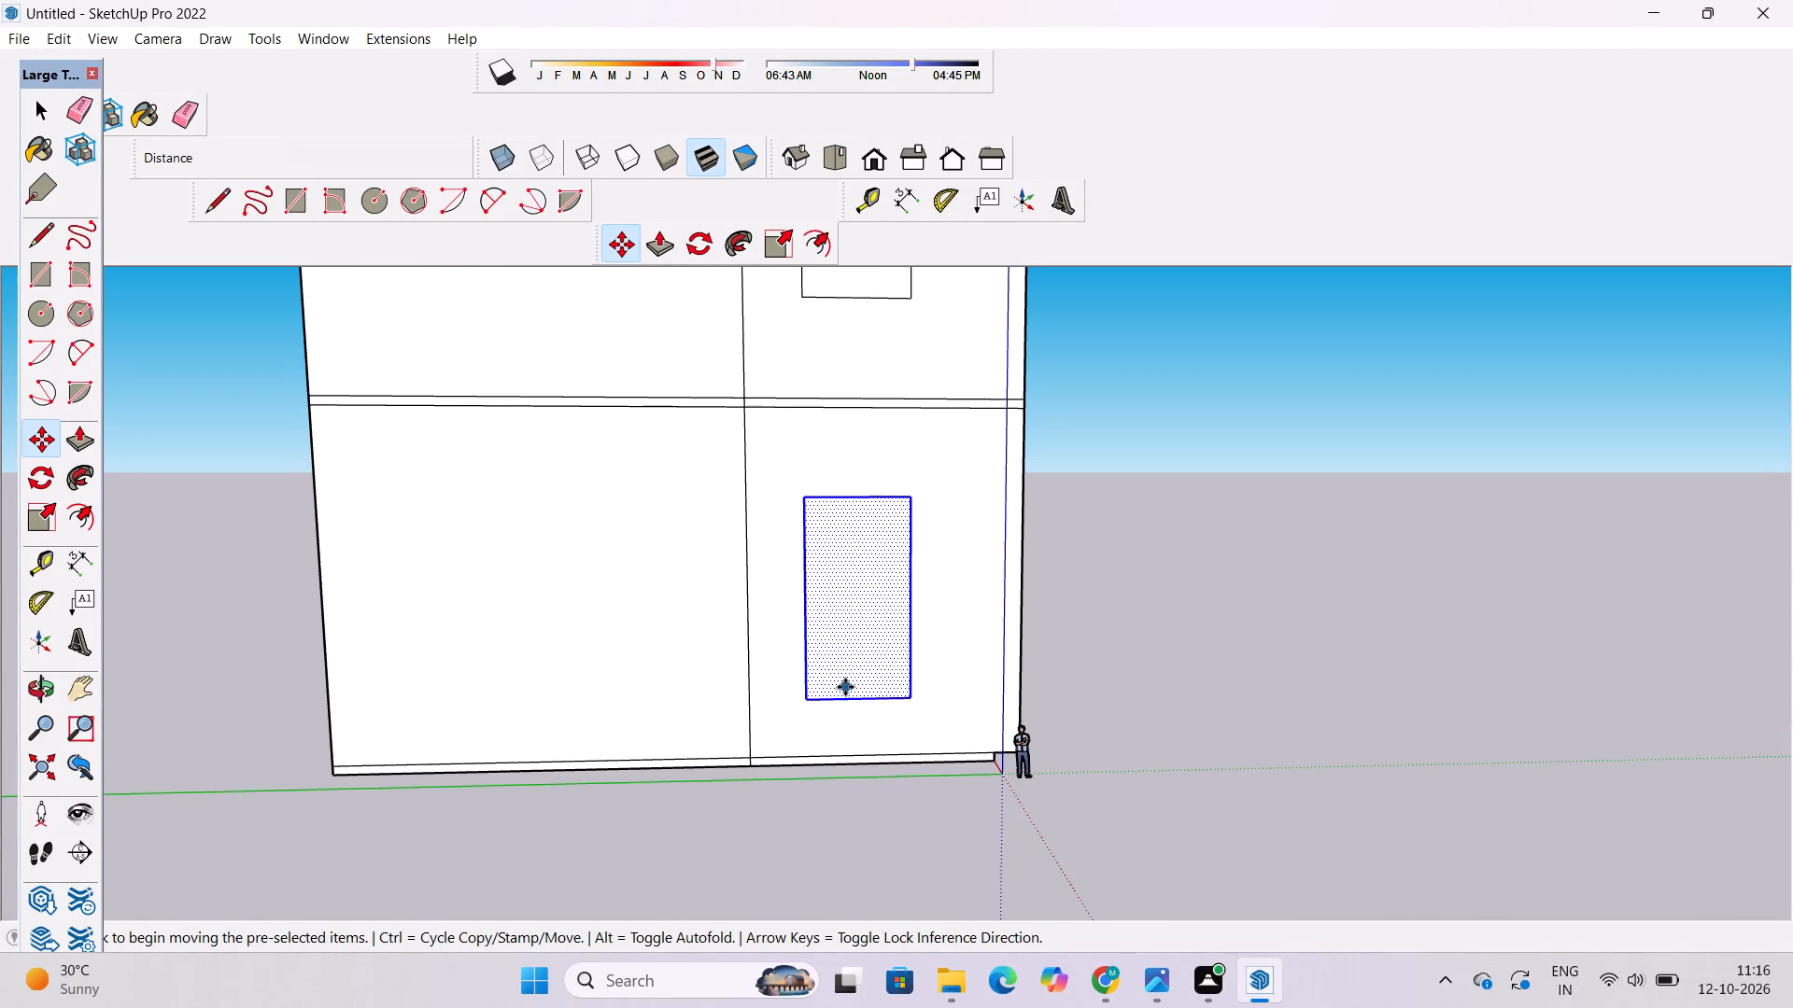
{"action": "scroll", "coordinate": [843, 686], "scroll_direction": "down", "scroll_amount": 2}
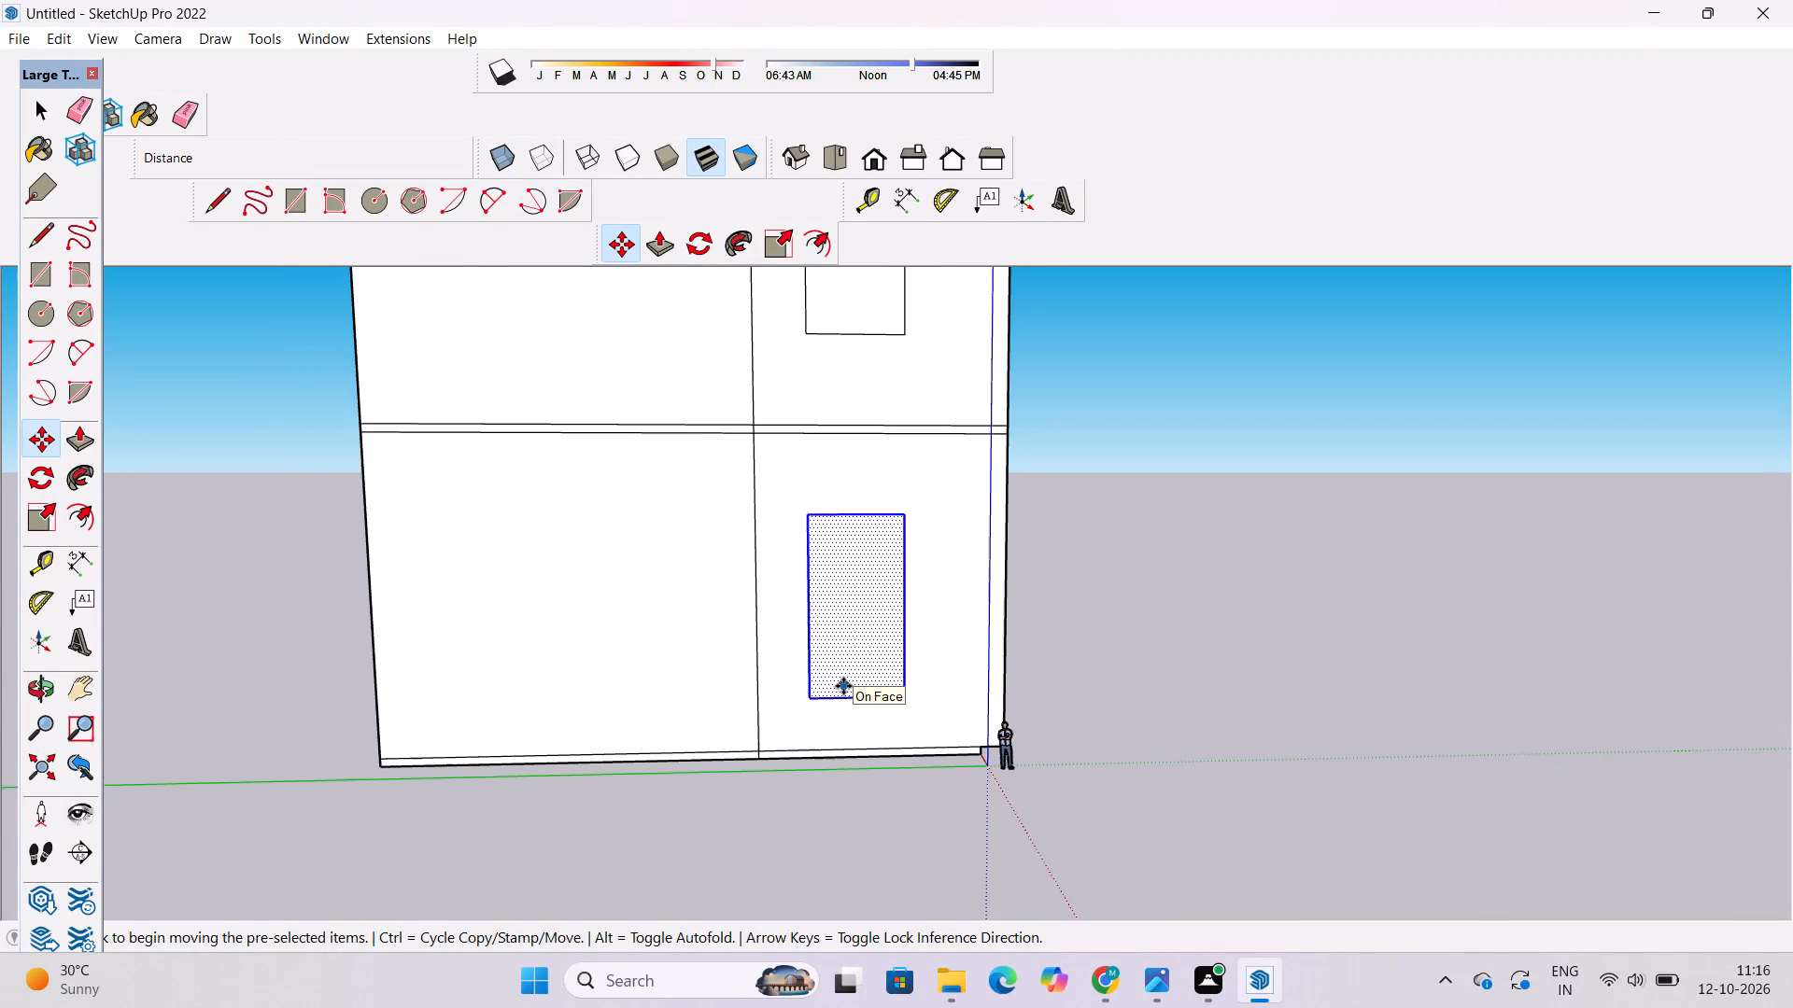
{"action": "scroll", "coordinate": [843, 686], "scroll_direction": "up", "scroll_amount": 2}
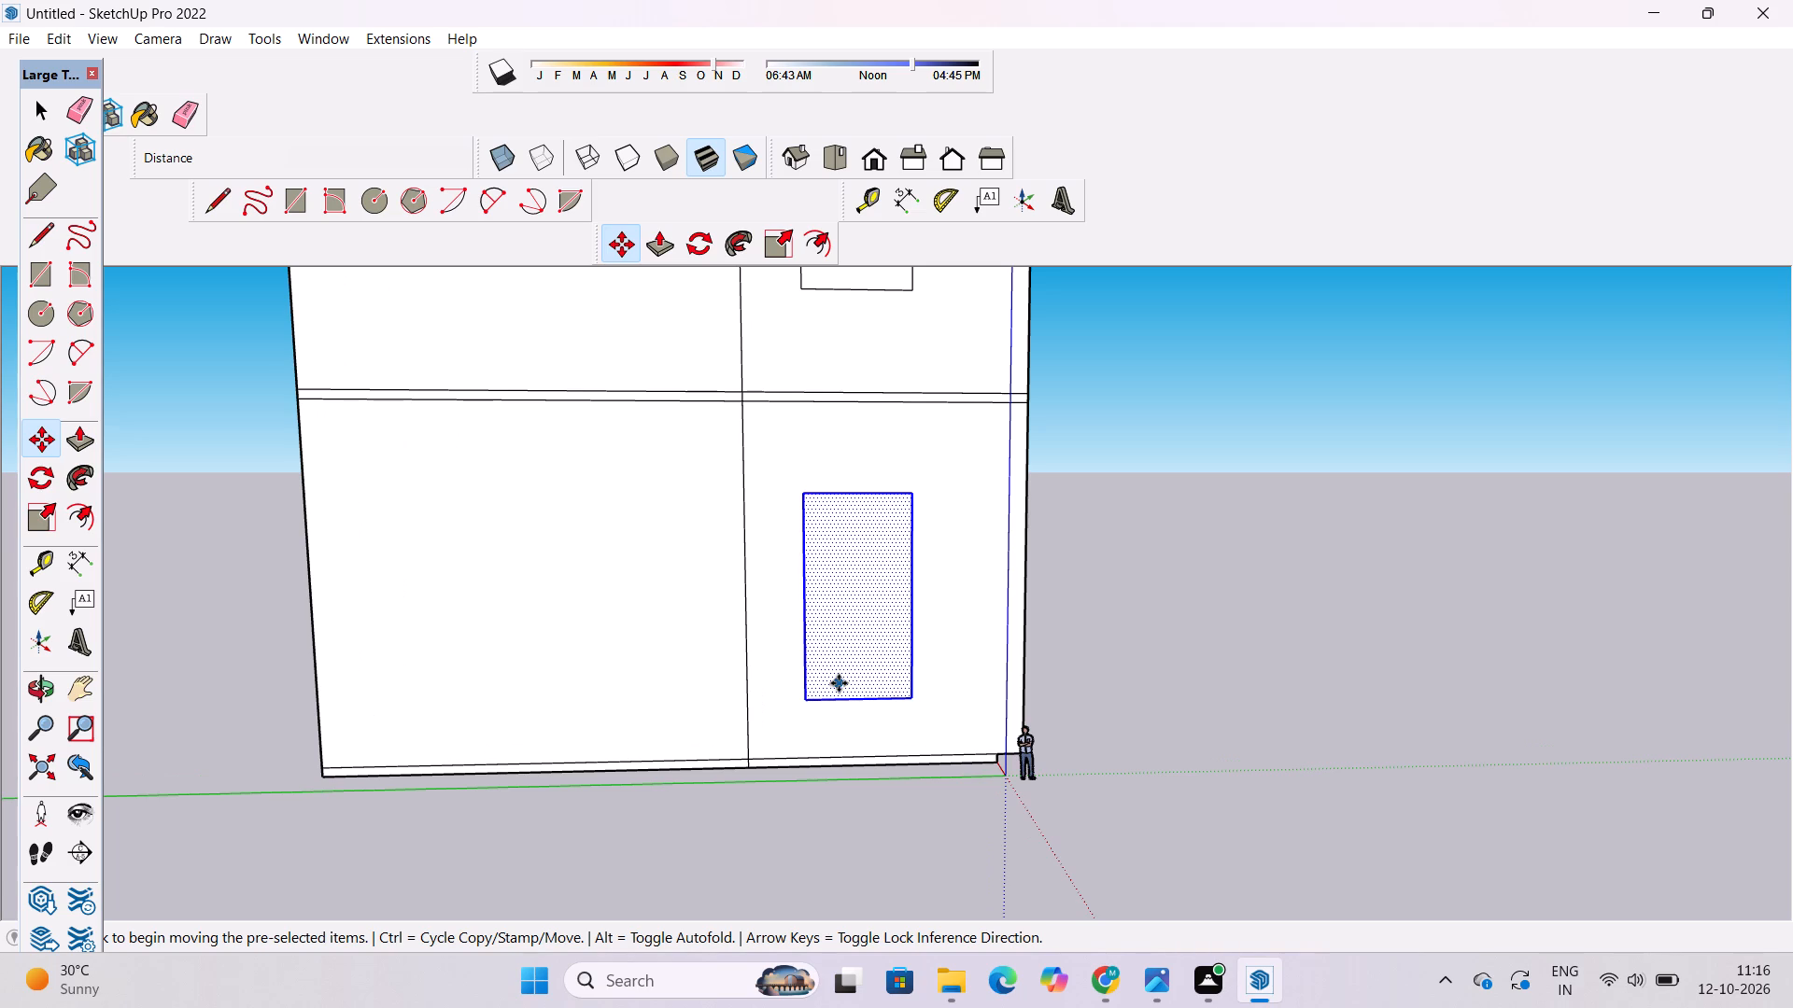
{"action": "key", "text": "space"}
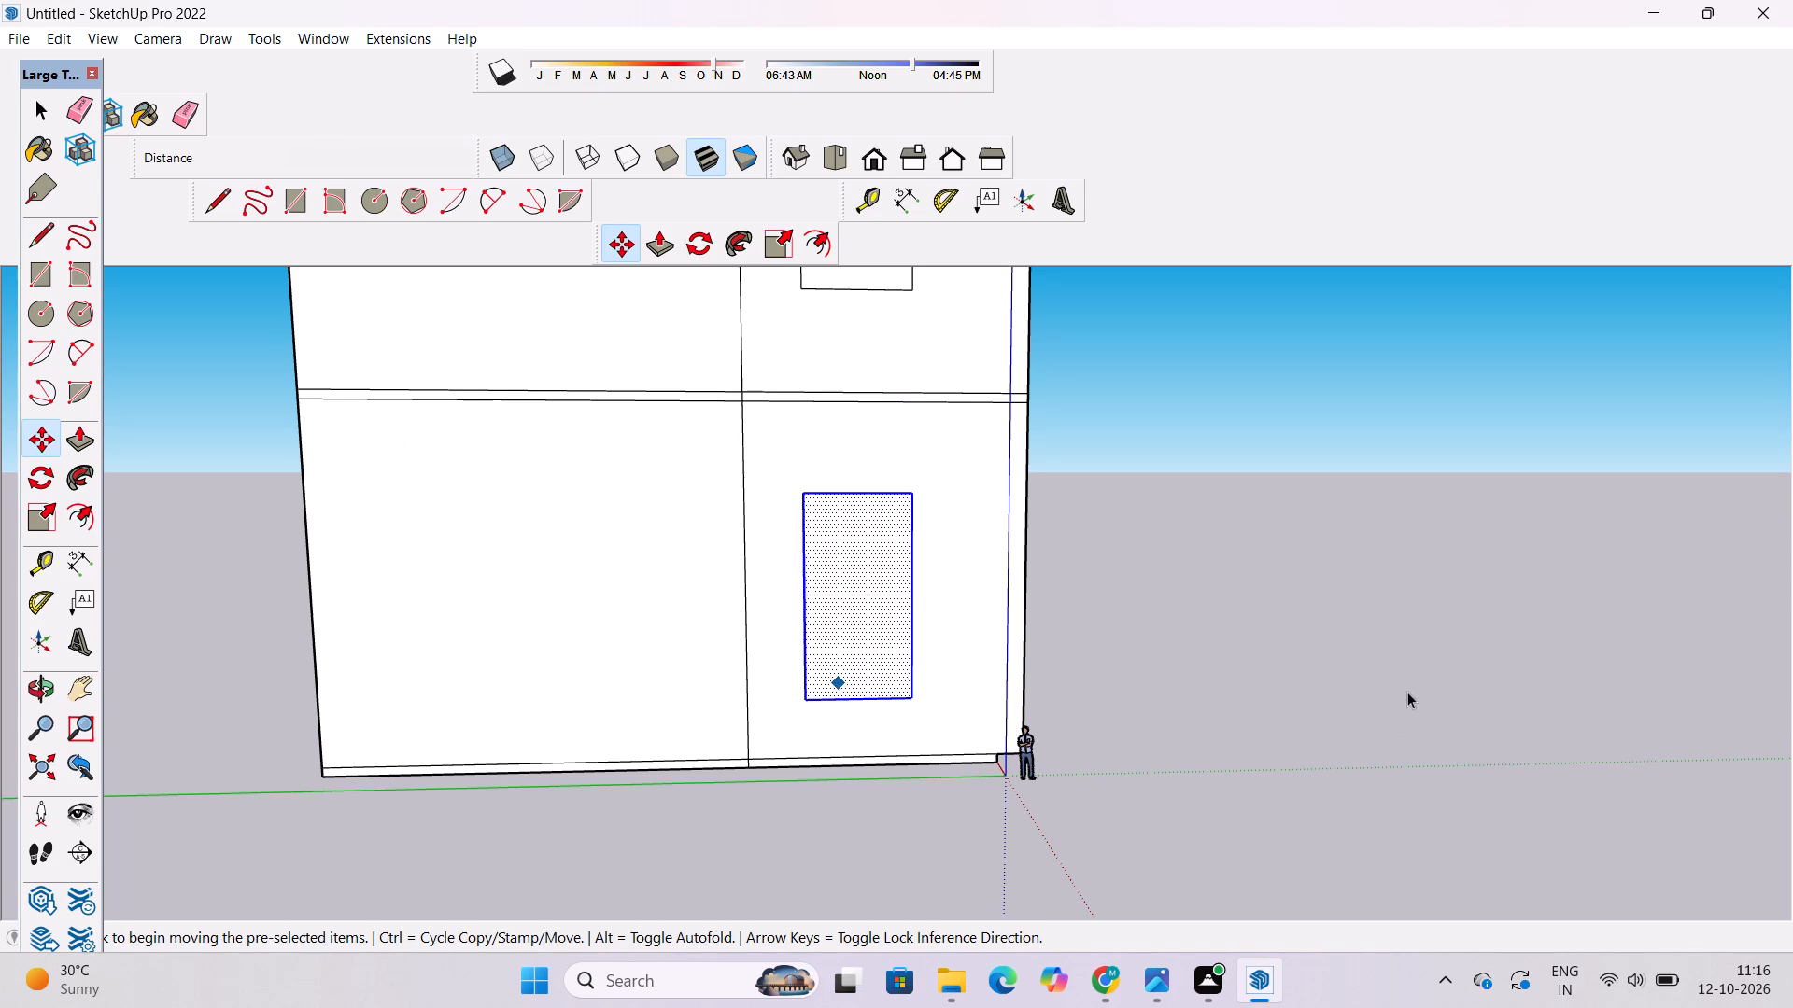
{"action": "left_click", "coordinate": [1398, 689]}
Offset the upper side-wall window rectangle 1' inward to form its frame outline.
{"action": "scroll", "coordinate": [797, 660], "scroll_direction": "down", "scroll_amount": 11}
{"action": "scroll", "coordinate": [832, 553], "scroll_direction": "up", "scroll_amount": 6}
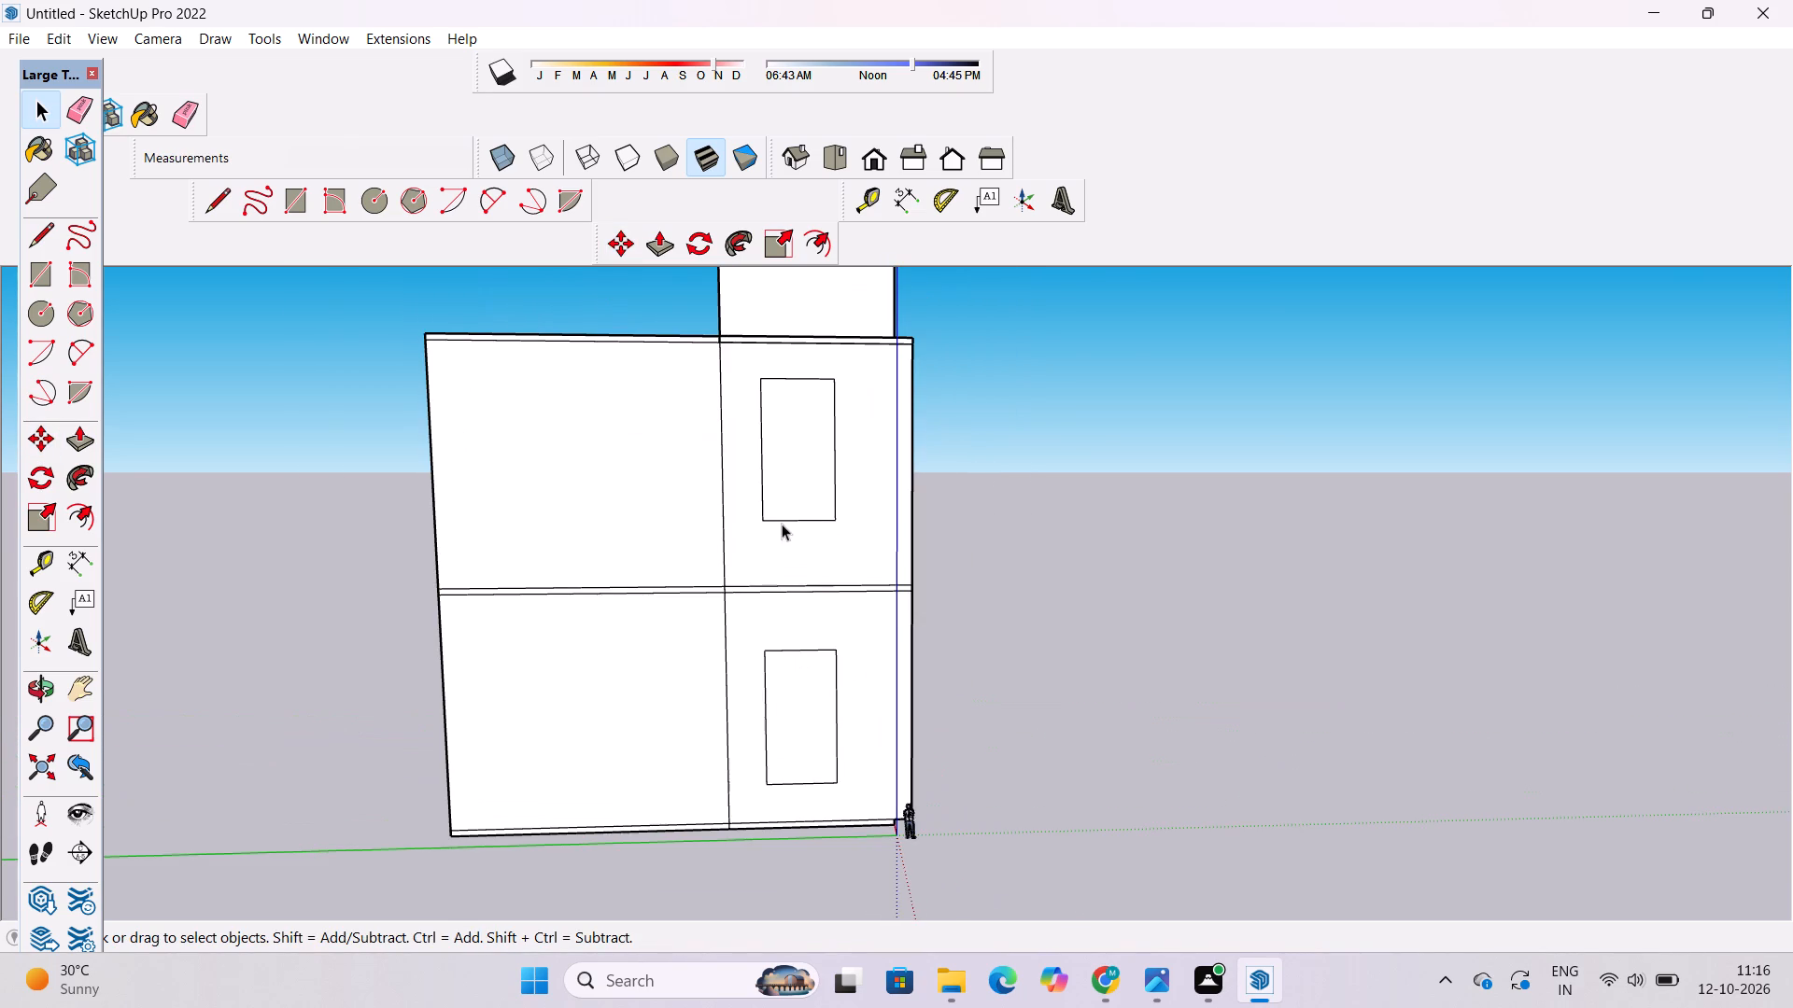
{"action": "key", "text": "o"}
{"action": "scroll", "coordinate": [805, 614], "scroll_direction": "down", "scroll_amount": 4}
{"action": "left_click_drag", "start_coordinate": [981, 669], "coordinate": [788, 674]}
{"action": "scroll", "coordinate": [751, 718], "scroll_direction": "up", "scroll_amount": 3}
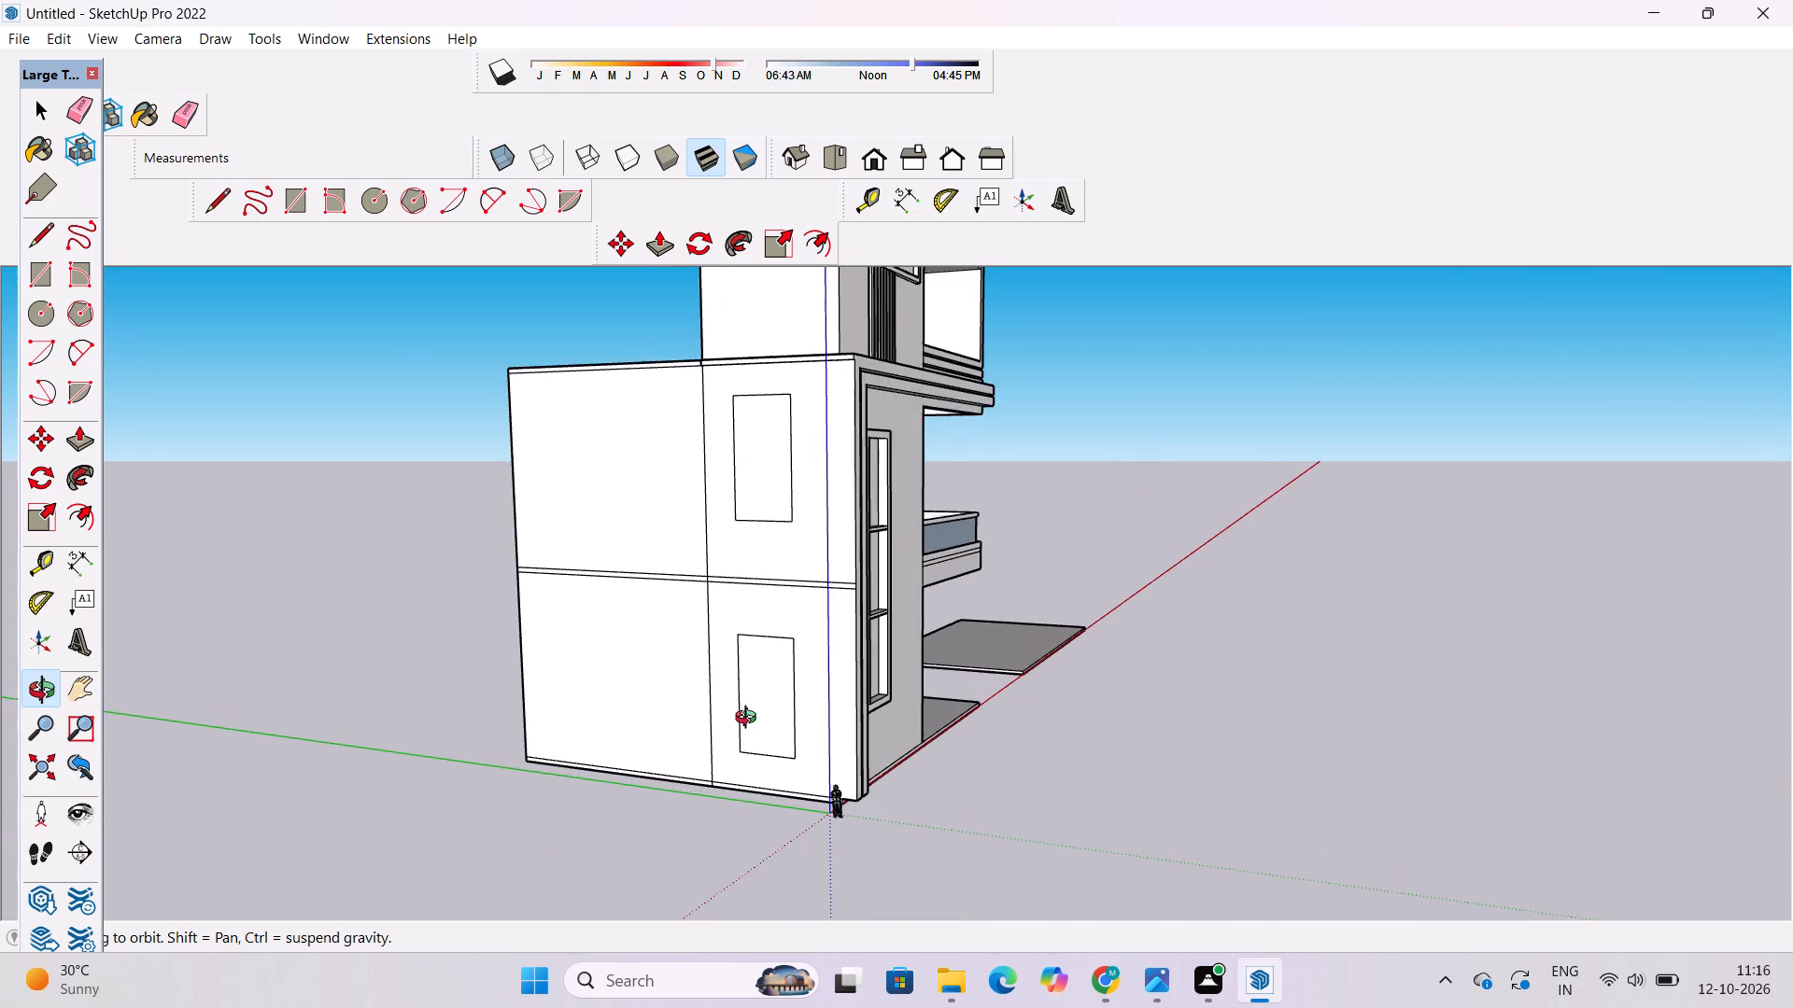
{"action": "left_click_drag", "start_coordinate": [749, 721], "coordinate": [756, 686], "text": "shift"}
{"action": "scroll", "coordinate": [772, 626], "scroll_direction": "up", "scroll_amount": 4, "text": "shift"}
{"action": "left_click_drag", "start_coordinate": [774, 619], "coordinate": [745, 686], "text": "shift"}
{"action": "scroll", "coordinate": [738, 675], "scroll_direction": "down", "scroll_amount": 3, "text": "shift"}
{"action": "left_click_drag", "start_coordinate": [735, 673], "coordinate": [702, 697], "text": "shift"}
{"action": "scroll", "coordinate": [698, 691], "scroll_direction": "down", "scroll_amount": 4, "text": "shift"}
{"action": "scroll", "coordinate": [687, 594], "scroll_direction": "up", "scroll_amount": 4, "text": "shift"}
{"action": "left_click_drag", "start_coordinate": [686, 593], "coordinate": [613, 667], "text": "shift"}
{"action": "scroll", "coordinate": [647, 557], "scroll_direction": "up", "scroll_amount": 8, "text": "shift"}
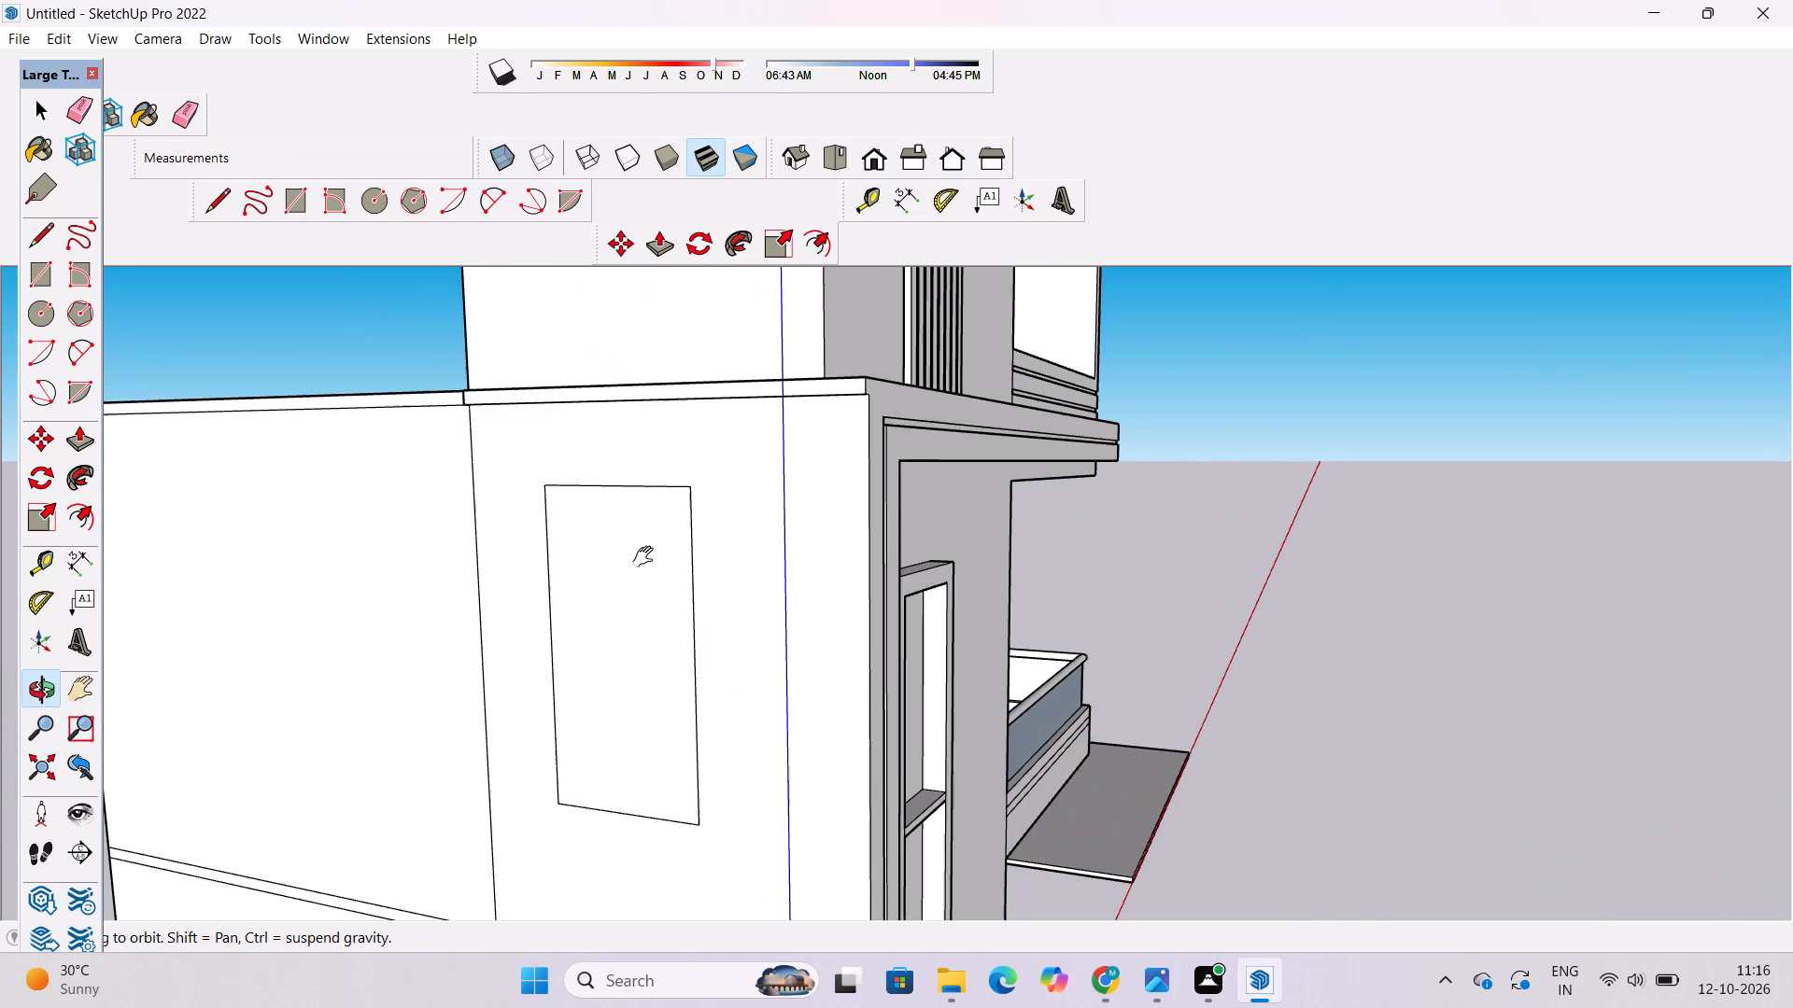
{"action": "left_click_drag", "start_coordinate": [649, 567], "coordinate": [654, 584], "text": "shift"}
{"action": "type", "text": "of"}
{"action": "left_click", "coordinate": [647, 518]}
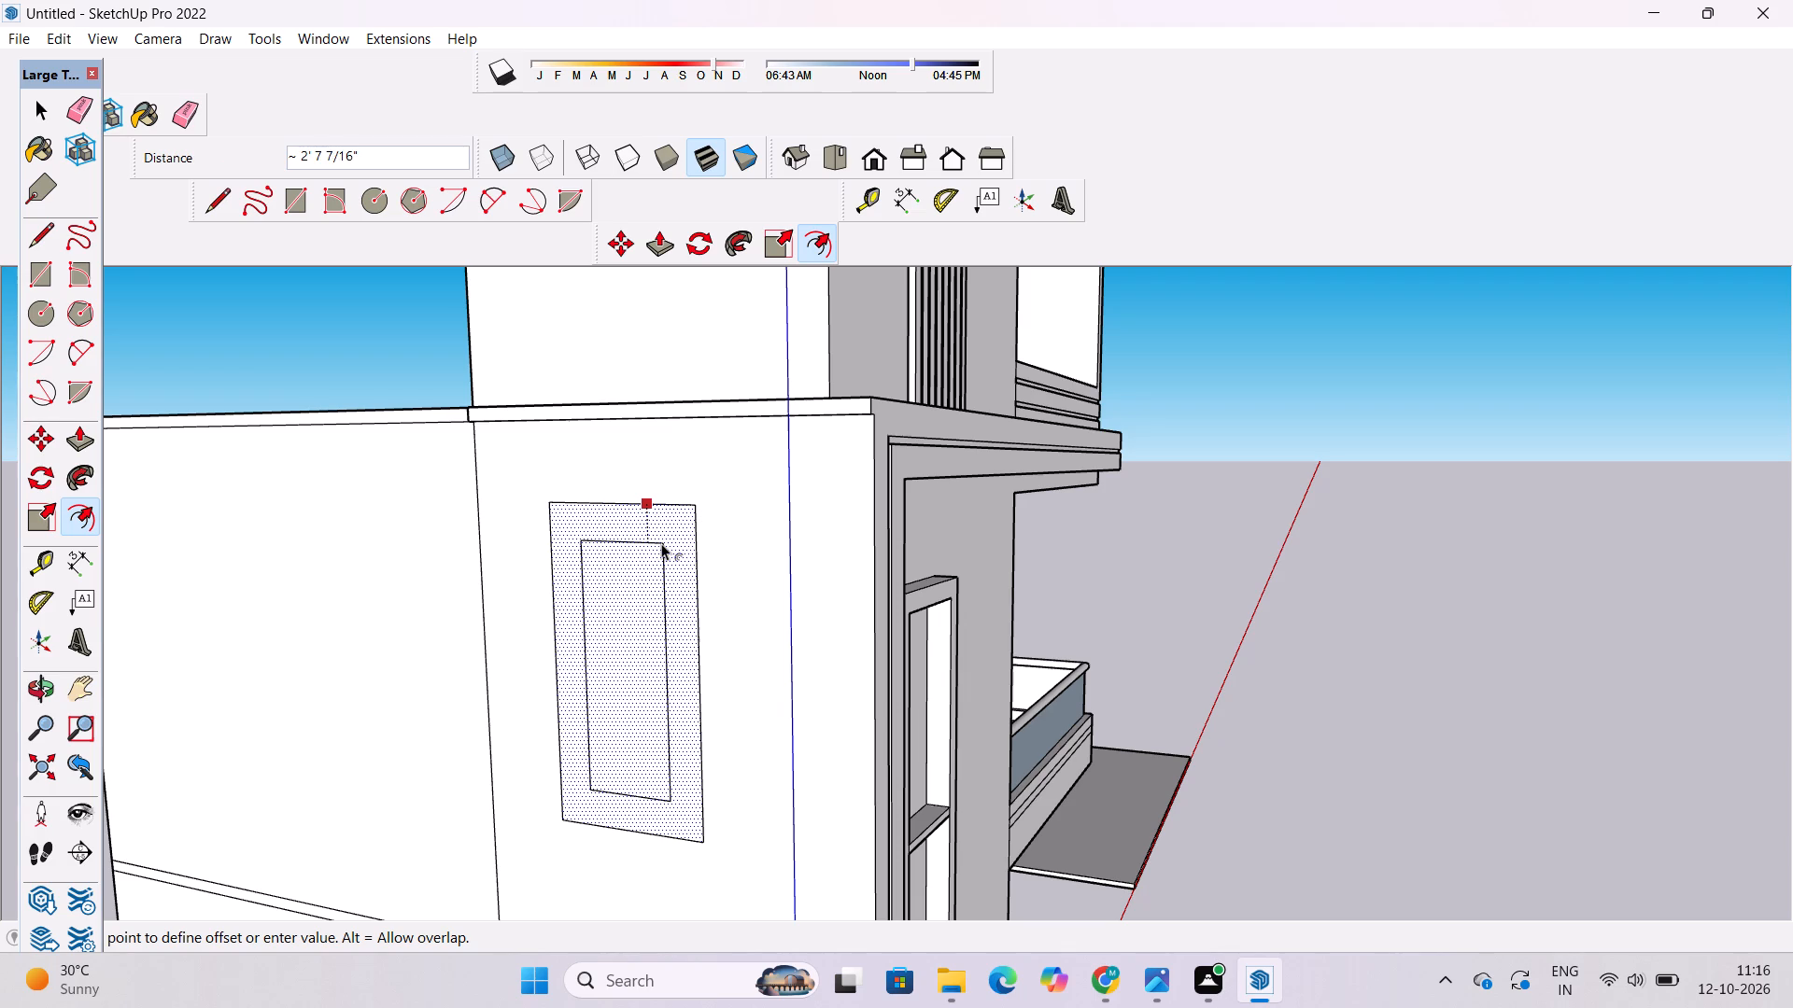
{"action": "type", "text": "1'"}
{"action": "key", "text": "Return"}
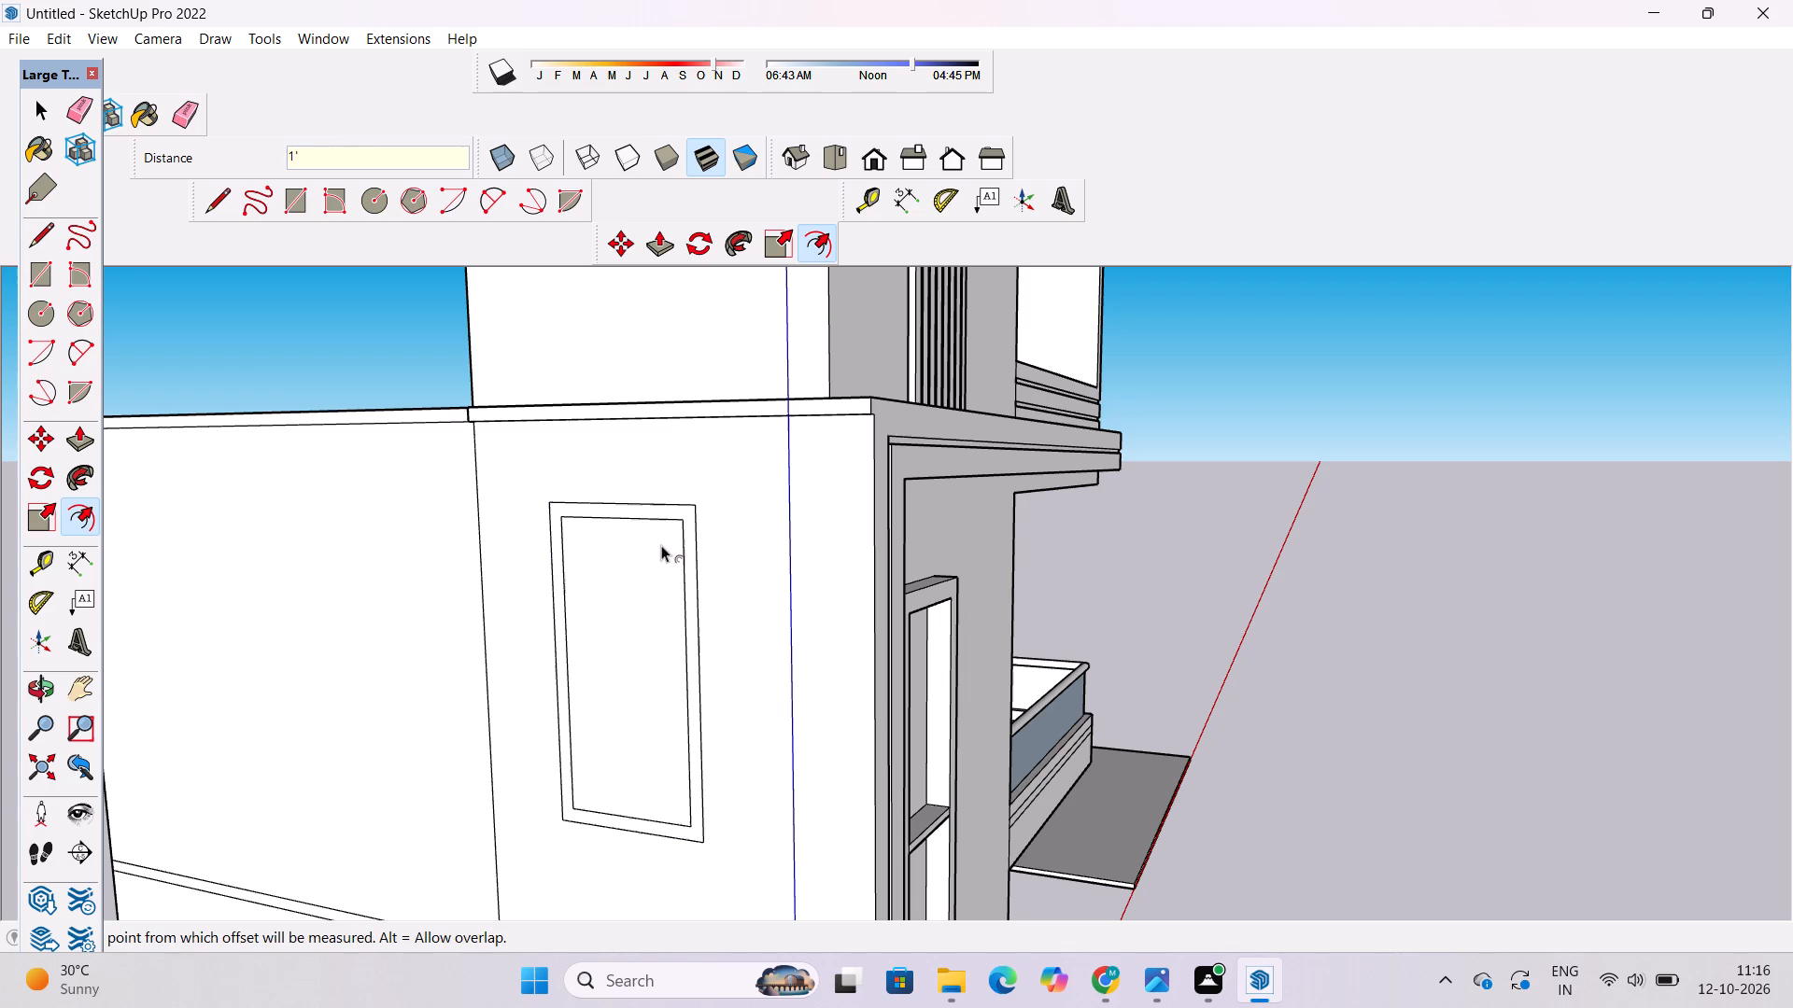
Offset the lower-storey side-wall window rectangle 1' inward to form its frame outline.
{"action": "scroll", "coordinate": [539, 570], "scroll_direction": "down", "scroll_amount": 10}
{"action": "scroll", "coordinate": [601, 619], "scroll_direction": "down", "scroll_amount": 5}
{"action": "scroll", "coordinate": [612, 762], "scroll_direction": "up", "scroll_amount": 2}
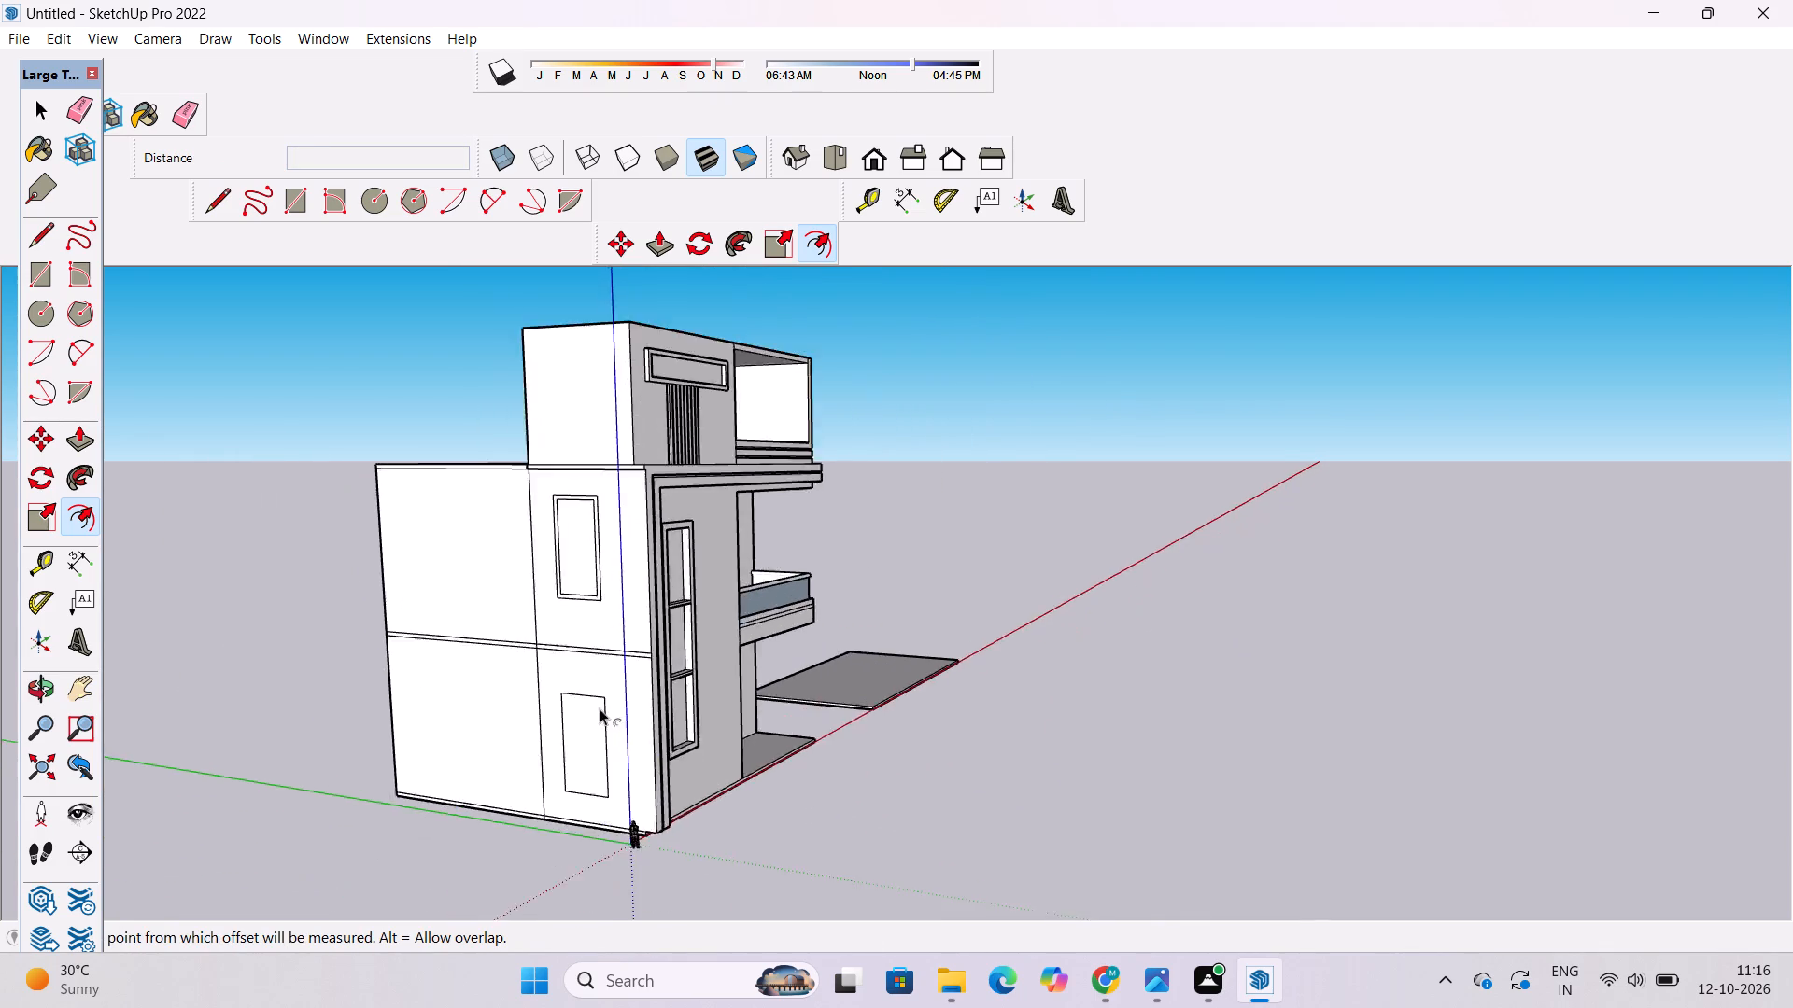
{"action": "scroll", "coordinate": [600, 708], "scroll_direction": "up", "scroll_amount": 14}
{"action": "left_click", "coordinate": [582, 727]}
{"action": "left_click", "coordinate": [587, 737]}
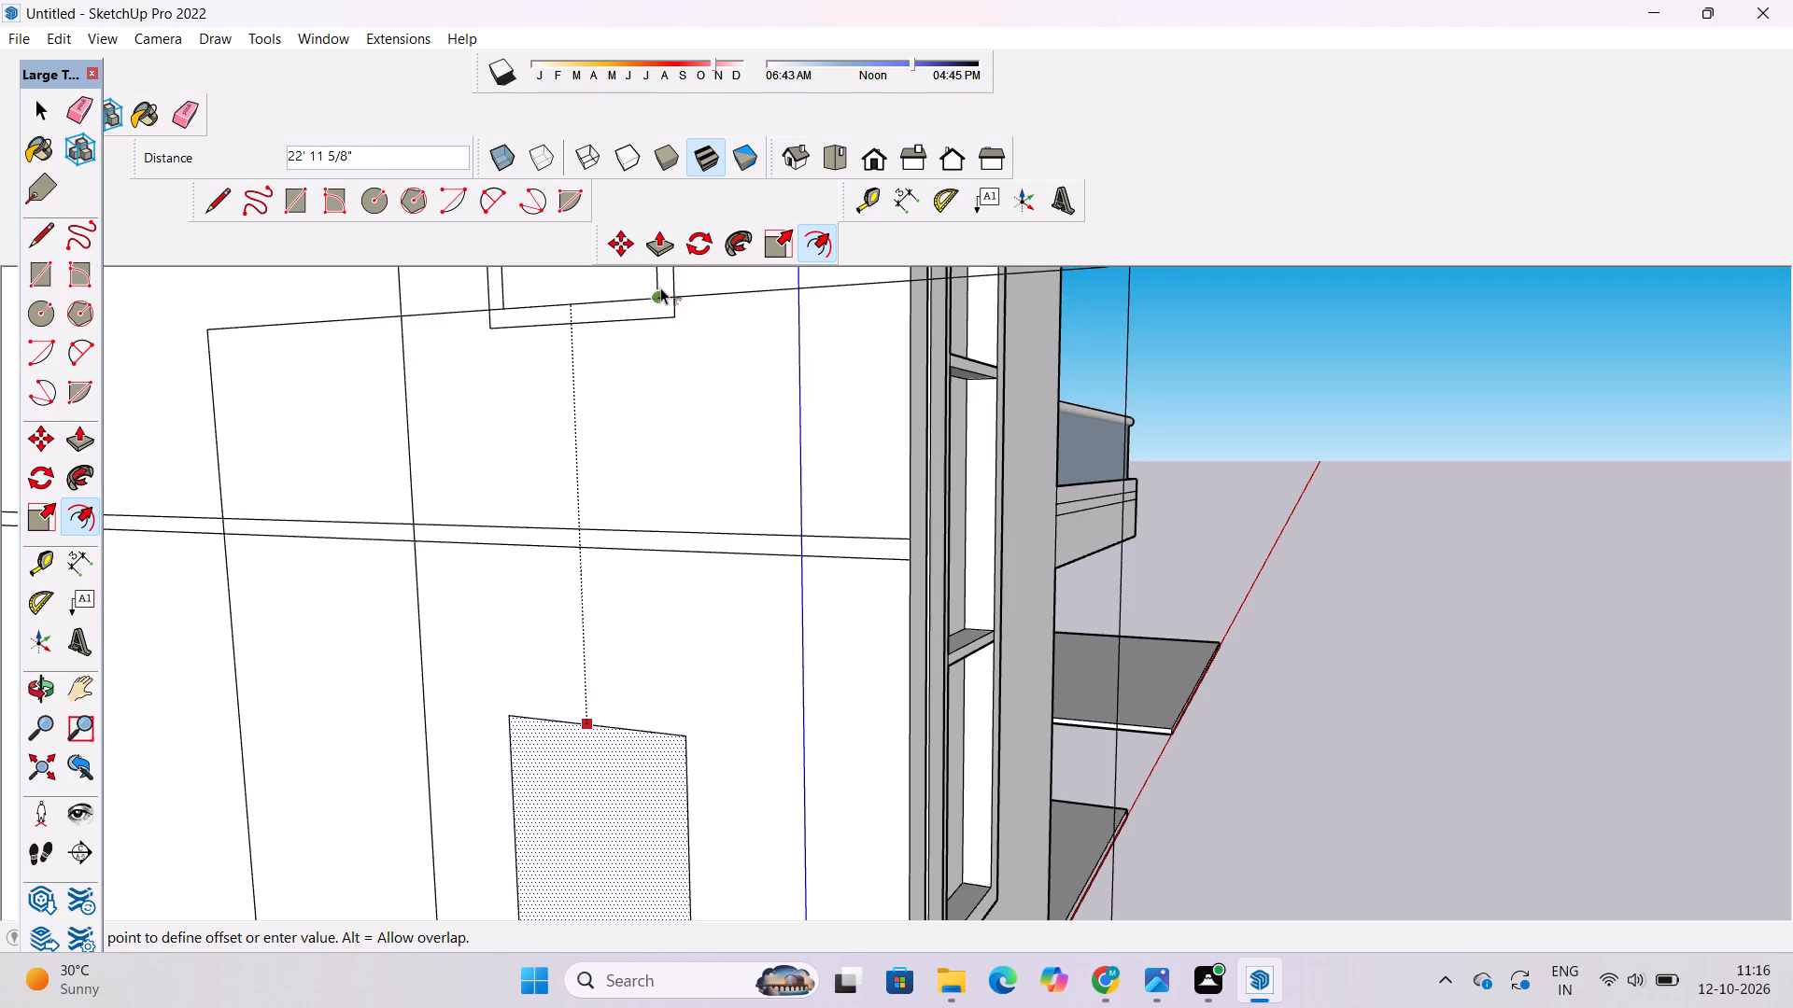
{"action": "scroll", "coordinate": [616, 511], "scroll_direction": "down", "scroll_amount": 9}
{"action": "scroll", "coordinate": [621, 630], "scroll_direction": "up", "scroll_amount": 4}
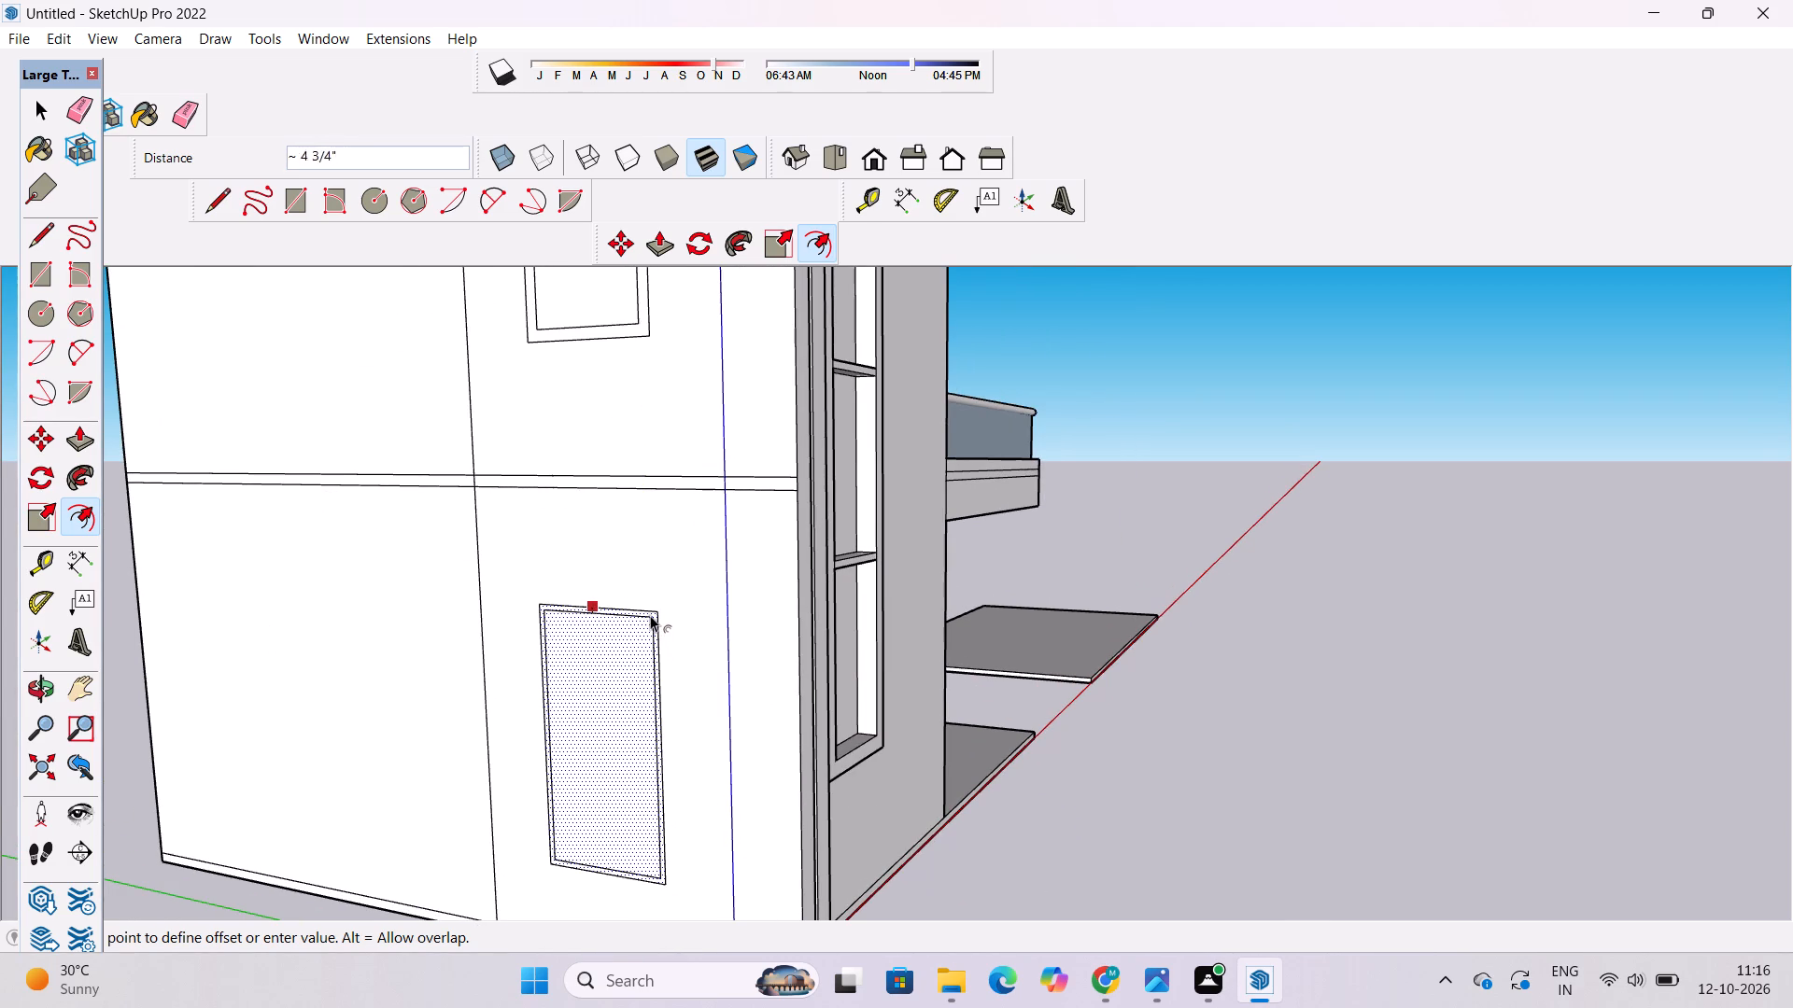
{"action": "type", "text": "1'"}
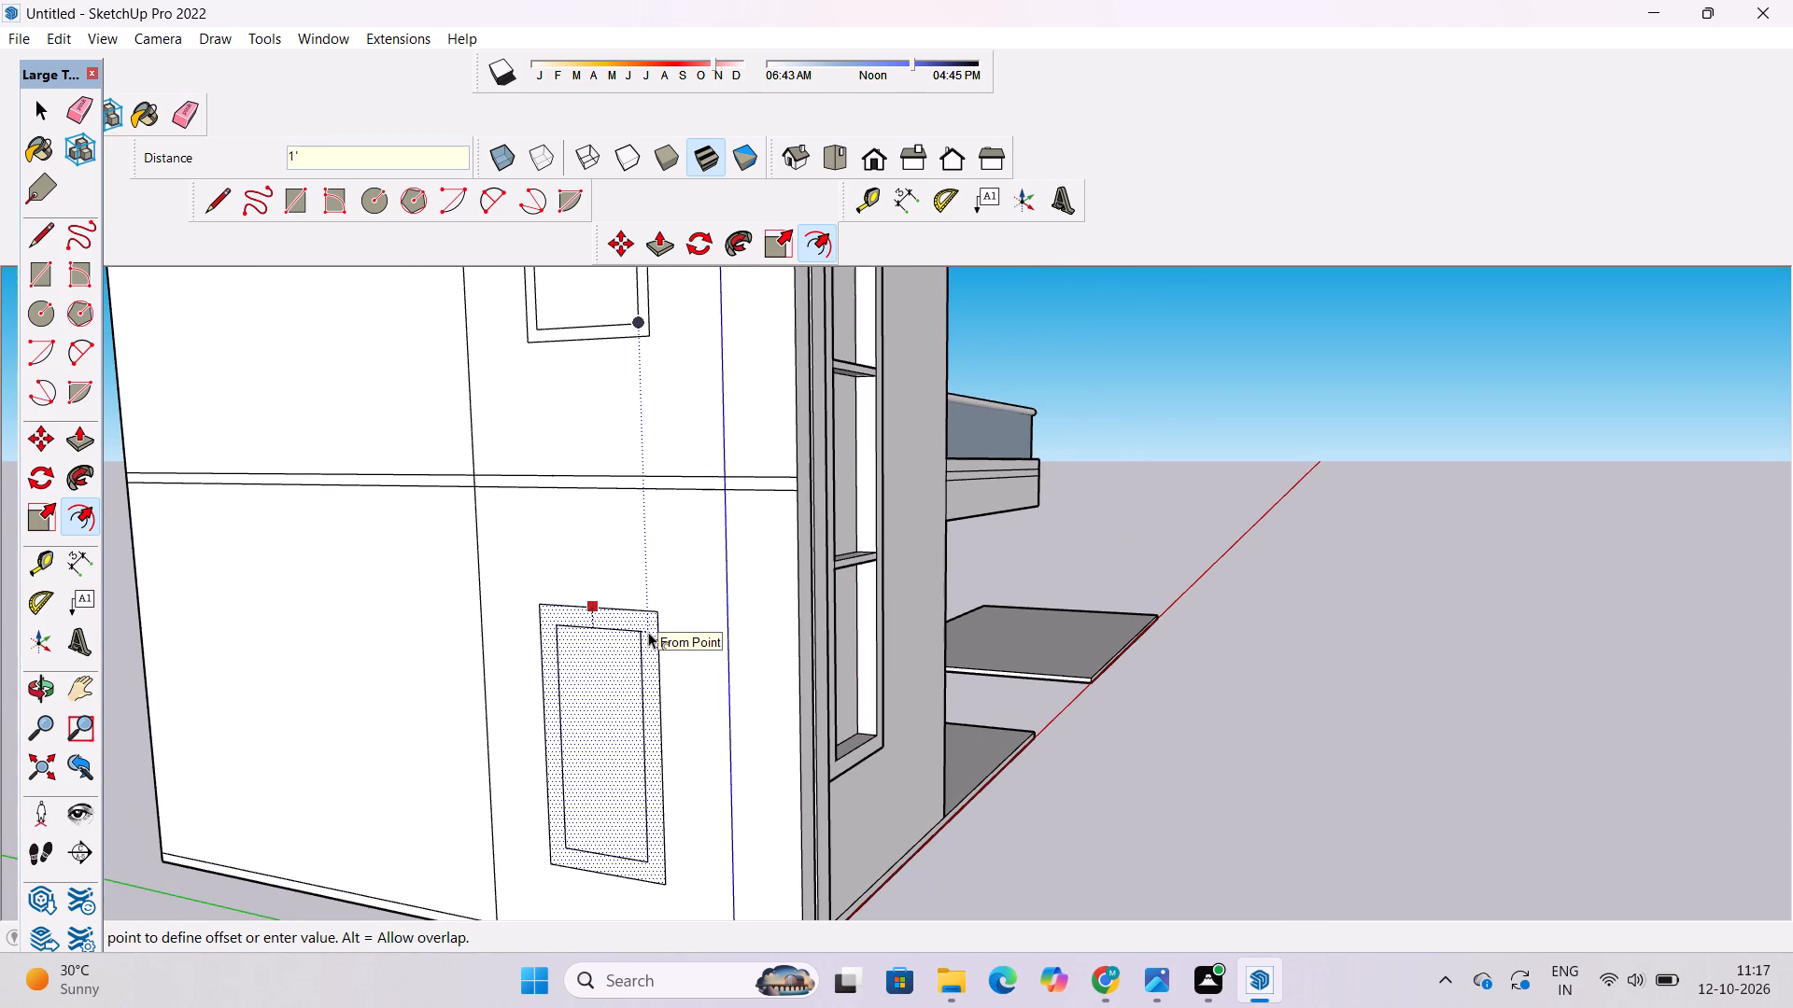
{"action": "key", "text": "Return"}
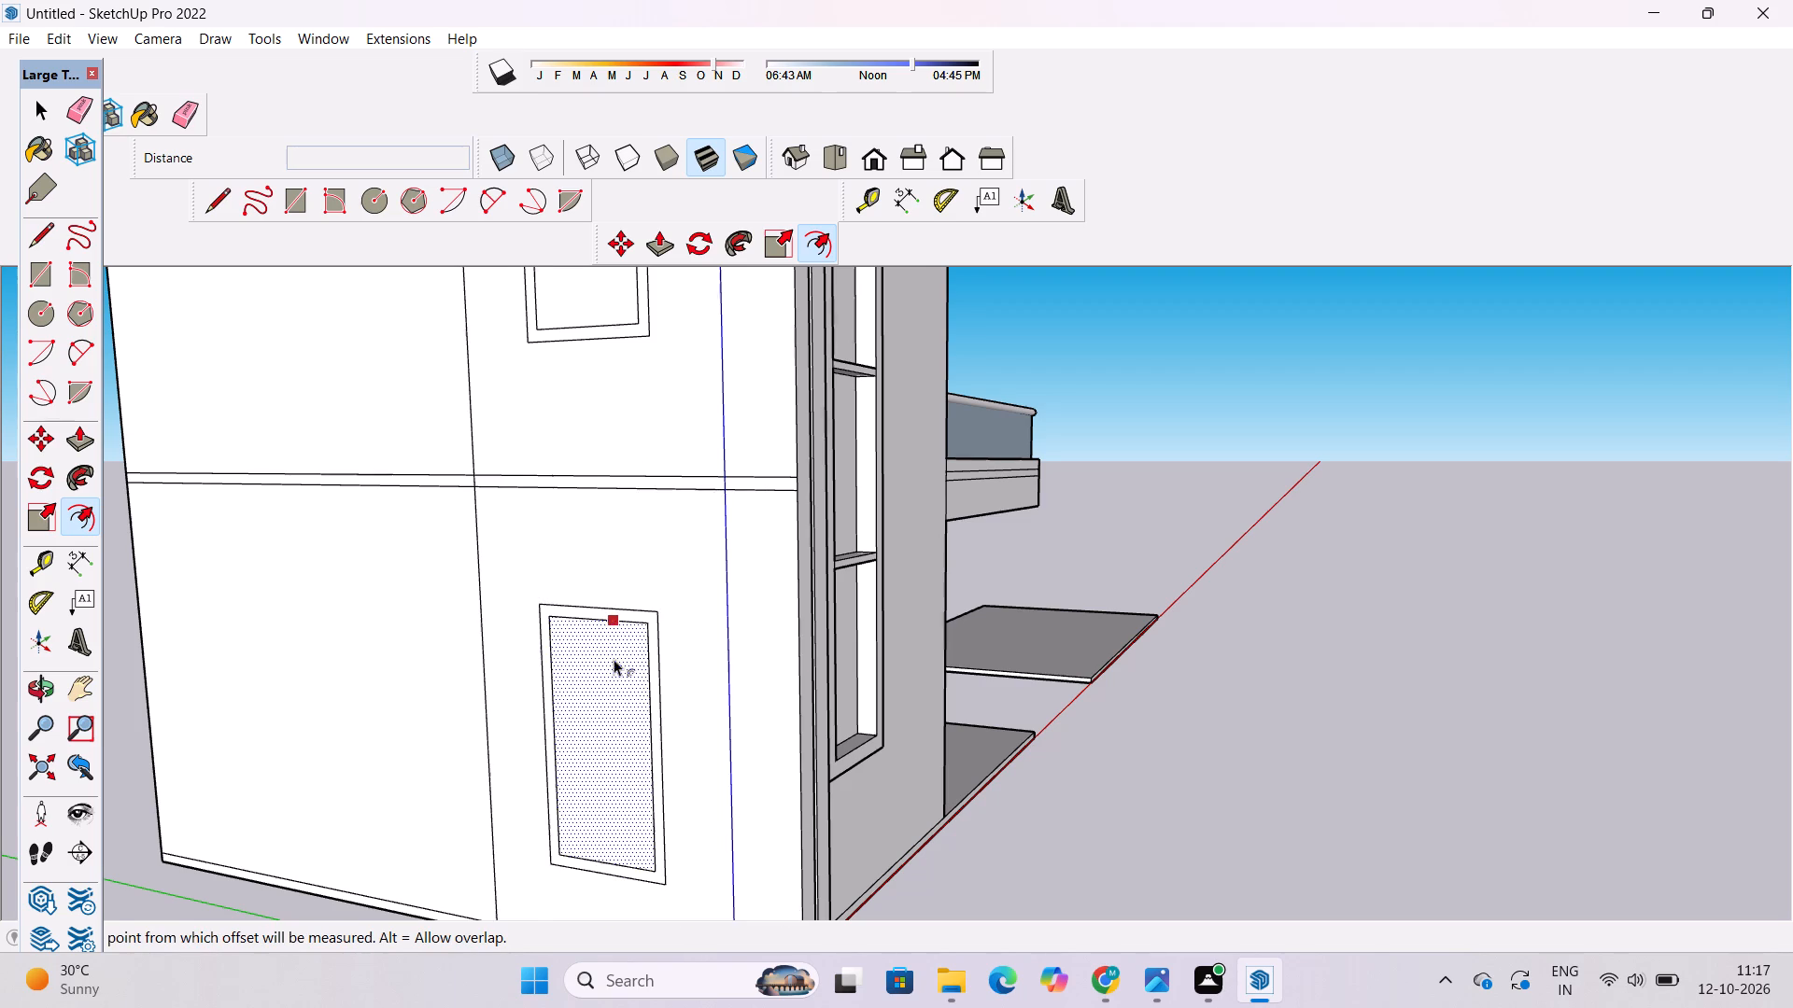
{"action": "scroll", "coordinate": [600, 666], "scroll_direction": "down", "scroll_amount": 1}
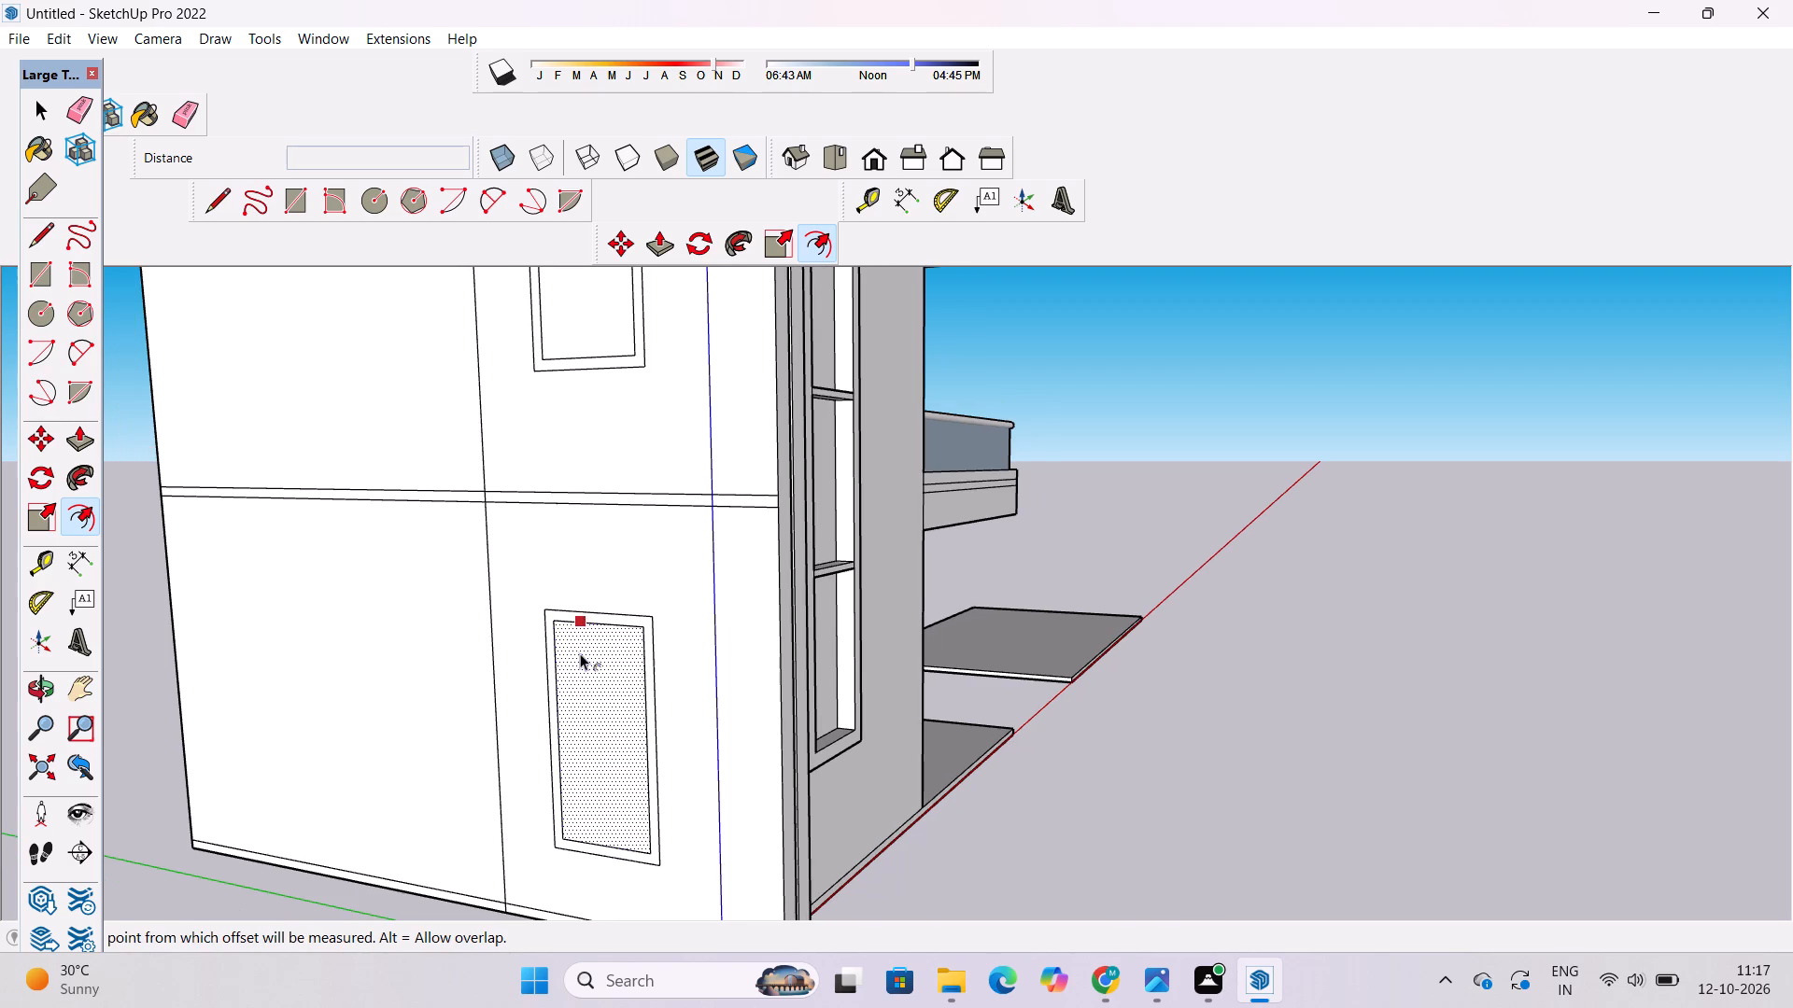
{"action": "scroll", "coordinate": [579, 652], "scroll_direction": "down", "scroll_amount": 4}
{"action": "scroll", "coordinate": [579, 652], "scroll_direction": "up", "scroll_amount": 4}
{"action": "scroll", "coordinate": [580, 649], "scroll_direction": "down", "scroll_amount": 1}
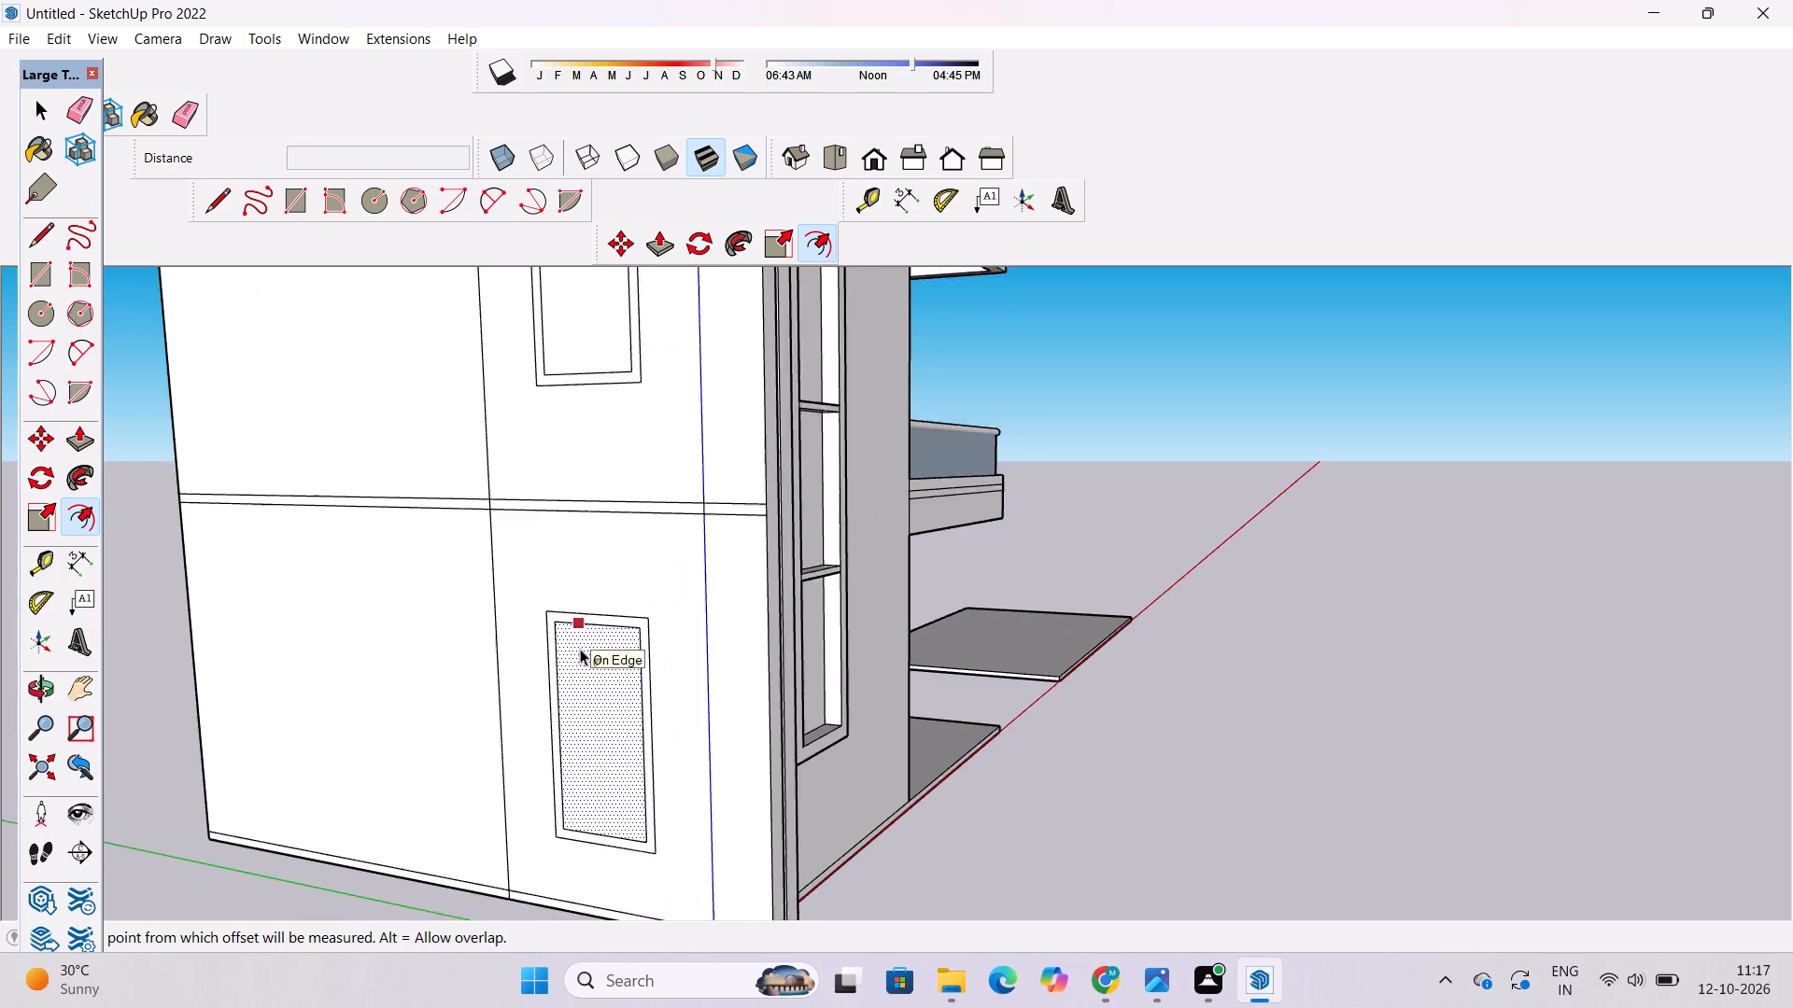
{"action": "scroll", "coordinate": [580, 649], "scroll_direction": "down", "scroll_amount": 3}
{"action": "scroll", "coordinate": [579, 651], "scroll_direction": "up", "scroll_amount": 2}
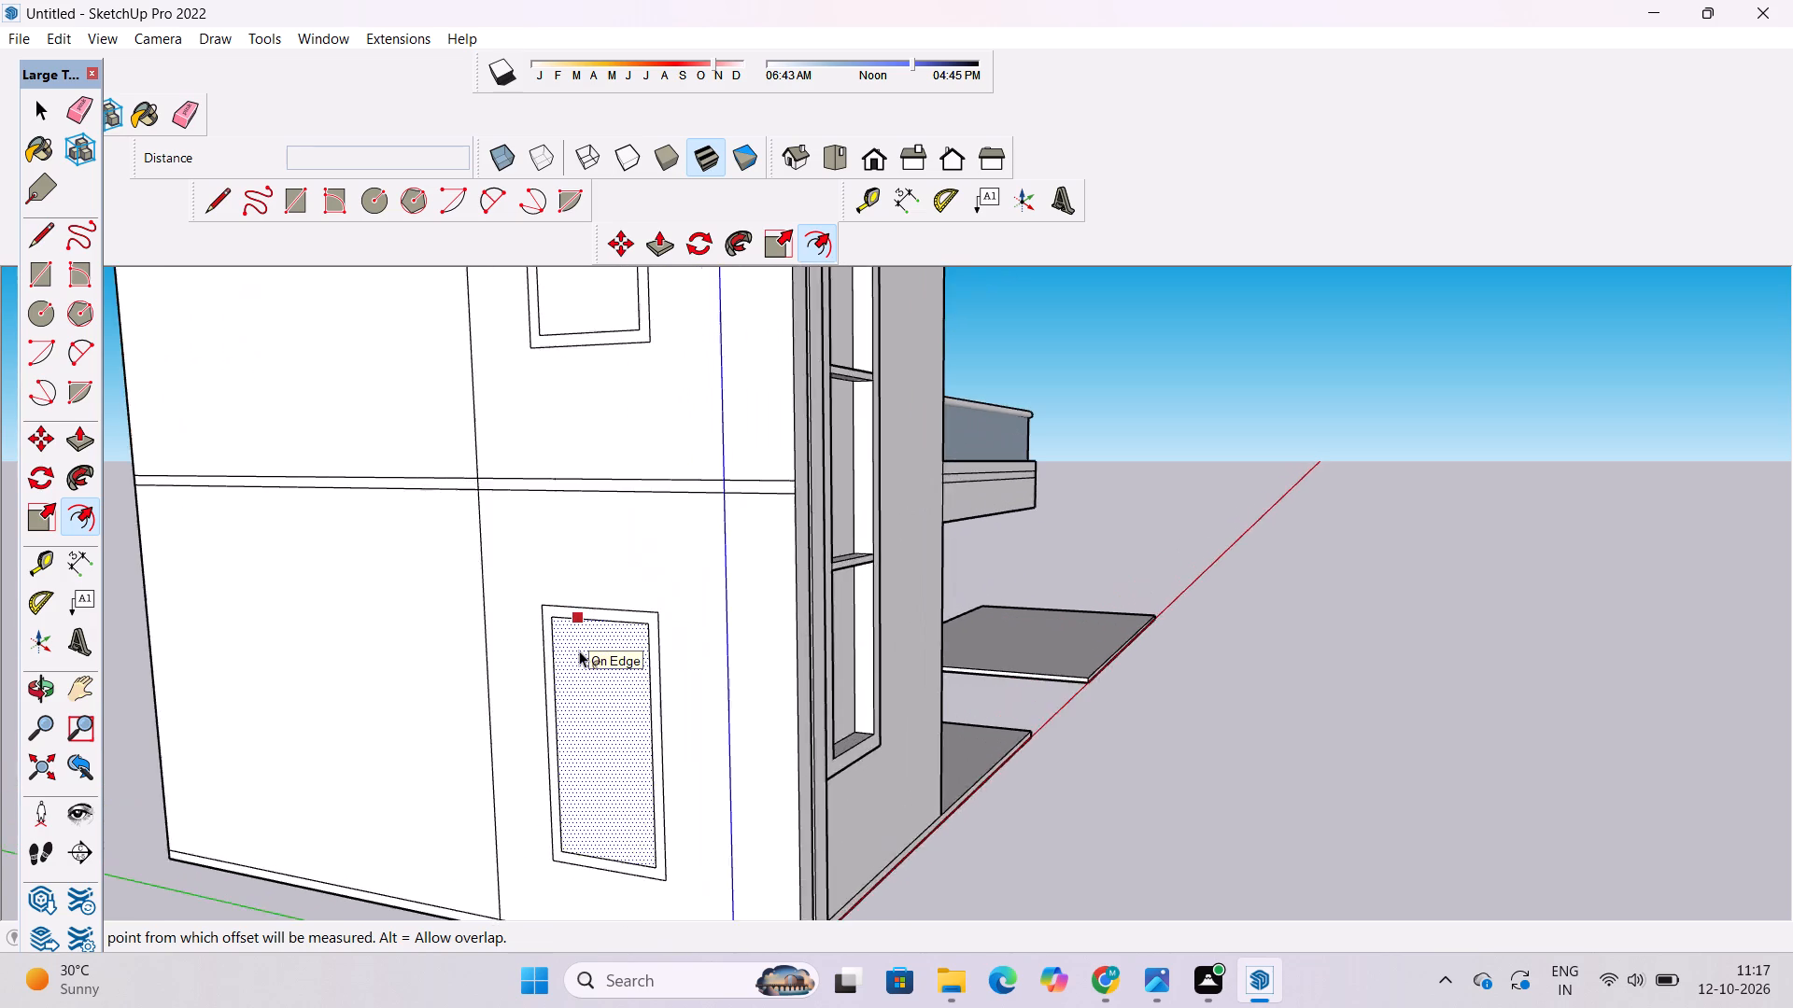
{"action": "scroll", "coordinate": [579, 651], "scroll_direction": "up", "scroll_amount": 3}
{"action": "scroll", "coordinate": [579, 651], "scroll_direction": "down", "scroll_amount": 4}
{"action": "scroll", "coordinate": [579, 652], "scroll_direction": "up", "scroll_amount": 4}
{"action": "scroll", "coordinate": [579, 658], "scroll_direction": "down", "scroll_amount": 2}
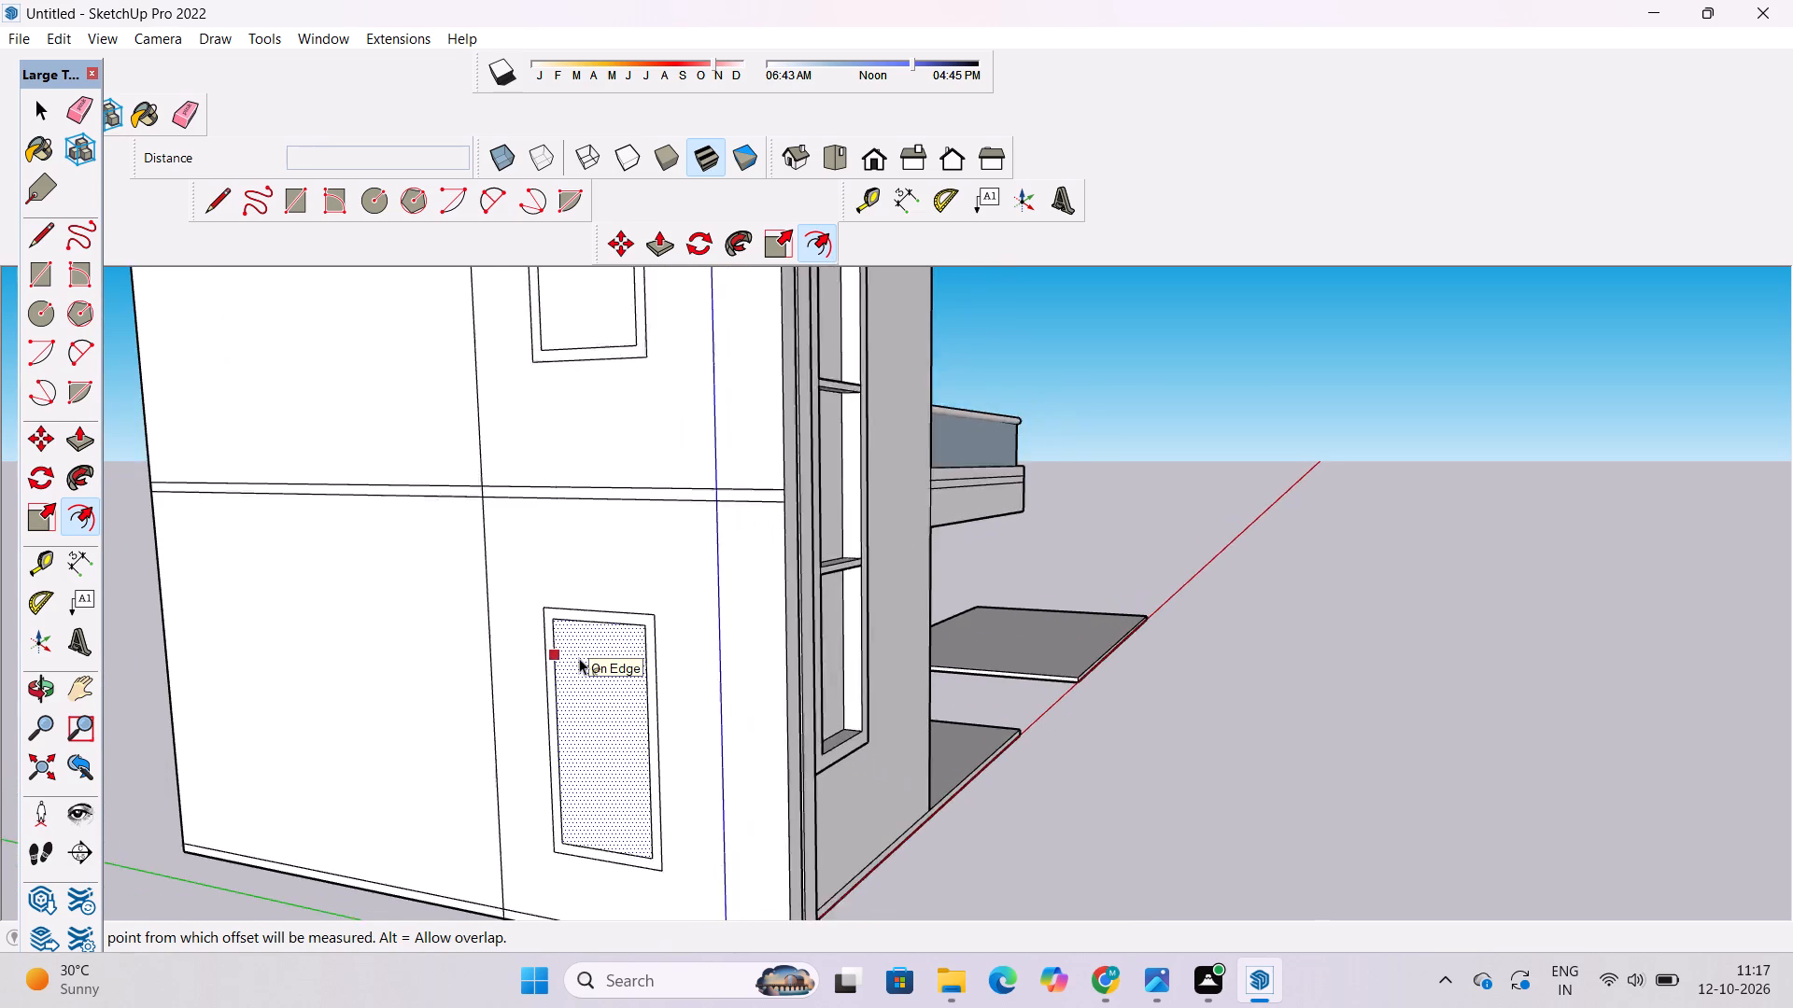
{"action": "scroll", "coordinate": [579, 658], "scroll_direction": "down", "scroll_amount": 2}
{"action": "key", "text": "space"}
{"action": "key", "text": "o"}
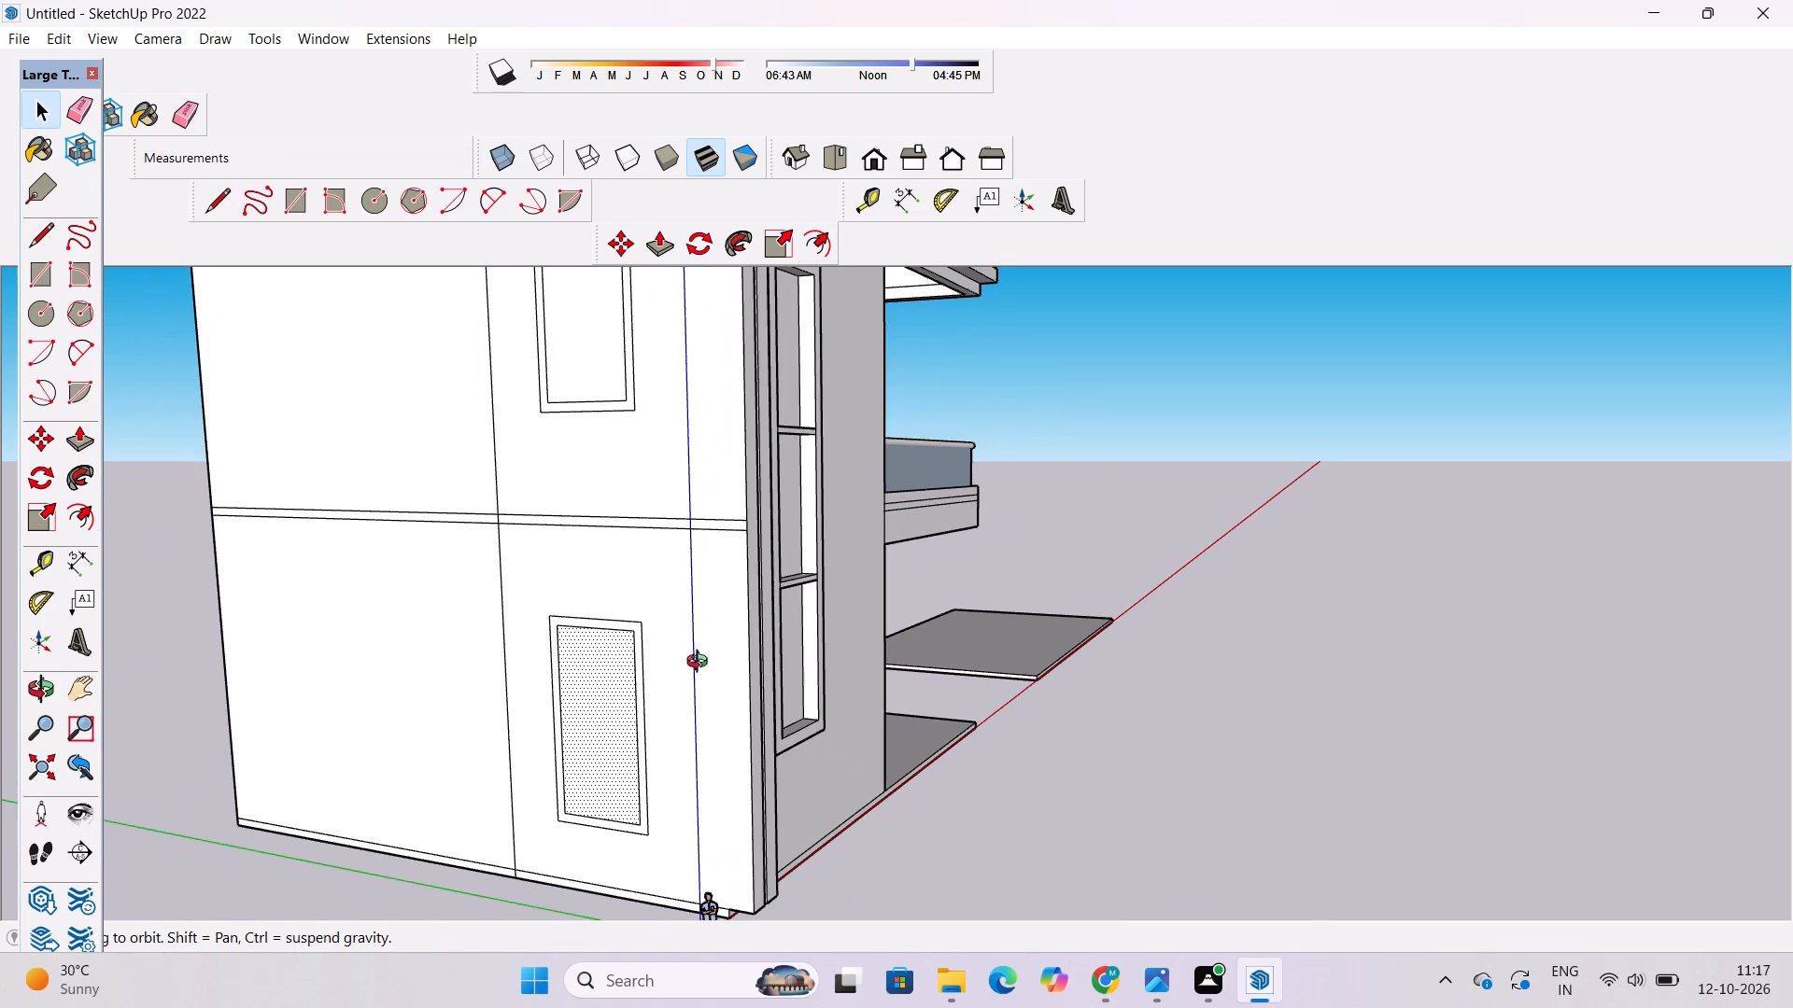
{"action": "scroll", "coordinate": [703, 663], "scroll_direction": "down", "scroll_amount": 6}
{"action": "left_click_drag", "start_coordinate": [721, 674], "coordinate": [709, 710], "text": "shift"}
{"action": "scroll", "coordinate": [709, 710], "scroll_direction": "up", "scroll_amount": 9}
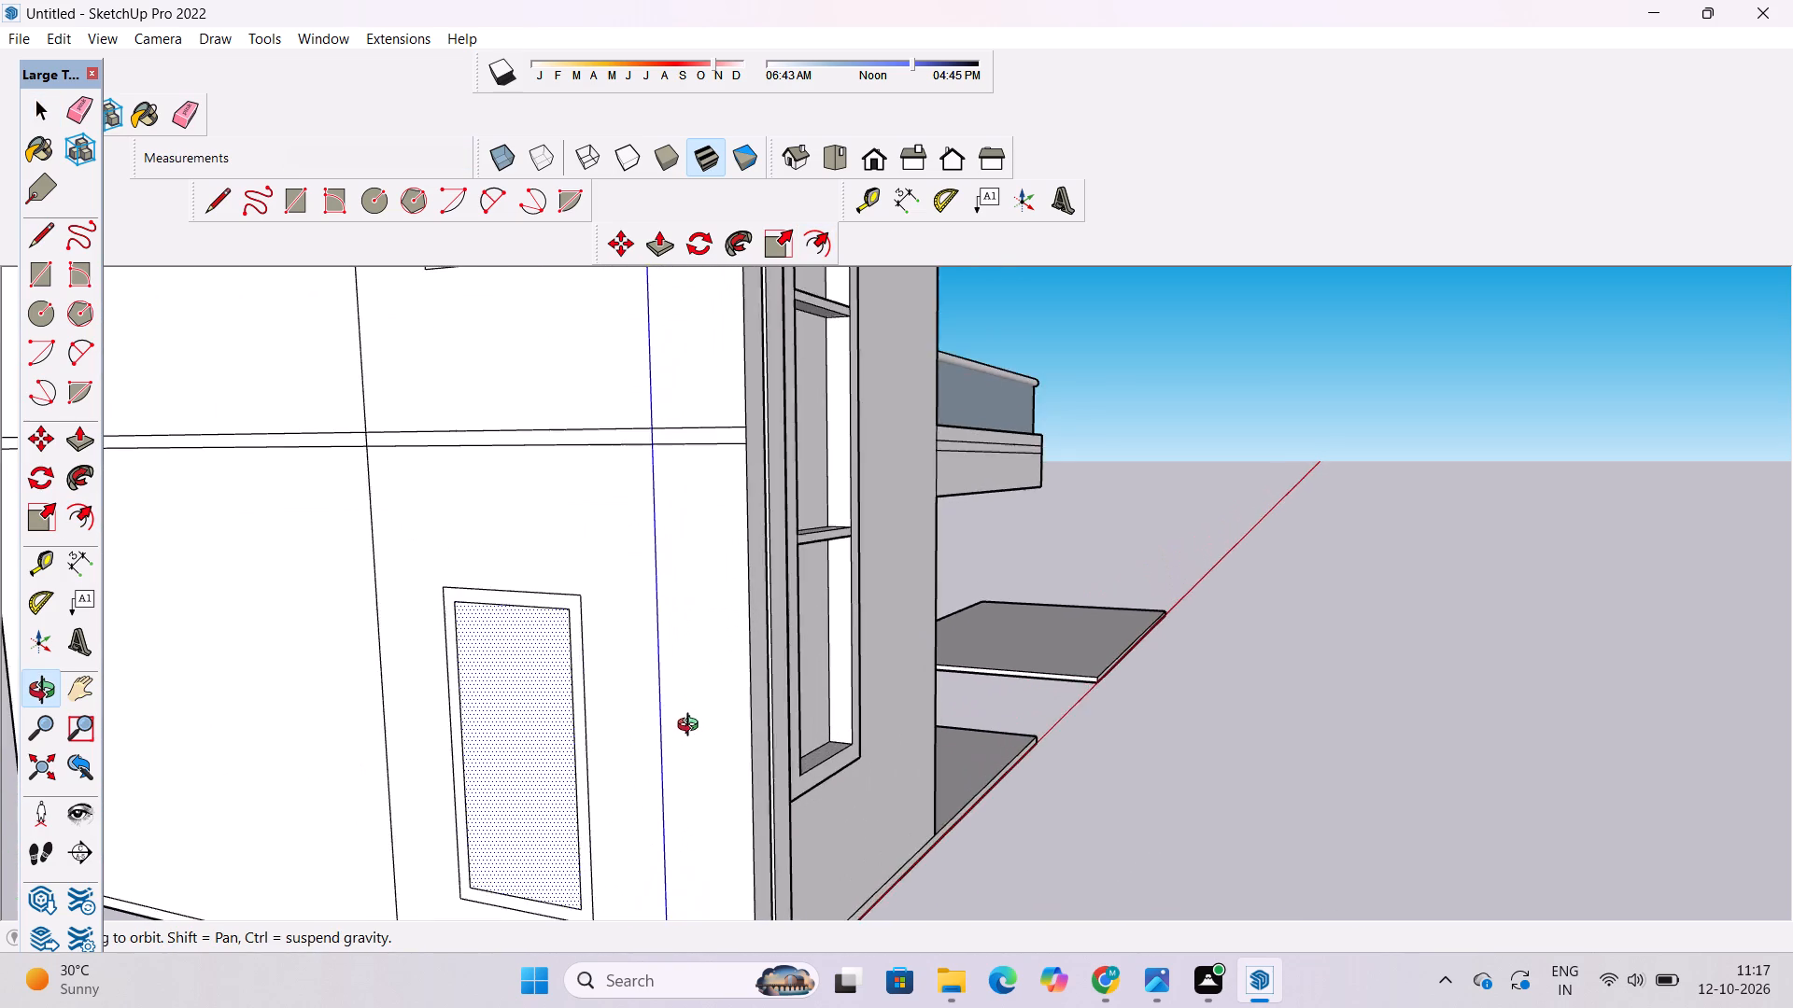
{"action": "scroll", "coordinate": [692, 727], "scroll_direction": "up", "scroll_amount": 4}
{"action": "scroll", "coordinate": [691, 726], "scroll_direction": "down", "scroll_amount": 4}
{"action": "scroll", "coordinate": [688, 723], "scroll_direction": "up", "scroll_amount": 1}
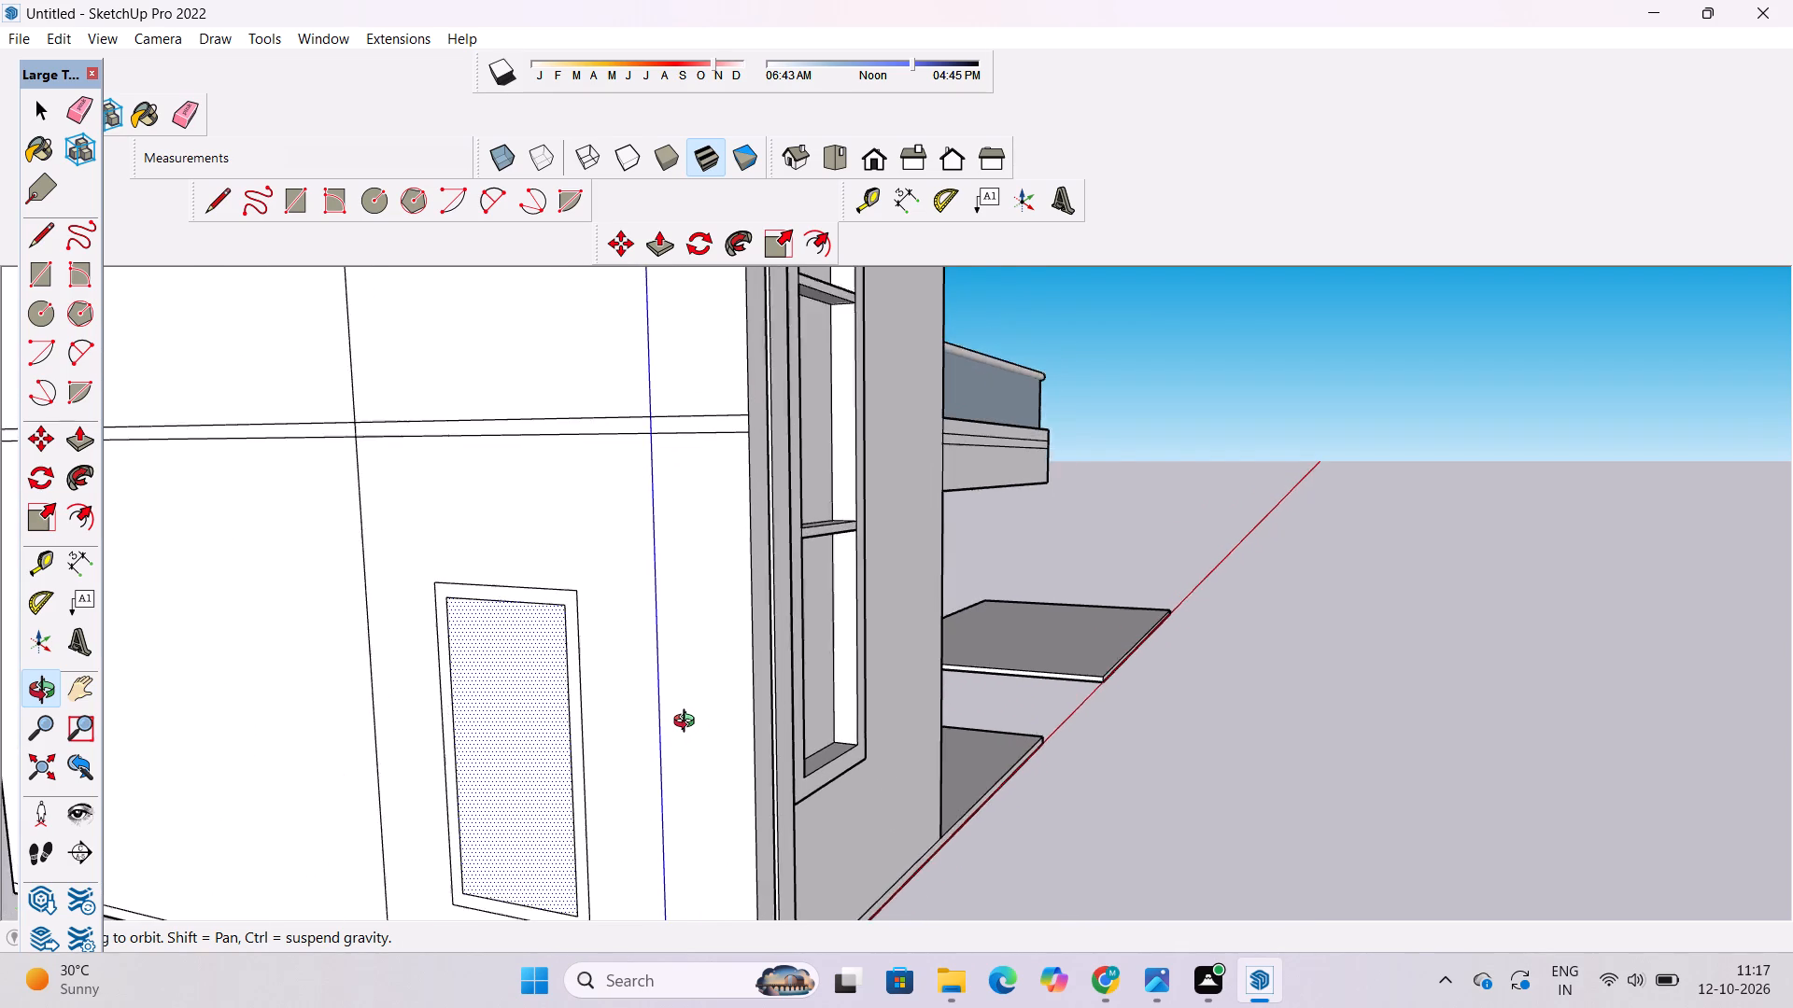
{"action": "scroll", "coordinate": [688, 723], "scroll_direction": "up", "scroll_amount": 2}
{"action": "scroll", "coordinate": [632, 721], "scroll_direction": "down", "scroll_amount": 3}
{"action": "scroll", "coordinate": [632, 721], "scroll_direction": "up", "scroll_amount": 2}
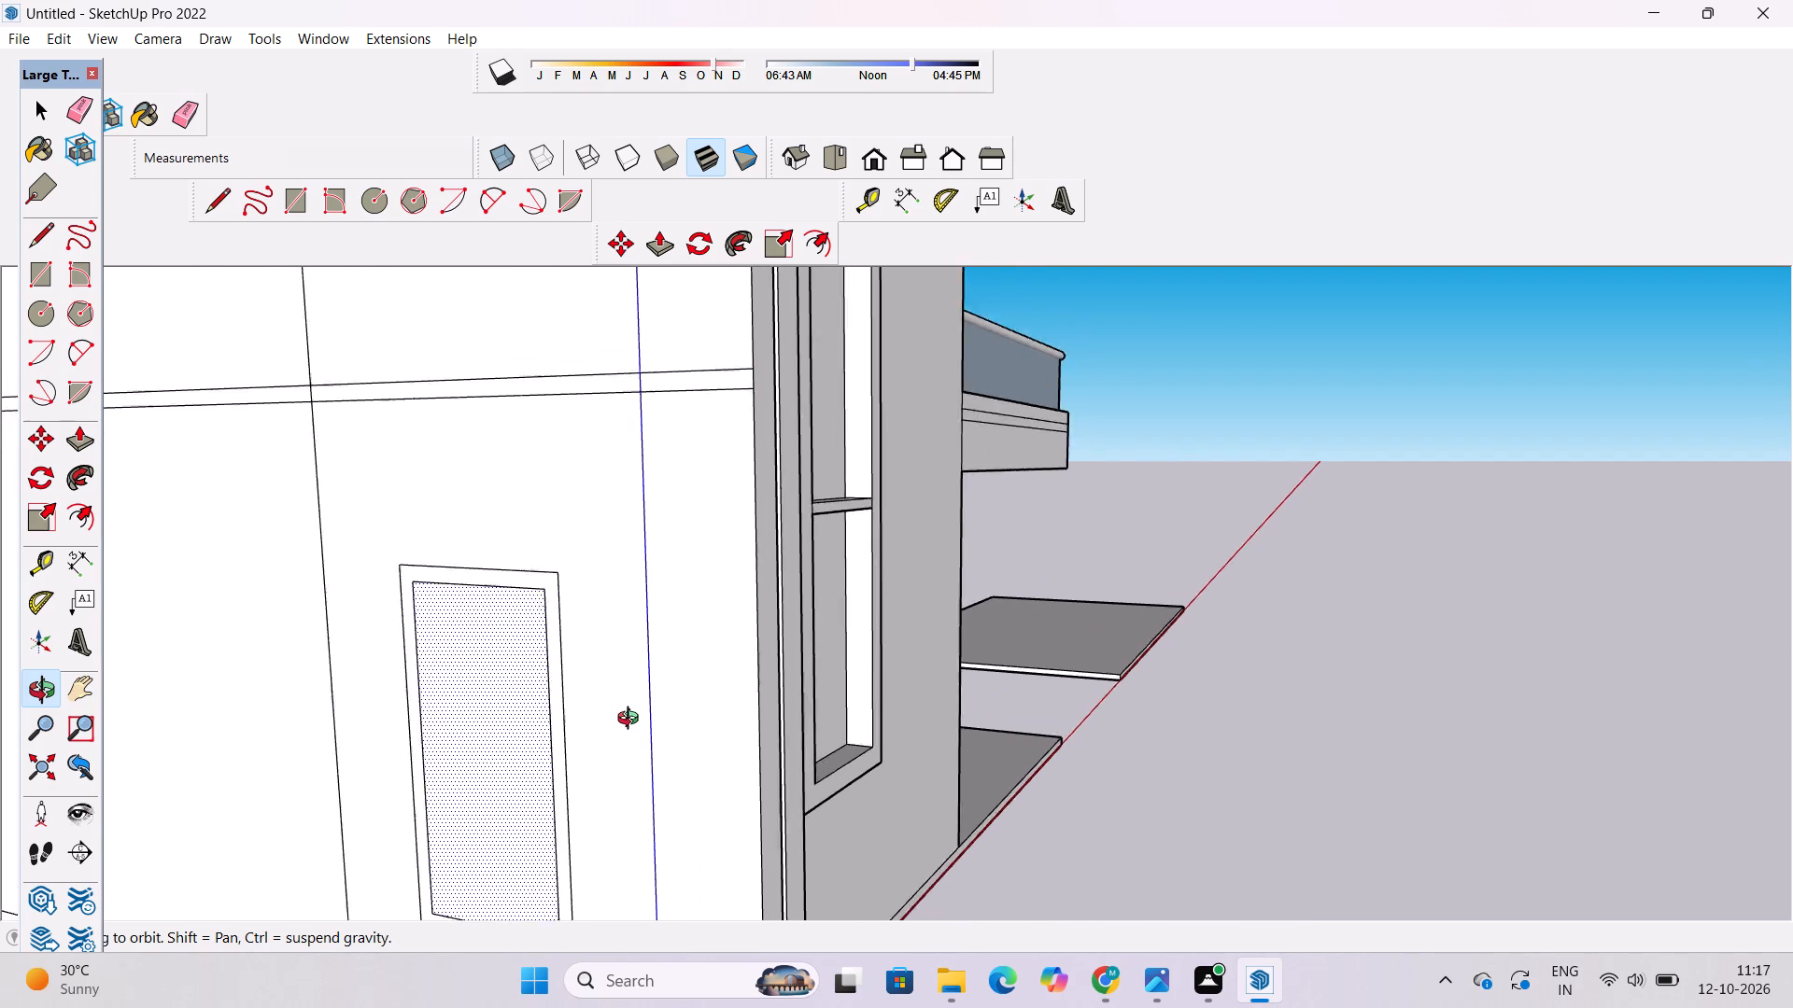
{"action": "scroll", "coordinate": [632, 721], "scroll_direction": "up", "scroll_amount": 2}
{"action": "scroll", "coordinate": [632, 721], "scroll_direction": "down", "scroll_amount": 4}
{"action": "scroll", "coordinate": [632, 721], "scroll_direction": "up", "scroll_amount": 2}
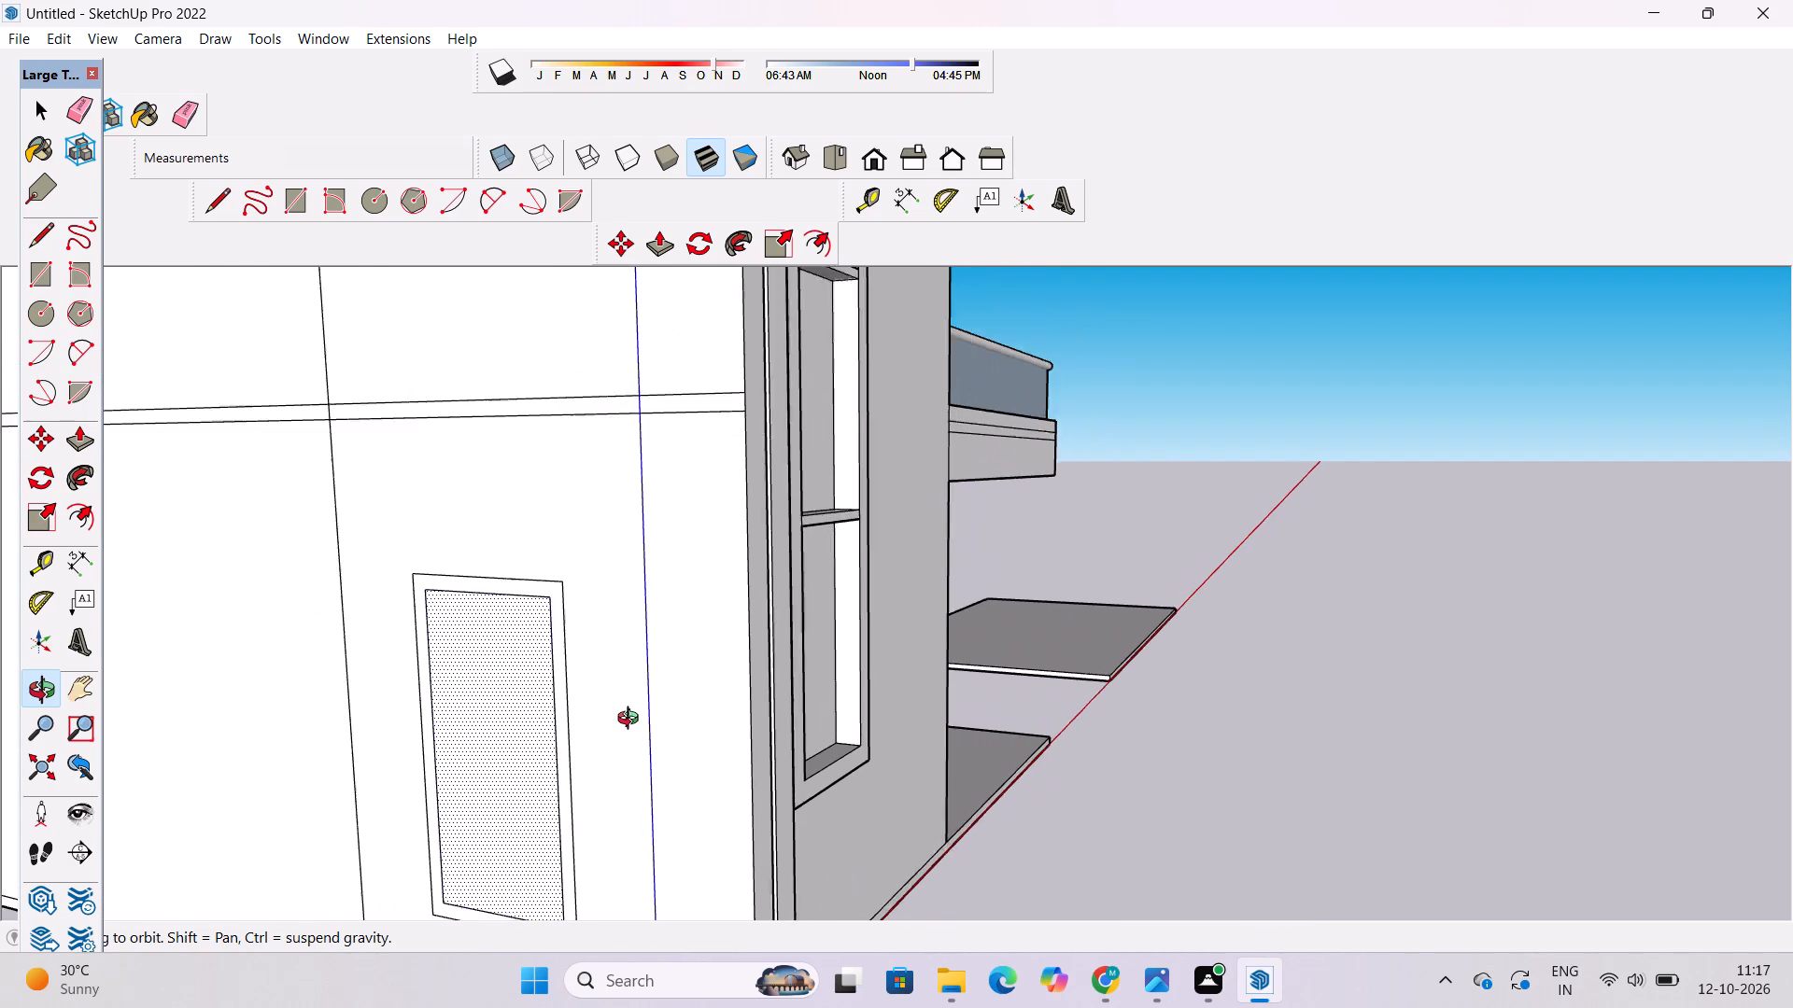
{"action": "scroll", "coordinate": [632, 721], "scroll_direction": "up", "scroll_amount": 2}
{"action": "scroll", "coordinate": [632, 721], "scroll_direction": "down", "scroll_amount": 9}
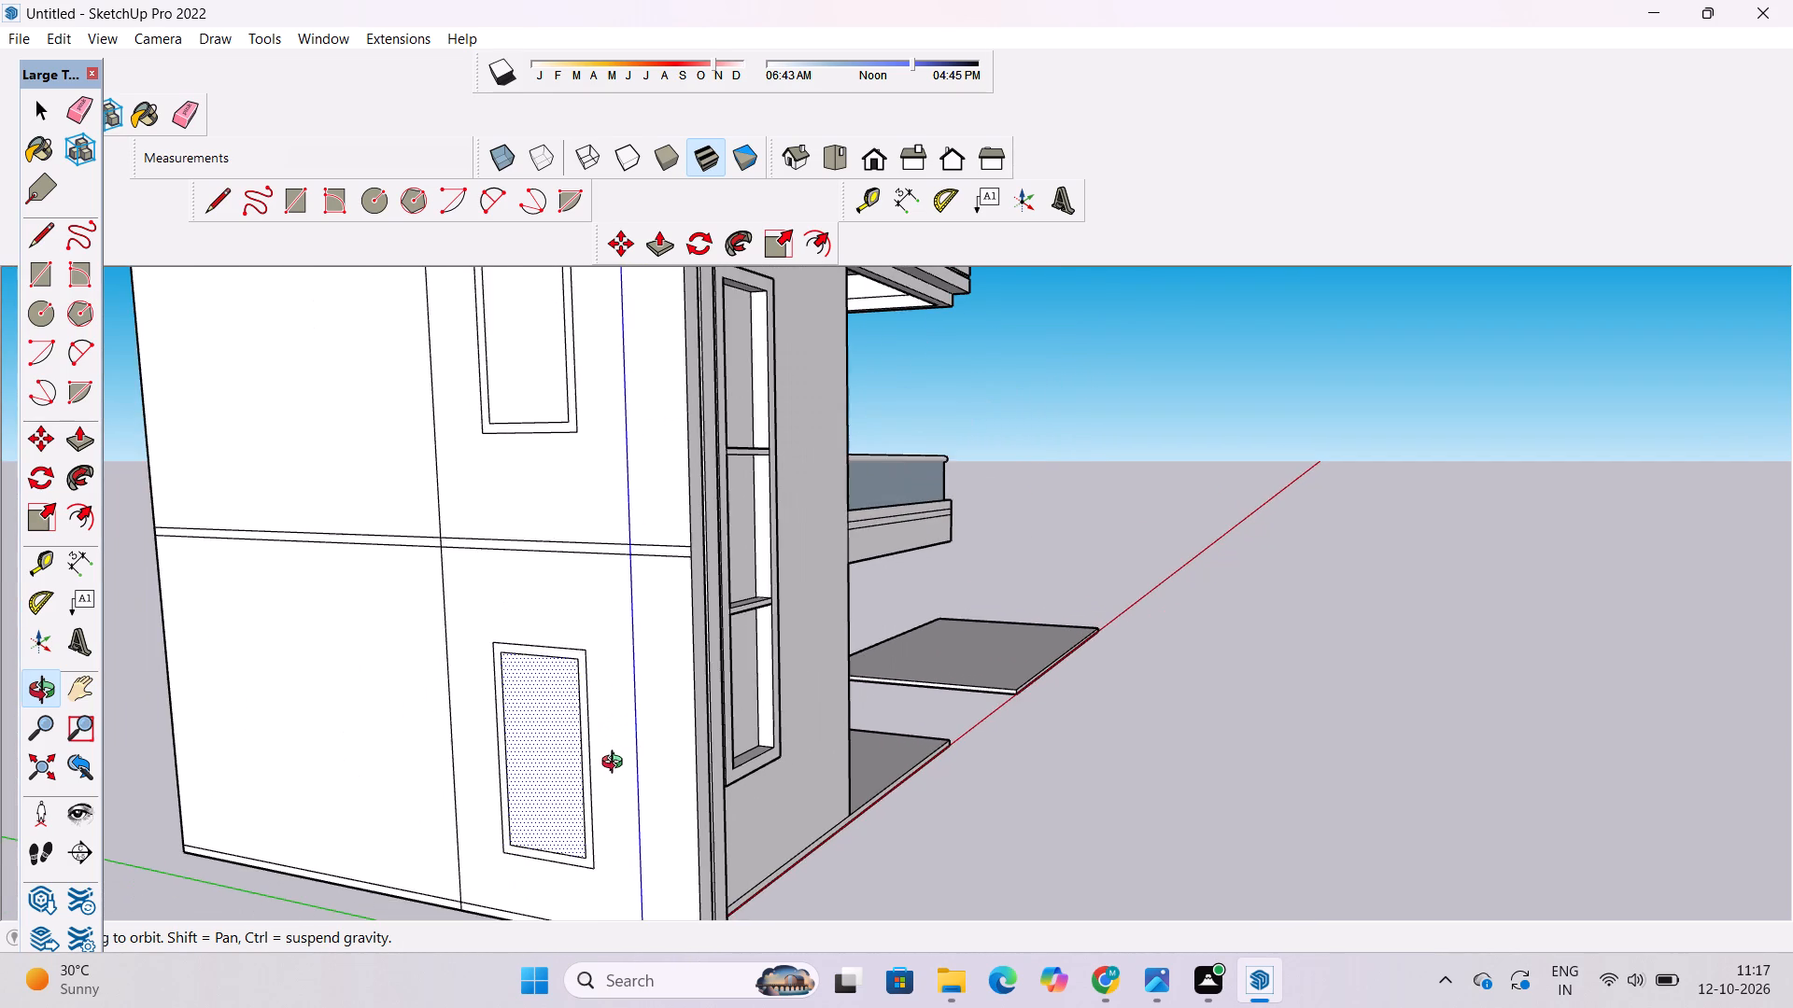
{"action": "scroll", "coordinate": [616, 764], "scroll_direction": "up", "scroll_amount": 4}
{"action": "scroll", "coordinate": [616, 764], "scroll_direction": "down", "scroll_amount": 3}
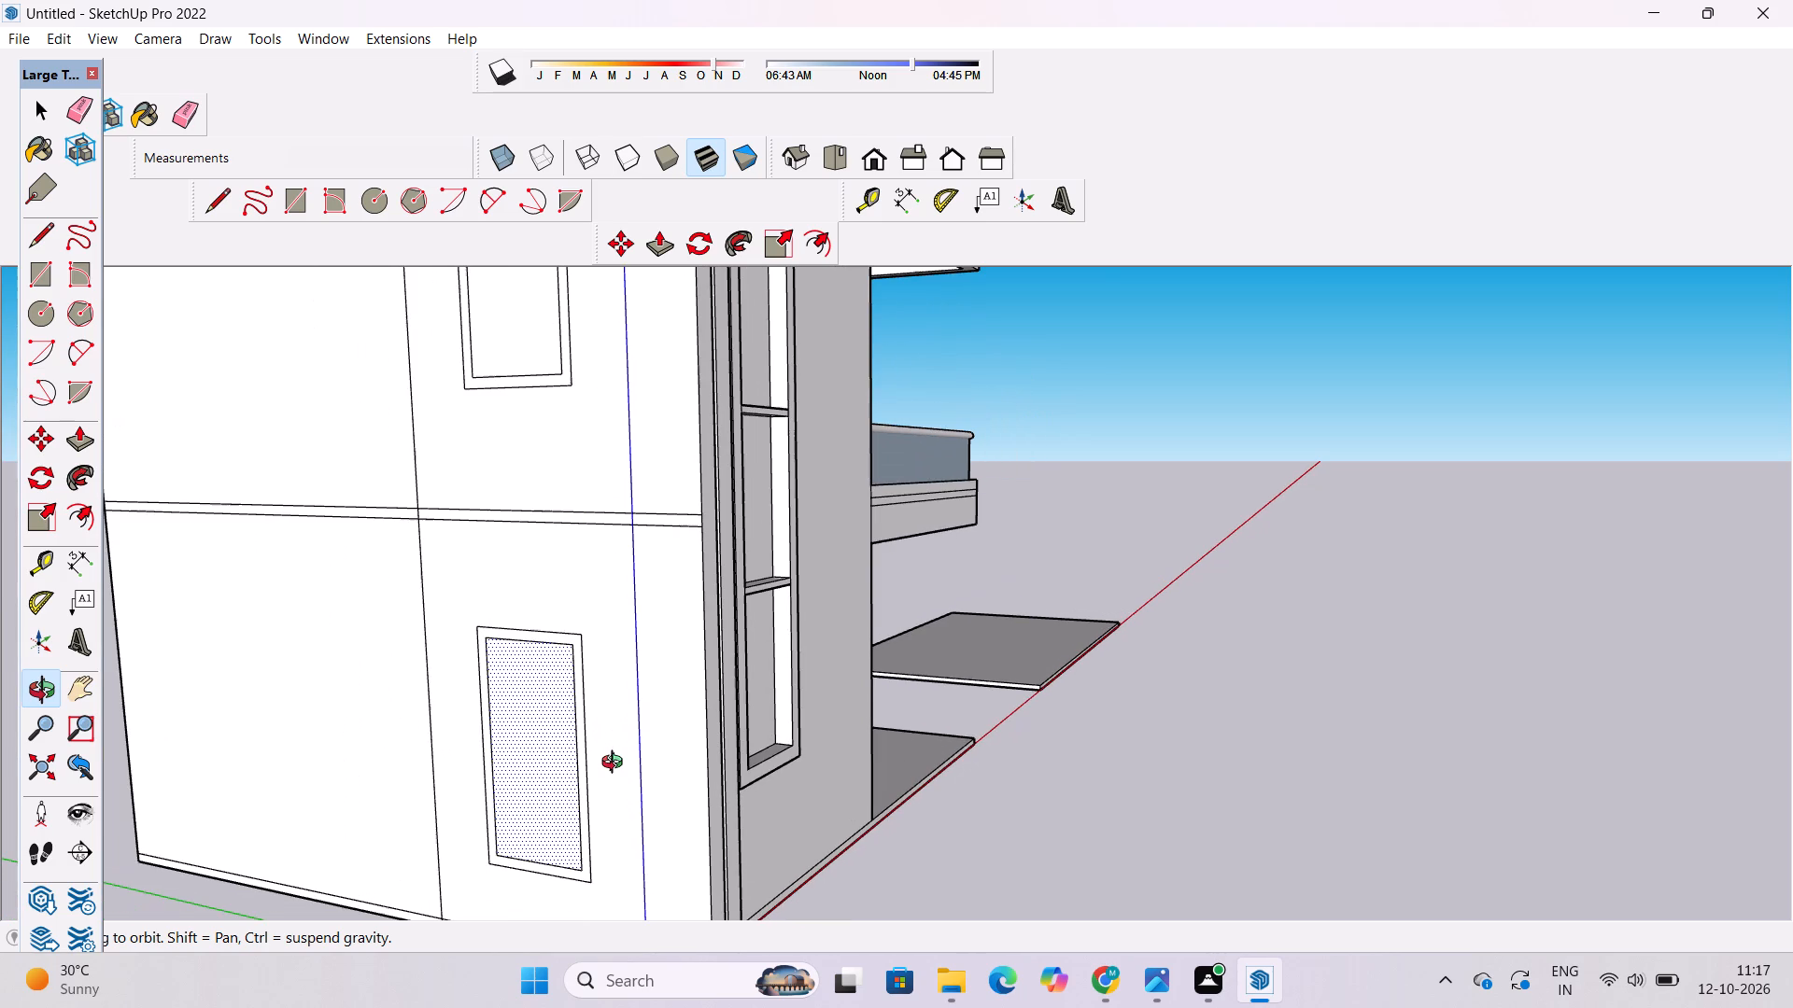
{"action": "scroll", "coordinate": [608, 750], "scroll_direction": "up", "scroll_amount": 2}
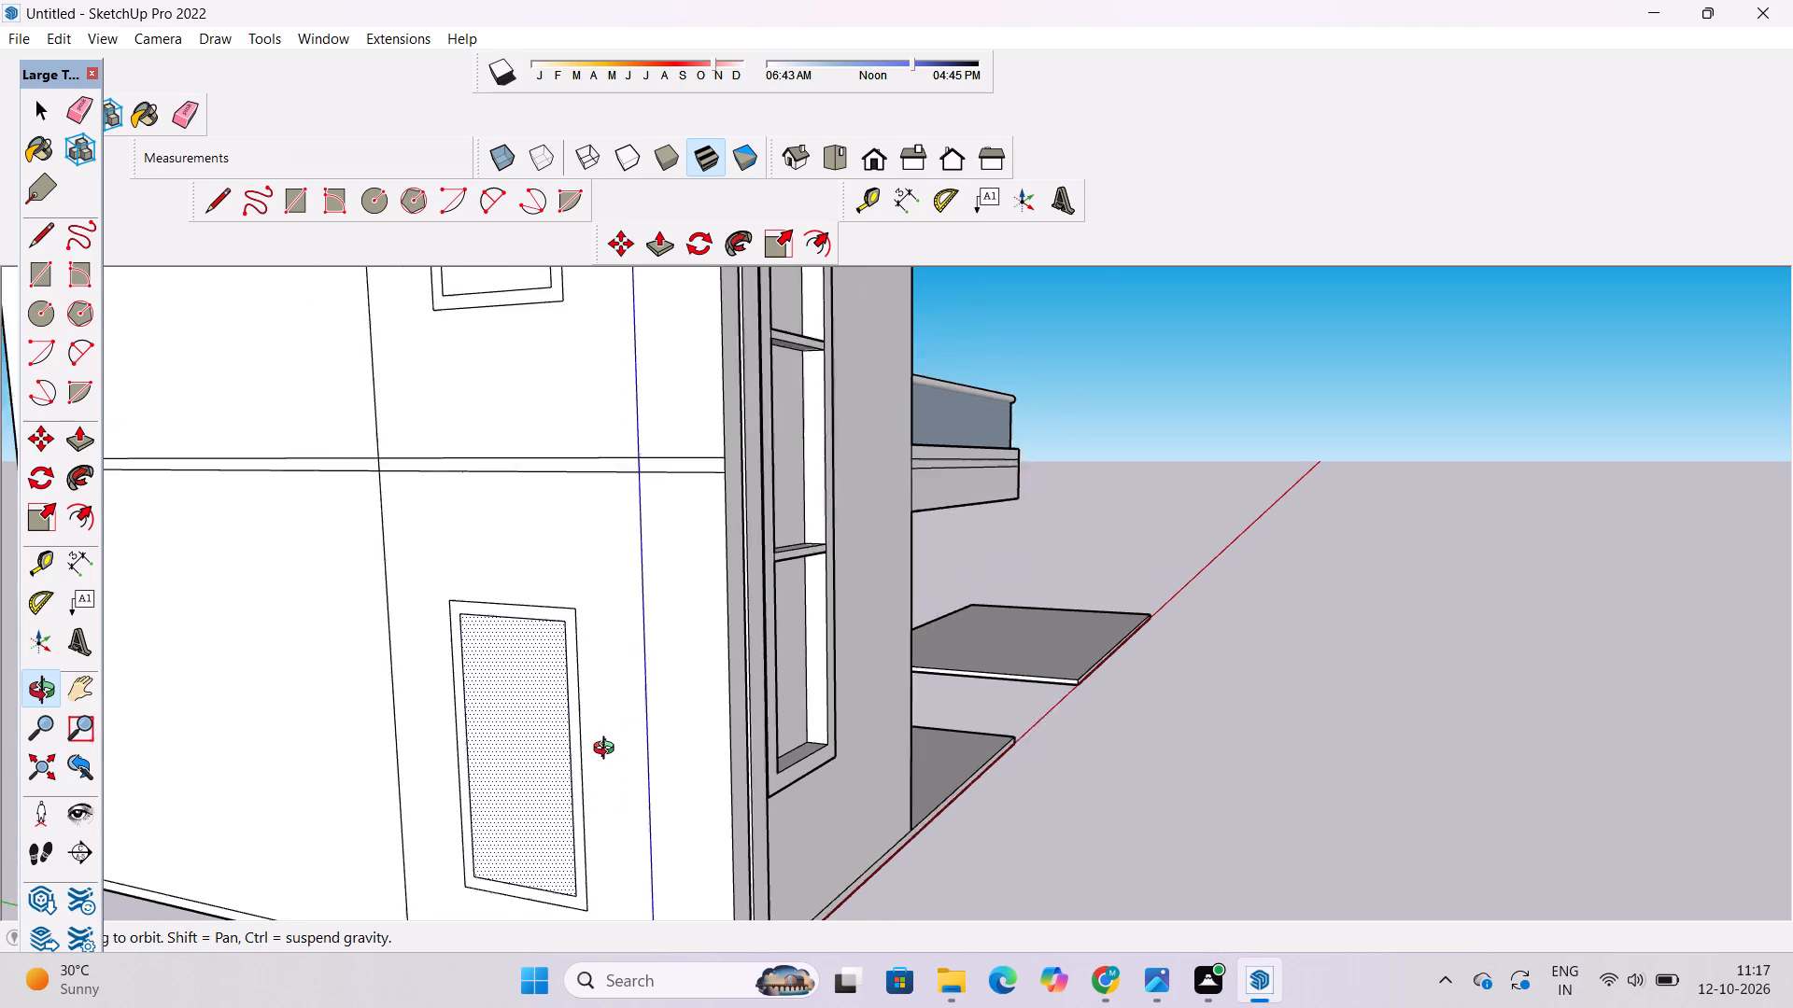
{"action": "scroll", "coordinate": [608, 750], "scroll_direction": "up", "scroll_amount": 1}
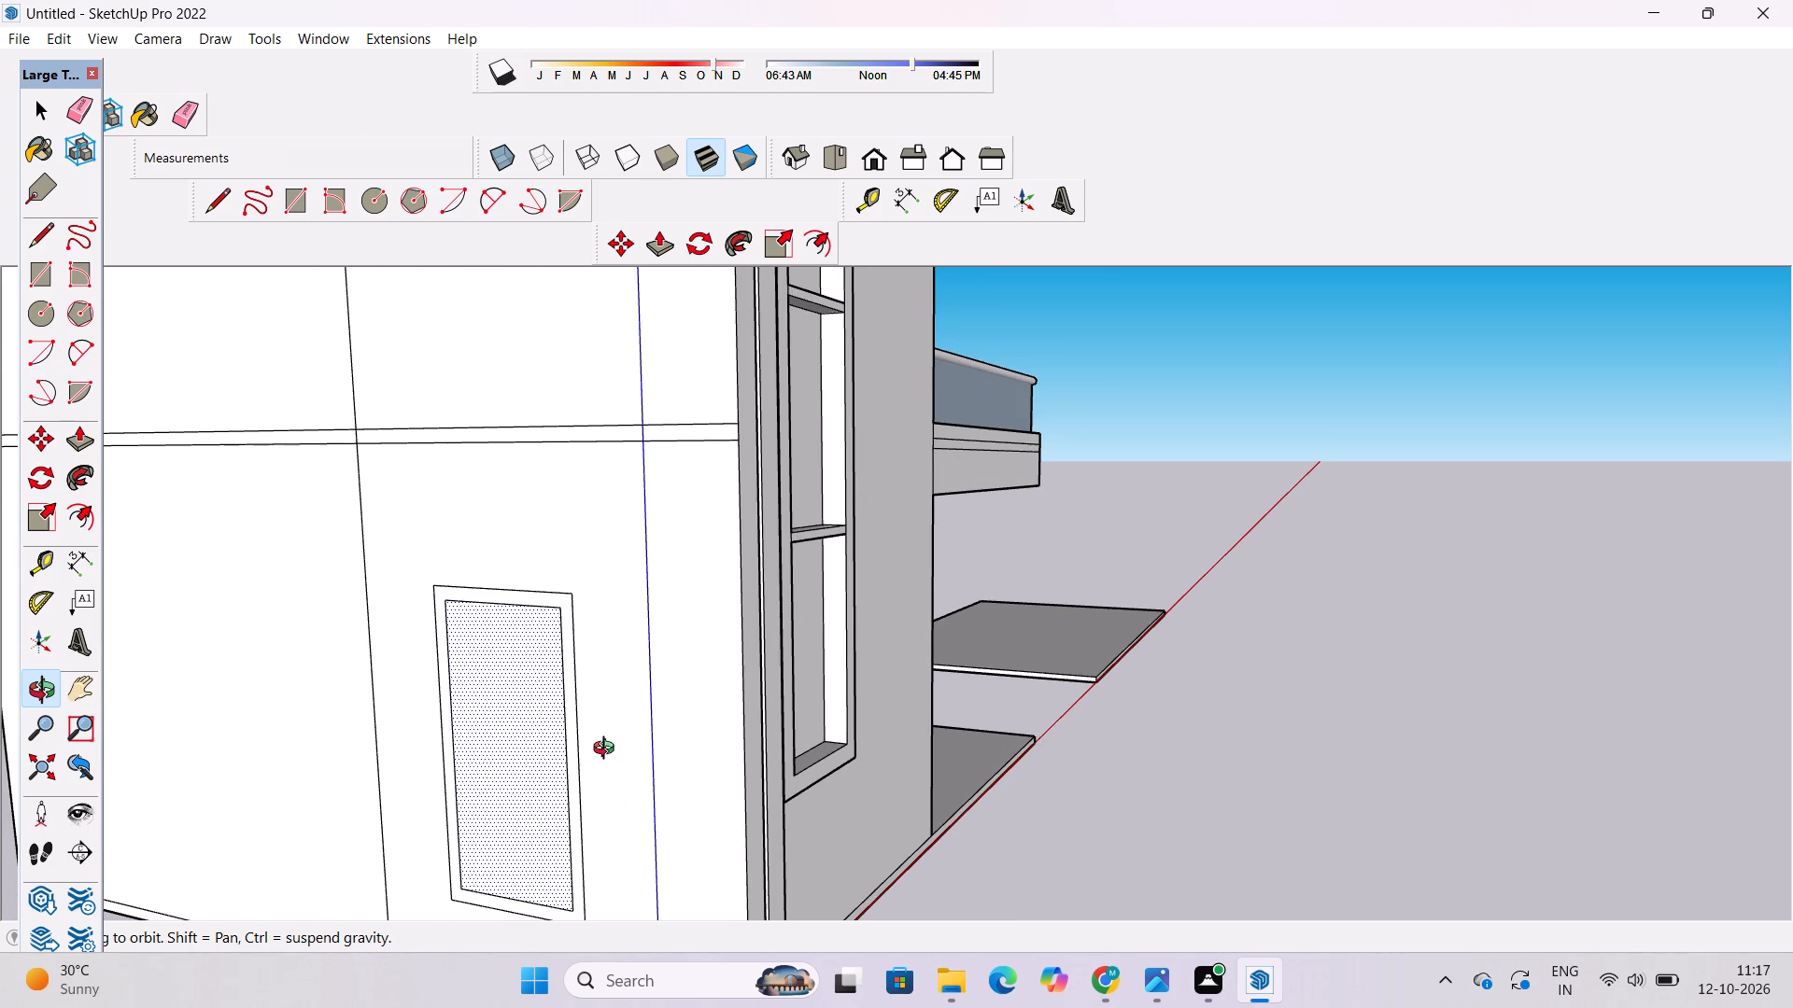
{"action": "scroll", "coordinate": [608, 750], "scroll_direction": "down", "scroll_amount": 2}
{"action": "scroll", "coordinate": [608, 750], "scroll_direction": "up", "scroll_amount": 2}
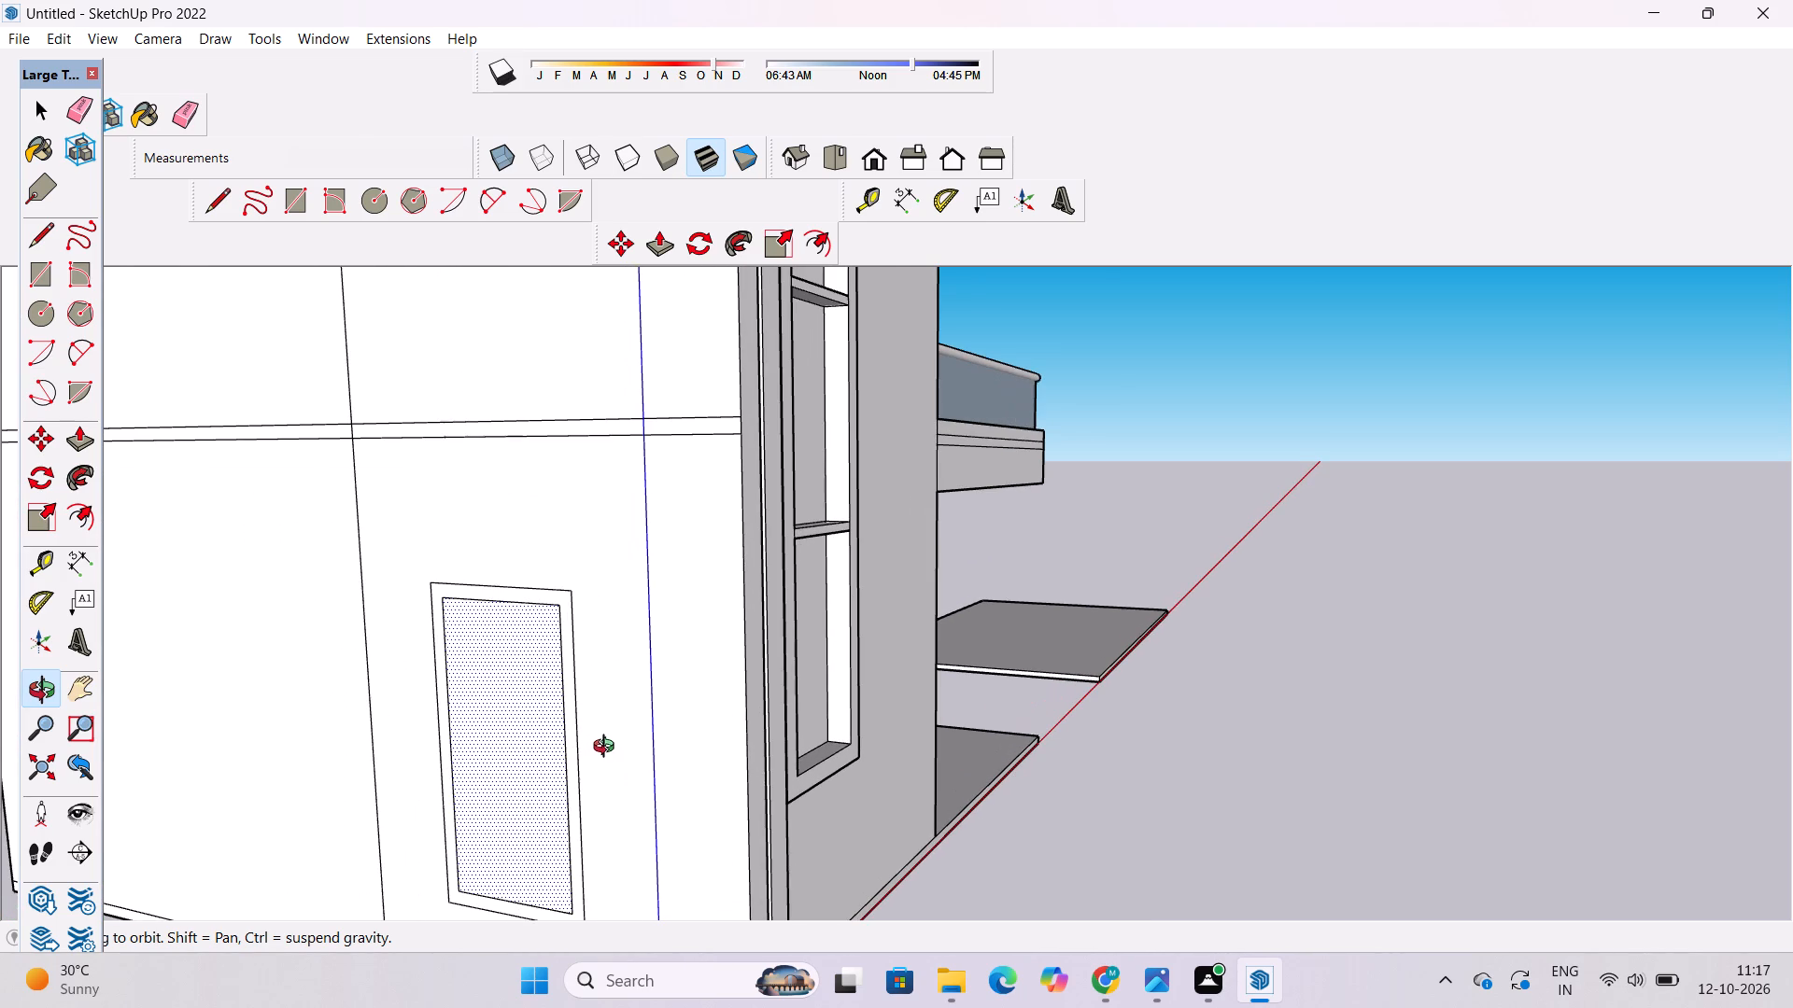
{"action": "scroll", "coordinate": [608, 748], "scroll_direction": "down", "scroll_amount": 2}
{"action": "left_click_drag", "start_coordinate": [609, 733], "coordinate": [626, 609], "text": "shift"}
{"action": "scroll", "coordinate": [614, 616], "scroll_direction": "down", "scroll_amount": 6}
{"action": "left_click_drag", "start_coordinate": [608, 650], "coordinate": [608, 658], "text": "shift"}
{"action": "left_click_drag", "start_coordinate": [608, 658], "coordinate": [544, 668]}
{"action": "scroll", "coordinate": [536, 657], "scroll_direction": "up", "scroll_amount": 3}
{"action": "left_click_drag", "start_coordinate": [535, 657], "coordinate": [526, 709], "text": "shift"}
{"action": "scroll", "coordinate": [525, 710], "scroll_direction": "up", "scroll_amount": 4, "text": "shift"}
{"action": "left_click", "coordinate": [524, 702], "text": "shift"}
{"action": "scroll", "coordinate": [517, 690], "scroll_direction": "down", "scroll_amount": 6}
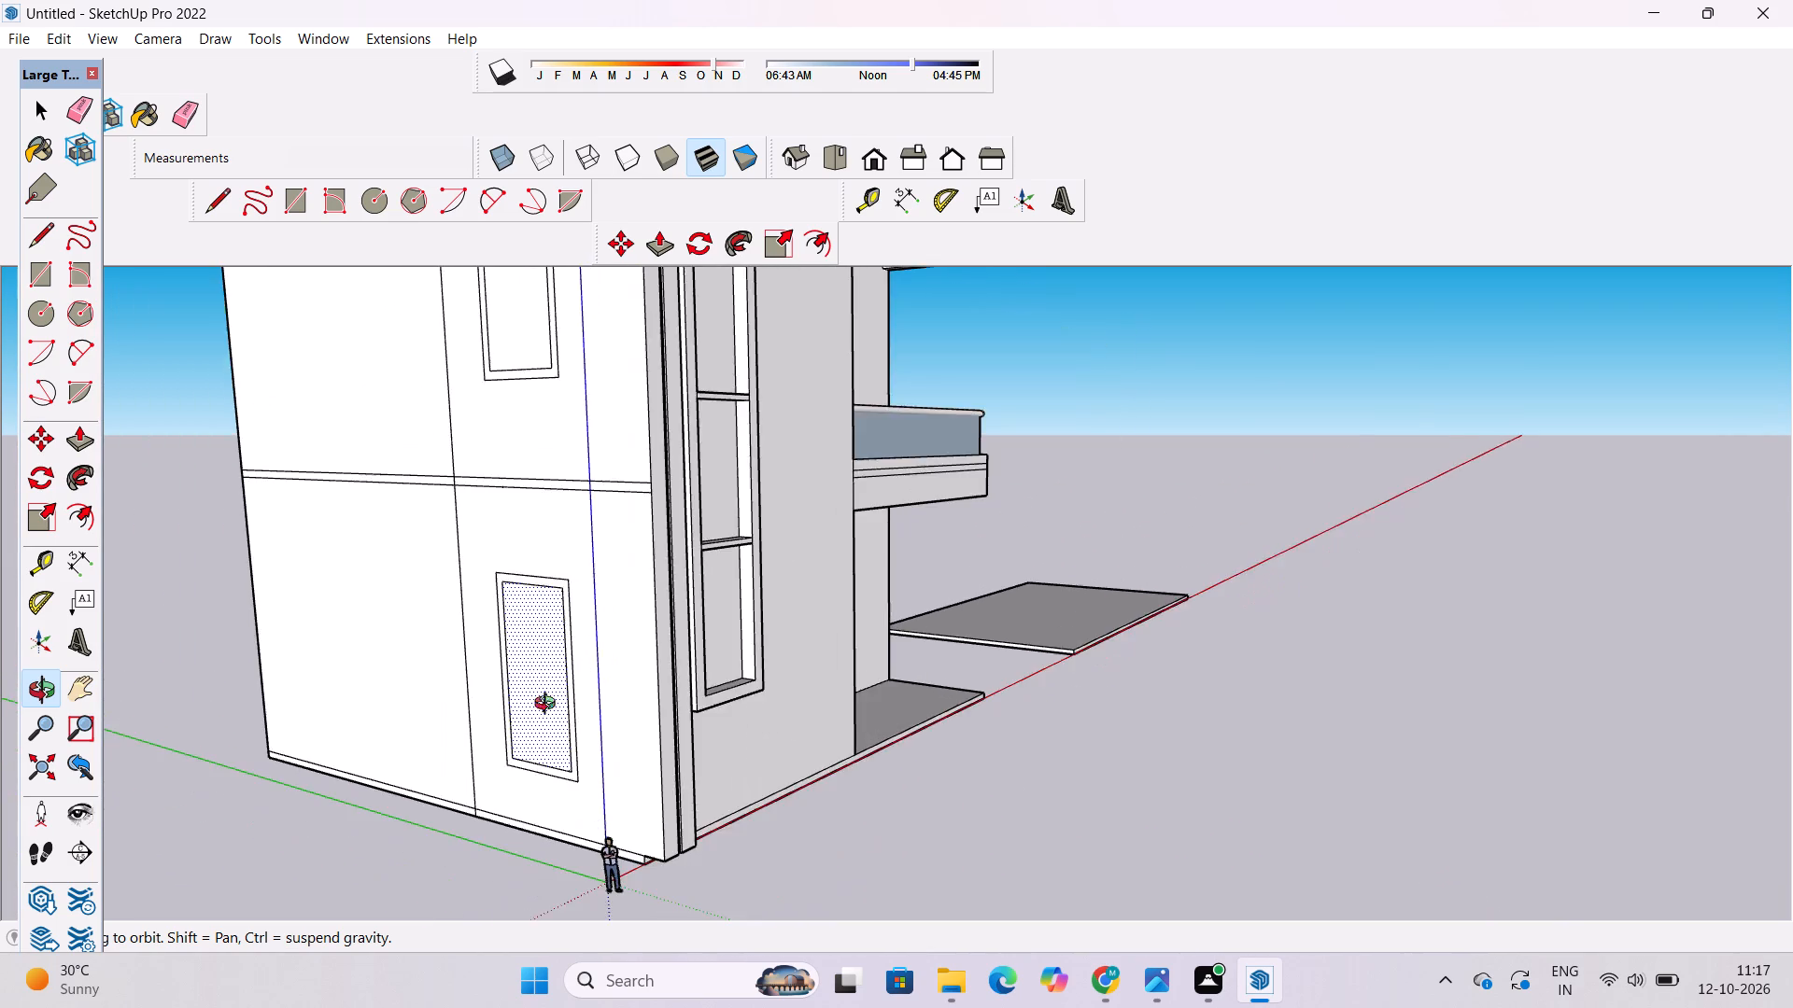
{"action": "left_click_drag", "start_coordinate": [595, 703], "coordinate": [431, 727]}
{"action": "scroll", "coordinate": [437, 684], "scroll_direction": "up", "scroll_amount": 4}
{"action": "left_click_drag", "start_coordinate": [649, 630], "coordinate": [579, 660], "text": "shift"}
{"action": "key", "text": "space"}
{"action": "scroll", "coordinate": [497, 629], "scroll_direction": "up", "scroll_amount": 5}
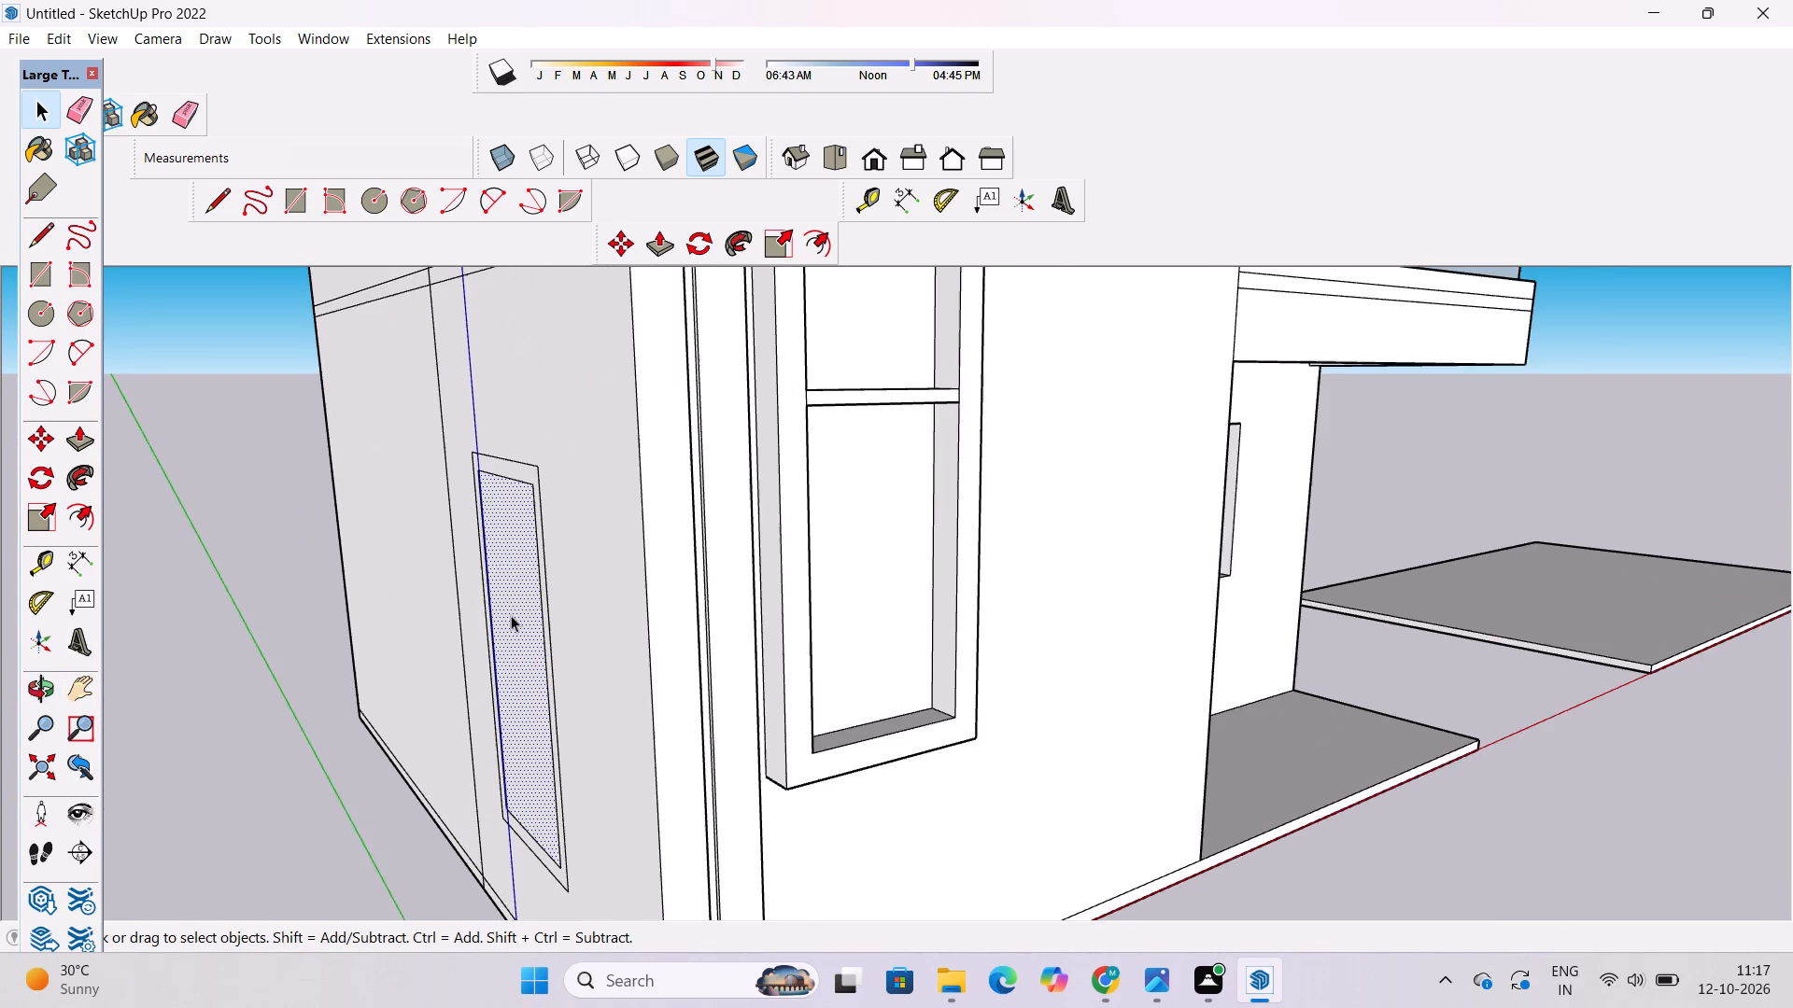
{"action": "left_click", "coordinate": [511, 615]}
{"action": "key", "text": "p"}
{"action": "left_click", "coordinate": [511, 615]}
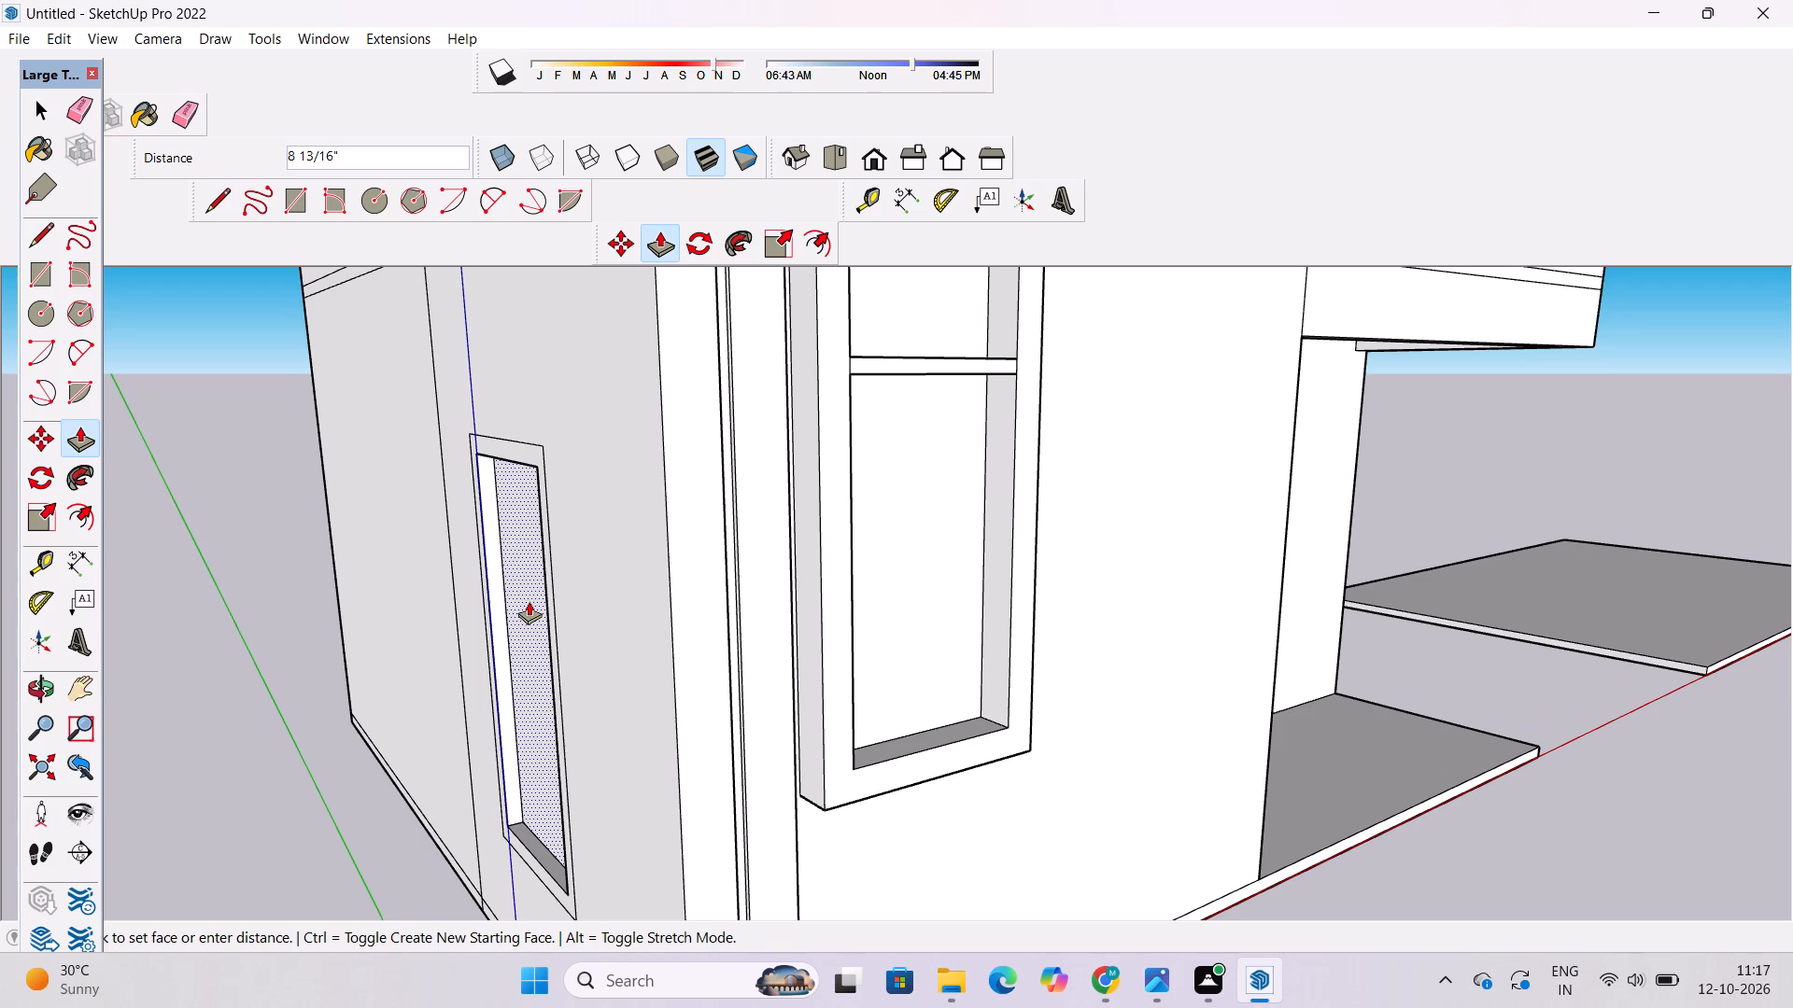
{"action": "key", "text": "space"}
Push/Pull the frame face of the lower side-wall window outward 3" from the wall.
{"action": "key", "text": "o"}
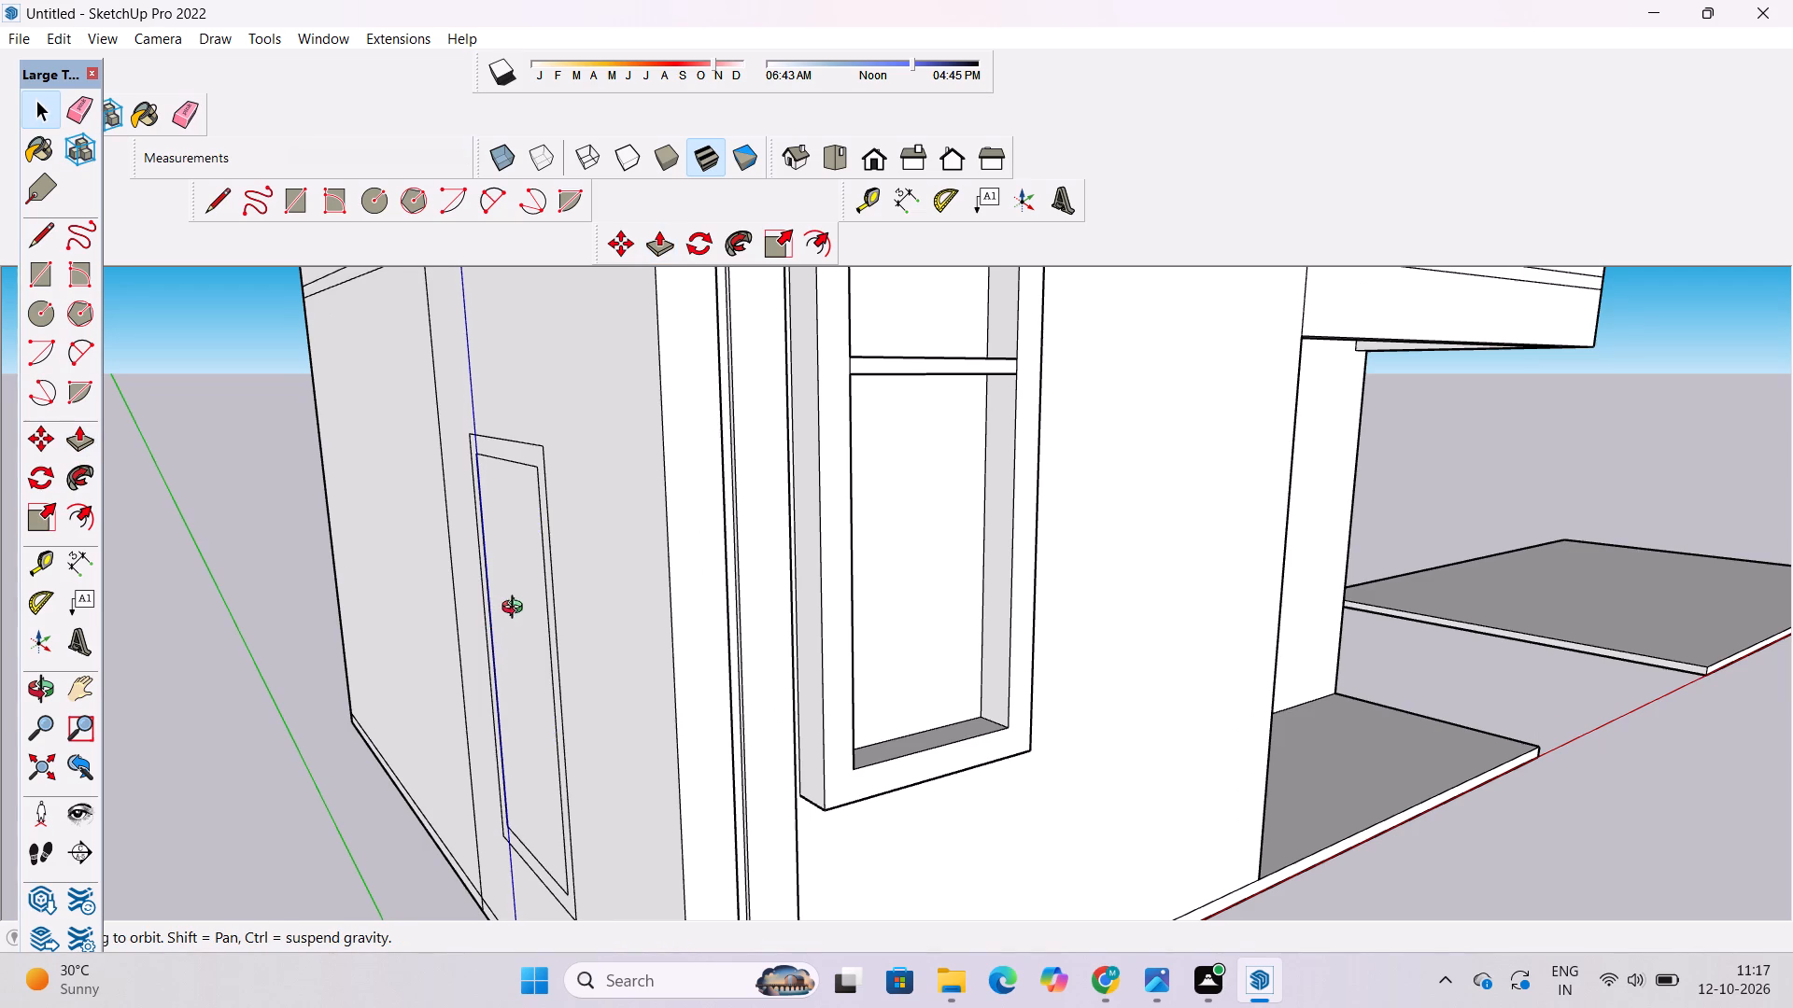
{"action": "left_click_drag", "start_coordinate": [516, 609], "coordinate": [529, 694]}
{"action": "scroll", "coordinate": [544, 646], "scroll_direction": "up", "scroll_amount": 2}
{"action": "left_click_drag", "start_coordinate": [600, 656], "coordinate": [537, 656]}
{"action": "left_click_drag", "start_coordinate": [542, 646], "coordinate": [558, 650], "text": "shift"}
{"action": "scroll", "coordinate": [559, 565], "scroll_direction": "up", "scroll_amount": 4}
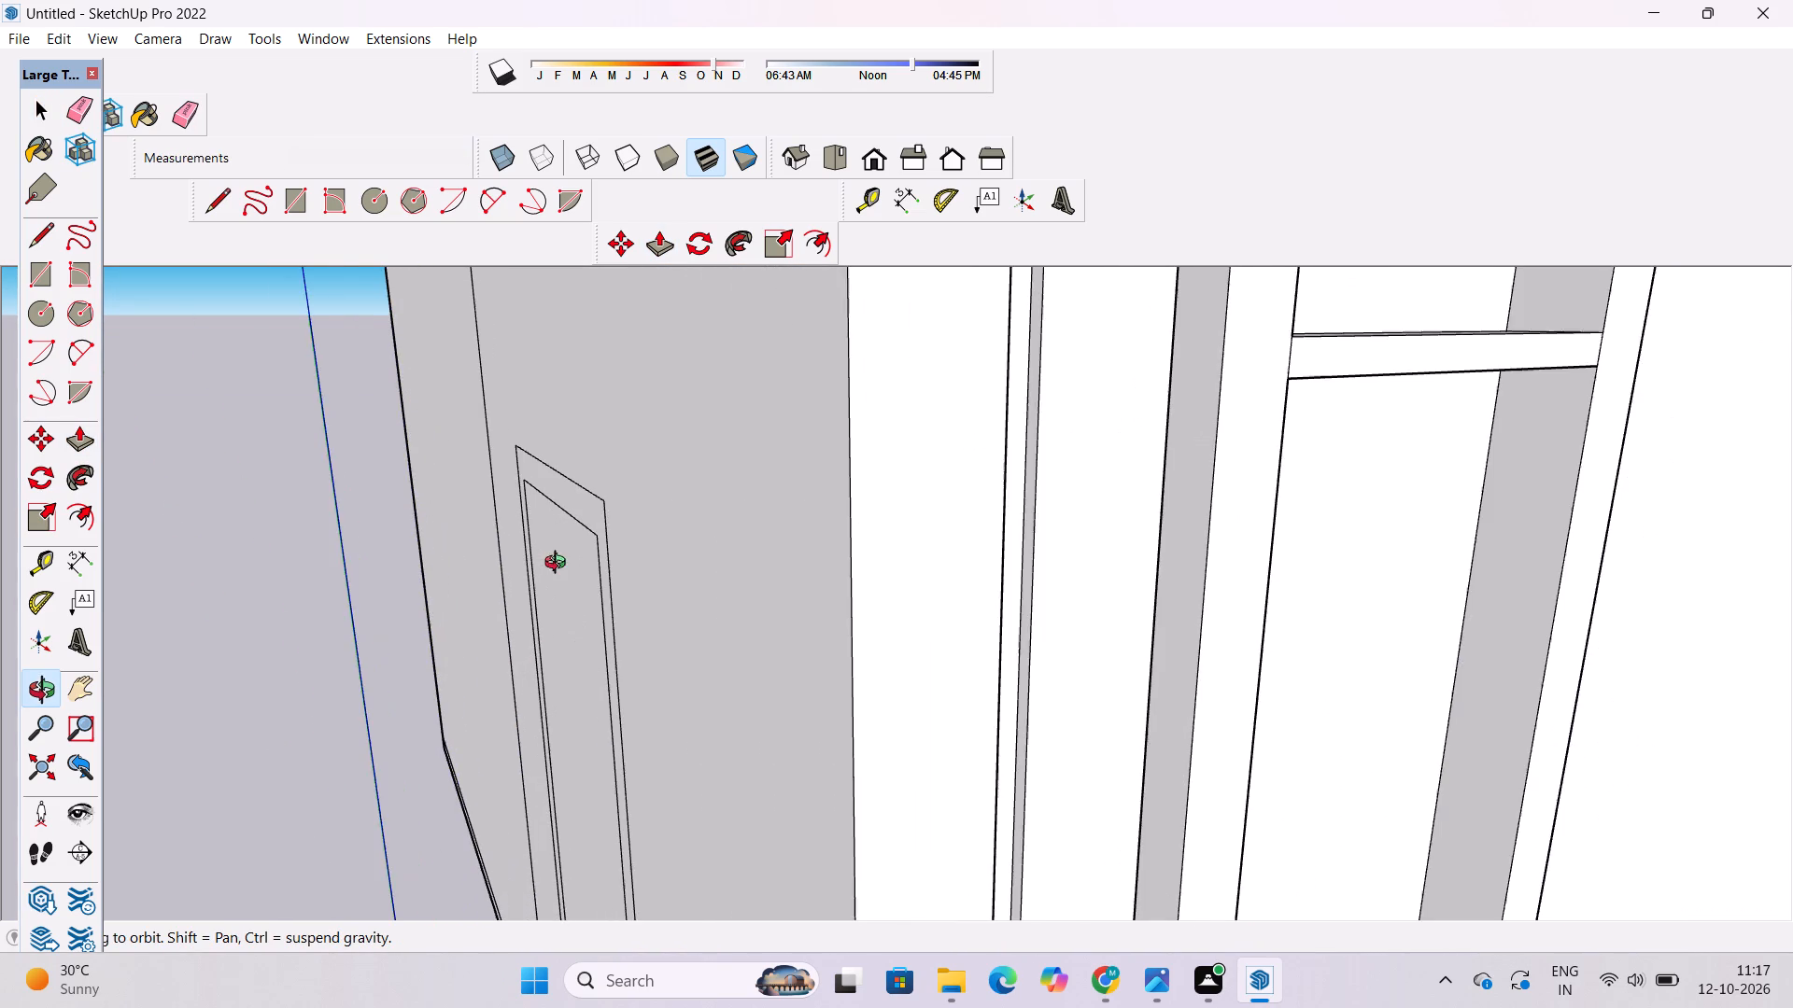
{"action": "left_click_drag", "start_coordinate": [559, 568], "coordinate": [575, 570], "text": "shift"}
{"action": "key", "text": "space"}
{"action": "left_click", "coordinate": [591, 507]}
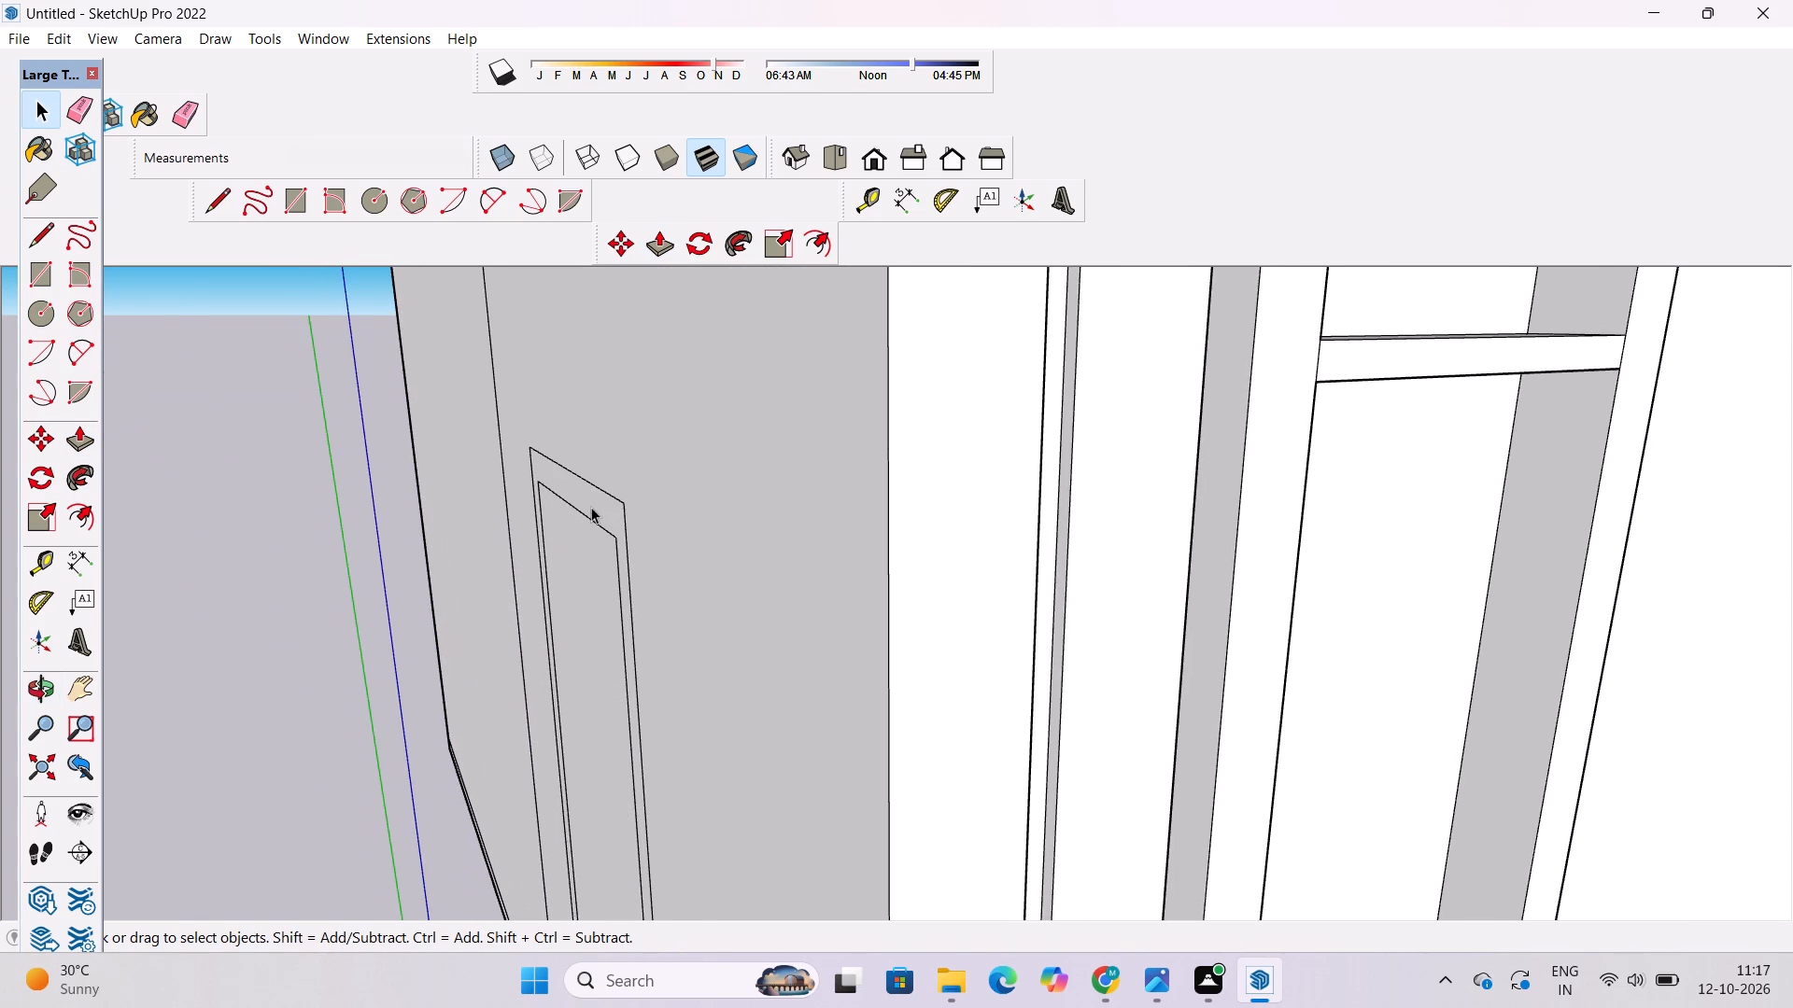
{"action": "key", "text": "p"}
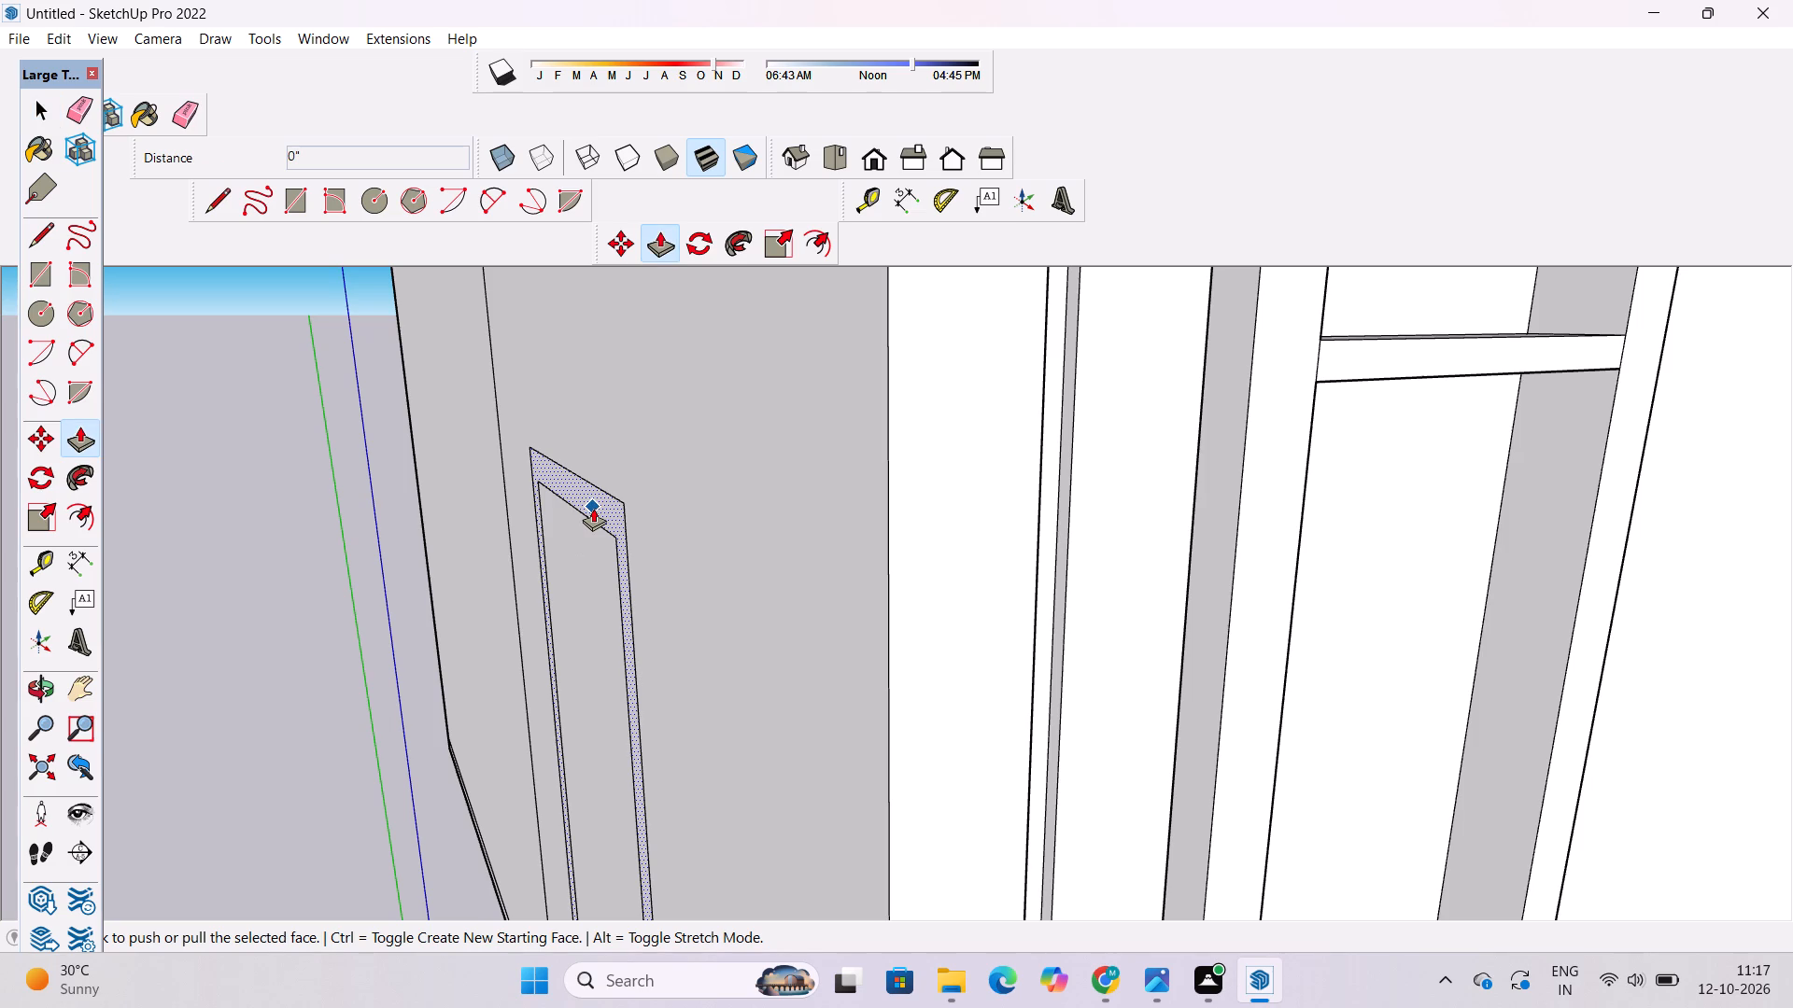
{"action": "scroll", "coordinate": [593, 508], "scroll_direction": "up", "scroll_amount": 3}
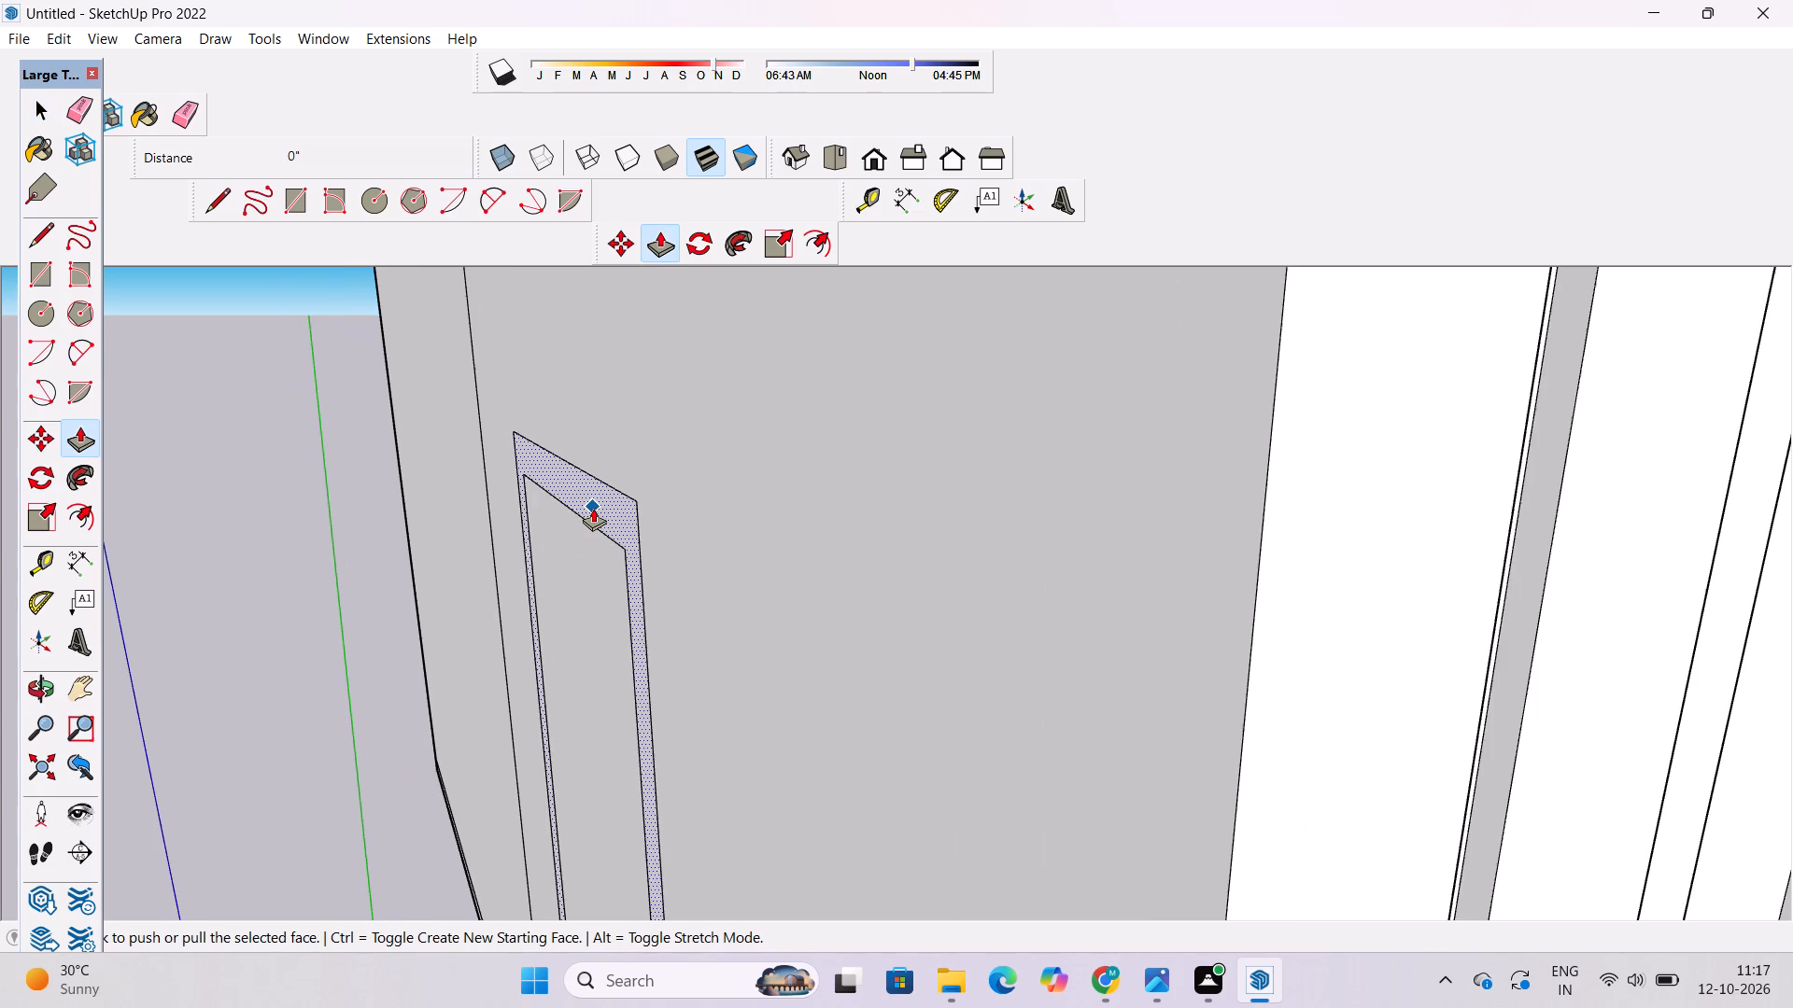
{"action": "left_click", "coordinate": [593, 508]}
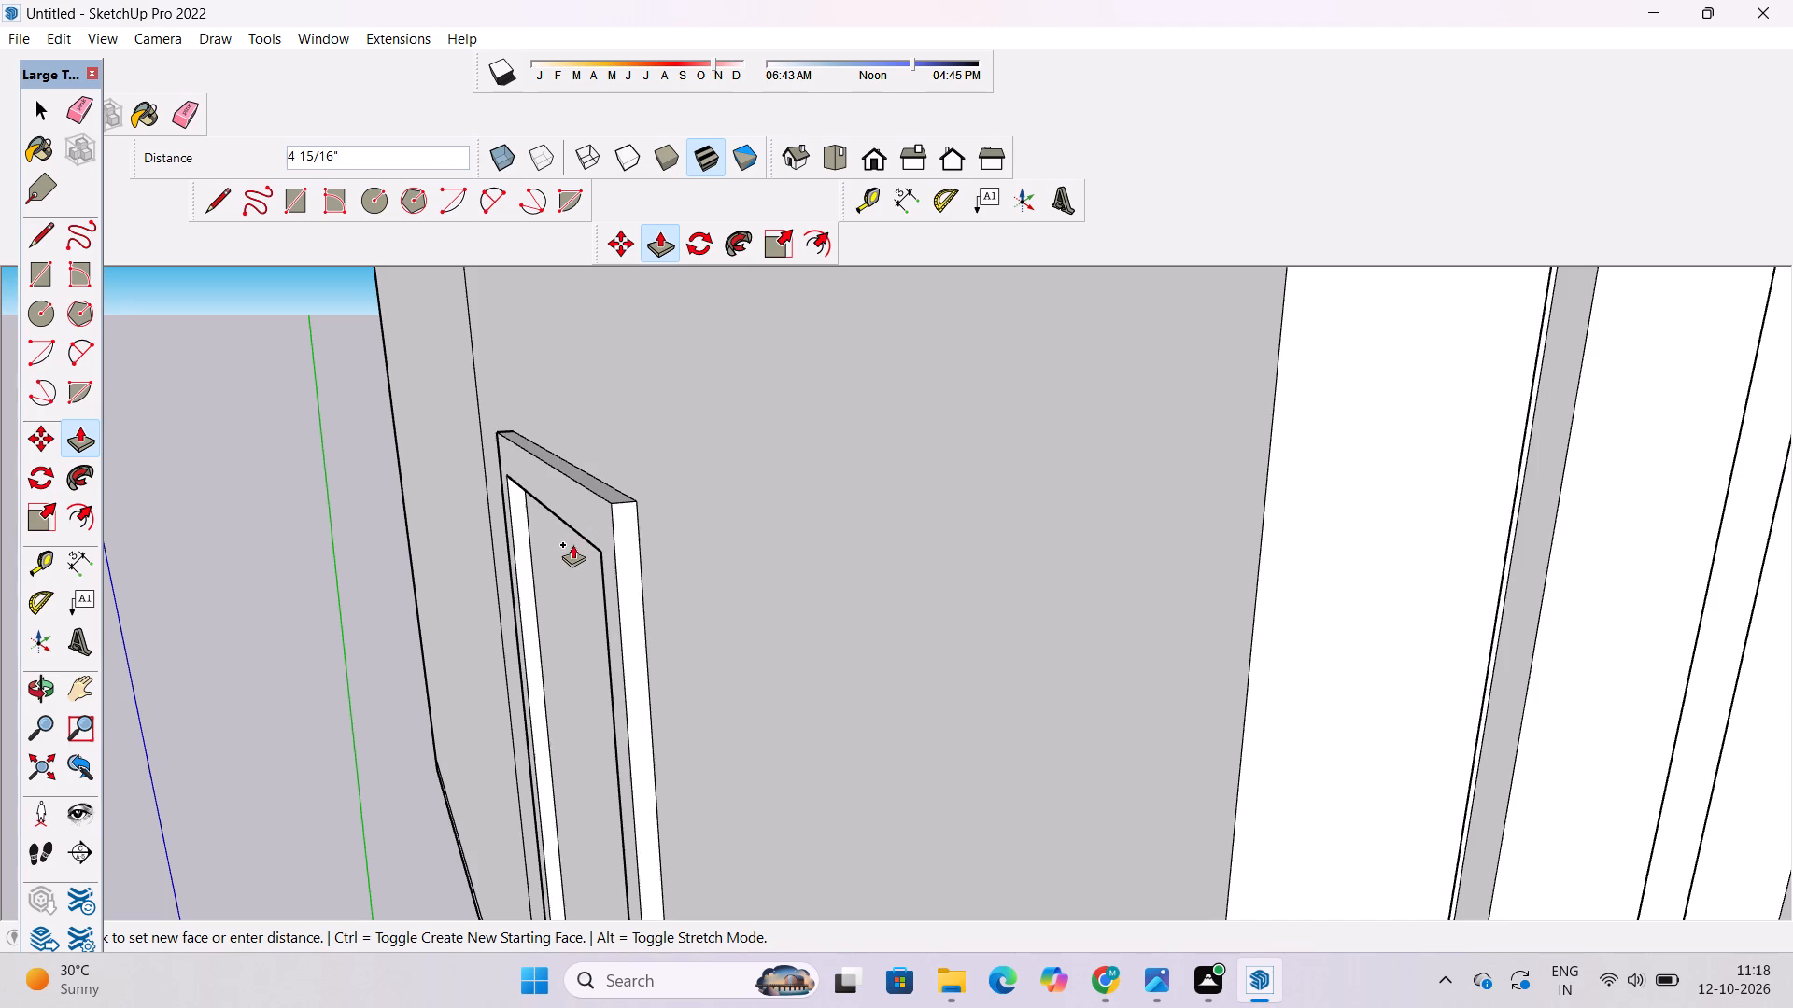
{"action": "type", "text": "3\""}
{"action": "key", "text": "Return"}
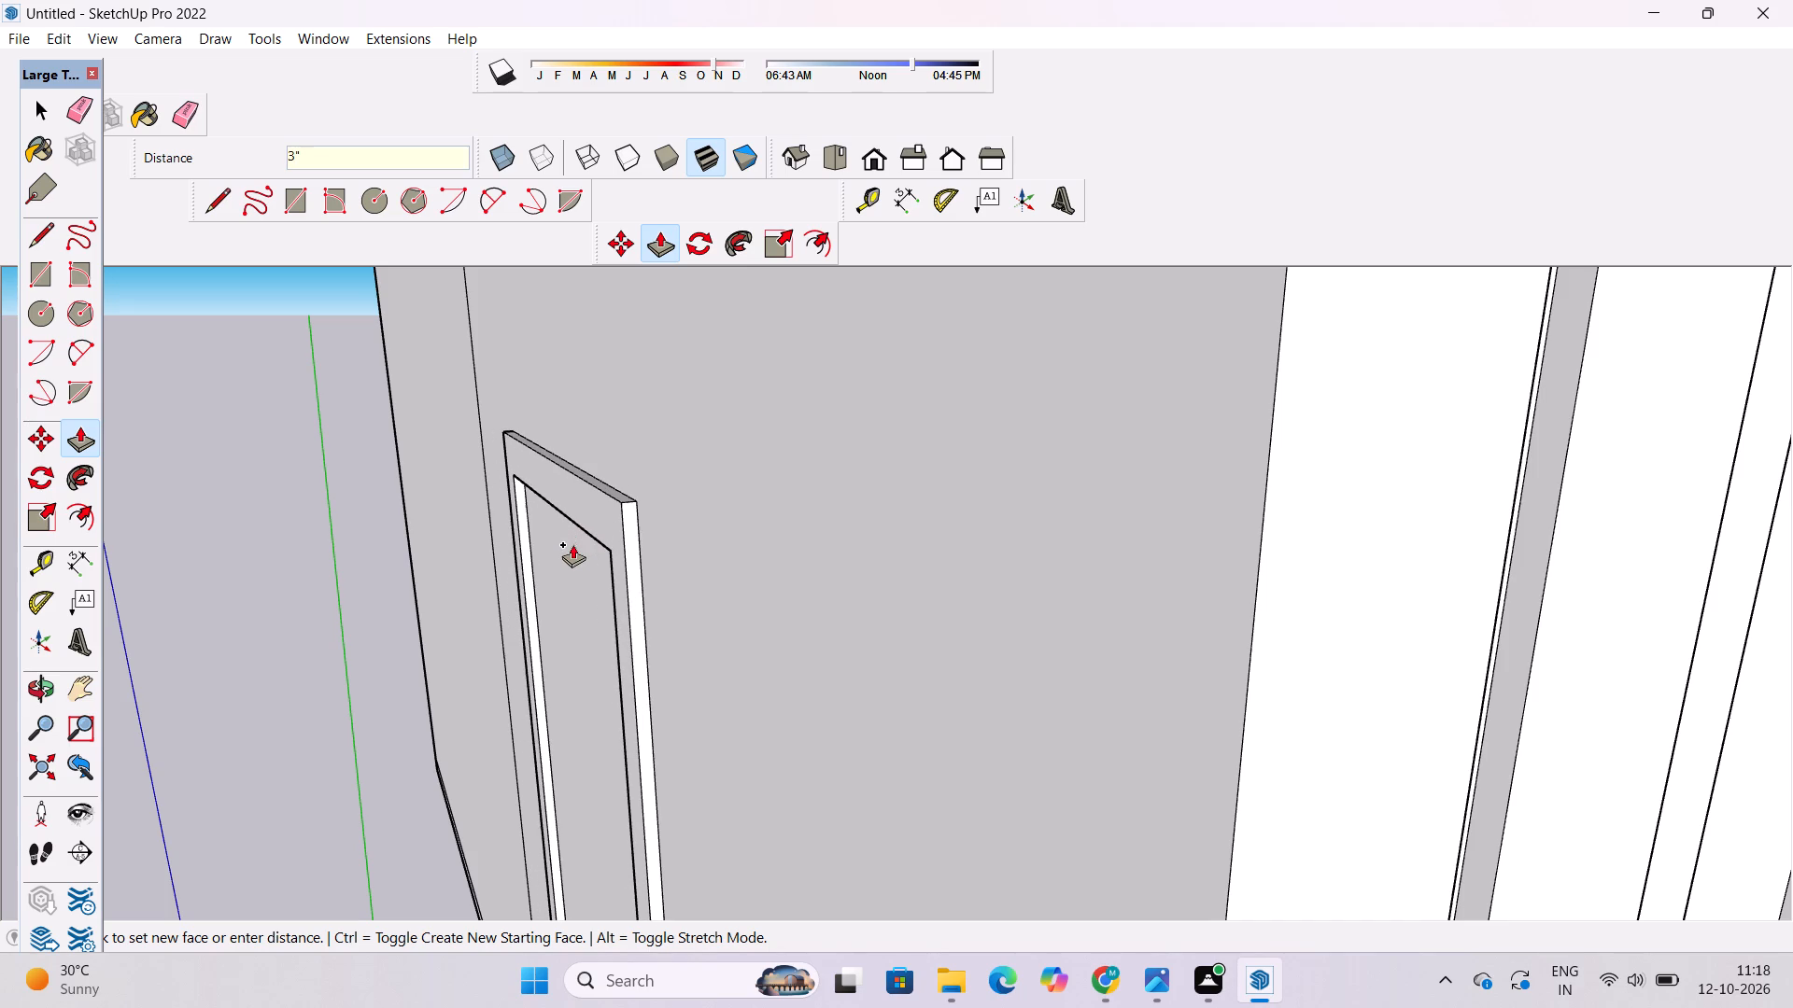
Pull the upper side-wall window's frame face outward to match the depth of the lower window's frame.
{"action": "scroll", "coordinate": [657, 570], "scroll_direction": "down", "scroll_amount": 20}
{"action": "scroll", "coordinate": [657, 570], "scroll_direction": "down", "scroll_amount": 2}
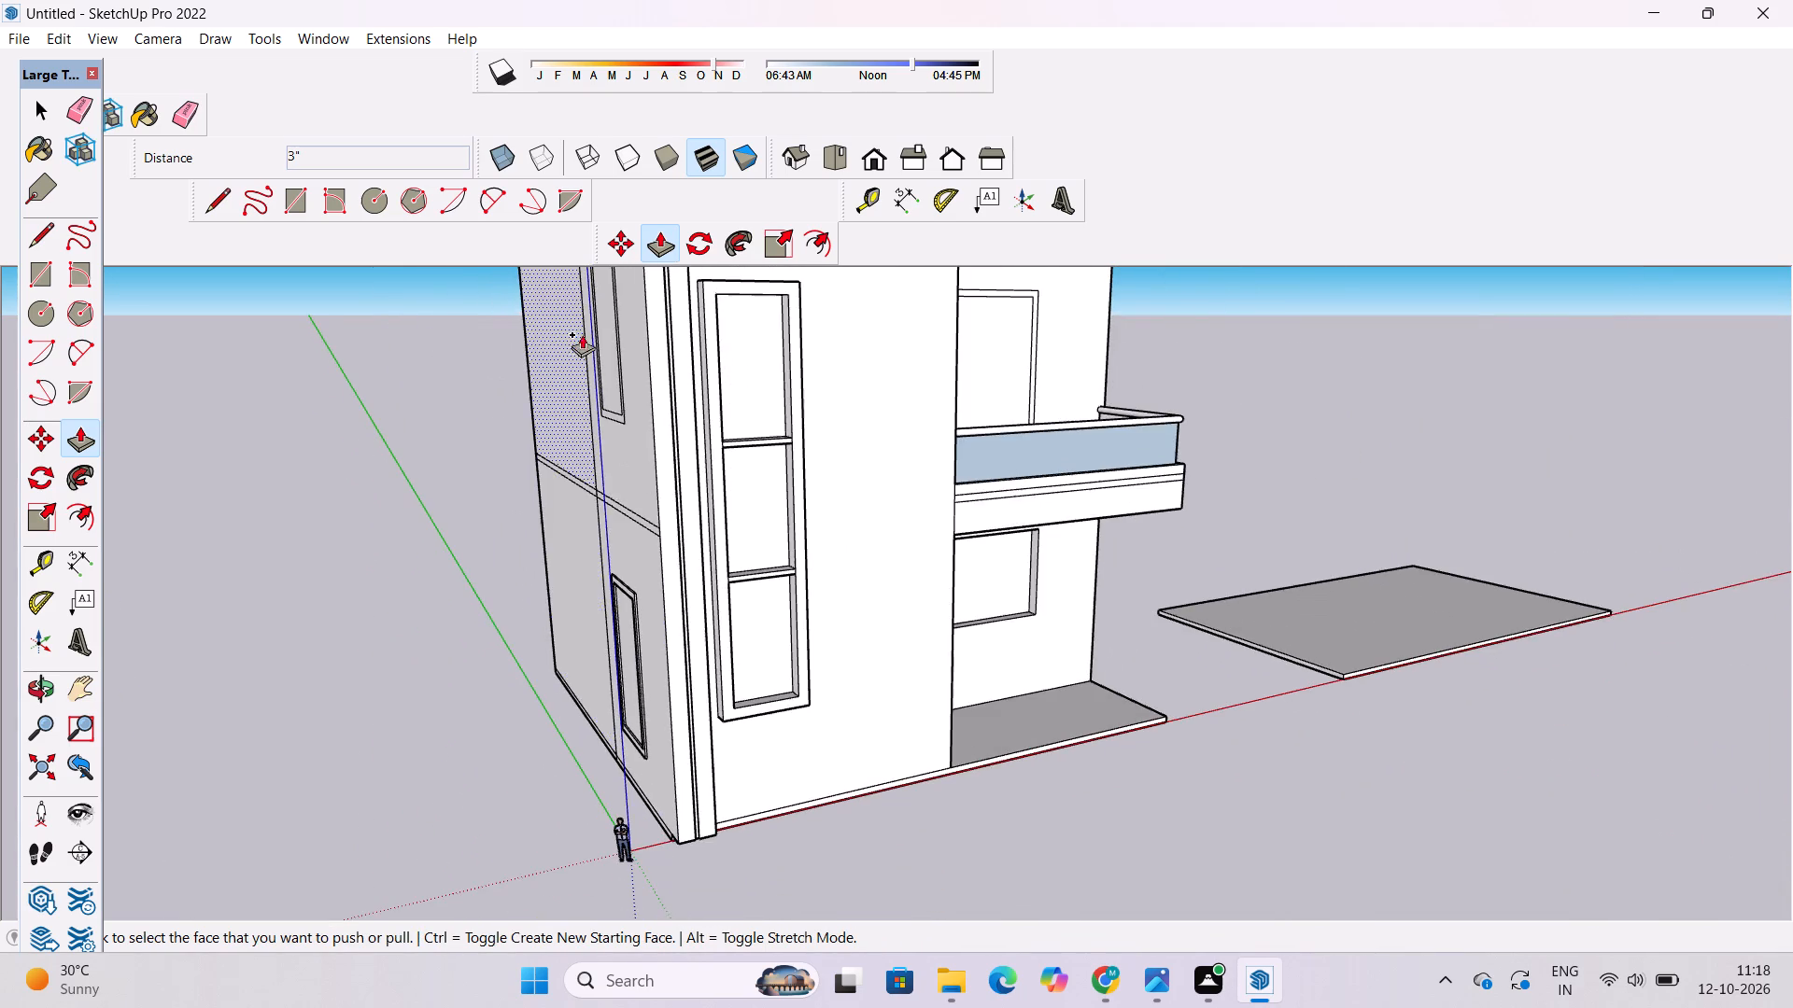
{"action": "scroll", "coordinate": [586, 479], "scroll_direction": "down", "scroll_amount": 7}
{"action": "scroll", "coordinate": [585, 331], "scroll_direction": "up", "scroll_amount": 20}
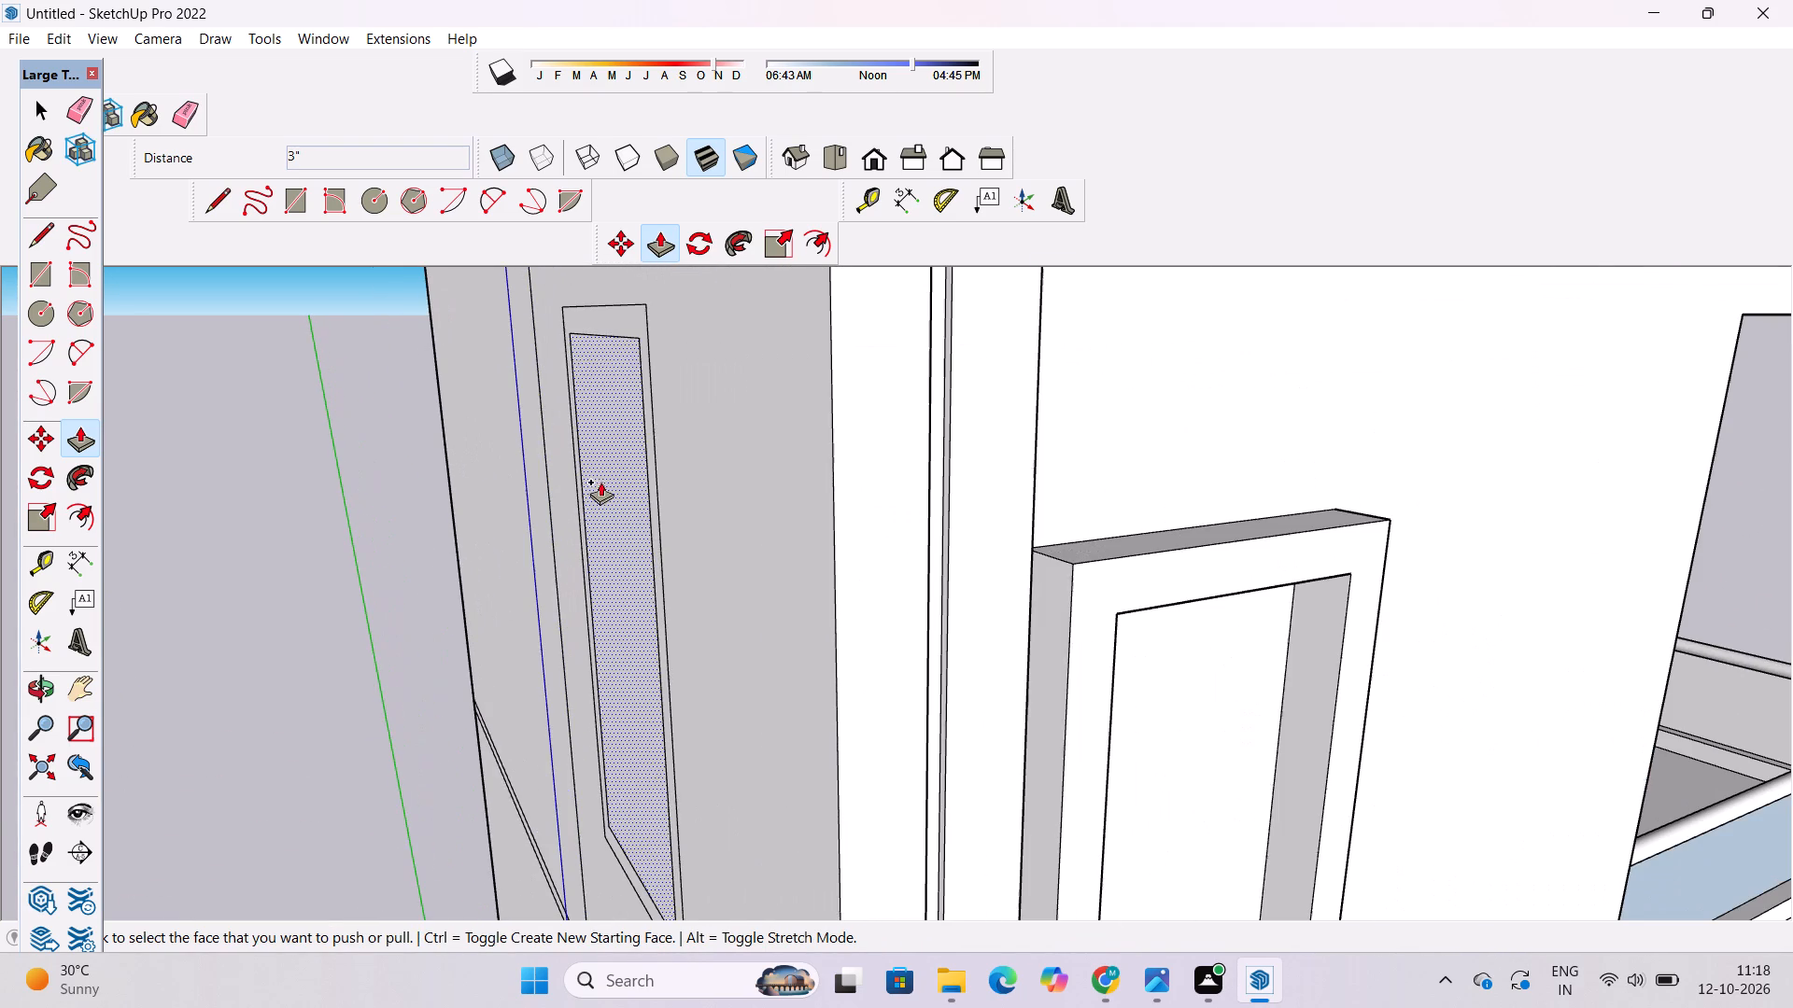
{"action": "left_click", "coordinate": [640, 327]}
{"action": "scroll", "coordinate": [621, 344], "scroll_direction": "down", "scroll_amount": 14}
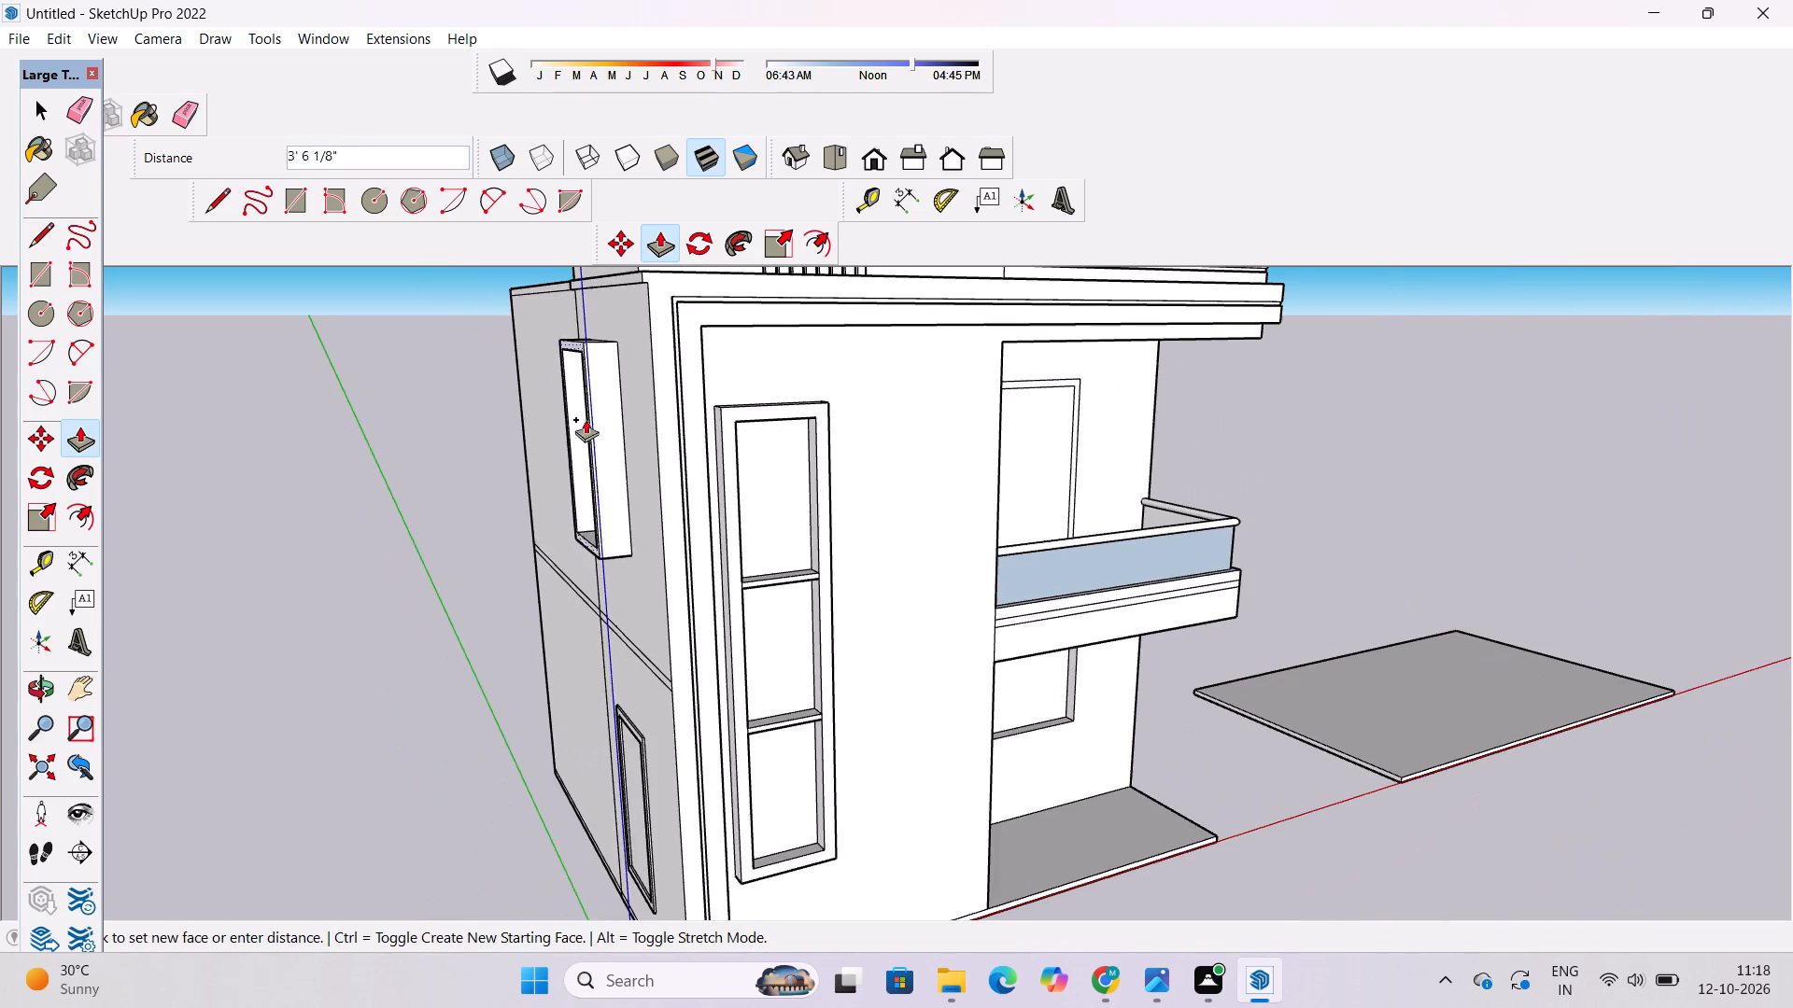
{"action": "scroll", "coordinate": [641, 757], "scroll_direction": "up", "scroll_amount": 18}
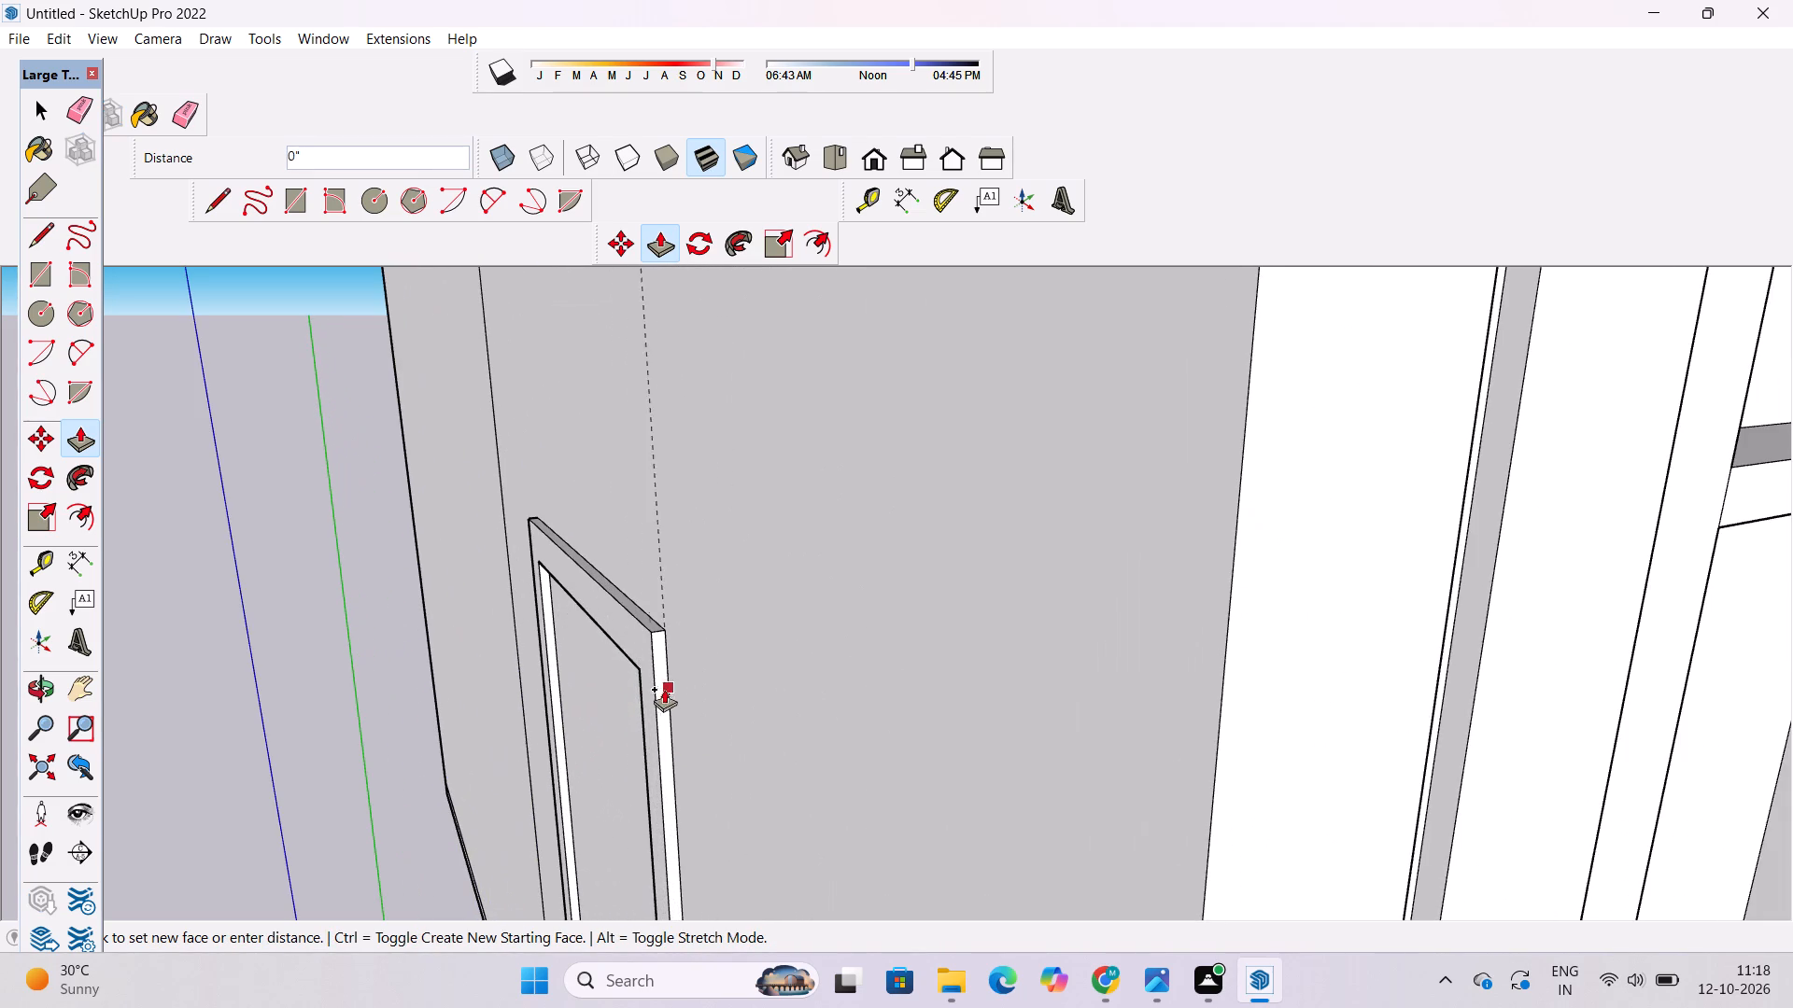
{"action": "left_click", "coordinate": [646, 634]}
{"action": "key", "text": "space"}
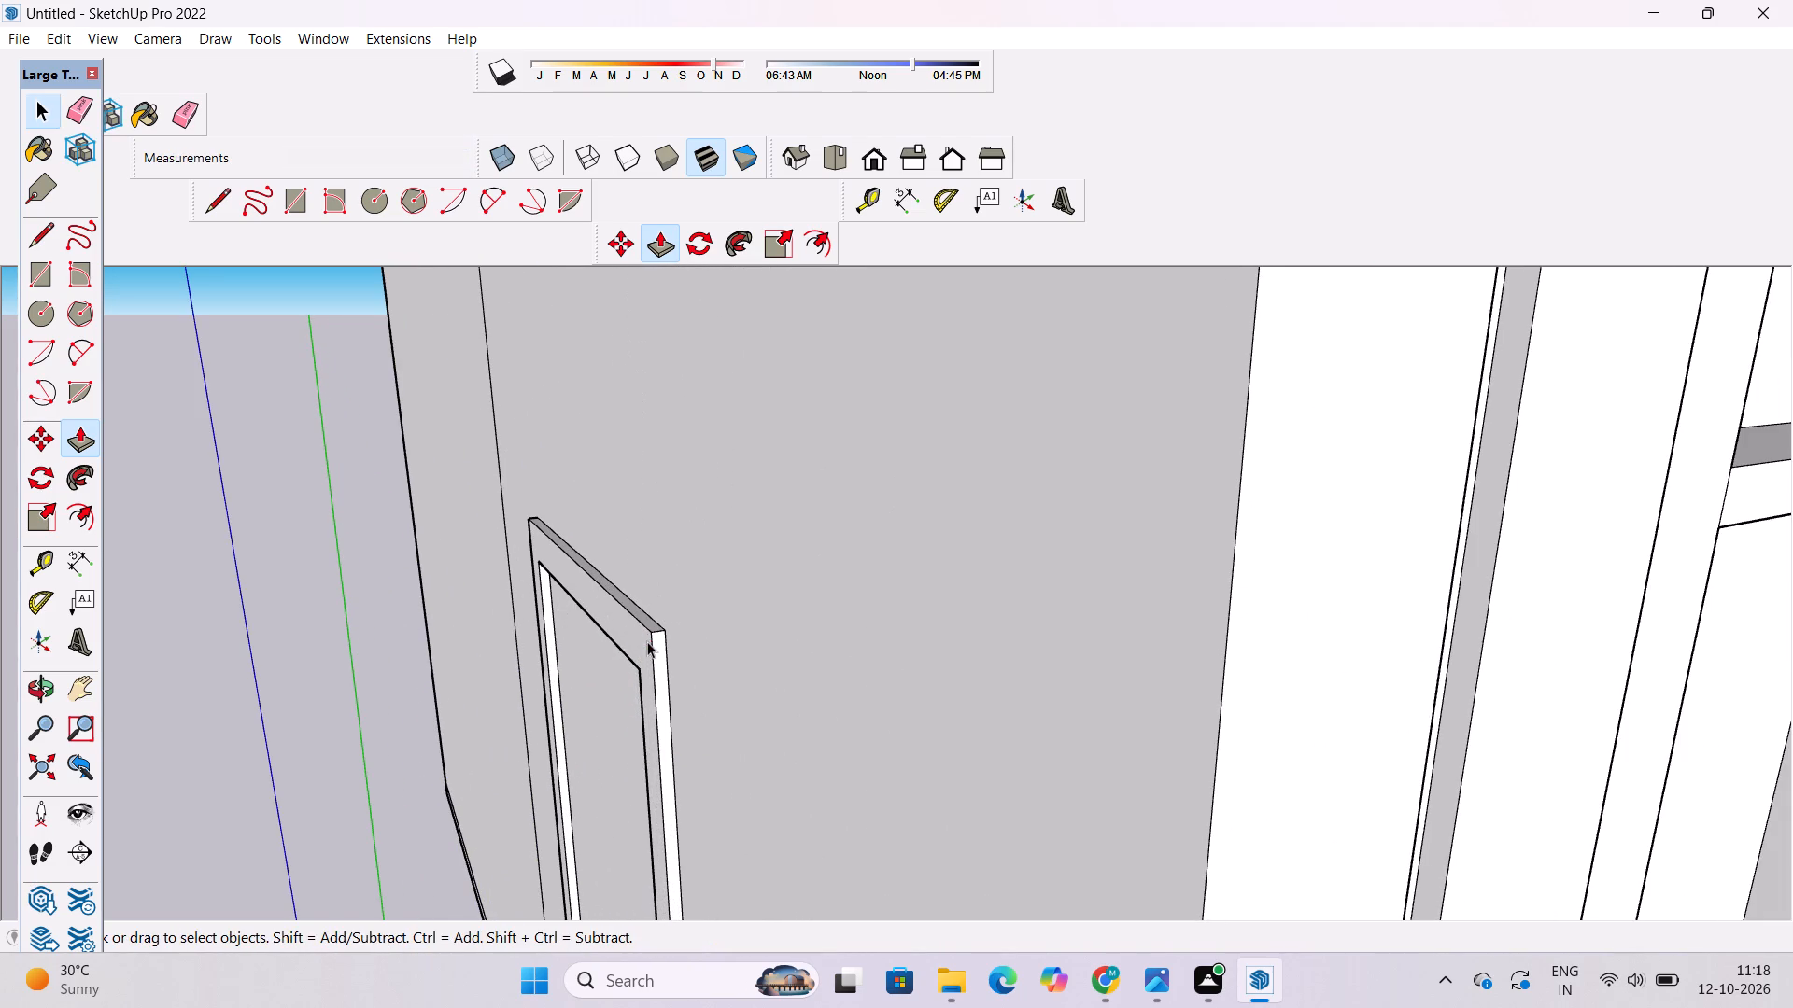
{"action": "key", "text": "o"}
{"action": "scroll", "coordinate": [679, 699], "scroll_direction": "down", "scroll_amount": 17}
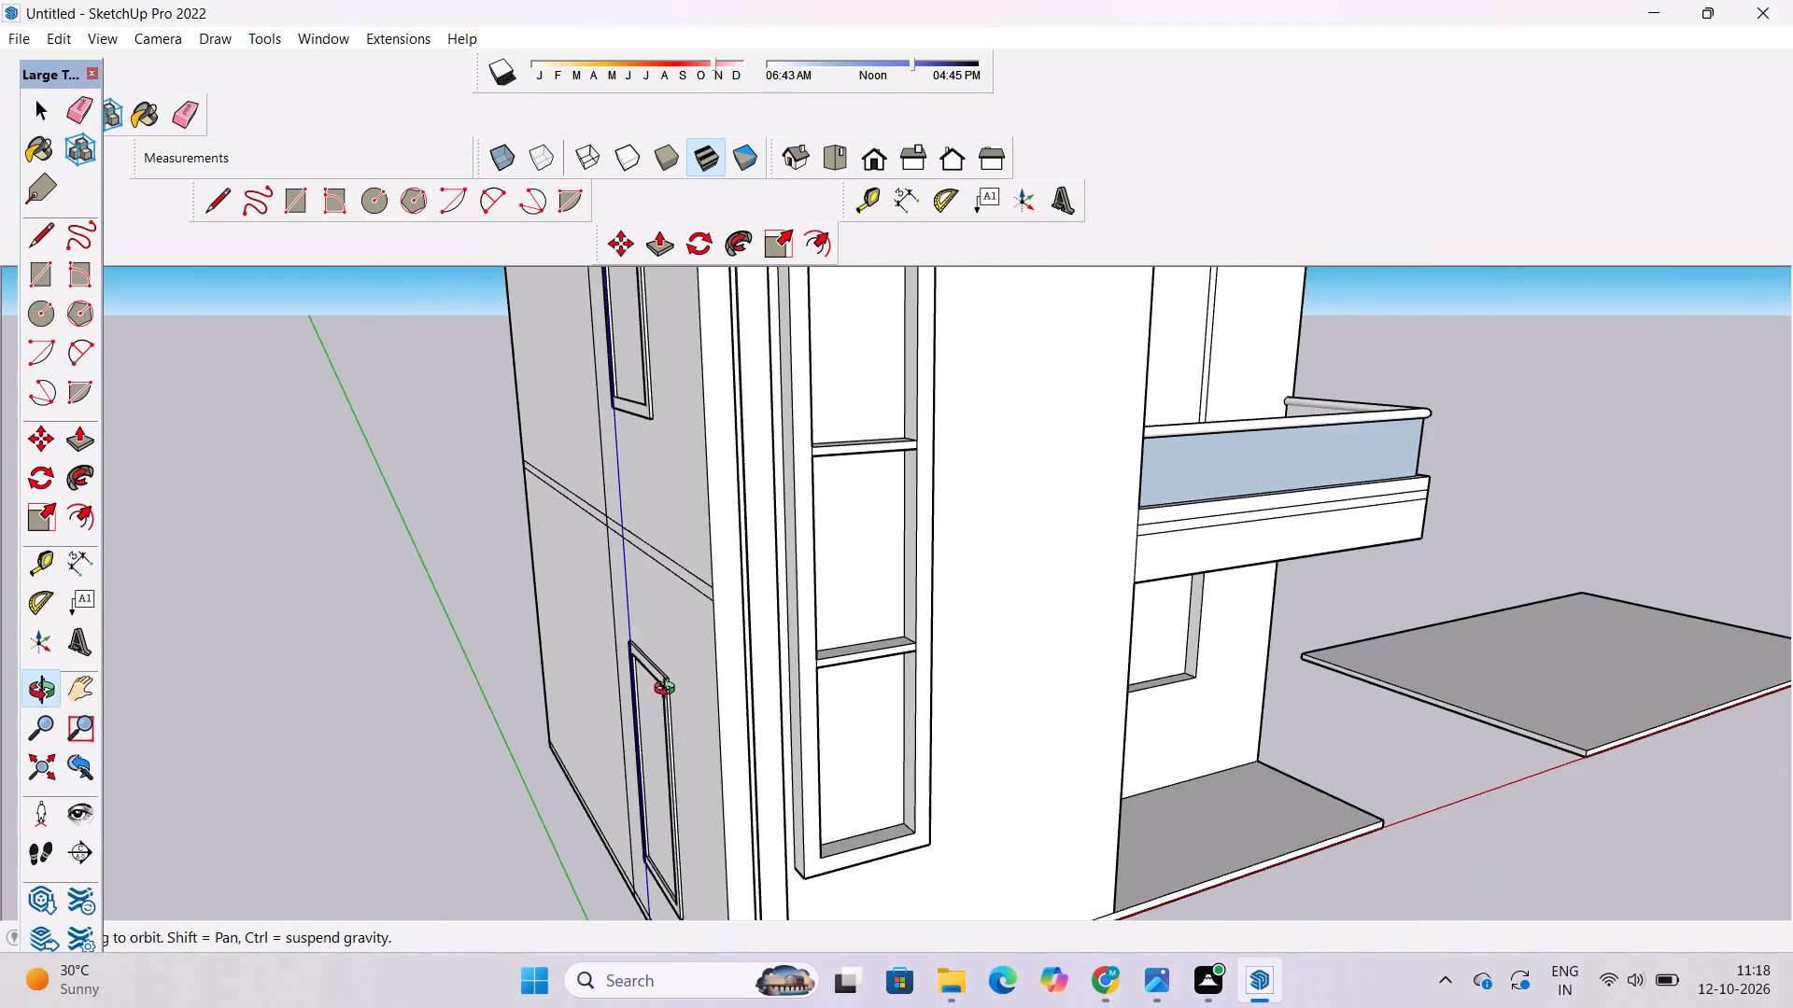
Examine the front facade, the upper balcony and the underside of the overhang above it from several angles.
{"action": "left_click_drag", "start_coordinate": [673, 693], "coordinate": [637, 651], "text": "shift"}
{"action": "scroll", "coordinate": [596, 646], "scroll_direction": "down", "scroll_amount": 5}
{"action": "left_click_drag", "start_coordinate": [685, 640], "coordinate": [671, 718], "text": "shift"}
{"action": "left_click_drag", "start_coordinate": [665, 756], "coordinate": [607, 726]}
{"action": "scroll", "coordinate": [606, 679], "scroll_direction": "up", "scroll_amount": 1}
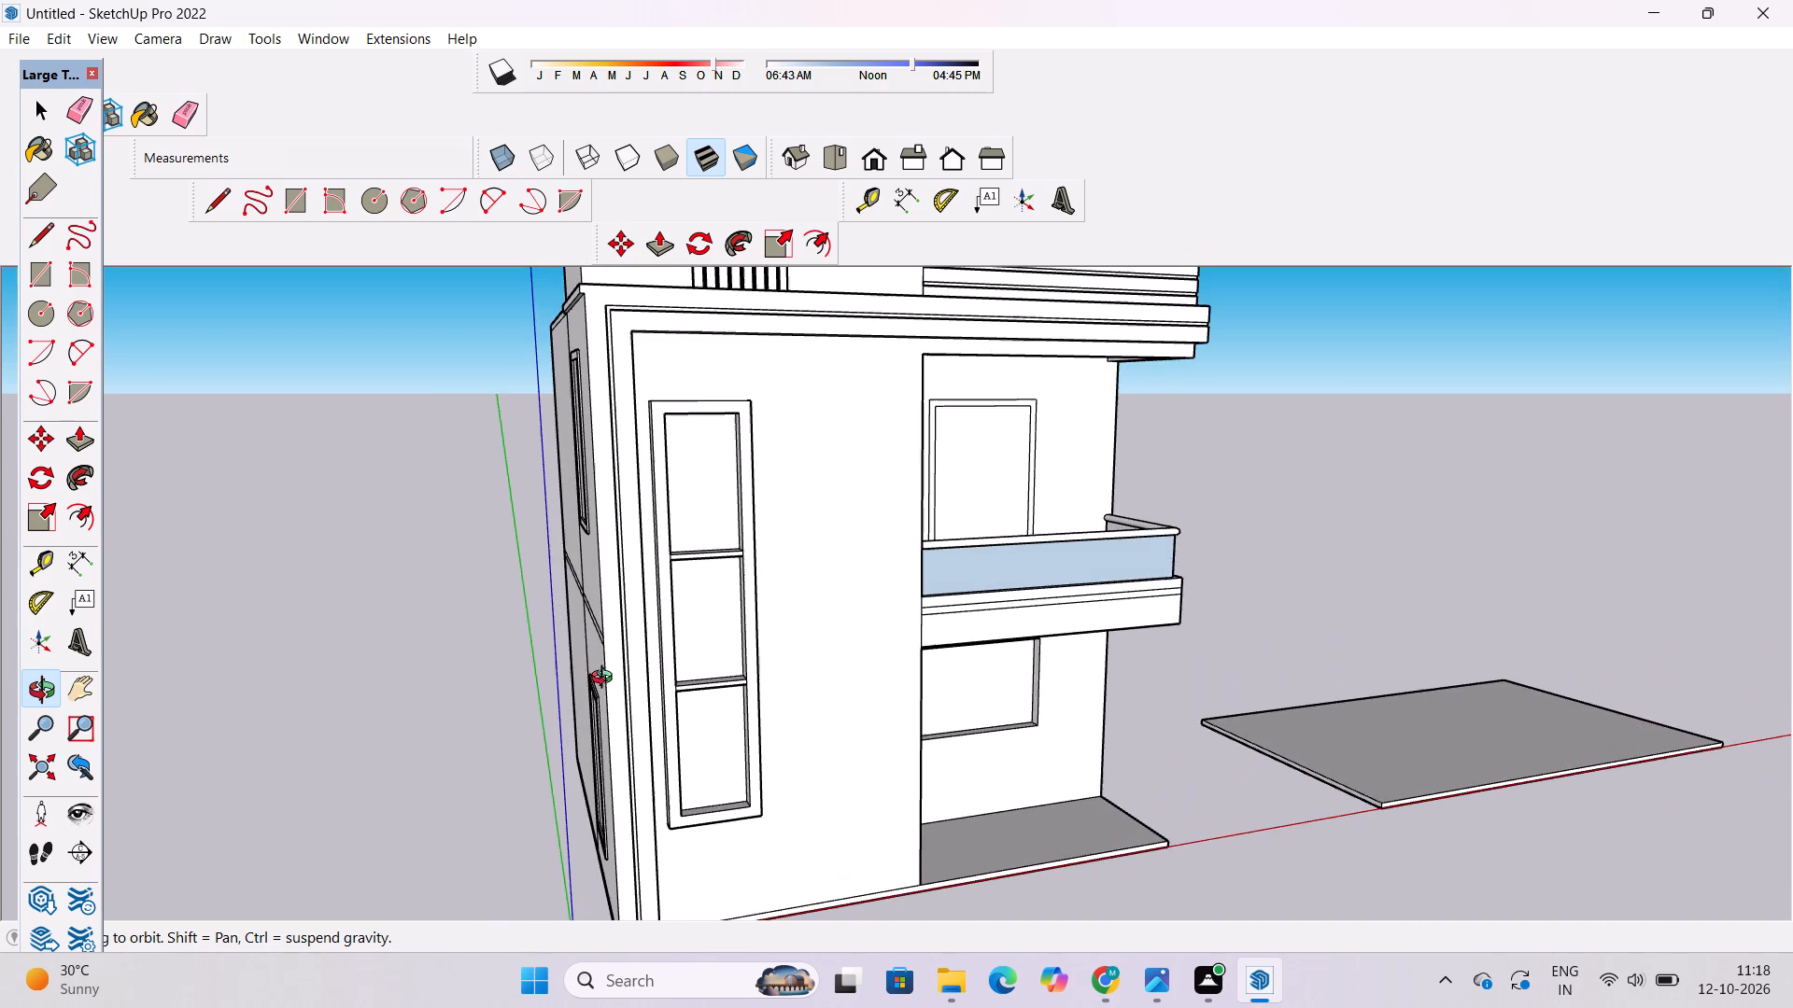
{"action": "left_click_drag", "start_coordinate": [627, 669], "coordinate": [645, 778], "text": "shift"}
{"action": "scroll", "coordinate": [631, 753], "scroll_direction": "up", "scroll_amount": 4}
{"action": "left_click_drag", "start_coordinate": [697, 727], "coordinate": [649, 740], "text": "shift"}
{"action": "scroll", "coordinate": [664, 733], "scroll_direction": "up", "scroll_amount": 2}
{"action": "left_click_drag", "start_coordinate": [886, 709], "coordinate": [791, 693]}
{"action": "scroll", "coordinate": [791, 686], "scroll_direction": "down", "scroll_amount": 4}
{"action": "left_click_drag", "start_coordinate": [1099, 708], "coordinate": [928, 661]}
{"action": "left_click_drag", "start_coordinate": [1026, 667], "coordinate": [886, 688], "text": "shift"}
{"action": "left_click_drag", "start_coordinate": [1207, 662], "coordinate": [936, 696]}
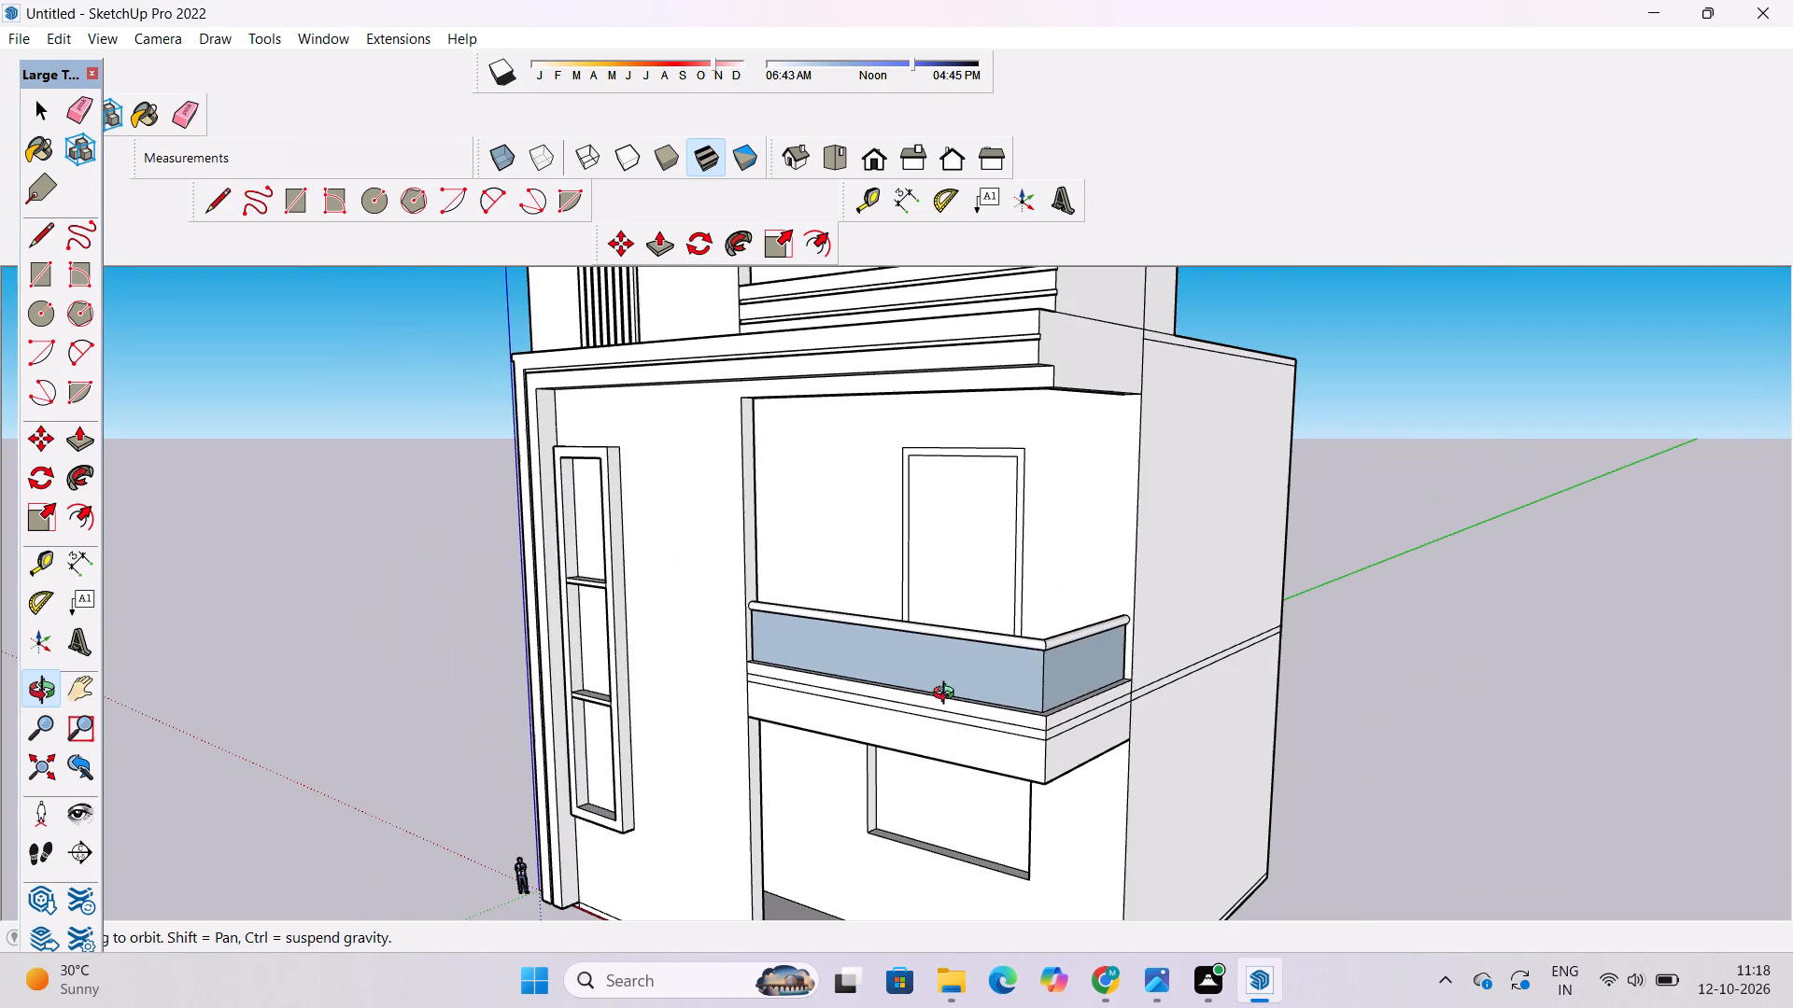
{"action": "scroll", "coordinate": [1053, 469], "scroll_direction": "up", "scroll_amount": 2}
{"action": "left_click_drag", "start_coordinate": [1053, 477], "coordinate": [1052, 577], "text": "shift"}
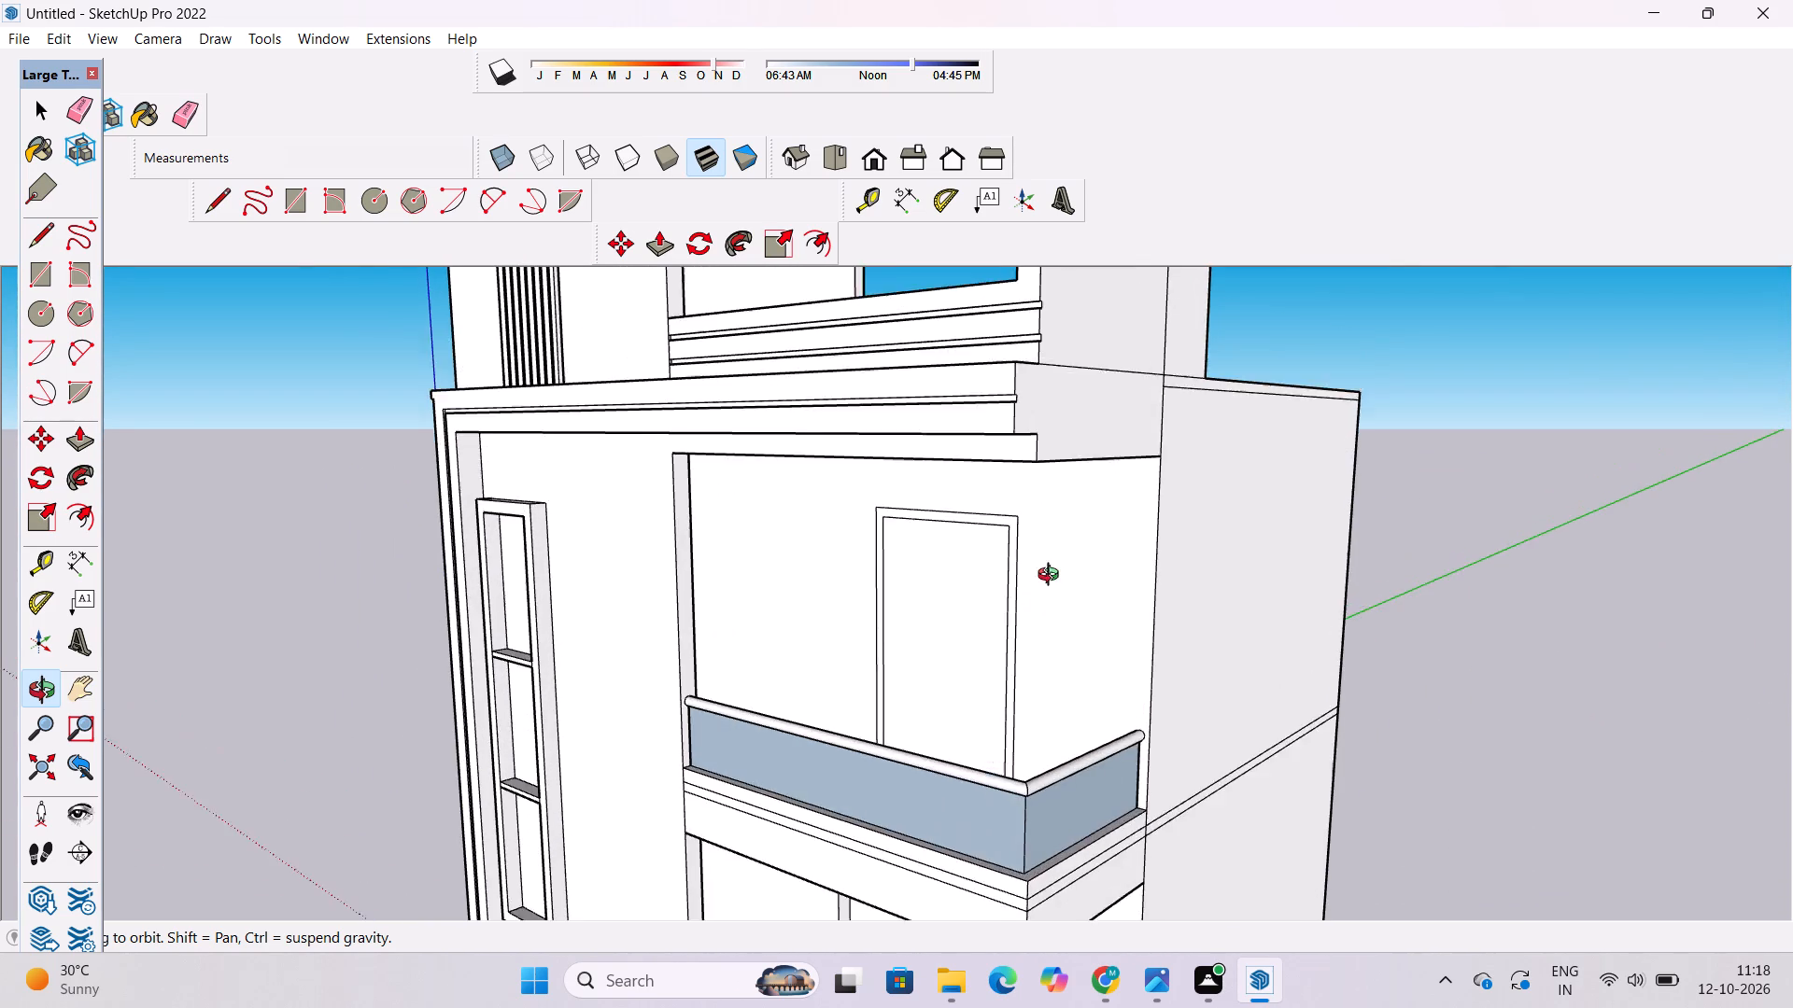
{"action": "left_click_drag", "start_coordinate": [1052, 577], "coordinate": [1052, 567], "text": "shift"}
{"action": "left_click_drag", "start_coordinate": [1091, 506], "coordinate": [1196, 349]}
{"action": "scroll", "coordinate": [1111, 421], "scroll_direction": "up", "scroll_amount": 4}
{"action": "left_click_drag", "start_coordinate": [872, 447], "coordinate": [1108, 409]}
{"action": "scroll", "coordinate": [1160, 423], "scroll_direction": "down", "scroll_amount": 3}
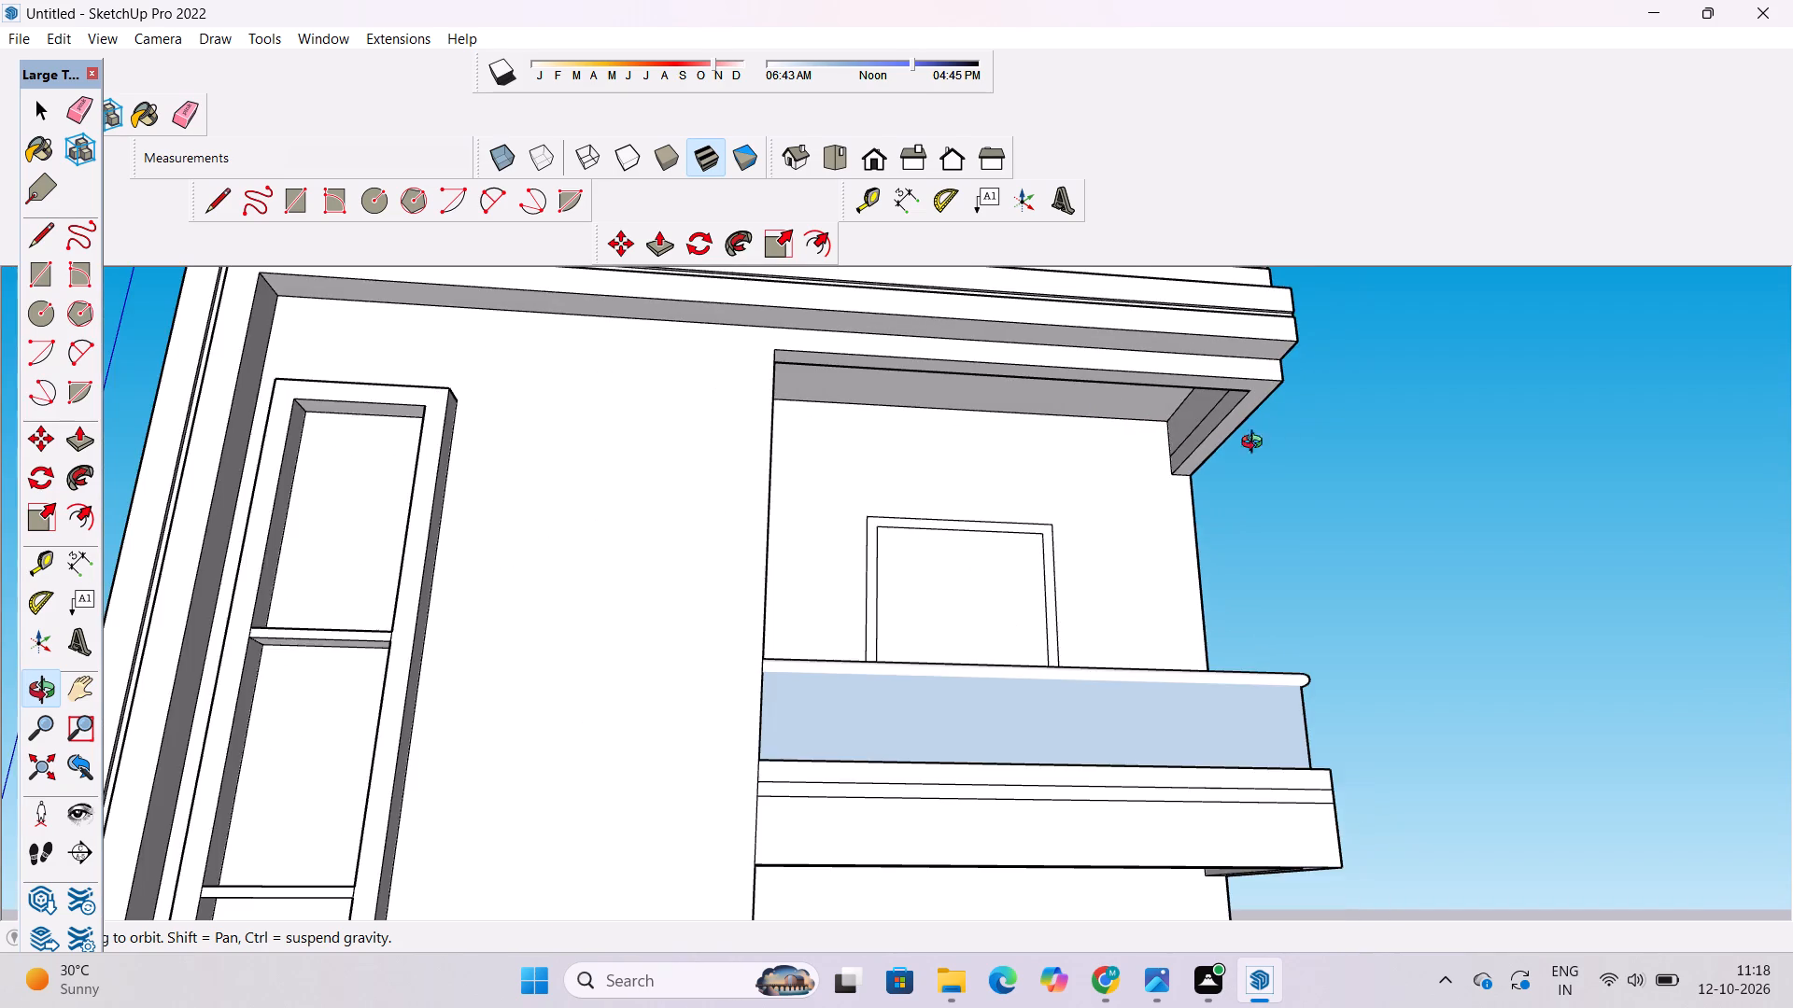
{"action": "scroll", "coordinate": [1197, 423], "scroll_direction": "up", "scroll_amount": 8}
{"action": "left_click_drag", "start_coordinate": [1191, 423], "coordinate": [1206, 581], "text": "shift"}
{"action": "left_click_drag", "start_coordinate": [1197, 570], "coordinate": [1133, 268]}
{"action": "left_click_drag", "start_coordinate": [1151, 358], "coordinate": [1161, 454]}
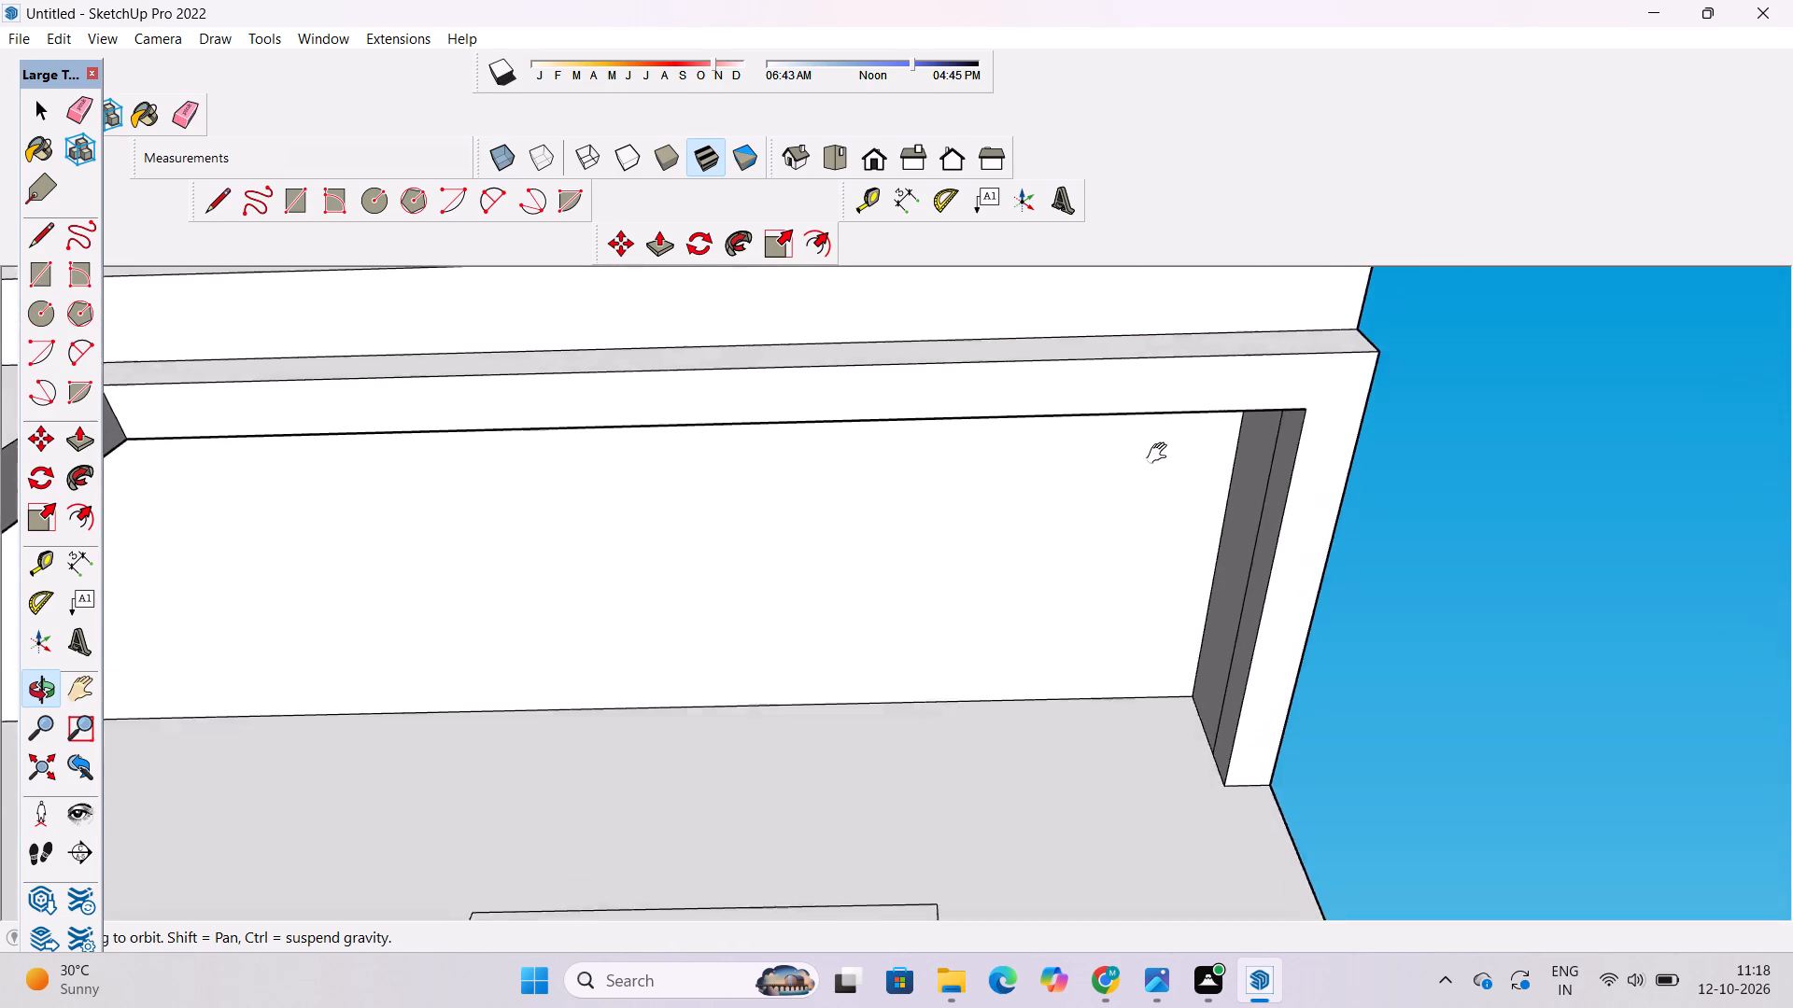
{"action": "left_click_drag", "start_coordinate": [1161, 454], "coordinate": [1161, 514]}
{"action": "left_click_drag", "start_coordinate": [1161, 536], "coordinate": [1129, 352]}
{"action": "left_click_drag", "start_coordinate": [1129, 415], "coordinate": [1153, 562]}
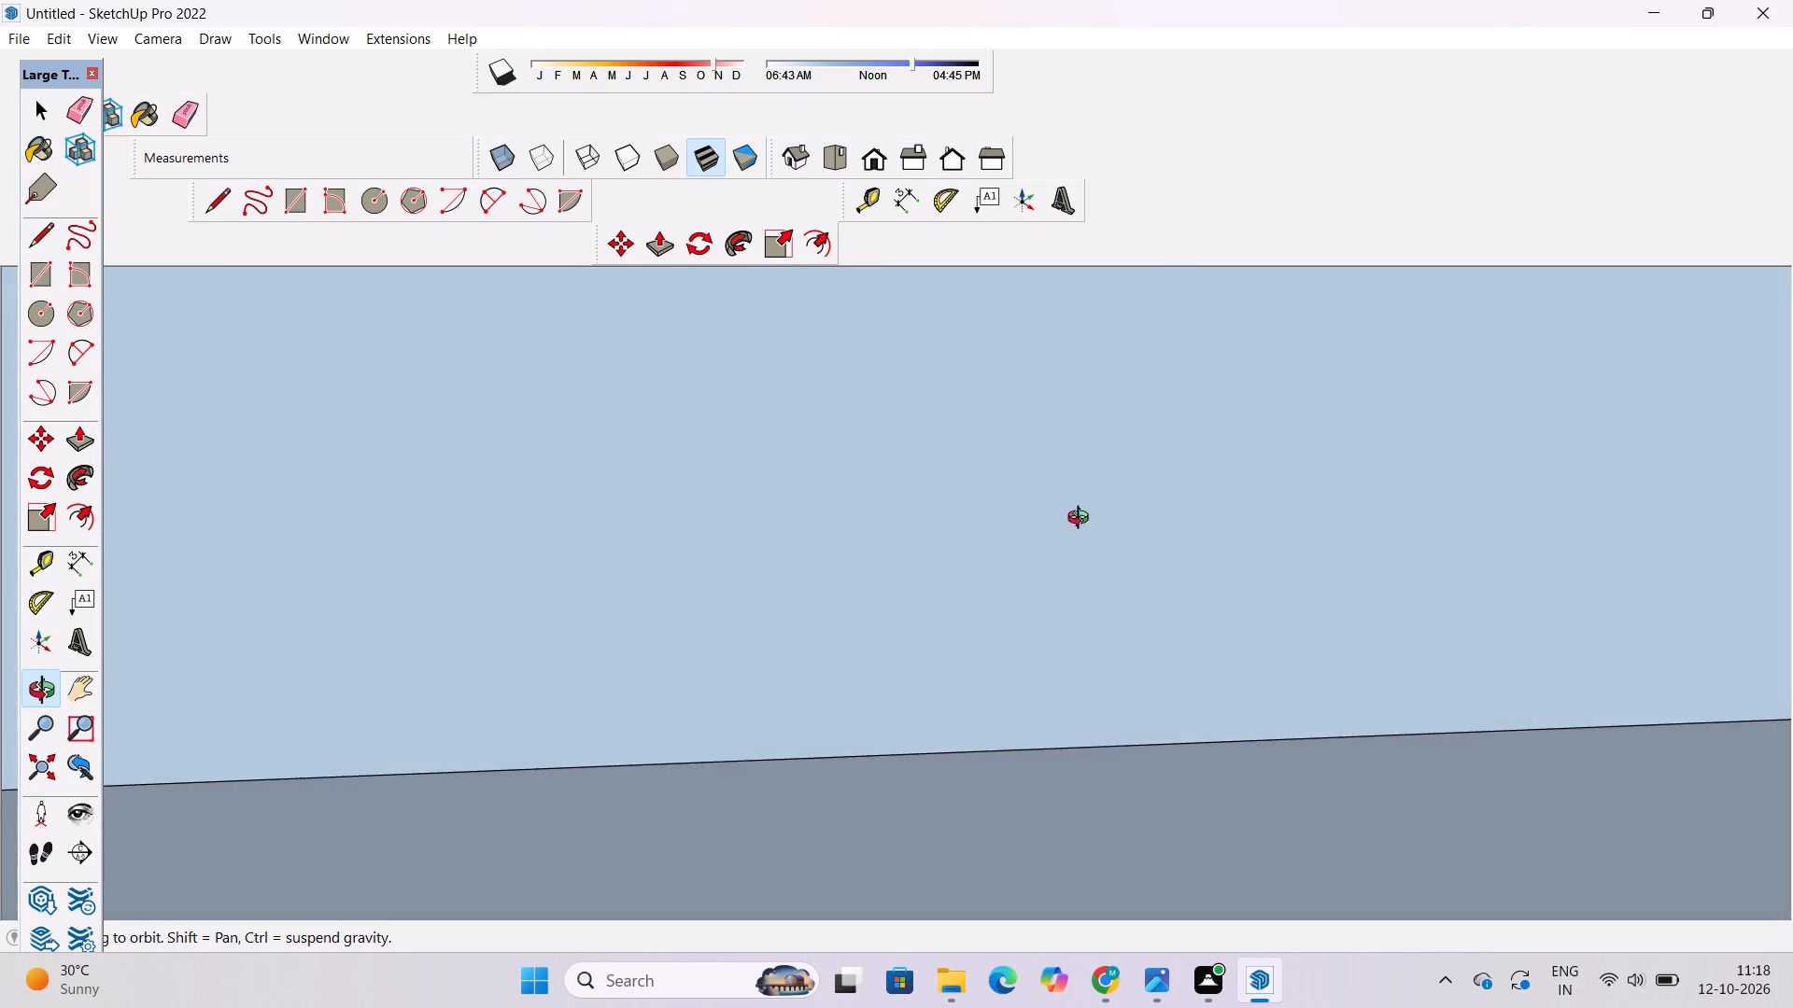
{"action": "scroll", "coordinate": [1081, 520], "scroll_direction": "down", "scroll_amount": 6}
{"action": "left_click_drag", "start_coordinate": [1089, 483], "coordinate": [1136, 678]}
{"action": "scroll", "coordinate": [1035, 555], "scroll_direction": "down", "scroll_amount": 8}
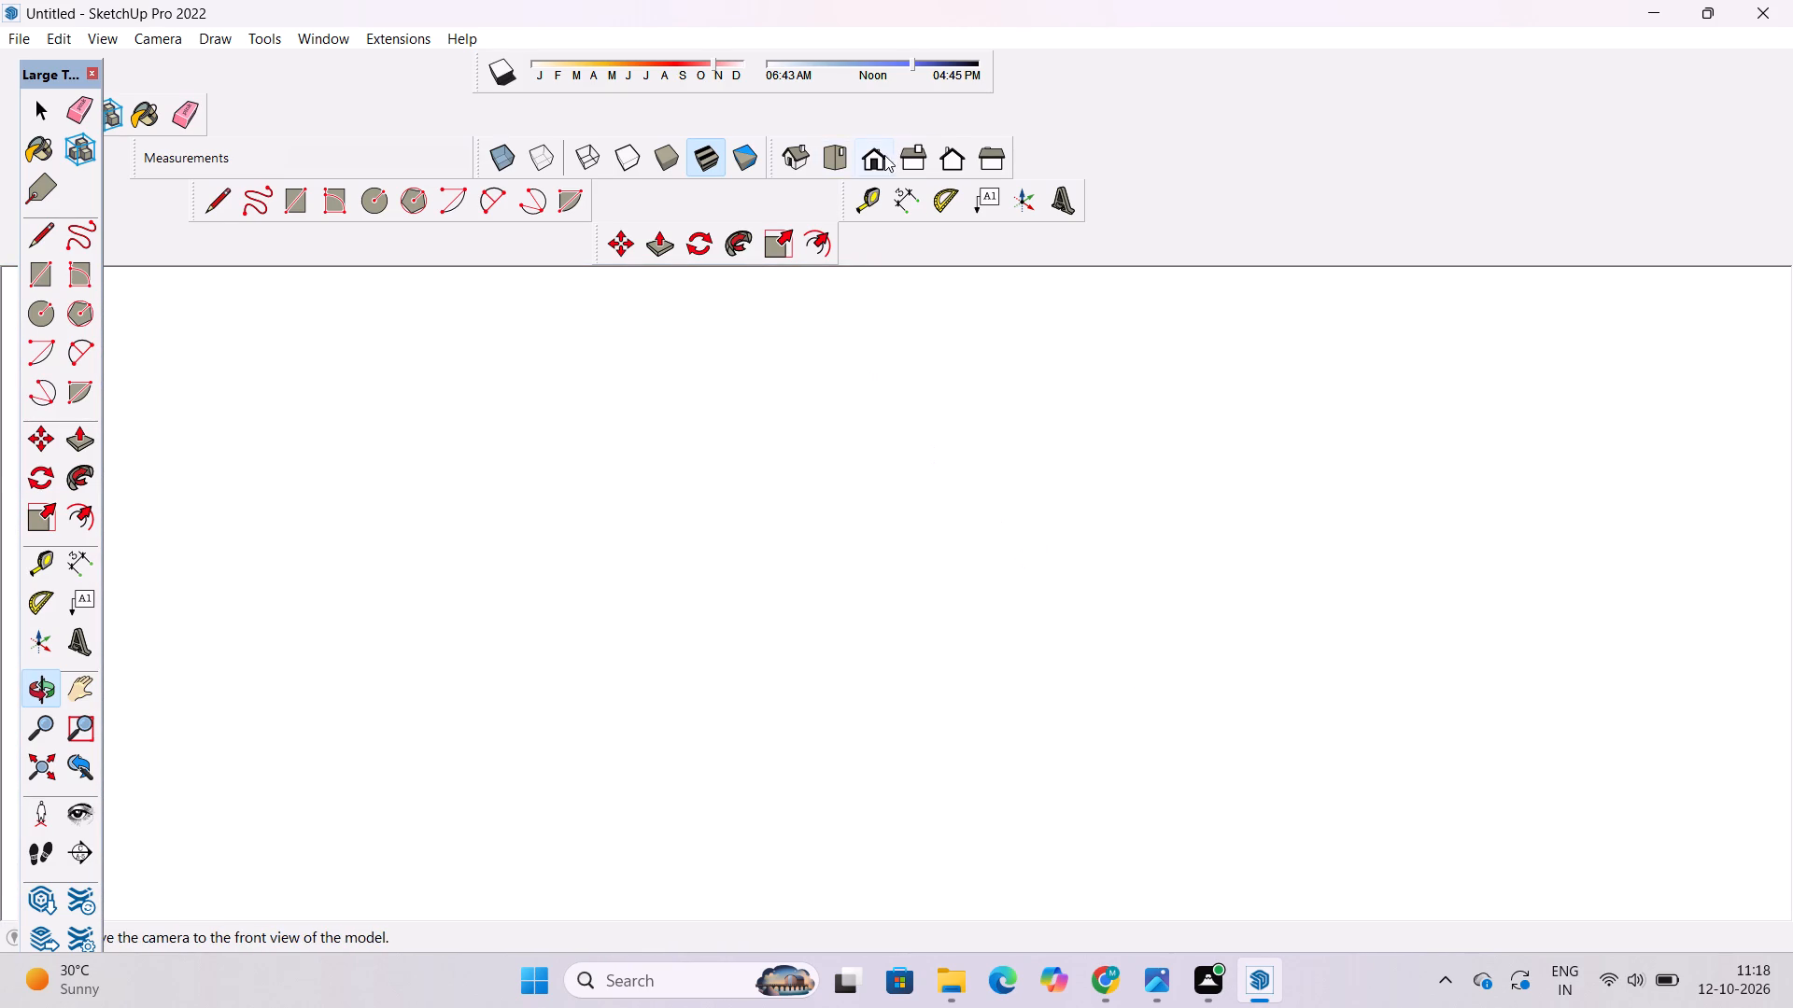
Erase the stray edge running along the inner face of the overhang's side return above the upper balcony.
{"action": "left_click", "coordinate": [884, 155]}
{"action": "scroll", "coordinate": [940, 442], "scroll_direction": "down", "scroll_amount": 11}
{"action": "left_click_drag", "start_coordinate": [856, 473], "coordinate": [1018, 622], "text": "shift"}
{"action": "scroll", "coordinate": [1046, 574], "scroll_direction": "up", "scroll_amount": 5}
{"action": "left_click_drag", "start_coordinate": [1046, 574], "coordinate": [1028, 624], "text": "shift"}
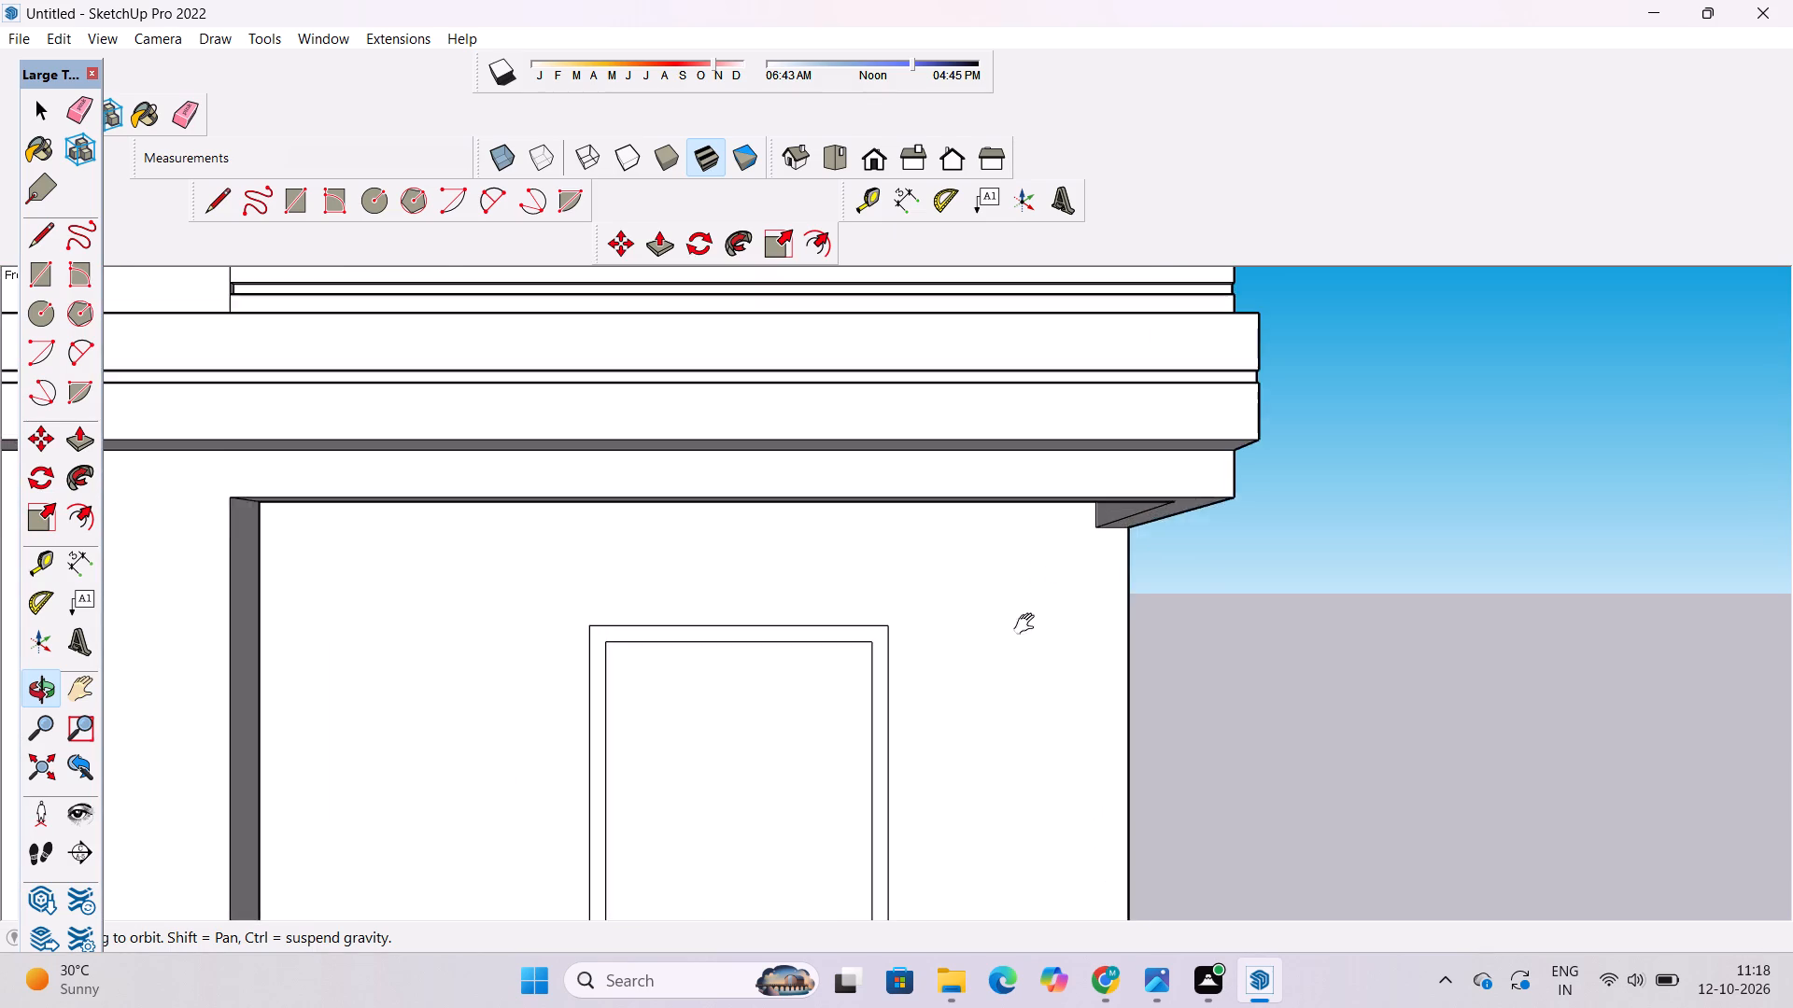
{"action": "left_click_drag", "start_coordinate": [1028, 624], "coordinate": [1021, 639], "text": "shift"}
{"action": "left_click_drag", "start_coordinate": [1080, 622], "coordinate": [1099, 451]}
{"action": "key", "text": "e"}
{"action": "scroll", "coordinate": [1106, 564], "scroll_direction": "up", "scroll_amount": 4}
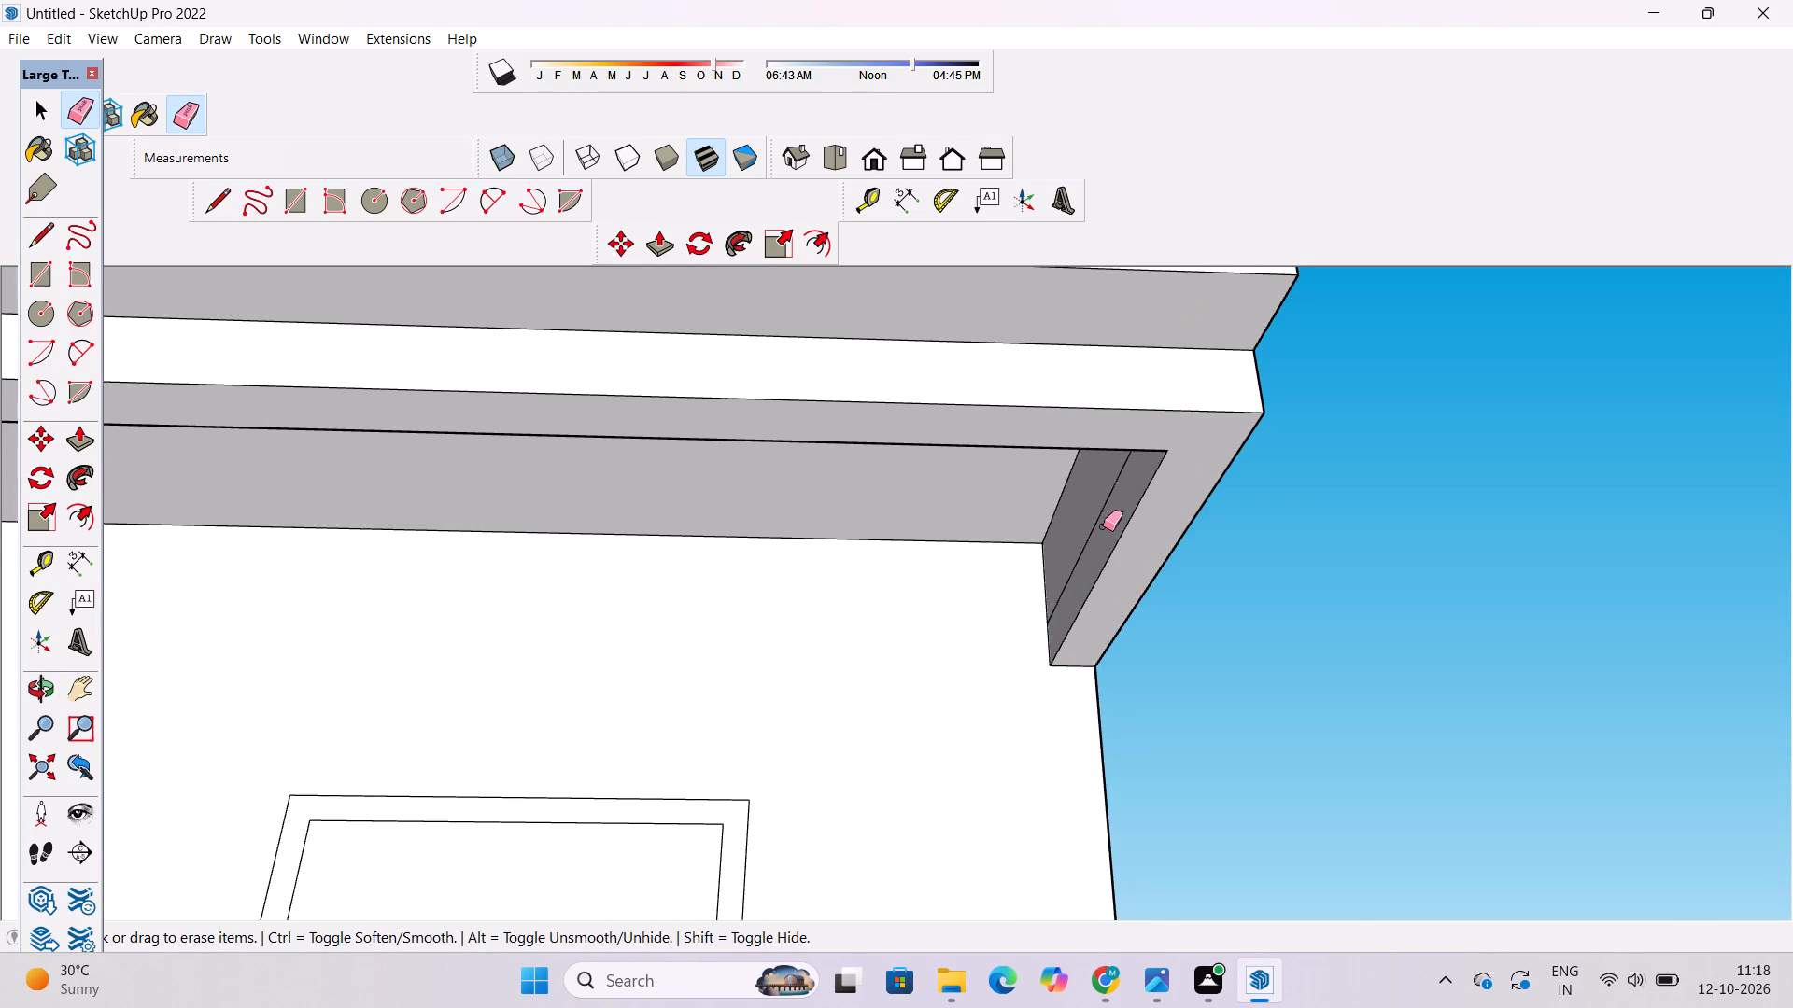
{"action": "left_click_drag", "start_coordinate": [1103, 521], "coordinate": [1102, 500]}
{"action": "key", "text": "space"}
{"action": "key", "text": "o"}
{"action": "scroll", "coordinate": [887, 478], "scroll_direction": "down", "scroll_amount": 5}
{"action": "left_click_drag", "start_coordinate": [1080, 594], "coordinate": [171, 428]}
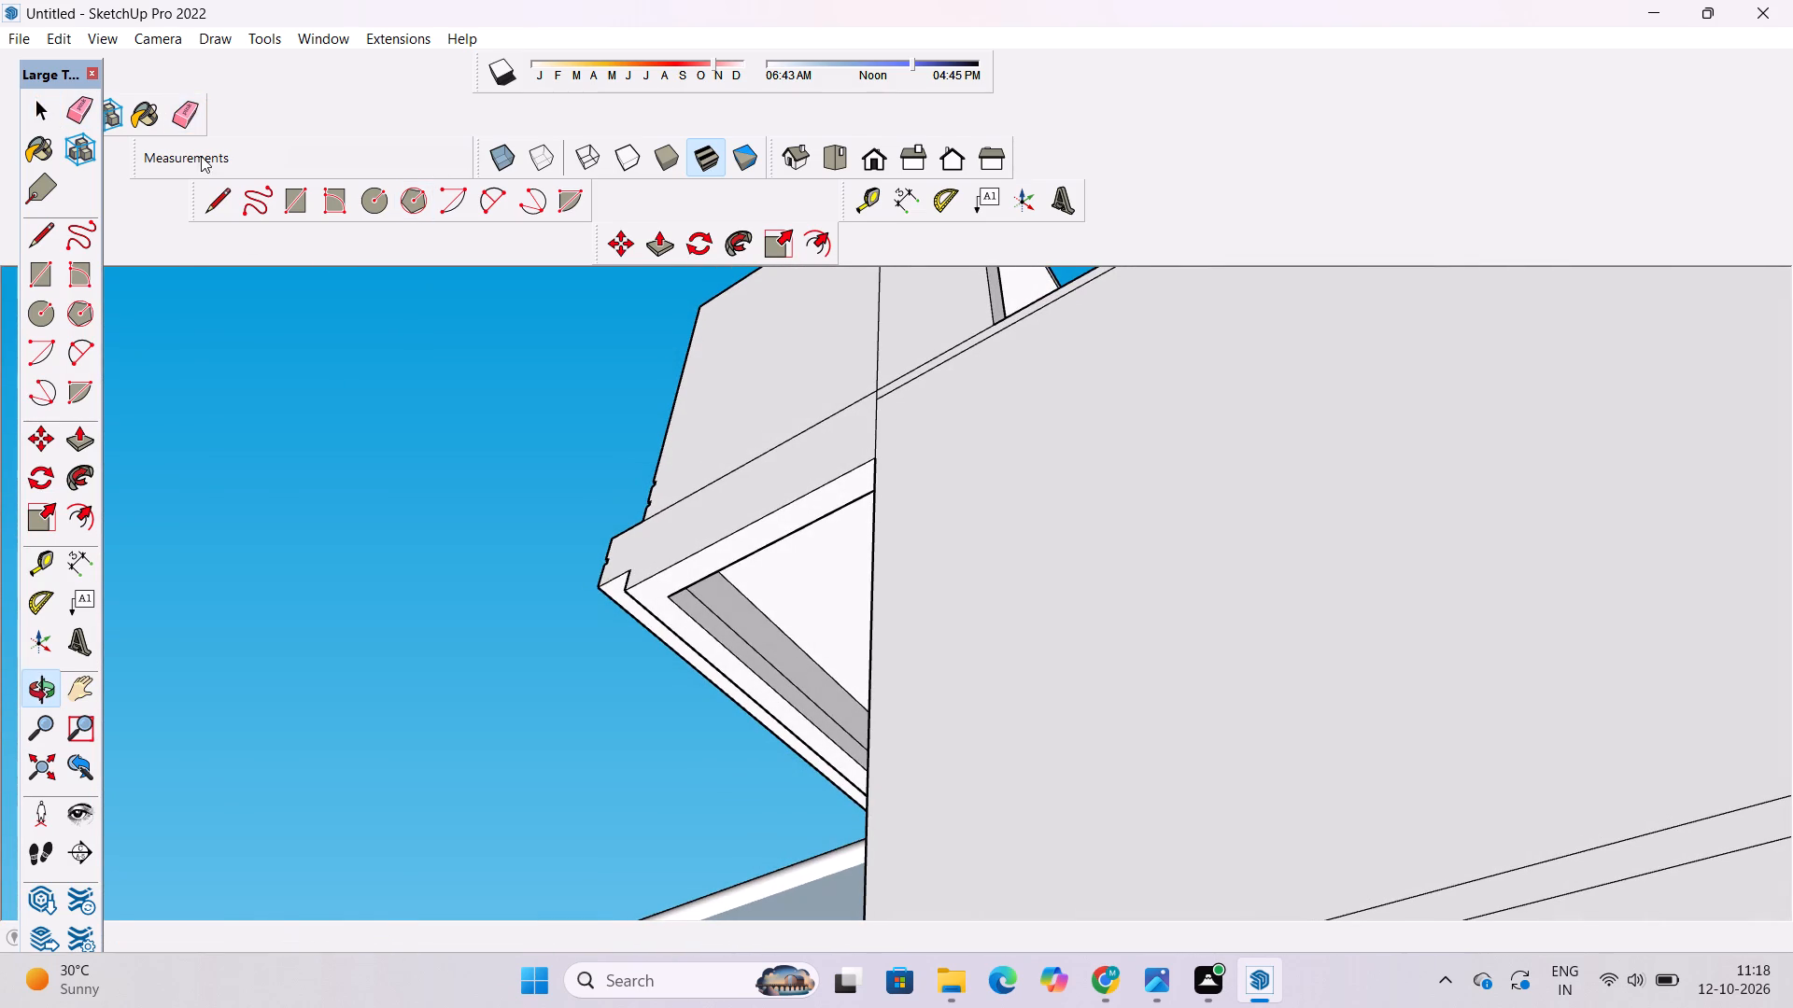
{"action": "left_click", "coordinate": [186, 118]}
{"action": "scroll", "coordinate": [776, 665], "scroll_direction": "up", "scroll_amount": 5}
{"action": "left_click_drag", "start_coordinate": [766, 646], "coordinate": [762, 656]}
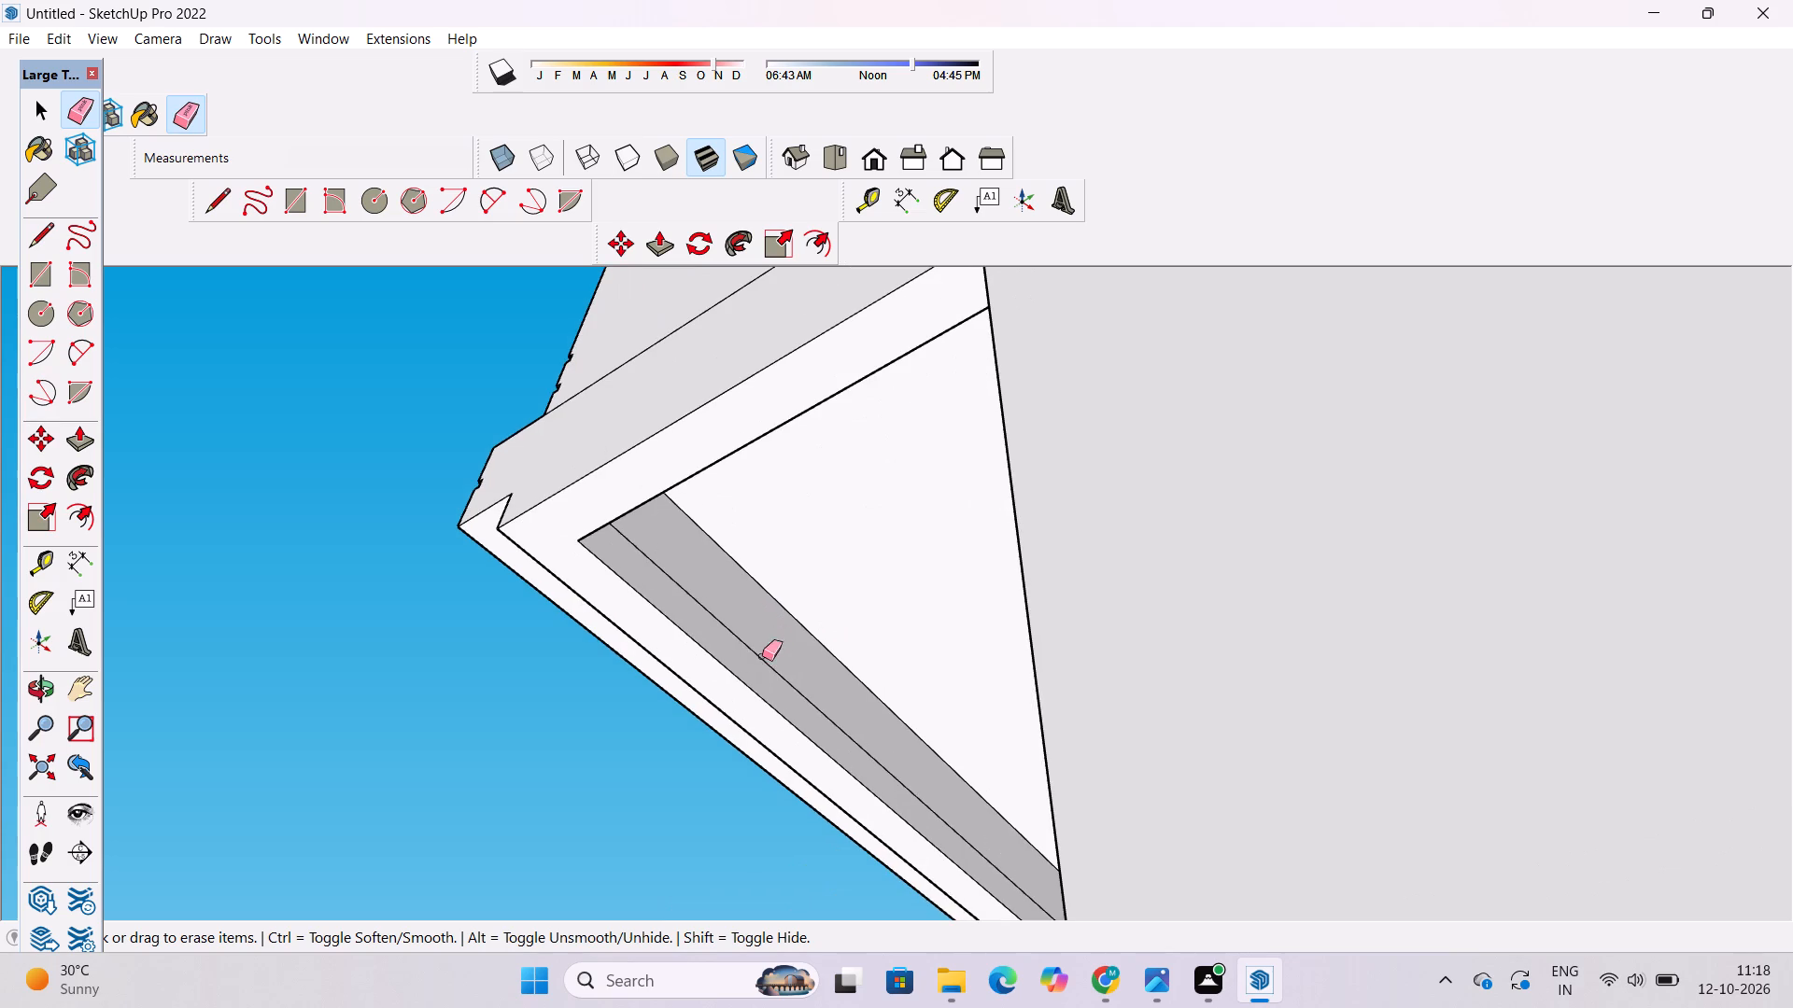
{"action": "left_click_drag", "start_coordinate": [762, 656], "coordinate": [761, 661]}
Erase the leftover edge on the inner face beneath the balcony slab's outer corner.
{"action": "left_click", "coordinate": [43, 697]}
{"action": "left_click_drag", "start_coordinate": [441, 561], "coordinate": [452, 565]}
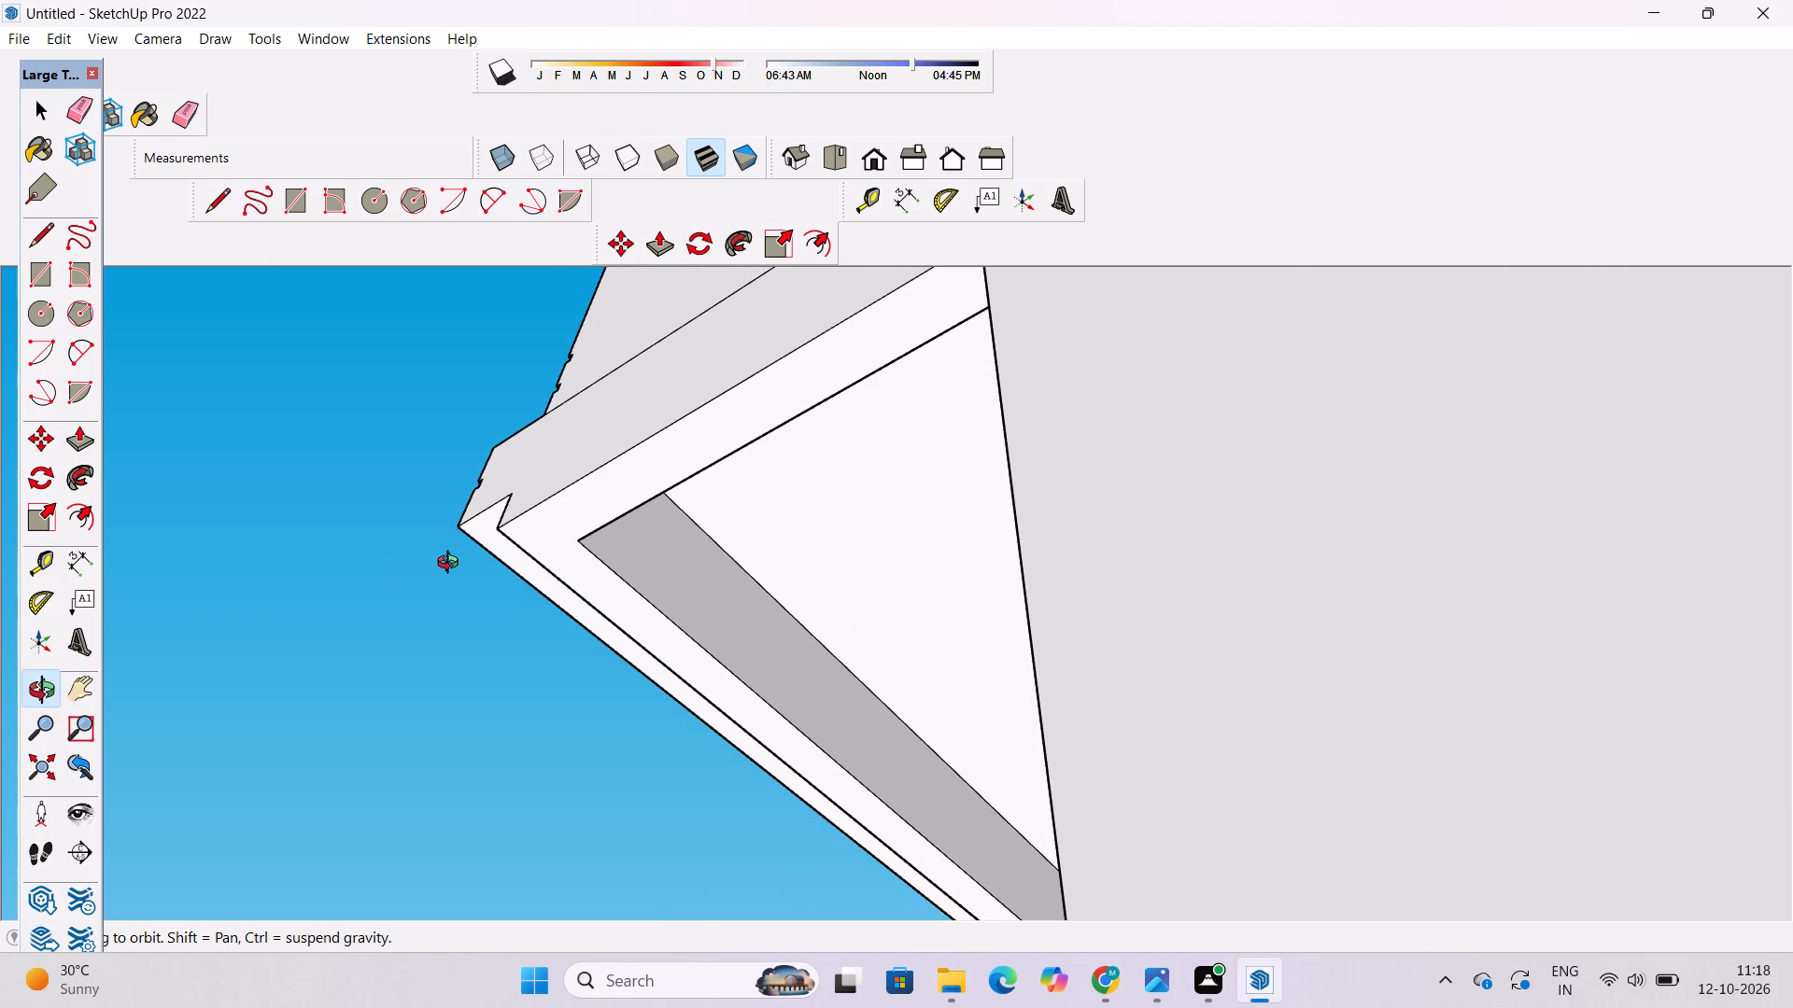
{"action": "left_click_drag", "start_coordinate": [452, 565], "coordinate": [846, 618]}
{"action": "scroll", "coordinate": [792, 527], "scroll_direction": "down", "scroll_amount": 9}
{"action": "left_click_drag", "start_coordinate": [809, 597], "coordinate": [998, 706]}
{"action": "scroll", "coordinate": [789, 554], "scroll_direction": "down", "scroll_amount": 6}
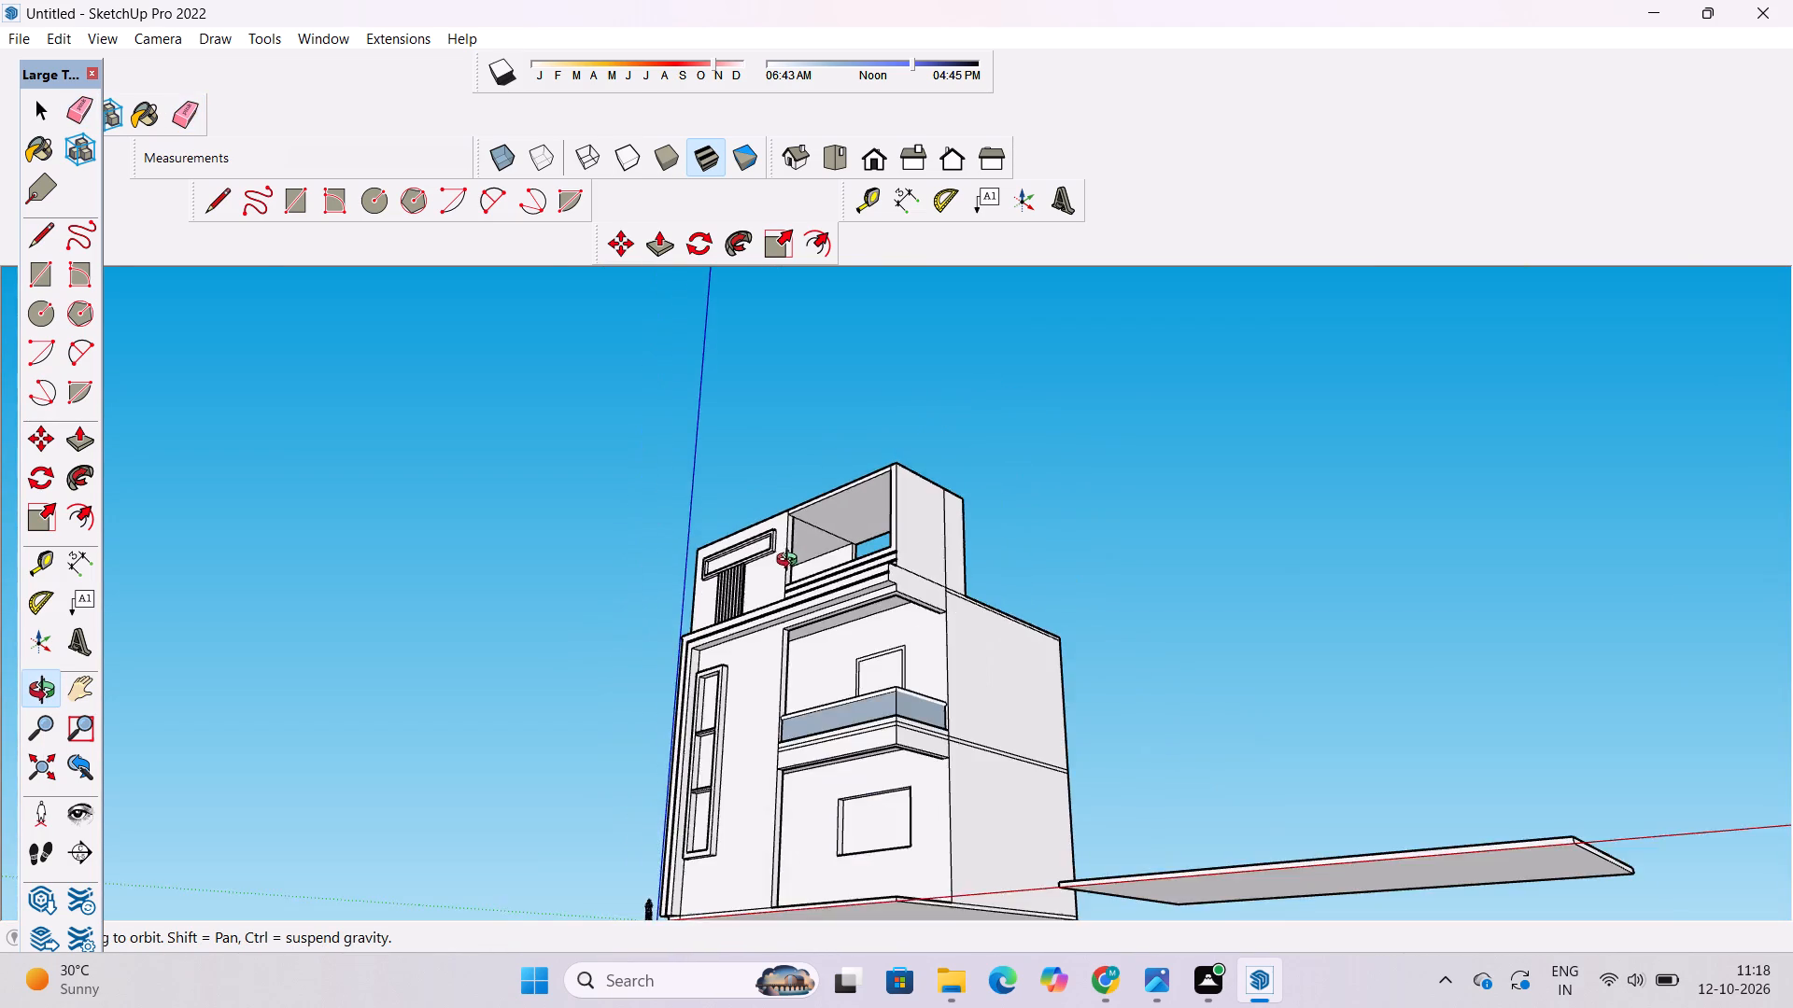
{"action": "left_click_drag", "start_coordinate": [809, 595], "coordinate": [889, 699]}
{"action": "left_click_drag", "start_coordinate": [902, 853], "coordinate": [981, 375]}
{"action": "scroll", "coordinate": [869, 600], "scroll_direction": "up", "scroll_amount": 9}
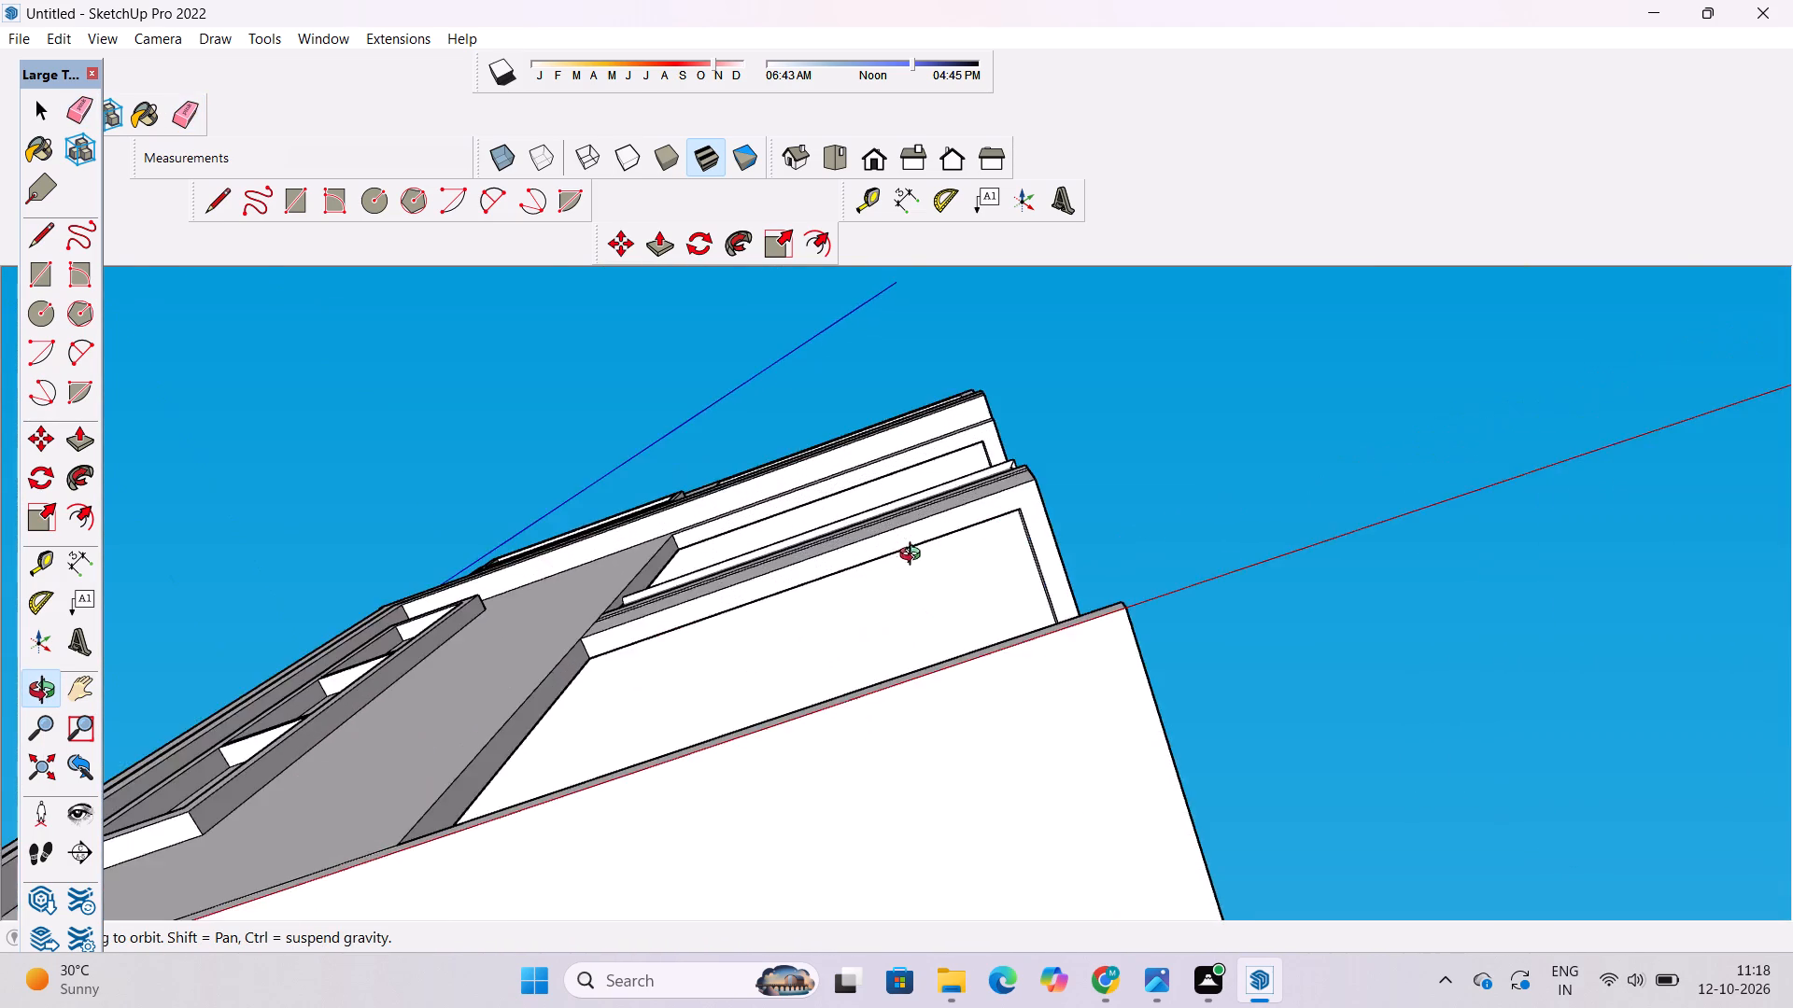
{"action": "left_click_drag", "start_coordinate": [854, 577], "coordinate": [174, 741]}
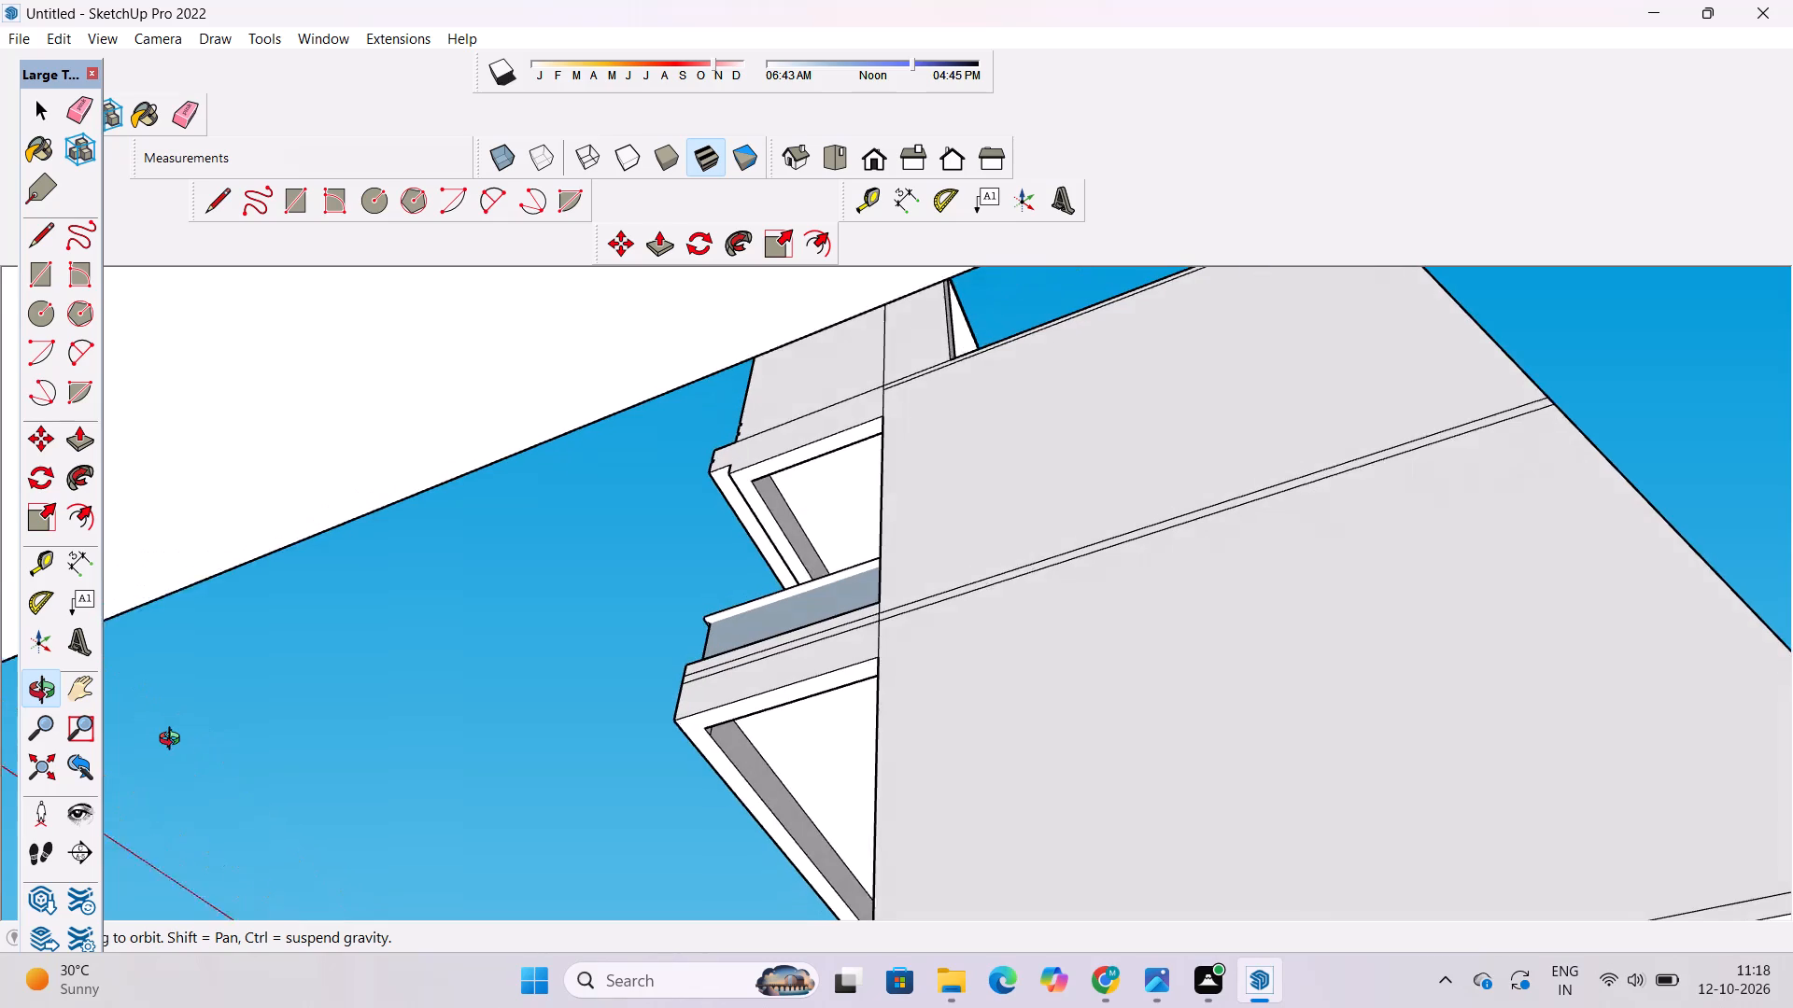
{"action": "left_click_drag", "start_coordinate": [174, 741], "coordinate": [170, 742]}
{"action": "scroll", "coordinate": [806, 735], "scroll_direction": "up", "scroll_amount": 8}
{"action": "left_click_drag", "start_coordinate": [785, 728], "coordinate": [573, 748]}
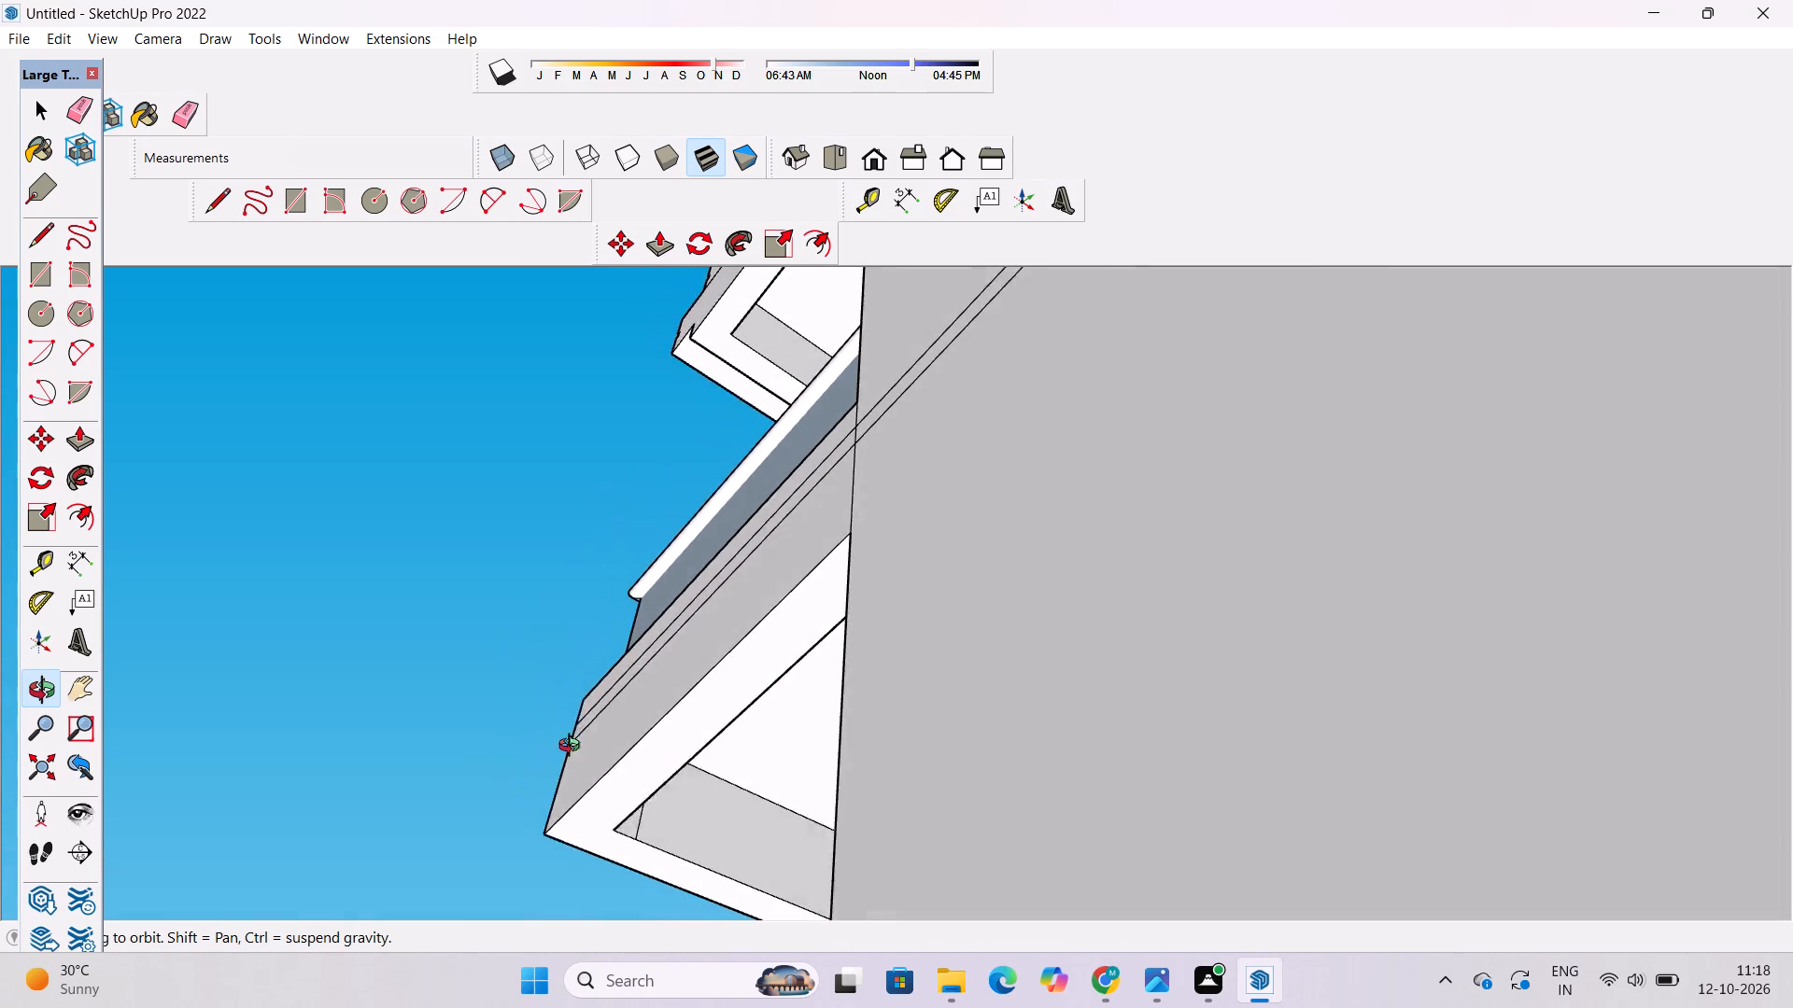
{"action": "left_click_drag", "start_coordinate": [573, 748], "coordinate": [568, 753]}
{"action": "scroll", "coordinate": [659, 848], "scroll_direction": "up", "scroll_amount": 11}
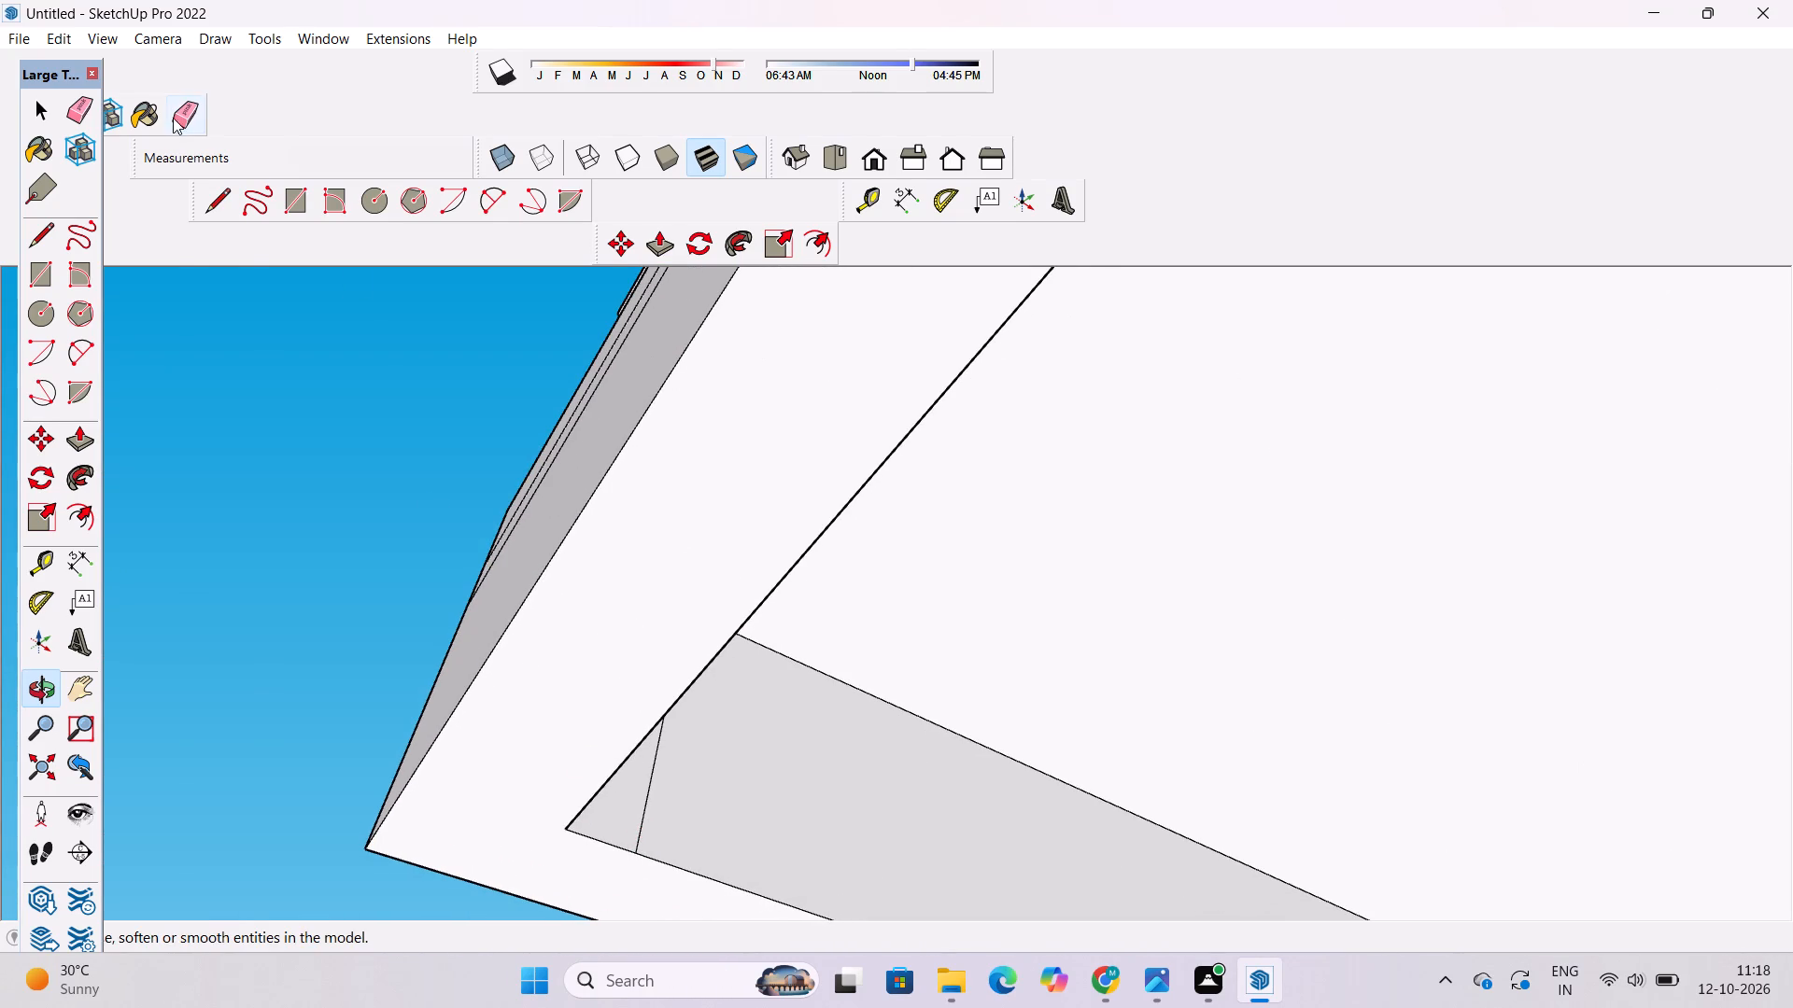
{"action": "left_click", "coordinate": [177, 112]}
{"action": "left_click", "coordinate": [647, 805]}
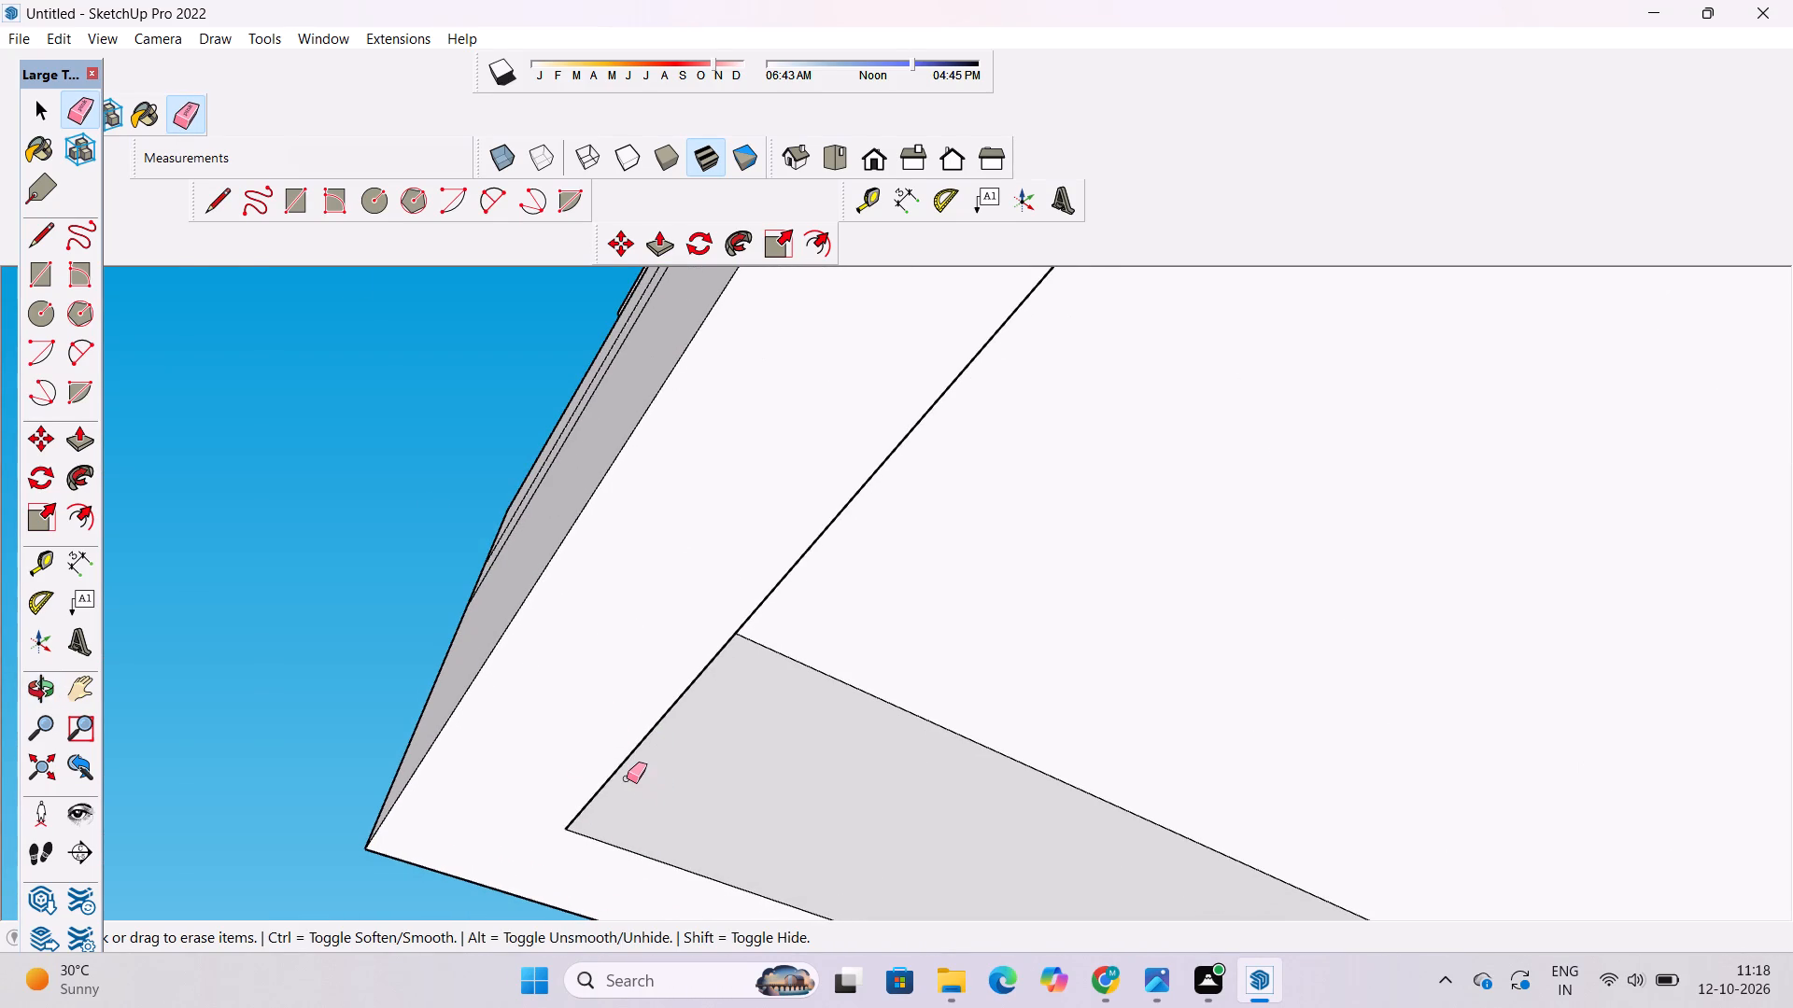
{"action": "key", "text": "space"}
Review the front facade from the roof parapet down to the ground-floor porch.
{"action": "key", "text": "o"}
{"action": "scroll", "coordinate": [700, 646], "scroll_direction": "down", "scroll_amount": 7}
{"action": "left_click_drag", "start_coordinate": [516, 662], "coordinate": [861, 720]}
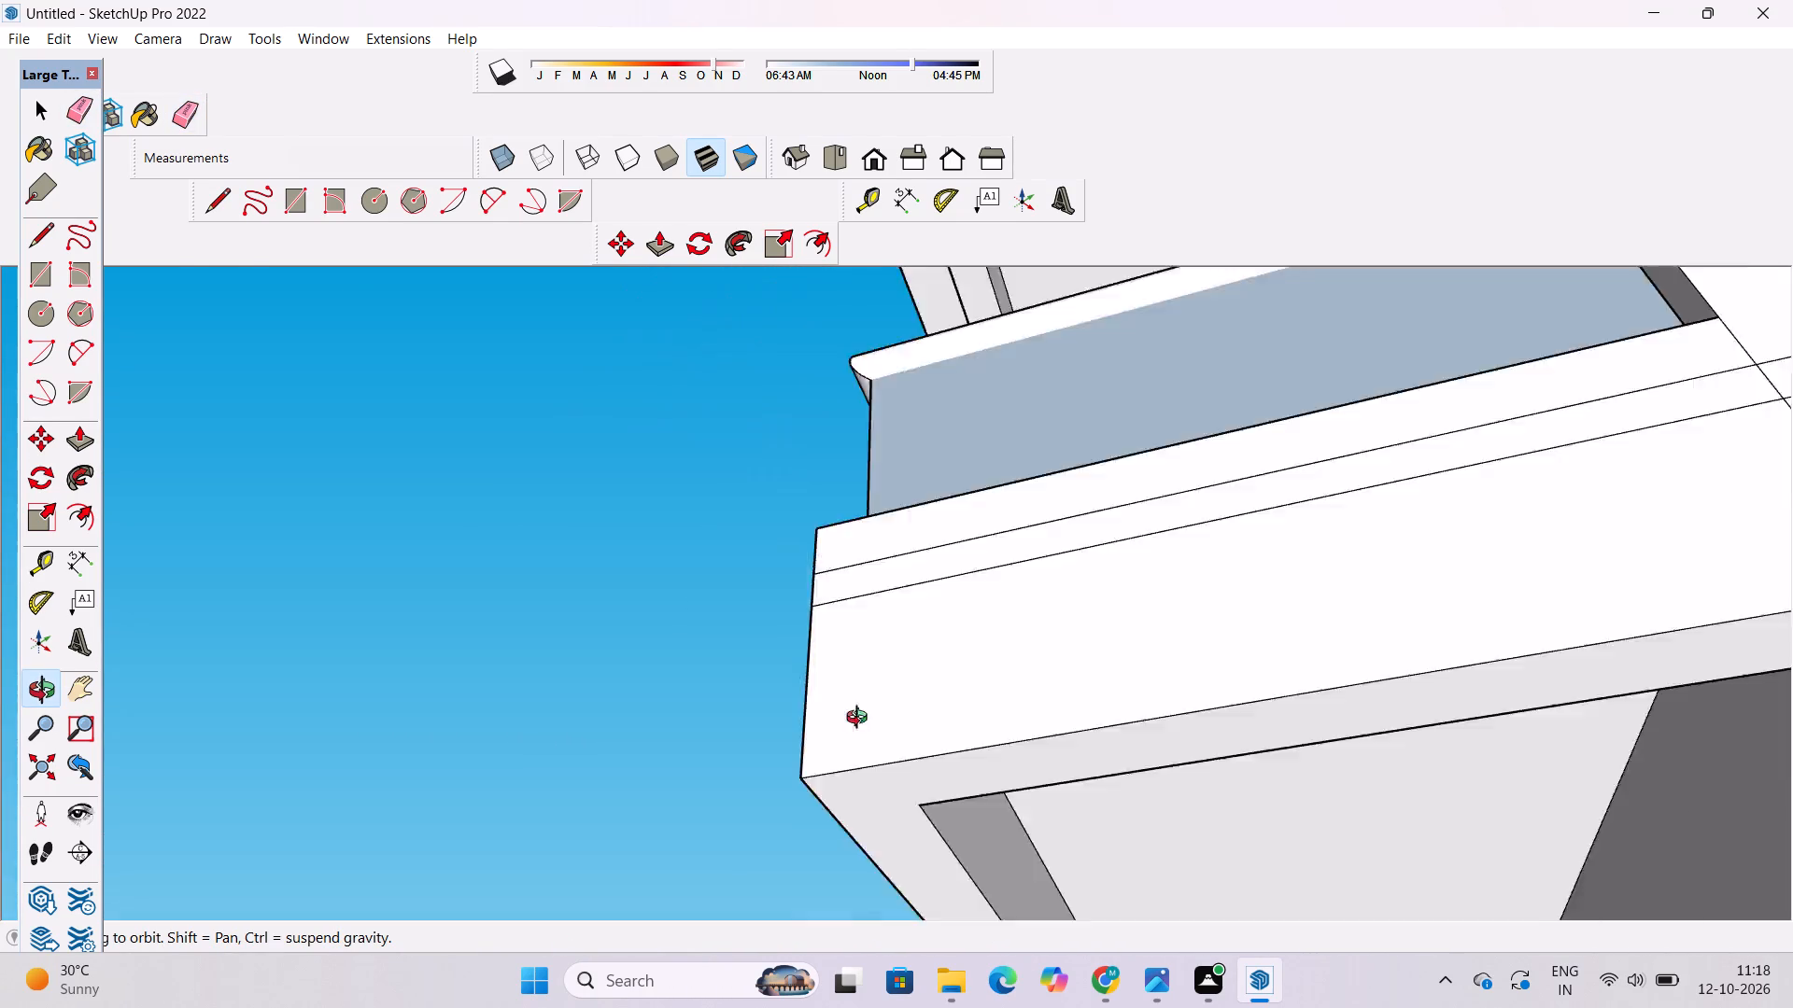
{"action": "left_click_drag", "start_coordinate": [861, 720], "coordinate": [859, 720]}
{"action": "scroll", "coordinate": [862, 677], "scroll_direction": "down", "scroll_amount": 5}
{"action": "left_click_drag", "start_coordinate": [908, 721], "coordinate": [808, 639], "text": "shift"}
{"action": "left_click", "coordinate": [879, 158]}
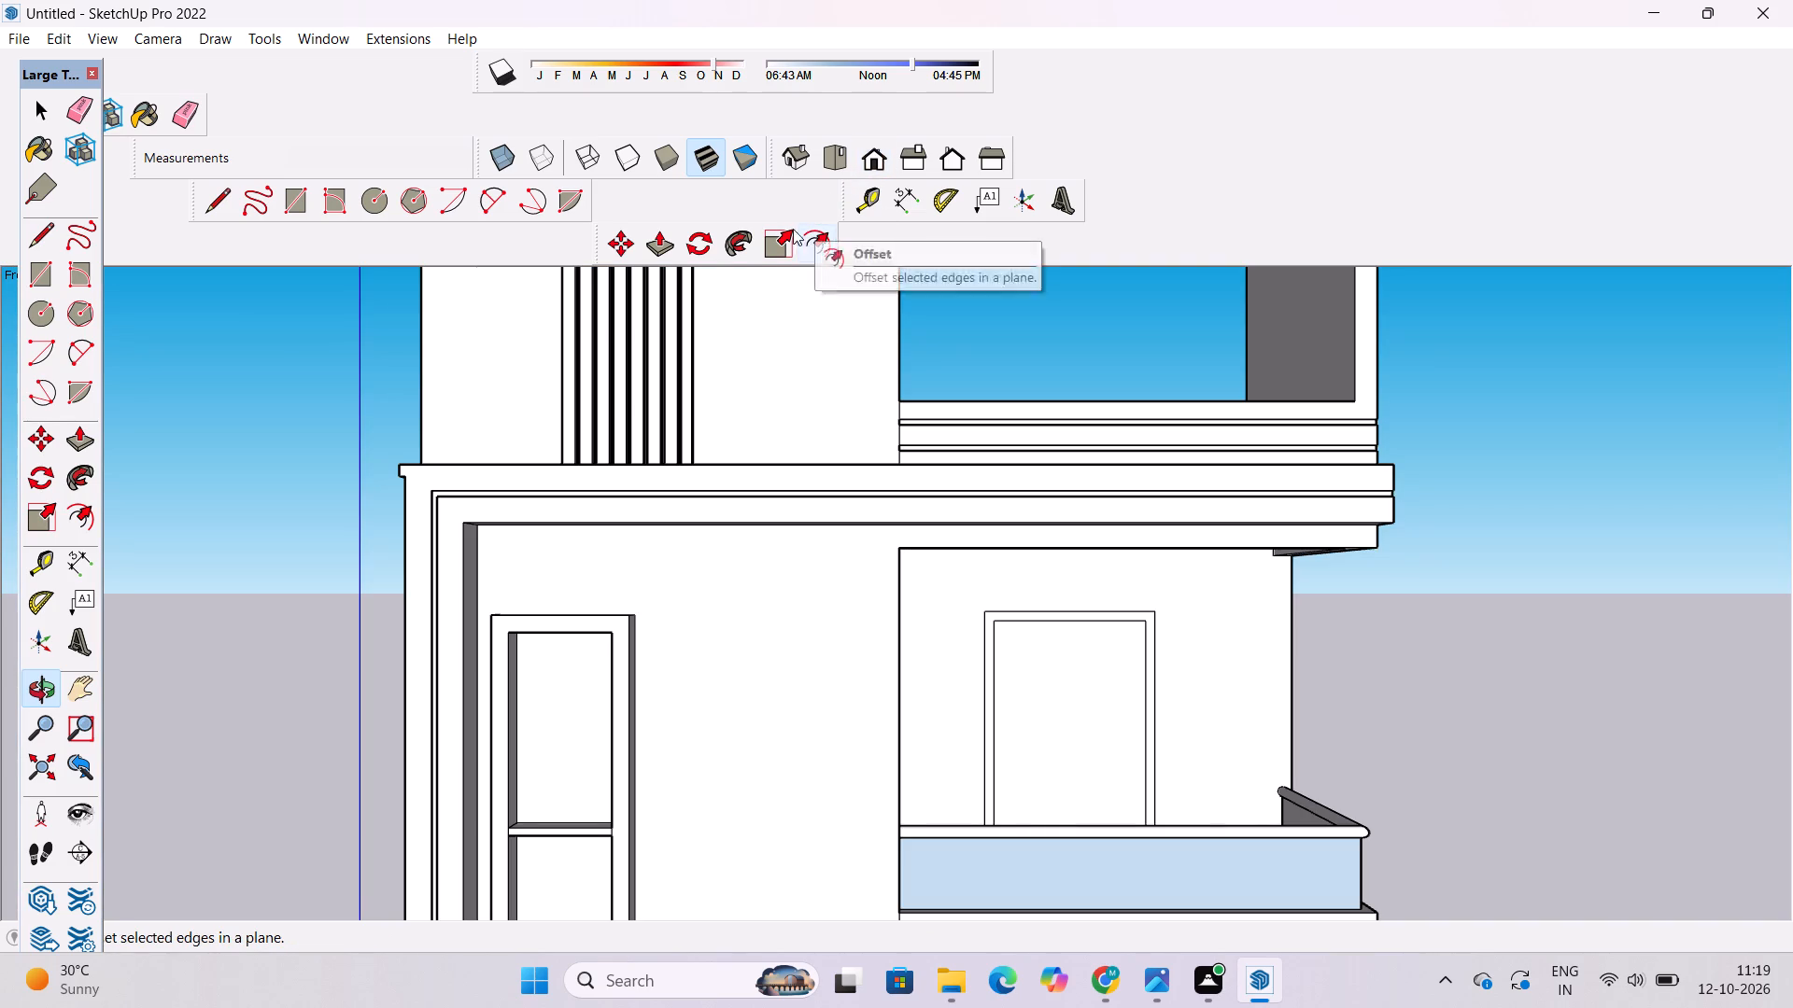
{"action": "scroll", "coordinate": [772, 236], "scroll_direction": "down", "scroll_amount": 5}
{"action": "left_click_drag", "start_coordinate": [786, 510], "coordinate": [768, 418], "text": "shift"}
{"action": "scroll", "coordinate": [768, 412], "scroll_direction": "down", "scroll_amount": 2}
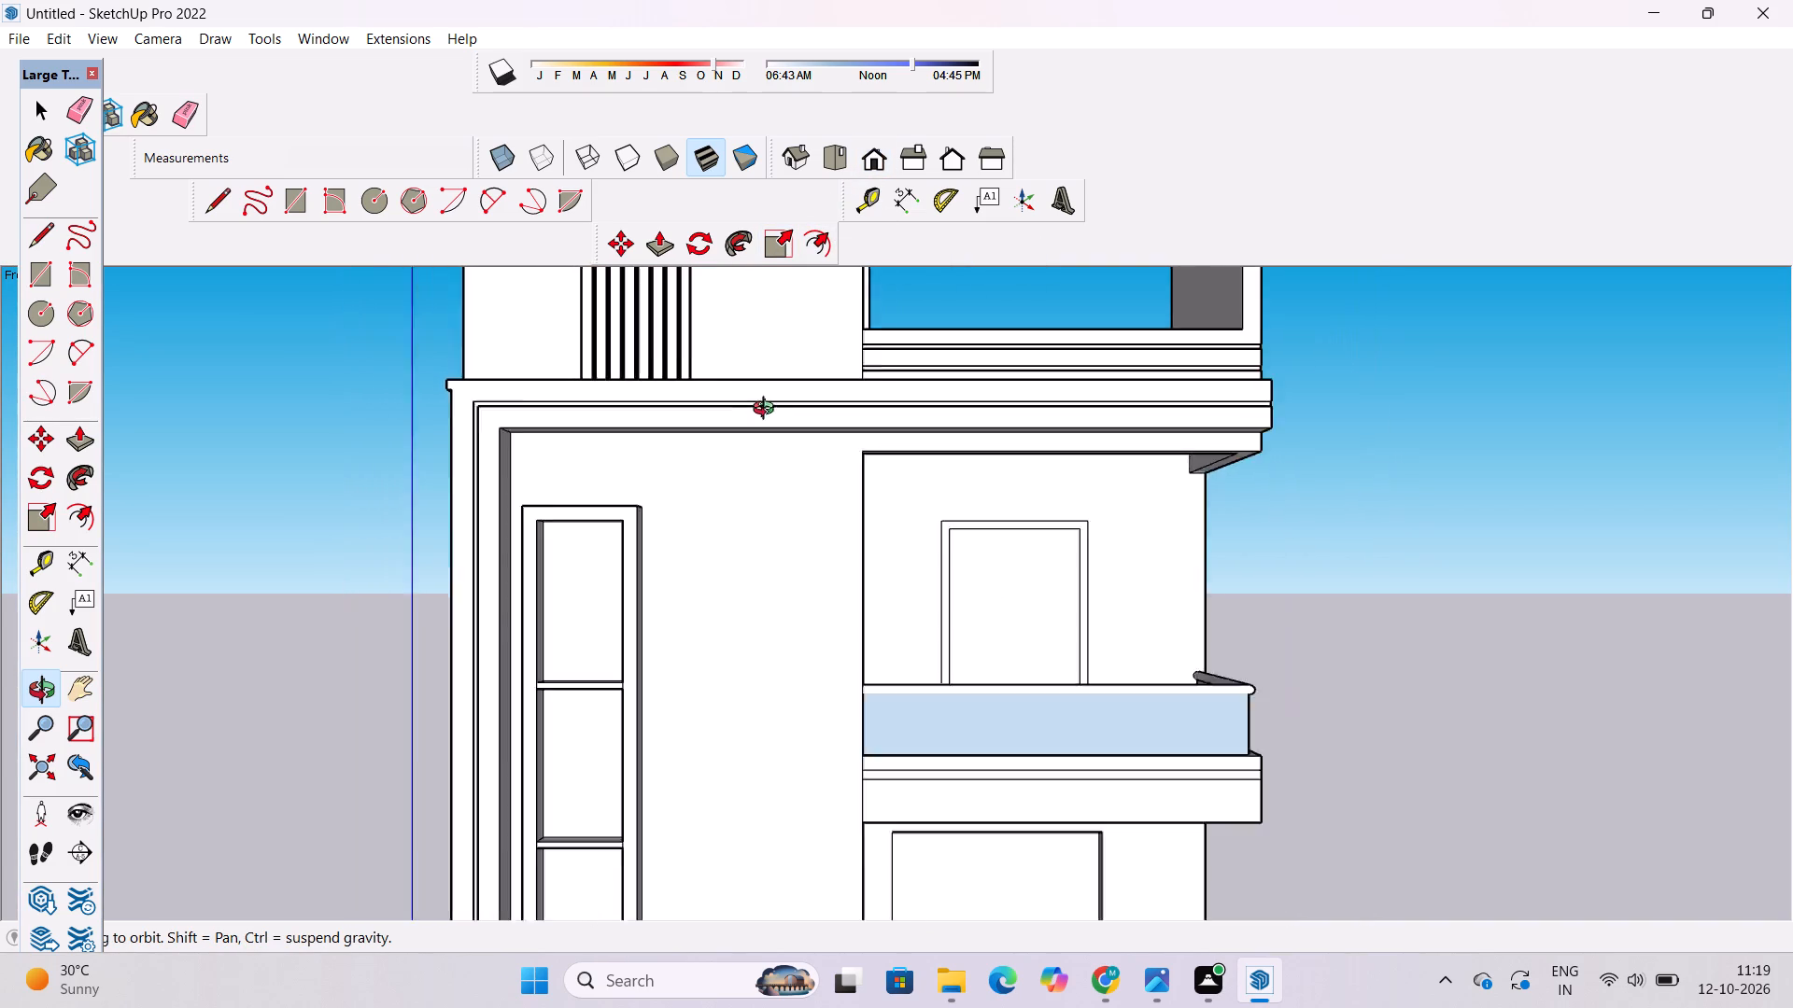
{"action": "scroll", "coordinate": [768, 411], "scroll_direction": "down", "scroll_amount": 3}
{"action": "left_click_drag", "start_coordinate": [1022, 473], "coordinate": [1038, 651]}
{"action": "left_click_drag", "start_coordinate": [1039, 660], "coordinate": [925, 655]}
{"action": "left_click_drag", "start_coordinate": [997, 668], "coordinate": [976, 740], "text": "shift"}
{"action": "left_click_drag", "start_coordinate": [976, 742], "coordinate": [960, 637]}
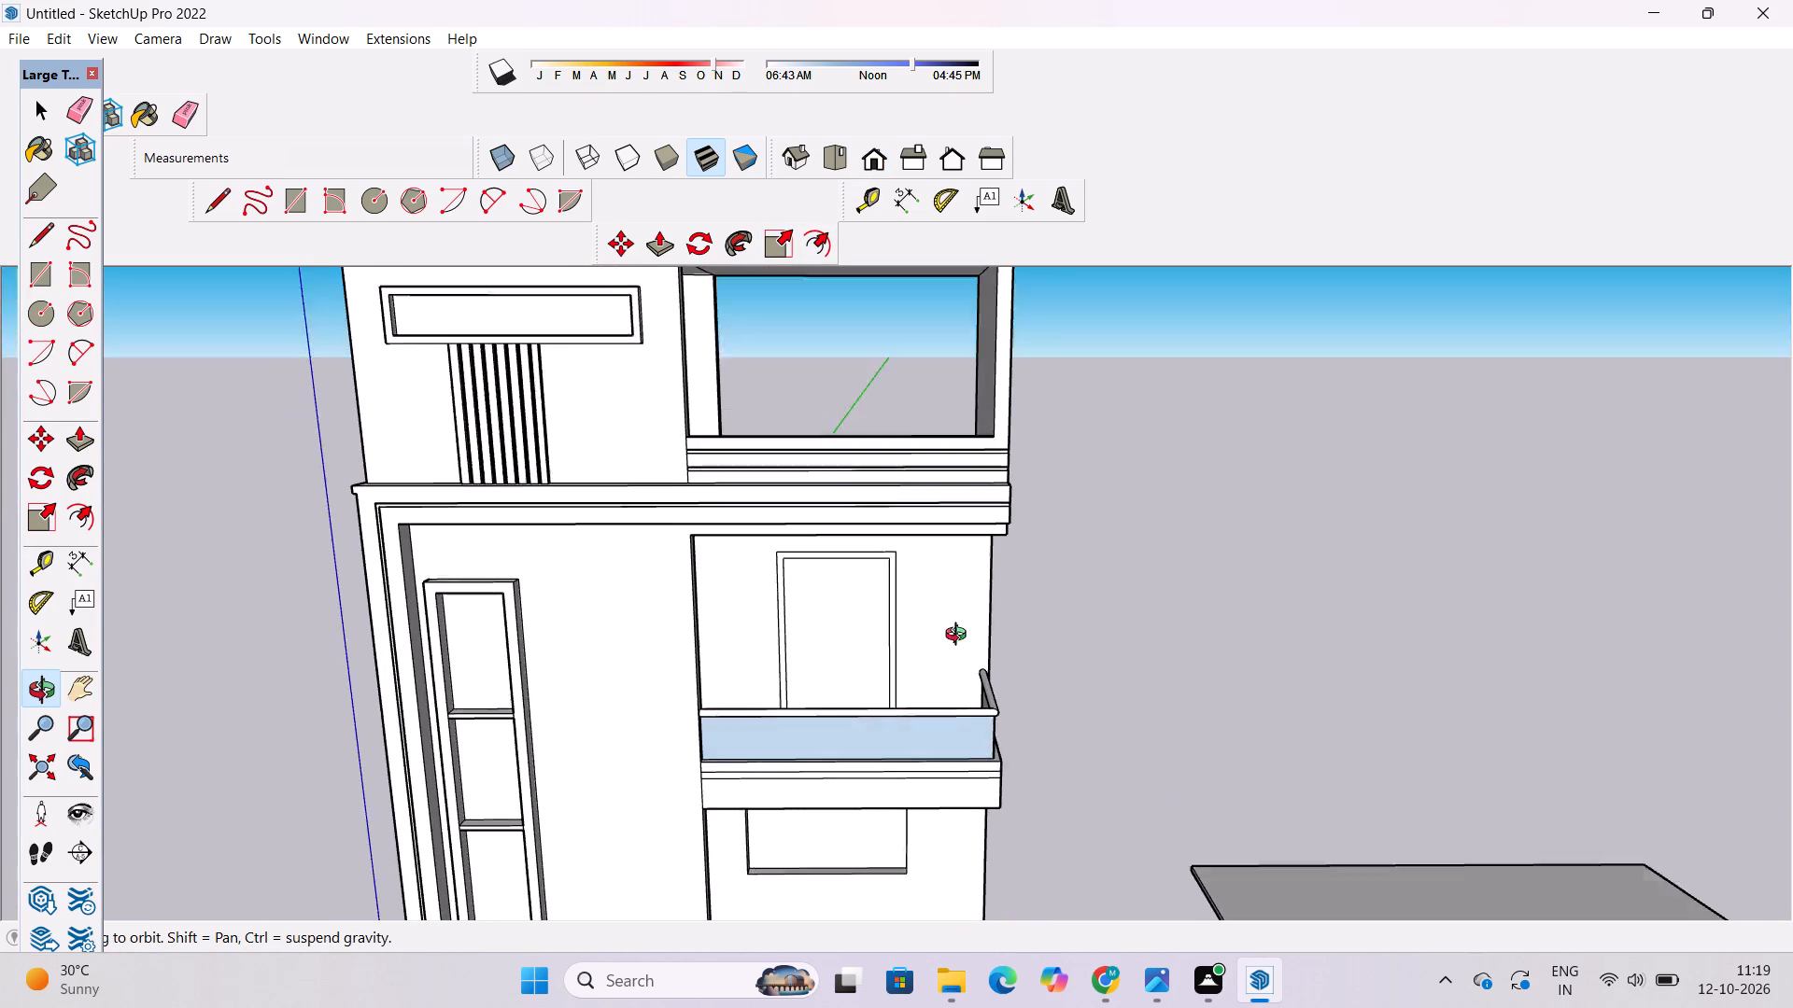
{"action": "left_click_drag", "start_coordinate": [960, 637], "coordinate": [959, 624]}
{"action": "scroll", "coordinate": [1009, 699], "scroll_direction": "up", "scroll_amount": 5}
{"action": "scroll", "coordinate": [983, 696], "scroll_direction": "down", "scroll_amount": 4}
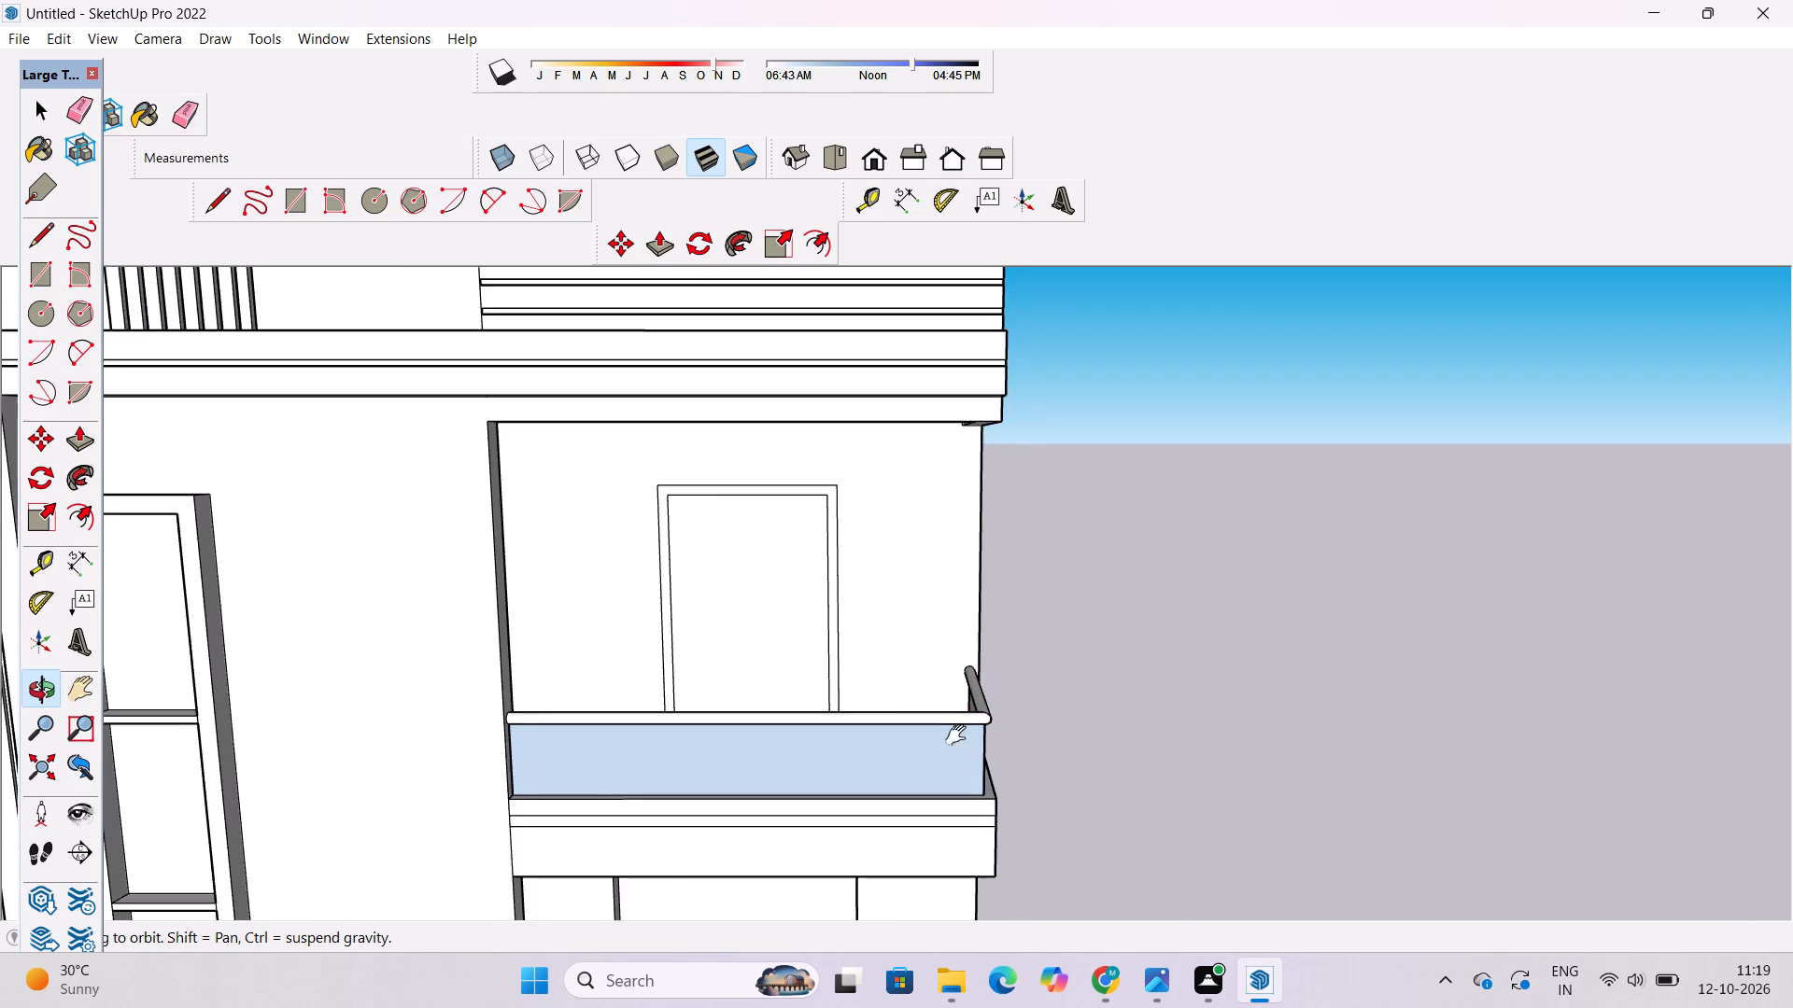
{"action": "left_click_drag", "start_coordinate": [883, 756], "coordinate": [951, 486], "text": "shift"}
{"action": "scroll", "coordinate": [902, 511], "scroll_direction": "down", "scroll_amount": 5}
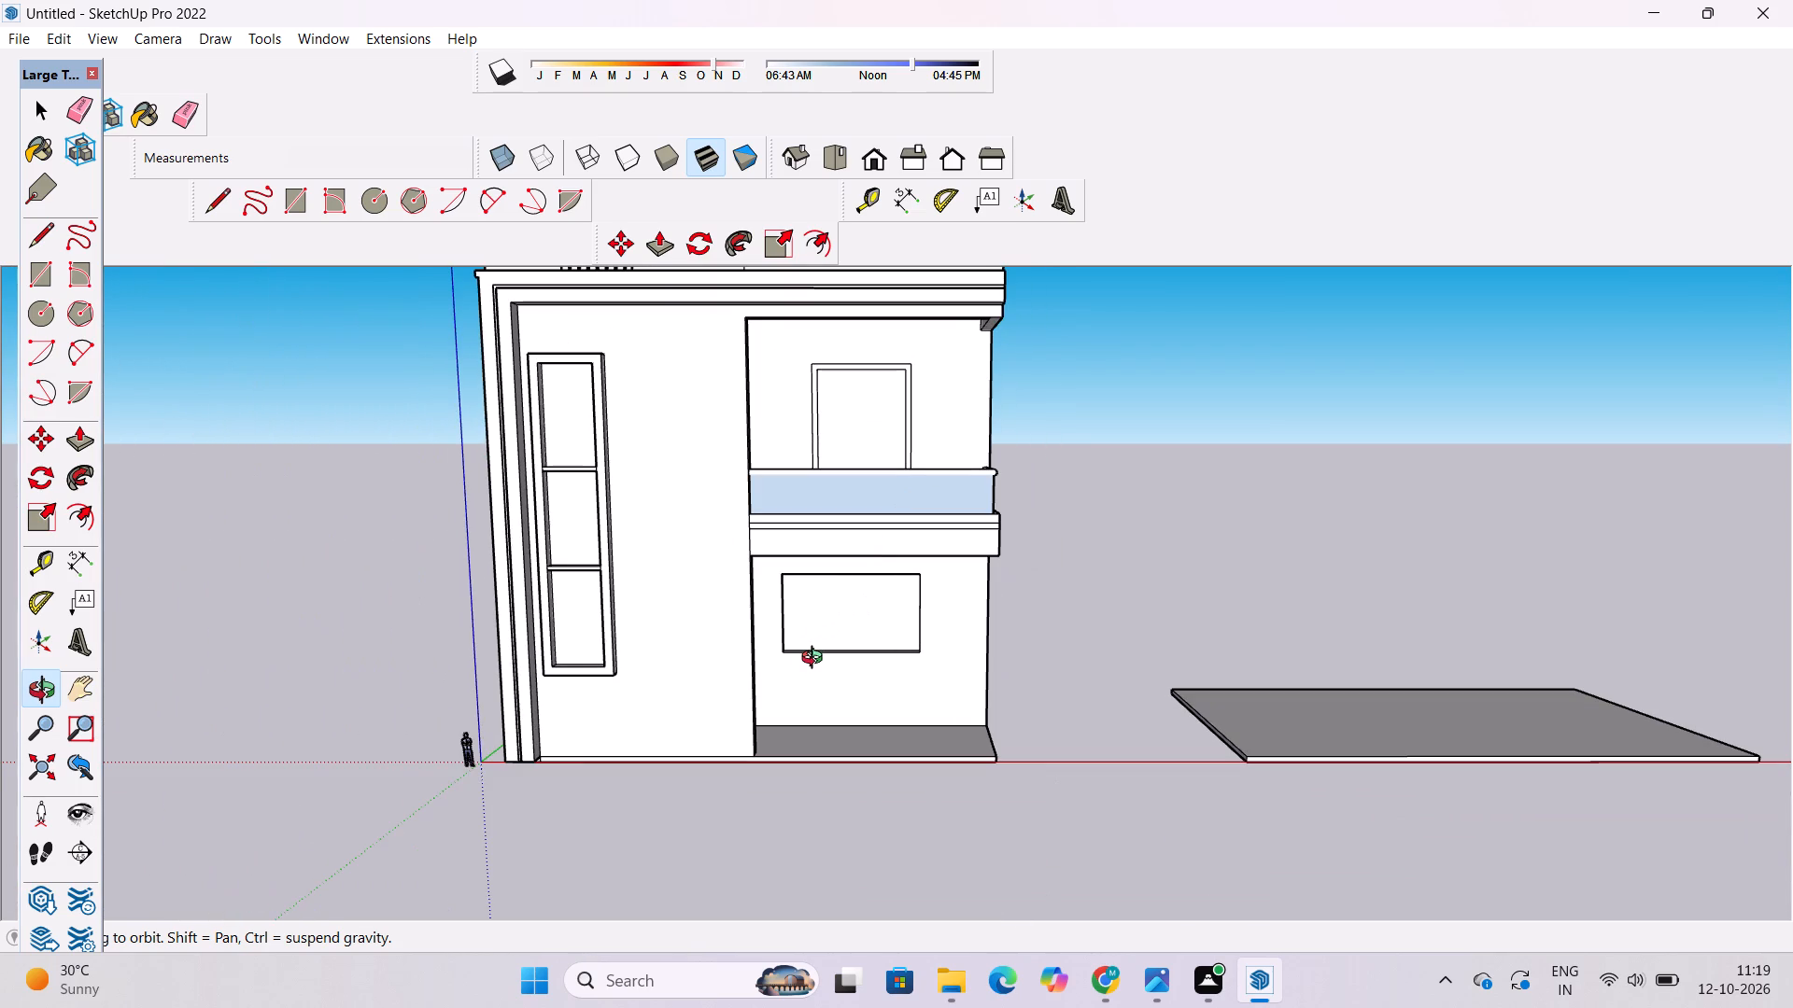
Draw a slanted line about 60' 2 1/2" long from the front wall's bottom corner at the porch up towards the tall window.
{"action": "left_click_drag", "start_coordinate": [801, 669], "coordinate": [798, 718], "text": "shift"}
{"action": "left_click_drag", "start_coordinate": [721, 763], "coordinate": [718, 789], "text": "shift"}
{"action": "left_click_drag", "start_coordinate": [716, 795], "coordinate": [716, 777]}
{"action": "scroll", "coordinate": [728, 850], "scroll_direction": "up", "scroll_amount": 7}
{"action": "left_click_drag", "start_coordinate": [725, 822], "coordinate": [728, 833], "text": "shift"}
{"action": "key", "text": "l"}
{"action": "scroll", "coordinate": [773, 849], "scroll_direction": "up", "scroll_amount": 6}
{"action": "left_click", "coordinate": [762, 833]}
{"action": "scroll", "coordinate": [756, 828], "scroll_direction": "down", "scroll_amount": 13}
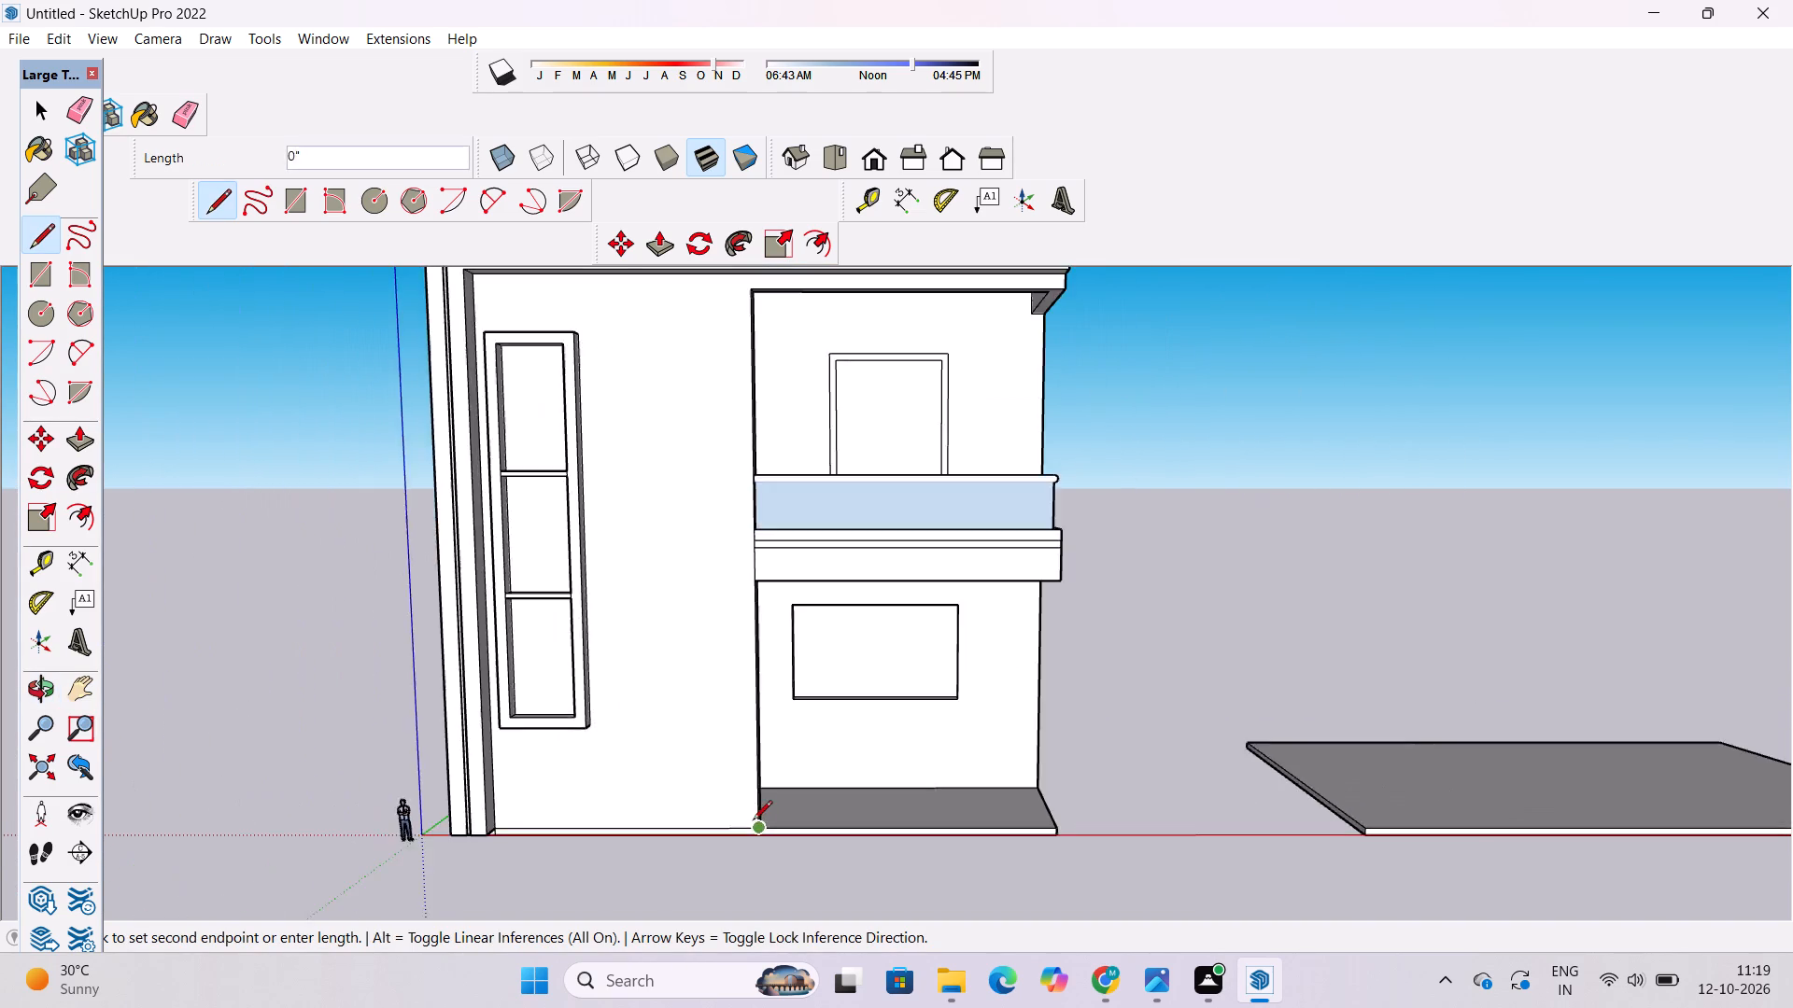
{"action": "scroll", "coordinate": [753, 821], "scroll_direction": "down", "scroll_amount": 3}
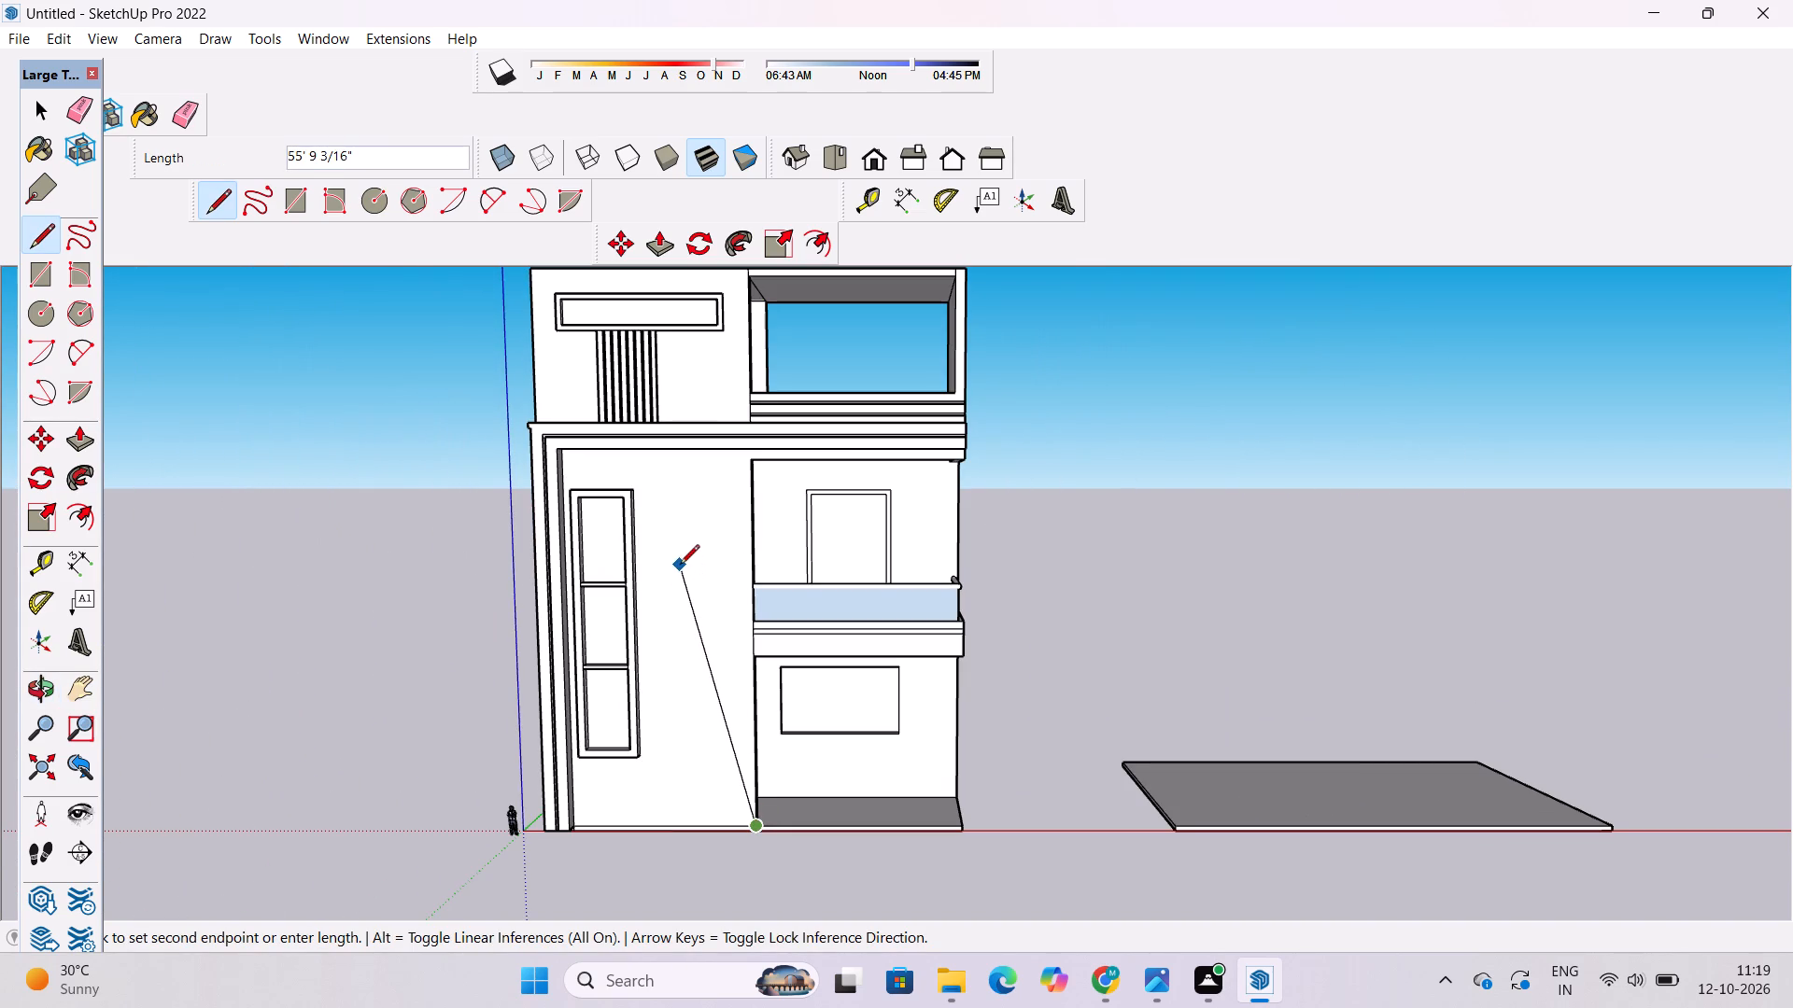
{"action": "scroll", "coordinate": [684, 570], "scroll_direction": "up", "scroll_amount": 4}
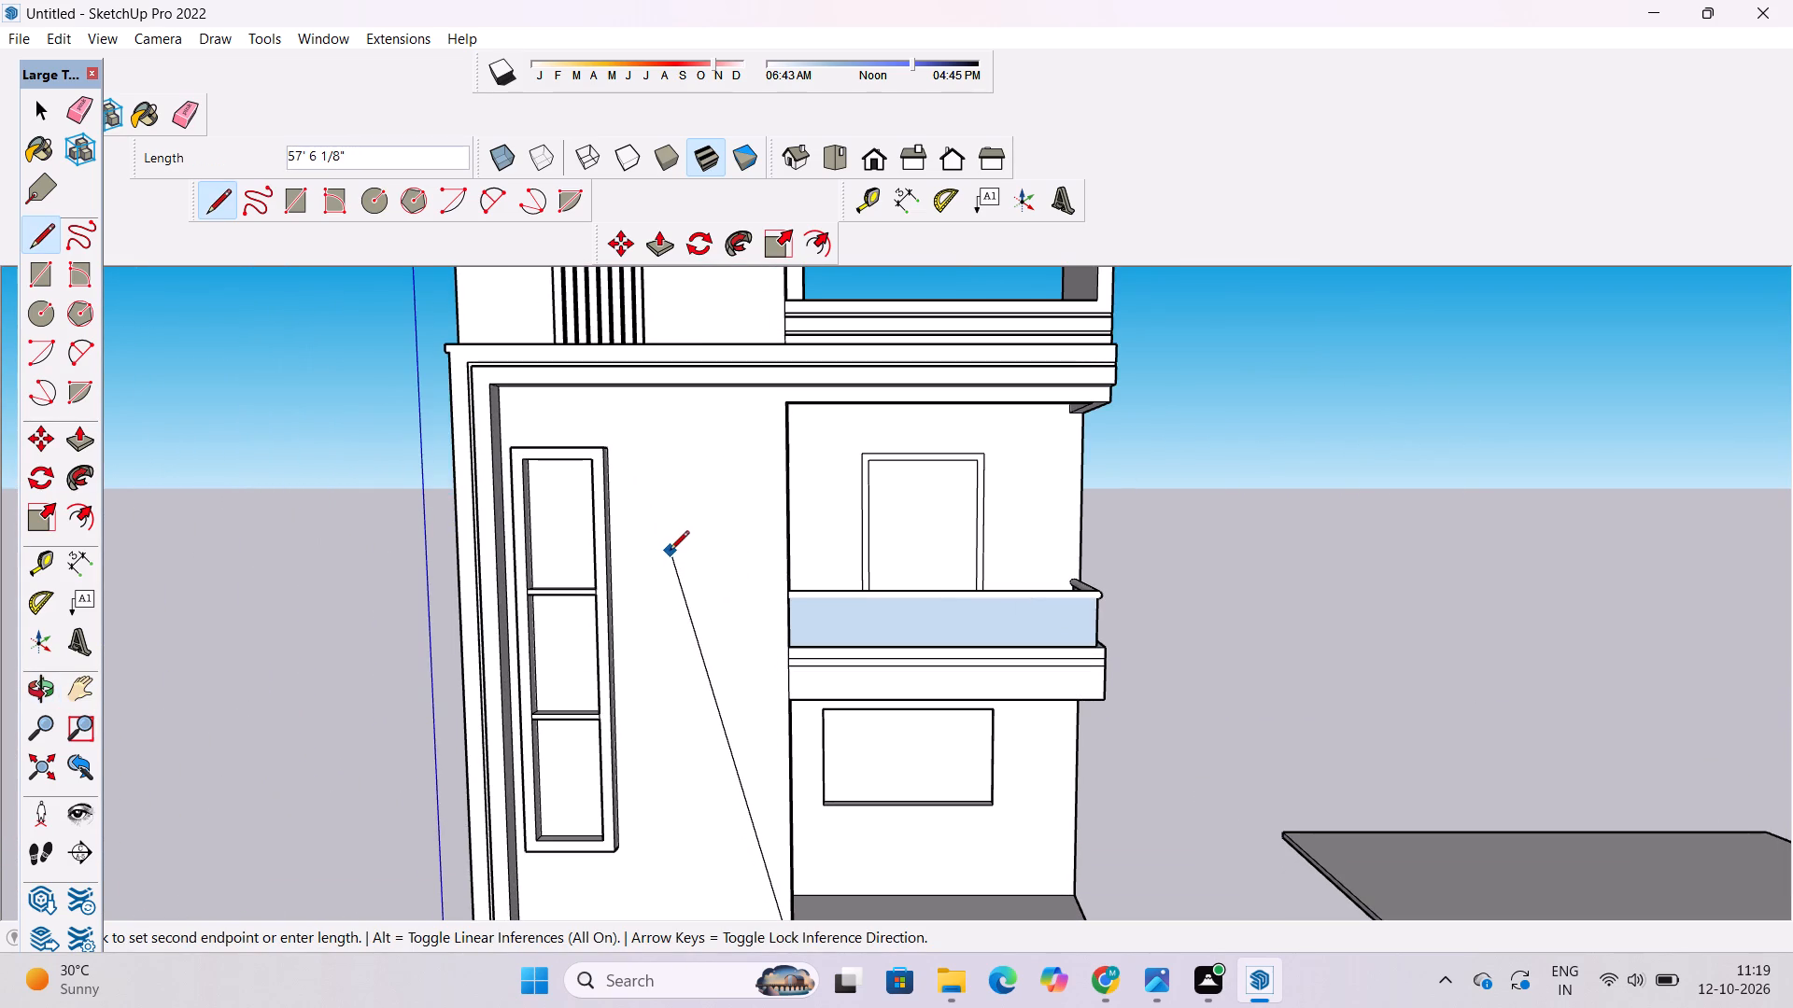
{"action": "left_click", "coordinate": [646, 538]}
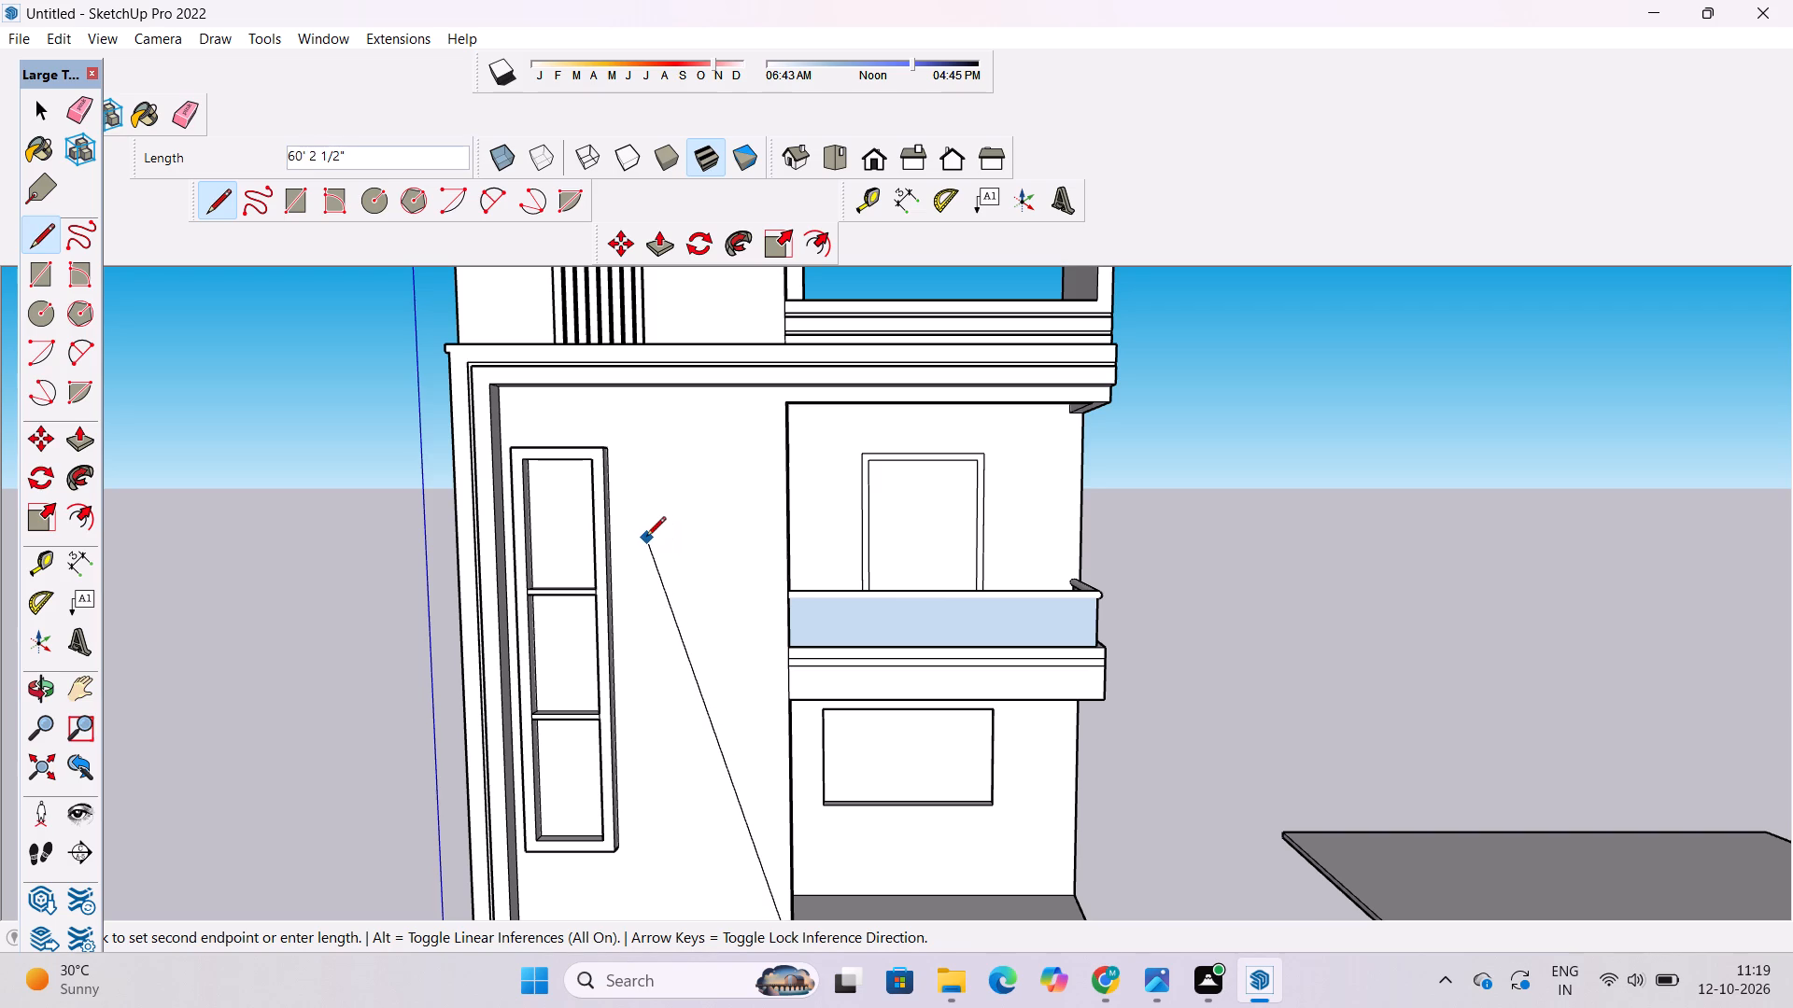
Draw a second line about 25' 9 7/16" long from the slanted line's upper end to the balcony recess's top corner.
{"action": "scroll", "coordinate": [646, 538], "scroll_direction": "up", "scroll_amount": 9}
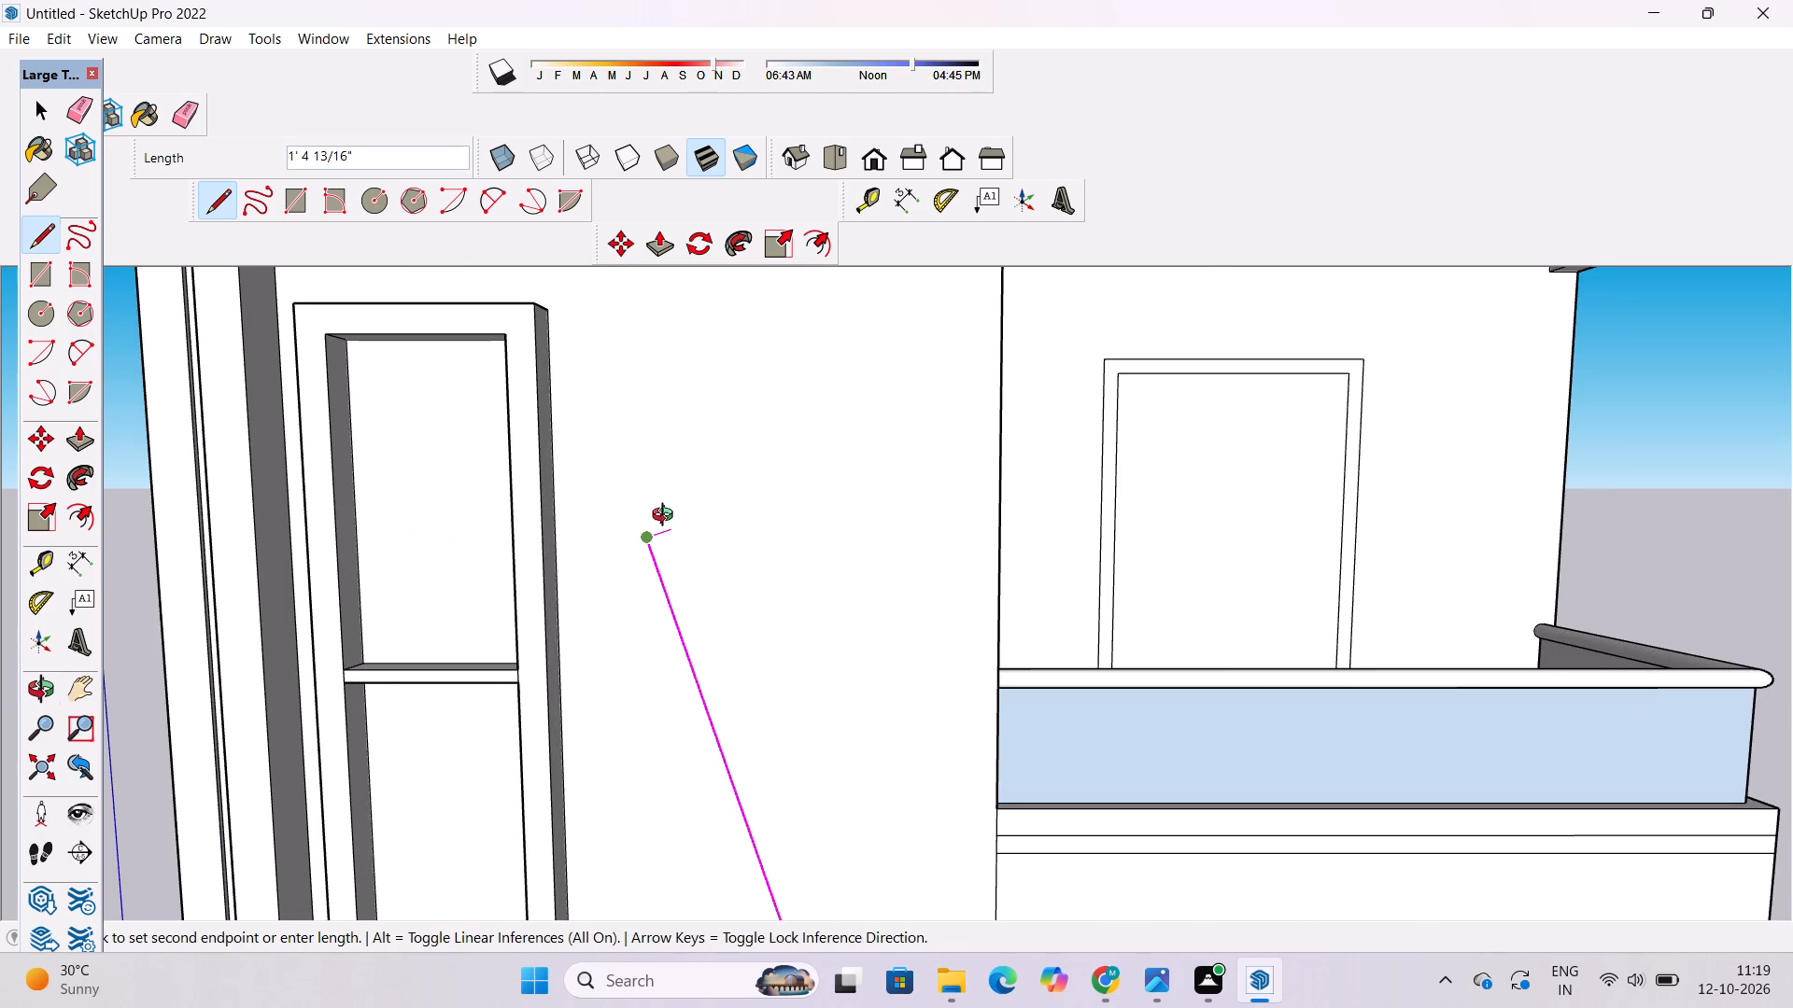
{"action": "key", "text": "o"}
{"action": "left_click_drag", "start_coordinate": [722, 554], "coordinate": [737, 644], "text": "shift"}
{"action": "left_click_drag", "start_coordinate": [738, 649], "coordinate": [454, 635]}
{"action": "left_click_drag", "start_coordinate": [510, 604], "coordinate": [495, 724], "text": "shift"}
{"action": "left_click_drag", "start_coordinate": [541, 702], "coordinate": [604, 621]}
{"action": "scroll", "coordinate": [633, 612], "scroll_direction": "up", "scroll_amount": 1}
{"action": "left_click_drag", "start_coordinate": [635, 612], "coordinate": [615, 643], "text": "shift"}
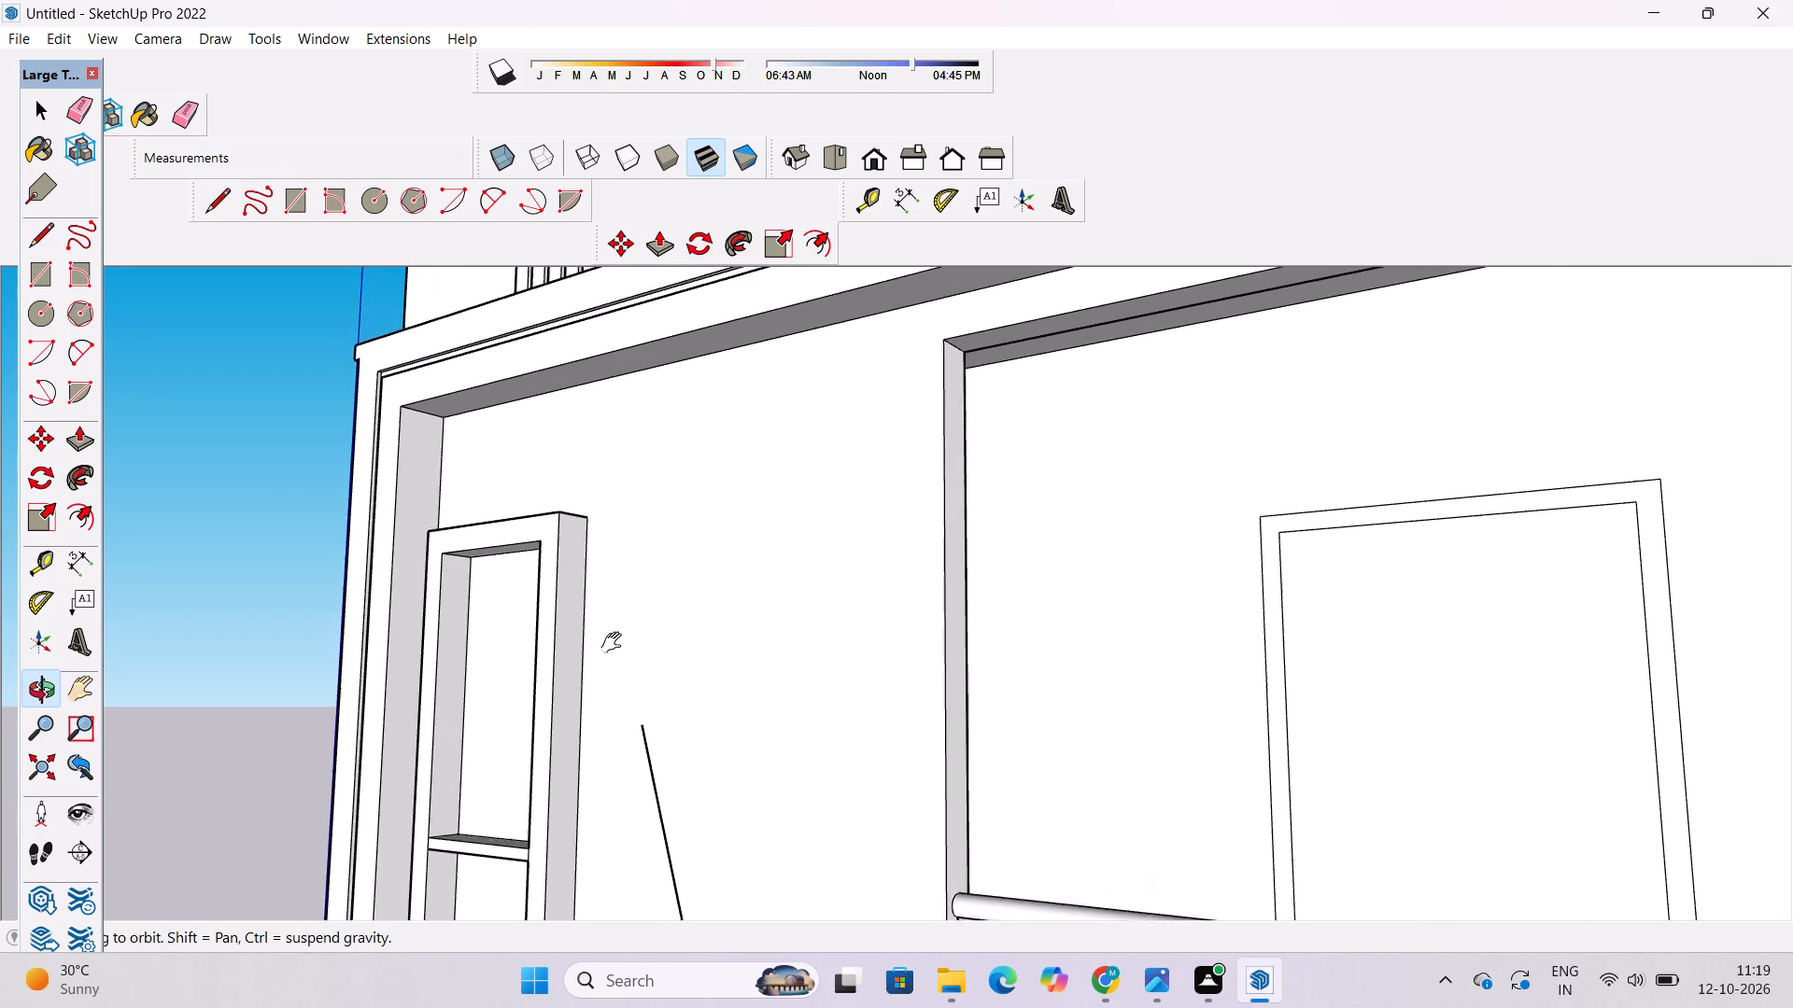
{"action": "left_click_drag", "start_coordinate": [615, 643], "coordinate": [613, 650], "text": "shift"}
{"action": "left_click_drag", "start_coordinate": [627, 646], "coordinate": [680, 600]}
{"action": "scroll", "coordinate": [701, 581], "scroll_direction": "up", "scroll_amount": 3}
{"action": "left_click_drag", "start_coordinate": [701, 581], "coordinate": [590, 641], "text": "shift"}
{"action": "left_click_drag", "start_coordinate": [727, 593], "coordinate": [594, 710], "text": "shift"}
{"action": "left_click_drag", "start_coordinate": [708, 621], "coordinate": [580, 721], "text": "shift"}
{"action": "scroll", "coordinate": [556, 698], "scroll_direction": "down", "scroll_amount": 1}
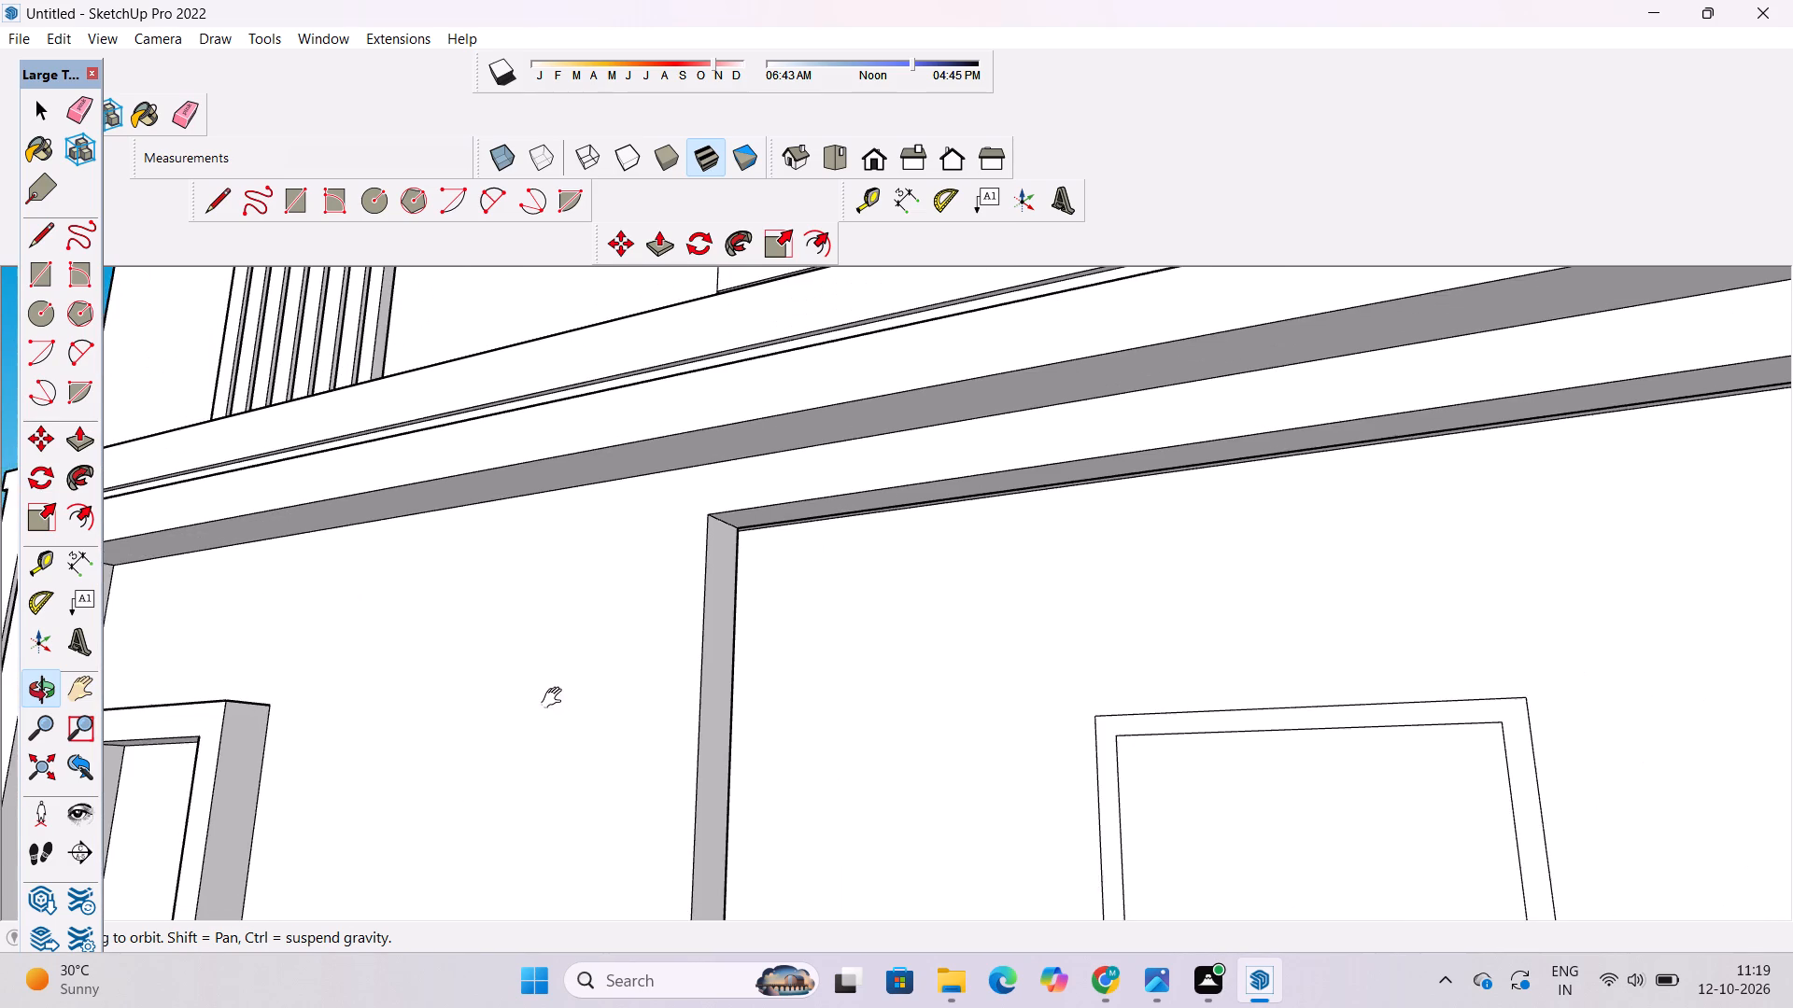
{"action": "left_click_drag", "start_coordinate": [555, 697], "coordinate": [537, 726], "text": "shift"}
{"action": "left_click_drag", "start_coordinate": [604, 686], "coordinate": [573, 728], "text": "shift"}
{"action": "left_click_drag", "start_coordinate": [573, 729], "coordinate": [835, 651]}
{"action": "scroll", "coordinate": [828, 645], "scroll_direction": "down", "scroll_amount": 6}
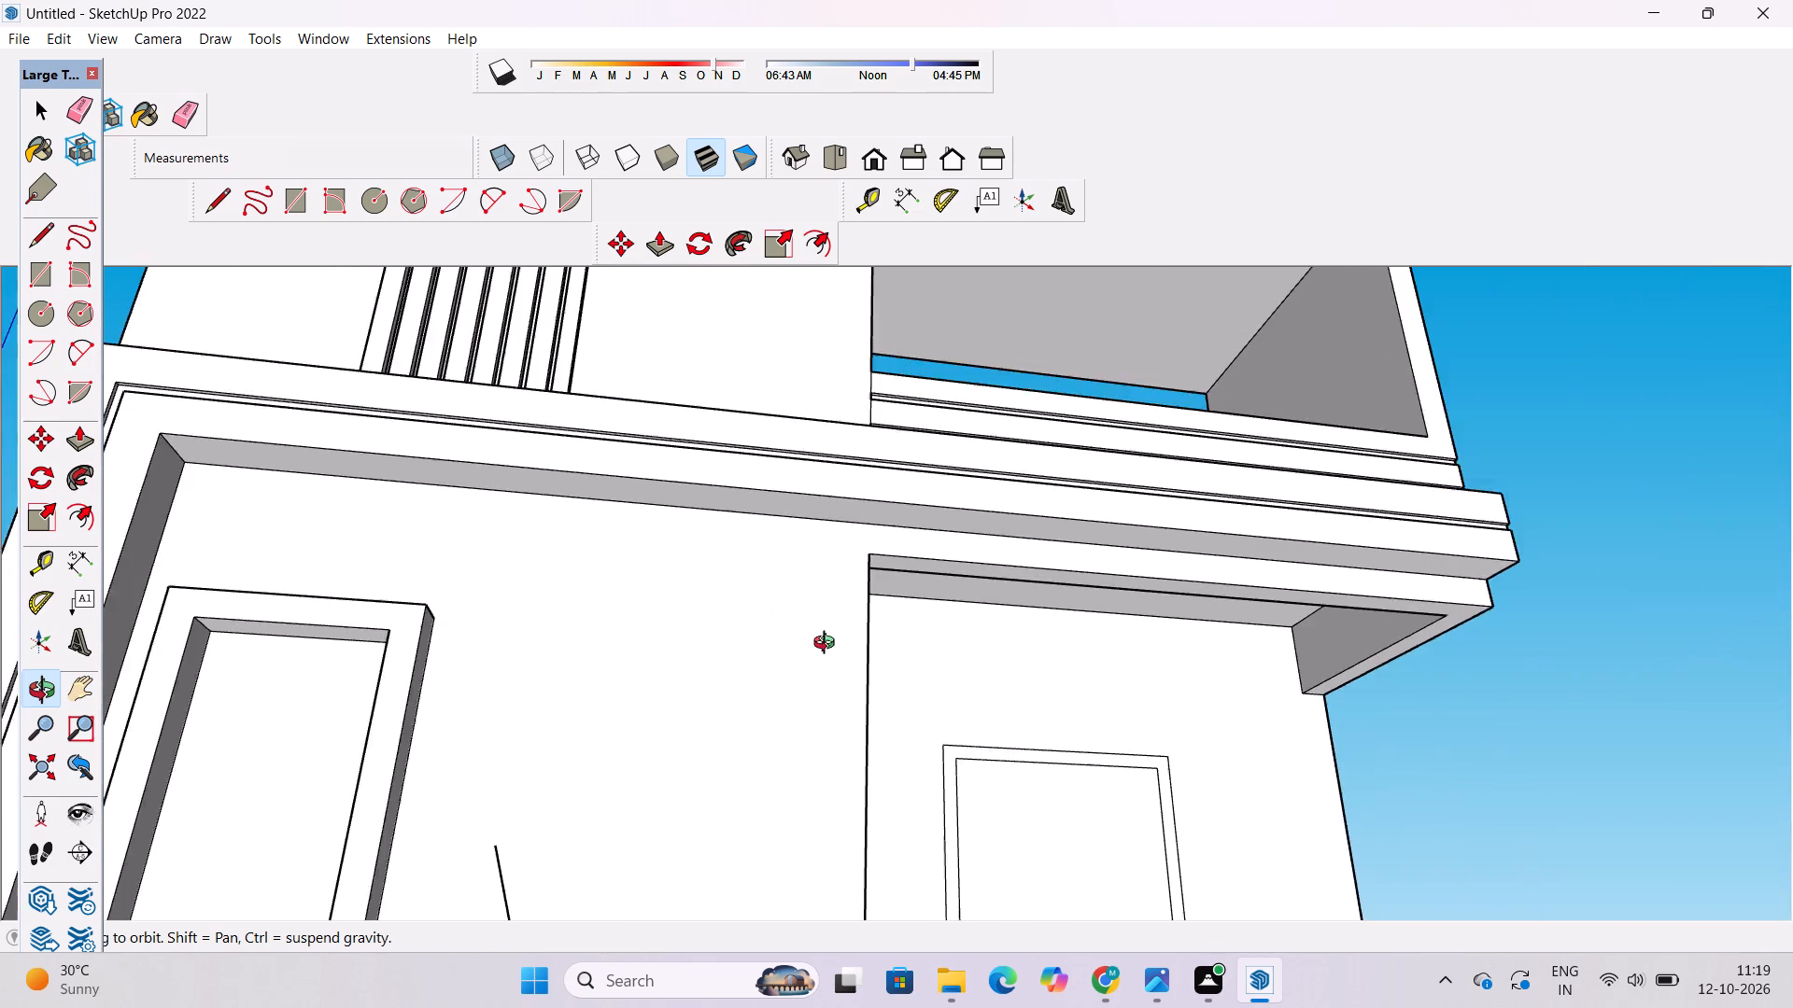
{"action": "left_click_drag", "start_coordinate": [808, 668], "coordinate": [774, 671]}
{"action": "left_click_drag", "start_coordinate": [774, 671], "coordinate": [723, 729], "text": "shift"}
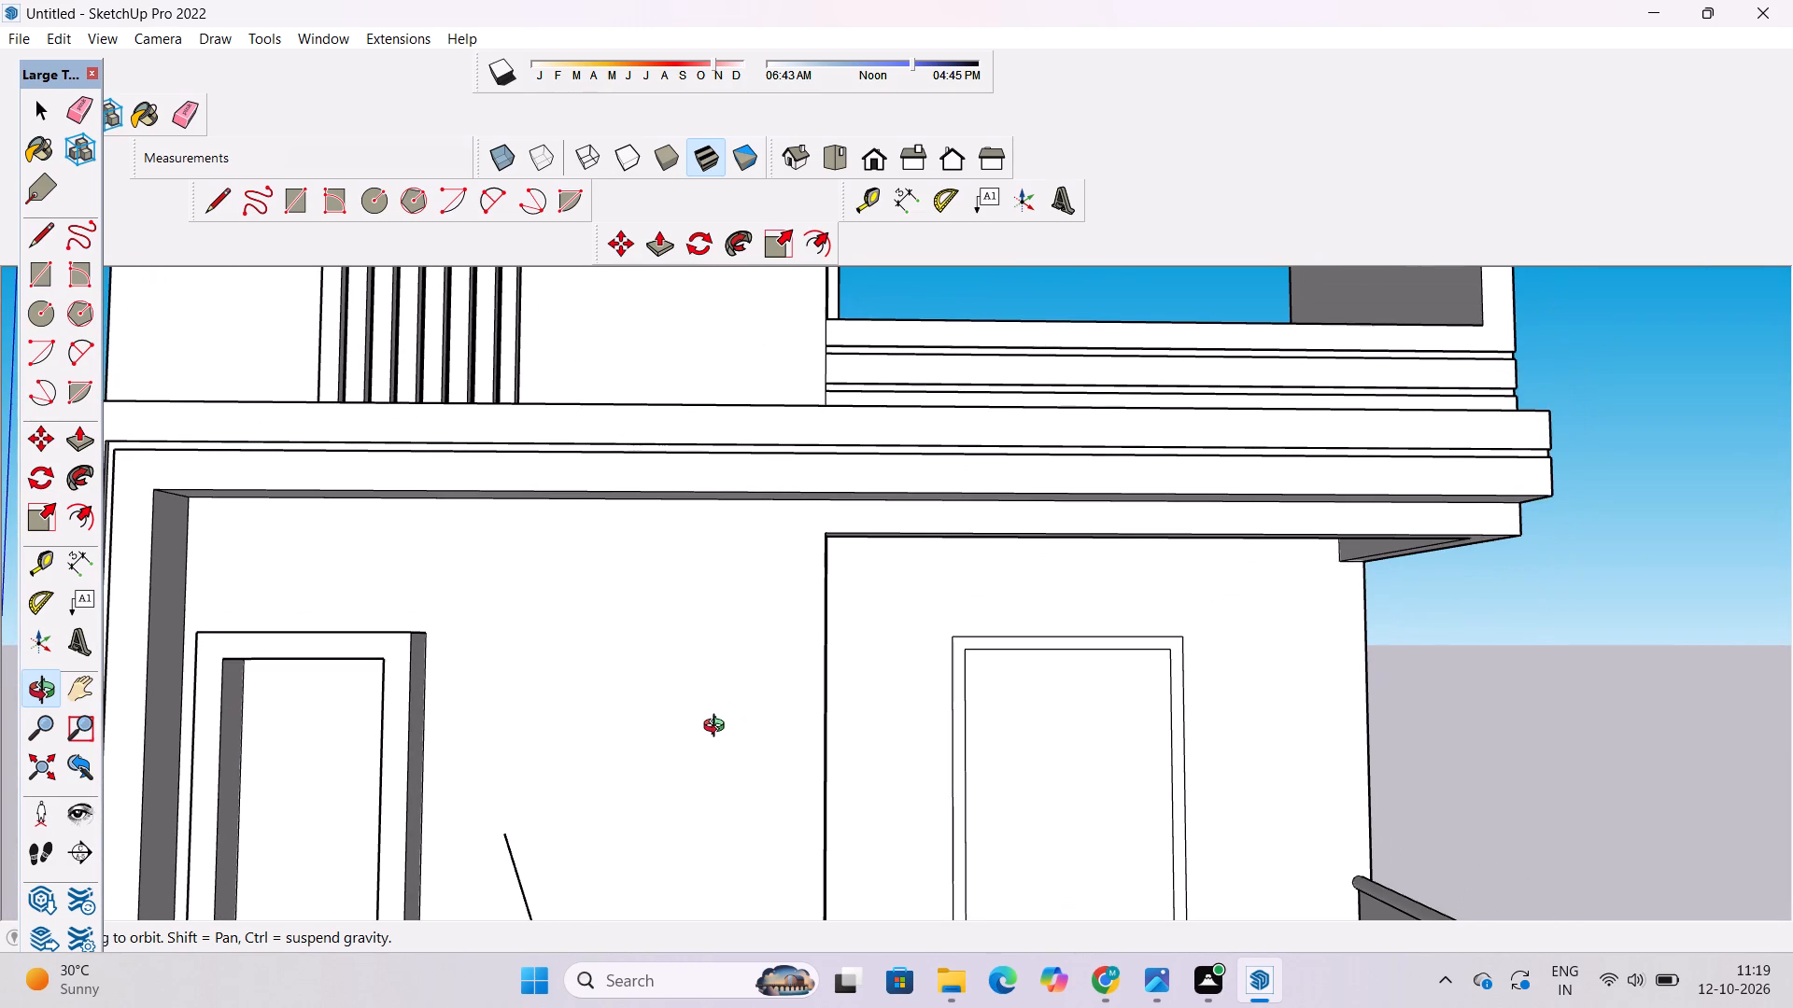
{"action": "key", "text": "l"}
{"action": "left_click", "coordinate": [829, 532]}
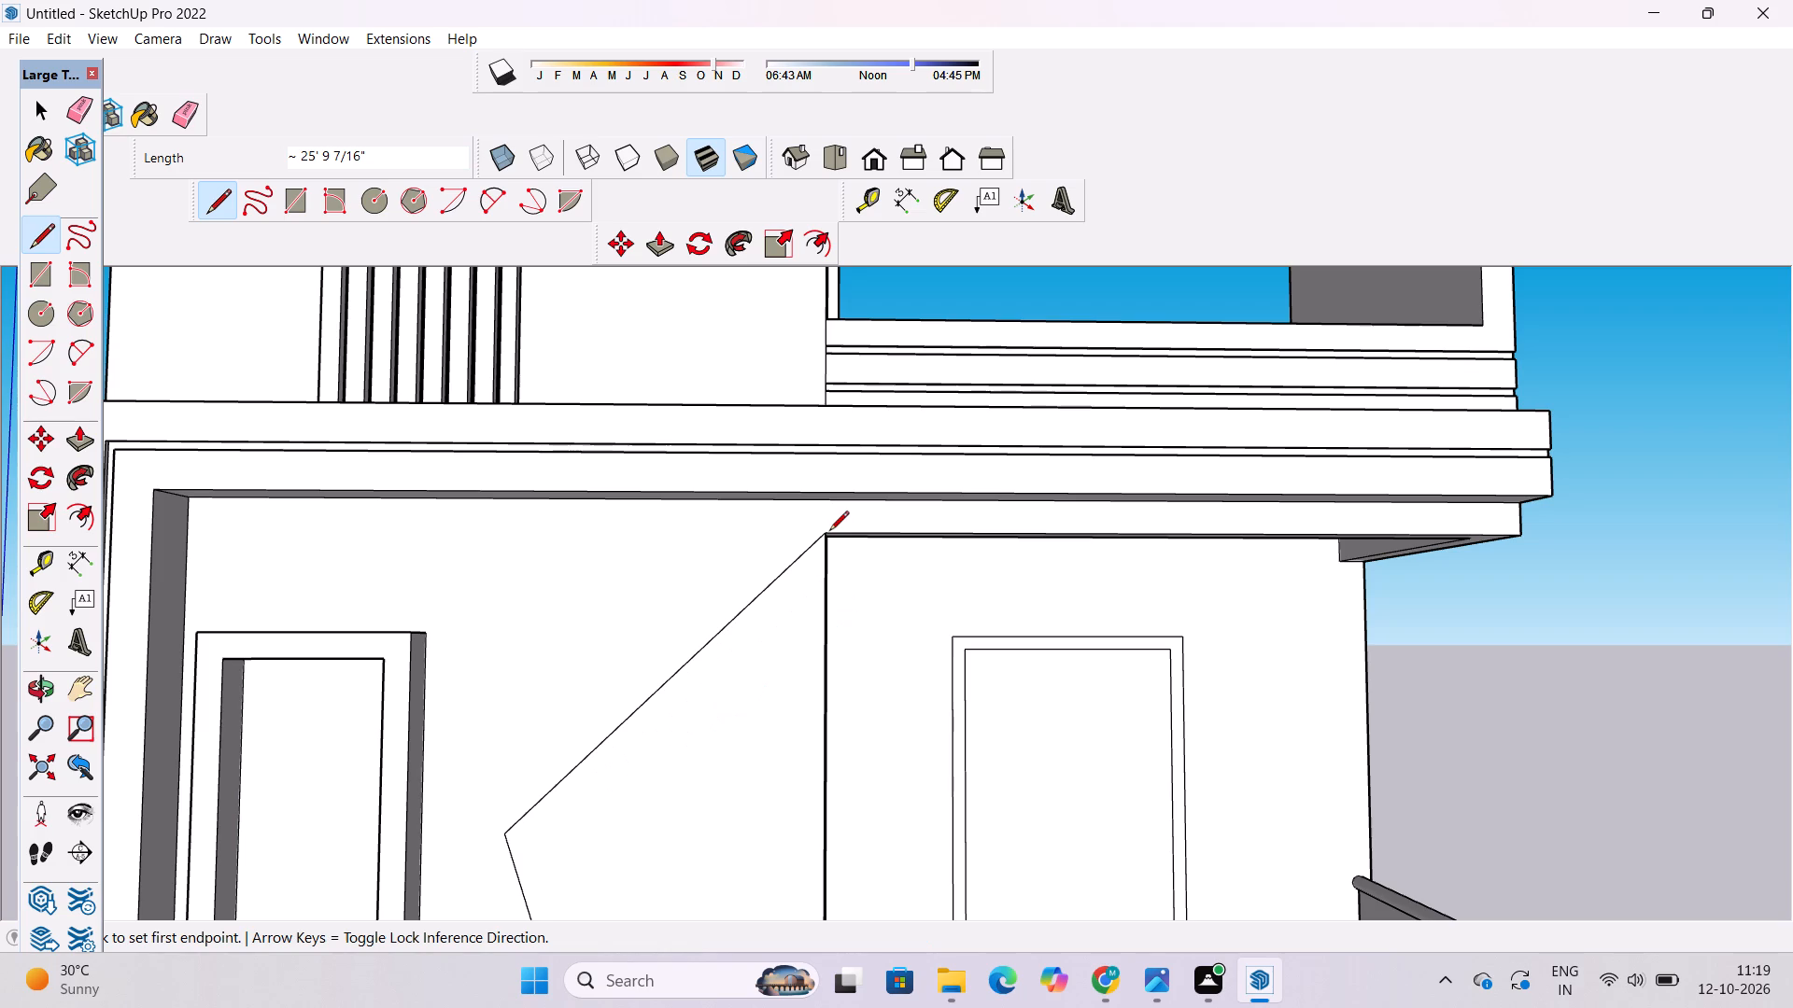
{"action": "key", "text": "space"}
{"action": "type", "text": "o"}
{"action": "scroll", "coordinate": [814, 513], "scroll_direction": "down", "scroll_amount": 7}
{"action": "left_click_drag", "start_coordinate": [819, 602], "coordinate": [811, 686]}
{"action": "left_click_drag", "start_coordinate": [798, 701], "coordinate": [822, 571], "text": "shift"}
{"action": "scroll", "coordinate": [827, 530], "scroll_direction": "down", "scroll_amount": 6}
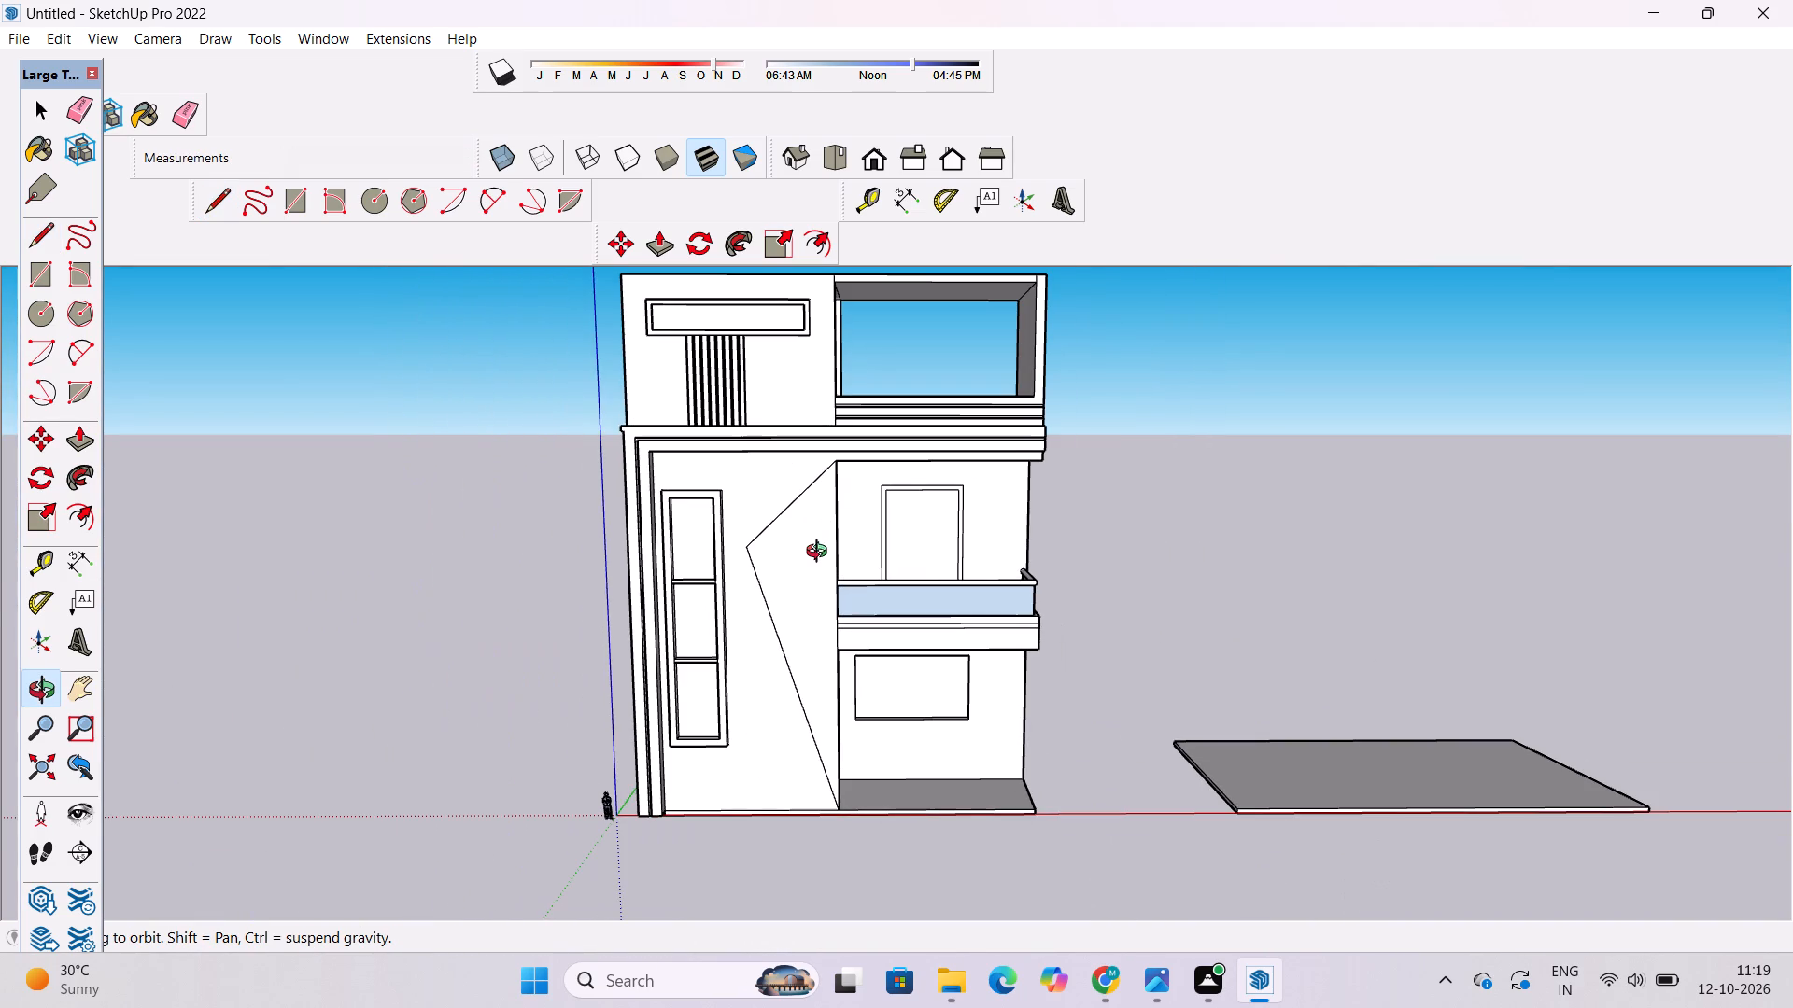
Push/Pull the angular panel beside the balcony outward from the front wall by 9".
{"action": "scroll", "coordinate": [821, 553], "scroll_direction": "down", "scroll_amount": 3}
{"action": "left_click_drag", "start_coordinate": [820, 557], "coordinate": [813, 603], "text": "shift"}
{"action": "scroll", "coordinate": [823, 561], "scroll_direction": "up", "scroll_amount": 3}
{"action": "left_click_drag", "start_coordinate": [891, 595], "coordinate": [529, 634]}
{"action": "scroll", "coordinate": [831, 574], "scroll_direction": "up", "scroll_amount": 5}
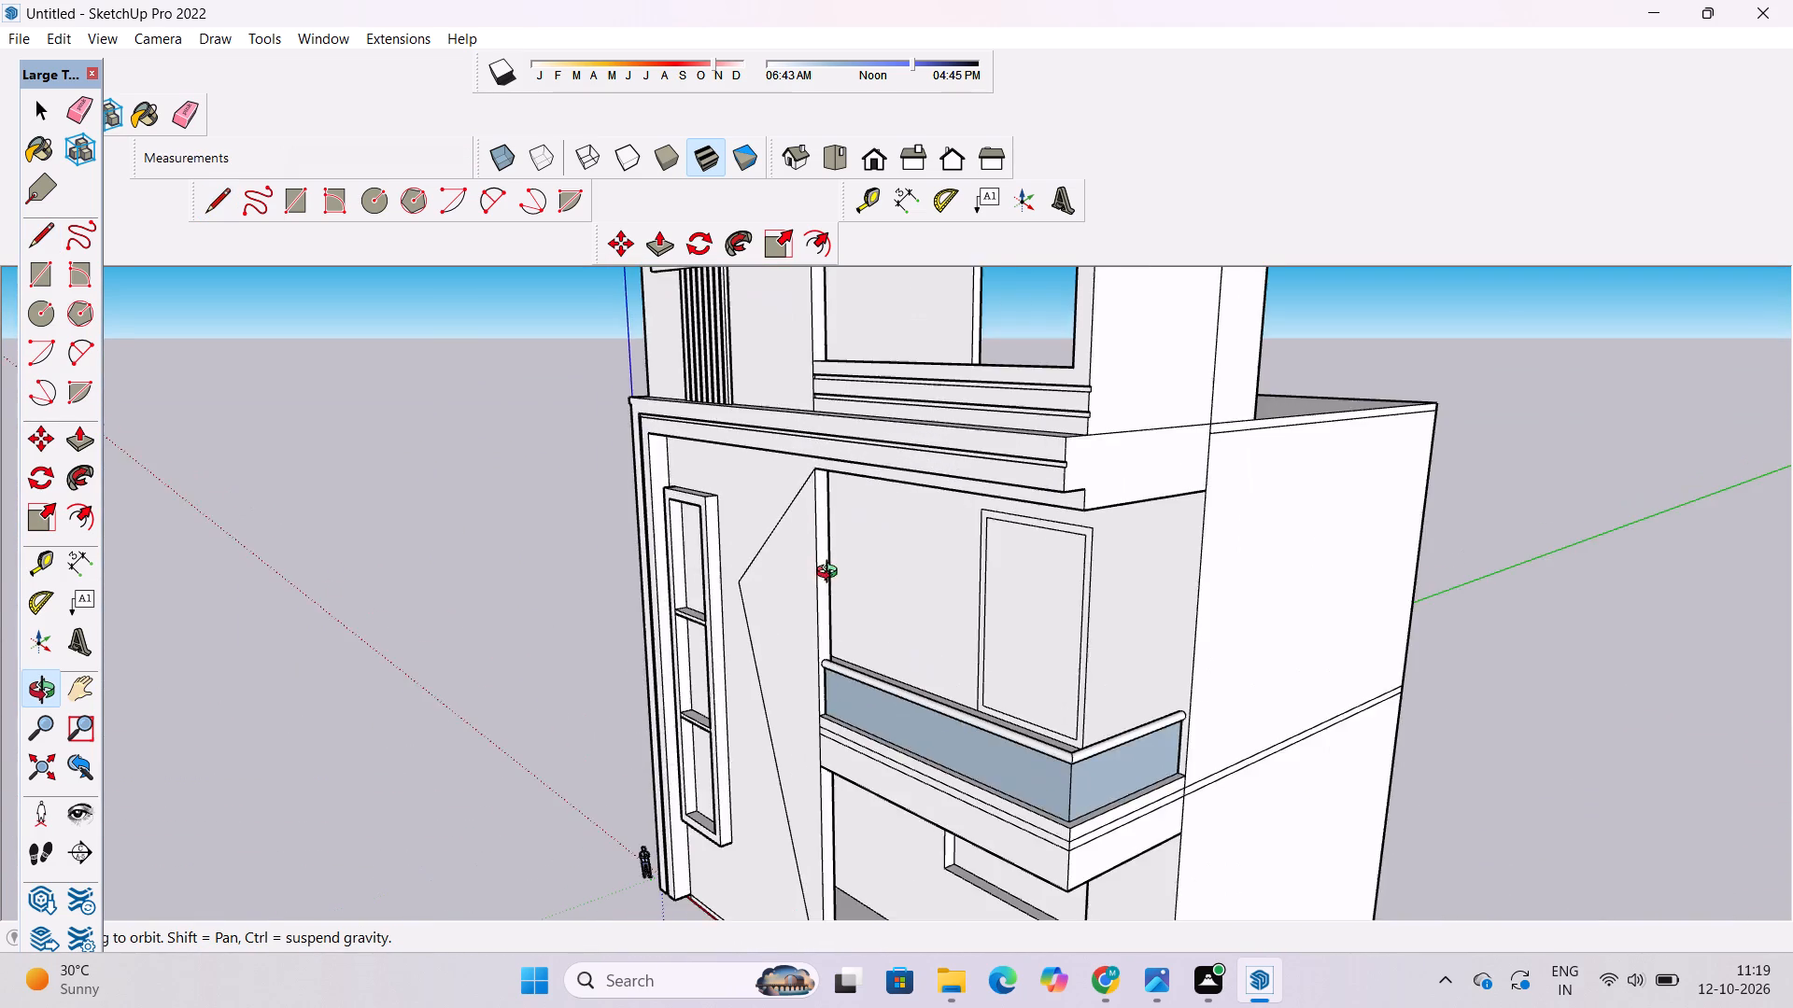
{"action": "left_click_drag", "start_coordinate": [866, 590], "coordinate": [783, 603]}
{"action": "scroll", "coordinate": [772, 590], "scroll_direction": "up", "scroll_amount": 4}
{"action": "left_click_drag", "start_coordinate": [781, 585], "coordinate": [798, 591], "text": "shift"}
{"action": "left_click_drag", "start_coordinate": [799, 592], "coordinate": [765, 605]}
{"action": "left_click_drag", "start_coordinate": [773, 597], "coordinate": [816, 587], "text": "shift"}
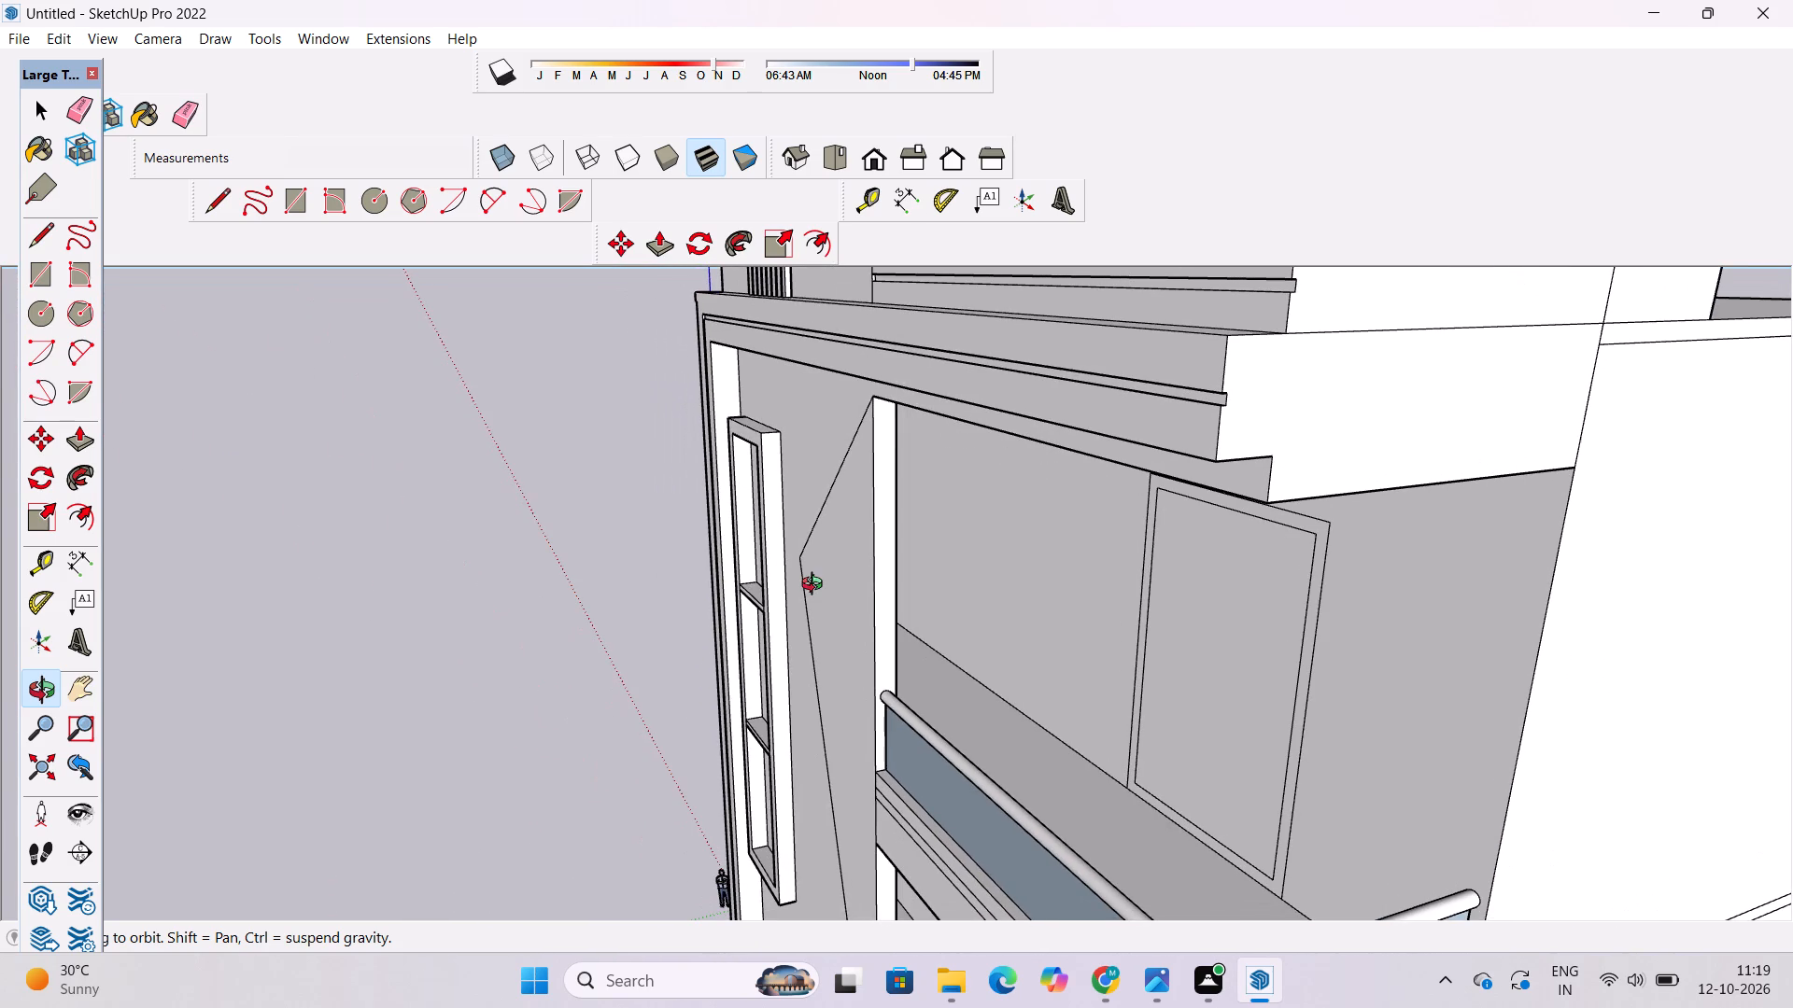
{"action": "key", "text": "p"}
{"action": "left_click", "coordinate": [842, 579]}
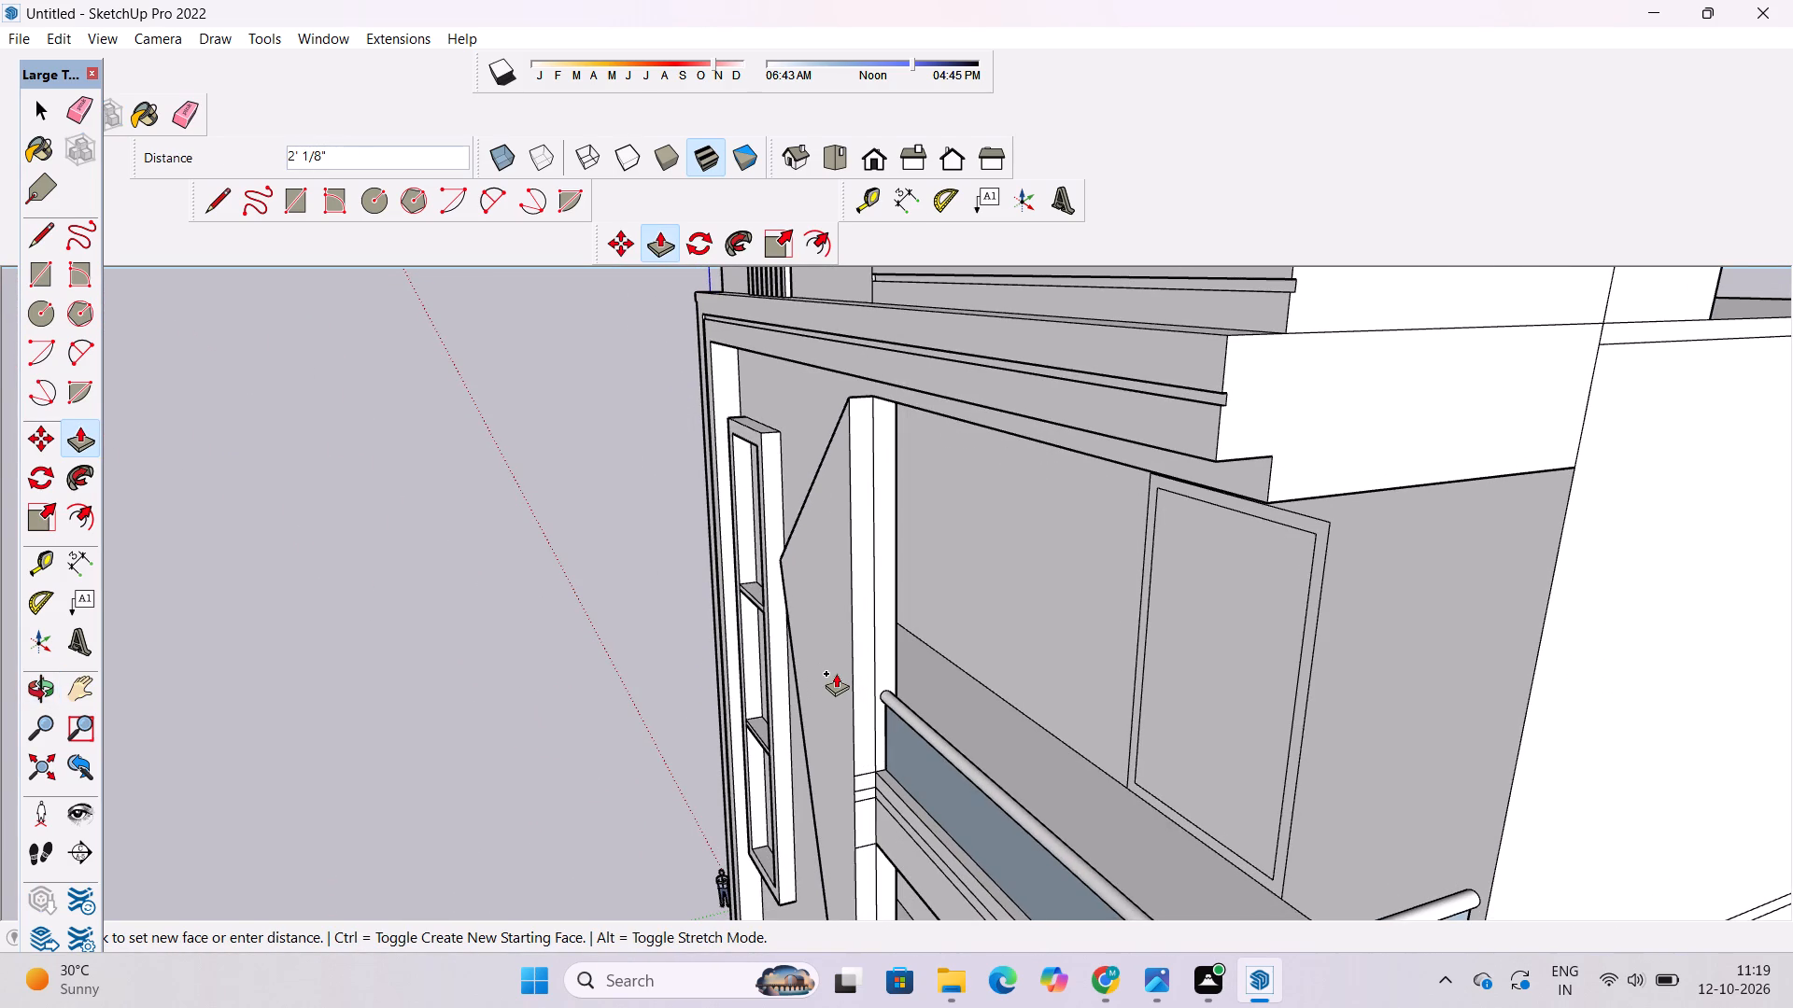
{"action": "key", "text": "5"}
{"action": "key", "text": "BackSpace"}
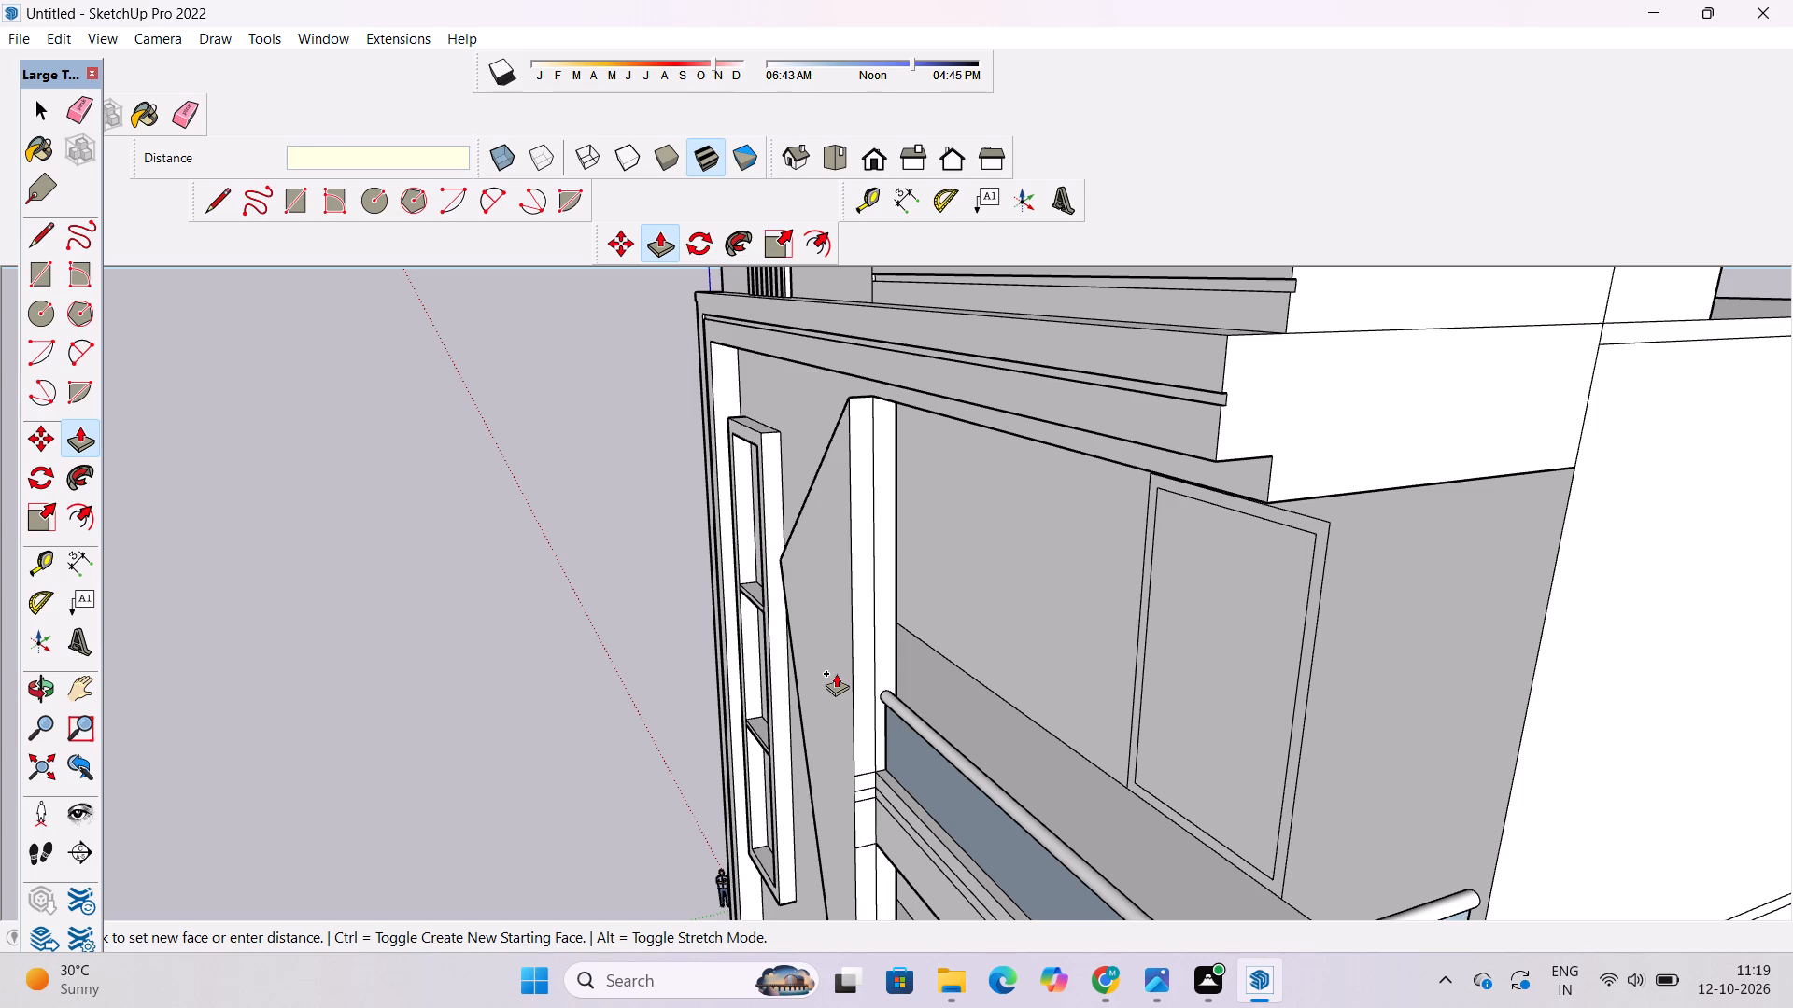
{"action": "type", "text": "9\""}
{"action": "key", "text": "Return"}
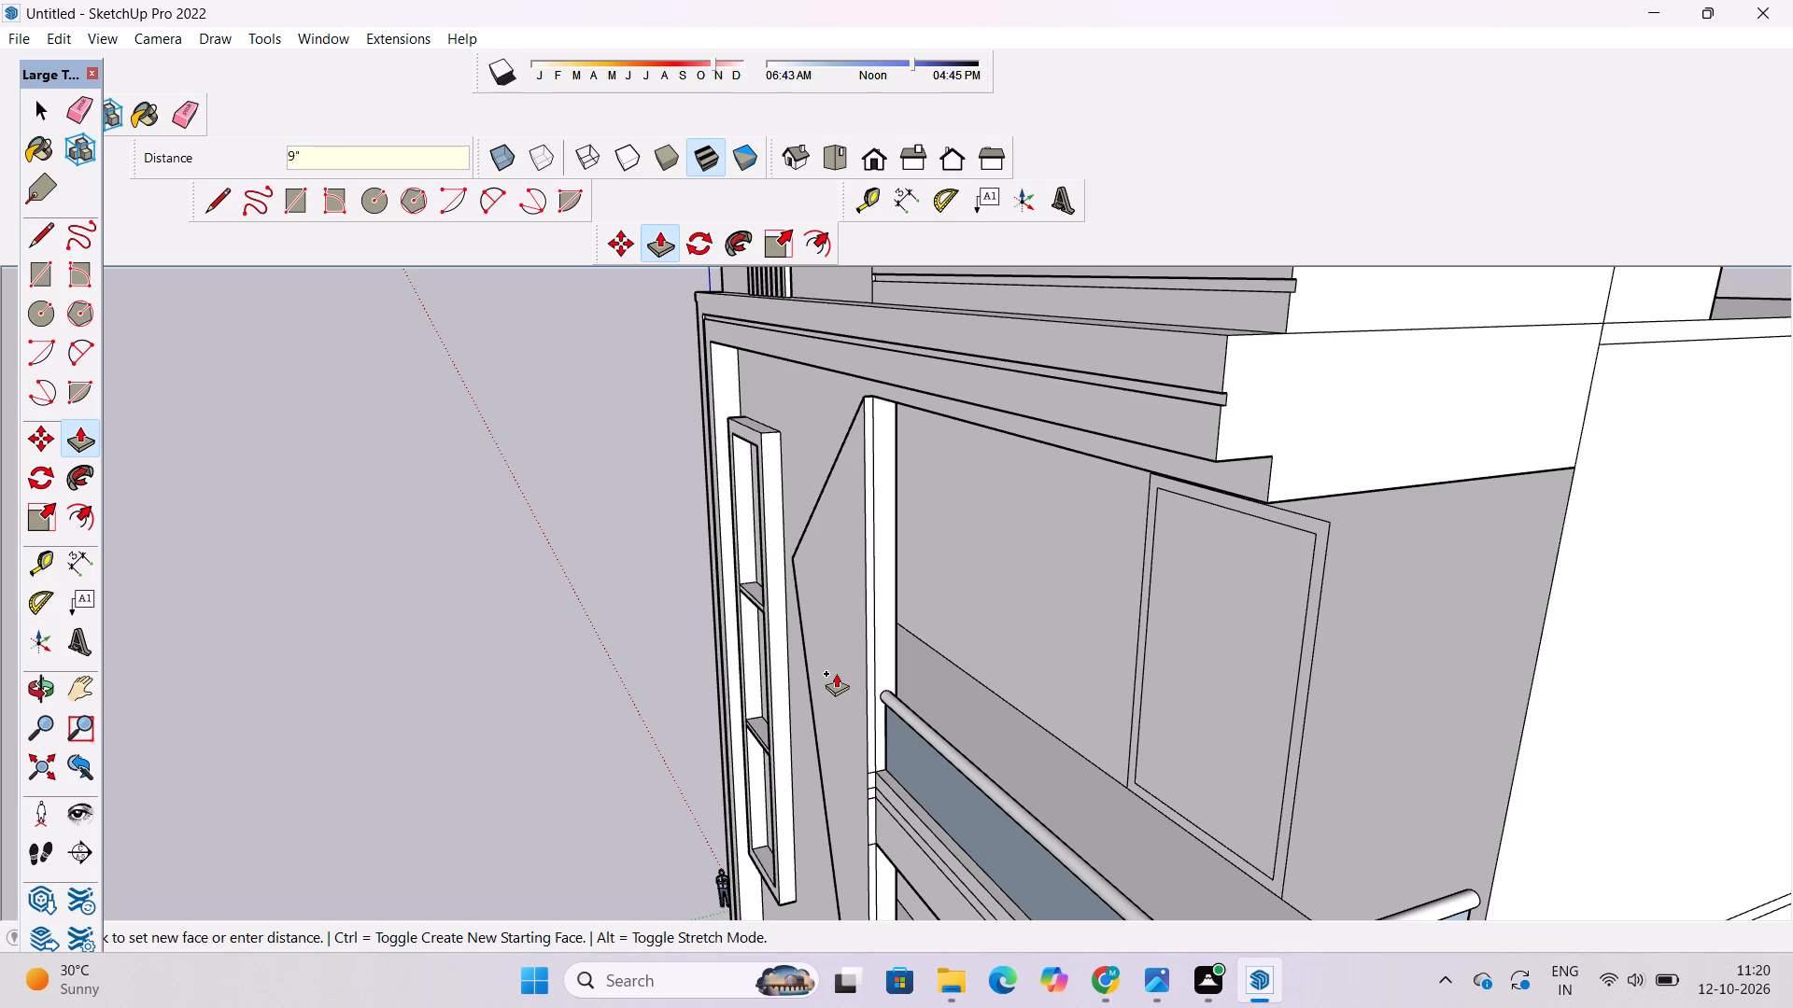
Inspect the extruded angular panel from several angles, checking its slanted edges against the tall window and balcony.
{"action": "key", "text": "o"}
{"action": "scroll", "coordinate": [785, 543], "scroll_direction": "down", "scroll_amount": 4}
{"action": "left_click_drag", "start_coordinate": [784, 542], "coordinate": [895, 569]}
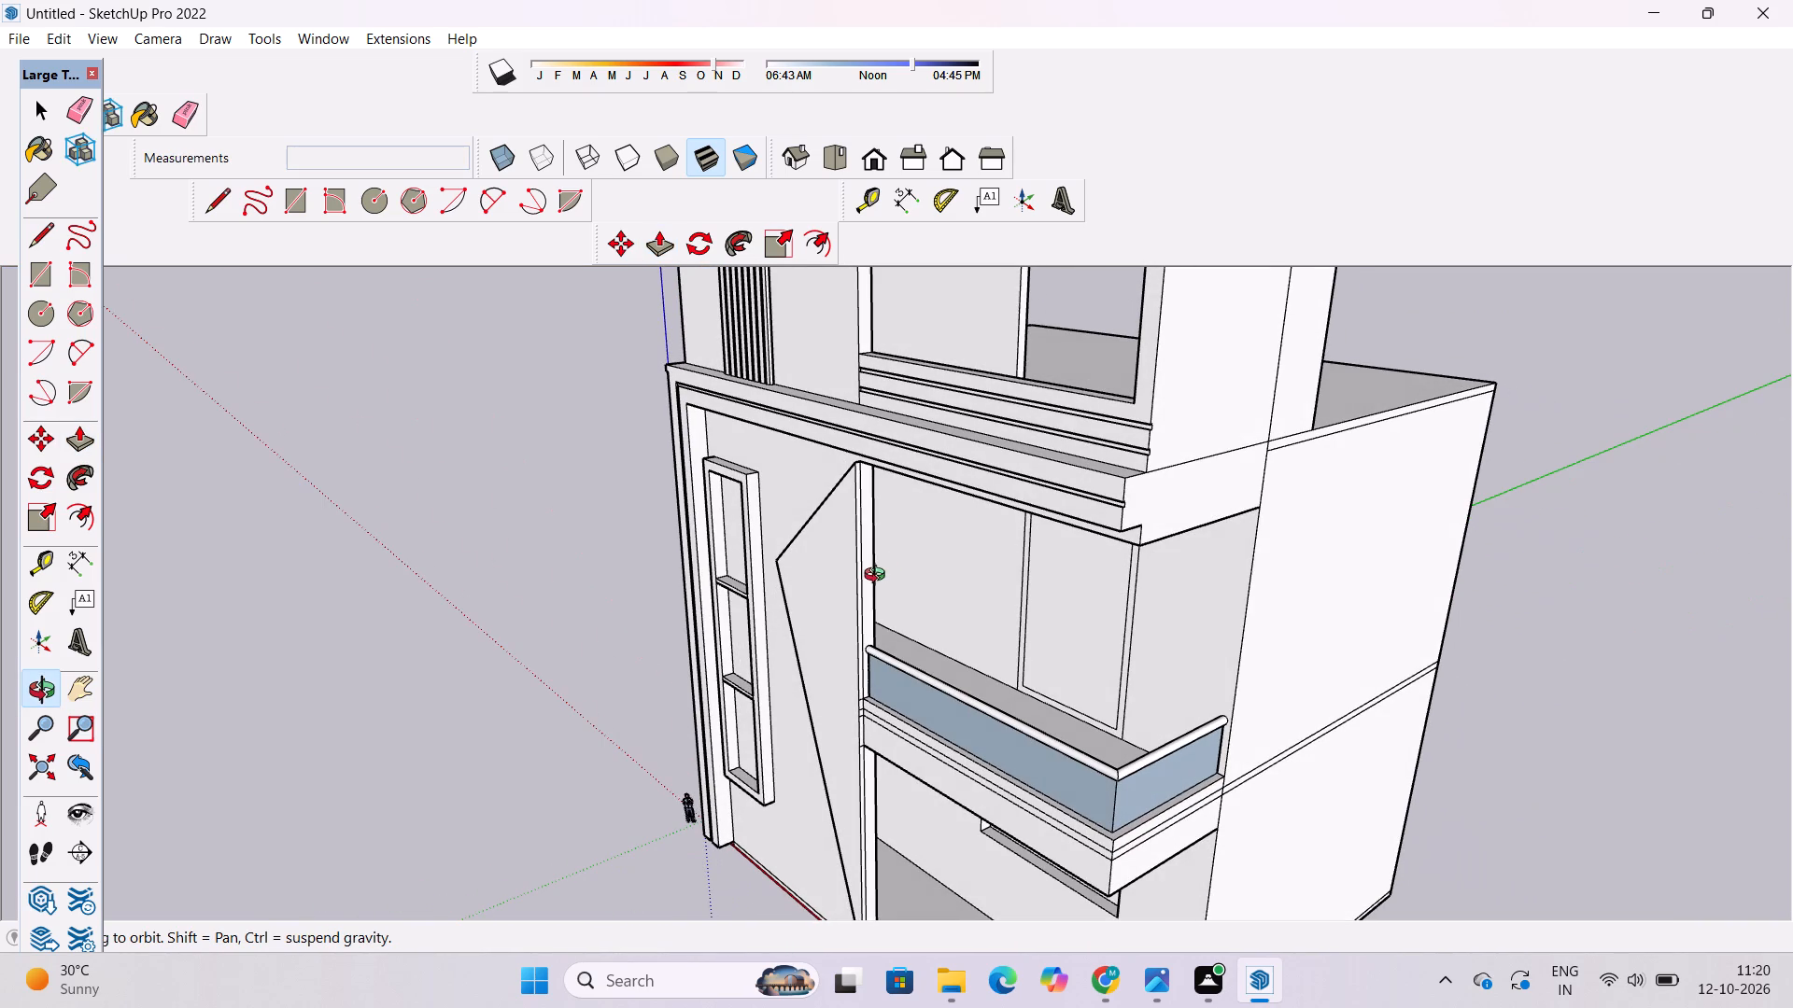
{"action": "left_click_drag", "start_coordinate": [844, 624], "coordinate": [804, 587], "text": "shift"}
{"action": "left_click_drag", "start_coordinate": [746, 595], "coordinate": [941, 592]}
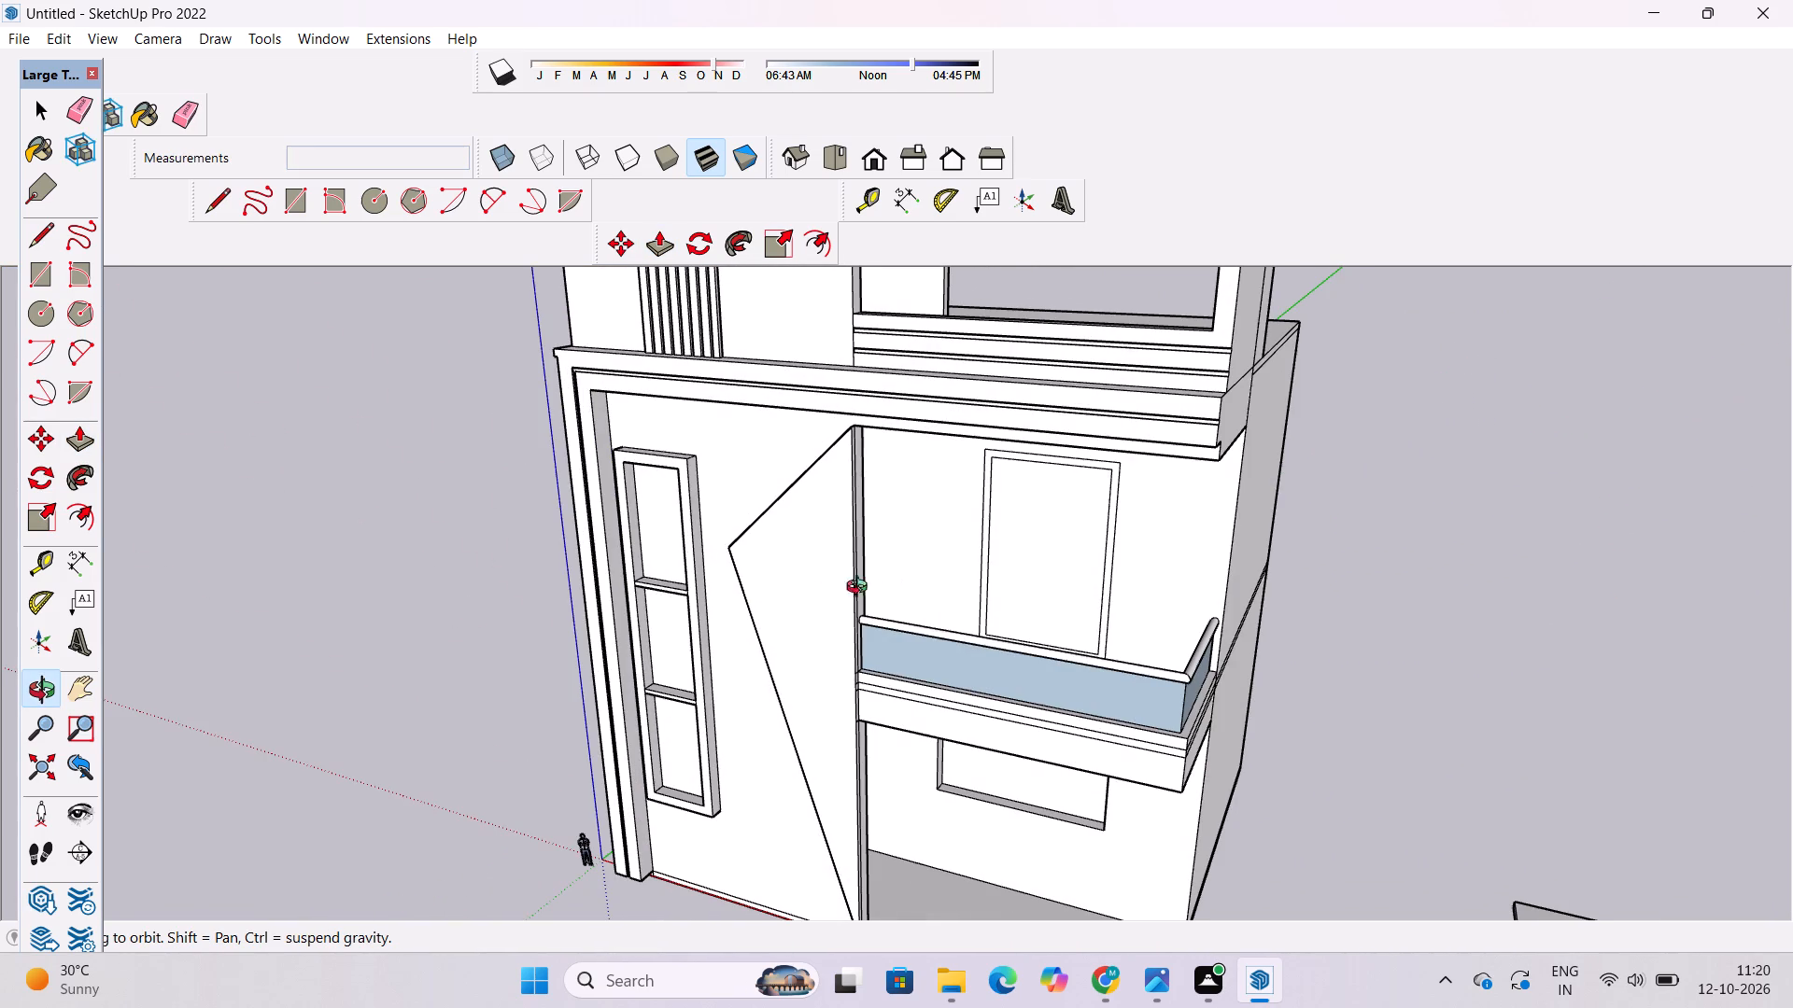
{"action": "scroll", "coordinate": [755, 577], "scroll_direction": "up", "scroll_amount": 2}
{"action": "left_click_drag", "start_coordinate": [755, 577], "coordinate": [774, 611], "text": "shift"}
{"action": "scroll", "coordinate": [783, 602], "scroll_direction": "up", "scroll_amount": 4}
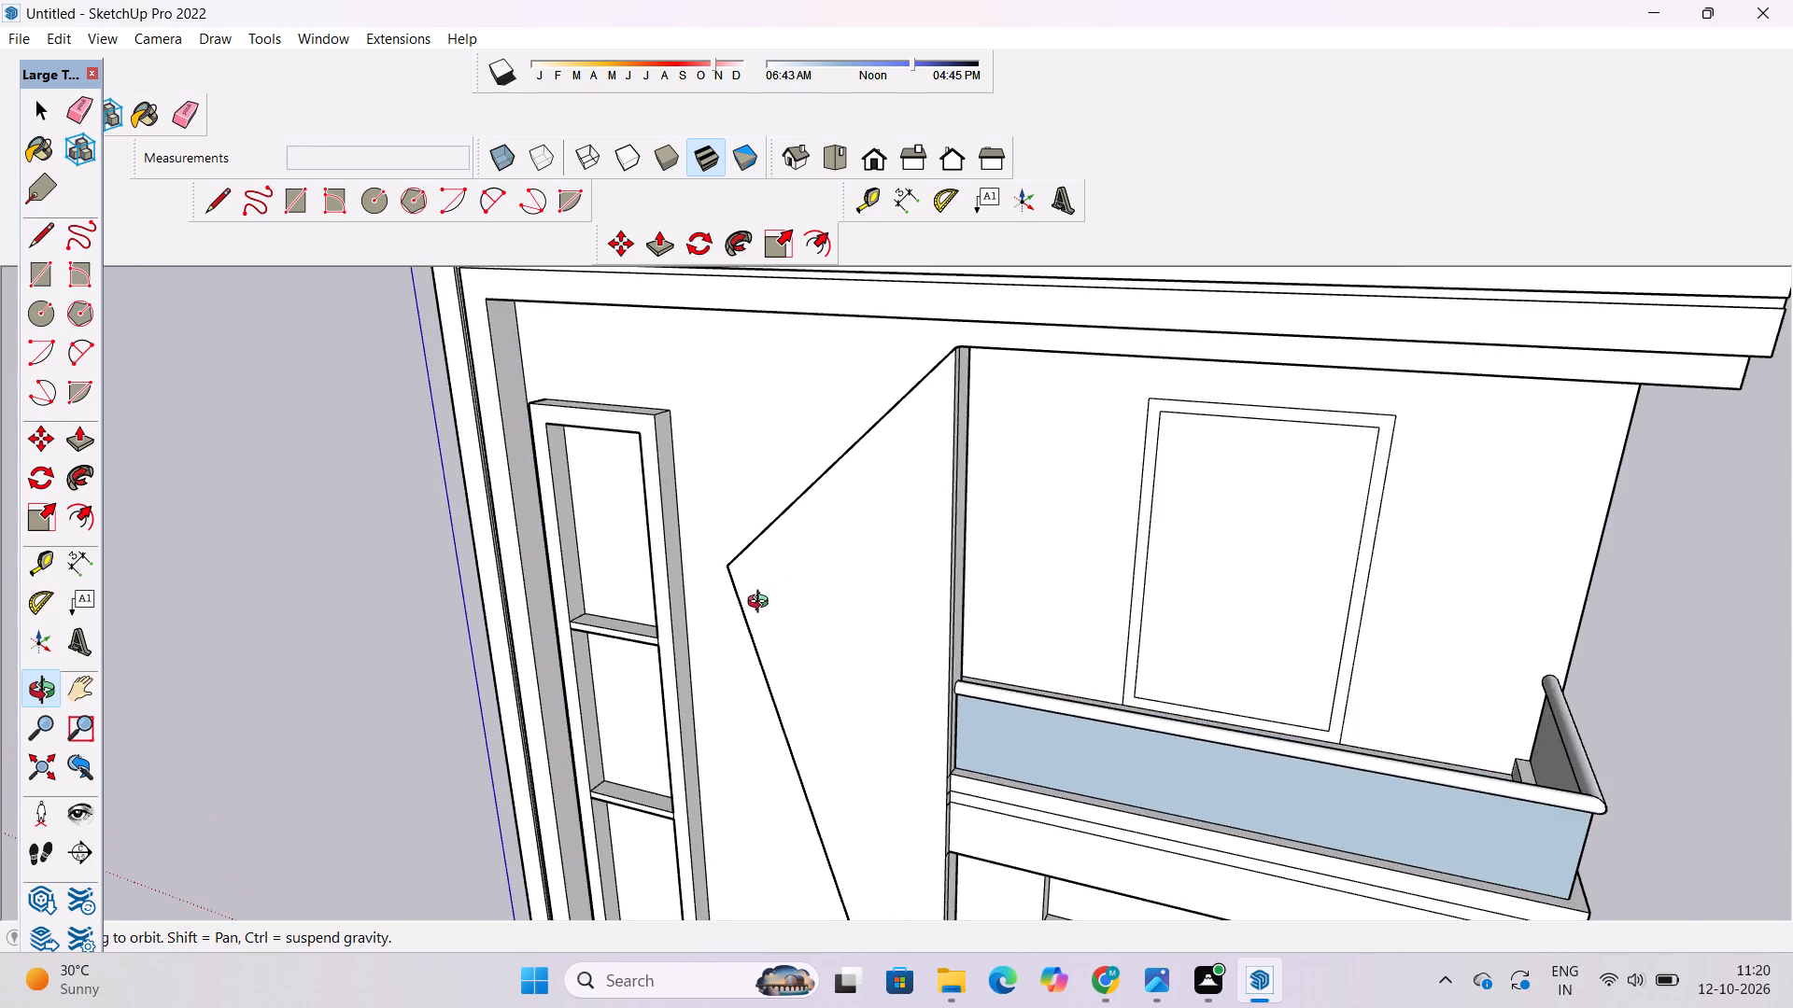
{"action": "left_click_drag", "start_coordinate": [761, 608], "coordinate": [1085, 664]}
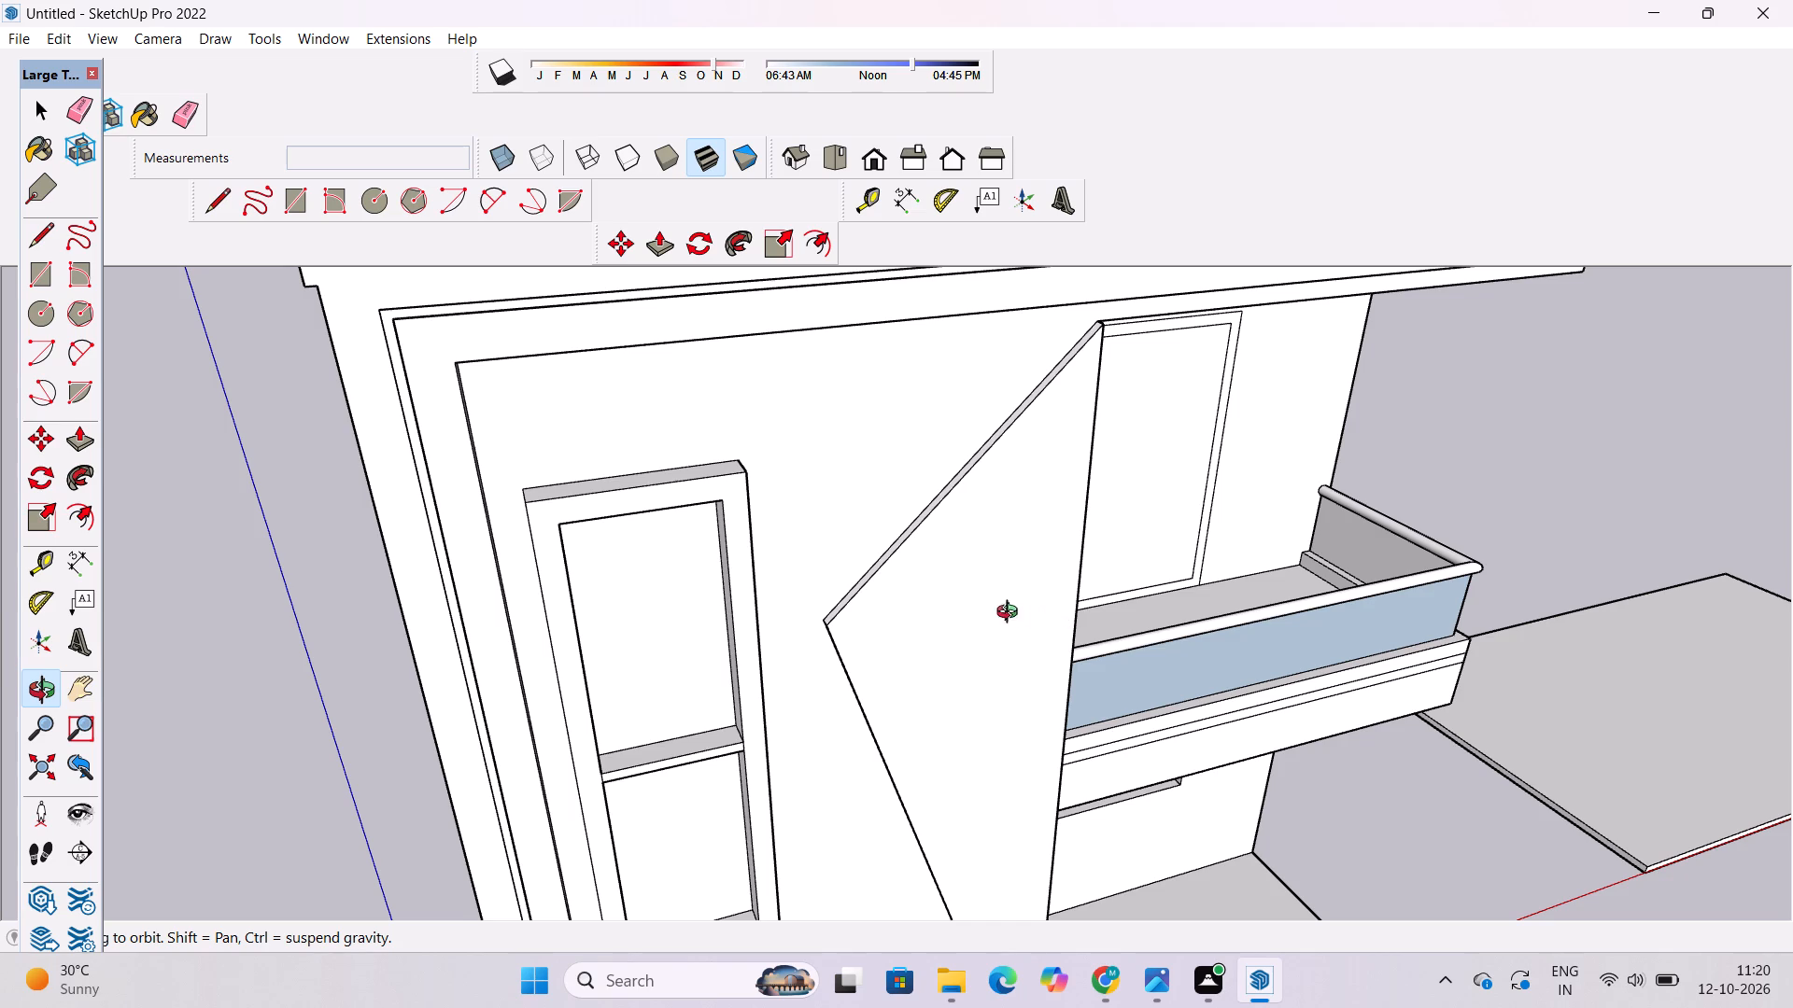
{"action": "scroll", "coordinate": [890, 582], "scroll_direction": "down", "scroll_amount": 6}
{"action": "left_click_drag", "start_coordinate": [984, 662], "coordinate": [971, 585]}
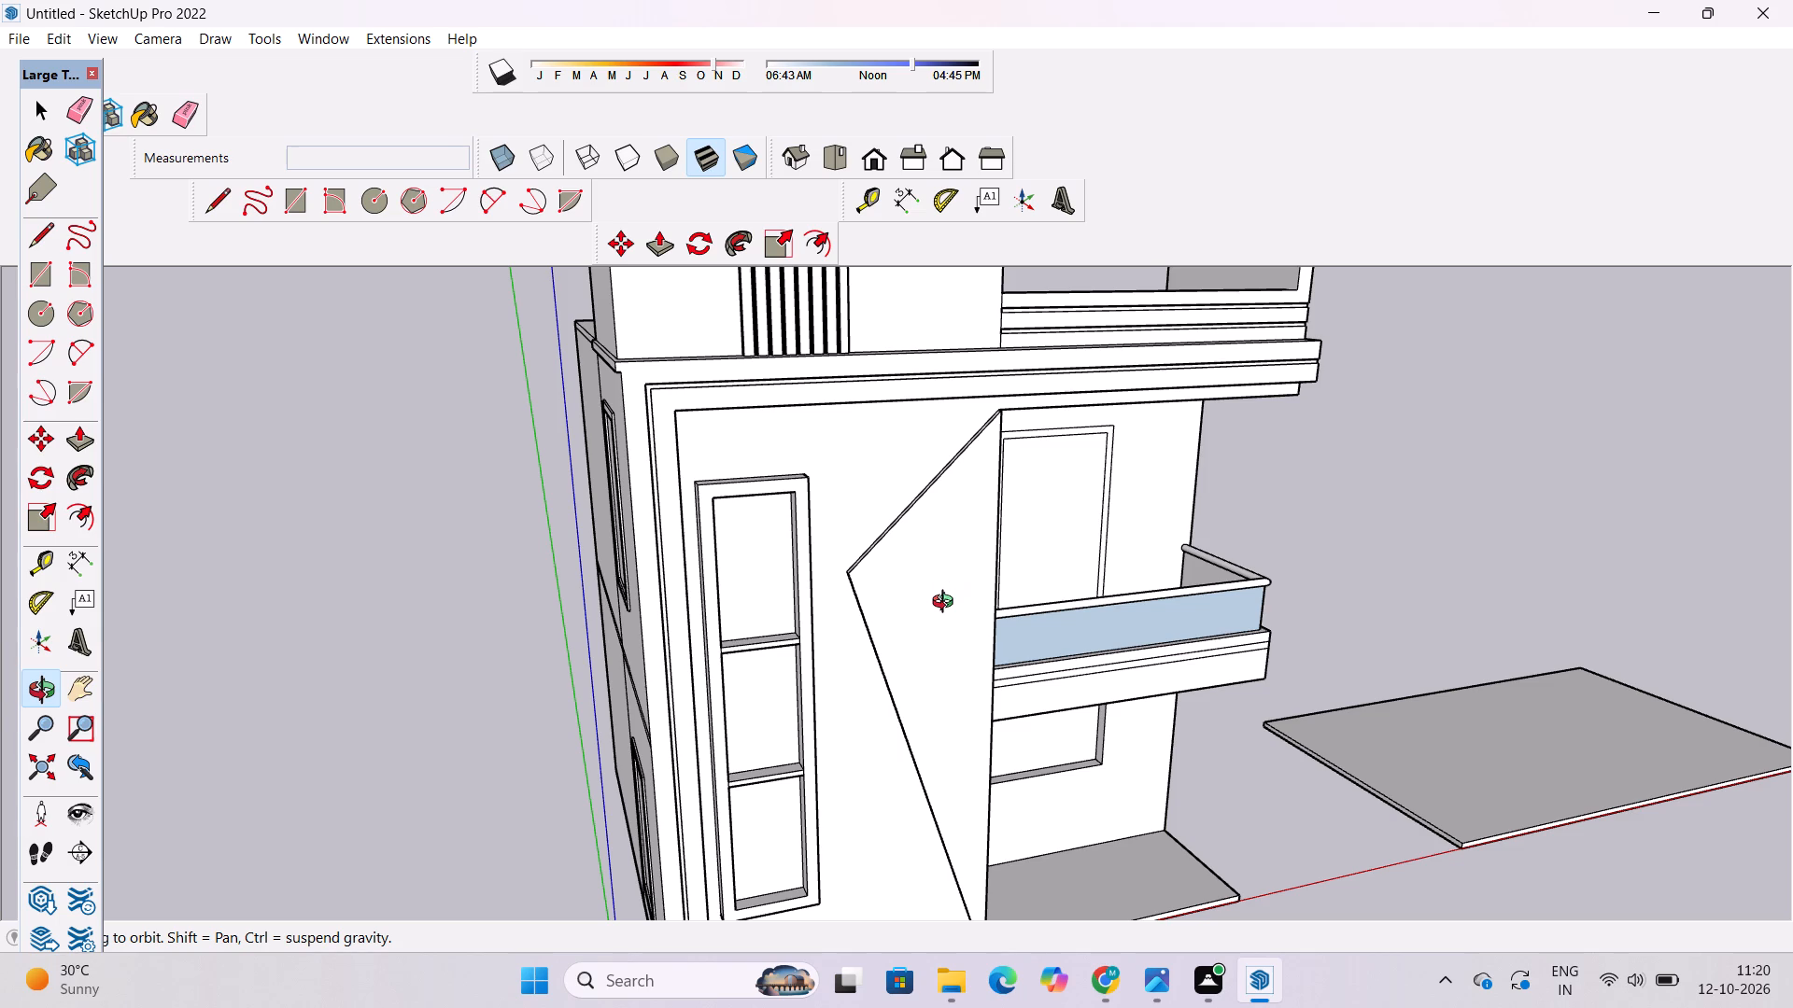
{"action": "scroll", "coordinate": [906, 627], "scroll_direction": "down", "scroll_amount": 4}
{"action": "left_click_drag", "start_coordinate": [956, 632], "coordinate": [873, 638], "text": "shift"}
{"action": "scroll", "coordinate": [868, 645], "scroll_direction": "up", "scroll_amount": 5}
{"action": "left_click_drag", "start_coordinate": [863, 665], "coordinate": [839, 637]}
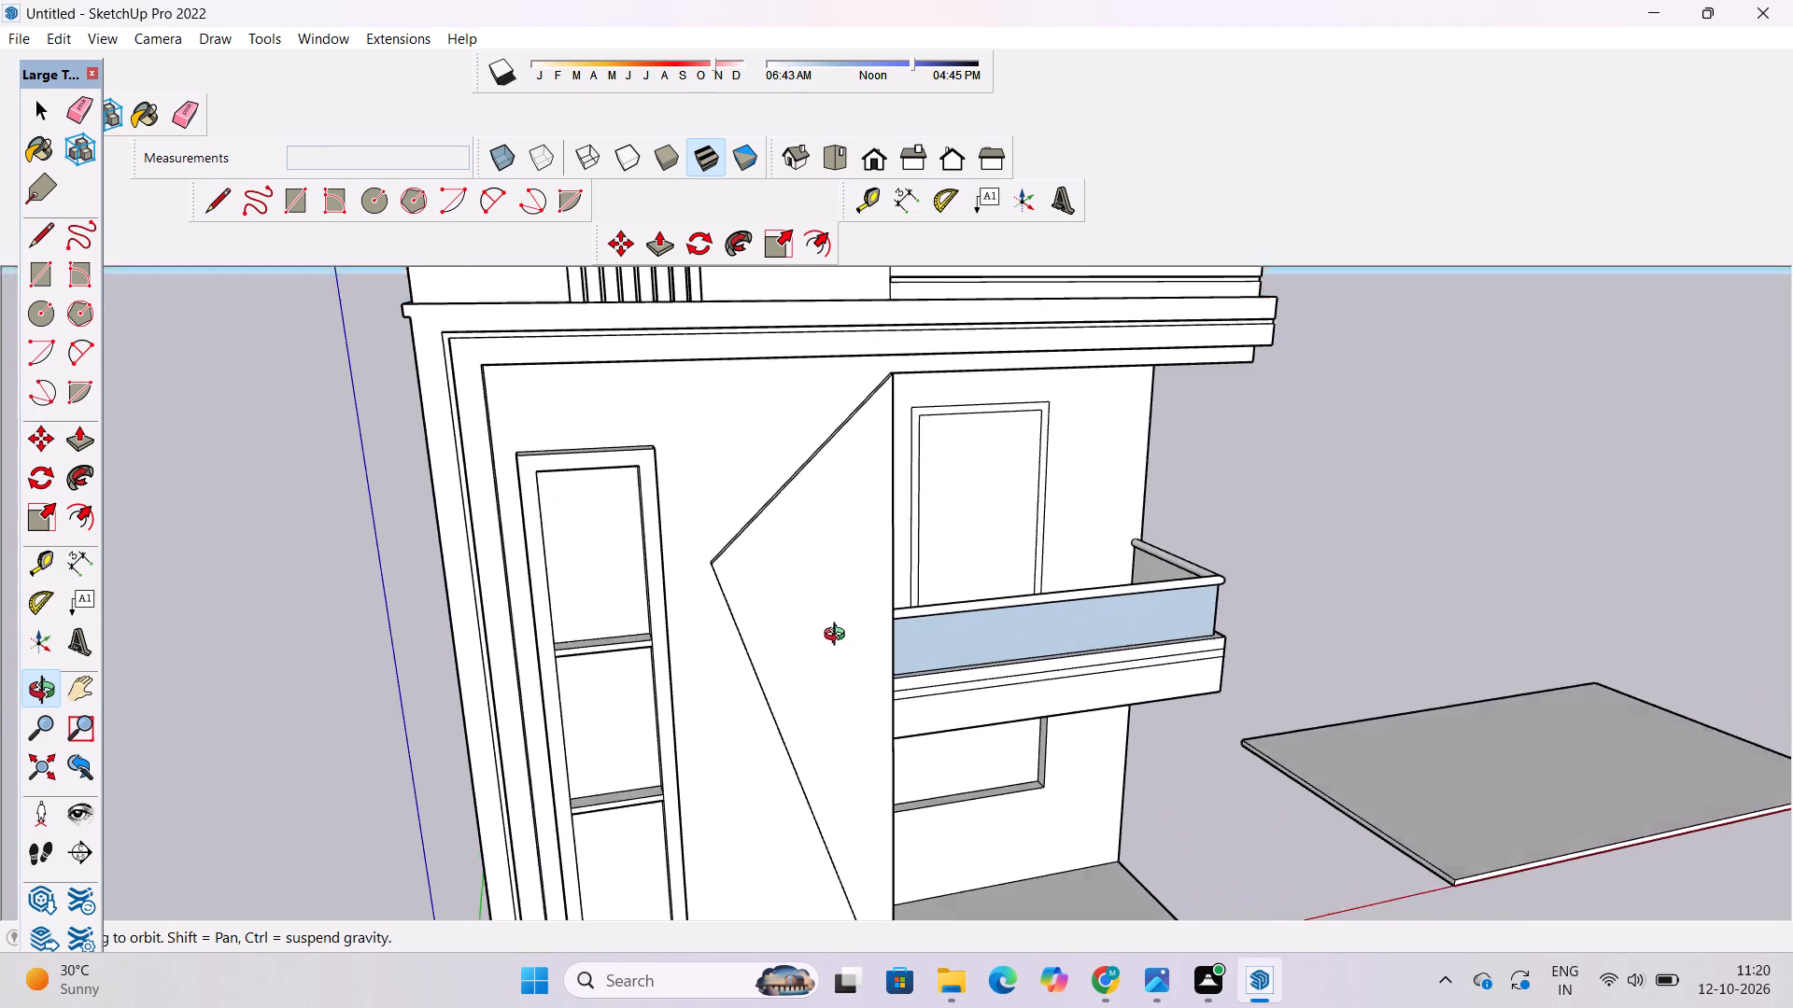
{"action": "left_click_drag", "start_coordinate": [839, 637], "coordinate": [836, 632]}
{"action": "scroll", "coordinate": [828, 619], "scroll_direction": "up", "scroll_amount": 3}
{"action": "left_click_drag", "start_coordinate": [827, 617], "coordinate": [792, 626], "text": "shift"}
{"action": "left_click", "coordinate": [789, 633]}
{"action": "left_click_drag", "start_coordinate": [784, 632], "coordinate": [766, 634], "text": "shift"}
{"action": "scroll", "coordinate": [763, 636], "scroll_direction": "up", "scroll_amount": 3, "text": "shift"}
{"action": "left_click_drag", "start_coordinate": [763, 636], "coordinate": [750, 671], "text": "shift"}
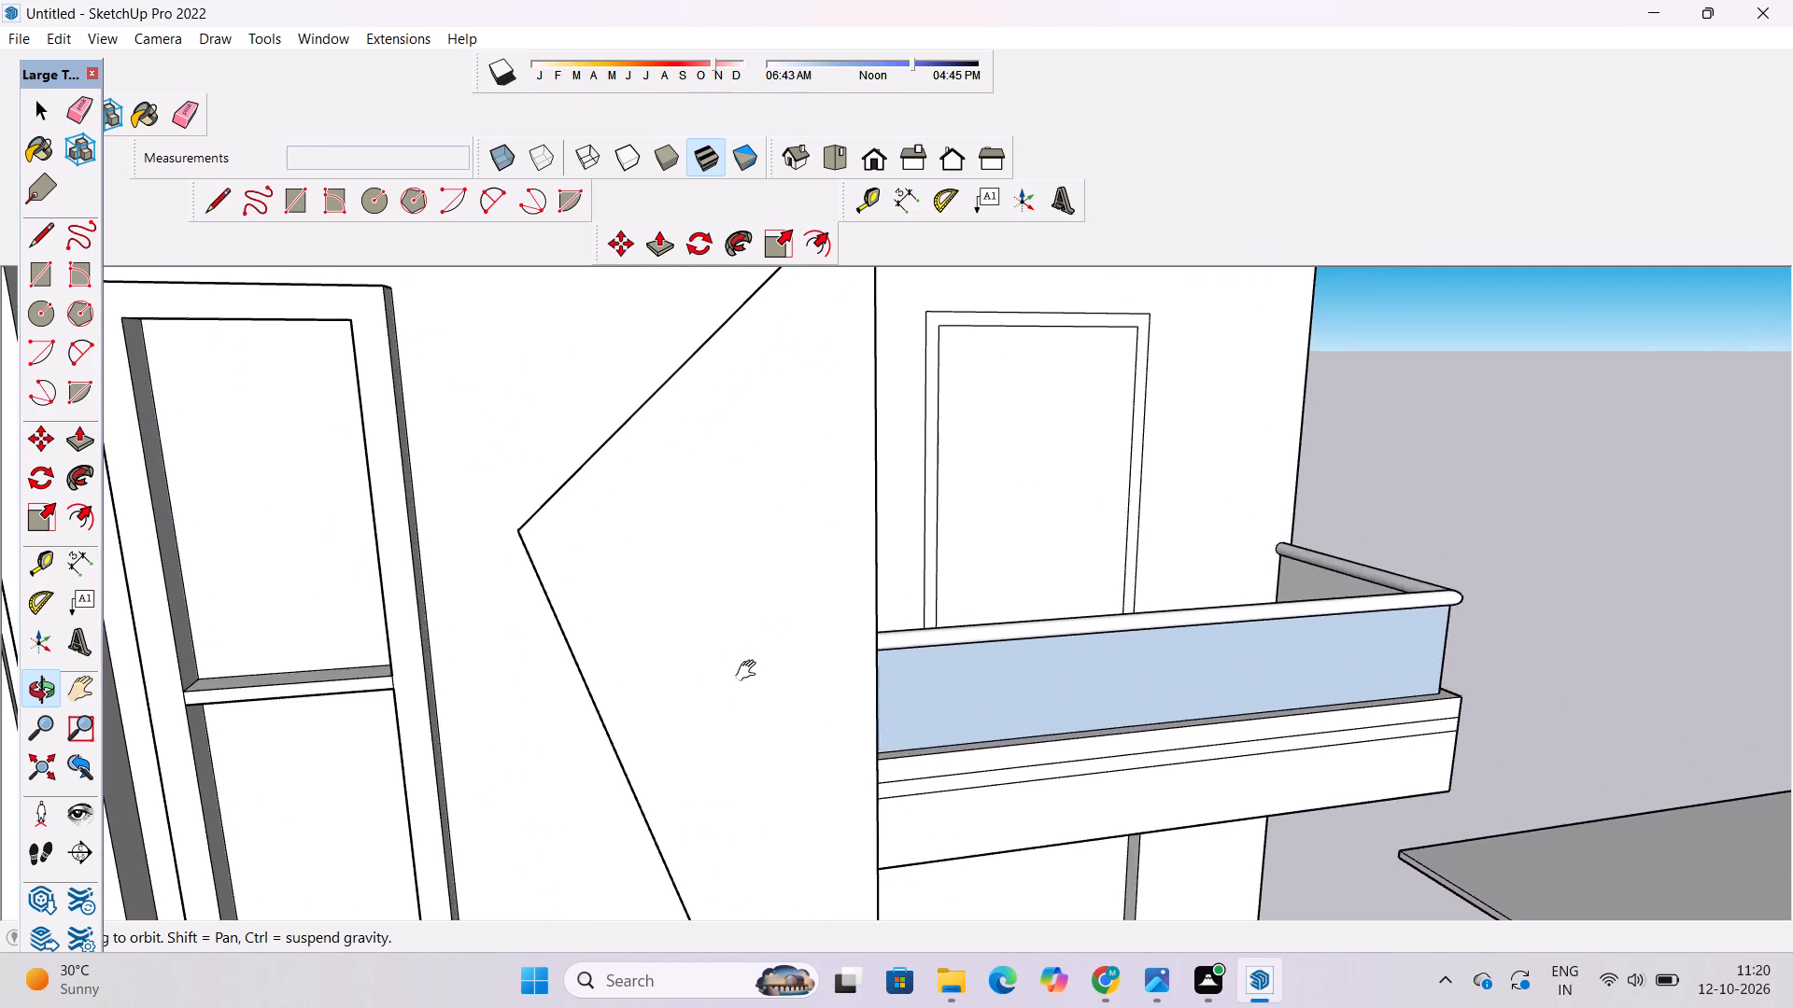
{"action": "scroll", "coordinate": [744, 665], "scroll_direction": "down", "scroll_amount": 5}
{"action": "left_click", "coordinate": [757, 688]}
{"action": "left_click_drag", "start_coordinate": [756, 688], "coordinate": [742, 649], "text": "shift"}
{"action": "scroll", "coordinate": [742, 649], "scroll_direction": "down", "scroll_amount": 6, "text": "shift"}
{"action": "left_click_drag", "start_coordinate": [841, 640], "coordinate": [763, 657], "text": "shift"}
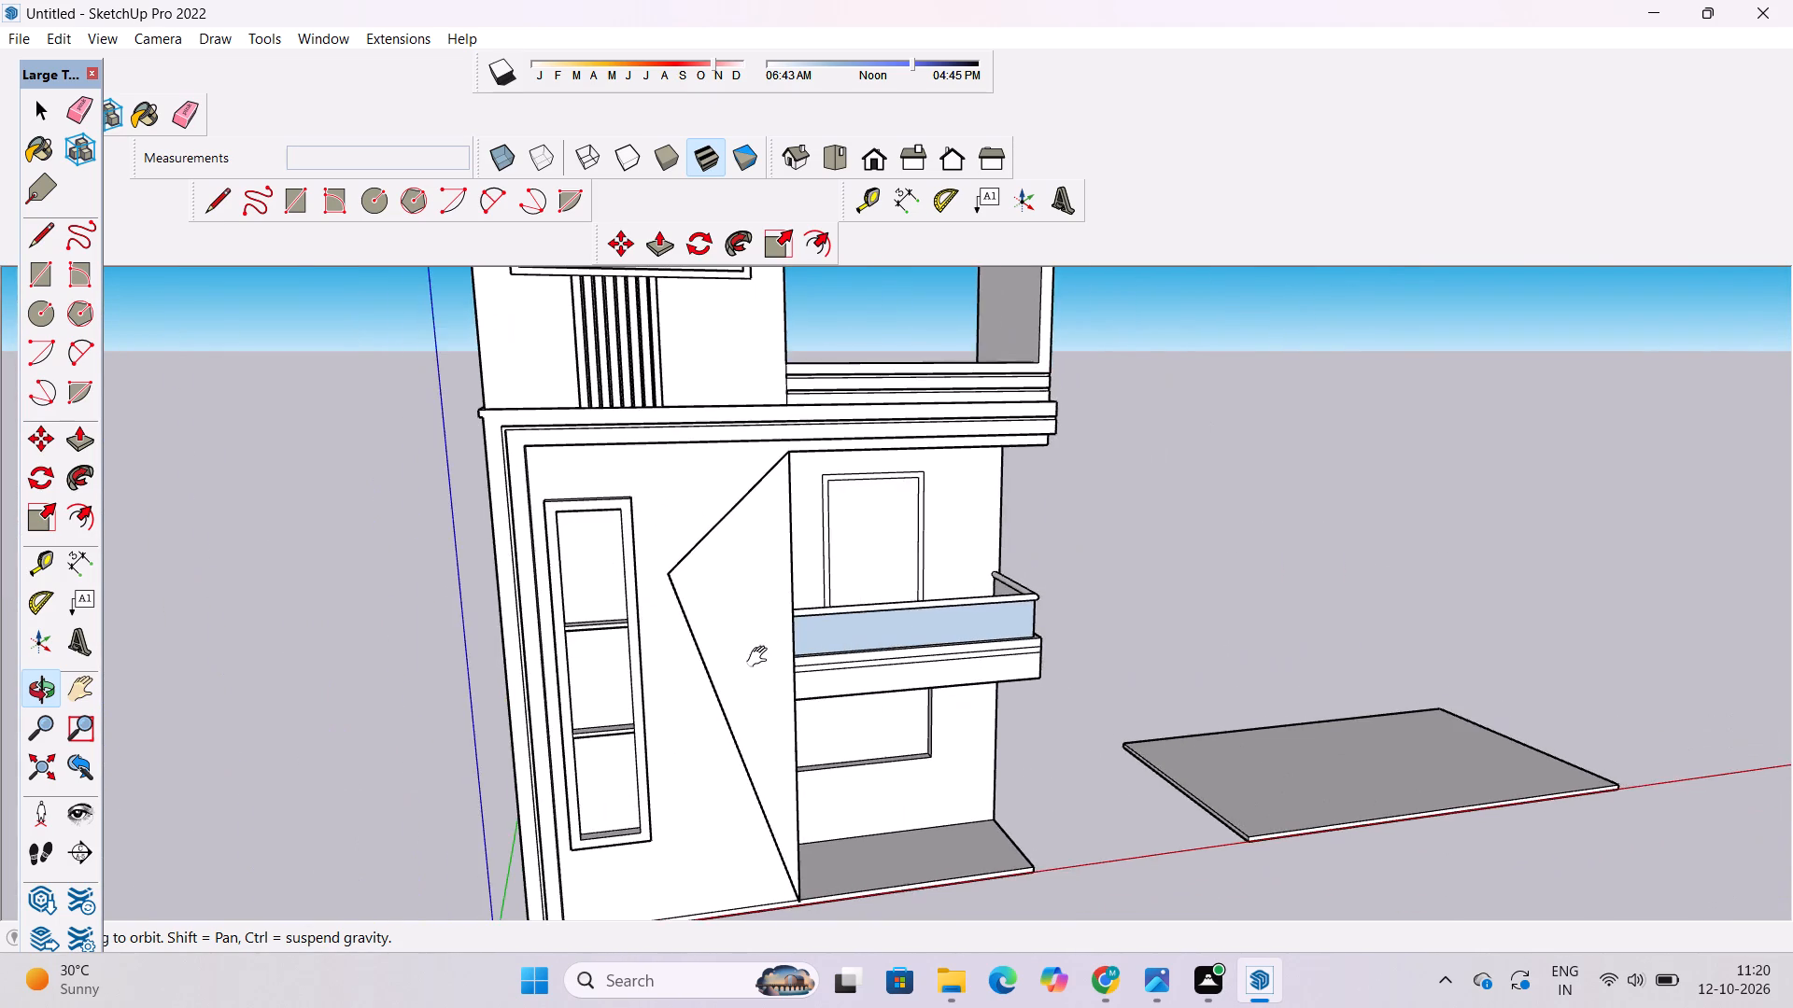
{"action": "scroll", "coordinate": [761, 657], "scroll_direction": "up", "scroll_amount": 8, "text": "shift"}
{"action": "left_click_drag", "start_coordinate": [764, 674], "coordinate": [656, 673], "text": "shift"}
Draw a circle of 2' radius on the upper part of the angular panel, near the balcony recess edge.
{"action": "key", "text": "c"}
{"action": "scroll", "coordinate": [614, 569], "scroll_direction": "down", "scroll_amount": 4}
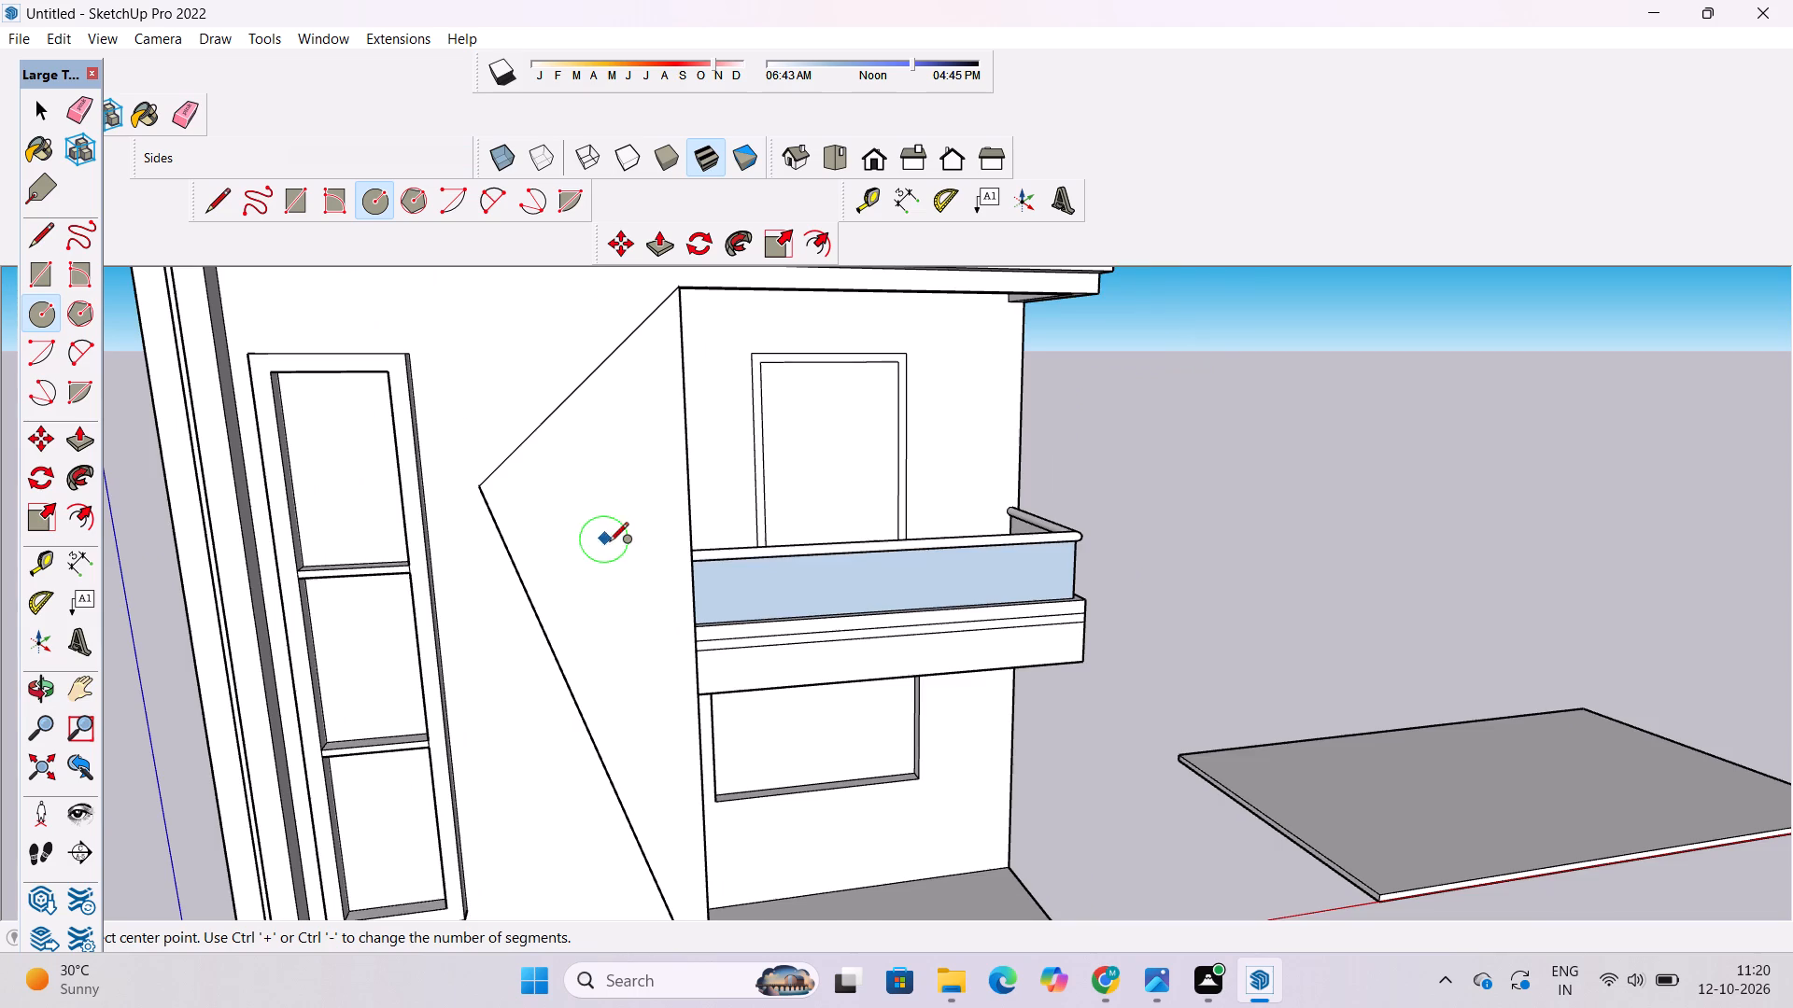
{"action": "scroll", "coordinate": [616, 524], "scroll_direction": "down", "scroll_amount": 4}
{"action": "scroll", "coordinate": [589, 477], "scroll_direction": "up", "scroll_amount": 1}
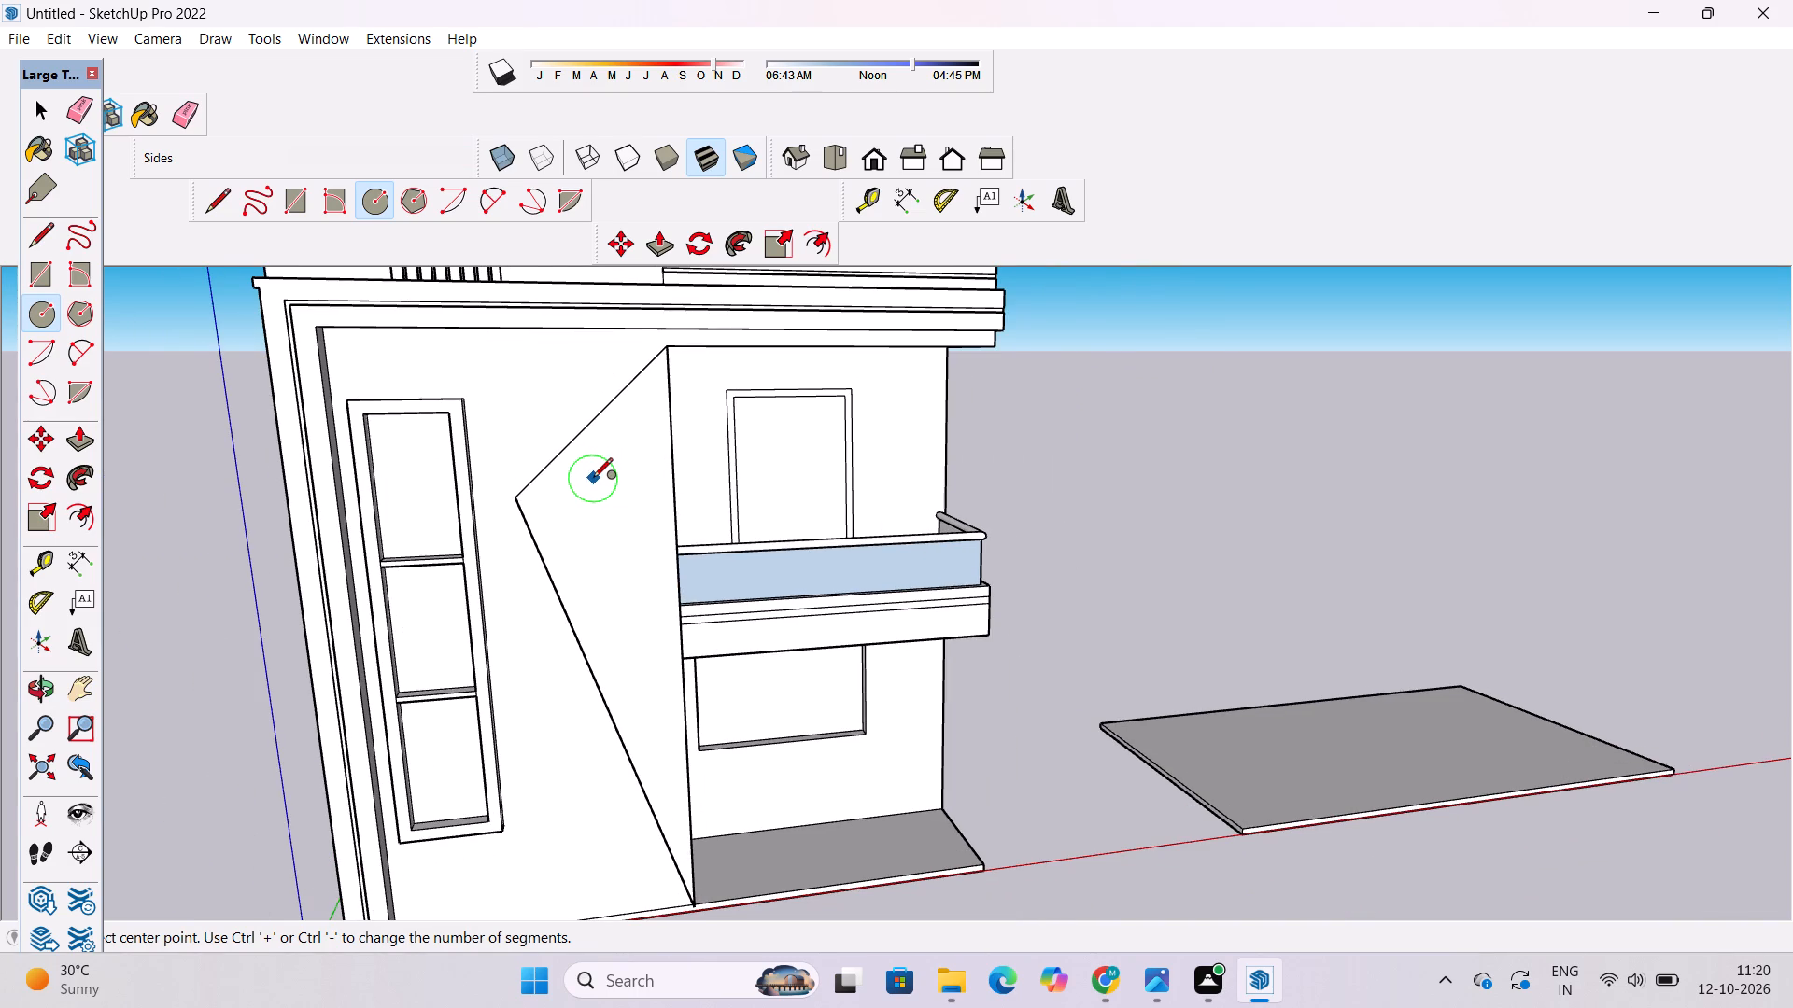
{"action": "scroll", "coordinate": [593, 447], "scroll_direction": "down", "scroll_amount": 5}
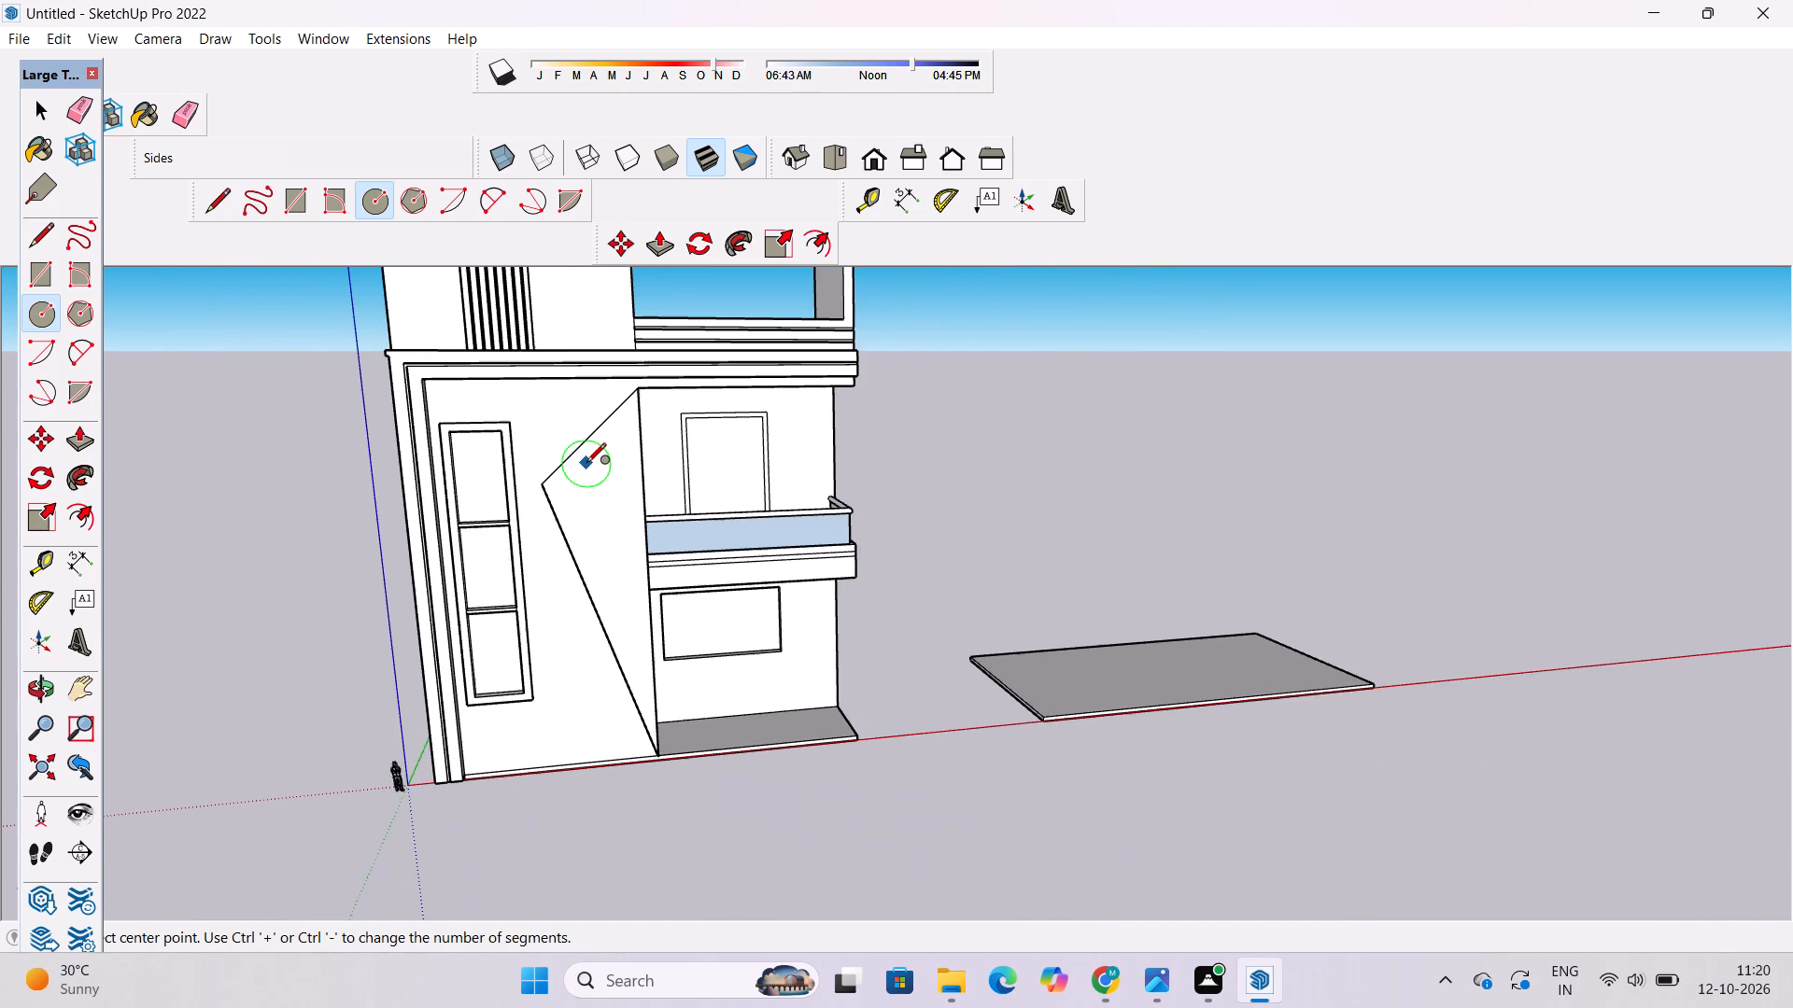
{"action": "scroll", "coordinate": [588, 509], "scroll_direction": "up", "scroll_amount": 3}
{"action": "scroll", "coordinate": [813, 531], "scroll_direction": "down", "scroll_amount": 4}
{"action": "scroll", "coordinate": [1164, 535], "scroll_direction": "up", "scroll_amount": 4}
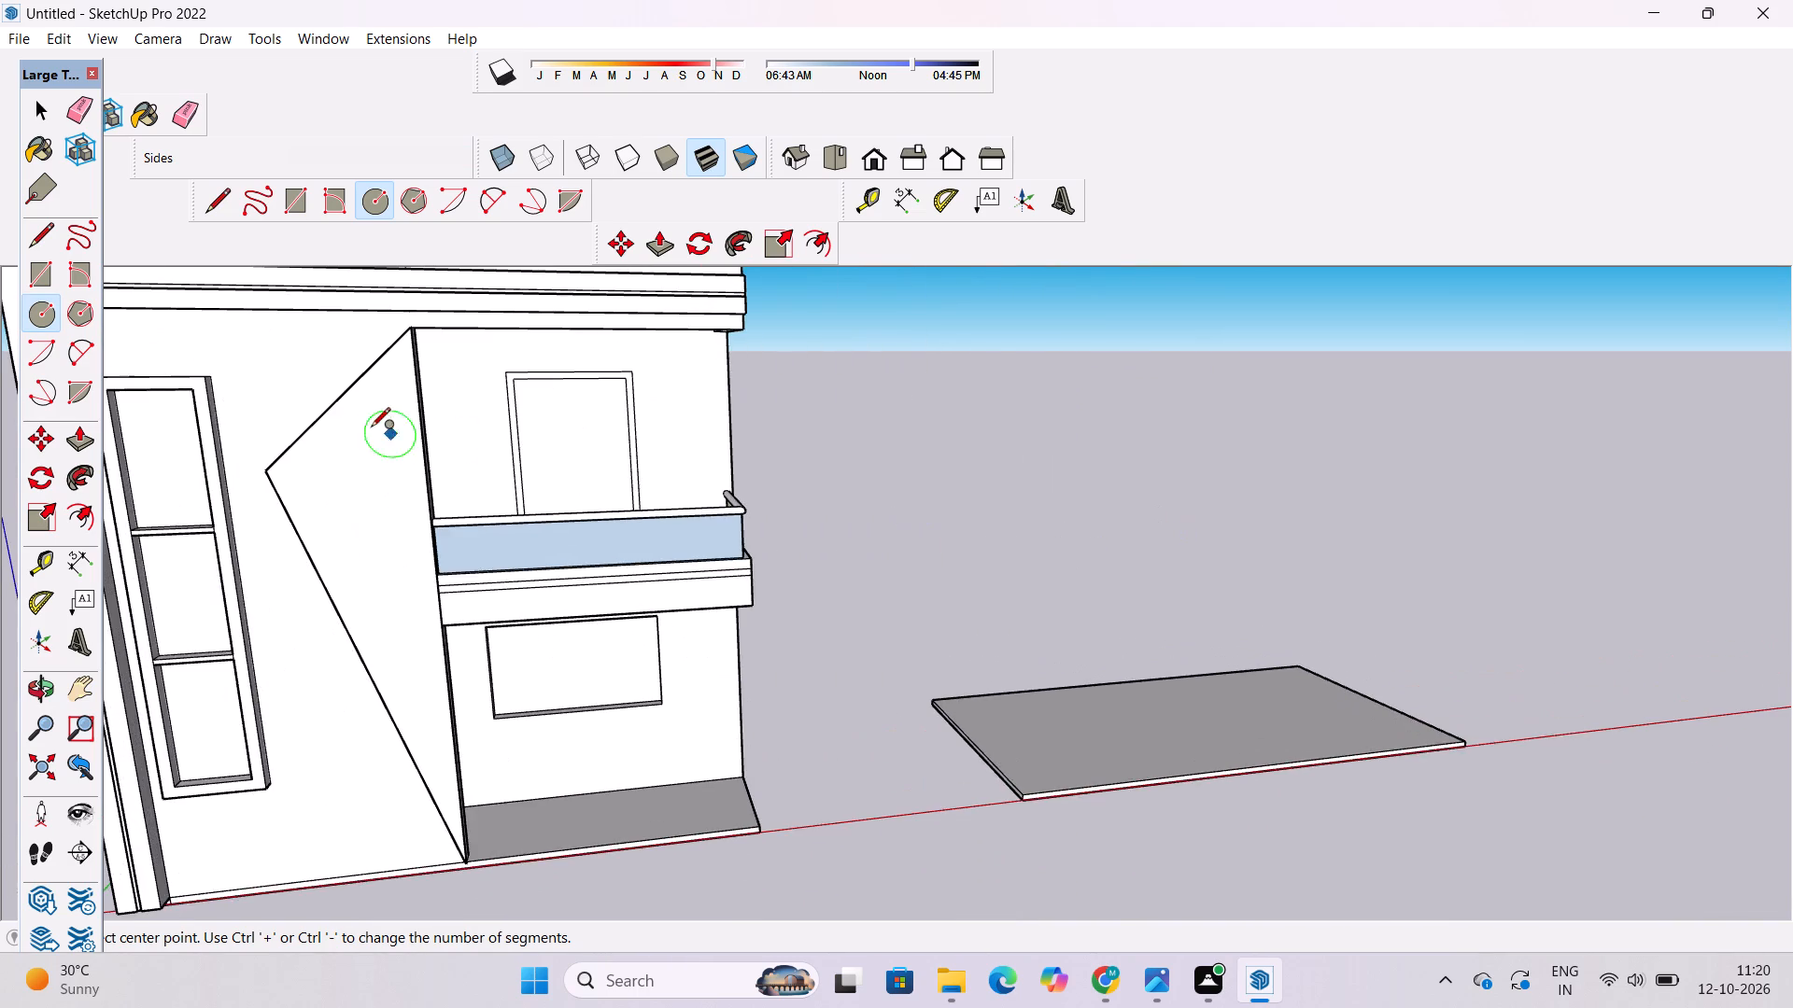
{"action": "scroll", "coordinate": [349, 407], "scroll_direction": "up", "scroll_amount": 6}
{"action": "scroll", "coordinate": [283, 399], "scroll_direction": "down", "scroll_amount": 4}
{"action": "scroll", "coordinate": [294, 432], "scroll_direction": "up", "scroll_amount": 2}
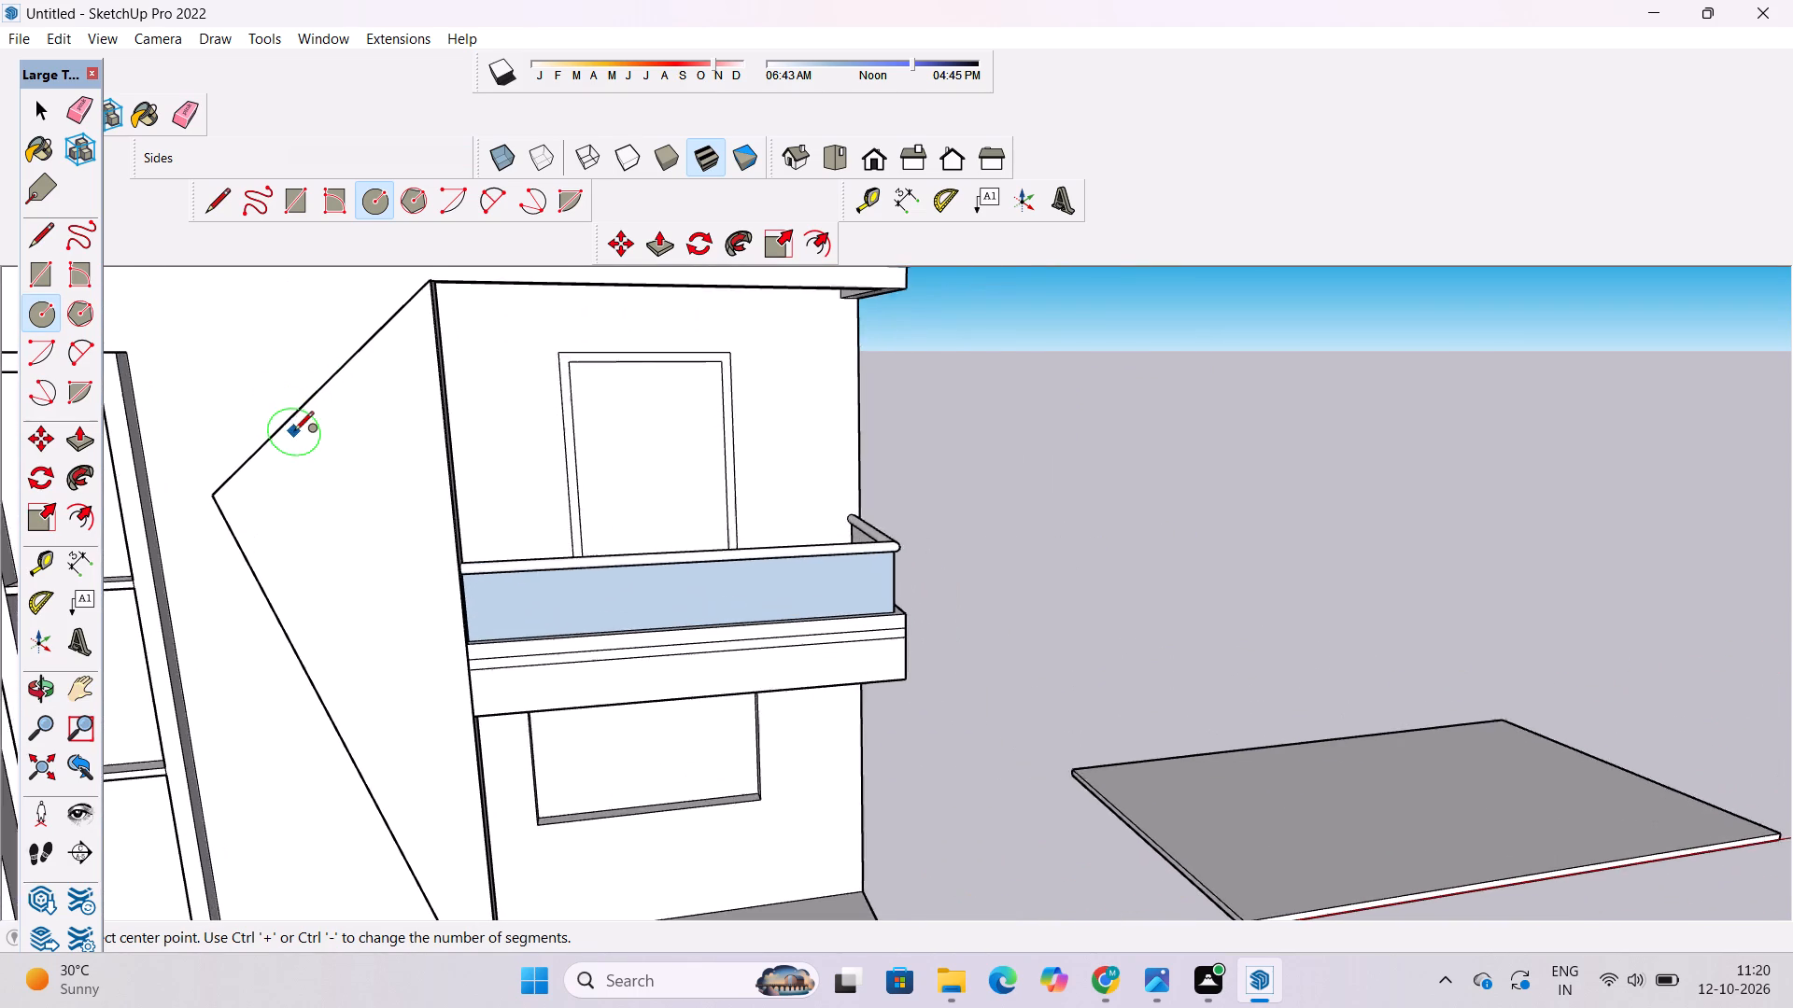
{"action": "scroll", "coordinate": [294, 432], "scroll_direction": "up", "scroll_amount": 4}
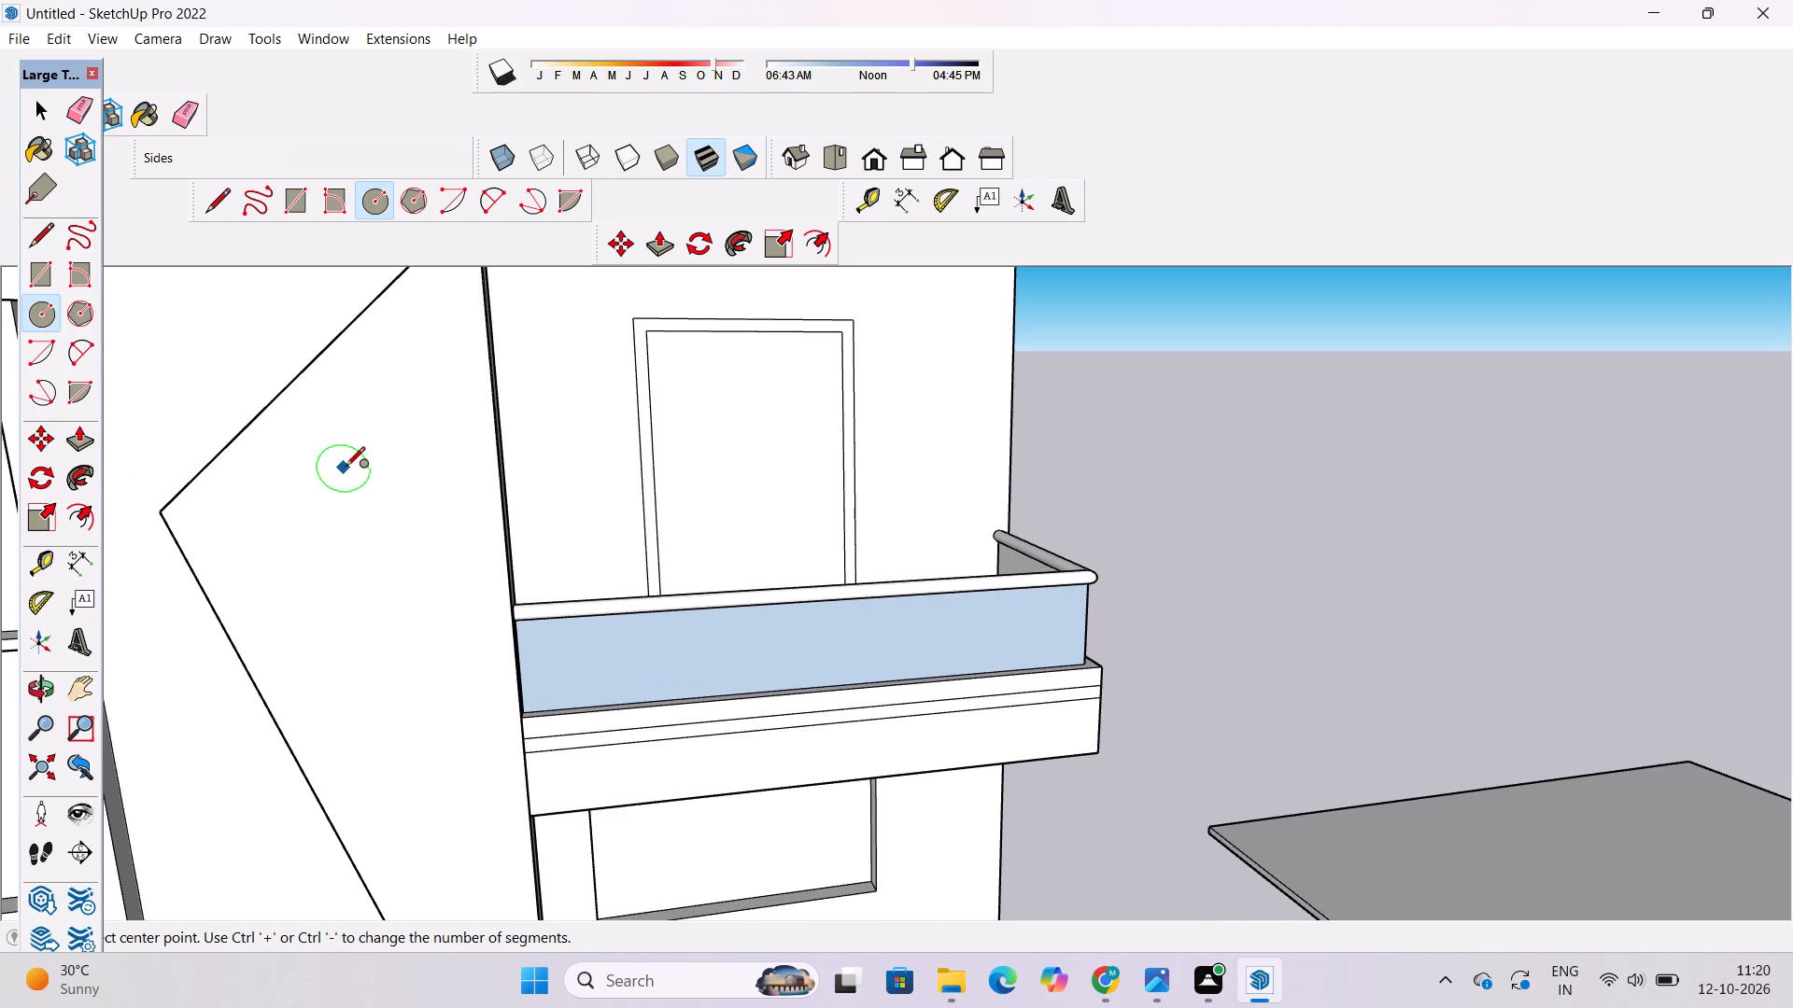
{"action": "scroll", "coordinate": [440, 430], "scroll_direction": "down", "scroll_amount": 4}
{"action": "scroll", "coordinate": [333, 409], "scroll_direction": "up", "scroll_amount": 6}
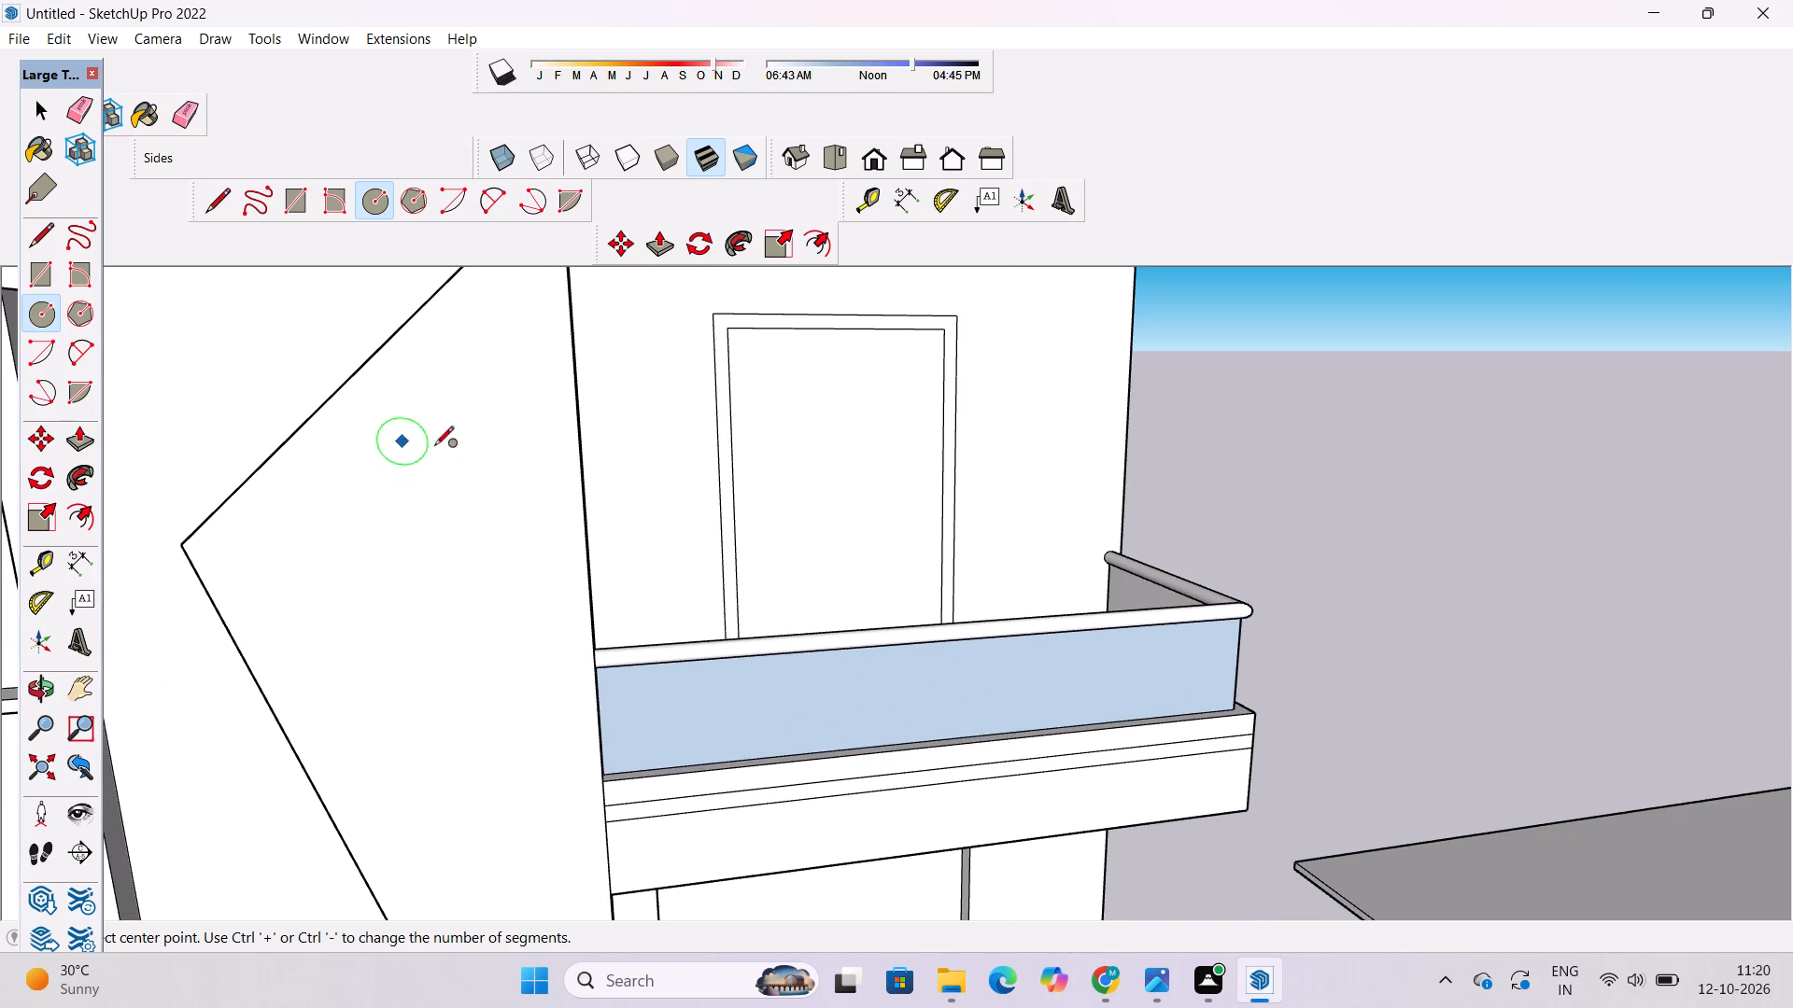
{"action": "scroll", "coordinate": [449, 469], "scroll_direction": "down", "scroll_amount": 5}
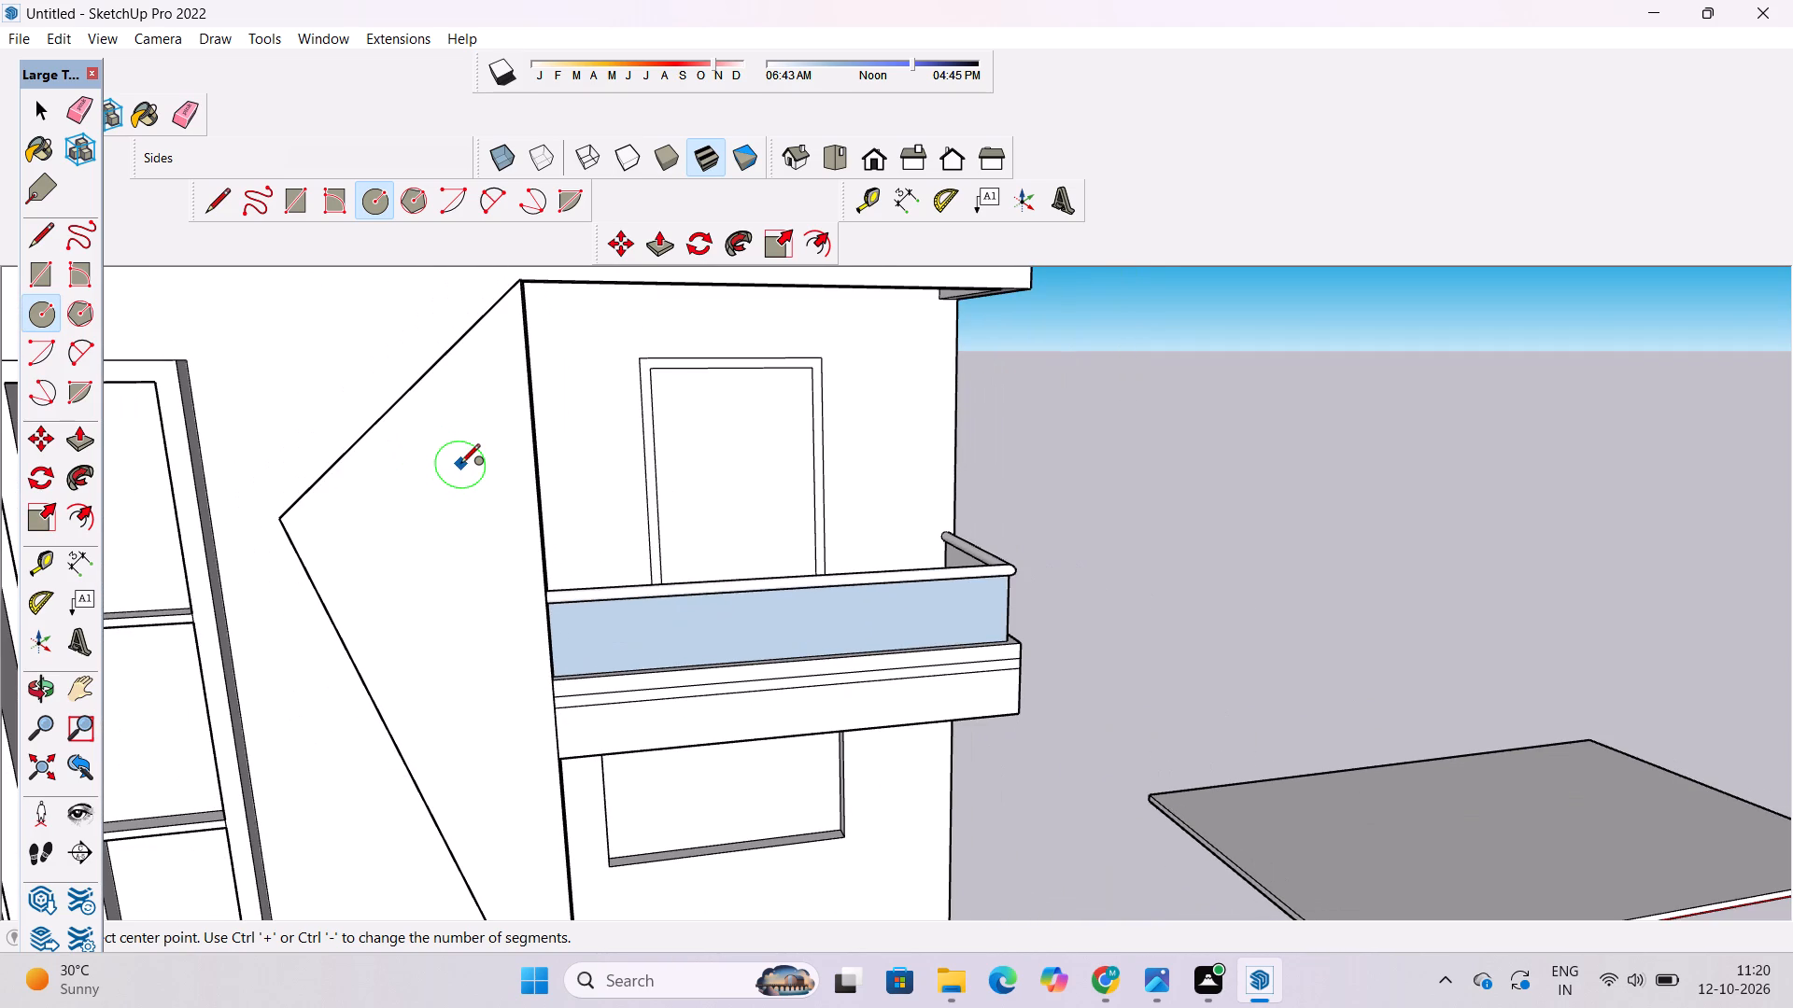
{"action": "scroll", "coordinate": [460, 465], "scroll_direction": "up", "scroll_amount": 3}
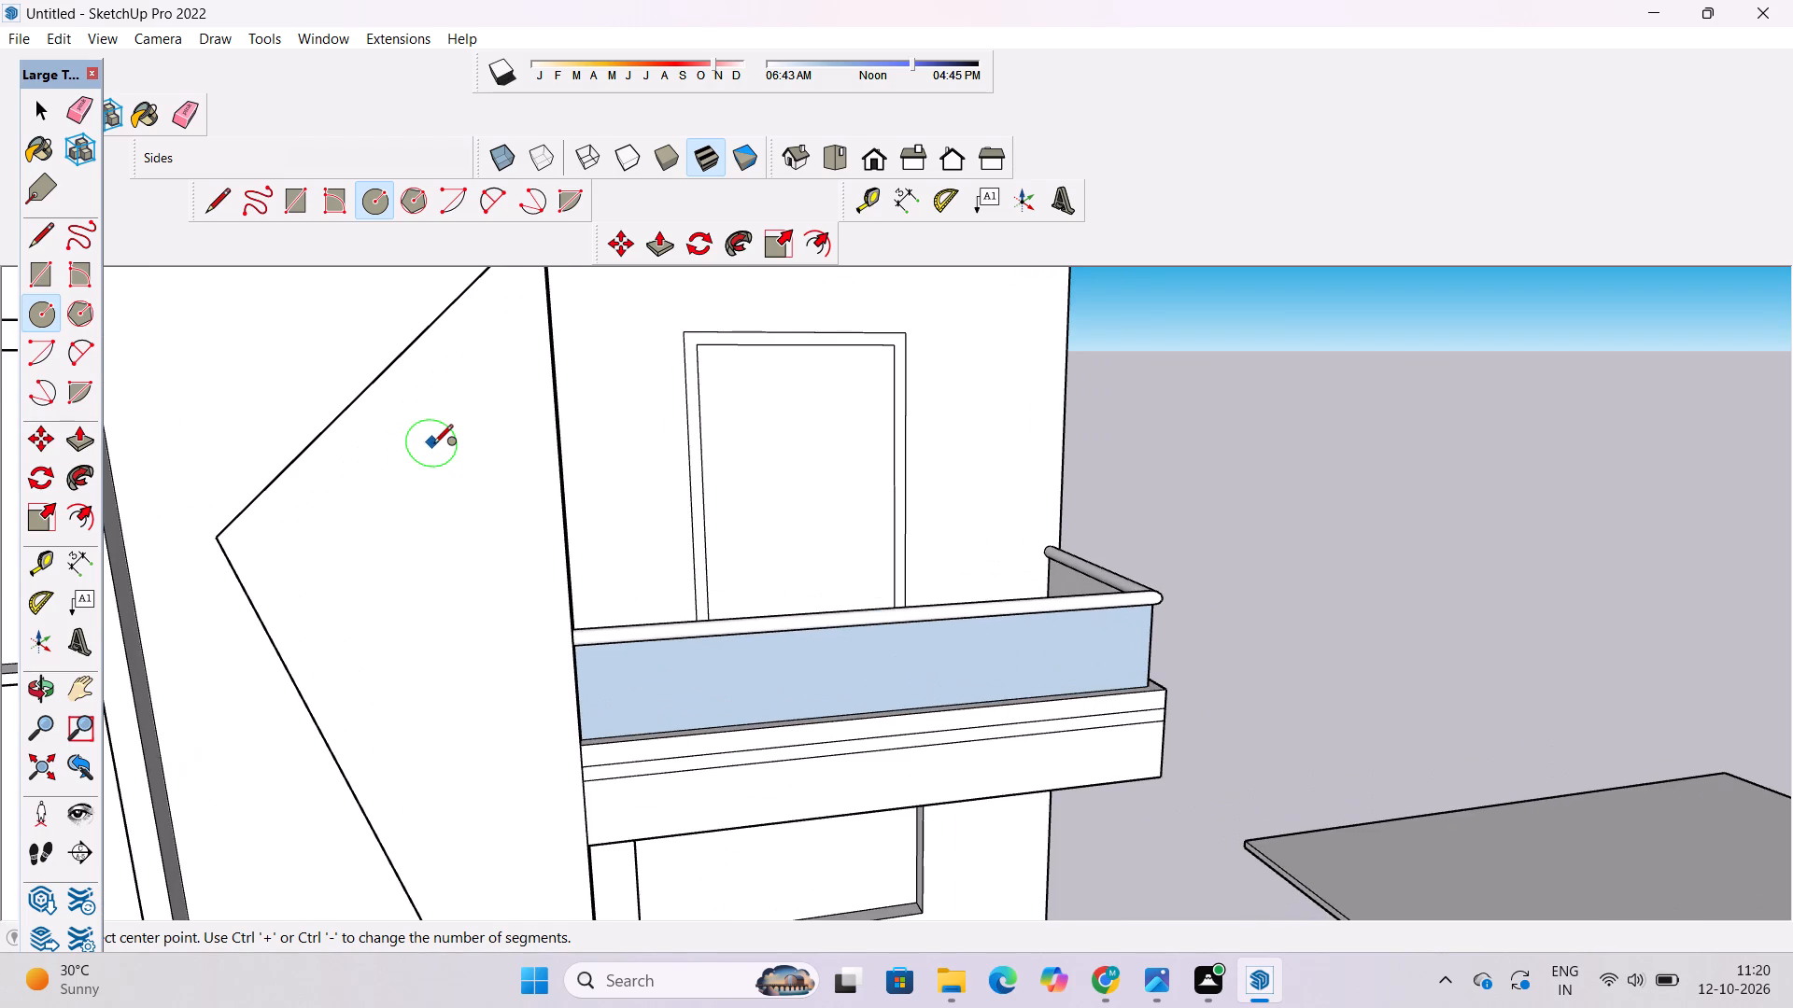
{"action": "scroll", "coordinate": [433, 457], "scroll_direction": "up", "scroll_amount": 3}
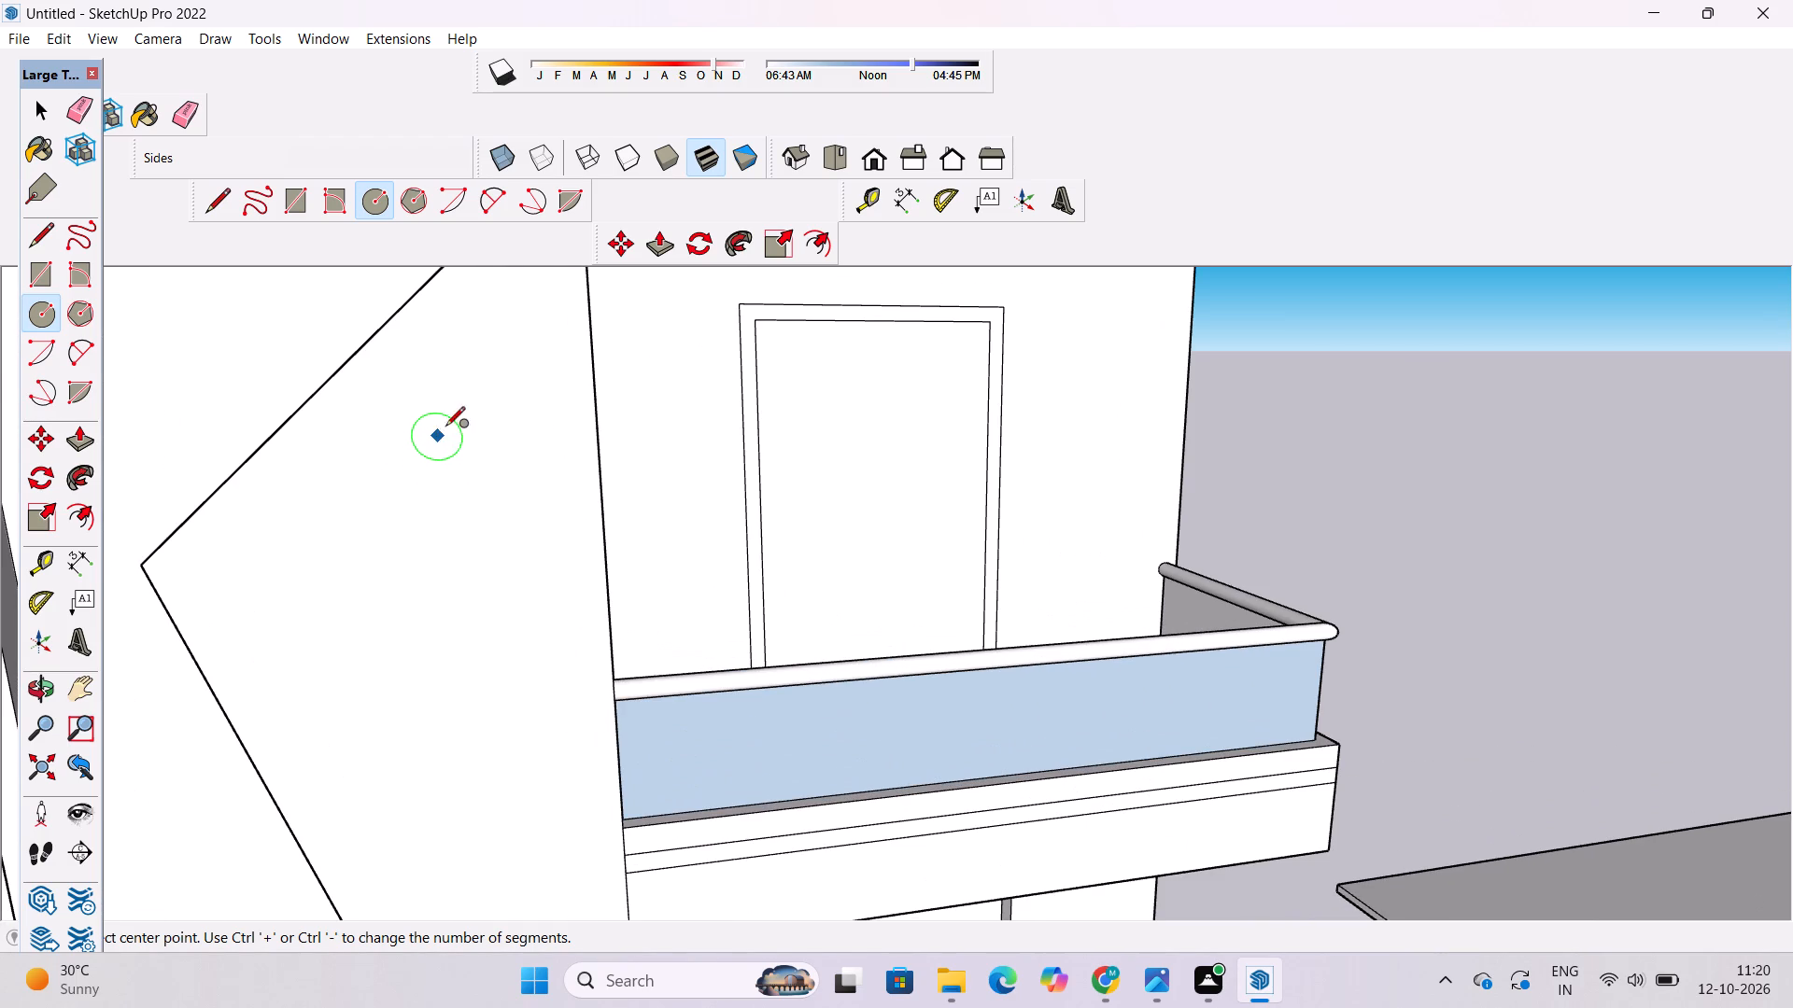
{"action": "left_click", "coordinate": [463, 419]}
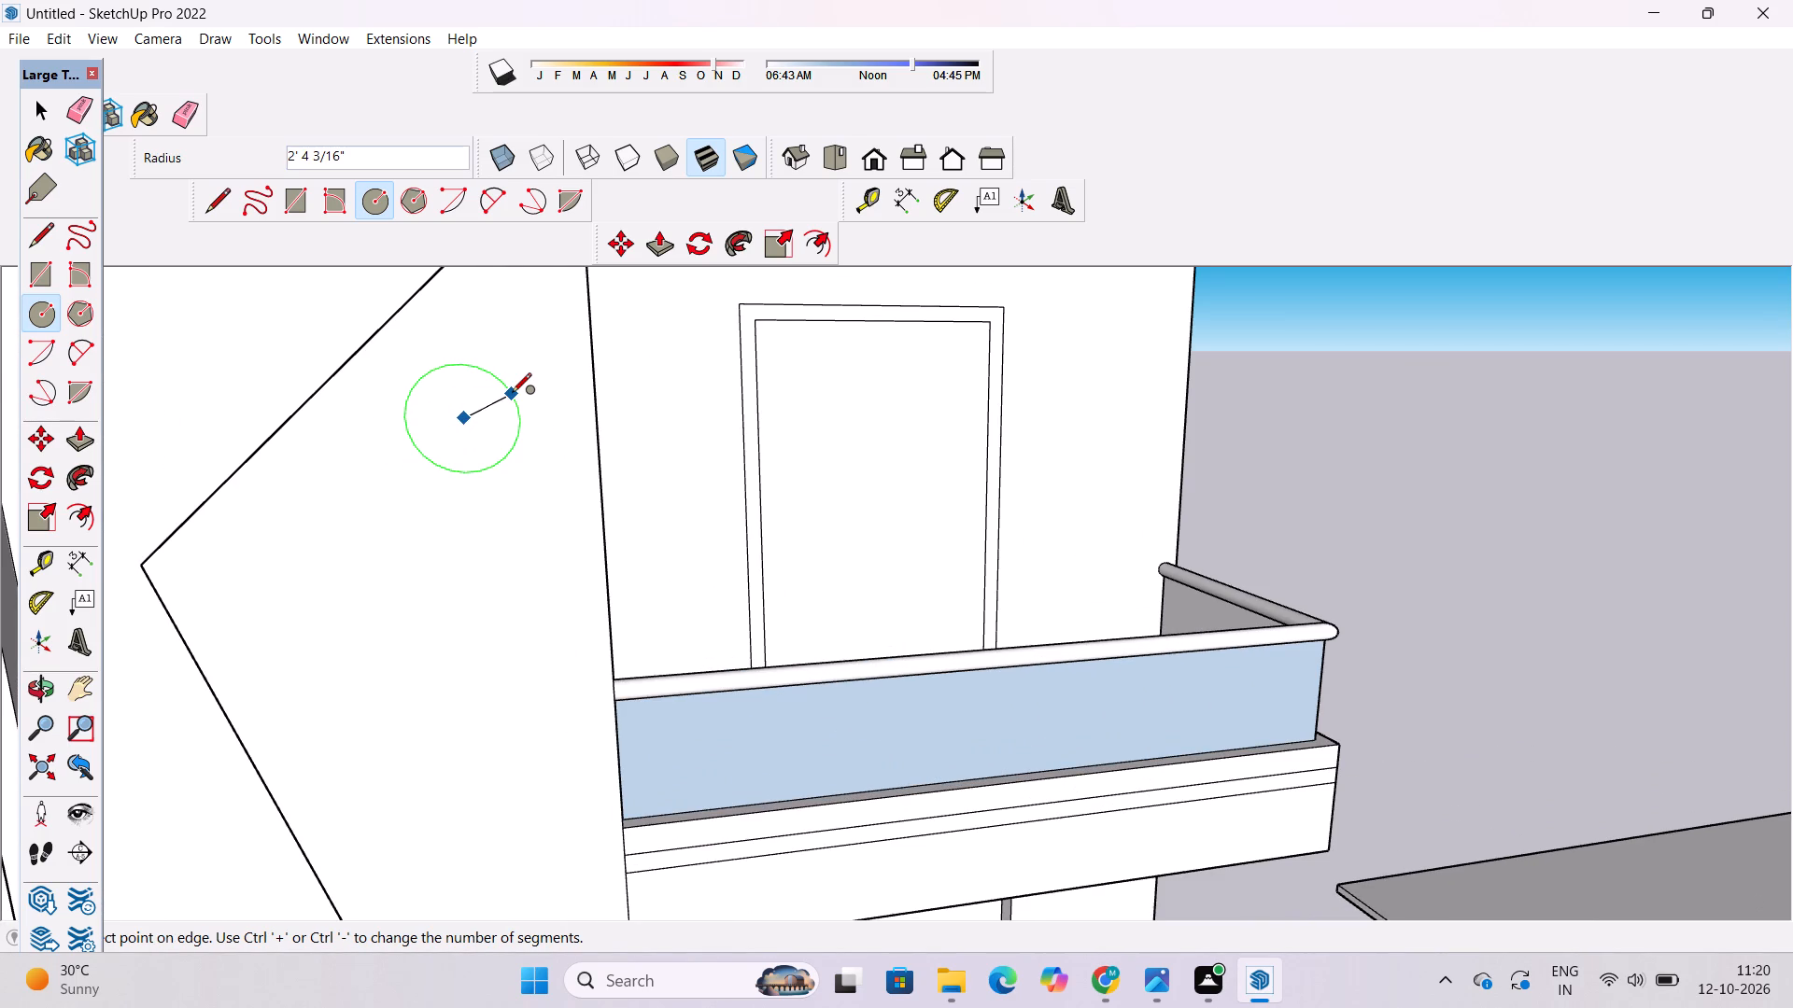
{"action": "type", "text": "2'"}
{"action": "key", "text": "Return"}
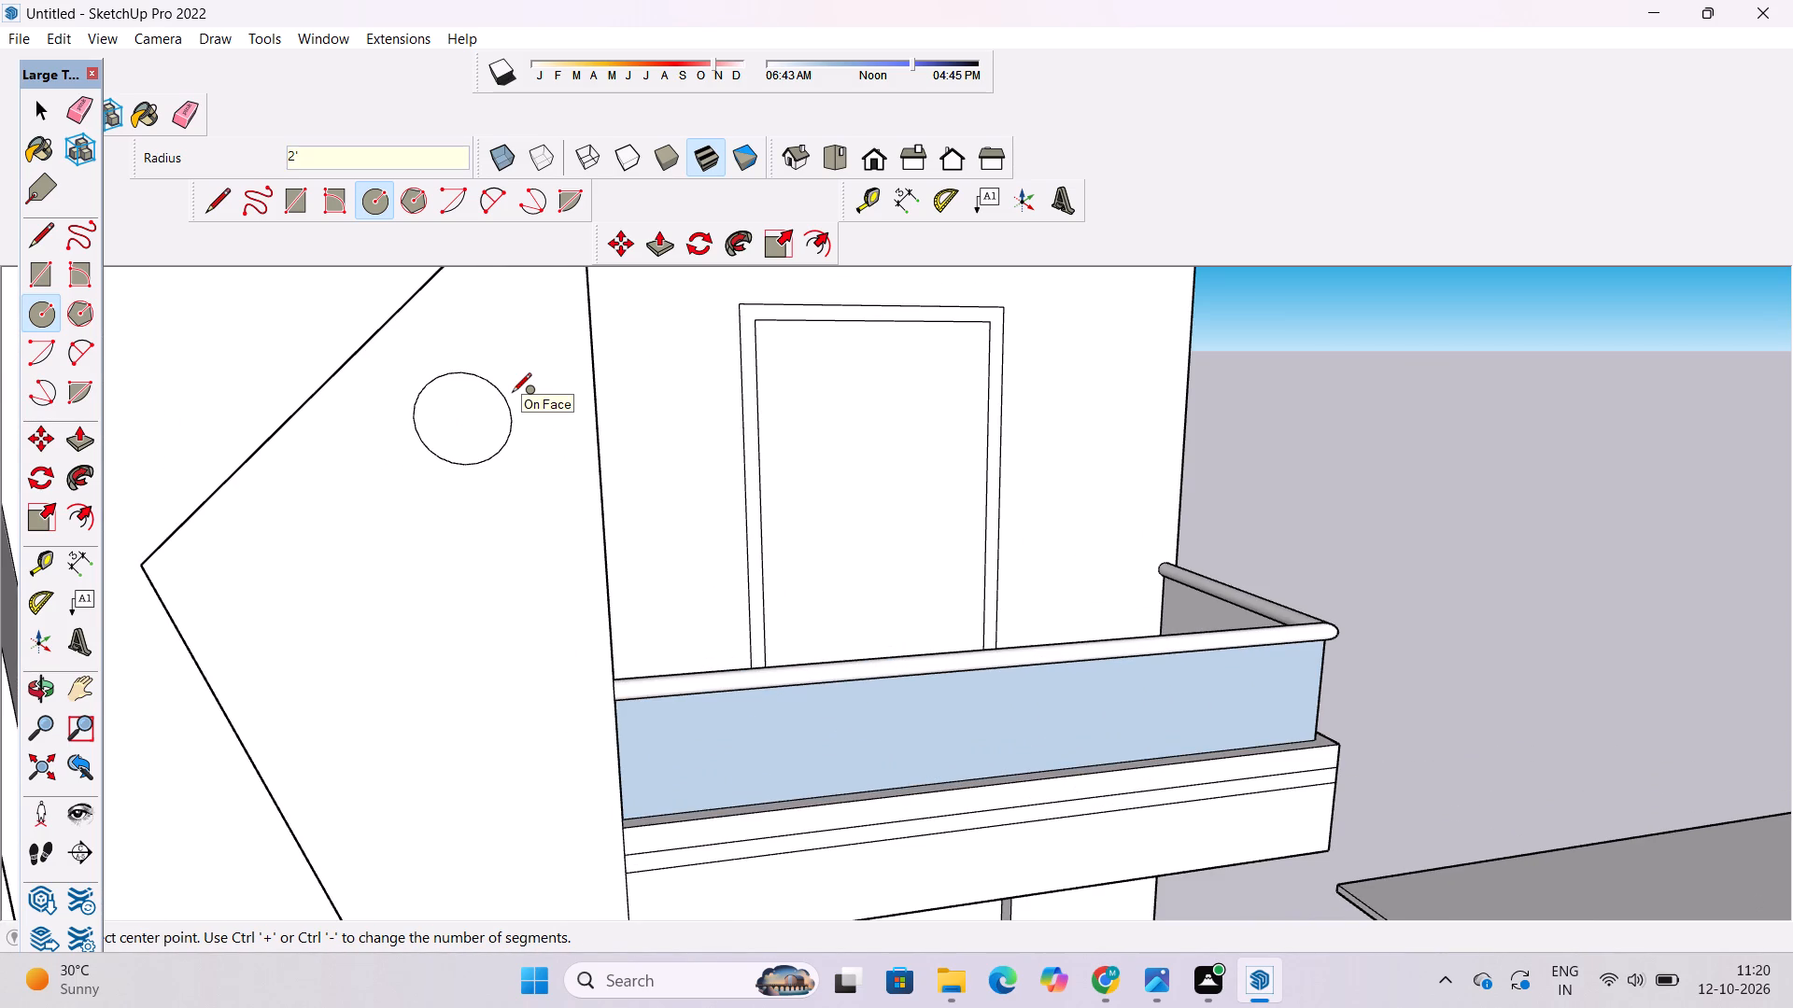
Draw a second circle of 2' radius on the angular panel, below the first and slightly towards the tall window.
{"action": "scroll", "coordinate": [510, 412], "scroll_direction": "down", "scroll_amount": 10}
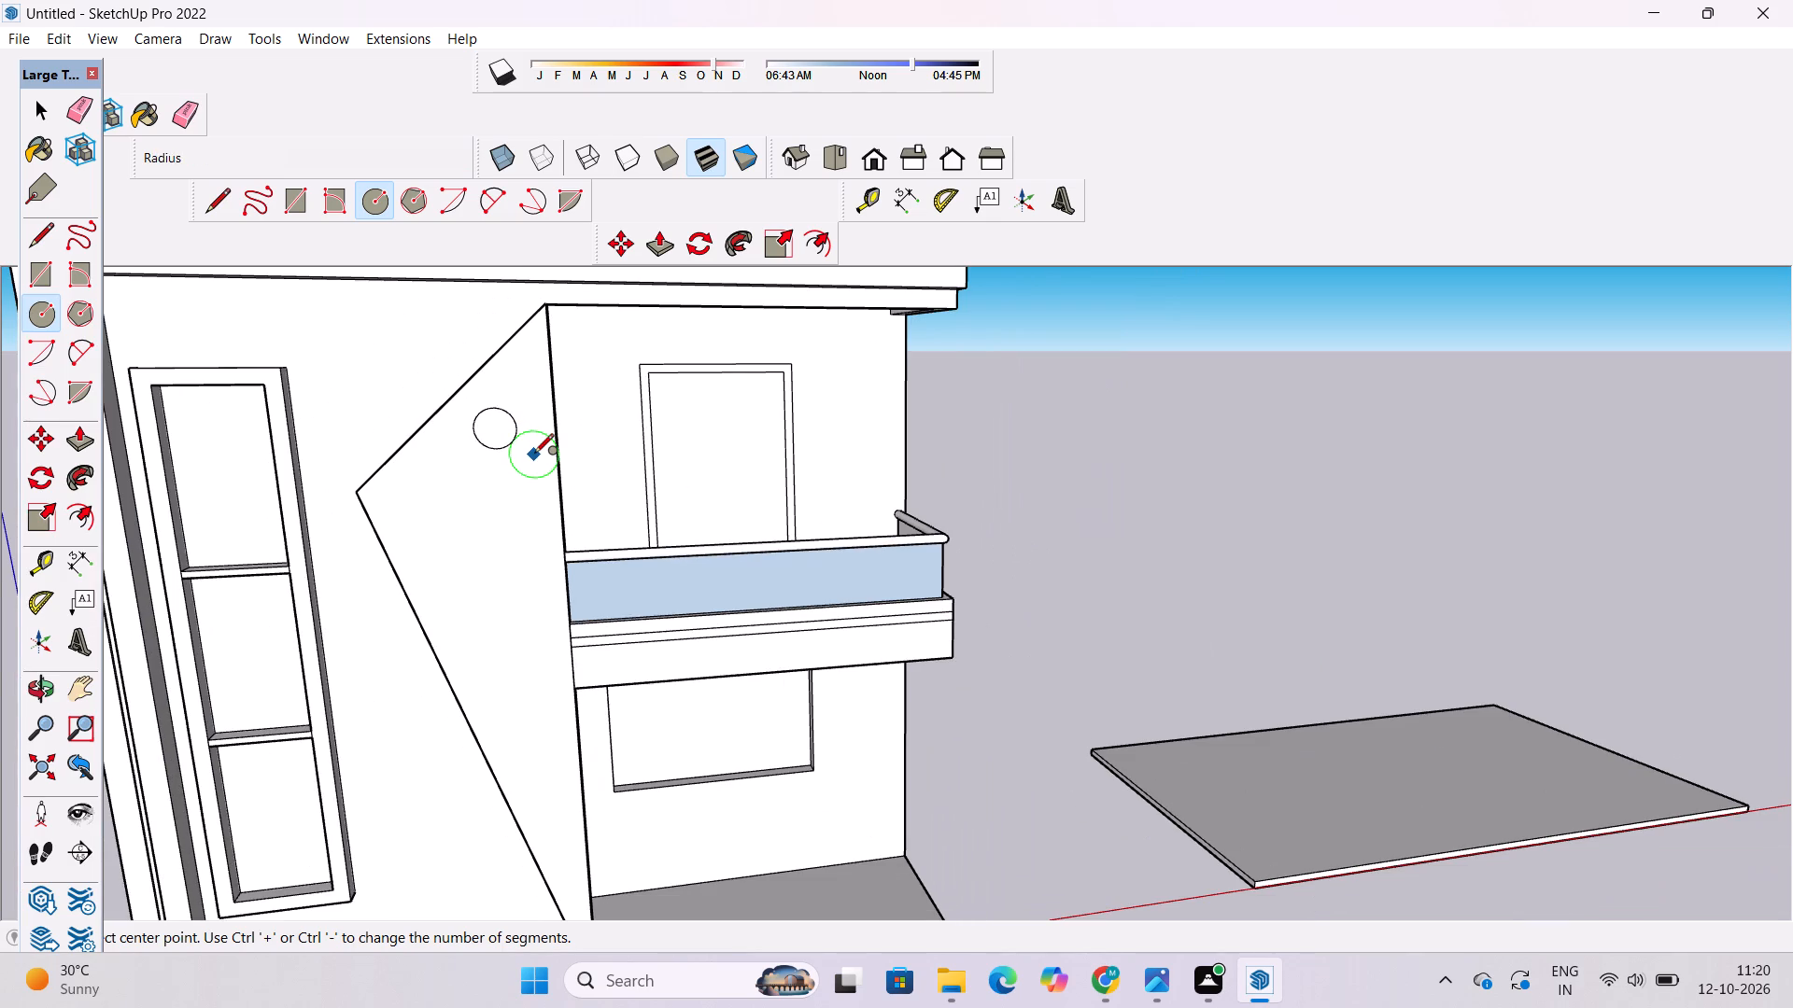
{"action": "scroll", "coordinate": [450, 529], "scroll_direction": "up", "scroll_amount": 4}
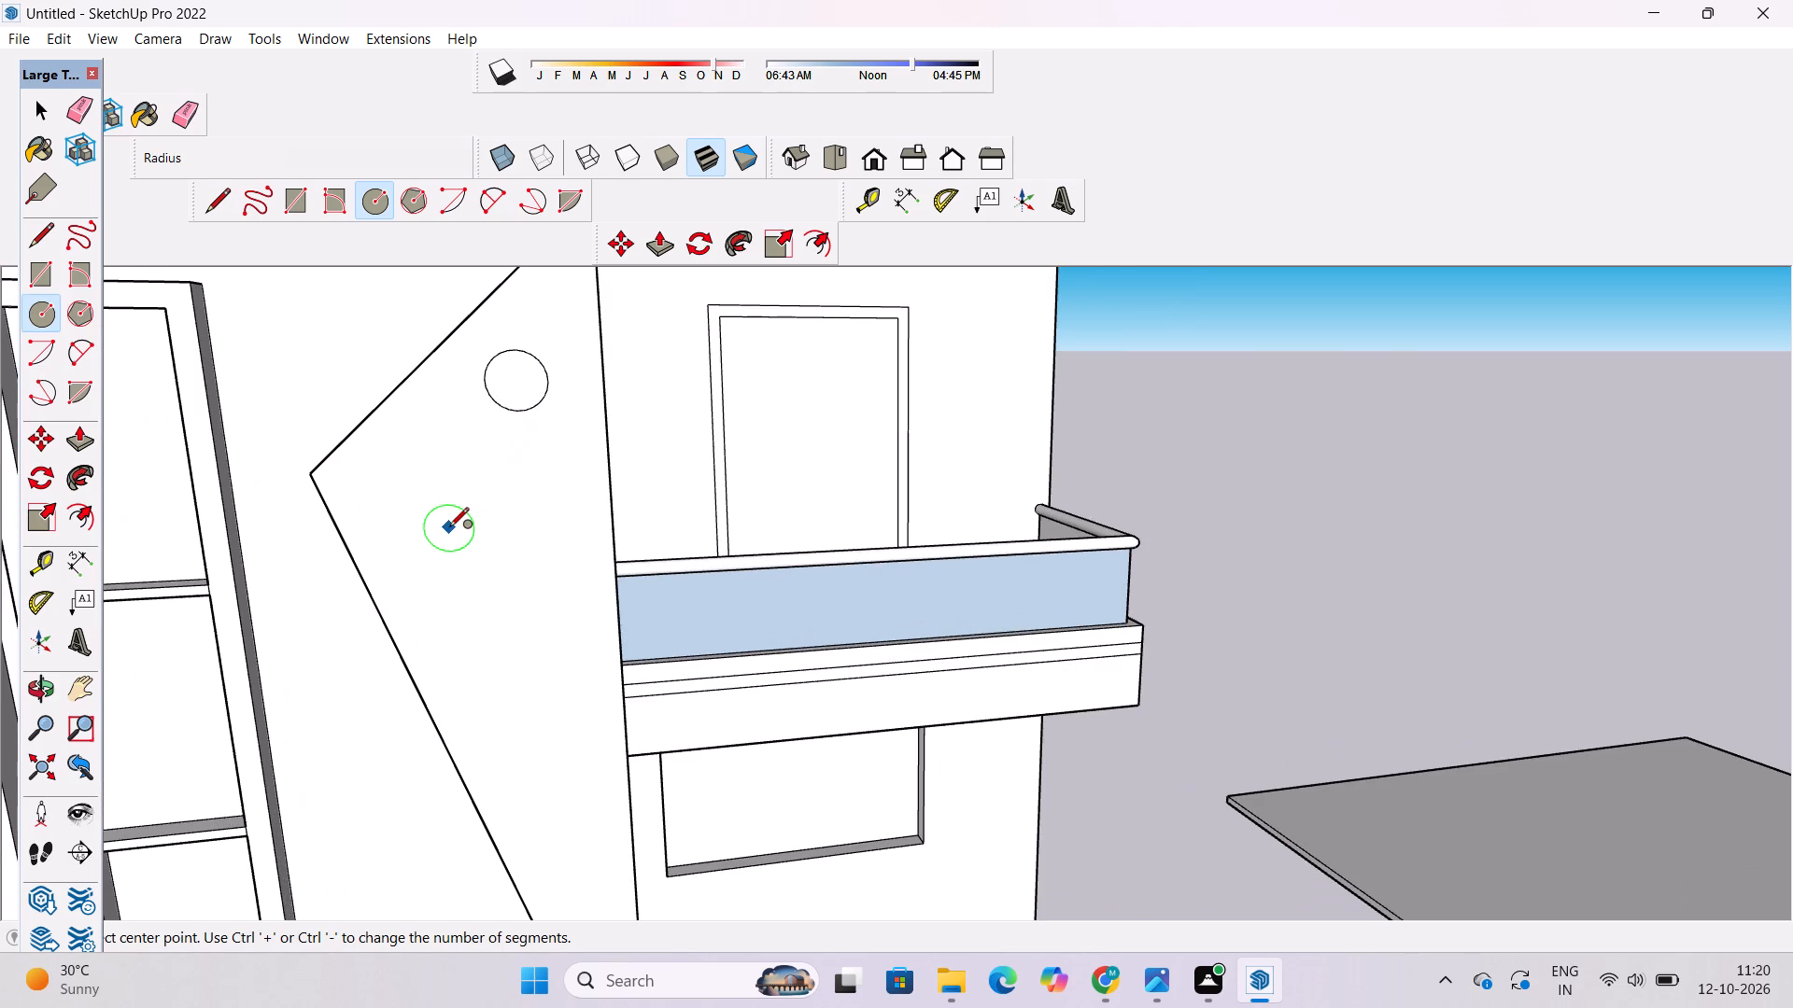
{"action": "scroll", "coordinate": [448, 527], "scroll_direction": "up", "scroll_amount": 3}
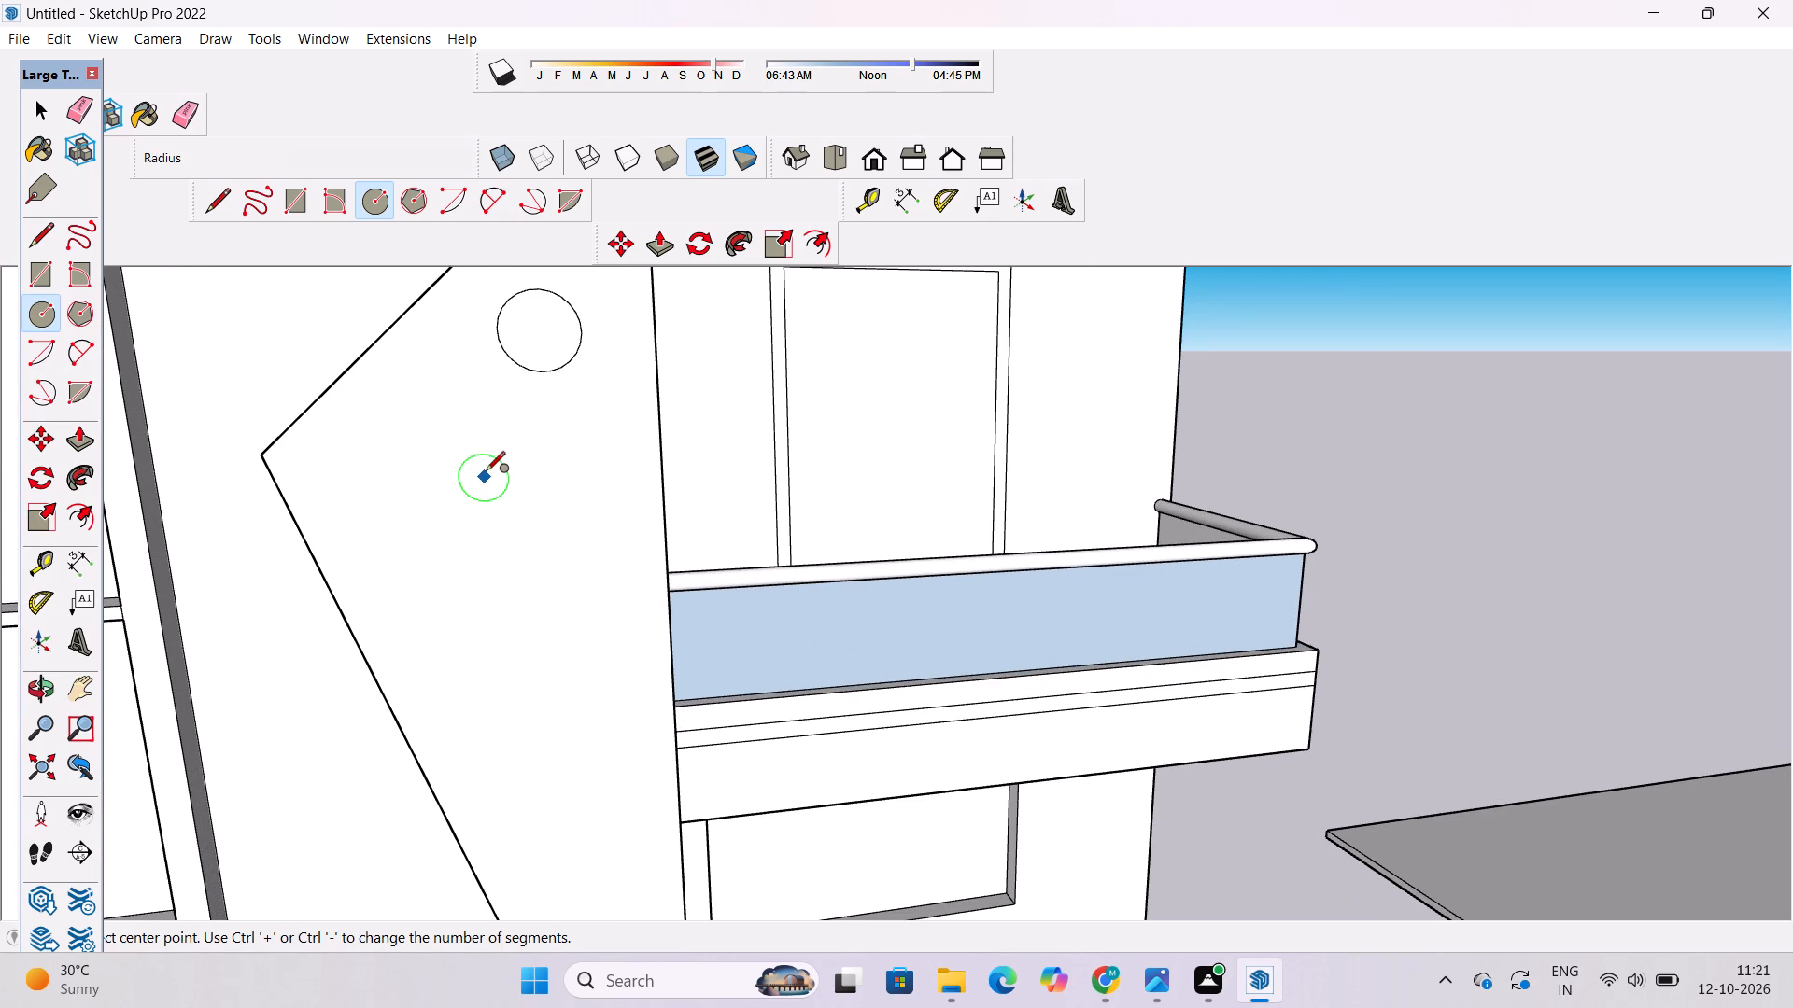
{"action": "left_click", "coordinate": [488, 442]}
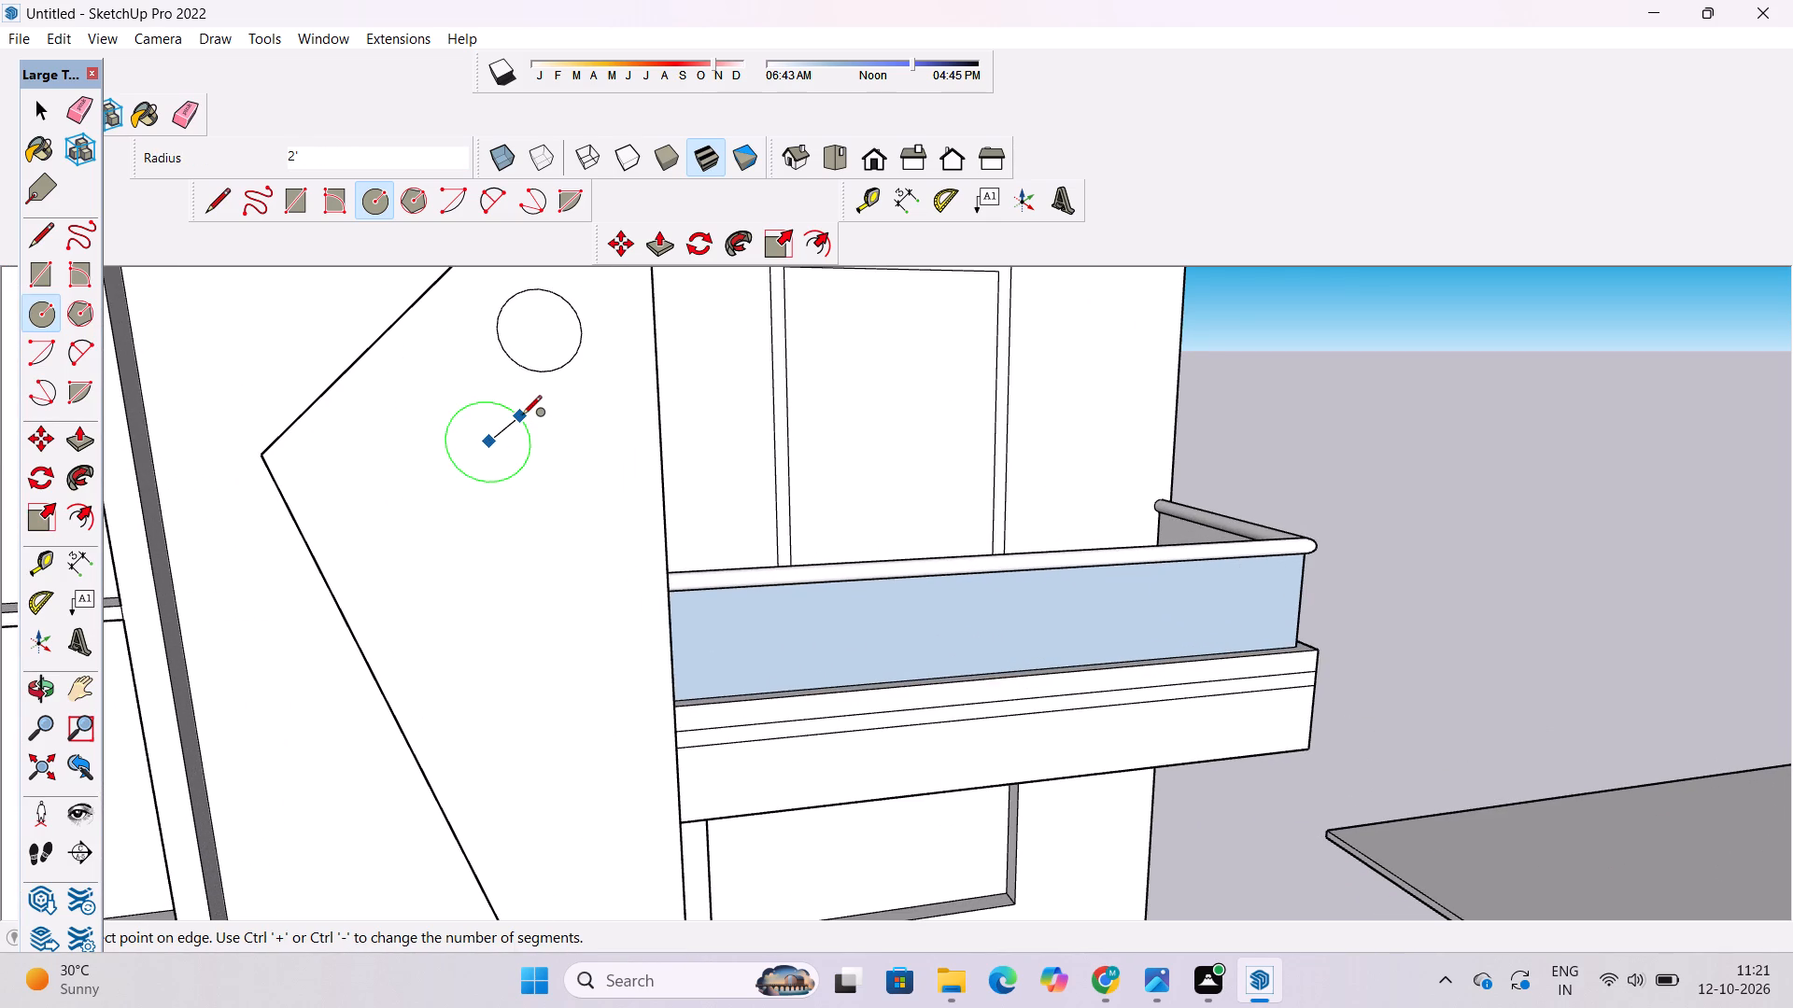
{"action": "left_click", "coordinate": [522, 416]}
Draw a smaller circle of 1' radius on the angular panel, between the second circle and the upper slanted edge.
{"action": "scroll", "coordinate": [386, 431], "scroll_direction": "up", "scroll_amount": 2}
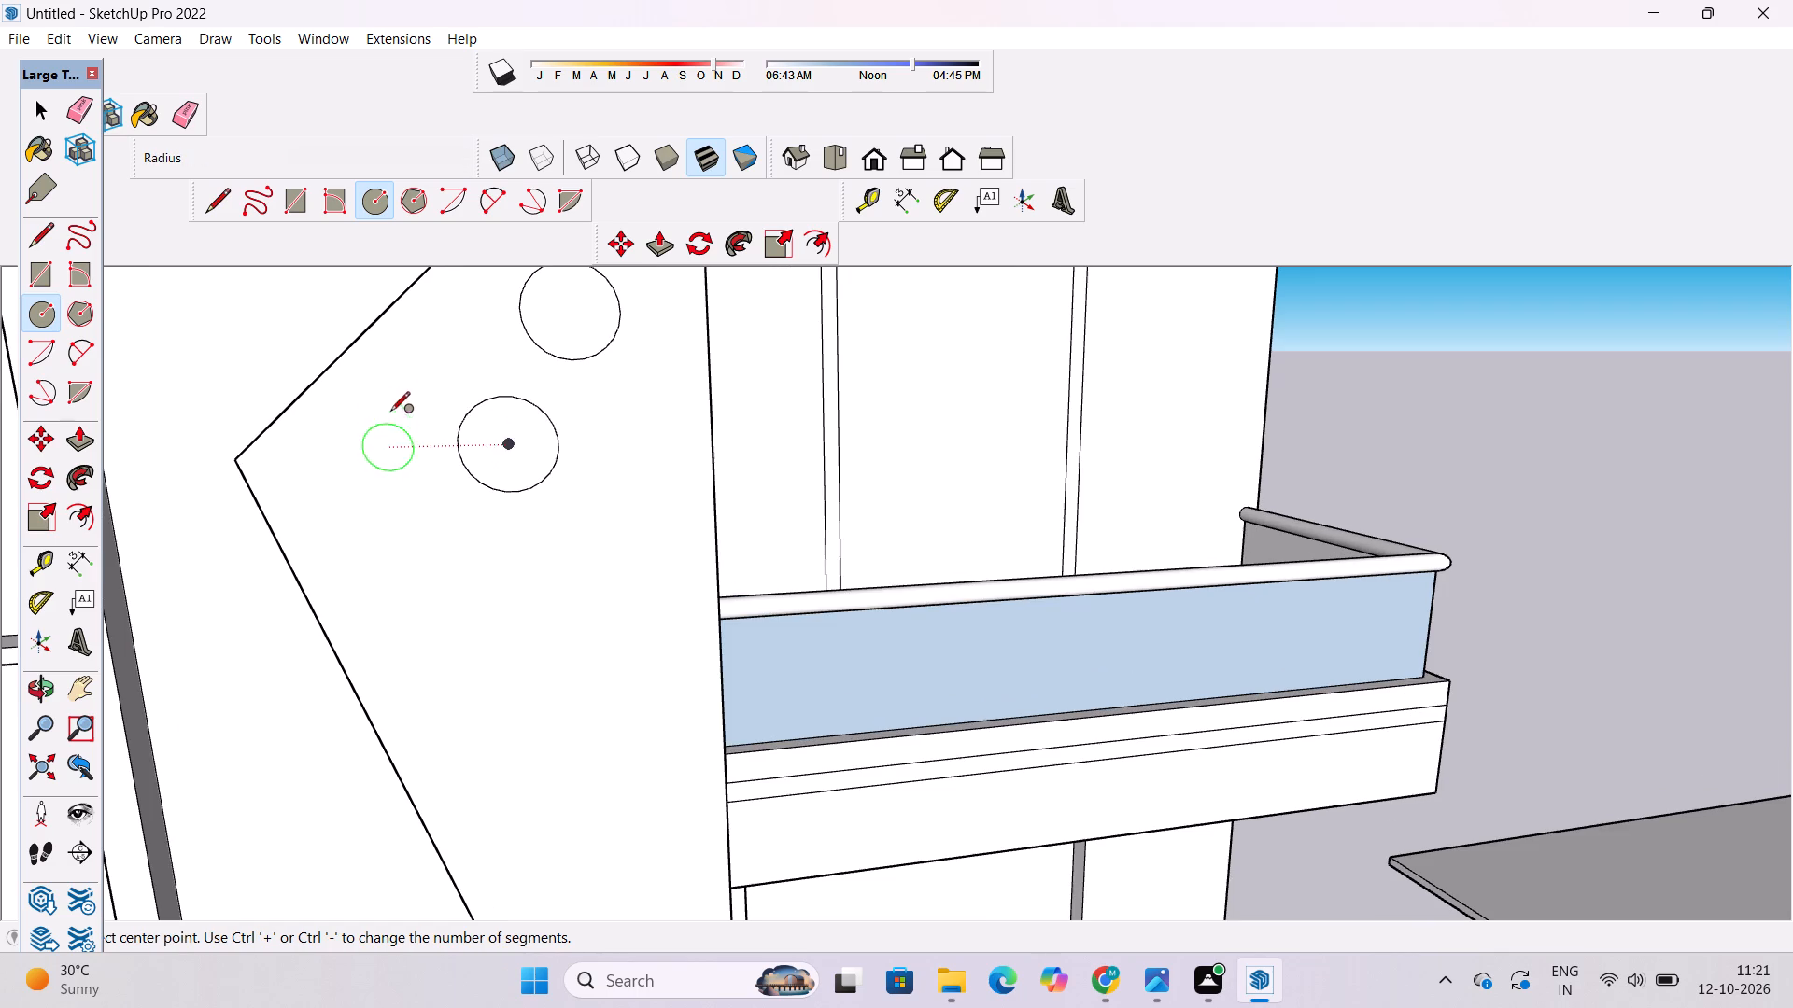
{"action": "scroll", "coordinate": [375, 384], "scroll_direction": "down", "scroll_amount": 7}
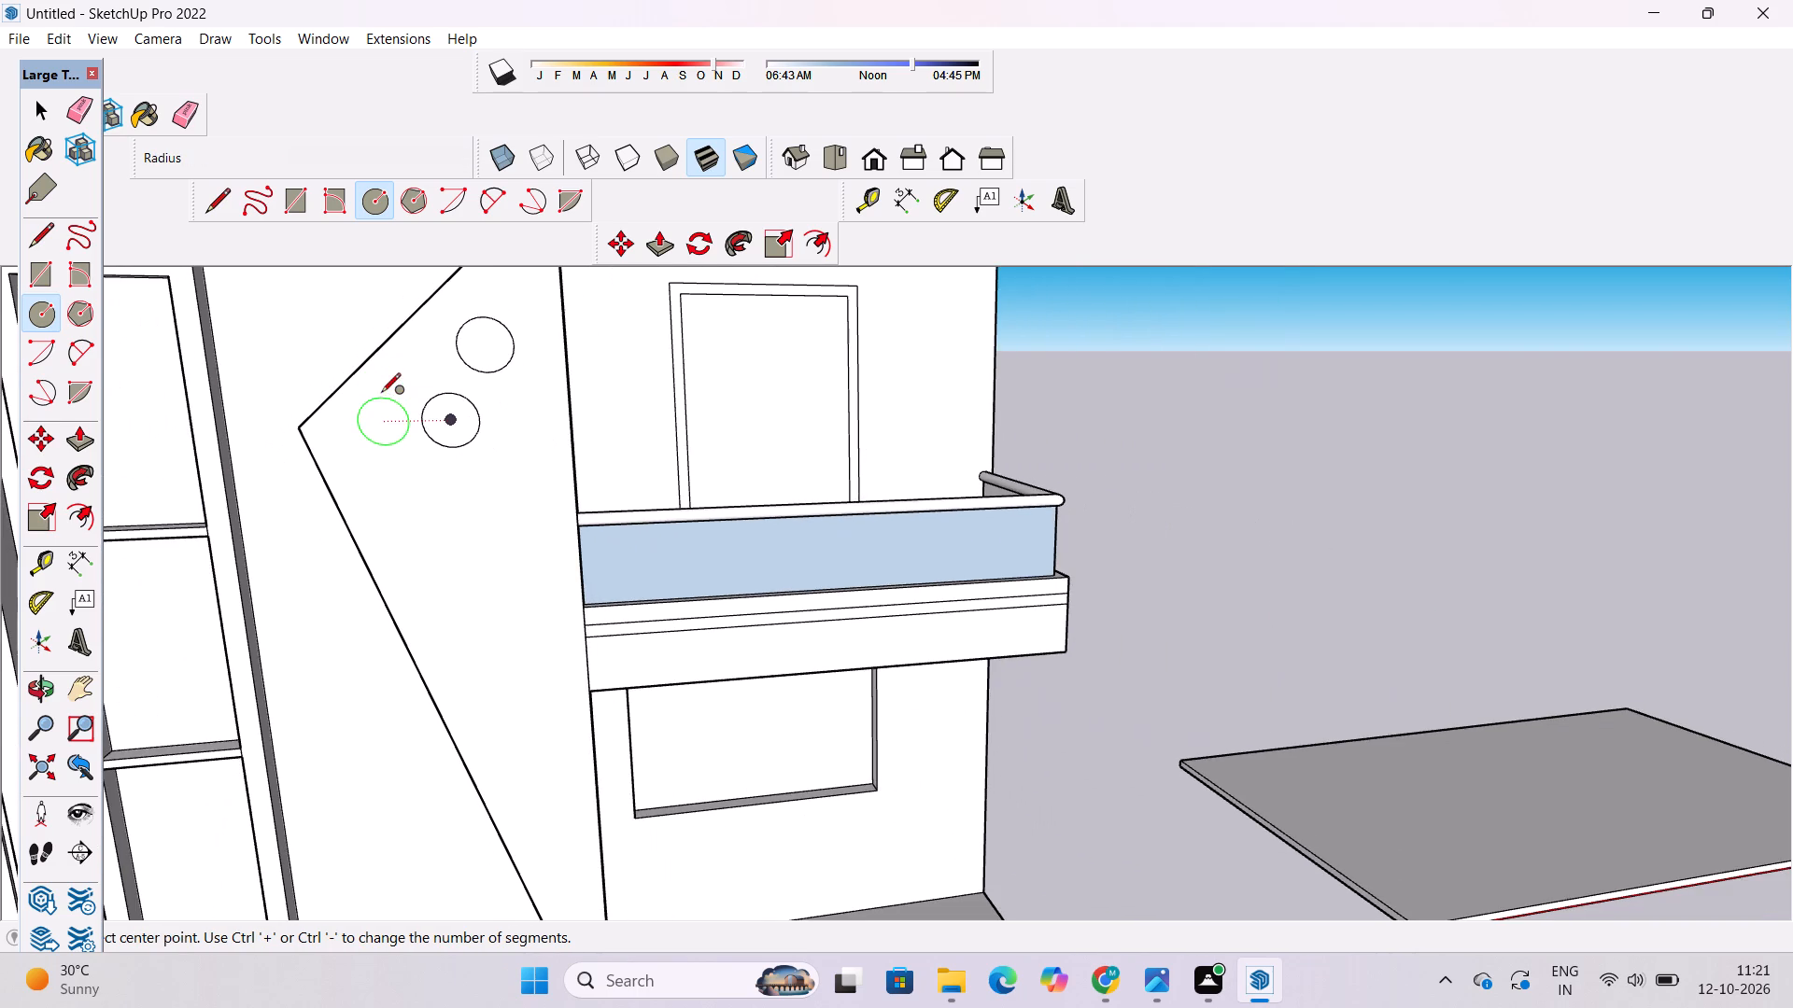
{"action": "scroll", "coordinate": [381, 389], "scroll_direction": "up", "scroll_amount": 11}
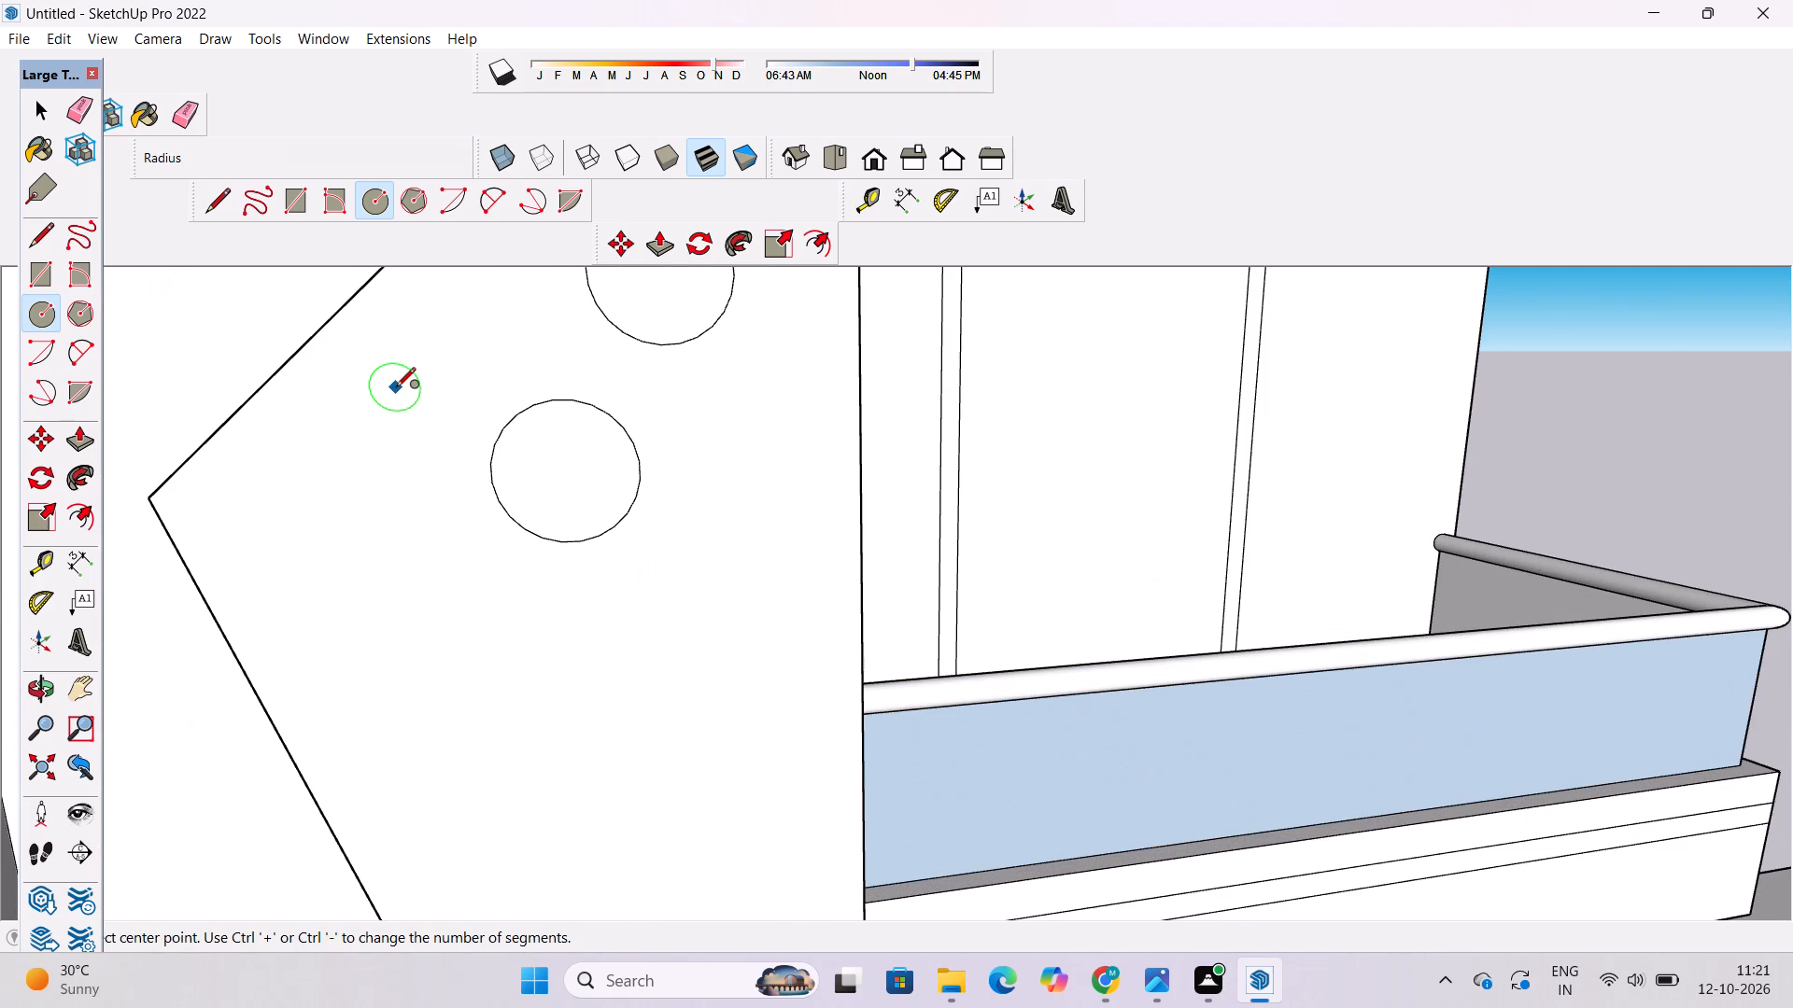
{"action": "left_click", "coordinate": [401, 401]}
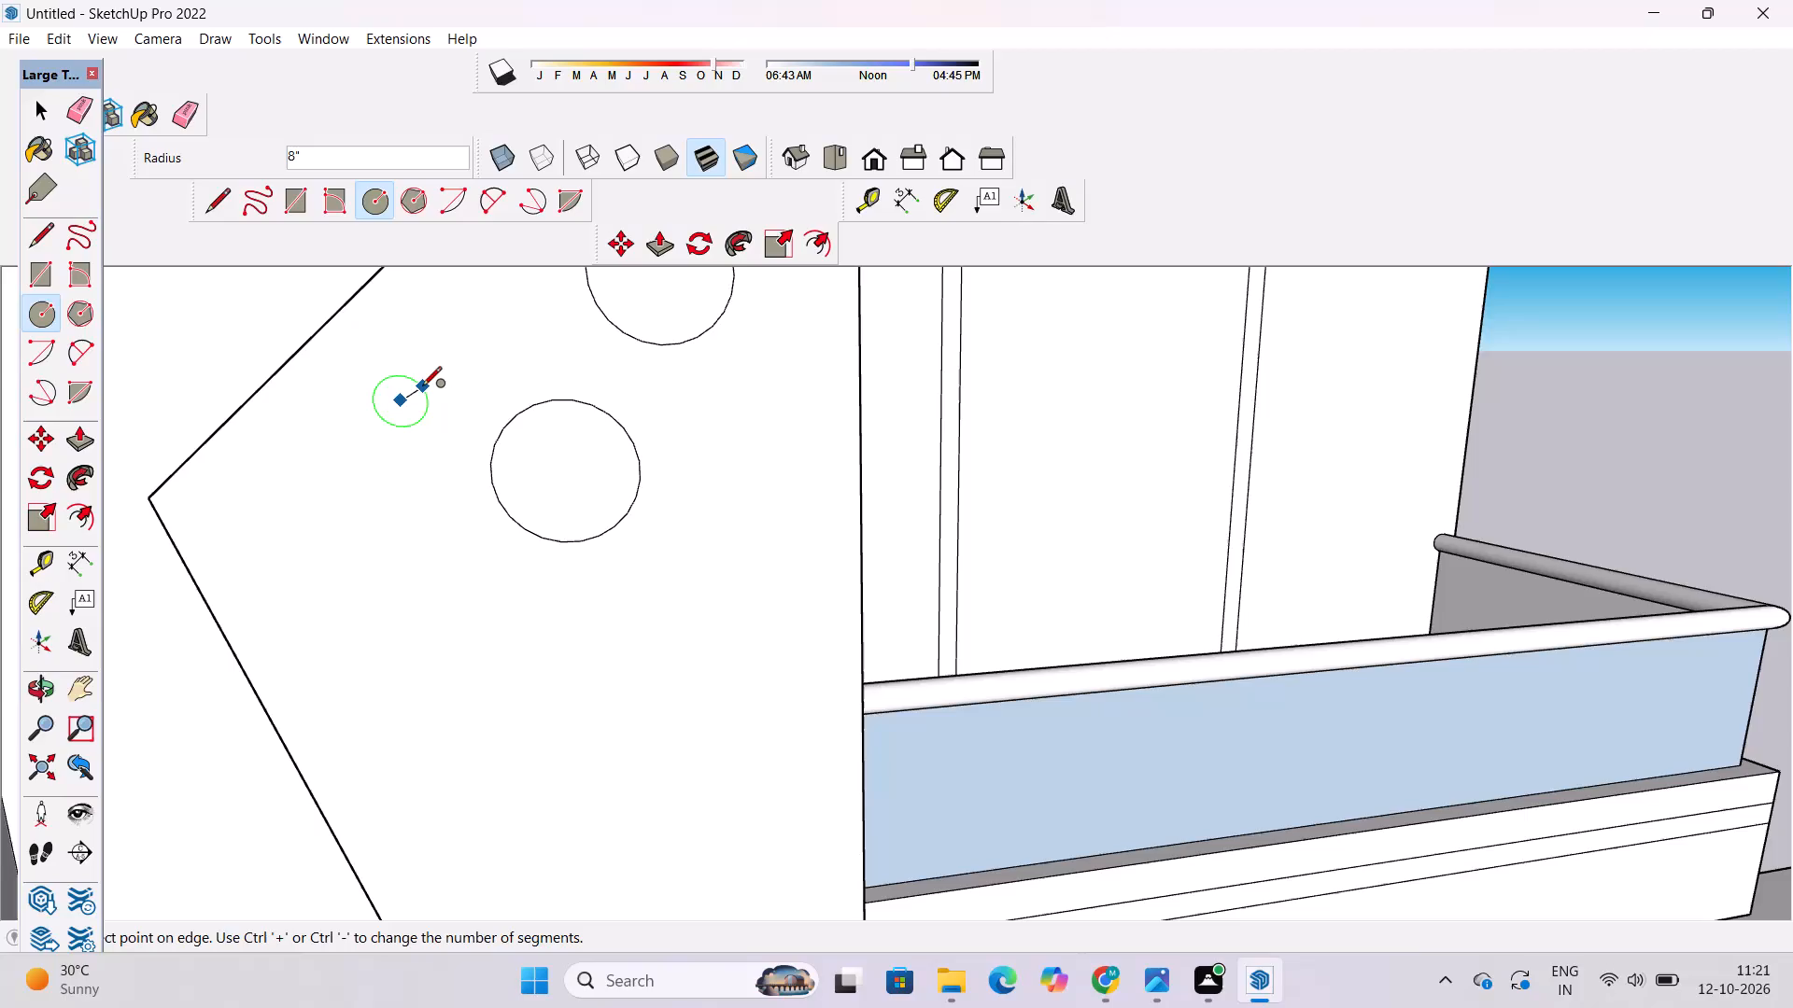
{"action": "type", "text": "1'"}
{"action": "key", "text": "Return"}
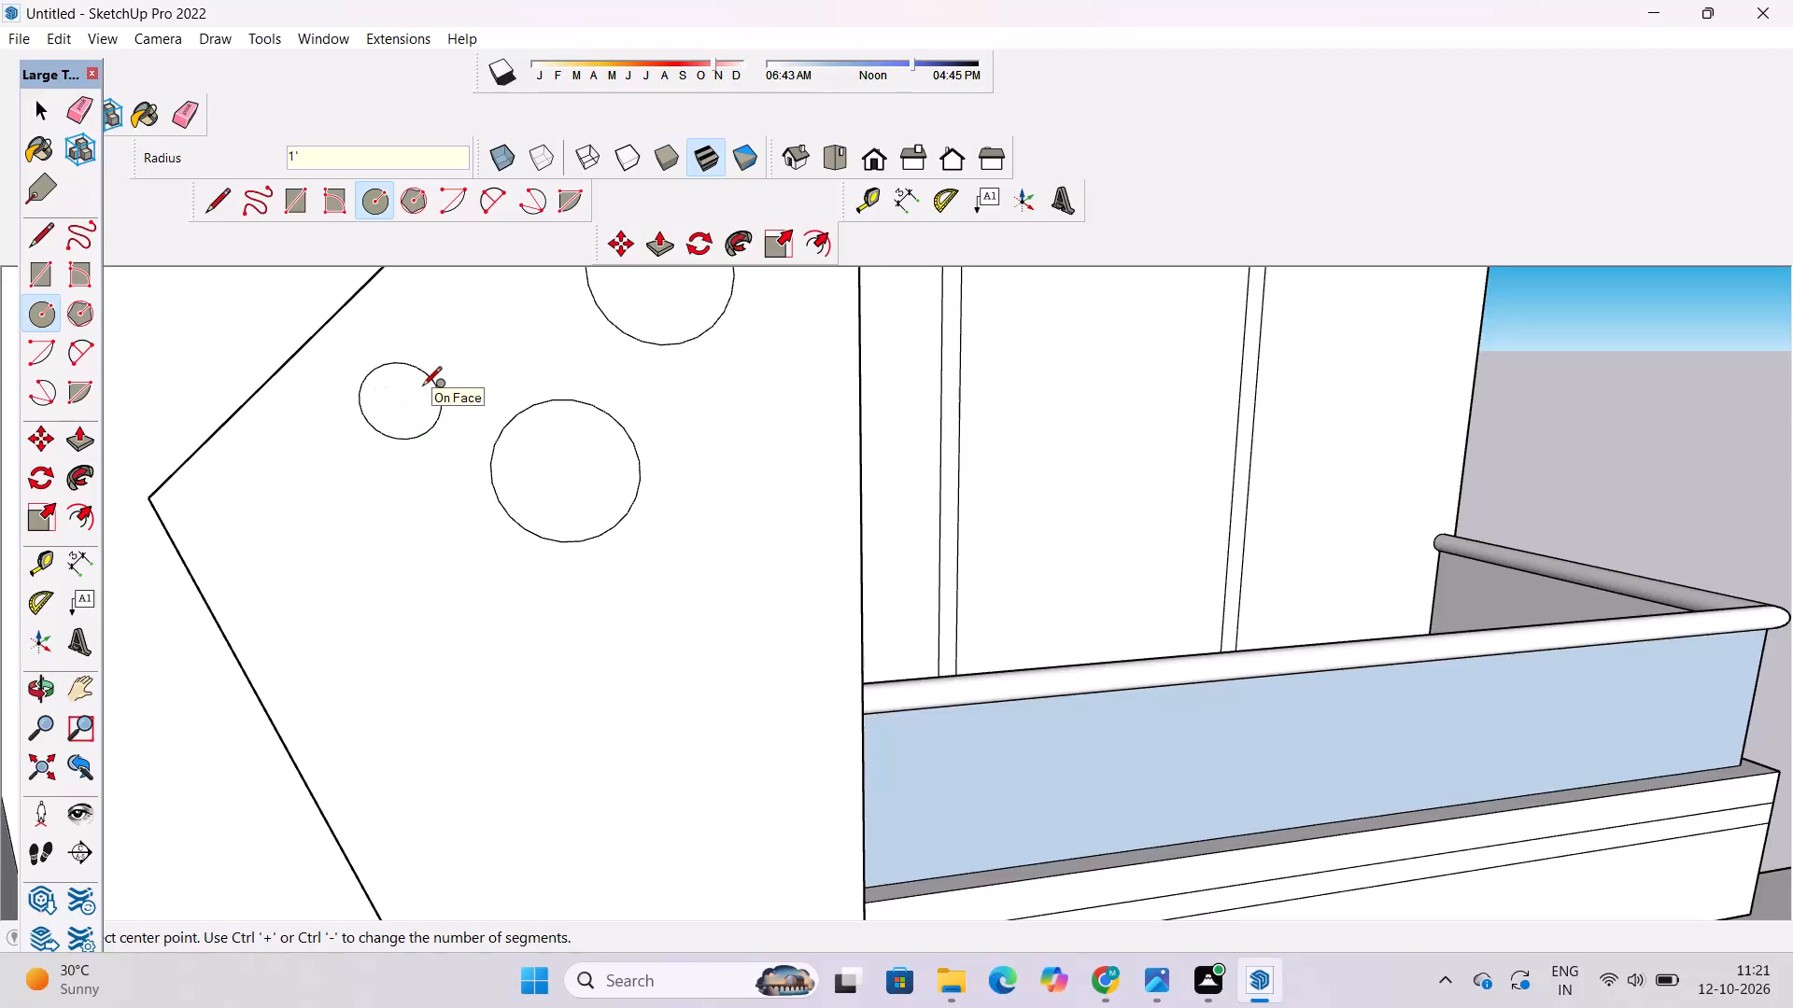
Draw a small circle of 6" radius on the angular panel, just below the lower 2' radius circle.
{"action": "scroll", "coordinate": [426, 436], "scroll_direction": "down", "scroll_amount": 6}
{"action": "scroll", "coordinate": [509, 451], "scroll_direction": "down", "scroll_amount": 5}
{"action": "scroll", "coordinate": [580, 414], "scroll_direction": "down", "scroll_amount": 2}
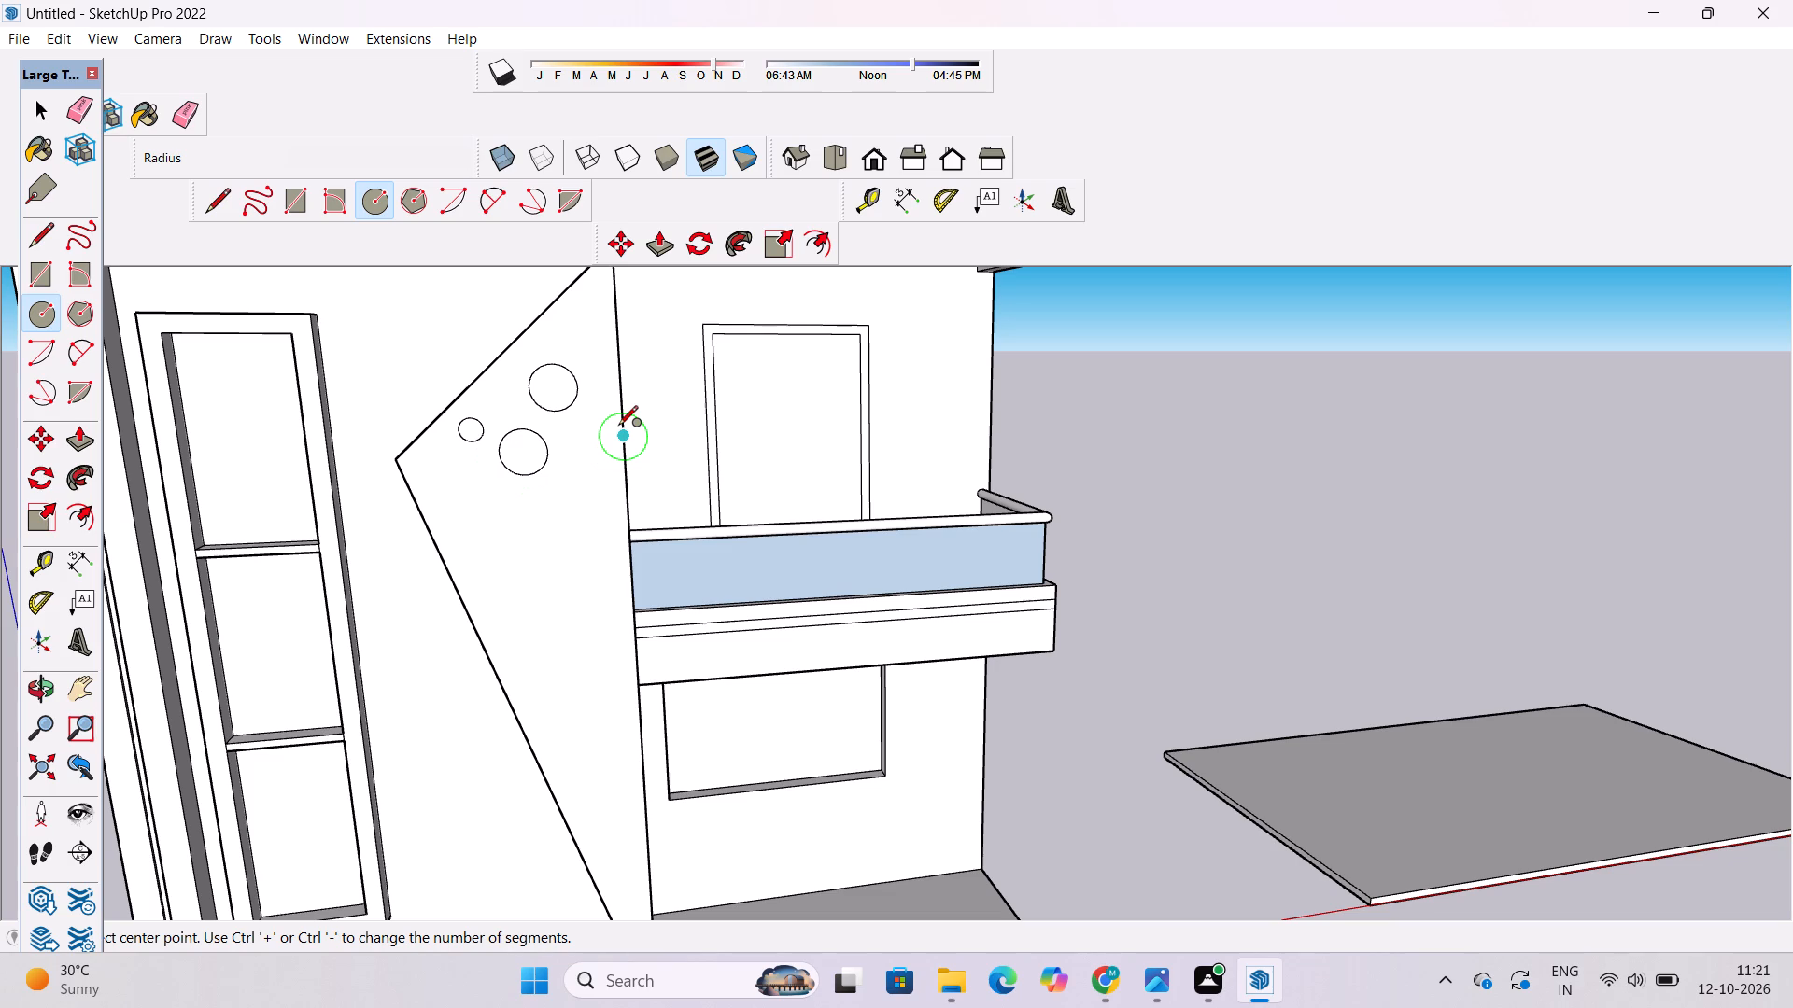
{"action": "scroll", "coordinate": [614, 428], "scroll_direction": "down", "scroll_amount": 4}
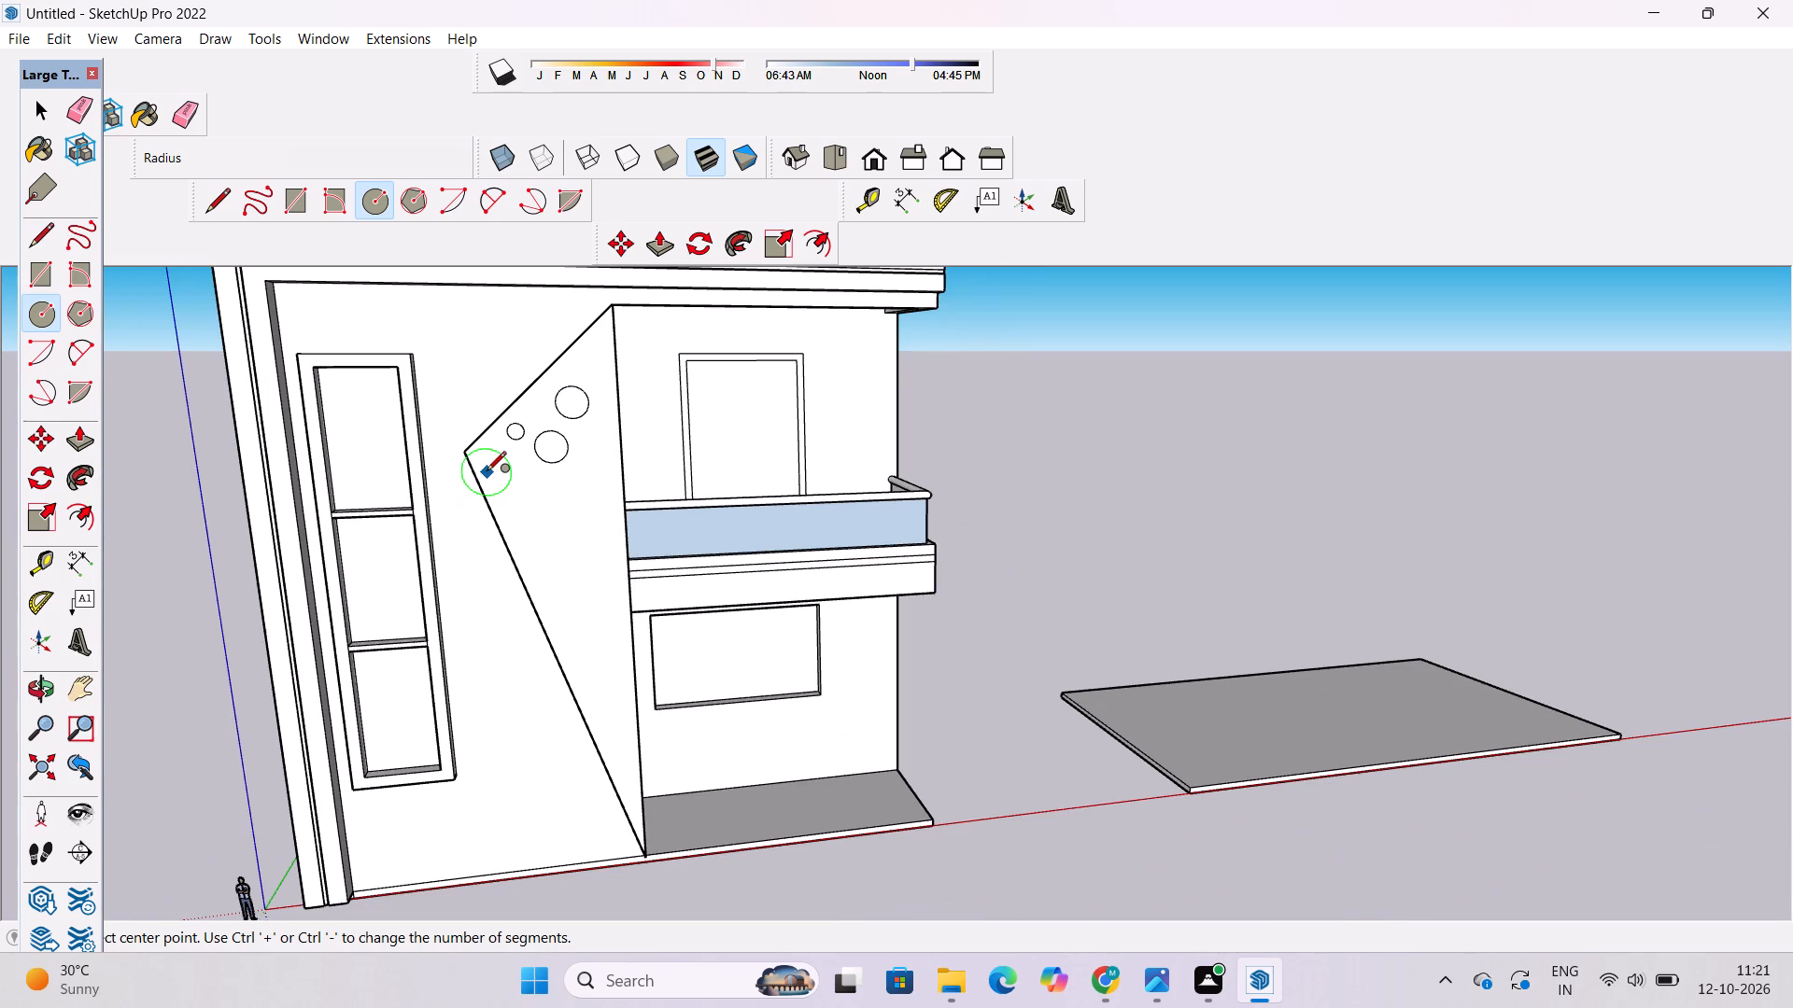
{"action": "scroll", "coordinate": [487, 471], "scroll_direction": "up", "scroll_amount": 6}
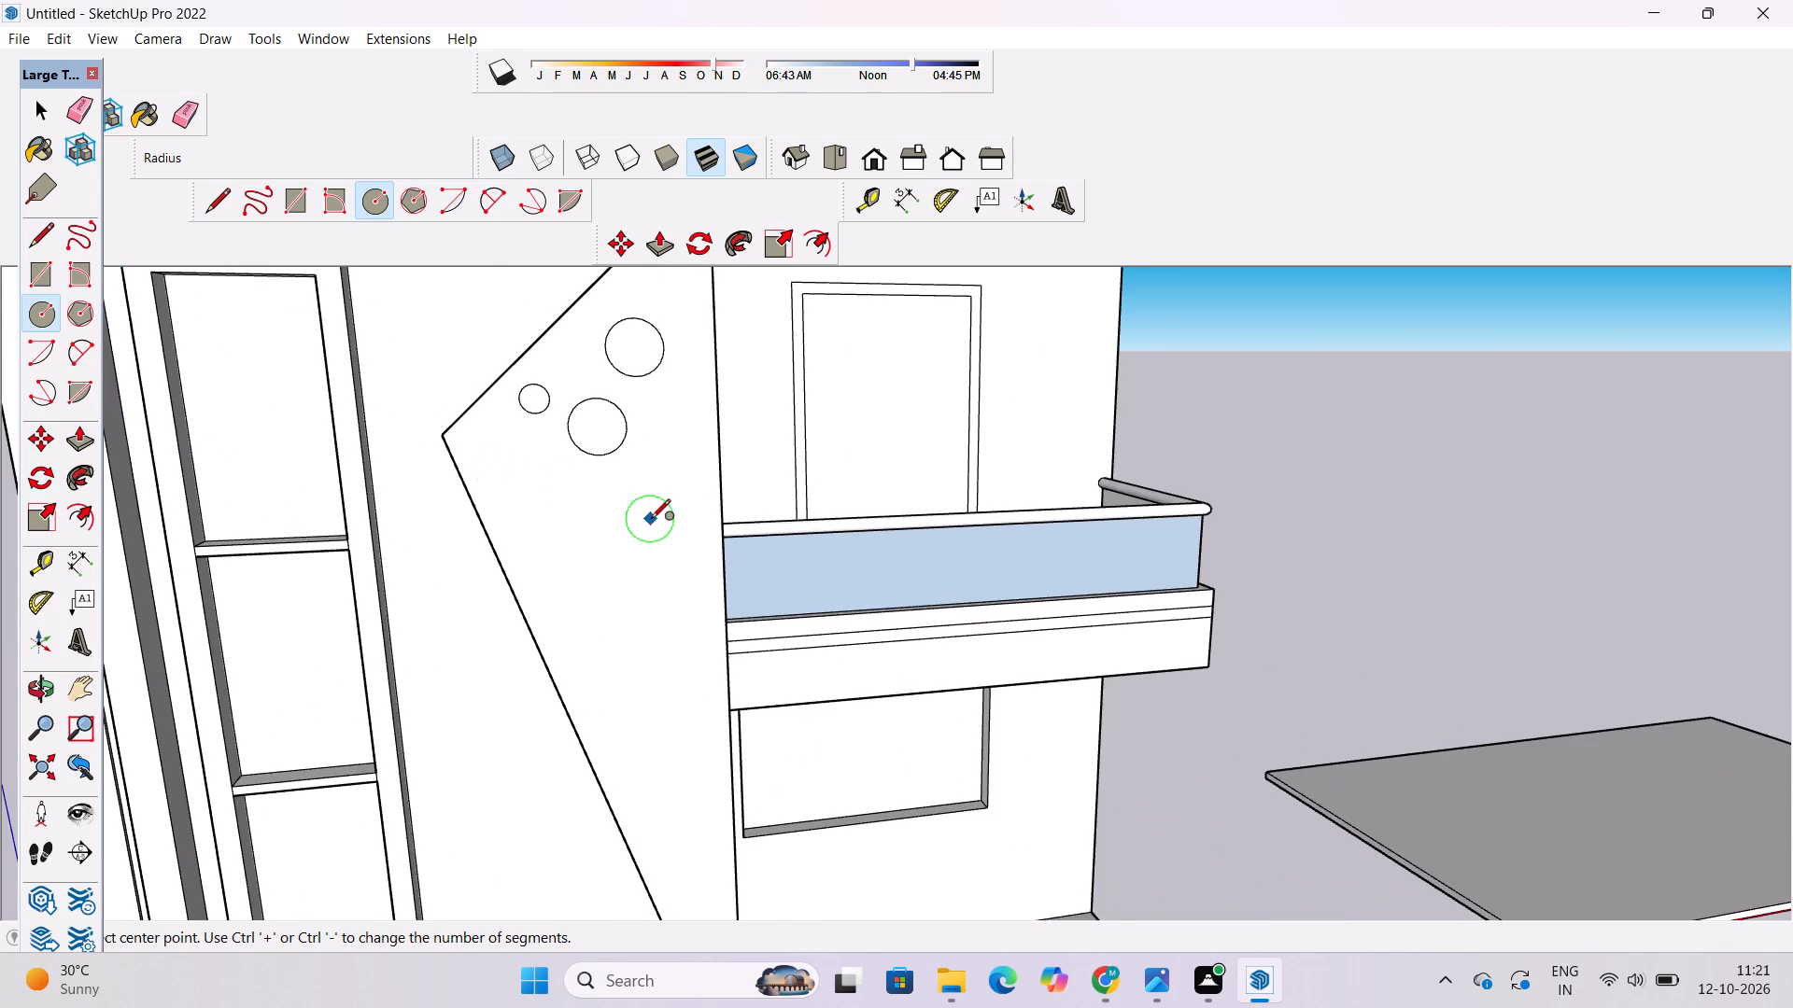
{"action": "scroll", "coordinate": [652, 520], "scroll_direction": "up", "scroll_amount": 14}
{"action": "scroll", "coordinate": [571, 452], "scroll_direction": "down", "scroll_amount": 4}
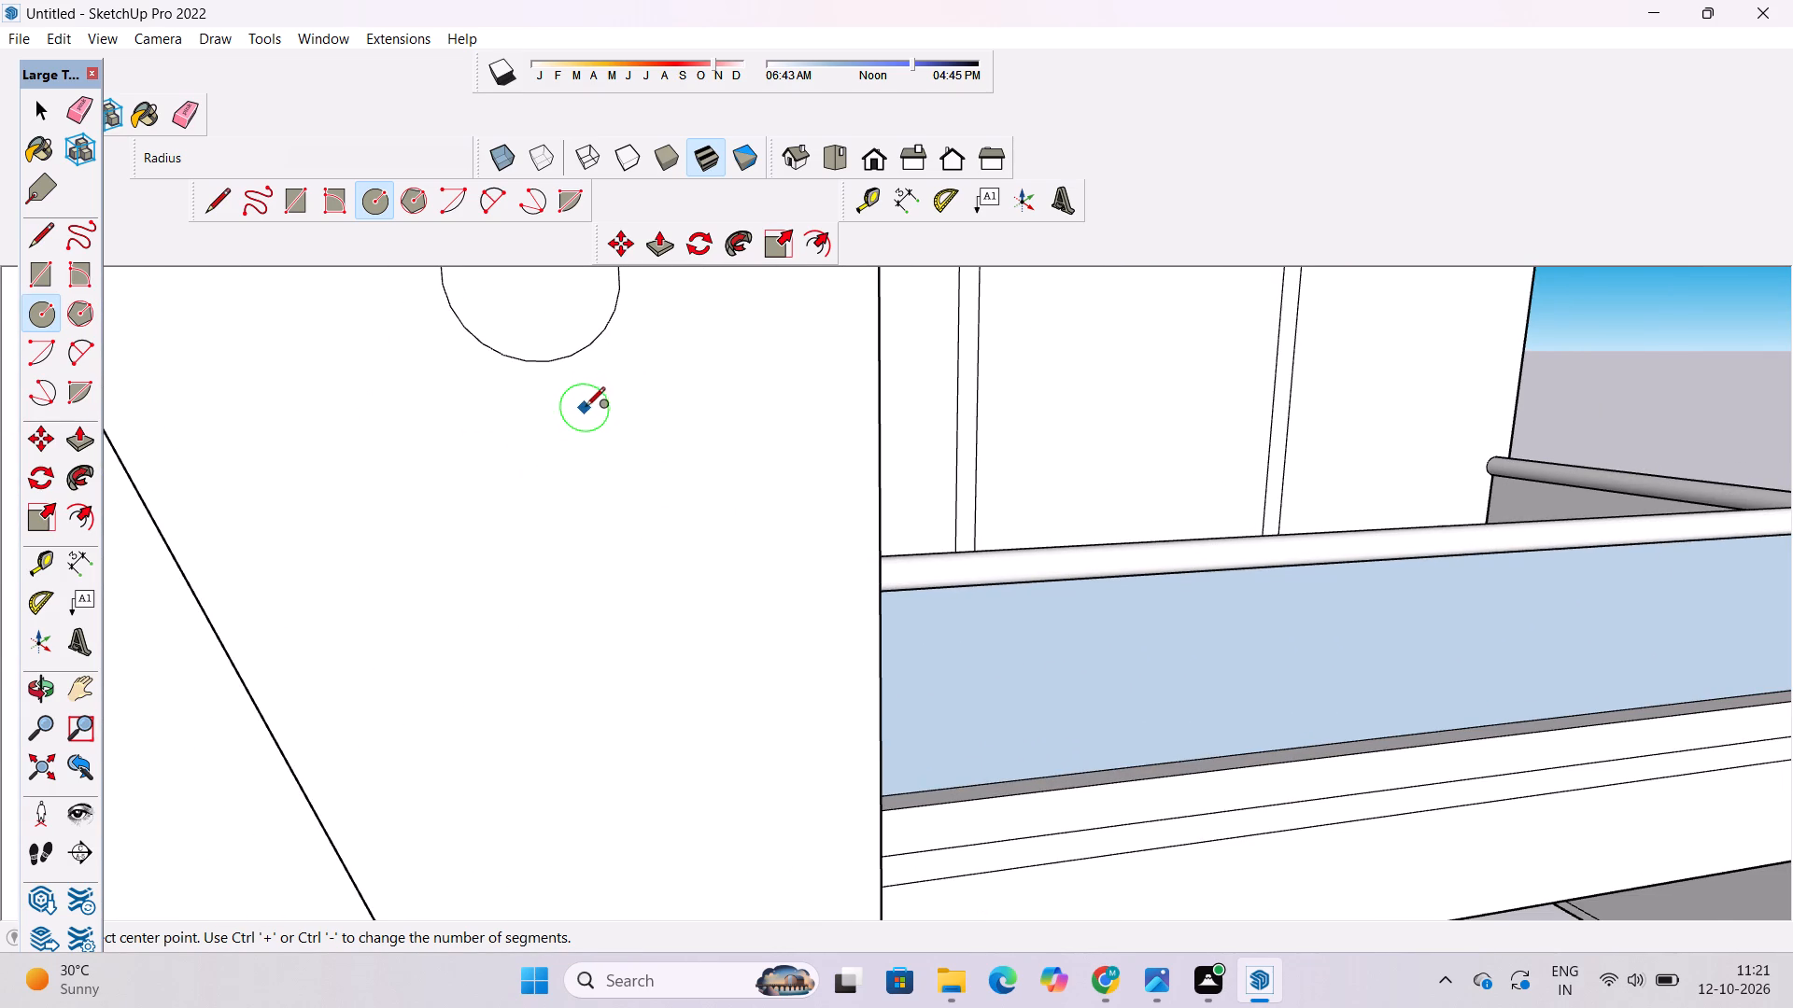
{"action": "left_click", "coordinate": [587, 414]}
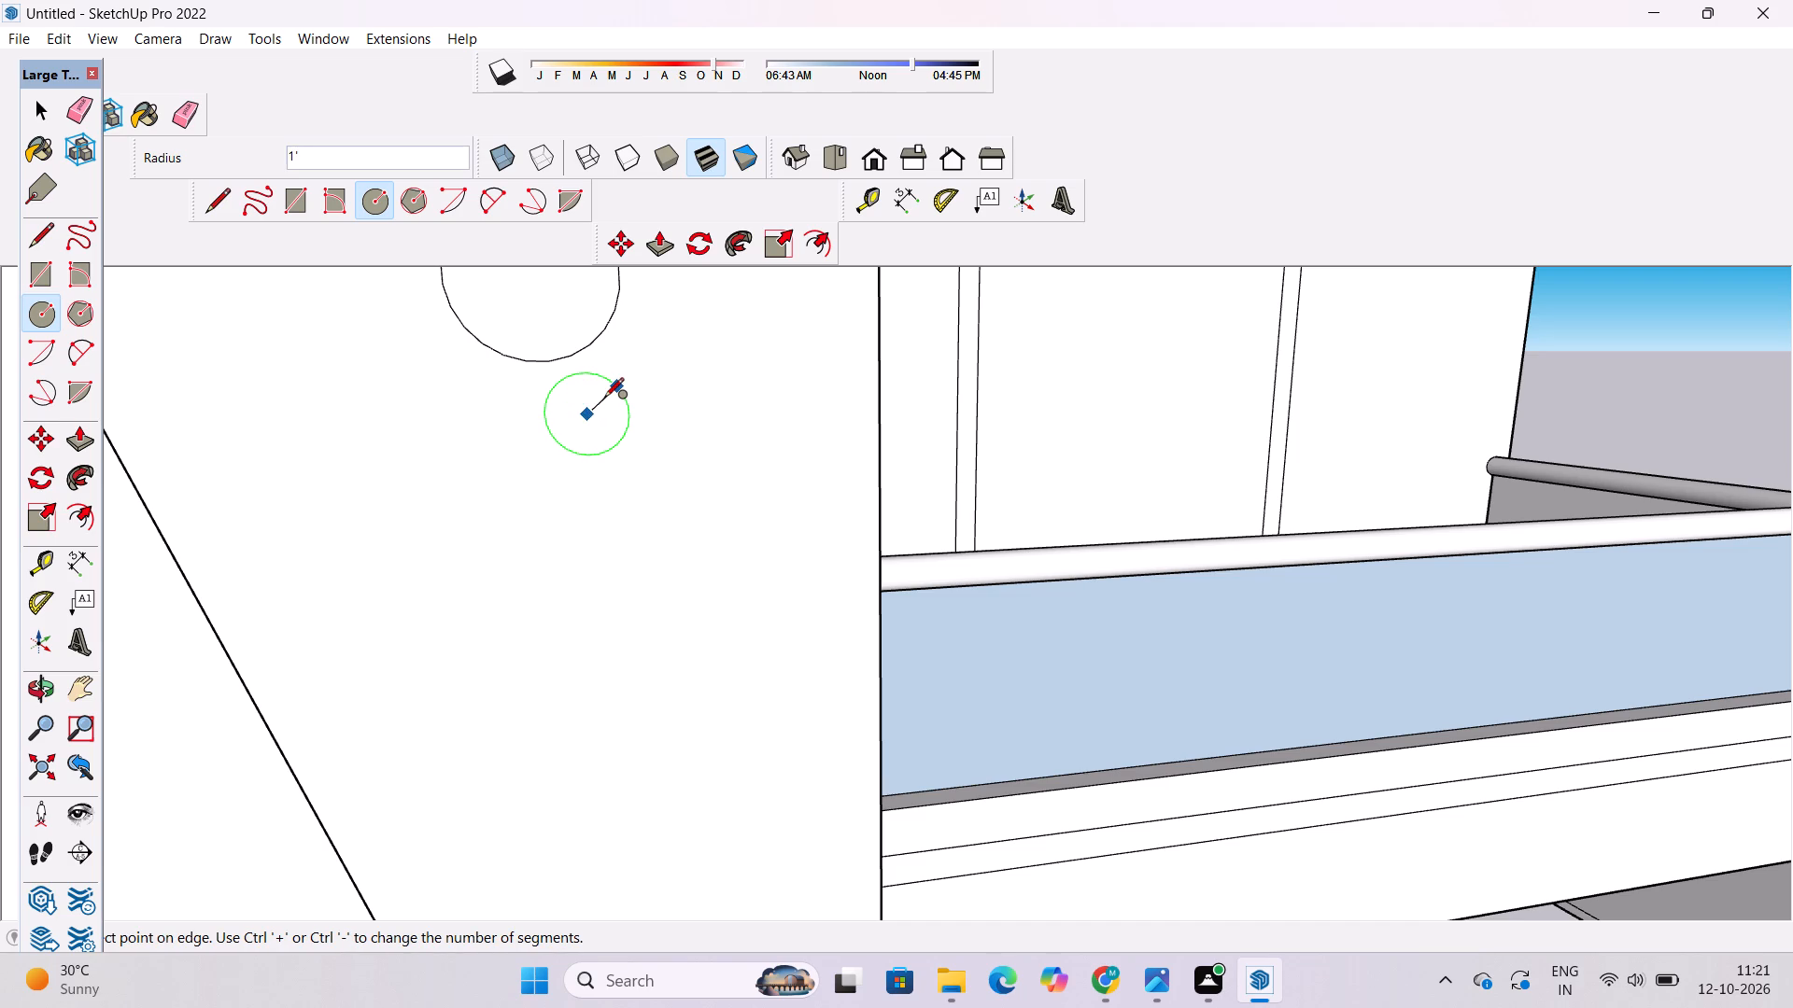
{"action": "key", "text": "6"}
{"action": "key", "text": "shift+quotedbl"}
{"action": "key", "text": "Return"}
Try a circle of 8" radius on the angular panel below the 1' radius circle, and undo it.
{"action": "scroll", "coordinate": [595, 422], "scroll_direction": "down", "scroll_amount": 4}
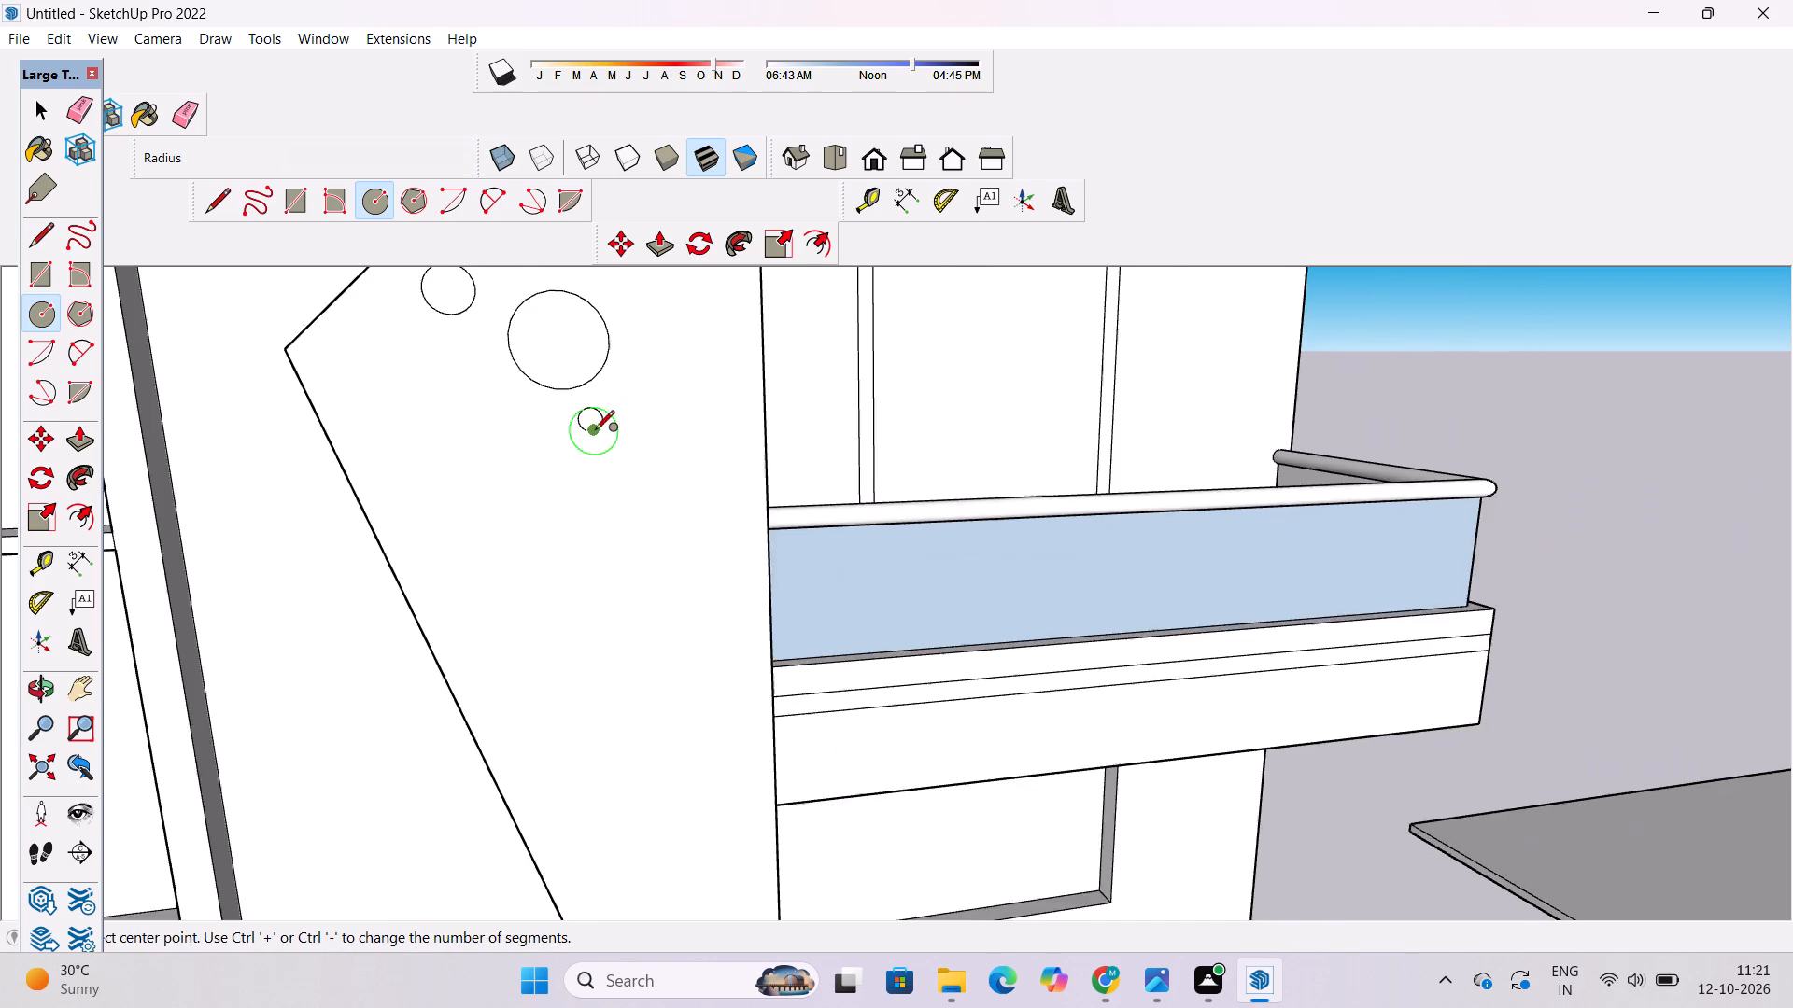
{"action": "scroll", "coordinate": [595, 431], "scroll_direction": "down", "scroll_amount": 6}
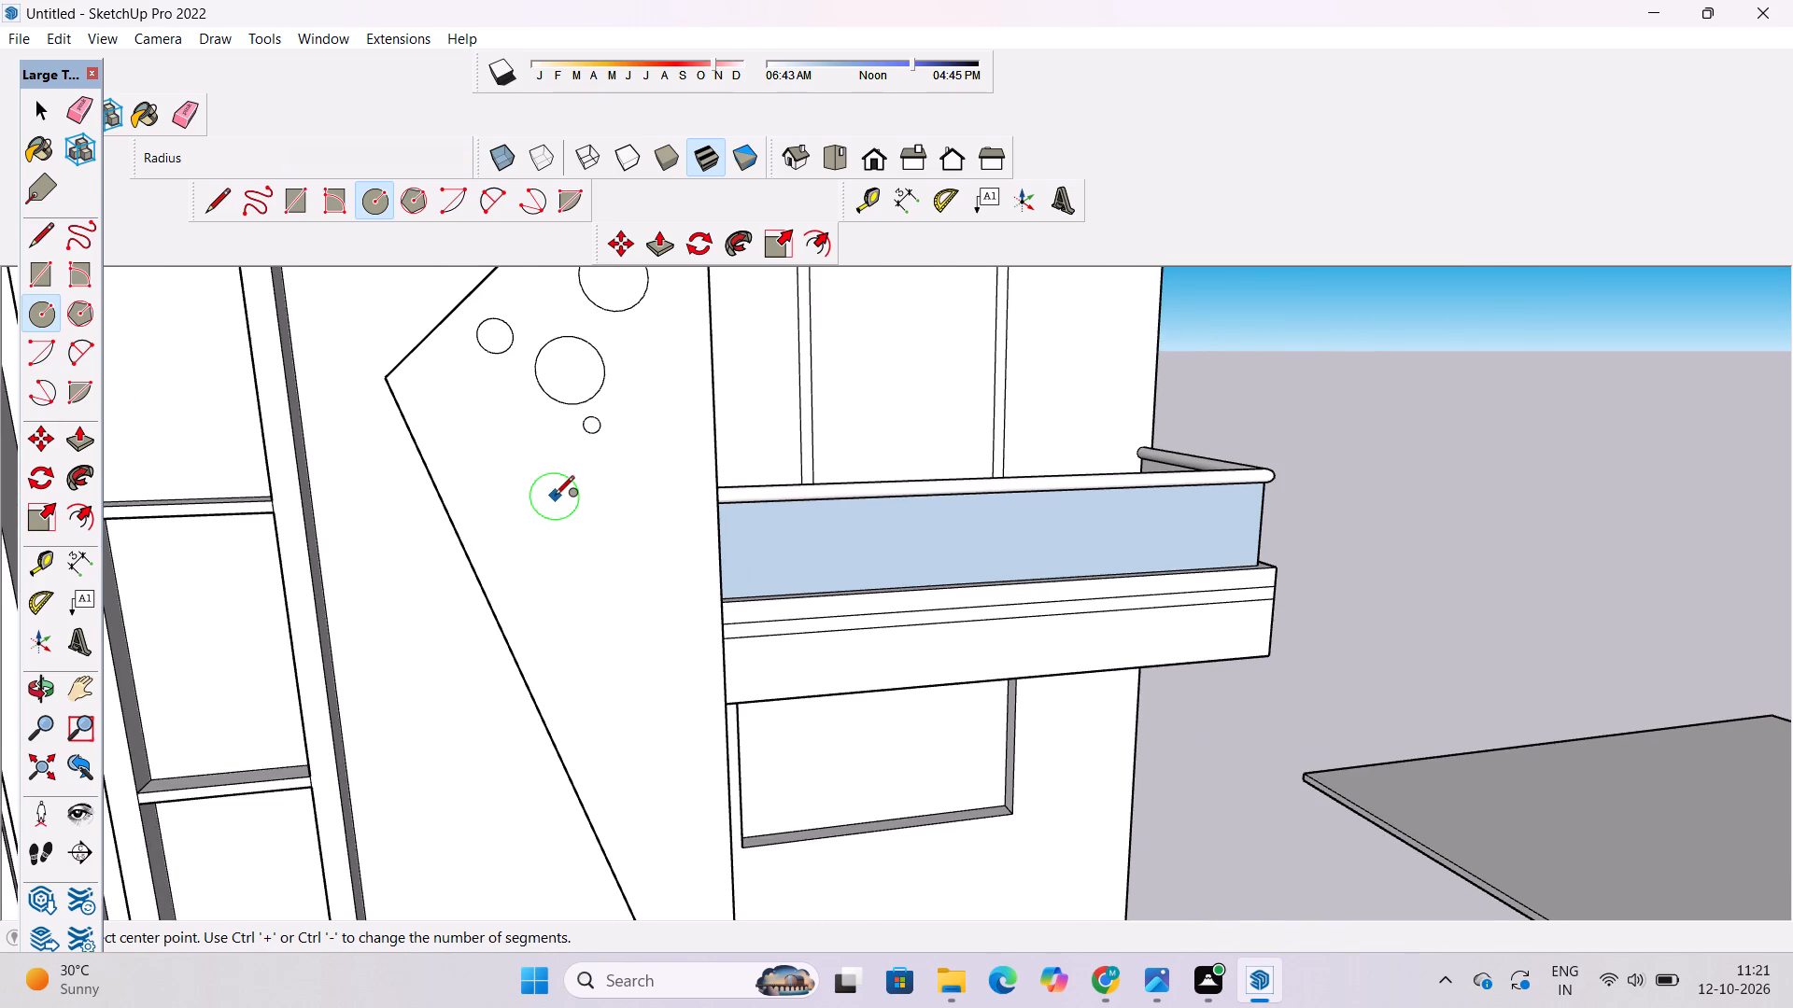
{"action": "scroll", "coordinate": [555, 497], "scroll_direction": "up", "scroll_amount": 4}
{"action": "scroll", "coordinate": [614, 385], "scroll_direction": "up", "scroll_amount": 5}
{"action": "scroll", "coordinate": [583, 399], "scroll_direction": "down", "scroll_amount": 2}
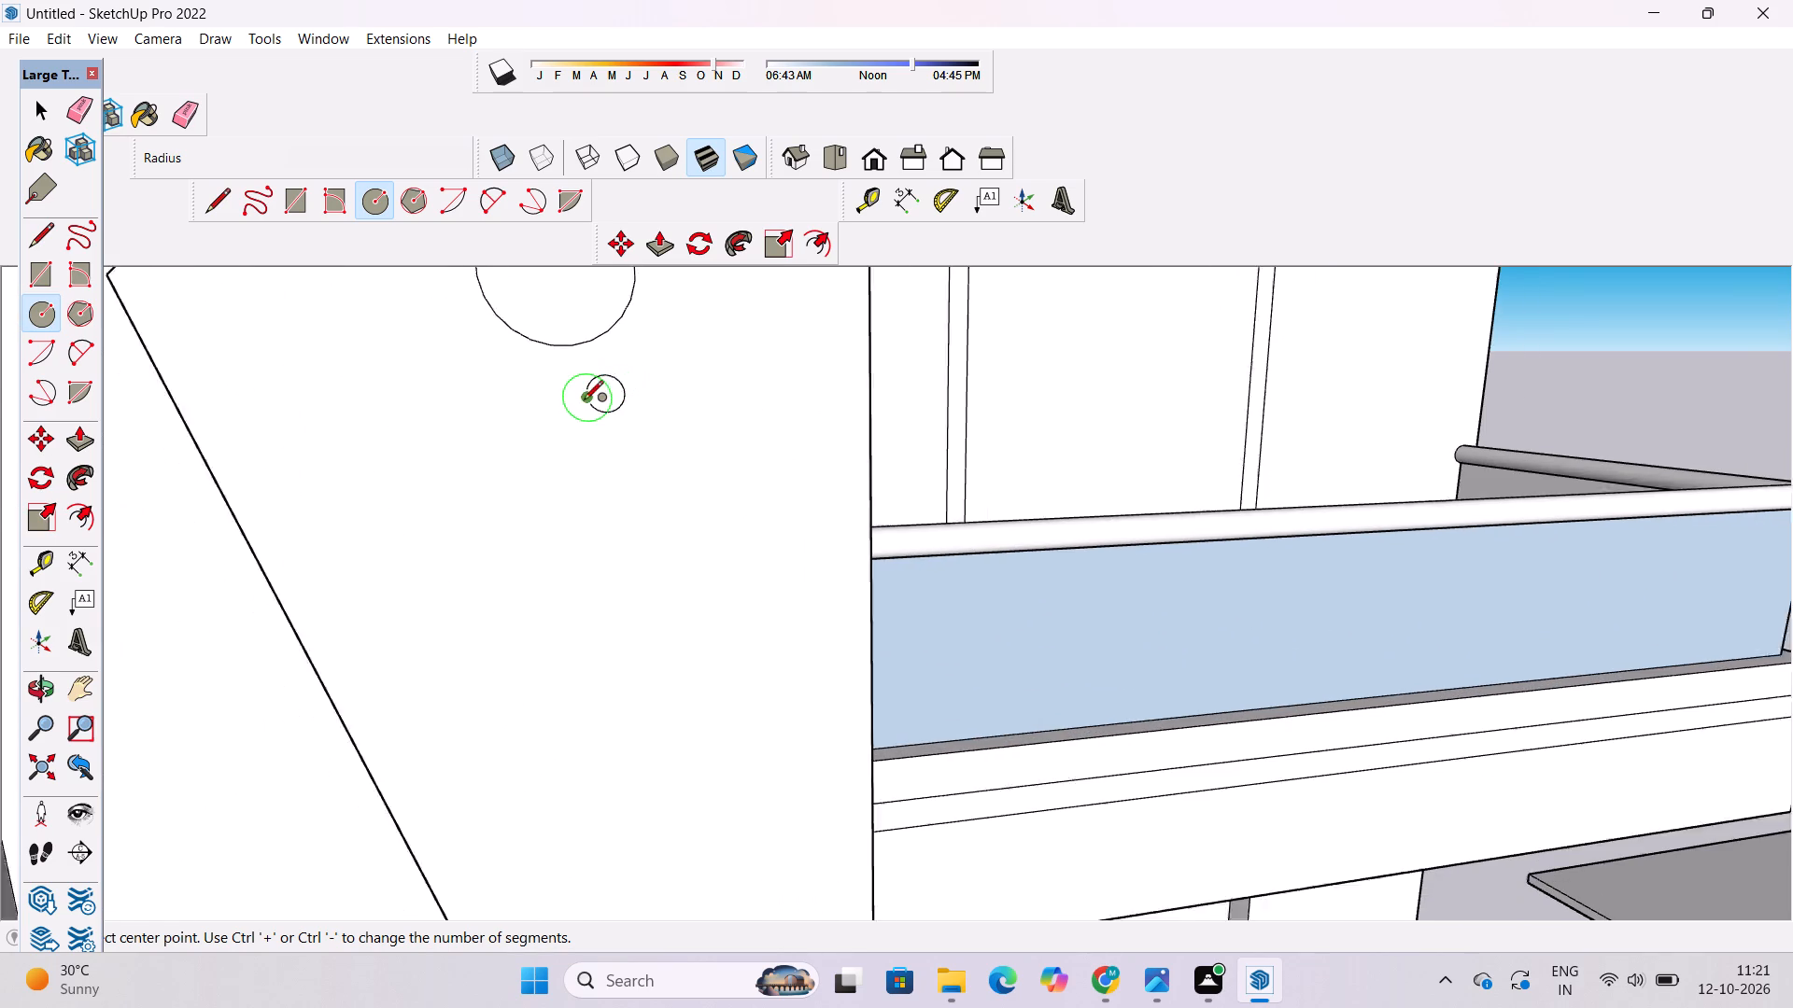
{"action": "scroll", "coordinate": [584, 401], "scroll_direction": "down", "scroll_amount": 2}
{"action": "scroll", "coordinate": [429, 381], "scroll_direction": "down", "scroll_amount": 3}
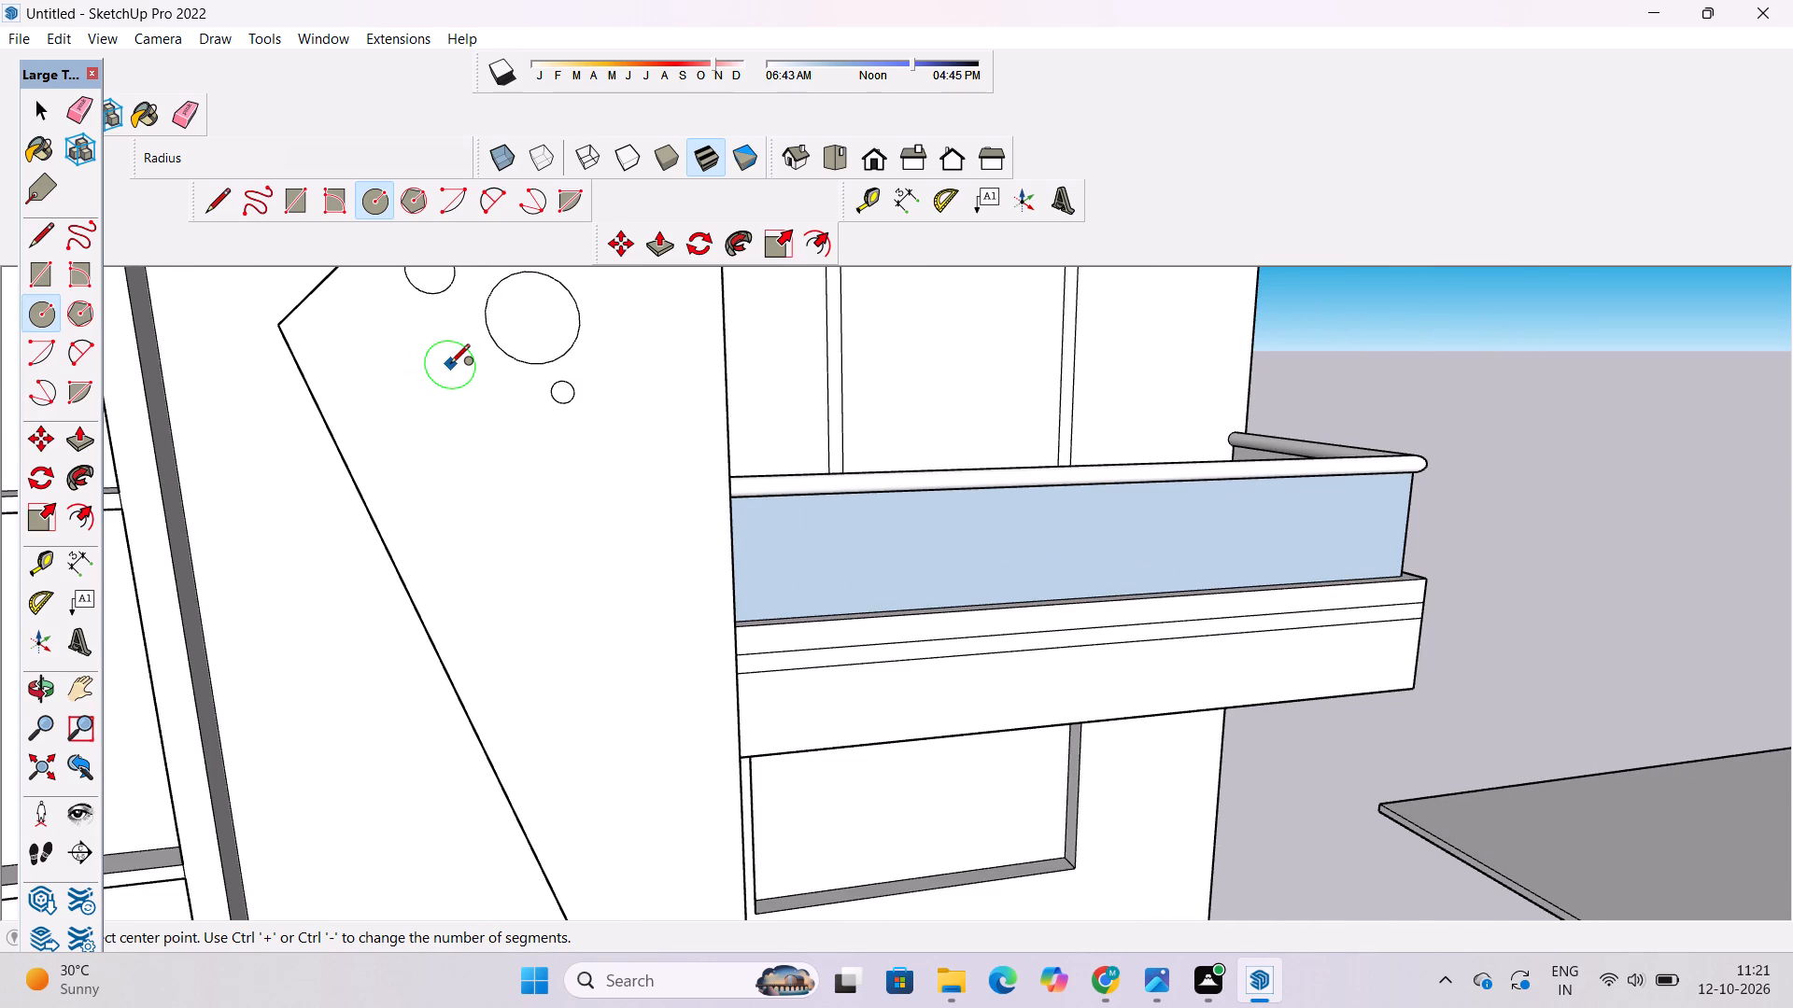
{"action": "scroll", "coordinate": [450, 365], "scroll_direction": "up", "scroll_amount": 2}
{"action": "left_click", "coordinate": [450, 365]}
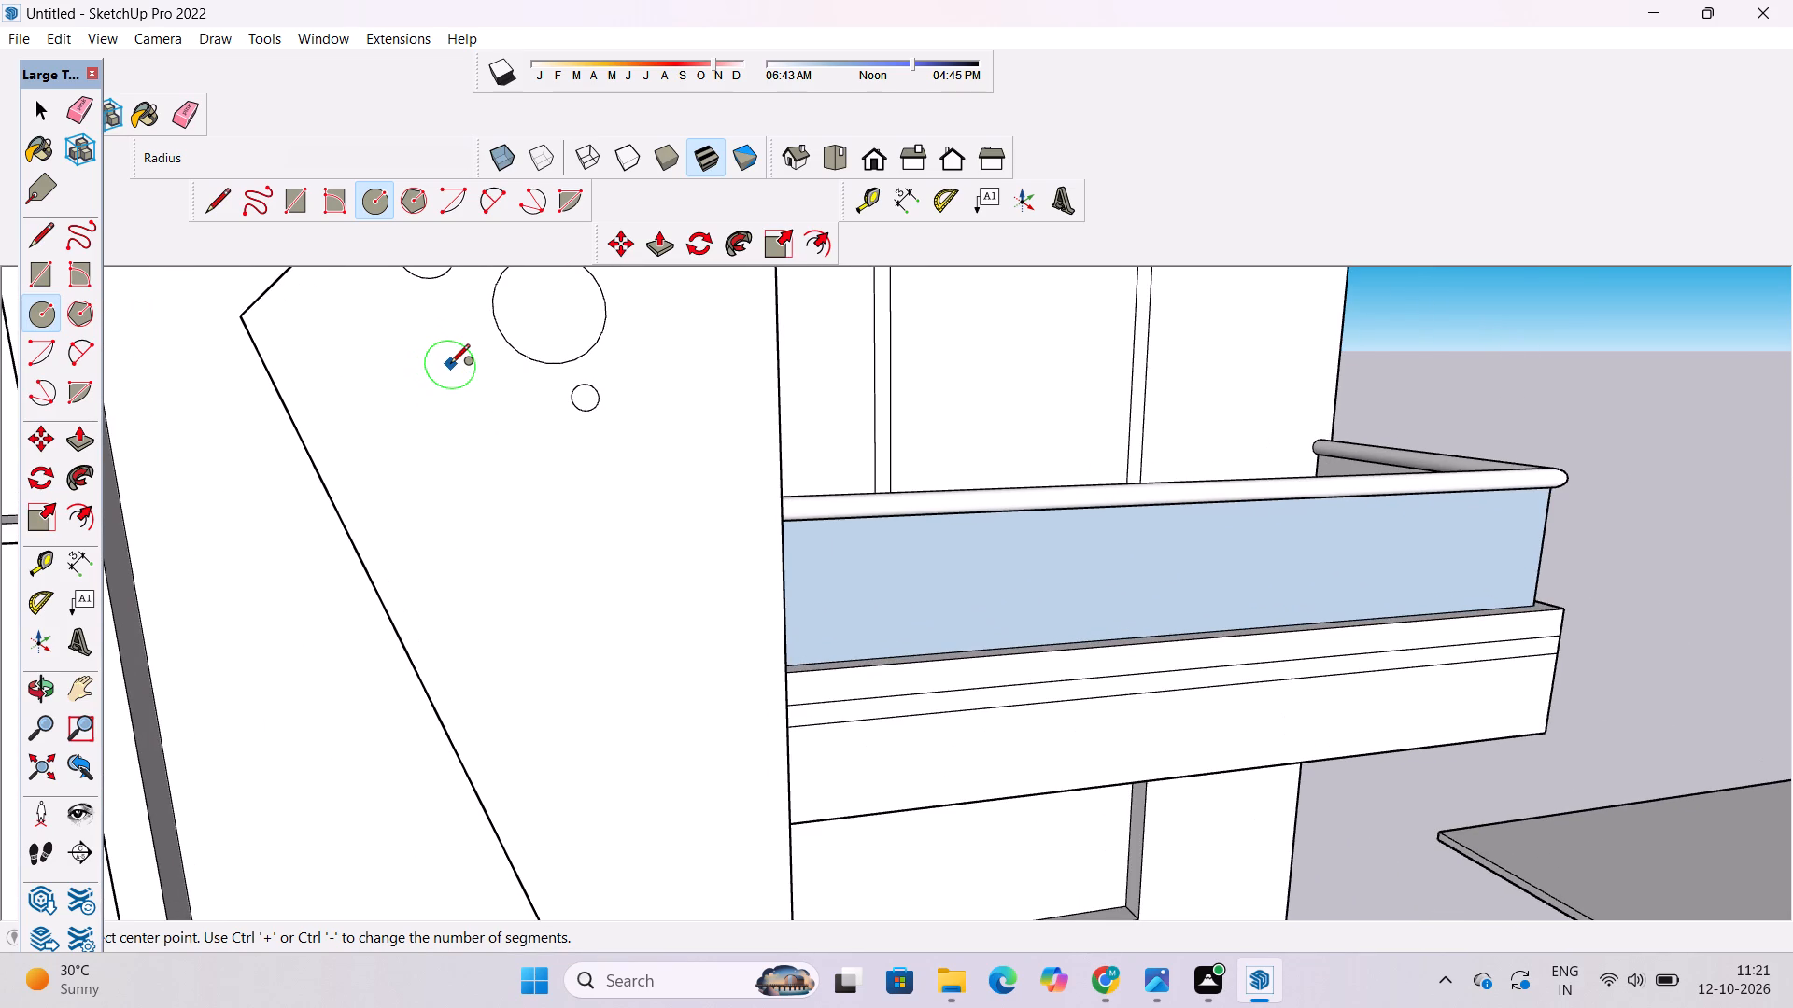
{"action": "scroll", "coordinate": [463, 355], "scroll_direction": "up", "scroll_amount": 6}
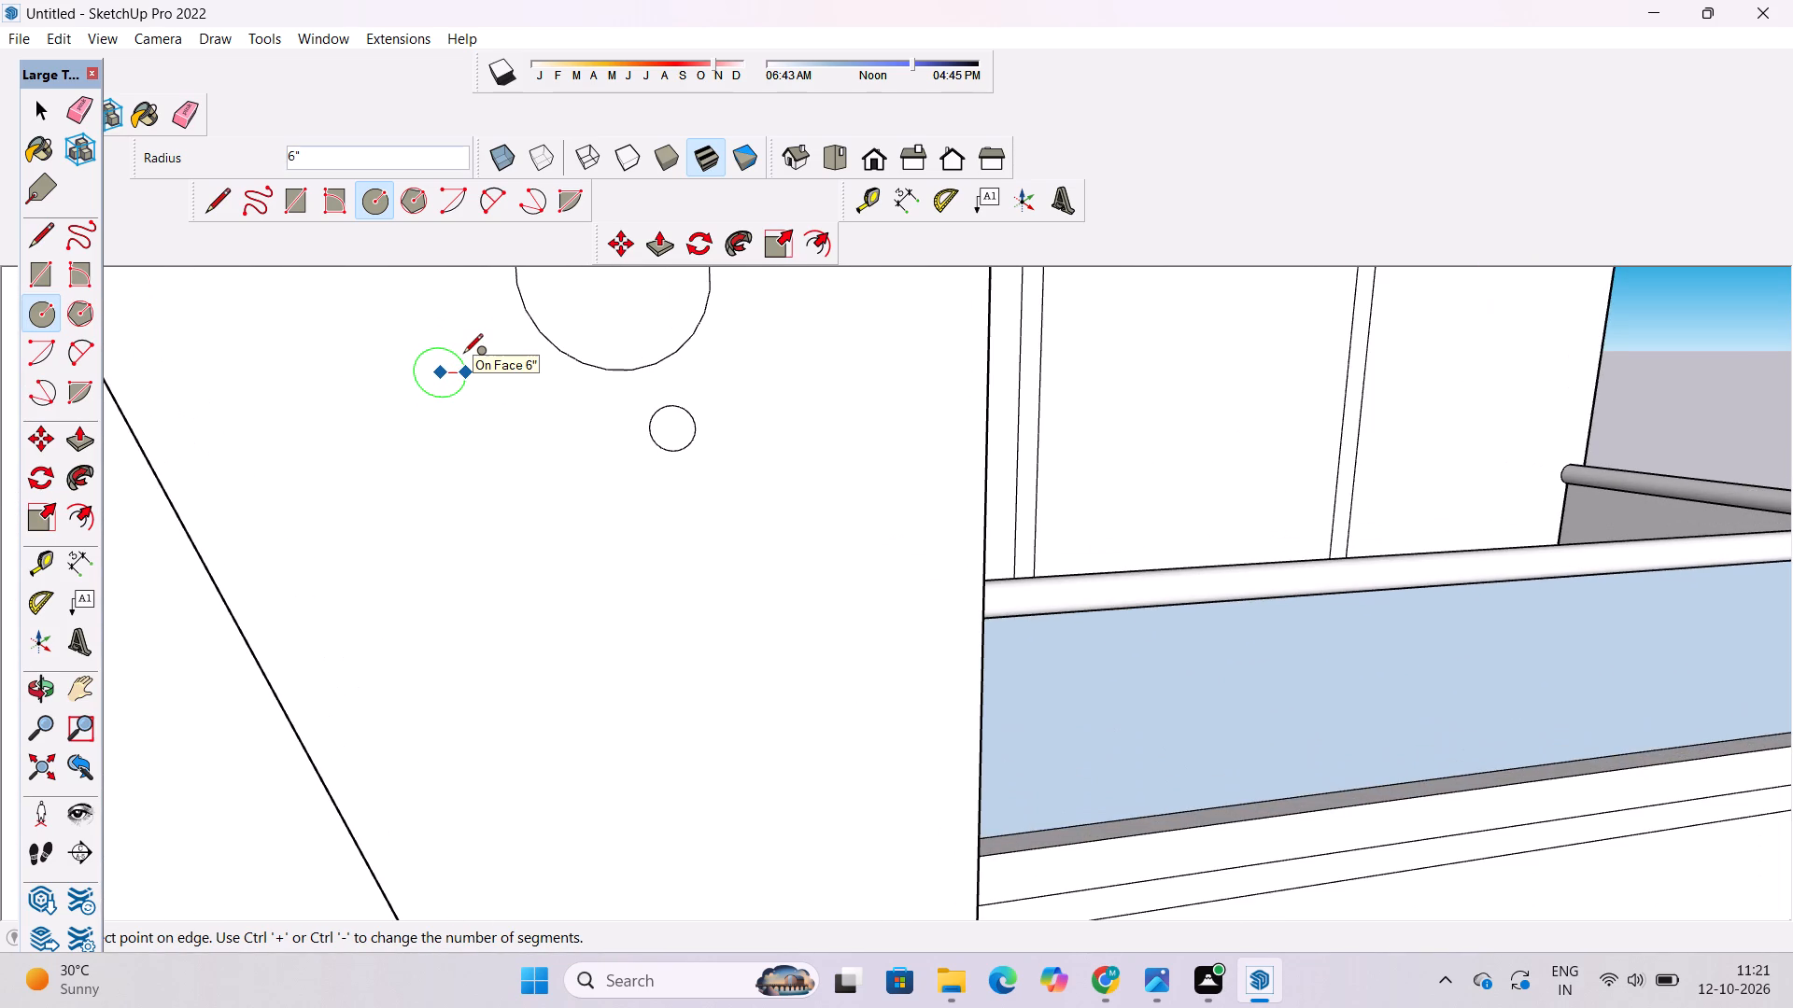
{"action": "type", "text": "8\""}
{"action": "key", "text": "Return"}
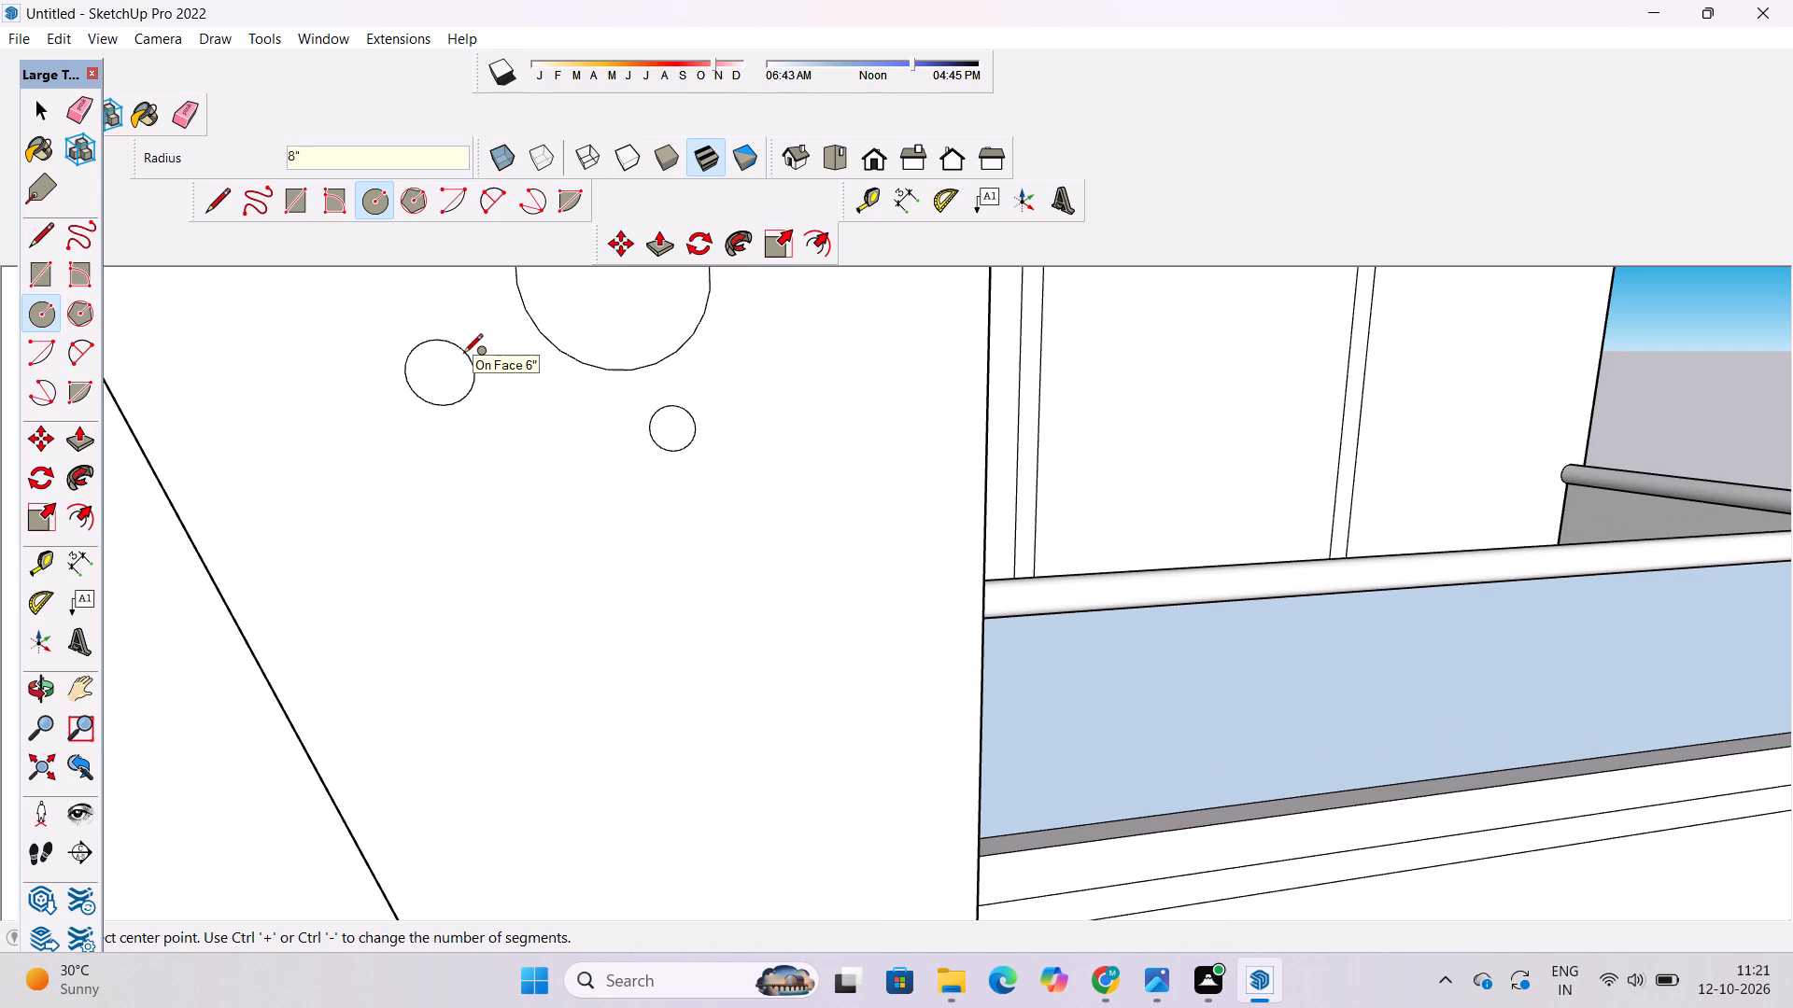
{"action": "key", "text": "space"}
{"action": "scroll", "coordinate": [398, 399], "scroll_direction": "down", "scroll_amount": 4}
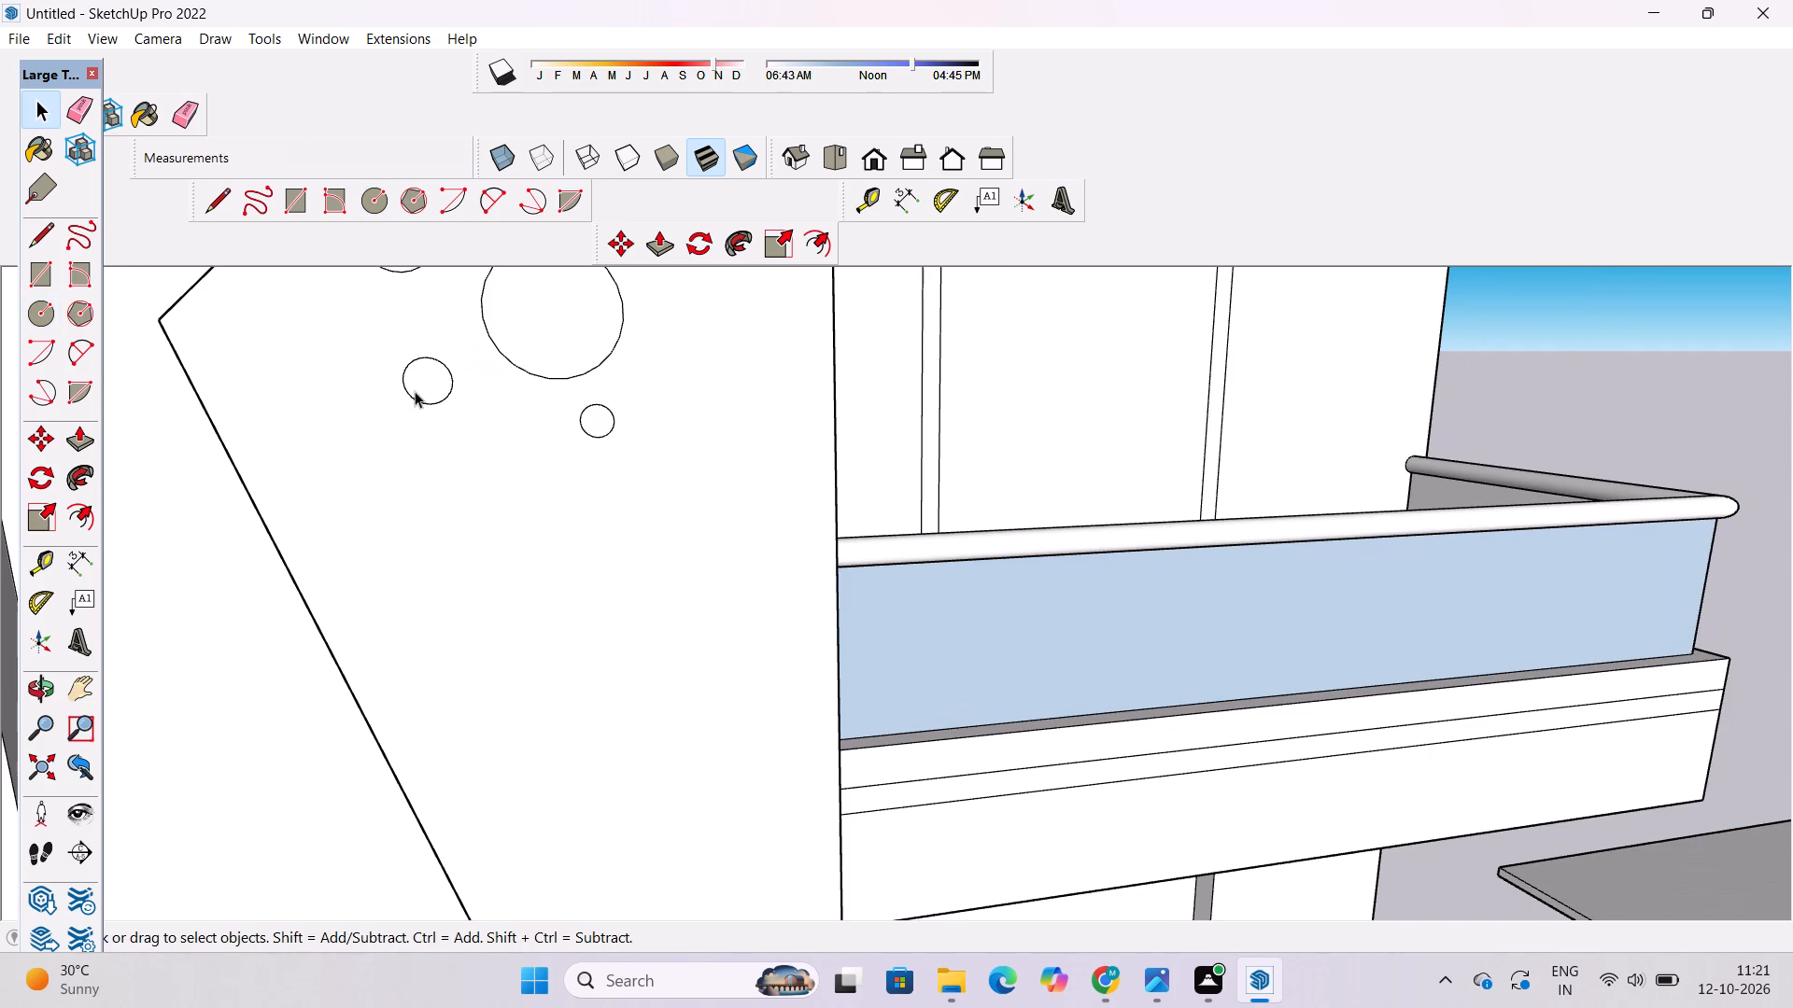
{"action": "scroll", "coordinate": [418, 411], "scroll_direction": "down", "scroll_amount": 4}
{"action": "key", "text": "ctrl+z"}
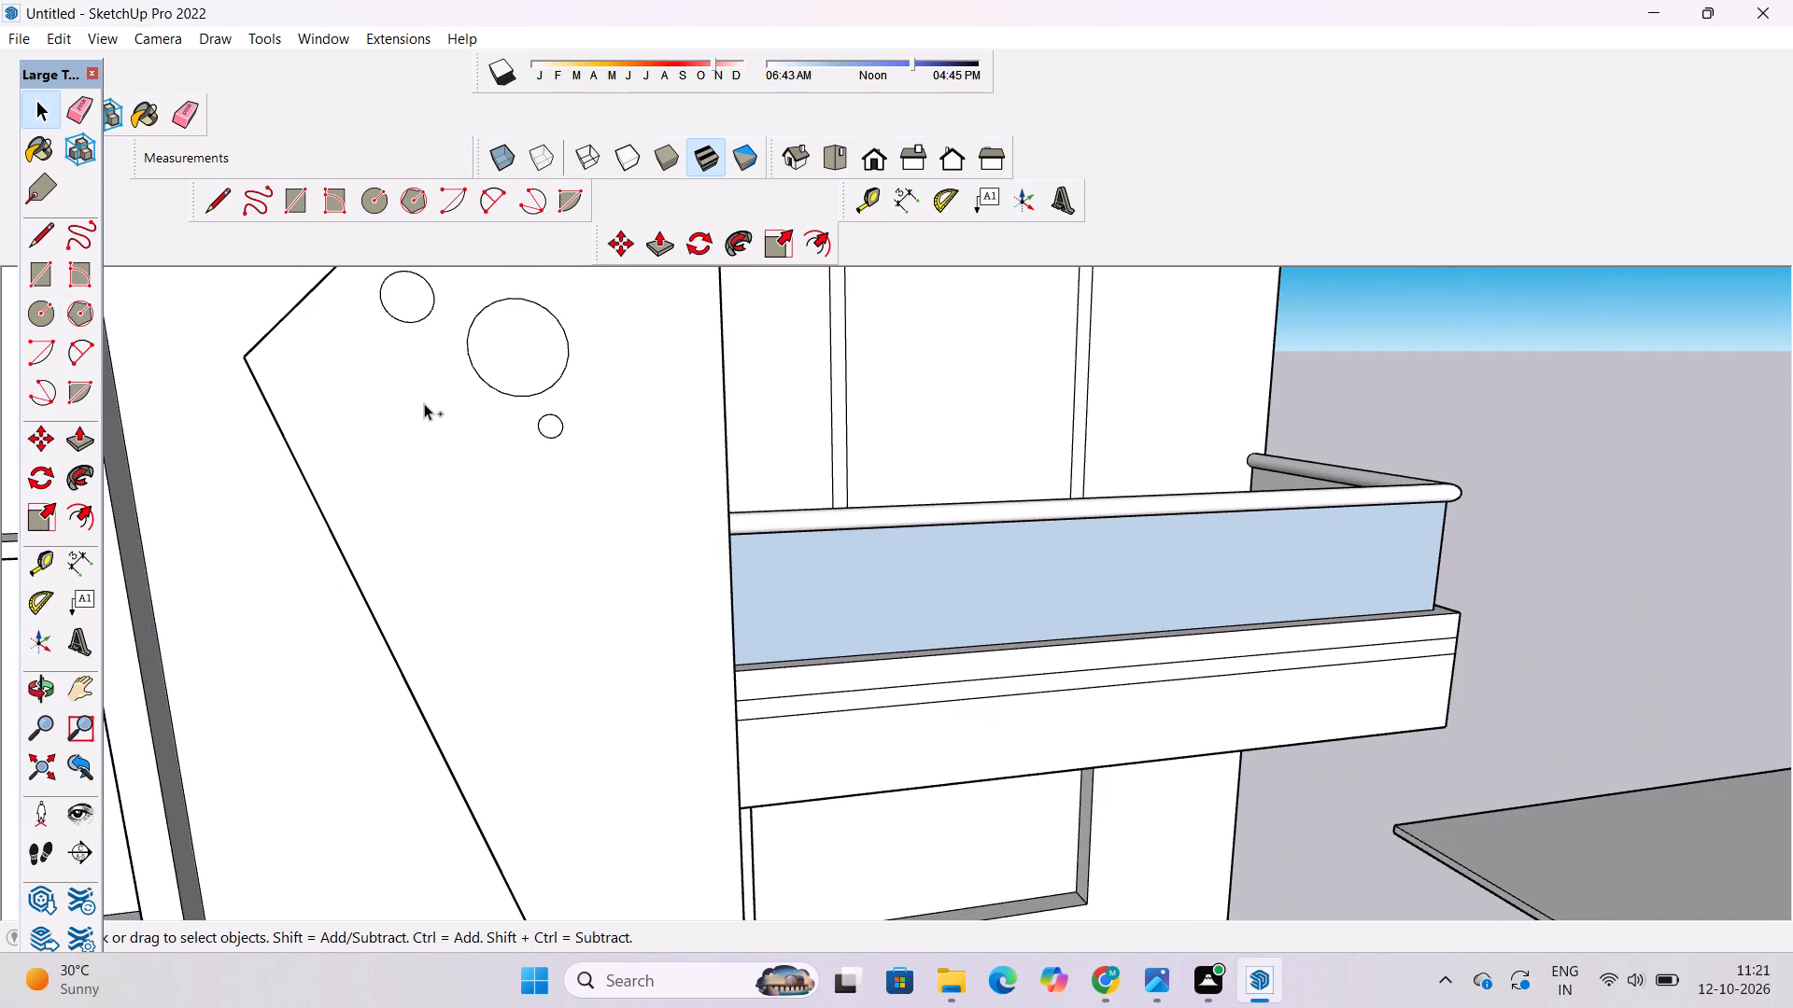
Draw a circle of 7" radius on the angular panel, below the 1' radius circle and beside the lower 2' circle.
{"action": "scroll", "coordinate": [424, 403], "scroll_direction": "up", "scroll_amount": 3}
{"action": "key", "text": "c"}
{"action": "left_click", "coordinate": [426, 397]}
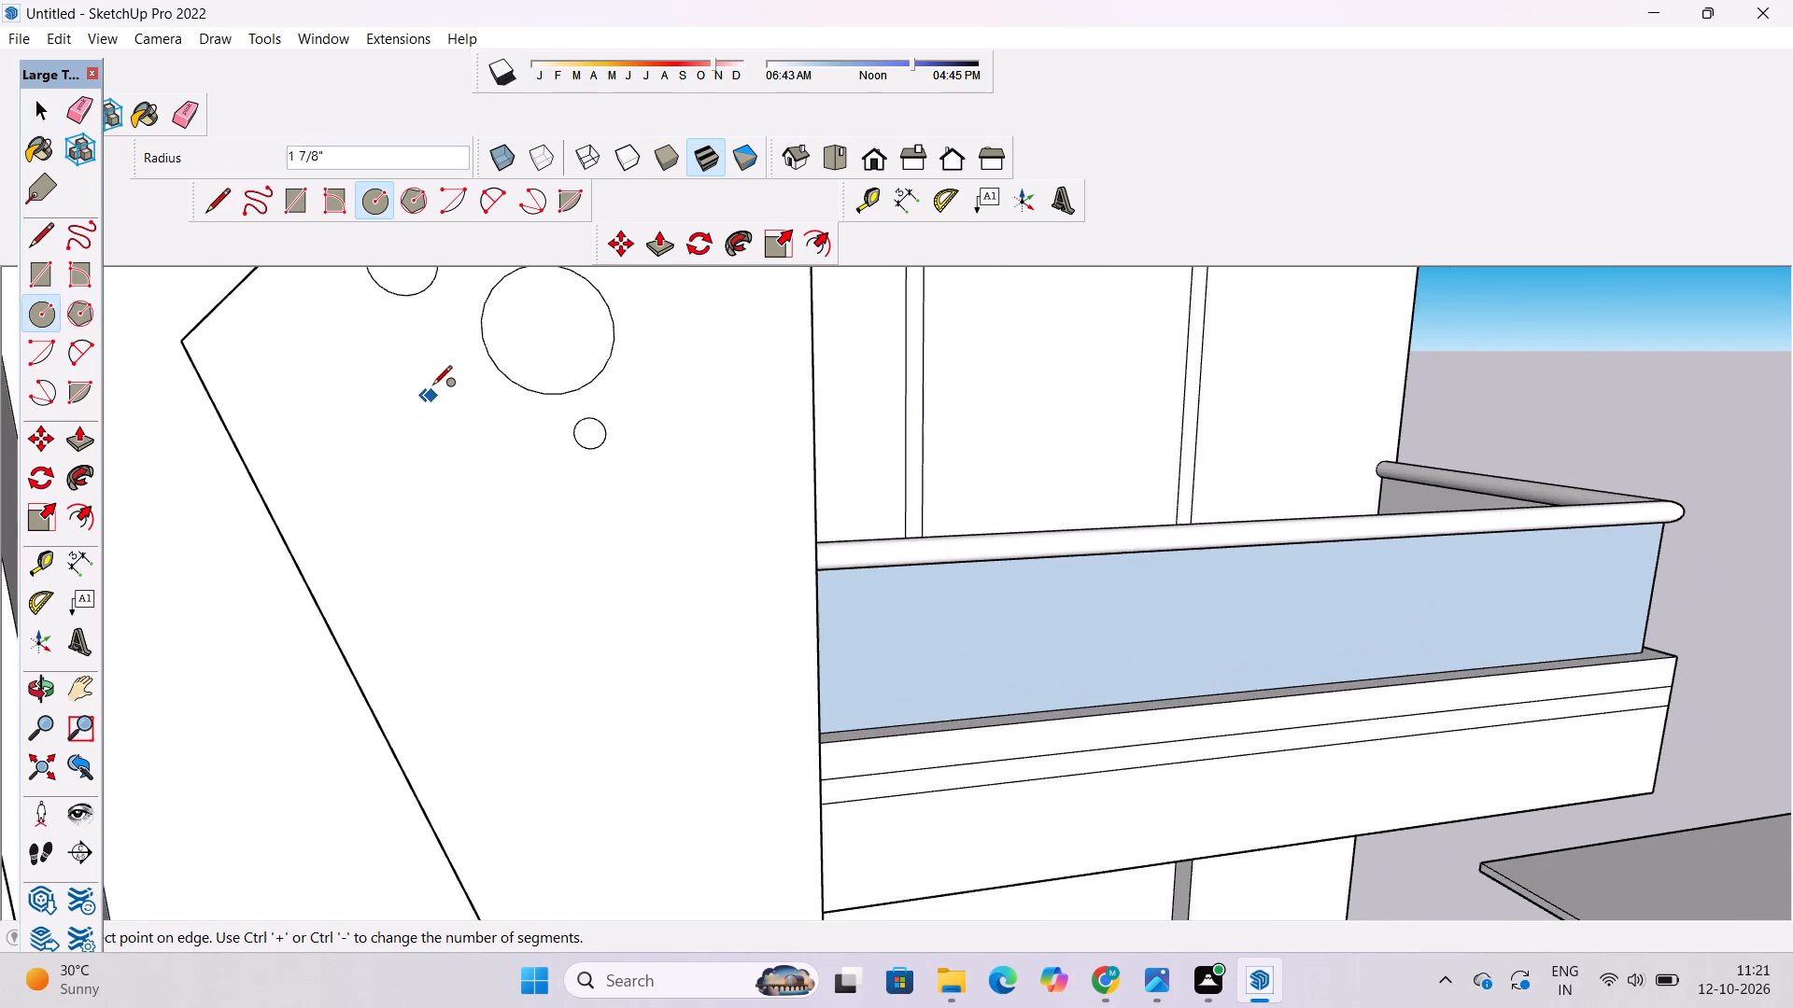
{"action": "type", "text": "7\""}
{"action": "key", "text": "Return"}
{"action": "key", "text": "space"}
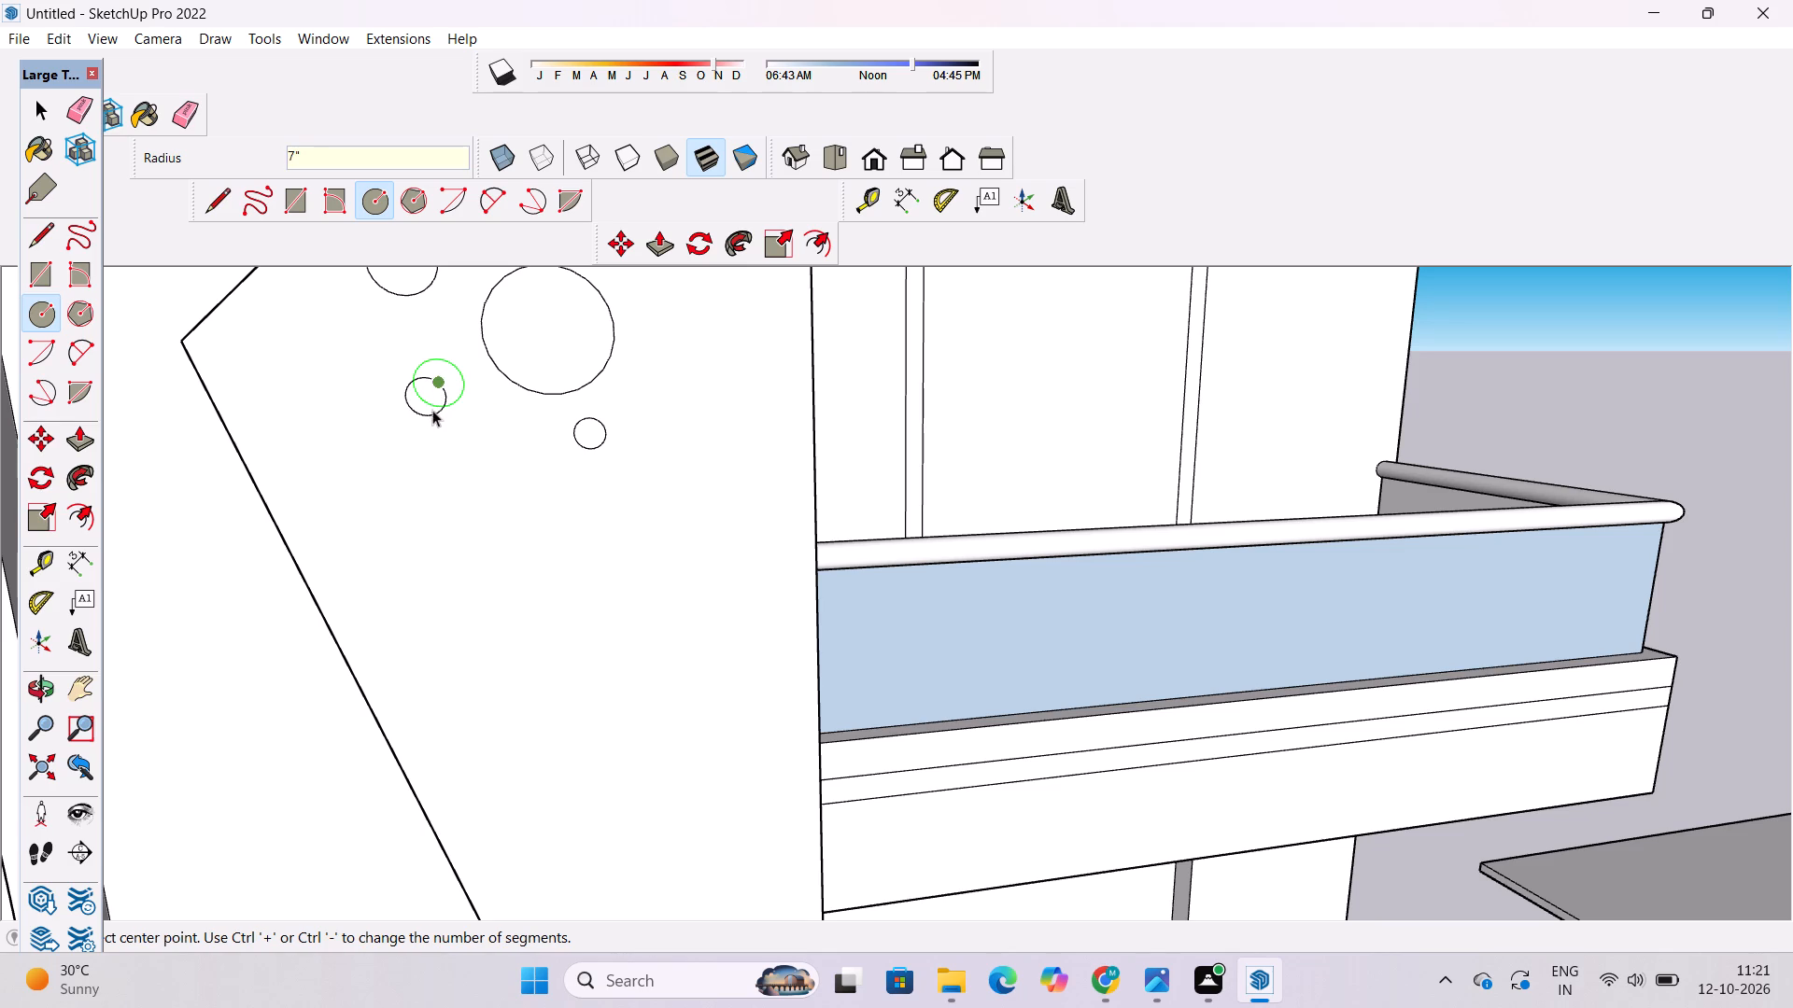
Copy the 7" radius circle with its face about 2' 9" diagonally down, between it and the 6" radius circle.
{"action": "double_click", "coordinate": [436, 401]}
{"action": "key", "text": "m"}
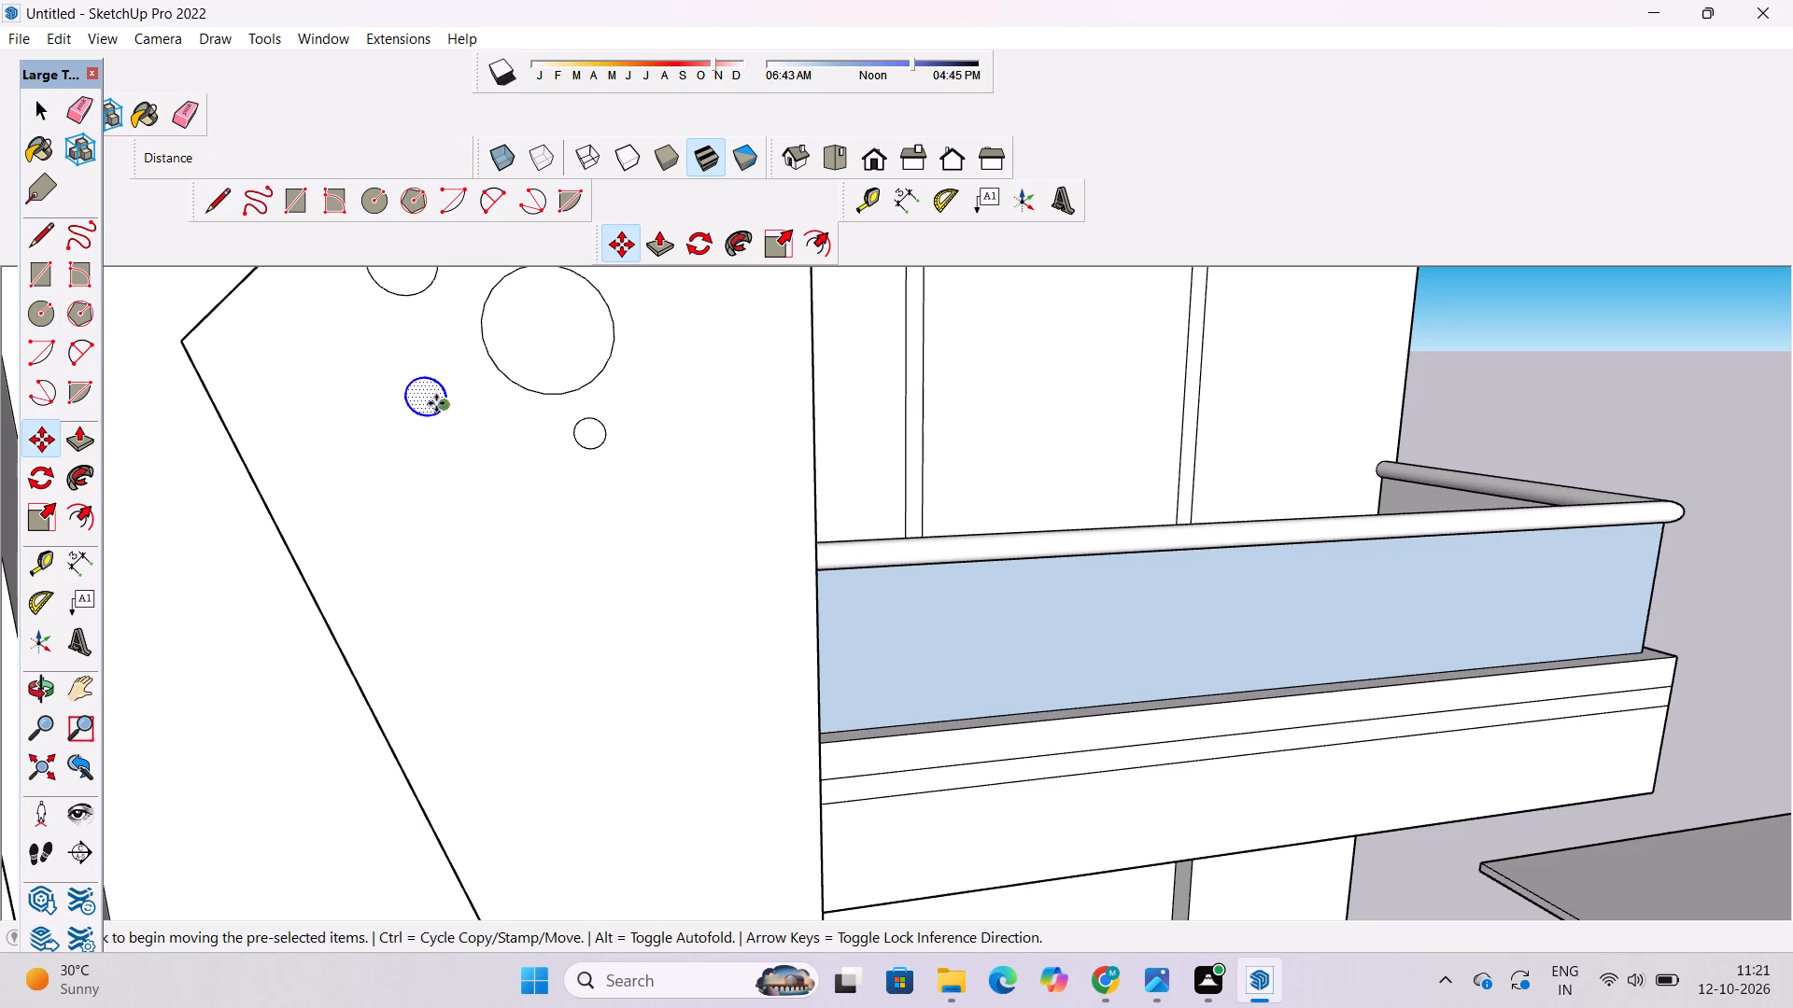
{"action": "left_click", "coordinate": [436, 408]}
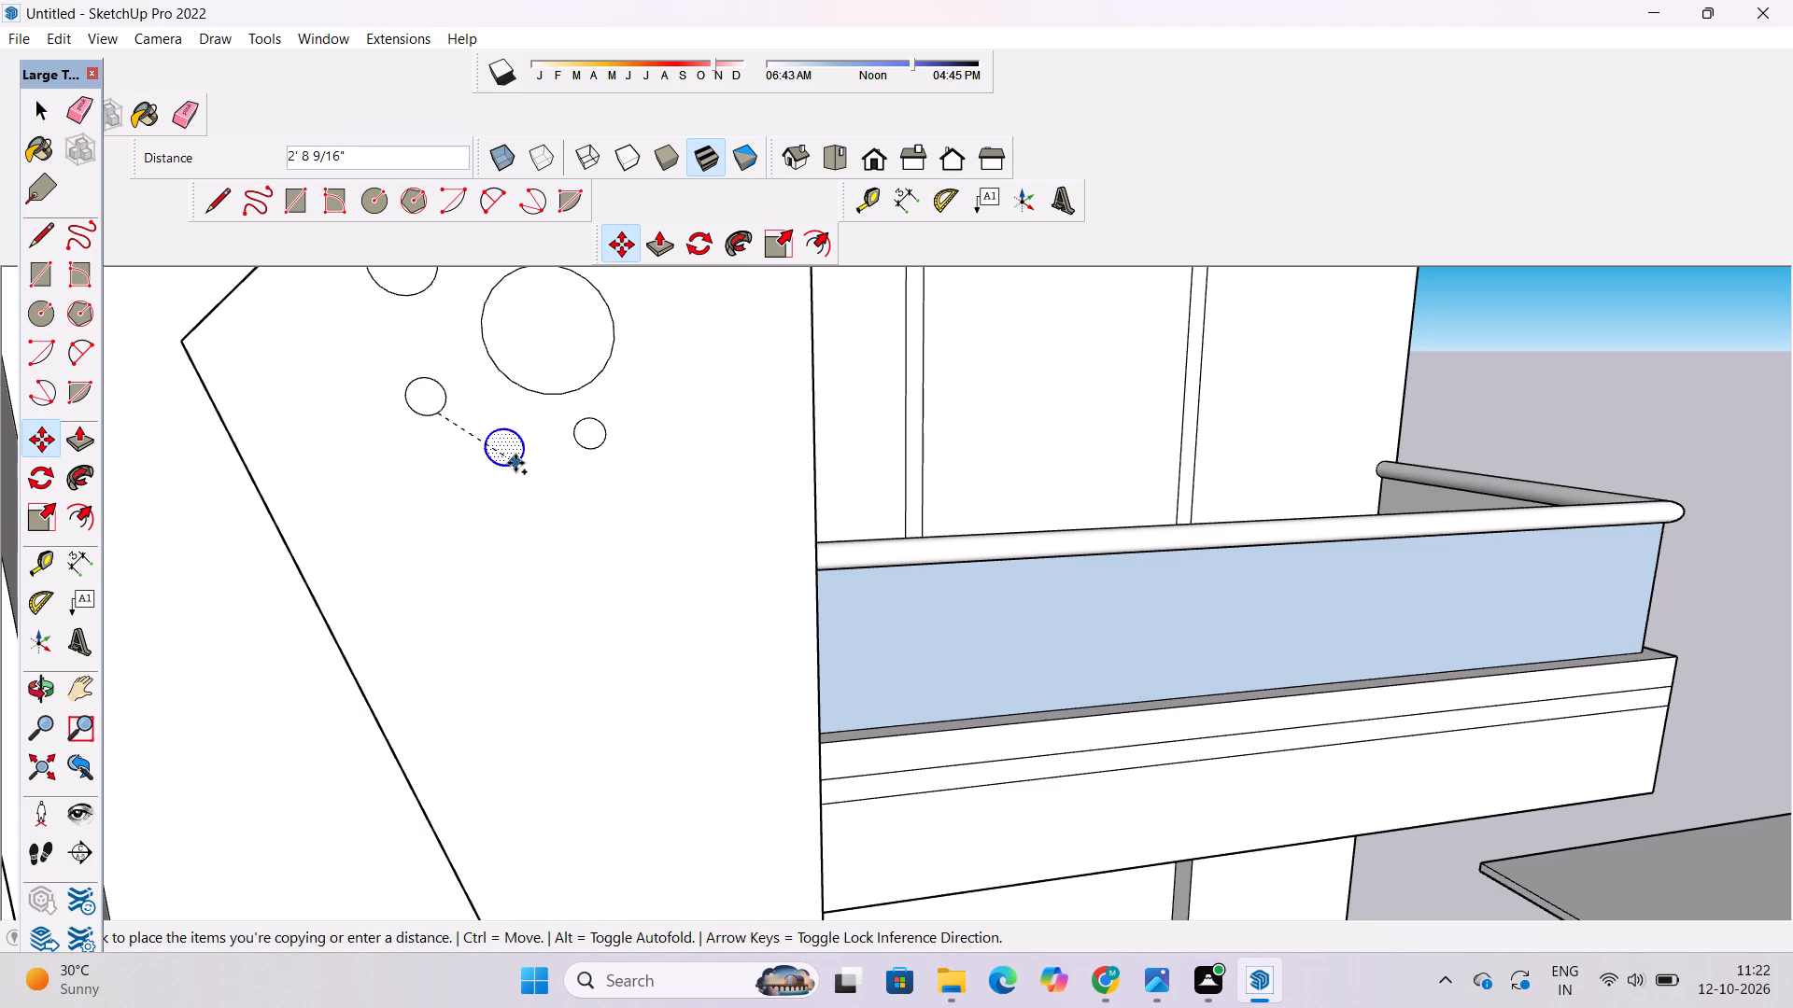
{"action": "left_click", "coordinate": [515, 463]}
{"action": "key", "text": "space"}
{"action": "scroll", "coordinate": [520, 461], "scroll_direction": "down", "scroll_amount": 5}
{"action": "left_click", "coordinate": [1381, 381]}
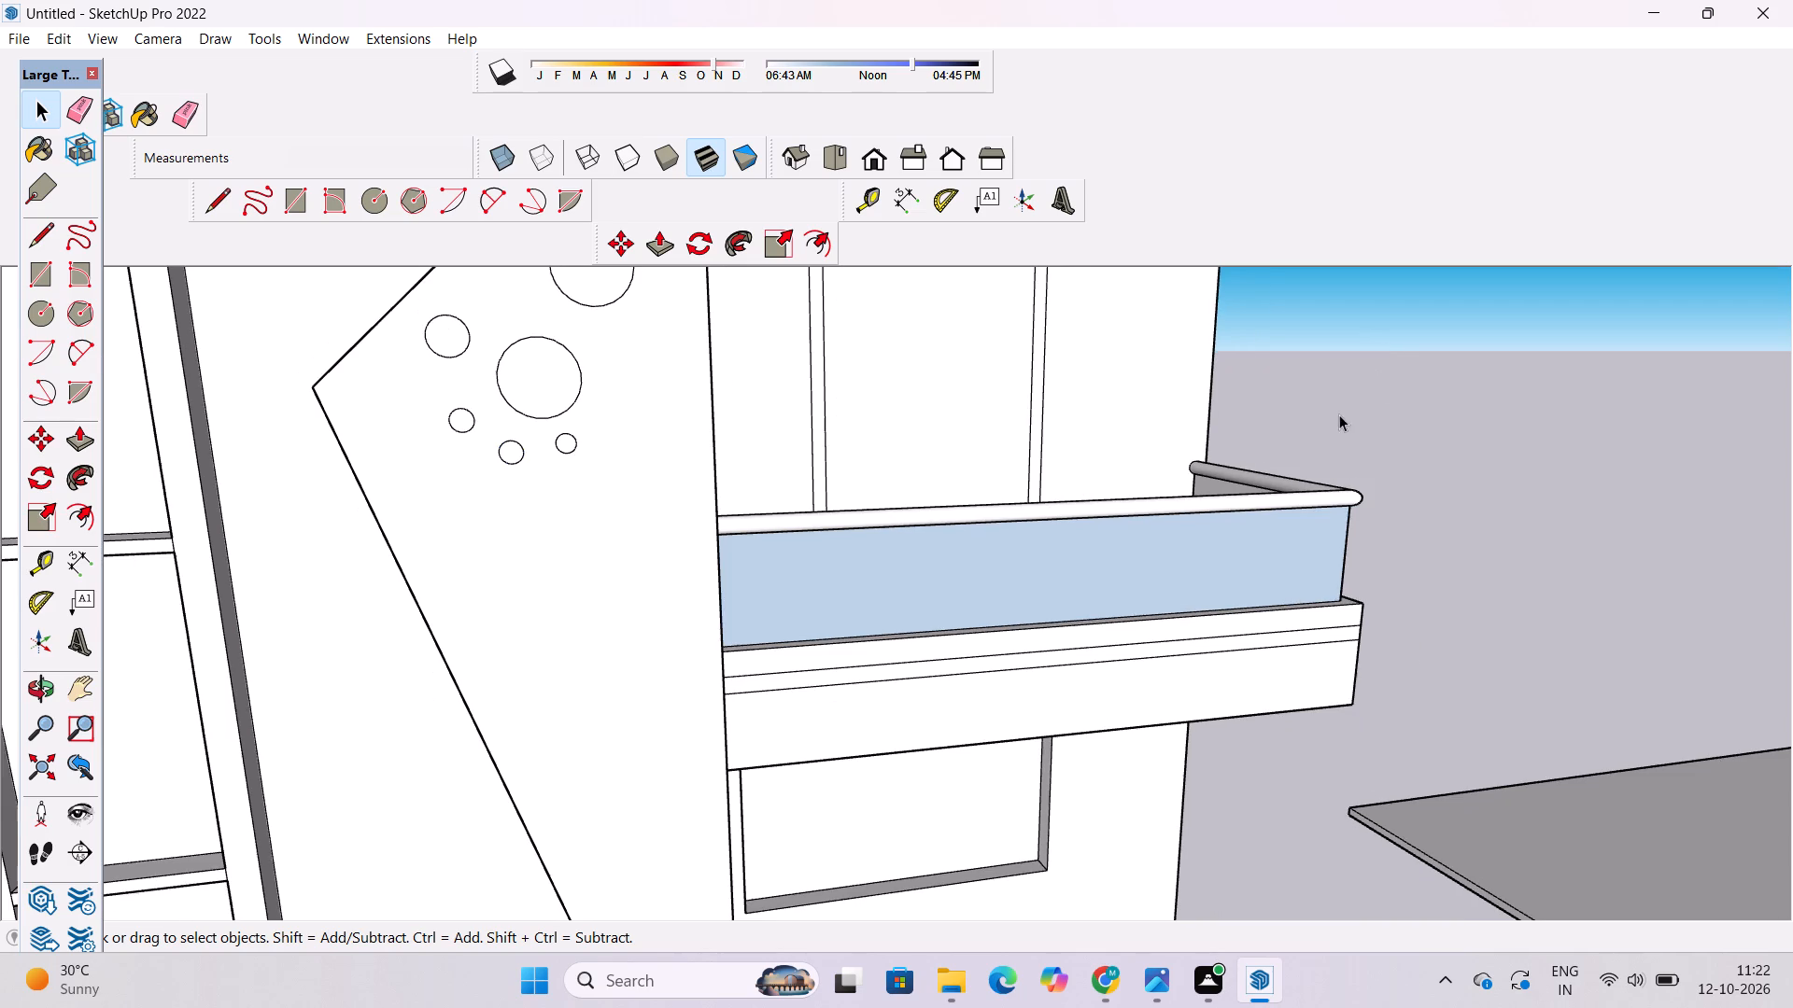
Set the upper 2' radius circle on the angular panel to 60 segments.
{"action": "scroll", "coordinate": [719, 544], "scroll_direction": "down", "scroll_amount": 4}
{"action": "key", "text": "b"}
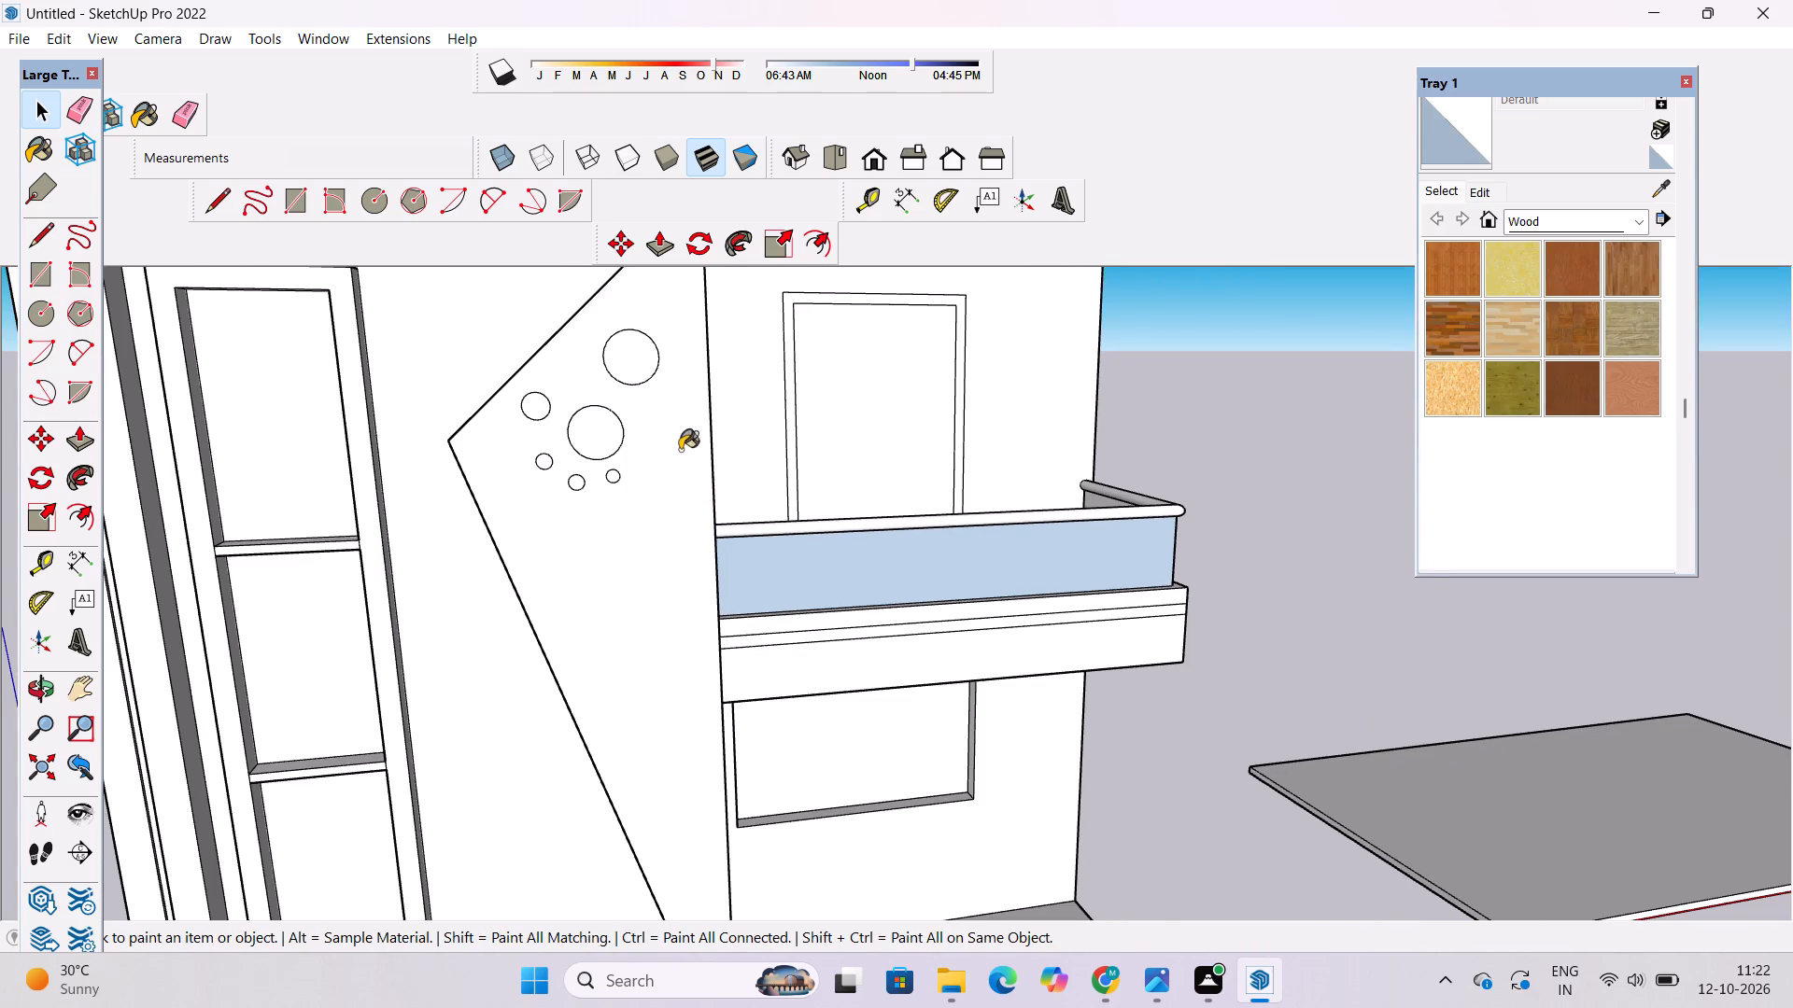
{"action": "scroll", "coordinate": [642, 348], "scroll_direction": "up", "scroll_amount": 3}
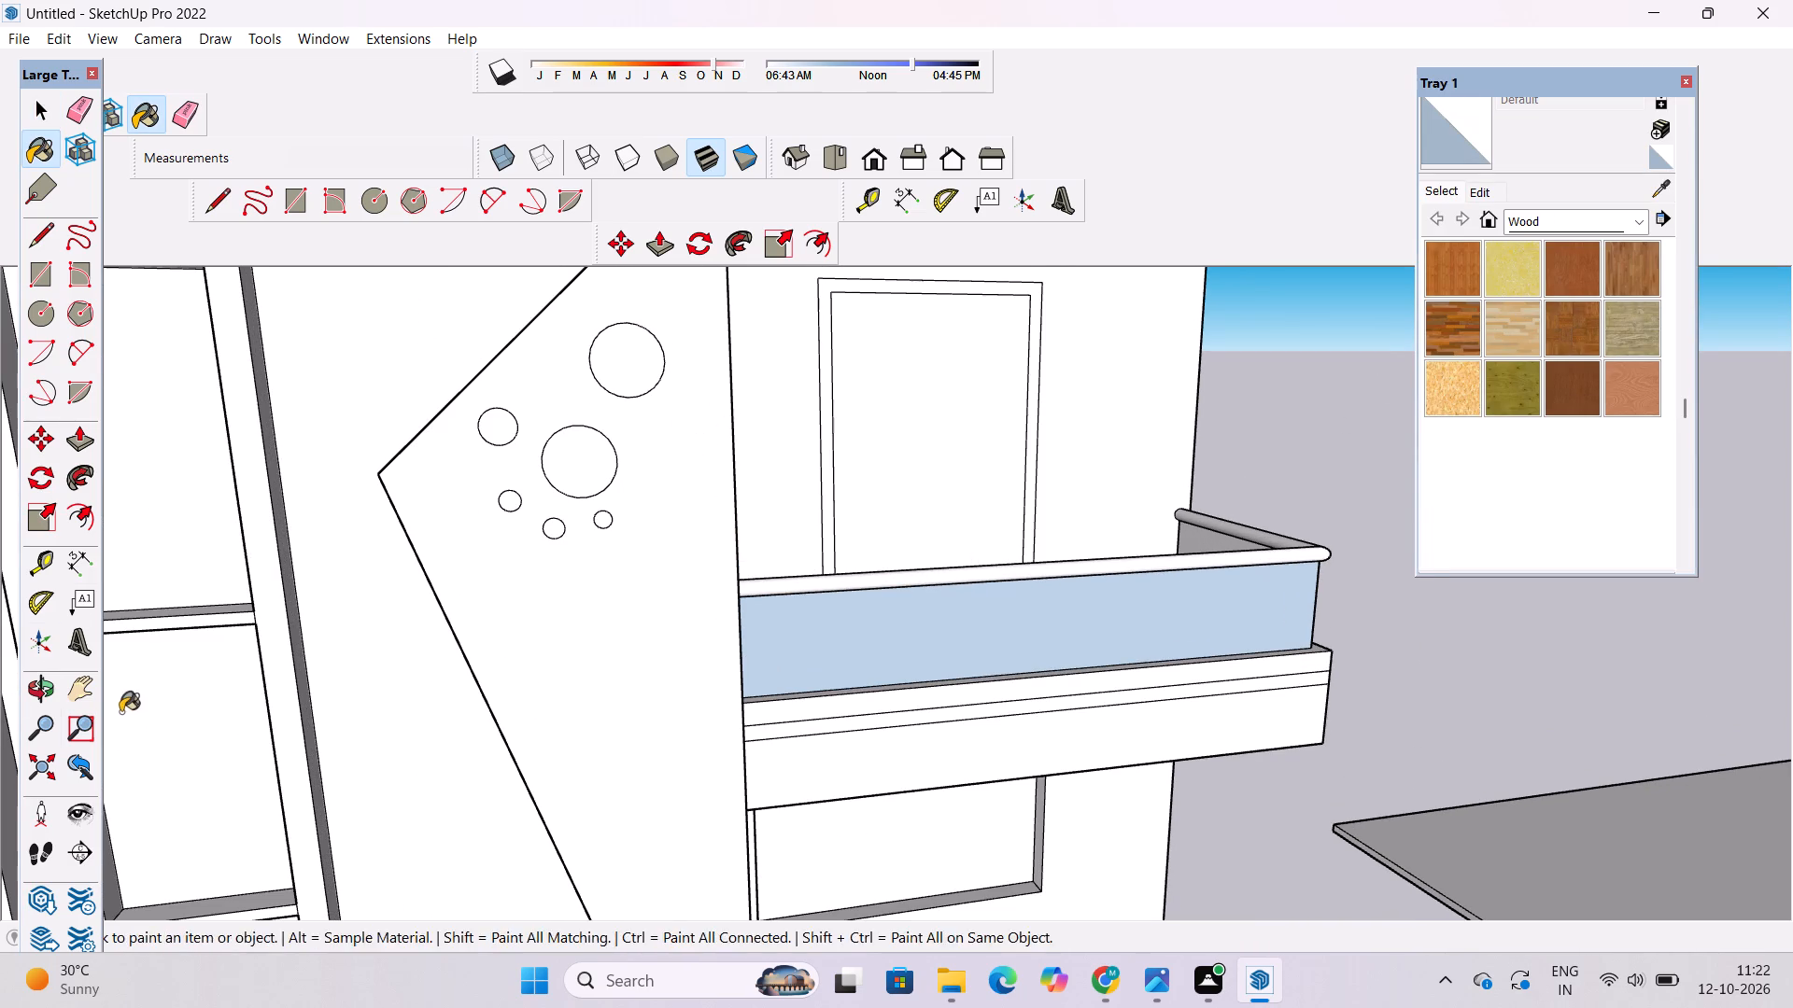
{"action": "left_click", "coordinate": [45, 692]}
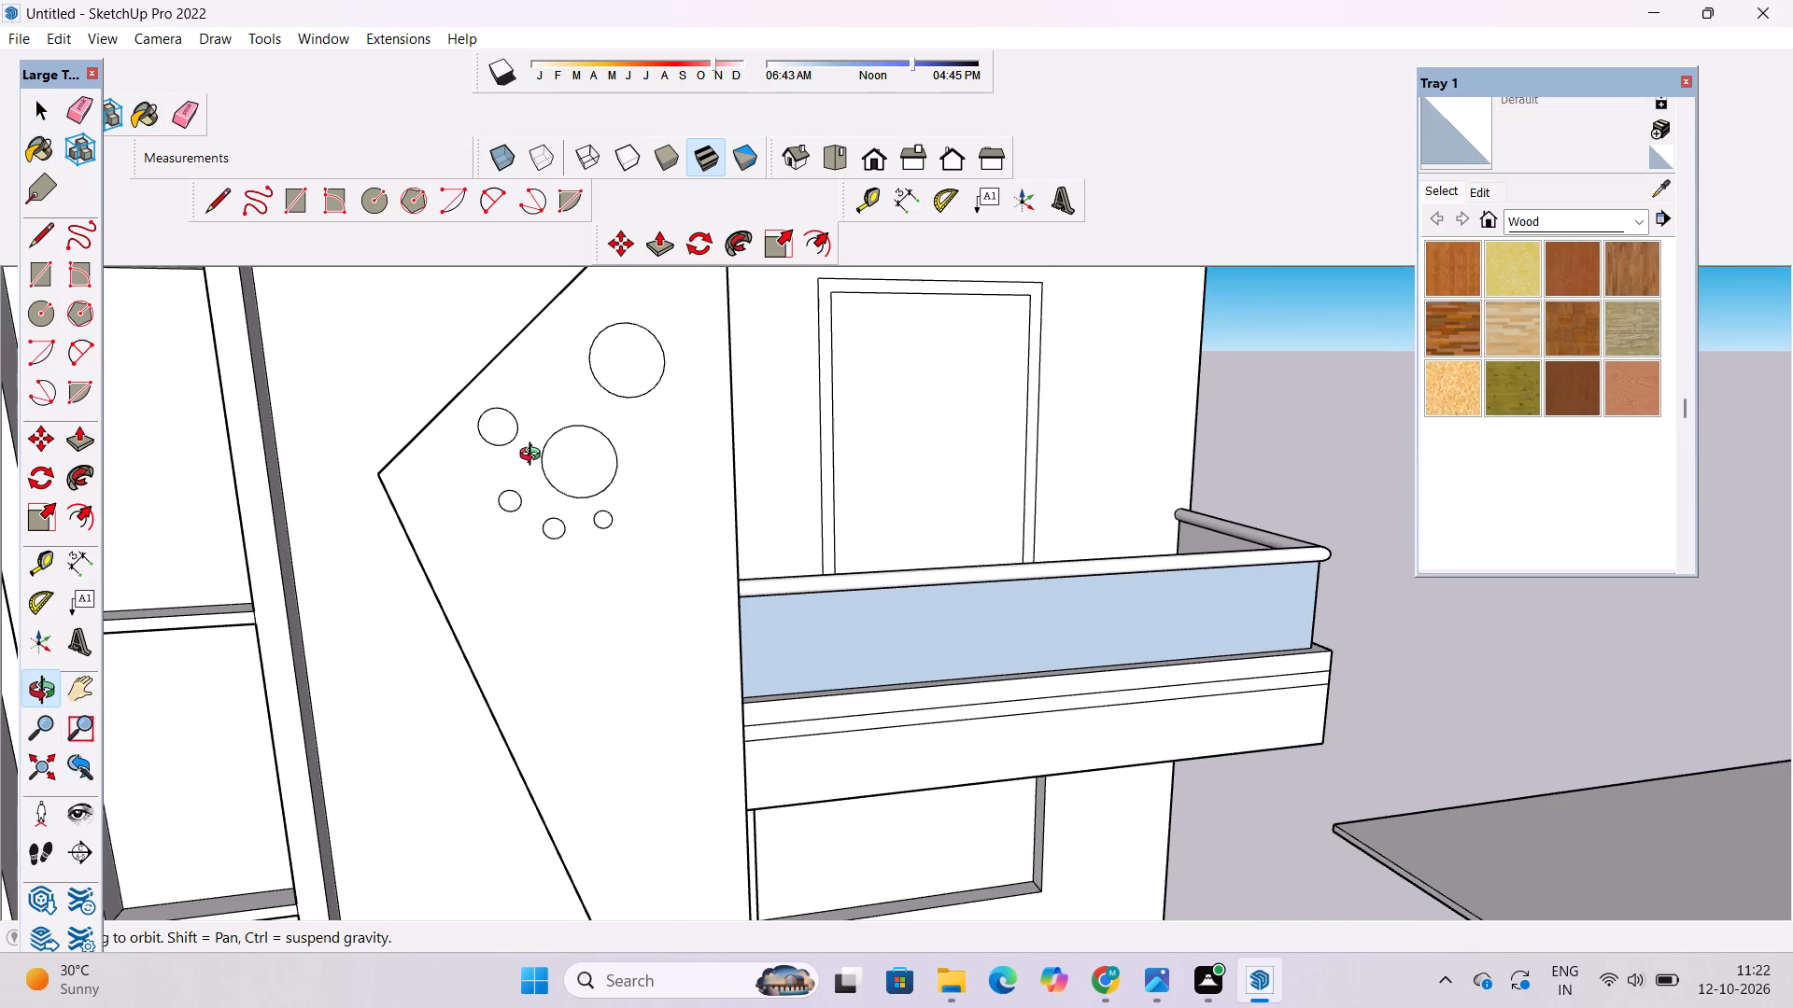
{"action": "key", "text": "space"}
{"action": "scroll", "coordinate": [1477, 328], "scroll_direction": "up", "scroll_amount": 1}
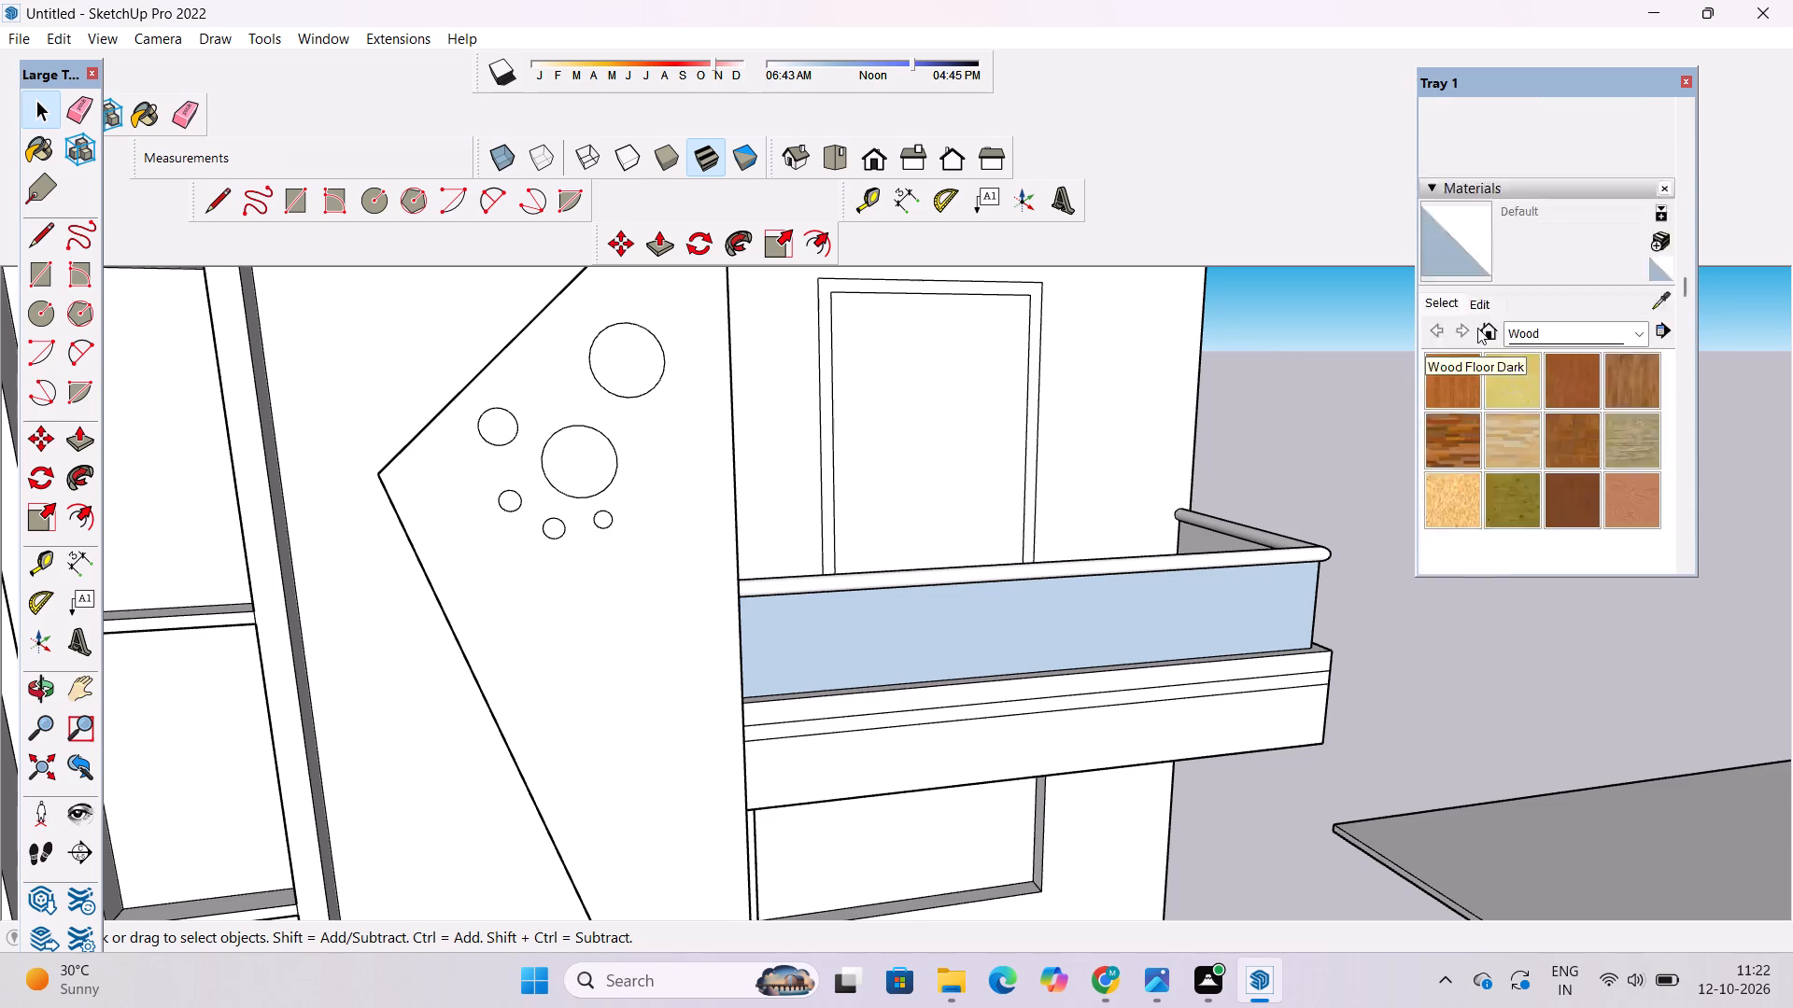
{"action": "scroll", "coordinate": [1477, 328], "scroll_direction": "up", "scroll_amount": 2}
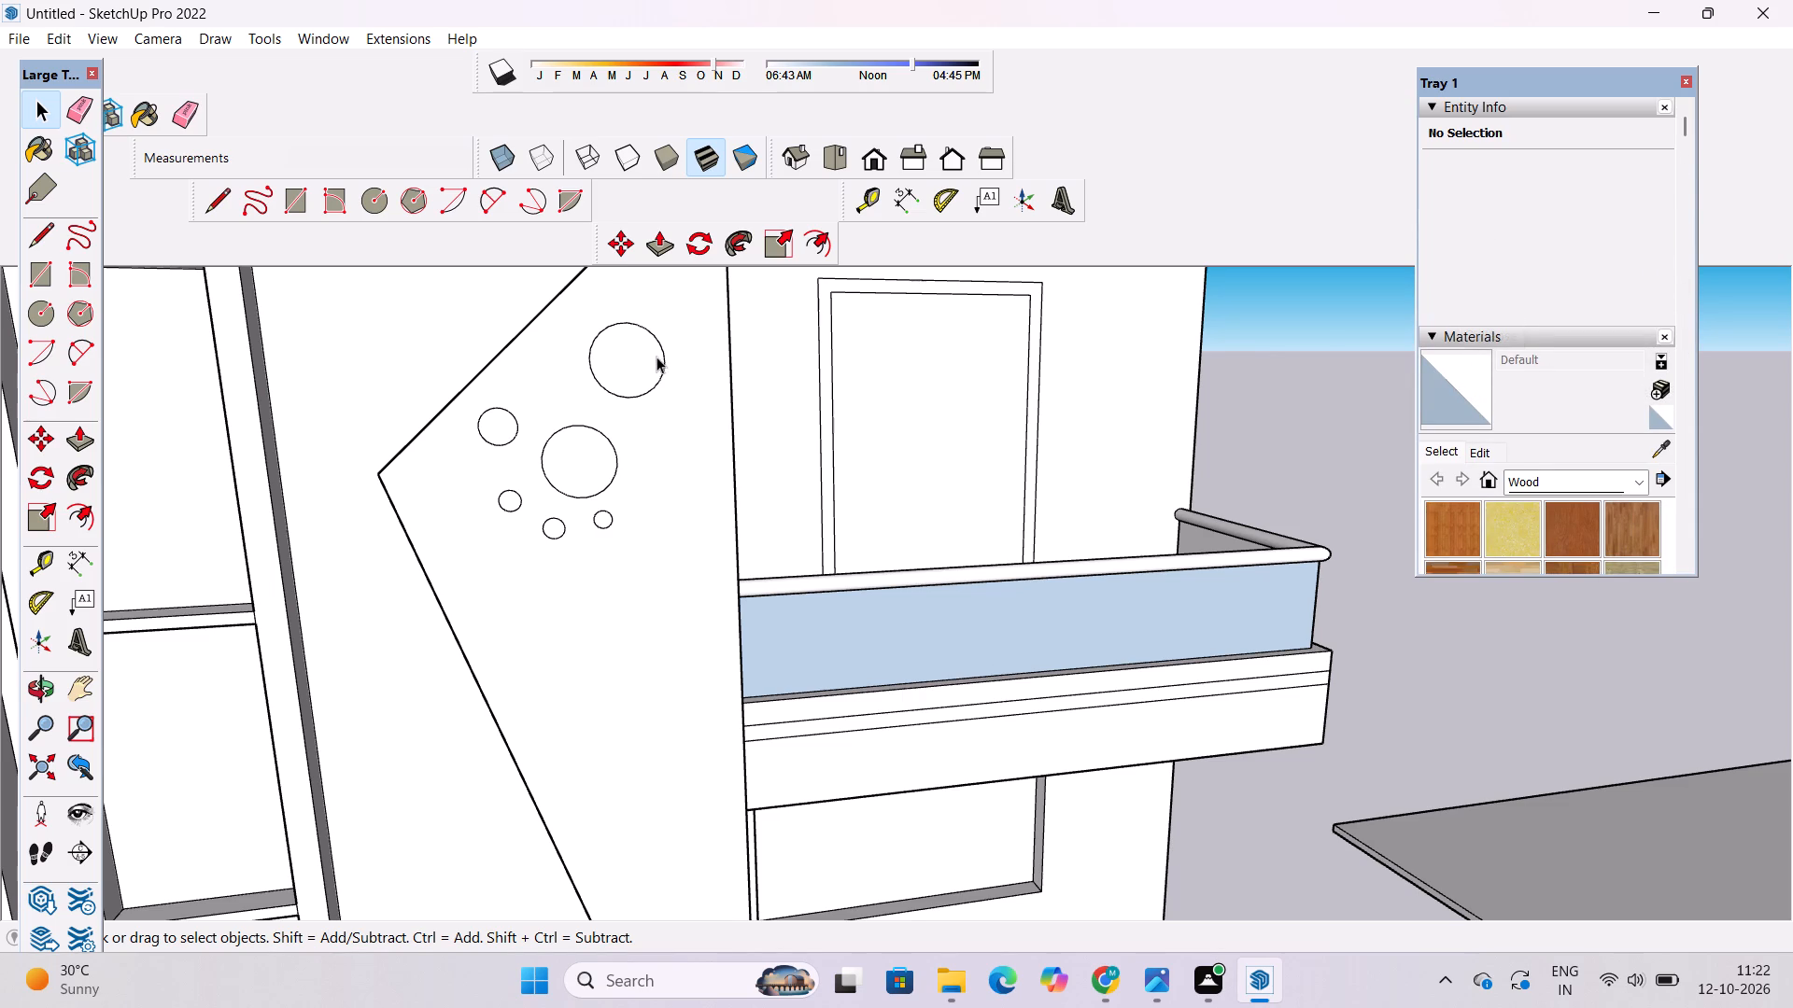
{"action": "left_click", "coordinate": [657, 340]}
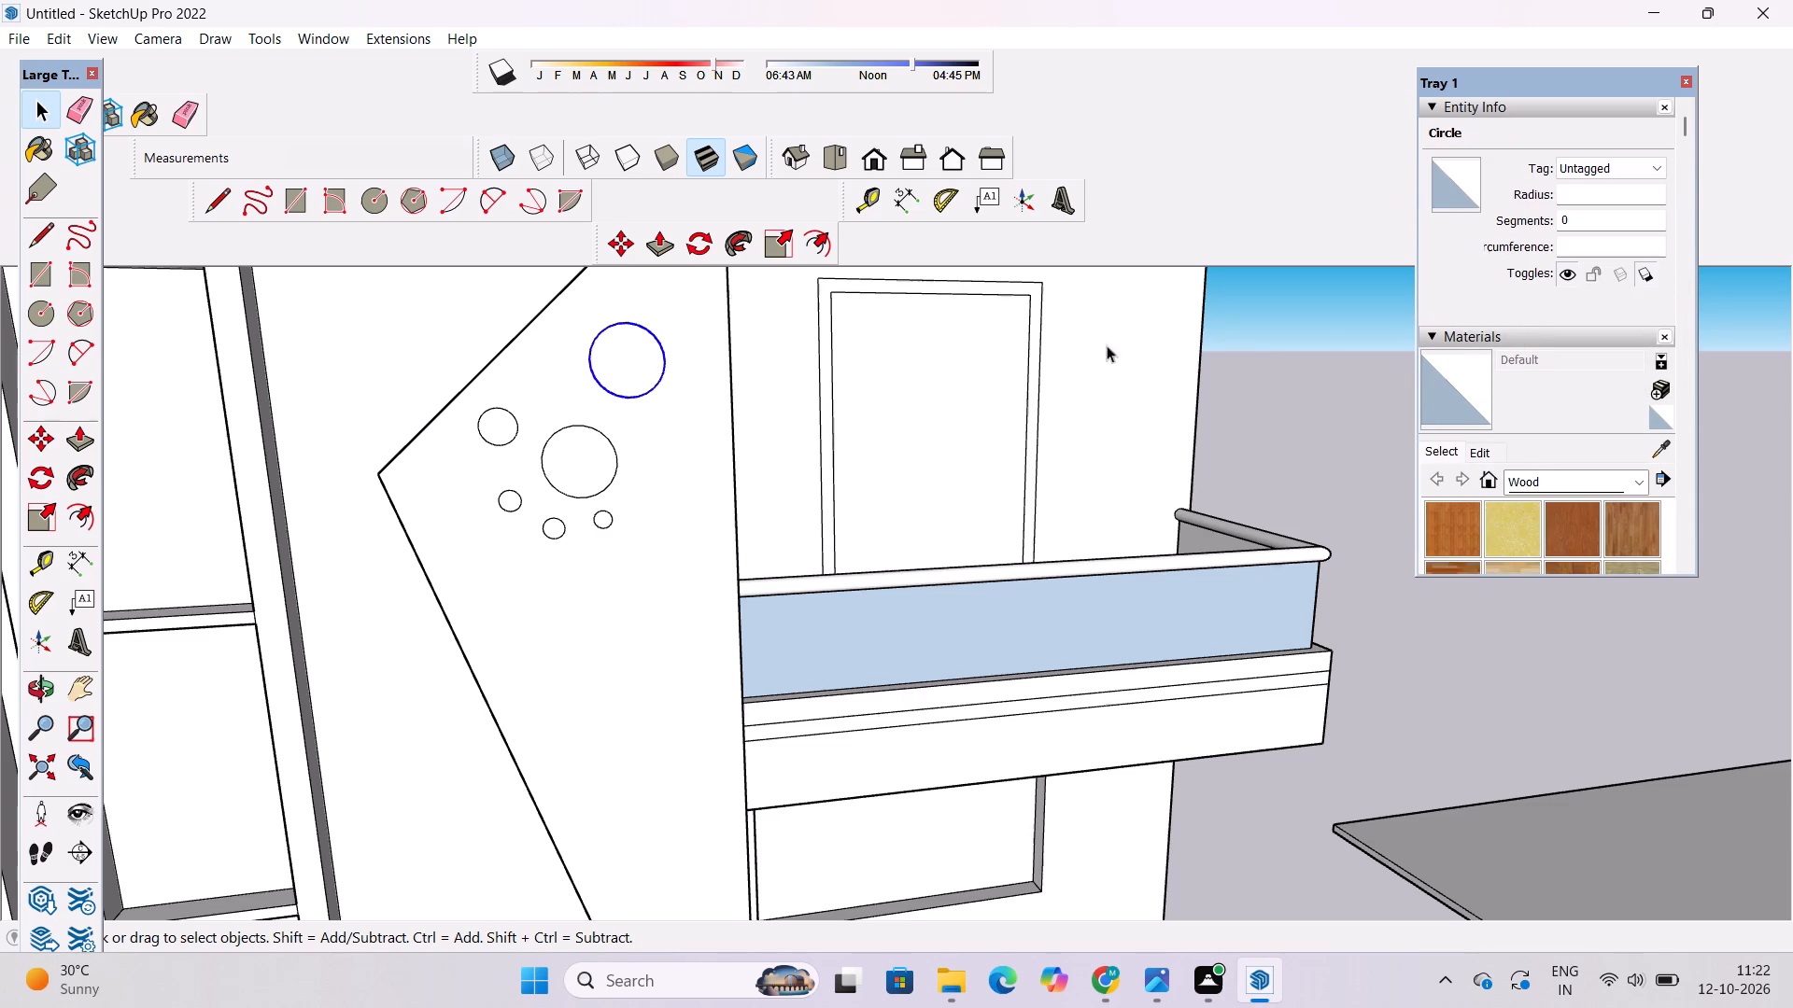
{"action": "left_click", "coordinate": [1598, 225]}
{"action": "key", "text": "BackSpace"}
{"action": "key", "text": "BackSpace"}
{"action": "key", "text": "BackSpace"}
{"action": "key", "text": "BackSpace"}
{"action": "key", "text": "BackSpace"}
{"action": "key", "text": "BackSpace"}
{"action": "key", "text": "BackSpace"}
{"action": "key", "text": "BackSpace"}
{"action": "key", "text": "BackSpace"}
{"action": "key", "text": "BackSpace"}
{"action": "type", "text": "60"}
{"action": "key", "text": "Return"}
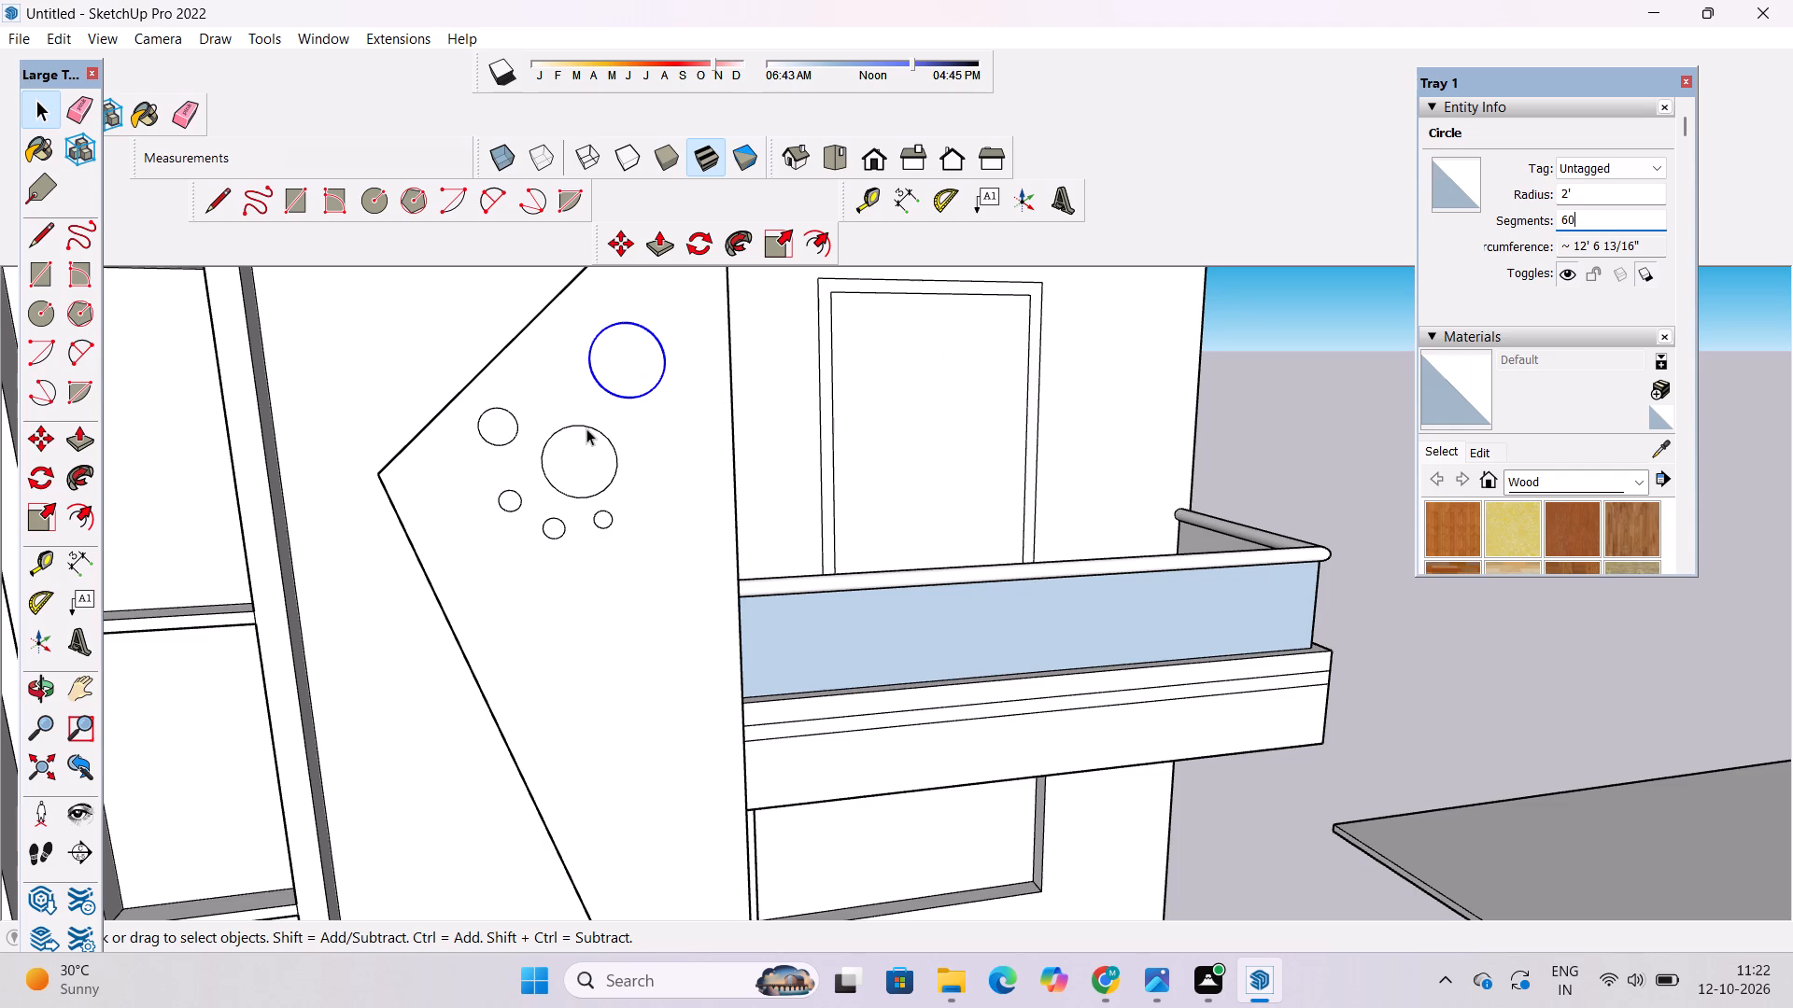
Set the lower 2' radius circle on the angular panel to 60 segments and clear the selection.
{"action": "left_click", "coordinate": [586, 428]}
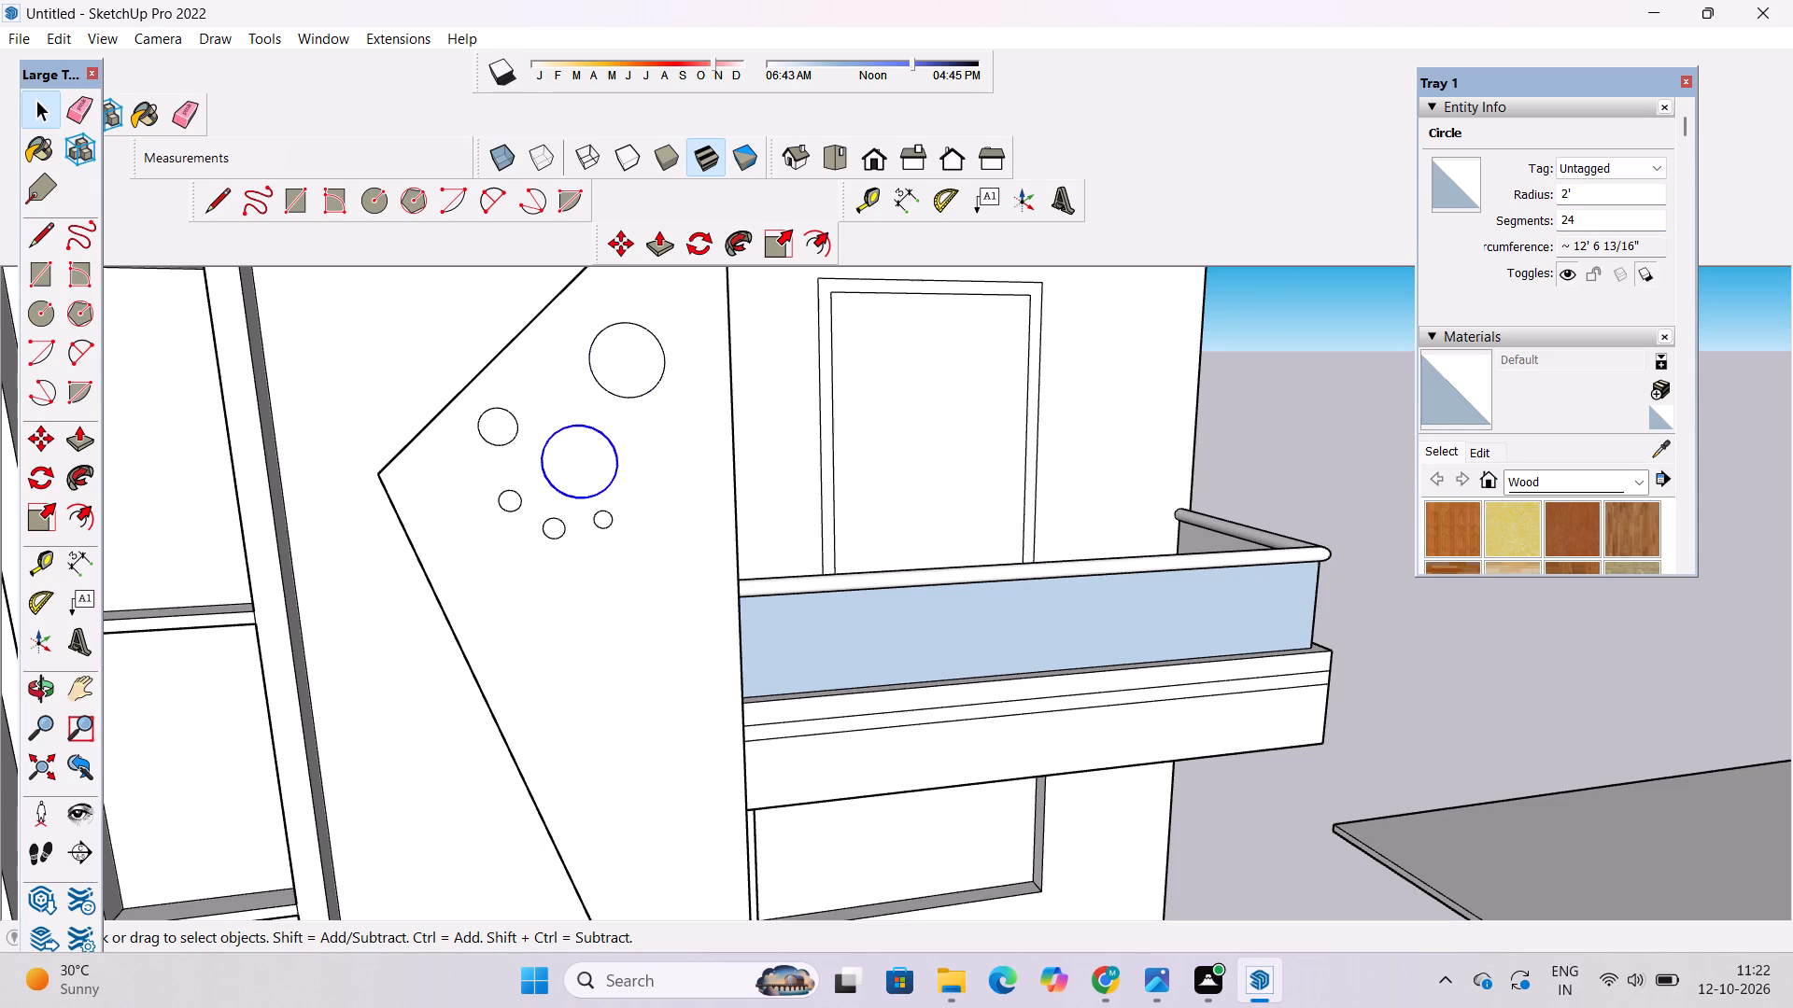
{"action": "left_click", "coordinate": [1585, 218]}
{"action": "key", "text": "BackSpace"}
{"action": "key", "text": "BackSpace"}
{"action": "key", "text": "BackSpace"}
{"action": "key", "text": "BackSpace"}
{"action": "key", "text": "BackSpace"}
{"action": "key", "text": "BackSpace"}
{"action": "key", "text": "BackSpace"}
{"action": "key", "text": "BackSpace"}
{"action": "type", "text": "60"}
{"action": "key", "text": "Return"}
{"action": "left_click", "coordinate": [1224, 385]}
Set the copied 7" radius circle, between the other two small circles, to 50 segments.
{"action": "scroll", "coordinate": [532, 525], "scroll_direction": "up", "scroll_amount": 8}
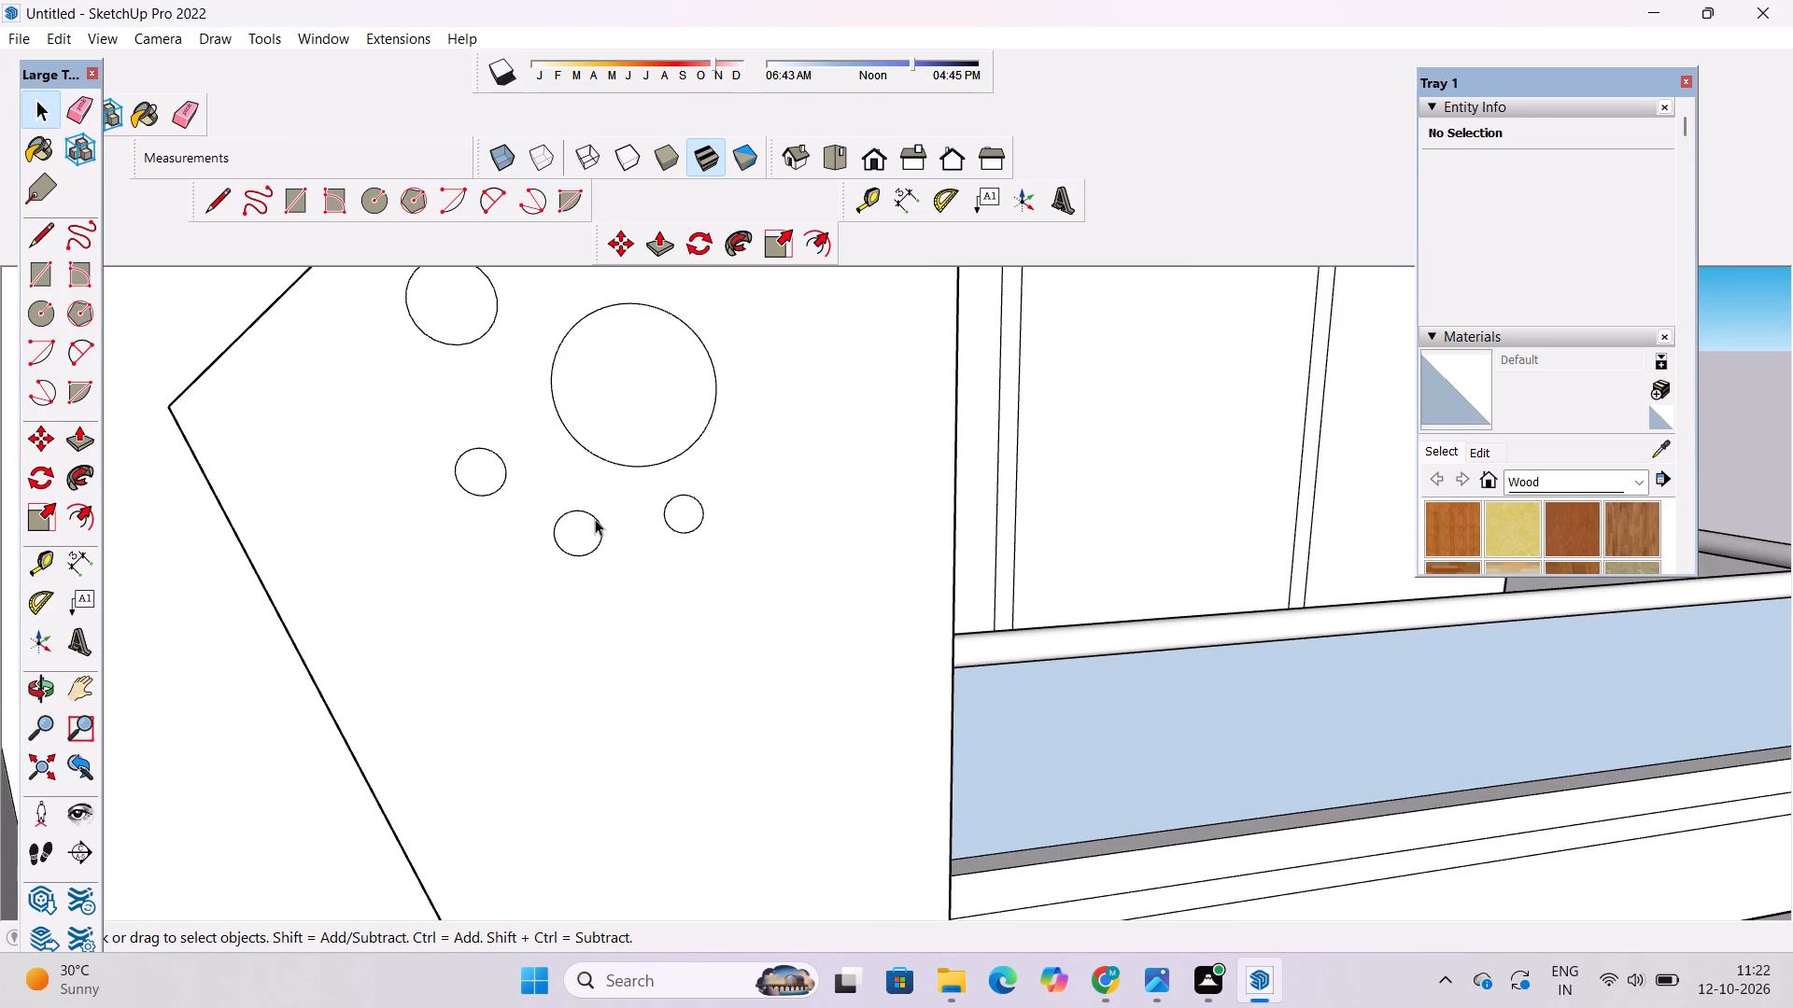
{"action": "left_click", "coordinate": [595, 519]}
{"action": "scroll", "coordinate": [572, 505], "scroll_direction": "down", "scroll_amount": 3}
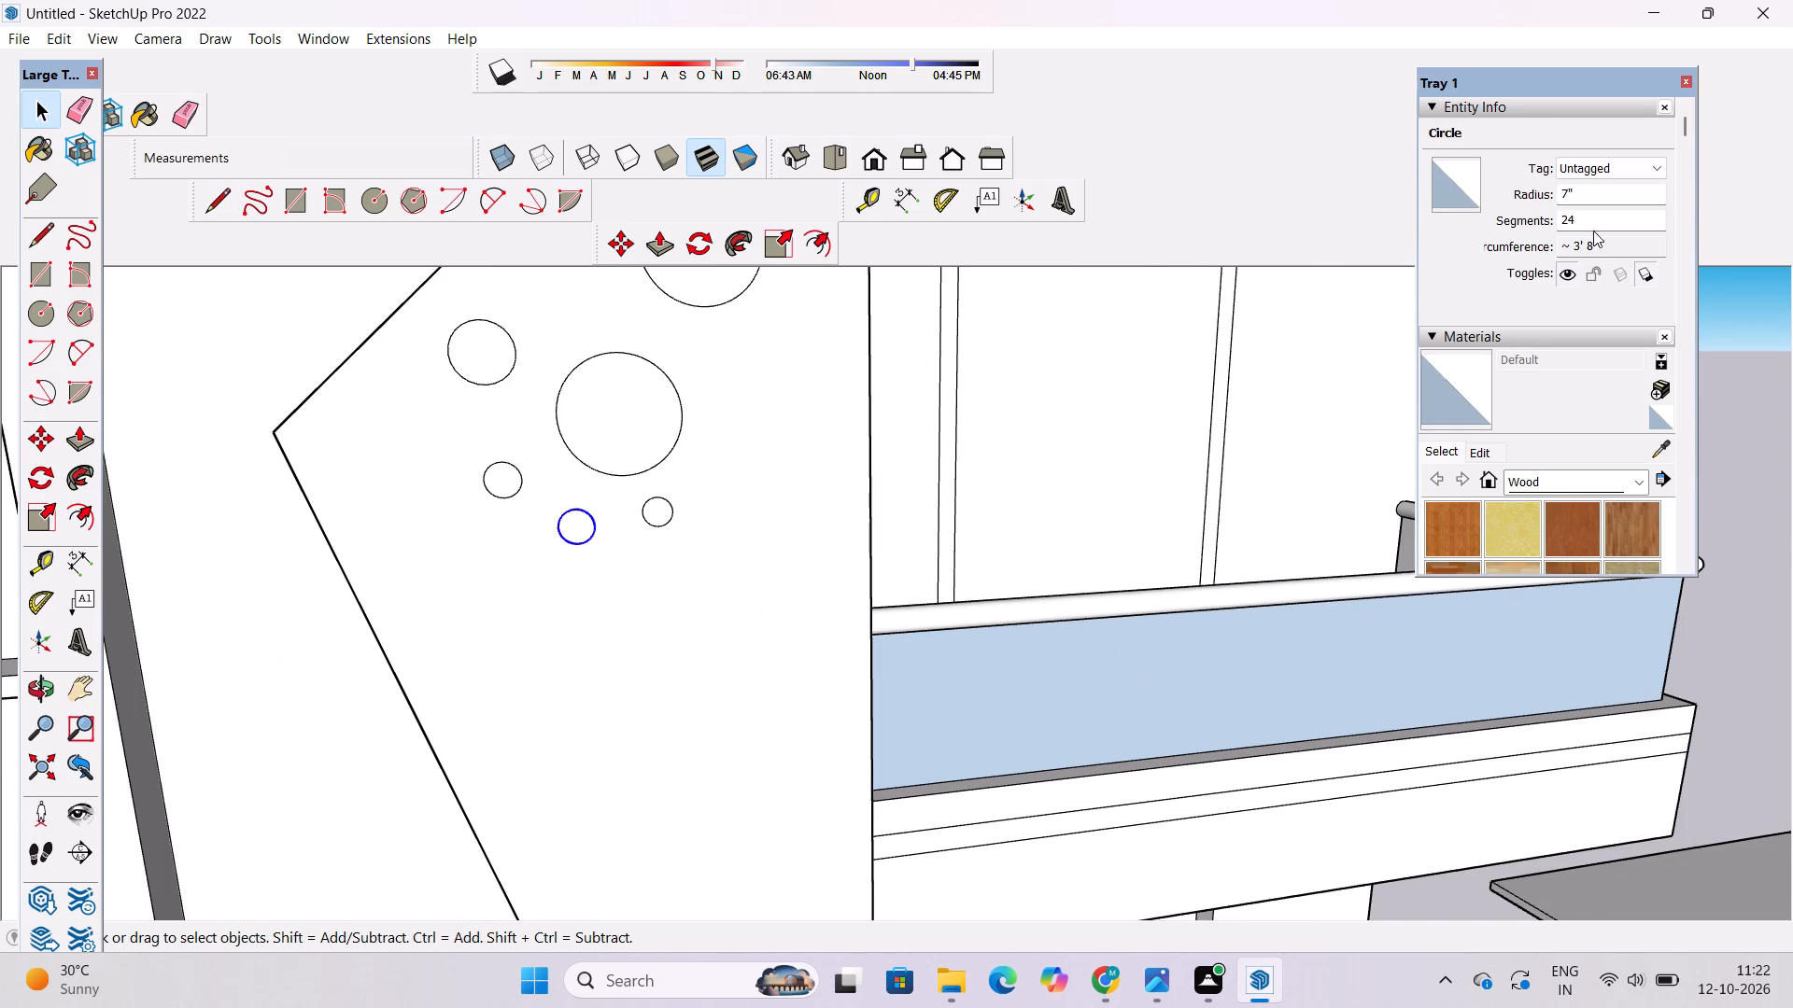
{"action": "left_click", "coordinate": [1585, 216]}
{"action": "key", "text": "BackSpace"}
{"action": "key", "text": "BackSpace"}
{"action": "key", "text": "BackSpace"}
{"action": "key", "text": "BackSpace"}
{"action": "key", "text": "BackSpace"}
{"action": "key", "text": "BackSpace"}
{"action": "key", "text": "BackSpace"}
{"action": "key", "text": "BackSpace"}
{"action": "key", "text": "BackSpace"}
{"action": "key", "text": "BackSpace"}
{"action": "type", "text": "50"}
{"action": "key", "text": "Return"}
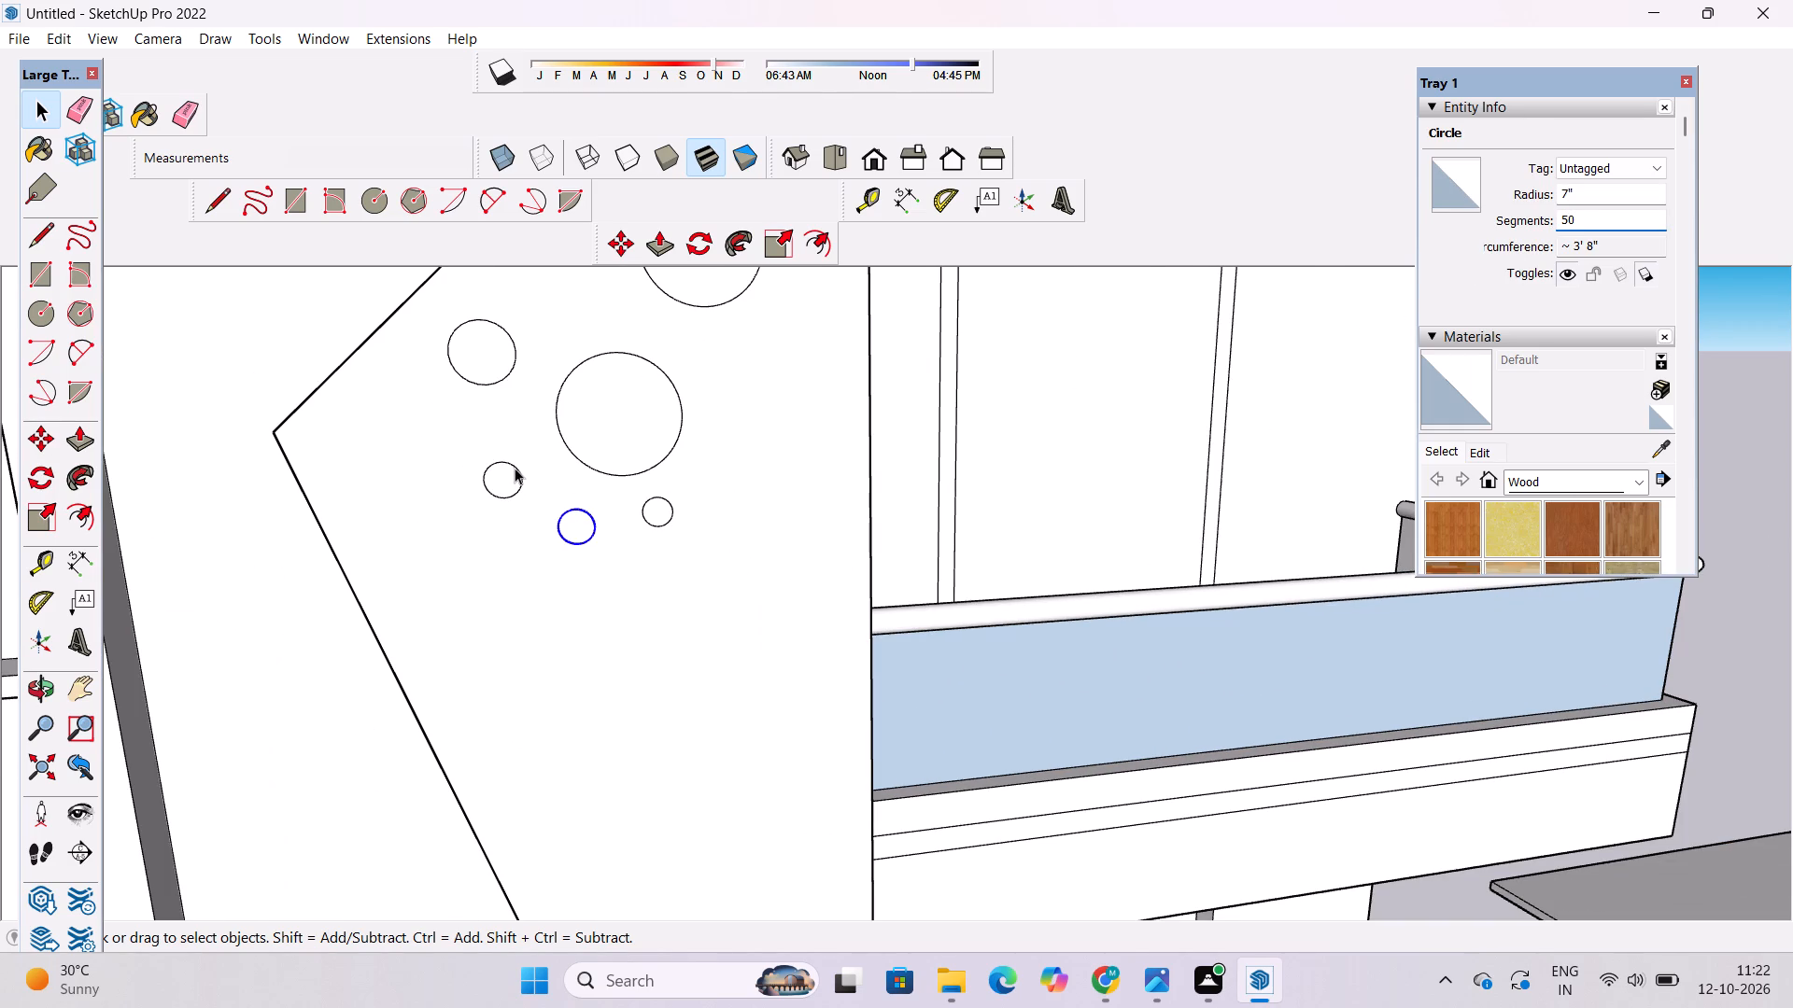
Set the original 7" radius circle, nearest the panel's slanted edge, to 50 segments and clear the selection.
{"action": "left_click", "coordinate": [514, 467]}
{"action": "left_click", "coordinate": [1596, 220]}
{"action": "key", "text": "BackSpace"}
{"action": "key", "text": "BackSpace"}
{"action": "key", "text": "BackSpace"}
{"action": "key", "text": "BackSpace"}
{"action": "key", "text": "BackSpace"}
{"action": "key", "text": "BackSpace"}
{"action": "key", "text": "BackSpace"}
{"action": "key", "text": "BackSpace"}
{"action": "key", "text": "BackSpace"}
{"action": "key", "text": "BackSpace"}
{"action": "key", "text": "BackSpace"}
{"action": "key", "text": "BackSpace"}
{"action": "key", "text": "BackSpace"}
{"action": "key", "text": "5"}
{"action": "key", "text": "0"}
{"action": "key", "text": "Return"}
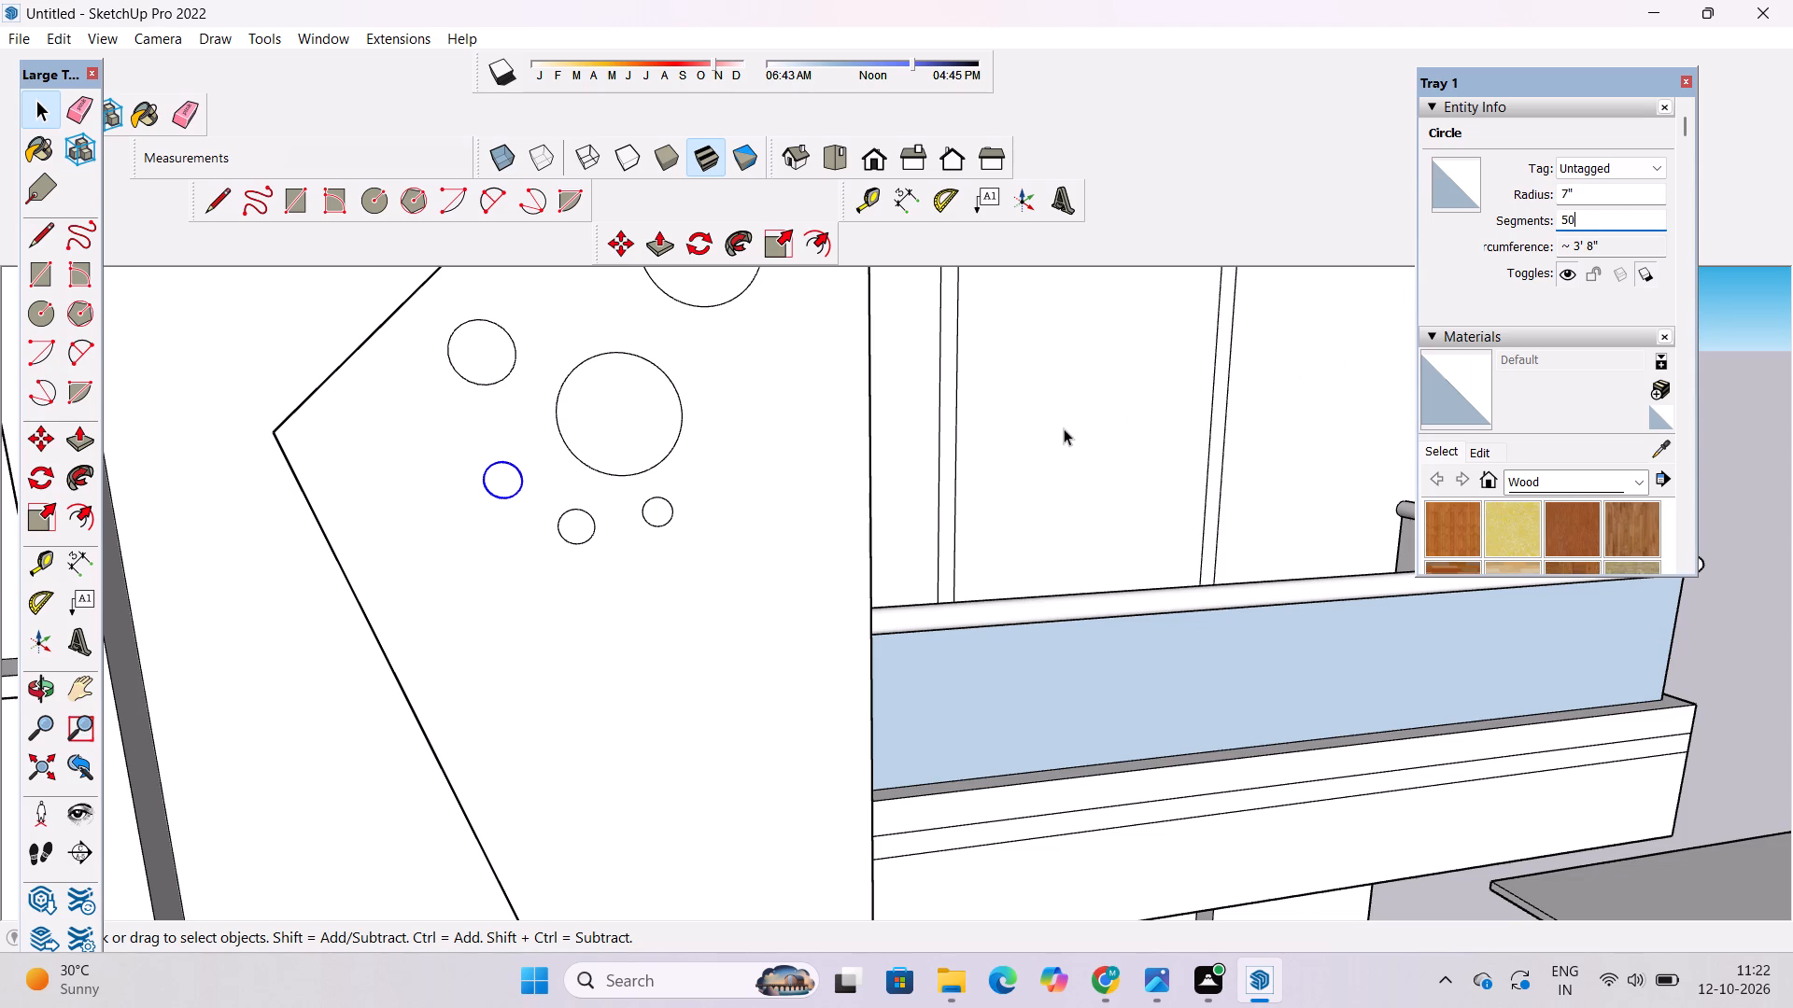
{"action": "scroll", "coordinate": [1064, 428], "scroll_direction": "down", "scroll_amount": 3}
{"action": "left_click", "coordinate": [1376, 370]}
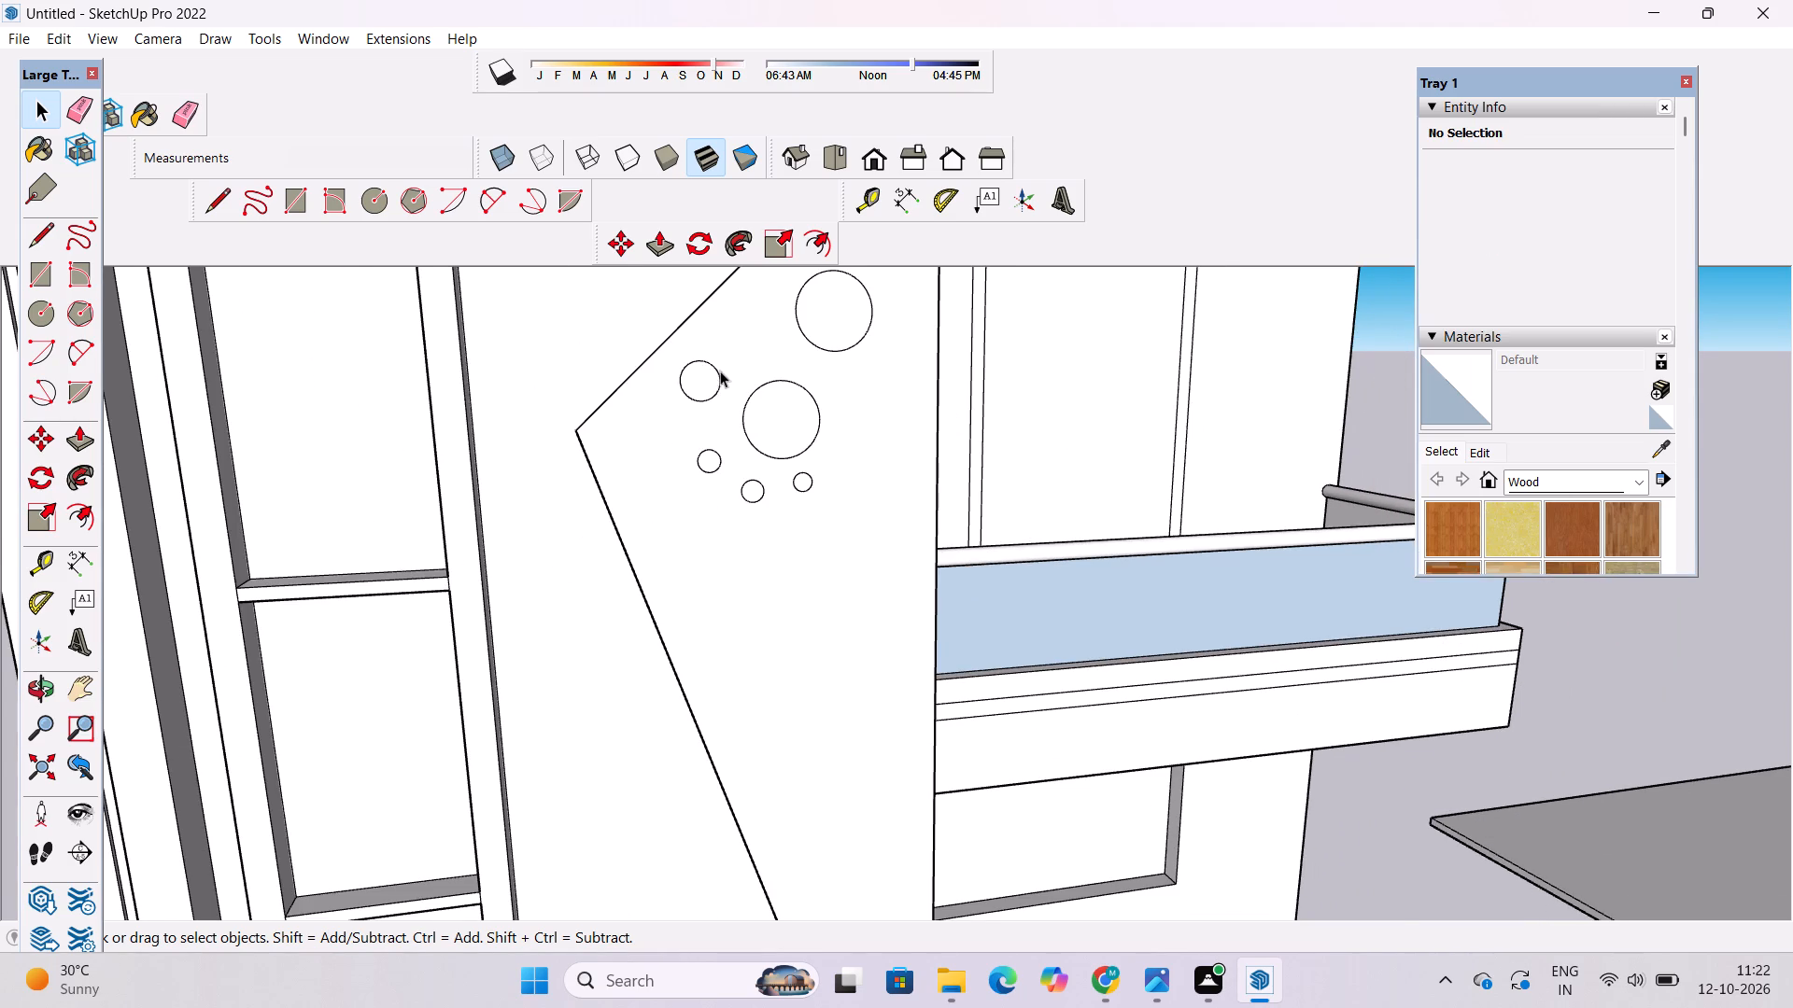
Set the 1' radius circle on the angular panel to 60 segments.
{"action": "scroll", "coordinate": [717, 369], "scroll_direction": "up", "scroll_amount": 10}
{"action": "left_click", "coordinate": [715, 369]}
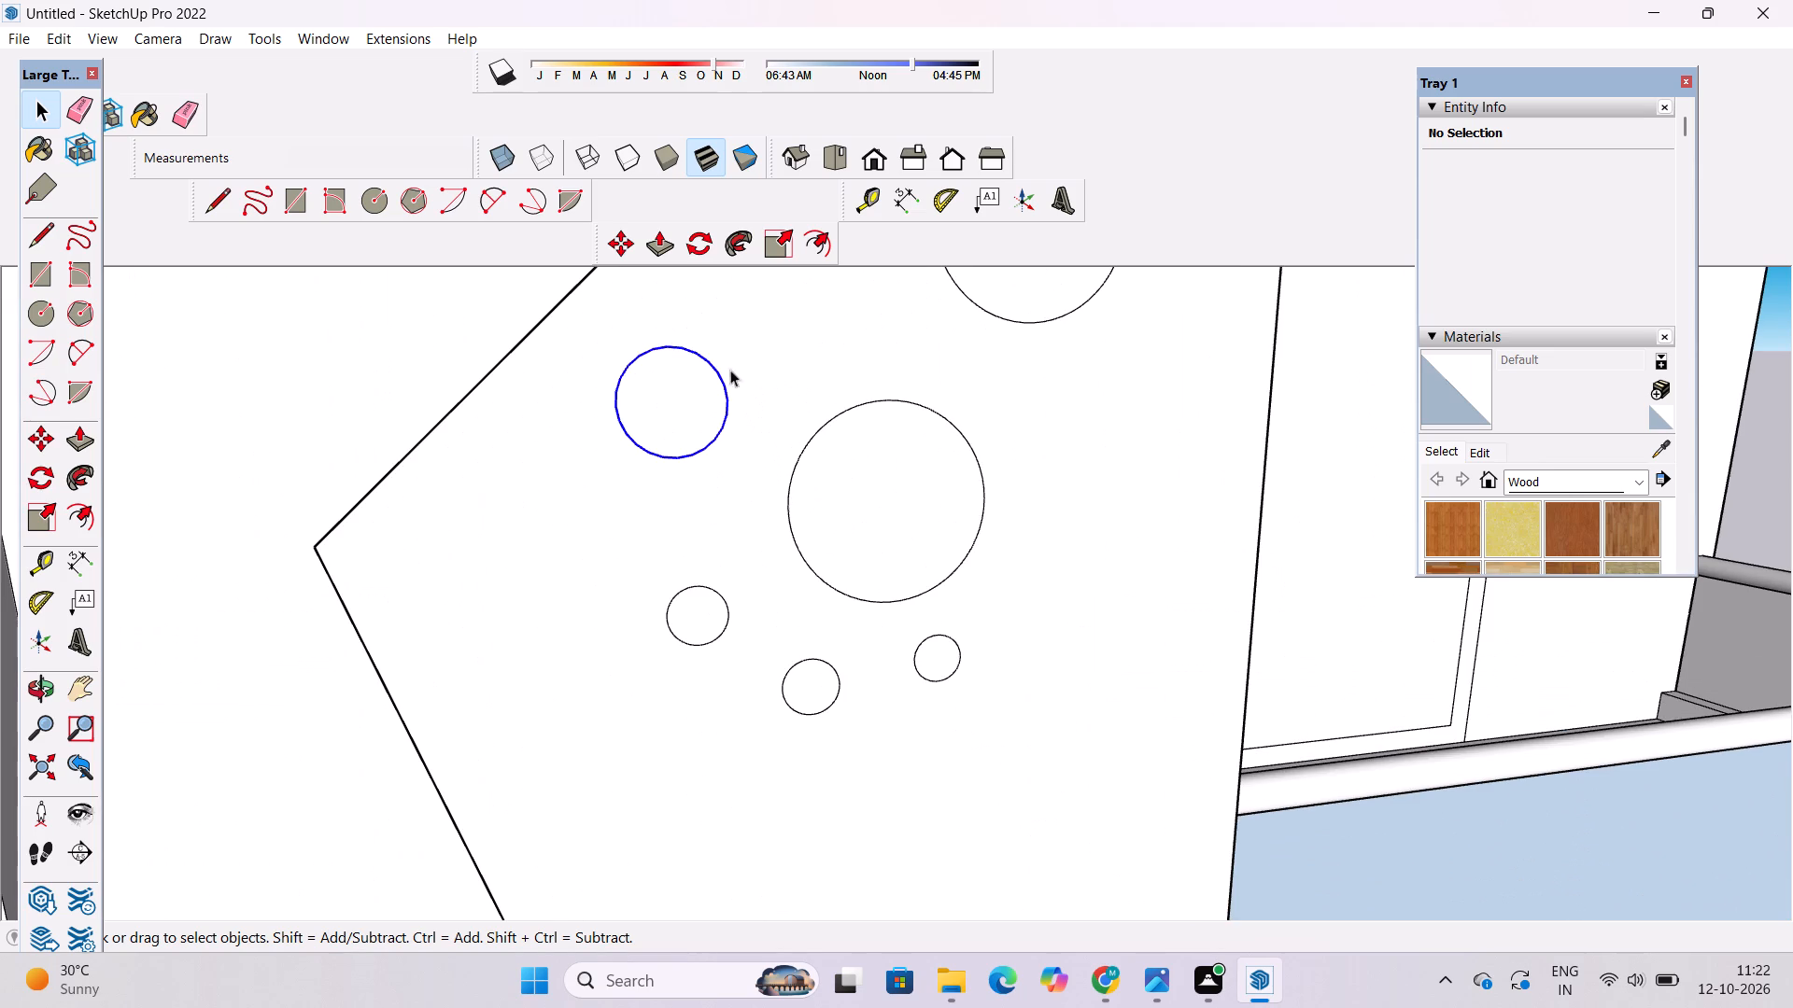
{"action": "left_click", "coordinate": [1585, 215]}
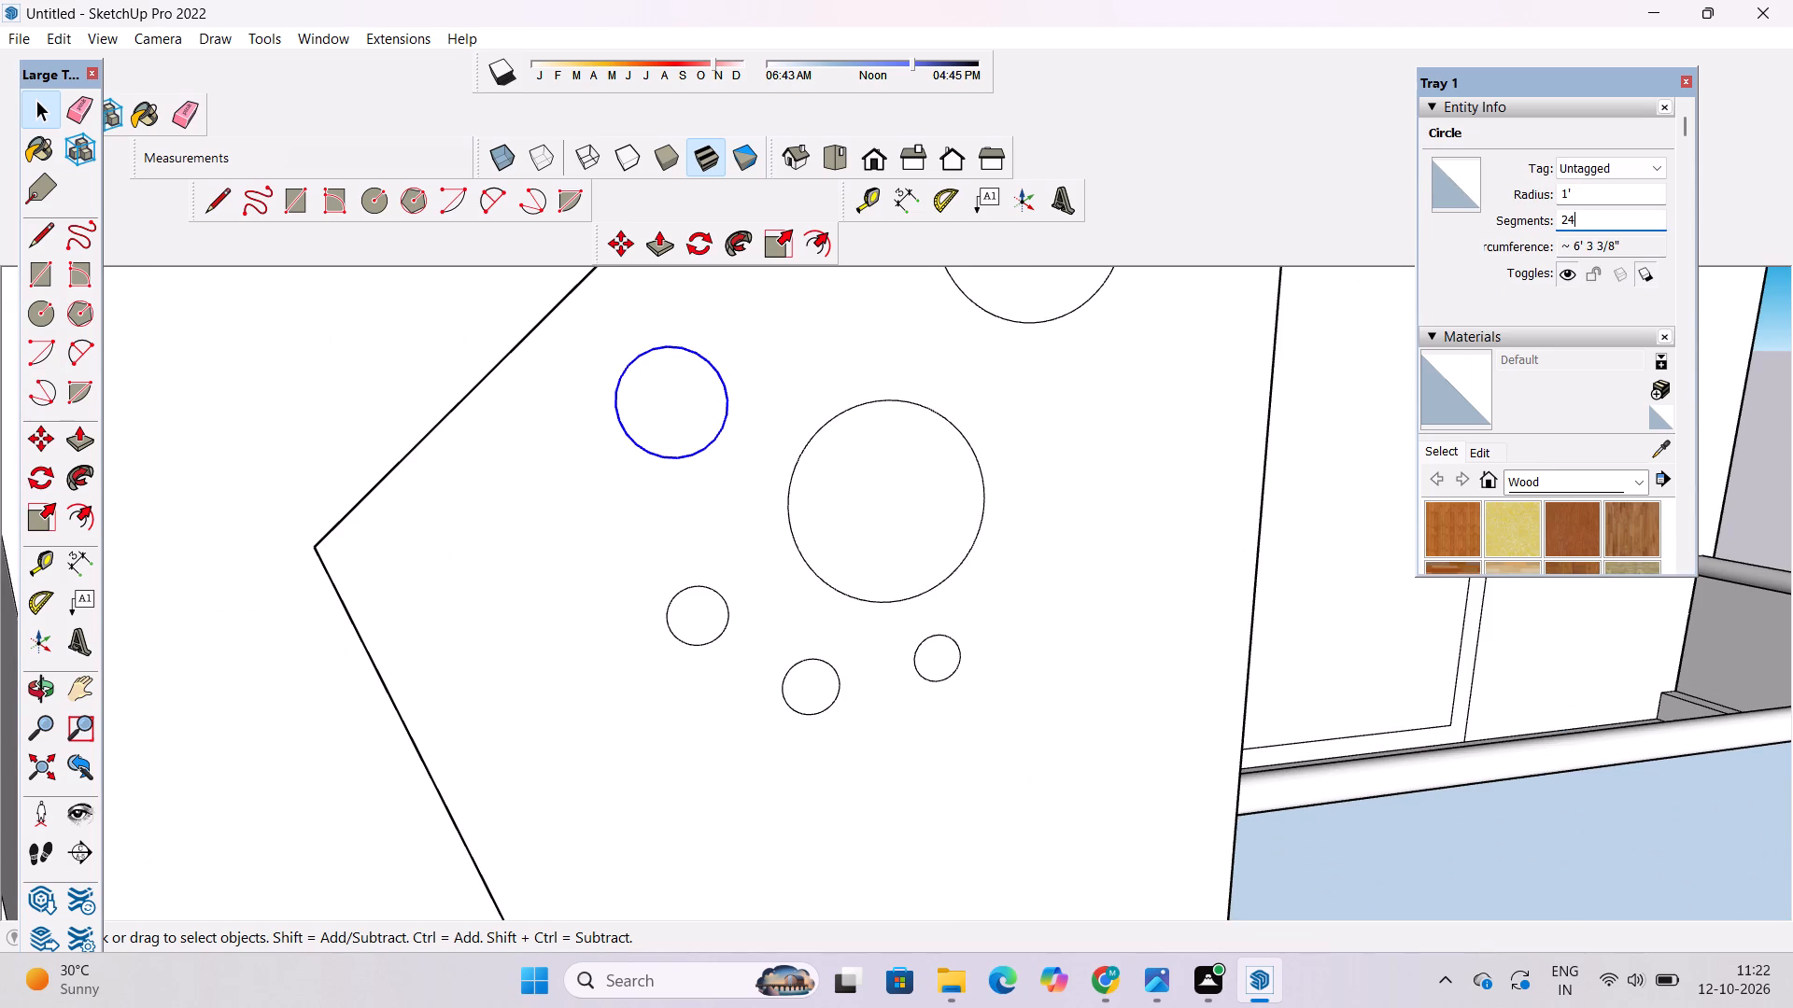
{"action": "key", "text": "BackSpace"}
{"action": "scroll", "coordinate": [1583, 234], "scroll_direction": "up", "scroll_amount": 2}
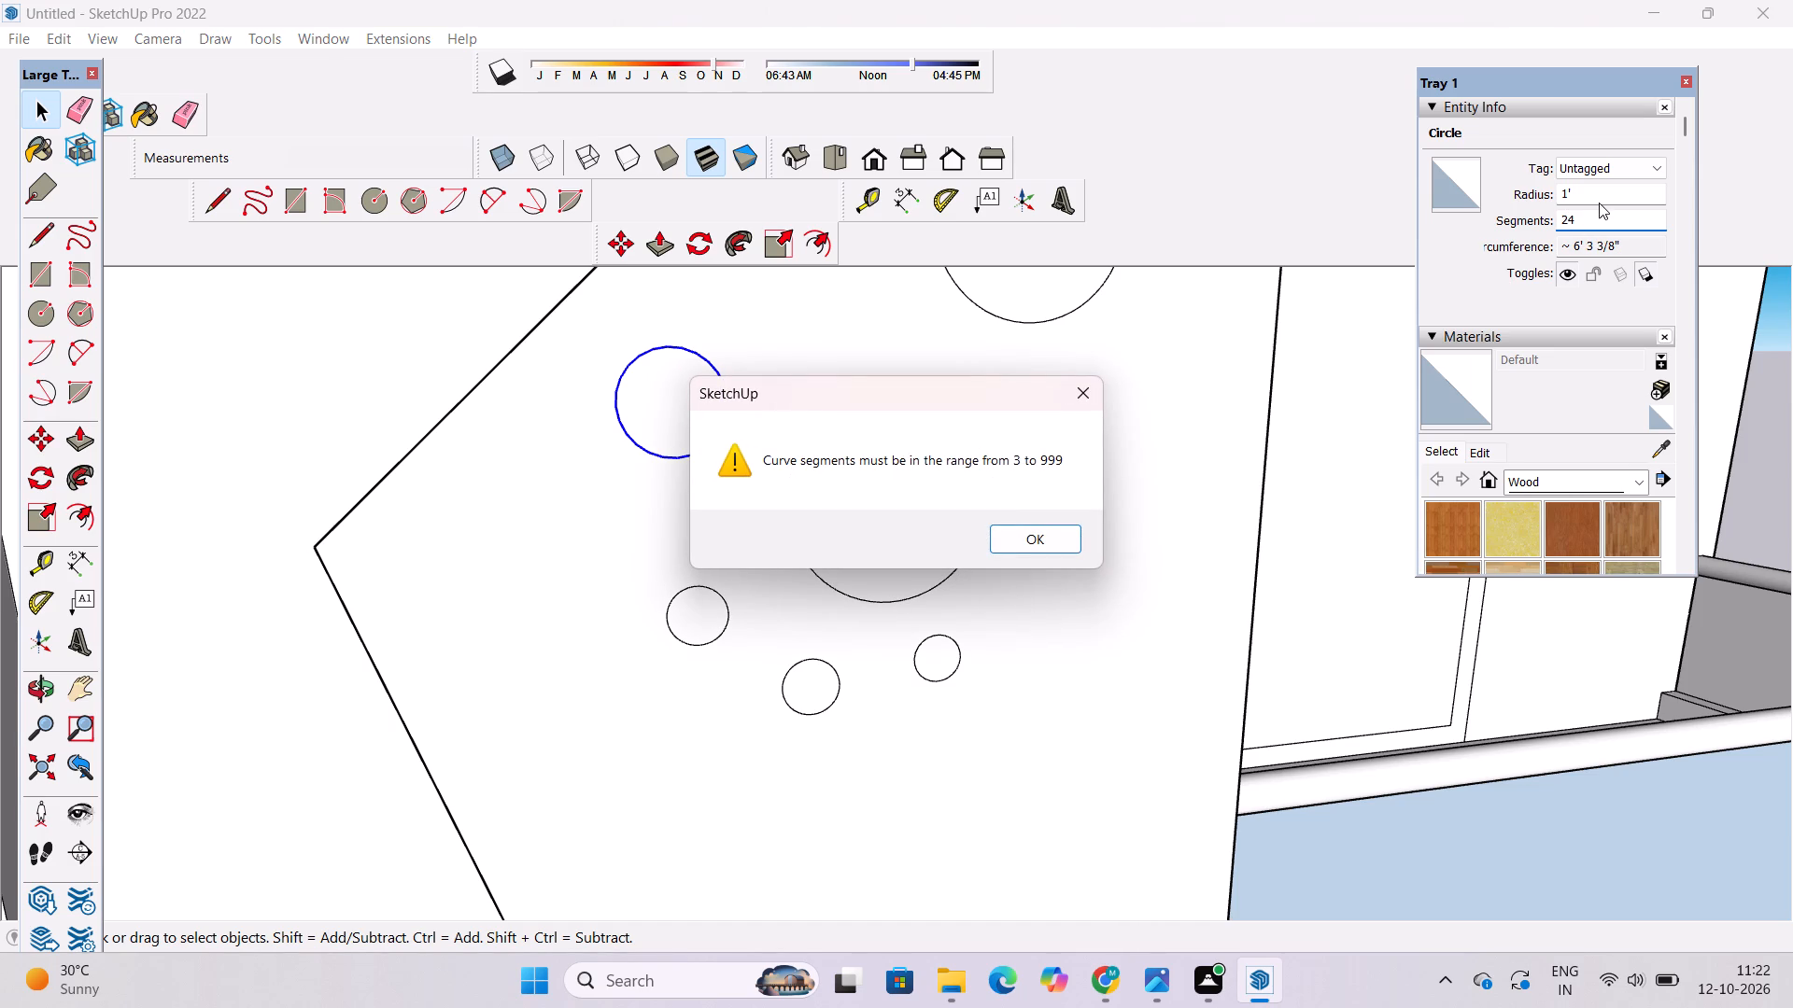
{"action": "left_click", "coordinate": [1588, 214]}
{"action": "left_click", "coordinate": [1087, 390]}
{"action": "left_click", "coordinate": [1582, 216]}
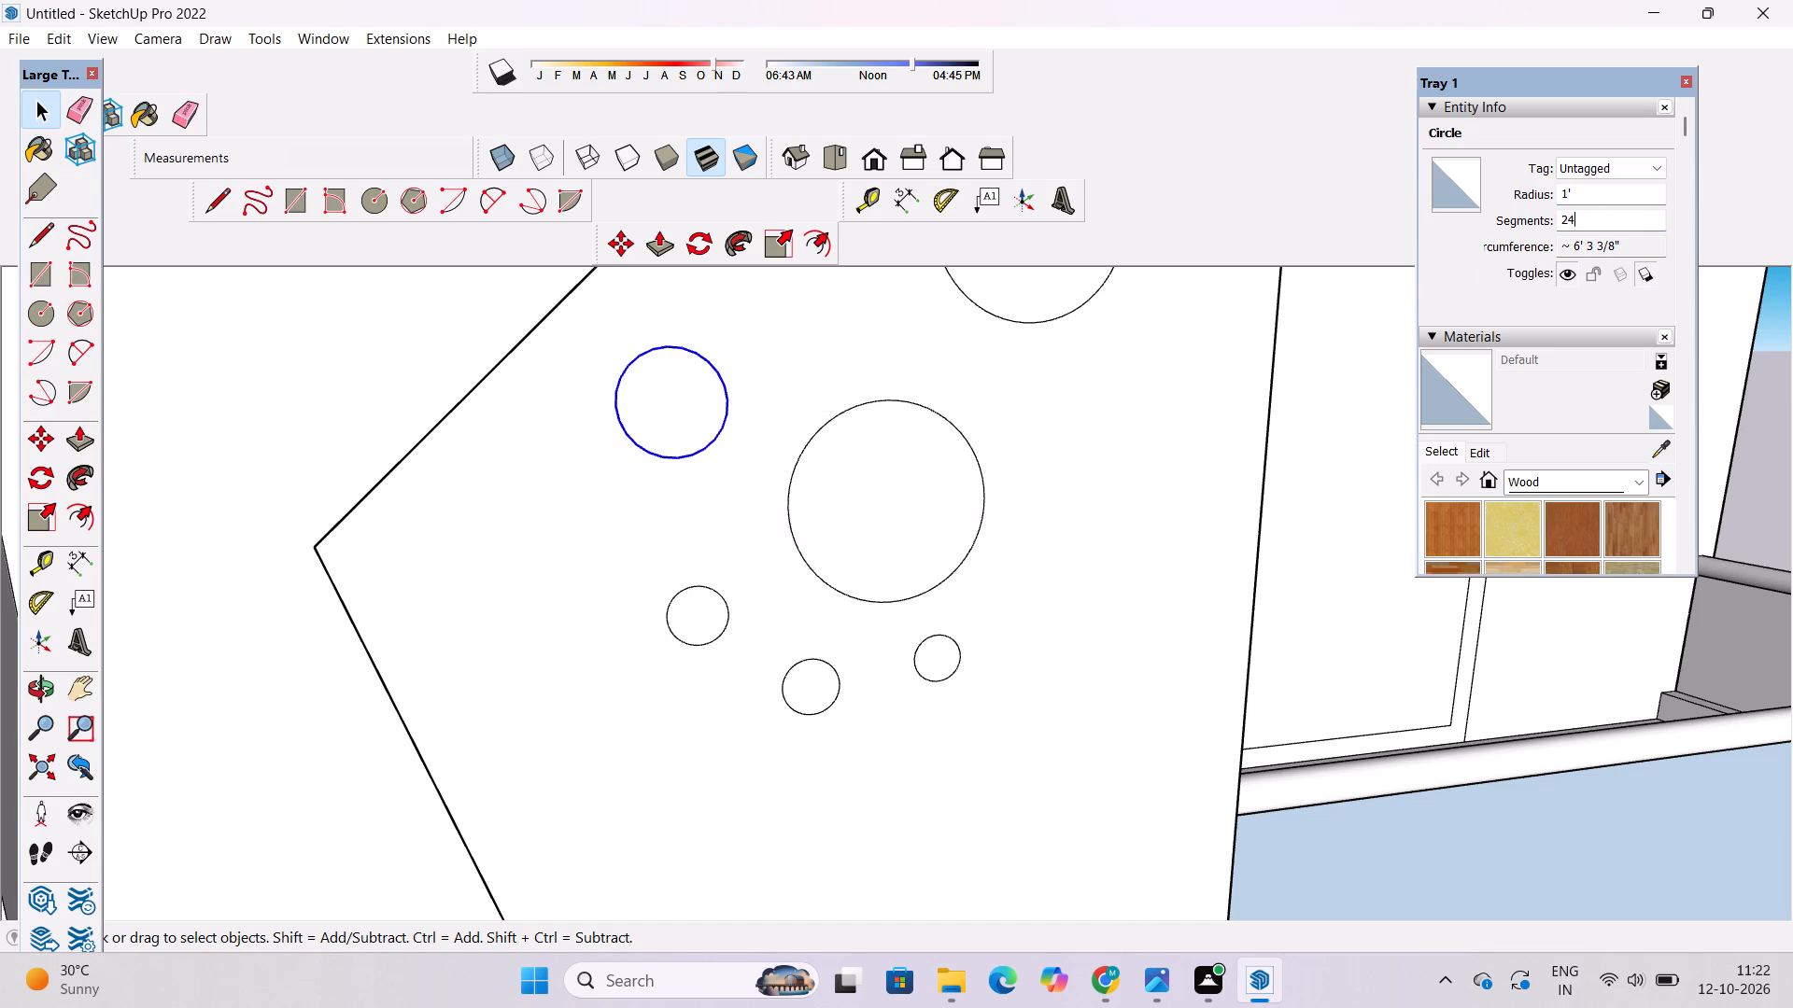
{"action": "key", "text": "BackSpace"}
{"action": "key", "text": "BackSpace"}
{"action": "key", "text": "BackSpace"}
{"action": "key", "text": "BackSpace"}
{"action": "key", "text": "BackSpace"}
{"action": "key", "text": "BackSpace"}
{"action": "key", "text": "BackSpace"}
{"action": "key", "text": "BackSpace"}
{"action": "key", "text": "BackSpace"}
{"action": "type", "text": "60"}
{"action": "key", "text": "Return"}
Set the 6" radius circle on the angular panel to 60 segments.
{"action": "scroll", "coordinate": [694, 633], "scroll_direction": "up", "scroll_amount": 7}
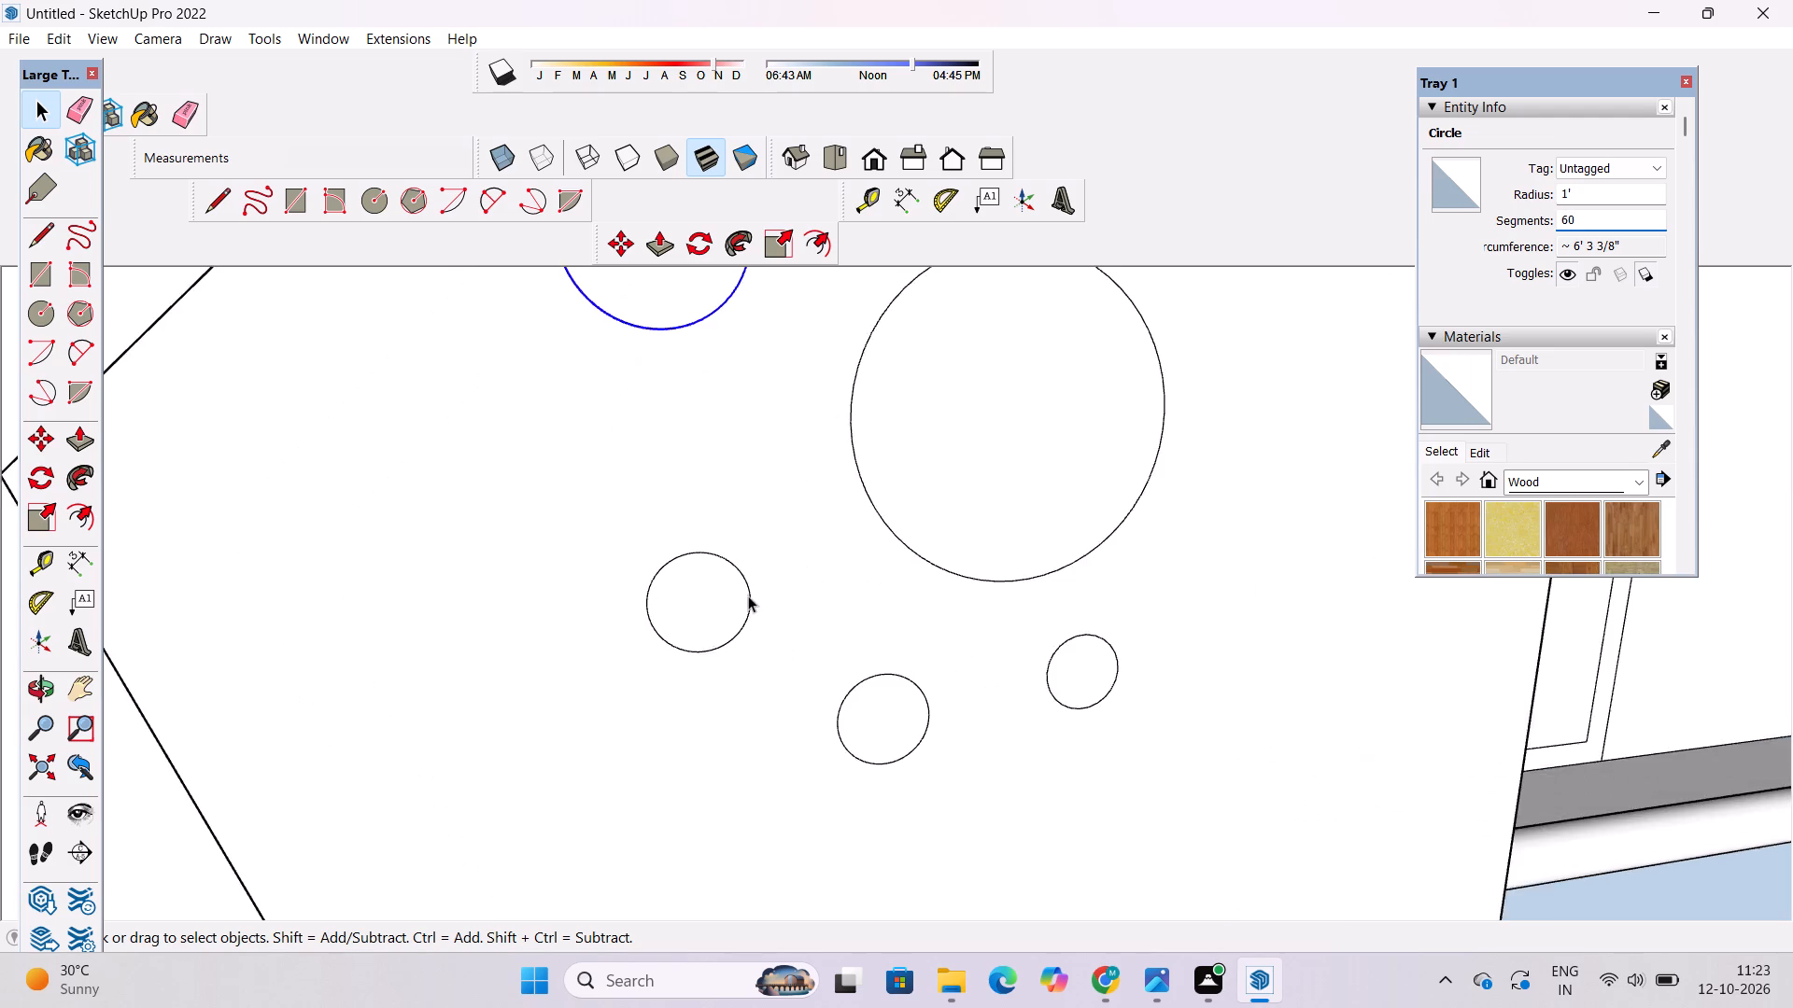
{"action": "scroll", "coordinate": [748, 595], "scroll_direction": "up", "scroll_amount": 11}
{"action": "scroll", "coordinate": [574, 524], "scroll_direction": "down", "scroll_amount": 6}
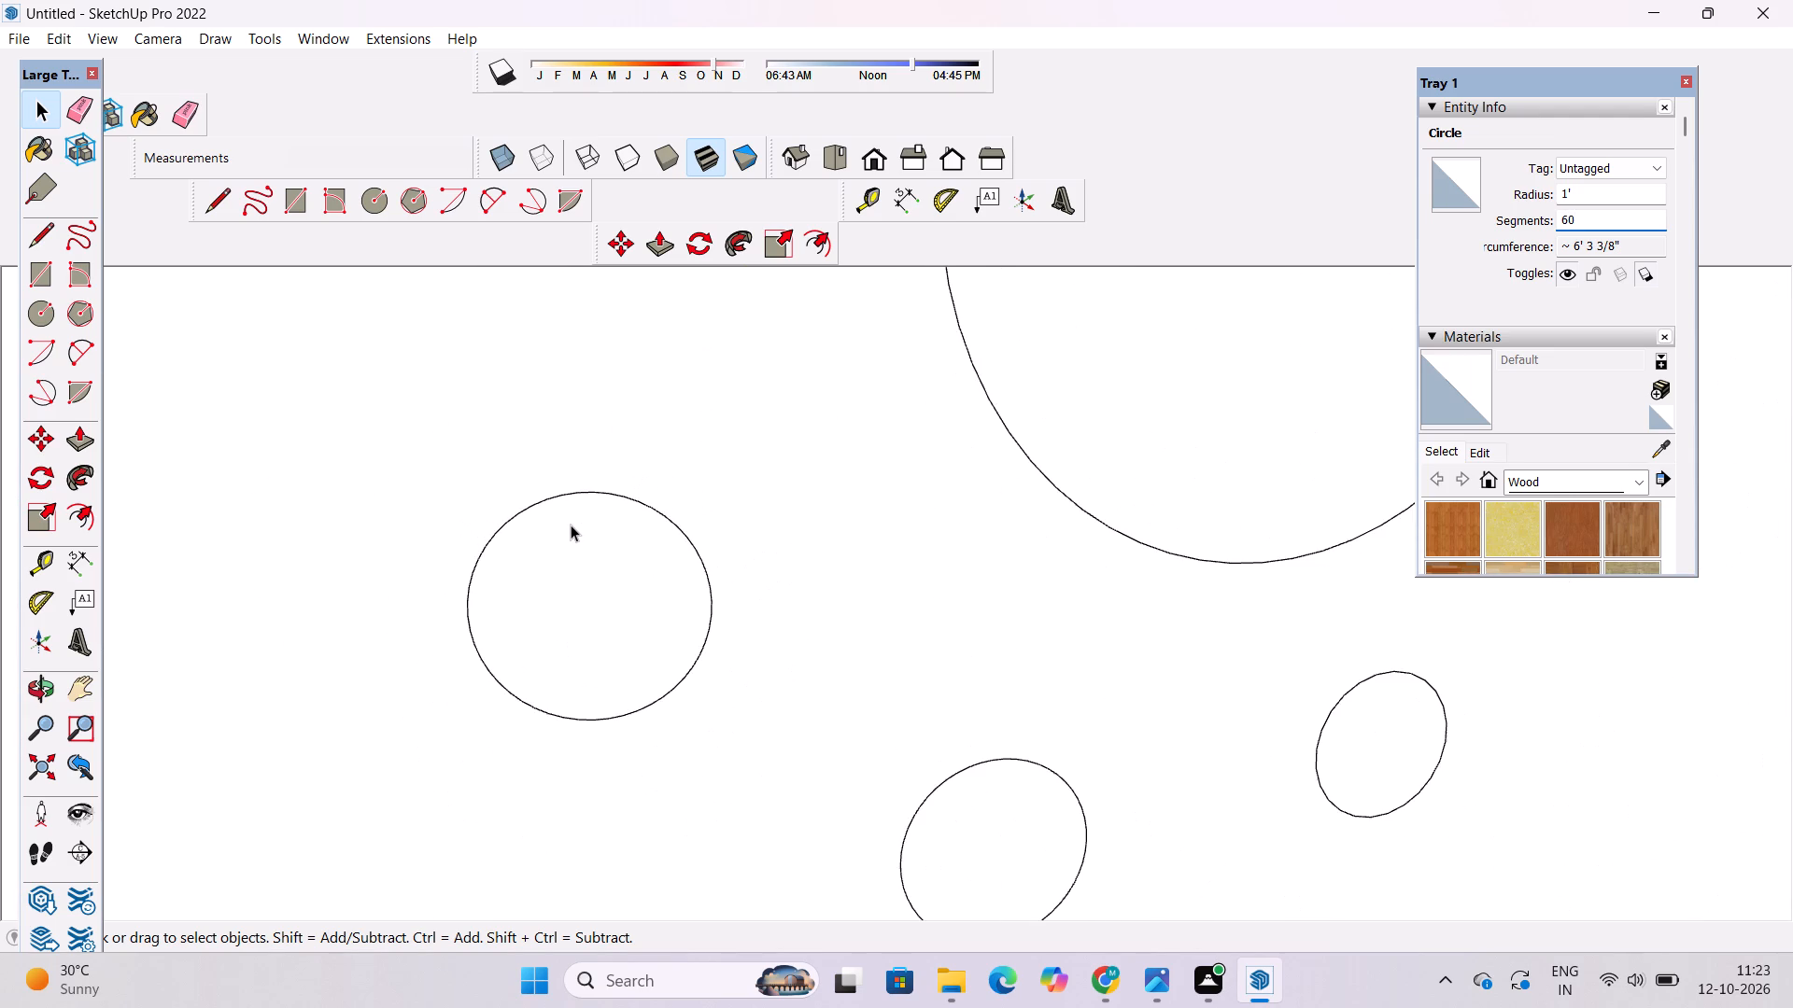
{"action": "scroll", "coordinate": [545, 515], "scroll_direction": "down", "scroll_amount": 4}
{"action": "scroll", "coordinate": [906, 694], "scroll_direction": "up", "scroll_amount": 9}
{"action": "scroll", "coordinate": [648, 671], "scroll_direction": "down", "scroll_amount": 5}
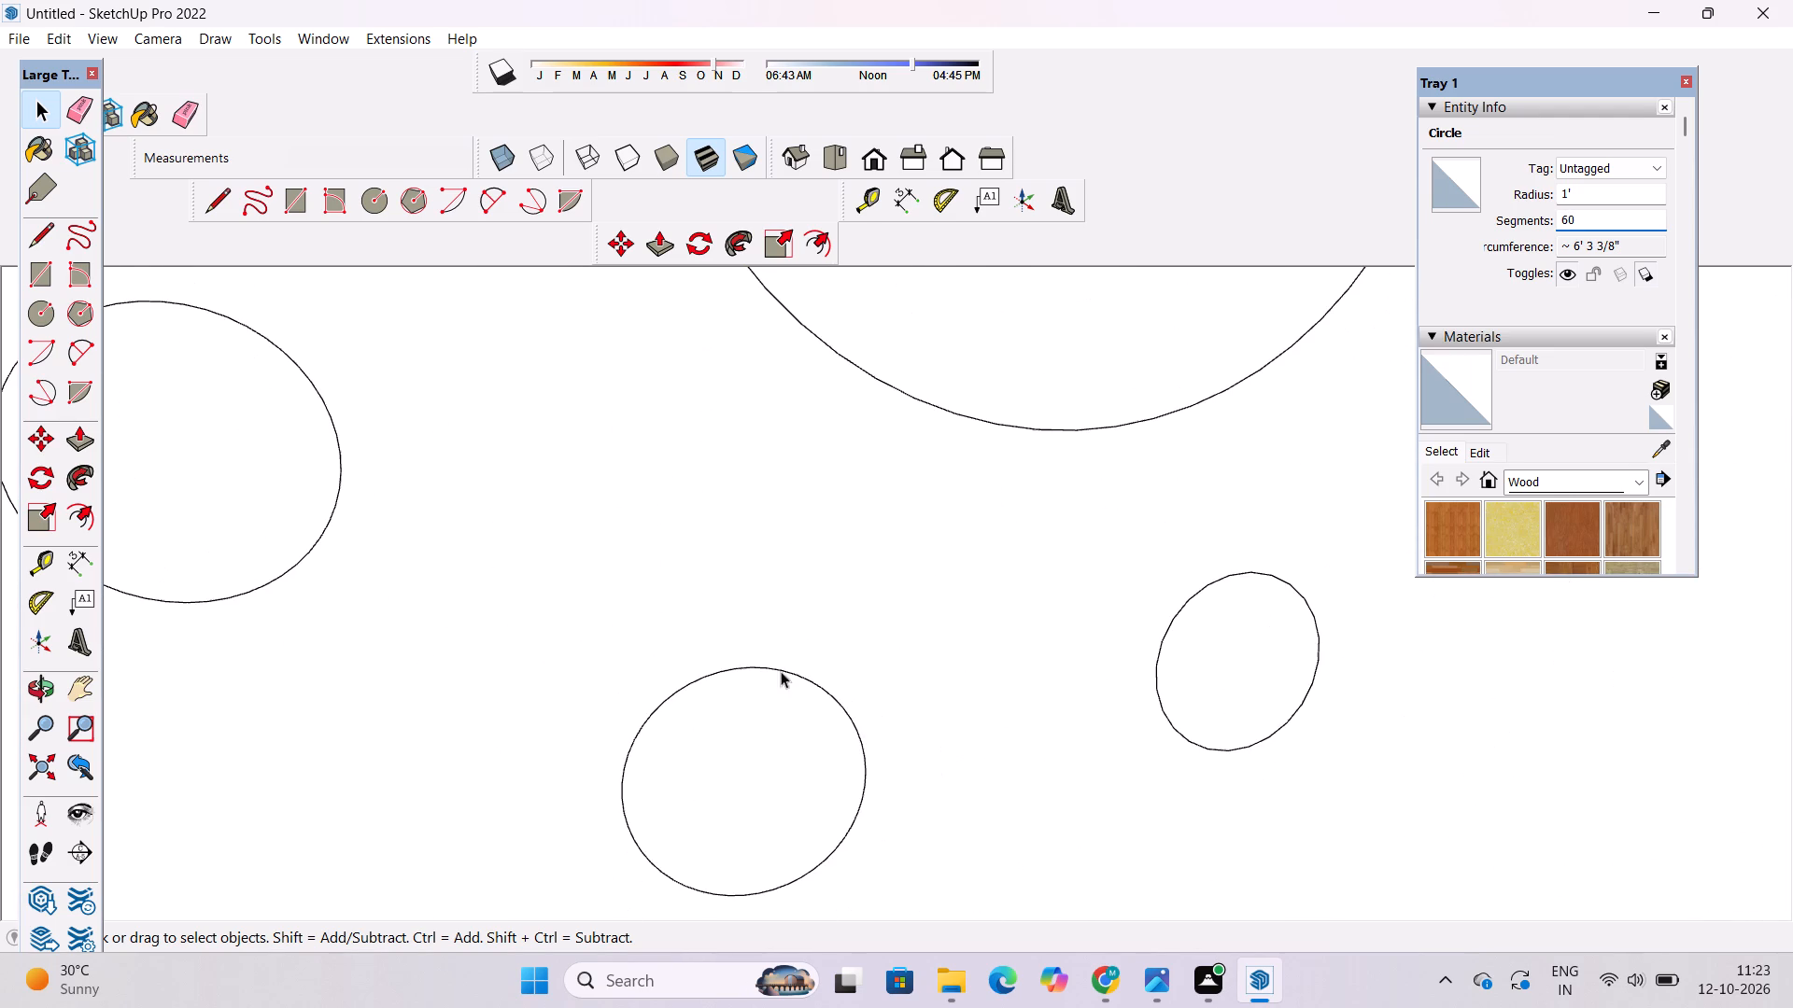
{"action": "scroll", "coordinate": [1368, 651], "scroll_direction": "up", "scroll_amount": 9}
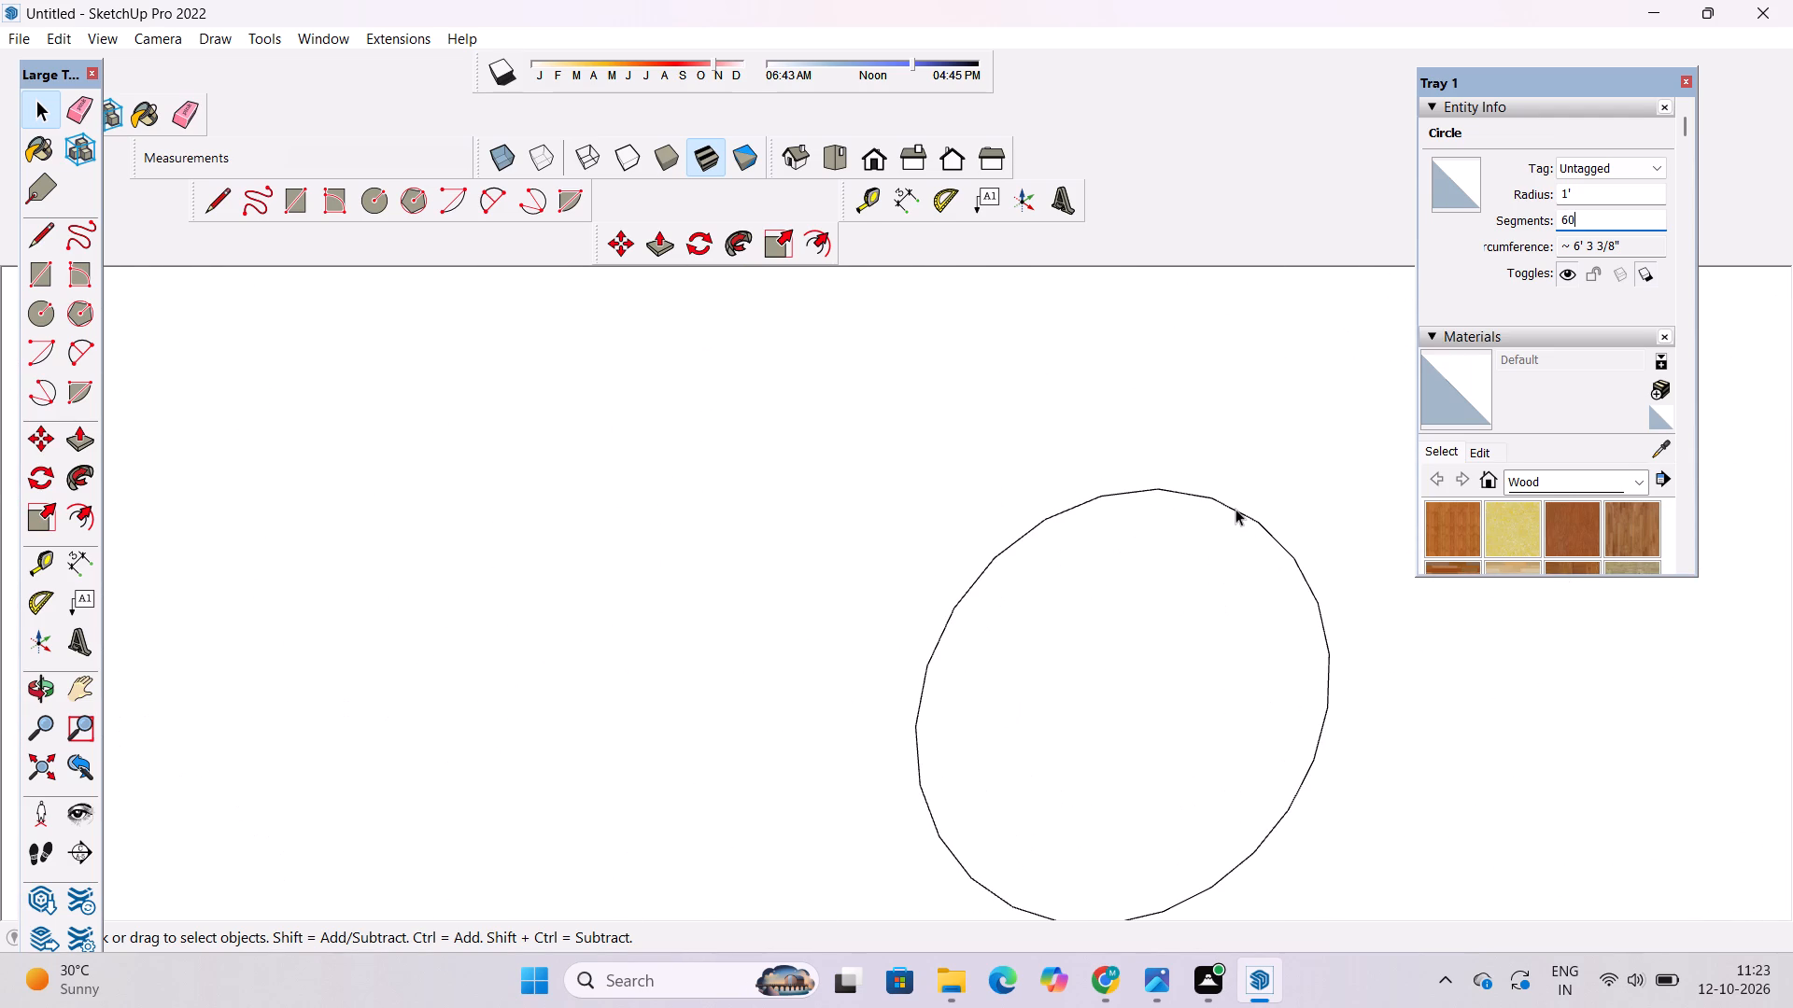
{"action": "left_click", "coordinate": [1235, 511]}
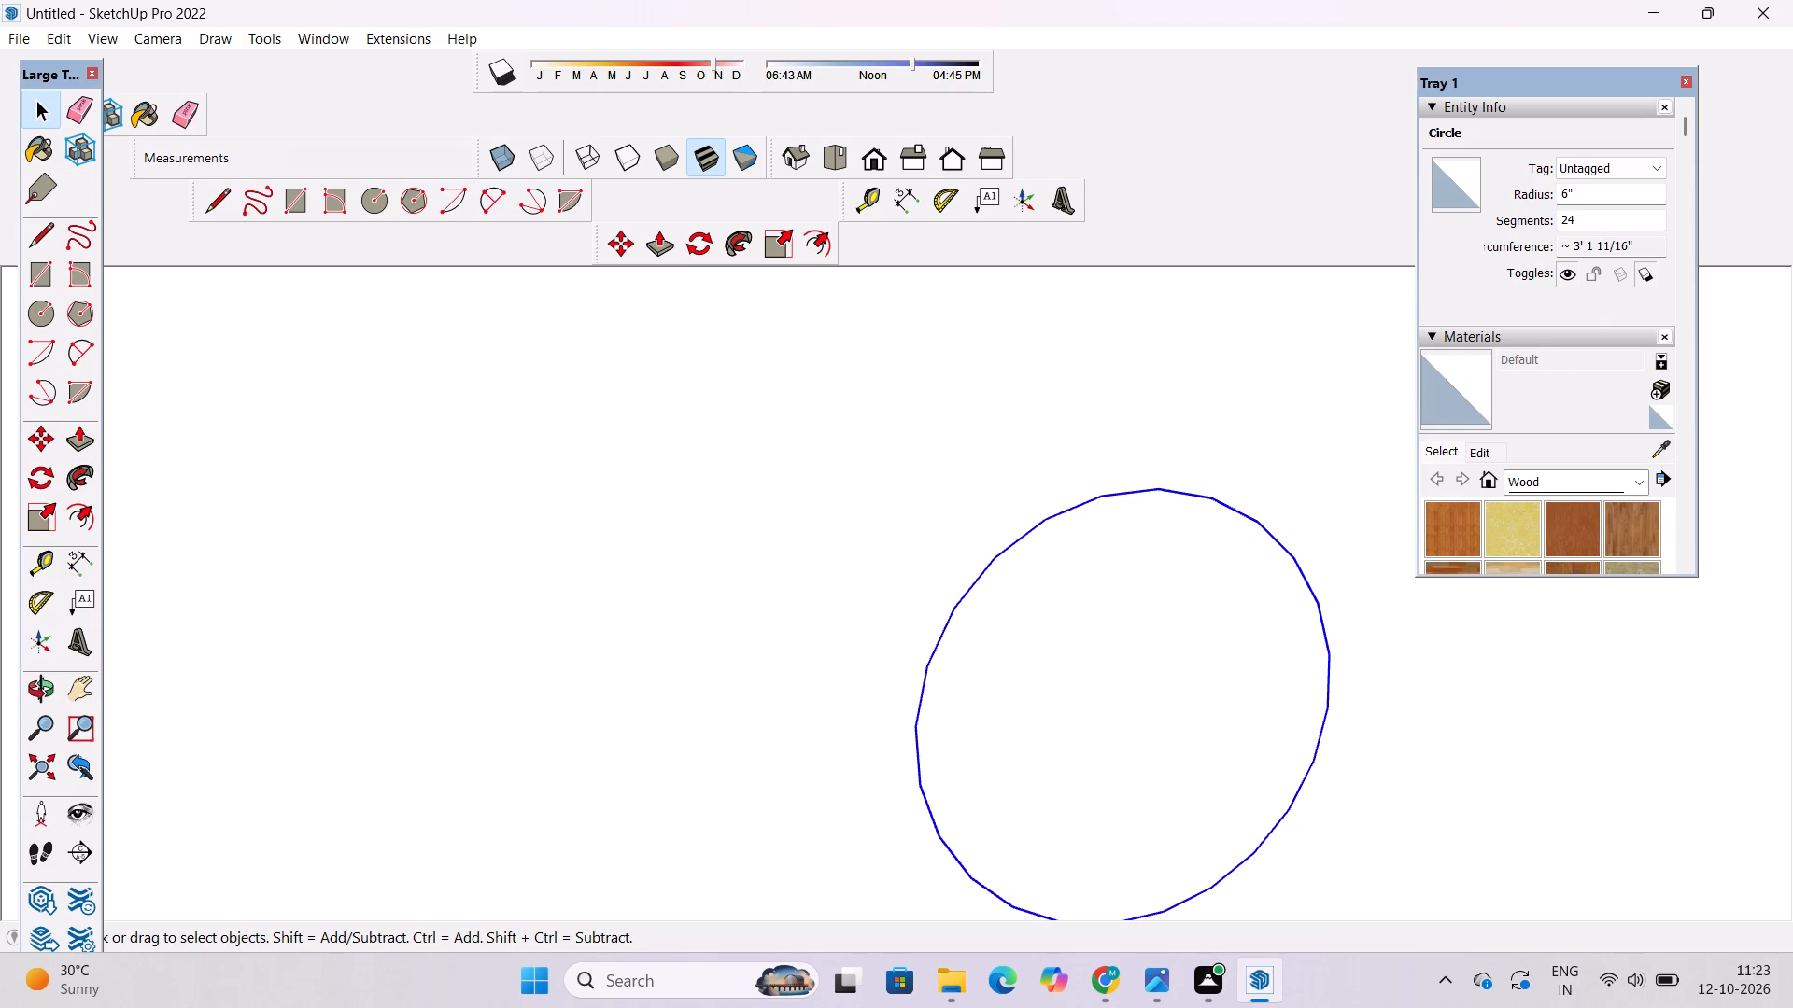
{"action": "left_click", "coordinate": [1581, 224]}
{"action": "key", "text": "BackSpace"}
{"action": "key", "text": "BackSpace"}
{"action": "key", "text": "BackSpace"}
{"action": "key", "text": "BackSpace"}
{"action": "key", "text": "BackSpace"}
{"action": "key", "text": "BackSpace"}
{"action": "key", "text": "BackSpace"}
{"action": "key", "text": "BackSpace"}
{"action": "key", "text": "BackSpace"}
{"action": "key", "text": "BackSpace"}
{"action": "key", "text": "BackSpace"}
{"action": "type", "text": "60"}
{"action": "key", "text": "Return"}
Examine the circle pattern on the angular panel up close and against the whole facade from several angles.
{"action": "scroll", "coordinate": [1084, 456], "scroll_direction": "down", "scroll_amount": 5}
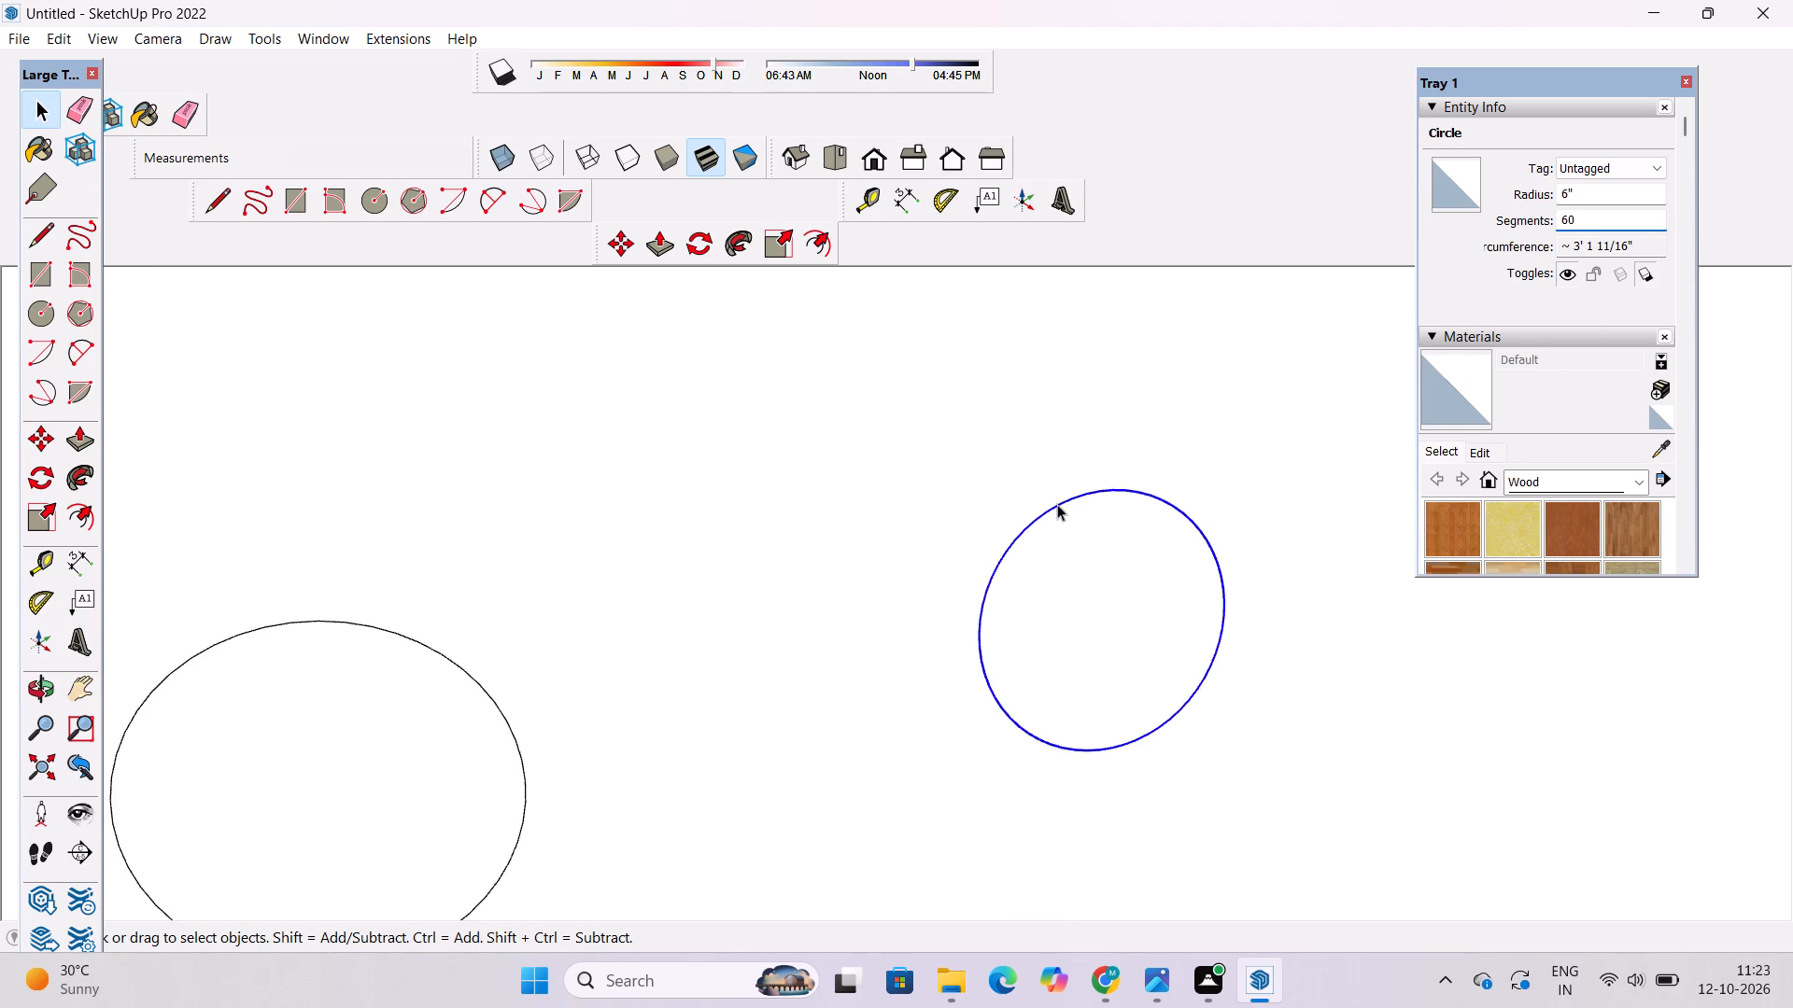
{"action": "scroll", "coordinate": [1057, 504], "scroll_direction": "down", "scroll_amount": 16}
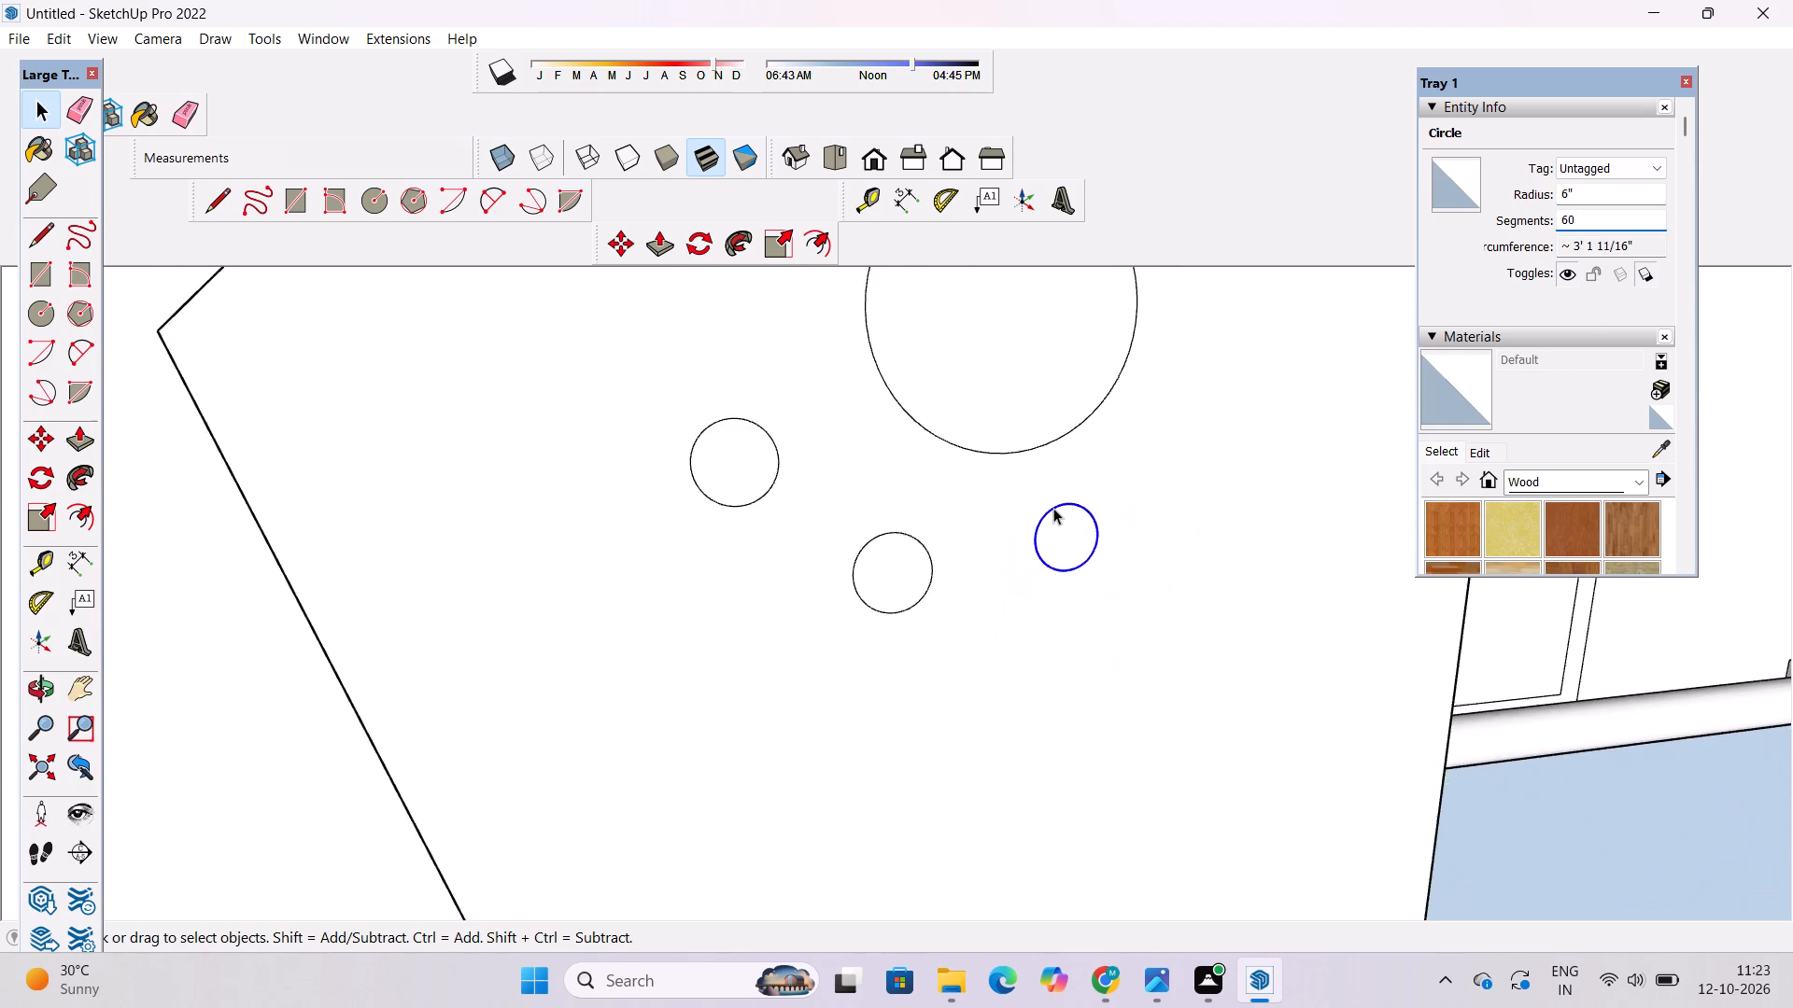
{"action": "scroll", "coordinate": [1053, 508], "scroll_direction": "up", "scroll_amount": 4}
{"action": "scroll", "coordinate": [1053, 508], "scroll_direction": "down", "scroll_amount": 4}
{"action": "scroll", "coordinate": [1053, 508], "scroll_direction": "up", "scroll_amount": 3}
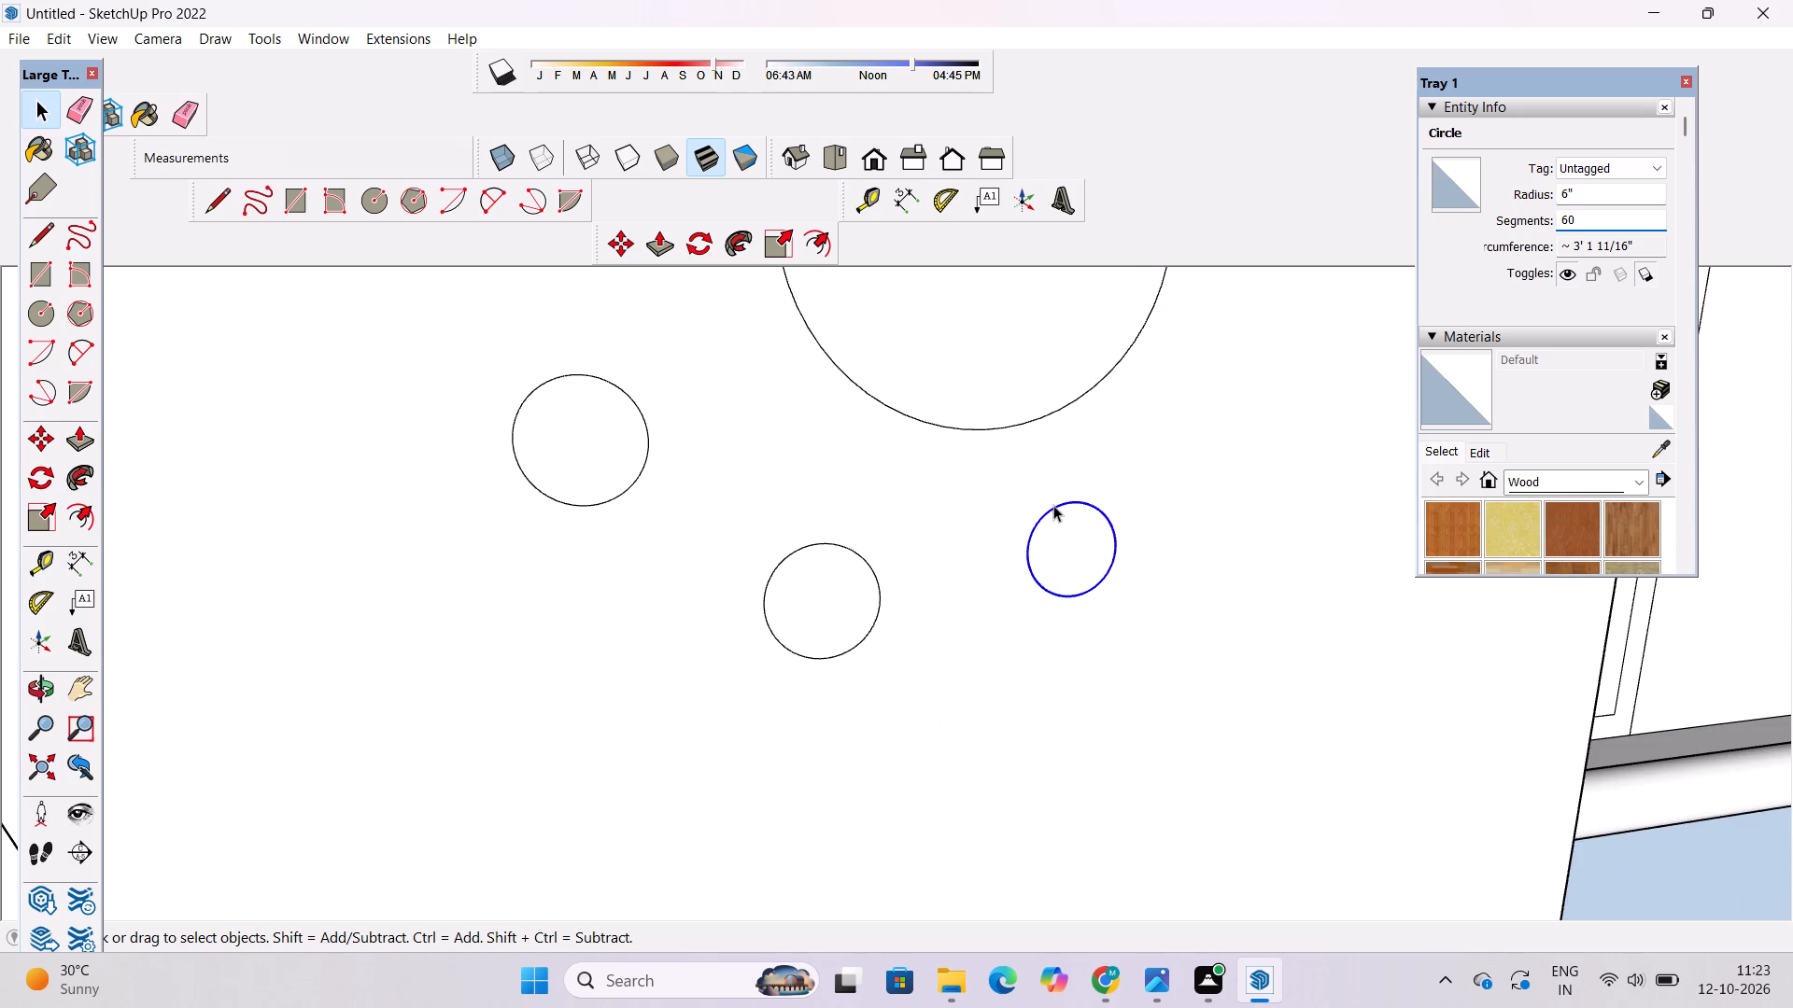
{"action": "scroll", "coordinate": [1053, 505], "scroll_direction": "down", "scroll_amount": 3}
{"action": "scroll", "coordinate": [1053, 505], "scroll_direction": "up", "scroll_amount": 3}
{"action": "scroll", "coordinate": [1053, 505], "scroll_direction": "down", "scroll_amount": 1}
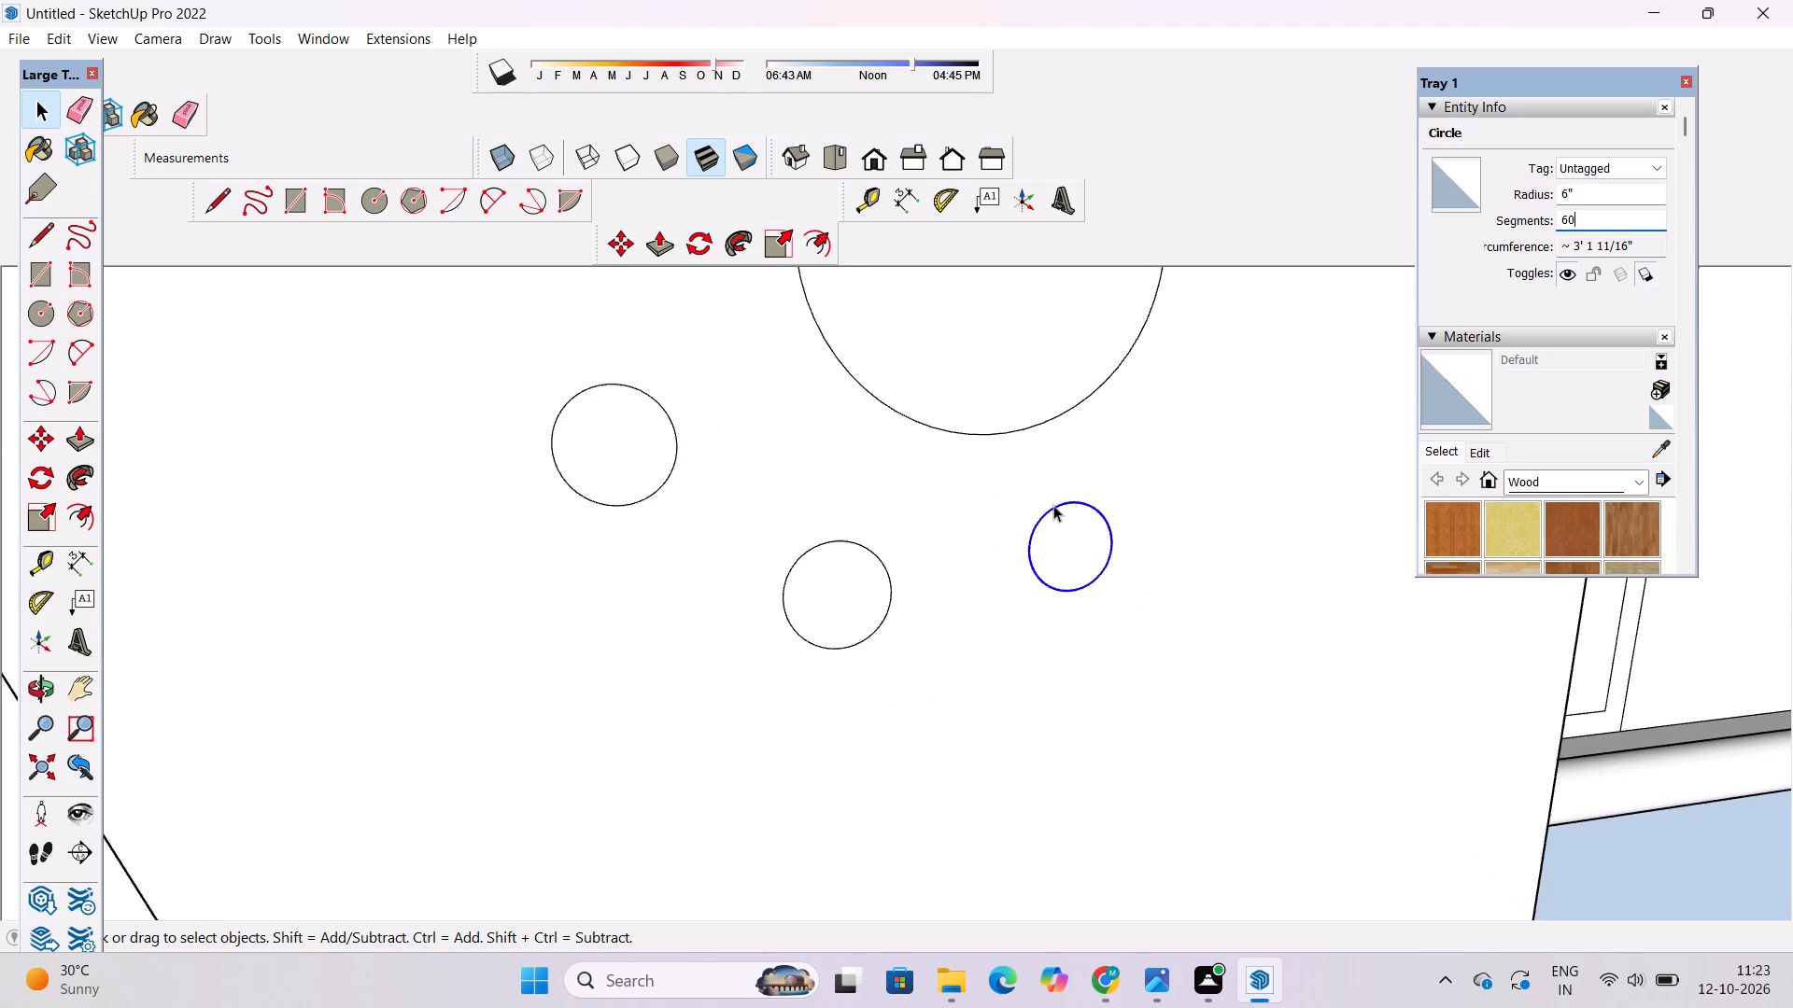
{"action": "scroll", "coordinate": [1053, 505], "scroll_direction": "down", "scroll_amount": 3}
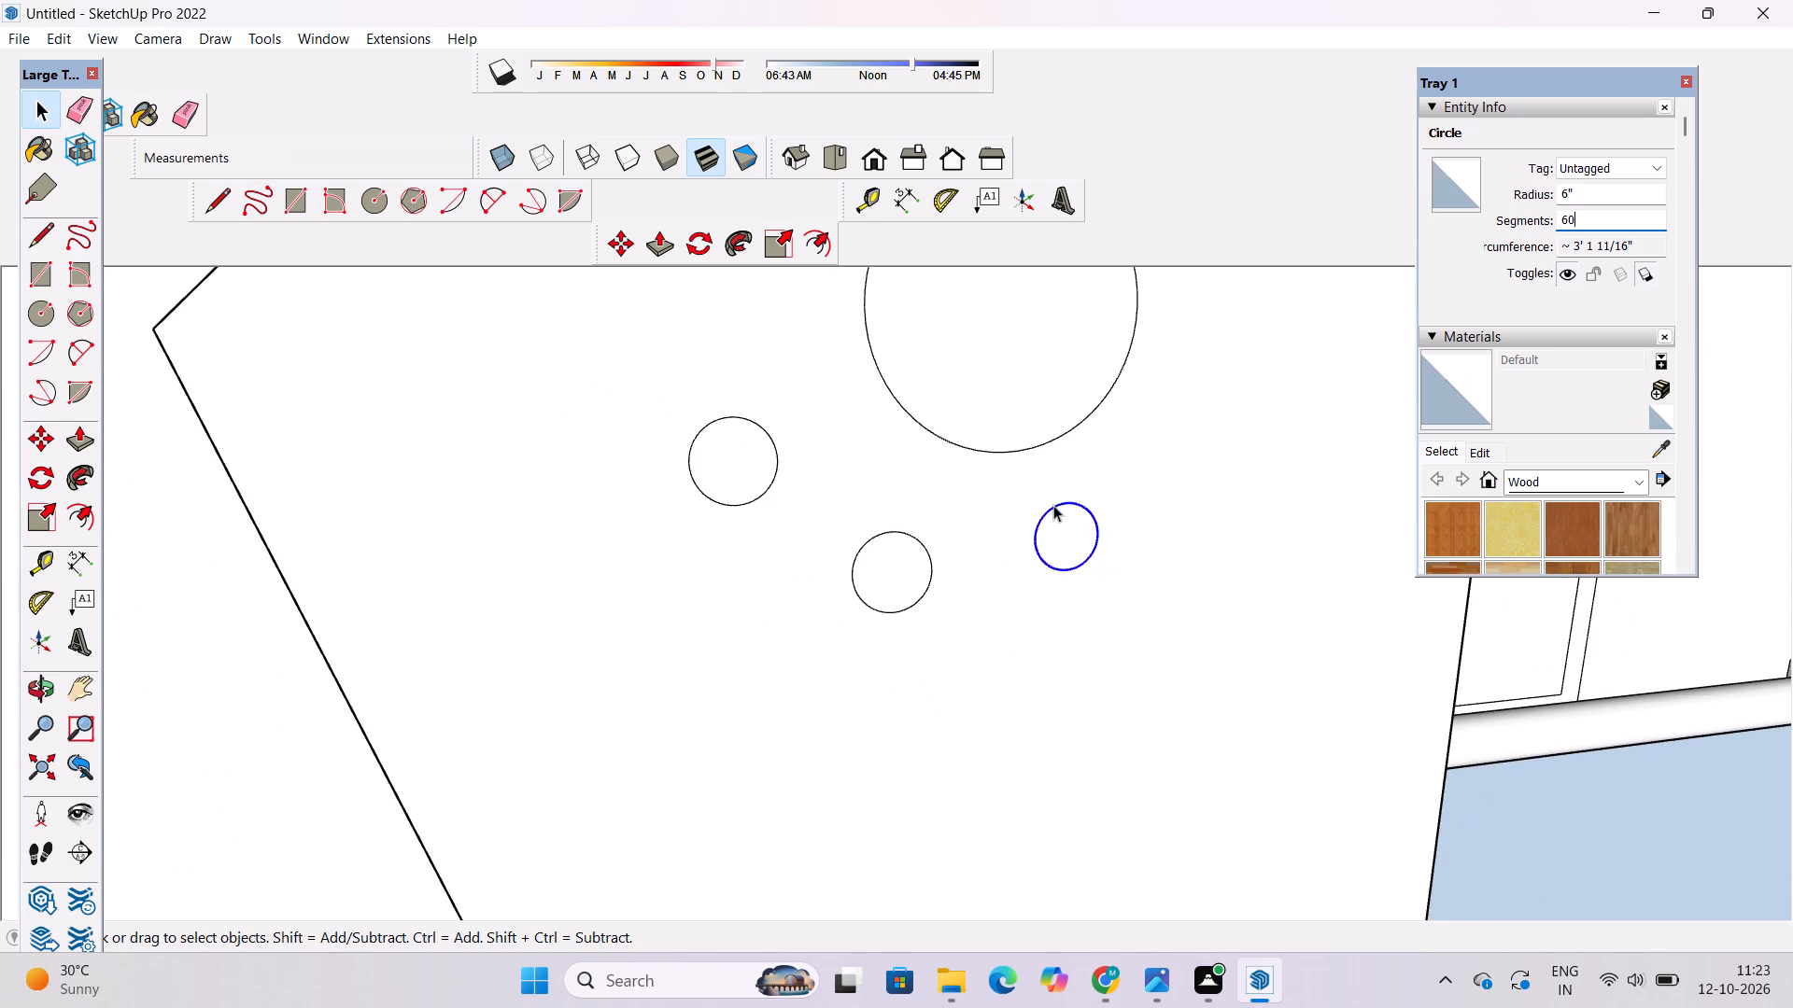
{"action": "scroll", "coordinate": [1053, 505], "scroll_direction": "up", "scroll_amount": 1}
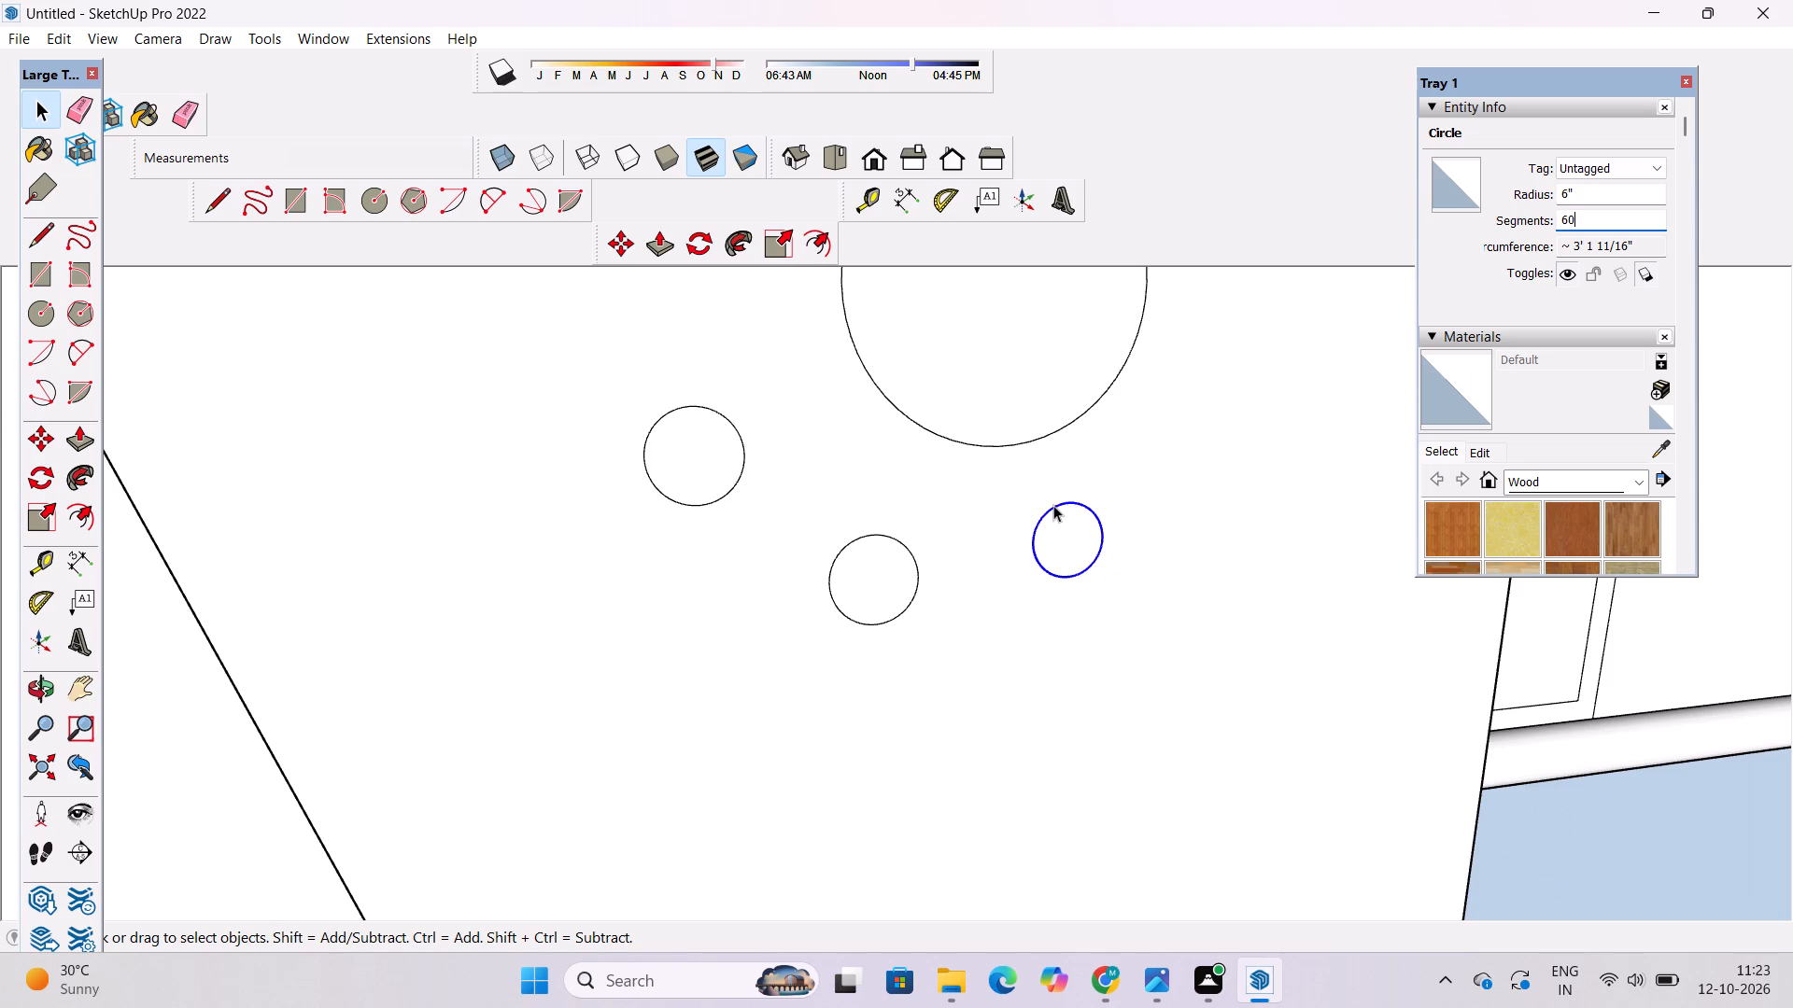
{"action": "key", "text": "space"}
{"action": "type", "text": "o"}
{"action": "scroll", "coordinate": [954, 594], "scroll_direction": "down", "scroll_amount": 6}
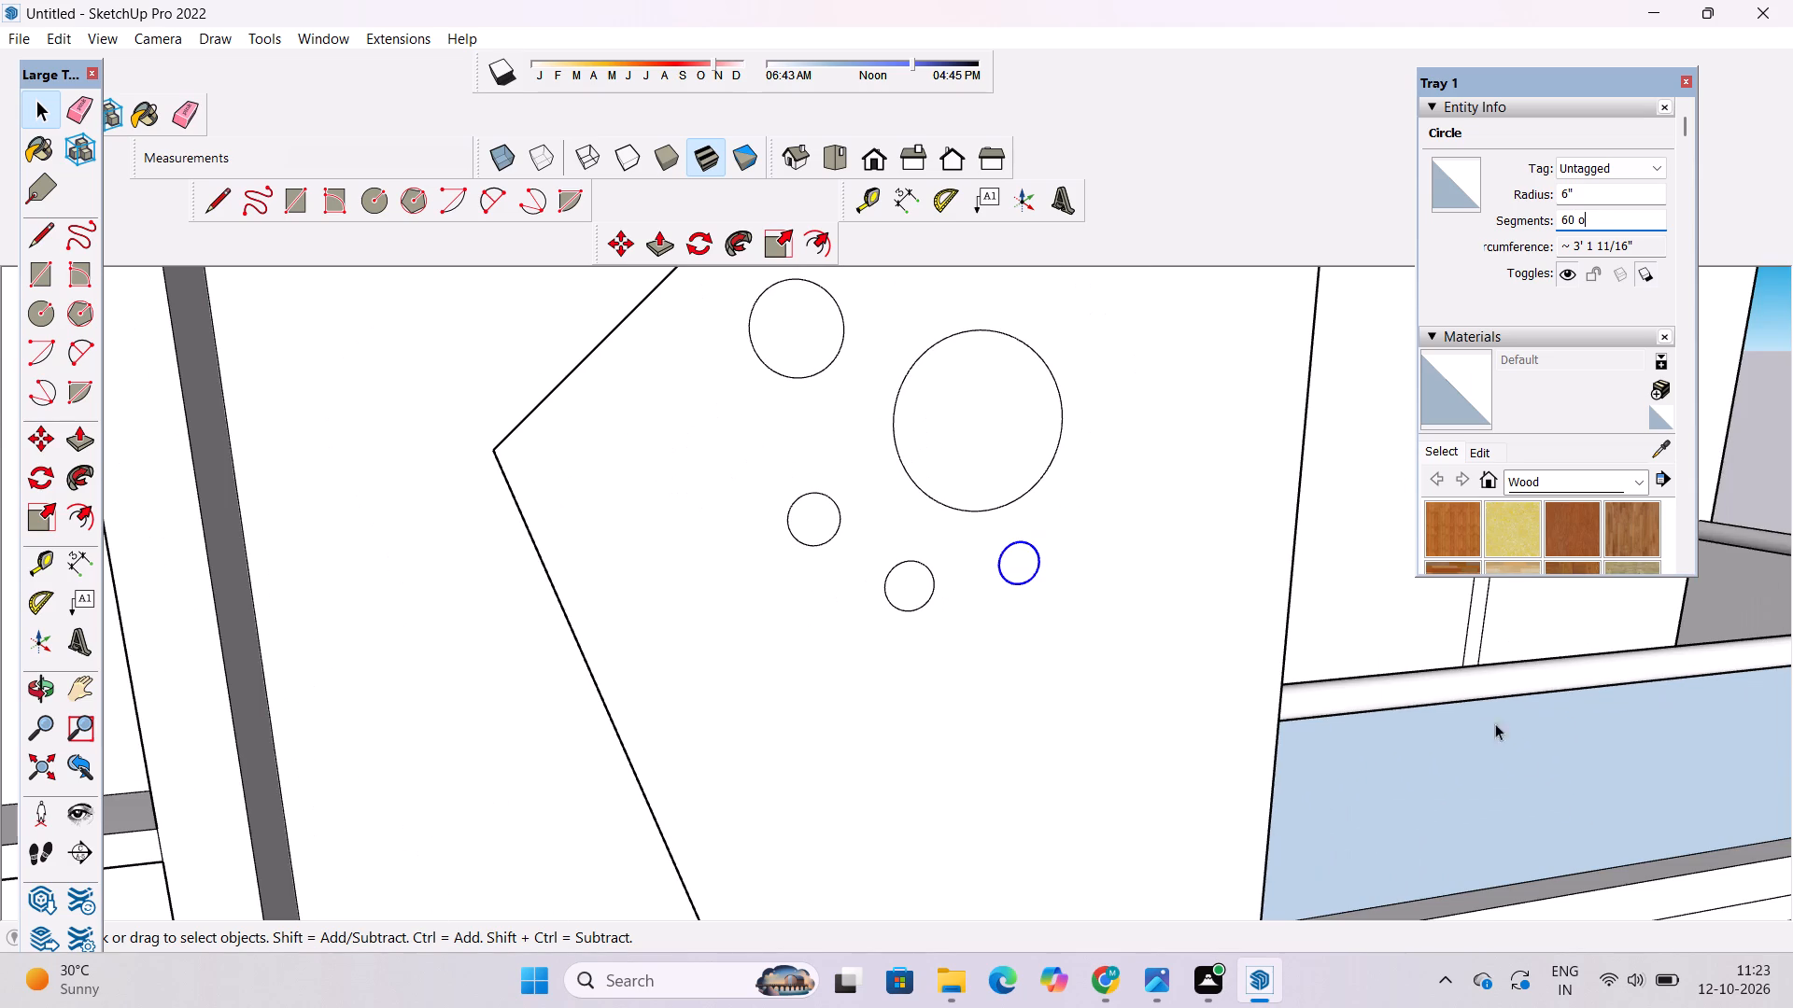
{"action": "left_click", "coordinate": [1401, 645]}
{"action": "key", "text": "o"}
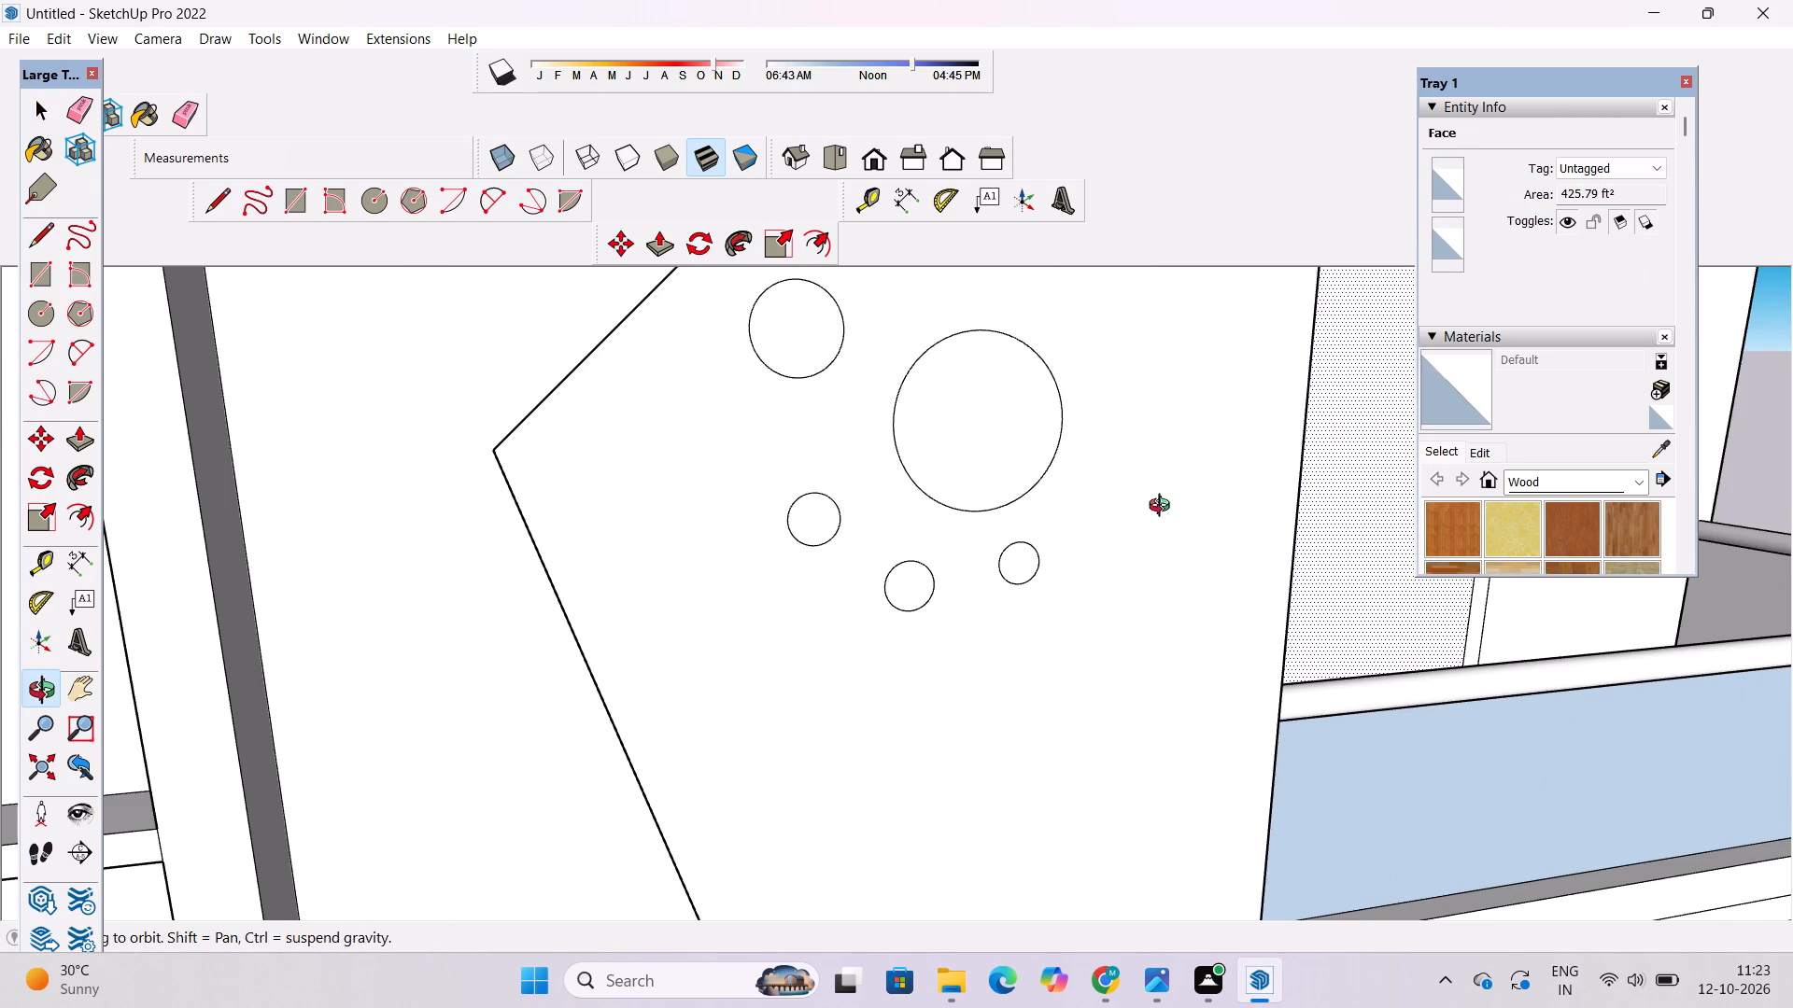
{"action": "scroll", "coordinate": [1158, 522], "scroll_direction": "down", "scroll_amount": 5}
{"action": "left_click_drag", "start_coordinate": [1165, 628], "coordinate": [1139, 596]}
{"action": "scroll", "coordinate": [1124, 586], "scroll_direction": "up", "scroll_amount": 3}
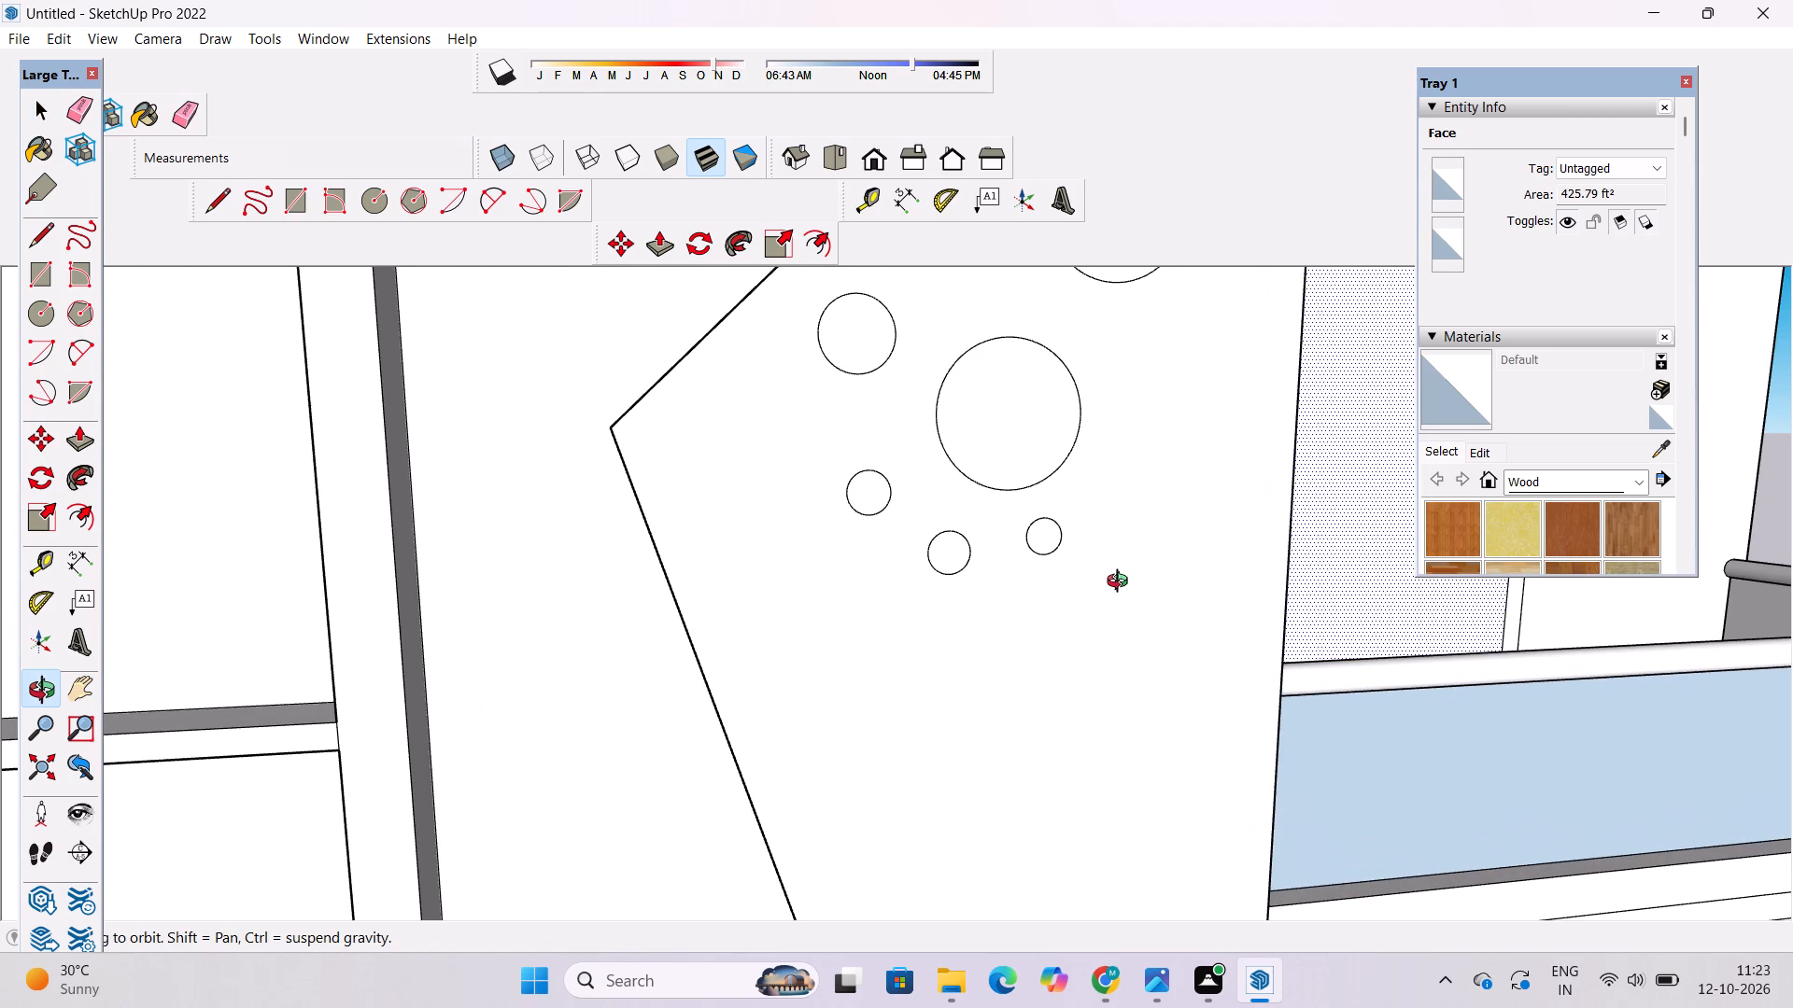
{"action": "scroll", "coordinate": [1121, 581], "scroll_direction": "down", "scroll_amount": 4}
{"action": "scroll", "coordinate": [1121, 581], "scroll_direction": "up", "scroll_amount": 2}
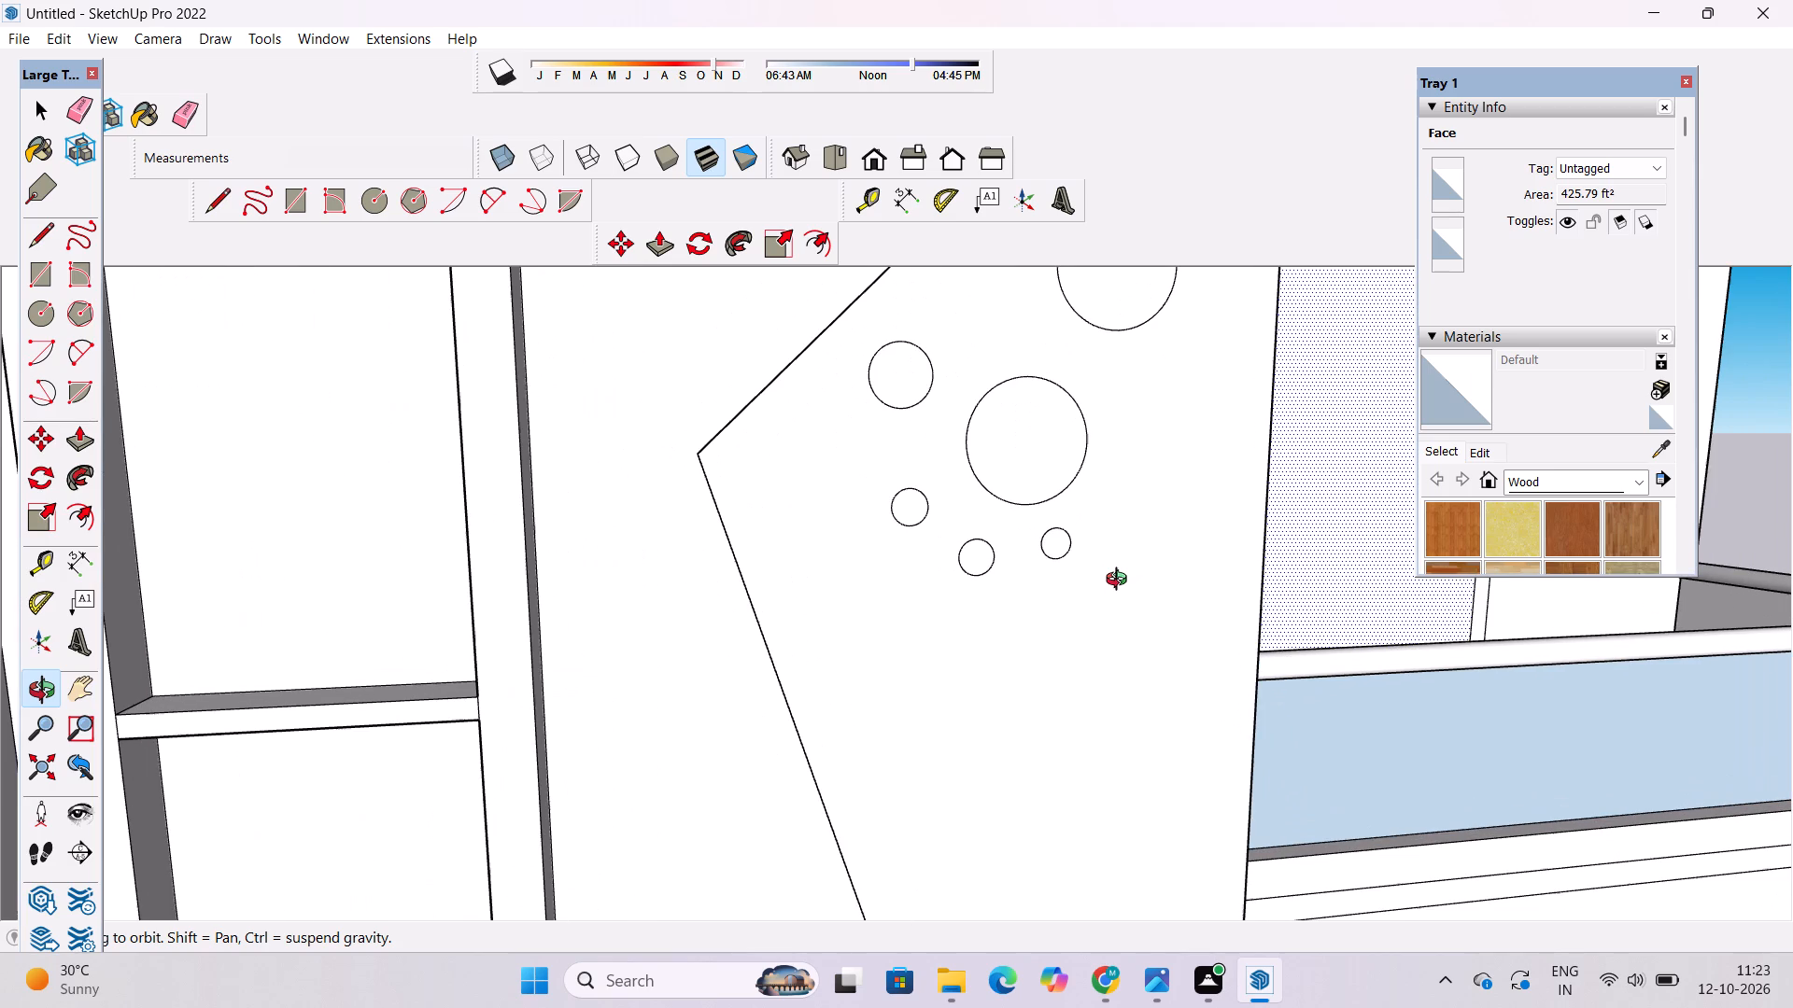
{"action": "scroll", "coordinate": [1121, 581], "scroll_direction": "down", "scroll_amount": 2}
{"action": "scroll", "coordinate": [1121, 581], "scroll_direction": "up", "scroll_amount": 1}
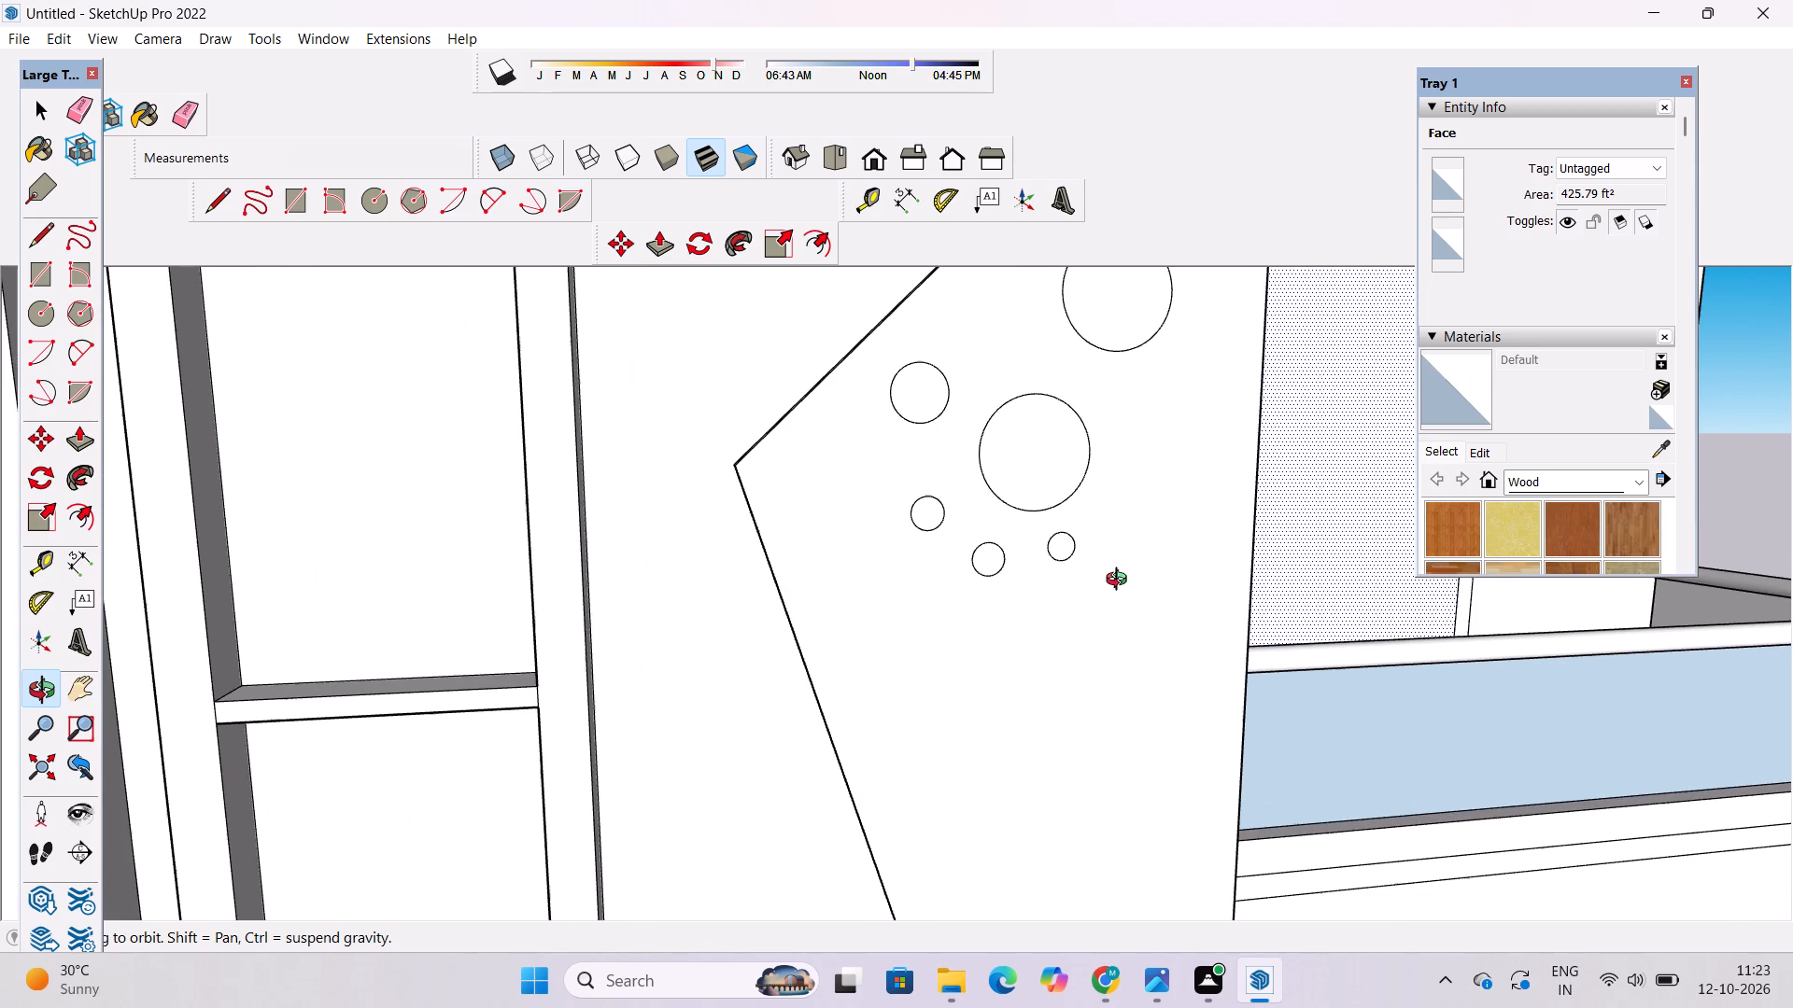
{"action": "scroll", "coordinate": [1121, 581], "scroll_direction": "up", "scroll_amount": 2}
{"action": "scroll", "coordinate": [1114, 574], "scroll_direction": "down", "scroll_amount": 4}
{"action": "left_click_drag", "start_coordinate": [1114, 605], "coordinate": [1056, 586]}
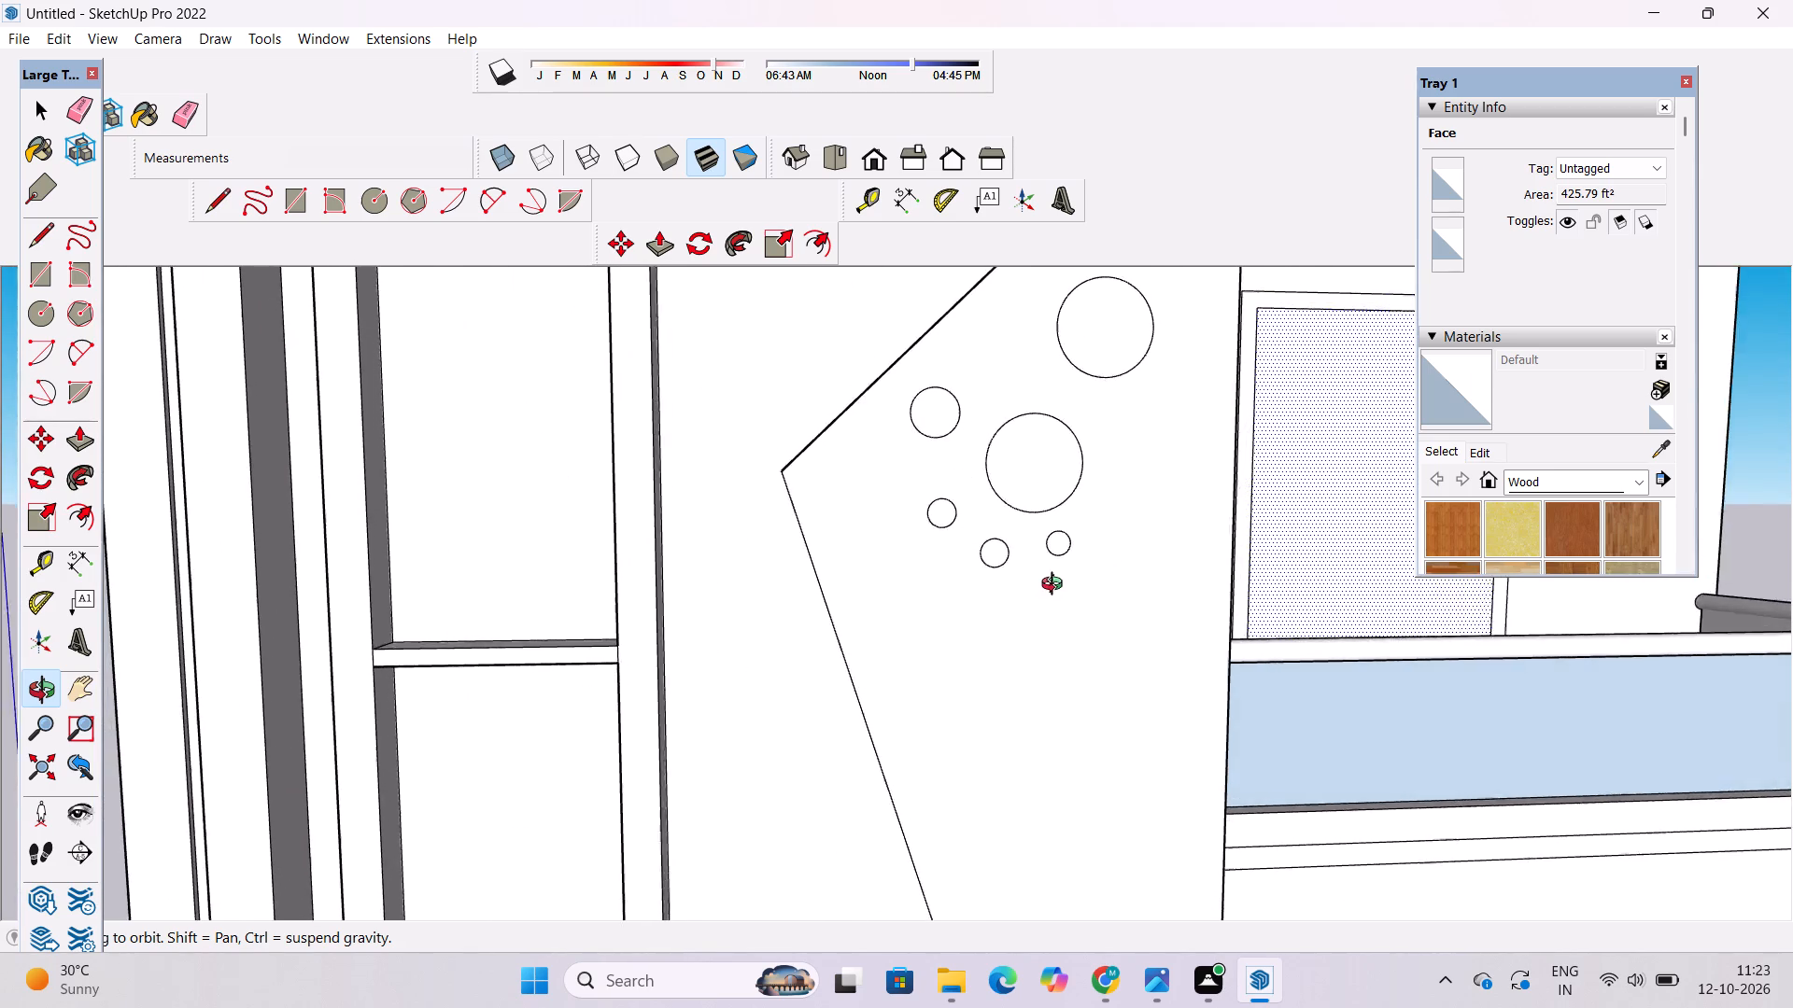
{"action": "left_click_drag", "start_coordinate": [1056, 586], "coordinate": [1130, 632]}
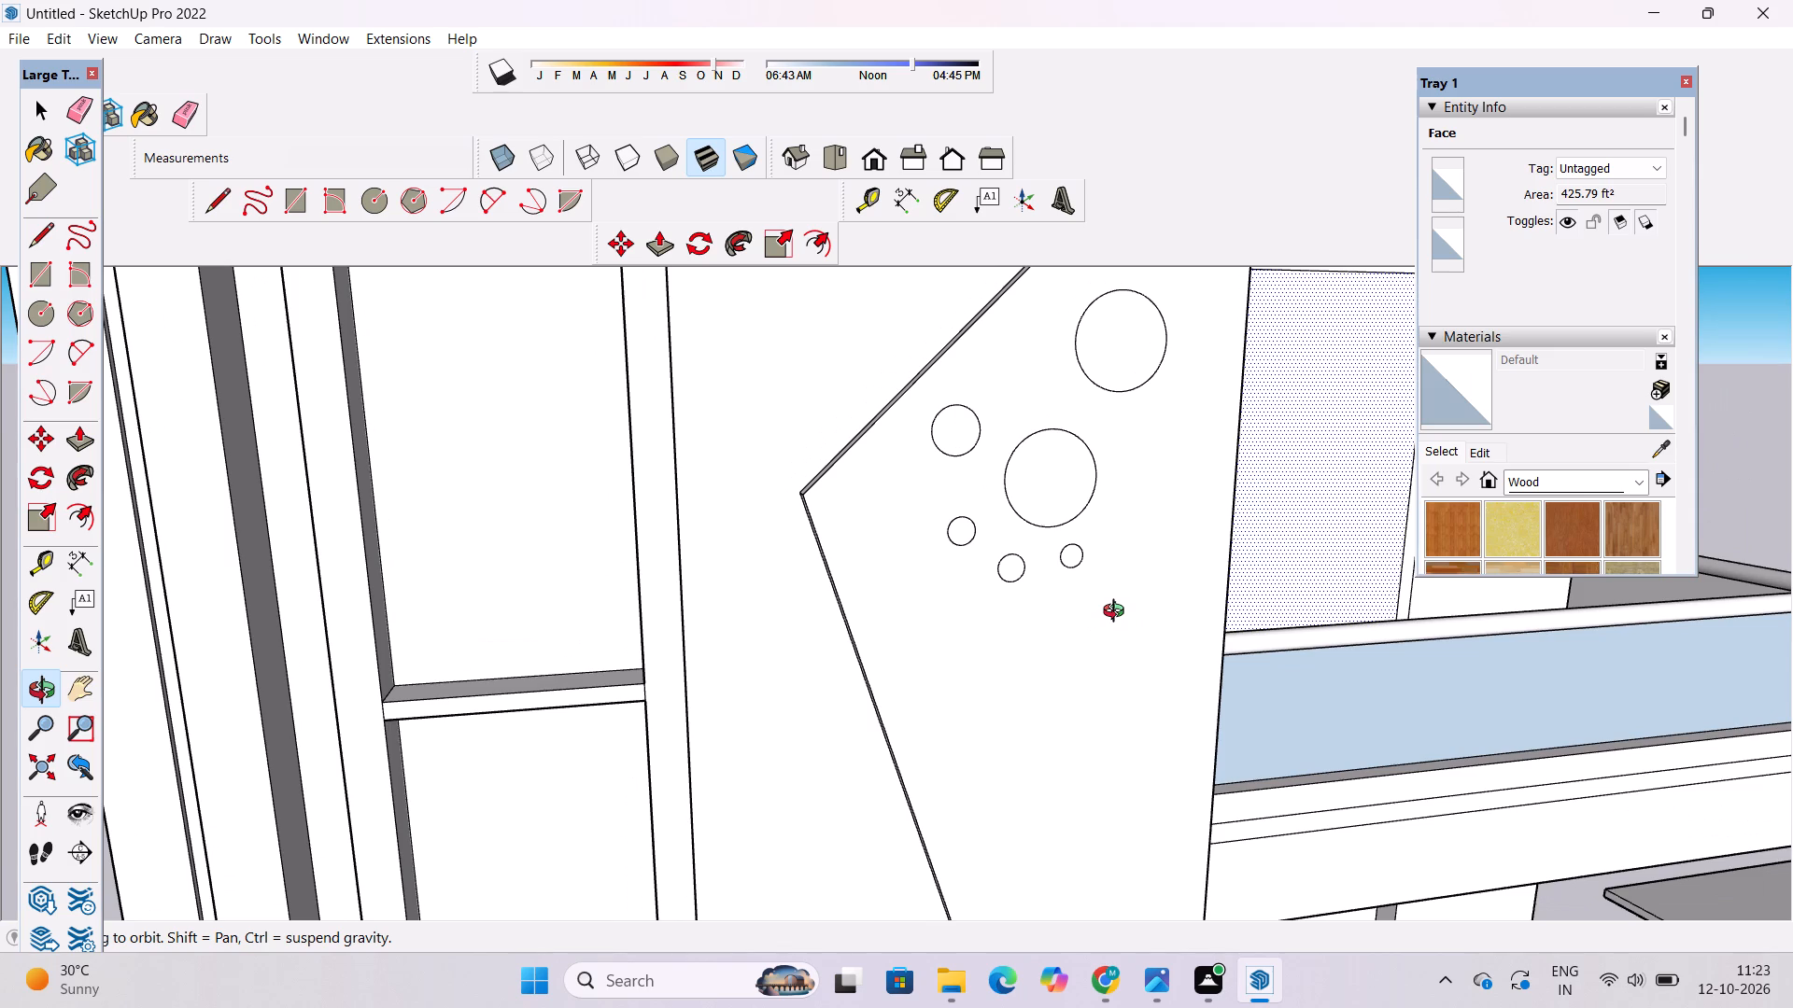
{"action": "scroll", "coordinate": [1118, 613], "scroll_direction": "down", "scroll_amount": 7}
{"action": "left_click_drag", "start_coordinate": [1117, 644], "coordinate": [595, 656]}
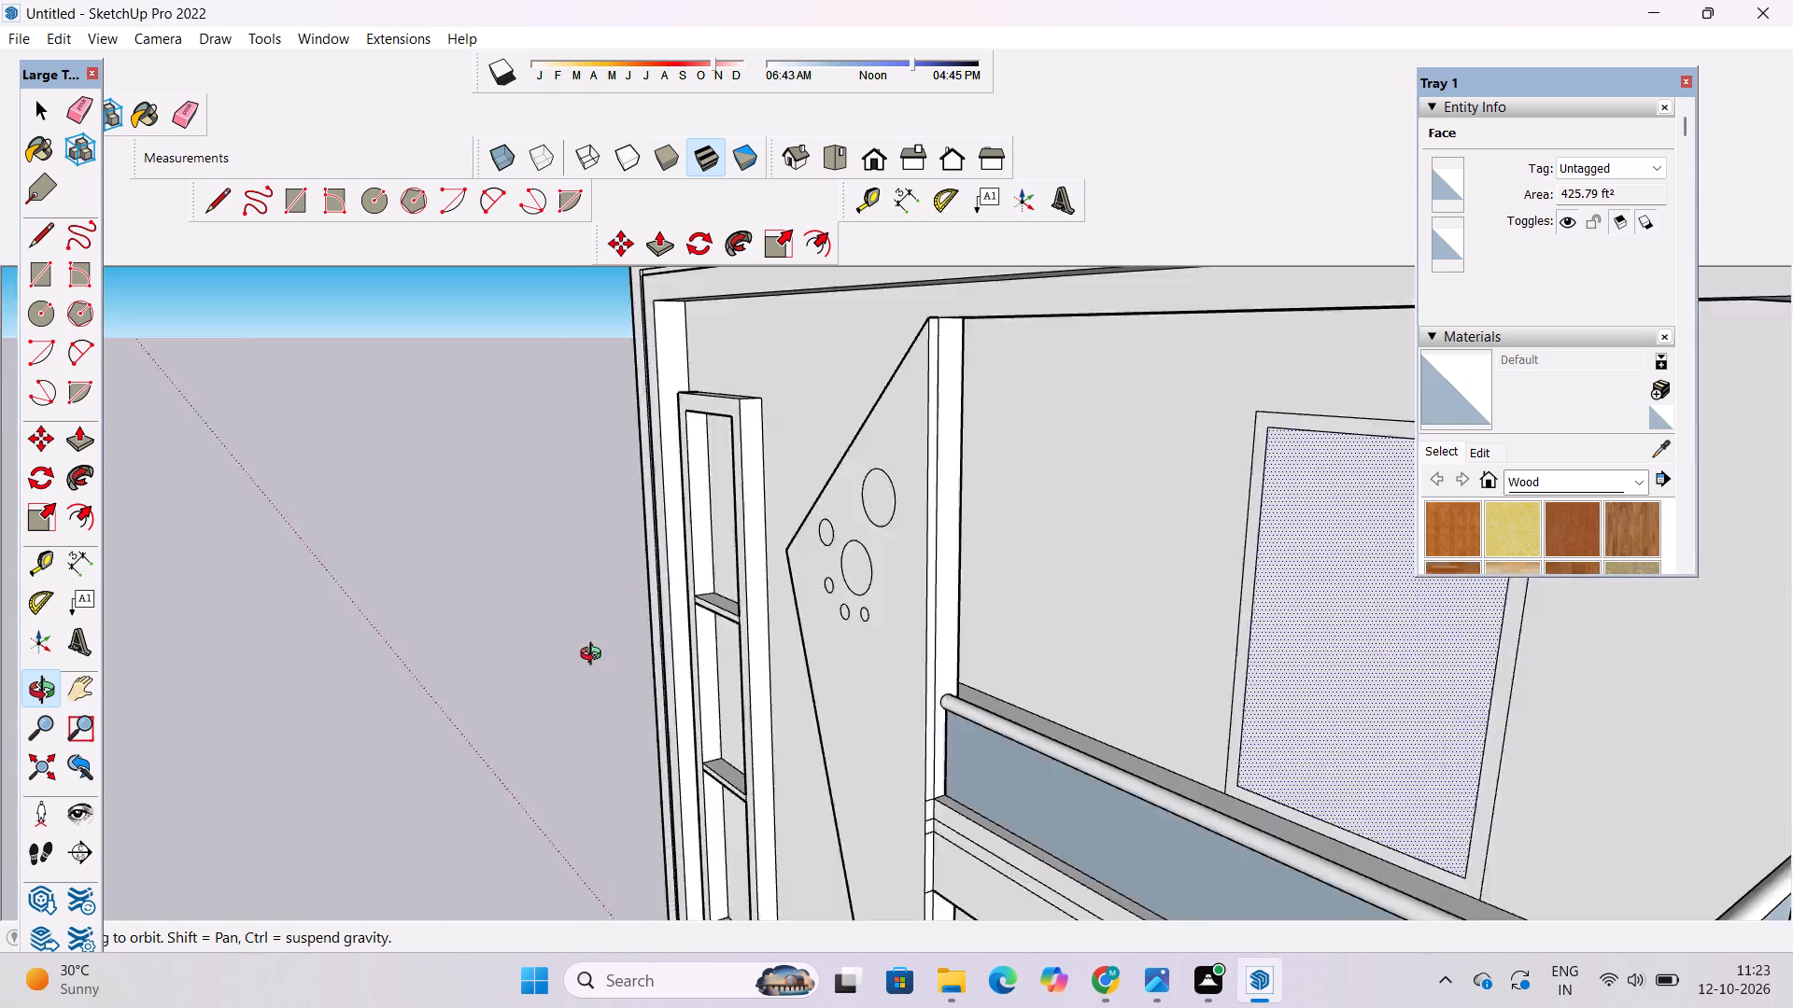
{"action": "left_click_drag", "start_coordinate": [595, 656], "coordinate": [1114, 579]}
{"action": "scroll", "coordinate": [692, 500], "scroll_direction": "down", "scroll_amount": 11}
{"action": "left_click_drag", "start_coordinate": [699, 575], "coordinate": [778, 609]}
{"action": "scroll", "coordinate": [813, 552], "scroll_direction": "up", "scroll_amount": 3}
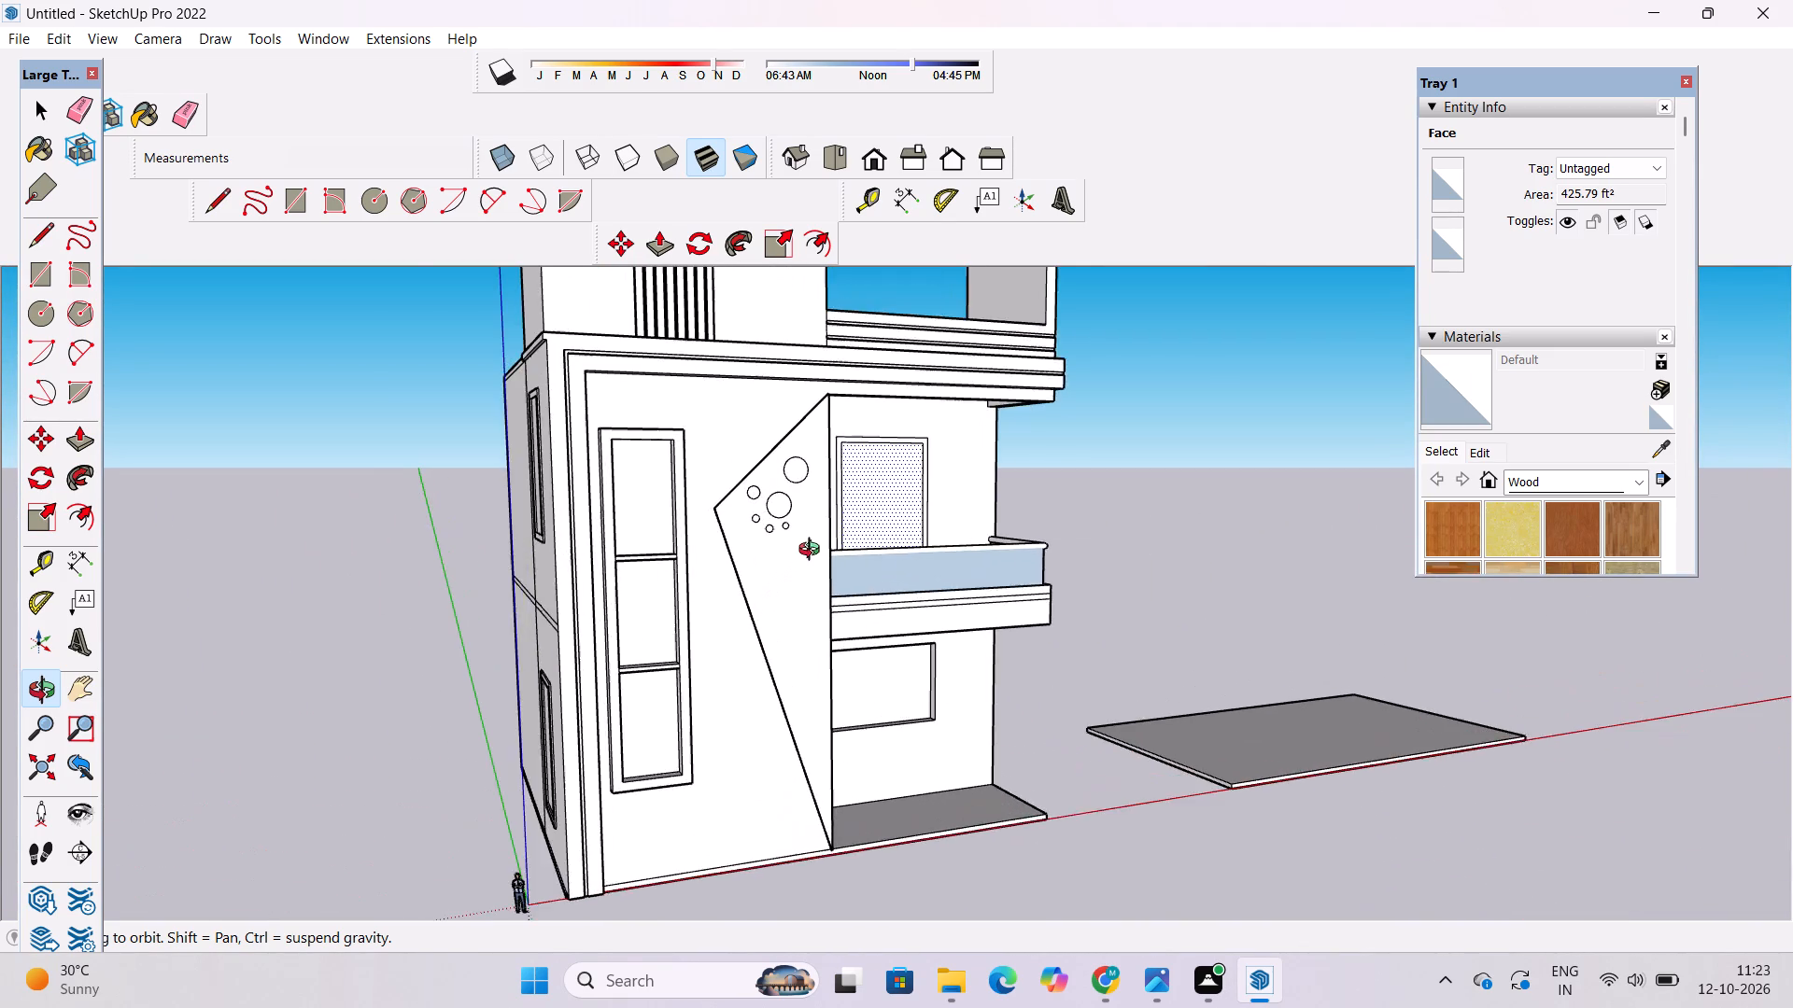
{"action": "scroll", "coordinate": [813, 552], "scroll_direction": "up", "scroll_amount": 7}
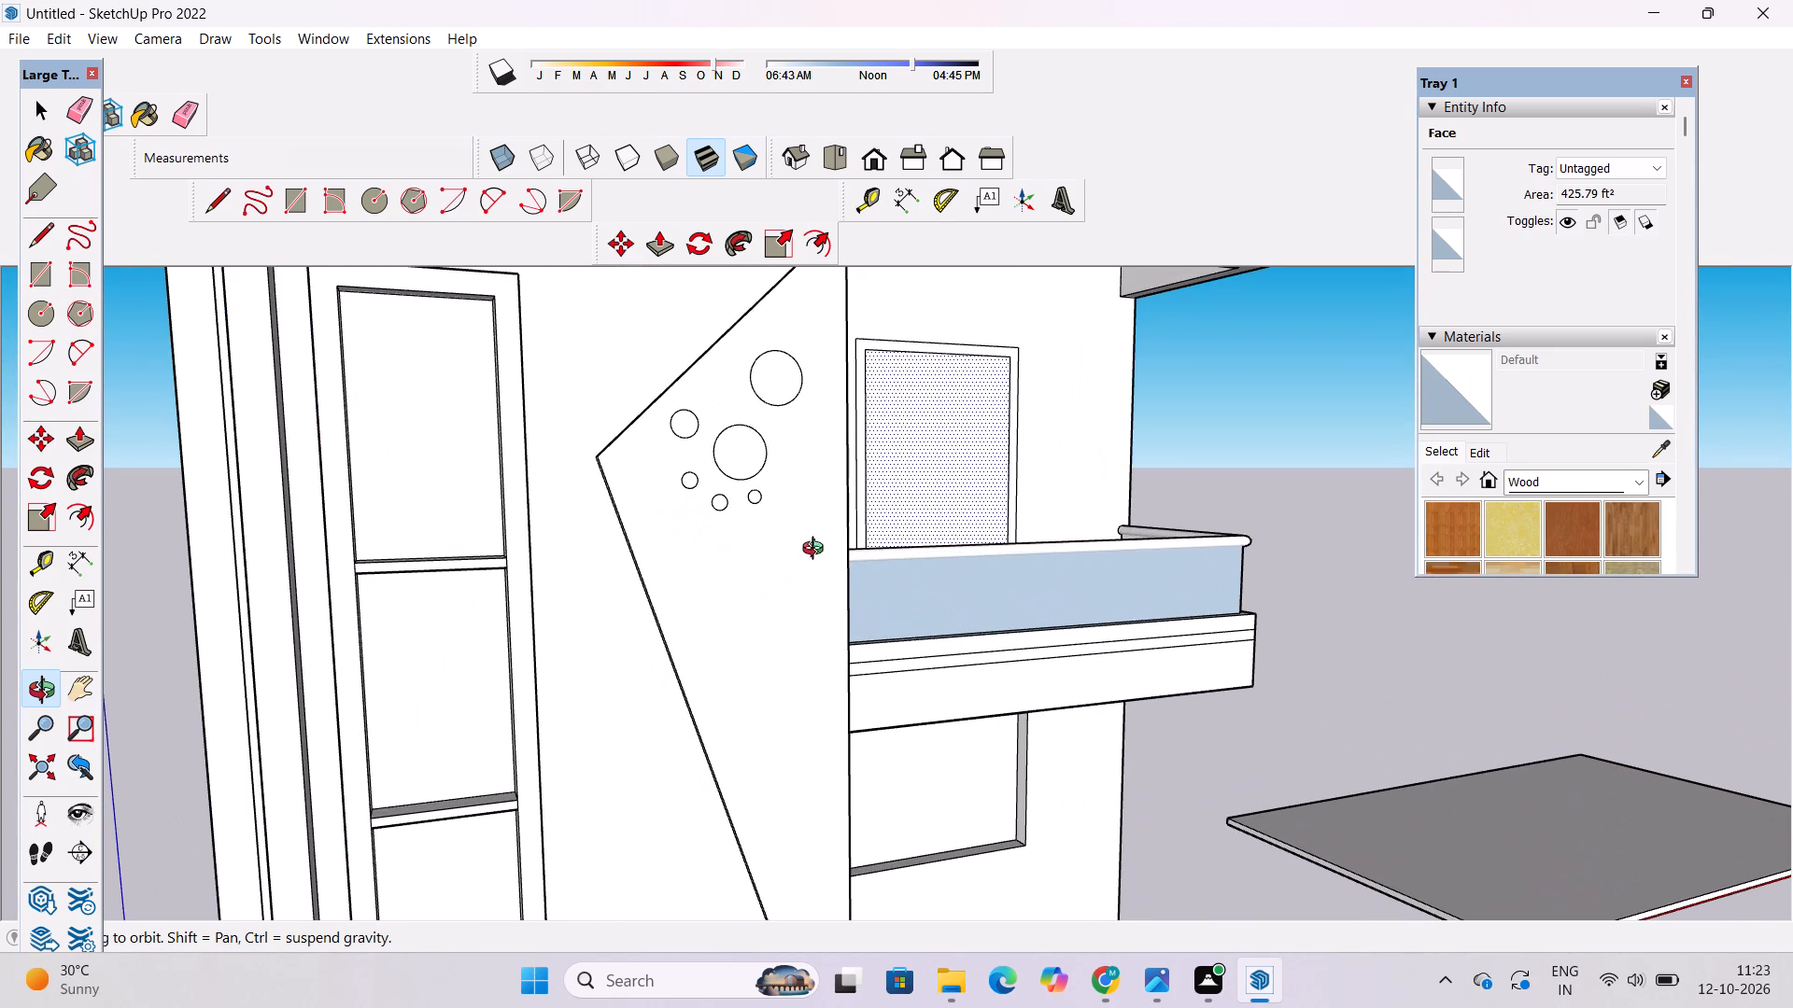
{"action": "scroll", "coordinate": [817, 551], "scroll_direction": "down", "scroll_amount": 2}
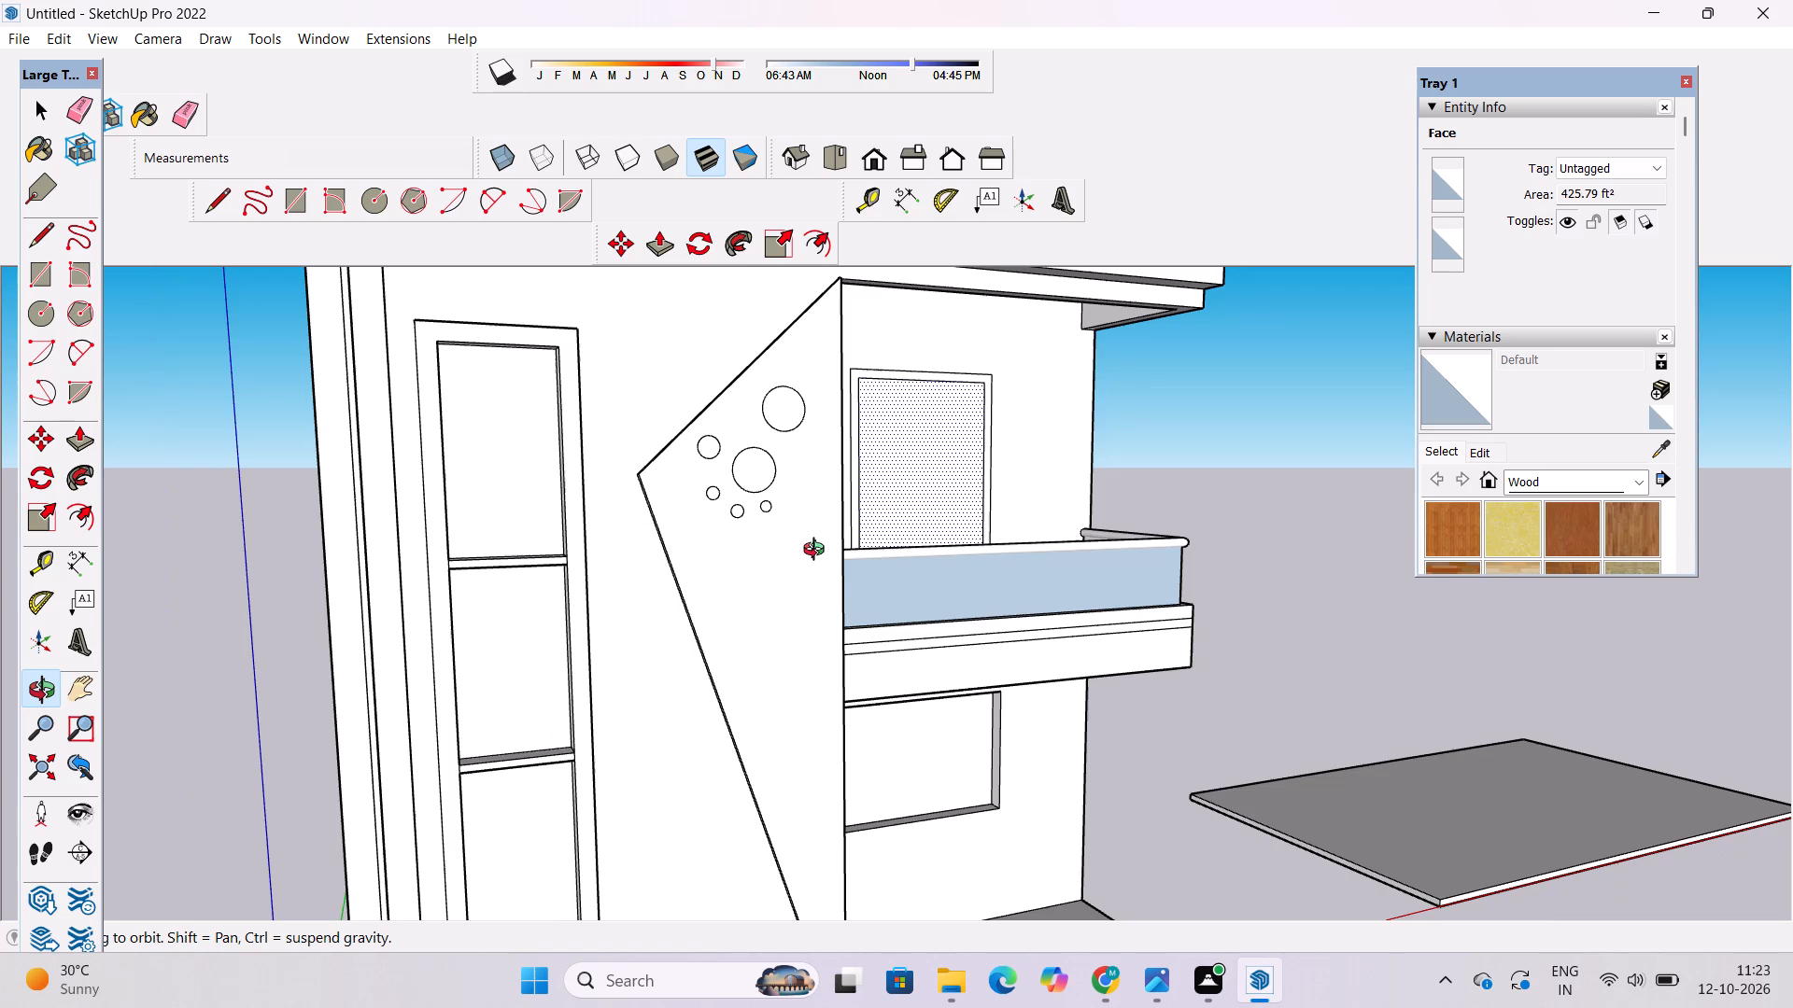
{"action": "scroll", "coordinate": [818, 552], "scroll_direction": "up", "scroll_amount": 3}
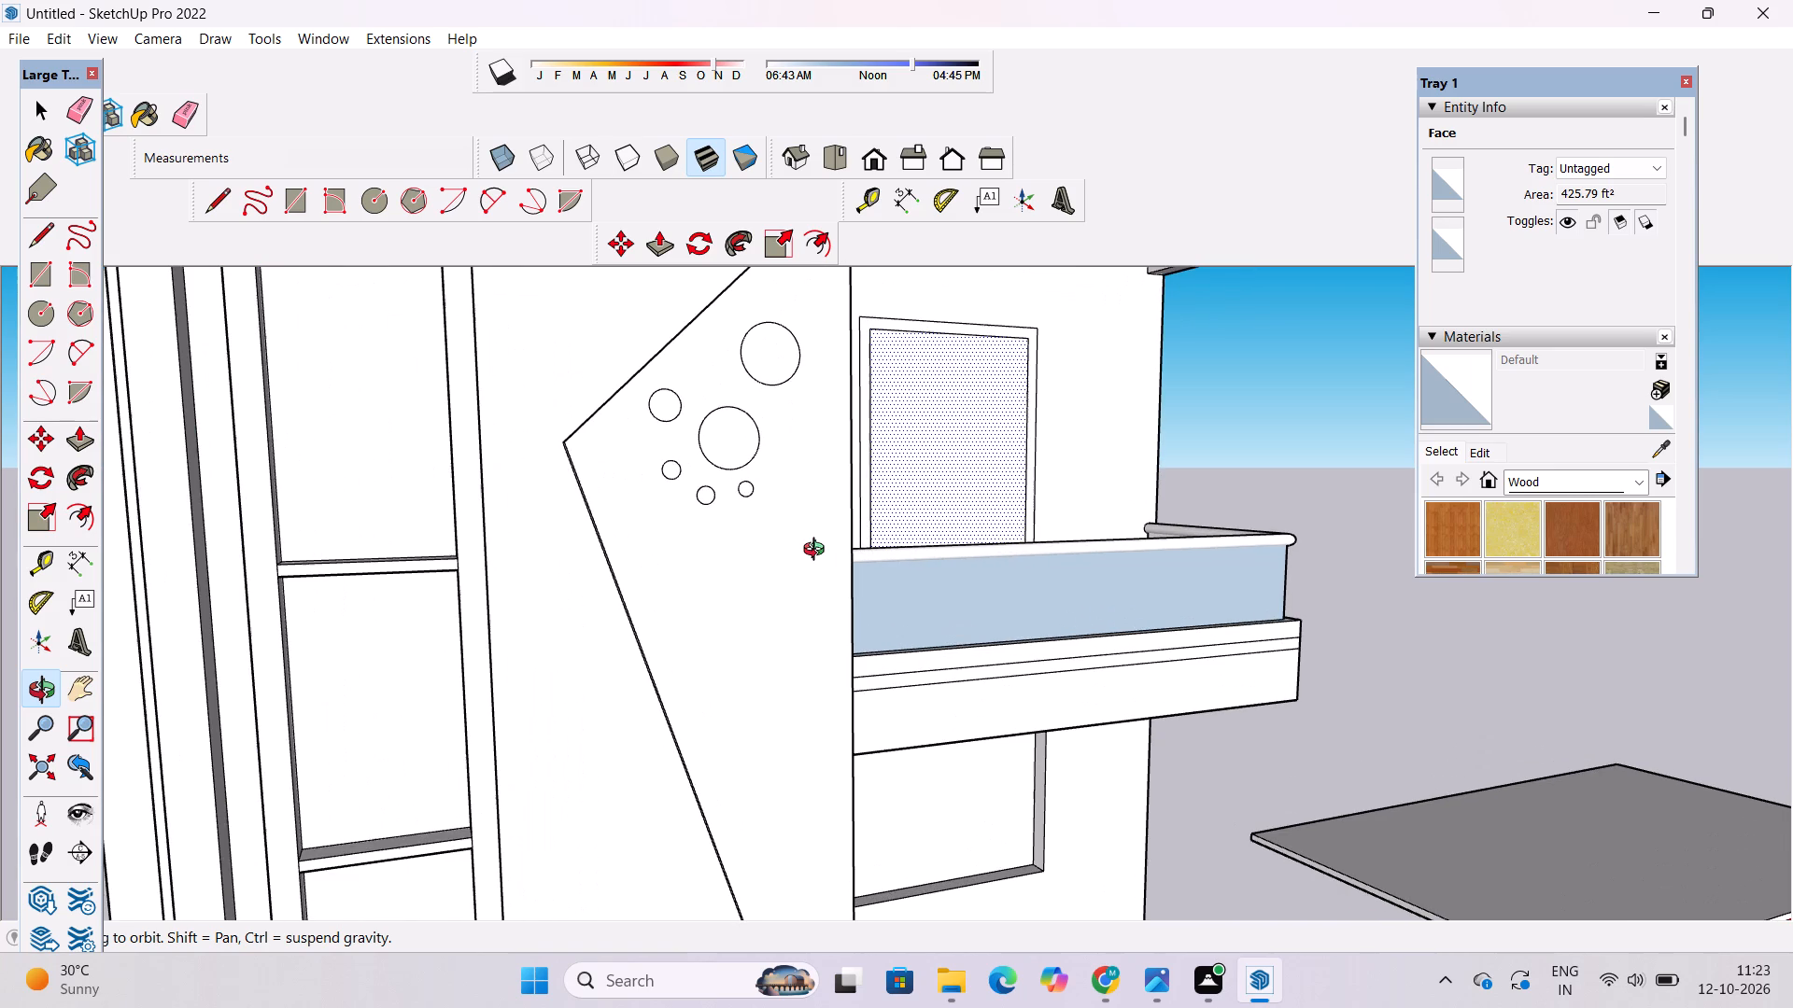
{"action": "scroll", "coordinate": [818, 552], "scroll_direction": "down", "scroll_amount": 5}
{"action": "scroll", "coordinate": [818, 552], "scroll_direction": "up", "scroll_amount": 4}
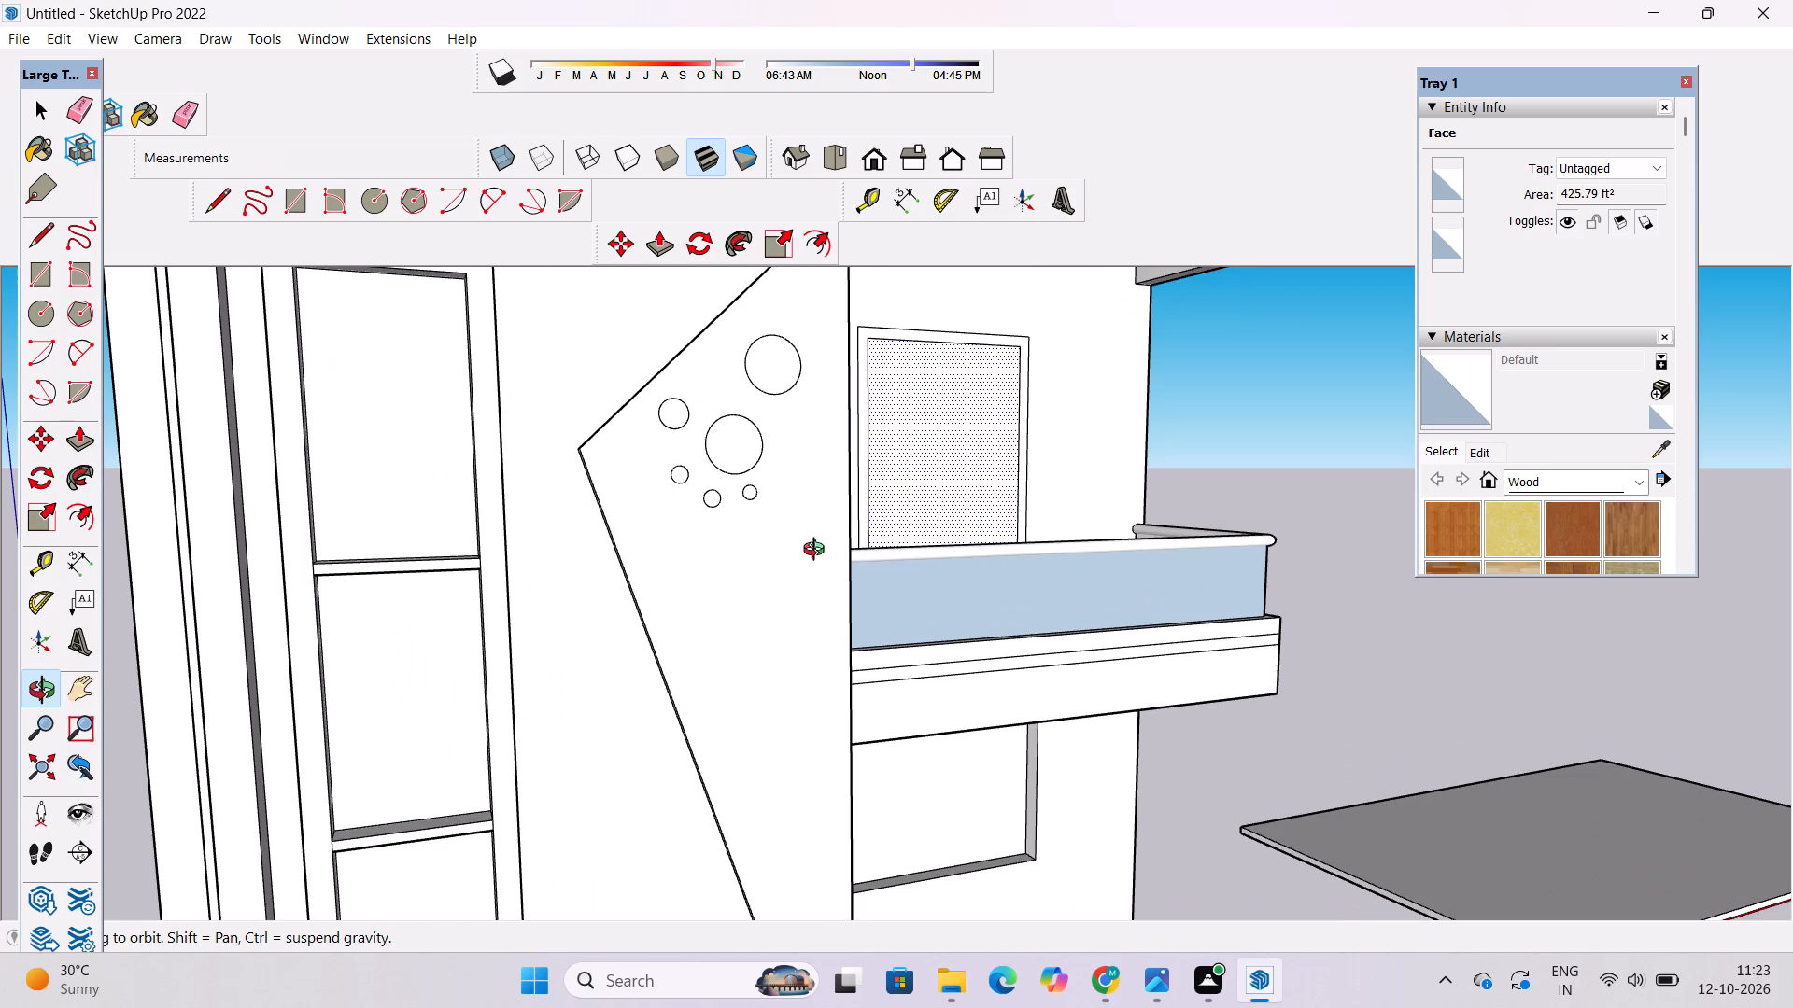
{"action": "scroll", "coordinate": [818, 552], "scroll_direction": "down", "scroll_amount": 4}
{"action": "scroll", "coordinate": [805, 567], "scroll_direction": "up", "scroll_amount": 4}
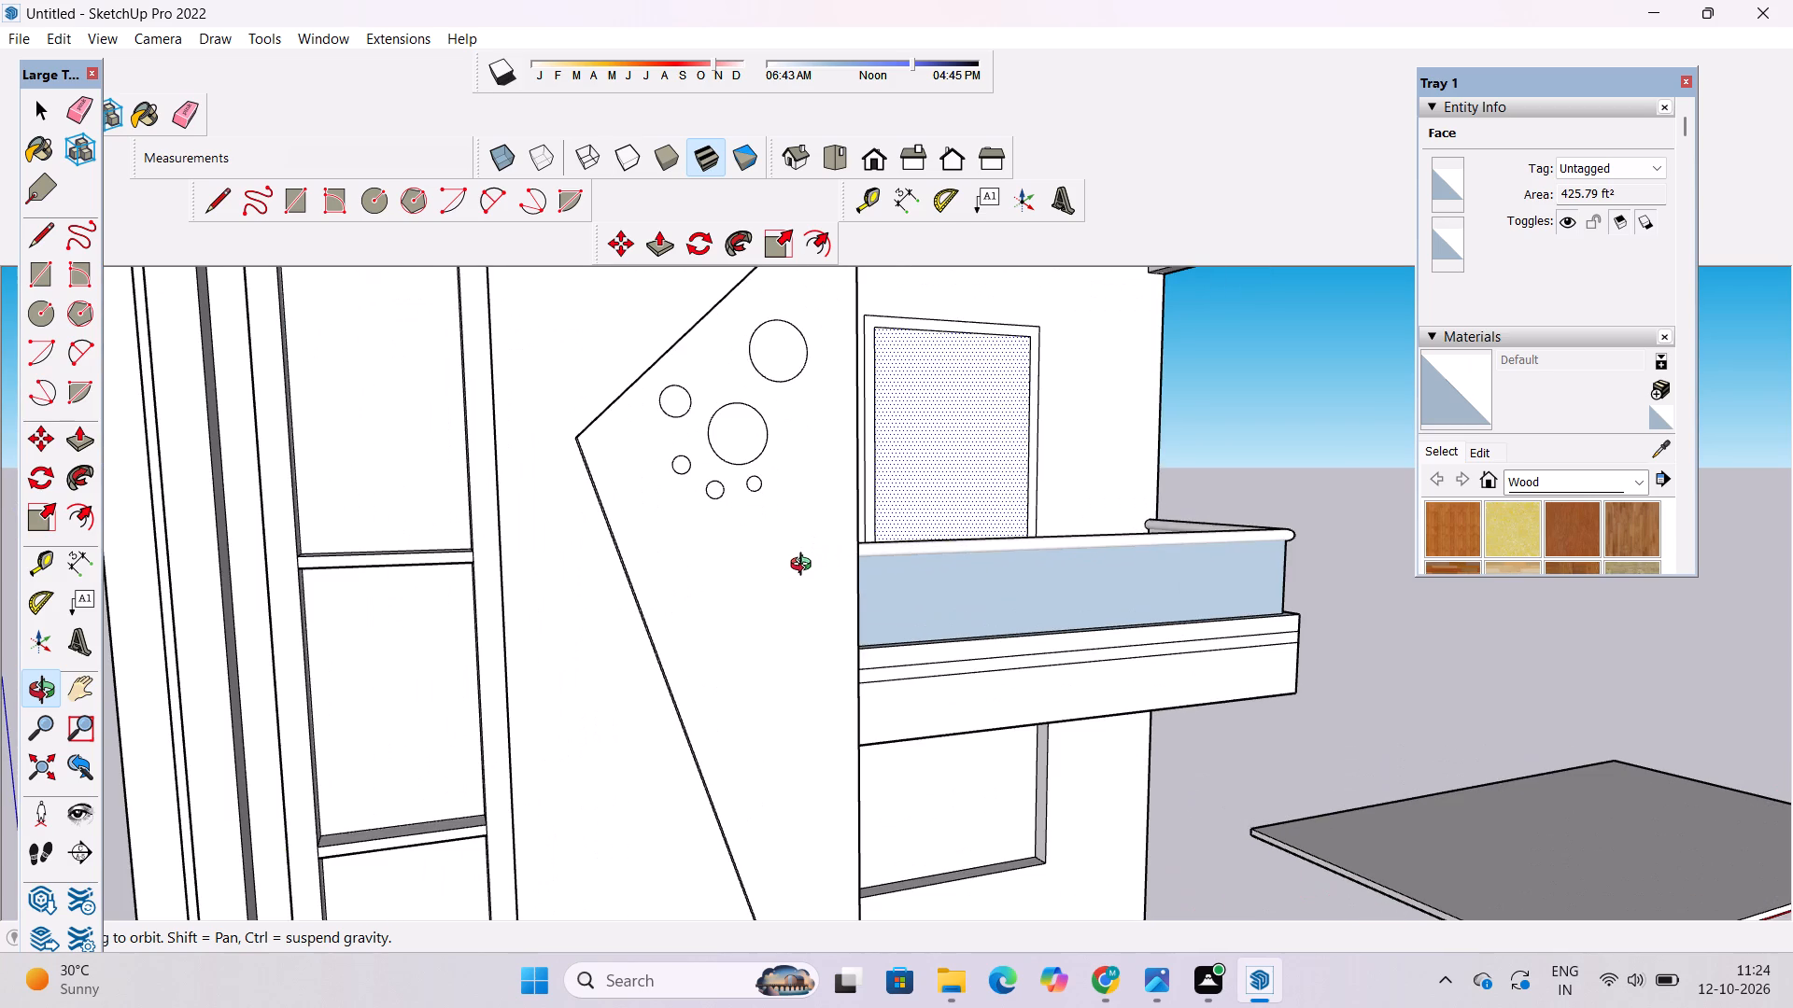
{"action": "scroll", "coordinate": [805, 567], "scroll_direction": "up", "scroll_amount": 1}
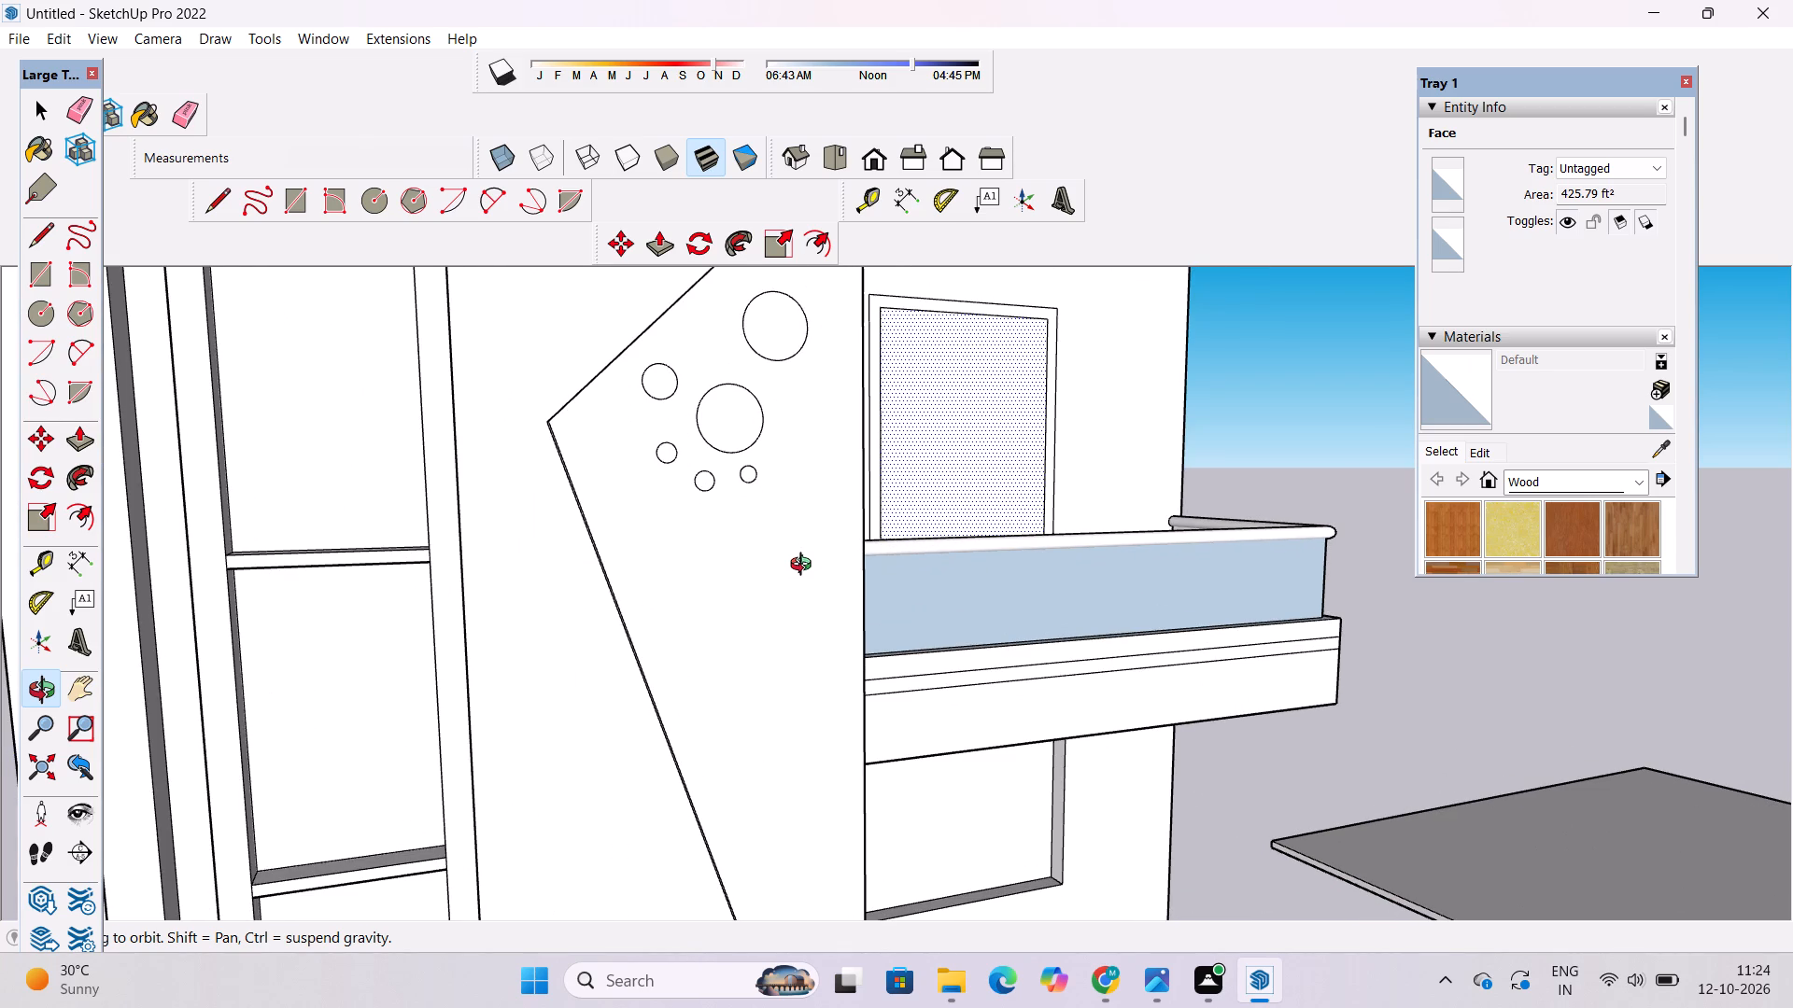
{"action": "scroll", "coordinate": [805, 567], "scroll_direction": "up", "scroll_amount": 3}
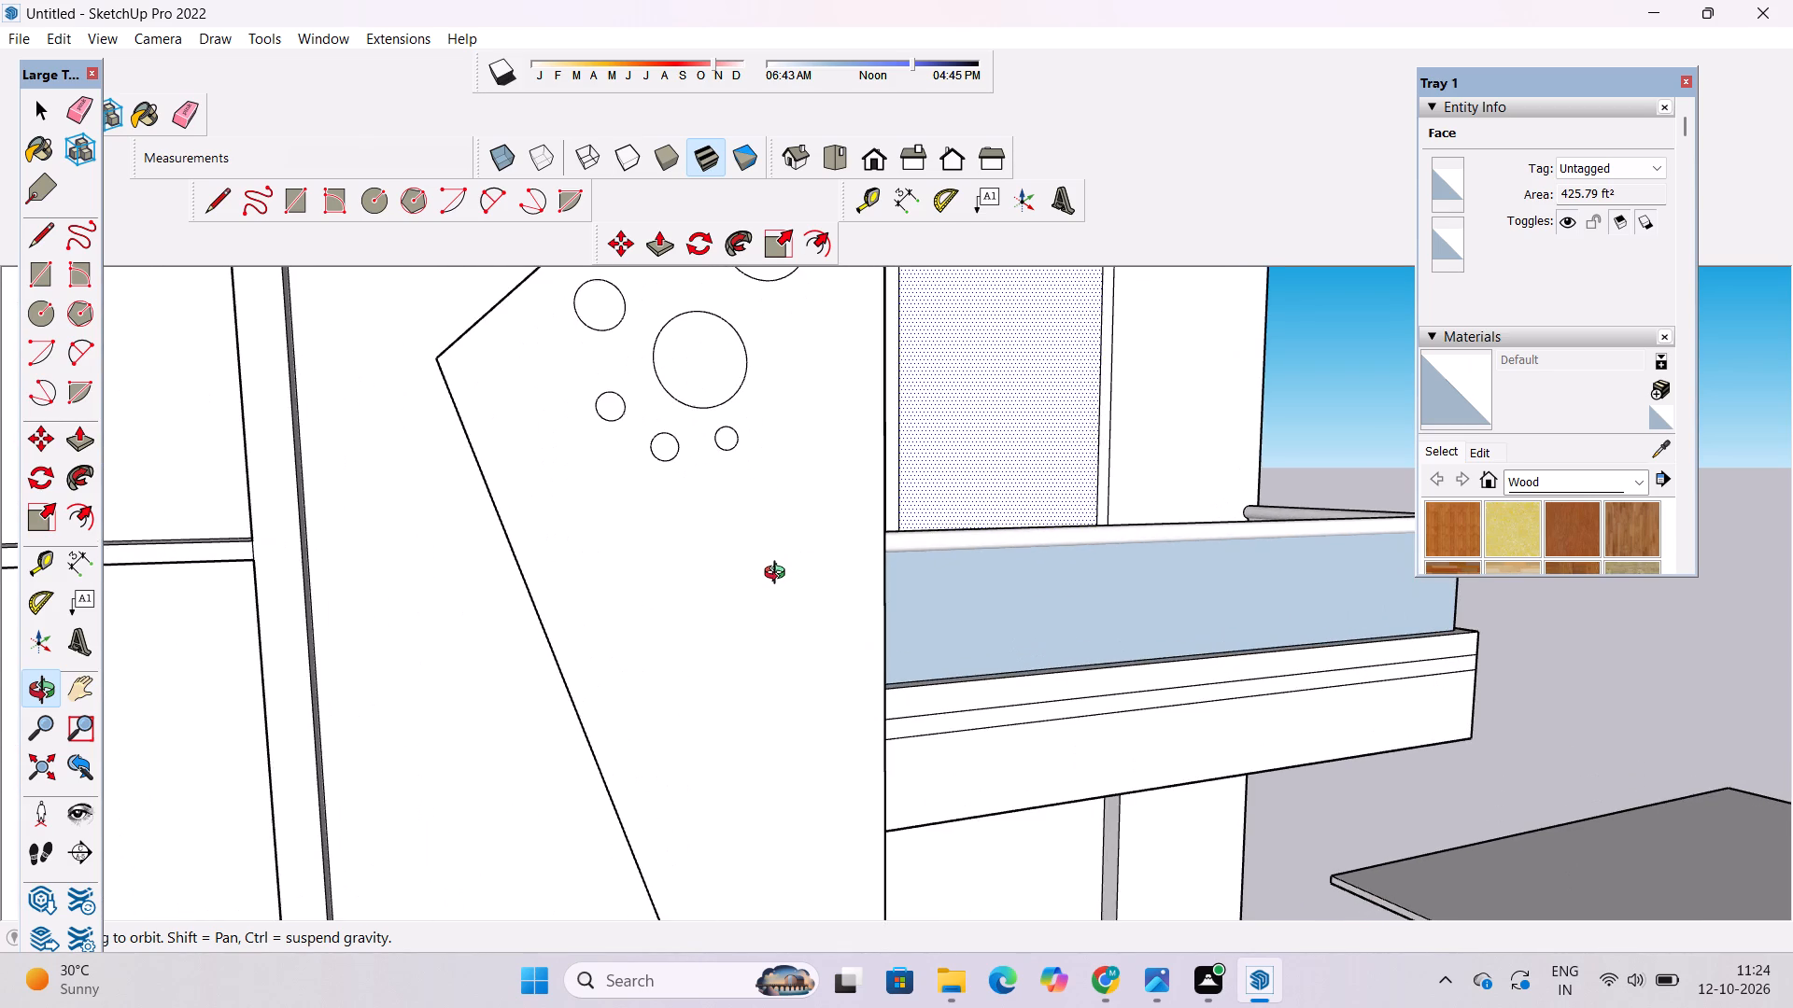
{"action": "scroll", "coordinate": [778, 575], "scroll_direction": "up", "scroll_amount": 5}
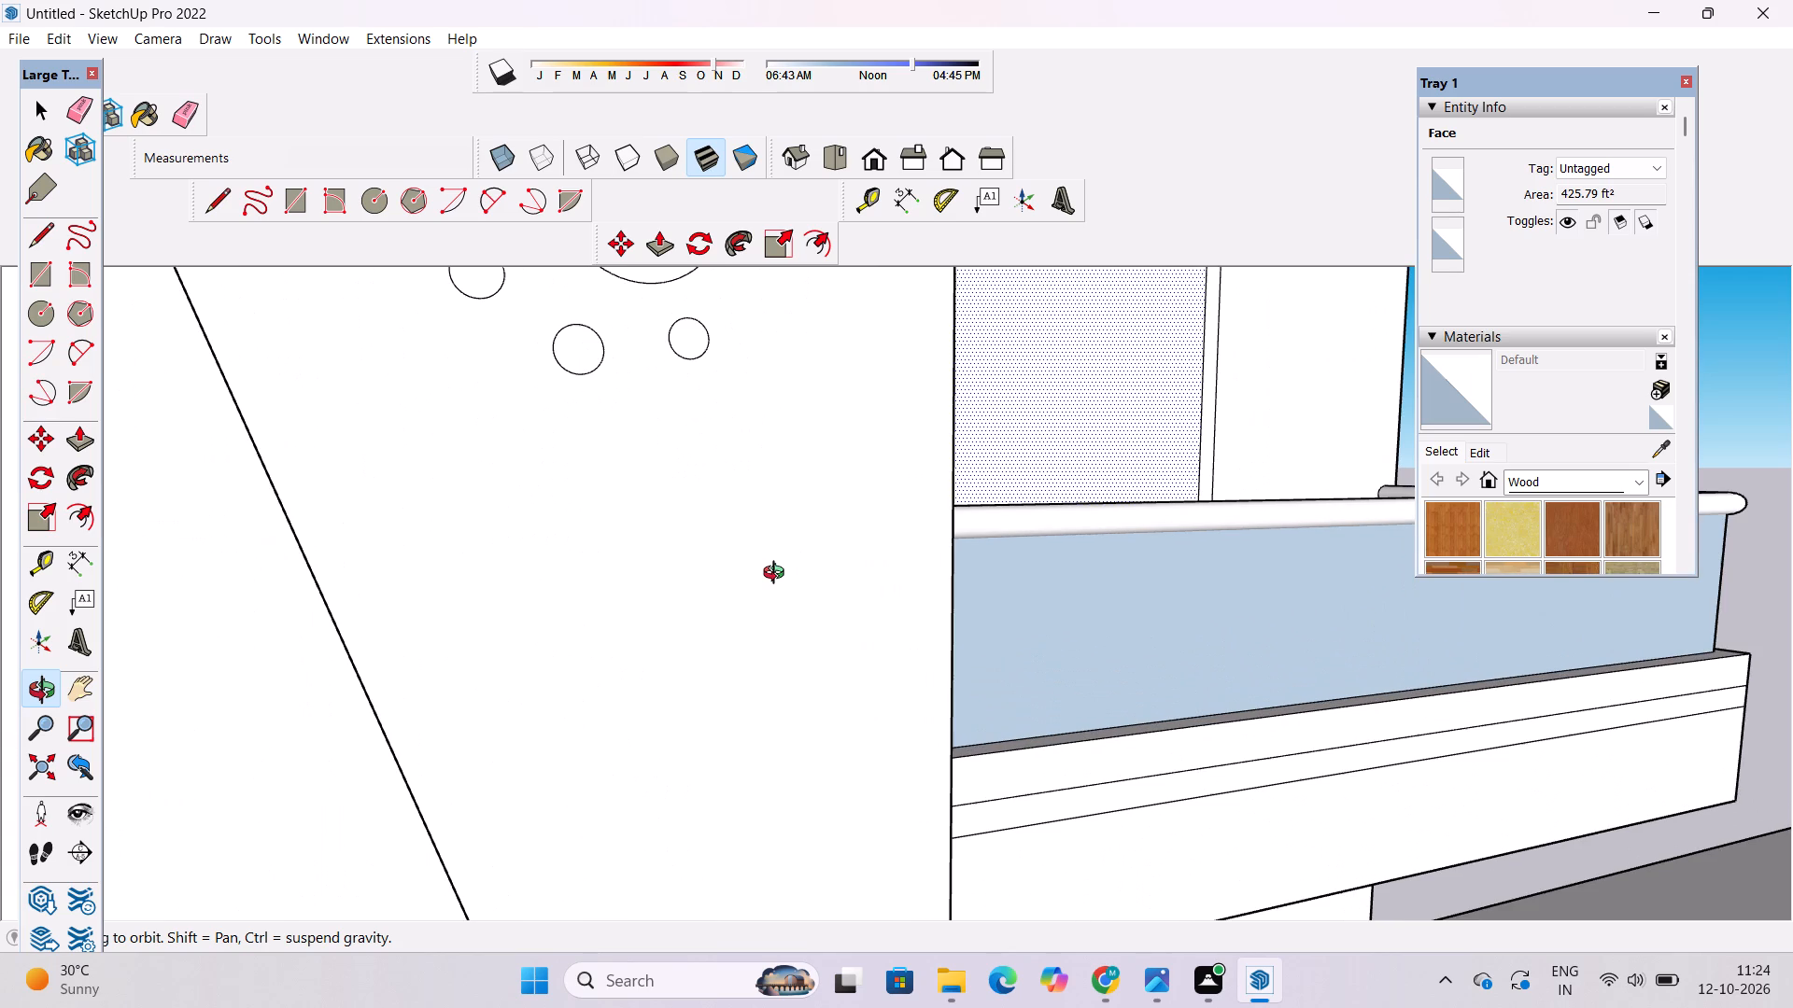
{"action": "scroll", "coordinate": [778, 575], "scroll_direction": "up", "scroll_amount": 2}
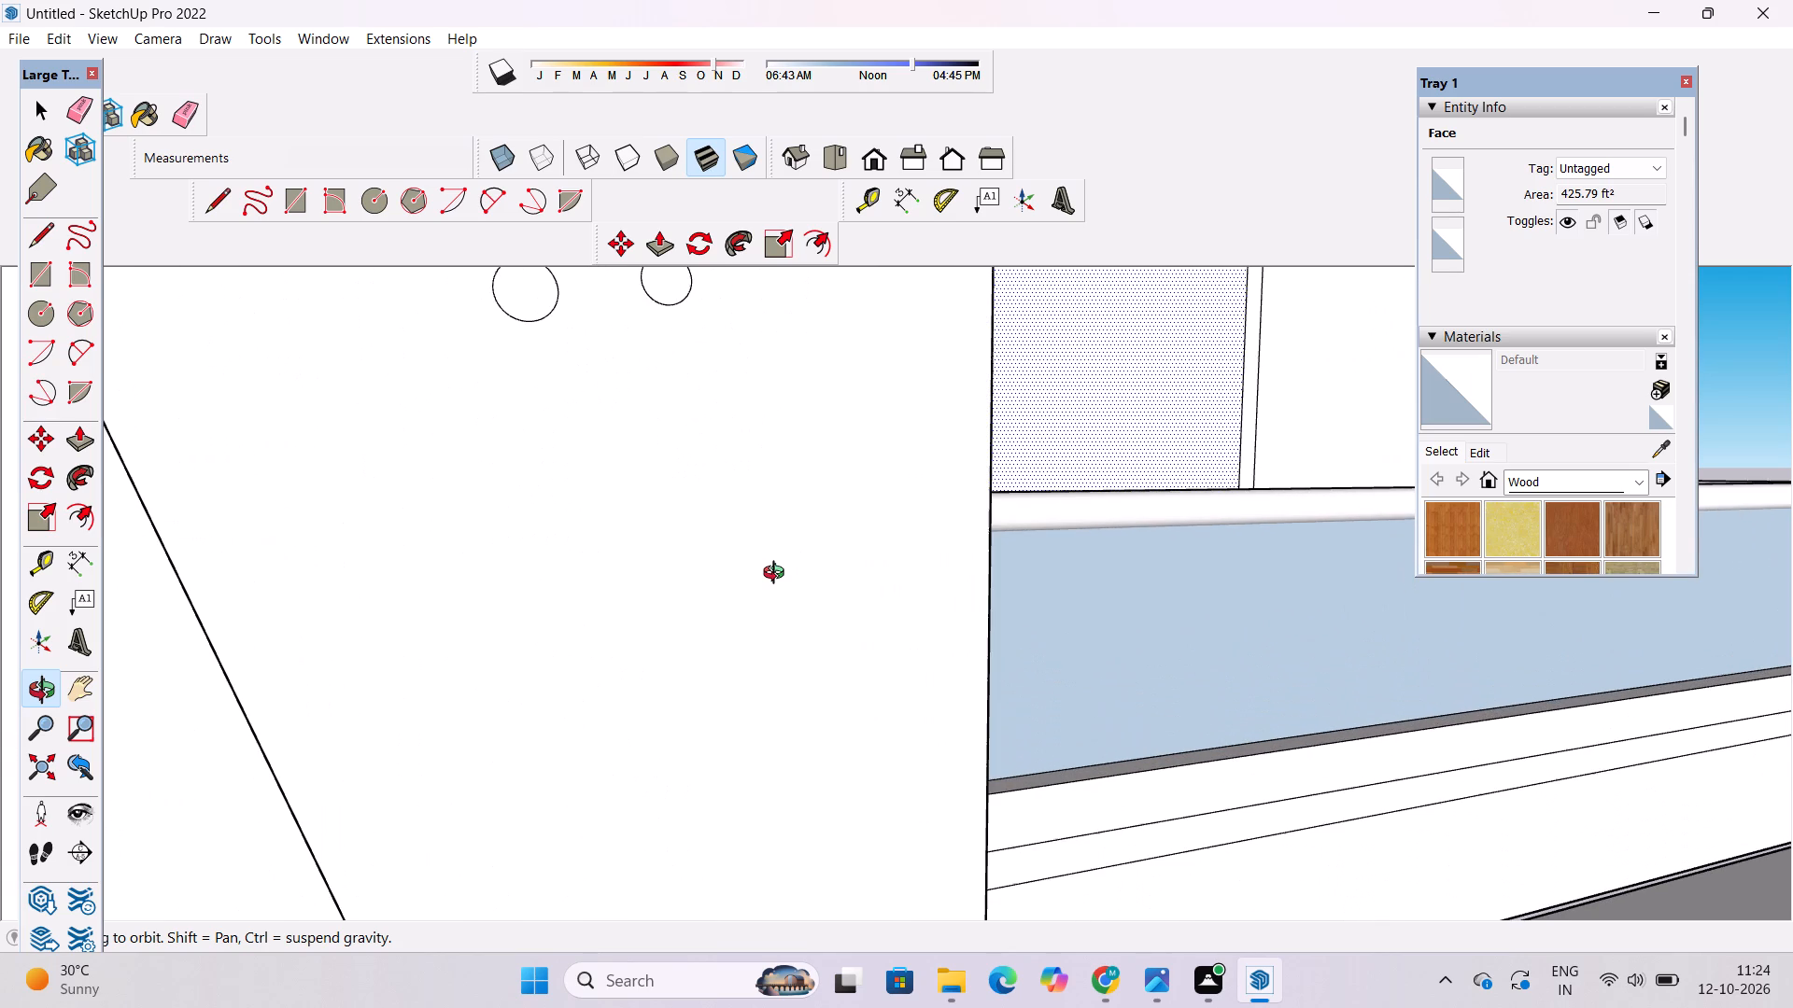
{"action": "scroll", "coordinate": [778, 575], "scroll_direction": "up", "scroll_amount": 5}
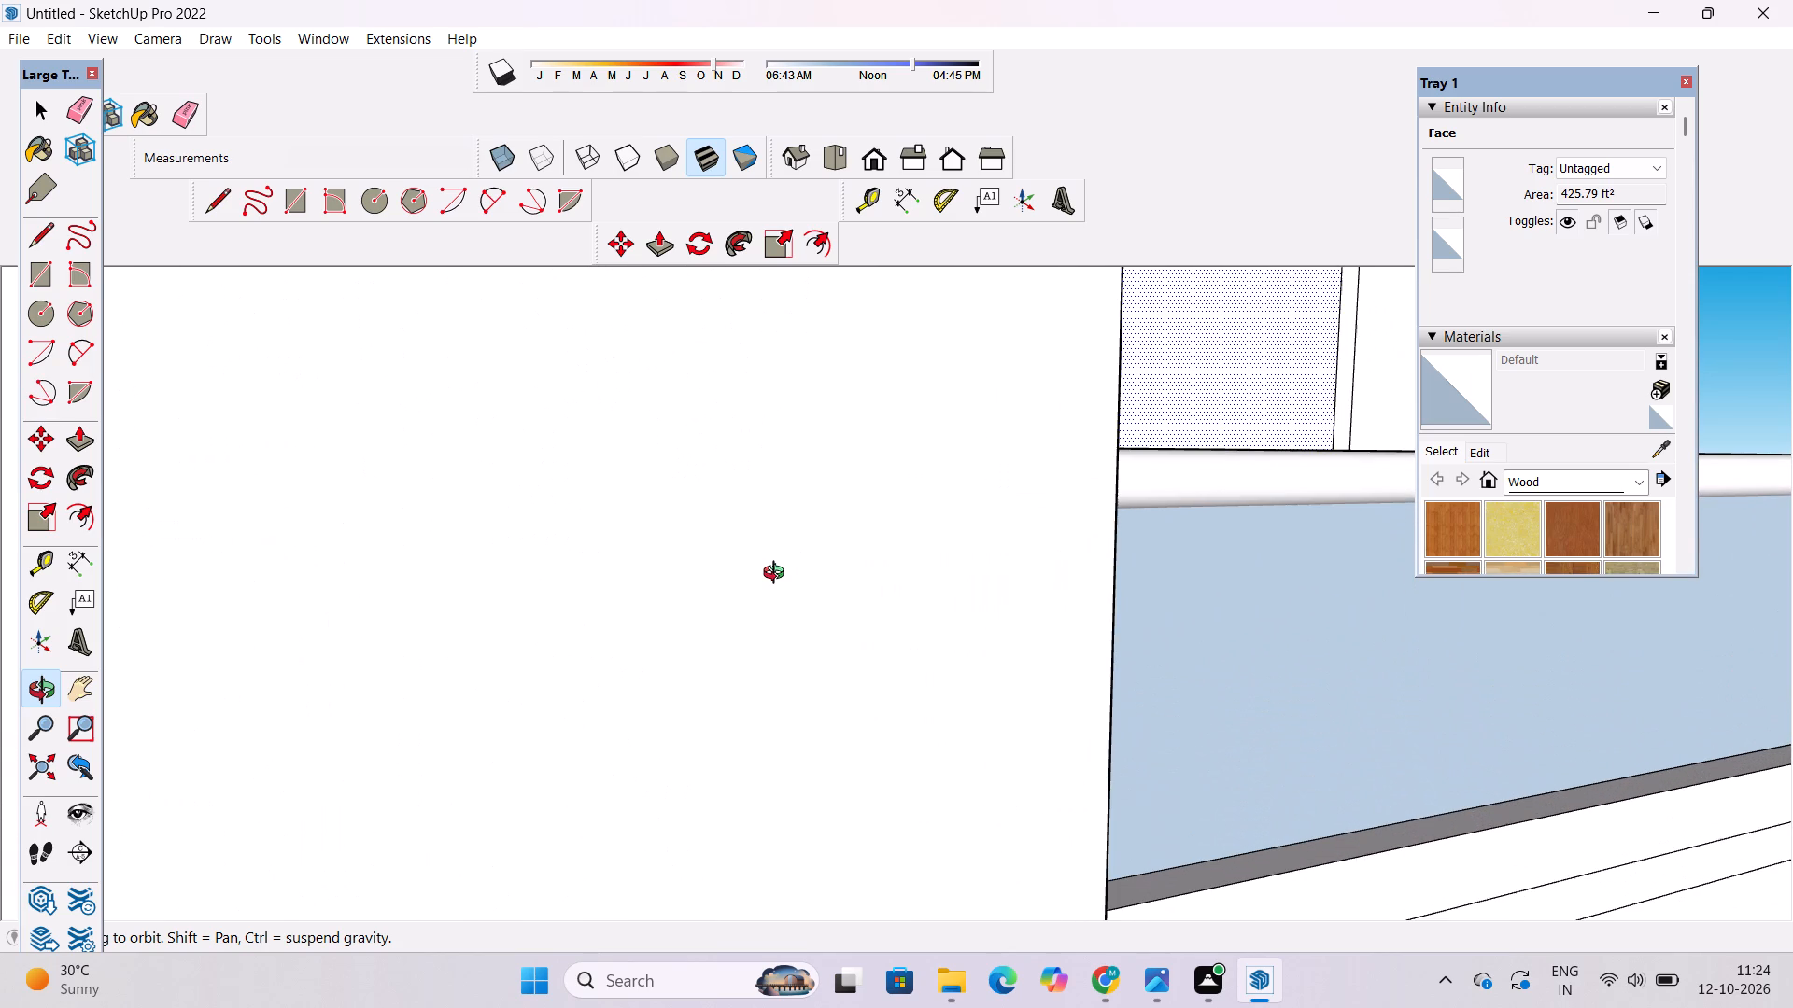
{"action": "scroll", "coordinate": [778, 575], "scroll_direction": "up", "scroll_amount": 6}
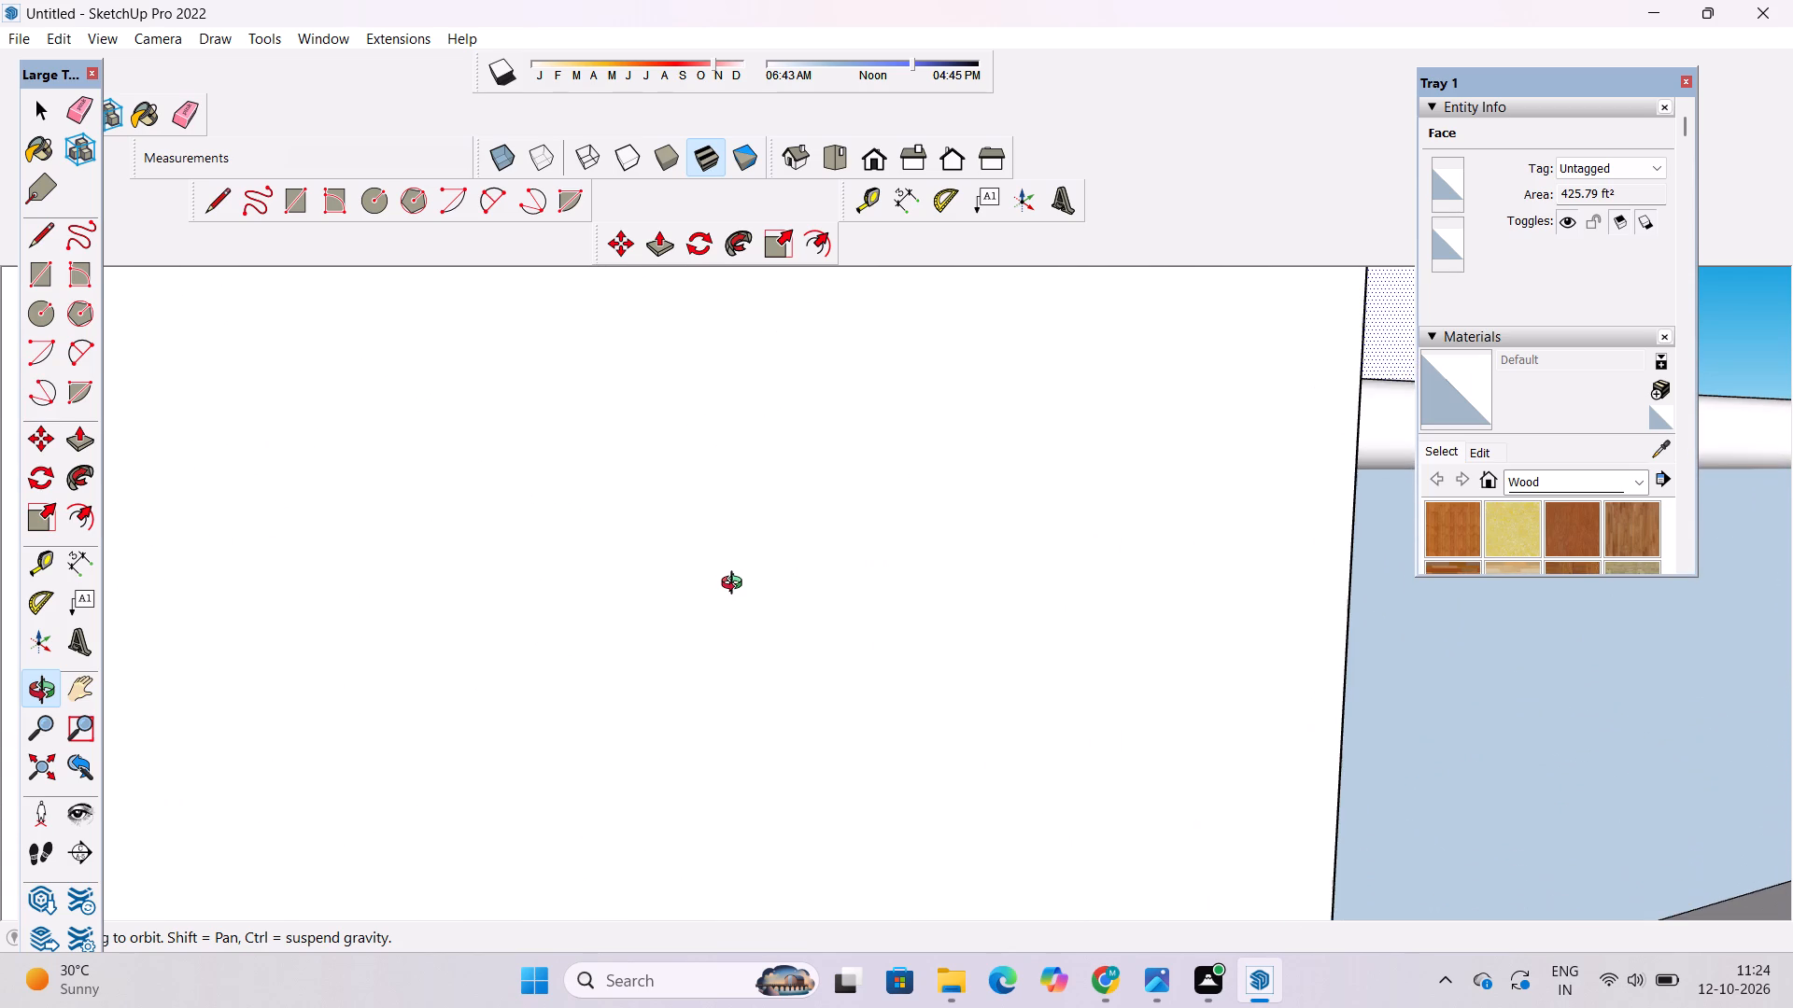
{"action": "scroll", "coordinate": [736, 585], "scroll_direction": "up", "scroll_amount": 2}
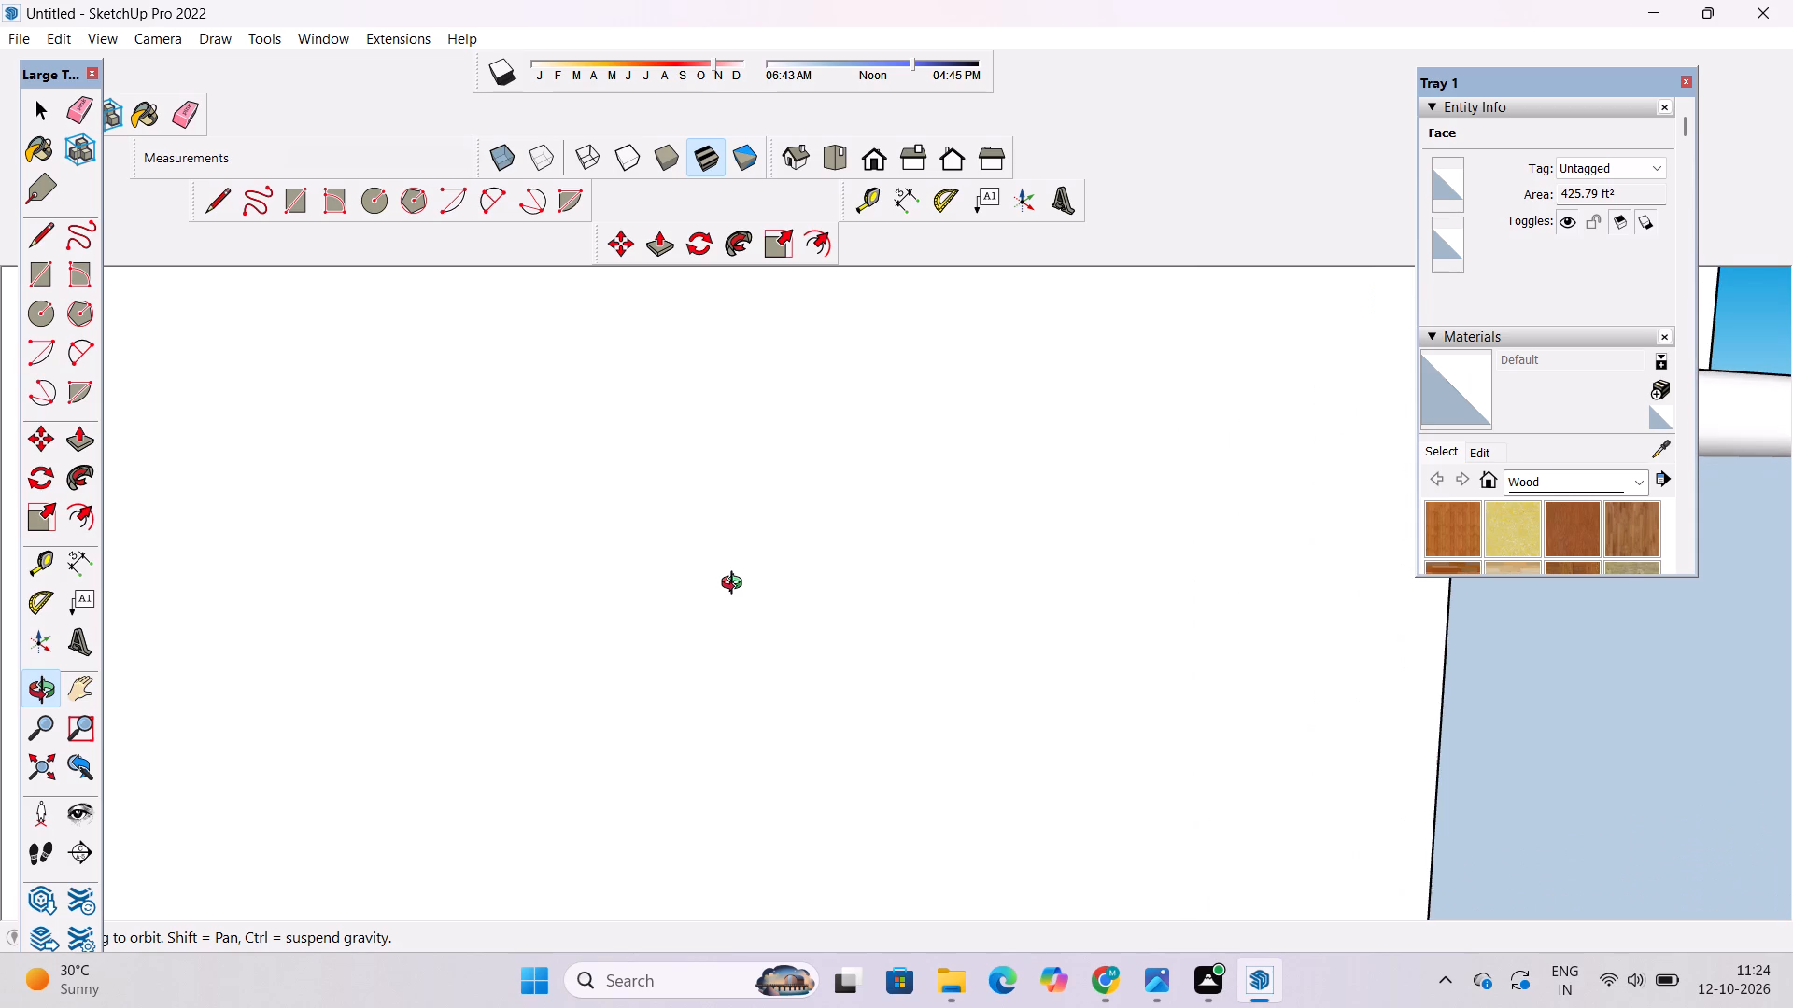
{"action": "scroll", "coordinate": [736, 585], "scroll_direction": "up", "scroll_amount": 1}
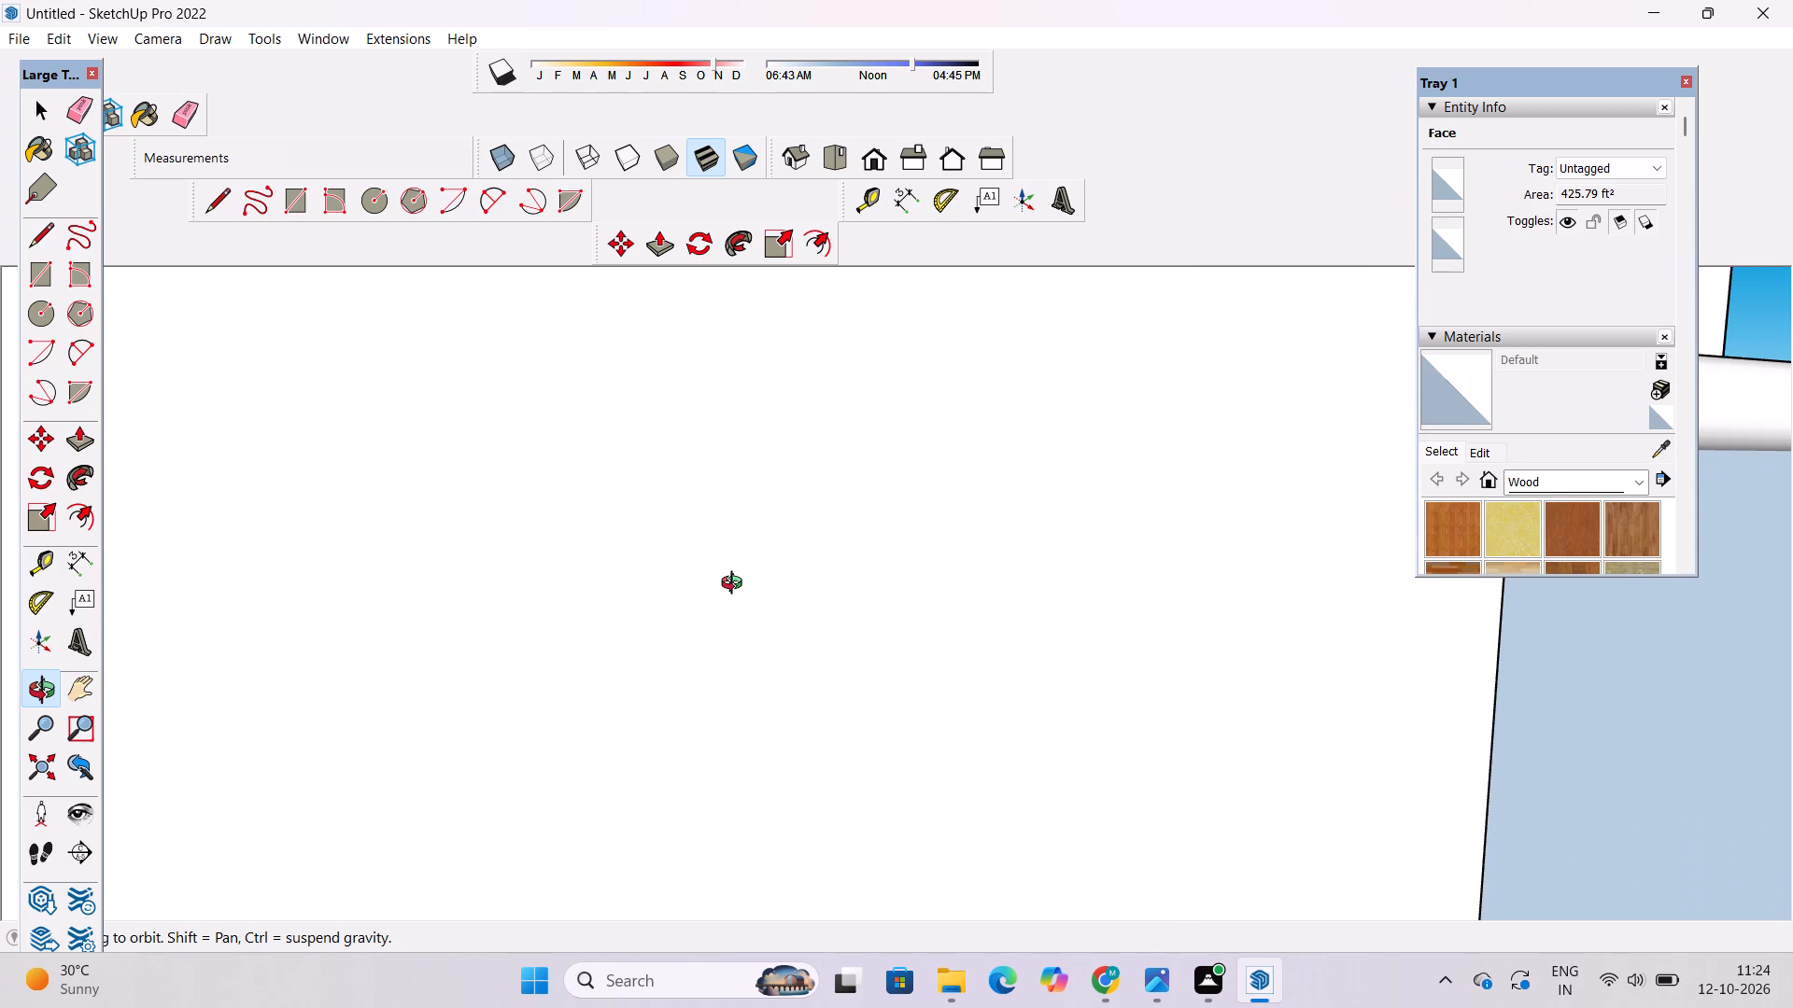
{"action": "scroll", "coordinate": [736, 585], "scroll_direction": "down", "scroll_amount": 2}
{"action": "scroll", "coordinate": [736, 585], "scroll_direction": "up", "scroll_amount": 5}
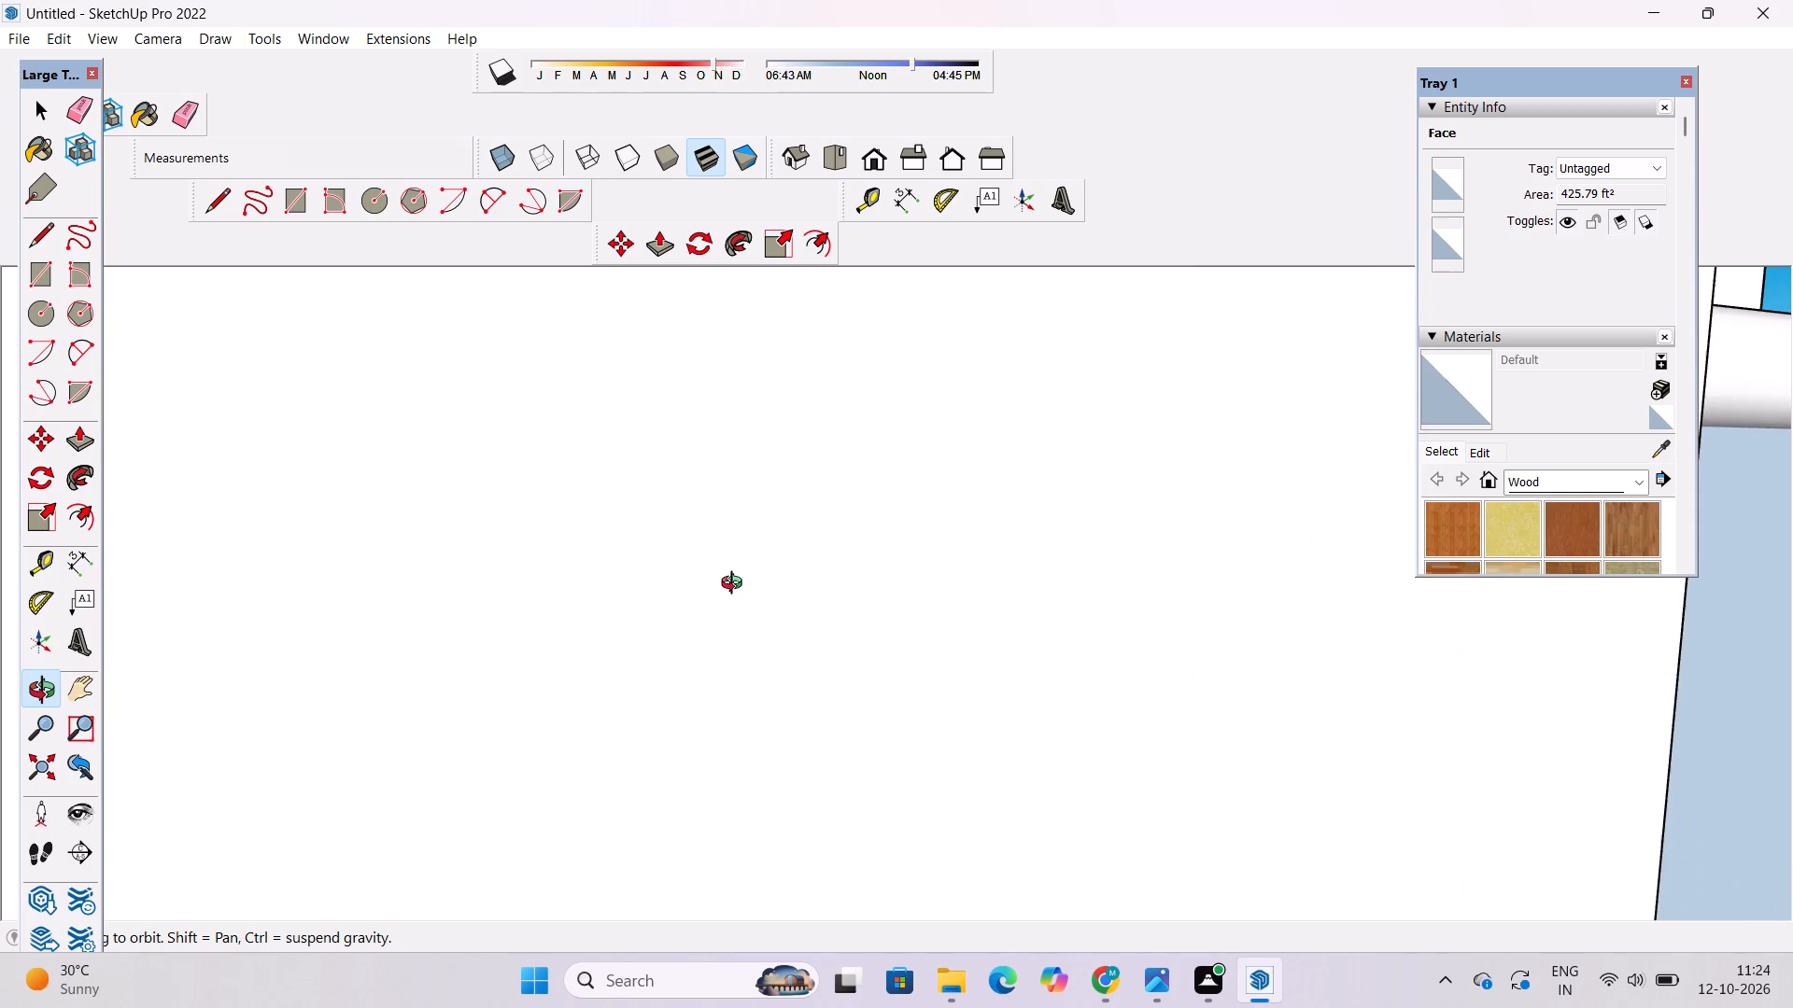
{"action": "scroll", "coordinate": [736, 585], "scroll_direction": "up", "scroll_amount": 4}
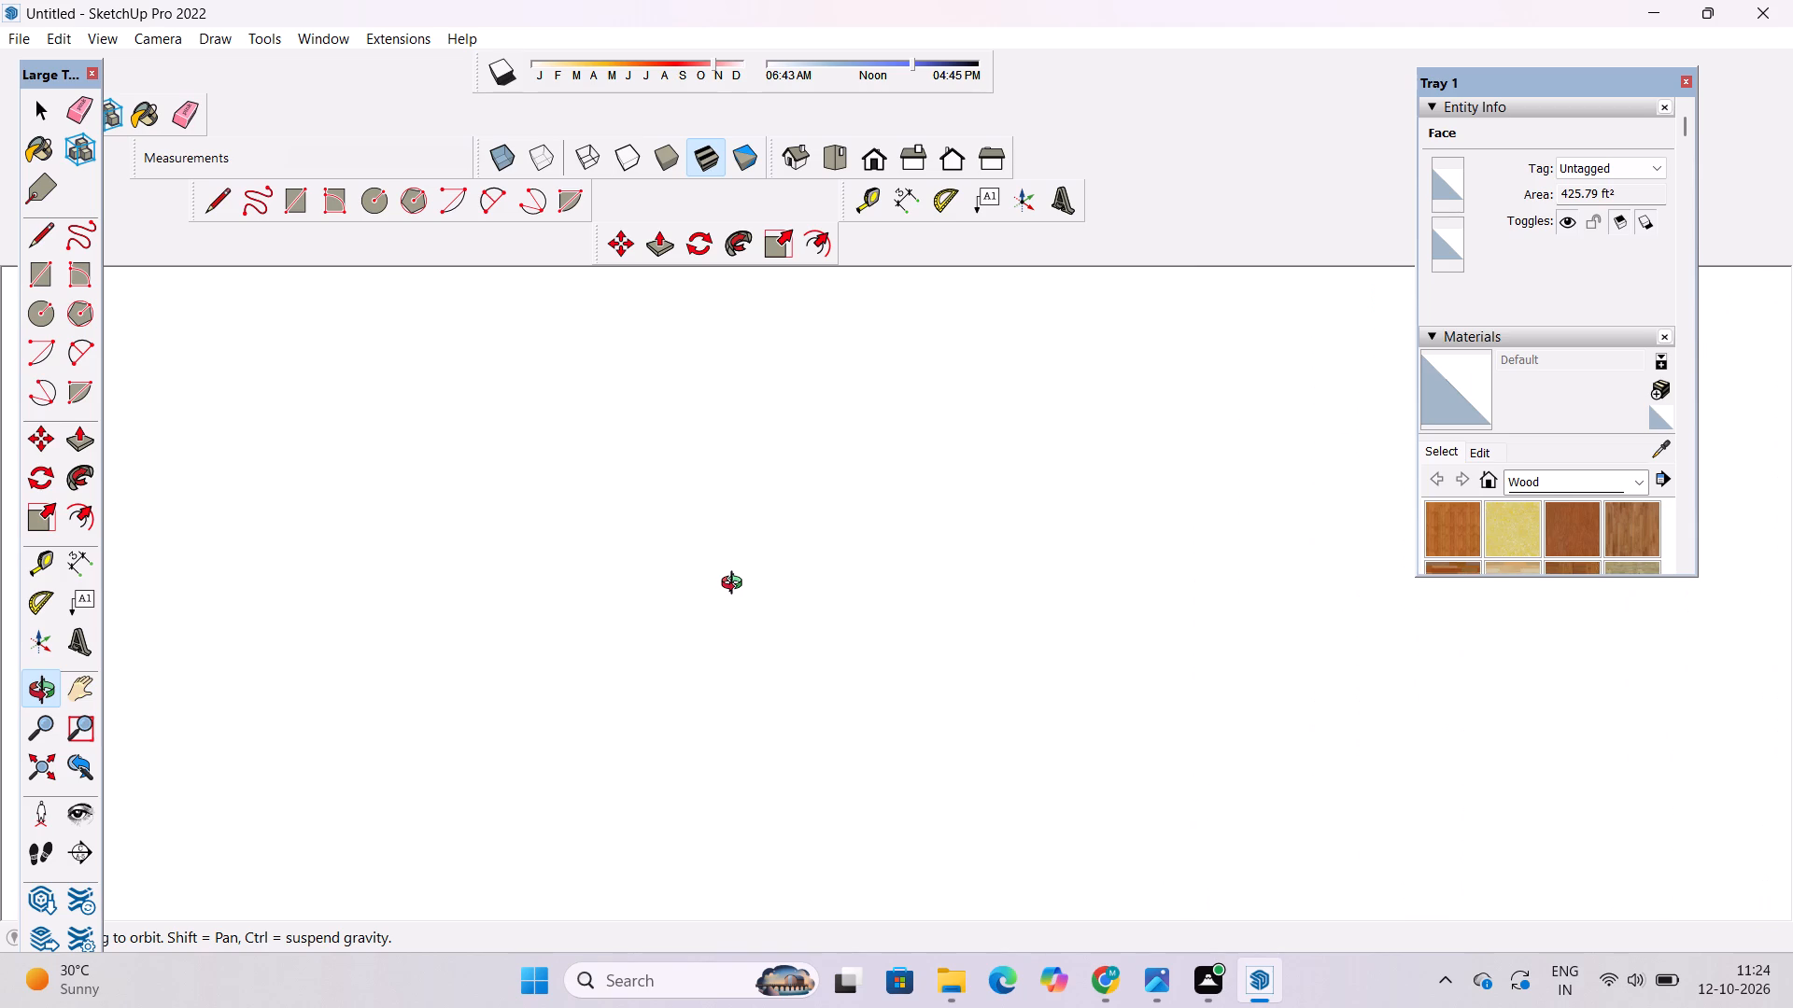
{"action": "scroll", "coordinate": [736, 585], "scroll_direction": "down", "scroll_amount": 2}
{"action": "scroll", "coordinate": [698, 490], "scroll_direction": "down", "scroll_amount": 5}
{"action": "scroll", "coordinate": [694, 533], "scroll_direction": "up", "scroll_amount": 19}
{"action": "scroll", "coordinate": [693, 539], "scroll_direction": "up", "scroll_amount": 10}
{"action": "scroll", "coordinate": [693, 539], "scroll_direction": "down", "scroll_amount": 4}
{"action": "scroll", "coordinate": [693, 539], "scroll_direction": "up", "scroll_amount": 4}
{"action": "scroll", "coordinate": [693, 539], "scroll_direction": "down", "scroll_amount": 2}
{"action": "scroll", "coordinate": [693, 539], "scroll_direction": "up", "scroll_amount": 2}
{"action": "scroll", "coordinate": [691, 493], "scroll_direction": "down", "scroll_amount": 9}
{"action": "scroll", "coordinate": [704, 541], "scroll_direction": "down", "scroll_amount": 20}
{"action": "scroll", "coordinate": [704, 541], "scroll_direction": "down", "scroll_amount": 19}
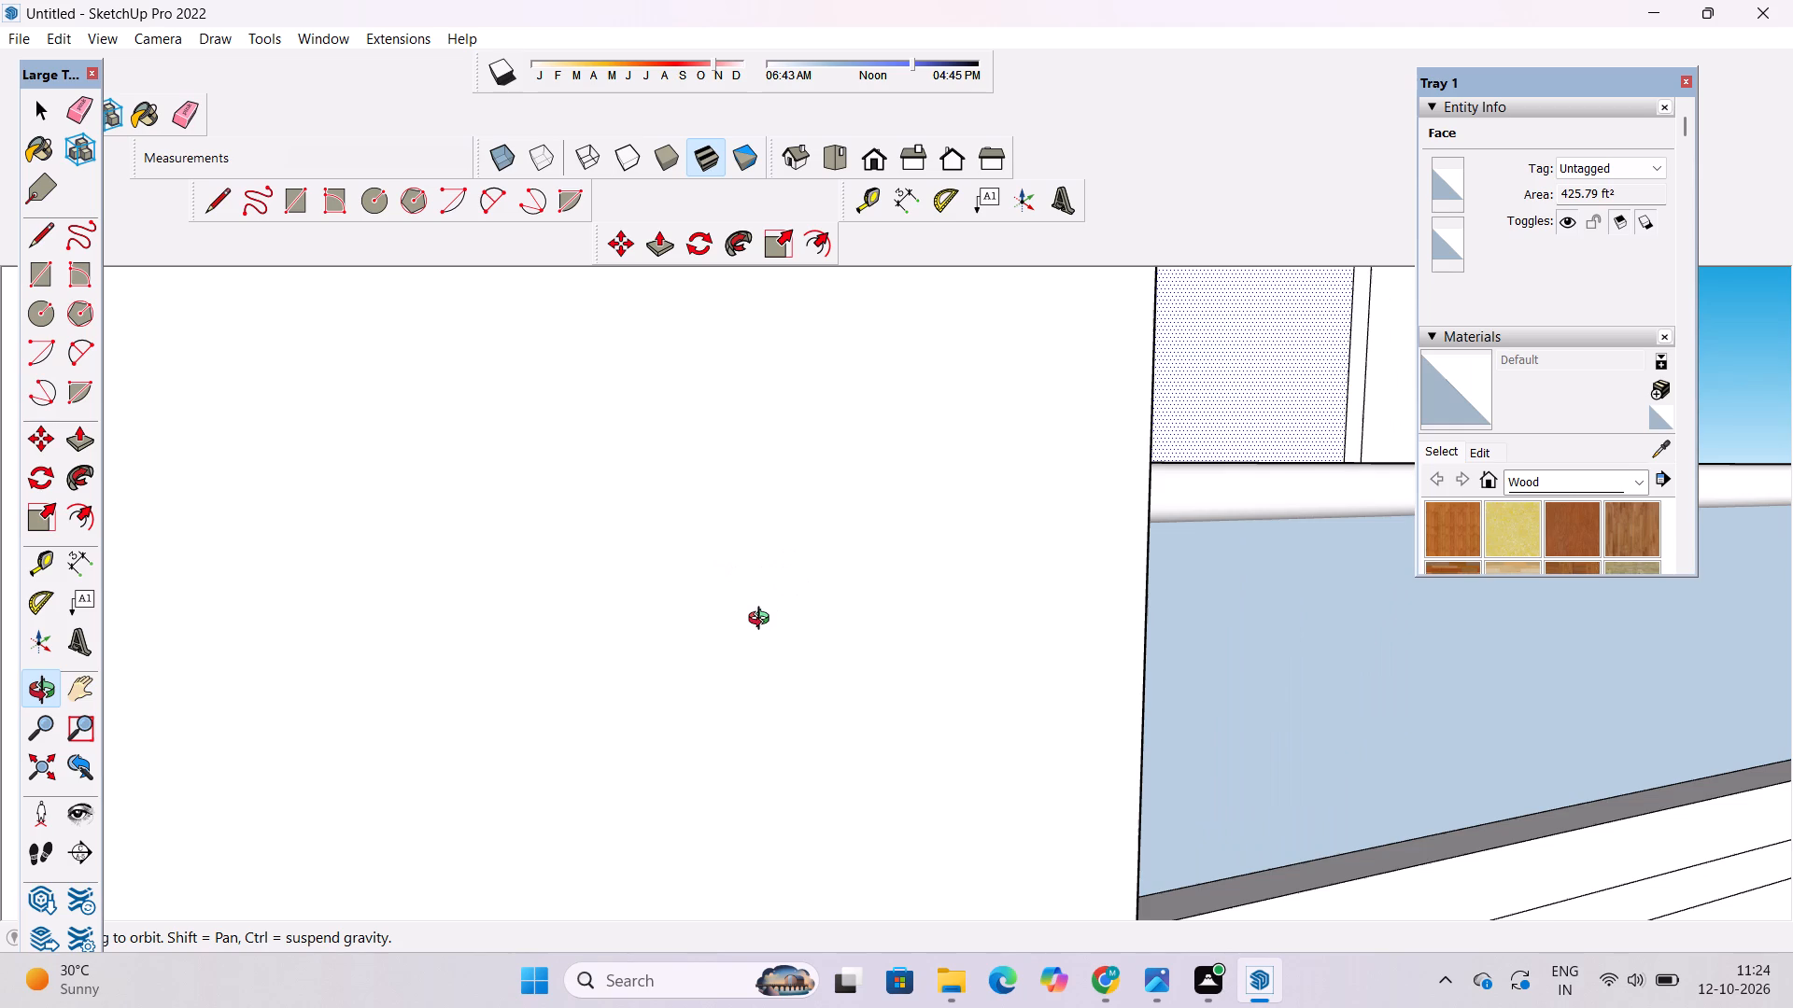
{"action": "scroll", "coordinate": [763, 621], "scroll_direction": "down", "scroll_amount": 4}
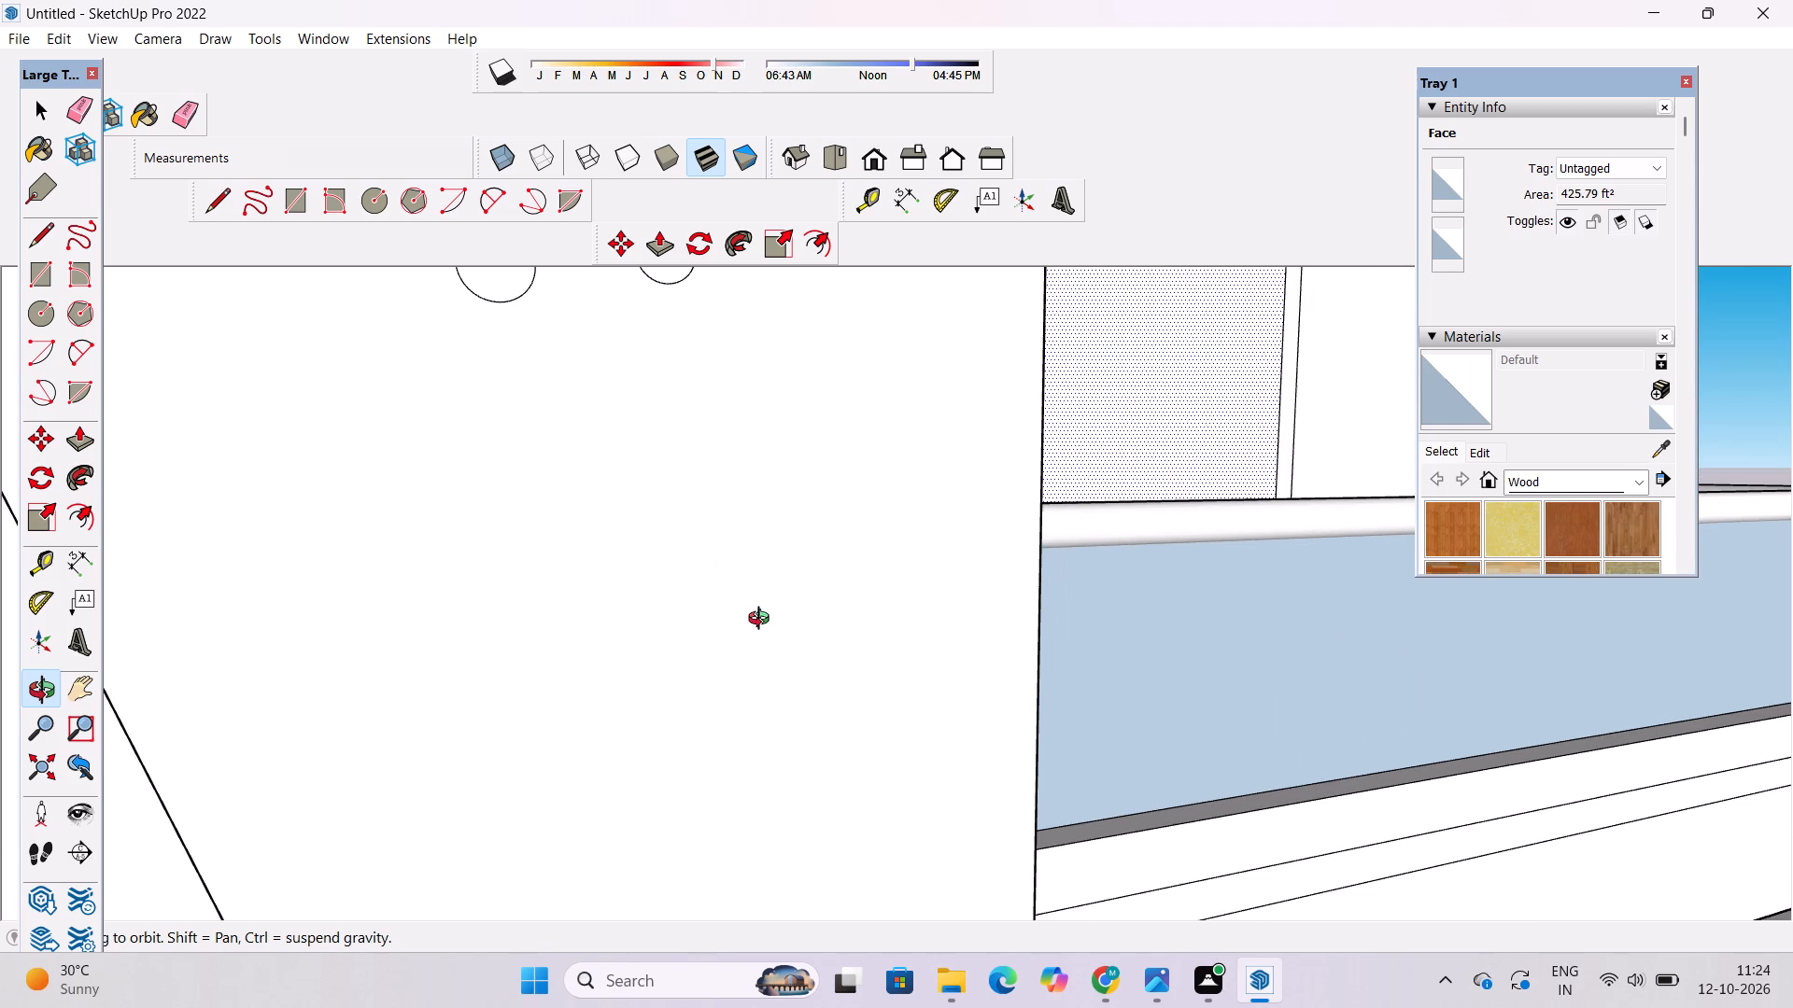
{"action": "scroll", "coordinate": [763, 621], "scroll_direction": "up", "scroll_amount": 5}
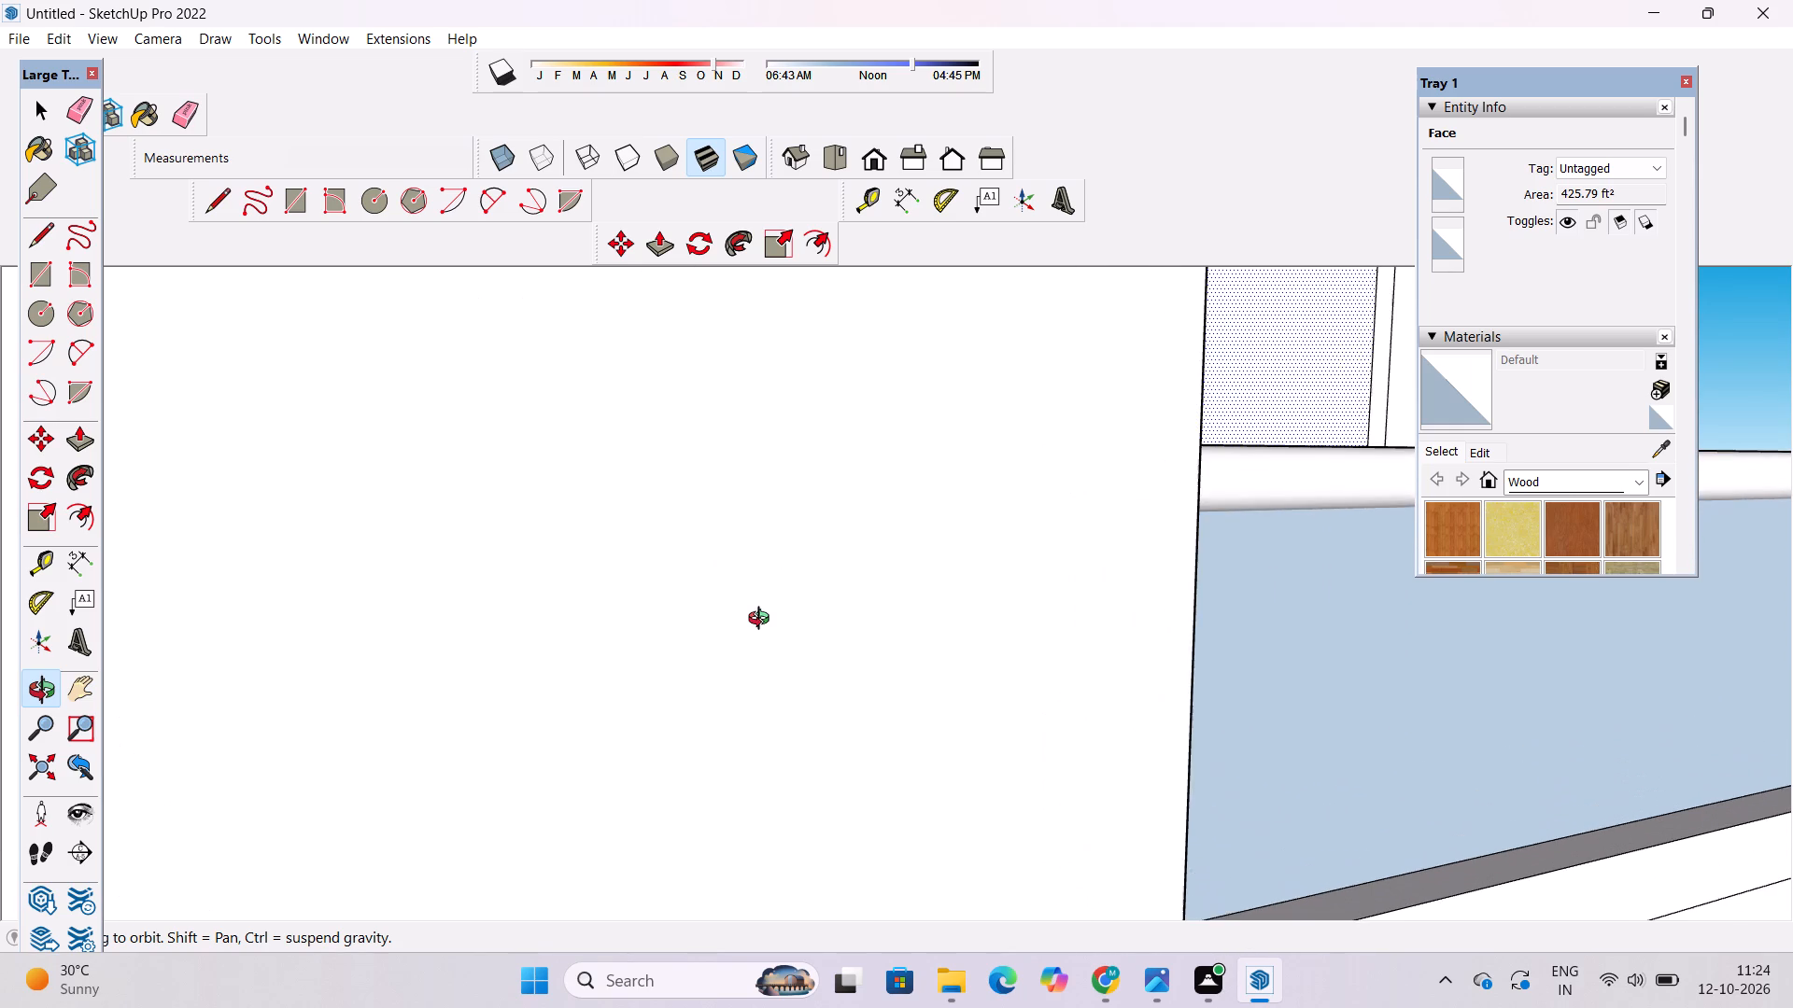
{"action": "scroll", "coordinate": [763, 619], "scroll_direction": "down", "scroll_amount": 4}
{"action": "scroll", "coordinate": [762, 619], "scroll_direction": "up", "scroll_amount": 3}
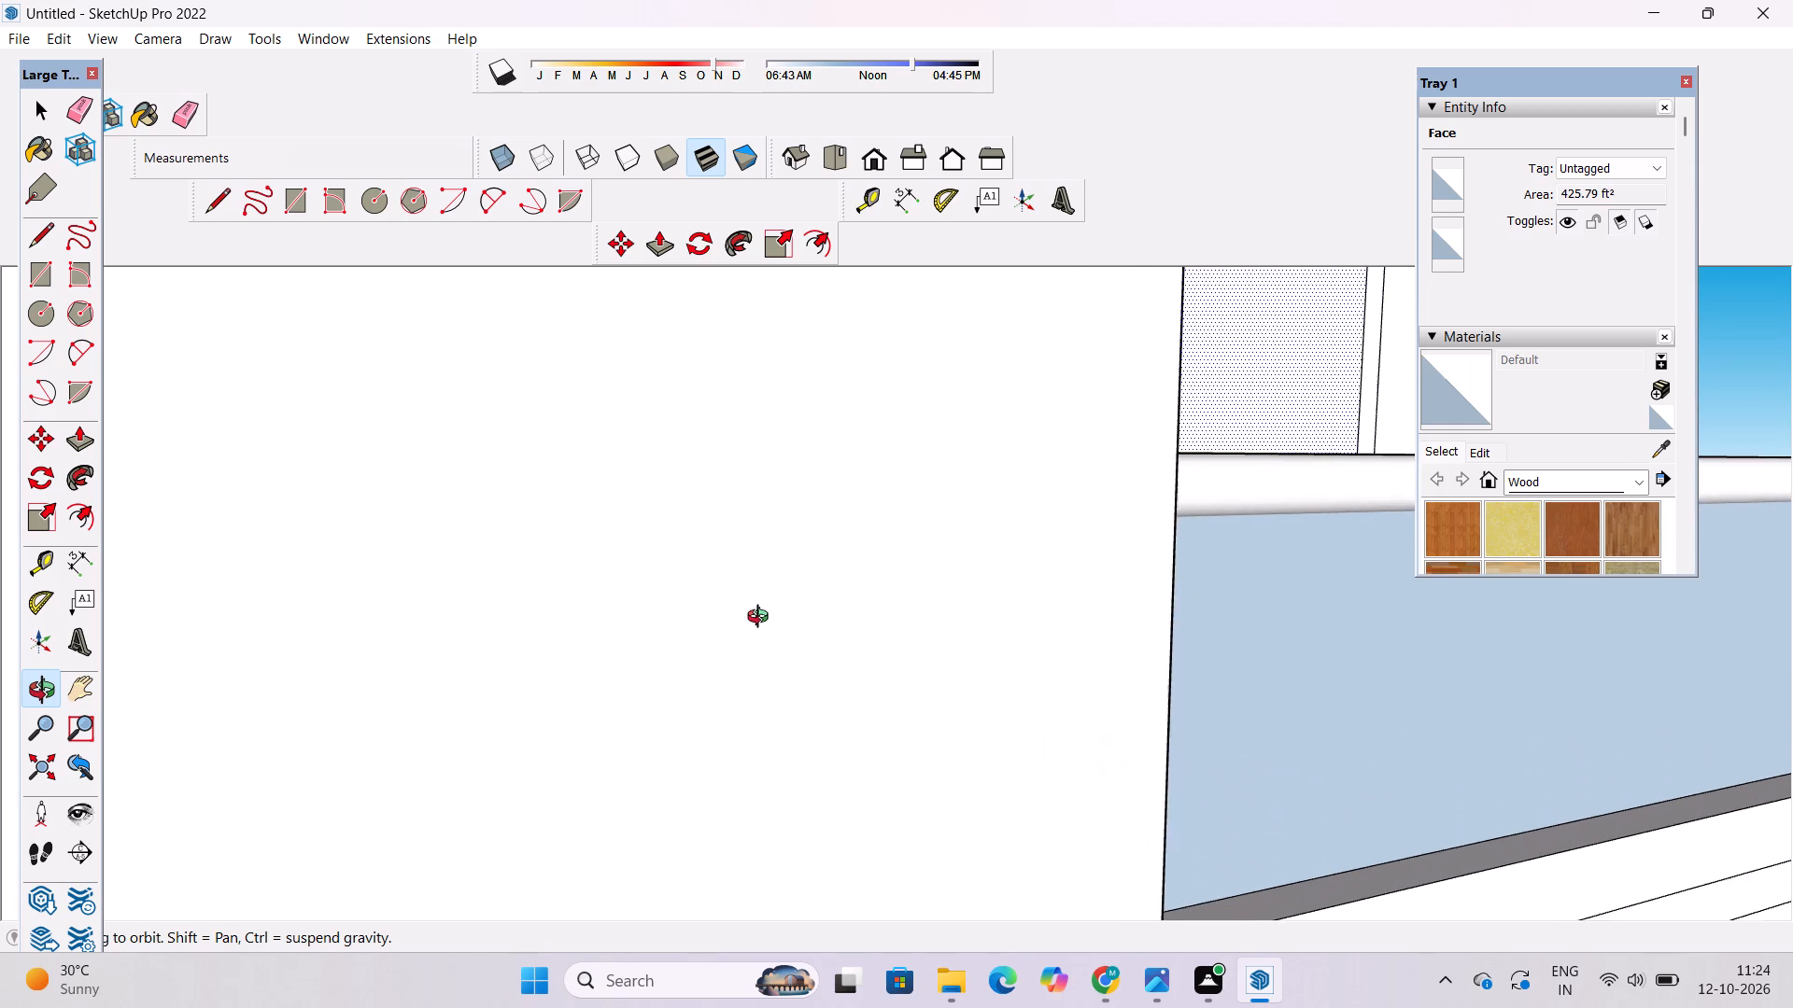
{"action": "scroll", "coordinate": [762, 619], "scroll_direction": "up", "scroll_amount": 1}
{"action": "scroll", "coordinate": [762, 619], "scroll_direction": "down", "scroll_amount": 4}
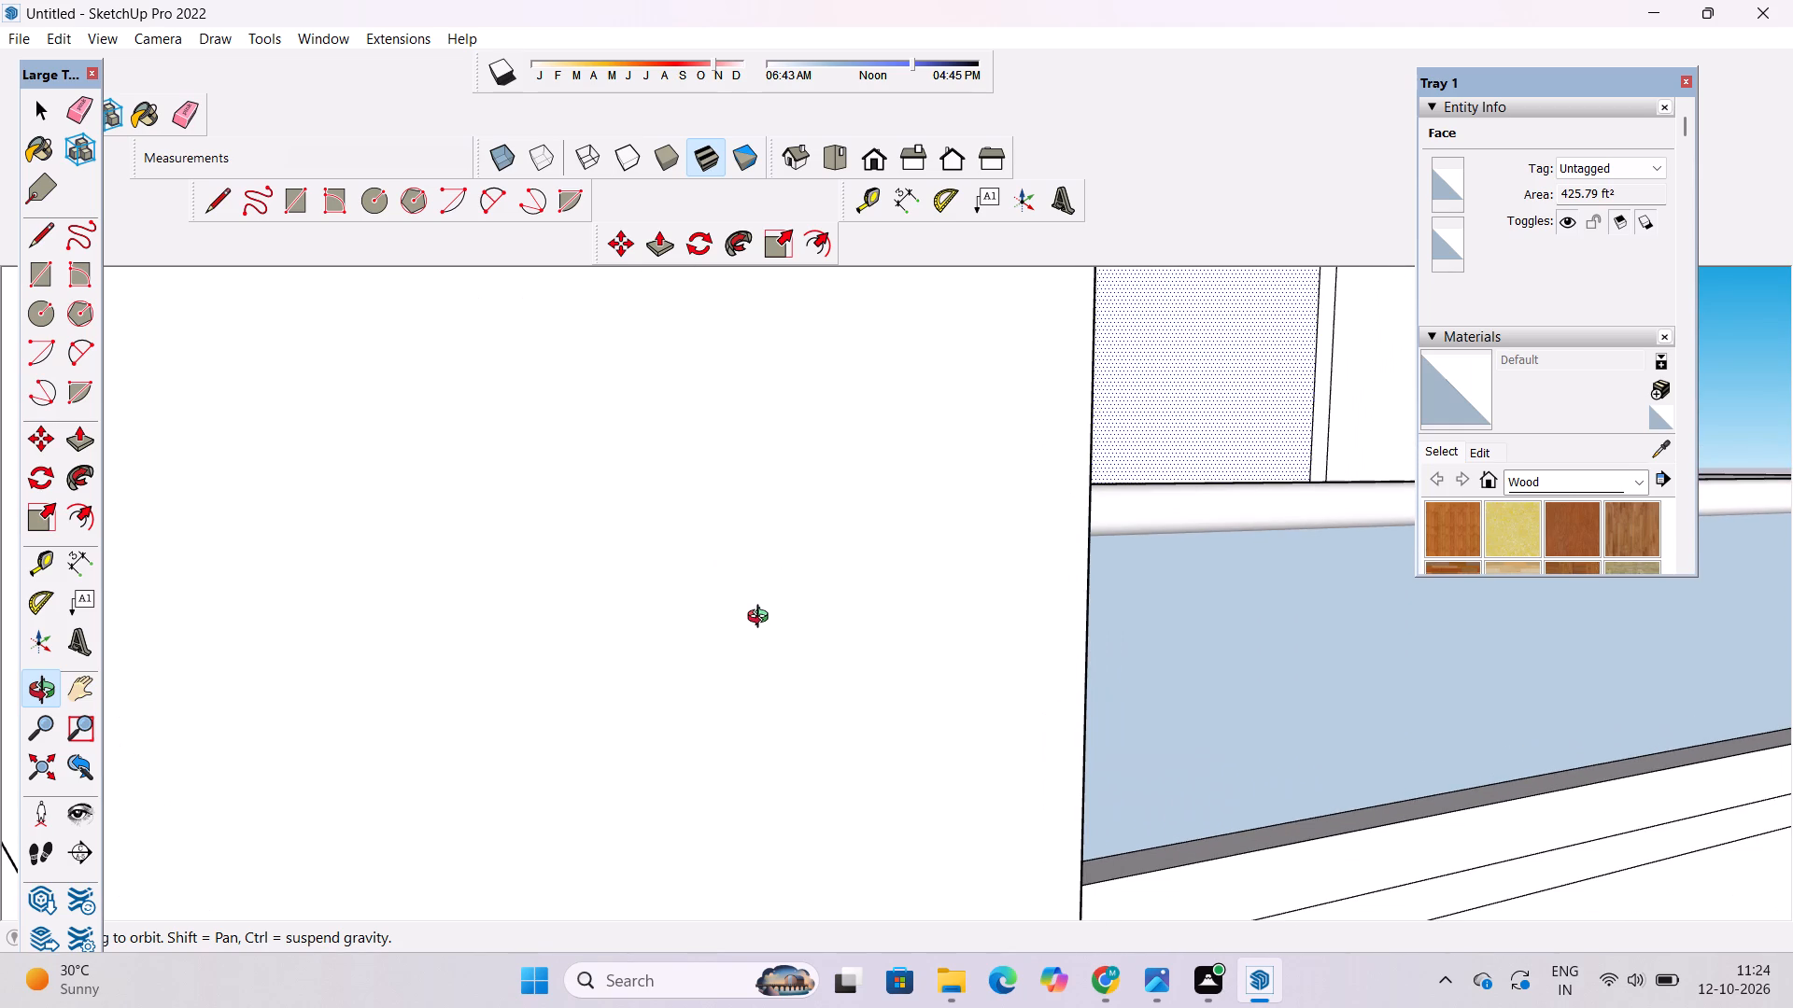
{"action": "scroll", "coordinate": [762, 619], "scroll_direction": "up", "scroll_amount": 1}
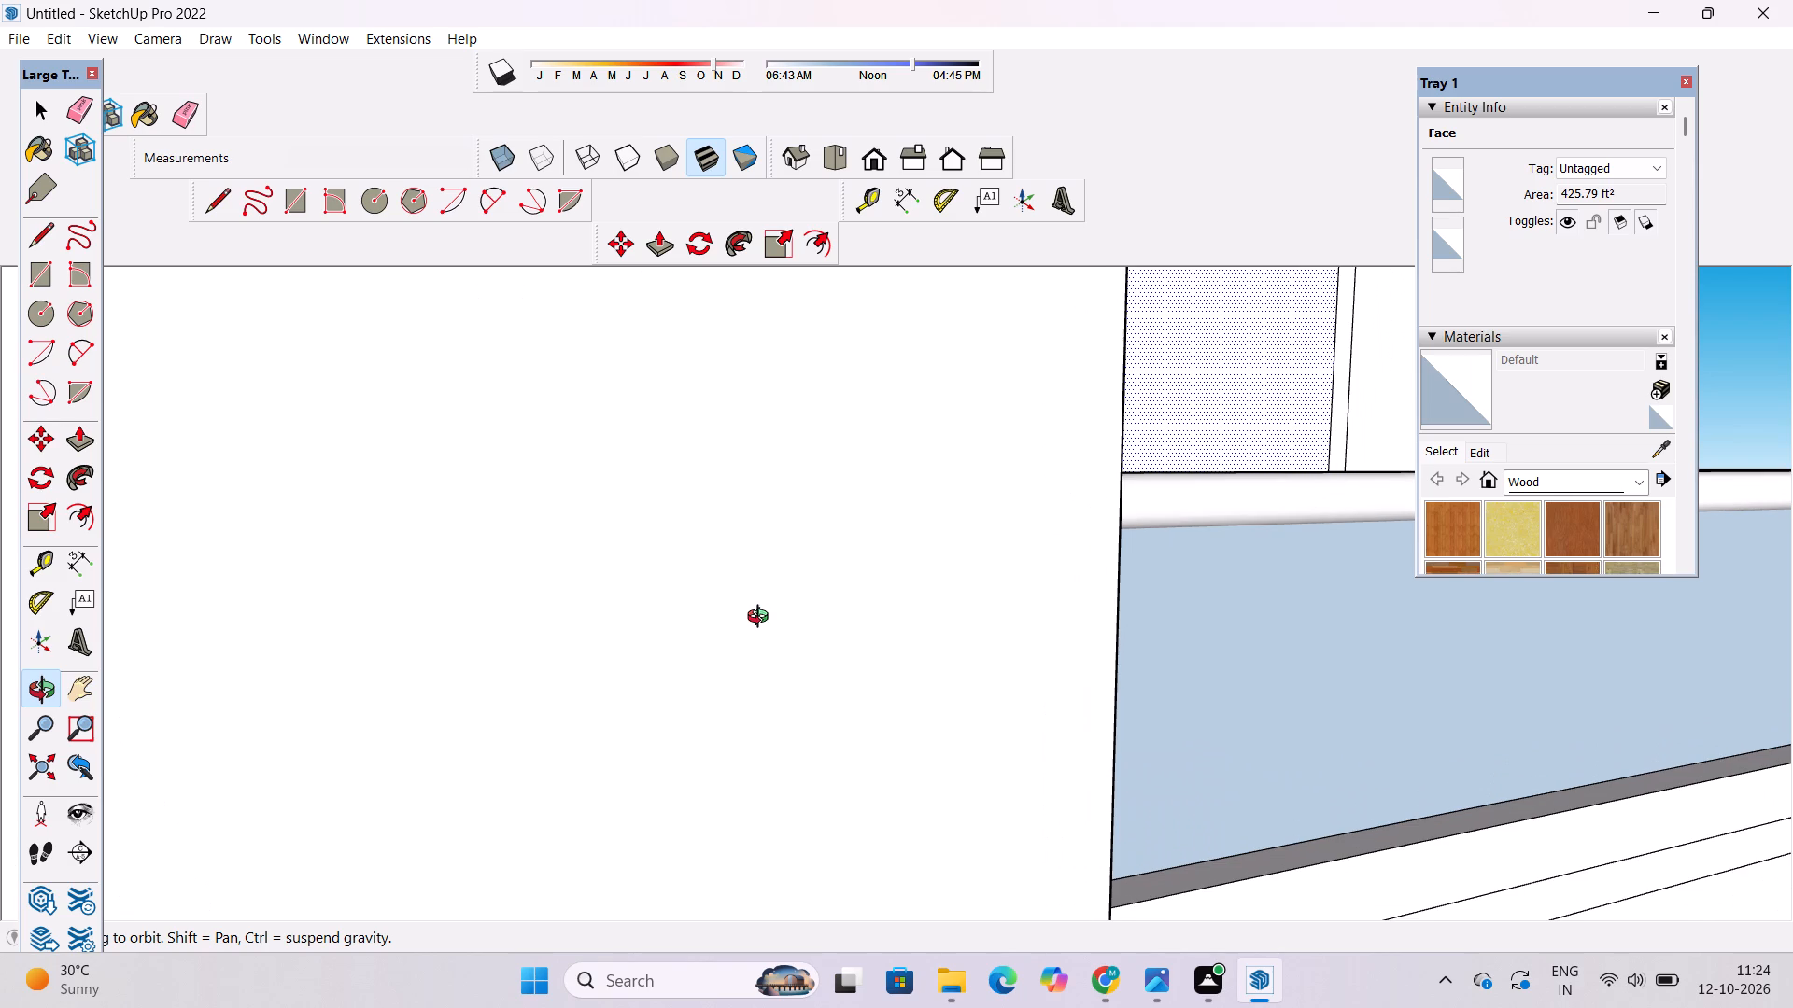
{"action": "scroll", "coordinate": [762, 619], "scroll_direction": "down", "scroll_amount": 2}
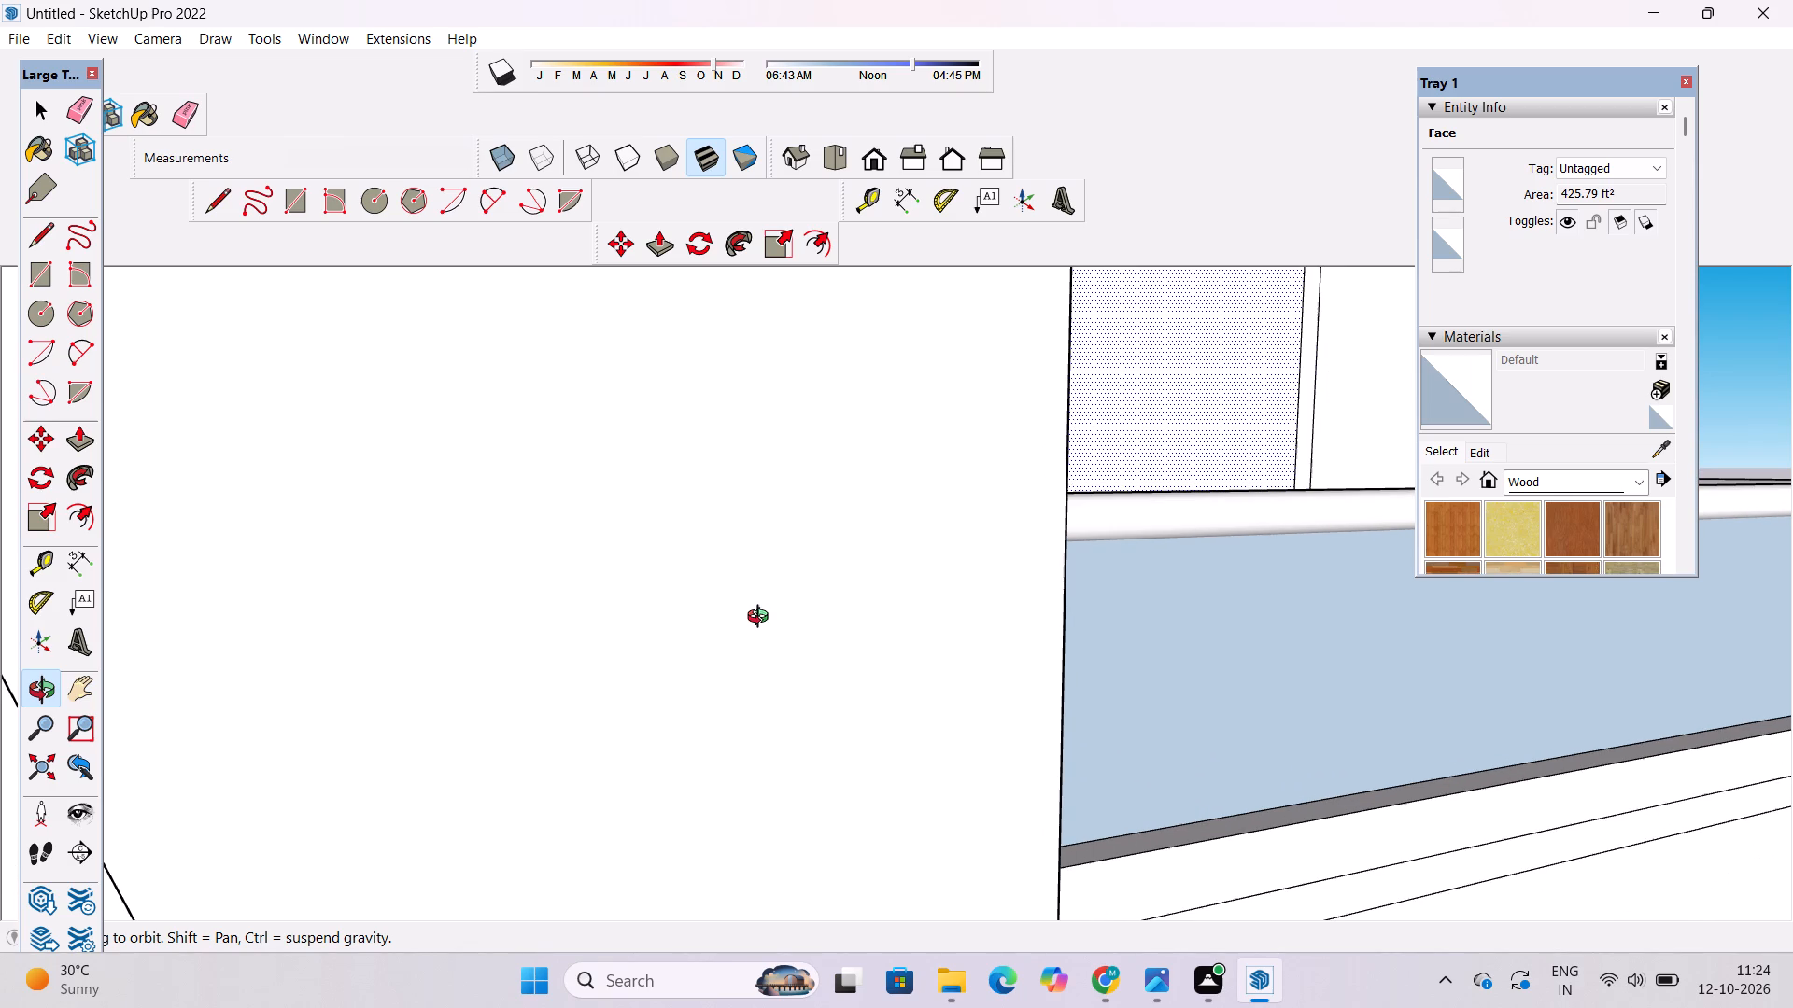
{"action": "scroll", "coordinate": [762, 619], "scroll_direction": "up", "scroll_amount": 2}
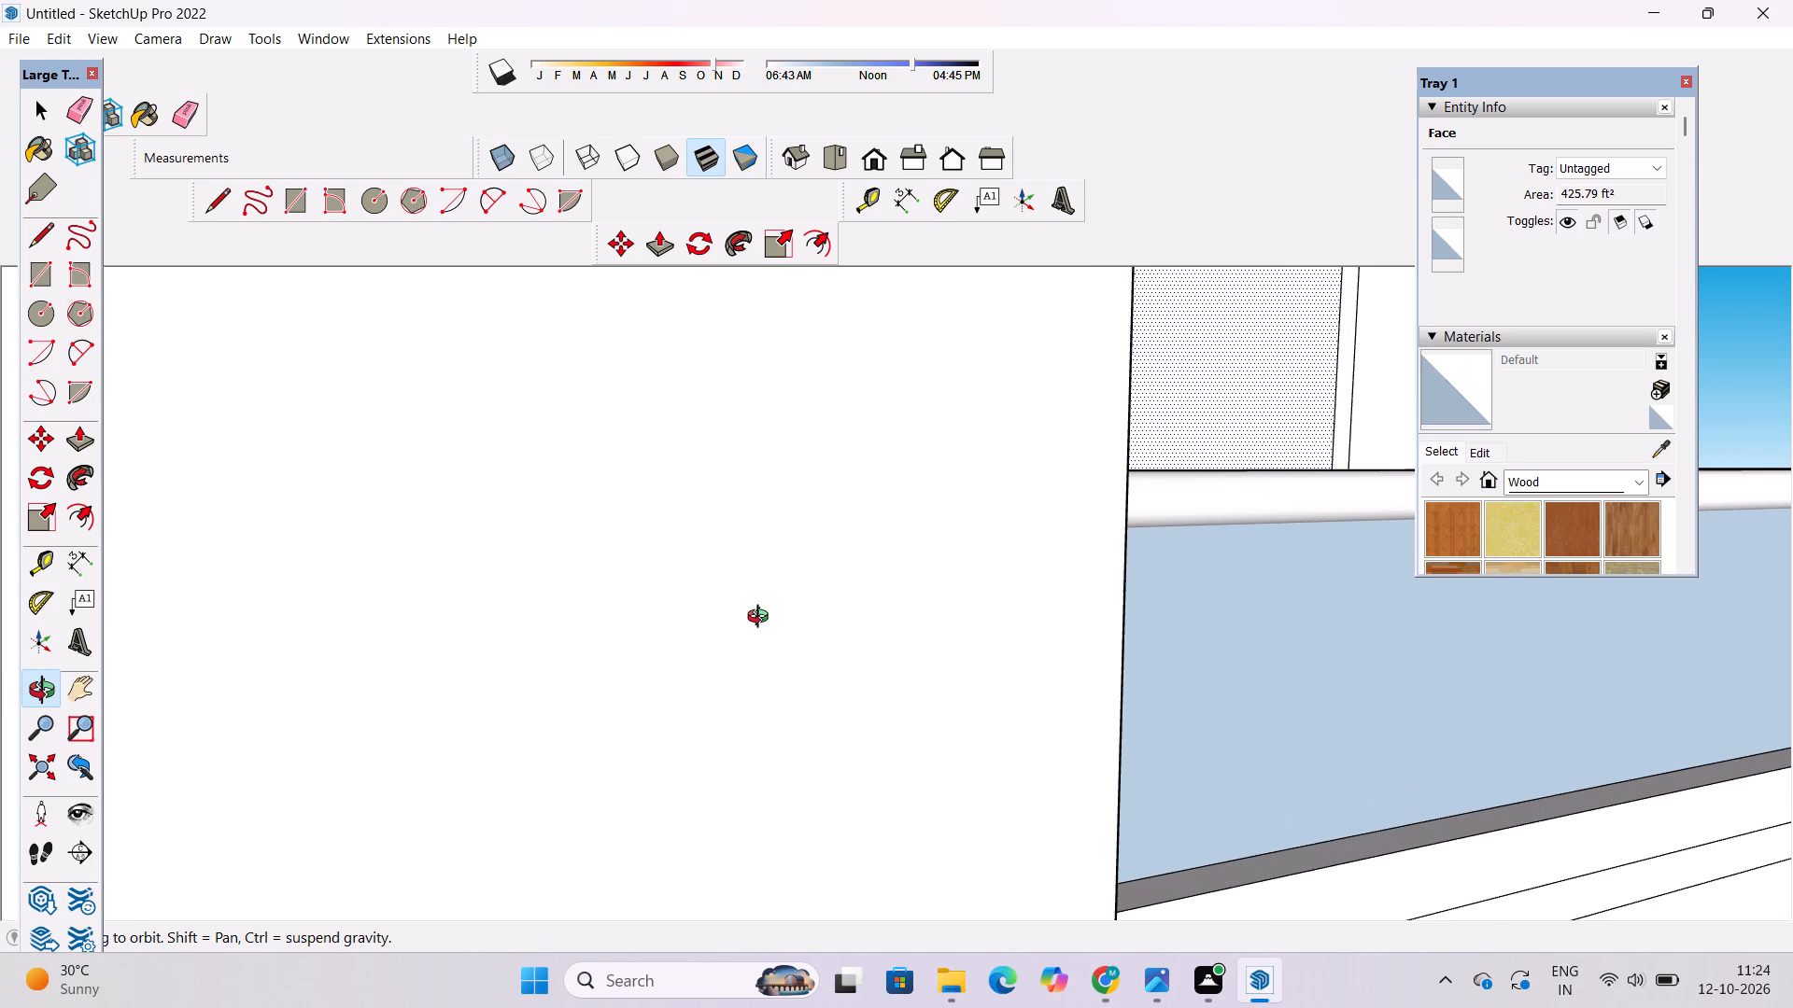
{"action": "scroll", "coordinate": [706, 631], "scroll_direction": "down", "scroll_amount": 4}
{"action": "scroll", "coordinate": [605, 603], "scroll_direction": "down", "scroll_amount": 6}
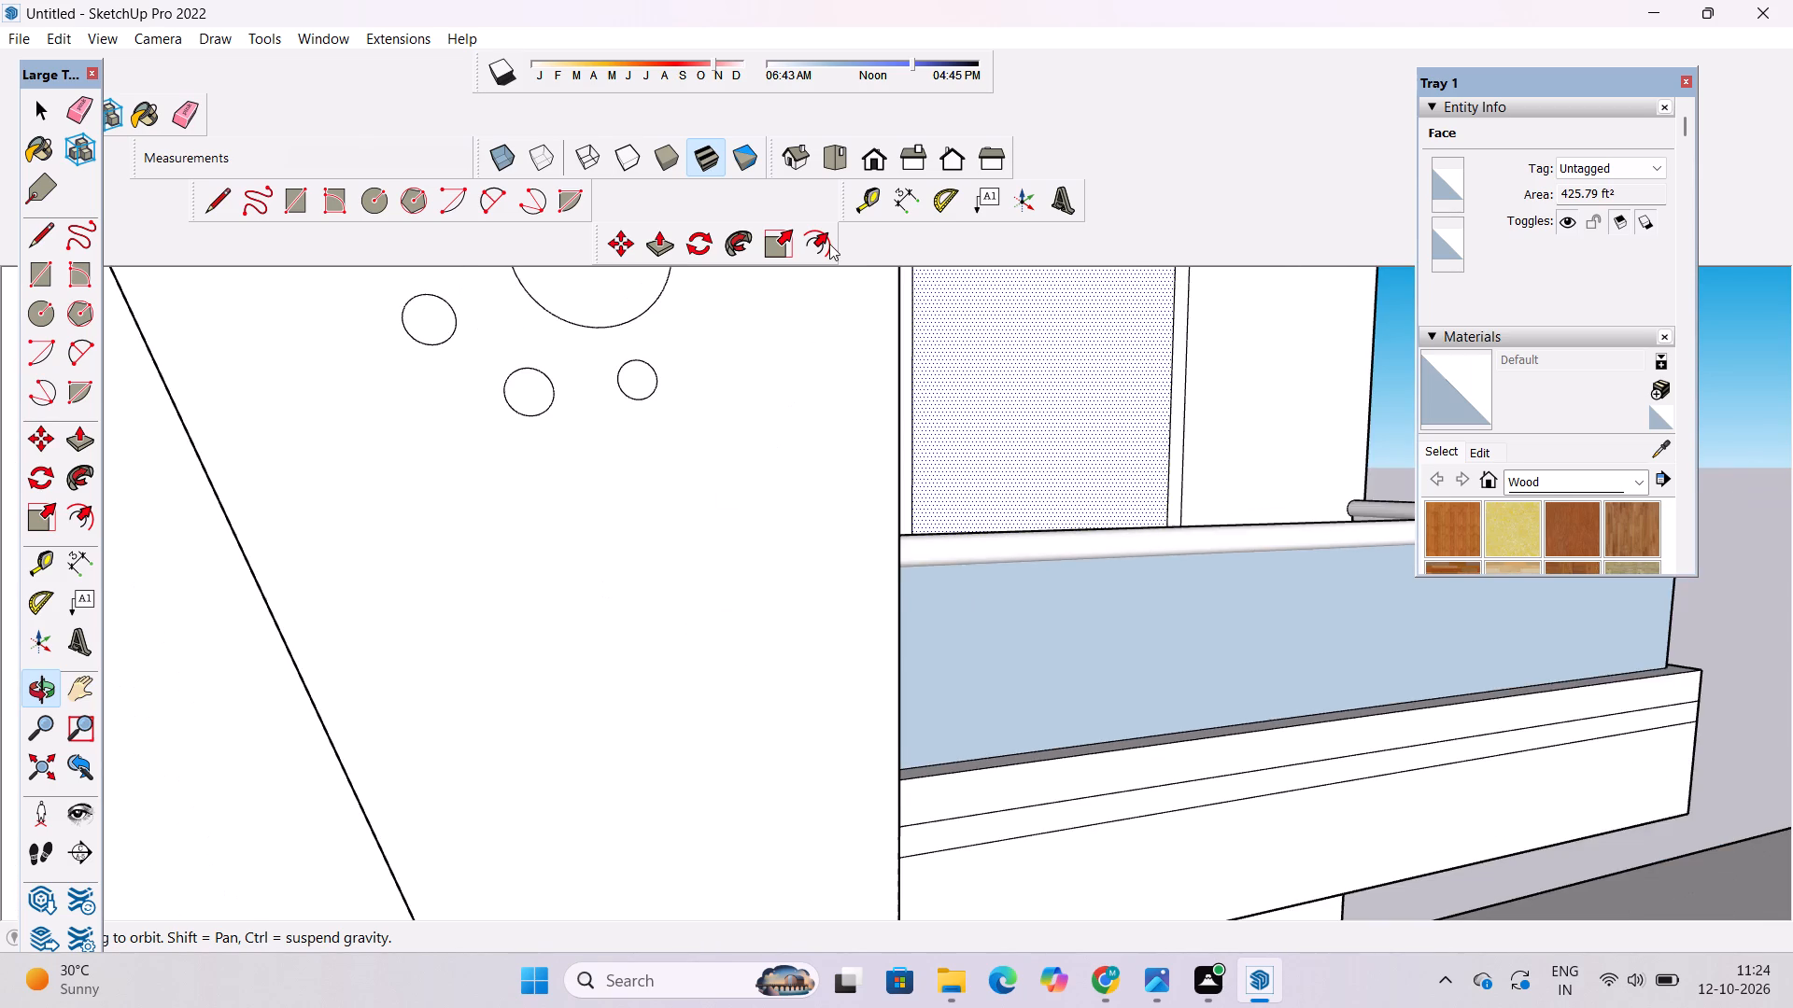
Examine the house facade in the standard front view and from a slightly raised angle, including the circle panel and the detached slab.
{"action": "left_click", "coordinate": [865, 164]}
{"action": "scroll", "coordinate": [754, 542], "scroll_direction": "down", "scroll_amount": 9}
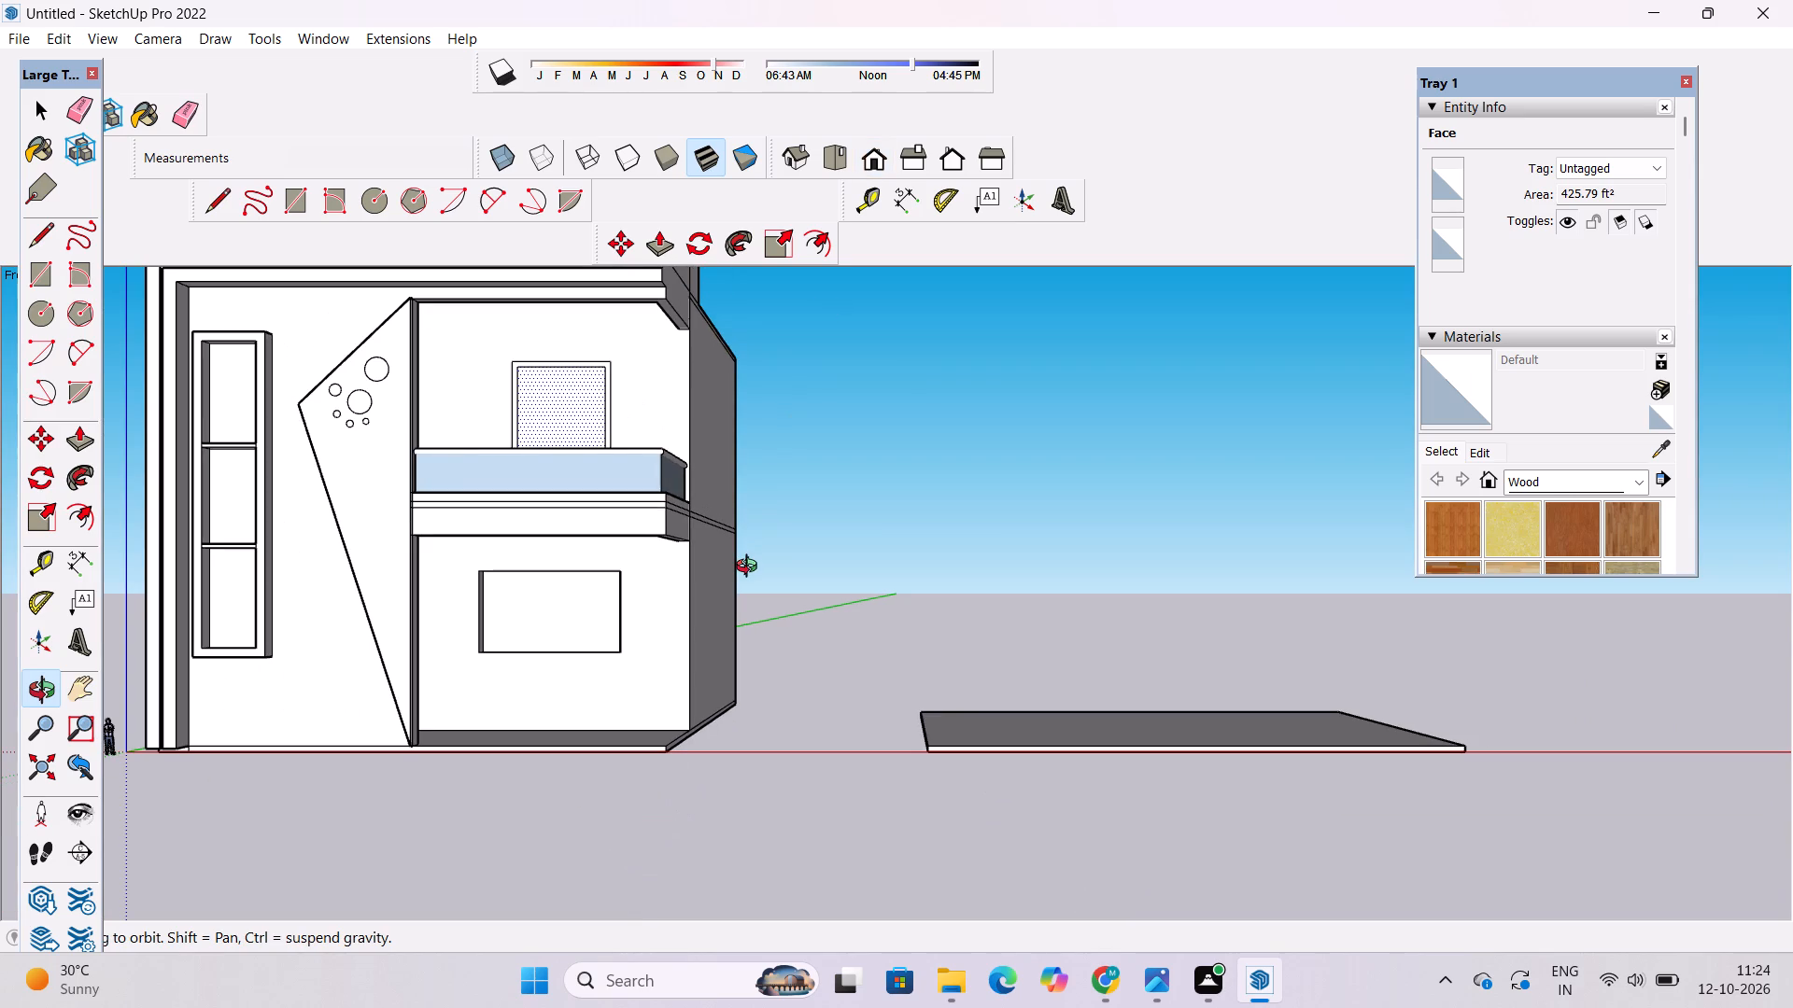
{"action": "scroll", "coordinate": [751, 568], "scroll_direction": "up", "scroll_amount": 3}
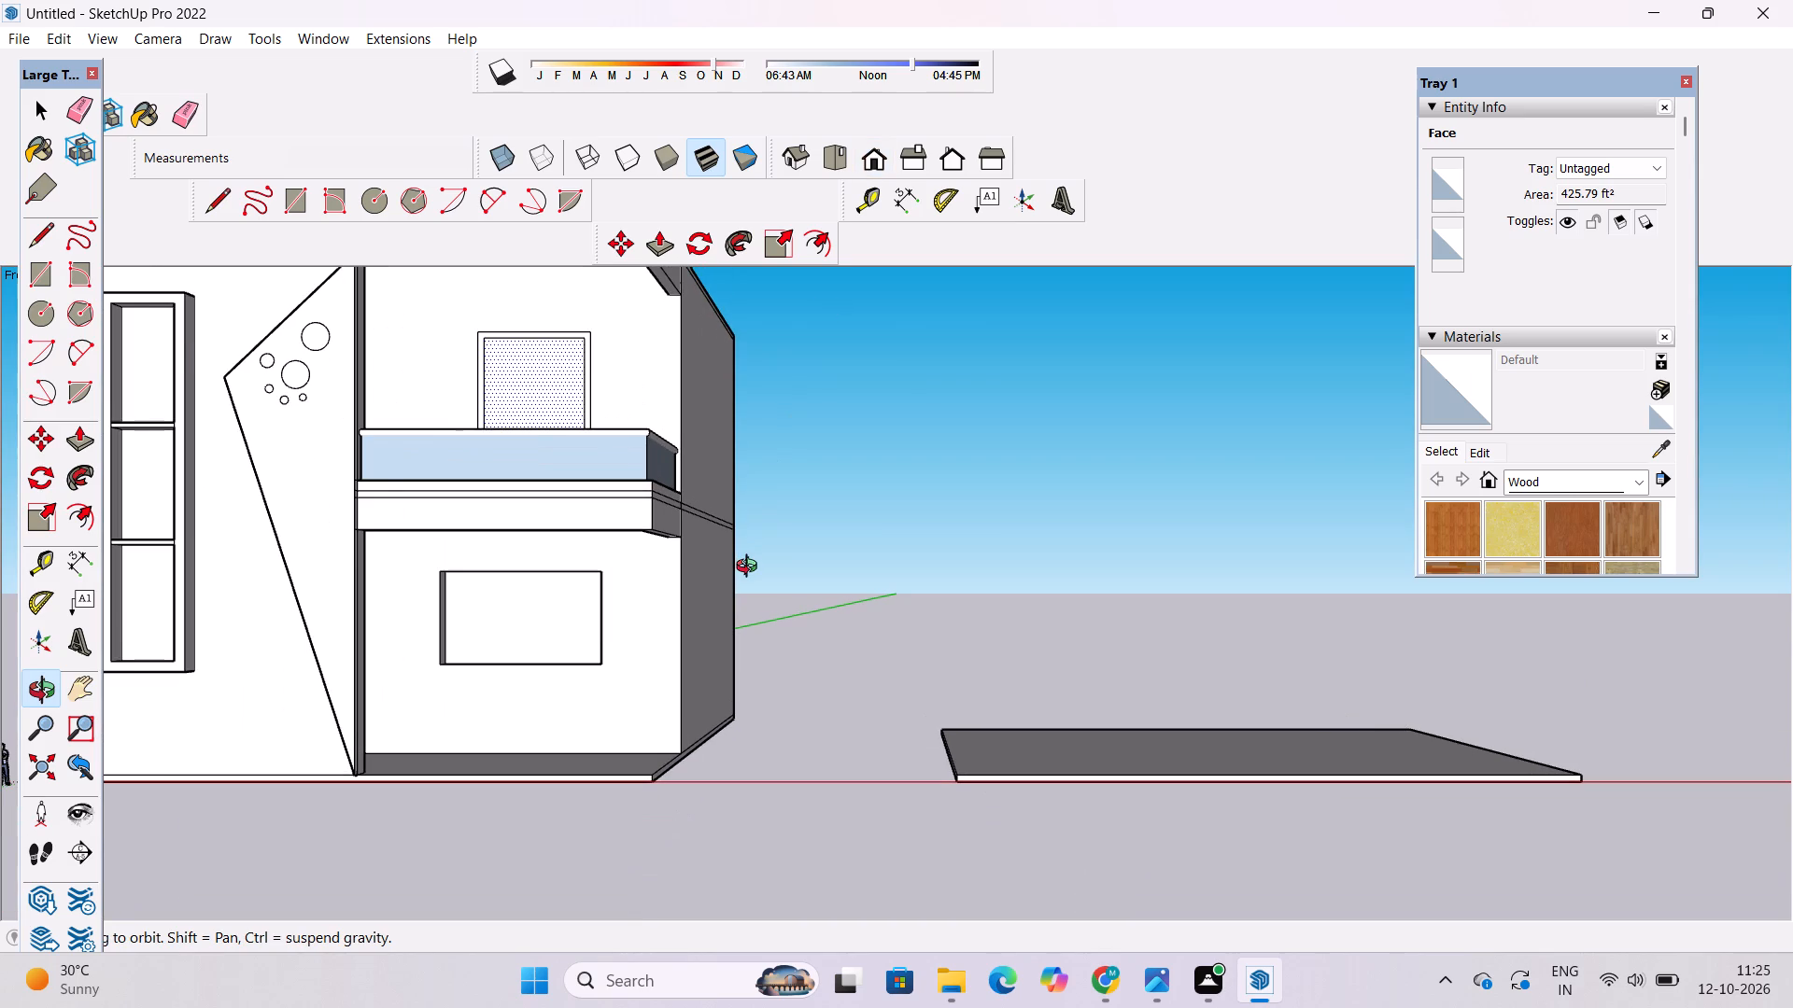
{"action": "scroll", "coordinate": [751, 568], "scroll_direction": "down", "scroll_amount": 4}
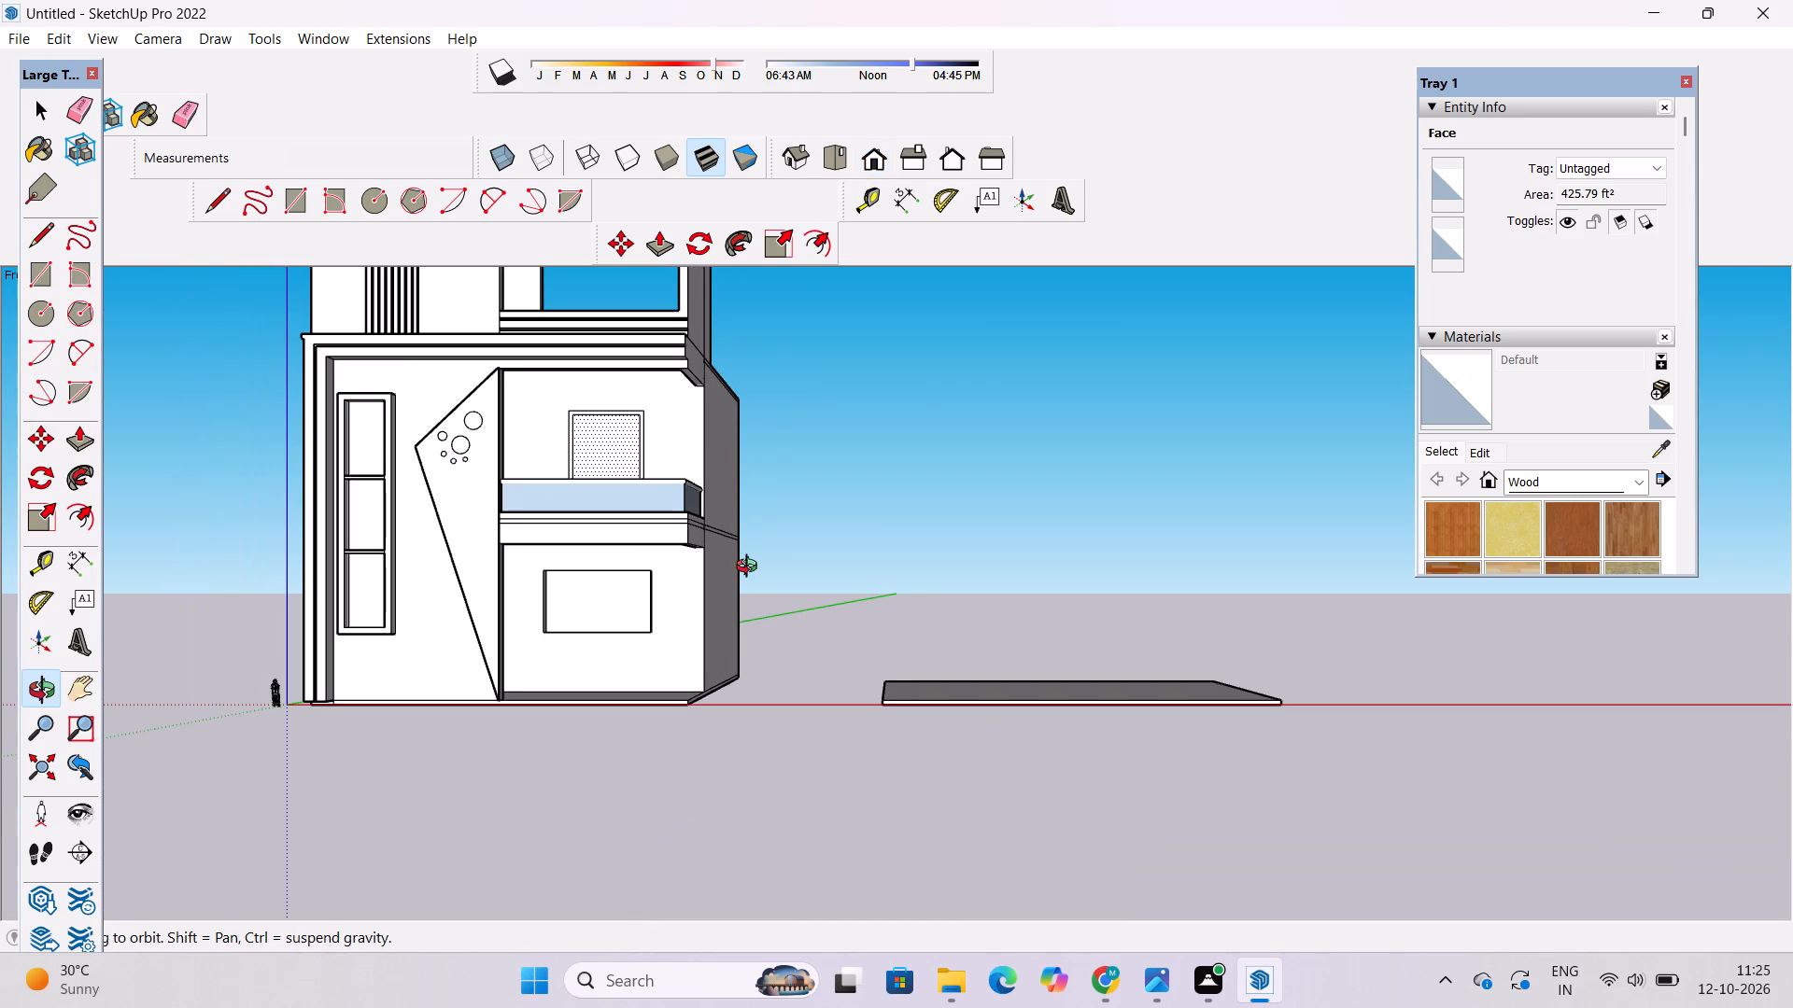
{"action": "scroll", "coordinate": [751, 568], "scroll_direction": "up", "scroll_amount": 4}
{"action": "scroll", "coordinate": [751, 568], "scroll_direction": "down", "scroll_amount": 3}
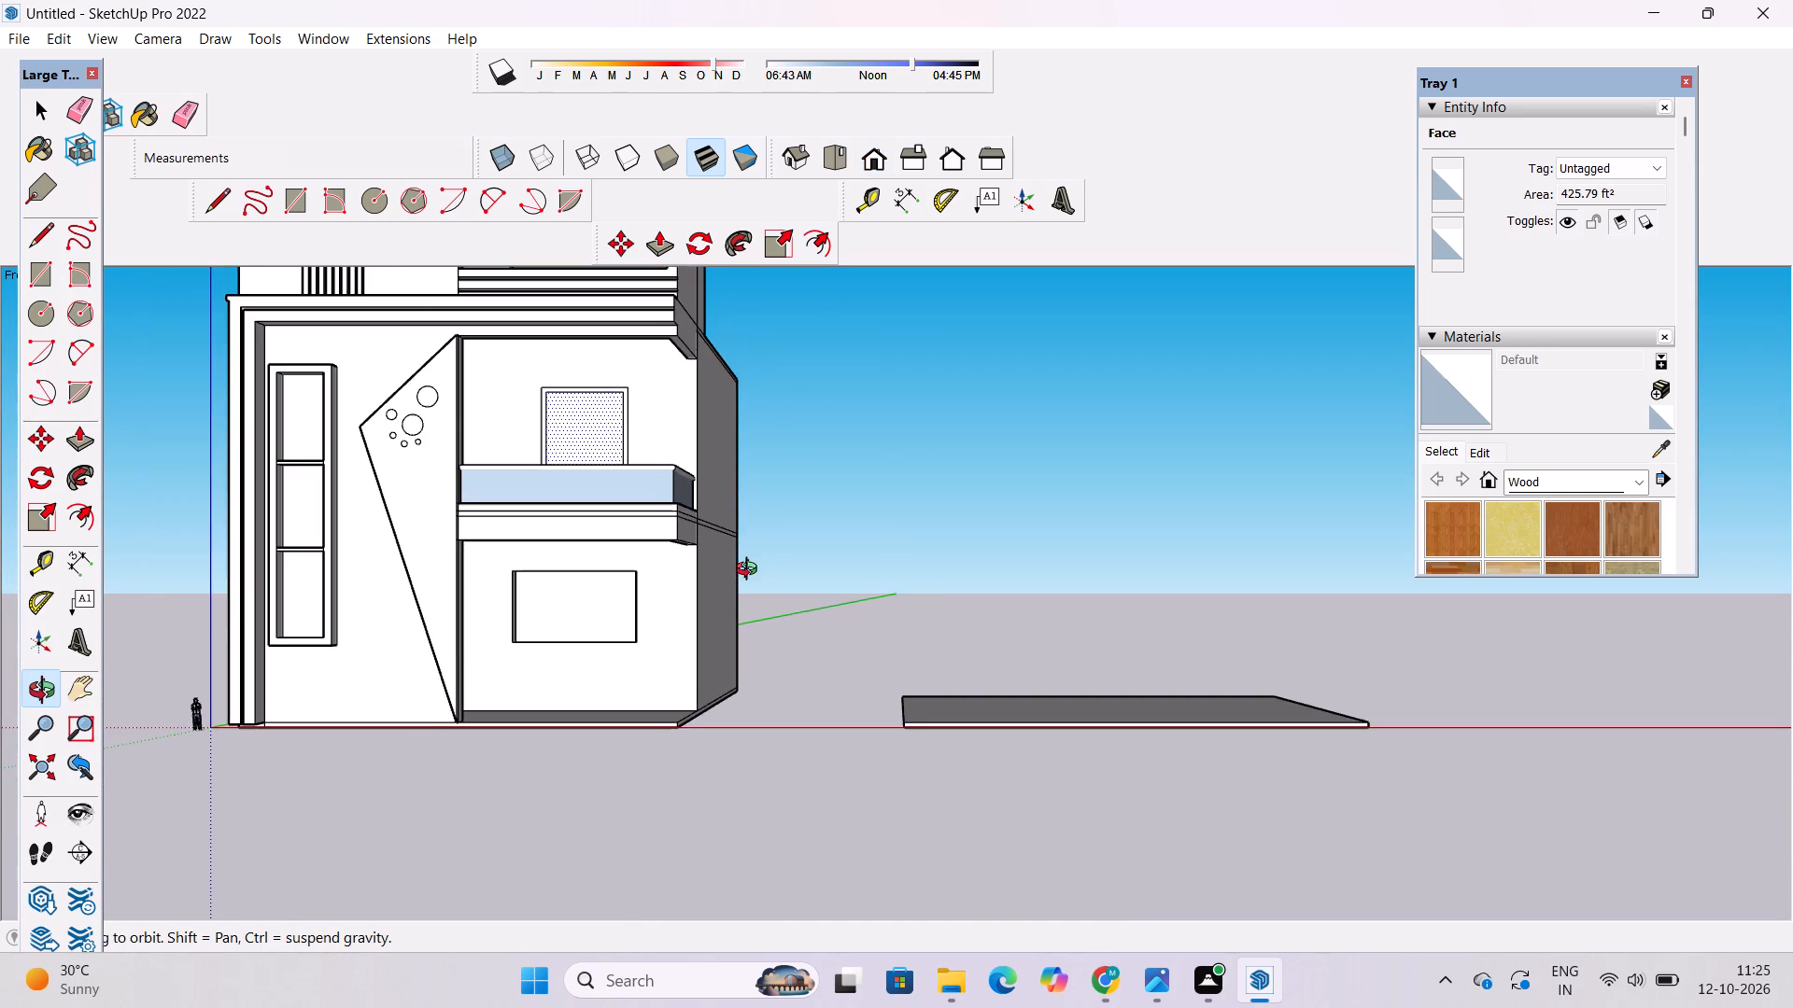
{"action": "scroll", "coordinate": [751, 571], "scroll_direction": "up", "scroll_amount": 2}
{"action": "scroll", "coordinate": [751, 571], "scroll_direction": "down", "scroll_amount": 8}
{"action": "left_click_drag", "start_coordinate": [954, 689], "coordinate": [1010, 776]}
{"action": "scroll", "coordinate": [886, 606], "scroll_direction": "up", "scroll_amount": 4}
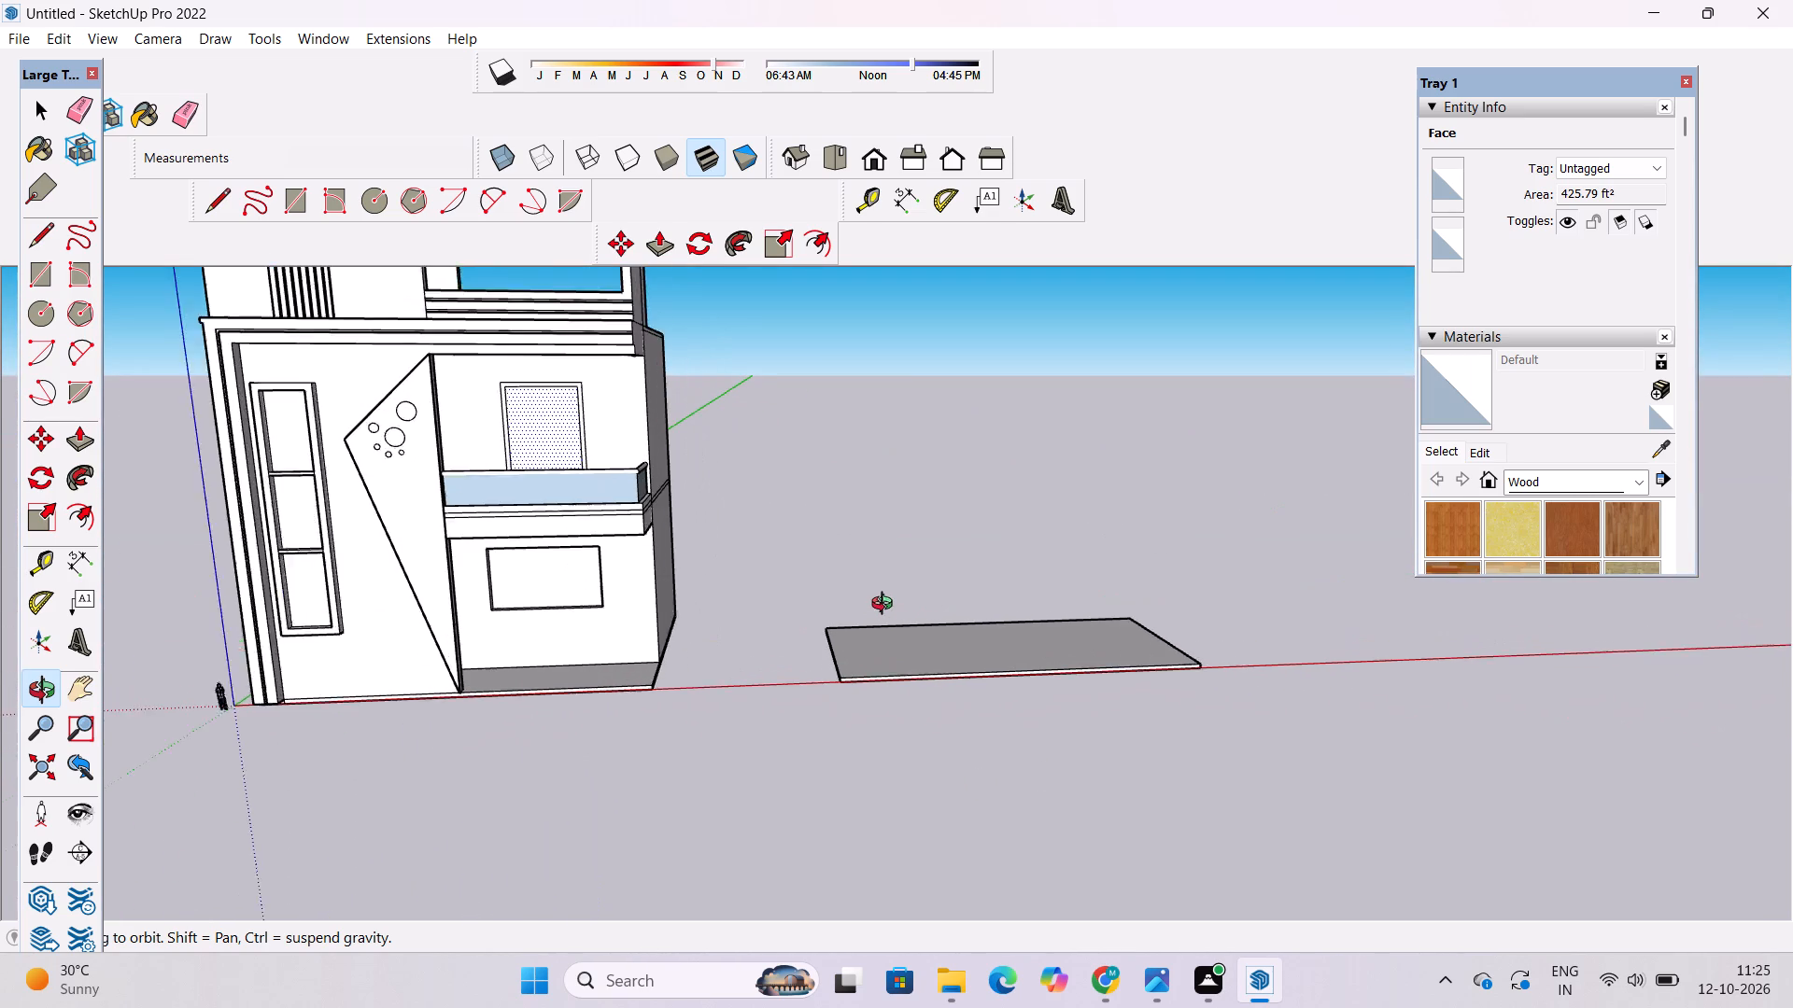
{"action": "scroll", "coordinate": [886, 606], "scroll_direction": "up", "scroll_amount": 2}
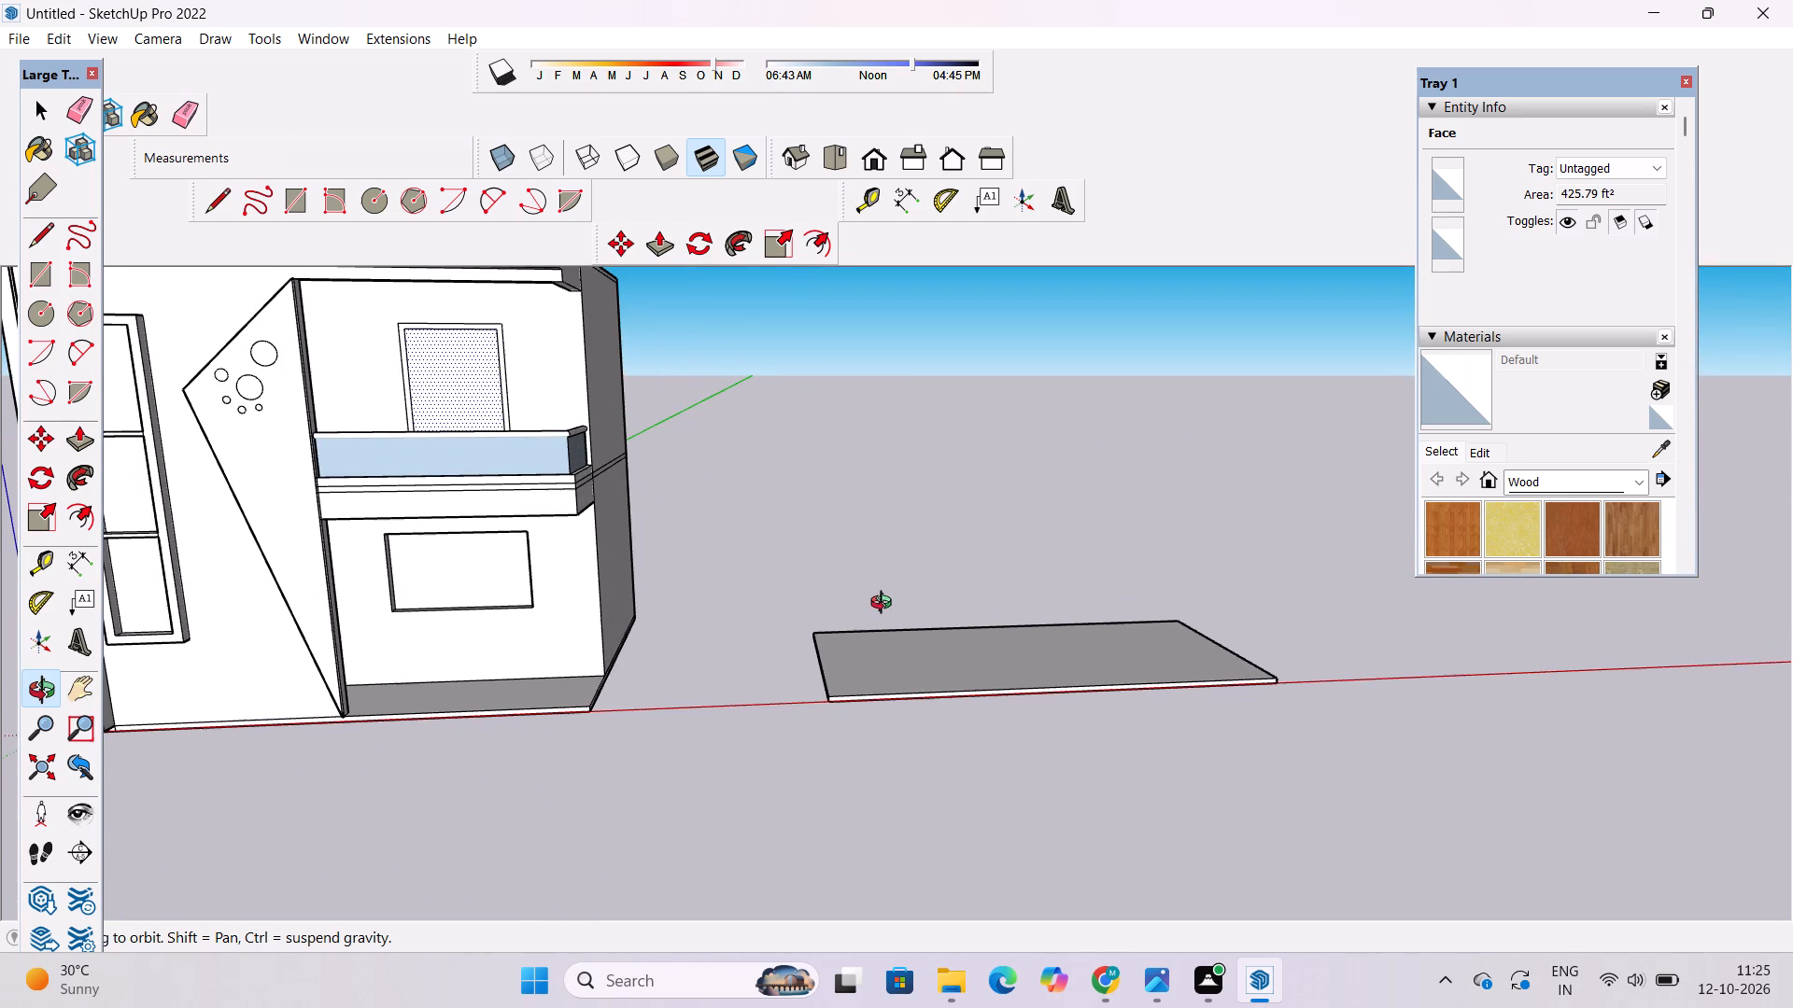
{"action": "scroll", "coordinate": [885, 605], "scroll_direction": "down", "scroll_amount": 4}
{"action": "scroll", "coordinate": [885, 605], "scroll_direction": "up", "scroll_amount": 4}
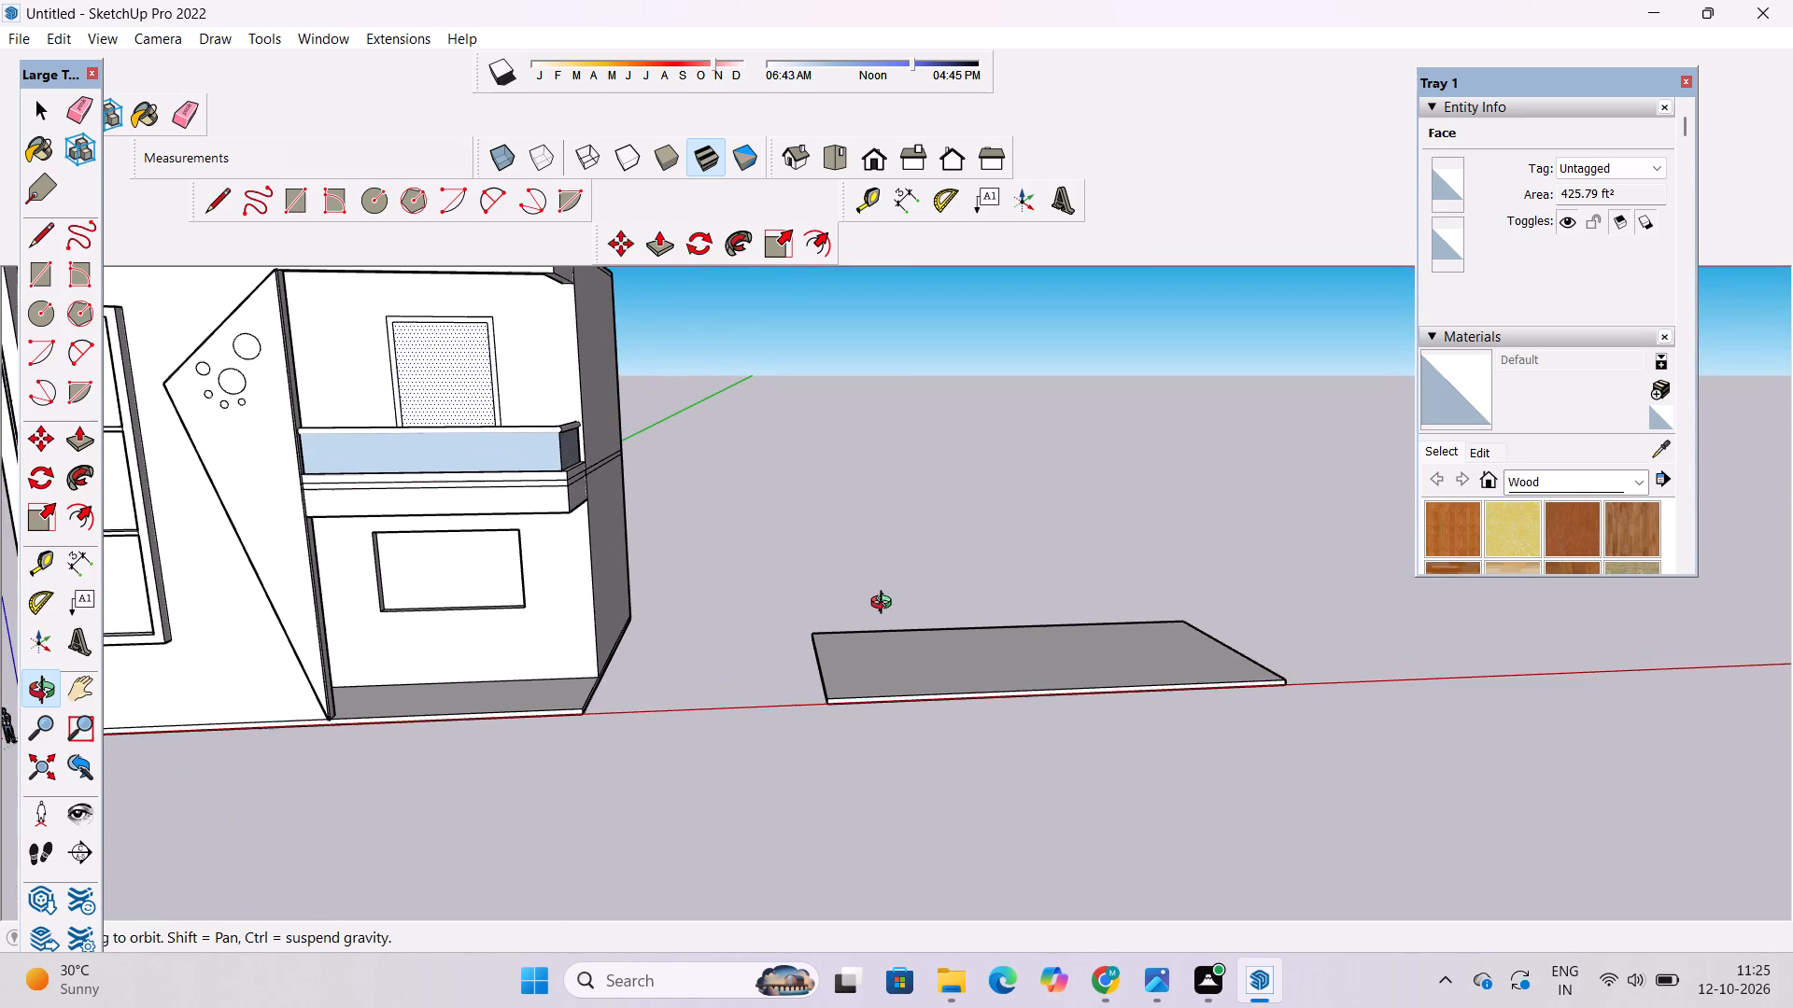
{"action": "scroll", "coordinate": [885, 605], "scroll_direction": "down", "scroll_amount": 8}
{"action": "left_click_drag", "start_coordinate": [880, 622], "coordinate": [902, 593]}
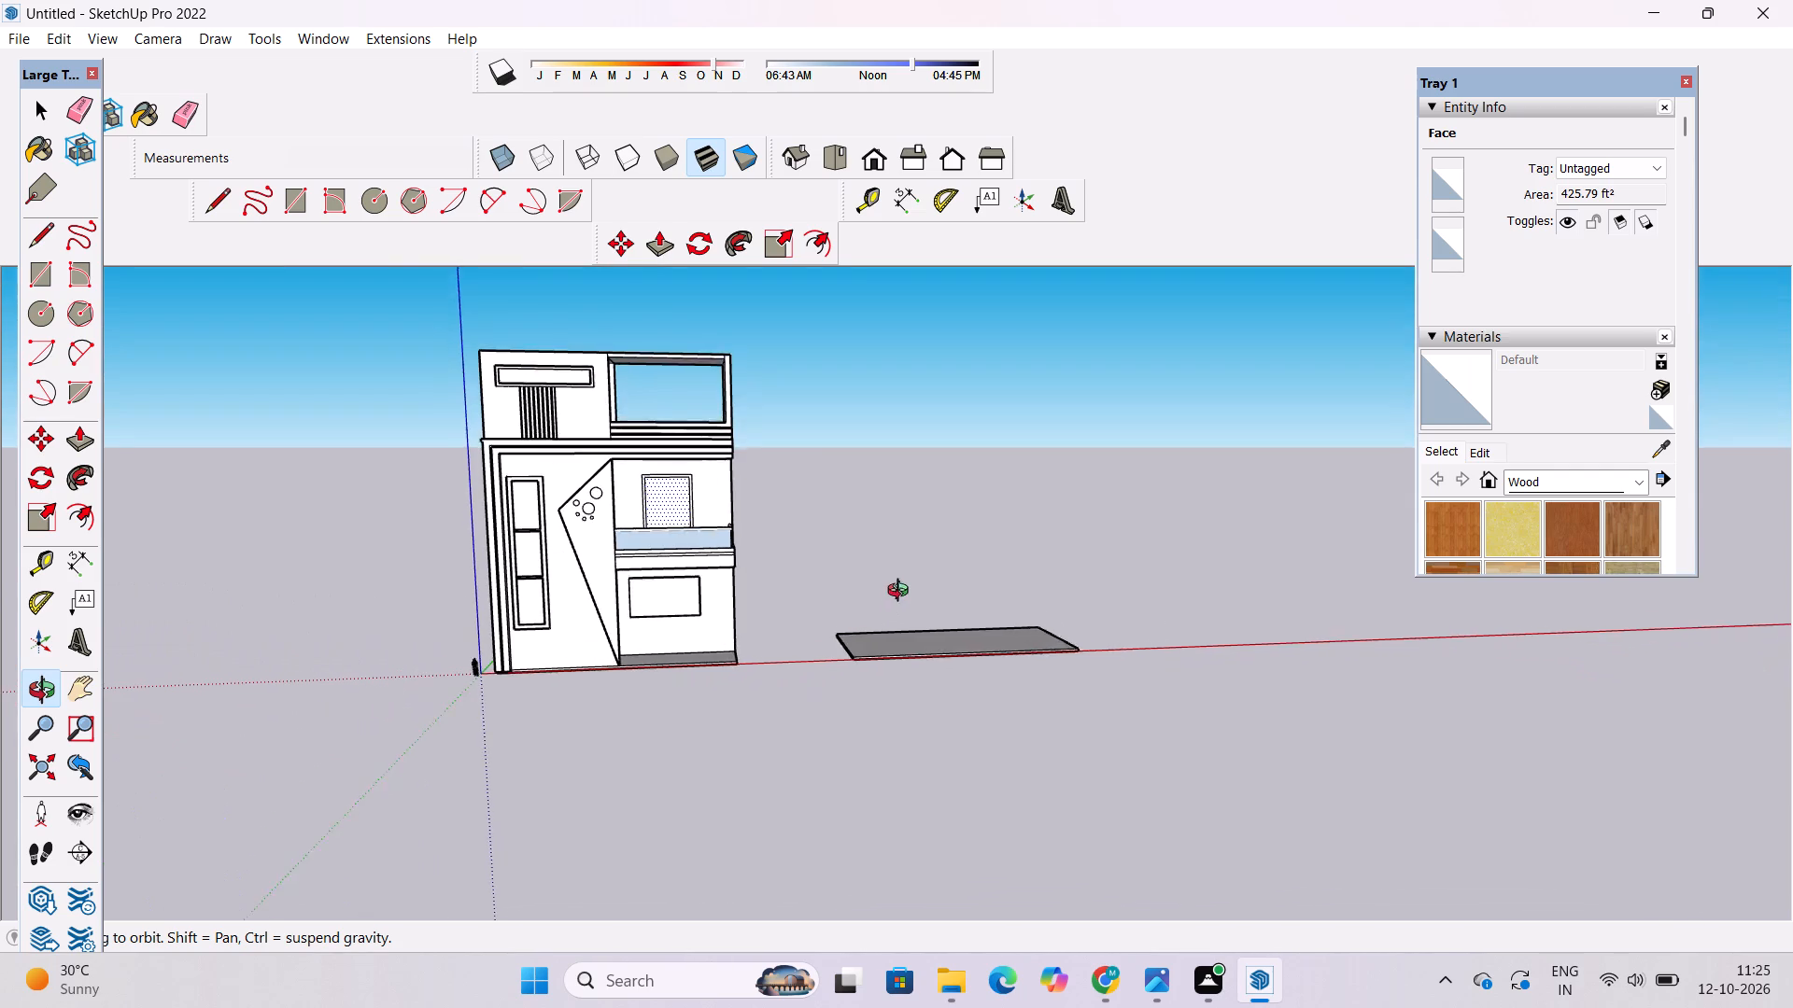
Examine the detached ground slab beside the house up close and from several angles.
{"action": "left_click_drag", "start_coordinate": [902, 593], "coordinate": [886, 647]}
{"action": "scroll", "coordinate": [885, 645], "scroll_direction": "up", "scroll_amount": 2}
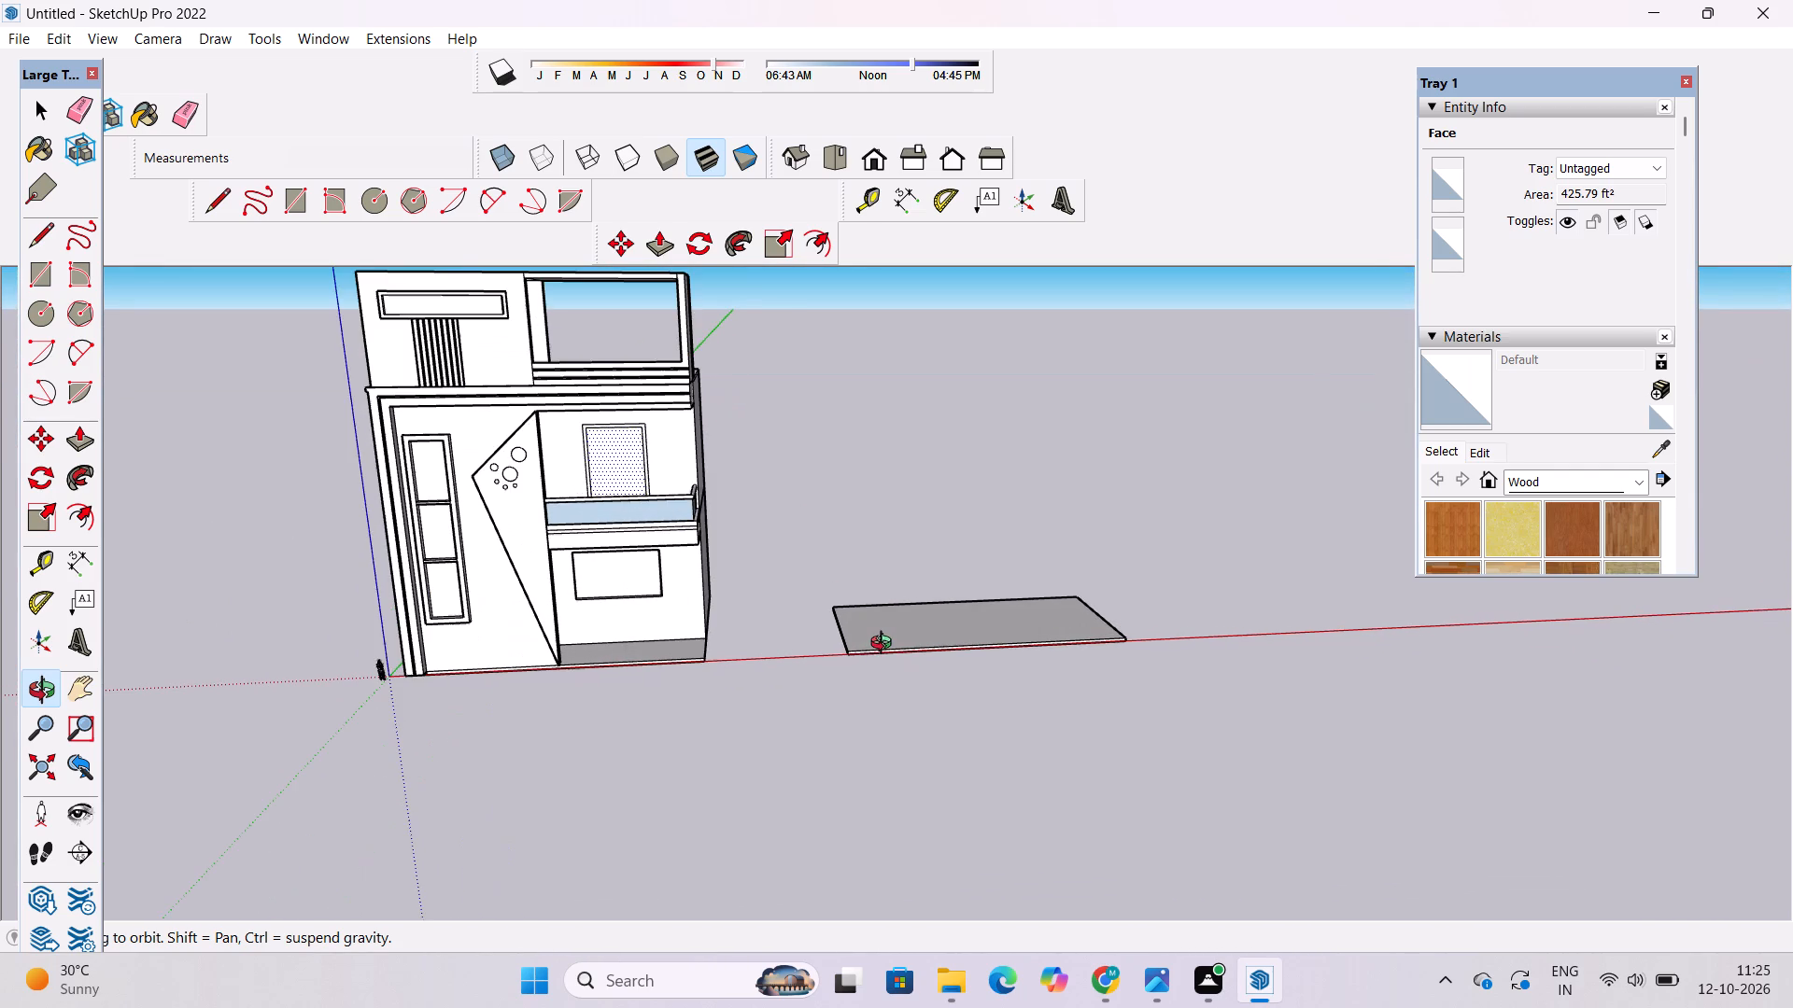
{"action": "scroll", "coordinate": [885, 645], "scroll_direction": "up", "scroll_amount": 8}
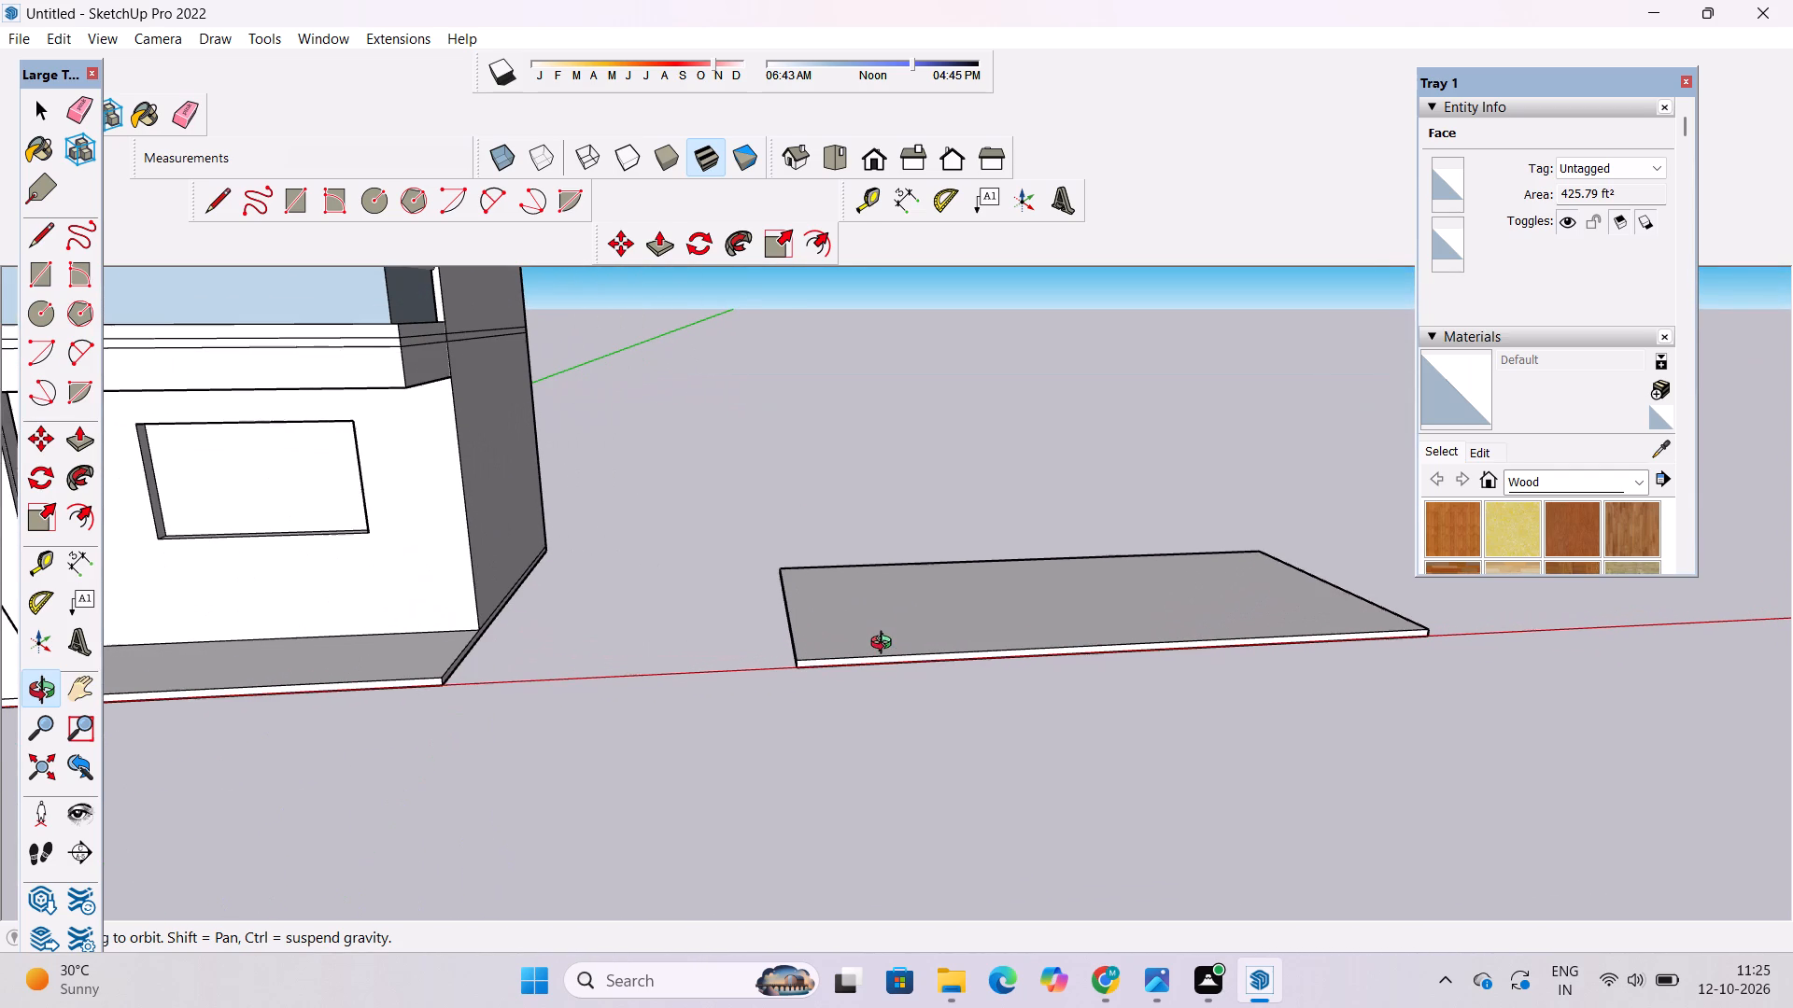
{"action": "scroll", "coordinate": [885, 645], "scroll_direction": "up", "scroll_amount": 3}
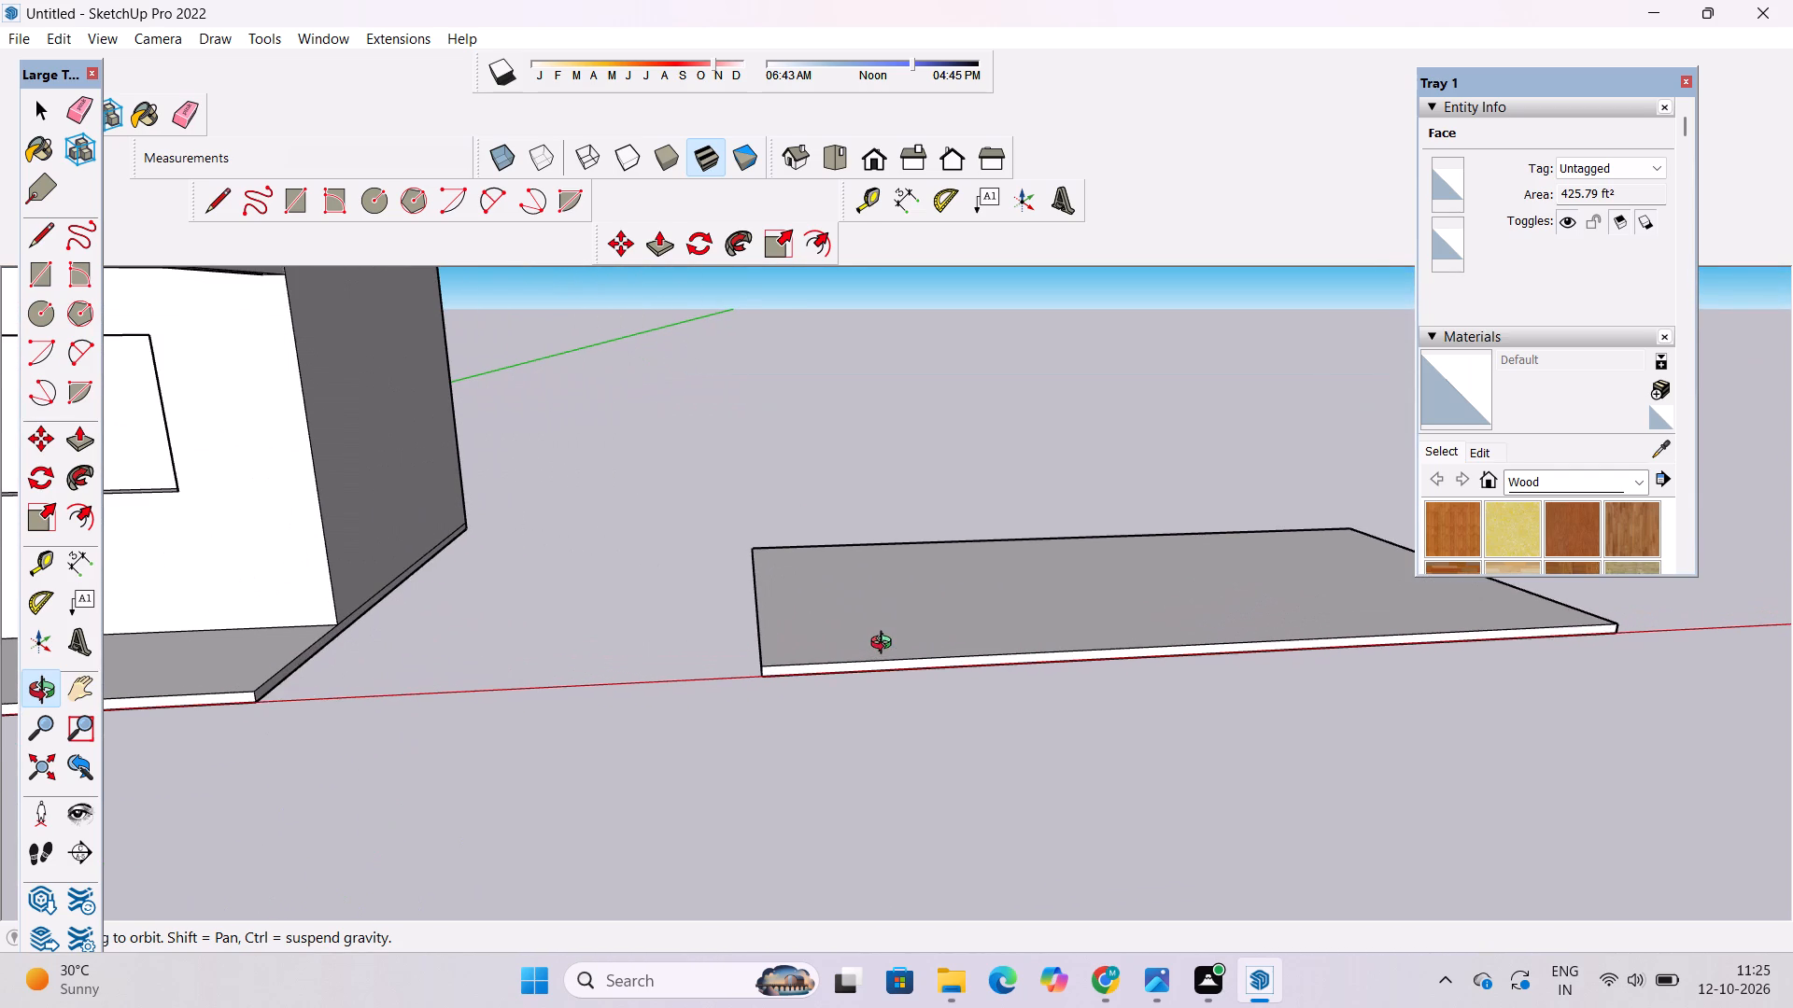
{"action": "scroll", "coordinate": [885, 645], "scroll_direction": "down", "scroll_amount": 3}
{"action": "scroll", "coordinate": [885, 645], "scroll_direction": "up", "scroll_amount": 4}
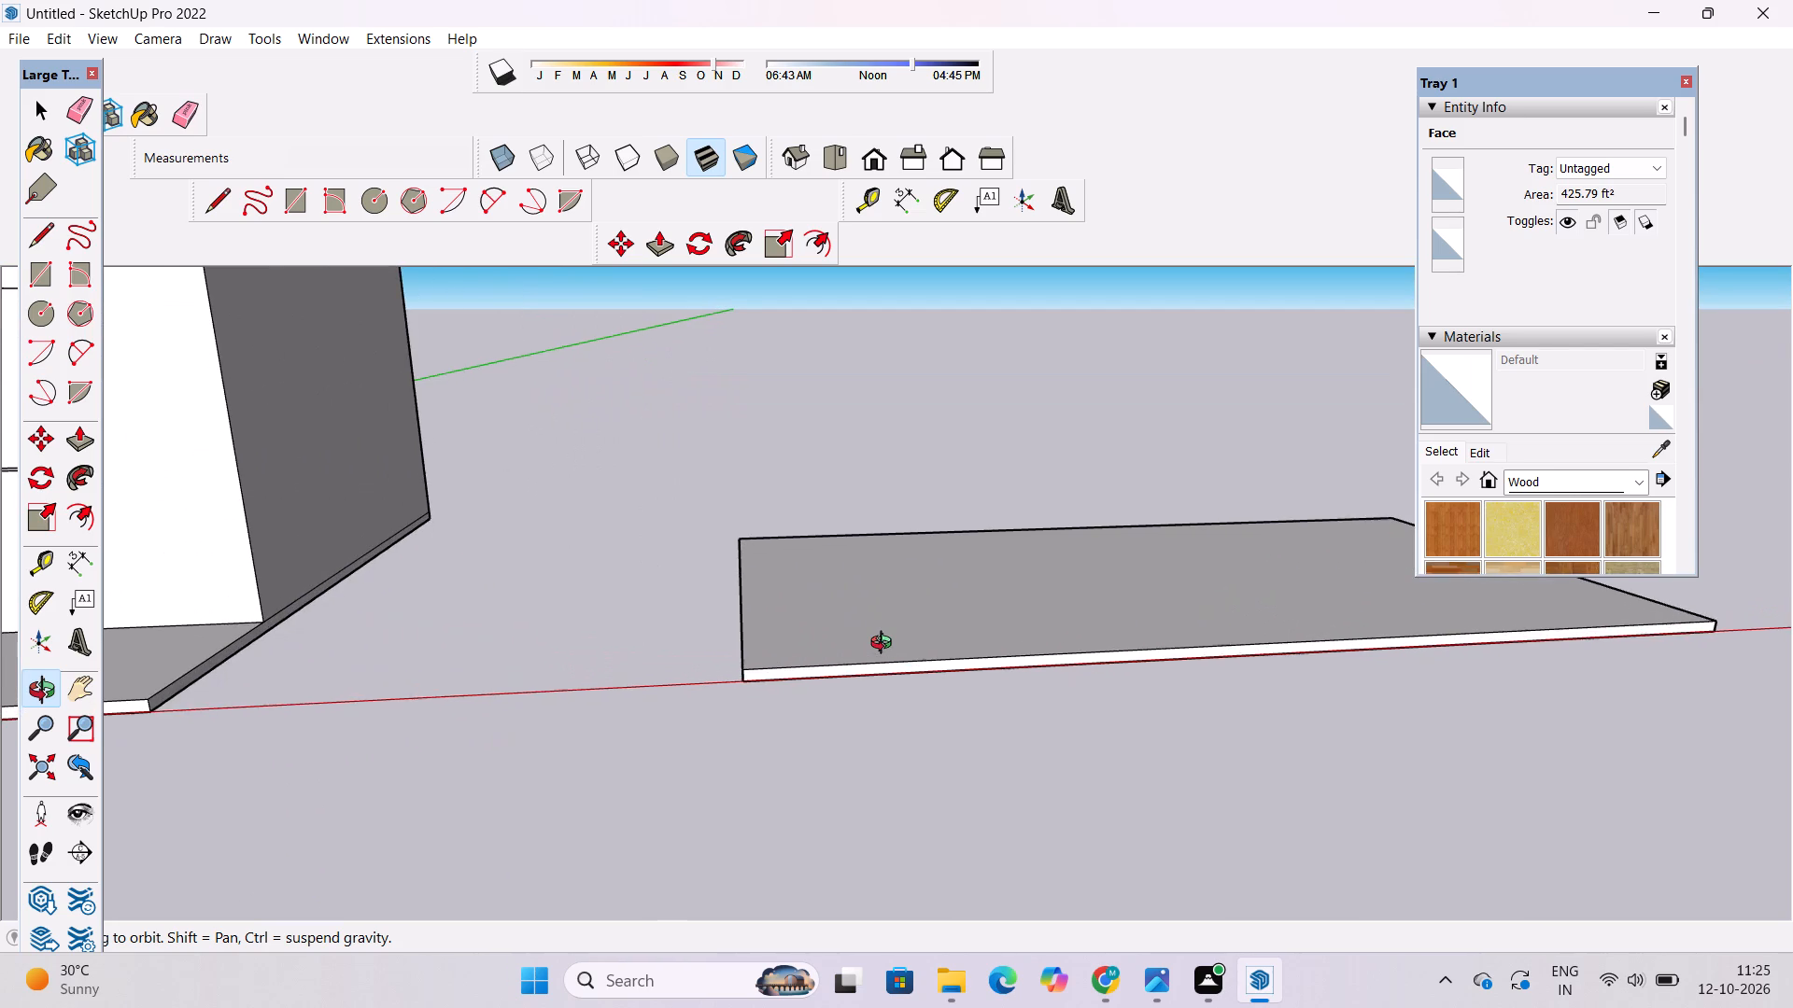
{"action": "left_click_drag", "start_coordinate": [927, 637], "coordinate": [793, 620]}
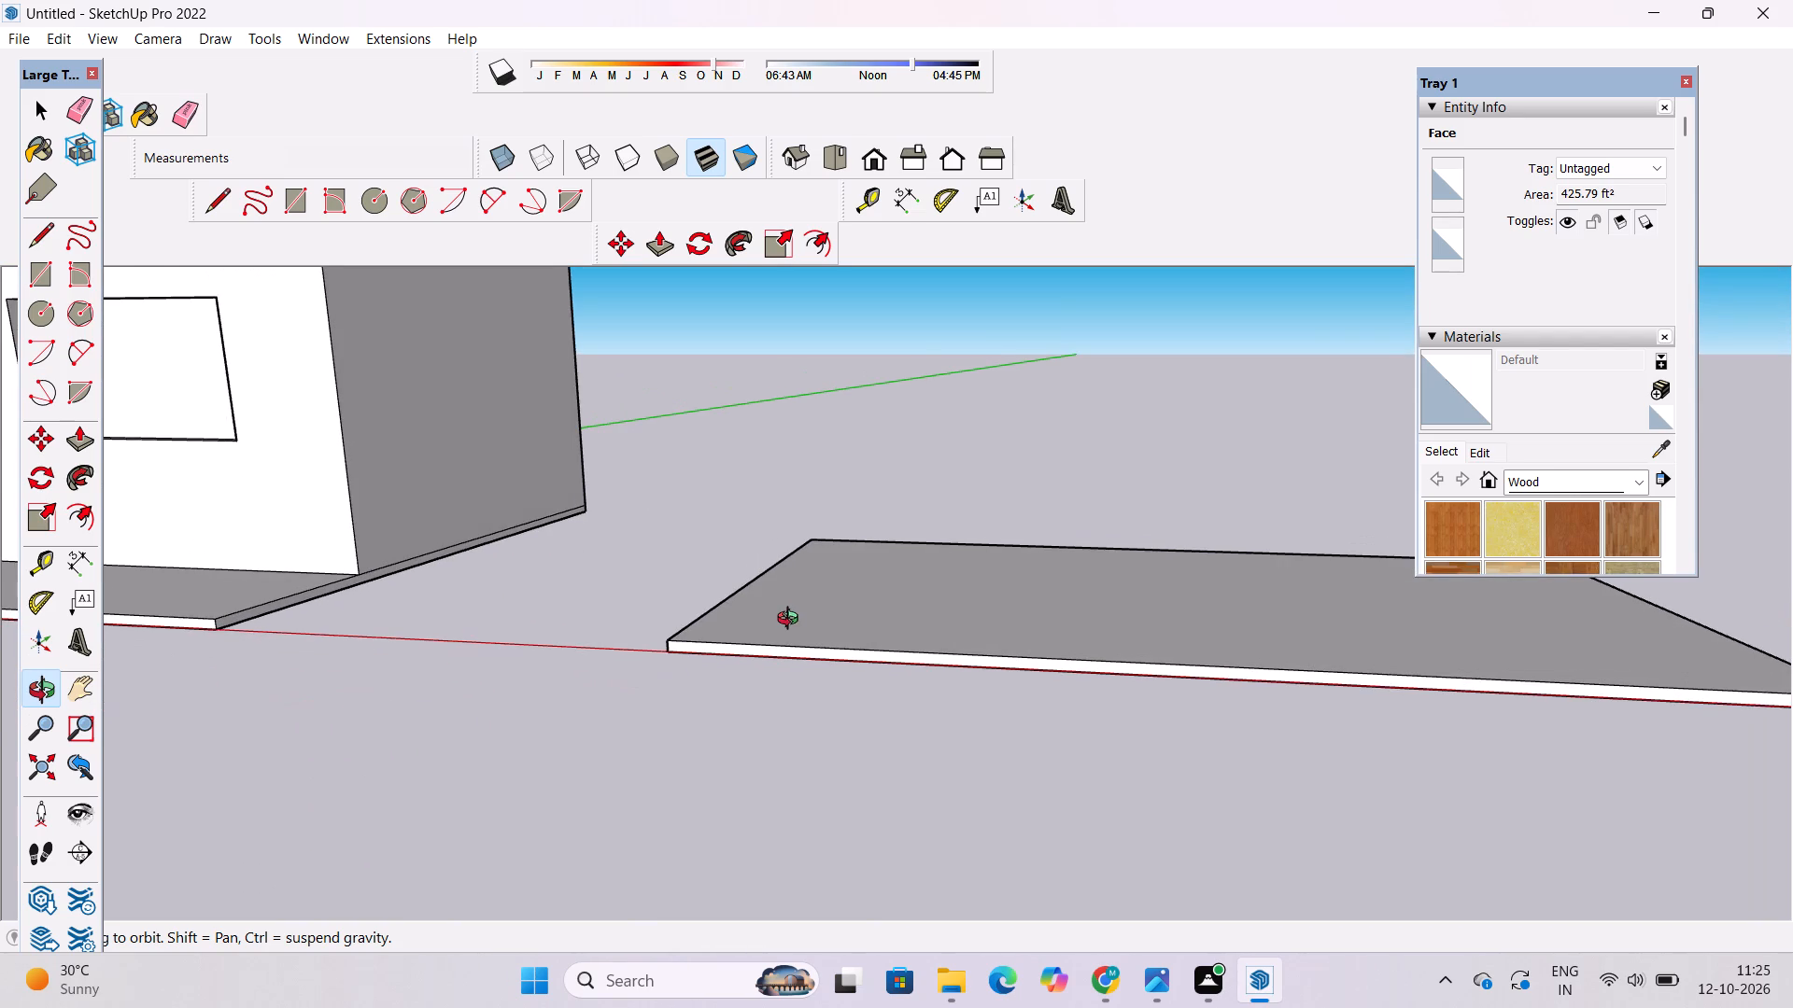
{"action": "scroll", "coordinate": [792, 621], "scroll_direction": "up", "scroll_amount": 3}
{"action": "scroll", "coordinate": [792, 621], "scroll_direction": "down", "scroll_amount": 3}
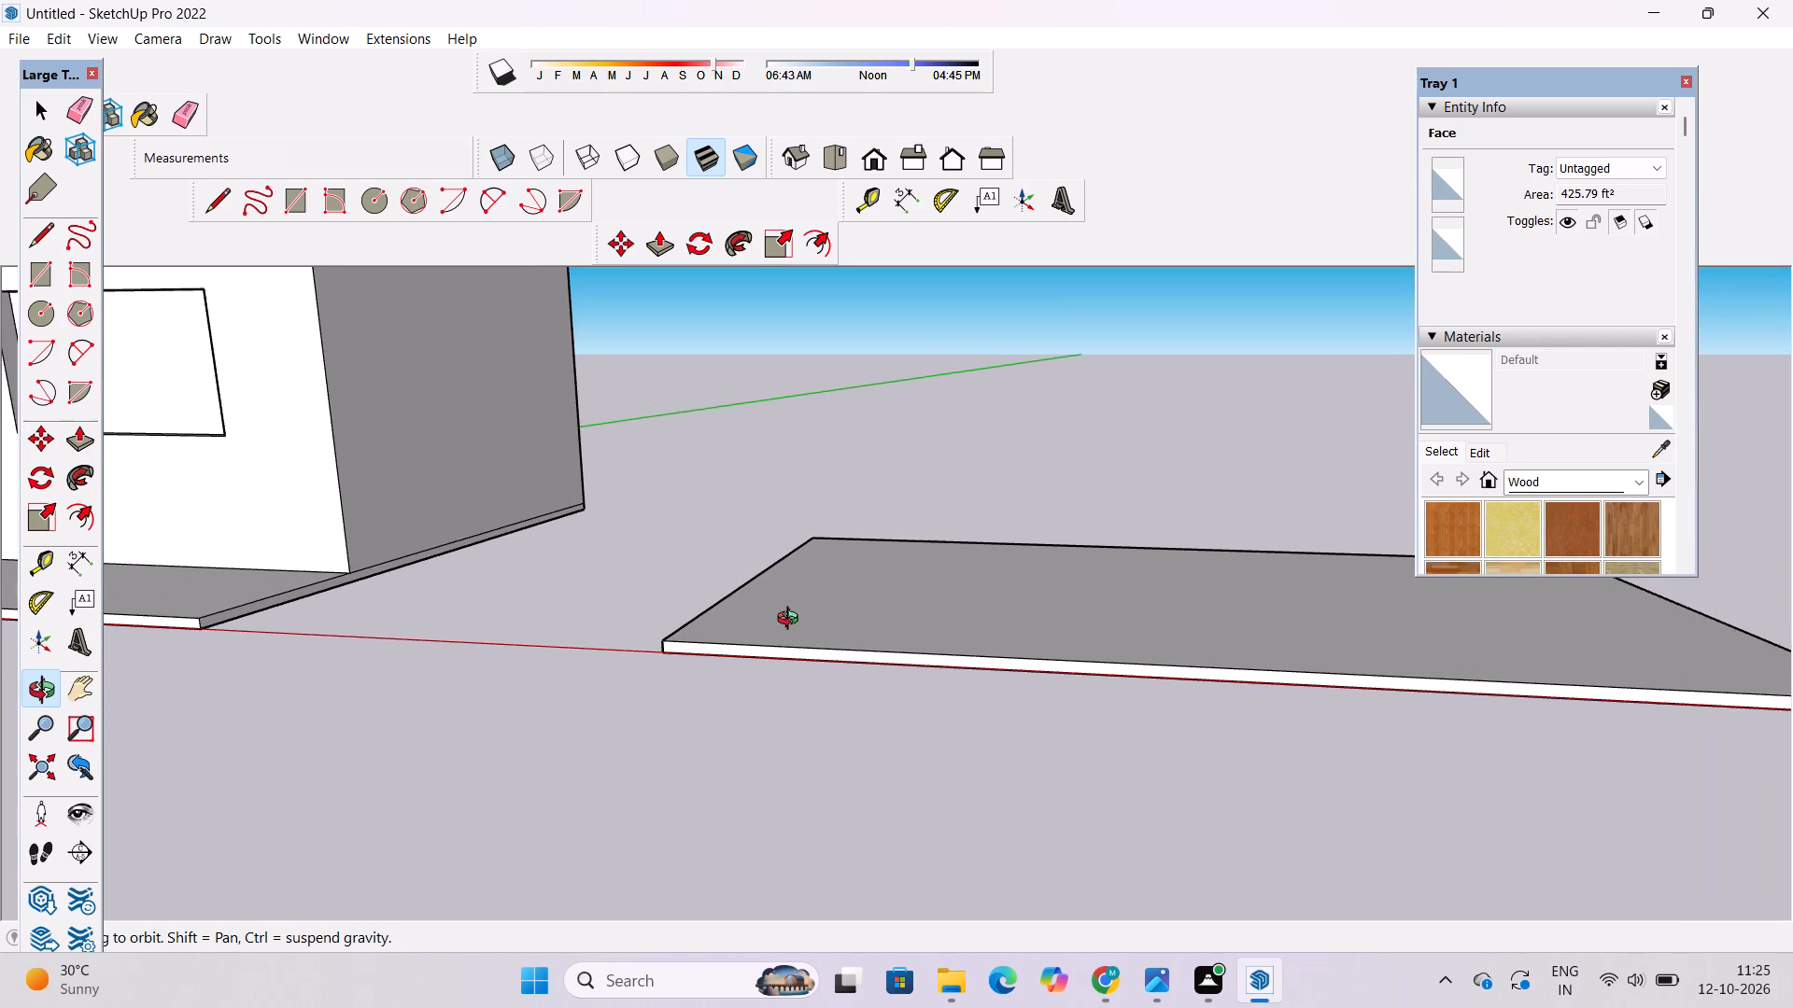
{"action": "scroll", "coordinate": [792, 623], "scroll_direction": "down", "scroll_amount": 2}
{"action": "left_click_drag", "start_coordinate": [1119, 624], "coordinate": [977, 630]}
{"action": "scroll", "coordinate": [864, 636], "scroll_direction": "up", "scroll_amount": 3}
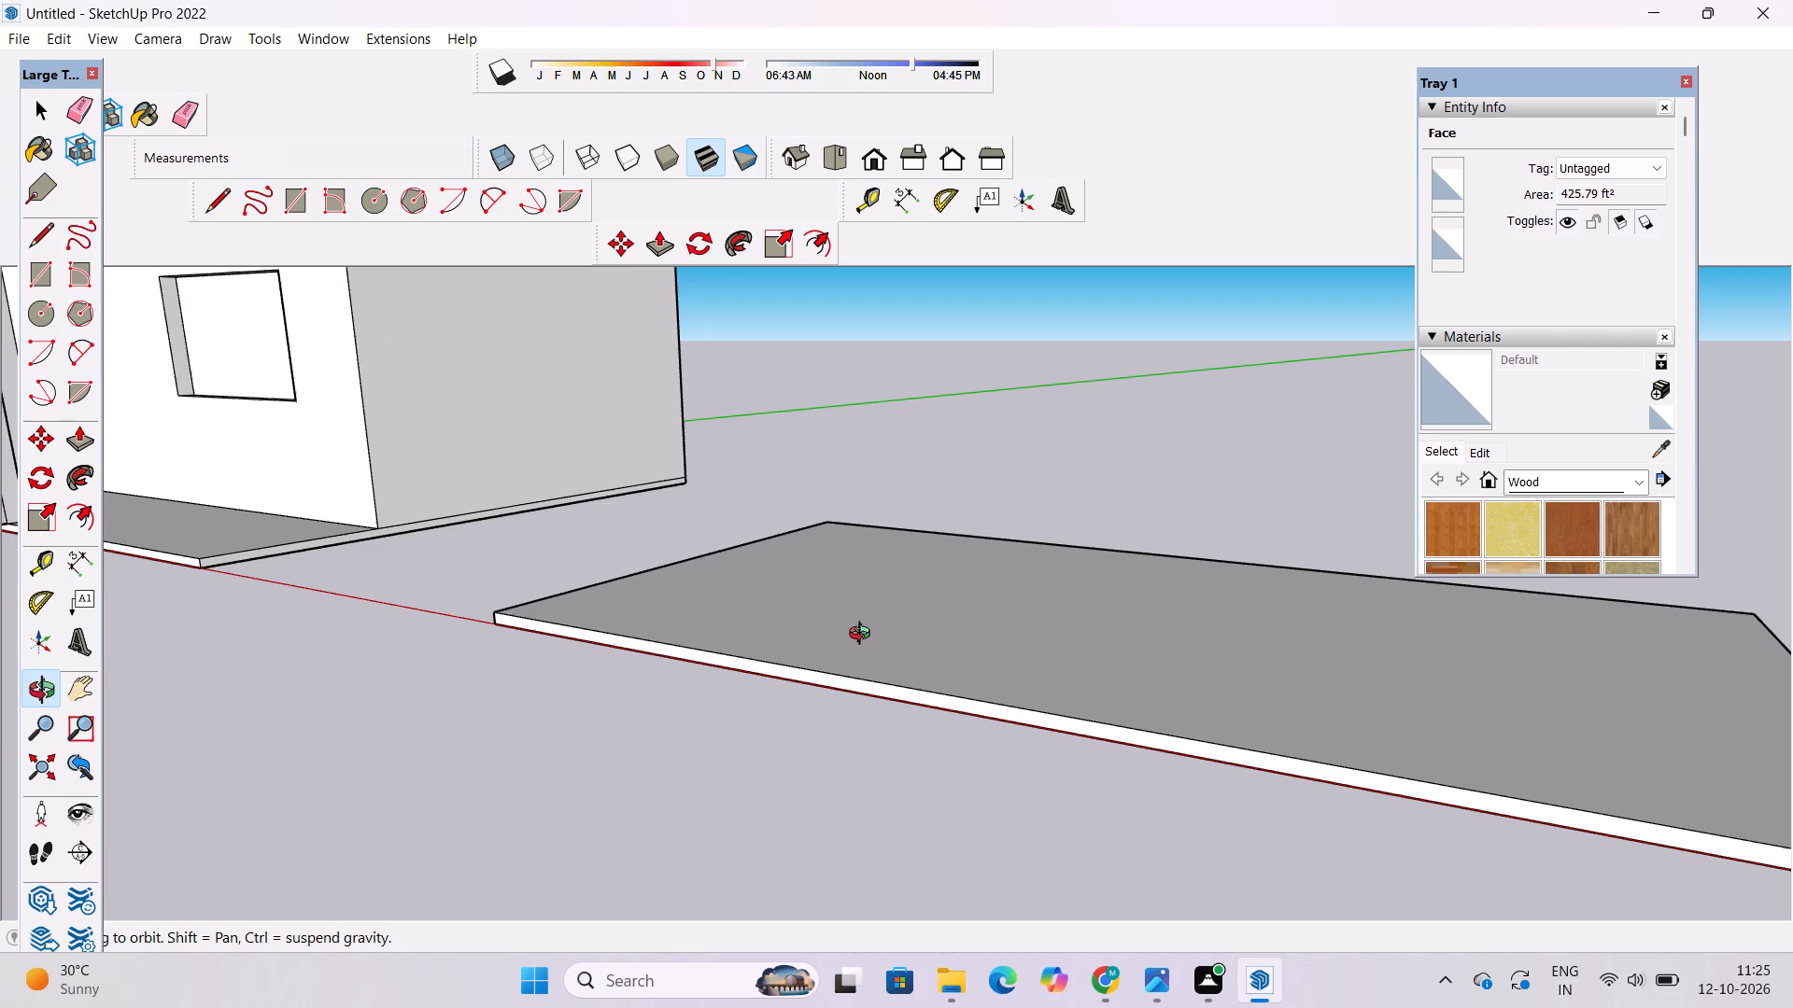
{"action": "scroll", "coordinate": [864, 636], "scroll_direction": "down", "scroll_amount": 2}
{"action": "left_click_drag", "start_coordinate": [861, 632], "coordinate": [851, 665]}
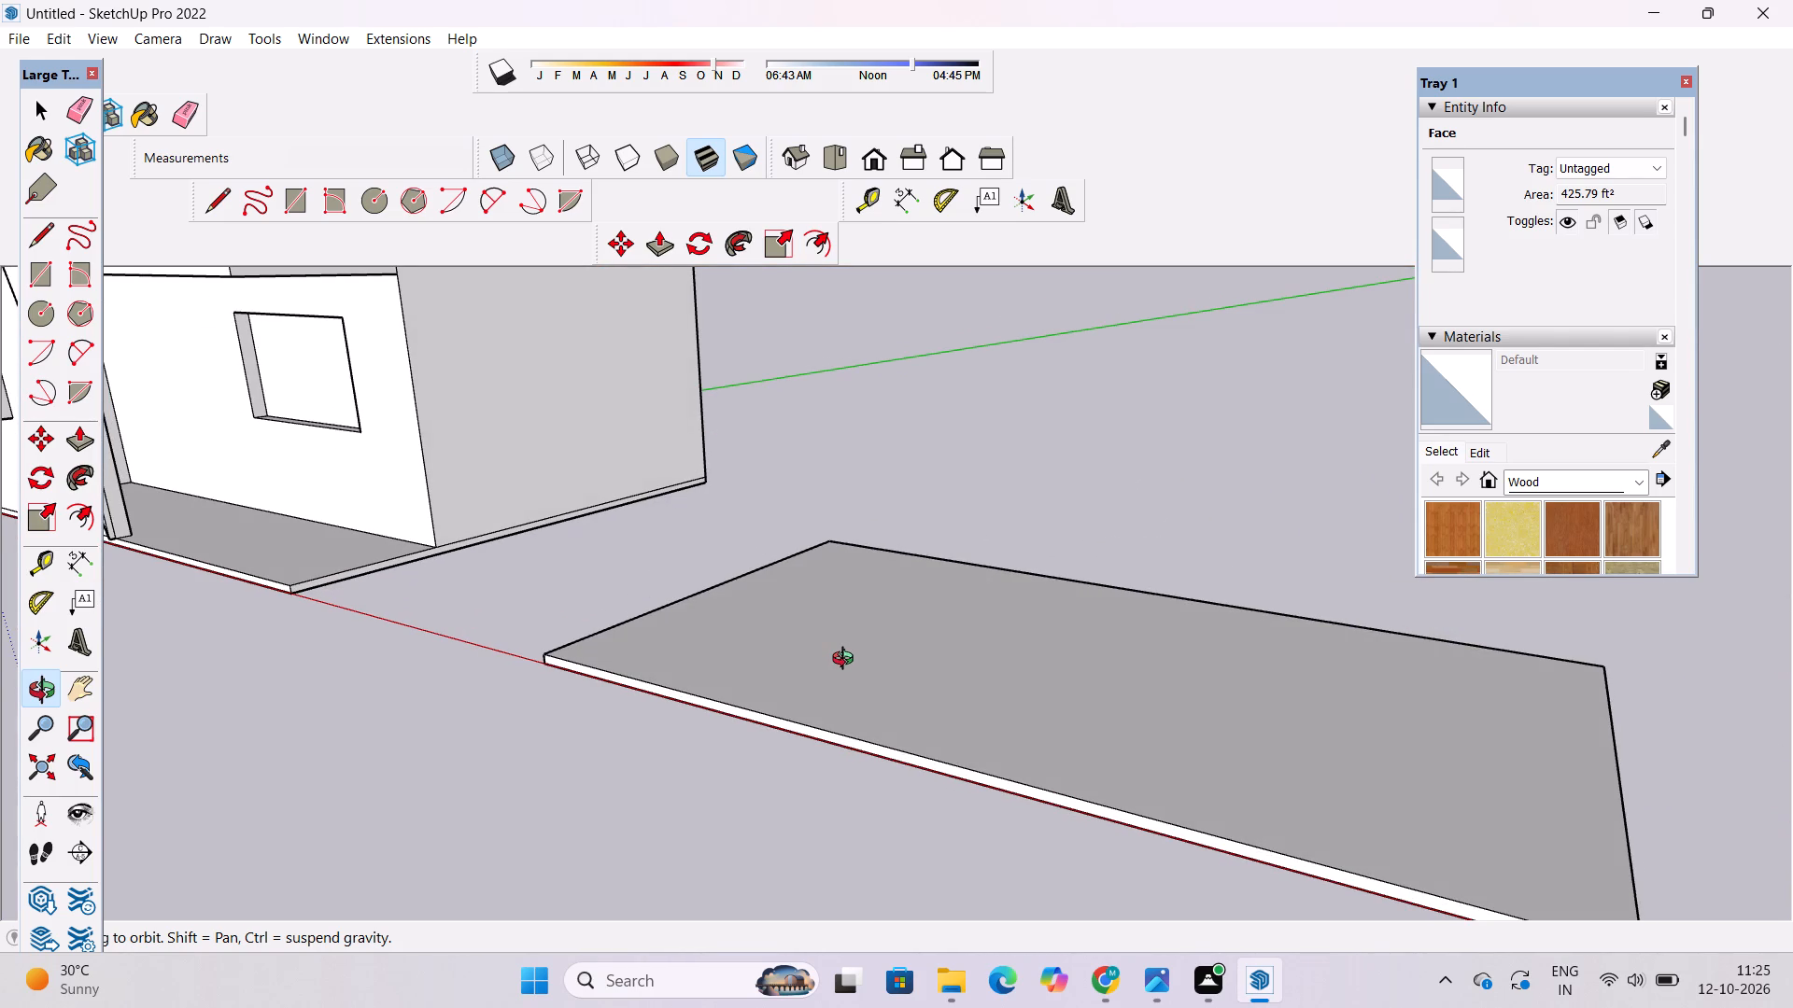
{"action": "scroll", "coordinate": [844, 652], "scroll_direction": "down", "scroll_amount": 4}
{"action": "left_click_drag", "start_coordinate": [883, 632], "coordinate": [856, 642]}
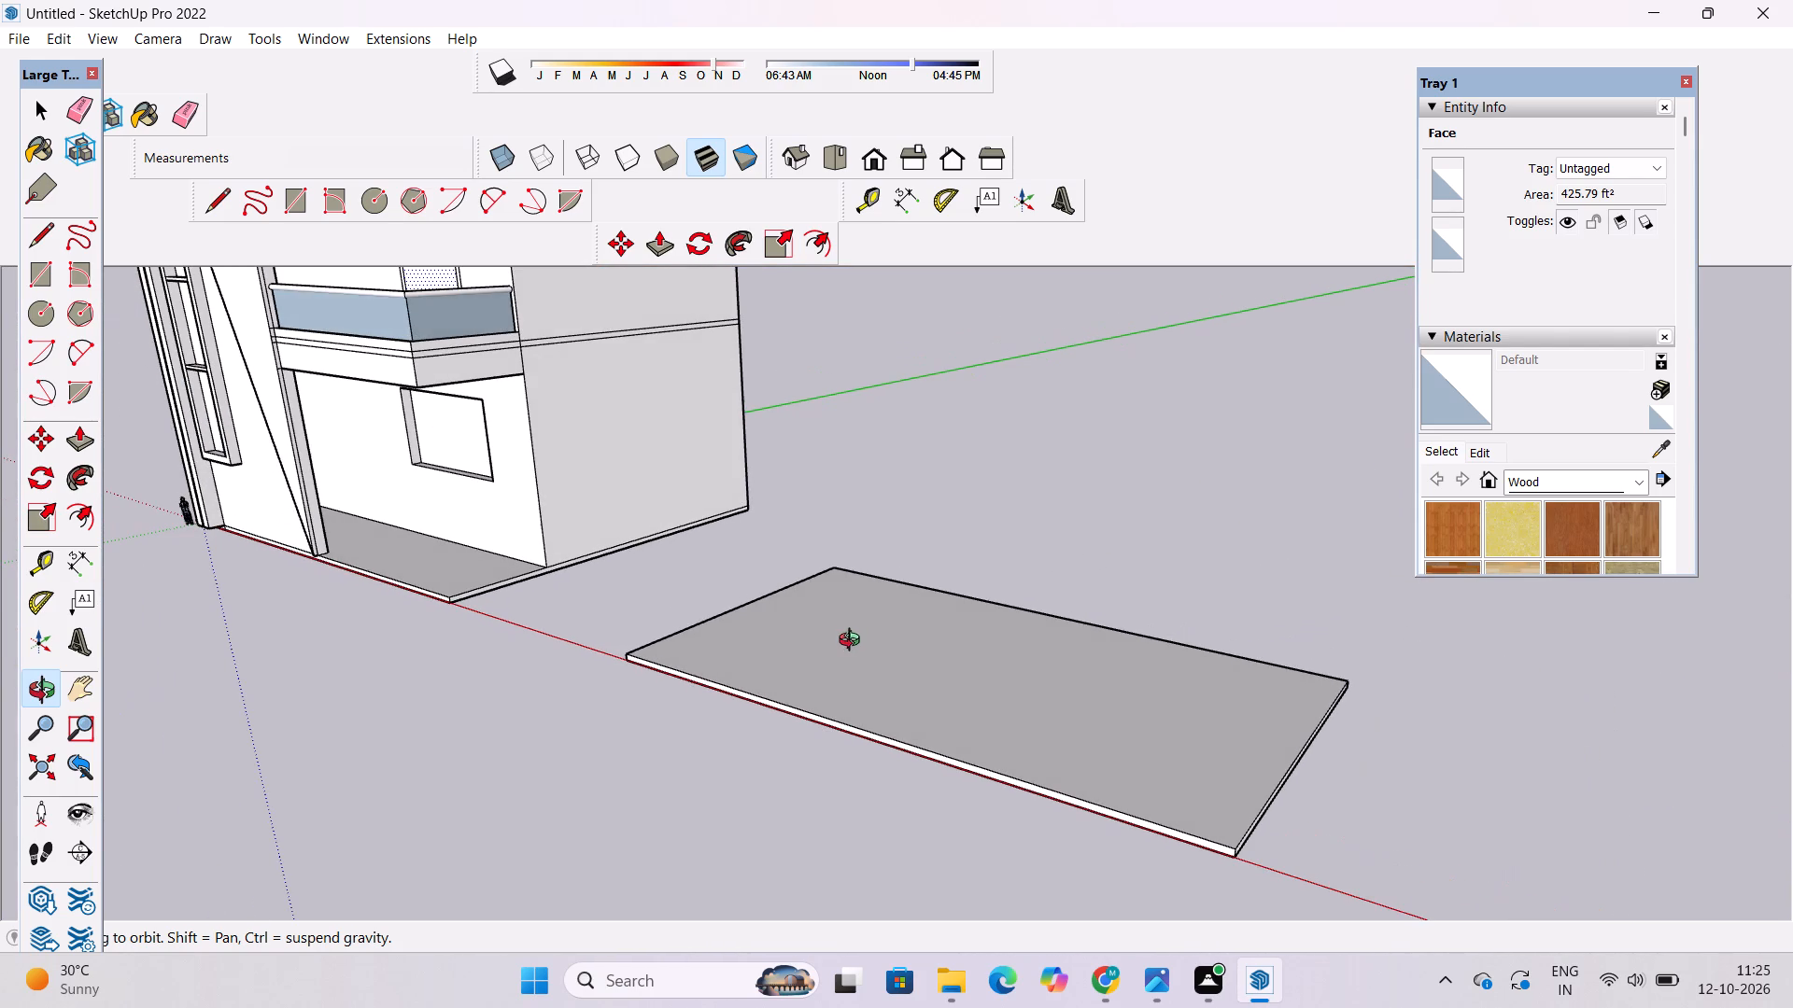
{"action": "scroll", "coordinate": [851, 637], "scroll_direction": "down", "scroll_amount": 3}
{"action": "scroll", "coordinate": [851, 637], "scroll_direction": "up", "scroll_amount": 4}
{"action": "scroll", "coordinate": [851, 637], "scroll_direction": "down", "scroll_amount": 3}
{"action": "scroll", "coordinate": [851, 637], "scroll_direction": "up", "scroll_amount": 1}
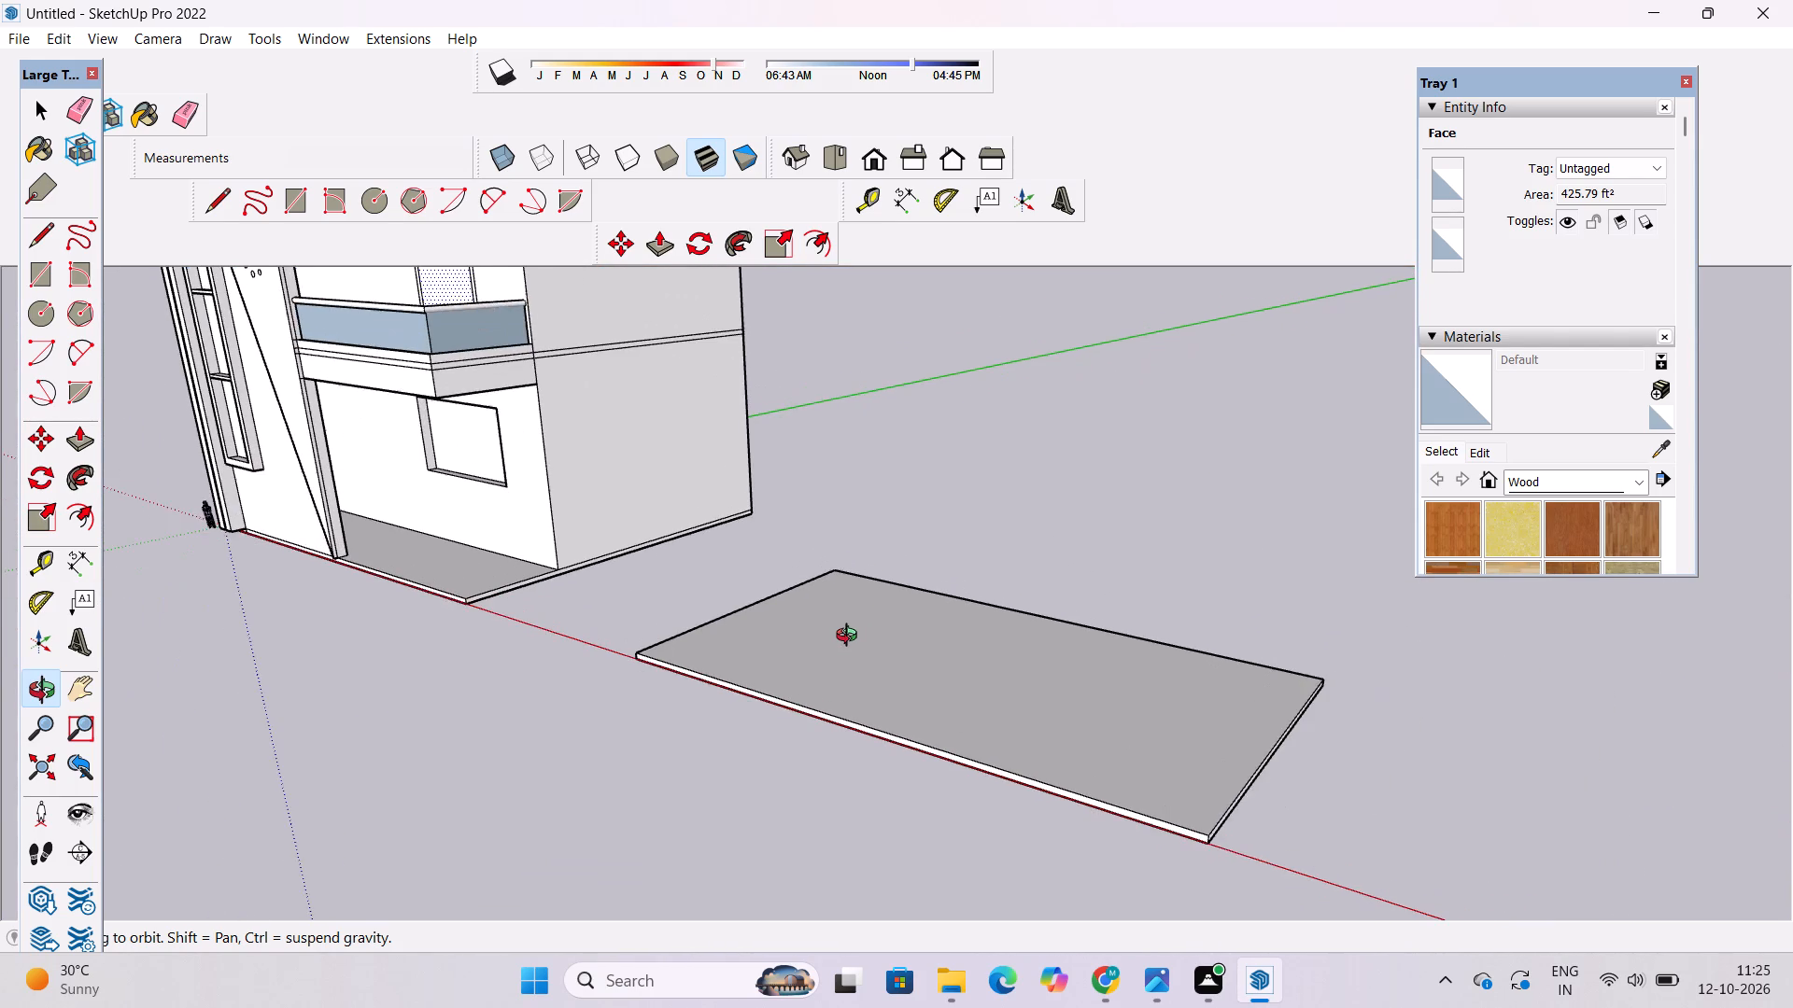
{"action": "scroll", "coordinate": [851, 637], "scroll_direction": "up", "scroll_amount": 1}
{"action": "scroll", "coordinate": [849, 635], "scroll_direction": "down", "scroll_amount": 7}
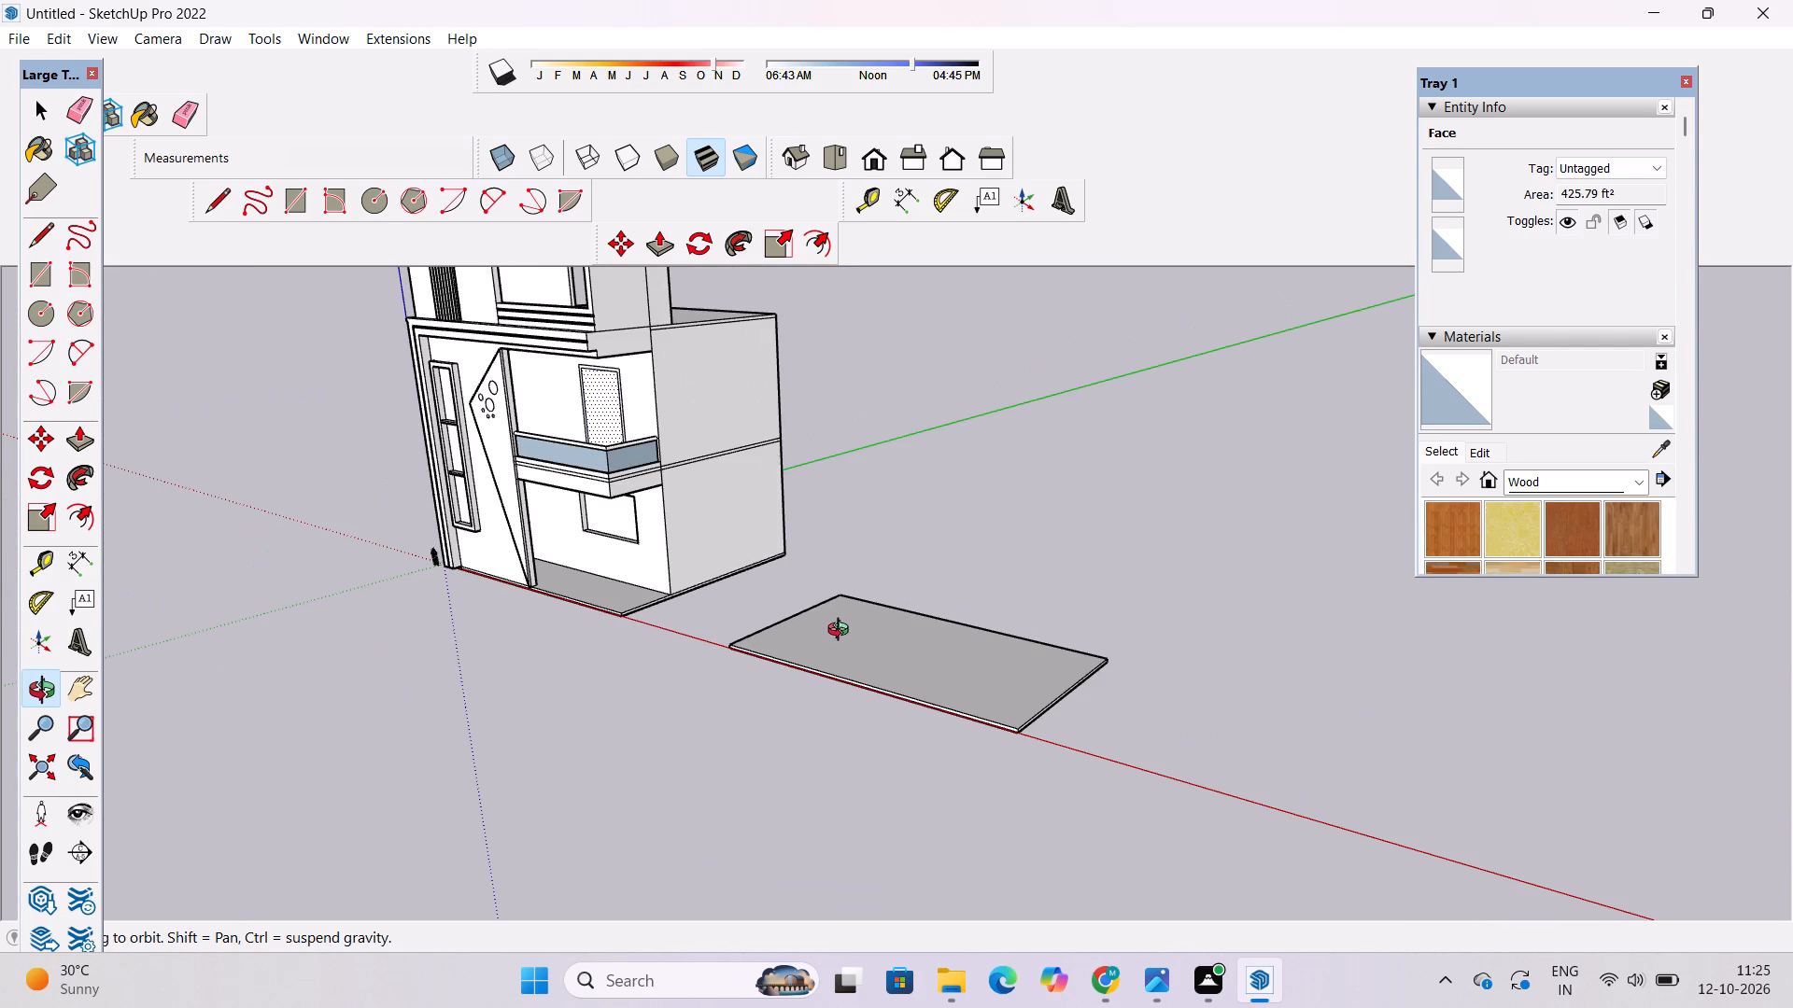
Examine the house facade from several angles, including the balcony, the lower window and the angular circle panel.
{"action": "left_click_drag", "start_coordinate": [730, 550], "coordinate": [726, 589], "text": "shift"}
{"action": "left_click_drag", "start_coordinate": [255, 533], "coordinate": [755, 456]}
{"action": "scroll", "coordinate": [762, 468], "scroll_direction": "up", "scroll_amount": 4}
{"action": "left_click_drag", "start_coordinate": [1230, 533], "coordinate": [683, 549], "text": "shift"}
{"action": "scroll", "coordinate": [793, 563], "scroll_direction": "up", "scroll_amount": 4}
{"action": "scroll", "coordinate": [793, 563], "scroll_direction": "down", "scroll_amount": 3}
{"action": "scroll", "coordinate": [793, 563], "scroll_direction": "up", "scroll_amount": 2}
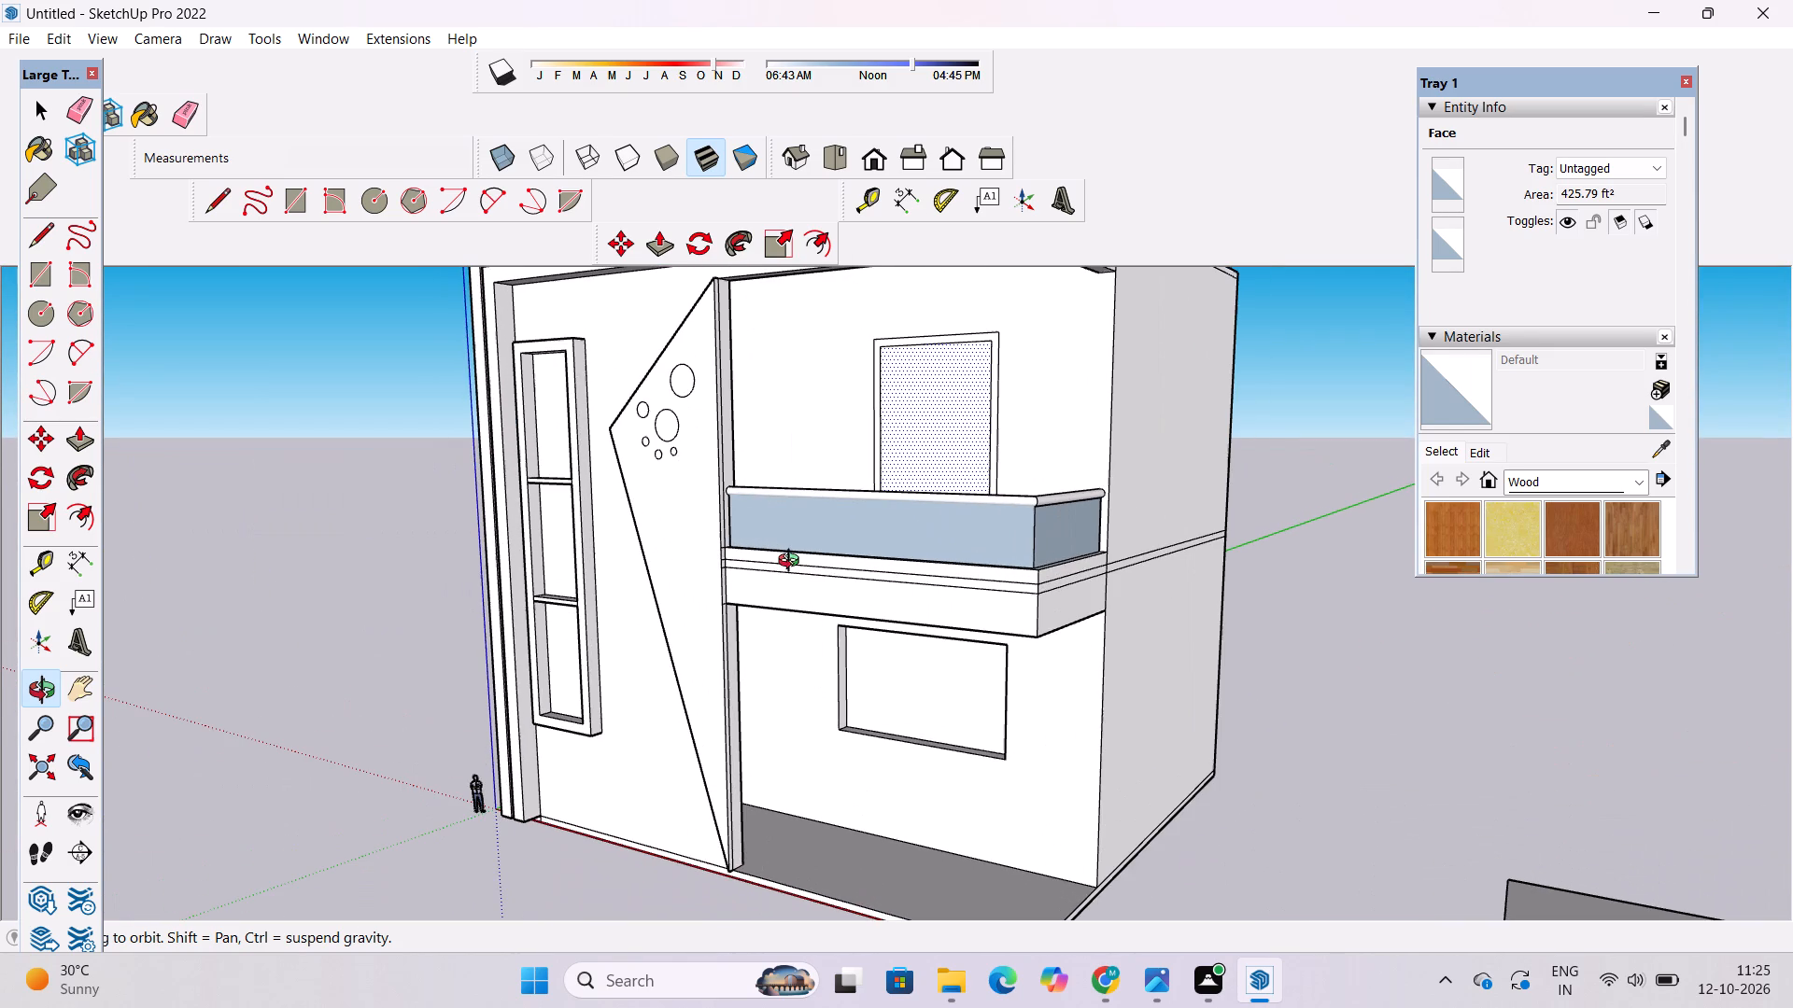
{"action": "scroll", "coordinate": [794, 562], "scroll_direction": "down", "scroll_amount": 3}
{"action": "scroll", "coordinate": [794, 562], "scroll_direction": "up", "scroll_amount": 2}
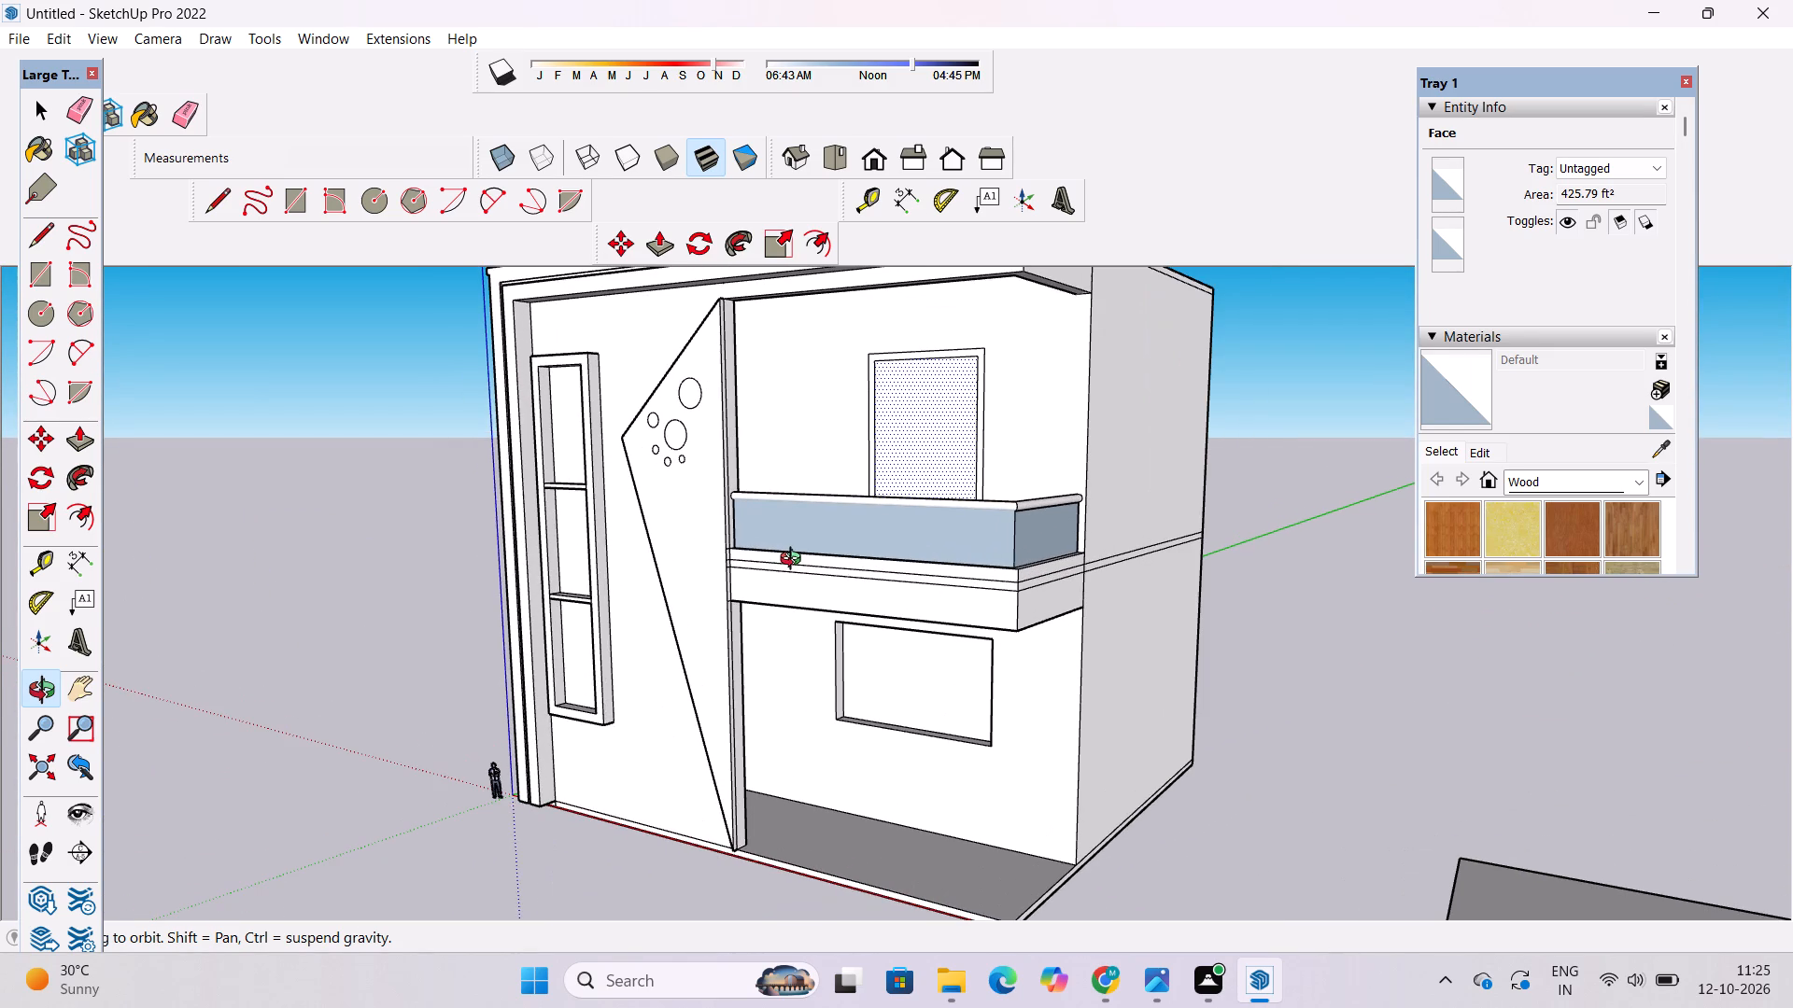
{"action": "scroll", "coordinate": [828, 563], "scroll_direction": "down", "scroll_amount": 8}
{"action": "left_click_drag", "start_coordinate": [846, 640], "coordinate": [931, 640]}
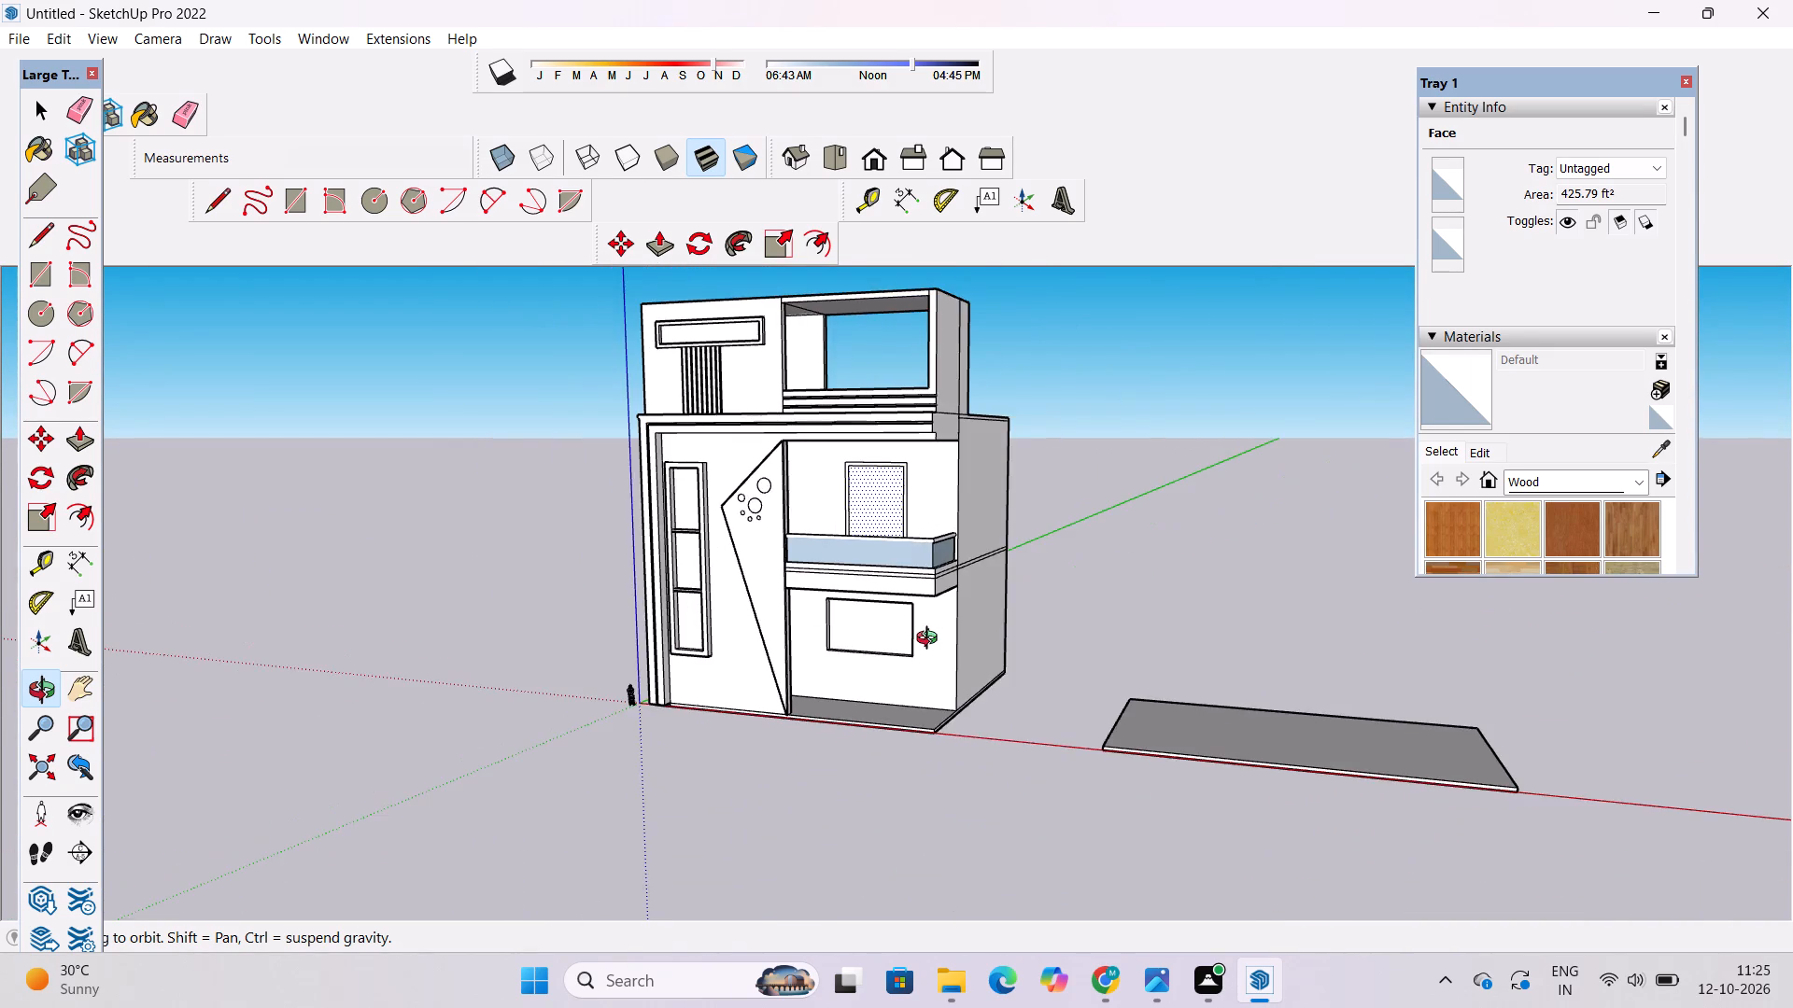
{"action": "scroll", "coordinate": [931, 639], "scroll_direction": "up", "scroll_amount": 4}
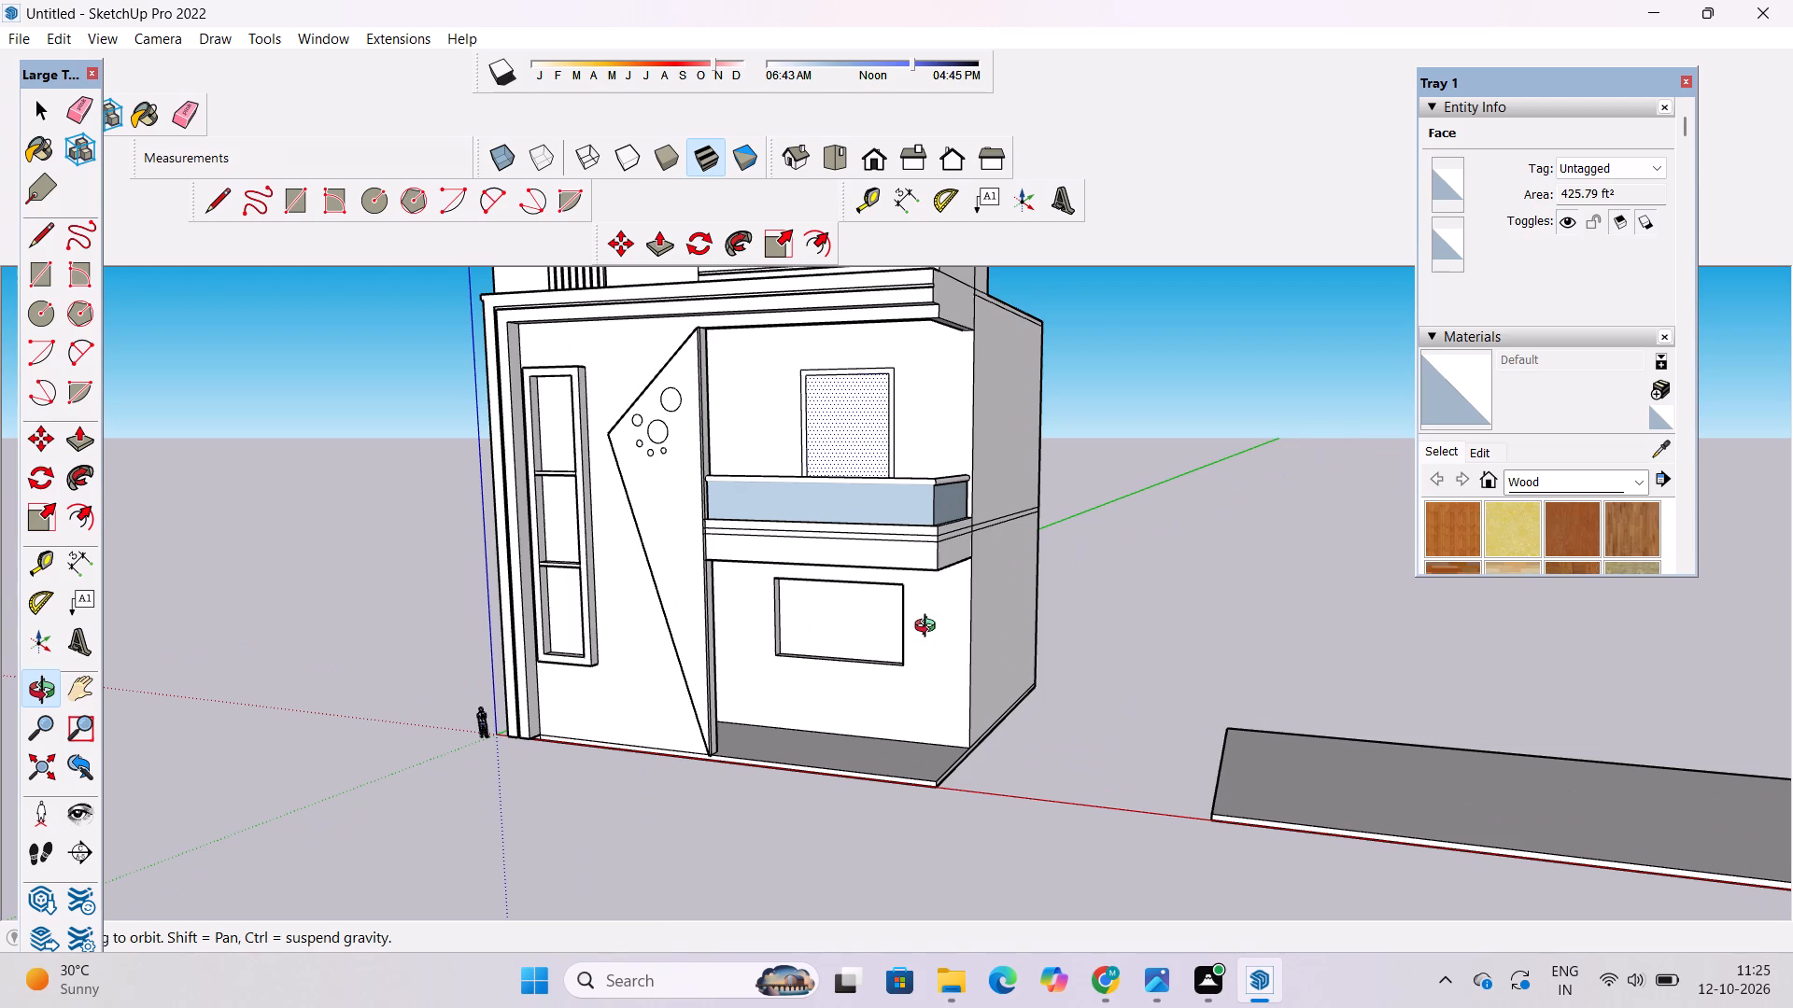
{"action": "scroll", "coordinate": [929, 628], "scroll_direction": "down", "scroll_amount": 4}
{"action": "left_click_drag", "start_coordinate": [931, 629], "coordinate": [946, 665], "text": "shift"}
{"action": "scroll", "coordinate": [944, 653], "scroll_direction": "up", "scroll_amount": 3}
{"action": "left_click_drag", "start_coordinate": [944, 653], "coordinate": [979, 658]}
{"action": "scroll", "coordinate": [980, 624], "scroll_direction": "up", "scroll_amount": 3}
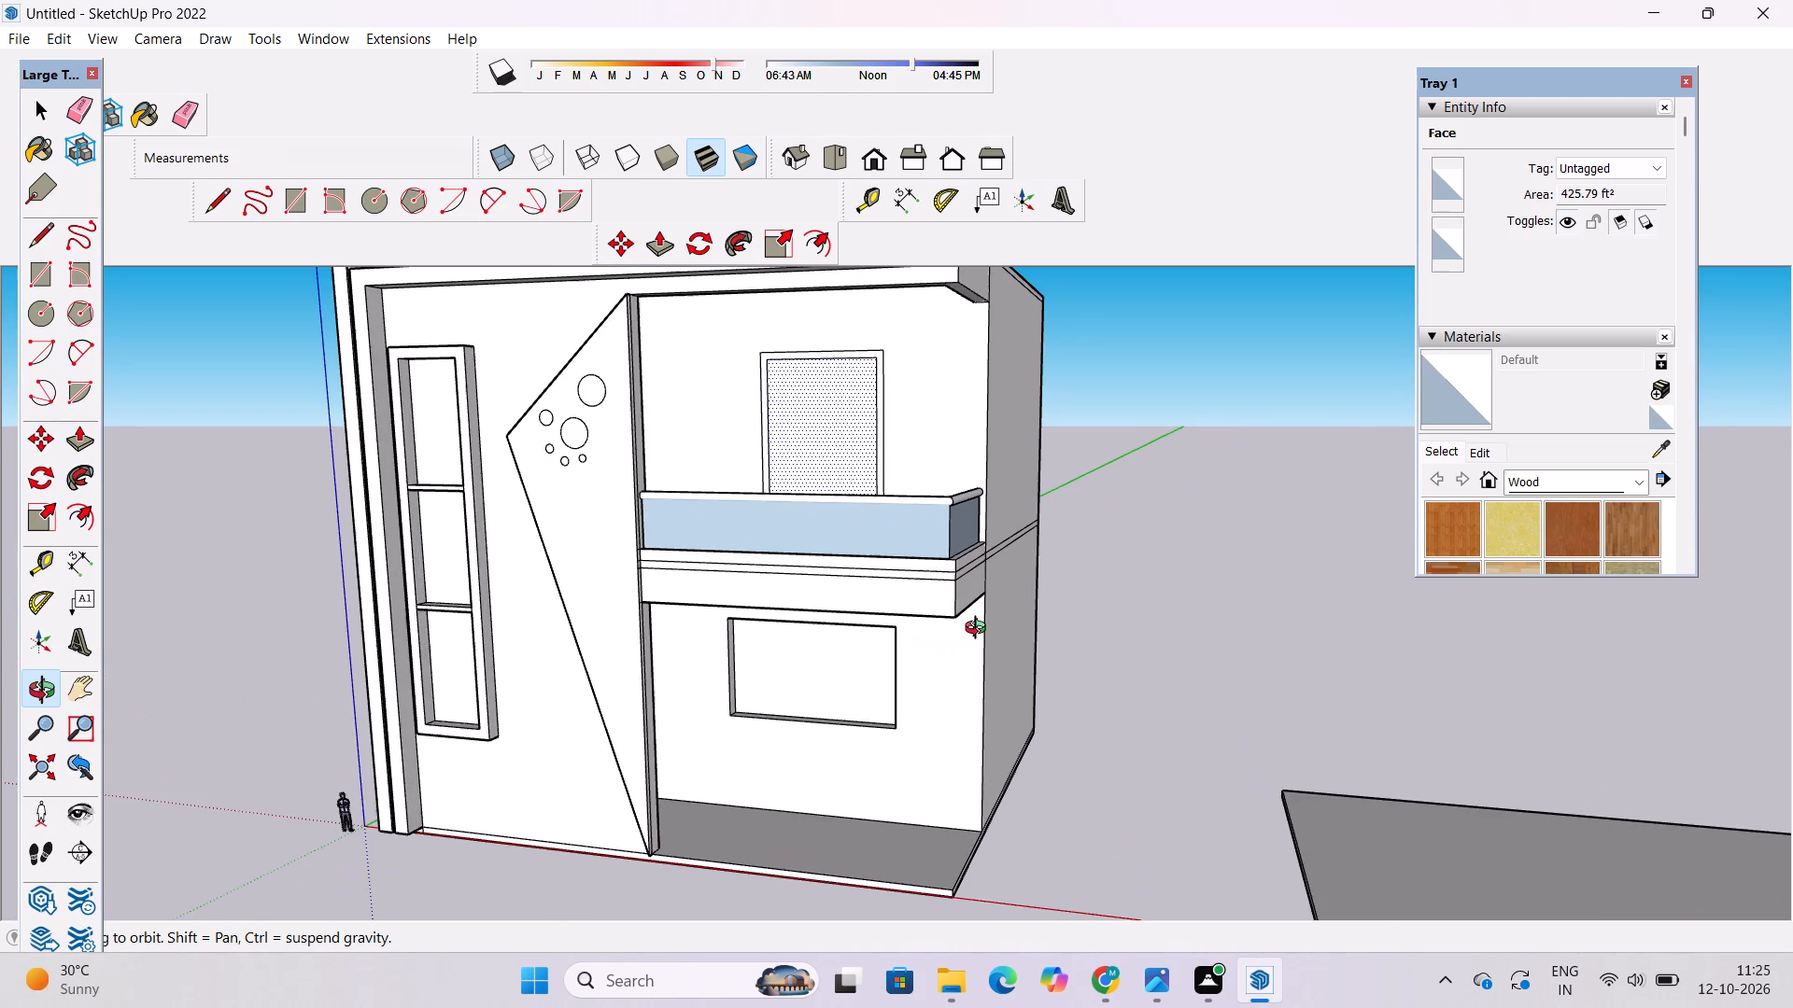
{"action": "scroll", "coordinate": [980, 630], "scroll_direction": "down", "scroll_amount": 3}
{"action": "scroll", "coordinate": [877, 669], "scroll_direction": "down", "scroll_amount": 2}
{"action": "left_click_drag", "start_coordinate": [897, 625], "coordinate": [878, 693], "text": "shift"}
{"action": "left_click_drag", "start_coordinate": [878, 693], "coordinate": [1278, 719]}
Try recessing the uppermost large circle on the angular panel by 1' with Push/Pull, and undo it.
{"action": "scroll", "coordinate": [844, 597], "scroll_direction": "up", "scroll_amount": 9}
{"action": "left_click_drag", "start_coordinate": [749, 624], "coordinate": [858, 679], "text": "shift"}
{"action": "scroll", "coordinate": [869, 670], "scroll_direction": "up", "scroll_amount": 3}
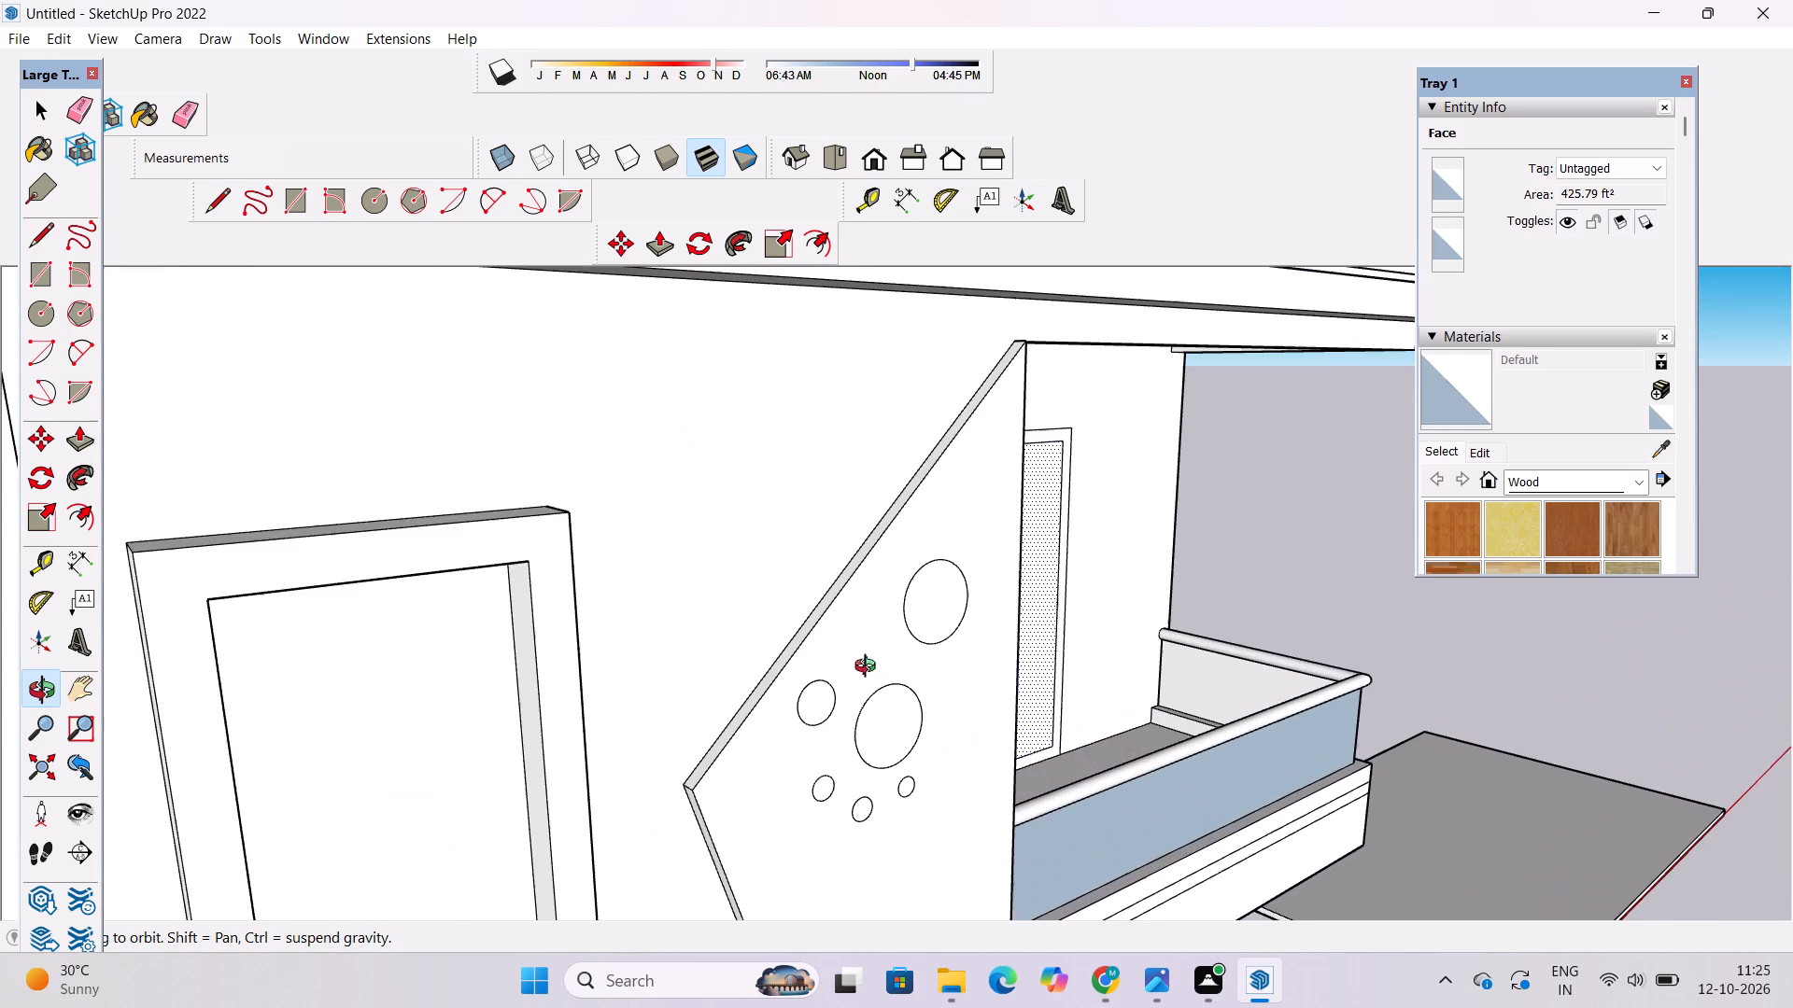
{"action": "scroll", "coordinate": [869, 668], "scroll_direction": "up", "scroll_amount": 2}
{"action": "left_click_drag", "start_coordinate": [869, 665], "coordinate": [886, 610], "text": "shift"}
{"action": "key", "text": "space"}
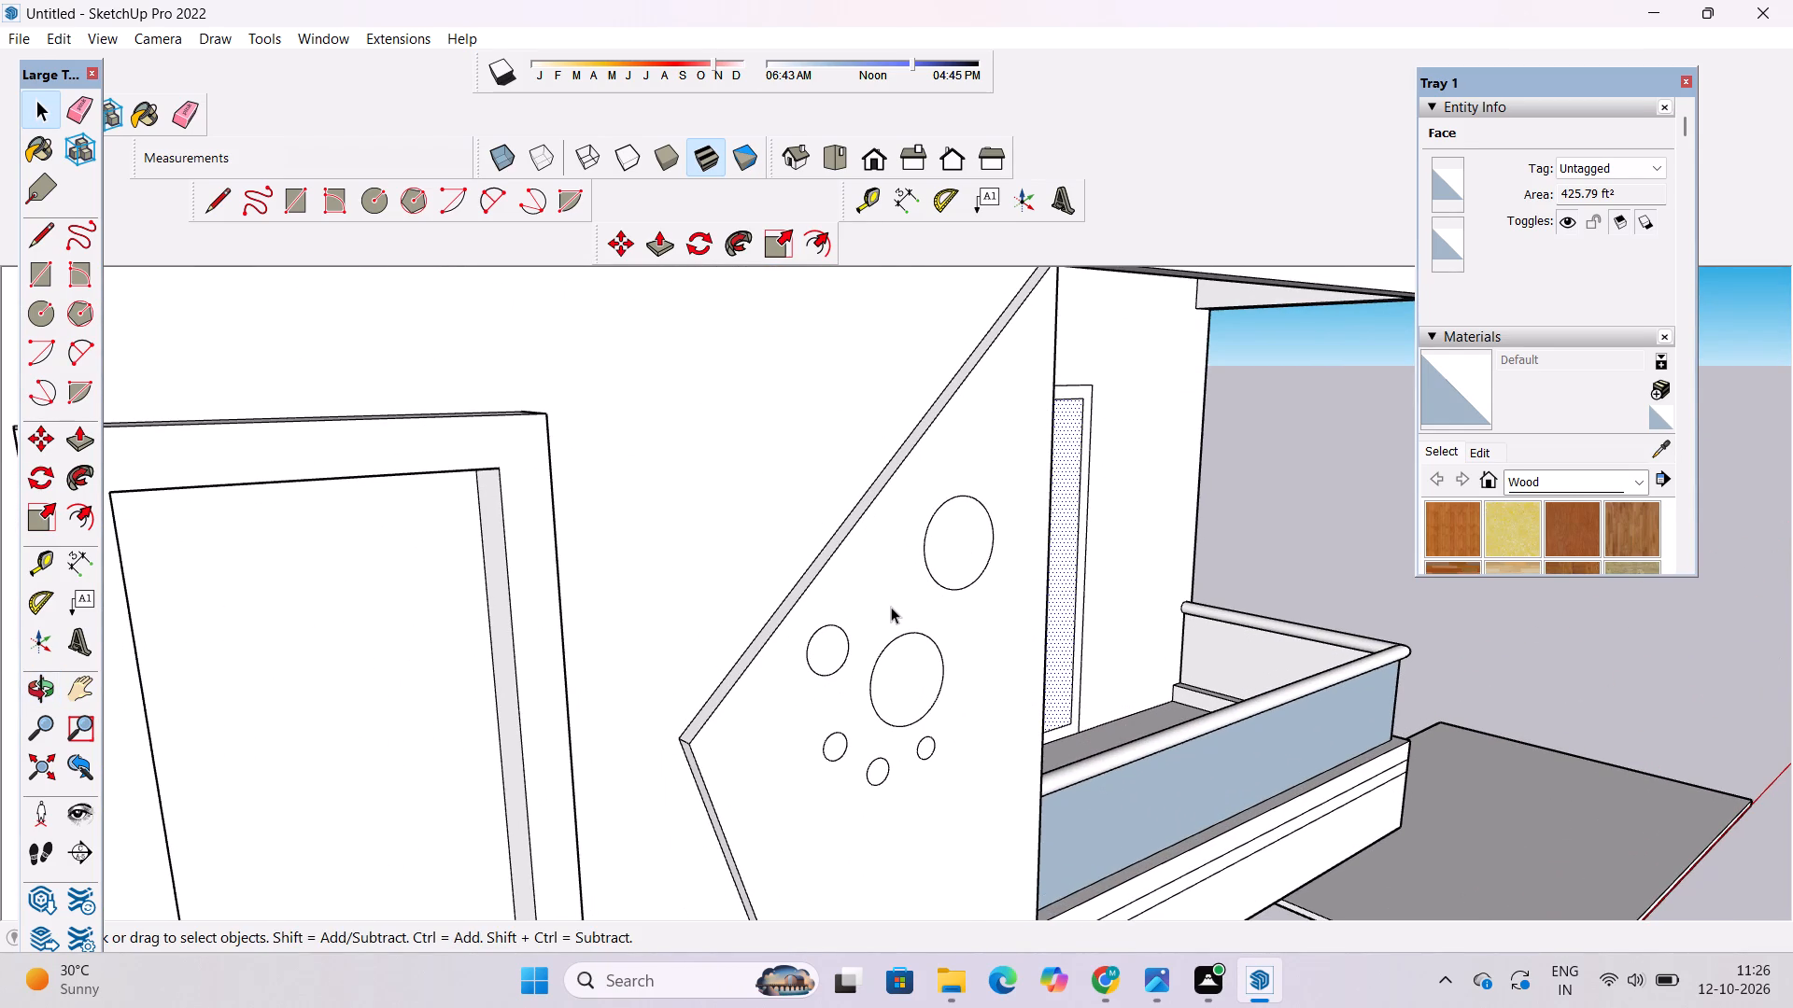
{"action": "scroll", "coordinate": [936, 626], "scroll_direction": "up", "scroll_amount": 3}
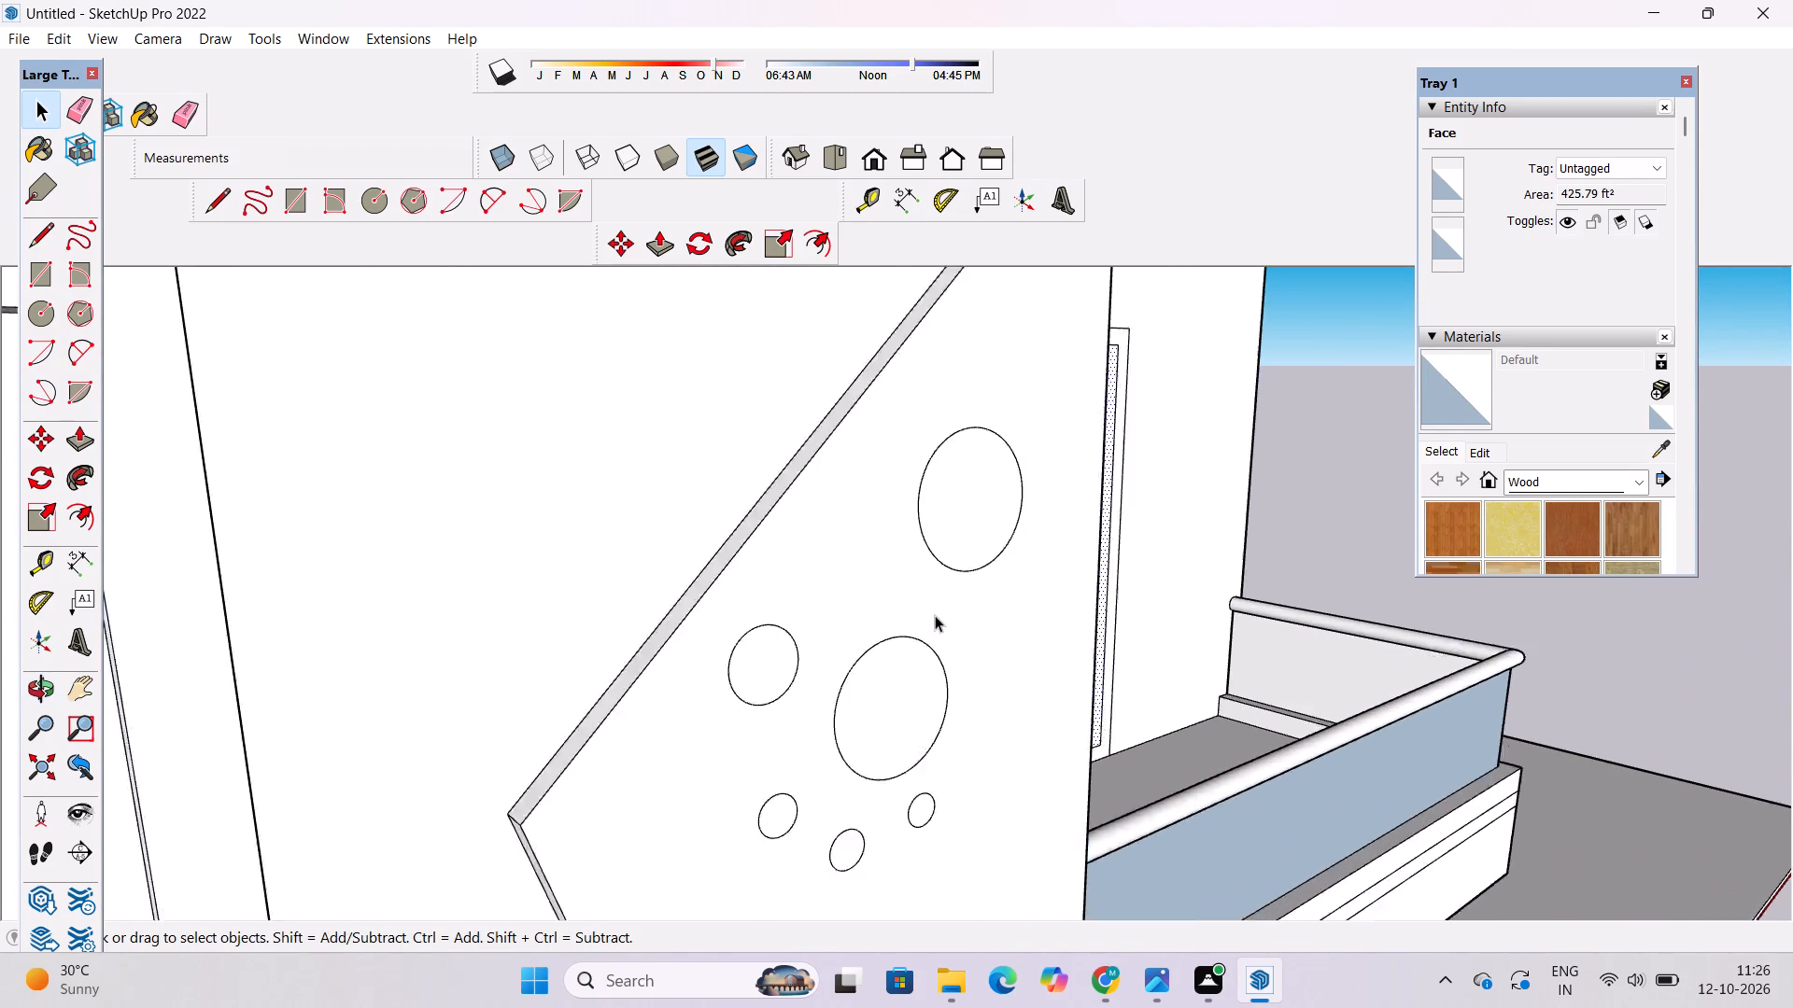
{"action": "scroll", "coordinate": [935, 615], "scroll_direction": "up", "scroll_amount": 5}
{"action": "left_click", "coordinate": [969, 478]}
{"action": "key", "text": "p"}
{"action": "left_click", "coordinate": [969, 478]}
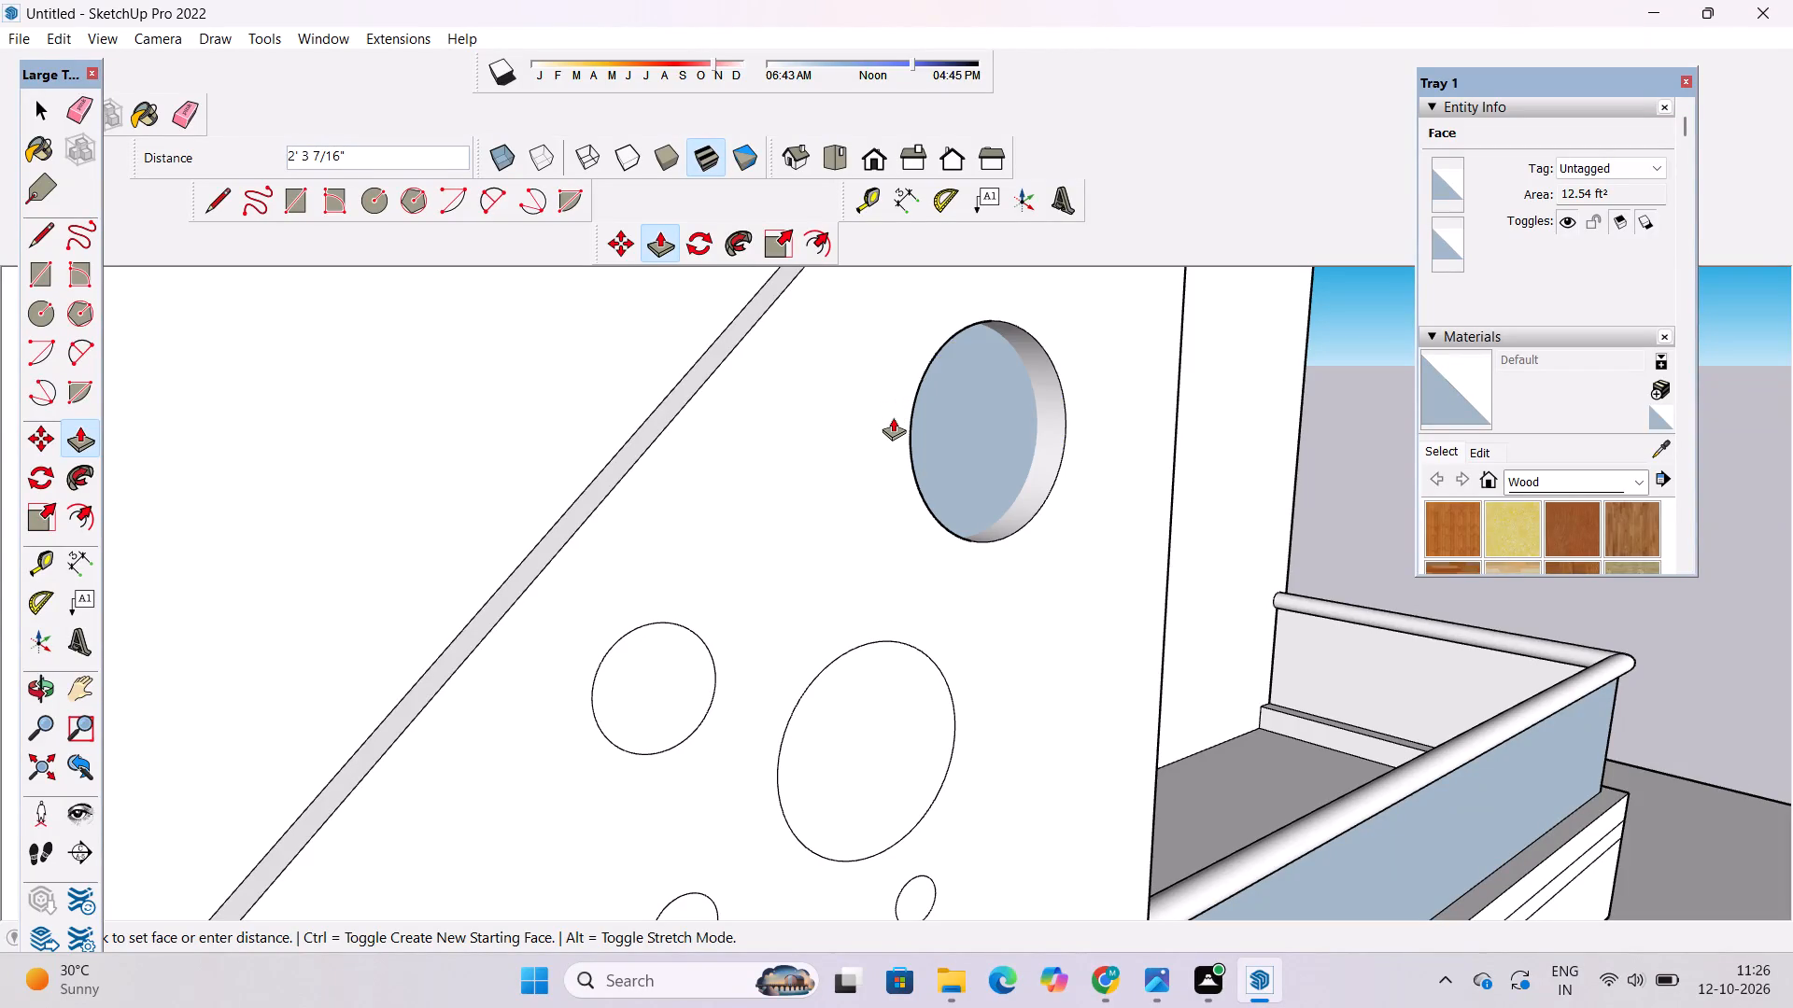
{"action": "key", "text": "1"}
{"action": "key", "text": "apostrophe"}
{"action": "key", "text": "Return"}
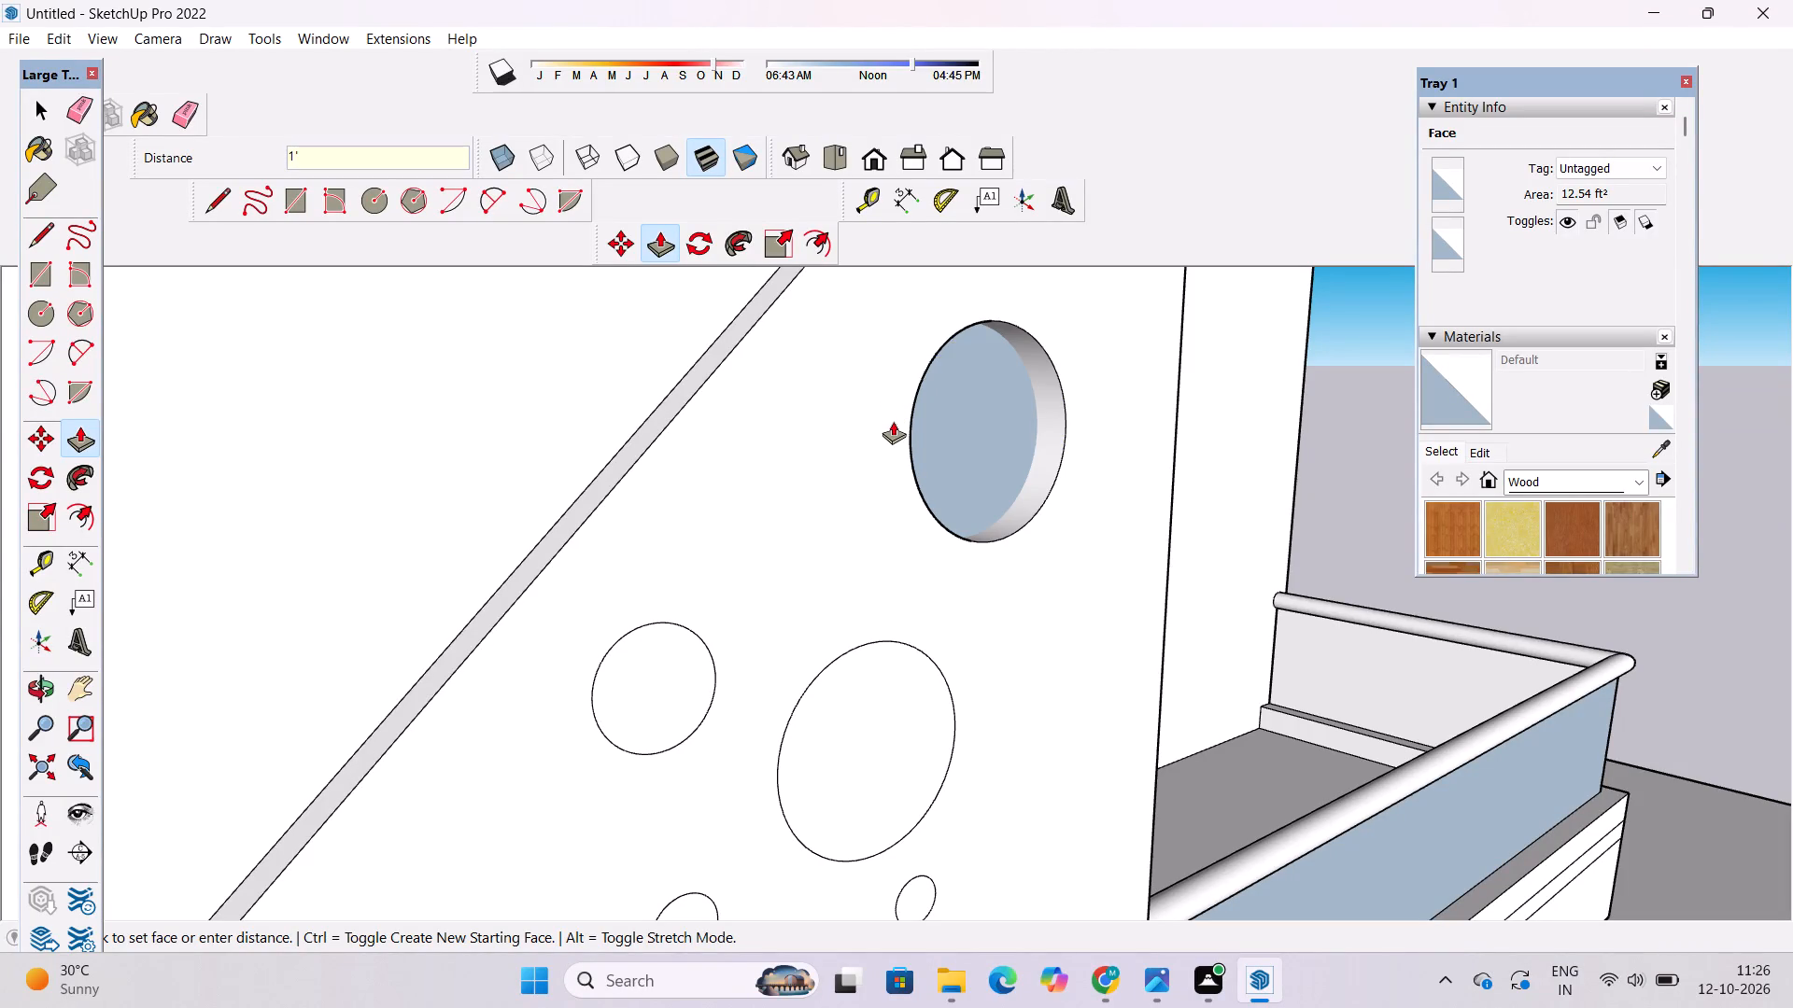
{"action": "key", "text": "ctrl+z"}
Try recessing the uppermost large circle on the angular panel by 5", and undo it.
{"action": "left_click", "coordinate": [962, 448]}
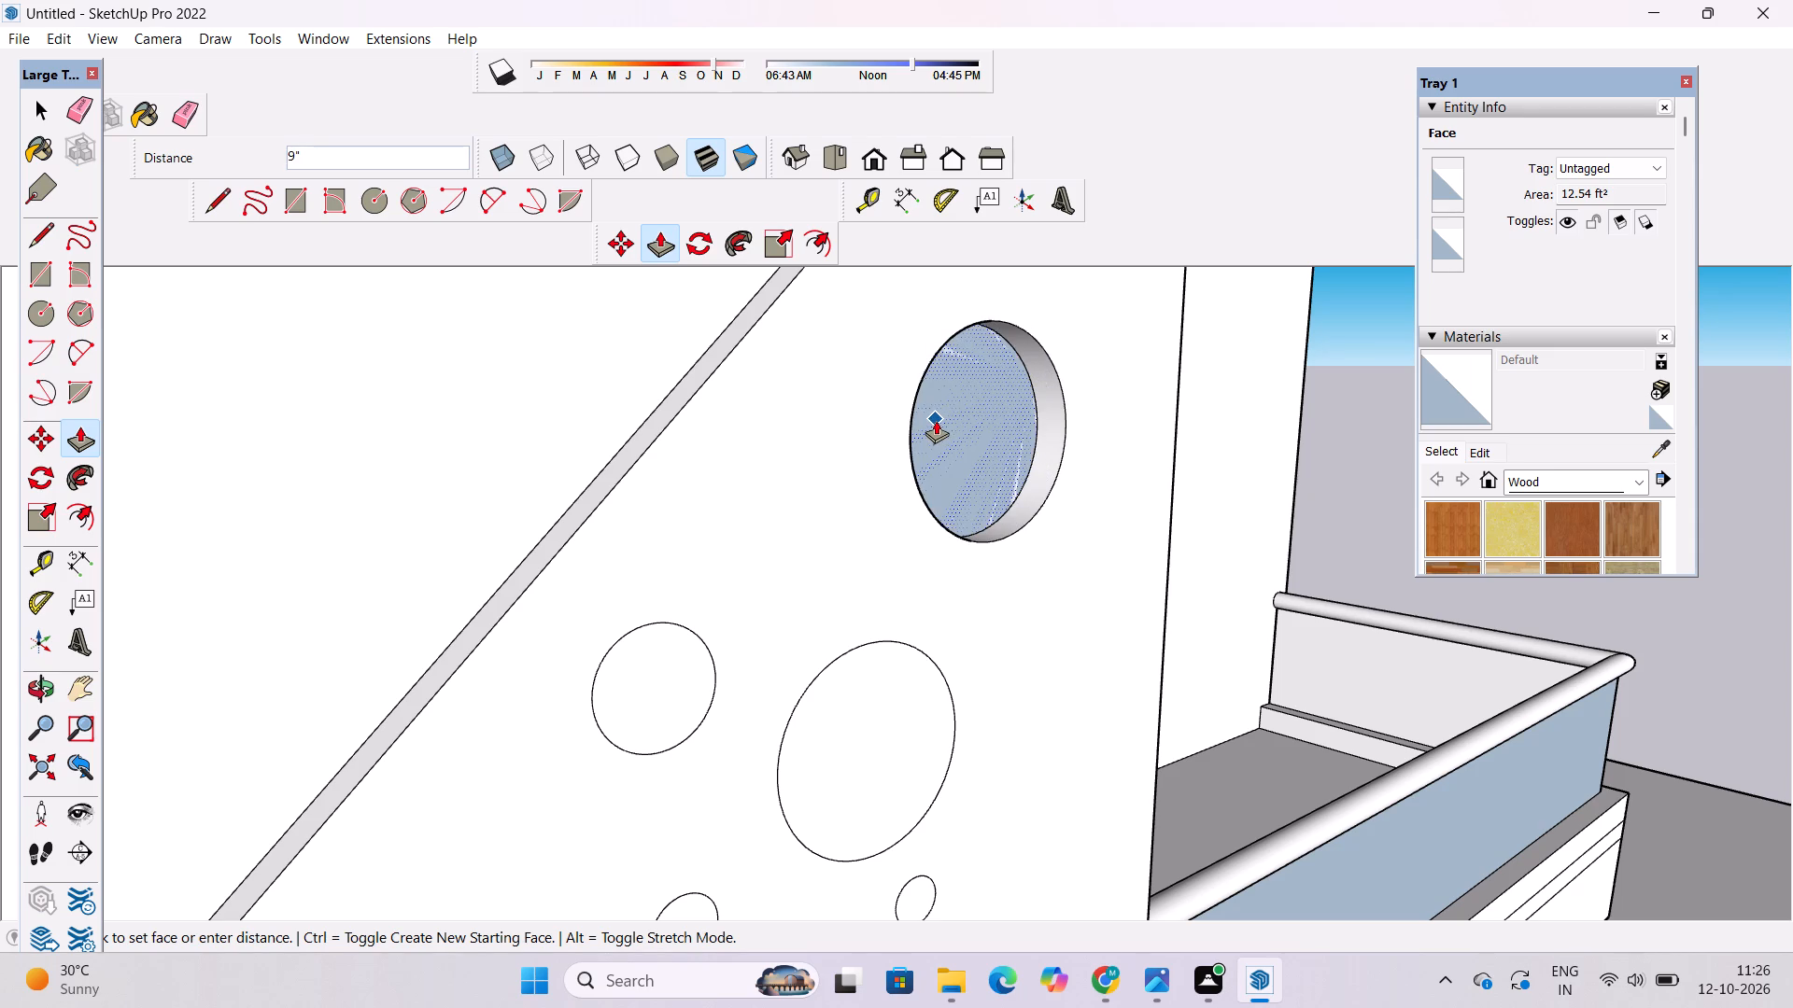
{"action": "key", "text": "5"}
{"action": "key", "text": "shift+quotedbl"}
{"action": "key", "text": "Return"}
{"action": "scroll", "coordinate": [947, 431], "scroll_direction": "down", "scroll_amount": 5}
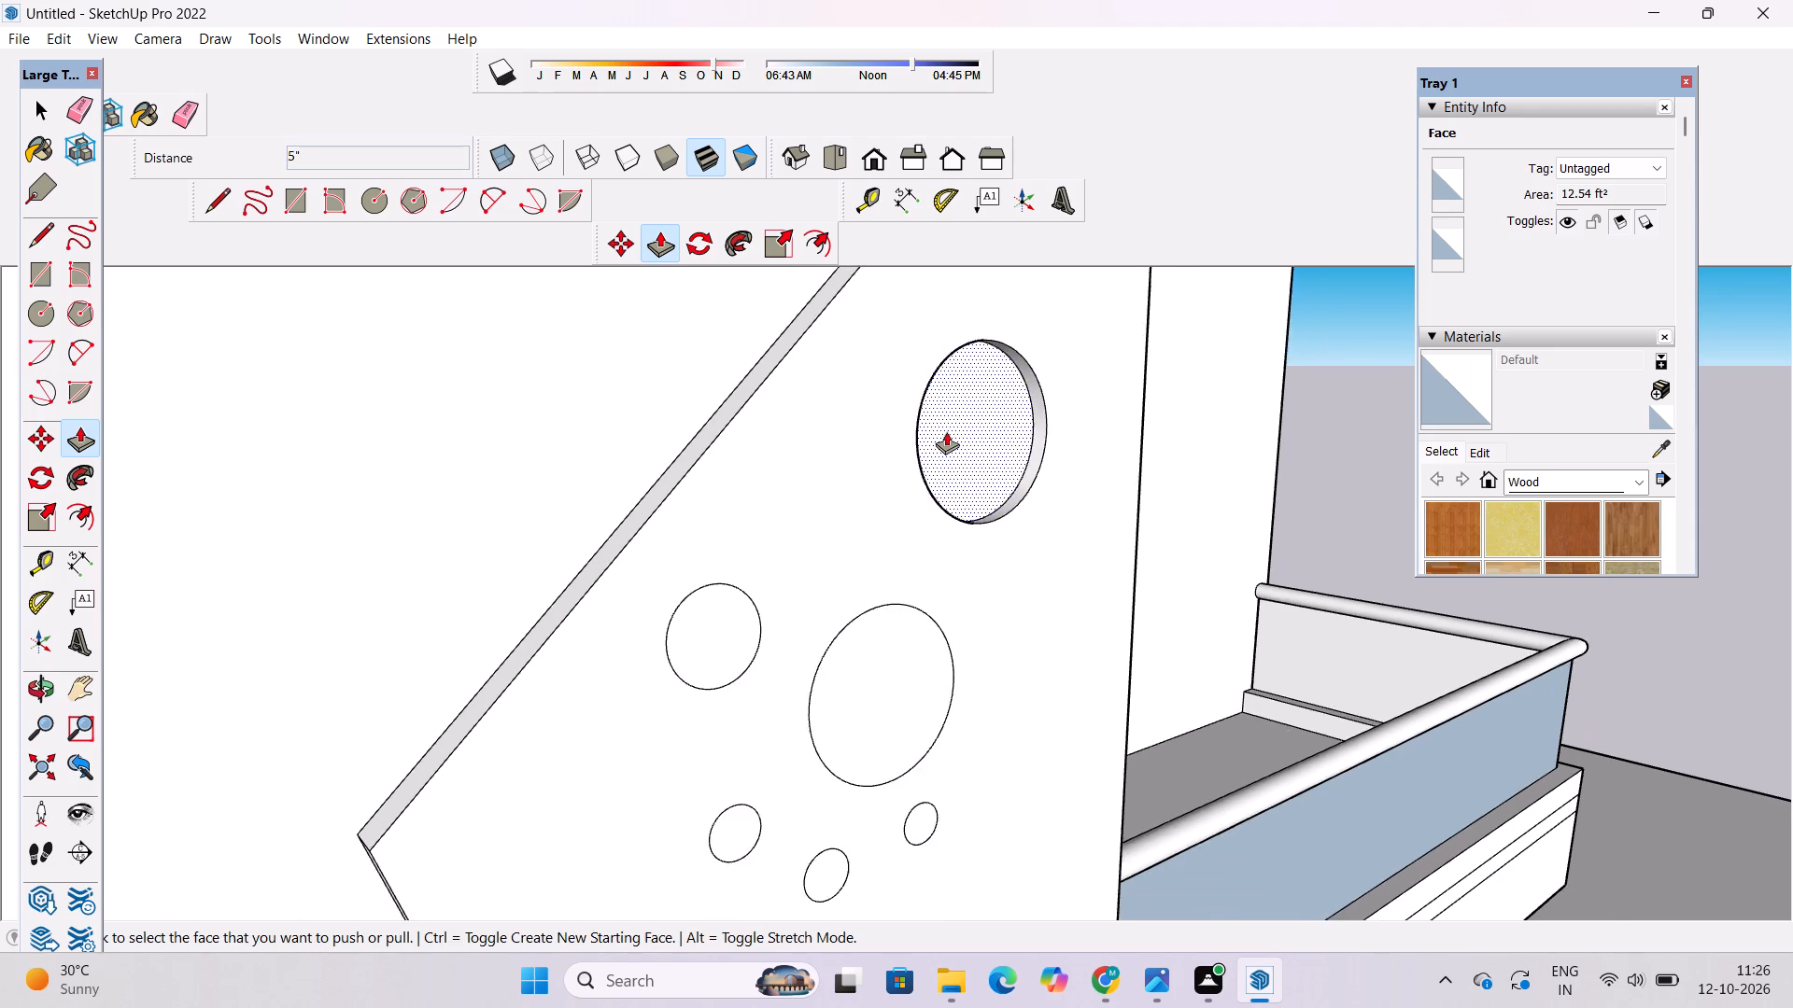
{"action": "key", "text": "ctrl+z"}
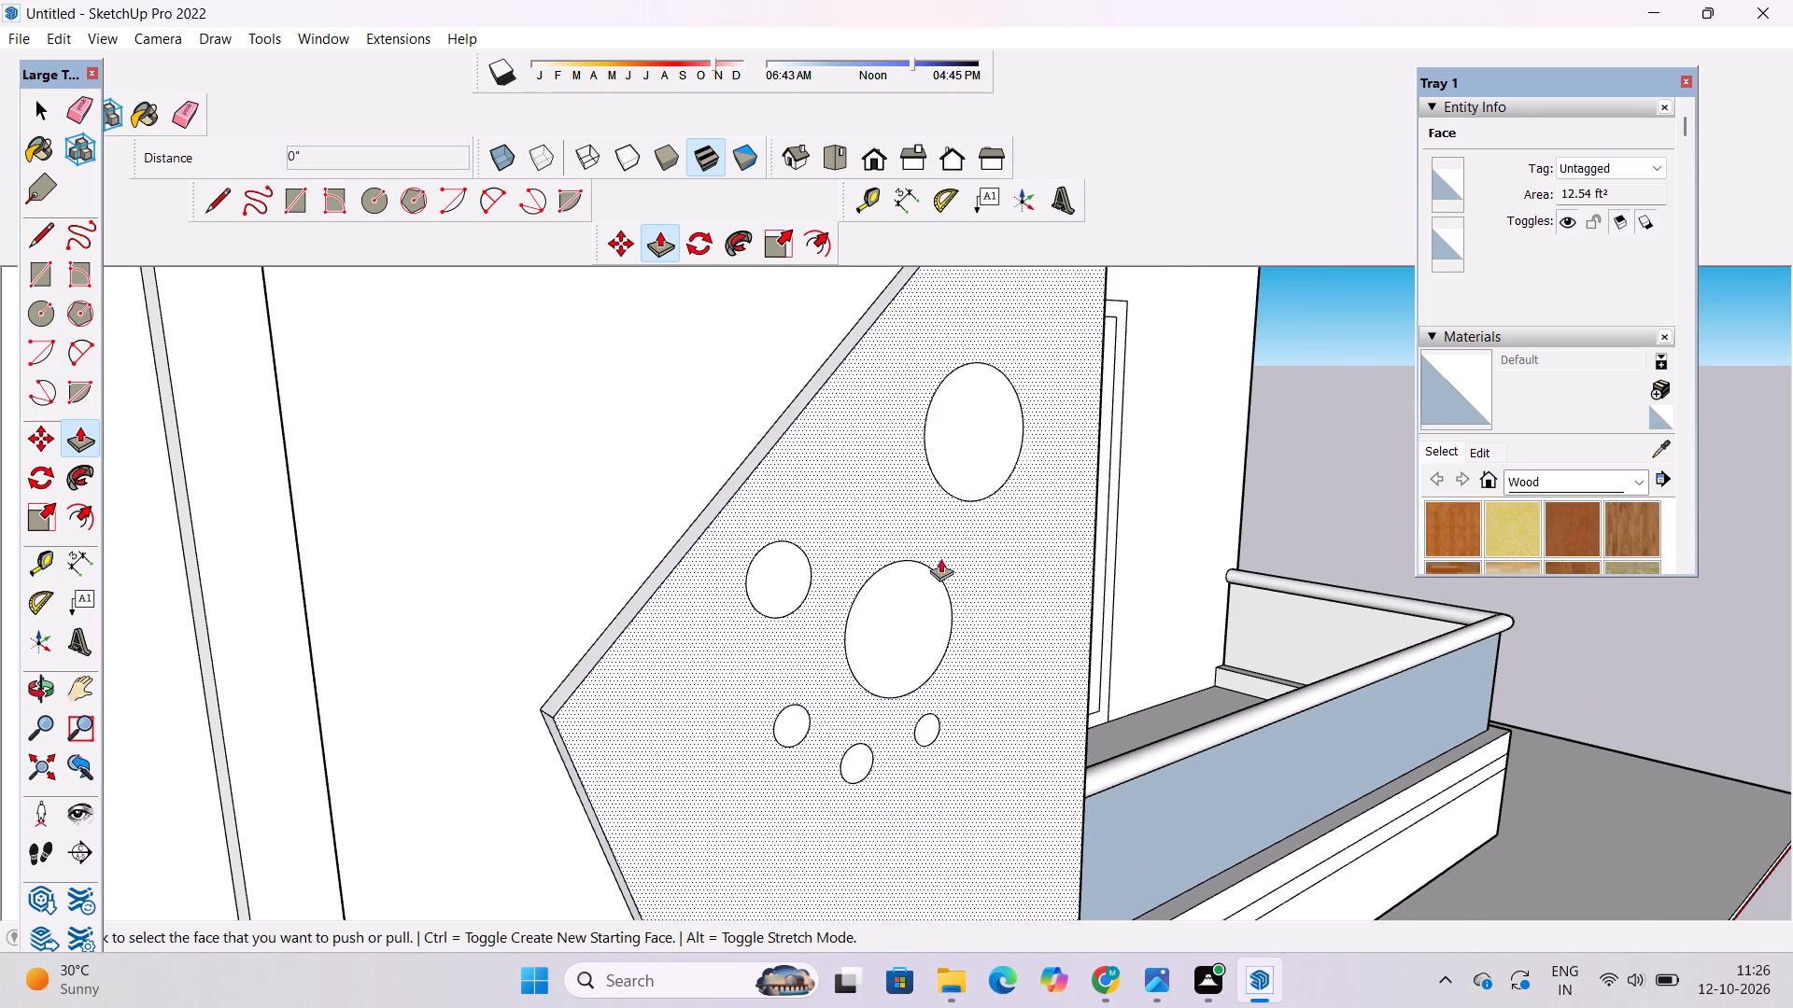
Recess the uppermost large circle on the angular panel by 3" with Push/Pull.
{"action": "left_click", "coordinate": [973, 423]}
{"action": "type", "text": "3\""}
{"action": "key", "text": "Return"}
{"action": "scroll", "coordinate": [934, 427], "scroll_direction": "down", "scroll_amount": 3}
{"action": "scroll", "coordinate": [925, 573], "scroll_direction": "up", "scroll_amount": 3}
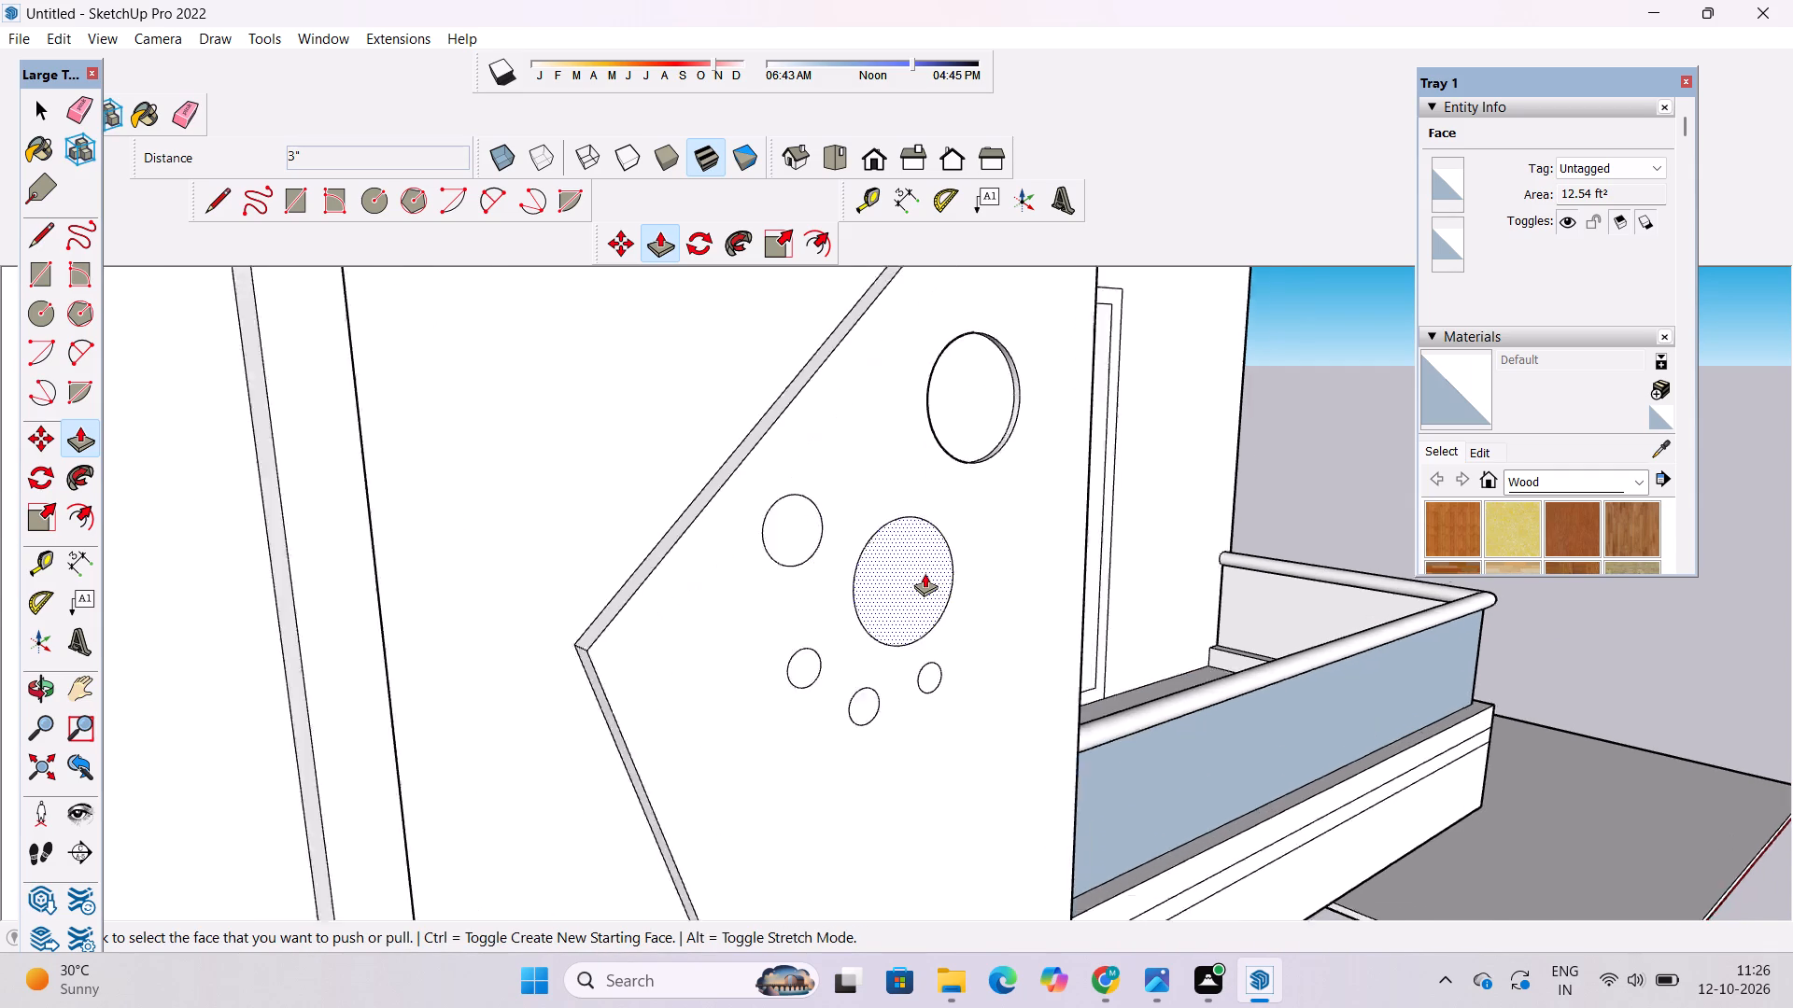
Recess the second large circle, in the middle of the pattern, to the same 3" depth as the uppermost circle.
{"action": "scroll", "coordinate": [925, 573], "scroll_direction": "up", "scroll_amount": 1}
{"action": "left_click", "coordinate": [923, 574]}
{"action": "left_click", "coordinate": [991, 330]}
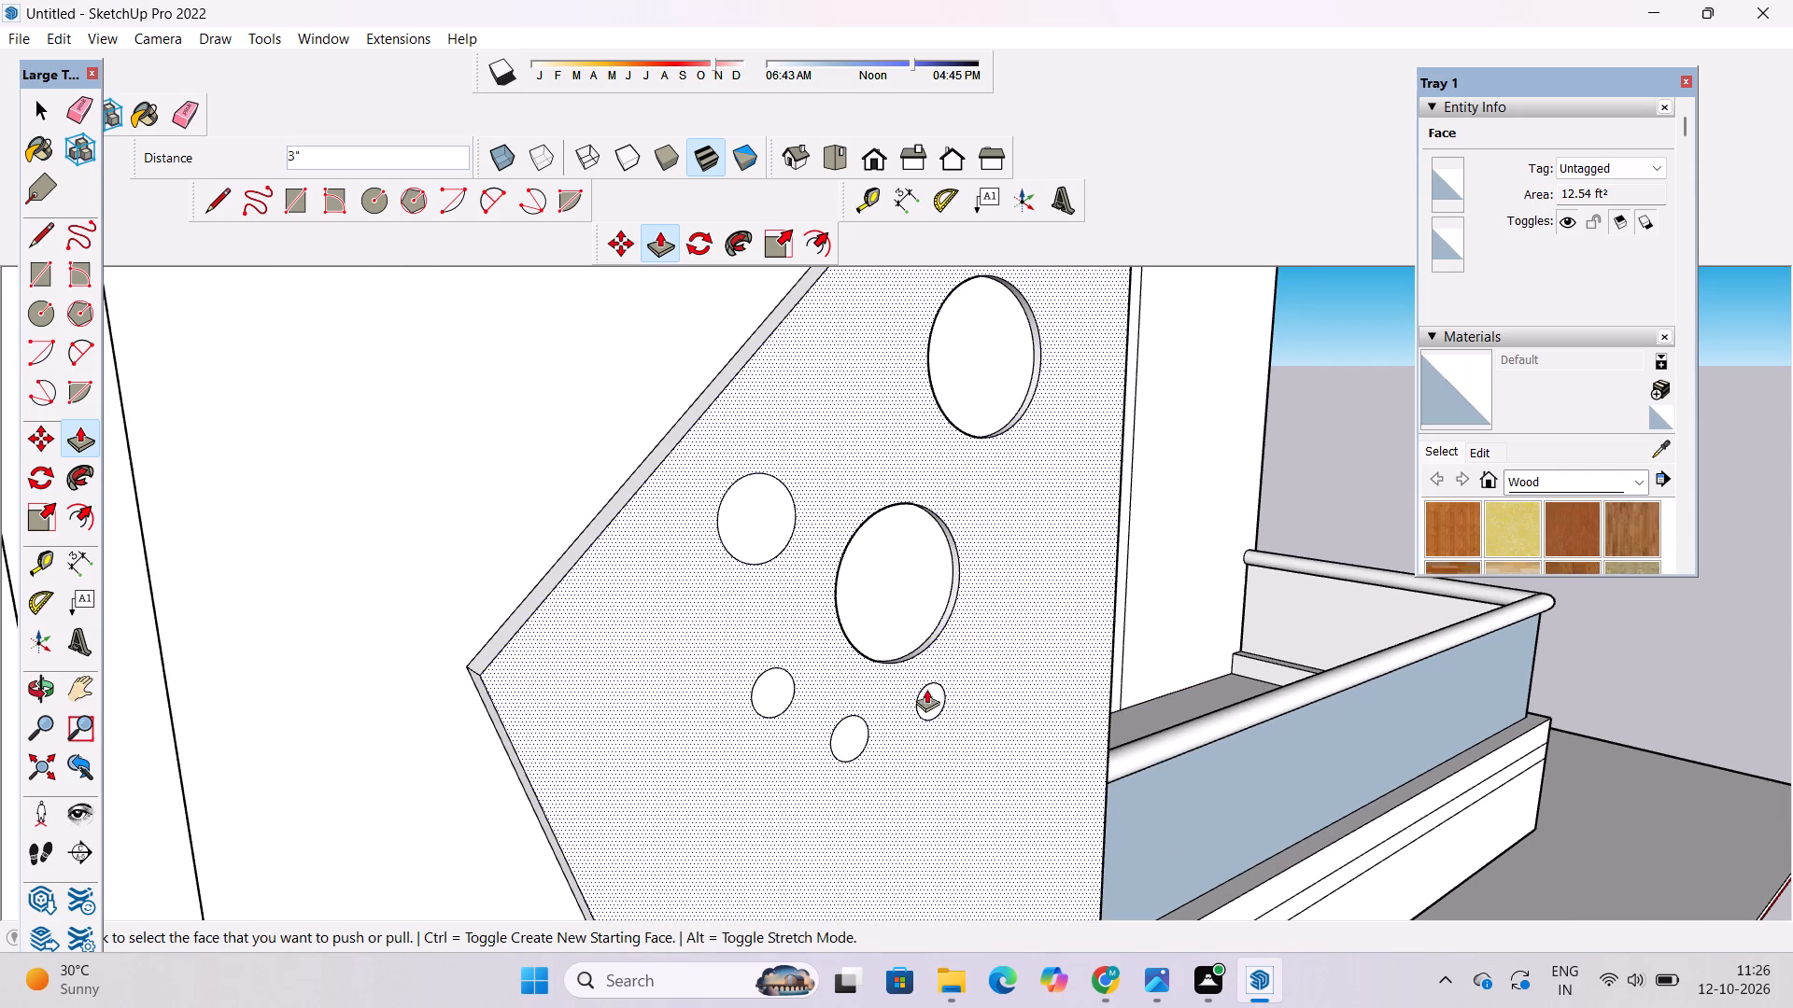
Recess the three small circles below the middle large circle to the same 3" depth as the circles already recessed.
{"action": "left_click", "coordinate": [936, 696]}
{"action": "left_click", "coordinate": [905, 575]}
{"action": "scroll", "coordinate": [868, 724], "scroll_direction": "up", "scroll_amount": 9}
{"action": "left_click", "coordinate": [829, 750]}
{"action": "left_click", "coordinate": [1021, 659]}
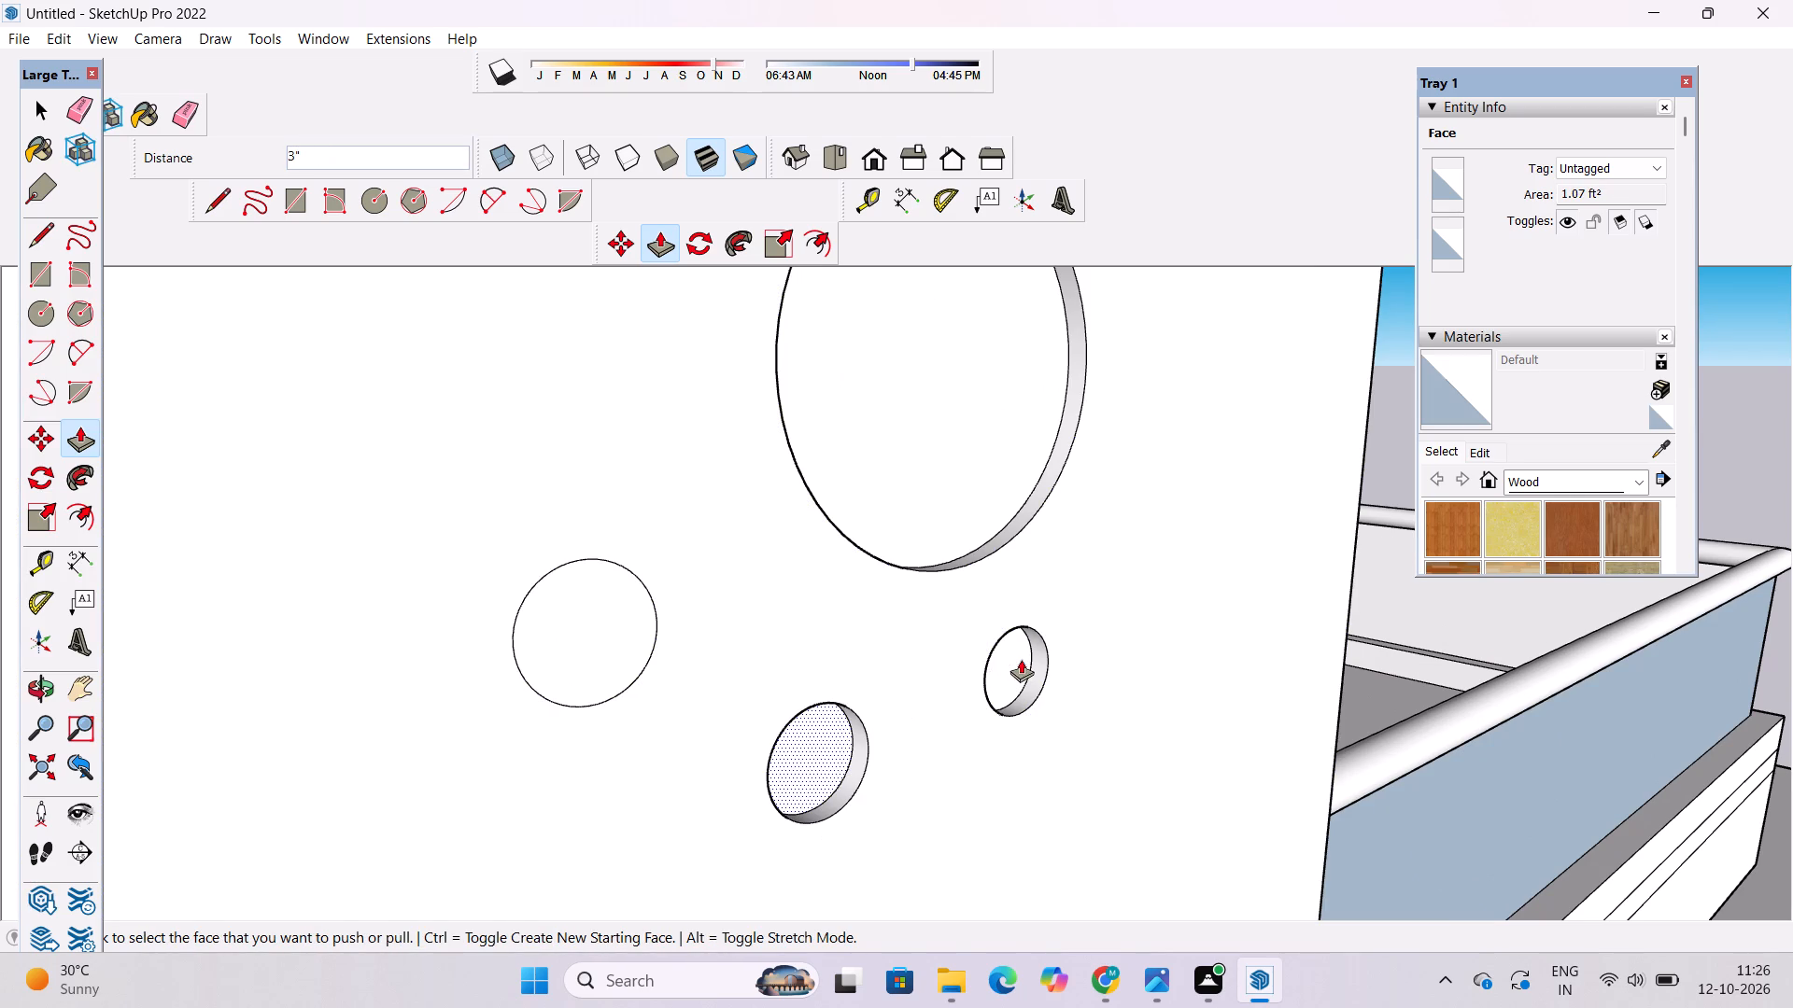
{"action": "scroll", "coordinate": [661, 664], "scroll_direction": "down", "scroll_amount": 9}
{"action": "scroll", "coordinate": [598, 669], "scroll_direction": "up", "scroll_amount": 2}
{"action": "left_click", "coordinate": [598, 639]}
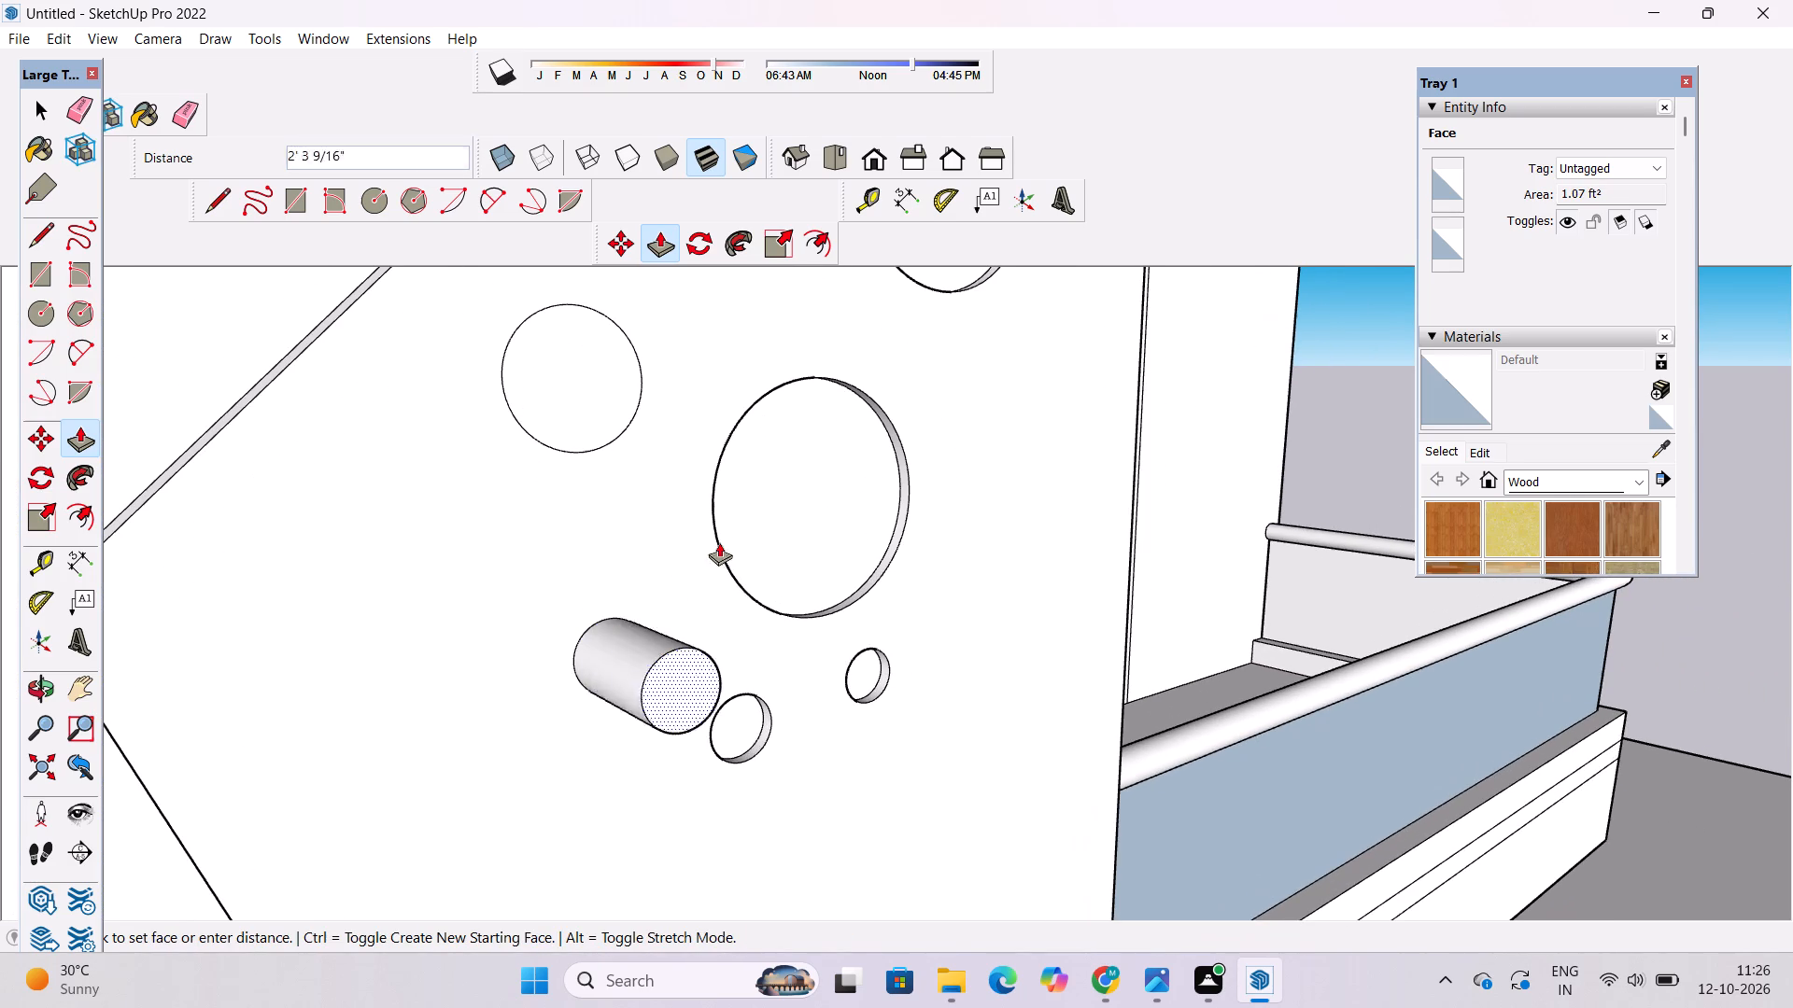
{"action": "left_click", "coordinate": [797, 482]}
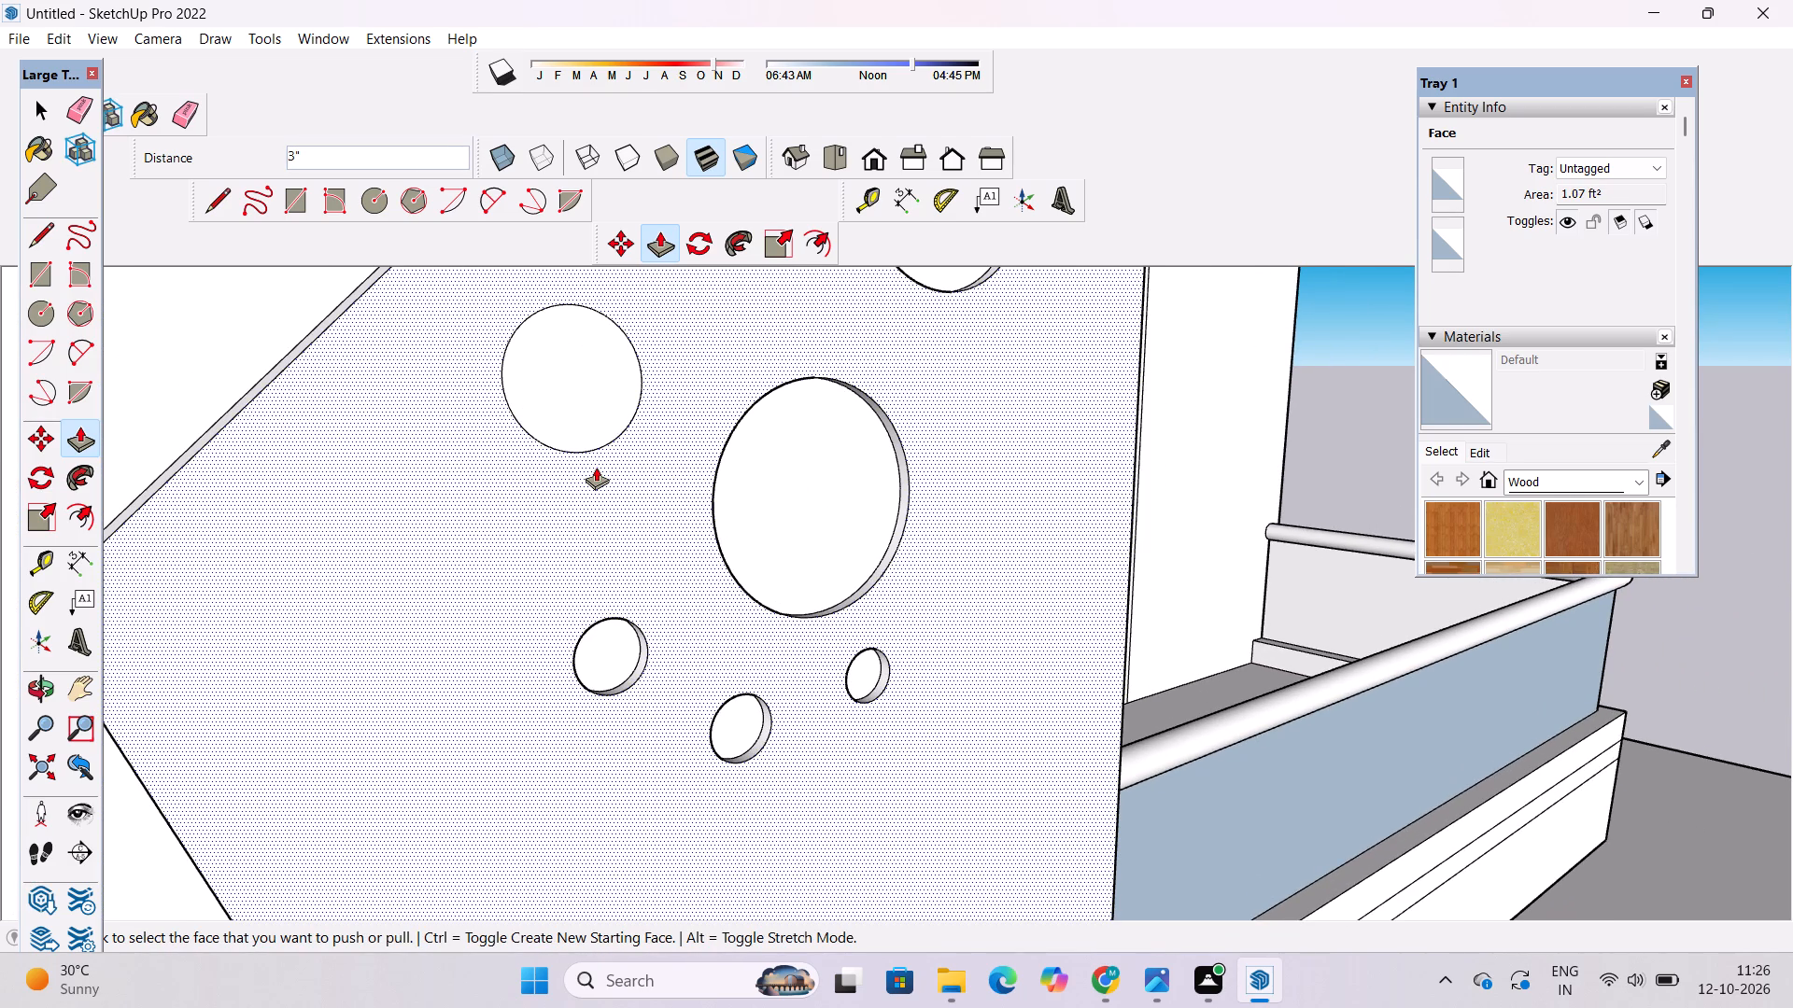
Recess the remaining medium circle near the panel's slanted edge to the same 3" depth, and clear the selection.
{"action": "scroll", "coordinate": [516, 623], "scroll_direction": "down", "scroll_amount": 5}
{"action": "left_click", "coordinate": [561, 477]}
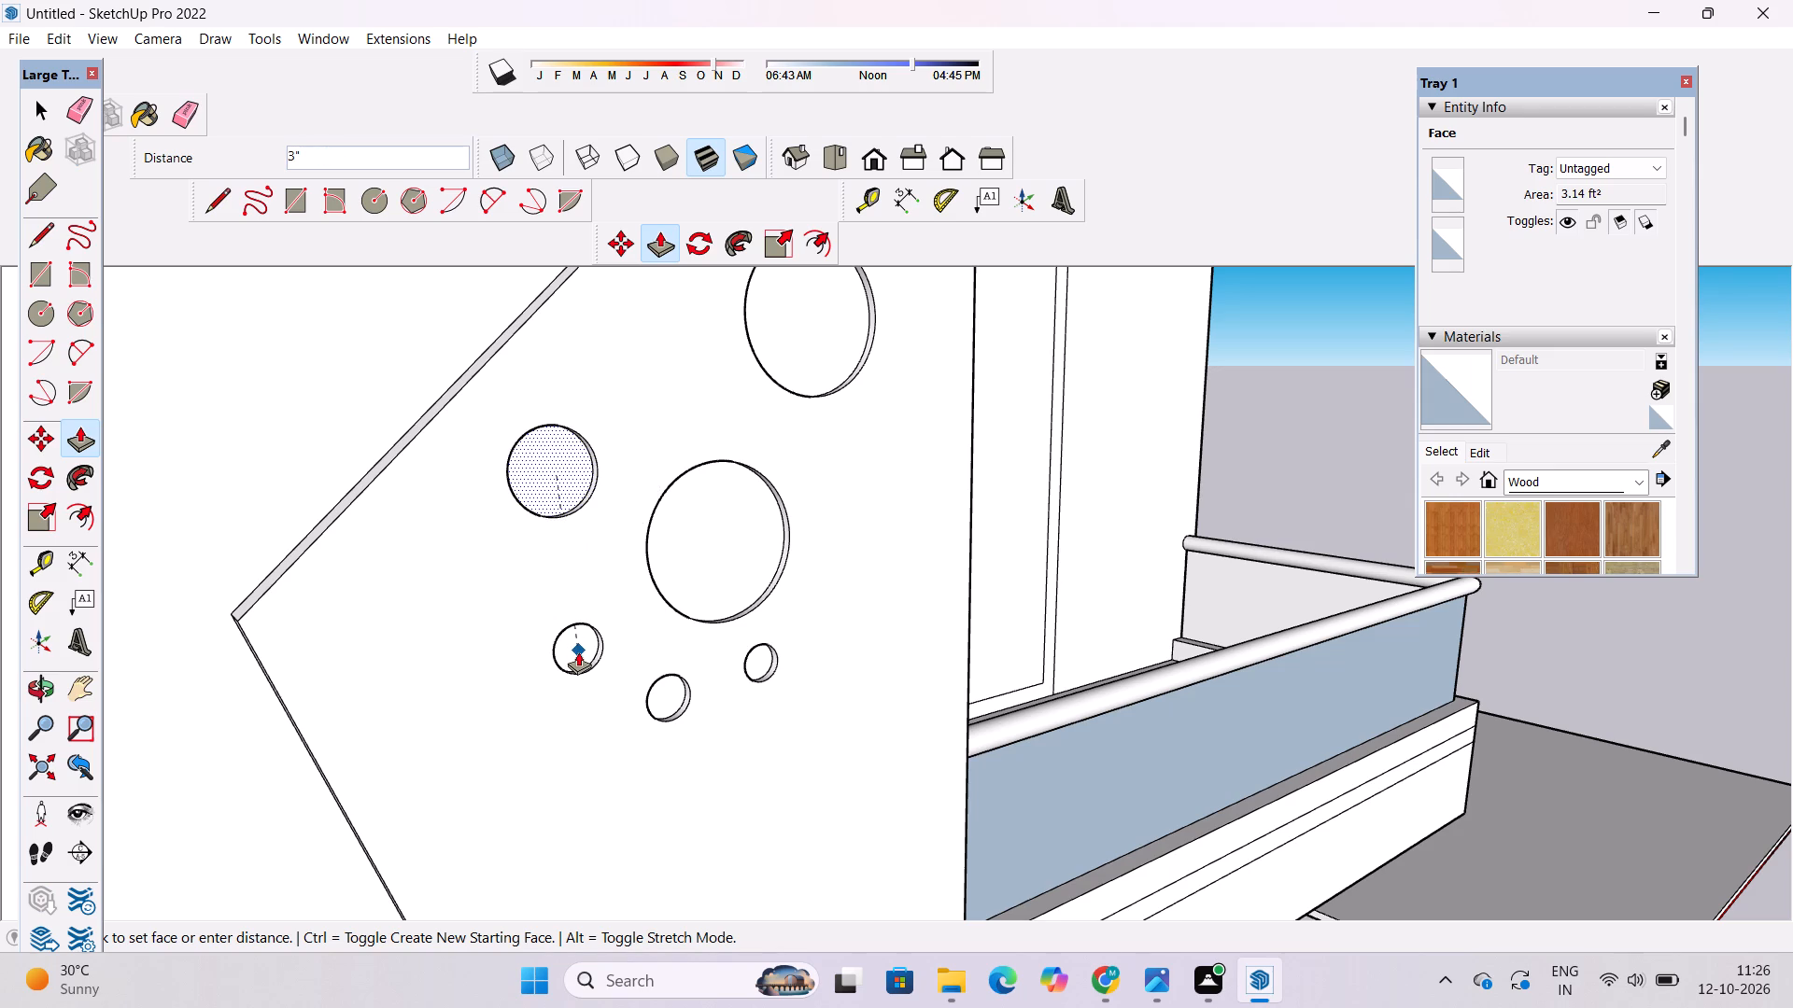
{"action": "left_click", "coordinate": [578, 651]}
{"action": "key", "text": "space"}
{"action": "left_click", "coordinate": [1293, 408]}
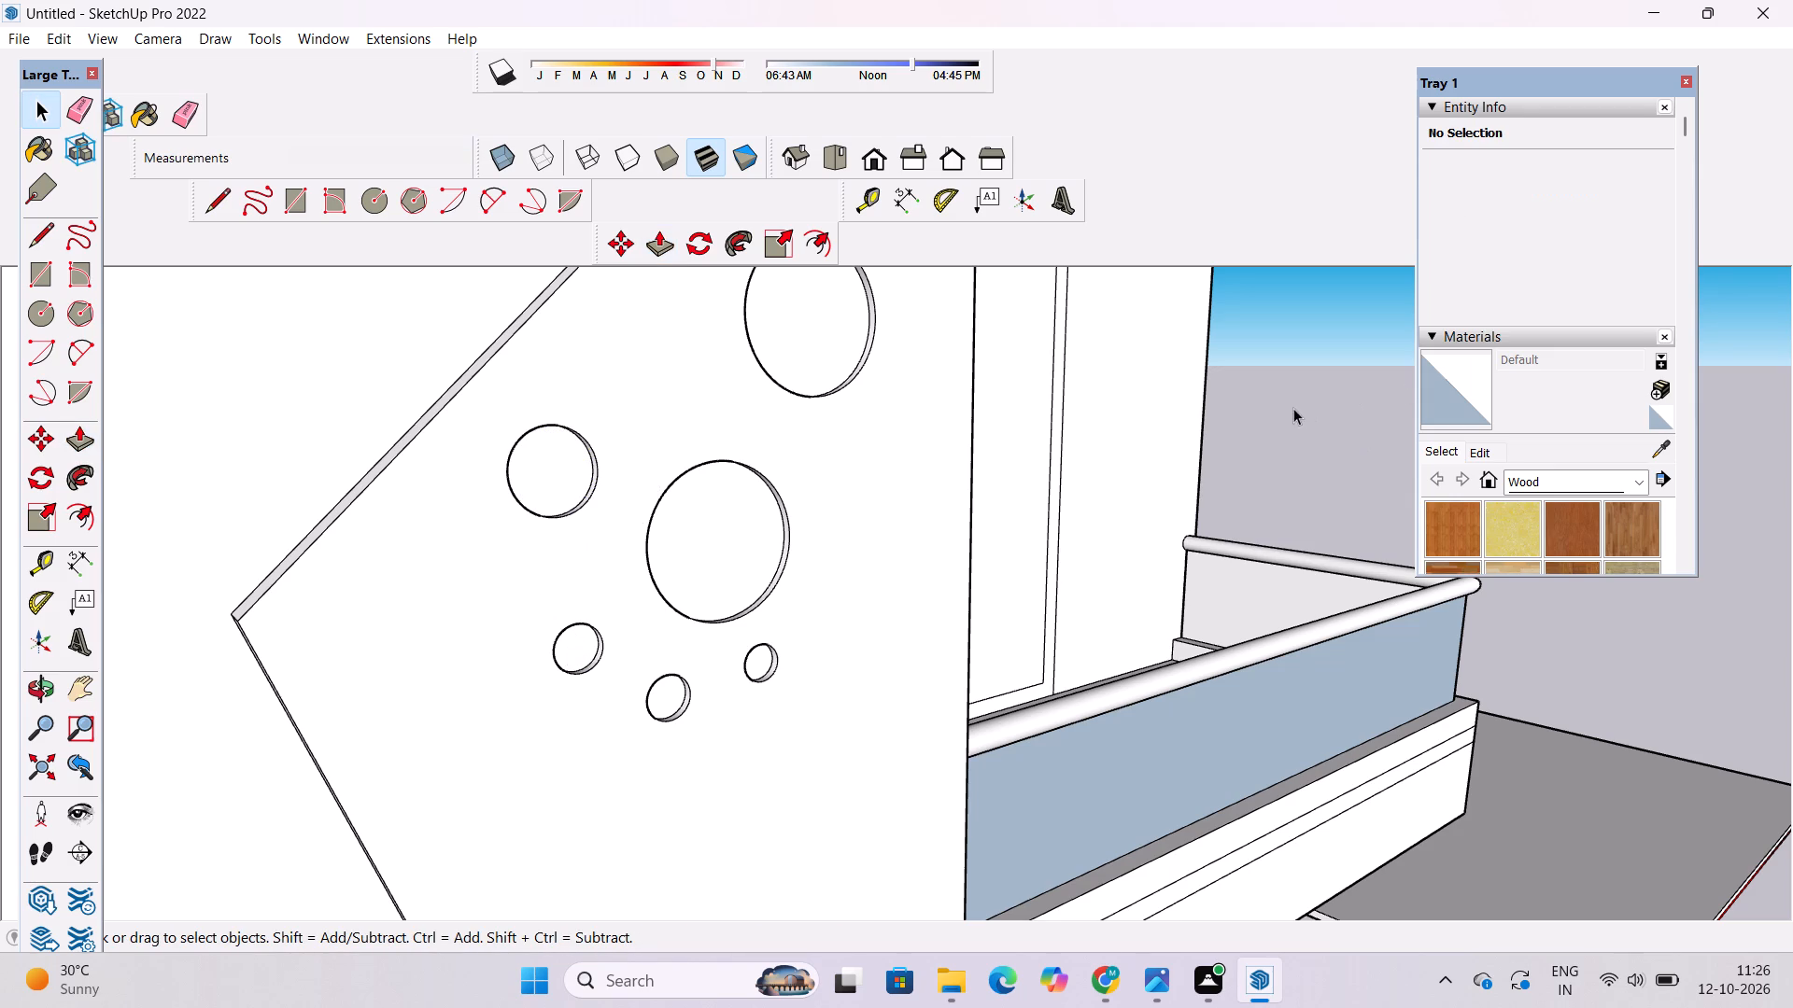
Examine the recessed circle pattern on the angular panel against the whole front facade.
{"action": "key", "text": "o"}
{"action": "scroll", "coordinate": [1204, 477], "scroll_direction": "down", "scroll_amount": 6}
{"action": "left_click_drag", "start_coordinate": [1376, 646], "coordinate": [971, 525]}
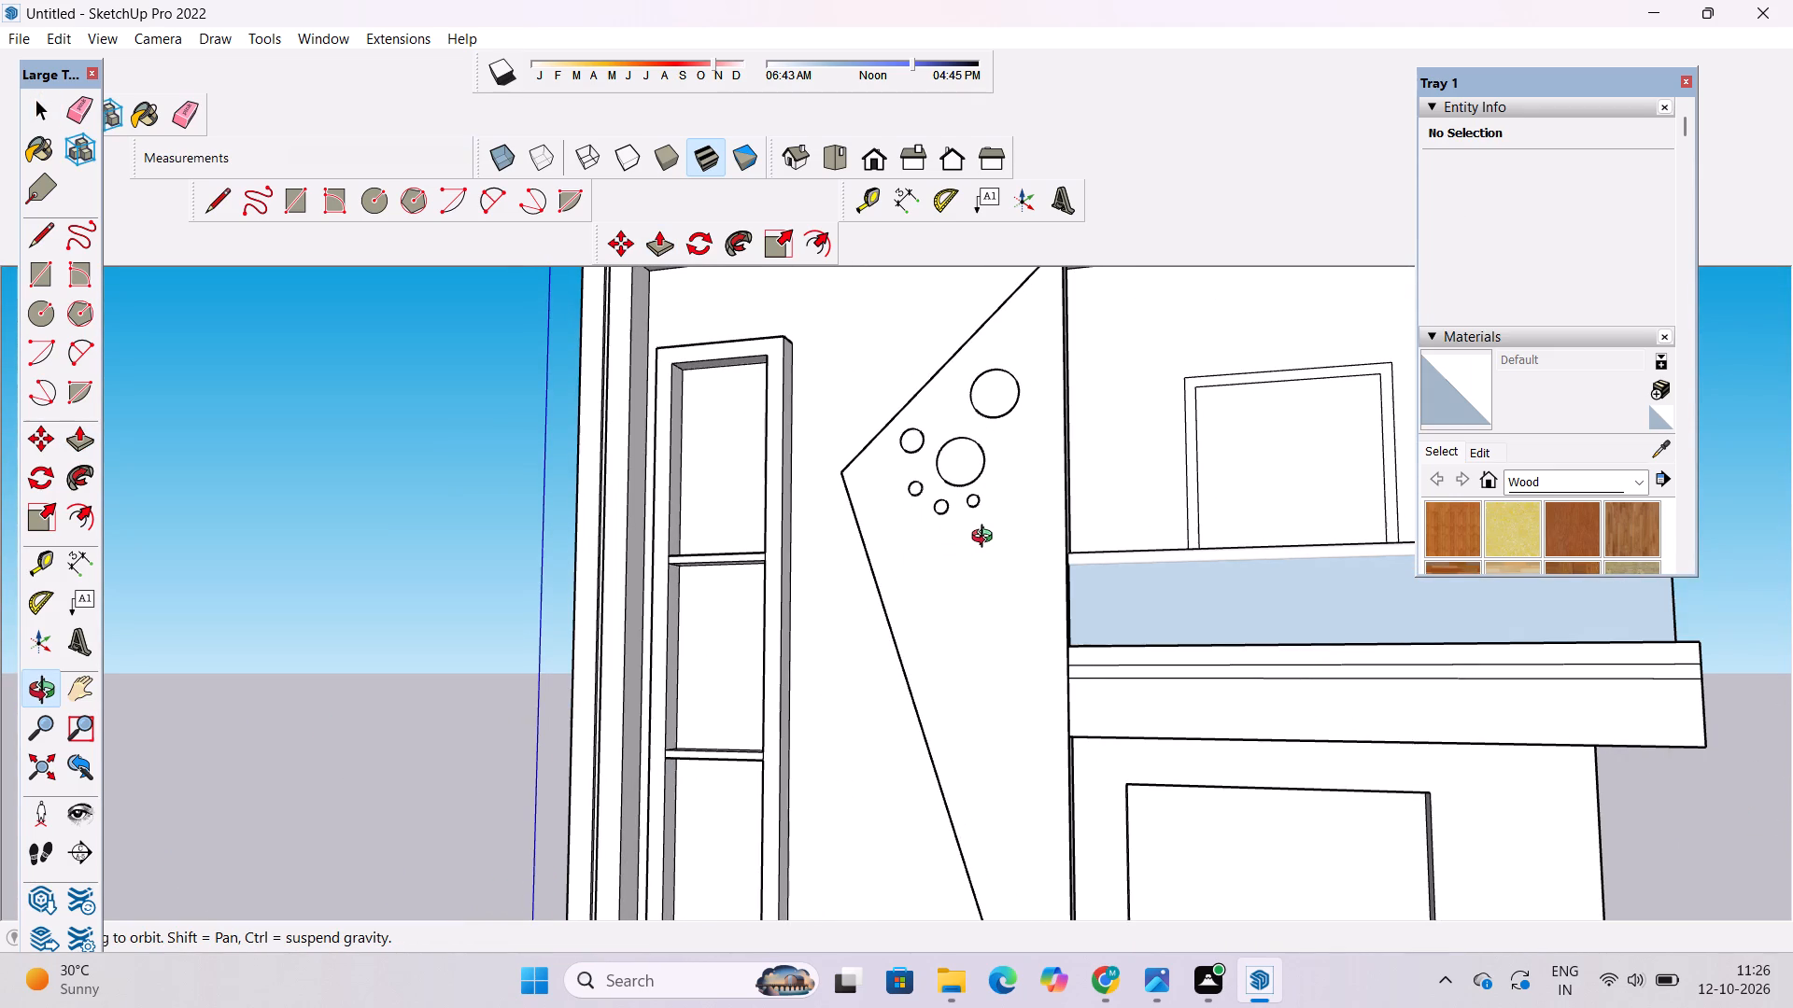
{"action": "scroll", "coordinate": [999, 547], "scroll_direction": "down", "scroll_amount": 3}
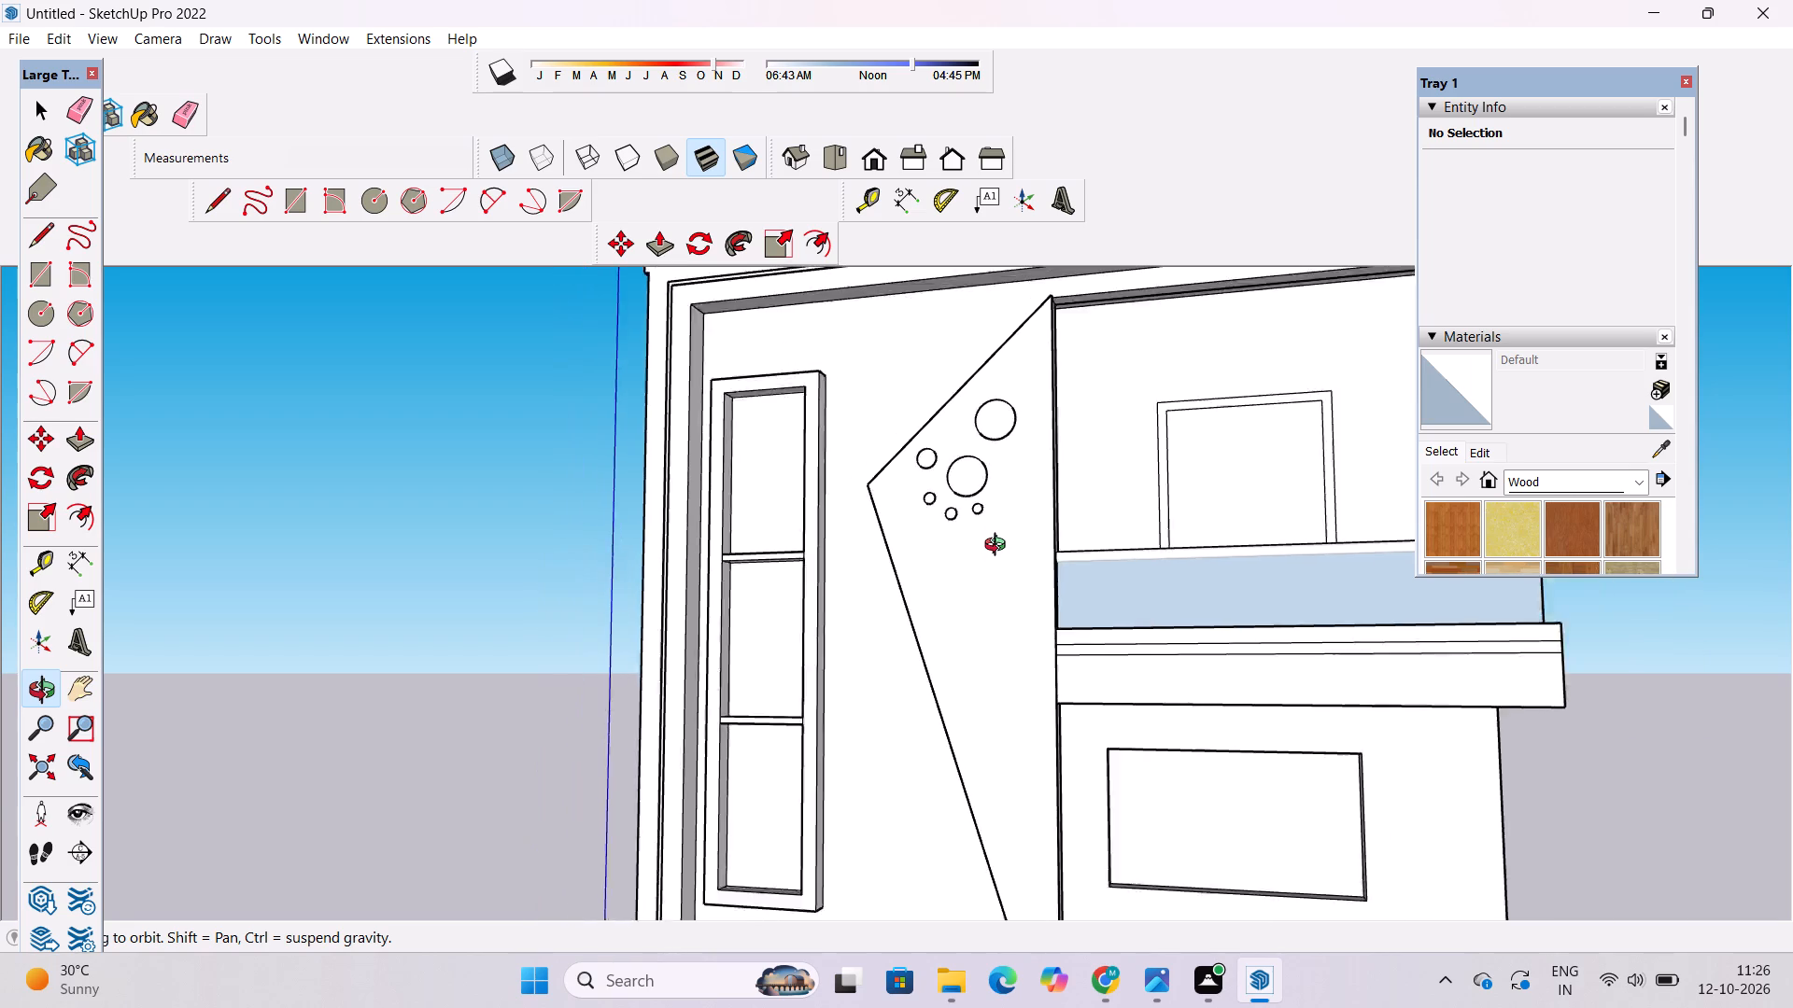
{"action": "scroll", "coordinate": [999, 547], "scroll_direction": "down", "scroll_amount": 5}
{"action": "left_click_drag", "start_coordinate": [1050, 564], "coordinate": [1066, 609], "text": "shift"}
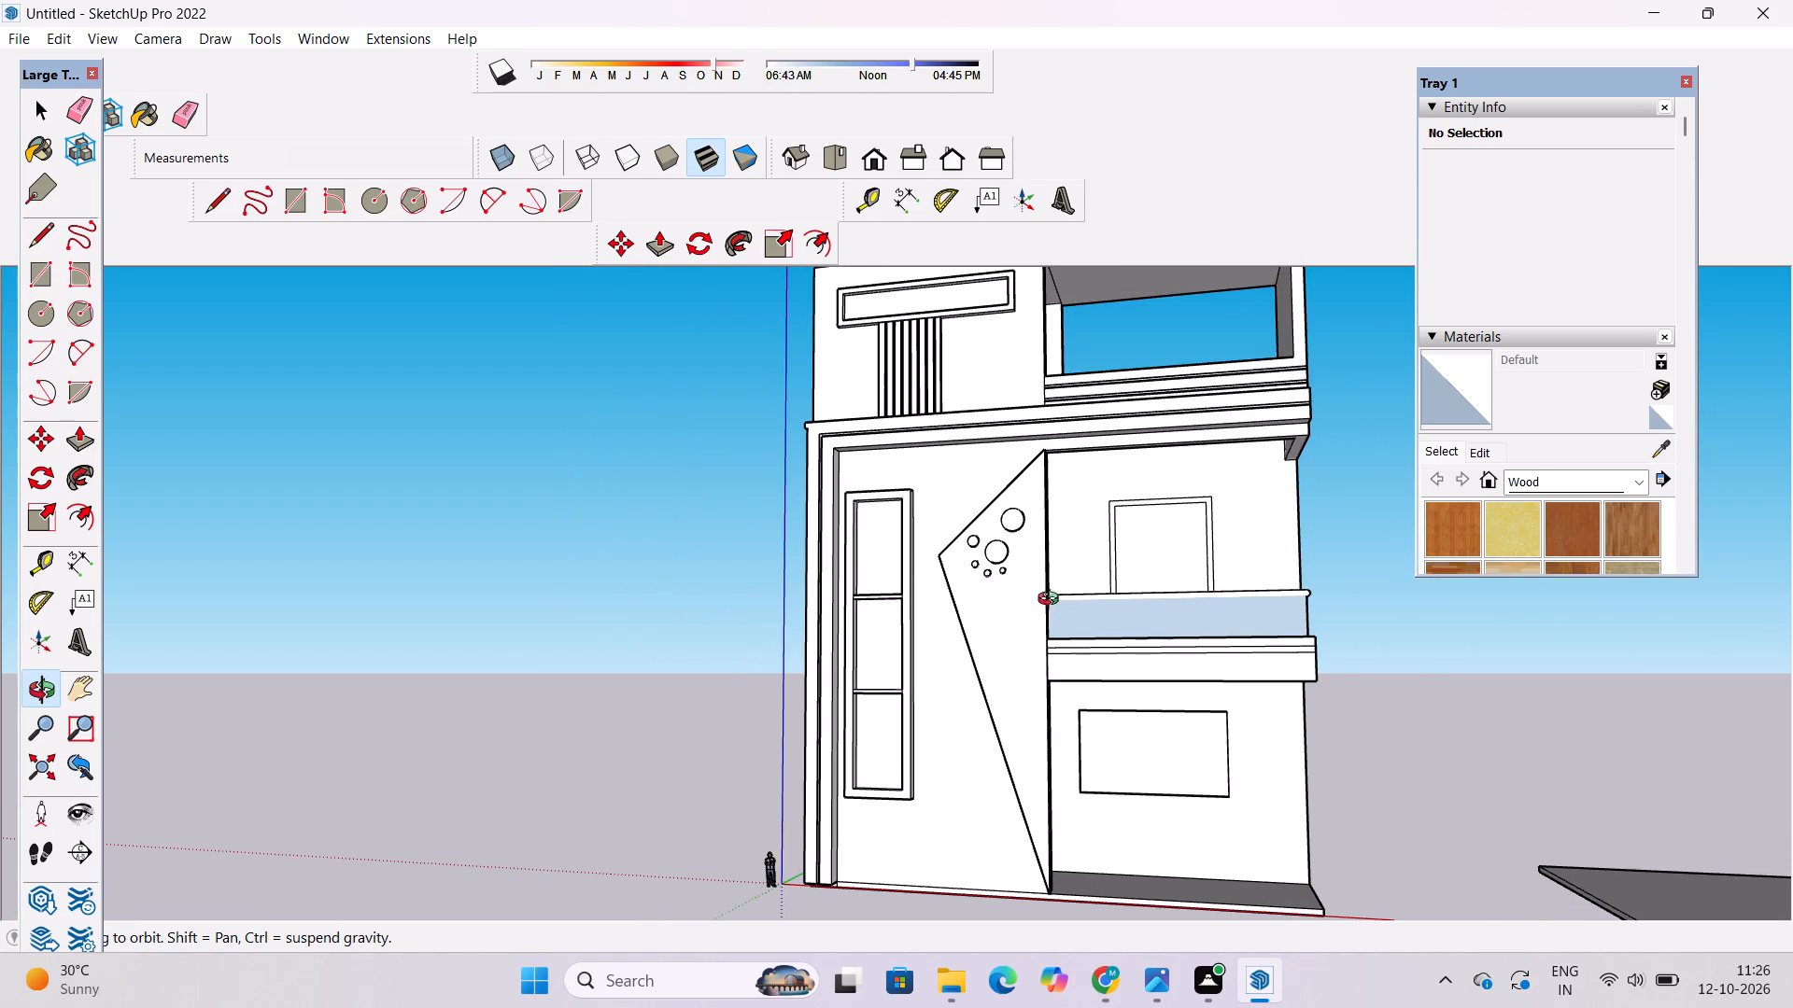
Examine the recessed circles on the angular panel and the adjoining balcony, close up and against the whole front facade.
{"action": "scroll", "coordinate": [1002, 596], "scroll_direction": "up", "scroll_amount": 3}
{"action": "left_click_drag", "start_coordinate": [926, 577], "coordinate": [1079, 665]}
{"action": "scroll", "coordinate": [1002, 547], "scroll_direction": "up", "scroll_amount": 5}
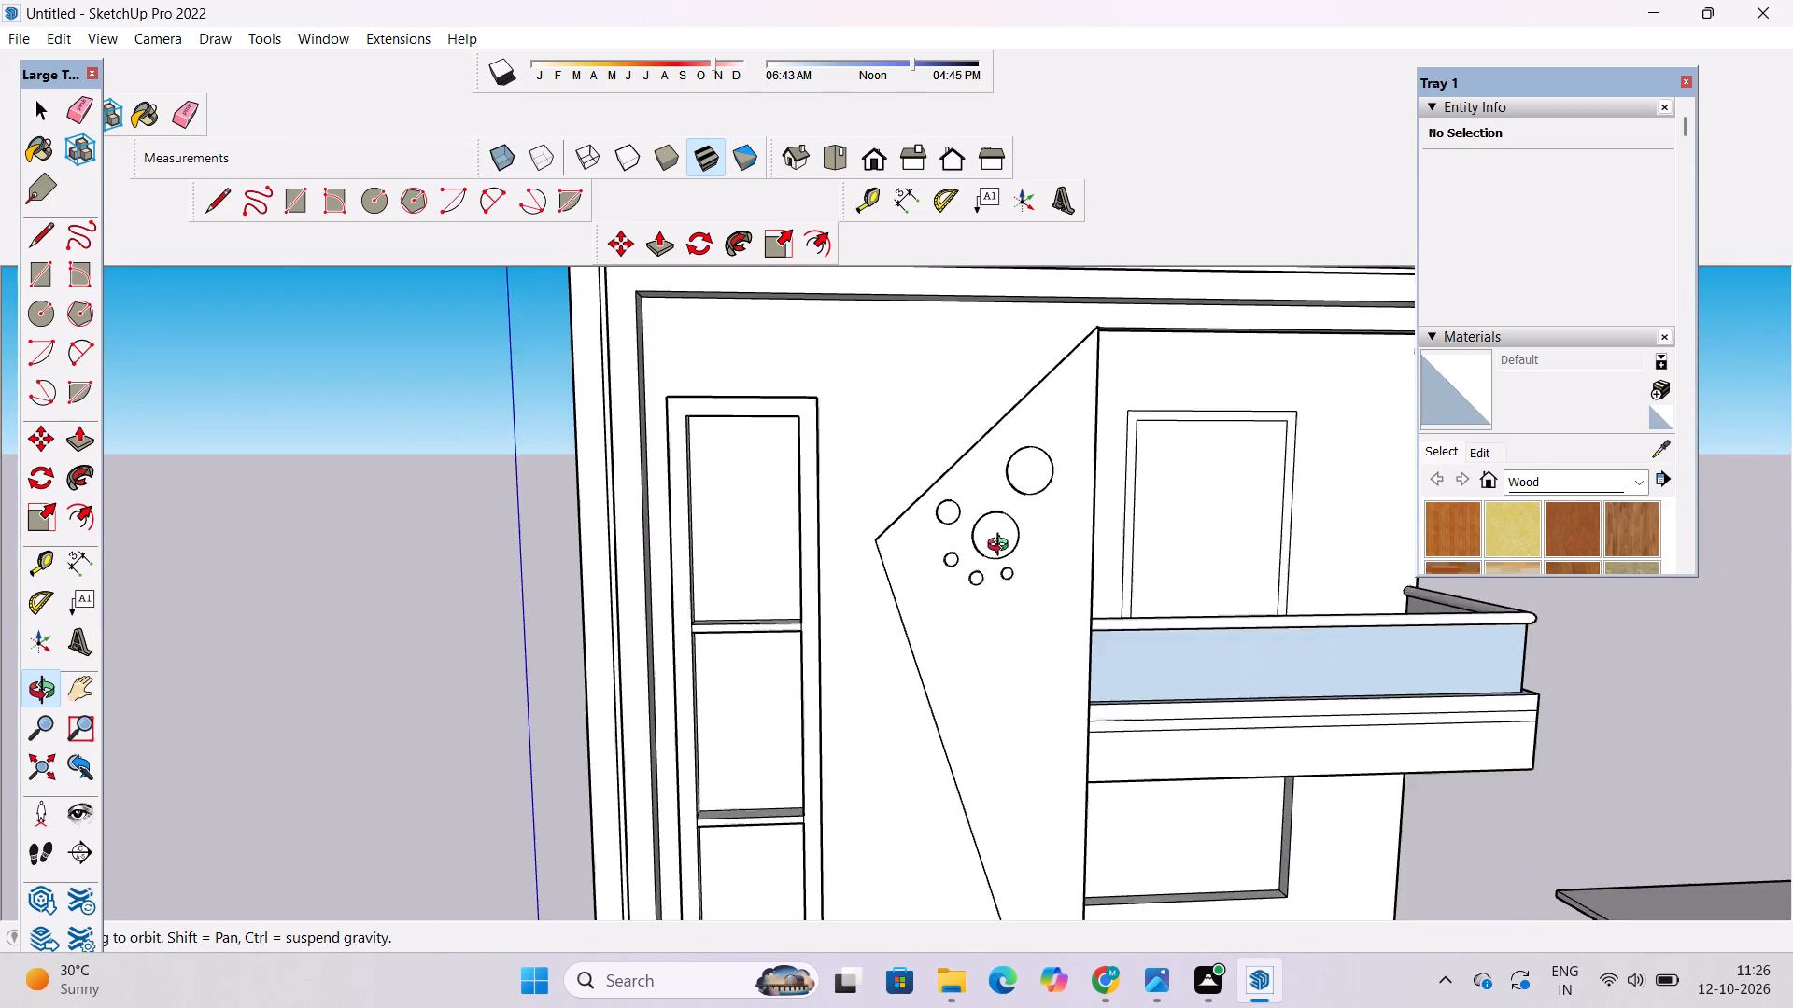
{"action": "scroll", "coordinate": [1002, 547], "scroll_direction": "up", "scroll_amount": 4}
{"action": "left_click_drag", "start_coordinate": [995, 593], "coordinate": [1163, 684]}
{"action": "scroll", "coordinate": [1057, 556], "scroll_direction": "up", "scroll_amount": 4}
{"action": "left_click_drag", "start_coordinate": [1052, 576], "coordinate": [1052, 626], "text": "shift"}
{"action": "left_click_drag", "start_coordinate": [997, 674], "coordinate": [899, 637]}
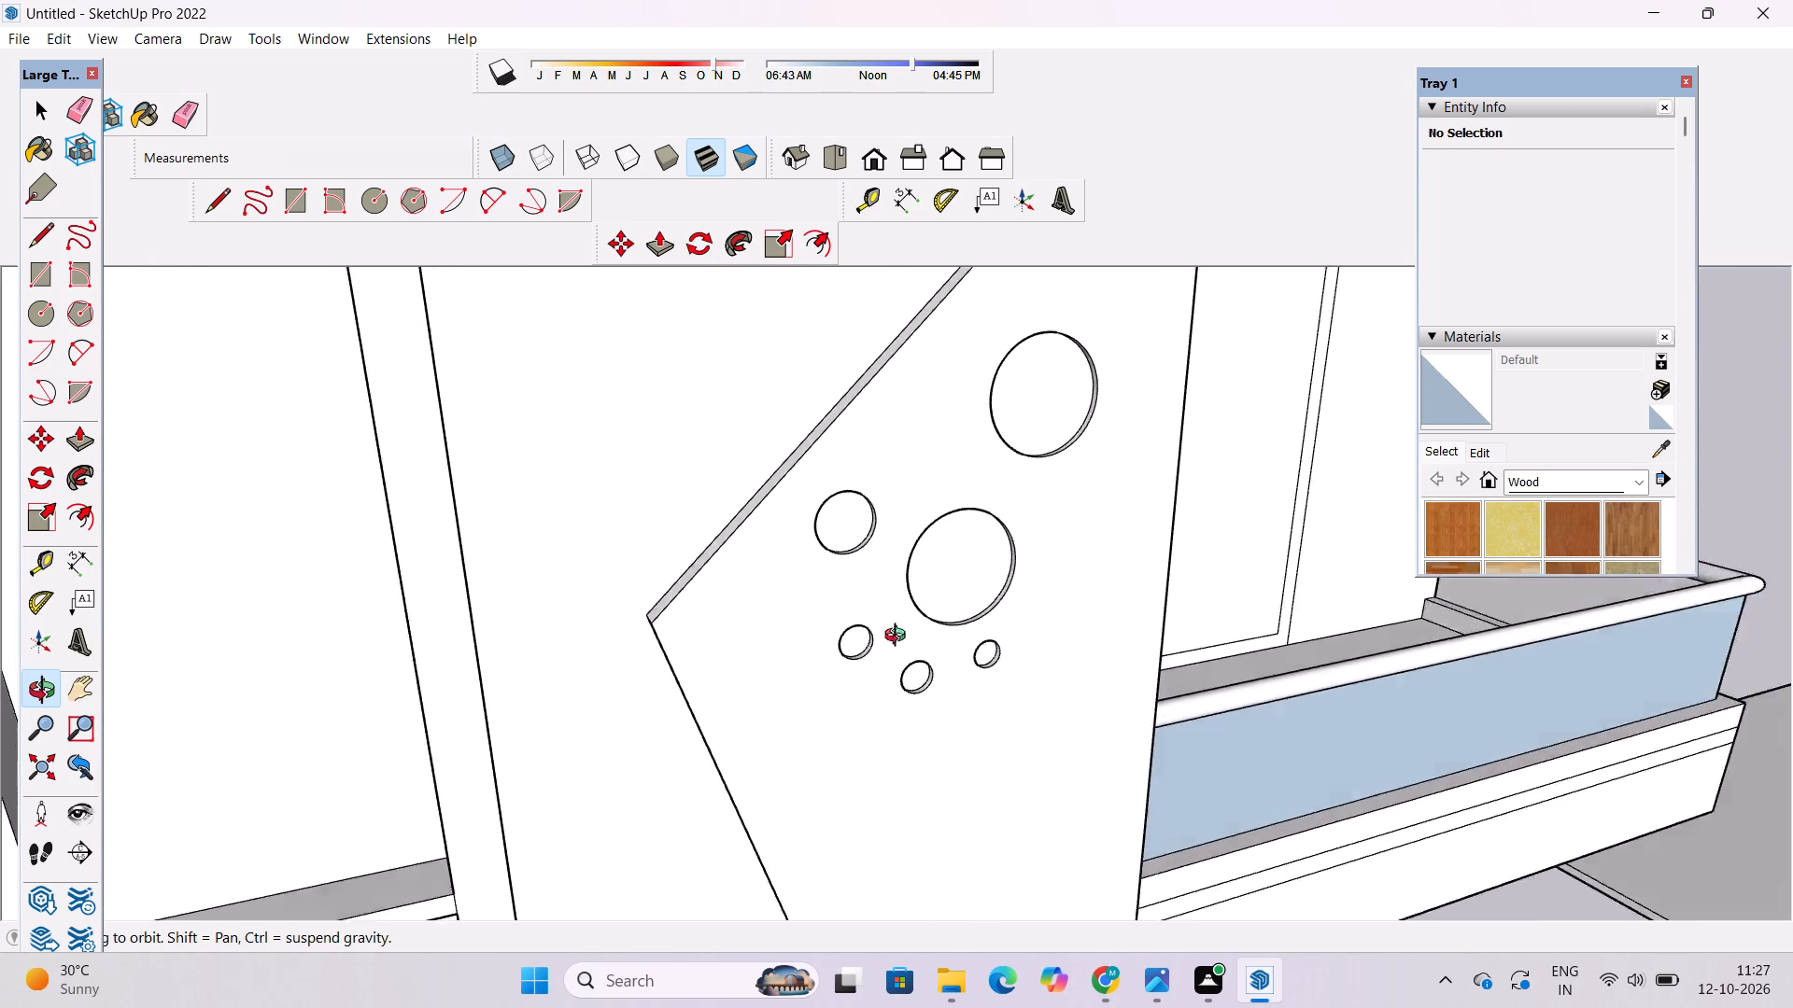
{"action": "left_click_drag", "start_coordinate": [899, 637], "coordinate": [750, 562]}
{"action": "scroll", "coordinate": [753, 491], "scroll_direction": "down", "scroll_amount": 10}
{"action": "left_click_drag", "start_coordinate": [1433, 618], "coordinate": [977, 647]}
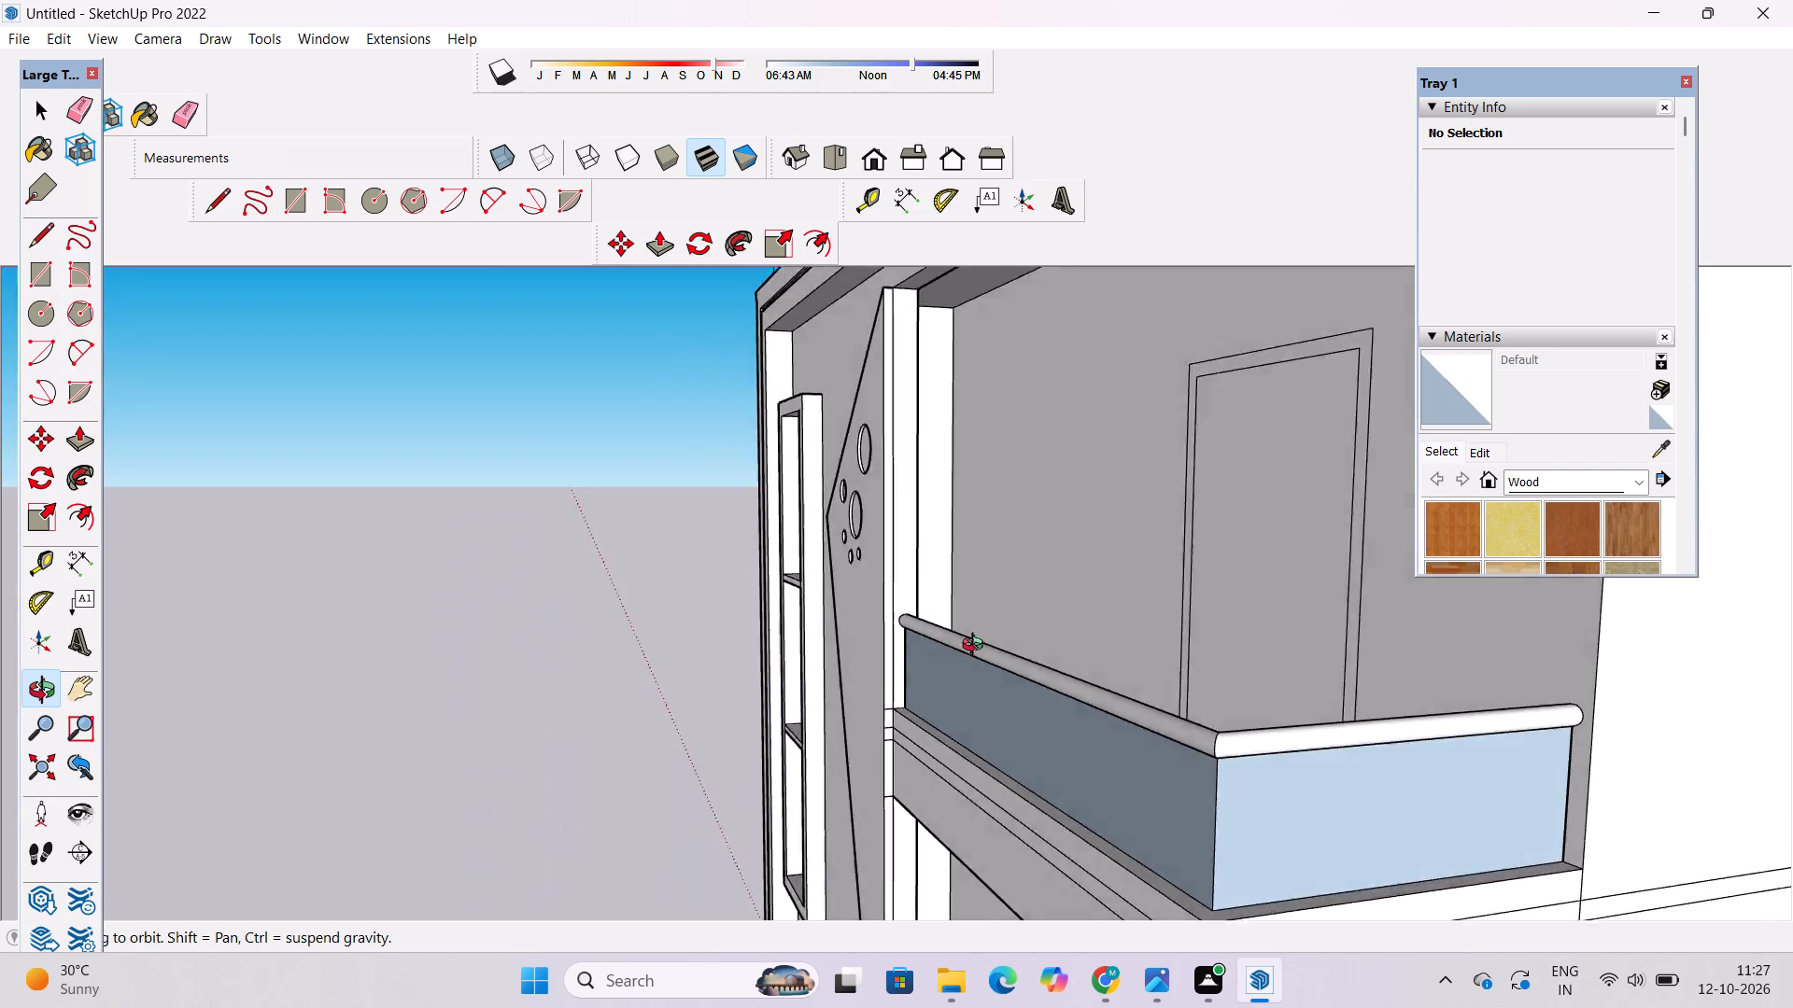
{"action": "left_click_drag", "start_coordinate": [977, 647], "coordinate": [1631, 702]}
{"action": "scroll", "coordinate": [1147, 604], "scroll_direction": "down", "scroll_amount": 5}
{"action": "left_click_drag", "start_coordinate": [1232, 665], "coordinate": [1009, 641], "text": "shift"}
{"action": "left_click_drag", "start_coordinate": [980, 682], "coordinate": [964, 474], "text": "shift"}
{"action": "left_click_drag", "start_coordinate": [972, 539], "coordinate": [972, 579], "text": "shift"}
{"action": "scroll", "coordinate": [972, 579], "scroll_direction": "down", "scroll_amount": 3}
{"action": "scroll", "coordinate": [972, 579], "scroll_direction": "up", "scroll_amount": 2}
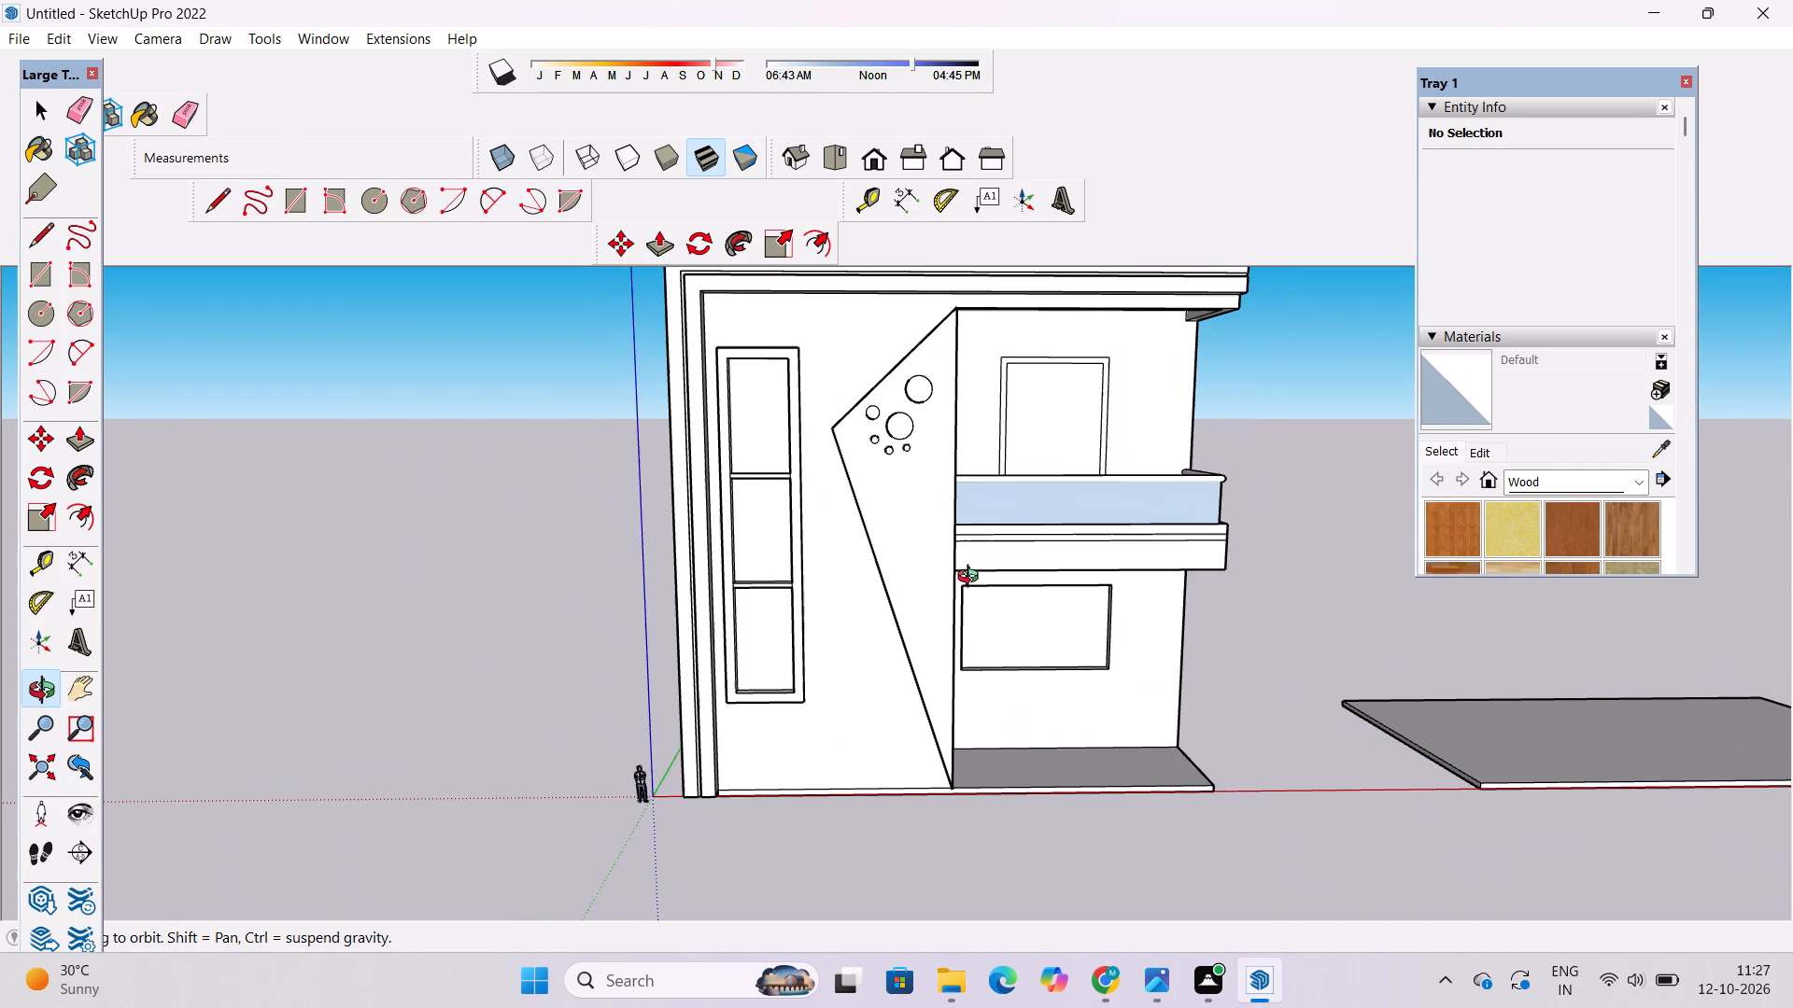
{"action": "scroll", "coordinate": [975, 578], "scroll_direction": "down", "scroll_amount": 1}
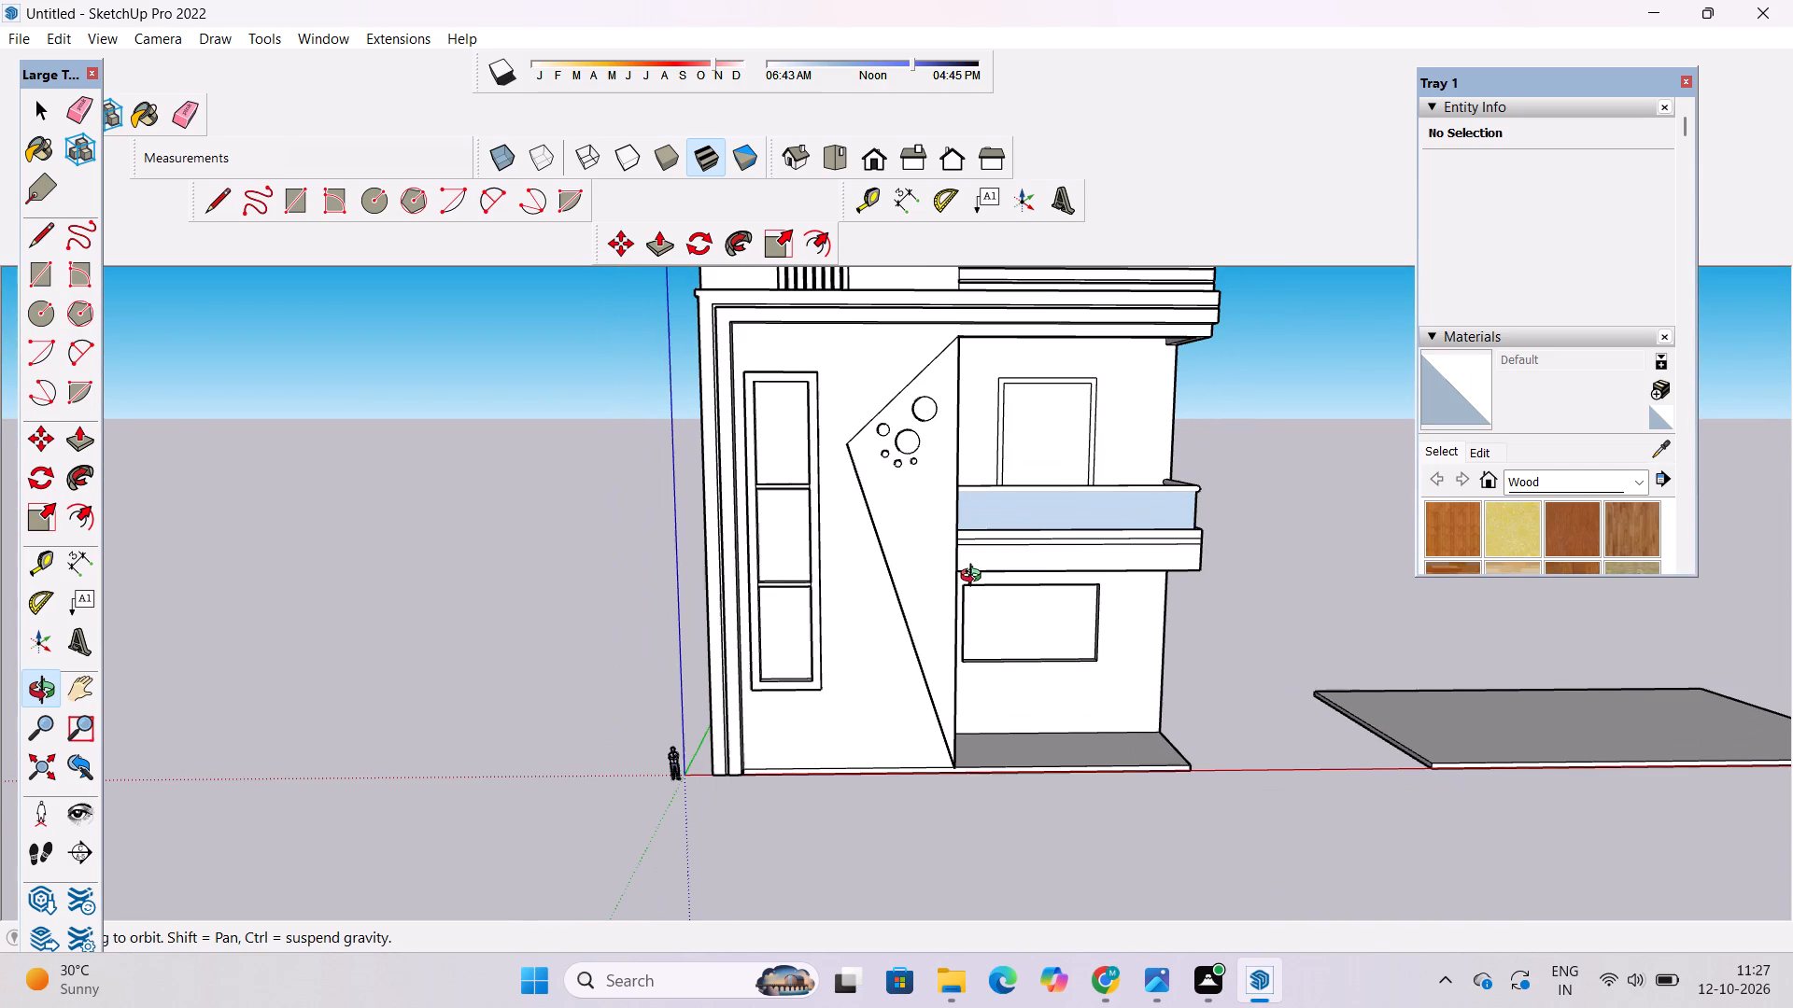
Examine the house's side wall with its two framed windows and floor line.
{"action": "left_click_drag", "start_coordinate": [926, 613], "coordinate": [1510, 722], "text": "shift"}
{"action": "scroll", "coordinate": [894, 549], "scroll_direction": "up", "scroll_amount": 2}
{"action": "left_click_drag", "start_coordinate": [892, 549], "coordinate": [881, 608], "text": "shift"}
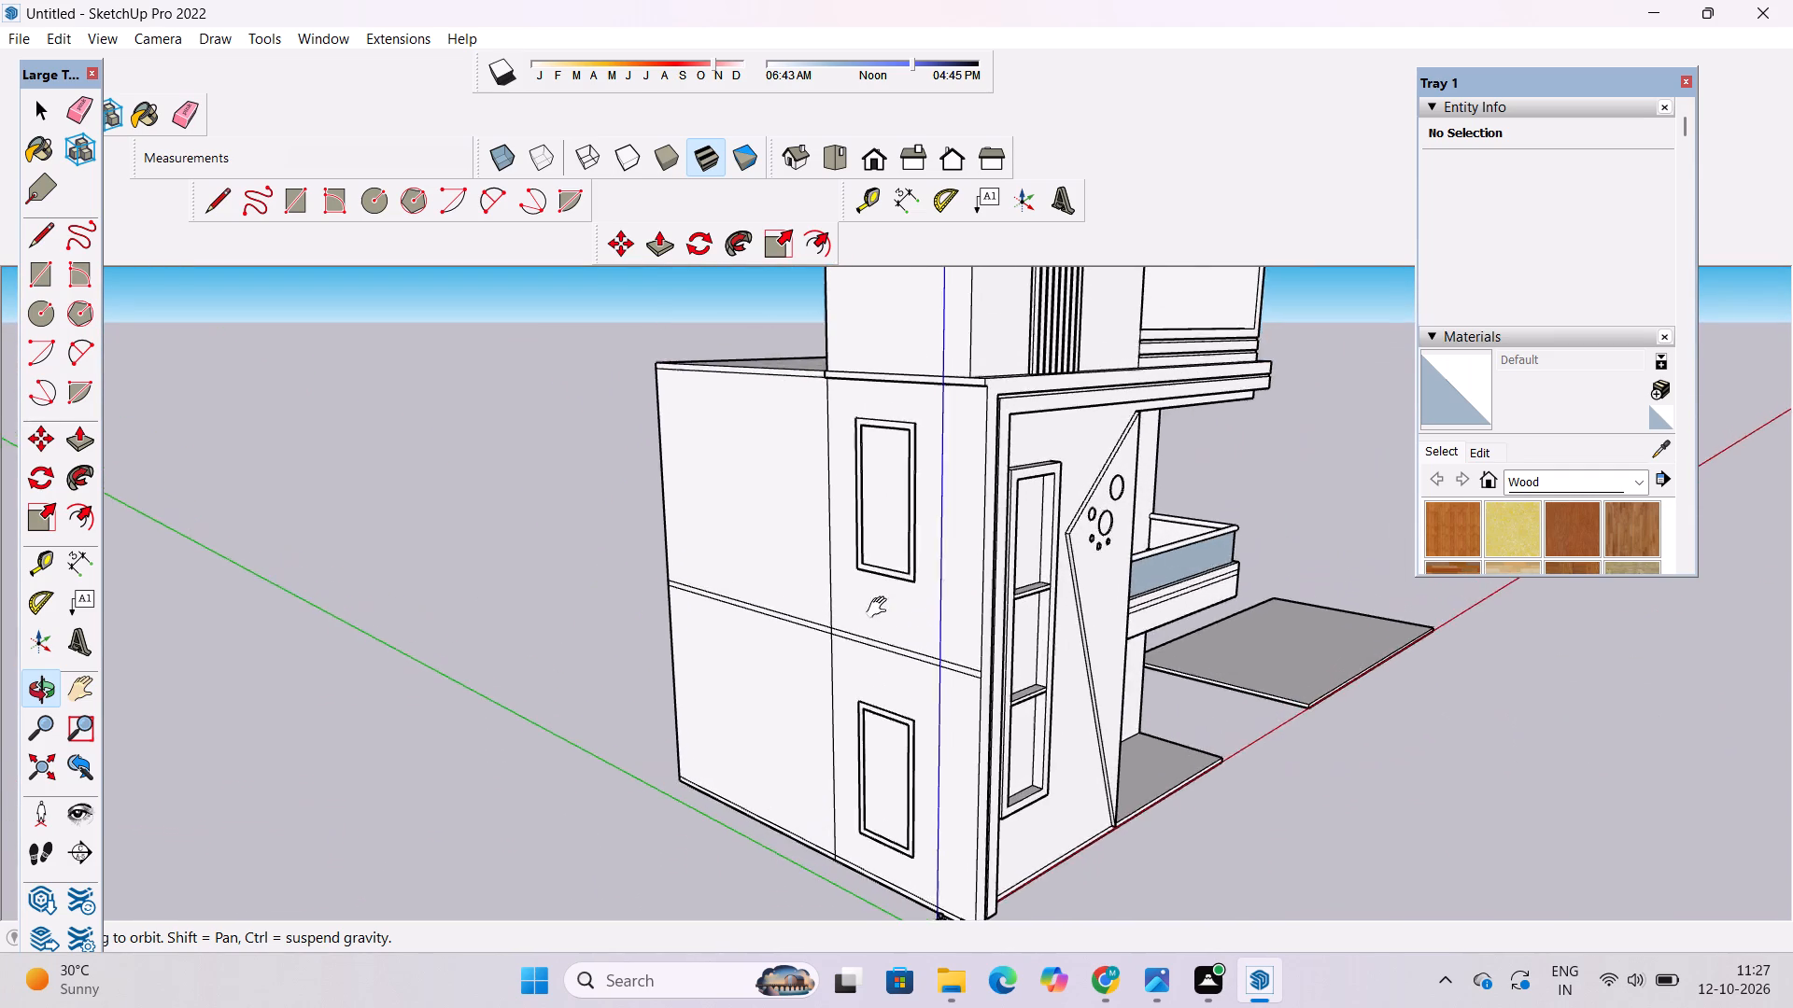
{"action": "left_click_drag", "start_coordinate": [919, 615], "coordinate": [1185, 646]}
{"action": "scroll", "coordinate": [995, 539], "scroll_direction": "up", "scroll_amount": 4}
{"action": "left_click_drag", "start_coordinate": [995, 554], "coordinate": [996, 580], "text": "shift"}
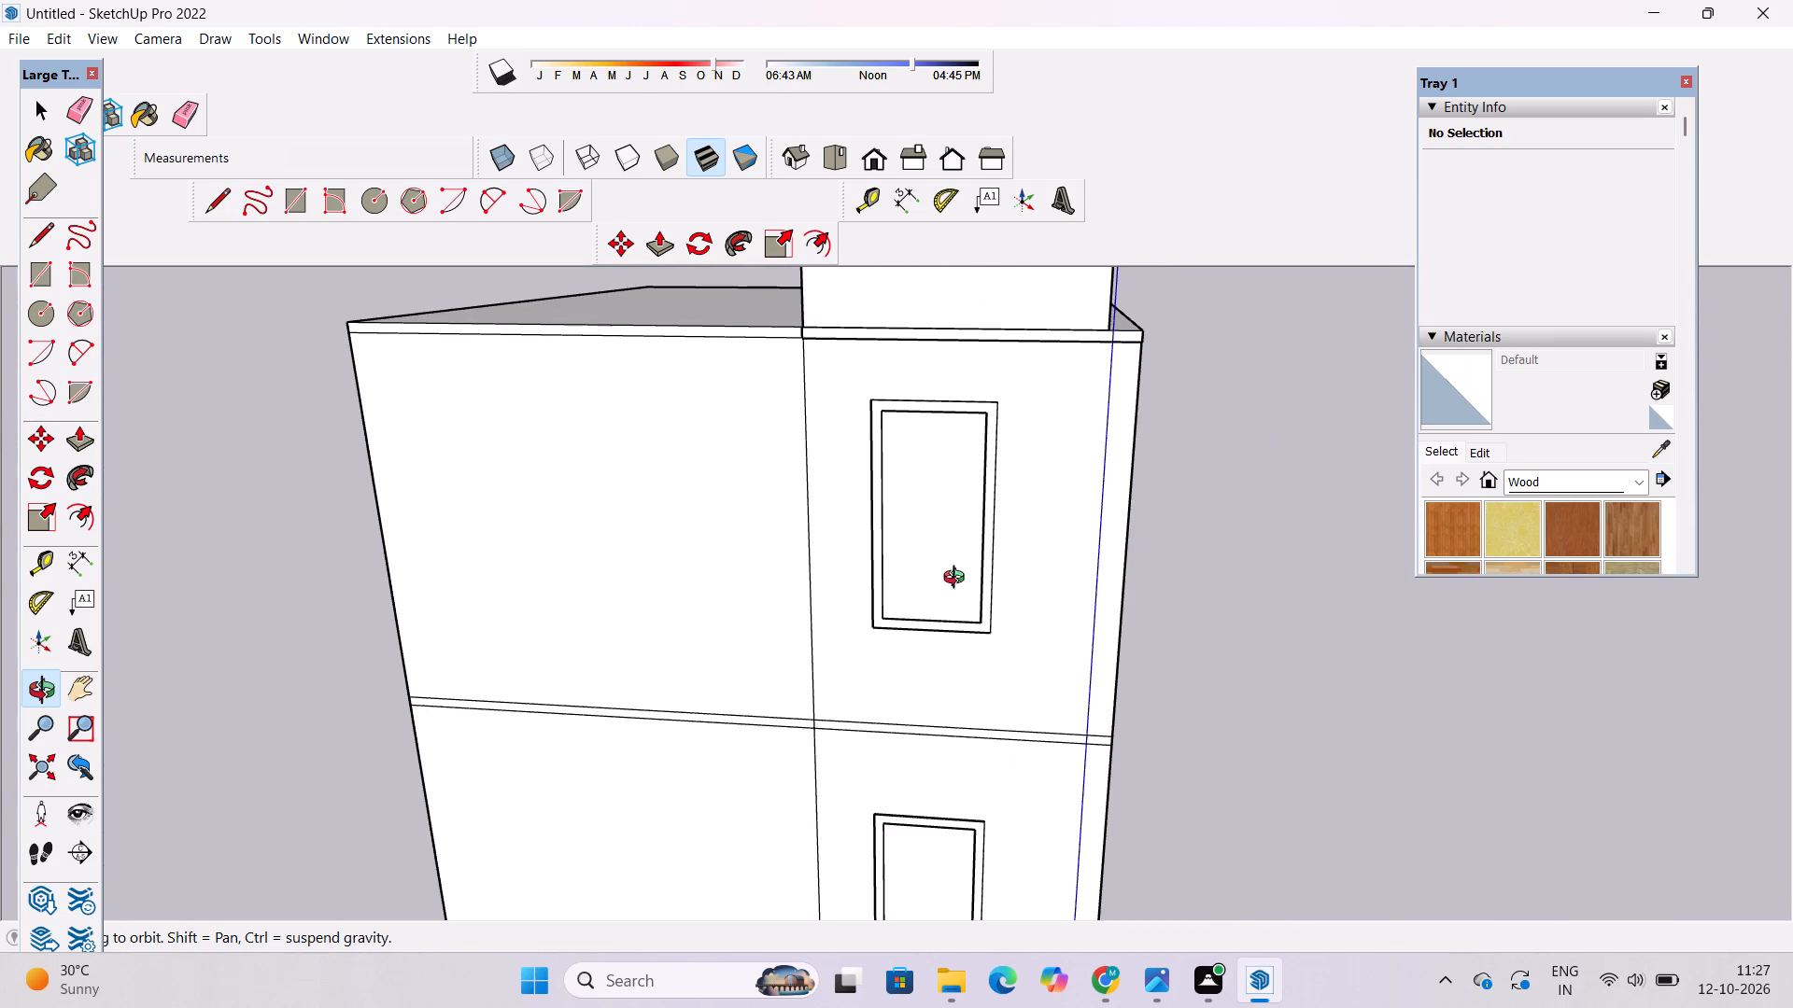
{"action": "scroll", "coordinate": [956, 590], "scroll_direction": "down", "scroll_amount": 3}
{"action": "left_click_drag", "start_coordinate": [957, 590], "coordinate": [1099, 693], "text": "shift"}
{"action": "scroll", "coordinate": [874, 625], "scroll_direction": "up", "scroll_amount": 2}
{"action": "left_click_drag", "start_coordinate": [821, 613], "coordinate": [949, 446], "text": "shift"}
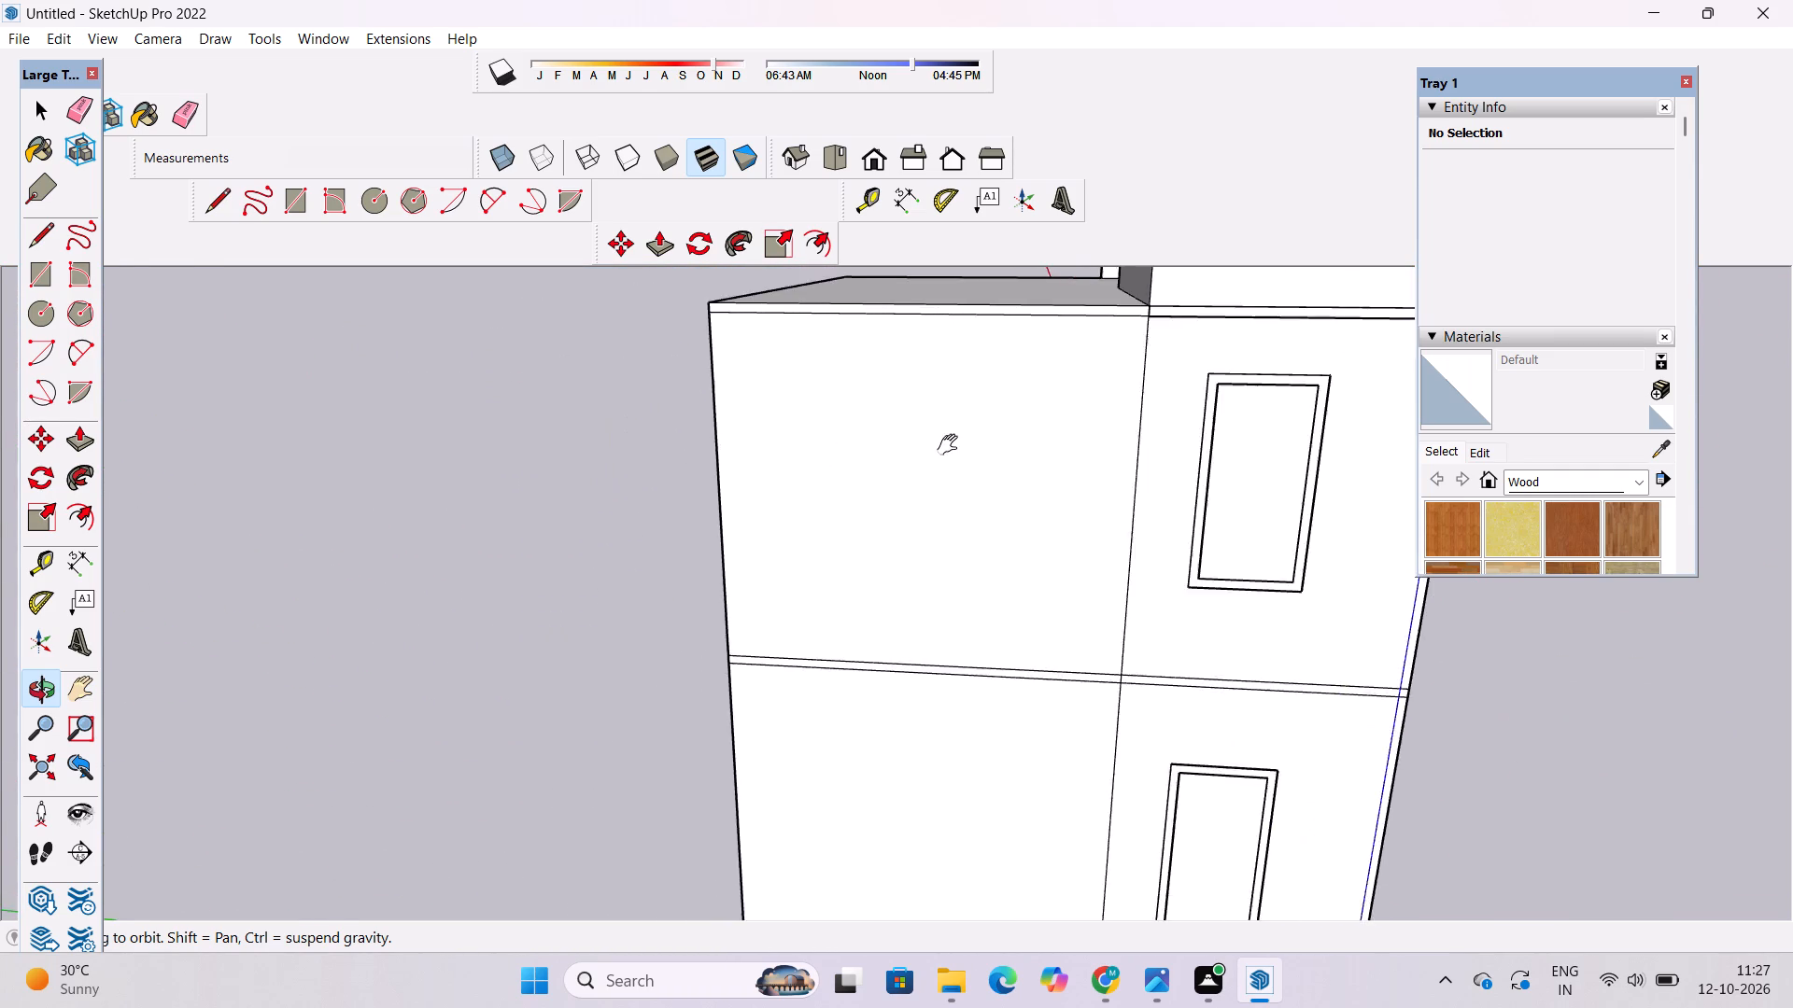
Extrude the narrow base strip at the foot of the rear wall 65' outward as a ground slab.
{"action": "scroll", "coordinate": [957, 424], "scroll_direction": "down", "scroll_amount": 6}
{"action": "left_click_drag", "start_coordinate": [911, 690], "coordinate": [1066, 689], "text": "shift"}
{"action": "left_click_drag", "start_coordinate": [1078, 722], "coordinate": [1377, 758]}
{"action": "scroll", "coordinate": [952, 692], "scroll_direction": "up", "scroll_amount": 7}
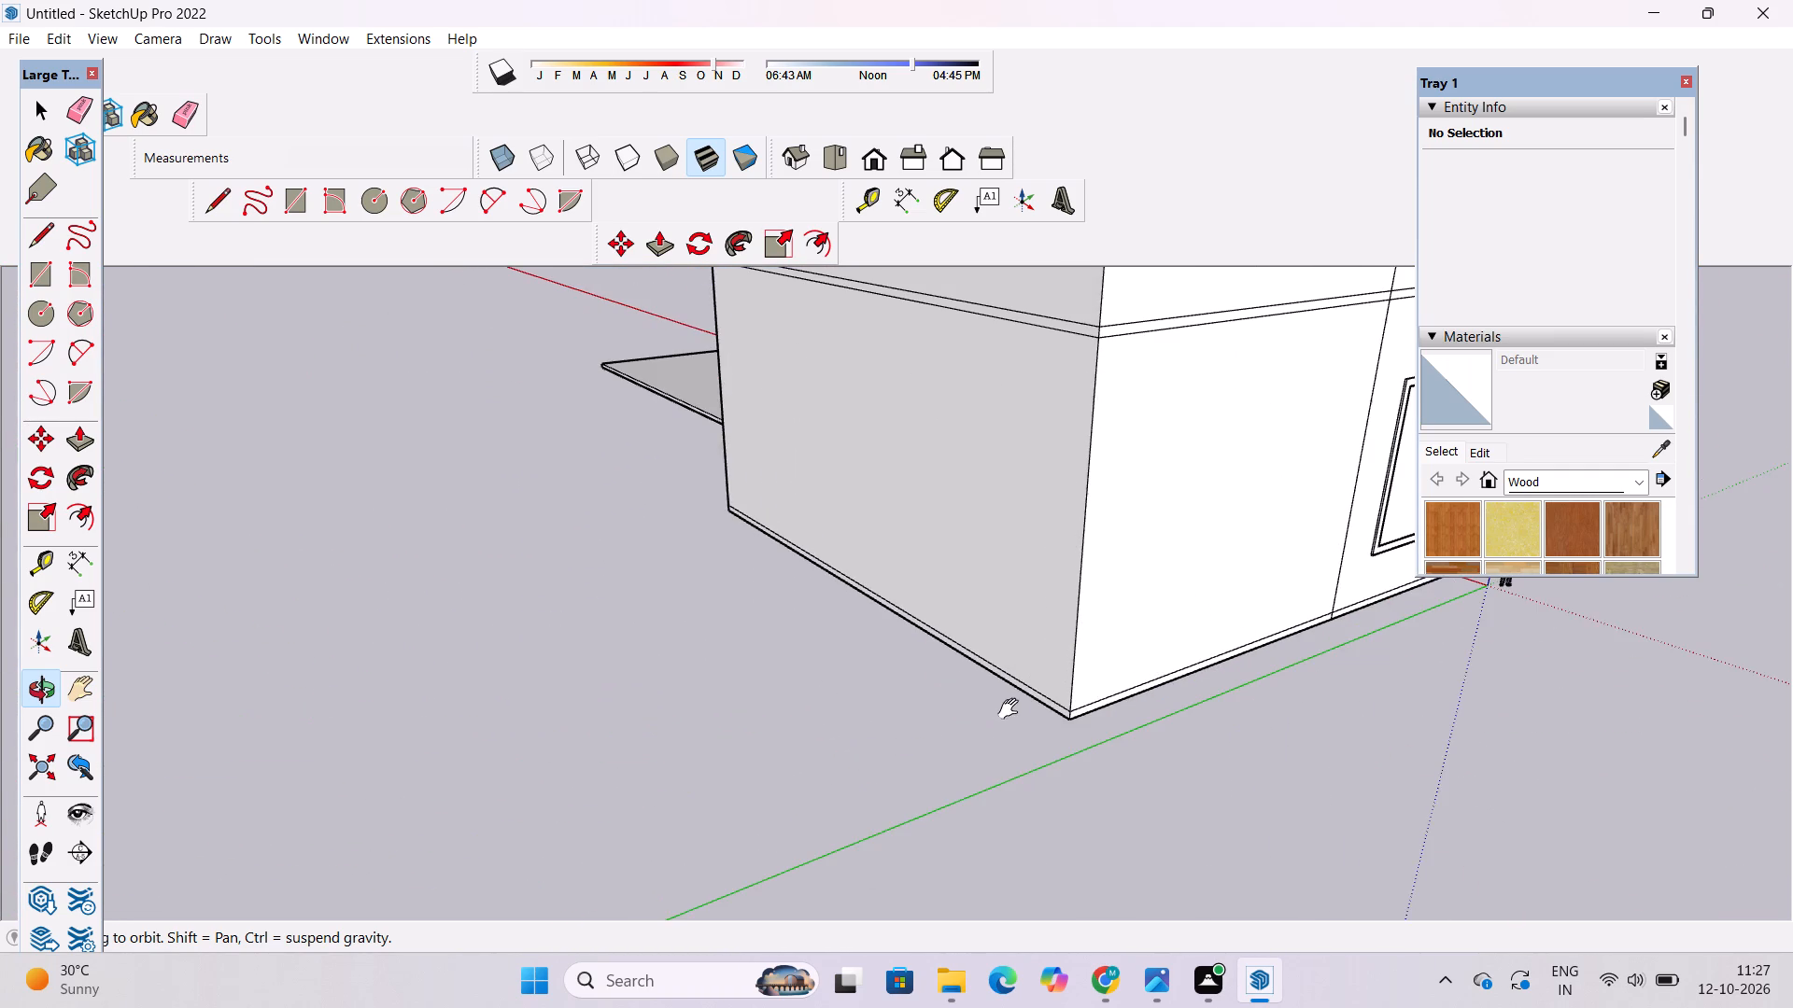
{"action": "left_click_drag", "start_coordinate": [1012, 709], "coordinate": [992, 711], "text": "shift"}
{"action": "key", "text": "p"}
{"action": "scroll", "coordinate": [1005, 695], "scroll_direction": "up", "scroll_amount": 6}
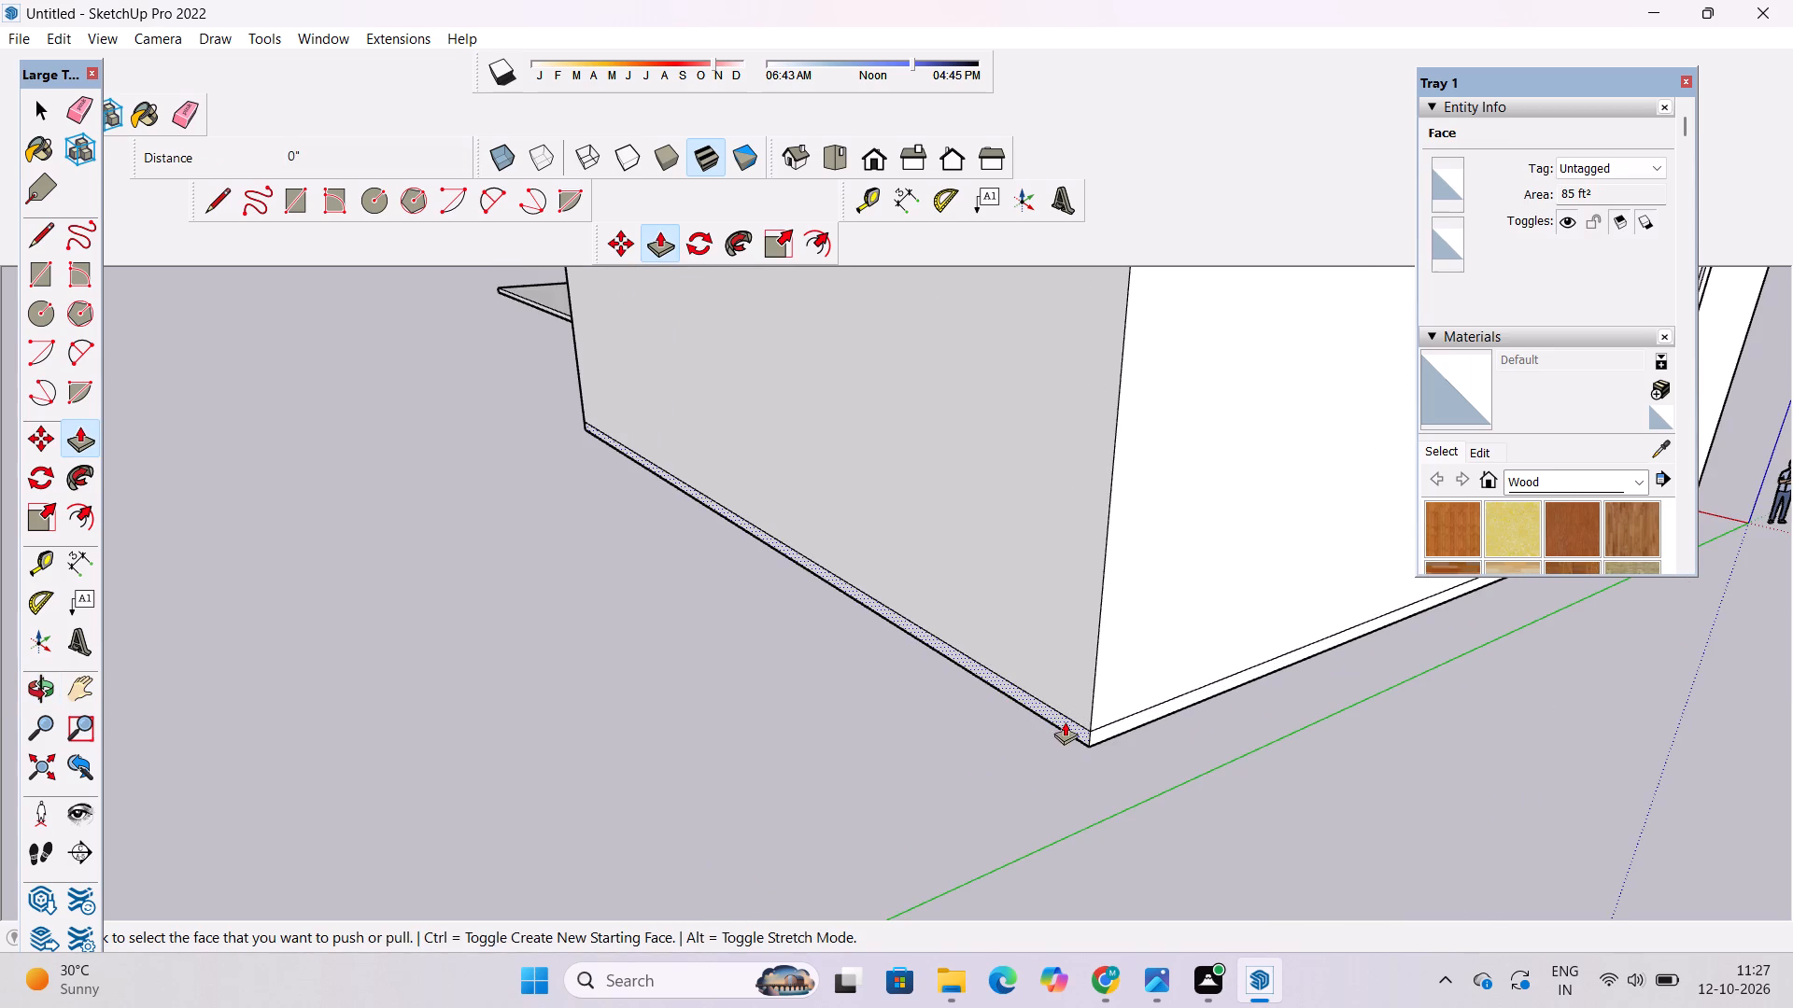
{"action": "left_click", "coordinate": [1065, 721]}
{"action": "scroll", "coordinate": [1013, 717], "scroll_direction": "down", "scroll_amount": 8}
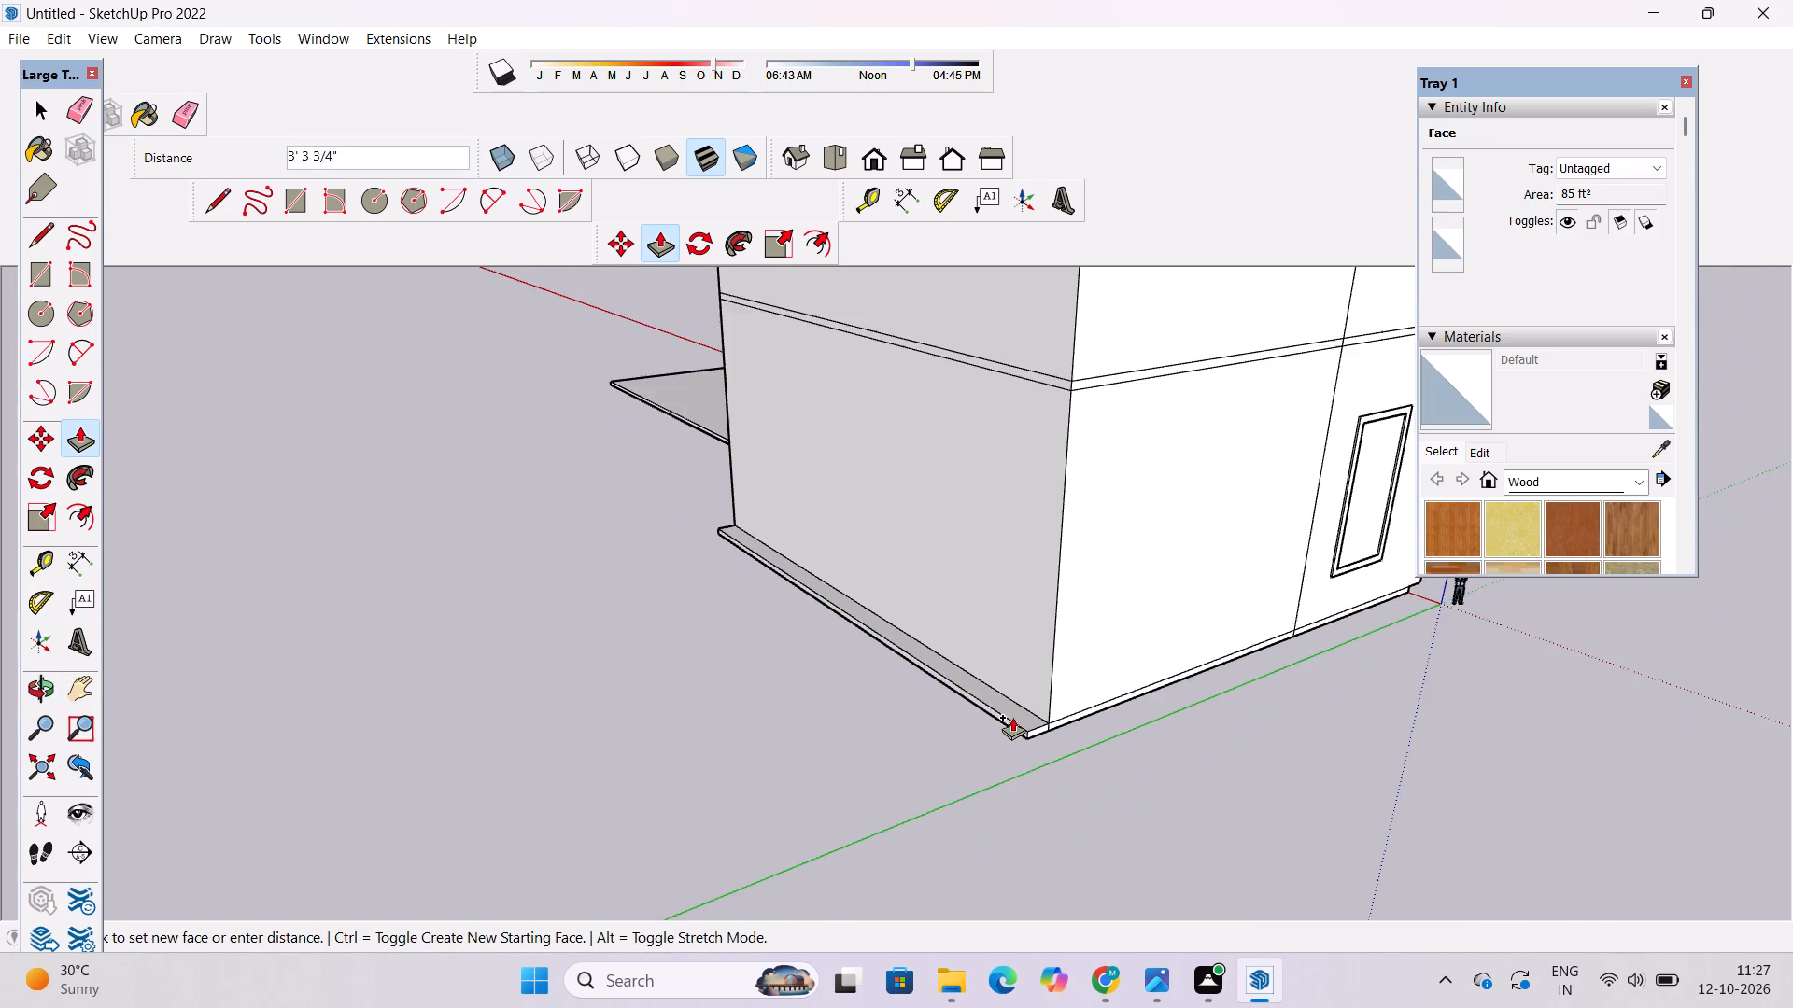
{"action": "scroll", "coordinate": [1012, 717], "scroll_direction": "down", "scroll_amount": 10}
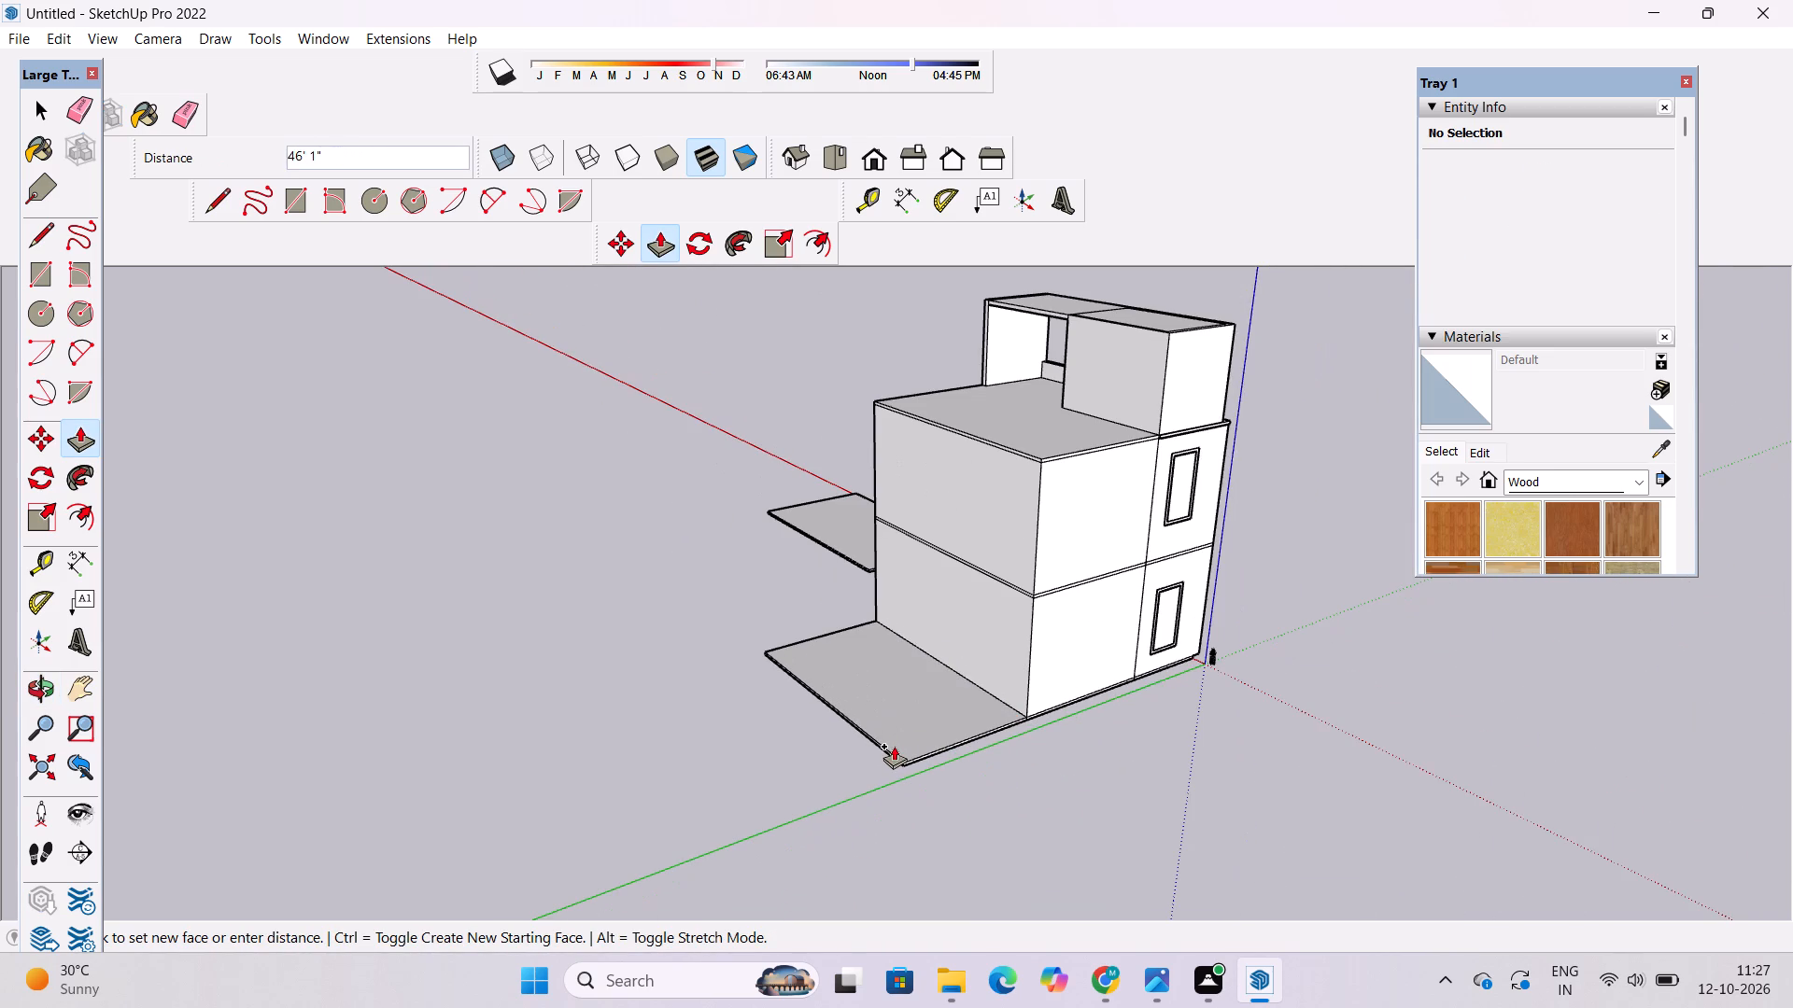
{"action": "scroll", "coordinate": [894, 746], "scroll_direction": "up", "scroll_amount": 4}
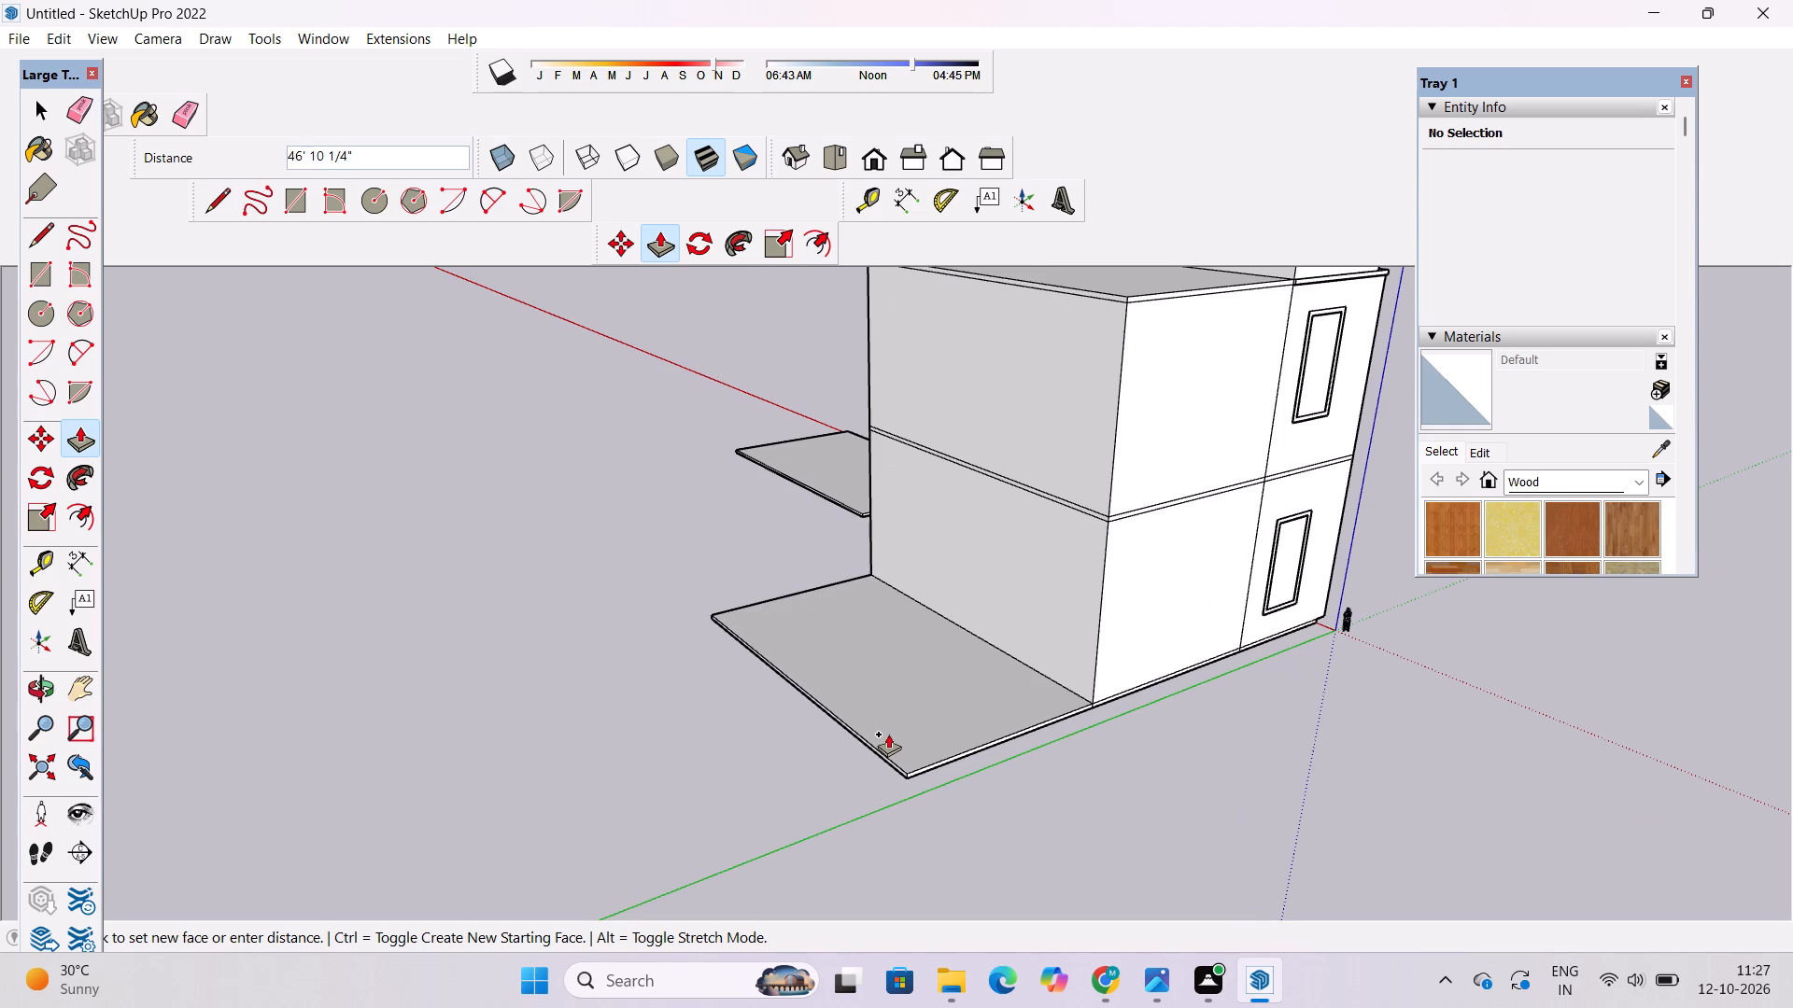
{"action": "scroll", "coordinate": [889, 734], "scroll_direction": "down", "scroll_amount": 1}
{"action": "scroll", "coordinate": [892, 739], "scroll_direction": "up", "scroll_amount": 2}
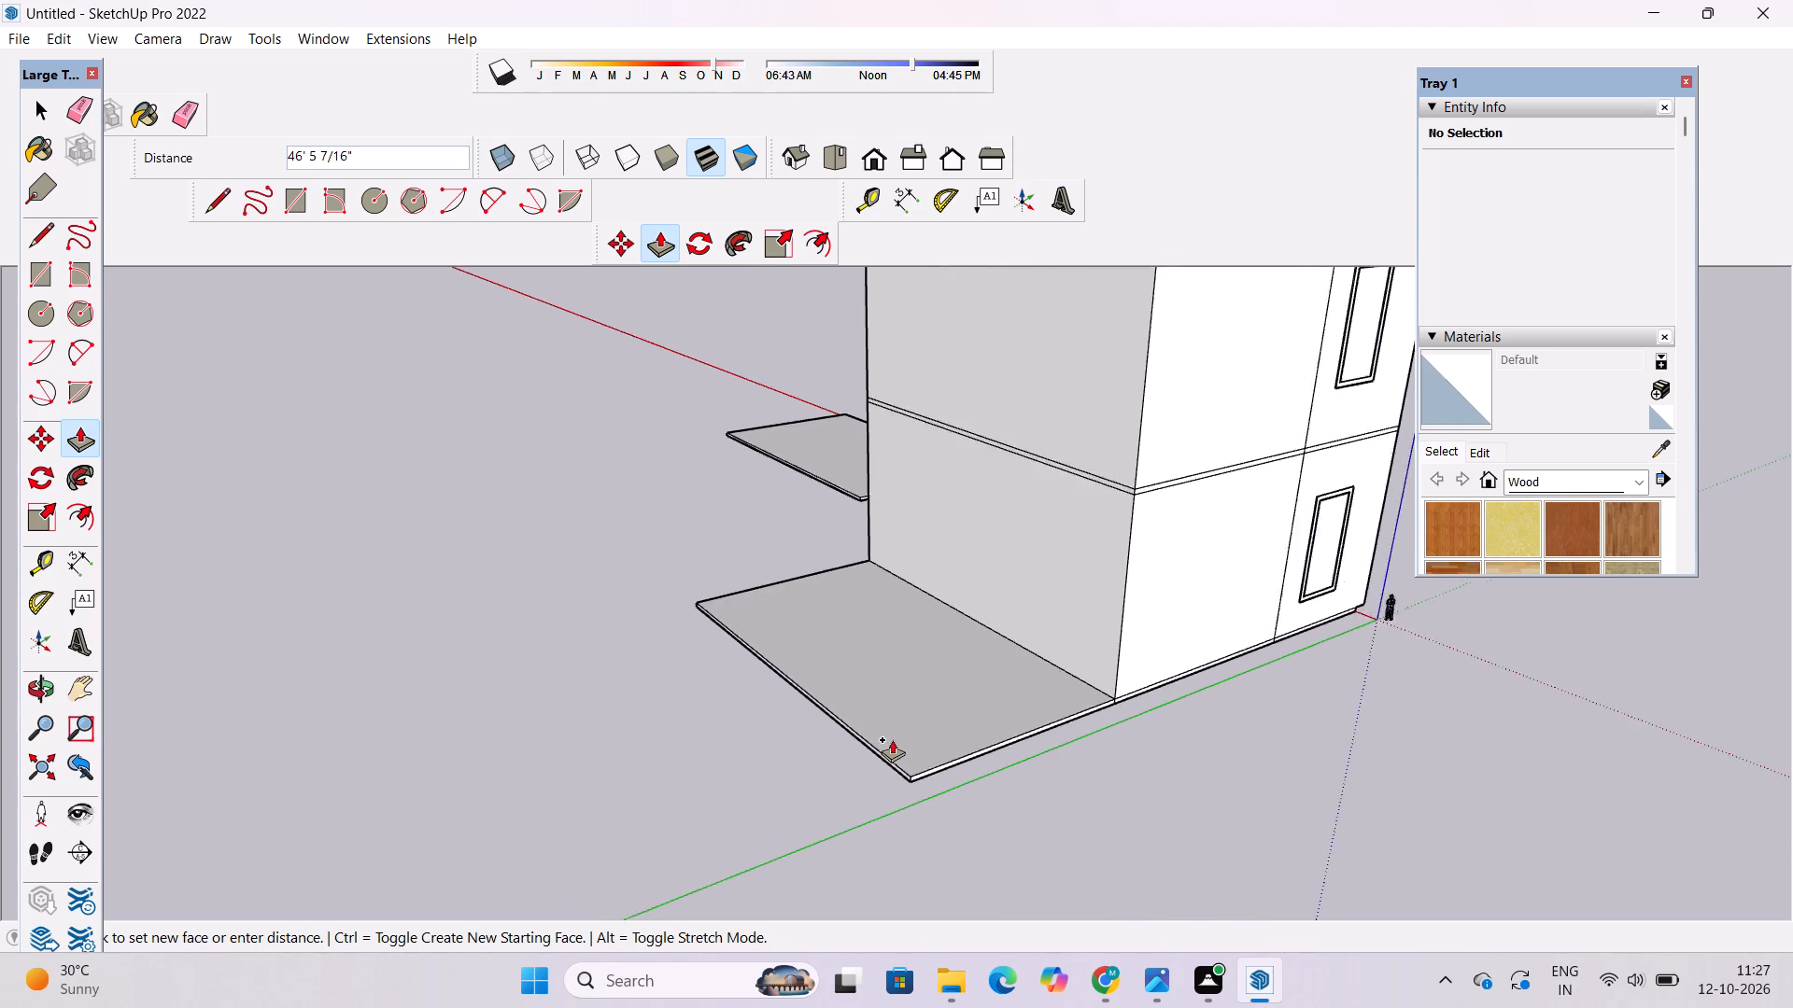
{"action": "scroll", "coordinate": [892, 739], "scroll_direction": "up", "scroll_amount": 1}
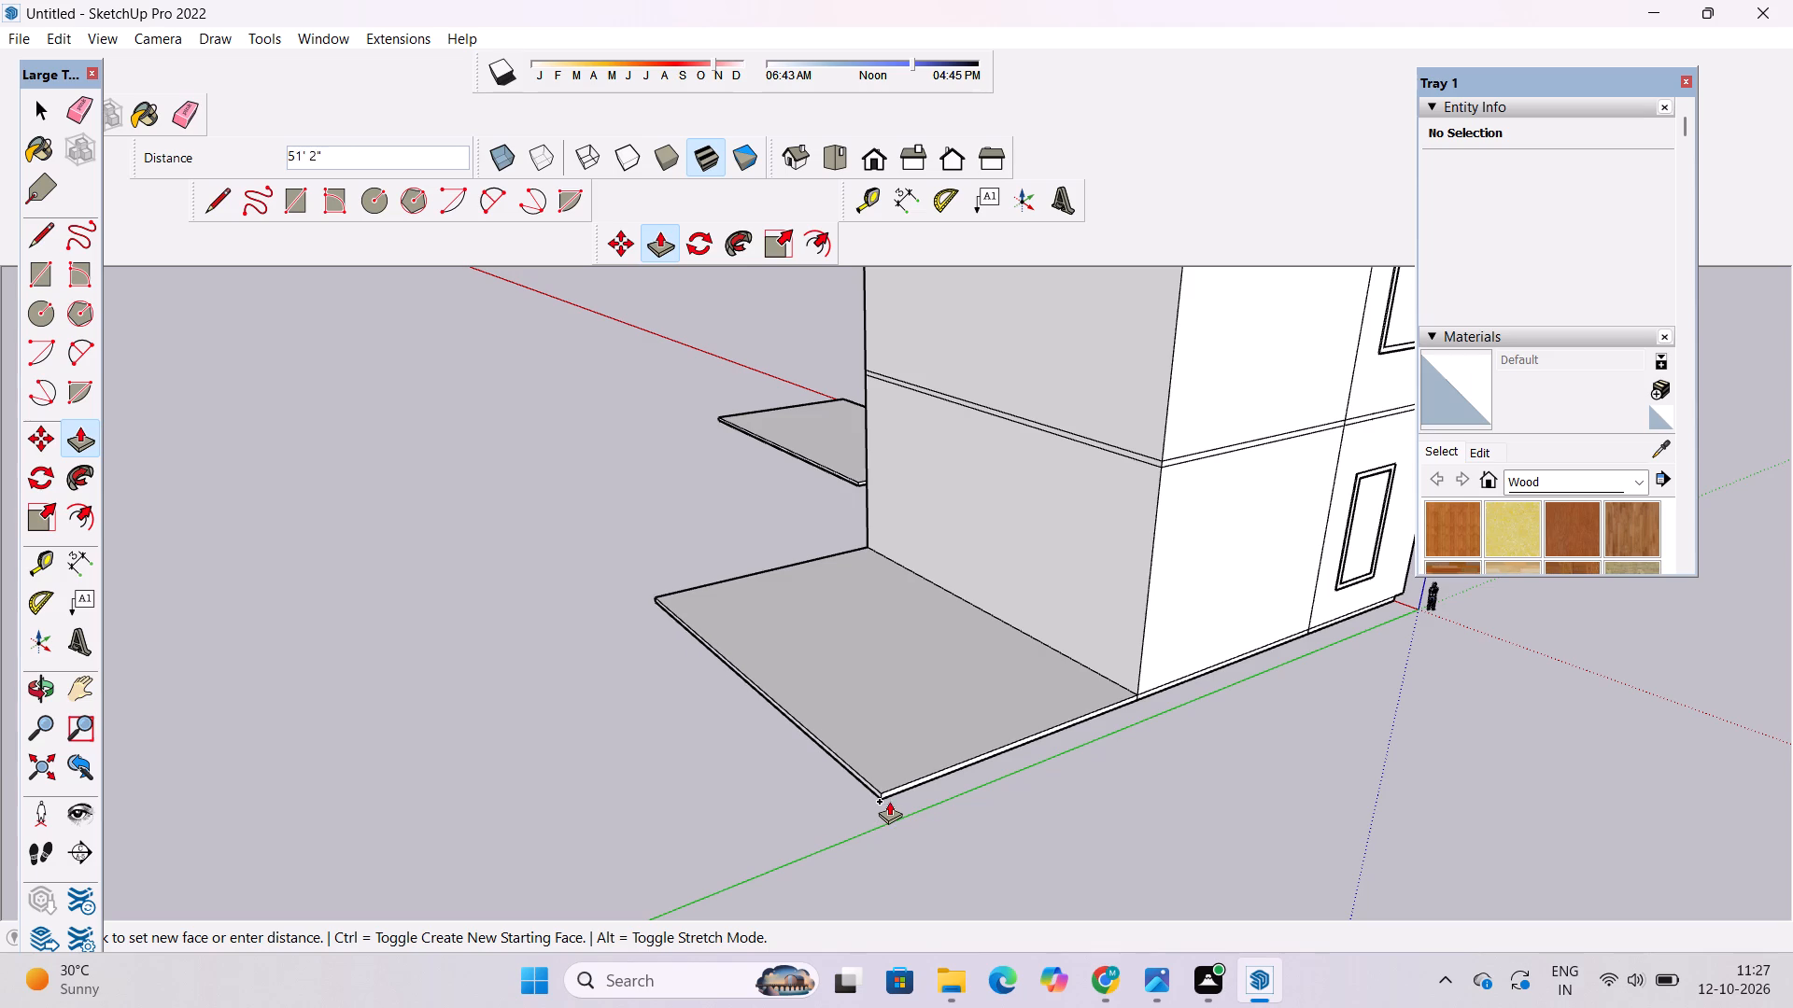
{"action": "scroll", "coordinate": [888, 793], "scroll_direction": "down", "scroll_amount": 2}
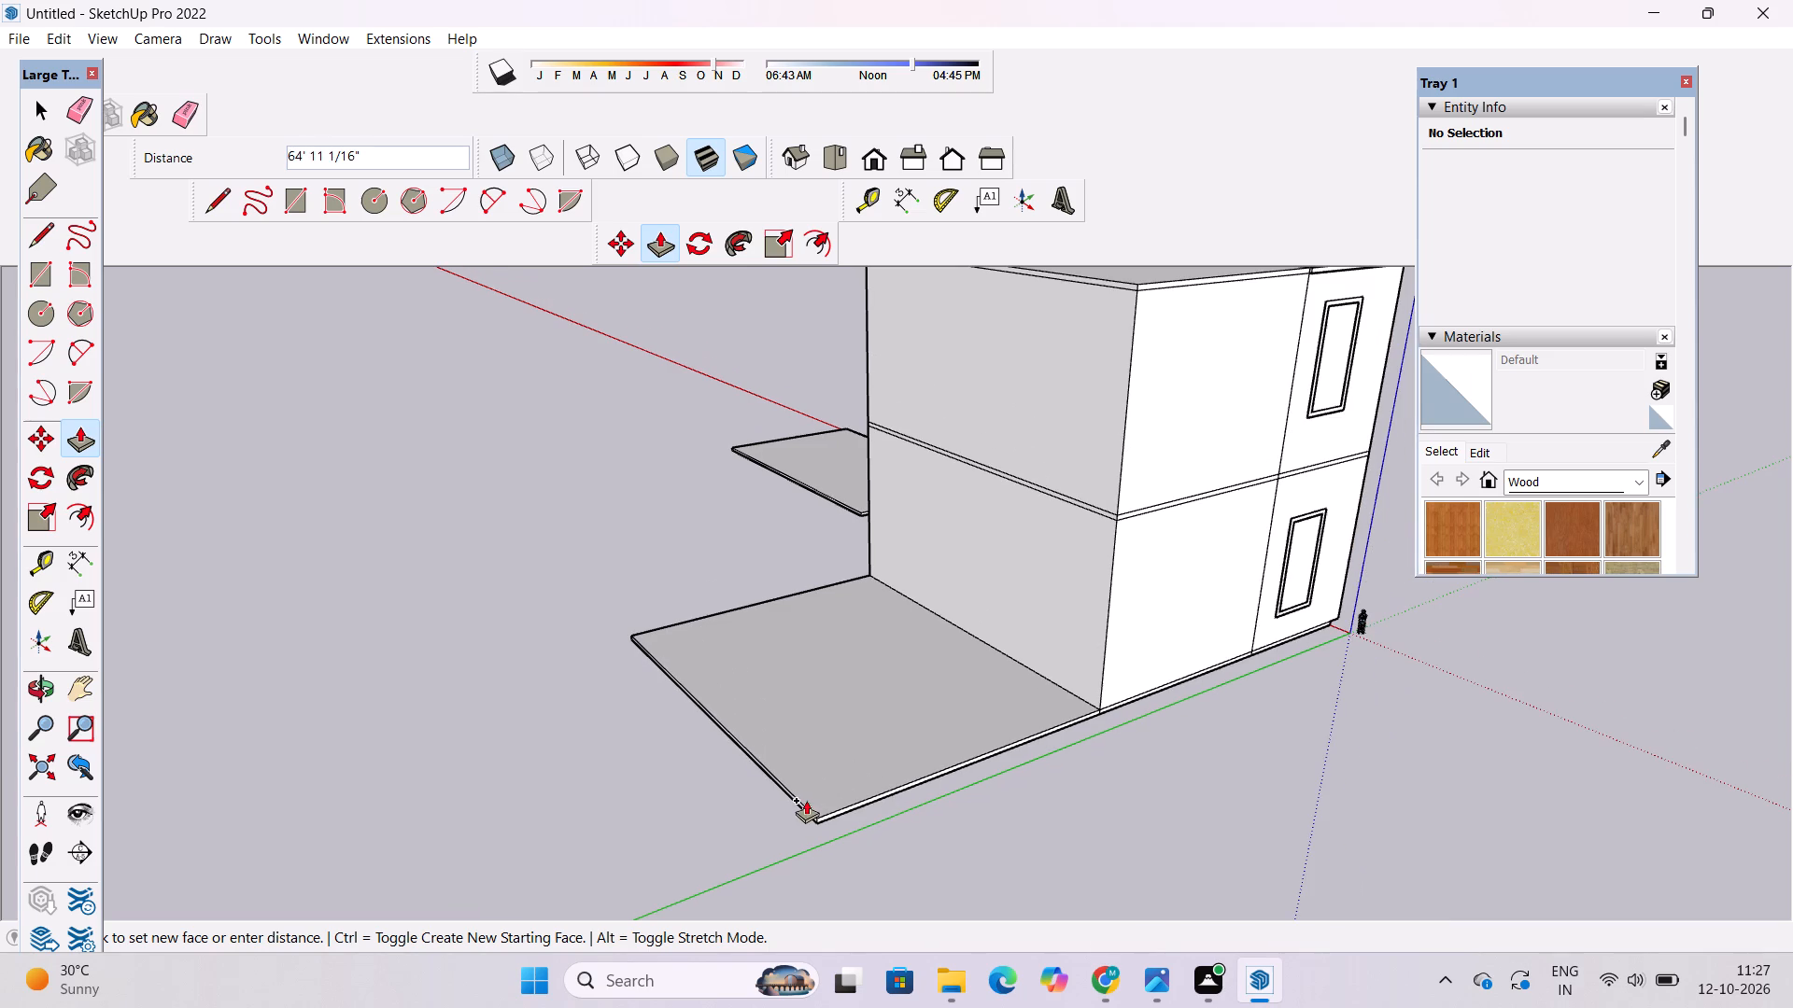
{"action": "type", "text": "65'"}
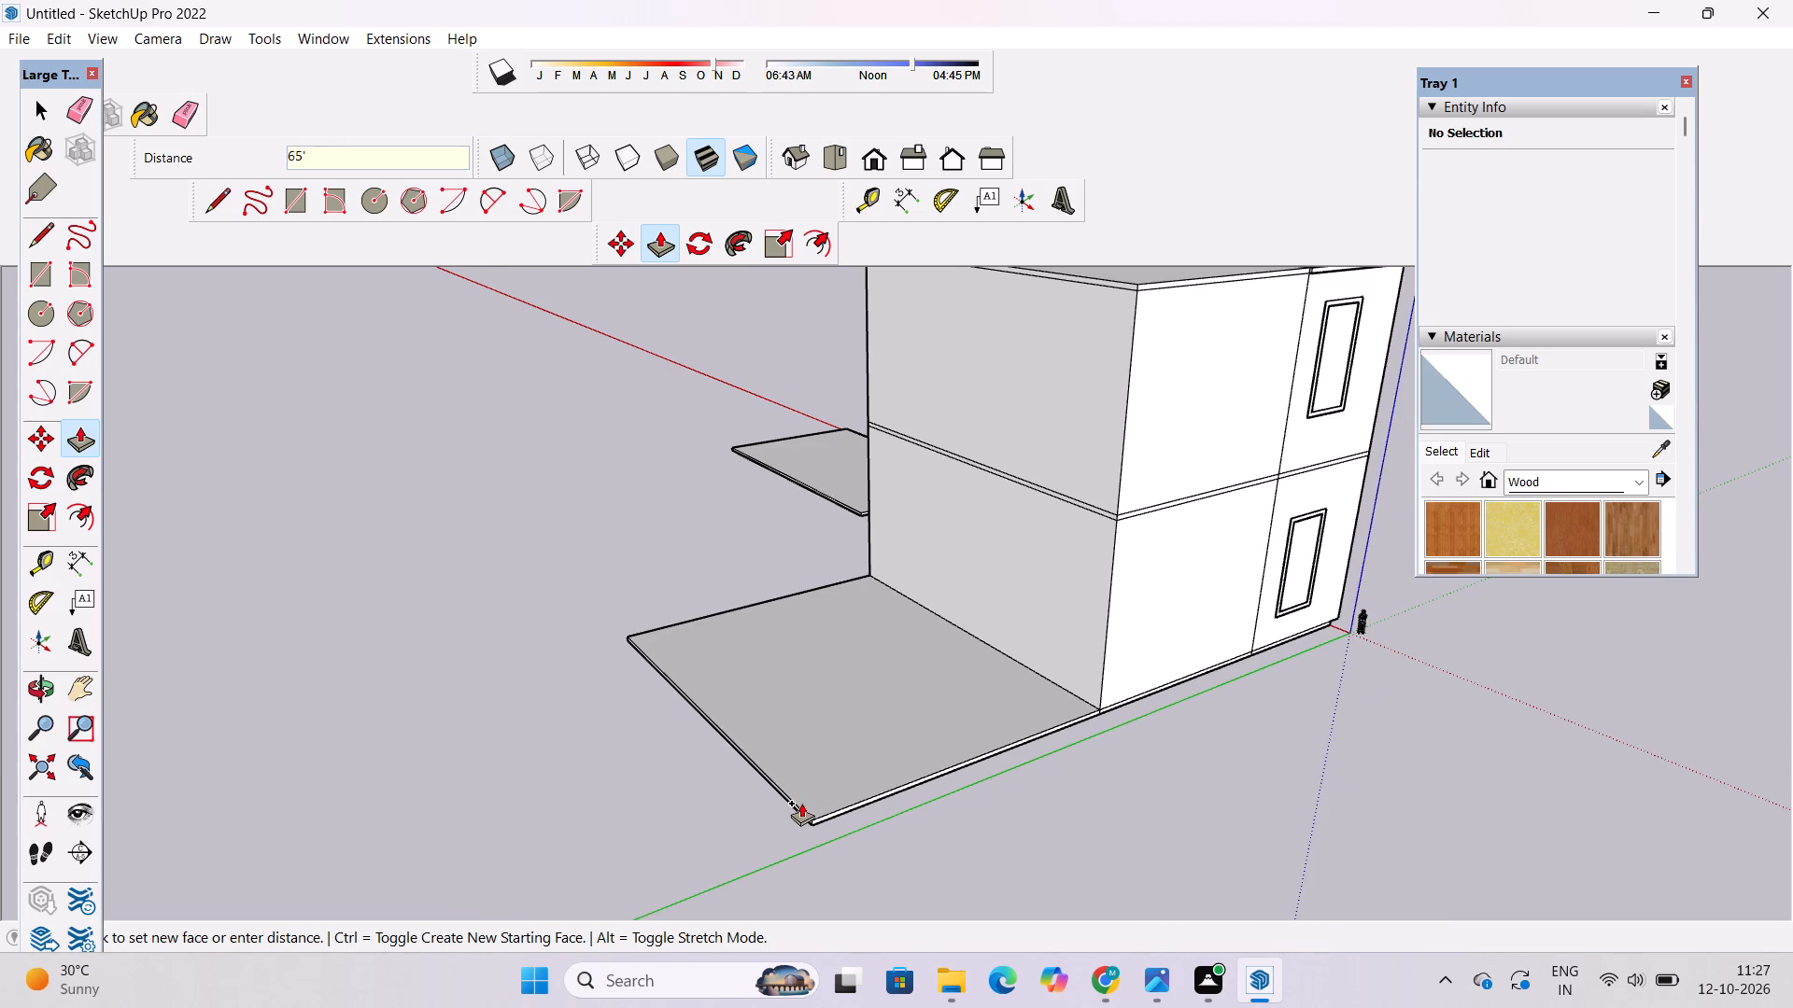
{"action": "key", "text": "Return"}
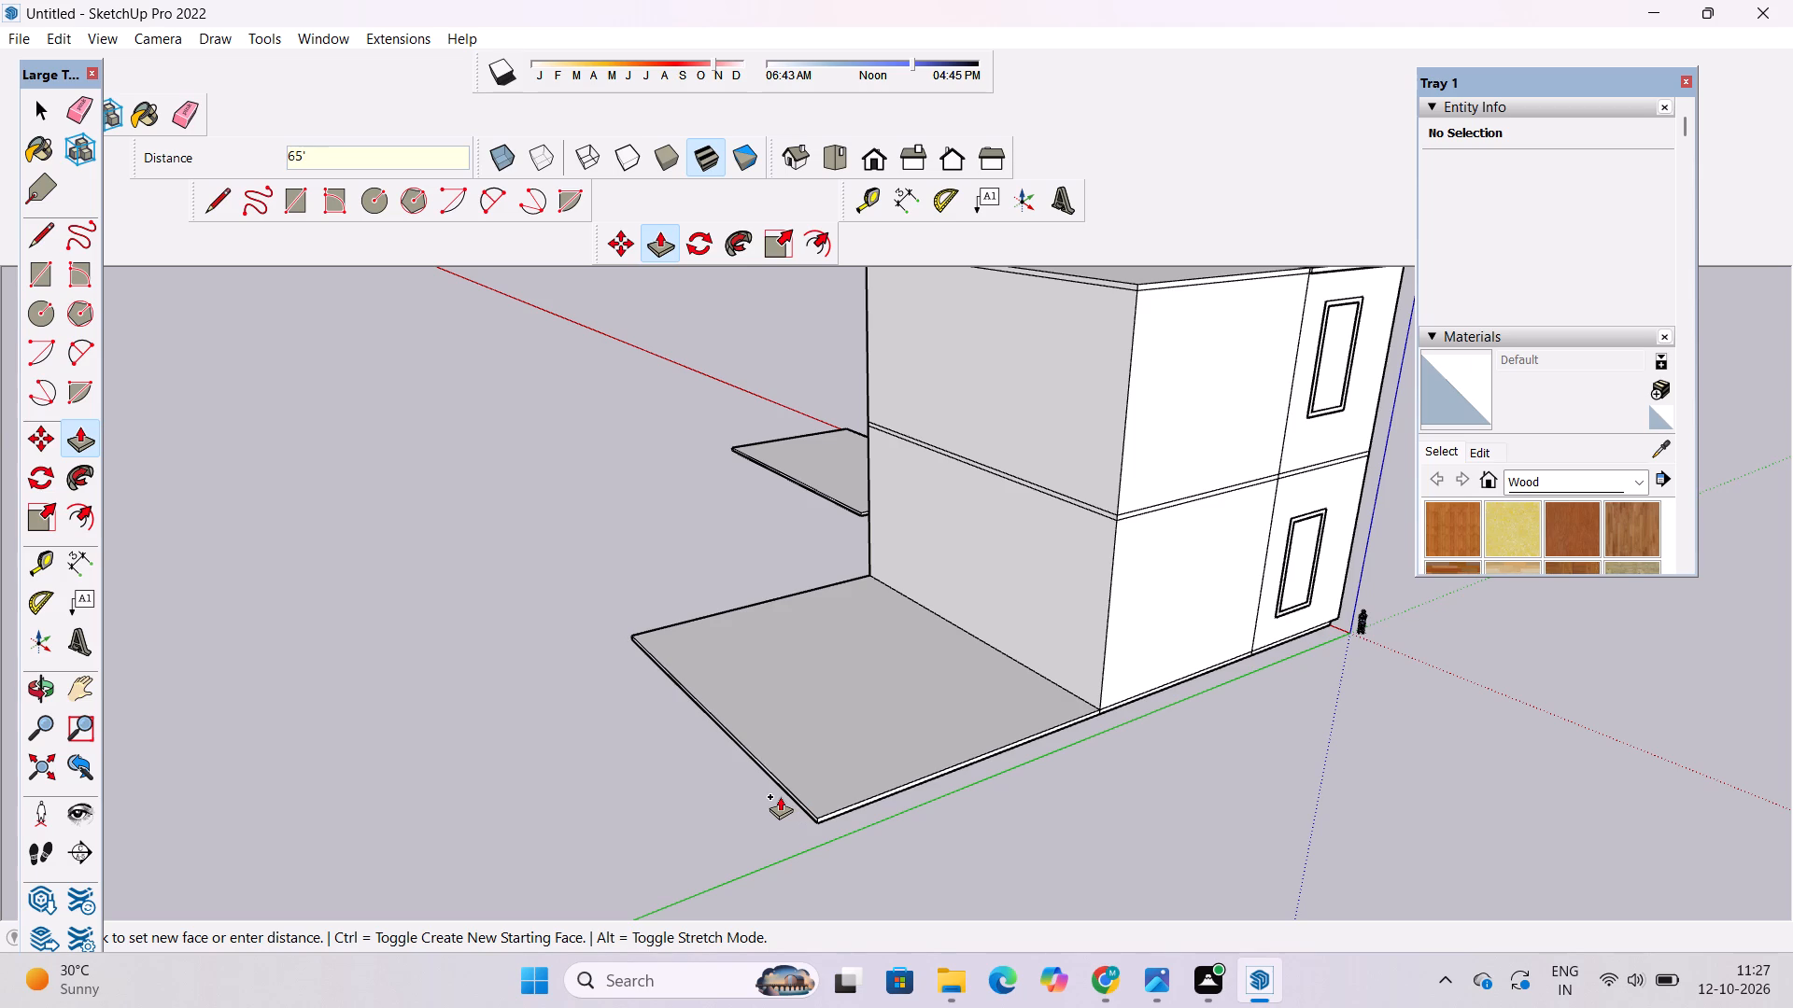
Examine the extended rear ground slab in relation to the house from the side and rear.
{"action": "key", "text": "o"}
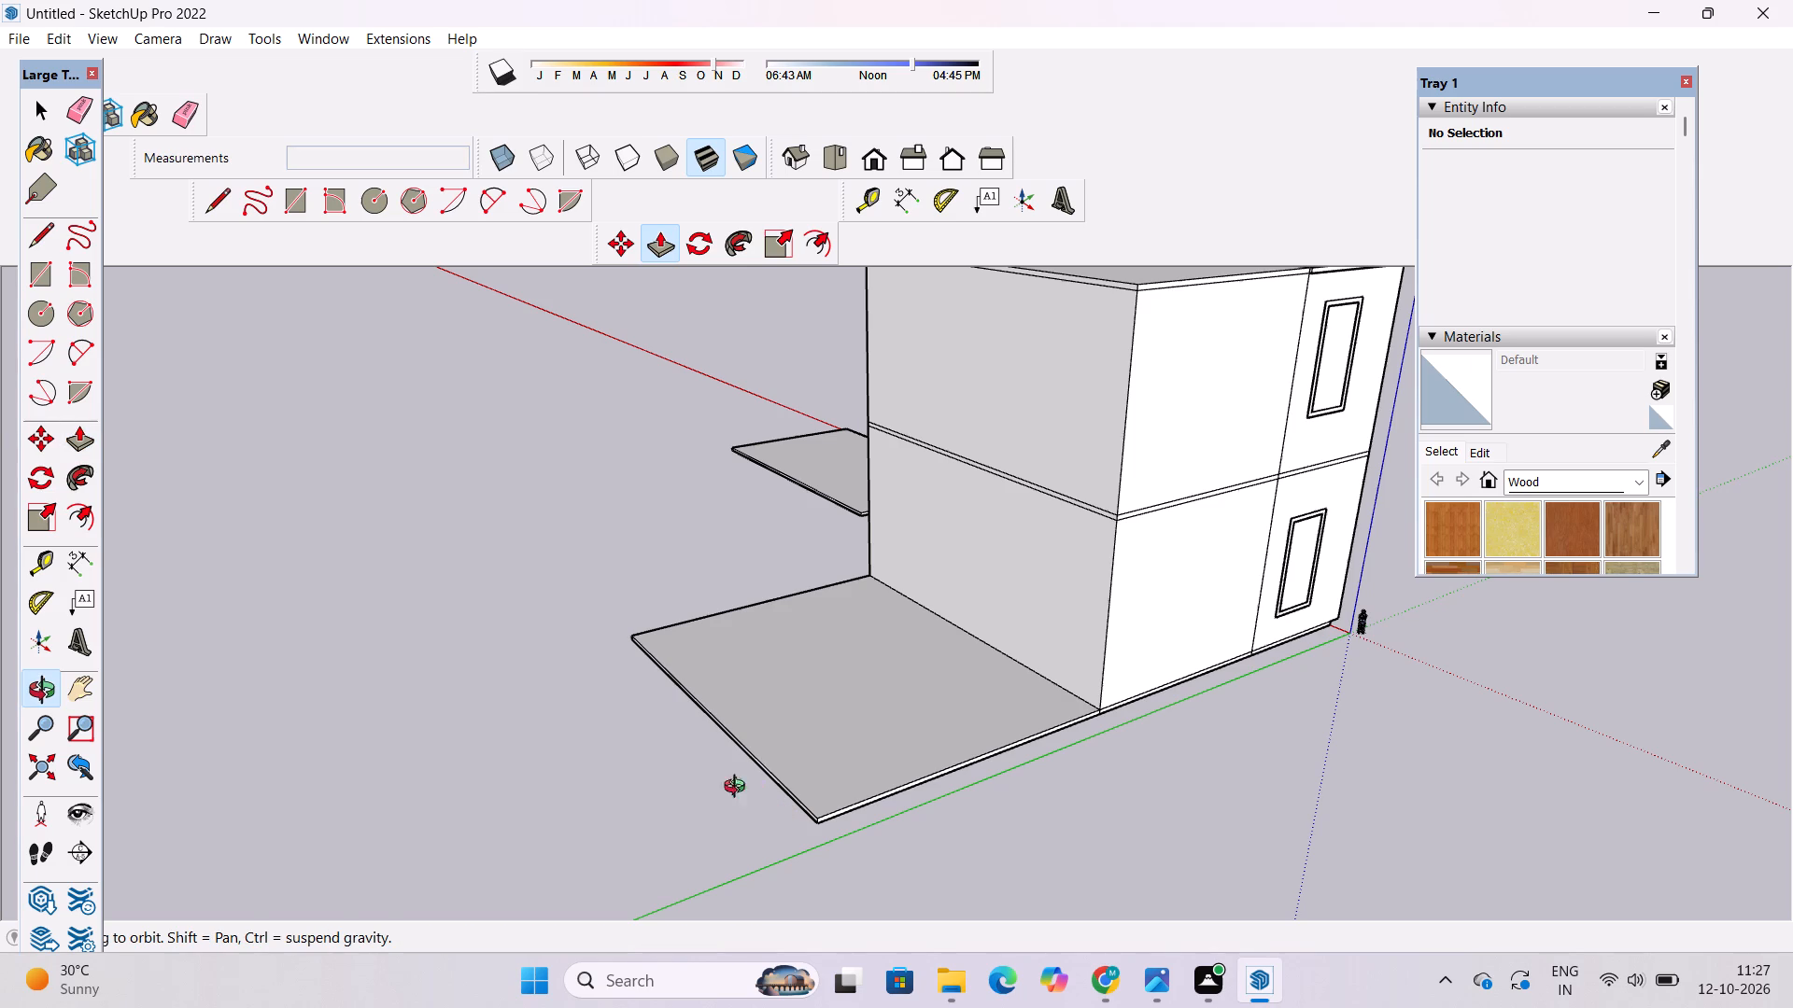
{"action": "scroll", "coordinate": [598, 780], "scroll_direction": "down", "scroll_amount": 4}
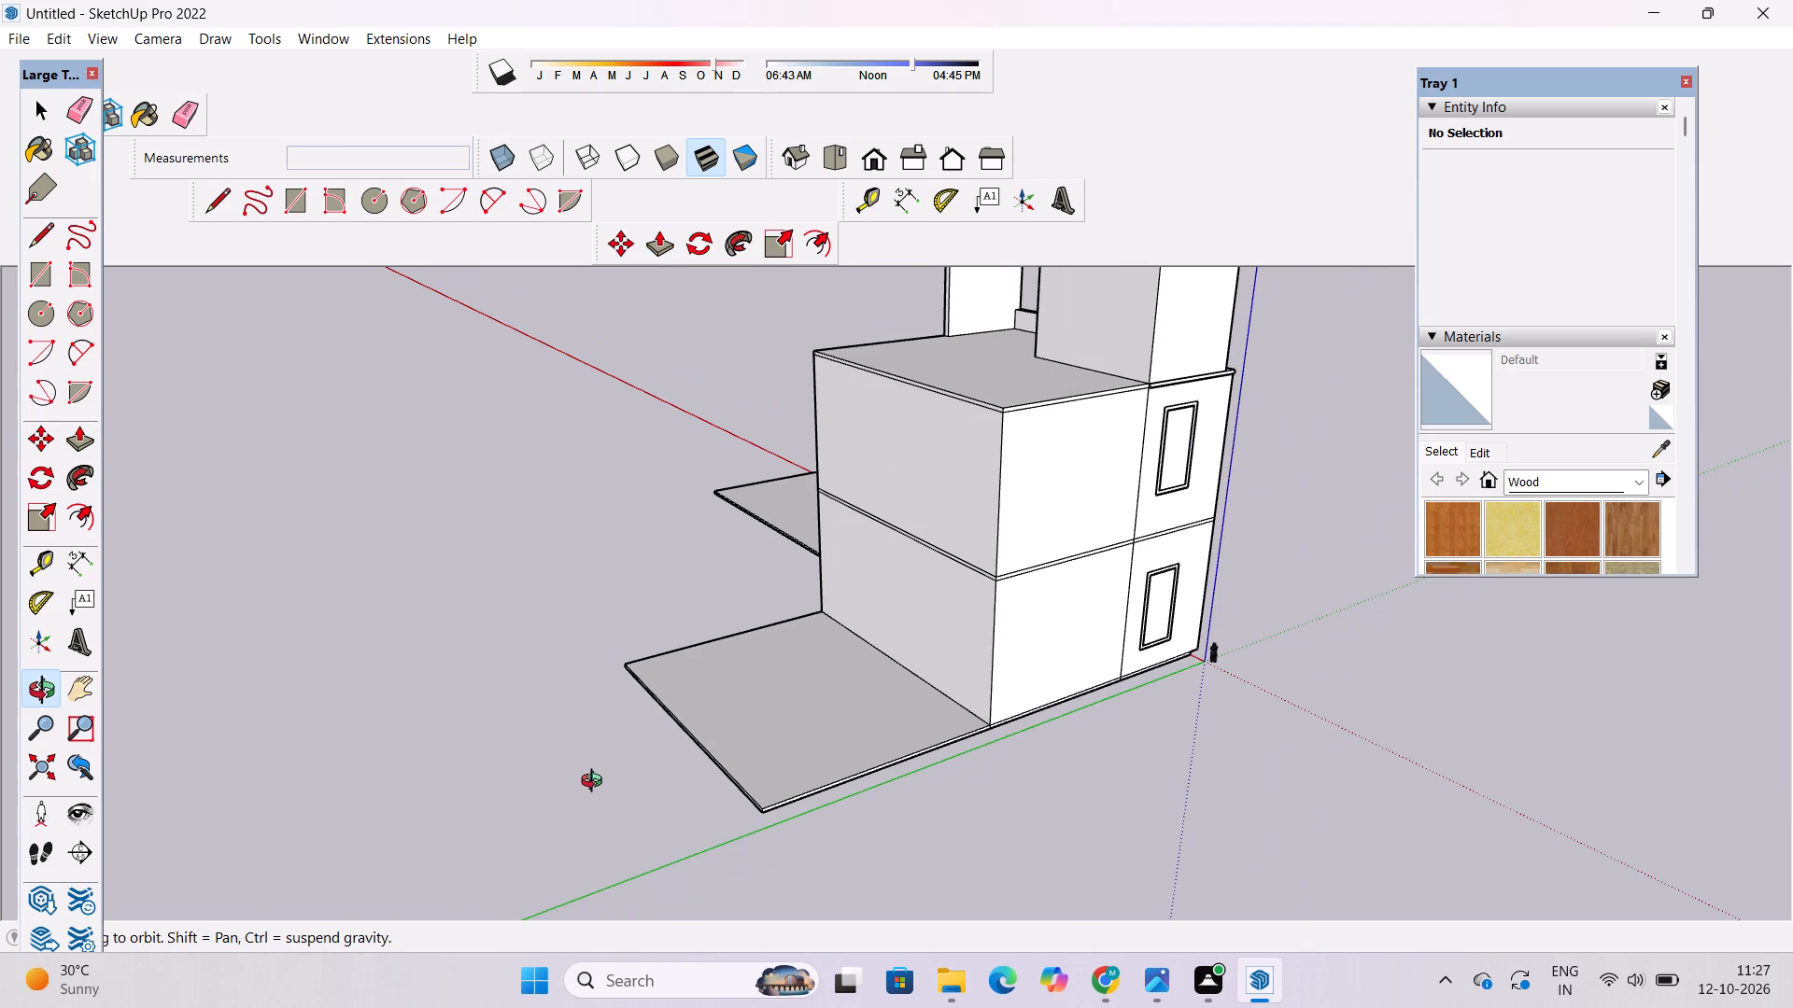
{"action": "scroll", "coordinate": [596, 783], "scroll_direction": "down", "scroll_amount": 7}
{"action": "left_click_drag", "start_coordinate": [869, 811], "coordinate": [850, 816], "text": "shift"}
{"action": "left_click_drag", "start_coordinate": [832, 816], "coordinate": [650, 671]}
{"action": "scroll", "coordinate": [743, 673], "scroll_direction": "up", "scroll_amount": 5}
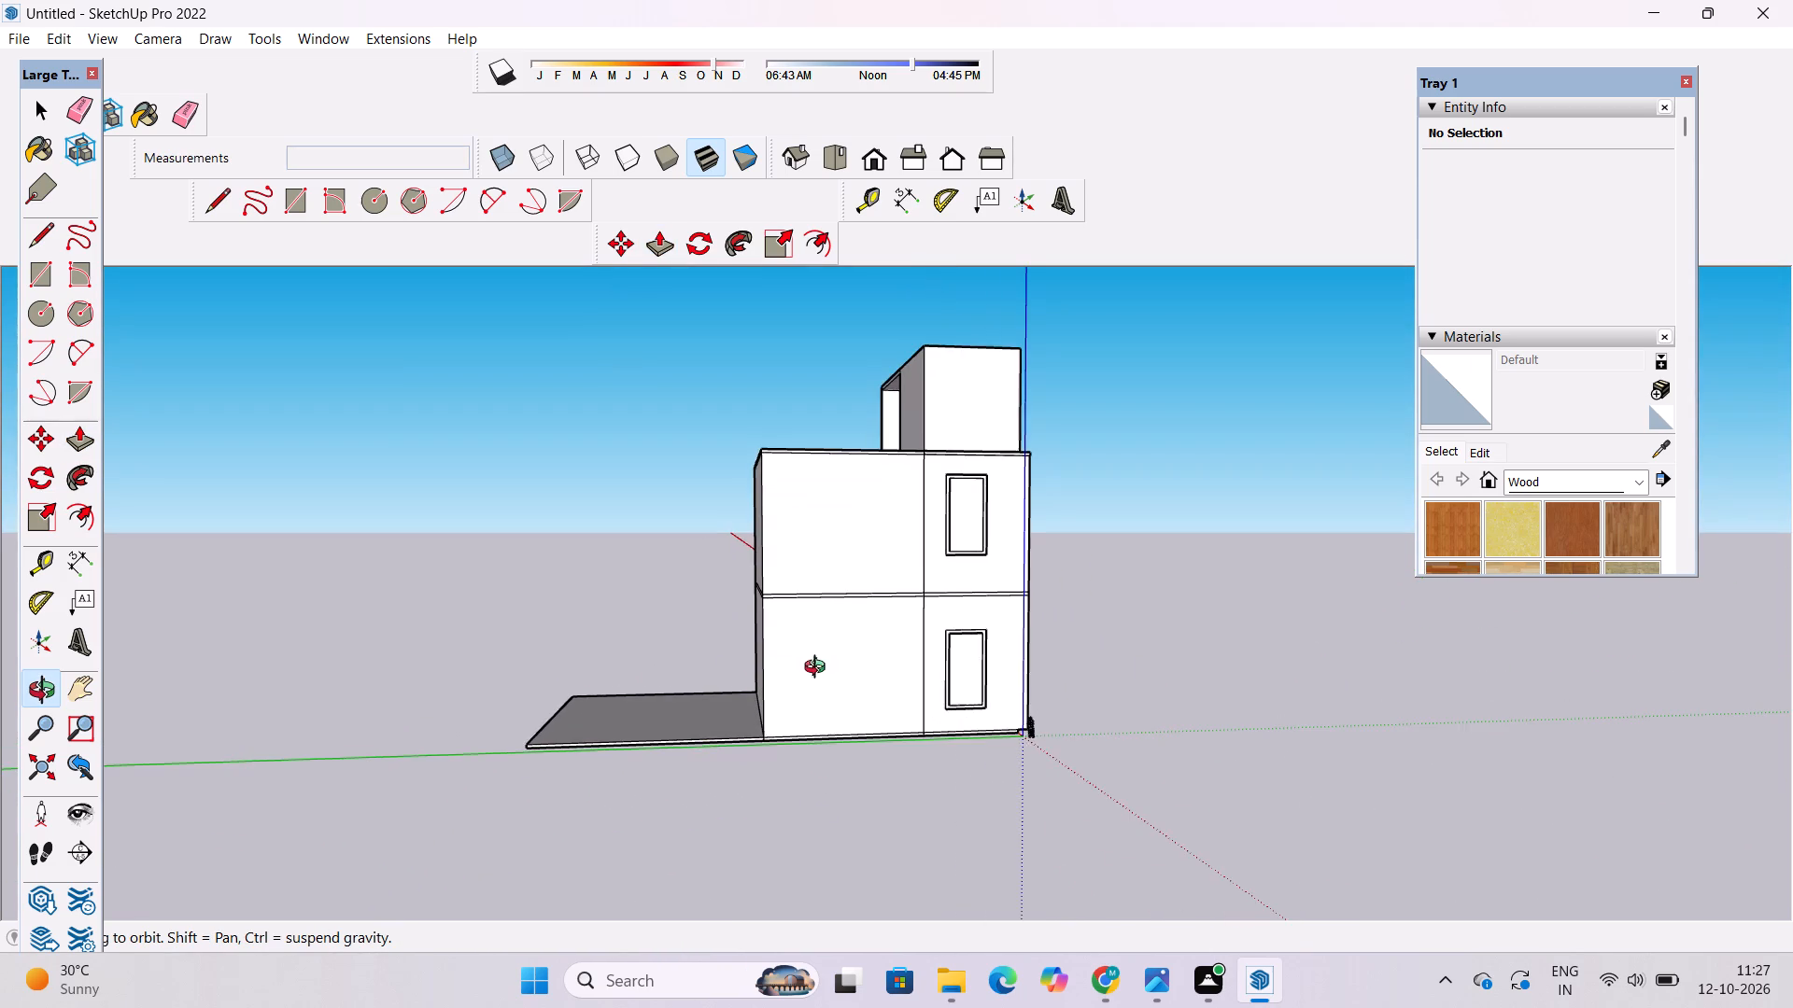
{"action": "left_click_drag", "start_coordinate": [882, 680], "coordinate": [794, 744]}
{"action": "scroll", "coordinate": [783, 712], "scroll_direction": "down", "scroll_amount": 3}
{"action": "left_click_drag", "start_coordinate": [796, 724], "coordinate": [958, 799], "text": "shift"}
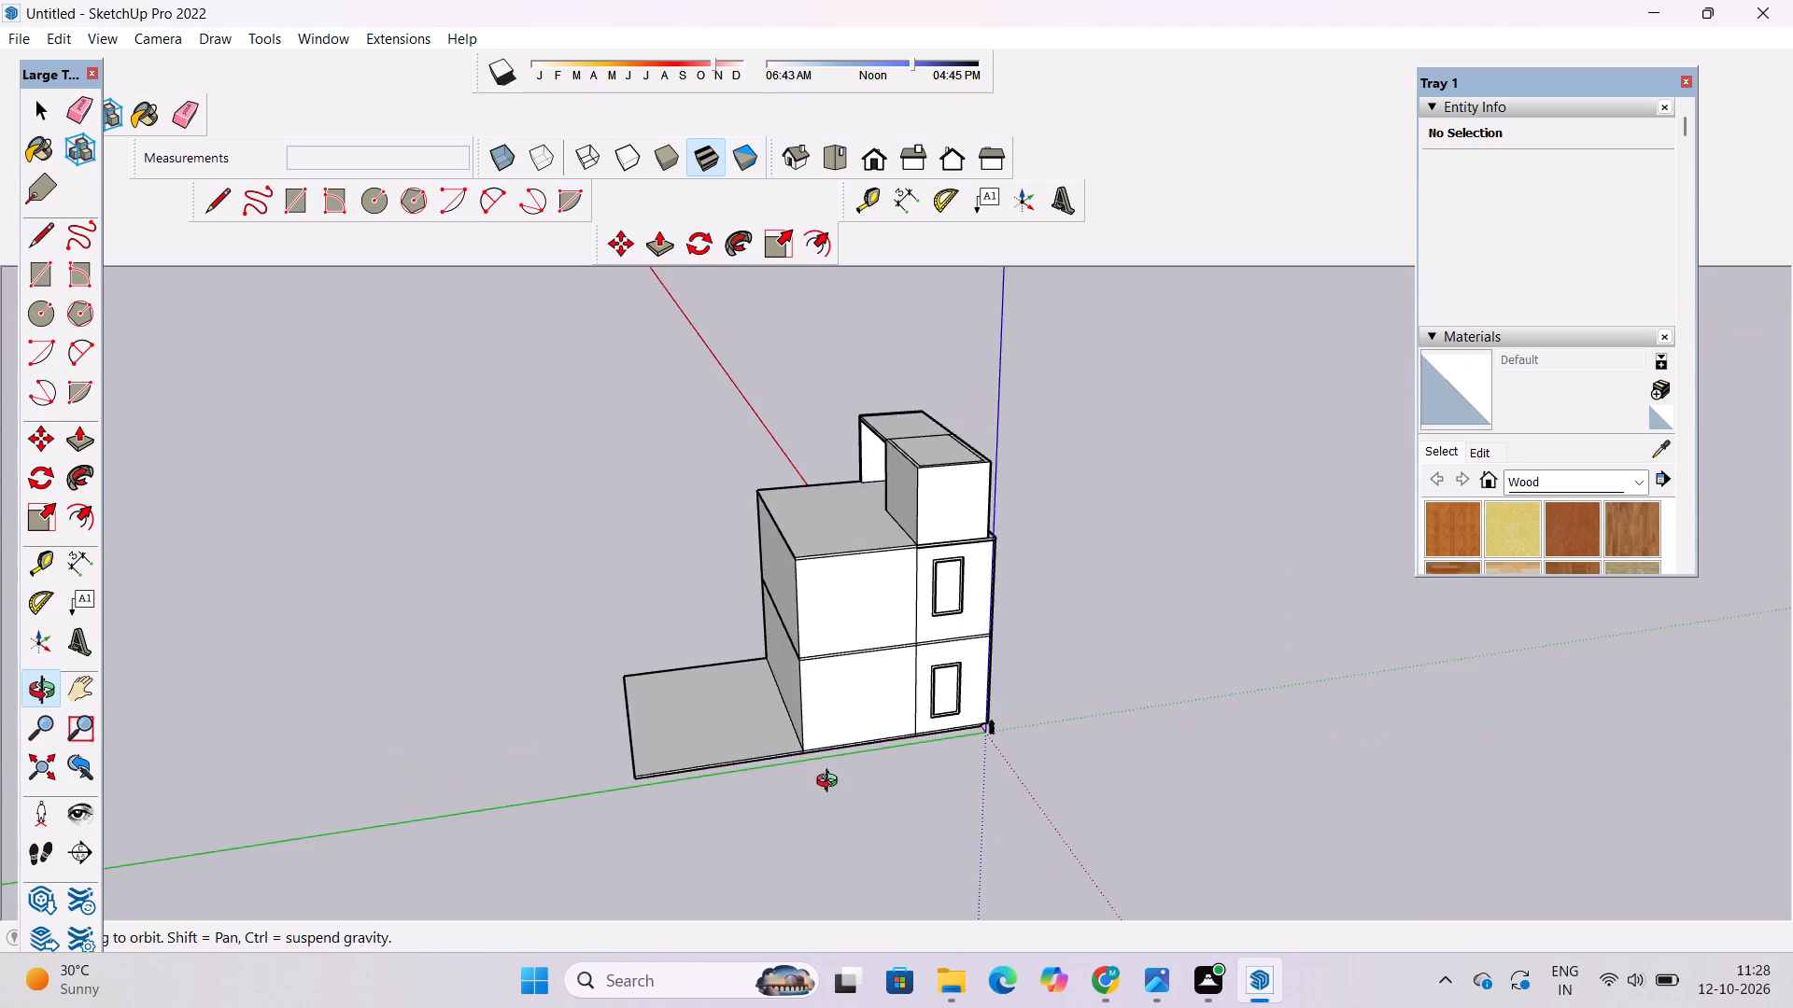
{"action": "scroll", "coordinate": [778, 728], "scroll_direction": "up", "scroll_amount": 8}
{"action": "left_click_drag", "start_coordinate": [753, 761], "coordinate": [830, 651], "text": "shift"}
{"action": "left_click_drag", "start_coordinate": [838, 658], "coordinate": [1195, 737]}
{"action": "left_click_drag", "start_coordinate": [1130, 754], "coordinate": [1094, 756], "text": "shift"}
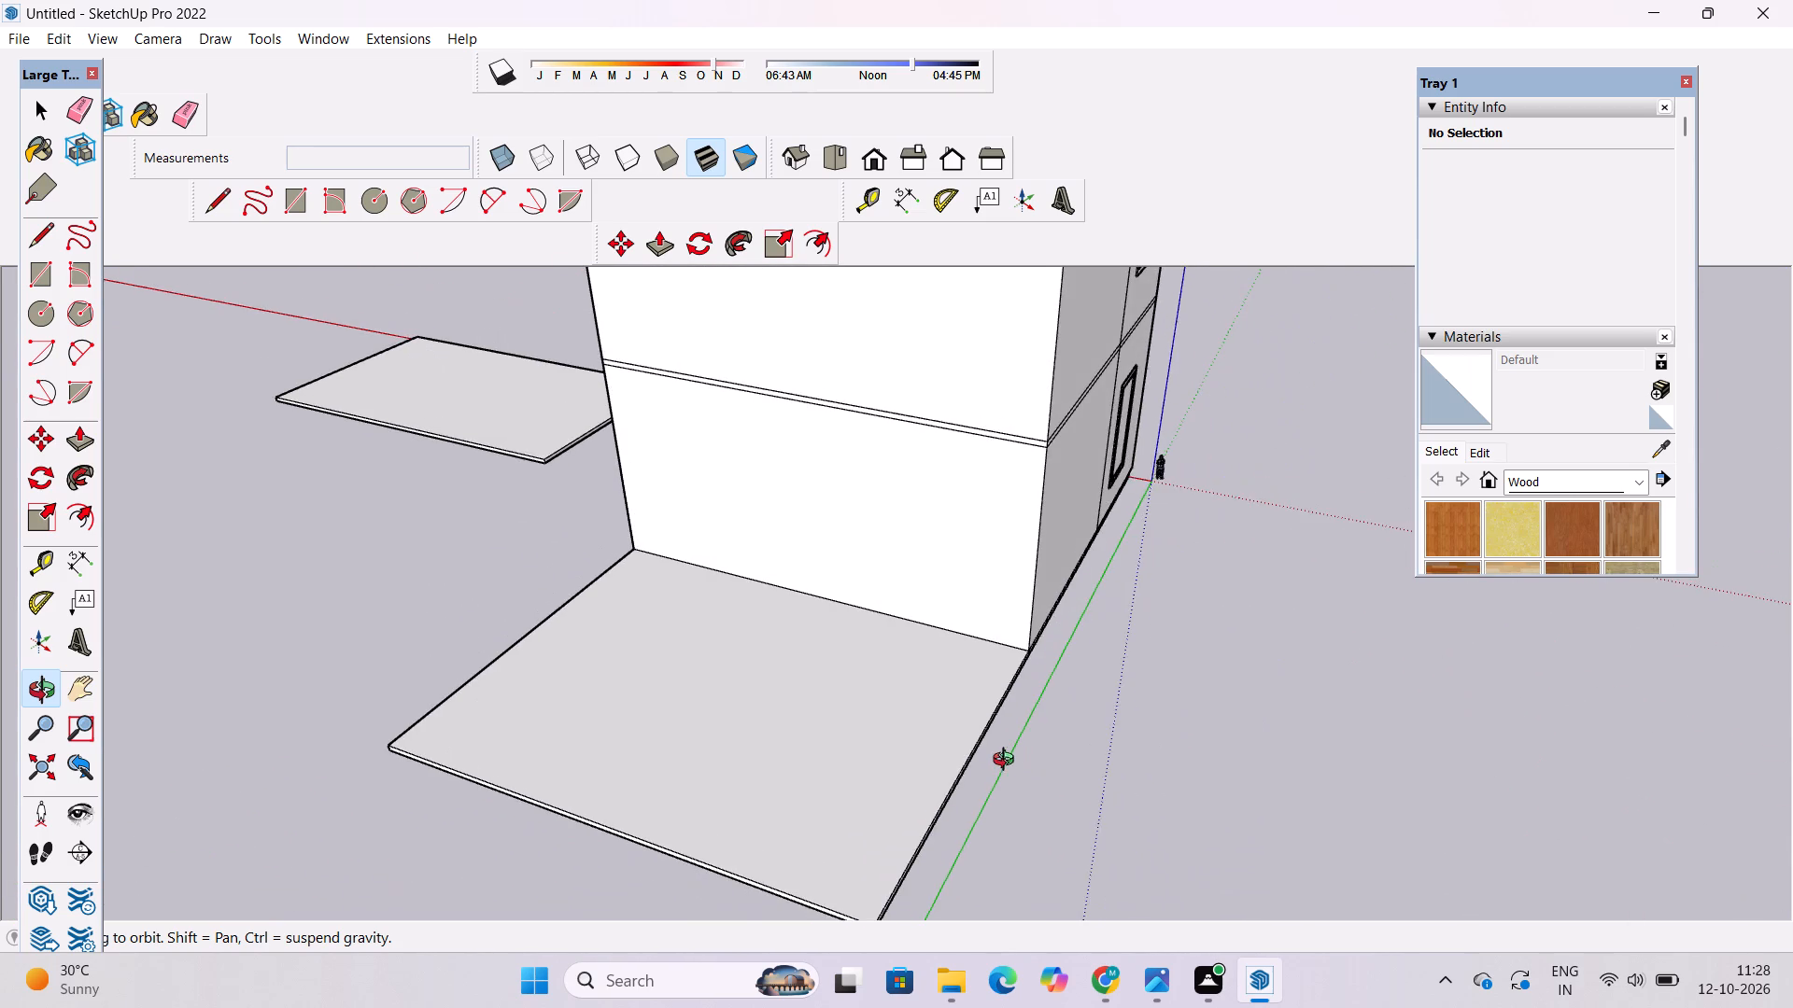
Place a guide 1.5' inside the rear slab's side edge farther from the green axis.
{"action": "scroll", "coordinate": [1008, 762], "scroll_direction": "up", "scroll_amount": 3}
{"action": "left_click_drag", "start_coordinate": [929, 750], "coordinate": [1057, 751]}
{"action": "left_click_drag", "start_coordinate": [1056, 751], "coordinate": [1030, 720]}
{"action": "left_click_drag", "start_coordinate": [987, 757], "coordinate": [1024, 636], "text": "shift"}
{"action": "scroll", "coordinate": [1015, 632], "scroll_direction": "down", "scroll_amount": 3}
{"action": "left_click_drag", "start_coordinate": [1018, 655], "coordinate": [1109, 715]}
{"action": "key", "text": "t"}
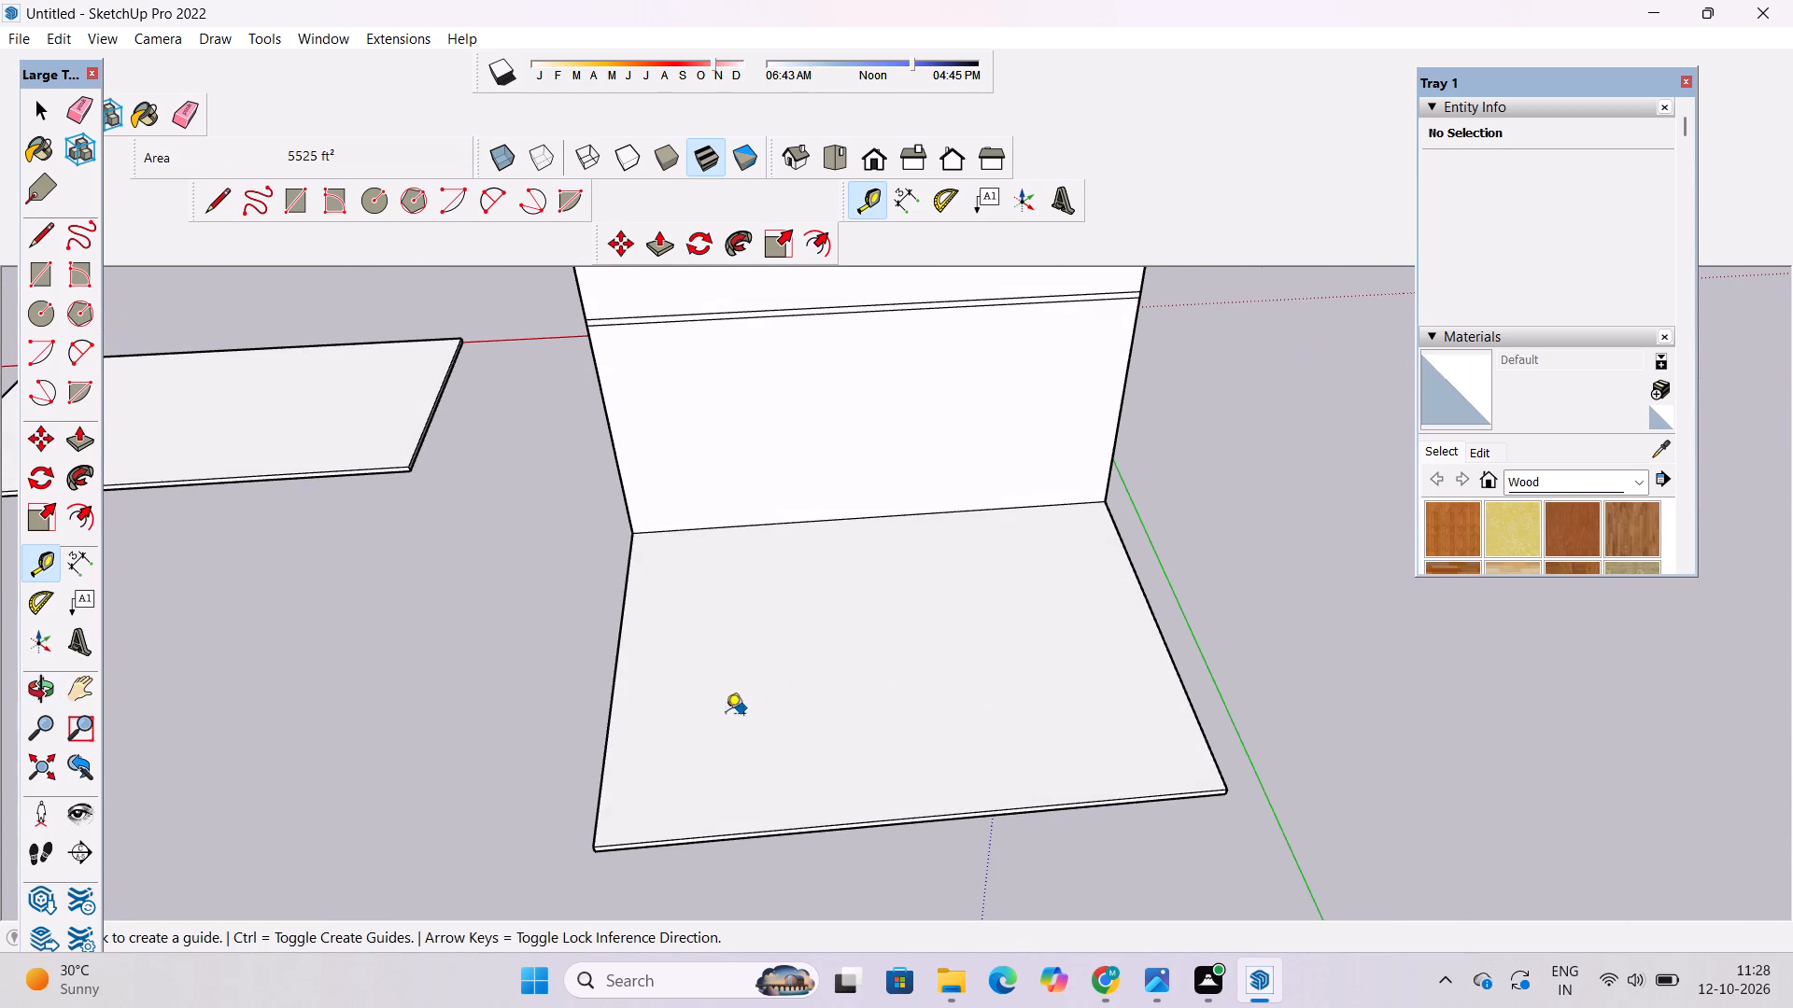
{"action": "scroll", "coordinate": [590, 748], "scroll_direction": "up", "scroll_amount": 4}
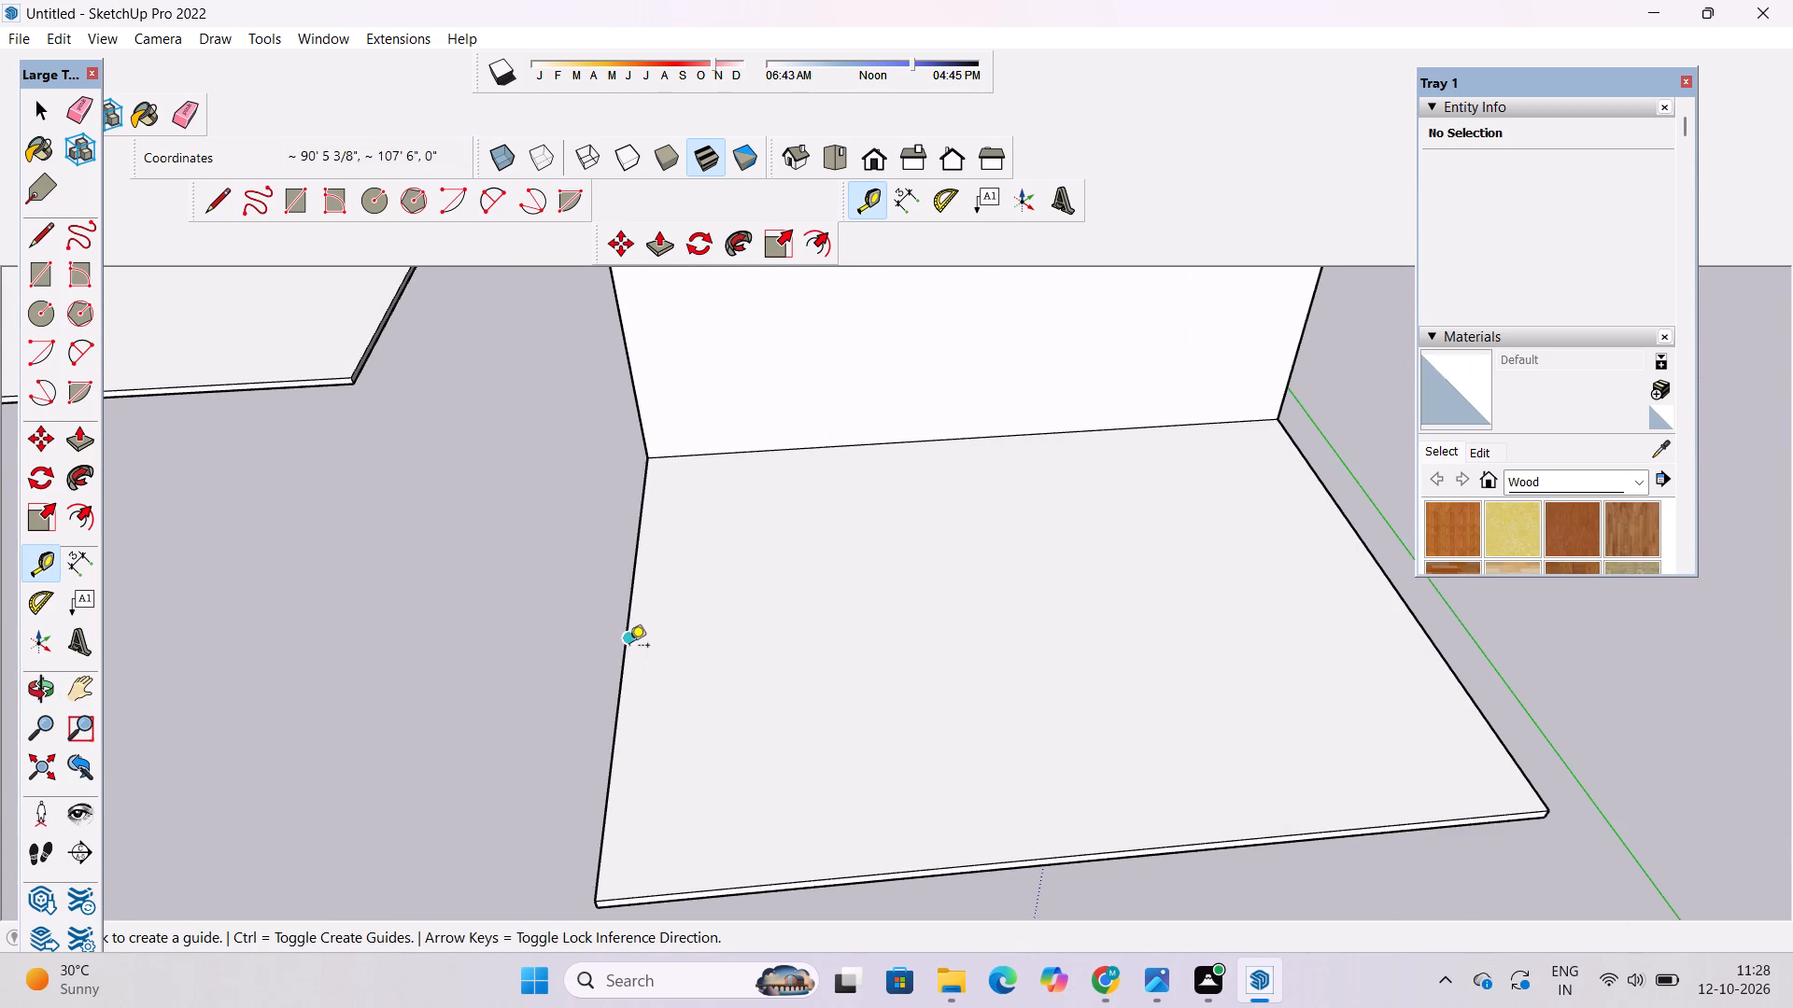
{"action": "left_click", "coordinate": [629, 639]}
{"action": "key", "text": "space"}
{"action": "key", "text": "t"}
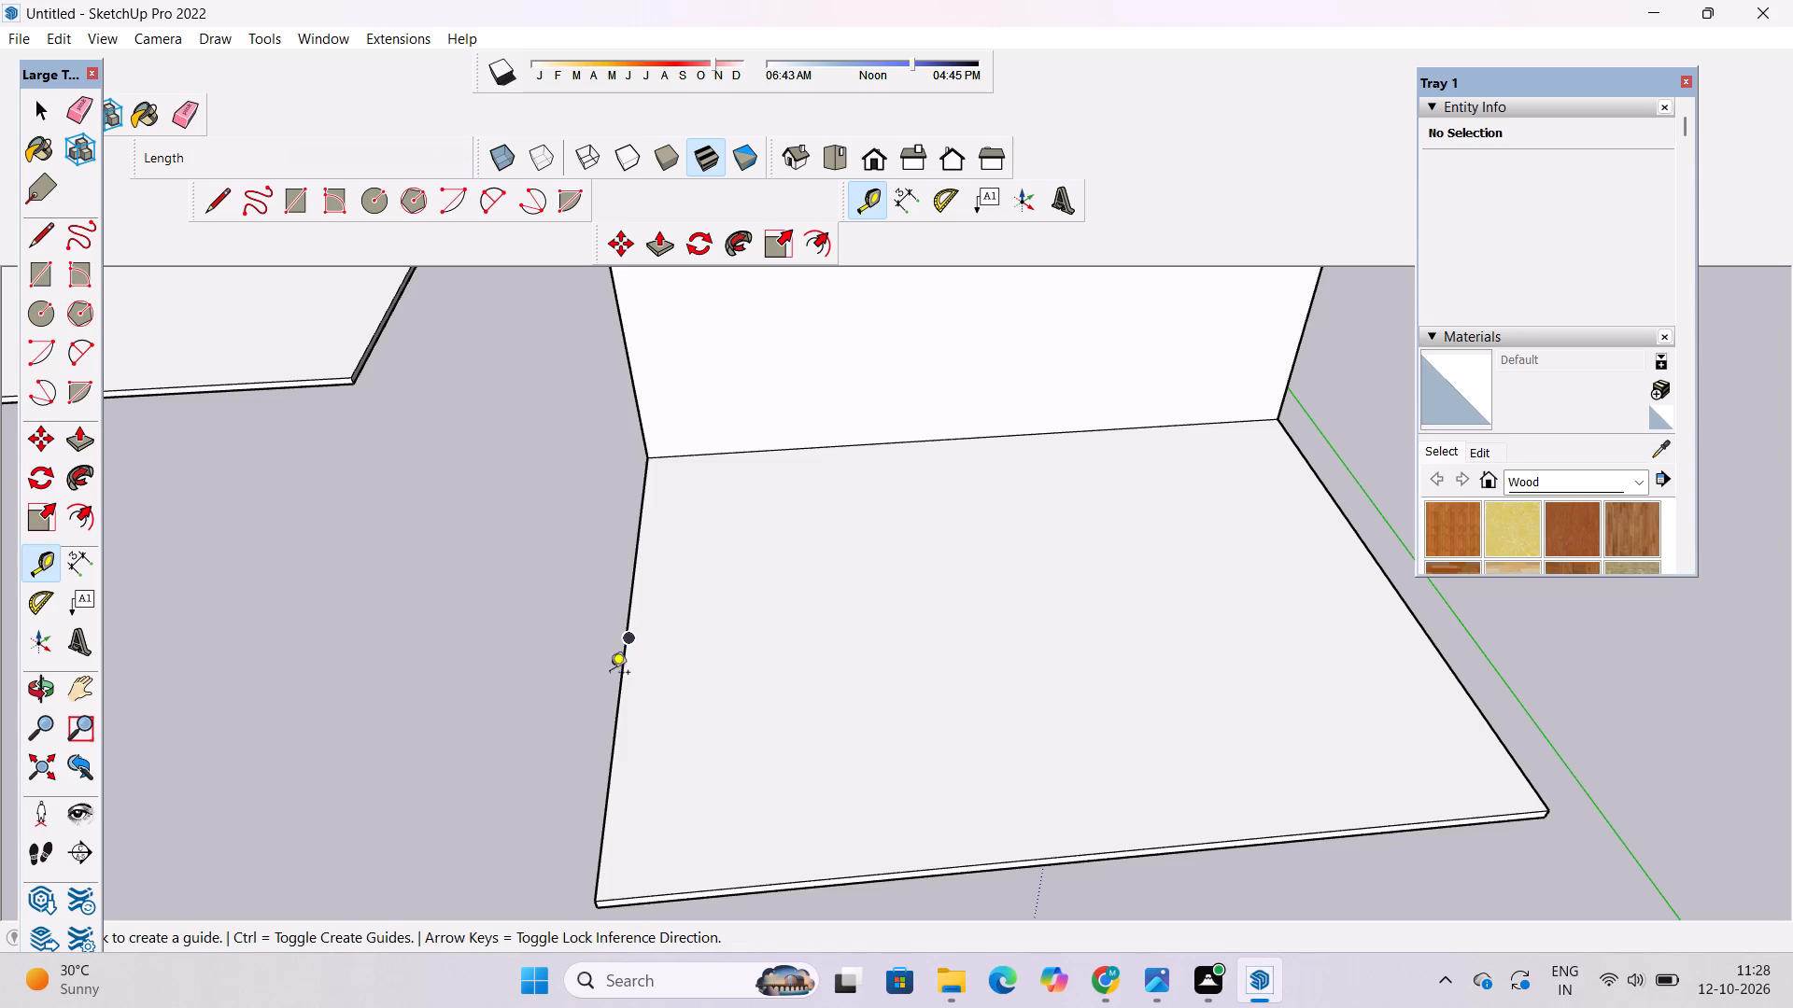
{"action": "scroll", "coordinate": [610, 691], "scroll_direction": "up", "scroll_amount": 4}
{"action": "left_click", "coordinate": [623, 689]}
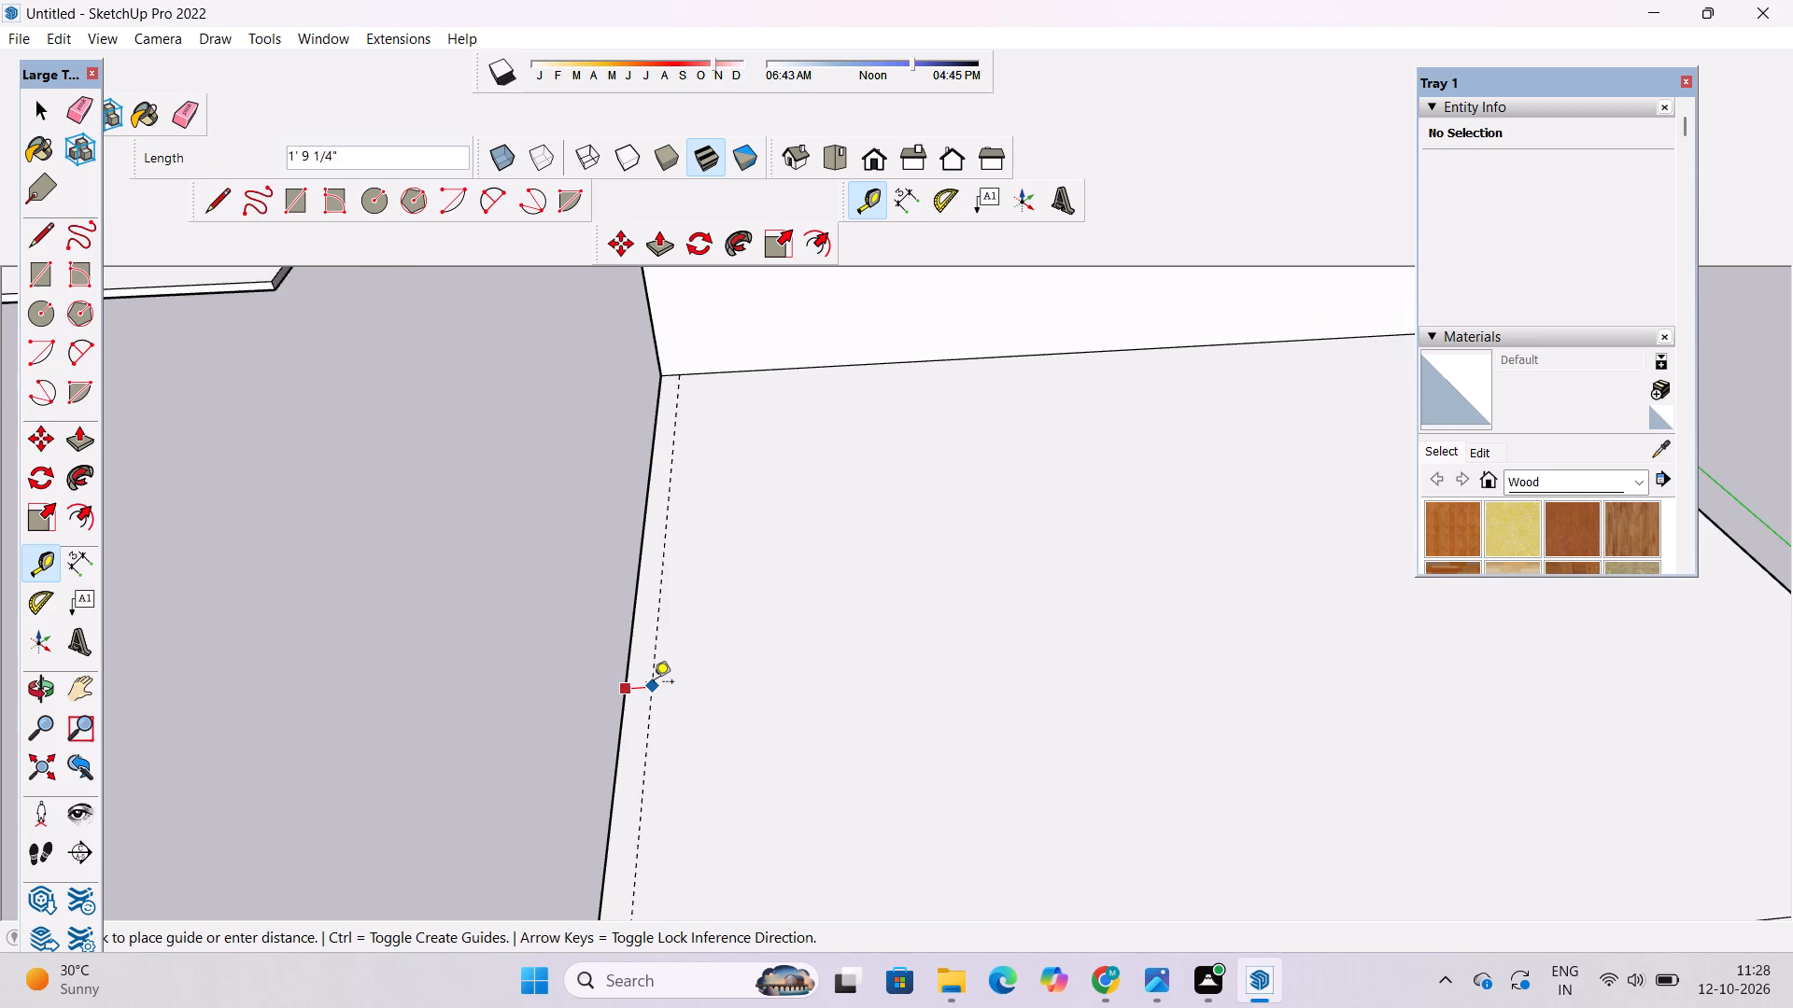
{"action": "type", "text": "1.5'"}
{"action": "key", "text": "Return"}
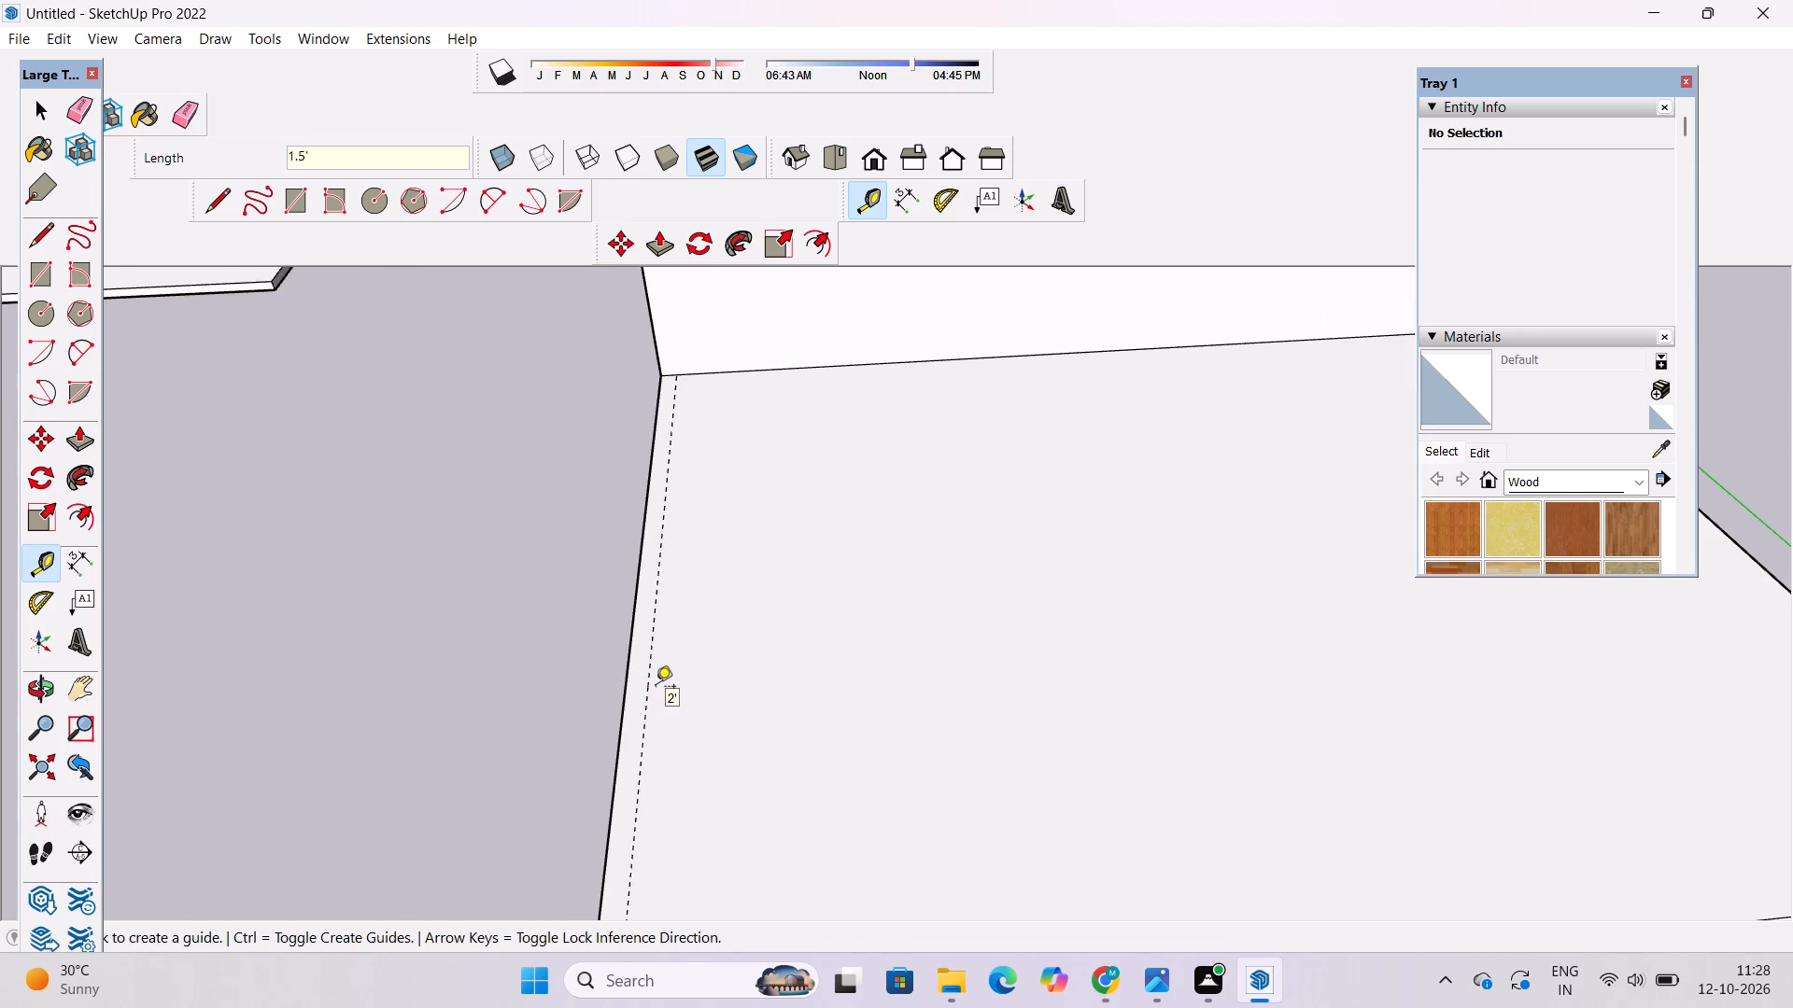
Place a guide 1.5' inside the rear slab's opposite side edge, nearest the green axis.
{"action": "scroll", "coordinate": [628, 676], "scroll_direction": "down", "scroll_amount": 13}
{"action": "scroll", "coordinate": [1012, 612], "scroll_direction": "up", "scroll_amount": 4}
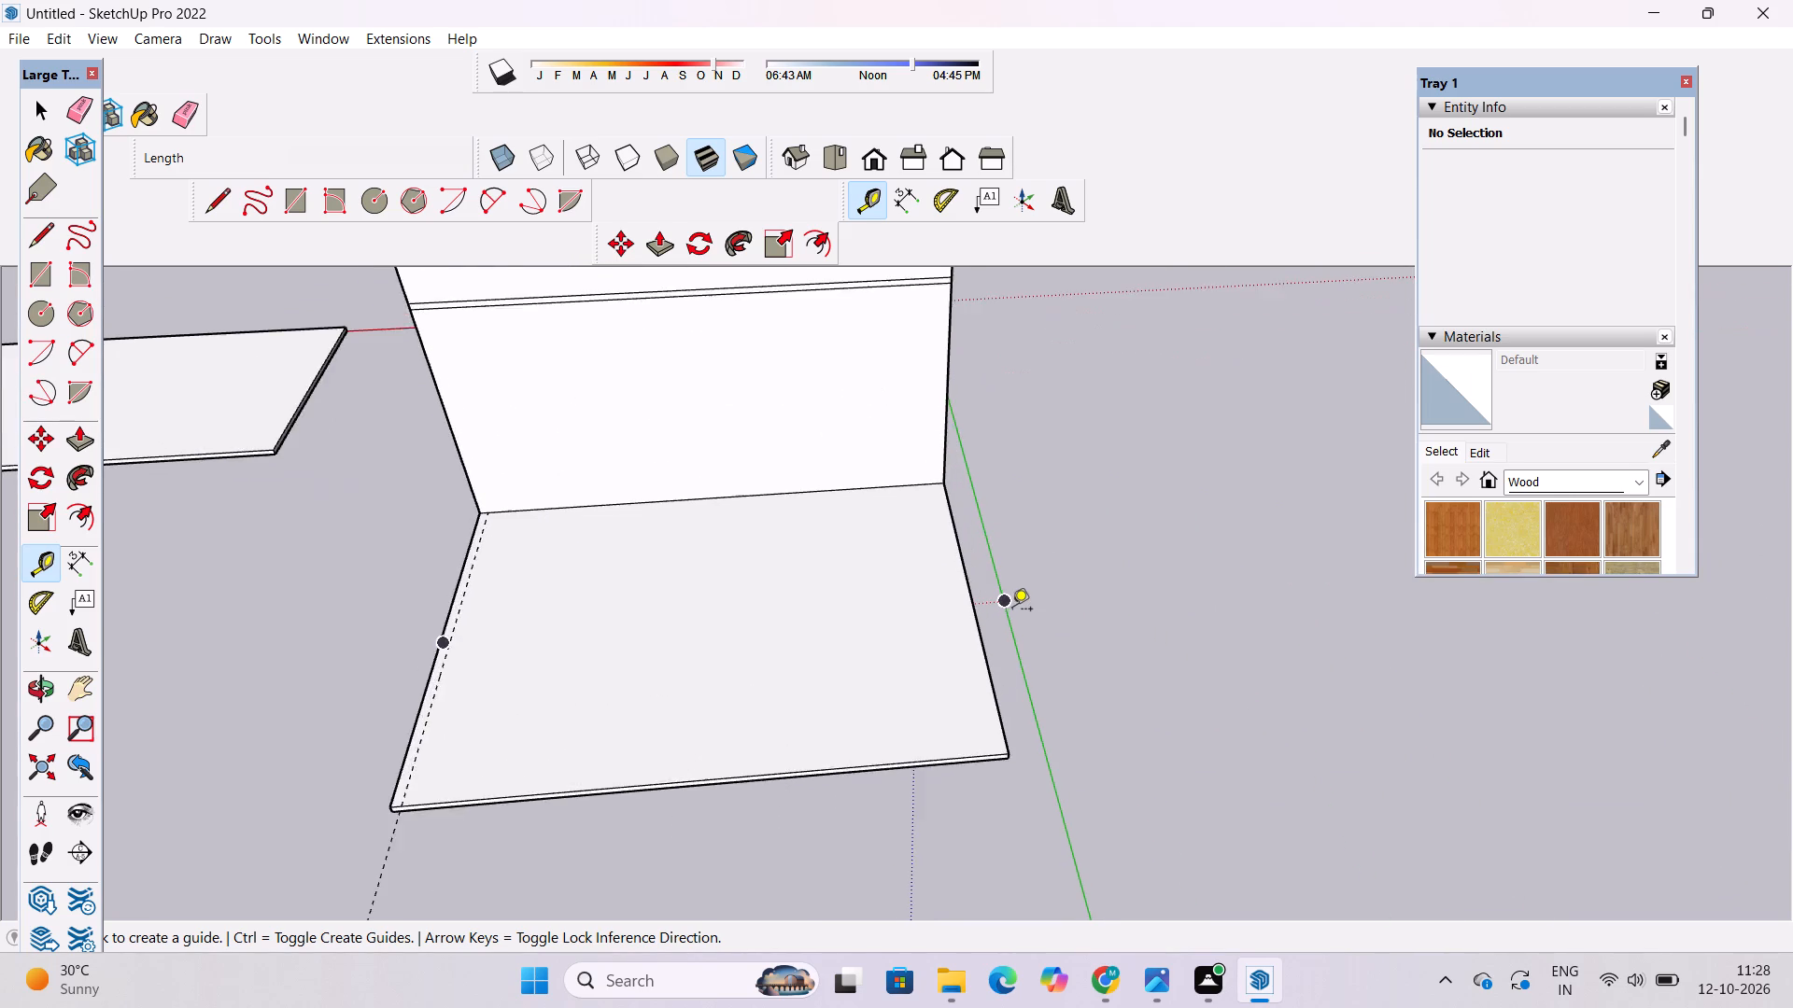
{"action": "scroll", "coordinate": [1003, 608], "scroll_direction": "up", "scroll_amount": 4}
{"action": "scroll", "coordinate": [929, 663], "scroll_direction": "up", "scroll_amount": 5}
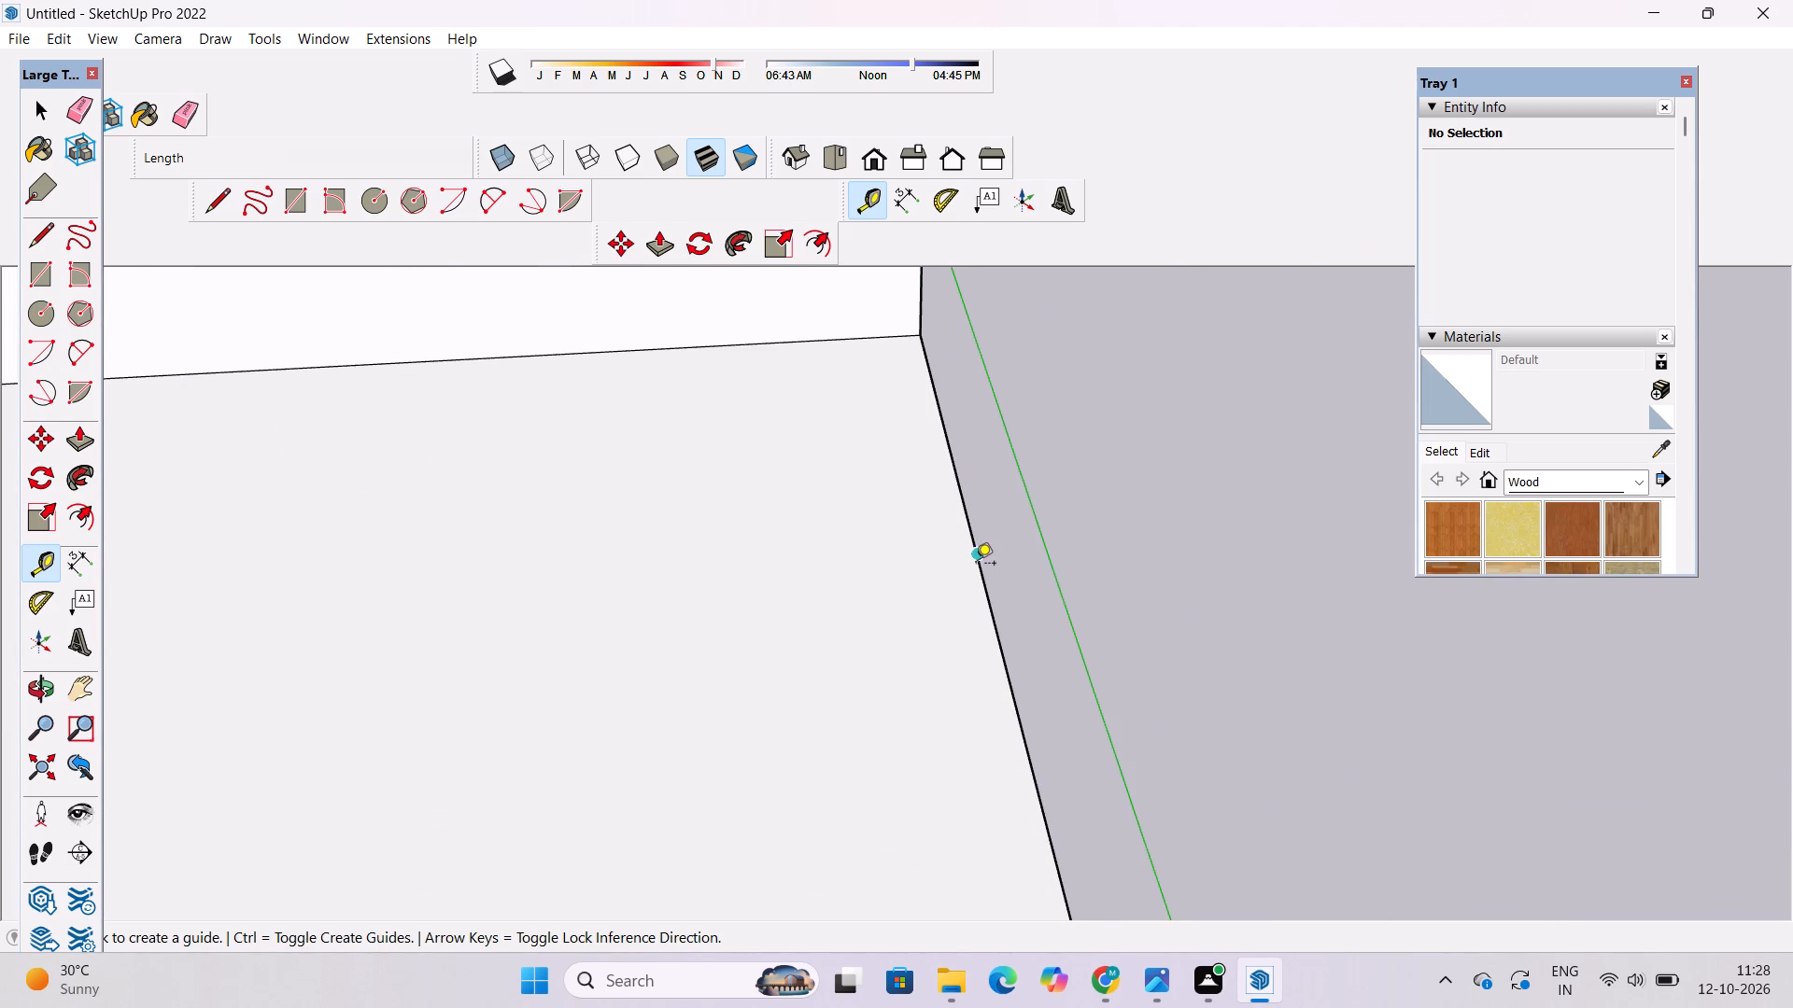
{"action": "left_click", "coordinate": [972, 554]}
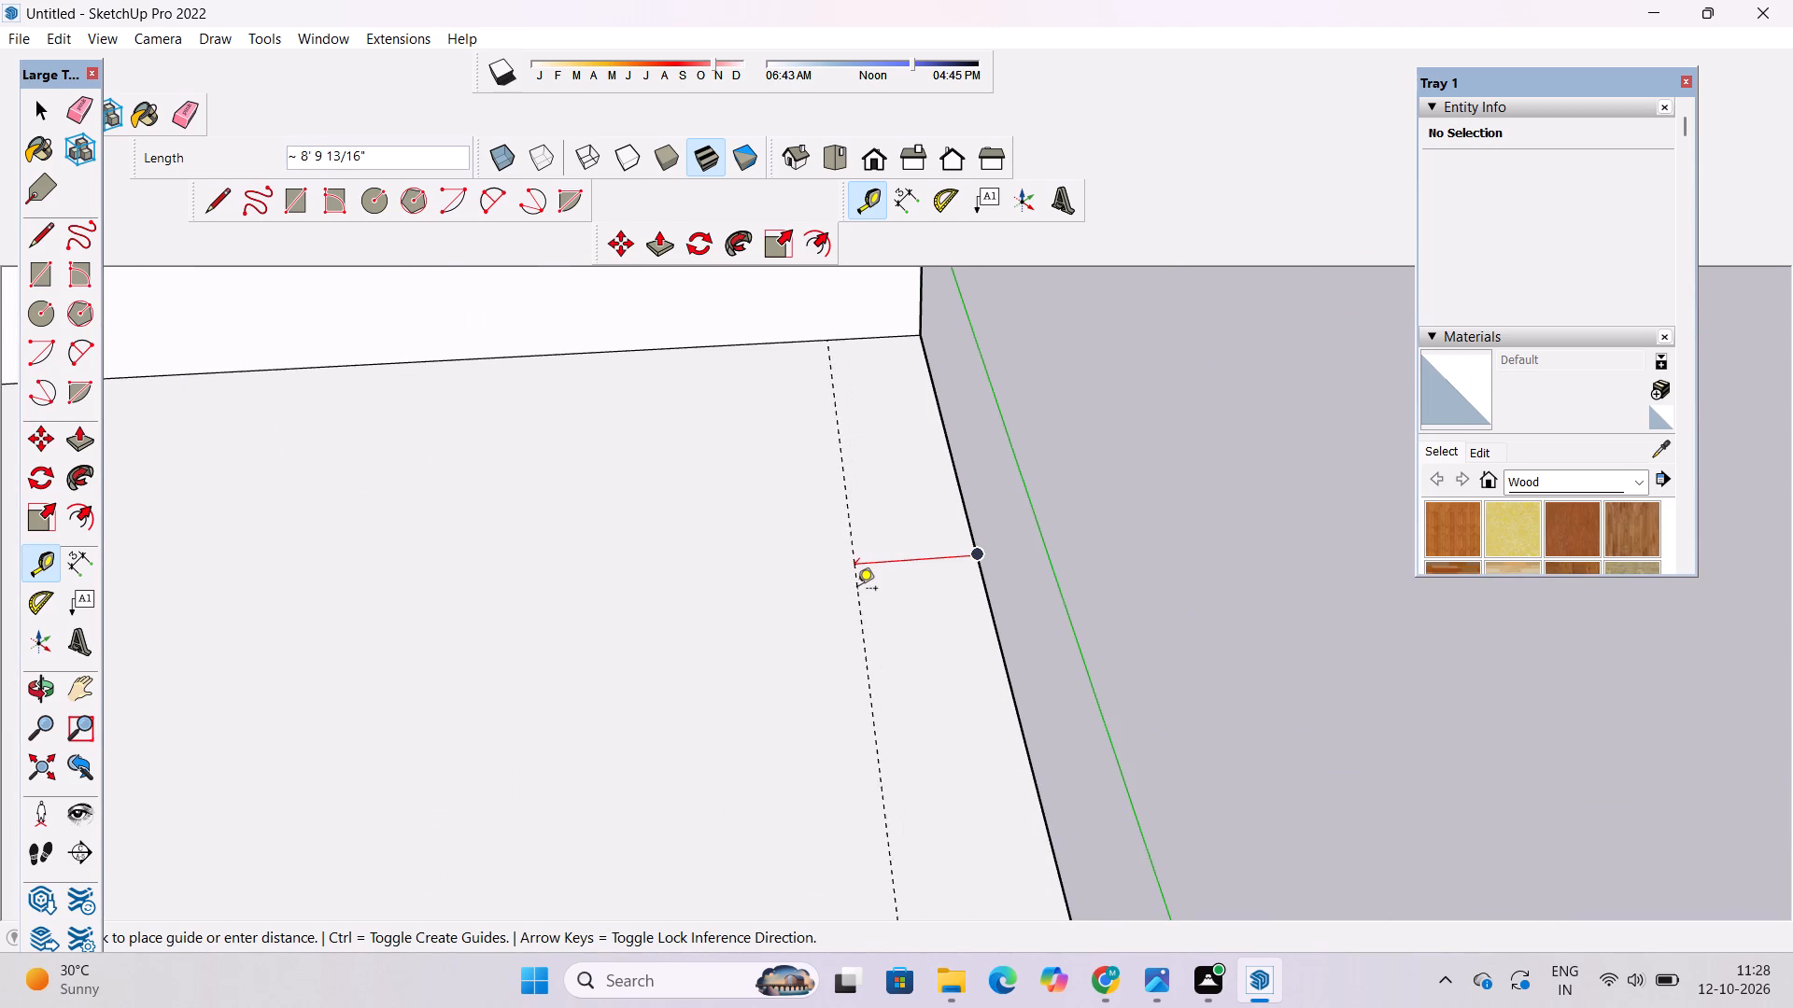
{"action": "key", "text": "1"}
{"action": "key", "text": "period"}
{"action": "type", "text": "5'"}
{"action": "key", "text": "Return"}
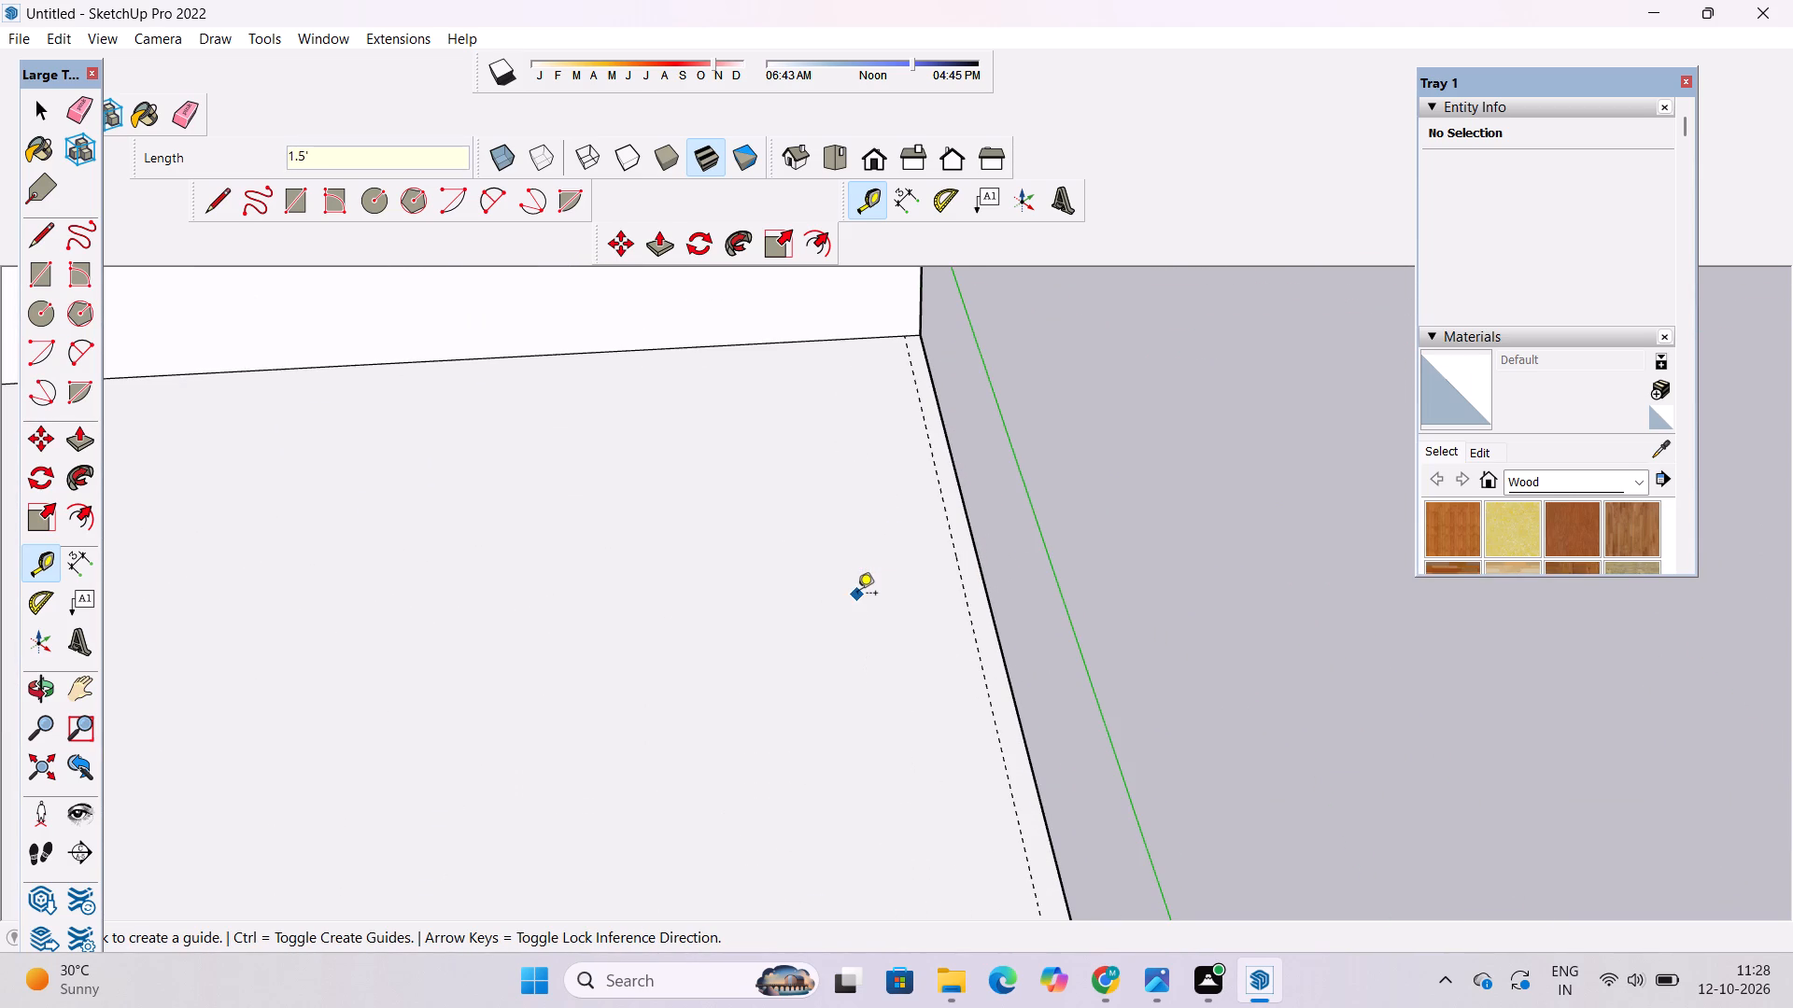
Place a guide 1.5' inside the rear slab's outer edge, the one parallel to the rear wall.
{"action": "scroll", "coordinate": [853, 563], "scroll_direction": "down", "scroll_amount": 11}
{"action": "scroll", "coordinate": [809, 637], "scroll_direction": "up", "scroll_amount": 8}
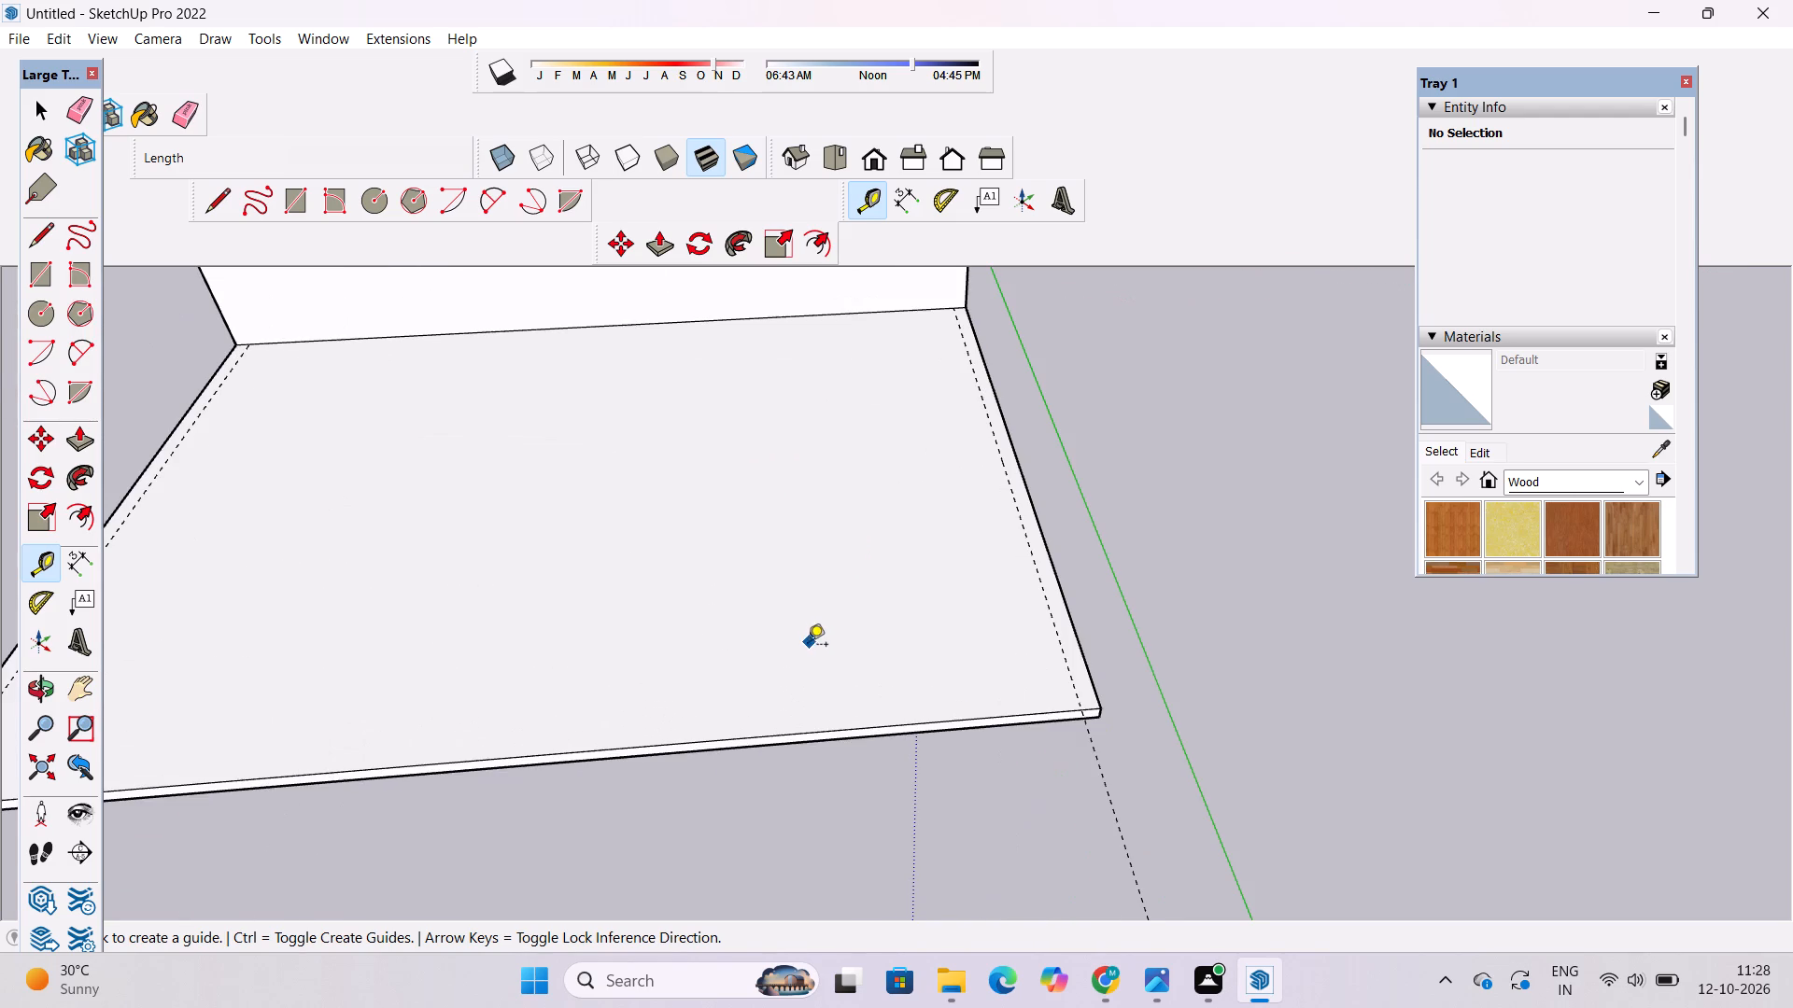
{"action": "left_click", "coordinate": [826, 728]}
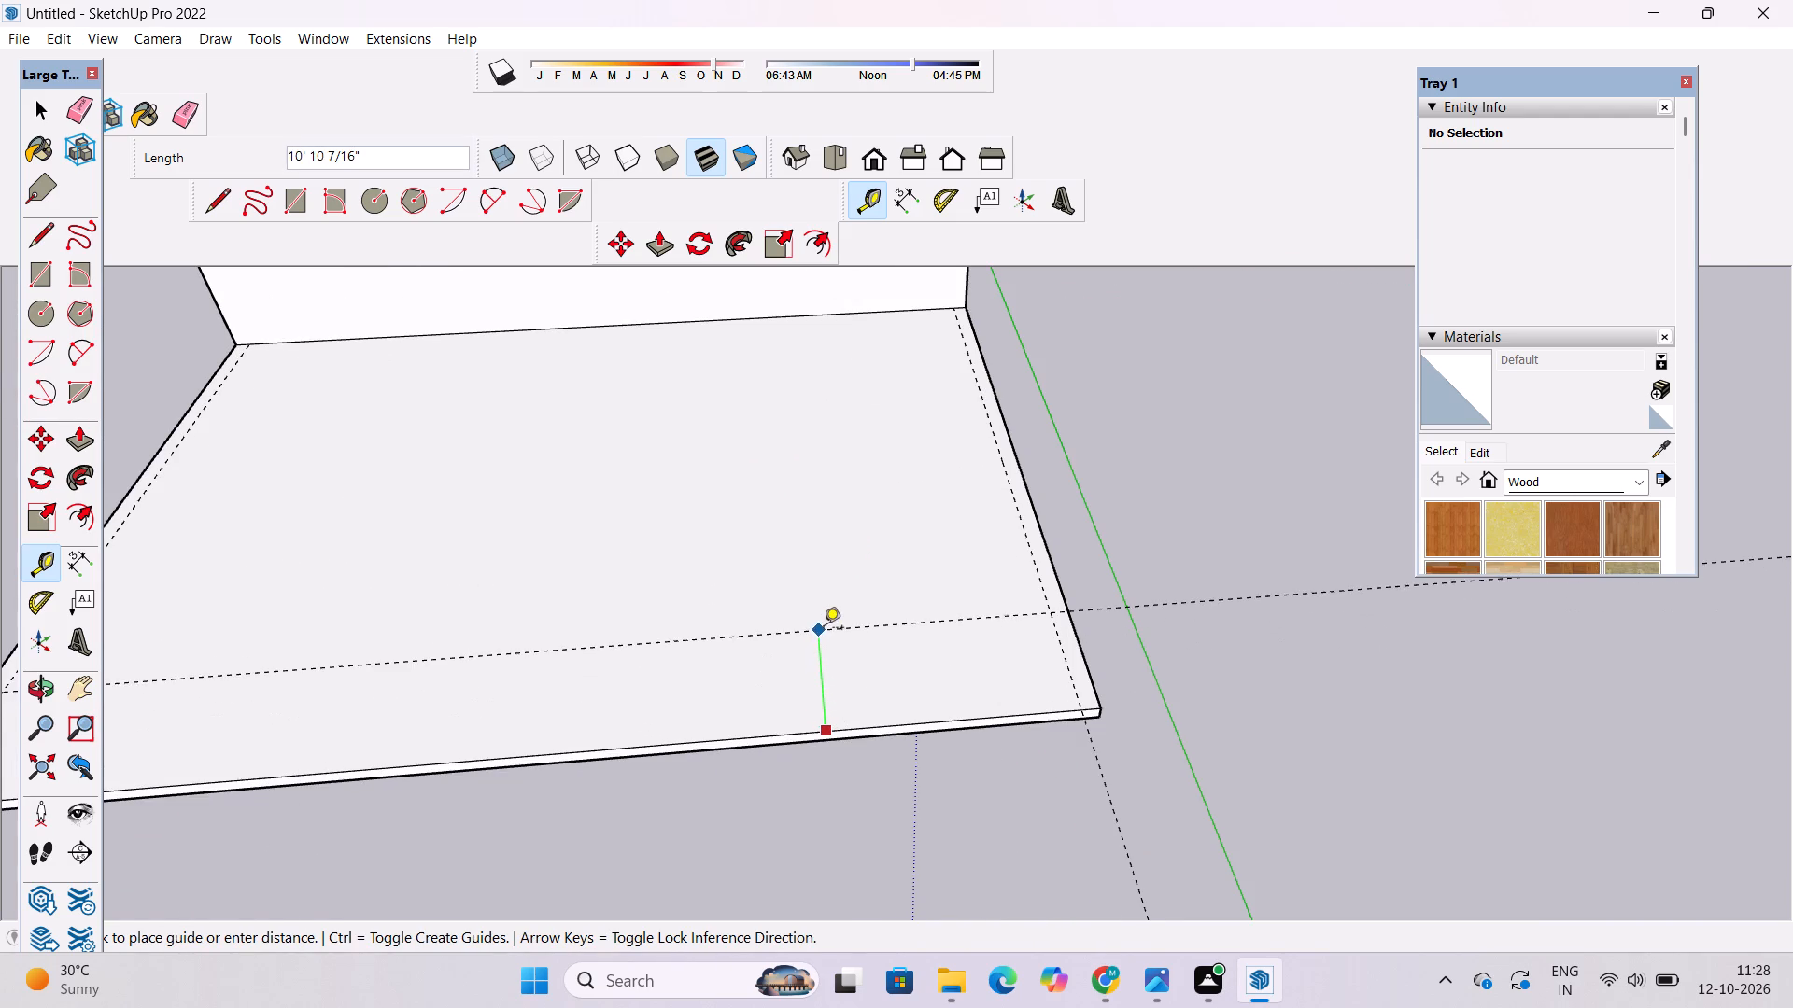
{"action": "key", "text": "1"}
{"action": "key", "text": "period"}
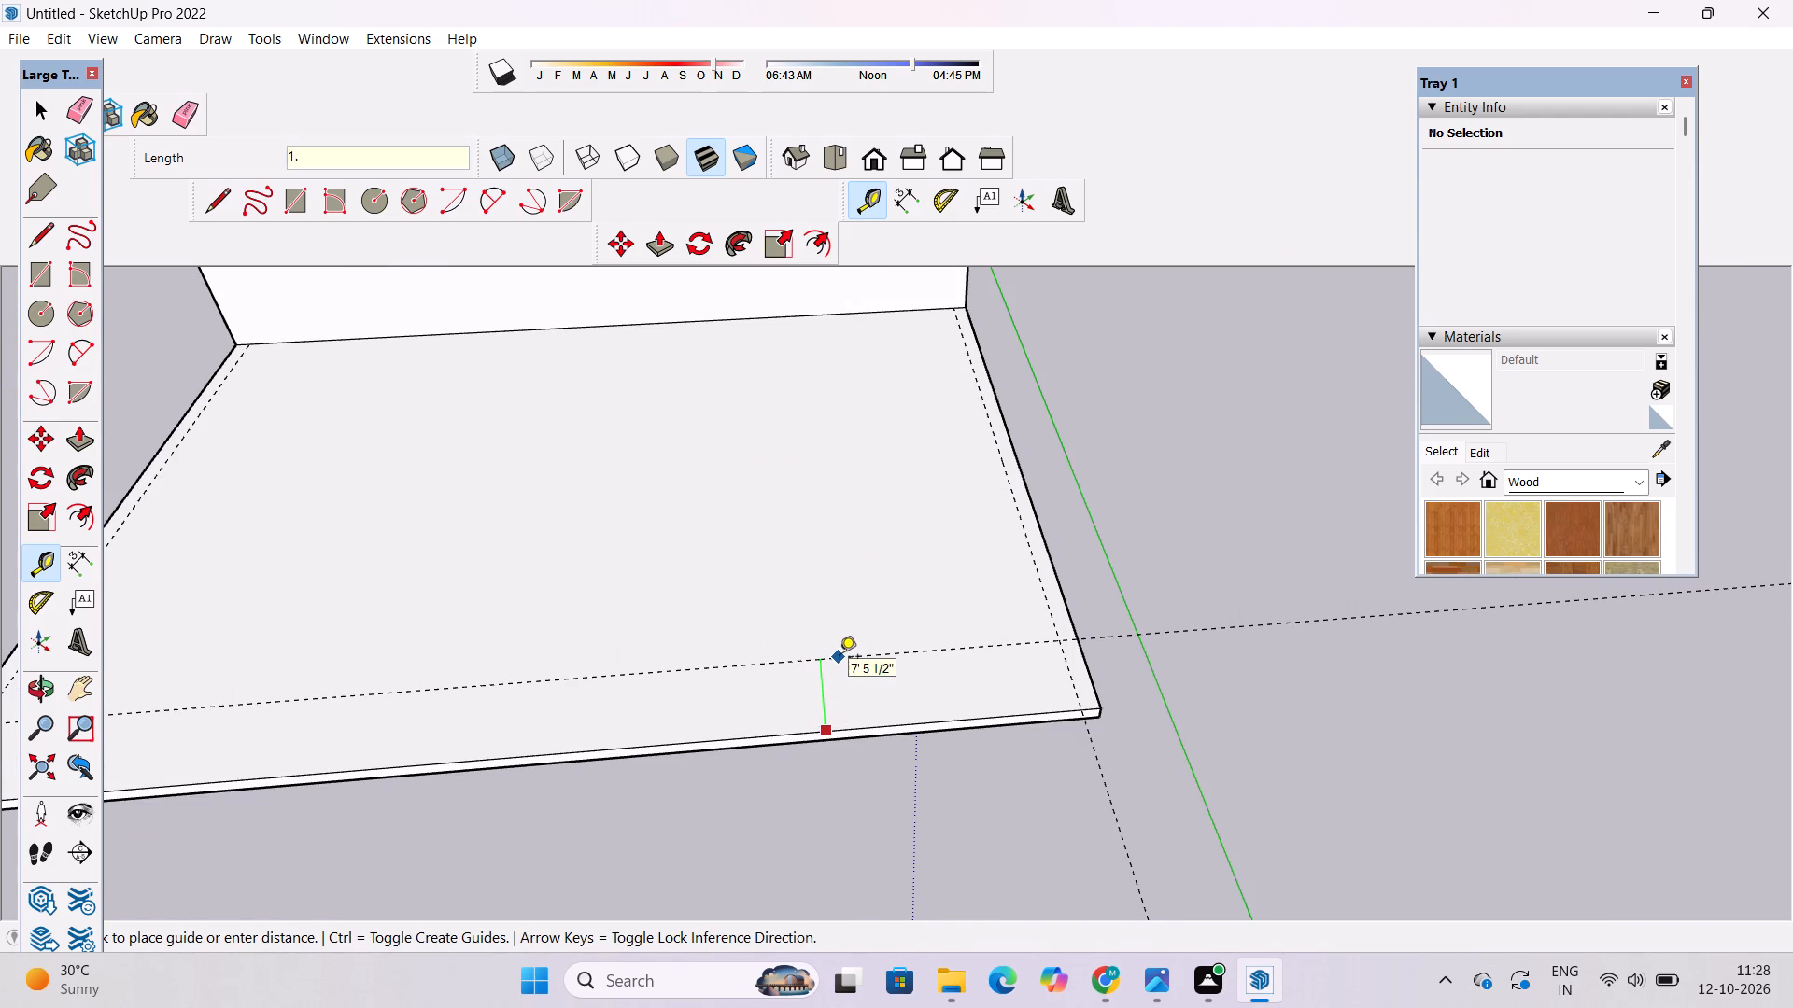
{"action": "key", "text": "5"}
{"action": "key", "text": "apostrophe"}
{"action": "key", "text": "Return"}
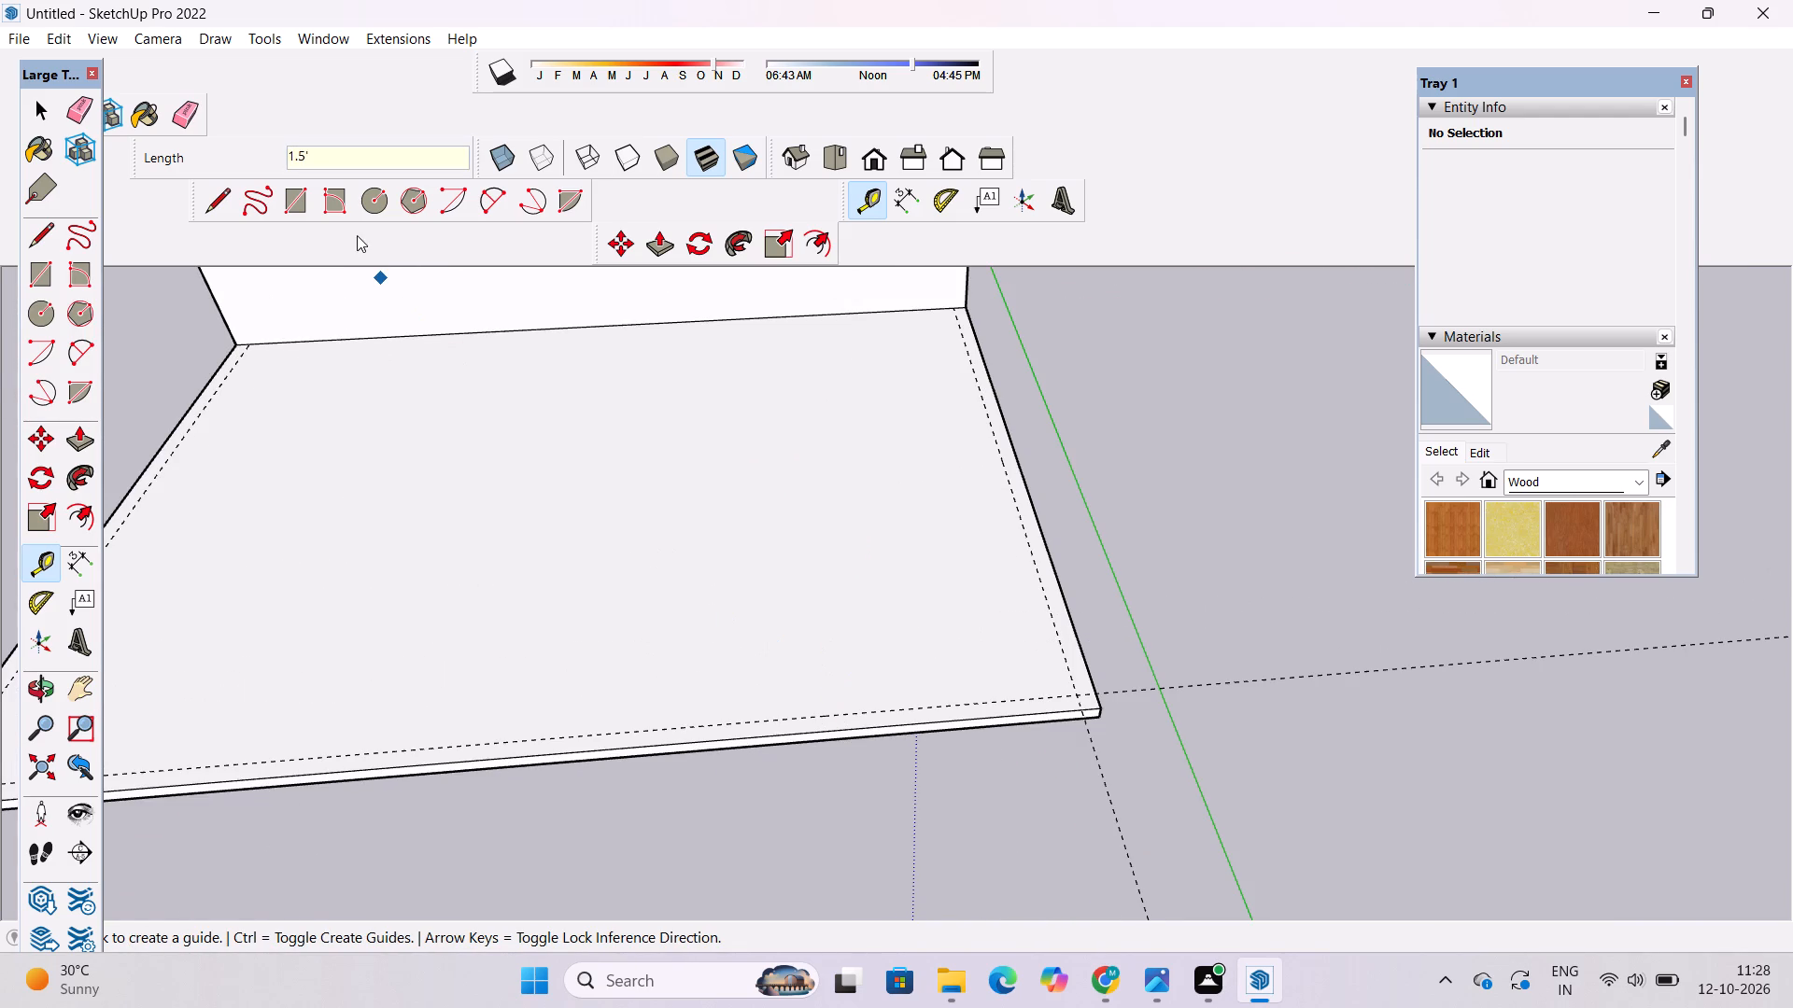
Draw a line about 63' 6" long over the side guide farther from the green axis, from the rear wall to the outer guide.
{"action": "left_click", "coordinate": [219, 203]}
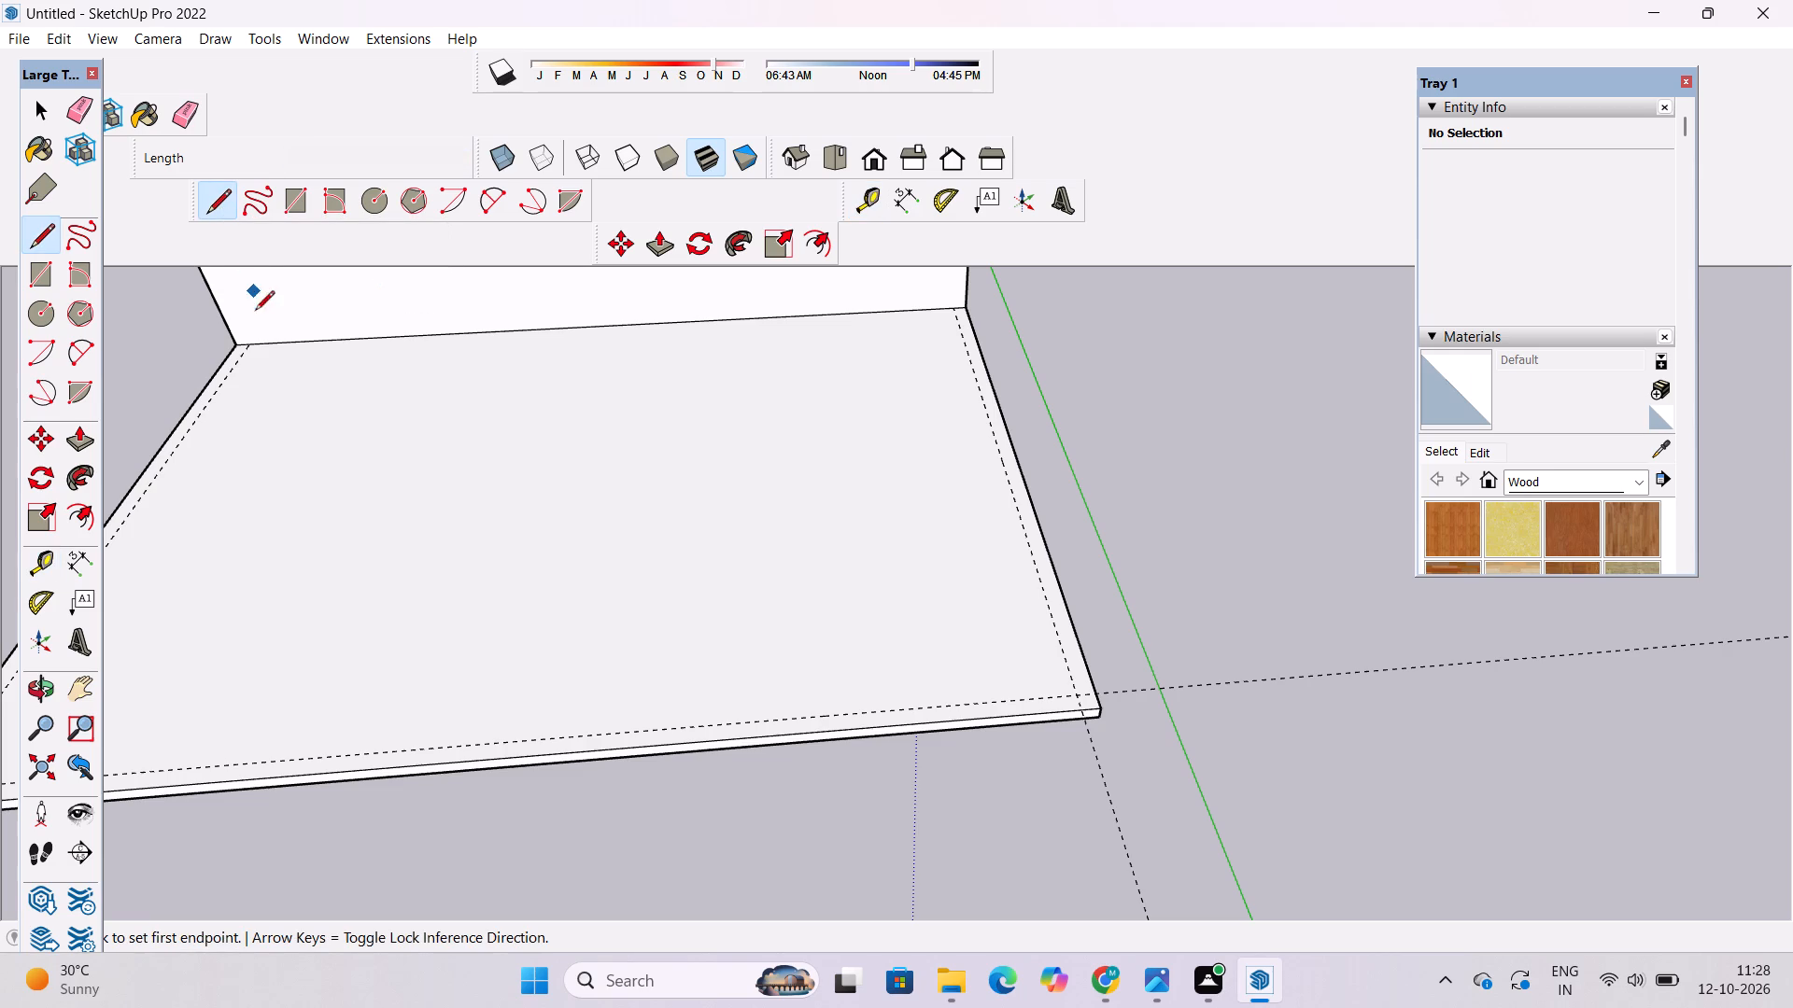
{"action": "scroll", "coordinate": [250, 351], "scroll_direction": "up", "scroll_amount": 4}
{"action": "left_click", "coordinate": [250, 342]}
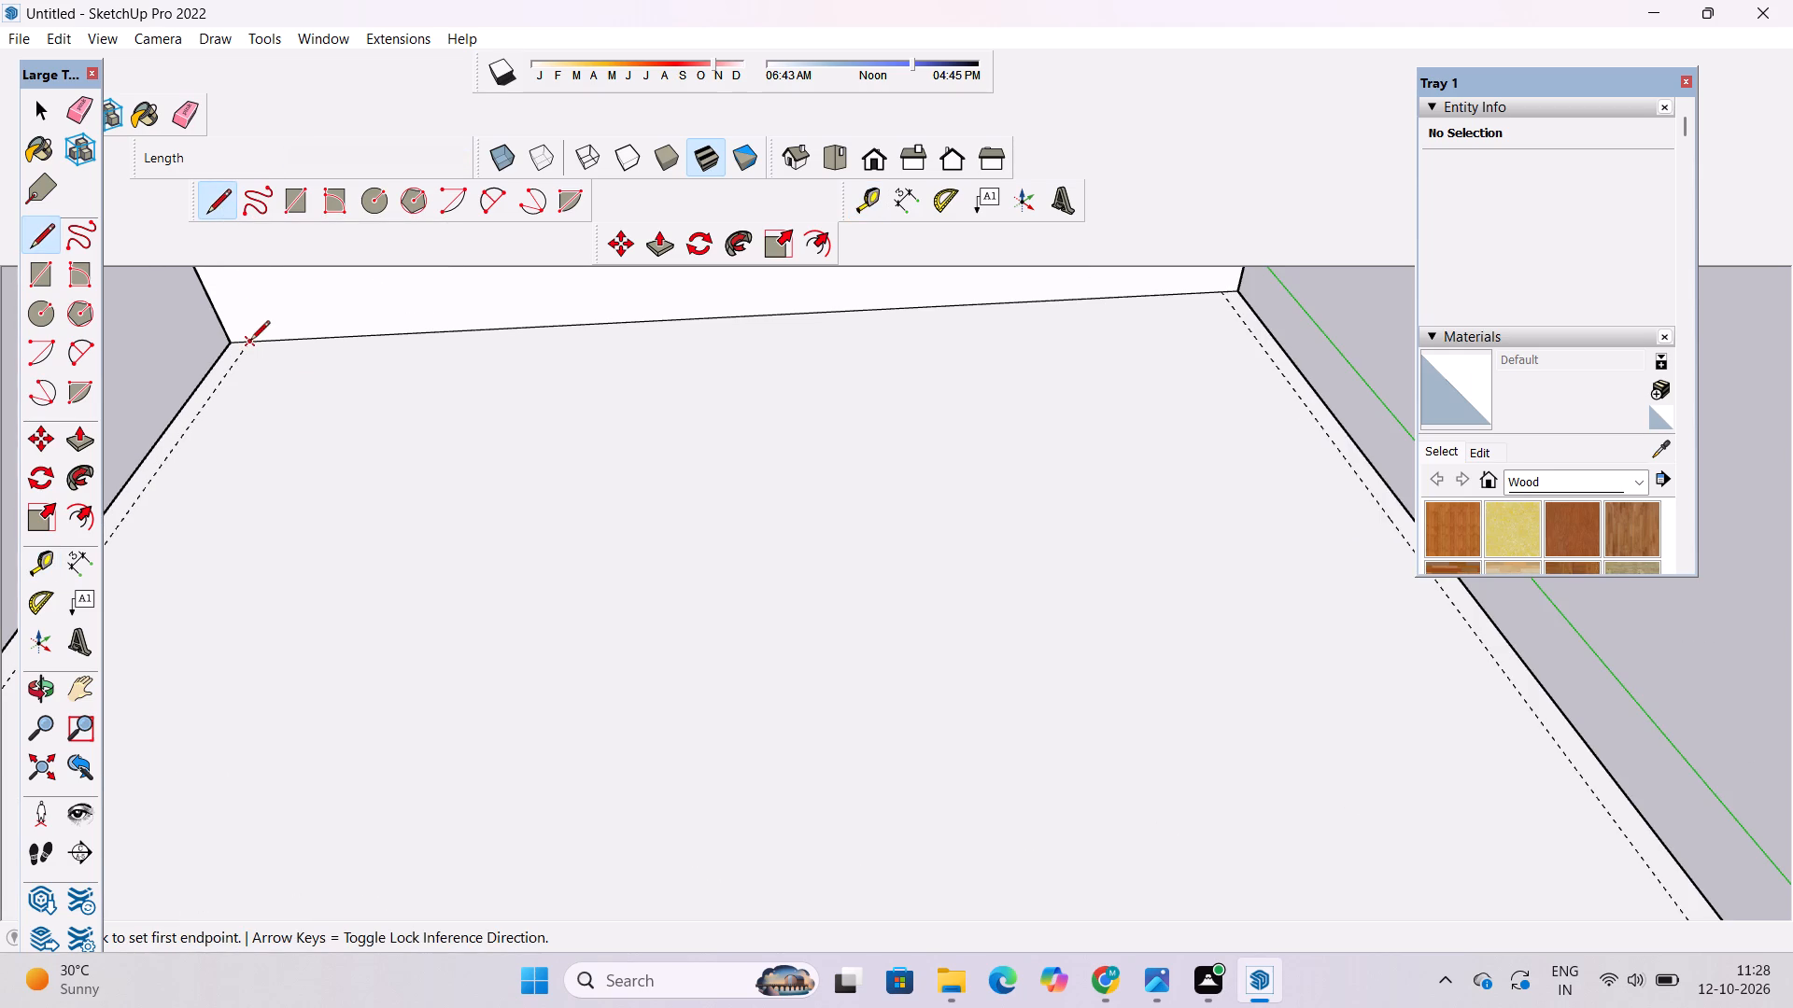
{"action": "scroll", "coordinate": [245, 353], "scroll_direction": "down", "scroll_amount": 8}
{"action": "scroll", "coordinate": [264, 434], "scroll_direction": "down", "scroll_amount": 4}
{"action": "scroll", "coordinate": [244, 511], "scroll_direction": "down", "scroll_amount": 2}
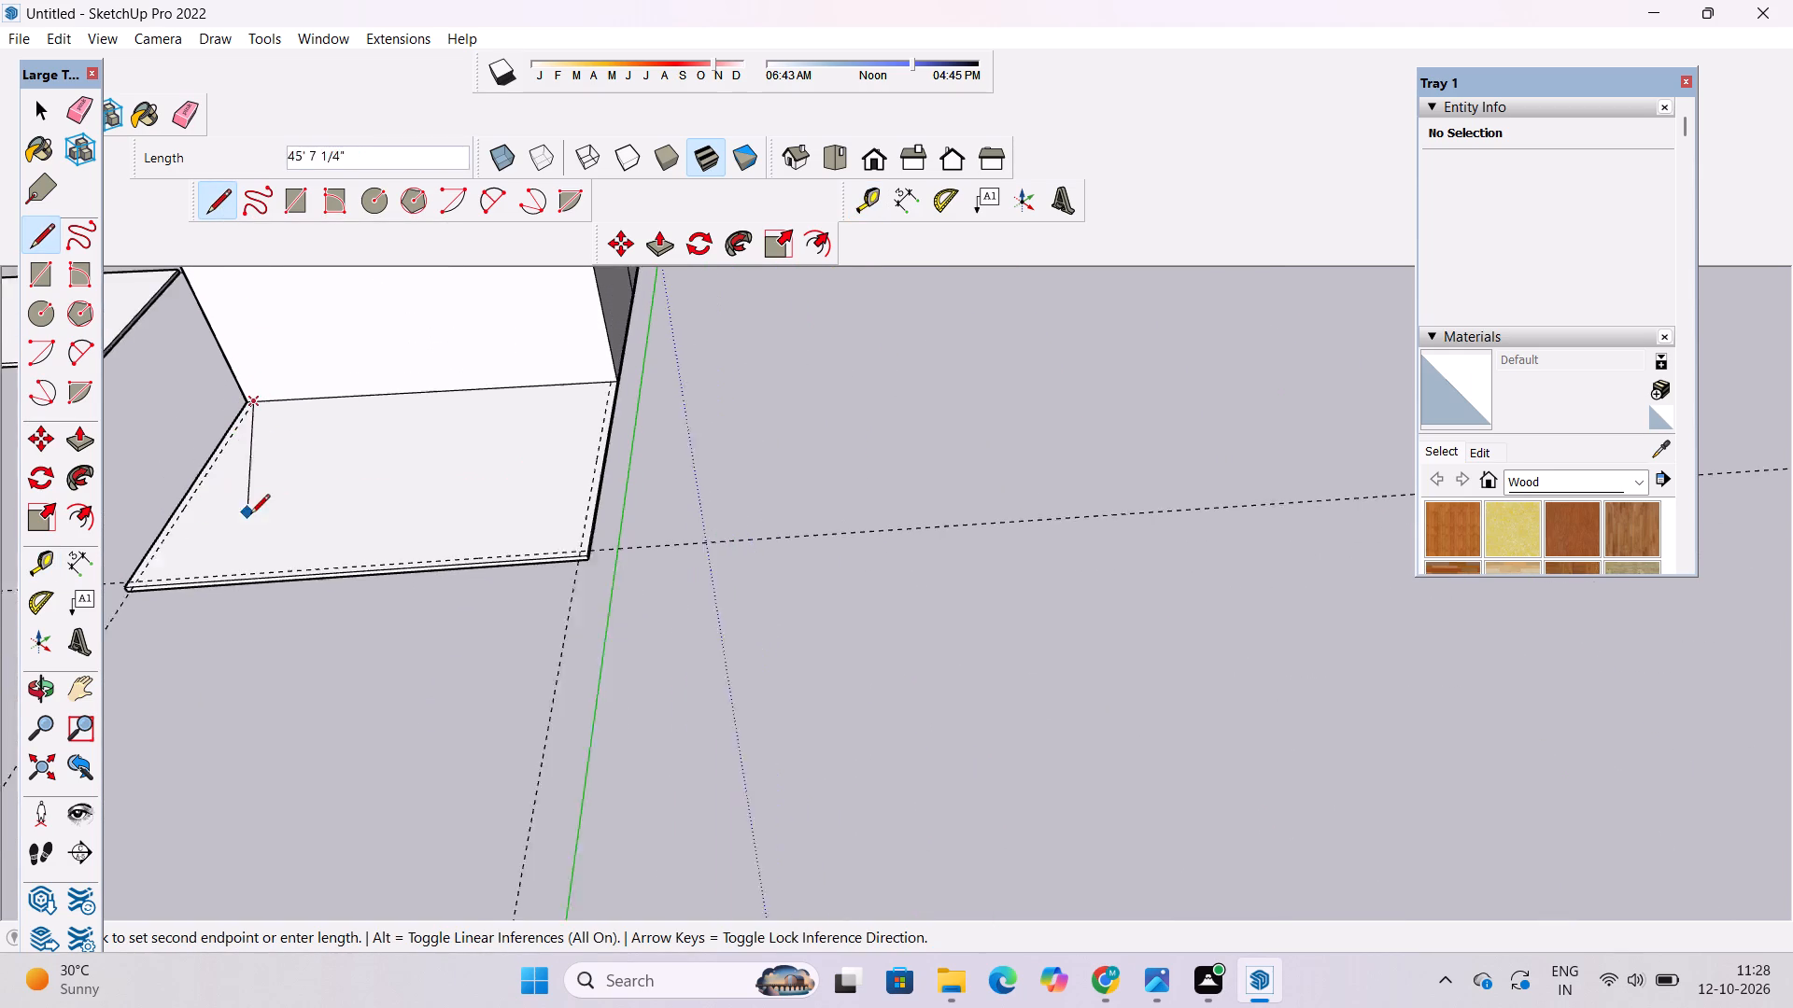
{"action": "scroll", "coordinate": [250, 515], "scroll_direction": "down", "scroll_amount": 1}
{"action": "scroll", "coordinate": [149, 550], "scroll_direction": "up", "scroll_amount": 5}
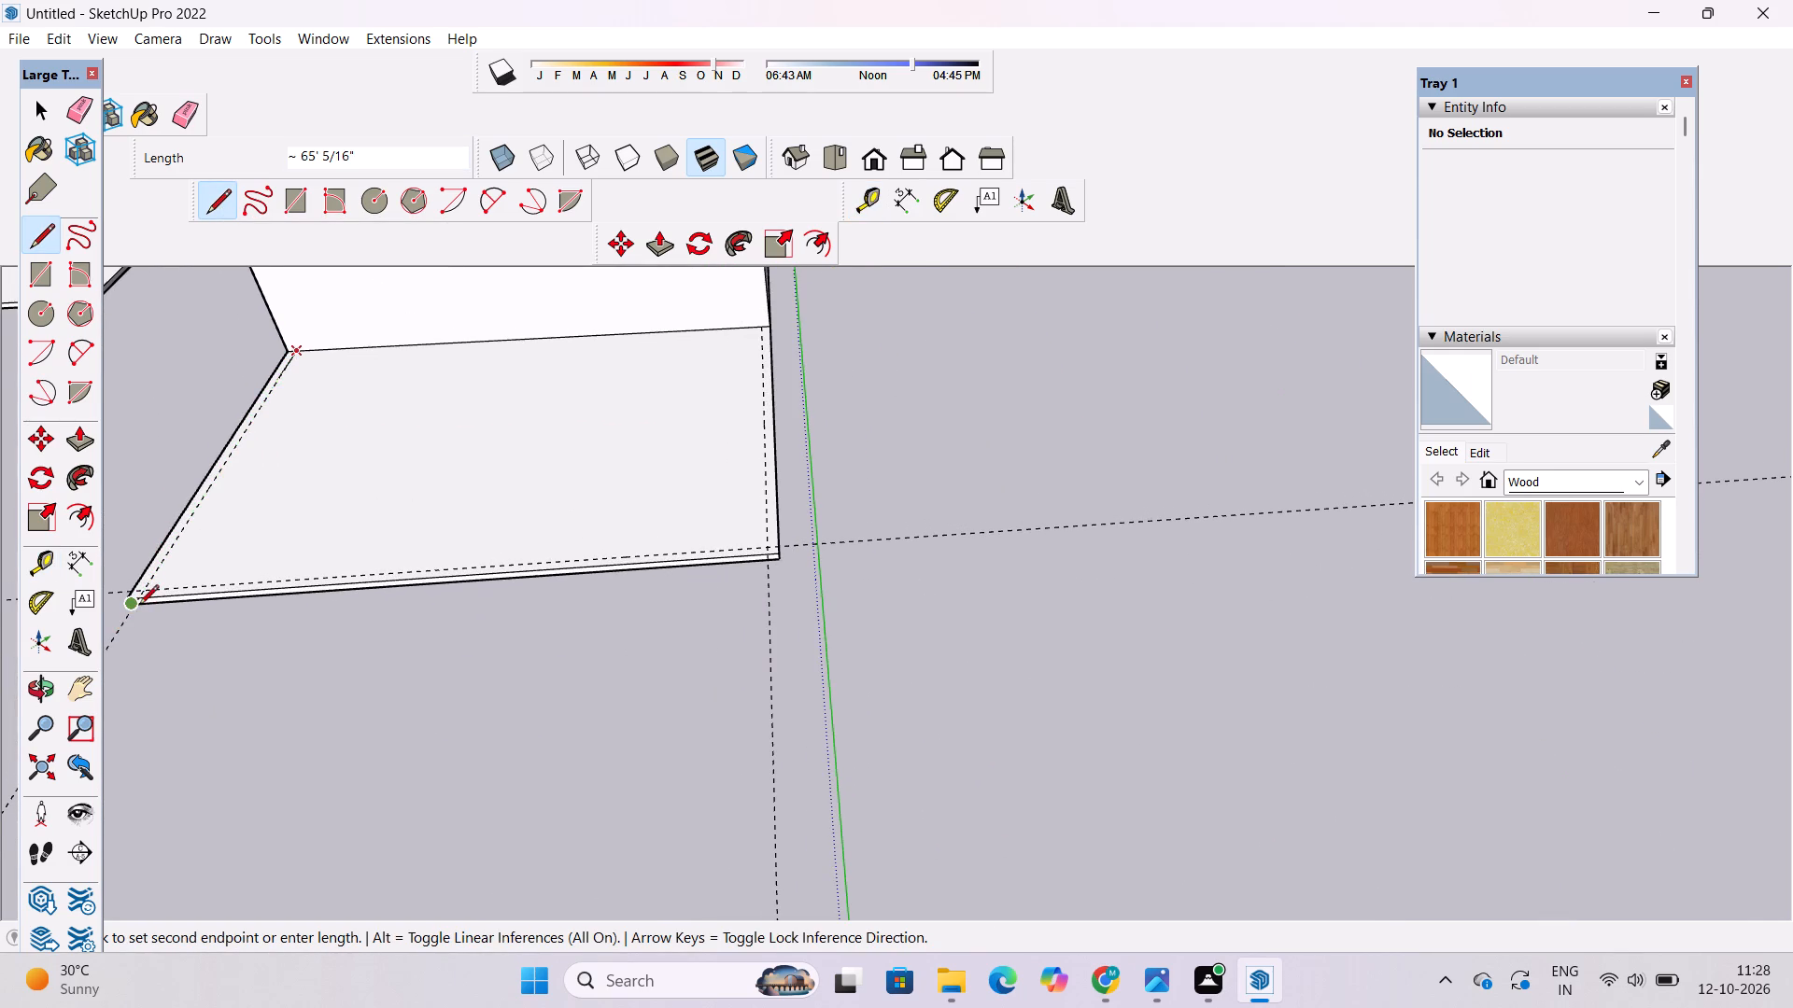
{"action": "scroll", "coordinate": [139, 605], "scroll_direction": "up", "scroll_amount": 17}
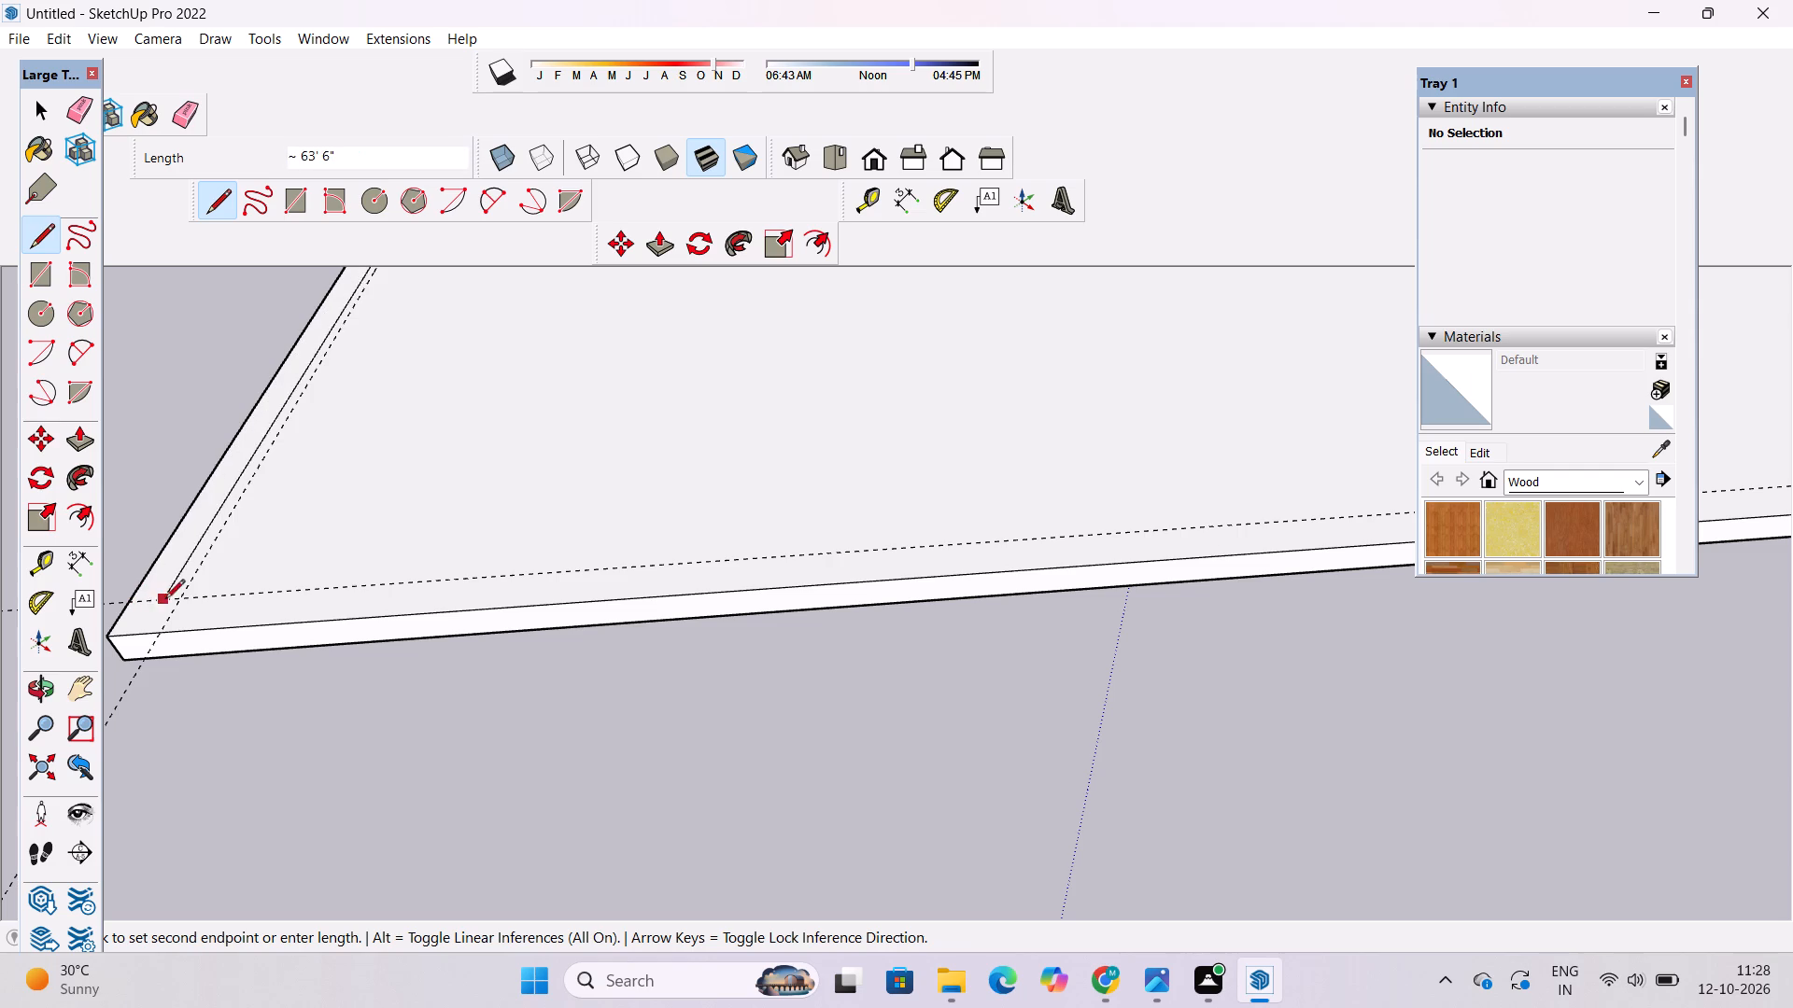
{"action": "left_click", "coordinate": [183, 599]}
Continue the line 82' along the outer guide to its intersection with the side guide nearest the green axis.
{"action": "scroll", "coordinate": [169, 605], "scroll_direction": "down", "scroll_amount": 16}
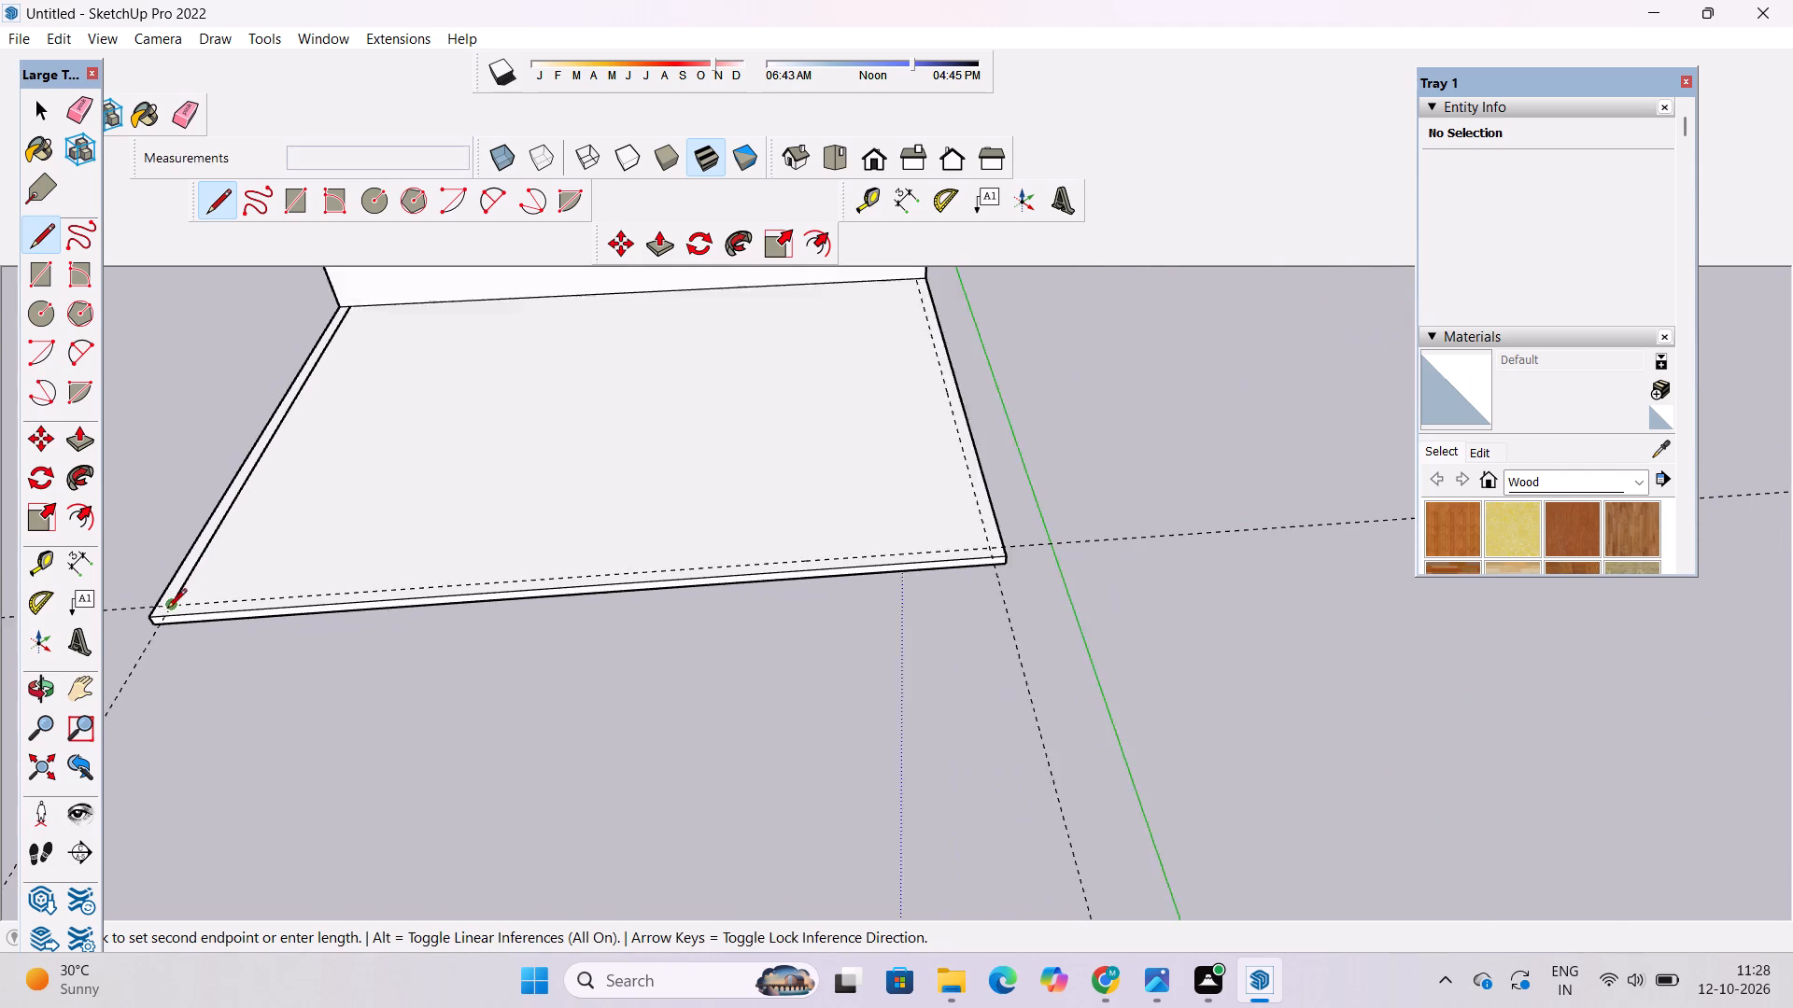
{"action": "scroll", "coordinate": [167, 609], "scroll_direction": "down", "scroll_amount": 4}
{"action": "scroll", "coordinate": [769, 598], "scroll_direction": "up", "scroll_amount": 4}
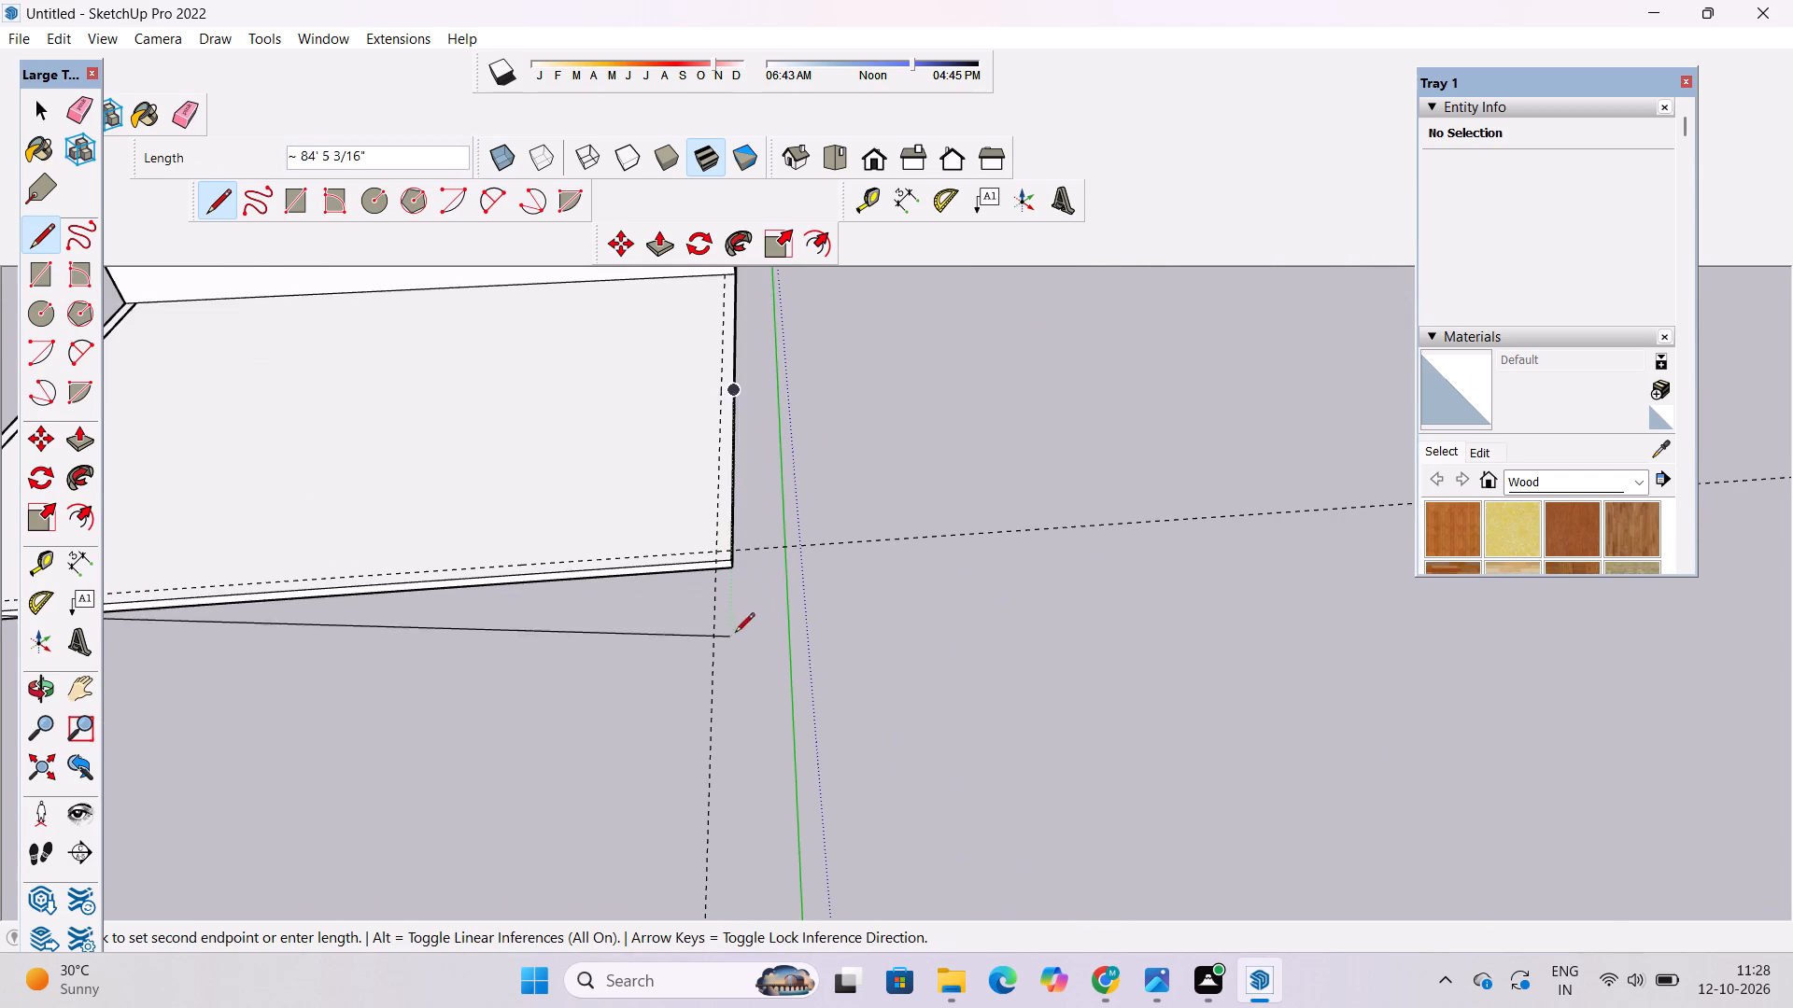
{"action": "scroll", "coordinate": [731, 557], "scroll_direction": "up", "scroll_amount": 5}
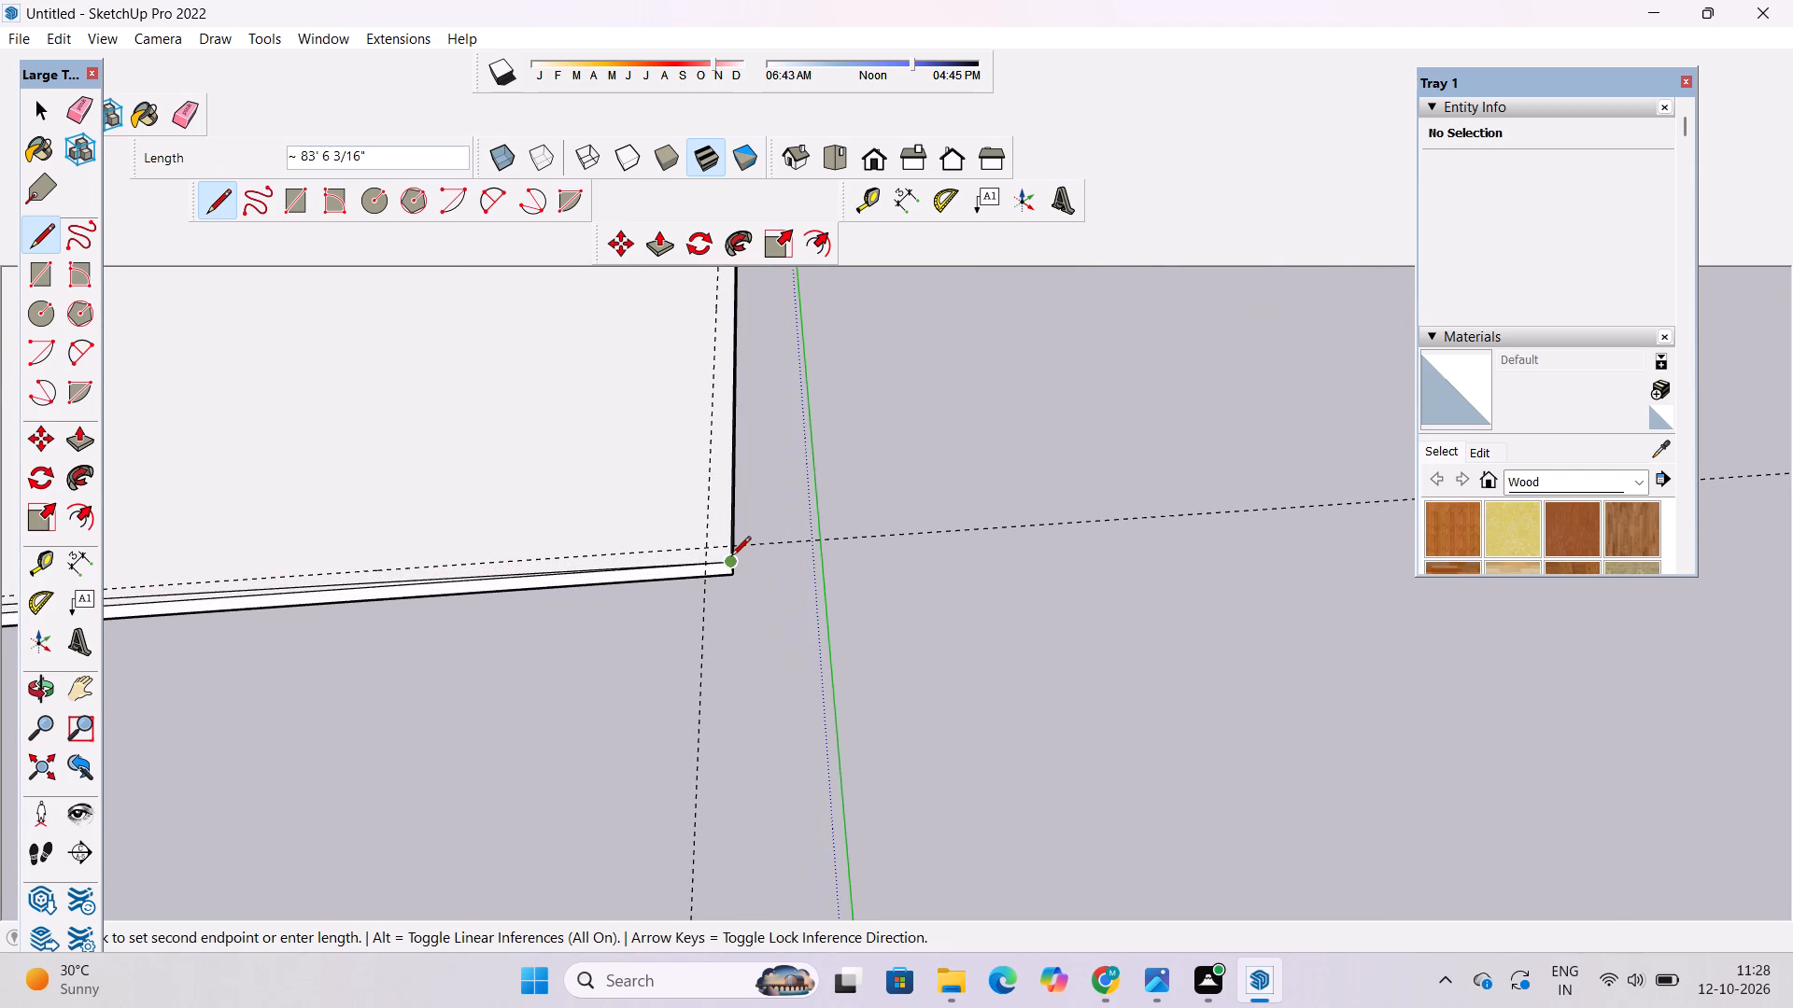
{"action": "scroll", "coordinate": [709, 547], "scroll_direction": "up", "scroll_amount": 4}
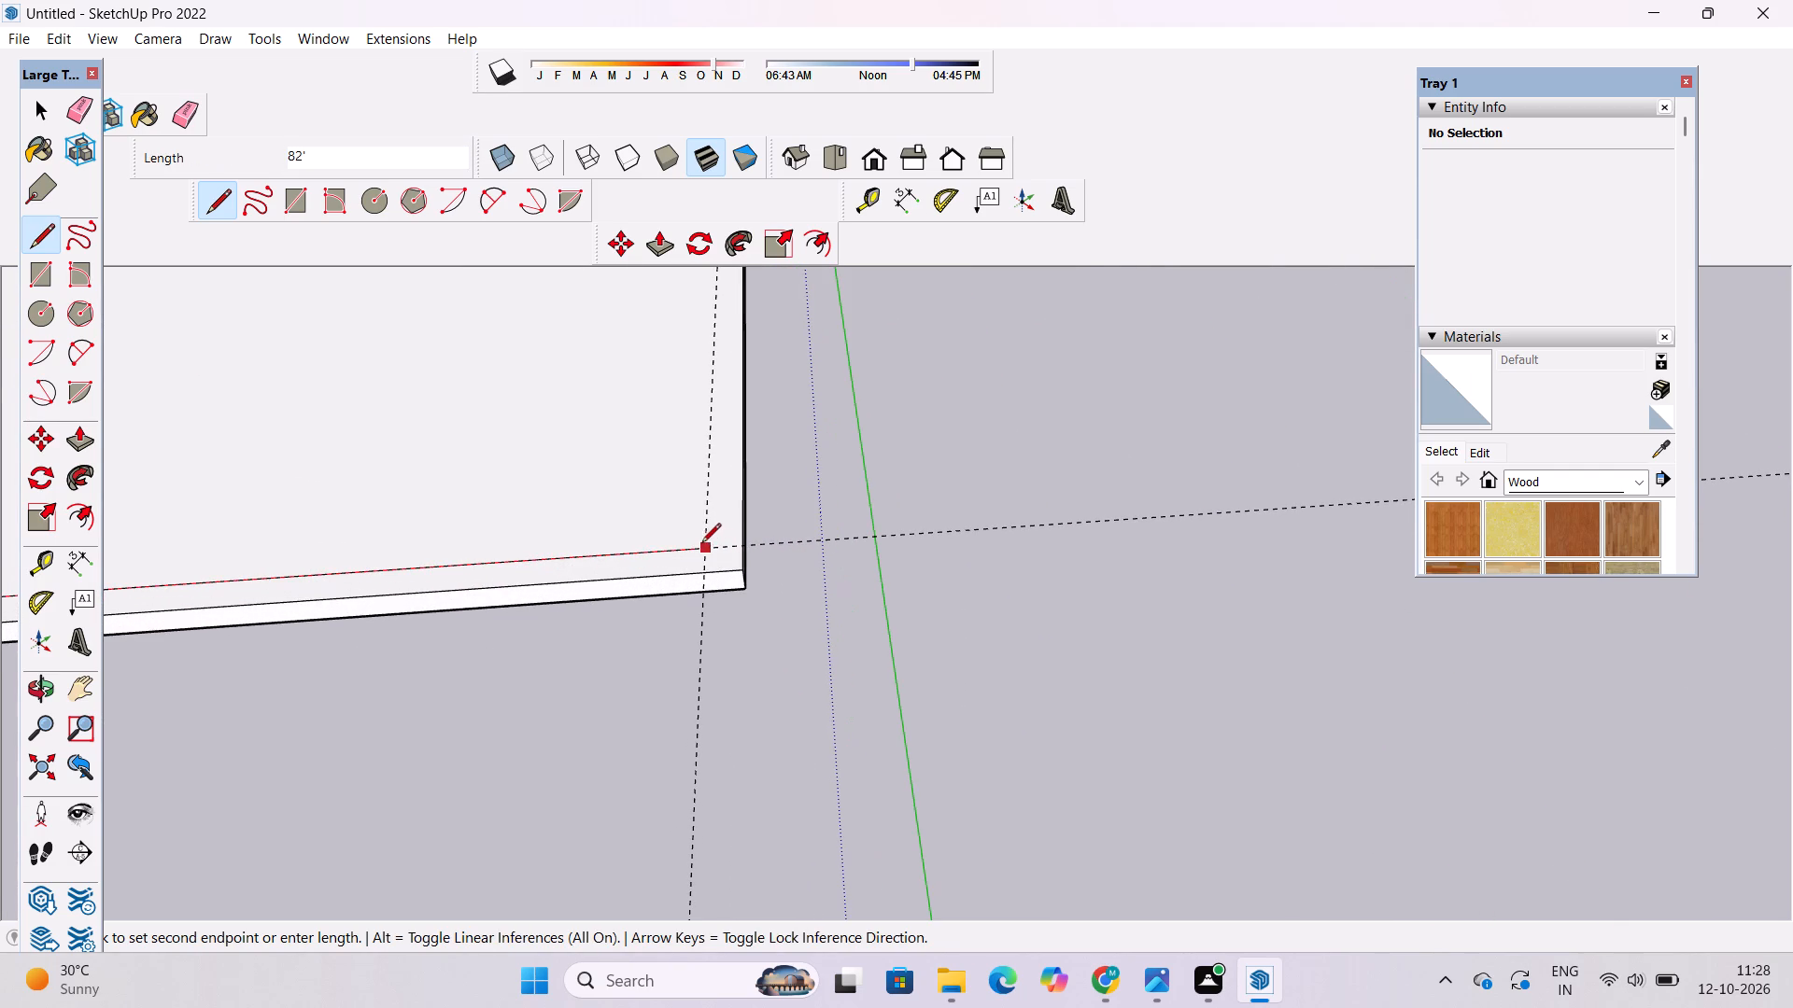
{"action": "scroll", "coordinate": [702, 549], "scroll_direction": "up", "scroll_amount": 13}
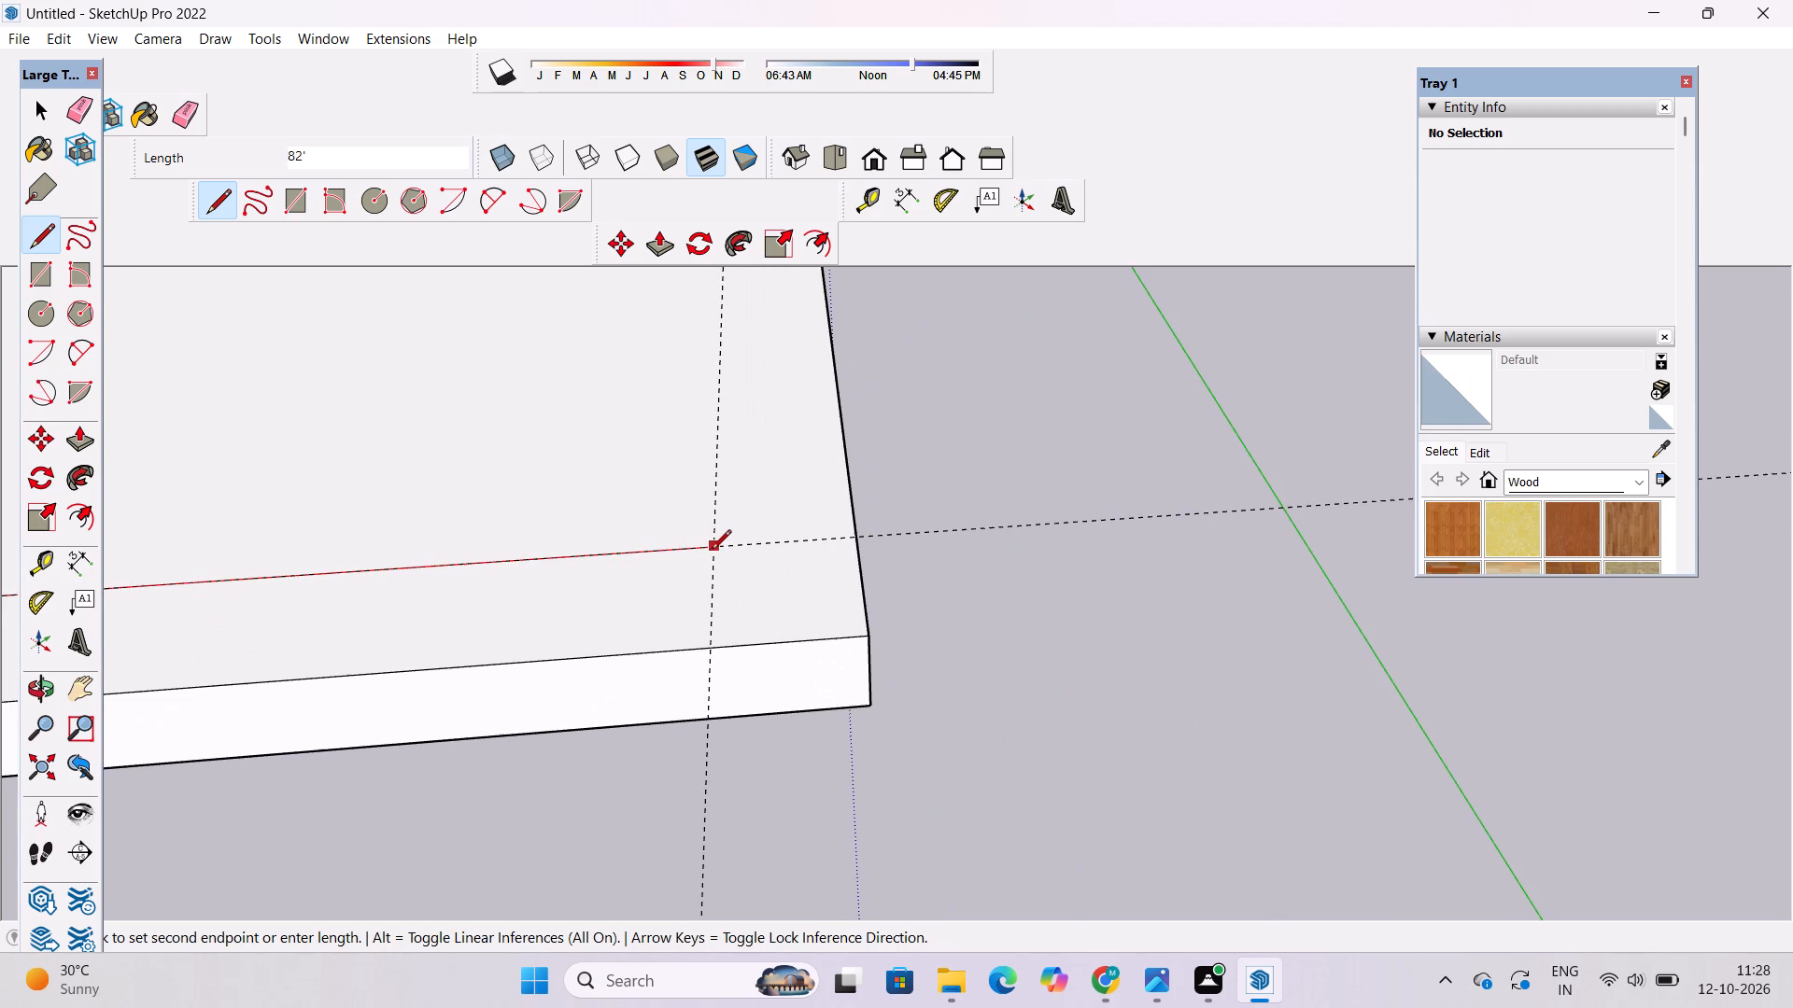
{"action": "left_click", "coordinate": [714, 553]}
Draw the third border line from that intersection along the side guide nearest the green axis back to the rear wall.
{"action": "scroll", "coordinate": [714, 553], "scroll_direction": "up", "scroll_amount": 3}
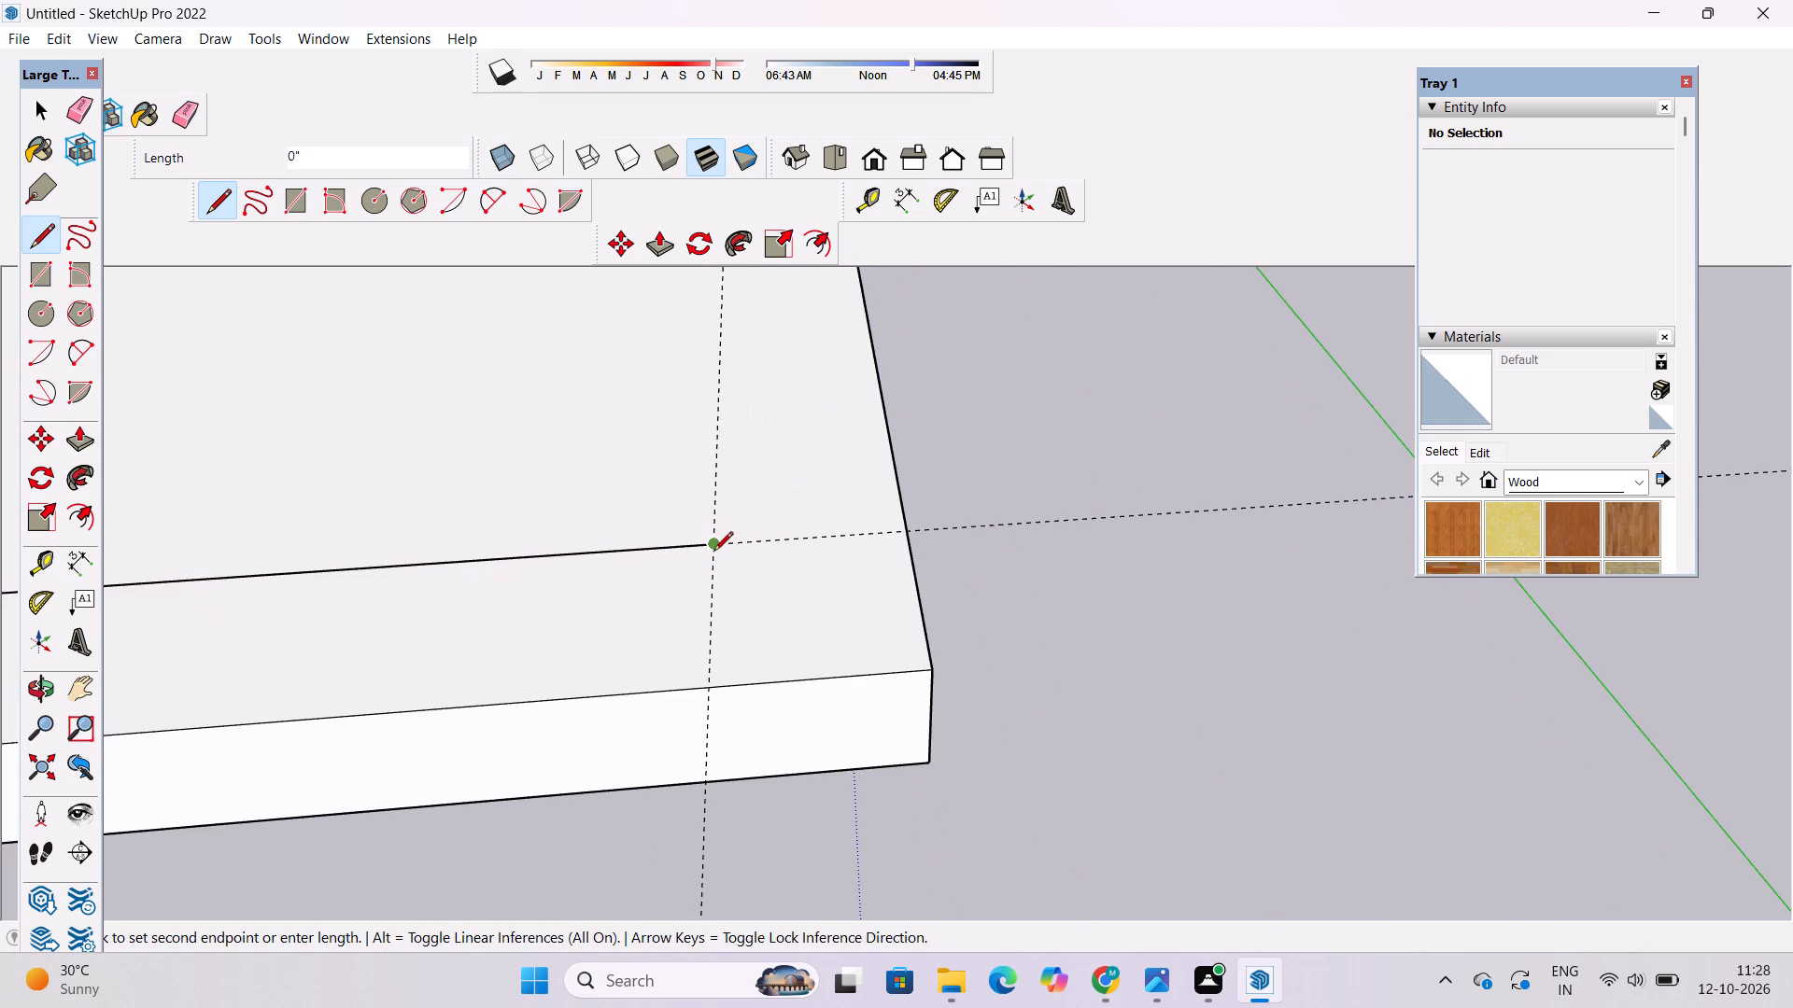
{"action": "scroll", "coordinate": [713, 553], "scroll_direction": "down", "scroll_amount": 1}
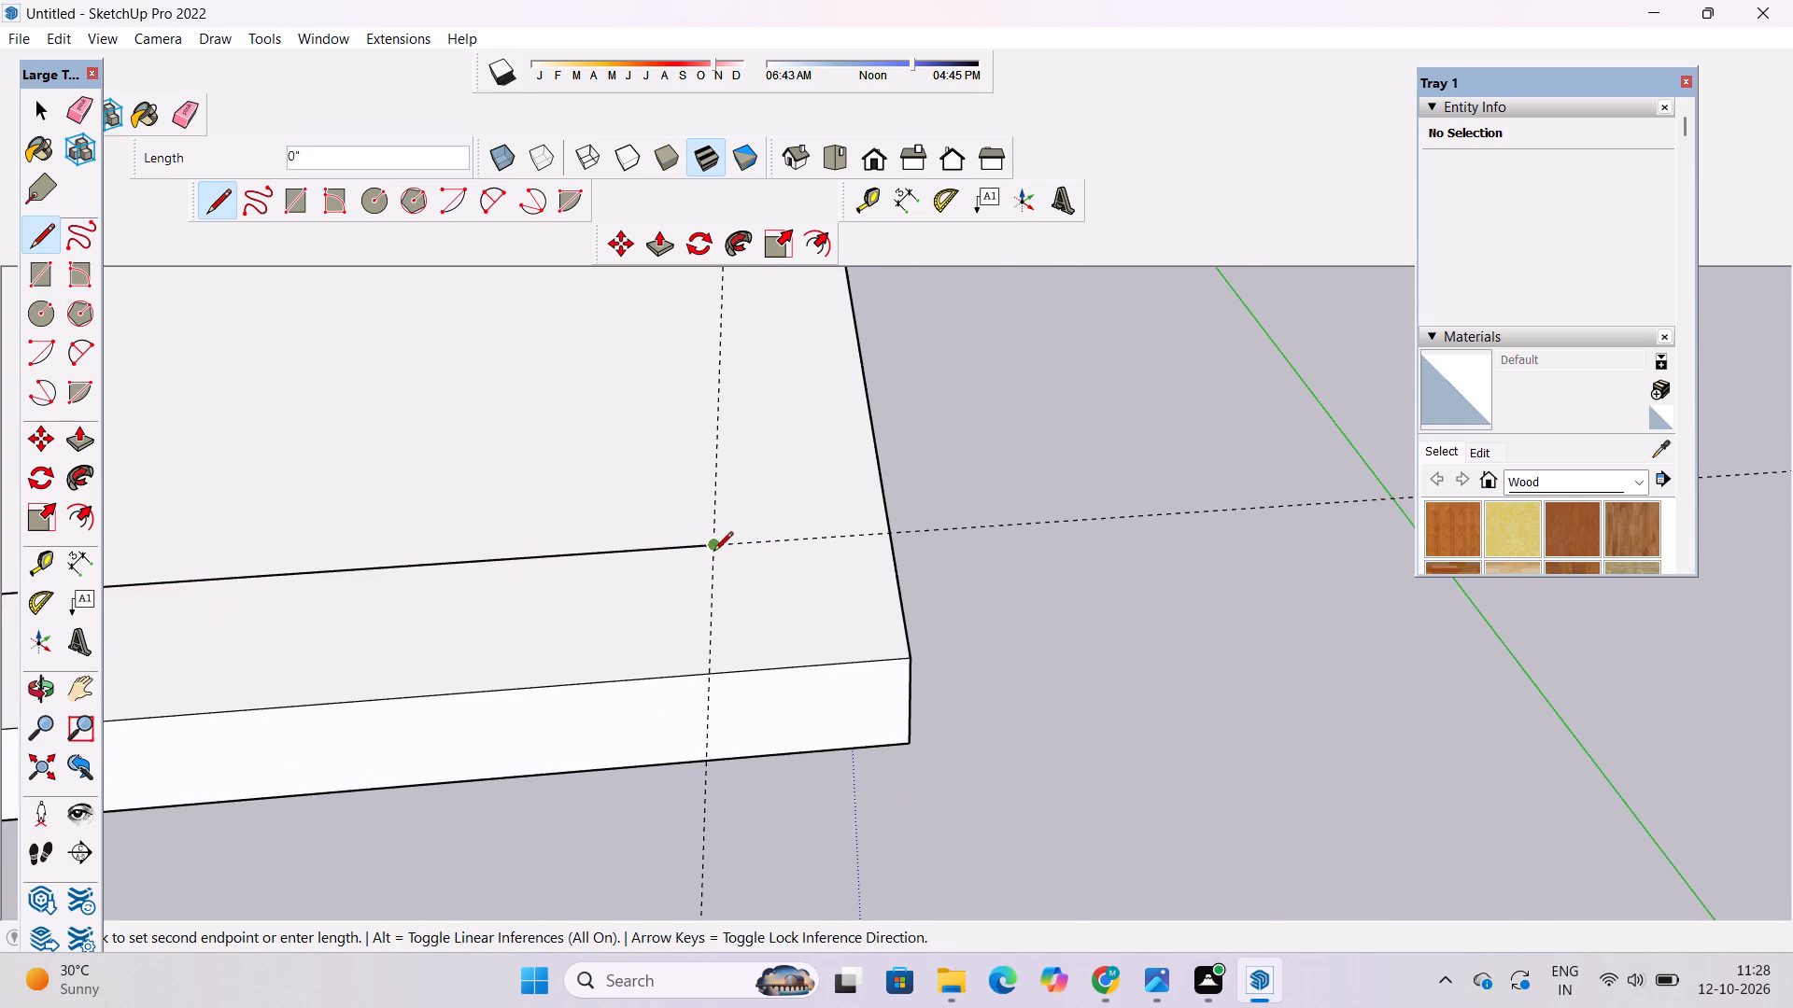
{"action": "scroll", "coordinate": [706, 548], "scroll_direction": "up", "scroll_amount": 1}
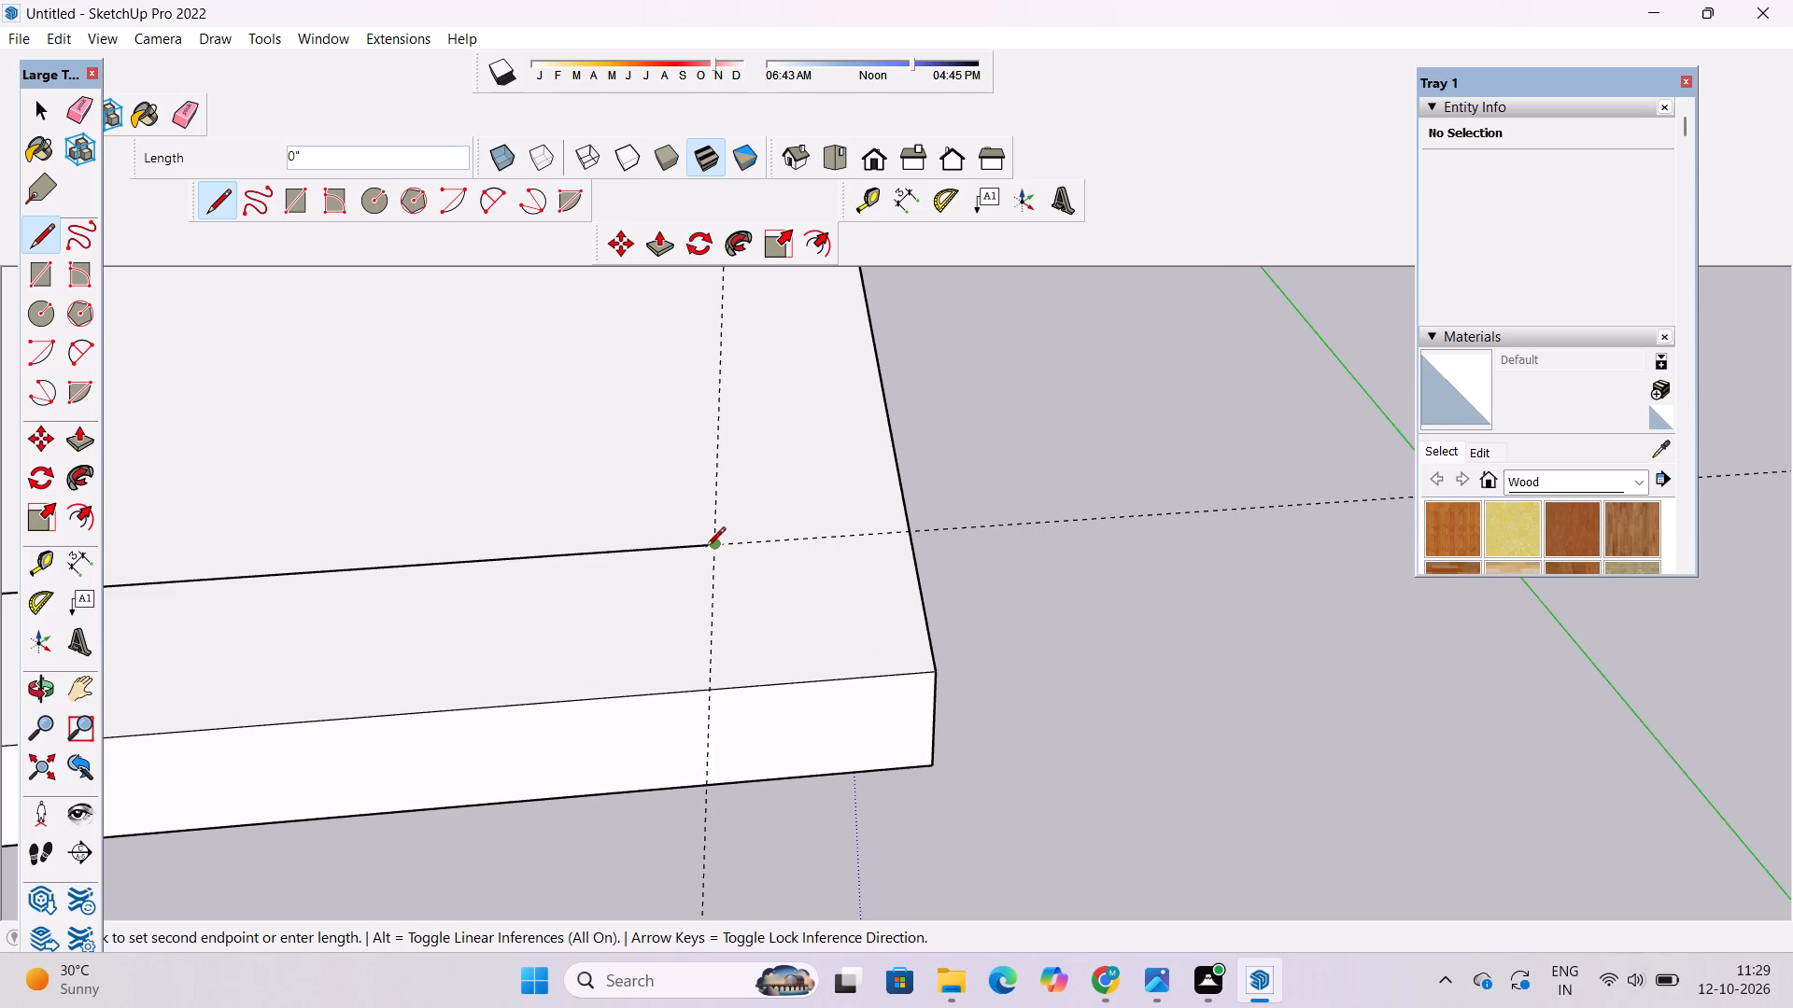
{"action": "scroll", "coordinate": [706, 548], "scroll_direction": "down", "scroll_amount": 1}
{"action": "scroll", "coordinate": [706, 548], "scroll_direction": "up", "scroll_amount": 1}
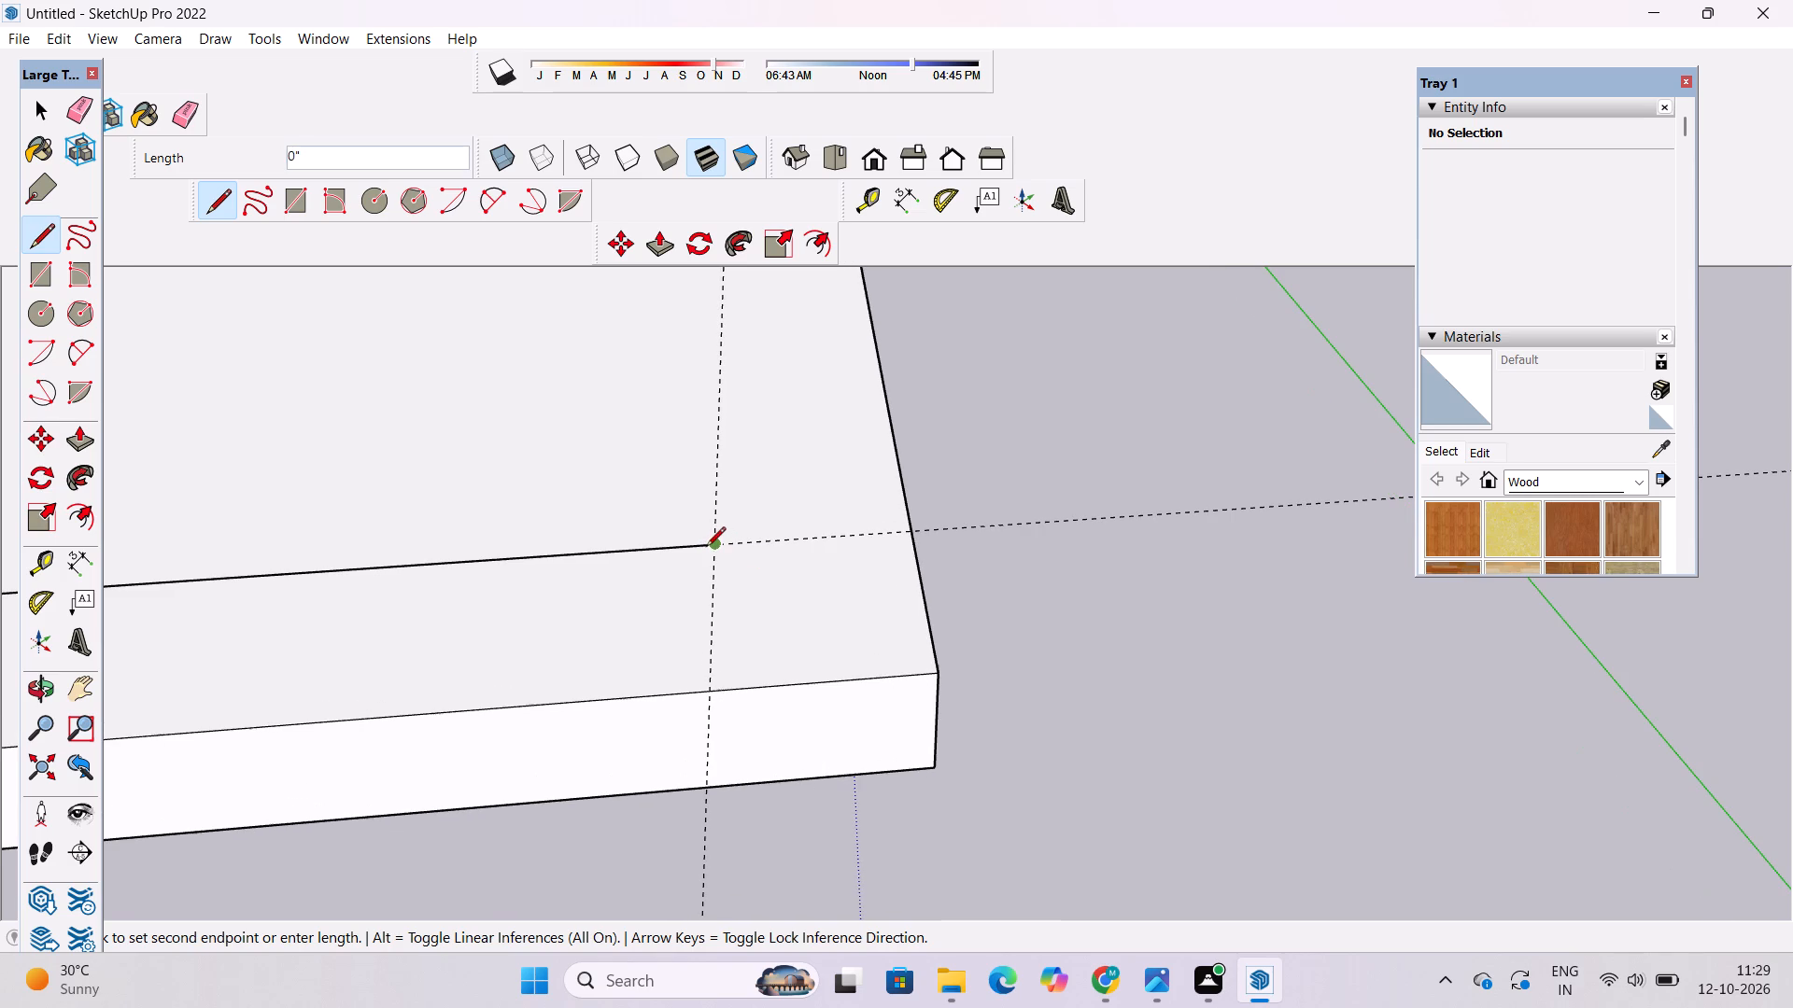
{"action": "scroll", "coordinate": [706, 548], "scroll_direction": "down", "scroll_amount": 2}
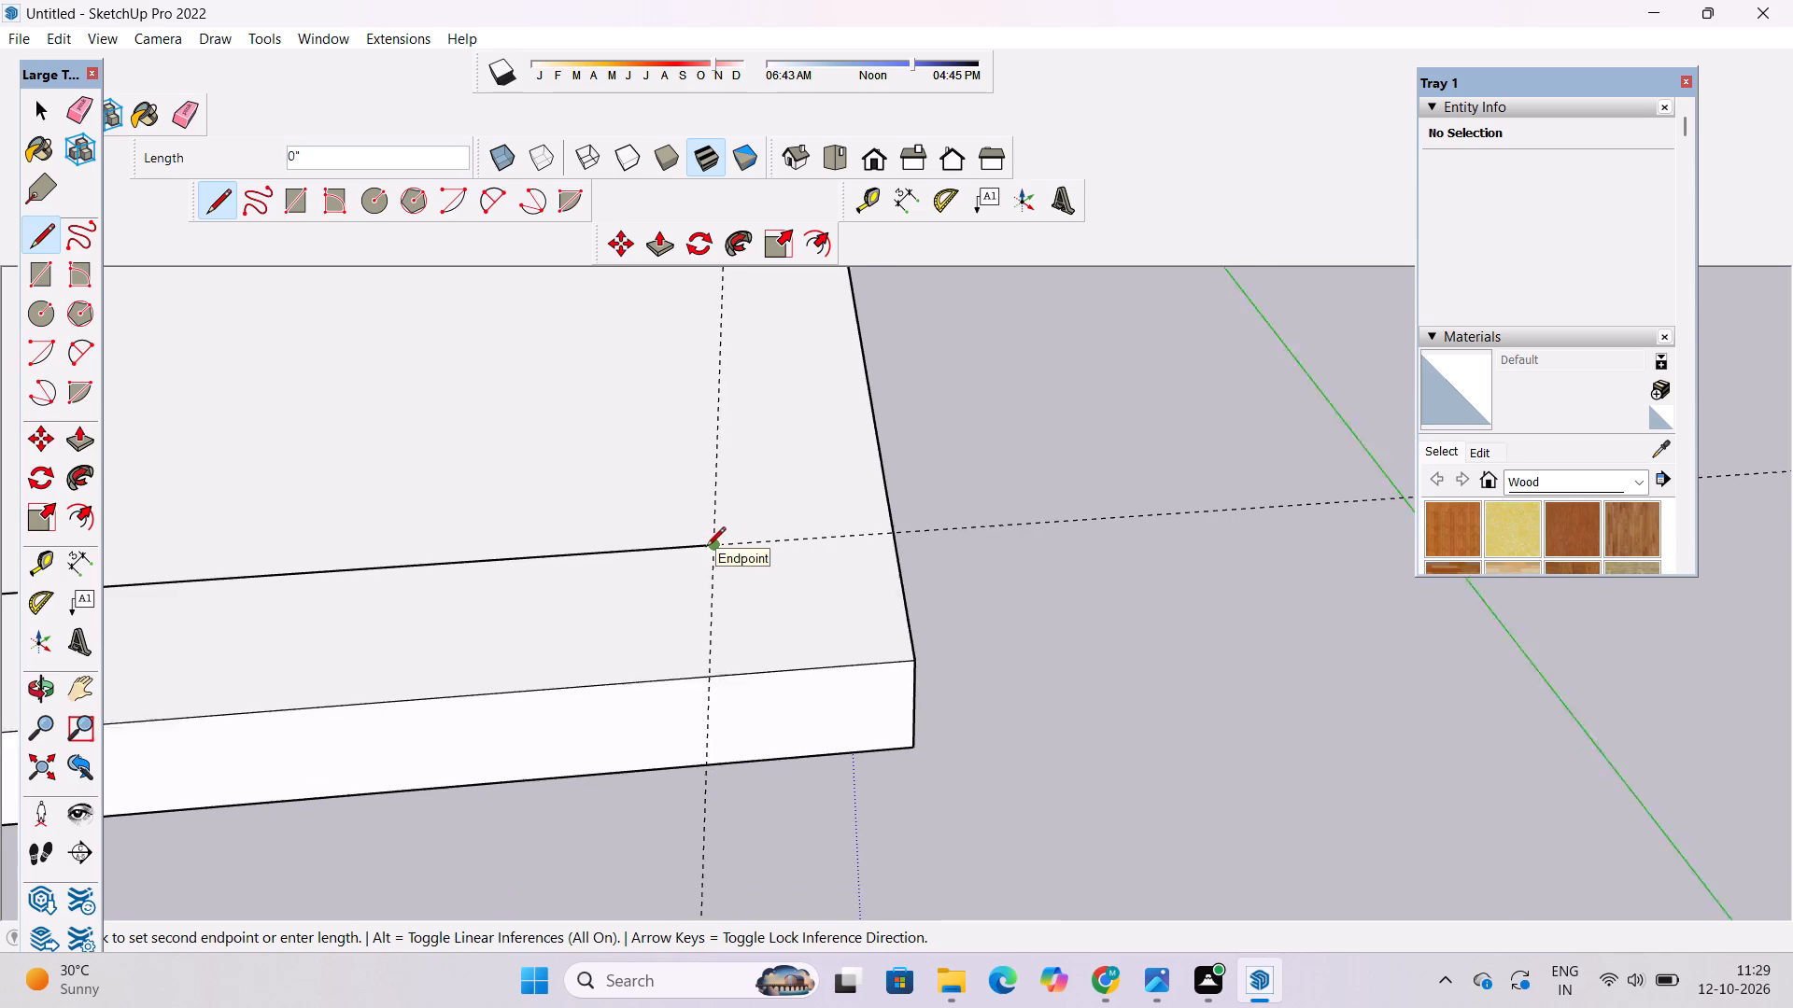
{"action": "scroll", "coordinate": [706, 548], "scroll_direction": "down", "scroll_amount": 2}
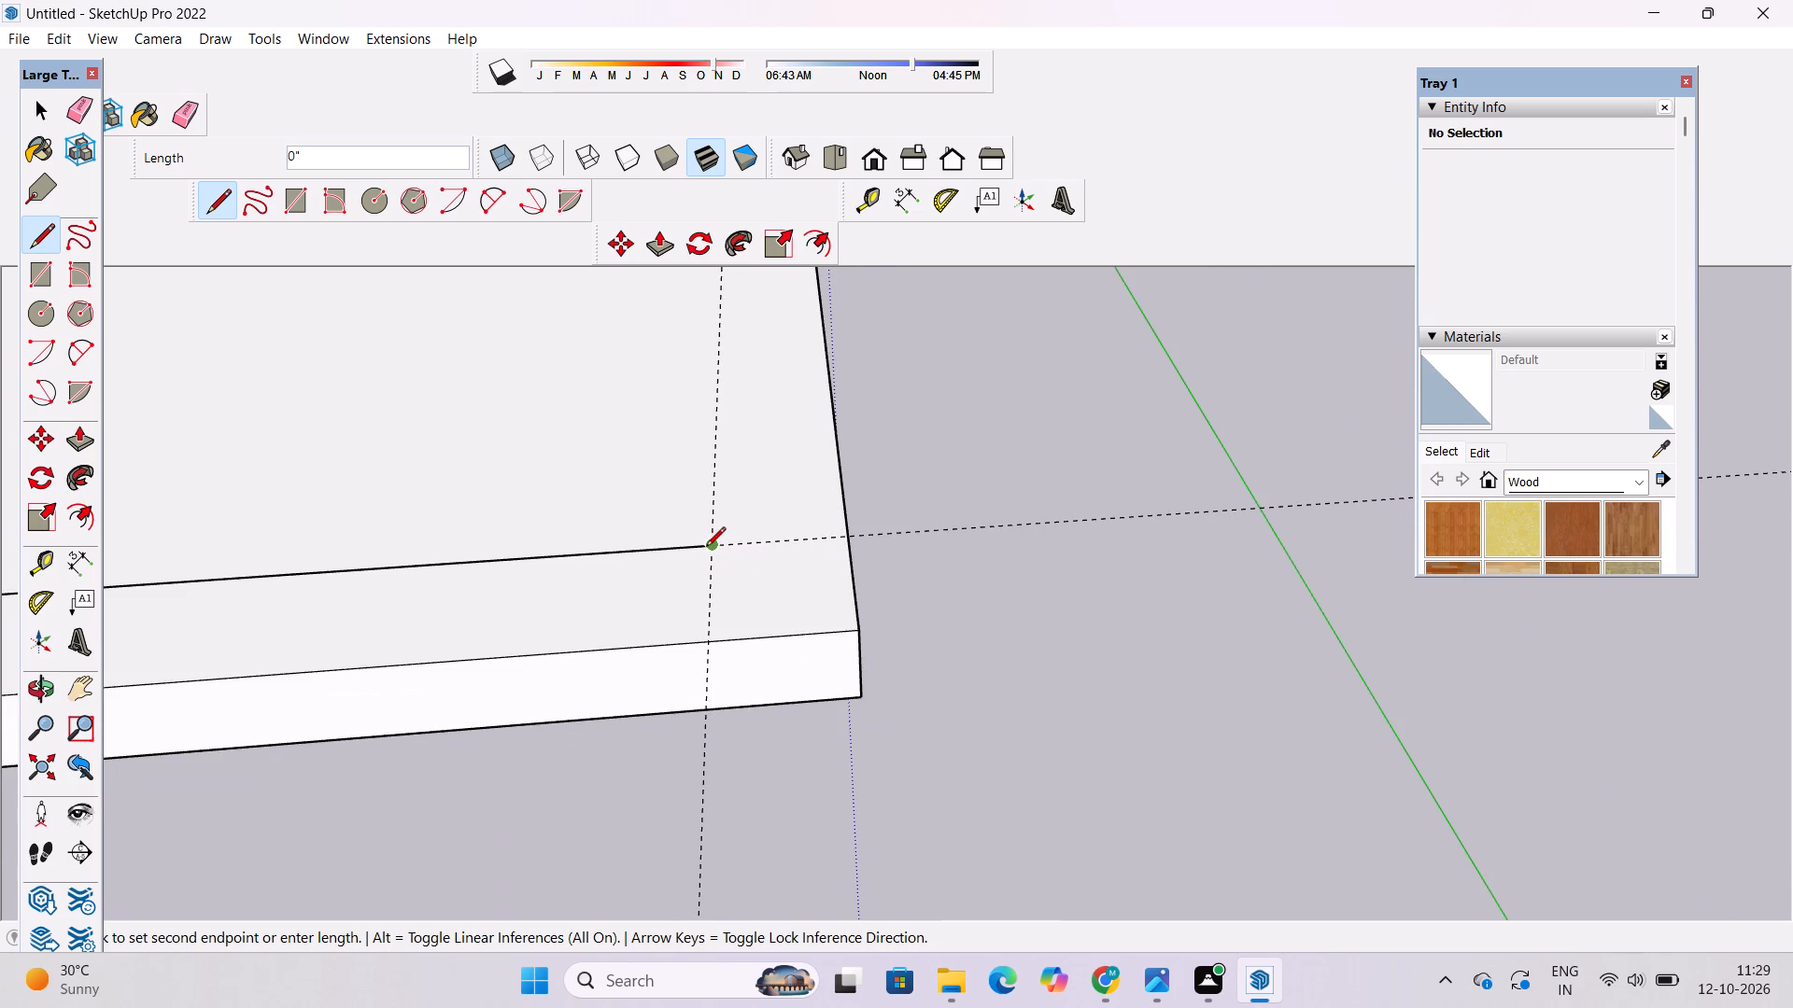
{"action": "scroll", "coordinate": [706, 548], "scroll_direction": "up", "scroll_amount": 4}
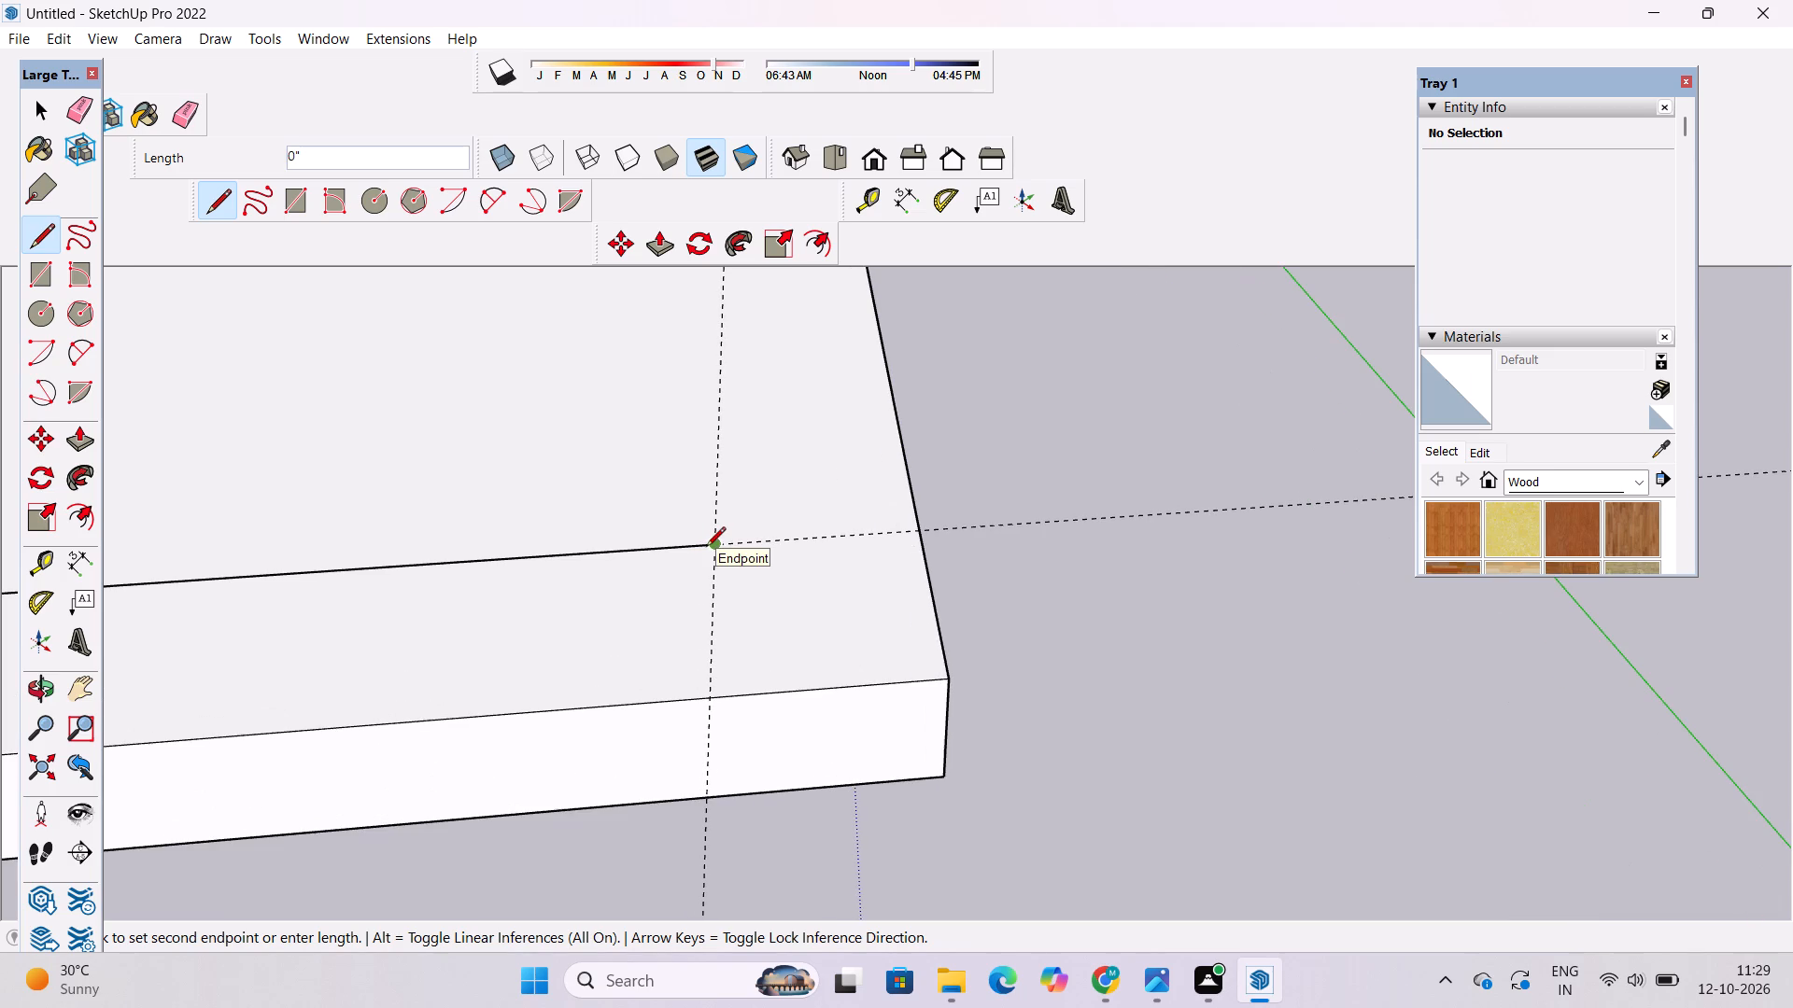
{"action": "scroll", "coordinate": [706, 548], "scroll_direction": "down", "scroll_amount": 4}
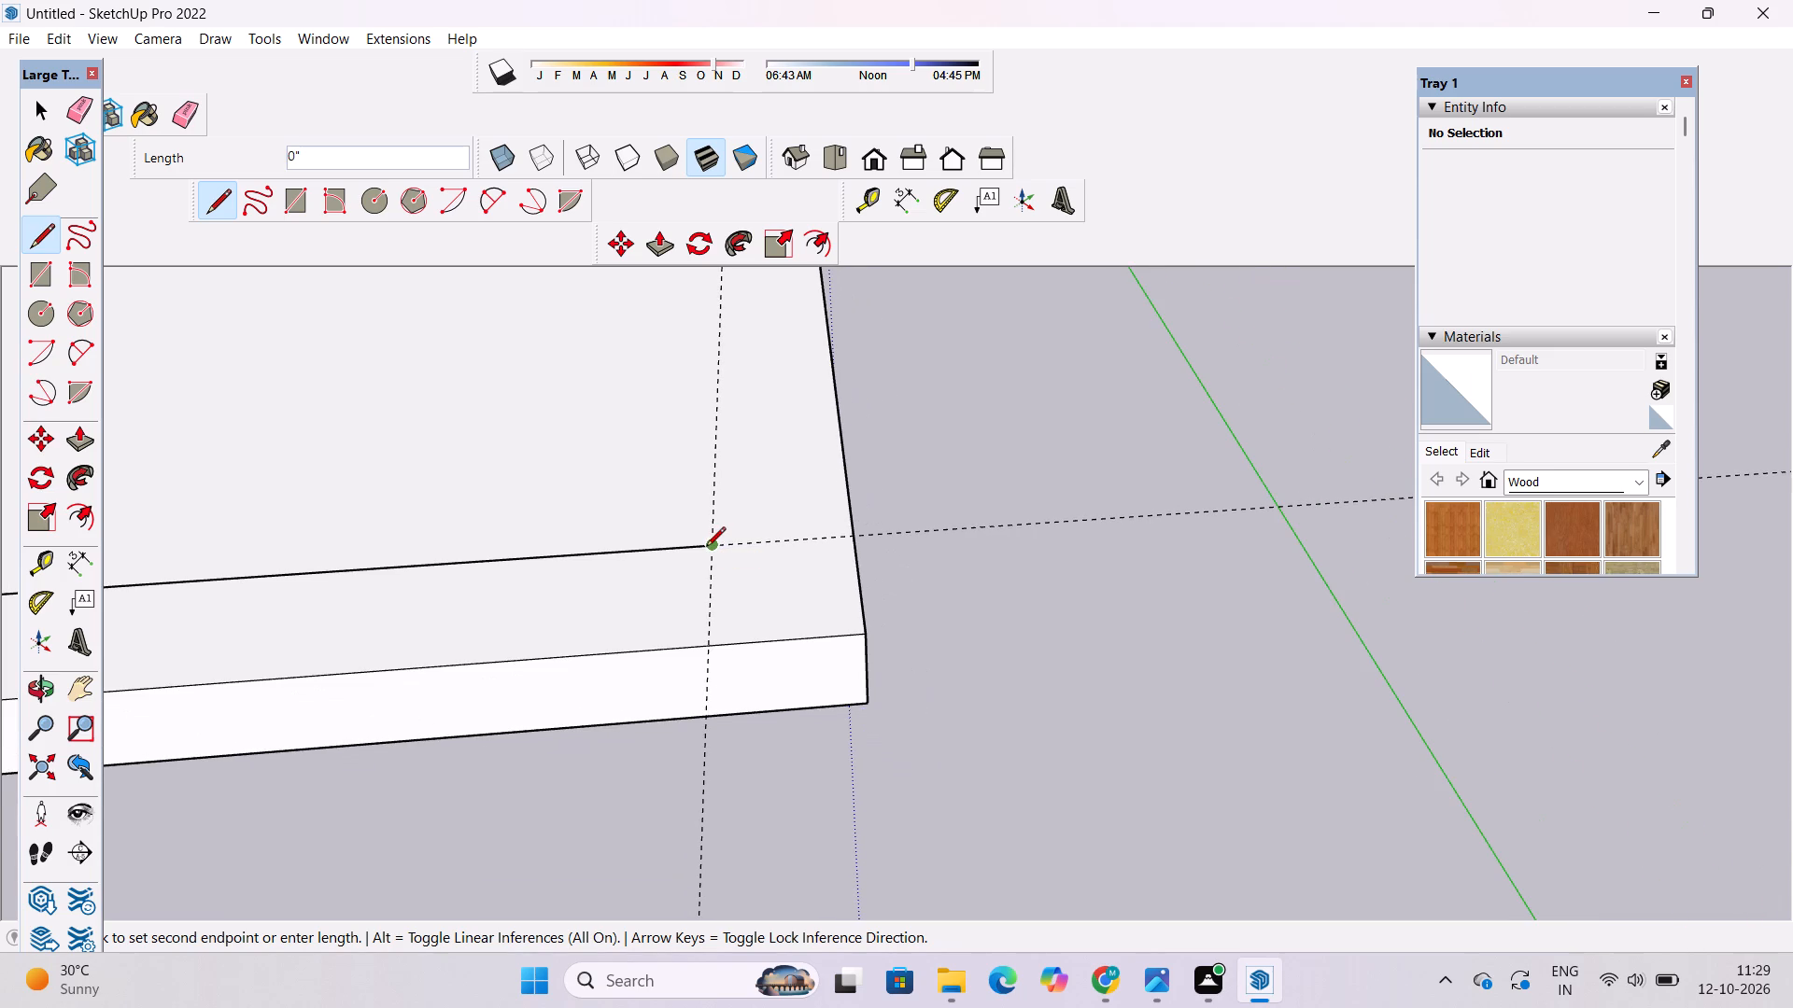
{"action": "scroll", "coordinate": [706, 548], "scroll_direction": "down", "scroll_amount": 3}
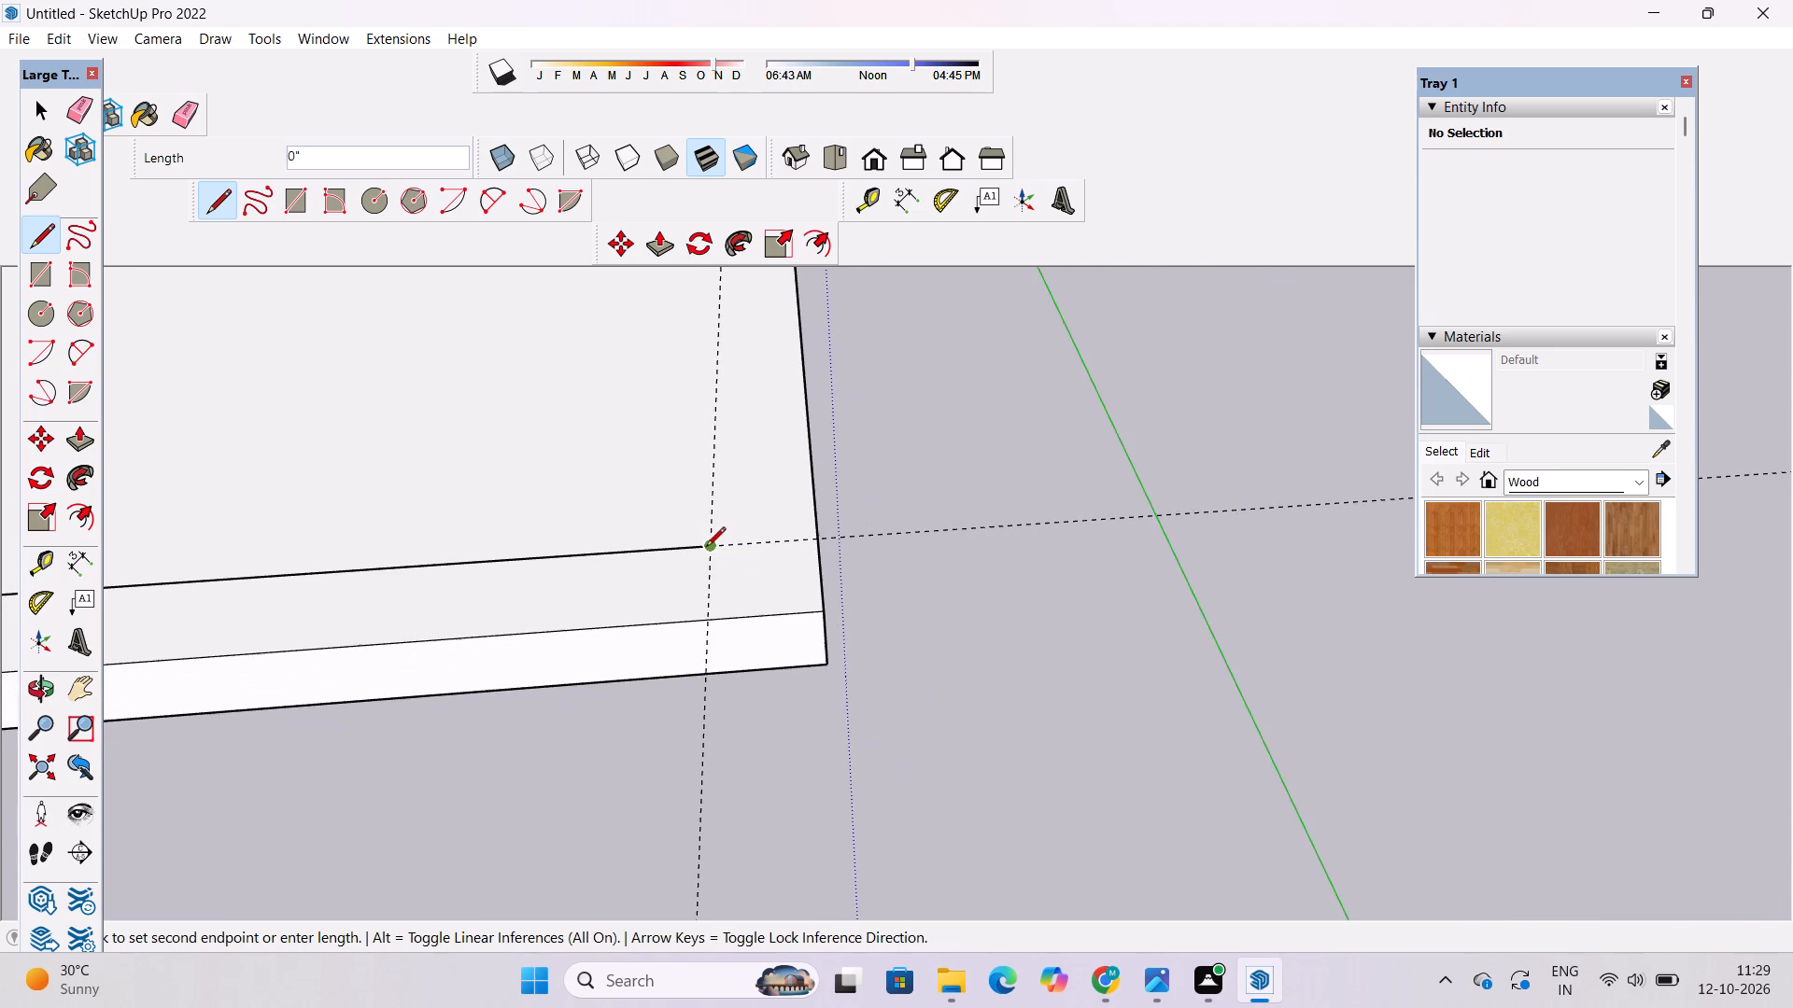
{"action": "scroll", "coordinate": [706, 548], "scroll_direction": "up", "scroll_amount": 4}
{"action": "scroll", "coordinate": [706, 548], "scroll_direction": "down", "scroll_amount": 2}
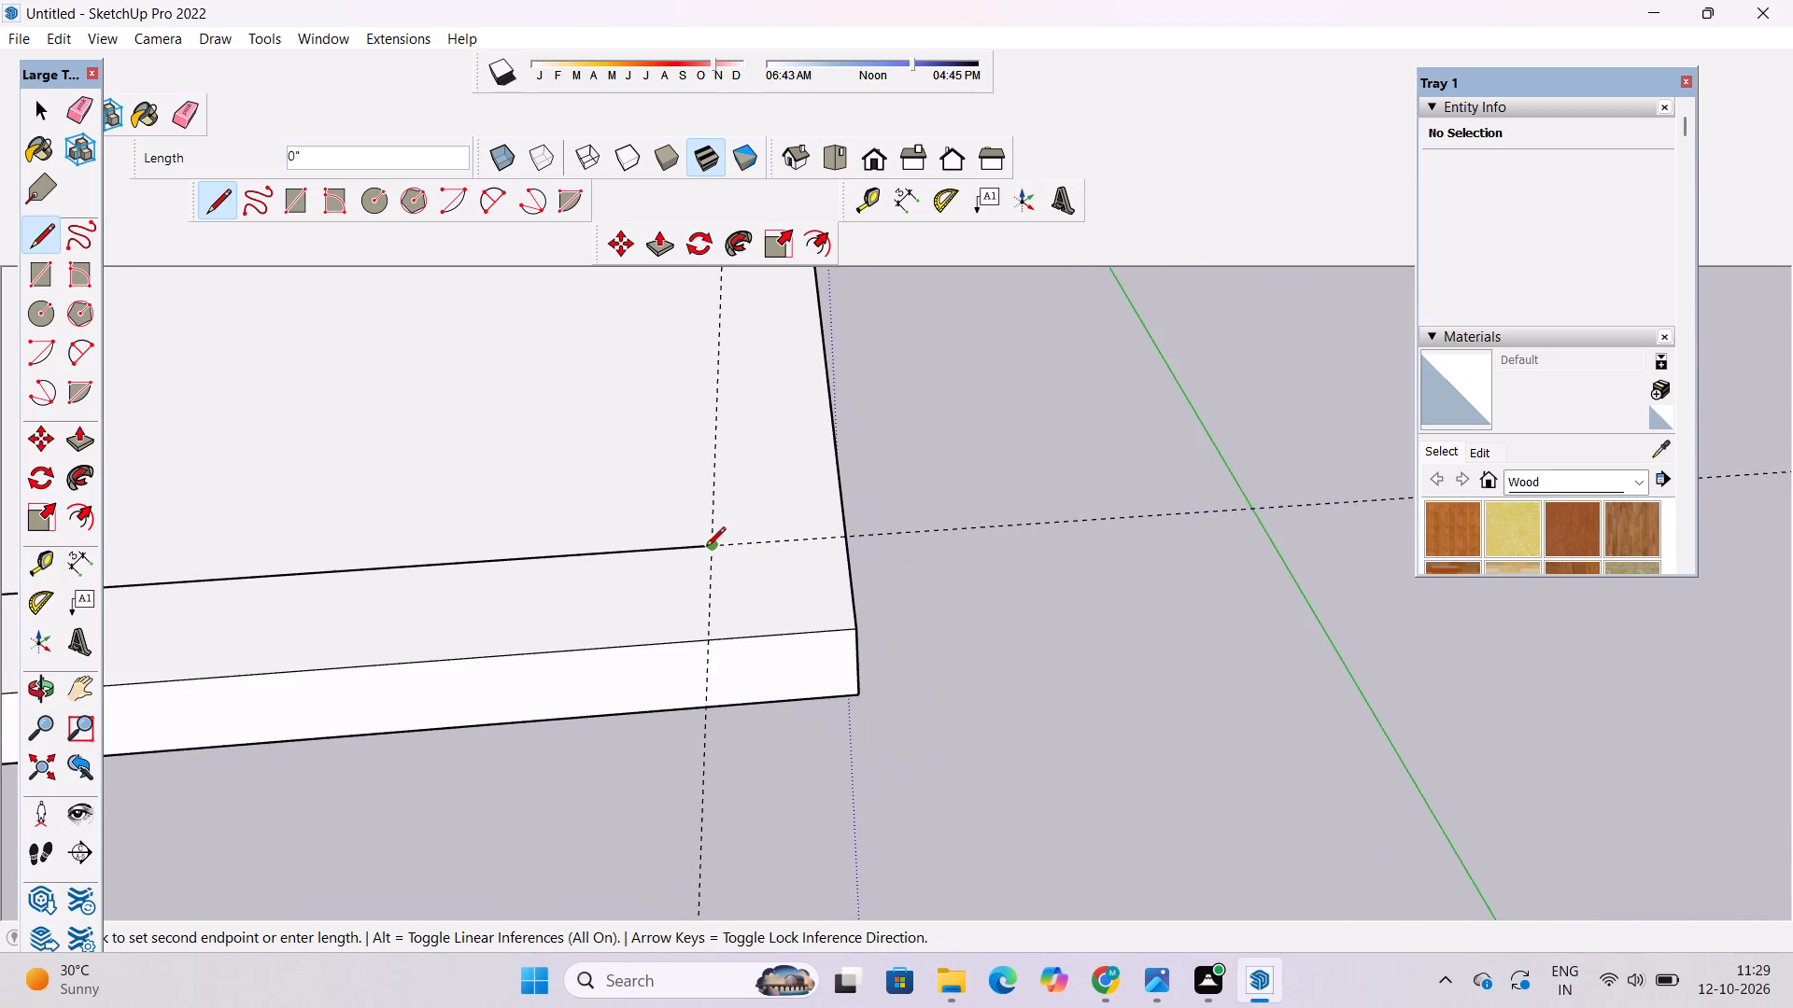
{"action": "scroll", "coordinate": [706, 548], "scroll_direction": "up", "scroll_amount": 2}
{"action": "scroll", "coordinate": [706, 545], "scroll_direction": "down", "scroll_amount": 2}
{"action": "scroll", "coordinate": [706, 545], "scroll_direction": "up", "scroll_amount": 2}
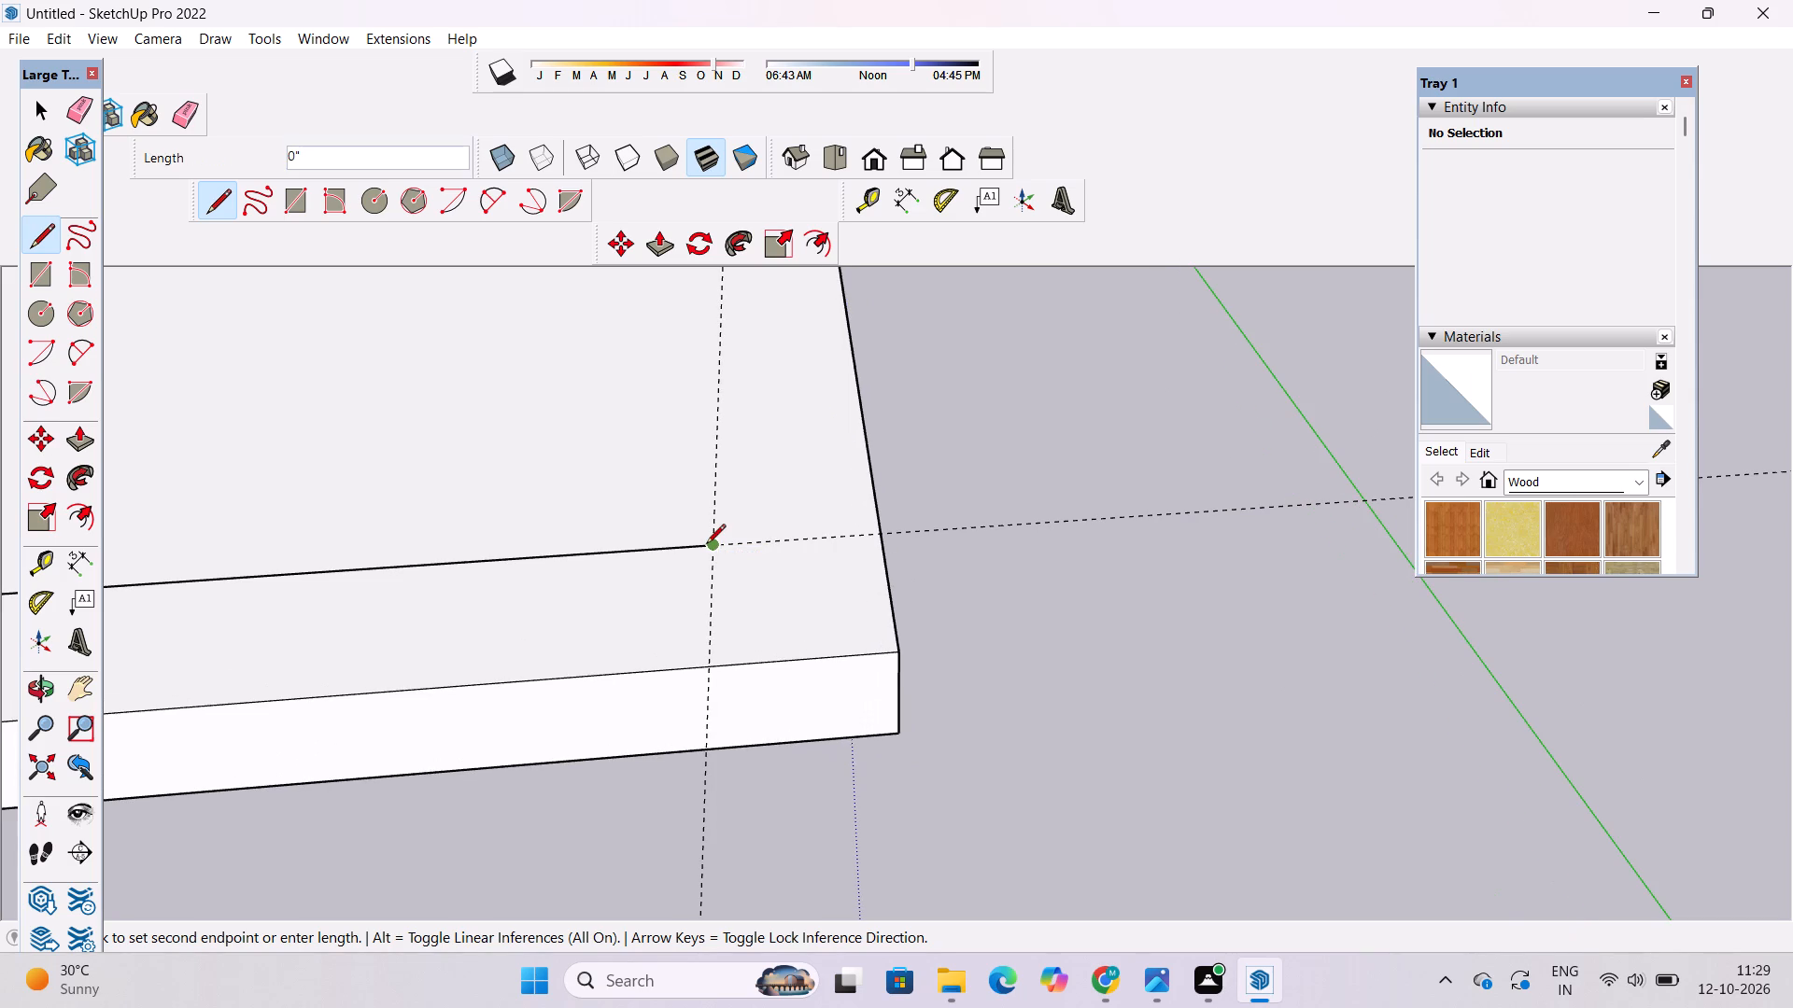
{"action": "scroll", "coordinate": [706, 545], "scroll_direction": "down", "scroll_amount": 6}
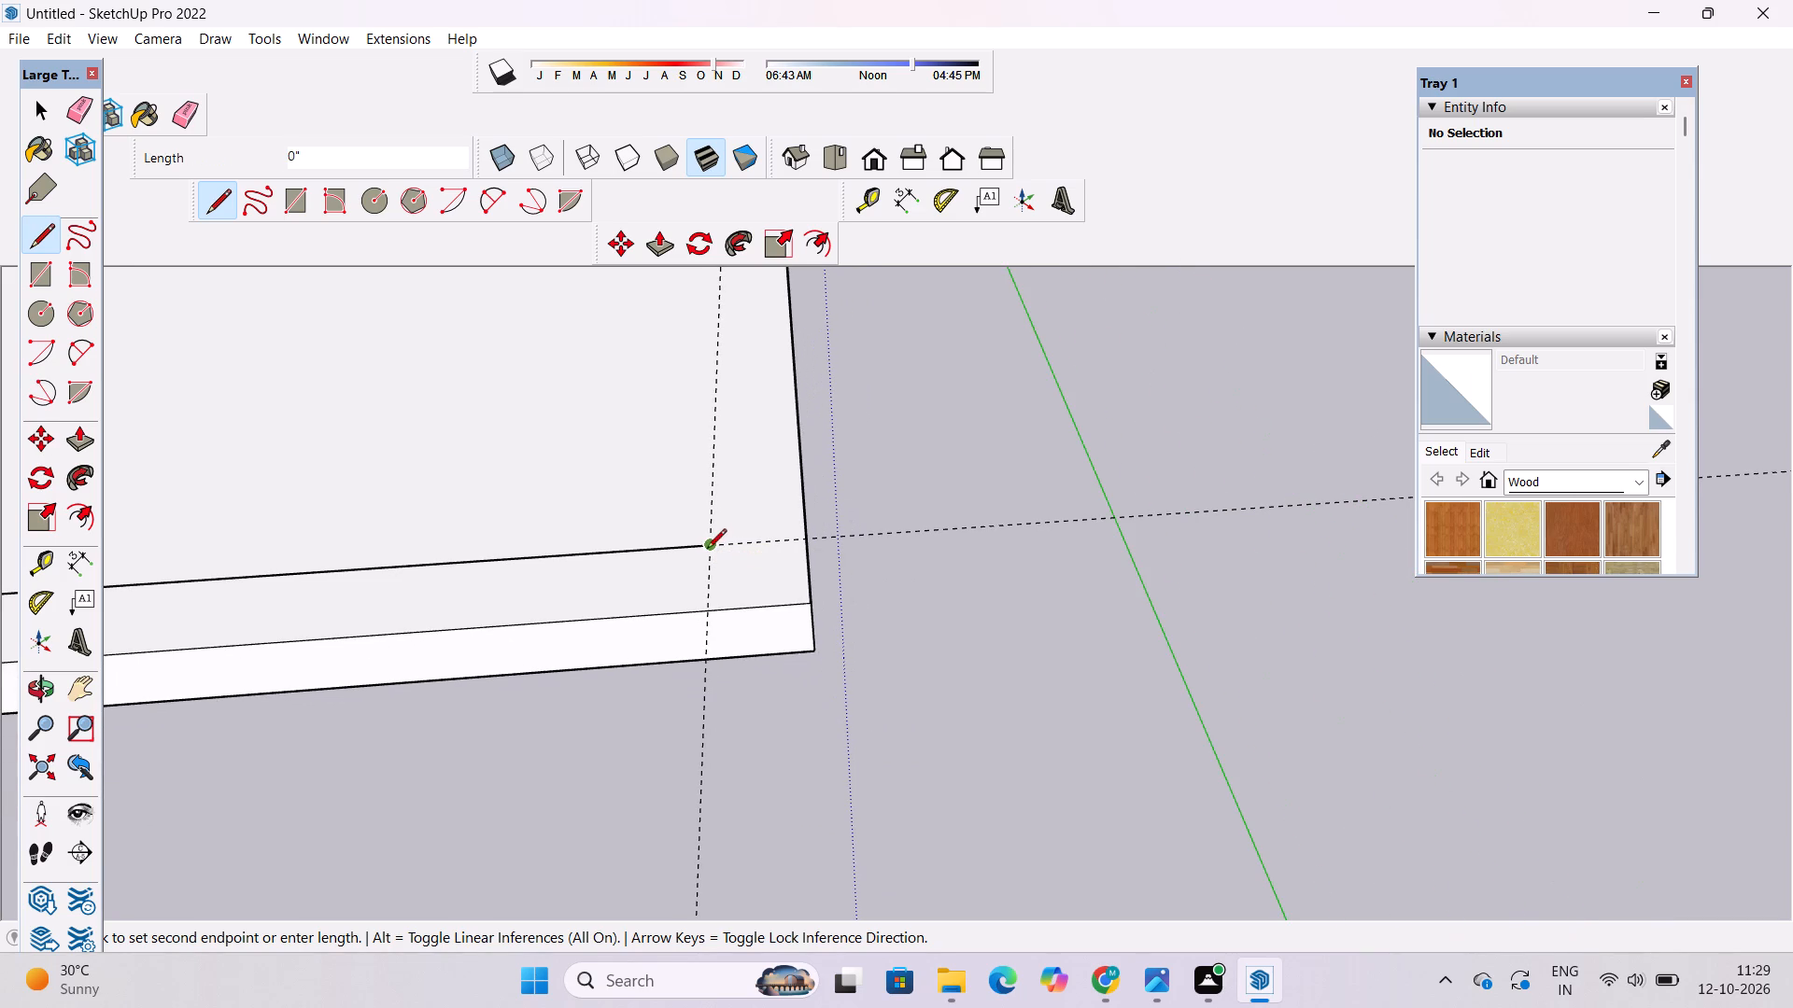
{"action": "left_click", "coordinate": [708, 546]}
{"action": "scroll", "coordinate": [728, 576], "scroll_direction": "down", "scroll_amount": 20}
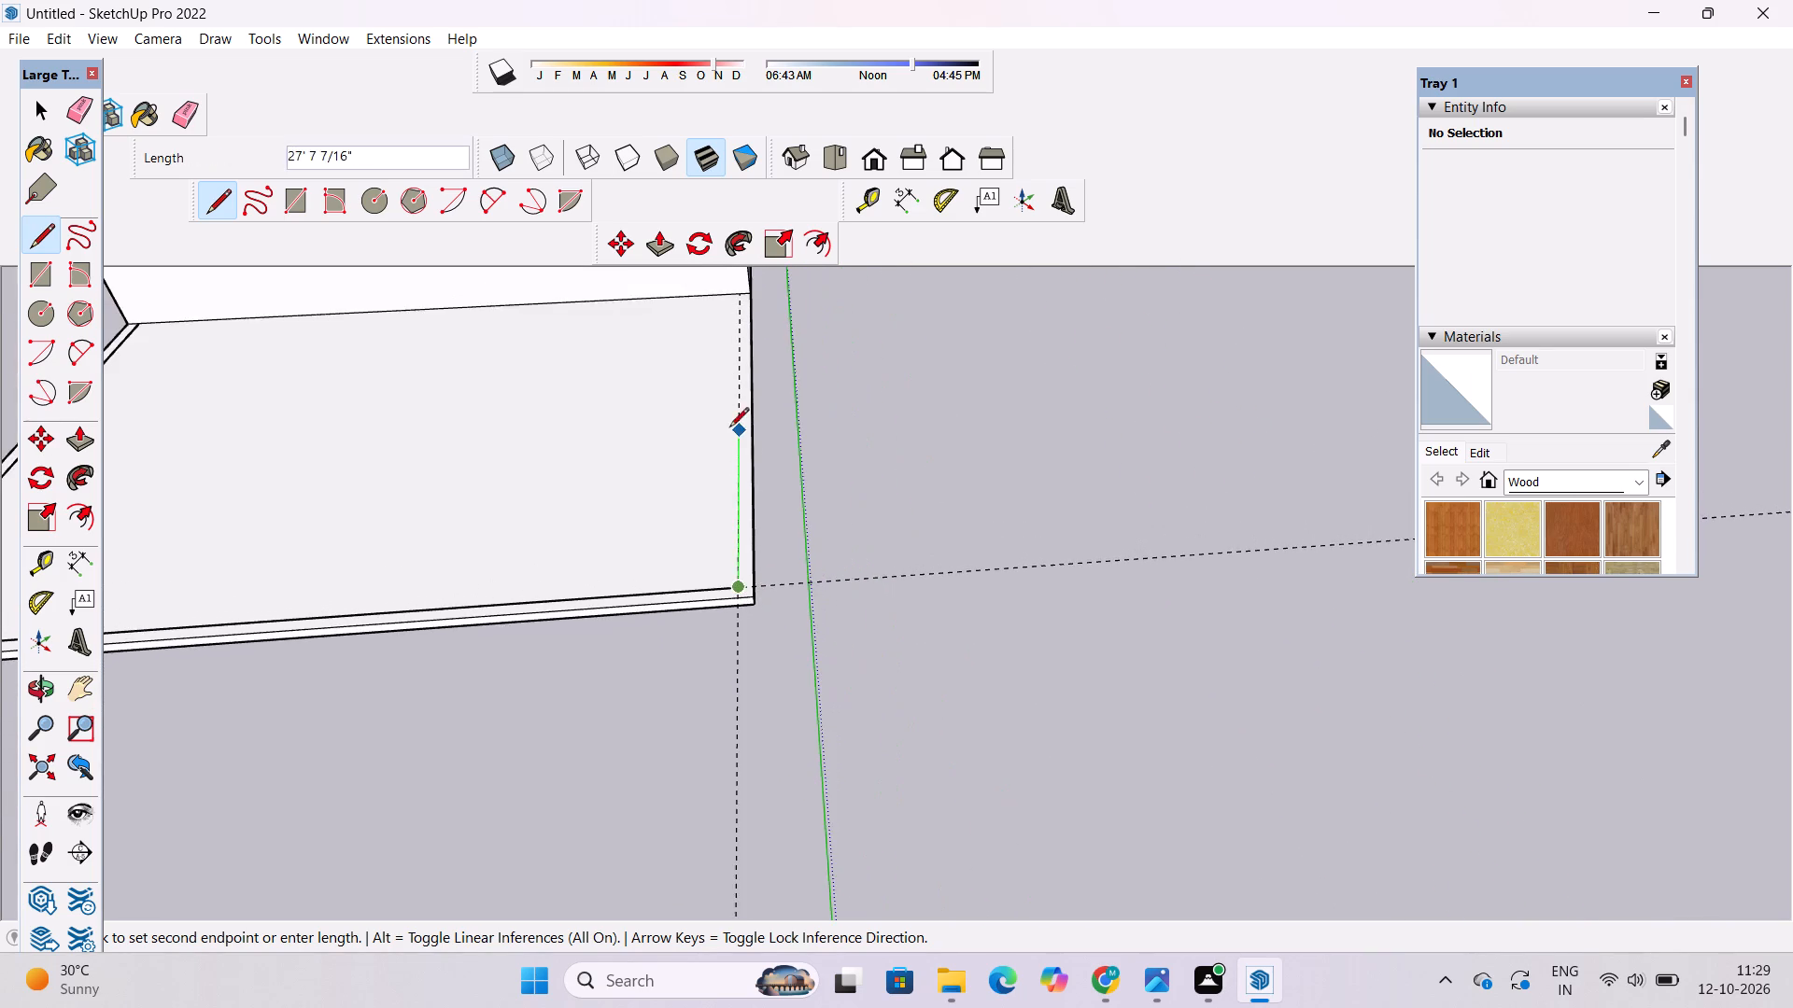
{"action": "scroll", "coordinate": [726, 443], "scroll_direction": "down", "scroll_amount": 4}
{"action": "scroll", "coordinate": [731, 343], "scroll_direction": "up", "scroll_amount": 13}
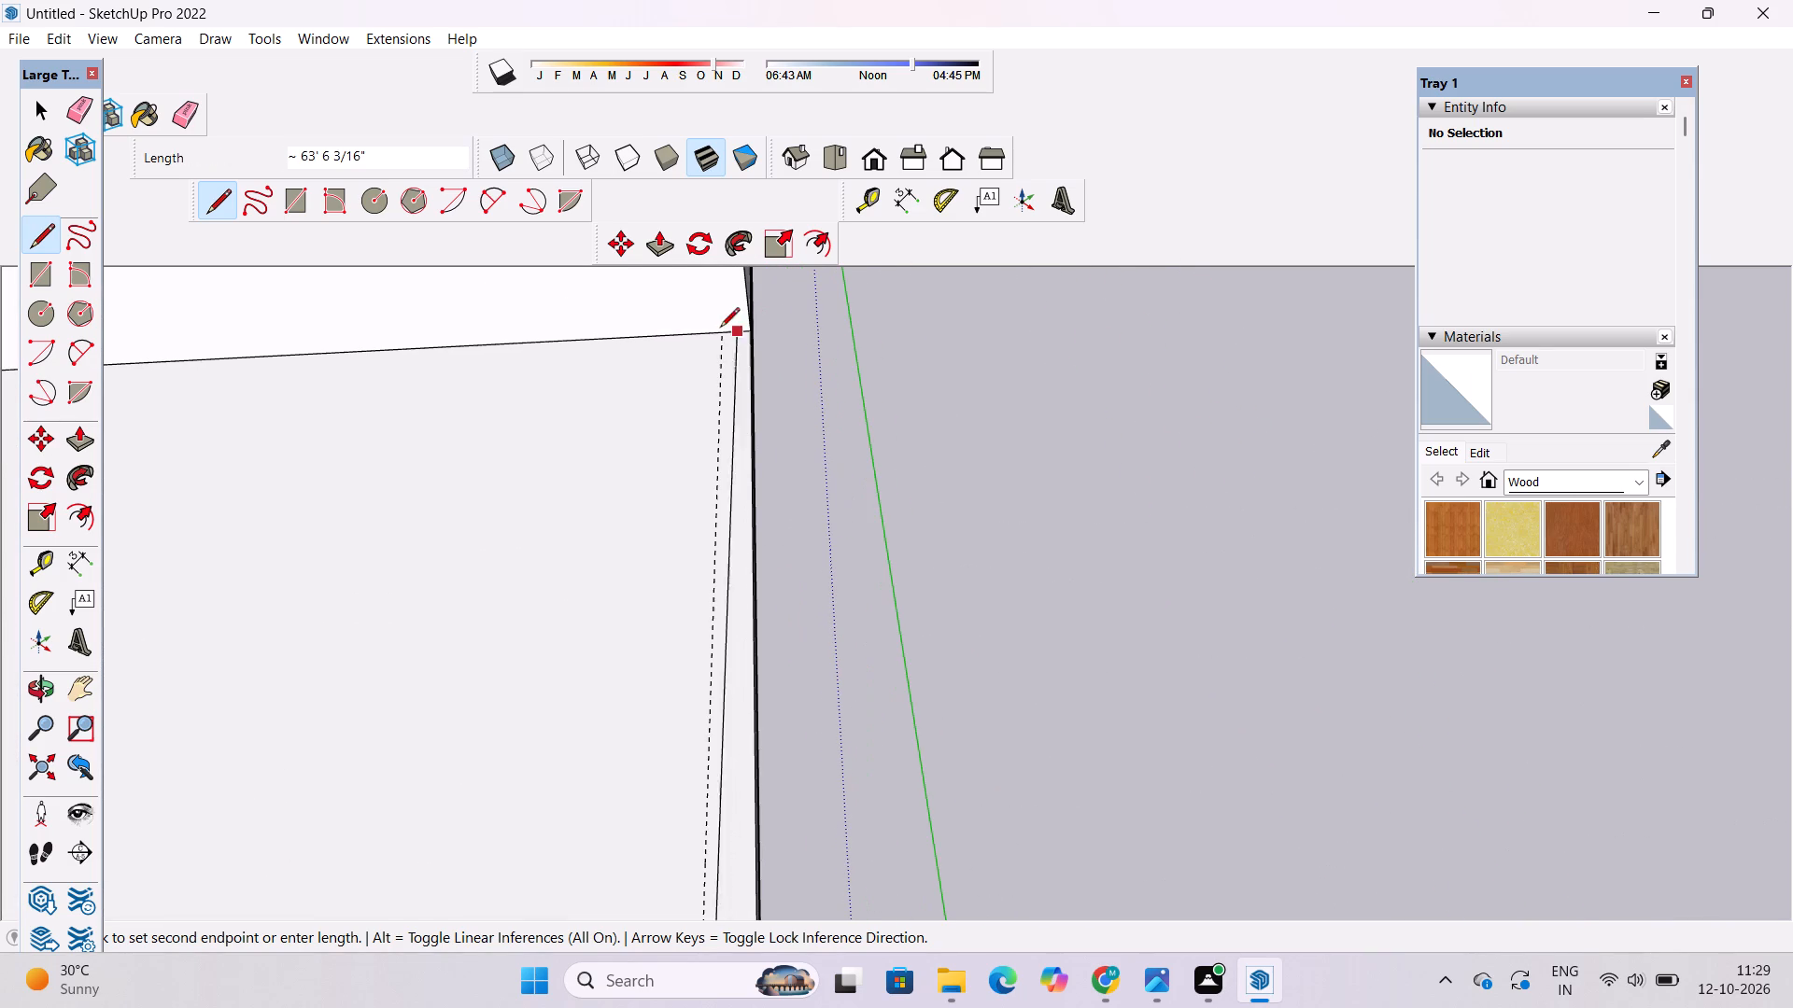
{"action": "left_click", "coordinate": [719, 332]}
{"action": "key", "text": "space"}
Erase the three construction guides around the rear slab, keeping the drawn inset lines.
{"action": "key", "text": "e"}
{"action": "scroll", "coordinate": [876, 357], "scroll_direction": "down", "scroll_amount": 6}
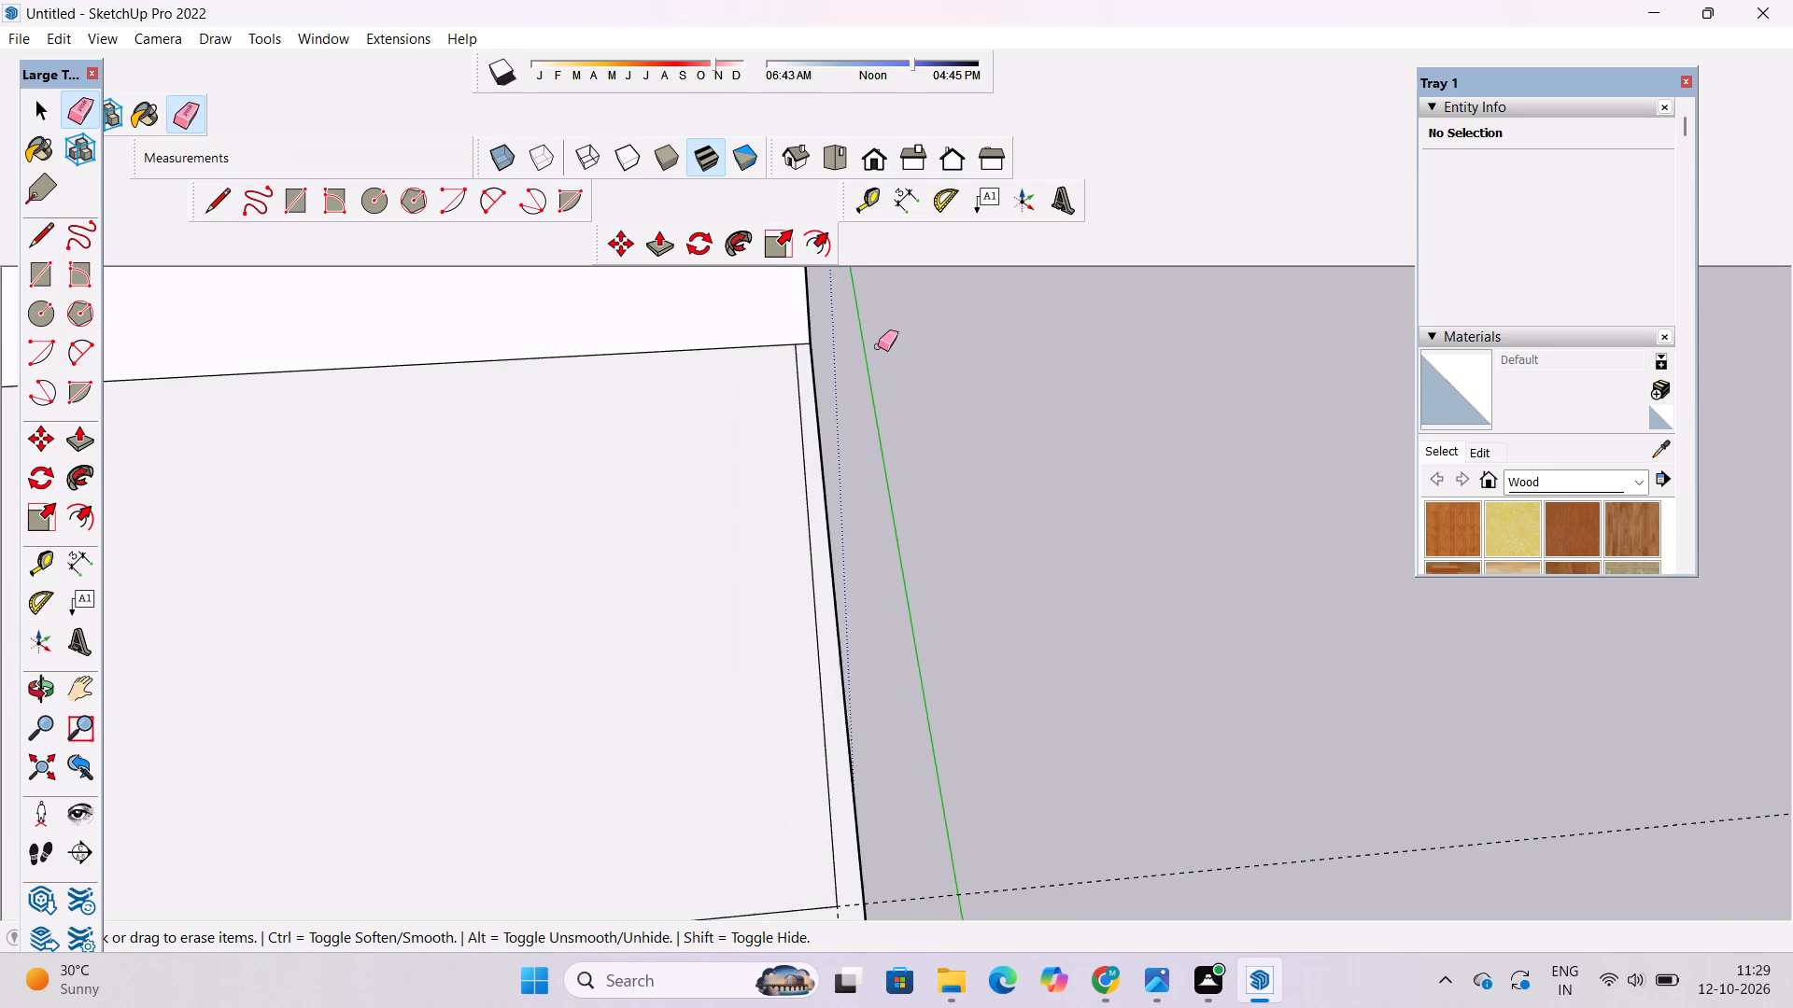
{"action": "scroll", "coordinate": [878, 346], "scroll_direction": "down", "scroll_amount": 10}
{"action": "left_click_drag", "start_coordinate": [1019, 466], "coordinate": [638, 671]}
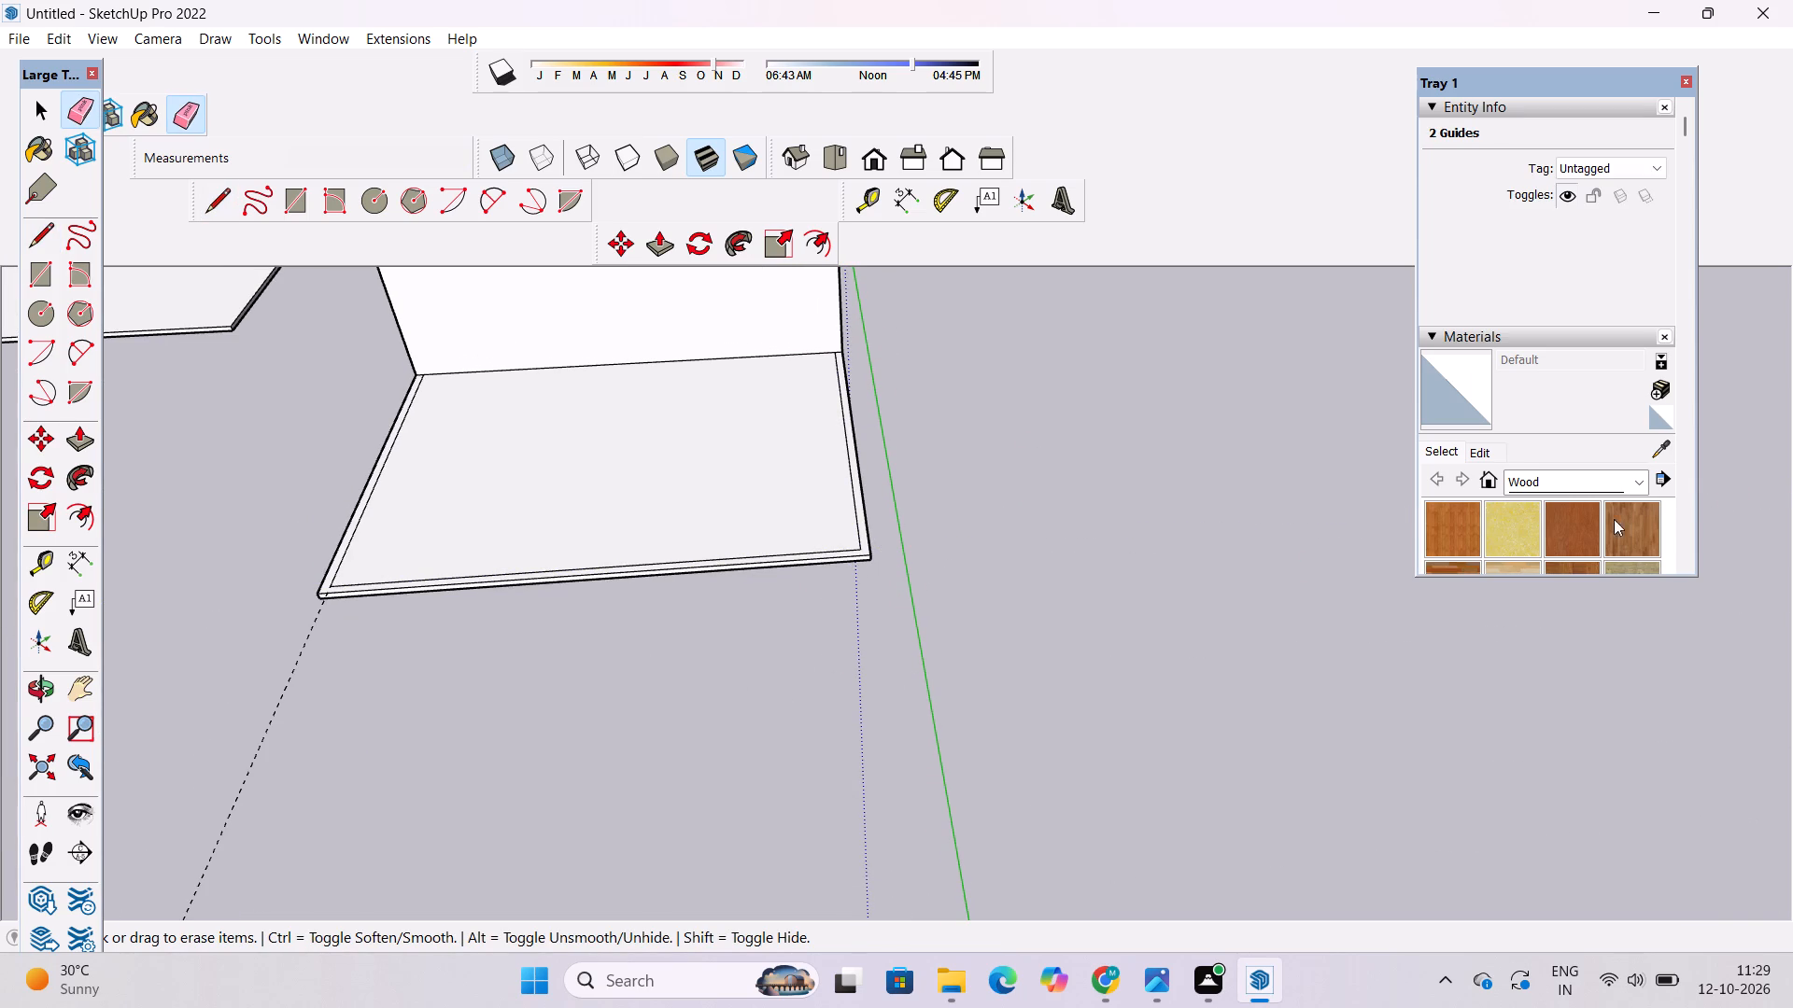
{"action": "scroll", "coordinate": [1453, 536], "scroll_direction": "down", "scroll_amount": 3}
{"action": "scroll", "coordinate": [895, 732], "scroll_direction": "down", "scroll_amount": 4}
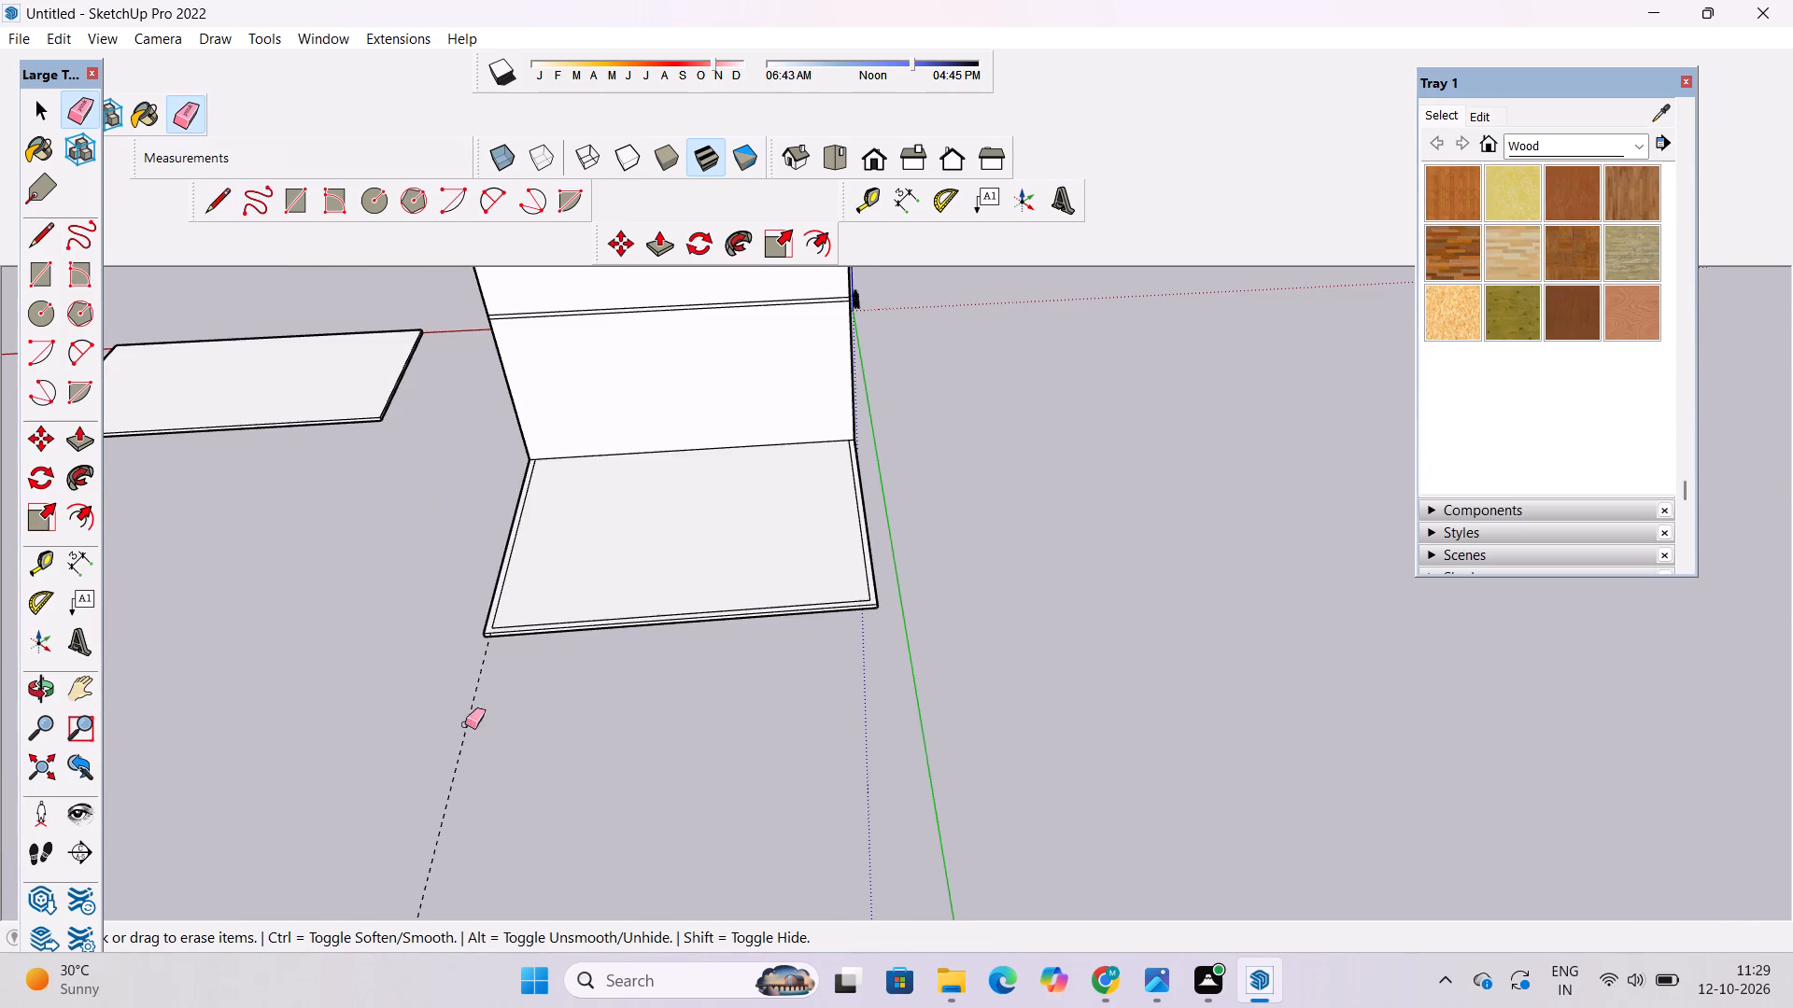
{"action": "scroll", "coordinate": [402, 733], "scroll_direction": "up", "scroll_amount": 5}
{"action": "left_click_drag", "start_coordinate": [455, 731], "coordinate": [510, 777]}
{"action": "key", "text": "space"}
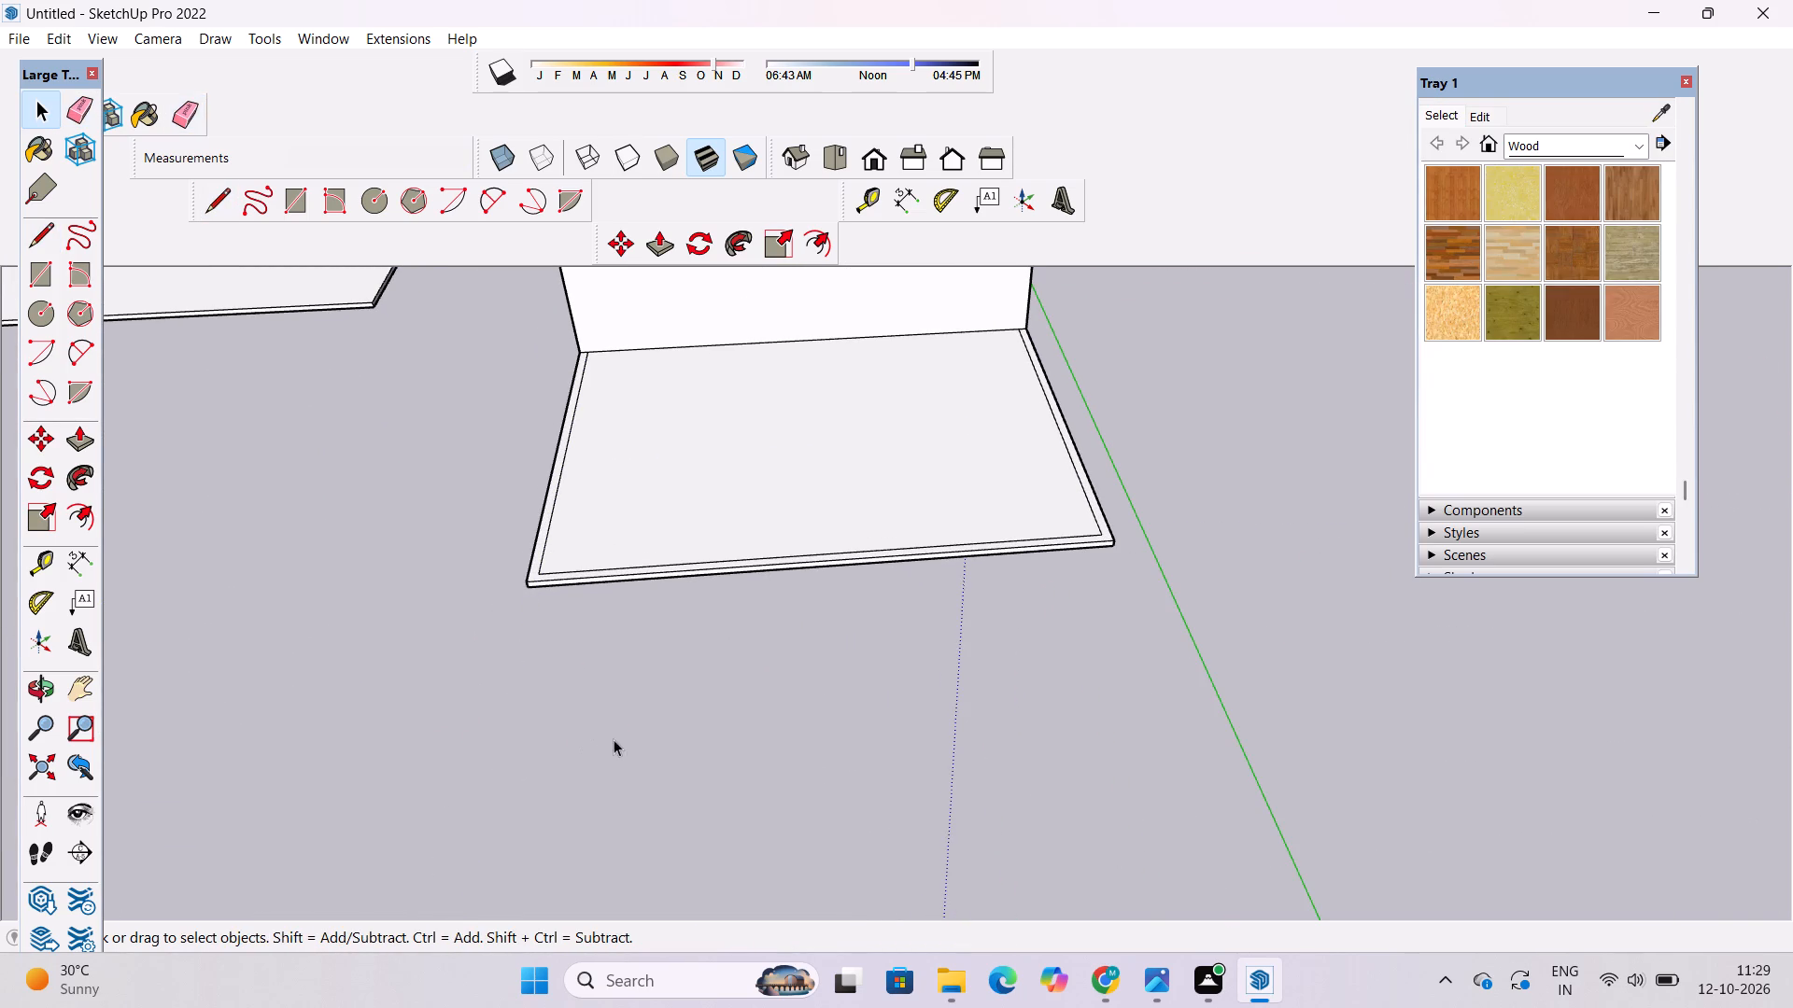
Push/Pull the inset border of the rear slab upward to the lower edge line of the house's roof slab, forming perimeter walls.
{"action": "key", "text": "o"}
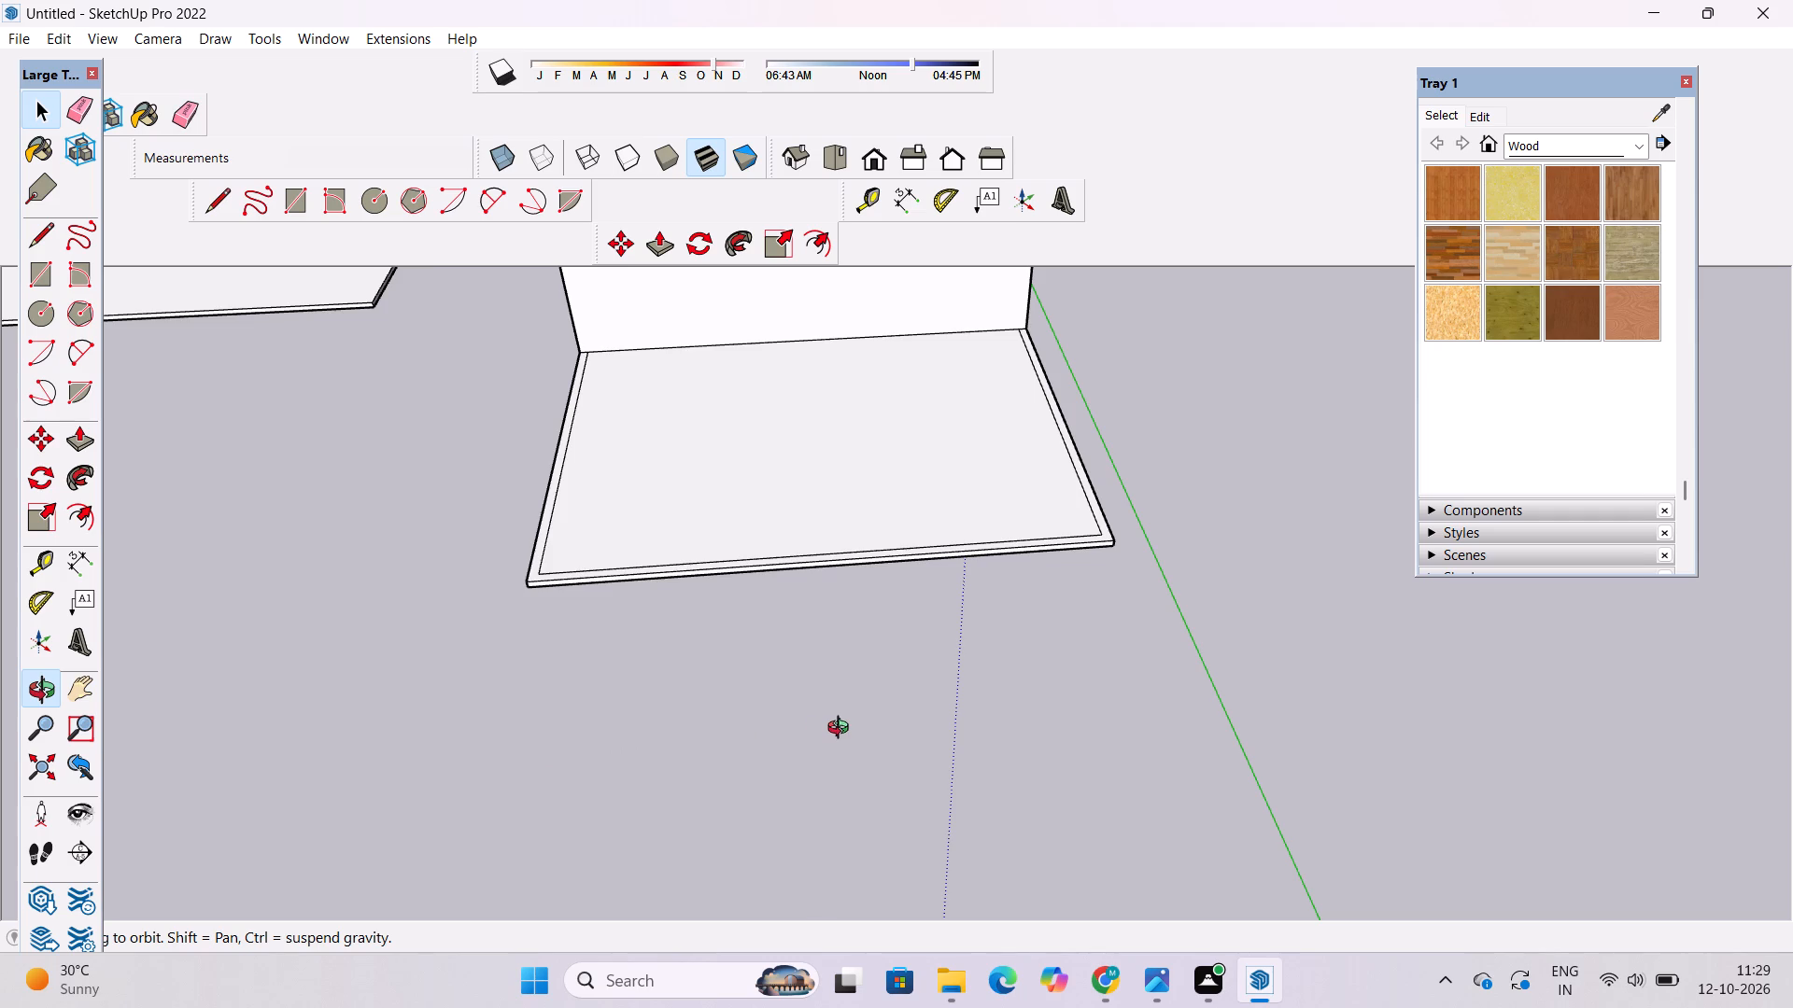
{"action": "scroll", "coordinate": [843, 730], "scroll_direction": "down", "scroll_amount": 3}
{"action": "left_click_drag", "start_coordinate": [995, 747], "coordinate": [834, 739]}
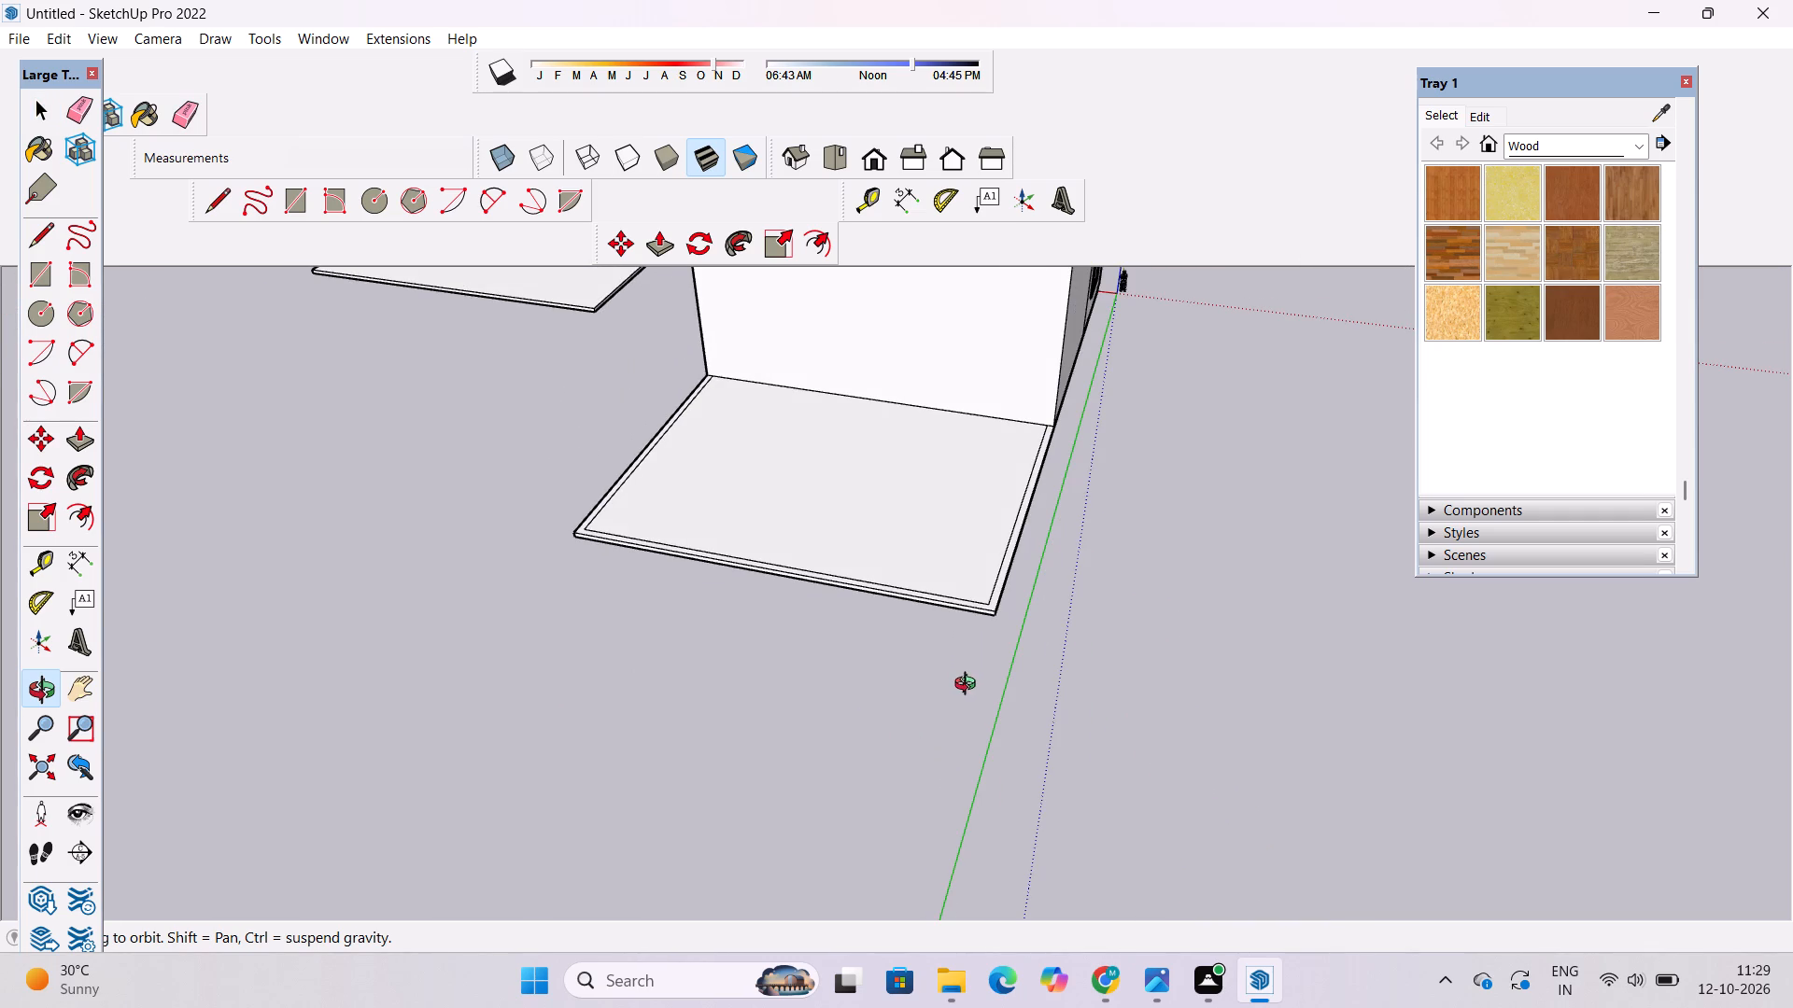
{"action": "scroll", "coordinate": [975, 695], "scroll_direction": "down", "scroll_amount": 2}
{"action": "left_click_drag", "start_coordinate": [1121, 695], "coordinate": [776, 673]}
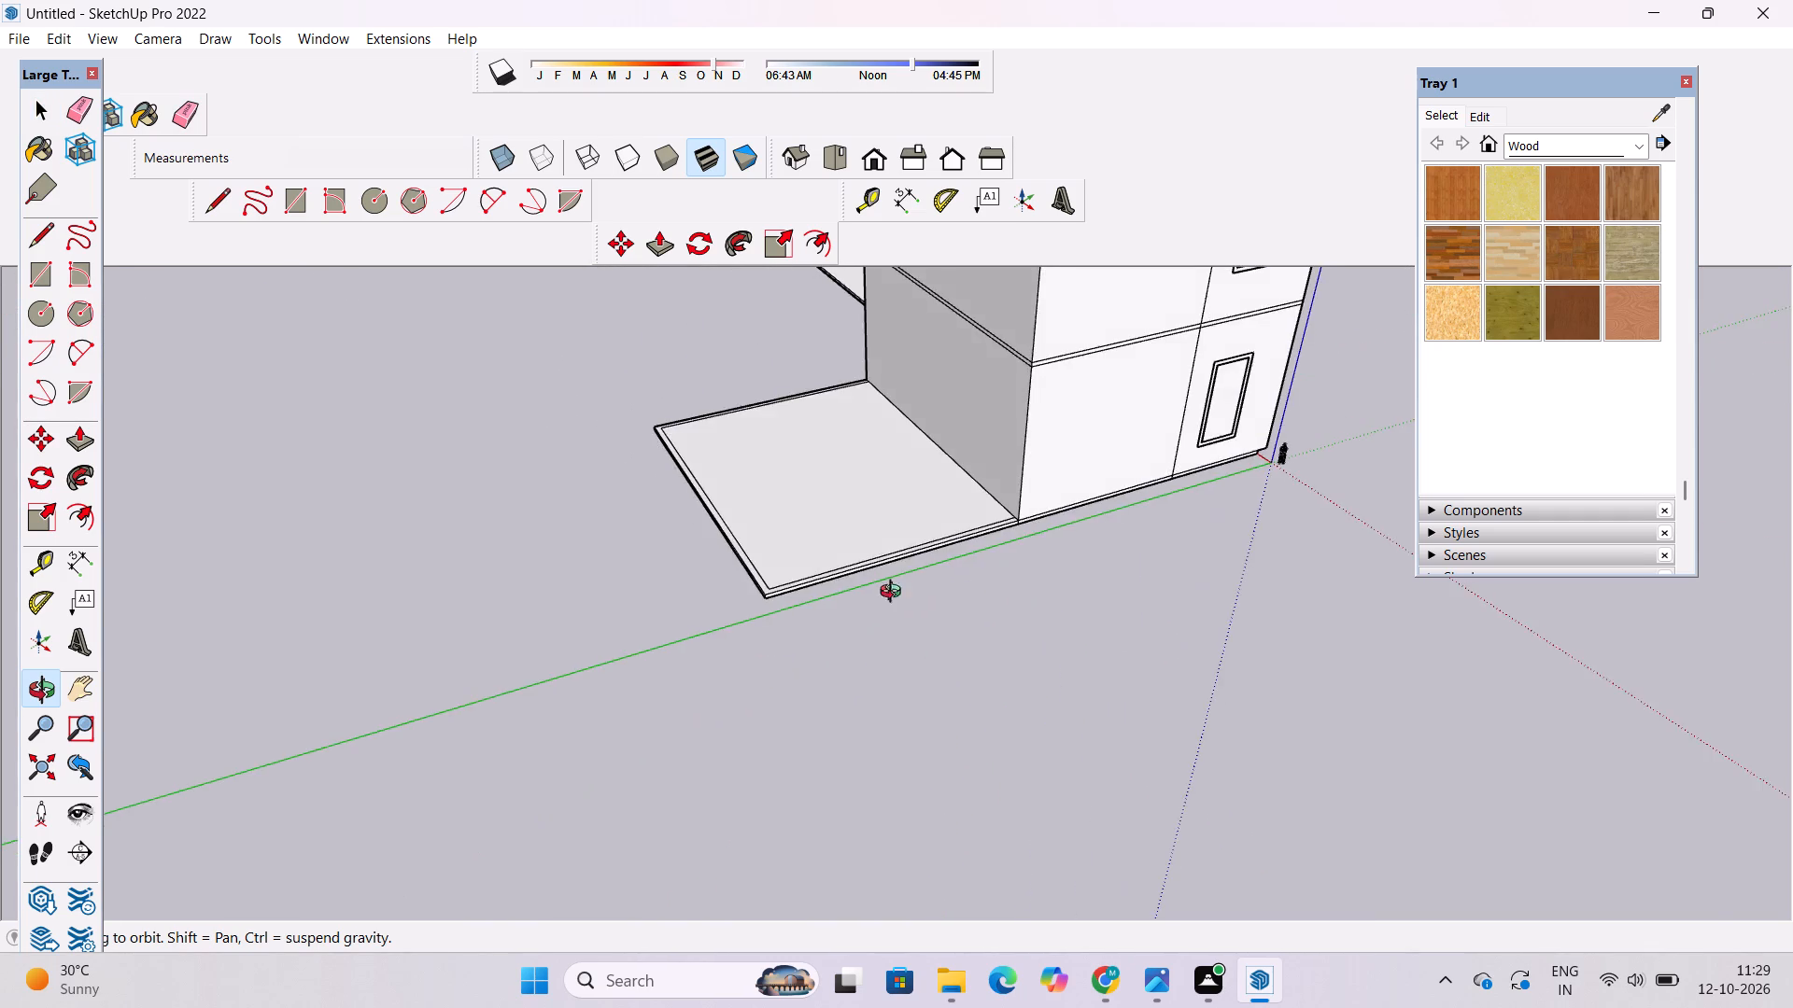
{"action": "left_click_drag", "start_coordinate": [895, 593], "coordinate": [869, 713], "text": "shift"}
{"action": "scroll", "coordinate": [843, 692], "scroll_direction": "up", "scroll_amount": 3}
{"action": "left_click_drag", "start_coordinate": [842, 690], "coordinate": [839, 710], "text": "shift"}
{"action": "left_click_drag", "start_coordinate": [837, 711], "coordinate": [826, 768], "text": "shift"}
{"action": "left_click_drag", "start_coordinate": [822, 767], "coordinate": [807, 743]}
{"action": "key", "text": "p"}
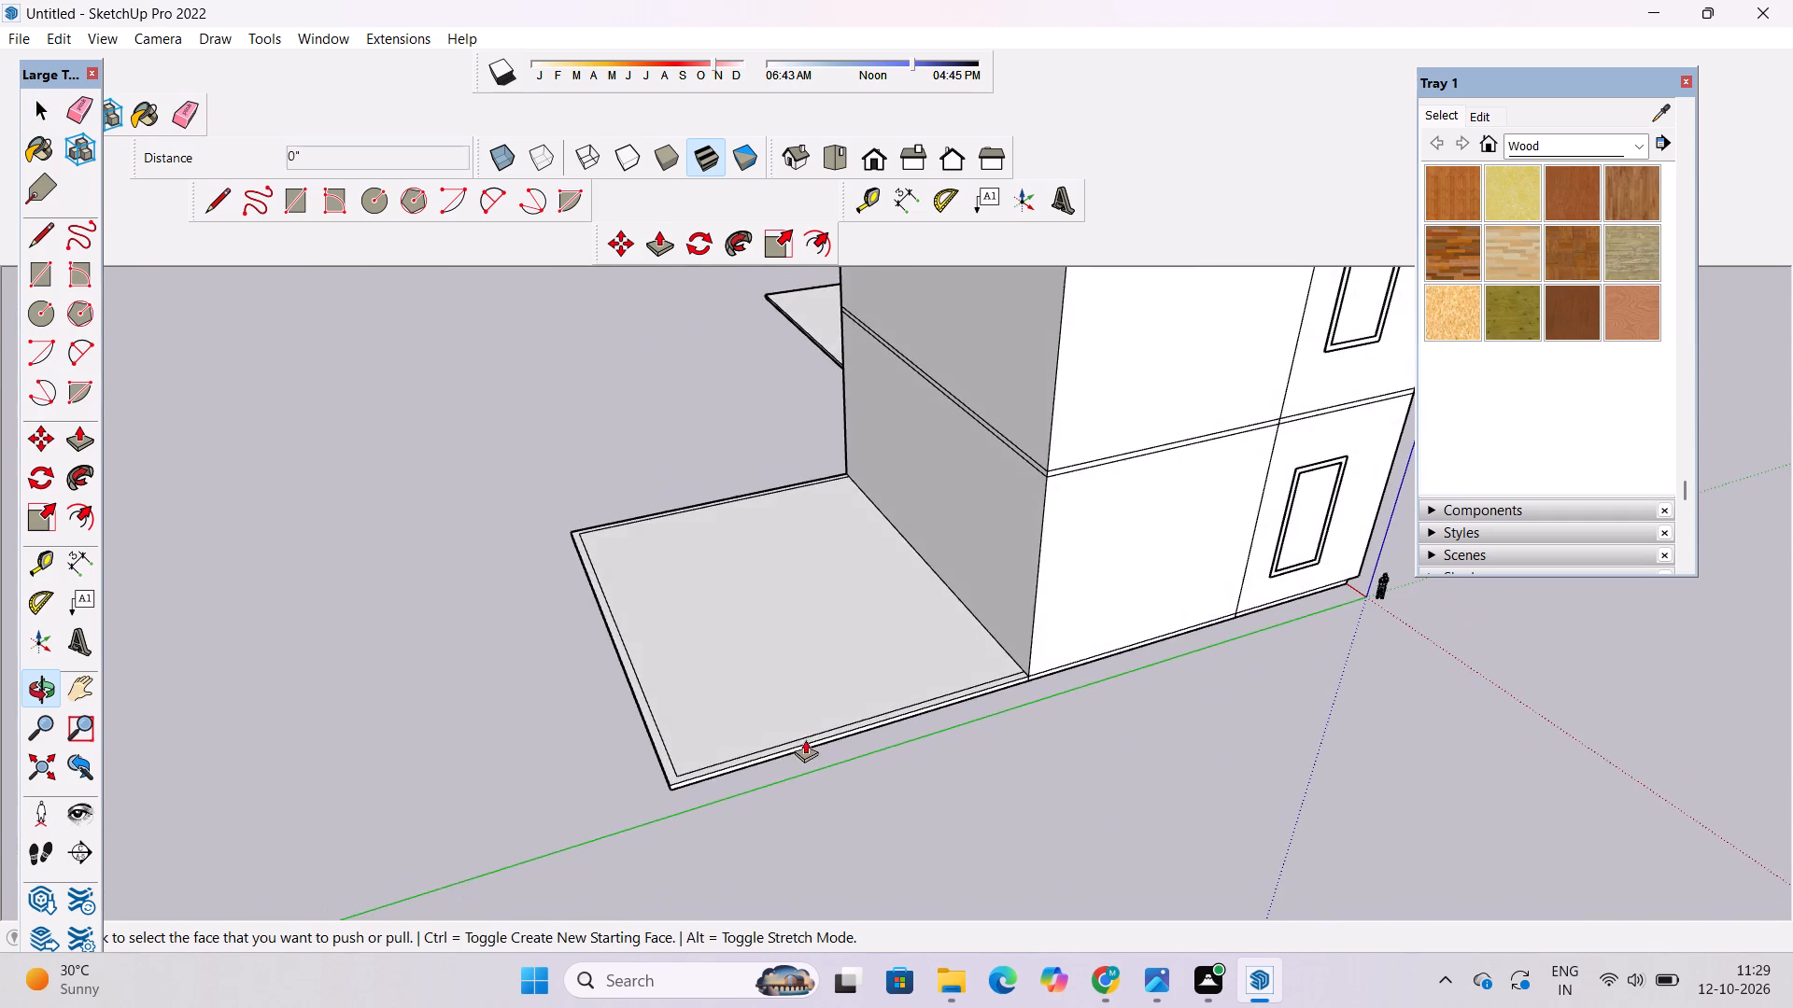
{"action": "scroll", "coordinate": [800, 736], "scroll_direction": "down", "scroll_amount": 8}
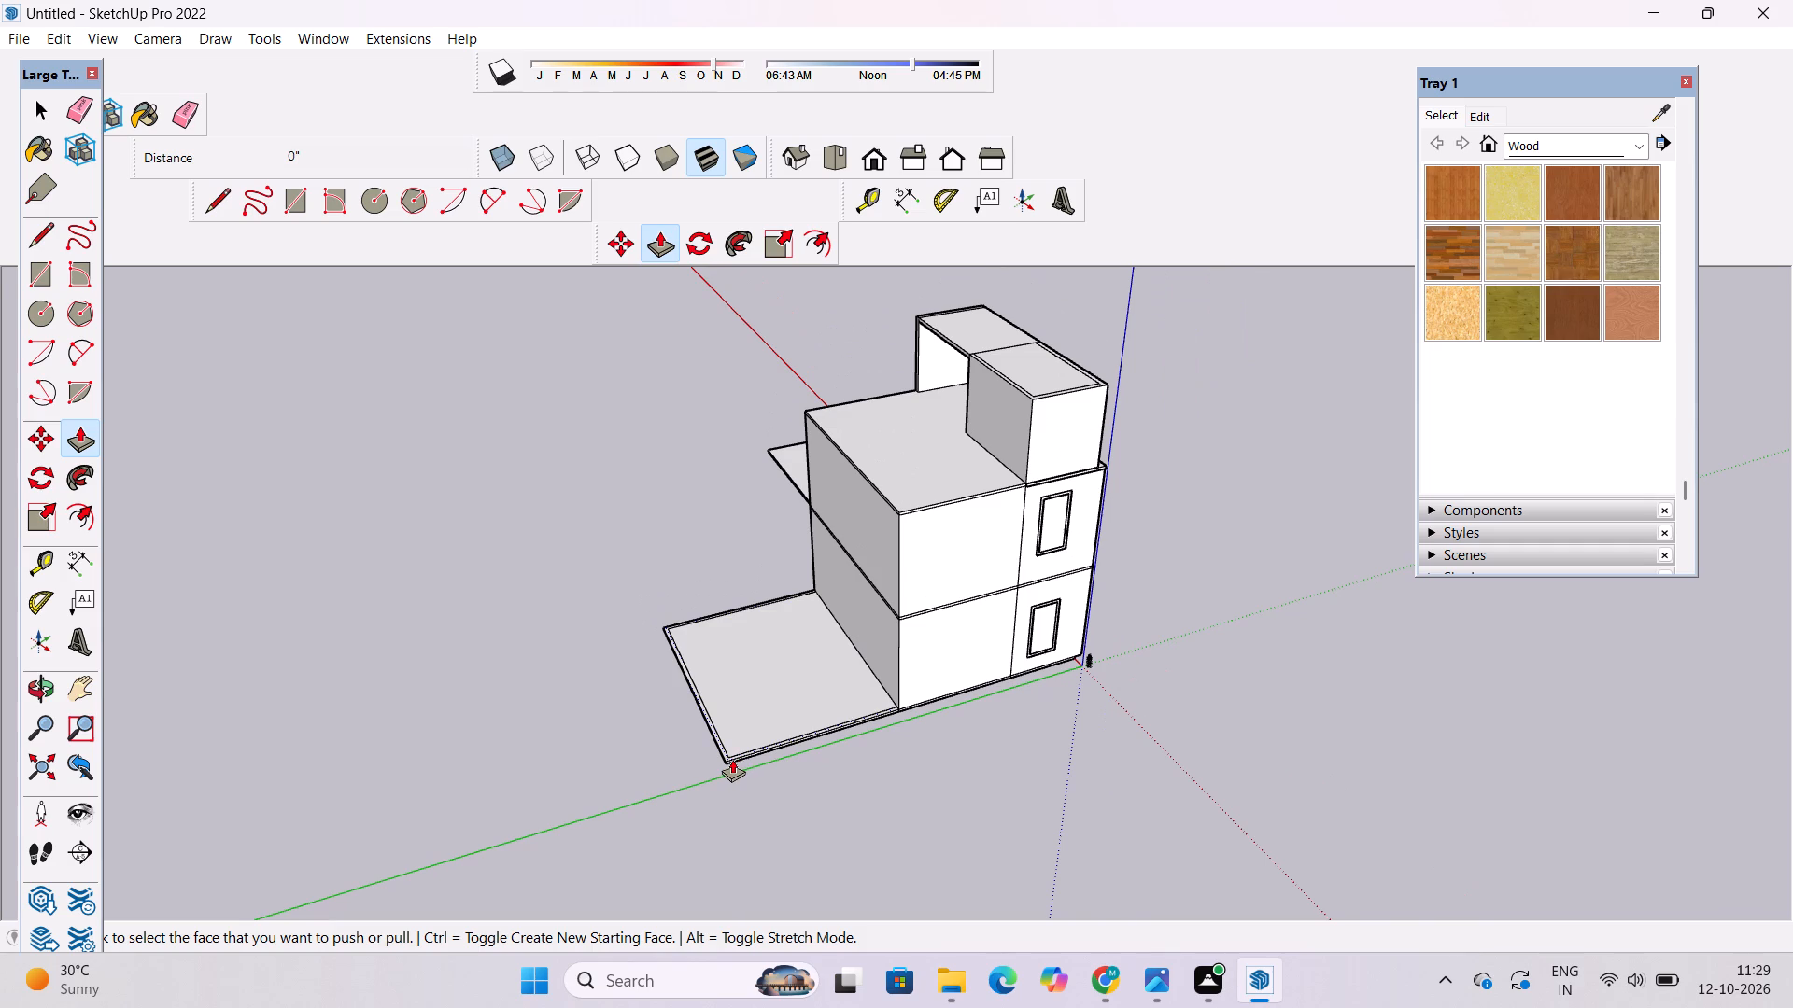
{"action": "scroll", "coordinate": [732, 759], "scroll_direction": "up", "scroll_amount": 7}
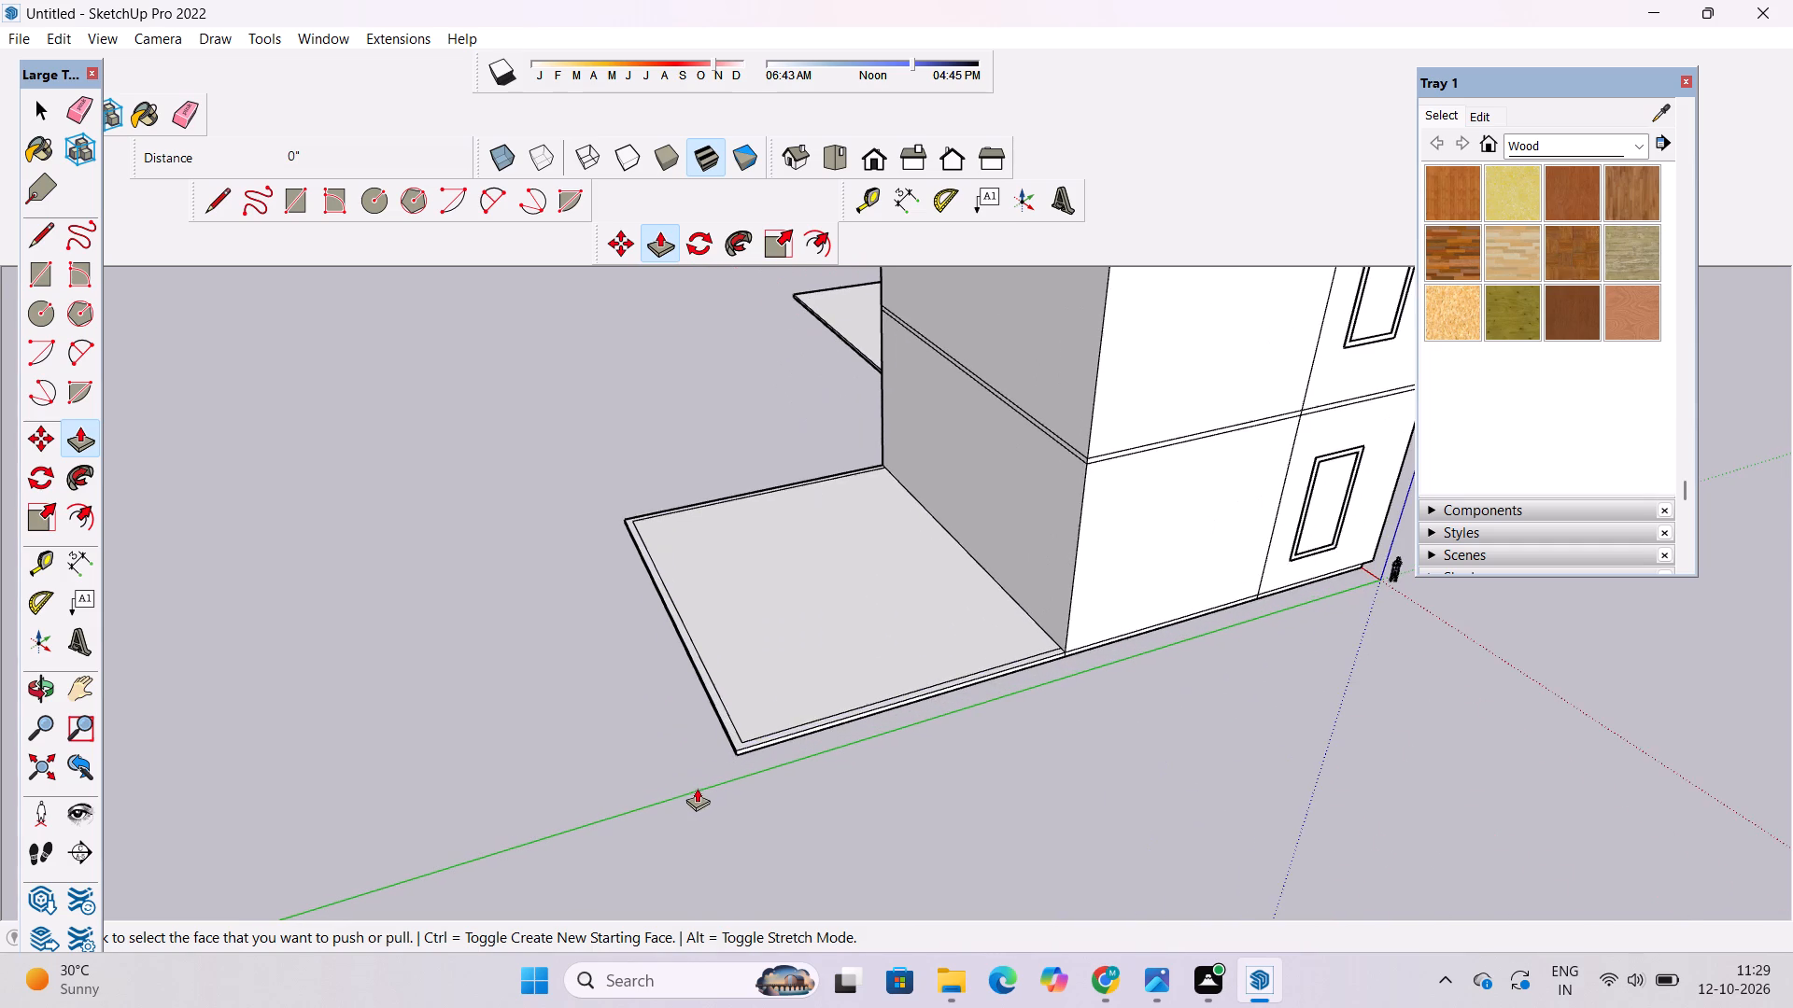
{"action": "scroll", "coordinate": [555, 743], "scroll_direction": "down", "scroll_amount": 5}
{"action": "scroll", "coordinate": [755, 737], "scroll_direction": "down", "scroll_amount": 2}
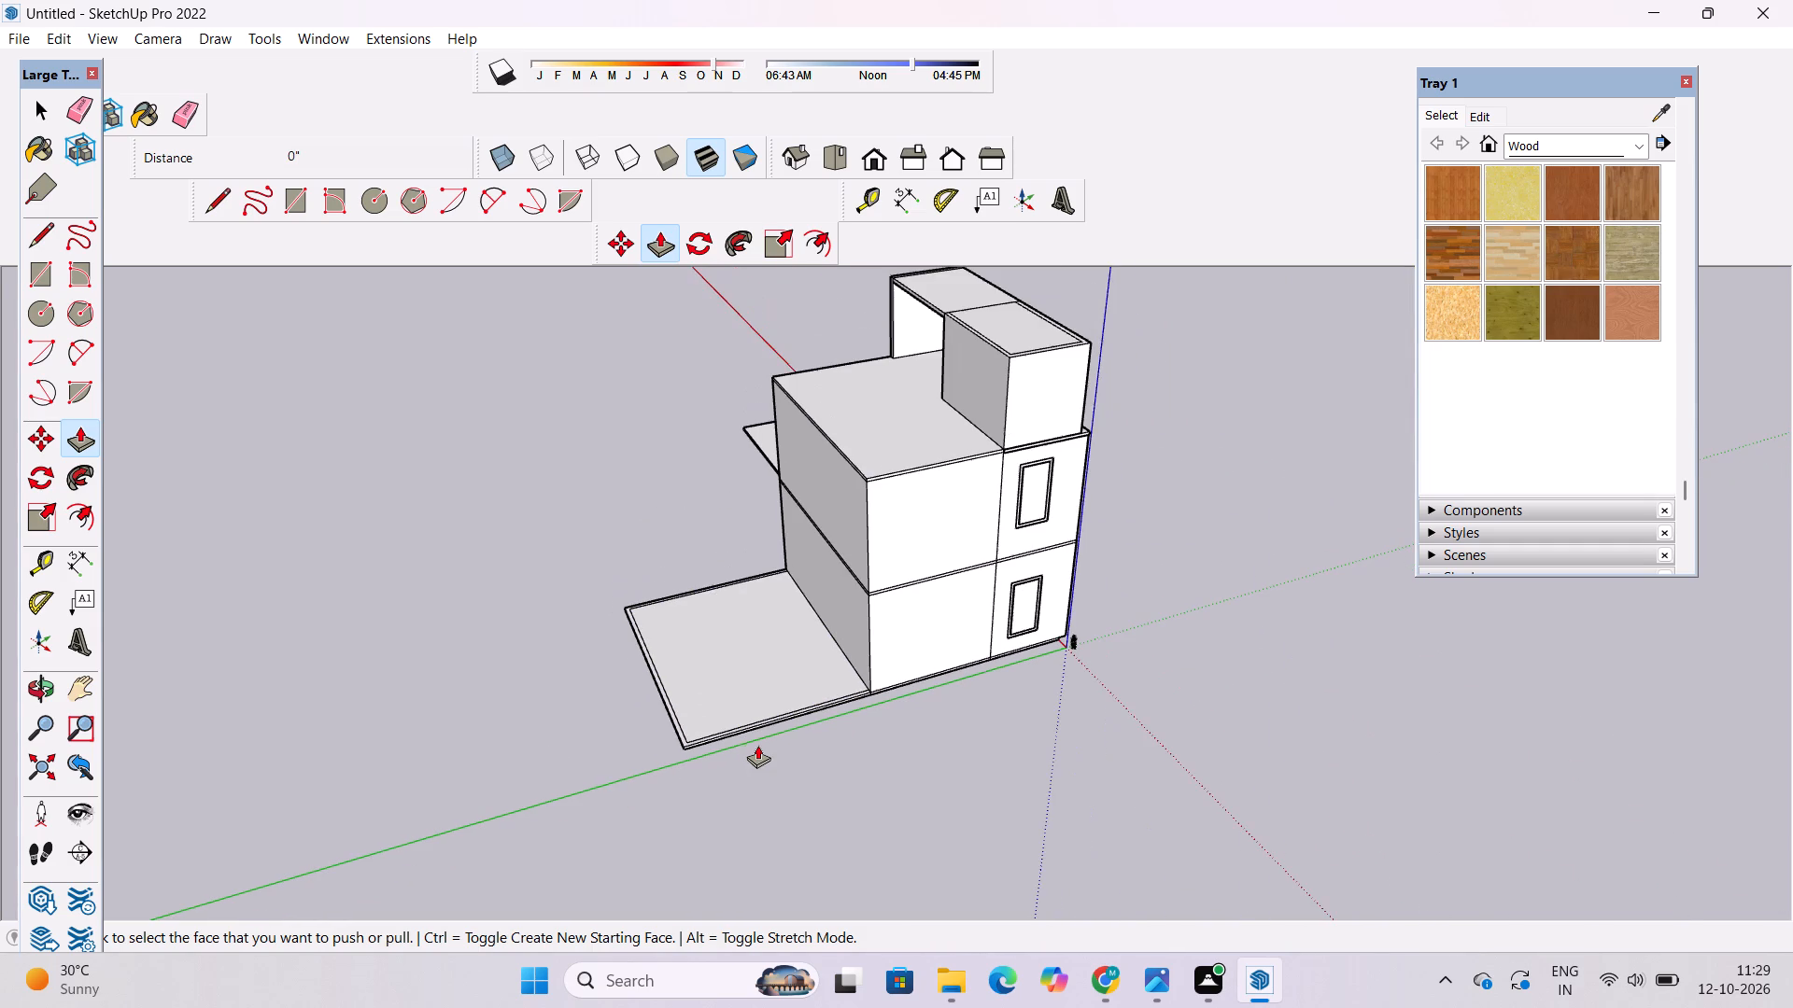
{"action": "scroll", "coordinate": [759, 758], "scroll_direction": "down", "scroll_amount": 3}
{"action": "scroll", "coordinate": [802, 625], "scroll_direction": "up", "scroll_amount": 3}
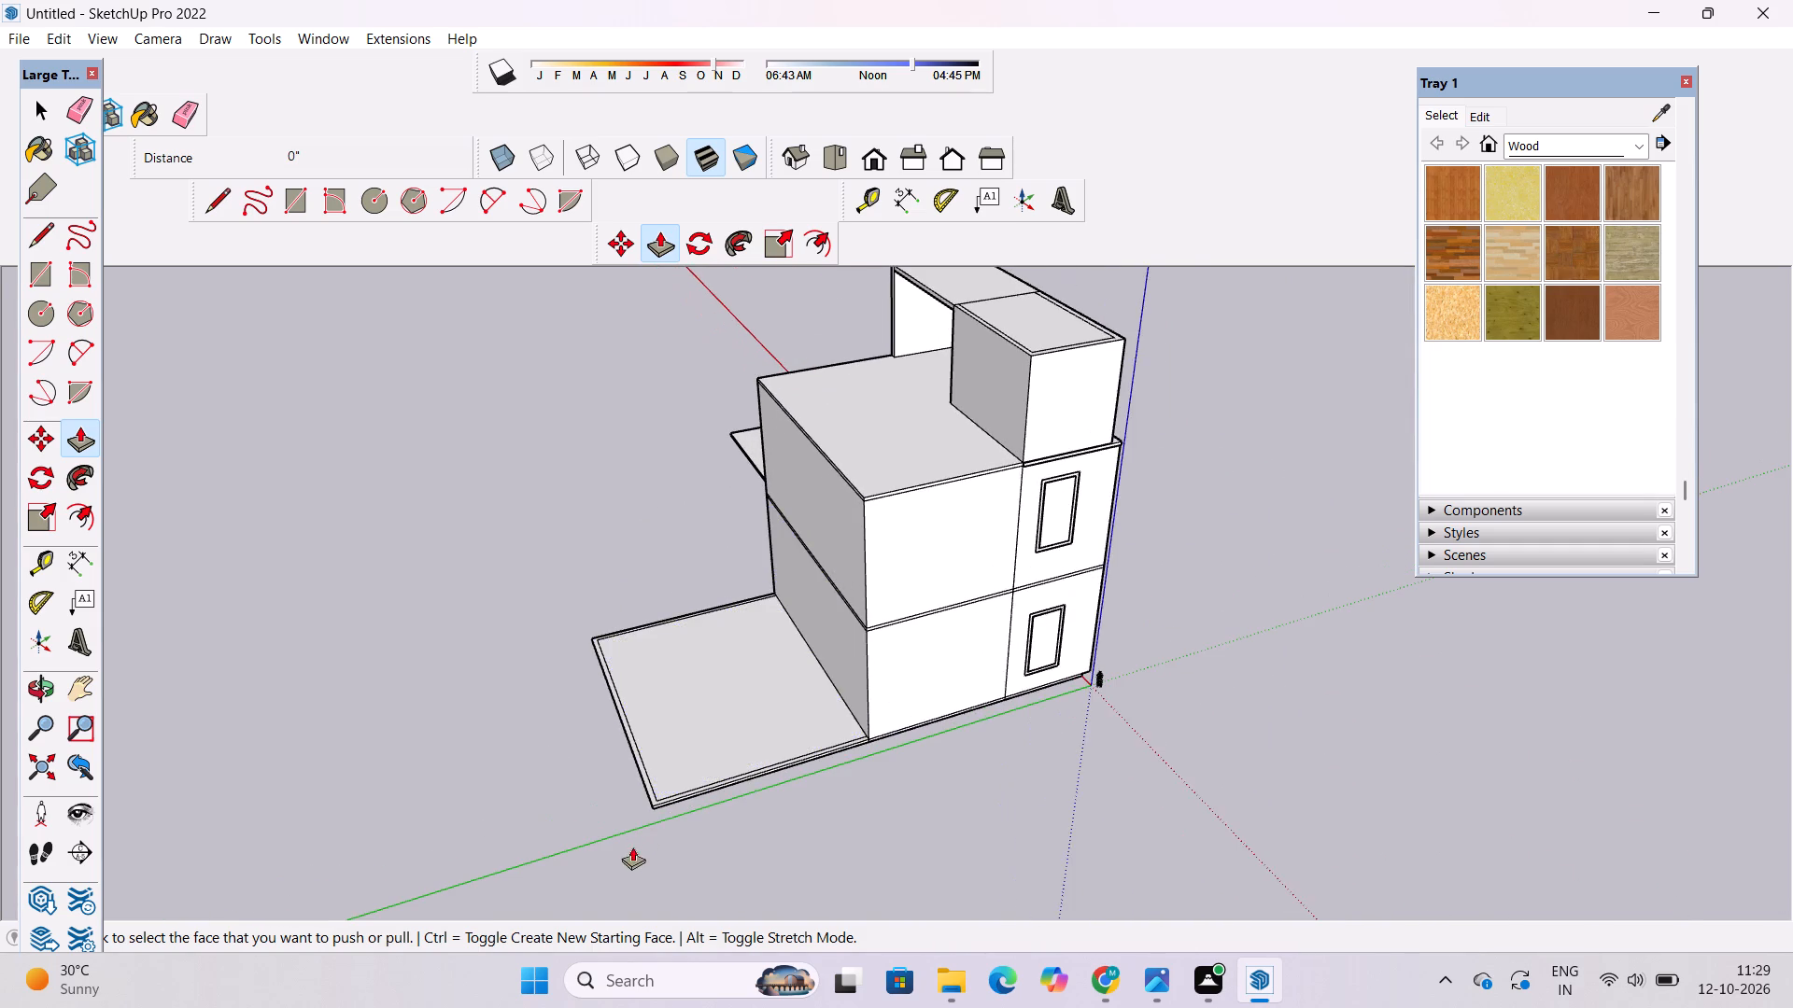
{"action": "scroll", "coordinate": [644, 828], "scroll_direction": "up", "scroll_amount": 14}
{"action": "left_click", "coordinate": [638, 836]}
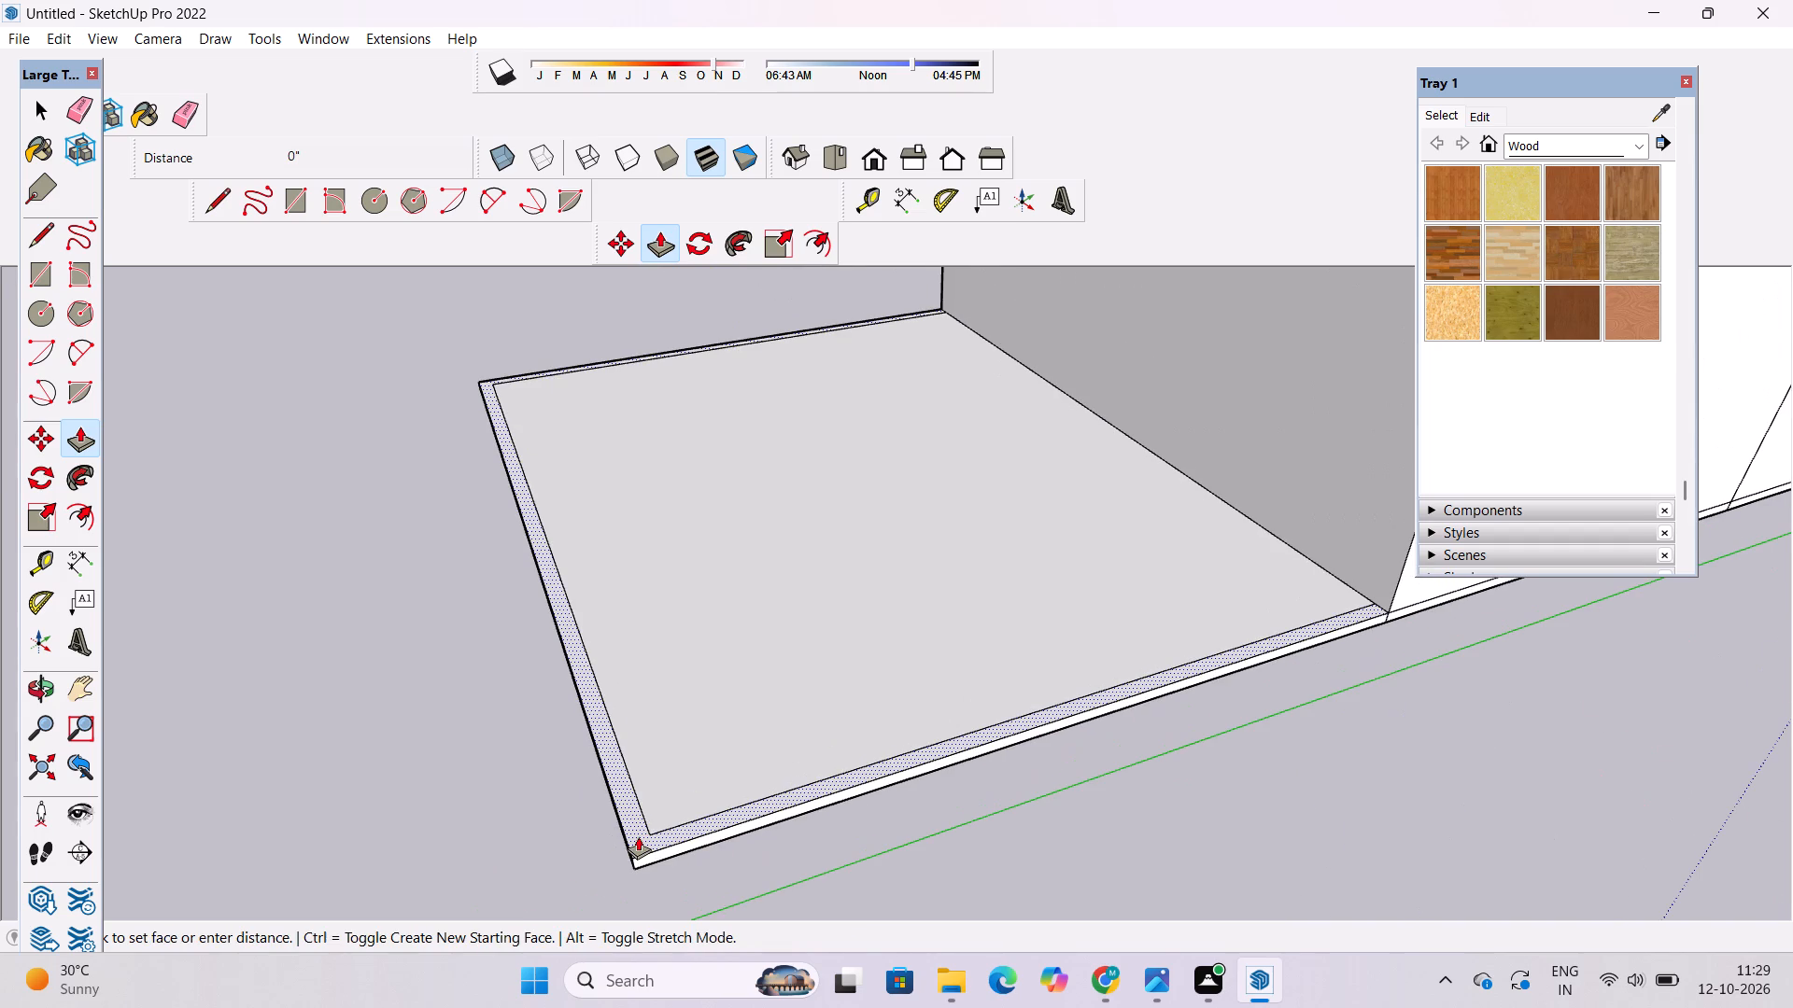
{"action": "scroll", "coordinate": [638, 818], "scroll_direction": "down", "scroll_amount": 15}
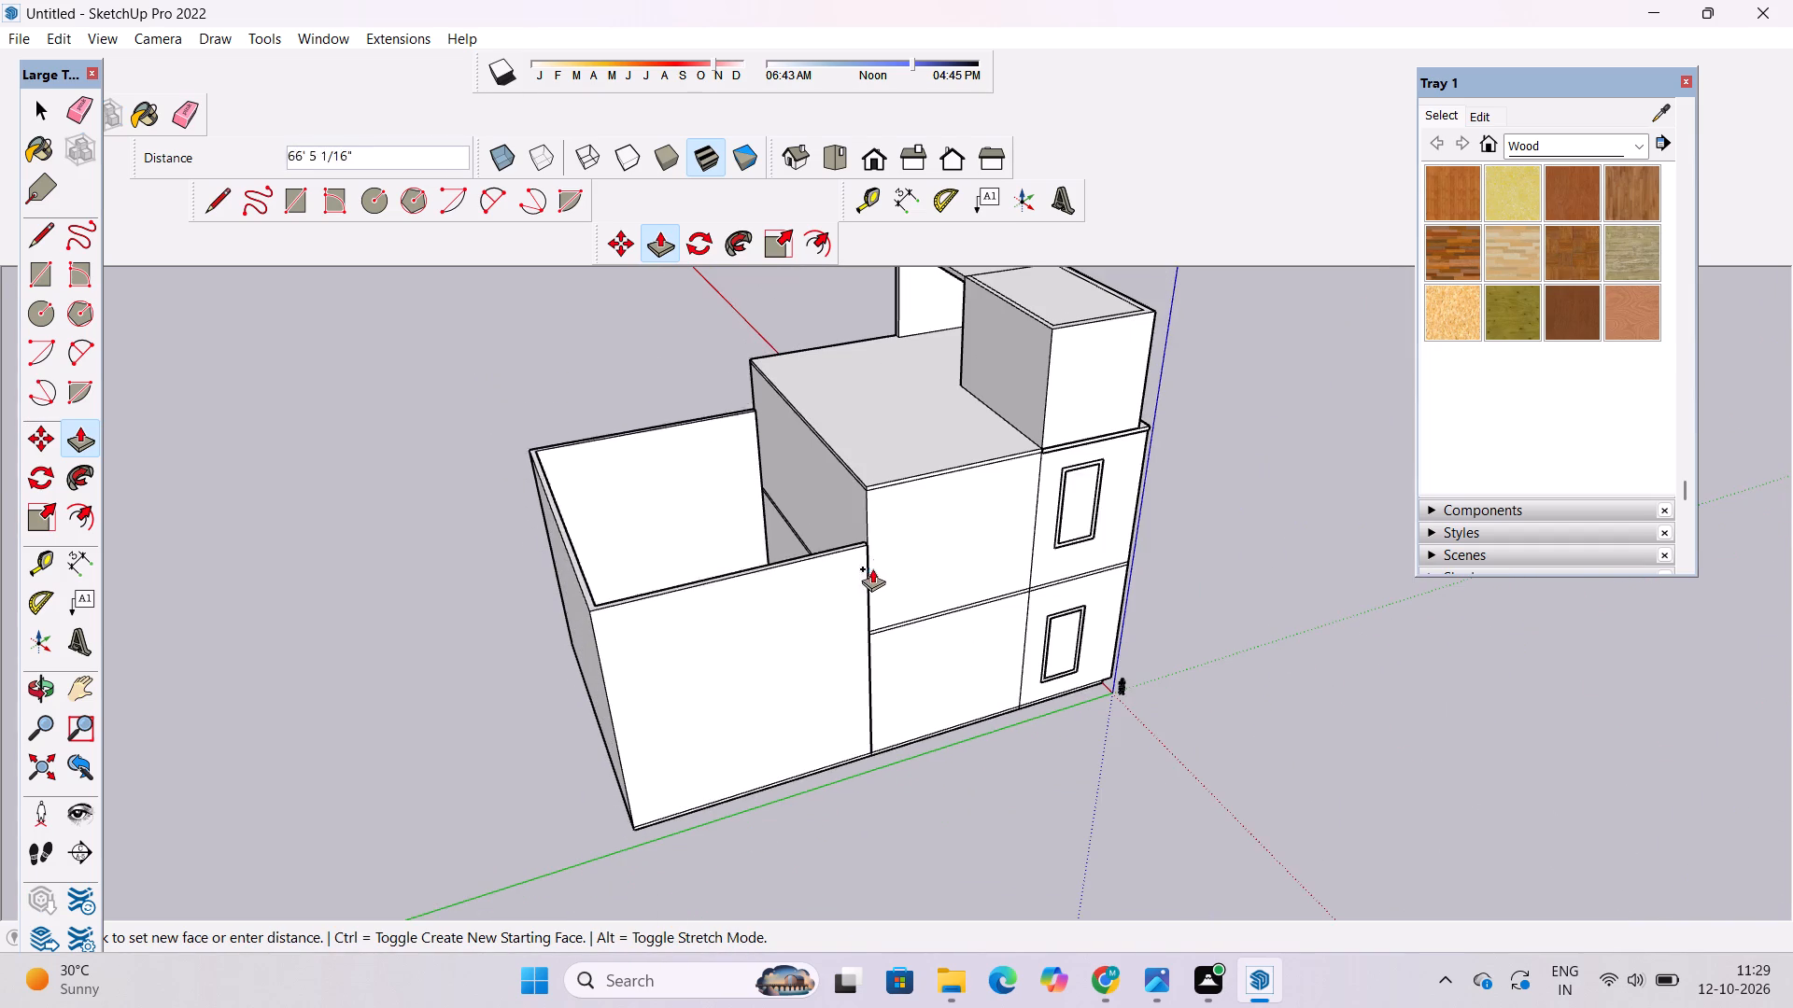
{"action": "scroll", "coordinate": [888, 510], "scroll_direction": "up", "scroll_amount": 15}
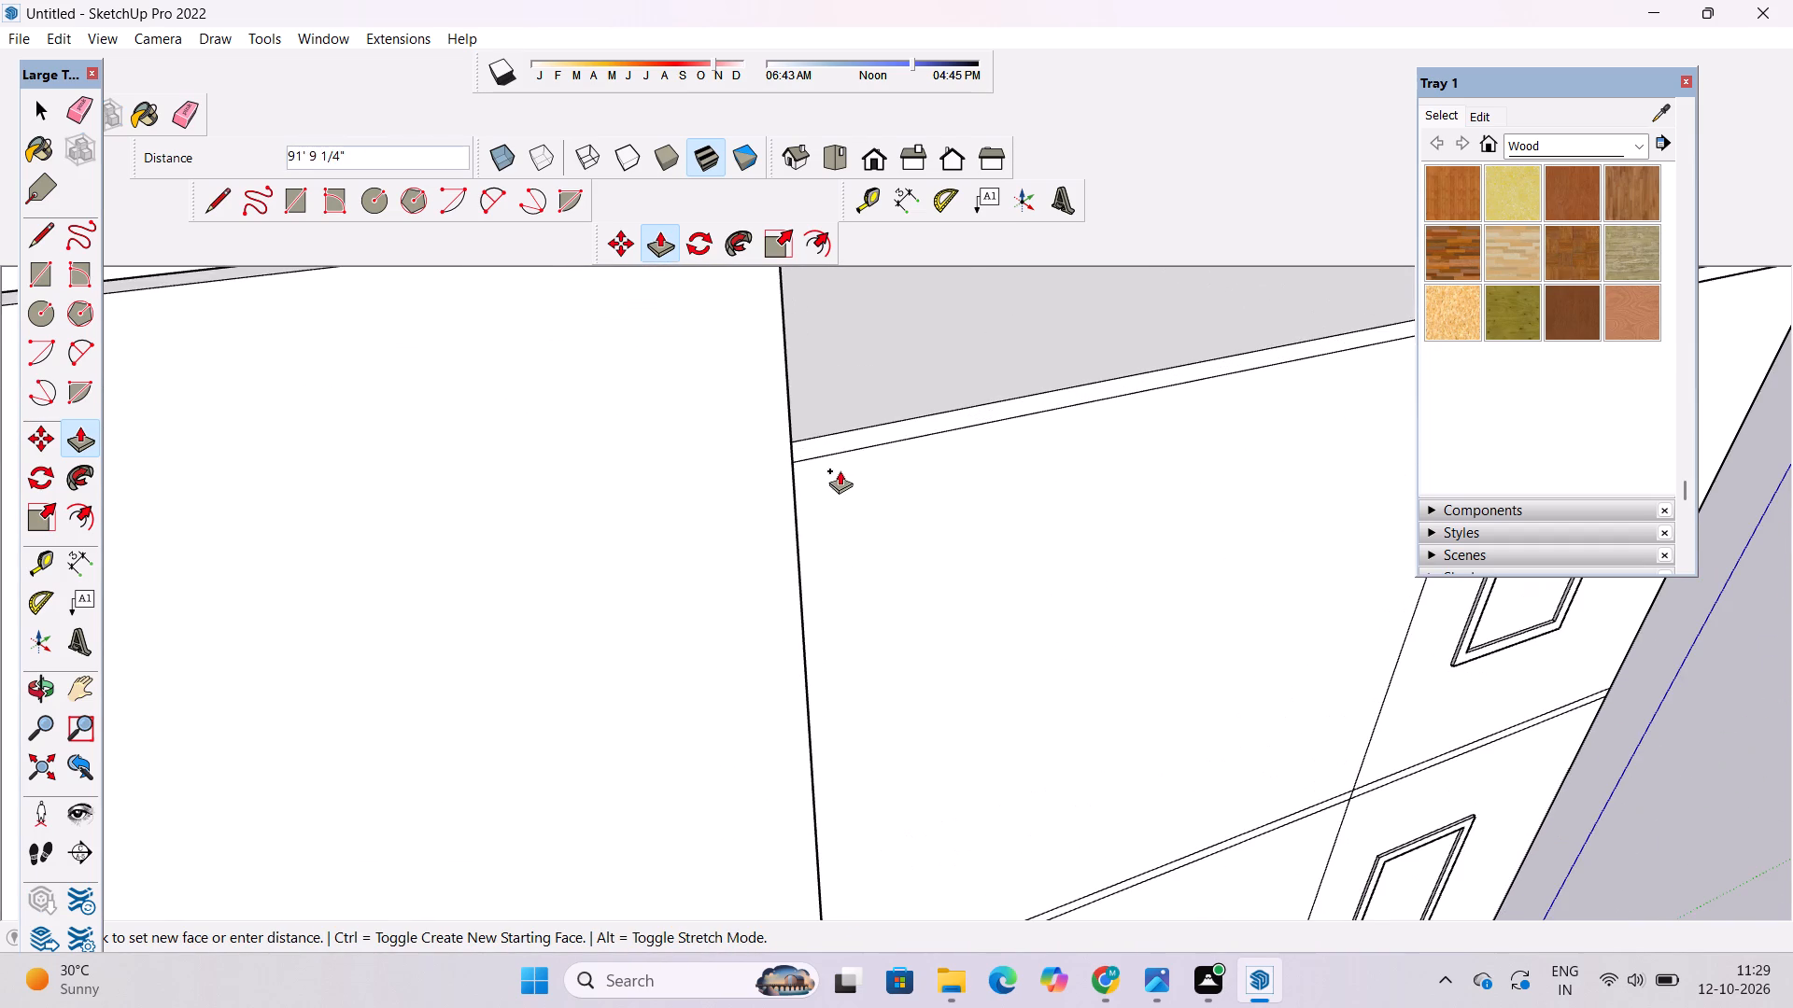
{"action": "left_click", "coordinate": [812, 460]}
{"action": "key", "text": "space"}
Examine the tops and inner corners of the new rear walls and where they meet the house's roof slab.
{"action": "key", "text": "o"}
{"action": "scroll", "coordinate": [1076, 592], "scroll_direction": "down", "scroll_amount": 5}
{"action": "left_click_drag", "start_coordinate": [1188, 610], "coordinate": [875, 555]}
{"action": "scroll", "coordinate": [281, 447], "scroll_direction": "down", "scroll_amount": 2}
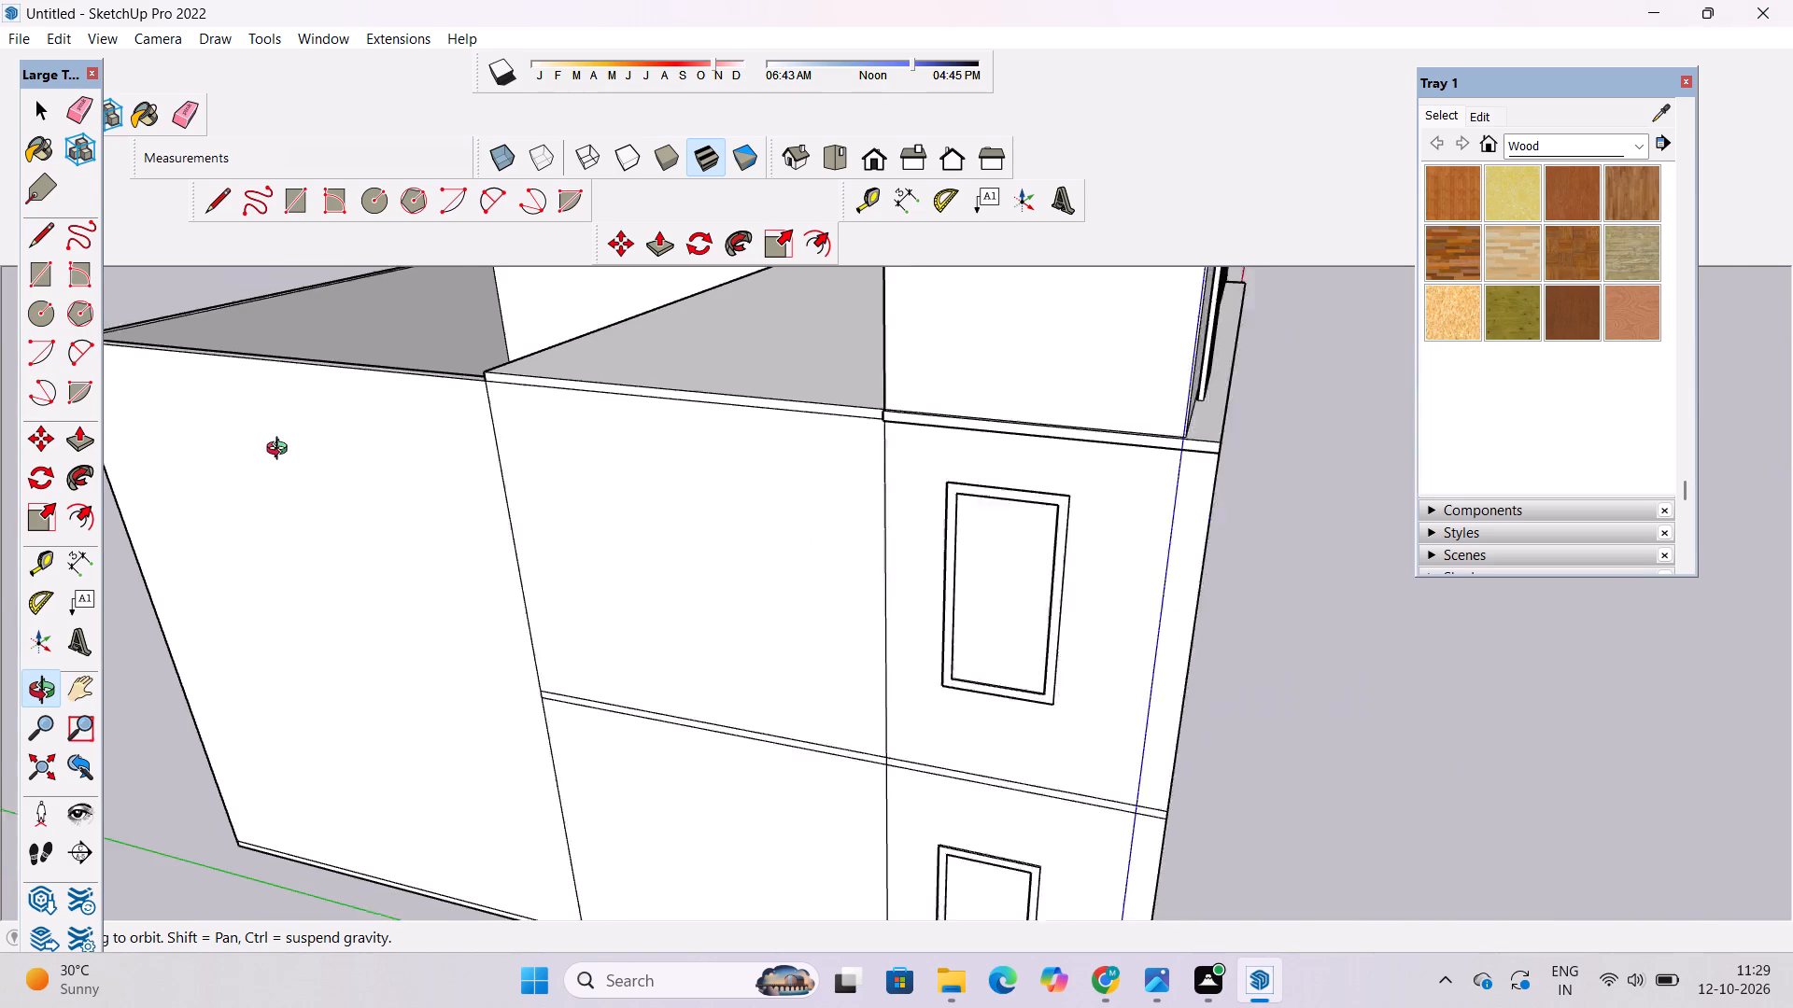
{"action": "scroll", "coordinate": [281, 451], "scroll_direction": "down", "scroll_amount": 2}
{"action": "left_click_drag", "start_coordinate": [379, 460], "coordinate": [718, 568], "text": "shift"}
{"action": "scroll", "coordinate": [705, 368], "scroll_direction": "up", "scroll_amount": 4}
{"action": "left_click_drag", "start_coordinate": [680, 420], "coordinate": [769, 500]}
{"action": "left_click_drag", "start_coordinate": [769, 505], "coordinate": [854, 469], "text": "shift"}
{"action": "scroll", "coordinate": [806, 496], "scroll_direction": "up", "scroll_amount": 2}
{"action": "left_click_drag", "start_coordinate": [755, 525], "coordinate": [916, 516]}
{"action": "scroll", "coordinate": [781, 525], "scroll_direction": "down", "scroll_amount": 3}
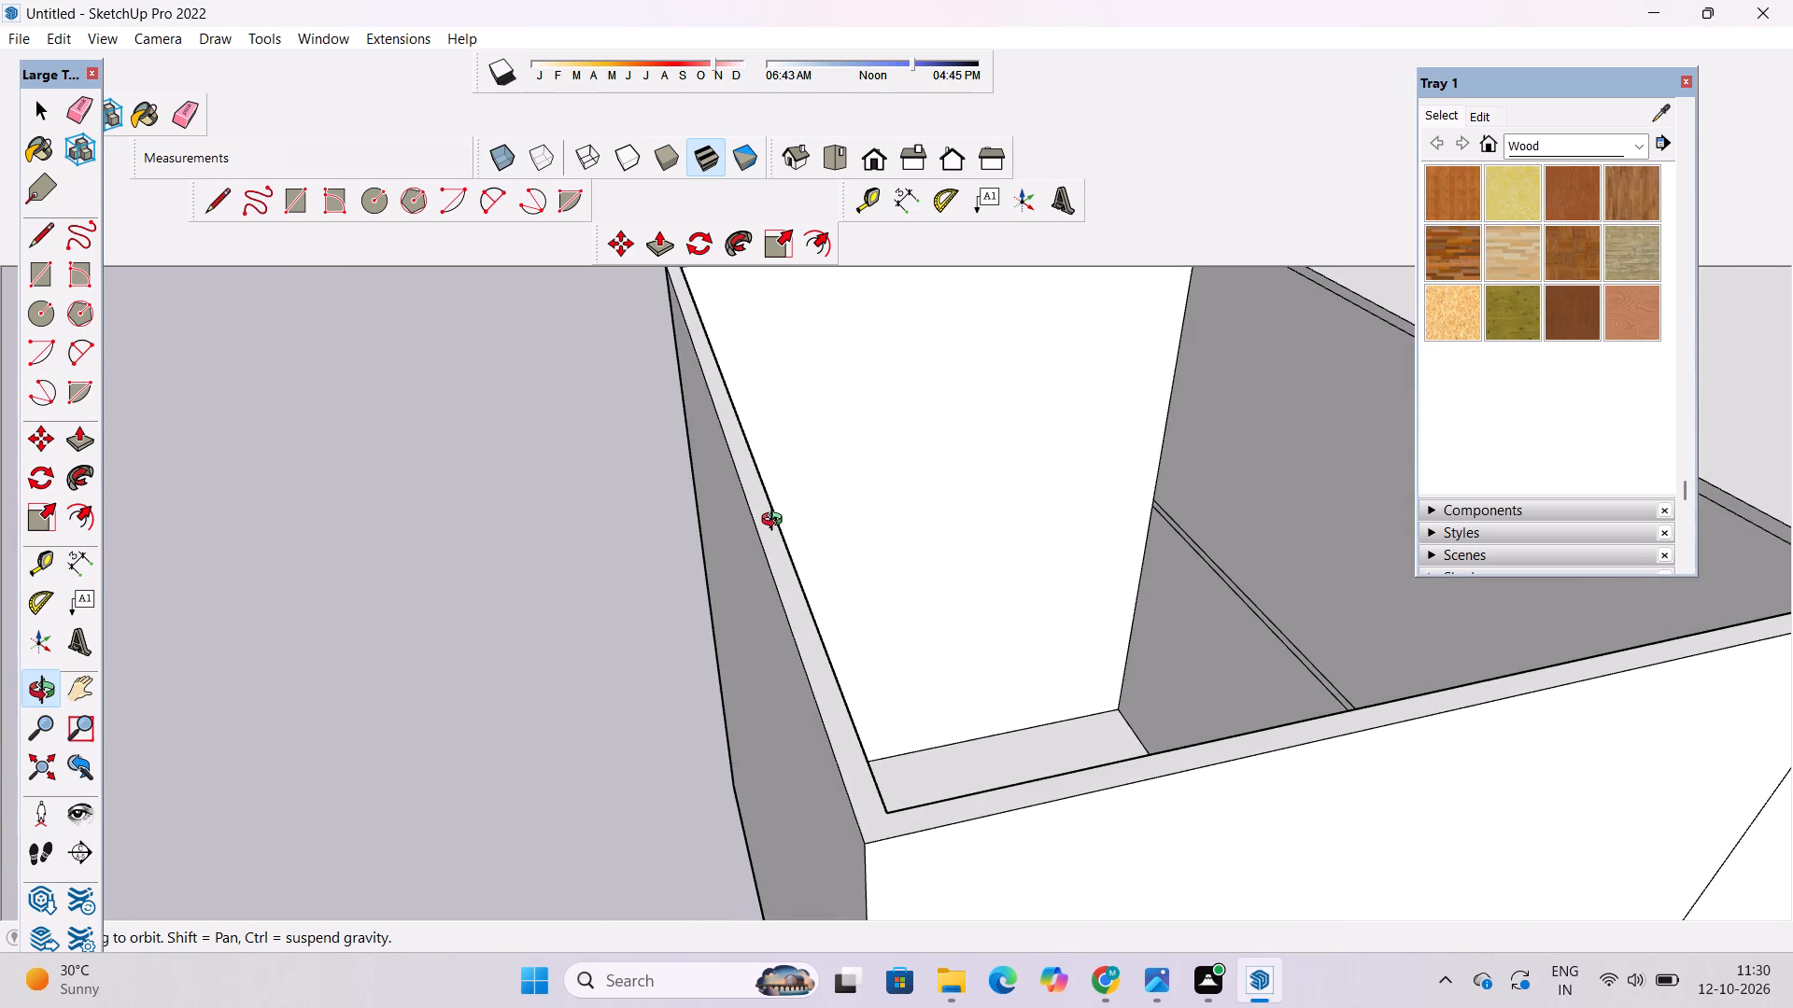
{"action": "left_click_drag", "start_coordinate": [837, 516], "coordinate": [784, 554], "text": "shift"}
{"action": "left_click_drag", "start_coordinate": [875, 585], "coordinate": [705, 553]}
{"action": "scroll", "coordinate": [698, 534], "scroll_direction": "down", "scroll_amount": 3}
{"action": "left_click_drag", "start_coordinate": [753, 534], "coordinate": [784, 586], "text": "shift"}
{"action": "left_click_drag", "start_coordinate": [751, 588], "coordinate": [649, 579]}
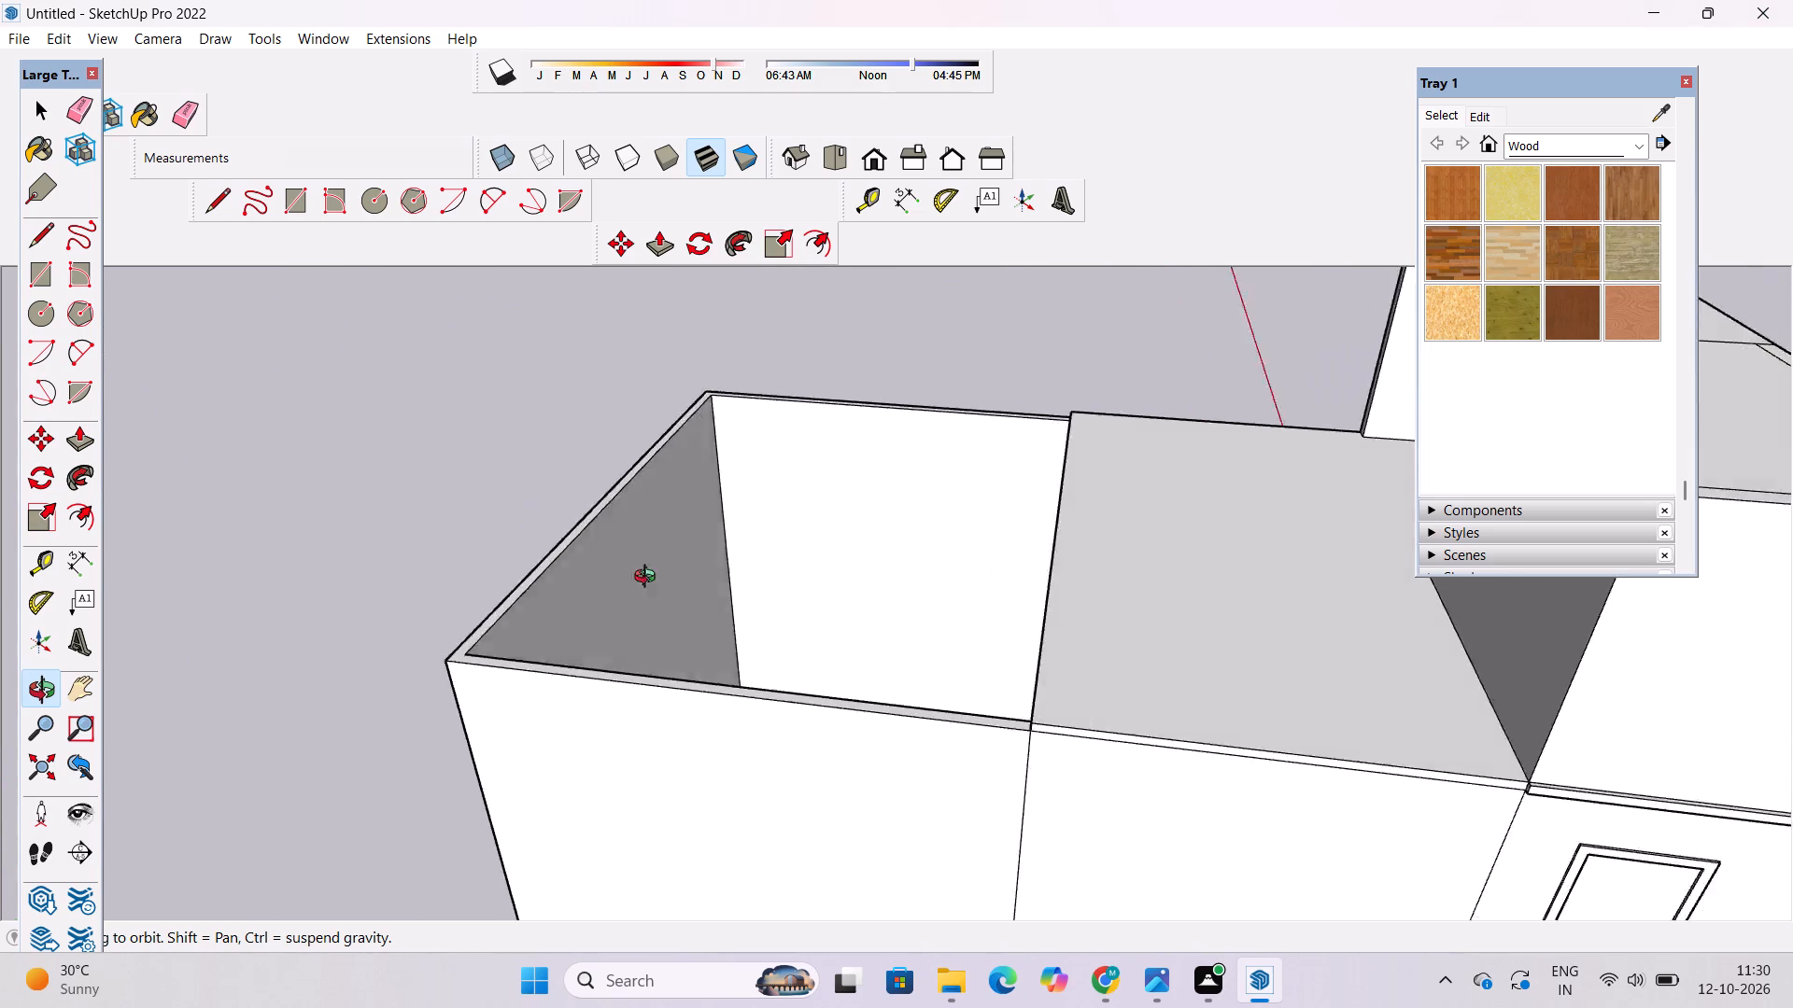
{"action": "left_click_drag", "start_coordinate": [649, 579], "coordinate": [586, 567]}
{"action": "left_click_drag", "start_coordinate": [698, 495], "coordinate": [742, 592], "text": "shift"}
{"action": "scroll", "coordinate": [715, 615], "scroll_direction": "up", "scroll_amount": 3}
{"action": "left_click_drag", "start_coordinate": [685, 625], "coordinate": [775, 541], "text": "shift"}
{"action": "left_click_drag", "start_coordinate": [754, 567], "coordinate": [707, 585]}
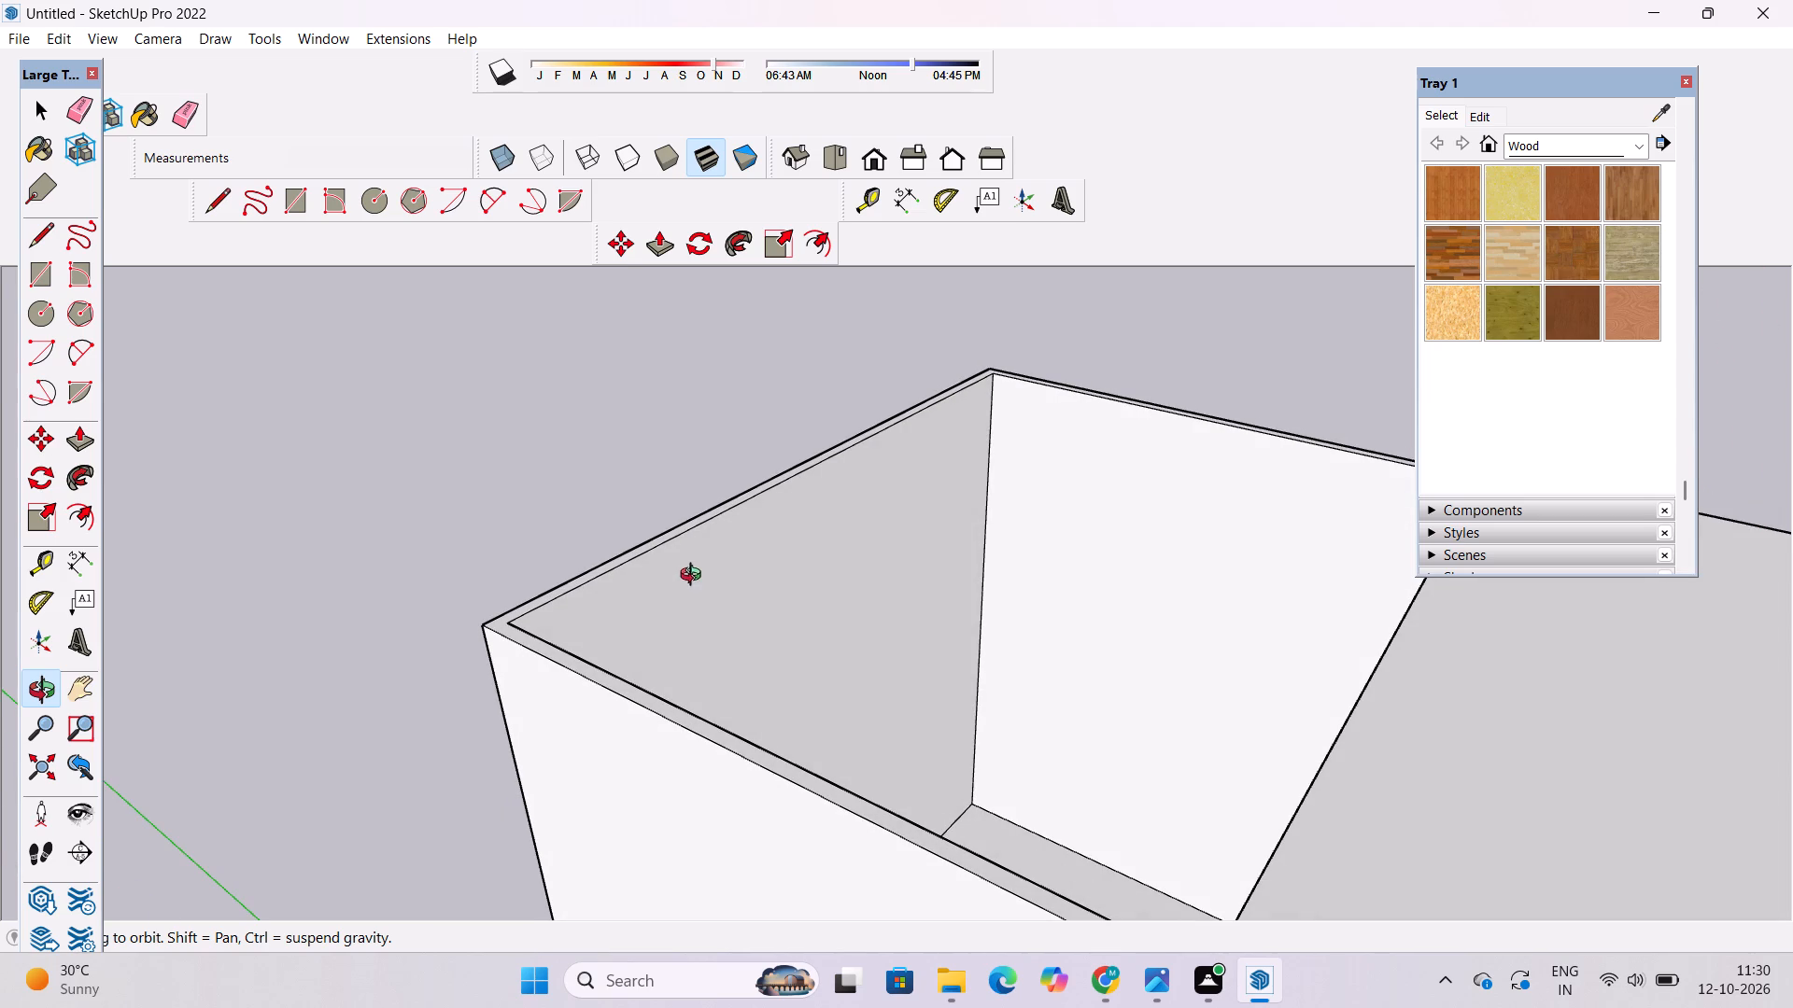
{"action": "key", "text": "t"}
{"action": "scroll", "coordinate": [727, 539], "scroll_direction": "up", "scroll_amount": 3}
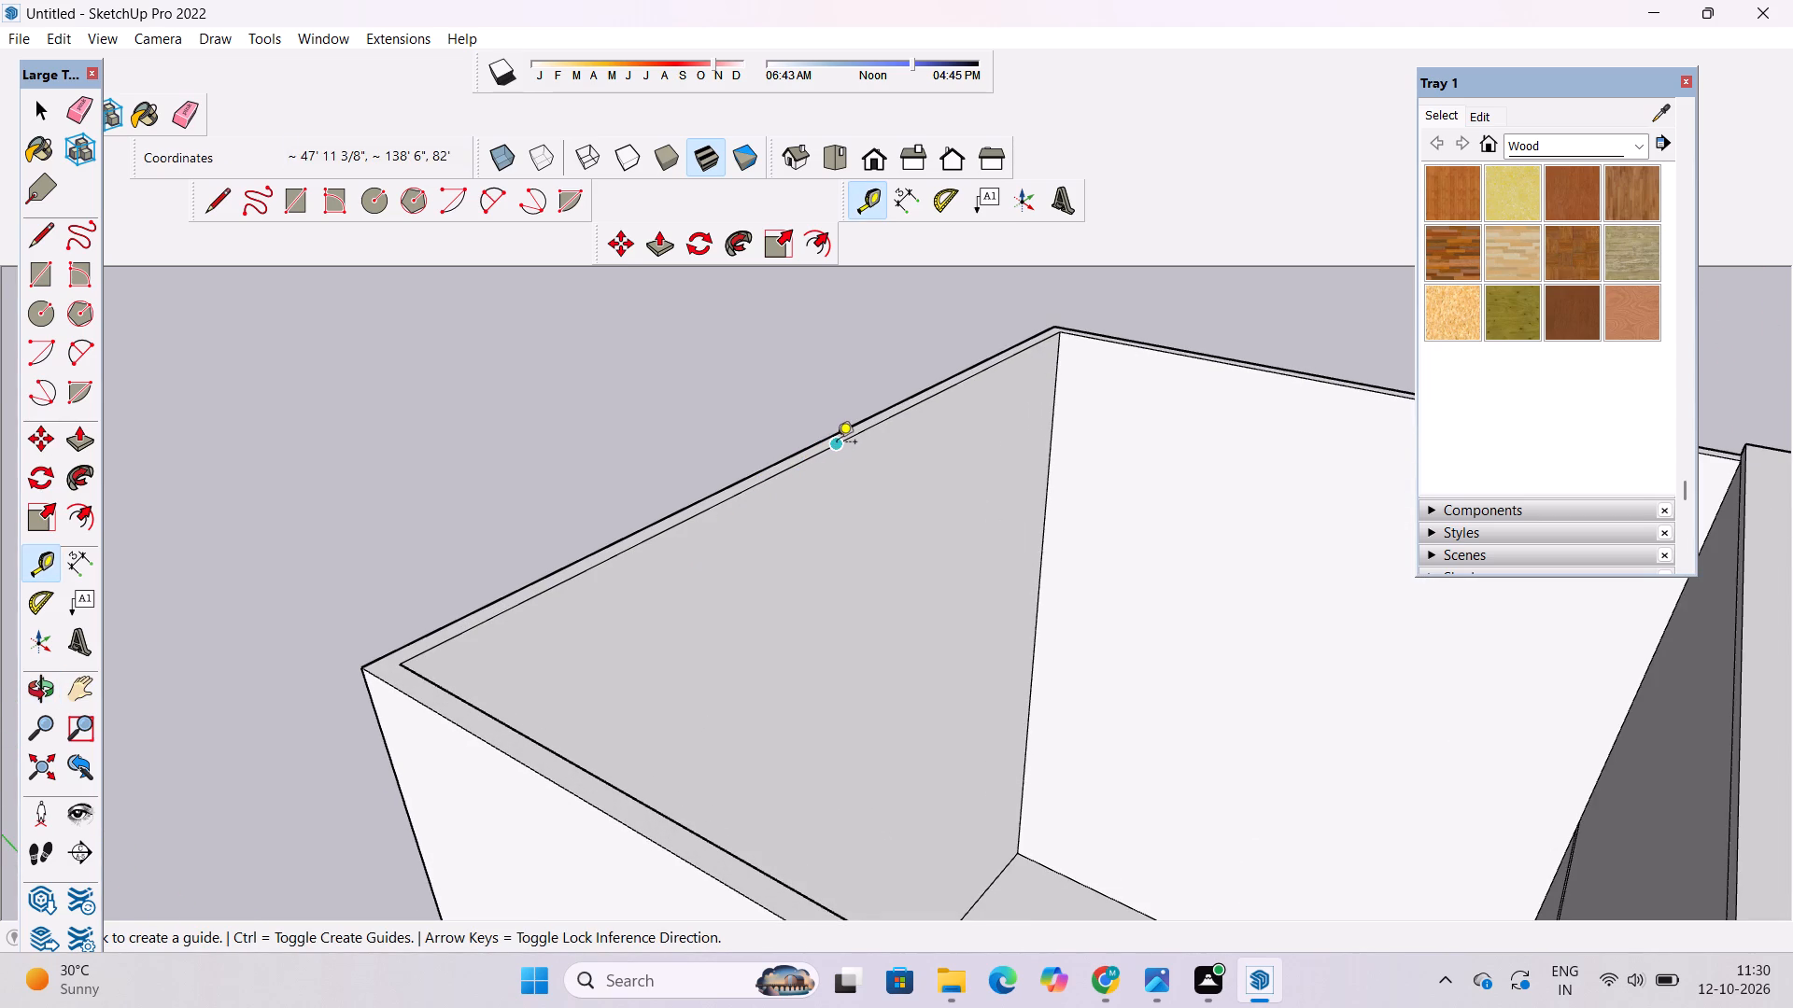
Push/Pull the roof slab's rear edge face about 65' over the new walls to the outer edge of the far wall.
{"action": "key", "text": "o"}
{"action": "scroll", "coordinate": [463, 548], "scroll_direction": "down", "scroll_amount": 6}
{"action": "left_click_drag", "start_coordinate": [428, 558], "coordinate": [1034, 597]}
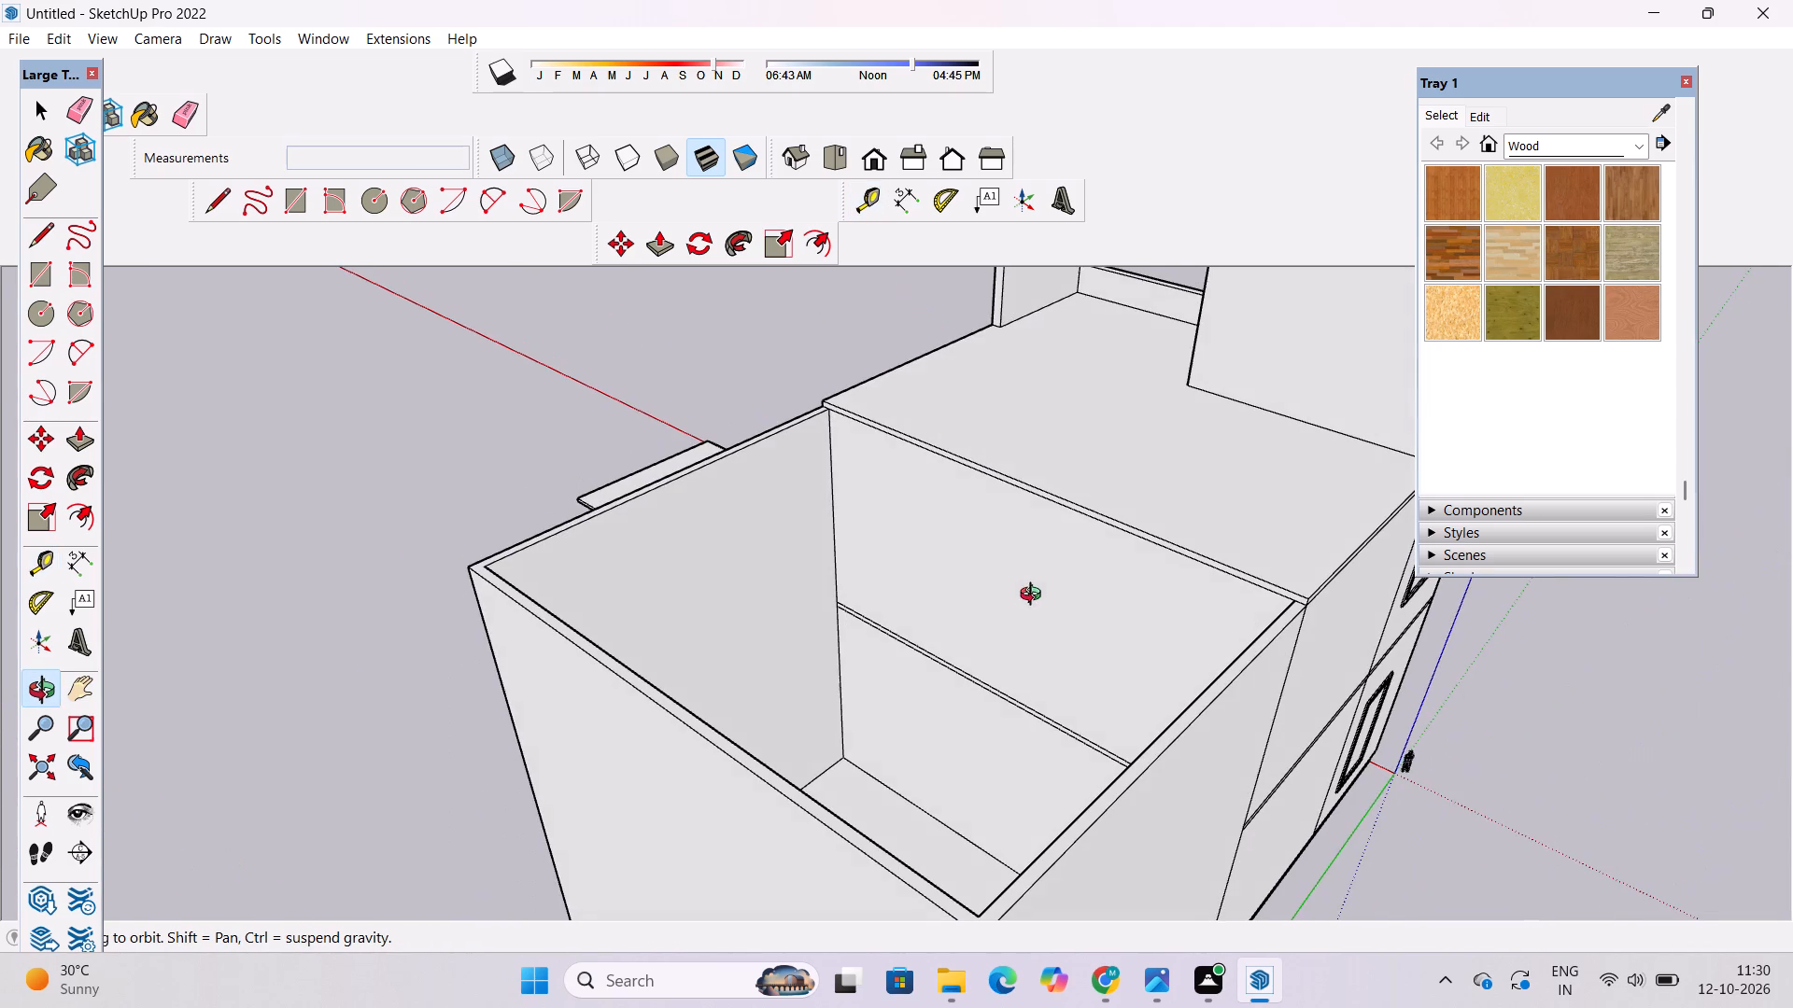
{"action": "left_click_drag", "start_coordinate": [1070, 596], "coordinate": [1057, 619], "text": "shift"}
{"action": "left_click_drag", "start_coordinate": [1135, 633], "coordinate": [1003, 638], "text": "shift"}
{"action": "left_click_drag", "start_coordinate": [1095, 685], "coordinate": [1042, 686]}
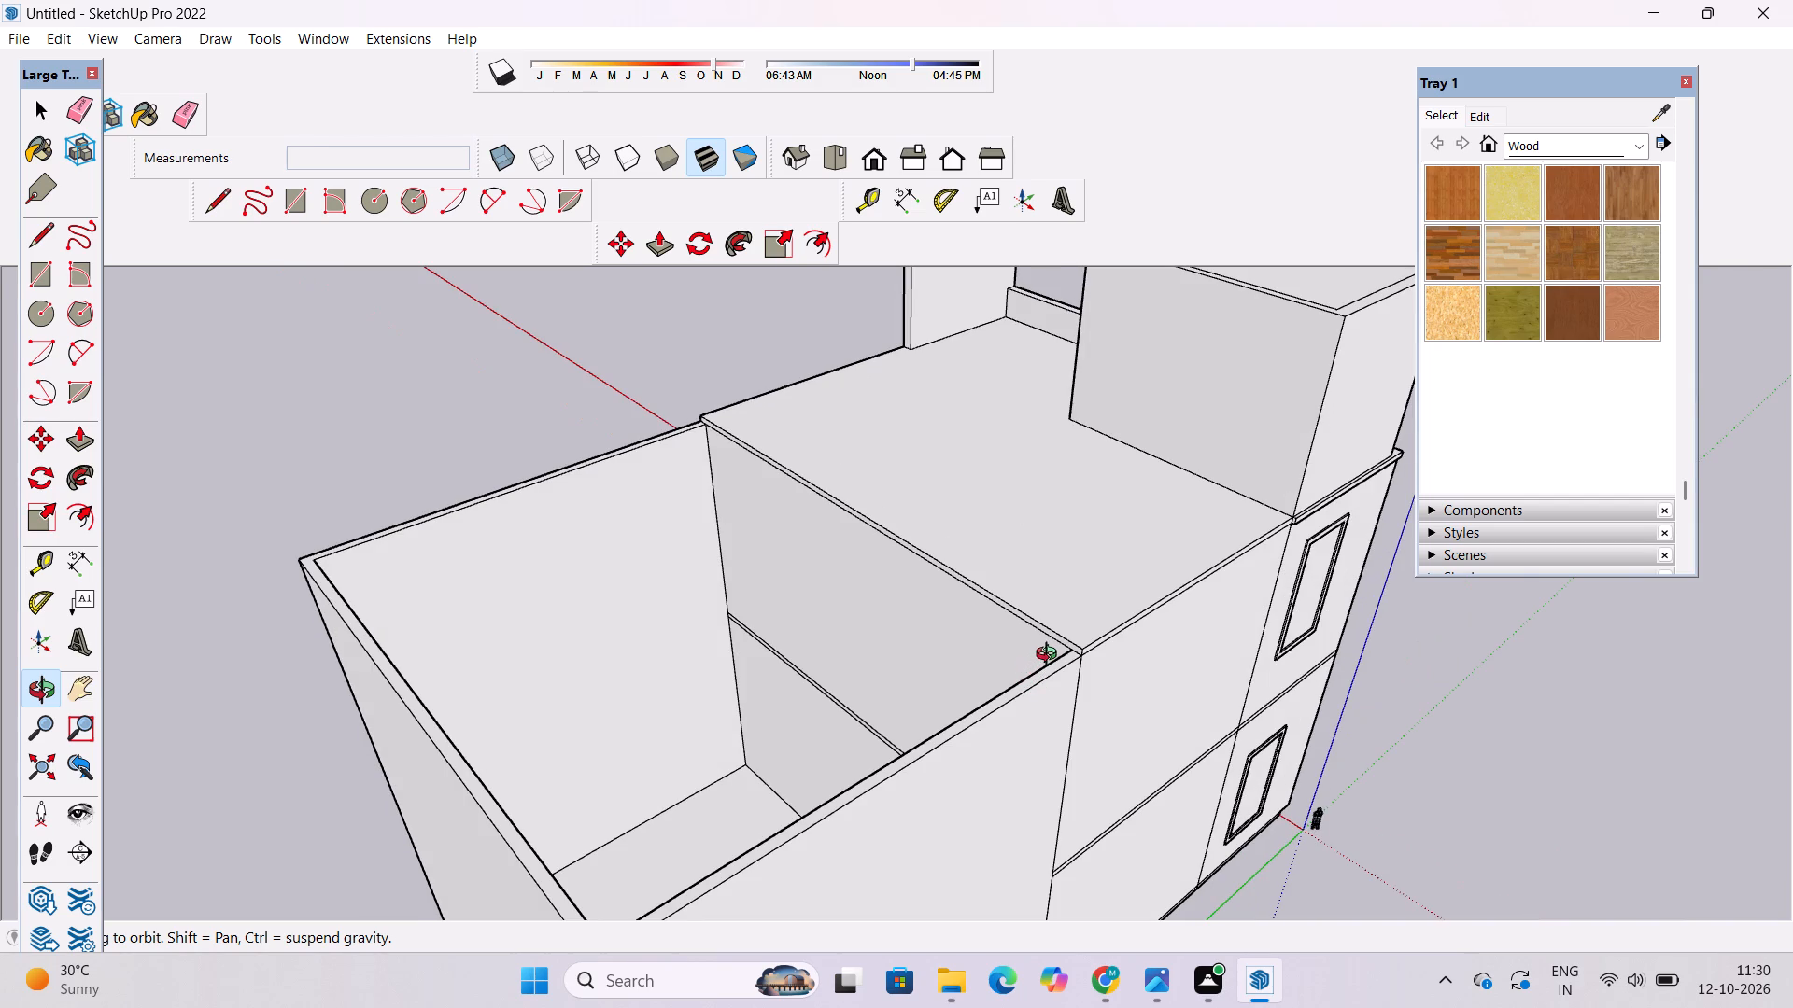
{"action": "scroll", "coordinate": [1039, 642], "scroll_direction": "up", "scroll_amount": 1}
{"action": "left_click_drag", "start_coordinate": [920, 682], "coordinate": [900, 618], "text": "shift"}
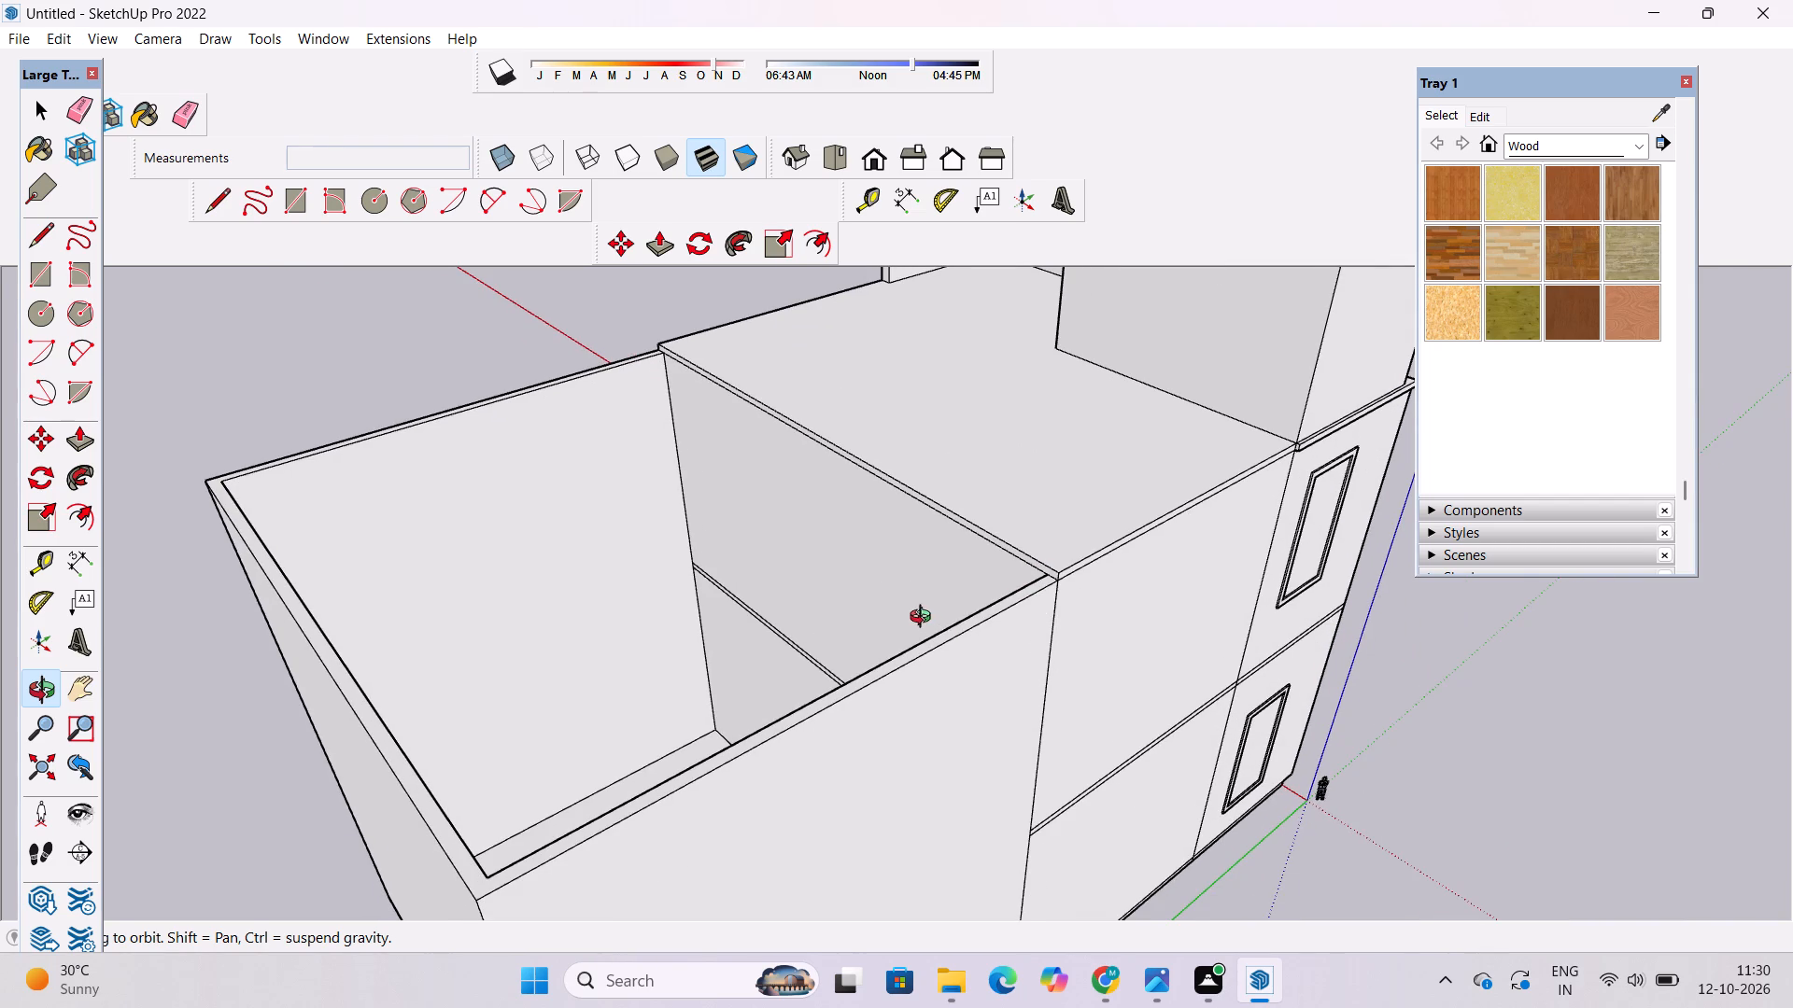
{"action": "key", "text": "p"}
{"action": "scroll", "coordinate": [1041, 577], "scroll_direction": "up", "scroll_amount": 8}
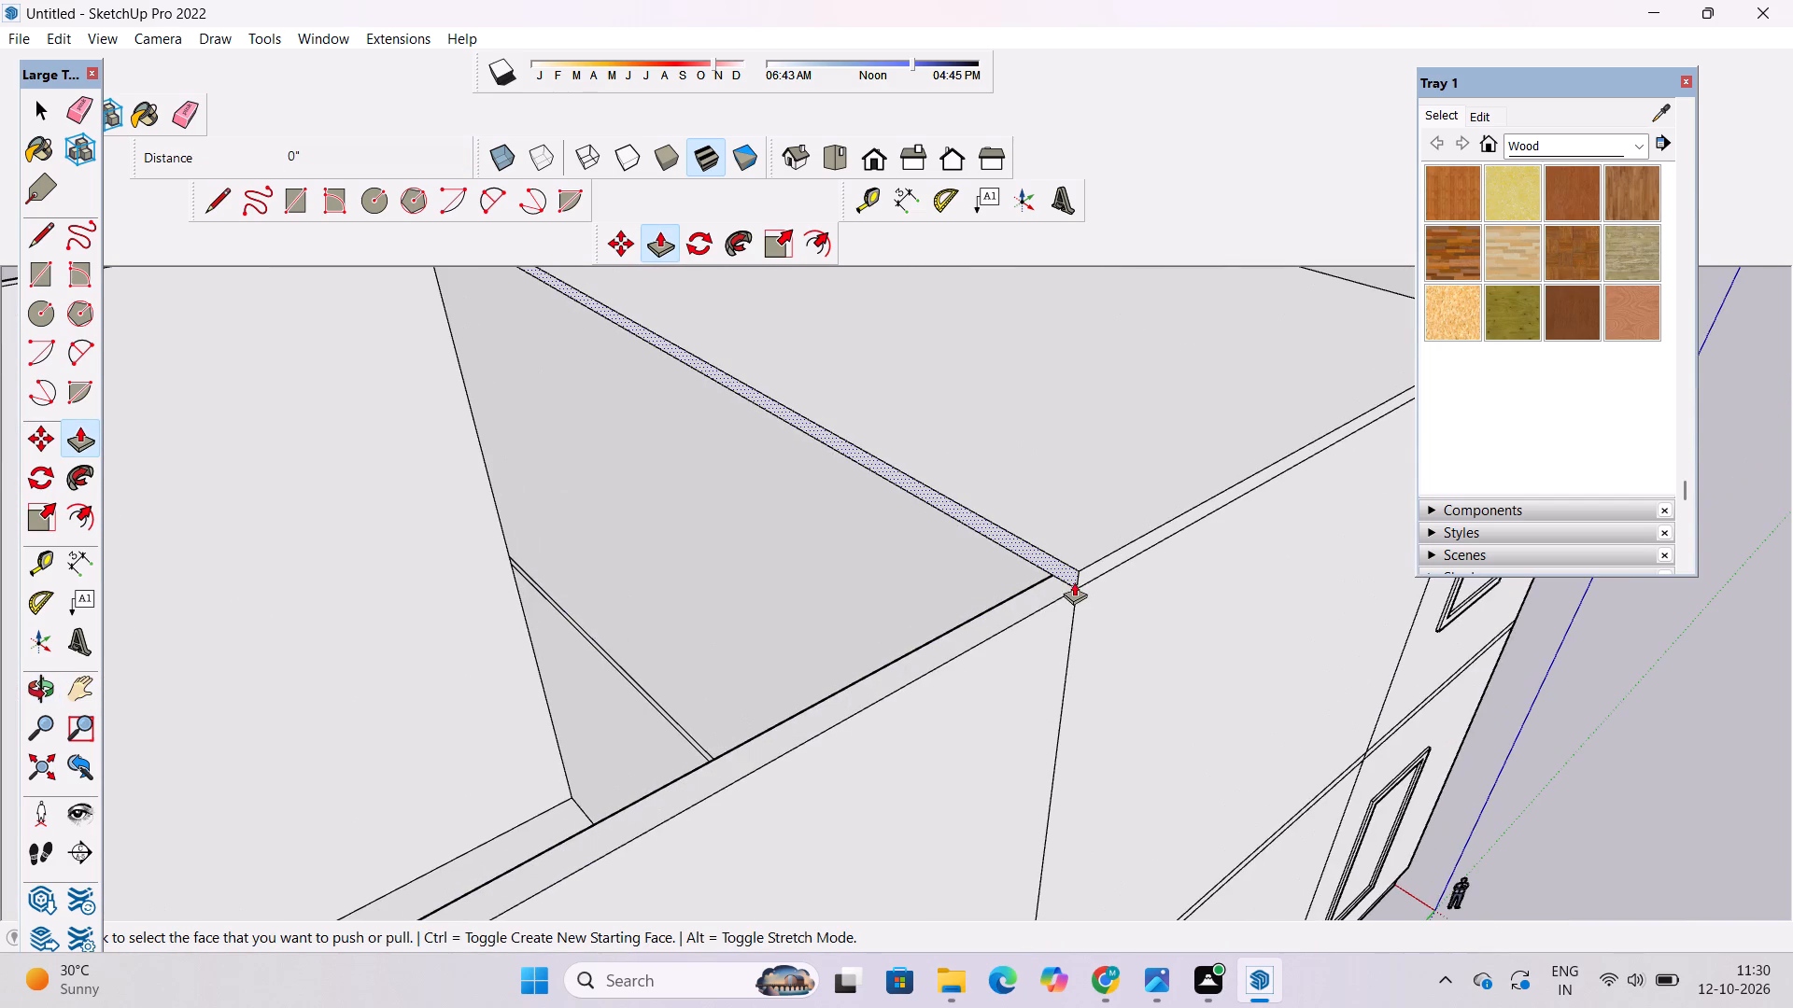
{"action": "left_click", "coordinate": [1066, 574]}
{"action": "scroll", "coordinate": [1007, 586], "scroll_direction": "down", "scroll_amount": 6}
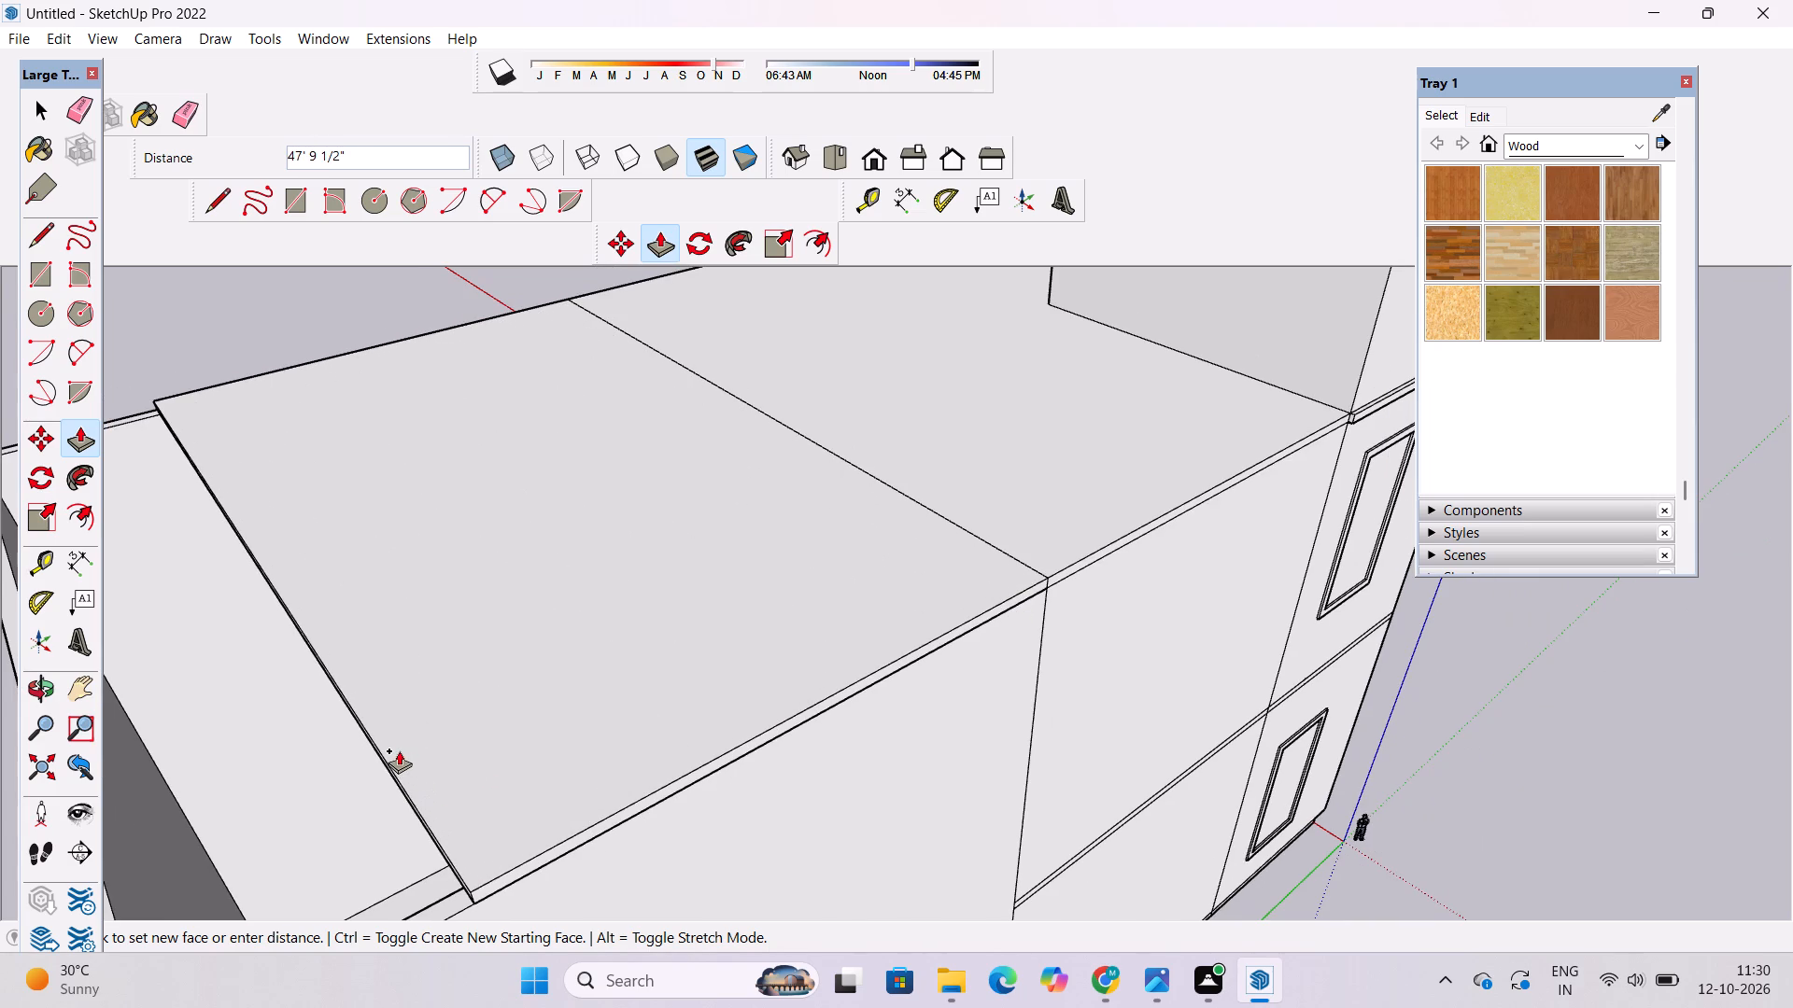
{"action": "scroll", "coordinate": [399, 750], "scroll_direction": "right", "scroll_amount": 1}
{"action": "scroll", "coordinate": [399, 750], "scroll_direction": "up", "scroll_amount": 1}
{"action": "scroll", "coordinate": [399, 750], "scroll_direction": "right", "scroll_amount": 1}
{"action": "scroll", "coordinate": [399, 750], "scroll_direction": "up", "scroll_amount": 1}
{"action": "scroll", "coordinate": [399, 750], "scroll_direction": "right", "scroll_amount": 1}
{"action": "scroll", "coordinate": [399, 750], "scroll_direction": "up", "scroll_amount": 1}
{"action": "scroll", "coordinate": [399, 750], "scroll_direction": "right", "scroll_amount": 1}
{"action": "scroll", "coordinate": [399, 750], "scroll_direction": "up", "scroll_amount": 1}
{"action": "scroll", "coordinate": [399, 750], "scroll_direction": "right", "scroll_amount": 1}
{"action": "scroll", "coordinate": [399, 750], "scroll_direction": "up", "scroll_amount": 1}
{"action": "scroll", "coordinate": [399, 750], "scroll_direction": "right", "scroll_amount": 1}
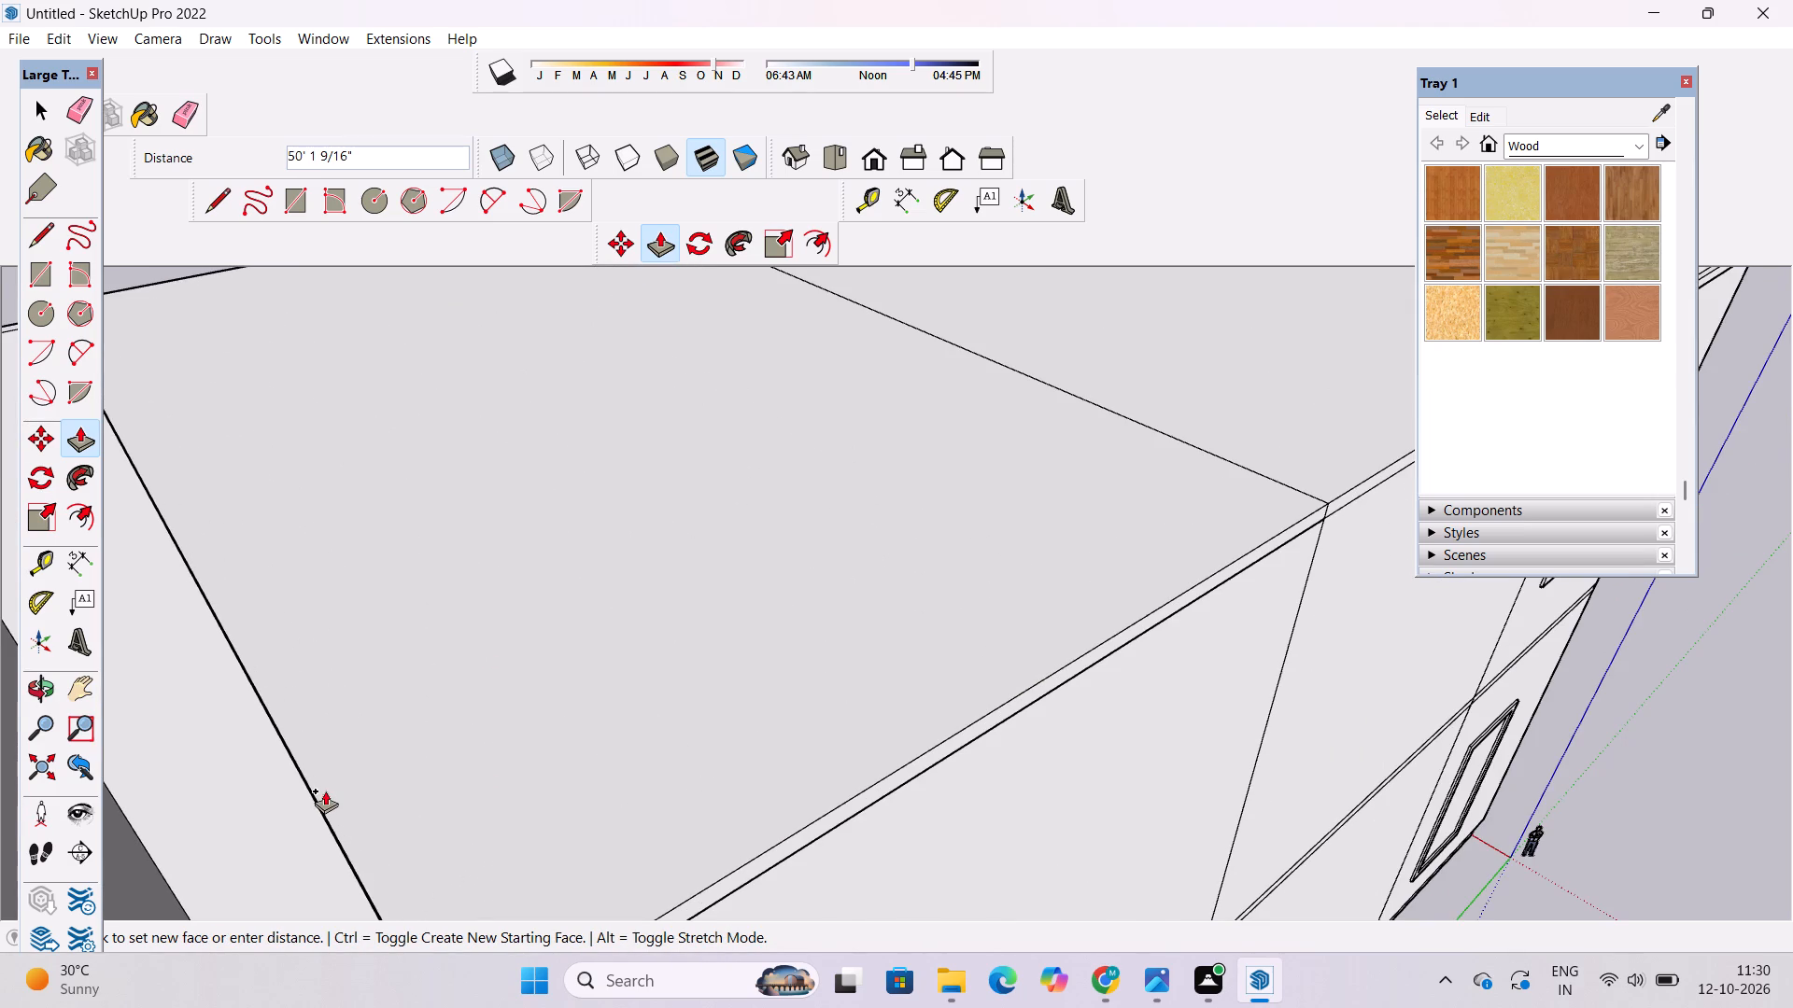
{"action": "scroll", "coordinate": [329, 789], "scroll_direction": "down", "scroll_amount": 3}
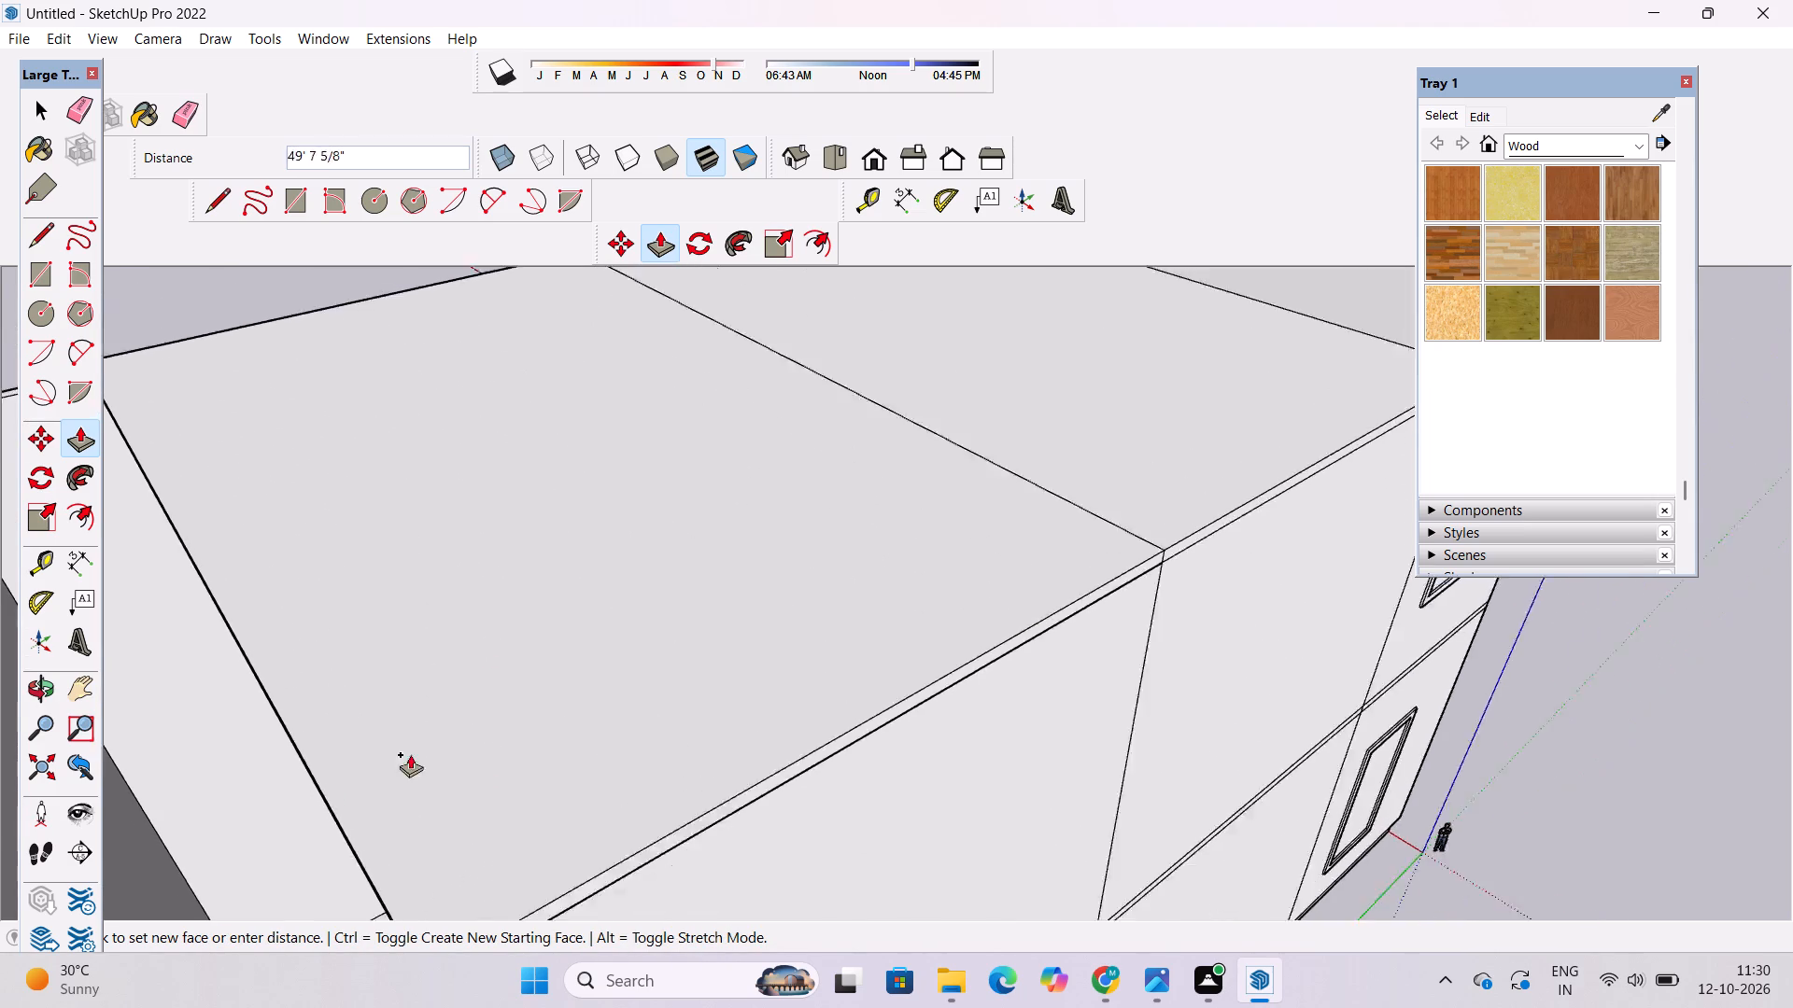
{"action": "scroll", "coordinate": [410, 754], "scroll_direction": "down", "scroll_amount": 14}
{"action": "scroll", "coordinate": [377, 795], "scroll_direction": "up", "scroll_amount": 5}
{"action": "scroll", "coordinate": [387, 734], "scroll_direction": "down", "scroll_amount": 5}
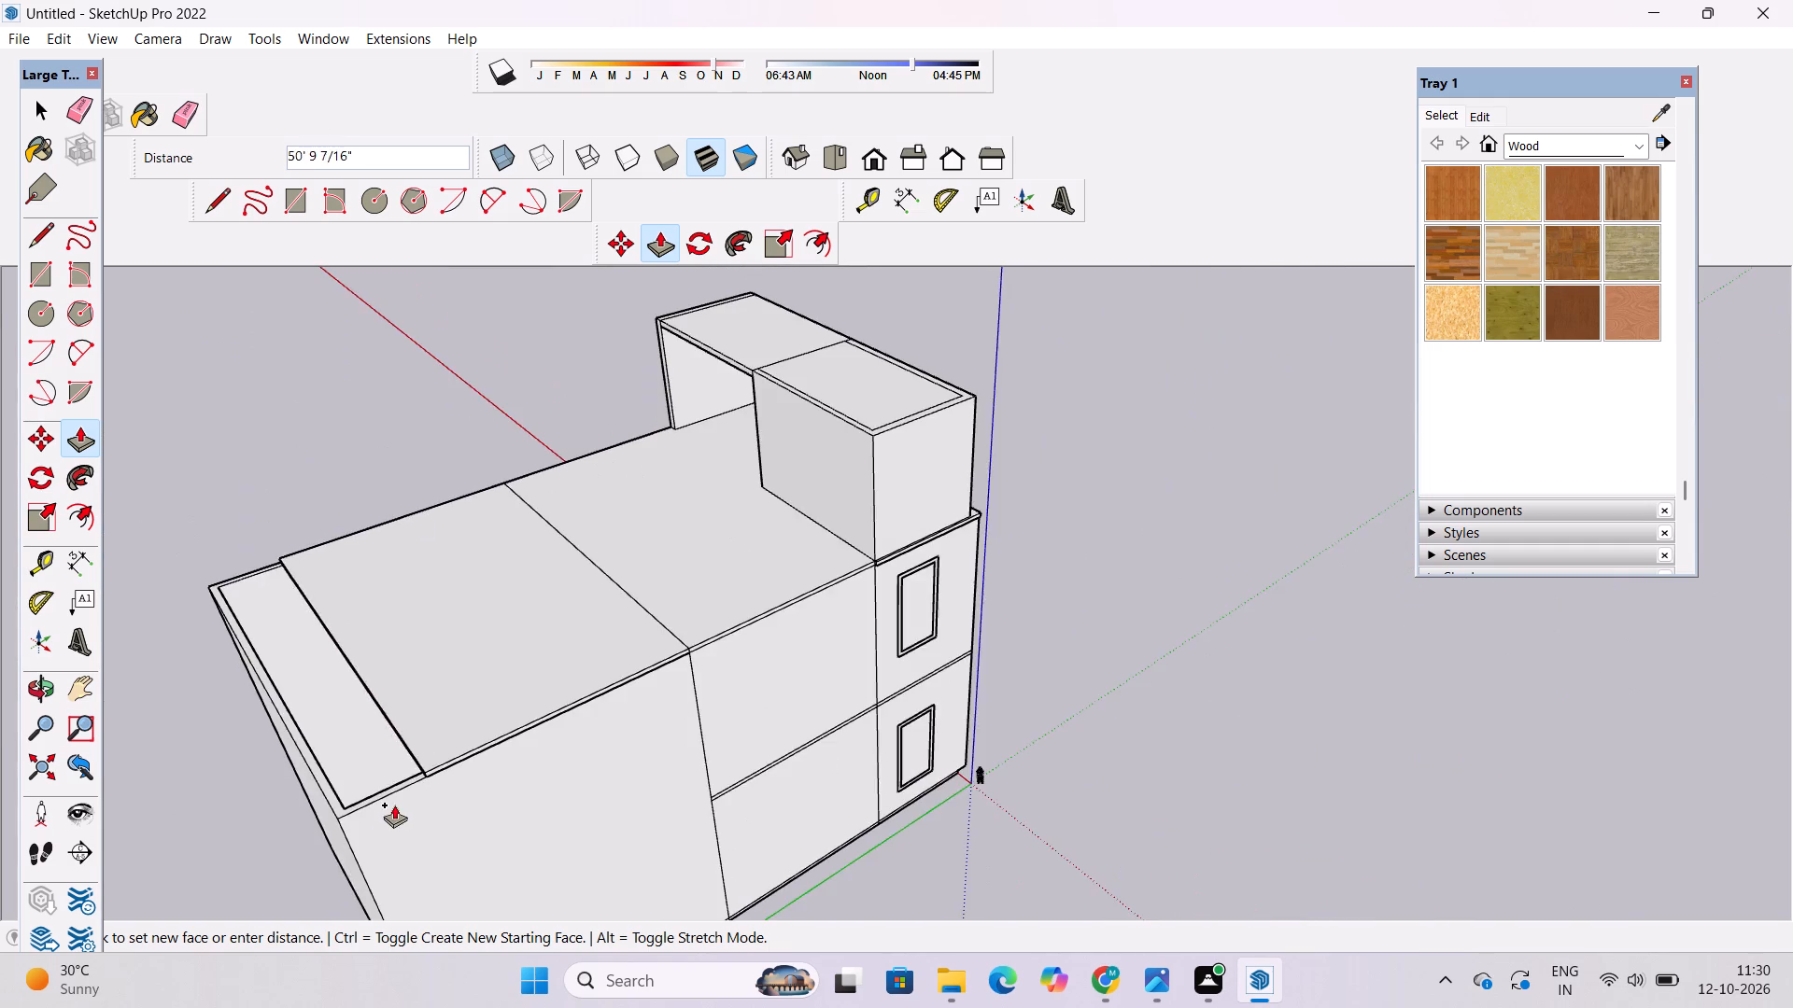
{"action": "scroll", "coordinate": [383, 820], "scroll_direction": "up", "scroll_amount": 8}
{"action": "left_click", "coordinate": [306, 813]}
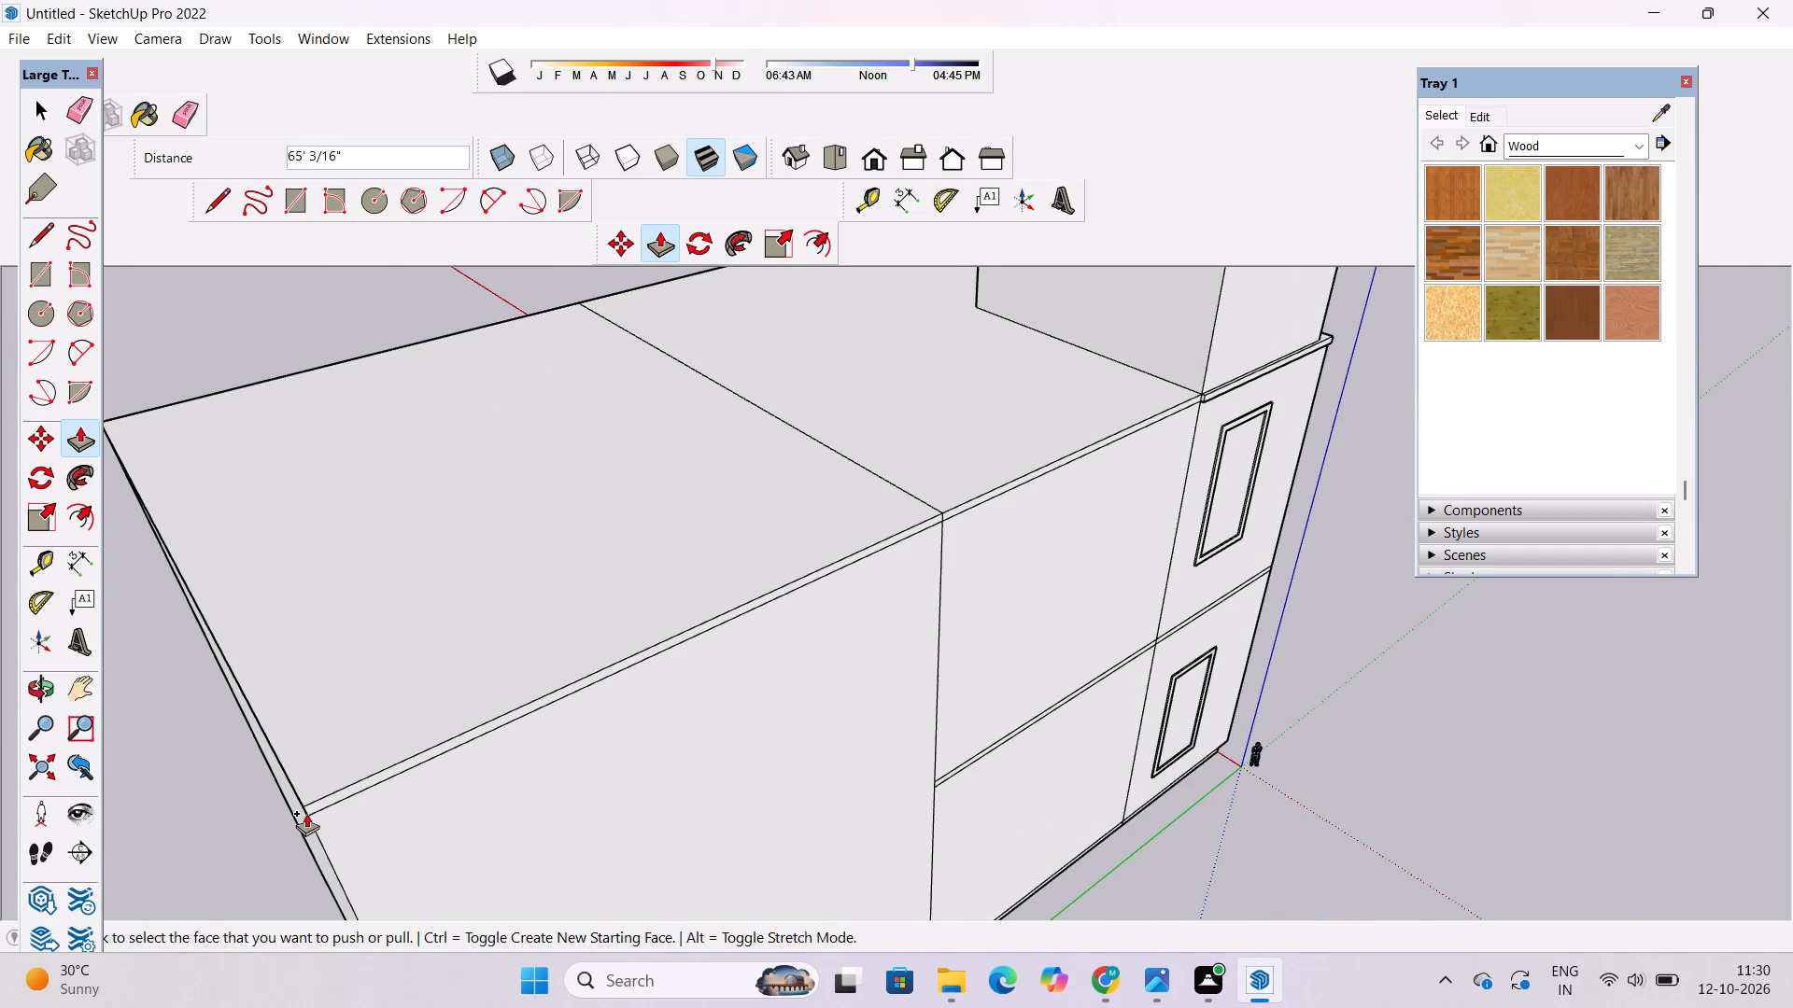
{"action": "key", "text": "space"}
Push/Pull the extended roof slab's rear edge face flush with the outer face of the wall below, referencing the wall corner.
{"action": "type", "text": "o"}
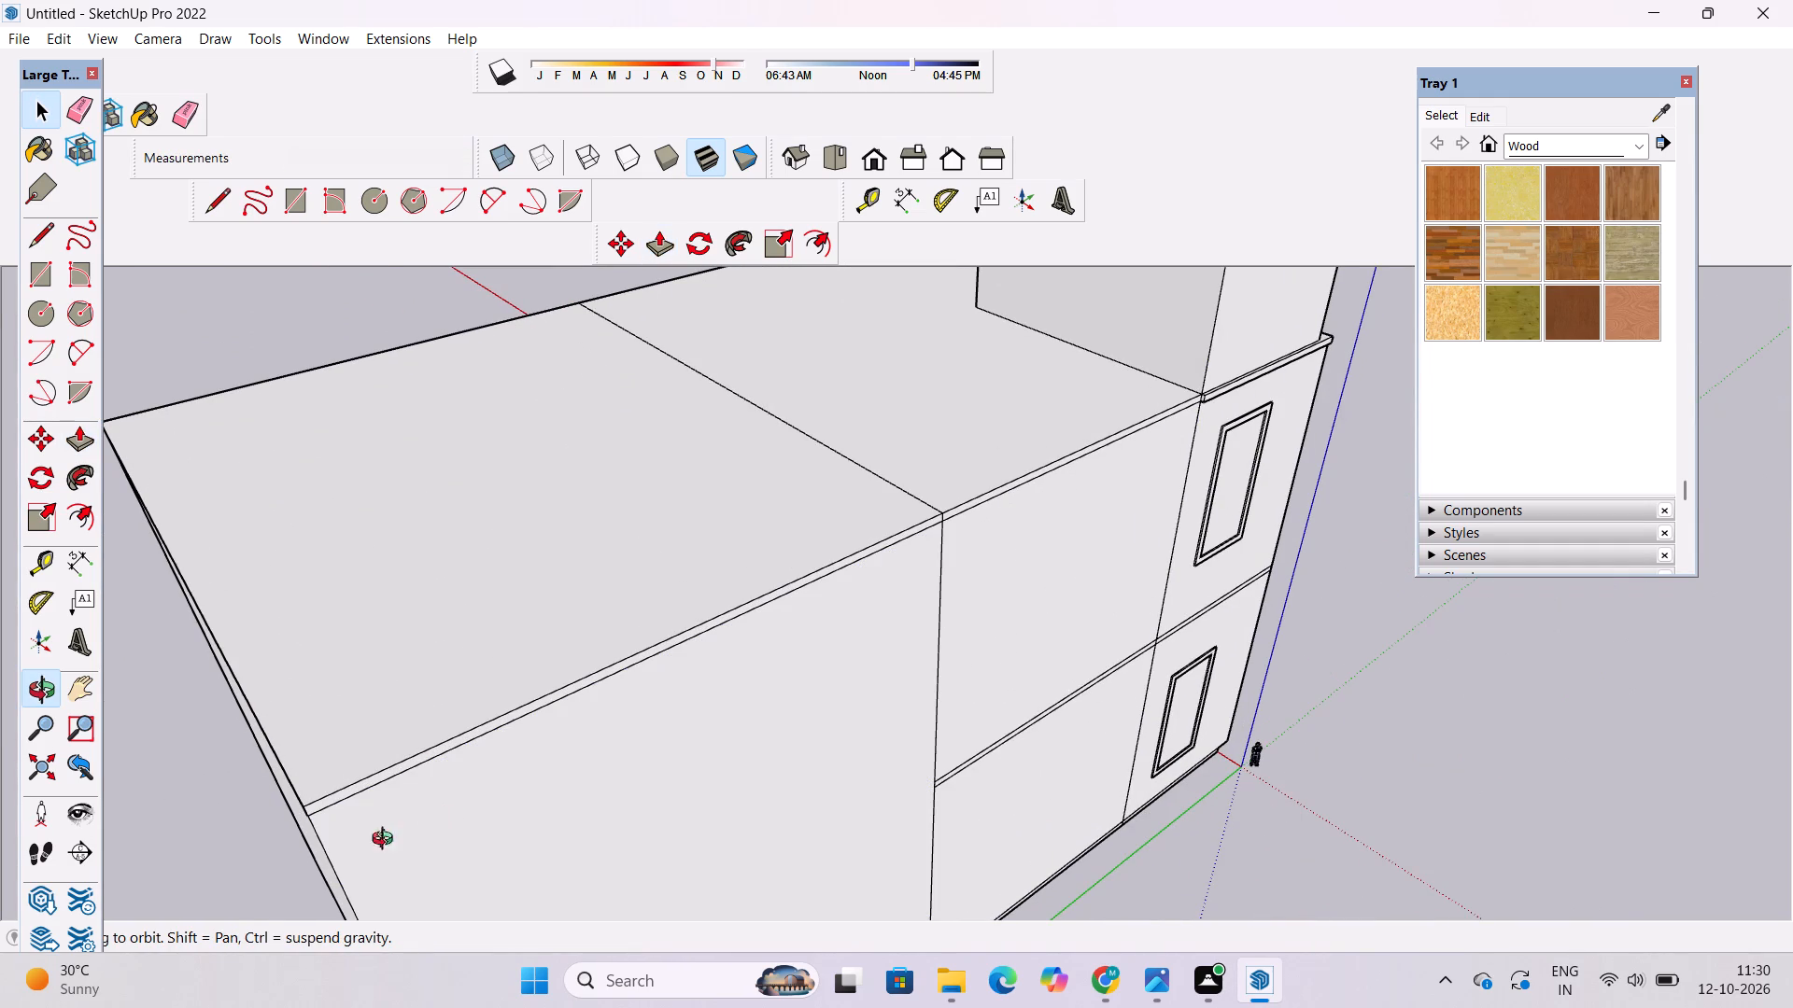
{"action": "left_click_drag", "start_coordinate": [269, 750], "coordinate": [641, 579]}
{"action": "scroll", "coordinate": [641, 579], "scroll_direction": "down", "scroll_amount": 3}
{"action": "left_click_drag", "start_coordinate": [927, 623], "coordinate": [890, 626]}
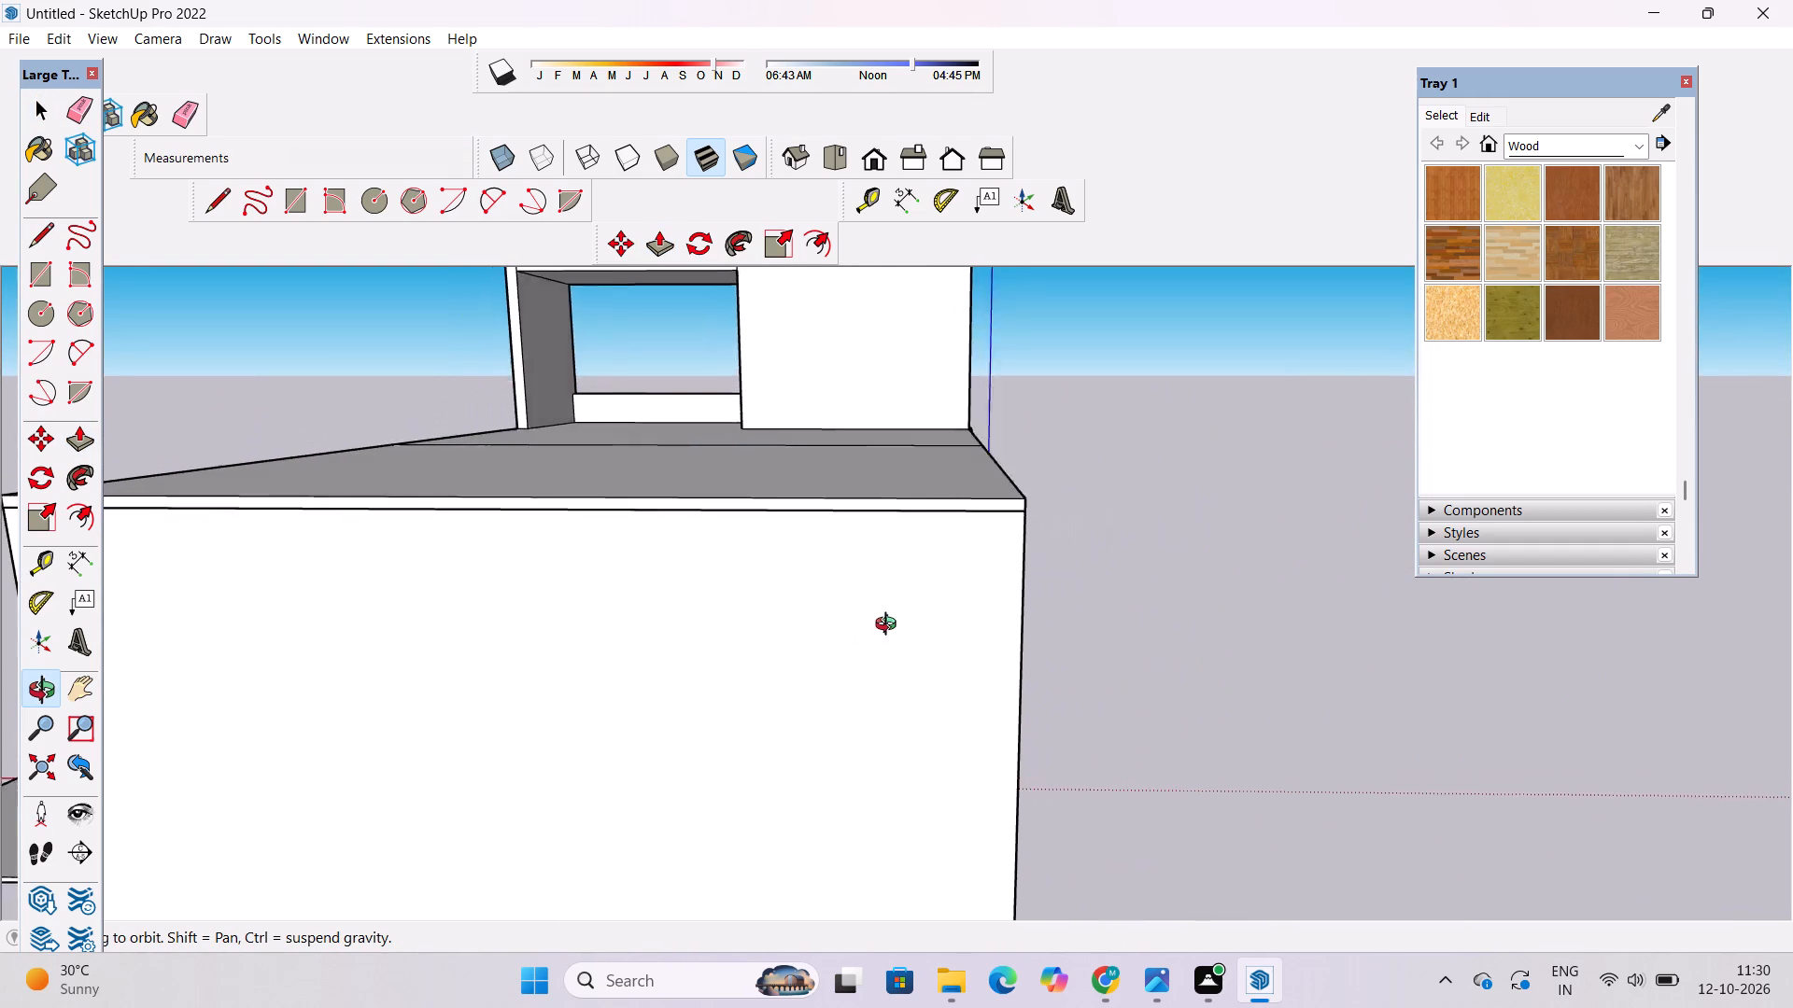
{"action": "left_click_drag", "start_coordinate": [890, 626], "coordinate": [679, 671]}
{"action": "scroll", "coordinate": [642, 547], "scroll_direction": "up", "scroll_amount": 14}
{"action": "left_click_drag", "start_coordinate": [902, 620], "coordinate": [793, 723]}
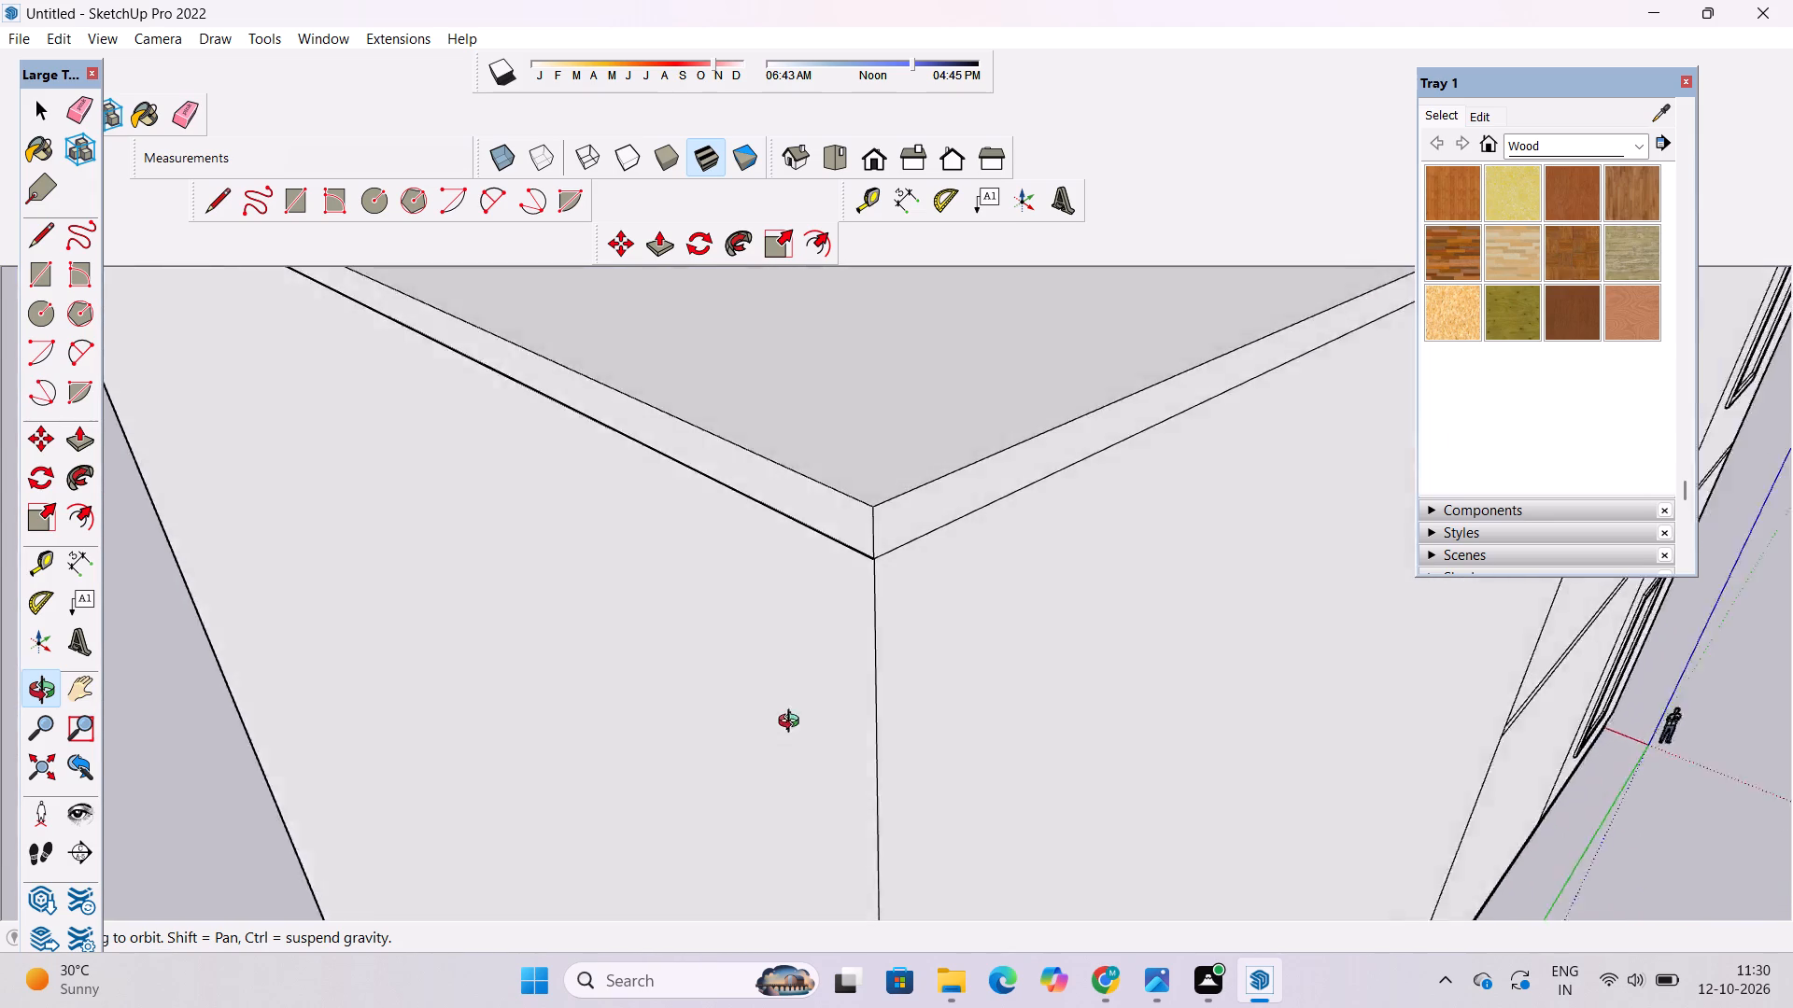
{"action": "left_click_drag", "start_coordinate": [793, 723], "coordinate": [697, 867]}
{"action": "scroll", "coordinate": [888, 572], "scroll_direction": "up", "scroll_amount": 10}
{"action": "left_click_drag", "start_coordinate": [827, 646], "coordinate": [899, 390]}
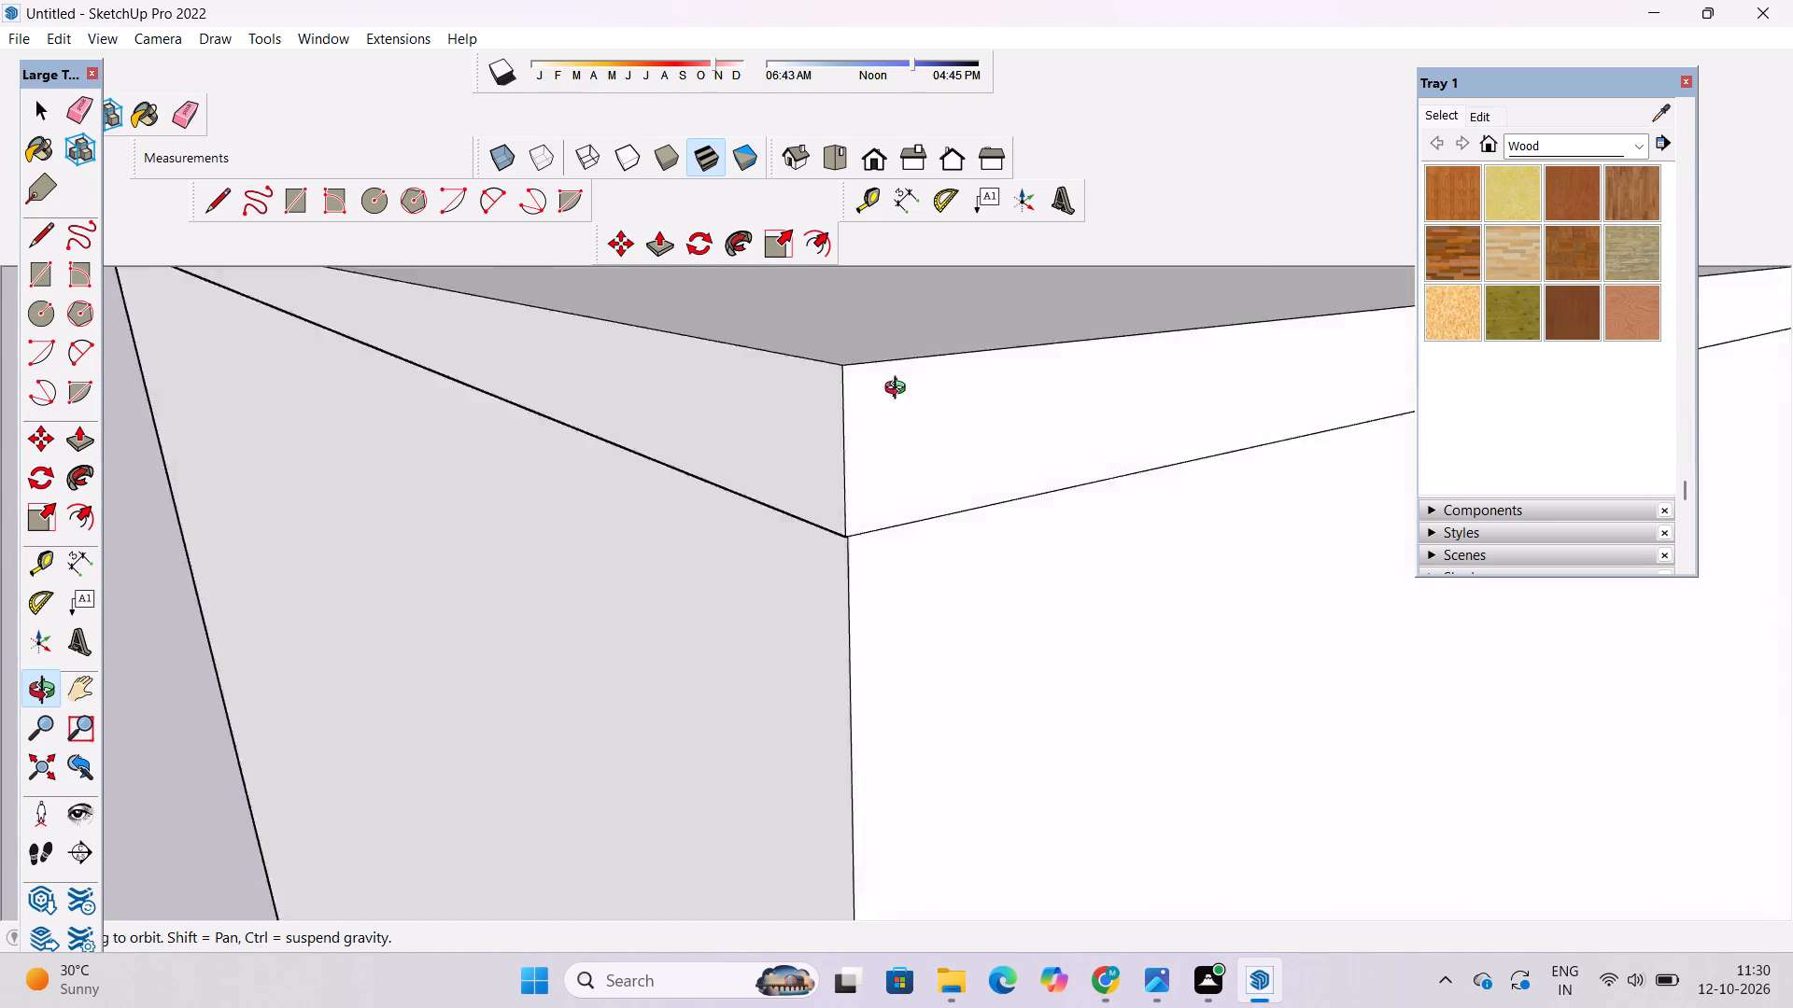
{"action": "left_click_drag", "start_coordinate": [899, 390], "coordinate": [932, 277]}
{"action": "left_click_drag", "start_coordinate": [901, 508], "coordinate": [894, 476]}
{"action": "scroll", "coordinate": [870, 499], "scroll_direction": "up", "scroll_amount": 4}
{"action": "left_click_drag", "start_coordinate": [870, 526], "coordinate": [783, 796]}
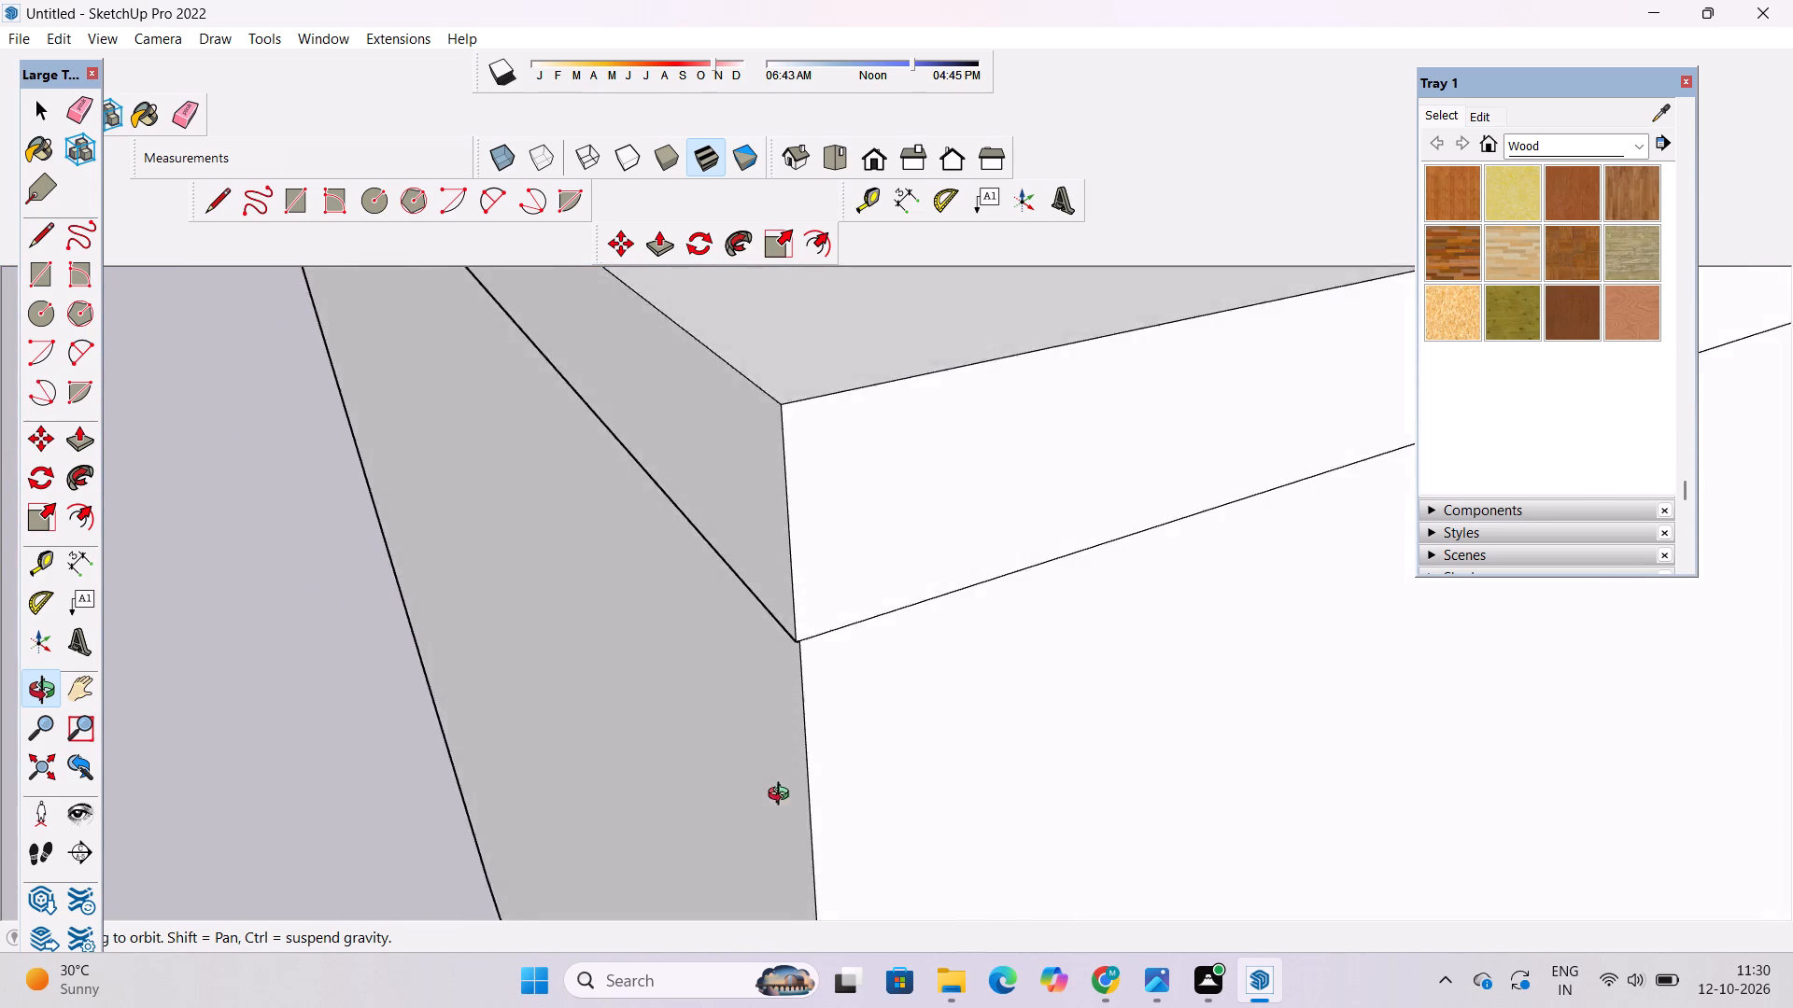
{"action": "left_click_drag", "start_coordinate": [783, 796], "coordinate": [775, 871]}
{"action": "scroll", "coordinate": [847, 705], "scroll_direction": "up", "scroll_amount": 10}
{"action": "left_click_drag", "start_coordinate": [782, 647], "coordinate": [757, 732], "text": "shift"}
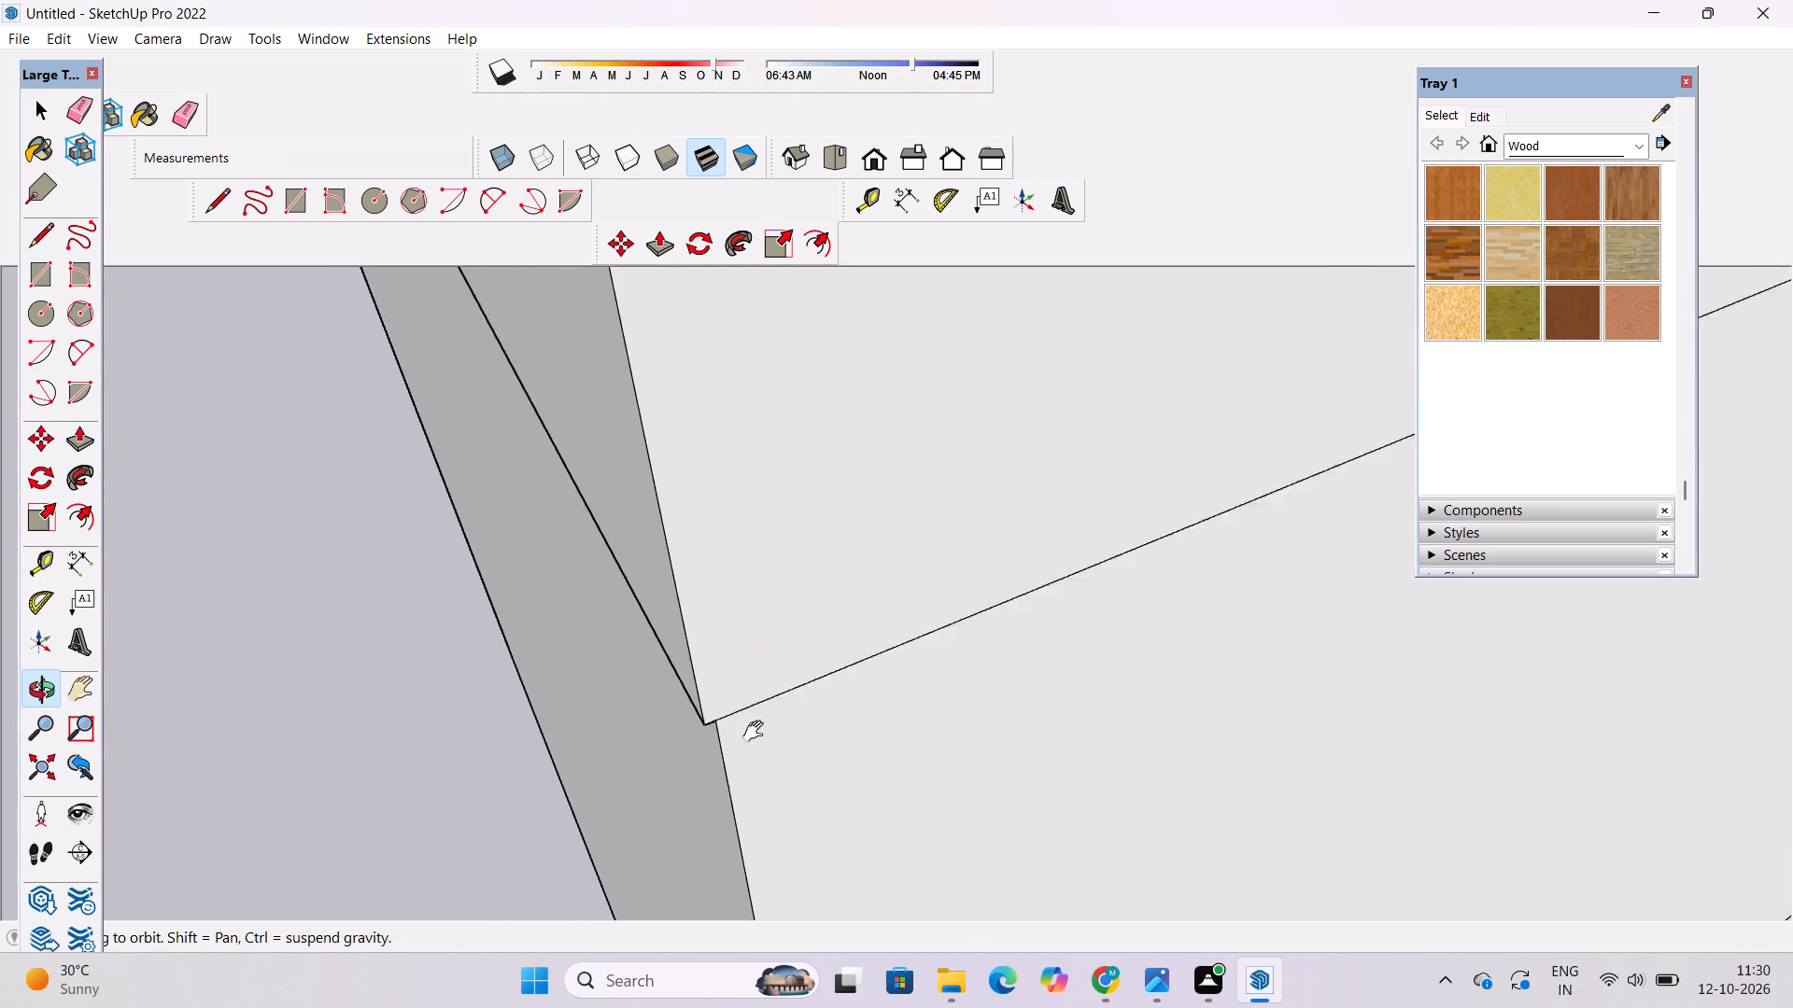
{"action": "left_click_drag", "start_coordinate": [757, 732], "coordinate": [753, 741], "text": "shift"}
{"action": "left_click_drag", "start_coordinate": [714, 775], "coordinate": [1005, 185]}
{"action": "left_click_drag", "start_coordinate": [1003, 347], "coordinate": [887, 505]}
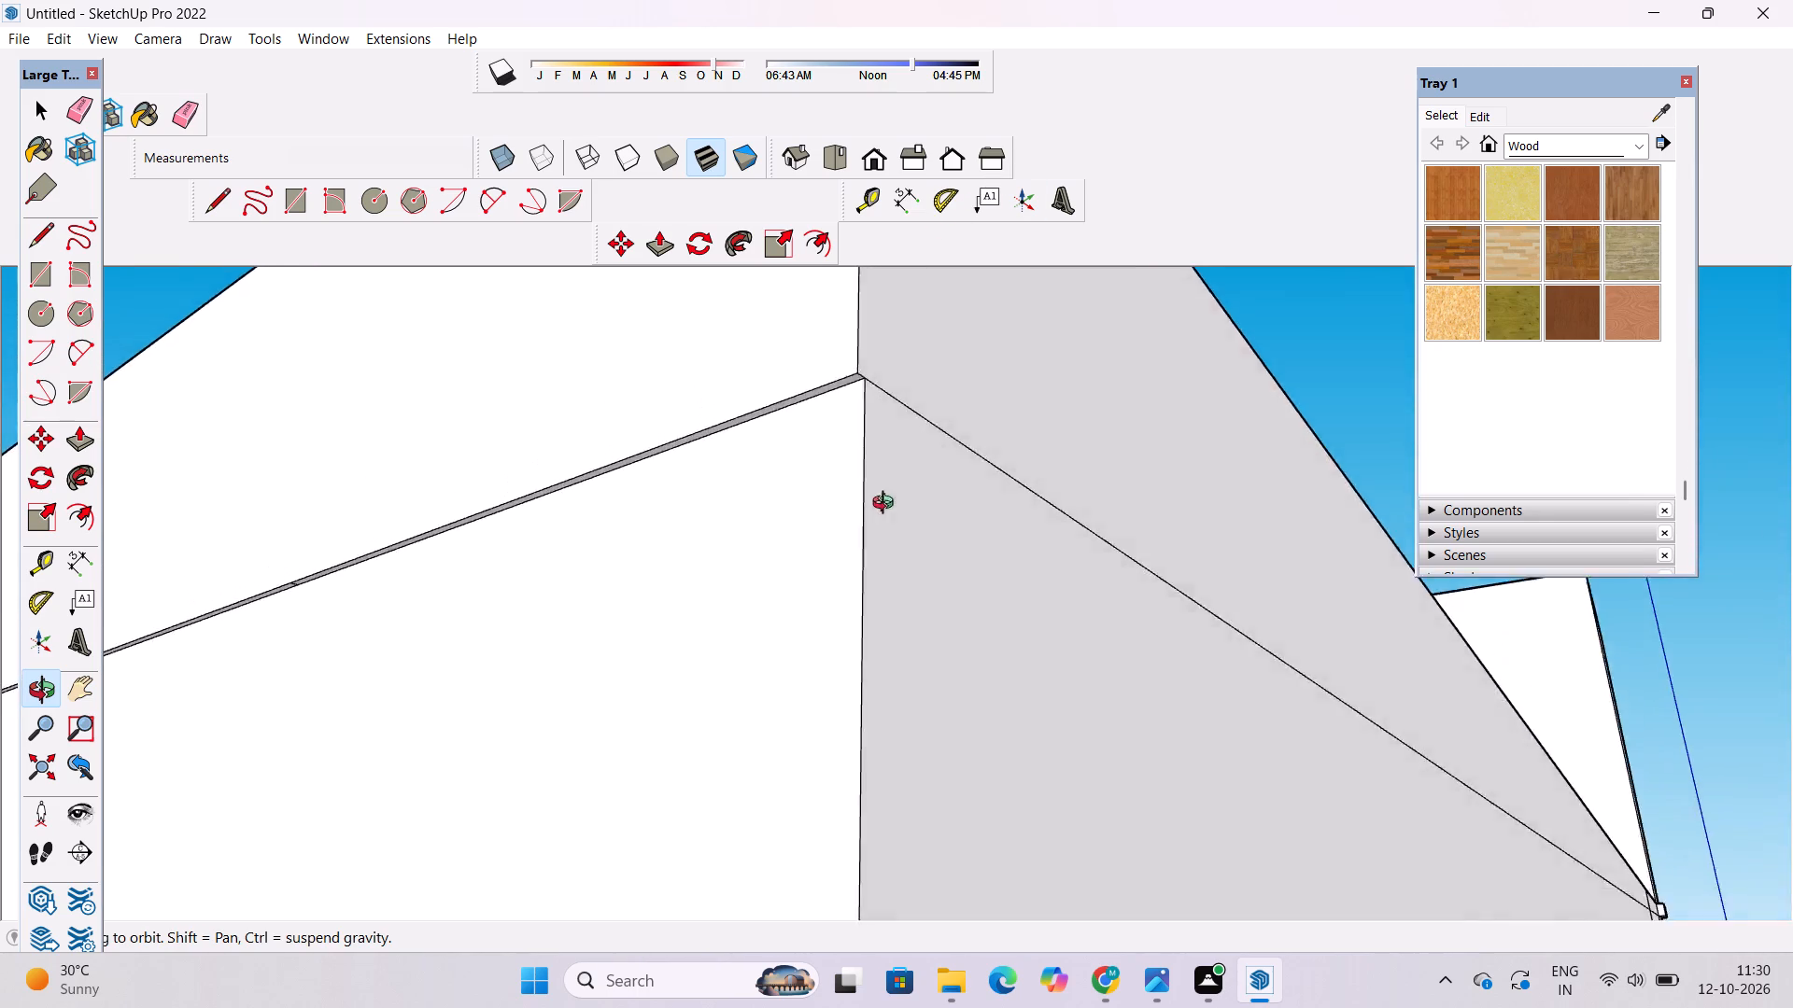
{"action": "left_click_drag", "start_coordinate": [887, 505], "coordinate": [861, 551]}
{"action": "key", "text": "p"}
{"action": "left_click", "coordinate": [799, 382]}
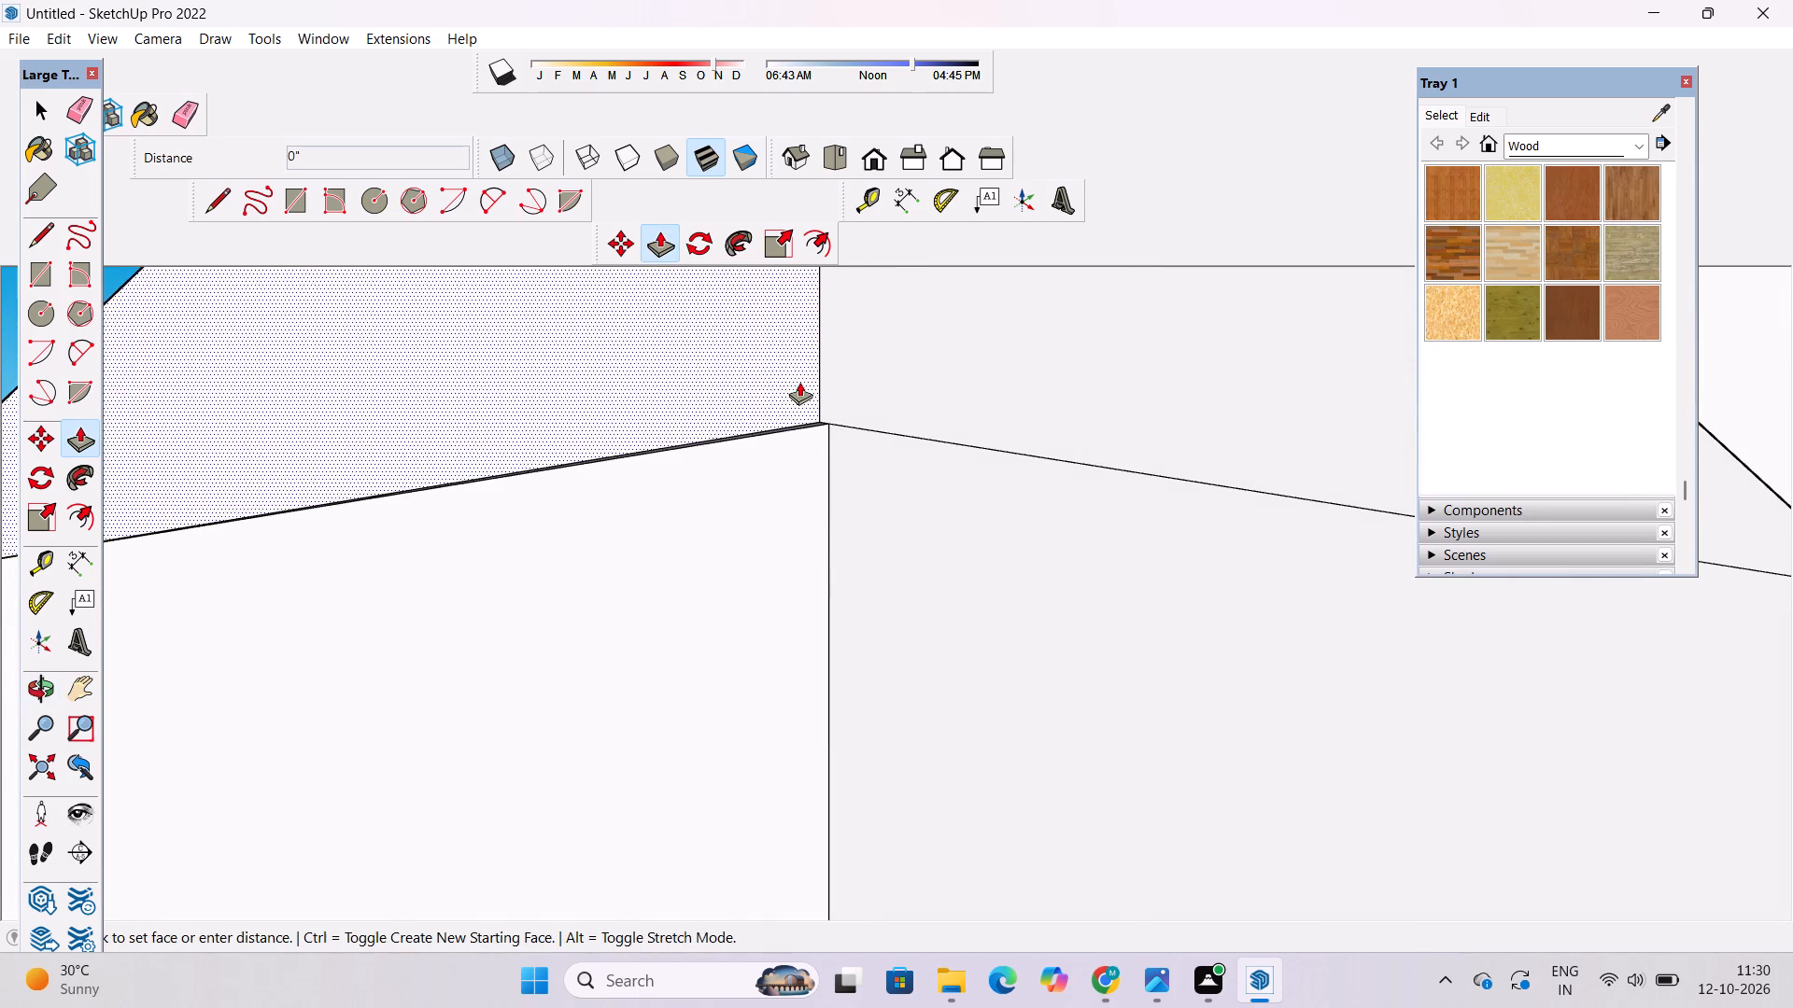
{"action": "left_click", "coordinate": [820, 426]}
{"action": "key", "text": "space"}
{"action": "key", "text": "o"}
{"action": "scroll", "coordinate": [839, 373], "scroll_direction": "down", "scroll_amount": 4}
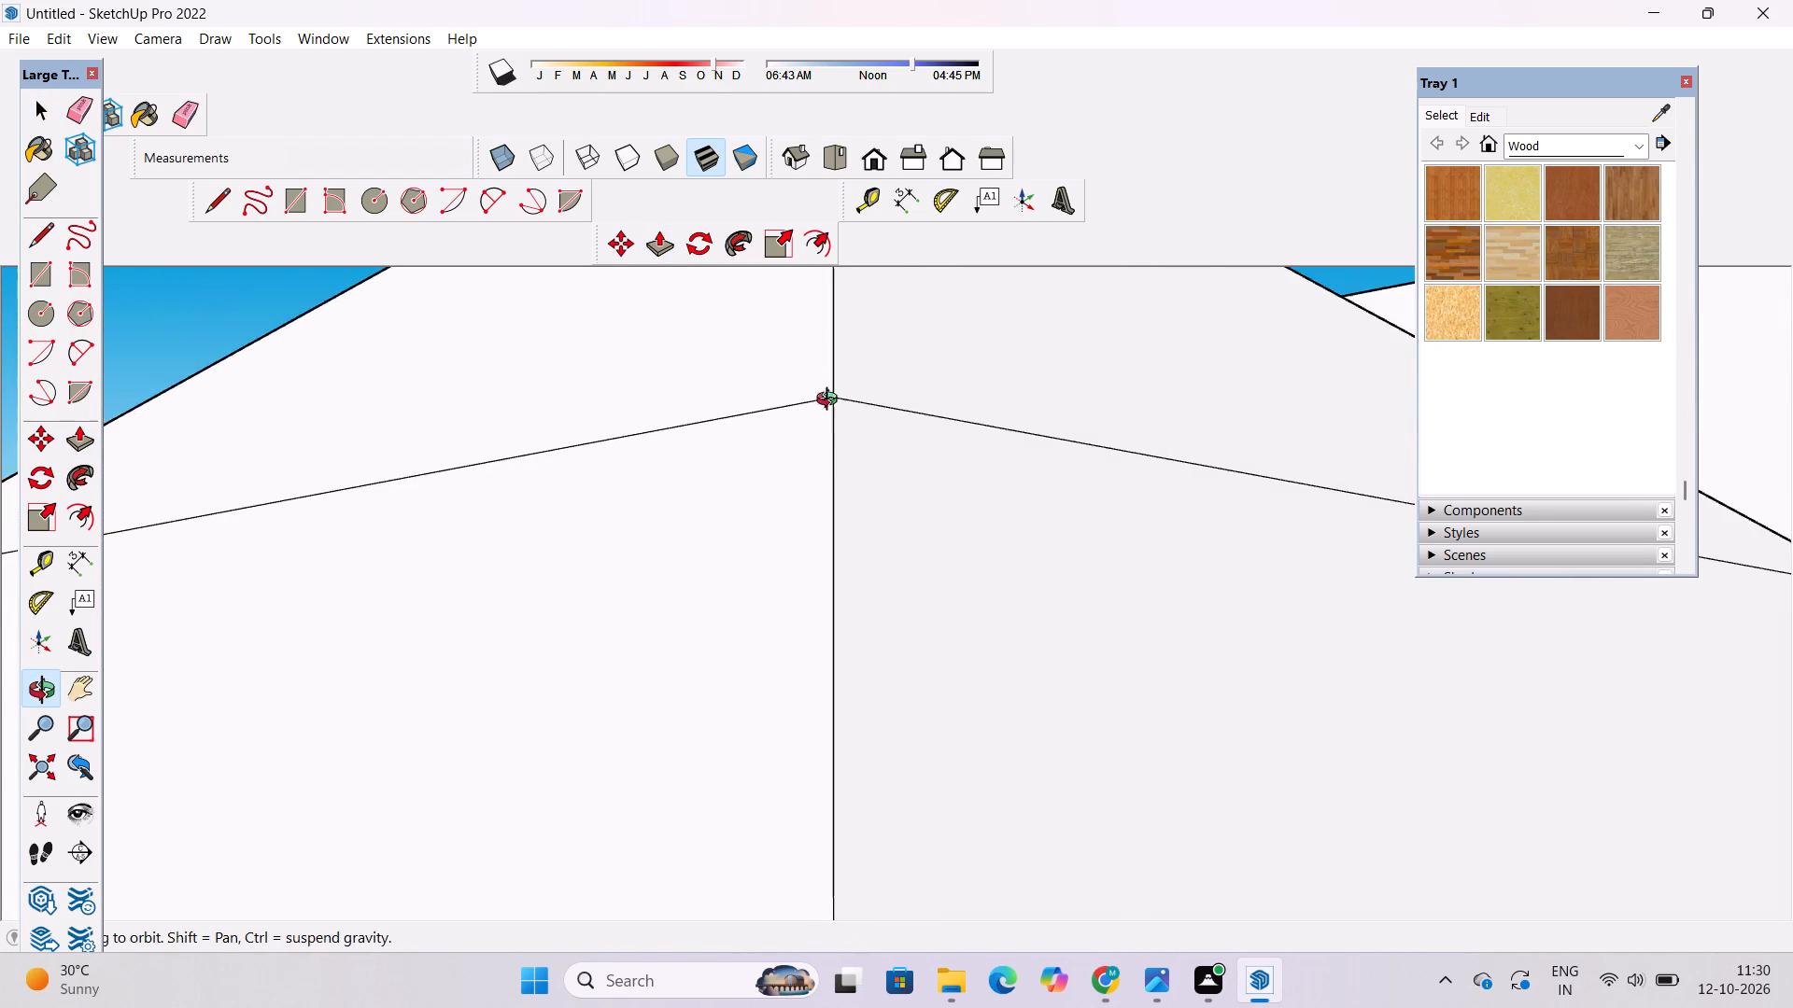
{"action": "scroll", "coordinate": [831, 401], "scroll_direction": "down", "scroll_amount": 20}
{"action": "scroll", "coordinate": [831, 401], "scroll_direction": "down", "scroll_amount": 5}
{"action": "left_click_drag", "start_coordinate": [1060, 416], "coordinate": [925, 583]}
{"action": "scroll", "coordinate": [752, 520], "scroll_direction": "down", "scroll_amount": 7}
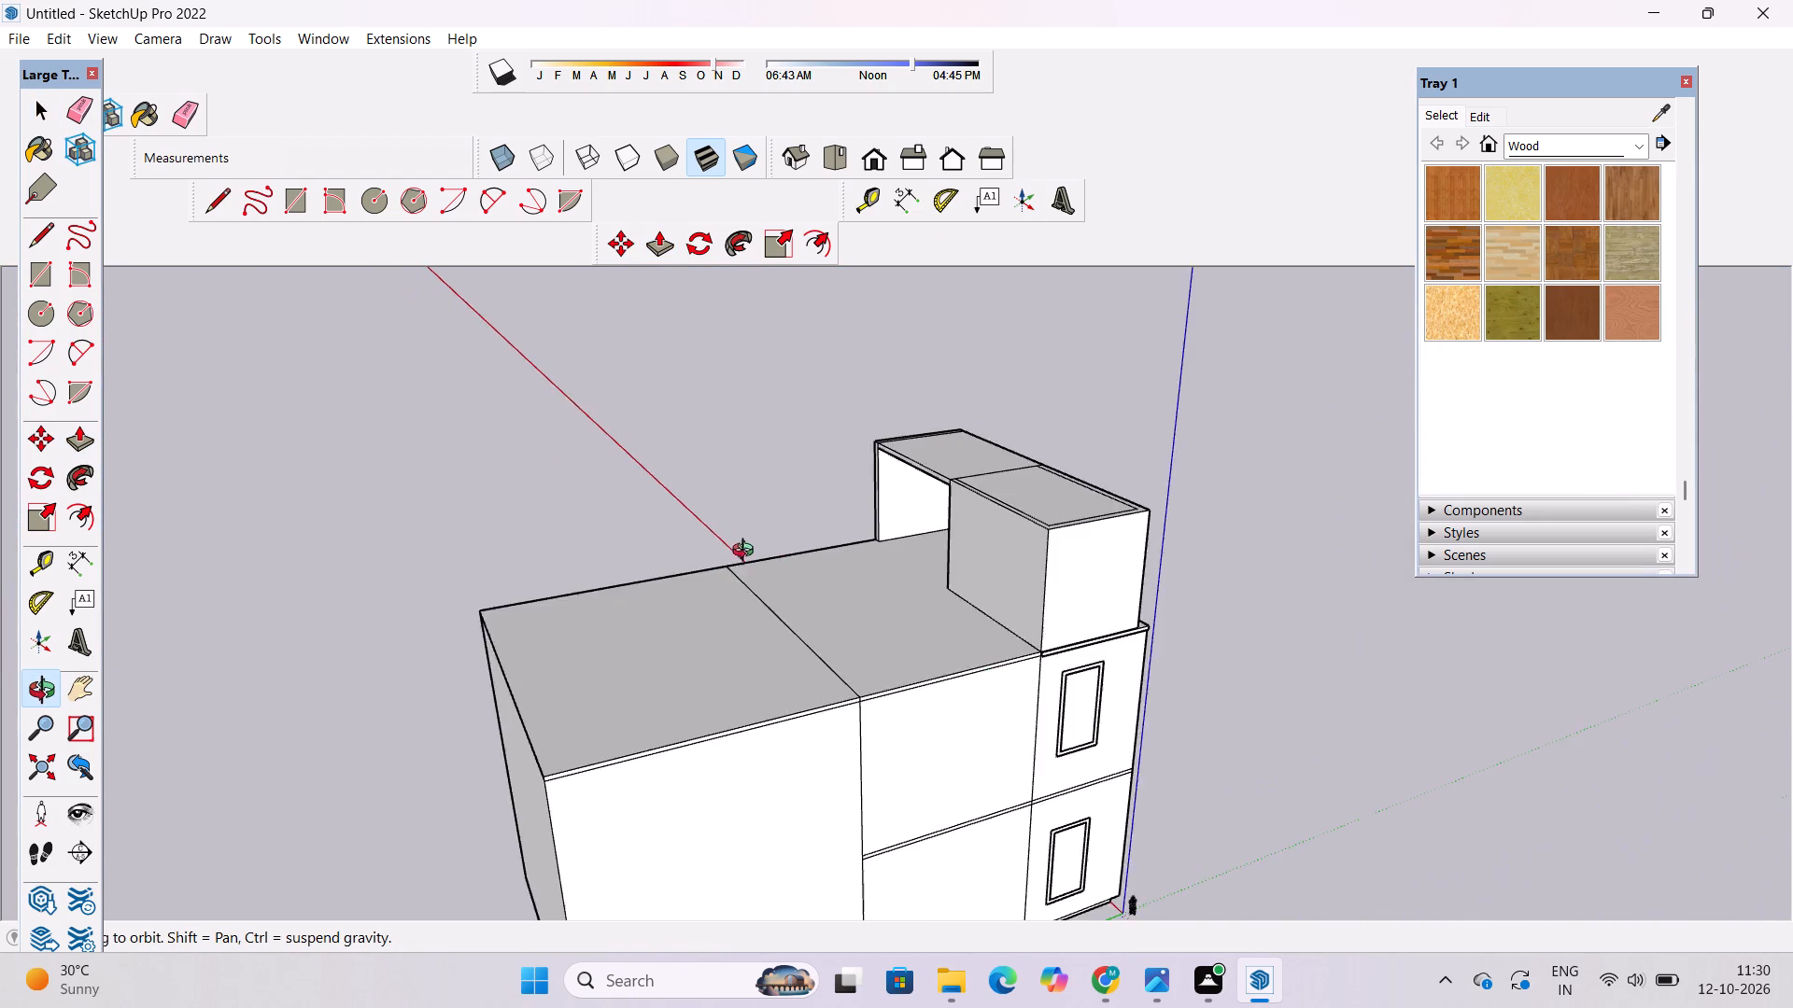
Undo the roof slab's extension over the rear block and the raising of the rear perimeter walls.
{"action": "left_click_drag", "start_coordinate": [994, 701], "coordinate": [731, 623]}
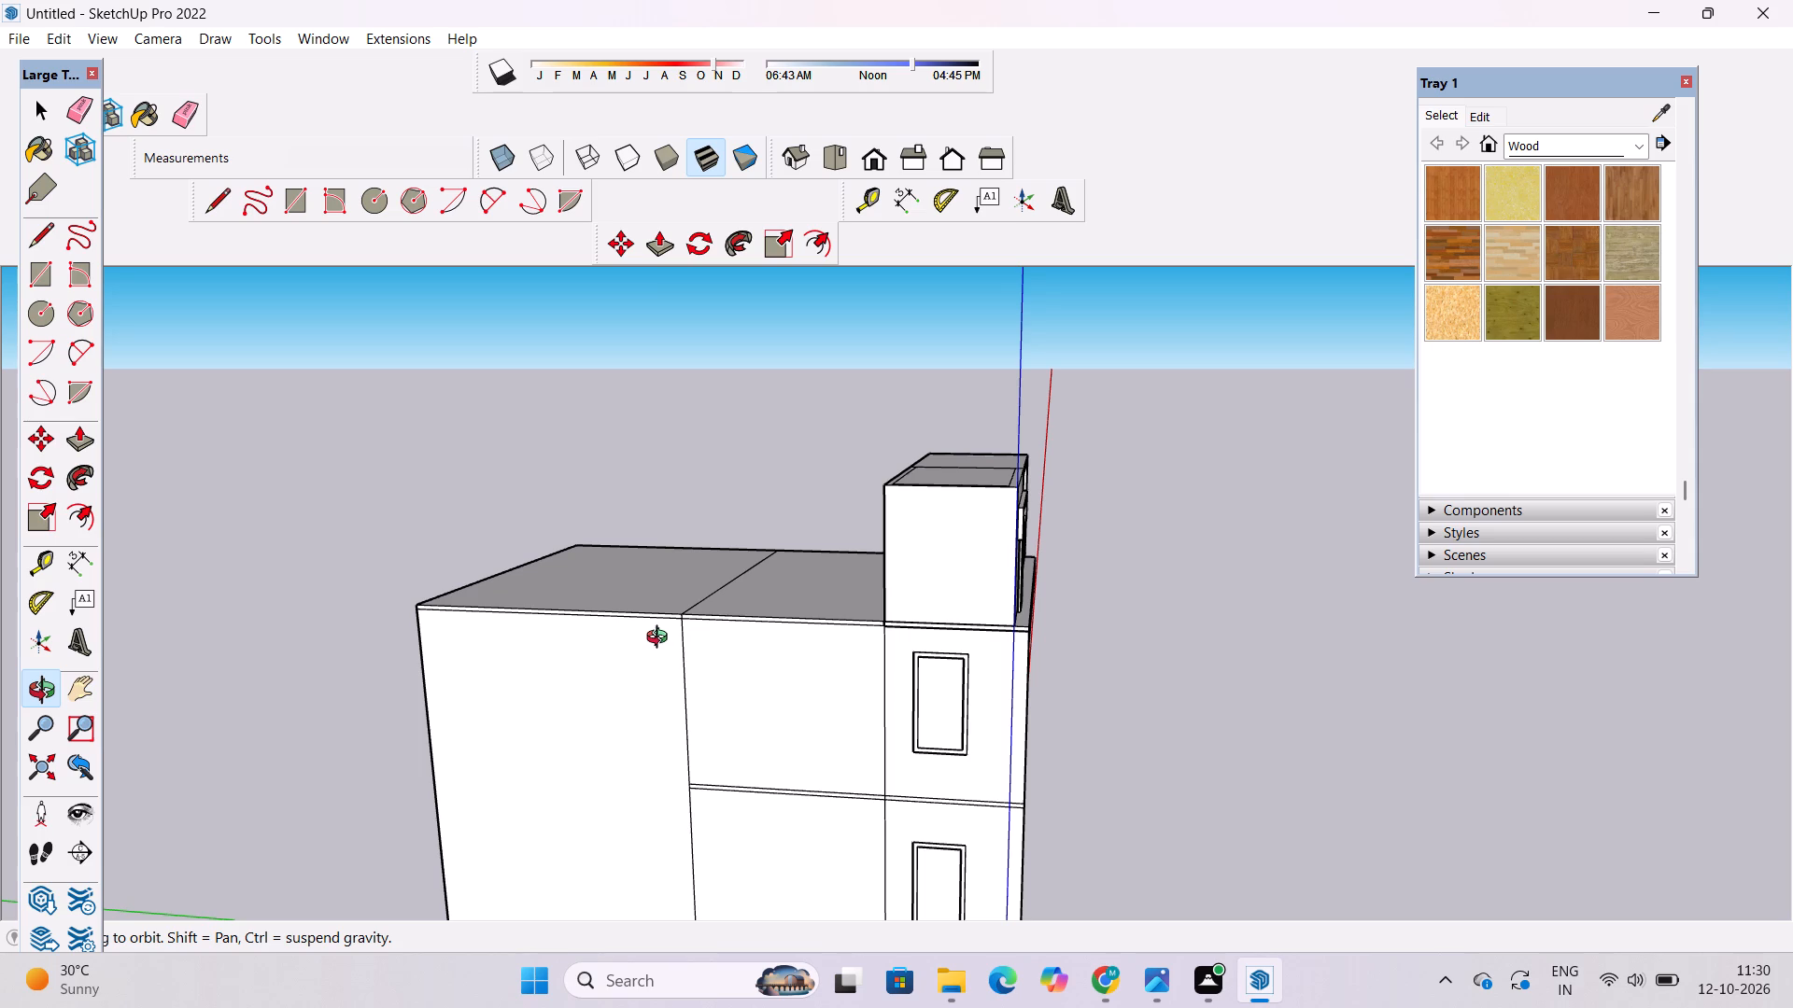
{"action": "scroll", "coordinate": [724, 634], "scroll_direction": "down", "scroll_amount": 1}
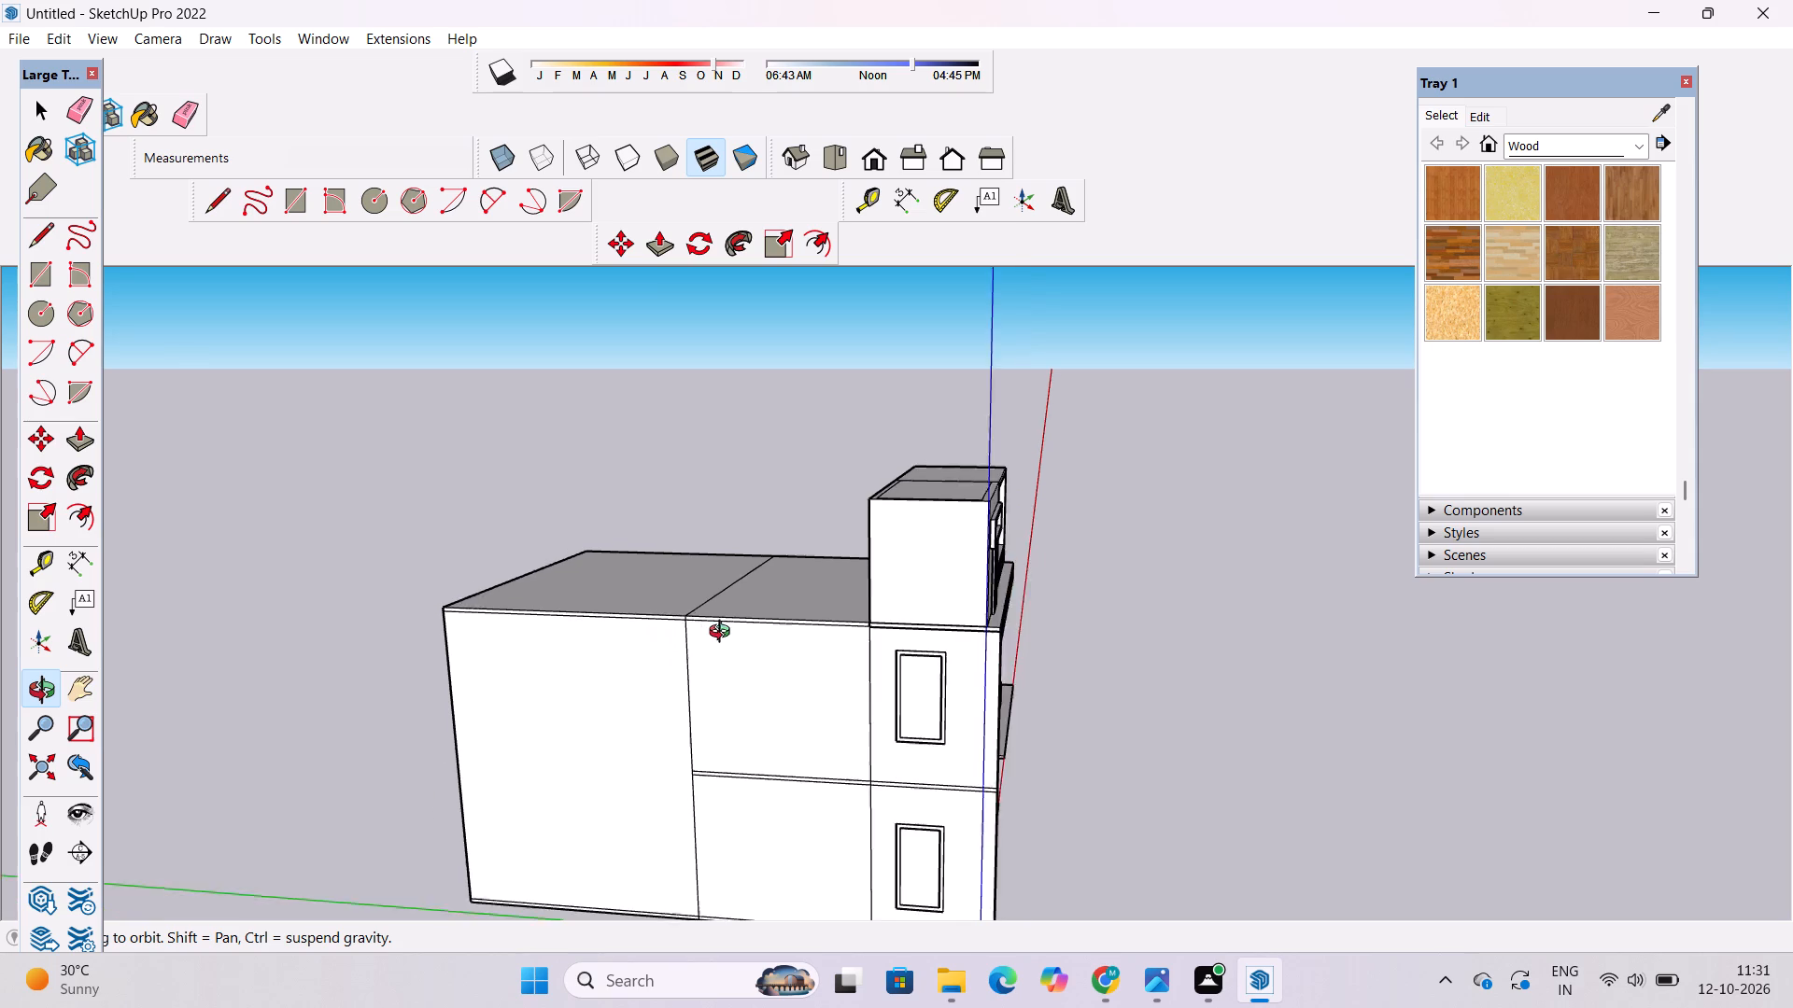
{"action": "scroll", "coordinate": [724, 634], "scroll_direction": "down", "scroll_amount": 10}
{"action": "left_click_drag", "start_coordinate": [770, 616], "coordinate": [791, 672]}
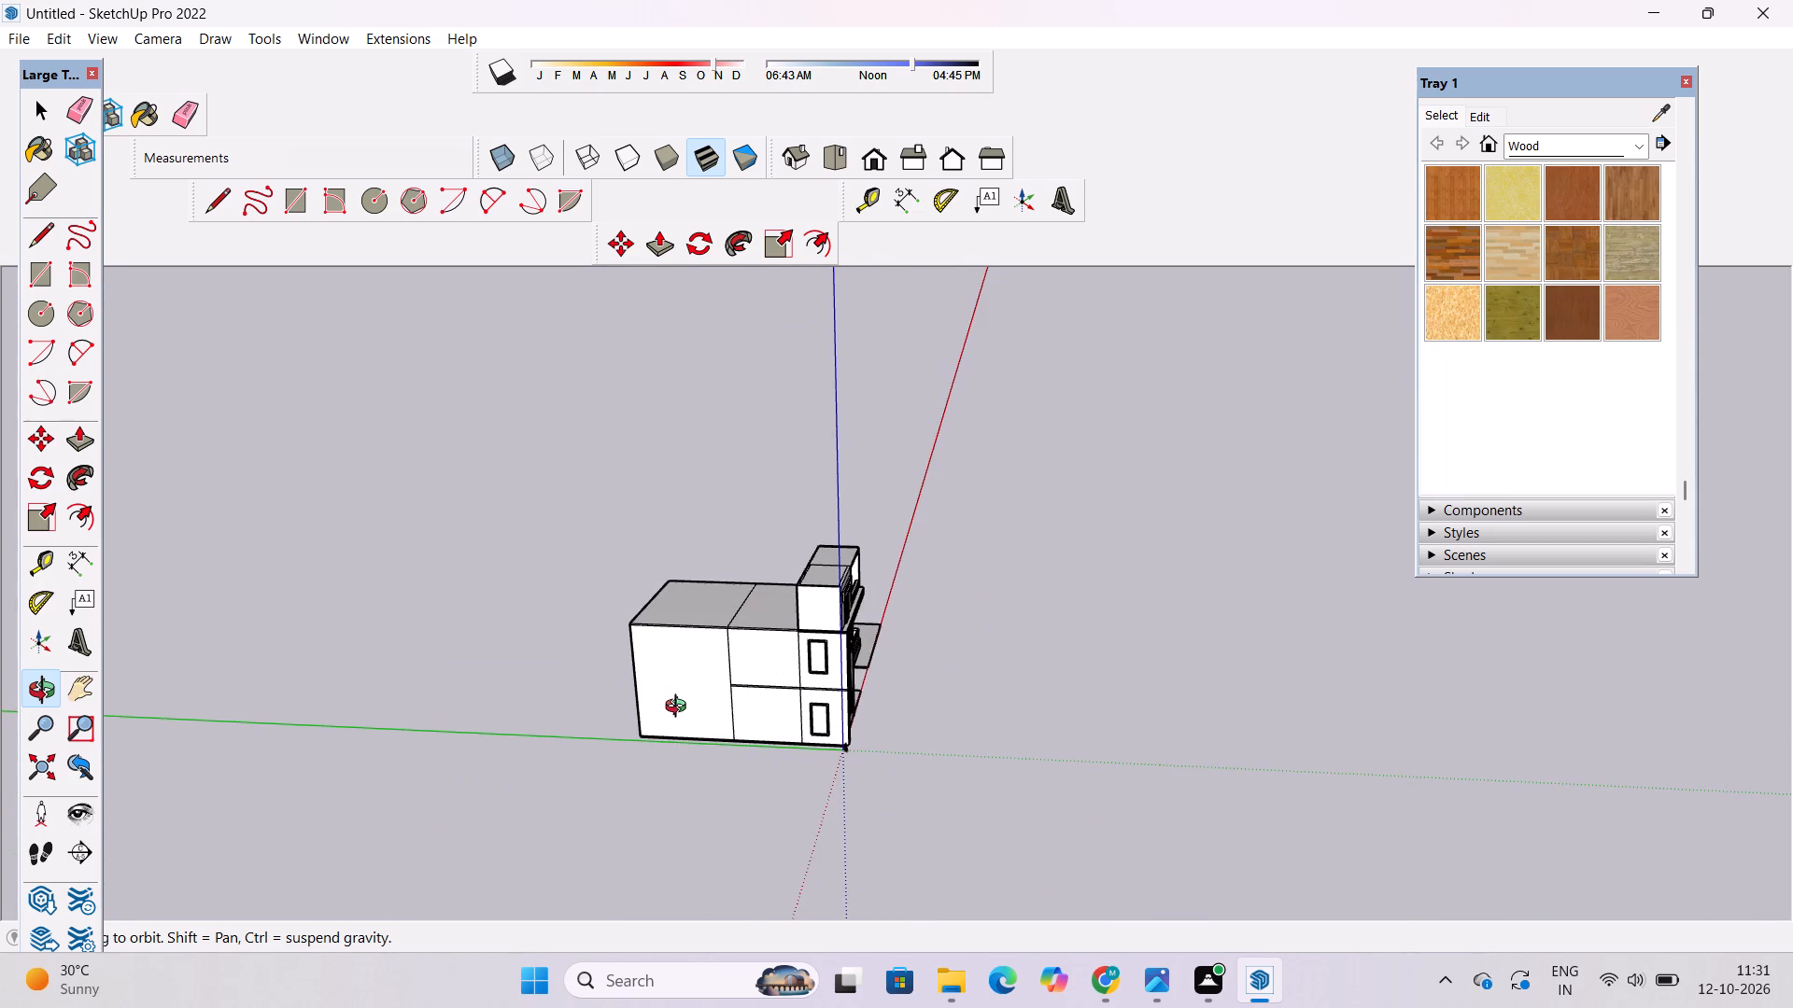
{"action": "scroll", "coordinate": [653, 706], "scroll_direction": "up", "scroll_amount": 1}
{"action": "key", "text": "ctrl+z"}
{"action": "key", "text": "ctrl+z"}
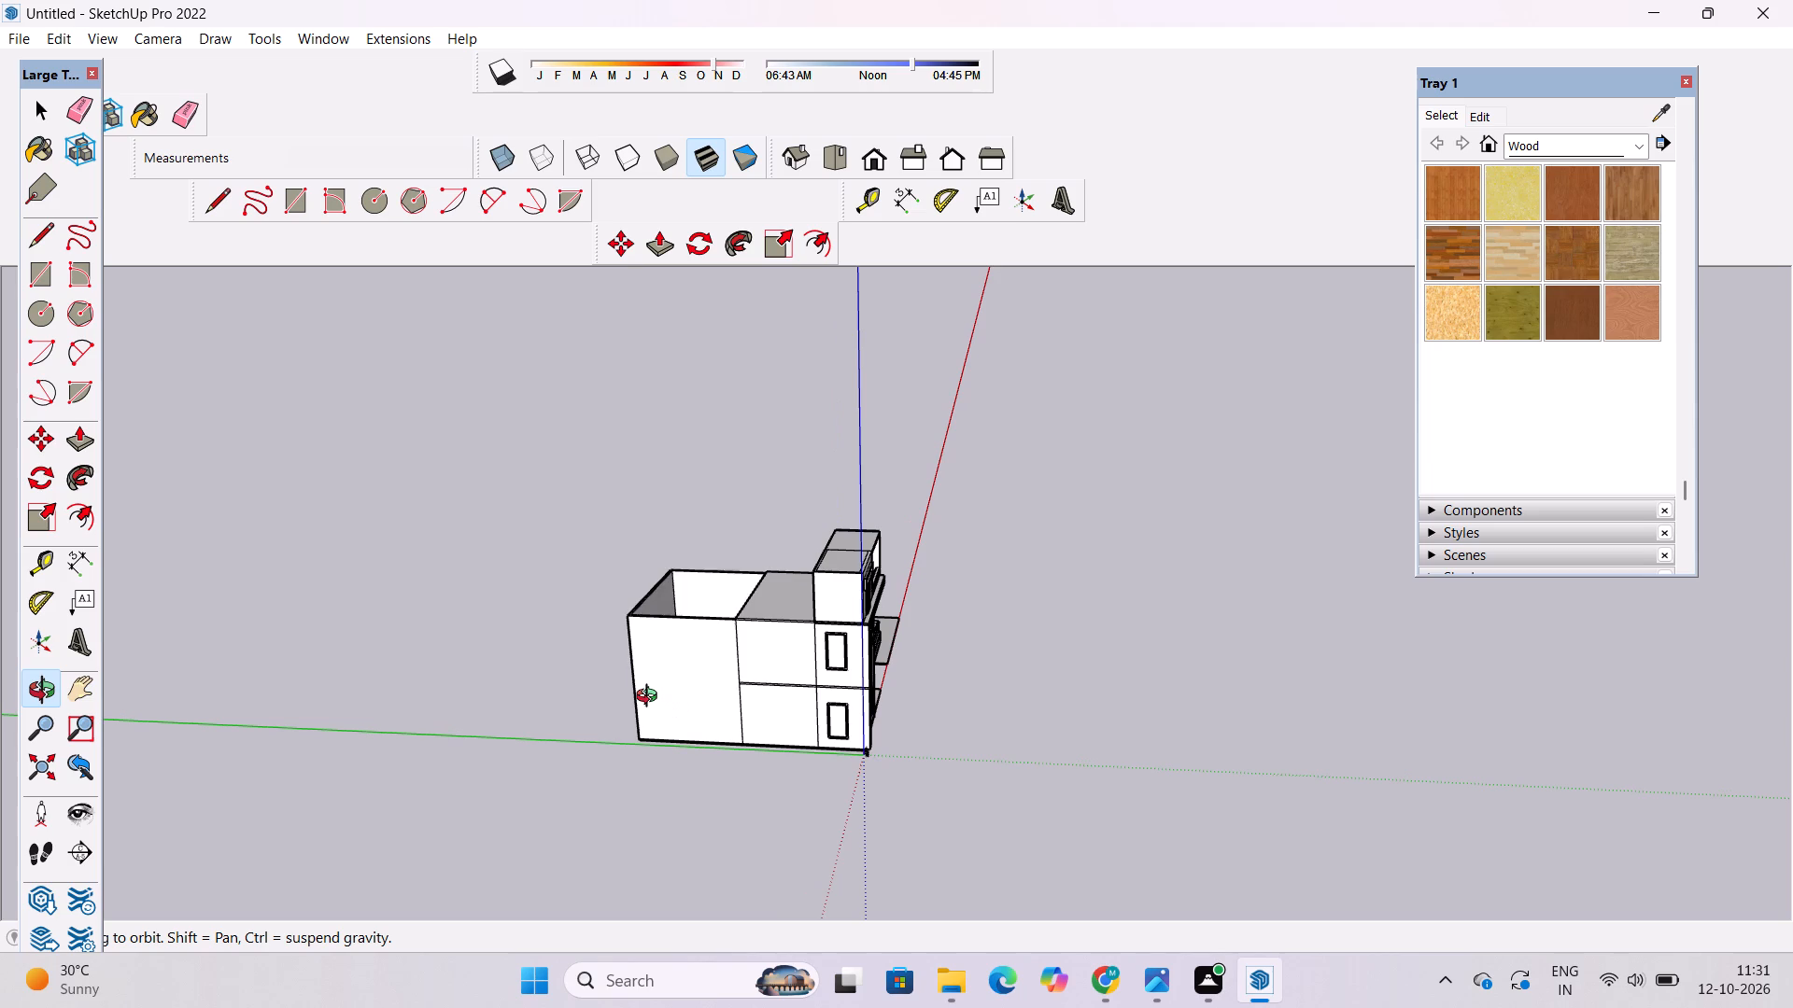
{"action": "key", "text": "ctrl+z"}
Erase the inset border line running parallel to the rear slab's outer rear edge.
{"action": "scroll", "coordinate": [611, 718], "scroll_direction": "up", "scroll_amount": 3}
{"action": "left_click_drag", "start_coordinate": [611, 723], "coordinate": [766, 876], "text": "shift"}
{"action": "scroll", "coordinate": [770, 637], "scroll_direction": "up", "scroll_amount": 5}
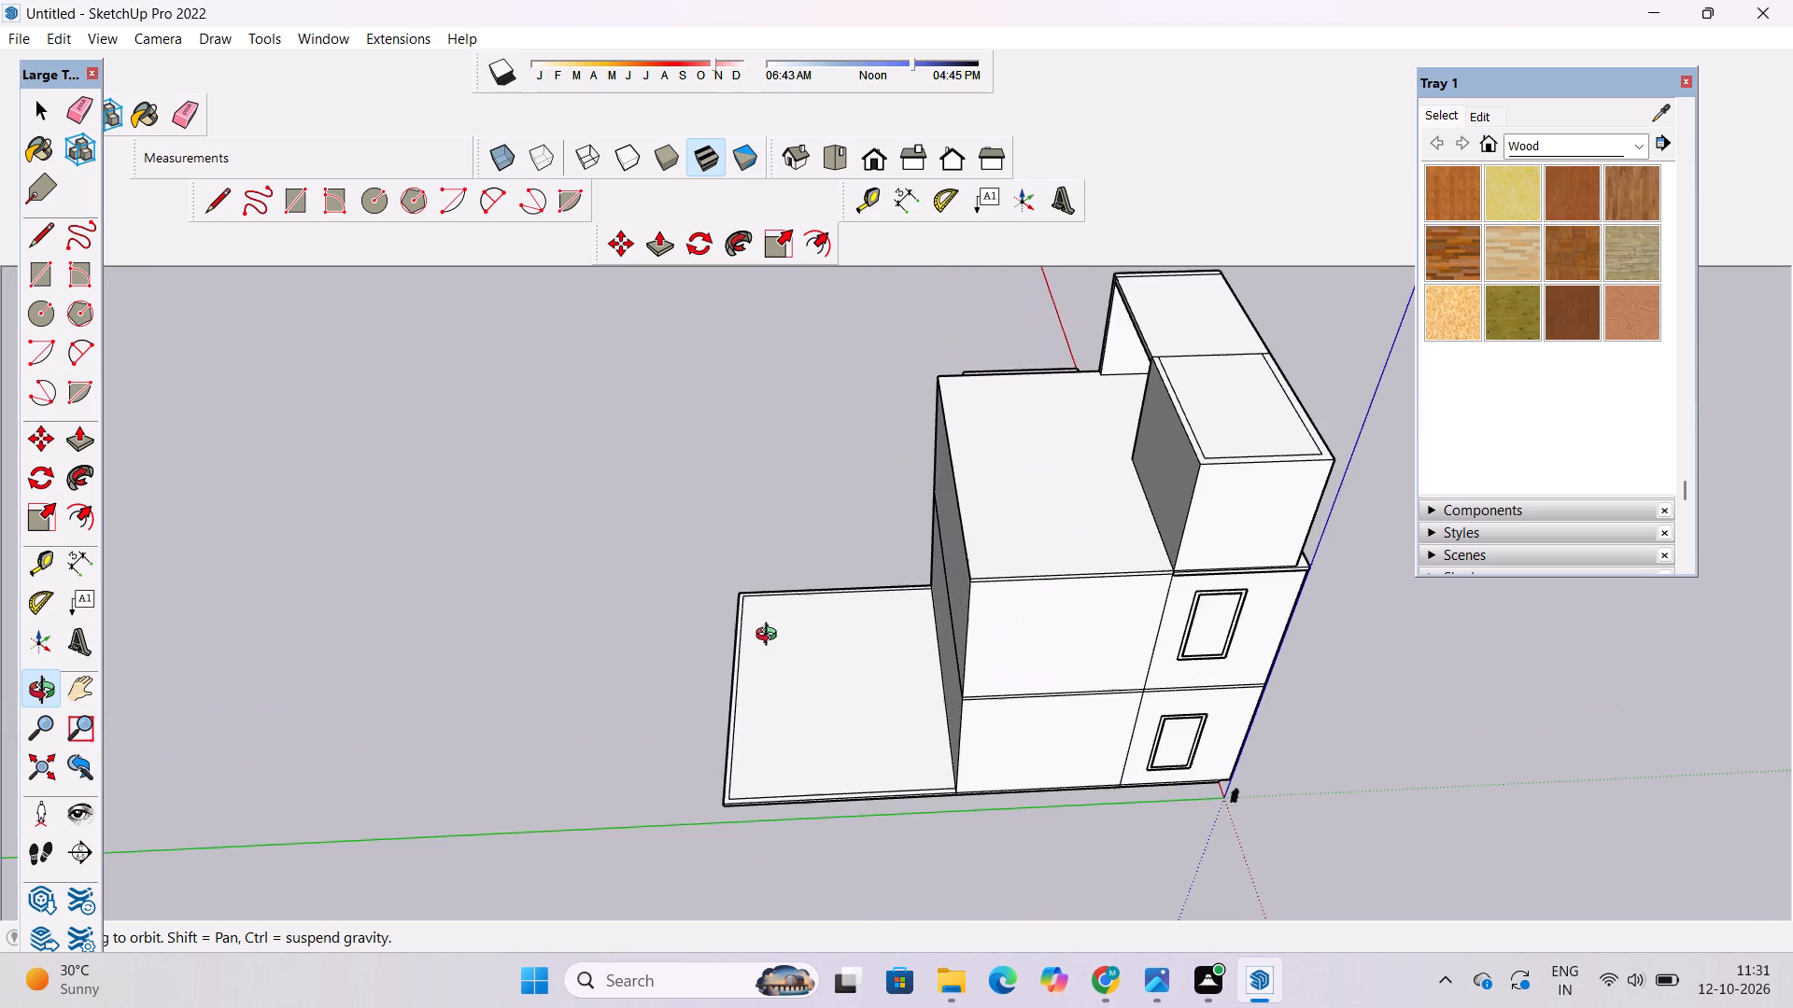
{"action": "left_click_drag", "start_coordinate": [787, 661], "coordinate": [820, 706], "text": "shift"}
{"action": "scroll", "coordinate": [783, 743], "scroll_direction": "up", "scroll_amount": 3}
{"action": "key", "text": "e"}
{"action": "scroll", "coordinate": [777, 600], "scroll_direction": "up", "scroll_amount": 10}
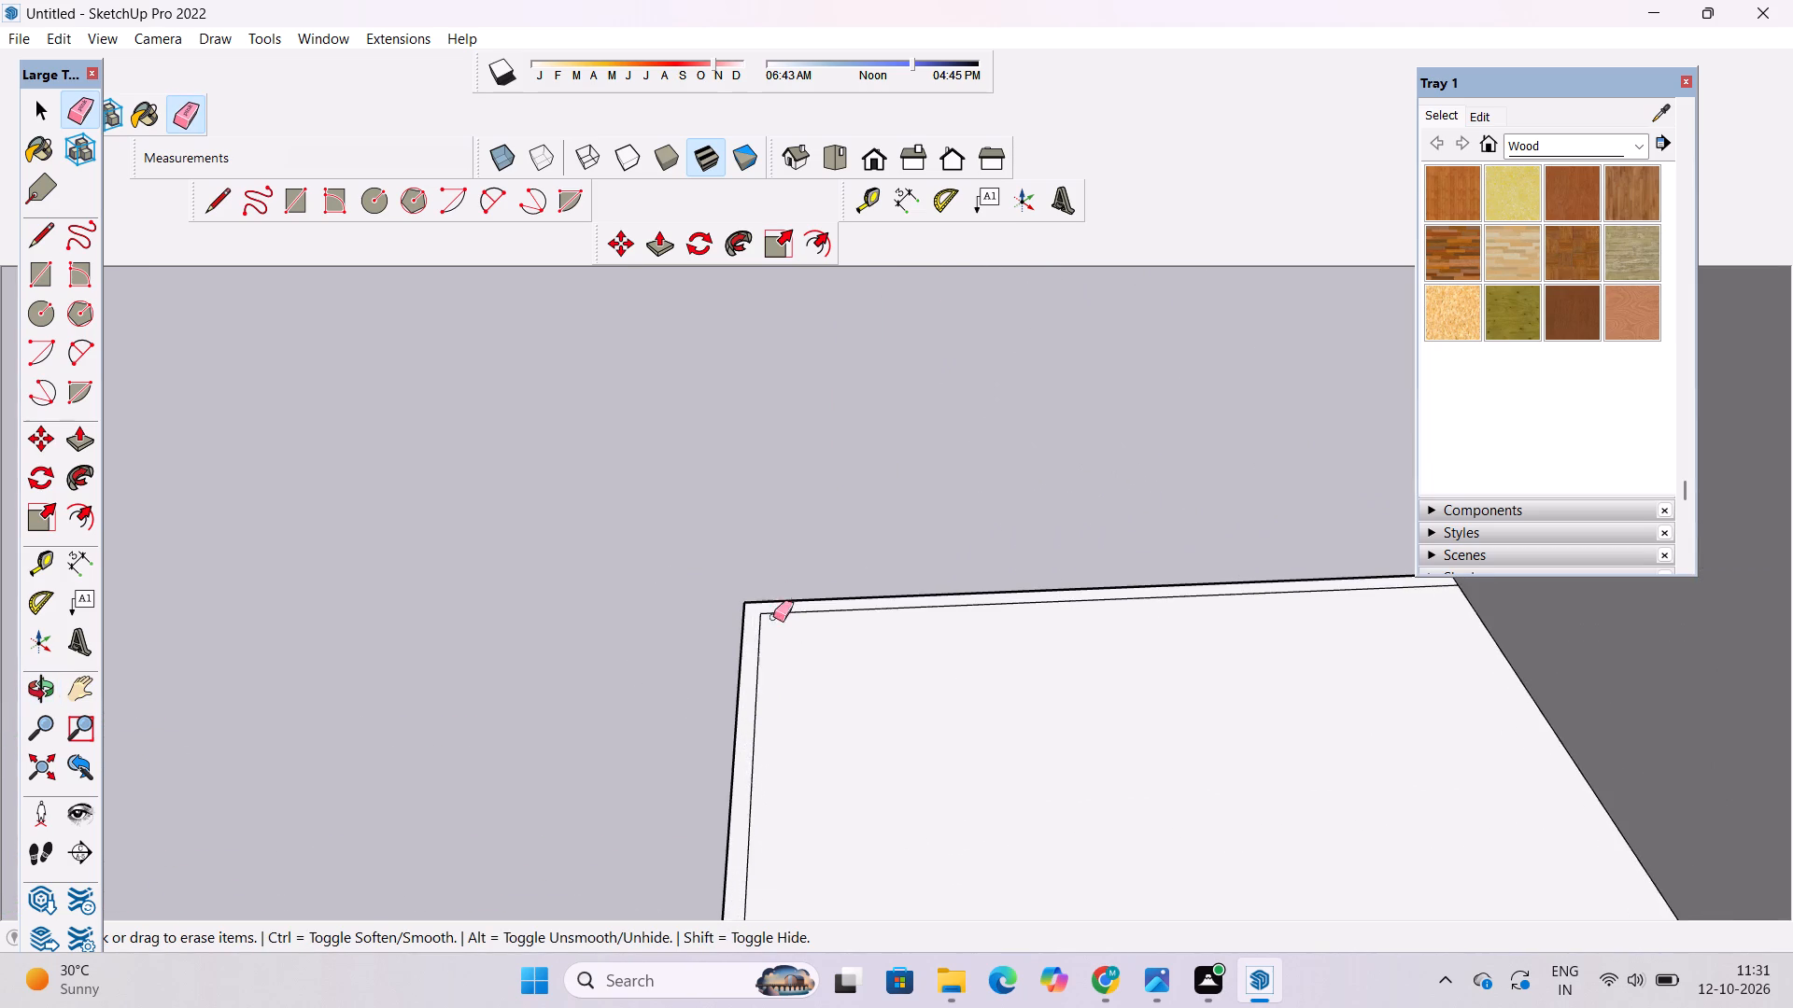
{"action": "left_click", "coordinate": [760, 646]}
{"action": "scroll", "coordinate": [725, 507], "scroll_direction": "down", "scroll_amount": 11}
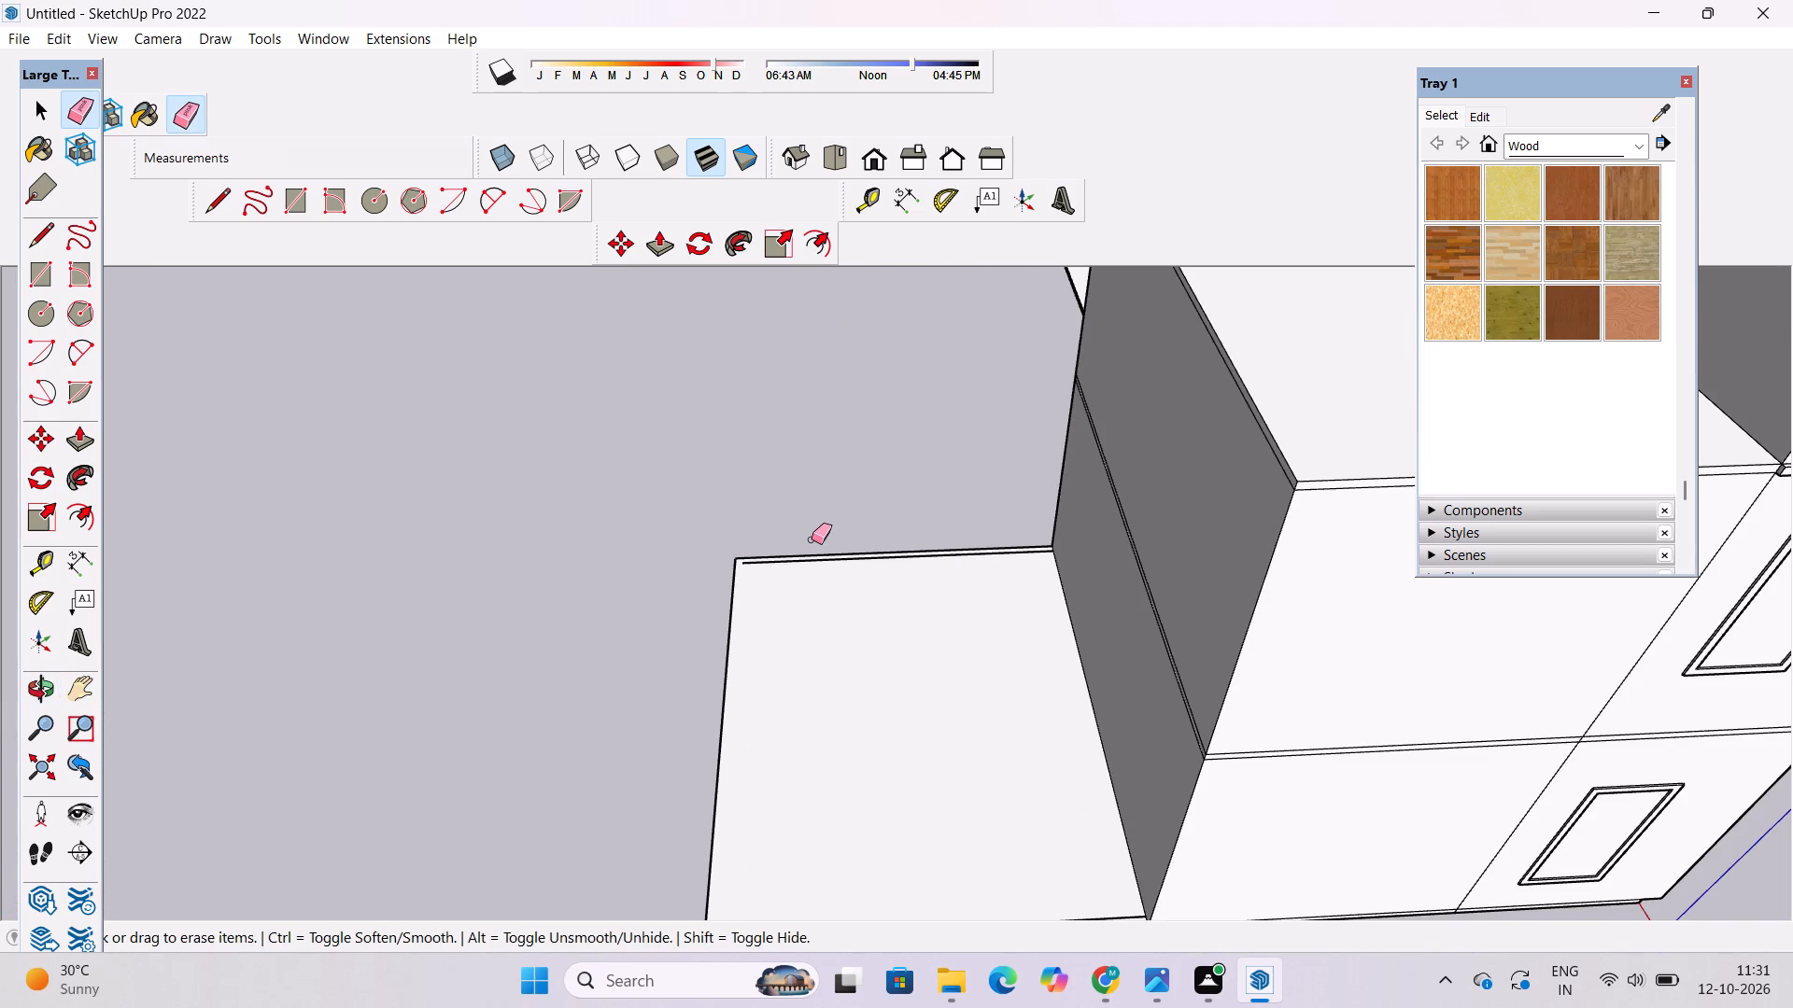
Push/Pull the rear slab's outer rear edge face 65' farther away from the house.
{"action": "key", "text": "space"}
{"action": "key", "text": "o"}
{"action": "left_click_drag", "start_coordinate": [638, 648], "coordinate": [745, 589]}
{"action": "left_click_drag", "start_coordinate": [738, 651], "coordinate": [818, 569], "text": "shift"}
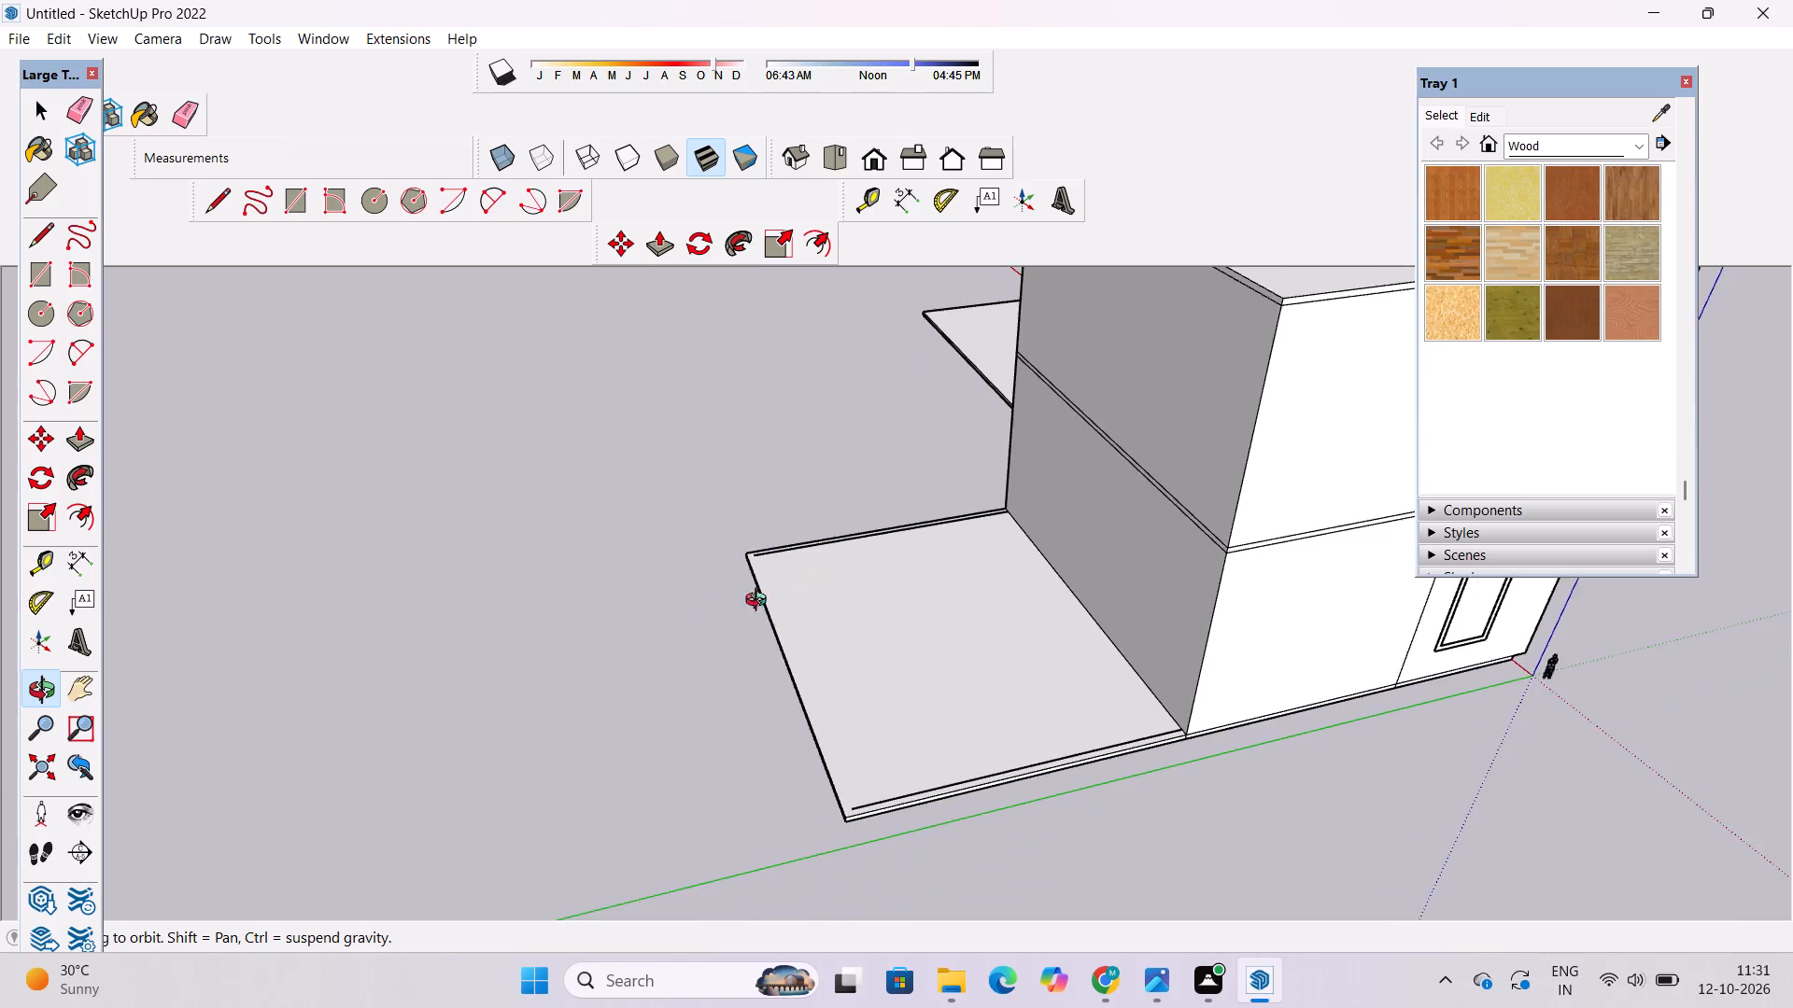
{"action": "scroll", "coordinate": [753, 610], "scroll_direction": "down", "scroll_amount": 2}
{"action": "left_click_drag", "start_coordinate": [695, 661], "coordinate": [849, 616]}
{"action": "scroll", "coordinate": [803, 695], "scroll_direction": "up", "scroll_amount": 3}
{"action": "left_click_drag", "start_coordinate": [799, 724], "coordinate": [799, 658], "text": "shift"}
{"action": "scroll", "coordinate": [898, 699], "scroll_direction": "up", "scroll_amount": 4}
{"action": "left_click_drag", "start_coordinate": [960, 741], "coordinate": [939, 739], "text": "shift"}
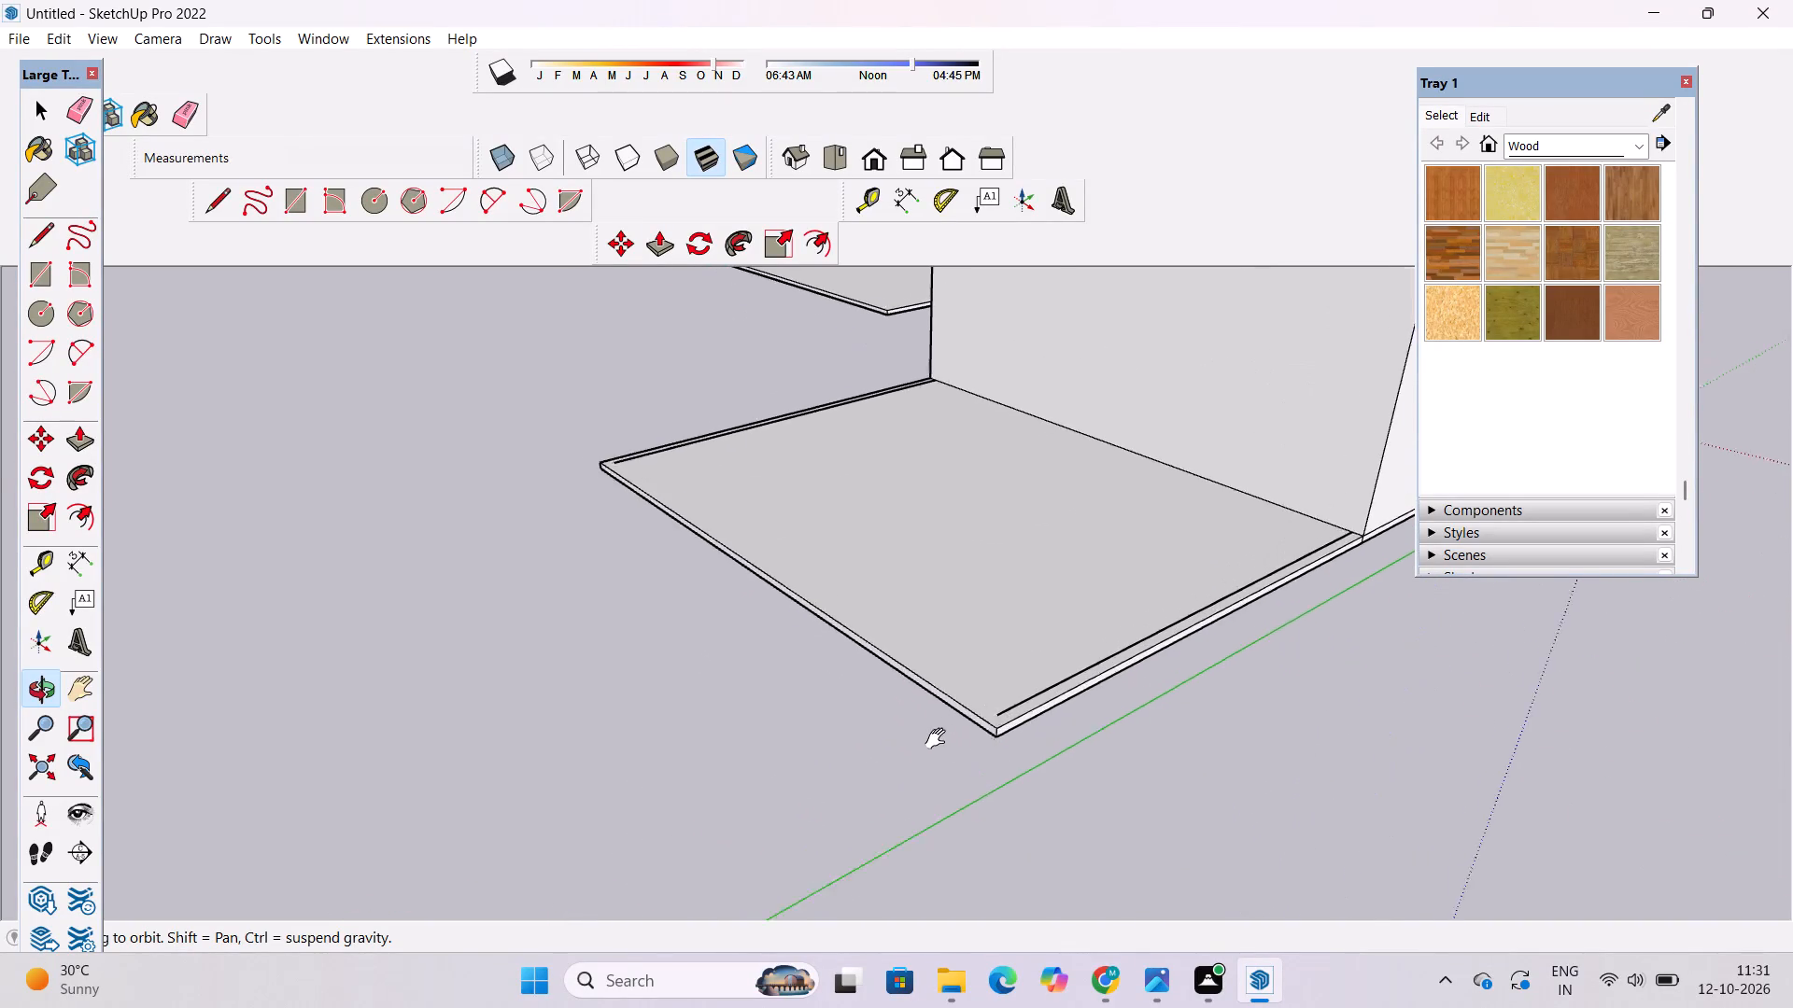
{"action": "left_click_drag", "start_coordinate": [939, 739], "coordinate": [928, 736], "text": "shift"}
{"action": "left_click_drag", "start_coordinate": [937, 734], "coordinate": [939, 670]}
{"action": "key", "text": "p"}
{"action": "scroll", "coordinate": [913, 630], "scroll_direction": "up", "scroll_amount": 2}
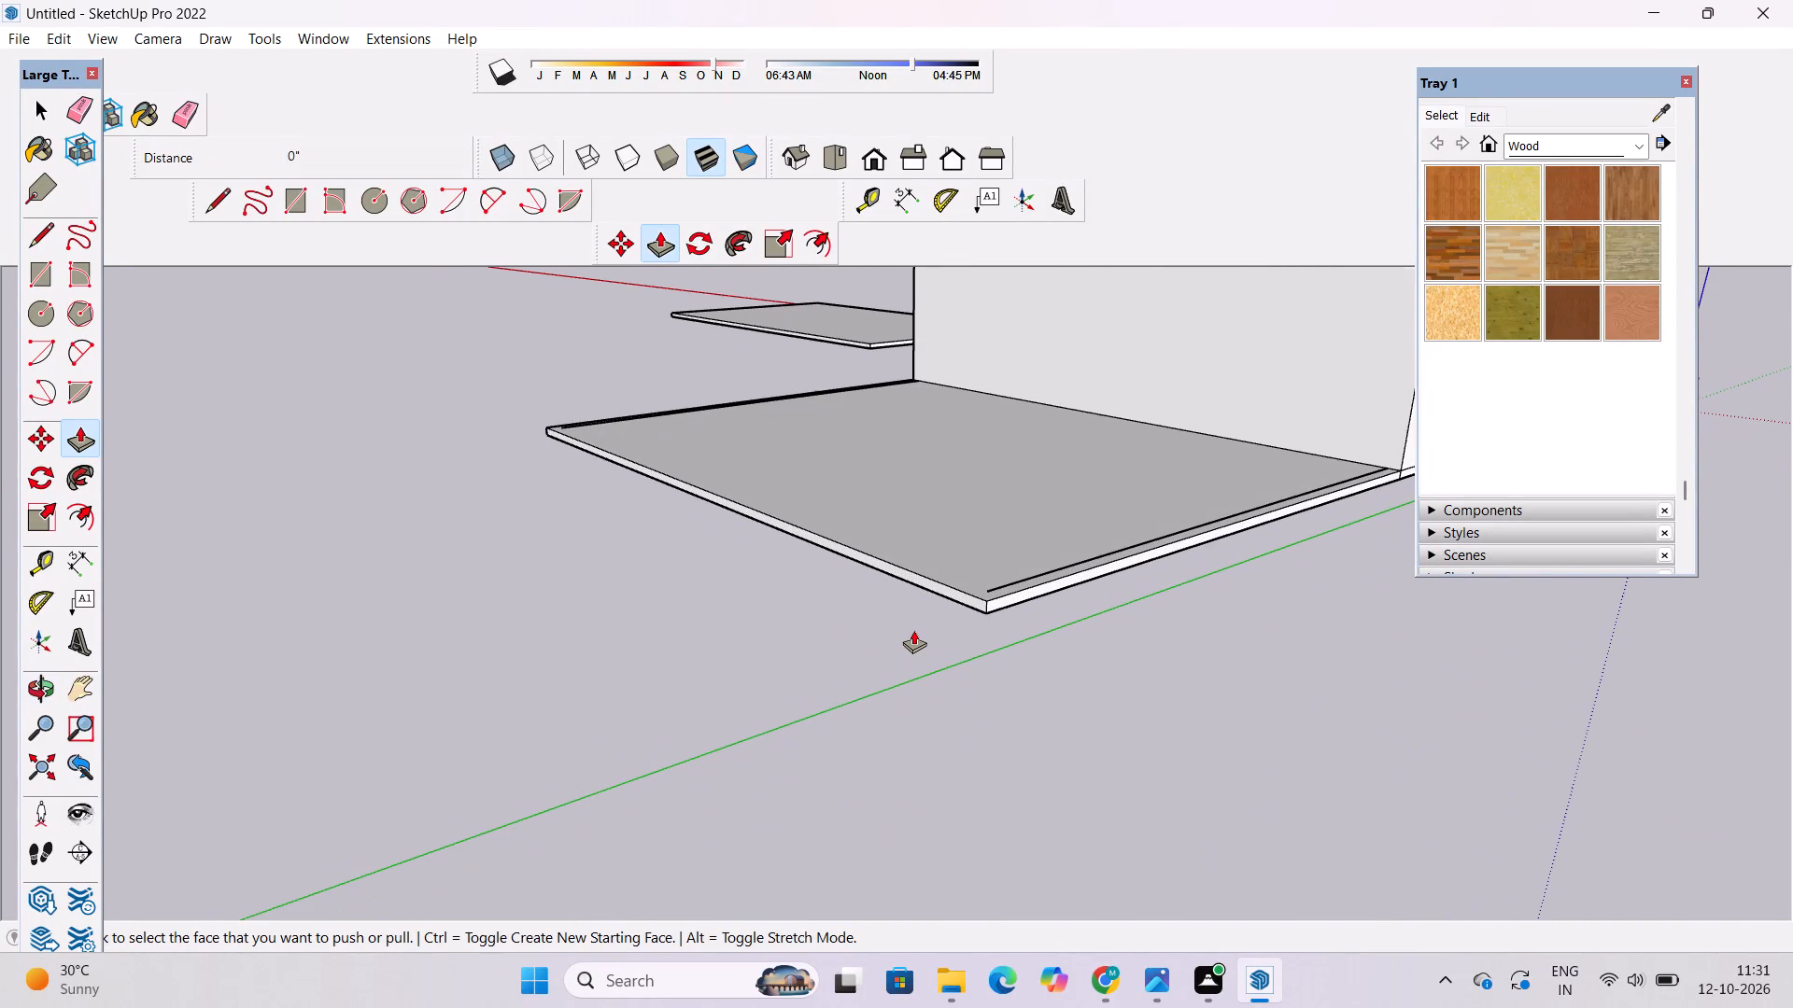
{"action": "left_click", "coordinate": [963, 596]}
{"action": "scroll", "coordinate": [798, 657], "scroll_direction": "down", "scroll_amount": 3}
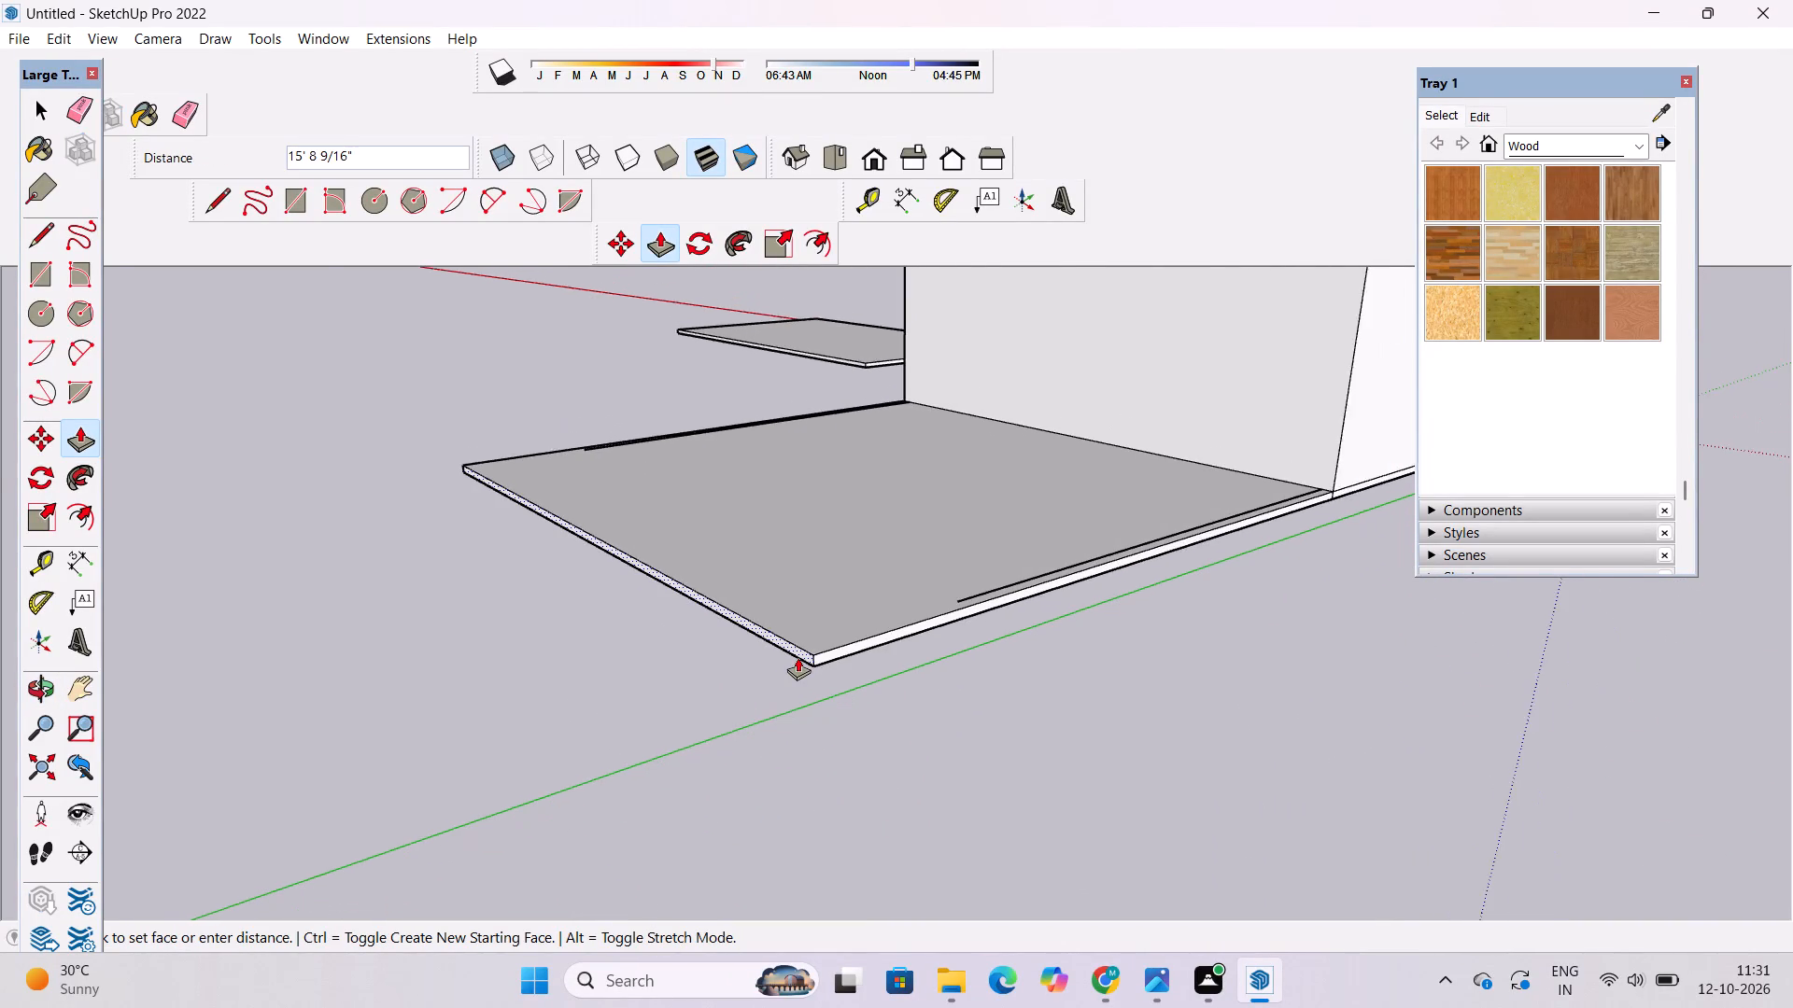
{"action": "scroll", "coordinate": [798, 657], "scroll_direction": "down", "scroll_amount": 9}
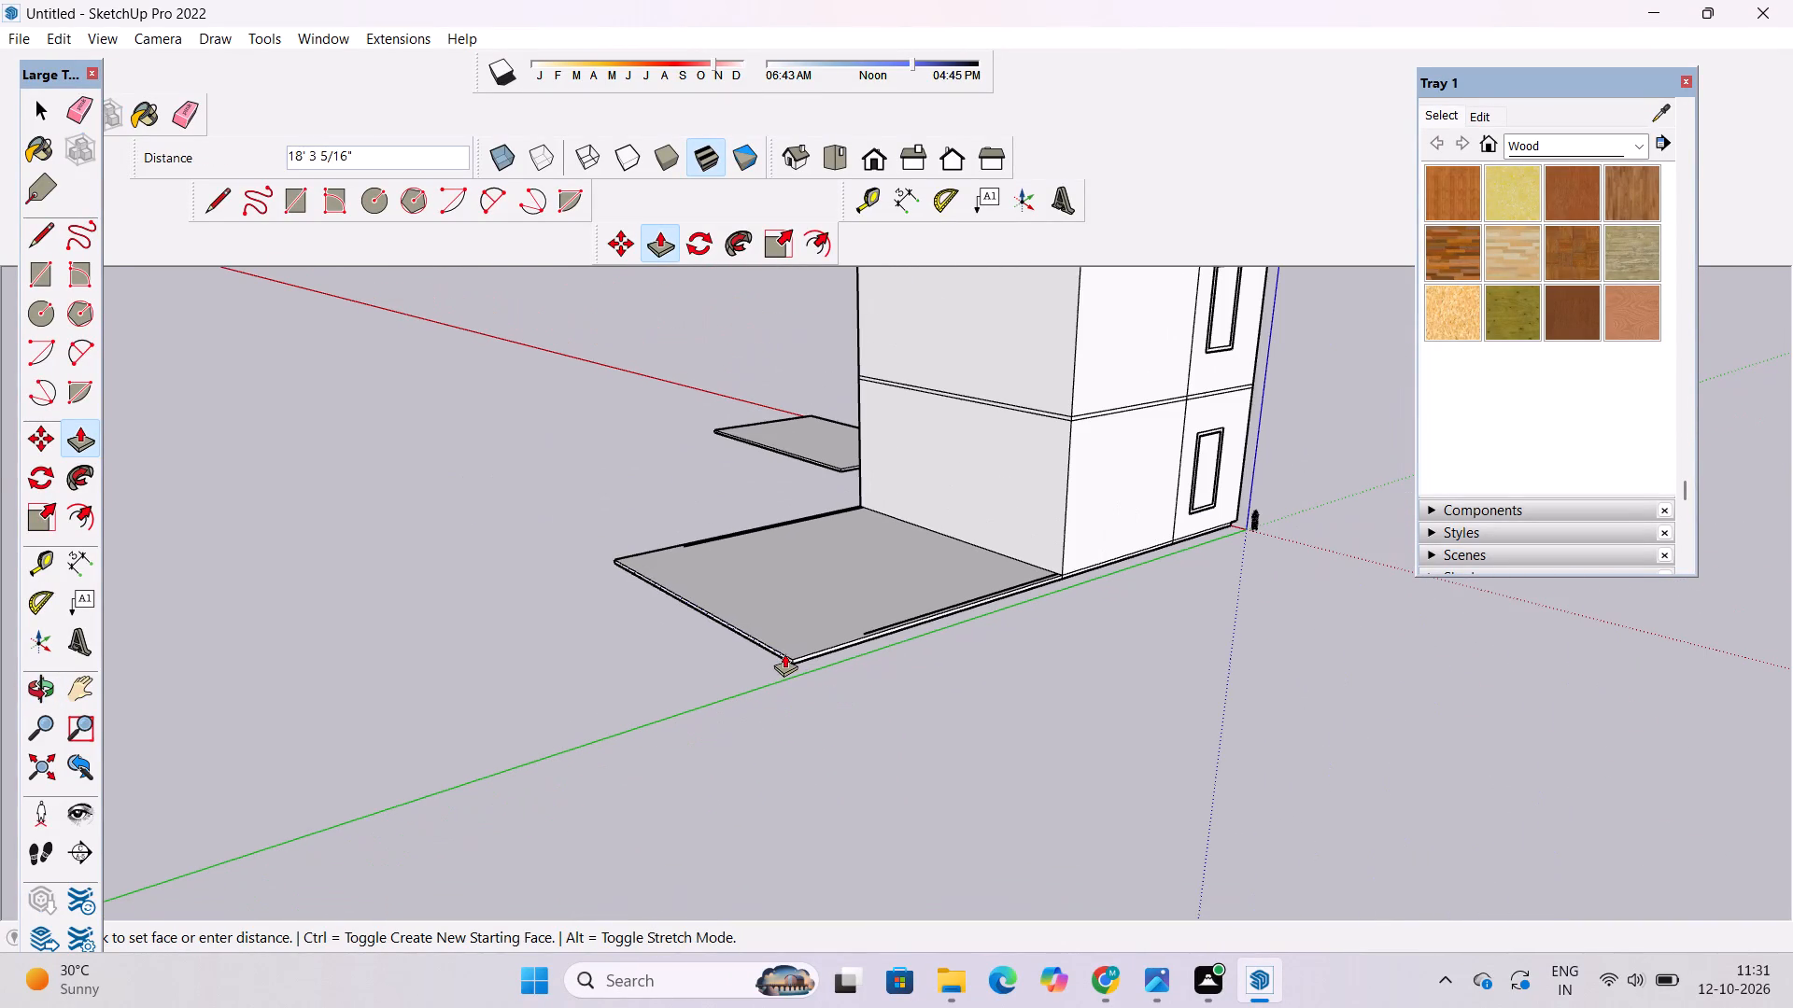
{"action": "scroll", "coordinate": [761, 661], "scroll_direction": "down", "scroll_amount": 3}
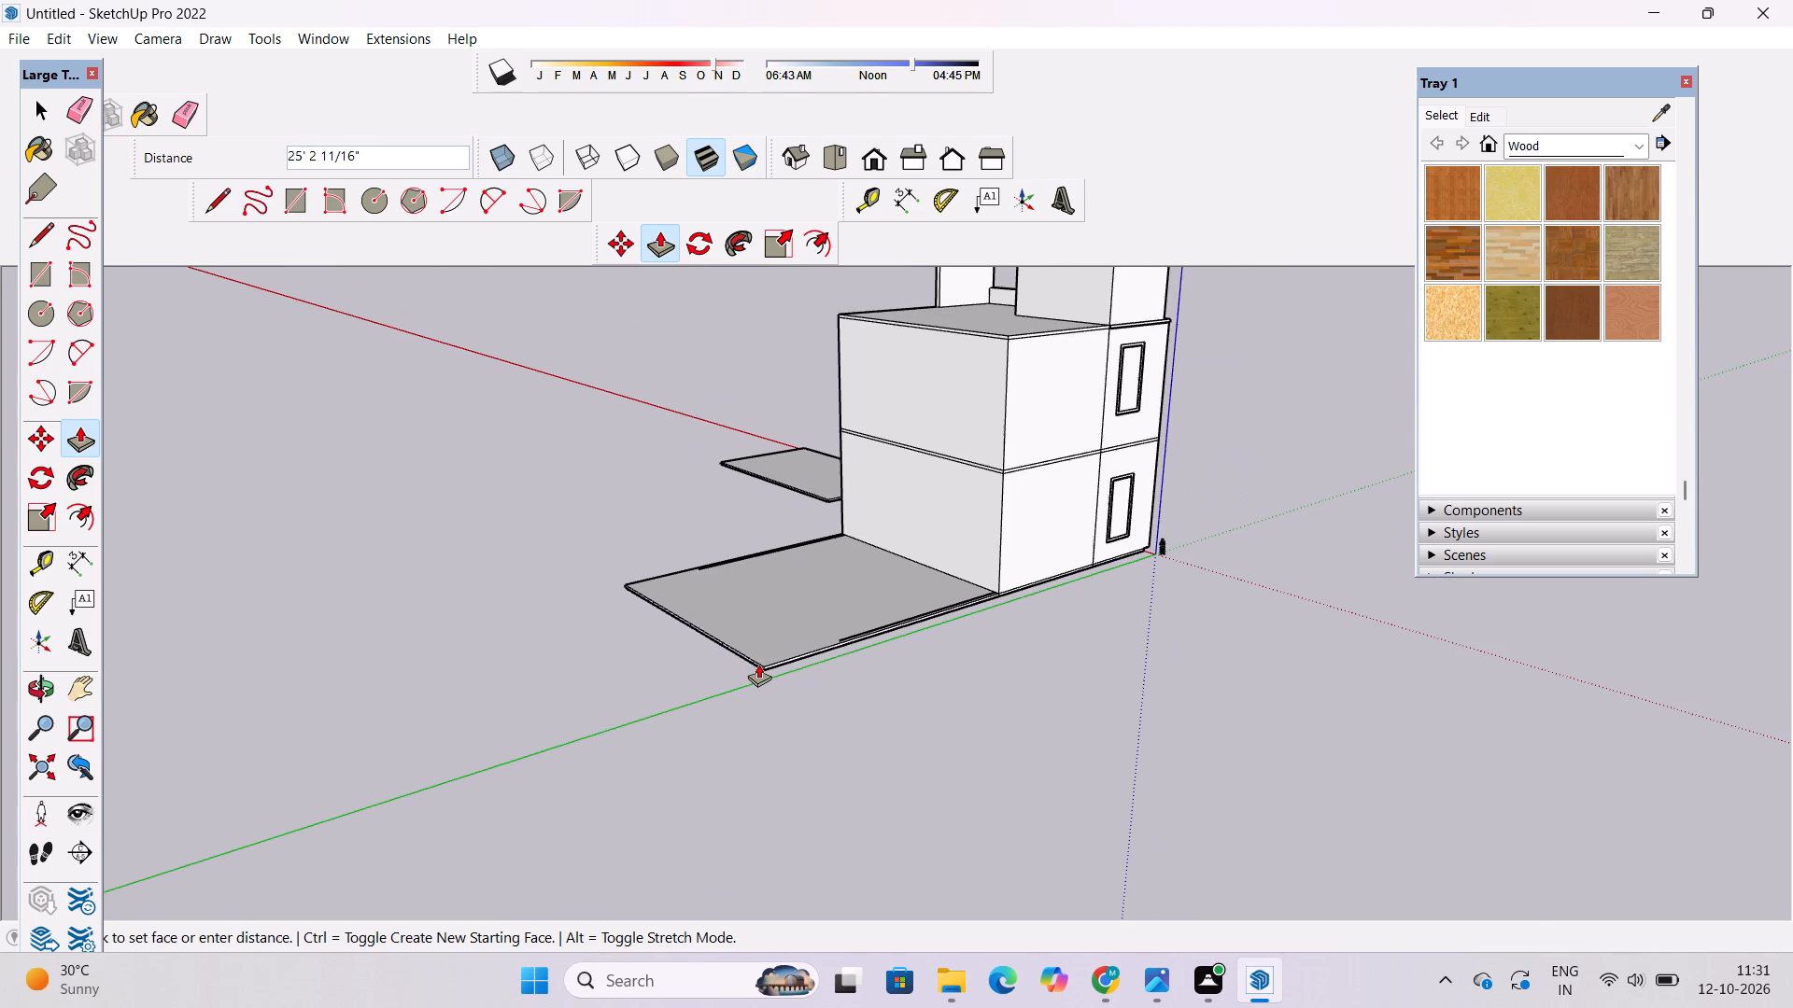
{"action": "scroll", "coordinate": [758, 664], "scroll_direction": "down", "scroll_amount": 2}
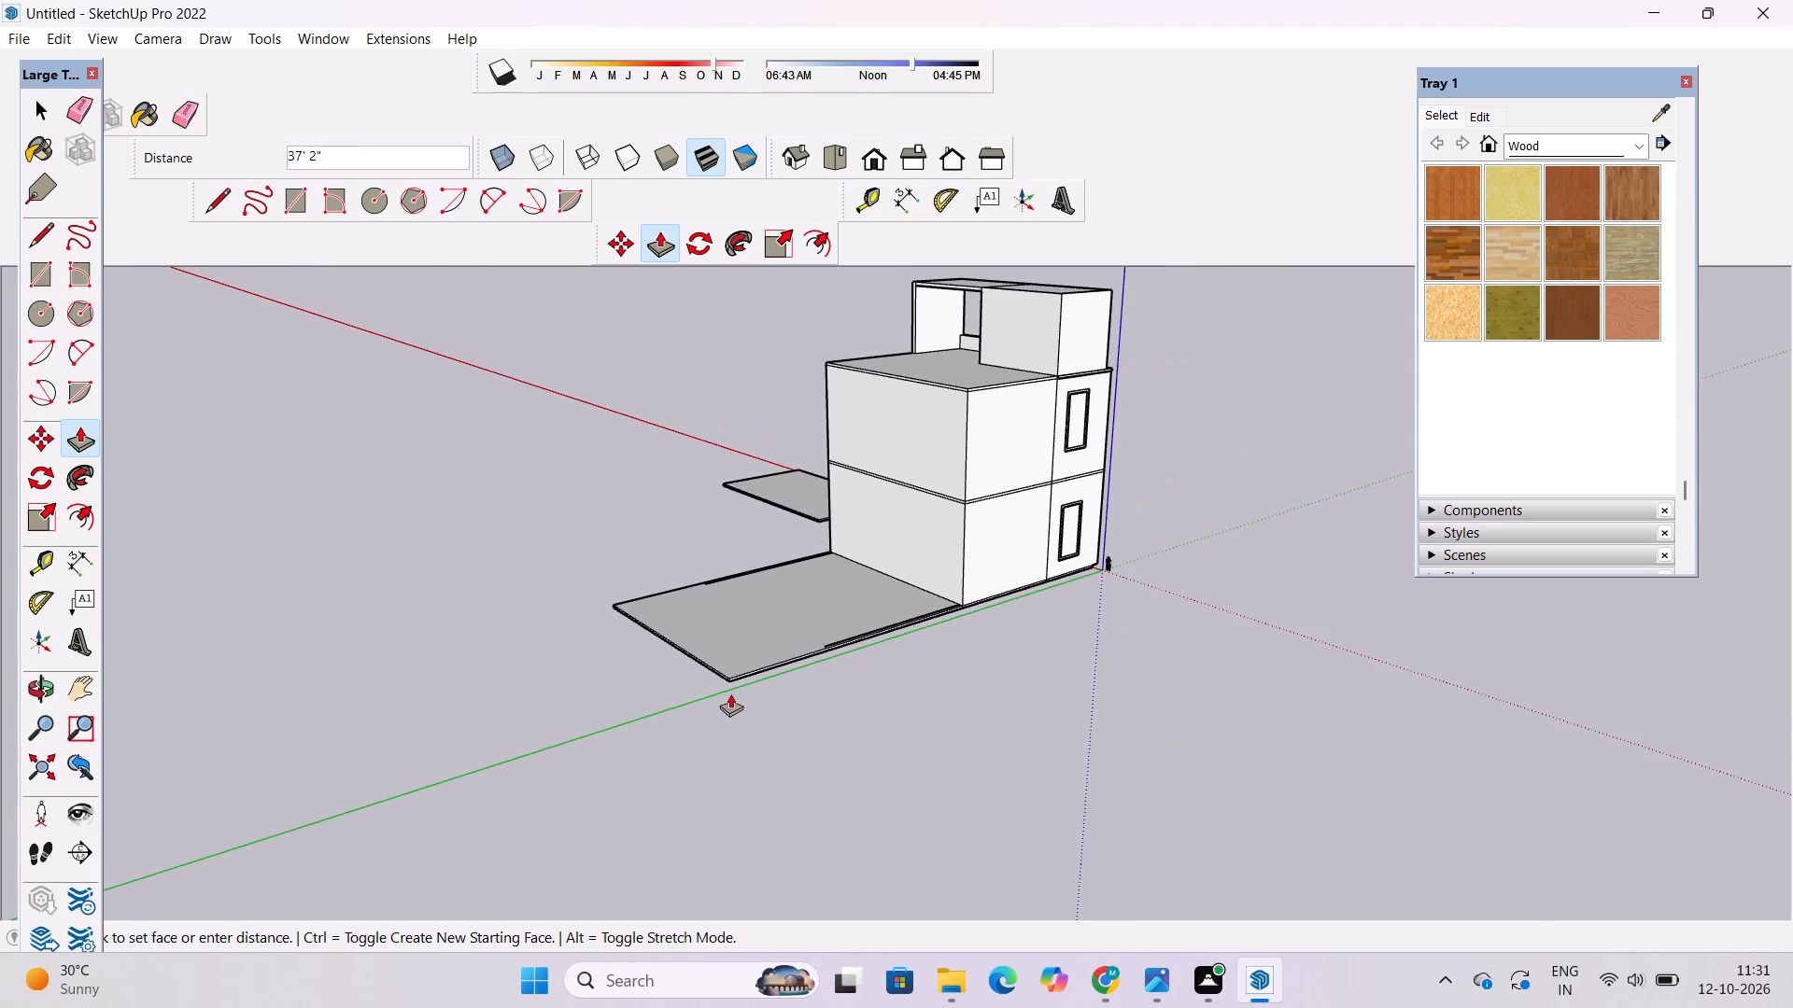
{"action": "scroll", "coordinate": [712, 698], "scroll_direction": "down", "scroll_amount": 3}
{"action": "scroll", "coordinate": [652, 719], "scroll_direction": "up", "scroll_amount": 2}
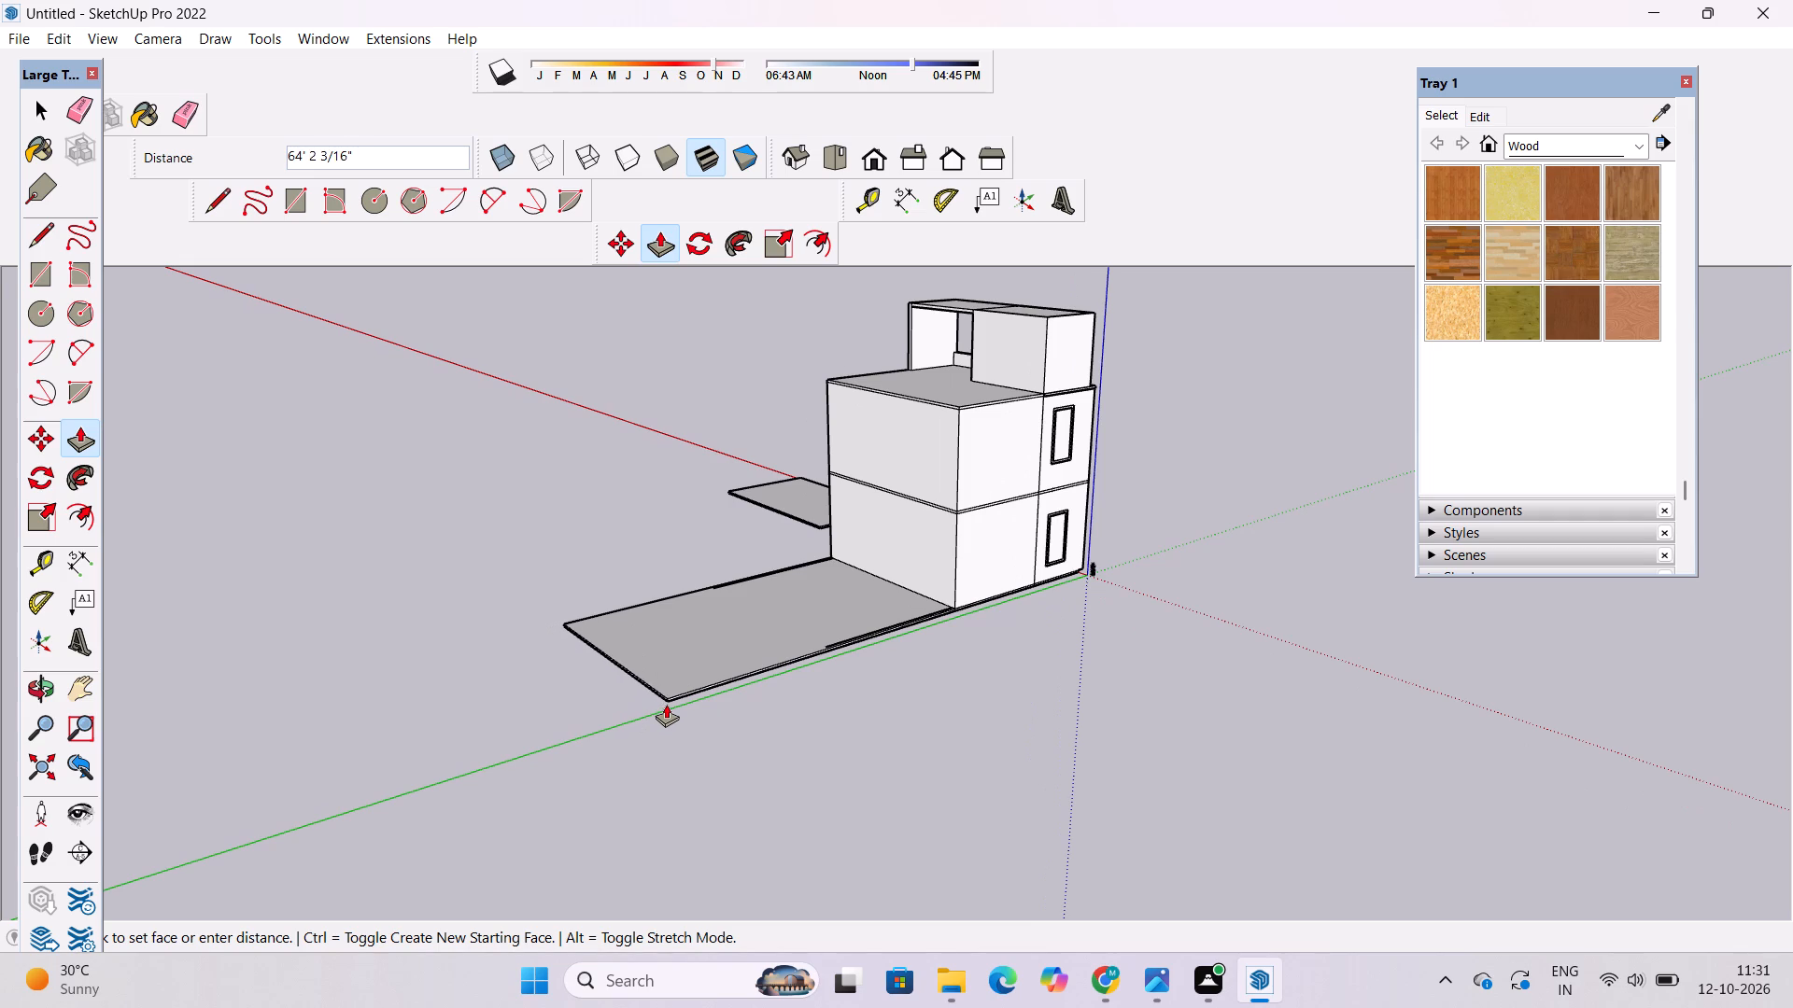
{"action": "type", "text": "65'"}
{"action": "key", "text": "Return"}
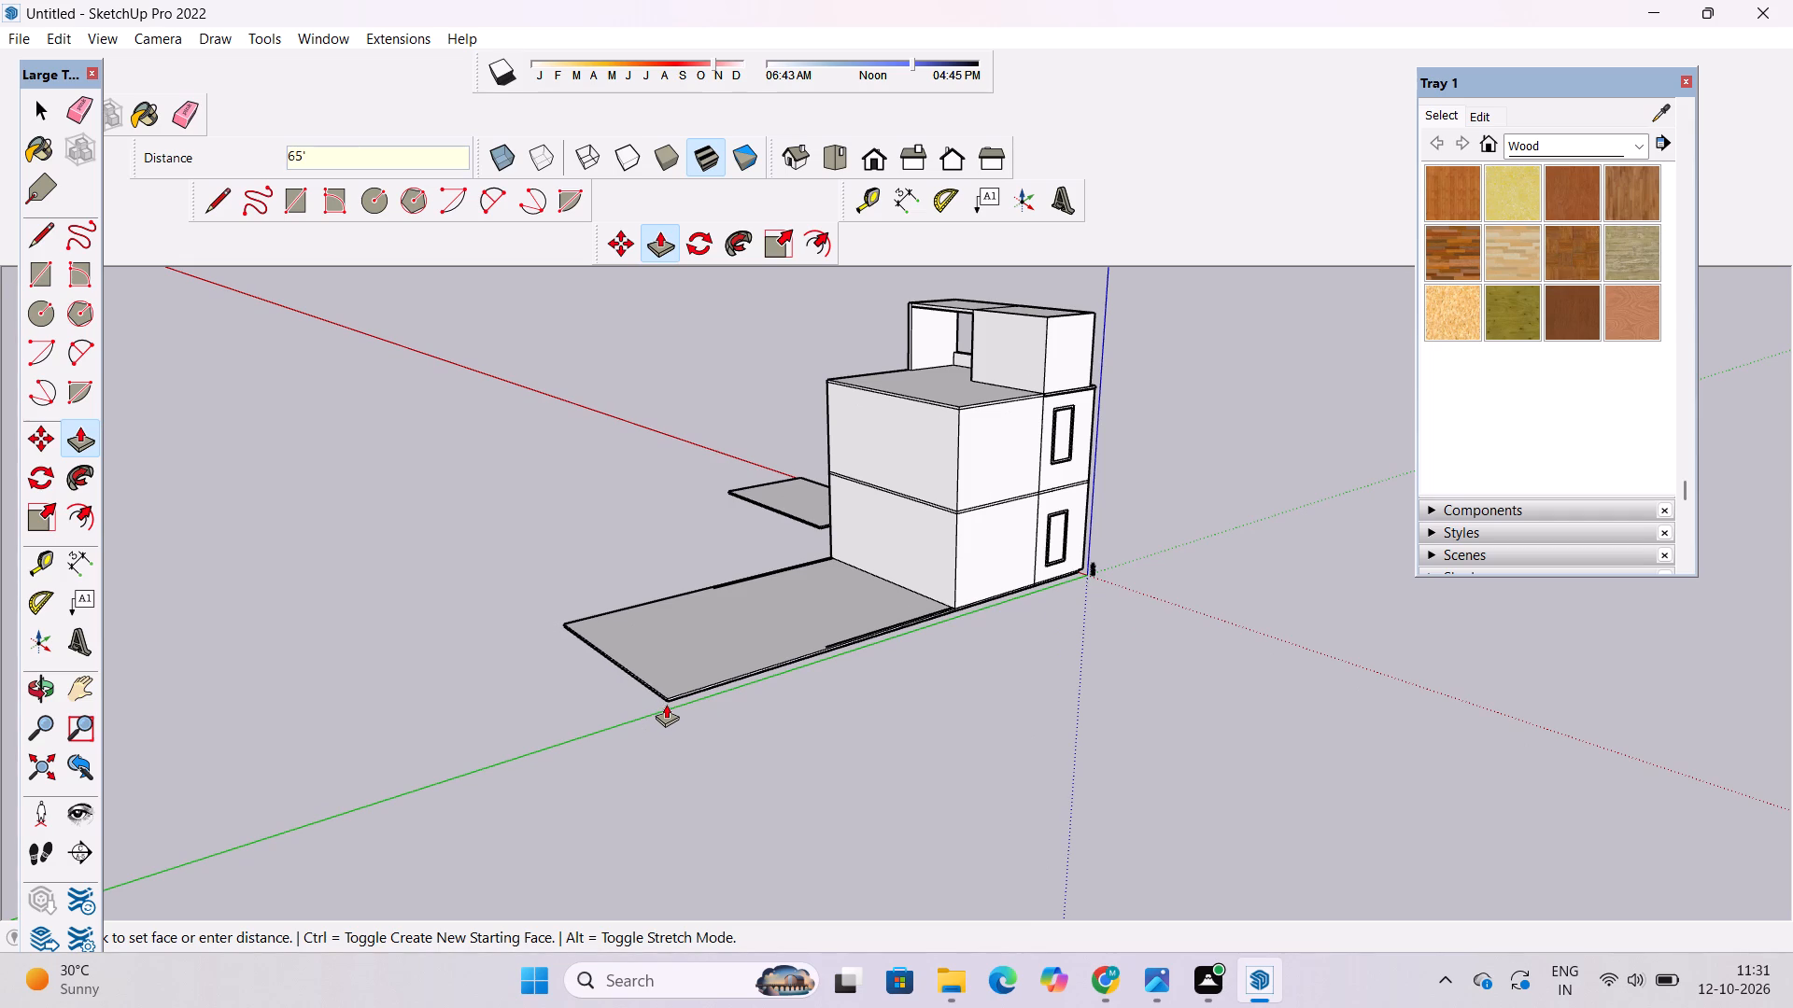
Place a guide line 1.5' inside the lengthened slab's outer rear edge.
{"action": "key", "text": "space"}
{"action": "key", "text": "o"}
{"action": "left_click_drag", "start_coordinate": [807, 598], "coordinate": [537, 693]}
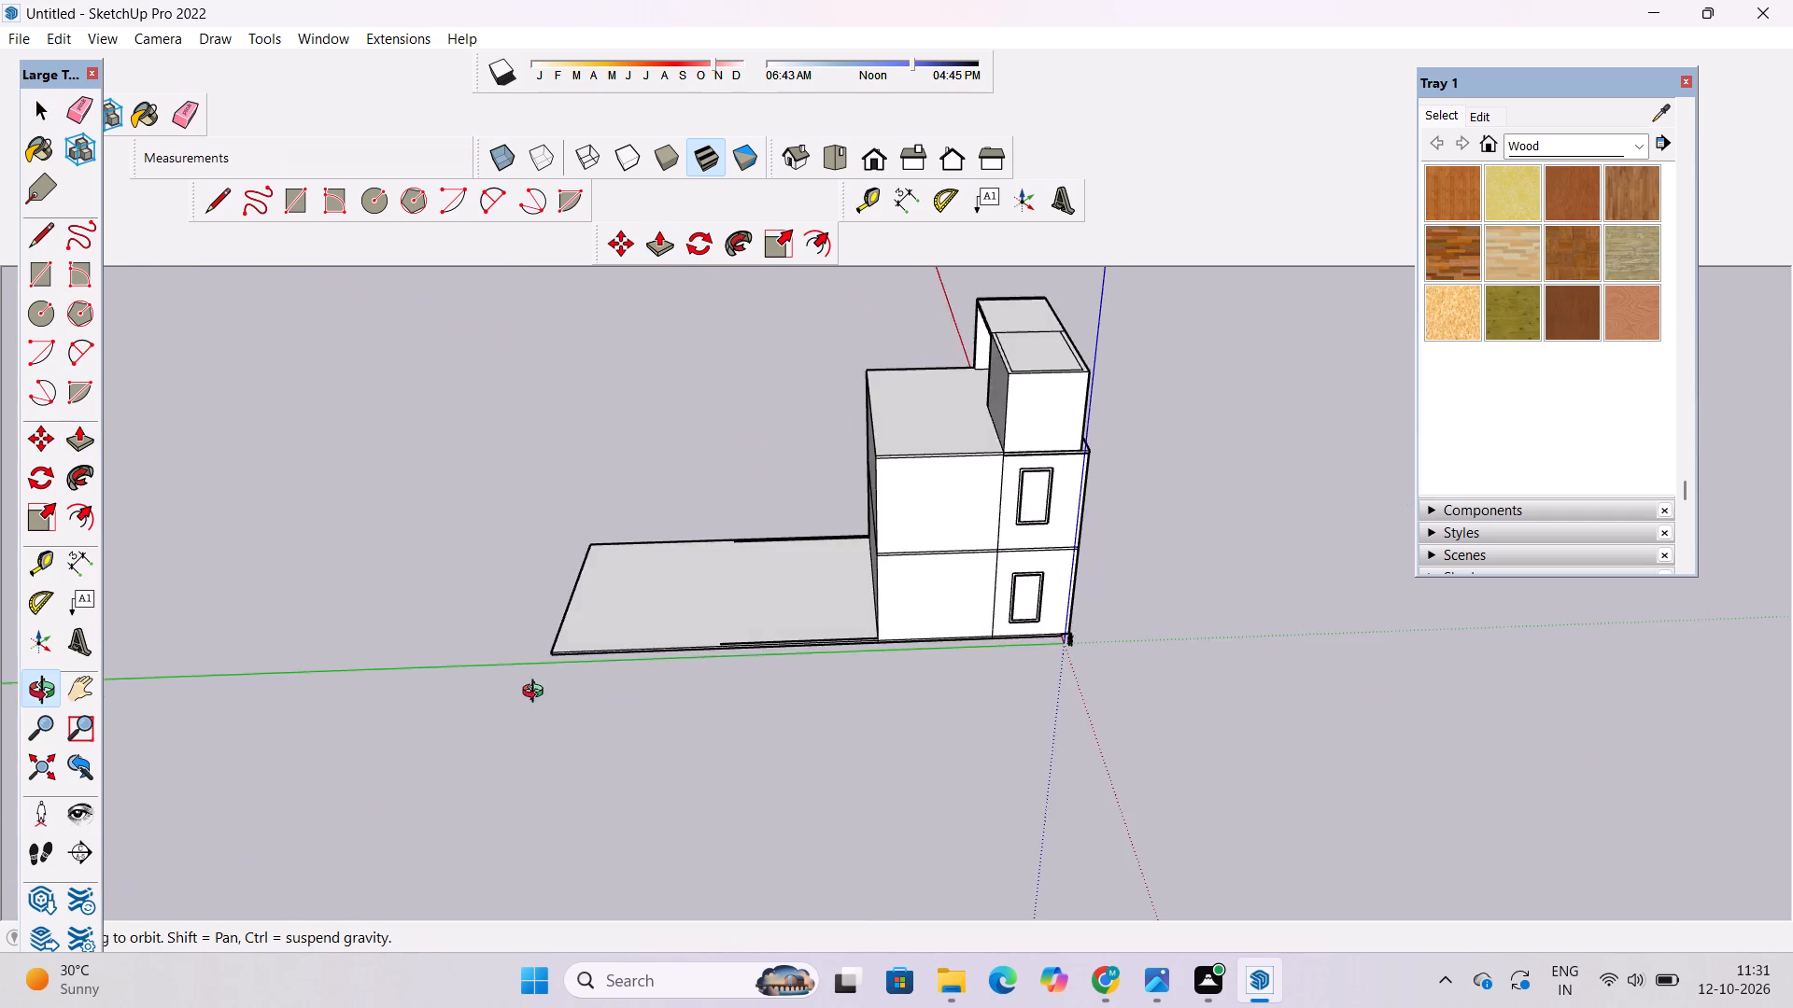
{"action": "scroll", "coordinate": [584, 563], "scroll_direction": "up", "scroll_amount": 6}
{"action": "left_click_drag", "start_coordinate": [562, 618], "coordinate": [587, 568], "text": "shift"}
{"action": "left_click_drag", "start_coordinate": [600, 610], "coordinate": [591, 655]}
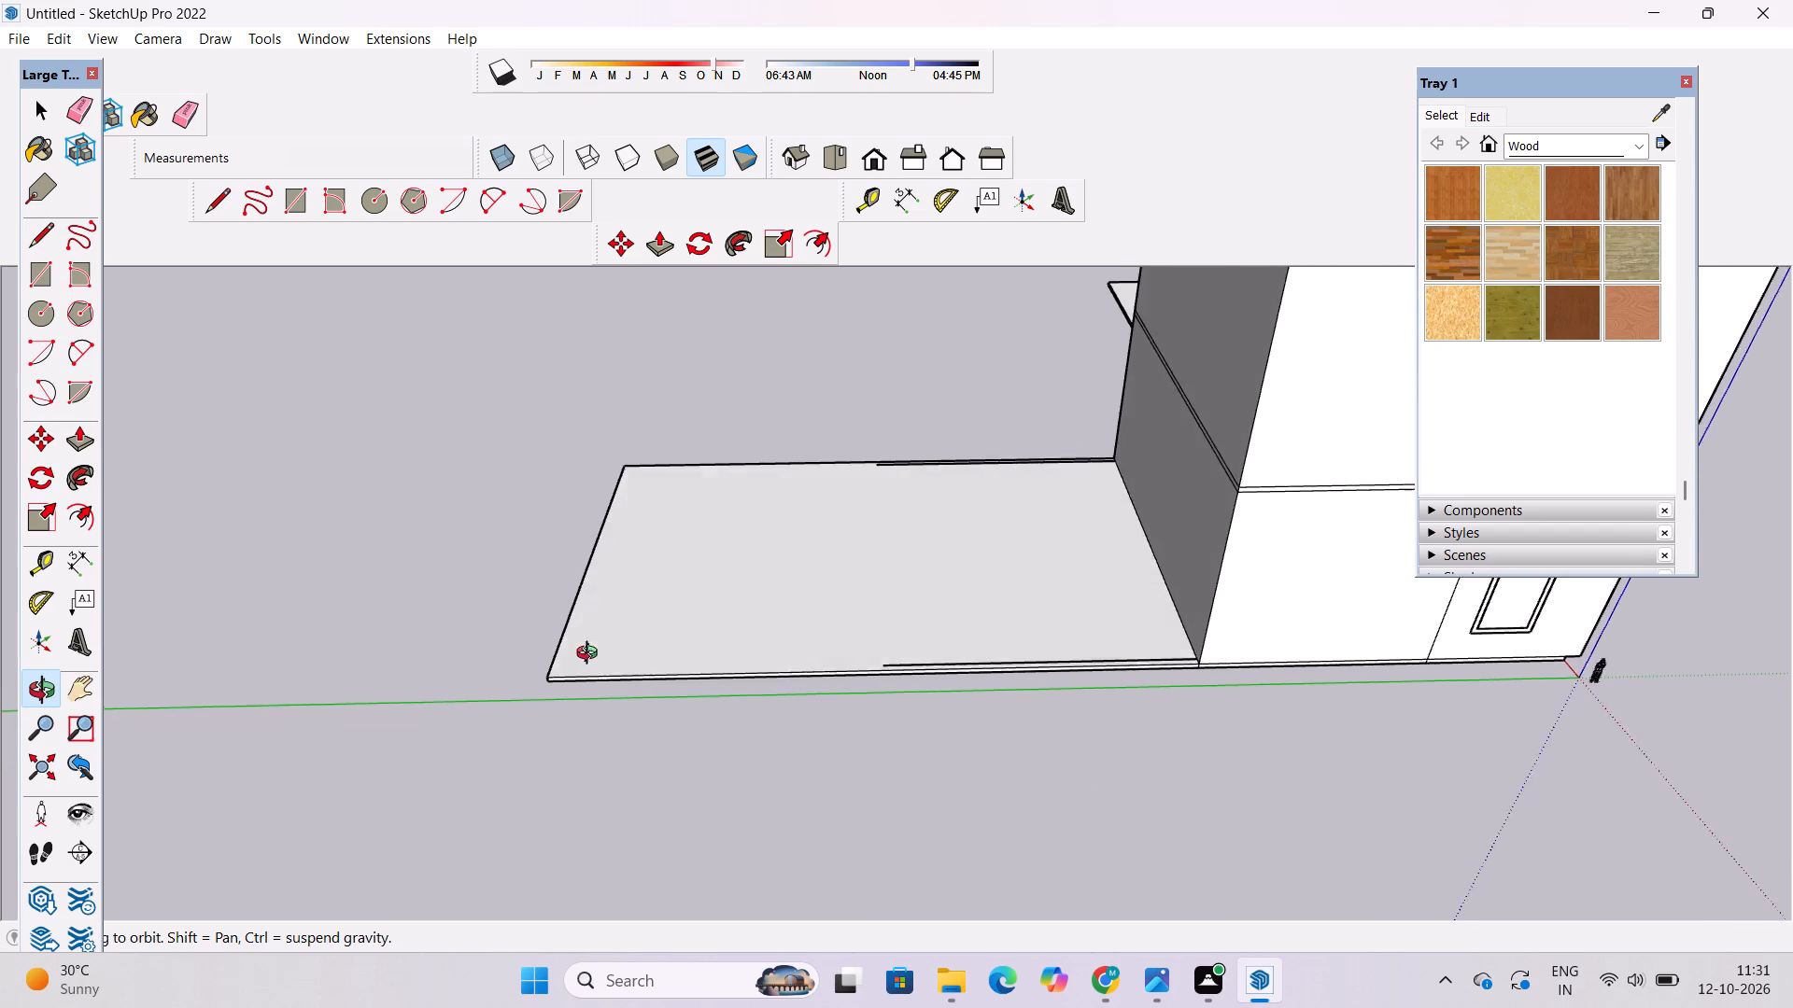
{"action": "left_click_drag", "start_coordinate": [591, 655], "coordinate": [583, 688]}
{"action": "scroll", "coordinate": [611, 568], "scroll_direction": "up", "scroll_amount": 4}
{"action": "left_click_drag", "start_coordinate": [610, 567], "coordinate": [583, 603], "text": "shift"}
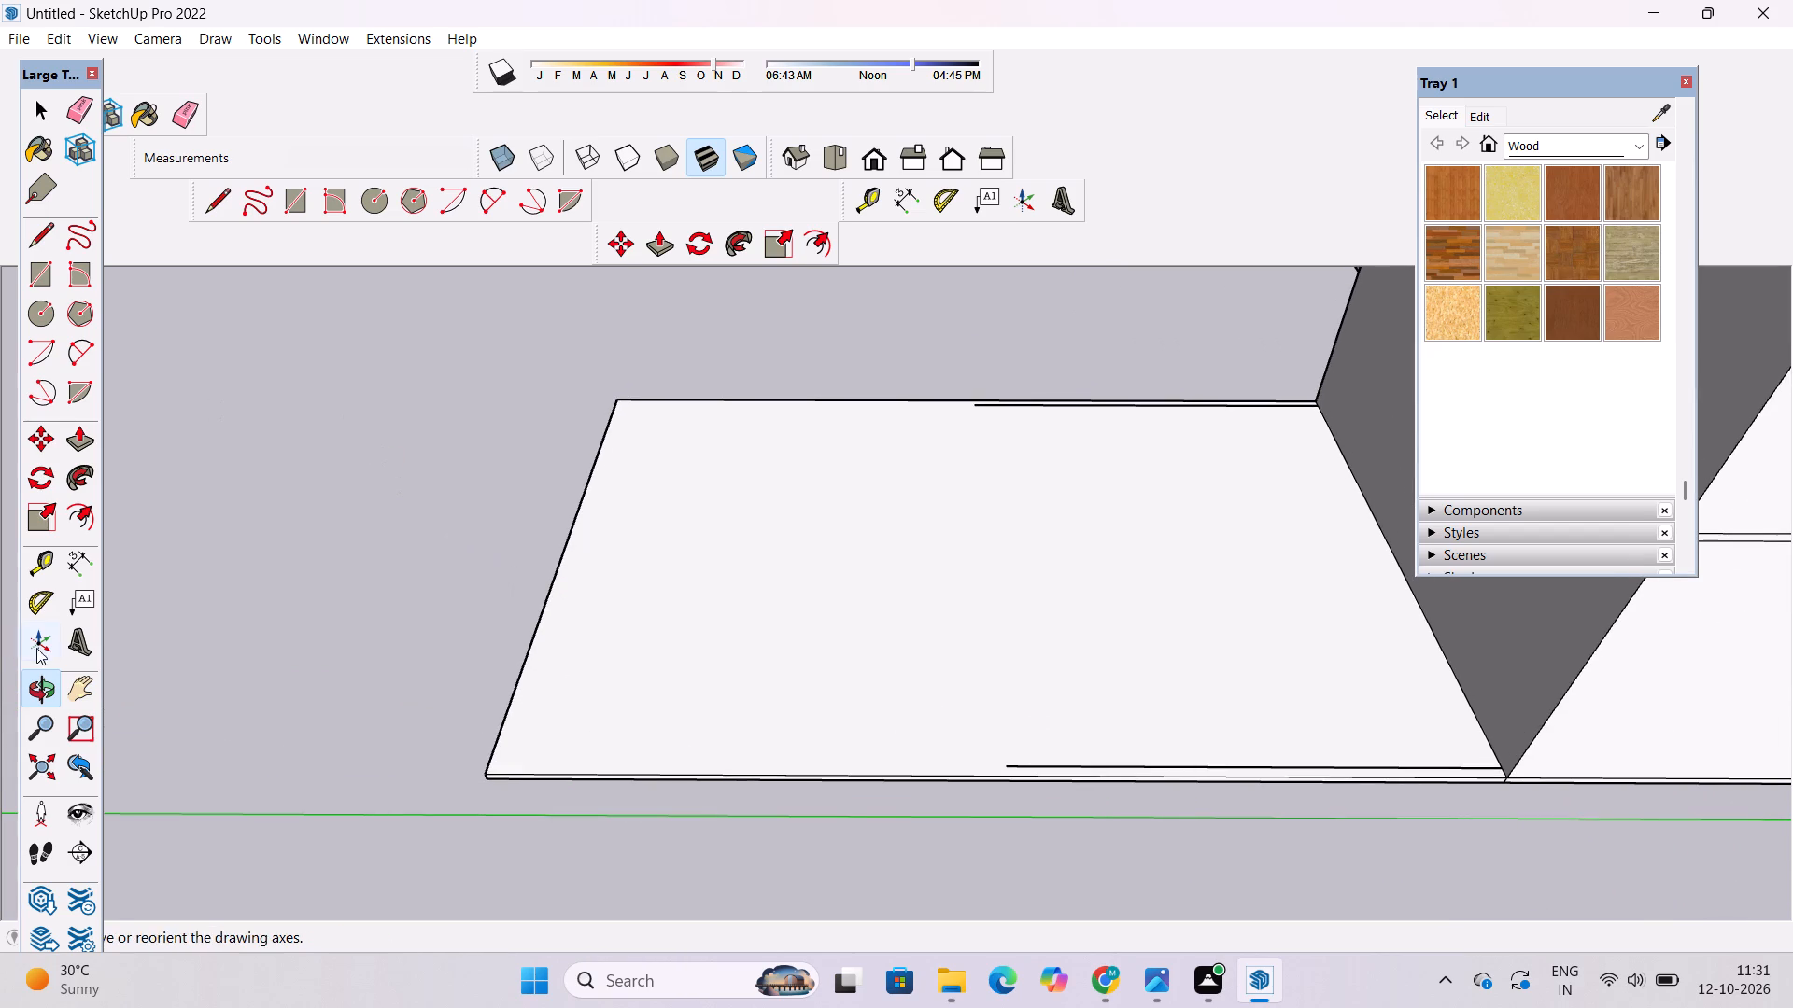
{"action": "left_click", "coordinate": [37, 555]}
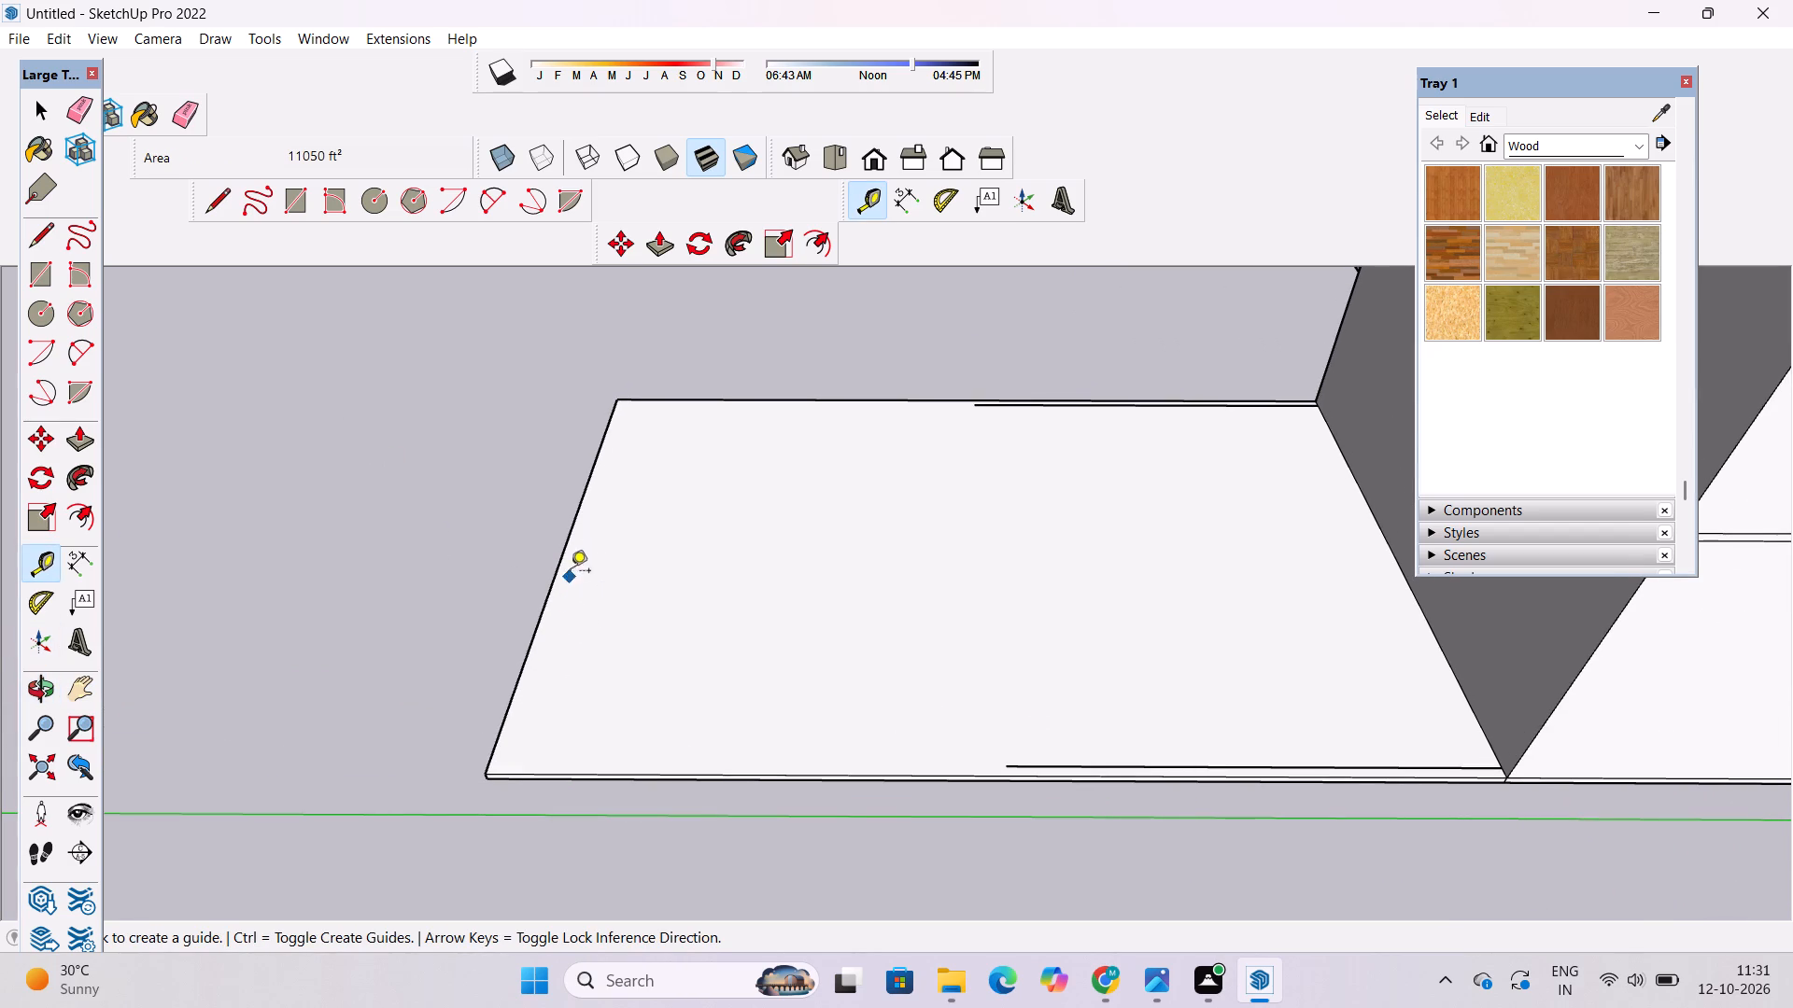
{"action": "left_click", "coordinate": [571, 549]}
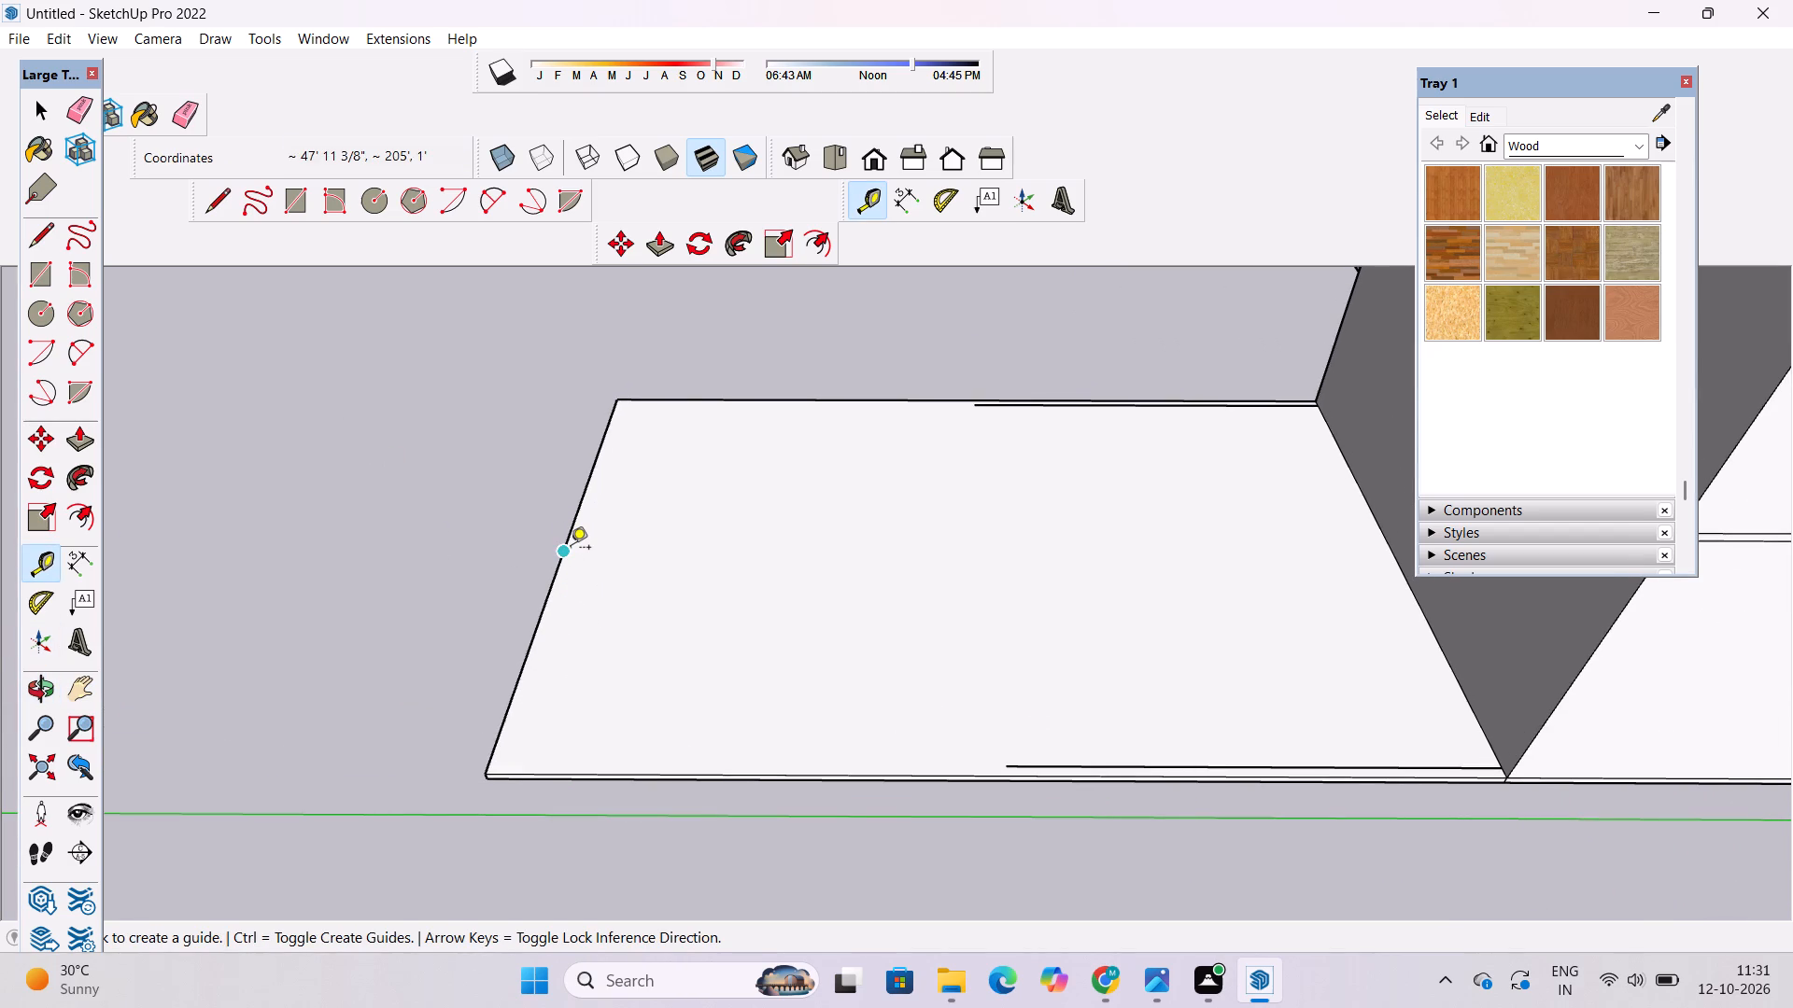
{"action": "type", "text": "1."}
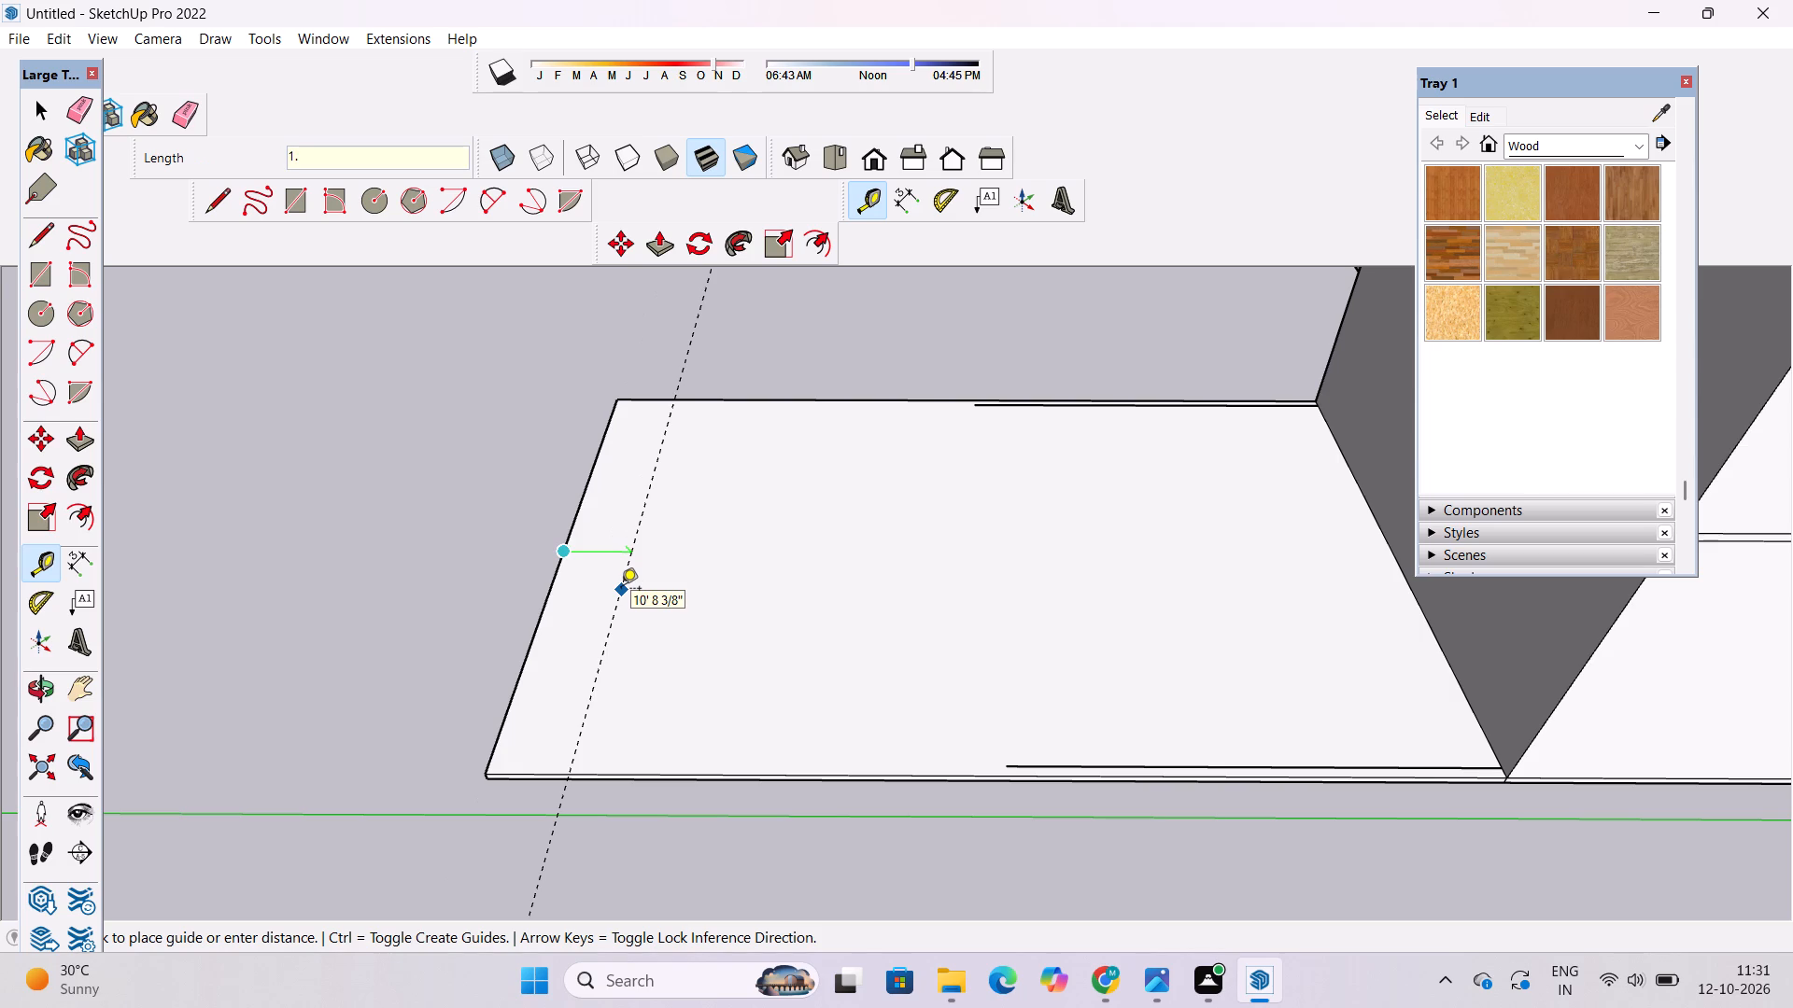
{"action": "key", "text": "BackSpace"}
{"action": "type", "text": ".5'"}
{"action": "key", "text": "Return"}
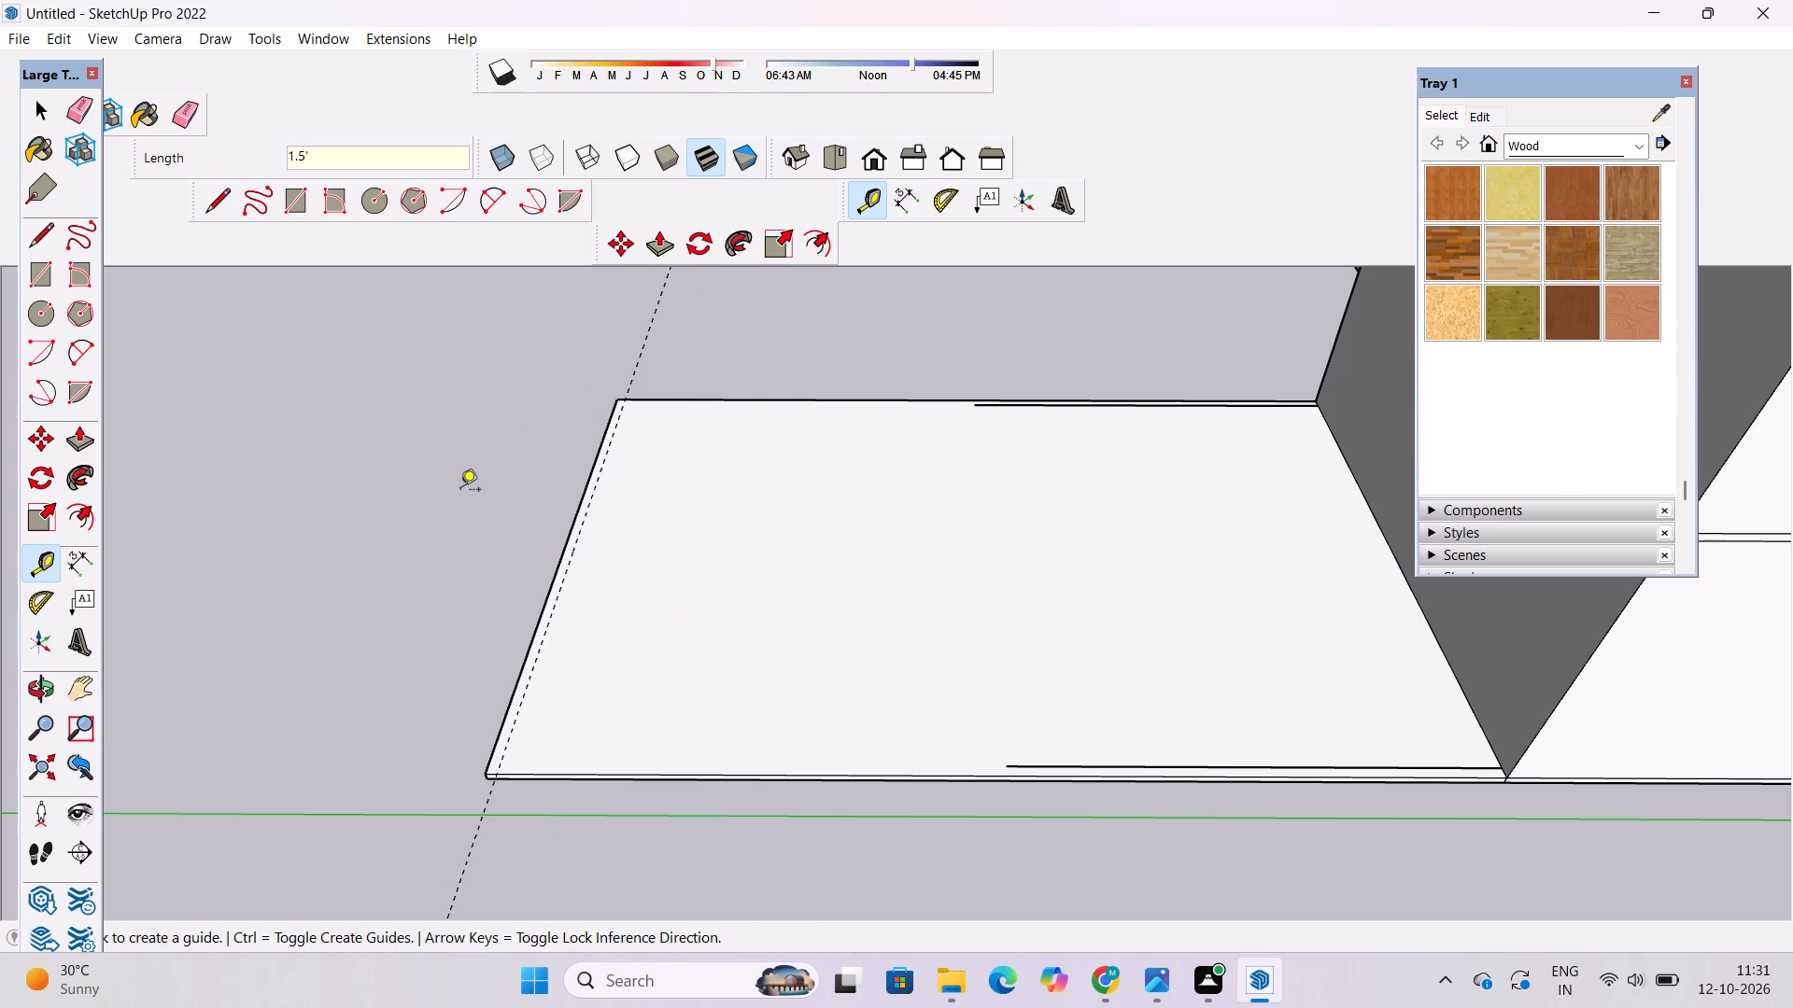
Draw a line extending the inset border on the slab side away from the green axis to the 1.5' guide.
{"action": "left_click", "coordinate": [212, 202]}
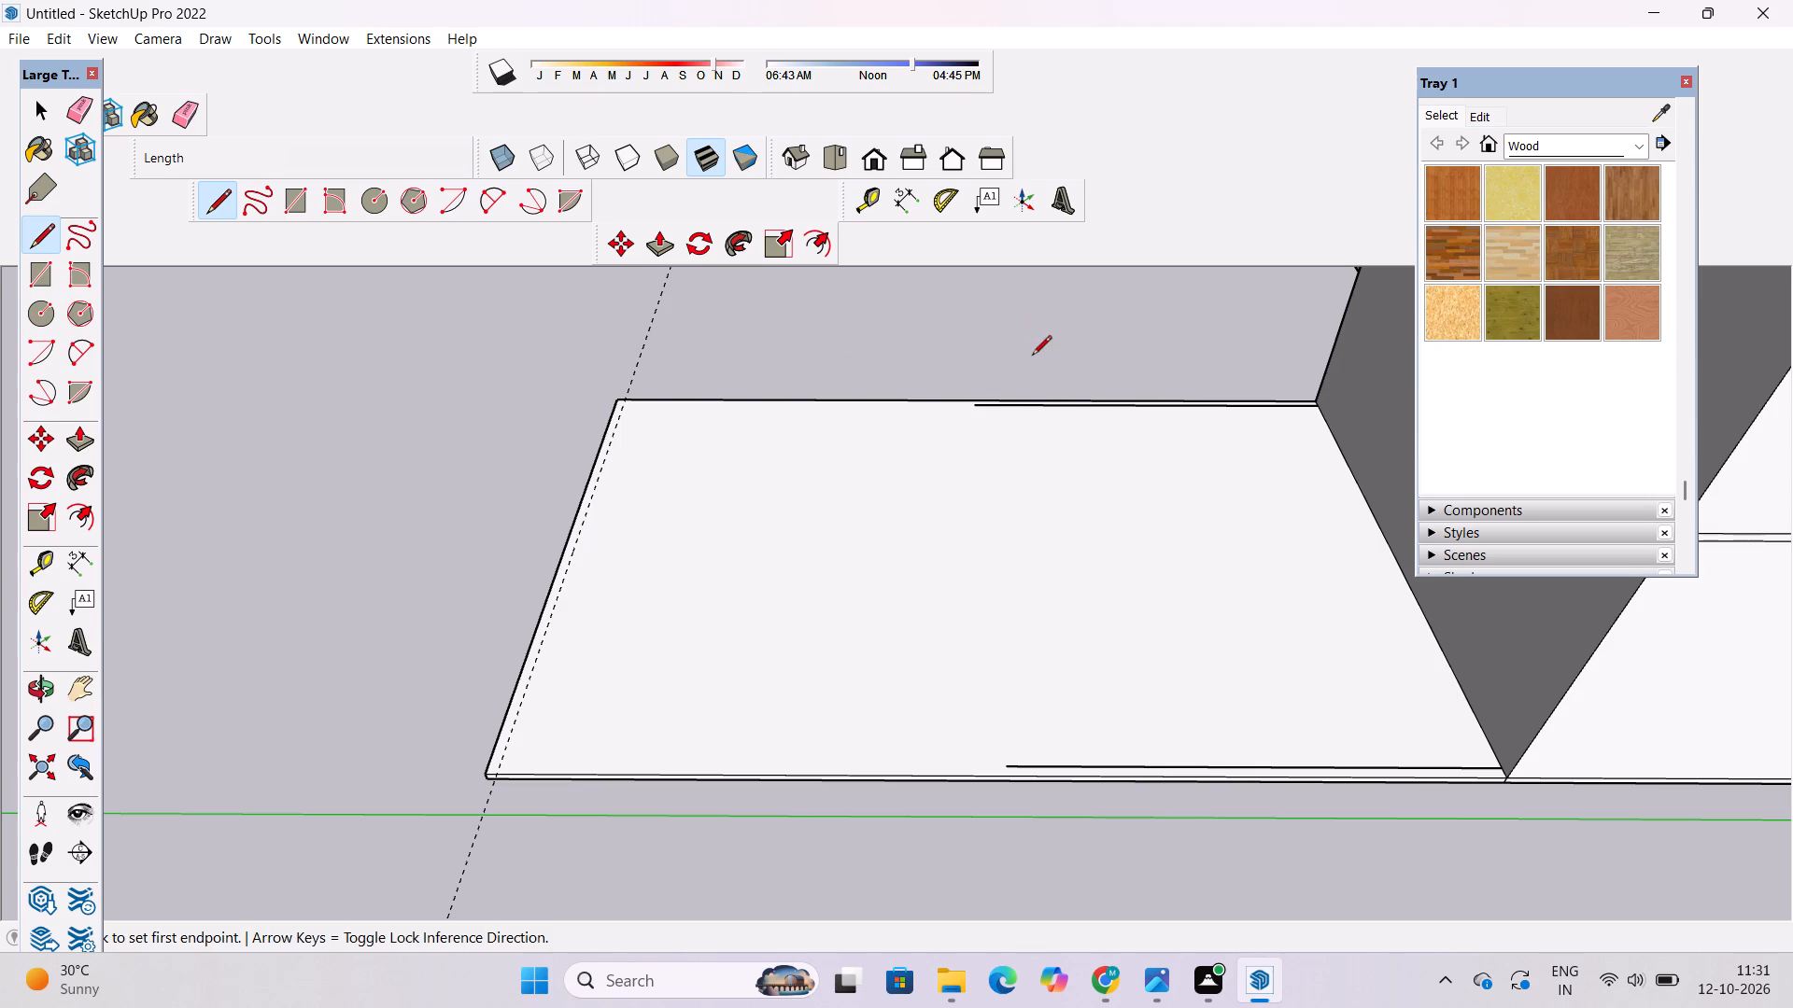
{"action": "scroll", "coordinate": [961, 388], "scroll_direction": "up", "scroll_amount": 8}
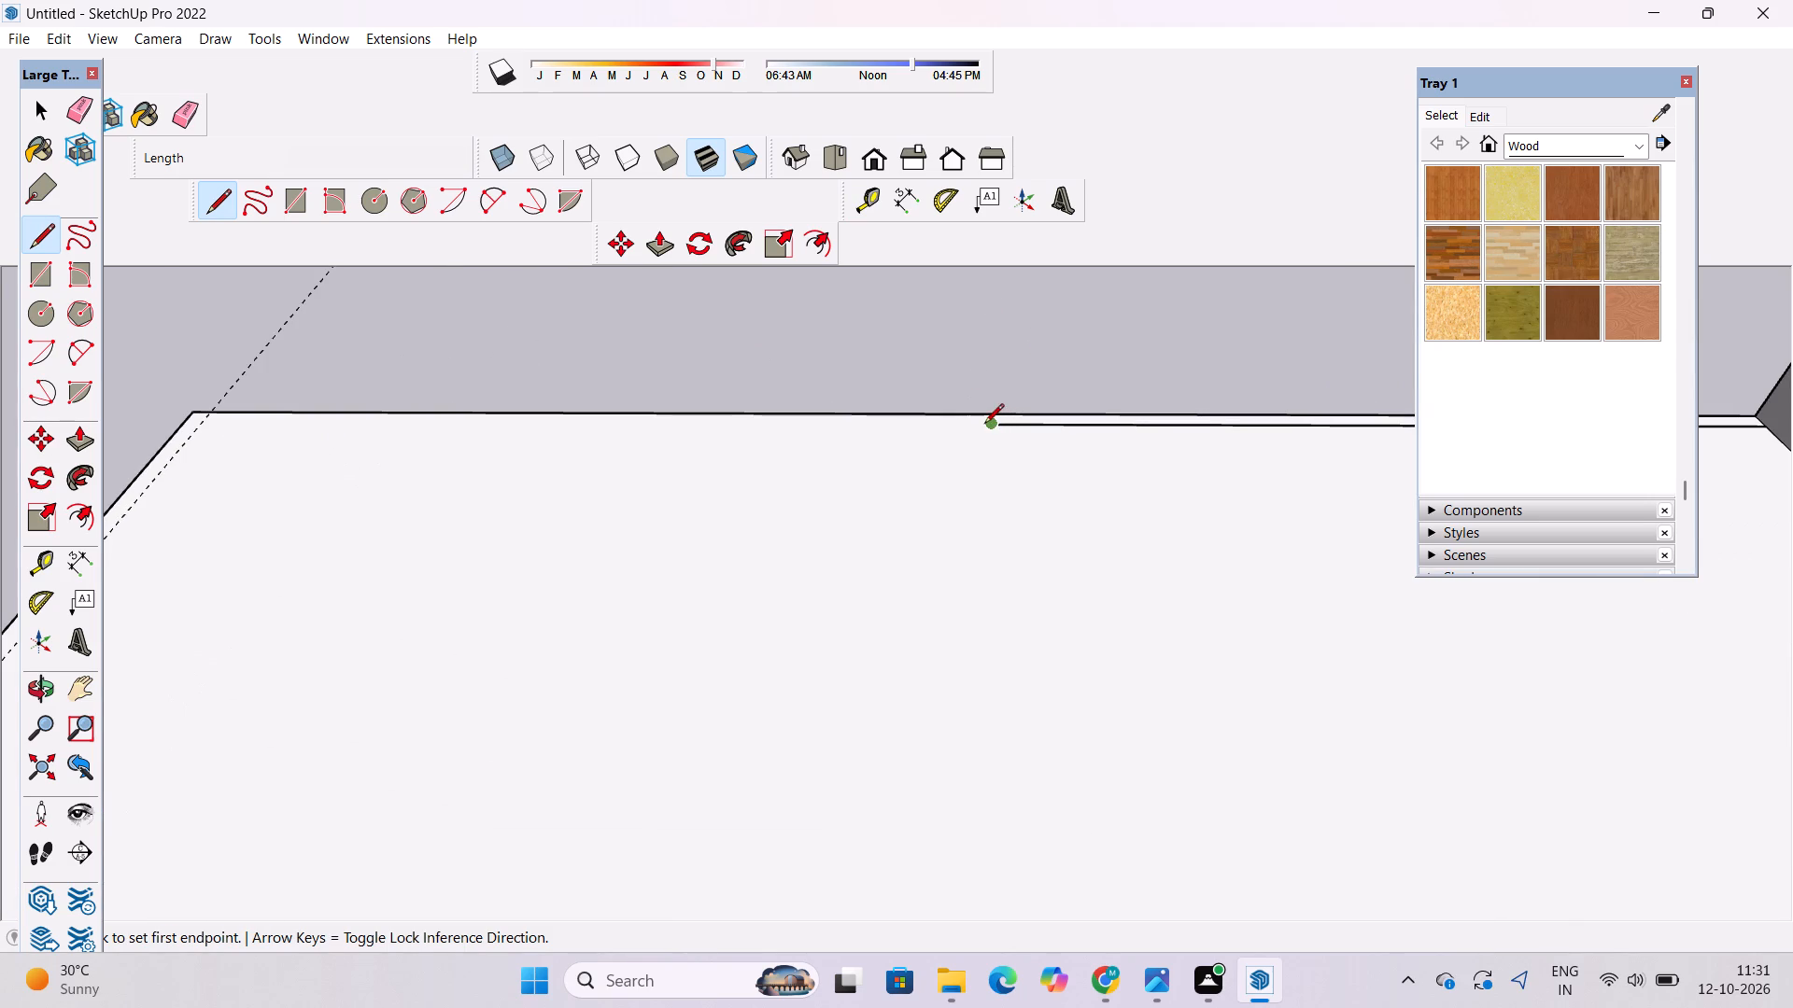
{"action": "left_click", "coordinate": [988, 427]}
{"action": "scroll", "coordinate": [988, 427], "scroll_direction": "down", "scroll_amount": 7}
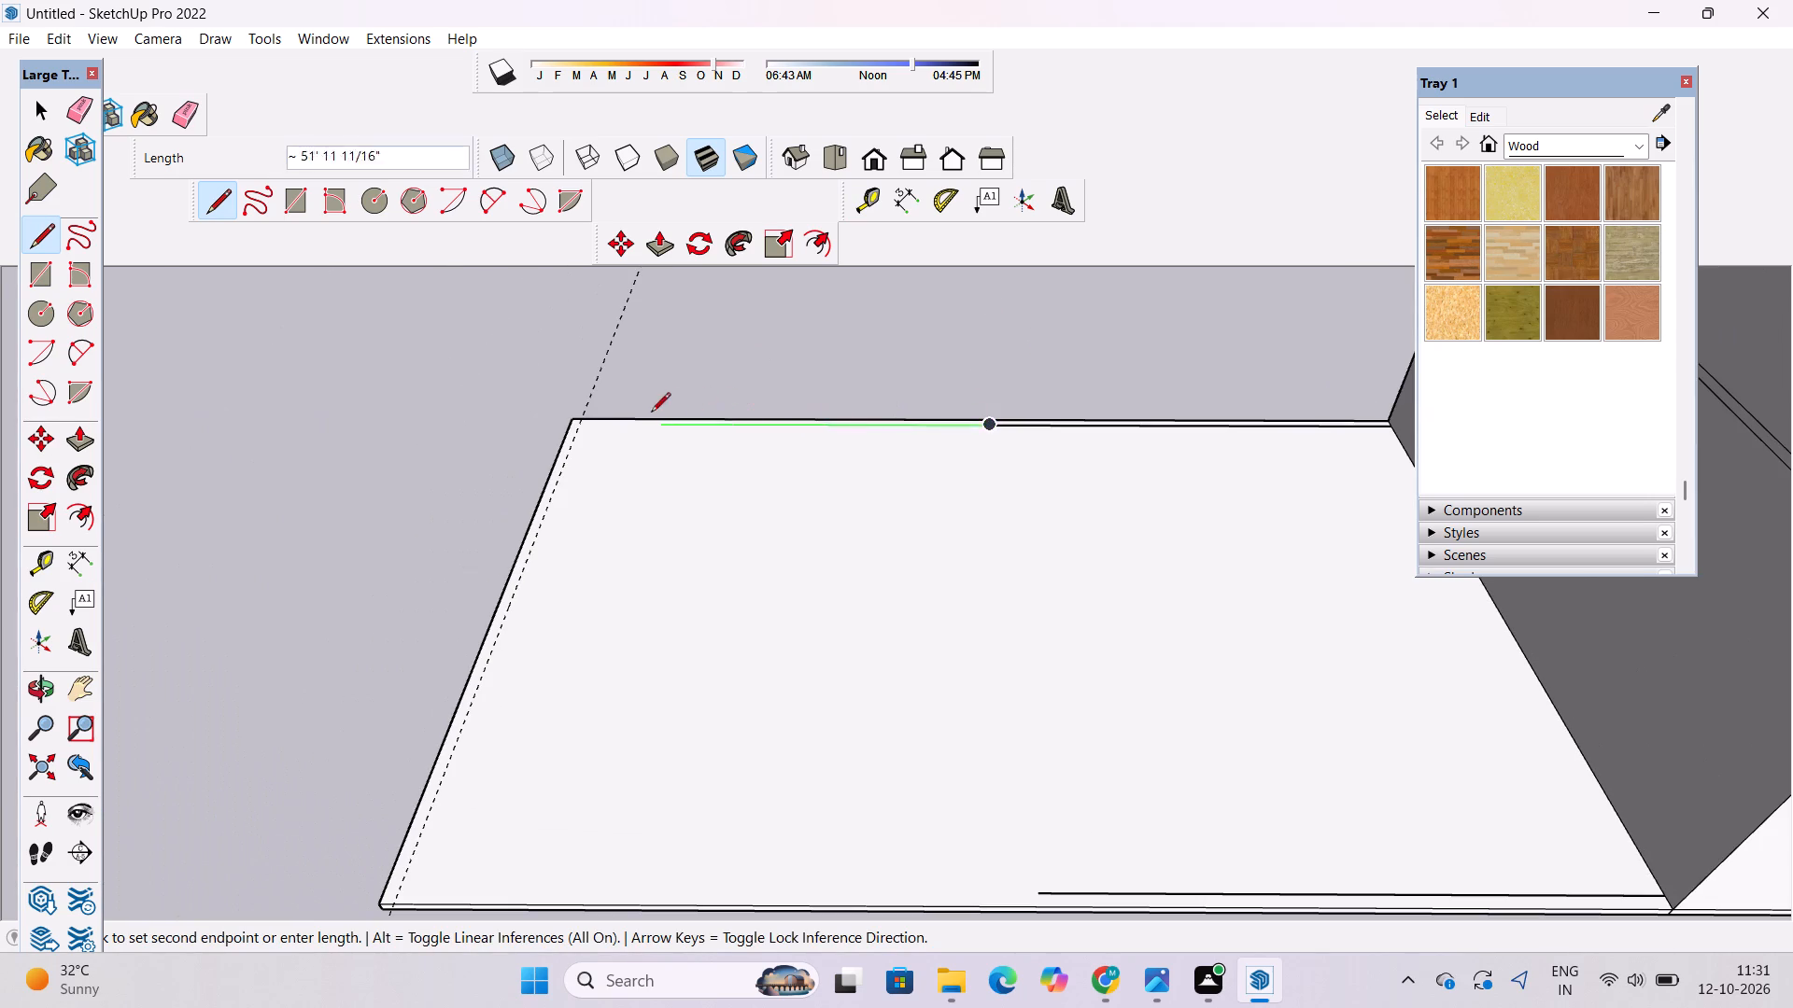
{"action": "scroll", "coordinate": [561, 431], "scroll_direction": "up", "scroll_amount": 10}
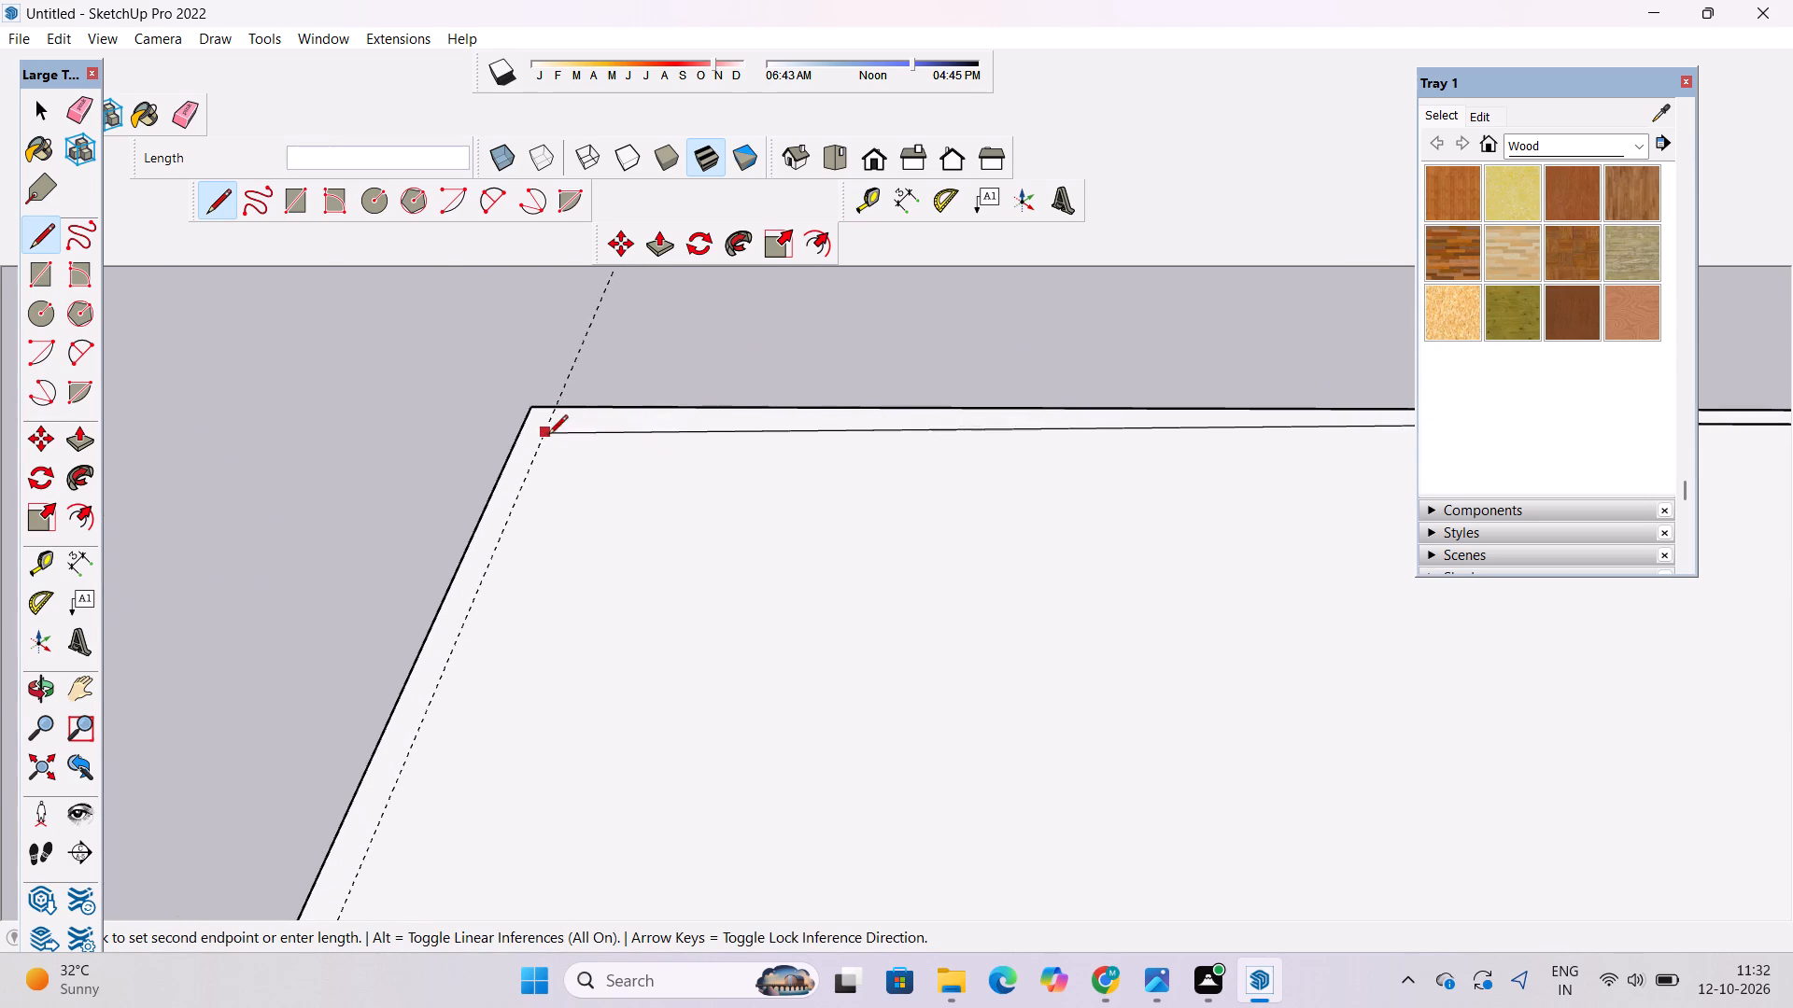
{"action": "left_click", "coordinate": [544, 427]}
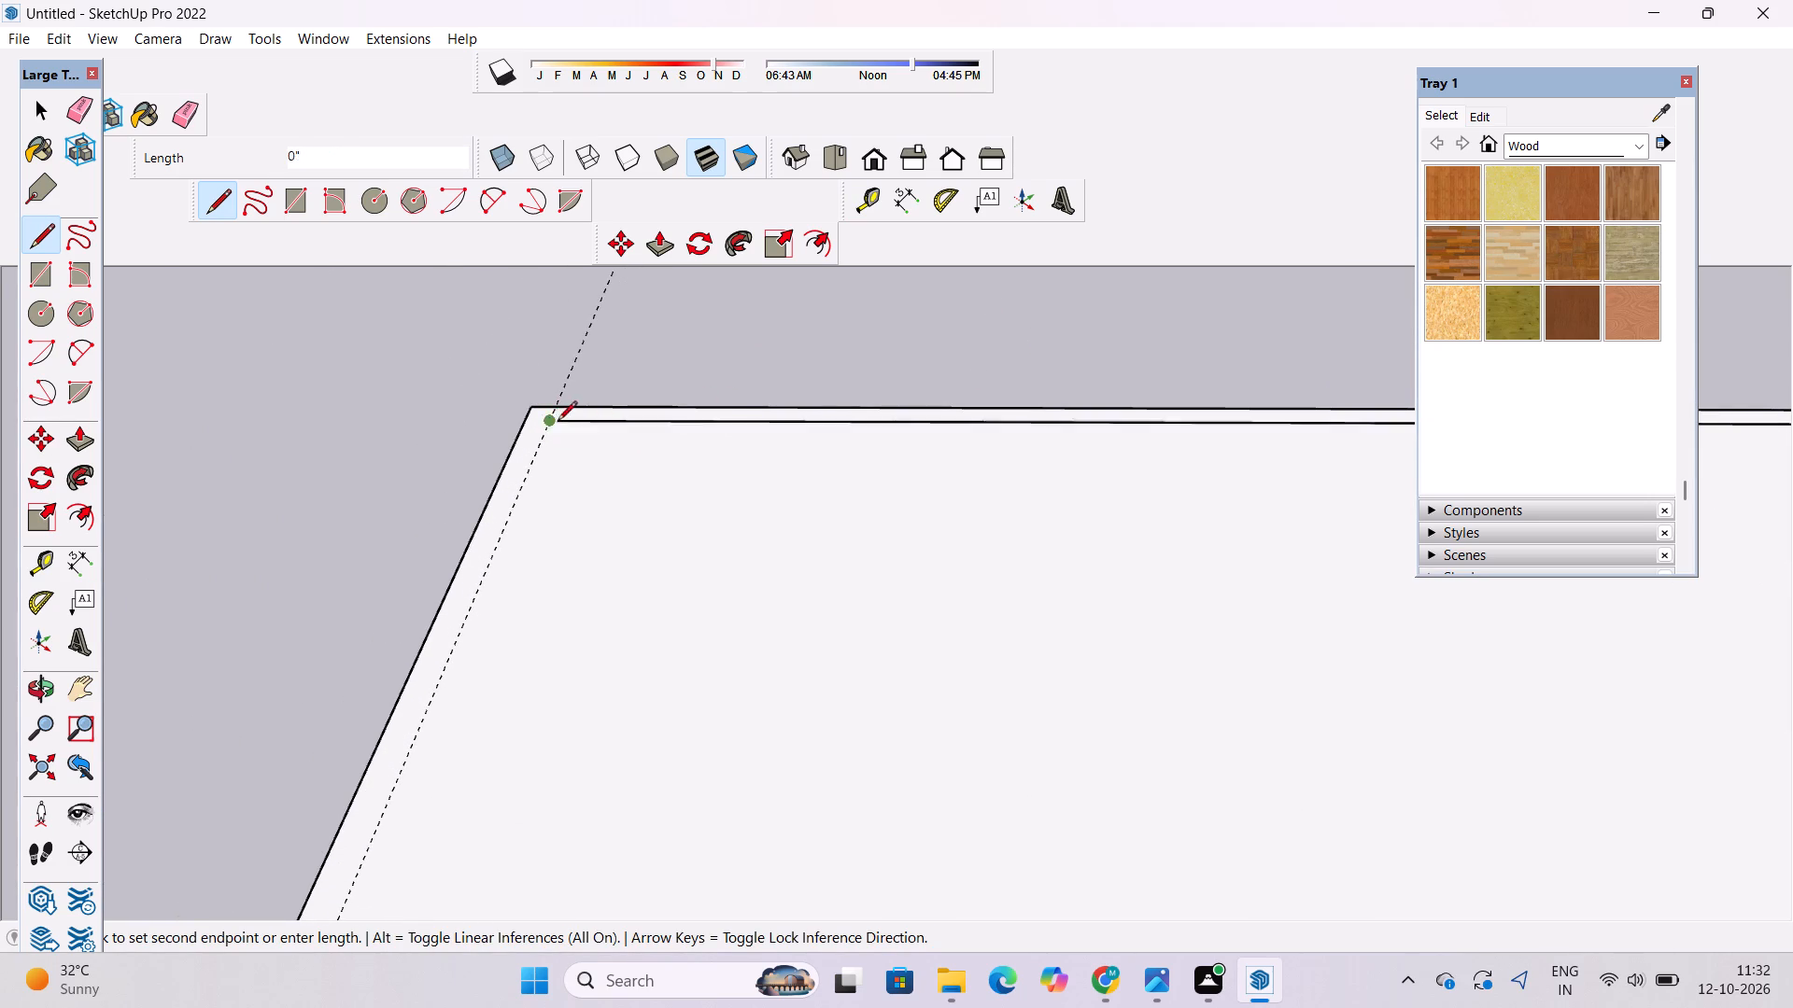
Draw a line along the guide from the new inset corner across the slab to near the side by the green axis.
{"action": "scroll", "coordinate": [565, 414], "scroll_direction": "down", "scroll_amount": 19}
{"action": "scroll", "coordinate": [538, 520], "scroll_direction": "up", "scroll_amount": 4}
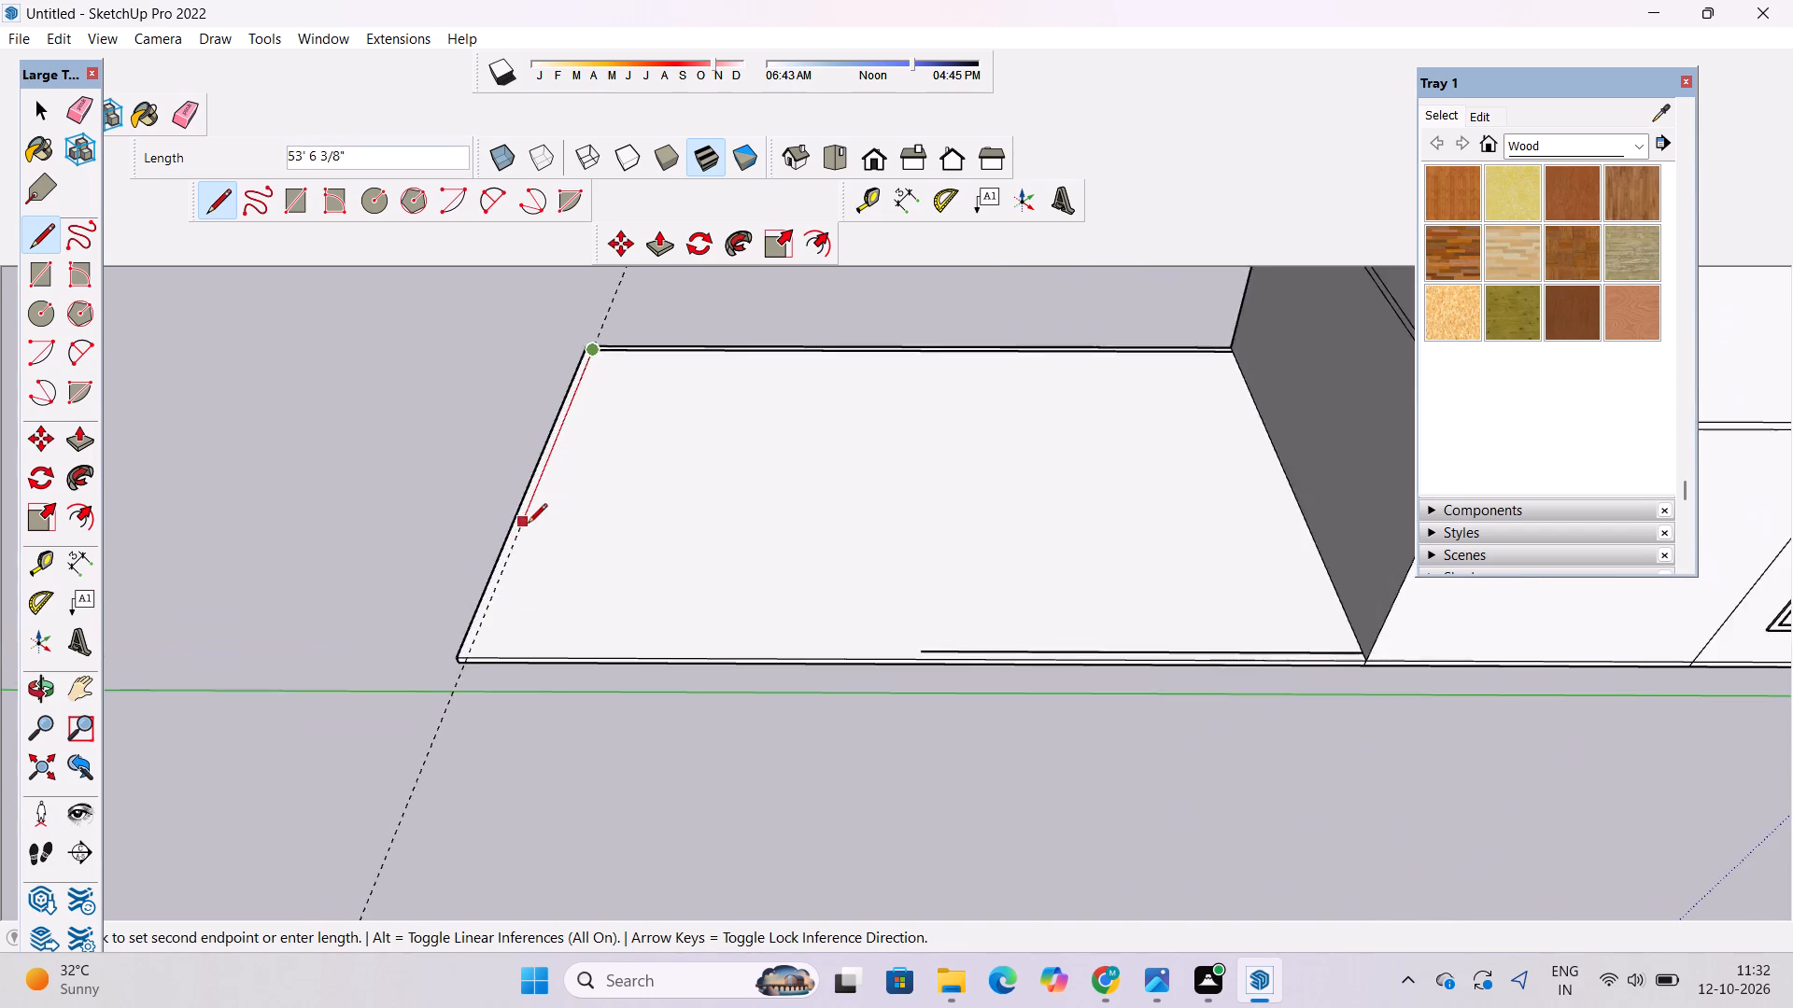
{"action": "scroll", "coordinate": [528, 525], "scroll_direction": "up", "scroll_amount": 6}
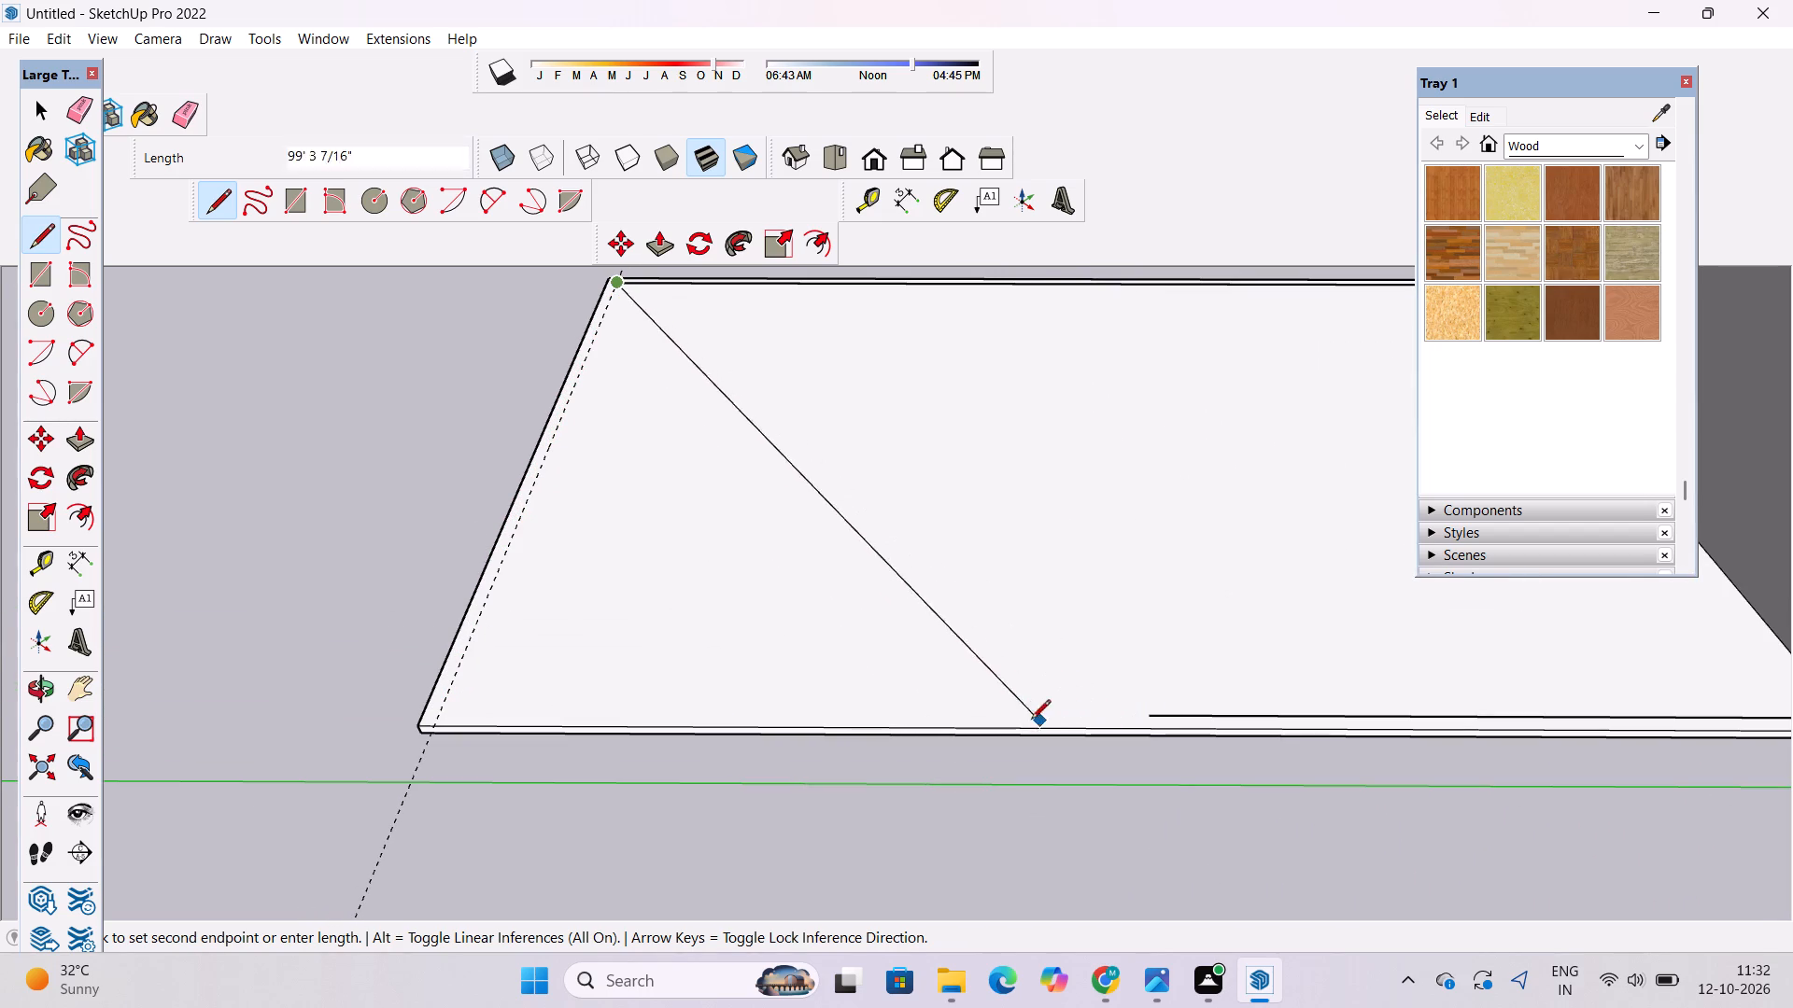
{"action": "left_click", "coordinate": [440, 708]}
{"action": "key", "text": "space"}
Draw the inset border line along the green axis side 65' to the guide, then join its corner to the crosswise inset line.
{"action": "key", "text": "l"}
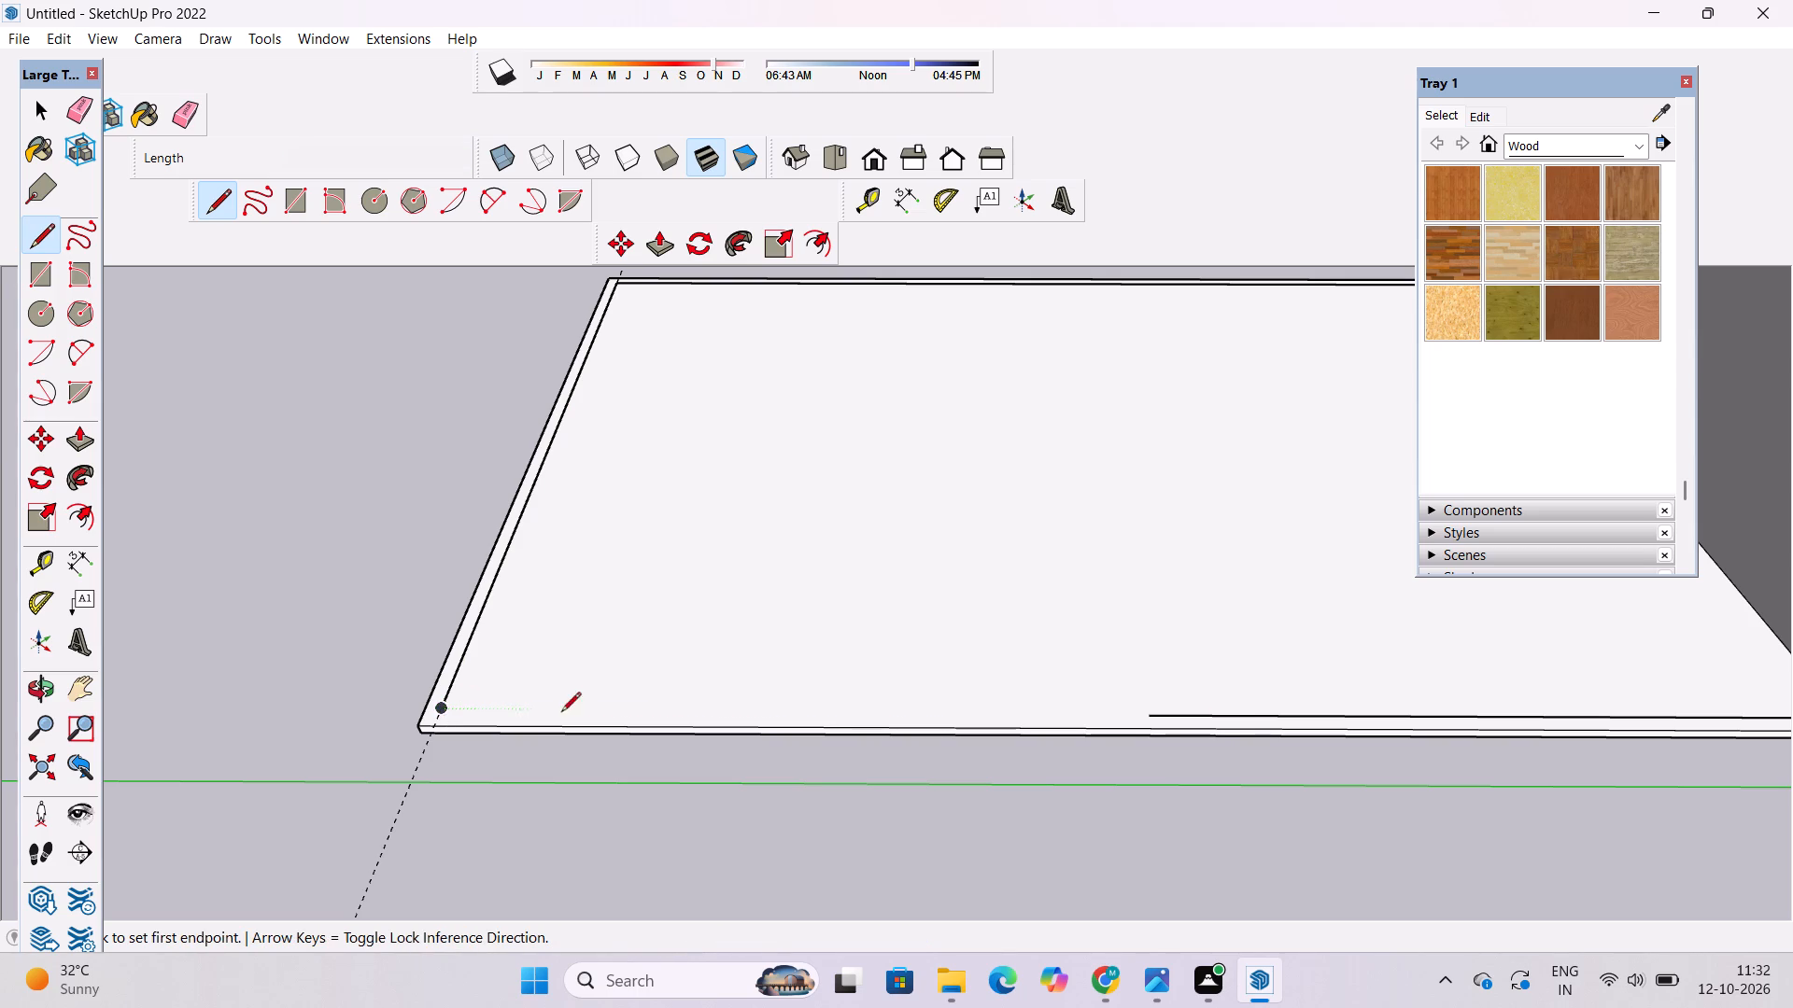
{"action": "scroll", "coordinate": [1171, 713], "scroll_direction": "up", "scroll_amount": 4}
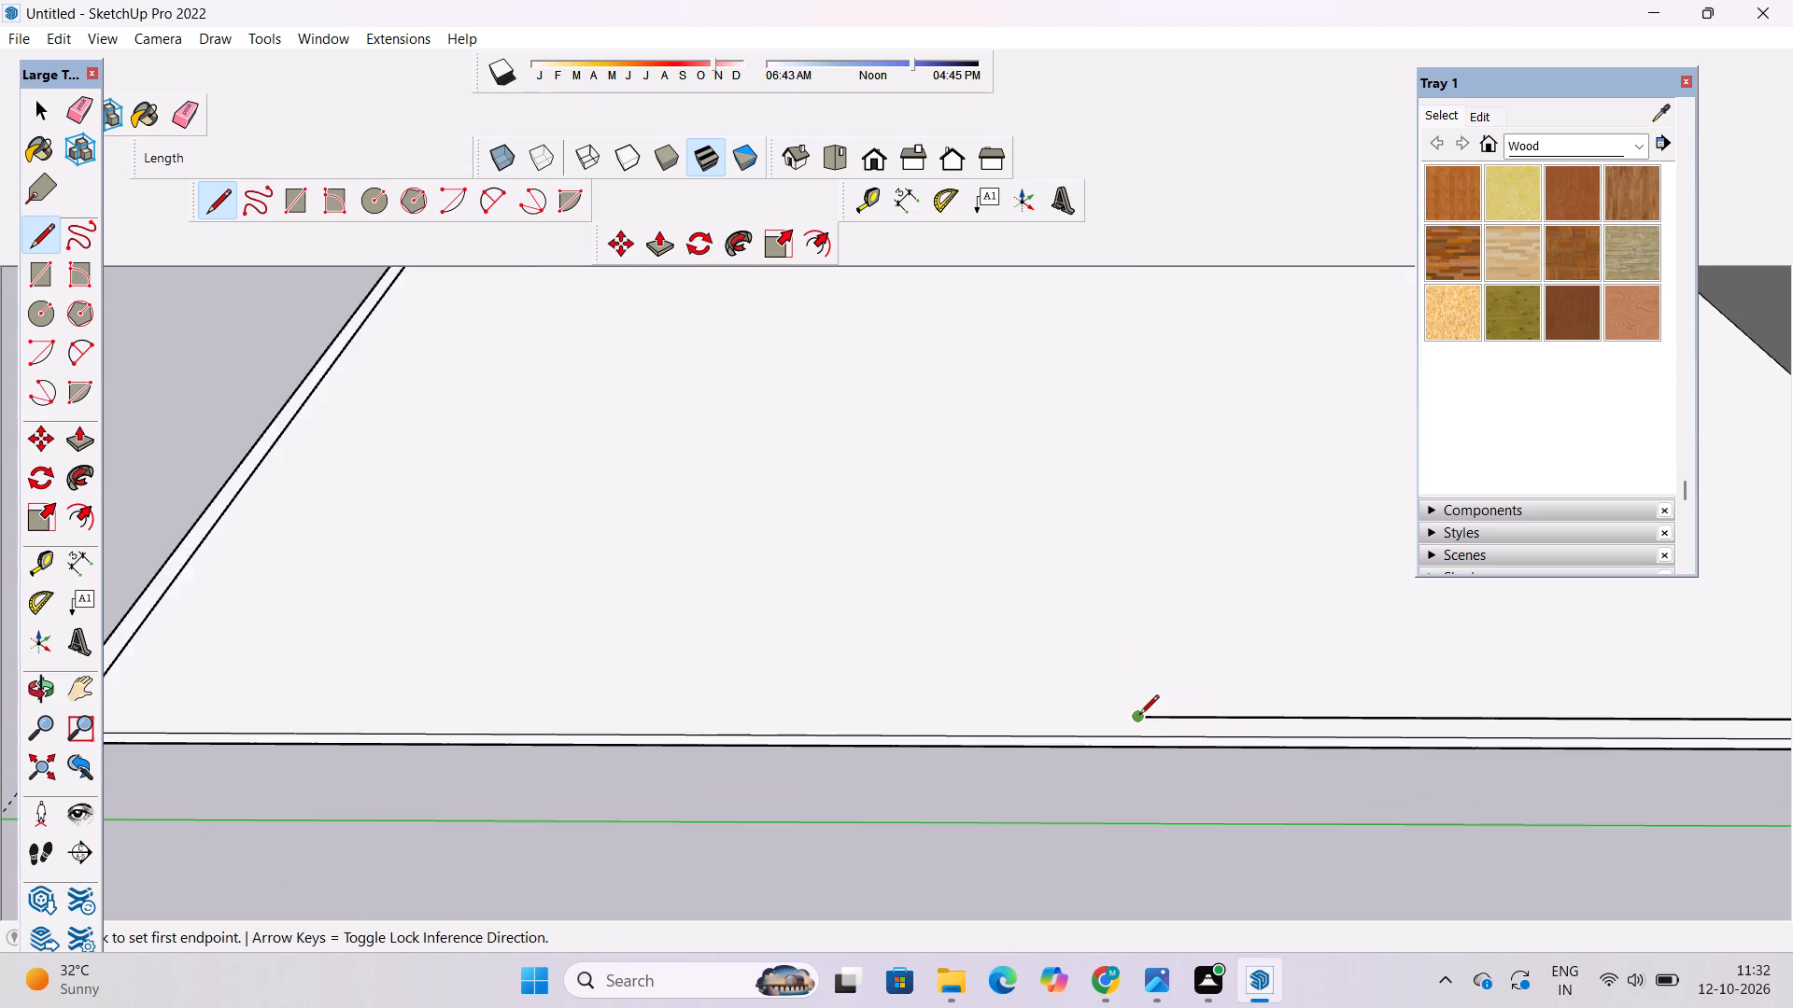
{"action": "scroll", "coordinate": [1139, 716], "scroll_direction": "up", "scroll_amount": 4}
{"action": "left_click", "coordinate": [1137, 723]}
{"action": "scroll", "coordinate": [1137, 723], "scroll_direction": "down", "scroll_amount": 2}
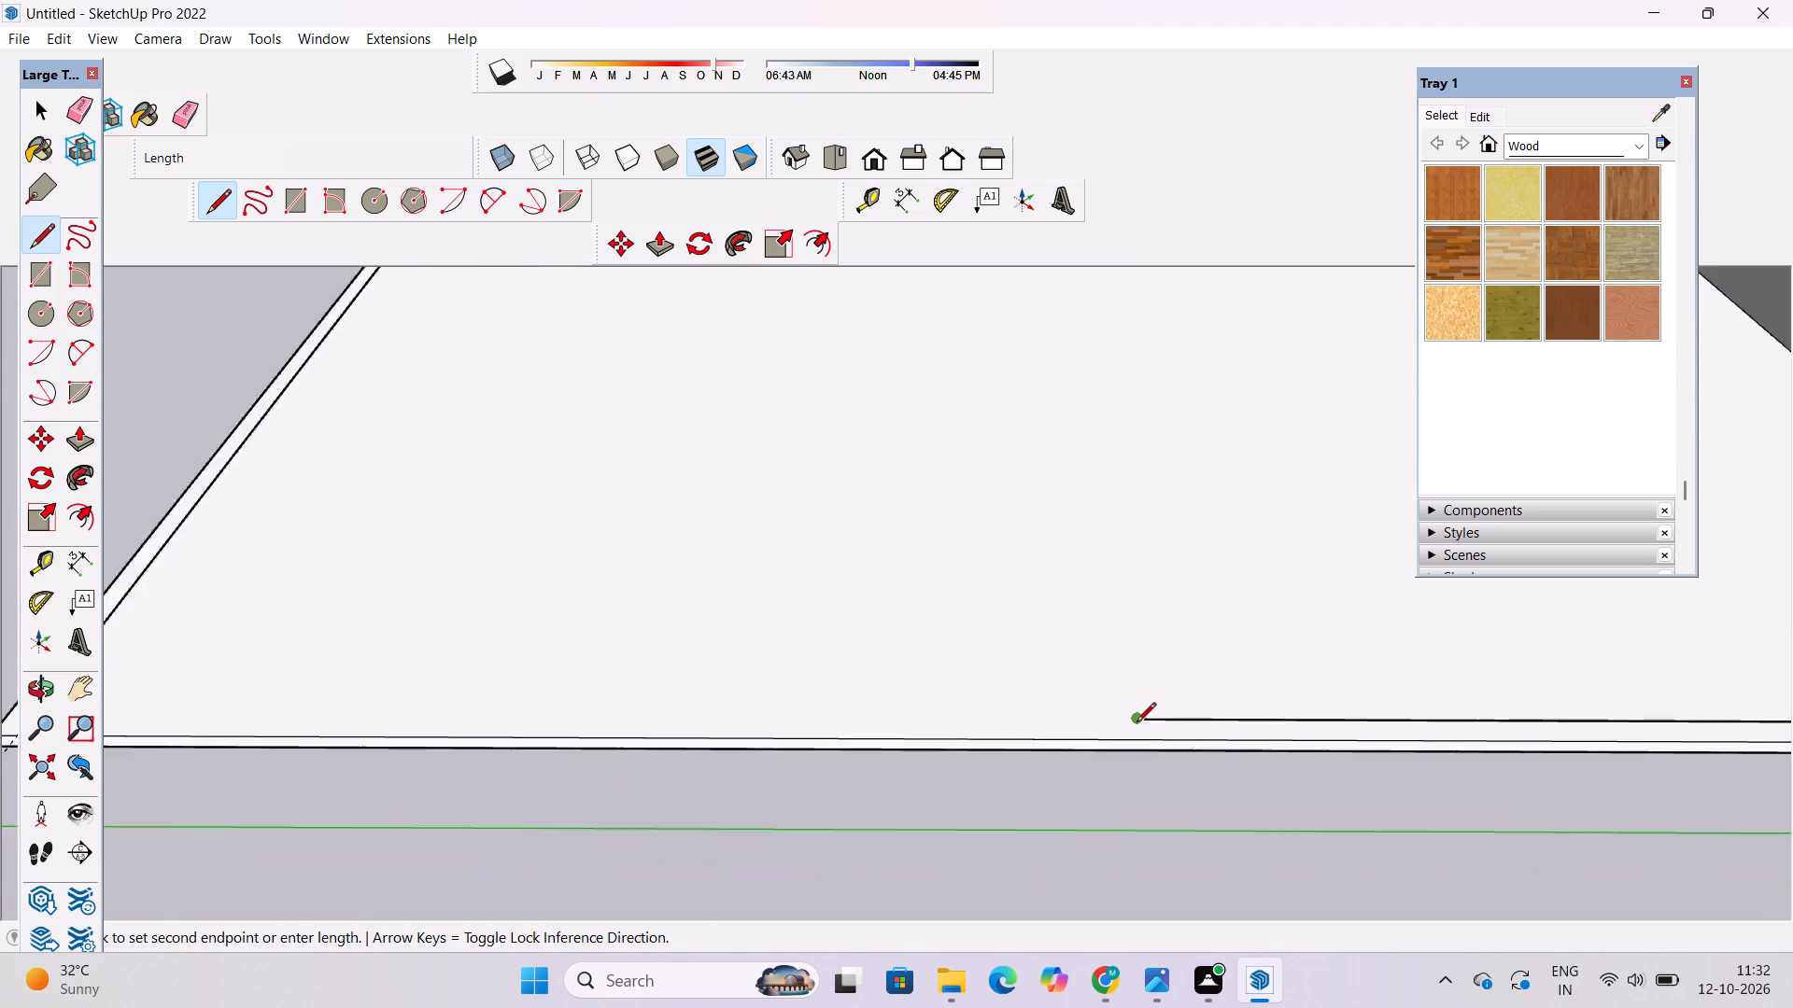
{"action": "scroll", "coordinate": [1137, 723], "scroll_direction": "down", "scroll_amount": 9}
{"action": "scroll", "coordinate": [547, 701], "scroll_direction": "up", "scroll_amount": 6}
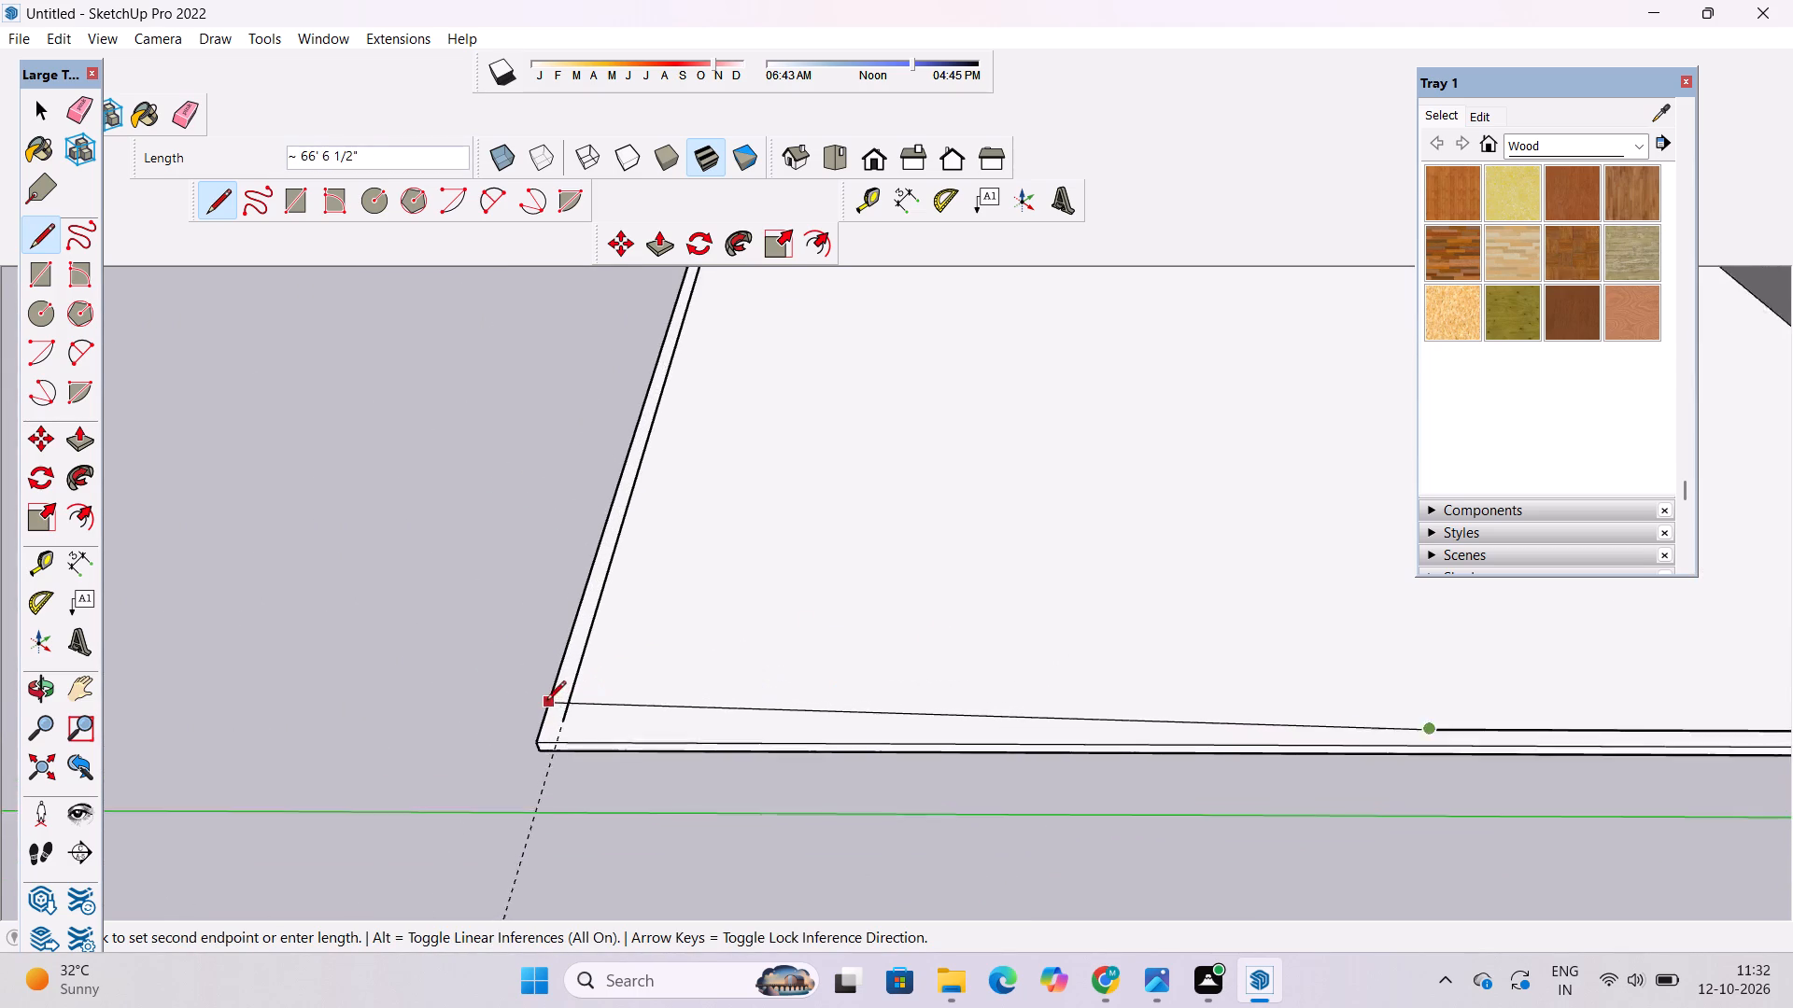
{"action": "scroll", "coordinate": [546, 702], "scroll_direction": "up", "scroll_amount": 2}
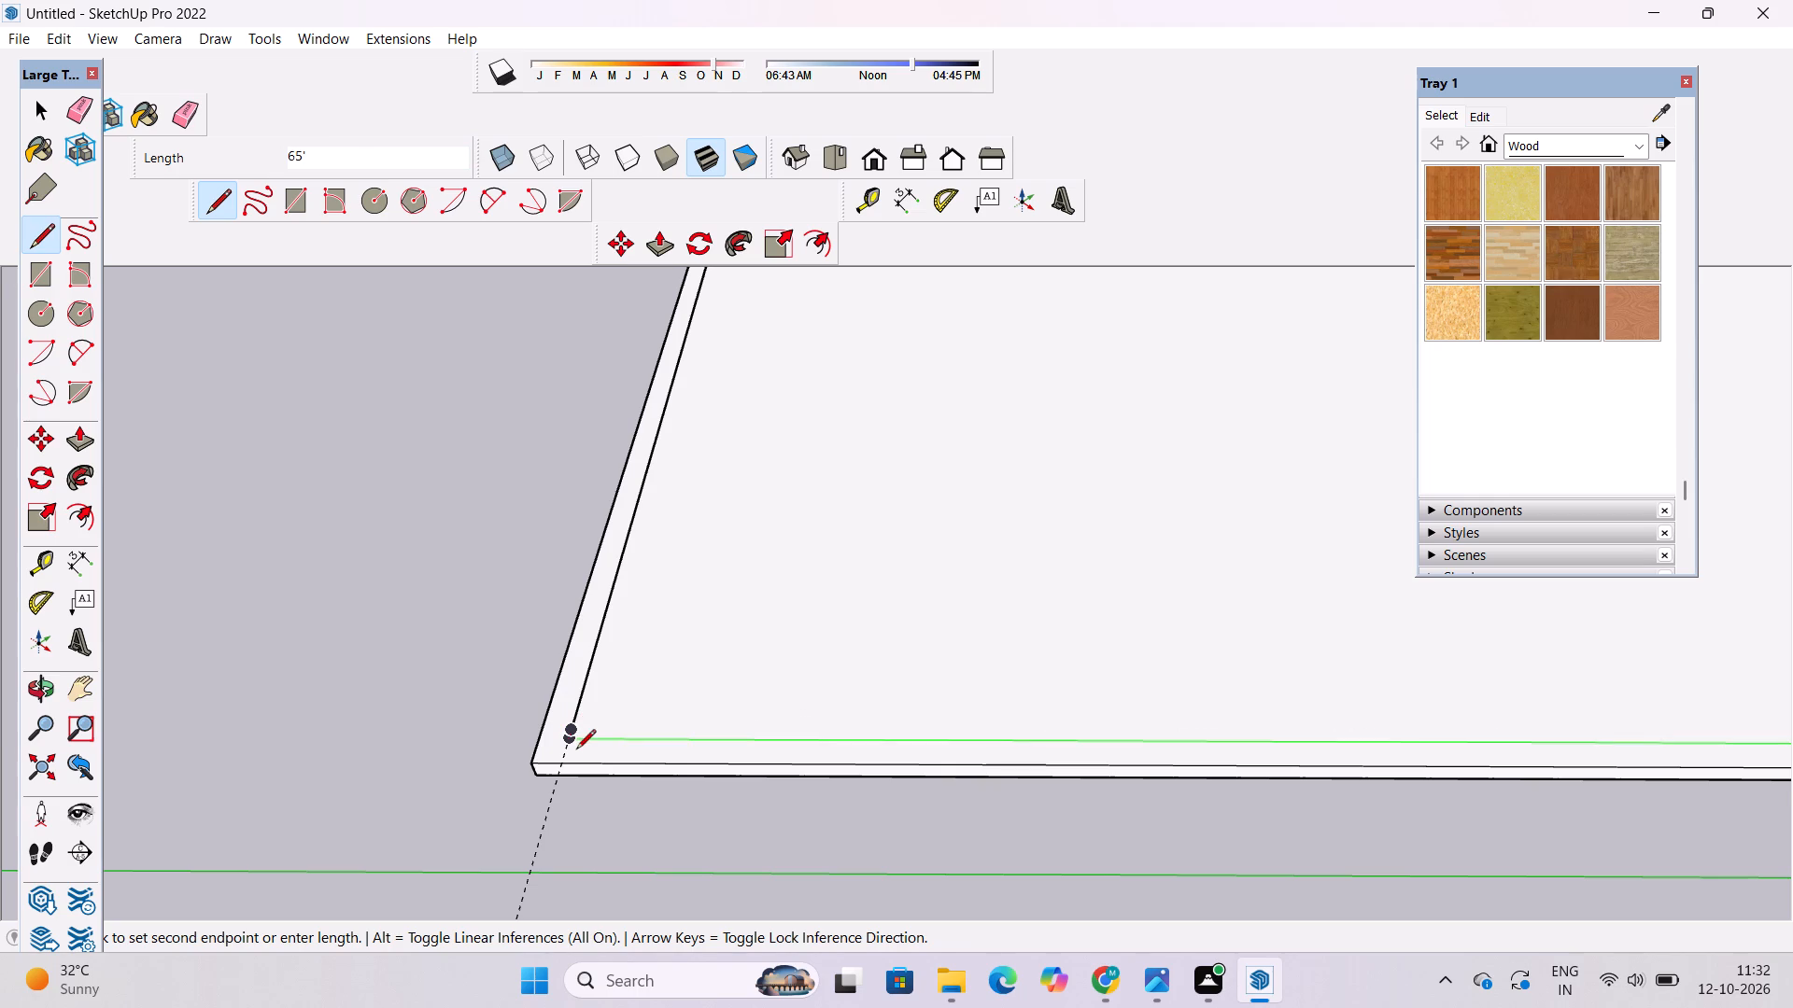
{"action": "scroll", "coordinate": [576, 750], "scroll_direction": "up", "scroll_amount": 20}
{"action": "scroll", "coordinate": [576, 750], "scroll_direction": "up", "scroll_amount": 3}
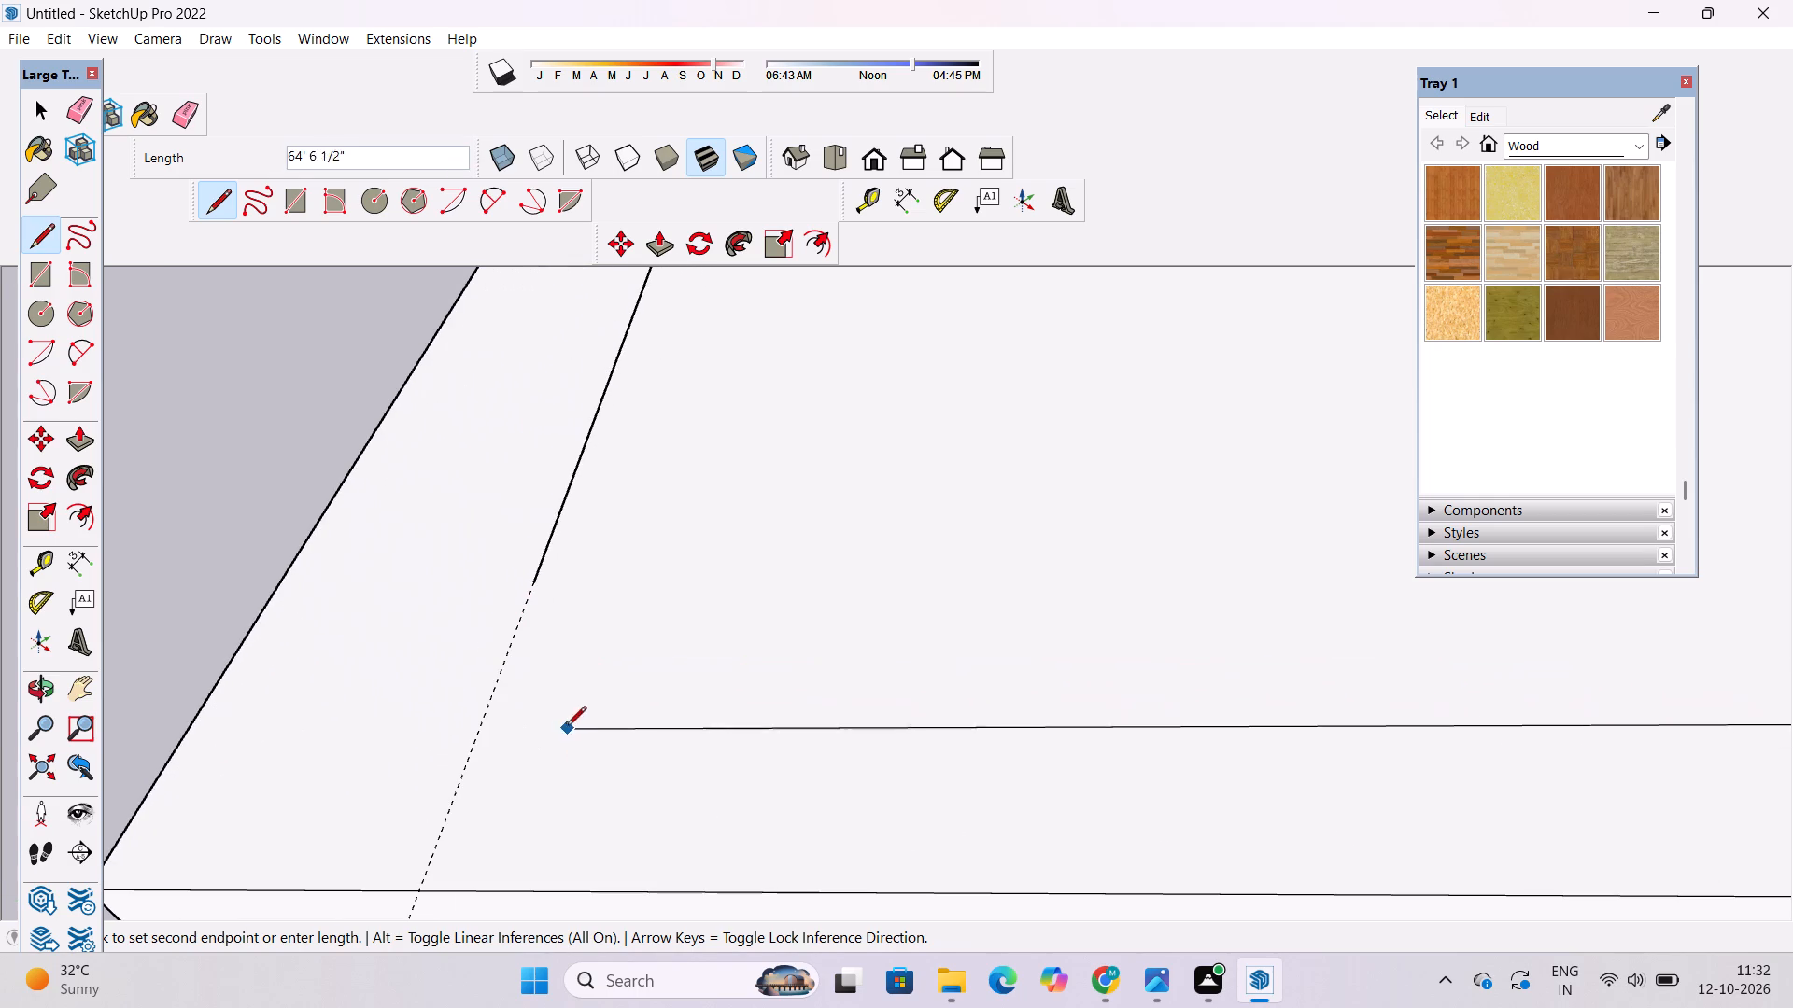
{"action": "left_click", "coordinate": [508, 647]}
{"action": "left_click", "coordinate": [540, 588]}
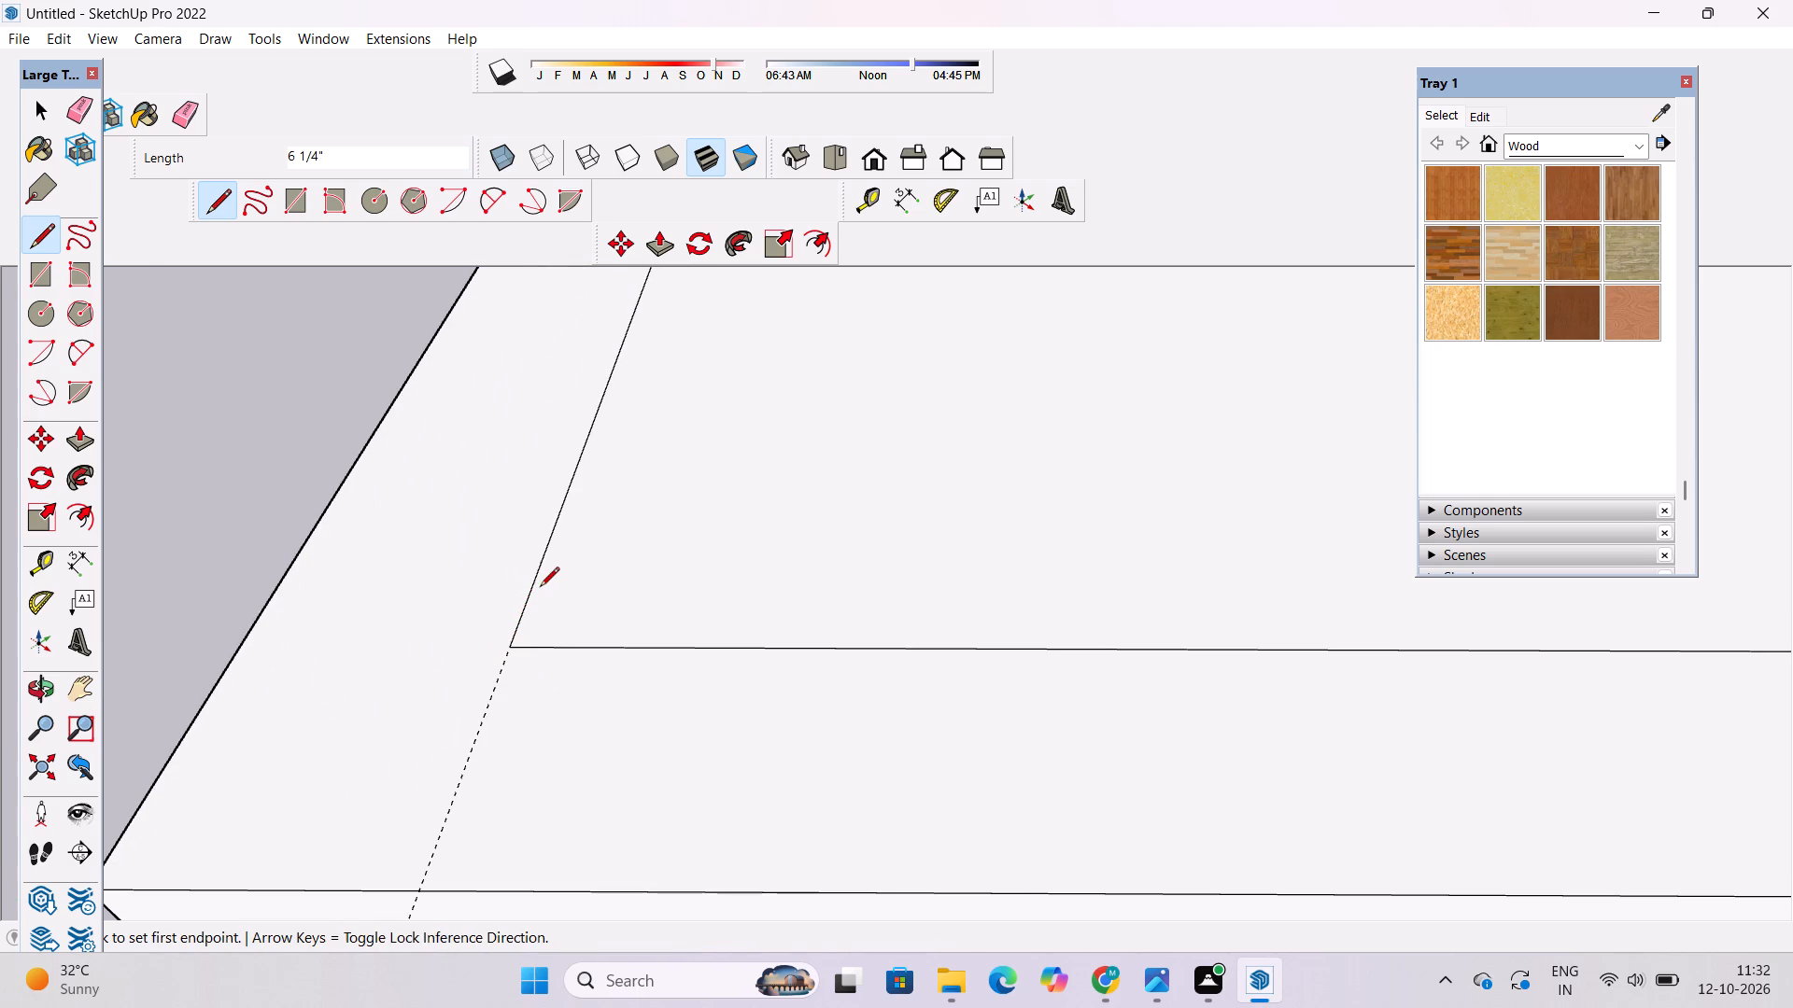
{"action": "key", "text": "space"}
Erase the dashed guide line running along the lengthened slab's outer rear edge.
{"action": "key", "text": "o"}
{"action": "scroll", "coordinate": [800, 554], "scroll_direction": "down", "scroll_amount": 3}
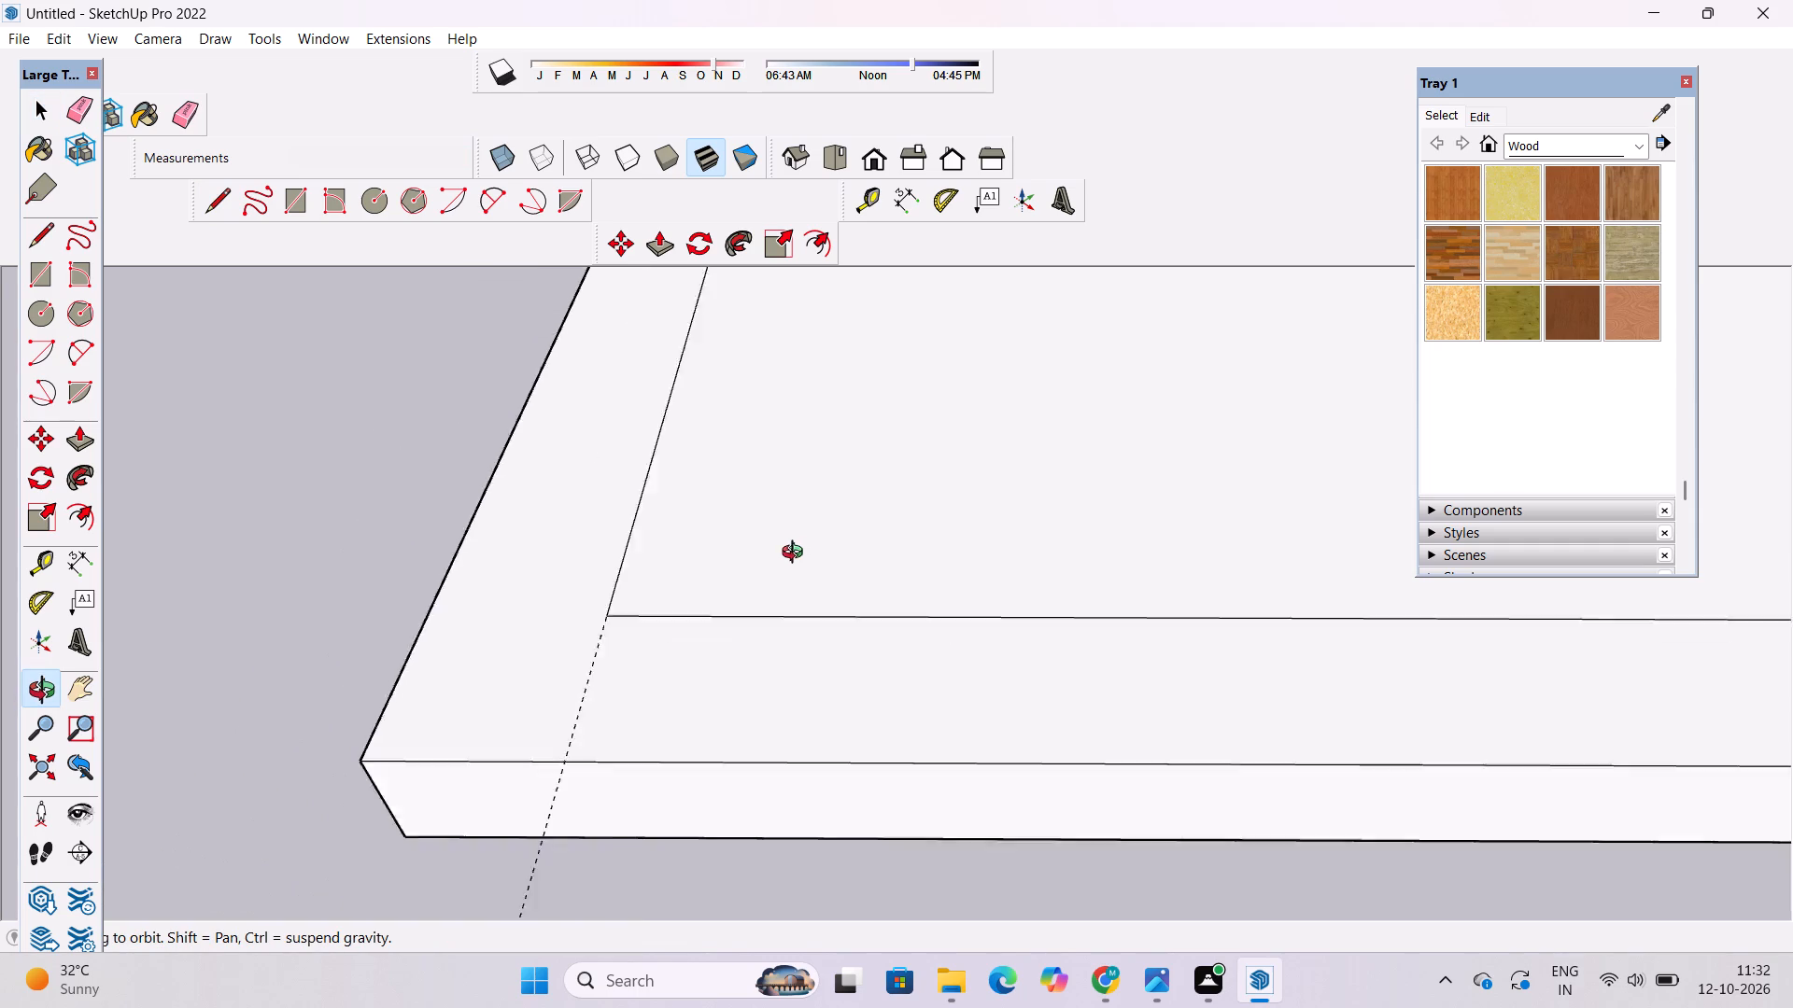
{"action": "scroll", "coordinate": [797, 554], "scroll_direction": "down", "scroll_amount": 10}
{"action": "left_click_drag", "start_coordinate": [798, 651], "coordinate": [896, 412]}
{"action": "scroll", "coordinate": [948, 436], "scroll_direction": "down", "scroll_amount": 3}
{"action": "left_click_drag", "start_coordinate": [992, 517], "coordinate": [977, 548], "text": "shift"}
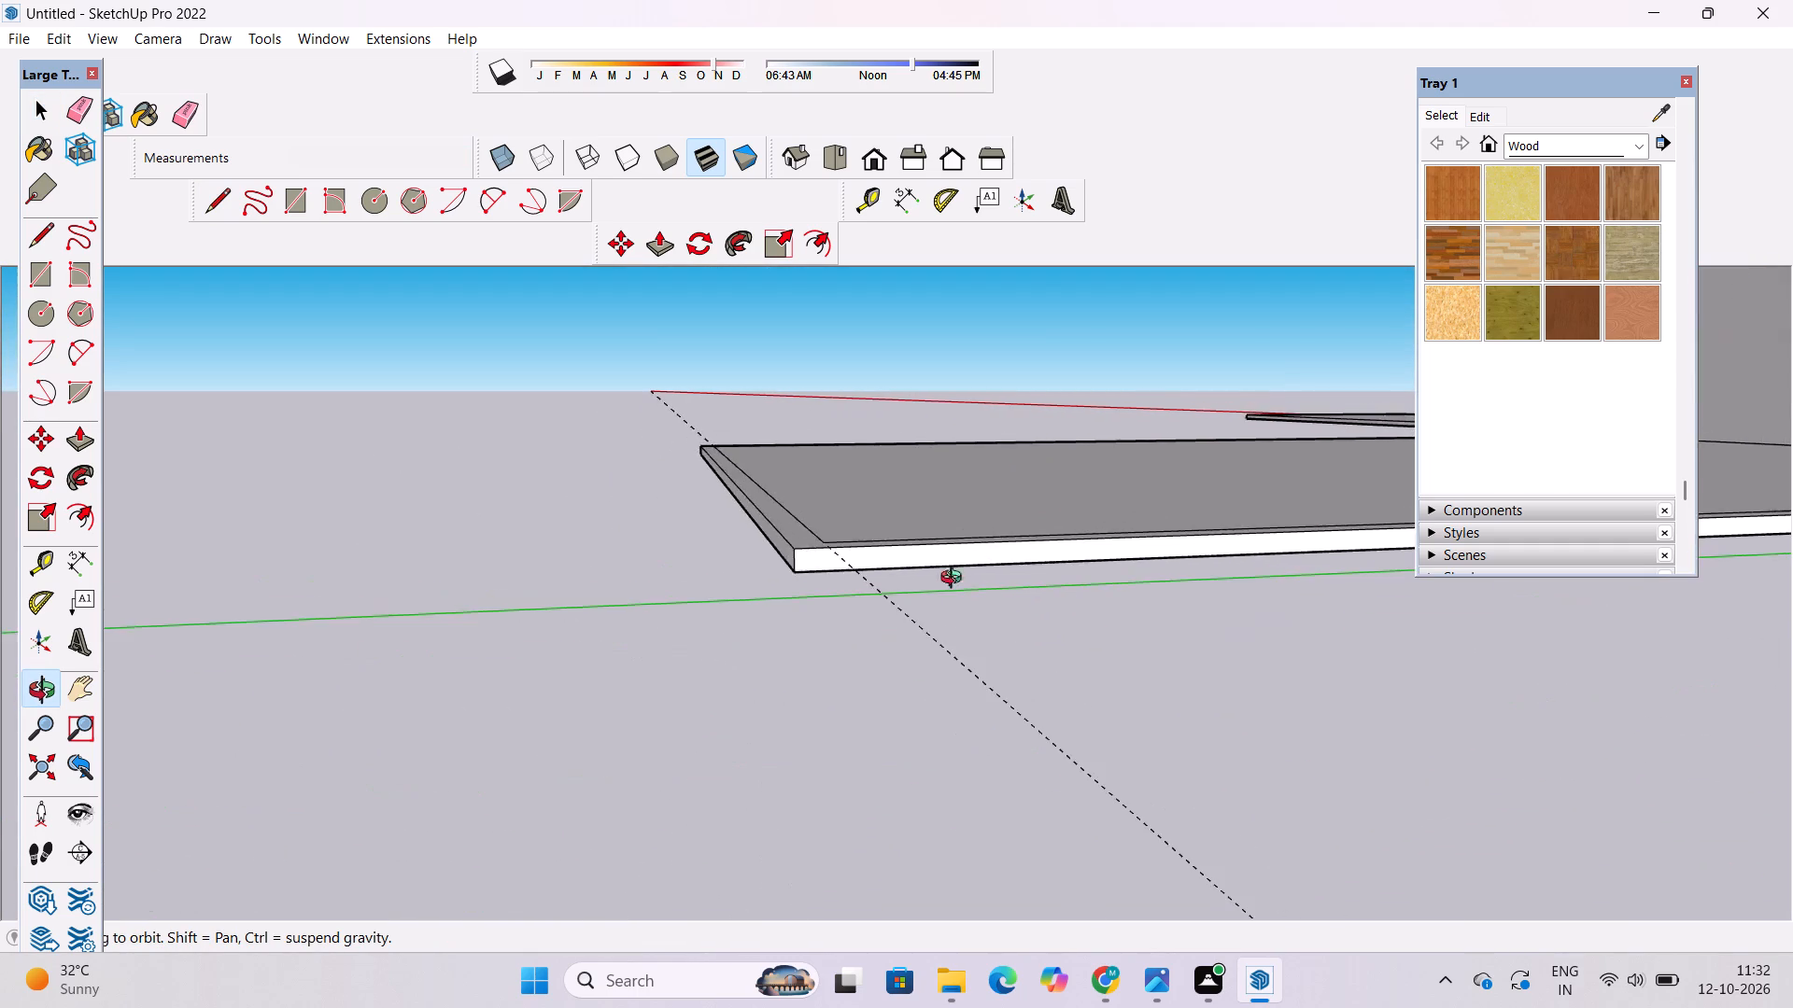
{"action": "left_click_drag", "start_coordinate": [929, 602], "coordinate": [601, 710]}
{"action": "left_click_drag", "start_coordinate": [599, 696], "coordinate": [967, 569], "text": "shift"}
{"action": "left_click_drag", "start_coordinate": [896, 624], "coordinate": [822, 680]}
{"action": "left_click_drag", "start_coordinate": [558, 709], "coordinate": [701, 679], "text": "shift"}
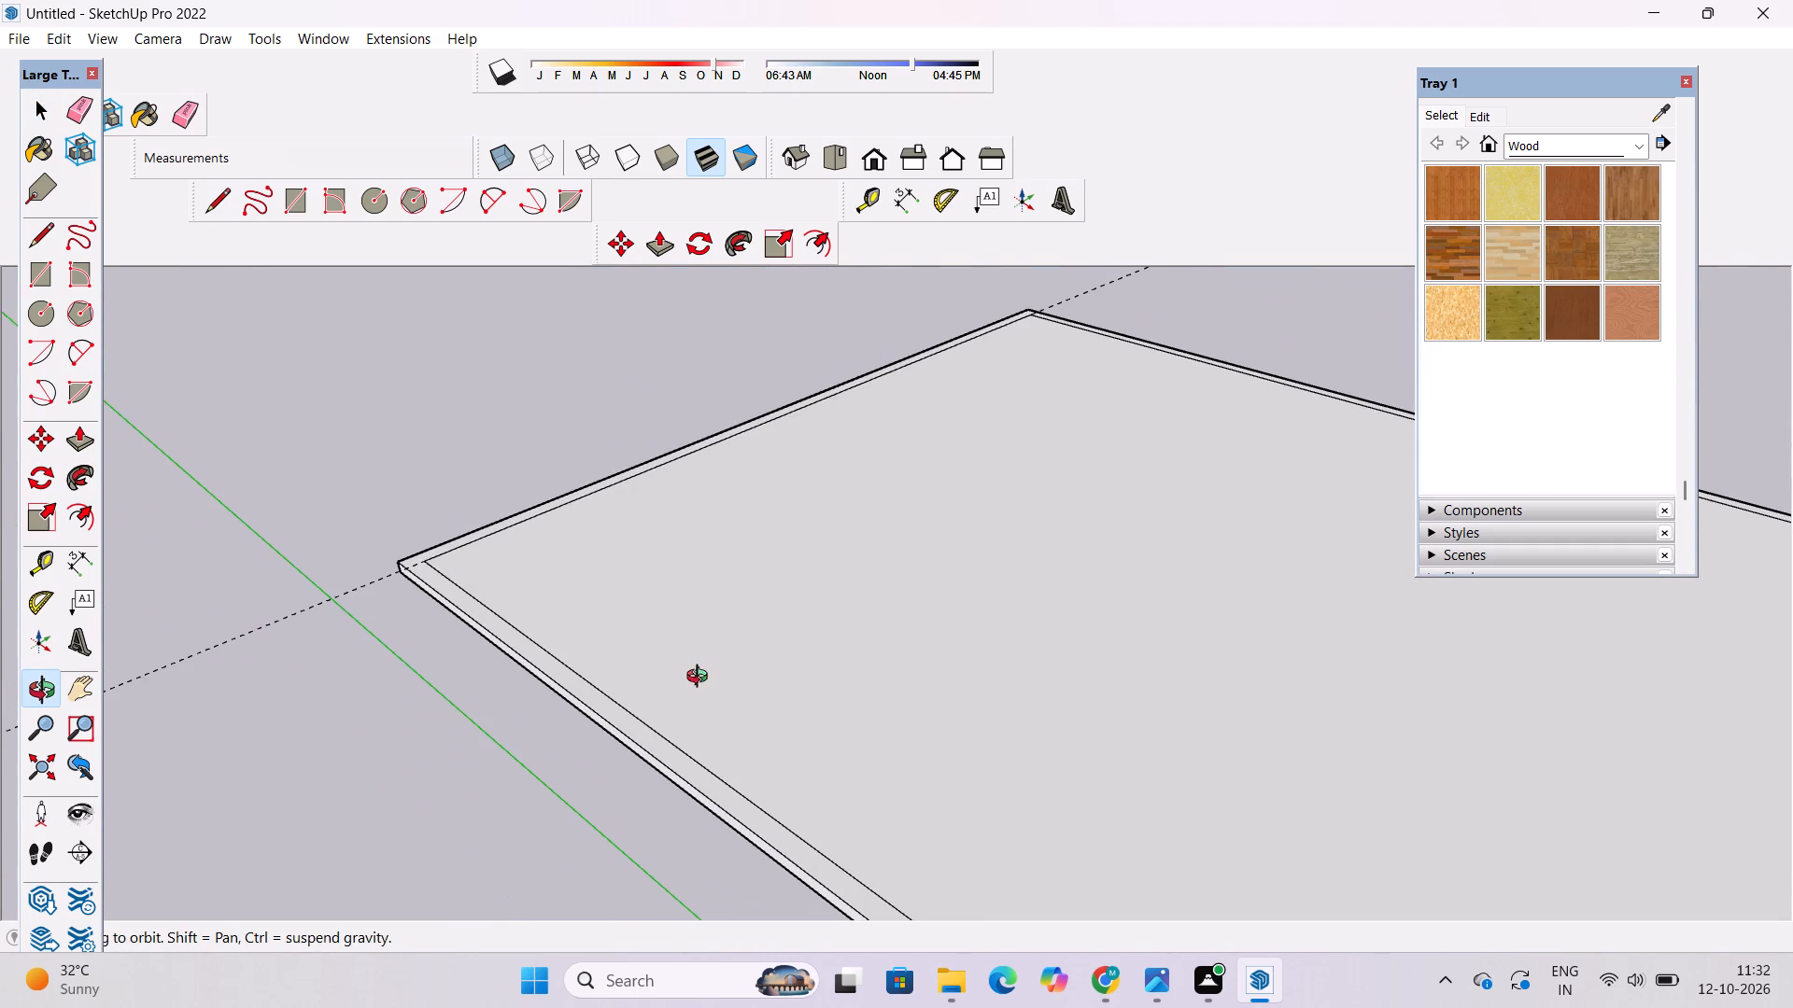
{"action": "key", "text": "e"}
{"action": "left_click_drag", "start_coordinate": [311, 580], "coordinate": [318, 608]}
{"action": "key", "text": "space"}
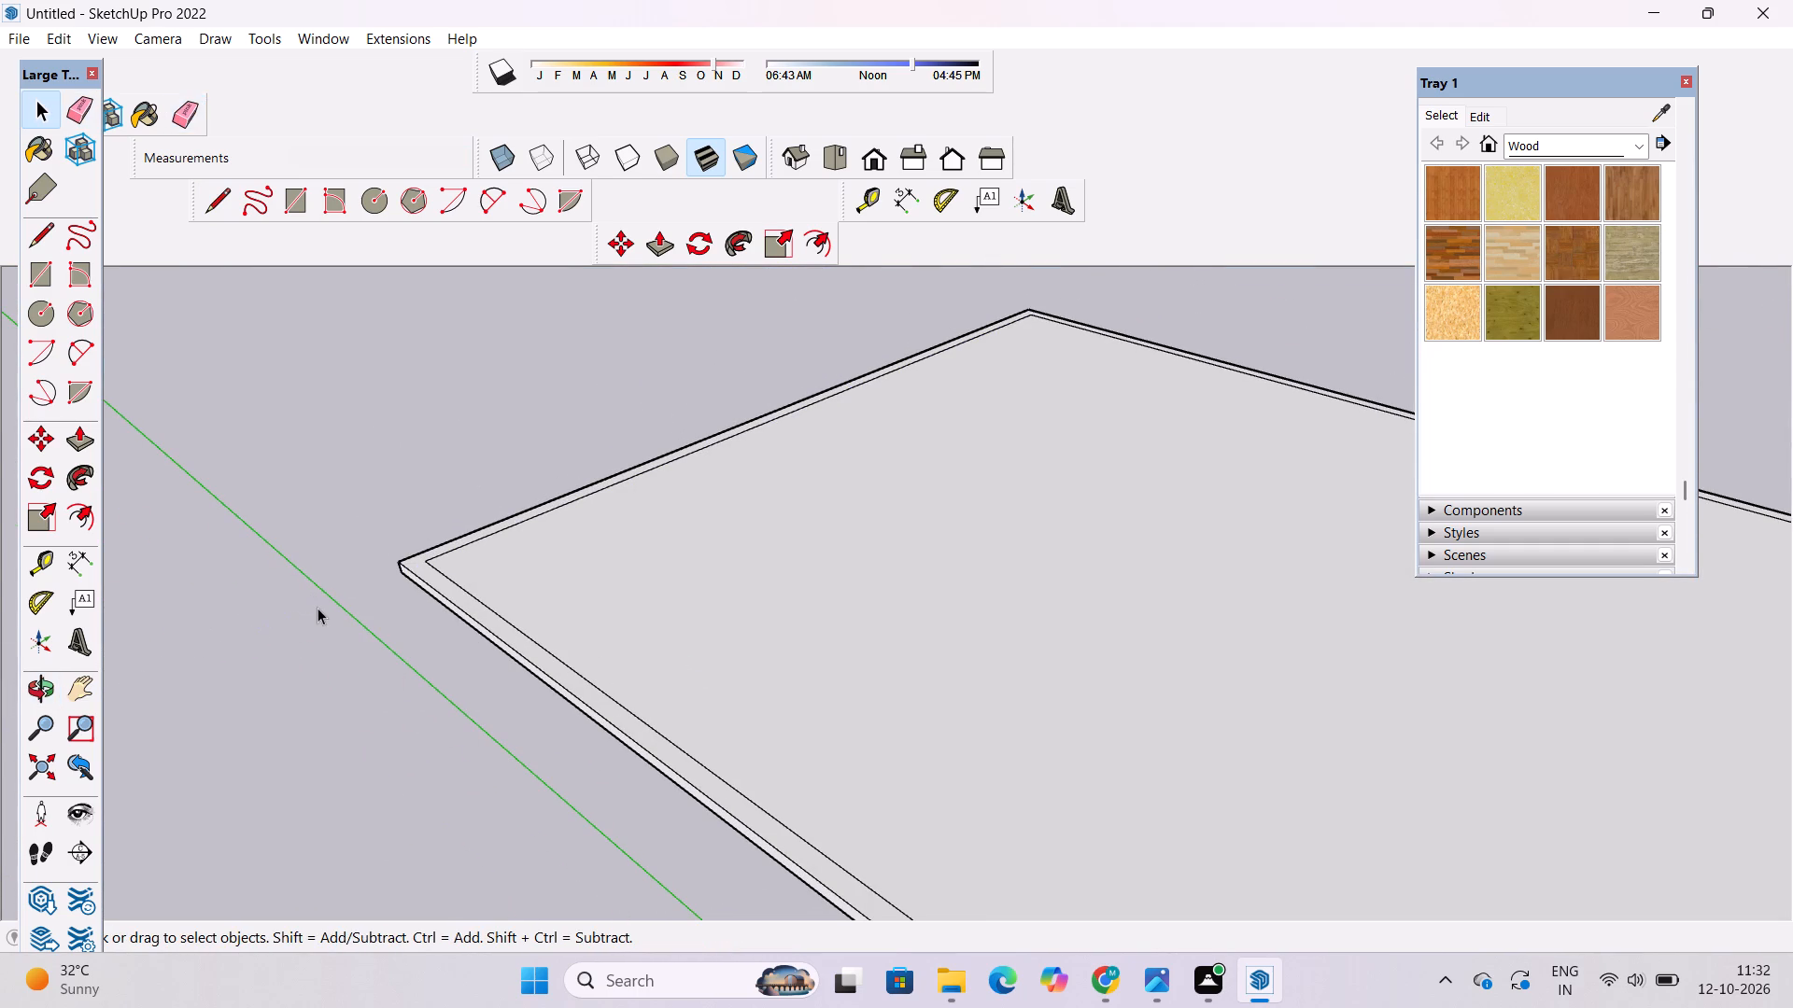
Push/Pull the rear slab's inset border up 81' to the underside of the house's roof slab to form the perimeter walls.
{"action": "key", "text": "o"}
{"action": "scroll", "coordinate": [462, 537], "scroll_direction": "down", "scroll_amount": 6}
{"action": "left_click_drag", "start_coordinate": [314, 603], "coordinate": [586, 581]}
{"action": "scroll", "coordinate": [599, 573], "scroll_direction": "down", "scroll_amount": 2}
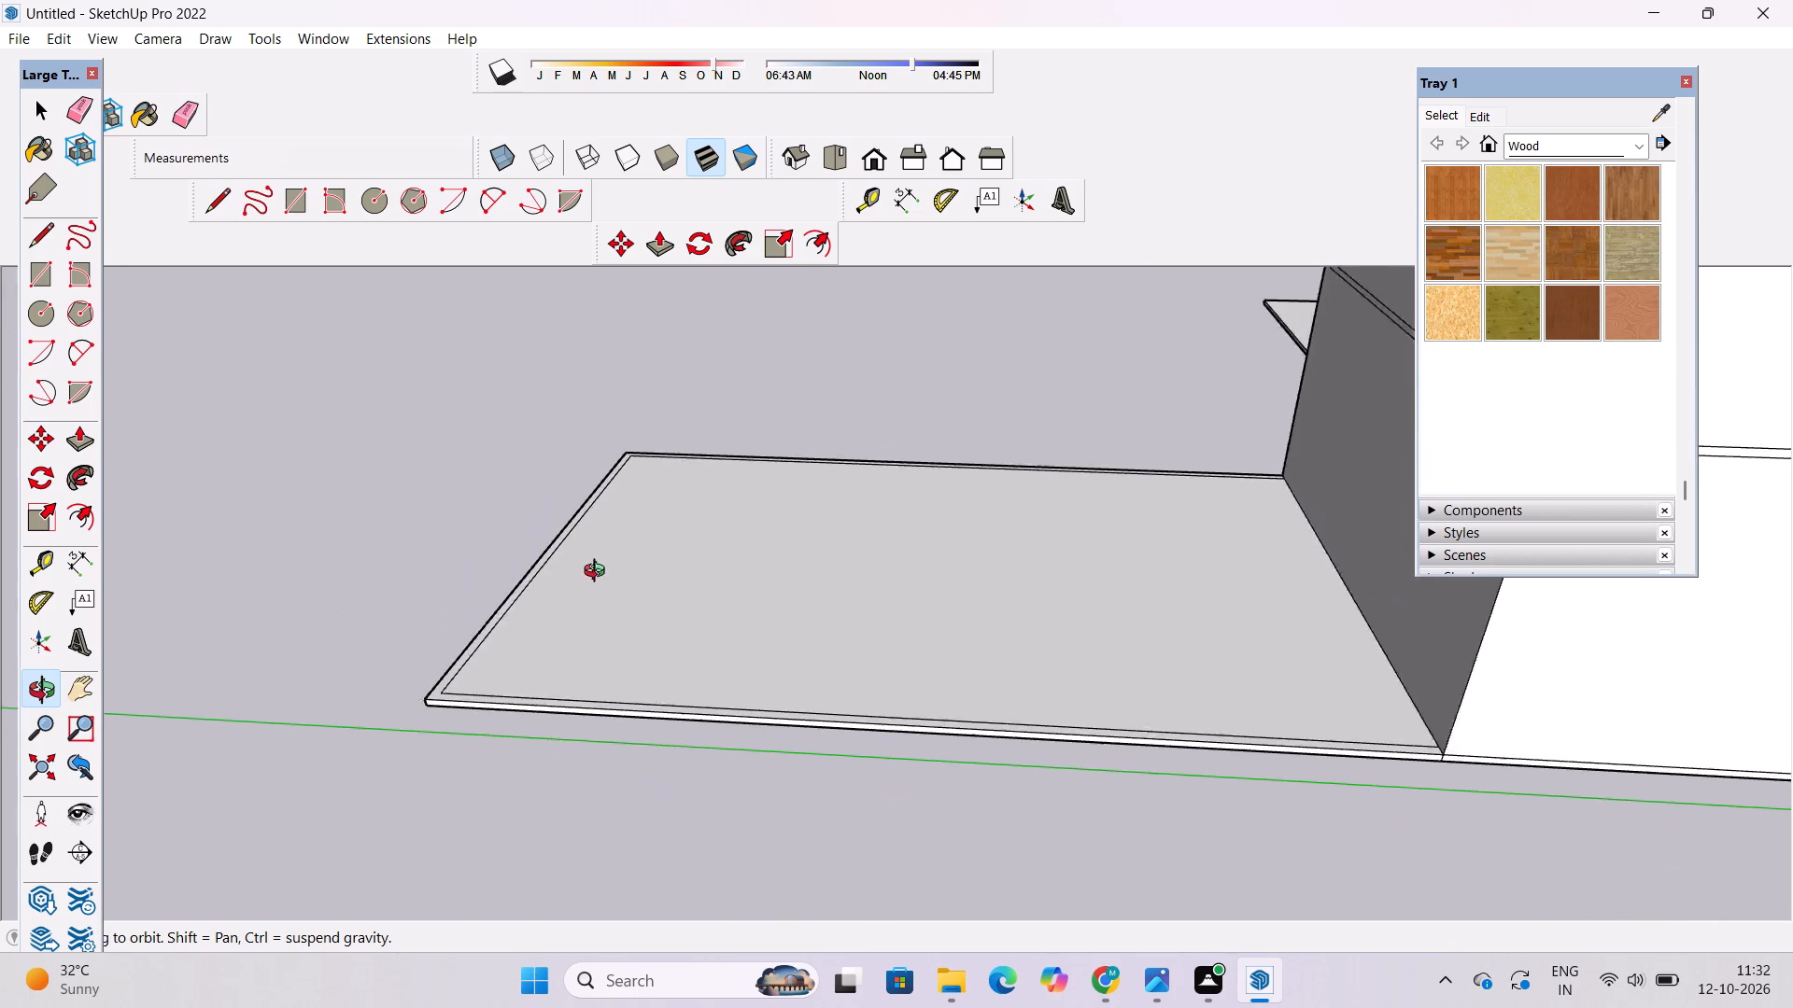
{"action": "scroll", "coordinate": [599, 573], "scroll_direction": "down", "scroll_amount": 2}
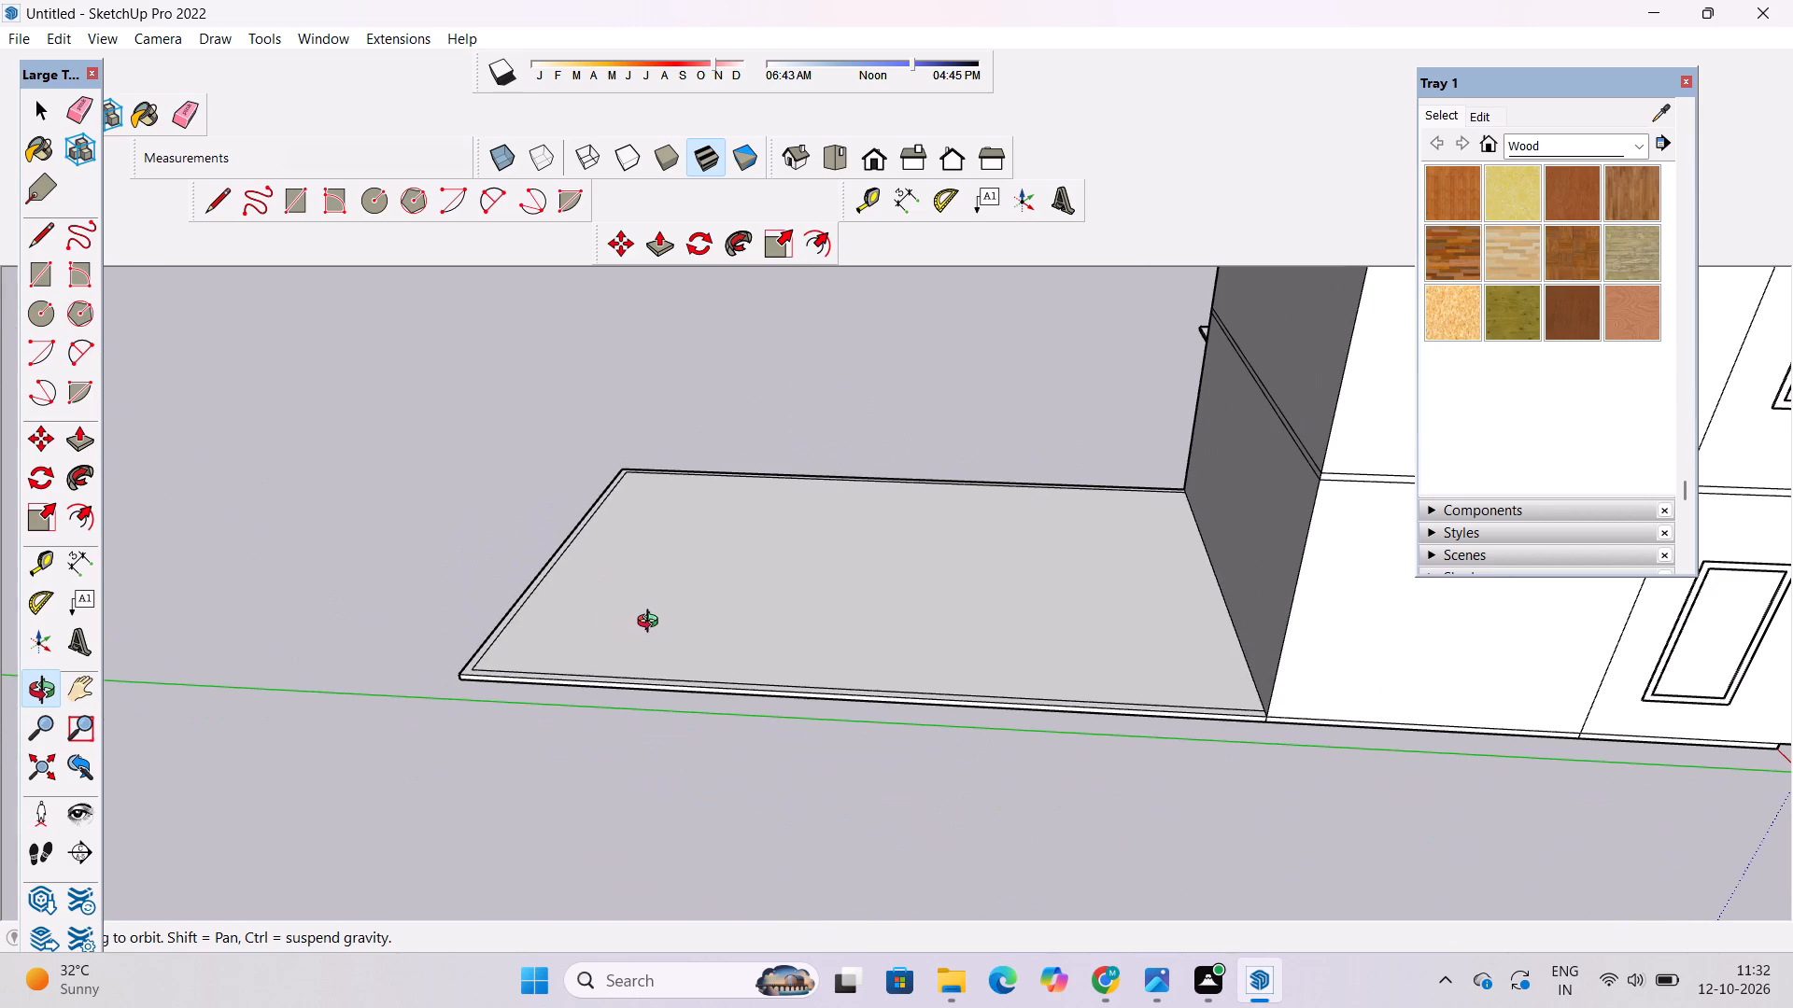
{"action": "scroll", "coordinate": [652, 621], "scroll_direction": "down", "scroll_amount": 1}
{"action": "left_click_drag", "start_coordinate": [651, 618], "coordinate": [598, 668], "text": "shift"}
{"action": "left_click_drag", "start_coordinate": [594, 672], "coordinate": [621, 685]}
{"action": "left_click_drag", "start_coordinate": [638, 711], "coordinate": [595, 706], "text": "shift"}
{"action": "left_click_drag", "start_coordinate": [603, 701], "coordinate": [747, 728]}
{"action": "scroll", "coordinate": [810, 702], "scroll_direction": "down", "scroll_amount": 6}
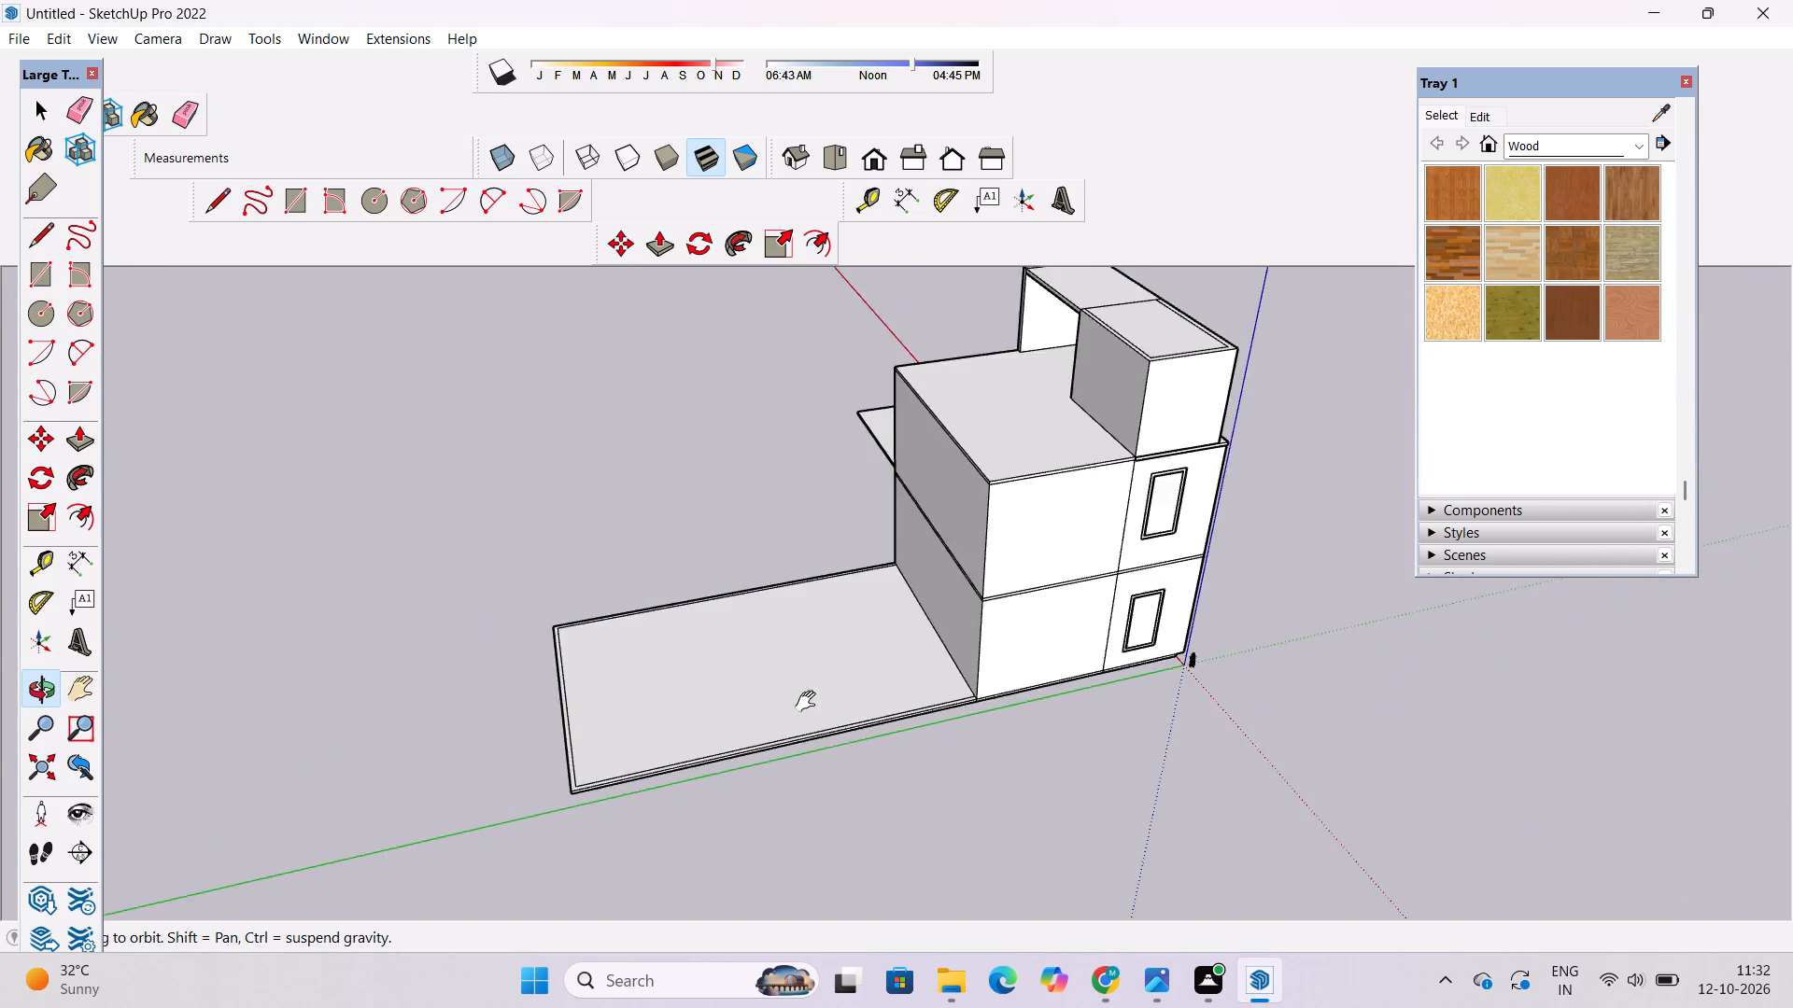
{"action": "left_click_drag", "start_coordinate": [809, 702], "coordinate": [773, 754], "text": "shift"}
{"action": "left_click_drag", "start_coordinate": [769, 758], "coordinate": [798, 715]}
{"action": "key", "text": "p"}
{"action": "scroll", "coordinate": [778, 772], "scroll_direction": "up", "scroll_amount": 5}
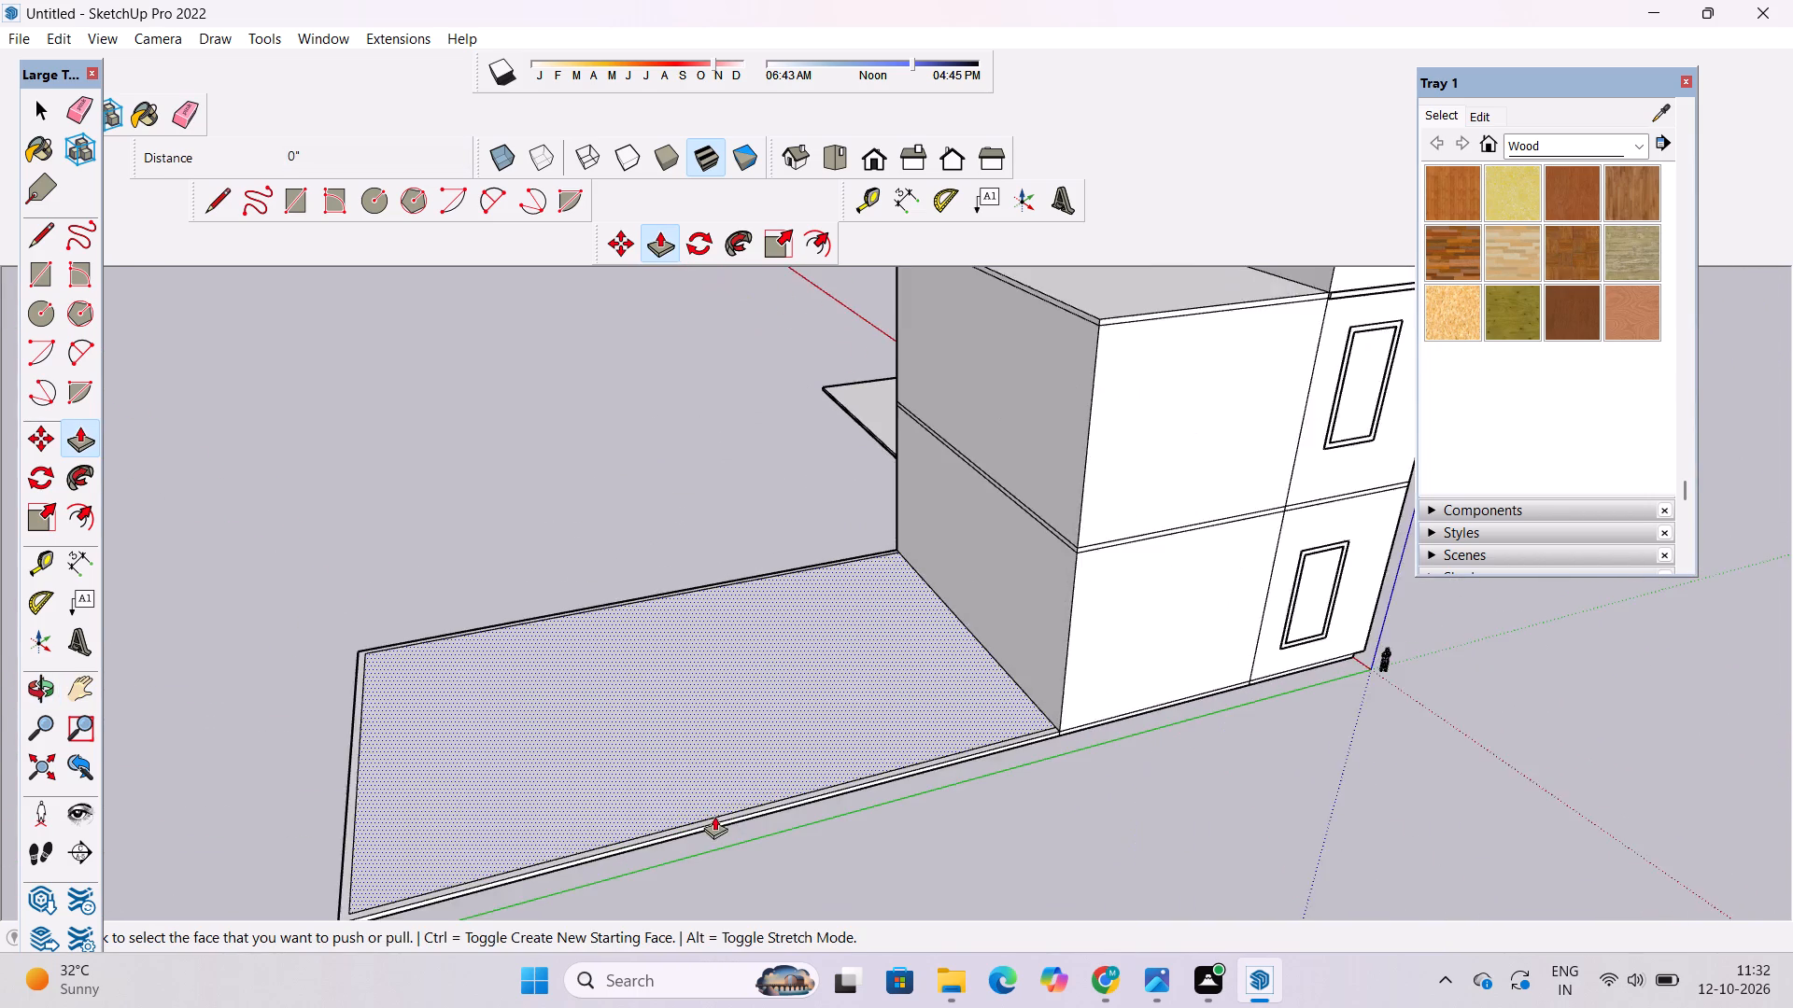
{"action": "scroll", "coordinate": [713, 817], "scroll_direction": "up", "scroll_amount": 11}
{"action": "left_click", "coordinate": [768, 807]}
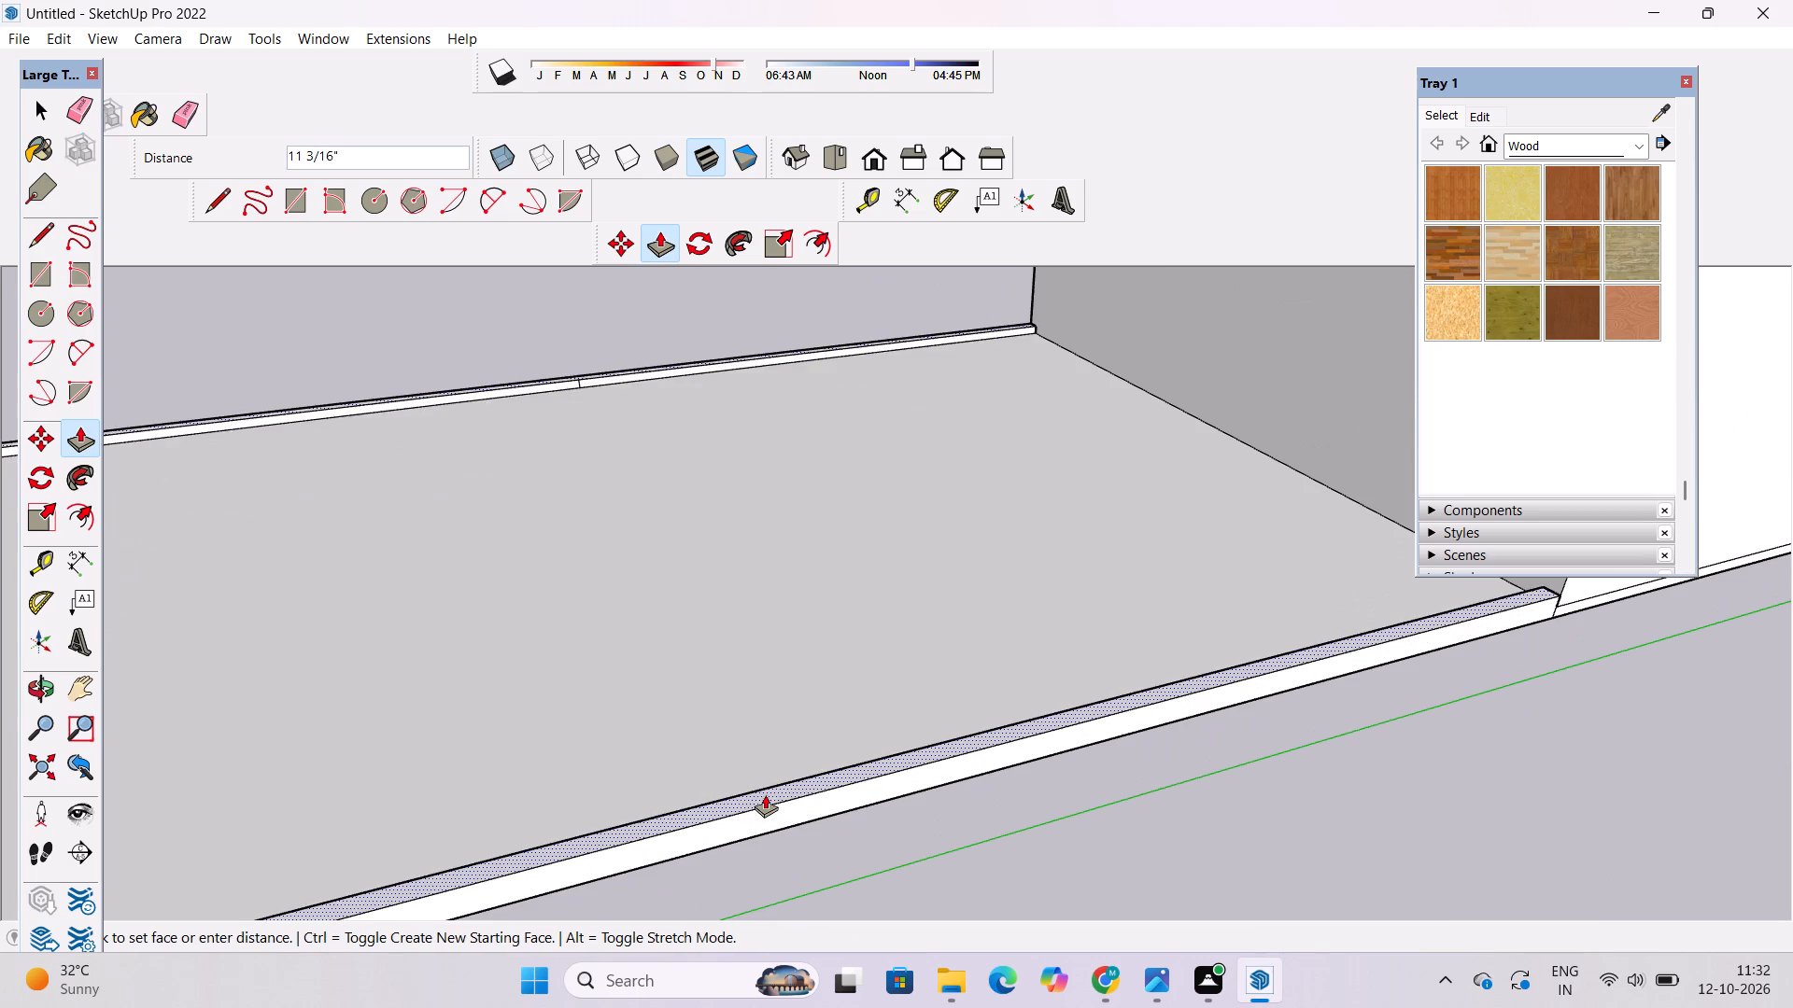
{"action": "scroll", "coordinate": [763, 793], "scroll_direction": "down", "scroll_amount": 18}
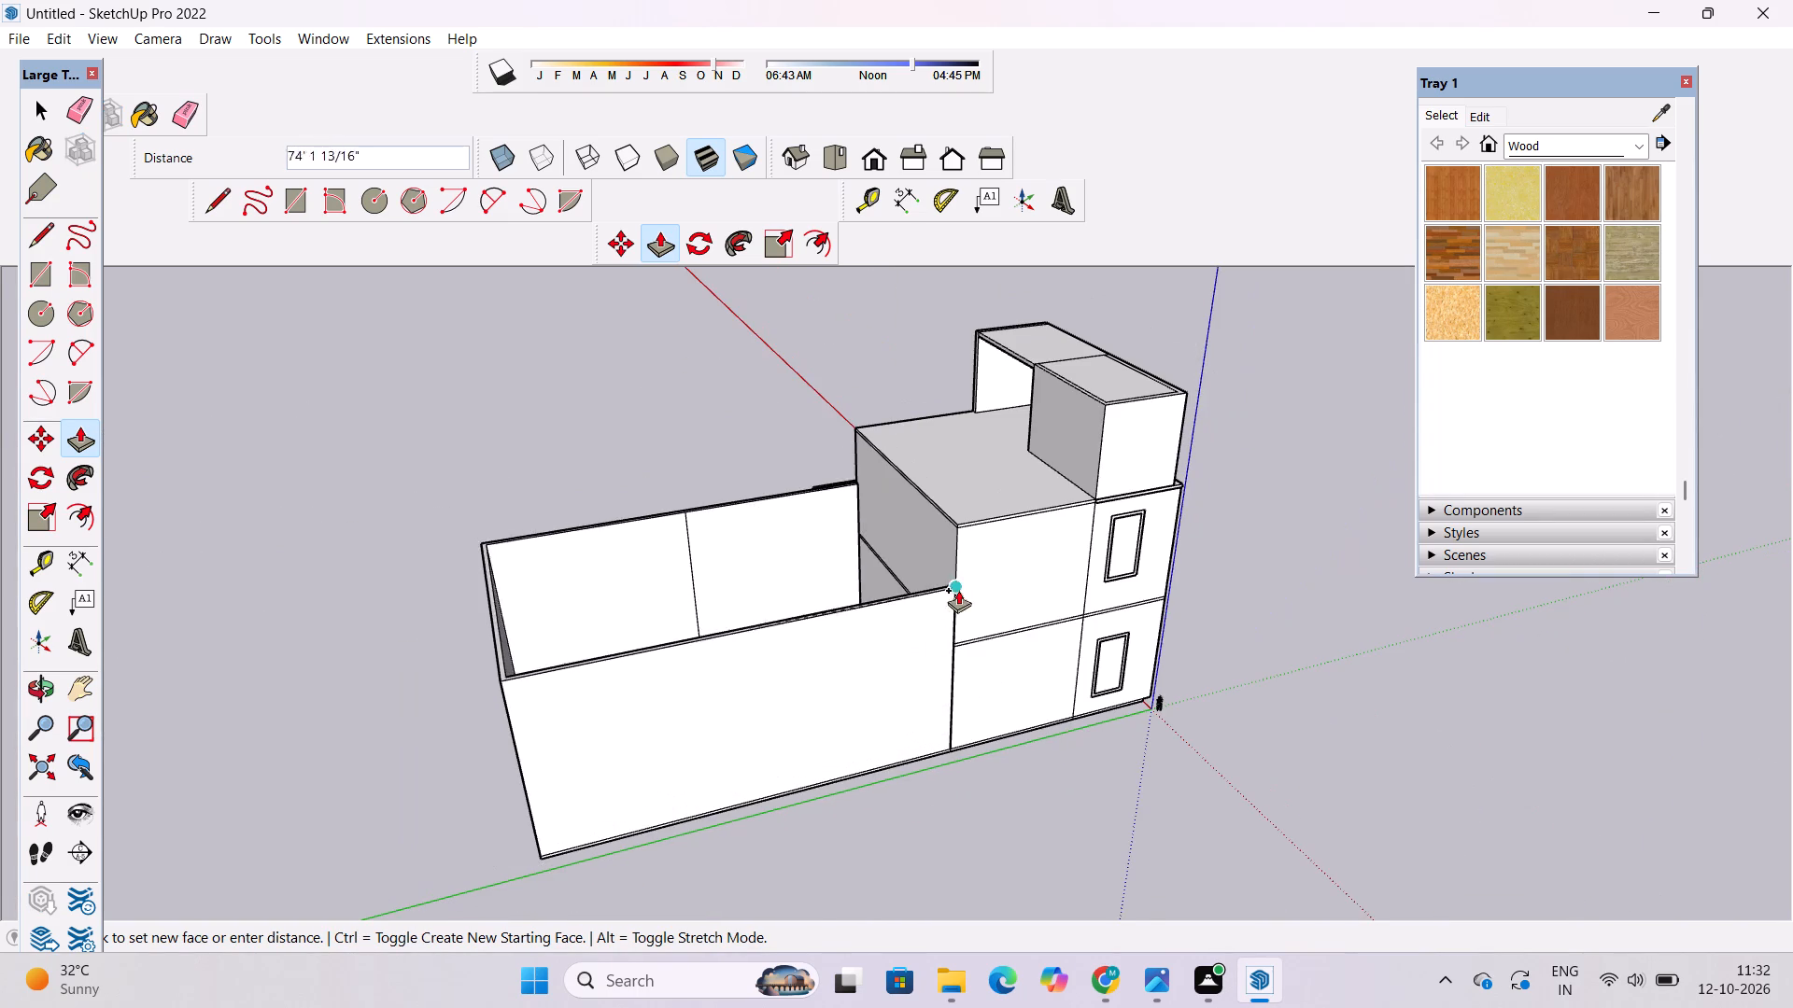
{"action": "scroll", "coordinate": [967, 535], "scroll_direction": "up", "scroll_amount": 11}
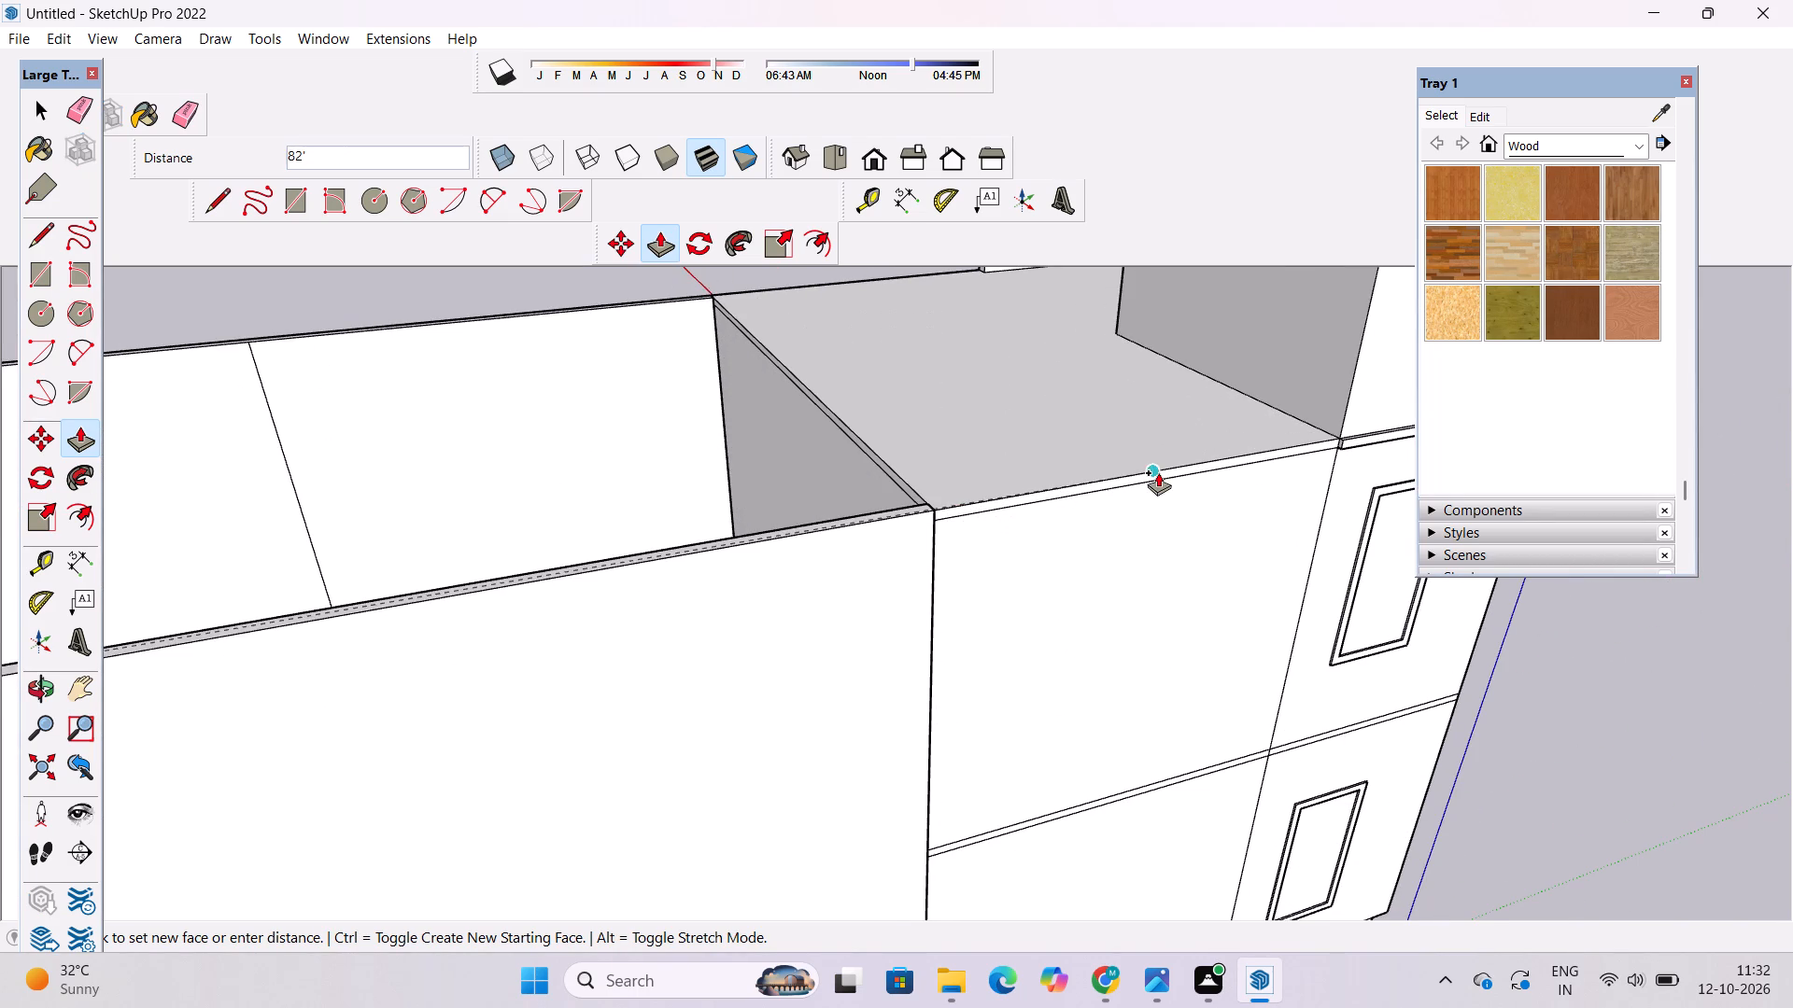
{"action": "left_click", "coordinate": [1179, 480]}
Erase the vertical seam line on the inner face of the rear block's long wall beside the green axis.
{"action": "scroll", "coordinate": [914, 528], "scroll_direction": "up", "scroll_amount": 2}
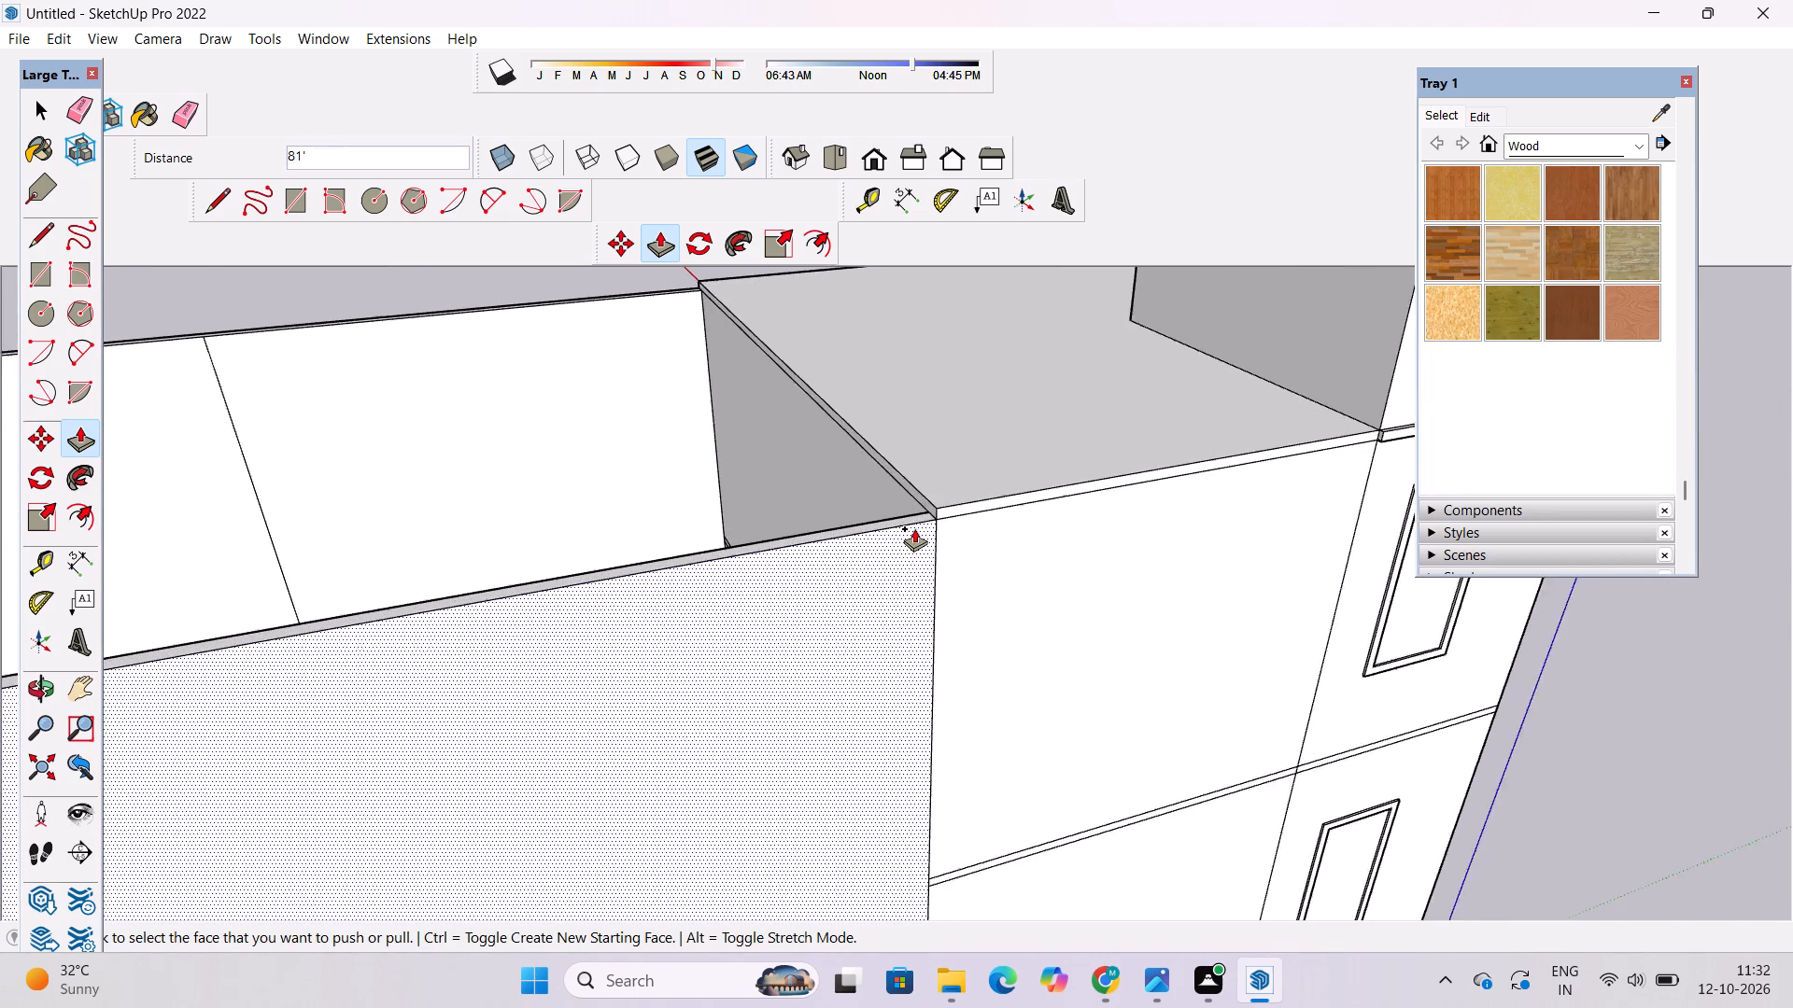
{"action": "scroll", "coordinate": [914, 528], "scroll_direction": "up", "scroll_amount": 11}
{"action": "key", "text": "o"}
{"action": "left_click_drag", "start_coordinate": [1218, 566], "coordinate": [547, 634]}
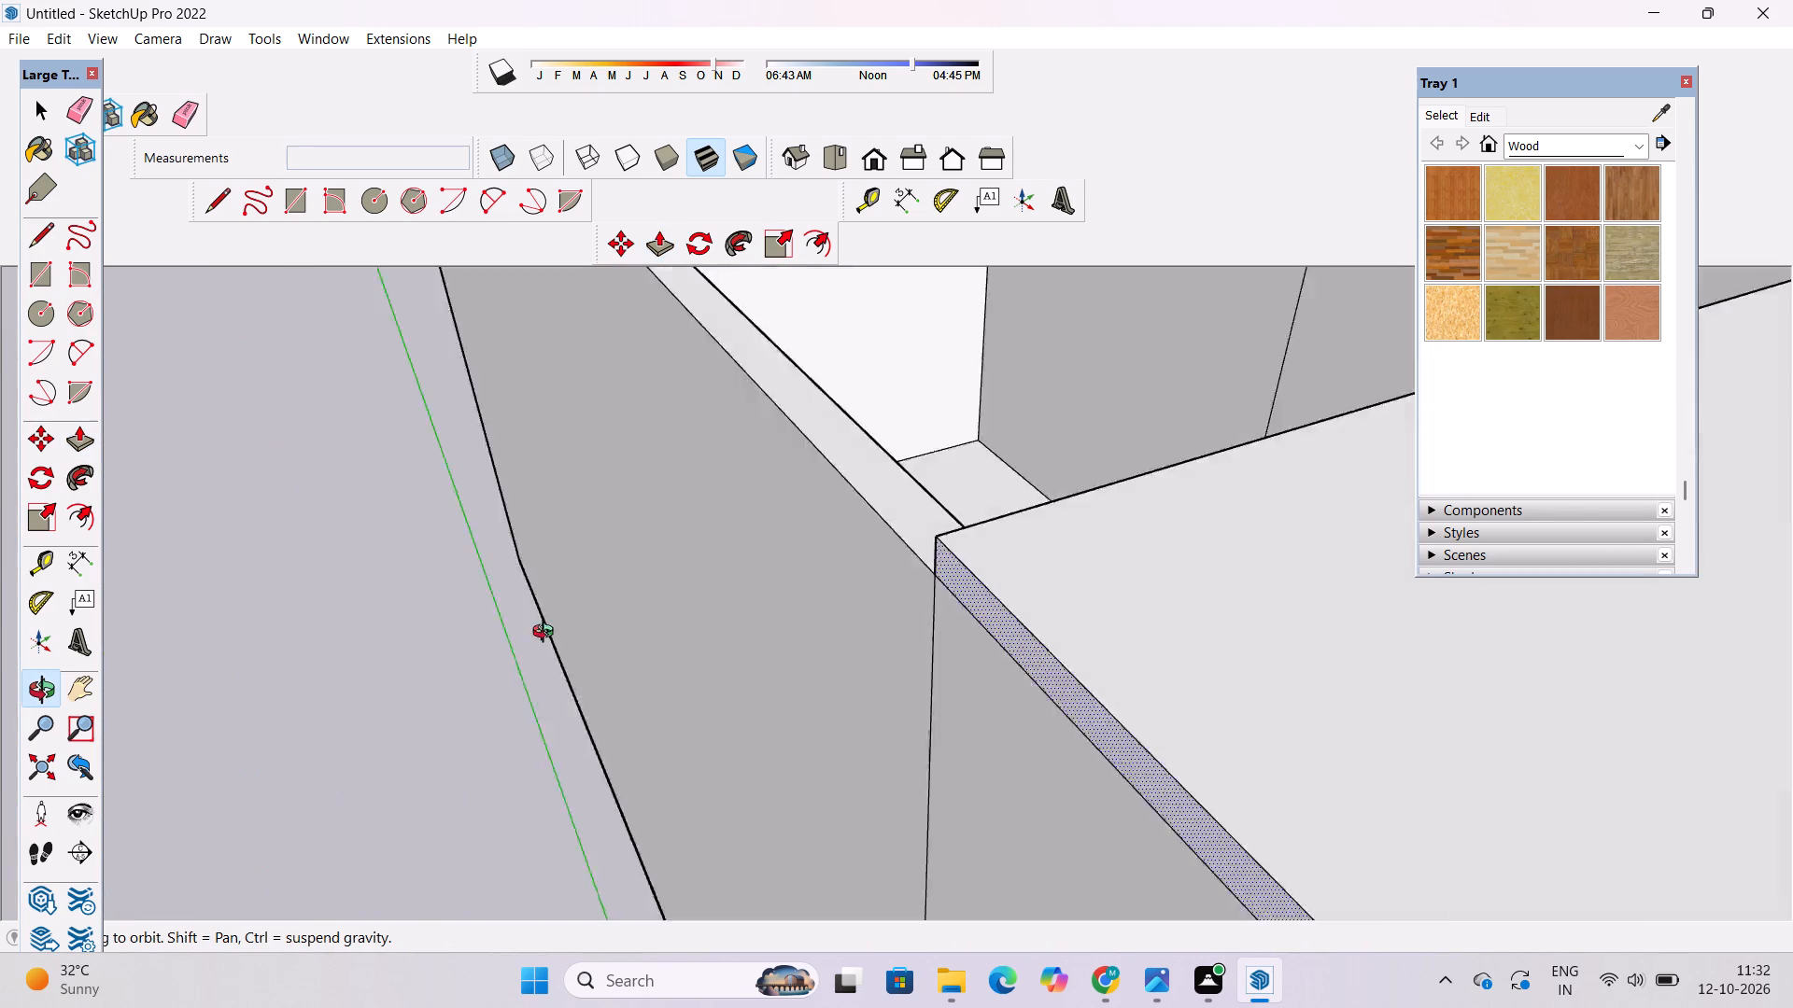
{"action": "left_click_drag", "start_coordinate": [547, 634], "coordinate": [460, 648]}
{"action": "scroll", "coordinate": [966, 497], "scroll_direction": "down", "scroll_amount": 5}
{"action": "left_click_drag", "start_coordinate": [998, 513], "coordinate": [1007, 588], "text": "shift"}
{"action": "left_click_drag", "start_coordinate": [1140, 600], "coordinate": [713, 525]}
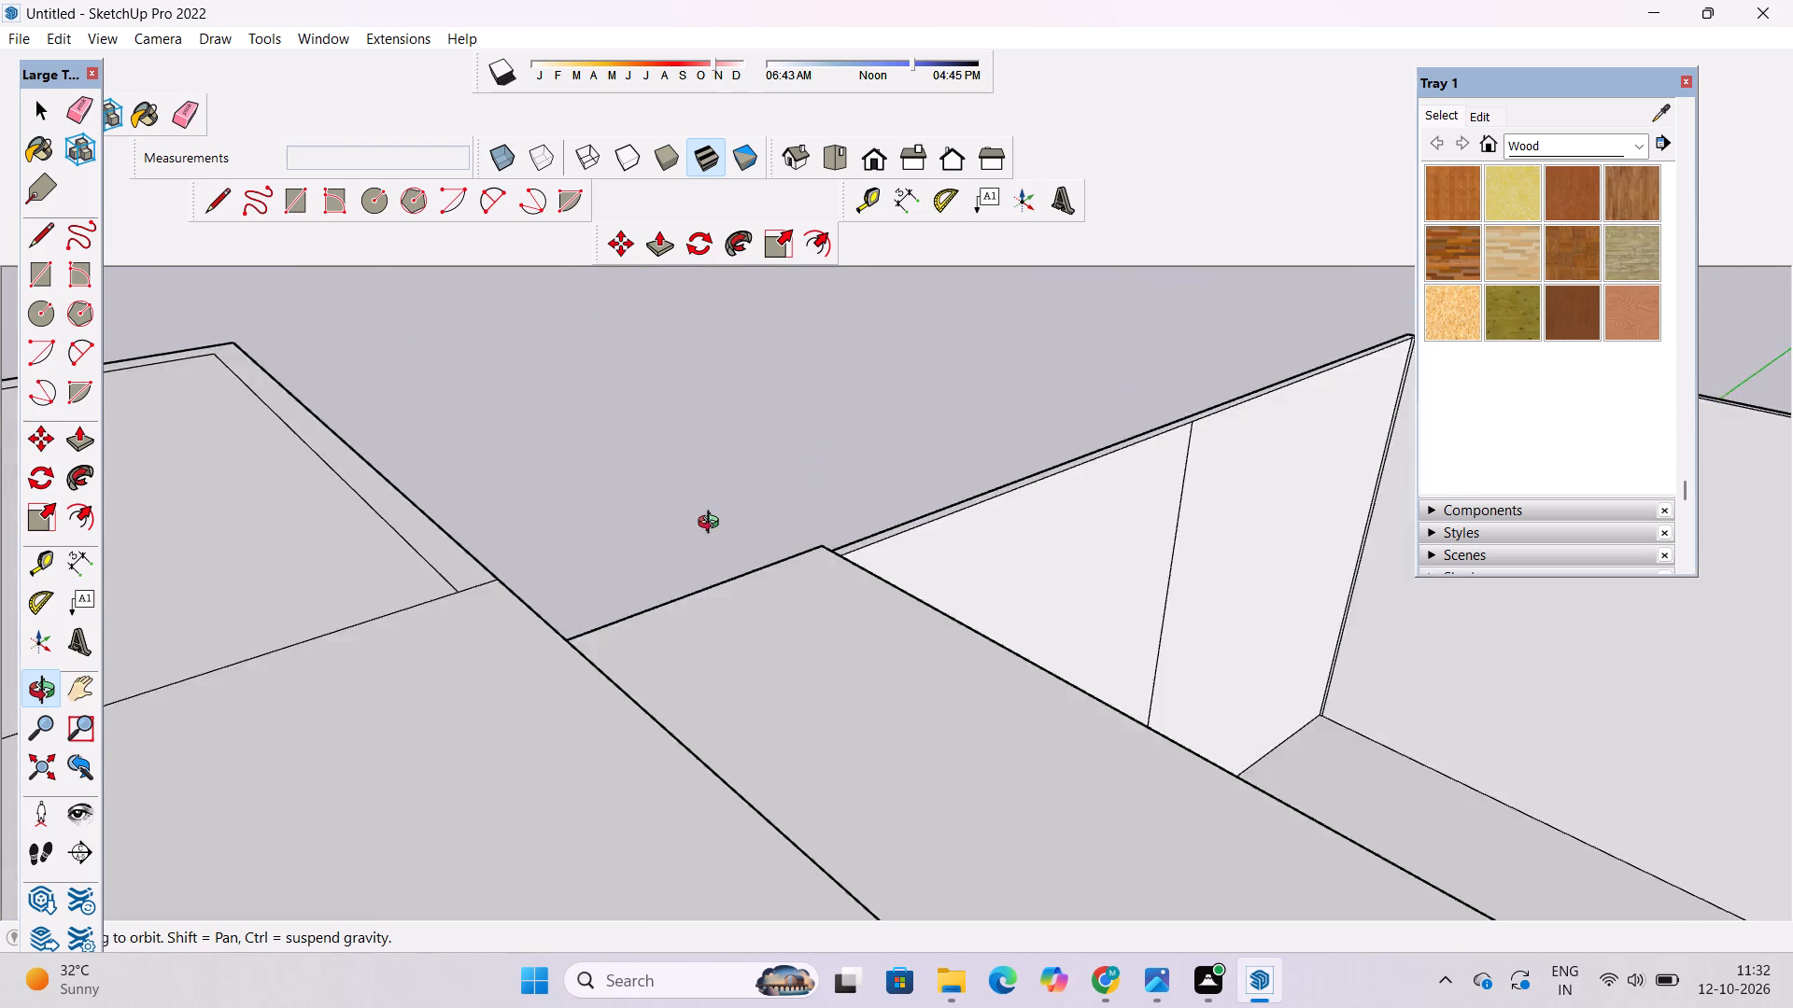
{"action": "left_click_drag", "start_coordinate": [713, 525], "coordinate": [399, 579]}
{"action": "left_click_drag", "start_coordinate": [685, 712], "coordinate": [742, 493], "text": "shift"}
{"action": "left_click_drag", "start_coordinate": [1030, 592], "coordinate": [737, 522], "text": "shift"}
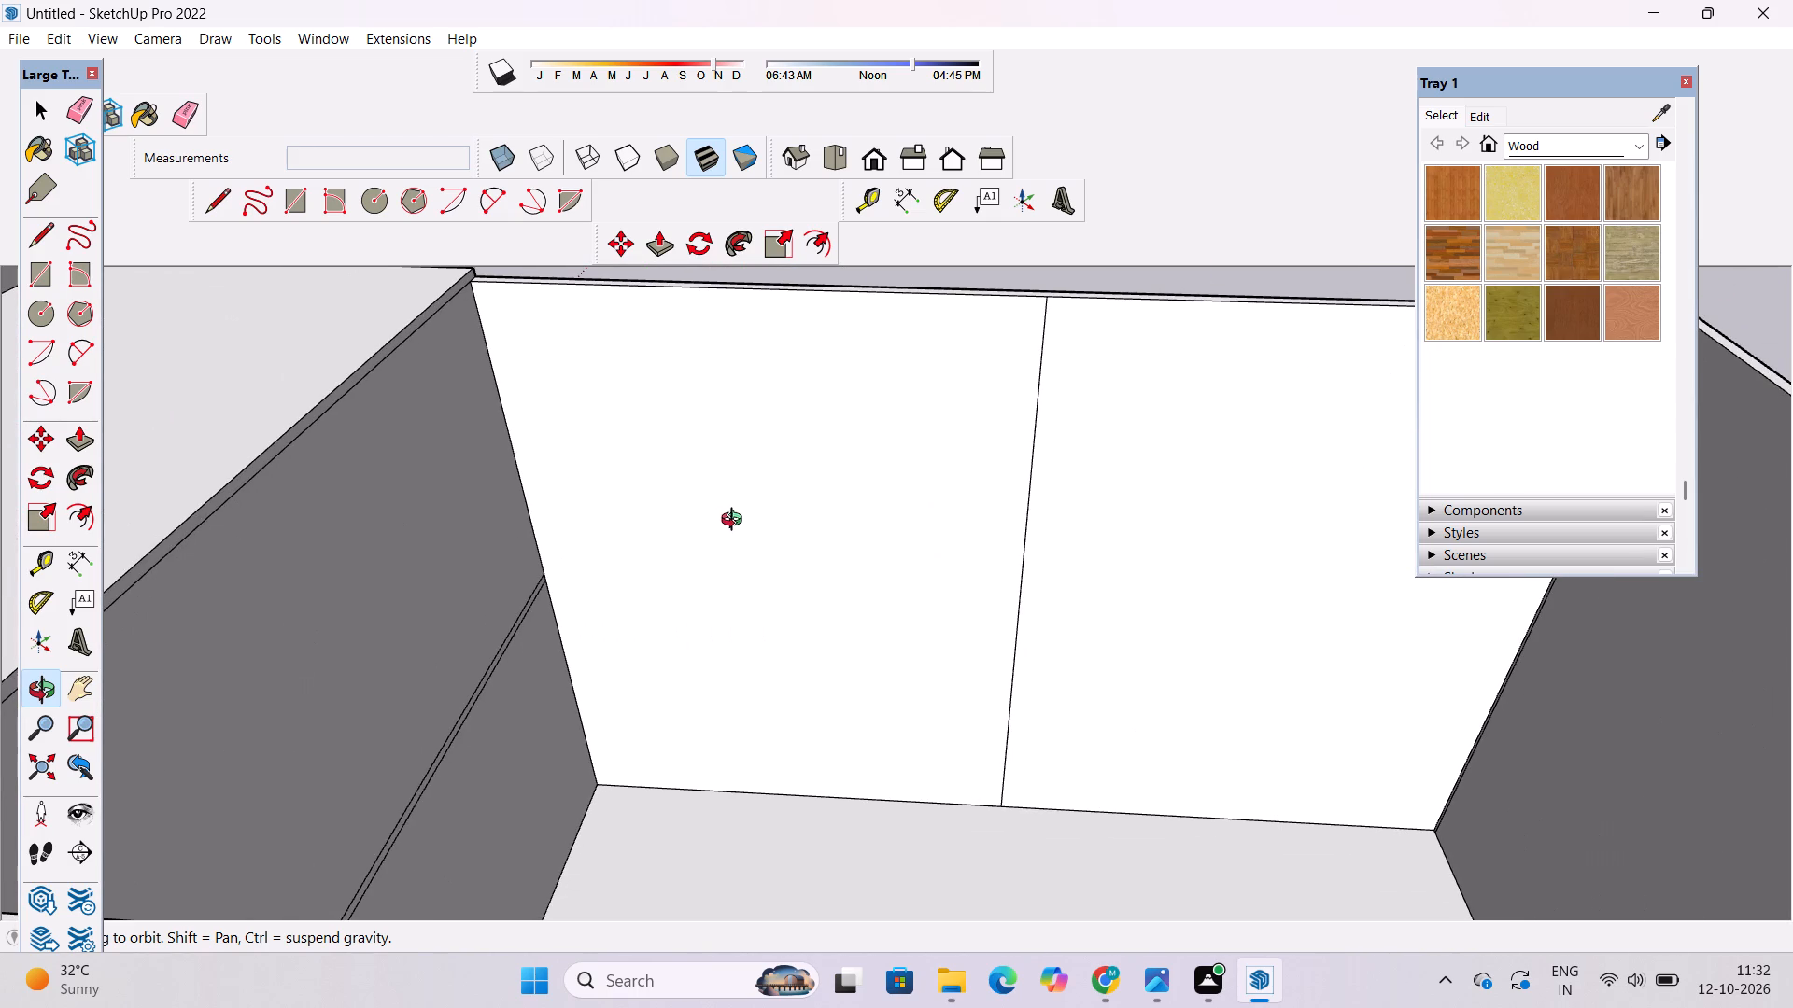
{"action": "key", "text": "e"}
{"action": "left_click_drag", "start_coordinate": [1041, 453], "coordinate": [1028, 475]}
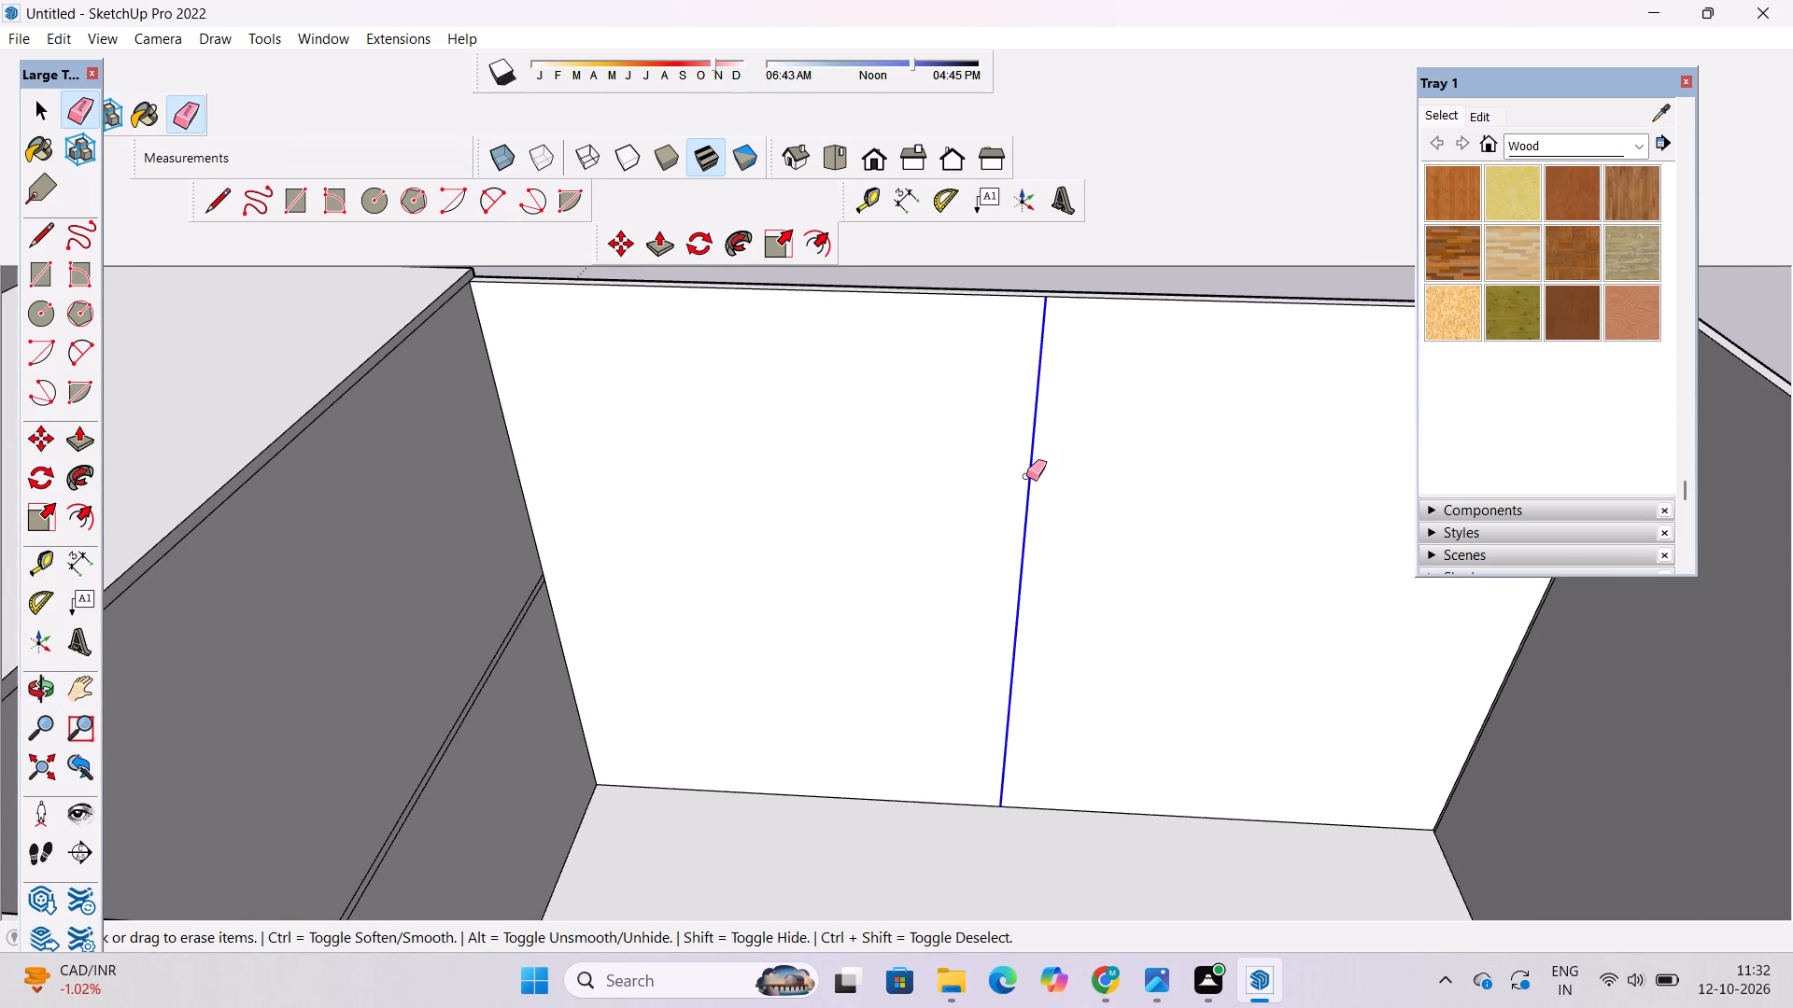
Erase the vertical seam line on the inner face of the rear block's long wall away from the green axis.
{"action": "key", "text": "o"}
{"action": "left_click_drag", "start_coordinate": [1460, 697], "coordinate": [512, 630]}
{"action": "left_click_drag", "start_coordinate": [939, 498], "coordinate": [1200, 907]}
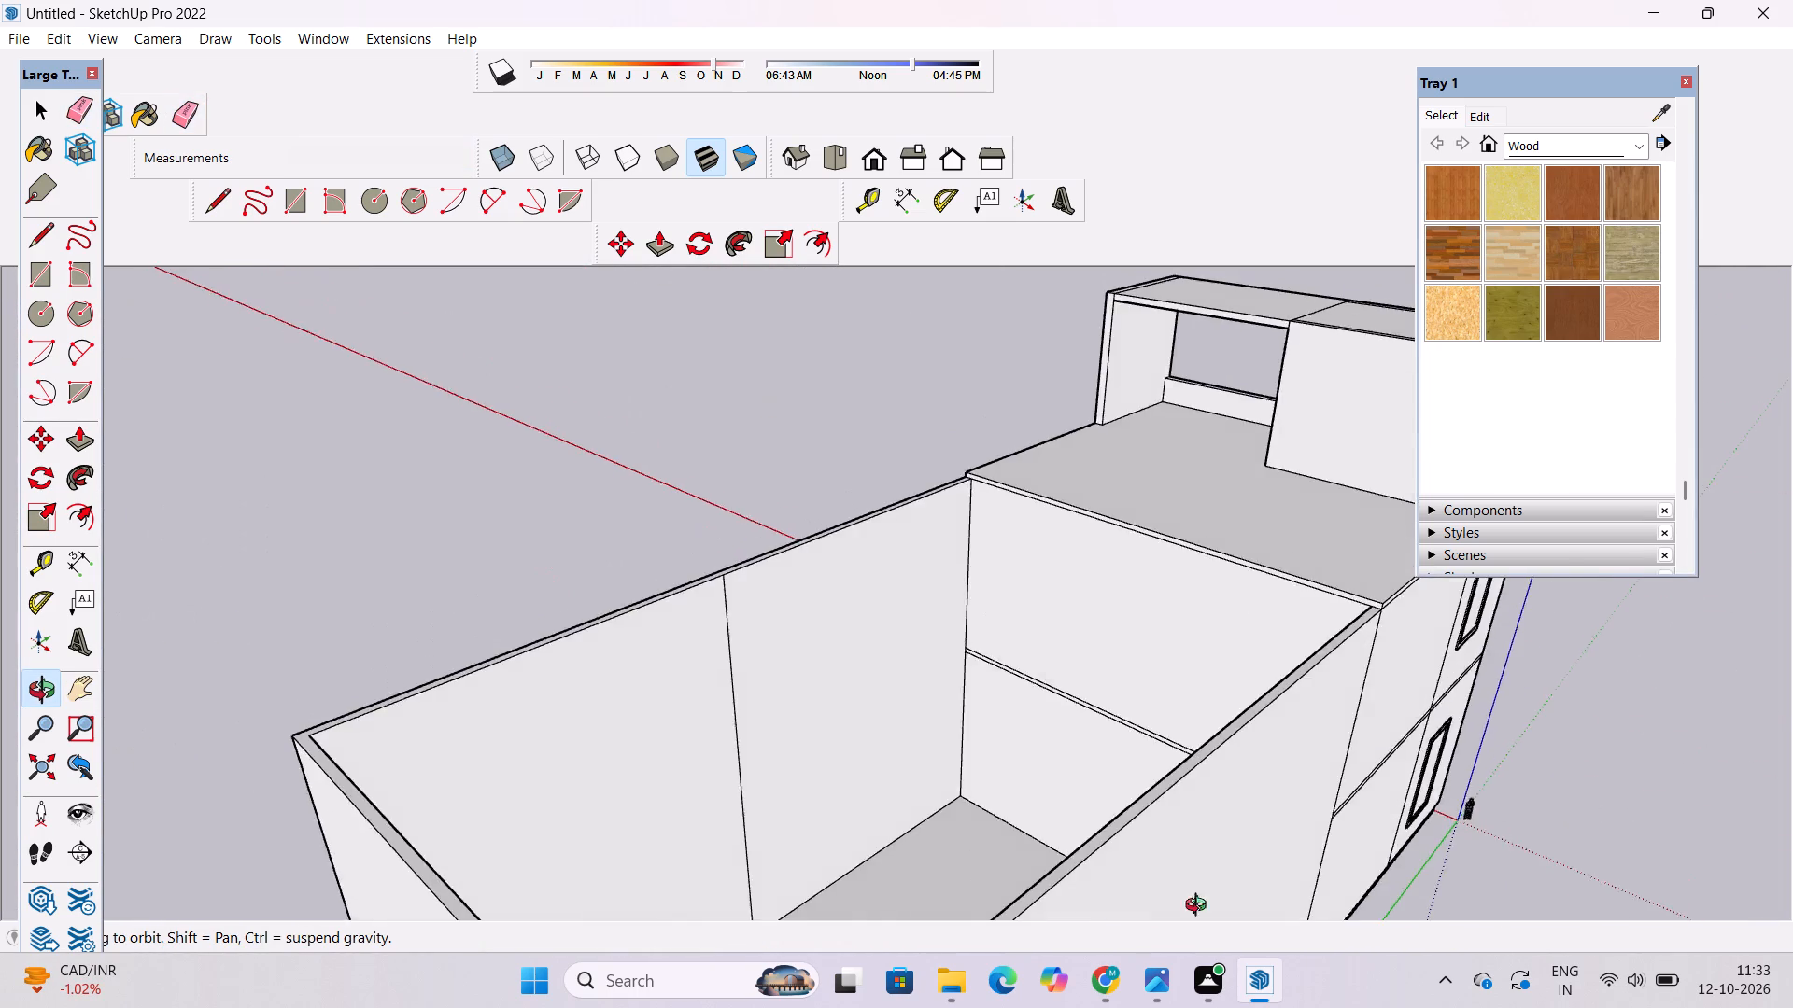
{"action": "left_click_drag", "start_coordinate": [1200, 907], "coordinate": [1069, 924]}
{"action": "scroll", "coordinate": [742, 768], "scroll_direction": "up", "scroll_amount": 4}
{"action": "left_click_drag", "start_coordinate": [713, 772], "coordinate": [1038, 584], "text": "shift"}
{"action": "left_click_drag", "start_coordinate": [1033, 611], "coordinate": [934, 771]}
{"action": "scroll", "coordinate": [1022, 622], "scroll_direction": "up", "scroll_amount": 3}
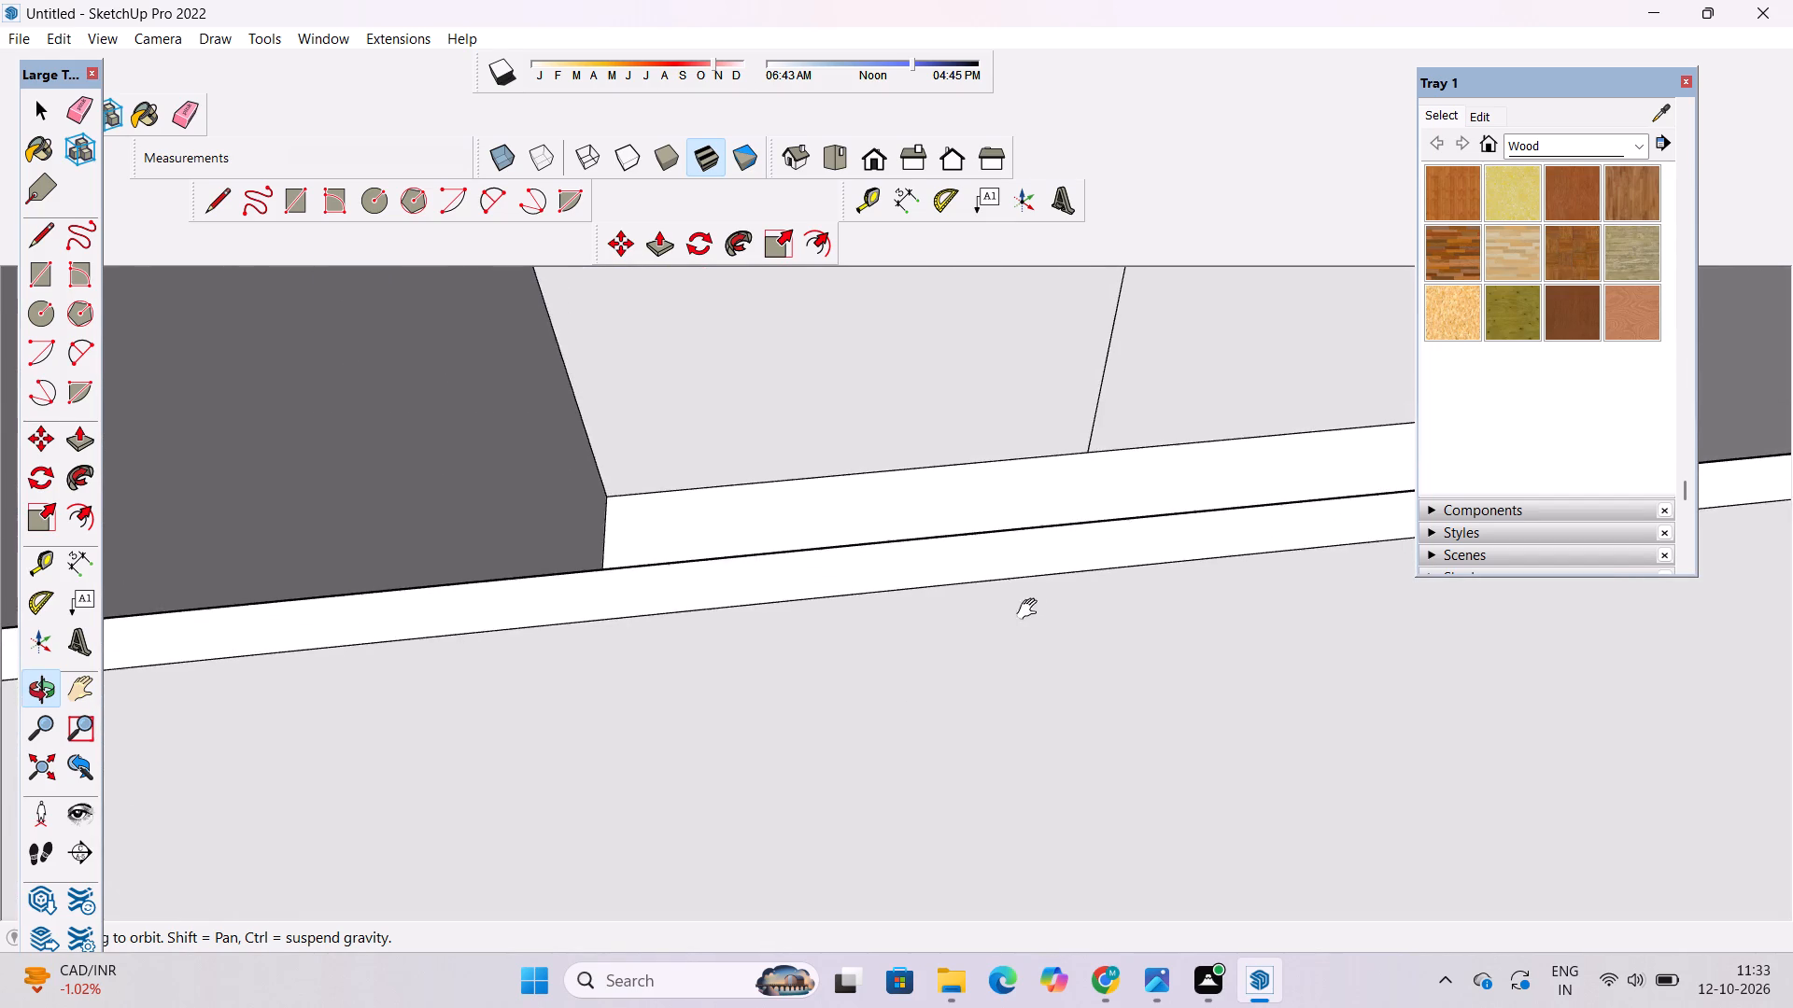
{"action": "left_click_drag", "start_coordinate": [1033, 607], "coordinate": [853, 914], "text": "shift"}
{"action": "scroll", "coordinate": [1031, 706], "scroll_direction": "down", "scroll_amount": 4}
{"action": "left_click_drag", "start_coordinate": [1042, 675], "coordinate": [830, 953], "text": "shift"}
{"action": "left_click_drag", "start_coordinate": [854, 920], "coordinate": [947, 799]}
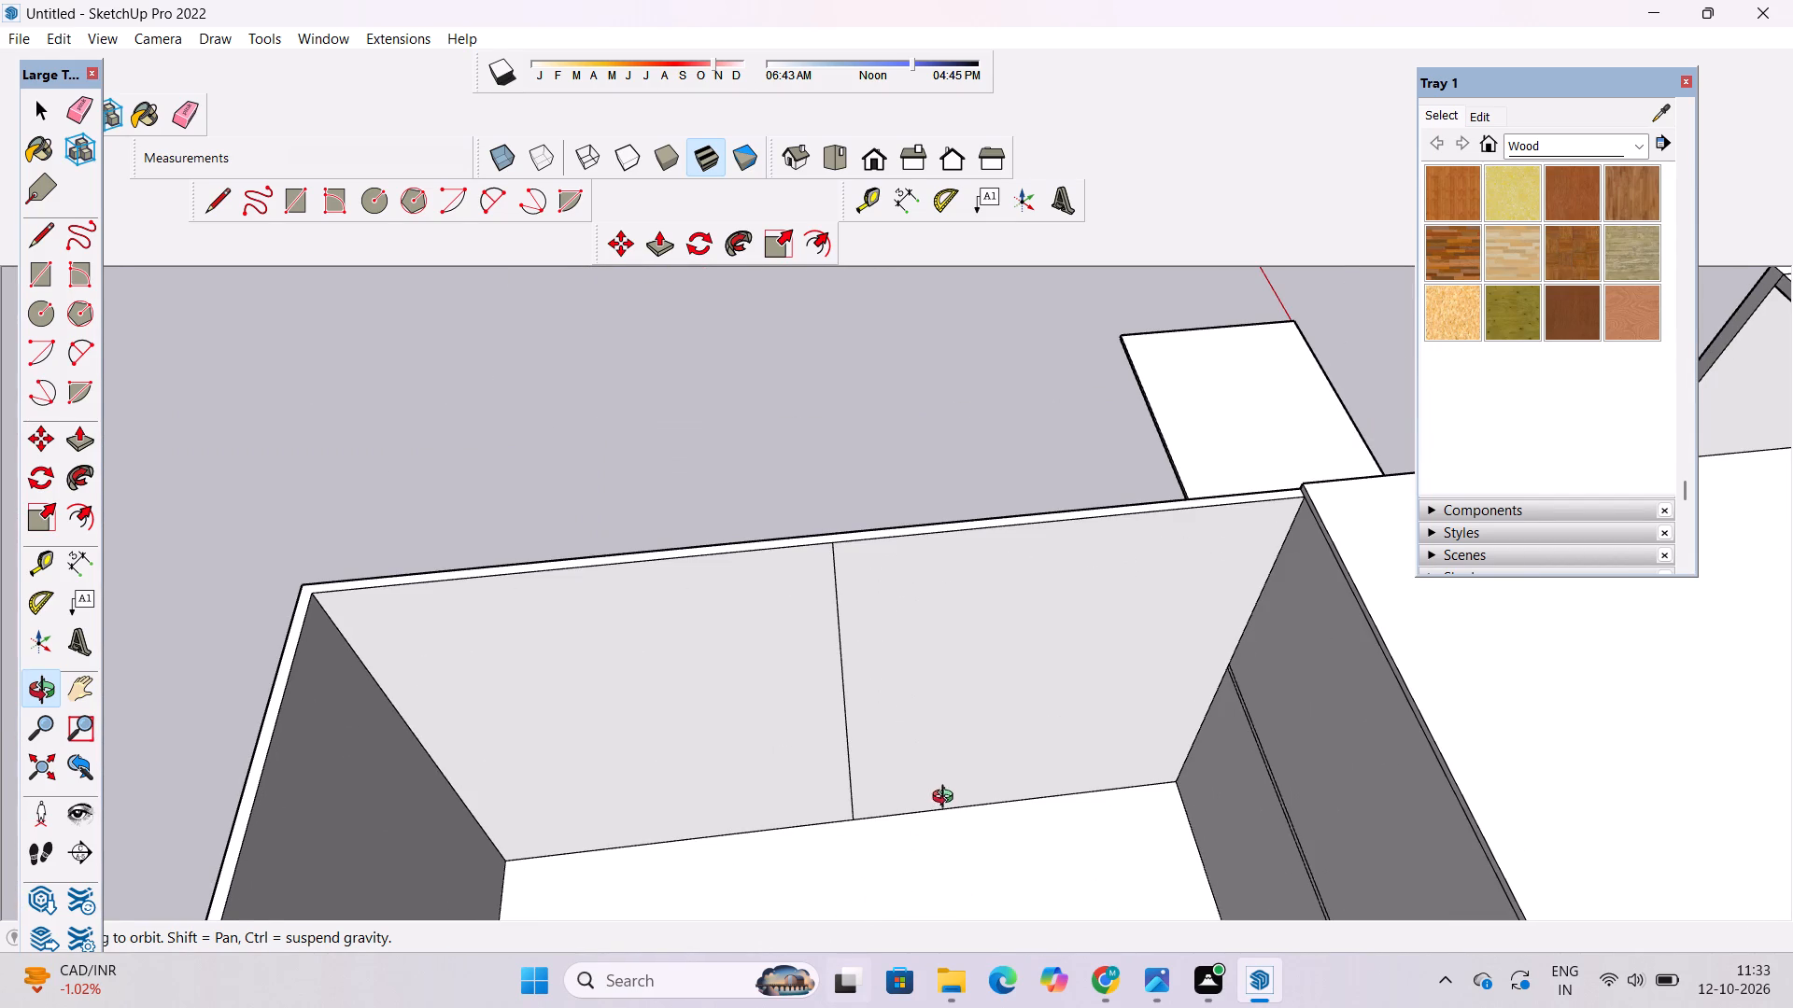
{"action": "left_click_drag", "start_coordinate": [947, 799], "coordinate": [953, 791]}
{"action": "key", "text": "e"}
{"action": "left_click_drag", "start_coordinate": [916, 659], "coordinate": [835, 712]}
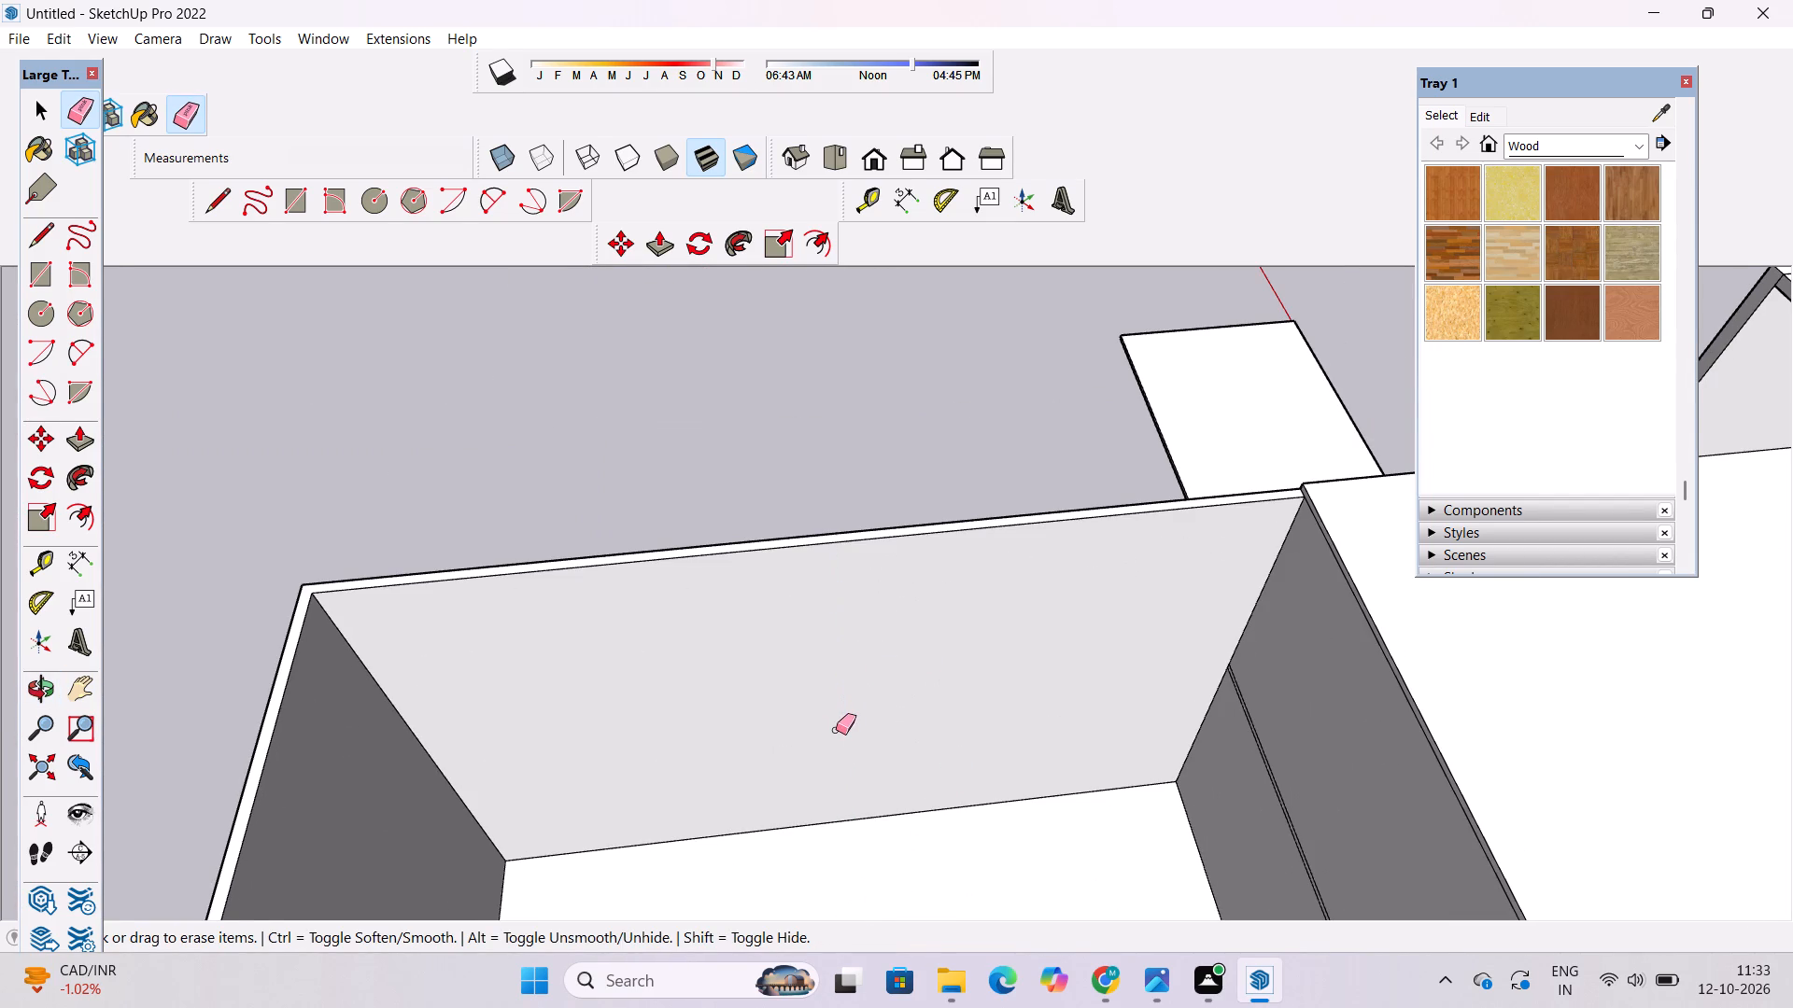
{"action": "key", "text": "space"}
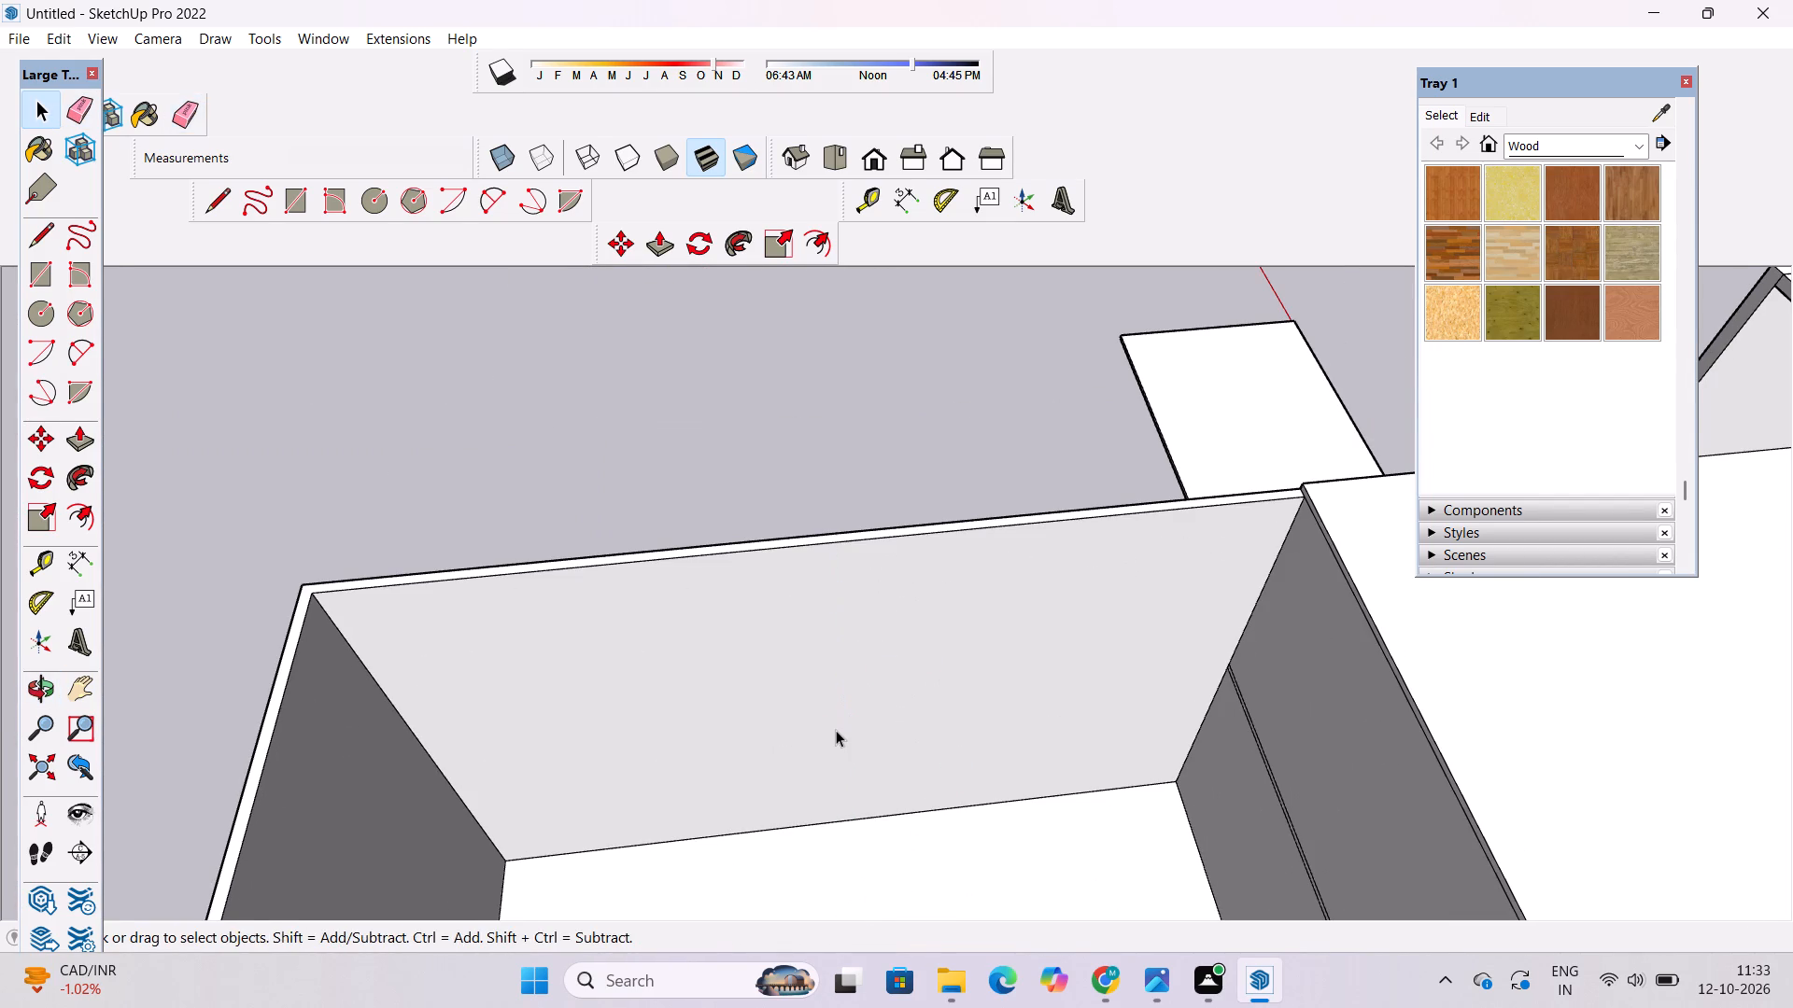
Examine the rear block's new perimeter walls and their junction with the house from all sides.
{"action": "type", "text": "o"}
{"action": "scroll", "coordinate": [802, 439], "scroll_direction": "down", "scroll_amount": 12}
{"action": "left_click_drag", "start_coordinate": [733, 606], "coordinate": [1264, 384]}
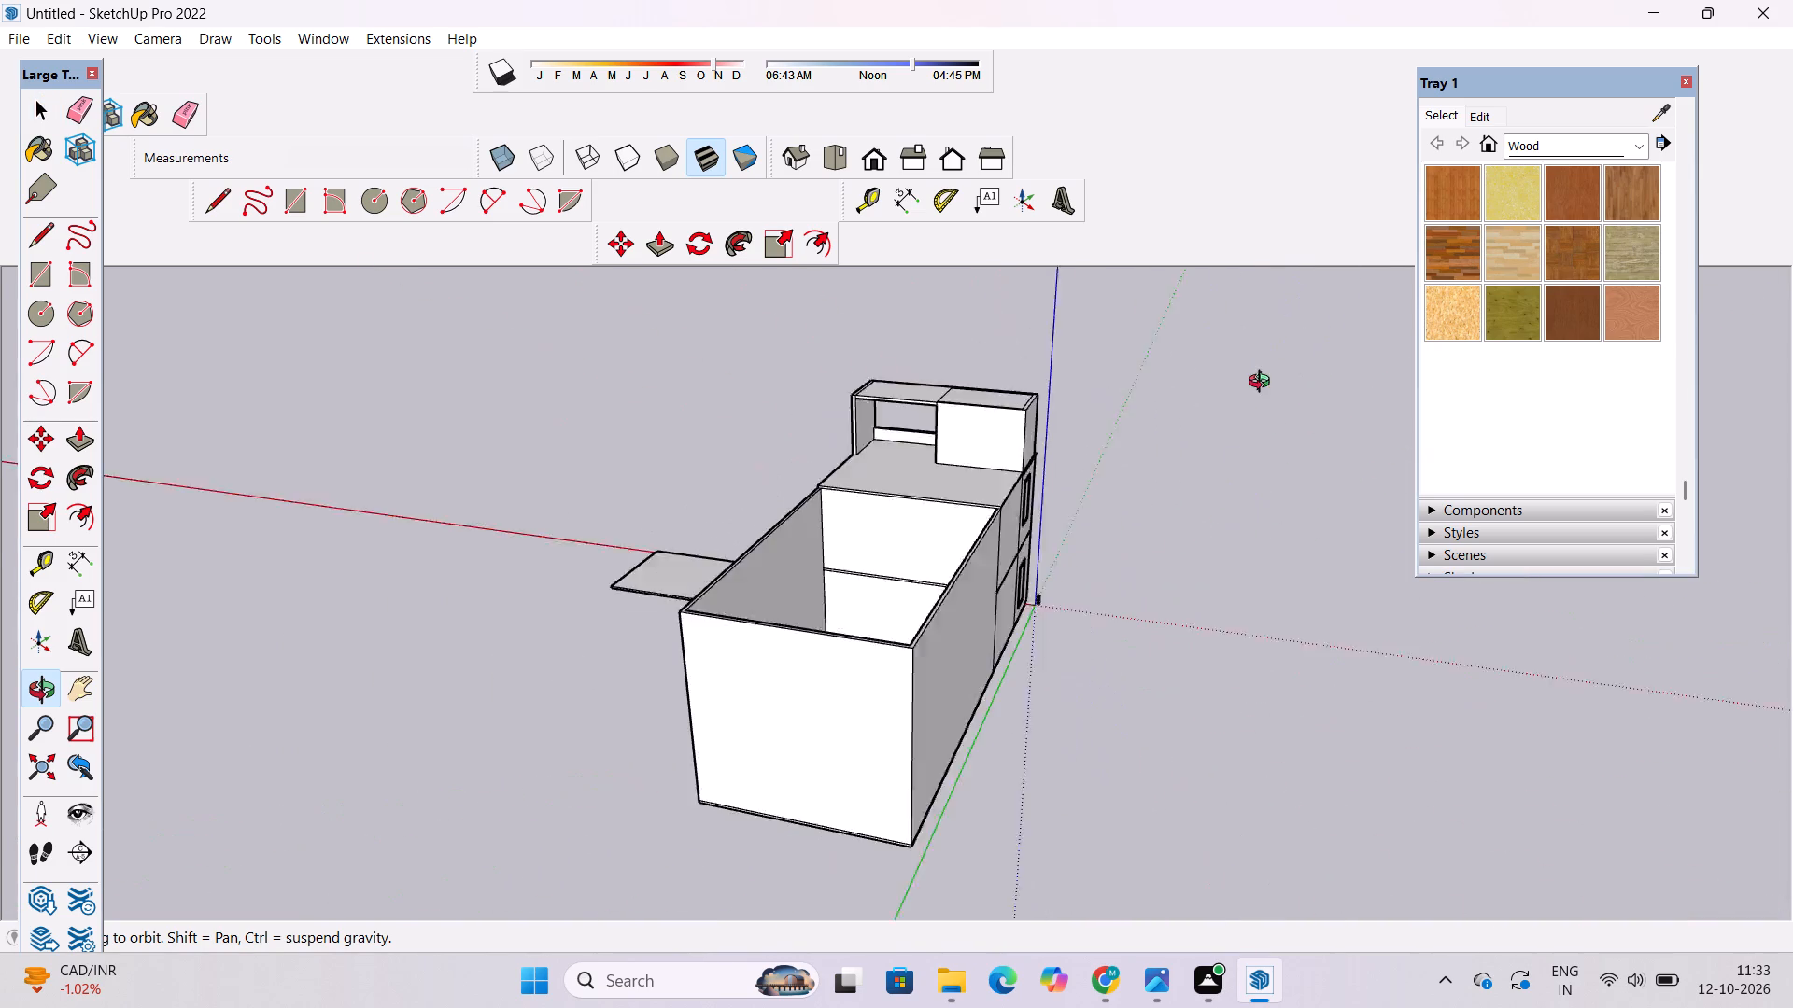
{"action": "left_click_drag", "start_coordinate": [1264, 384], "coordinate": [1266, 382]}
{"action": "left_click_drag", "start_coordinate": [608, 591], "coordinate": [996, 558]}
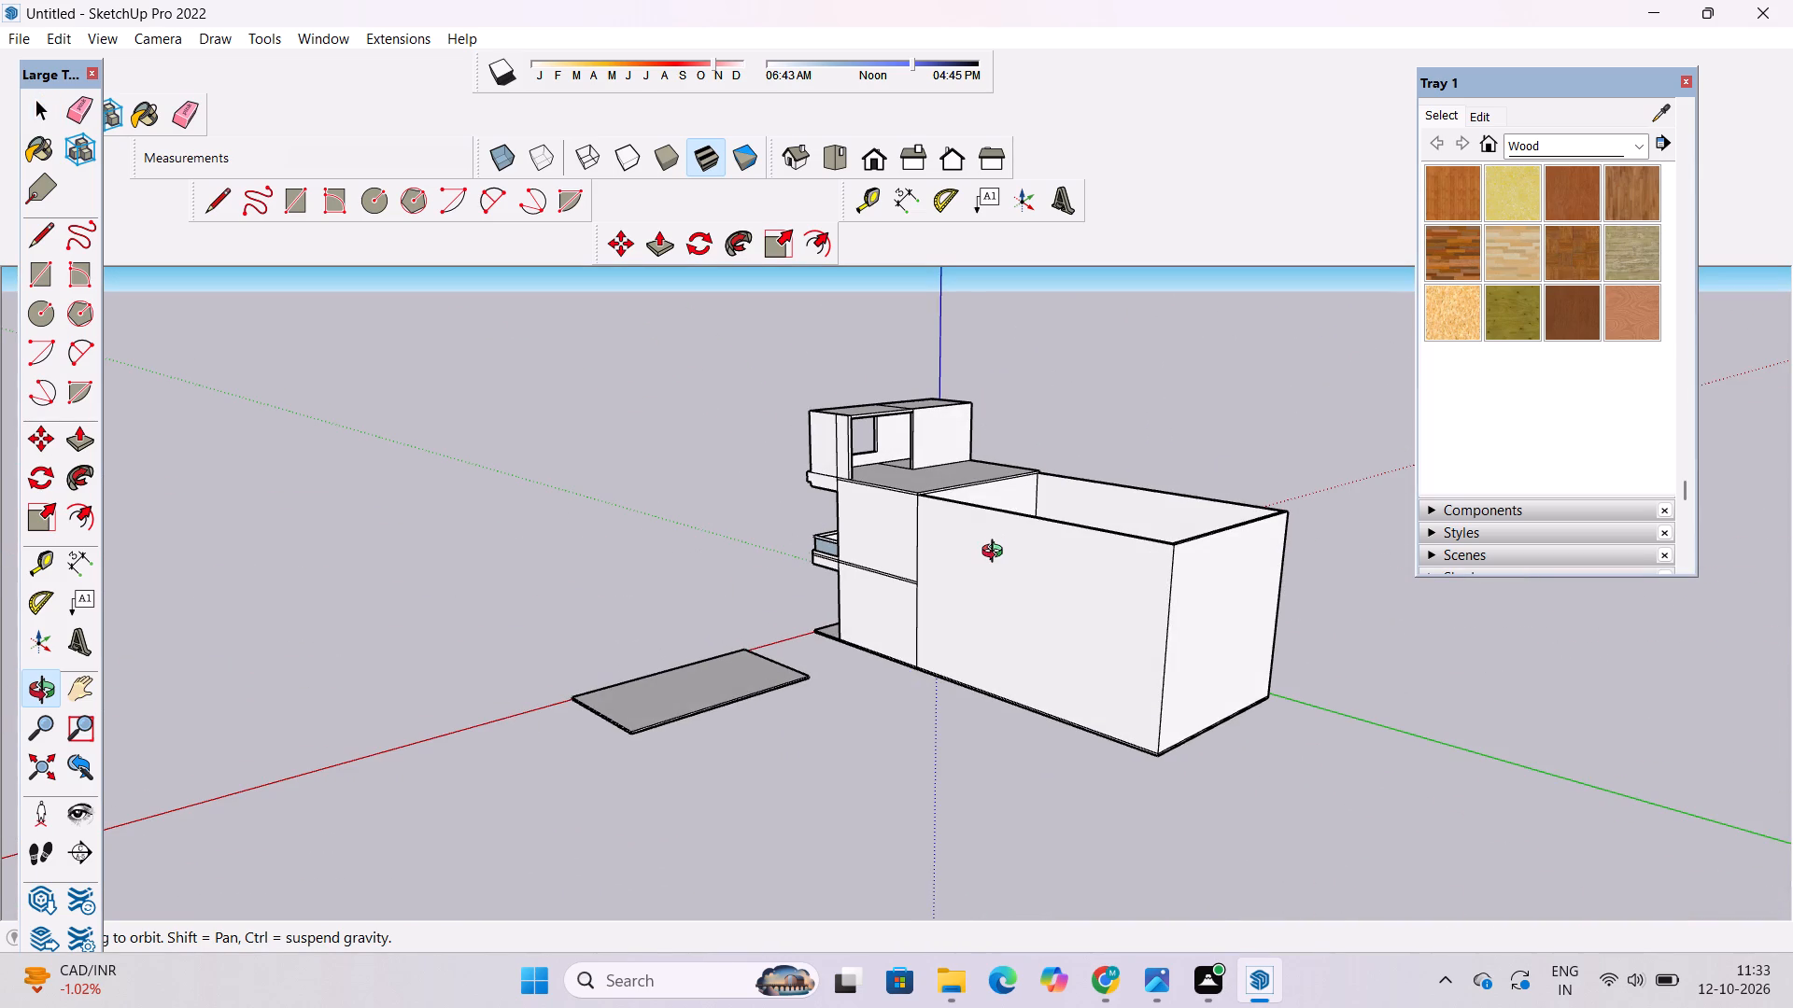
{"action": "left_click_drag", "start_coordinate": [607, 761], "coordinate": [1015, 794]}
{"action": "scroll", "coordinate": [1234, 352], "scroll_direction": "up", "scroll_amount": 8}
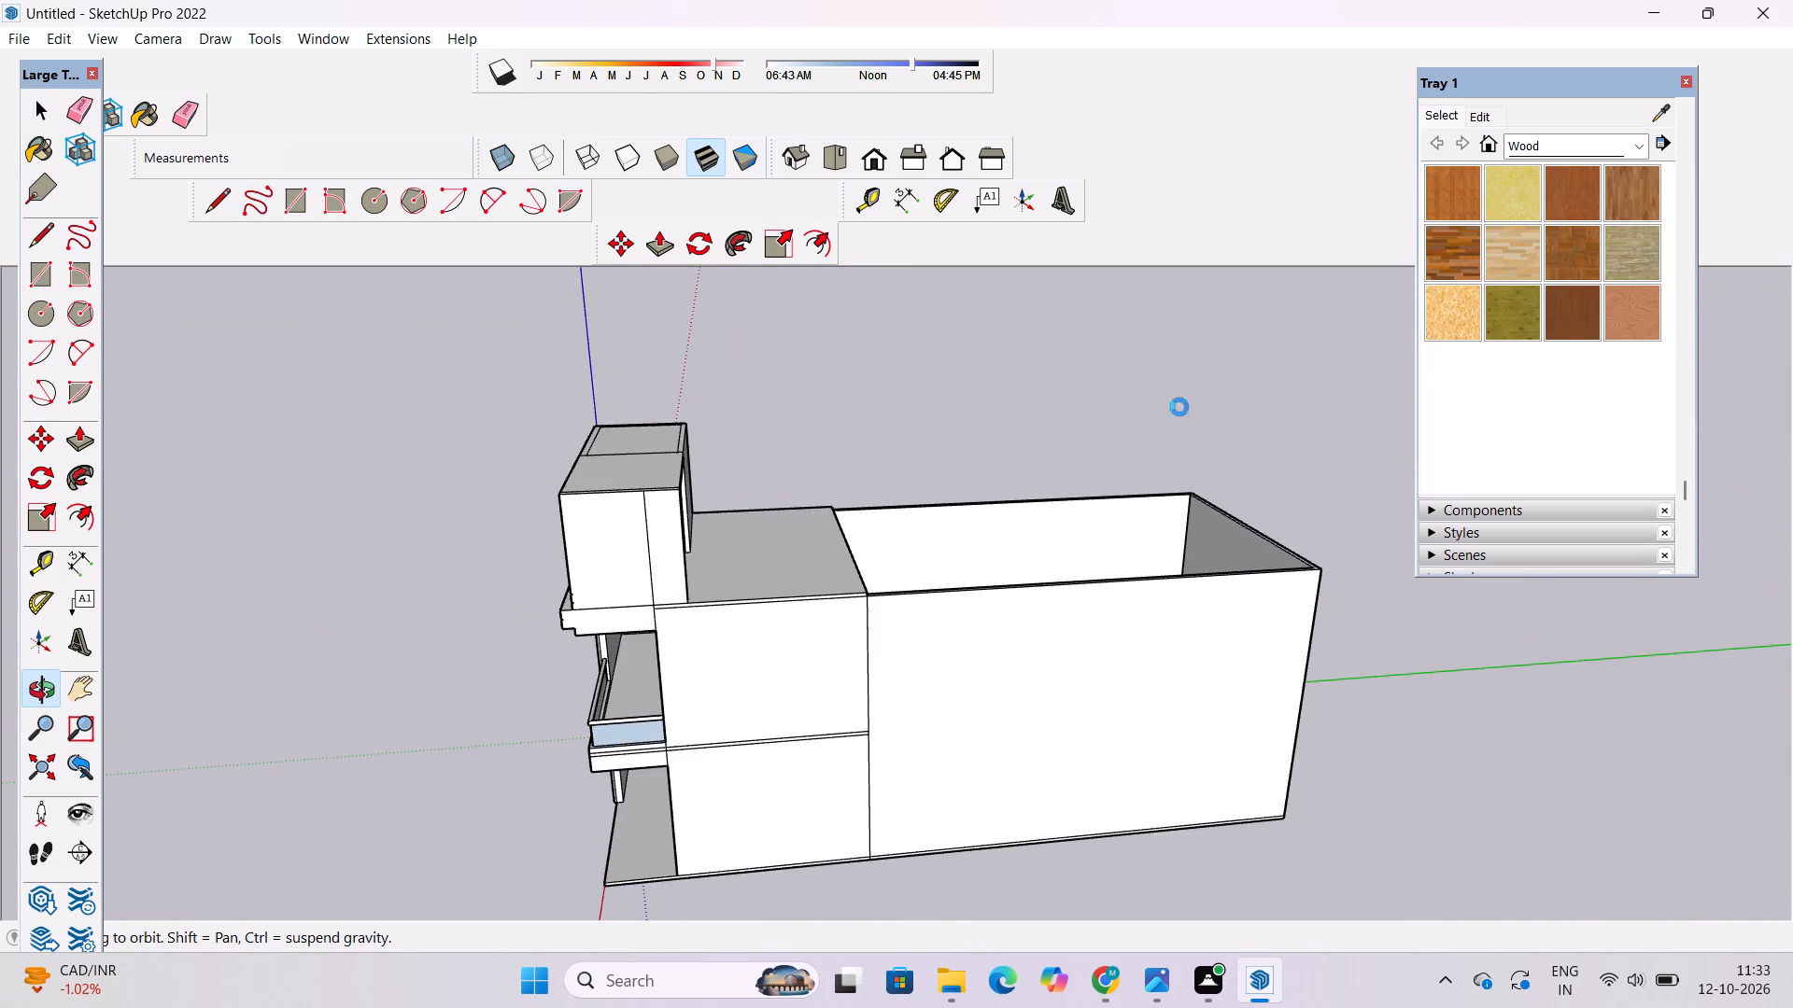
{"action": "scroll", "coordinate": [1165, 427], "scroll_direction": "down", "scroll_amount": 3}
{"action": "left_click_drag", "start_coordinate": [1191, 497], "coordinate": [1061, 503], "text": "shift"}
{"action": "left_click_drag", "start_coordinate": [920, 703], "coordinate": [873, 440]}
{"action": "scroll", "coordinate": [605, 614], "scroll_direction": "up", "scroll_amount": 4}
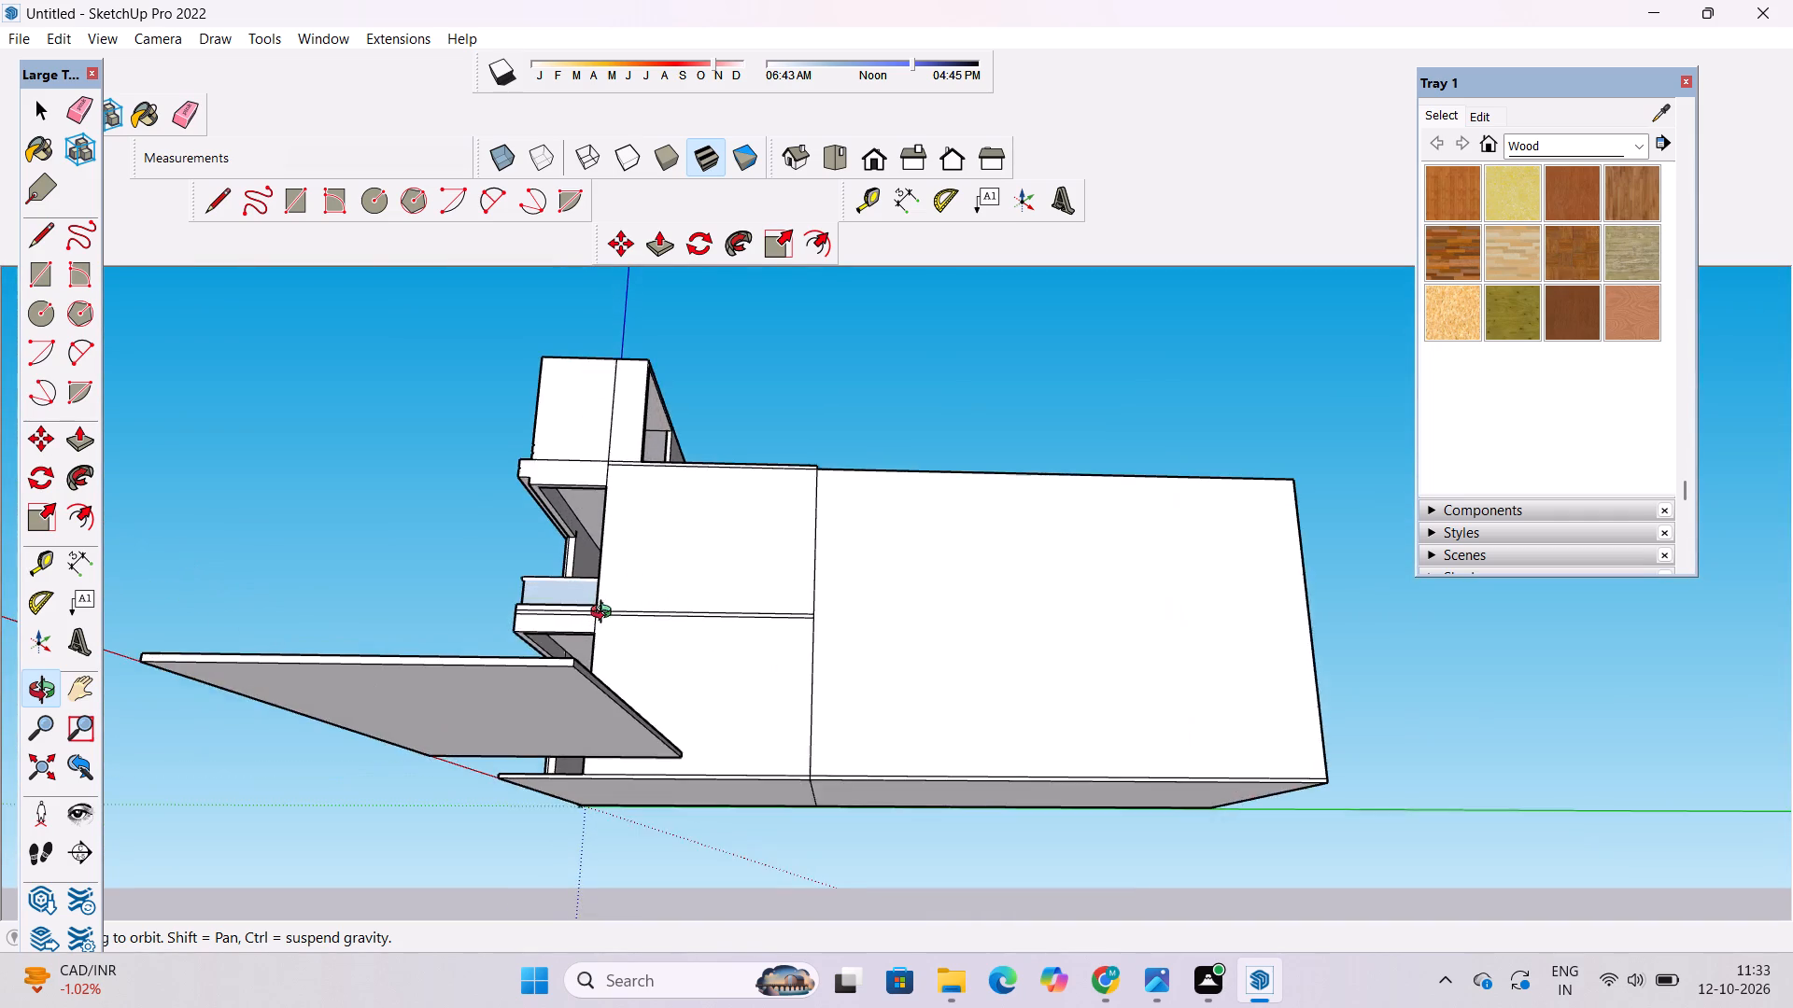
{"action": "left_click_drag", "start_coordinate": [611, 631], "coordinate": [618, 684], "text": "shift"}
{"action": "left_click_drag", "start_coordinate": [618, 689], "coordinate": [715, 845], "text": "shift"}
{"action": "left_click_drag", "start_coordinate": [1052, 700], "coordinate": [666, 833], "text": "shift"}
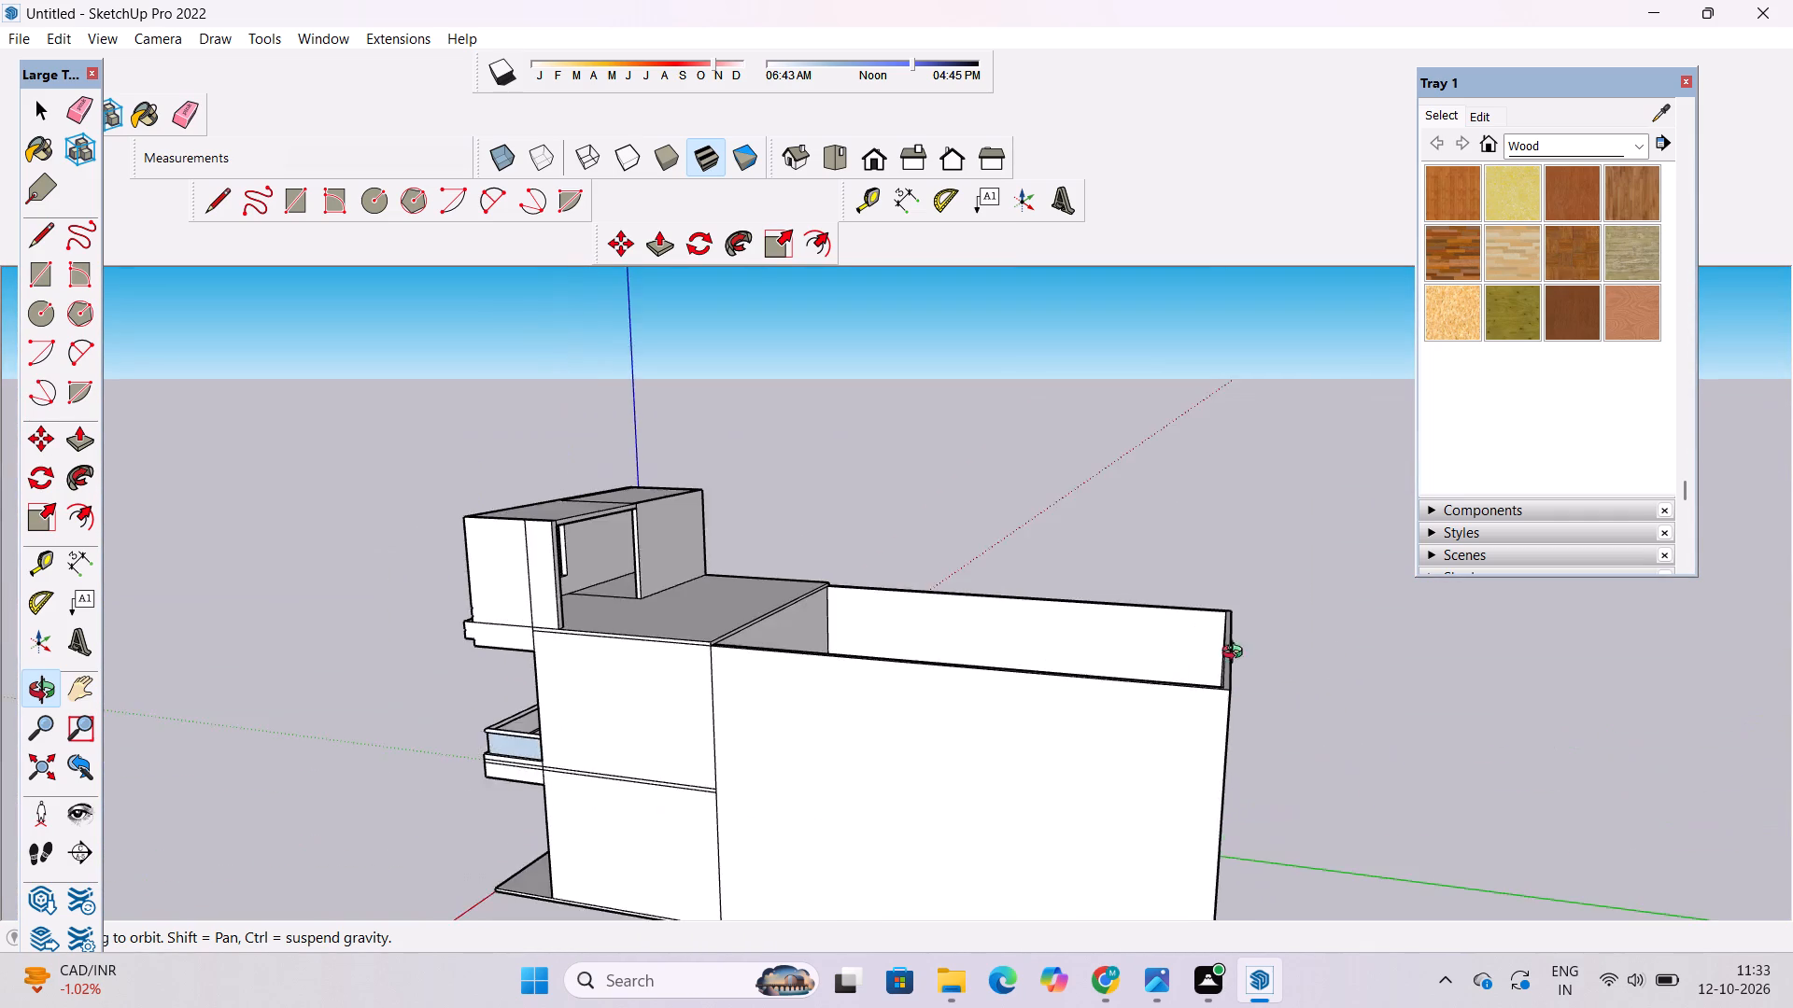
{"action": "left_click_drag", "start_coordinate": [1335, 665], "coordinate": [702, 701]}
Push/Pull the rear edge face of the house's roof slab 130' to the outer end corner of the rear block's walls.
{"action": "scroll", "coordinate": [1066, 565], "scroll_direction": "up", "scroll_amount": 5}
{"action": "left_click_drag", "start_coordinate": [1044, 592], "coordinate": [834, 613]}
{"action": "scroll", "coordinate": [660, 576], "scroll_direction": "up", "scroll_amount": 5}
{"action": "left_click_drag", "start_coordinate": [623, 581], "coordinate": [888, 582], "text": "shift"}
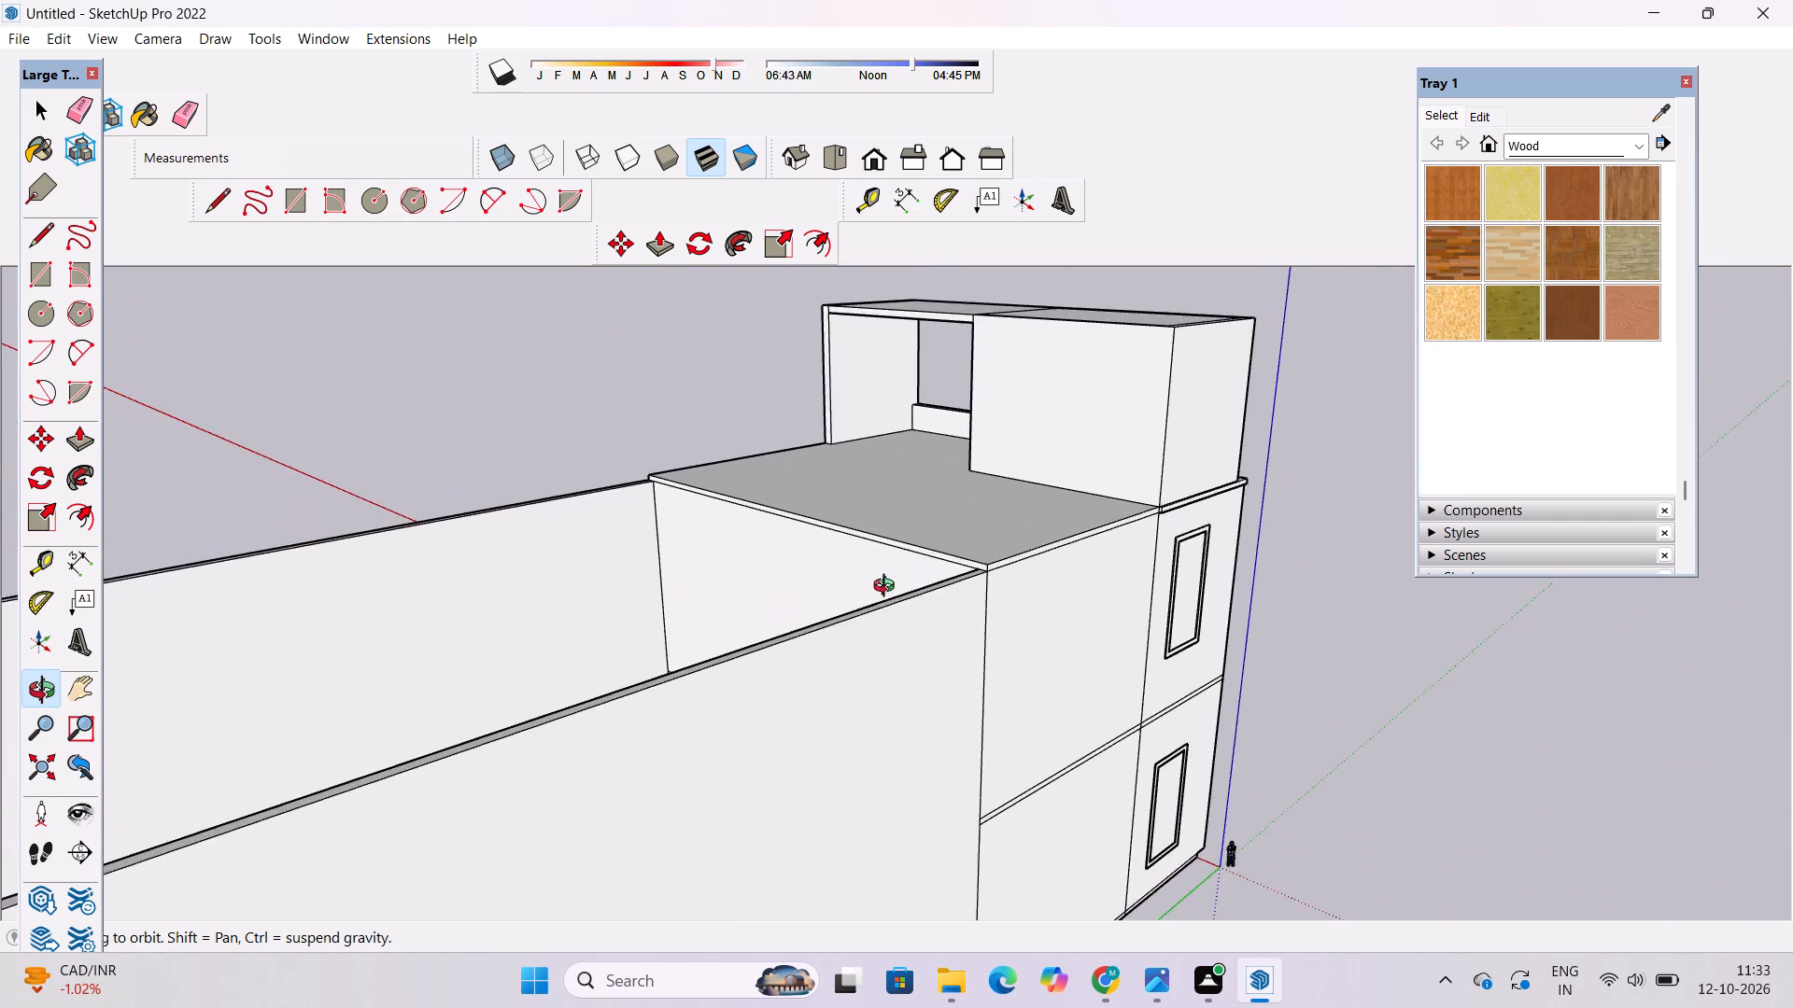
{"action": "scroll", "coordinate": [866, 592], "scroll_direction": "up", "scroll_amount": 4}
{"action": "left_click_drag", "start_coordinate": [864, 592], "coordinate": [907, 570], "text": "shift"}
{"action": "left_click_drag", "start_coordinate": [905, 577], "coordinate": [875, 590]}
{"action": "key", "text": "p"}
{"action": "scroll", "coordinate": [991, 582], "scroll_direction": "up", "scroll_amount": 3}
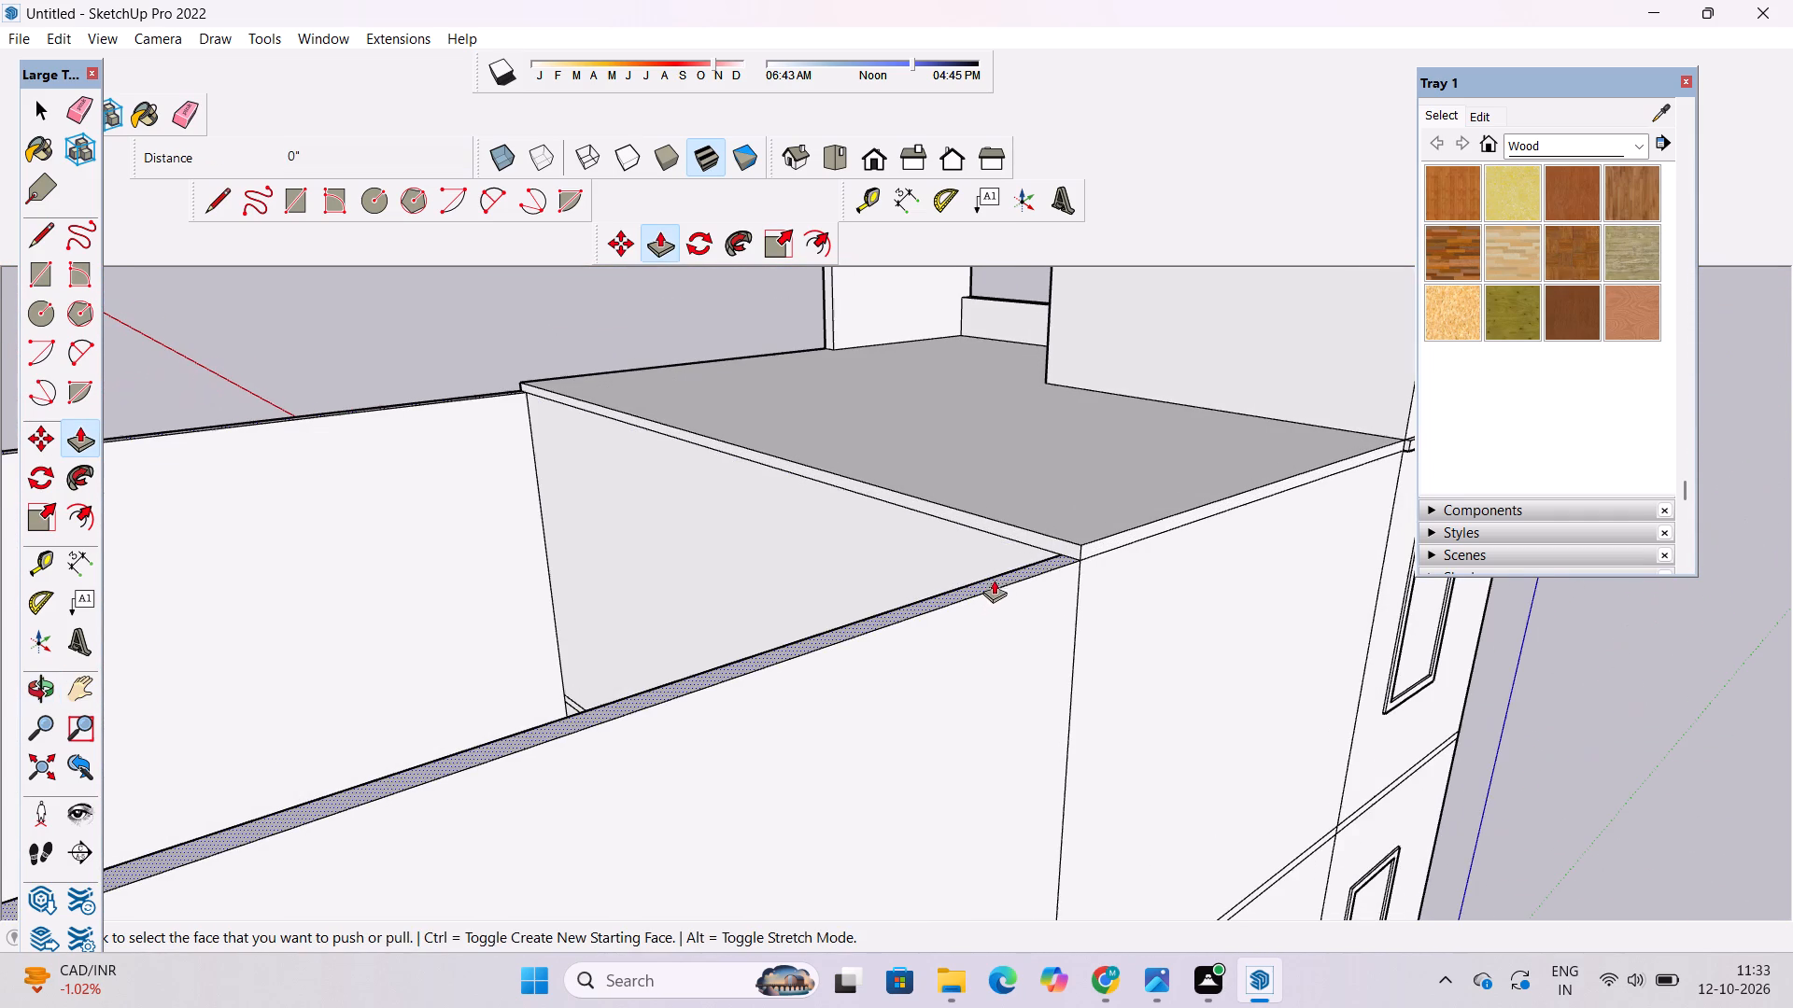
{"action": "left_click", "coordinate": [1070, 547]}
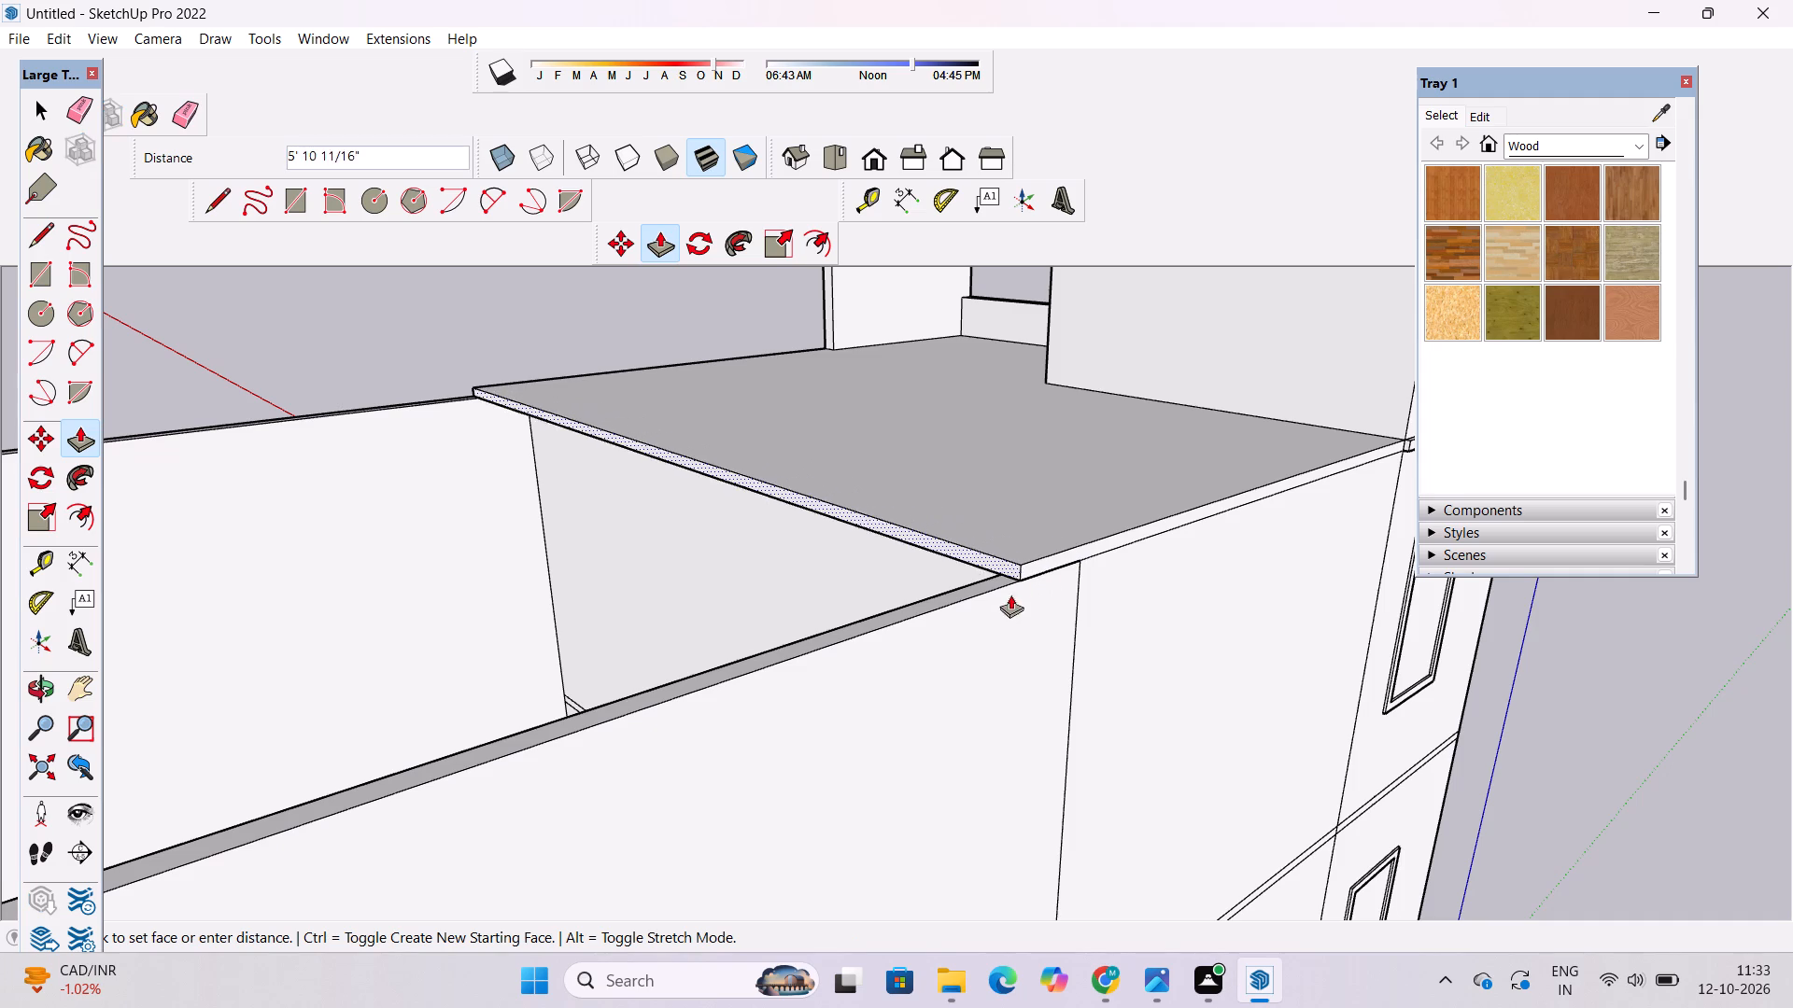
{"action": "scroll", "coordinate": [1050, 595], "scroll_direction": "down", "scroll_amount": 15}
{"action": "scroll", "coordinate": [596, 668], "scroll_direction": "up", "scroll_amount": 3}
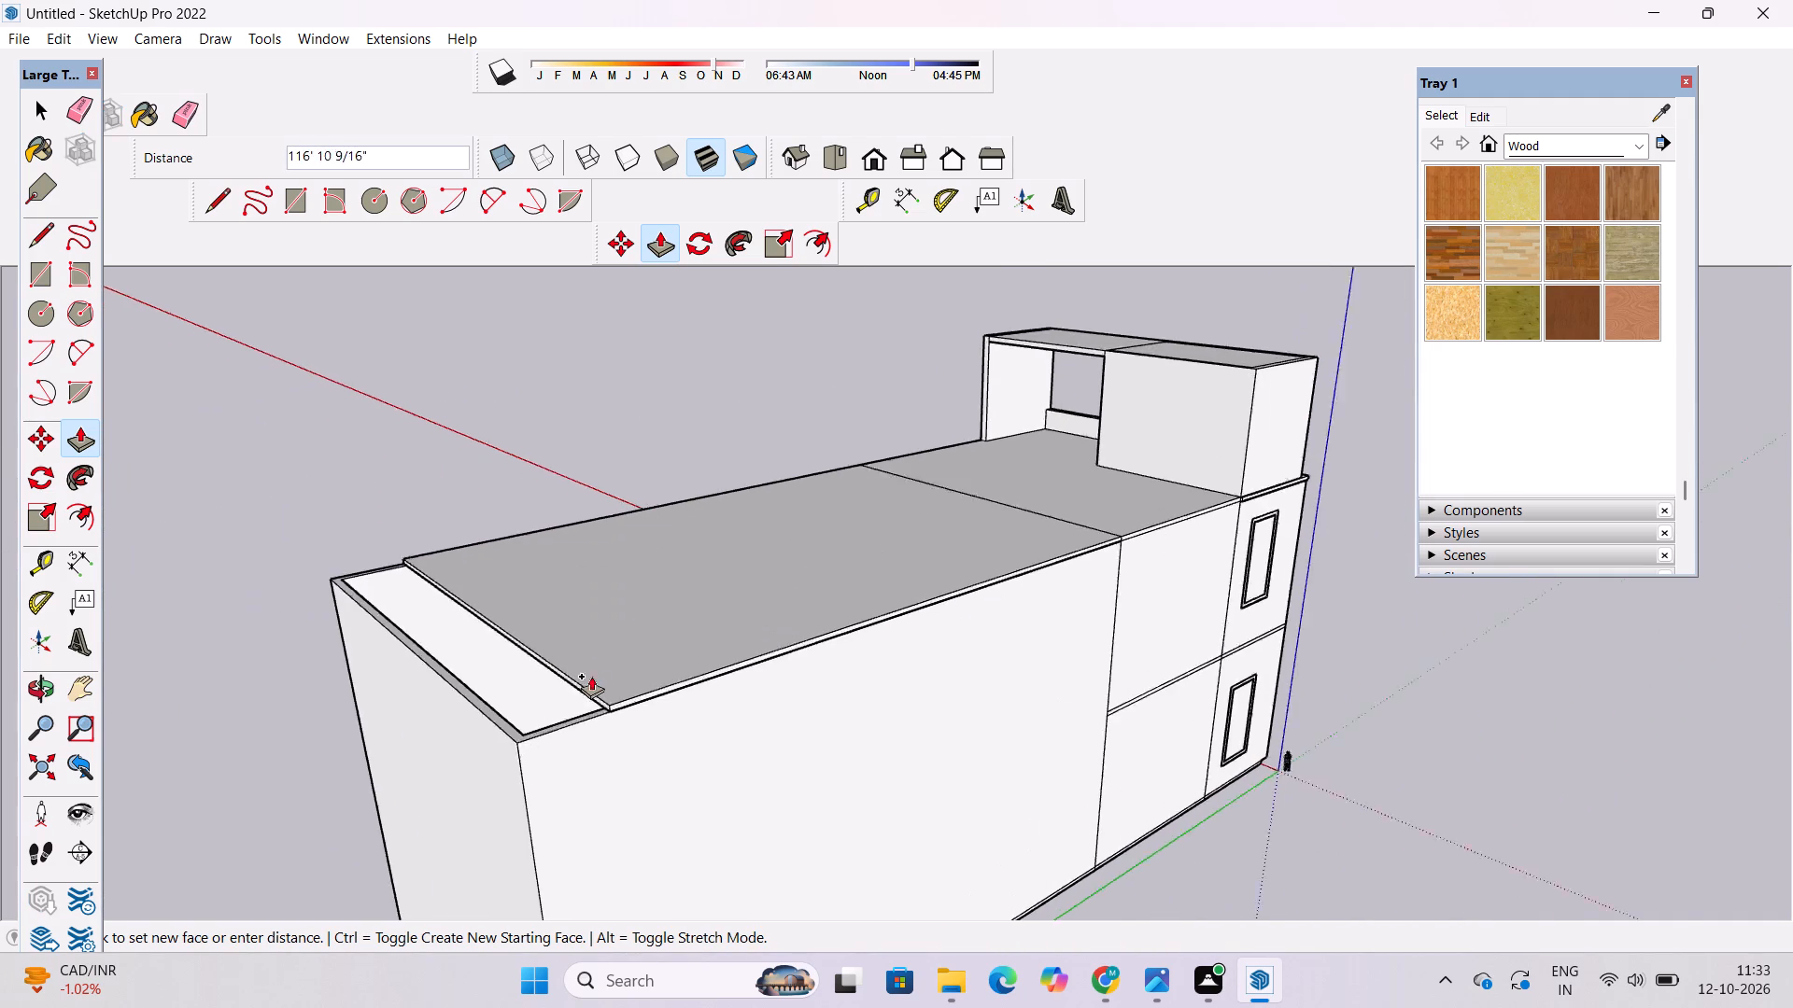
{"action": "scroll", "coordinate": [591, 676], "scroll_direction": "up", "scroll_amount": 1}
{"action": "scroll", "coordinate": [525, 735], "scroll_direction": "up", "scroll_amount": 14}
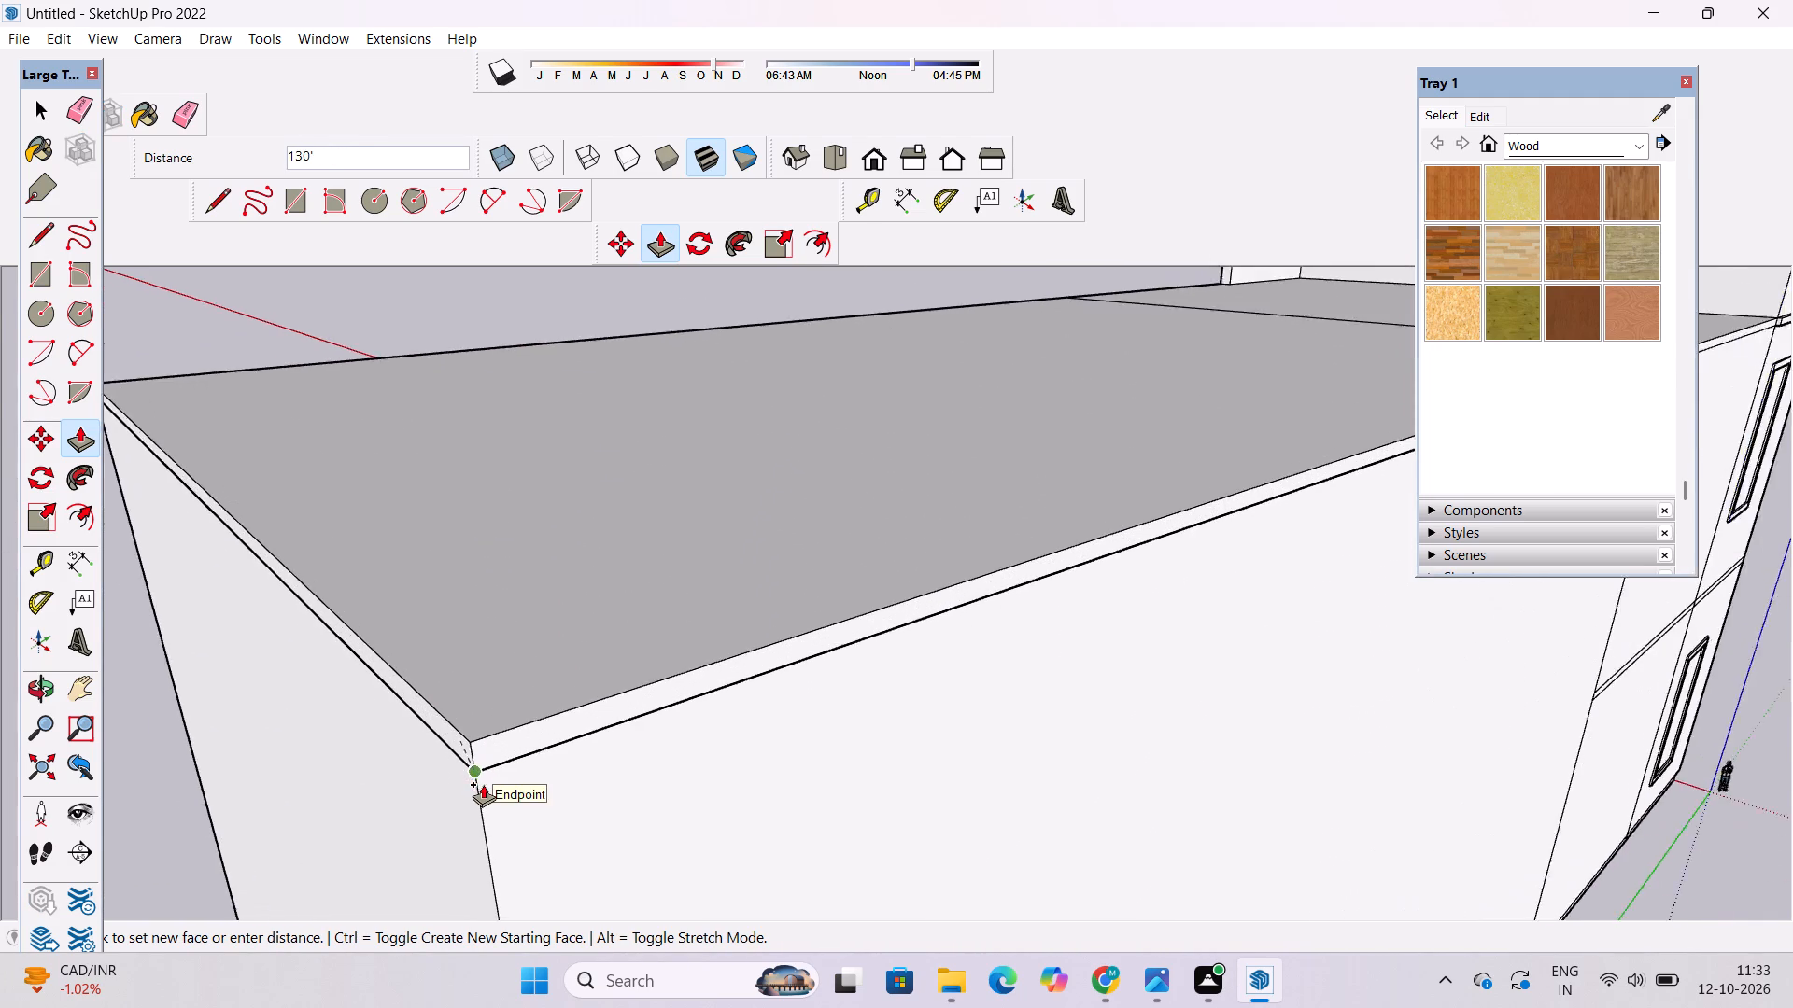
{"action": "scroll", "coordinate": [483, 784], "scroll_direction": "up", "scroll_amount": 7}
{"action": "scroll", "coordinate": [481, 771], "scroll_direction": "up", "scroll_amount": 20}
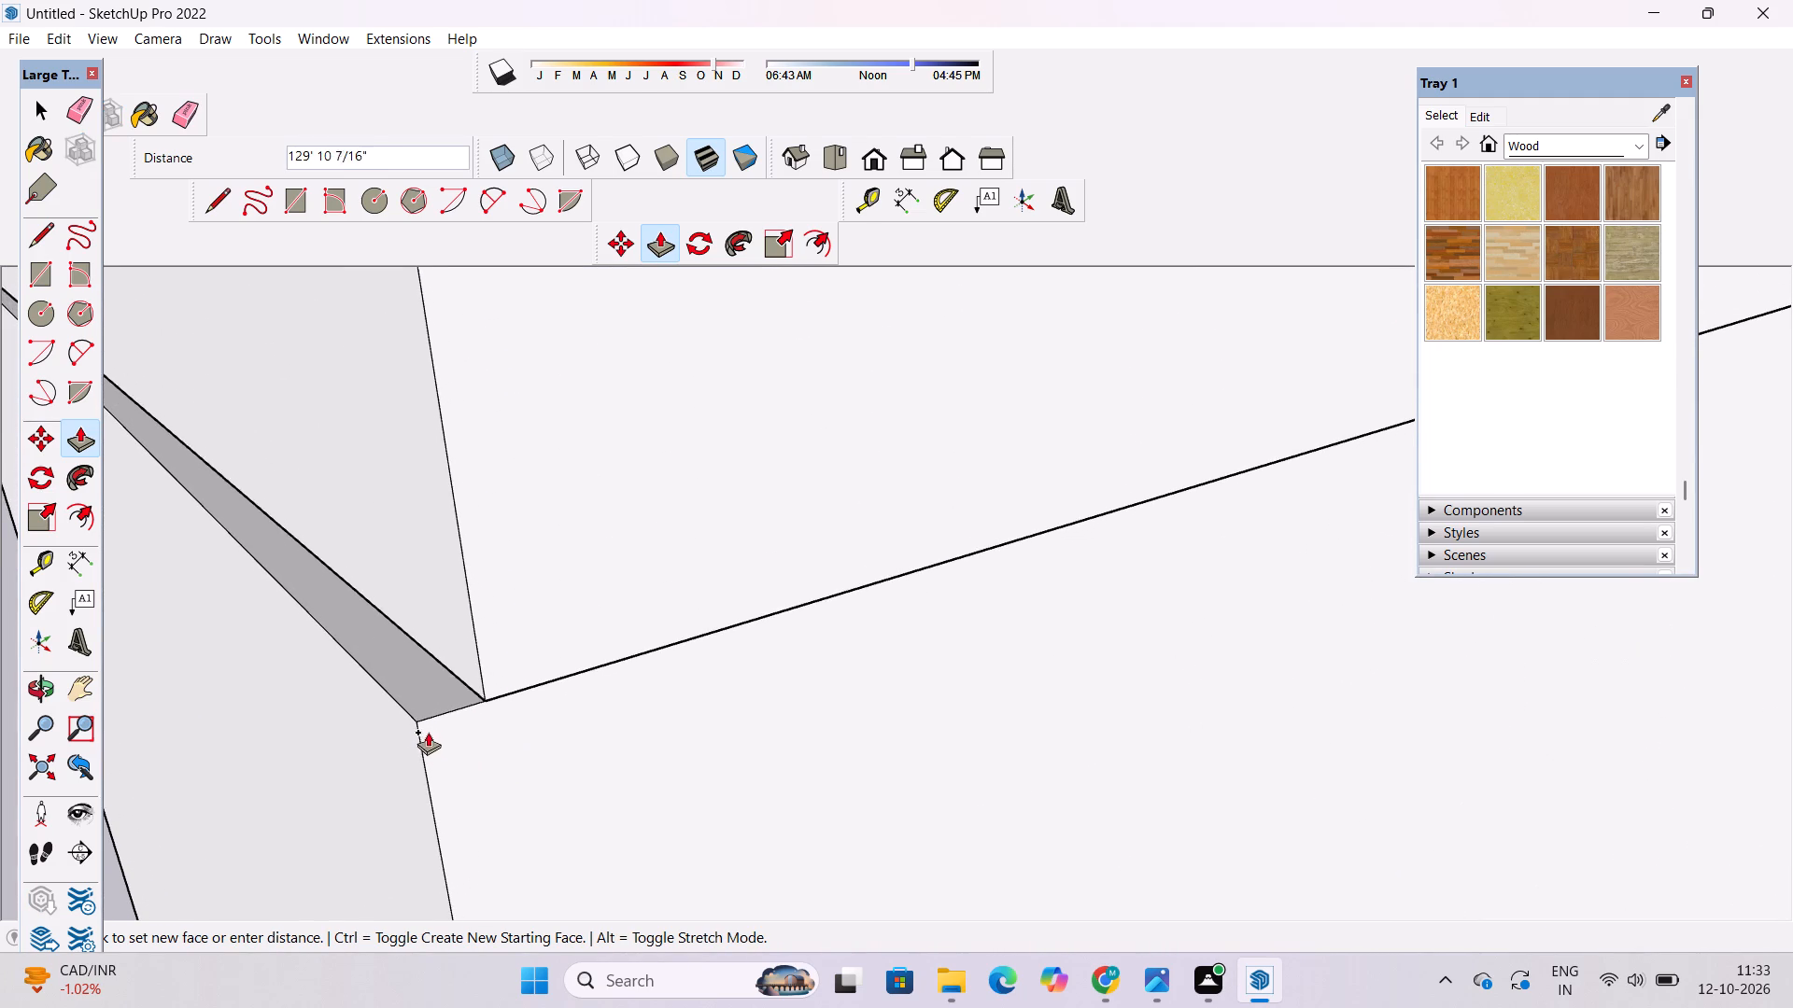
{"action": "left_click", "coordinate": [417, 721]}
{"action": "key", "text": "space"}
Erase the seam line across the roof's top face where the house roof meets its rear extension.
{"action": "key", "text": "o"}
{"action": "scroll", "coordinate": [640, 670], "scroll_direction": "down", "scroll_amount": 2}
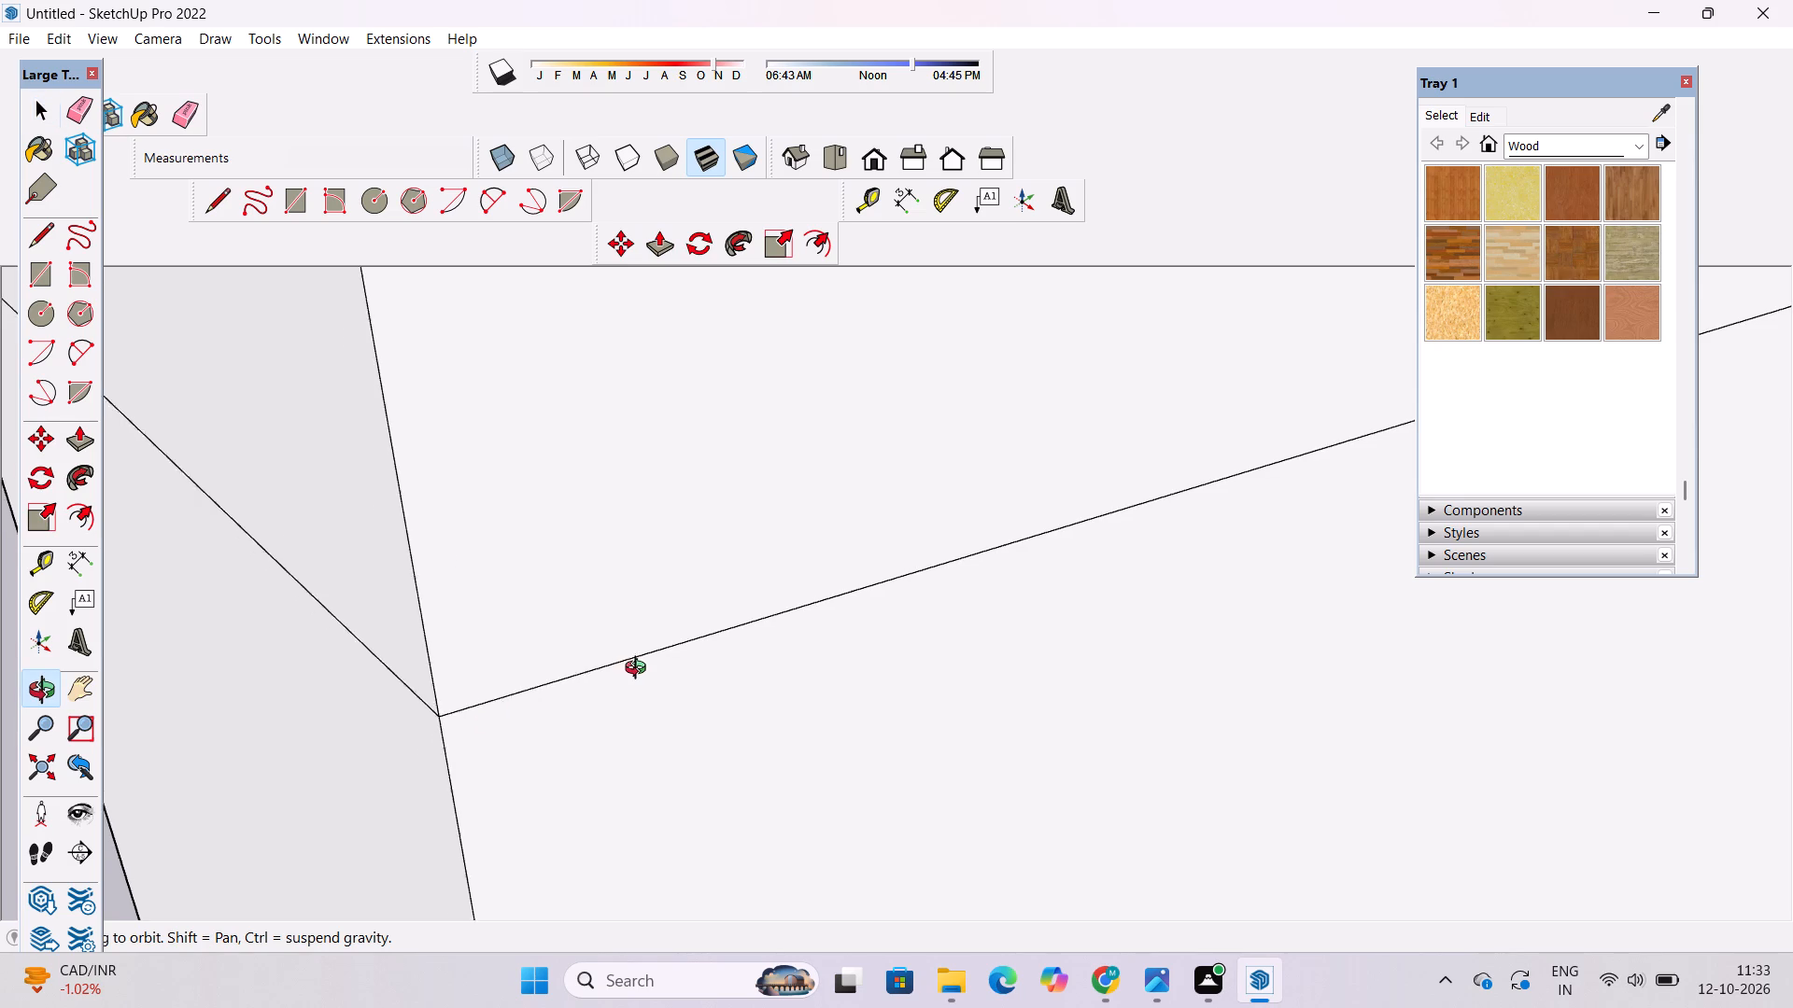
{"action": "scroll", "coordinate": [640, 670], "scroll_direction": "down", "scroll_amount": 10}
{"action": "left_click_drag", "start_coordinate": [646, 793], "coordinate": [636, 722]}
{"action": "scroll", "coordinate": [630, 707], "scroll_direction": "down", "scroll_amount": 5}
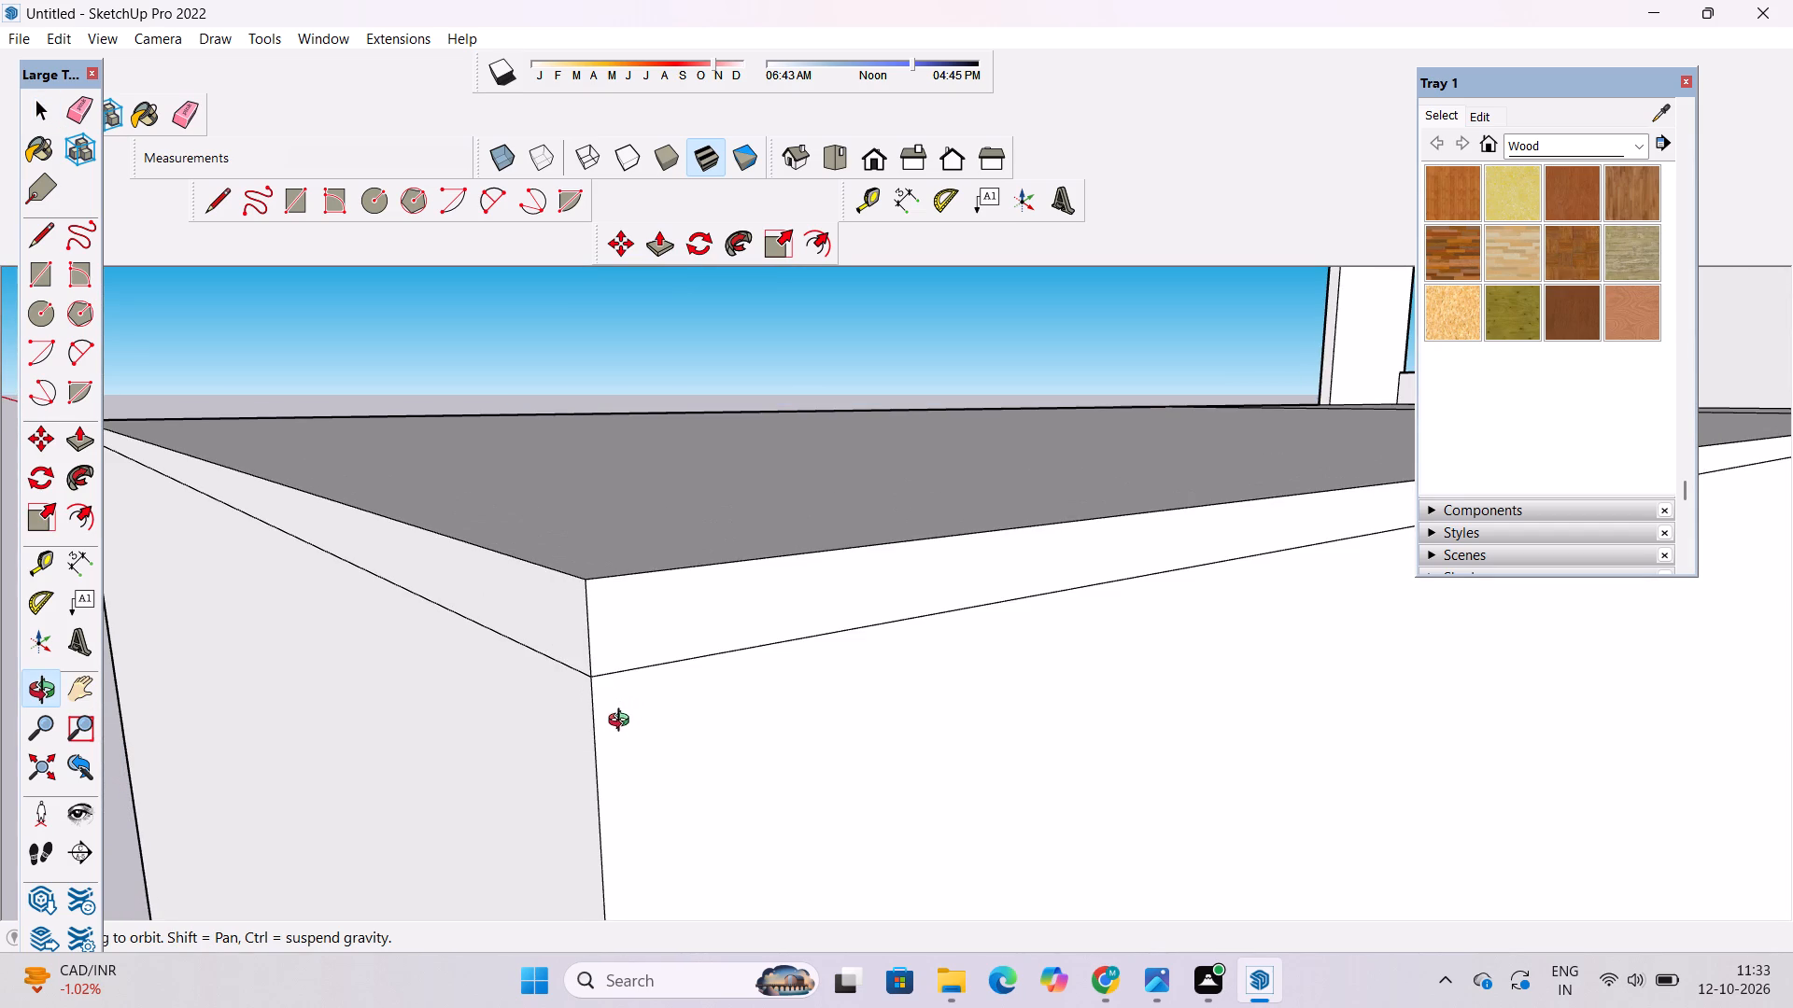
{"action": "scroll", "coordinate": [623, 724], "scroll_direction": "down", "scroll_amount": 3}
{"action": "scroll", "coordinate": [618, 737], "scroll_direction": "up", "scroll_amount": 3}
{"action": "scroll", "coordinate": [618, 737], "scroll_direction": "down", "scroll_amount": 3}
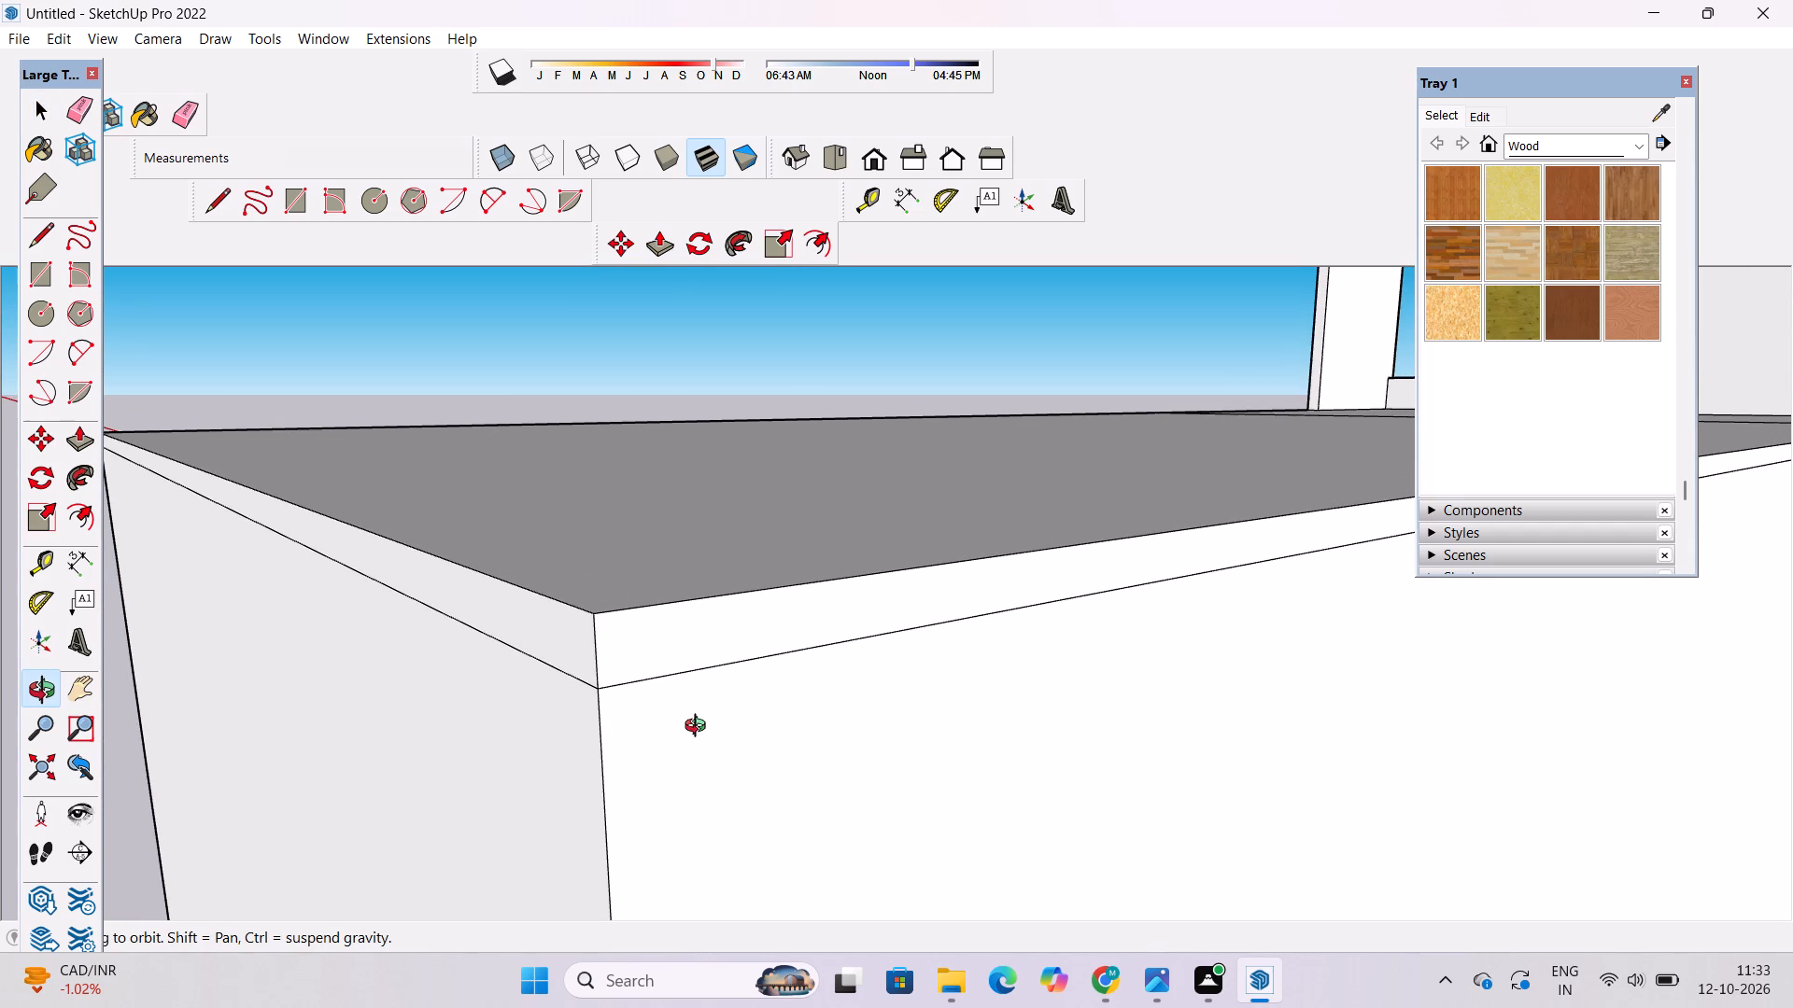
{"action": "scroll", "coordinate": [773, 648], "scroll_direction": "down", "scroll_amount": 5}
{"action": "left_click_drag", "start_coordinate": [854, 623], "coordinate": [747, 692], "text": "shift"}
{"action": "scroll", "coordinate": [793, 594], "scroll_direction": "down", "scroll_amount": 4}
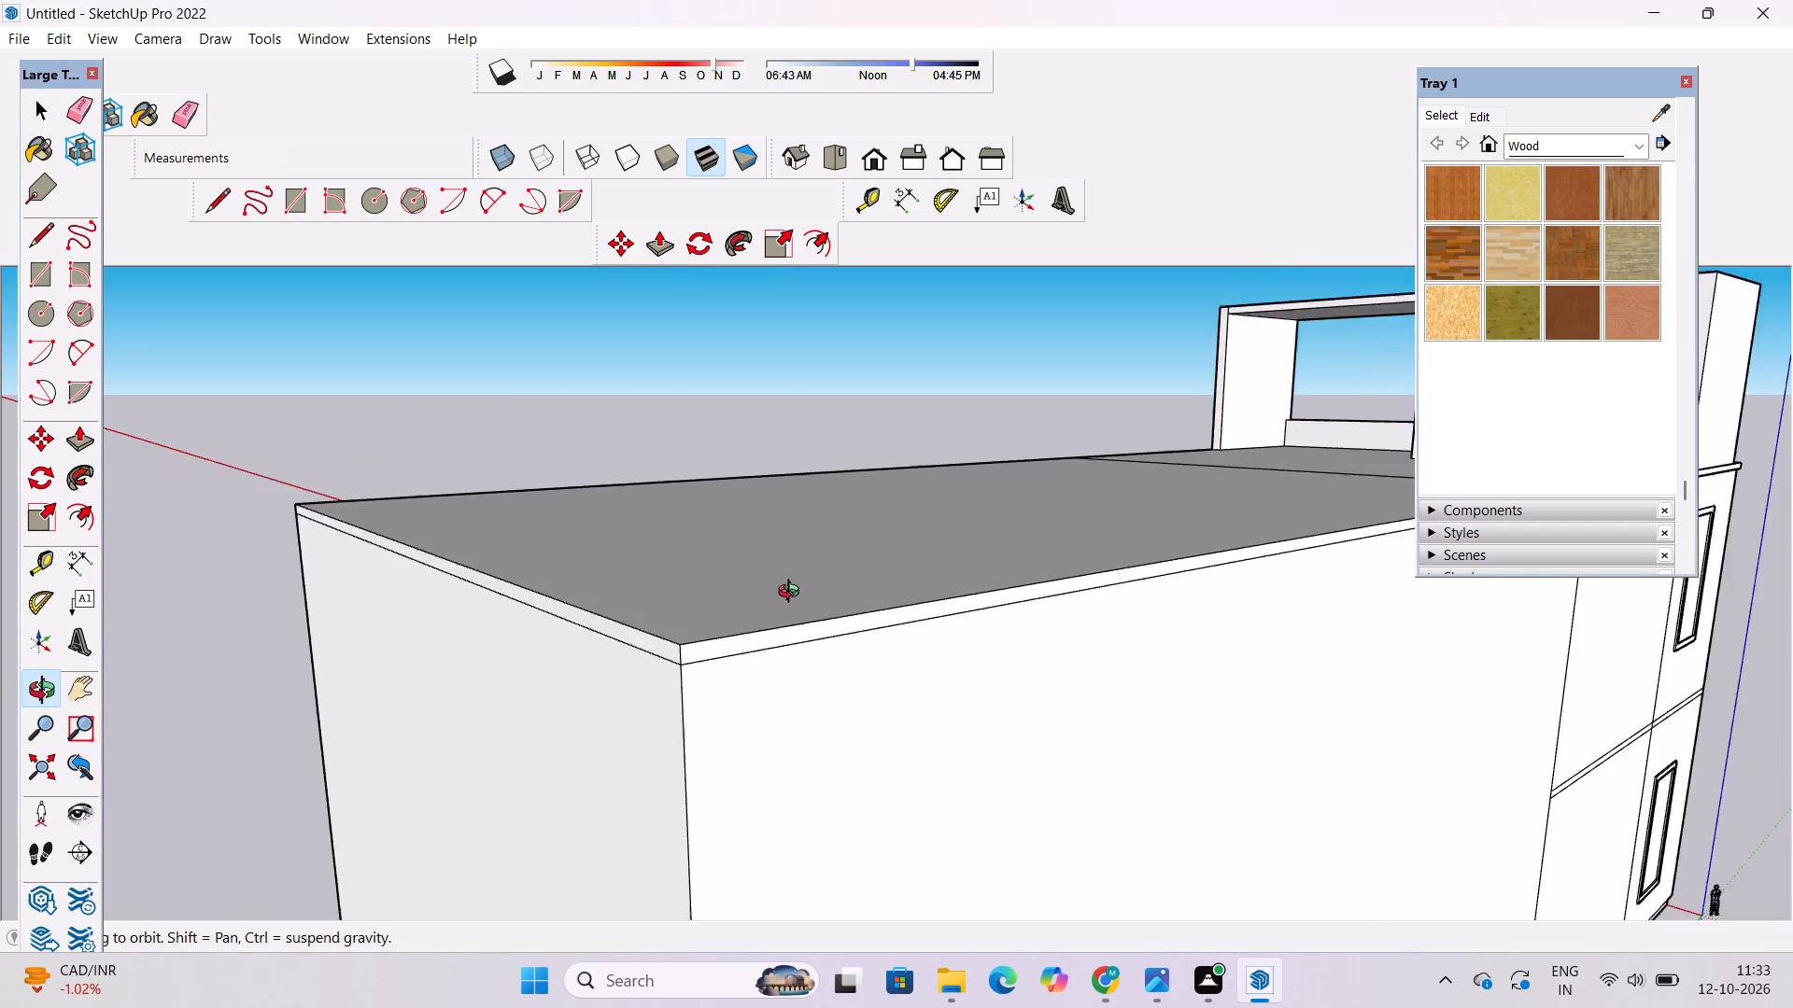
{"action": "scroll", "coordinate": [793, 594], "scroll_direction": "down", "scroll_amount": 8}
{"action": "left_click_drag", "start_coordinate": [1185, 670], "coordinate": [855, 531]}
{"action": "left_click_drag", "start_coordinate": [855, 531], "coordinate": [887, 789]}
{"action": "left_click_drag", "start_coordinate": [984, 577], "coordinate": [905, 601], "text": "shift"}
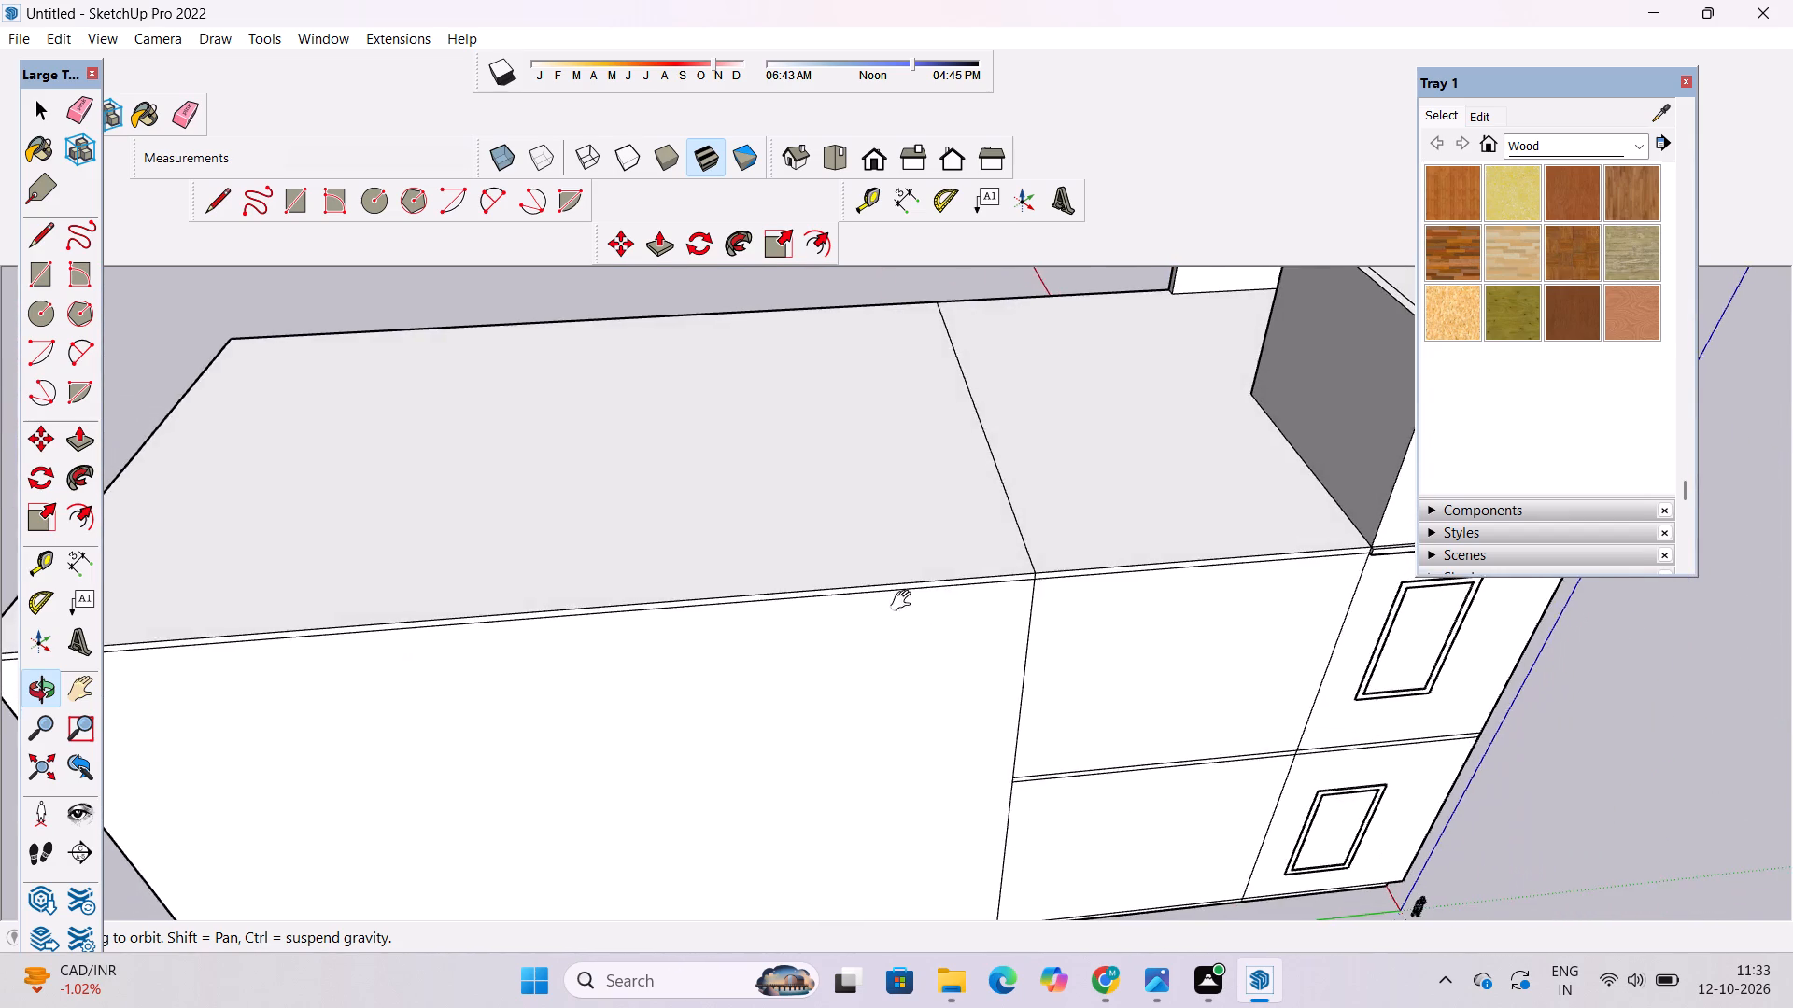
{"action": "left_click_drag", "start_coordinate": [905, 601], "coordinate": [822, 654], "text": "shift"}
{"action": "left_click_drag", "start_coordinate": [825, 656], "coordinate": [969, 672]}
{"action": "key", "text": "e"}
{"action": "left_click_drag", "start_coordinate": [975, 602], "coordinate": [939, 646]}
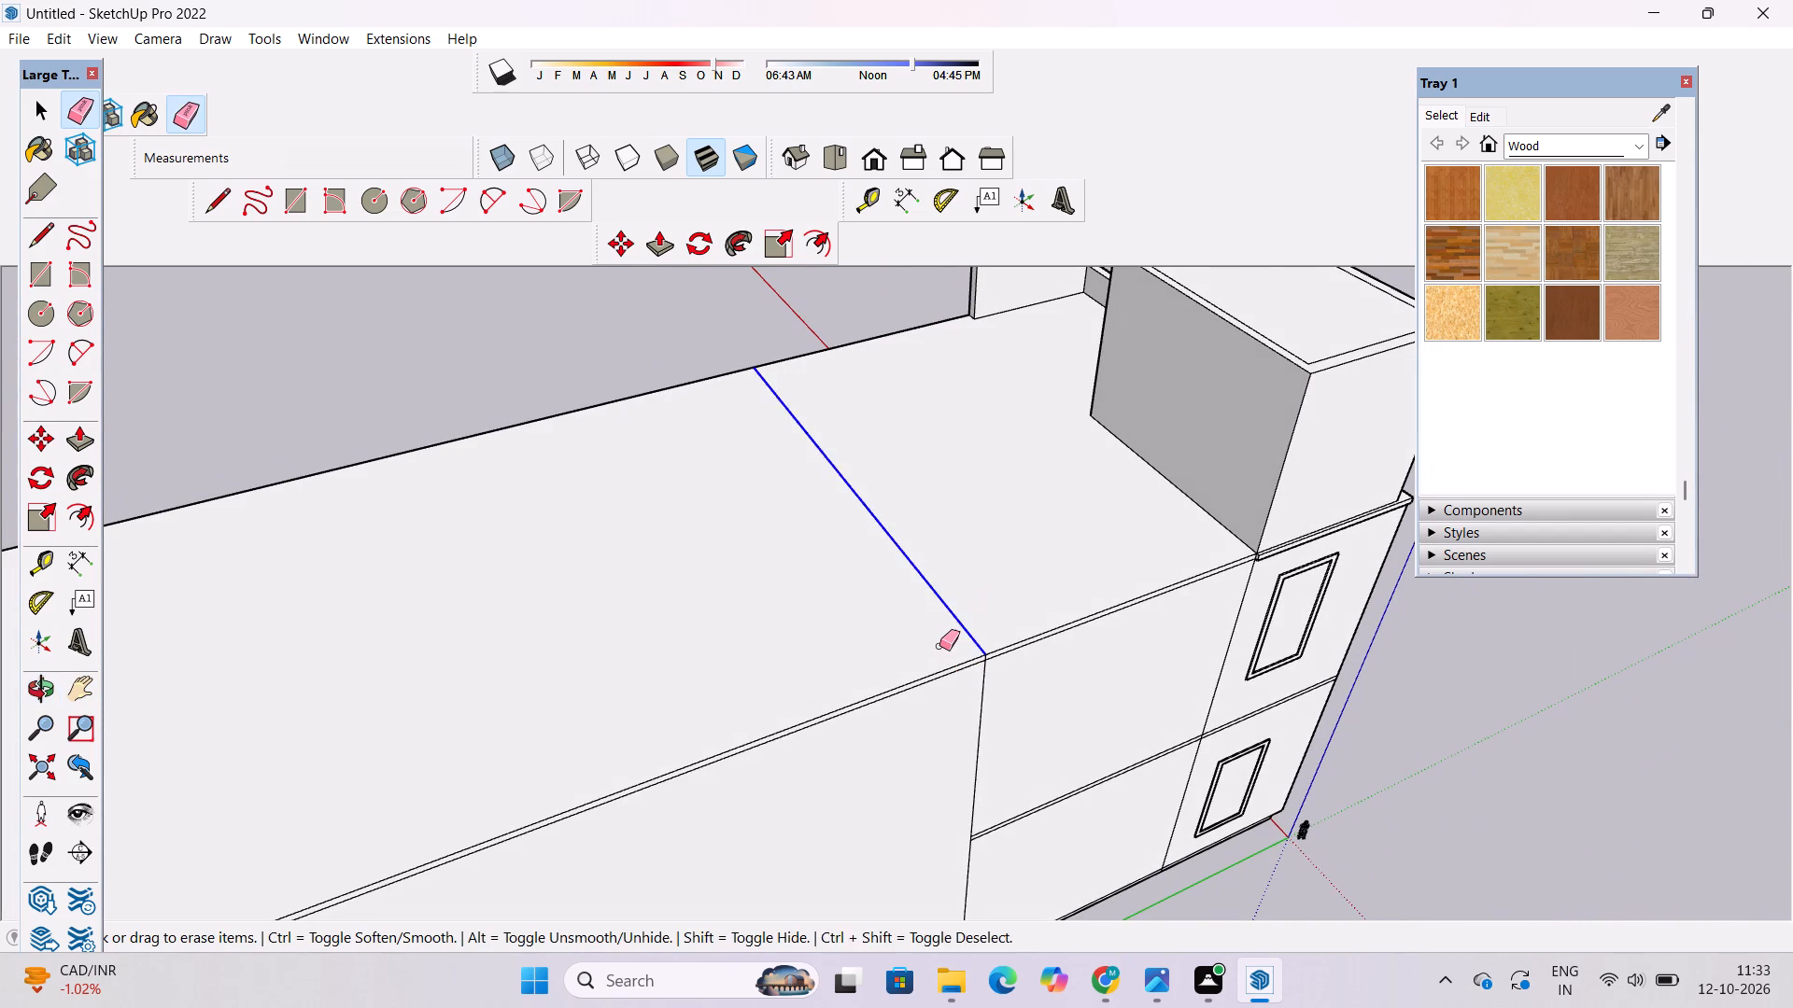
{"action": "left_click_drag", "start_coordinate": [939, 646], "coordinate": [939, 649]}
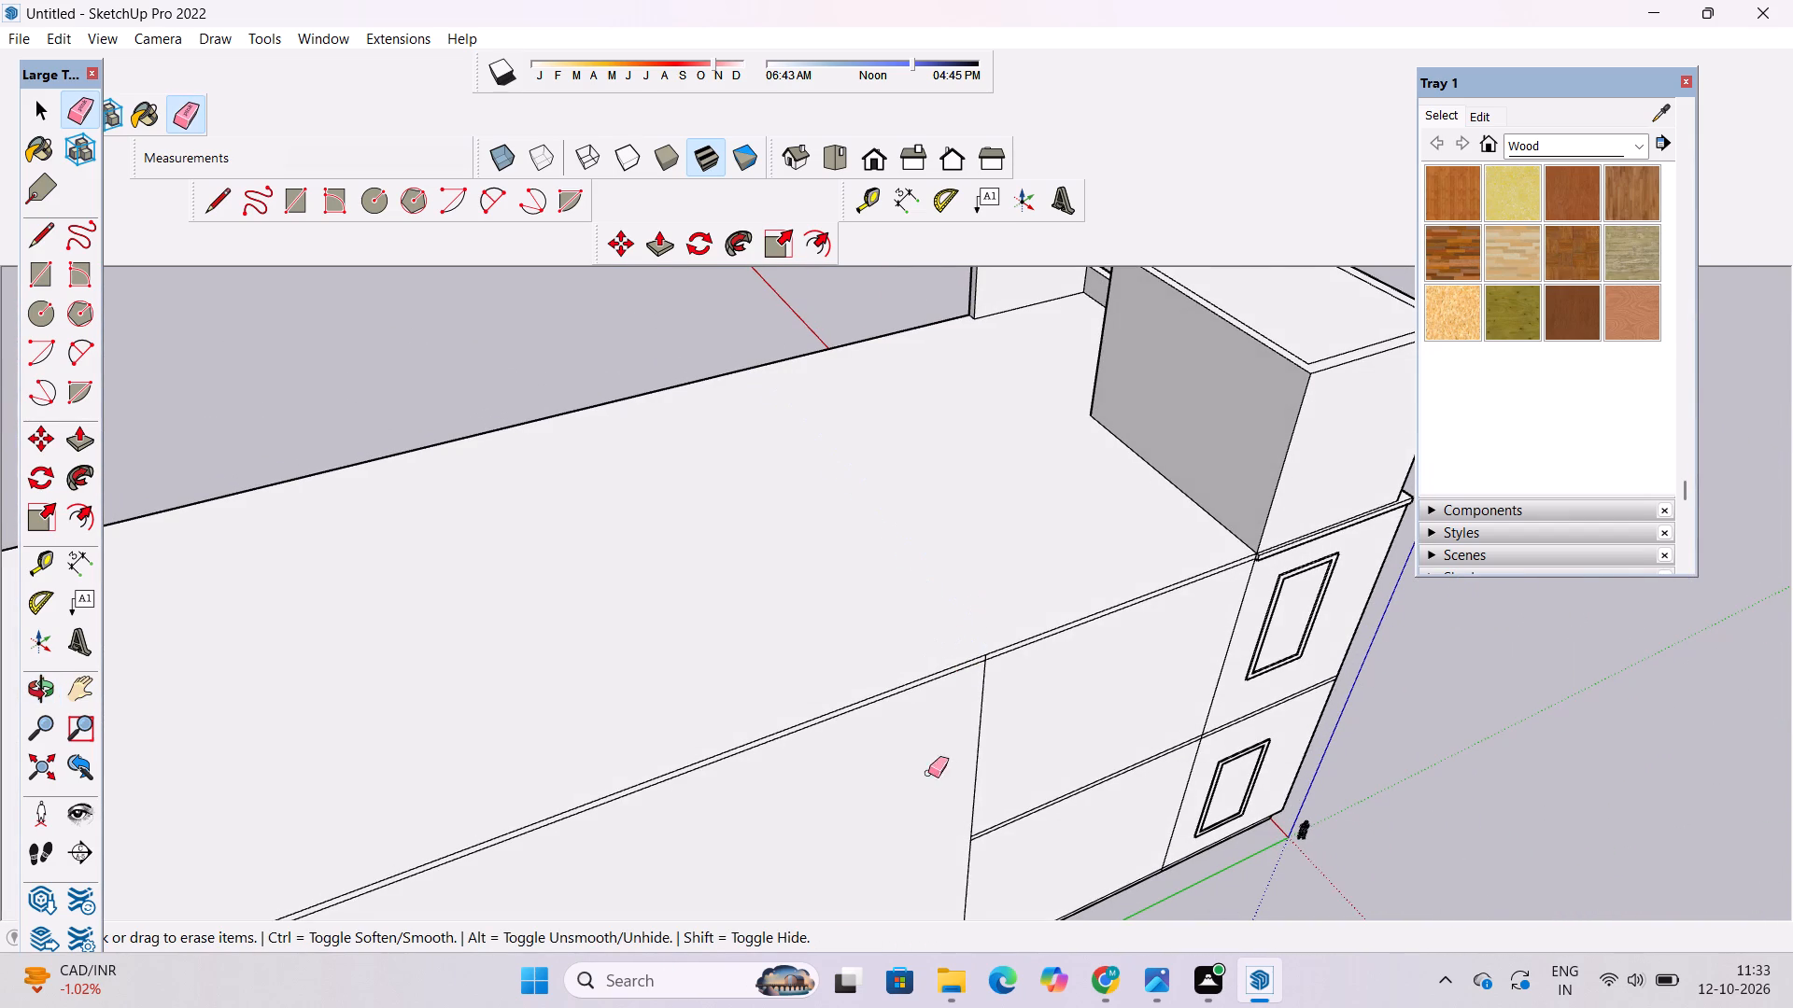
Erase the upper and lower vertical seam segments between house and rear block on the outer side wall away from the green axis.
{"action": "key", "text": "o"}
{"action": "scroll", "coordinate": [869, 641], "scroll_direction": "down", "scroll_amount": 13}
{"action": "left_click_drag", "start_coordinate": [880, 800], "coordinate": [195, 683]}
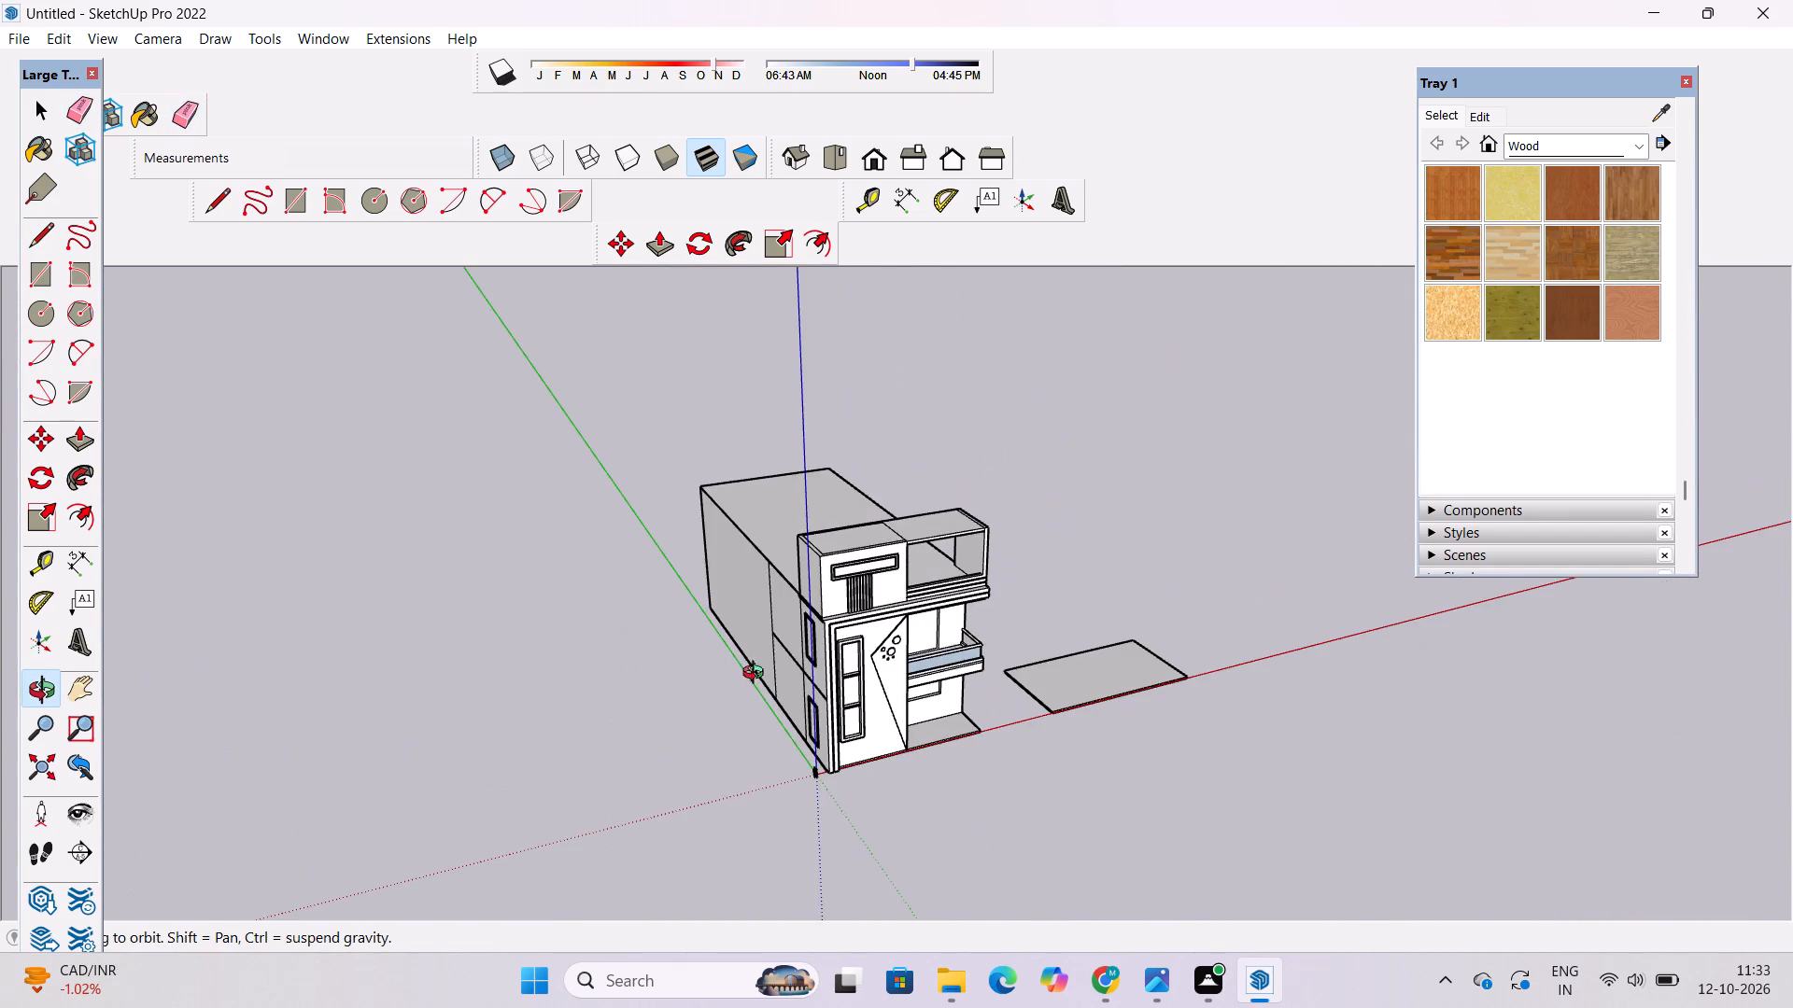
{"action": "left_click_drag", "start_coordinate": [987, 745], "coordinate": [604, 686]}
{"action": "scroll", "coordinate": [1078, 616], "scroll_direction": "up", "scroll_amount": 4}
{"action": "scroll", "coordinate": [1024, 628], "scroll_direction": "down", "scroll_amount": 1}
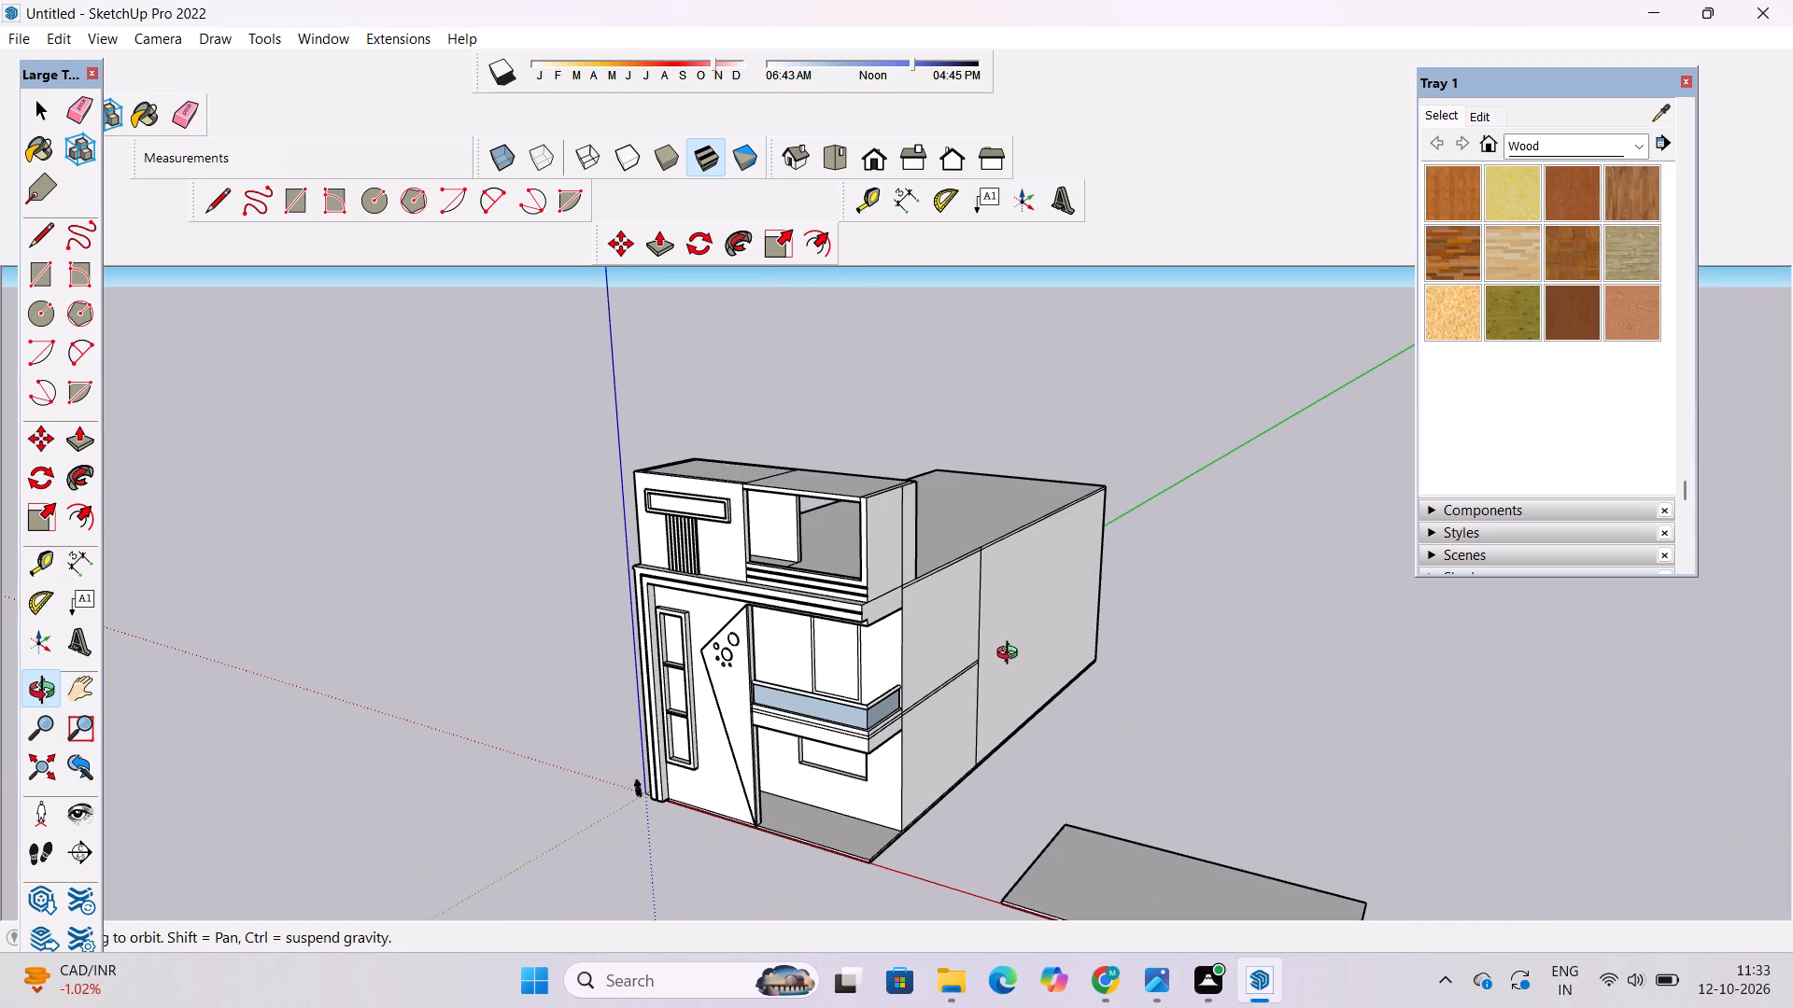
{"action": "left_click_drag", "start_coordinate": [1001, 655], "coordinate": [995, 722], "text": "shift"}
{"action": "left_click_drag", "start_coordinate": [994, 723], "coordinate": [969, 684], "text": "shift"}
{"action": "scroll", "coordinate": [967, 679], "scroll_direction": "up", "scroll_amount": 4}
{"action": "key", "text": "e"}
{"action": "left_click_drag", "start_coordinate": [1006, 641], "coordinate": [966, 699]}
{"action": "left_click_drag", "start_coordinate": [1045, 805], "coordinate": [972, 832]}
Examine the house's front and the outer side wall beside the green axis, including its windows, floor band and vertical seams.
{"action": "key", "text": "o"}
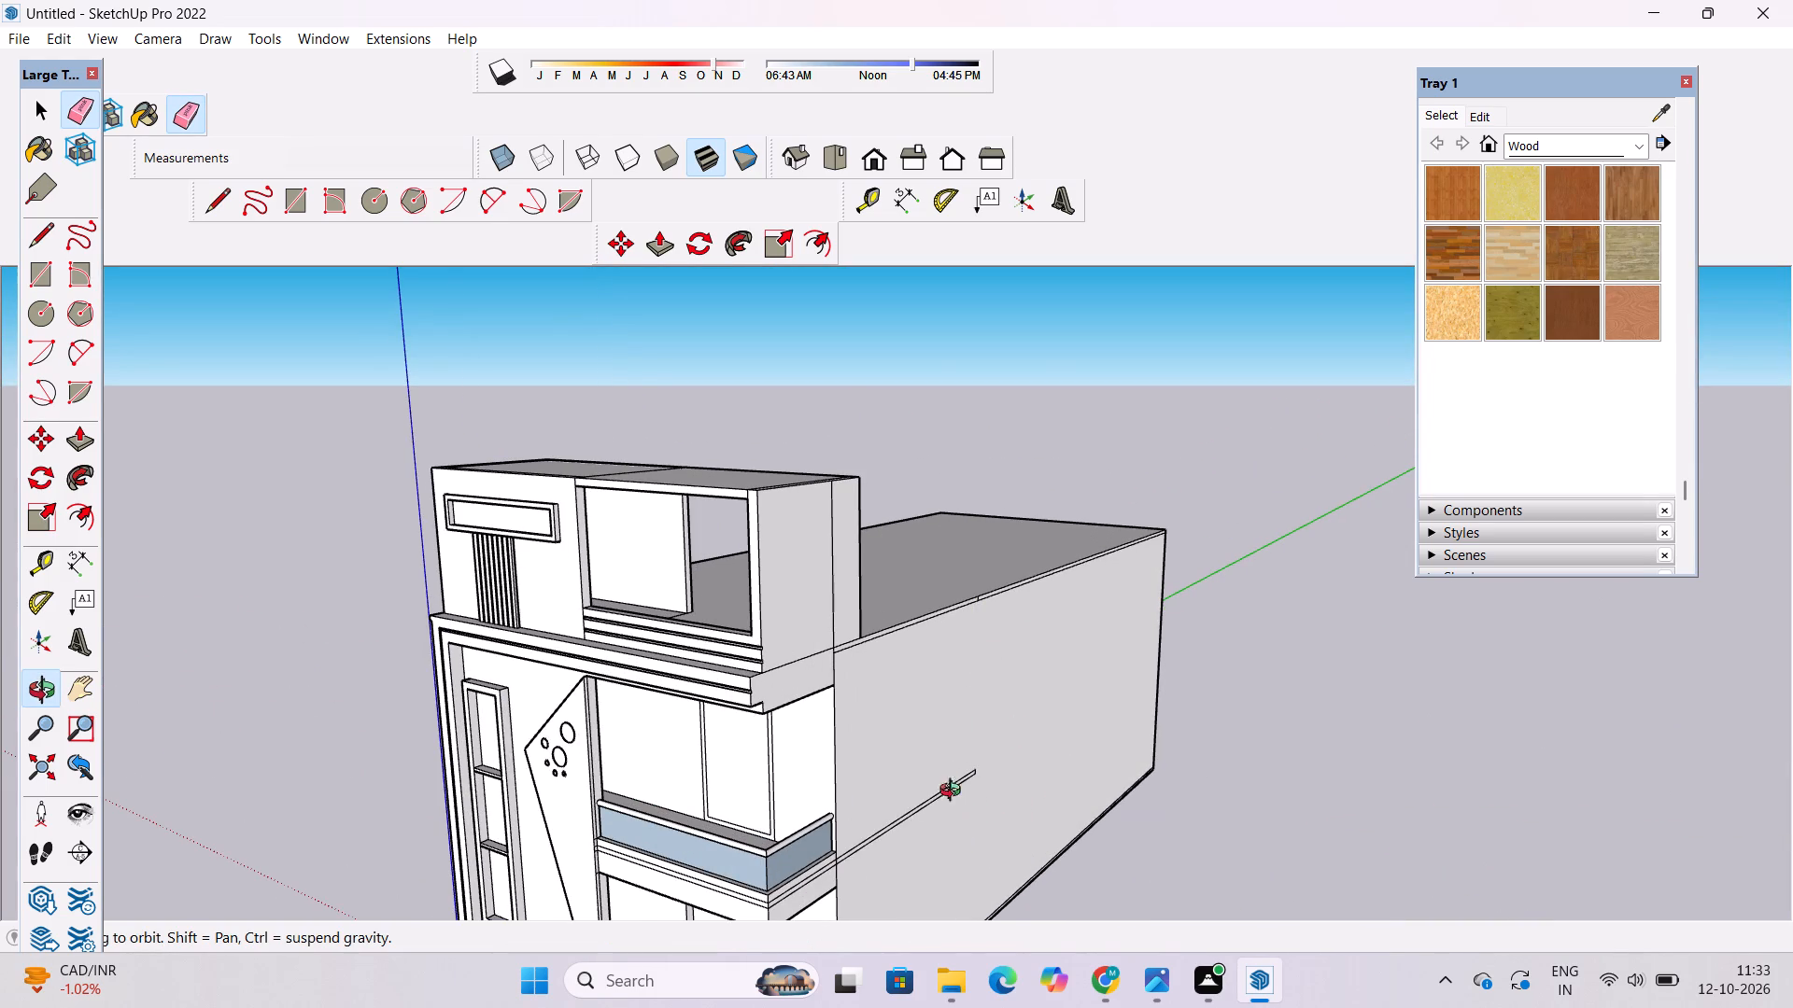
{"action": "scroll", "coordinate": [937, 639], "scroll_direction": "down", "scroll_amount": 6}
{"action": "left_click_drag", "start_coordinate": [676, 835], "coordinate": [1221, 825]}
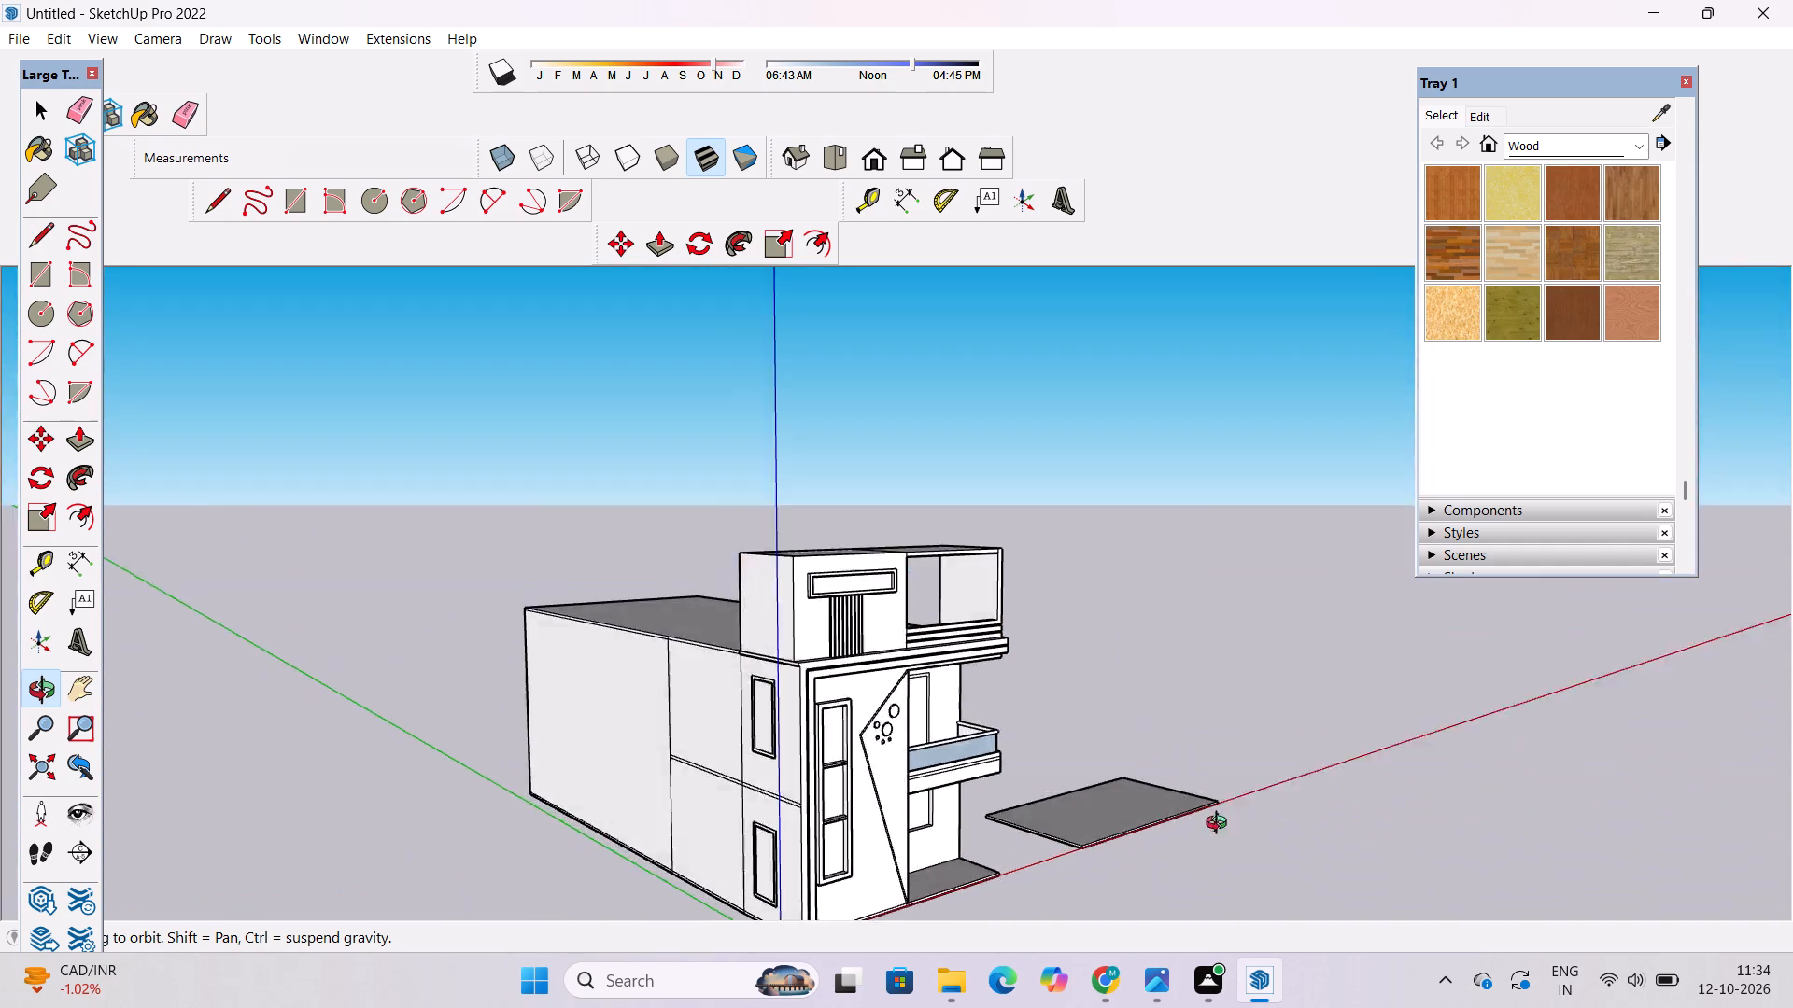
{"action": "left_click_drag", "start_coordinate": [1221, 825], "coordinate": [927, 974]}
{"action": "left_click_drag", "start_coordinate": [830, 878], "coordinate": [881, 802], "text": "shift"}
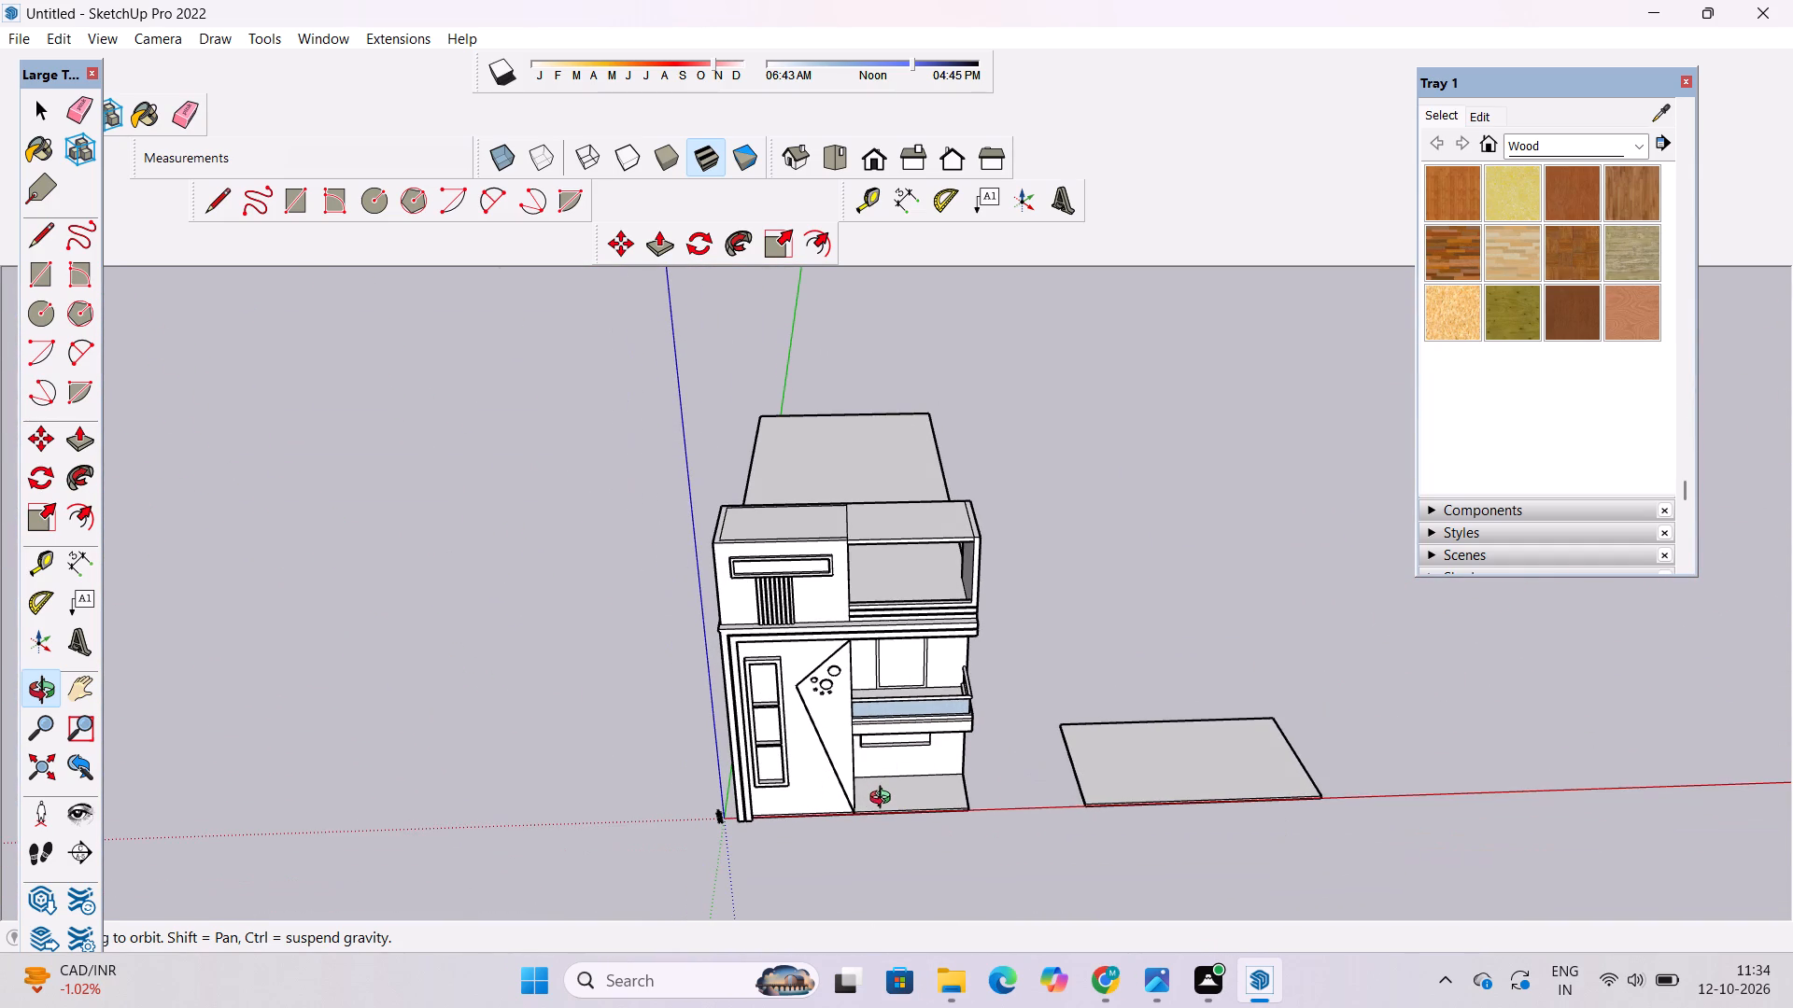
{"action": "scroll", "coordinate": [901, 789], "scroll_direction": "down", "scroll_amount": 3}
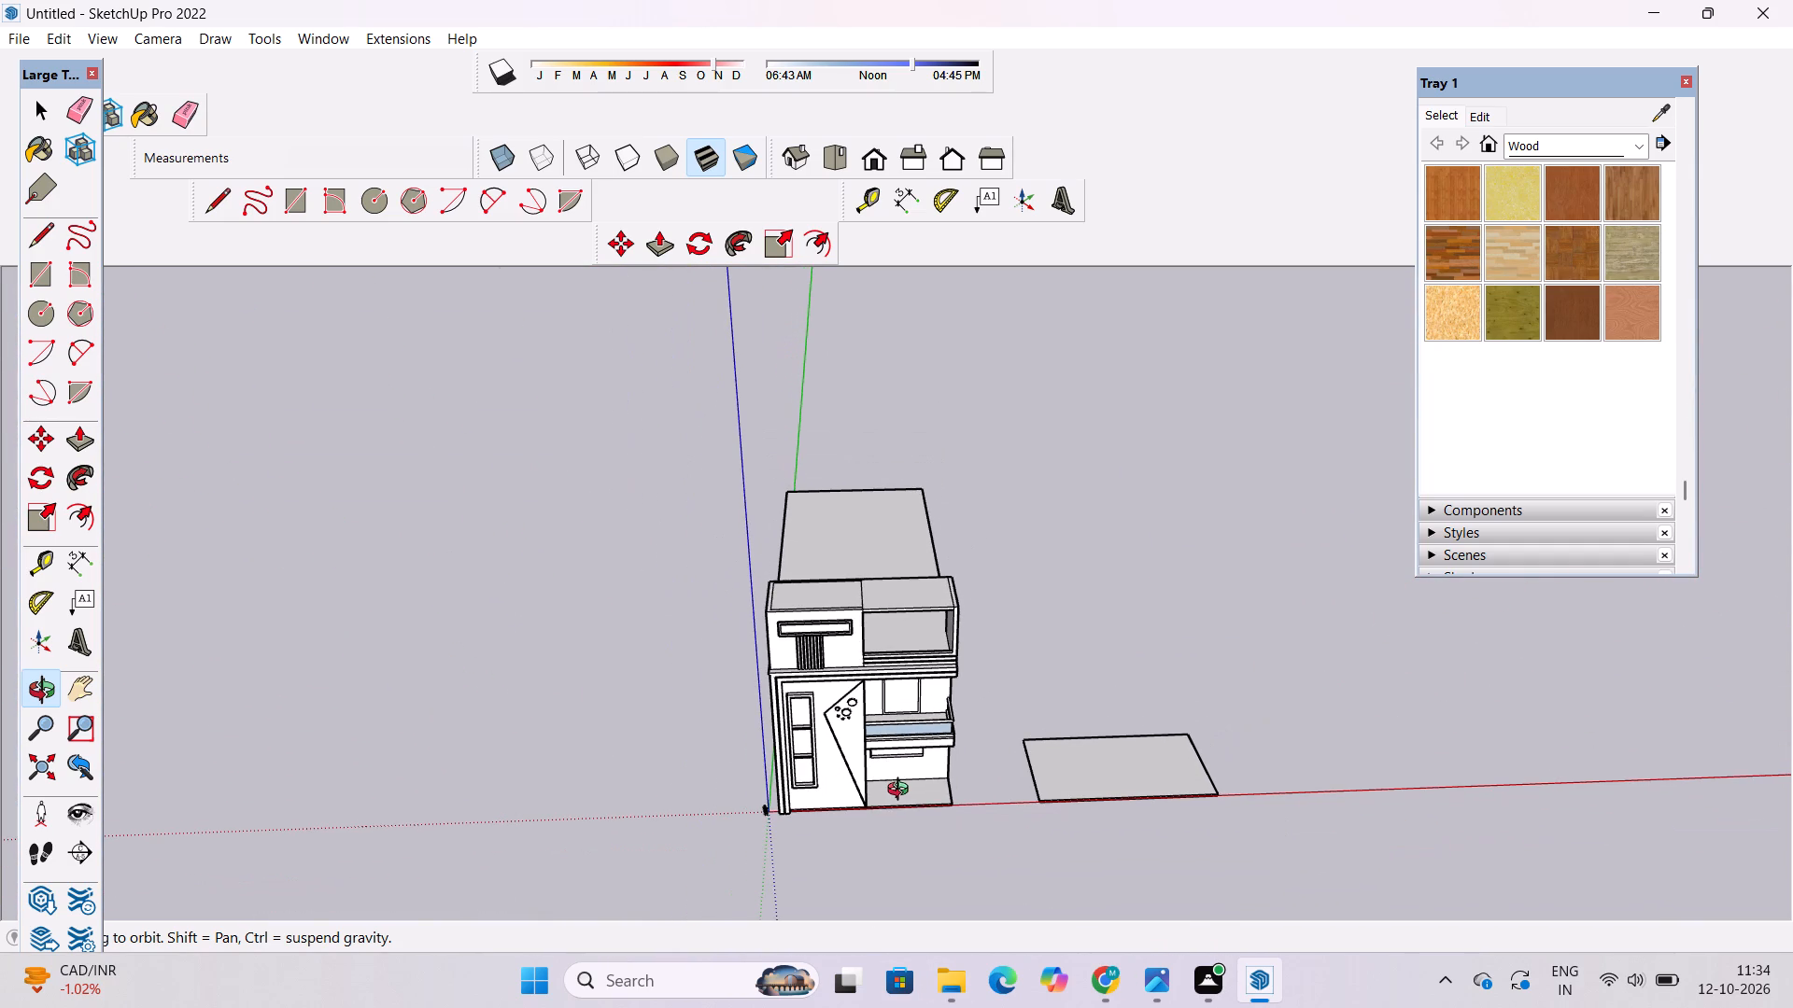
{"action": "left_click_drag", "start_coordinate": [789, 792], "coordinate": [869, 751], "text": "shift"}
{"action": "left_click_drag", "start_coordinate": [869, 727], "coordinate": [1272, 667]}
{"action": "scroll", "coordinate": [1034, 627], "scroll_direction": "up", "scroll_amount": 4}
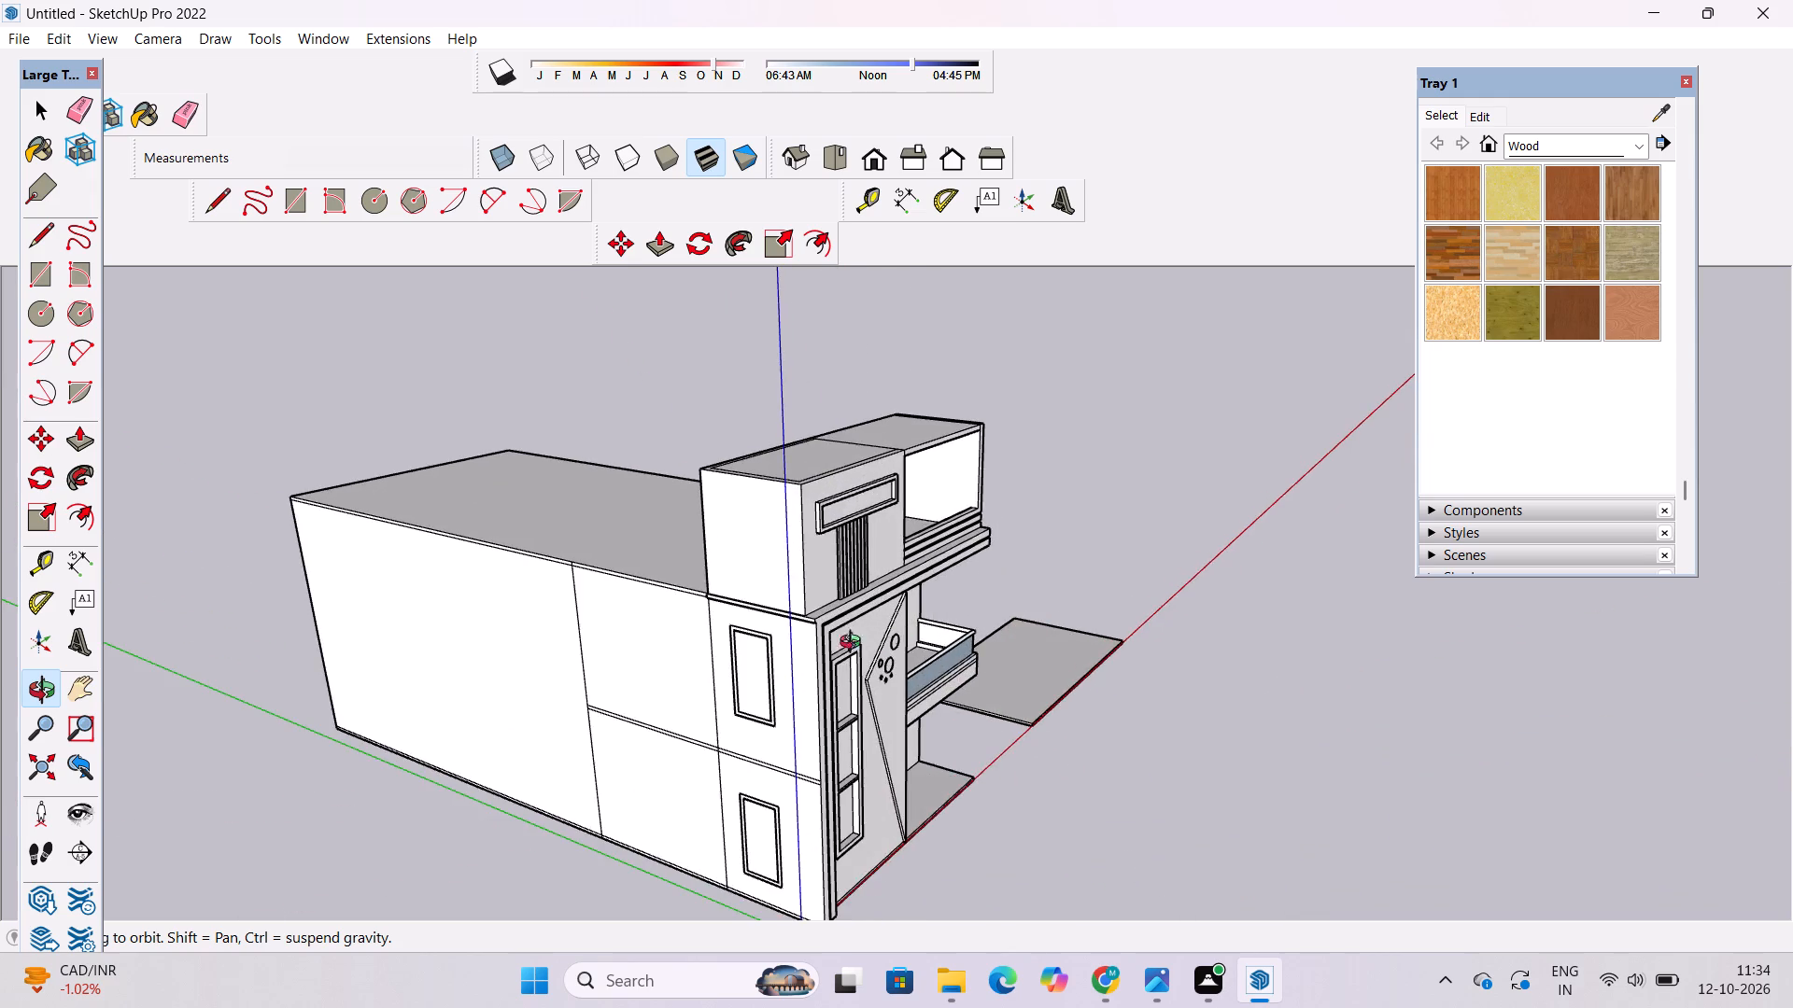
{"action": "left_click_drag", "start_coordinate": [840, 646], "coordinate": [1032, 661], "text": "shift"}
{"action": "scroll", "coordinate": [802, 704], "scroll_direction": "up", "scroll_amount": 6}
{"action": "left_click_drag", "start_coordinate": [770, 715], "coordinate": [793, 683], "text": "shift"}
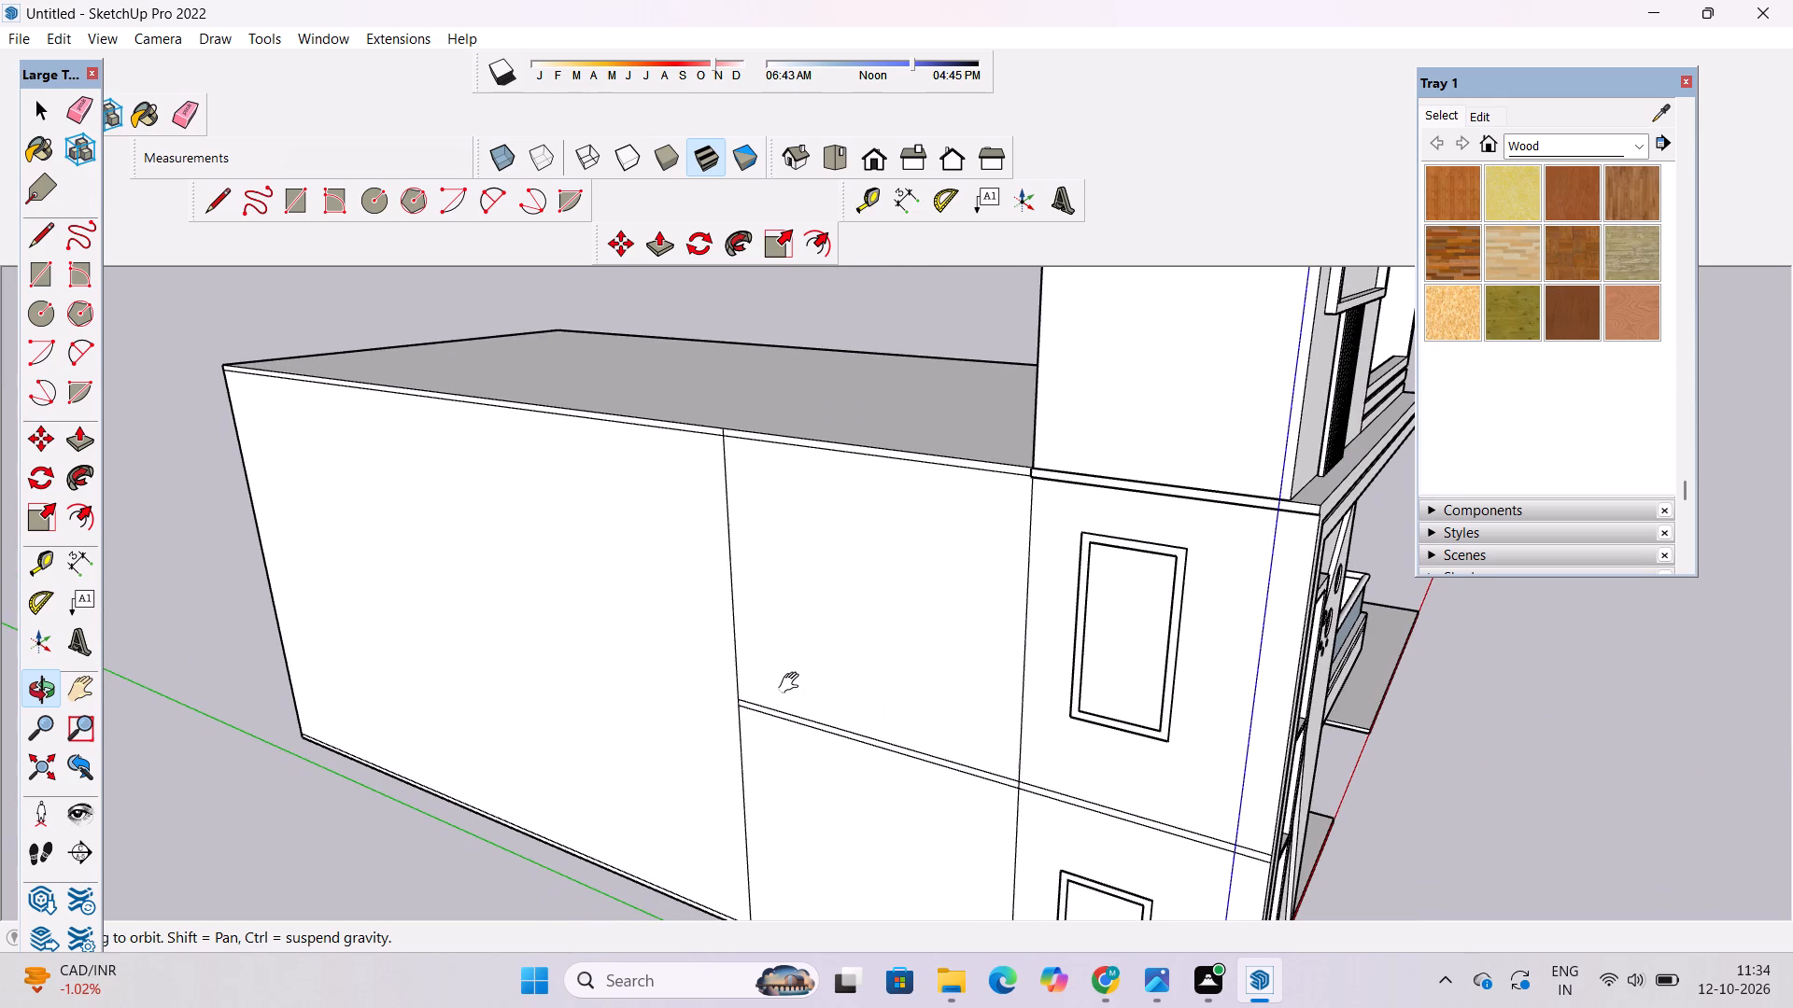
{"action": "scroll", "coordinate": [793, 683], "scroll_direction": "down", "scroll_amount": 1, "text": "shift"}
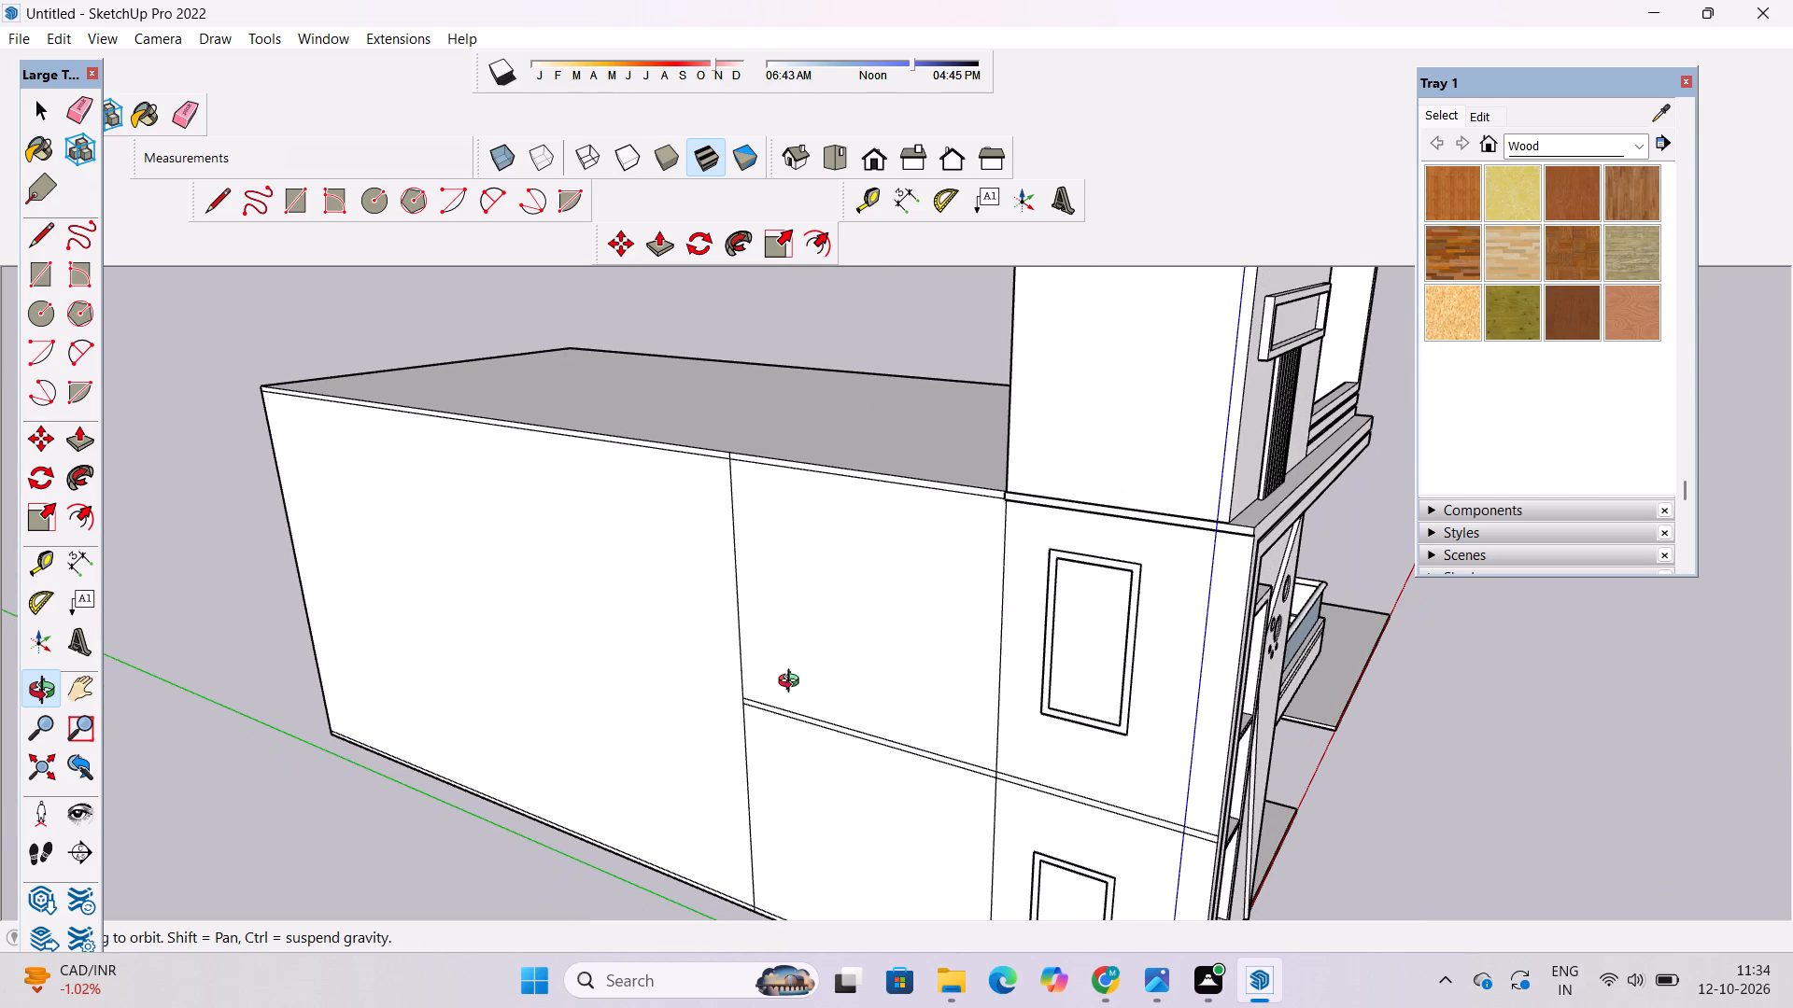
{"action": "scroll", "coordinate": [793, 683], "scroll_direction": "down", "scroll_amount": 1}
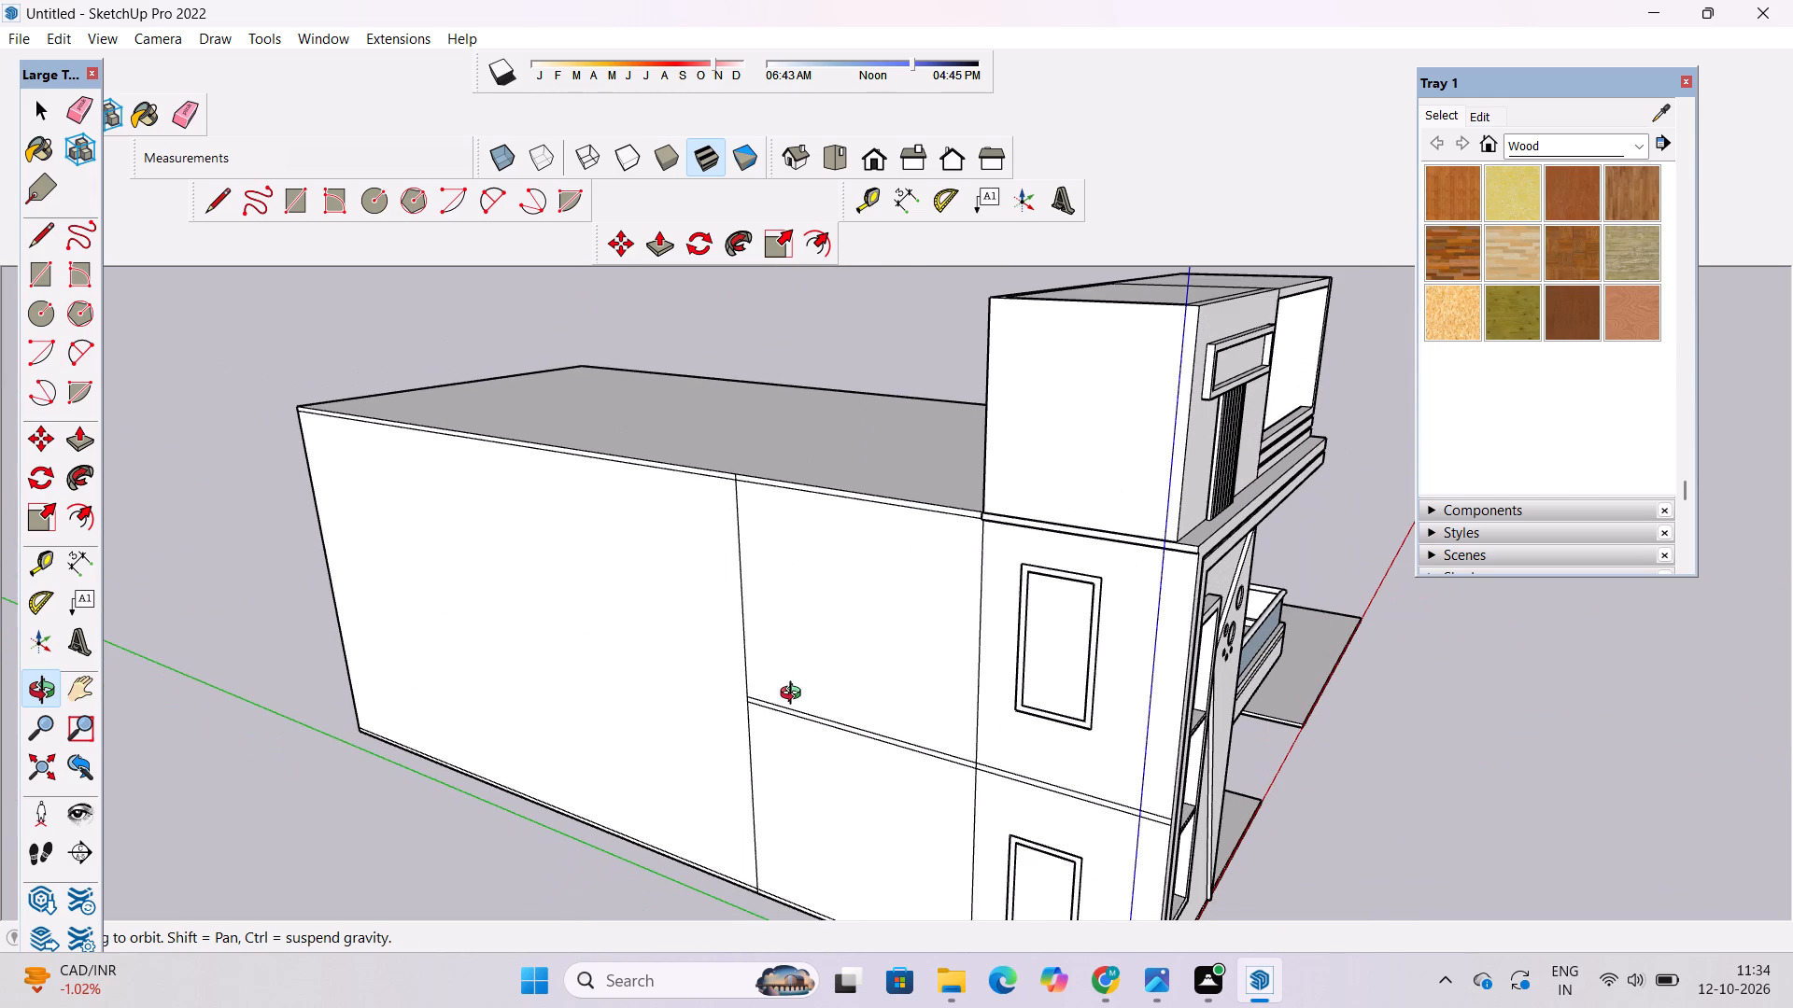
{"action": "scroll", "coordinate": [772, 709], "scroll_direction": "down", "scroll_amount": 3}
{"action": "left_click_drag", "start_coordinate": [748, 725], "coordinate": [788, 662], "text": "shift"}
{"action": "left_click_drag", "start_coordinate": [780, 708], "coordinate": [810, 647]}
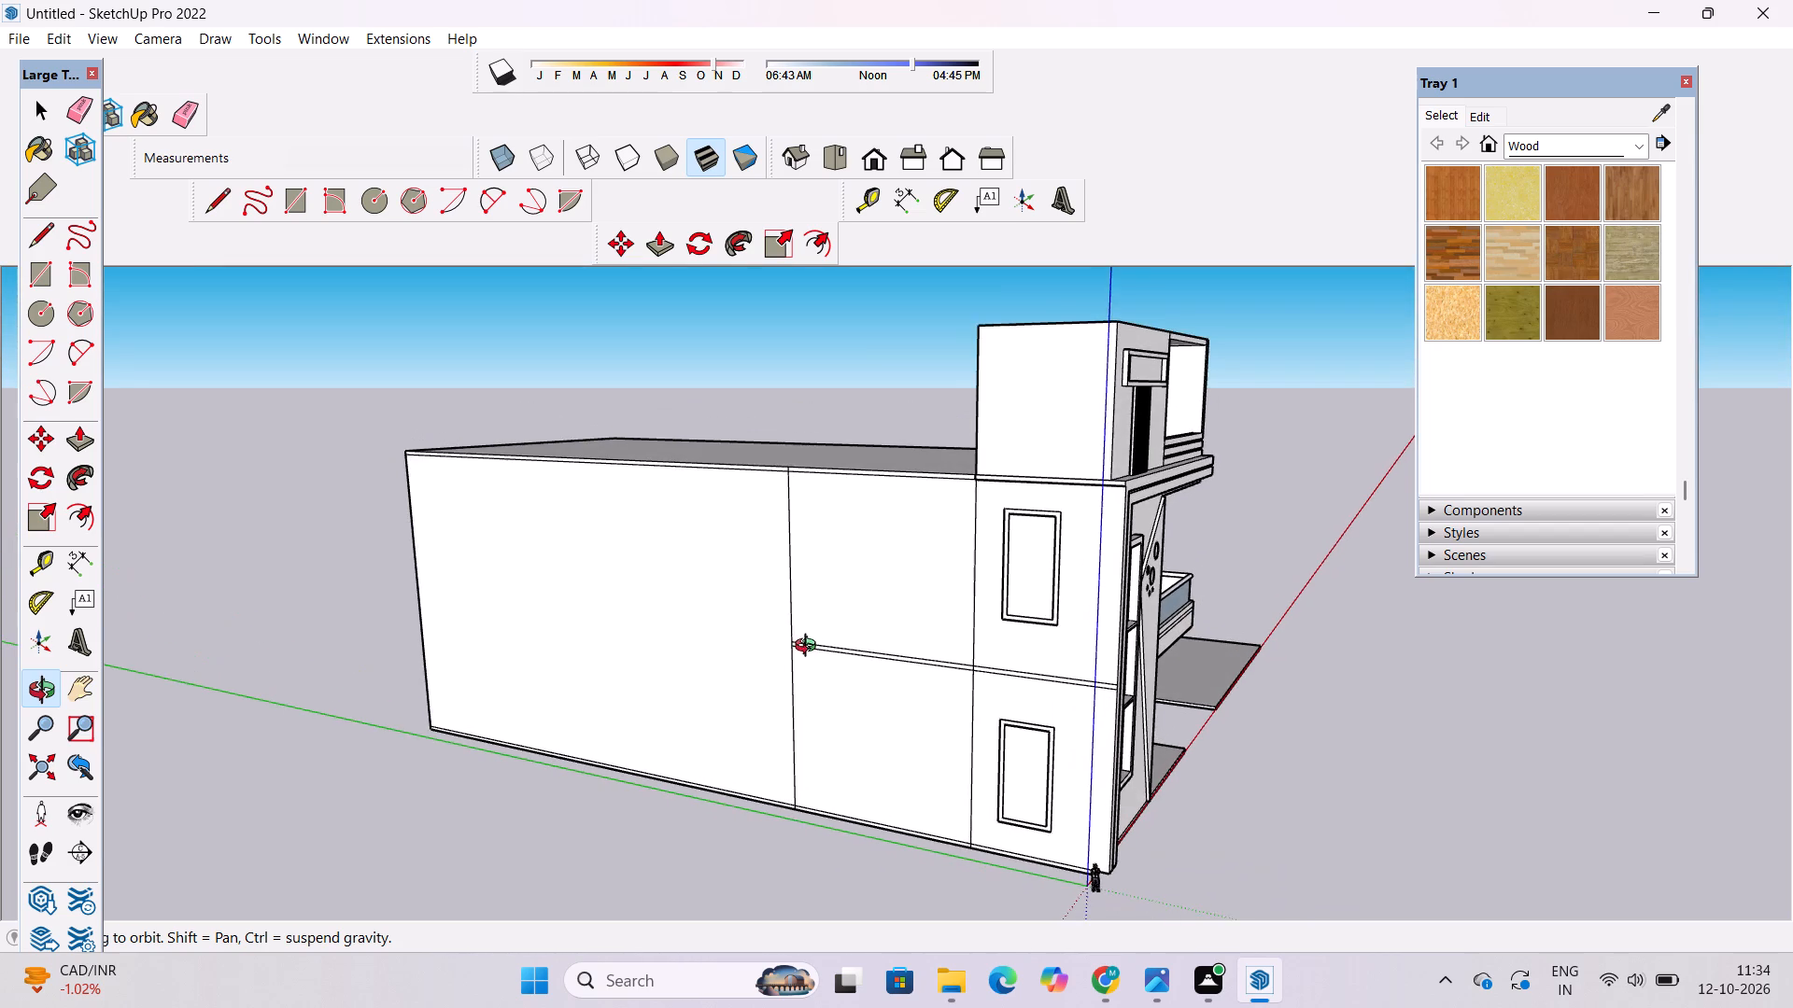
{"action": "left_click_drag", "start_coordinate": [810, 647], "coordinate": [802, 680], "text": "shift"}
{"action": "scroll", "coordinate": [799, 687], "scroll_direction": "up", "scroll_amount": 2}
{"action": "left_click_drag", "start_coordinate": [798, 687], "coordinate": [718, 684], "text": "shift"}
{"action": "left_click_drag", "start_coordinate": [716, 684], "coordinate": [837, 651]}
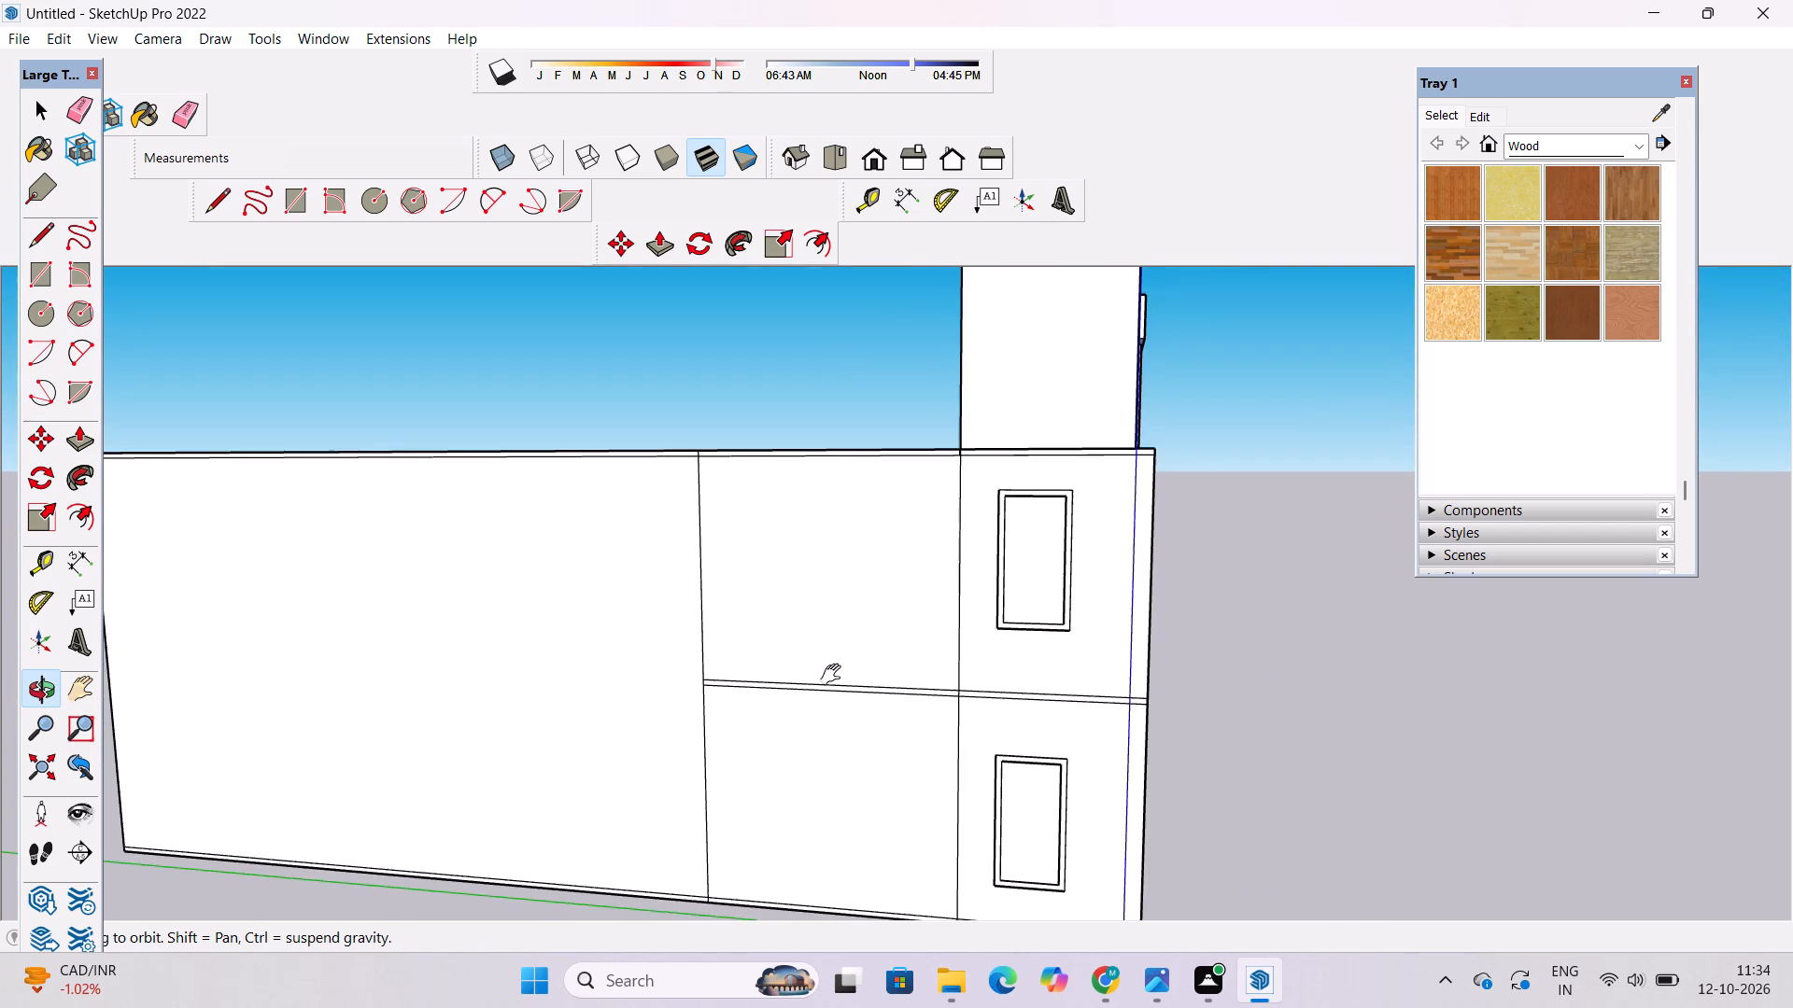
{"action": "left_click_drag", "start_coordinate": [835, 675], "coordinate": [729, 660], "text": "shift"}
{"action": "left_click_drag", "start_coordinate": [727, 661], "coordinate": [826, 695]}
{"action": "left_click_drag", "start_coordinate": [826, 695], "coordinate": [826, 704], "text": "shift"}
{"action": "scroll", "coordinate": [826, 704], "scroll_direction": "down", "scroll_amount": 1}
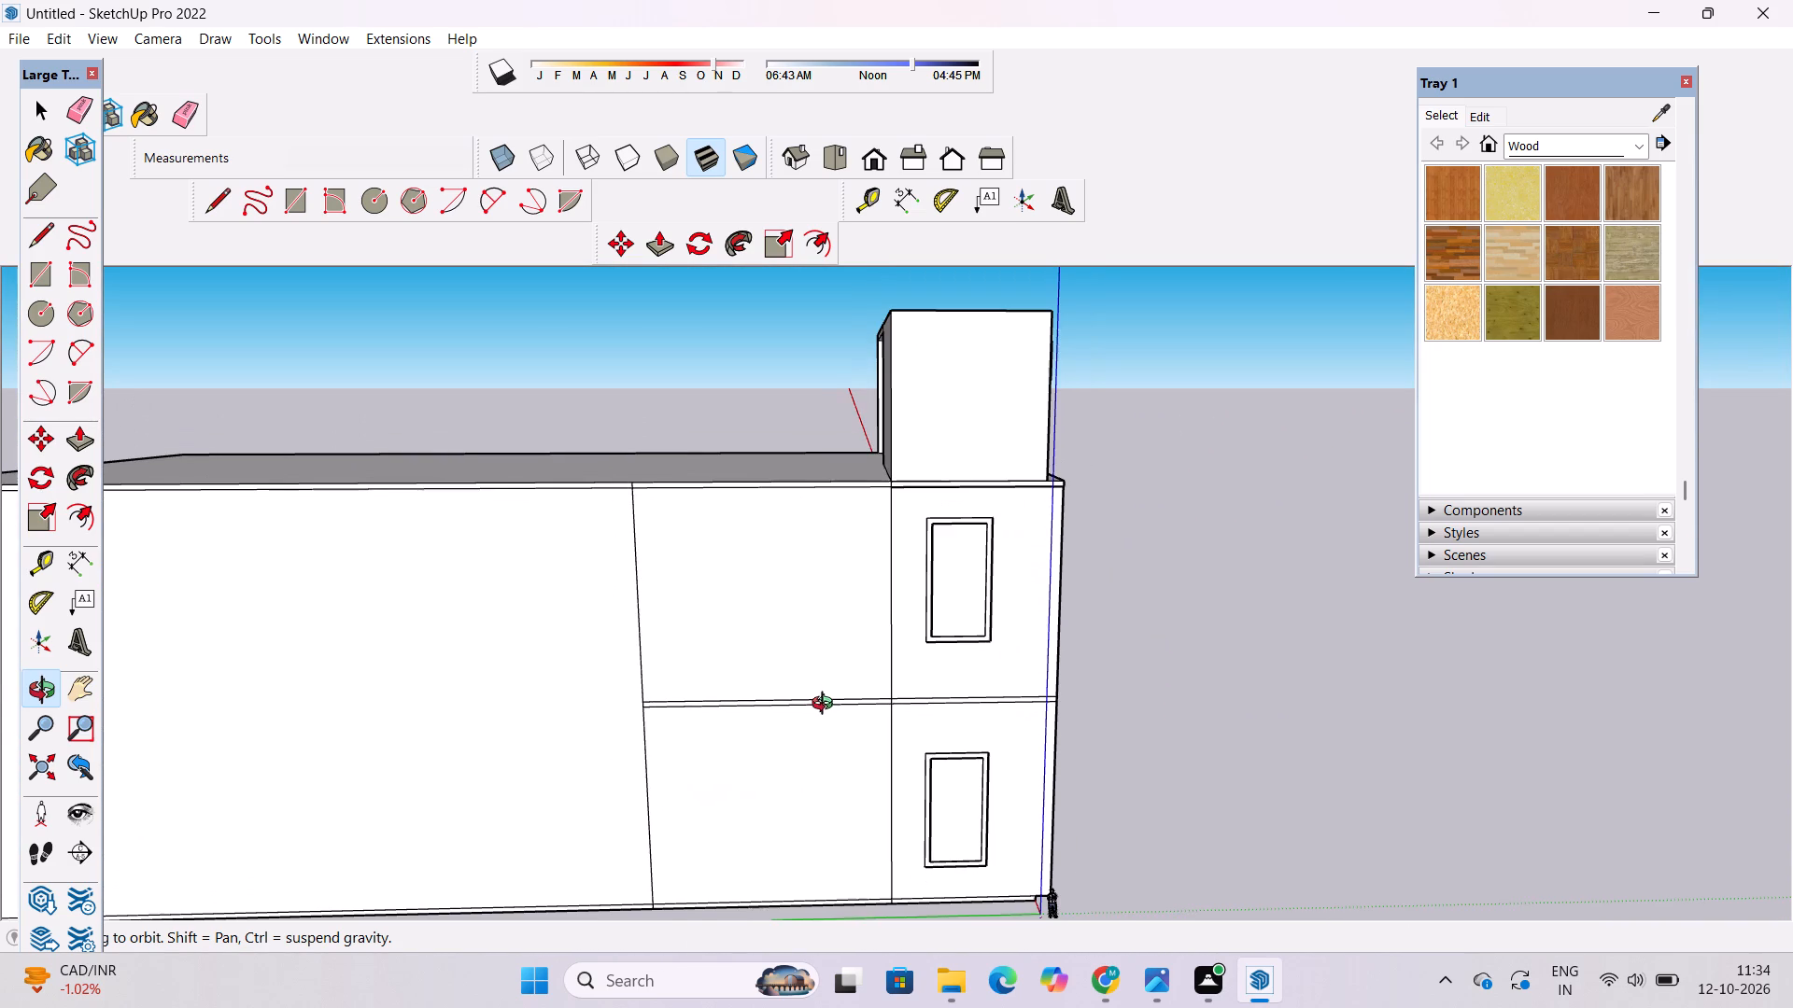
{"action": "scroll", "coordinate": [826, 707], "scroll_direction": "down", "scroll_amount": 4}
{"action": "left_click_drag", "start_coordinate": [826, 708], "coordinate": [825, 721], "text": "shift"}
{"action": "left_click_drag", "start_coordinate": [817, 734], "coordinate": [784, 742]}
{"action": "scroll", "coordinate": [769, 760], "scroll_direction": "up", "scroll_amount": 4}
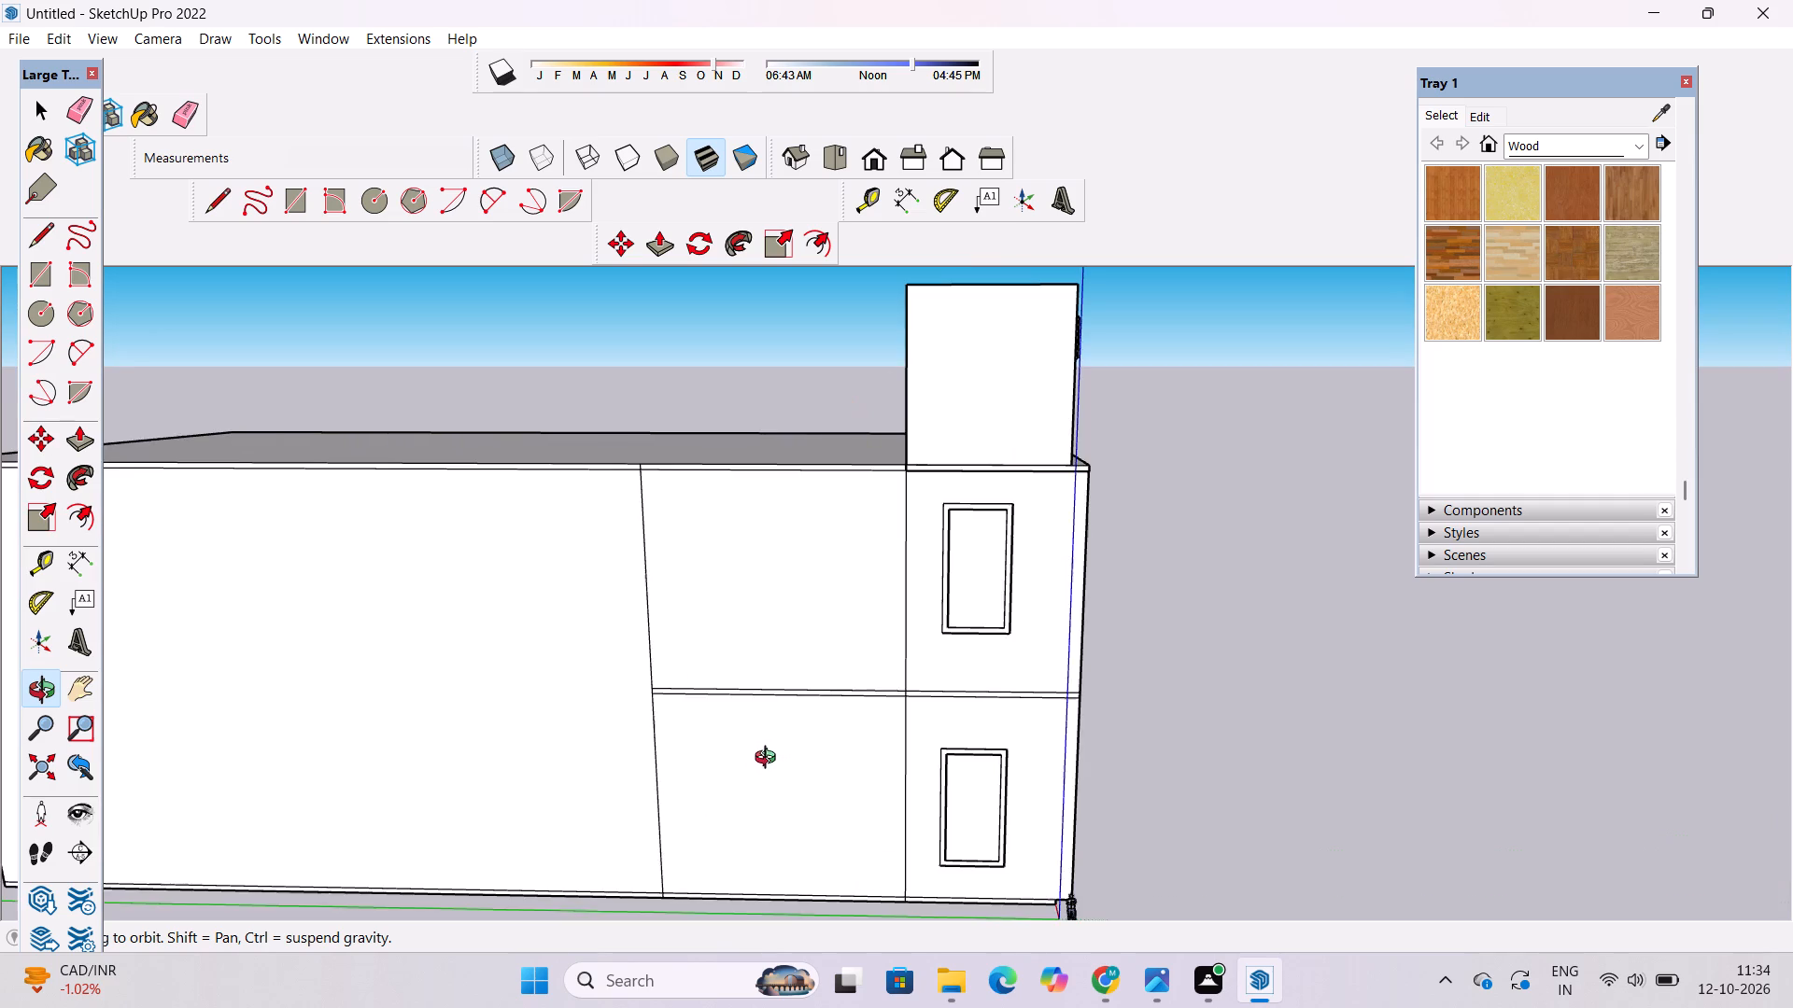
{"action": "left_click_drag", "start_coordinate": [762, 795], "coordinate": [734, 749], "text": "shift"}
{"action": "scroll", "coordinate": [734, 749], "scroll_direction": "up", "scroll_amount": 4, "text": "shift"}
{"action": "left_click_drag", "start_coordinate": [734, 749], "coordinate": [719, 765], "text": "shift"}
{"action": "left_click_drag", "start_coordinate": [719, 767], "coordinate": [748, 707], "text": "shift"}
{"action": "scroll", "coordinate": [758, 681], "scroll_direction": "down", "scroll_amount": 4, "text": "shift"}
{"action": "left_click_drag", "start_coordinate": [758, 681], "coordinate": [741, 705], "text": "shift"}
{"action": "left_click_drag", "start_coordinate": [741, 707], "coordinate": [764, 687]}
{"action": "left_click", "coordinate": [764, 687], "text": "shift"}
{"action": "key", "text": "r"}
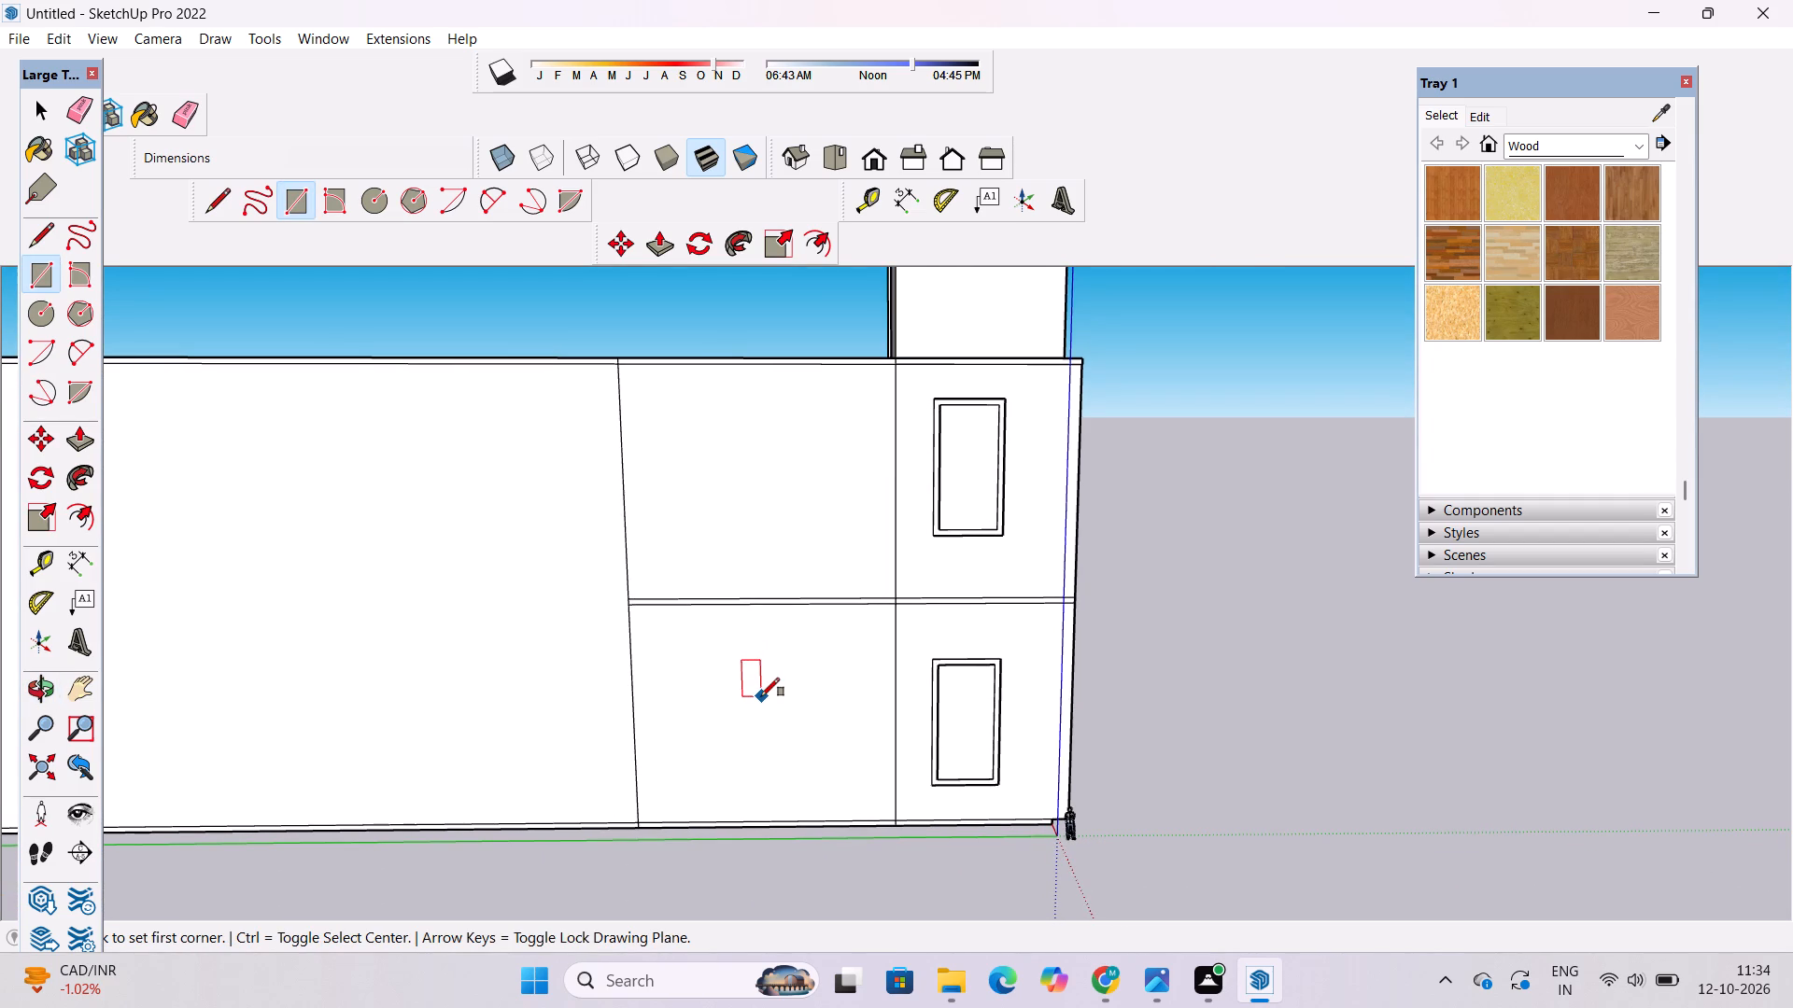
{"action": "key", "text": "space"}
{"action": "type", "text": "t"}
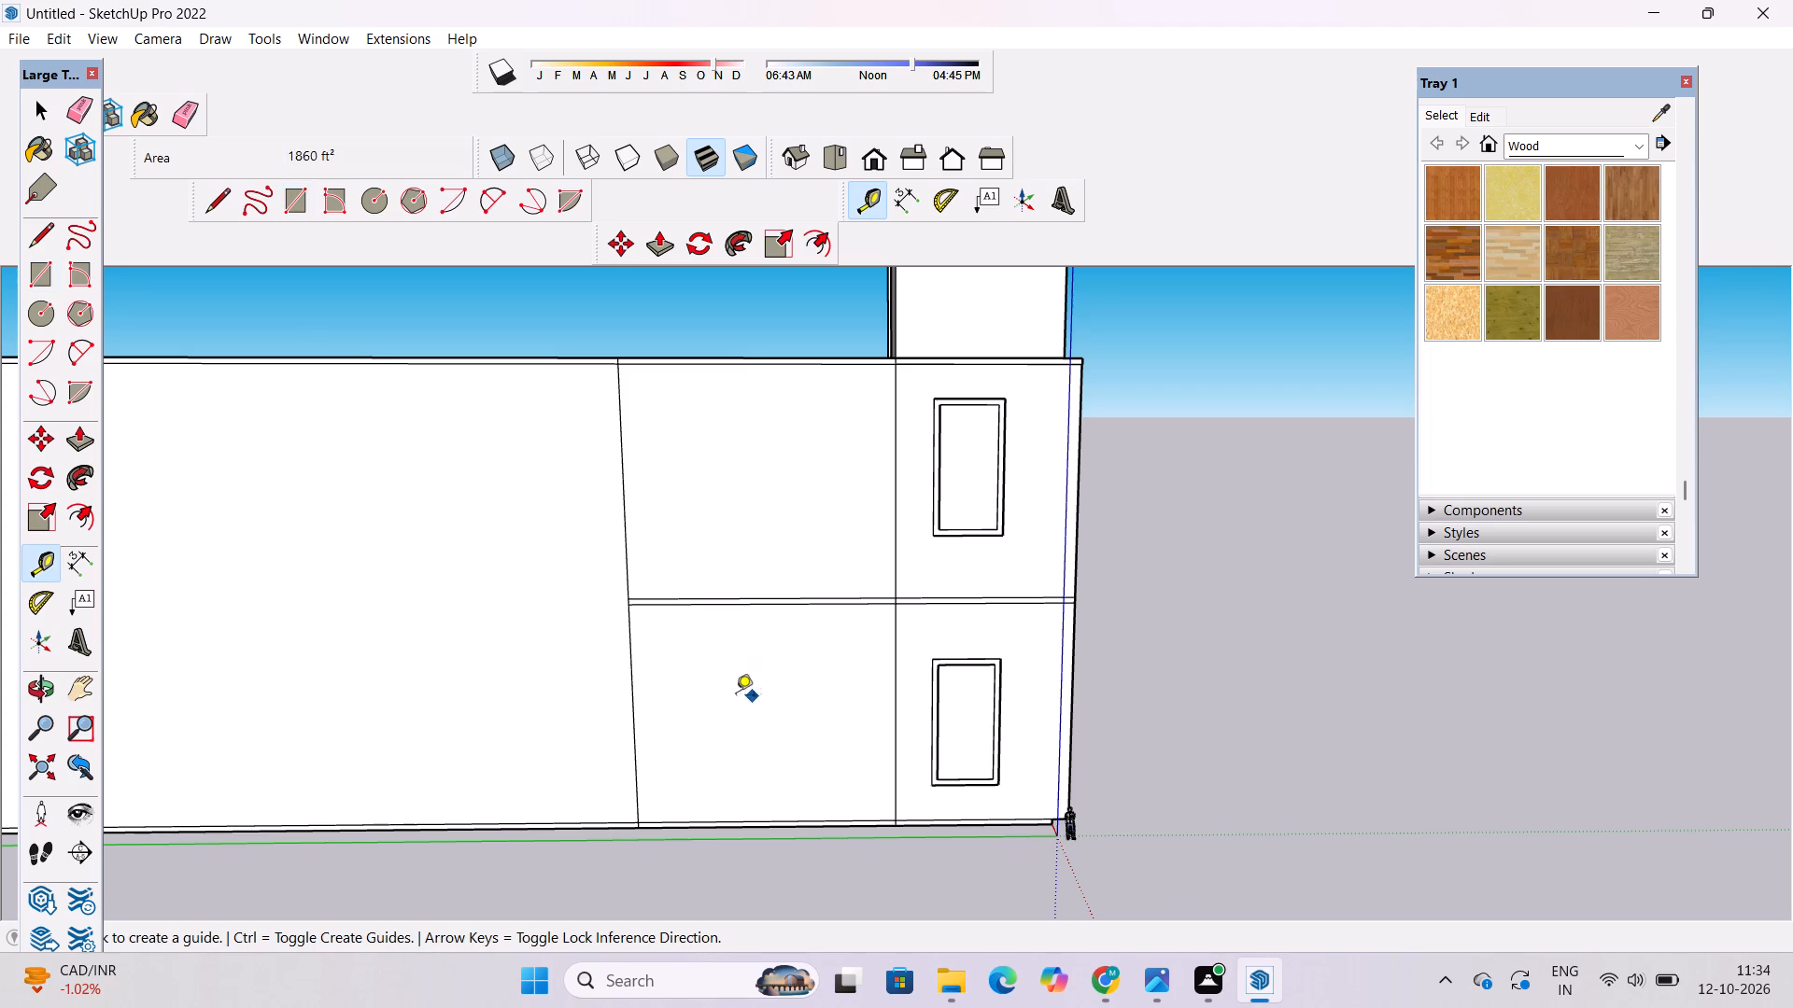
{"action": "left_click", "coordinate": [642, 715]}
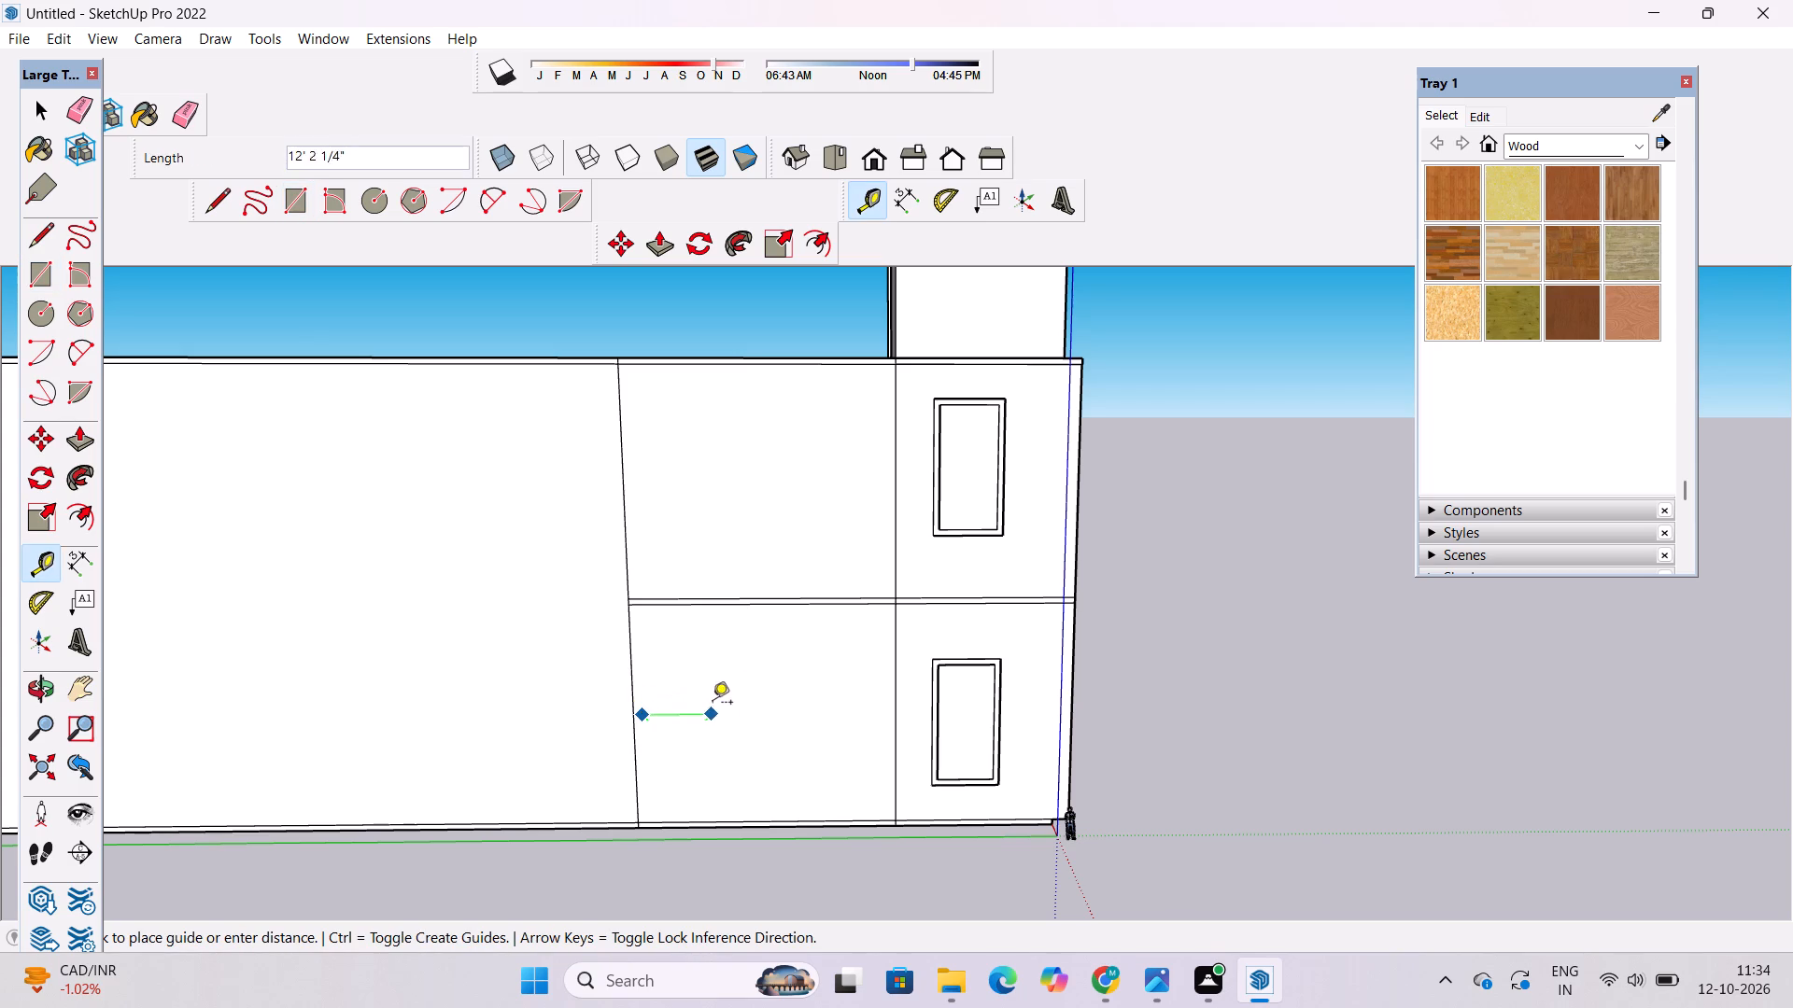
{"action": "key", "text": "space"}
Place a vertical guide 7' from the house and rear block's seam, towards the windows, on the side wall beside the green axis.
{"action": "type", "text": "t"}
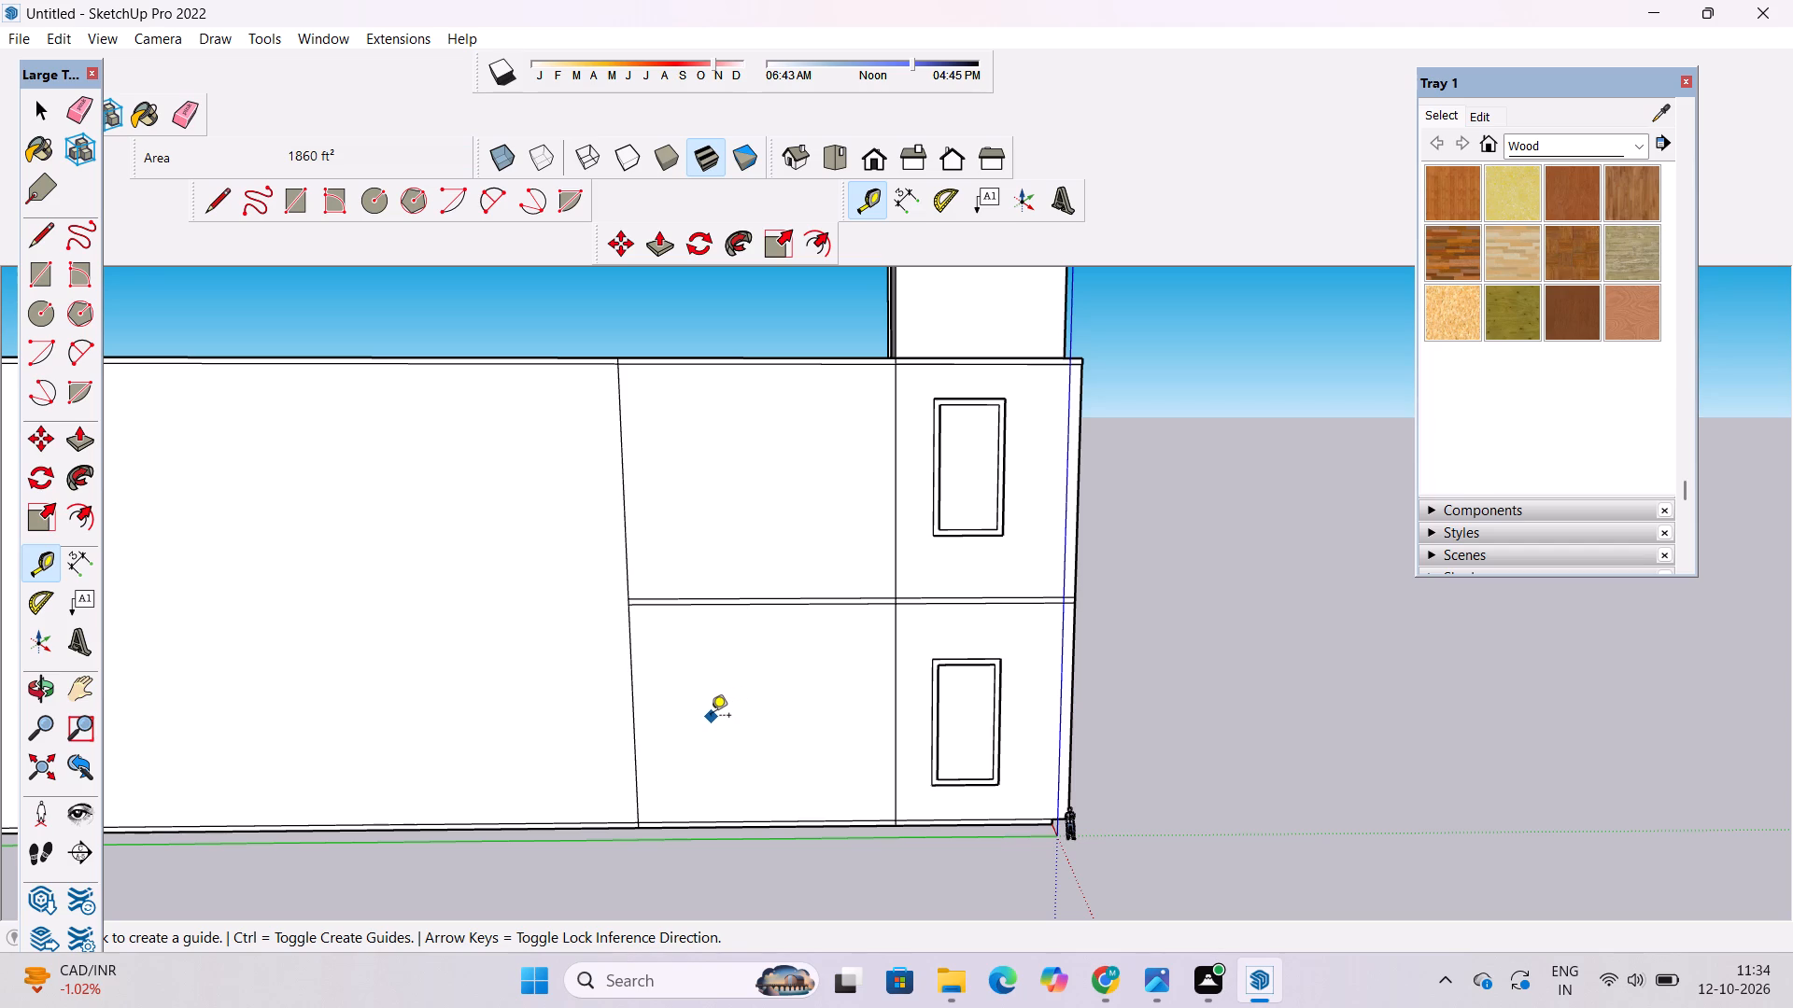
{"action": "scroll", "coordinate": [657, 665], "scroll_direction": "up", "scroll_amount": 4}
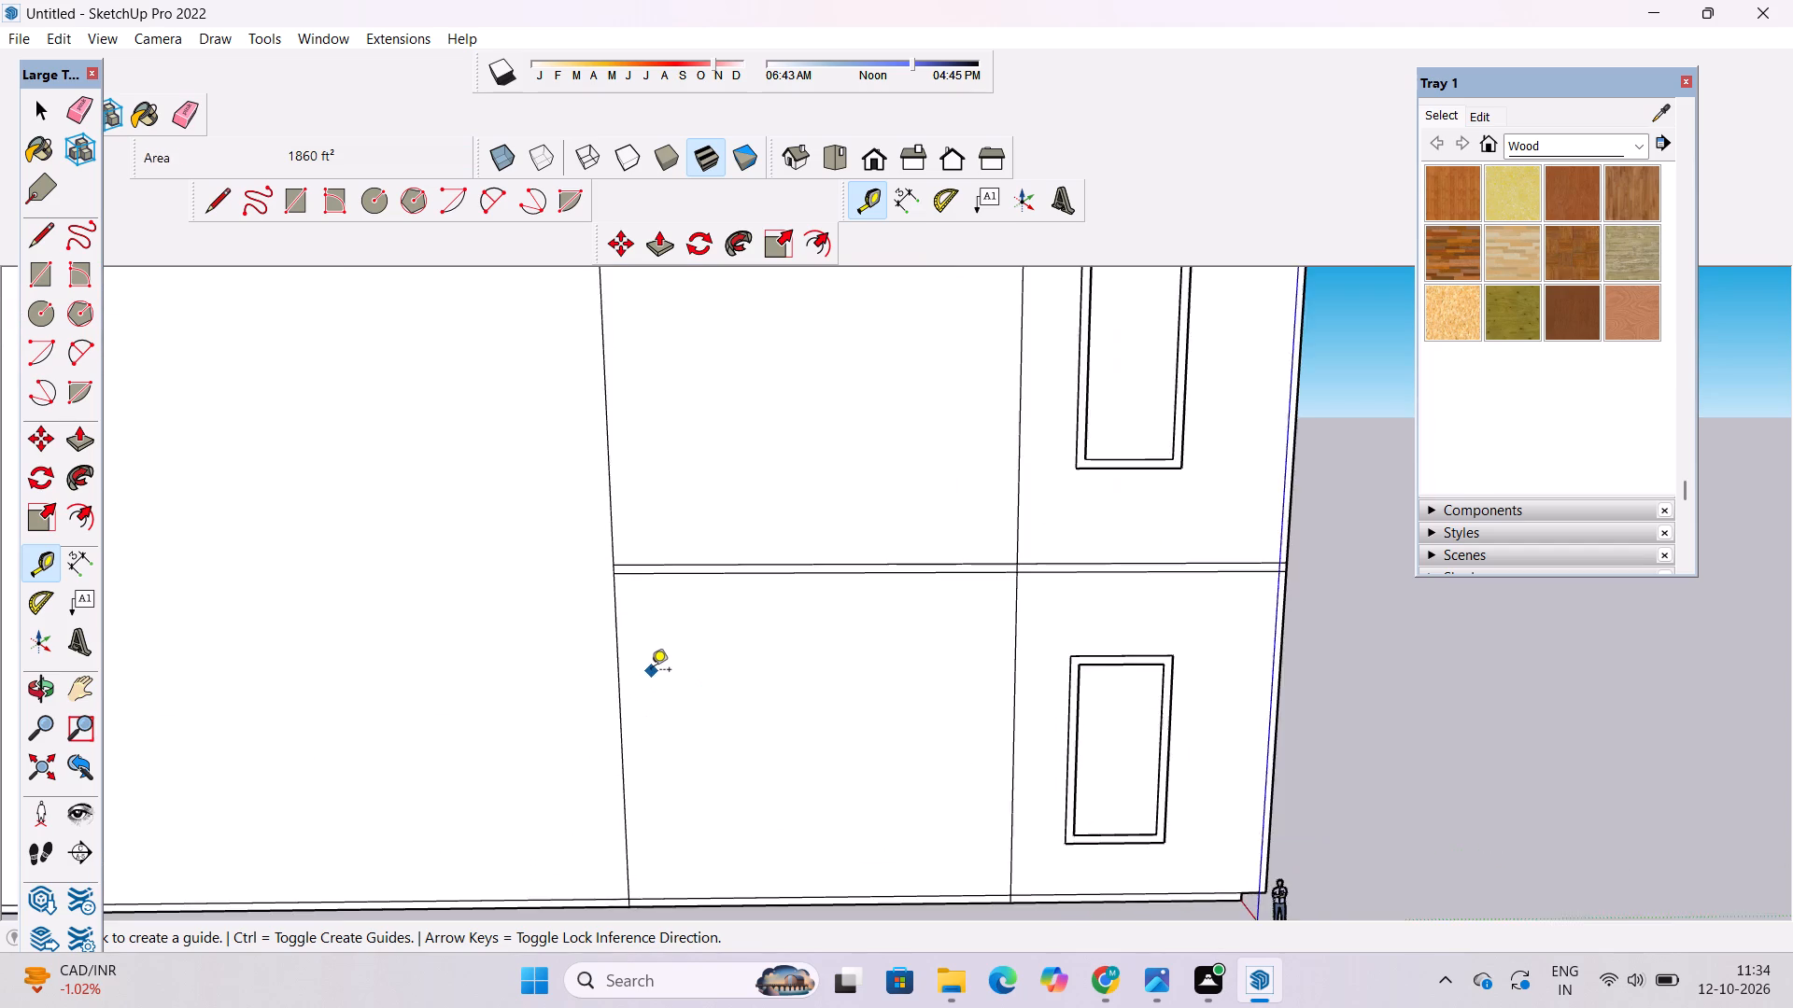
{"action": "scroll", "coordinate": [651, 671], "scroll_direction": "up", "scroll_amount": 3}
{"action": "left_click", "coordinate": [603, 641]}
{"action": "scroll", "coordinate": [657, 637], "scroll_direction": "down", "scroll_amount": 2}
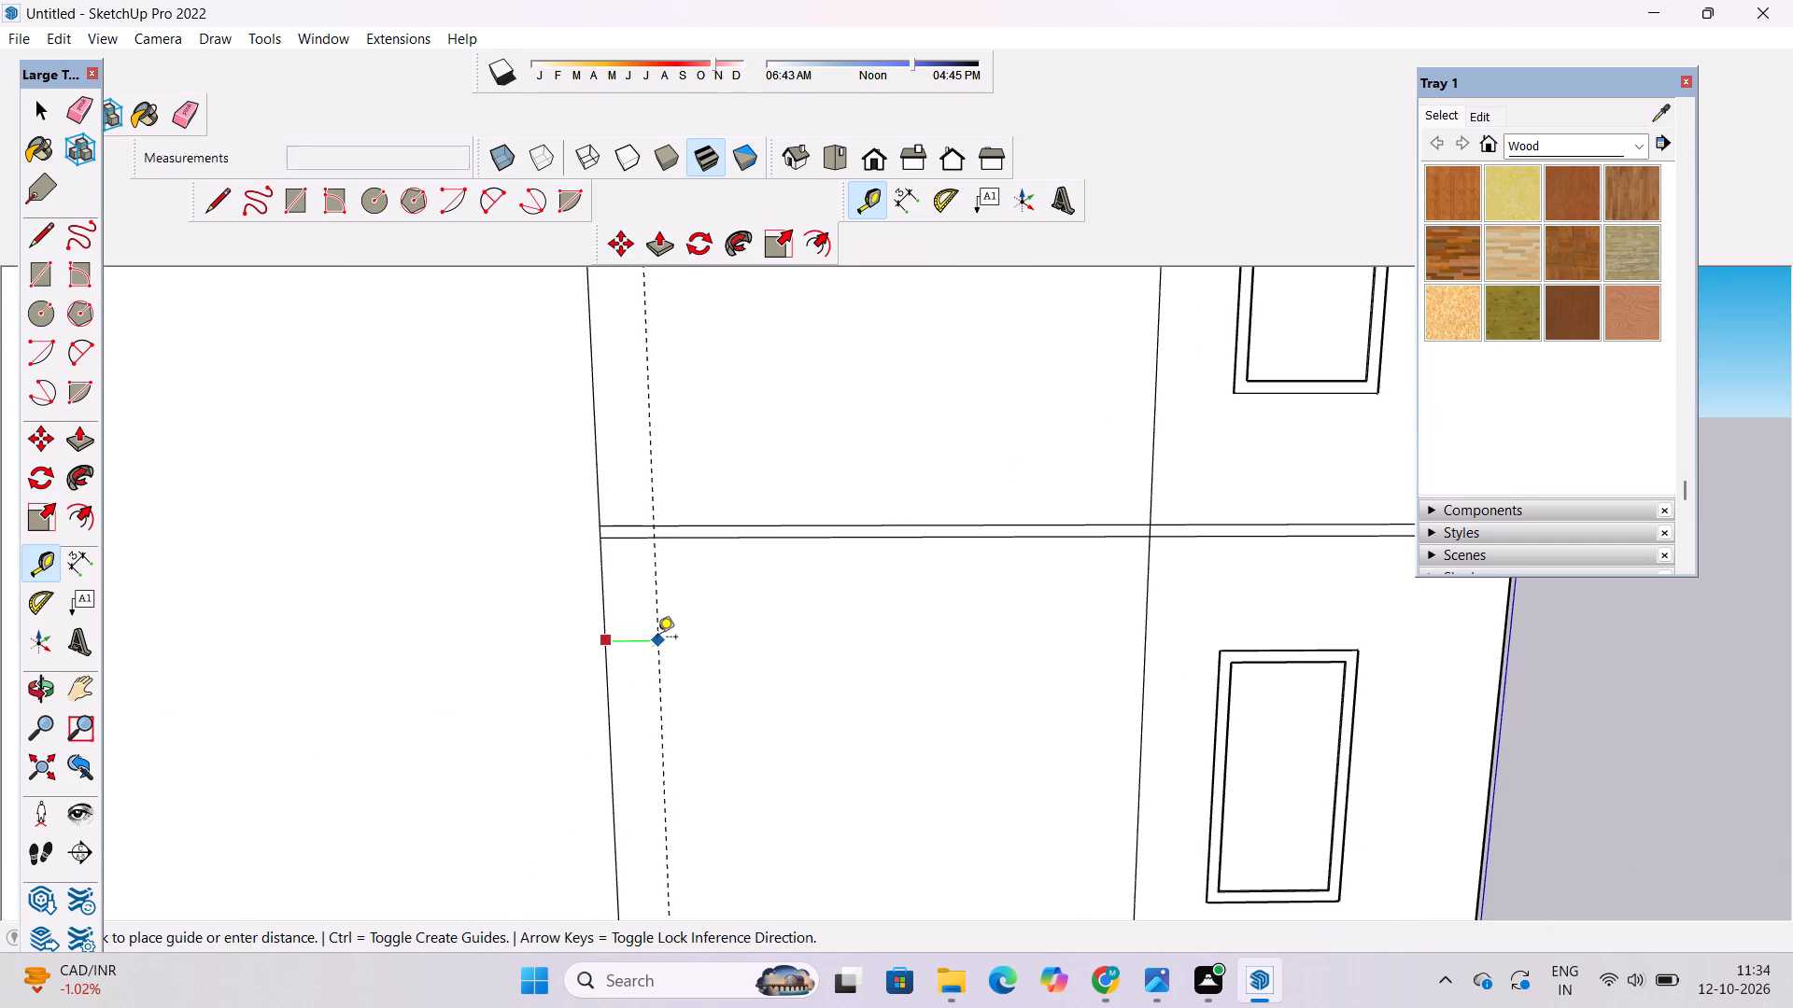
{"action": "scroll", "coordinate": [657, 638], "scroll_direction": "down", "scroll_amount": 8}
{"action": "scroll", "coordinate": [672, 643], "scroll_direction": "up", "scroll_amount": 6}
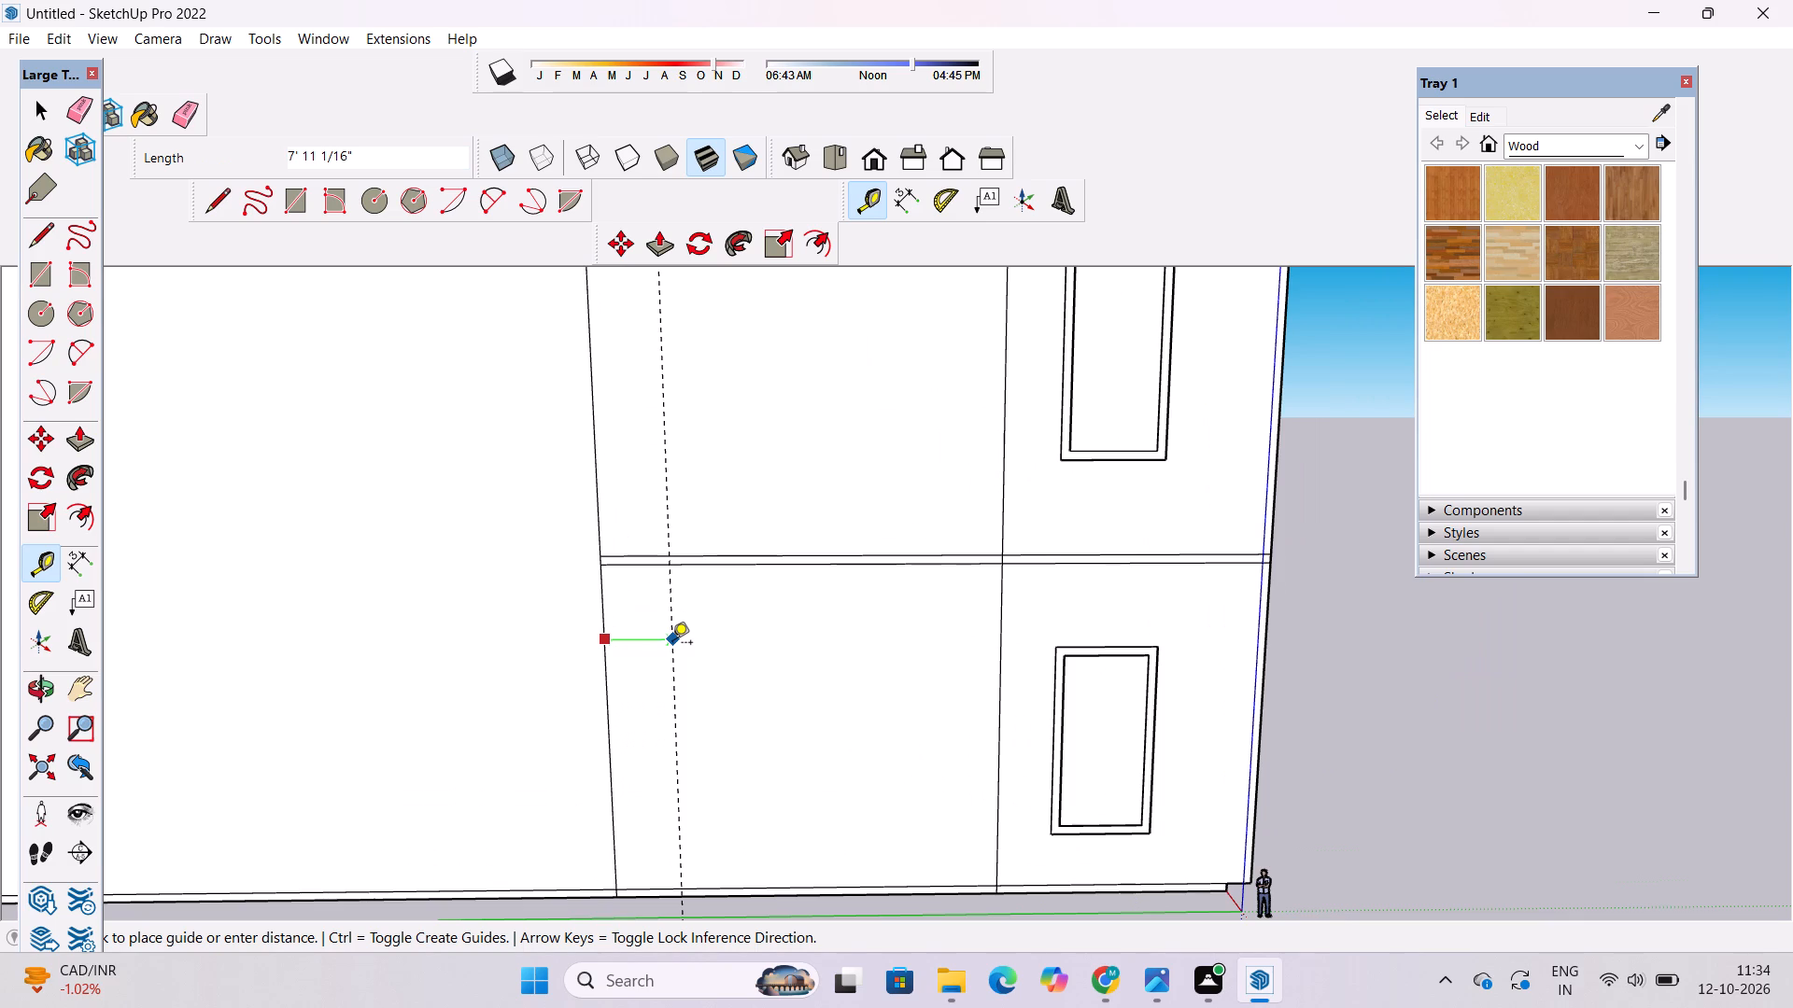
{"action": "type", "text": "7'"}
{"action": "key", "text": "Return"}
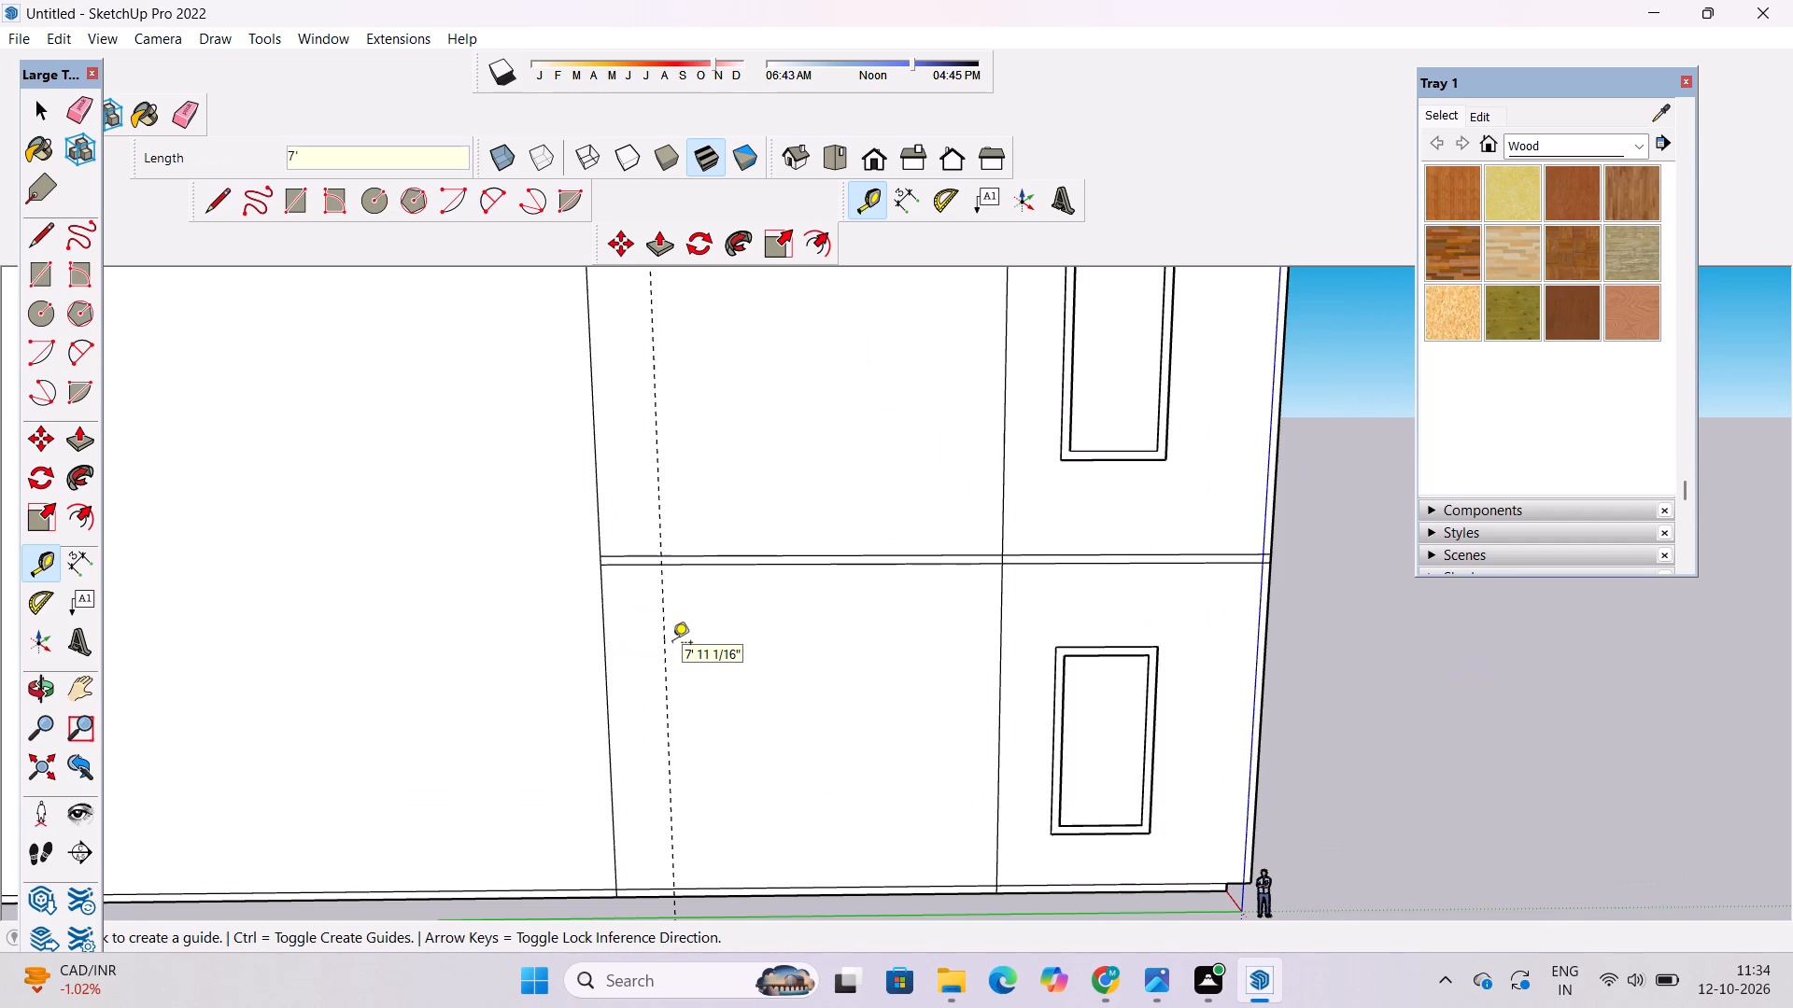
Place a second vertical guide on the side wall, 25' from the first guide towards the windows.
{"action": "scroll", "coordinate": [610, 670], "scroll_direction": "down", "scroll_amount": 7}
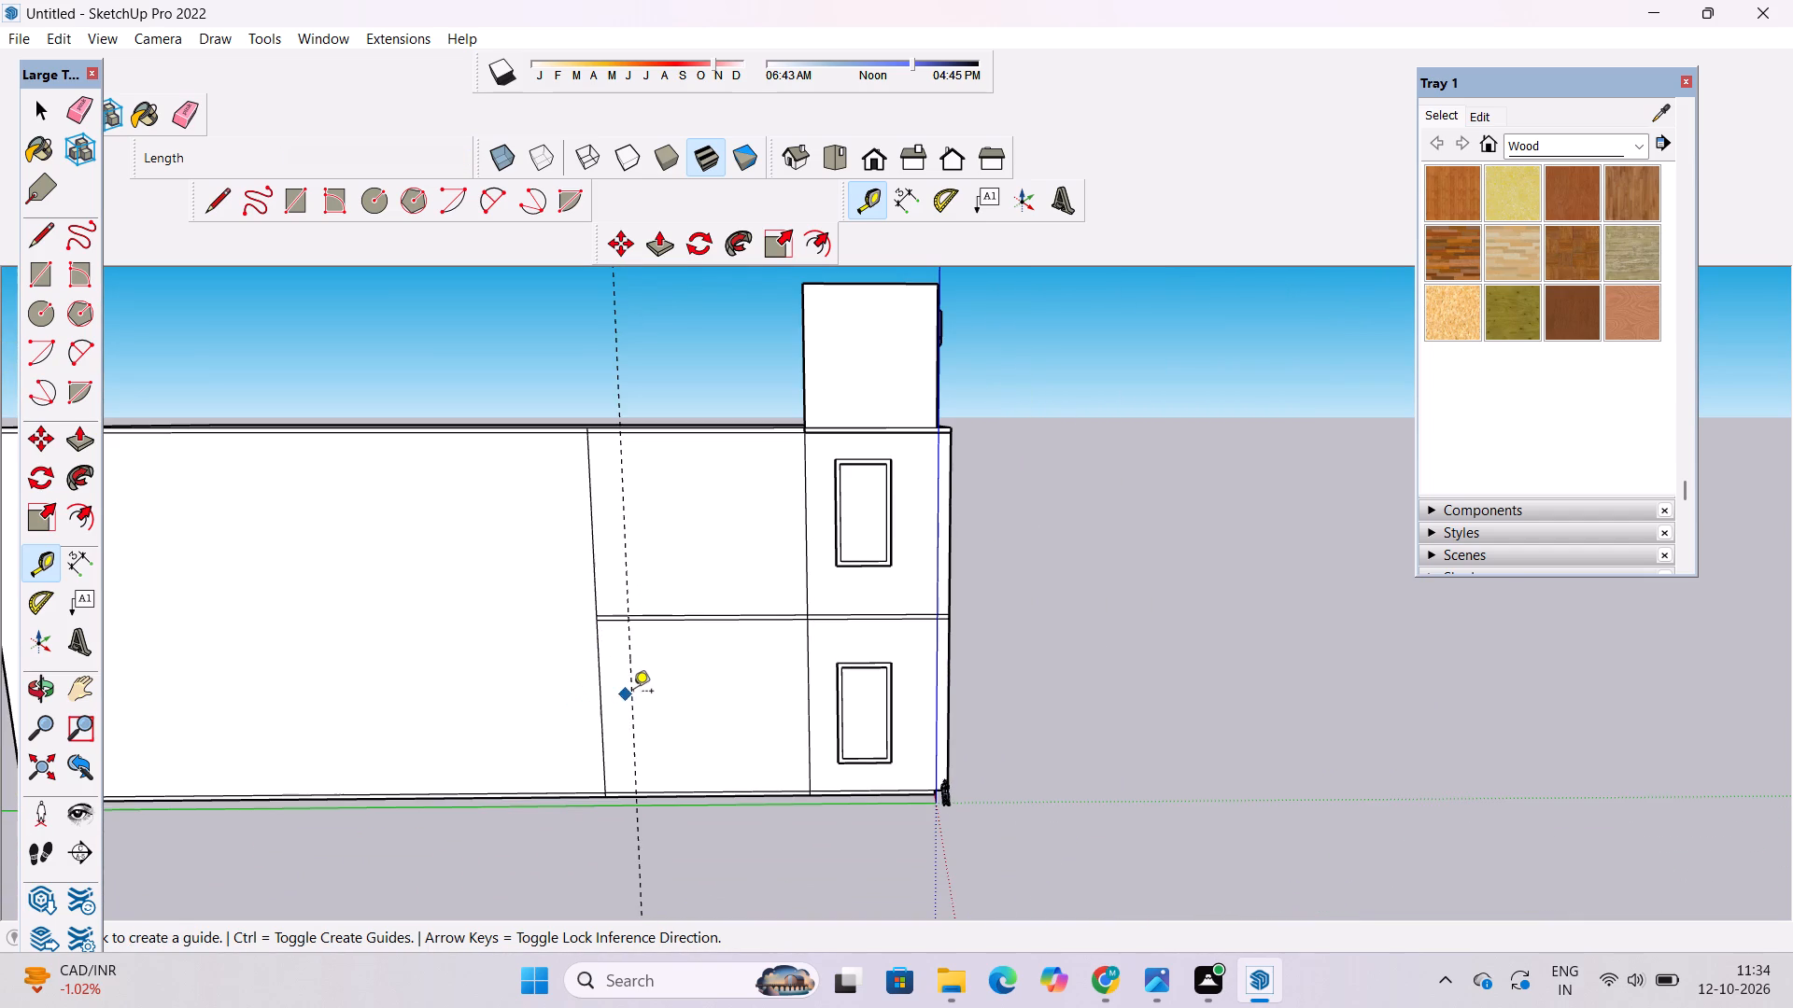
{"action": "left_click", "coordinate": [623, 555]}
{"action": "scroll", "coordinate": [740, 553], "scroll_direction": "up", "scroll_amount": 4}
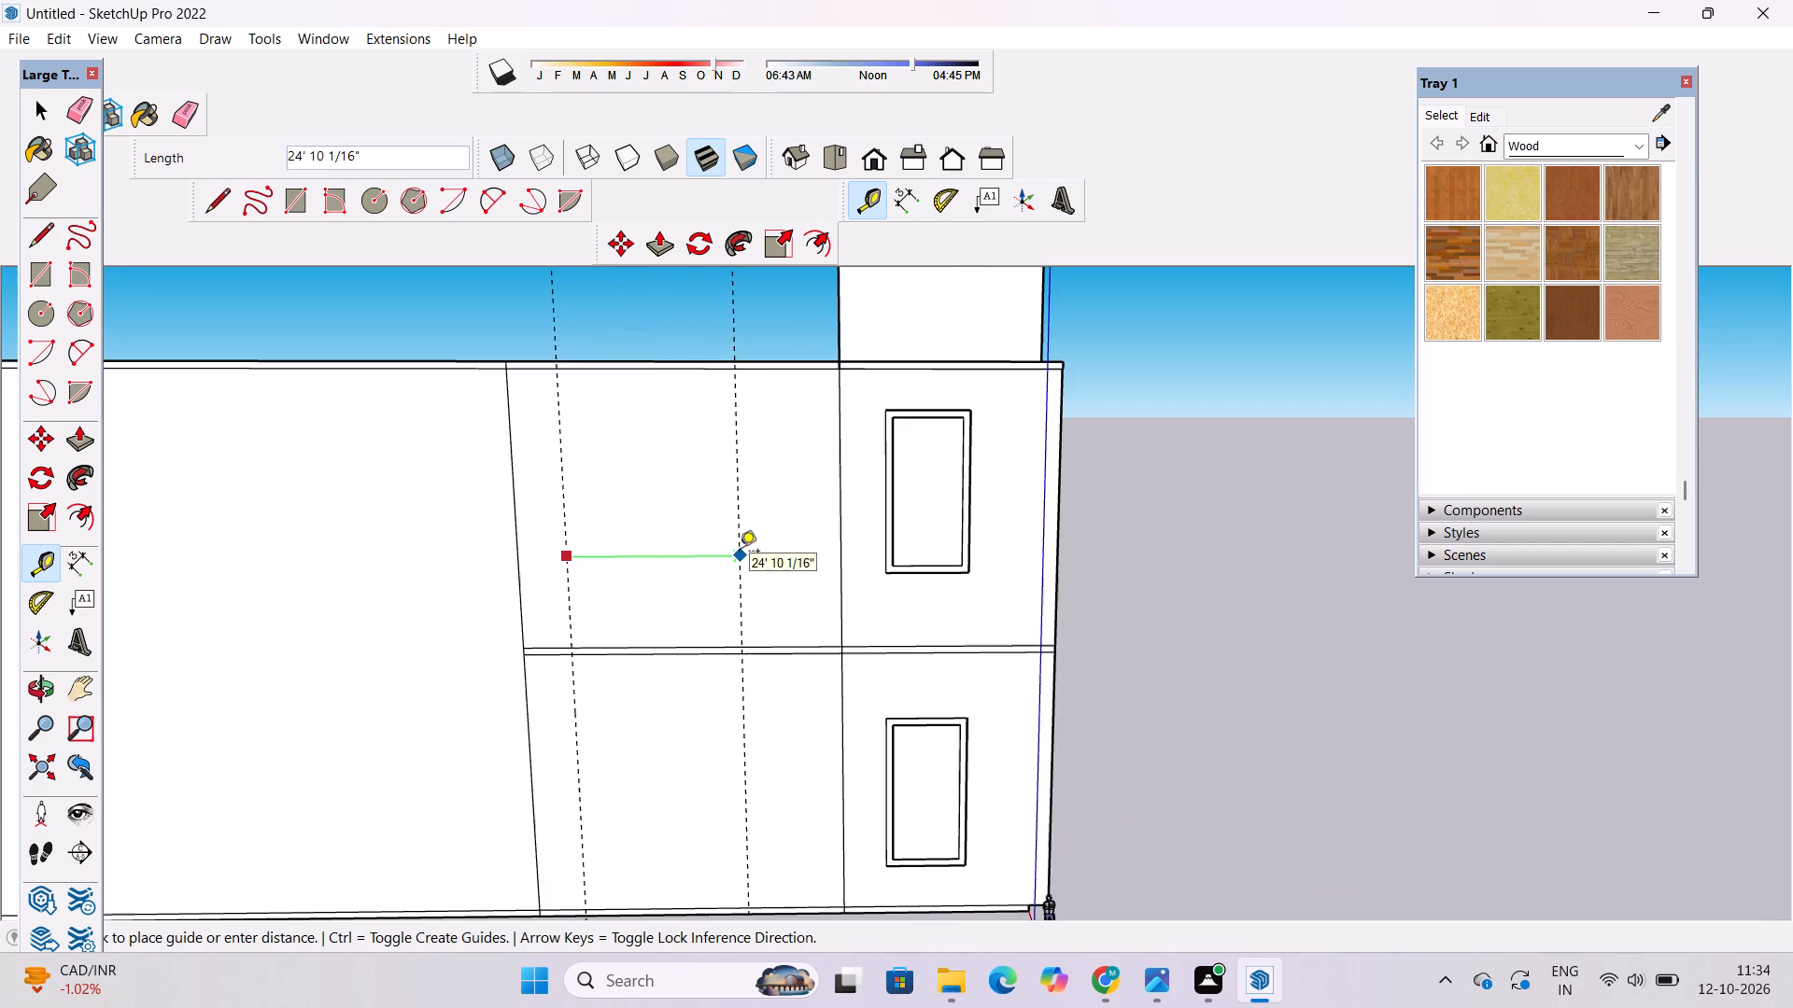
{"action": "scroll", "coordinate": [740, 553], "scroll_direction": "up", "scroll_amount": 3}
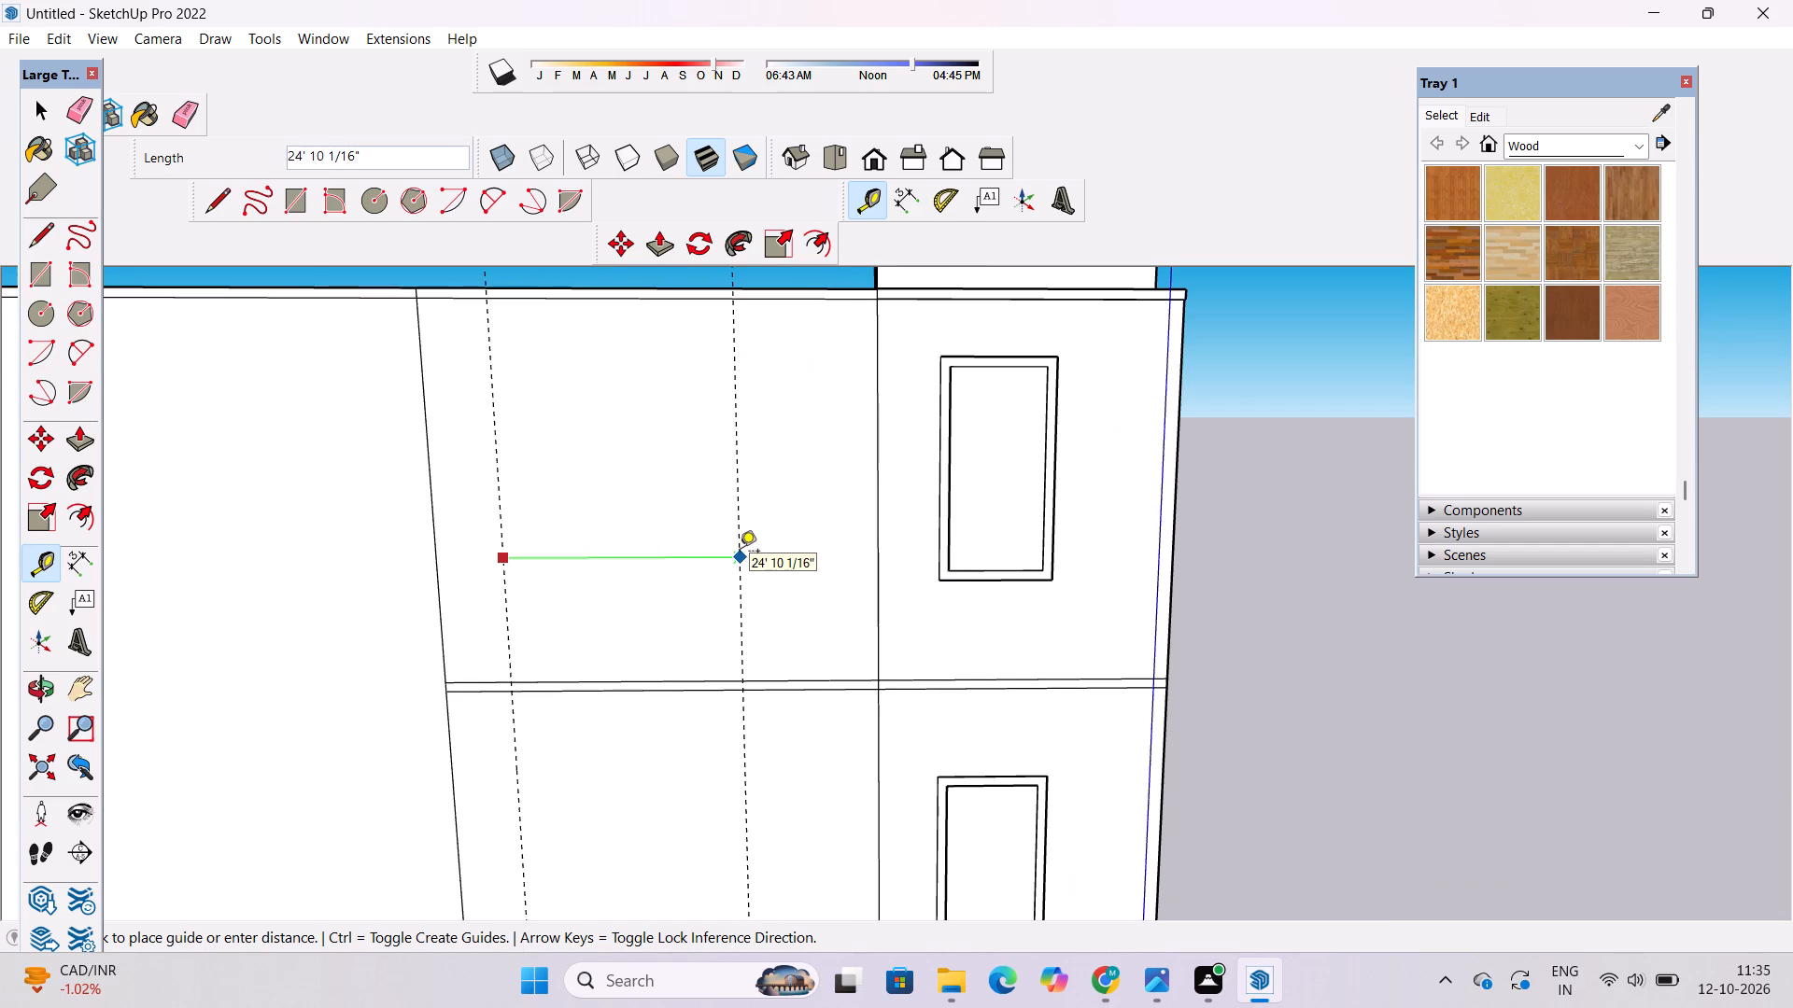
{"action": "scroll", "coordinate": [740, 553], "scroll_direction": "up", "scroll_amount": 1}
{"action": "scroll", "coordinate": [746, 543], "scroll_direction": "down", "scroll_amount": 5}
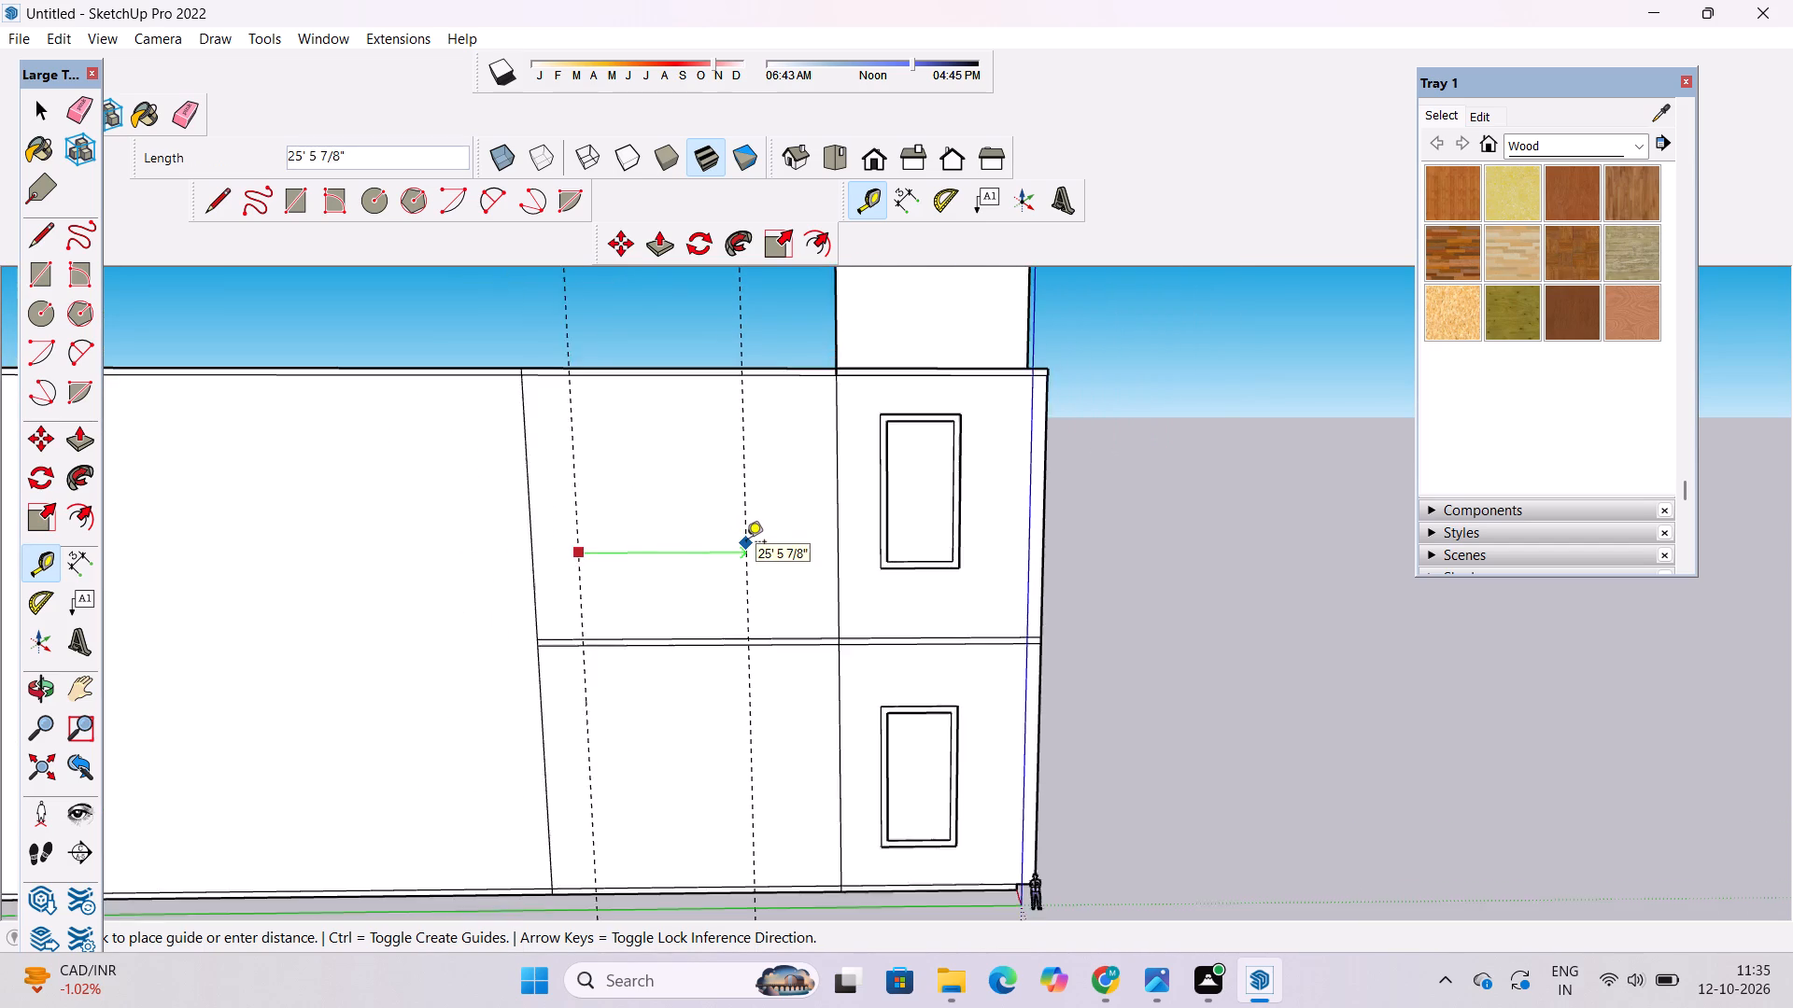
{"action": "scroll", "coordinate": [746, 543], "scroll_direction": "down", "scroll_amount": 2}
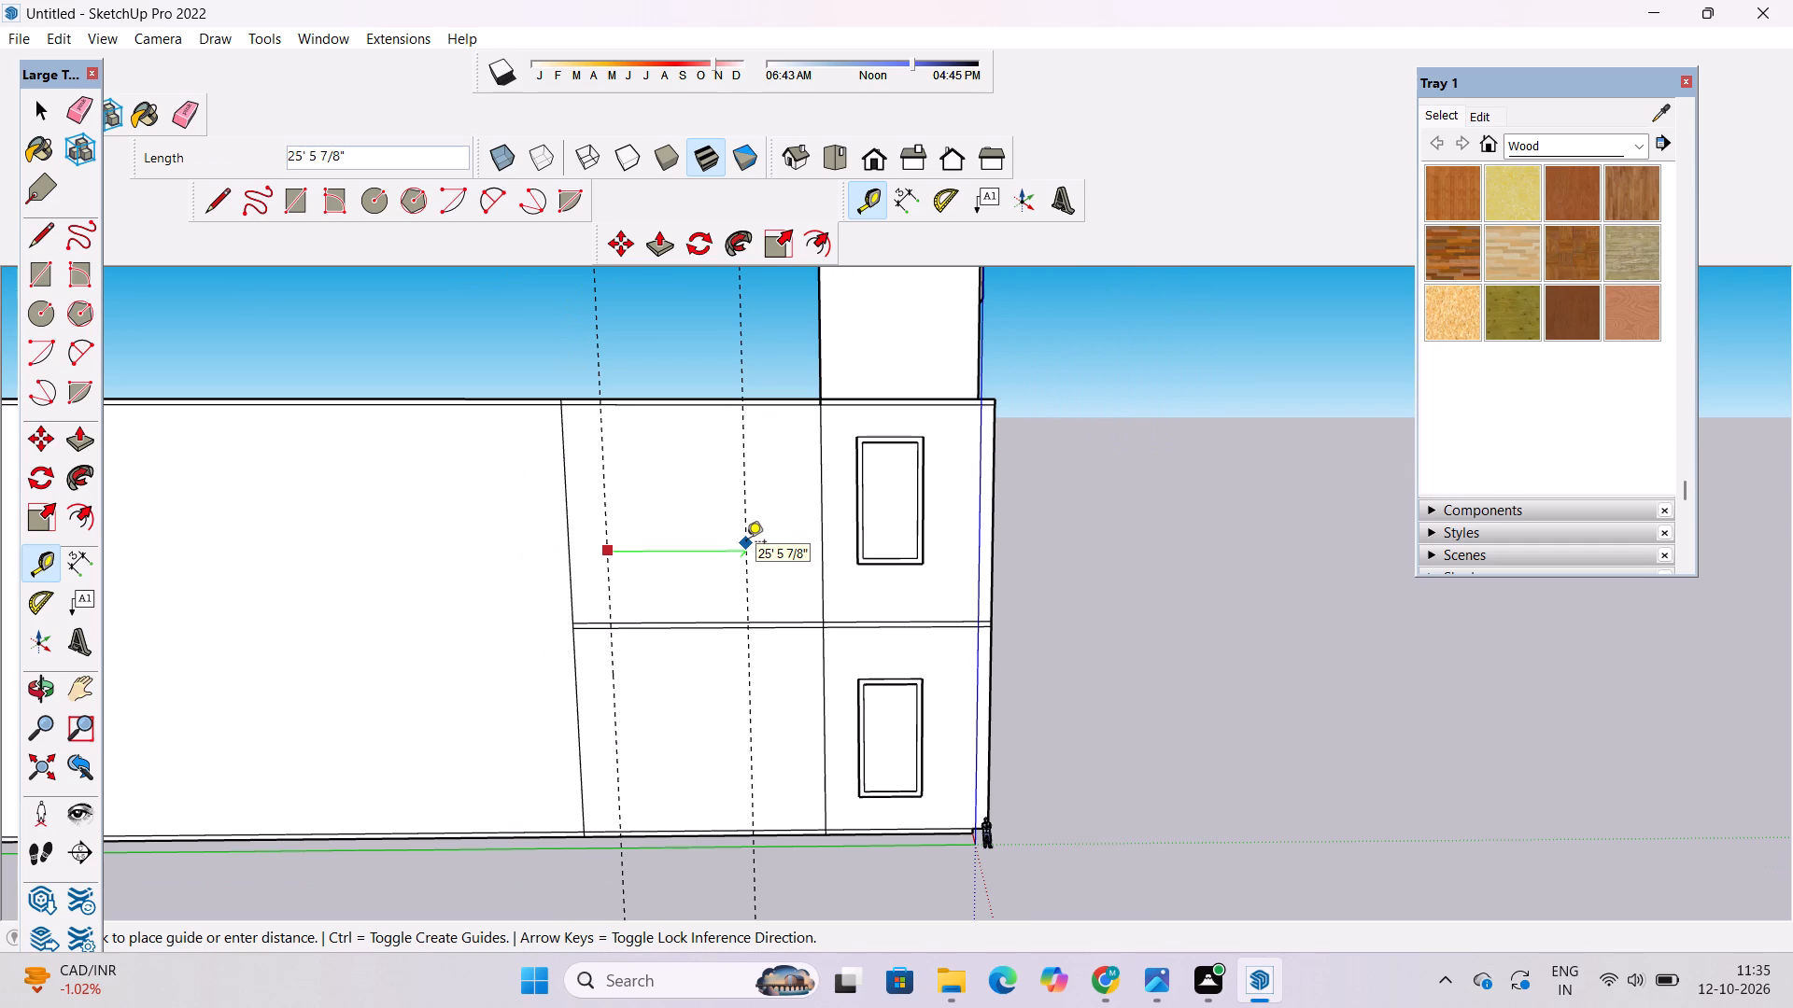
{"action": "type", "text": "25'"}
{"action": "key", "text": "Return"}
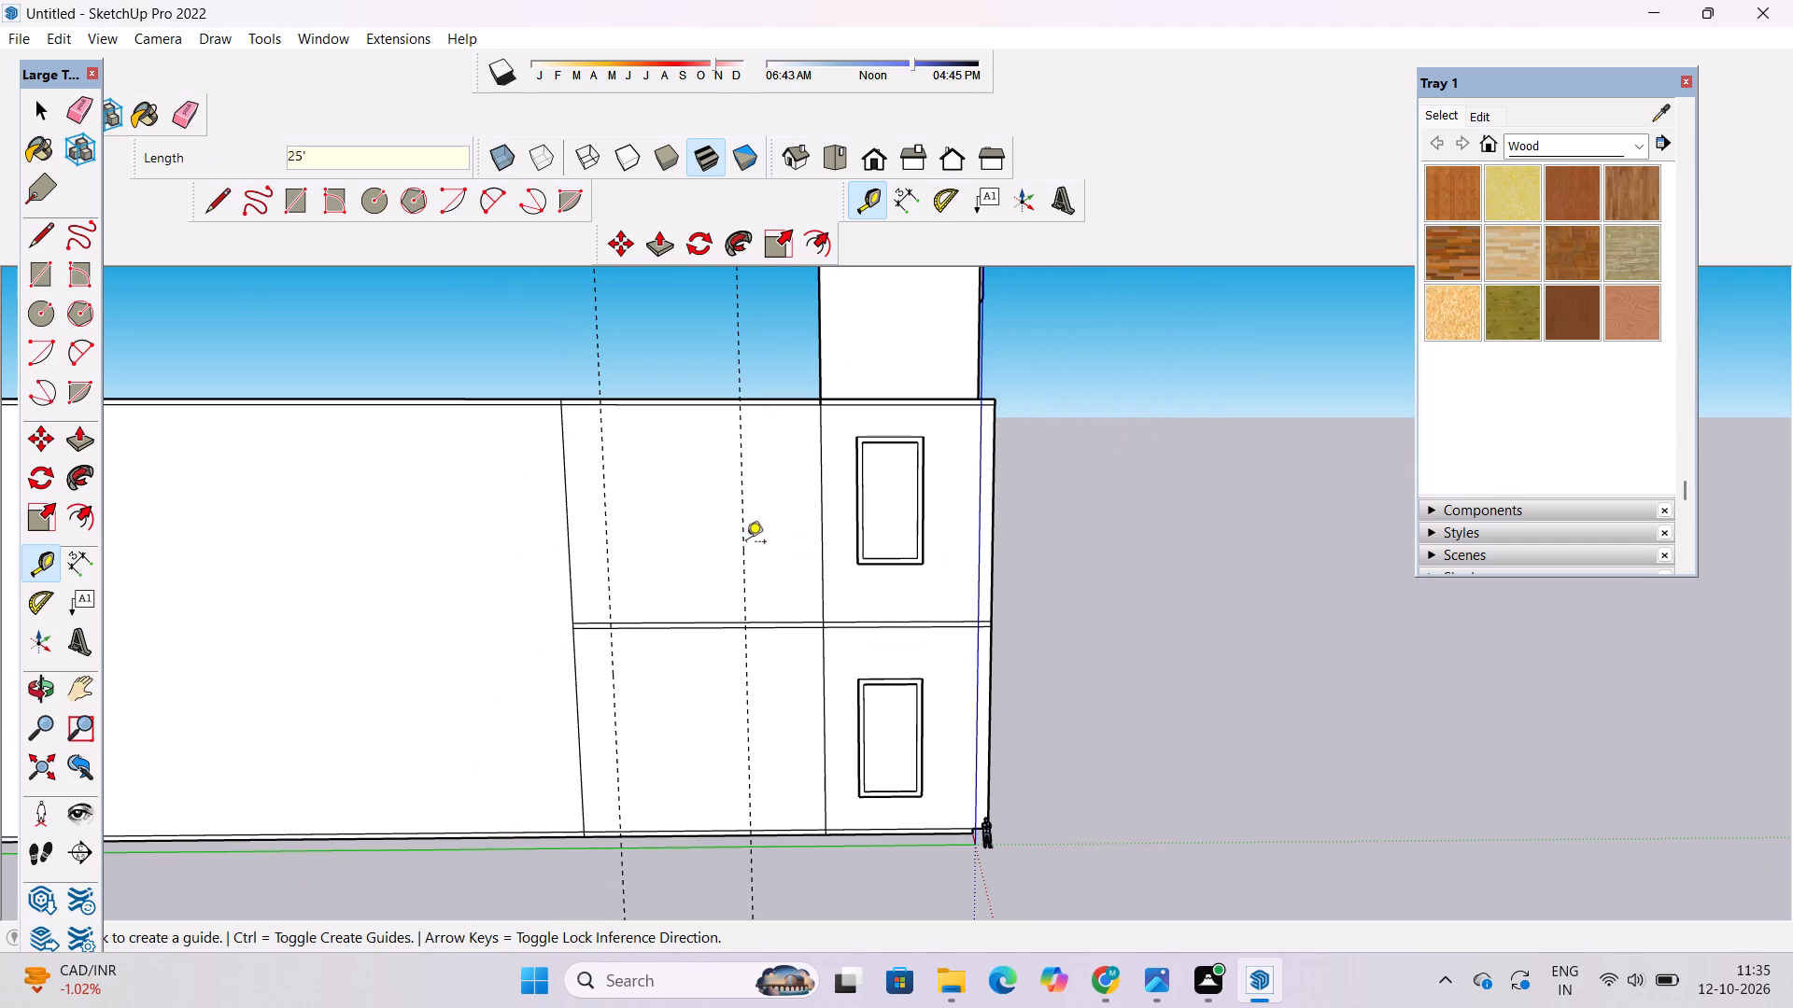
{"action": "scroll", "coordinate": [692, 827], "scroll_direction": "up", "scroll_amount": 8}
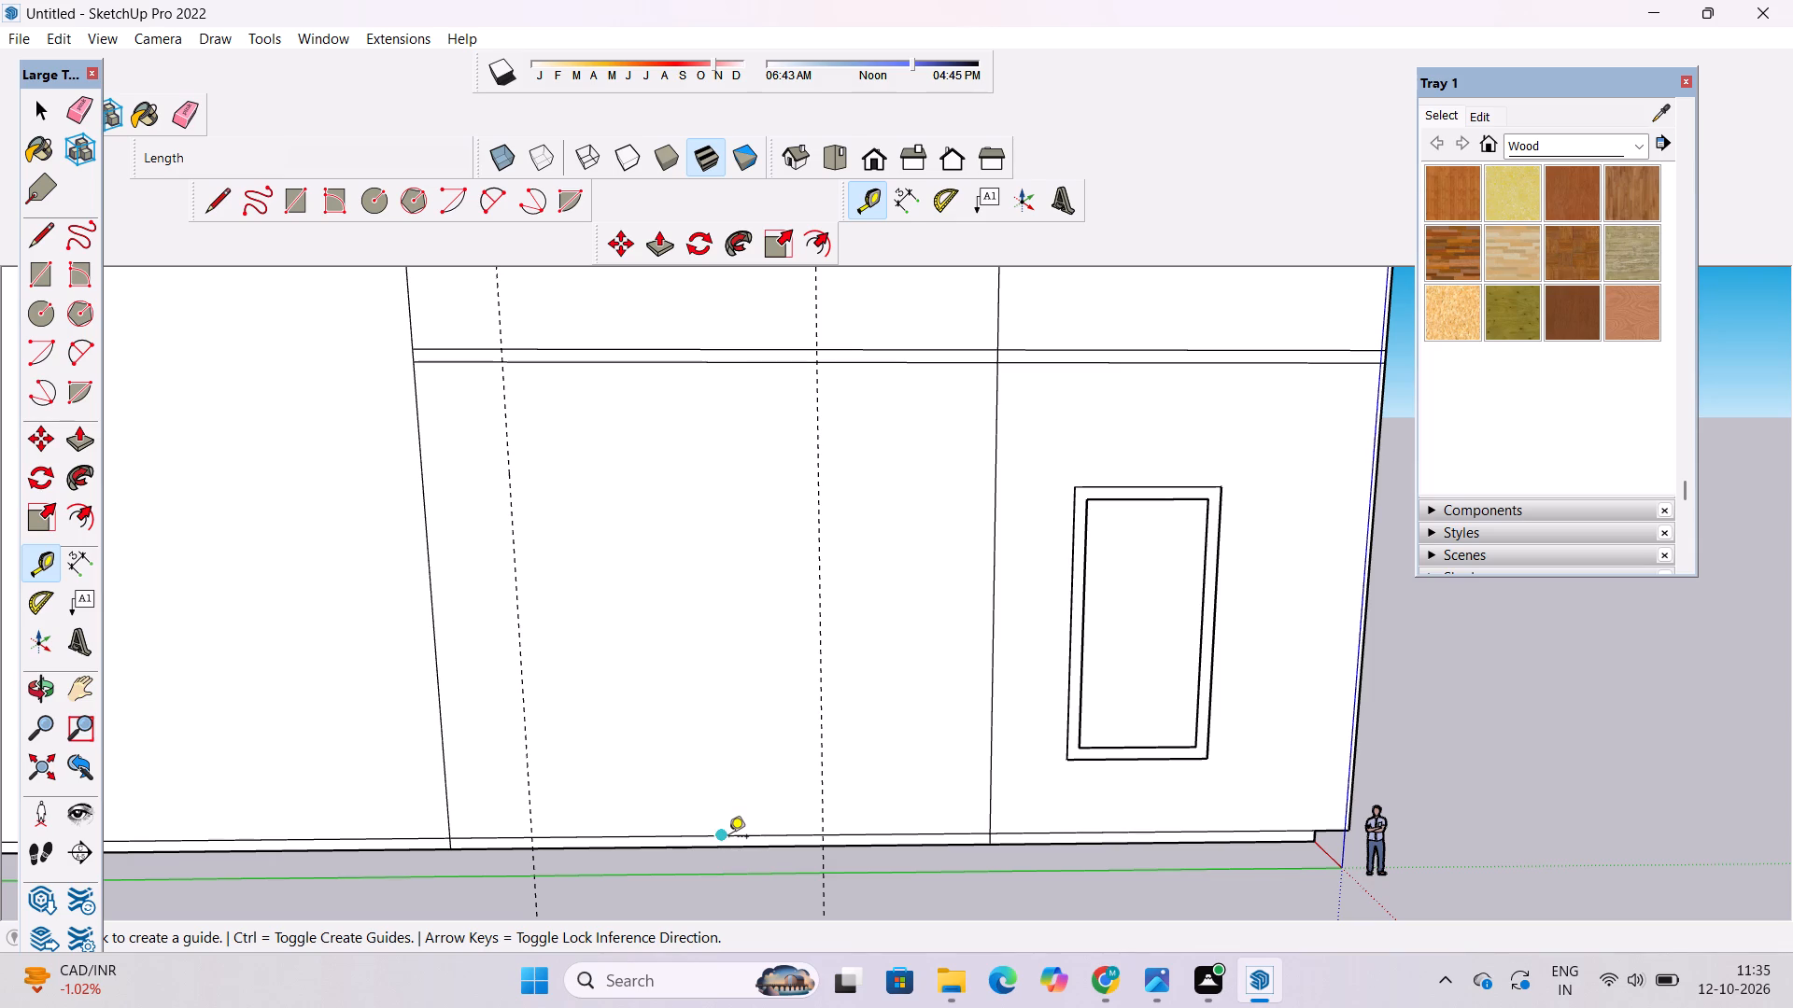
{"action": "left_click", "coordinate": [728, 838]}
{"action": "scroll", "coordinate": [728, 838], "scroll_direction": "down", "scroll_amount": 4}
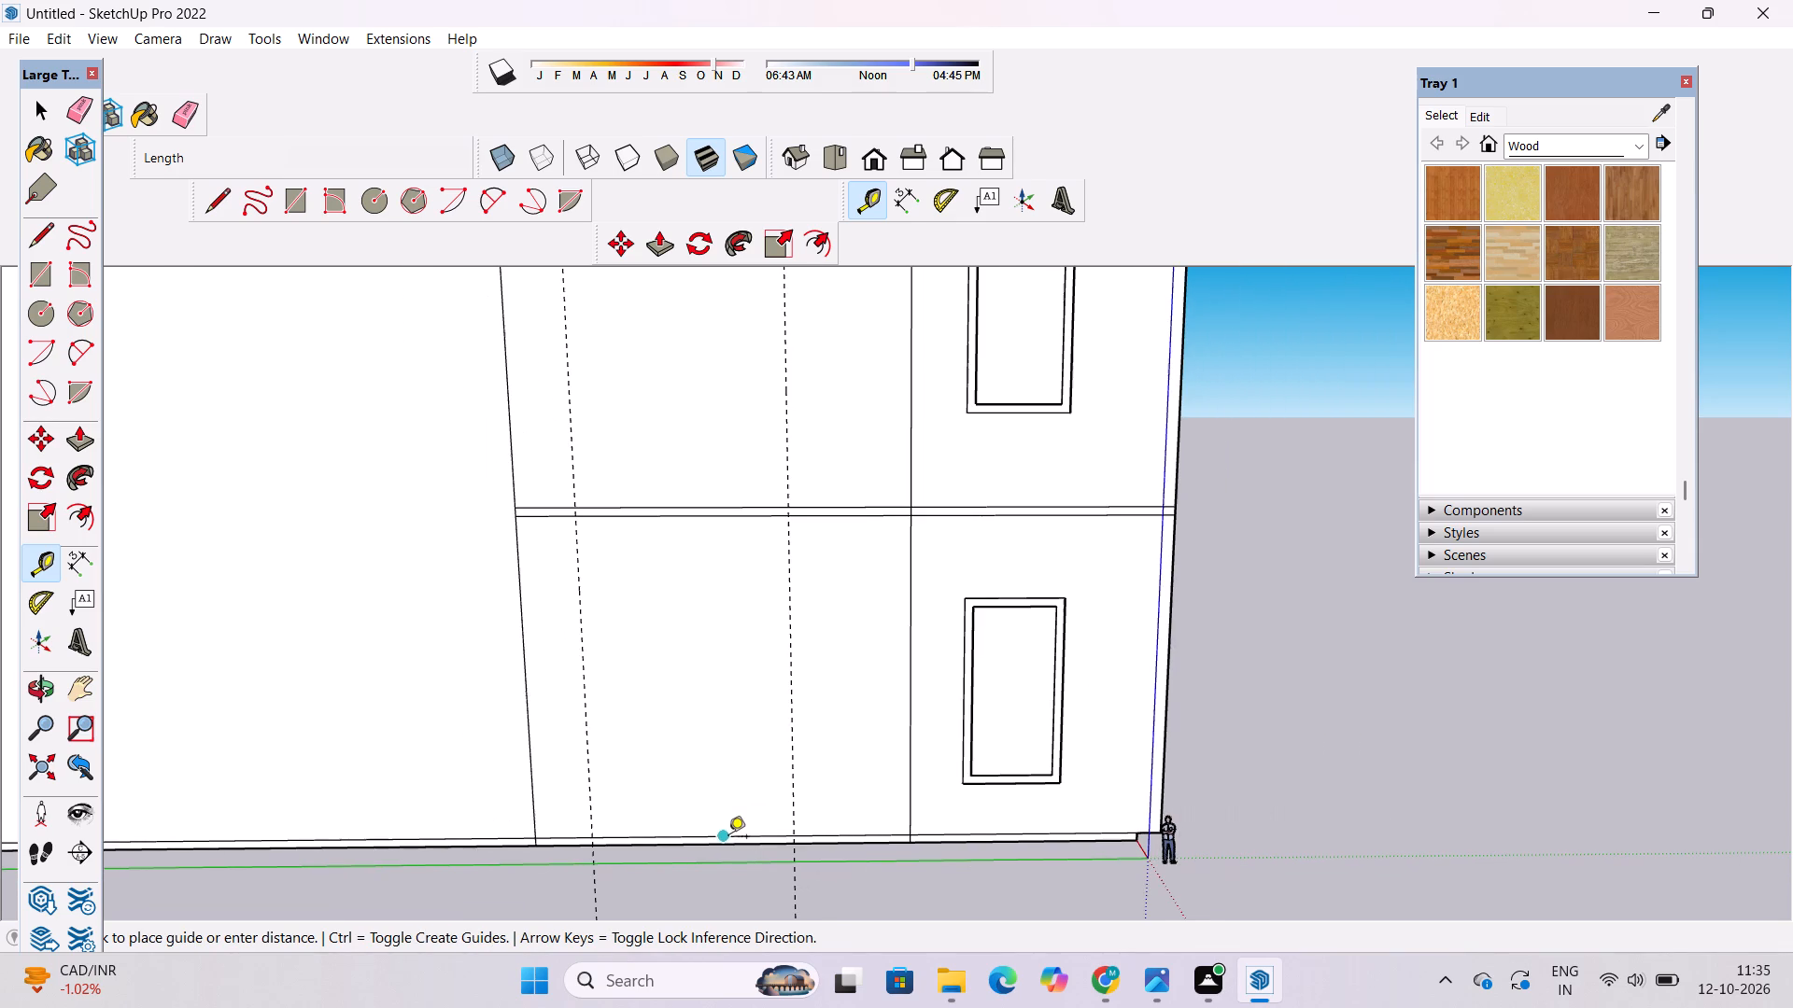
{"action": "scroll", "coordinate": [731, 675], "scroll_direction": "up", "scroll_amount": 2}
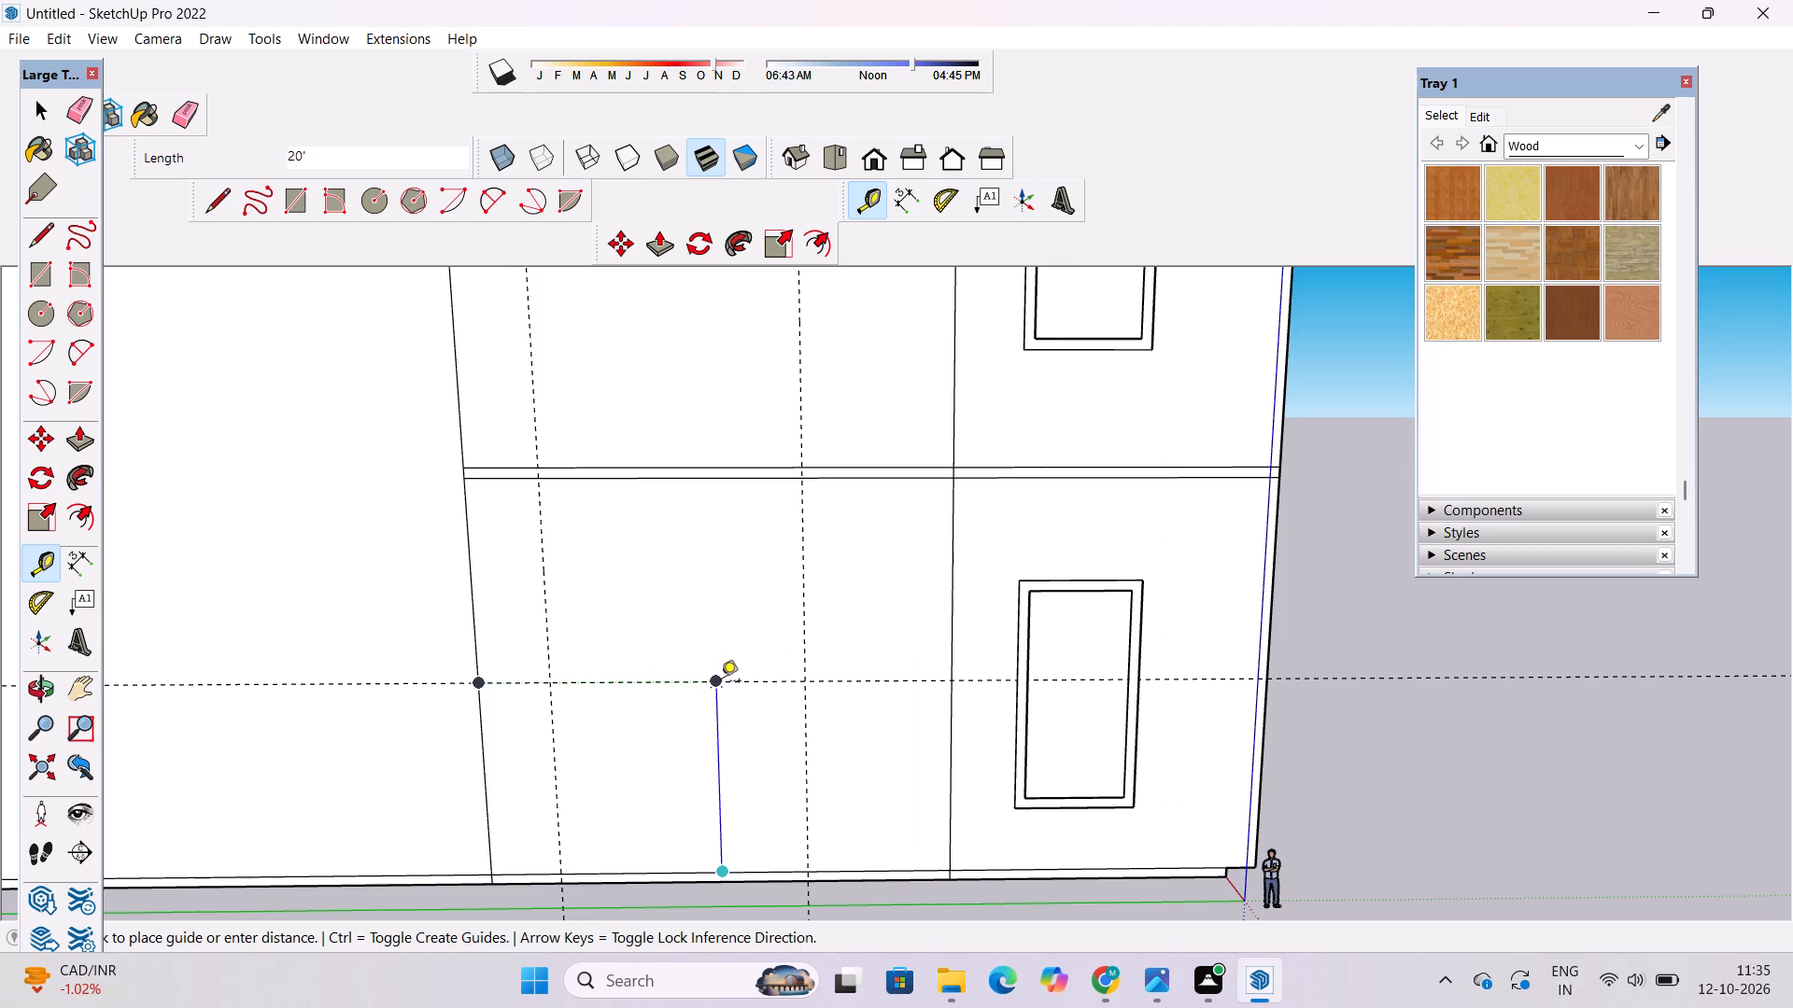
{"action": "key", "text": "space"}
Place a horizontal guide along the top edge of the lower window's outer frame on the side wall.
{"action": "type", "text": "t"}
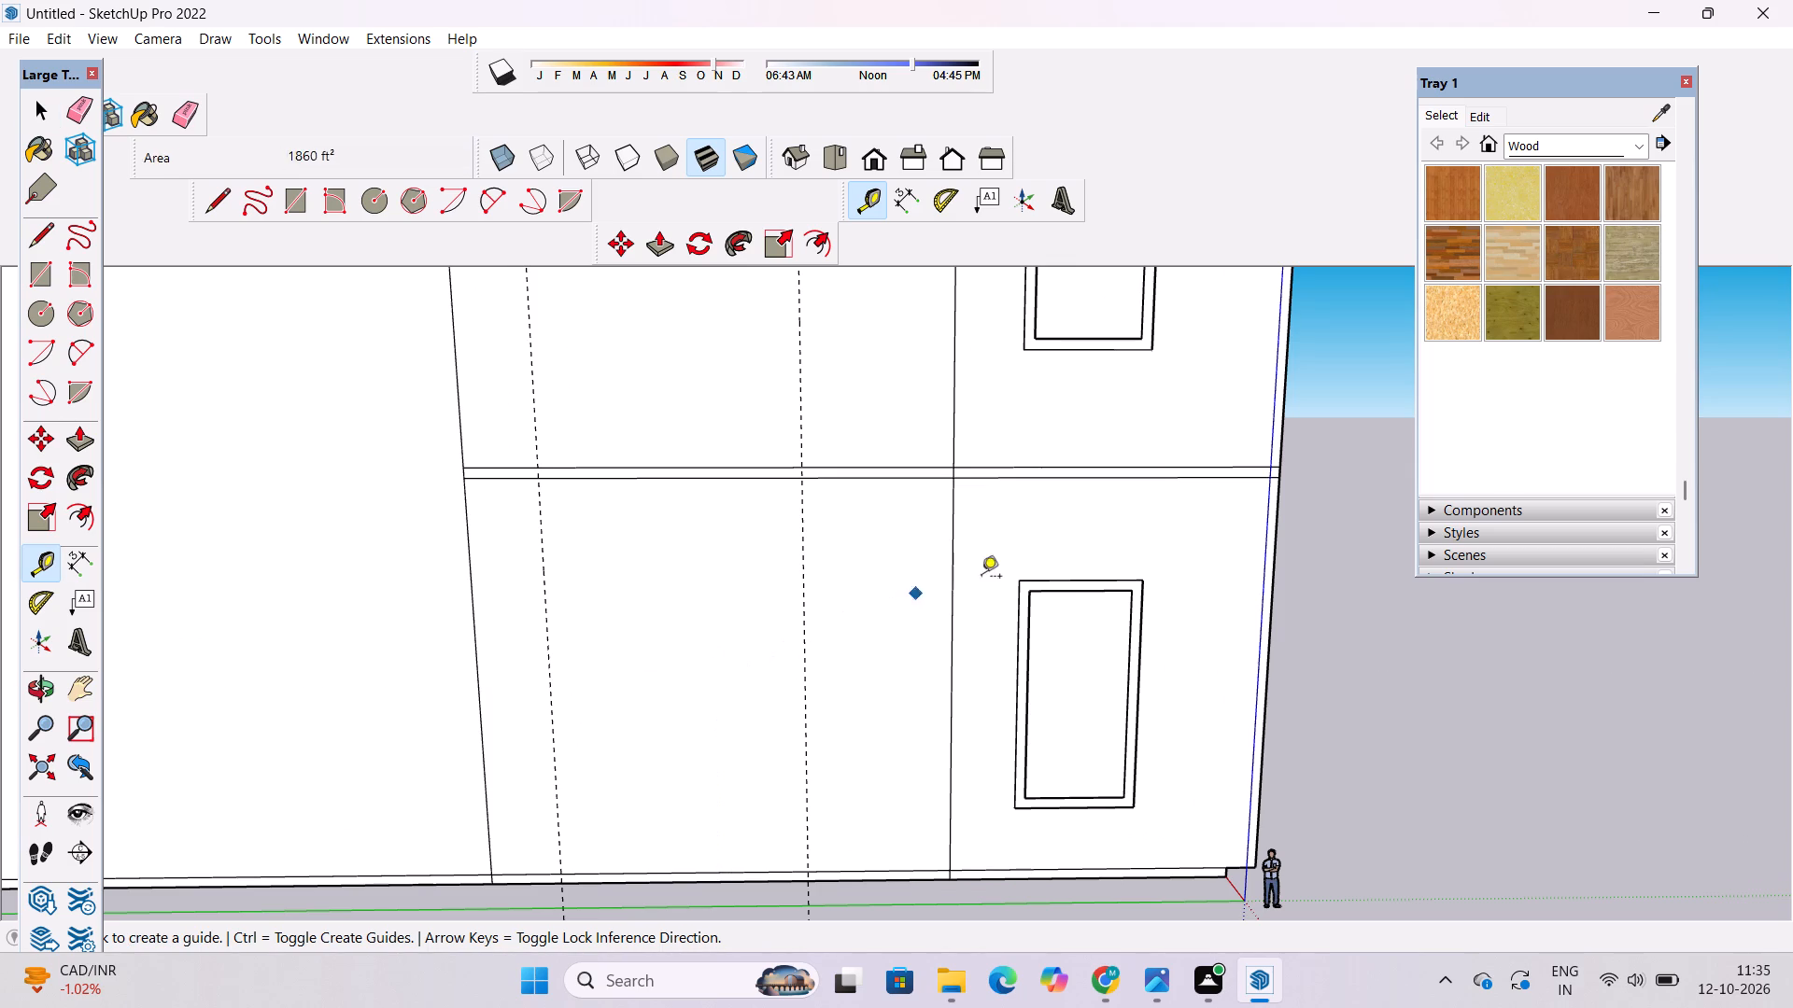
{"action": "left_click", "coordinate": [1055, 584]}
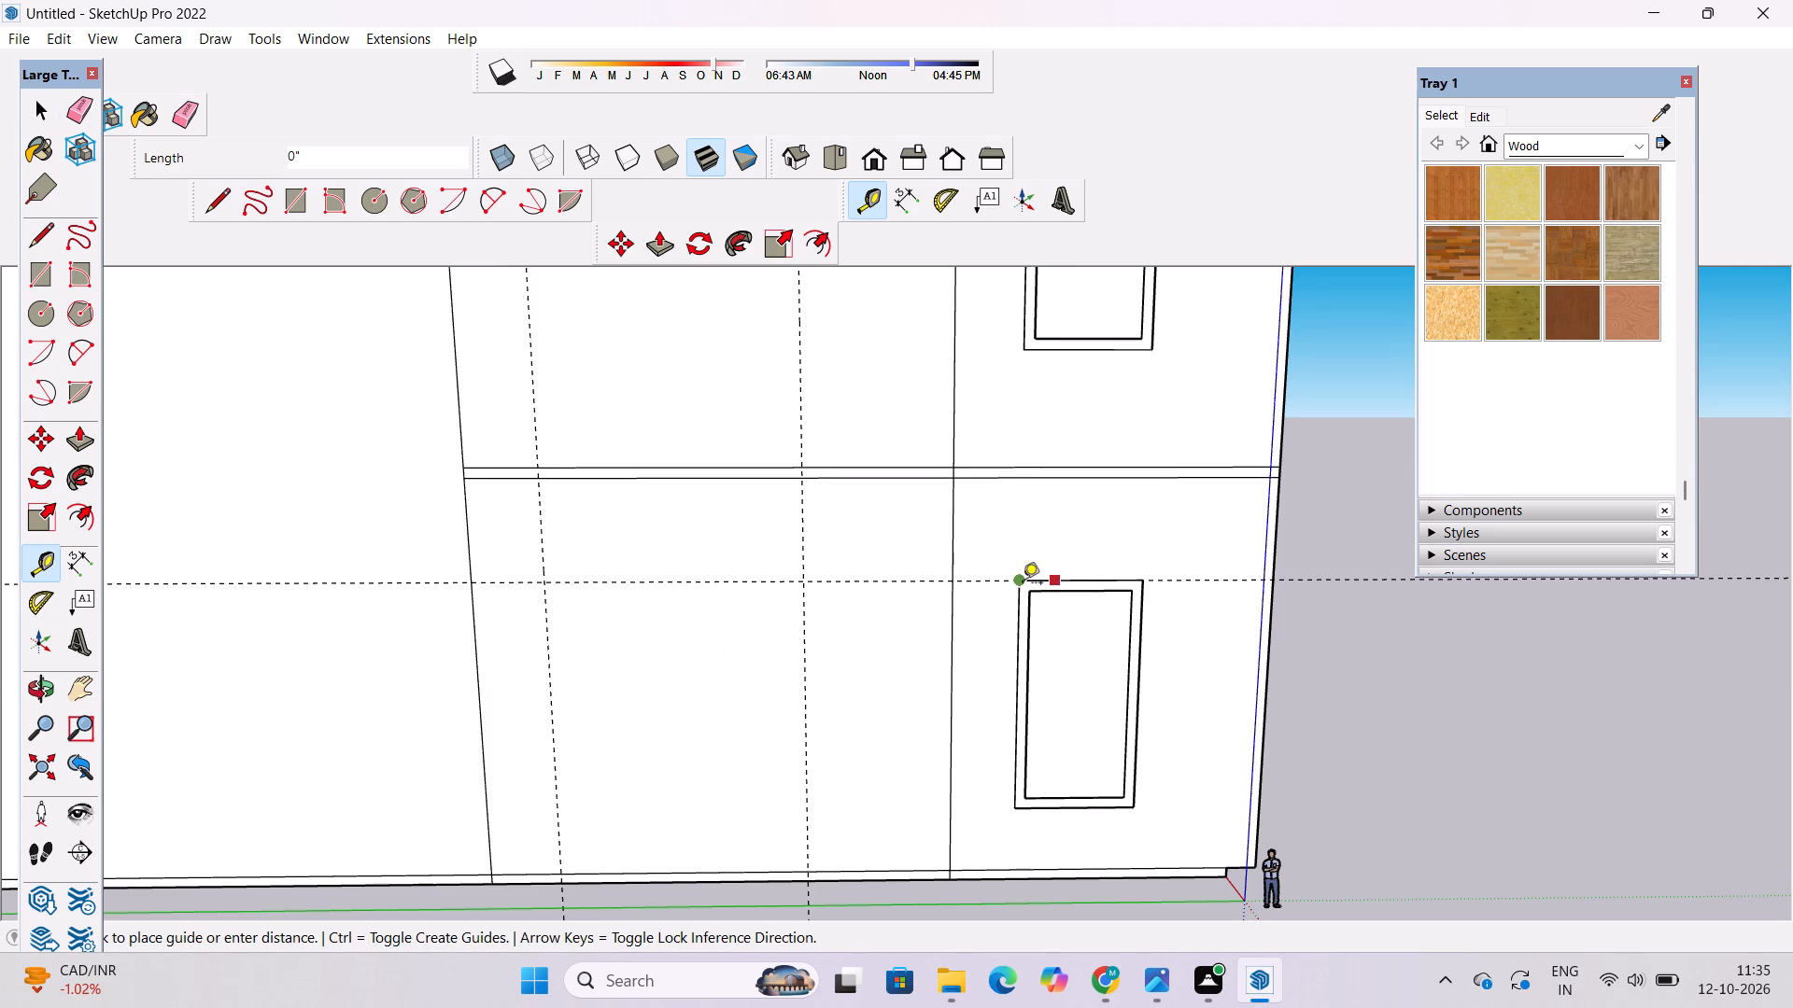
{"action": "left_click", "coordinate": [1023, 584]}
Place a horizontal guide 15' below the guide that runs along the lower window's top edge.
{"action": "left_click", "coordinate": [673, 584]}
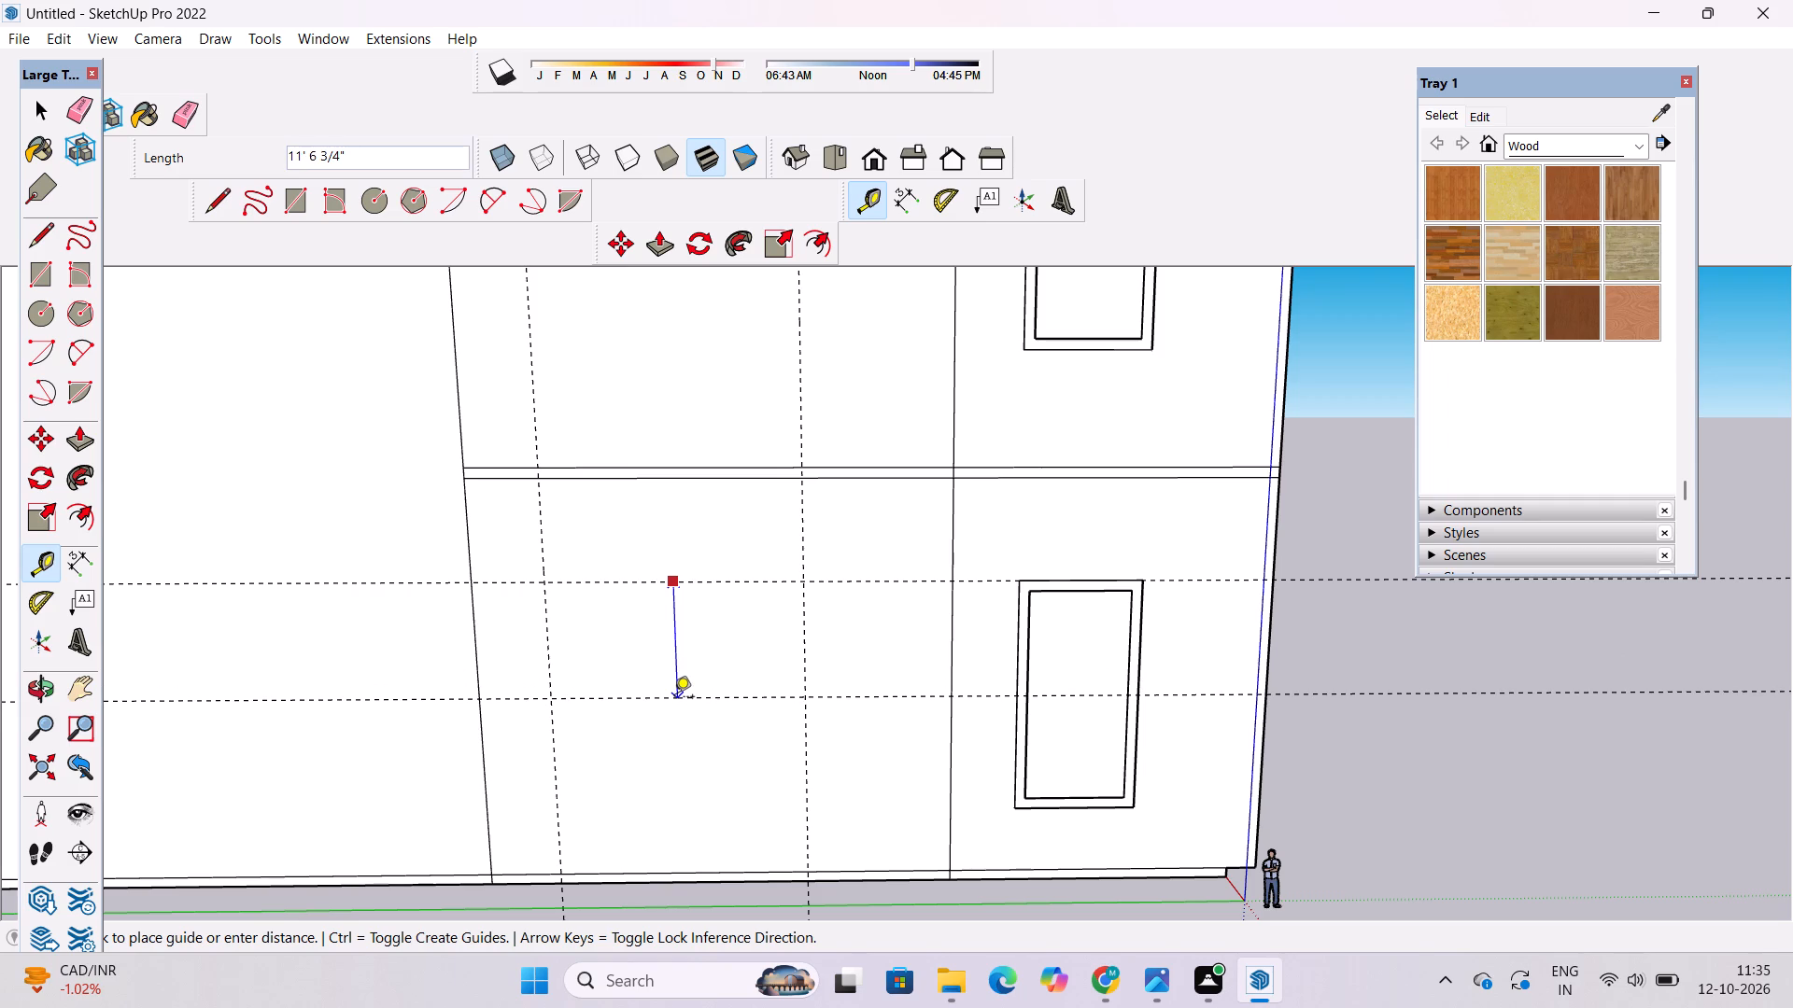
{"action": "scroll", "coordinate": [674, 696], "scroll_direction": "up", "scroll_amount": 1}
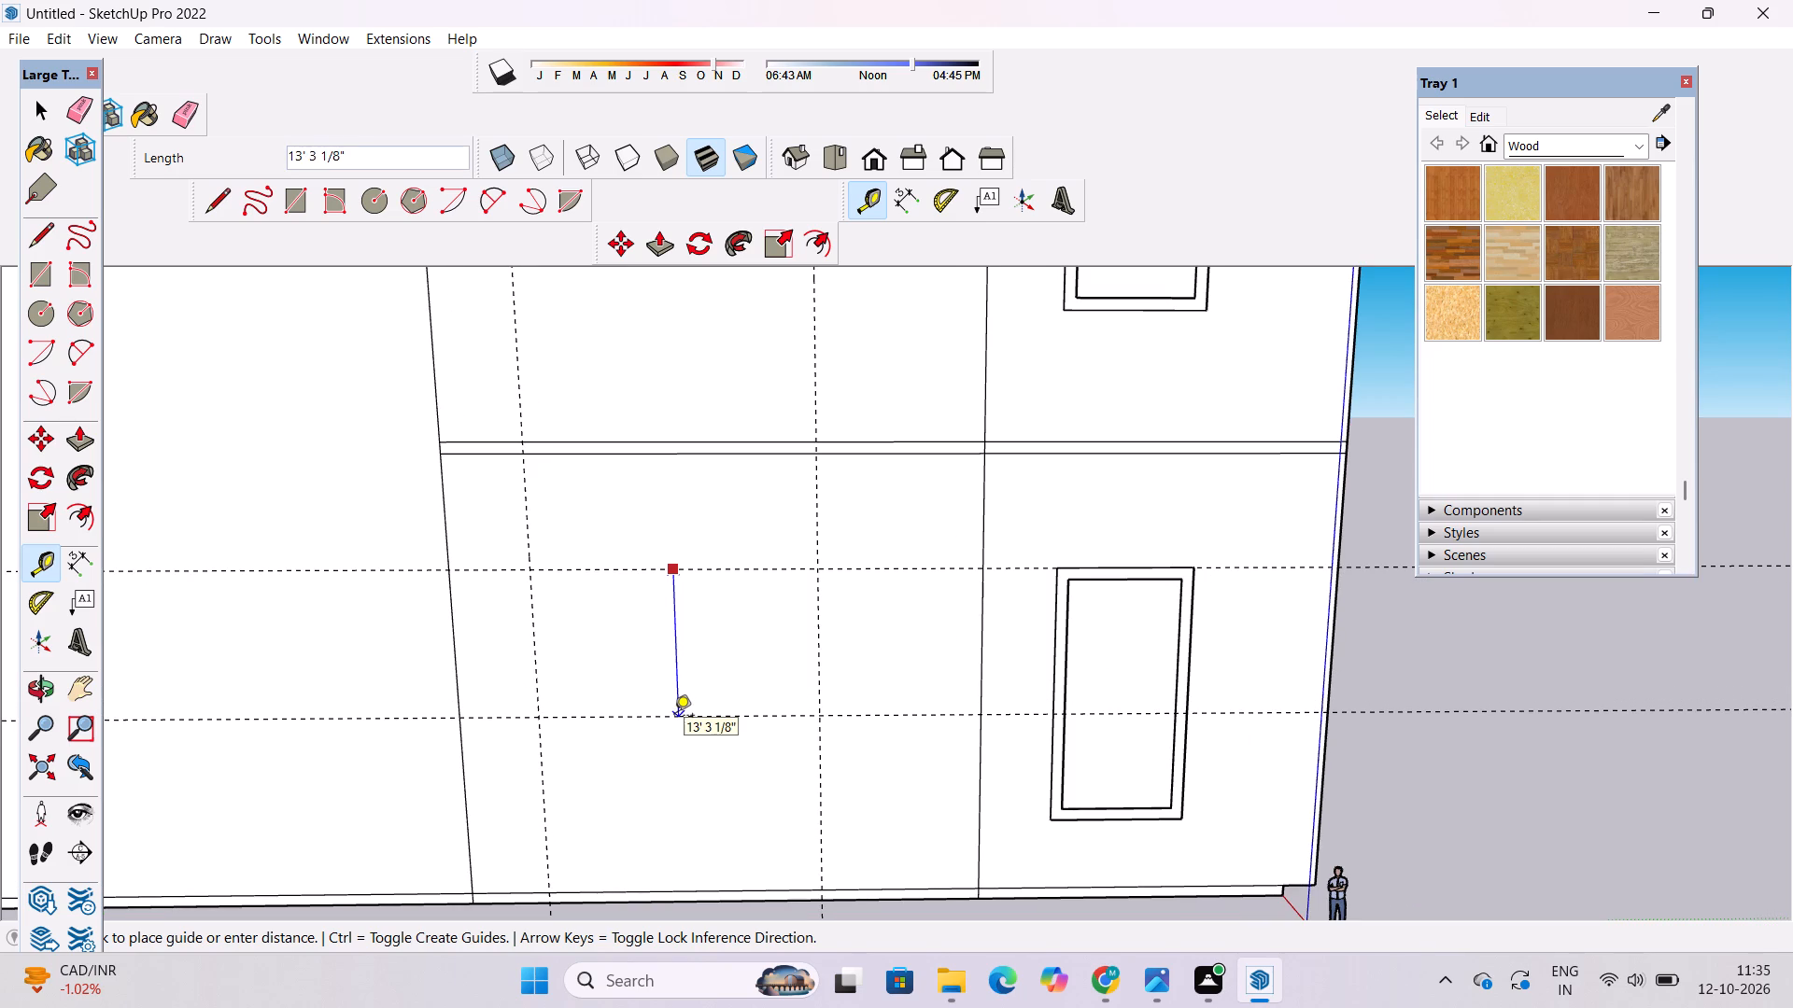
{"action": "scroll", "coordinate": [674, 713], "scroll_direction": "up", "scroll_amount": 2}
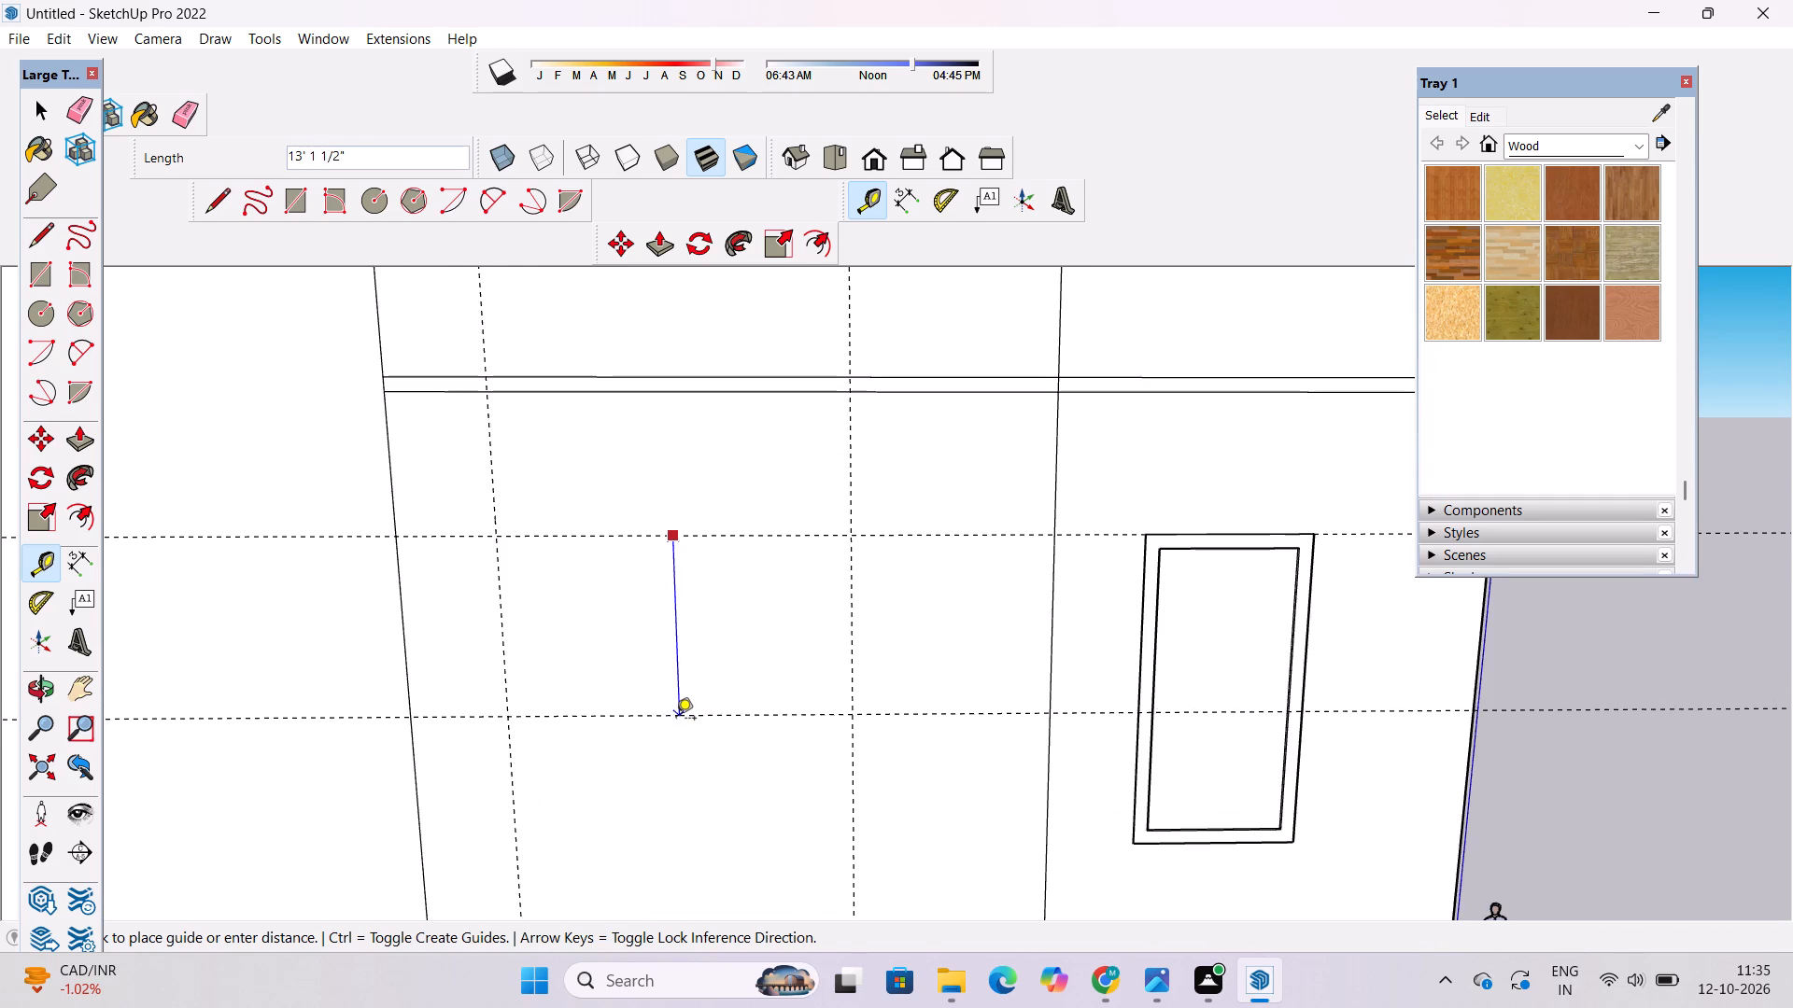
{"action": "scroll", "coordinate": [678, 710], "scroll_direction": "down", "scroll_amount": 8}
{"action": "scroll", "coordinate": [680, 726], "scroll_direction": "up", "scroll_amount": 1}
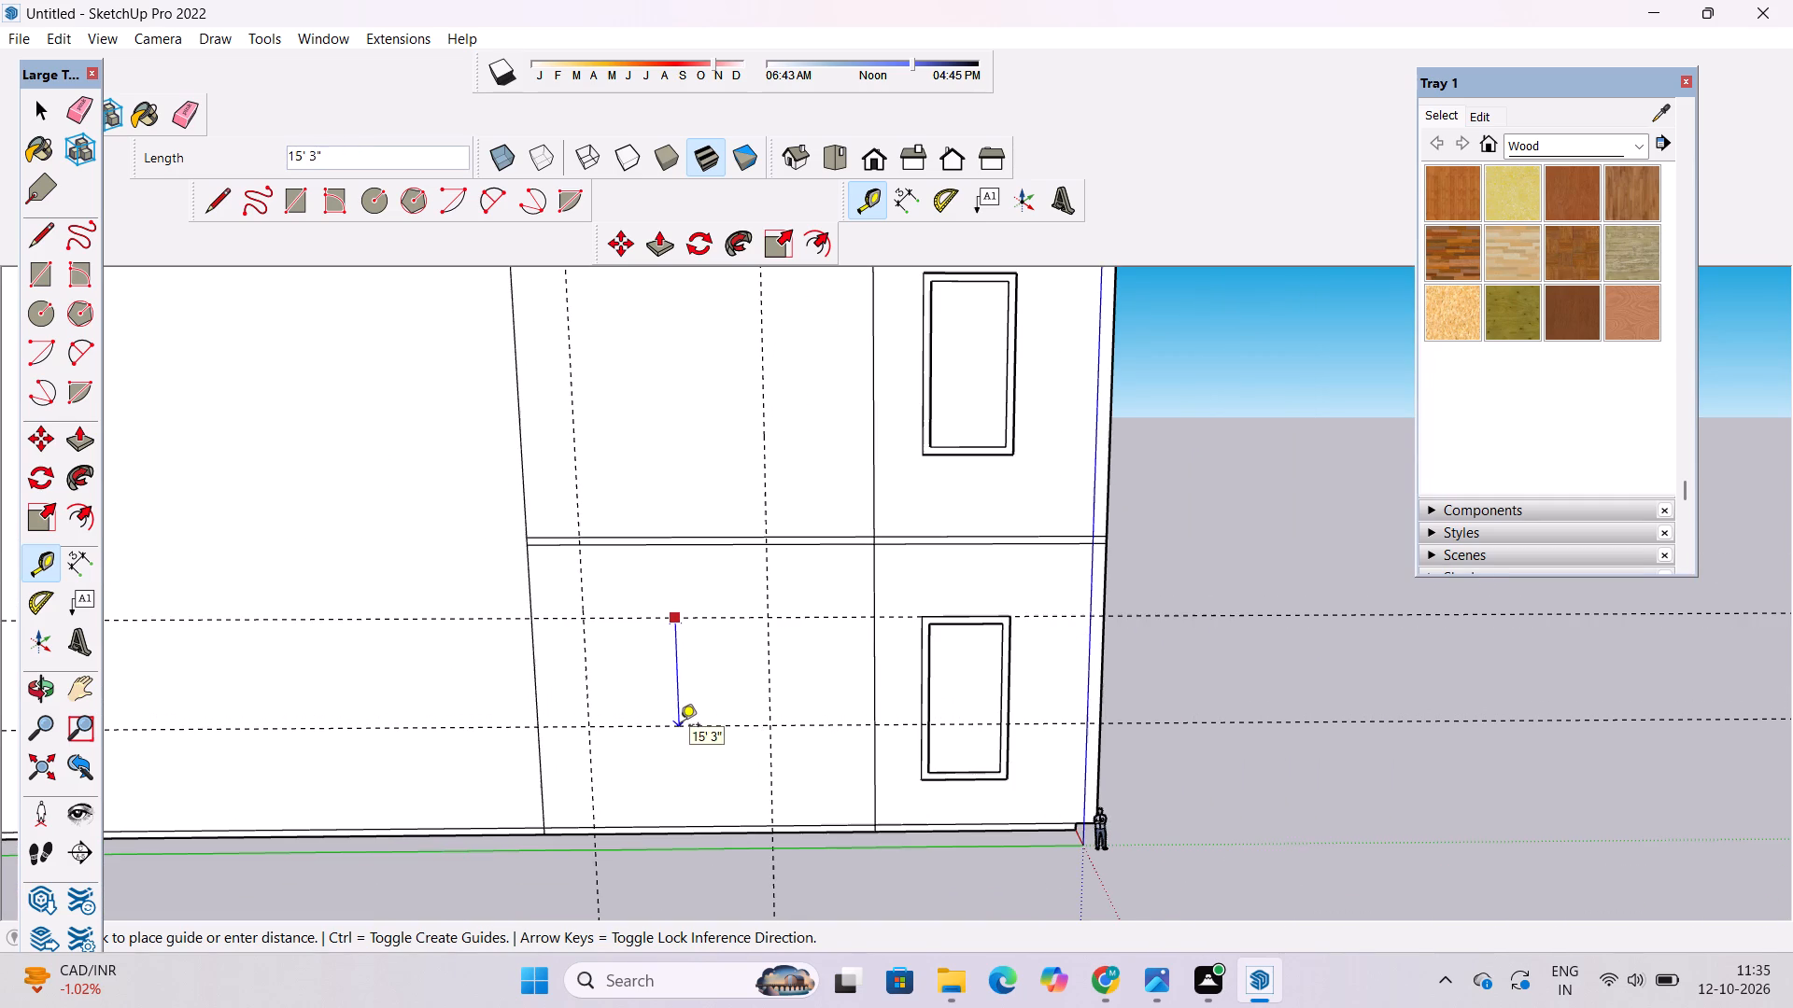
{"action": "scroll", "coordinate": [680, 726], "scroll_direction": "up", "scroll_amount": 2}
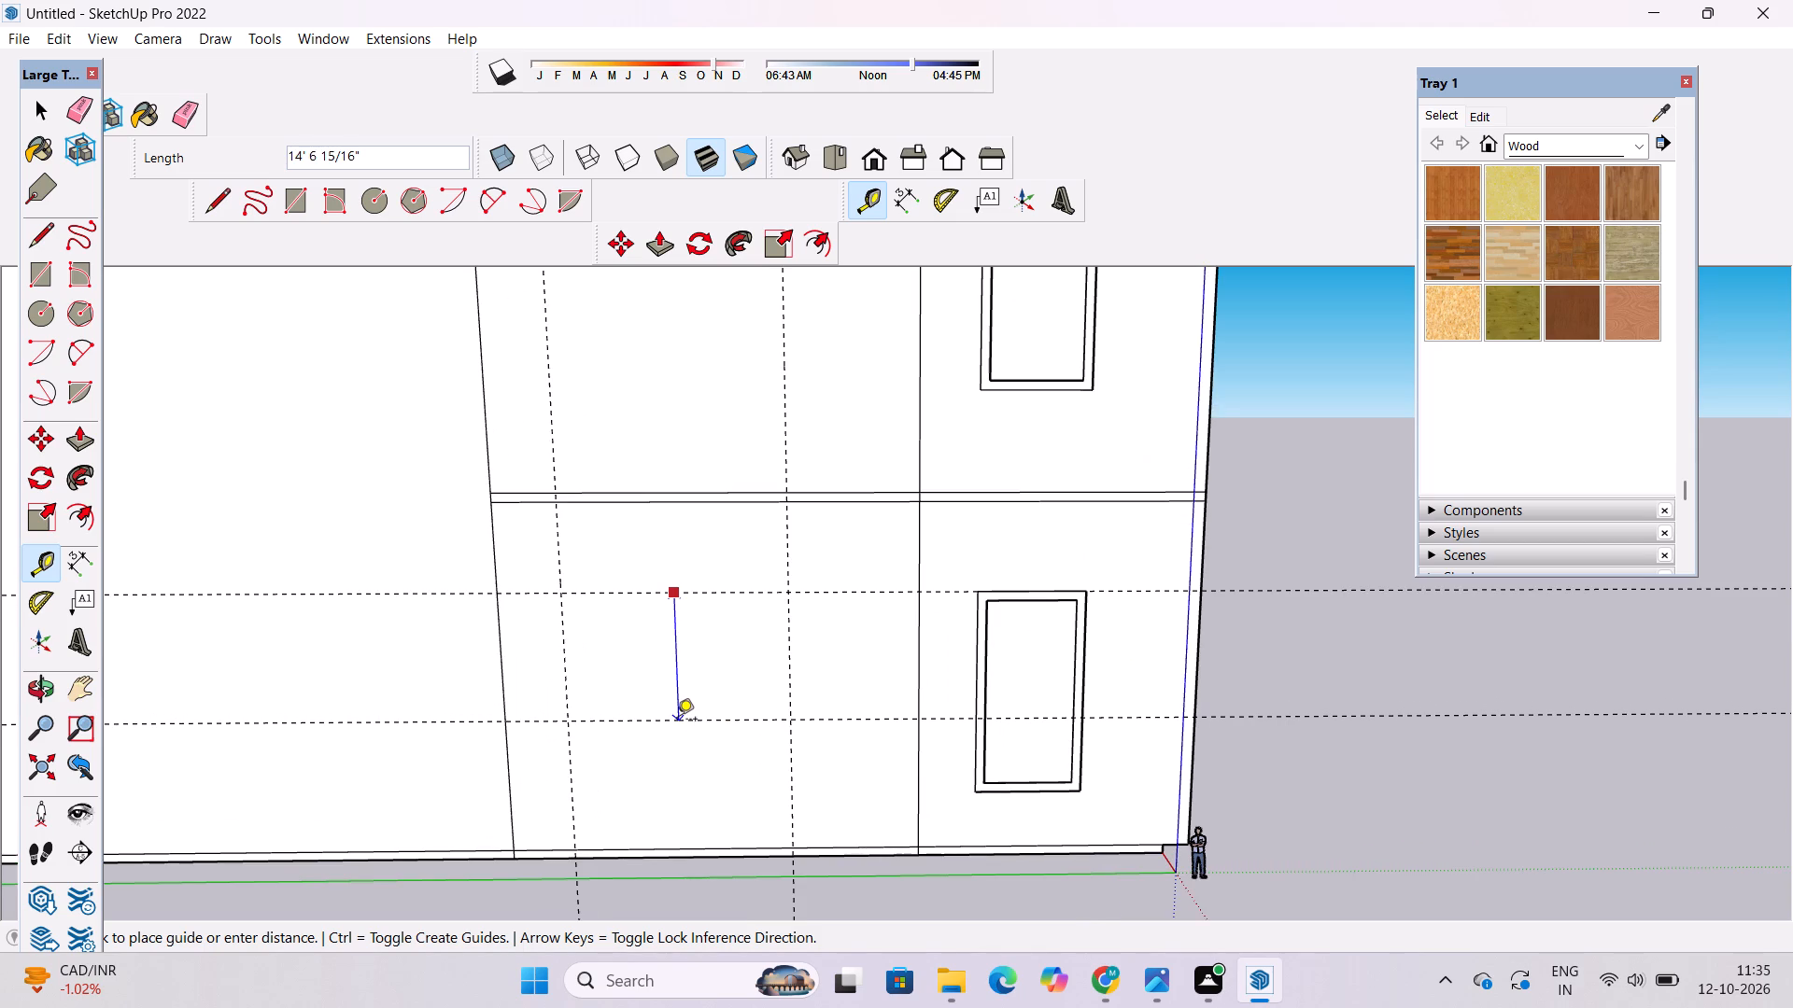
{"action": "type", "text": "15'"}
{"action": "key", "text": "Return"}
Place a horizontal guide along the top edge of the upper window's outer frame on the side wall.
{"action": "scroll", "coordinate": [667, 729], "scroll_direction": "down", "scroll_amount": 5}
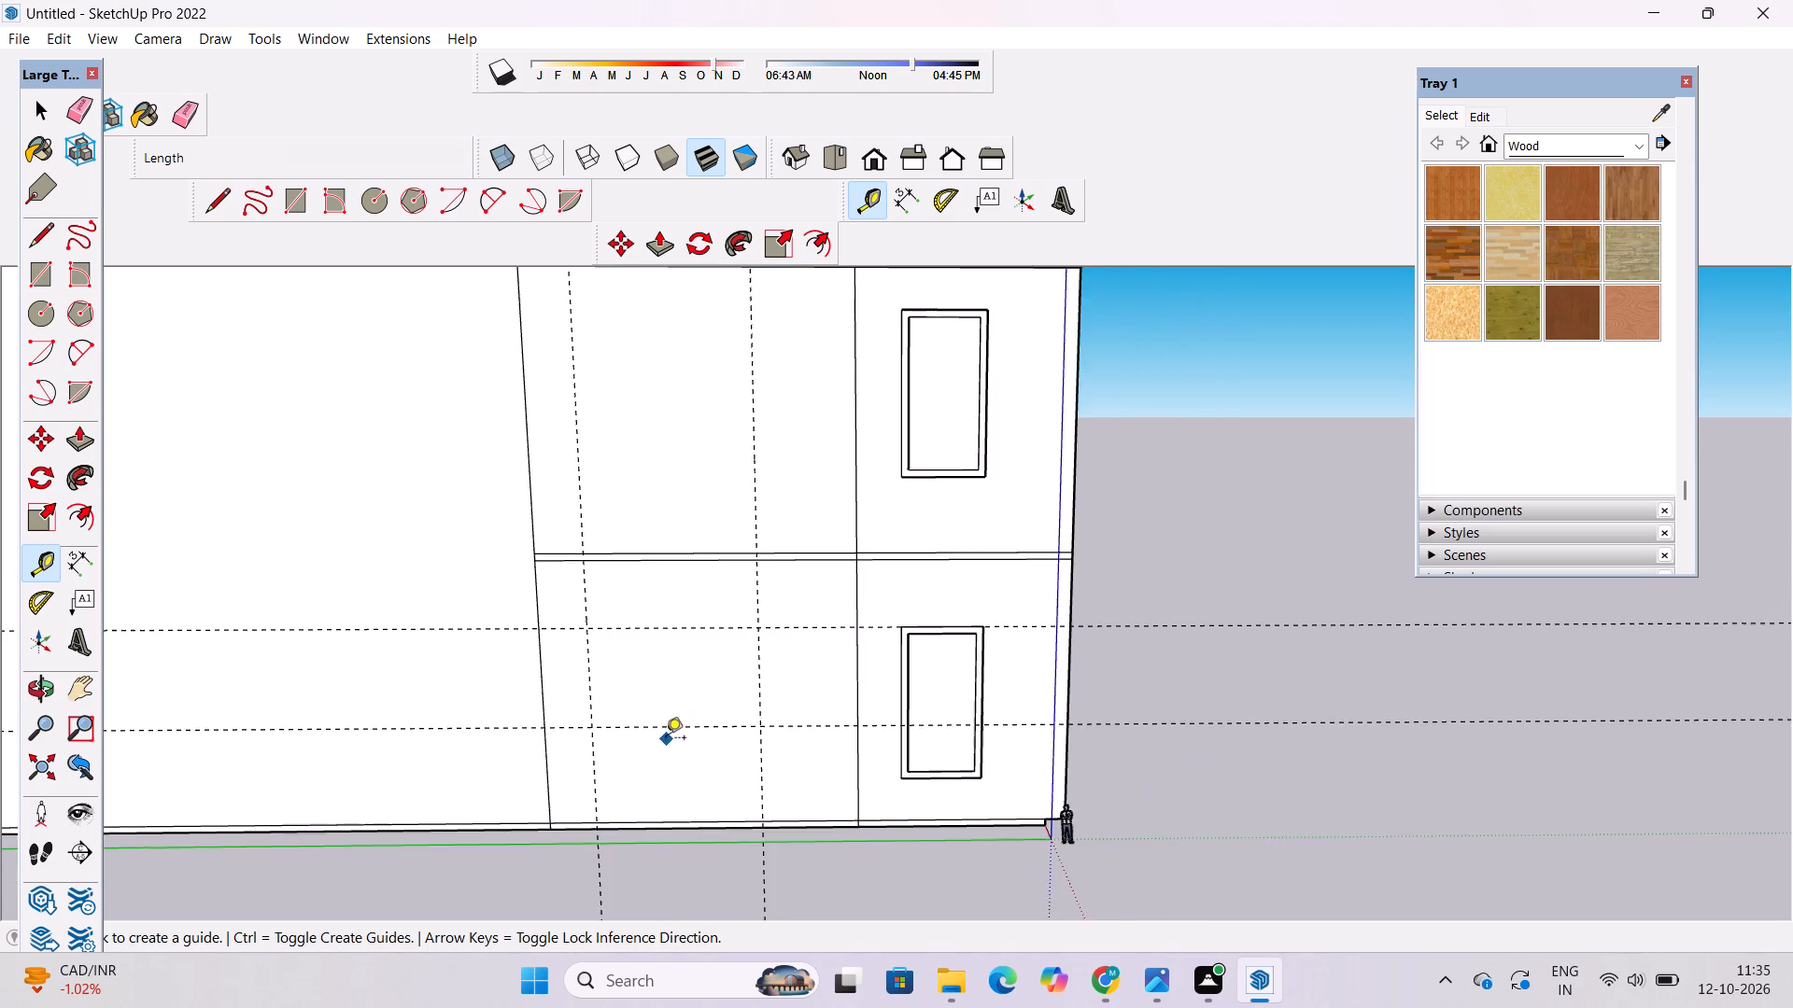
{"action": "scroll", "coordinate": [666, 739], "scroll_direction": "down", "scroll_amount": 7}
{"action": "scroll", "coordinate": [699, 572], "scroll_direction": "up", "scroll_amount": 12}
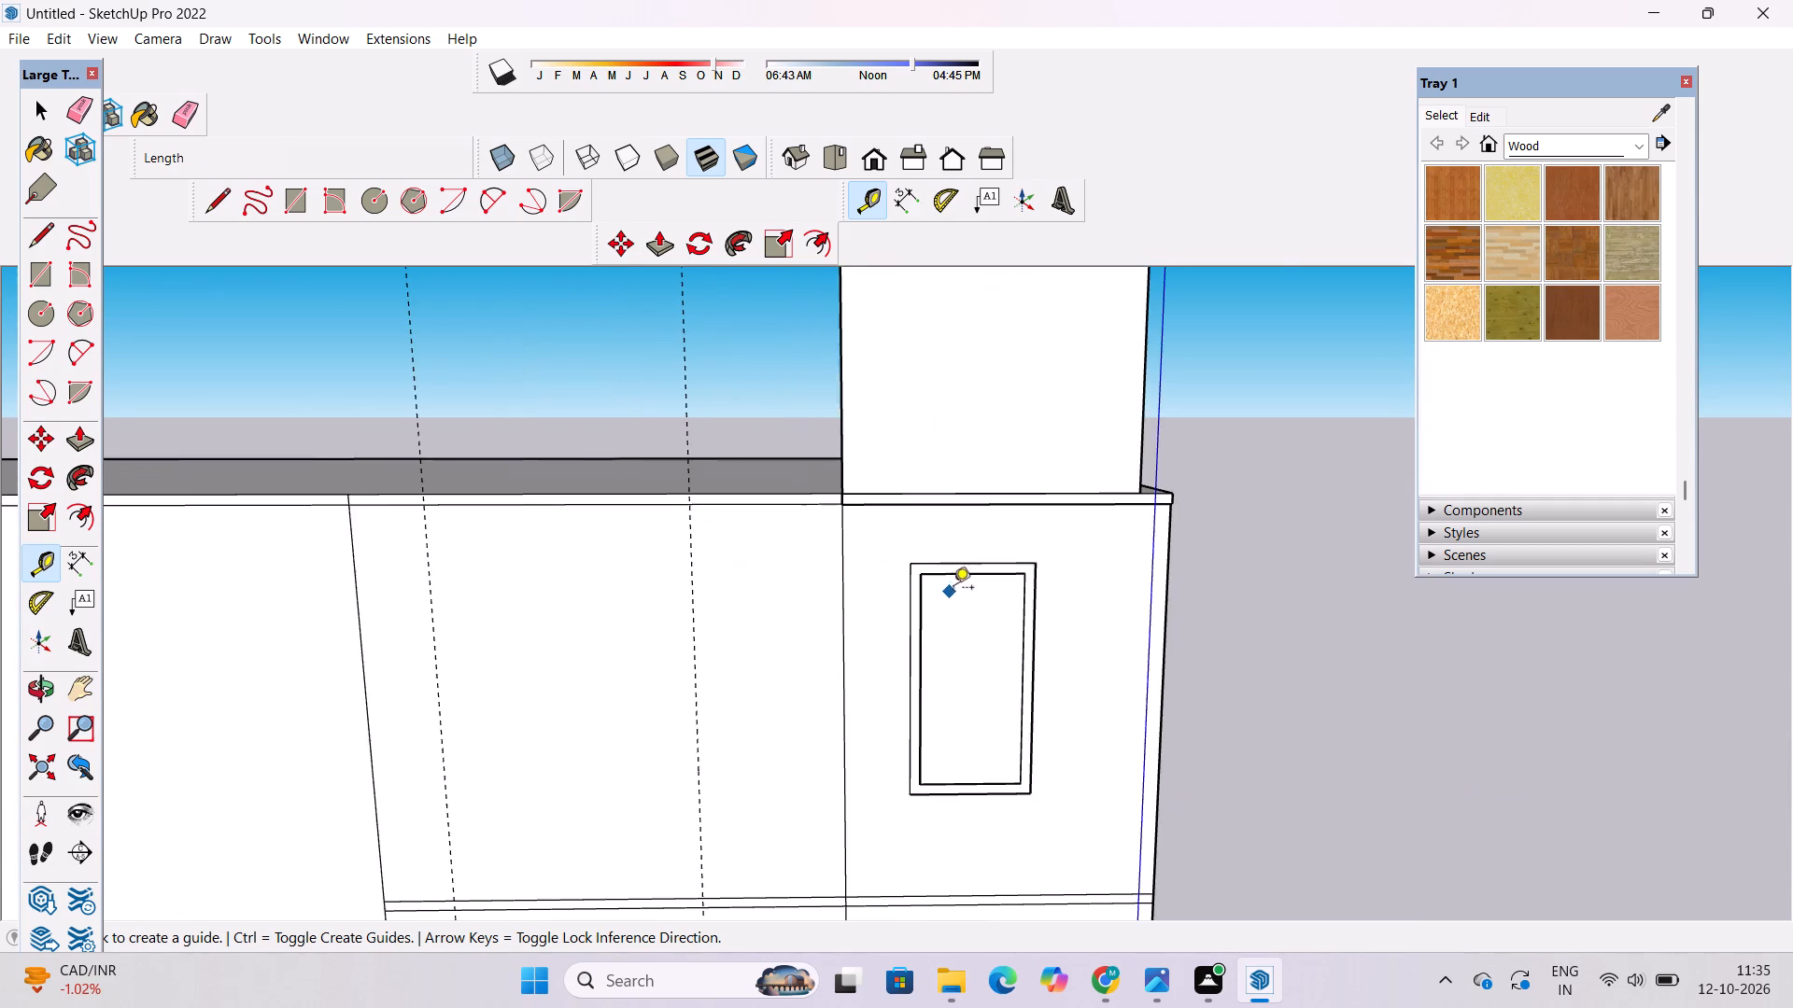
{"action": "scroll", "coordinate": [953, 589], "scroll_direction": "up", "scroll_amount": 4}
{"action": "left_click", "coordinate": [981, 552]}
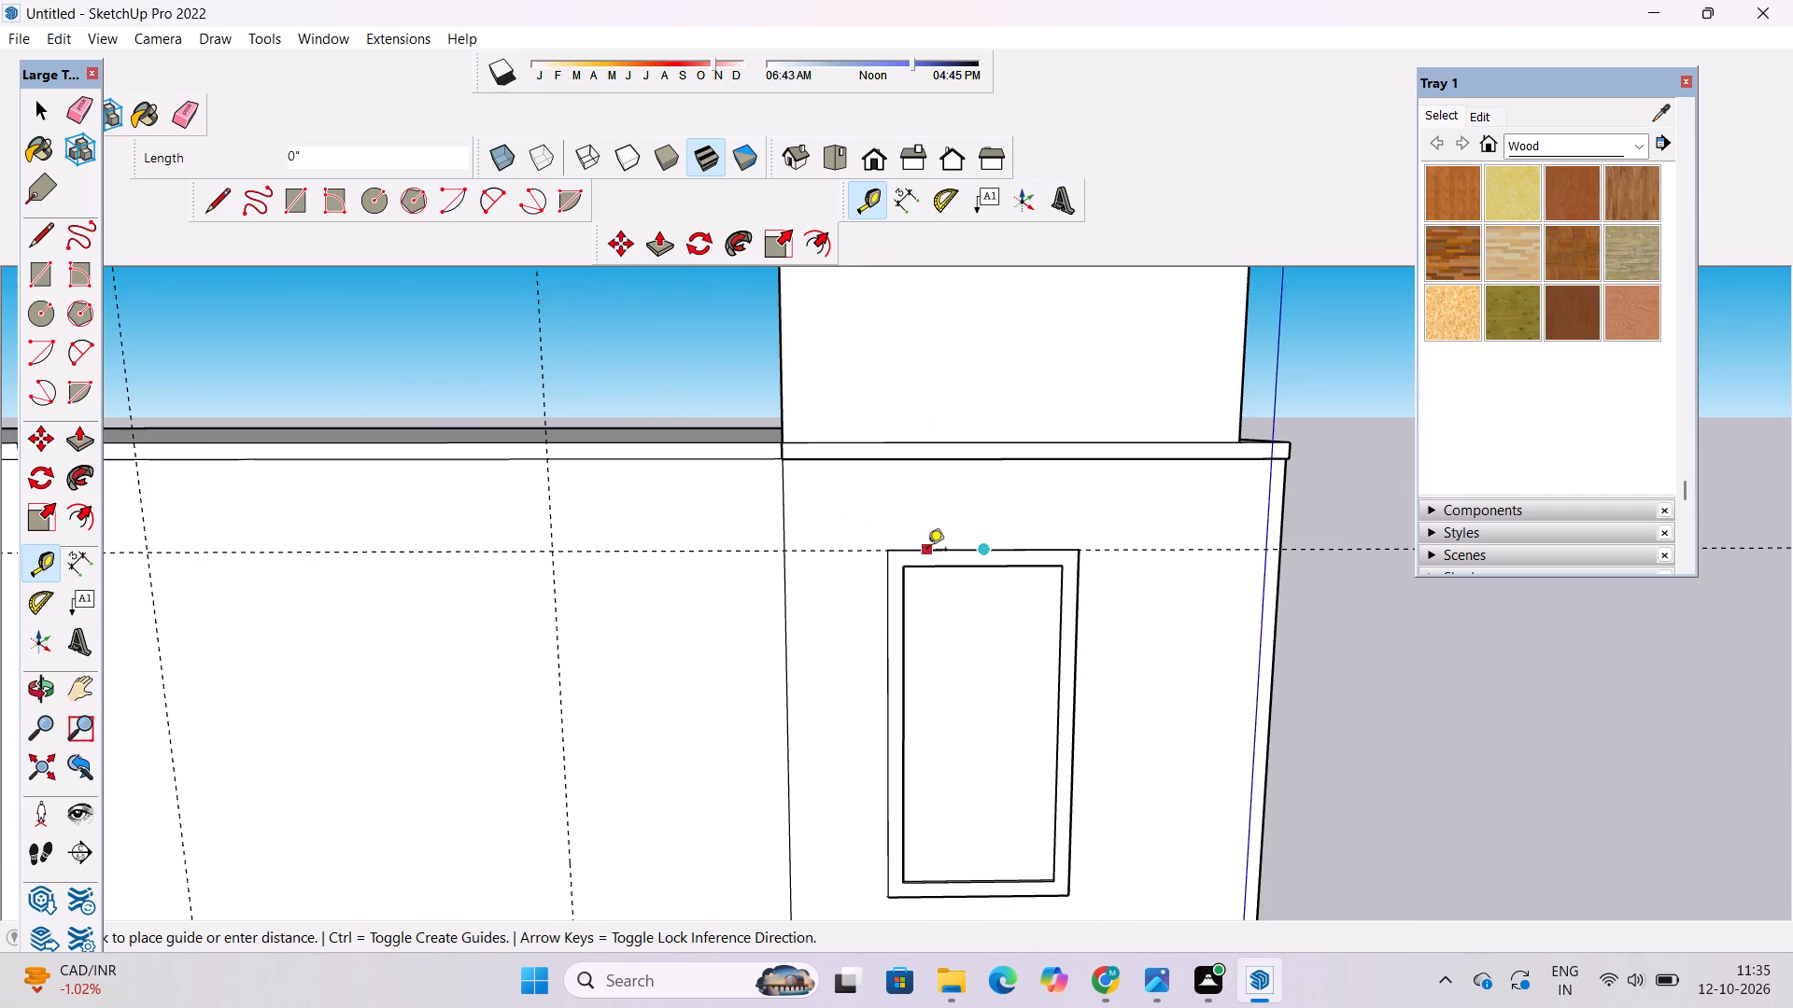
{"action": "left_click", "coordinate": [927, 551]}
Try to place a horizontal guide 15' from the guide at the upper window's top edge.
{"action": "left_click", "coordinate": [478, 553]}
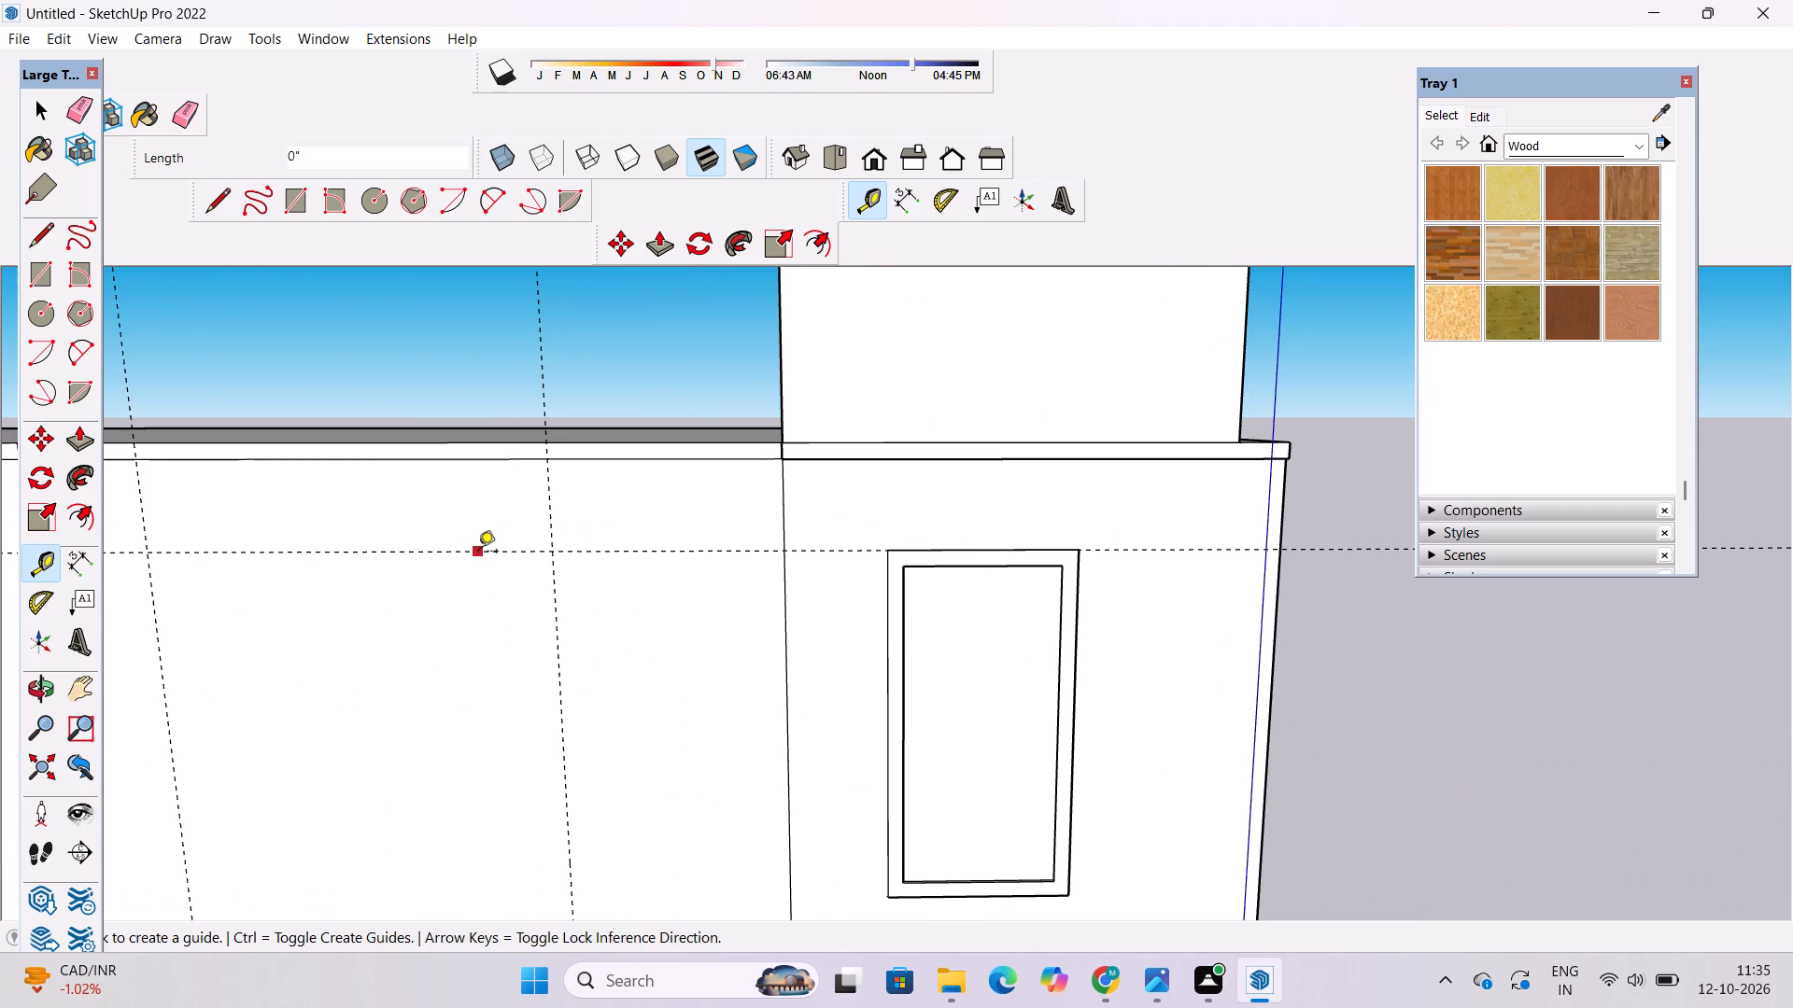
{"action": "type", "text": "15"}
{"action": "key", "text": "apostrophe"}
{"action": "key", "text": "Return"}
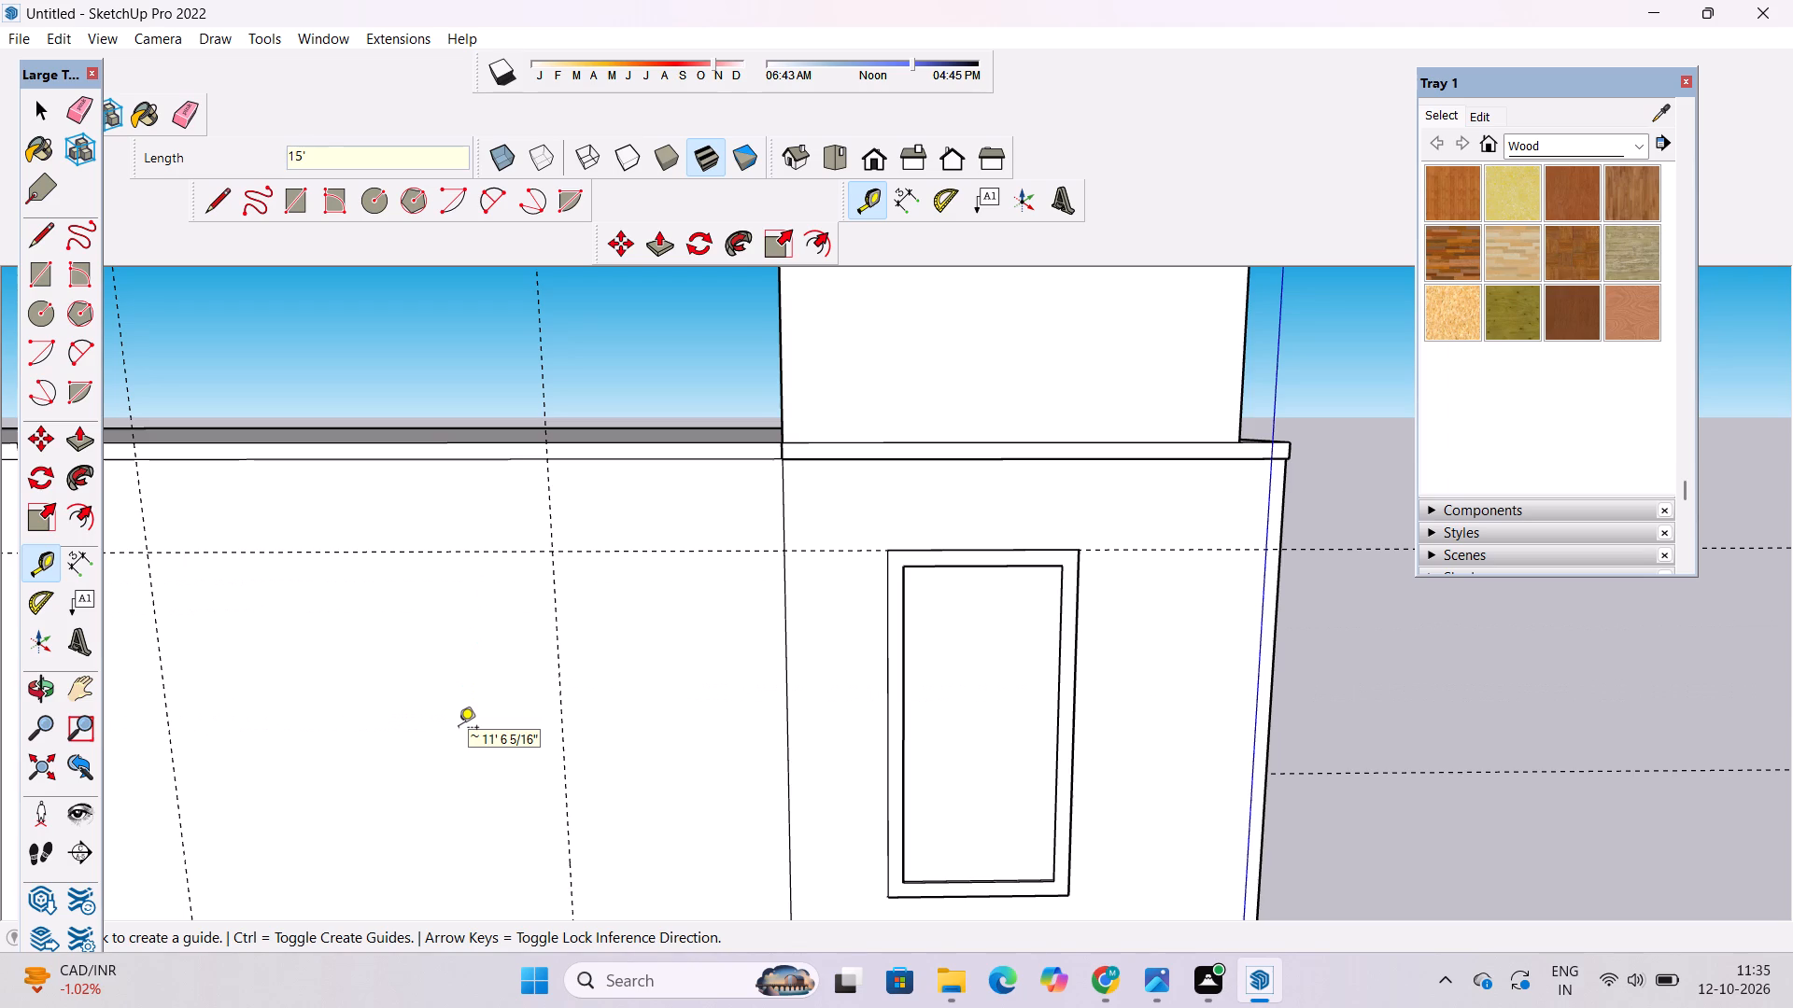
Place a horizontal guide on the wall face 15' below the guide at the upper window's top edge.
{"action": "scroll", "coordinate": [383, 315], "scroll_direction": "down", "scroll_amount": 5}
{"action": "scroll", "coordinate": [381, 456], "scroll_direction": "down", "scroll_amount": 3}
{"action": "scroll", "coordinate": [482, 512], "scroll_direction": "down", "scroll_amount": 2}
{"action": "scroll", "coordinate": [358, 474], "scroll_direction": "up", "scroll_amount": 10}
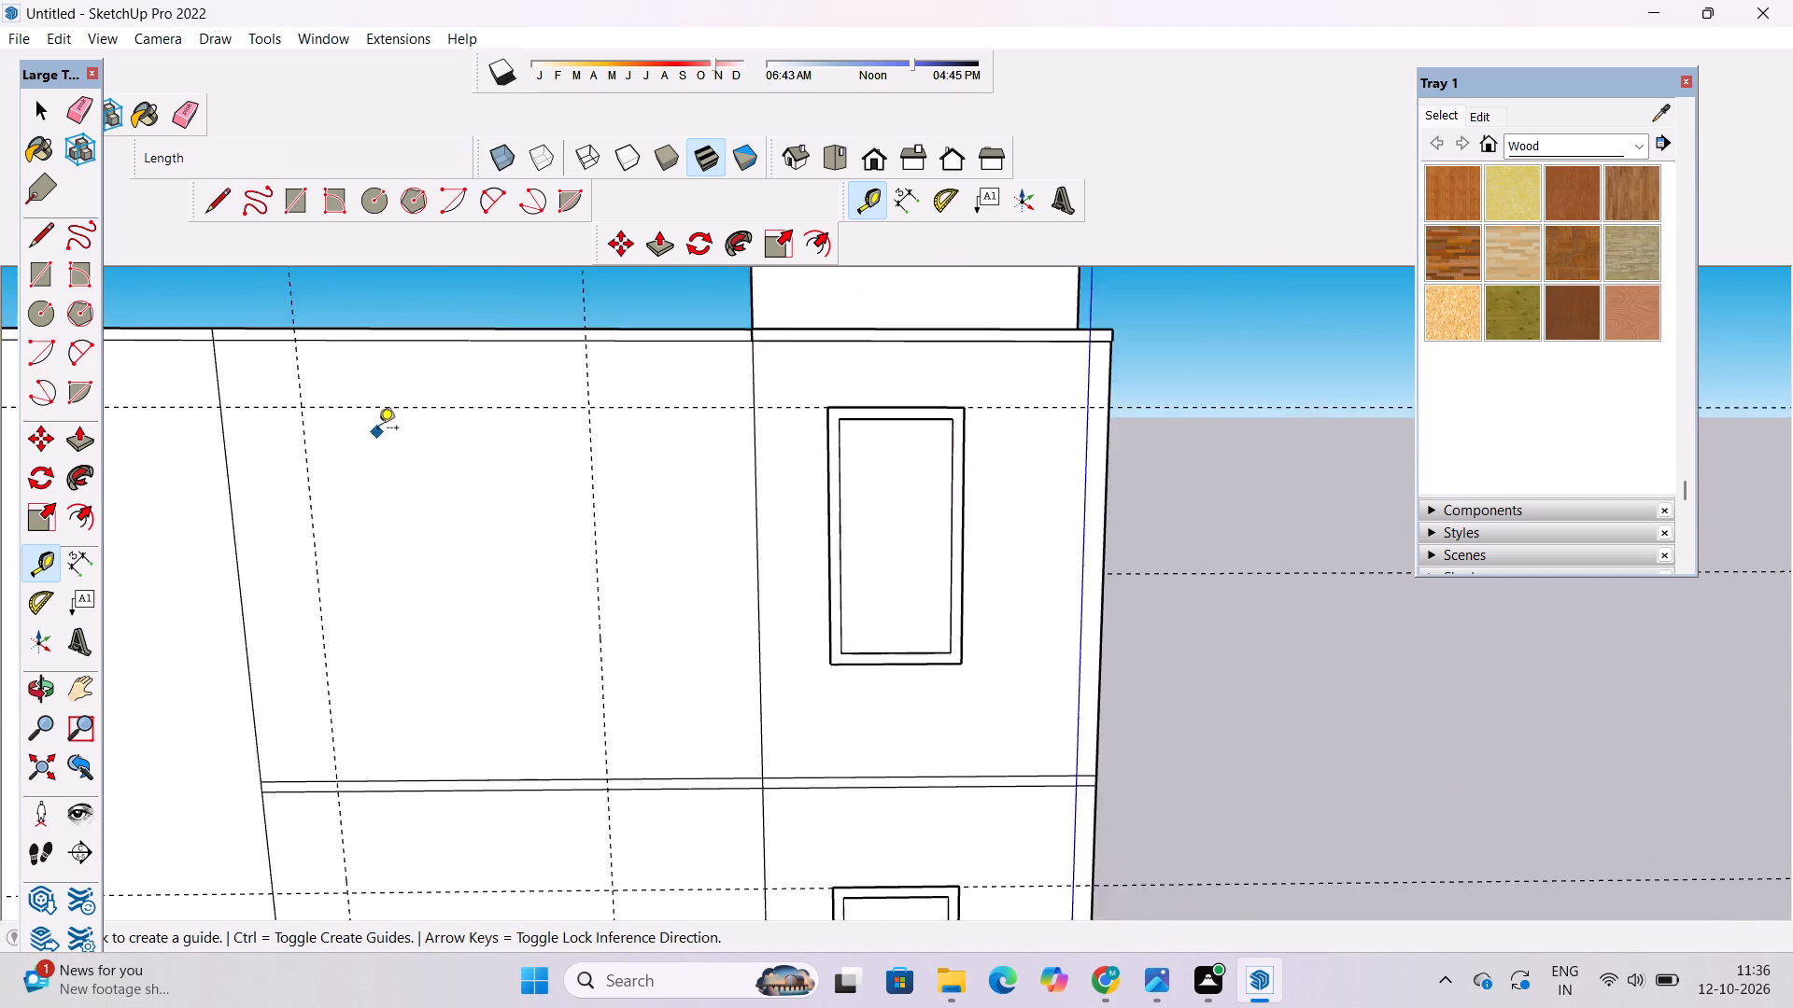
{"action": "scroll", "coordinate": [378, 429], "scroll_direction": "up", "scroll_amount": 4}
{"action": "left_click", "coordinate": [459, 402]}
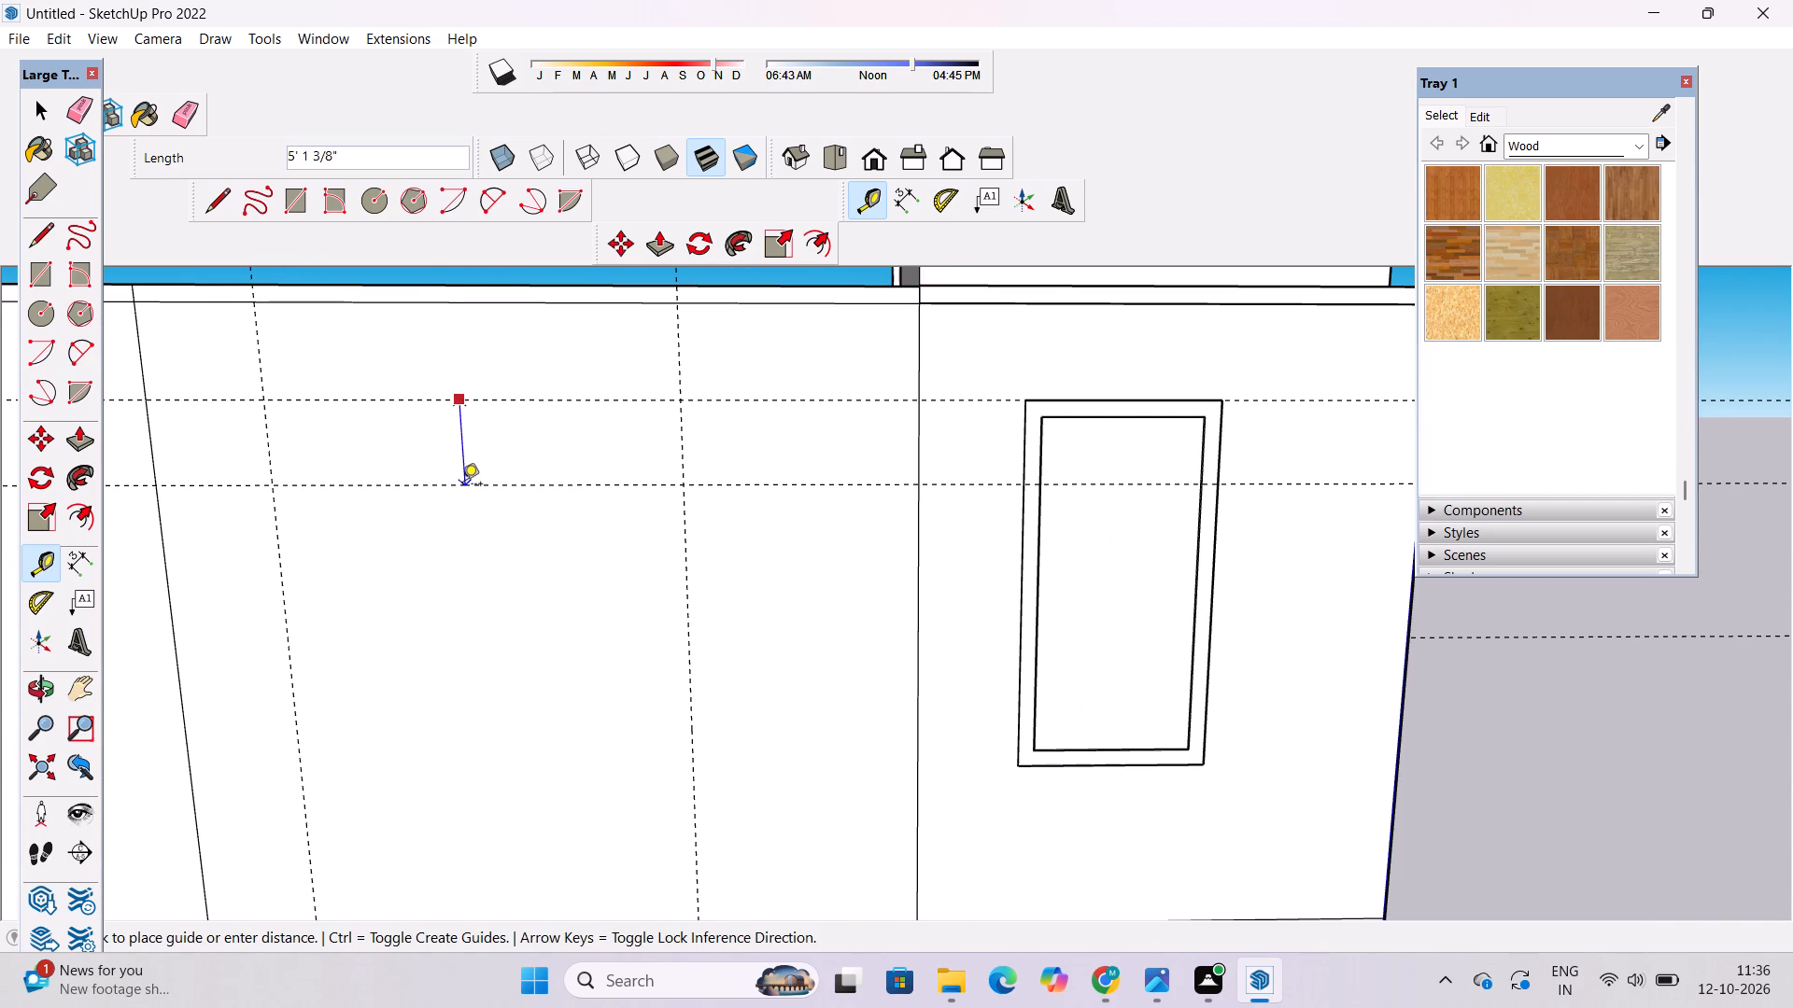
{"action": "type", "text": "15'"}
{"action": "key", "text": "Return"}
{"action": "key", "text": "space"}
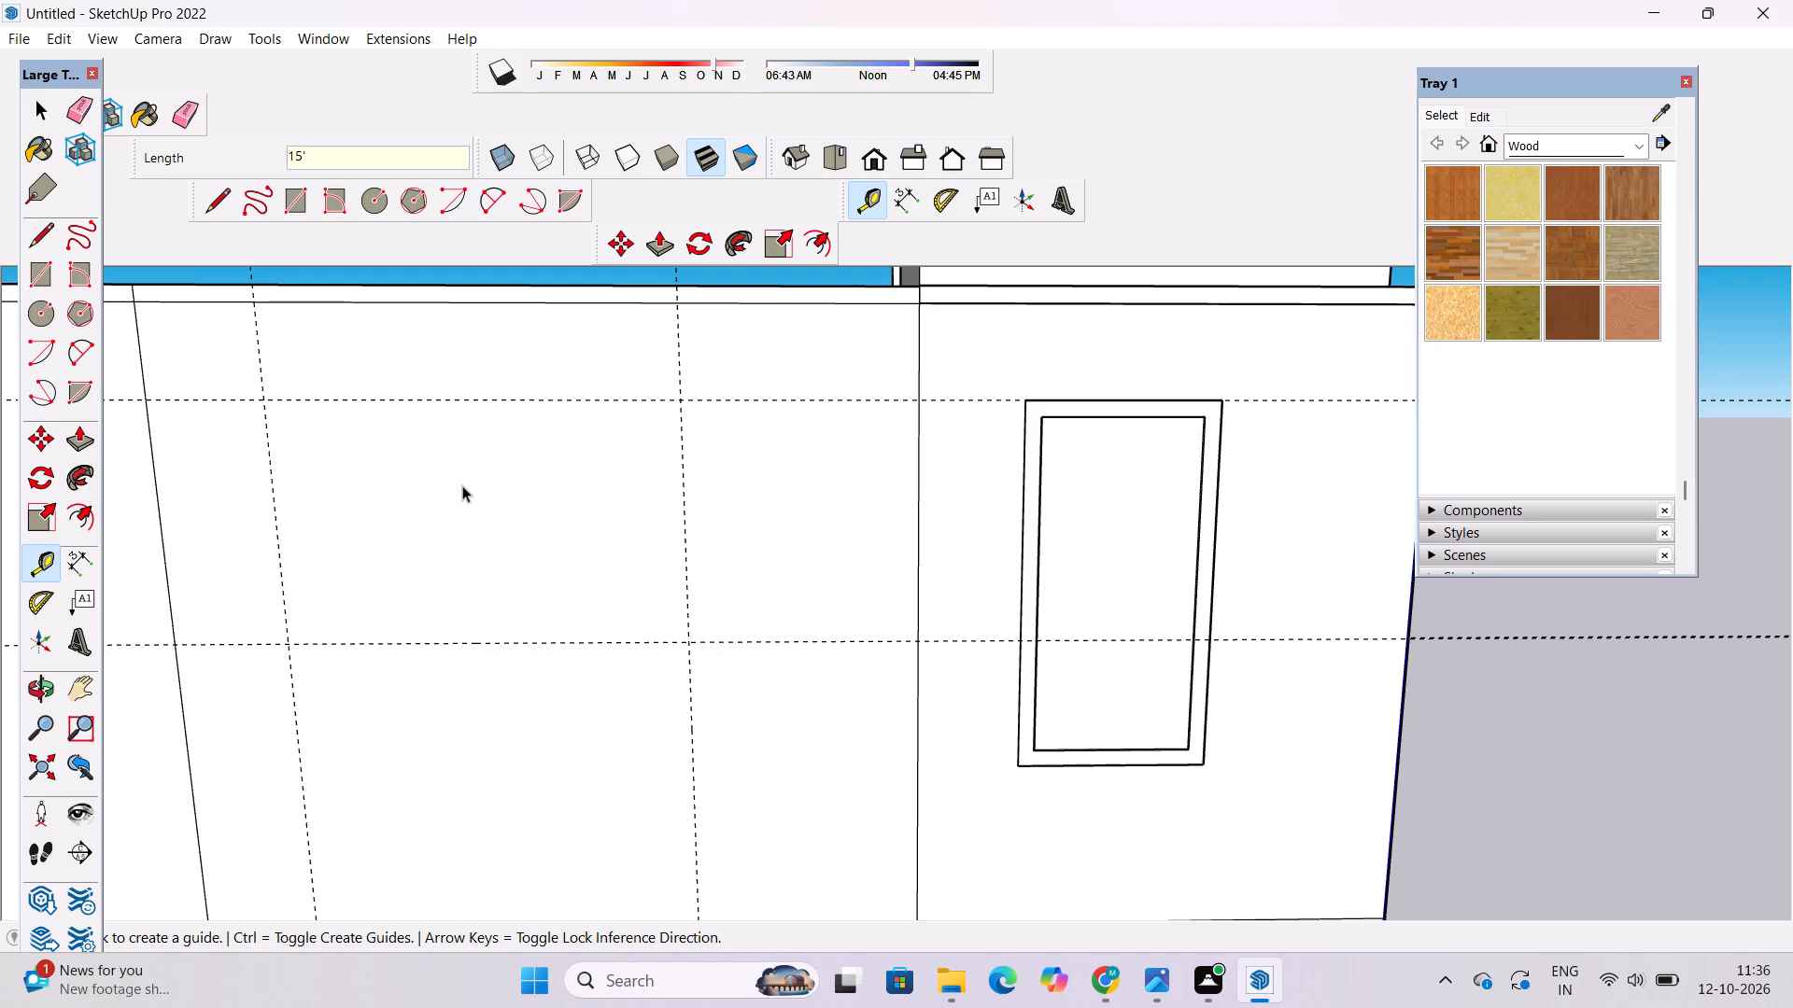
Examine the guide layout on the side wall's upper storey beside the upper window.
{"action": "key", "text": "o"}
{"action": "scroll", "coordinate": [445, 483], "scroll_direction": "down", "scroll_amount": 7}
{"action": "left_click_drag", "start_coordinate": [471, 634], "coordinate": [421, 612]}
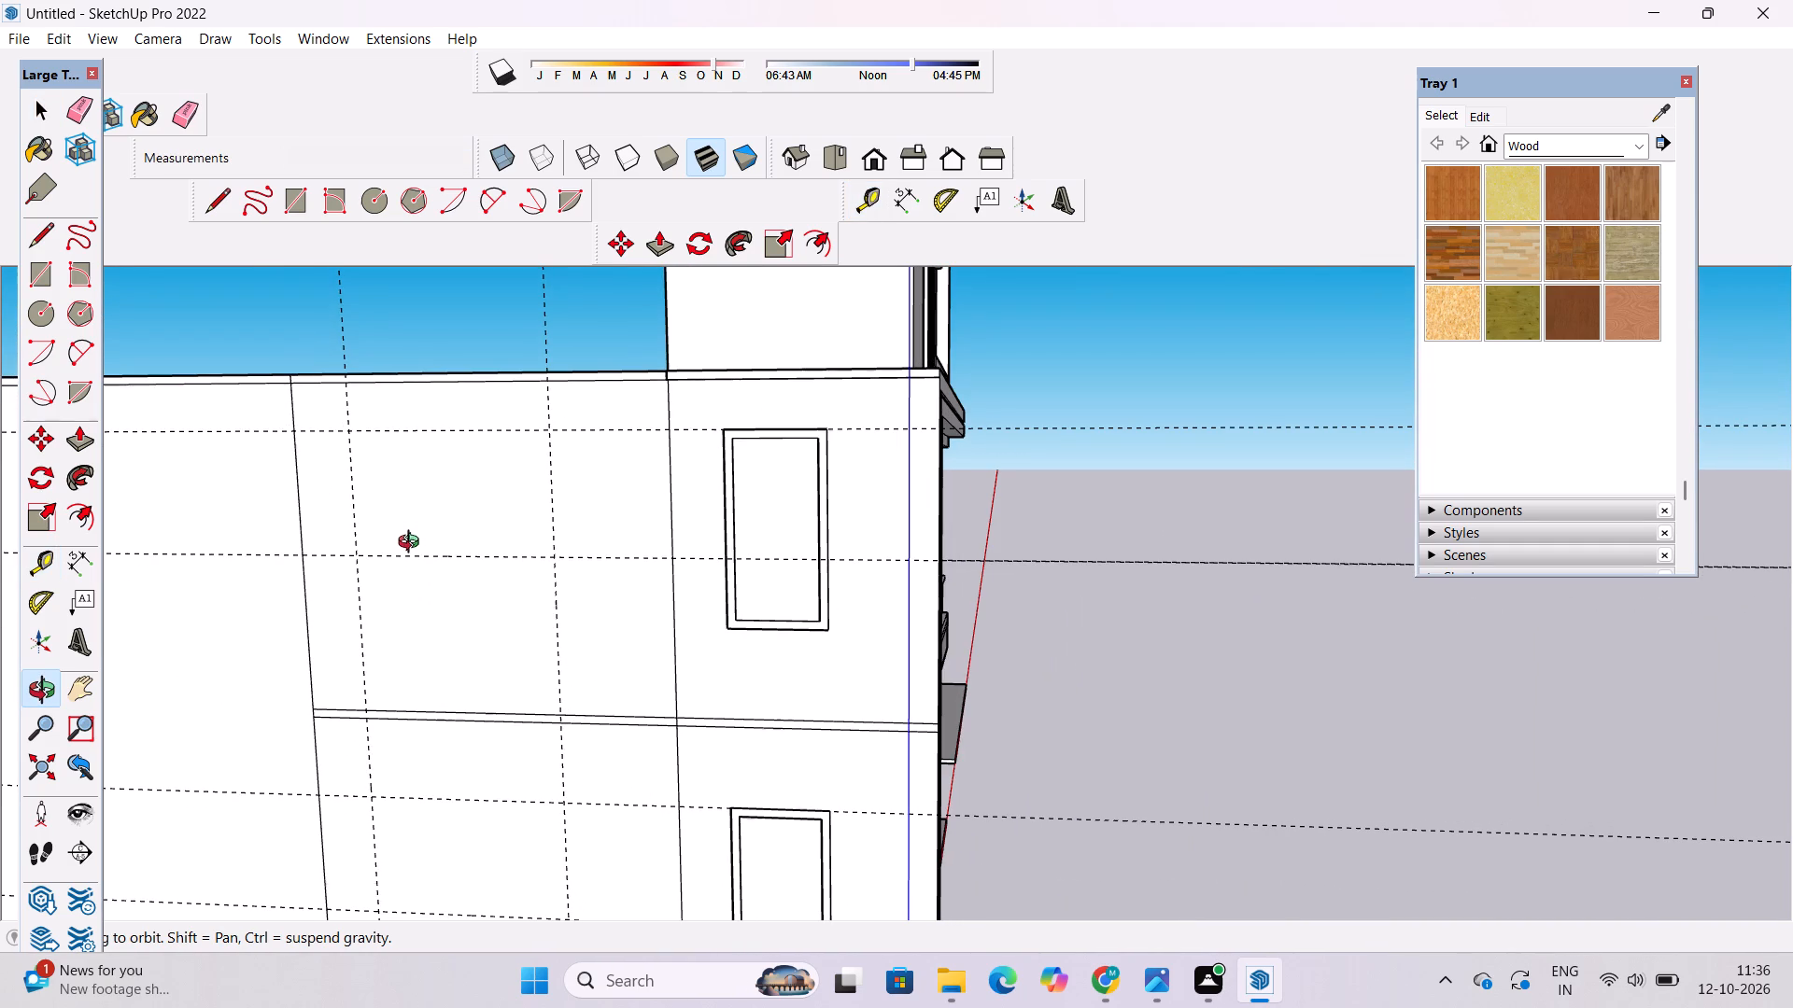
{"action": "scroll", "coordinate": [413, 538], "scroll_direction": "down", "scroll_amount": 3}
{"action": "left_click_drag", "start_coordinate": [415, 545], "coordinate": [625, 620], "text": "shift"}
{"action": "scroll", "coordinate": [626, 642], "scroll_direction": "up", "scroll_amount": 3}
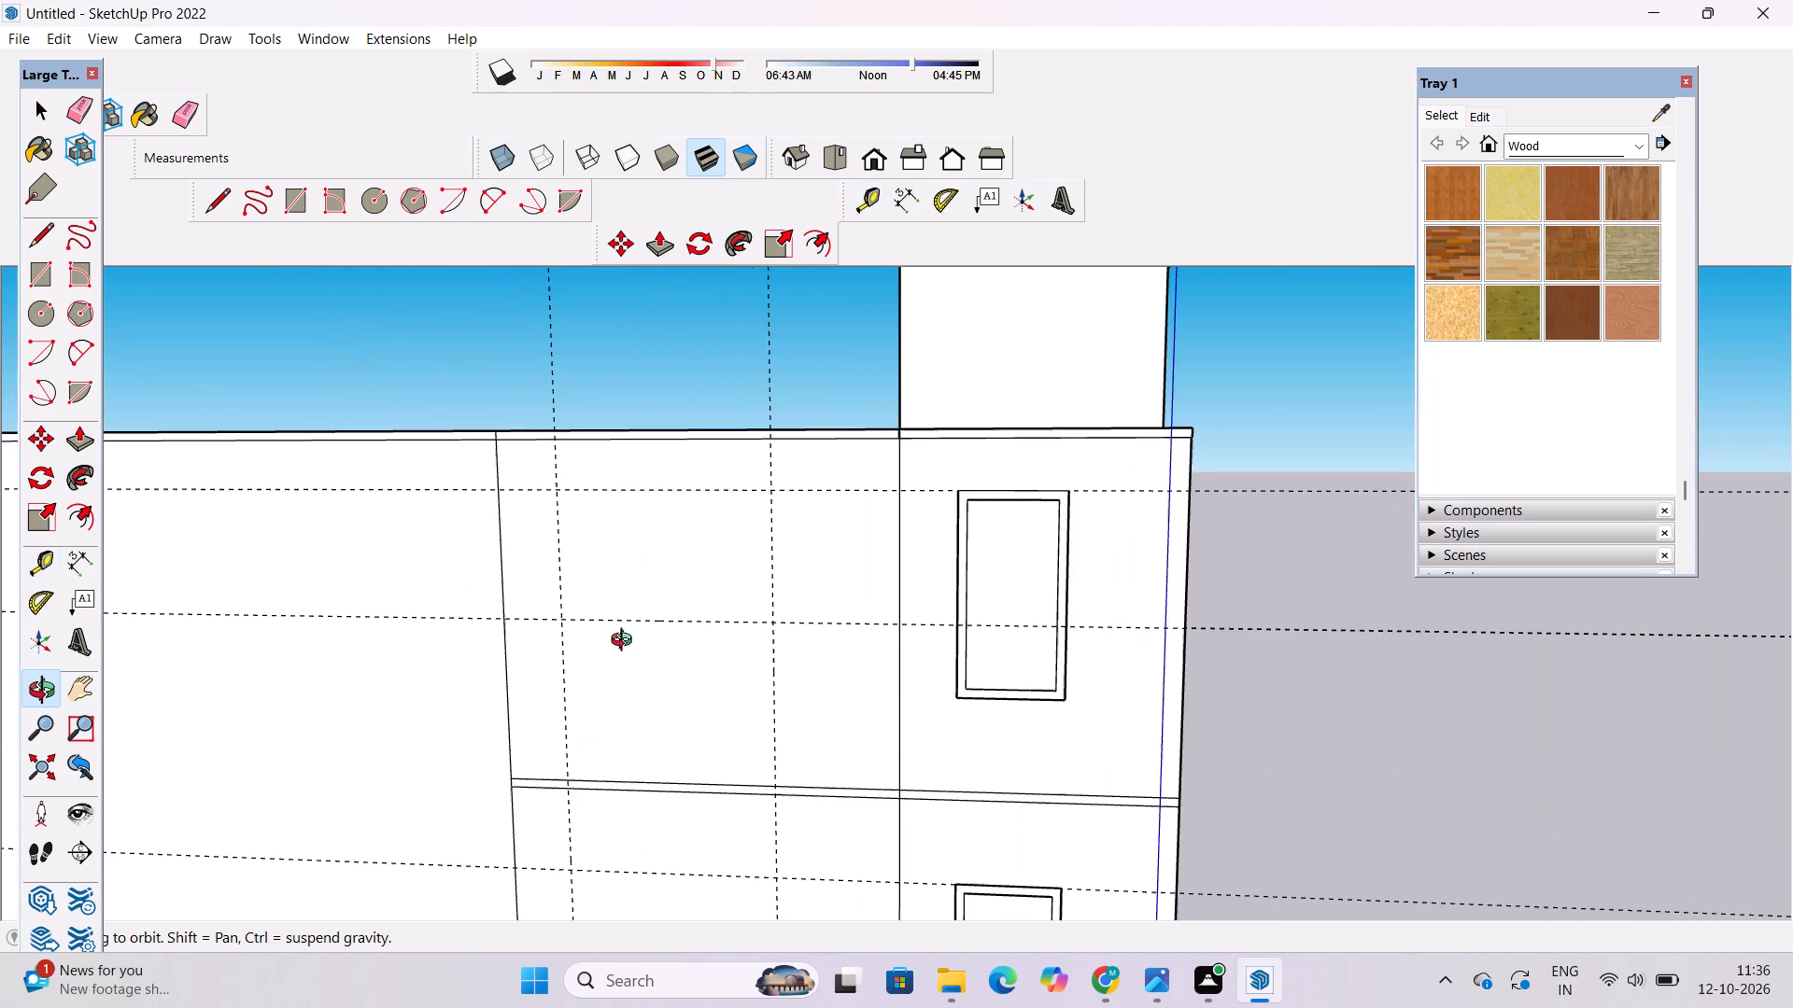
{"action": "left_click_drag", "start_coordinate": [626, 643], "coordinate": [572, 655], "text": "shift"}
{"action": "left_click_drag", "start_coordinate": [579, 652], "coordinate": [627, 668]}
{"action": "scroll", "coordinate": [636, 668], "scroll_direction": "up", "scroll_amount": 1}
{"action": "left_click_drag", "start_coordinate": [629, 668], "coordinate": [581, 666]}
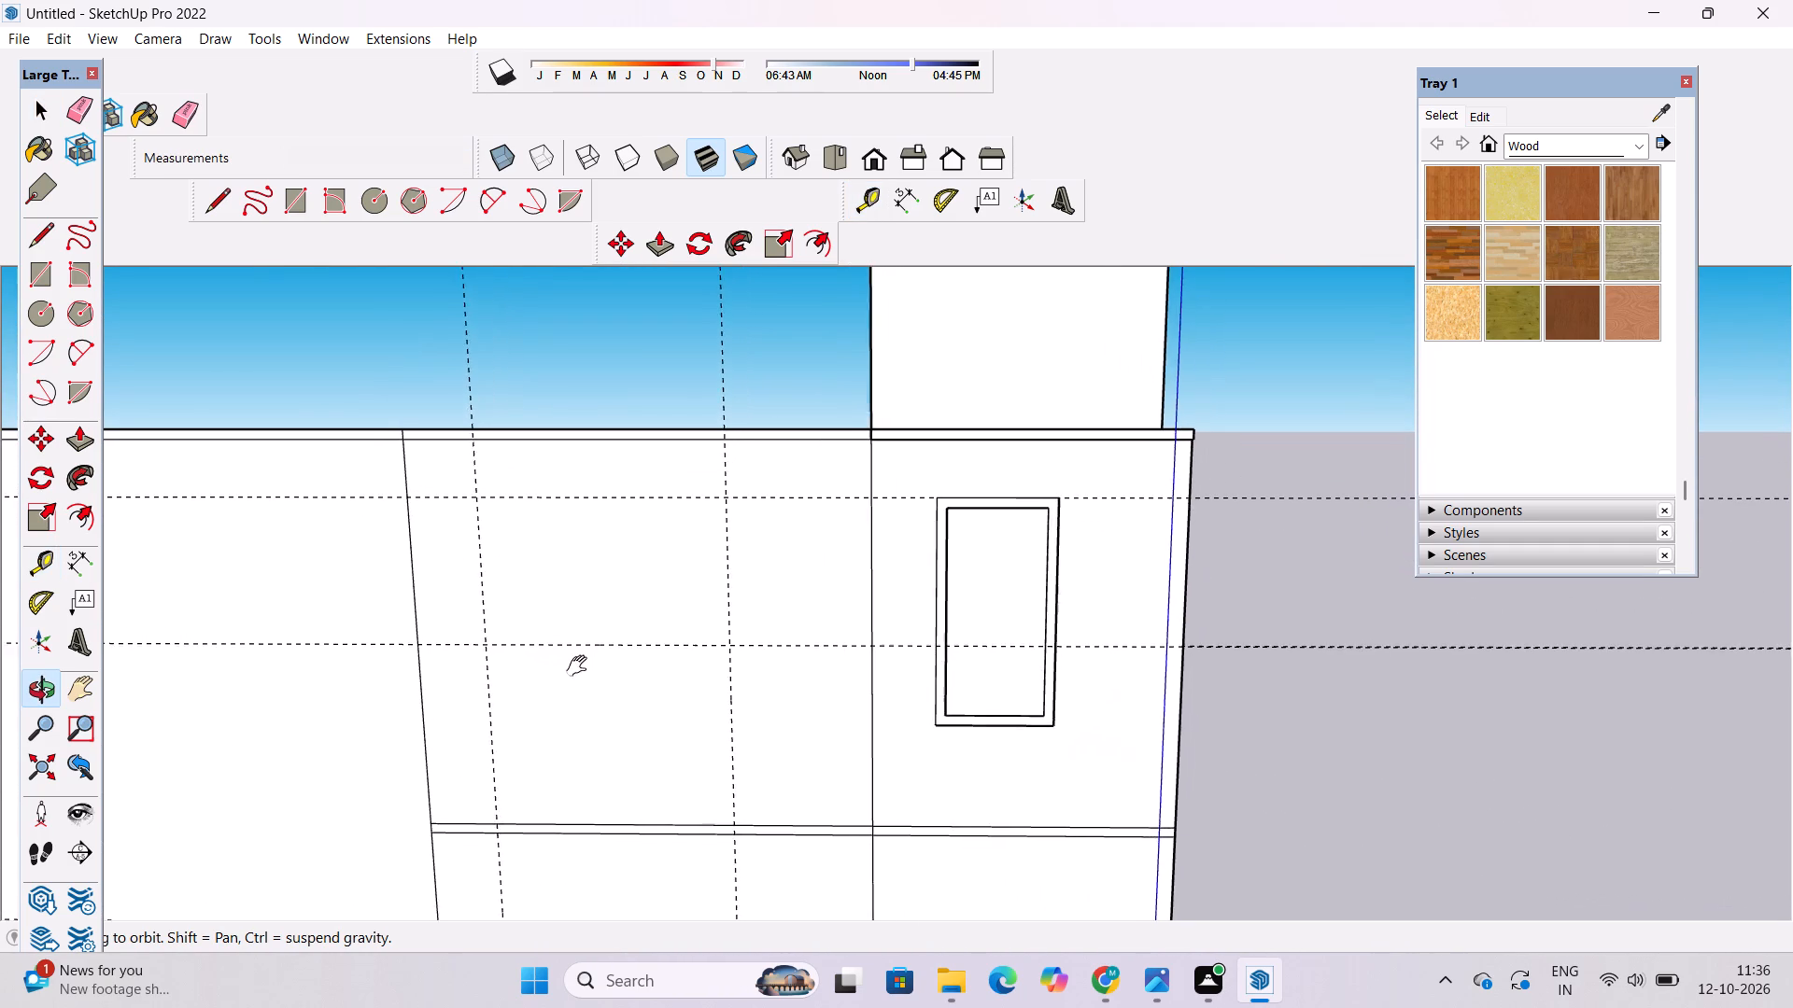
{"action": "left_click_drag", "start_coordinate": [581, 666], "coordinate": [533, 634]}
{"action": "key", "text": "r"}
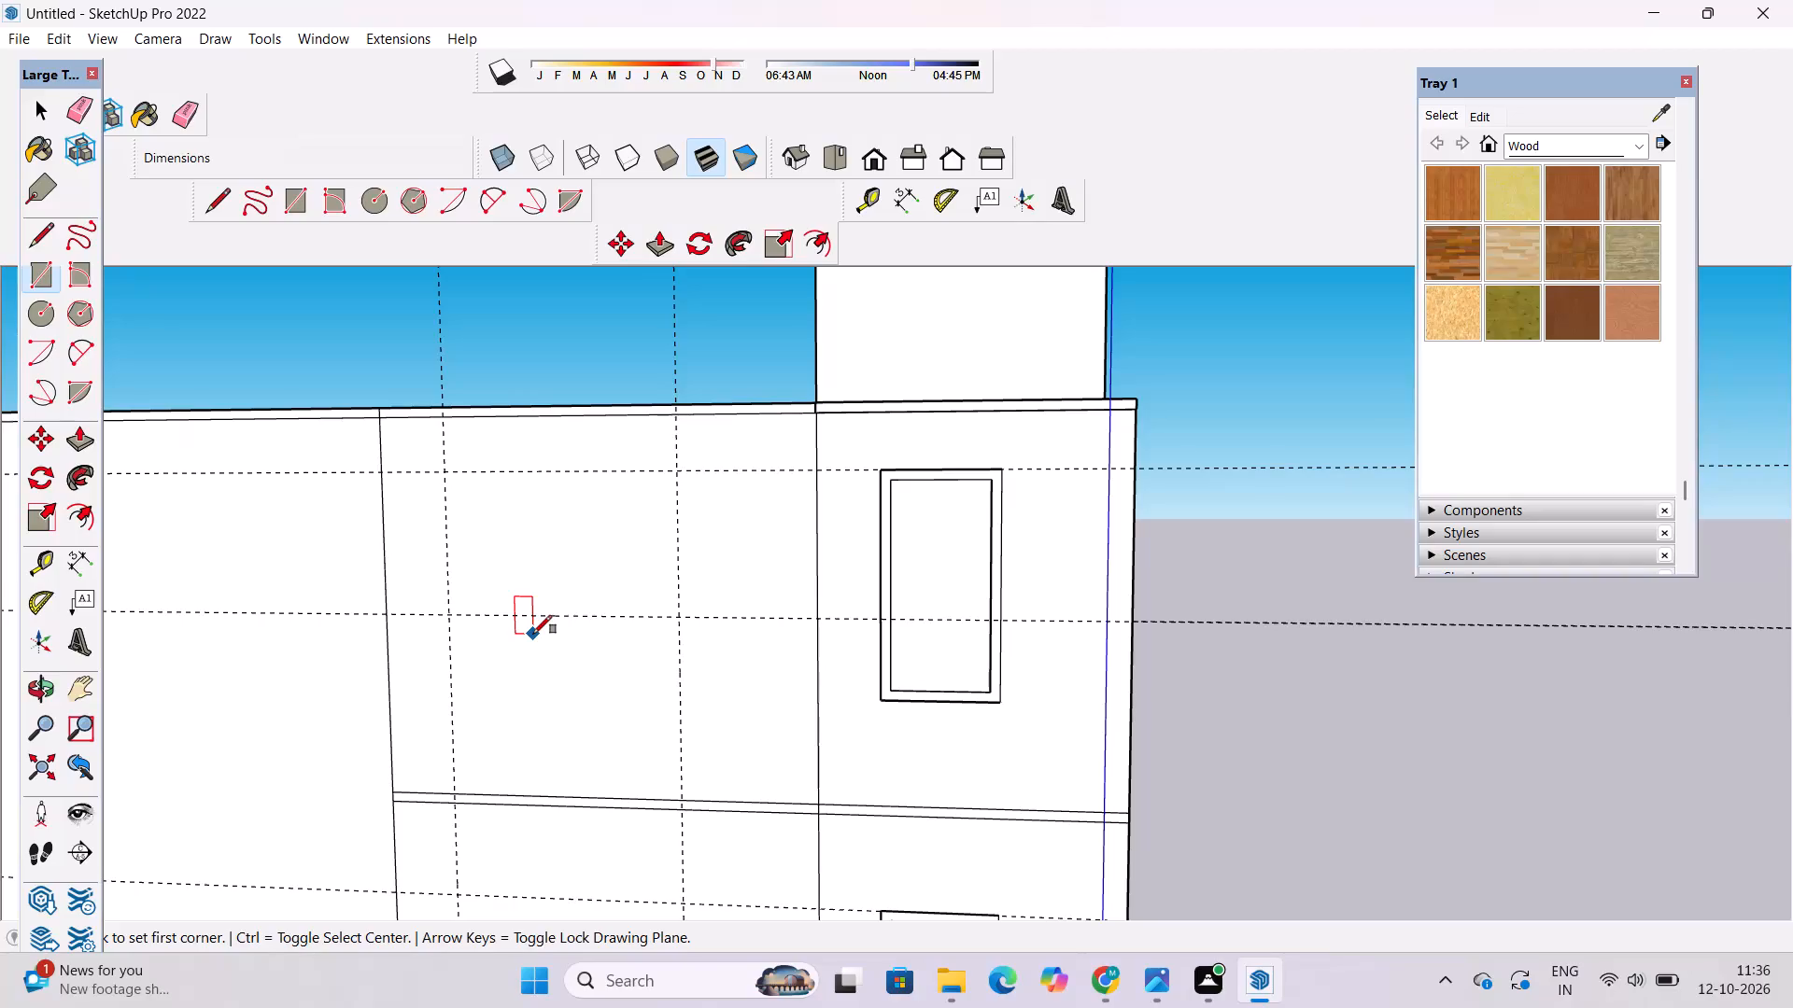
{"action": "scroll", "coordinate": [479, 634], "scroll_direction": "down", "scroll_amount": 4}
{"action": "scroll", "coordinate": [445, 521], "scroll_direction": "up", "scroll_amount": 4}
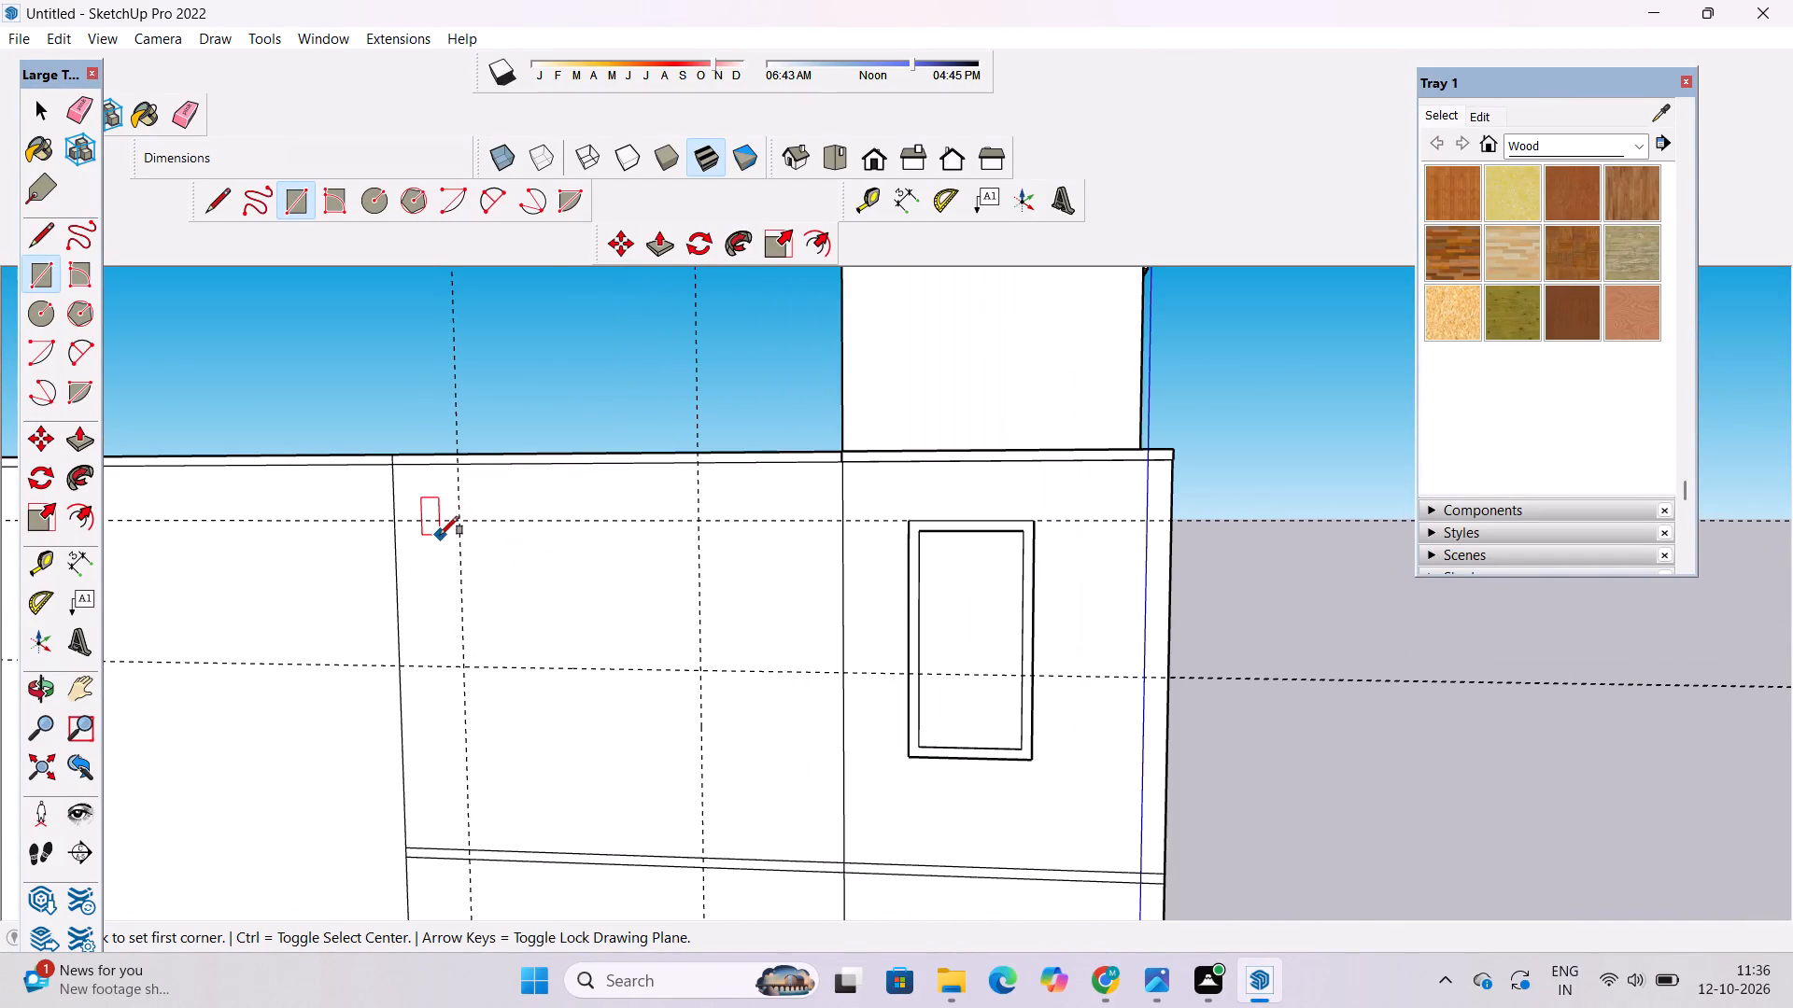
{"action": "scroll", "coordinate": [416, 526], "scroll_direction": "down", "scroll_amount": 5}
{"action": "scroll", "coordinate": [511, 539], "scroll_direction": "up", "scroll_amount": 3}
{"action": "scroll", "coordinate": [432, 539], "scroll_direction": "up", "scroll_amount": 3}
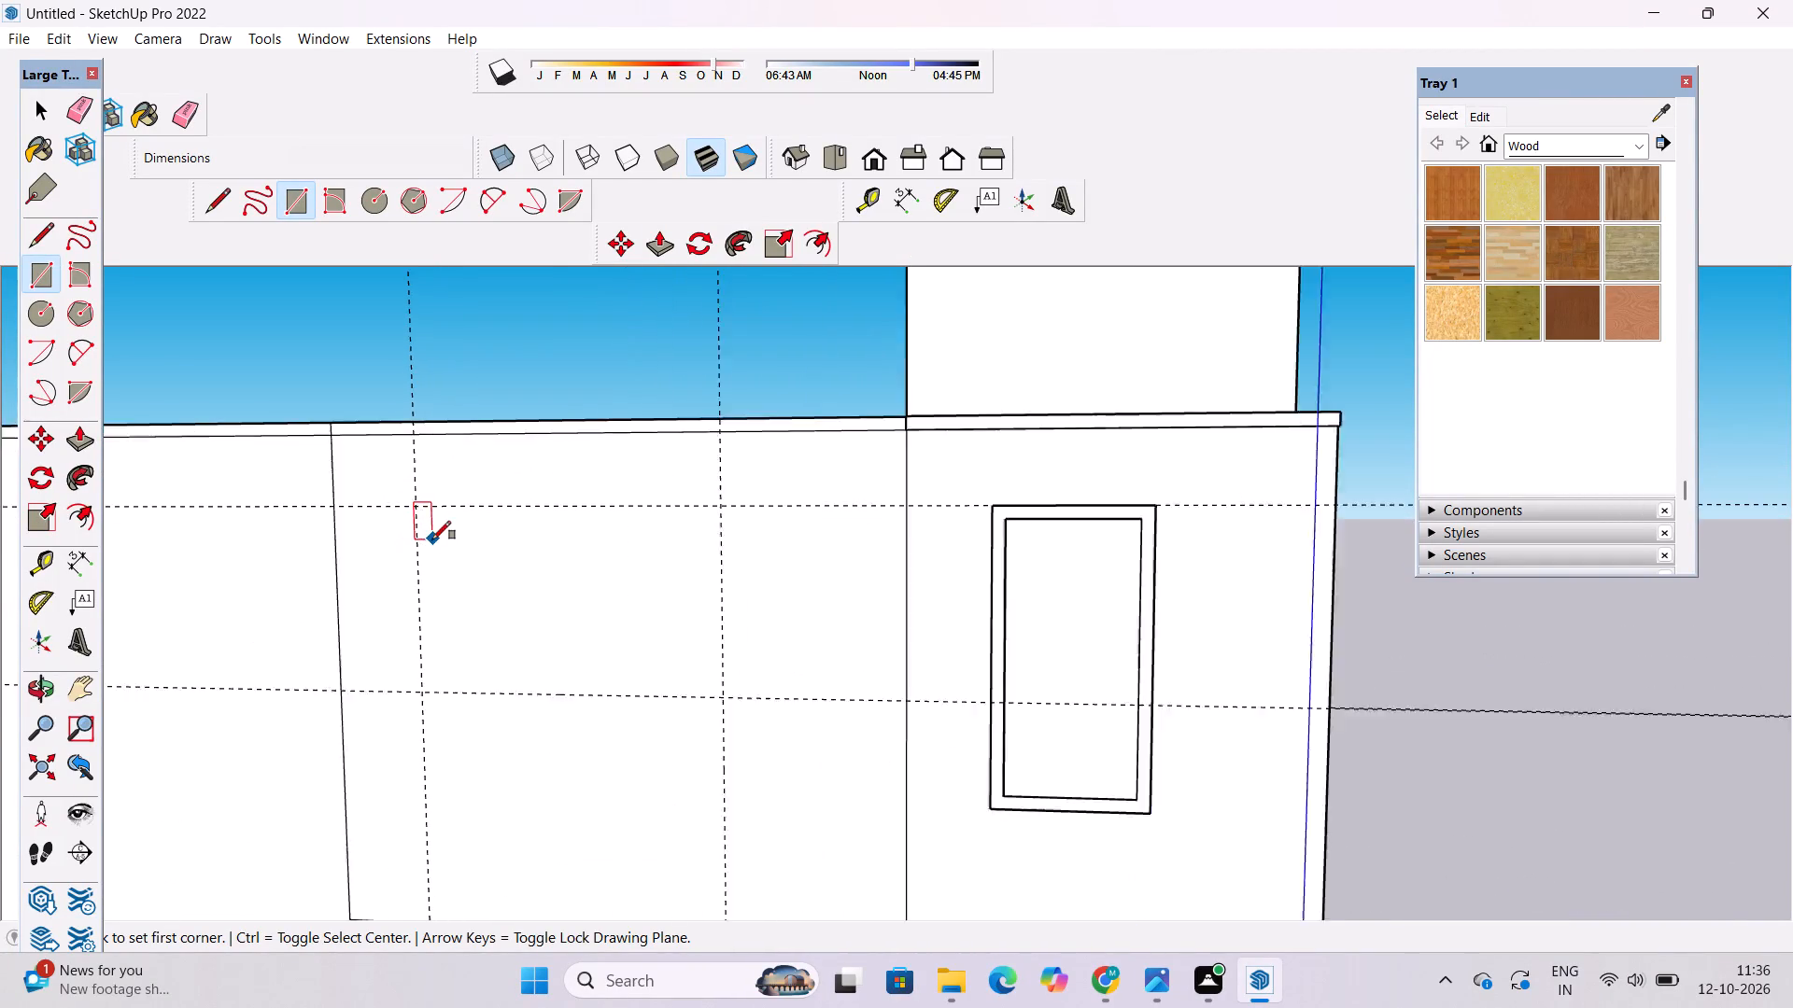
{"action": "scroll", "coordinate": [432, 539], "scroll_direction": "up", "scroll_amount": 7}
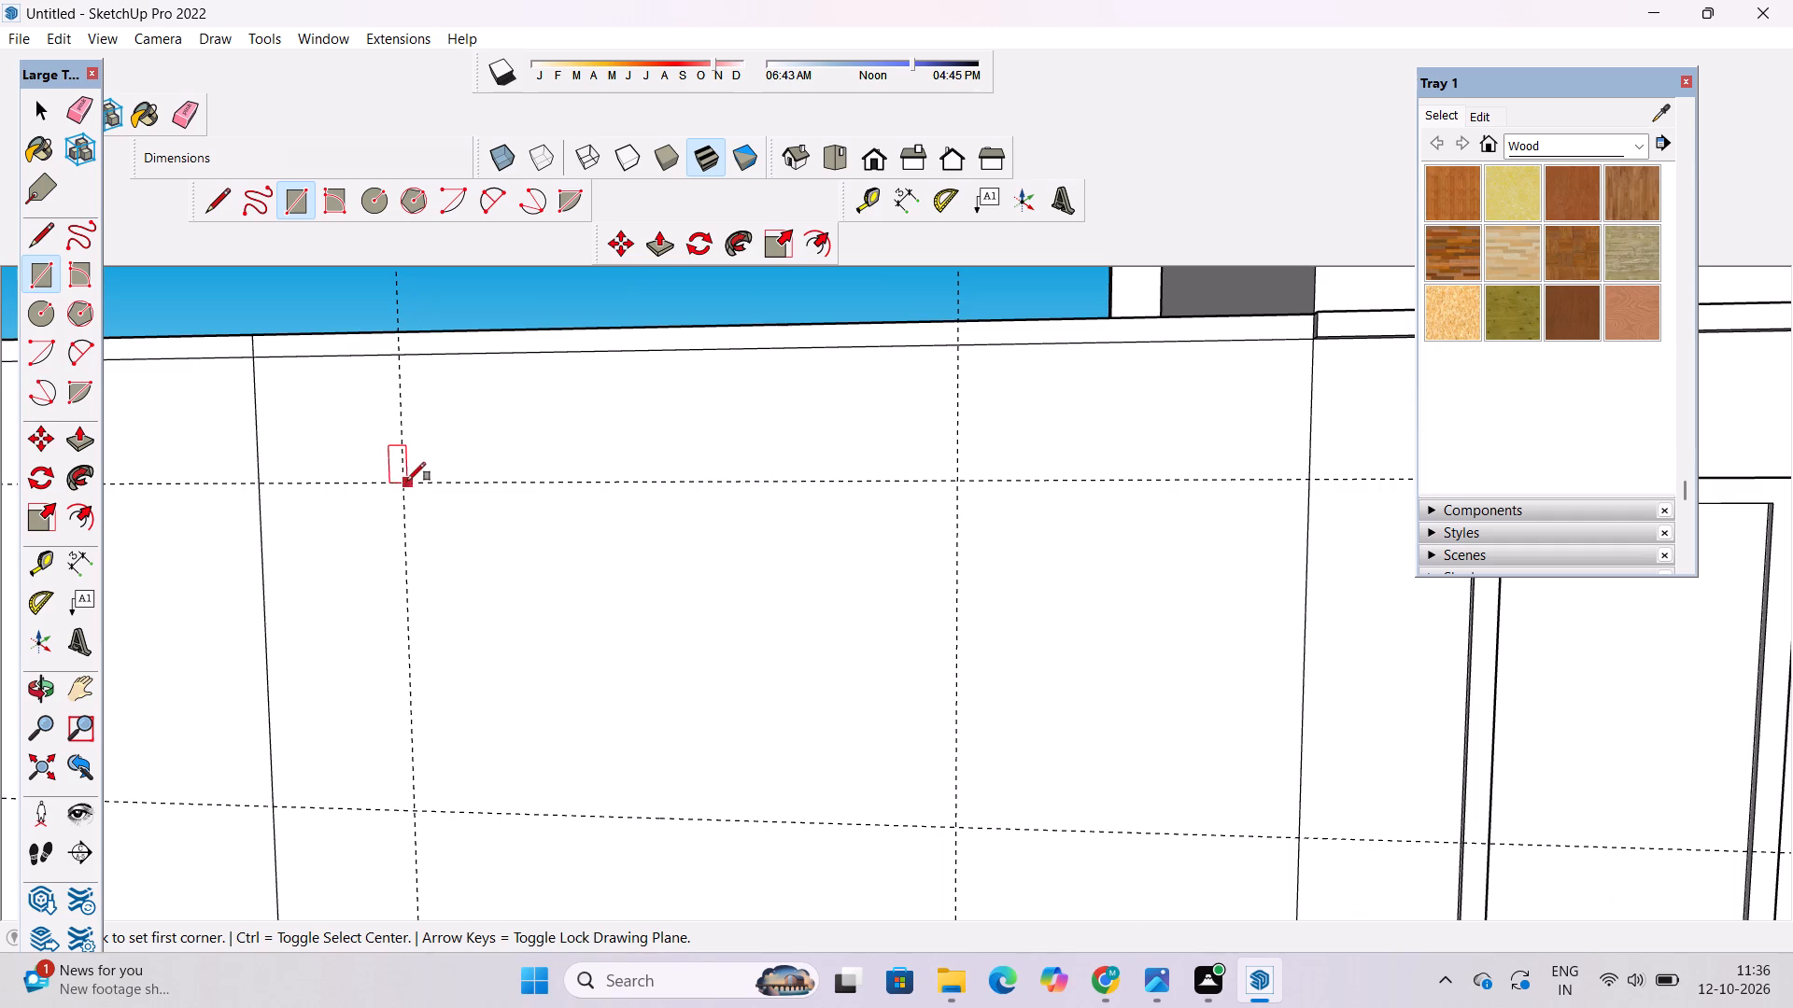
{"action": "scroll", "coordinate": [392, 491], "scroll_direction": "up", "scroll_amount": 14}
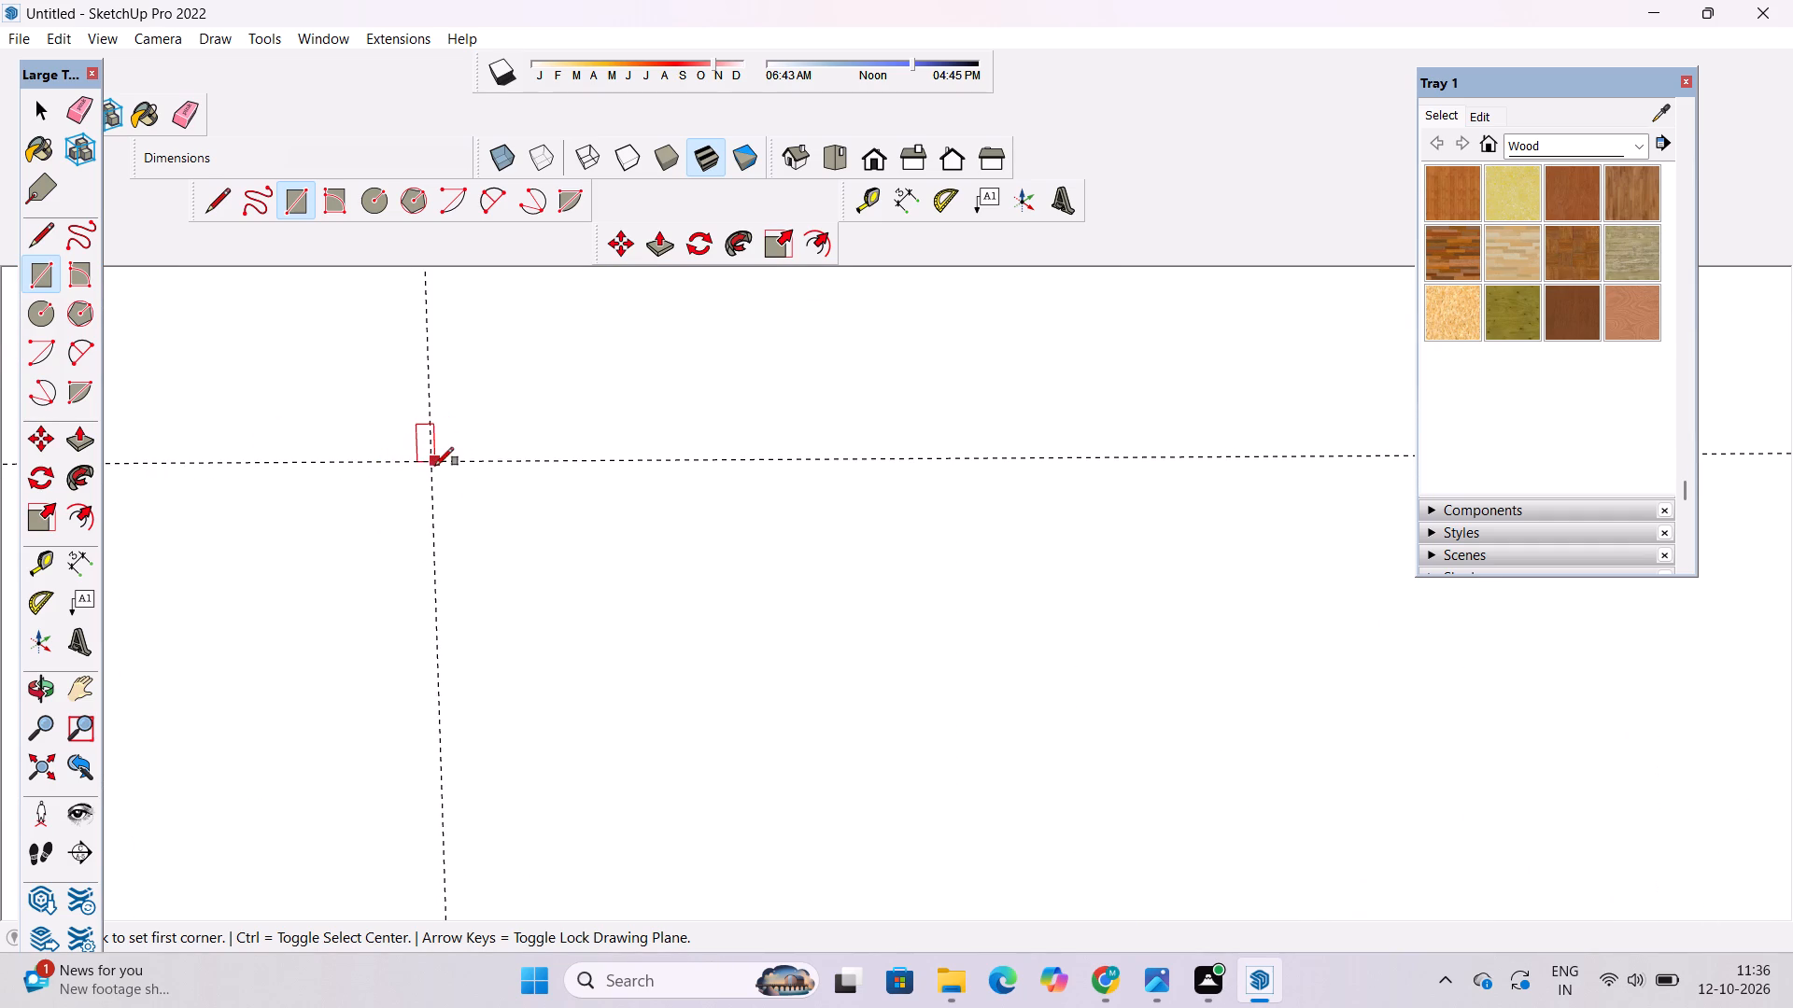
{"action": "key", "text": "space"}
Erase the horizontal guide running at the level of the upper window's top edge on the side wall.
{"action": "type", "text": "o"}
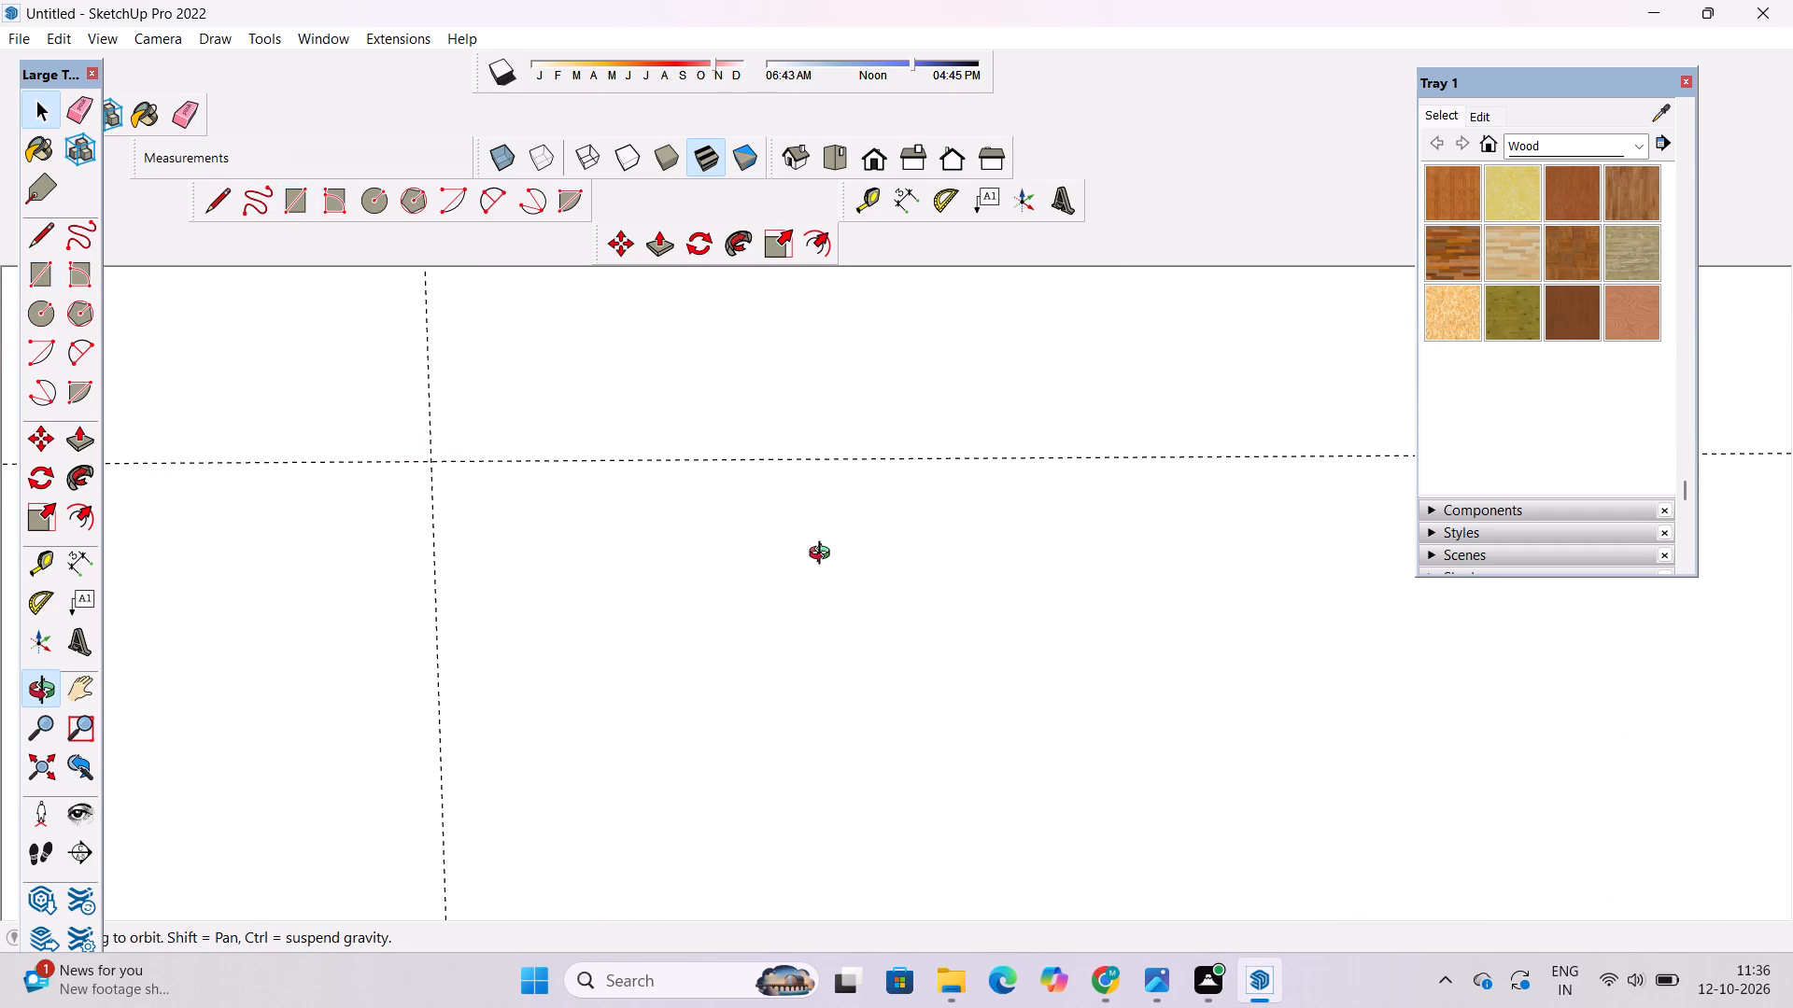
{"action": "left_click_drag", "start_coordinate": [824, 559], "coordinate": [267, 644]}
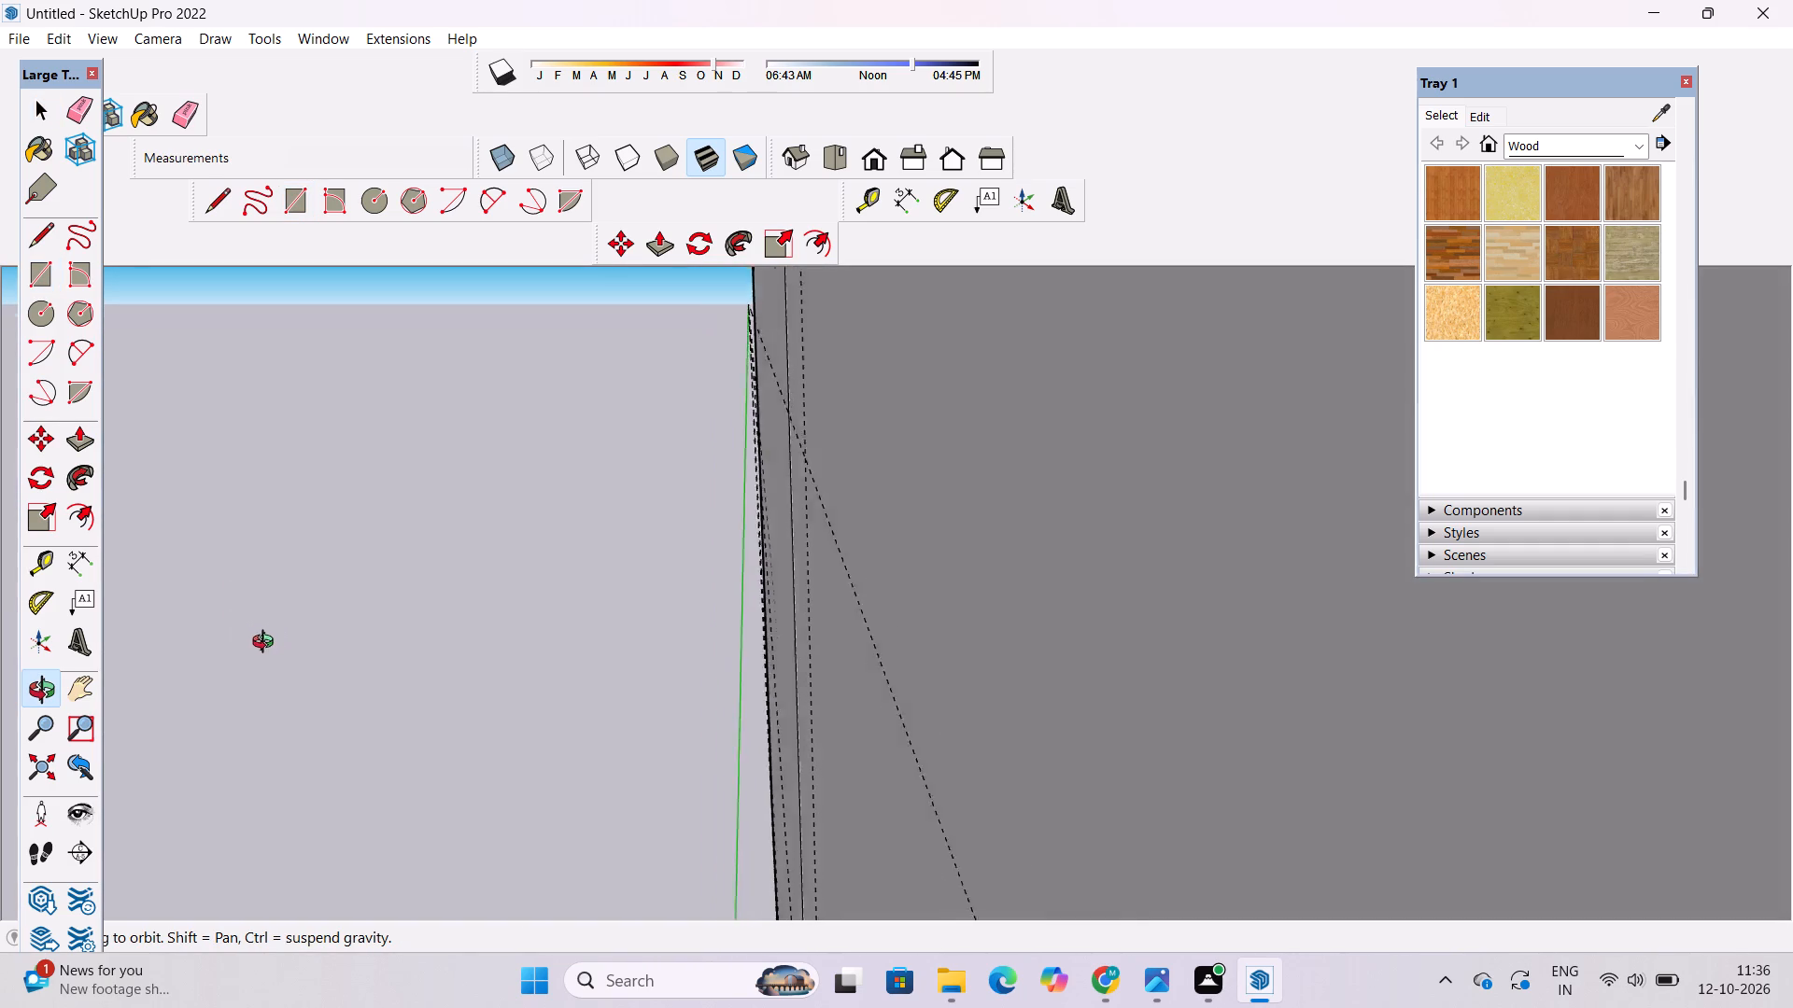
{"action": "left_click_drag", "start_coordinate": [267, 644], "coordinate": [707, 511]}
{"action": "scroll", "coordinate": [555, 509], "scroll_direction": "down", "scroll_amount": 5}
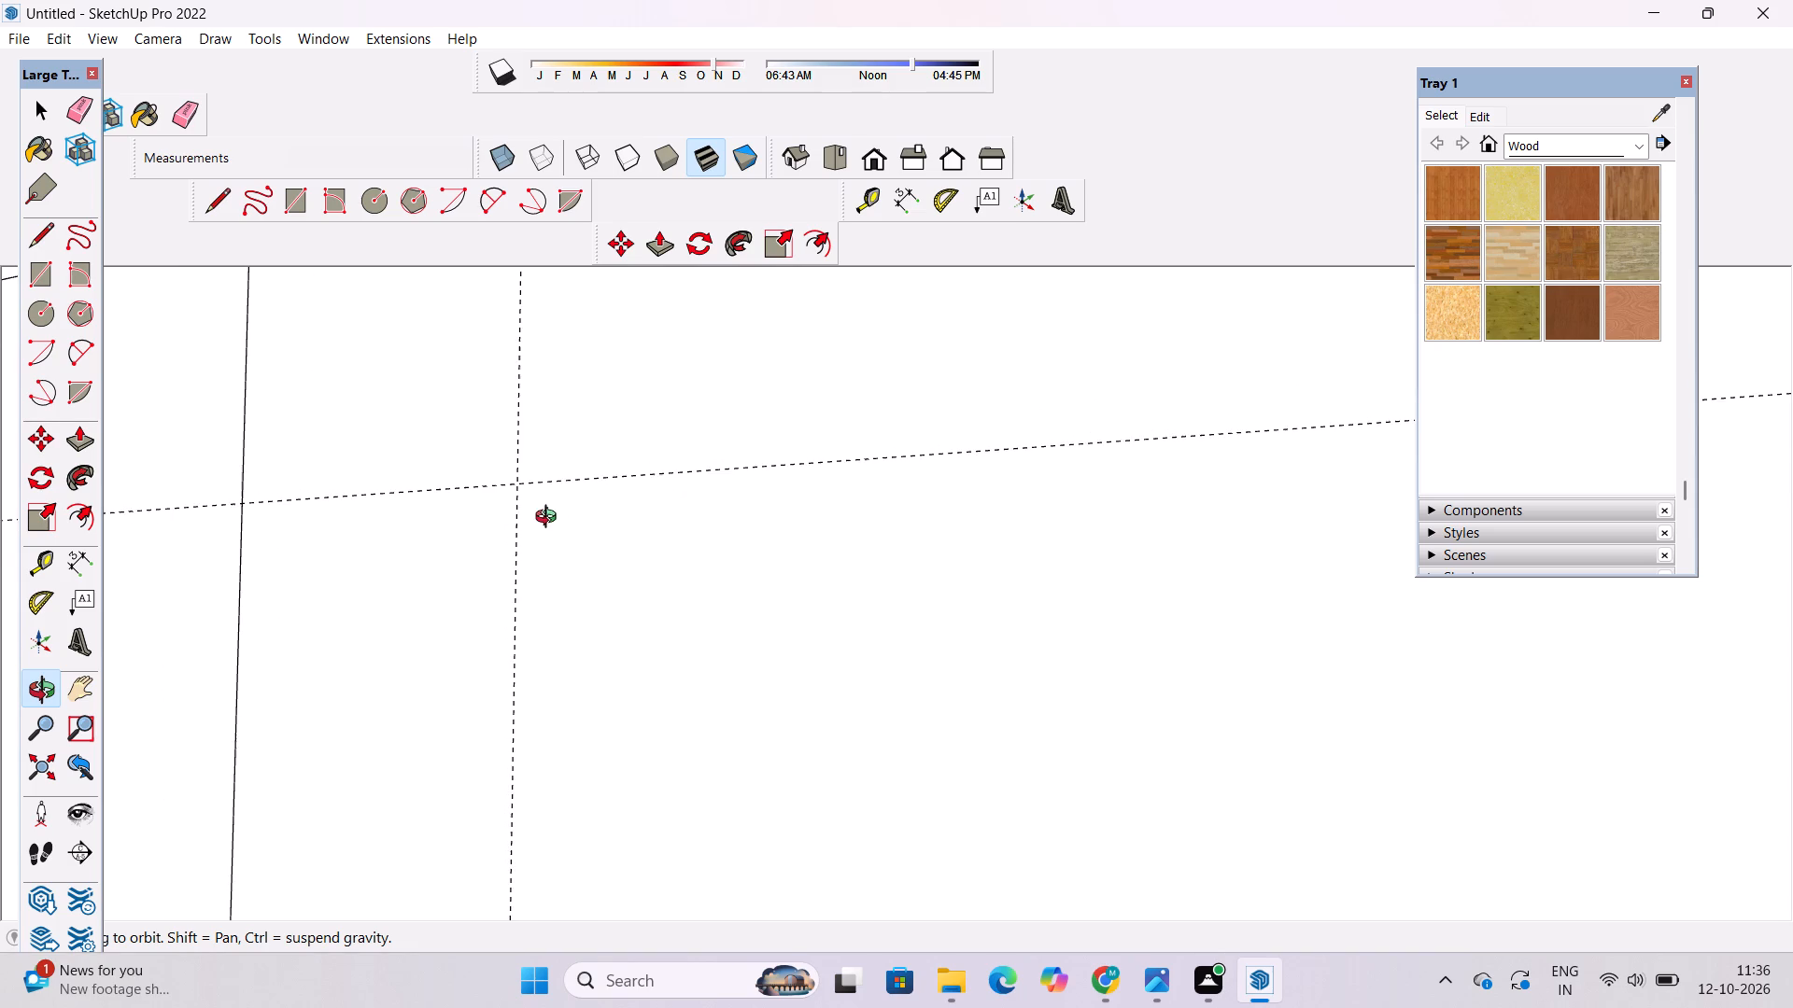
{"action": "left_click_drag", "start_coordinate": [547, 533], "coordinate": [622, 537]}
{"action": "scroll", "coordinate": [540, 561], "scroll_direction": "down", "scroll_amount": 12}
{"action": "left_click_drag", "start_coordinate": [621, 559], "coordinate": [563, 580], "text": "shift"}
{"action": "key", "text": "e"}
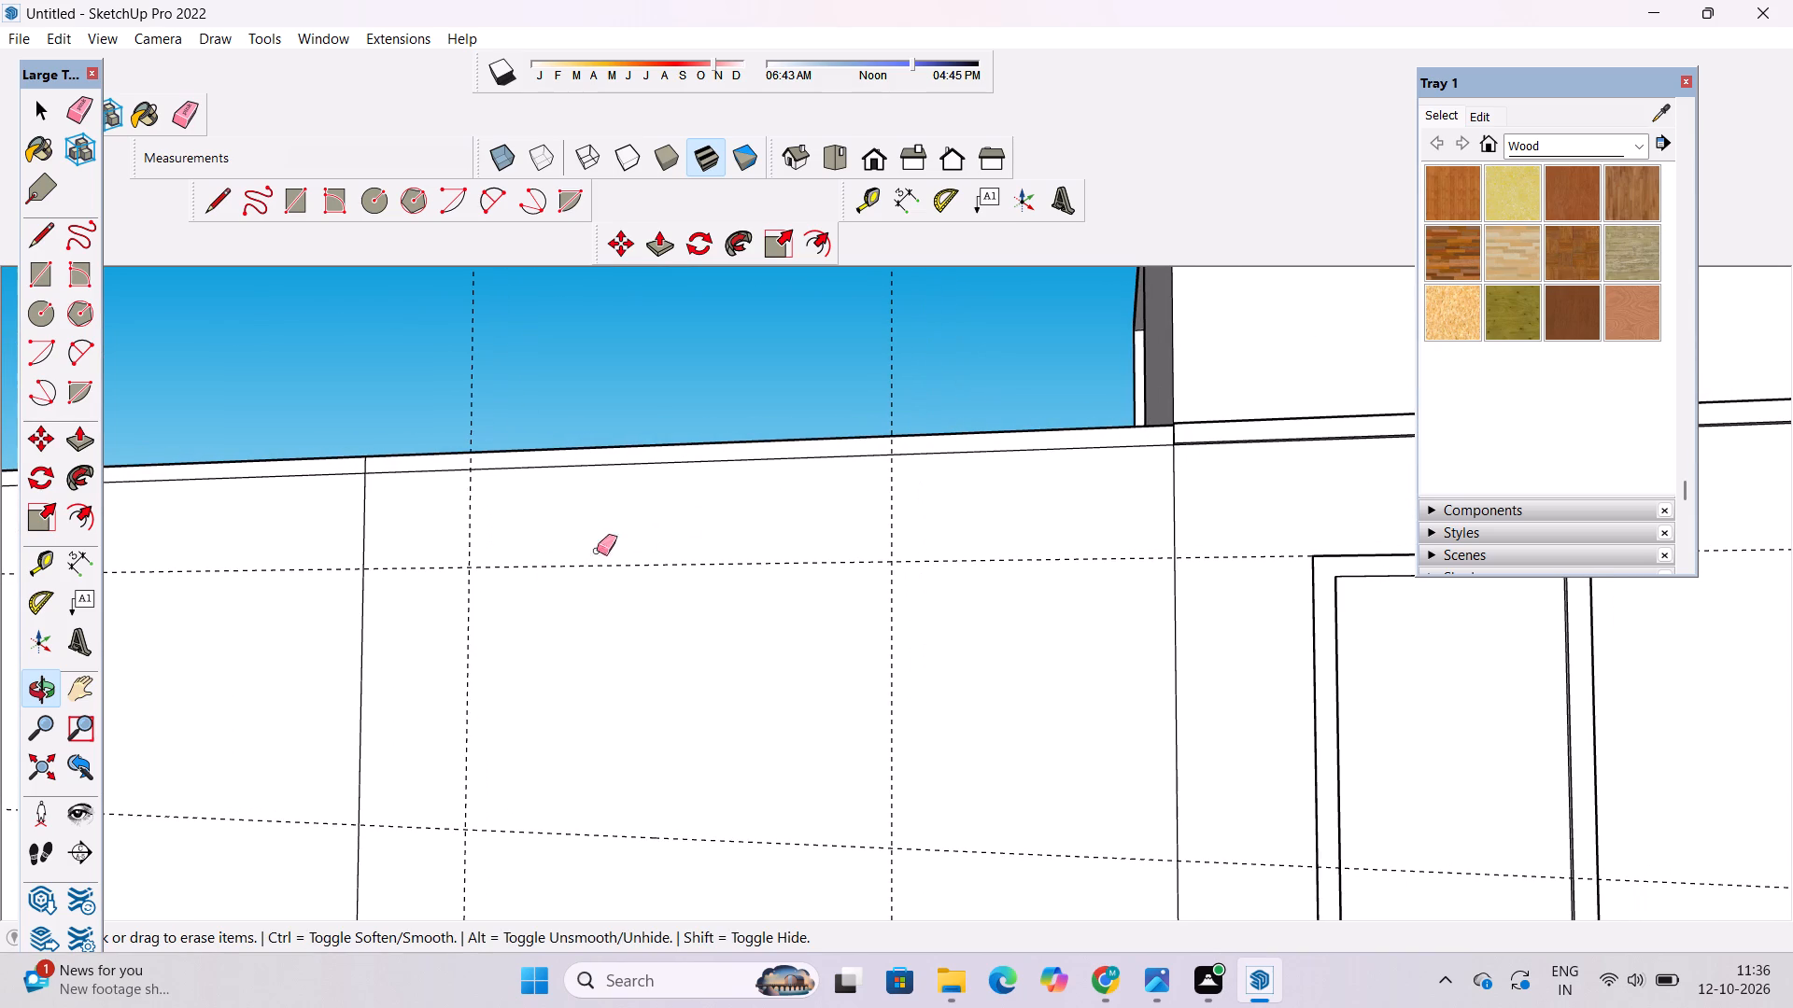
{"action": "left_click_drag", "start_coordinate": [676, 527], "coordinate": [665, 584]}
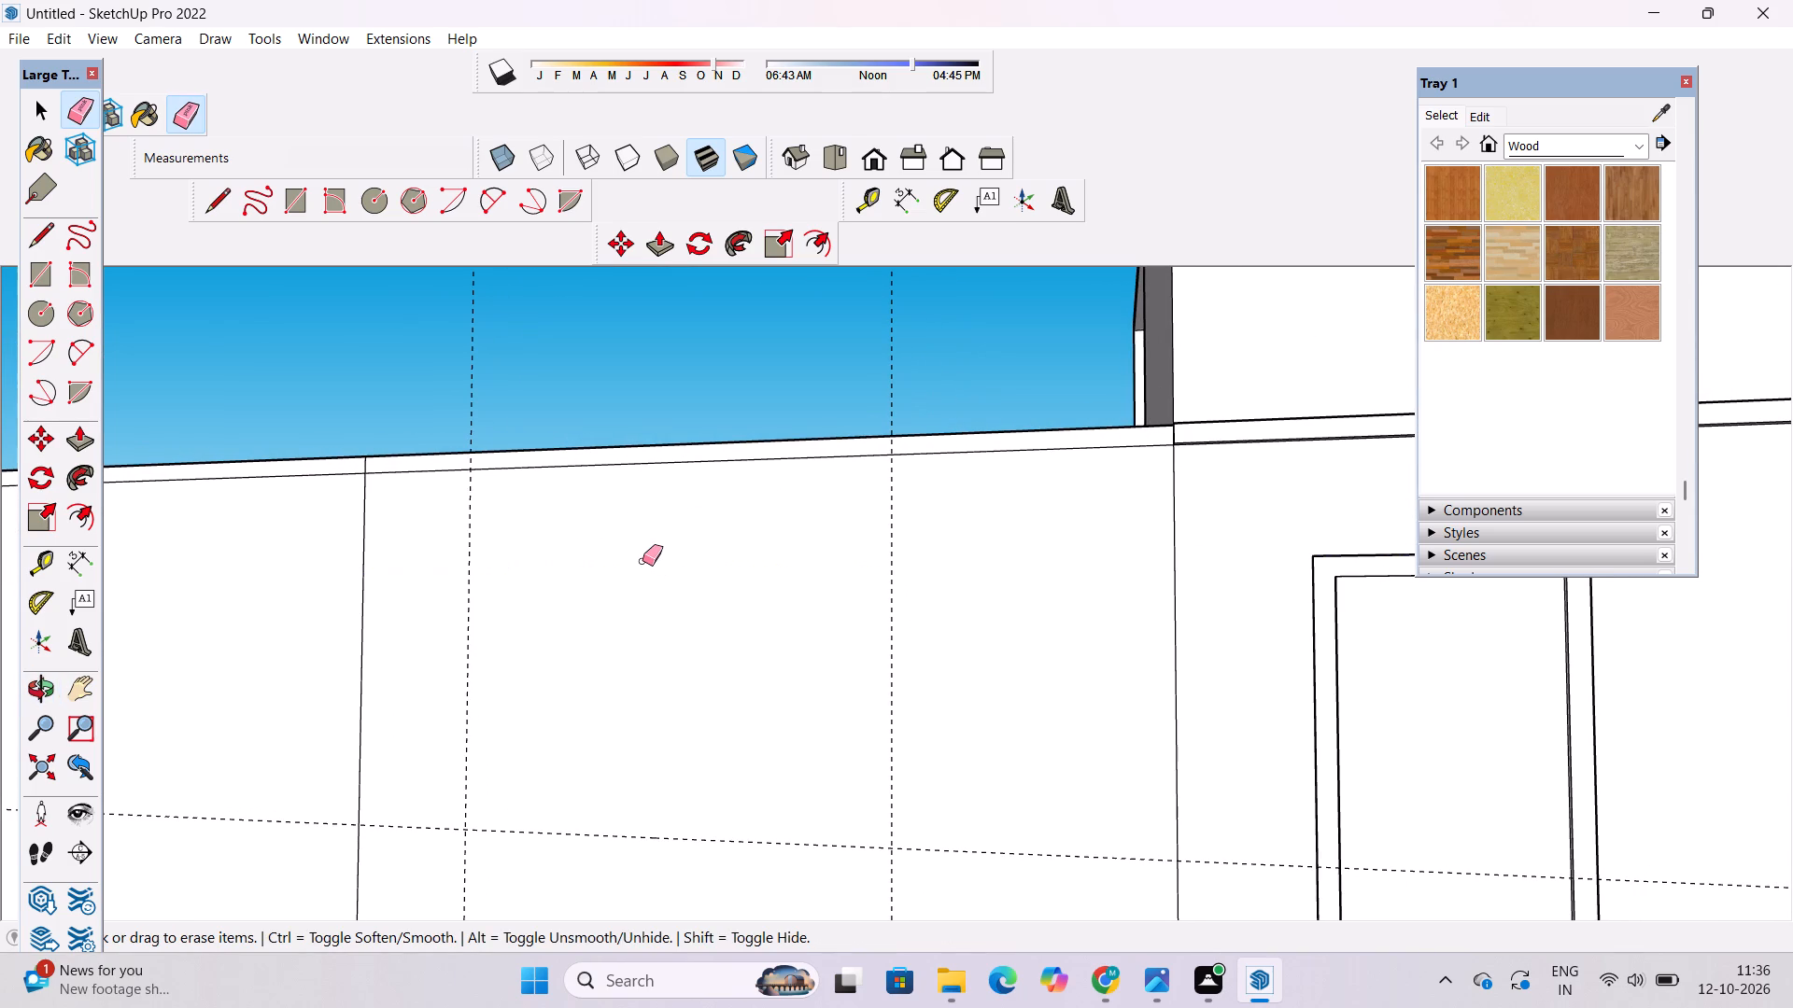
Place a new horizontal guide along the top edge of the upper window's outer frame, through its corner nearest the wall opening layout.
{"action": "key", "text": "t"}
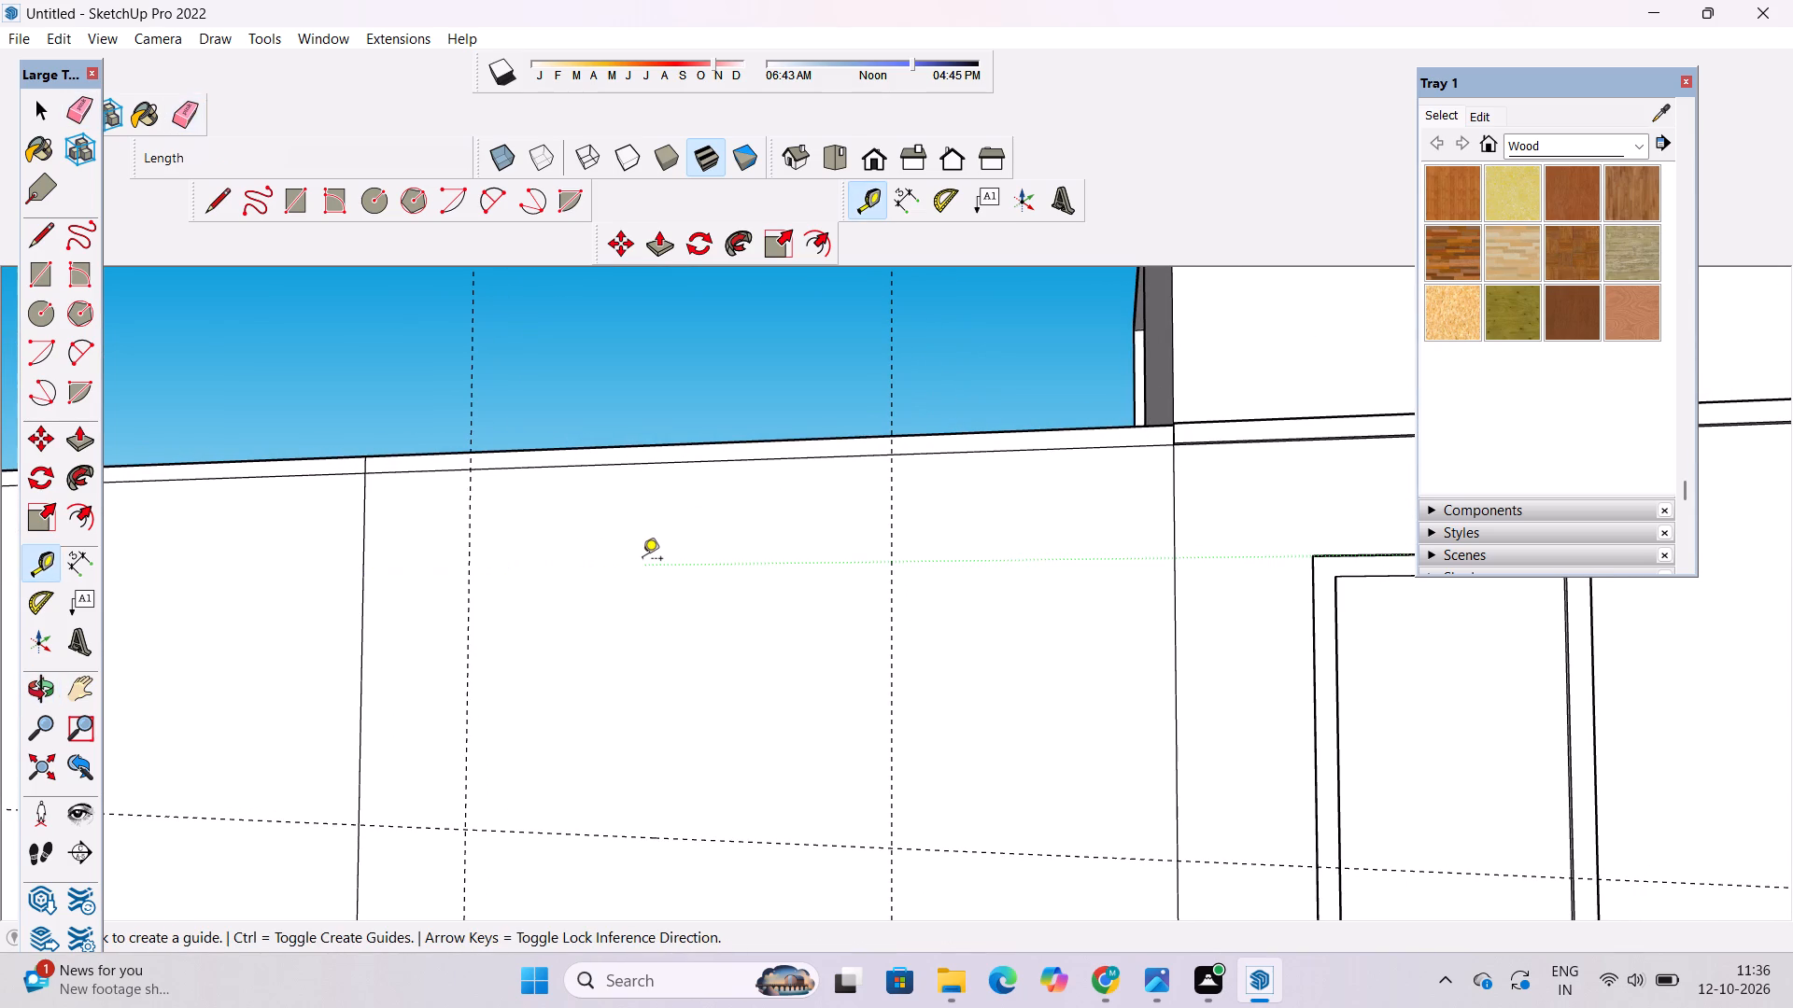
{"action": "key", "text": "o"}
{"action": "scroll", "coordinate": [662, 547], "scroll_direction": "down", "scroll_amount": 6}
{"action": "left_click_drag", "start_coordinate": [709, 559], "coordinate": [762, 769]}
{"action": "left_click_drag", "start_coordinate": [771, 786], "coordinate": [668, 745]}
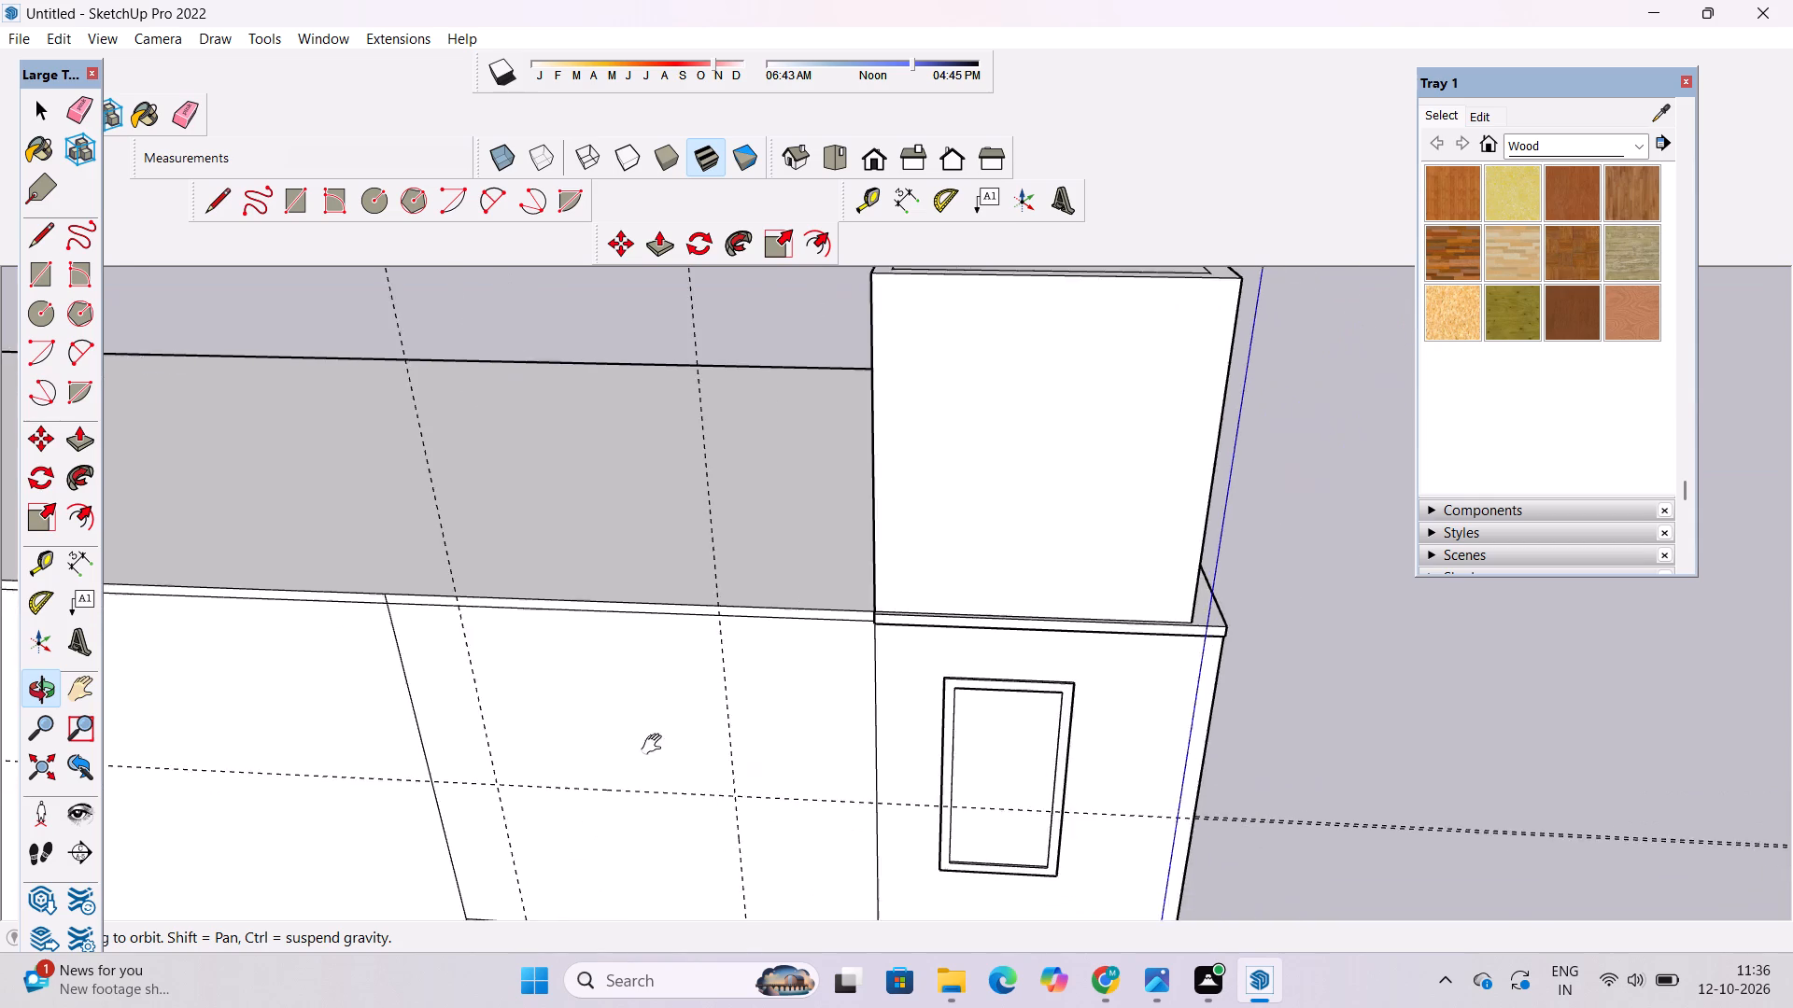
{"action": "left_click_drag", "start_coordinate": [666, 760], "coordinate": [798, 702]}
{"action": "scroll", "coordinate": [798, 703], "scroll_direction": "up", "scroll_amount": 2}
{"action": "left_click_drag", "start_coordinate": [770, 703], "coordinate": [696, 724], "text": "shift"}
{"action": "scroll", "coordinate": [947, 669], "scroll_direction": "up", "scroll_amount": 8}
{"action": "left_click_drag", "start_coordinate": [1180, 634], "coordinate": [1145, 660], "text": "shift"}
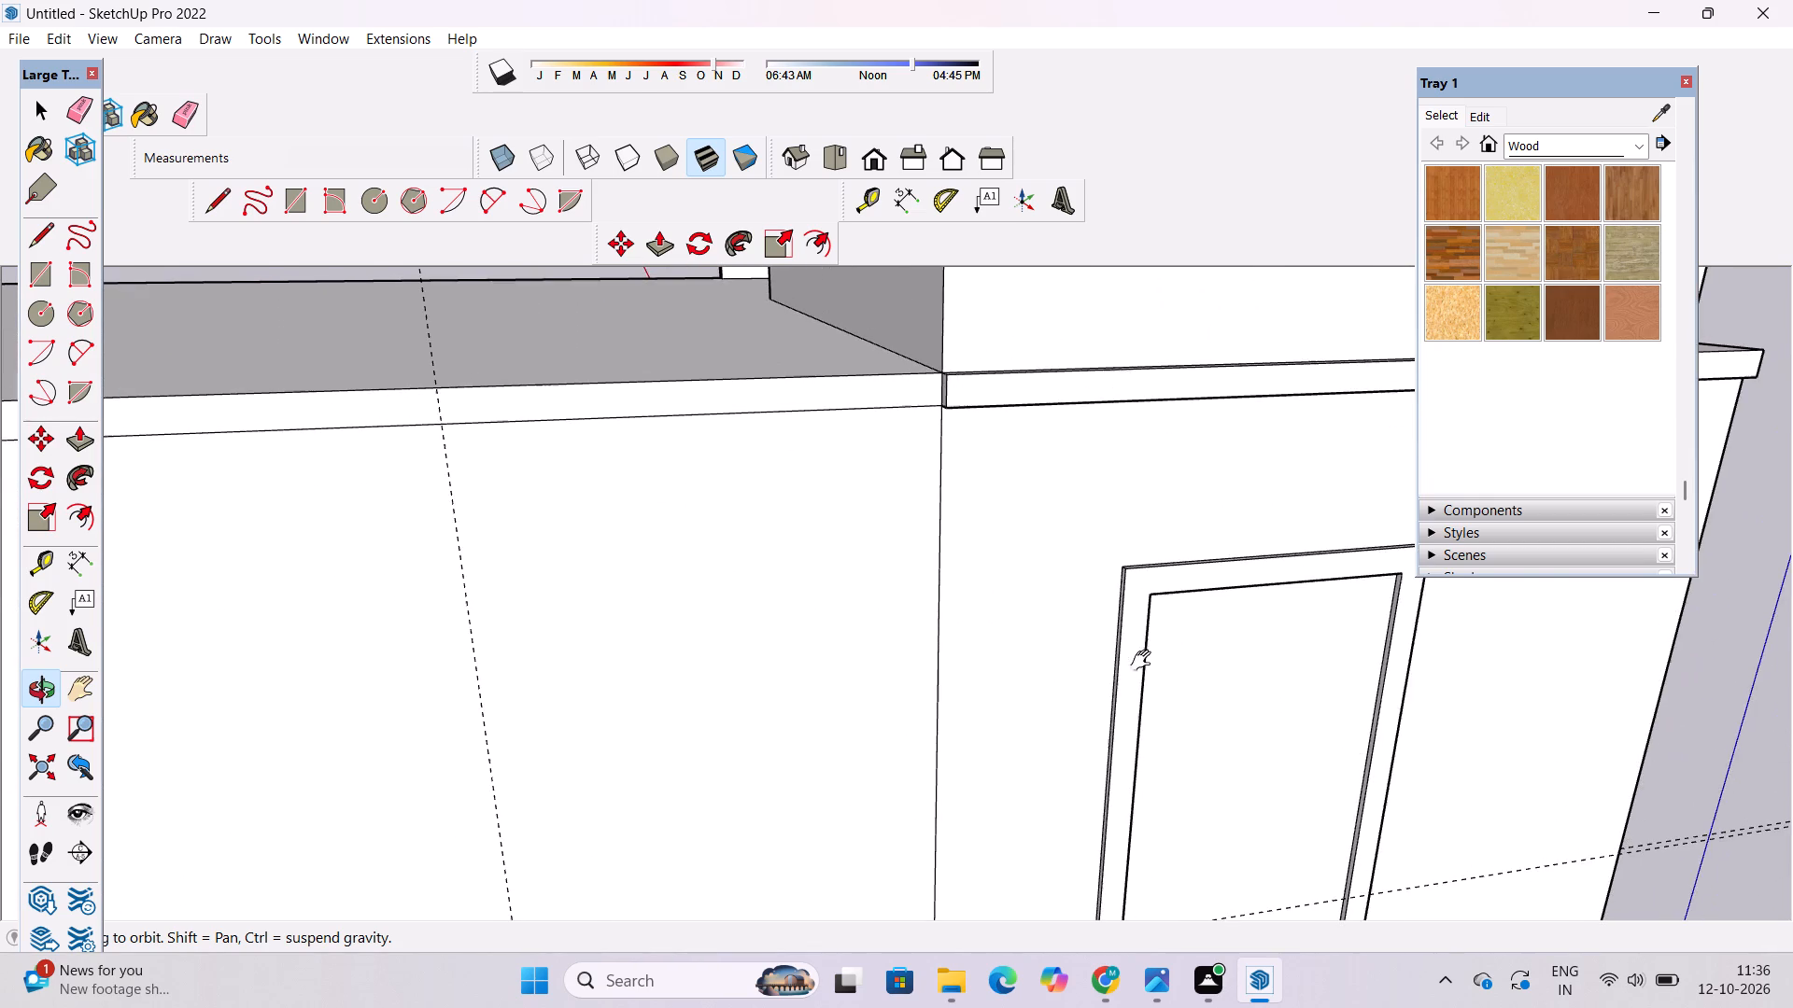
{"action": "scroll", "coordinate": [1136, 586], "scroll_direction": "up", "scroll_amount": 8}
{"action": "left_click_drag", "start_coordinate": [1127, 586], "coordinate": [1158, 645], "text": "shift"}
{"action": "left_click", "coordinate": [1152, 653]}
{"action": "key", "text": "t"}
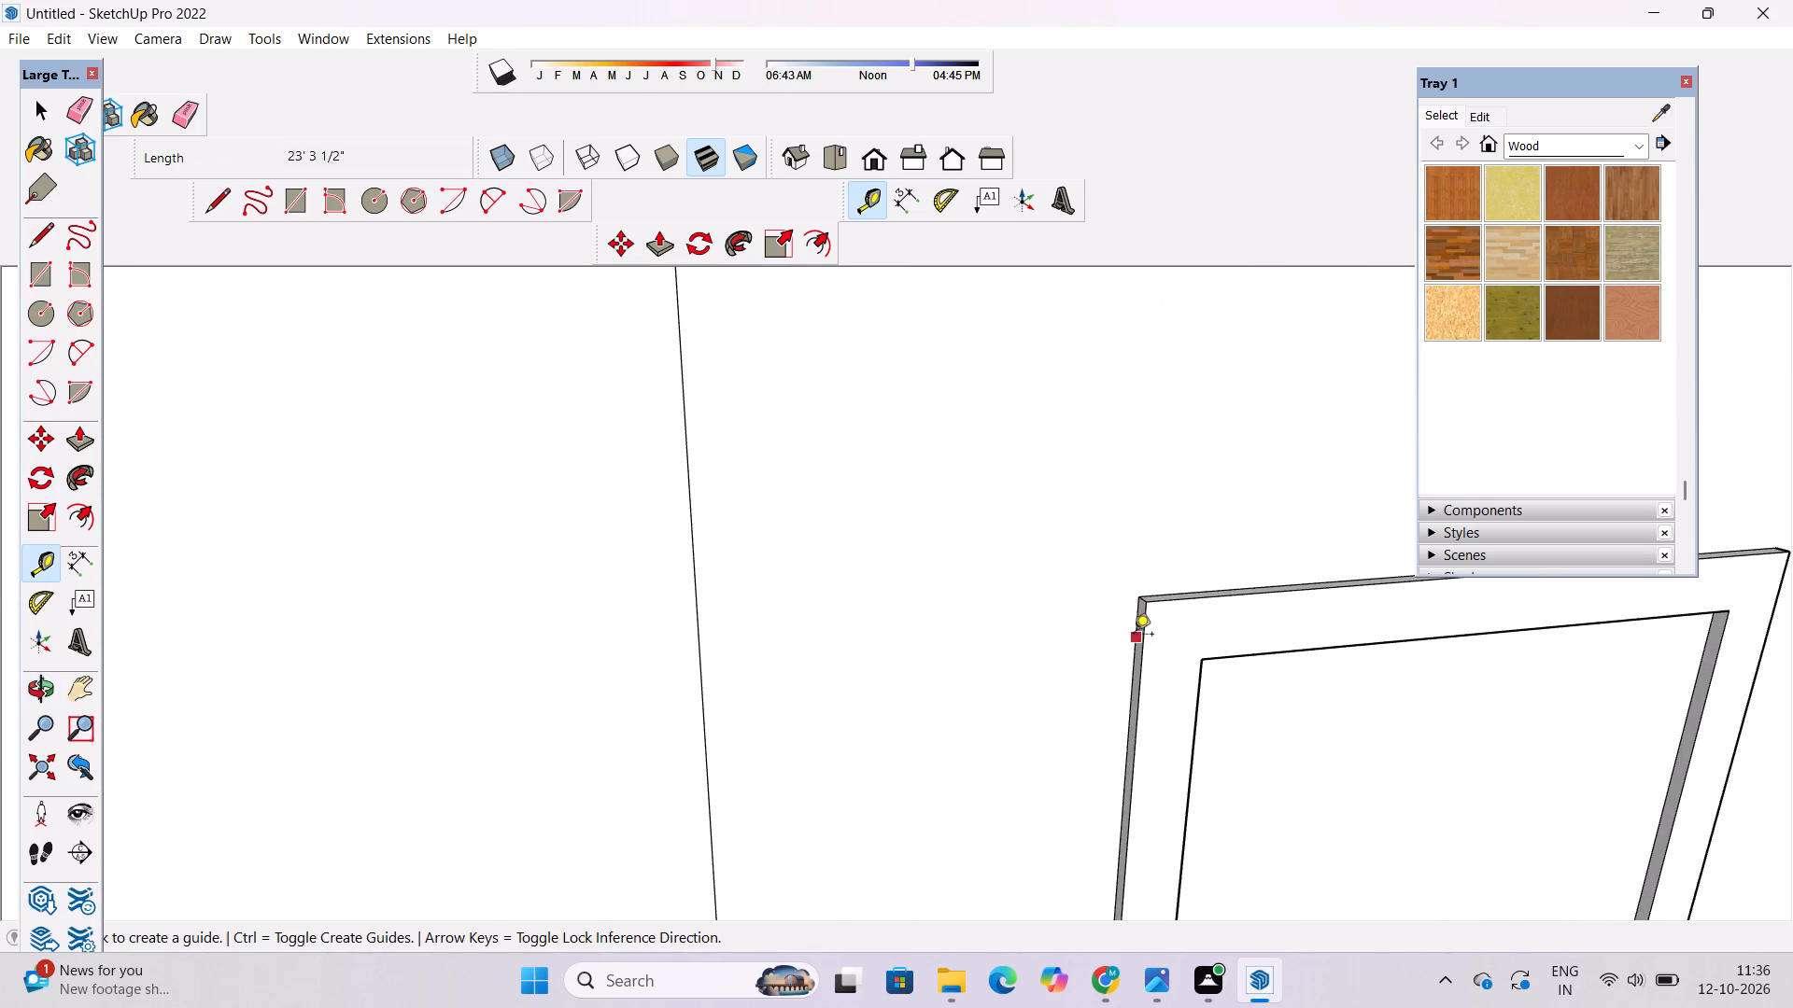
{"action": "scroll", "coordinate": [1094, 610], "scroll_direction": "up", "scroll_amount": 7}
{"action": "left_click", "coordinate": [1219, 583]}
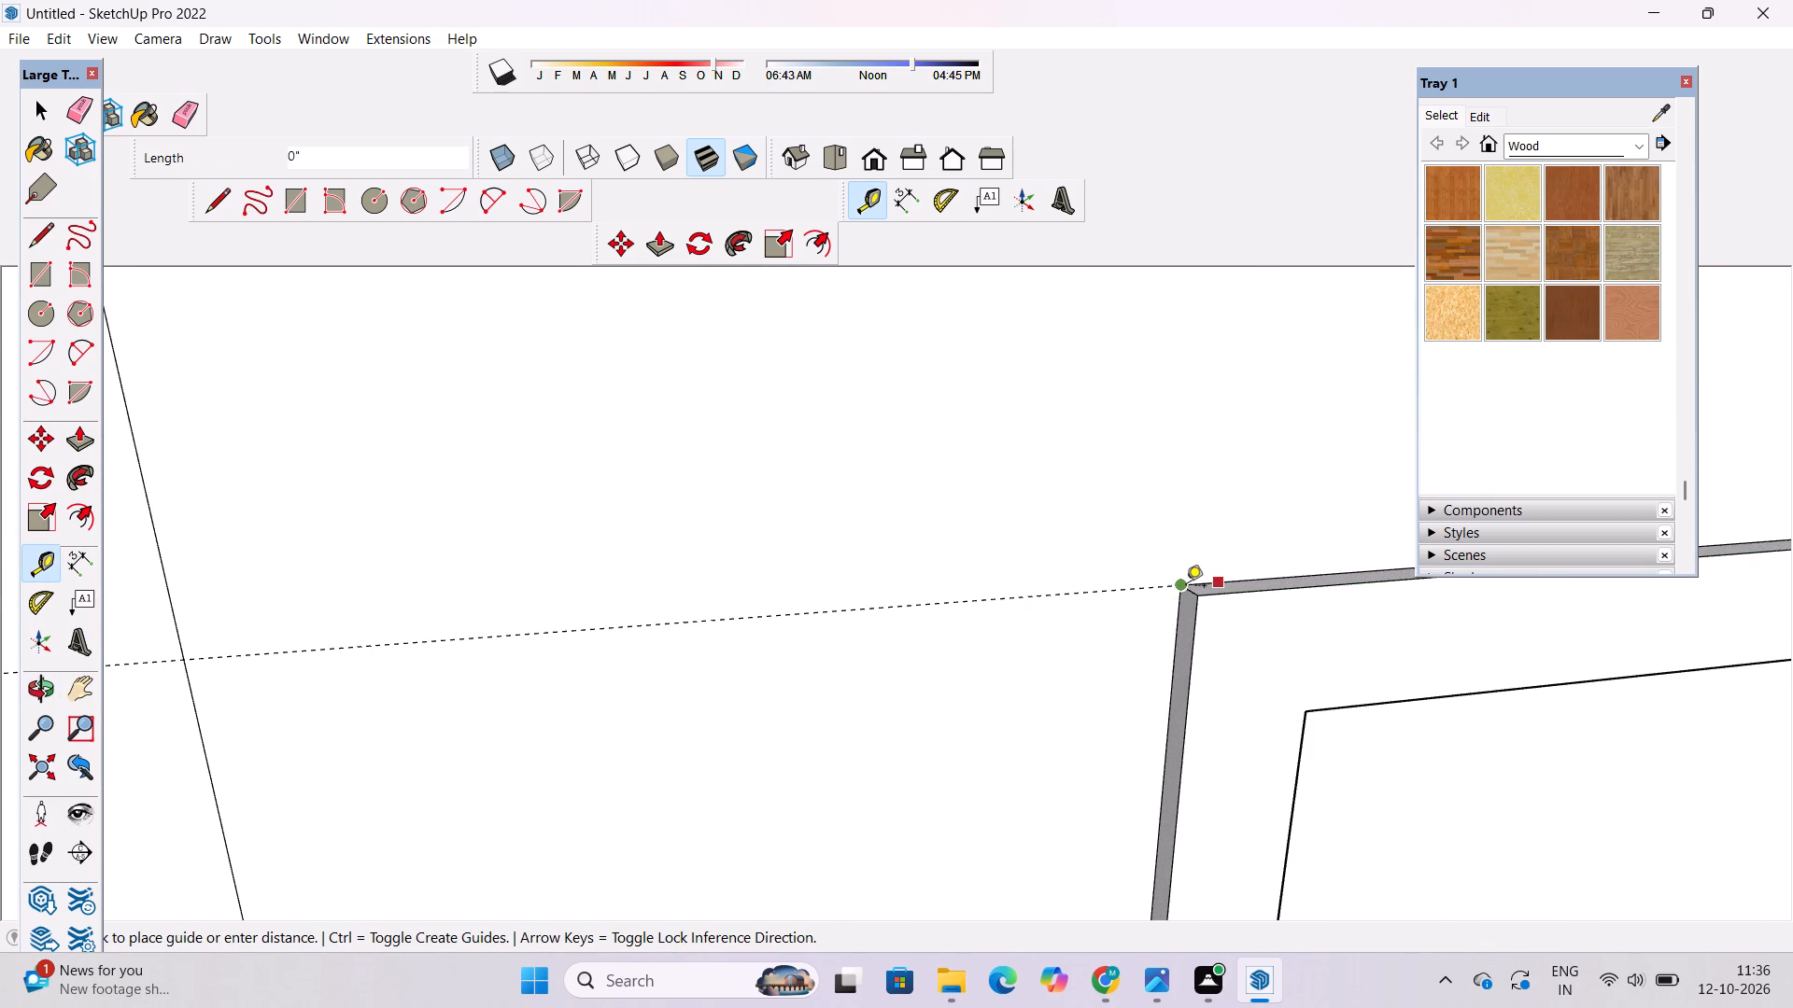
{"action": "scroll", "coordinate": [1184, 584], "scroll_direction": "up", "scroll_amount": 8}
{"action": "left_click", "coordinate": [1178, 584]}
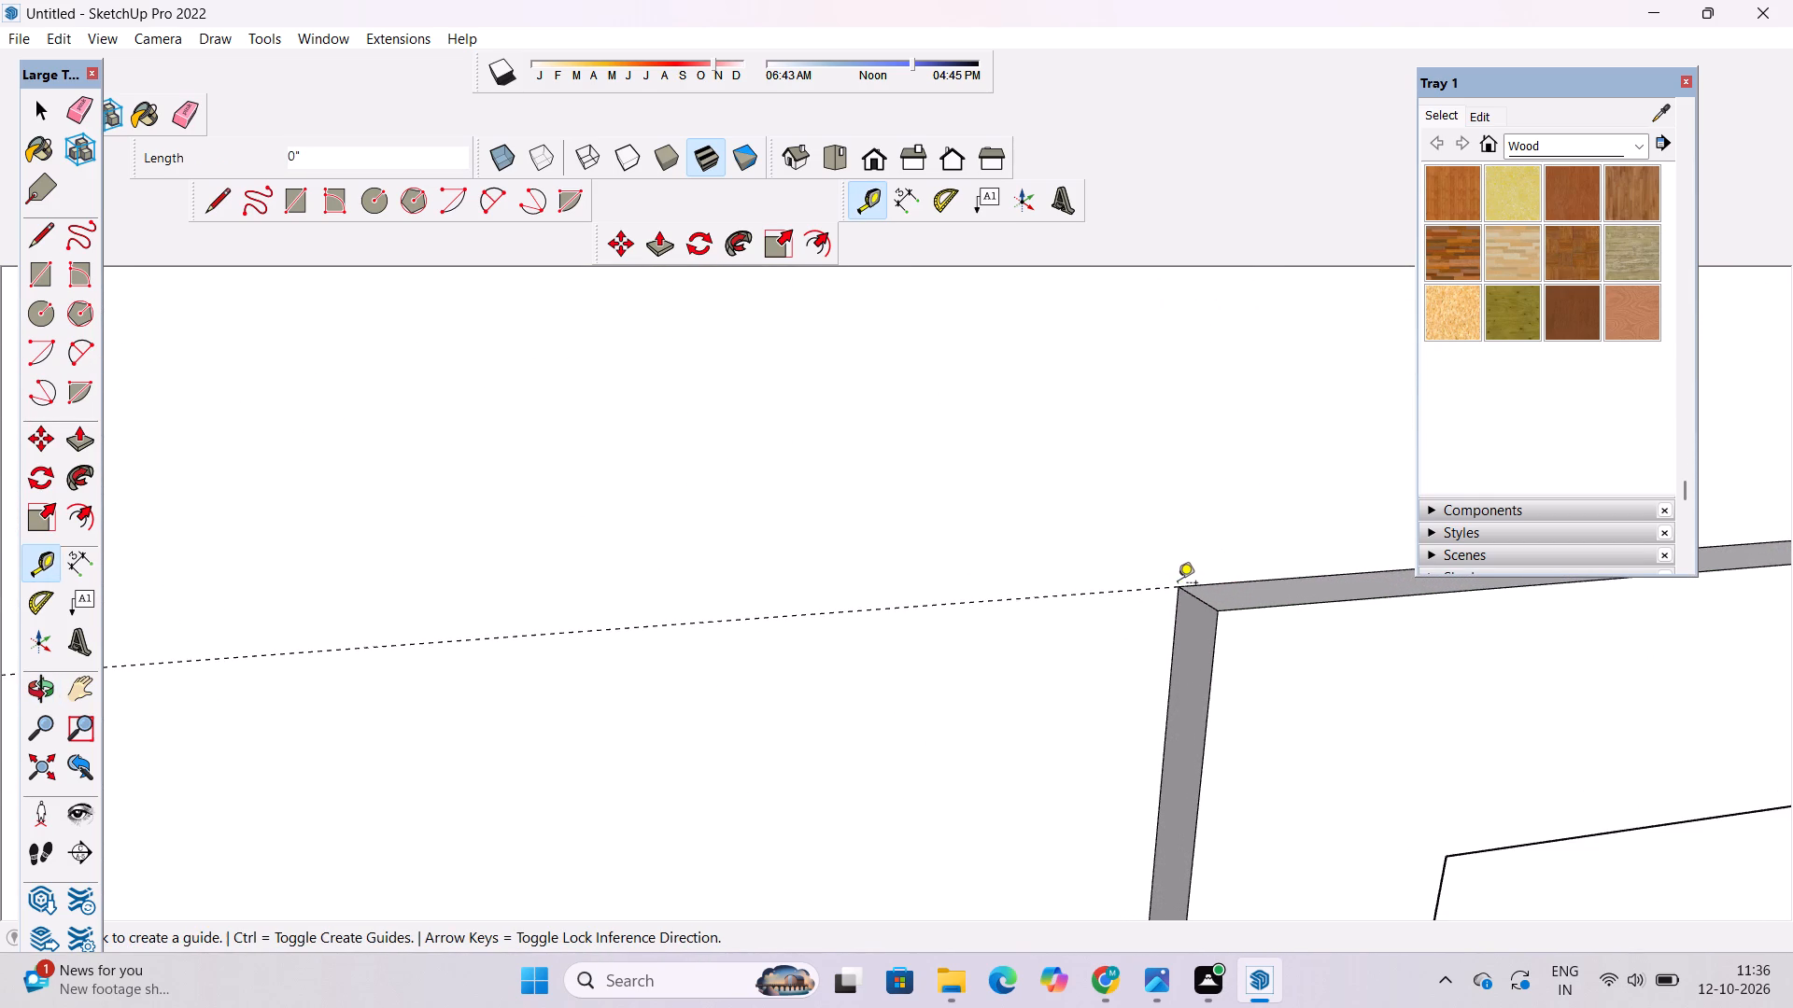
{"action": "key", "text": "space"}
Examine the guide layout across both storeys of the side wall beside the two windows.
{"action": "key", "text": "o"}
{"action": "scroll", "coordinate": [1171, 582], "scroll_direction": "down", "scroll_amount": 9}
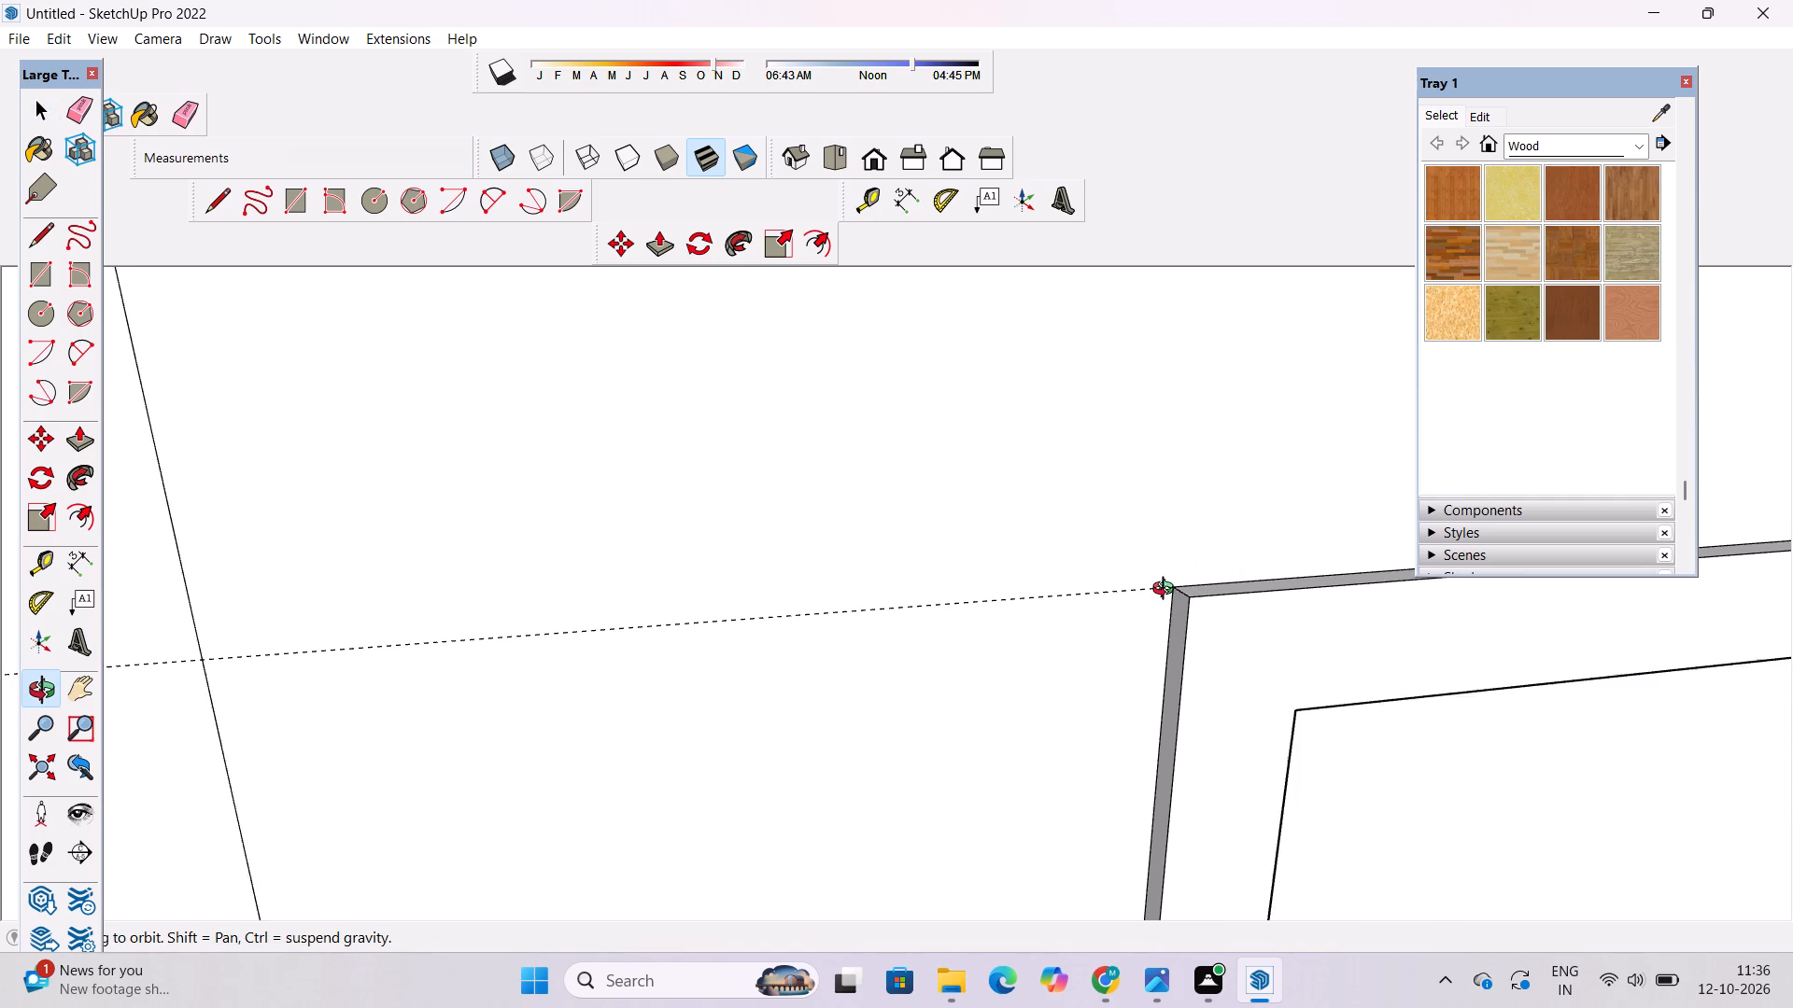
{"action": "scroll", "coordinate": [1167, 591], "scroll_direction": "down", "scroll_amount": 12}
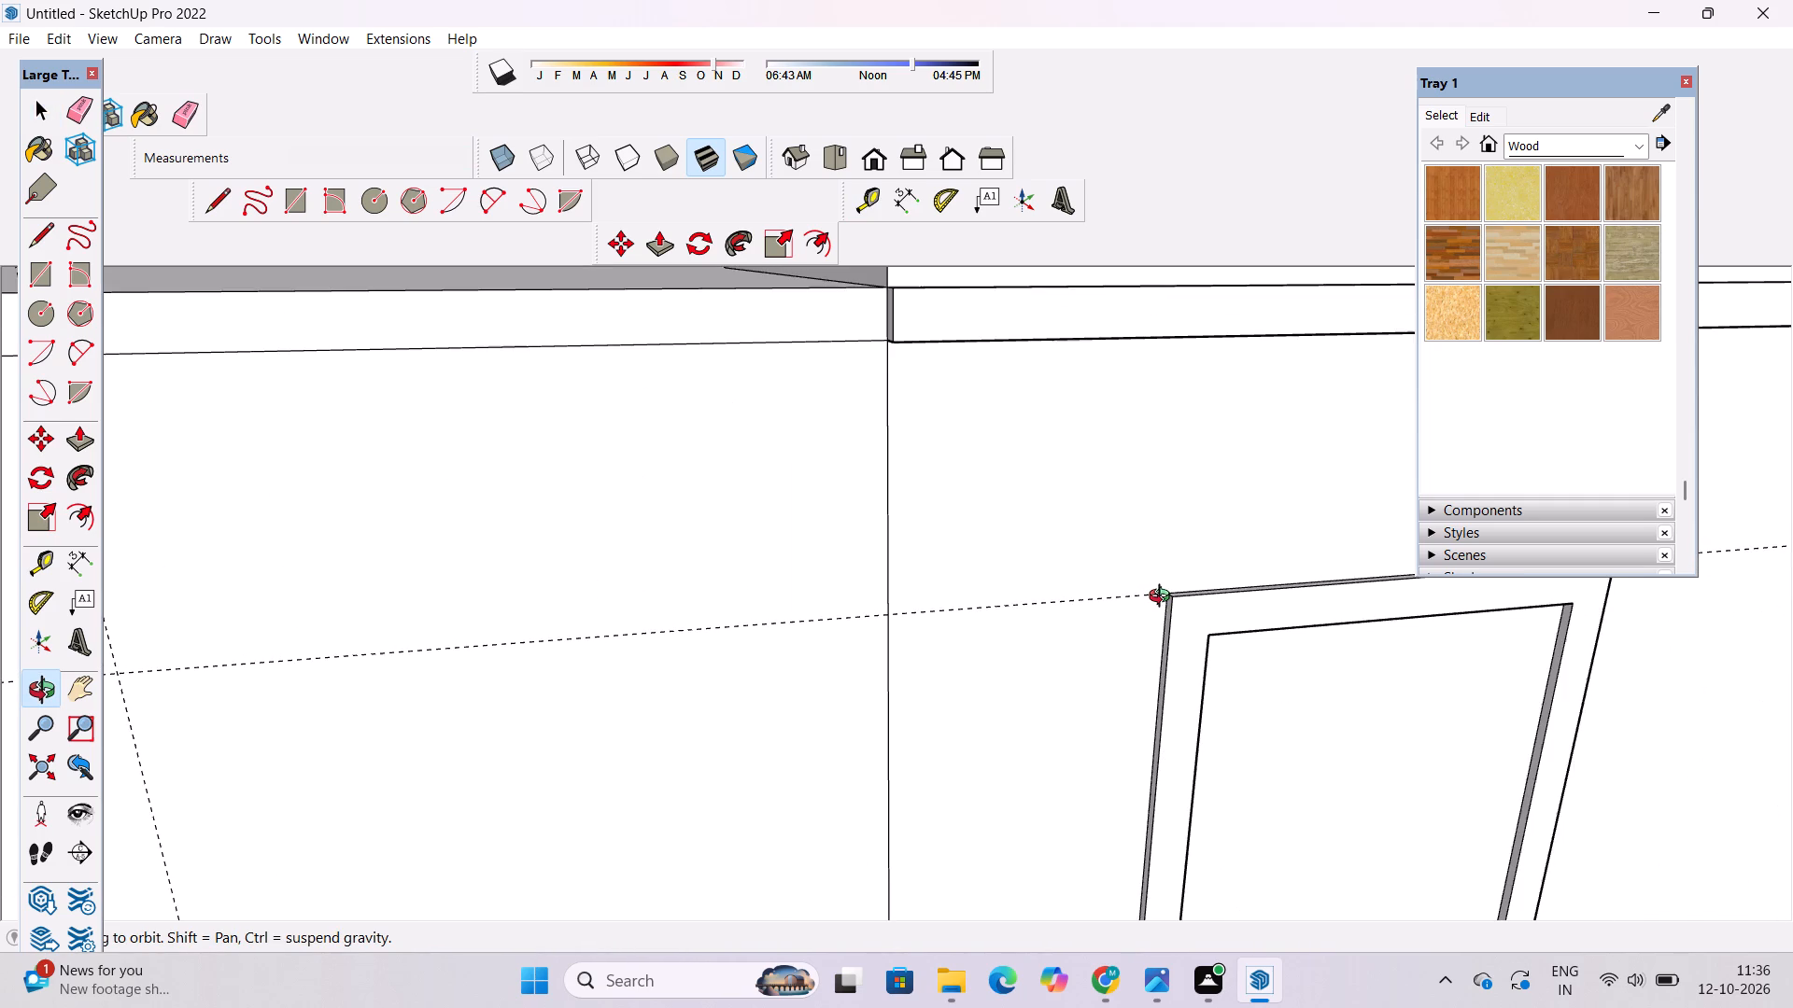
{"action": "scroll", "coordinate": [1164, 598], "scroll_direction": "down", "scroll_amount": 3}
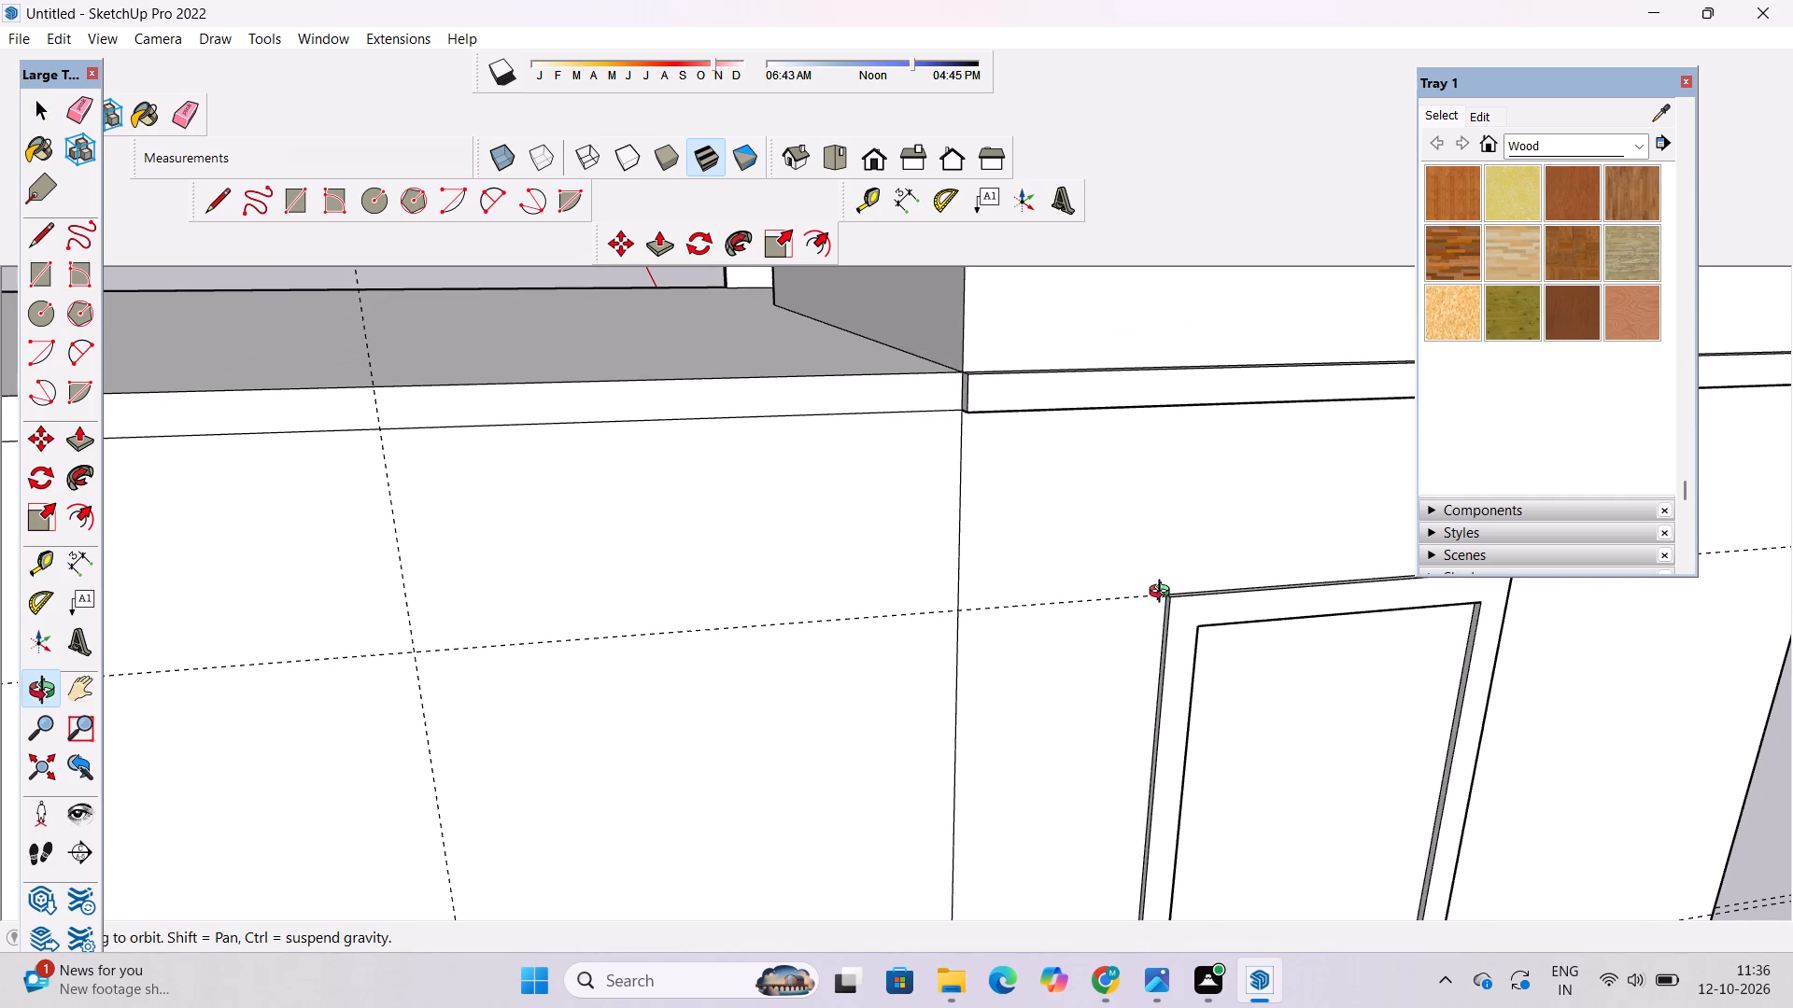
{"action": "scroll", "coordinate": [1164, 586], "scroll_direction": "down", "scroll_amount": 6}
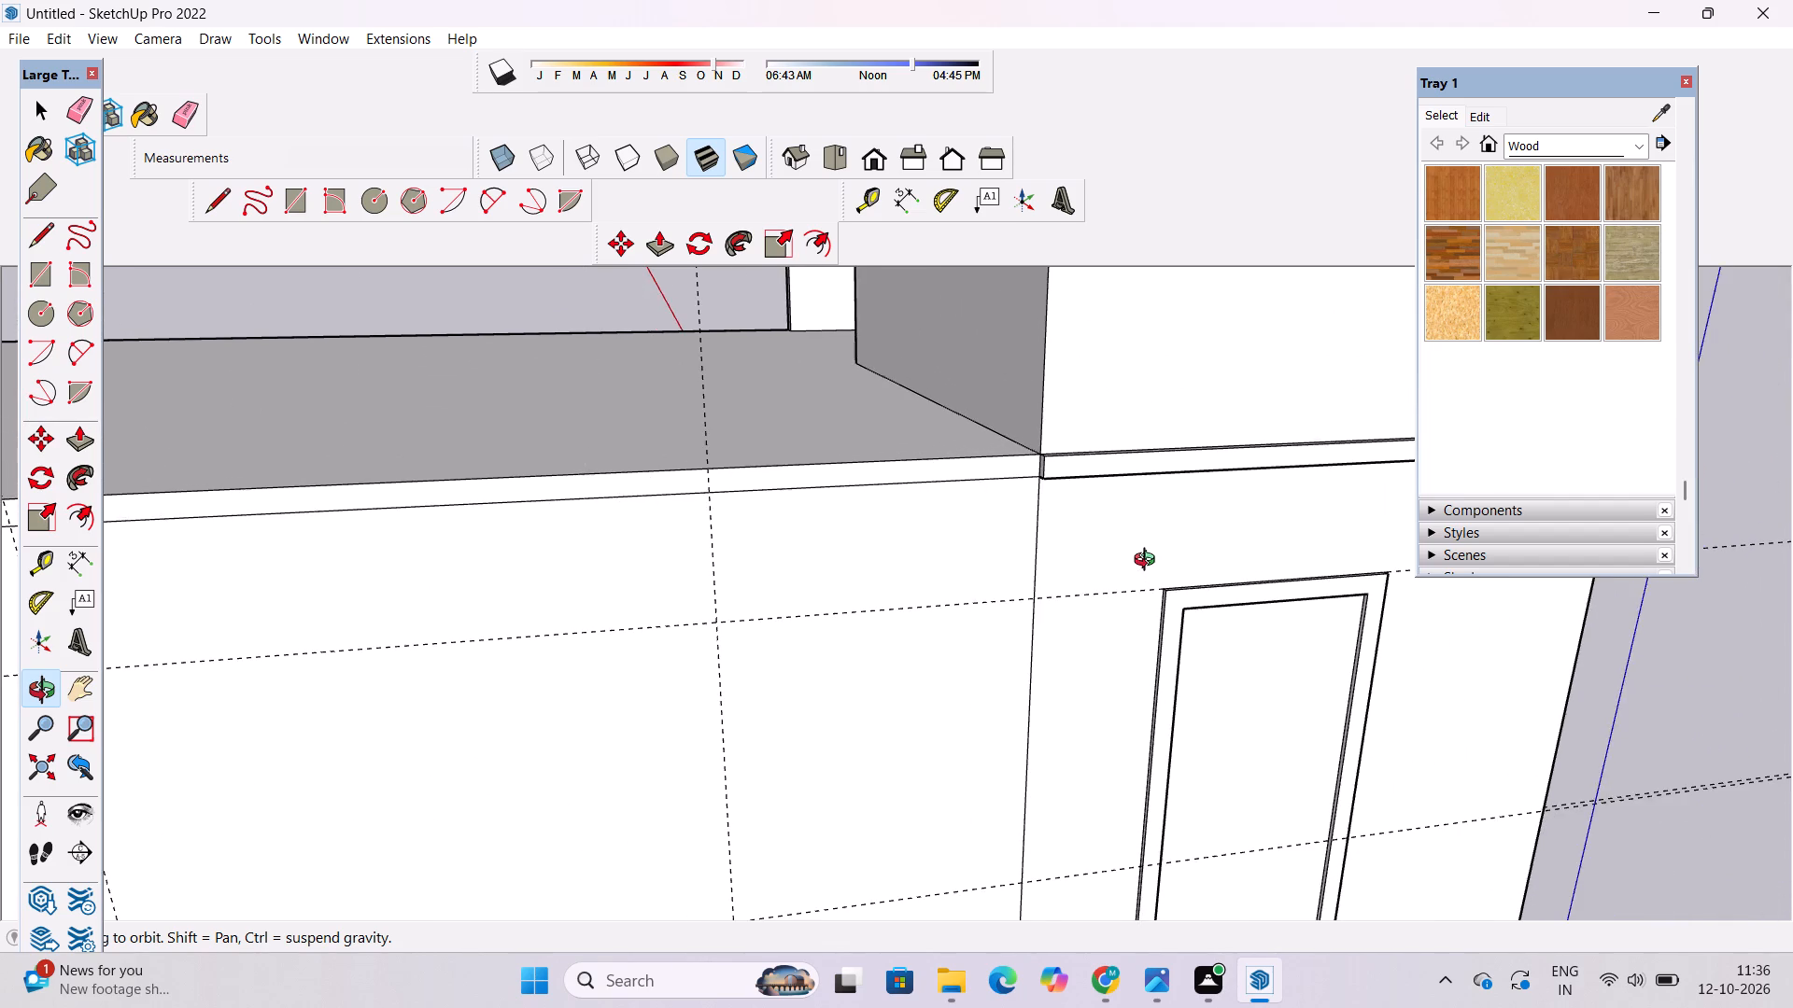
{"action": "scroll", "coordinate": [1149, 562], "scroll_direction": "down", "scroll_amount": 15}
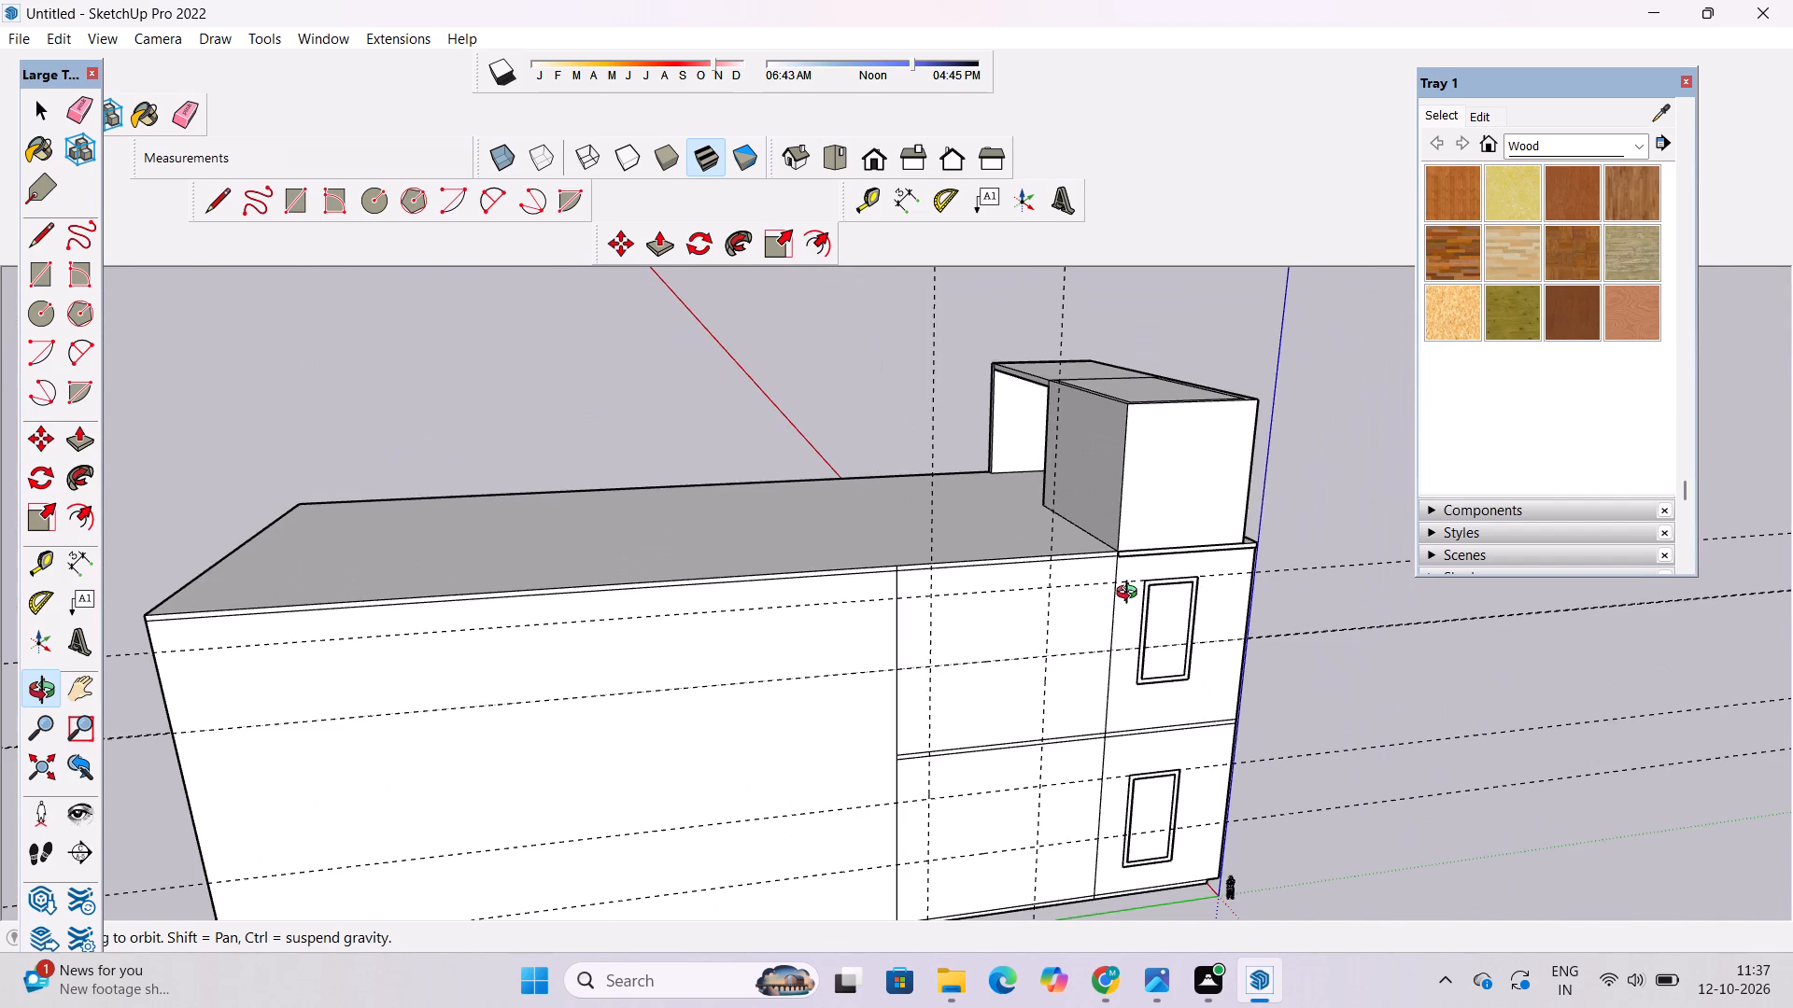
{"action": "scroll", "coordinate": [1130, 597], "scroll_direction": "up", "scroll_amount": 2}
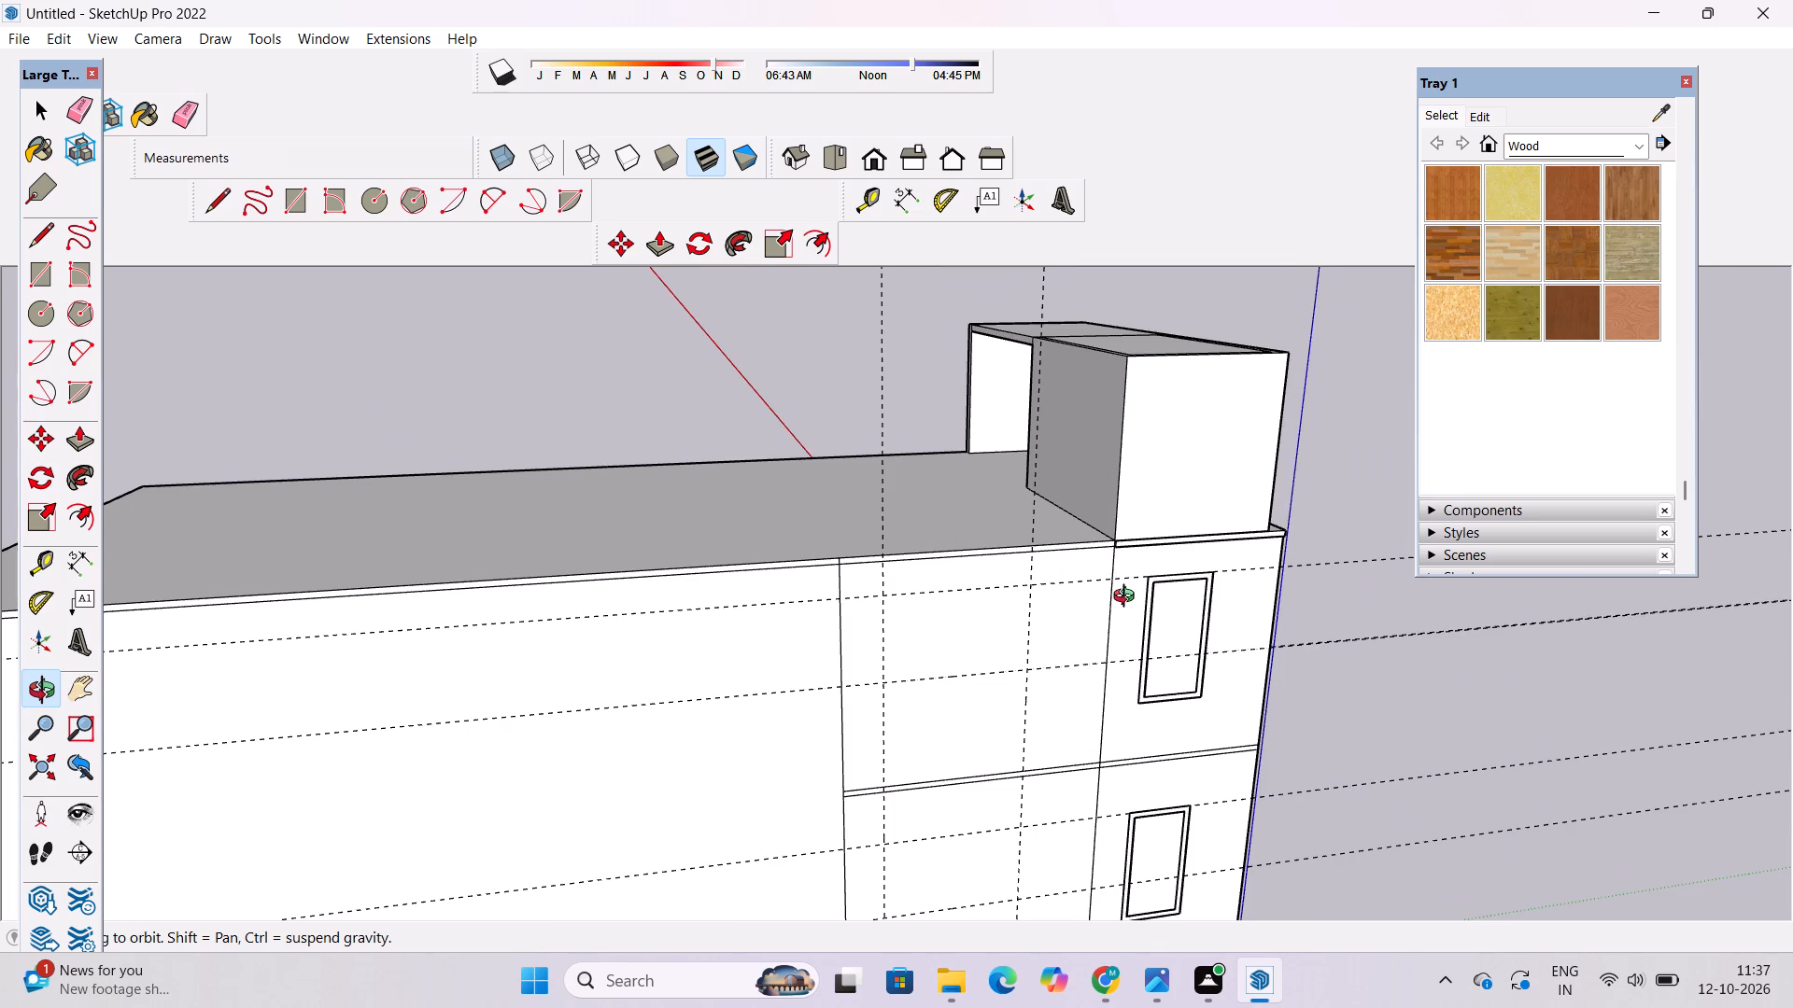
{"action": "scroll", "coordinate": [1122, 609], "scroll_direction": "down", "scroll_amount": 5}
{"action": "scroll", "coordinate": [1122, 609], "scroll_direction": "up", "scroll_amount": 2}
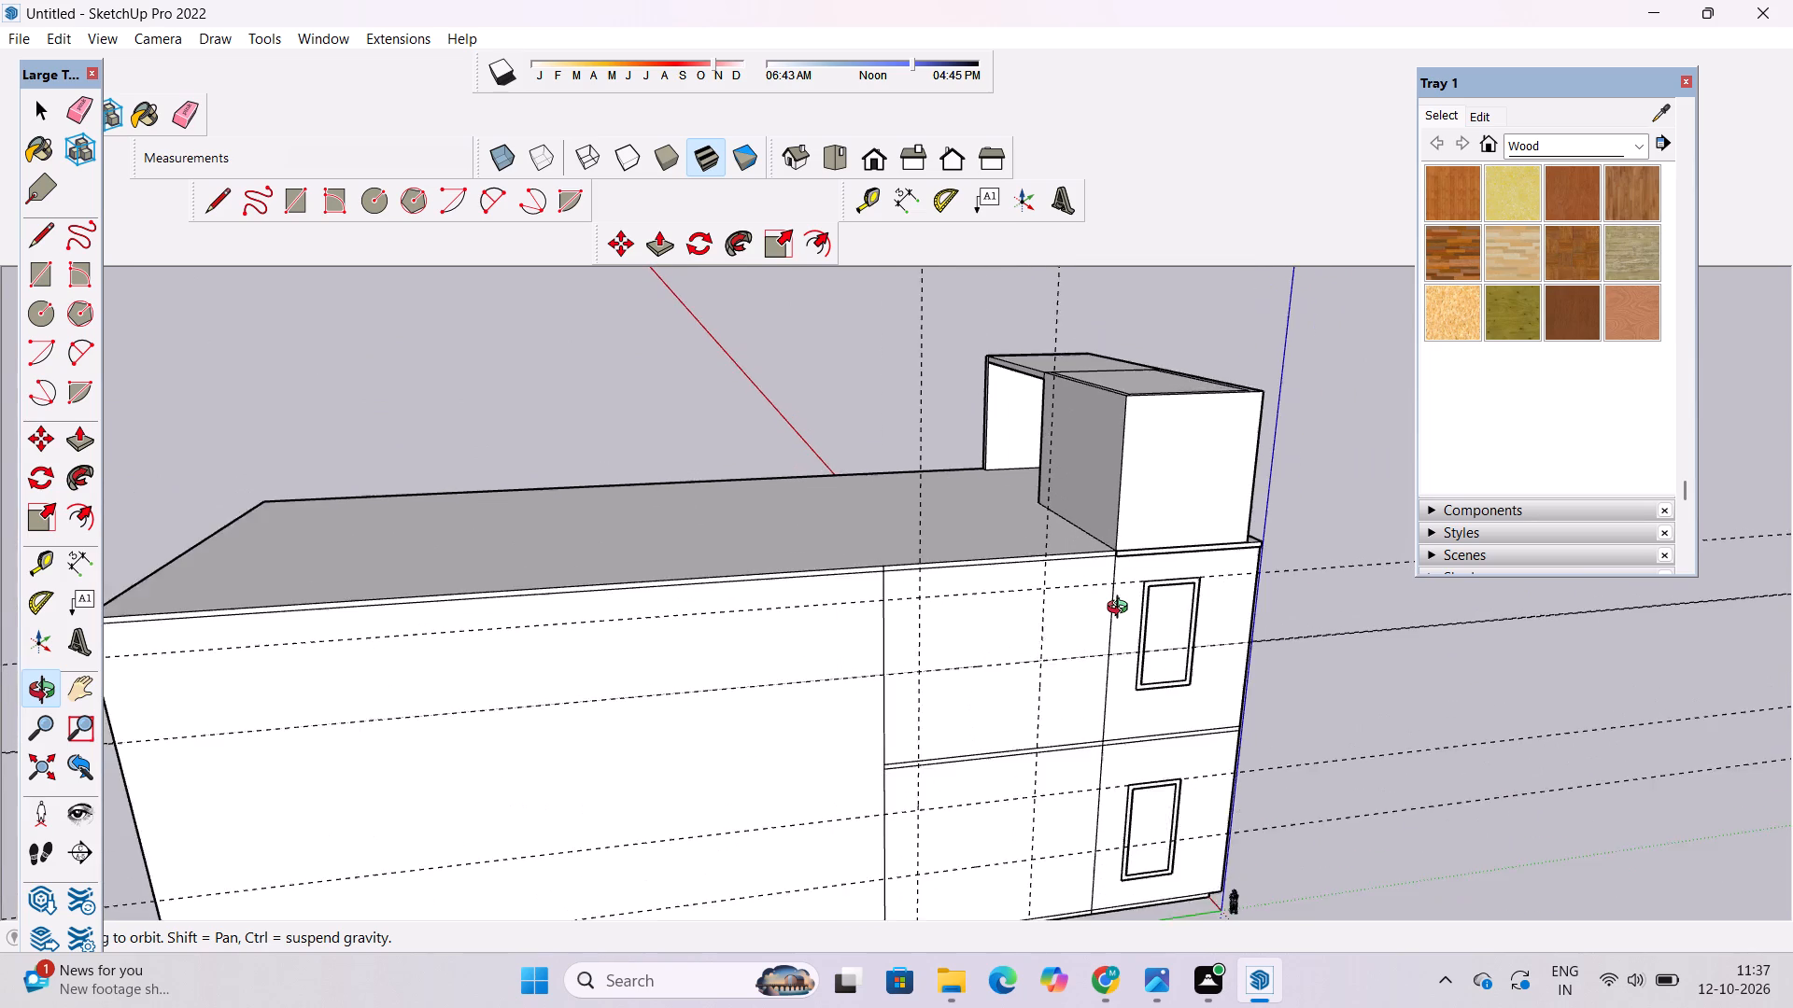
{"action": "scroll", "coordinate": [1122, 609], "scroll_direction": "up", "scroll_amount": 2}
{"action": "scroll", "coordinate": [1122, 609], "scroll_direction": "down", "scroll_amount": 2}
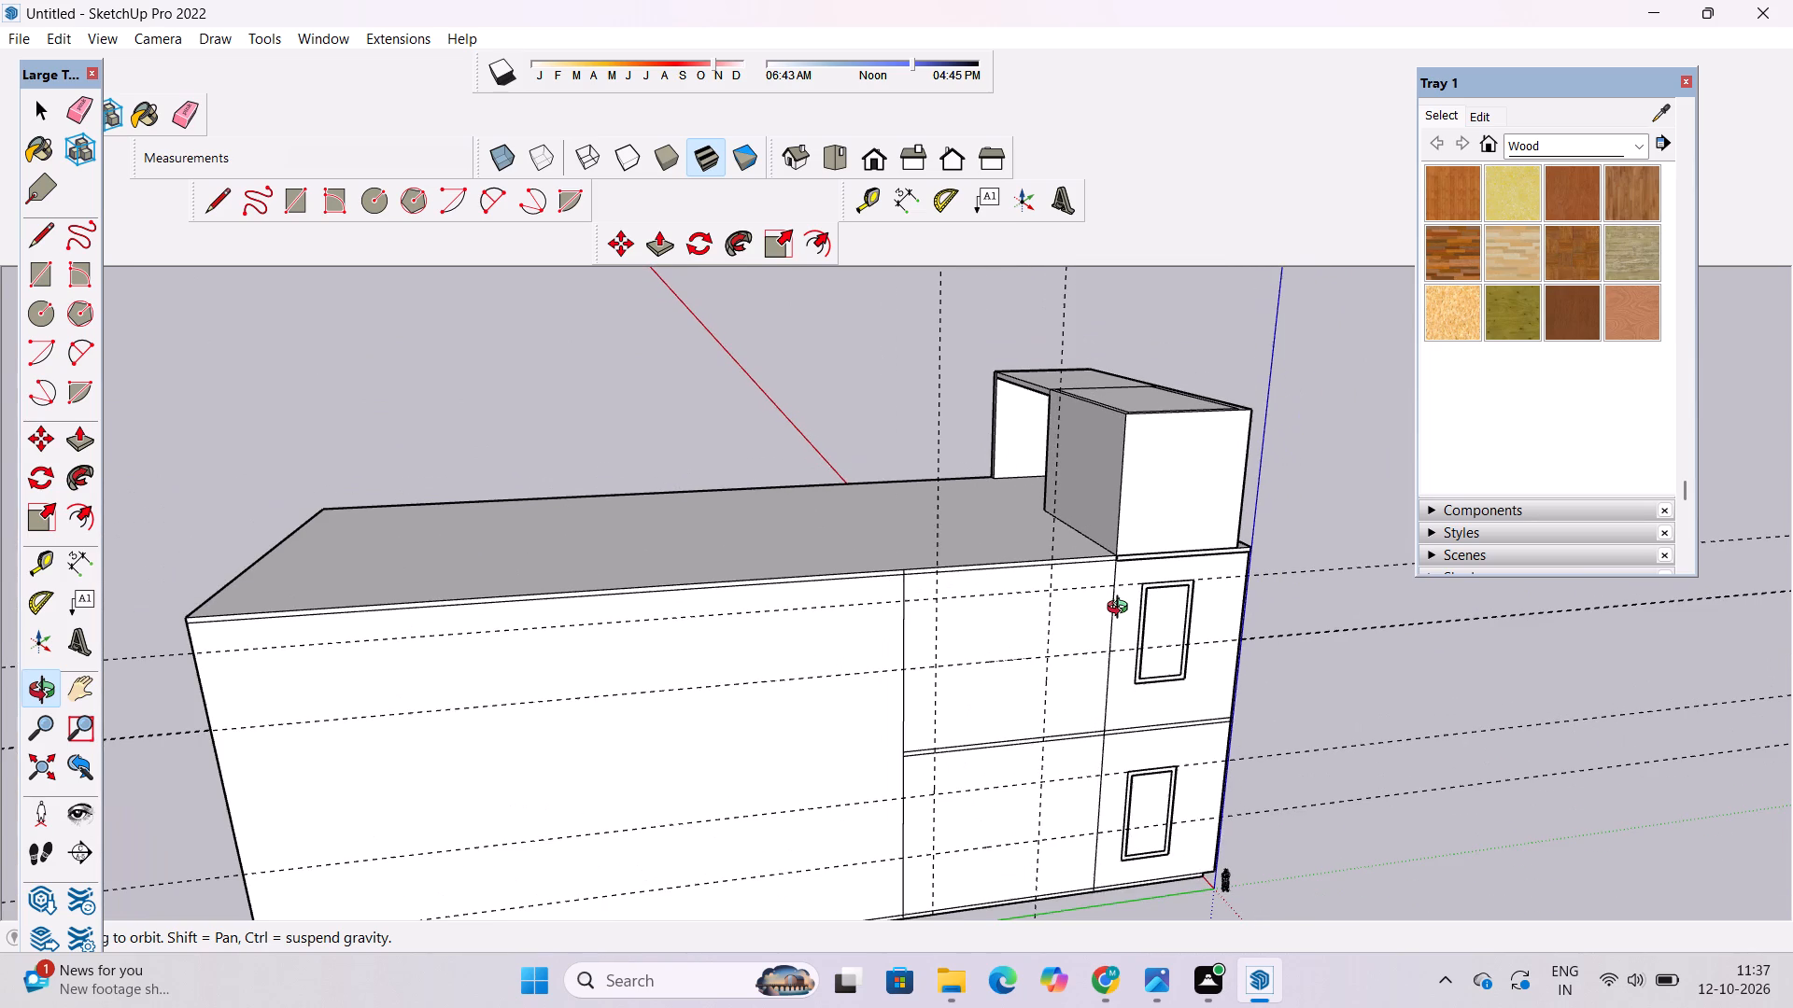
{"action": "scroll", "coordinate": [1130, 600], "scroll_direction": "up", "scroll_amount": 2}
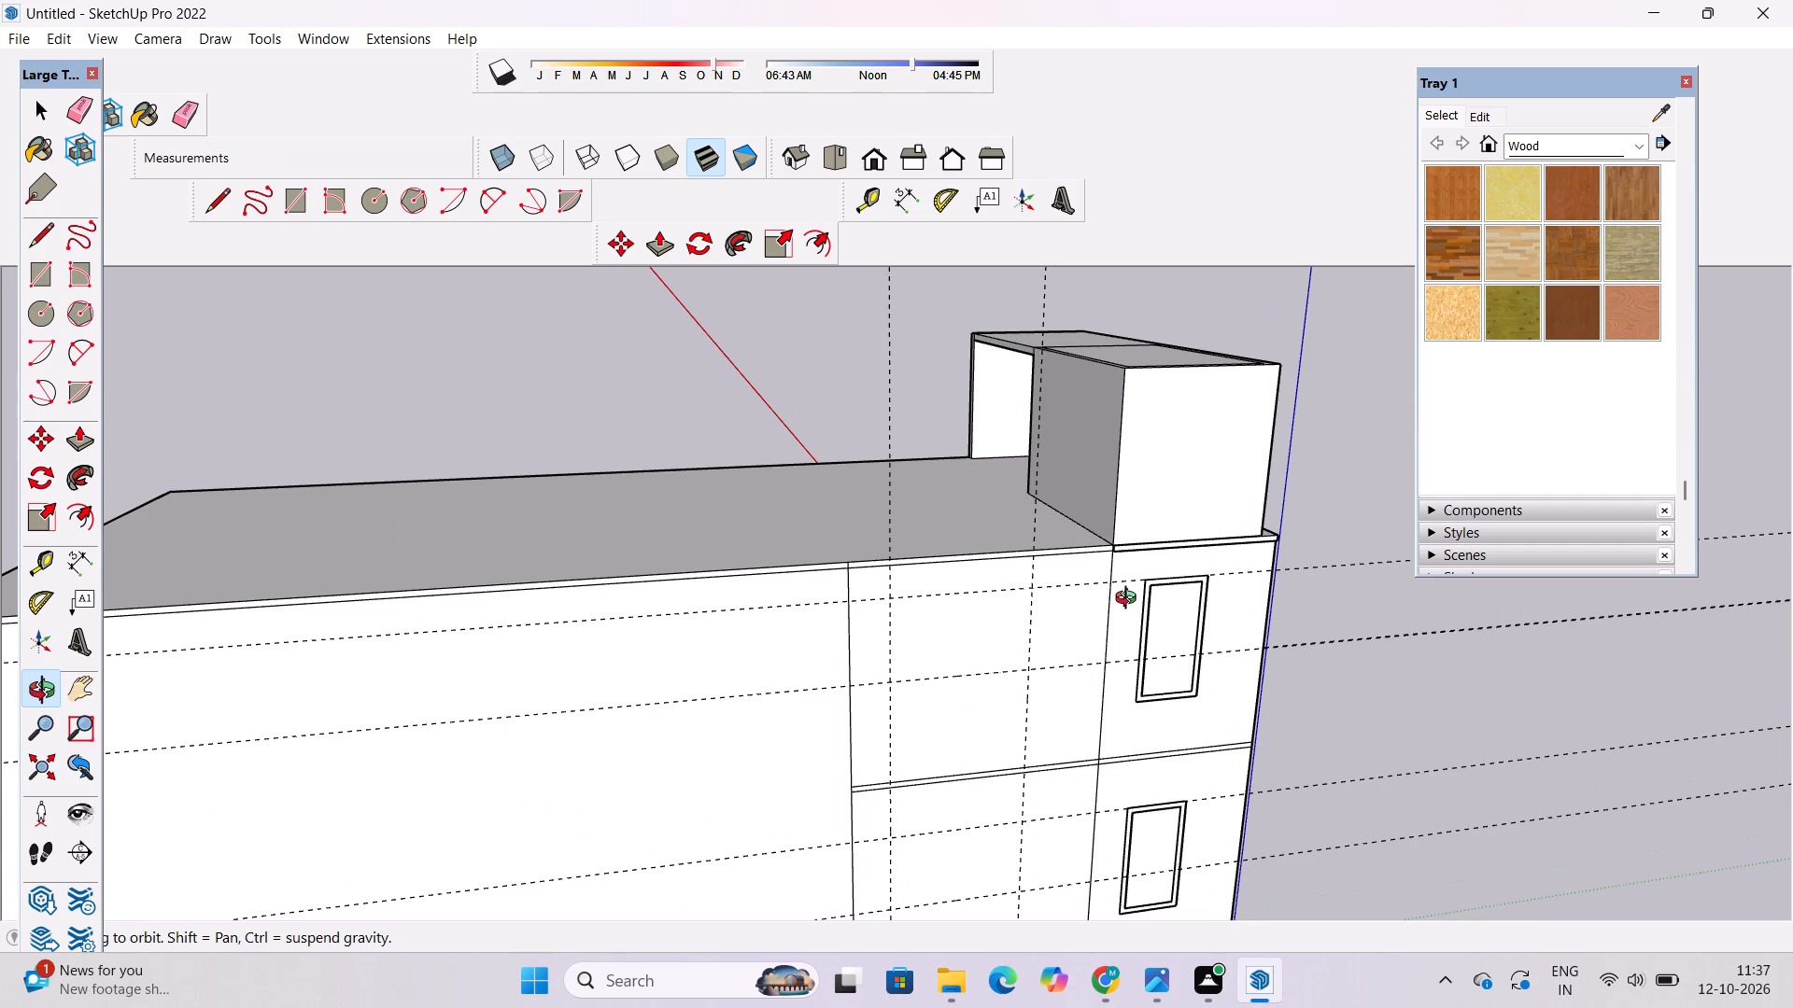
{"action": "scroll", "coordinate": [1128, 601], "scroll_direction": "down", "scroll_amount": 2}
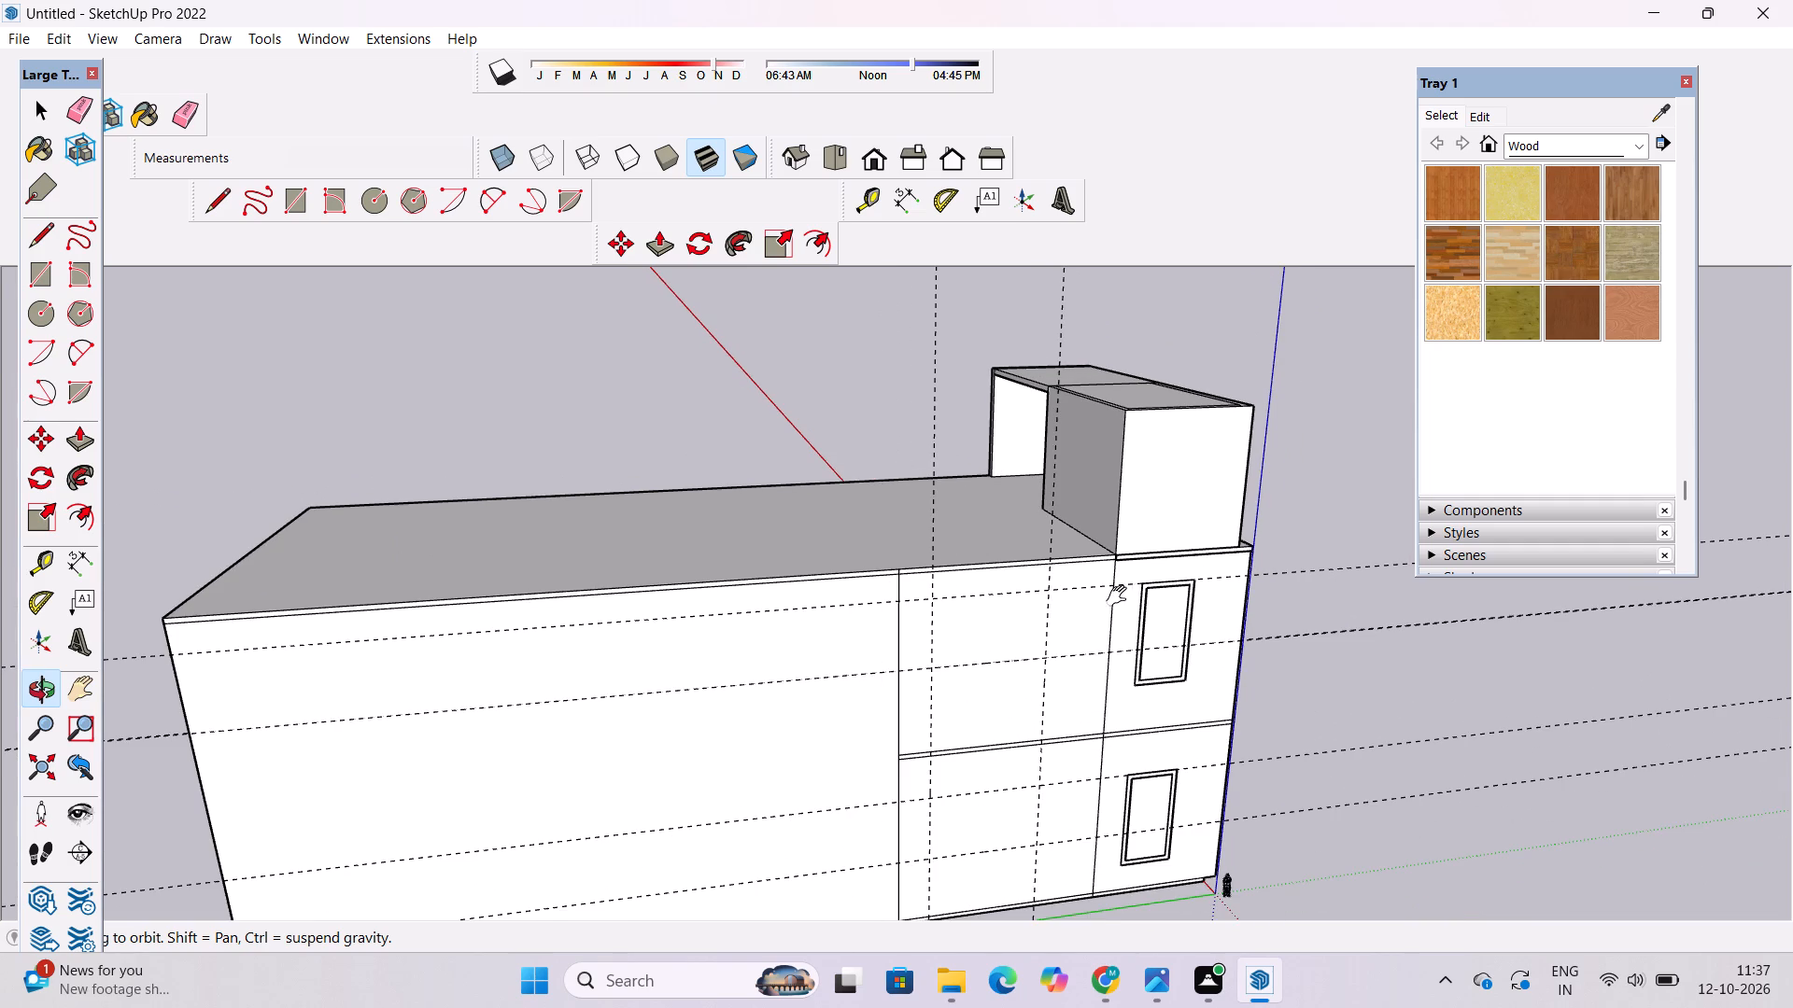
{"action": "left_click", "coordinate": [1121, 596], "text": "shift"}
{"action": "scroll", "coordinate": [1101, 617], "scroll_direction": "up", "scroll_amount": 1}
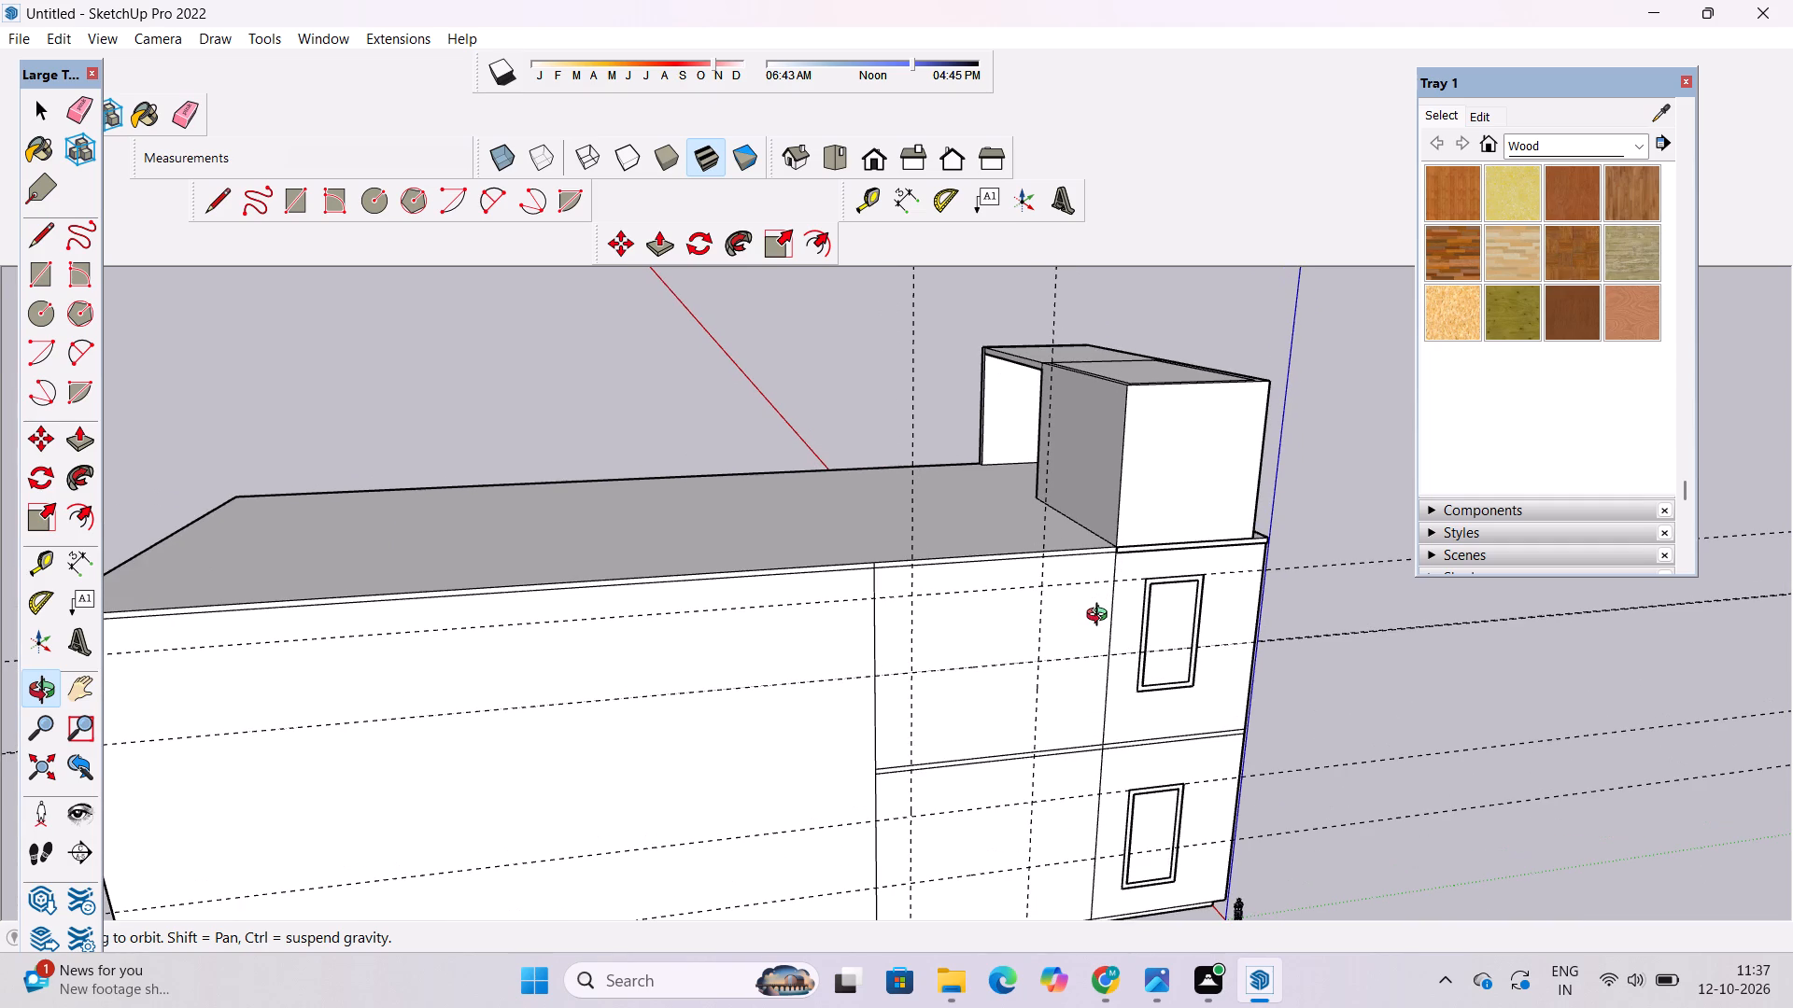
{"action": "scroll", "coordinate": [1100, 625], "scroll_direction": "up", "scroll_amount": 3}
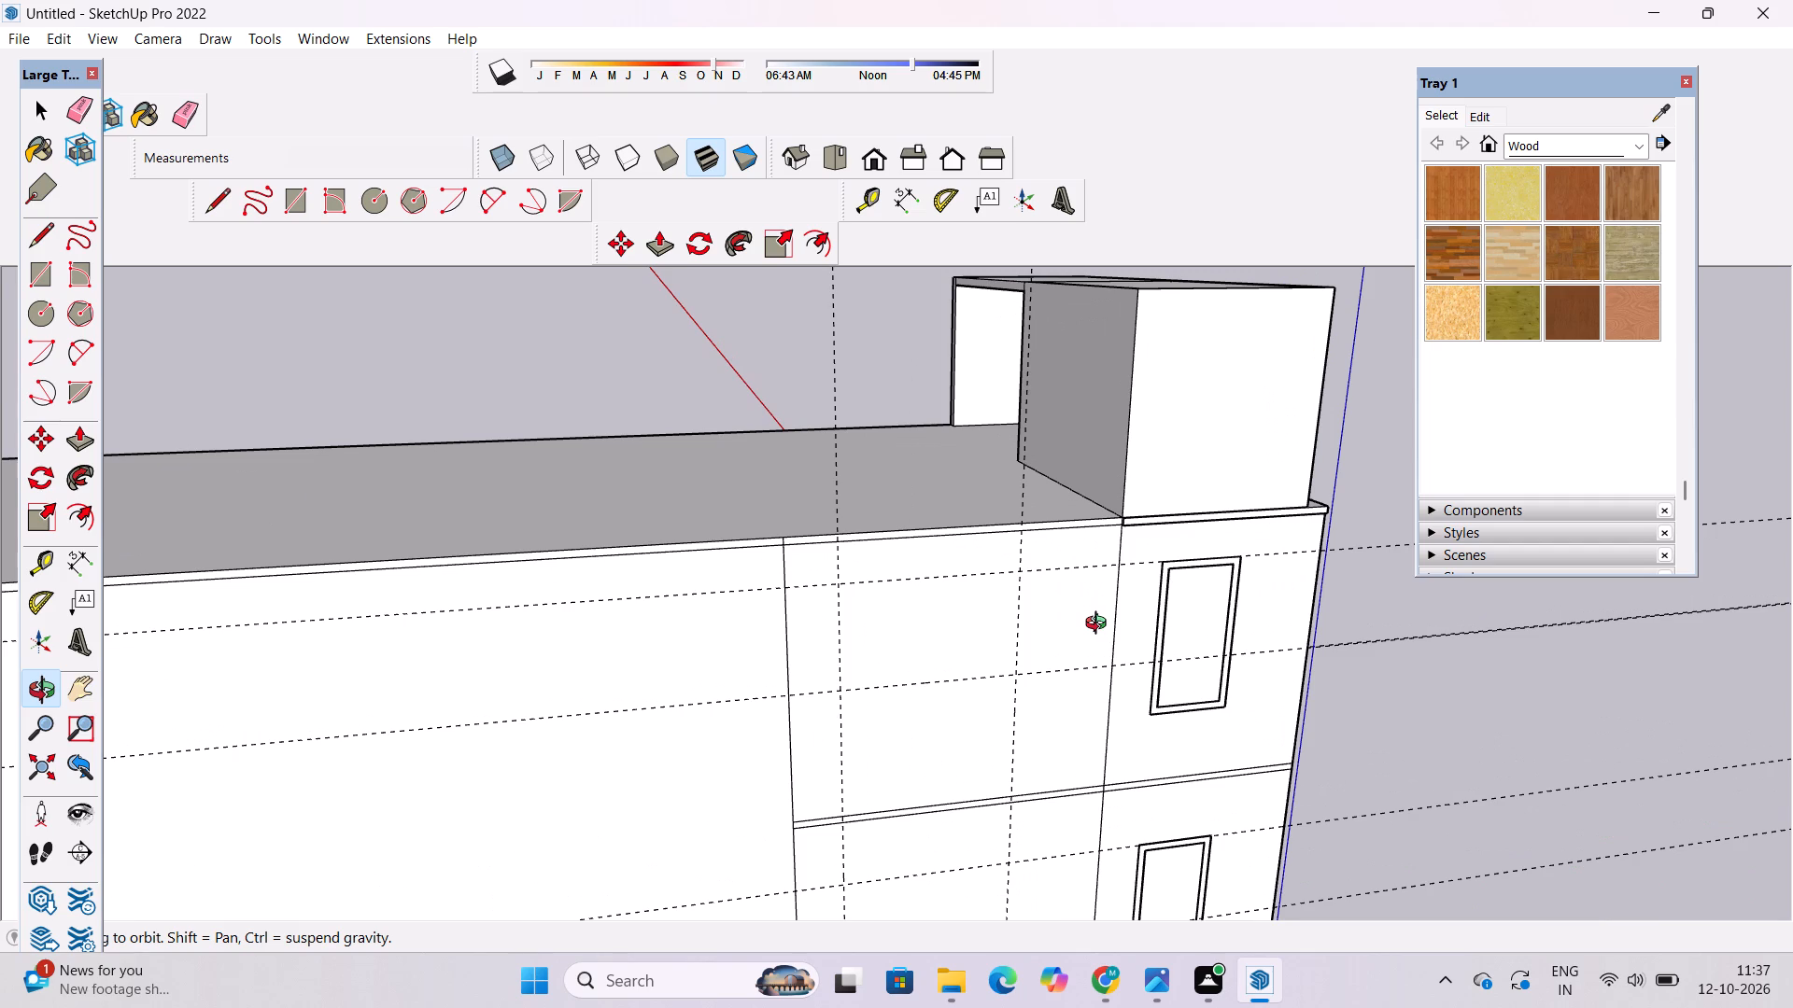
{"action": "scroll", "coordinate": [1100, 625], "scroll_direction": "down", "scroll_amount": 3}
{"action": "scroll", "coordinate": [1100, 625], "scroll_direction": "up", "scroll_amount": 3}
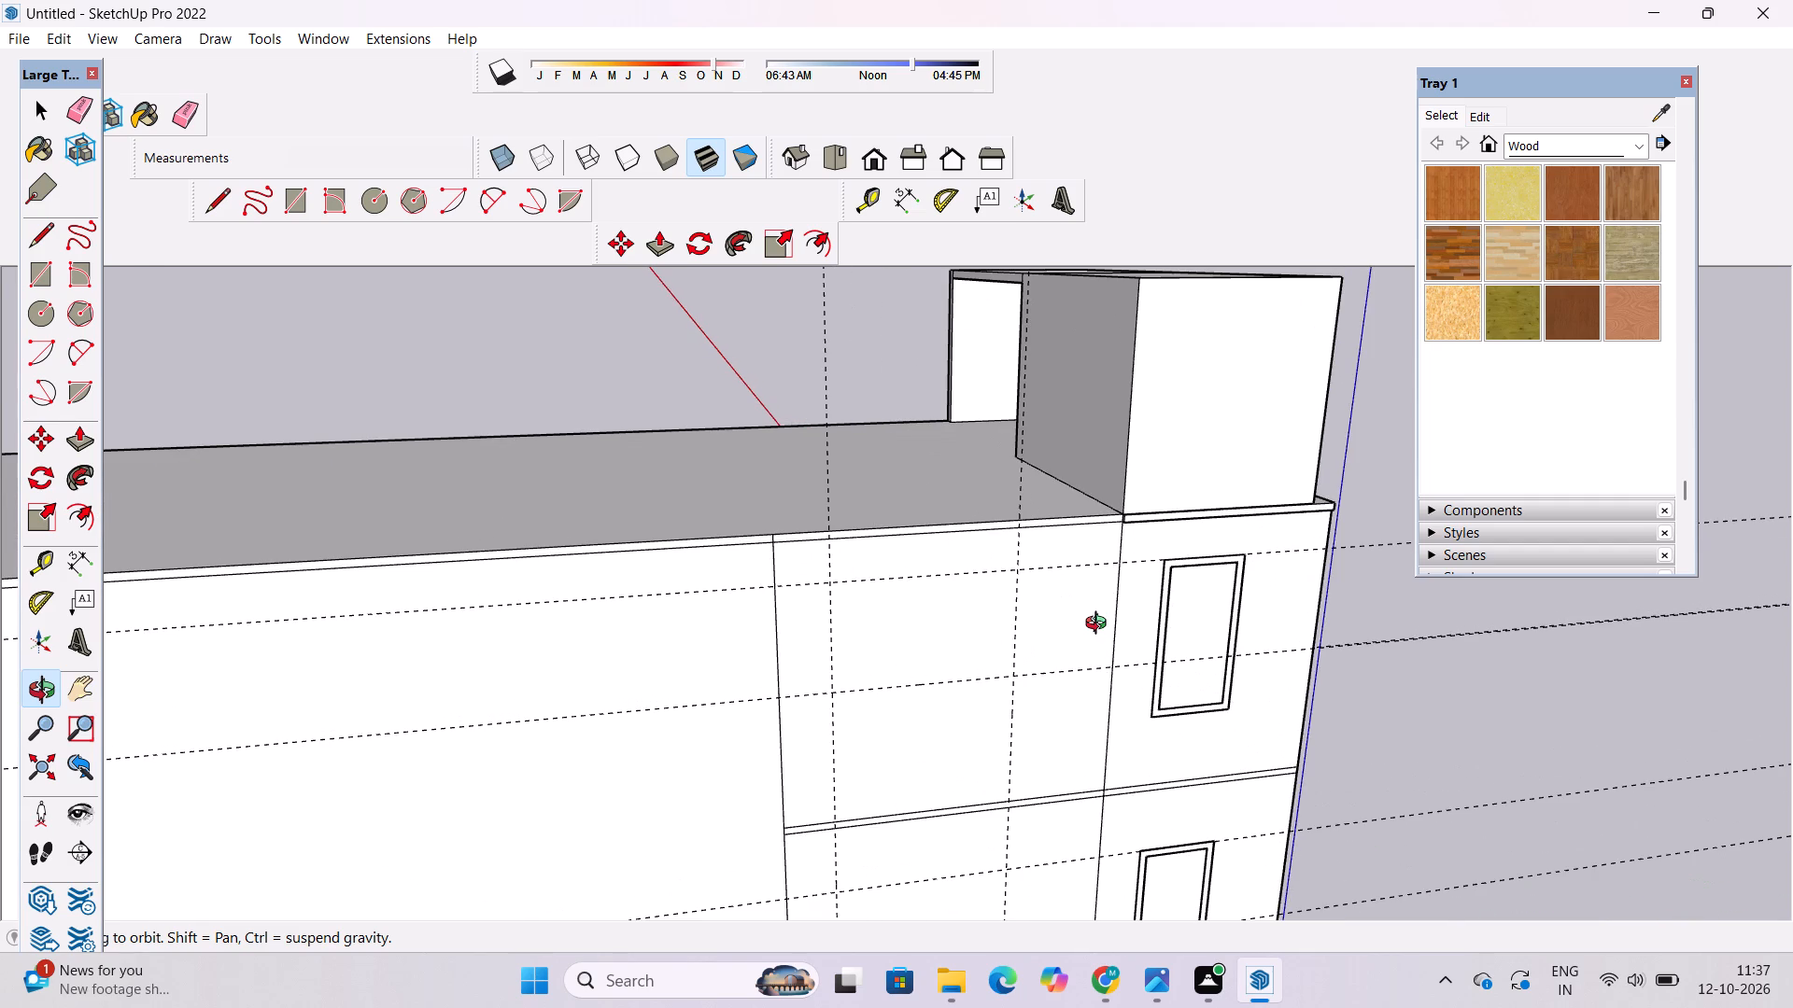
{"action": "scroll", "coordinate": [1098, 638], "scroll_direction": "down", "scroll_amount": 6}
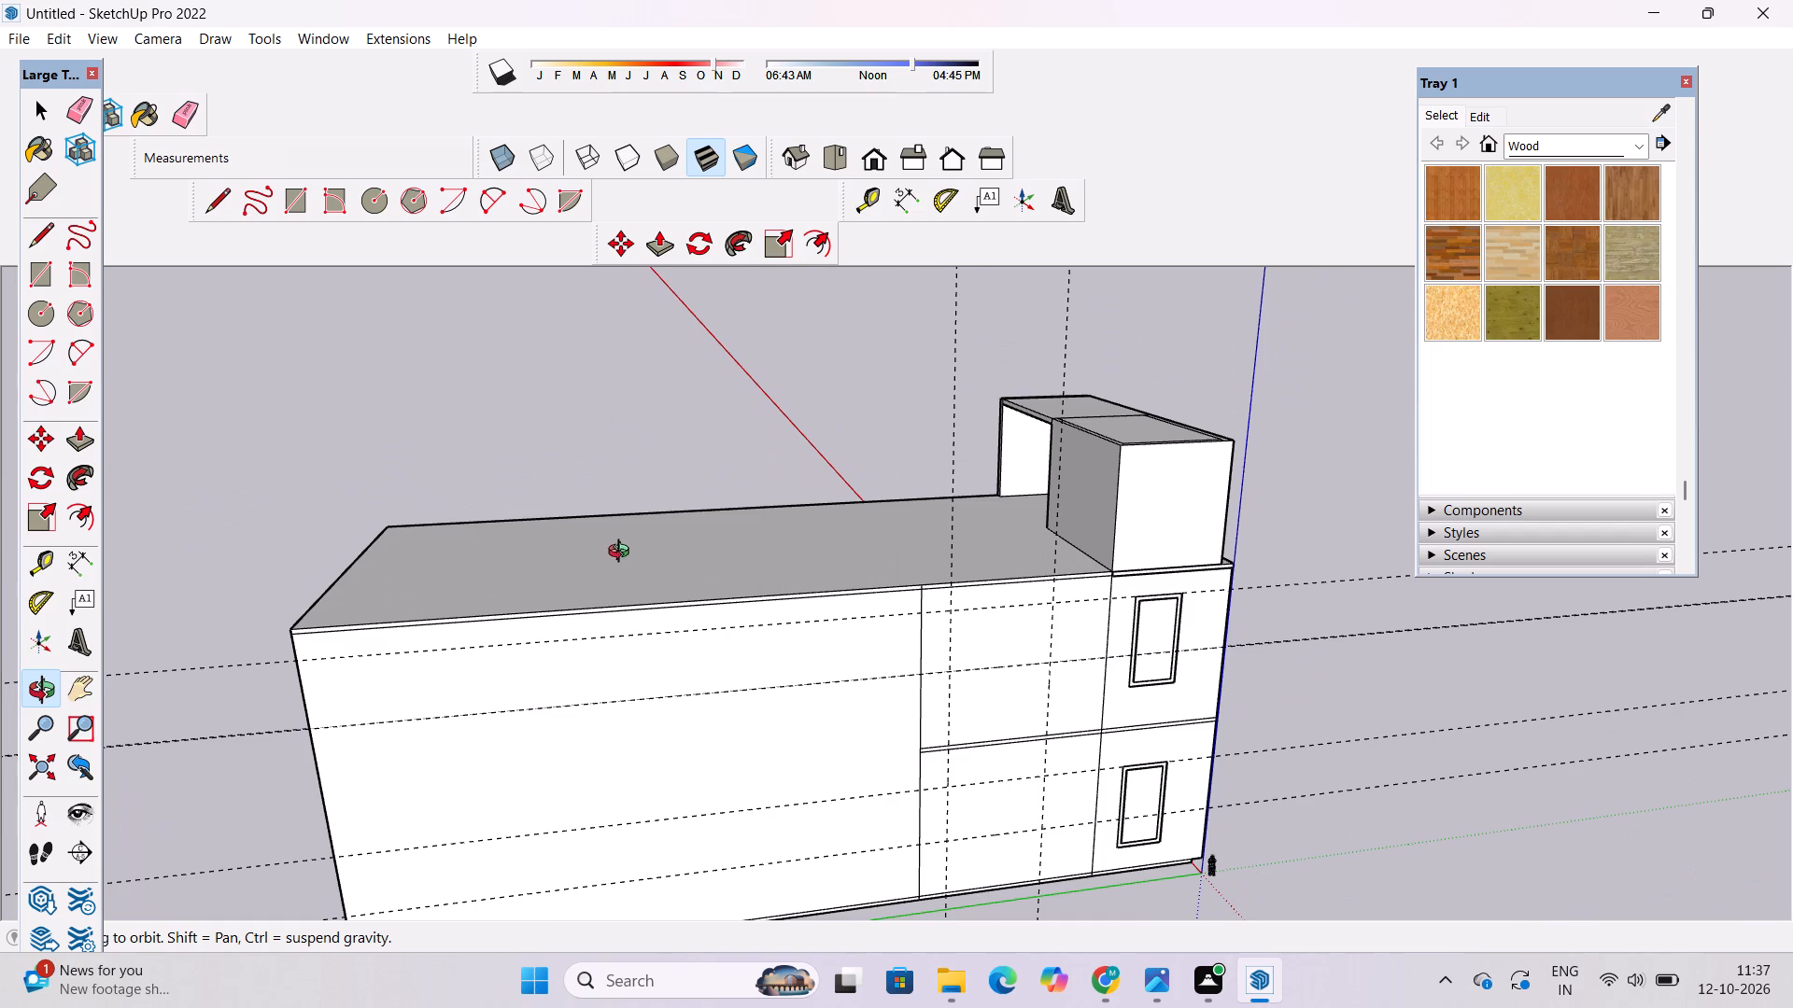
{"action": "left_click_drag", "start_coordinate": [948, 697], "coordinate": [906, 708], "text": "shift"}
{"action": "left_click_drag", "start_coordinate": [991, 710], "coordinate": [916, 707]}
{"action": "left_click_drag", "start_coordinate": [939, 783], "coordinate": [939, 628], "text": "shift"}
{"action": "scroll", "coordinate": [939, 695], "scroll_direction": "up", "scroll_amount": 2, "text": "shift"}
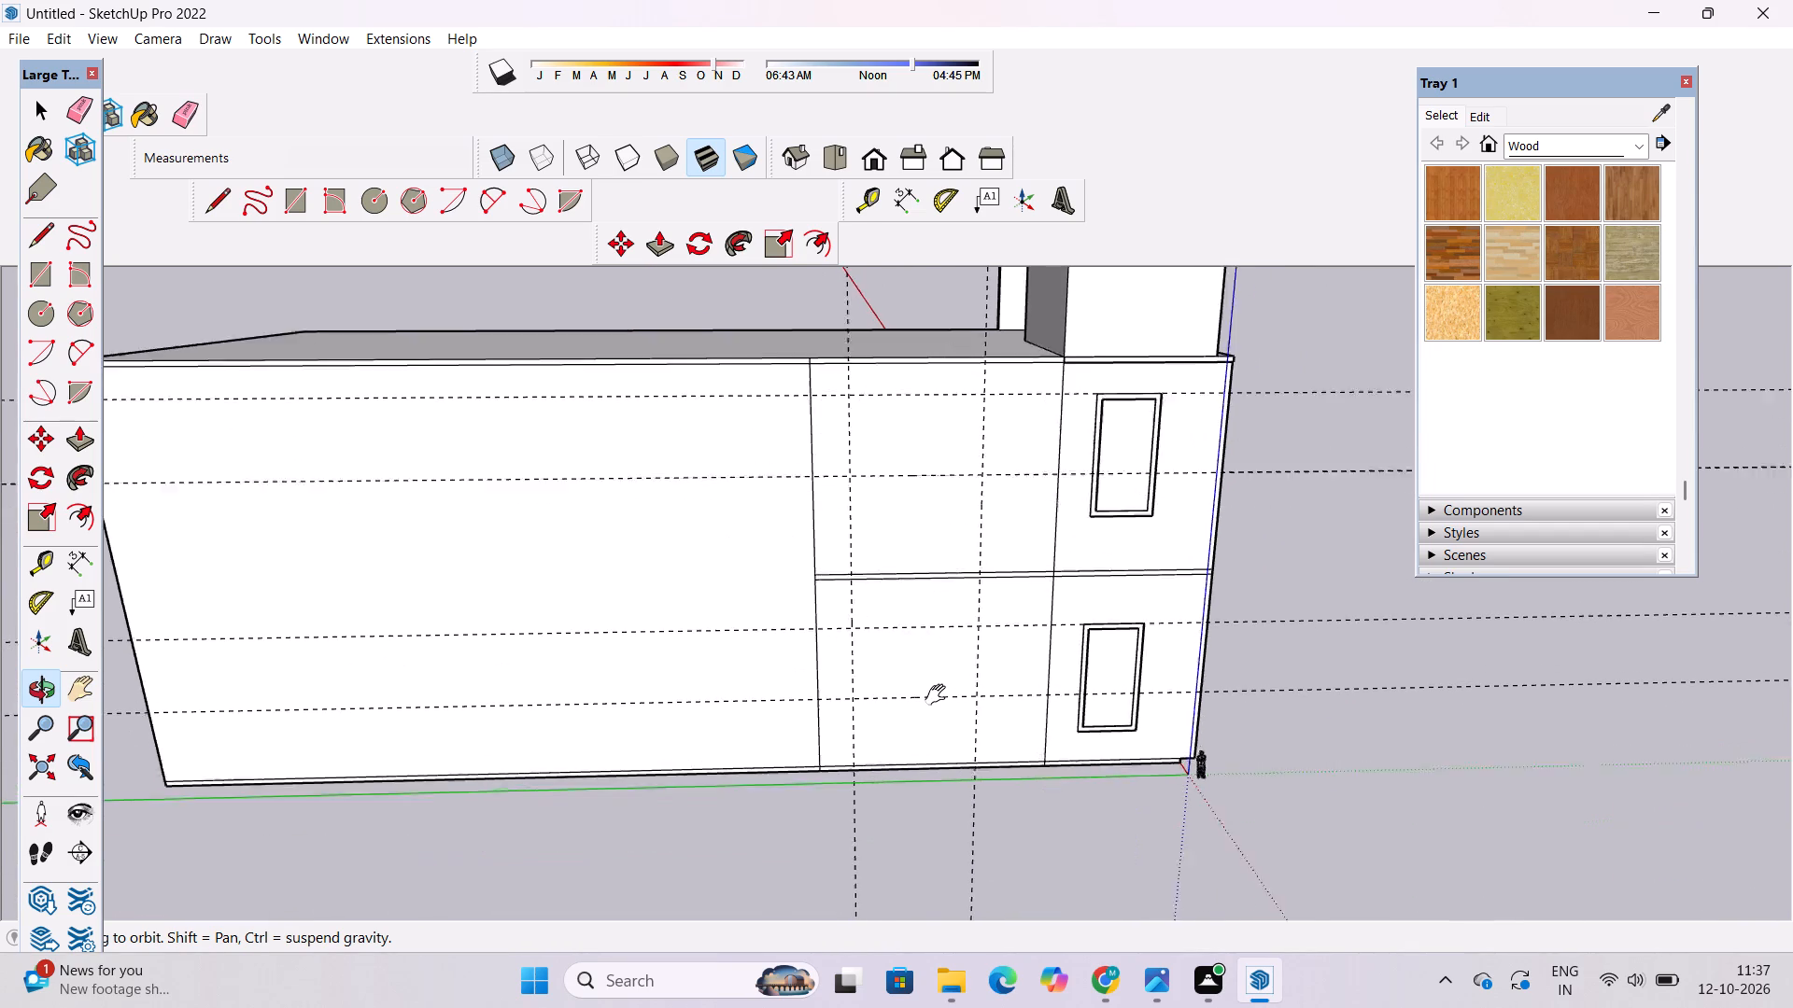
{"action": "scroll", "coordinate": [939, 695], "scroll_direction": "up", "scroll_amount": 4, "text": "shift"}
{"action": "left_click_drag", "start_coordinate": [941, 681], "coordinate": [943, 704], "text": "shift"}
{"action": "left_click_drag", "start_coordinate": [933, 724], "coordinate": [921, 776], "text": "shift"}
{"action": "scroll", "coordinate": [906, 736], "scroll_direction": "down", "scroll_amount": 2, "text": "shift"}
{"action": "left_click_drag", "start_coordinate": [905, 735], "coordinate": [894, 750], "text": "shift"}
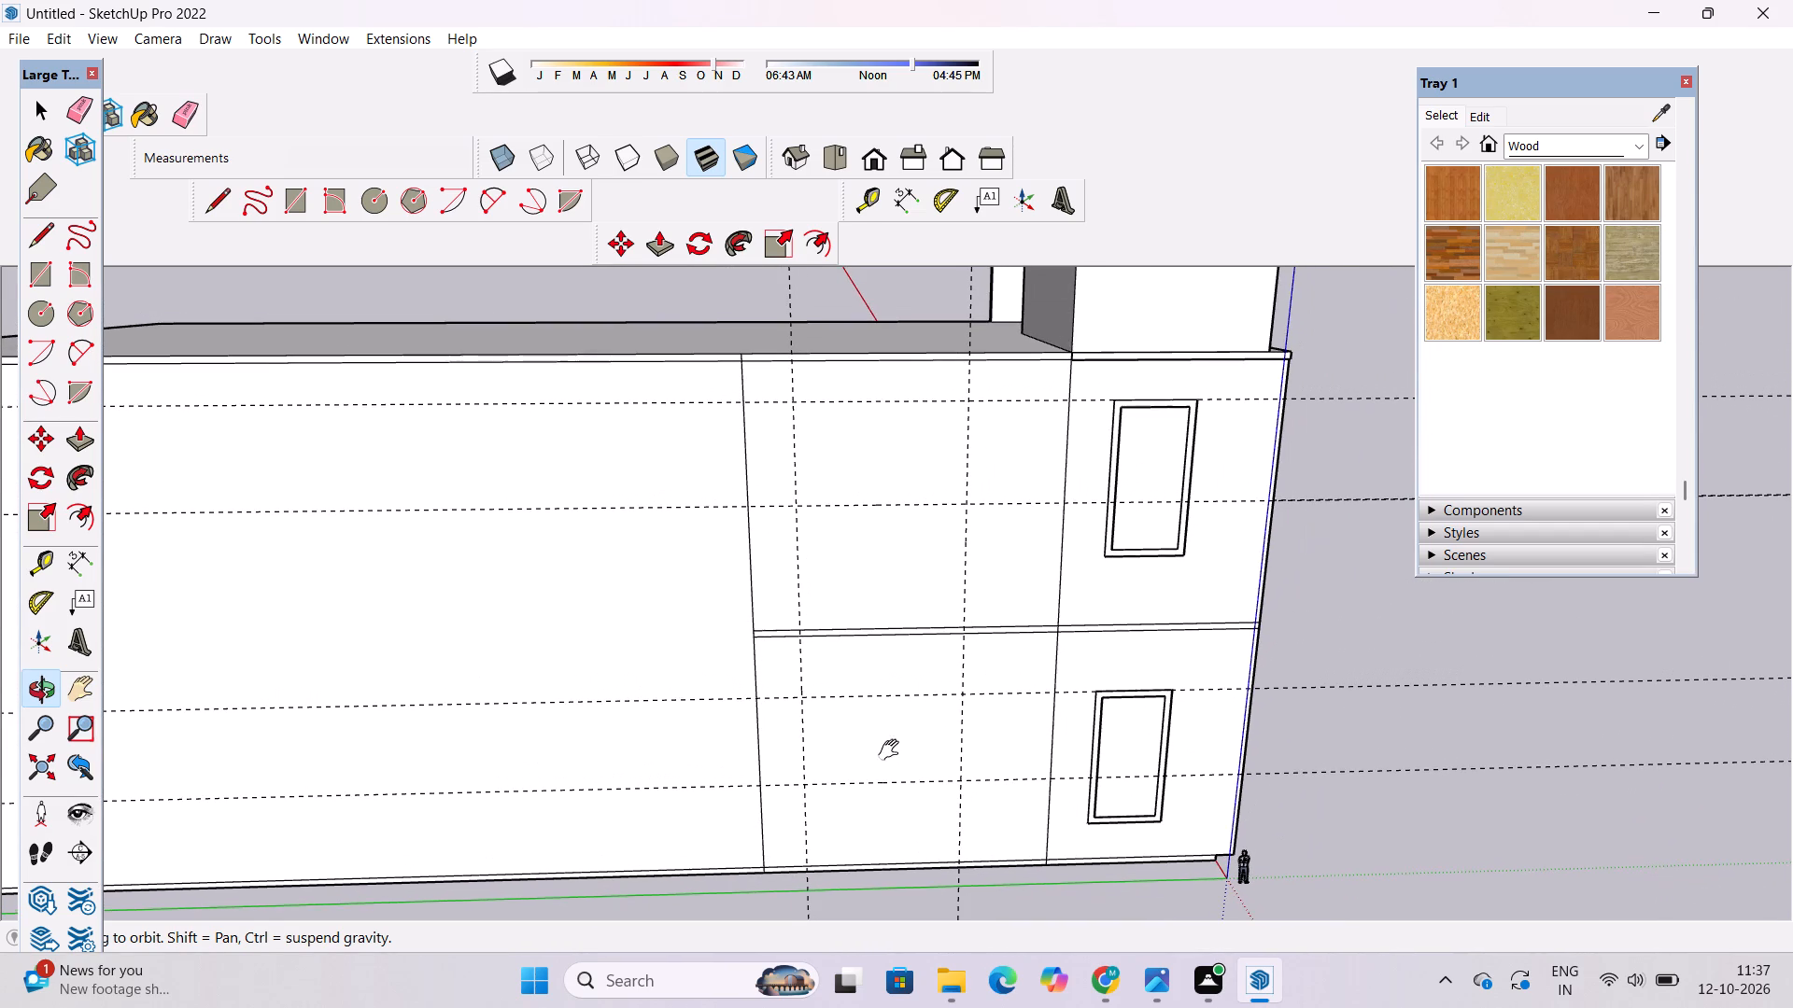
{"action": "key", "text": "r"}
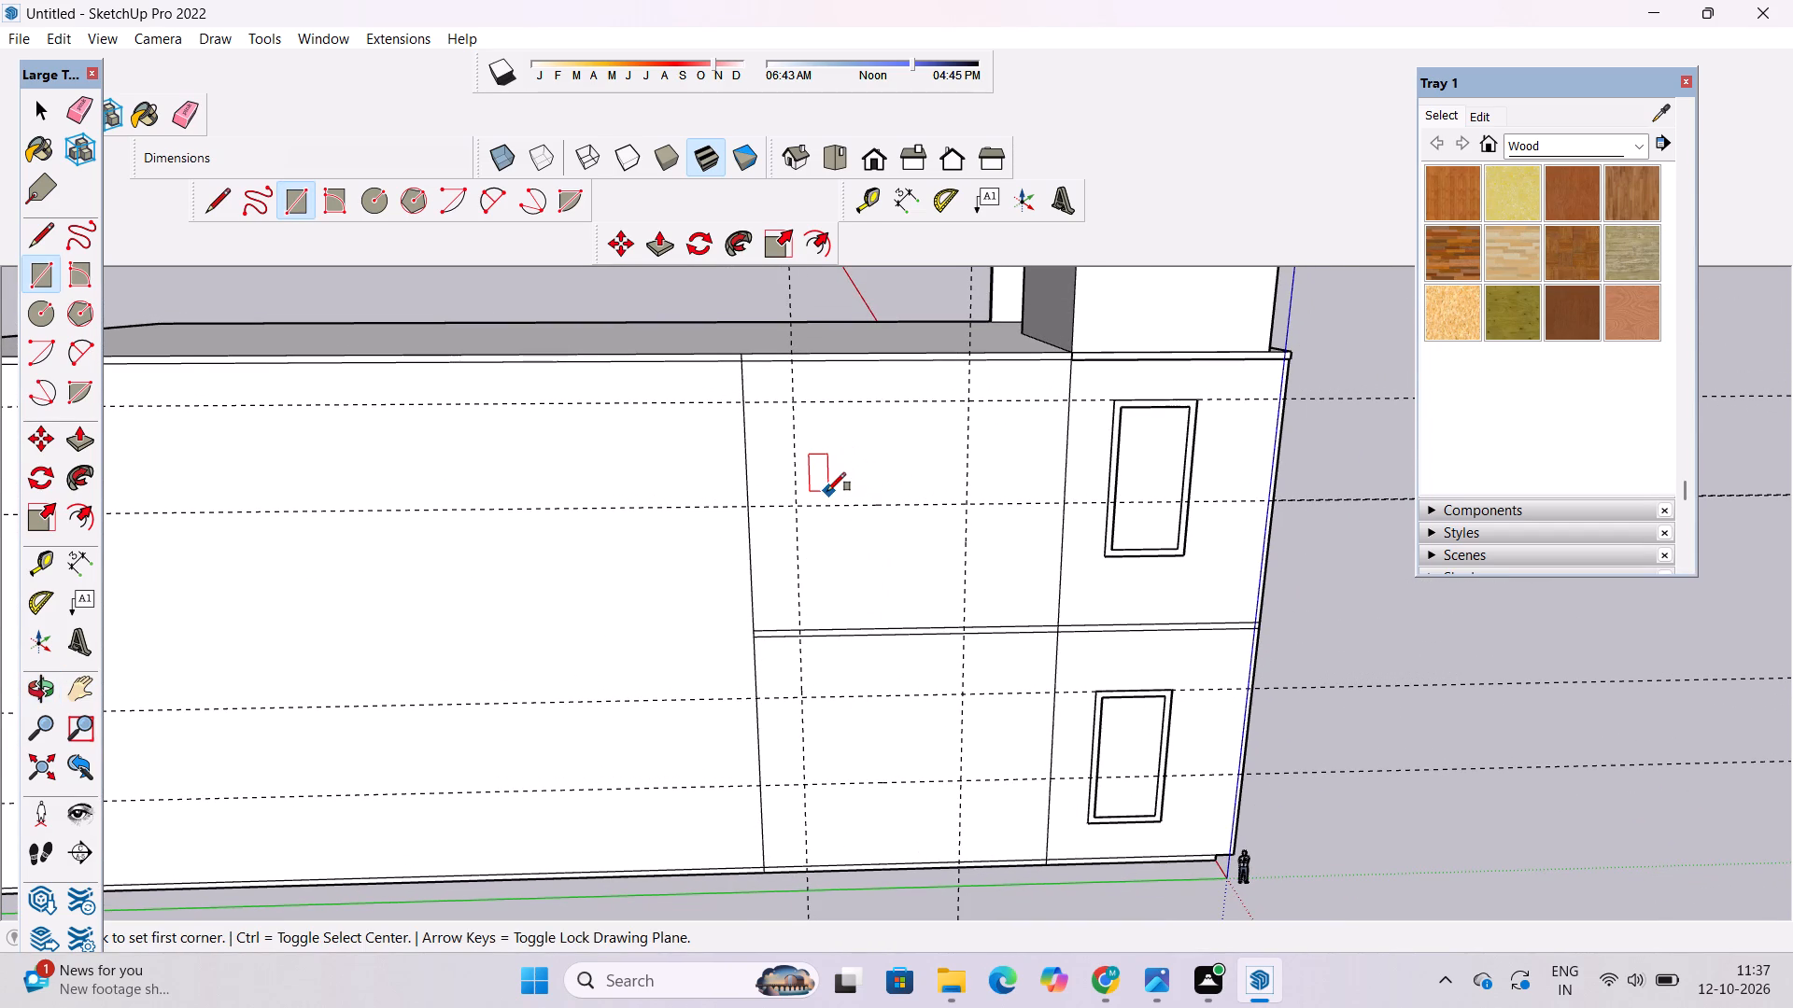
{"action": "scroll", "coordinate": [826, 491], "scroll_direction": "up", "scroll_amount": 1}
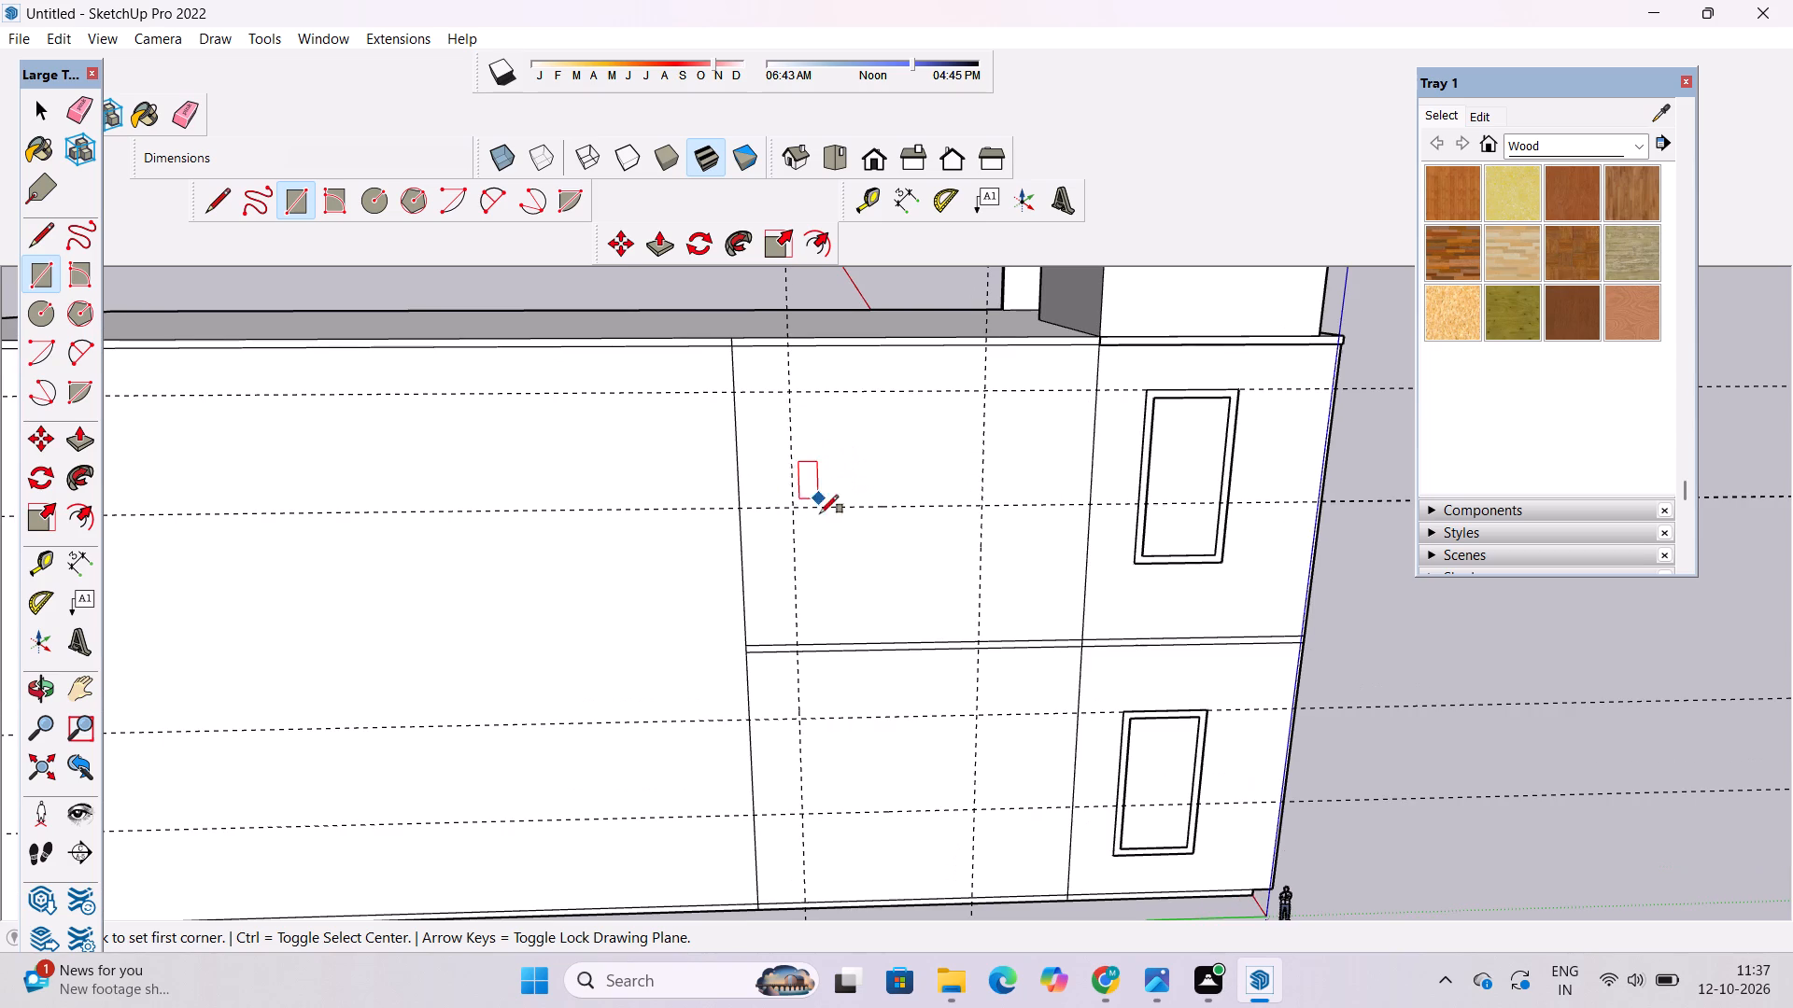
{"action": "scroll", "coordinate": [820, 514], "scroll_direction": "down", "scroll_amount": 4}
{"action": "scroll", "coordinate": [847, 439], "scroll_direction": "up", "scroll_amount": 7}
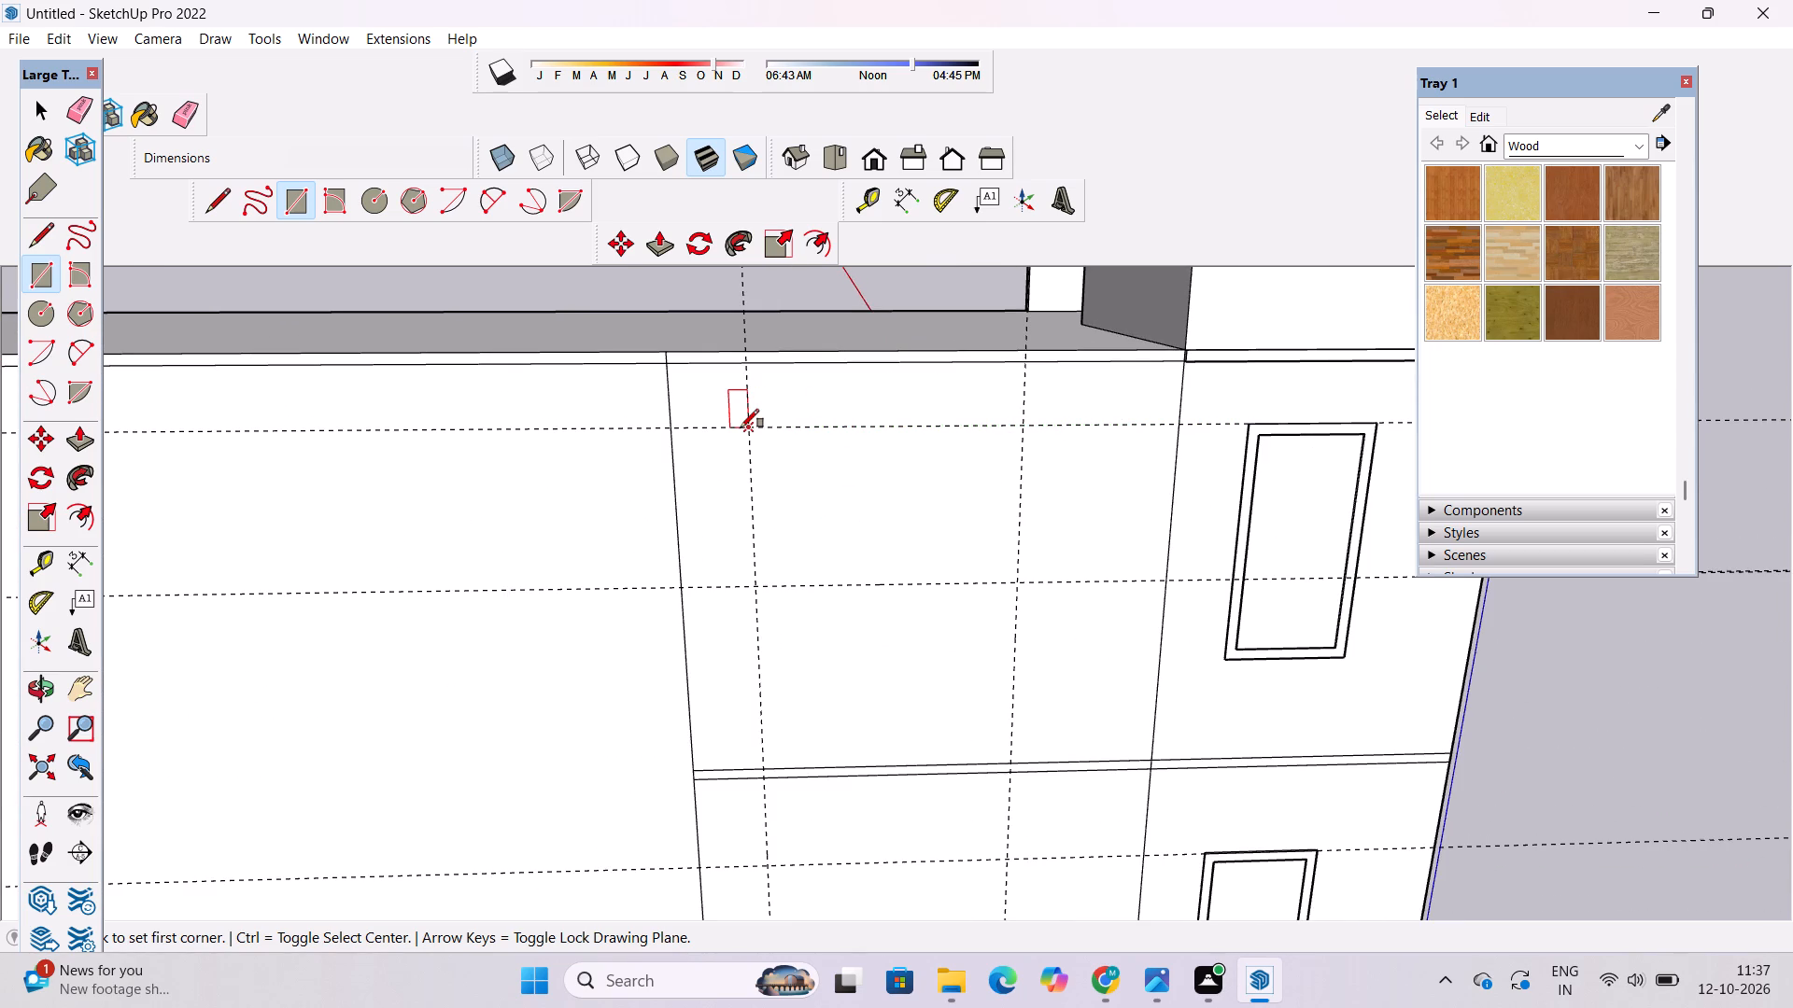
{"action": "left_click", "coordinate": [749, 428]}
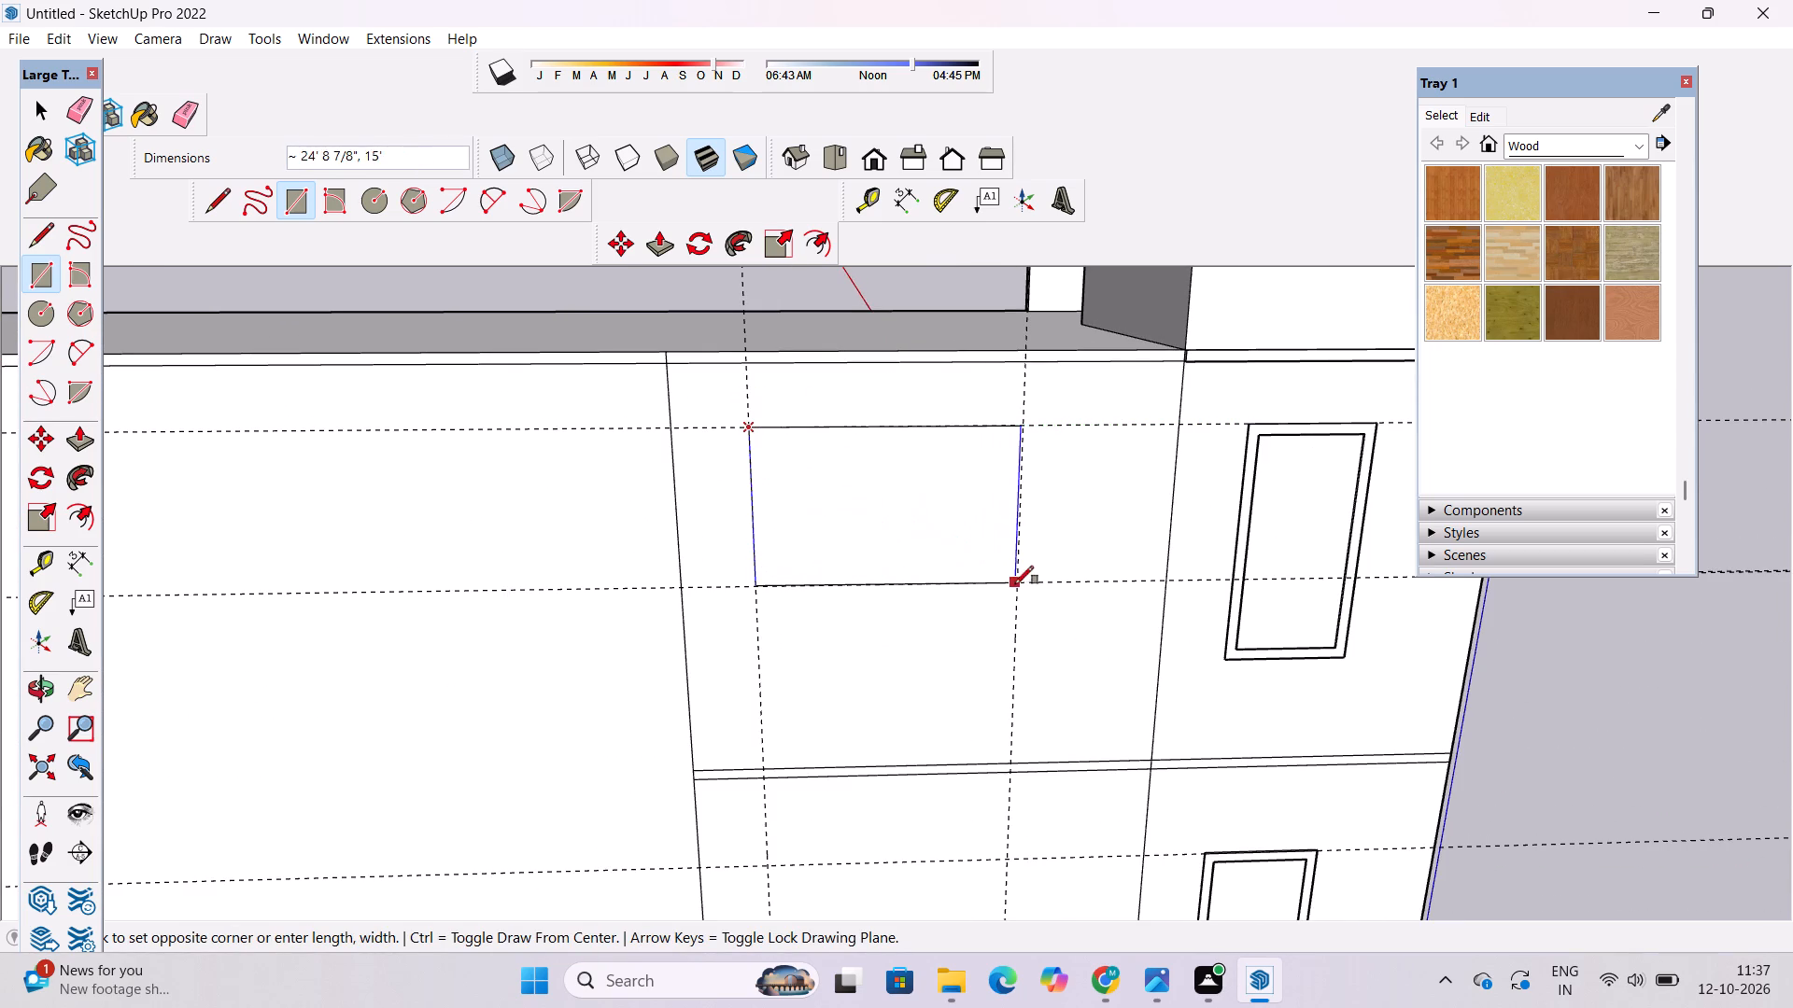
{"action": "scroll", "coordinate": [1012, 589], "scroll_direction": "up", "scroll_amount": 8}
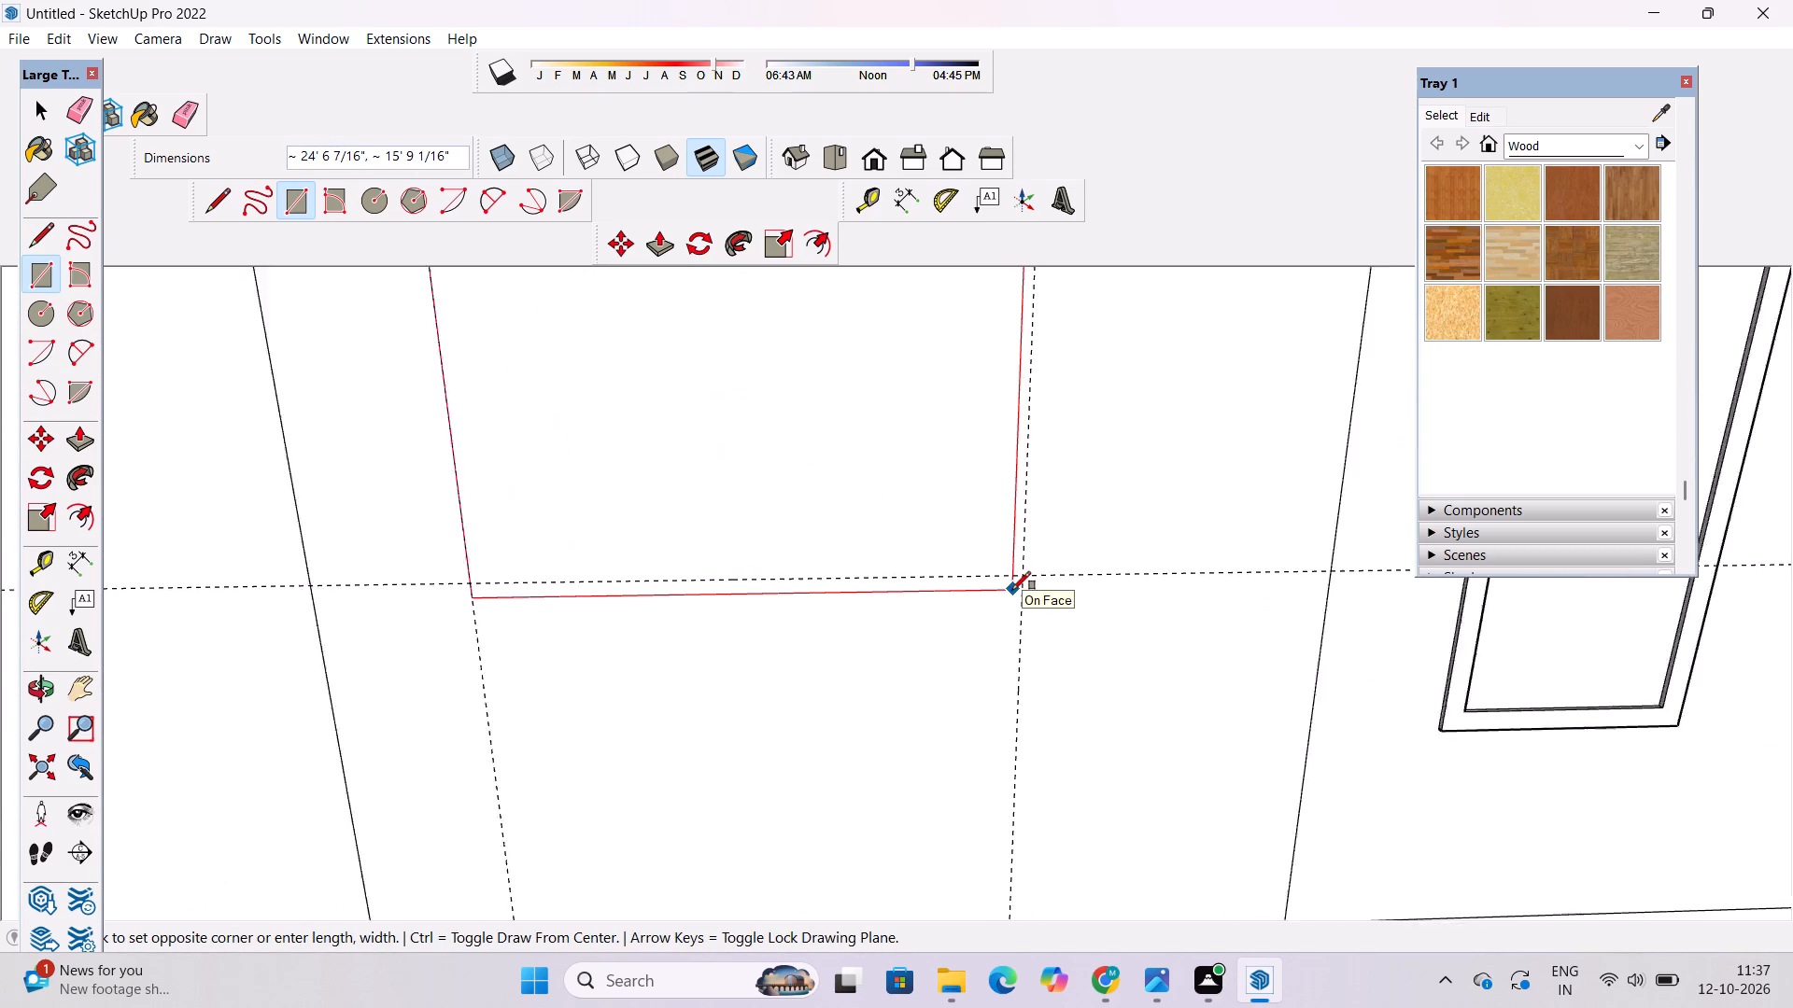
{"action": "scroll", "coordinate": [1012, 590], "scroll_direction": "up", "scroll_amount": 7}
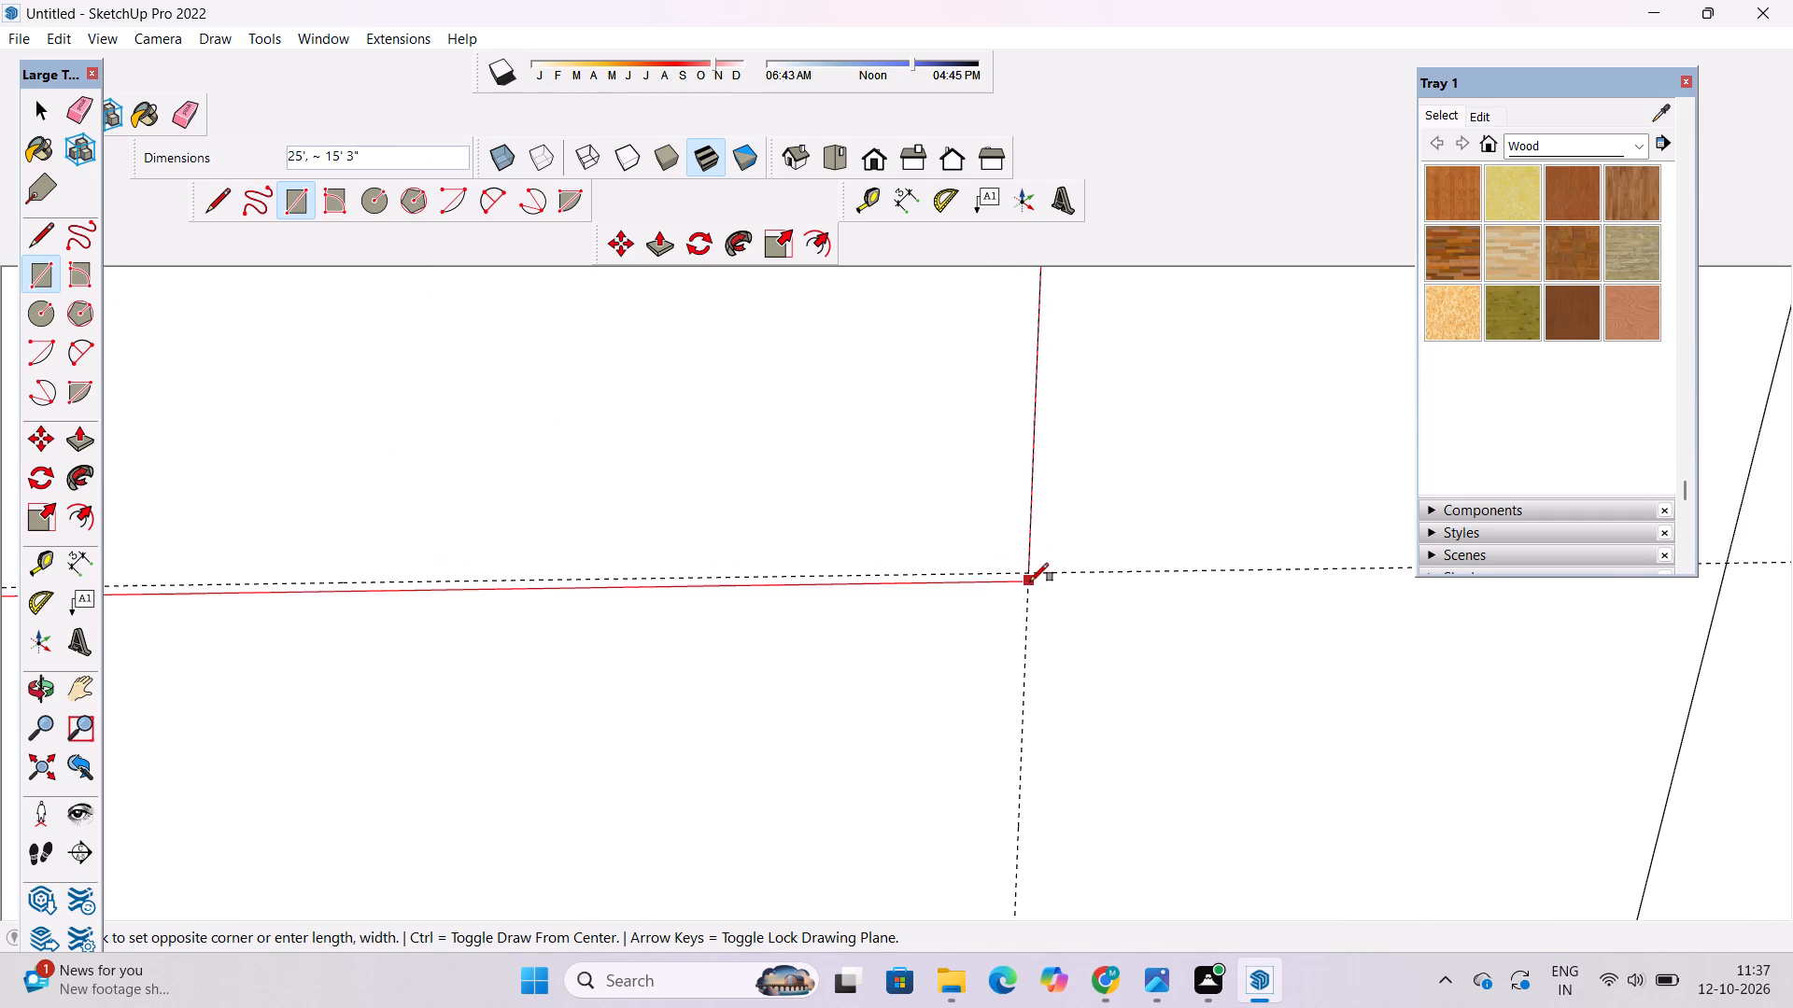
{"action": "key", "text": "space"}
Erase the lower of the two horizontal guides crossing the side wall's upper storey.
{"action": "key", "text": "o"}
{"action": "scroll", "coordinate": [955, 574], "scroll_direction": "down", "scroll_amount": 5}
{"action": "left_click_drag", "start_coordinate": [789, 665], "coordinate": [1071, 581]}
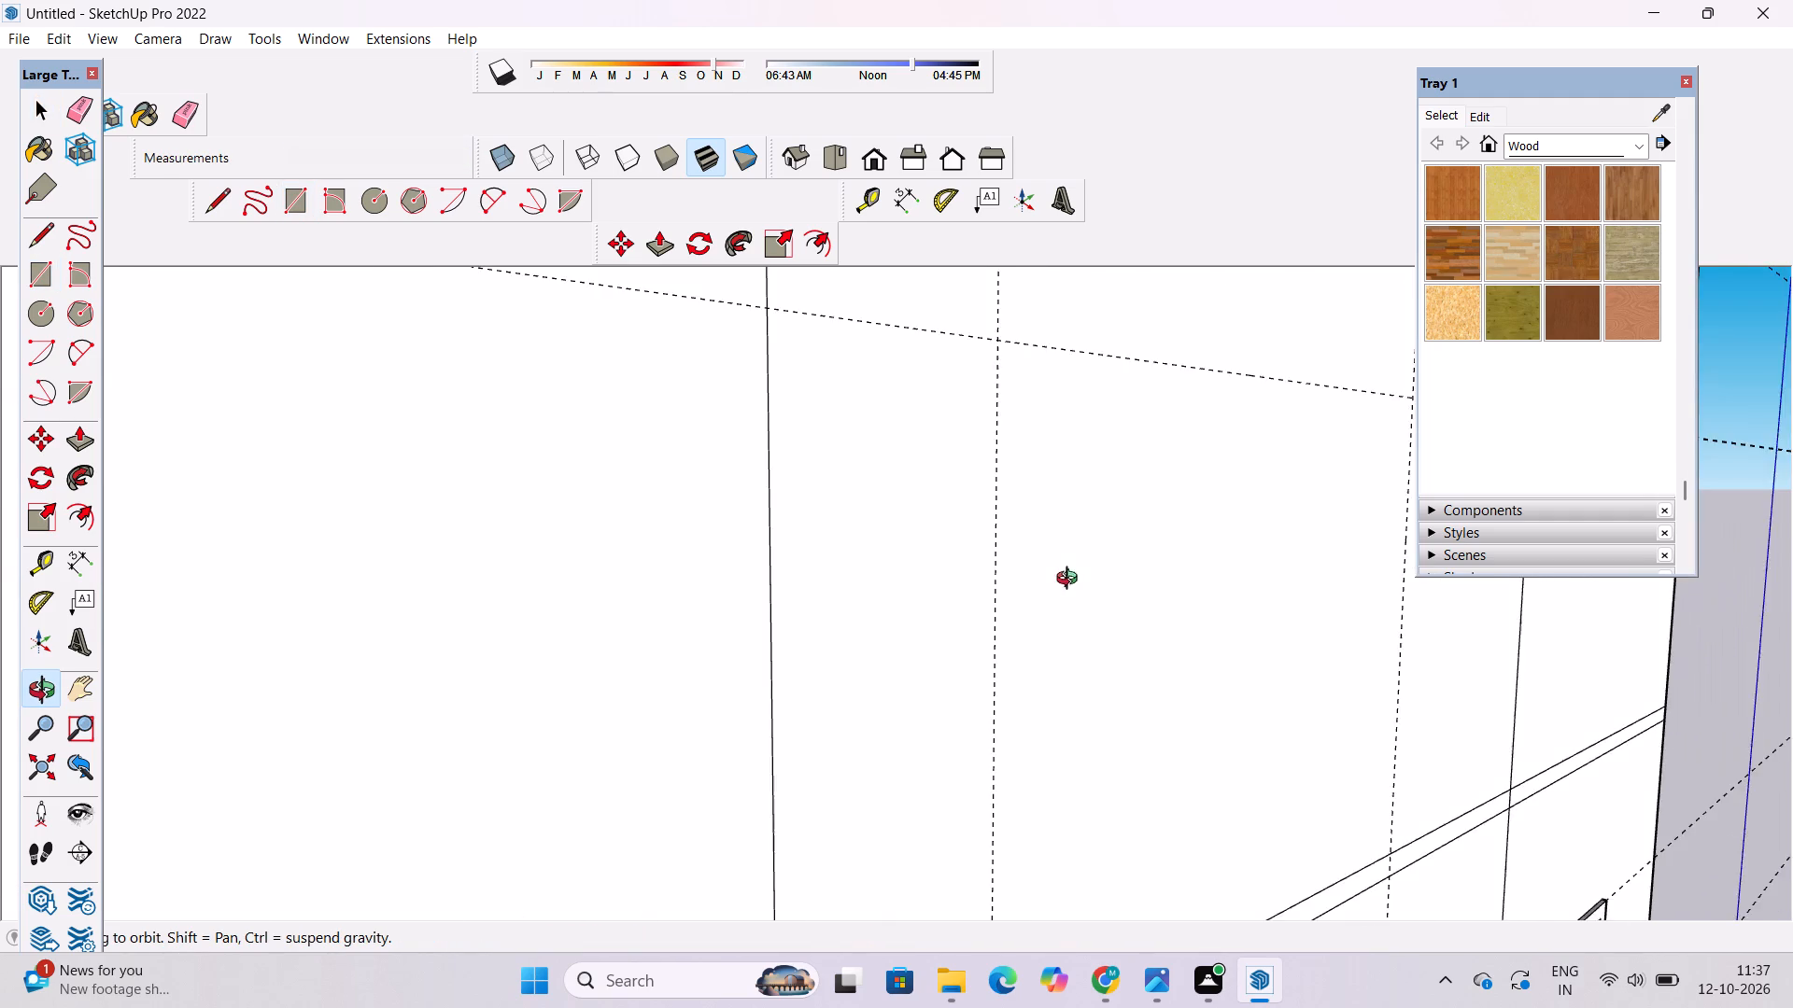
{"action": "scroll", "coordinate": [965, 573], "scroll_direction": "down", "scroll_amount": 5}
{"action": "left_click_drag", "start_coordinate": [977, 566], "coordinate": [773, 622], "text": "shift"}
{"action": "left_click_drag", "start_coordinate": [816, 609], "coordinate": [953, 743]}
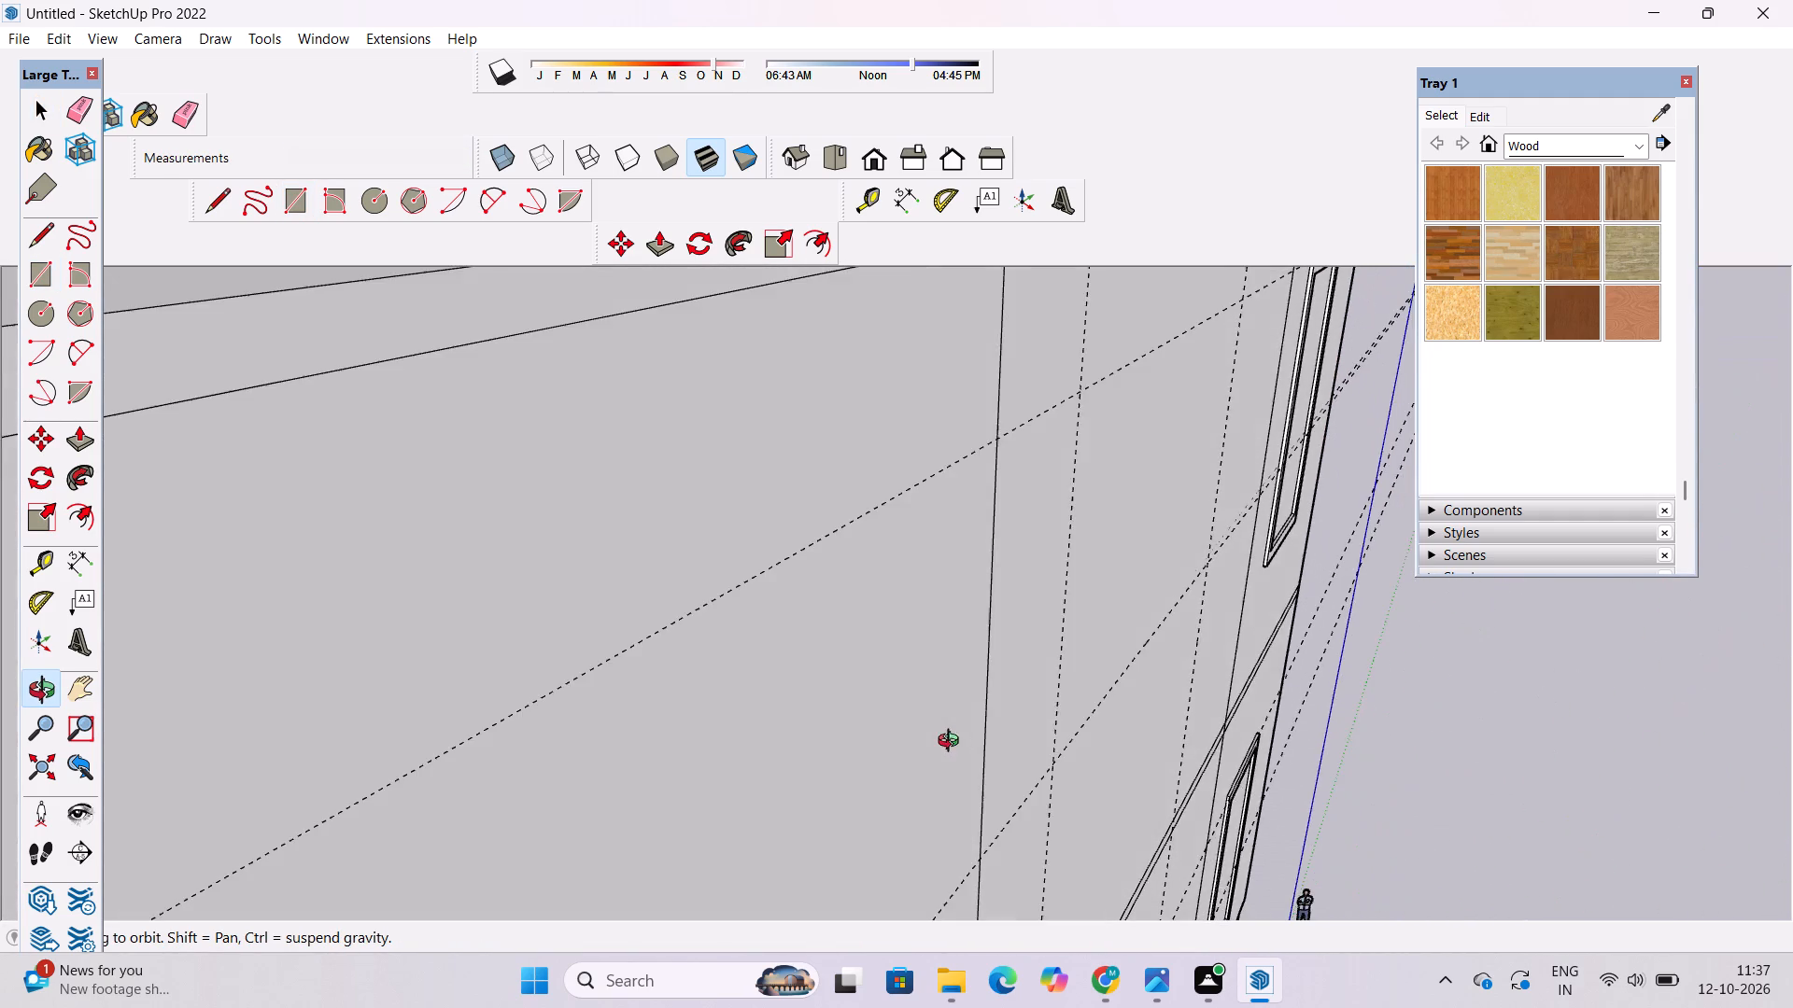
{"action": "left_click_drag", "start_coordinate": [953, 743], "coordinate": [933, 737]}
{"action": "key", "text": "e"}
{"action": "left_click", "coordinate": [1098, 661]}
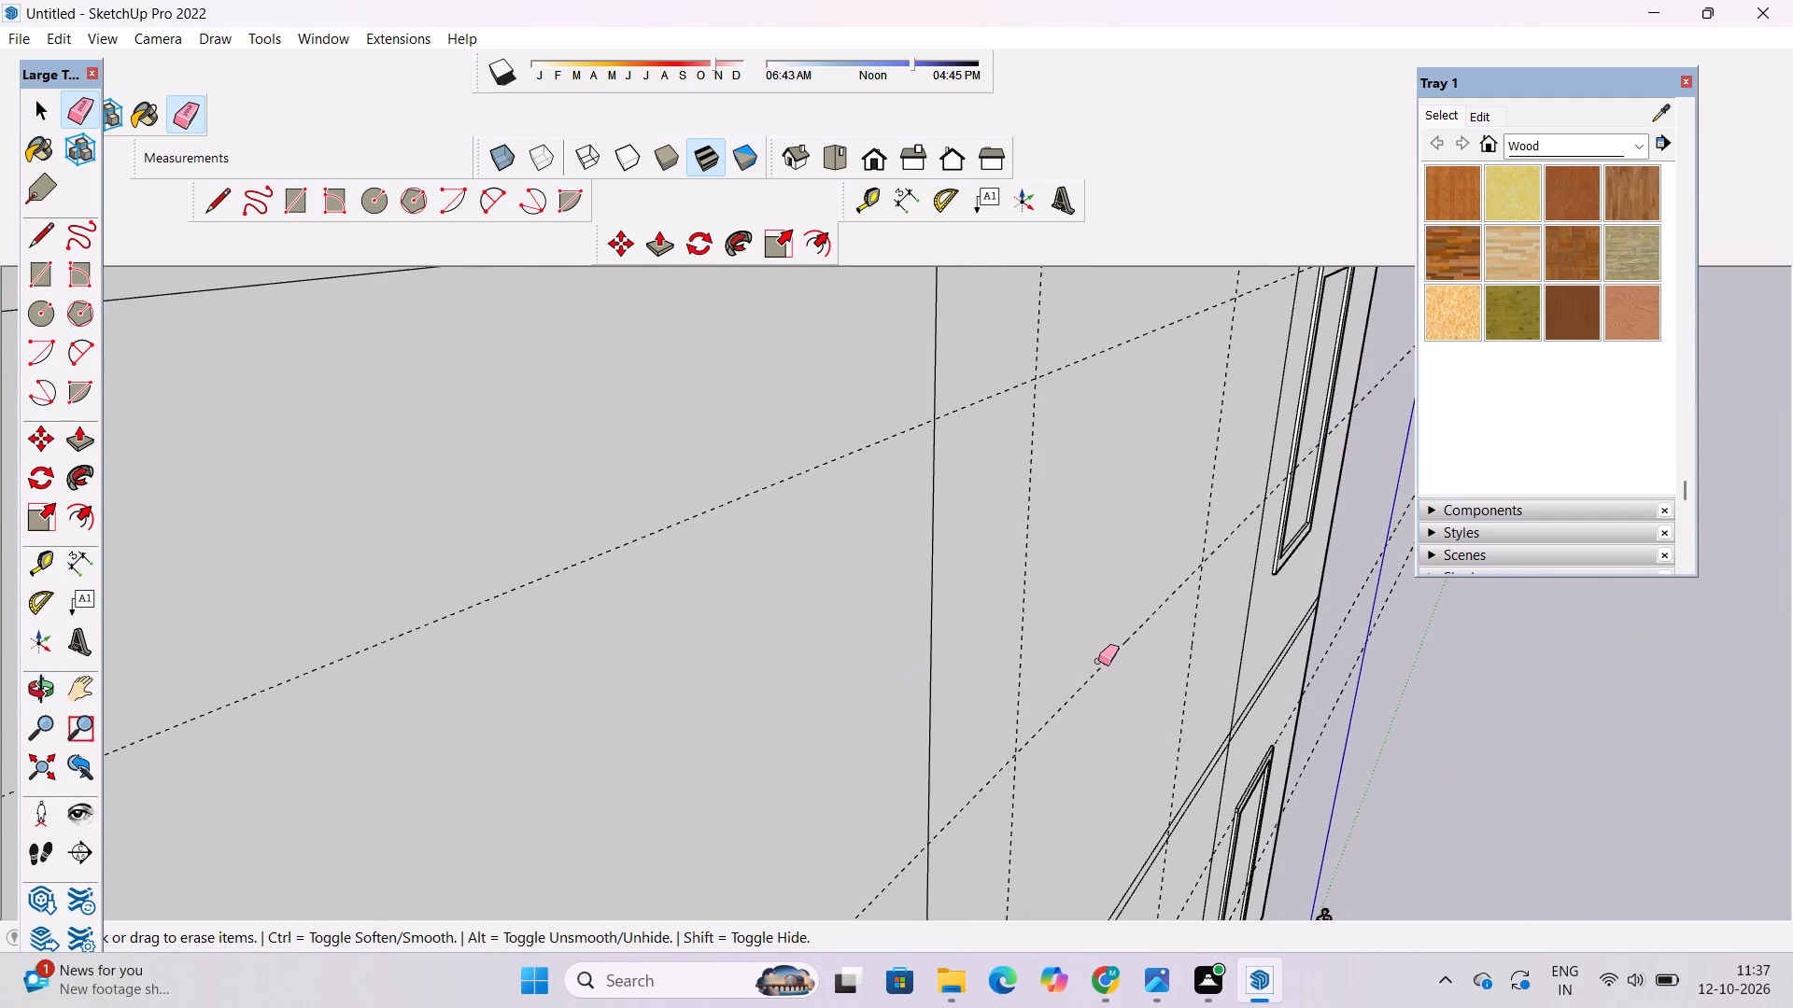
{"action": "left_click_drag", "start_coordinate": [1098, 664], "coordinate": [1101, 677]}
Place a horizontal guide 15' below the guide running along the upper window's top edge on the side wall.
{"action": "scroll", "coordinate": [699, 684], "scroll_direction": "down", "scroll_amount": 5}
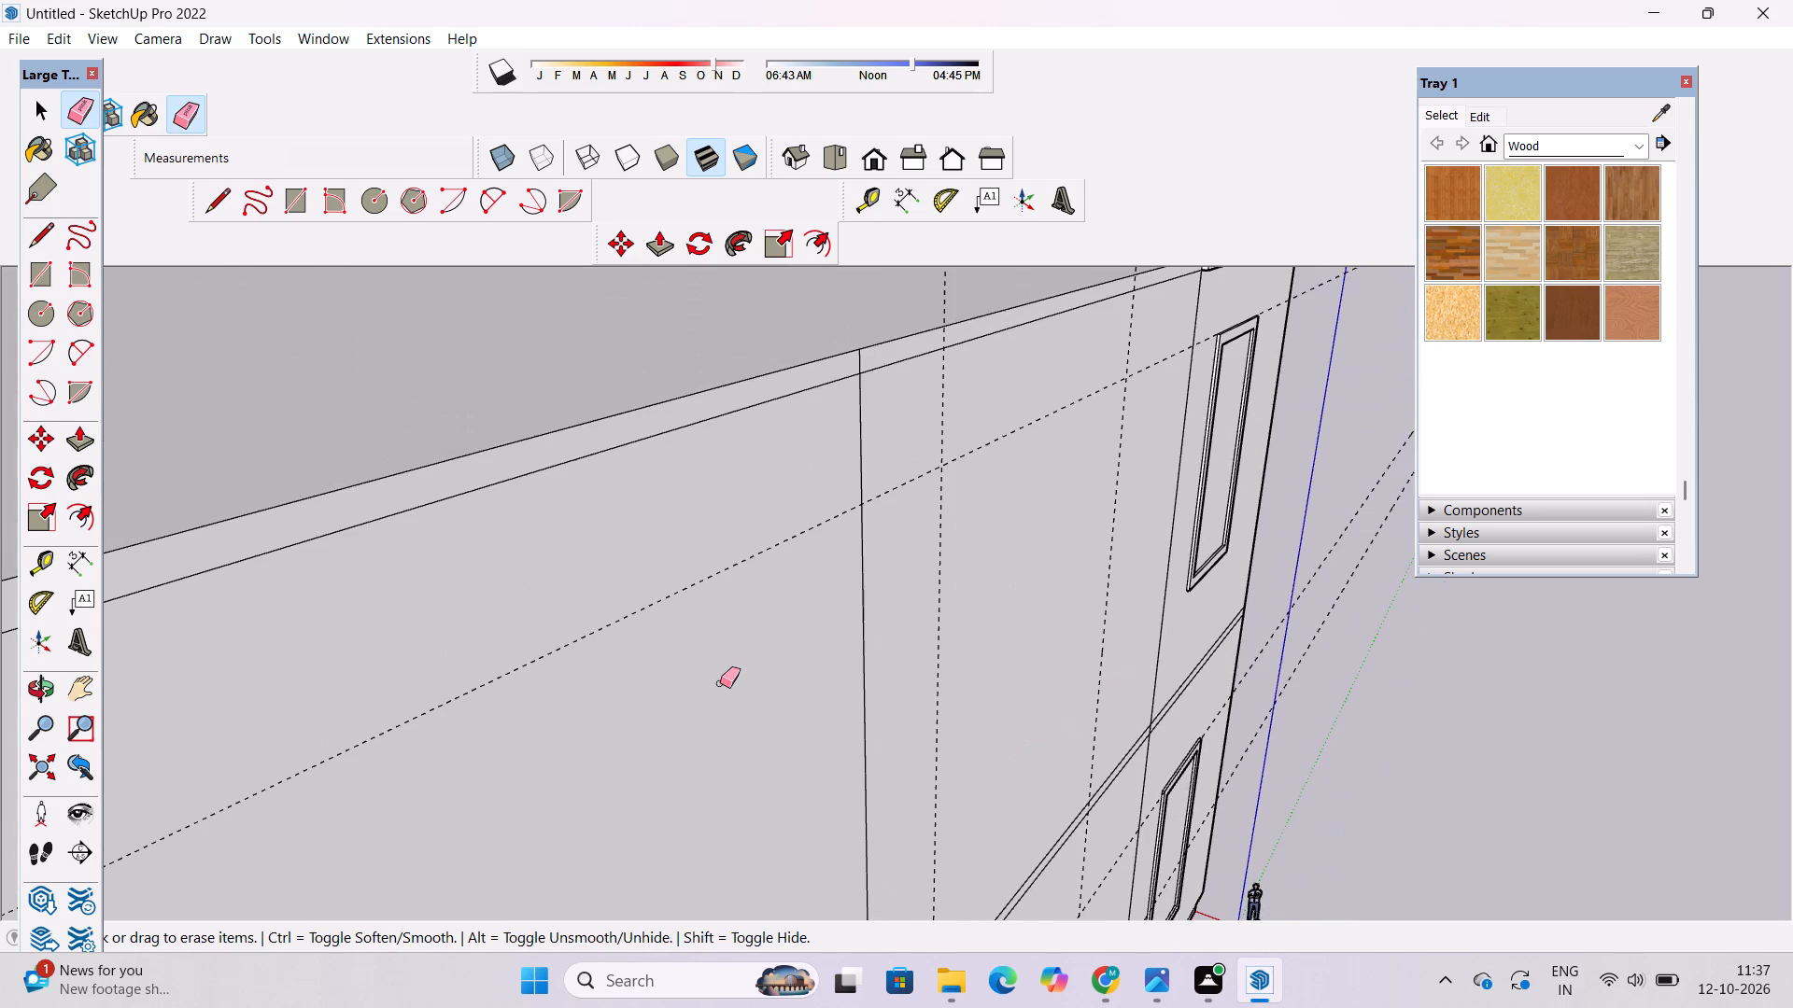
{"action": "key", "text": "t"}
{"action": "left_click", "coordinate": [1044, 418]}
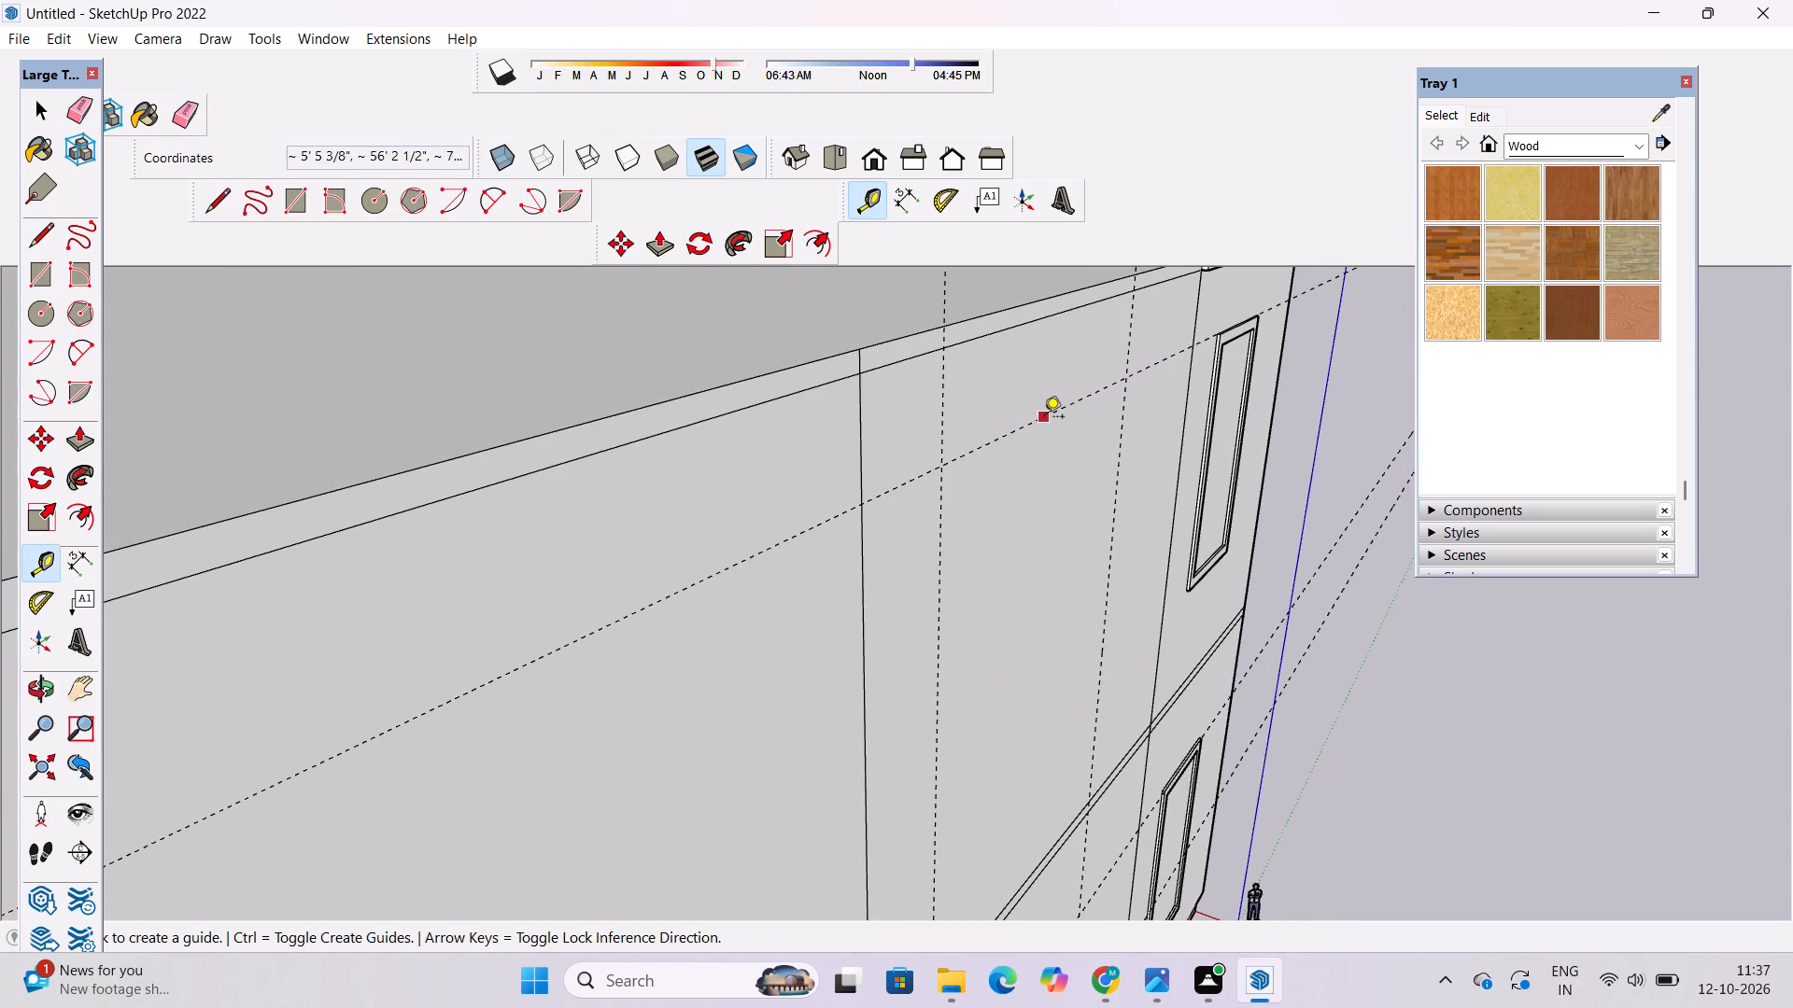
{"action": "scroll", "coordinate": [1004, 568], "scroll_direction": "up", "scroll_amount": 3}
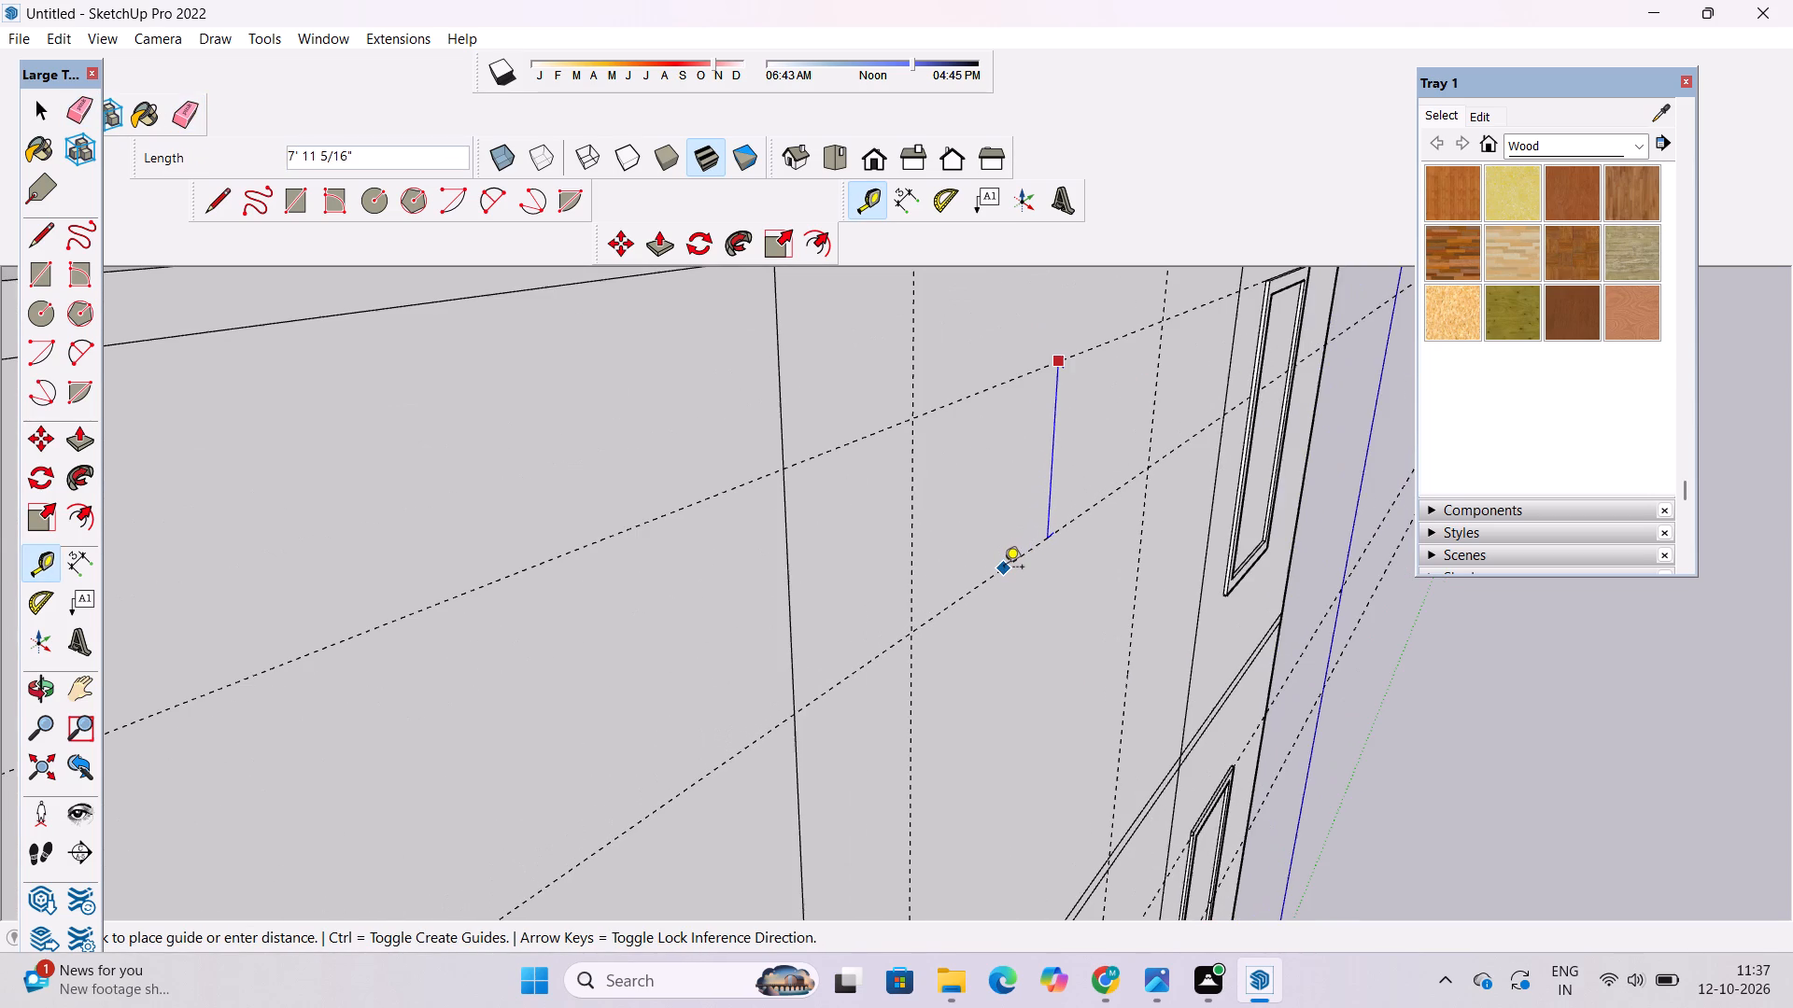
{"action": "type", "text": "15'"}
{"action": "key", "text": "Return"}
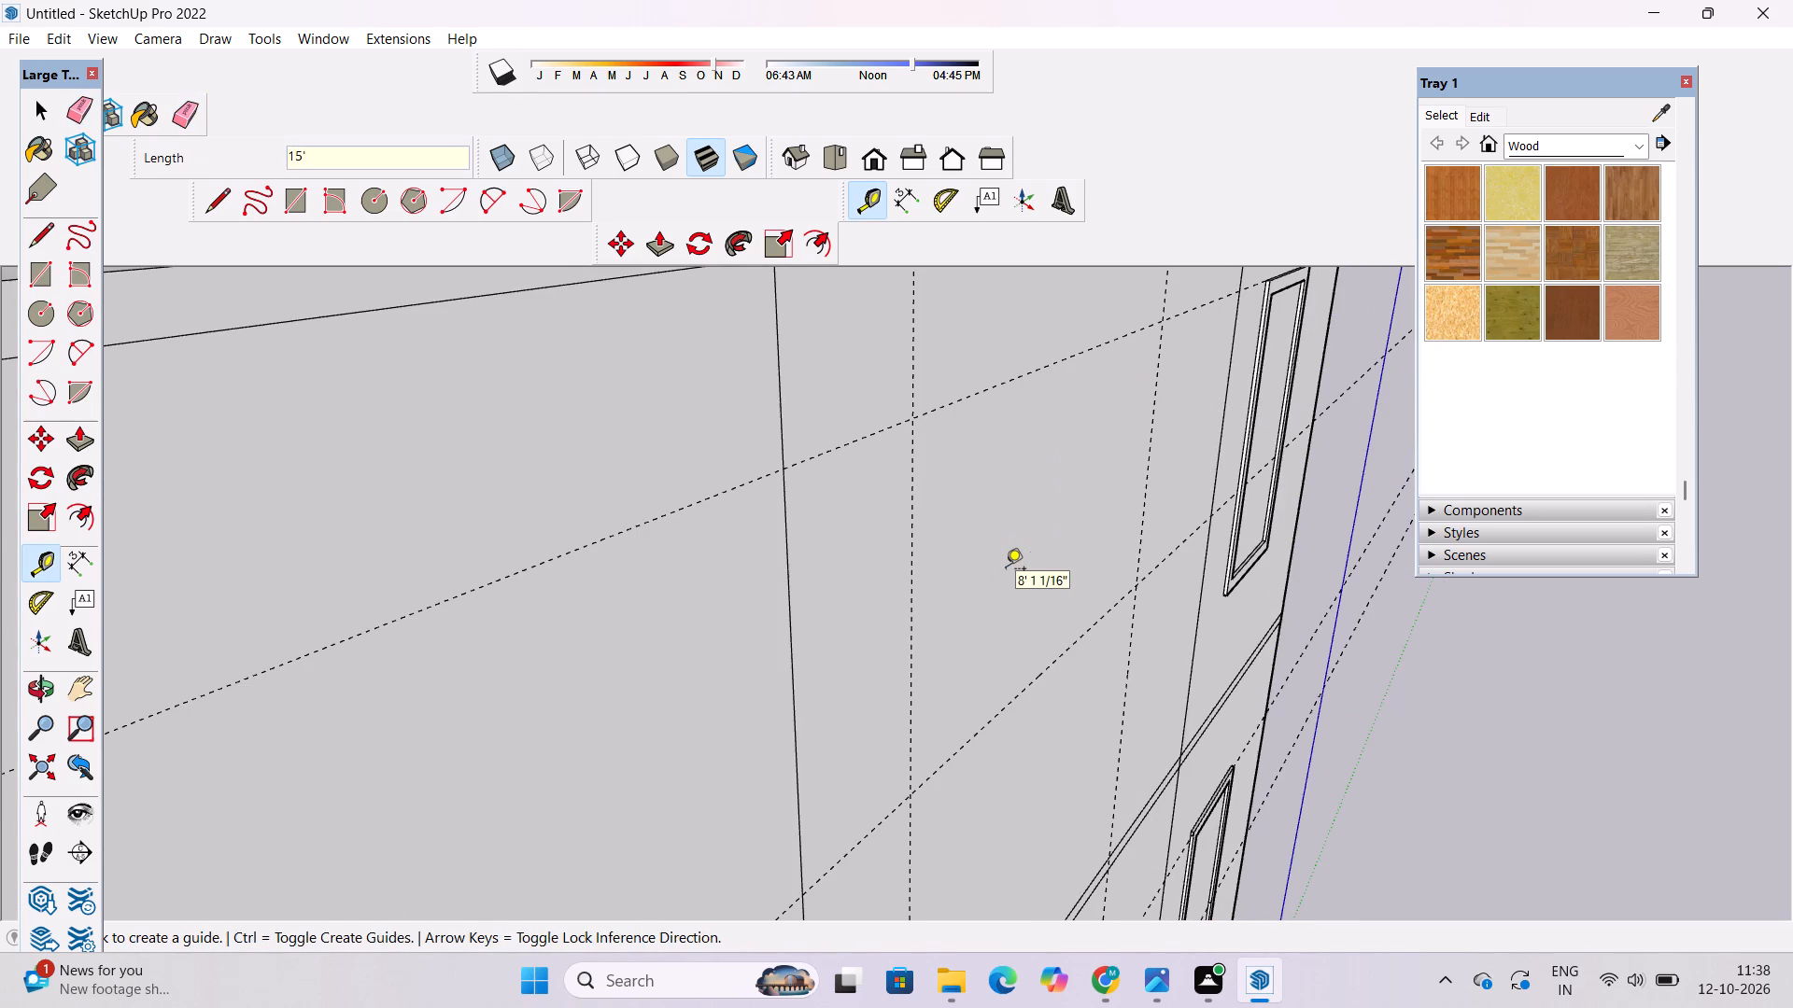
Examine the guide layout for the upper-storey opening on the side wall beside the upper window.
{"action": "key", "text": "space"}
{"action": "left_click_drag", "start_coordinate": [749, 693], "coordinate": [804, 712]}
{"action": "key", "text": "o"}
{"action": "scroll", "coordinate": [861, 597], "scroll_direction": "down", "scroll_amount": 5}
{"action": "left_click_drag", "start_coordinate": [841, 614], "coordinate": [932, 705]}
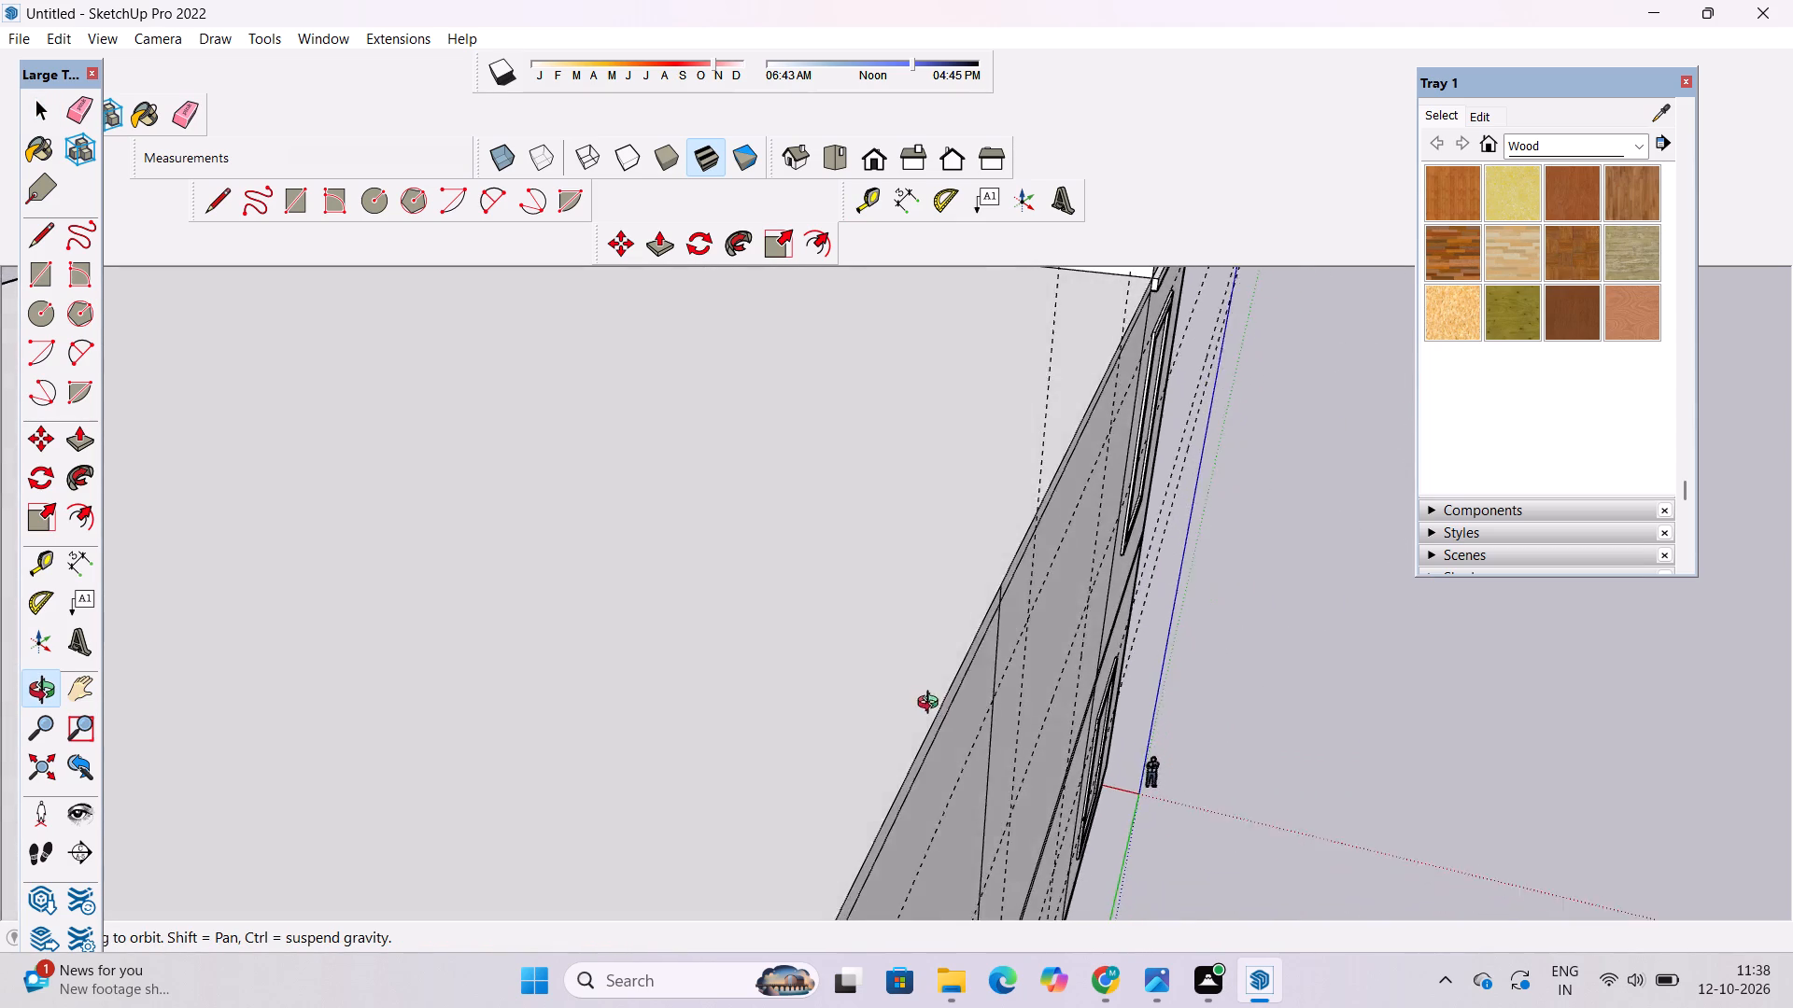
{"action": "left_click_drag", "start_coordinate": [932, 705], "coordinate": [50, 776]}
{"action": "scroll", "coordinate": [840, 630], "scroll_direction": "up", "scroll_amount": 15}
{"action": "left_click_drag", "start_coordinate": [687, 629], "coordinate": [728, 617]}
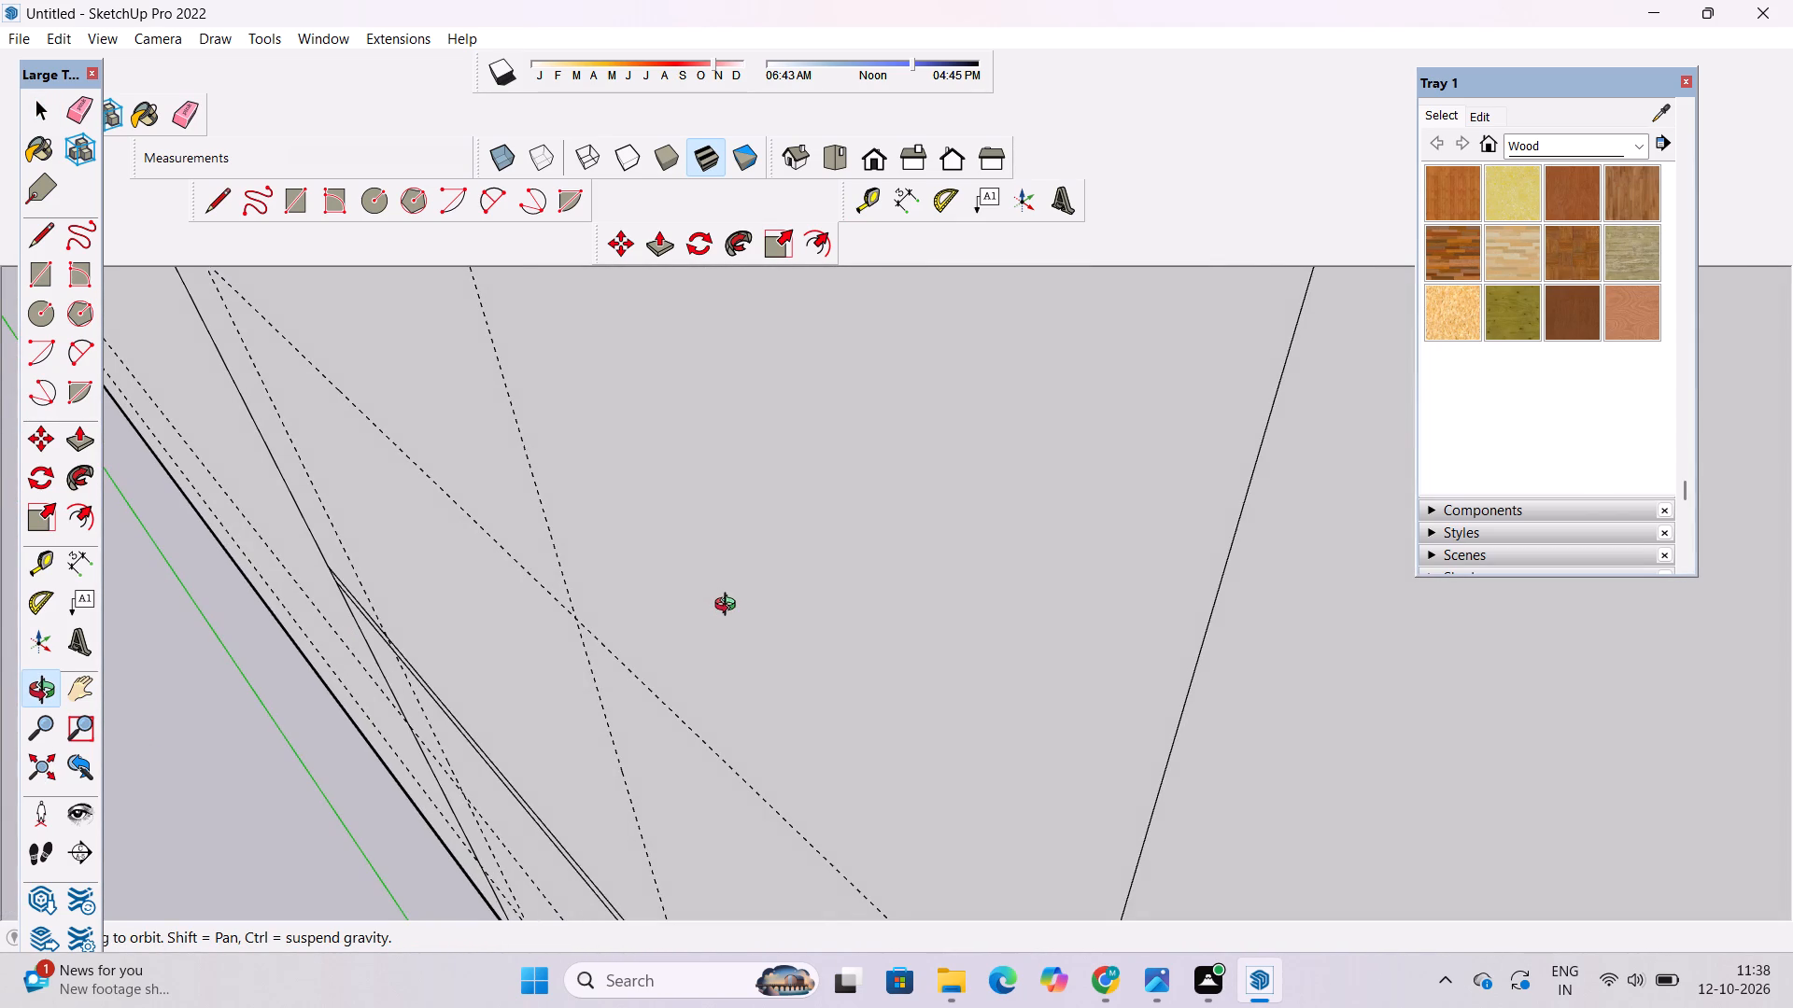
{"action": "scroll", "coordinate": [730, 605], "scroll_direction": "down", "scroll_amount": 9}
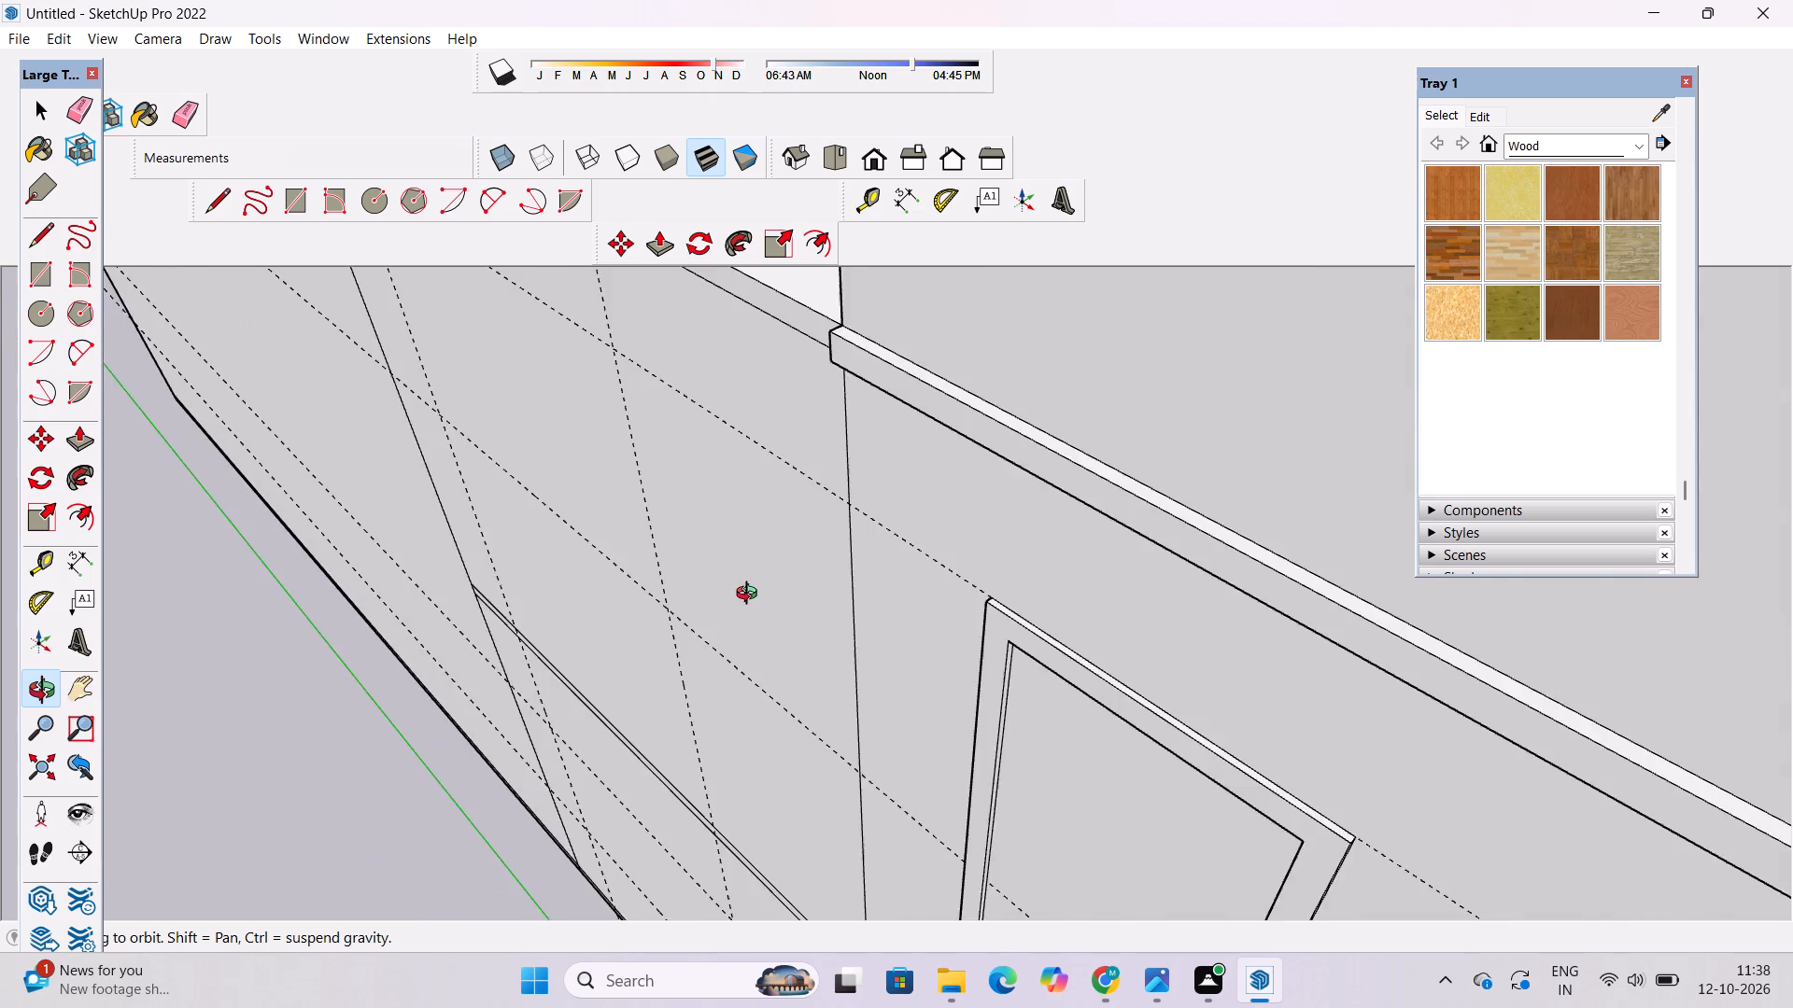
{"action": "scroll", "coordinate": [751, 595], "scroll_direction": "down", "scroll_amount": 7}
{"action": "left_click_drag", "start_coordinate": [691, 631], "coordinate": [973, 552]}
{"action": "scroll", "coordinate": [907, 558], "scroll_direction": "down", "scroll_amount": 4}
{"action": "left_click_drag", "start_coordinate": [741, 598], "coordinate": [882, 609], "text": "shift"}
{"action": "left_click_drag", "start_coordinate": [850, 610], "coordinate": [888, 562]}
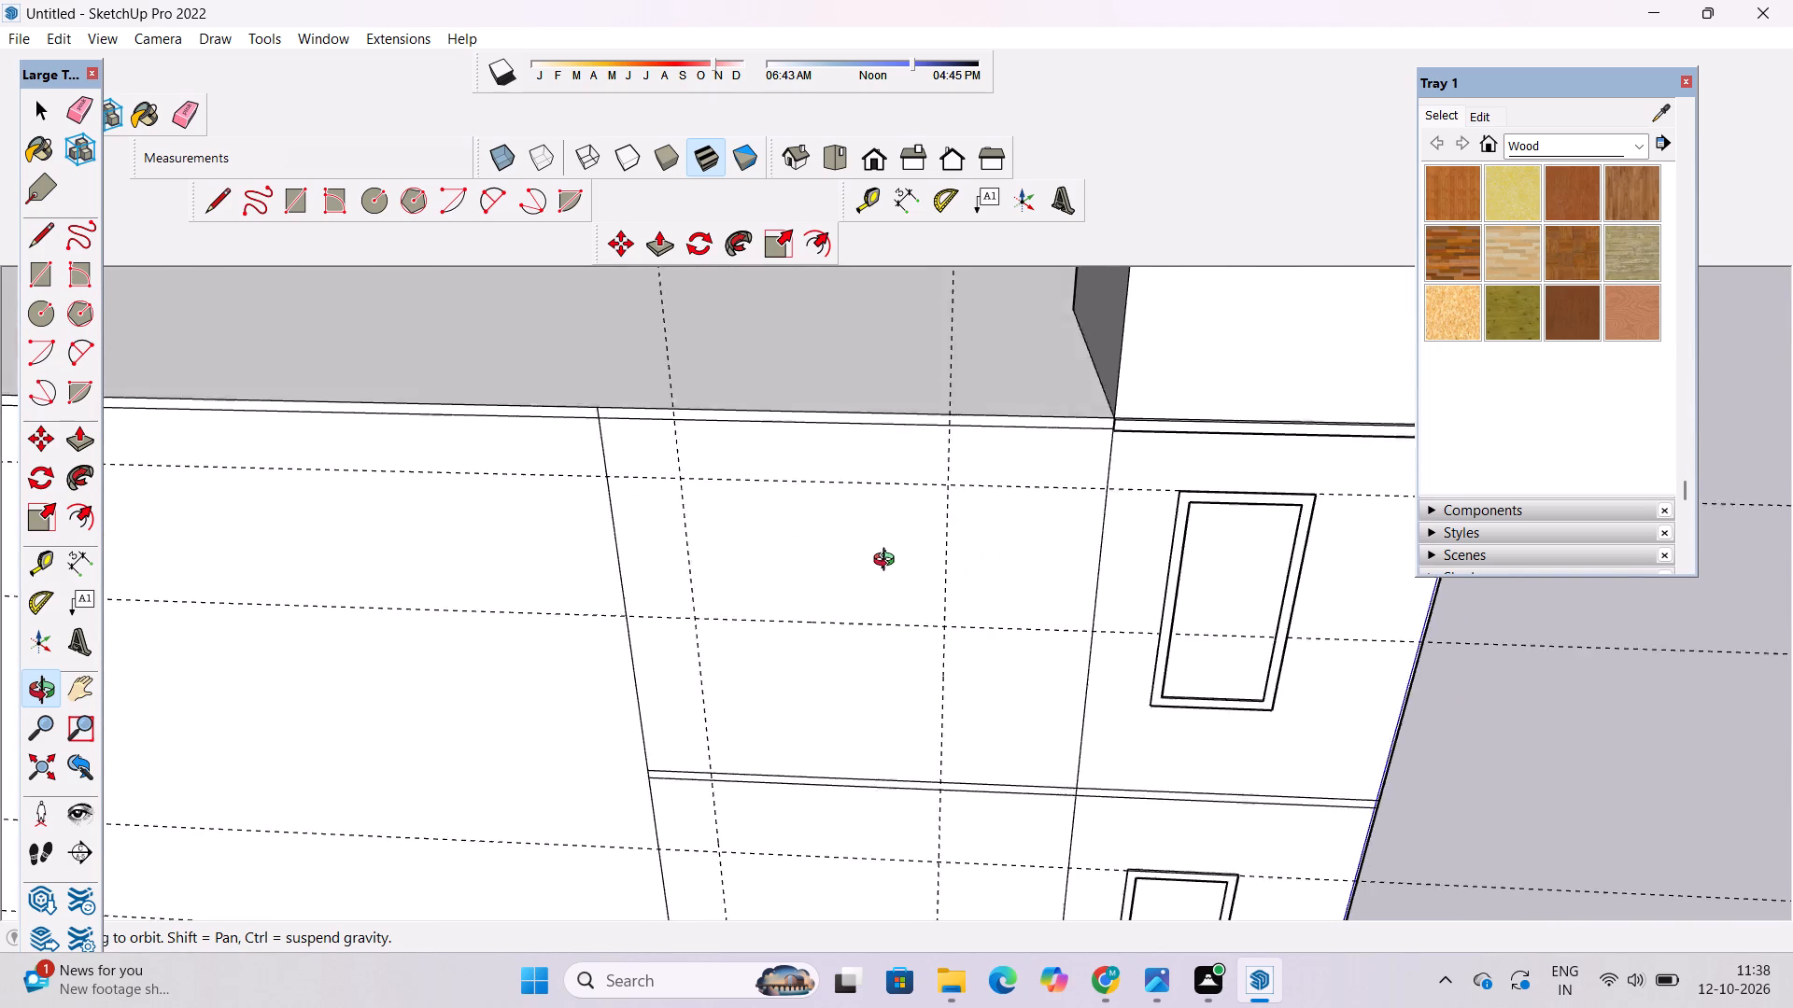
{"action": "left_click_drag", "start_coordinate": [888, 562], "coordinate": [889, 562]}
{"action": "key", "text": "r"}
{"action": "scroll", "coordinate": [711, 495], "scroll_direction": "down", "scroll_amount": 5}
{"action": "scroll", "coordinate": [710, 504], "scroll_direction": "up", "scroll_amount": 3}
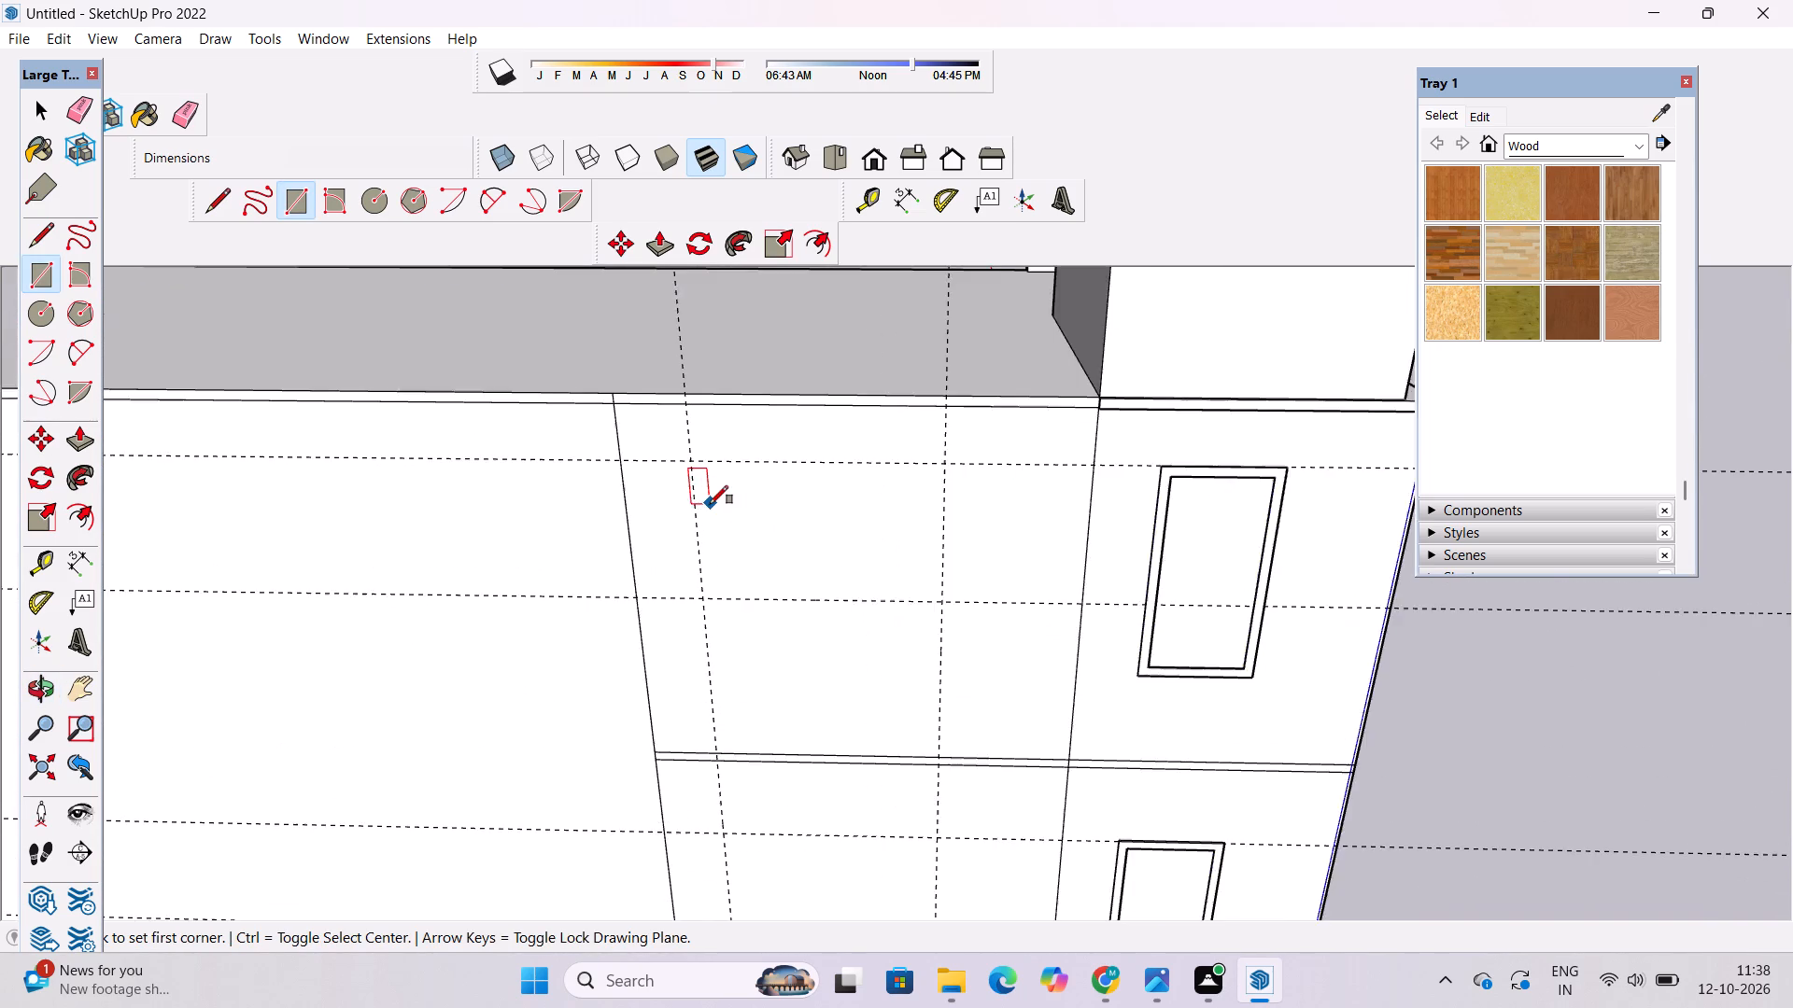
{"action": "scroll", "coordinate": [710, 504], "scroll_direction": "up", "scroll_amount": 5}
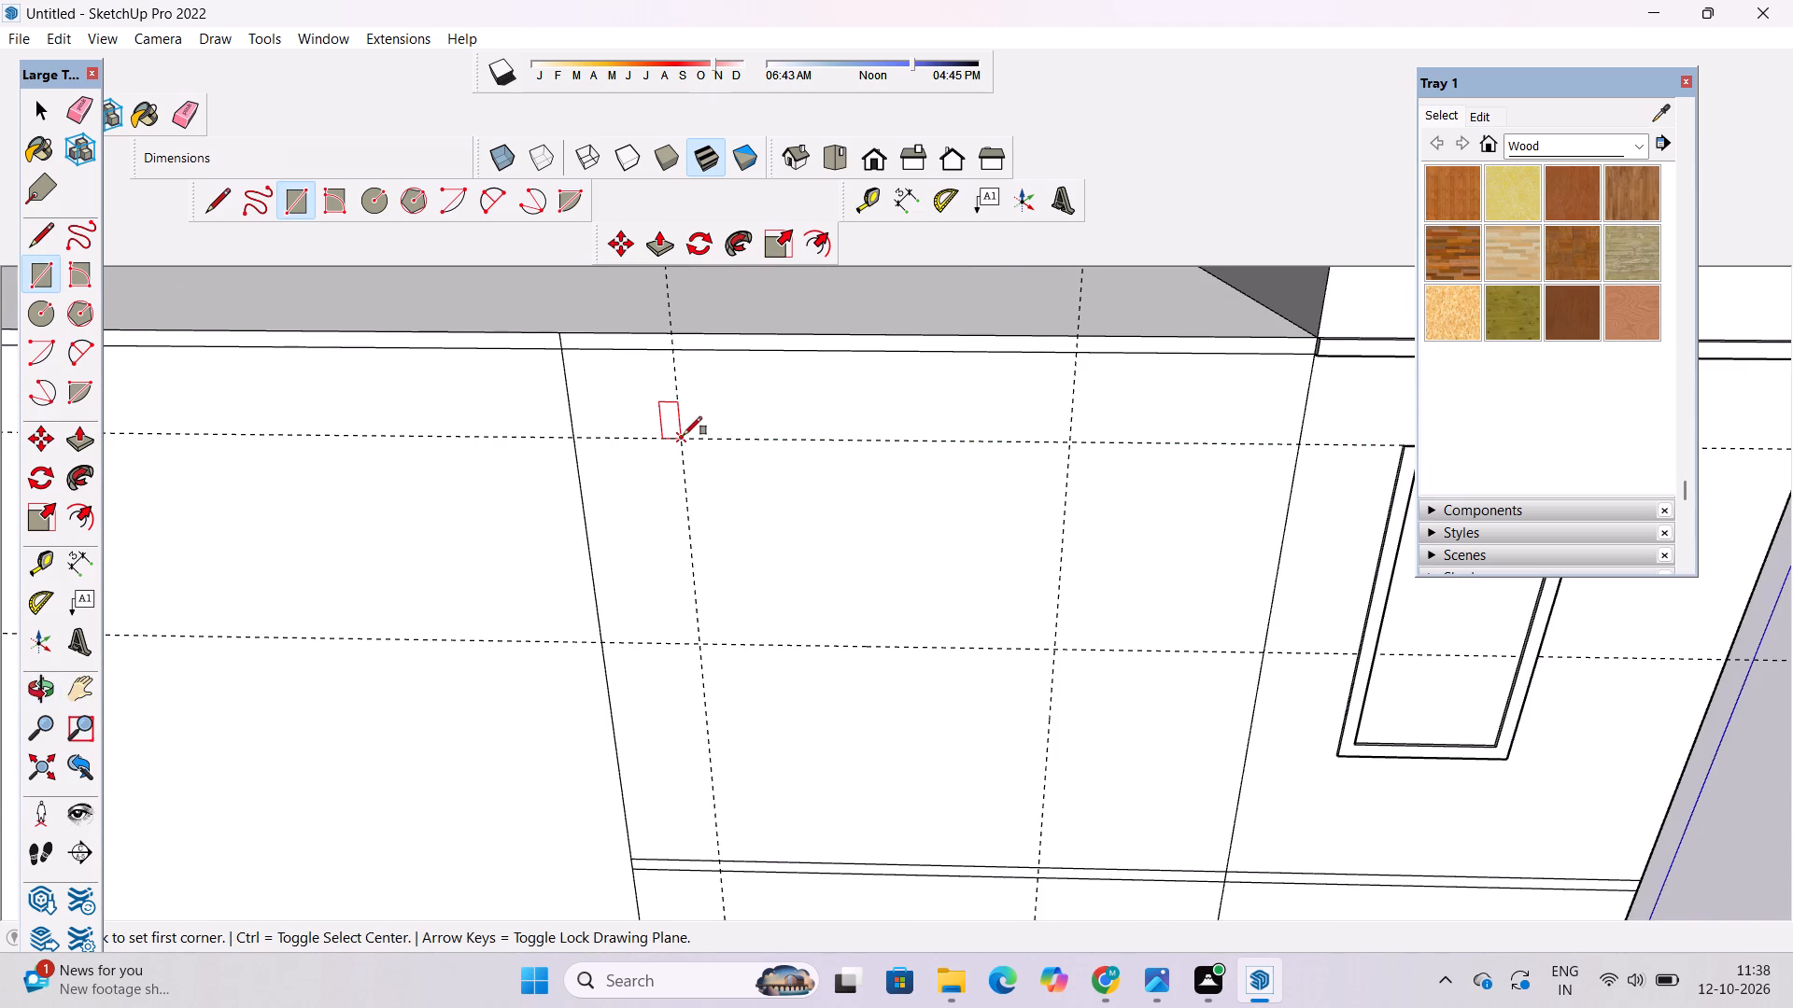
{"action": "key", "text": "space"}
Place a vertical guide 4' towards the windows from the vertical guide farthest from them on the side wall.
{"action": "type", "text": "t"}
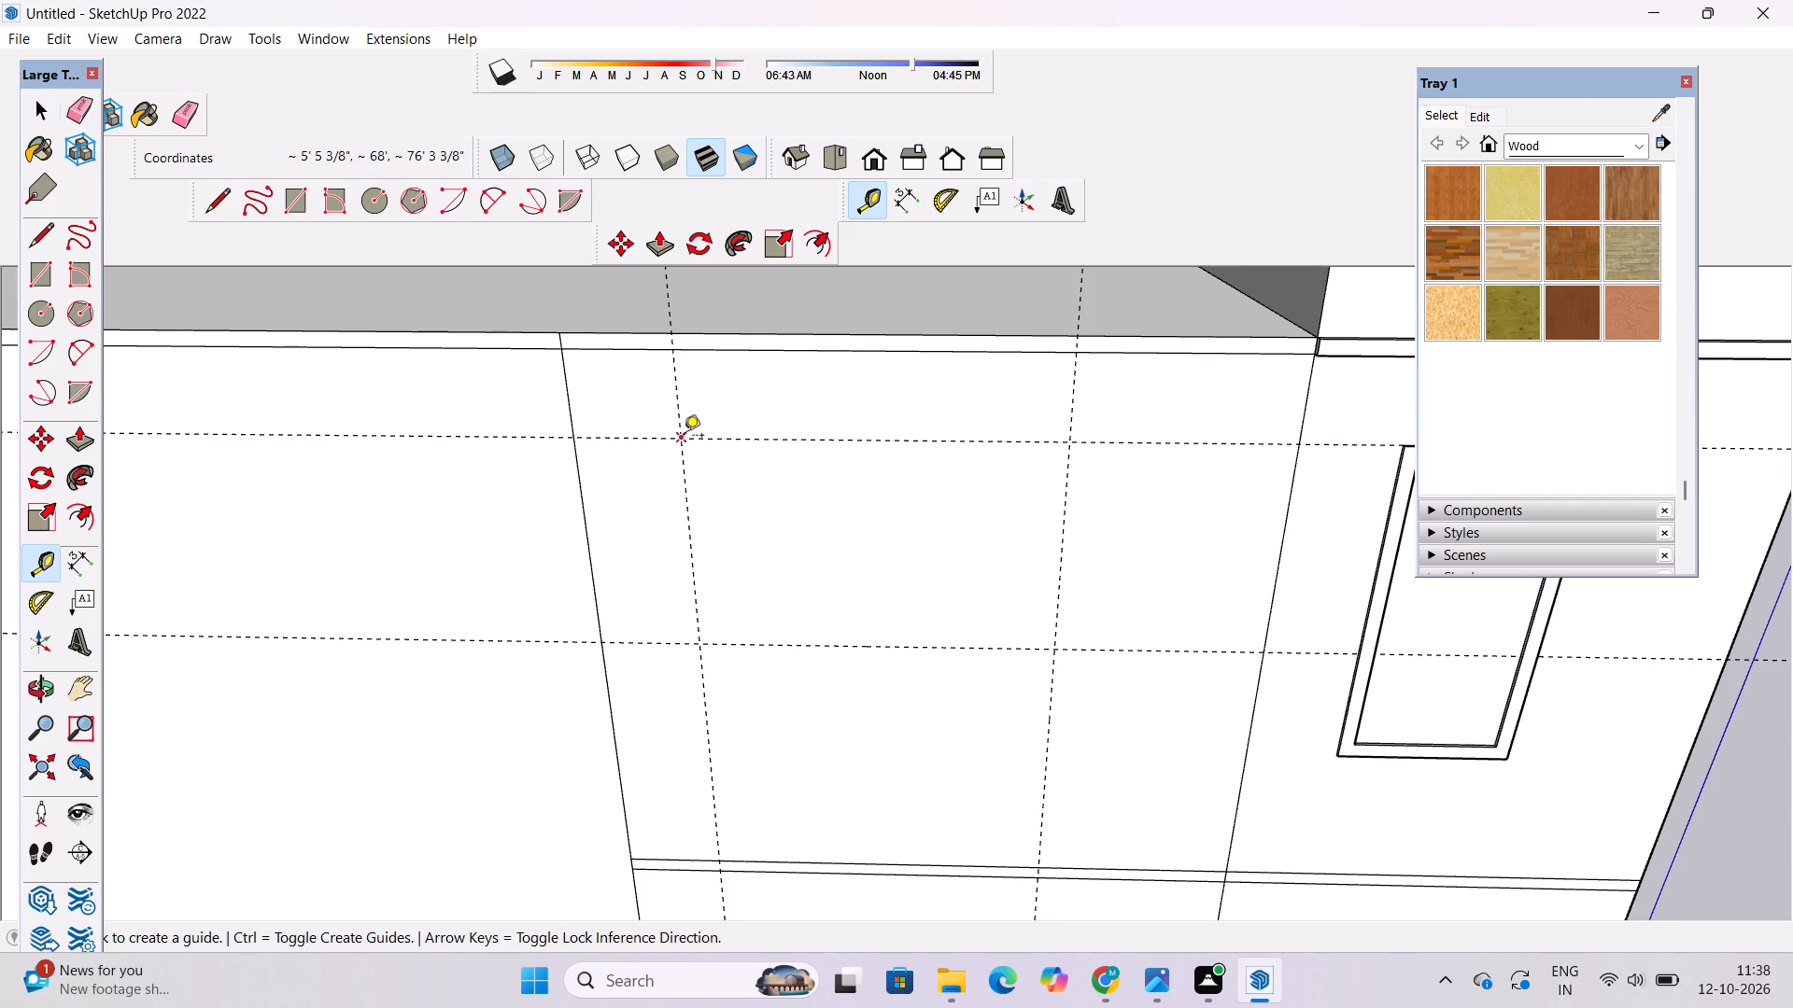
{"action": "left_click", "coordinate": [684, 535]}
{"action": "scroll", "coordinate": [757, 522], "scroll_direction": "down", "scroll_amount": 1}
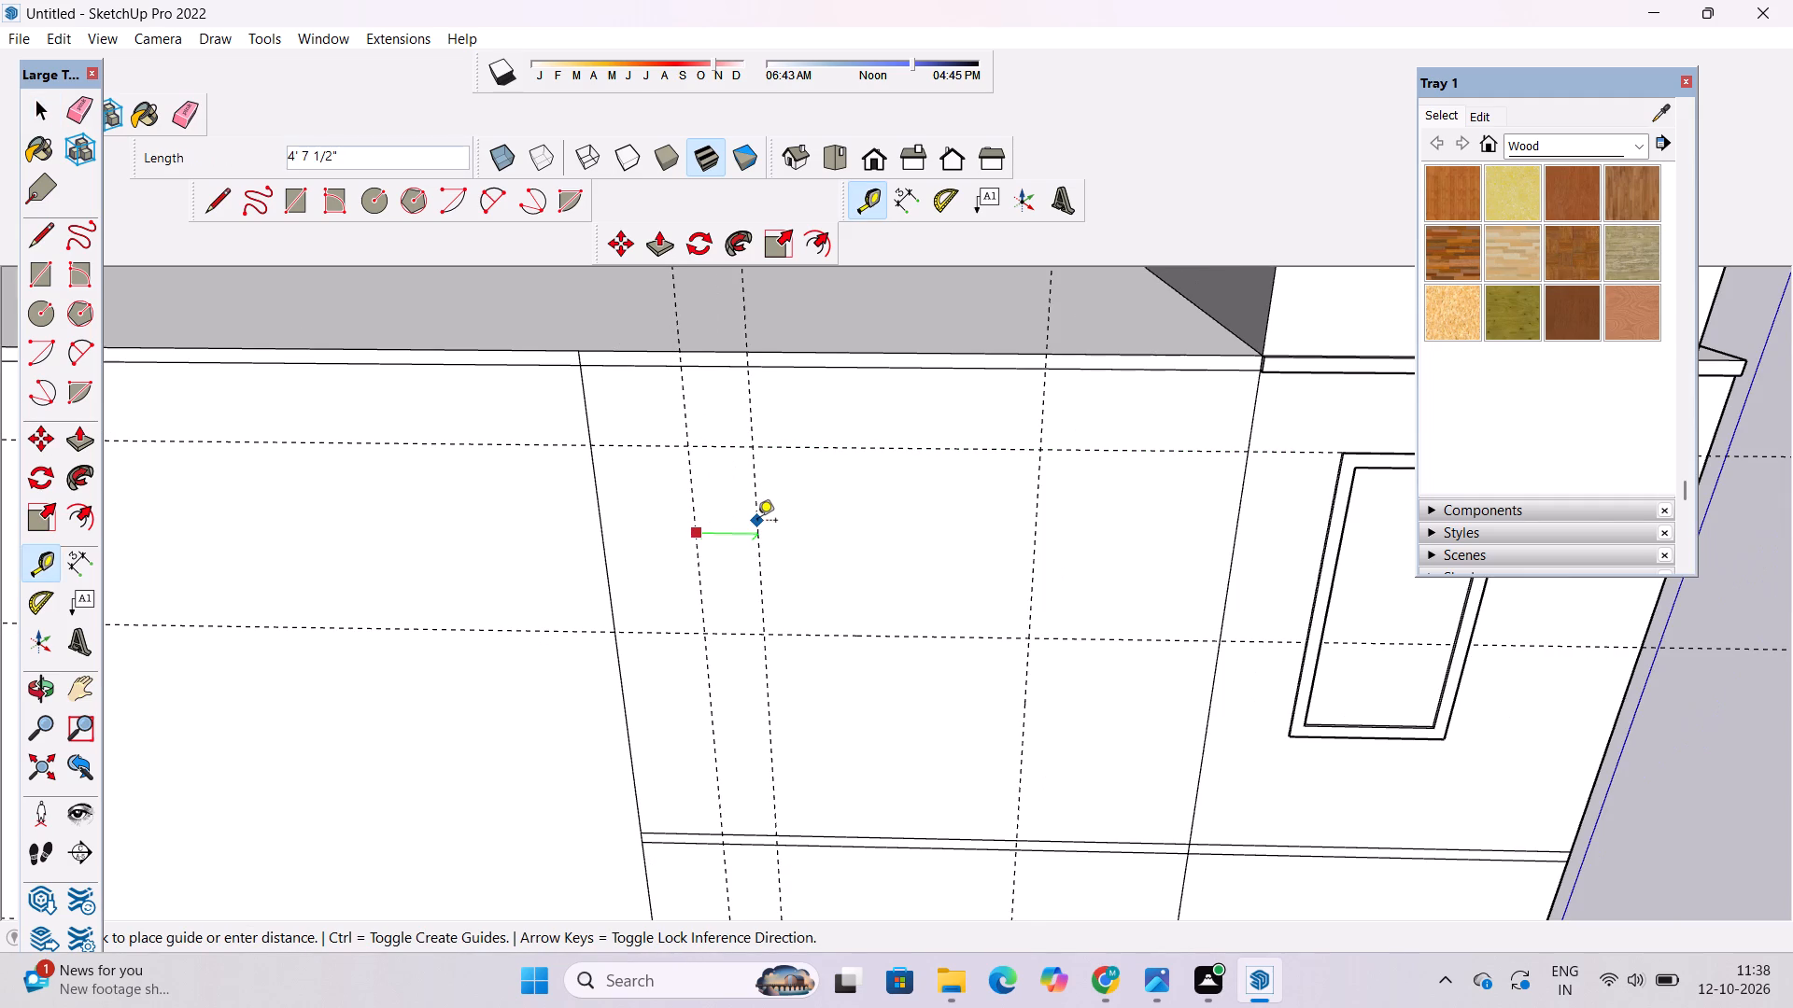
{"action": "scroll", "coordinate": [753, 516], "scroll_direction": "down", "scroll_amount": 1}
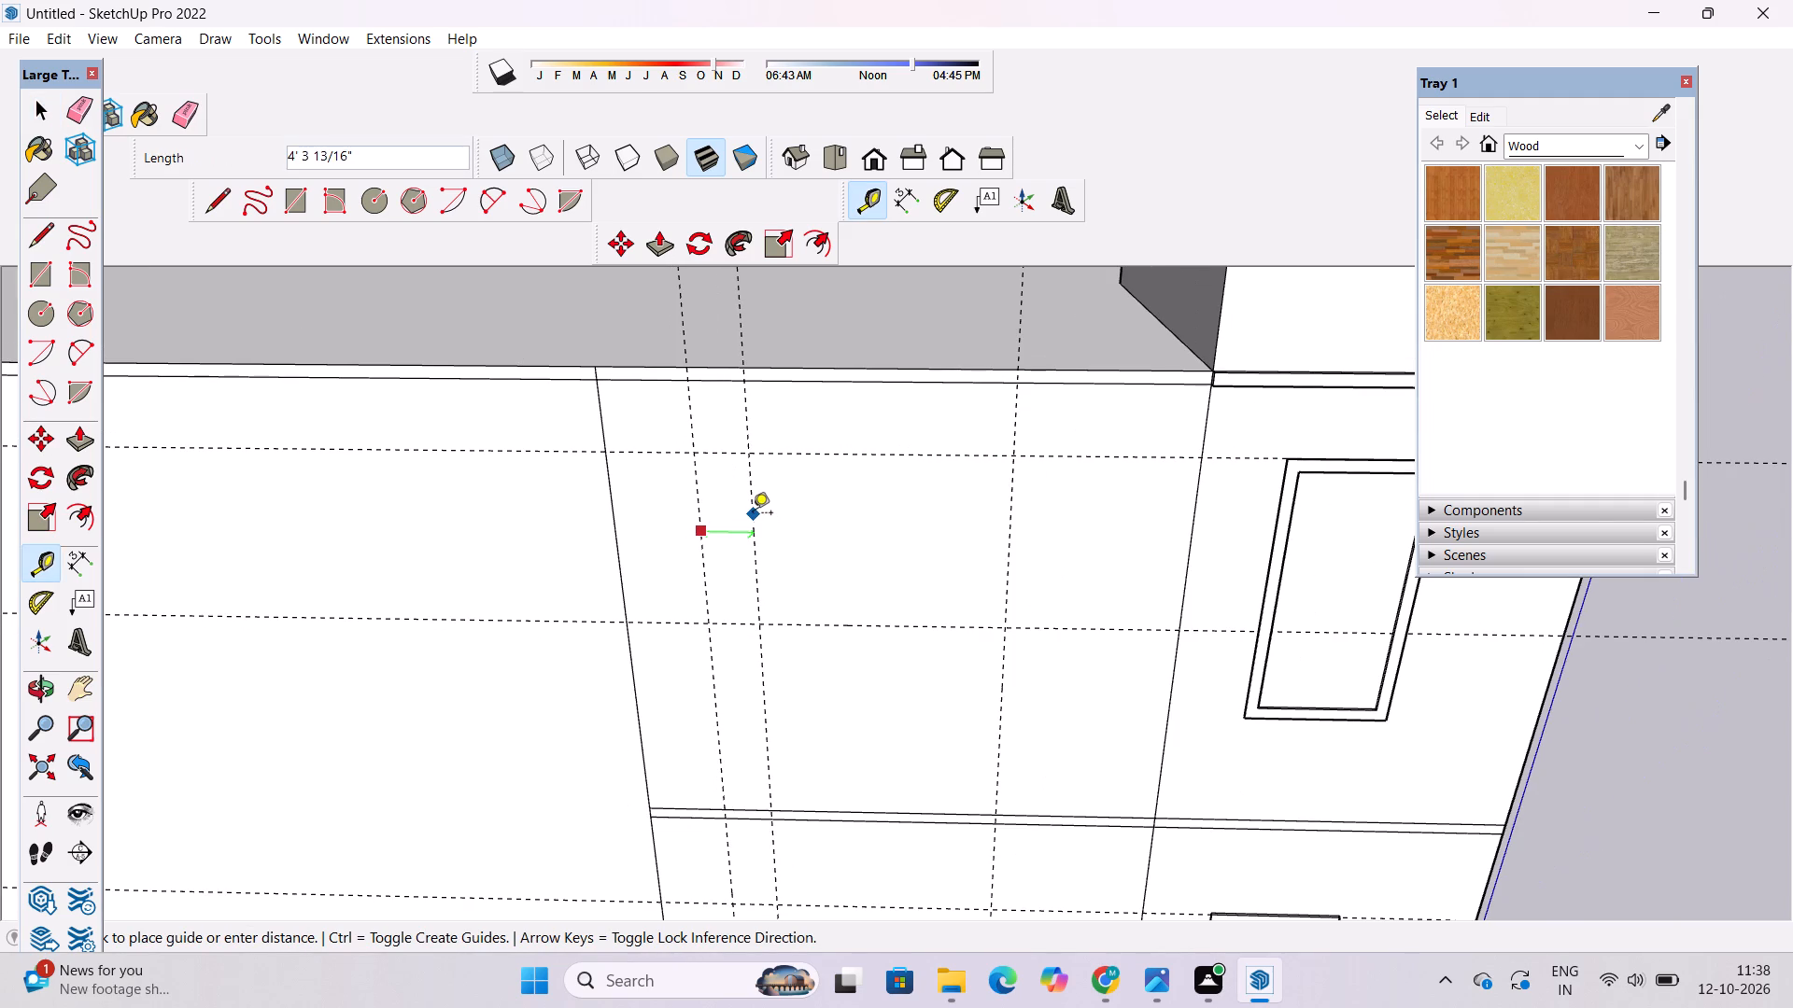
{"action": "type", "text": "4'"}
{"action": "key", "text": "Return"}
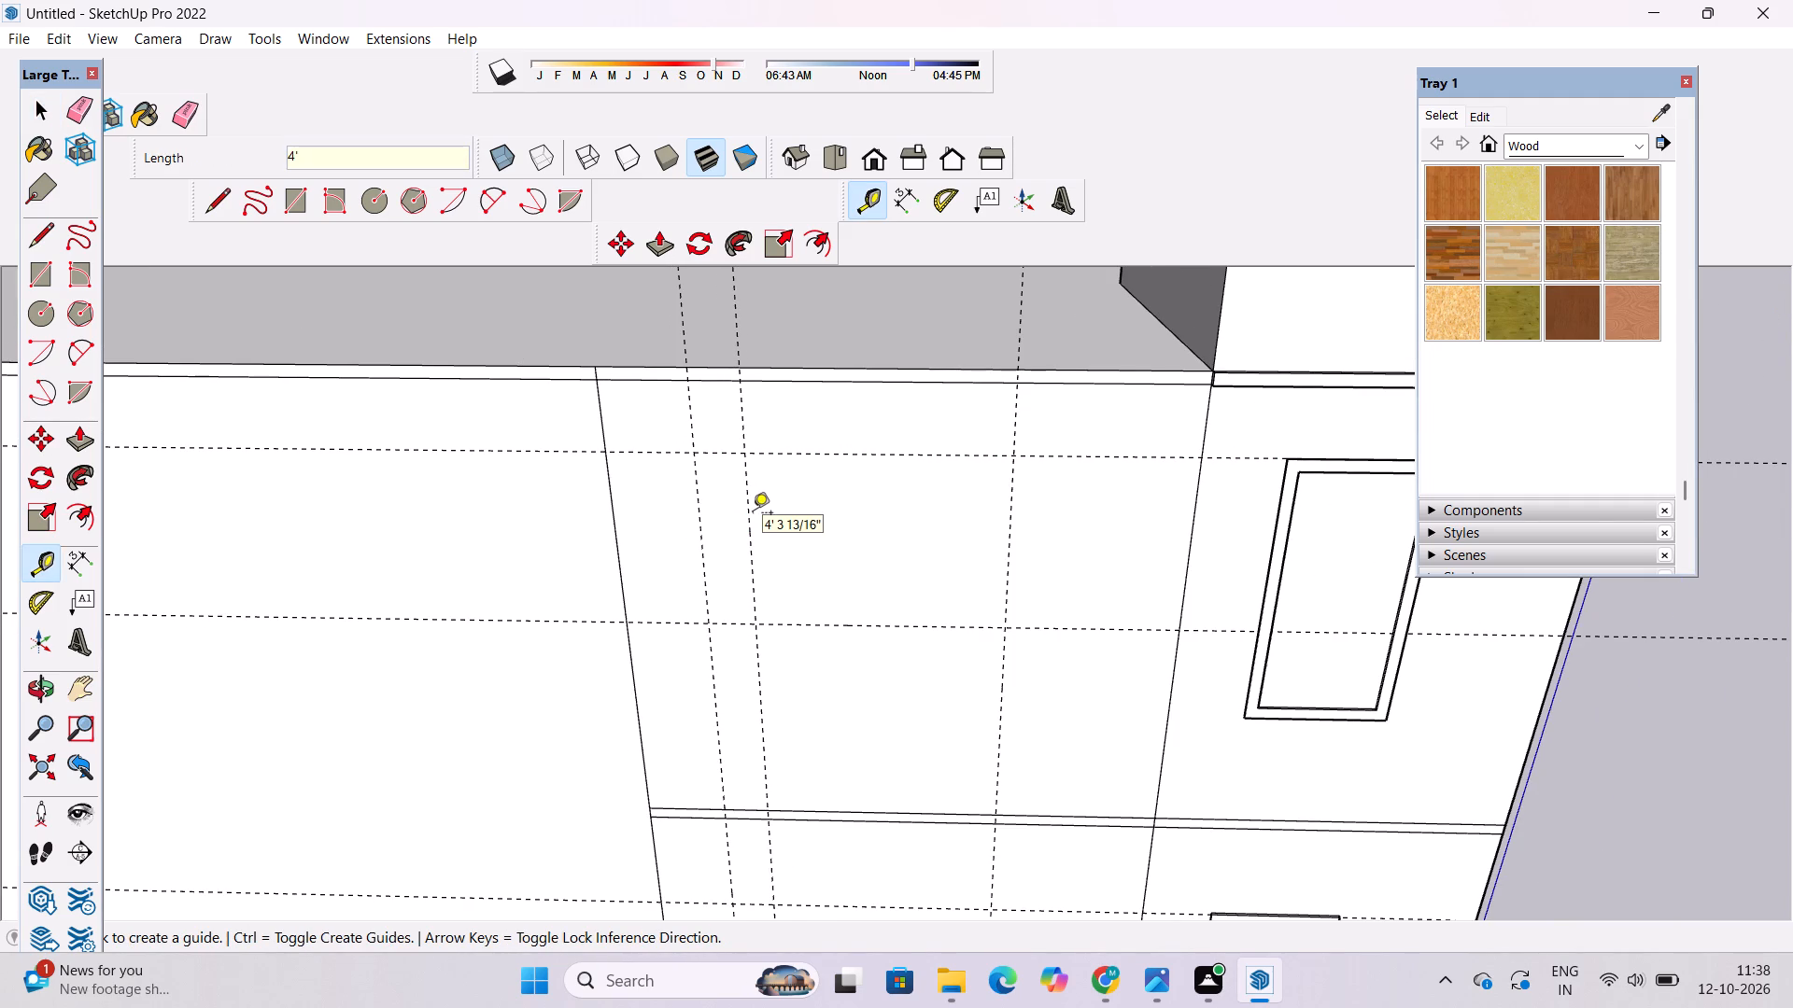
Erase the original vertical guide farthest from the windows, keeping the one offset 4' from it.
{"action": "key", "text": "e"}
{"action": "left_click_drag", "start_coordinate": [696, 518], "coordinate": [699, 537]}
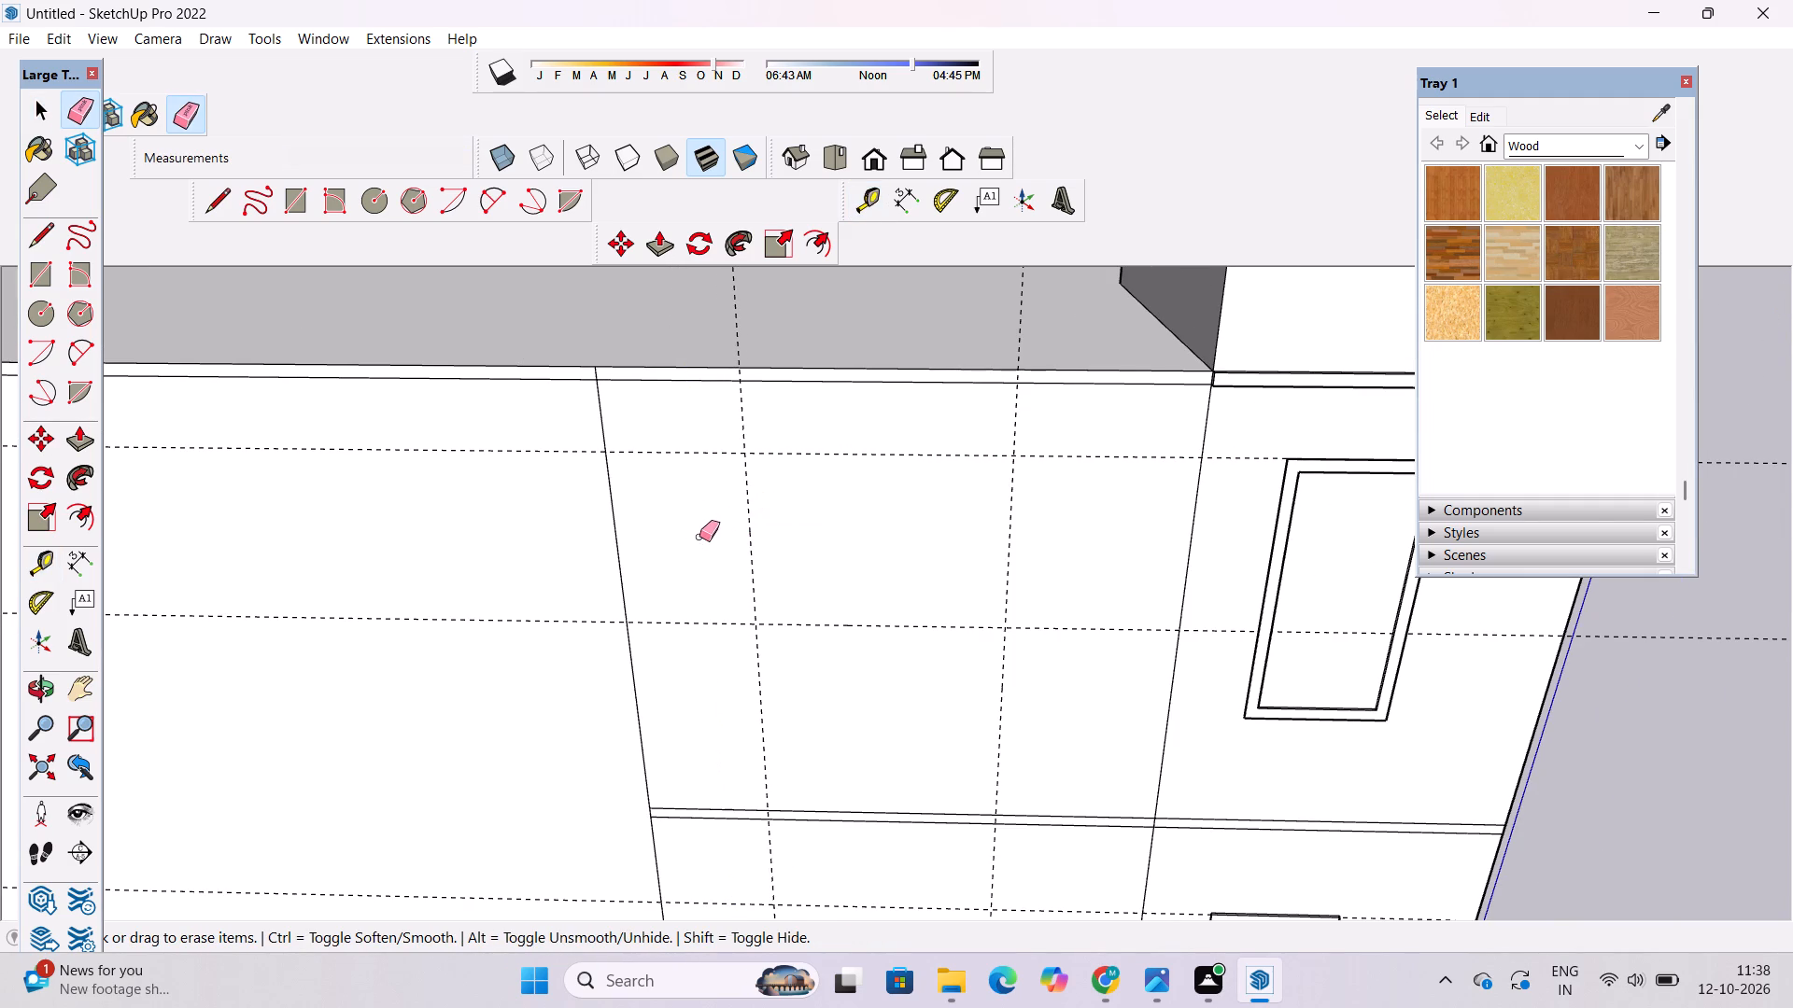
Draw a 15' high rectangle on the side wall's upper storey between the four guide intersections beside the upper window.
{"action": "key", "text": "space"}
{"action": "scroll", "coordinate": [685, 511], "scroll_direction": "down", "scroll_amount": 4}
{"action": "key", "text": "r"}
{"action": "scroll", "coordinate": [741, 512], "scroll_direction": "up", "scroll_amount": 6}
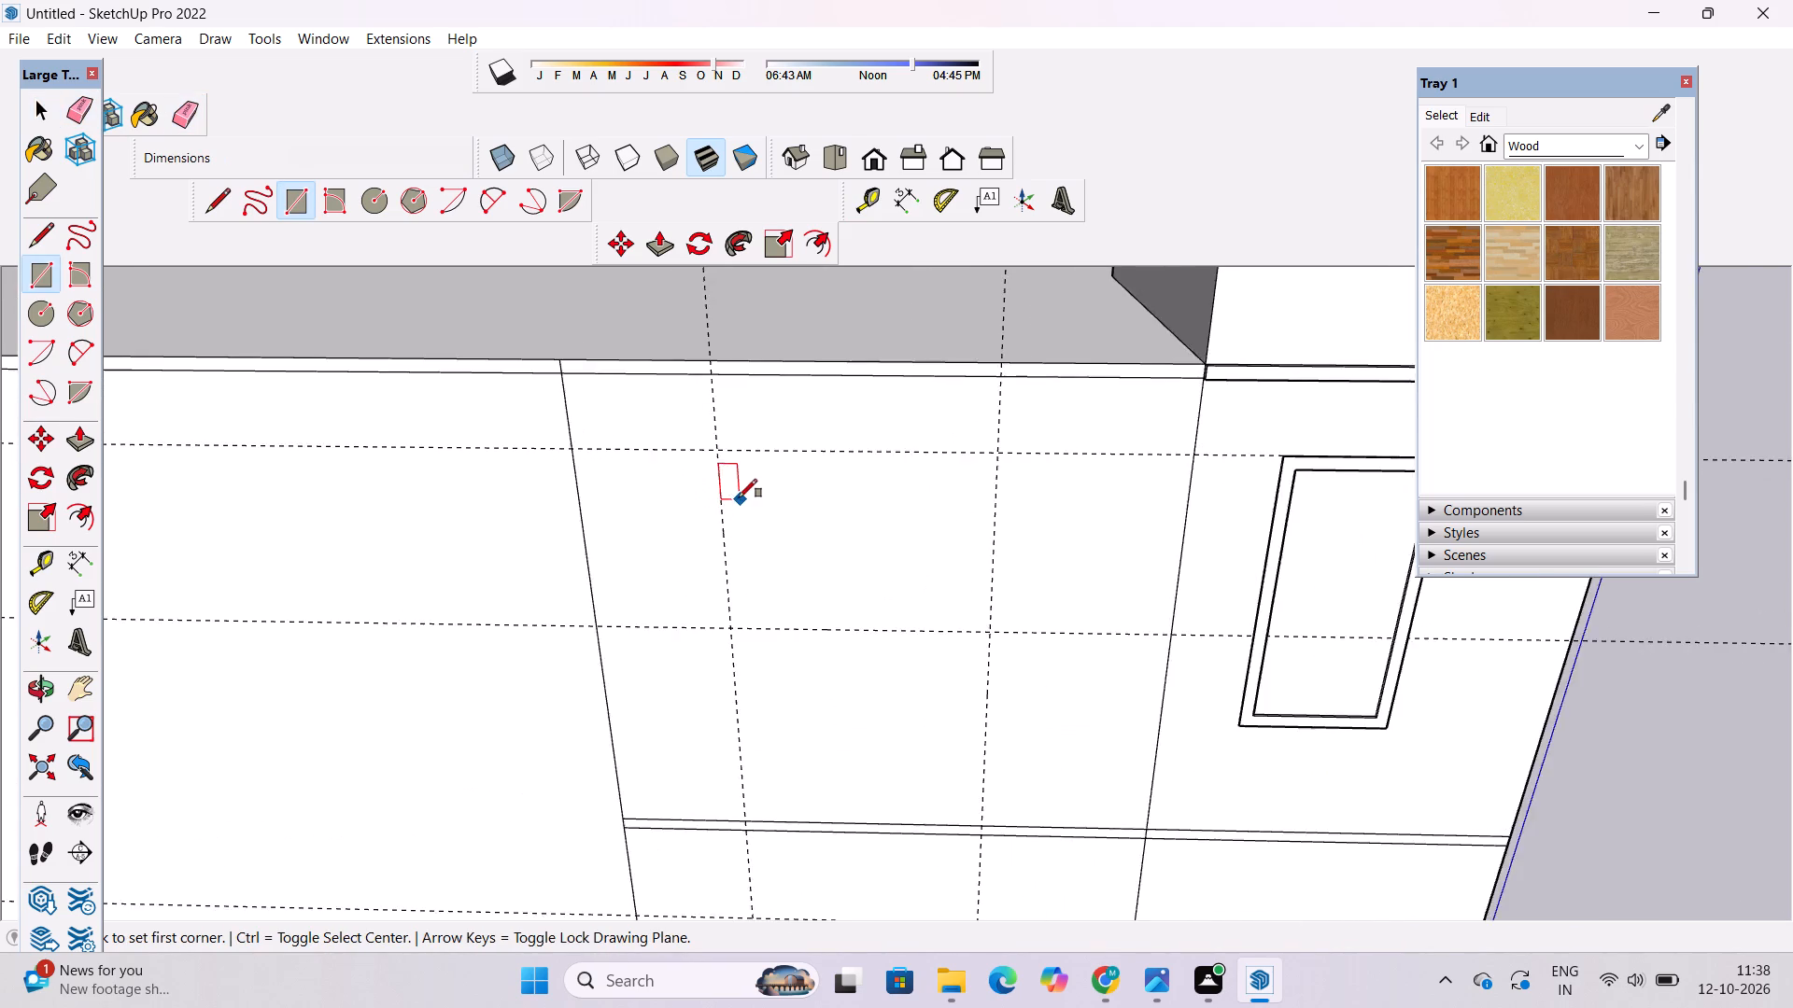
{"action": "scroll", "coordinate": [739, 497], "scroll_direction": "up", "scroll_amount": 2}
{"action": "left_click", "coordinate": [707, 427]}
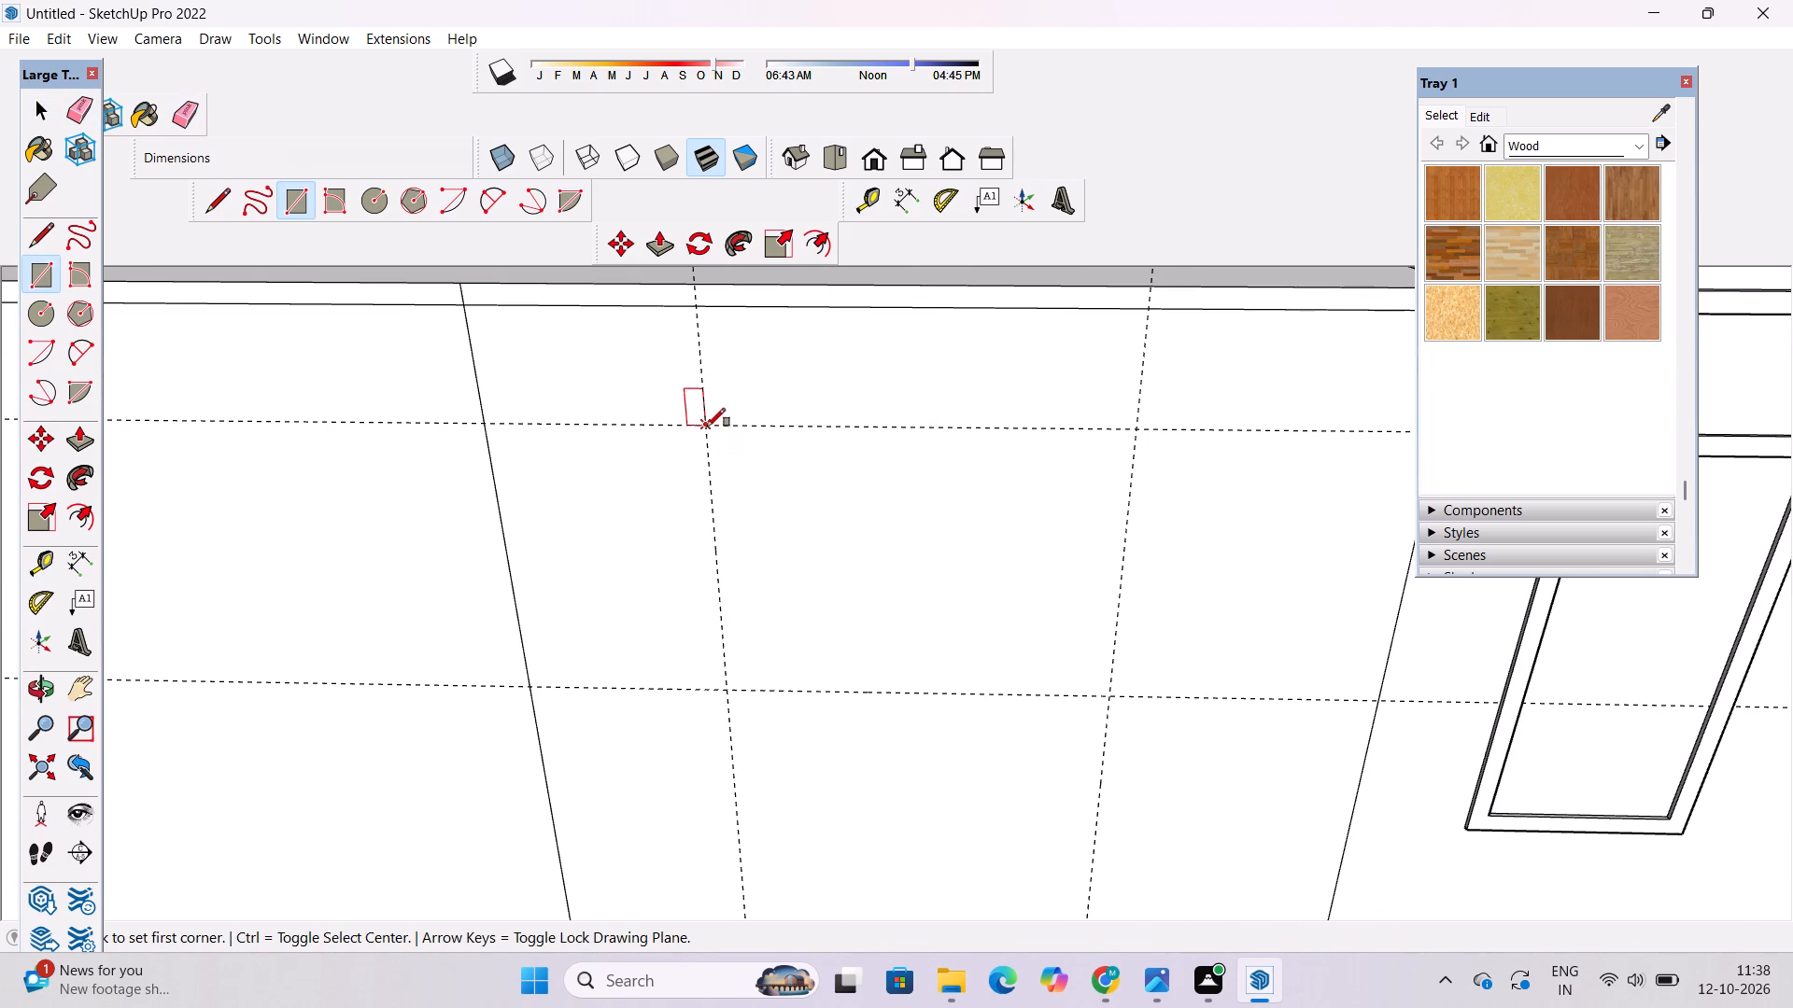
{"action": "scroll", "coordinate": [699, 444], "scroll_direction": "down", "scroll_amount": 9}
{"action": "scroll", "coordinate": [768, 568], "scroll_direction": "up", "scroll_amount": 8}
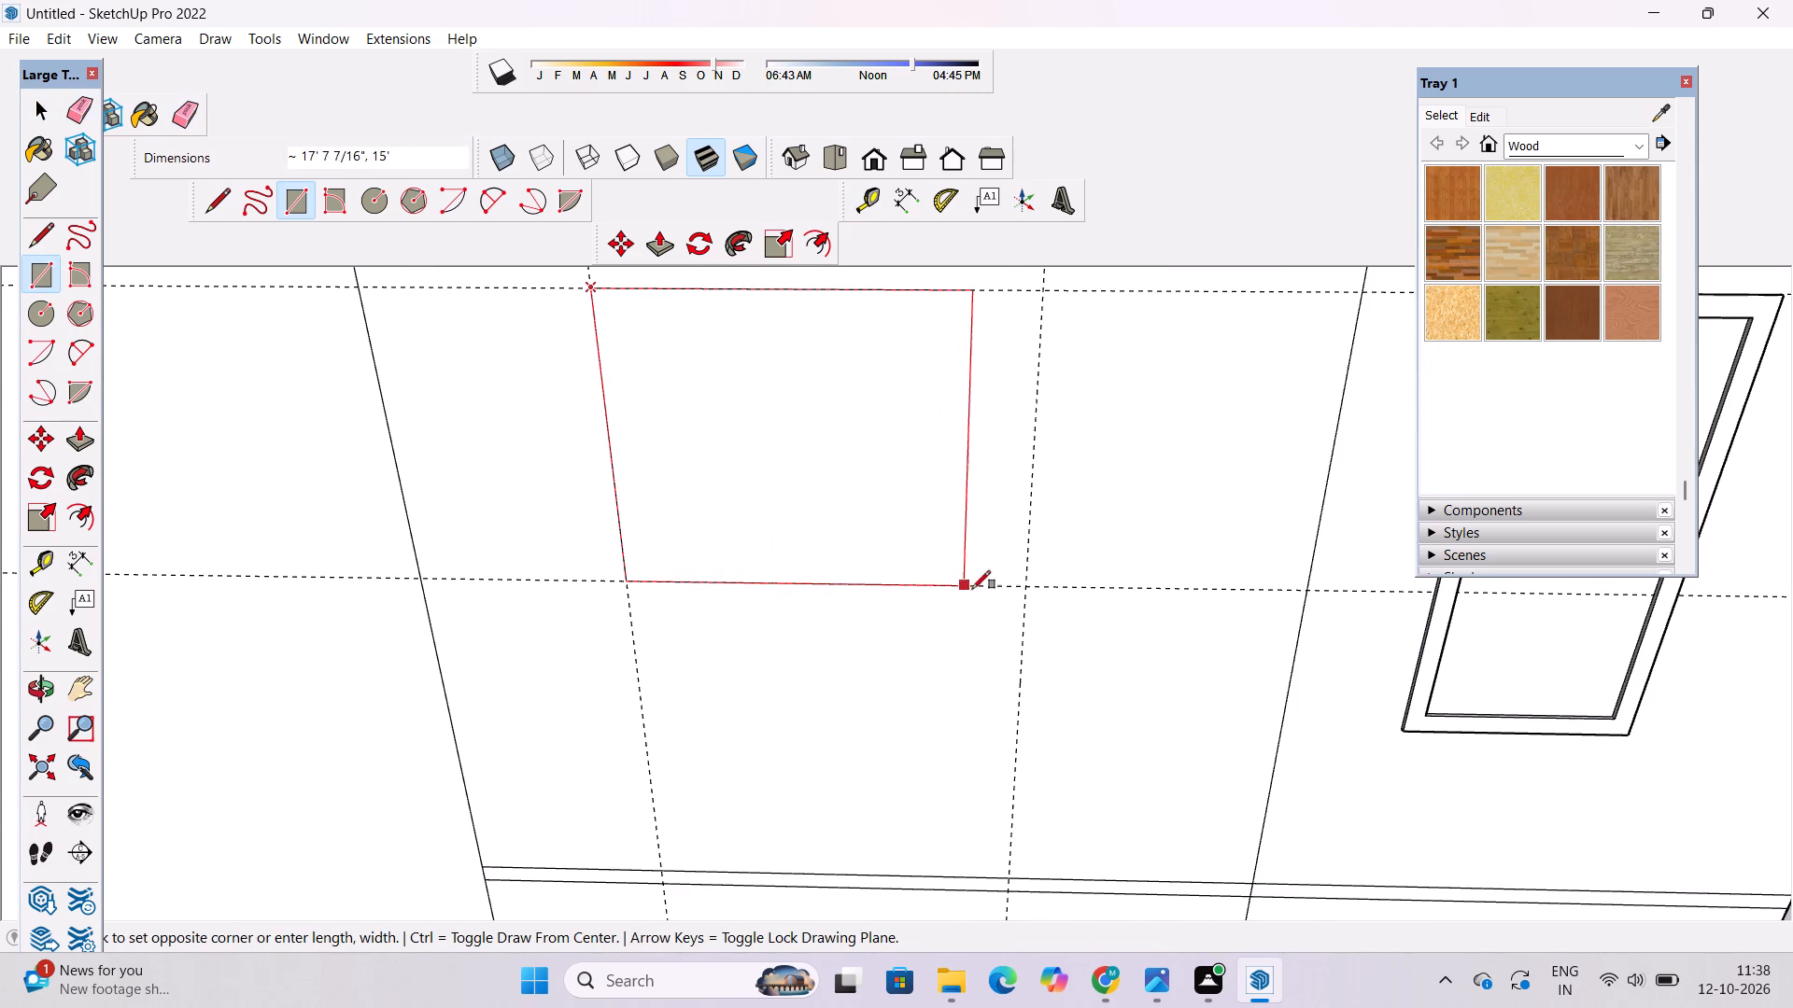
{"action": "left_click", "coordinate": [1028, 588]}
Erase the two horizontal guides crossing the side wall's lower storey.
{"action": "scroll", "coordinate": [774, 441], "scroll_direction": "down", "scroll_amount": 10}
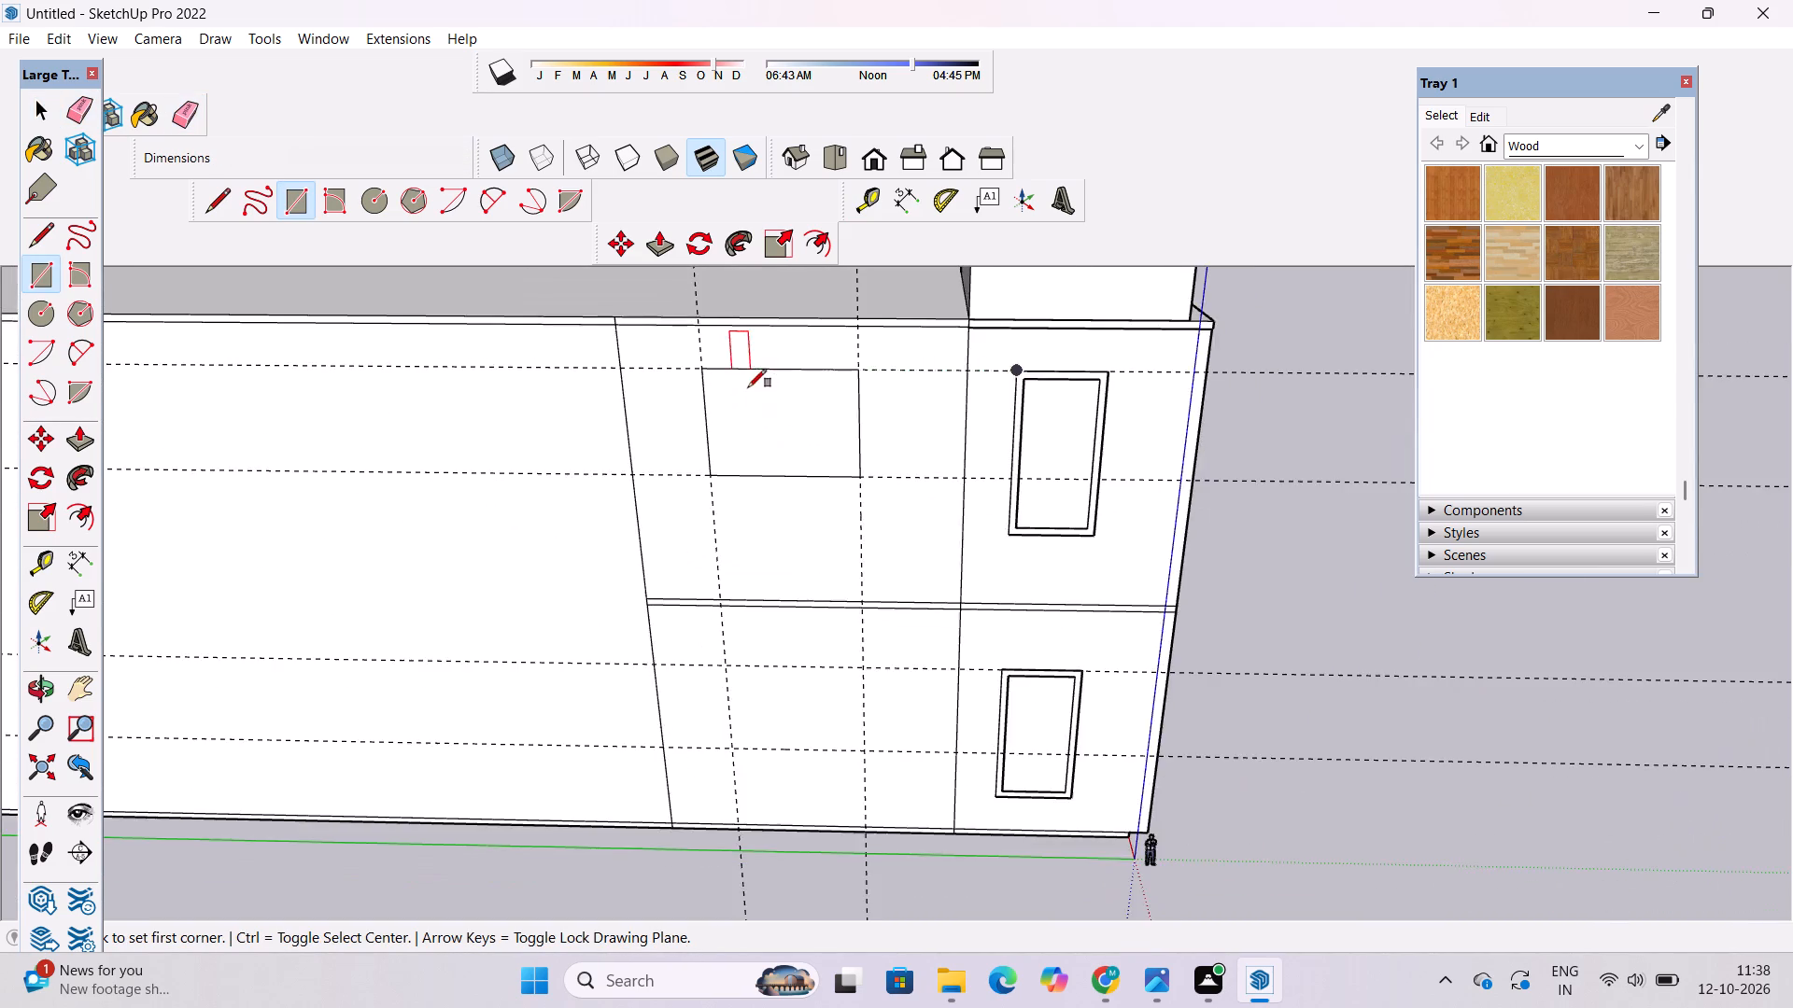
{"action": "scroll", "coordinate": [748, 387], "scroll_direction": "down", "scroll_amount": 6}
{"action": "scroll", "coordinate": [795, 597], "scroll_direction": "up", "scroll_amount": 14}
{"action": "scroll", "coordinate": [615, 526], "scroll_direction": "up", "scroll_amount": 4}
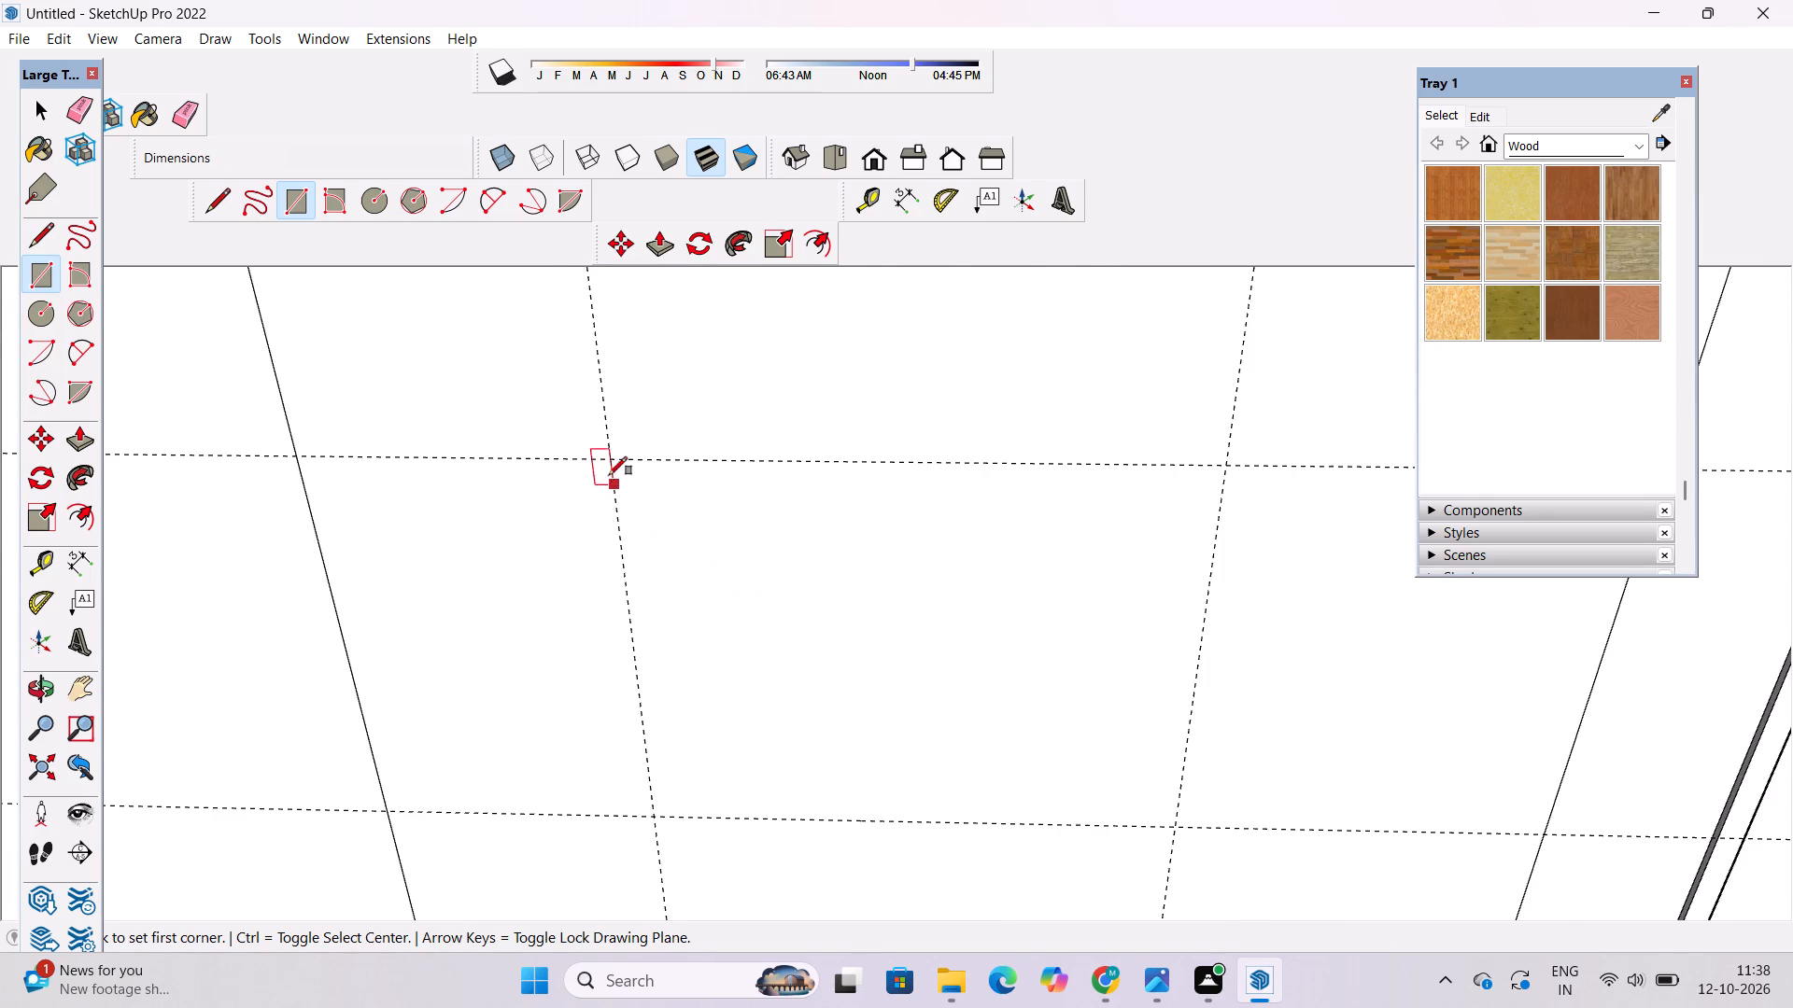
{"action": "scroll", "coordinate": [611, 465], "scroll_direction": "up", "scroll_amount": 9}
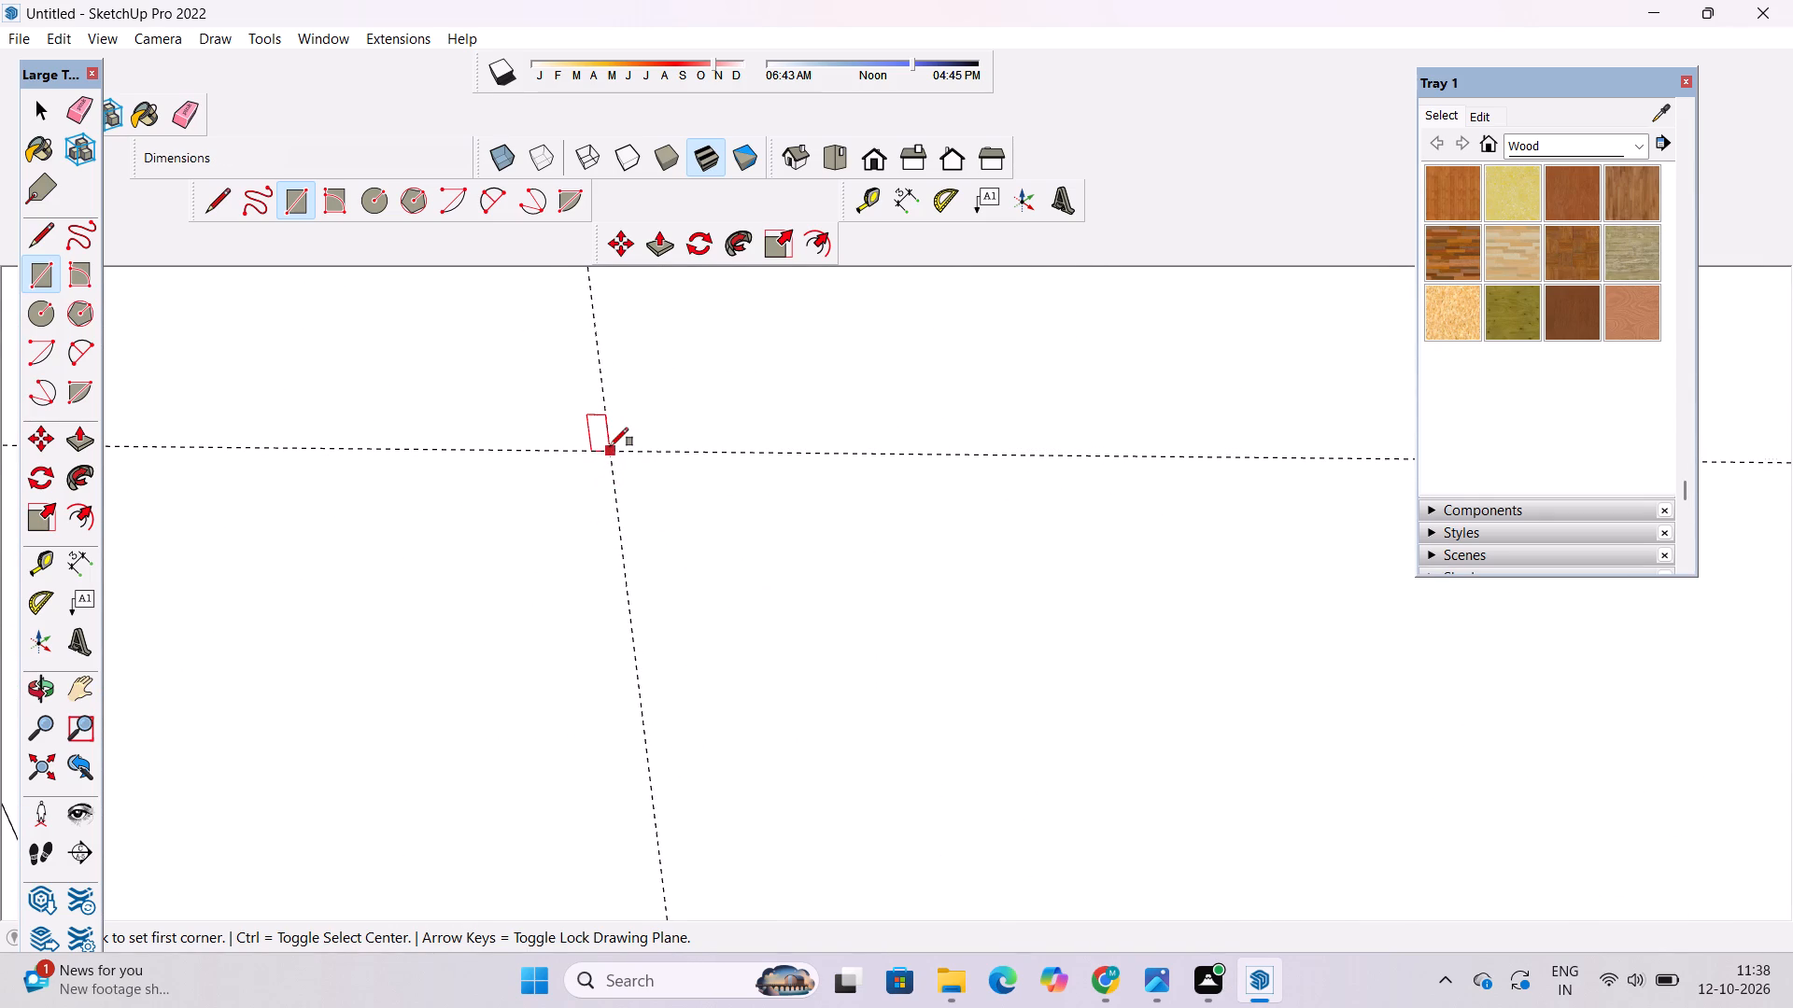
{"action": "scroll", "coordinate": [602, 449], "scroll_direction": "down", "scroll_amount": 5}
{"action": "key", "text": "space"}
{"action": "key", "text": "e"}
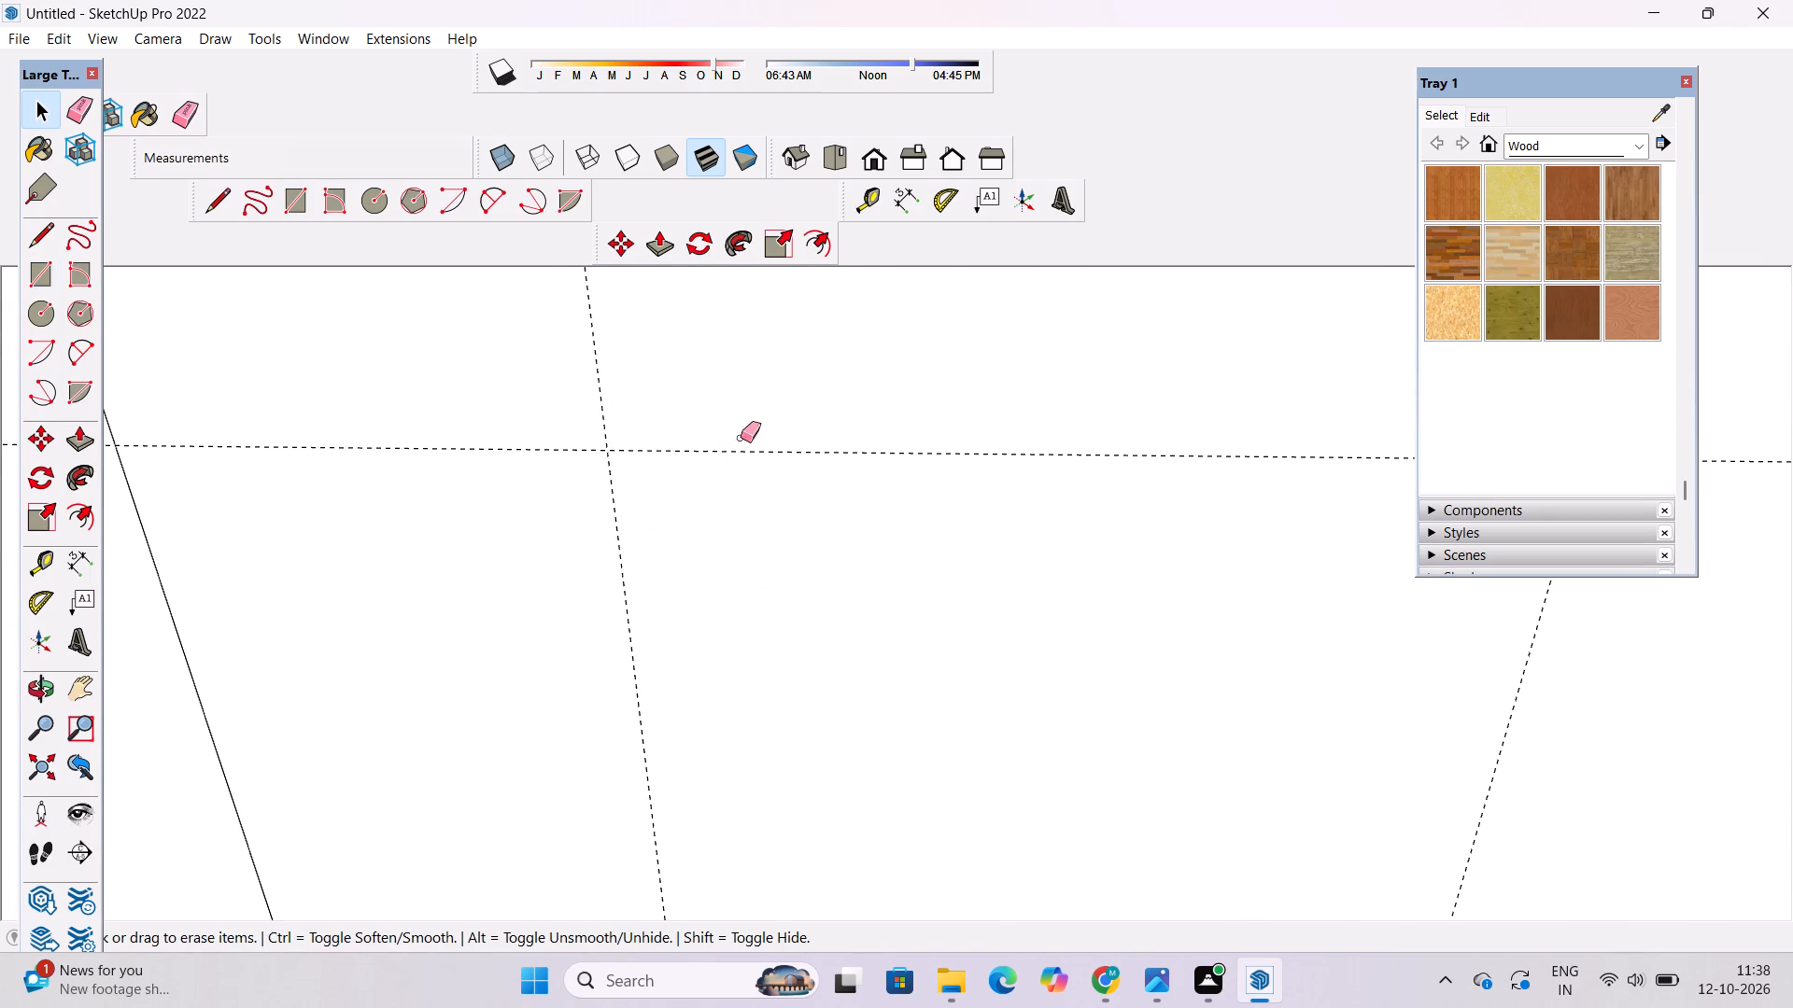
{"action": "left_click_drag", "start_coordinate": [741, 438], "coordinate": [749, 467]}
{"action": "scroll", "coordinate": [586, 463], "scroll_direction": "down", "scroll_amount": 6}
{"action": "left_click_drag", "start_coordinate": [848, 608], "coordinate": [842, 798]}
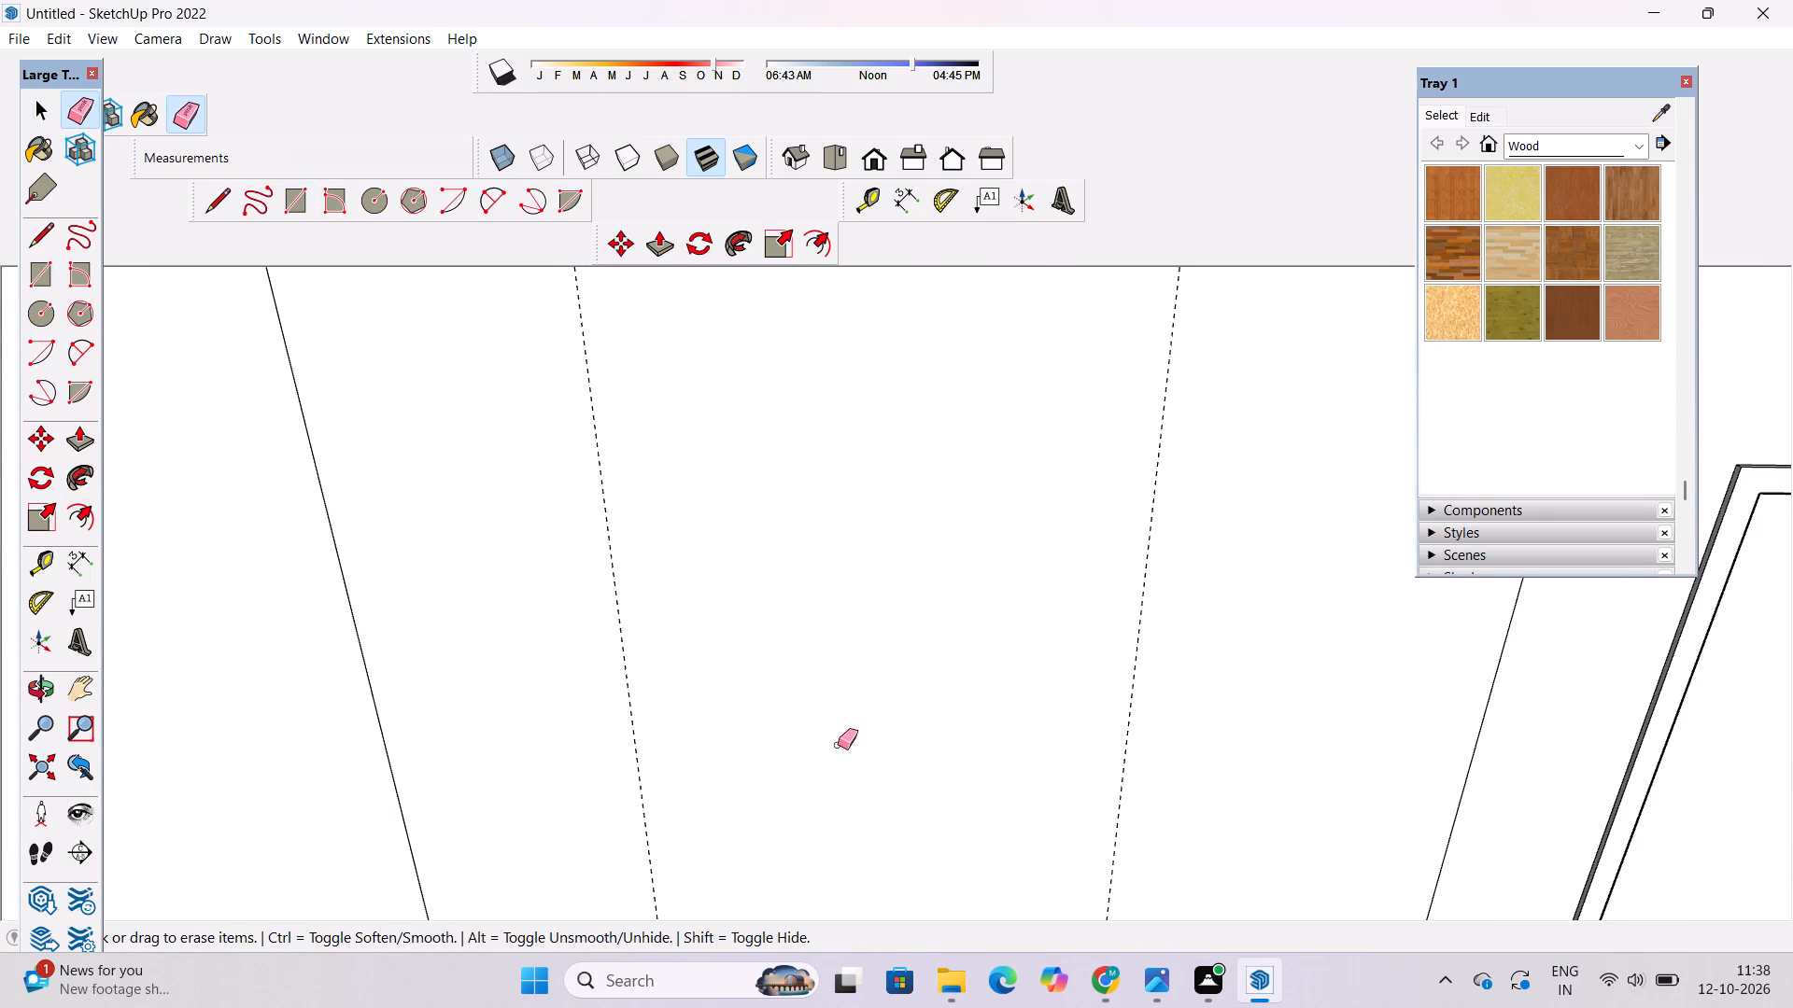
Place a horizontal guide along the top edge of the lower window's outer frame on the side wall.
{"action": "key", "text": "o"}
{"action": "scroll", "coordinate": [816, 691], "scroll_direction": "down", "scroll_amount": 4}
{"action": "left_click_drag", "start_coordinate": [786, 714], "coordinate": [946, 681]}
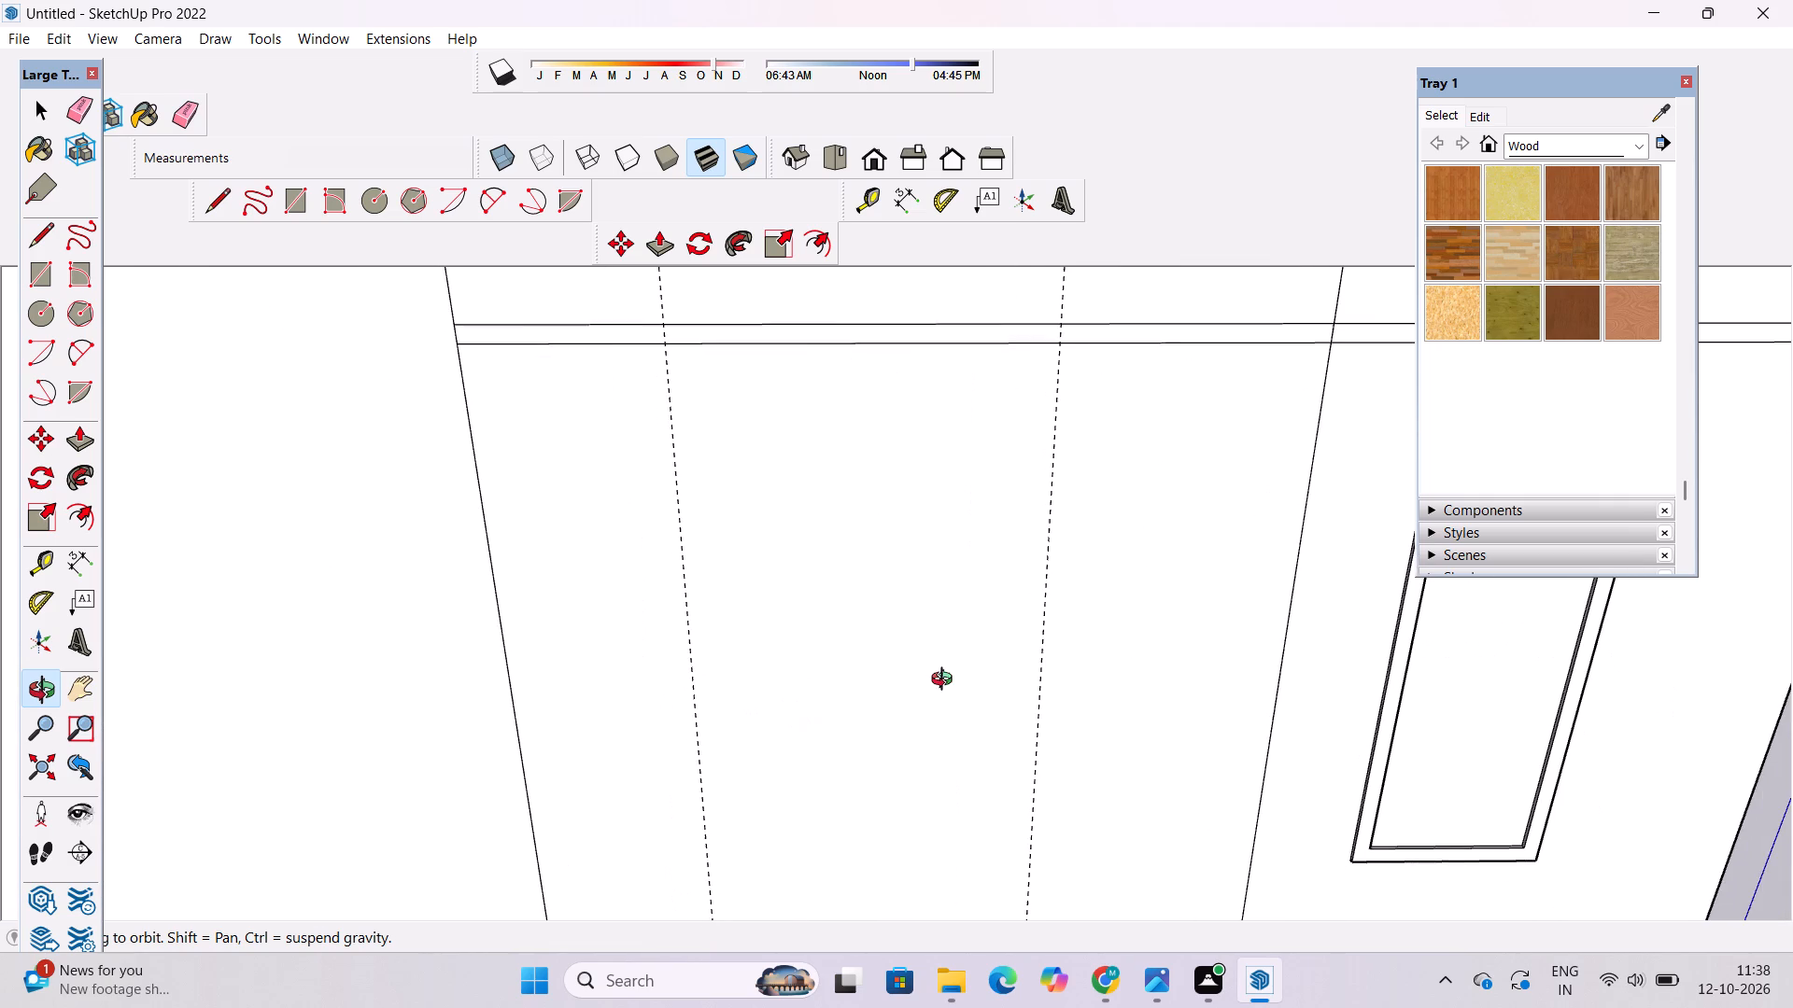
{"action": "left_click_drag", "start_coordinate": [946, 681], "coordinate": [947, 680]}
{"action": "left_click_drag", "start_coordinate": [953, 711], "coordinate": [774, 749], "text": "shift"}
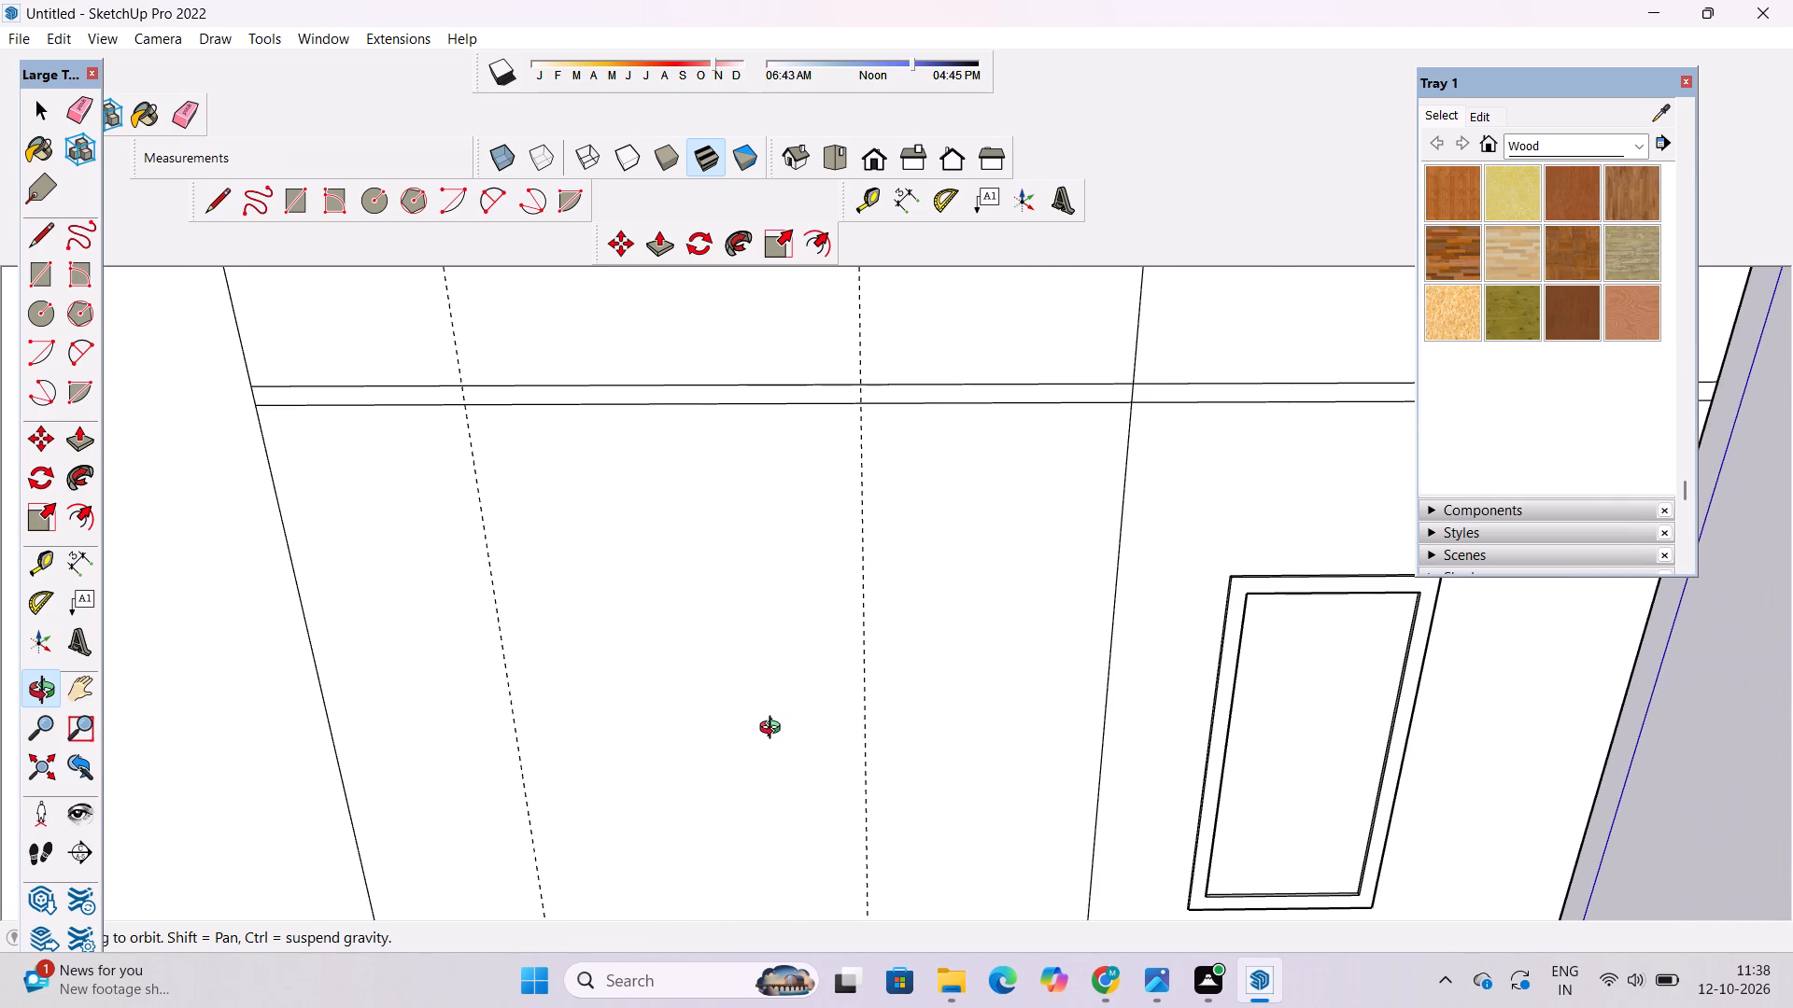
{"action": "left_click_drag", "start_coordinate": [753, 701], "coordinate": [1052, 717]}
{"action": "scroll", "coordinate": [1177, 520], "scroll_direction": "up", "scroll_amount": 2}
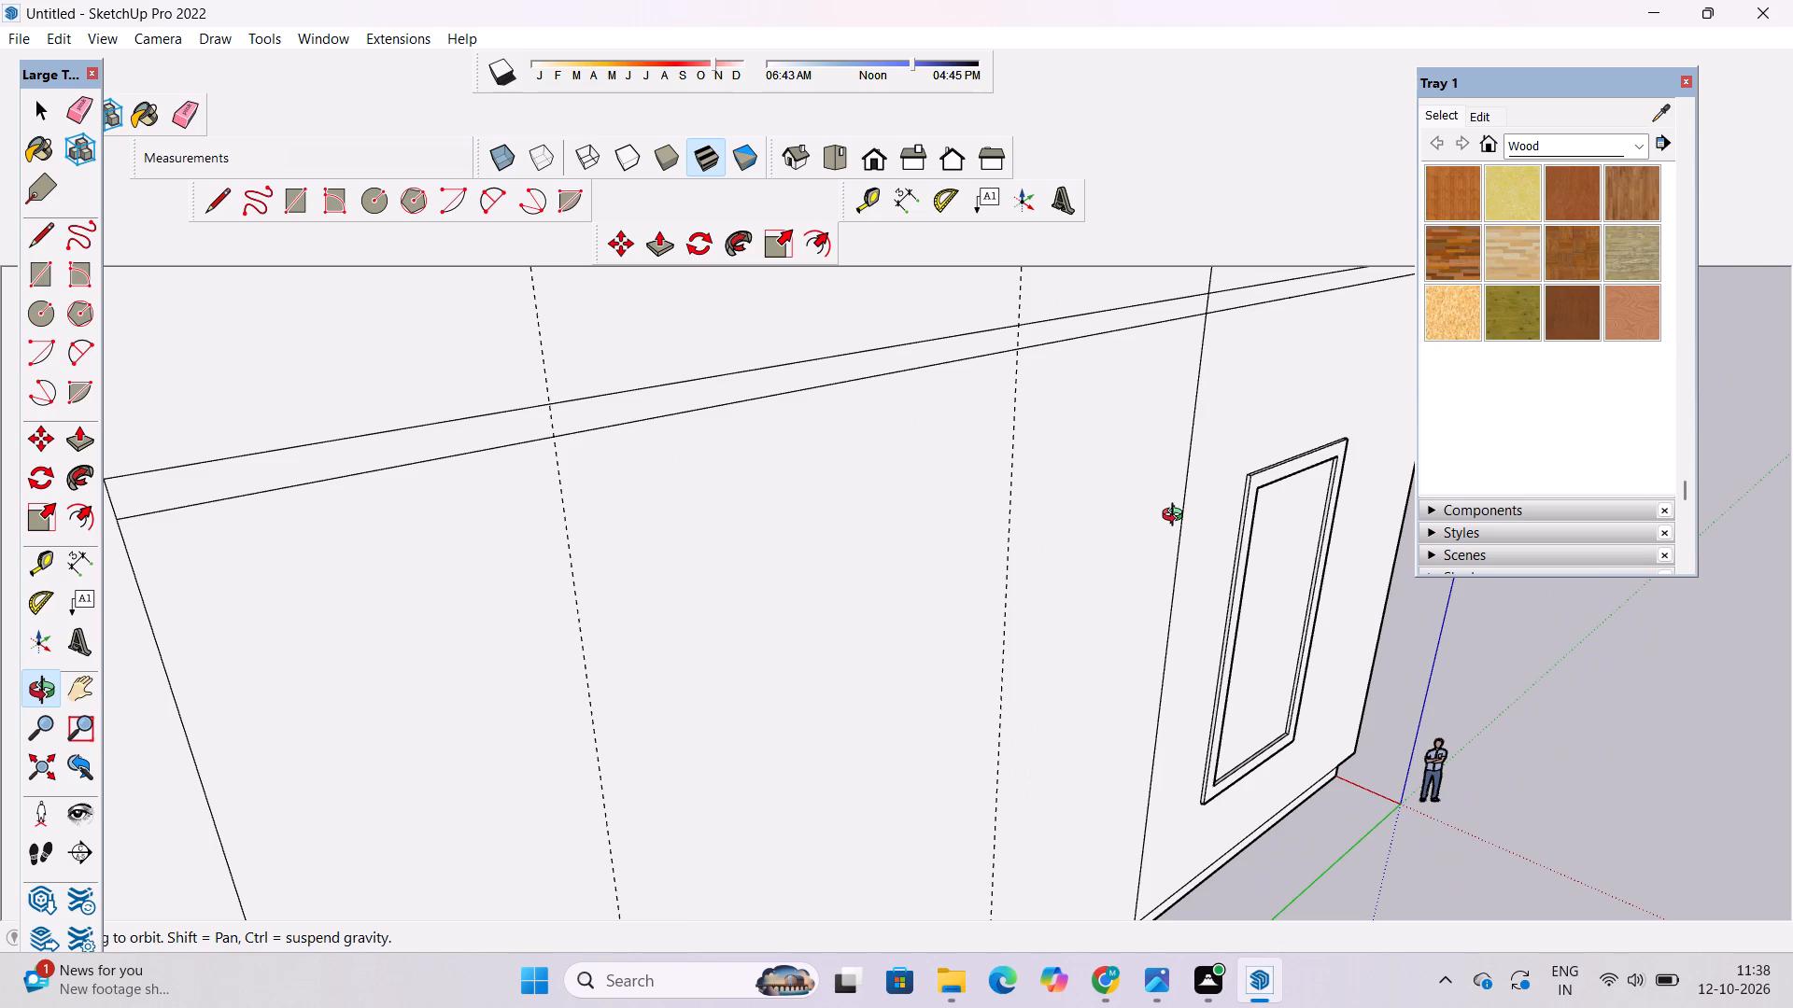
{"action": "left_click_drag", "start_coordinate": [1200, 544], "coordinate": [1148, 568], "text": "shift"}
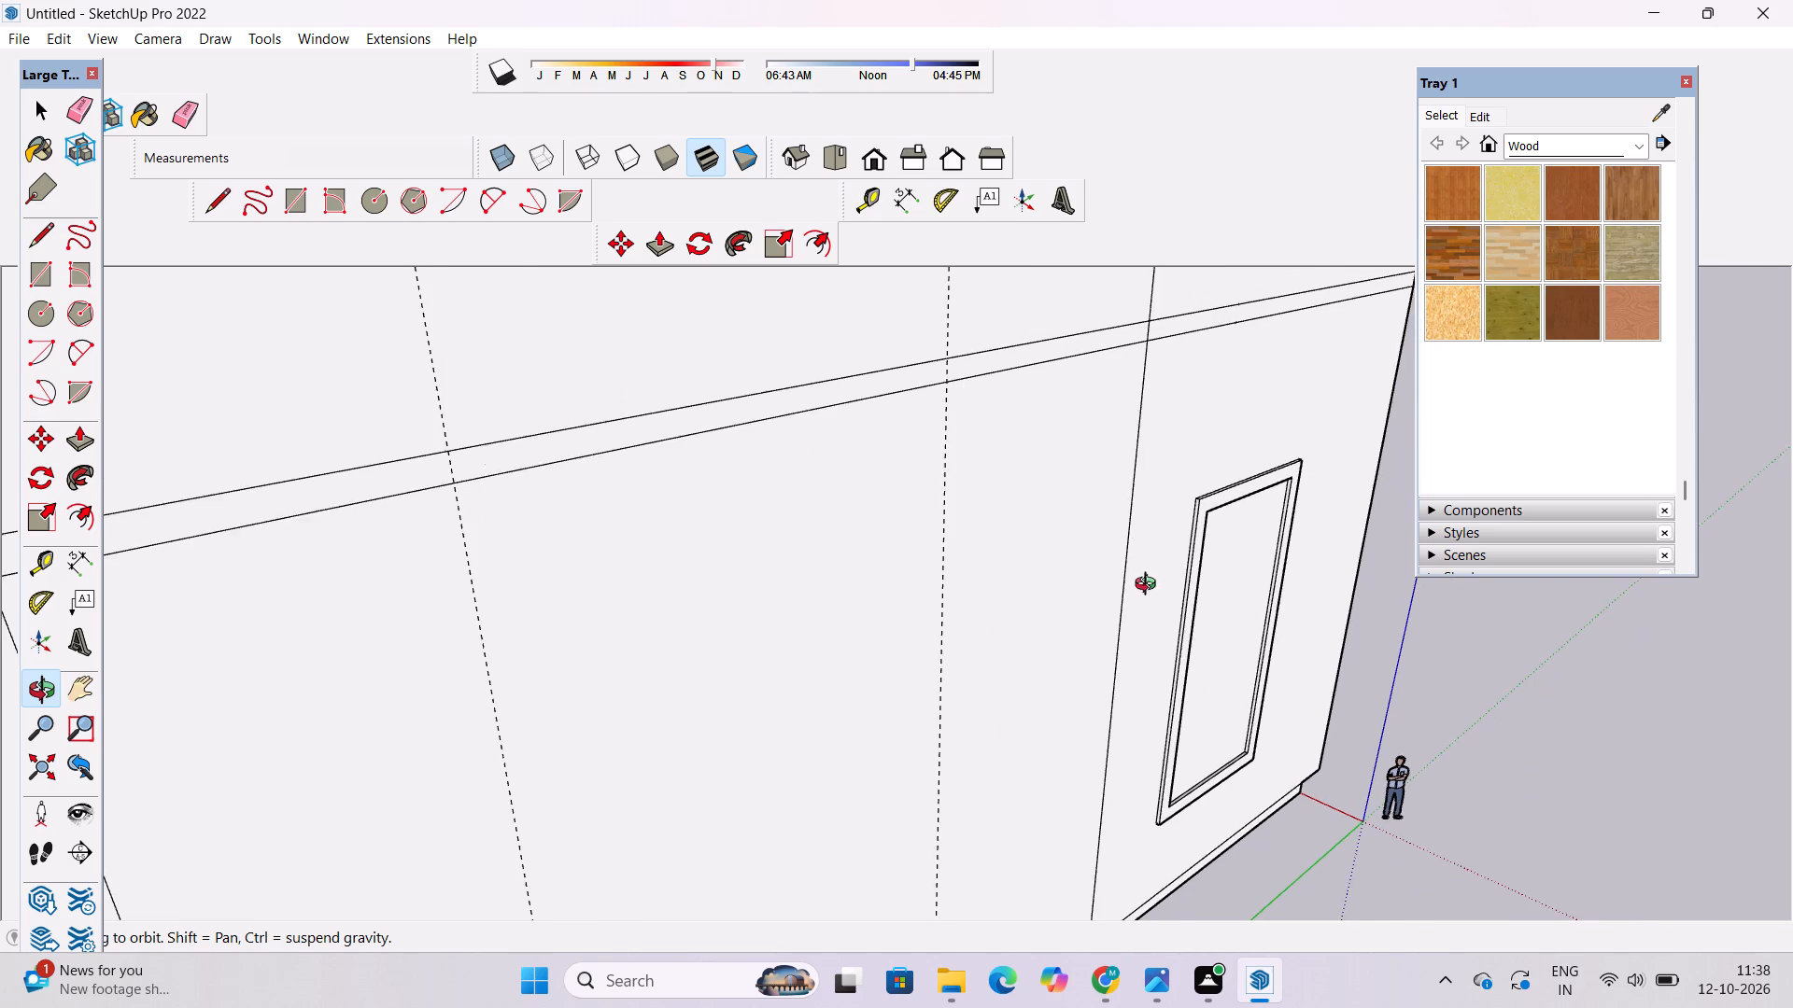
{"action": "left_click_drag", "start_coordinate": [1154, 590], "coordinate": [1164, 601]}
{"action": "scroll", "coordinate": [1227, 483], "scroll_direction": "up", "scroll_amount": 7}
{"action": "left_click_drag", "start_coordinate": [1226, 500], "coordinate": [1239, 541], "text": "shift"}
{"action": "left_click_drag", "start_coordinate": [1239, 550], "coordinate": [1230, 550]}
{"action": "scroll", "coordinate": [1217, 554], "scroll_direction": "up", "scroll_amount": 2}
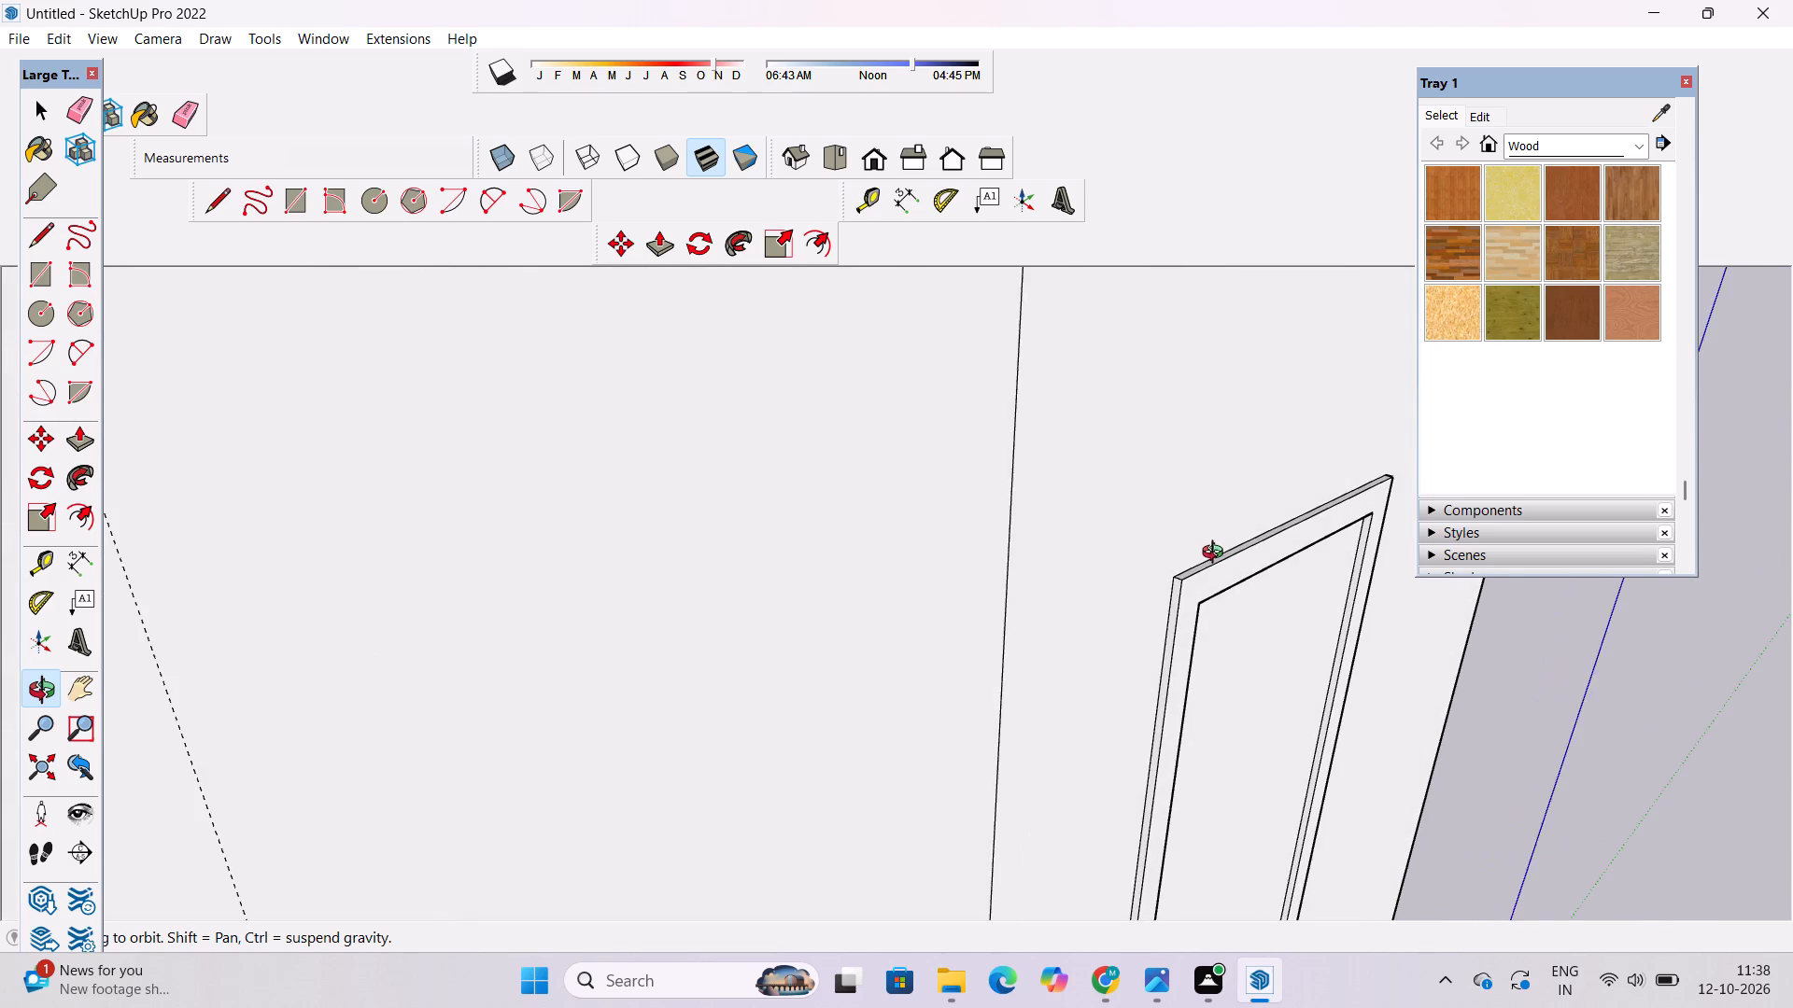
{"action": "left_click_drag", "start_coordinate": [1155, 567], "coordinate": [1187, 511], "text": "shift"}
{"action": "key", "text": "t"}
{"action": "scroll", "coordinate": [1198, 520], "scroll_direction": "up", "scroll_amount": 7}
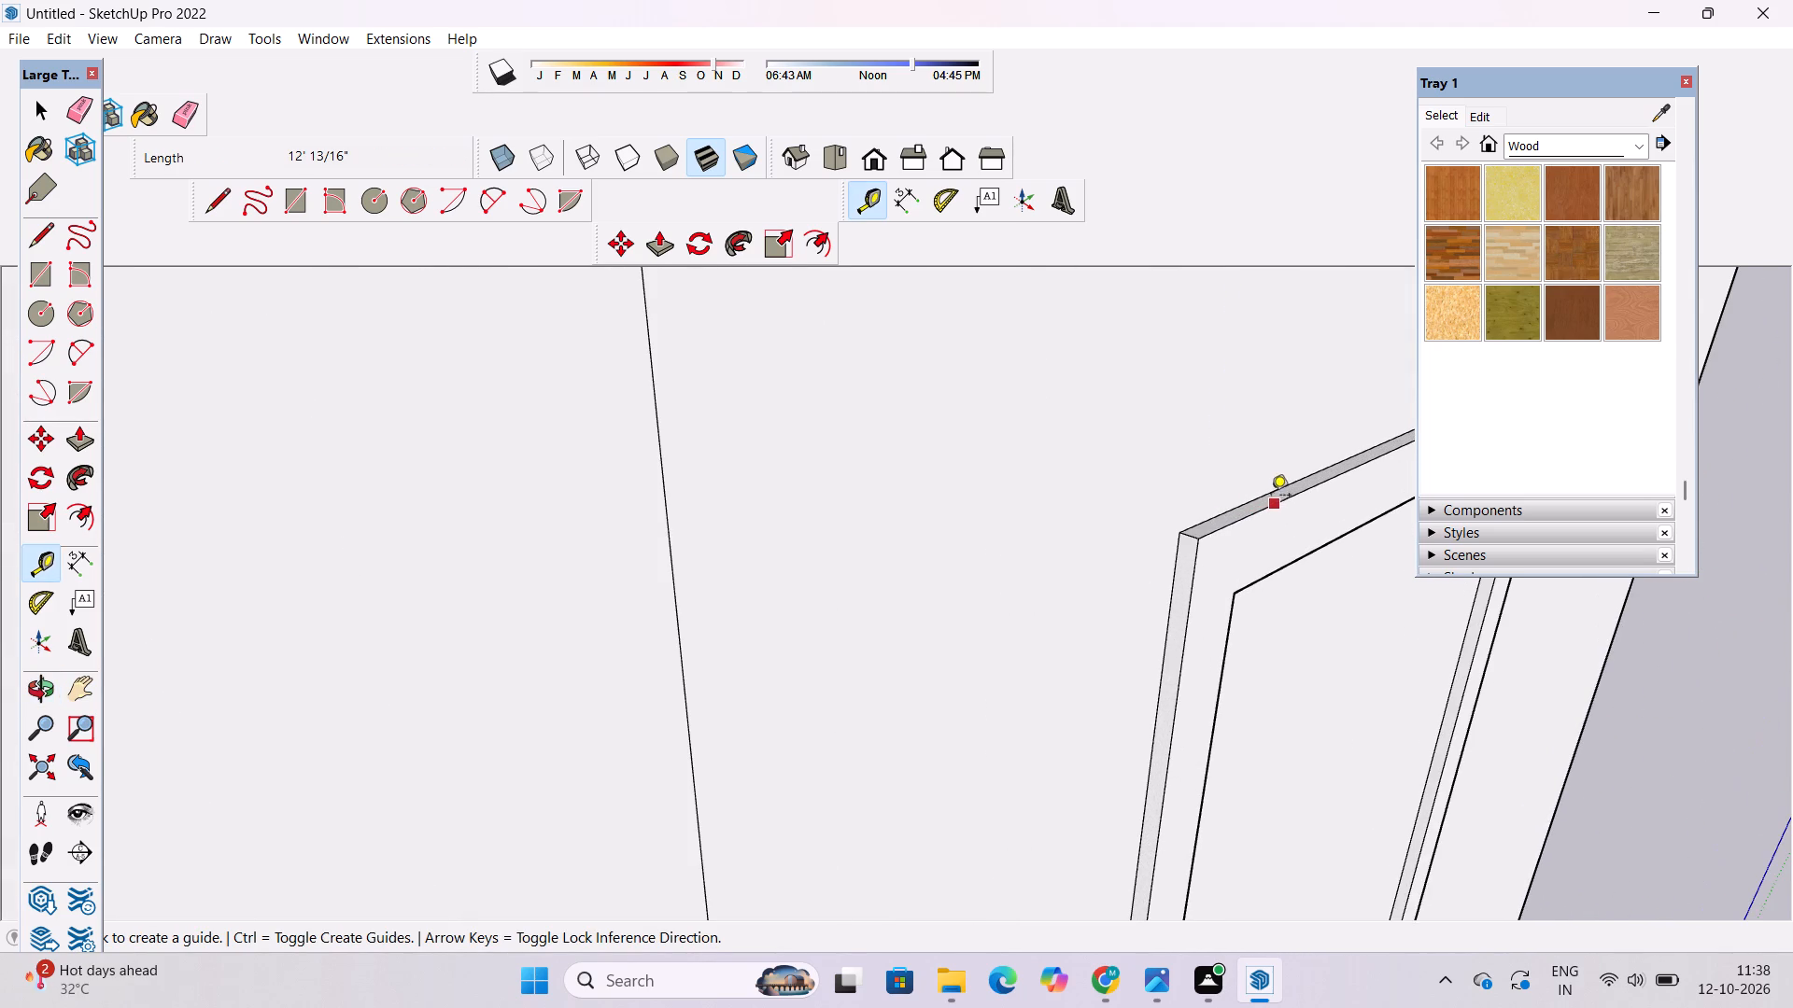
{"action": "left_click", "coordinate": [1275, 489]}
{"action": "left_click", "coordinate": [1238, 509]}
Place a horizontal guide 15' below the window-top guide on the side wall's lower storey.
{"action": "scroll", "coordinate": [953, 406], "scroll_direction": "down", "scroll_amount": 3}
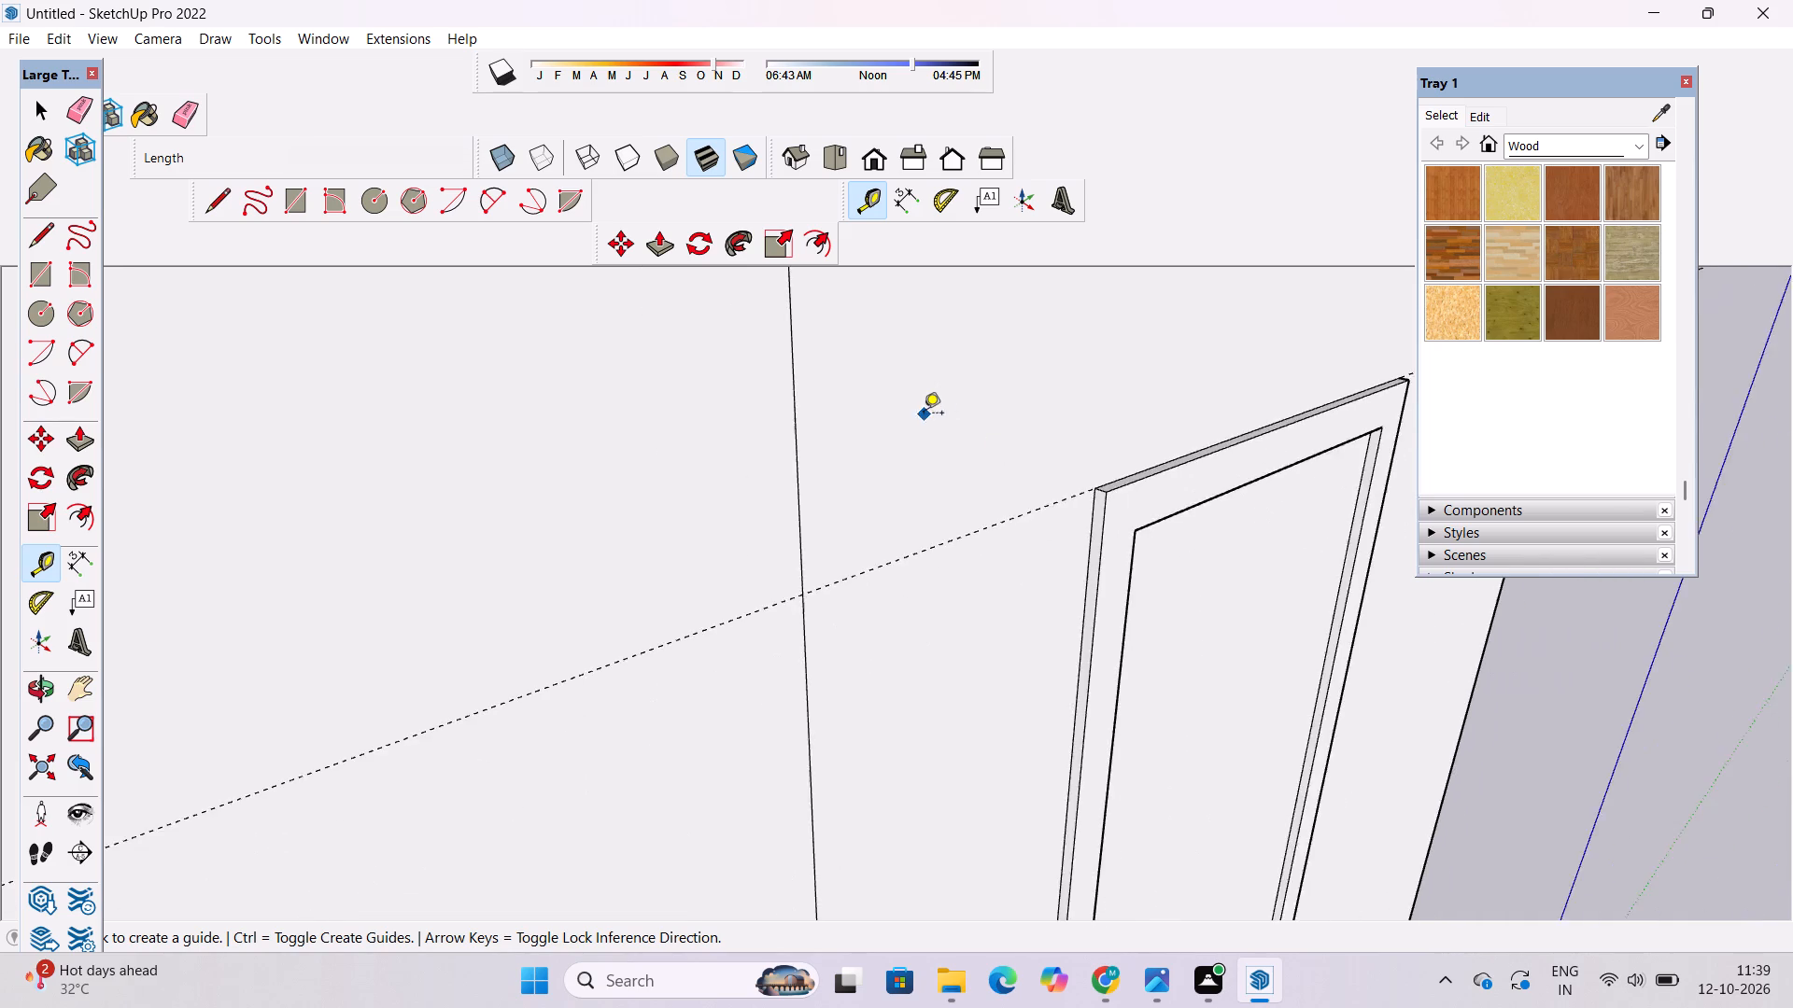
{"action": "scroll", "coordinate": [924, 414], "scroll_direction": "down", "scroll_amount": 16}
{"action": "scroll", "coordinate": [938, 576], "scroll_direction": "down", "scroll_amount": 4}
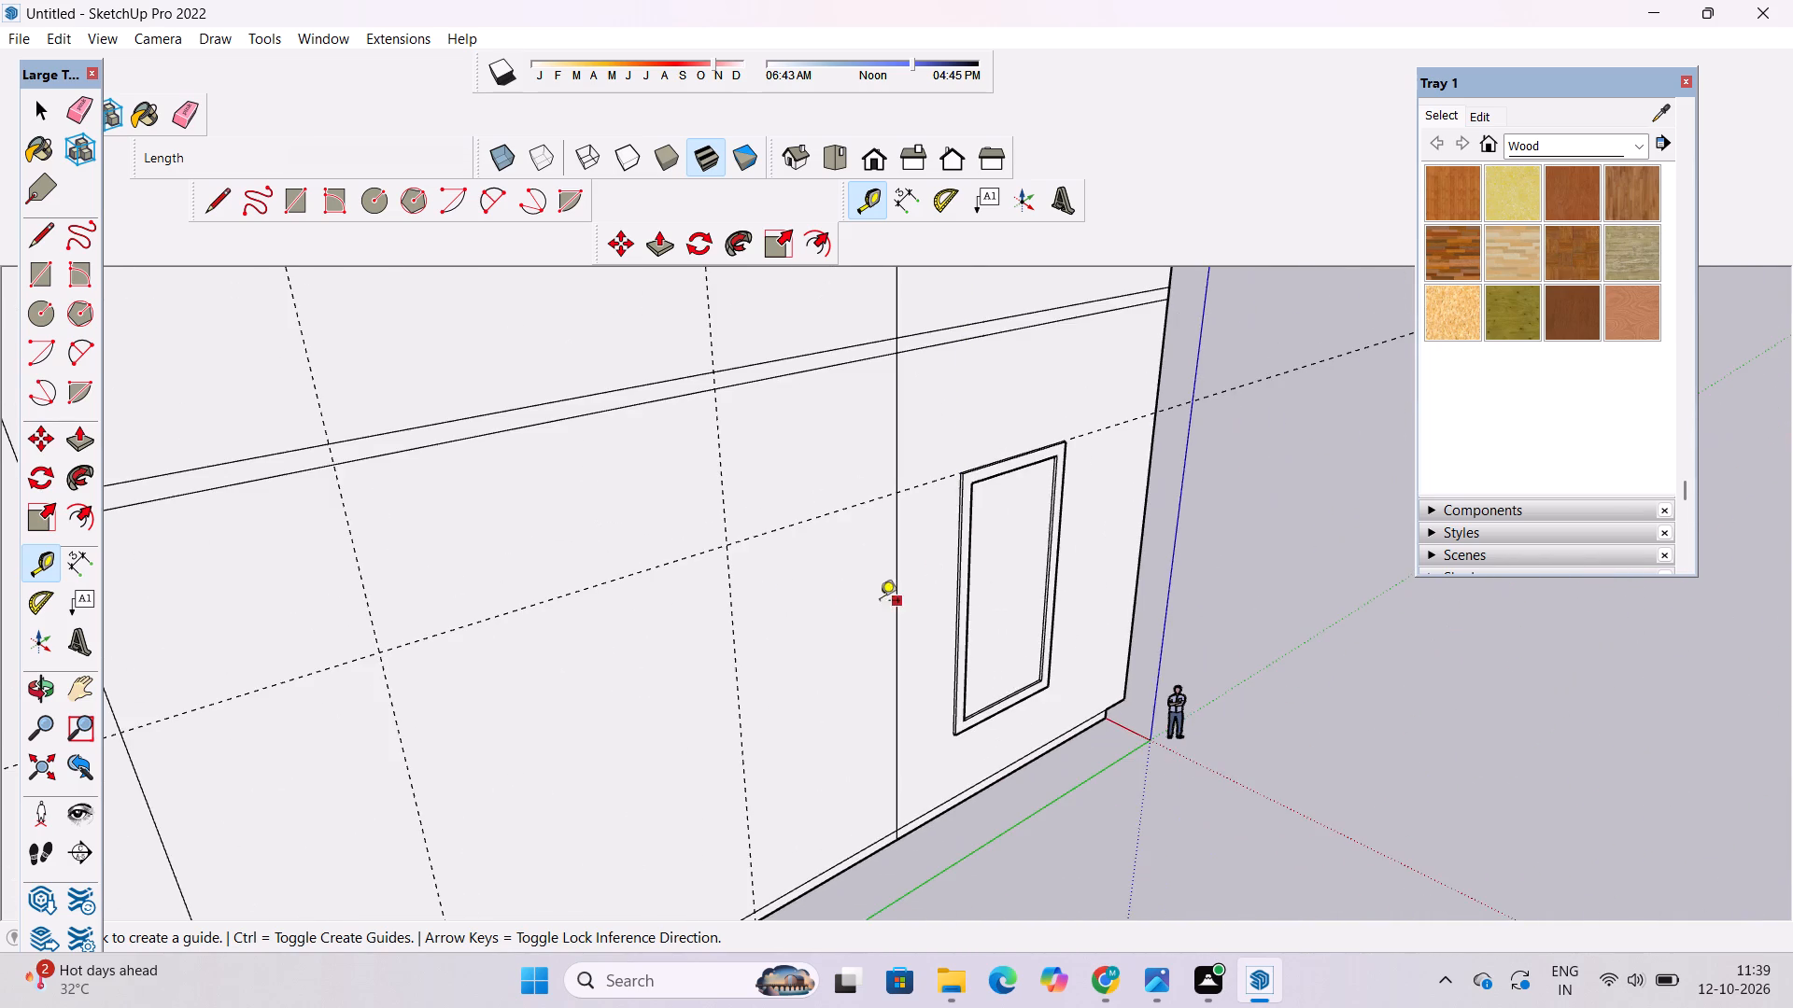
{"action": "scroll", "coordinate": [656, 597], "scroll_direction": "up", "scroll_amount": 3}
{"action": "left_click", "coordinate": [674, 555]}
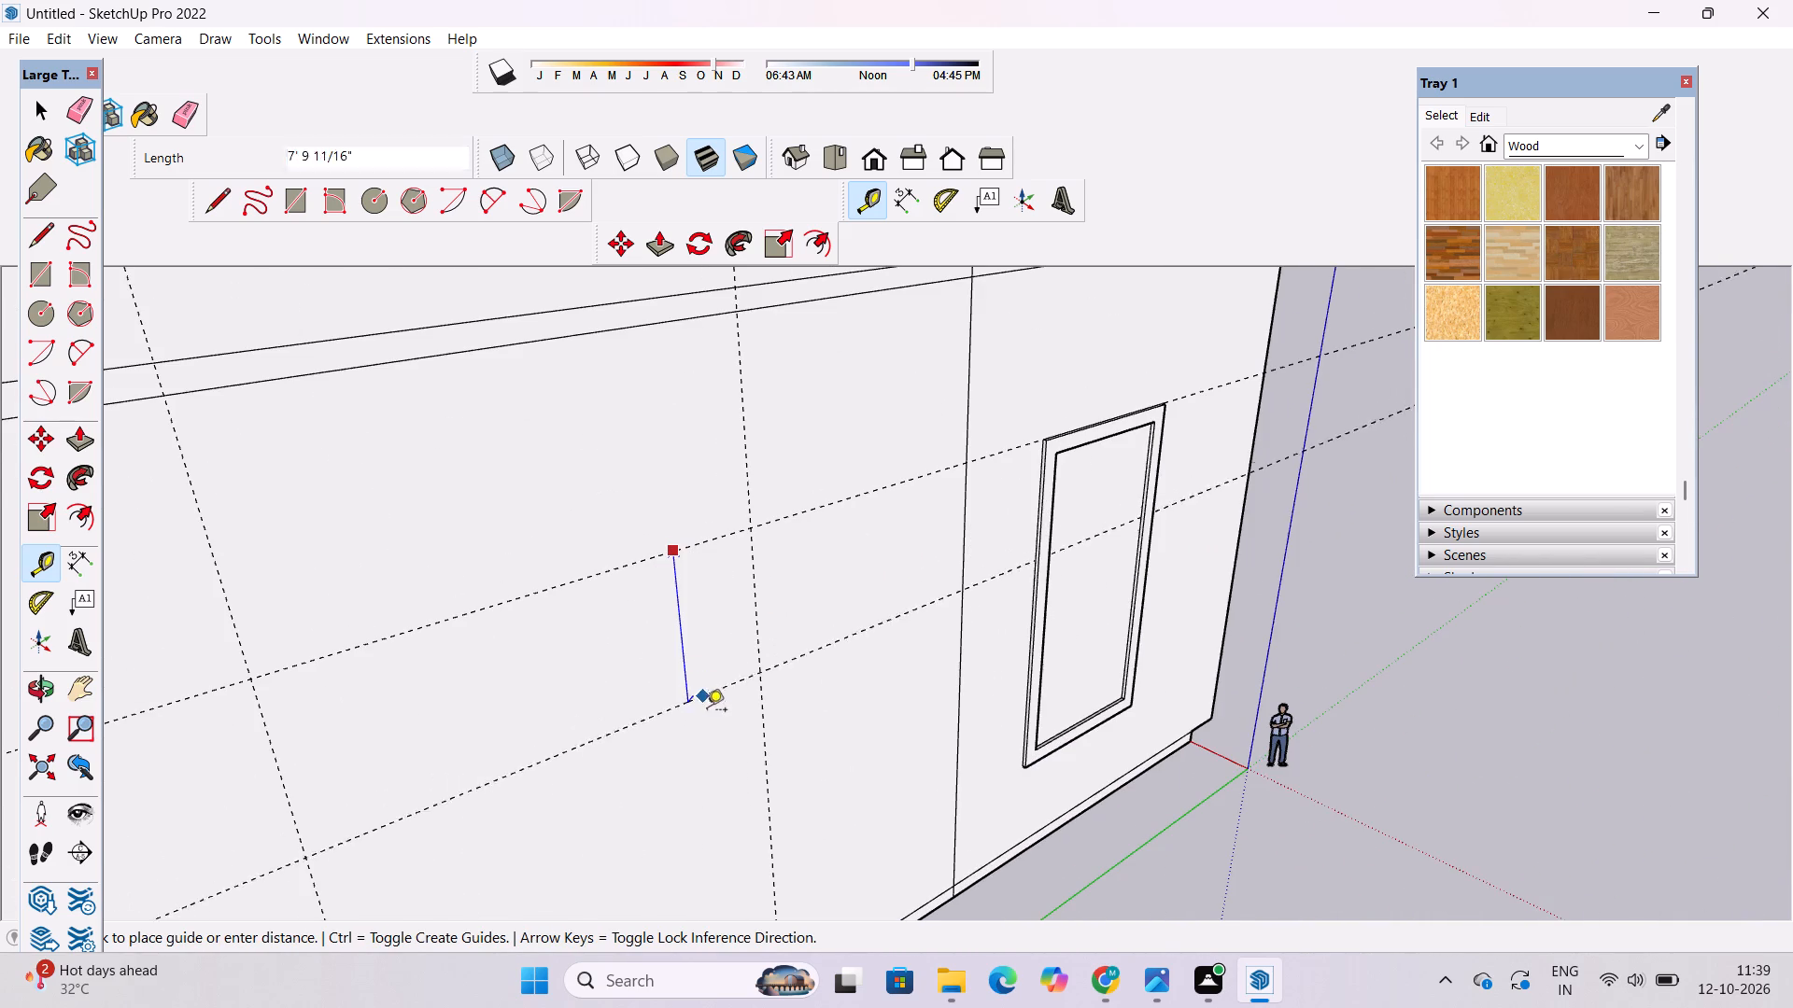
{"action": "type", "text": "15'"}
{"action": "key", "text": "Return"}
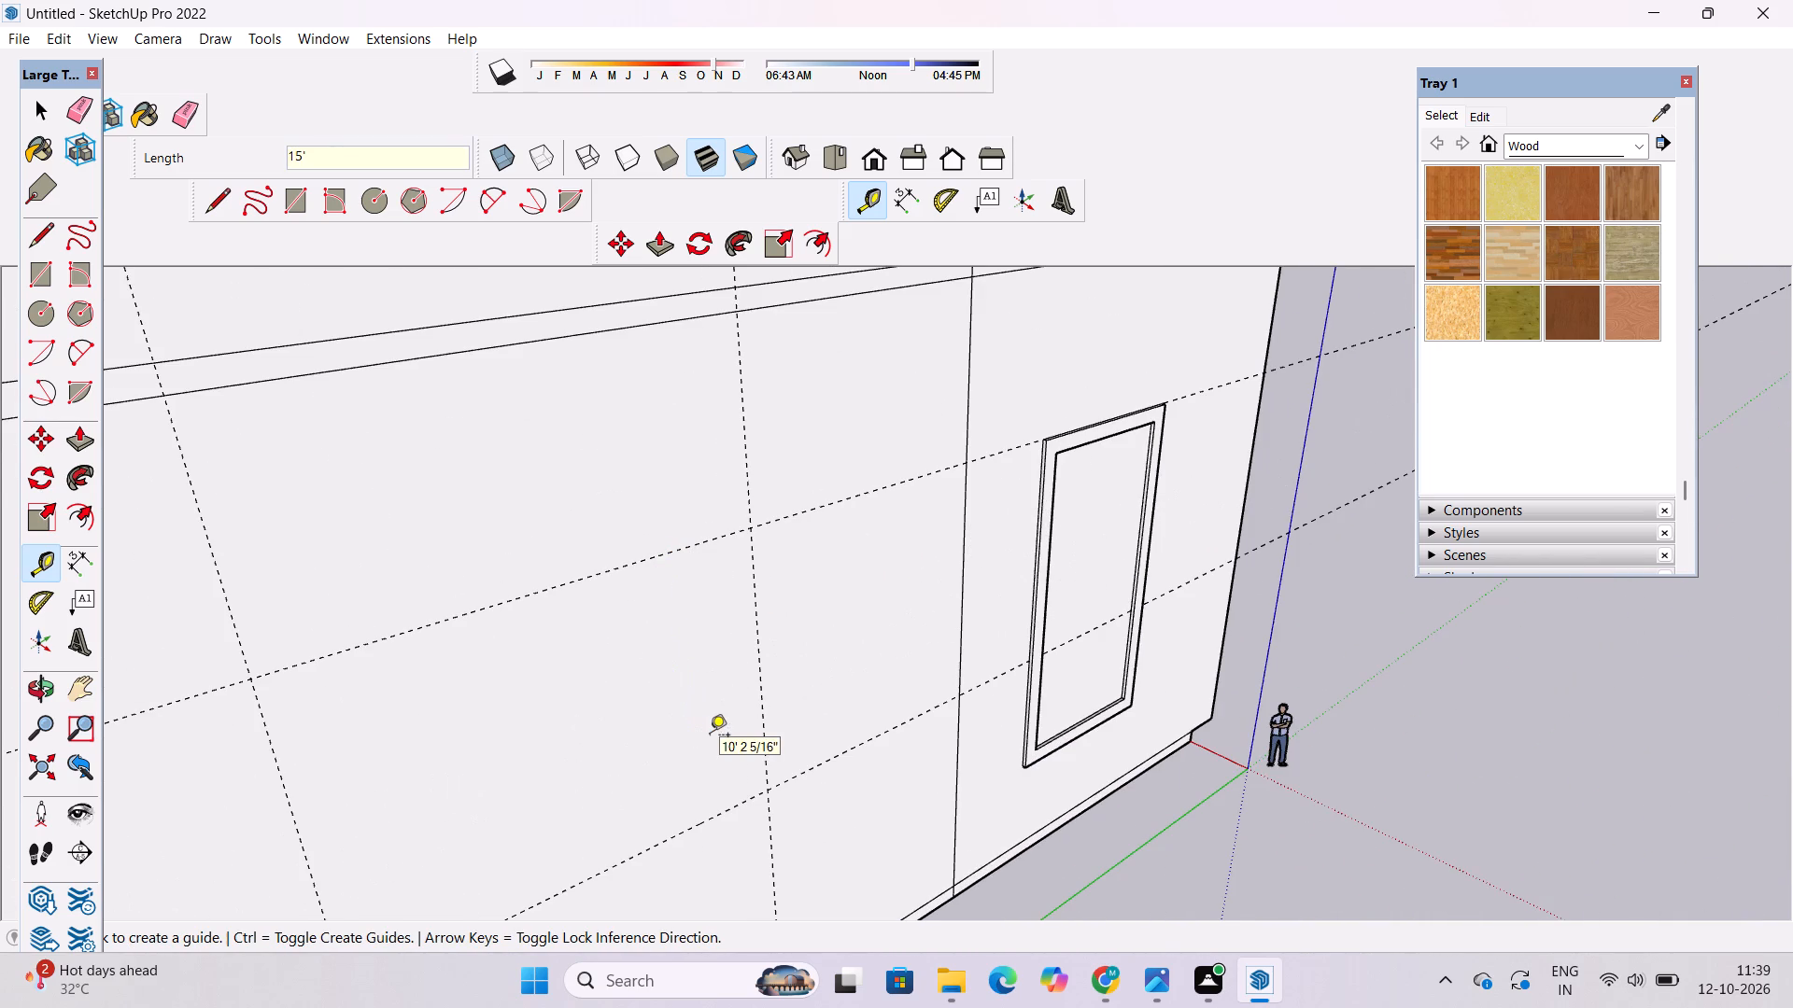
Draw a 21' by 15' rectangle on the side wall's lower storey between the four guide intersections beside the lower window.
{"action": "scroll", "coordinate": [632, 621], "scroll_direction": "down", "scroll_amount": 5}
{"action": "key", "text": "o"}
{"action": "left_click_drag", "start_coordinate": [1035, 688], "coordinate": [916, 670]}
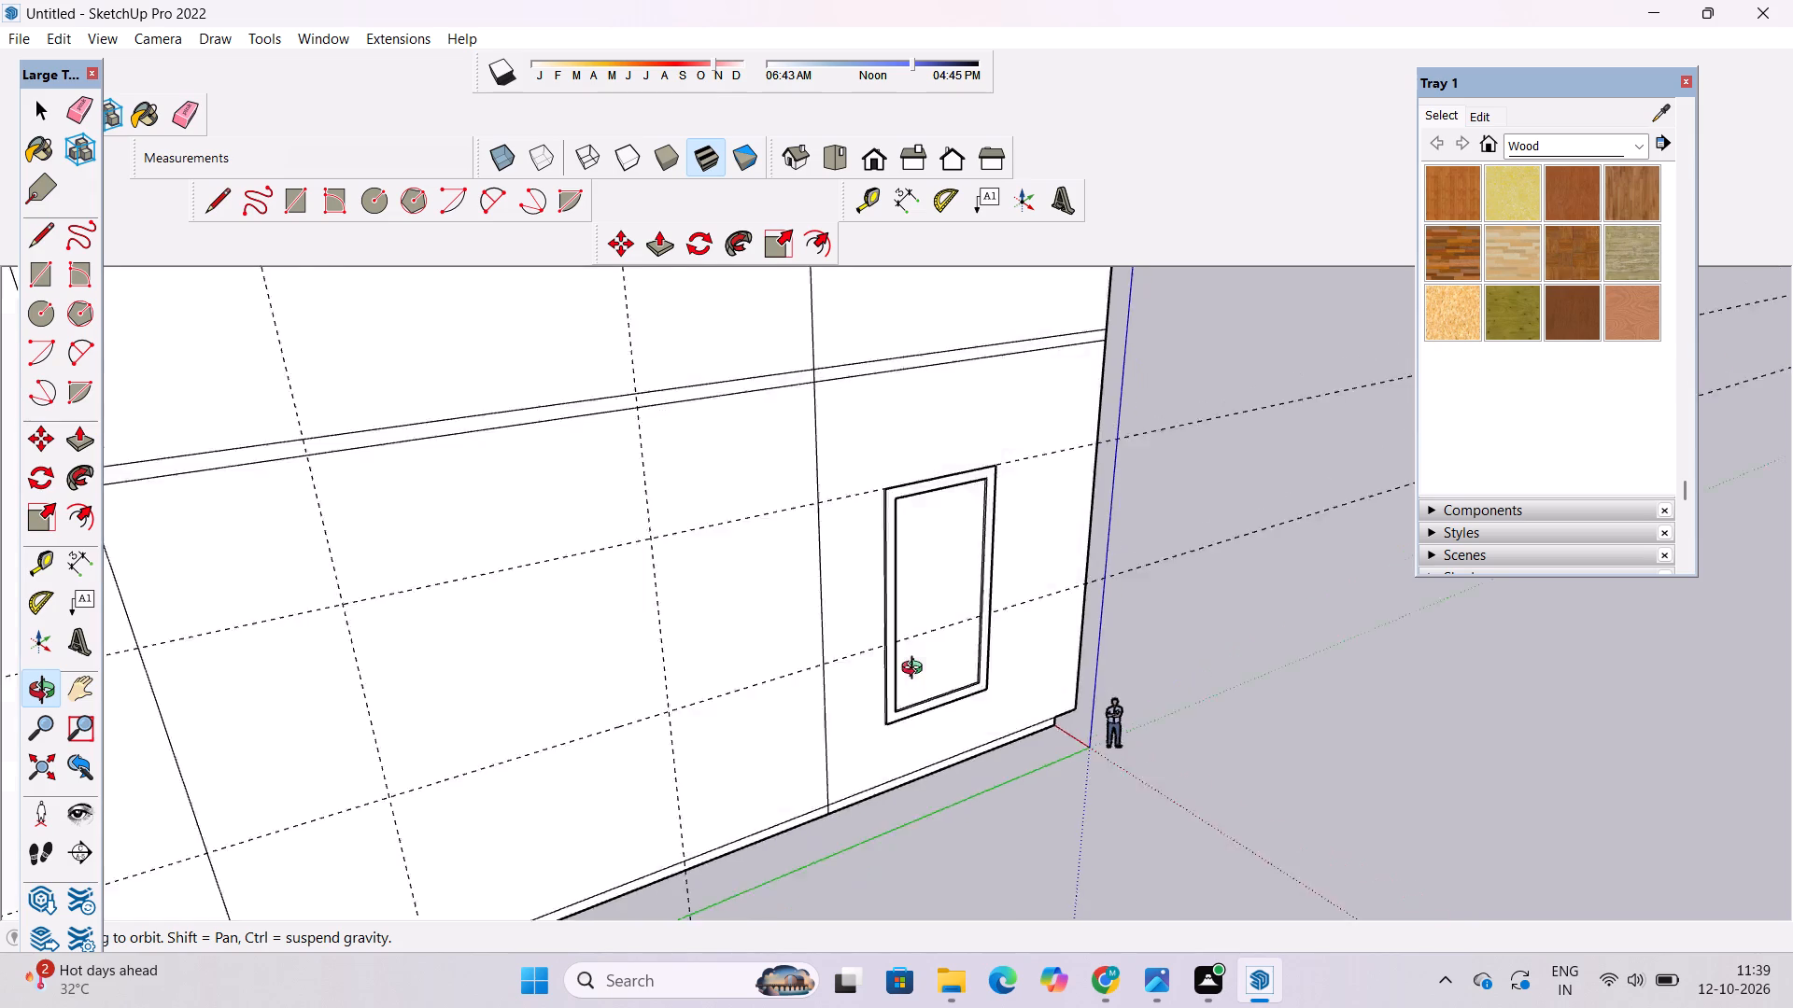
{"action": "left_click_drag", "start_coordinate": [916, 670], "coordinate": [610, 622]}
{"action": "scroll", "coordinate": [571, 575], "scroll_direction": "down", "scroll_amount": 3}
{"action": "left_click_drag", "start_coordinate": [545, 586], "coordinate": [705, 825], "text": "shift"}
{"action": "left_click_drag", "start_coordinate": [705, 823], "coordinate": [748, 729]}
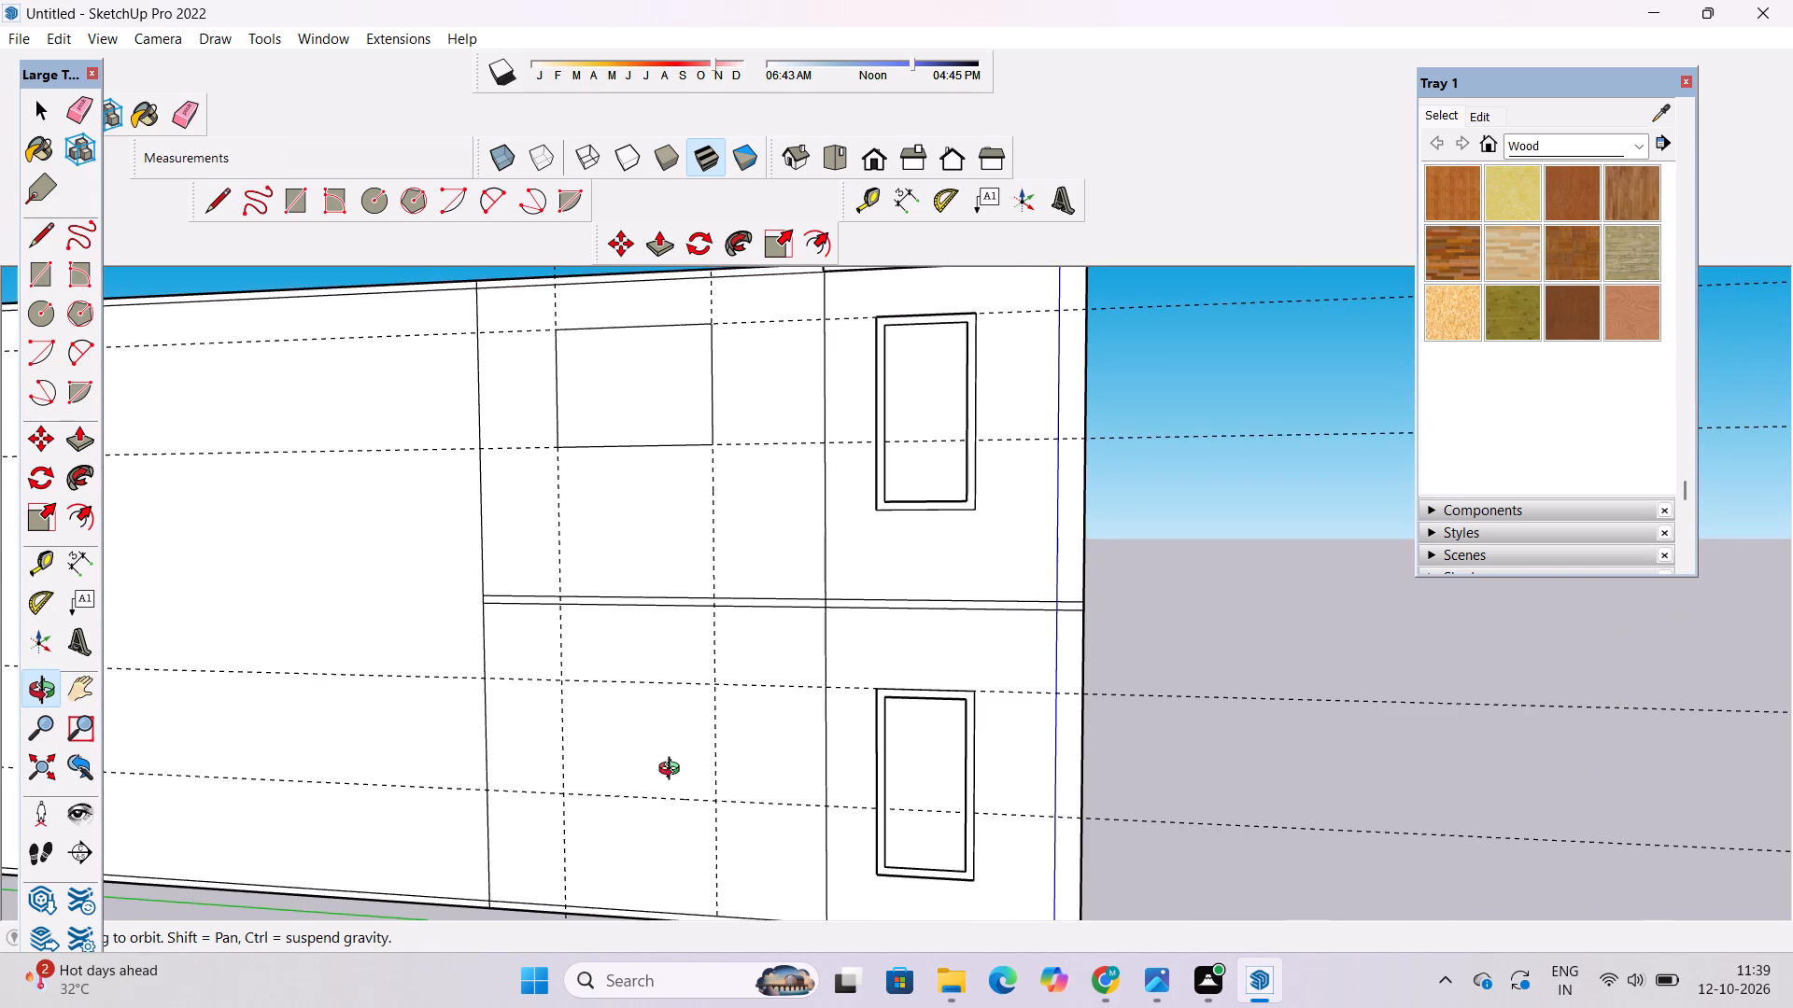
{"action": "left_click_drag", "start_coordinate": [619, 811], "coordinate": [618, 773], "text": "shift"}
{"action": "left_click_drag", "start_coordinate": [619, 773], "coordinate": [730, 776]}
{"action": "scroll", "coordinate": [701, 735], "scroll_direction": "up", "scroll_amount": 2}
{"action": "left_click_drag", "start_coordinate": [675, 733], "coordinate": [642, 739], "text": "shift"}
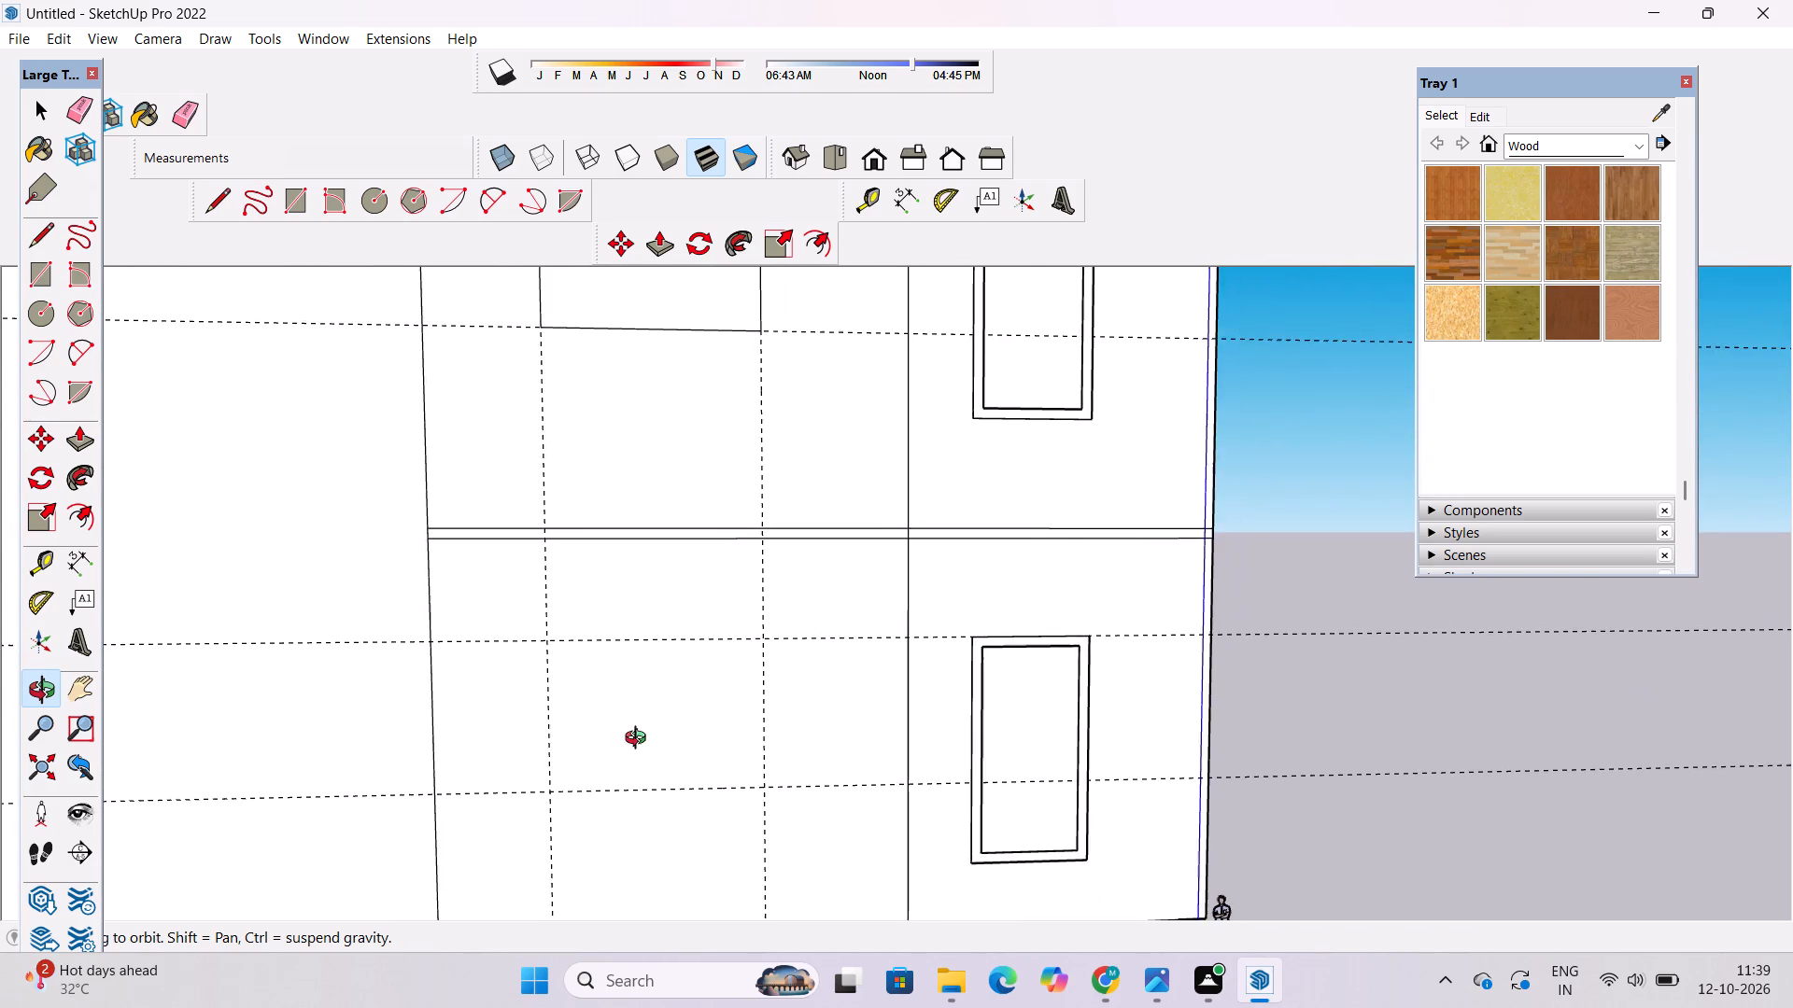
{"action": "left_click_drag", "start_coordinate": [640, 740], "coordinate": [662, 753]}
{"action": "key", "text": "r"}
{"action": "scroll", "coordinate": [626, 708], "scroll_direction": "up", "scroll_amount": 5}
{"action": "scroll", "coordinate": [546, 639], "scroll_direction": "up", "scroll_amount": 5}
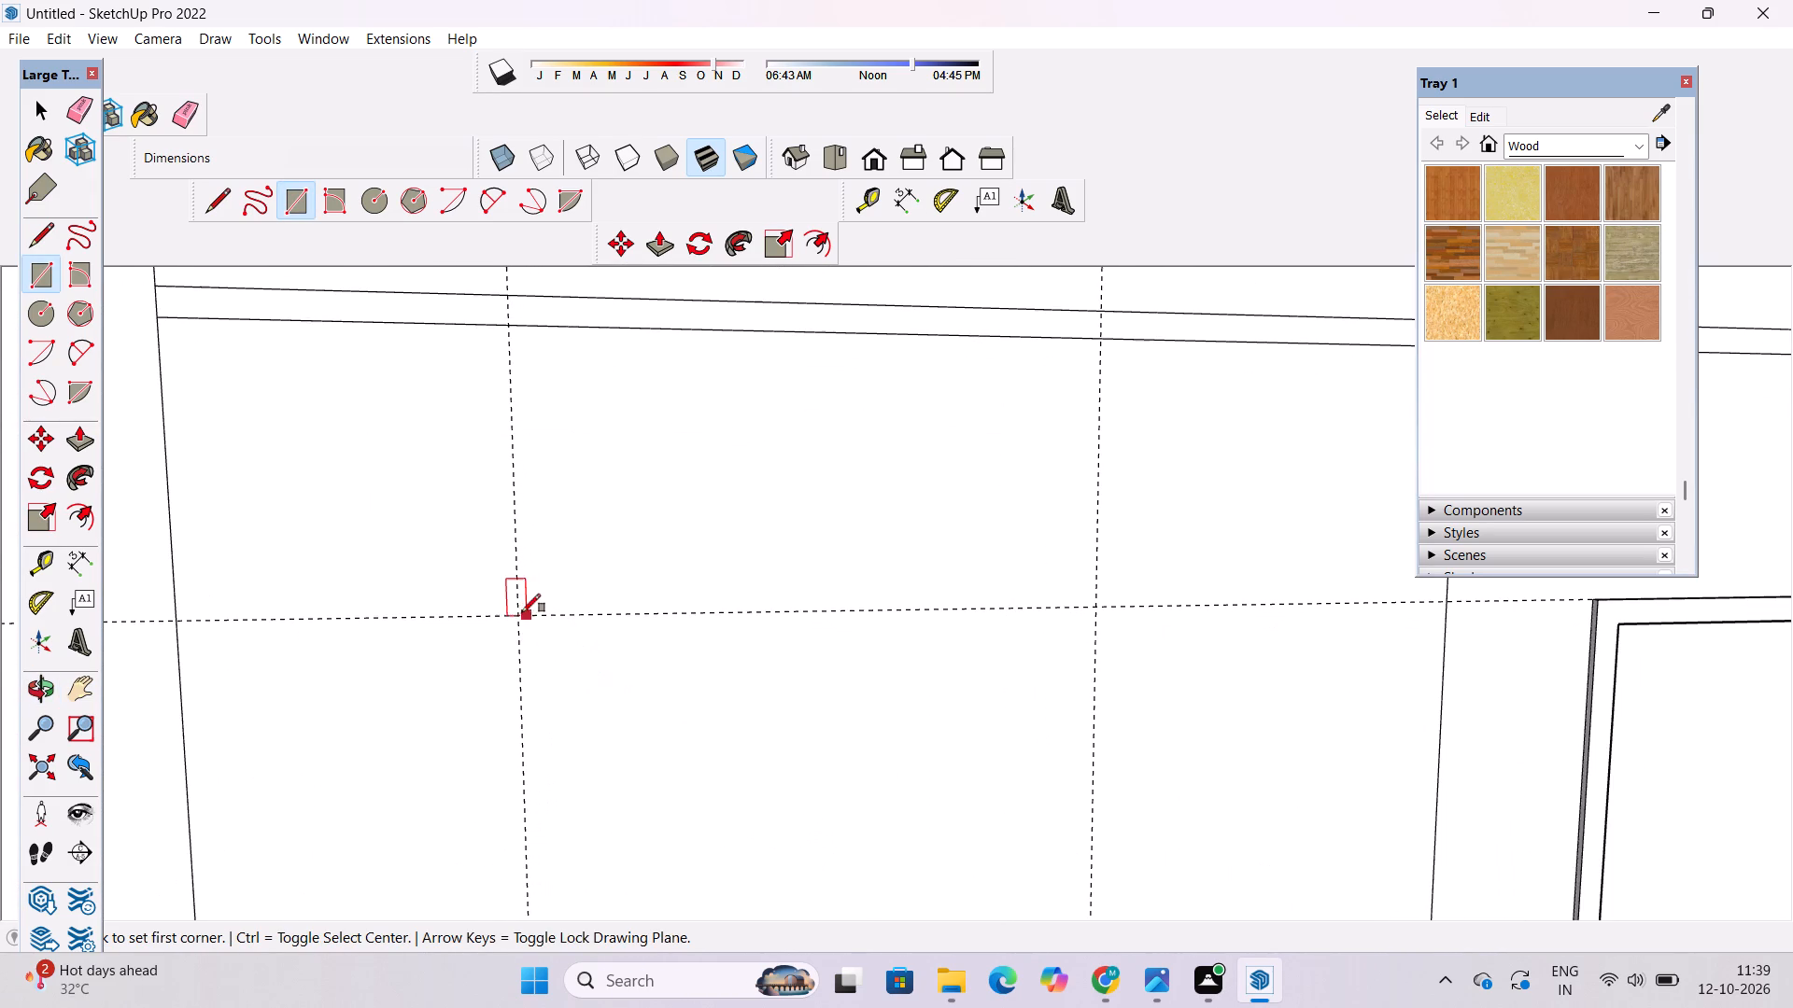
{"action": "left_click", "coordinate": [516, 617]}
{"action": "scroll", "coordinate": [516, 617], "scroll_direction": "down", "scroll_amount": 10}
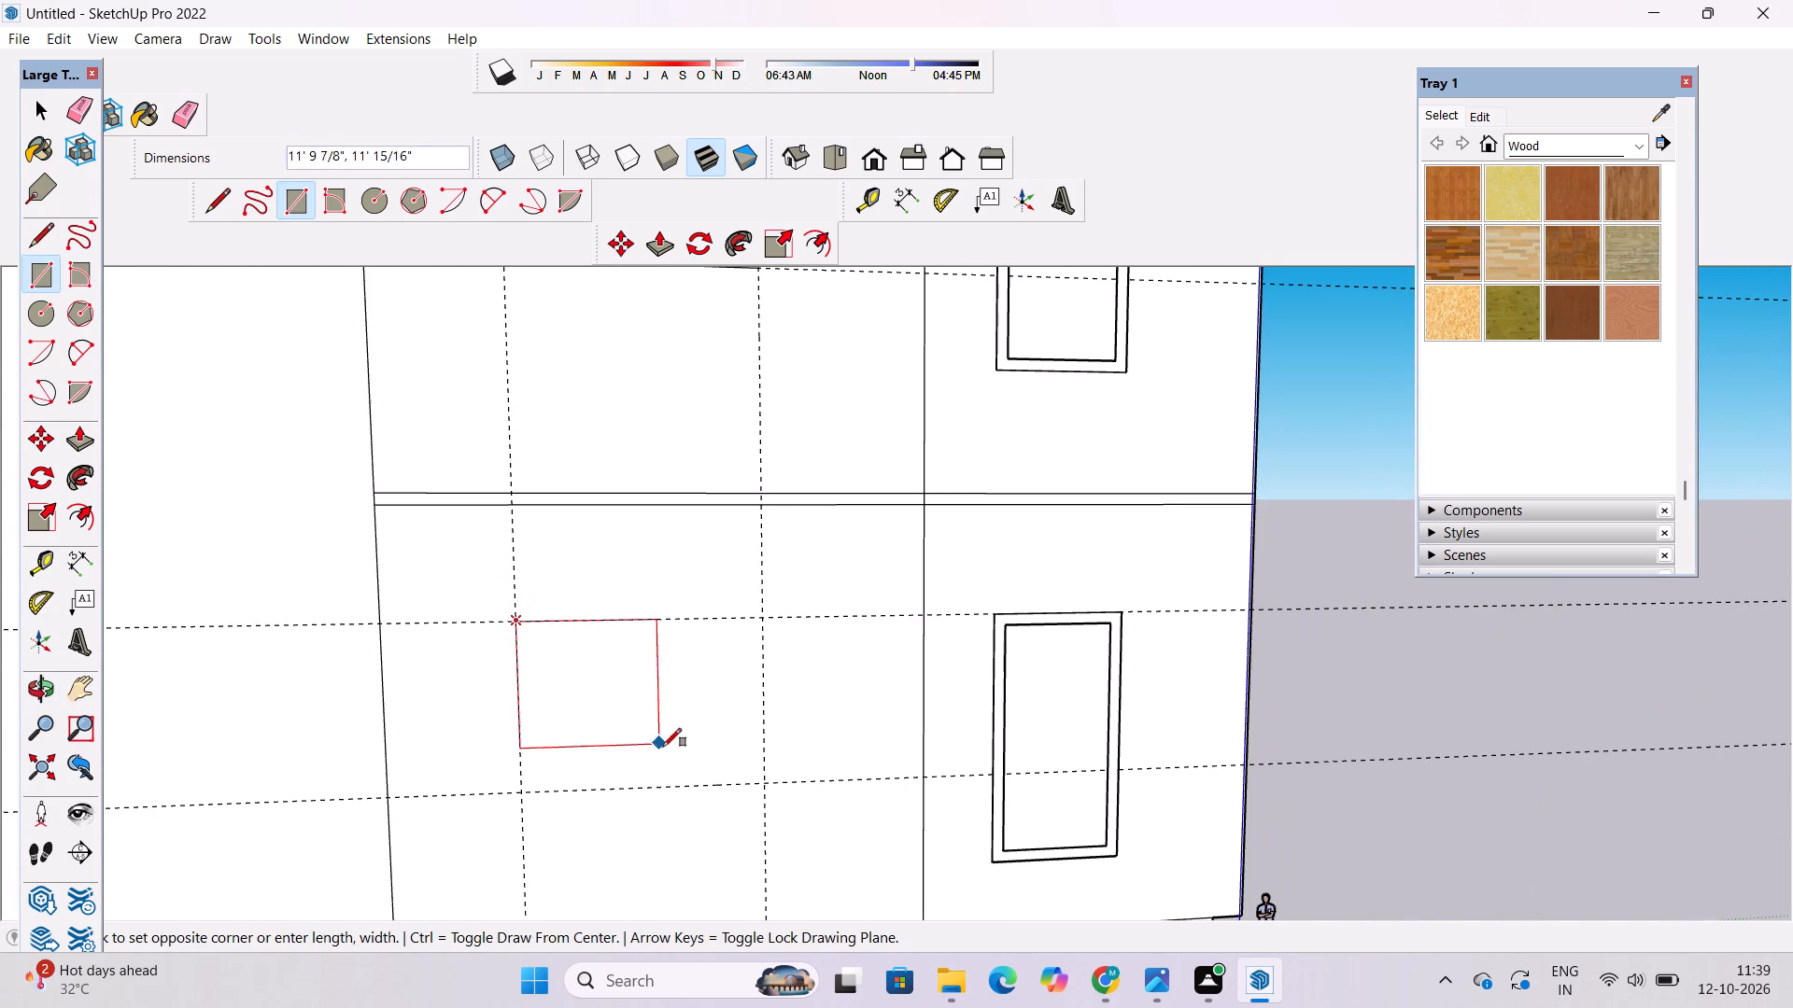
{"action": "scroll", "coordinate": [691, 777], "scroll_direction": "up", "scroll_amount": 6}
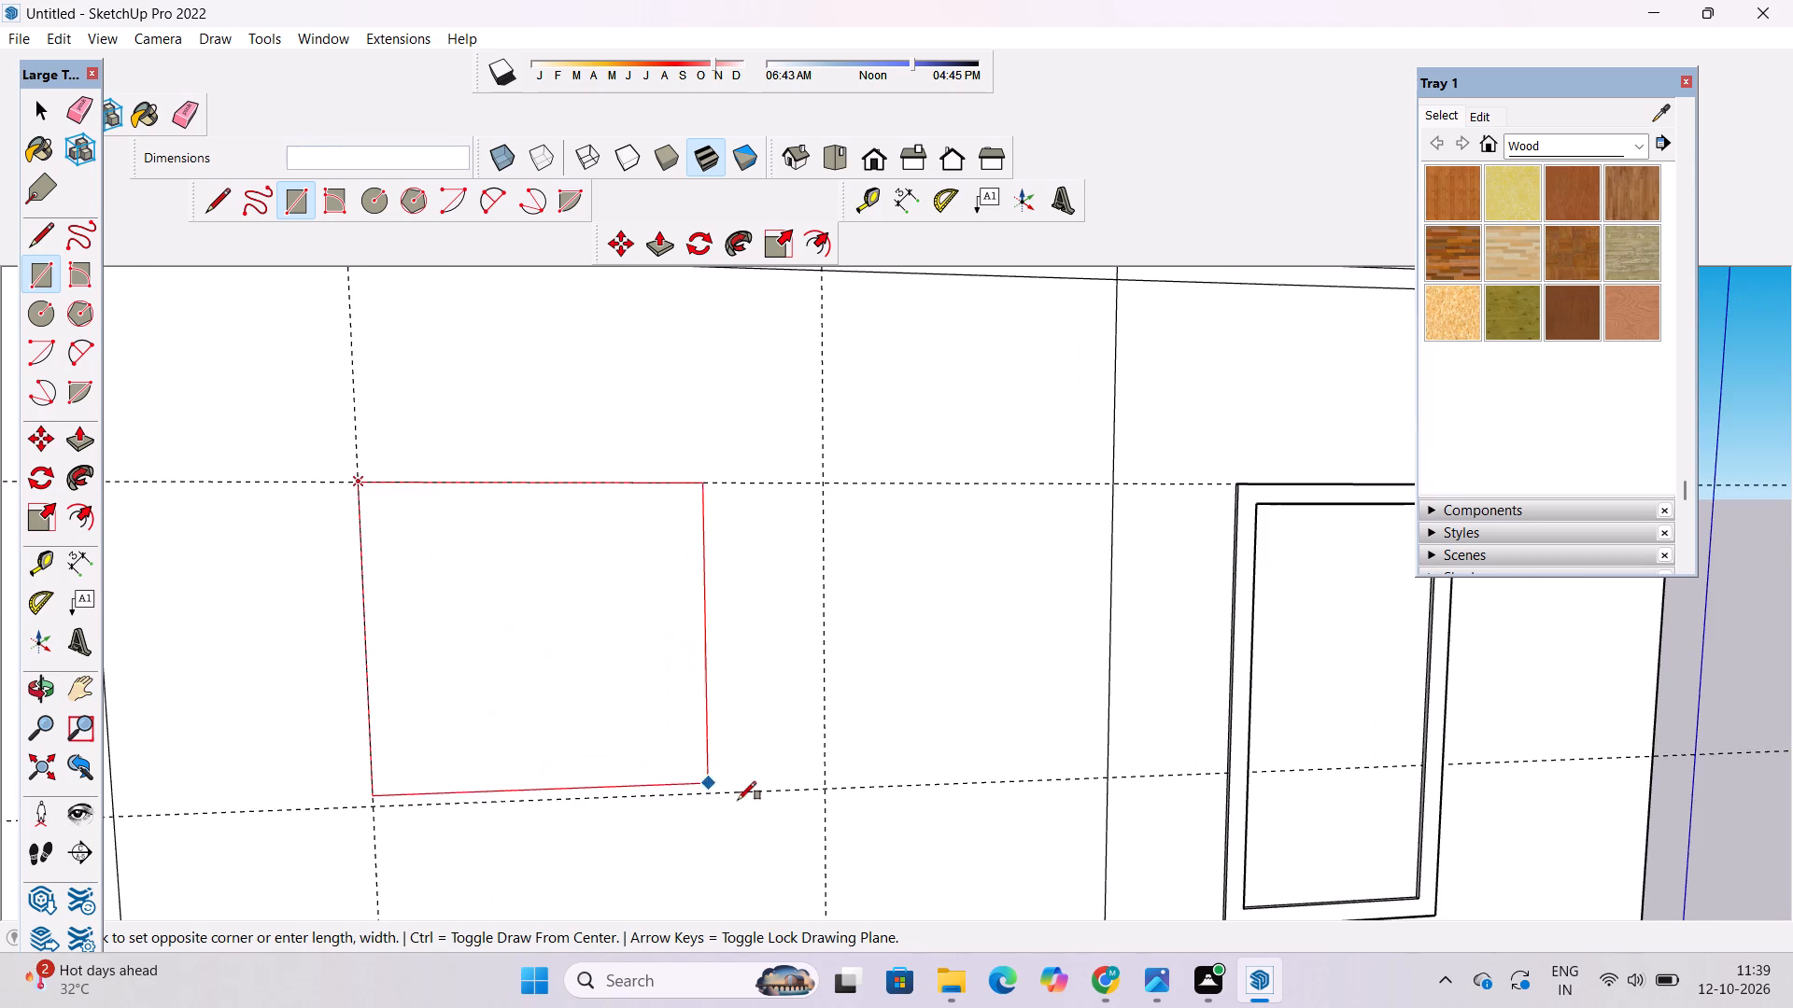
{"action": "scroll", "coordinate": [814, 787], "scroll_direction": "up", "scroll_amount": 4}
{"action": "left_click", "coordinate": [832, 785]}
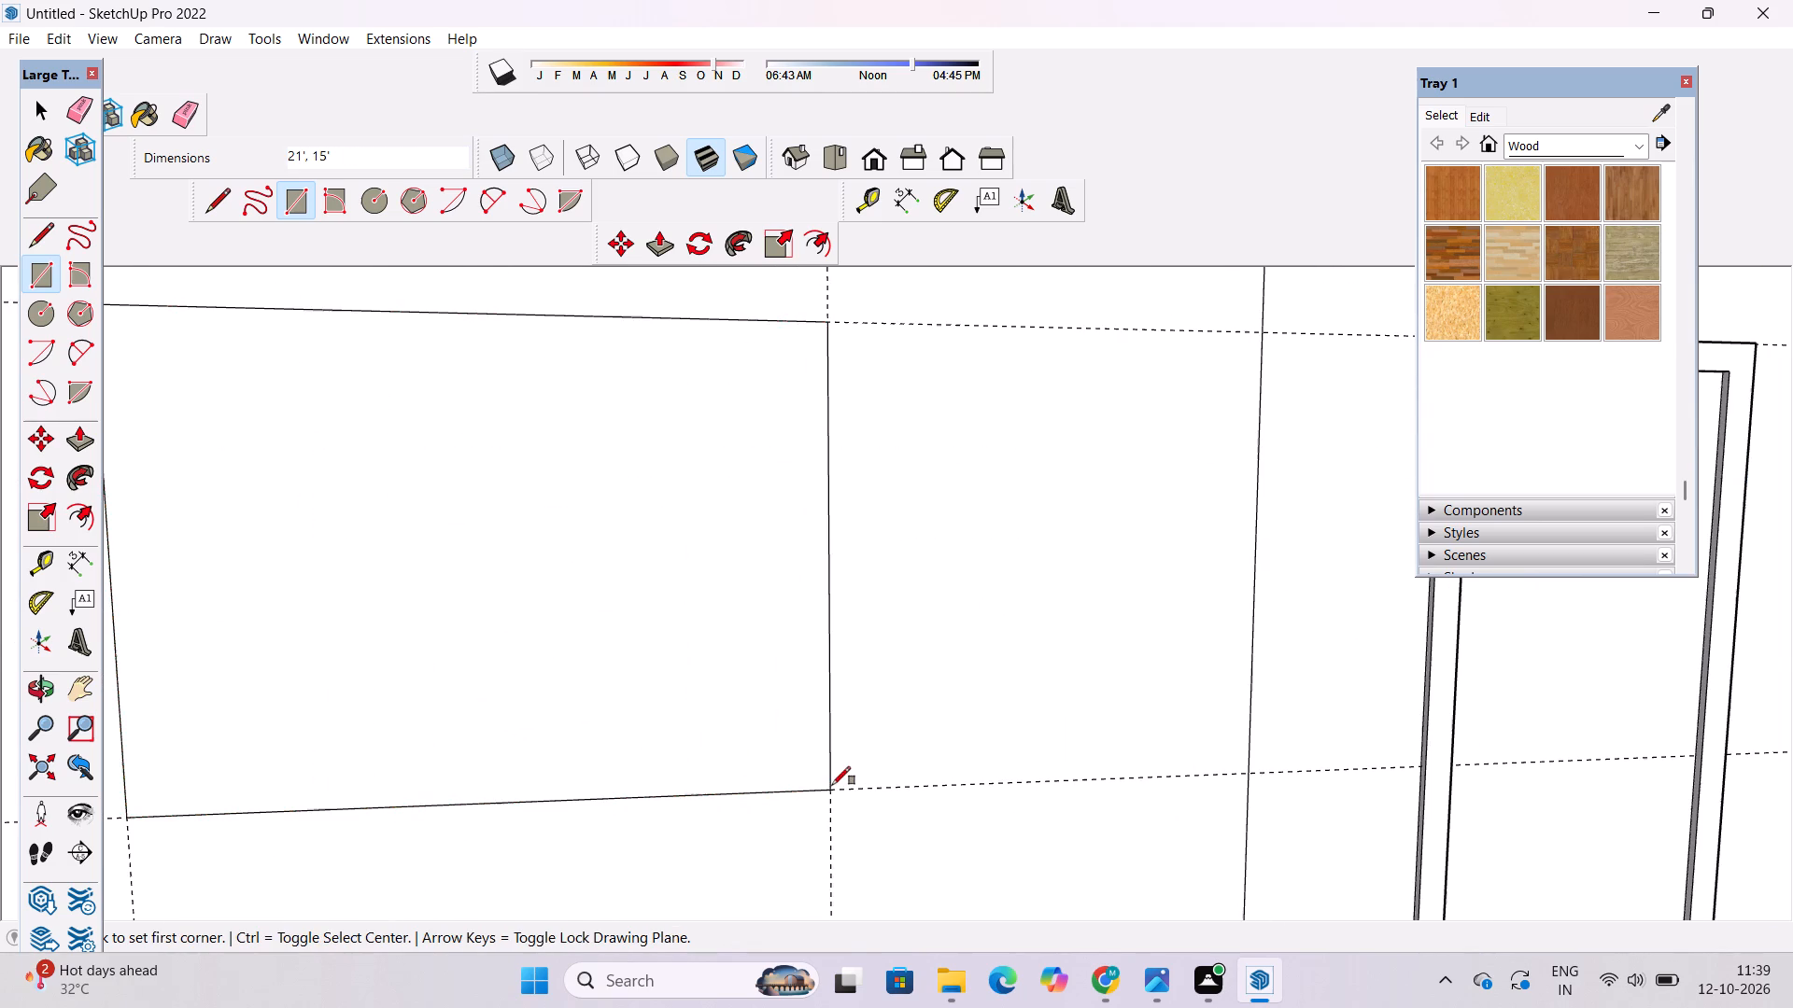
Erase the two vertical and four horizontal guides crossing the side wall, keeping both rectangles.
{"action": "scroll", "coordinate": [823, 768], "scroll_direction": "down", "scroll_amount": 20}
{"action": "scroll", "coordinate": [823, 768], "scroll_direction": "down", "scroll_amount": 1}
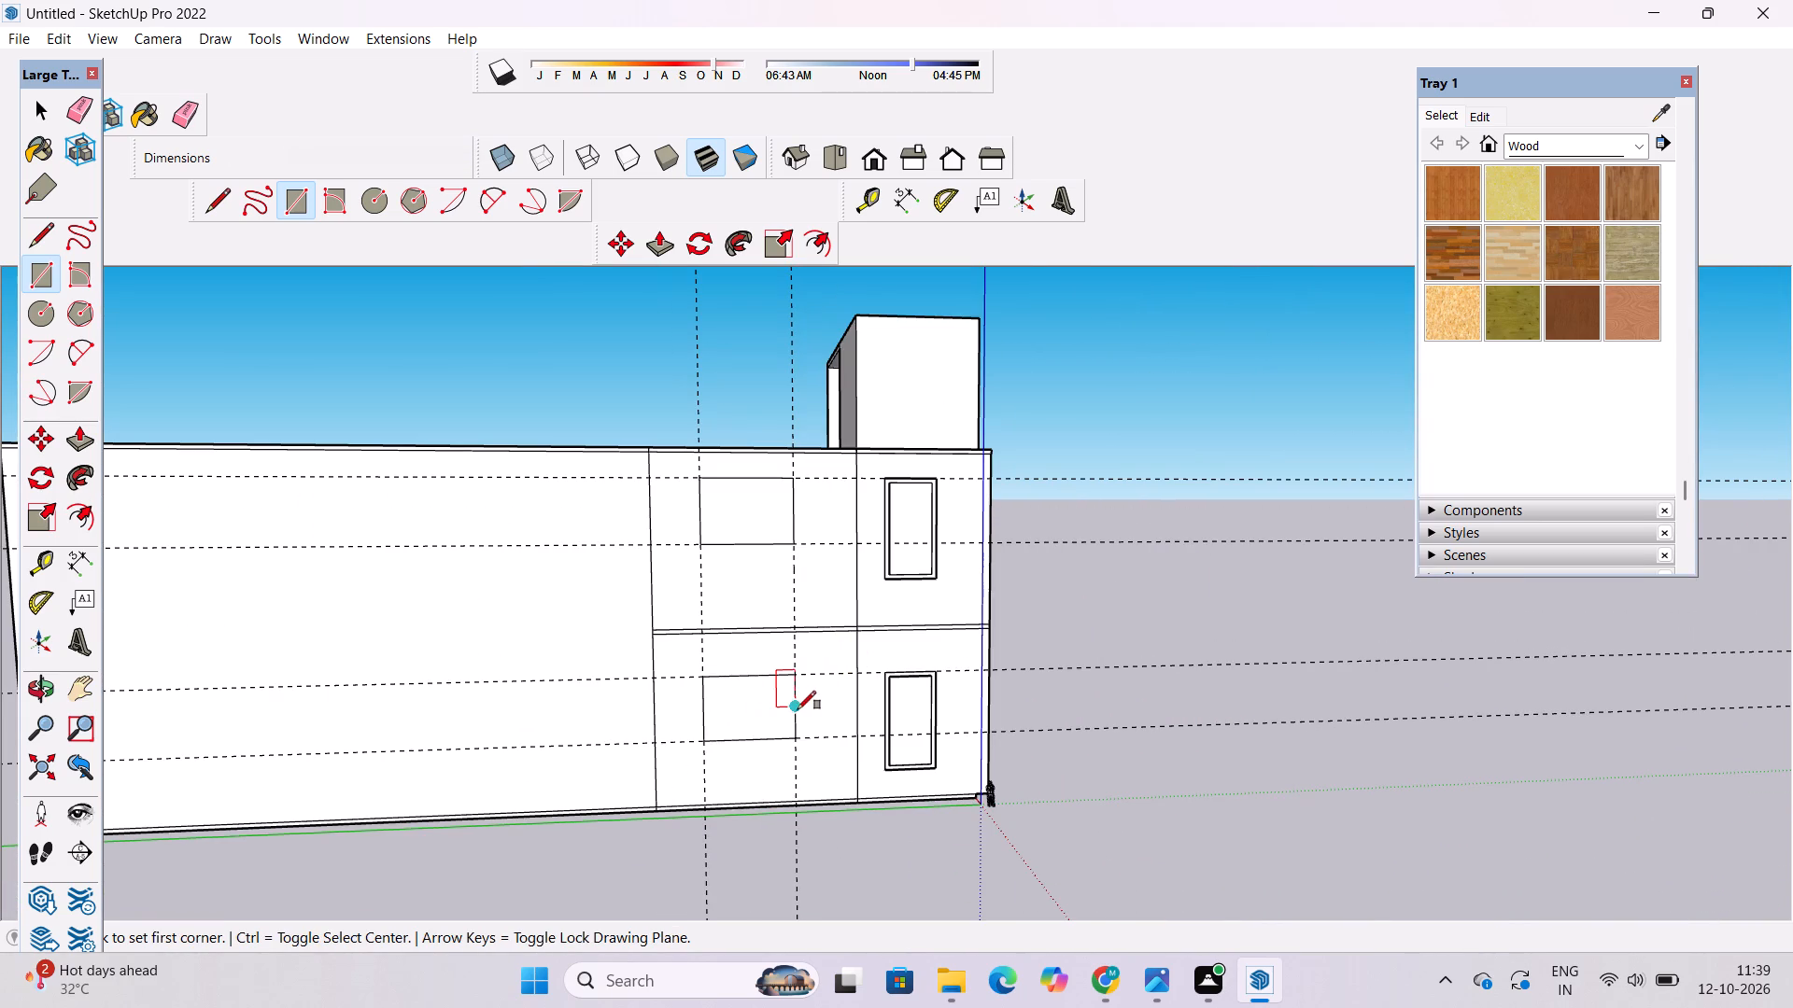
{"action": "key", "text": "space"}
{"action": "key", "text": "e"}
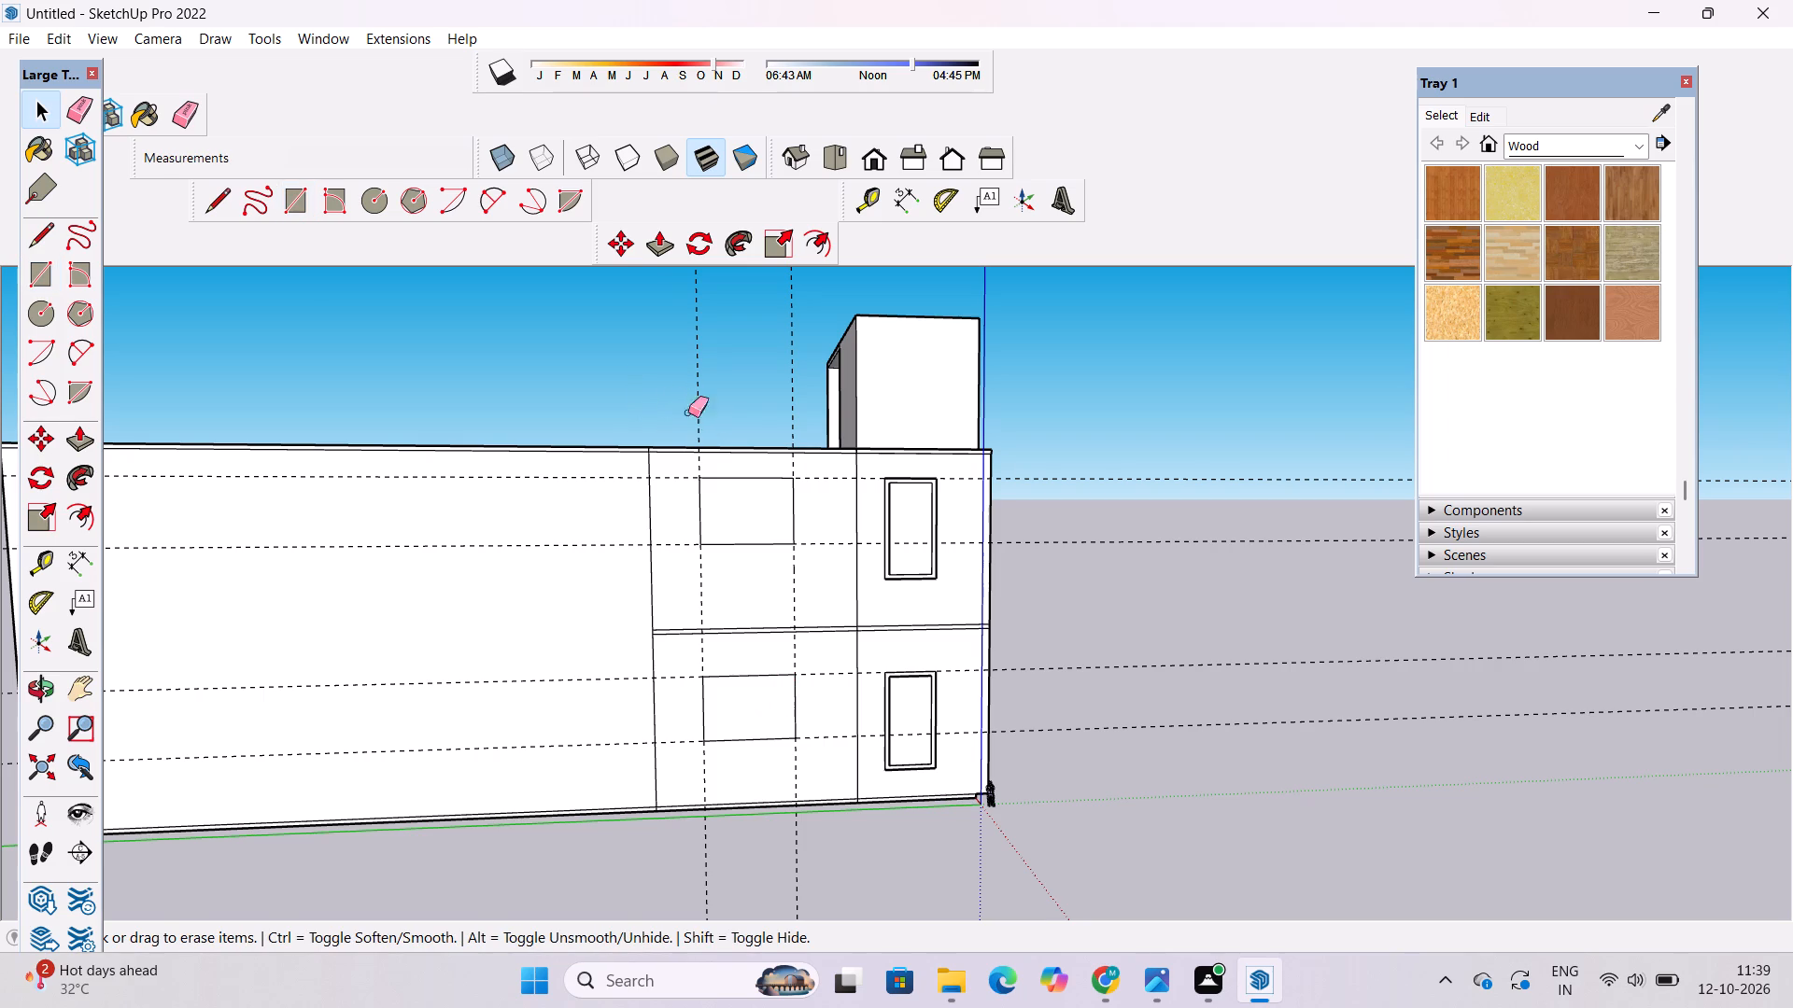
{"action": "scroll", "coordinate": [736, 371], "scroll_direction": "up", "scroll_amount": 3}
{"action": "left_click_drag", "start_coordinate": [725, 321], "coordinate": [669, 405]}
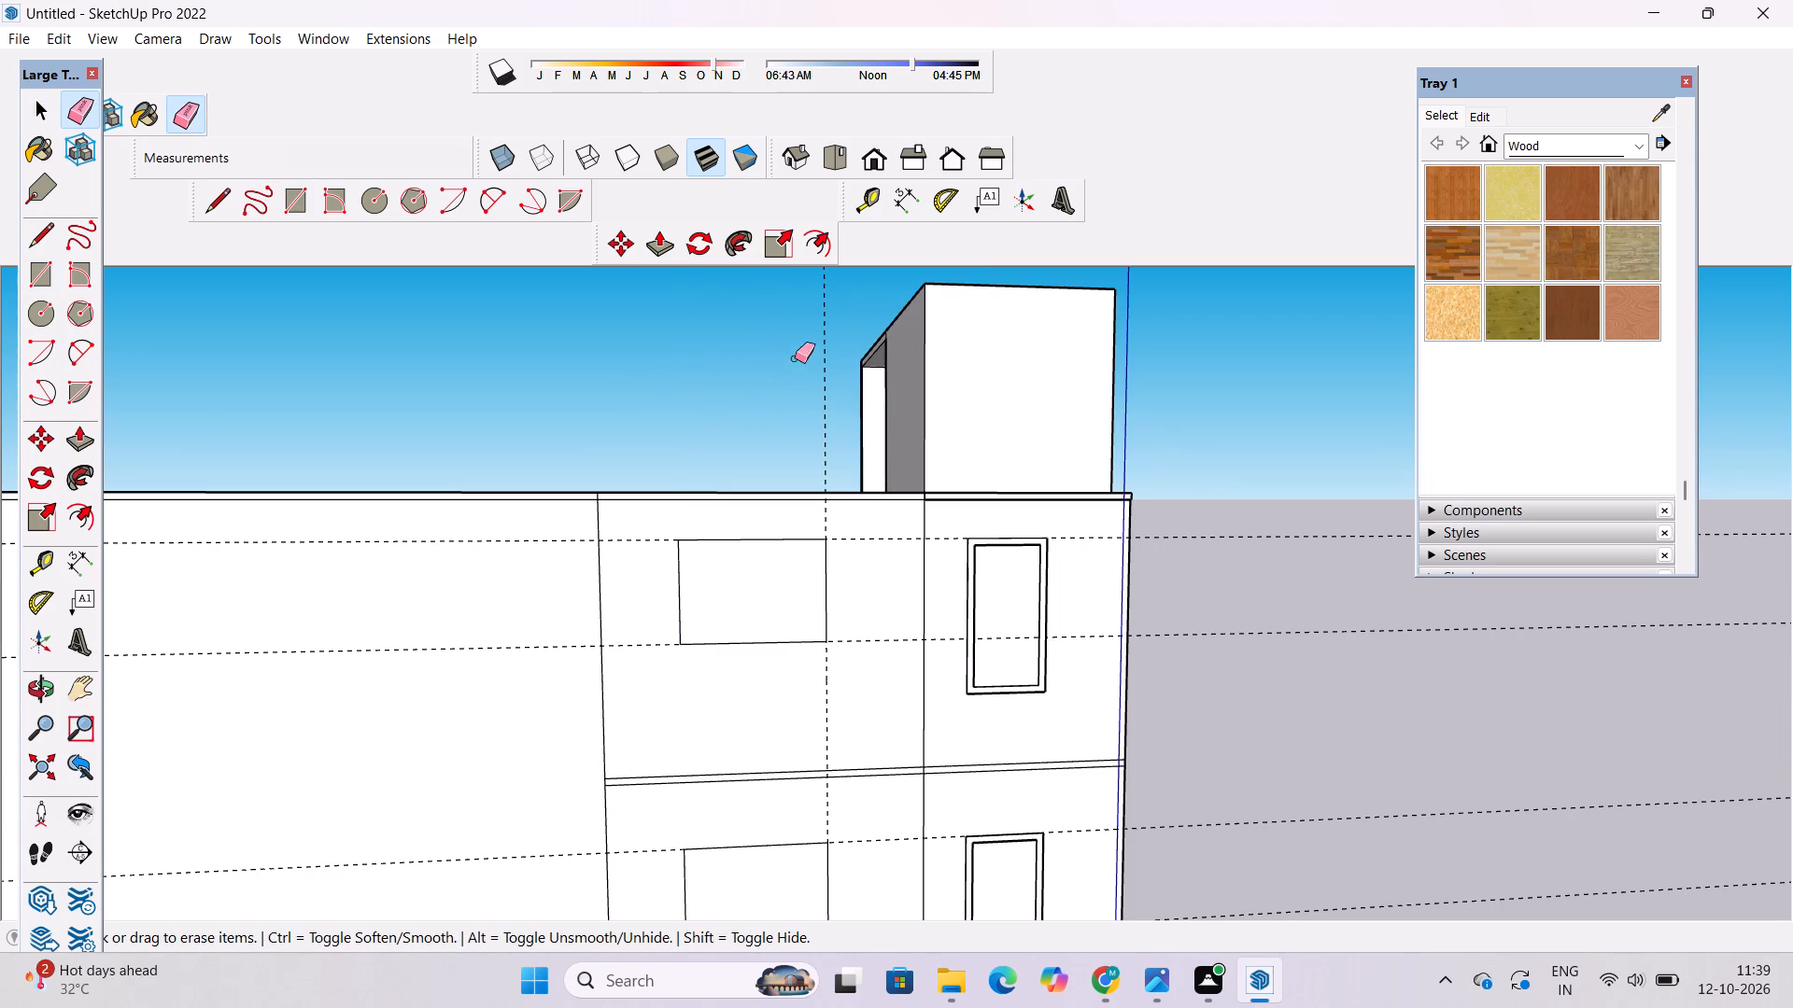
{"action": "left_click_drag", "start_coordinate": [832, 316], "coordinate": [823, 344]}
{"action": "scroll", "coordinate": [671, 365], "scroll_direction": "down", "scroll_amount": 4}
{"action": "scroll", "coordinate": [1035, 468], "scroll_direction": "up", "scroll_amount": 2}
{"action": "left_click_drag", "start_coordinate": [1108, 431], "coordinate": [1063, 537]}
{"action": "scroll", "coordinate": [1030, 461], "scroll_direction": "down", "scroll_amount": 4}
{"action": "left_click_drag", "start_coordinate": [1102, 513], "coordinate": [1094, 615]}
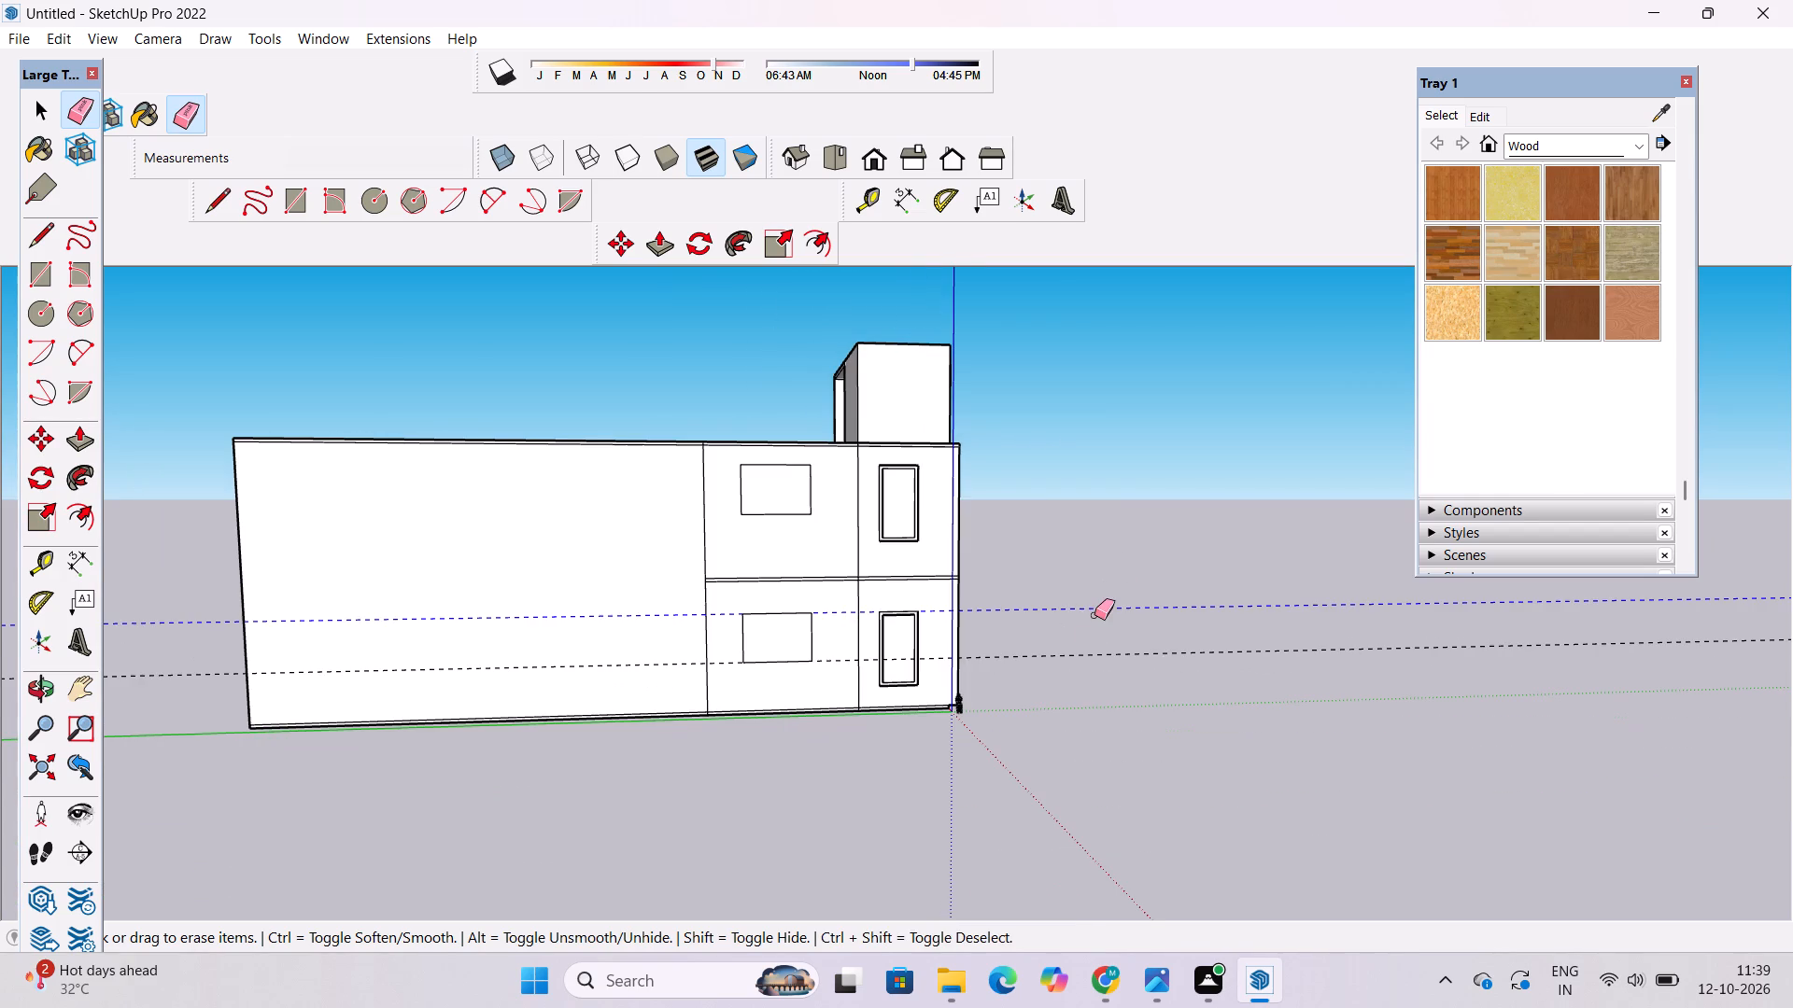
{"action": "left_click_drag", "start_coordinate": [1094, 615], "coordinate": [1084, 669]}
{"action": "key", "text": "space"}
{"action": "type", "text": "o"}
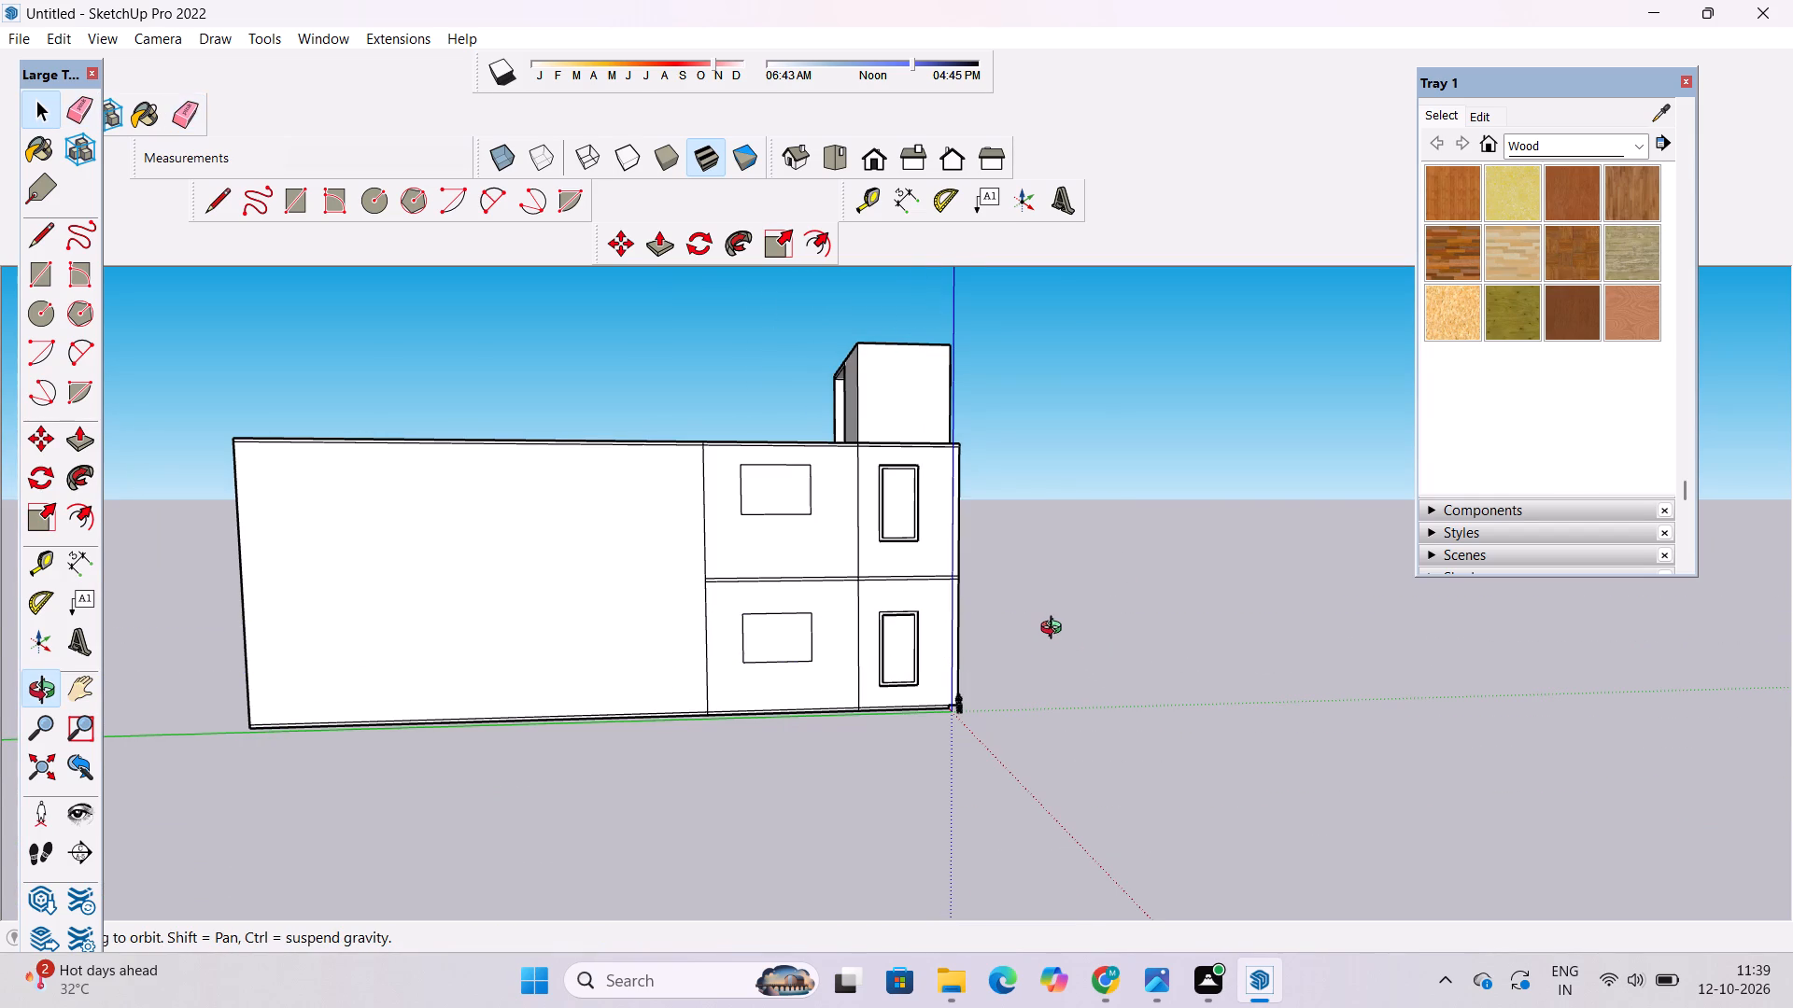
Offset the upper-storey rectangle's outline 1' inward to form a window frame.
{"action": "scroll", "coordinate": [902, 582], "scroll_direction": "up", "scroll_amount": 4}
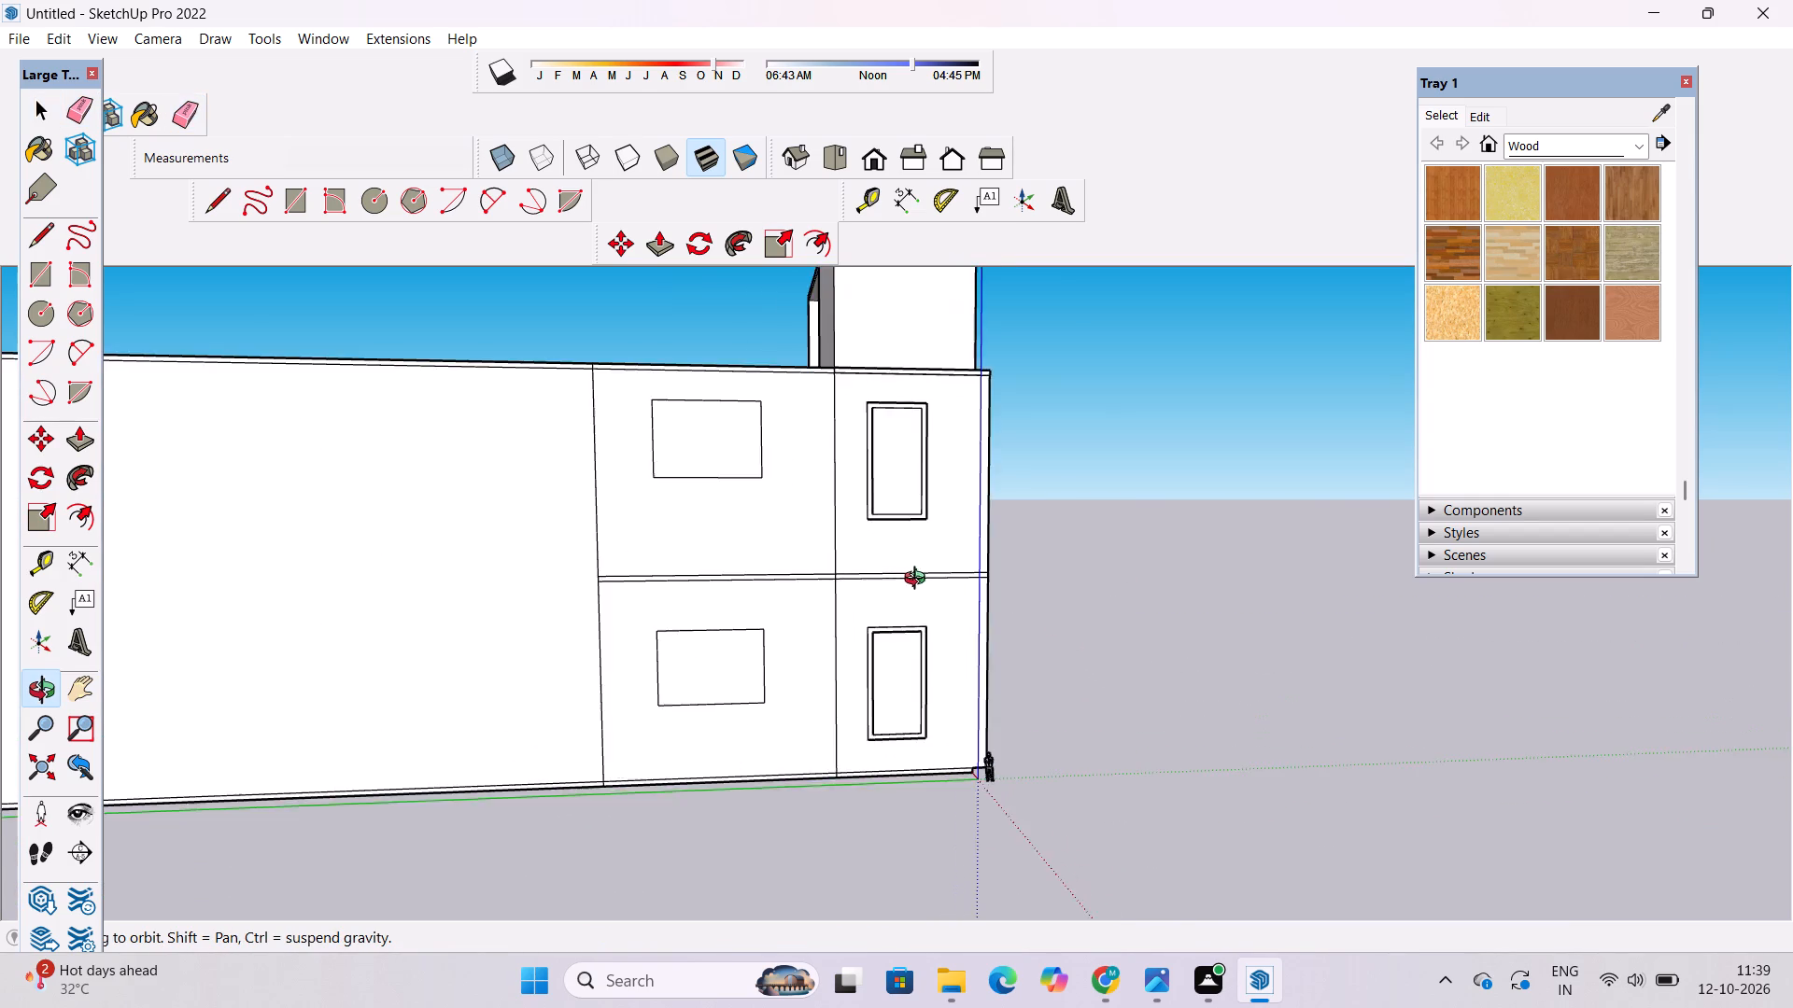
{"action": "left_click_drag", "start_coordinate": [922, 586], "coordinate": [817, 602]}
{"action": "scroll", "coordinate": [671, 465], "scroll_direction": "up", "scroll_amount": 3}
{"action": "left_click_drag", "start_coordinate": [671, 465], "coordinate": [671, 546], "text": "shift"}
{"action": "left_click_drag", "start_coordinate": [672, 551], "coordinate": [747, 571]}
{"action": "scroll", "coordinate": [737, 565], "scroll_direction": "up", "scroll_amount": 4}
{"action": "left_click_drag", "start_coordinate": [732, 564], "coordinate": [733, 617], "text": "shift"}
{"action": "left_click_drag", "start_coordinate": [681, 622], "coordinate": [719, 559]}
{"action": "scroll", "coordinate": [722, 553], "scroll_direction": "up", "scroll_amount": 3}
{"action": "left_click_drag", "start_coordinate": [723, 553], "coordinate": [724, 566], "text": "shift"}
{"action": "left_click_drag", "start_coordinate": [724, 566], "coordinate": [712, 568]}
{"action": "key", "text": "o"}
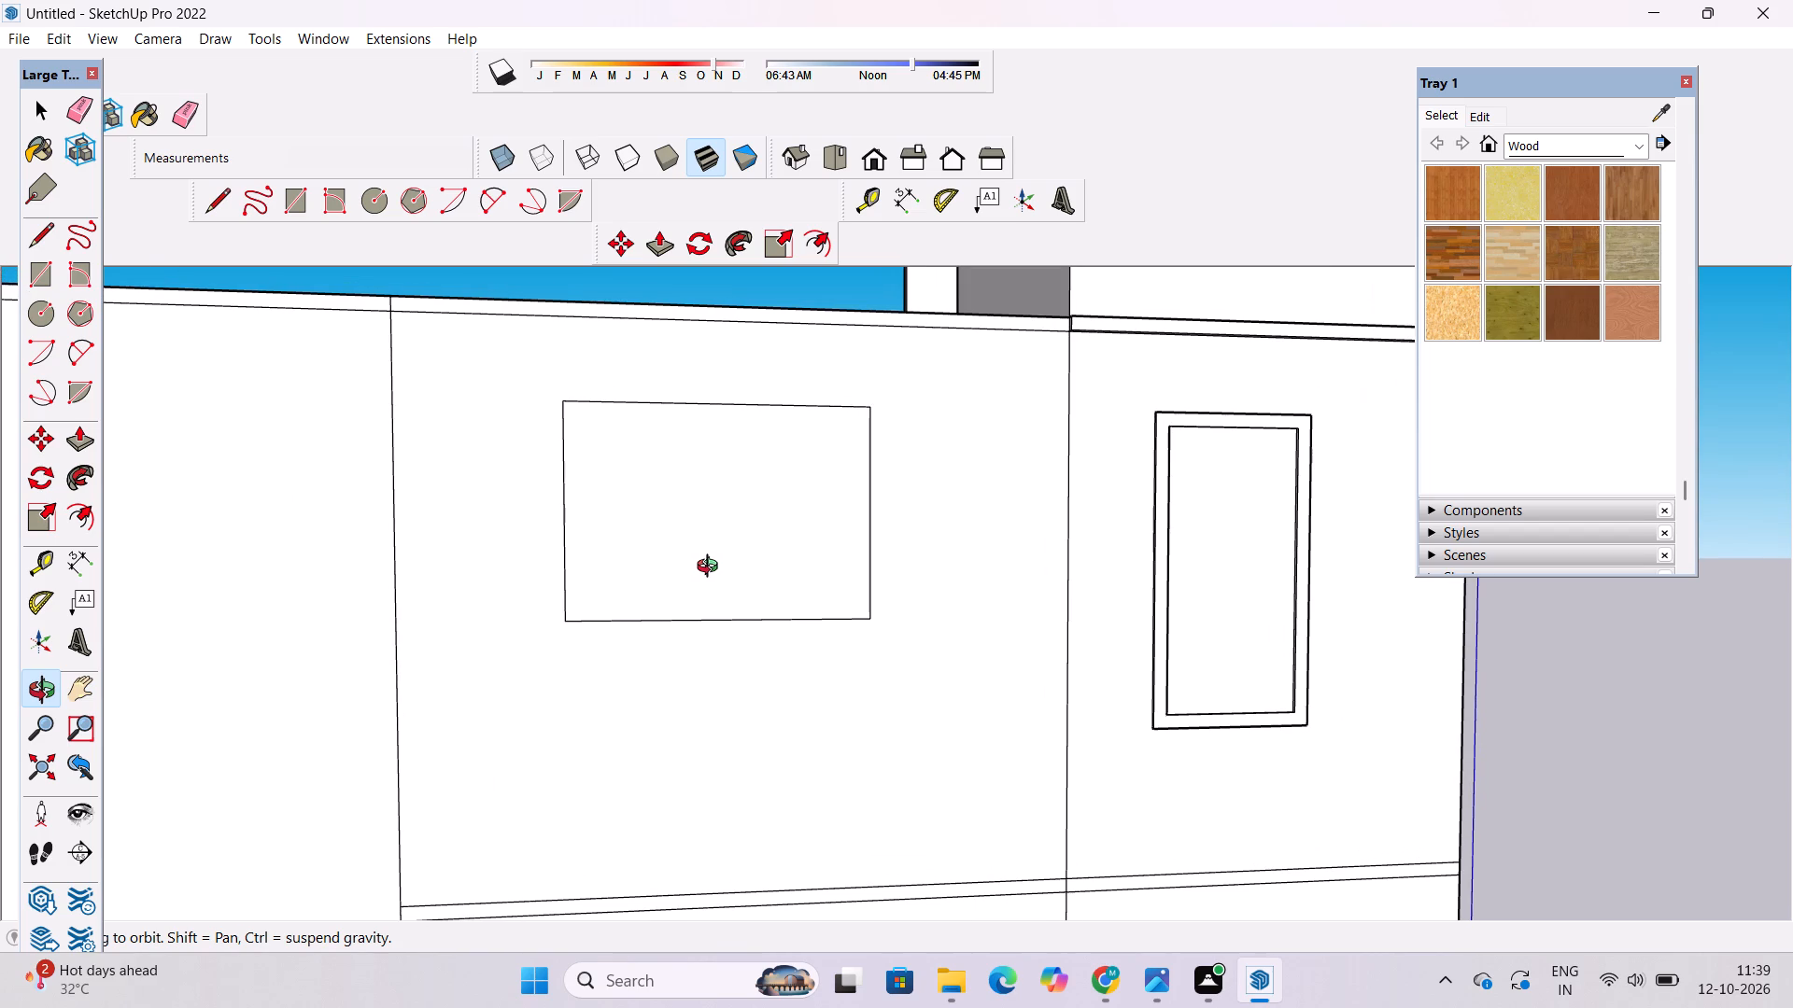
{"action": "key", "text": "f"}
{"action": "left_click", "coordinate": [732, 428]}
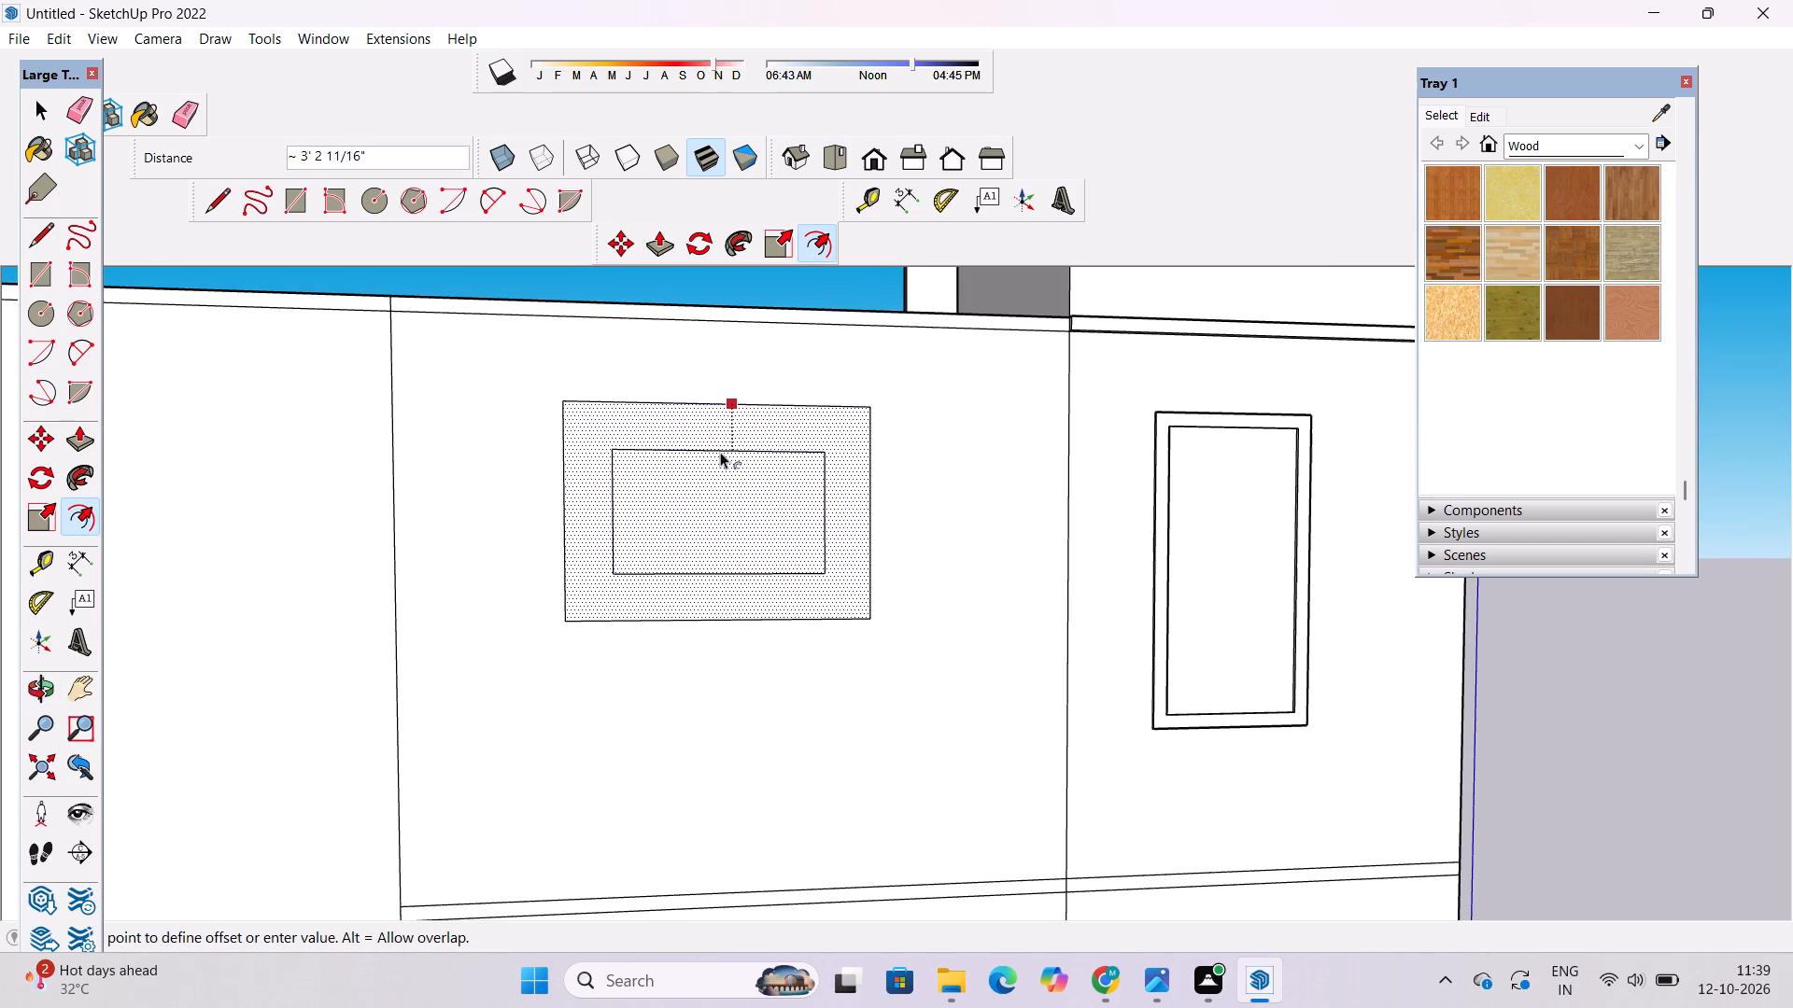
{"action": "type", "text": "1'"}
{"action": "key", "text": "Return"}
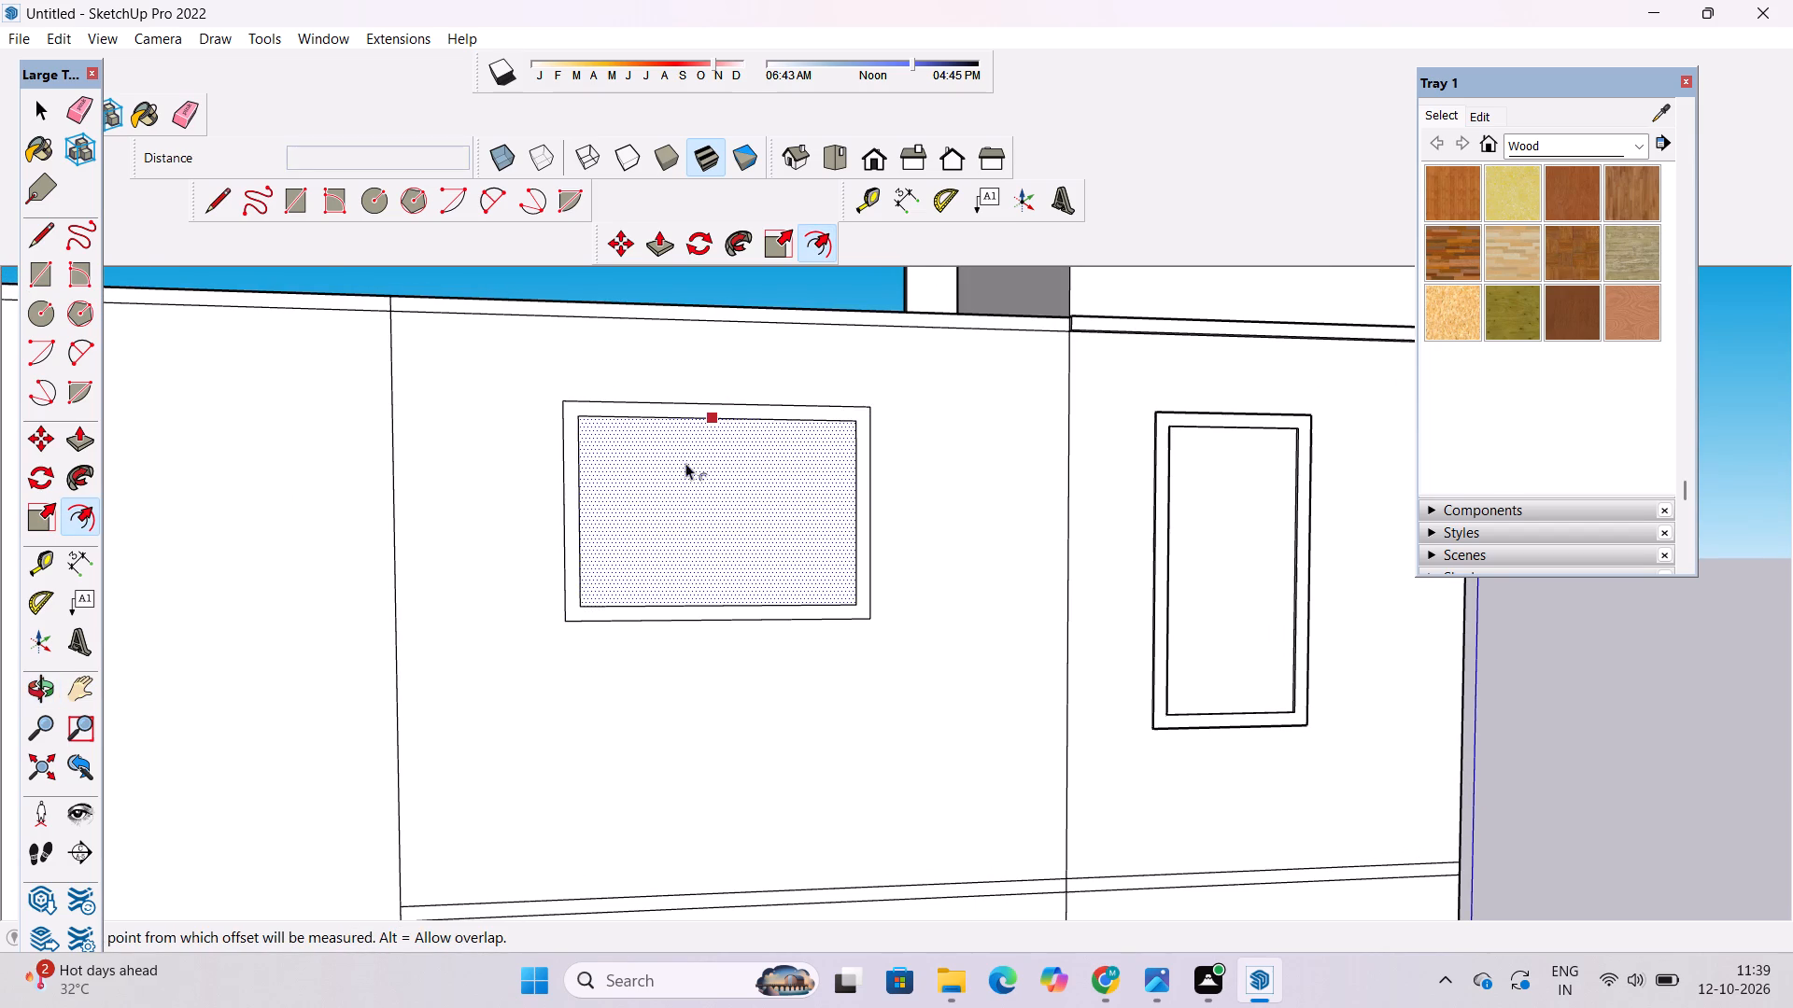
Offset the lower-storey rectangle's outline 1' inward to form a matching window frame.
{"action": "scroll", "coordinate": [680, 440], "scroll_direction": "down", "scroll_amount": 8}
{"action": "scroll", "coordinate": [679, 760], "scroll_direction": "up", "scroll_amount": 8}
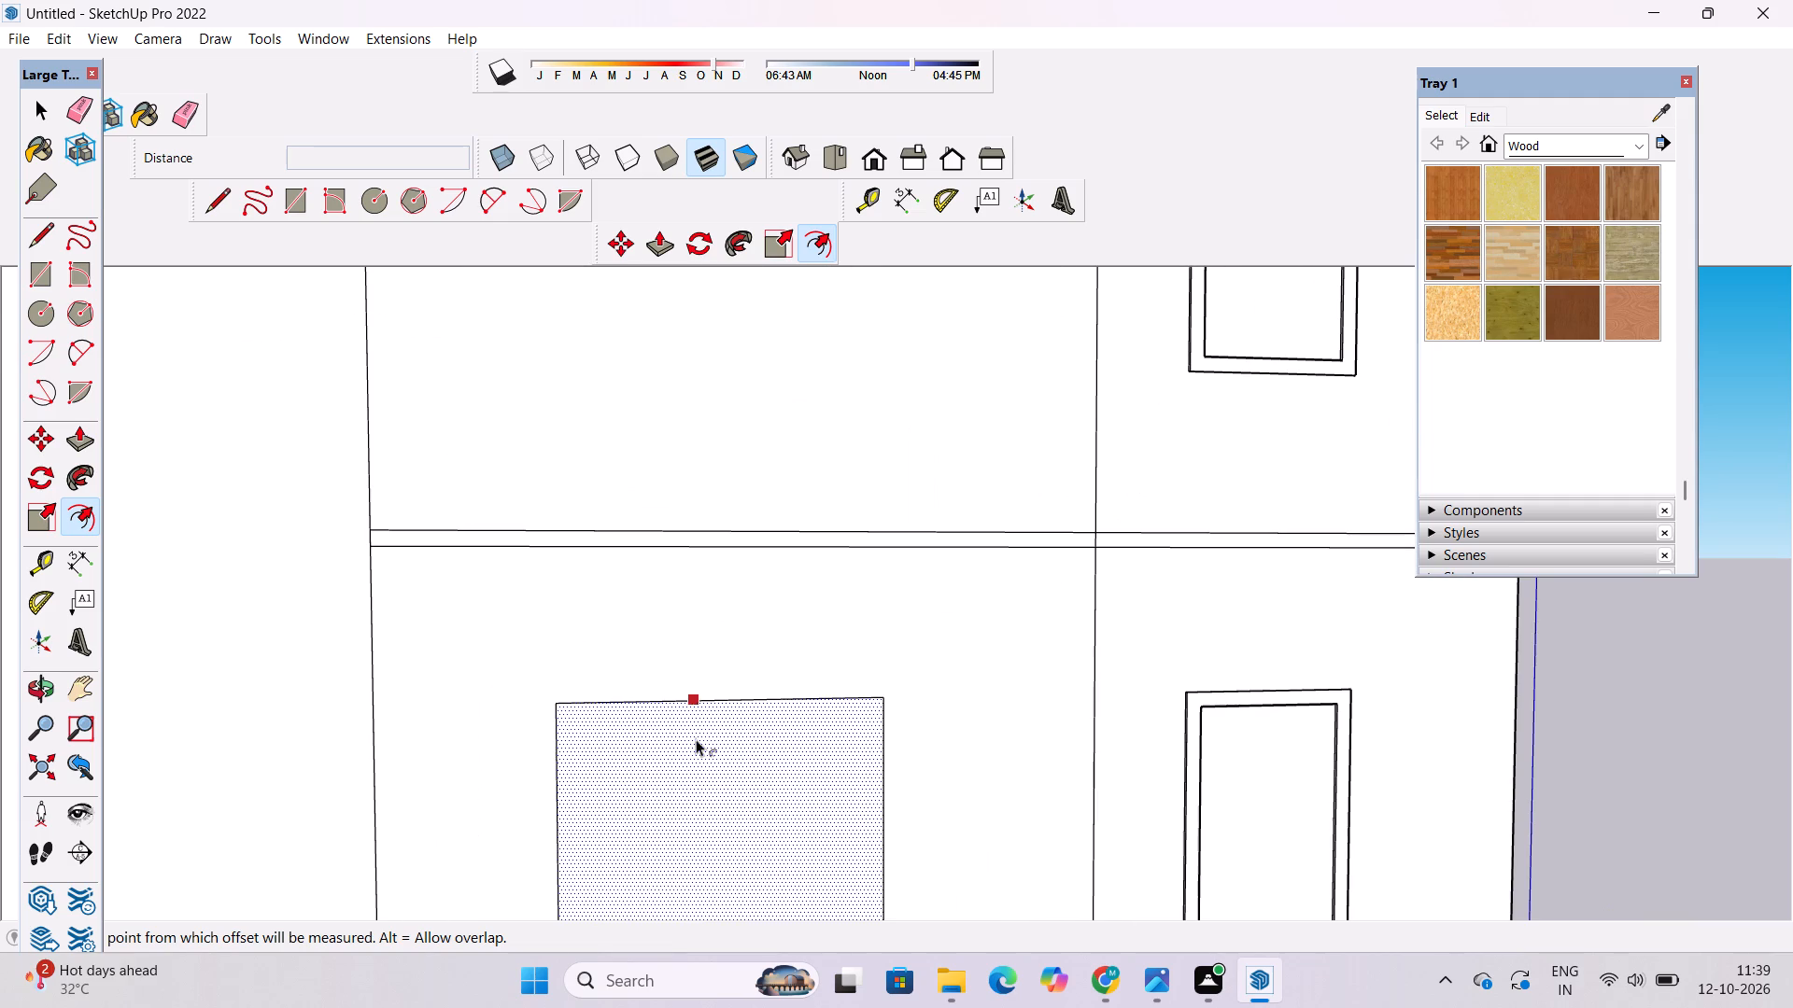
{"action": "left_click", "coordinate": [702, 733]}
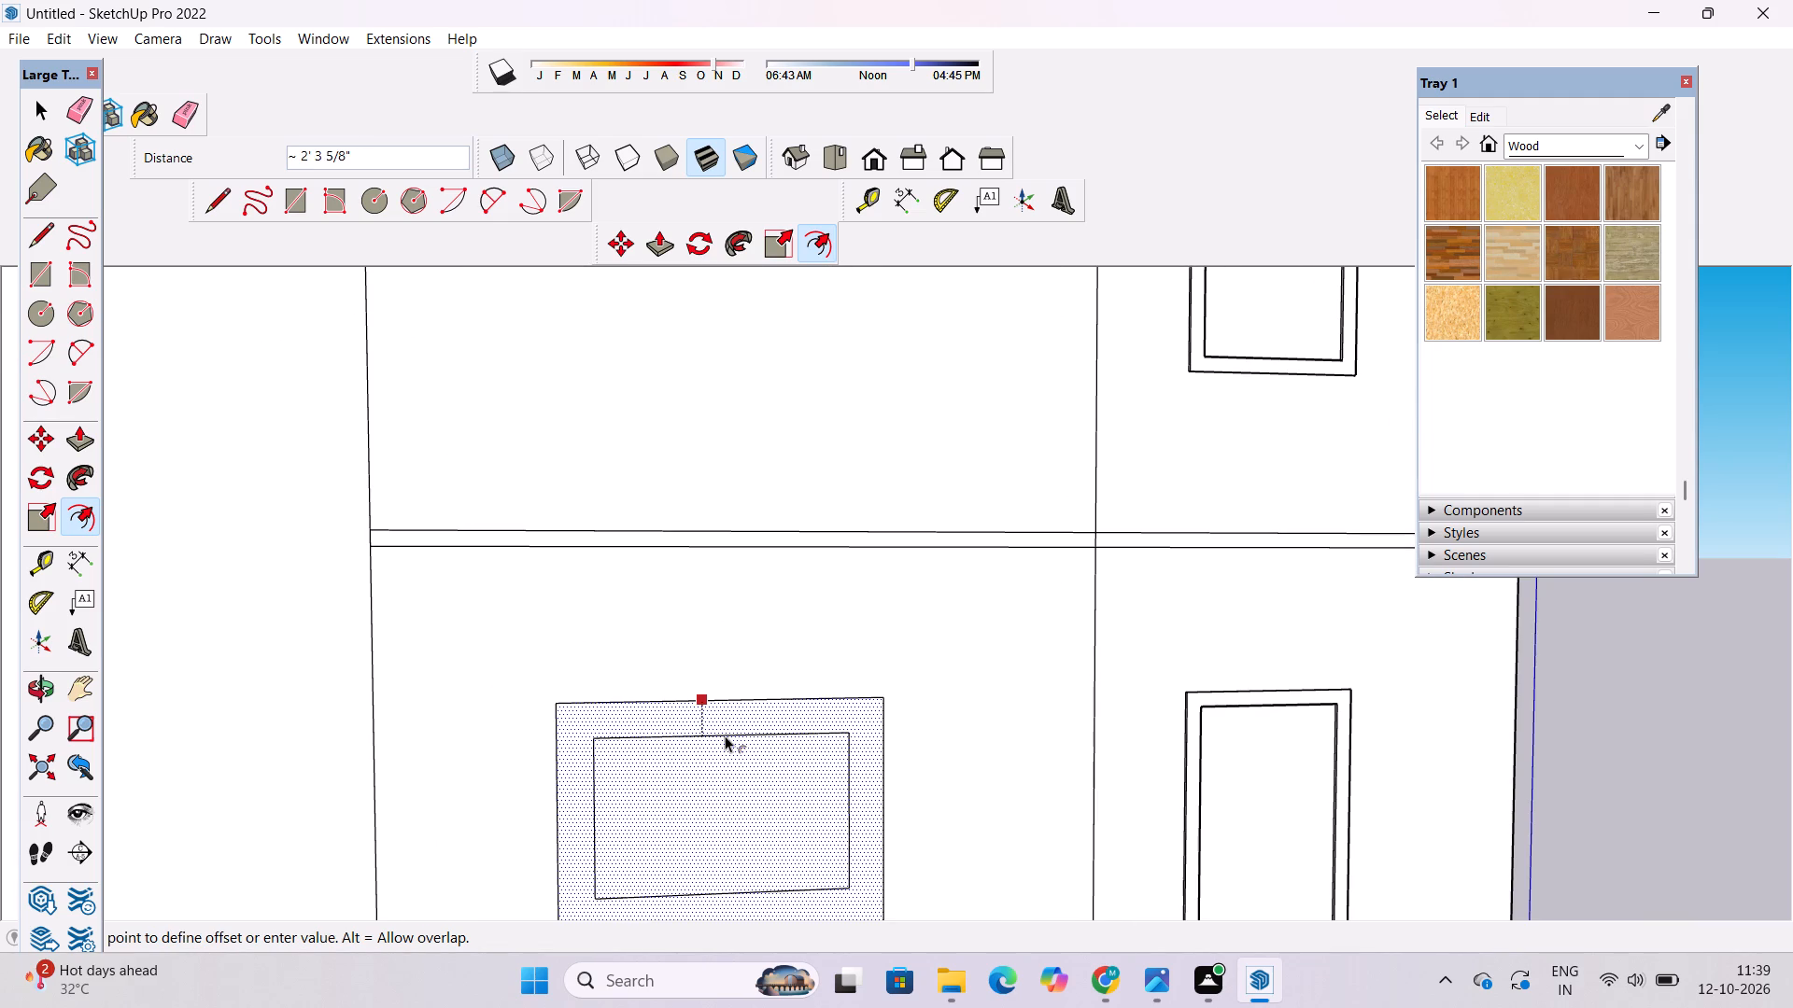
{"action": "type", "text": "1'"}
{"action": "key", "text": "Return"}
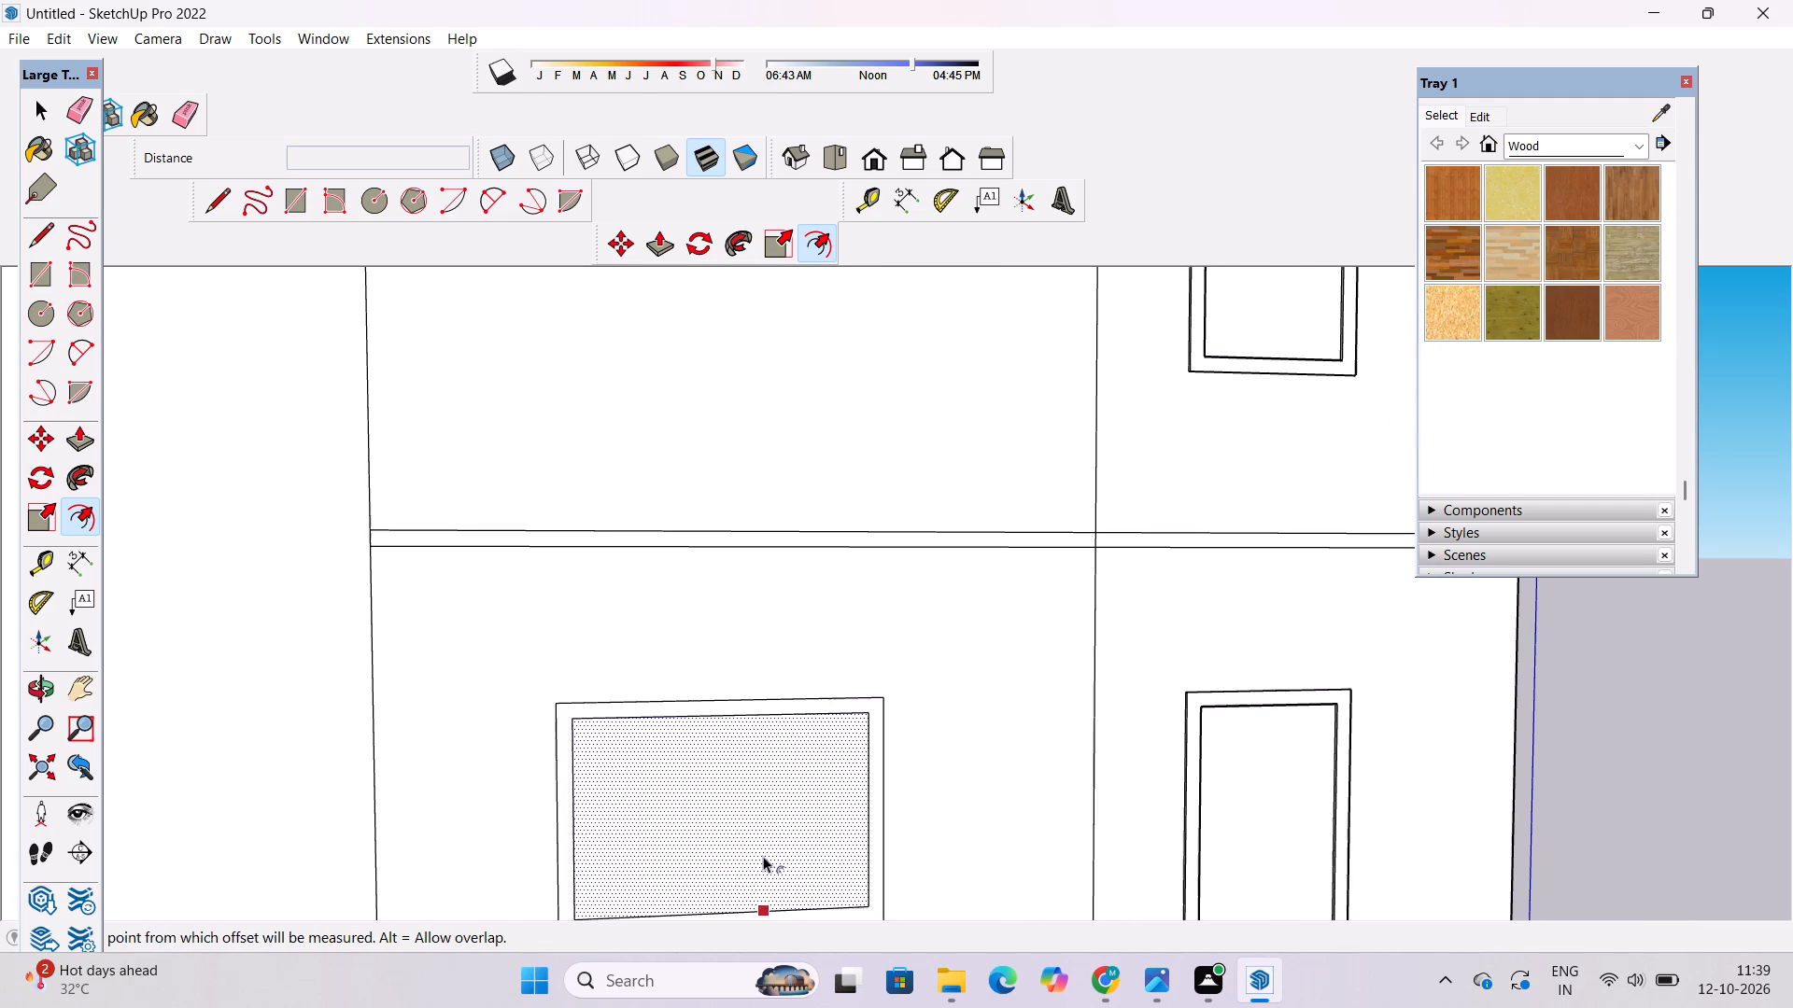
{"action": "scroll", "coordinate": [782, 833], "scroll_direction": "down", "scroll_amount": 8}
{"action": "key", "text": "space"}
Place a vertical guide 9' 6" from the upper wide window's inner side edge, through the midpoint of its inner top edge.
{"action": "key", "text": "o"}
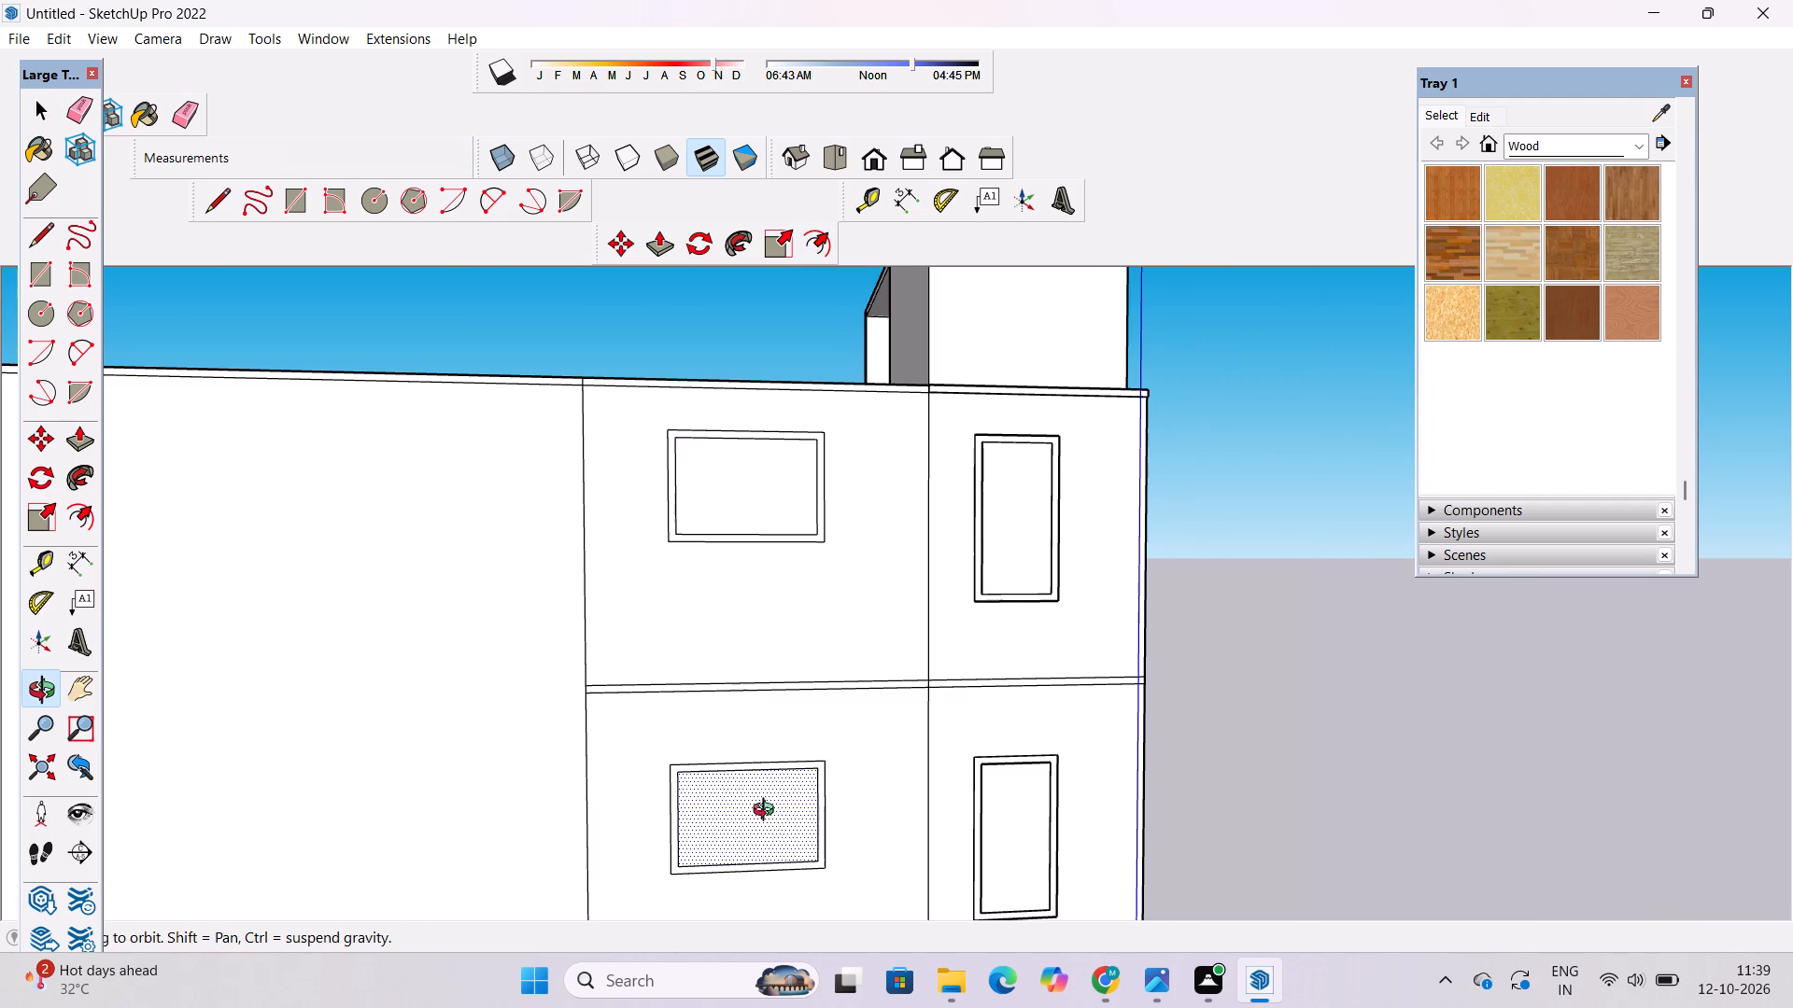
{"action": "scroll", "coordinate": [764, 798], "scroll_direction": "up", "scroll_amount": 1}
{"action": "left_click_drag", "start_coordinate": [763, 861], "coordinate": [760, 830], "text": "shift"}
{"action": "left_click_drag", "start_coordinate": [760, 830], "coordinate": [658, 842], "text": "shift"}
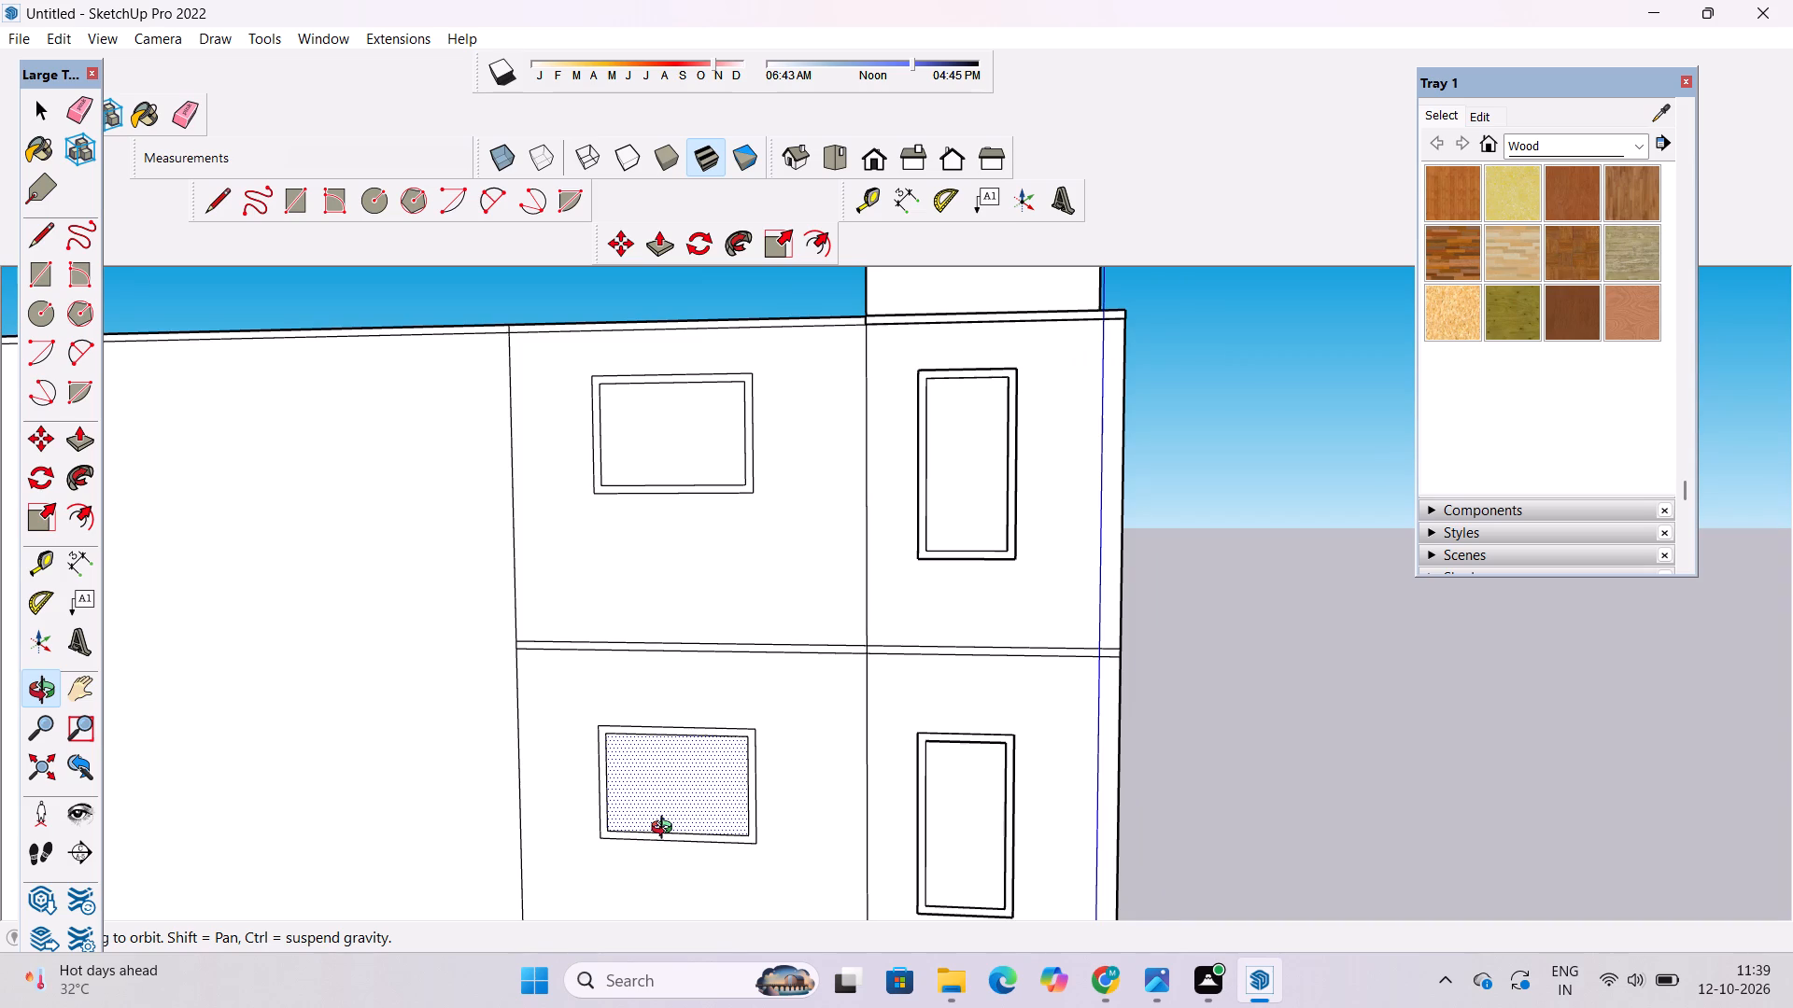
{"action": "scroll", "coordinate": [666, 830], "scroll_direction": "up", "scroll_amount": 1}
{"action": "scroll", "coordinate": [683, 819], "scroll_direction": "down", "scroll_amount": 3}
{"action": "left_click_drag", "start_coordinate": [687, 818], "coordinate": [669, 845], "text": "shift"}
{"action": "scroll", "coordinate": [669, 845], "scroll_direction": "up", "scroll_amount": 2, "text": "shift"}
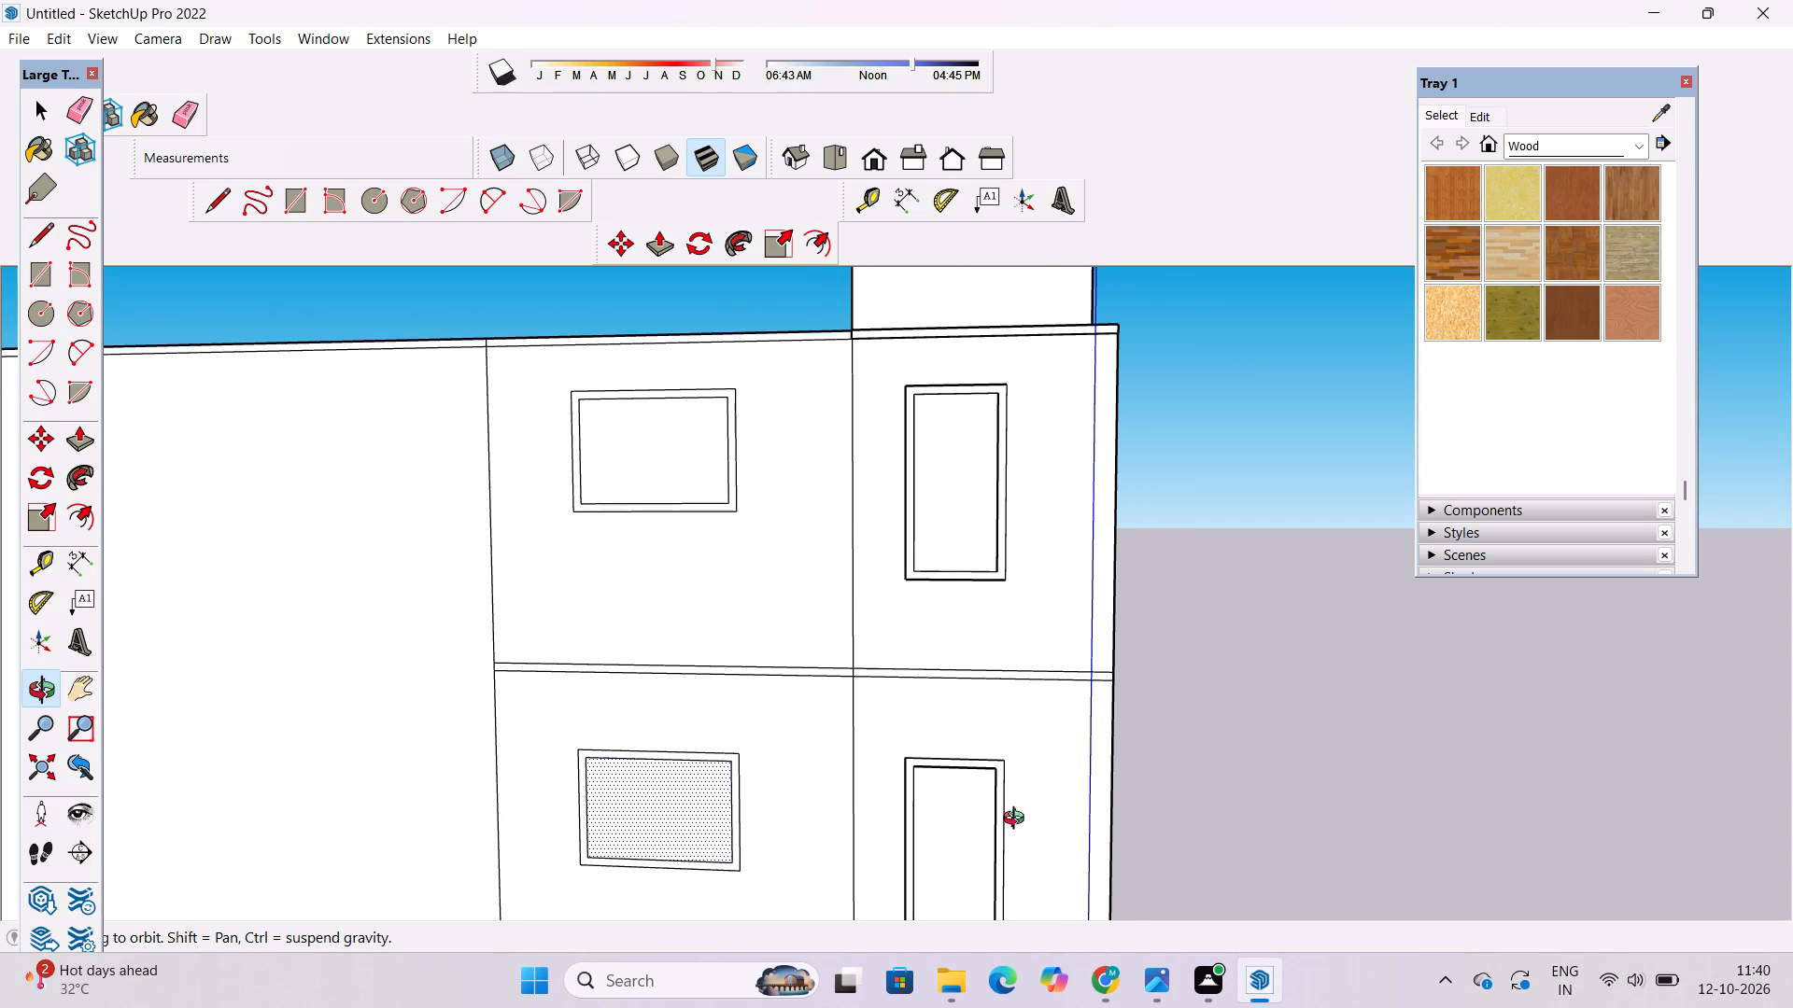
{"action": "key", "text": "space"}
{"action": "left_click", "coordinate": [1182, 798]}
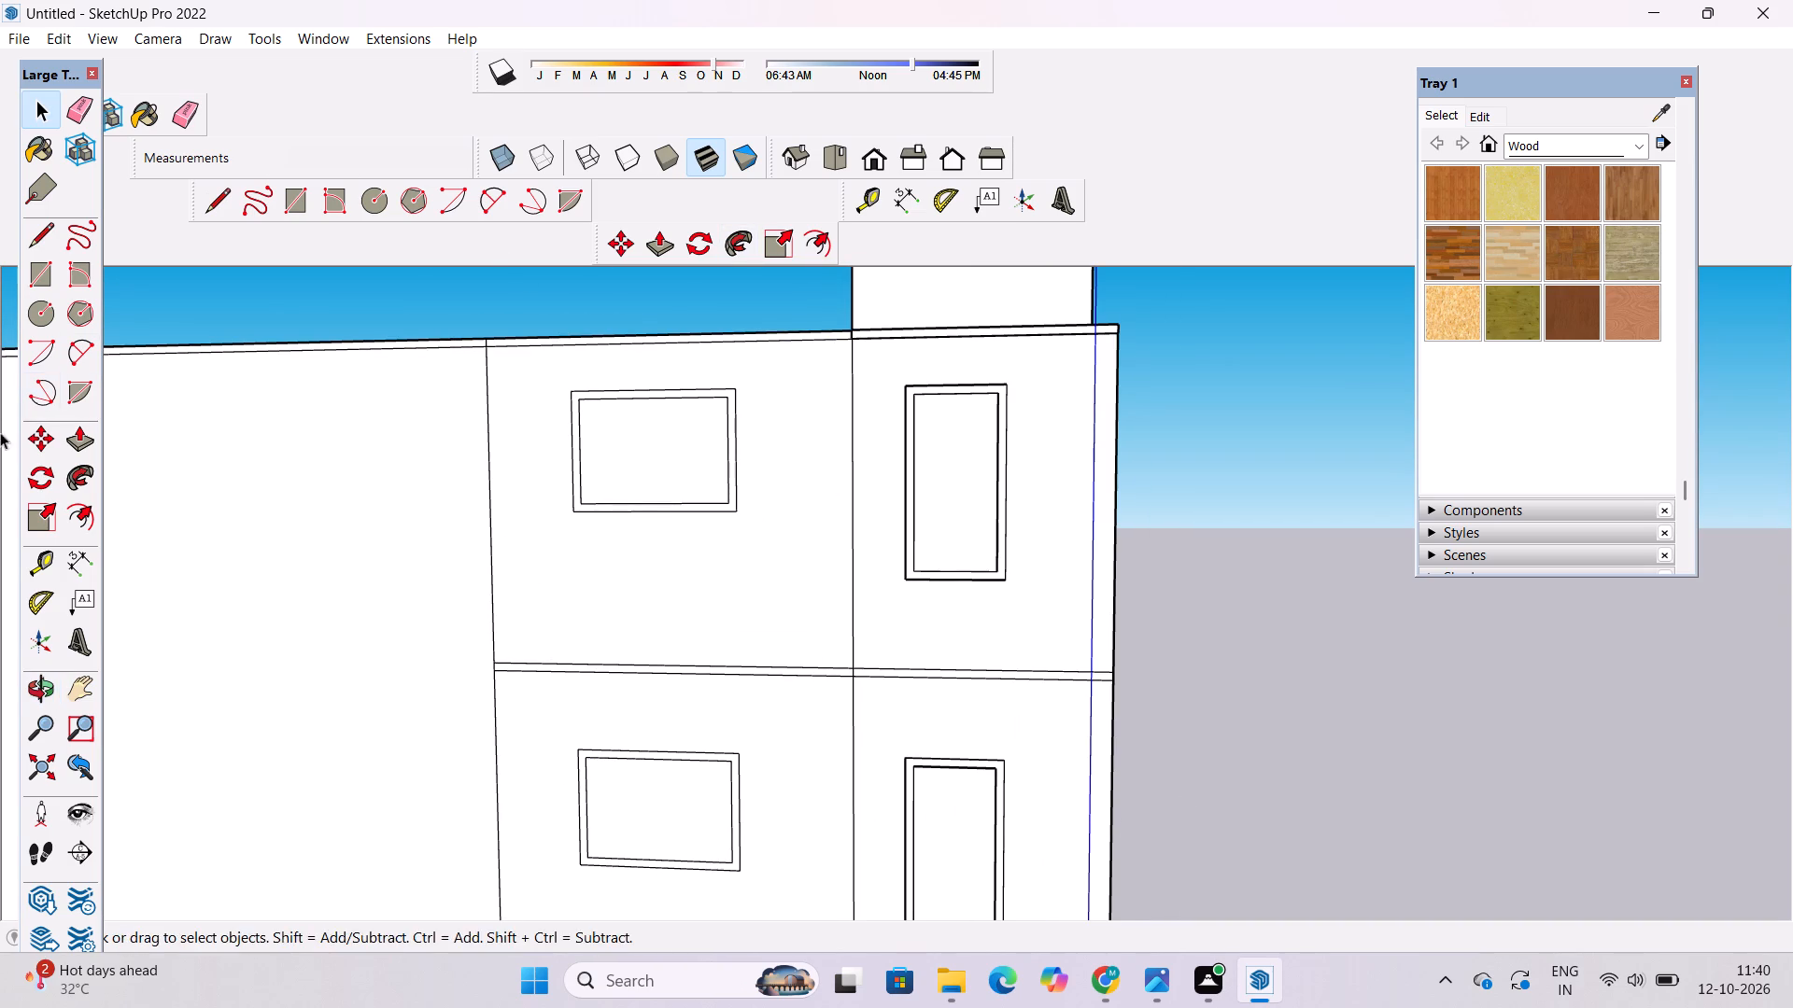
{"action": "left_click", "coordinate": [44, 557]}
{"action": "scroll", "coordinate": [605, 472], "scroll_direction": "up", "scroll_amount": 4}
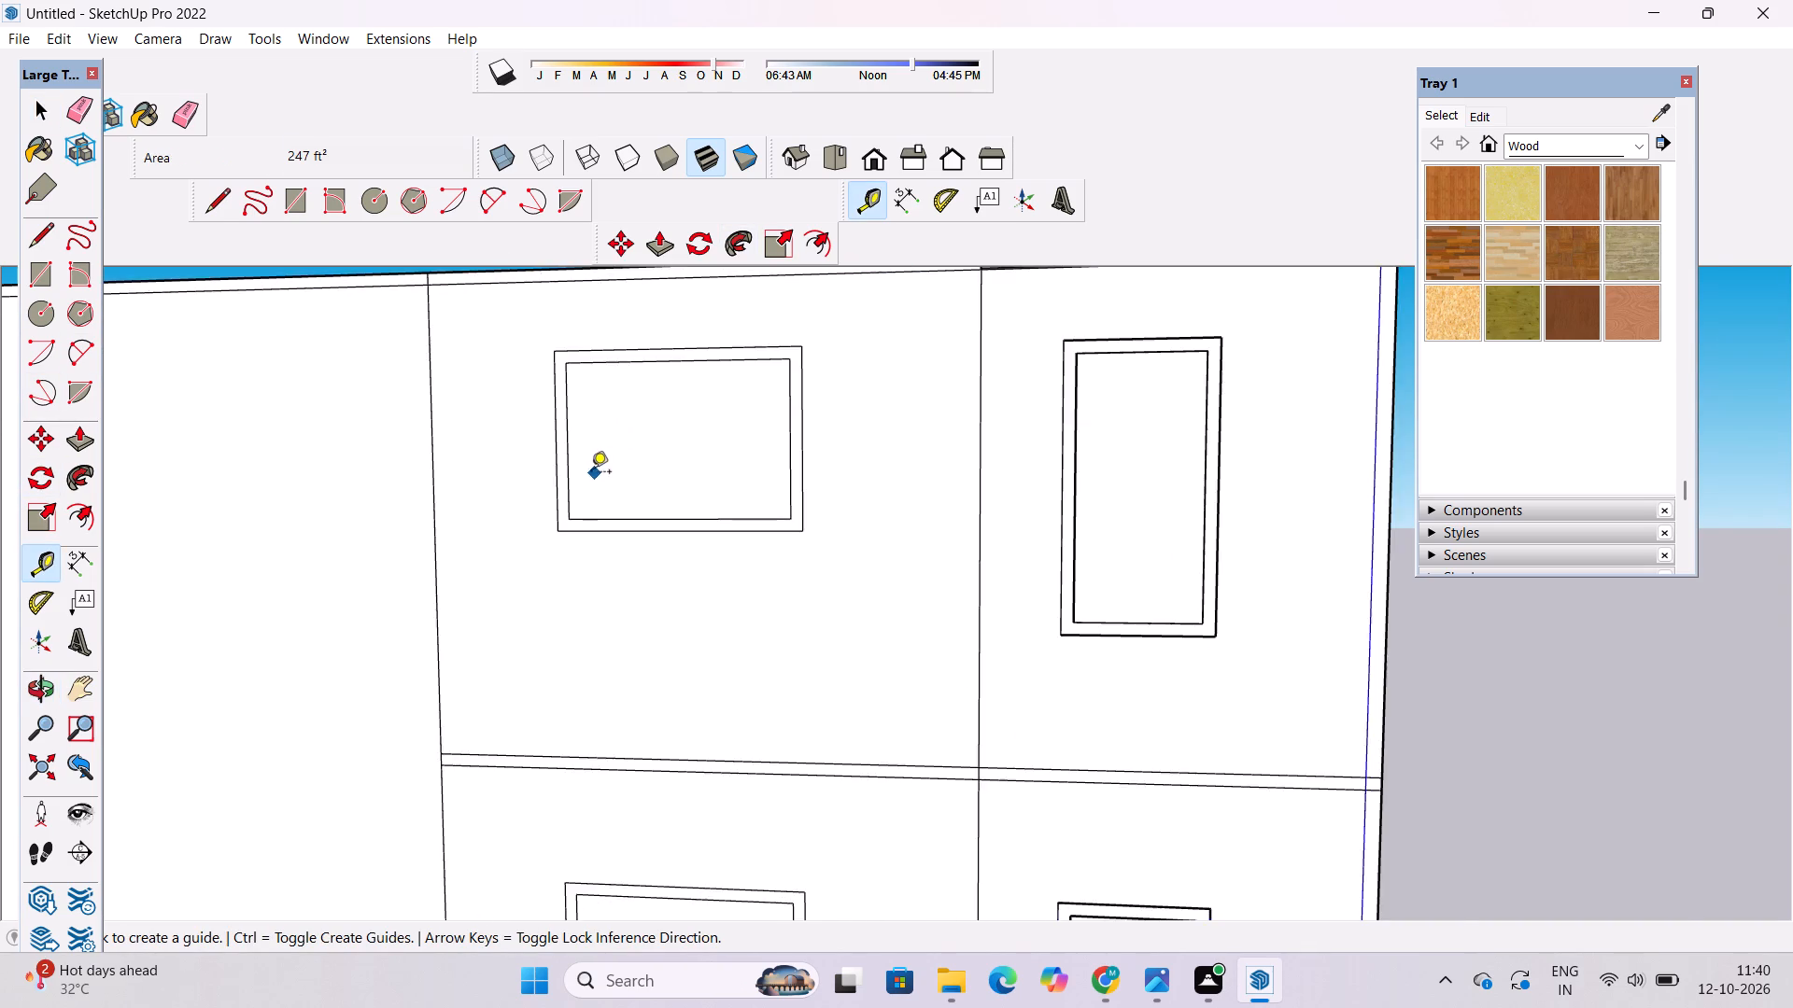
{"action": "scroll", "coordinate": [591, 473], "scroll_direction": "up", "scroll_amount": 3}
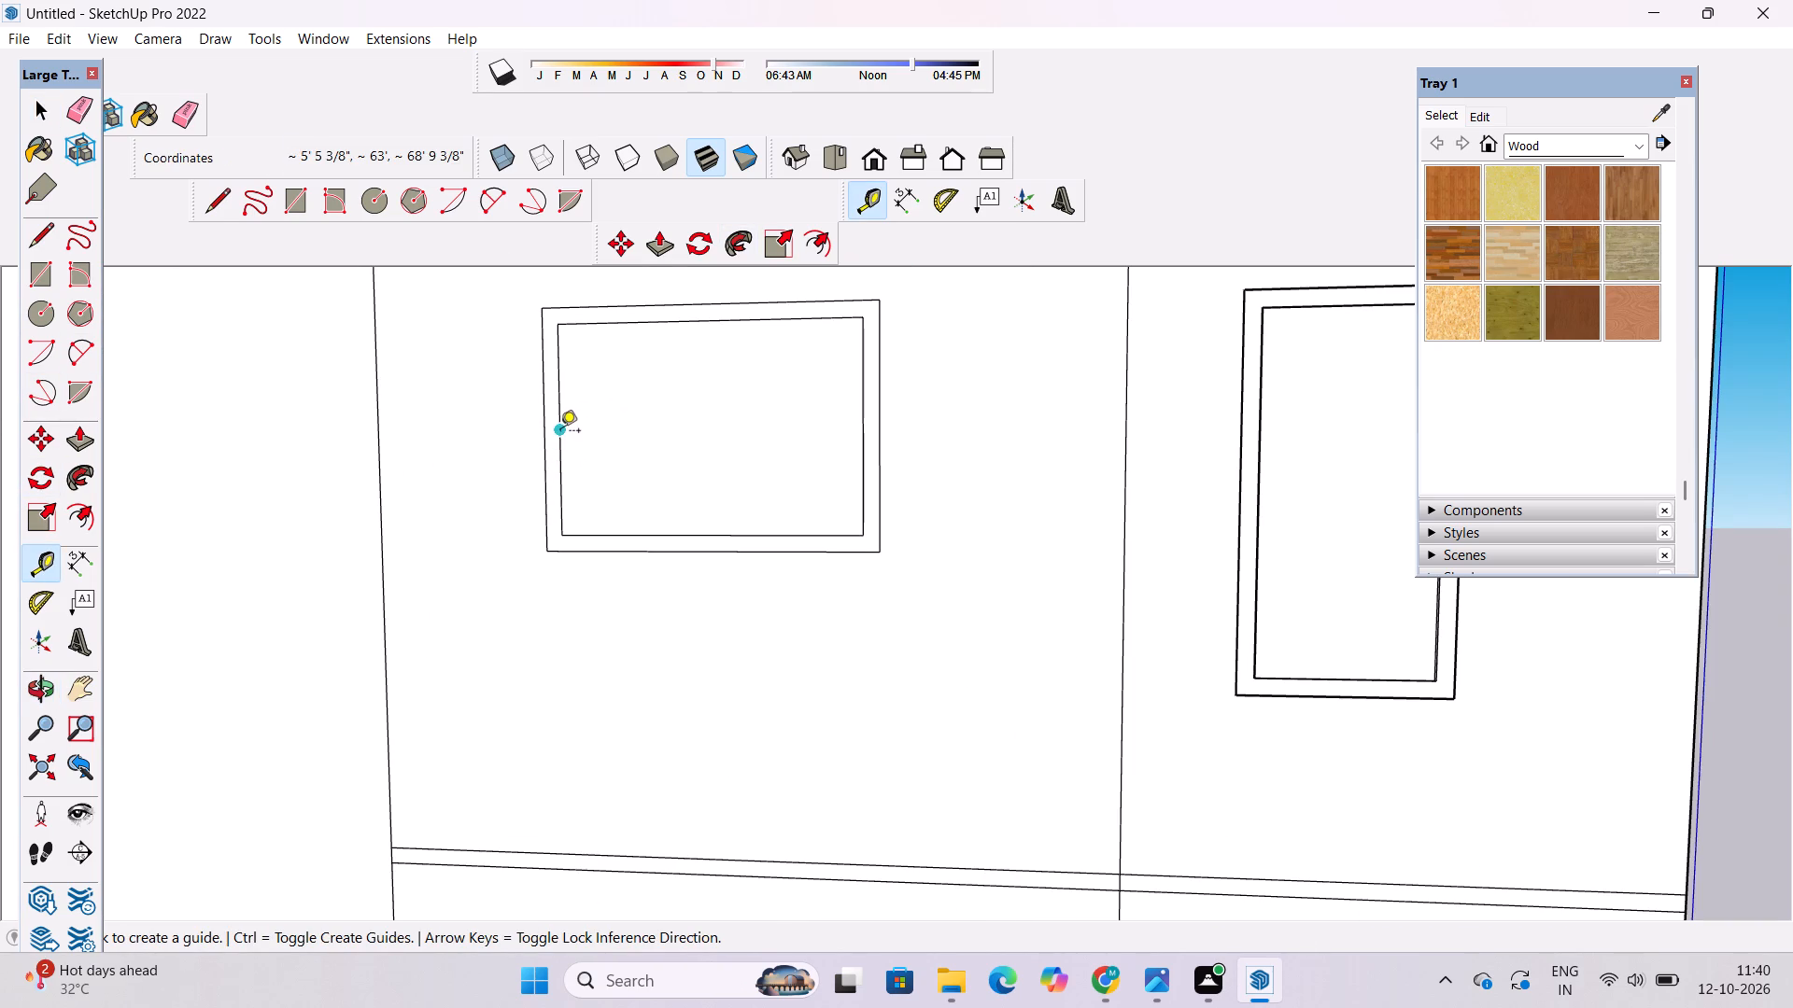
{"action": "left_click", "coordinate": [560, 432]}
{"action": "scroll", "coordinate": [654, 418], "scroll_direction": "down", "scroll_amount": 5}
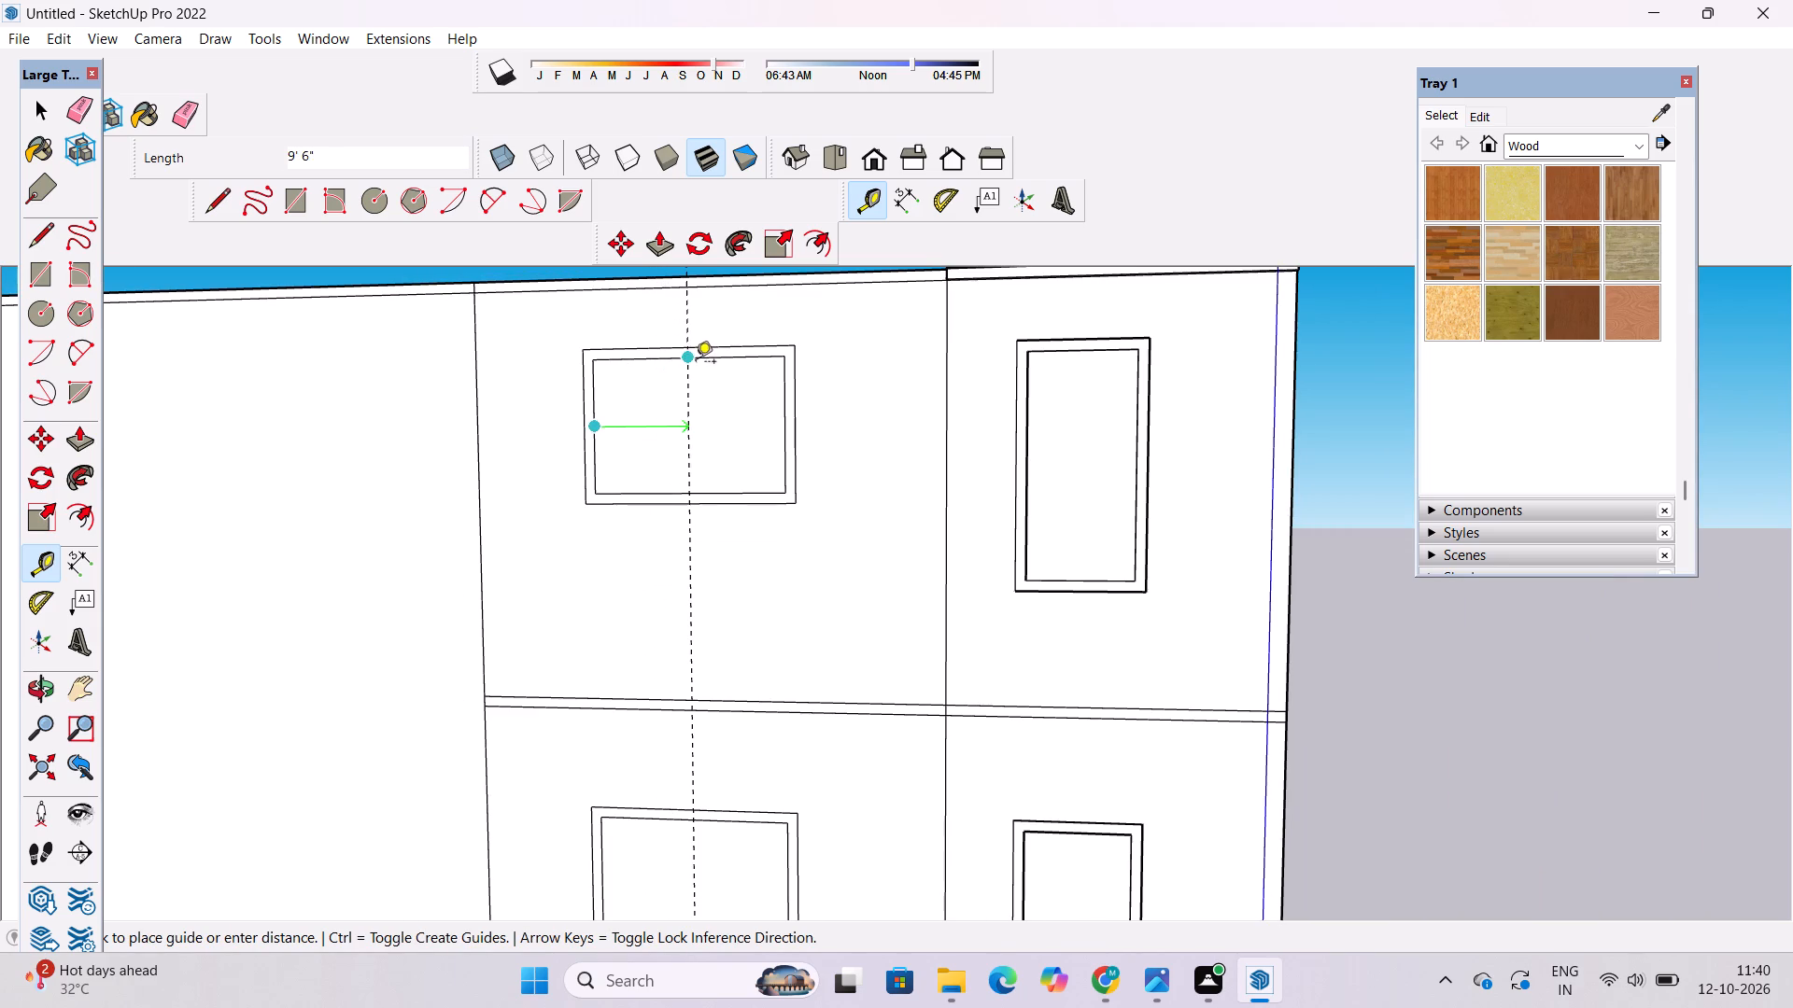
{"action": "left_click", "coordinate": [687, 363]}
Place a vertical guide 5" from the upper wide window's centre guide, on the side towards the front facade.
{"action": "scroll", "coordinate": [702, 376], "scroll_direction": "down", "scroll_amount": 5}
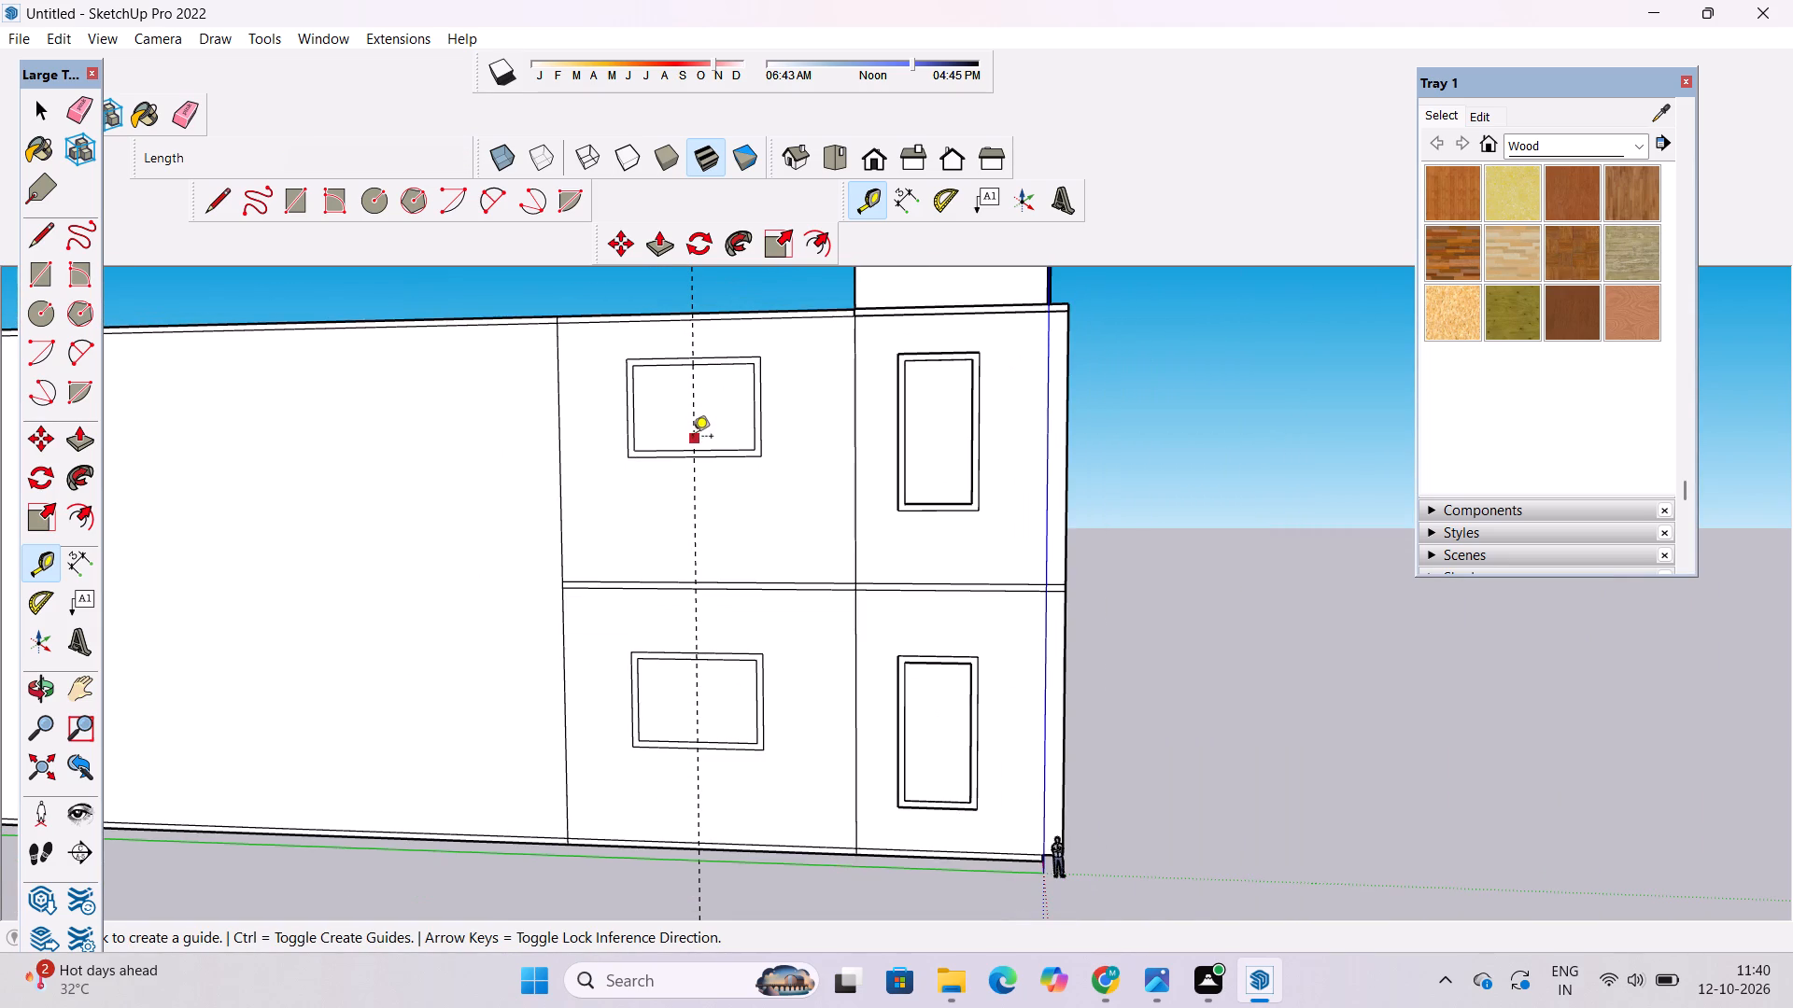
{"action": "scroll", "coordinate": [692, 434], "scroll_direction": "up", "scroll_amount": 7}
{"action": "left_click", "coordinate": [694, 366]}
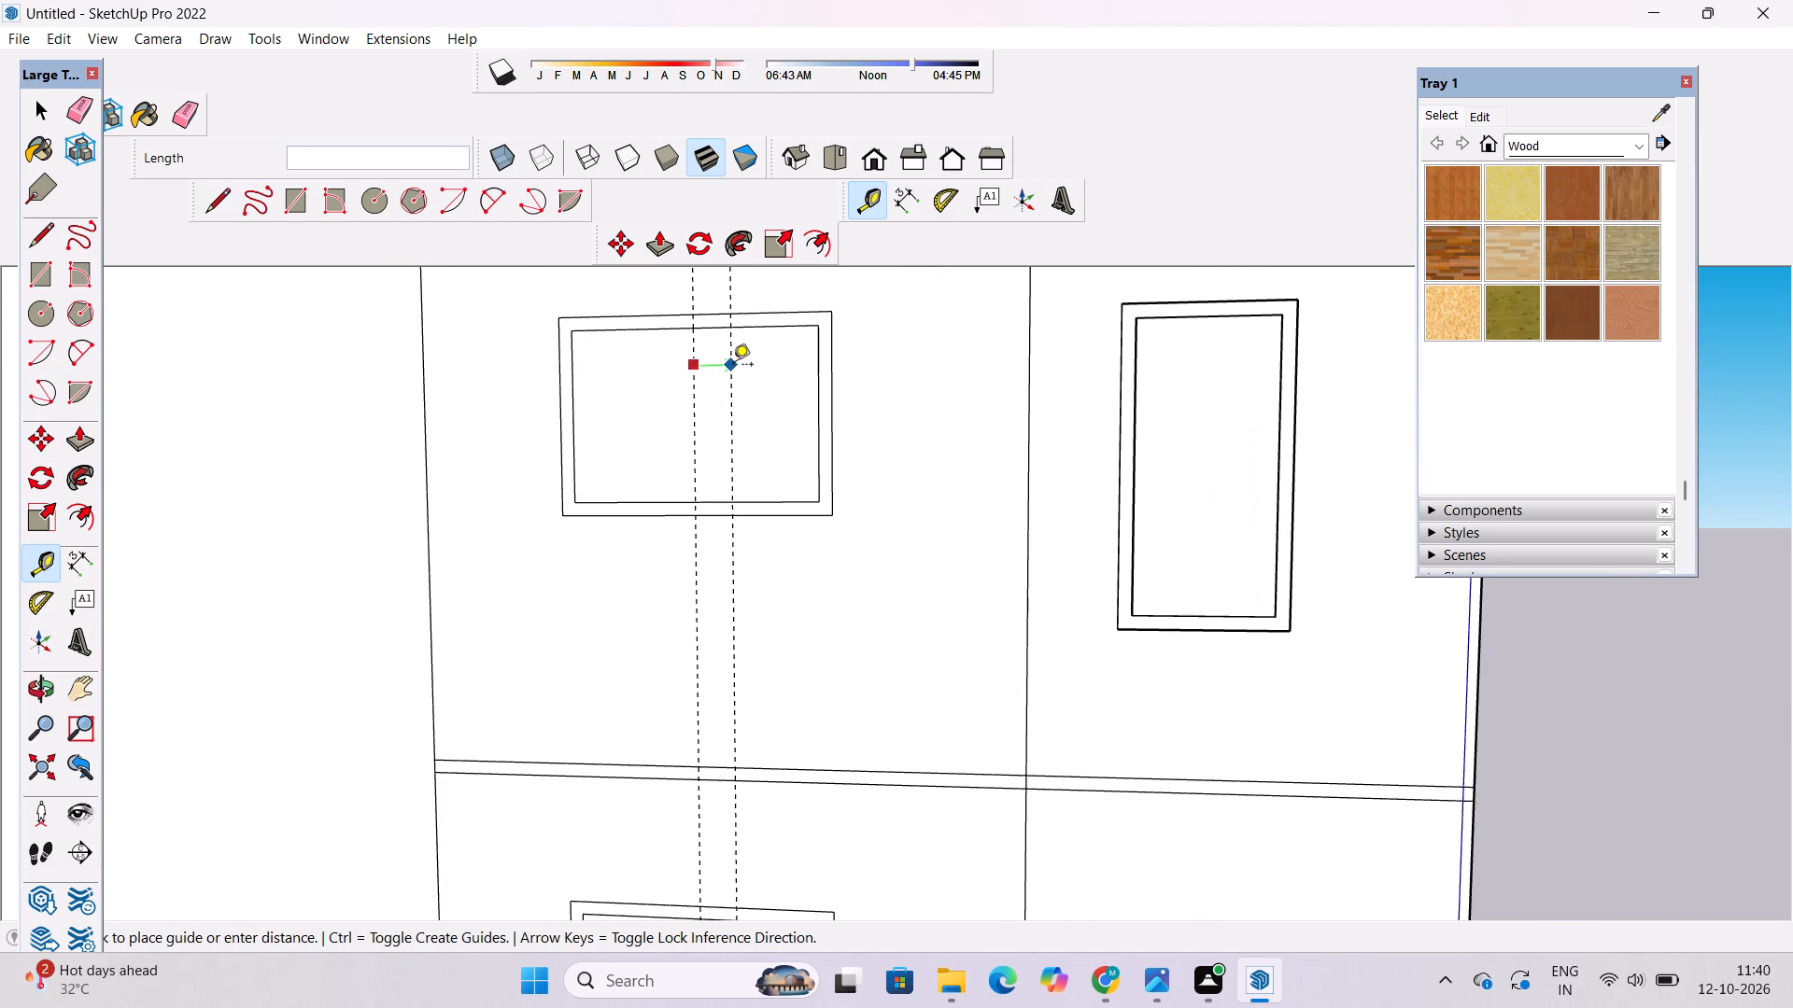
{"action": "scroll", "coordinate": [734, 383], "scroll_direction": "down", "scroll_amount": 4}
{"action": "scroll", "coordinate": [732, 340], "scroll_direction": "up", "scroll_amount": 9}
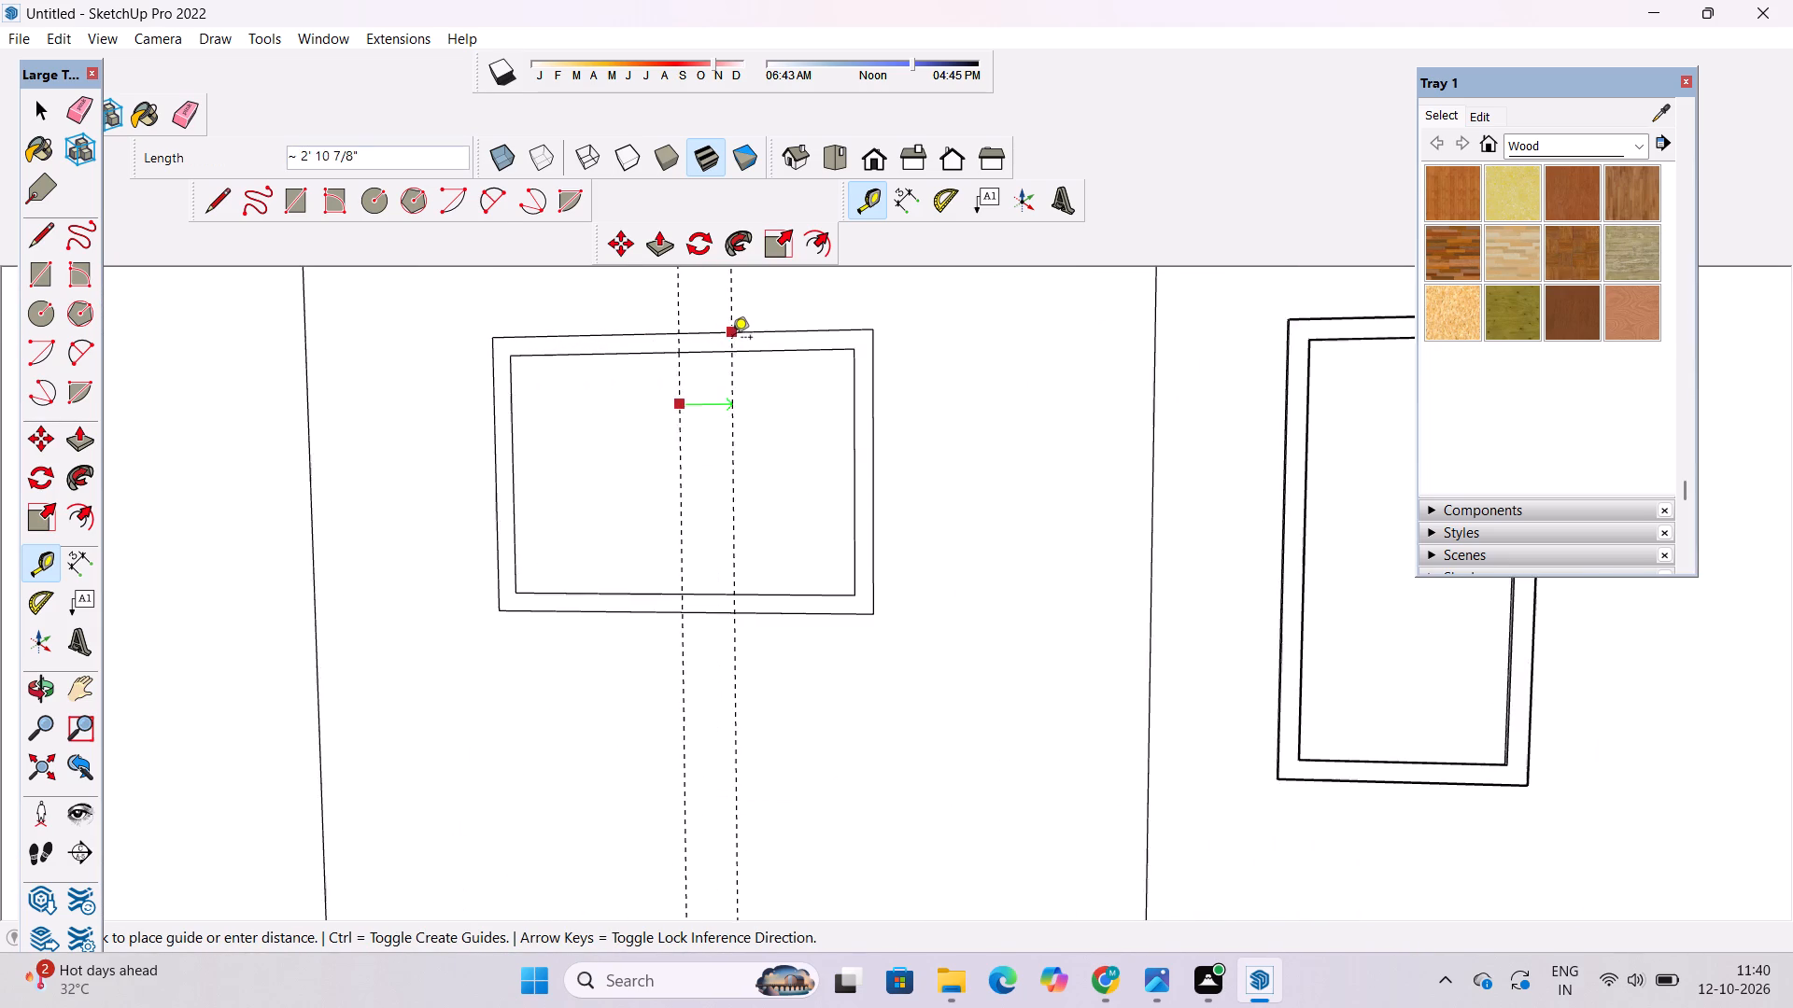
{"action": "scroll", "coordinate": [736, 418], "scroll_direction": "up", "scroll_amount": 2}
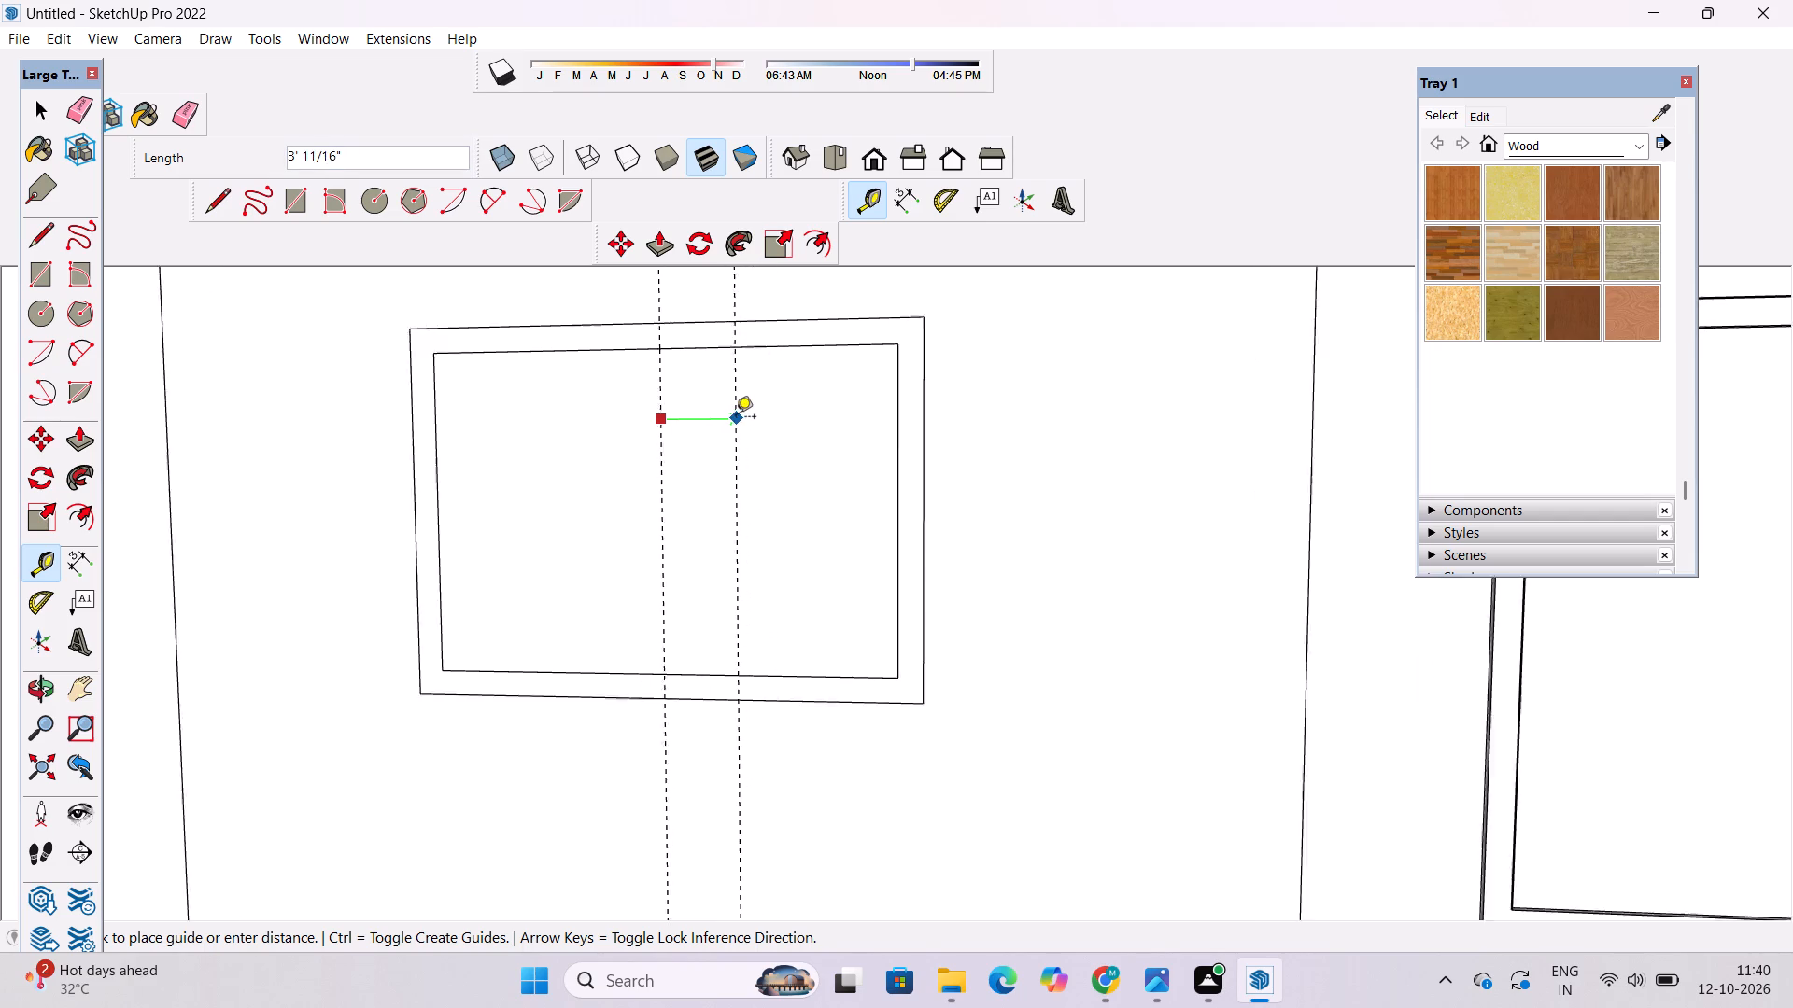
{"action": "scroll", "coordinate": [736, 418], "scroll_direction": "up", "scroll_amount": 3}
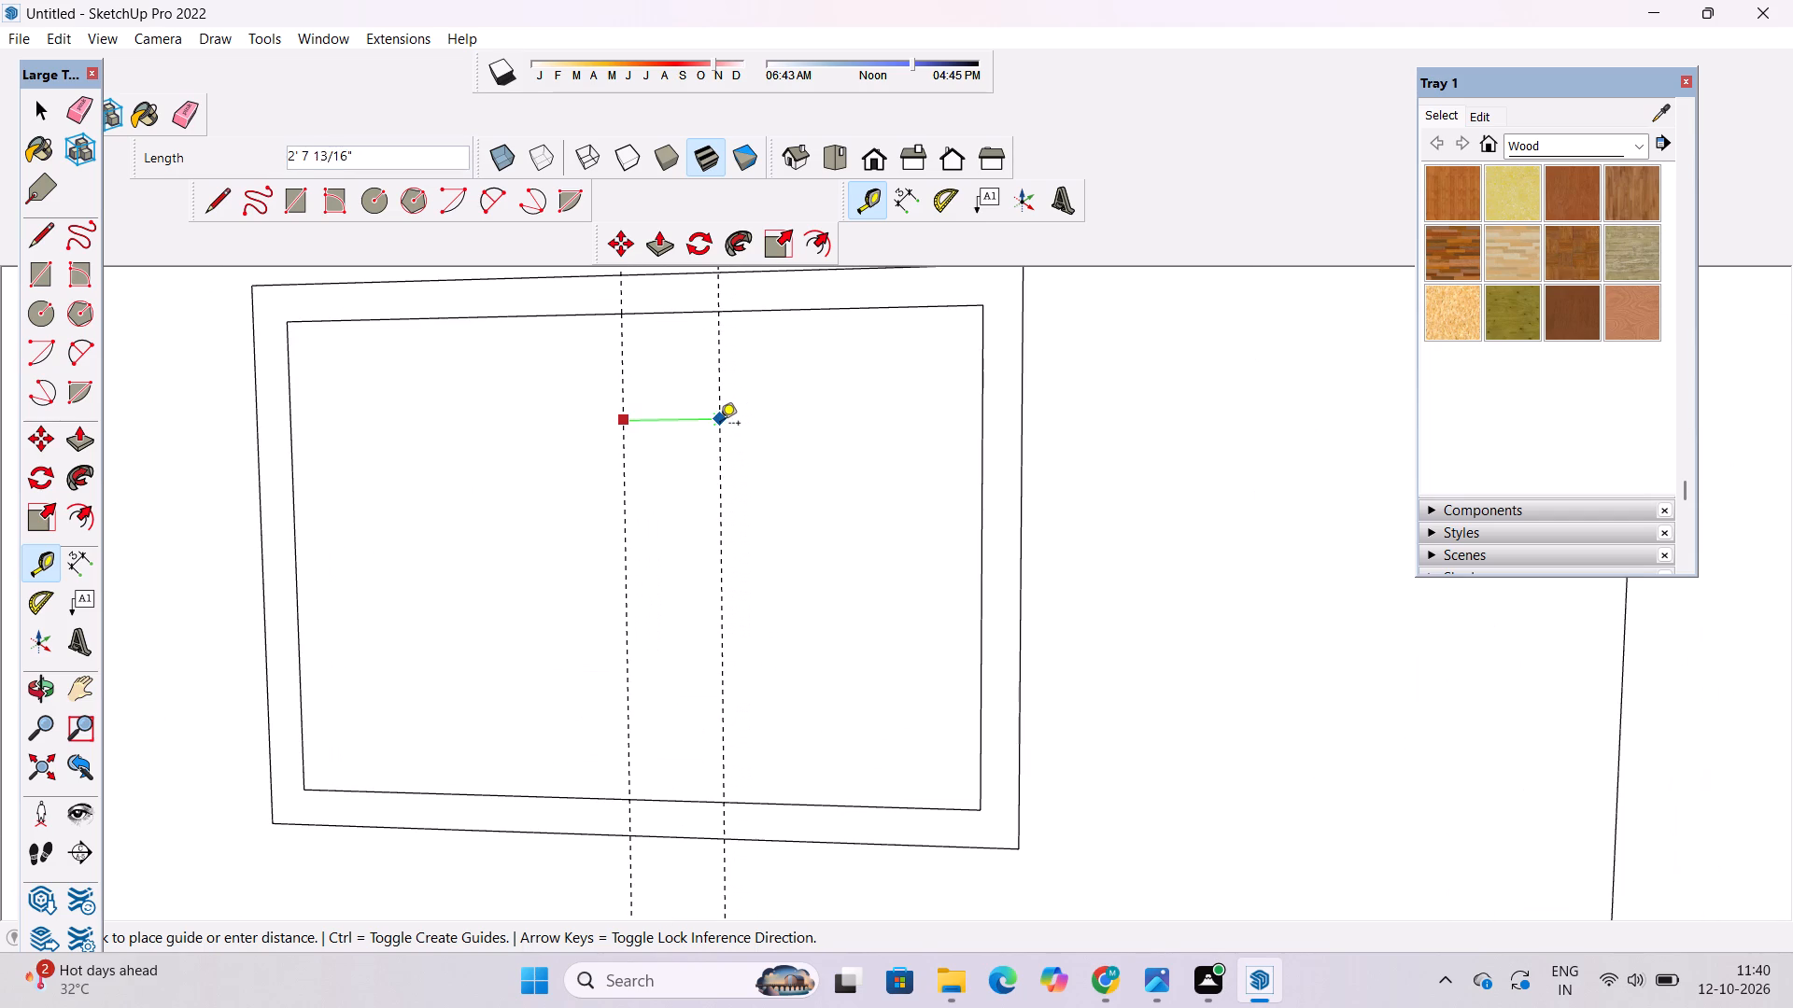
{"action": "type", "text": "5\""}
{"action": "key", "text": "Return"}
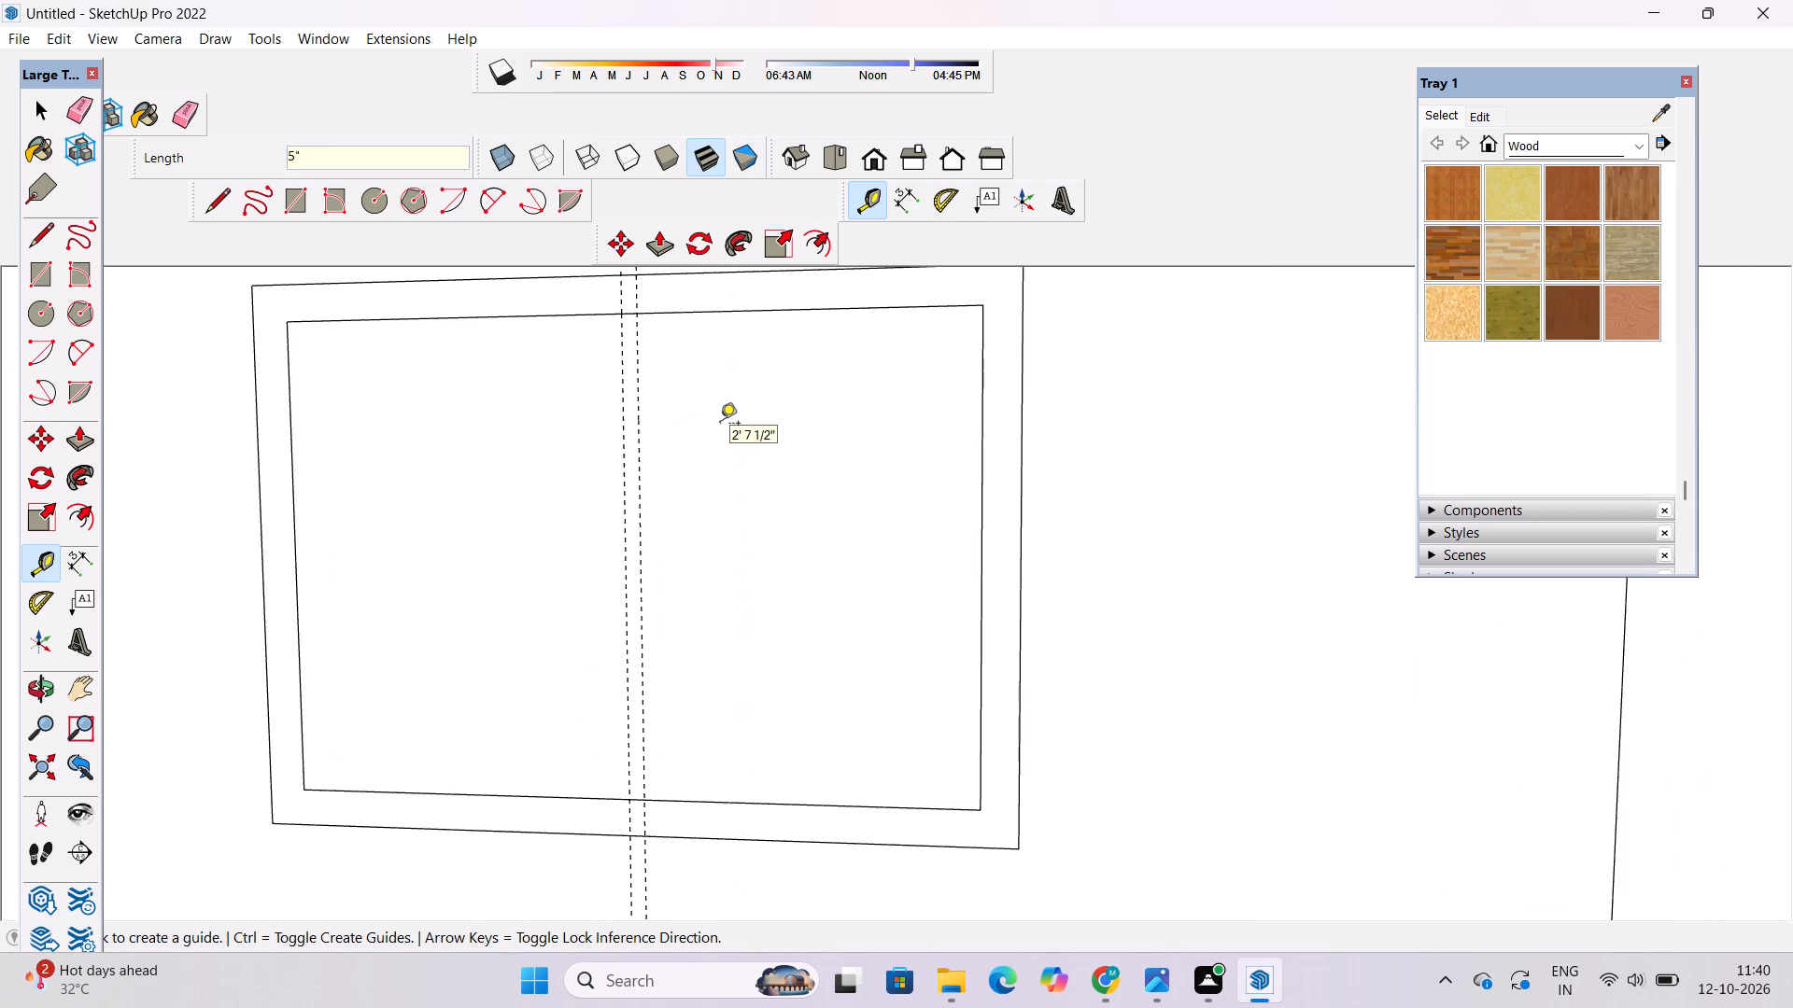
Place another vertical guide 5" from the centre guide, on the side towards the rear of the house.
{"action": "scroll", "coordinate": [674, 445], "scroll_direction": "down", "scroll_amount": 4}
{"action": "scroll", "coordinate": [644, 428], "scroll_direction": "up", "scroll_amount": 7}
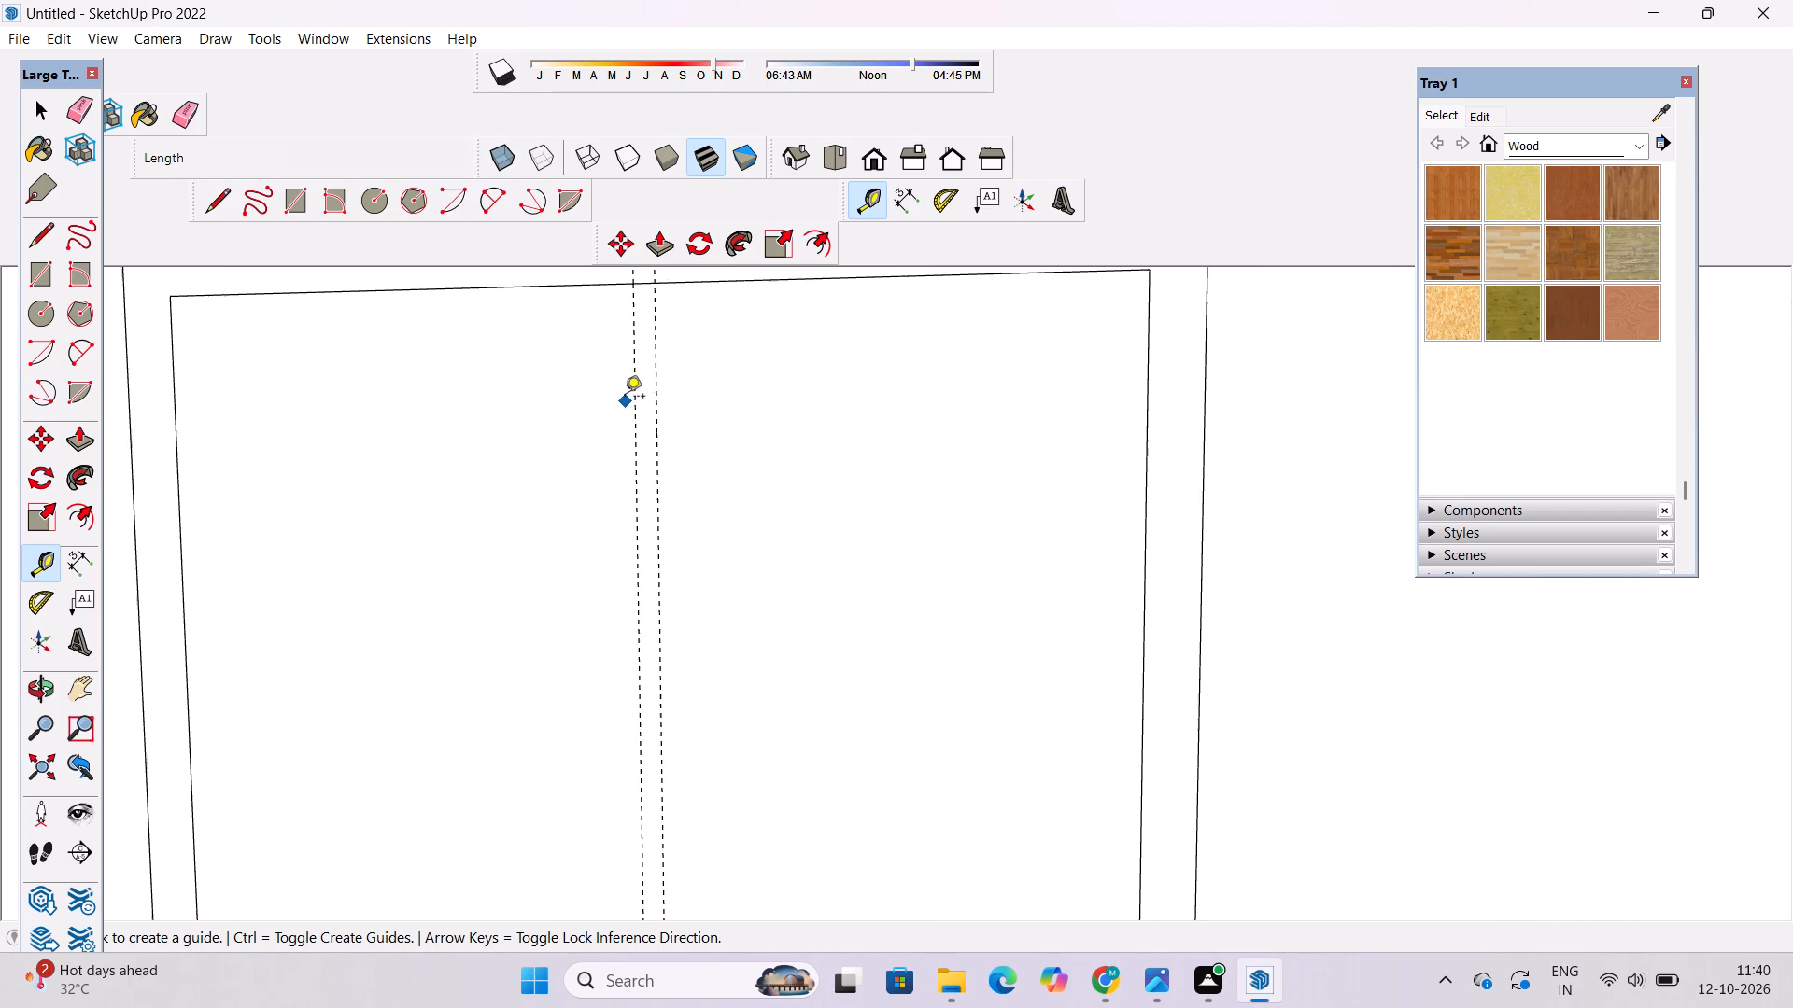
{"action": "left_click", "coordinate": [635, 371]}
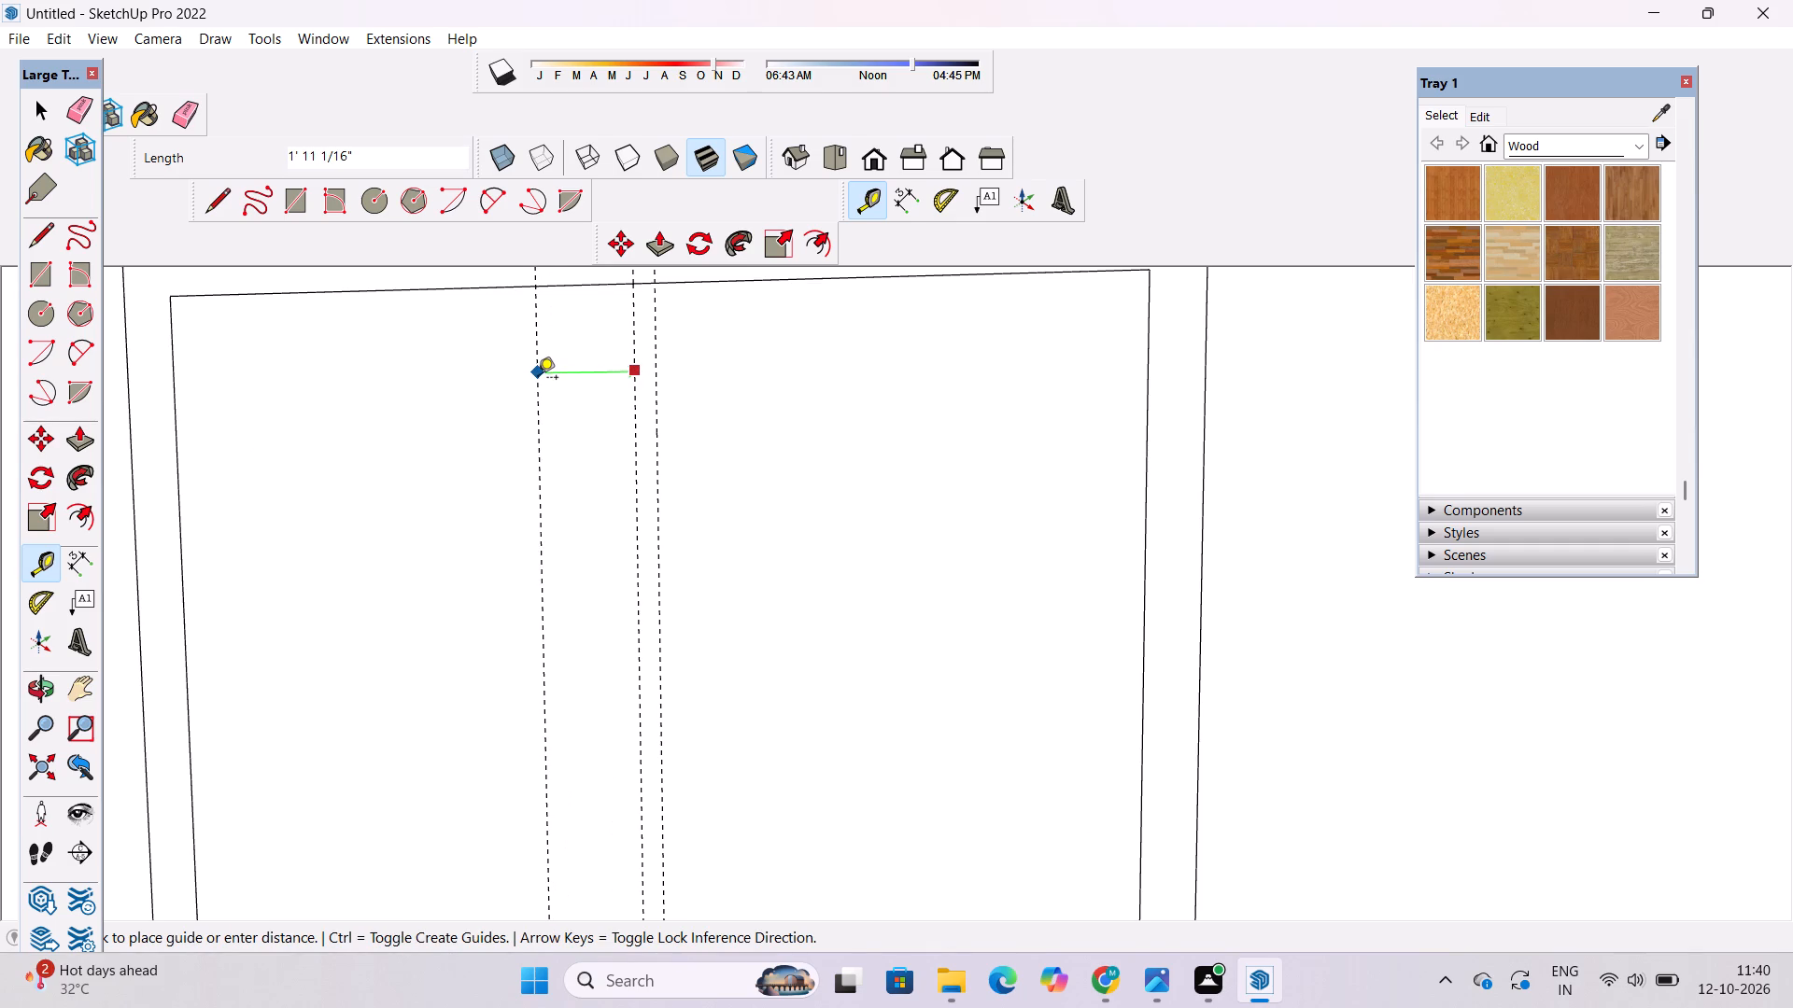
{"action": "type", "text": "5\""}
{"action": "key", "text": "Return"}
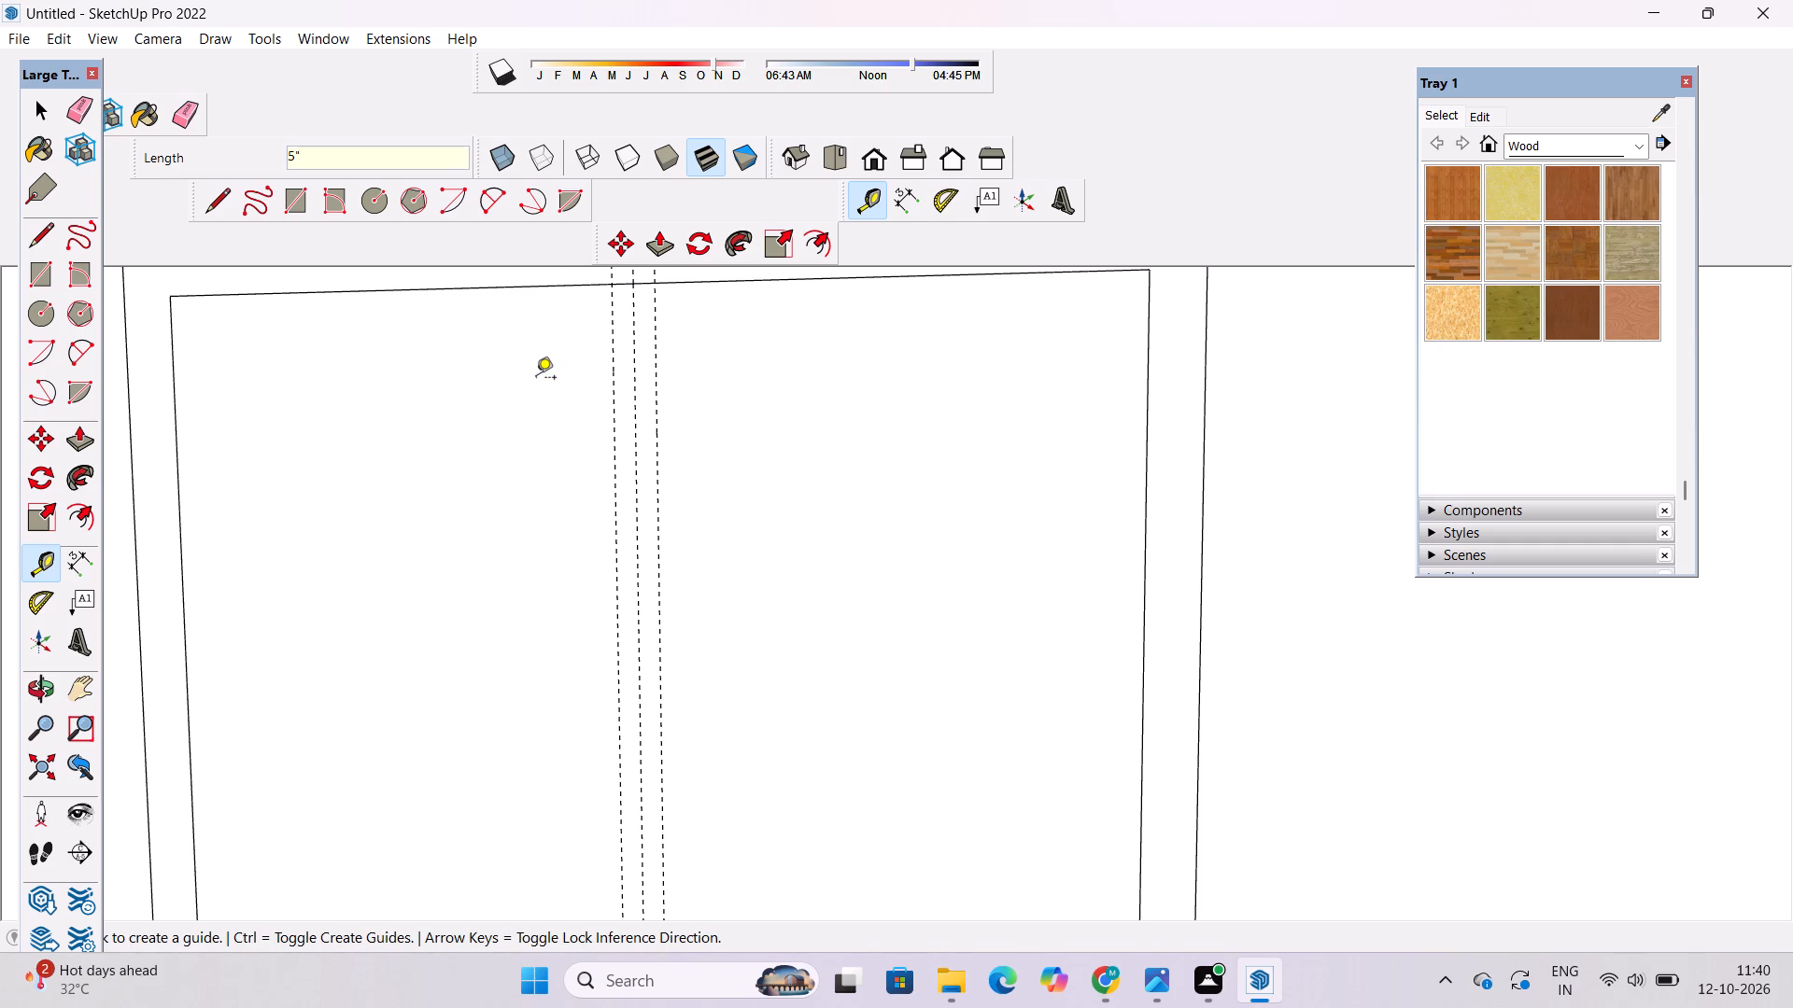
Draw a mullion rectangle between the two outer guides, spanning the 13' inner height of the upper wide window.
{"action": "key", "text": "r"}
{"action": "scroll", "coordinate": [646, 377], "scroll_direction": "down", "scroll_amount": 11}
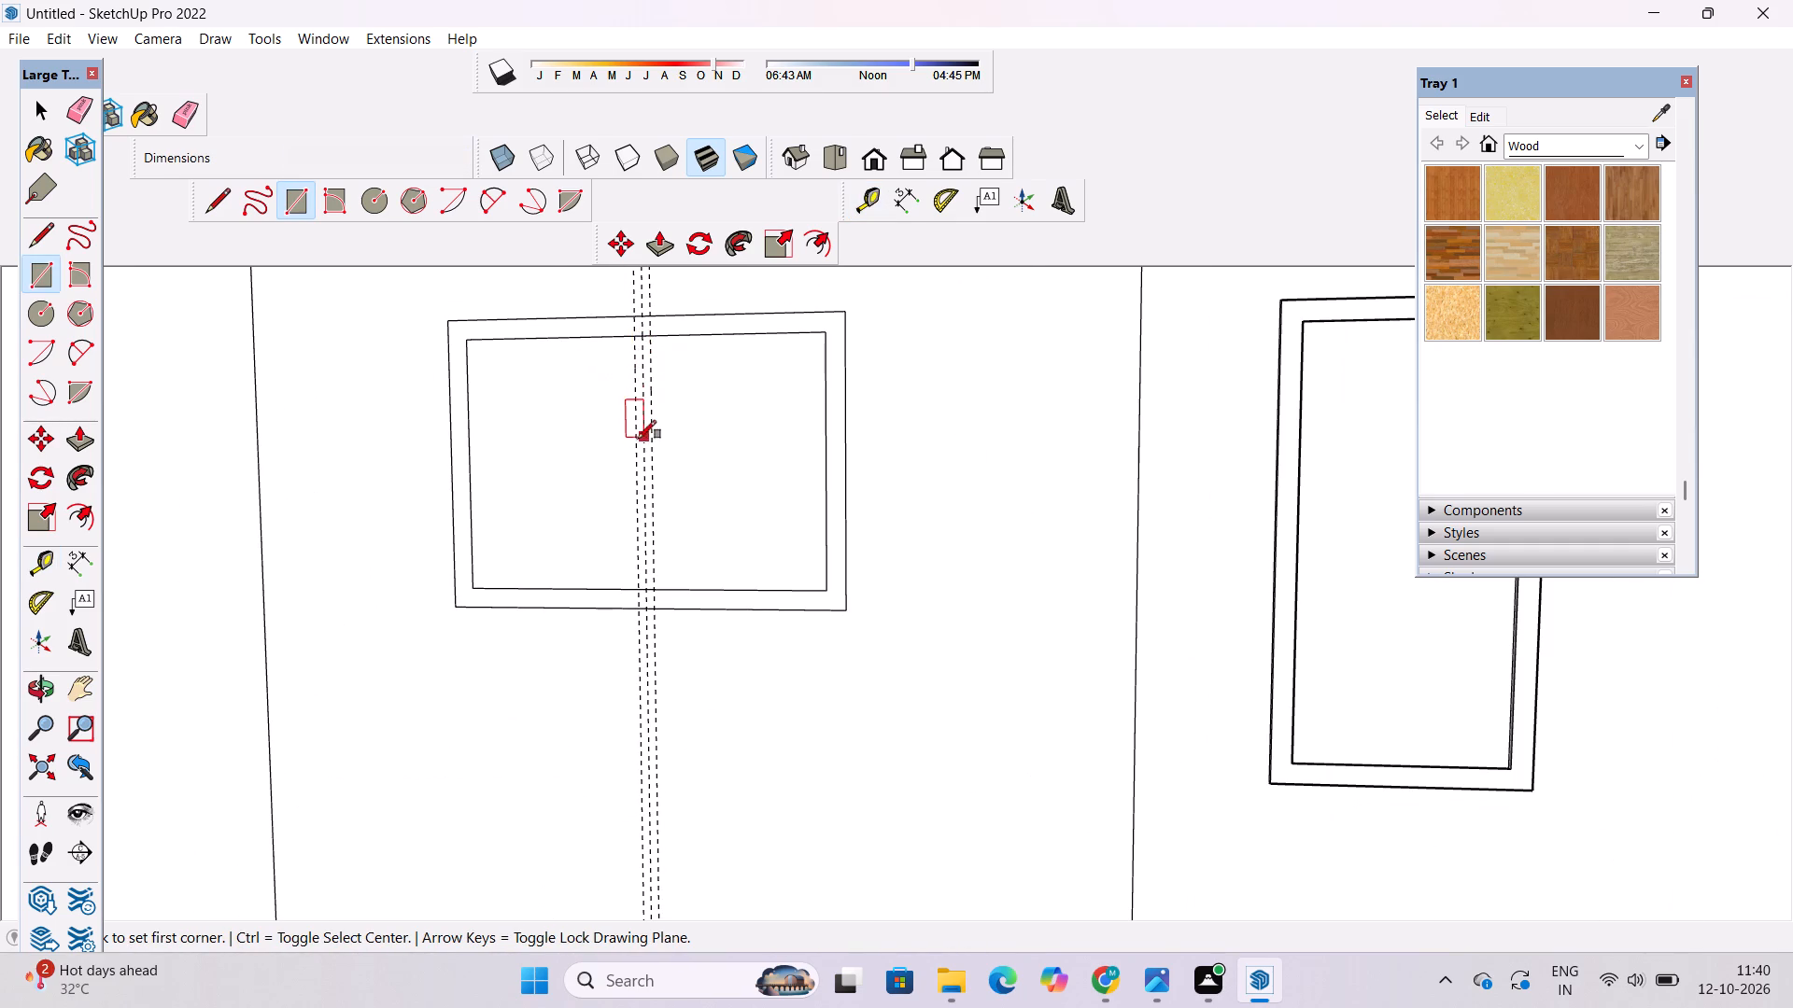
{"action": "scroll", "coordinate": [624, 362], "scroll_direction": "down", "scroll_amount": 5}
{"action": "scroll", "coordinate": [634, 355], "scroll_direction": "up", "scroll_amount": 15}
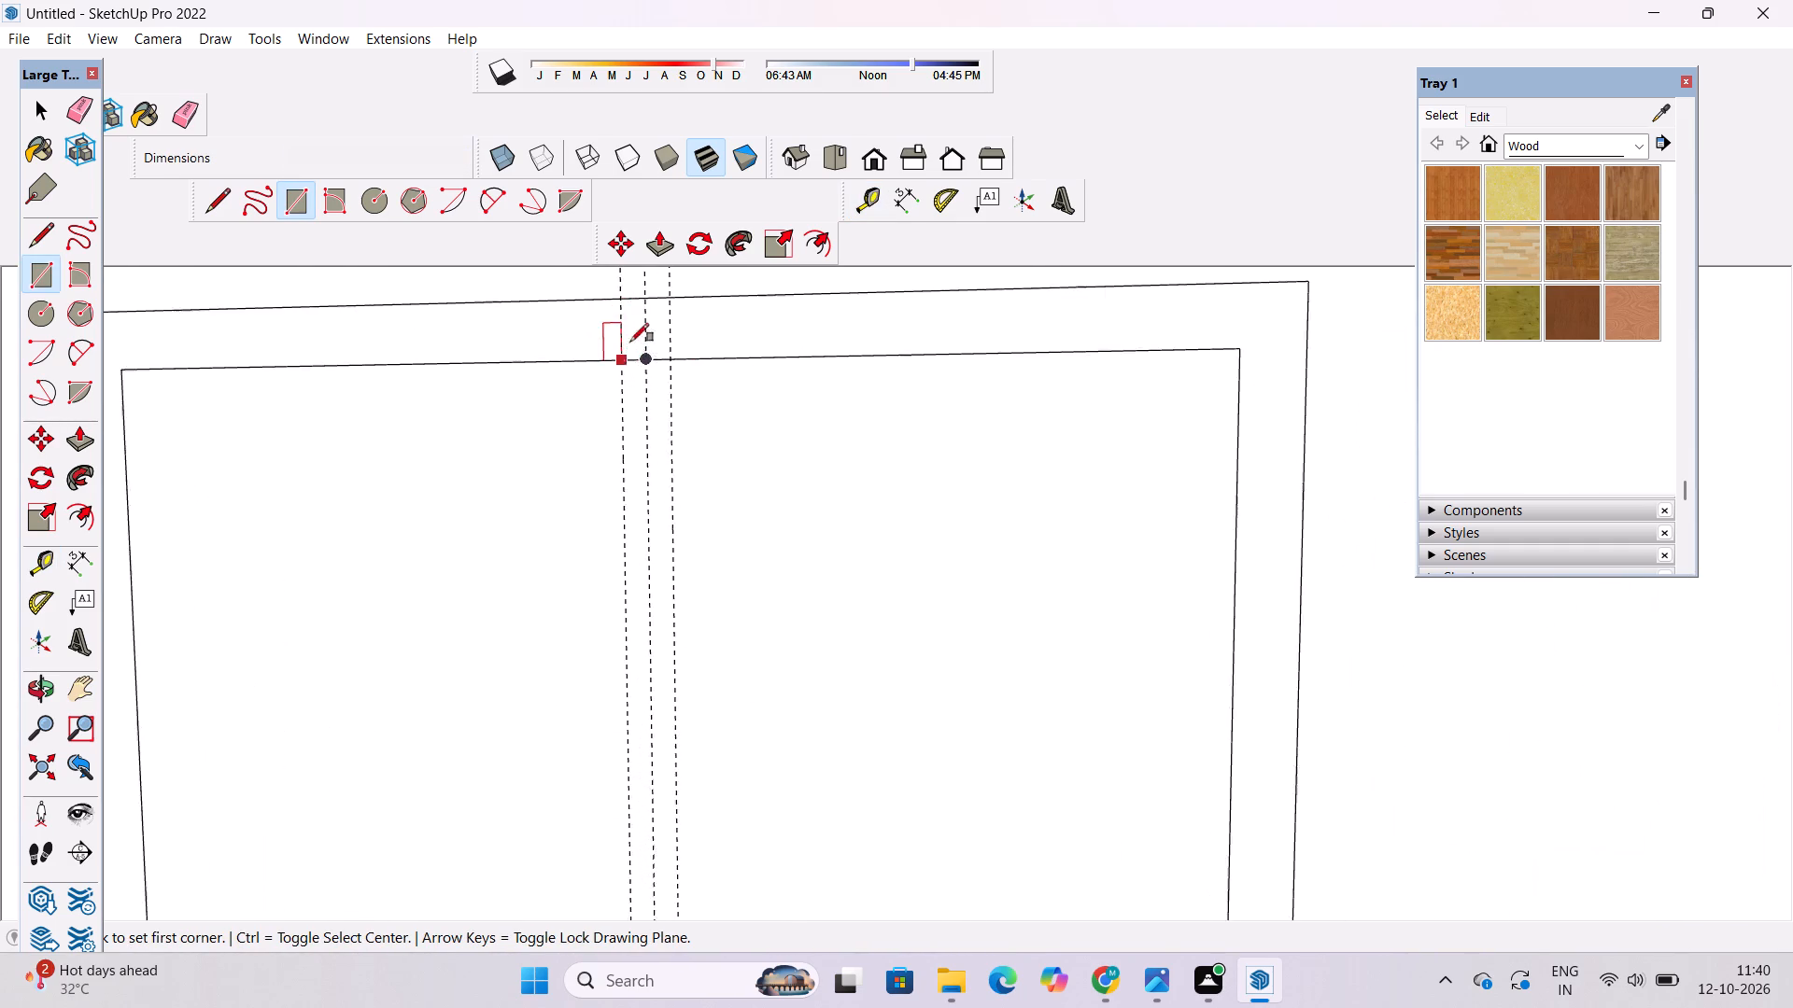
{"action": "scroll", "coordinate": [630, 342], "scroll_direction": "up", "scroll_amount": 5}
{"action": "left_click", "coordinate": [620, 363]}
{"action": "scroll", "coordinate": [620, 362], "scroll_direction": "down", "scroll_amount": 10}
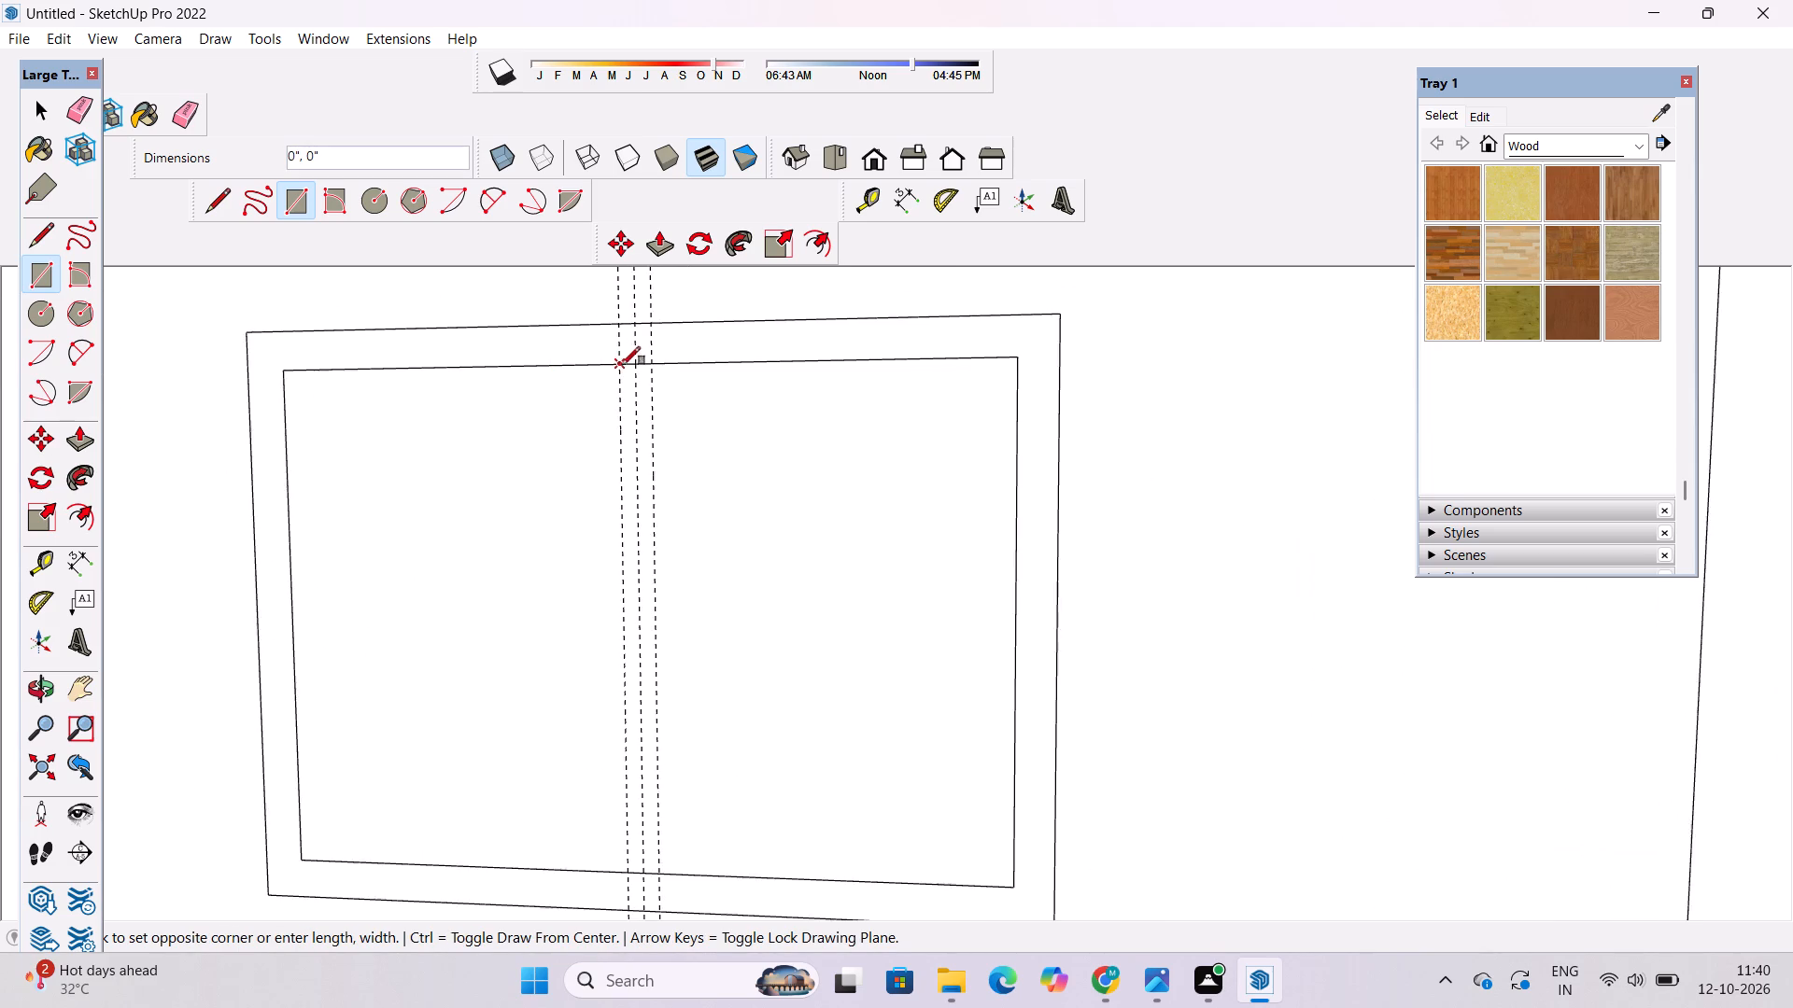
{"action": "scroll", "coordinate": [623, 371], "scroll_direction": "down", "scroll_amount": 4}
{"action": "scroll", "coordinate": [613, 678], "scroll_direction": "up", "scroll_amount": 11}
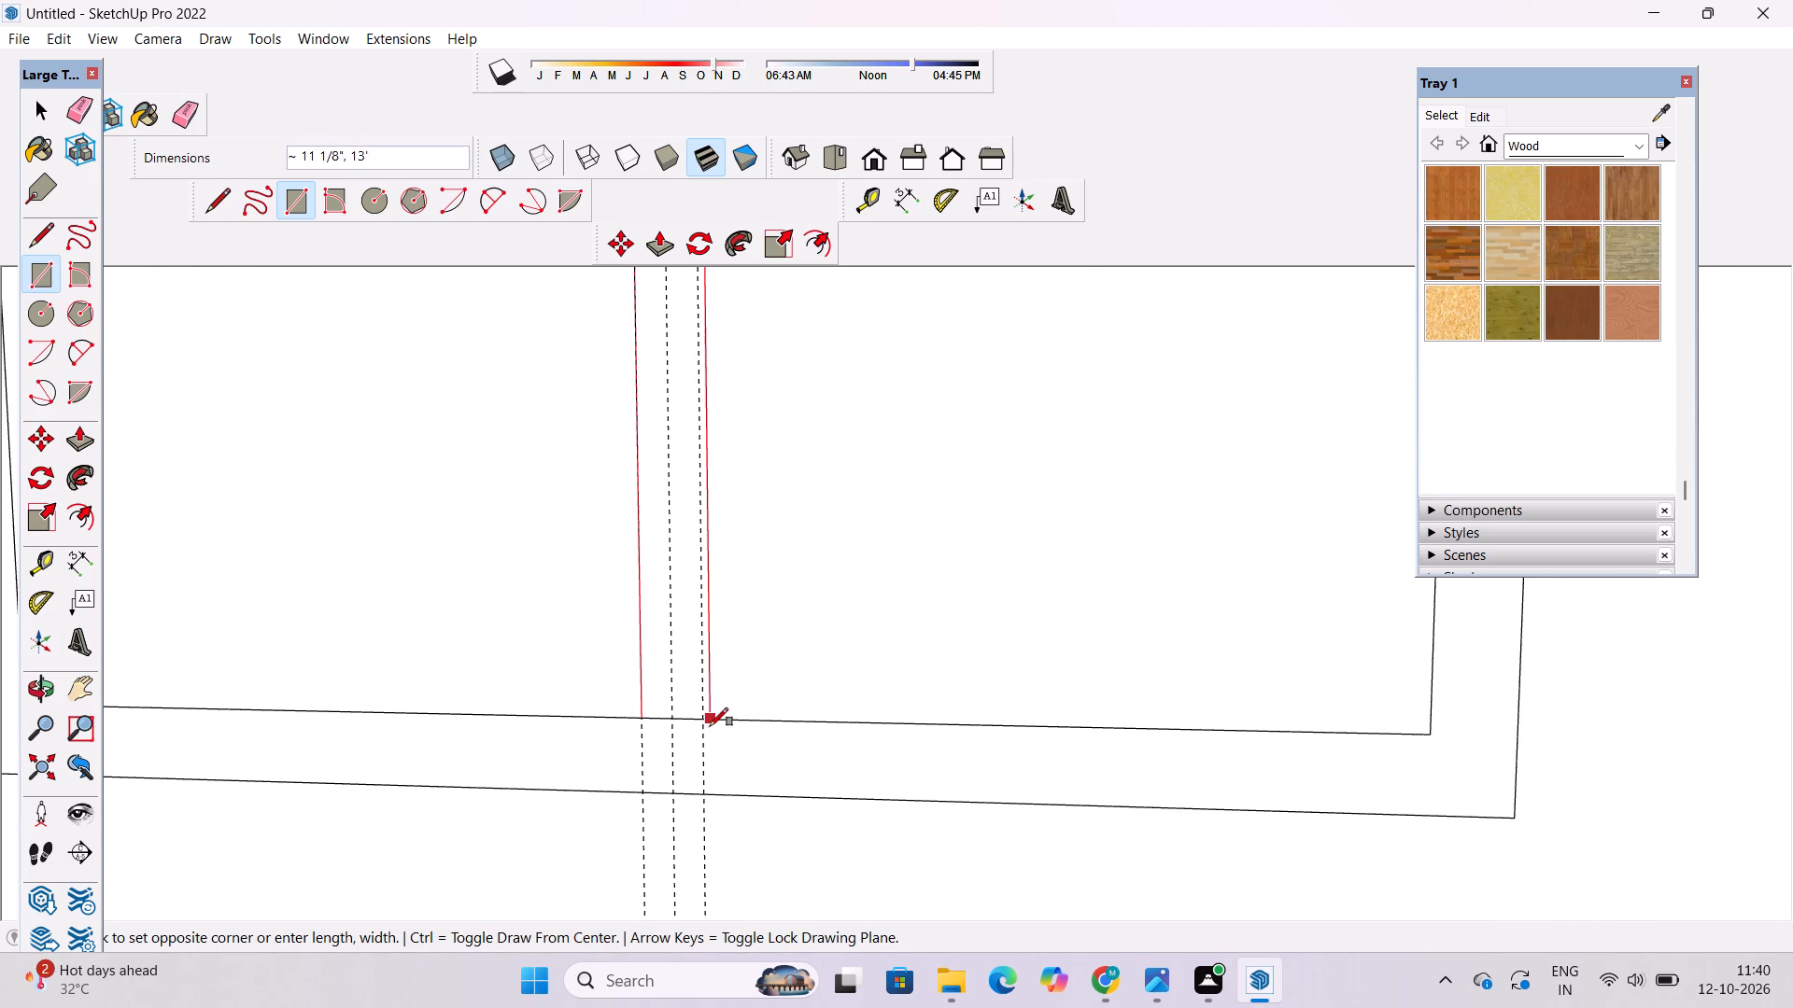
{"action": "left_click", "coordinate": [706, 718]}
Draw a matching mullion rectangle between the outer guides, spanning the 13' inner height of the lower wide window.
{"action": "scroll", "coordinate": [638, 580], "scroll_direction": "down", "scroll_amount": 10}
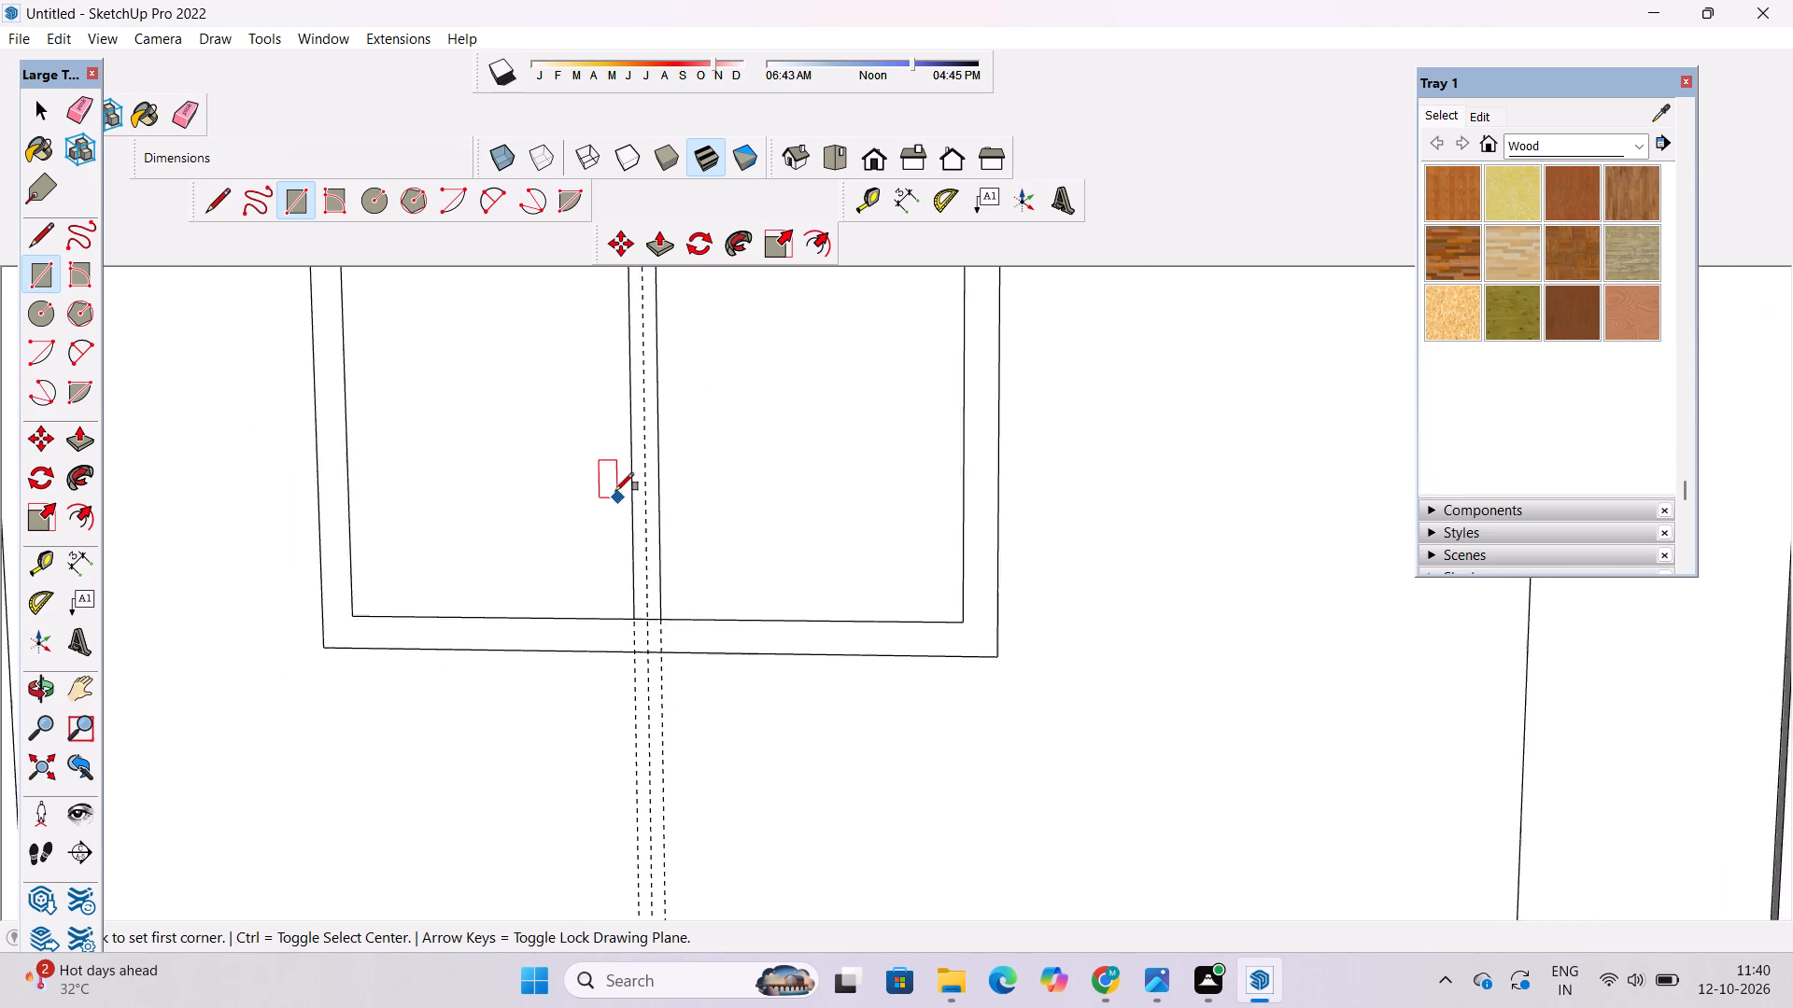
{"action": "scroll", "coordinate": [615, 491], "scroll_direction": "down", "scroll_amount": 13}
{"action": "scroll", "coordinate": [623, 568], "scroll_direction": "down", "scroll_amount": 4}
{"action": "scroll", "coordinate": [620, 829], "scroll_direction": "up", "scroll_amount": 10}
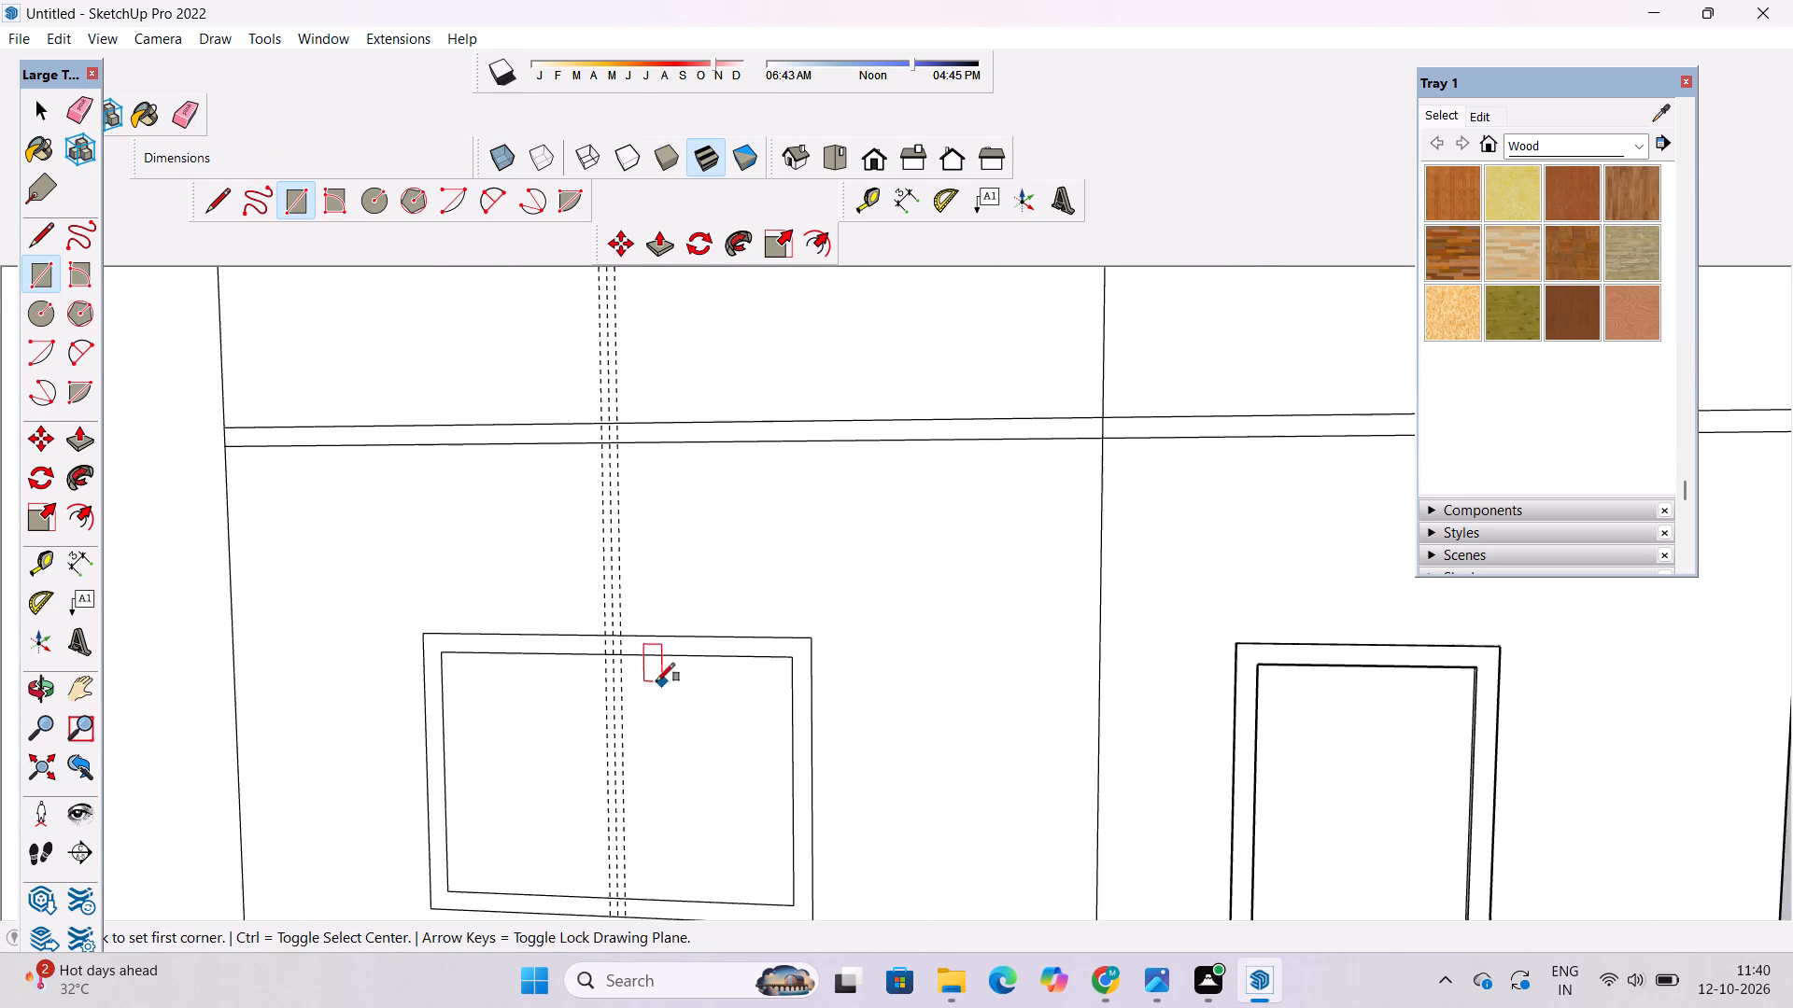
{"action": "scroll", "coordinate": [656, 681], "scroll_direction": "up", "scroll_amount": 16}
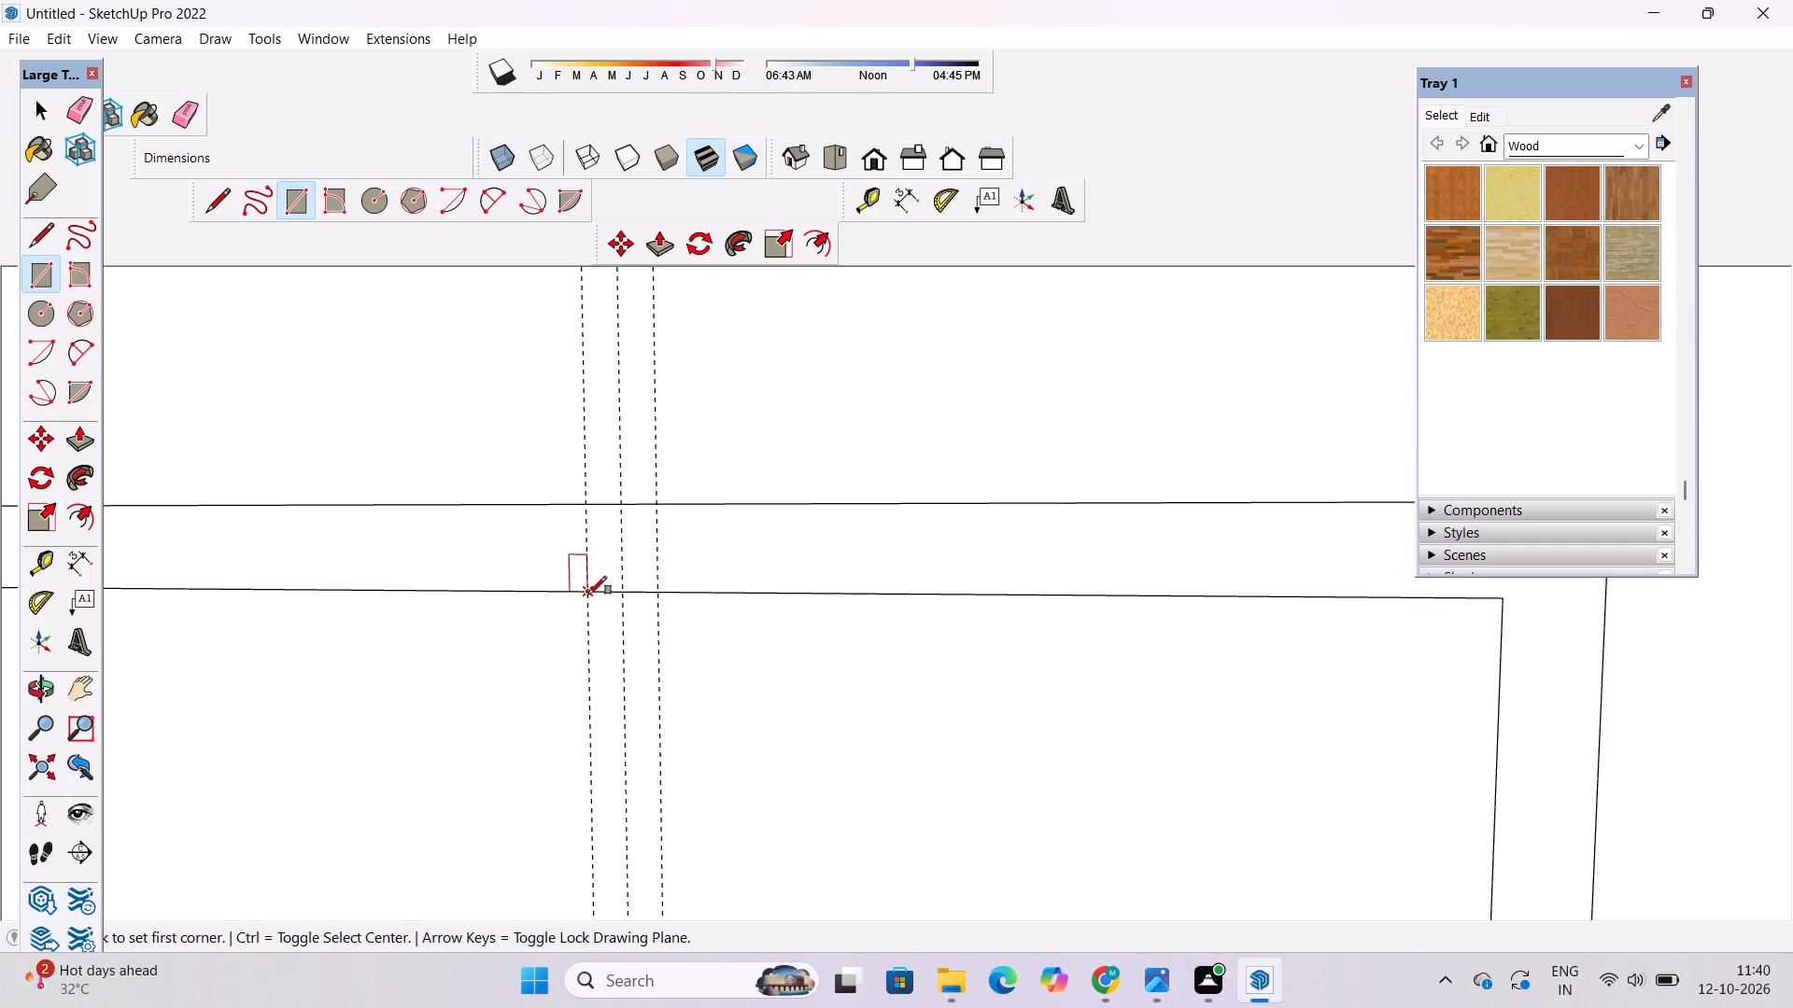
{"action": "left_click", "coordinate": [590, 595]}
{"action": "scroll", "coordinate": [673, 514], "scroll_direction": "down", "scroll_amount": 16}
{"action": "scroll", "coordinate": [650, 794], "scroll_direction": "up", "scroll_amount": 8}
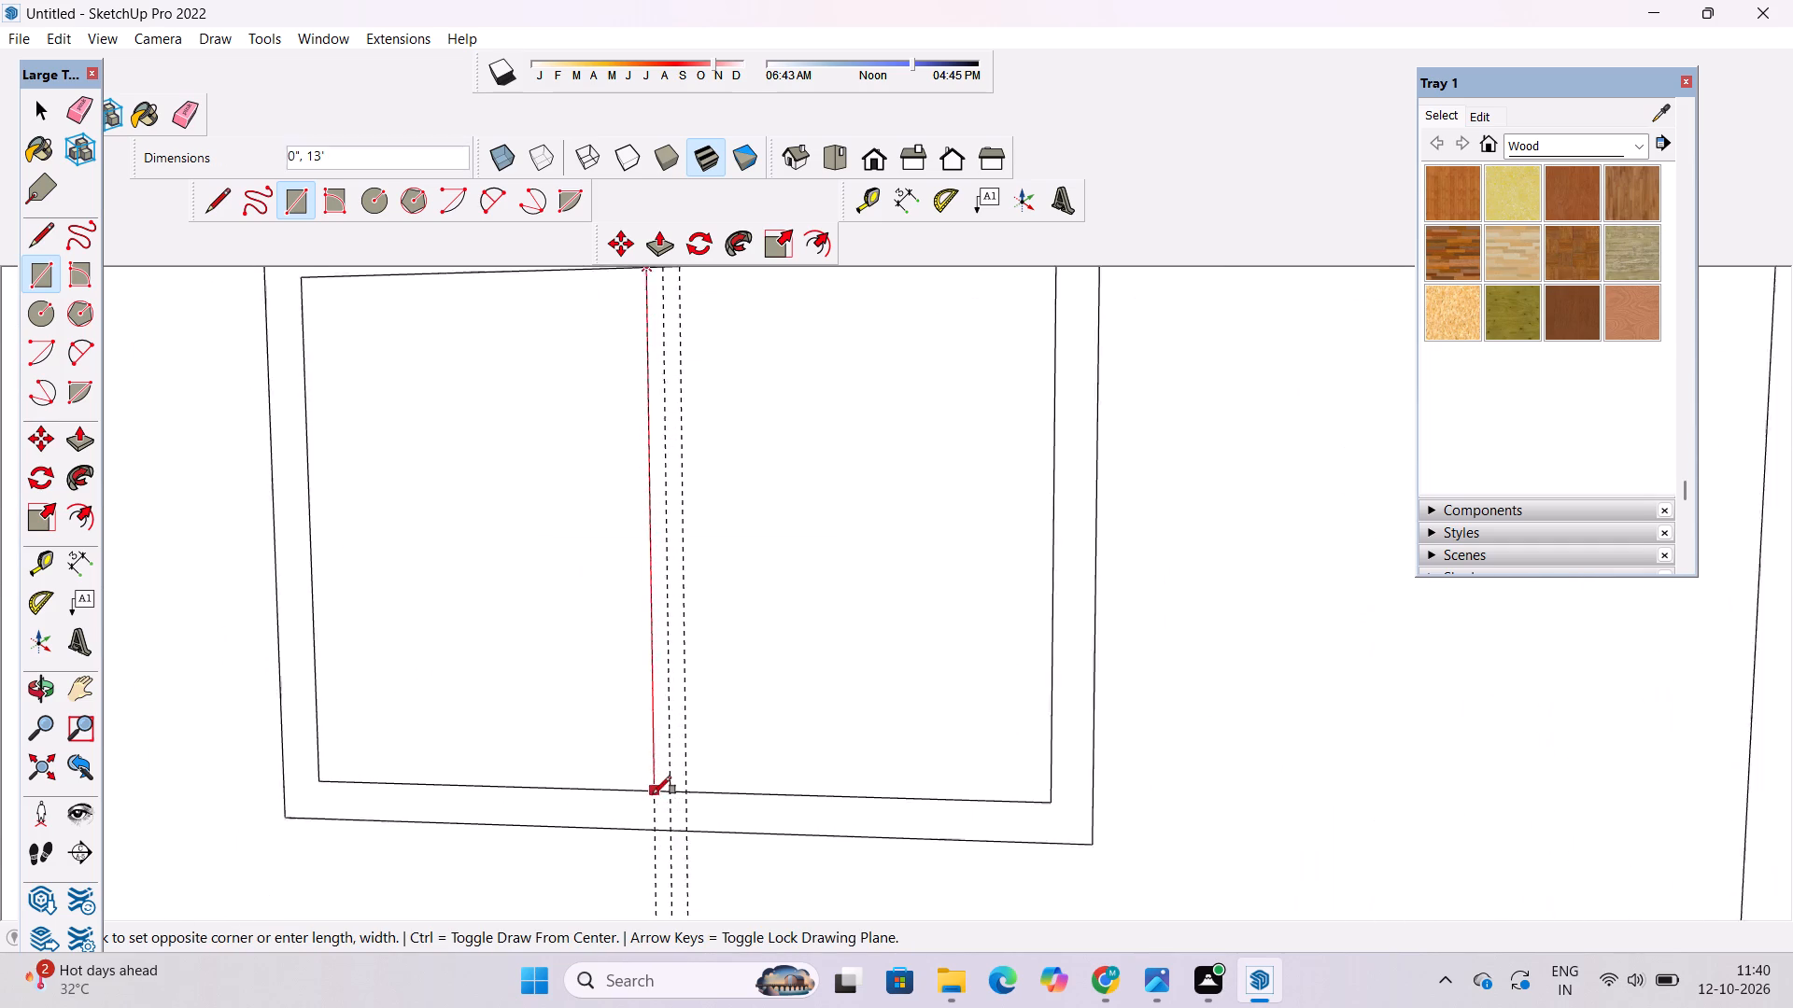
{"action": "scroll", "coordinate": [653, 794], "scroll_direction": "up", "scroll_amount": 7}
{"action": "left_click", "coordinate": [727, 791]}
Erase the three vertical guides running through the wide windows, keeping both mullions.
{"action": "key", "text": "space"}
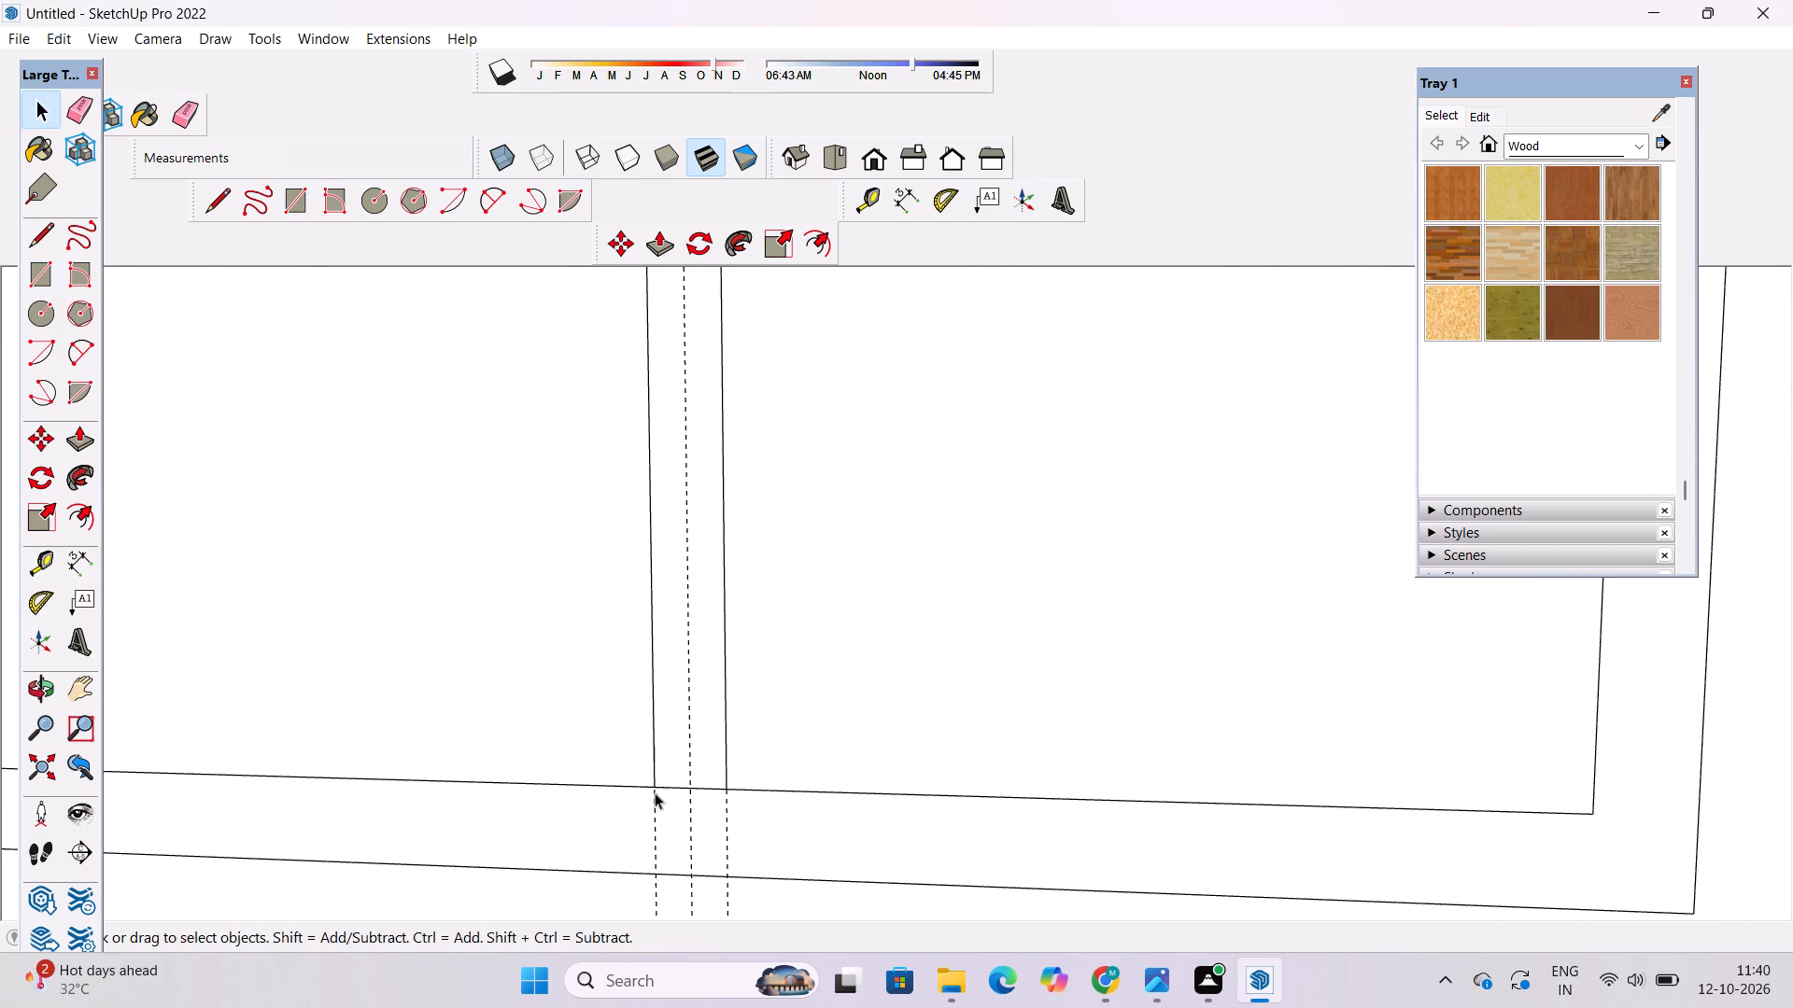
{"action": "key", "text": "e"}
{"action": "scroll", "coordinate": [628, 753], "scroll_direction": "down", "scroll_amount": 6}
{"action": "left_click_drag", "start_coordinate": [727, 799], "coordinate": [634, 797]}
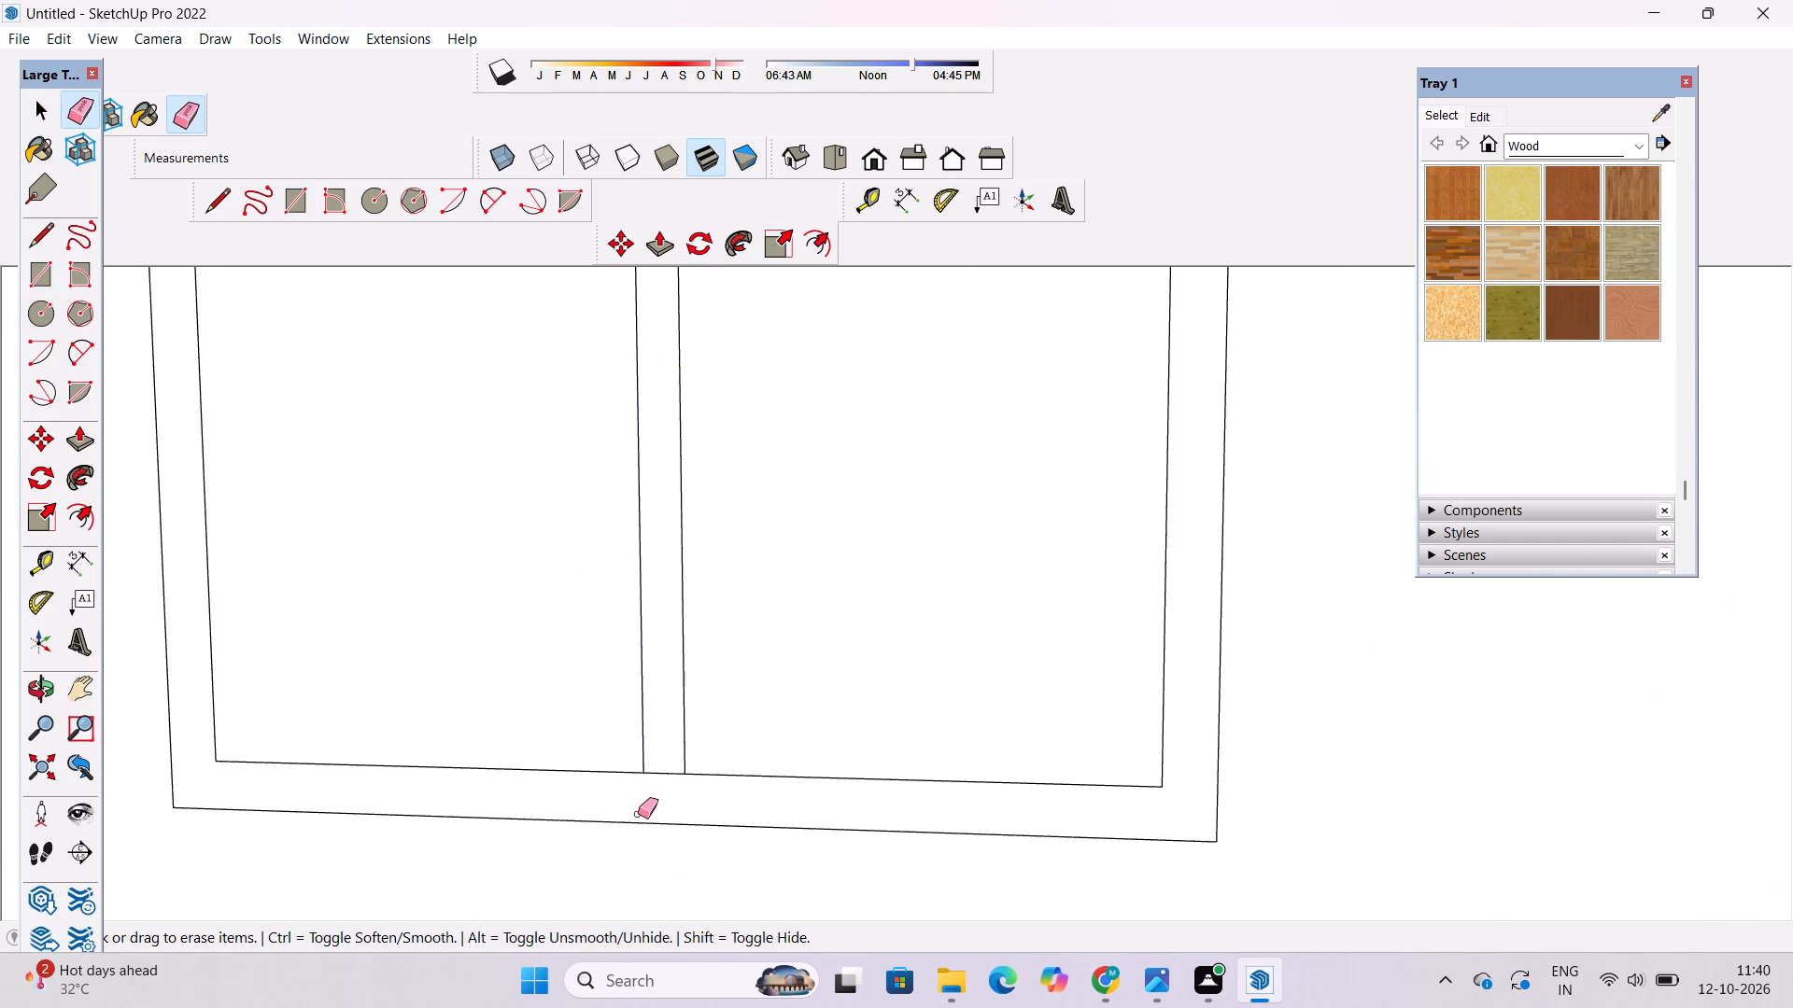
{"action": "scroll", "coordinate": [641, 831], "scroll_direction": "down", "scroll_amount": 12}
{"action": "key", "text": "space"}
Erase the short edges at the top and bottom of the upper window's mullion to merge it with the frame.
{"action": "key", "text": "o"}
{"action": "scroll", "coordinate": [771, 691], "scroll_direction": "down", "scroll_amount": 12}
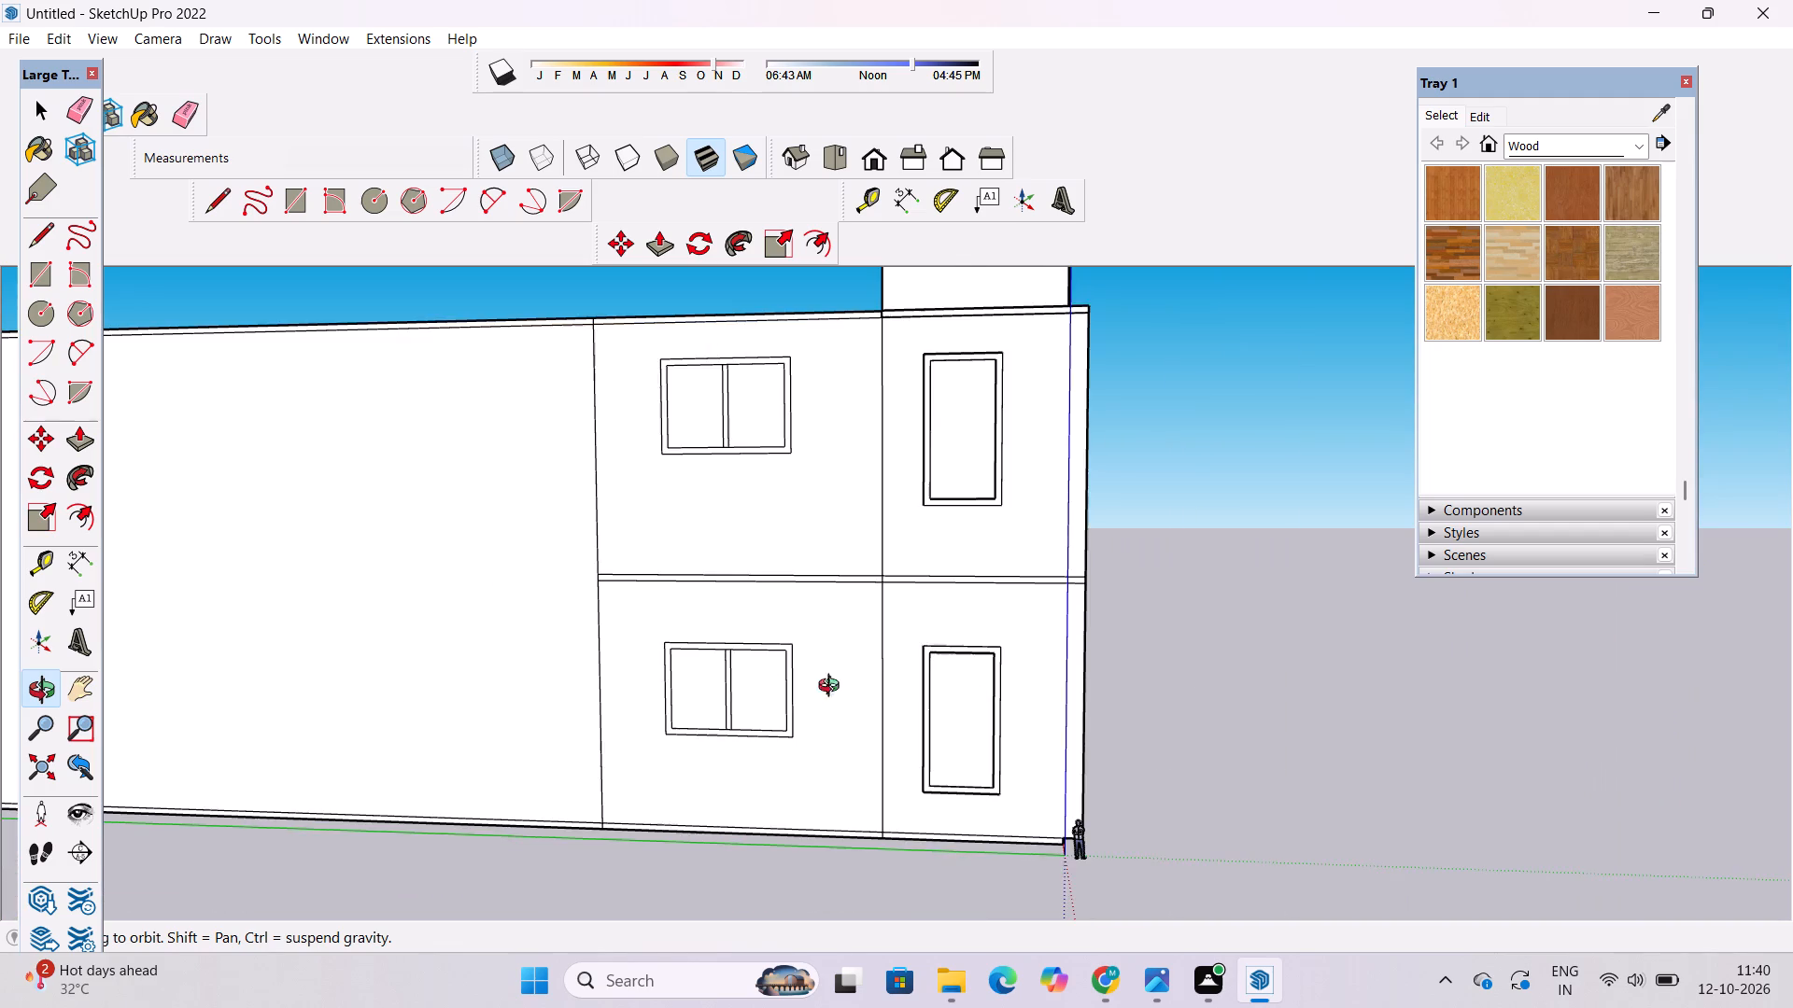
{"action": "left_click_drag", "start_coordinate": [1098, 711], "coordinate": [757, 680]}
{"action": "left_click_drag", "start_coordinate": [727, 660], "coordinate": [769, 559], "text": "shift"}
{"action": "left_click_drag", "start_coordinate": [769, 559], "coordinate": [767, 648], "text": "shift"}
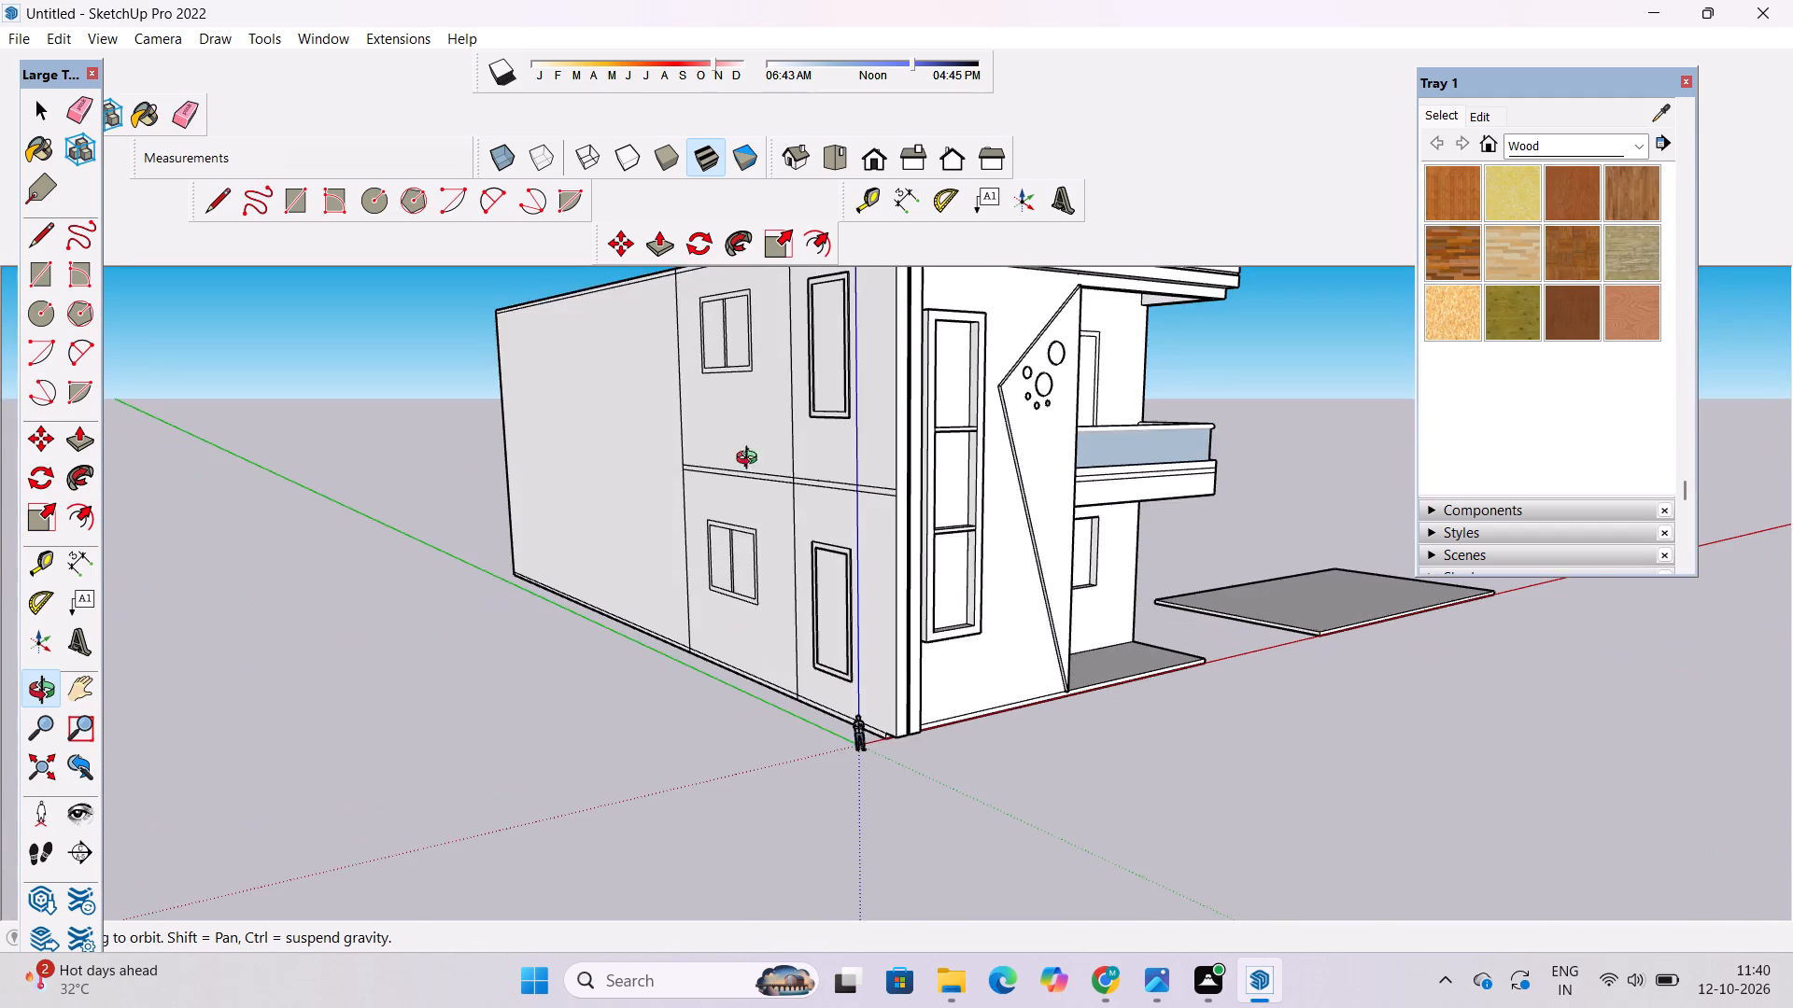
{"action": "scroll", "coordinate": [744, 413], "scroll_direction": "up", "scroll_amount": 5}
{"action": "left_click_drag", "start_coordinate": [765, 350], "coordinate": [765, 573], "text": "shift"}
{"action": "scroll", "coordinate": [702, 418], "scroll_direction": "up", "scroll_amount": 9}
{"action": "left_click", "coordinate": [709, 438], "text": "shift"}
{"action": "left_click_drag", "start_coordinate": [722, 497], "coordinate": [673, 507]}
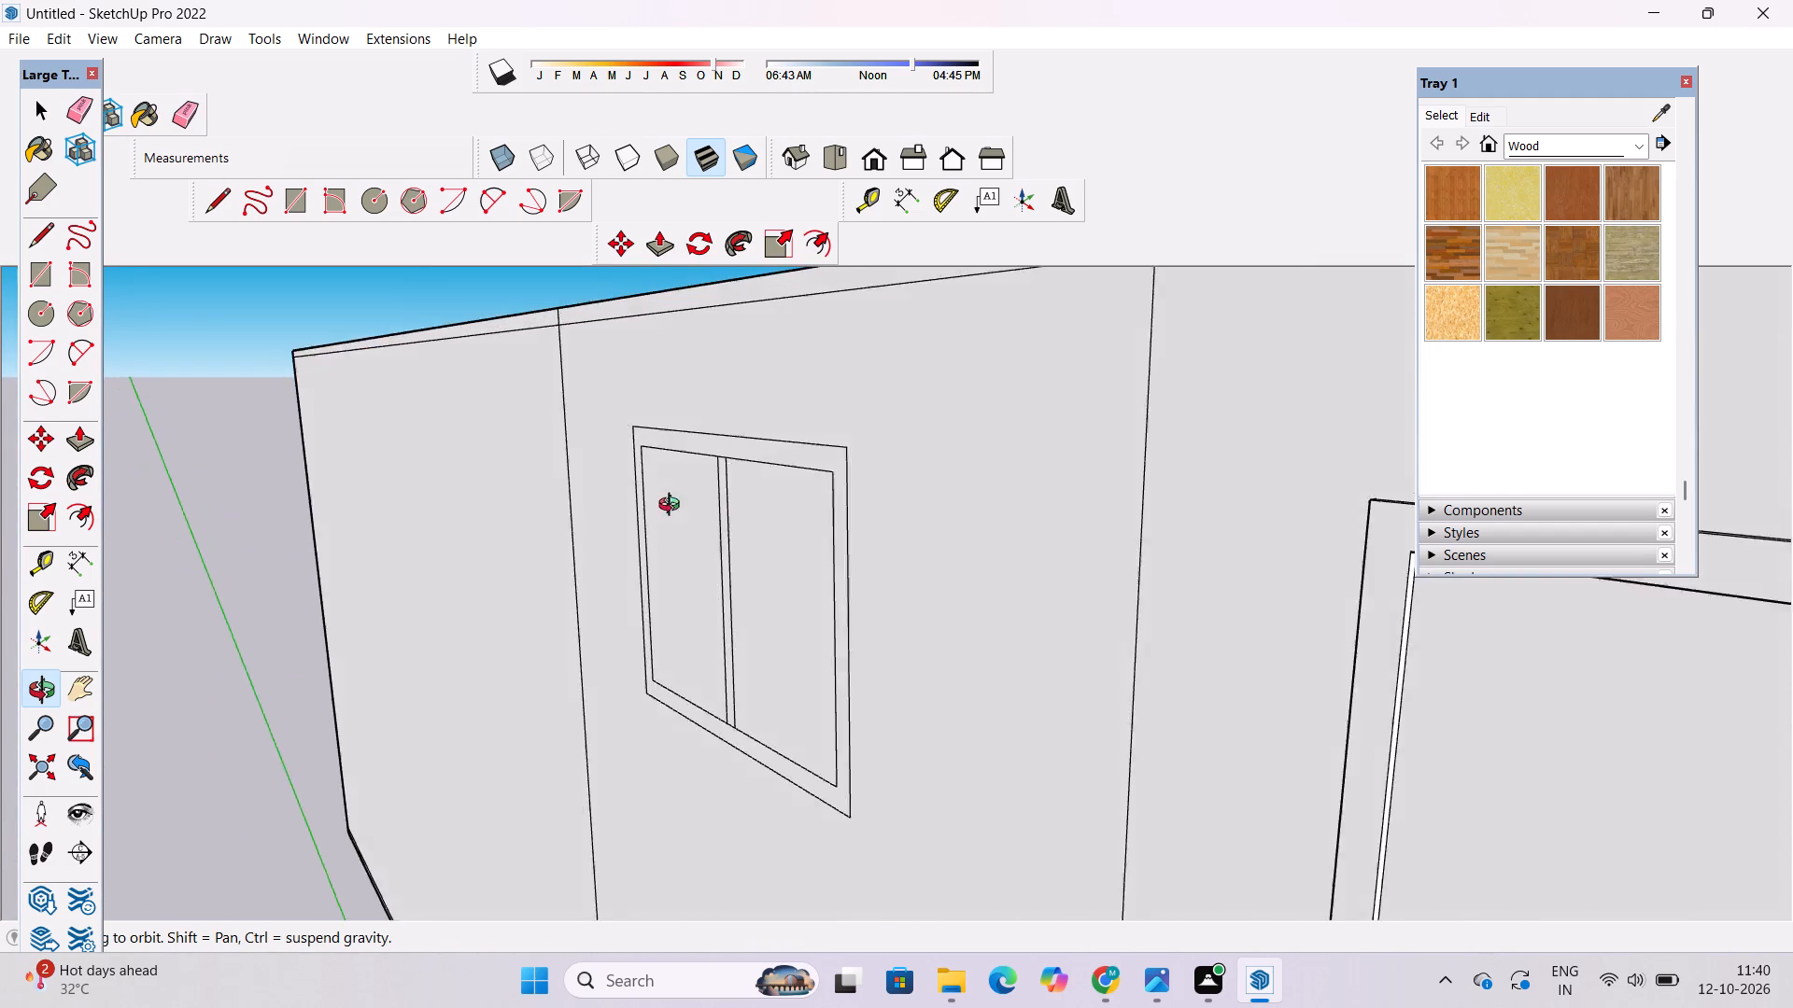
{"action": "left_click_drag", "start_coordinate": [673, 507], "coordinate": [644, 511]}
{"action": "scroll", "coordinate": [697, 483], "scroll_direction": "up", "scroll_amount": 4}
{"action": "left_click_drag", "start_coordinate": [697, 483], "coordinate": [710, 426], "text": "shift"}
{"action": "scroll", "coordinate": [710, 426], "scroll_direction": "down", "scroll_amount": 4}
{"action": "left_click_drag", "start_coordinate": [705, 468], "coordinate": [721, 441], "text": "shift"}
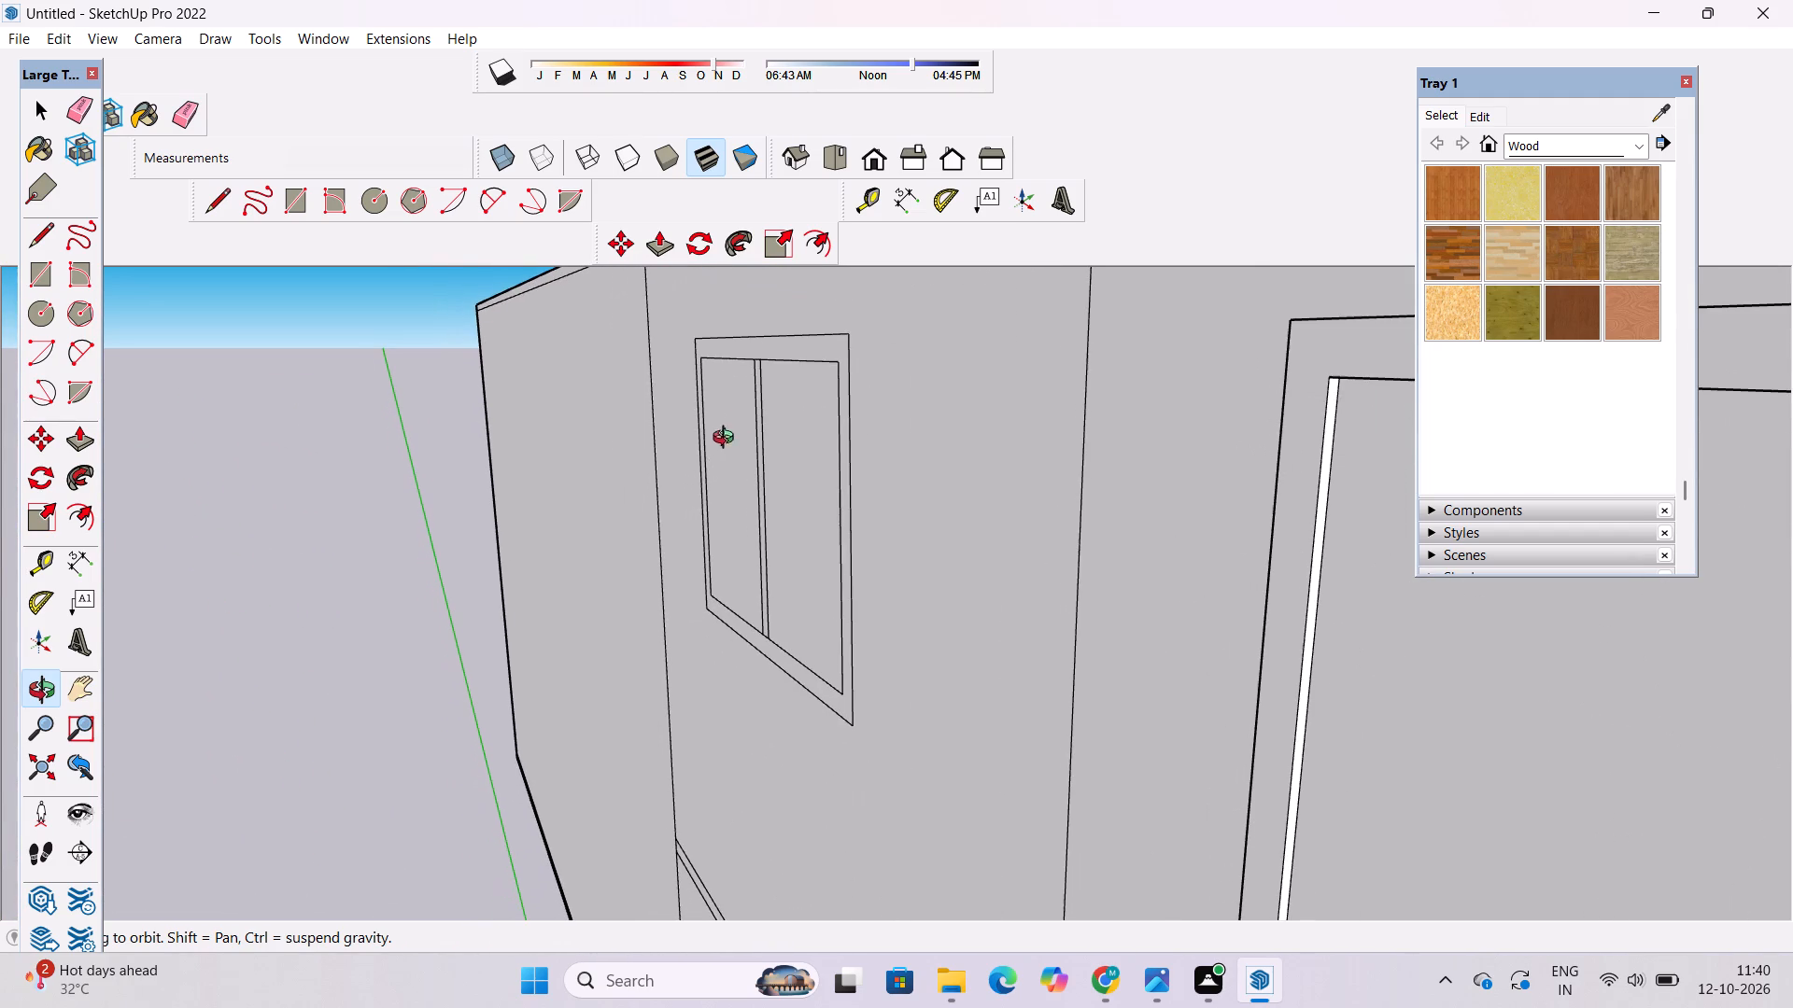
{"action": "left_click_drag", "start_coordinate": [861, 424], "coordinate": [850, 428], "text": "shift"}
{"action": "left_click_drag", "start_coordinate": [849, 435], "coordinate": [828, 441]}
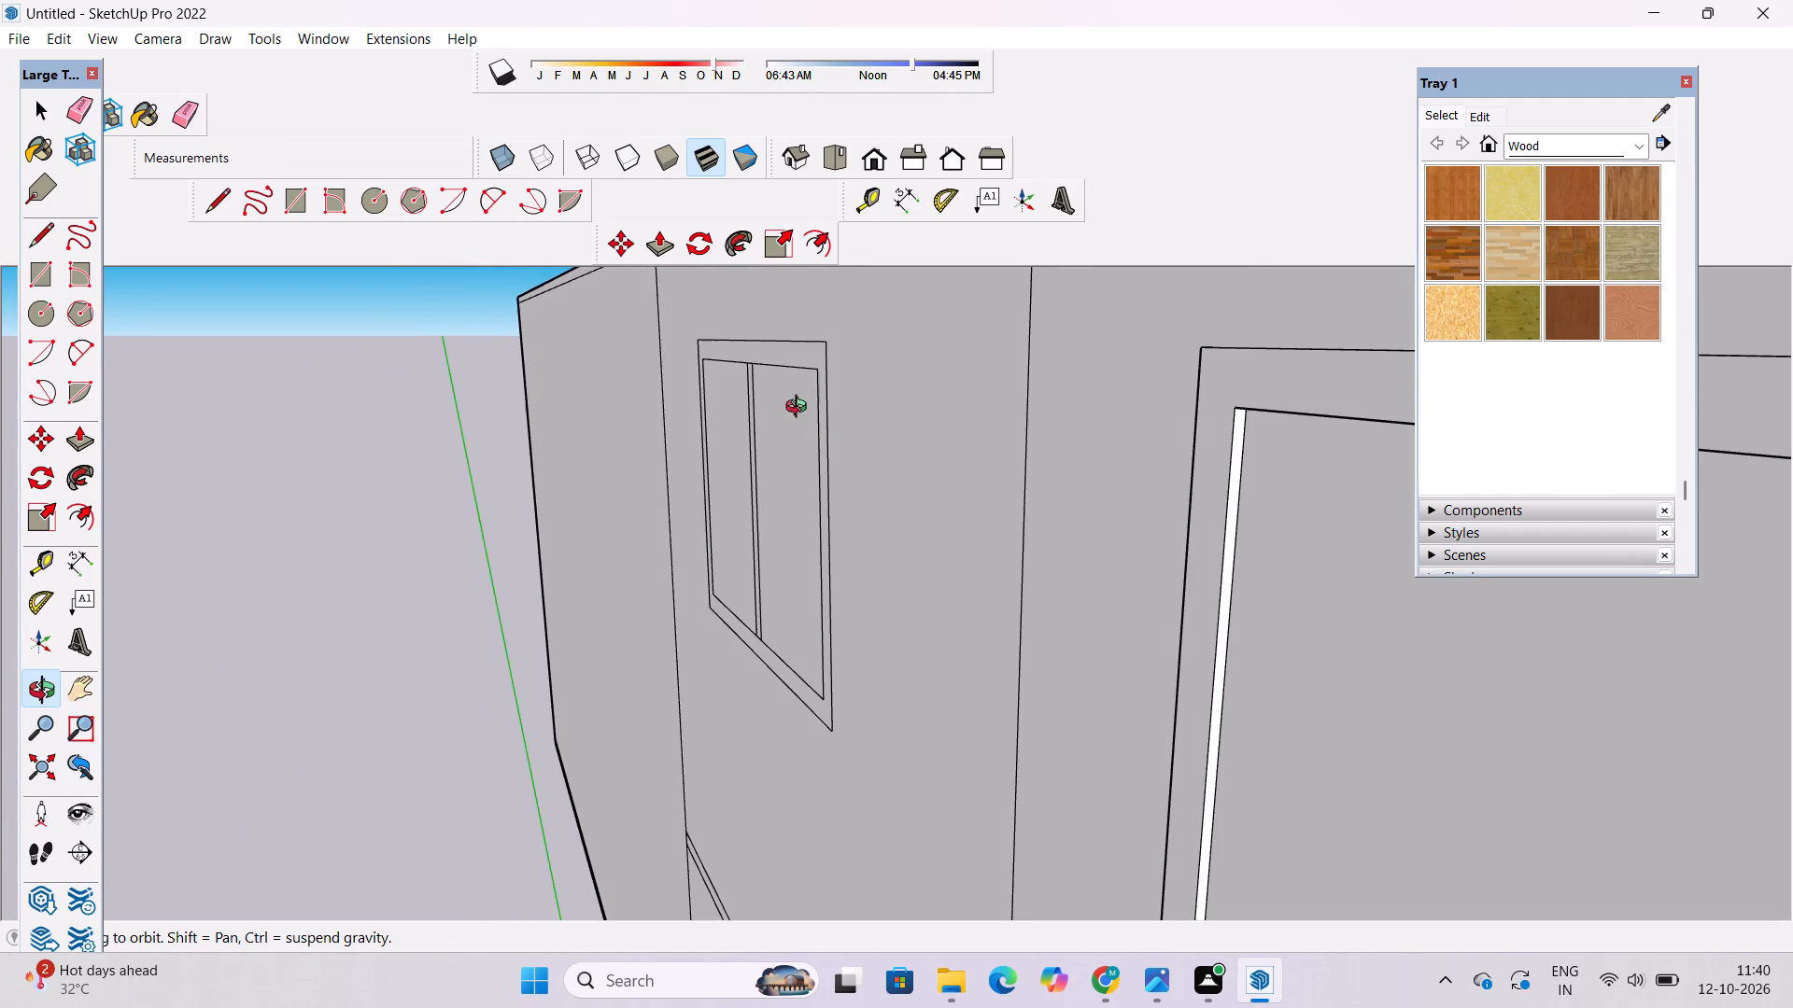
{"action": "left_click_drag", "start_coordinate": [782, 428], "coordinate": [890, 419], "text": "shift"}
{"action": "left_click_drag", "start_coordinate": [858, 434], "coordinate": [838, 441]}
{"action": "scroll", "coordinate": [834, 374], "scroll_direction": "up", "scroll_amount": 10}
{"action": "left_click_drag", "start_coordinate": [837, 354], "coordinate": [742, 384], "text": "shift"}
{"action": "left_click_drag", "start_coordinate": [744, 385], "coordinate": [819, 375]}
{"action": "key", "text": "e"}
{"action": "scroll", "coordinate": [847, 337], "scroll_direction": "up", "scroll_amount": 4}
{"action": "left_click_drag", "start_coordinate": [833, 332], "coordinate": [824, 367]}
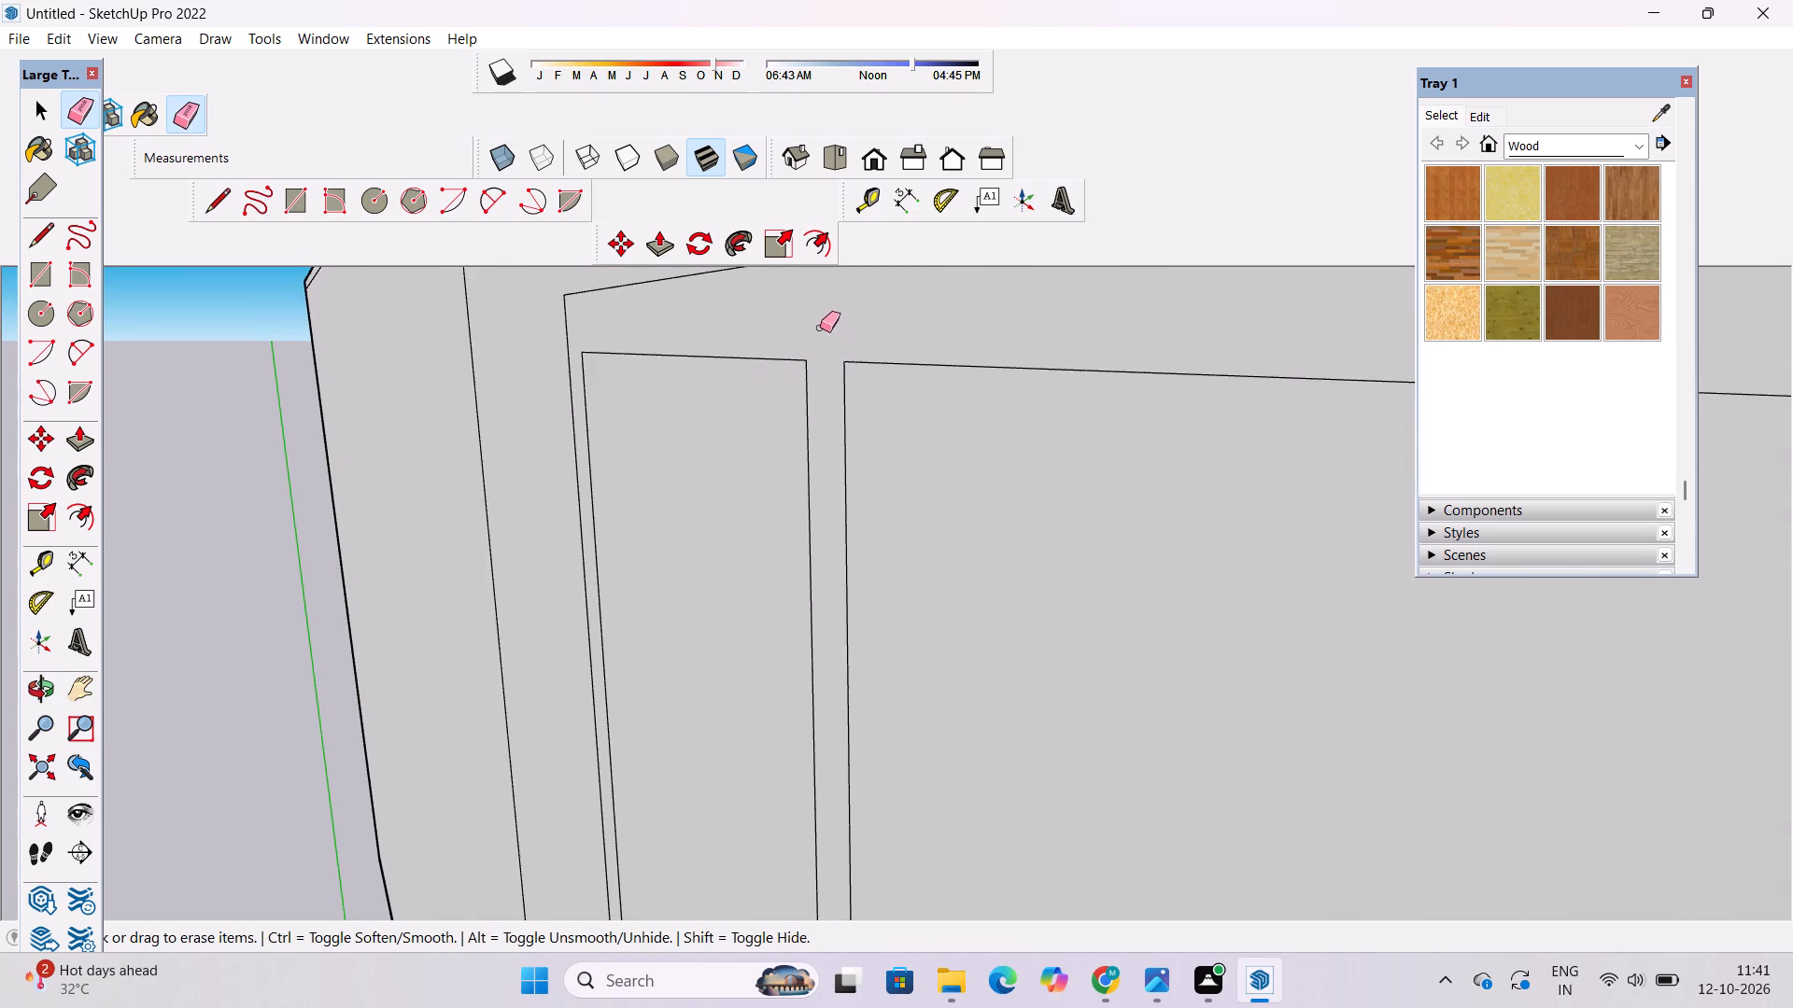
{"action": "scroll", "coordinate": [819, 328], "scroll_direction": "down", "scroll_amount": 15}
{"action": "scroll", "coordinate": [796, 640], "scroll_direction": "up", "scroll_amount": 14}
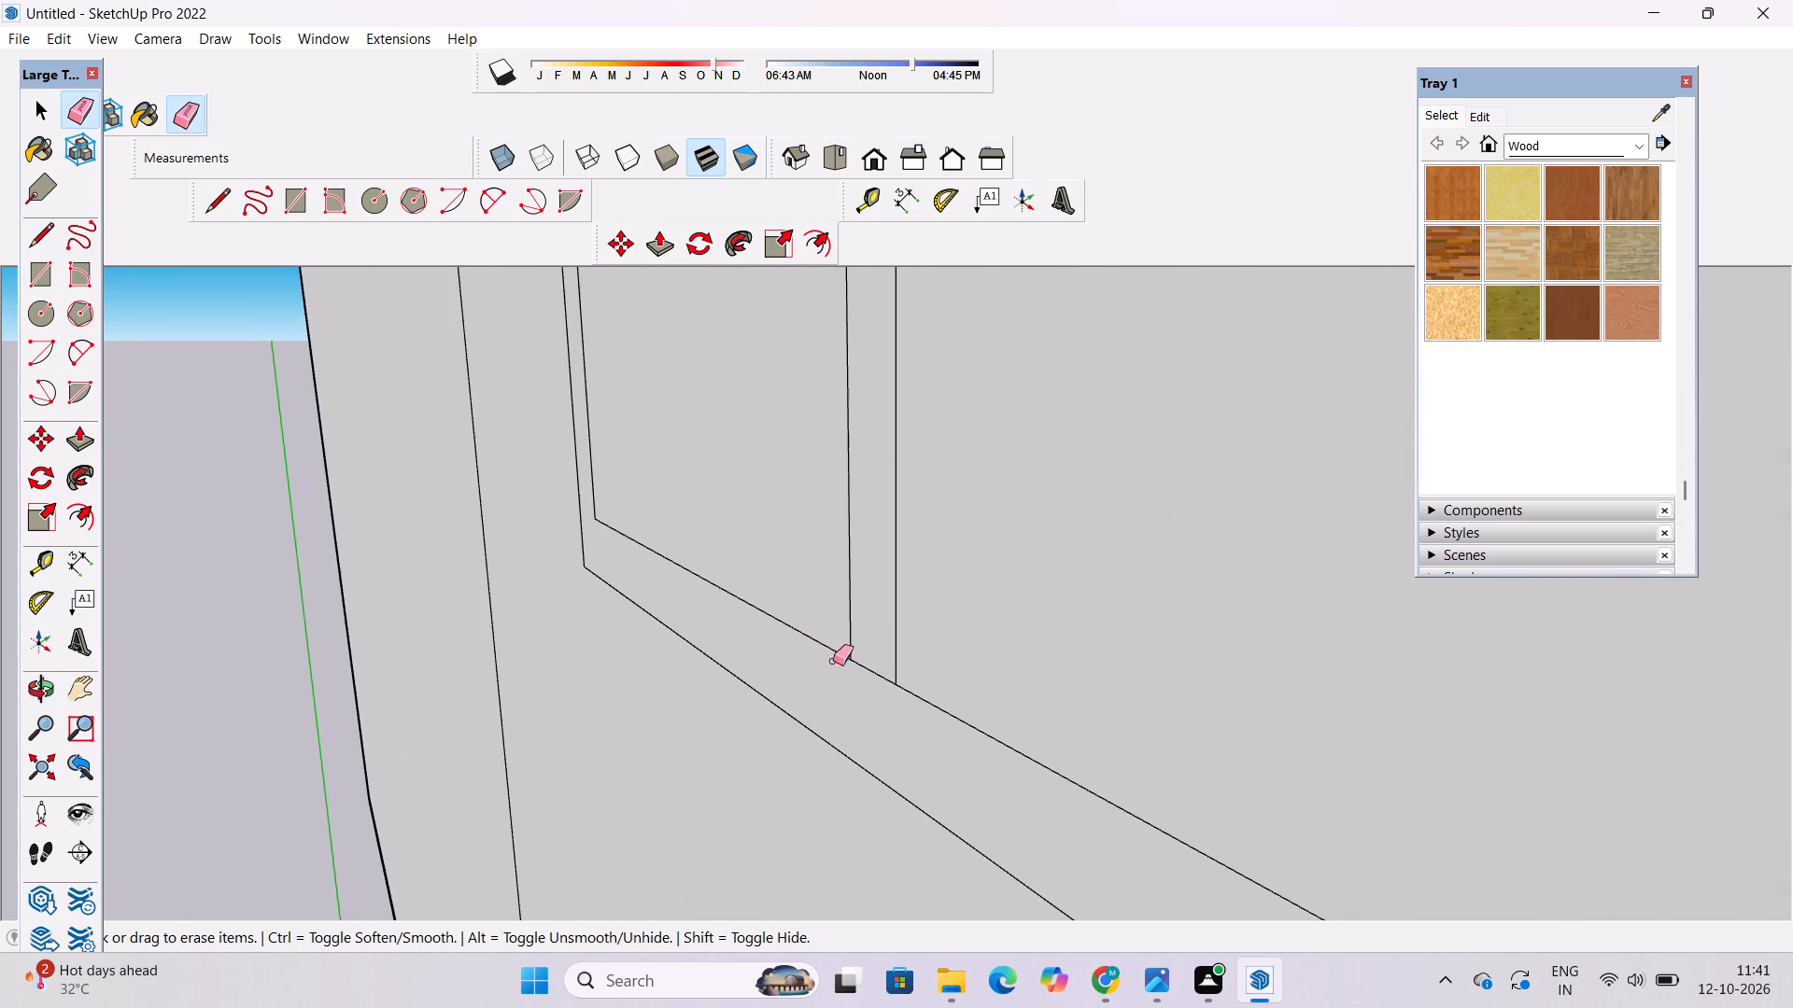
{"action": "left_click_drag", "start_coordinate": [877, 669], "coordinate": [869, 685]}
{"action": "scroll", "coordinate": [758, 692], "scroll_direction": "down", "scroll_amount": 2}
{"action": "key", "text": "space"}
Push/Pull the upper wide window's merged frame and mullion 3" outward from the side wall.
{"action": "key", "text": "p"}
{"action": "scroll", "coordinate": [826, 630], "scroll_direction": "down", "scroll_amount": 5}
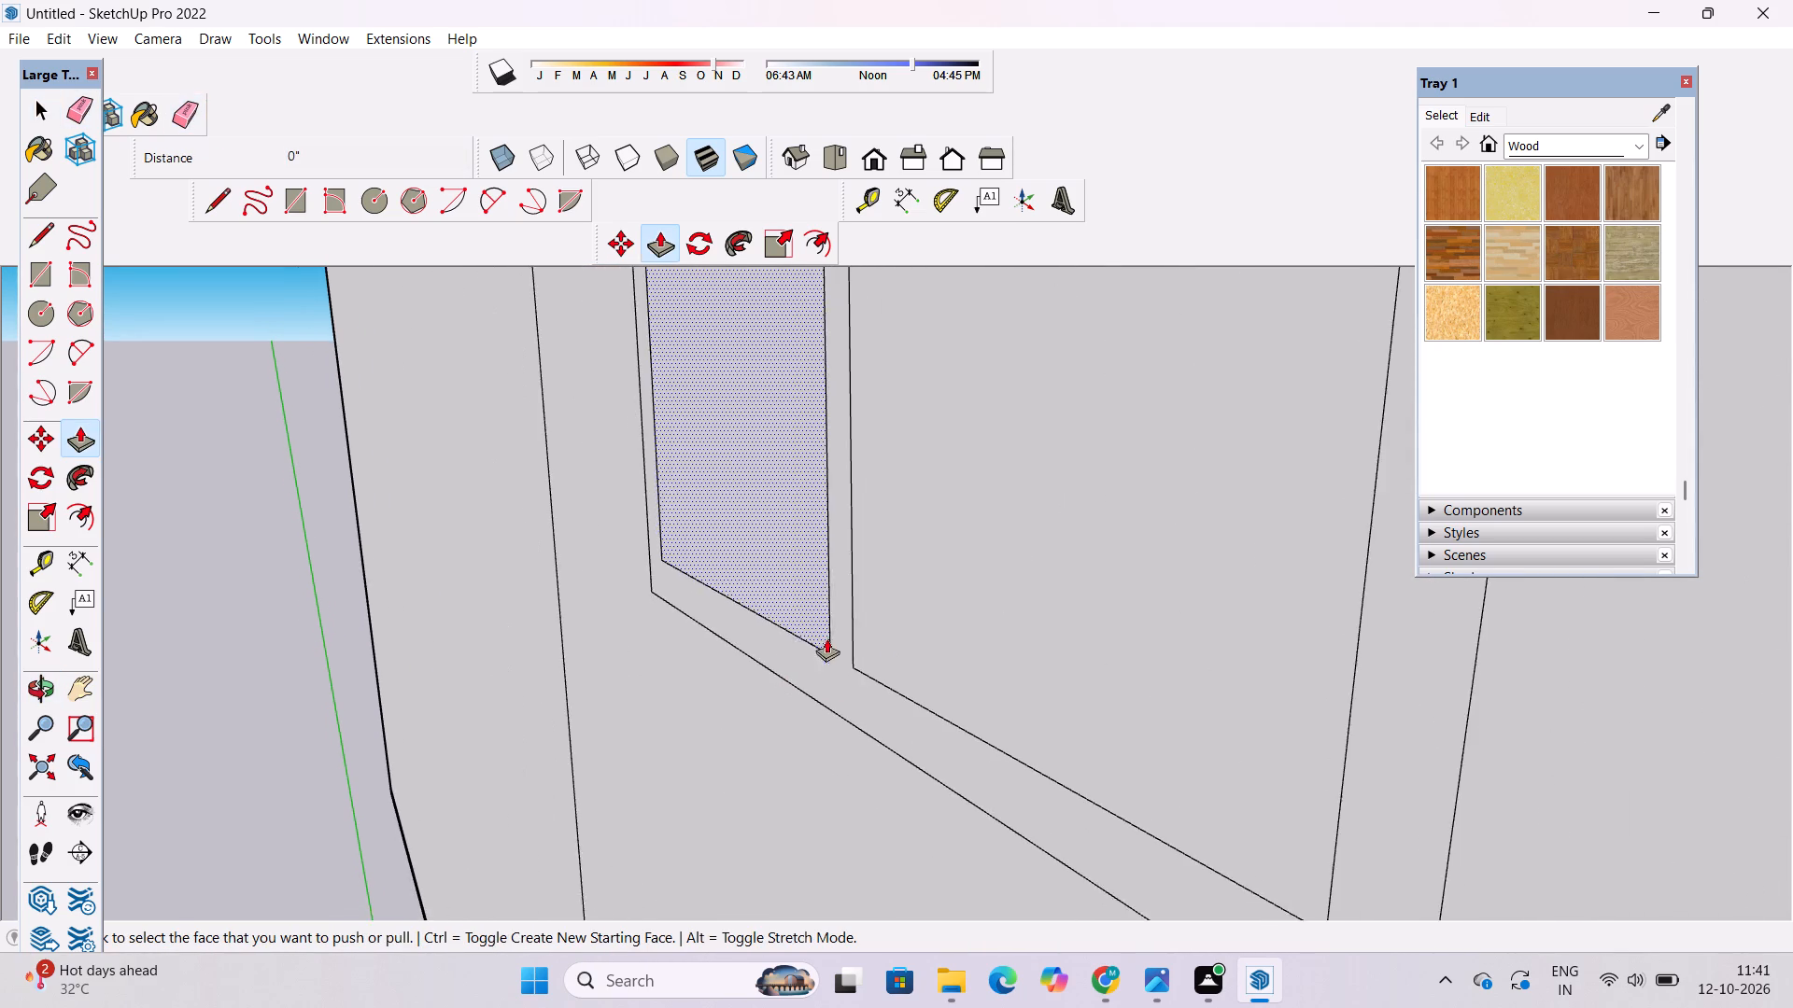
{"action": "left_click", "coordinate": [843, 673]}
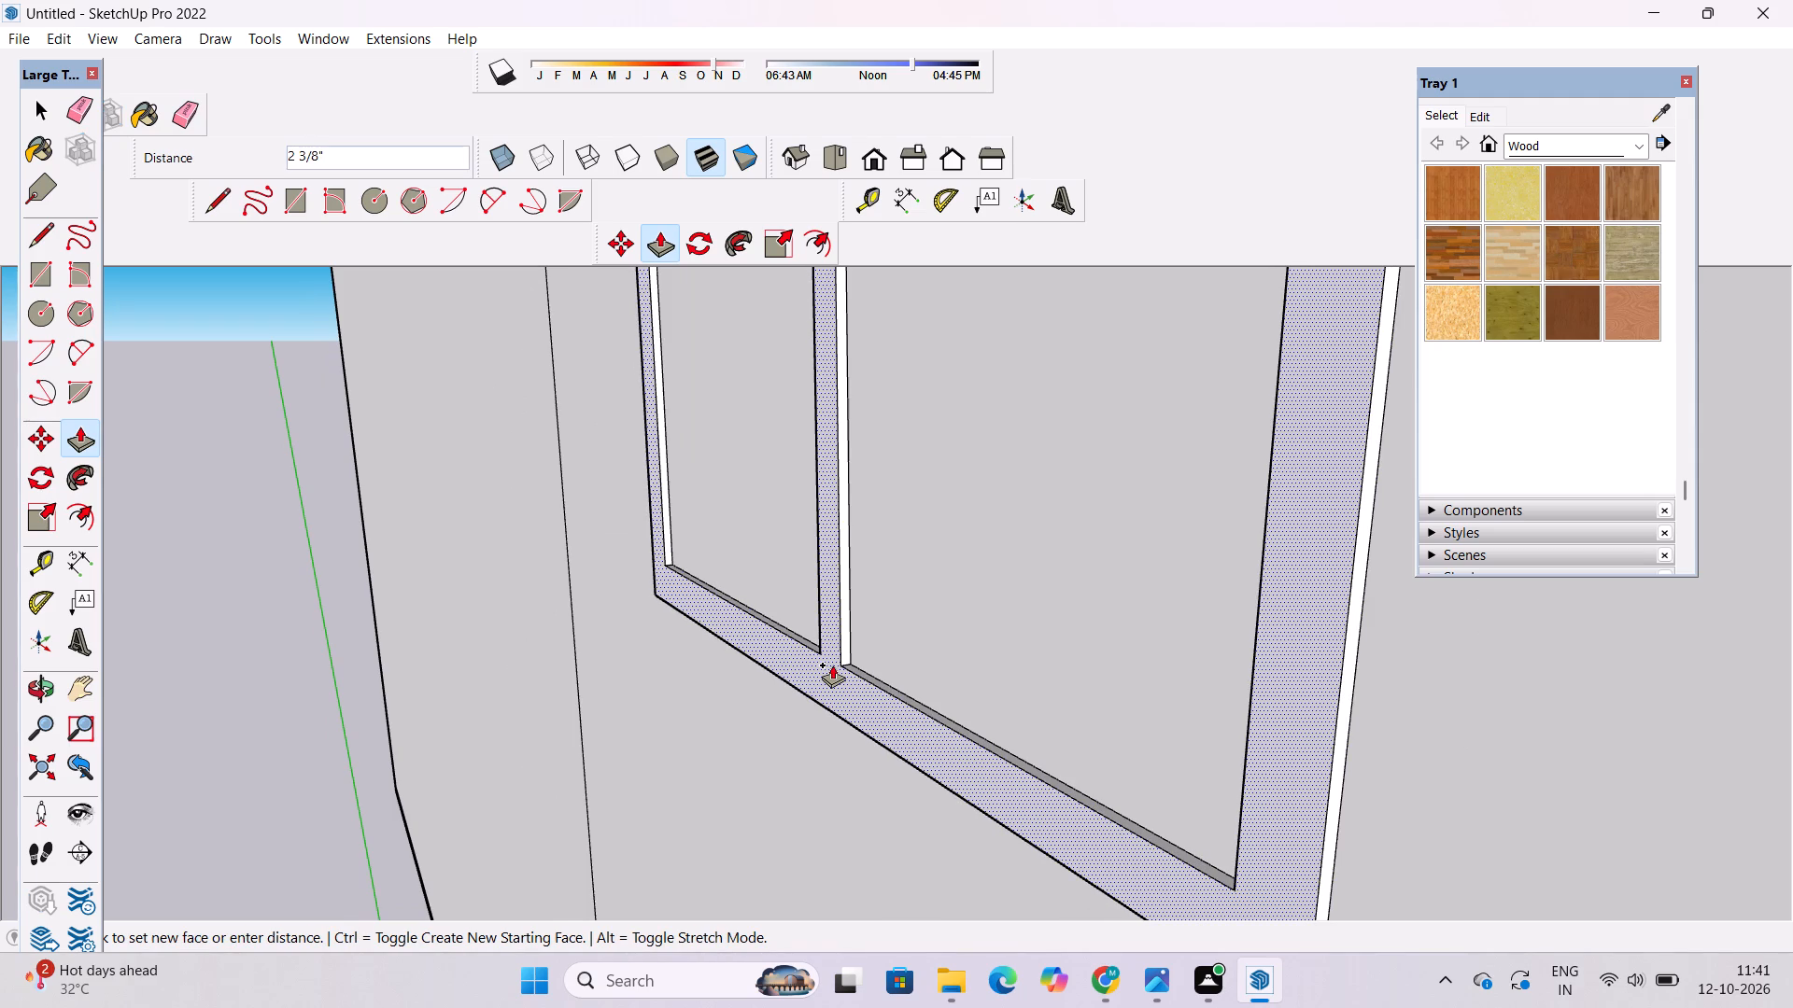
{"action": "type", "text": "3\""}
{"action": "key", "text": "Return"}
Erase the short edges at the top and bottom of the lower window's mullion to merge it with the frame.
{"action": "scroll", "coordinate": [626, 522], "scroll_direction": "down", "scroll_amount": 2}
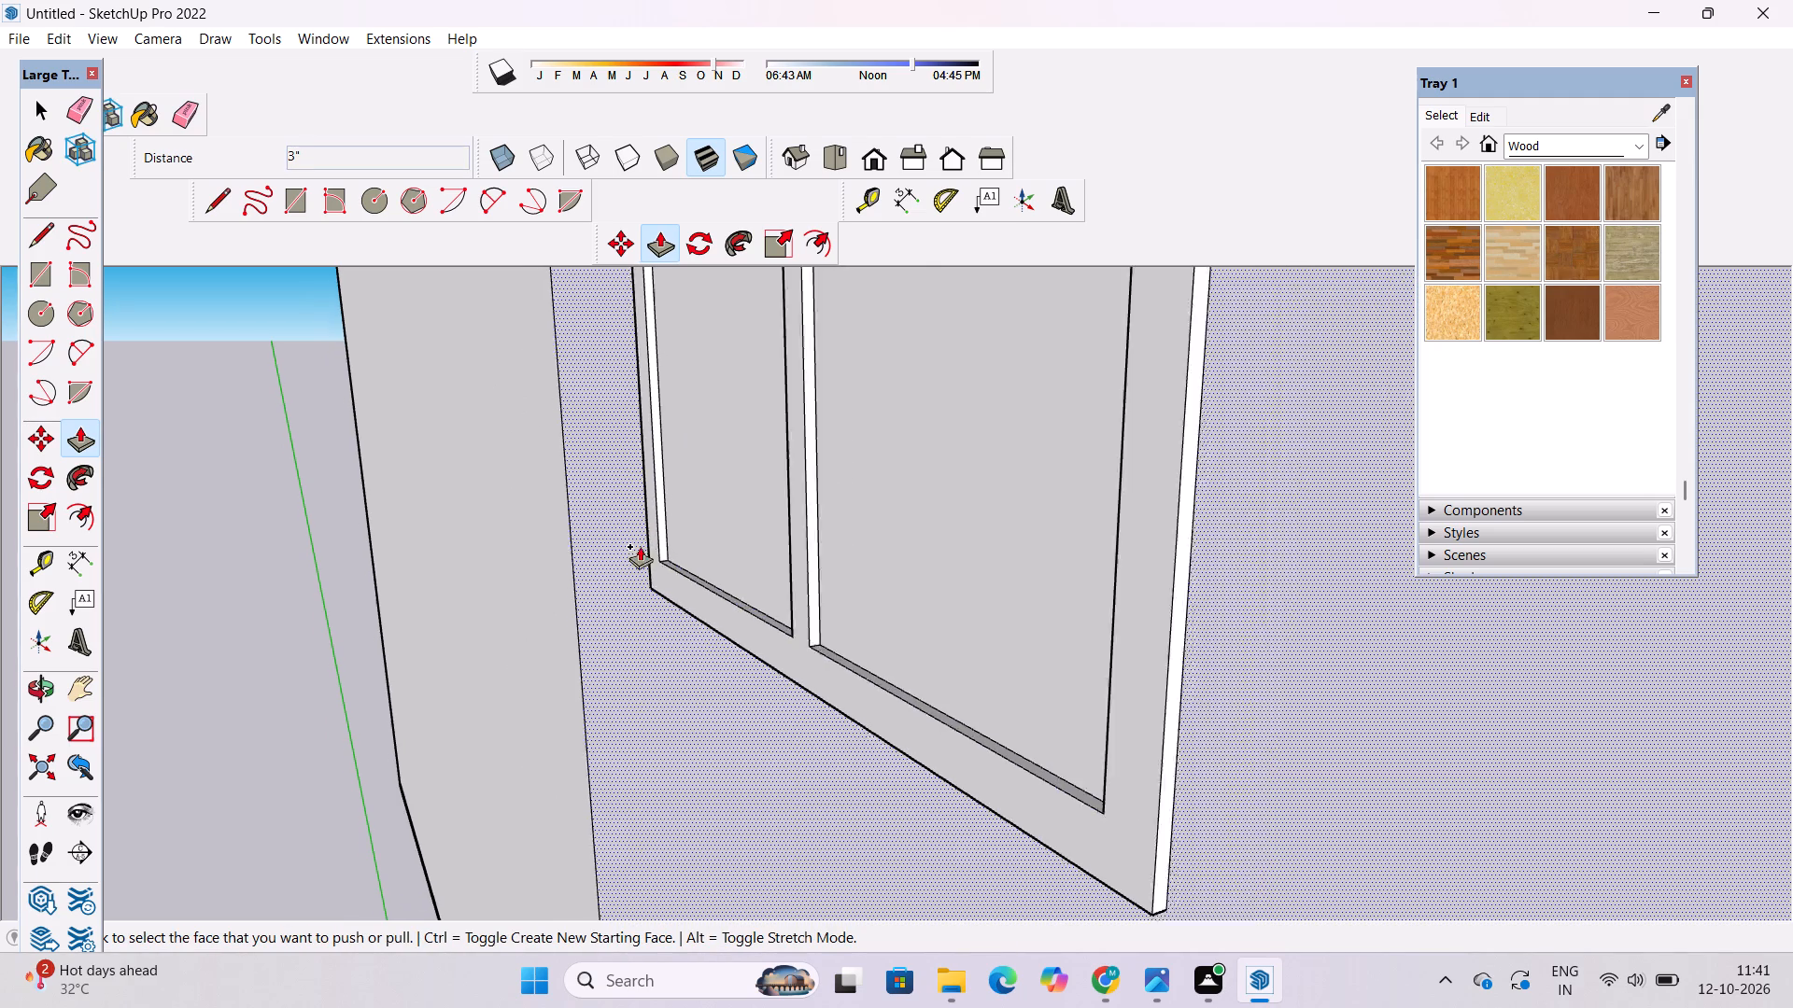
{"action": "scroll", "coordinate": [640, 546], "scroll_direction": "down", "scroll_amount": 19}
{"action": "scroll", "coordinate": [751, 728], "scroll_direction": "up", "scroll_amount": 5}
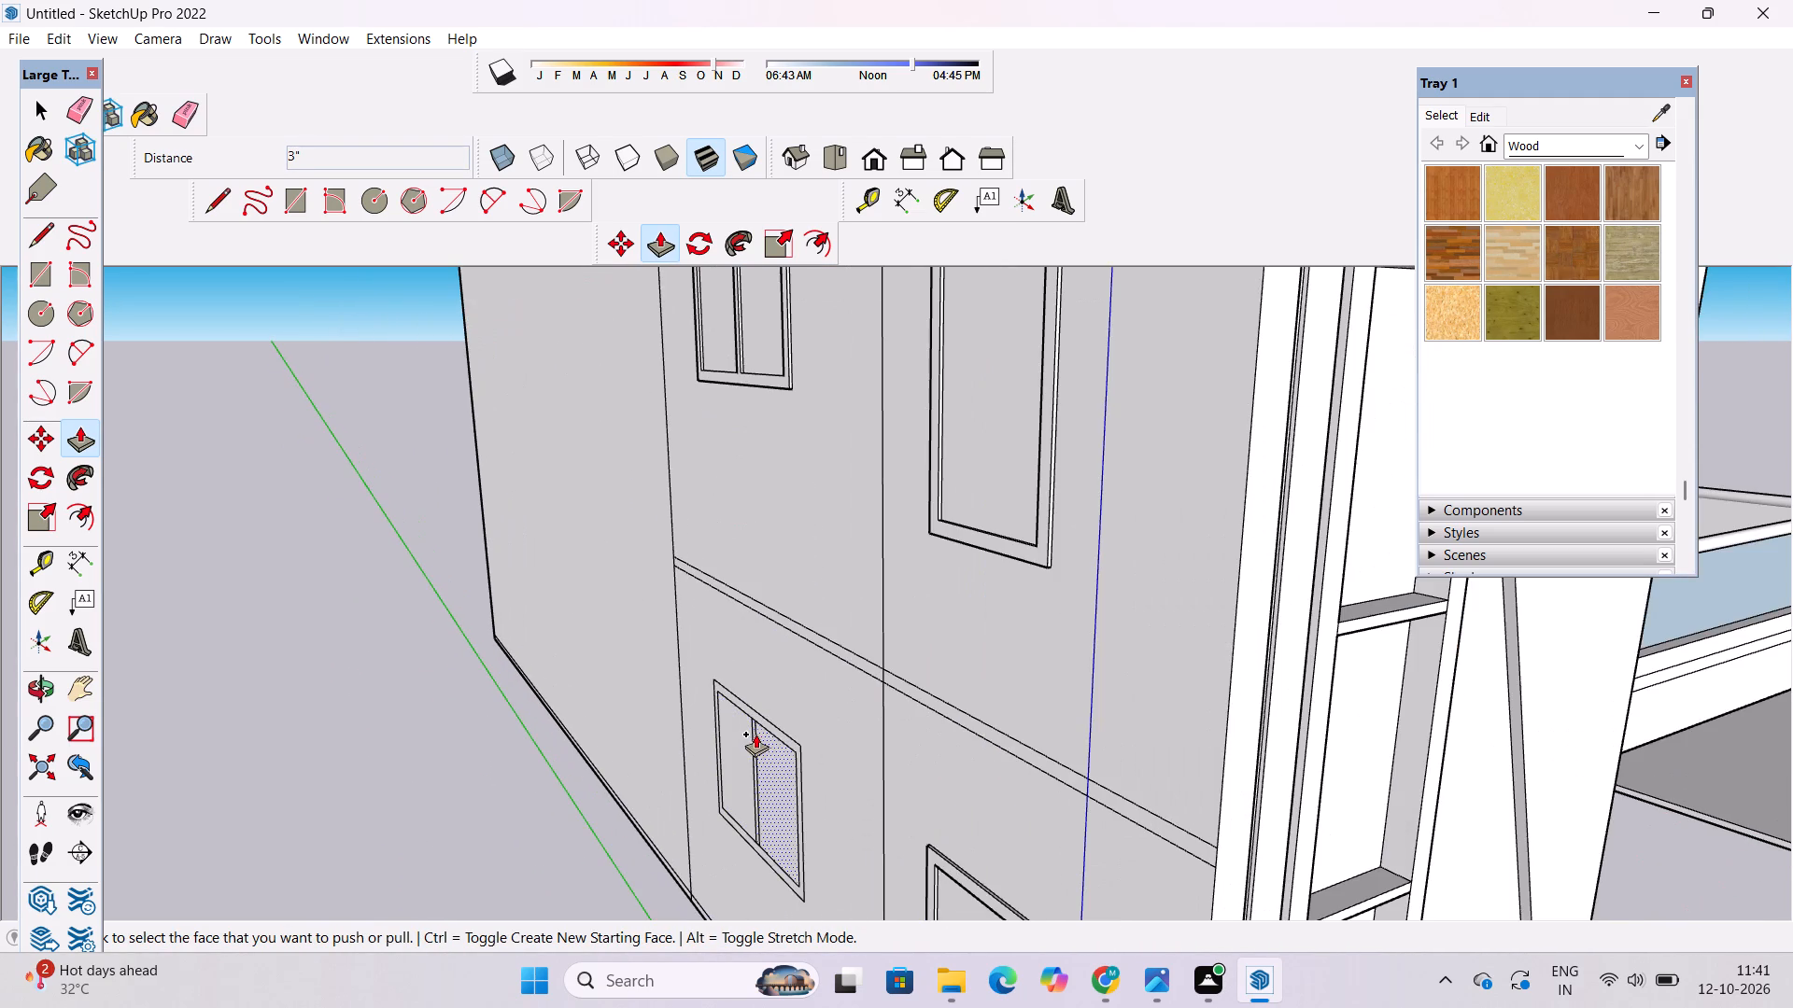
{"action": "key", "text": "e"}
{"action": "scroll", "coordinate": [758, 753], "scroll_direction": "up", "scroll_amount": 20}
{"action": "scroll", "coordinate": [758, 753], "scroll_direction": "up", "scroll_amount": 1}
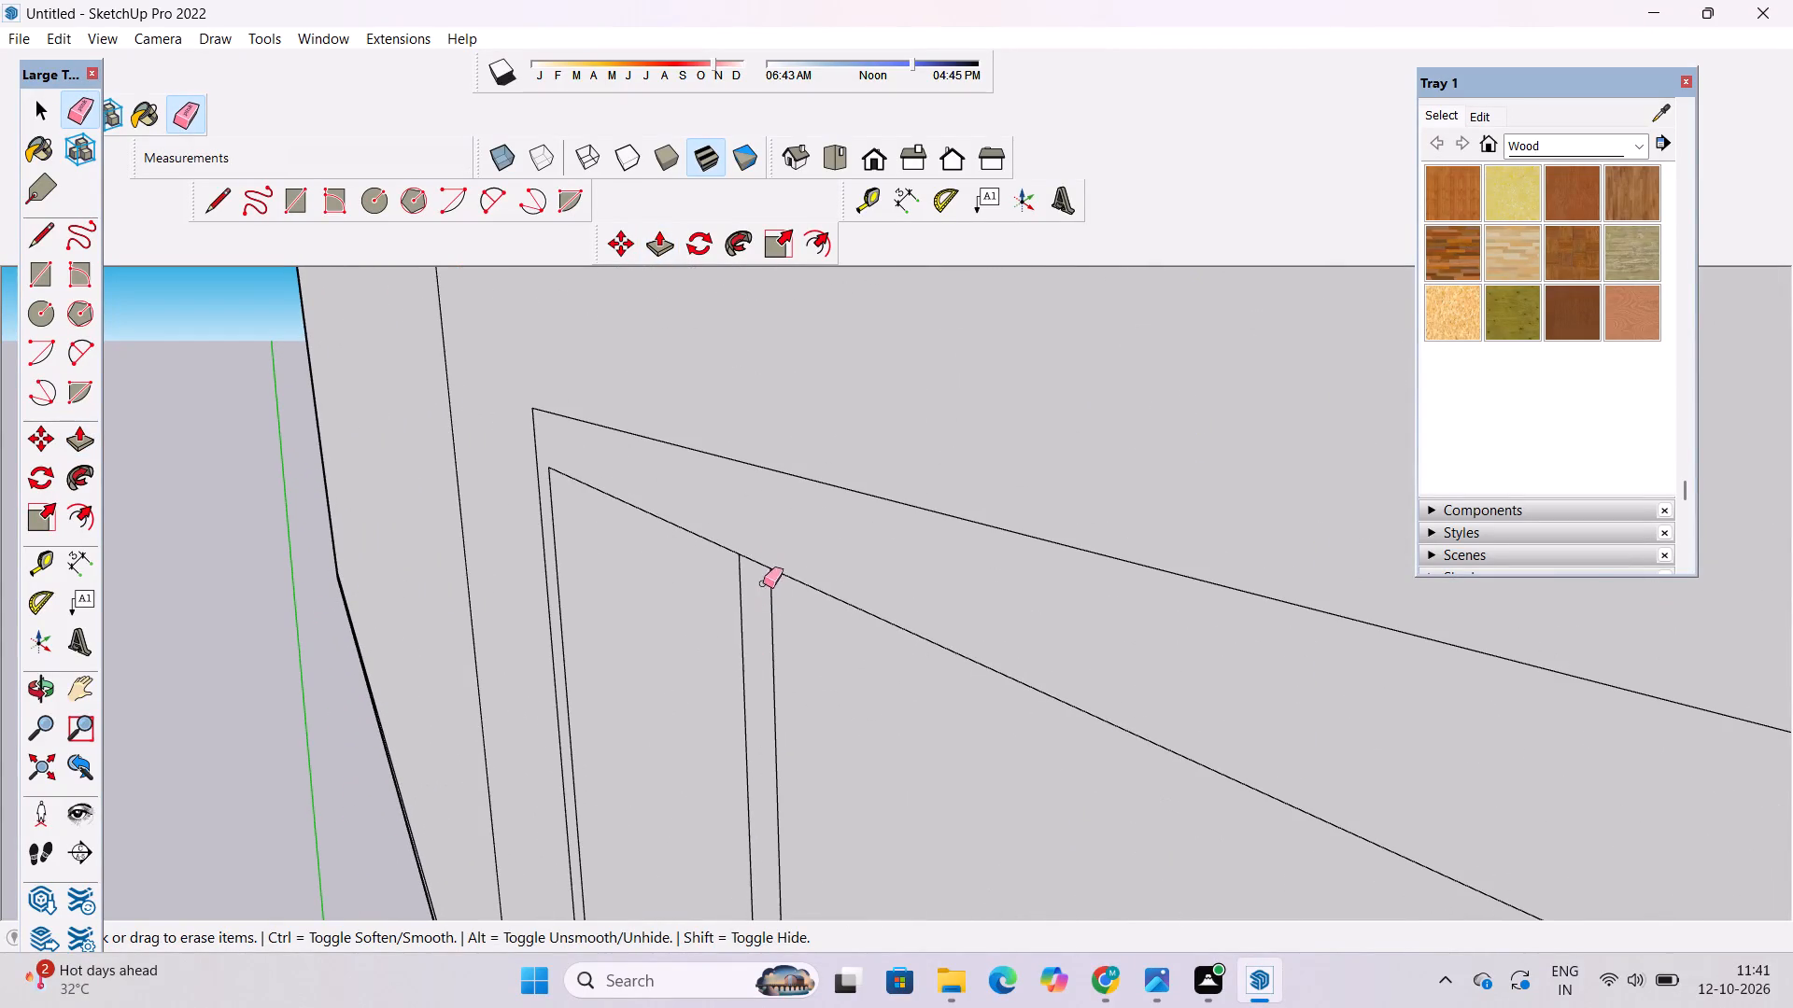
{"action": "left_click_drag", "start_coordinate": [758, 546], "coordinate": [758, 571]}
{"action": "scroll", "coordinate": [792, 385], "scroll_direction": "down", "scroll_amount": 16}
{"action": "scroll", "coordinate": [713, 819], "scroll_direction": "up", "scroll_amount": 5}
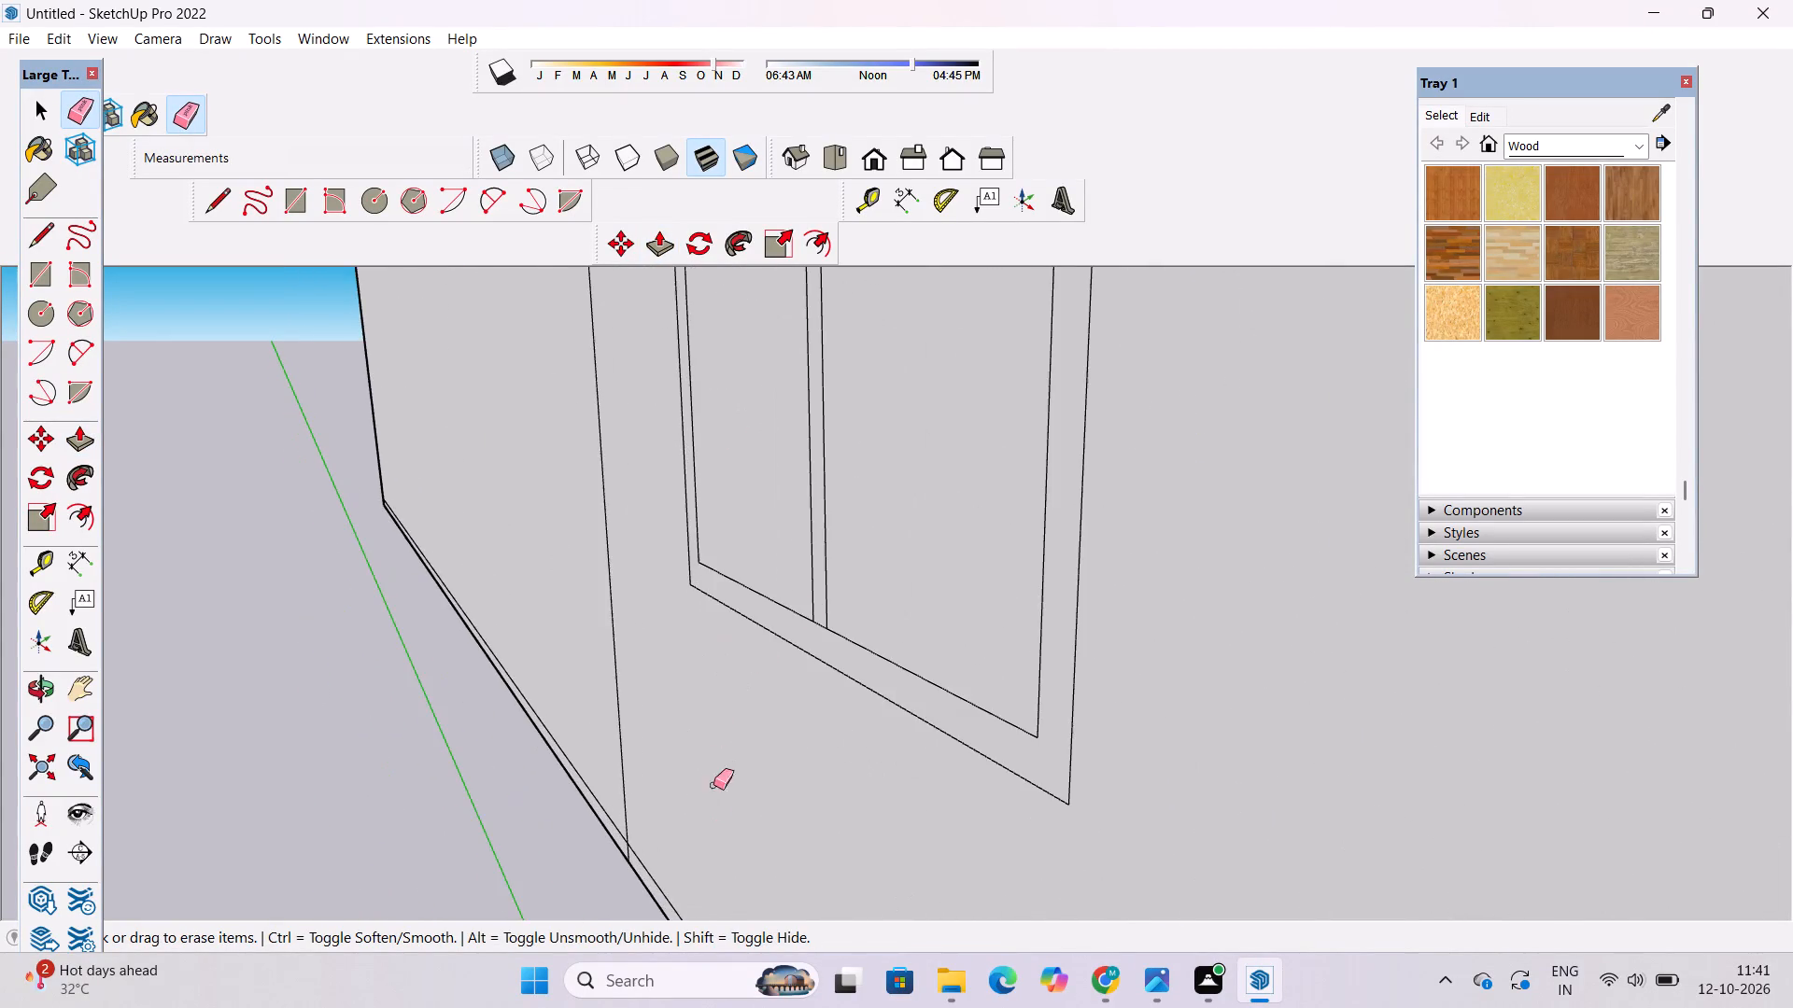
{"action": "scroll", "coordinate": [826, 596], "scroll_direction": "up", "scroll_amount": 17}
{"action": "left_click_drag", "start_coordinate": [882, 578], "coordinate": [879, 603]}
{"action": "scroll", "coordinate": [712, 669], "scroll_direction": "down", "scroll_amount": 5}
{"action": "key", "text": "space"}
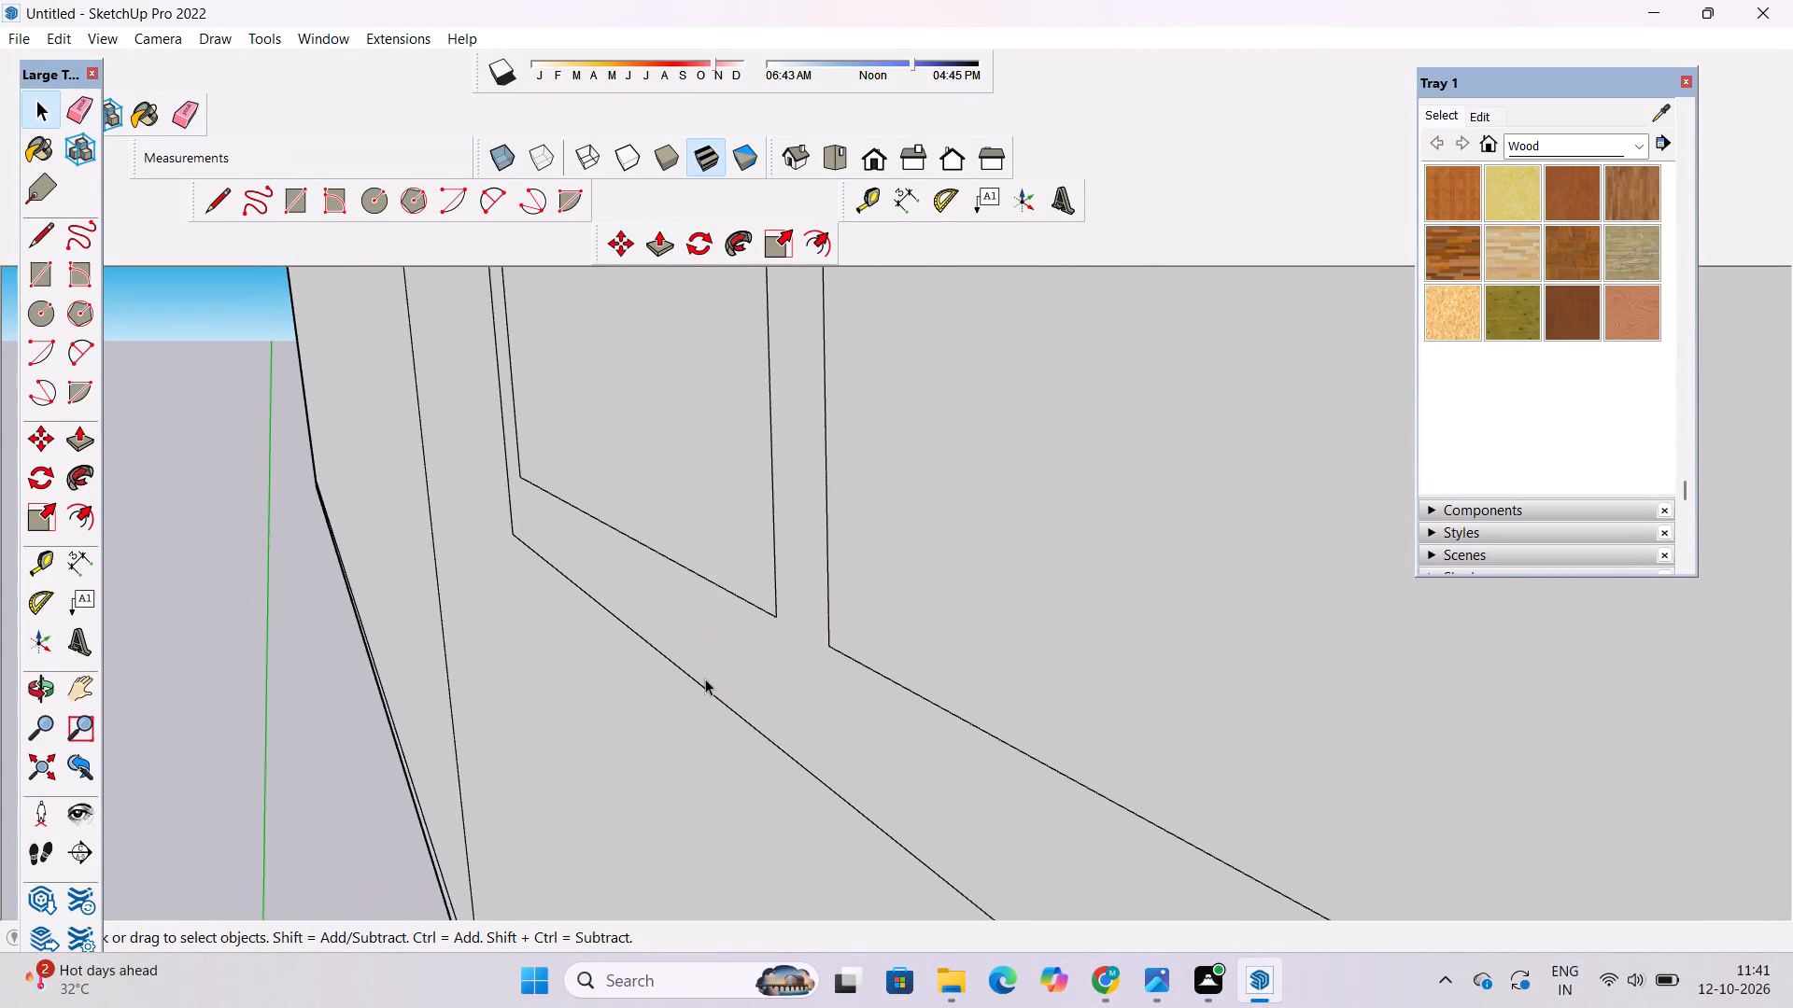
Push/Pull the lower wide window's merged frame and mullion 3" outward from the side wall.
{"action": "scroll", "coordinate": [705, 679], "scroll_direction": "down", "scroll_amount": 13}
{"action": "key", "text": "p"}
{"action": "left_click", "coordinate": [916, 801]}
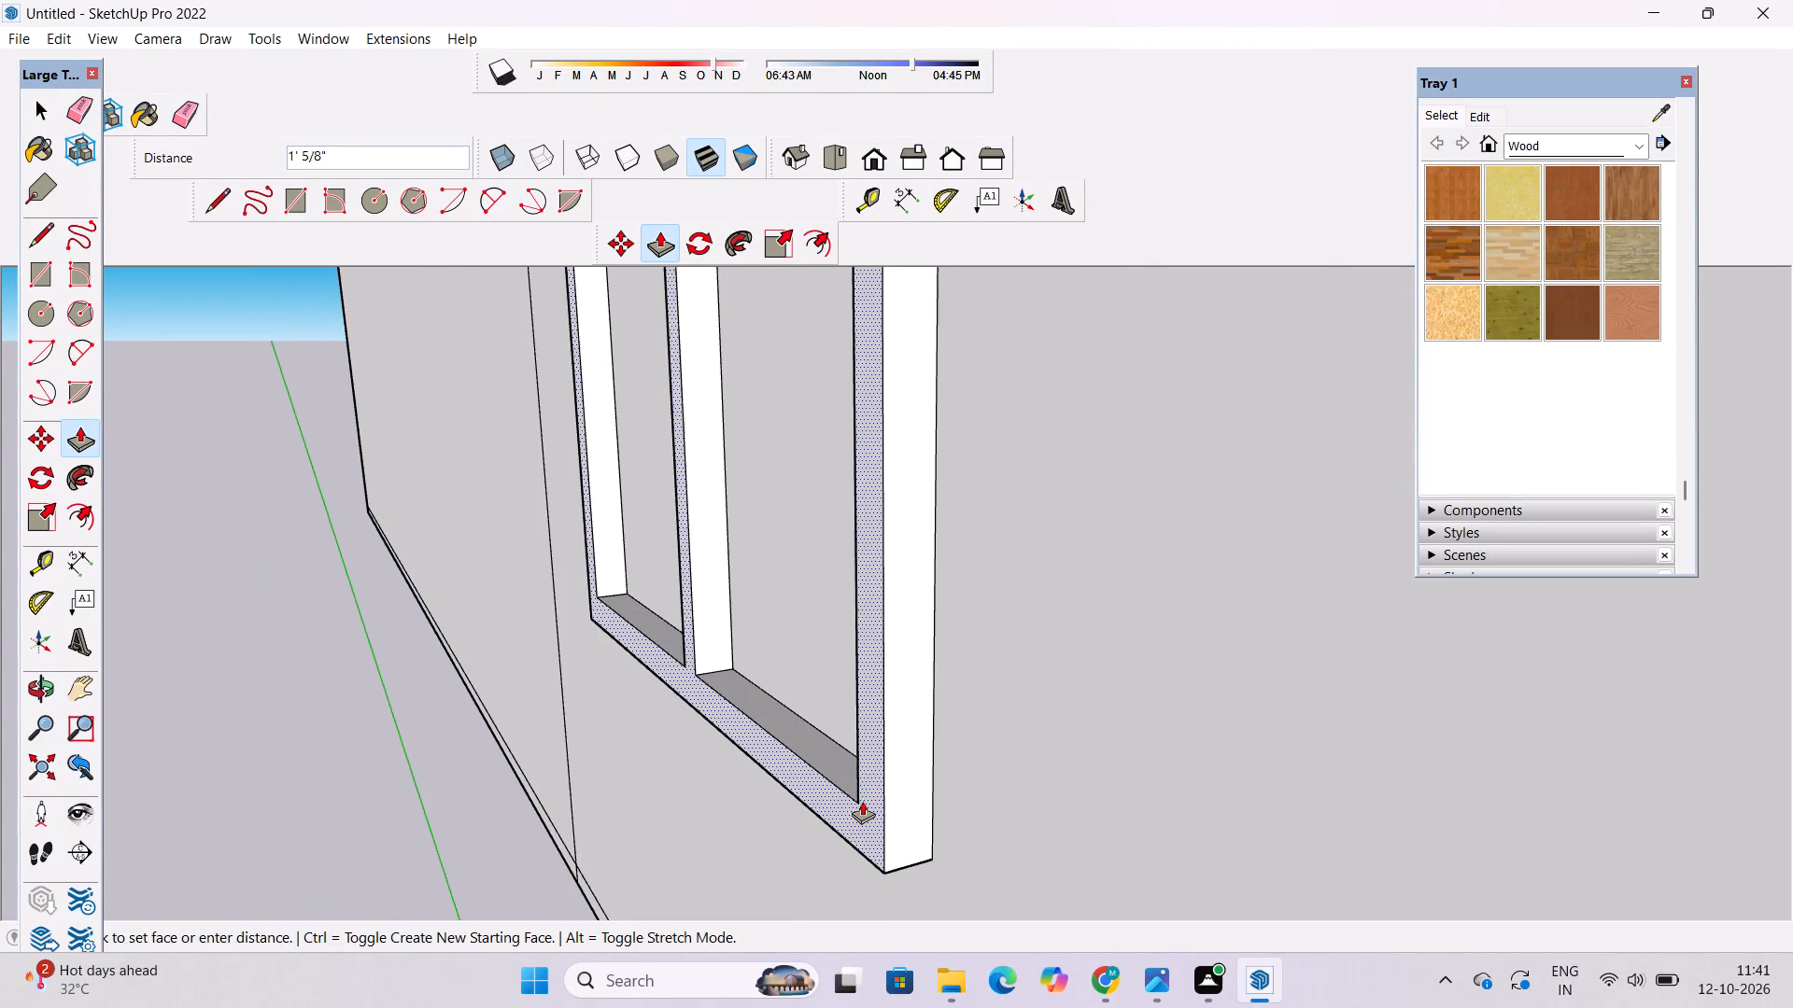
{"action": "type", "text": "3\""}
{"action": "key", "text": "Return"}
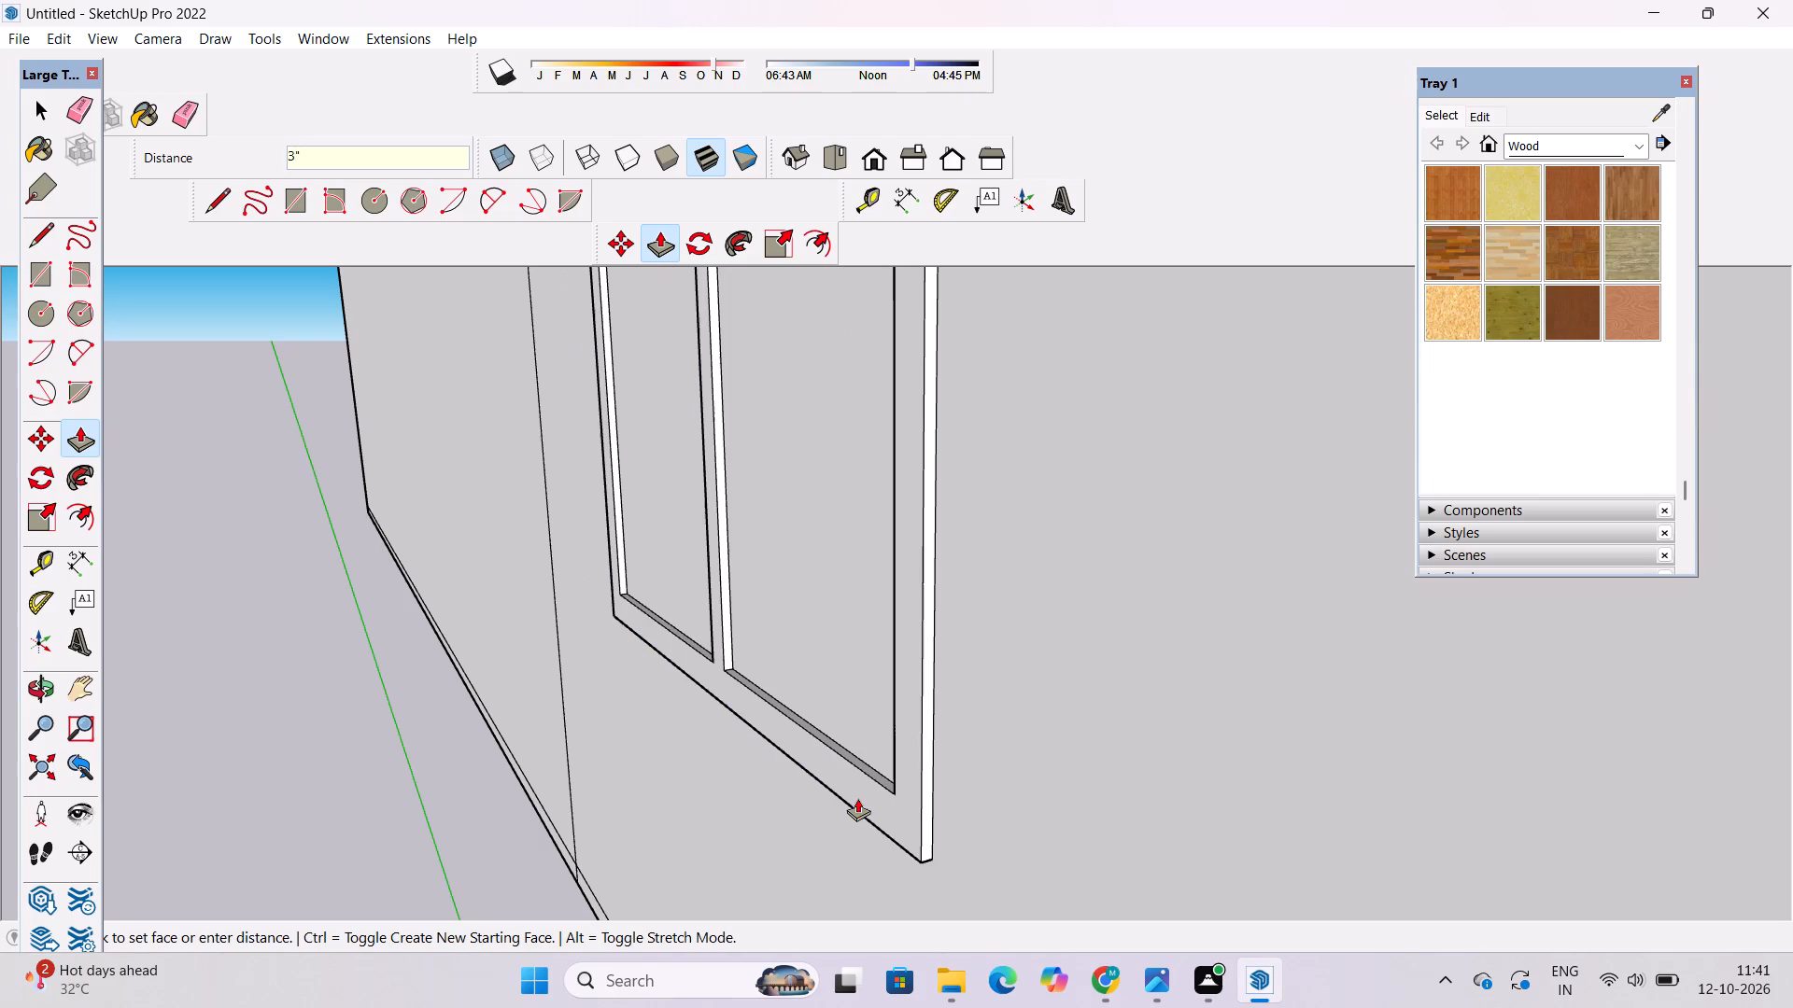
Examine the side wall's framed windows and the building's overall form from several angles and distances.
{"action": "key", "text": "space"}
{"action": "key", "text": "o"}
{"action": "scroll", "coordinate": [797, 766], "scroll_direction": "down", "scroll_amount": 14}
{"action": "left_click_drag", "start_coordinate": [663, 777], "coordinate": [1009, 616]}
{"action": "scroll", "coordinate": [996, 605], "scroll_direction": "down", "scroll_amount": 6}
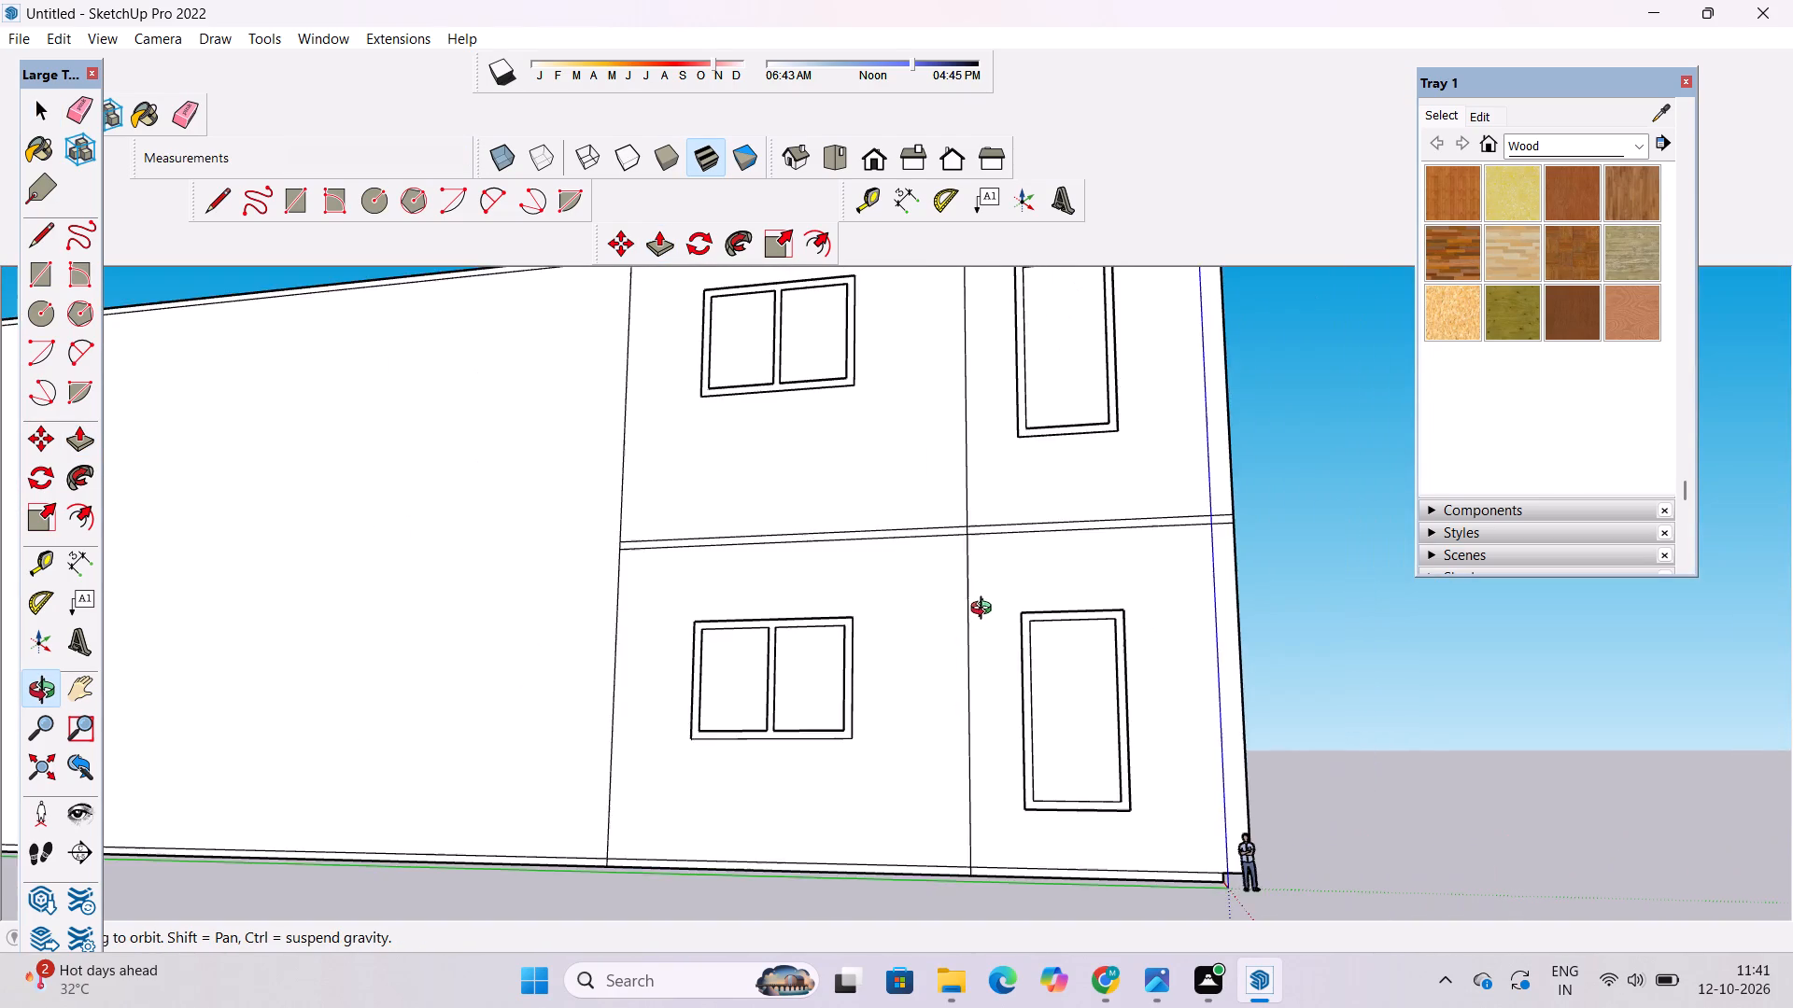
{"action": "left_click_drag", "start_coordinate": [942, 641], "coordinate": [884, 777]}
{"action": "scroll", "coordinate": [831, 687], "scroll_direction": "up", "scroll_amount": 9}
{"action": "left_click_drag", "start_coordinate": [784, 701], "coordinate": [768, 784]}
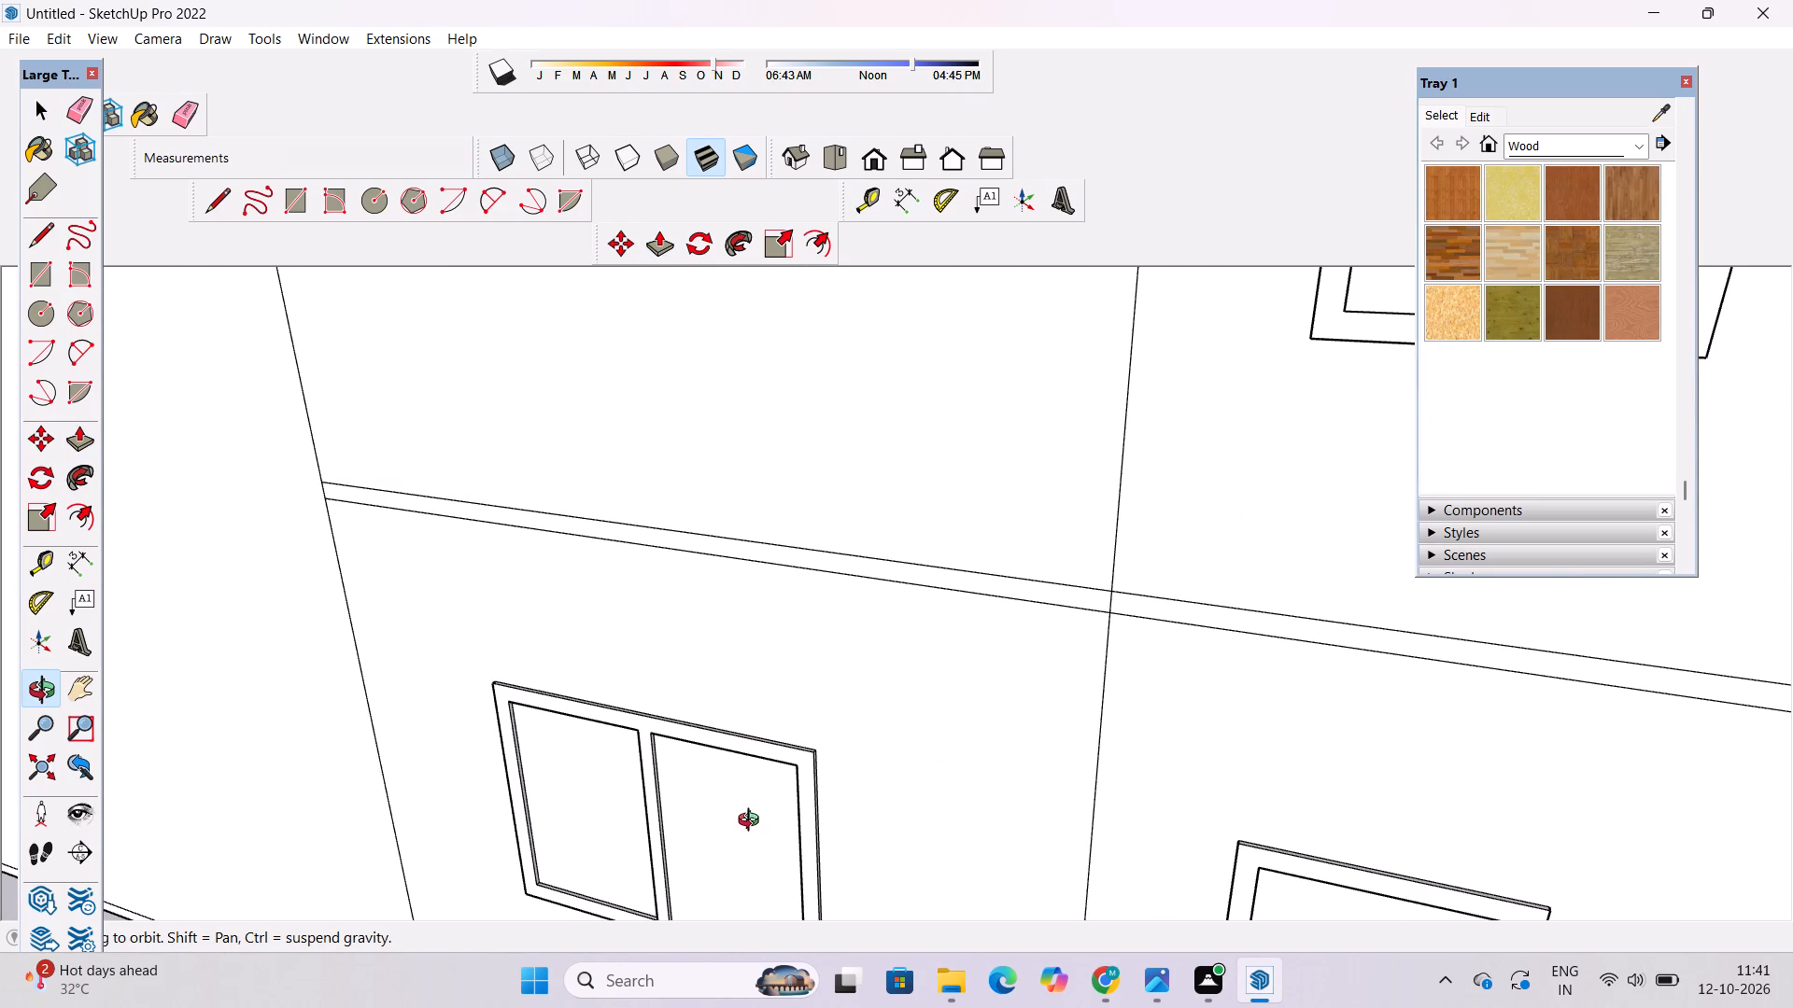
{"action": "scroll", "coordinate": [748, 834], "scroll_direction": "down", "scroll_amount": 7}
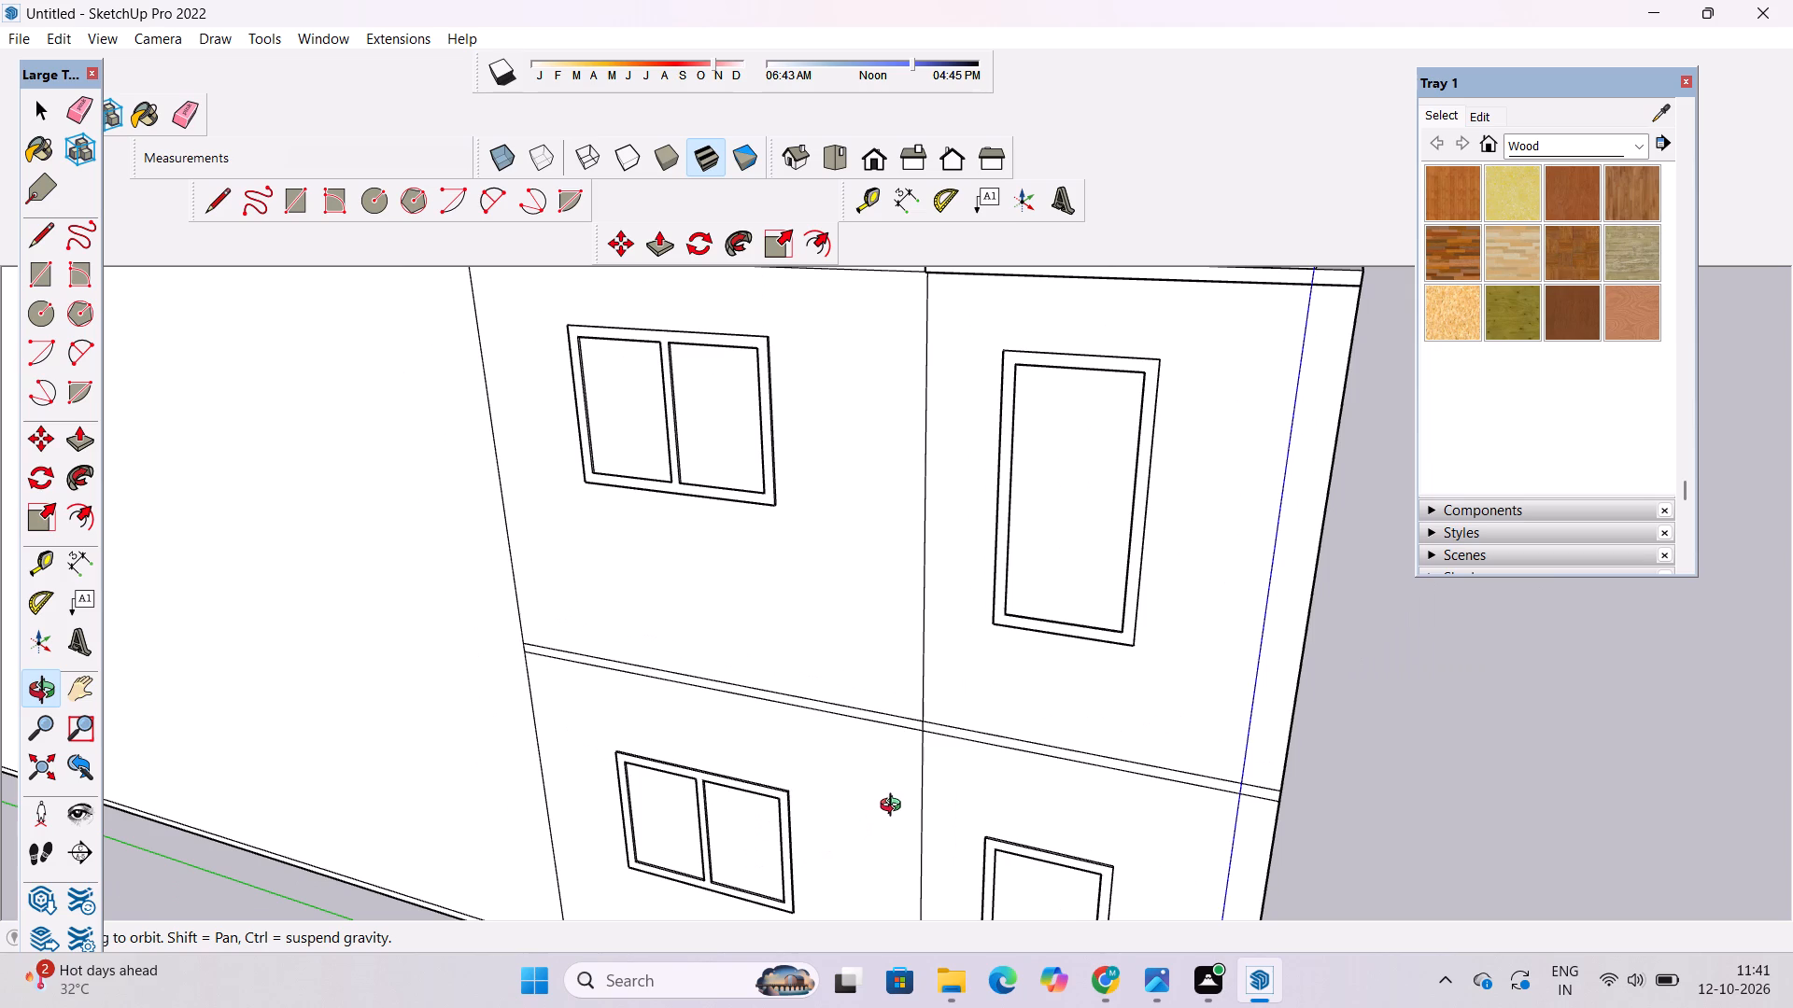
{"action": "scroll", "coordinate": [895, 806], "scroll_direction": "down", "scroll_amount": 2}
{"action": "scroll", "coordinate": [895, 806], "scroll_direction": "up", "scroll_amount": 1}
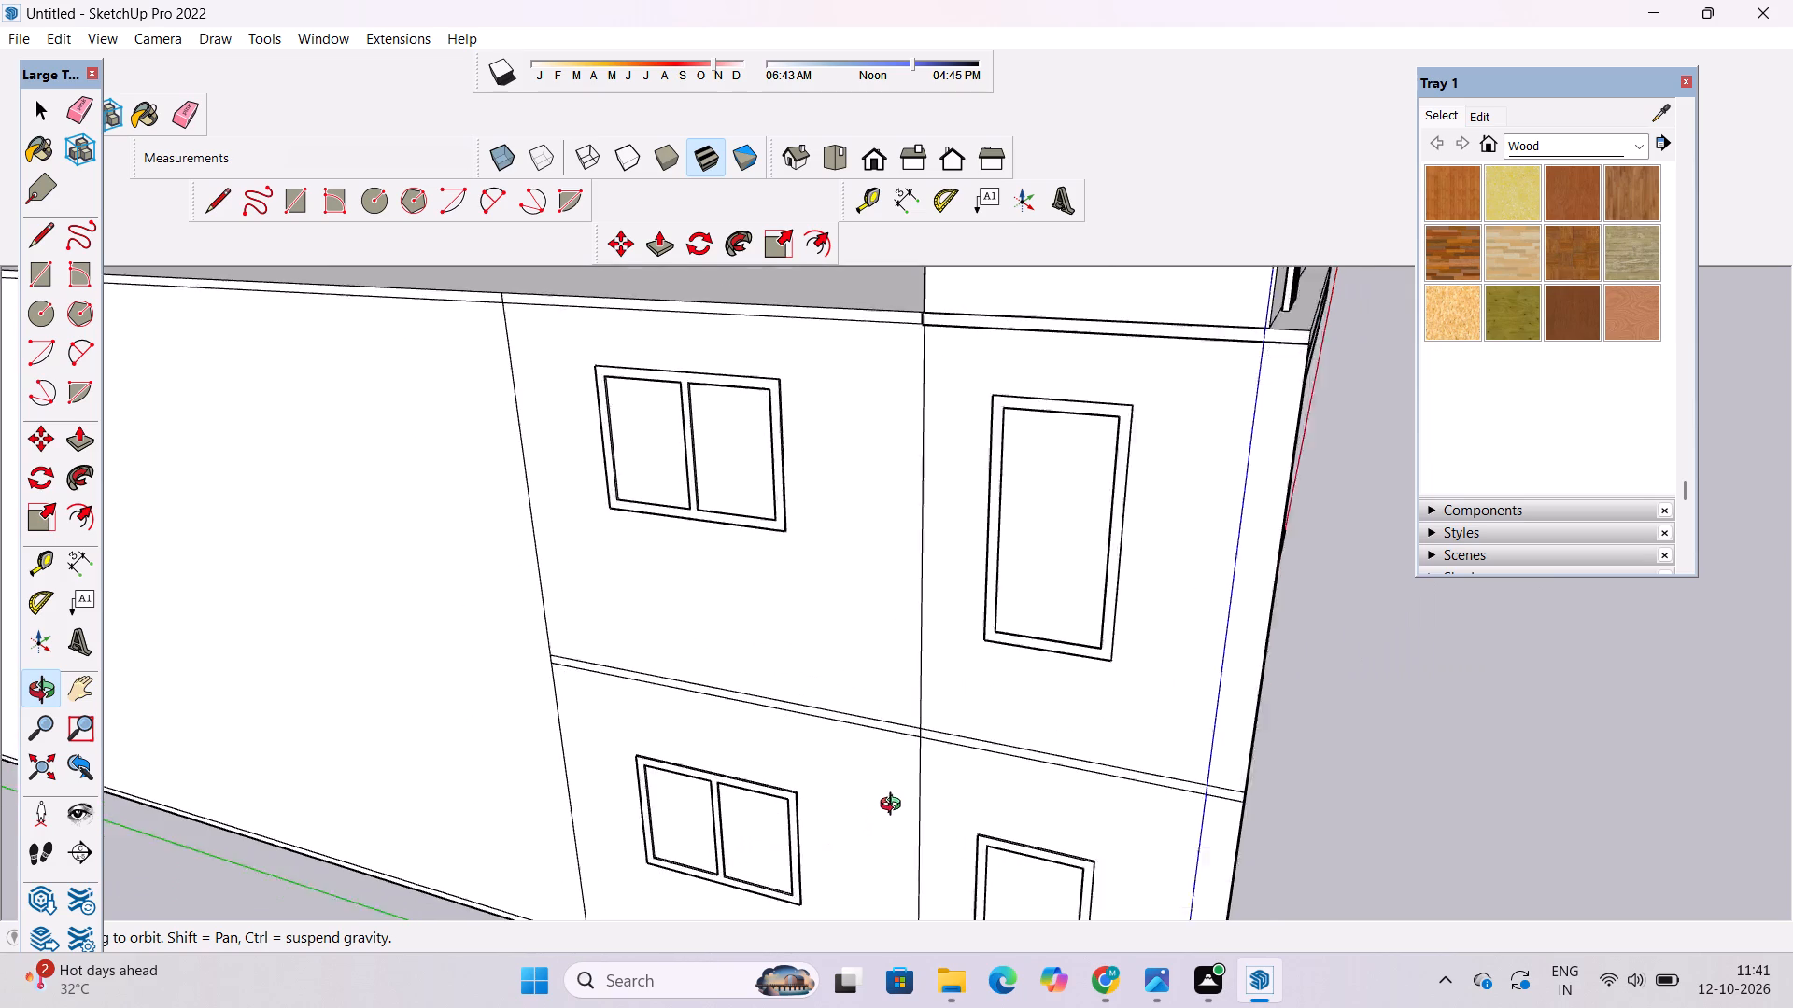
{"action": "scroll", "coordinate": [895, 806], "scroll_direction": "up", "scroll_amount": 1}
{"action": "scroll", "coordinate": [895, 806], "scroll_direction": "down", "scroll_amount": 5}
{"action": "scroll", "coordinate": [895, 806], "scroll_direction": "up", "scroll_amount": 4}
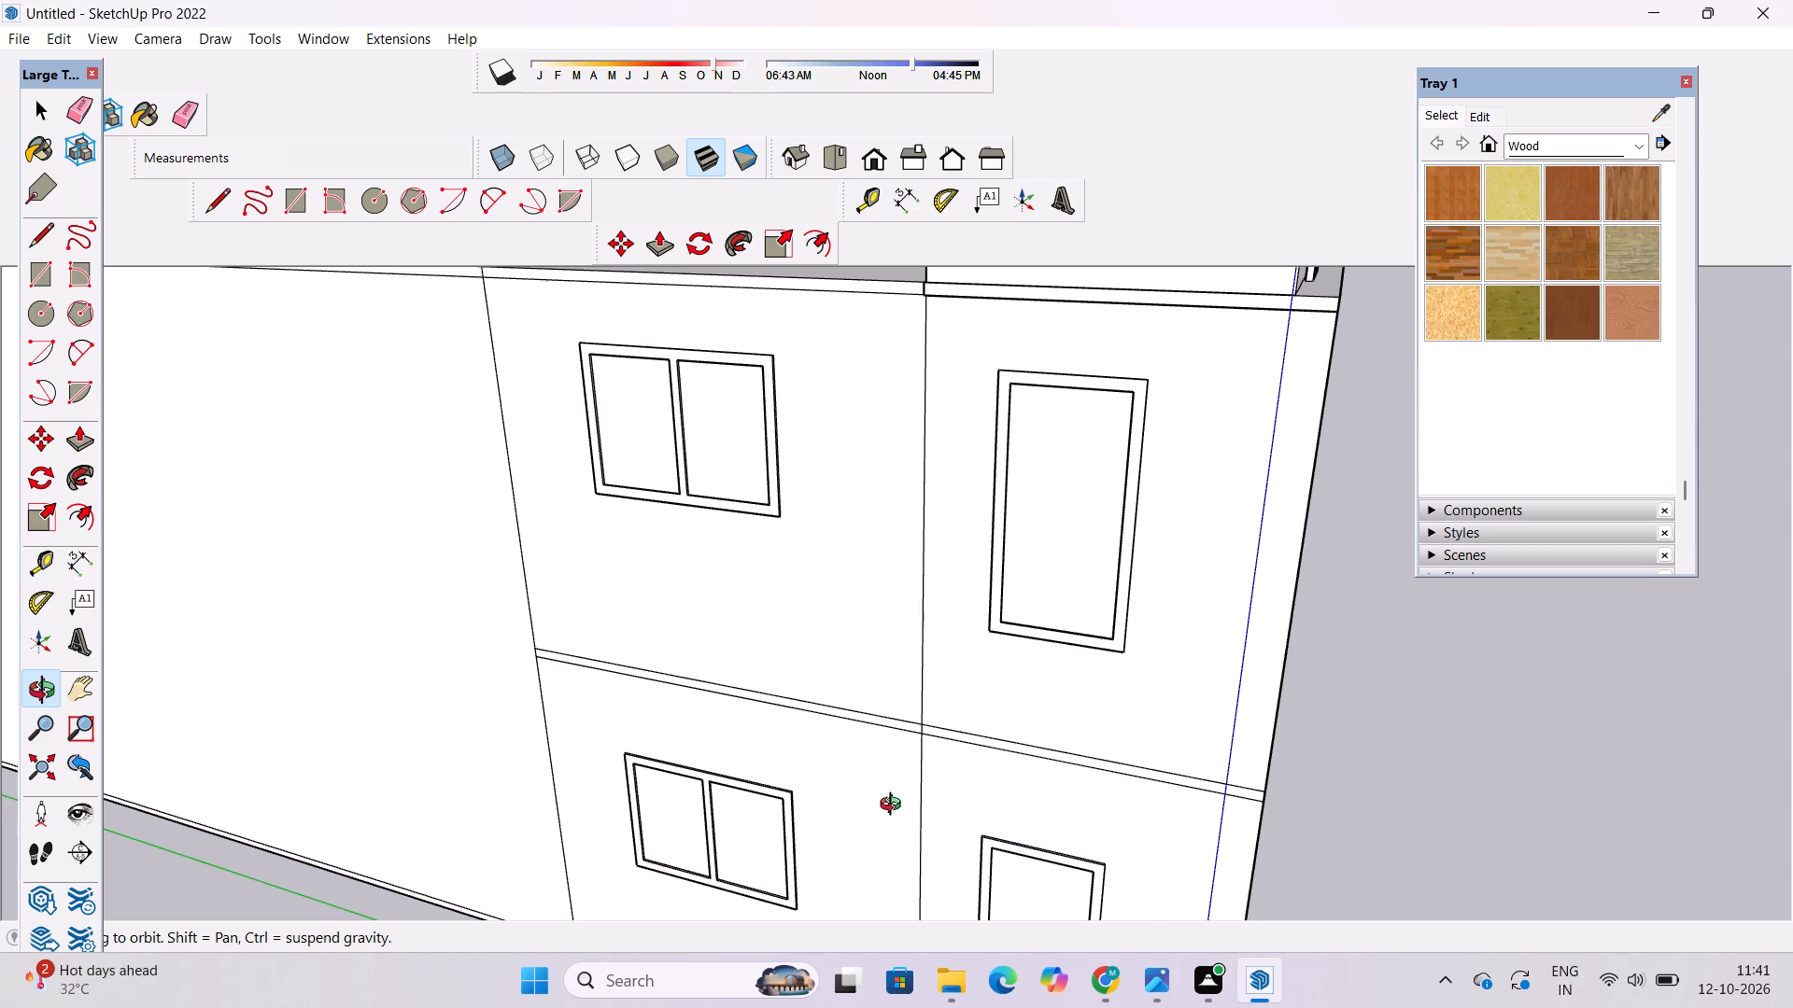
{"action": "scroll", "coordinate": [895, 806], "scroll_direction": "down", "scroll_amount": 3}
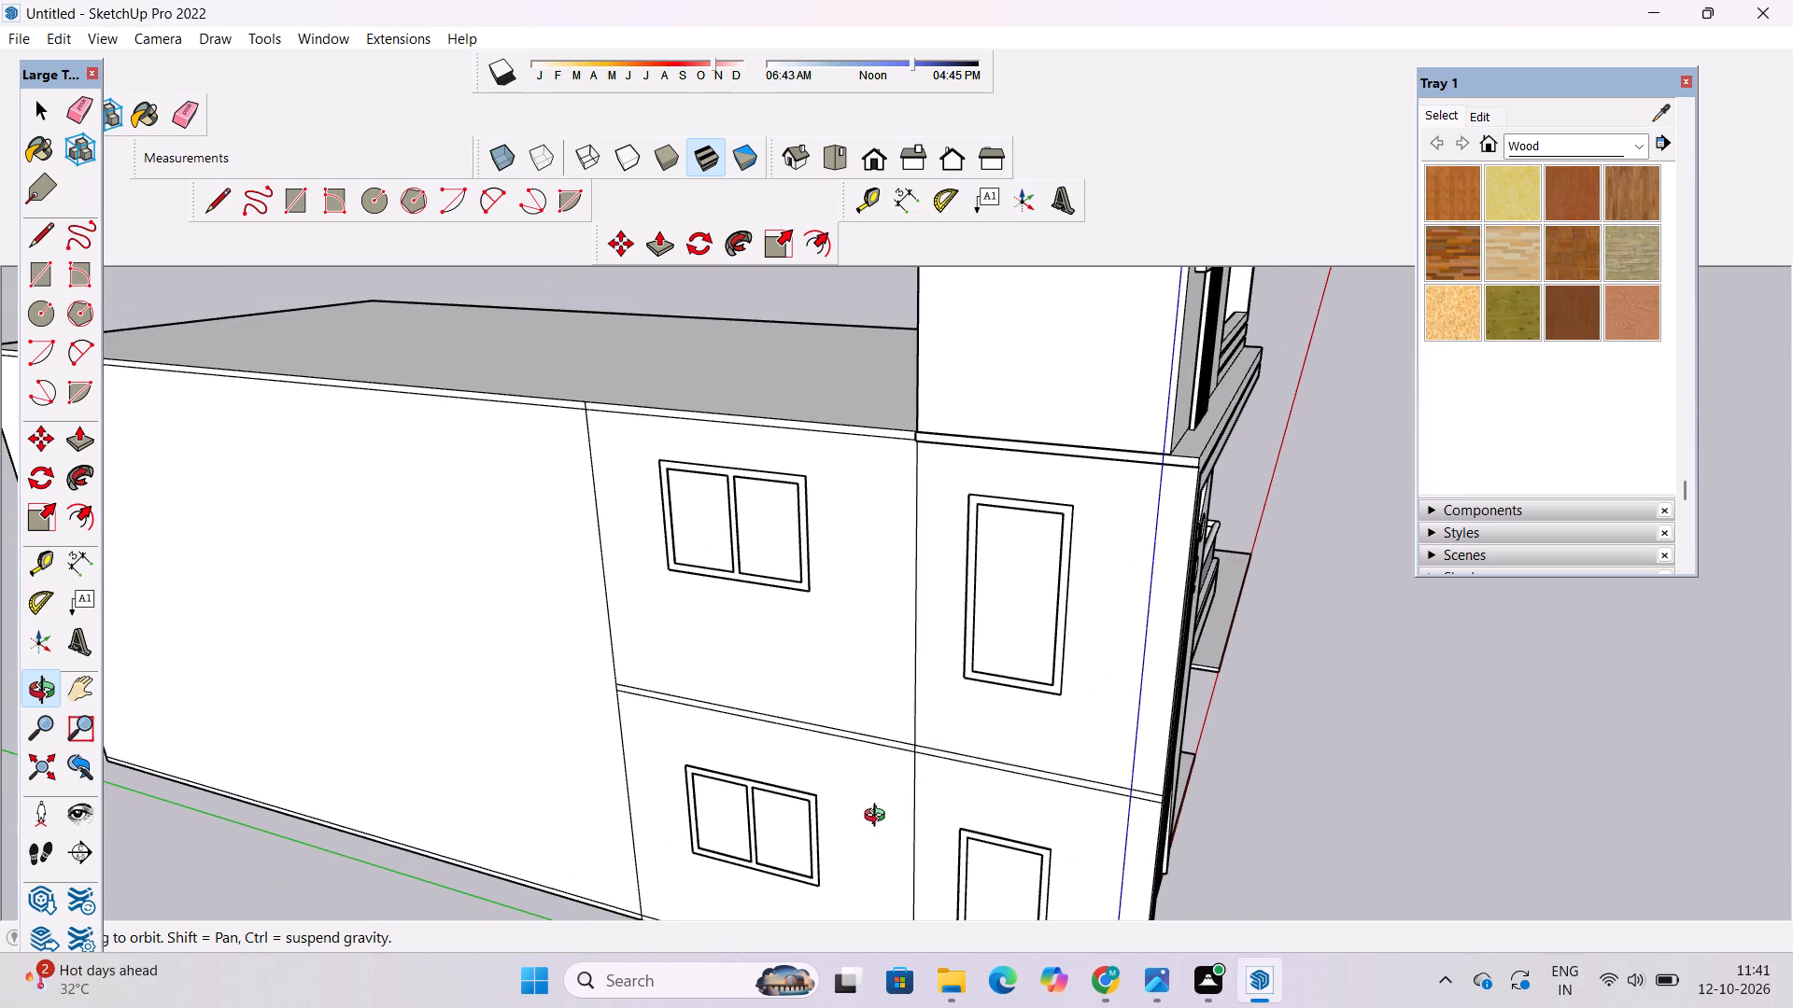
{"action": "scroll", "coordinate": [878, 818], "scroll_direction": "up", "scroll_amount": 3}
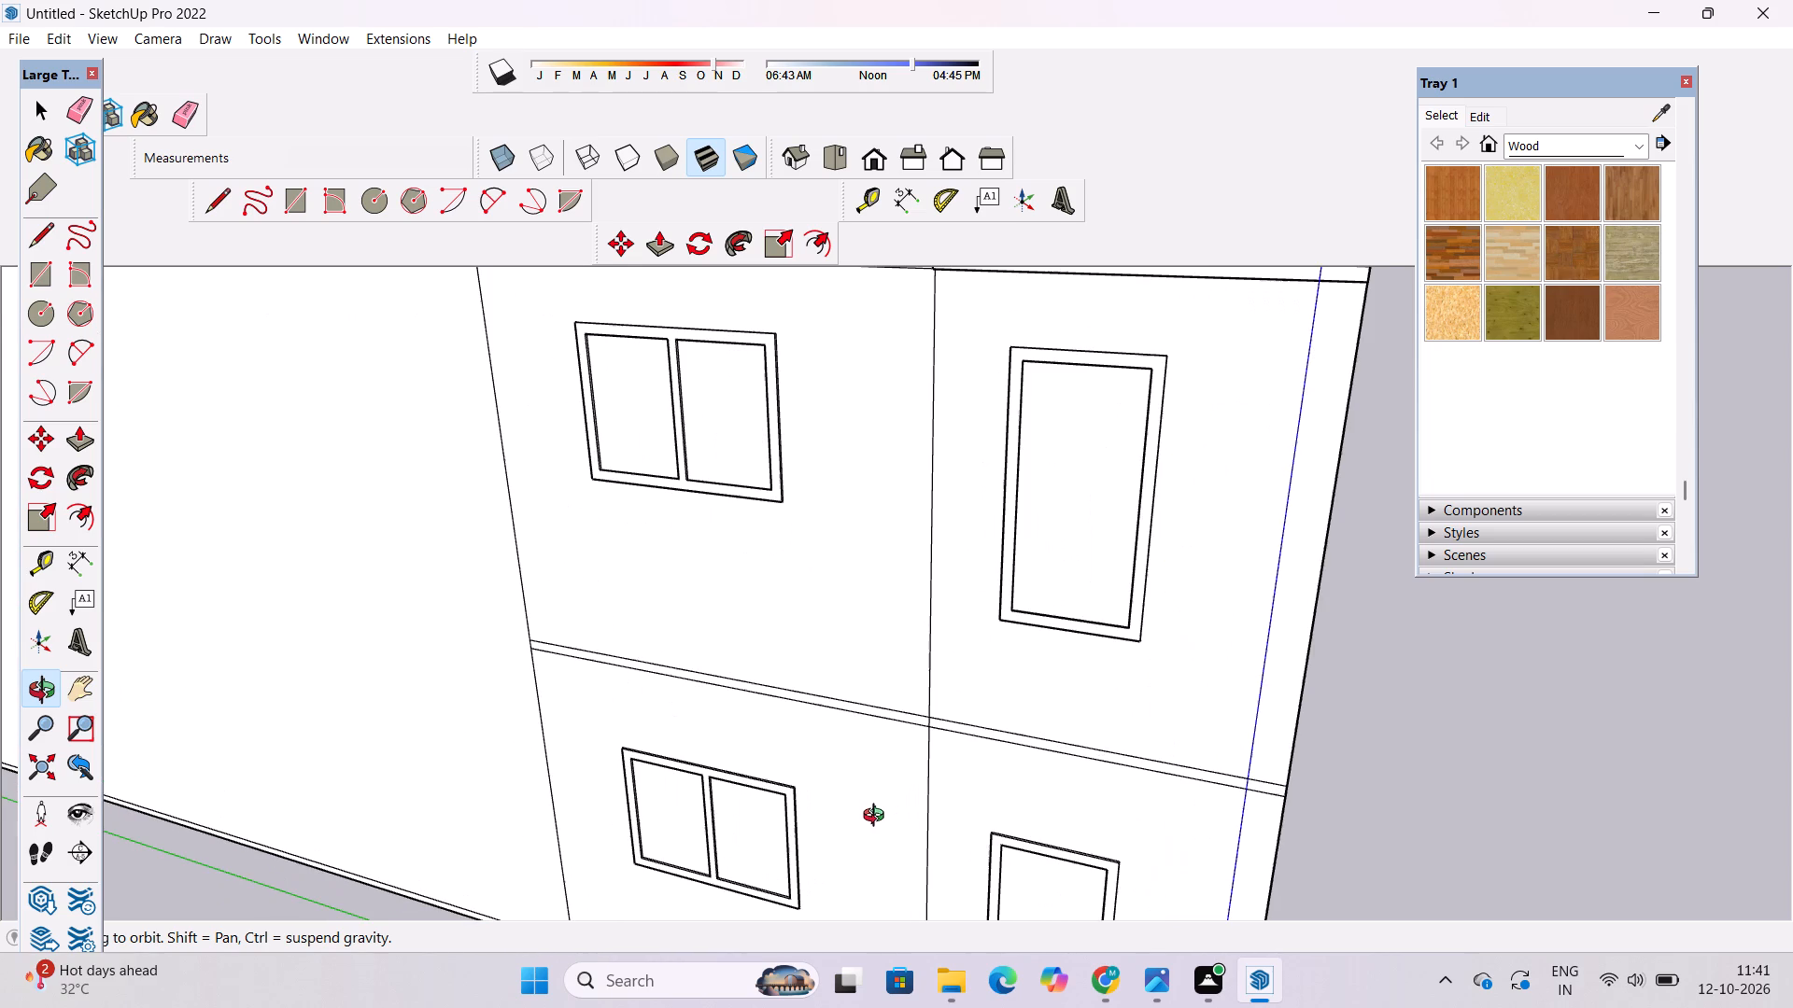
{"action": "scroll", "coordinate": [878, 818], "scroll_direction": "down", "scroll_amount": 3}
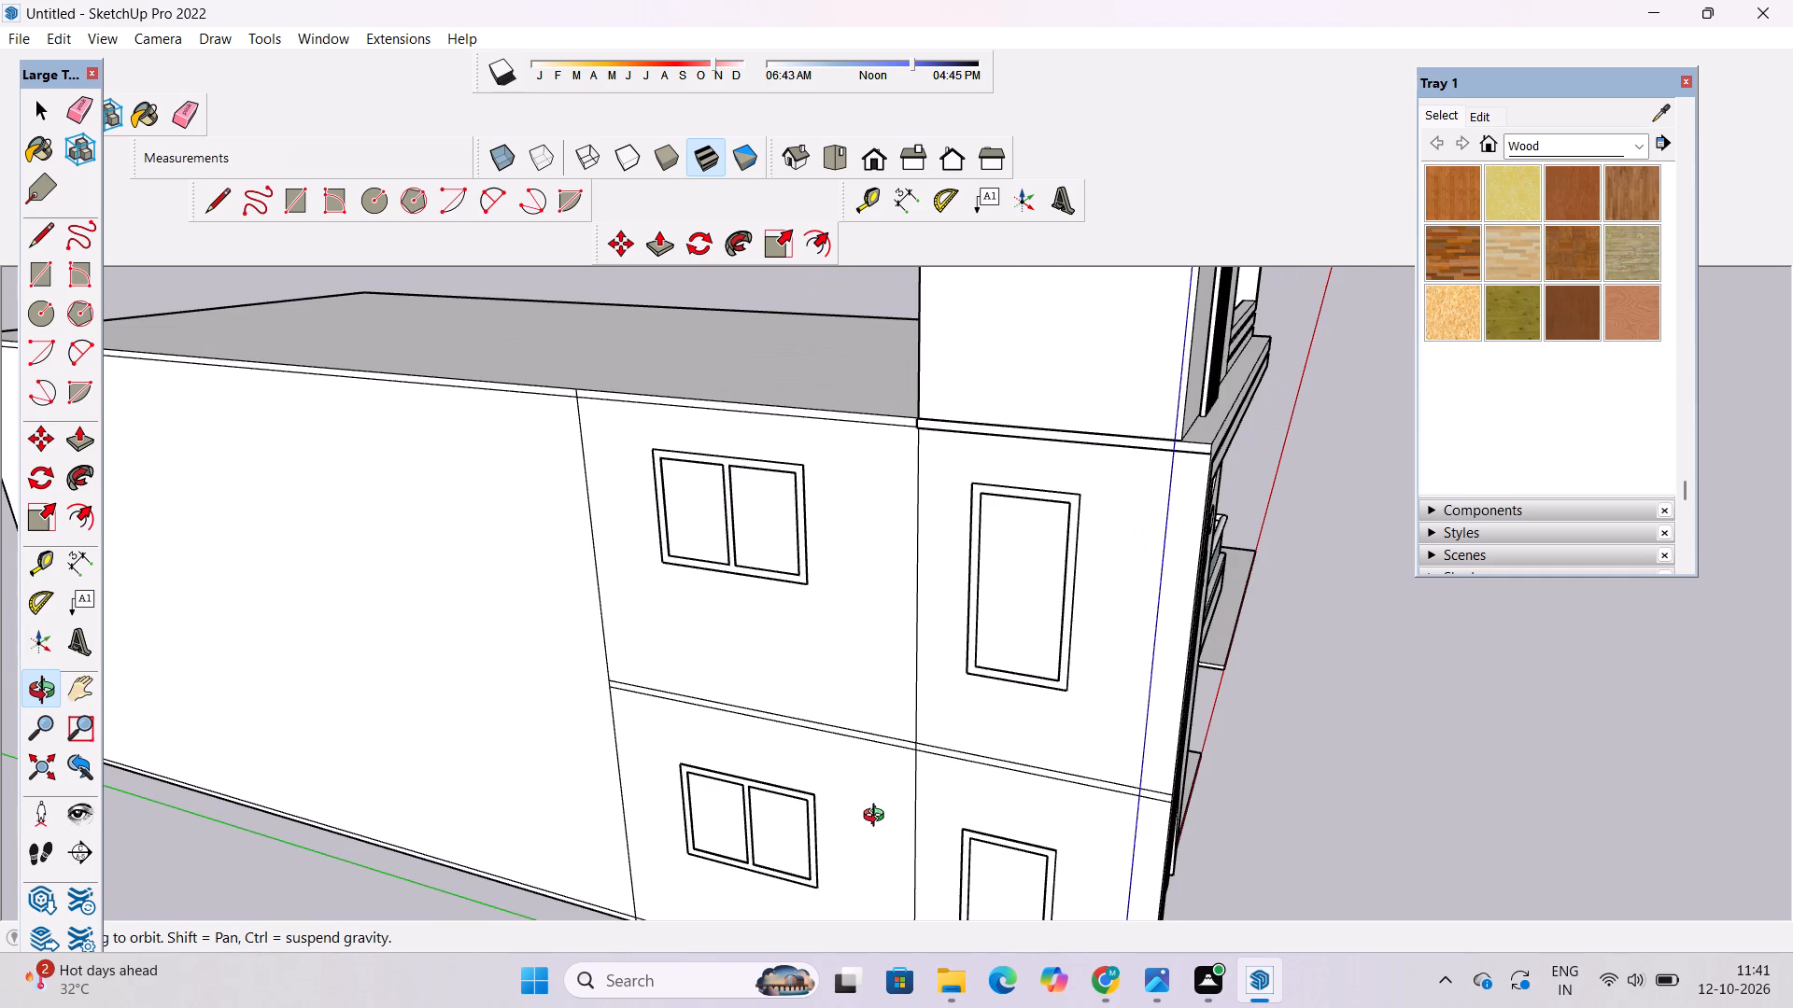
{"action": "scroll", "coordinate": [878, 818], "scroll_direction": "up", "scroll_amount": 4}
{"action": "scroll", "coordinate": [878, 818], "scroll_direction": "down", "scroll_amount": 5}
{"action": "scroll", "coordinate": [878, 818], "scroll_direction": "up", "scroll_amount": 4}
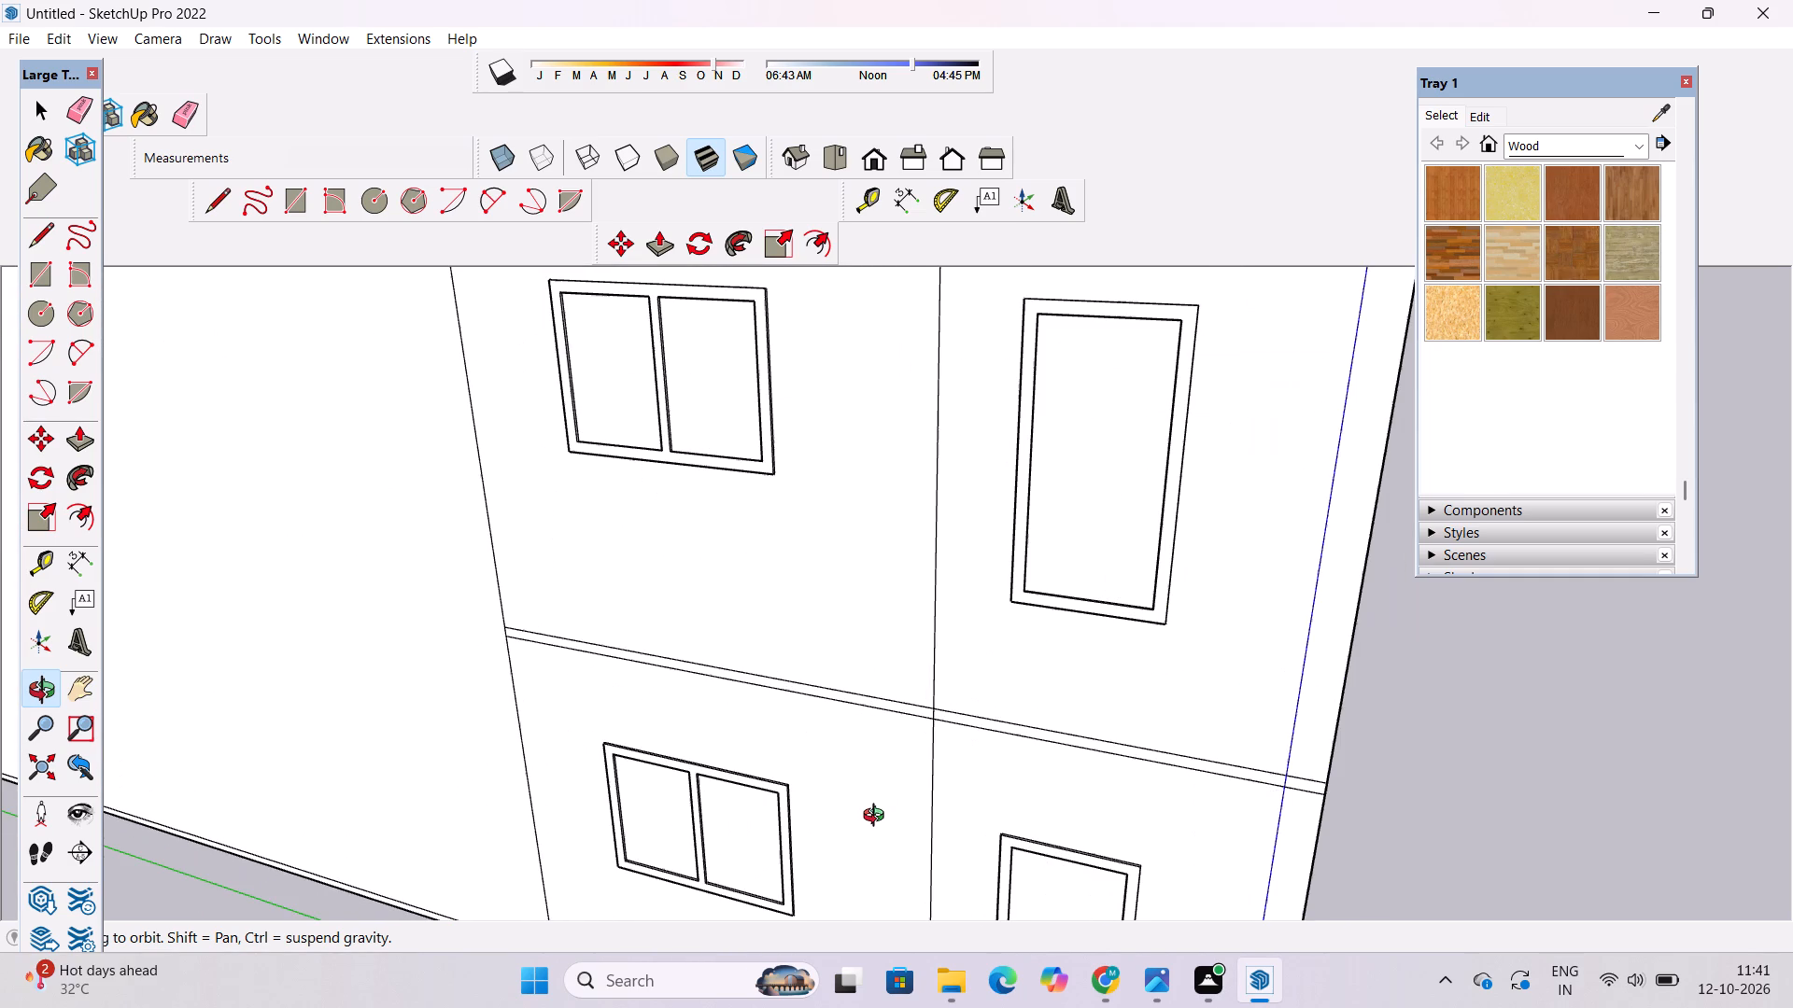
{"action": "scroll", "coordinate": [878, 818], "scroll_direction": "down", "scroll_amount": 3}
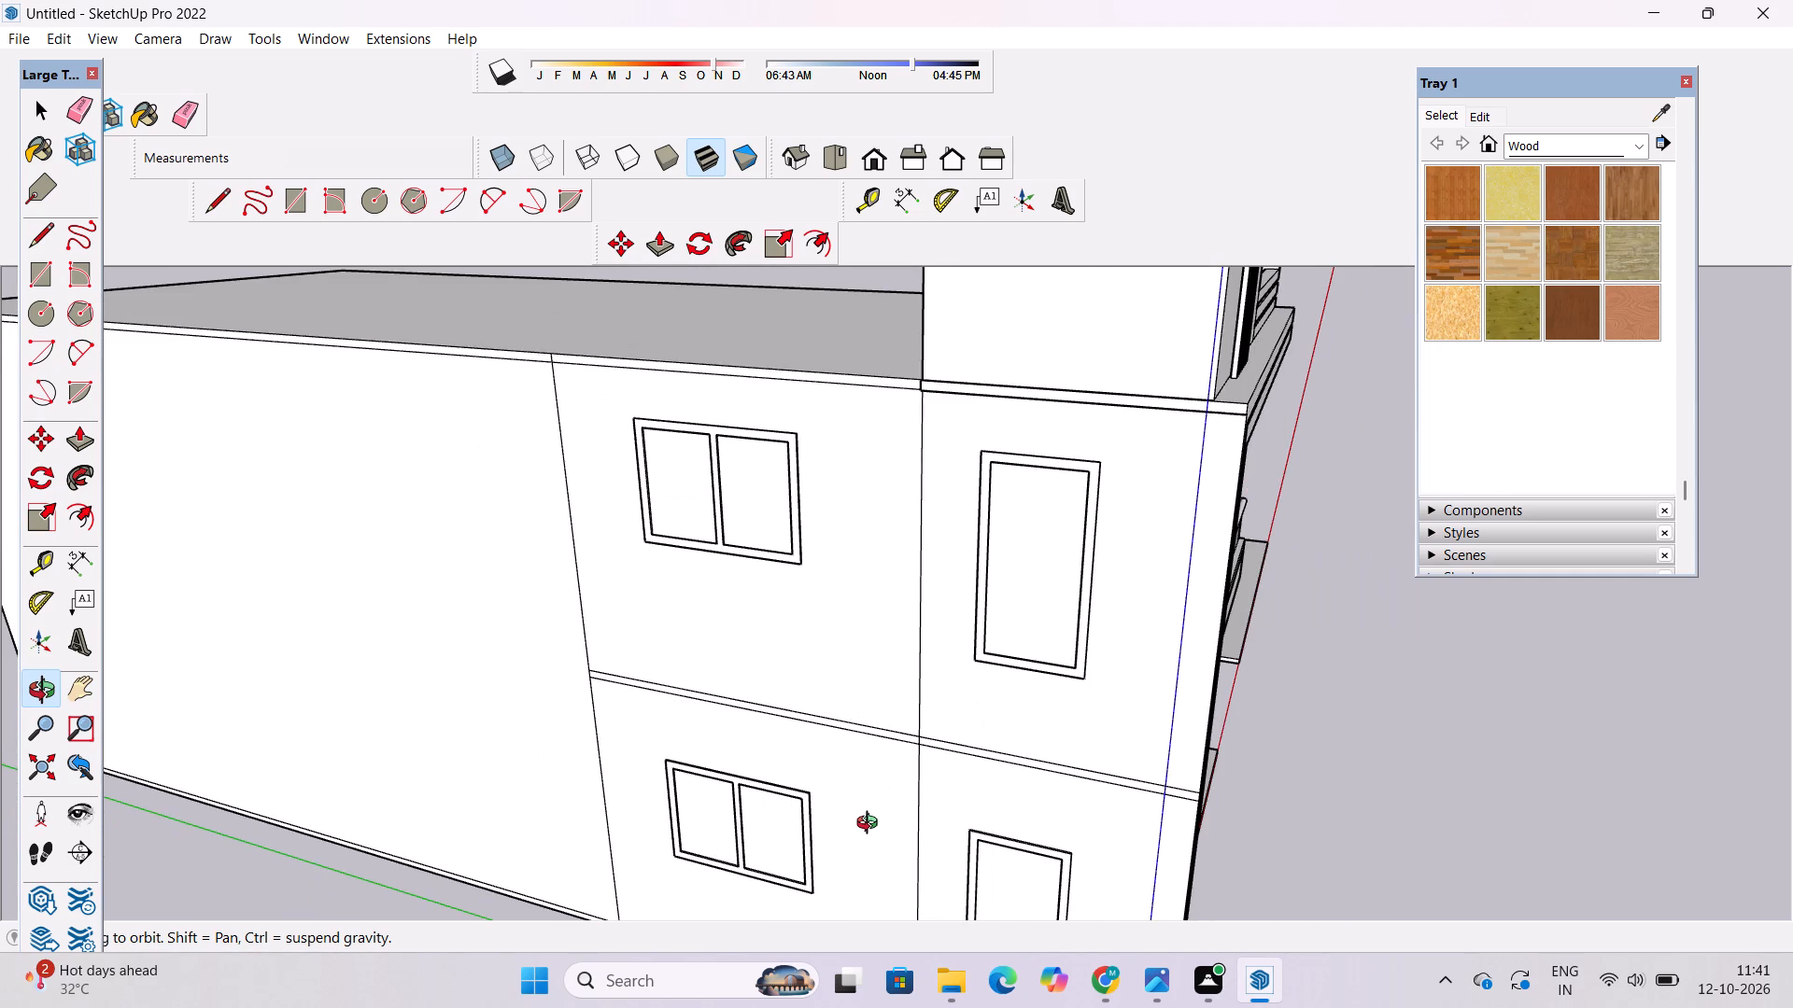
{"action": "scroll", "coordinate": [739, 756], "scroll_direction": "down", "scroll_amount": 5}
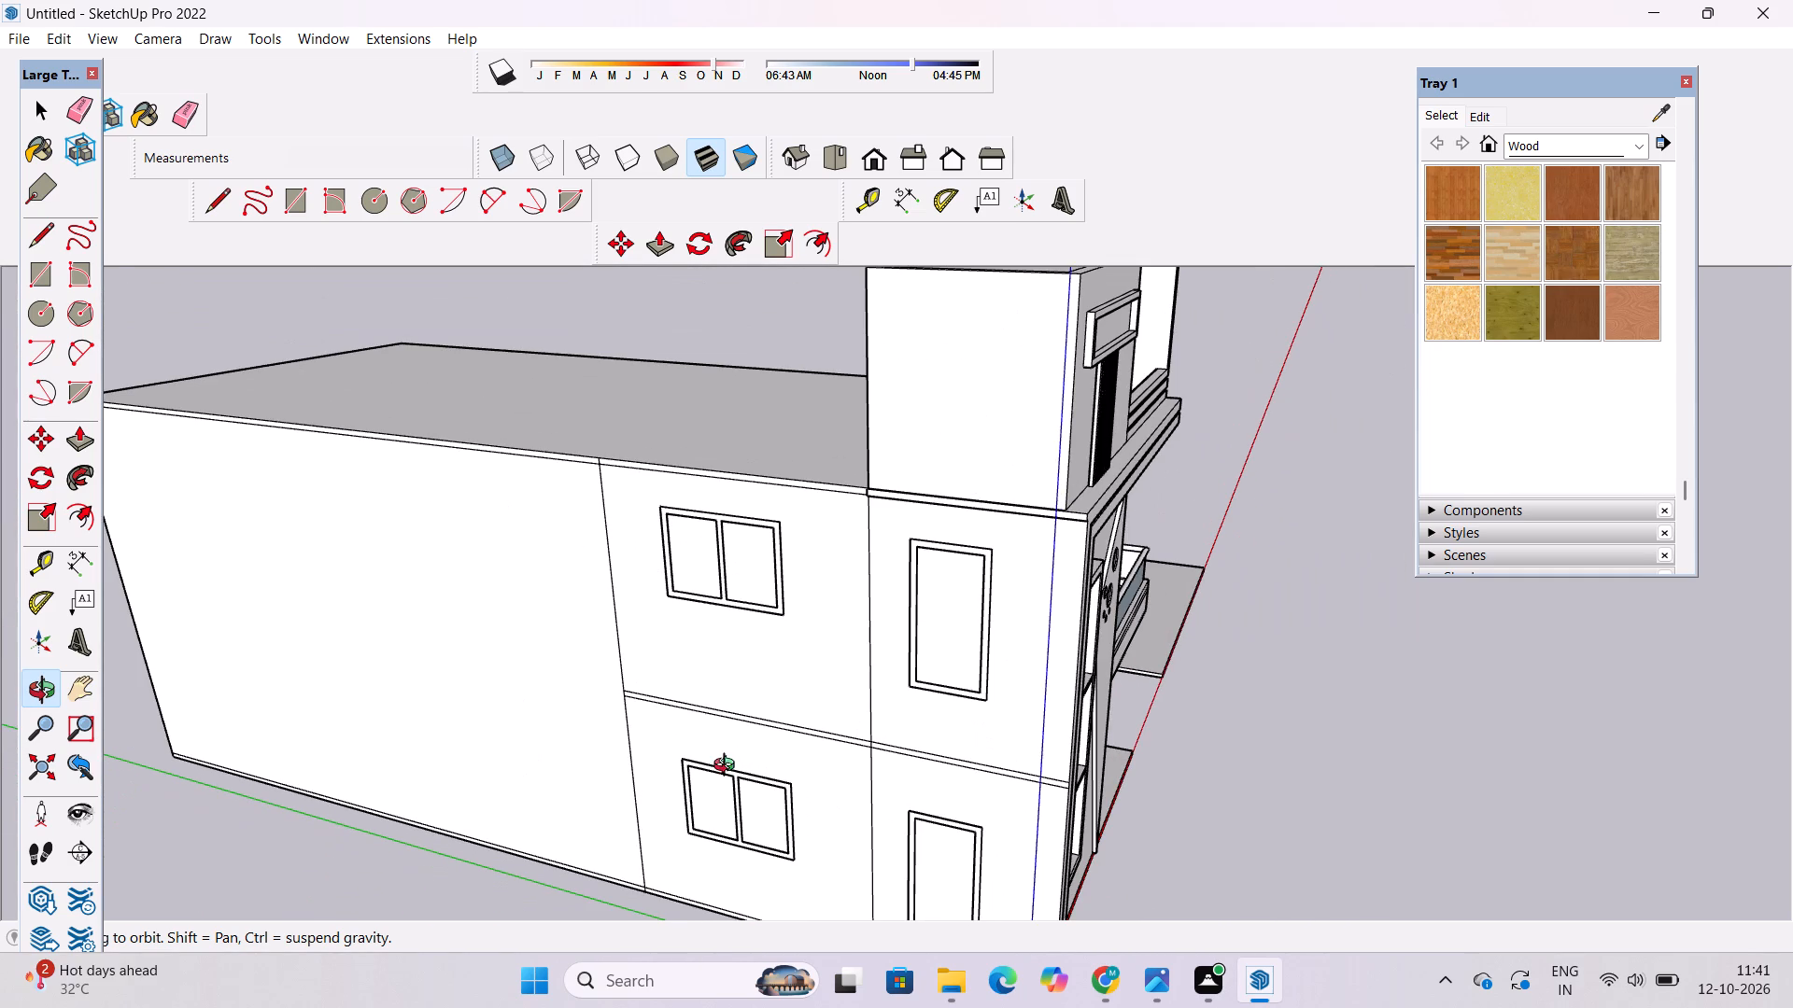
{"action": "left_click_drag", "start_coordinate": [674, 840], "coordinate": [679, 764]}
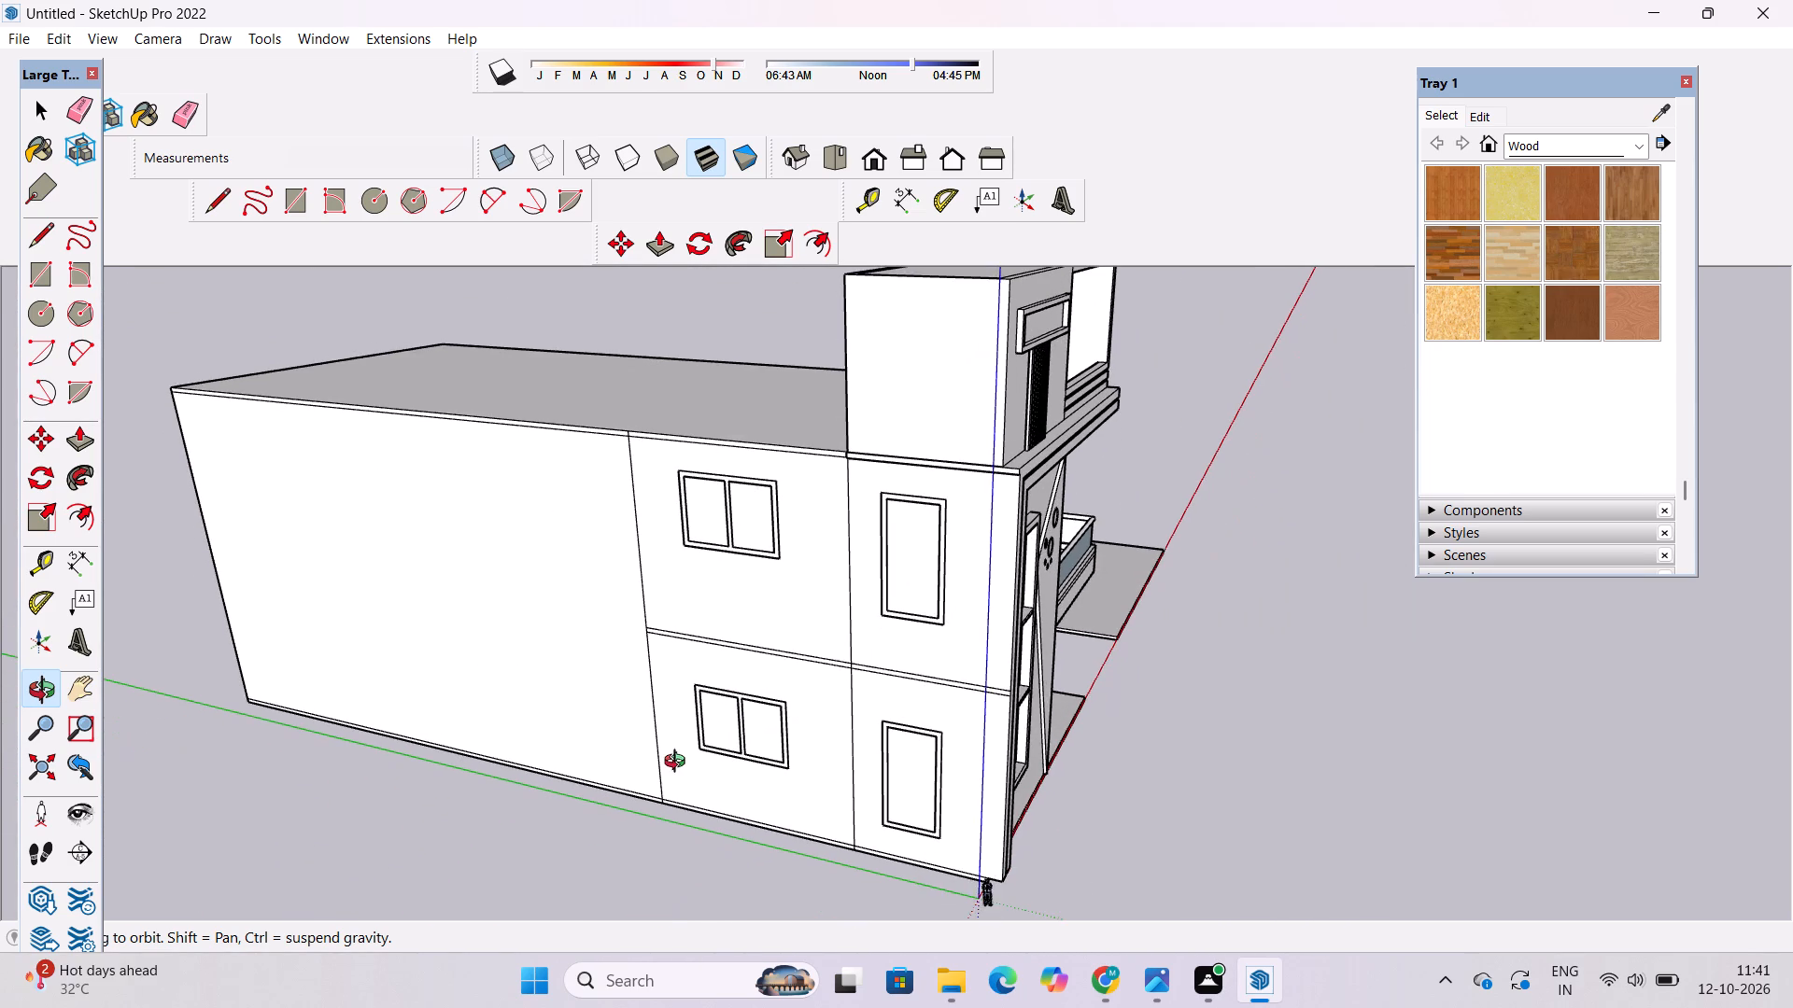
{"action": "scroll", "coordinate": [679, 763], "scroll_direction": "down", "scroll_amount": 2}
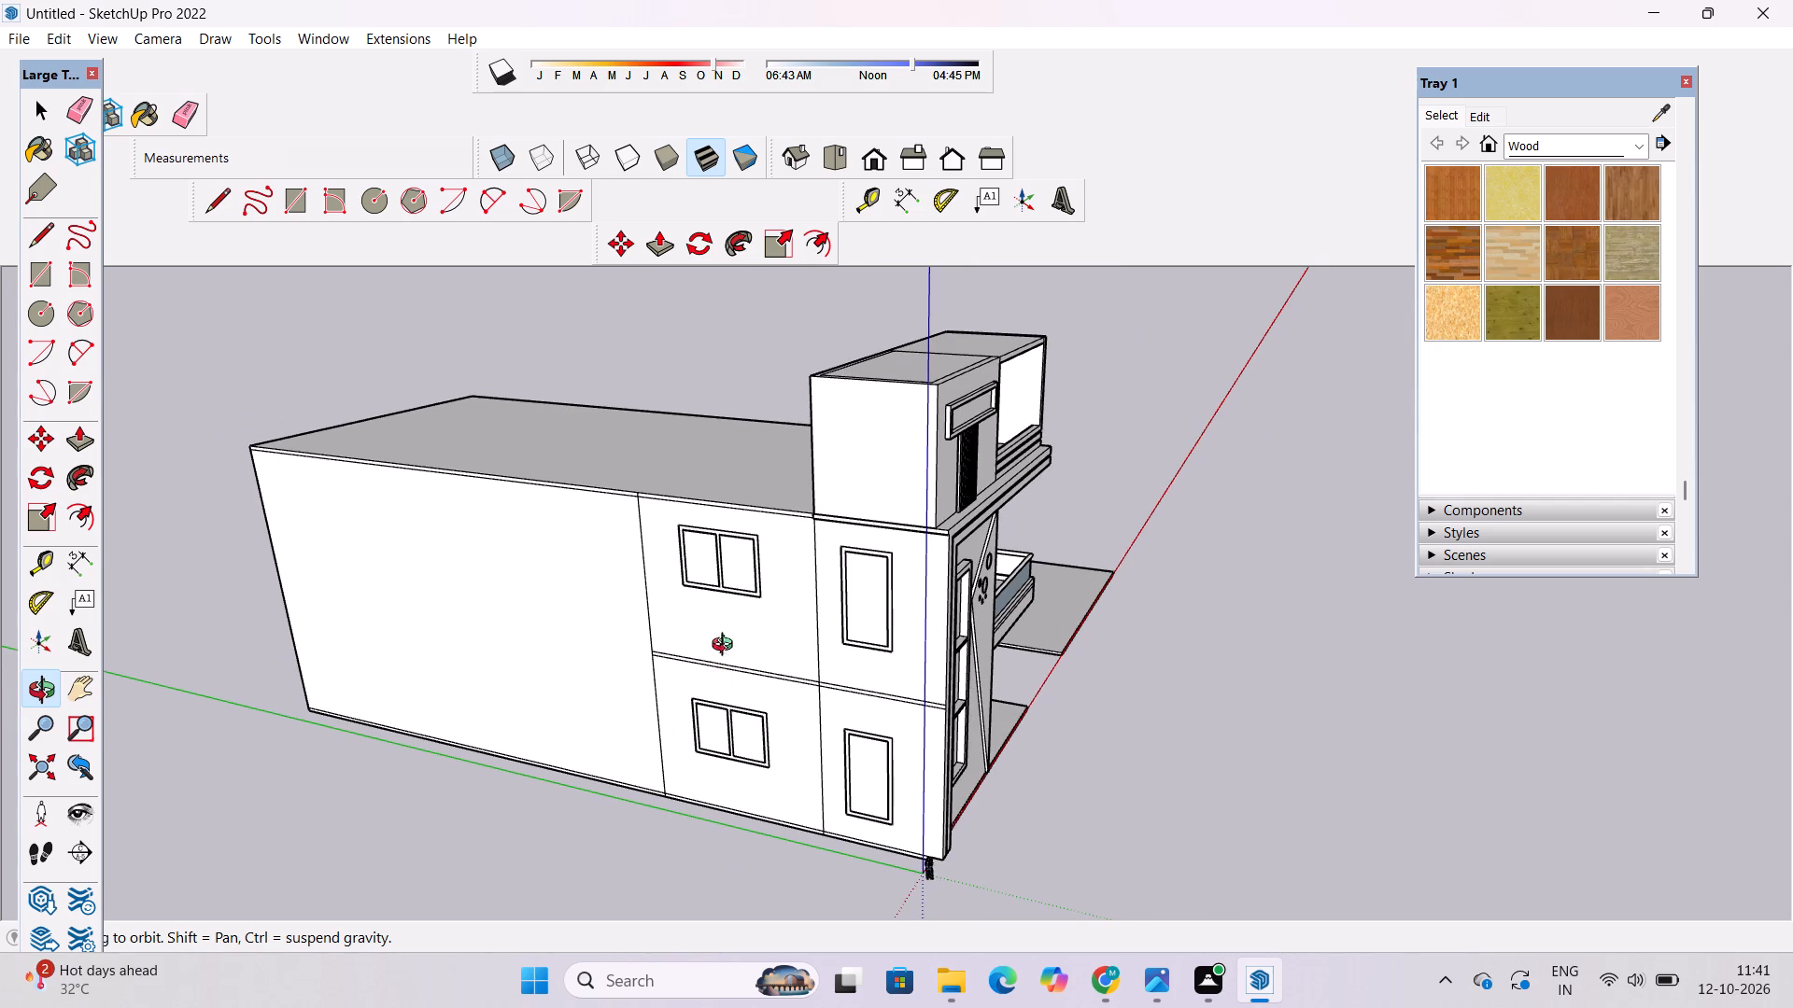
Place a guide 1.5' inward from the rear block's roof edge above the windowed side wall.
{"action": "left_click_drag", "start_coordinate": [727, 644], "coordinate": [732, 685], "text": "shift"}
{"action": "scroll", "coordinate": [734, 586], "scroll_direction": "up", "scroll_amount": 4}
{"action": "left_click_drag", "start_coordinate": [735, 599], "coordinate": [829, 786]}
{"action": "scroll", "coordinate": [627, 685], "scroll_direction": "up", "scroll_amount": 4}
{"action": "left_click_drag", "start_coordinate": [614, 679], "coordinate": [966, 732], "text": "shift"}
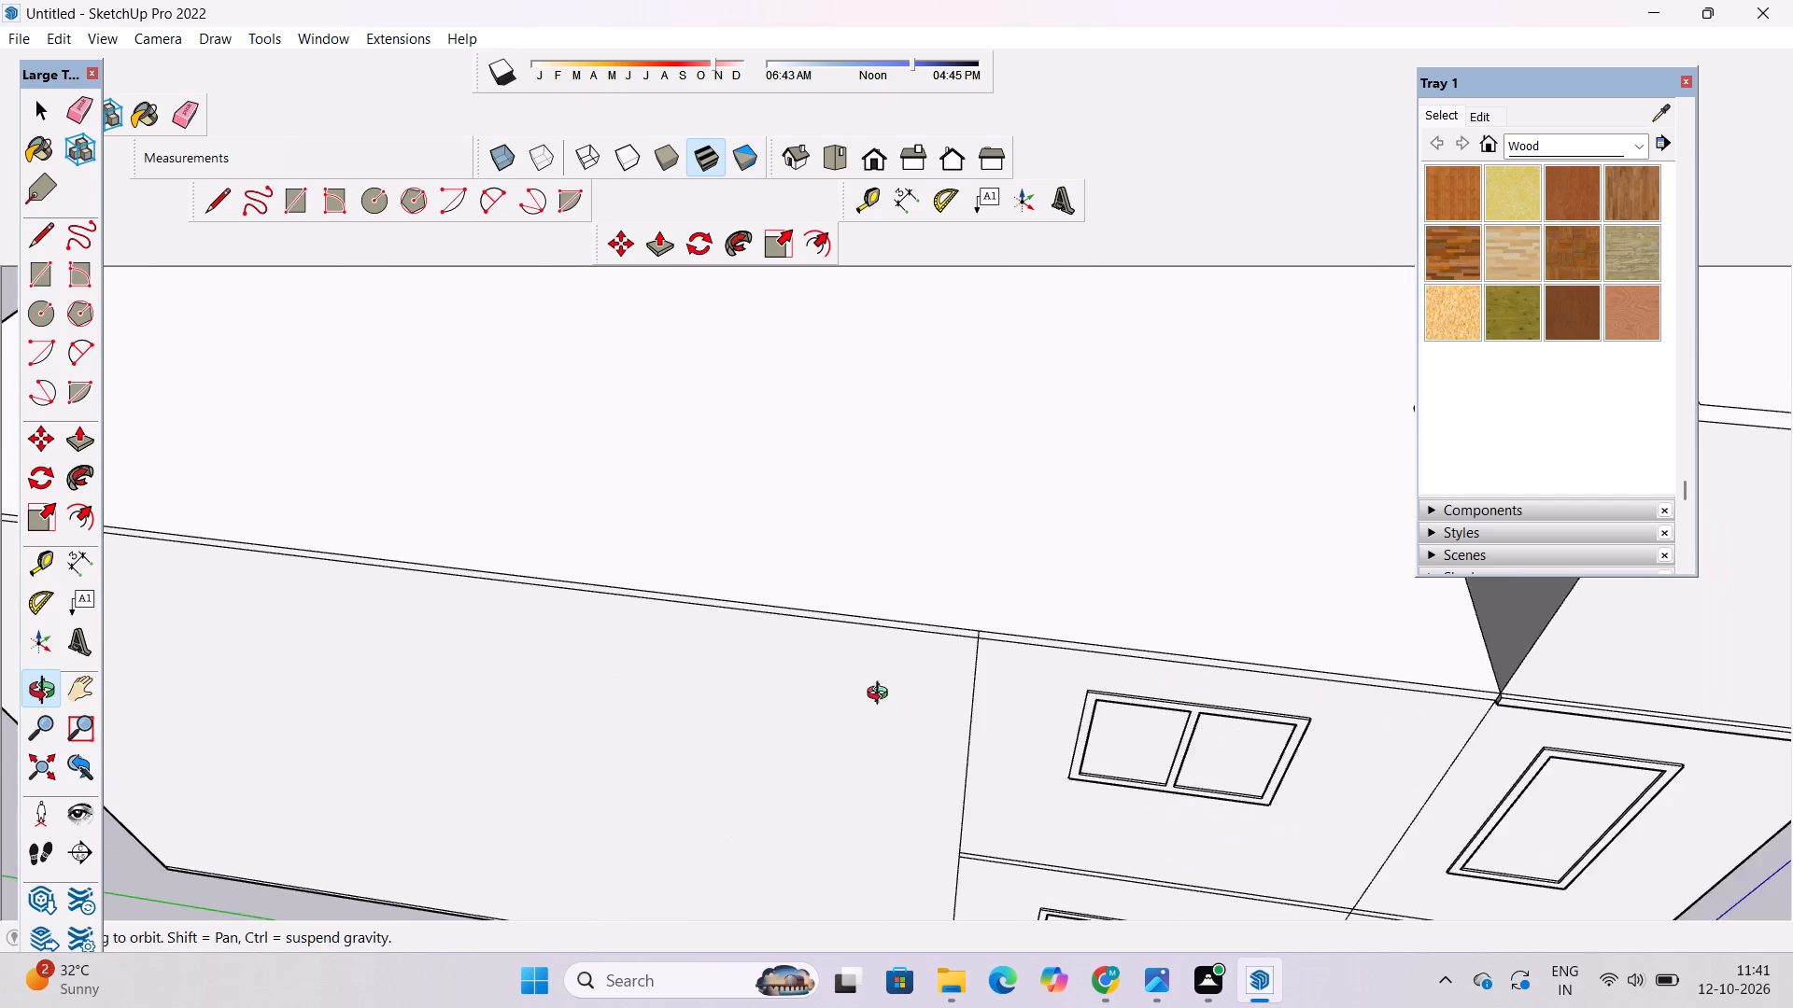
{"action": "scroll", "coordinate": [854, 676], "scroll_direction": "down", "scroll_amount": 4}
{"action": "left_click_drag", "start_coordinate": [840, 677], "coordinate": [816, 709], "text": "shift"}
{"action": "left_click_drag", "start_coordinate": [815, 712], "coordinate": [860, 737]}
{"action": "scroll", "coordinate": [864, 732], "scroll_direction": "up", "scroll_amount": 2}
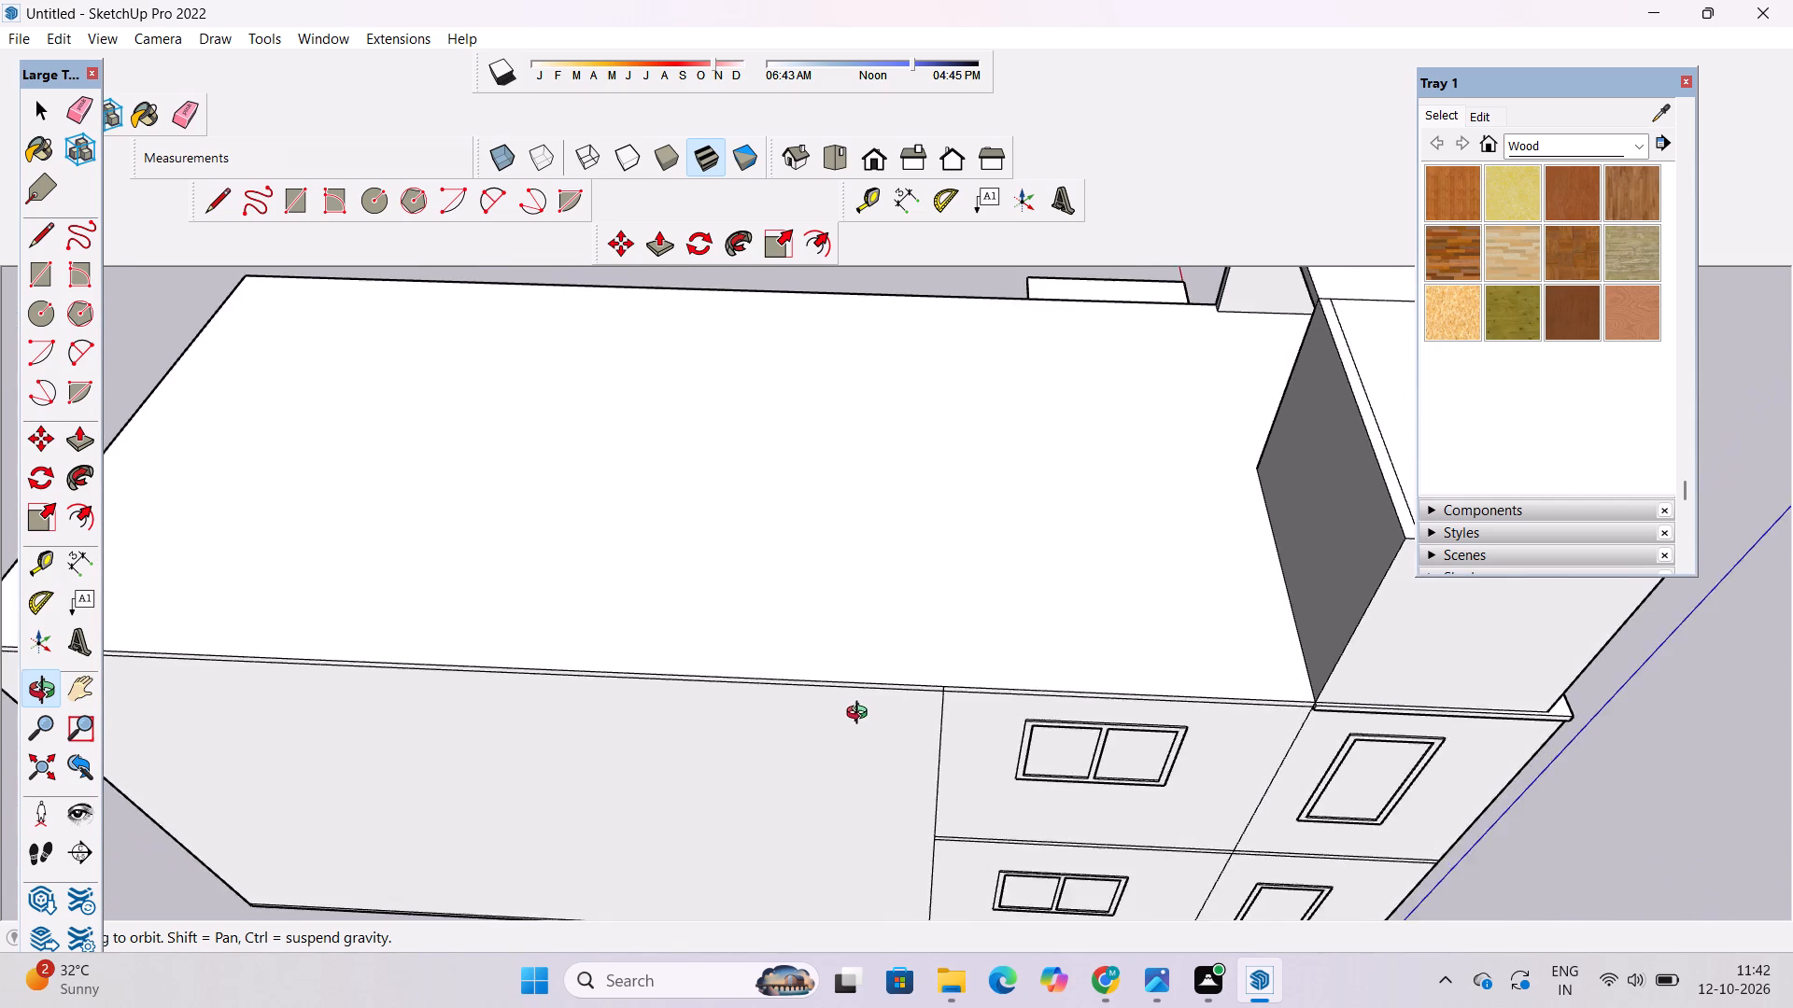
{"action": "left_click_drag", "start_coordinate": [848, 705], "coordinate": [782, 766], "text": "shift"}
{"action": "left_click_drag", "start_coordinate": [782, 766], "coordinate": [838, 791]}
{"action": "left_click_drag", "start_coordinate": [840, 791], "coordinate": [889, 777], "text": "shift"}
{"action": "left_click_drag", "start_coordinate": [915, 755], "coordinate": [957, 768], "text": "shift"}
{"action": "left_click_drag", "start_coordinate": [953, 778], "coordinate": [967, 769], "text": "shift"}
{"action": "key", "text": "t"}
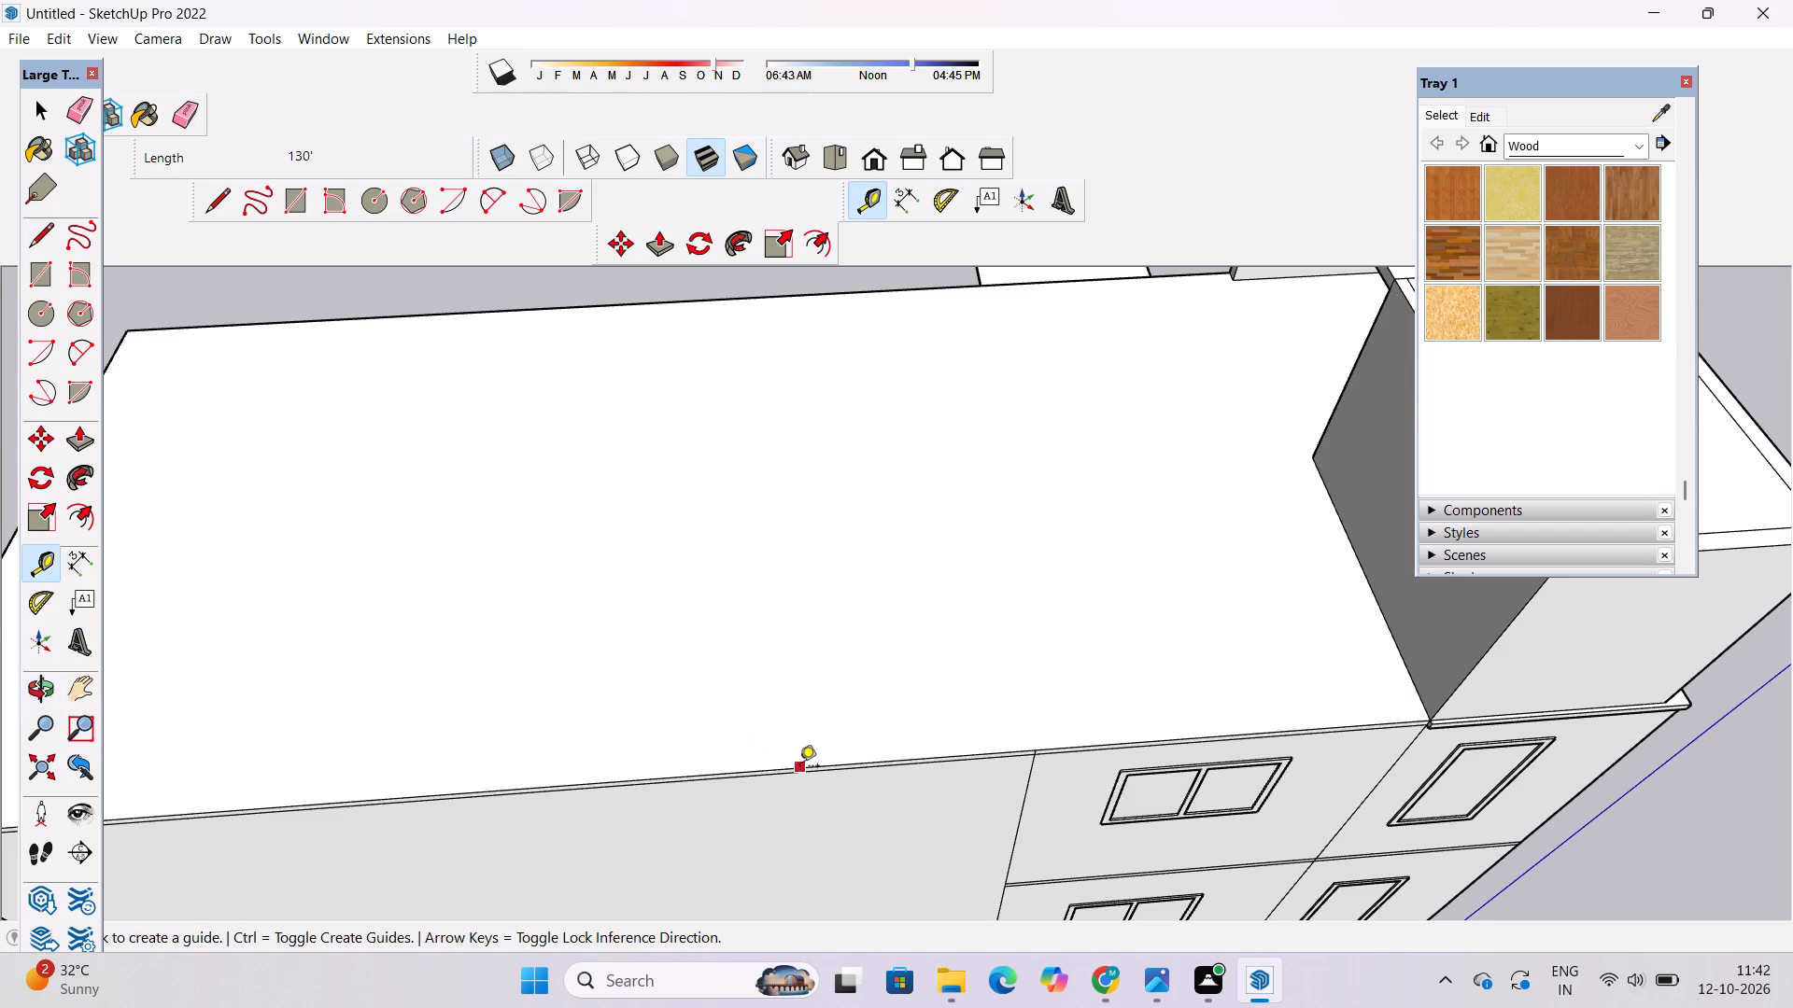
{"action": "left_click", "coordinate": [799, 767]}
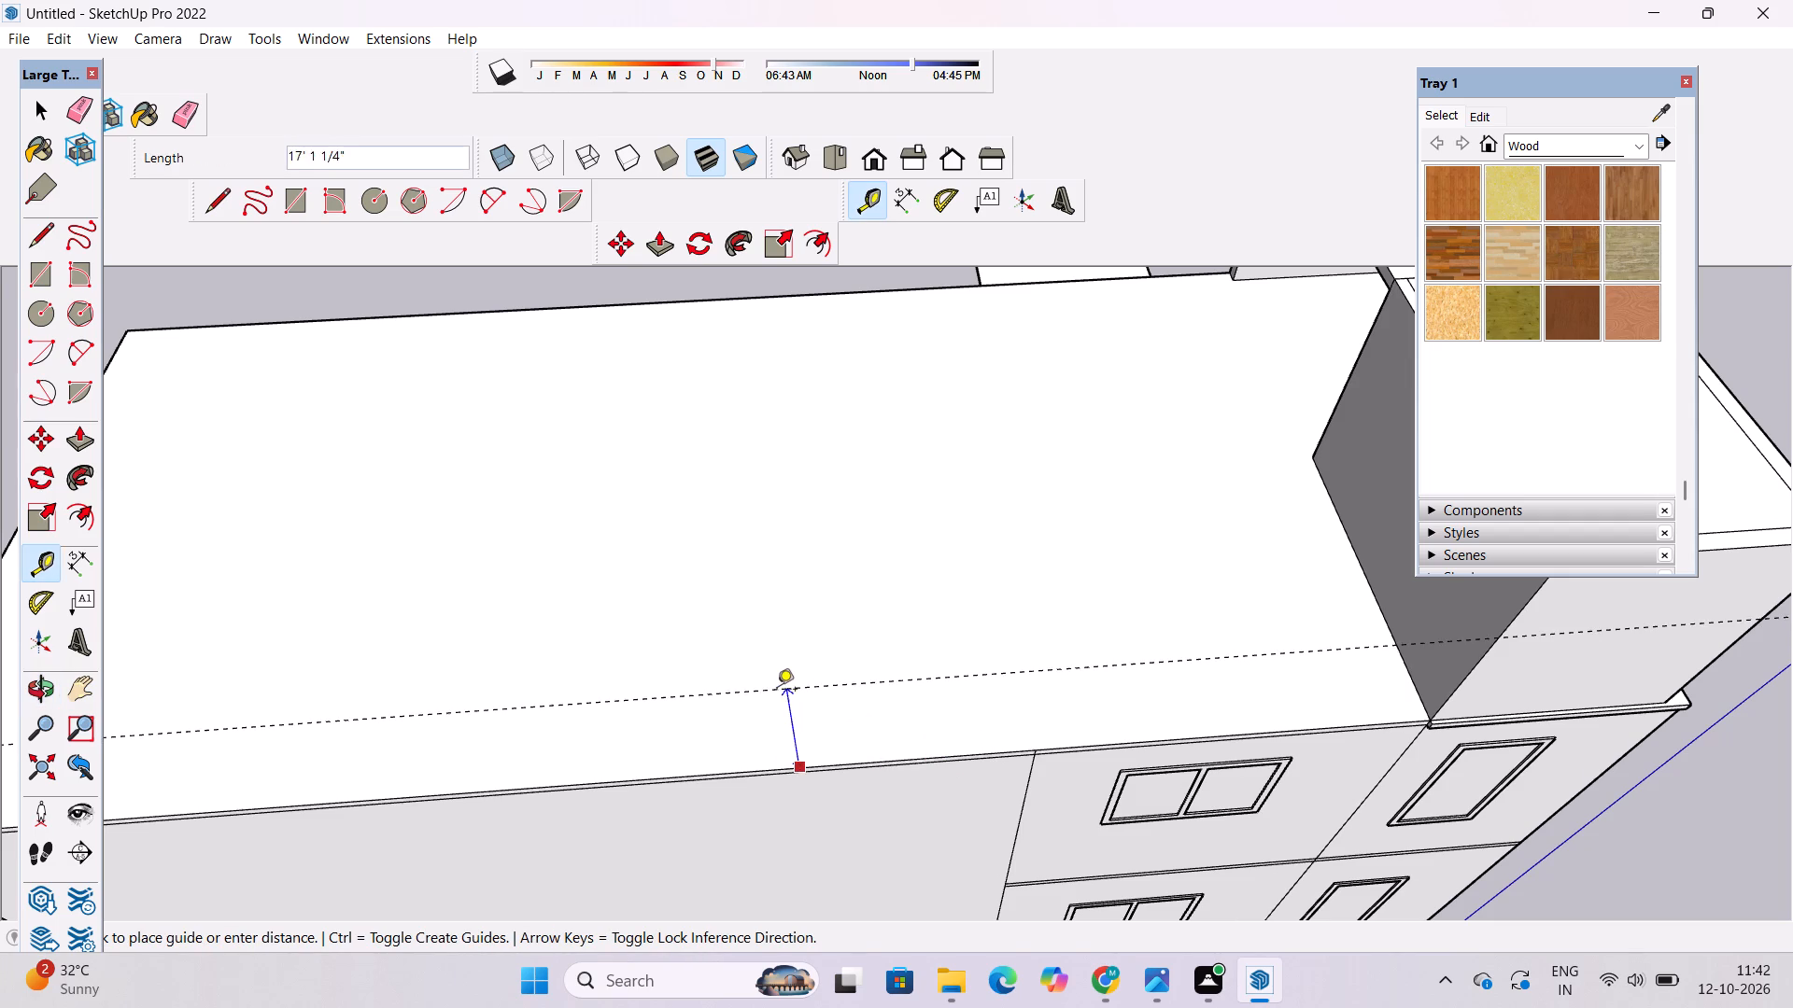
{"action": "type", "text": "1.5'"}
{"action": "key", "text": "Return"}
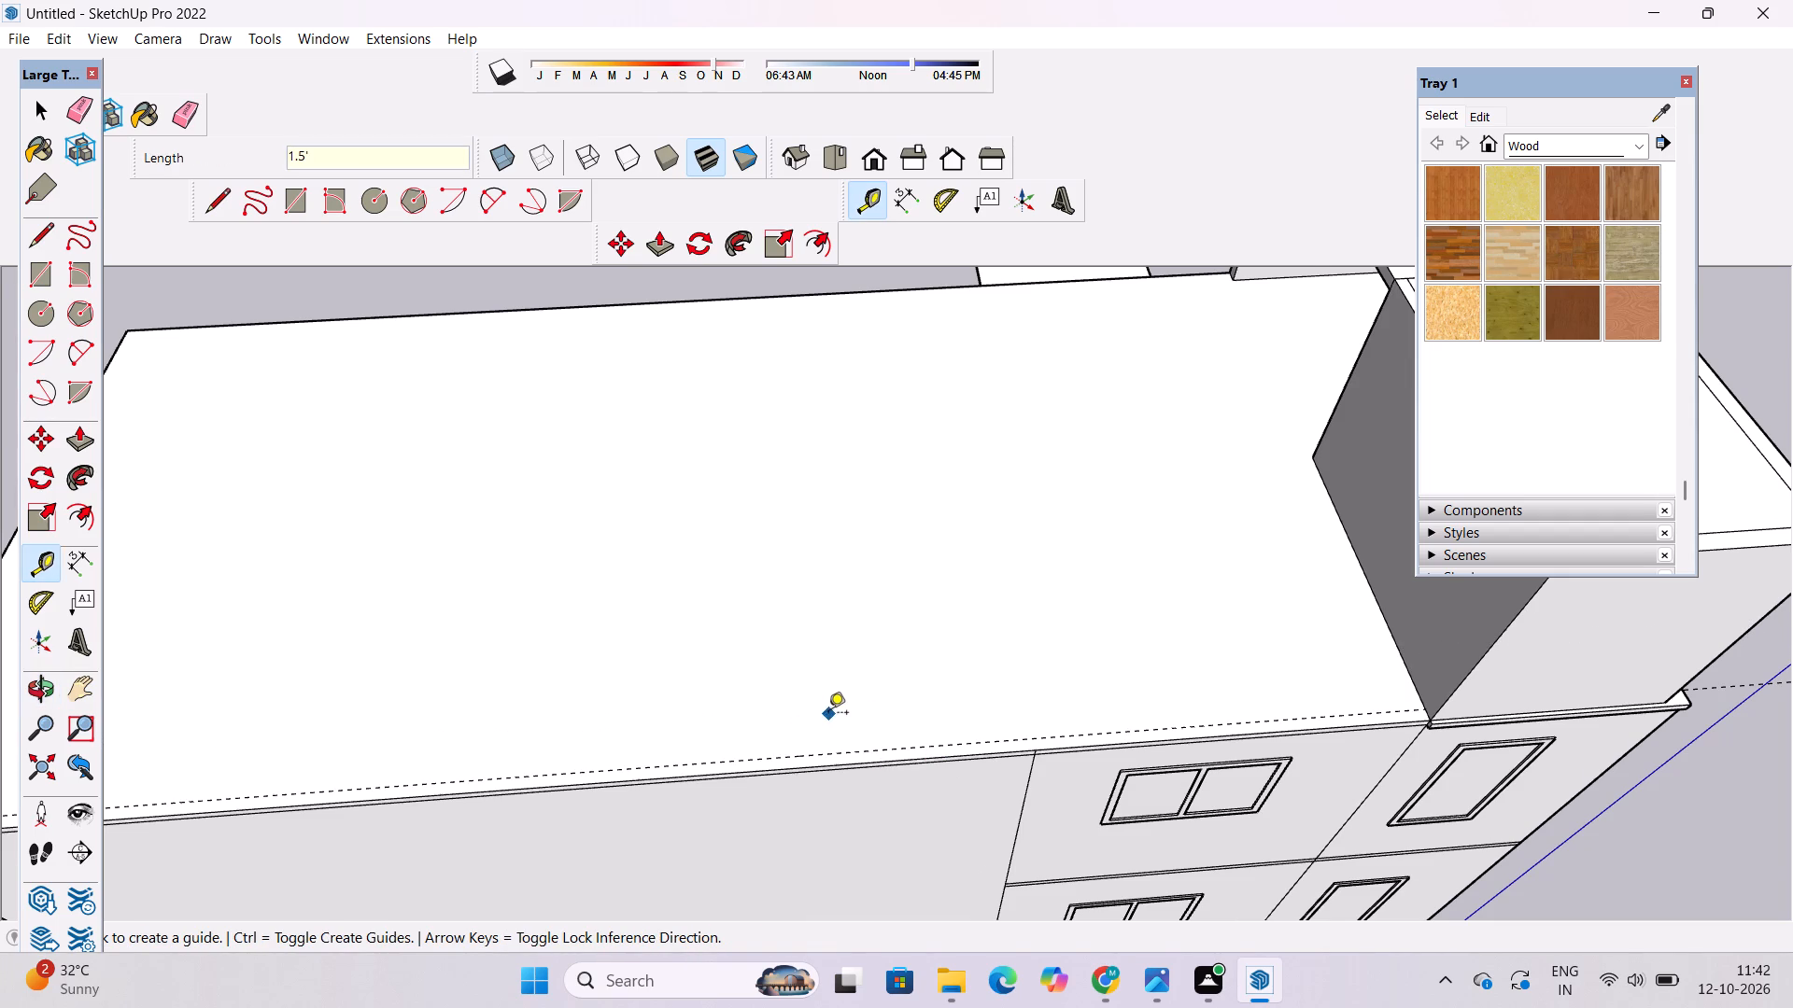
Place a guide 1.5' inward from the short rear edge of the rear block's roof.
{"action": "scroll", "coordinate": [828, 714], "scroll_direction": "down", "scroll_amount": 5}
{"action": "scroll", "coordinate": [262, 629], "scroll_direction": "up", "scroll_amount": 5}
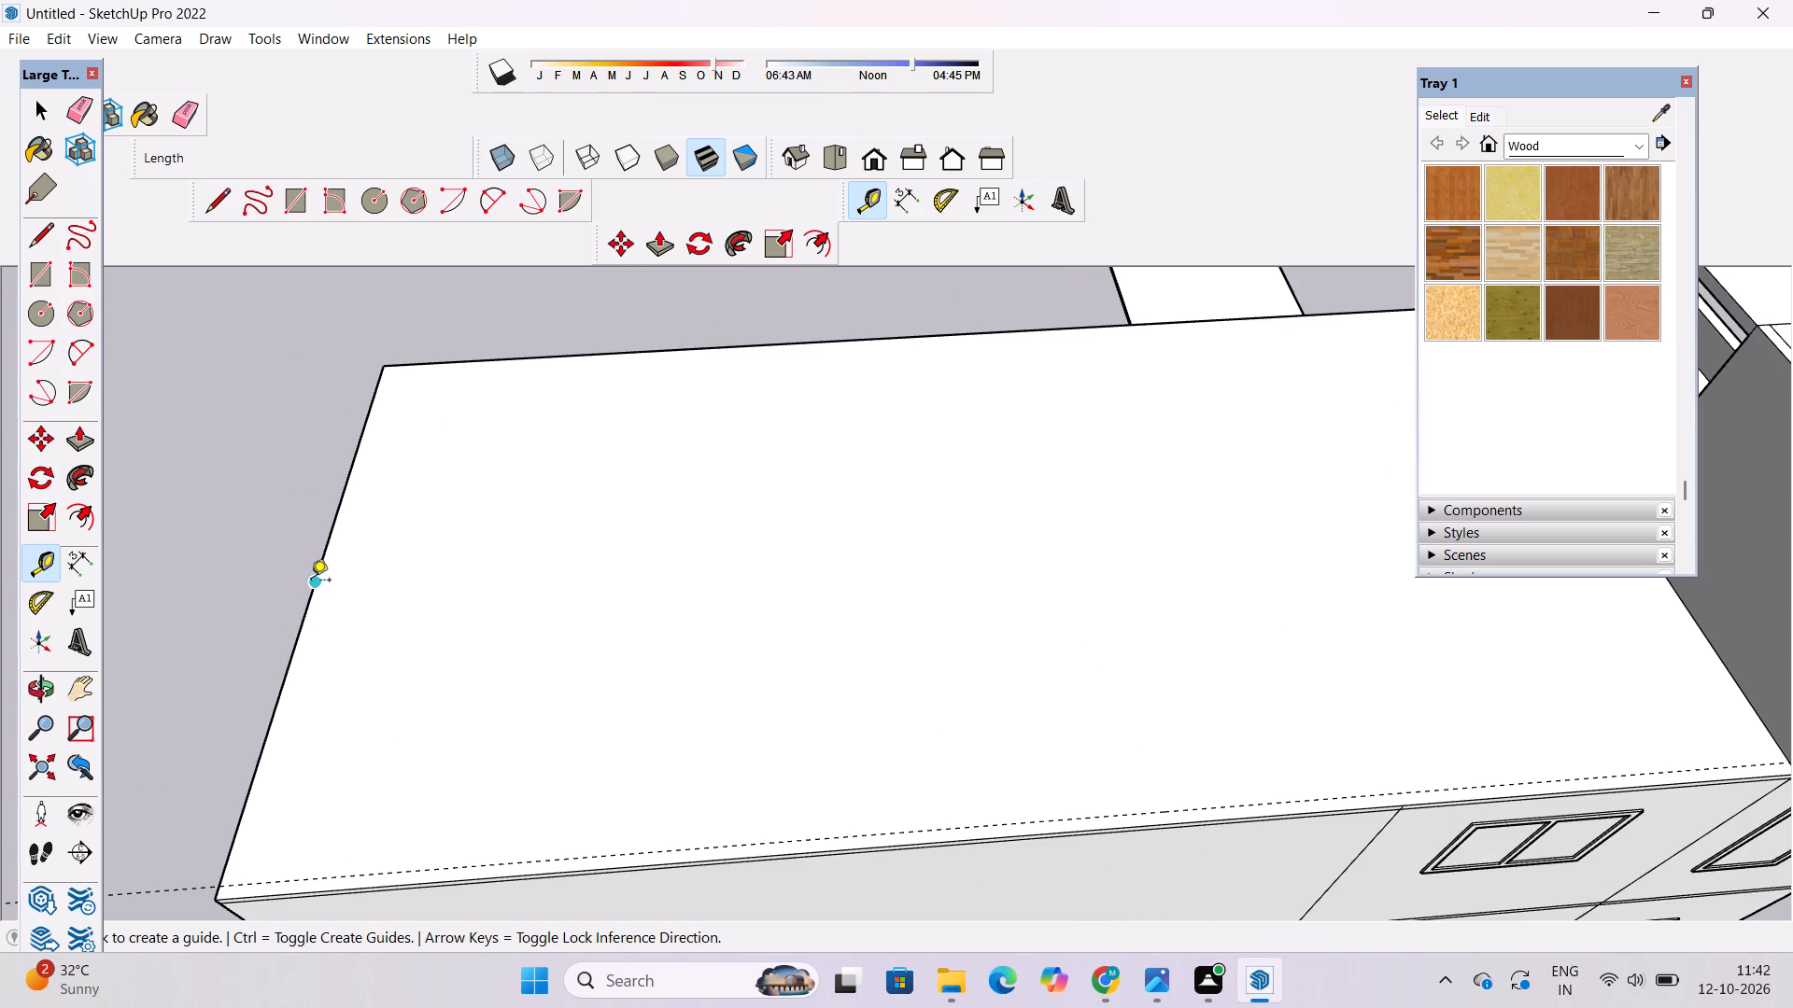
{"action": "left_click", "coordinate": [313, 586]}
{"action": "type", "text": "1.5'"}
{"action": "key", "text": "Return"}
Place a guide 1.5' inward from the roof's opposite long edge.
{"action": "scroll", "coordinate": [304, 609], "scroll_direction": "down", "scroll_amount": 7}
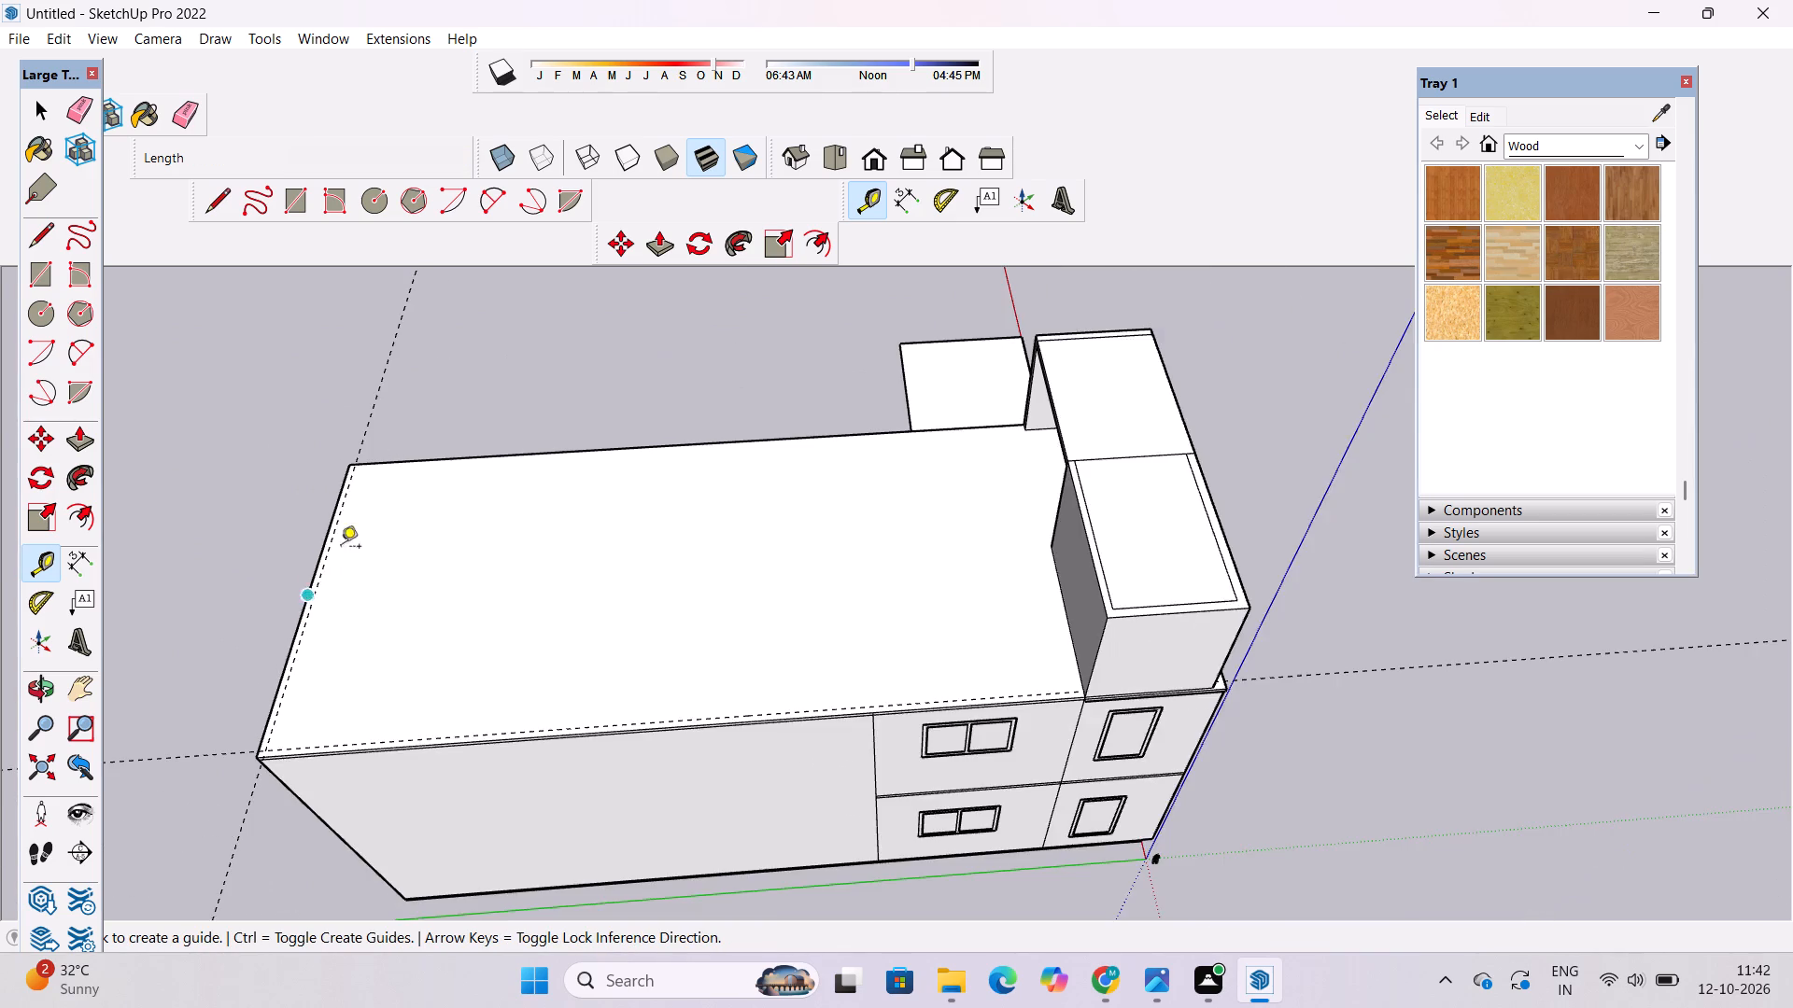
{"action": "scroll", "coordinate": [489, 466], "scroll_direction": "up", "scroll_amount": 4}
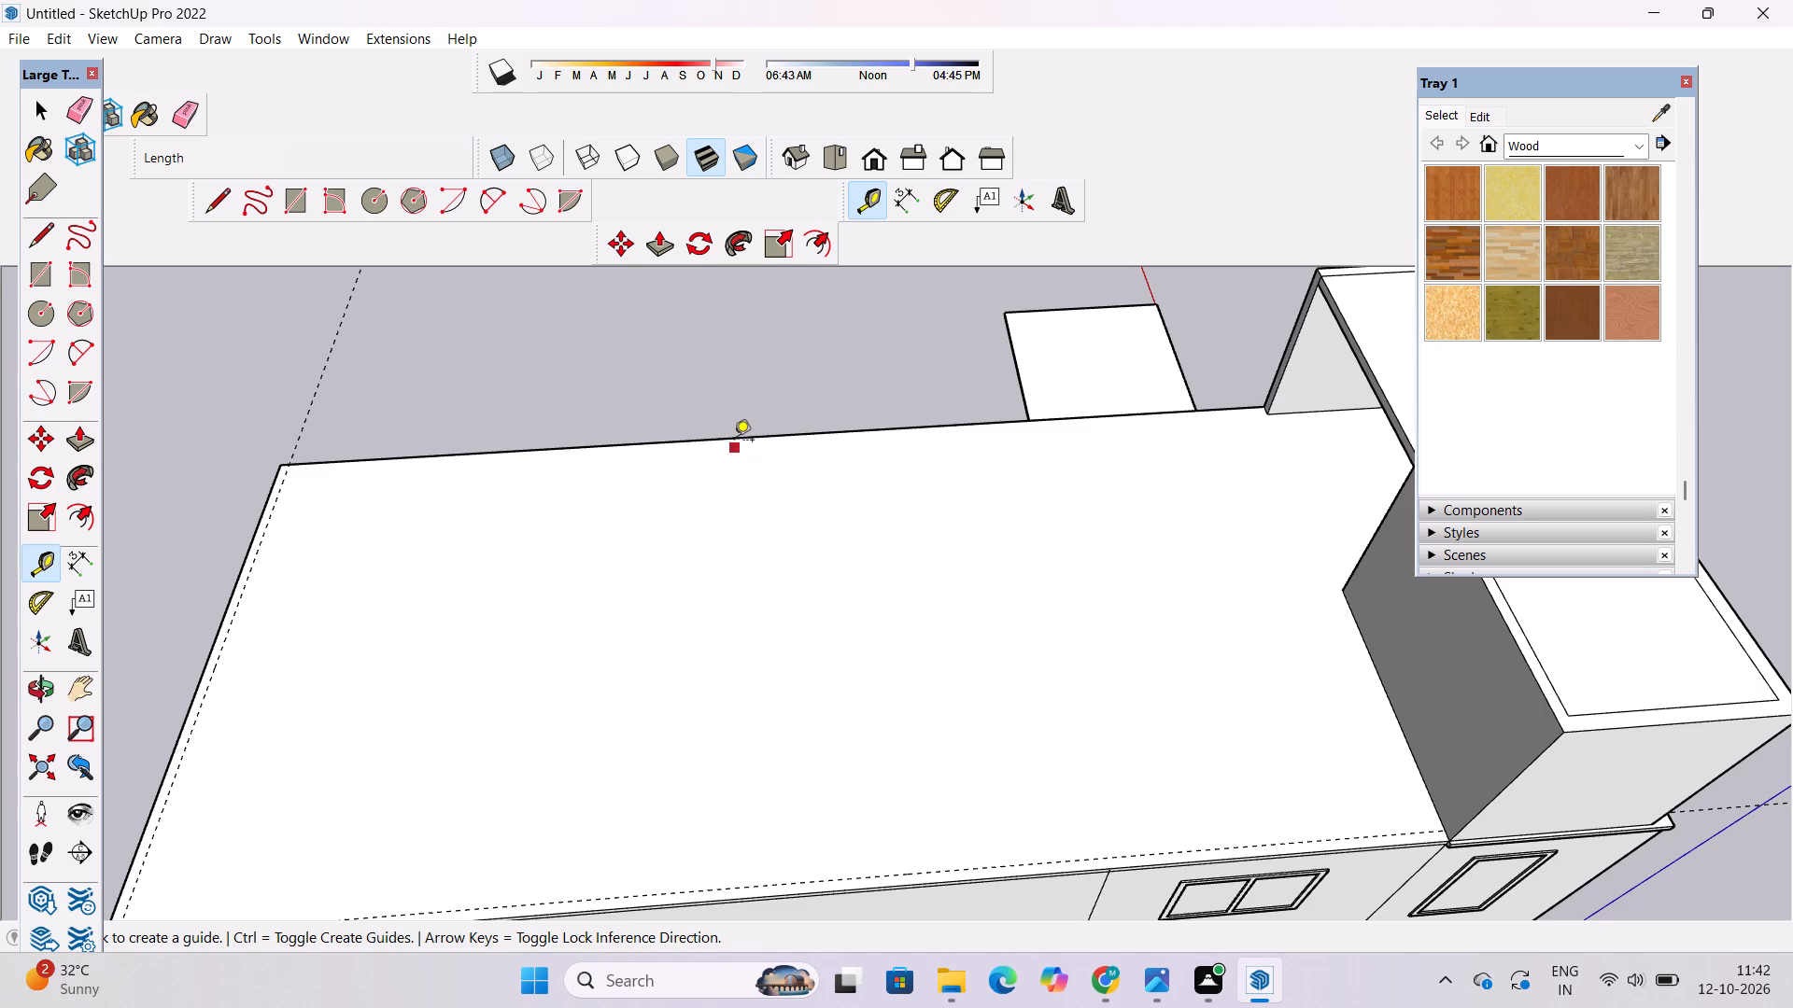
{"action": "left_click", "coordinate": [810, 432]}
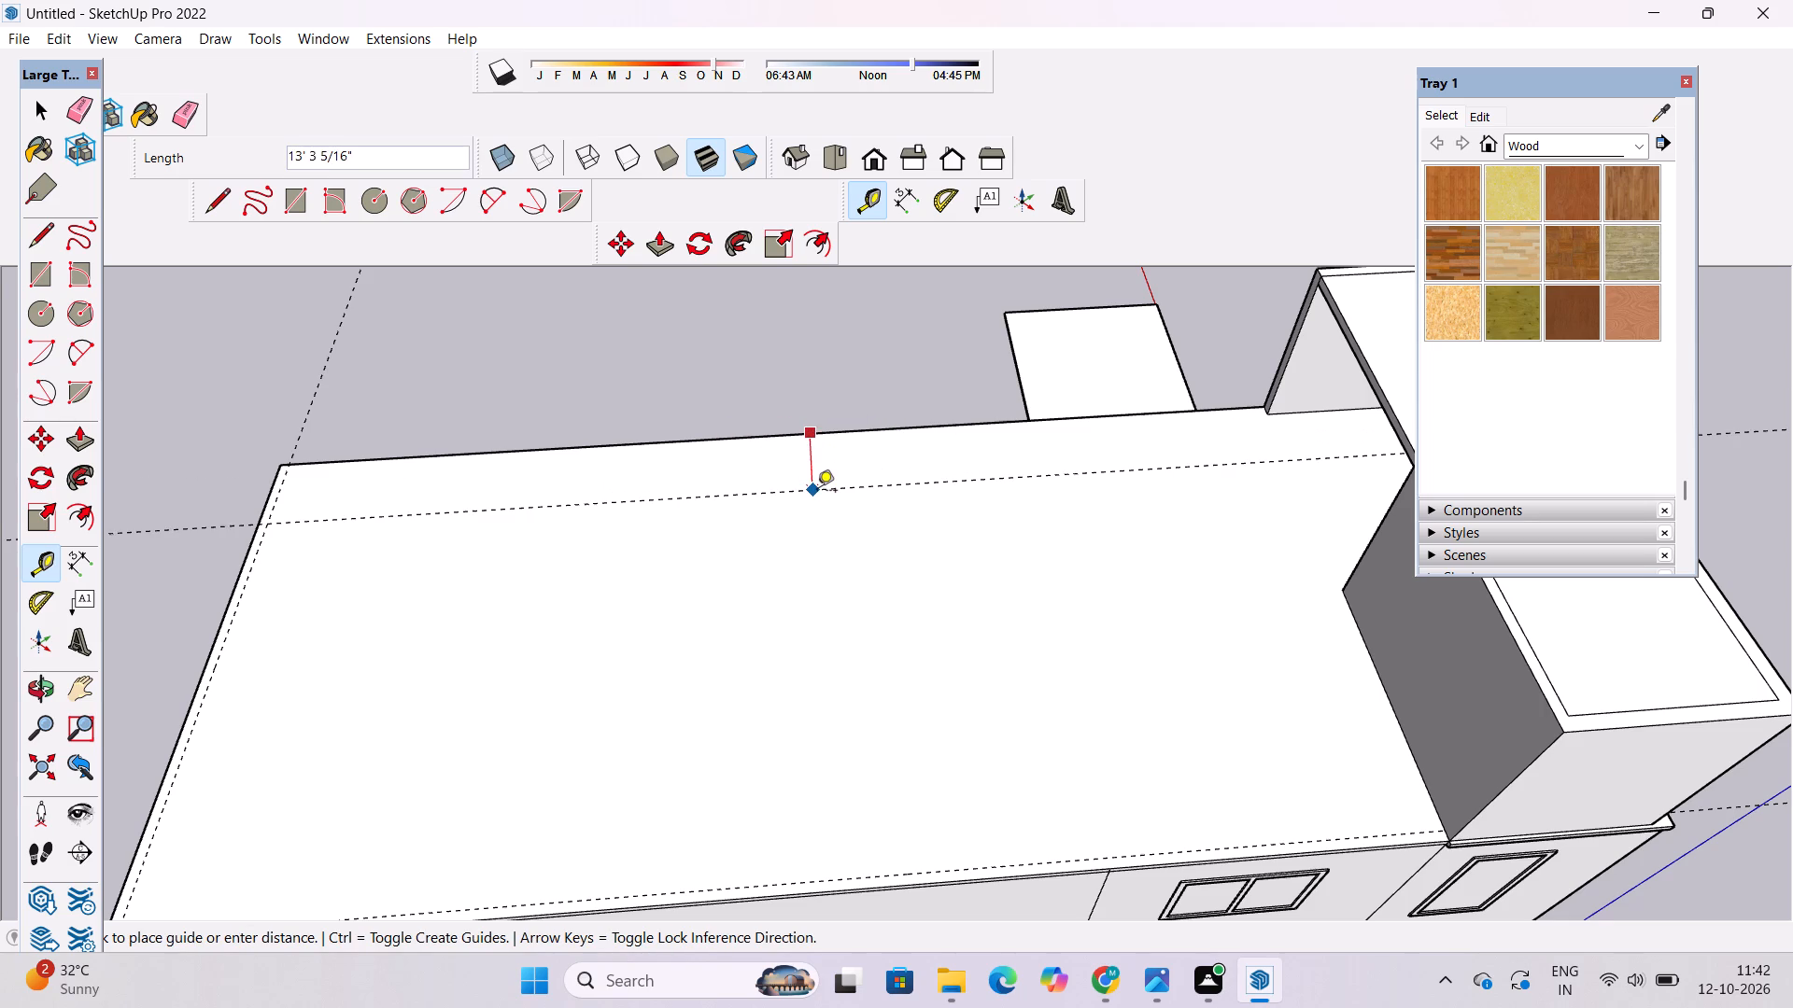
{"action": "type", "text": "1.5'"}
{"action": "key", "text": "Return"}
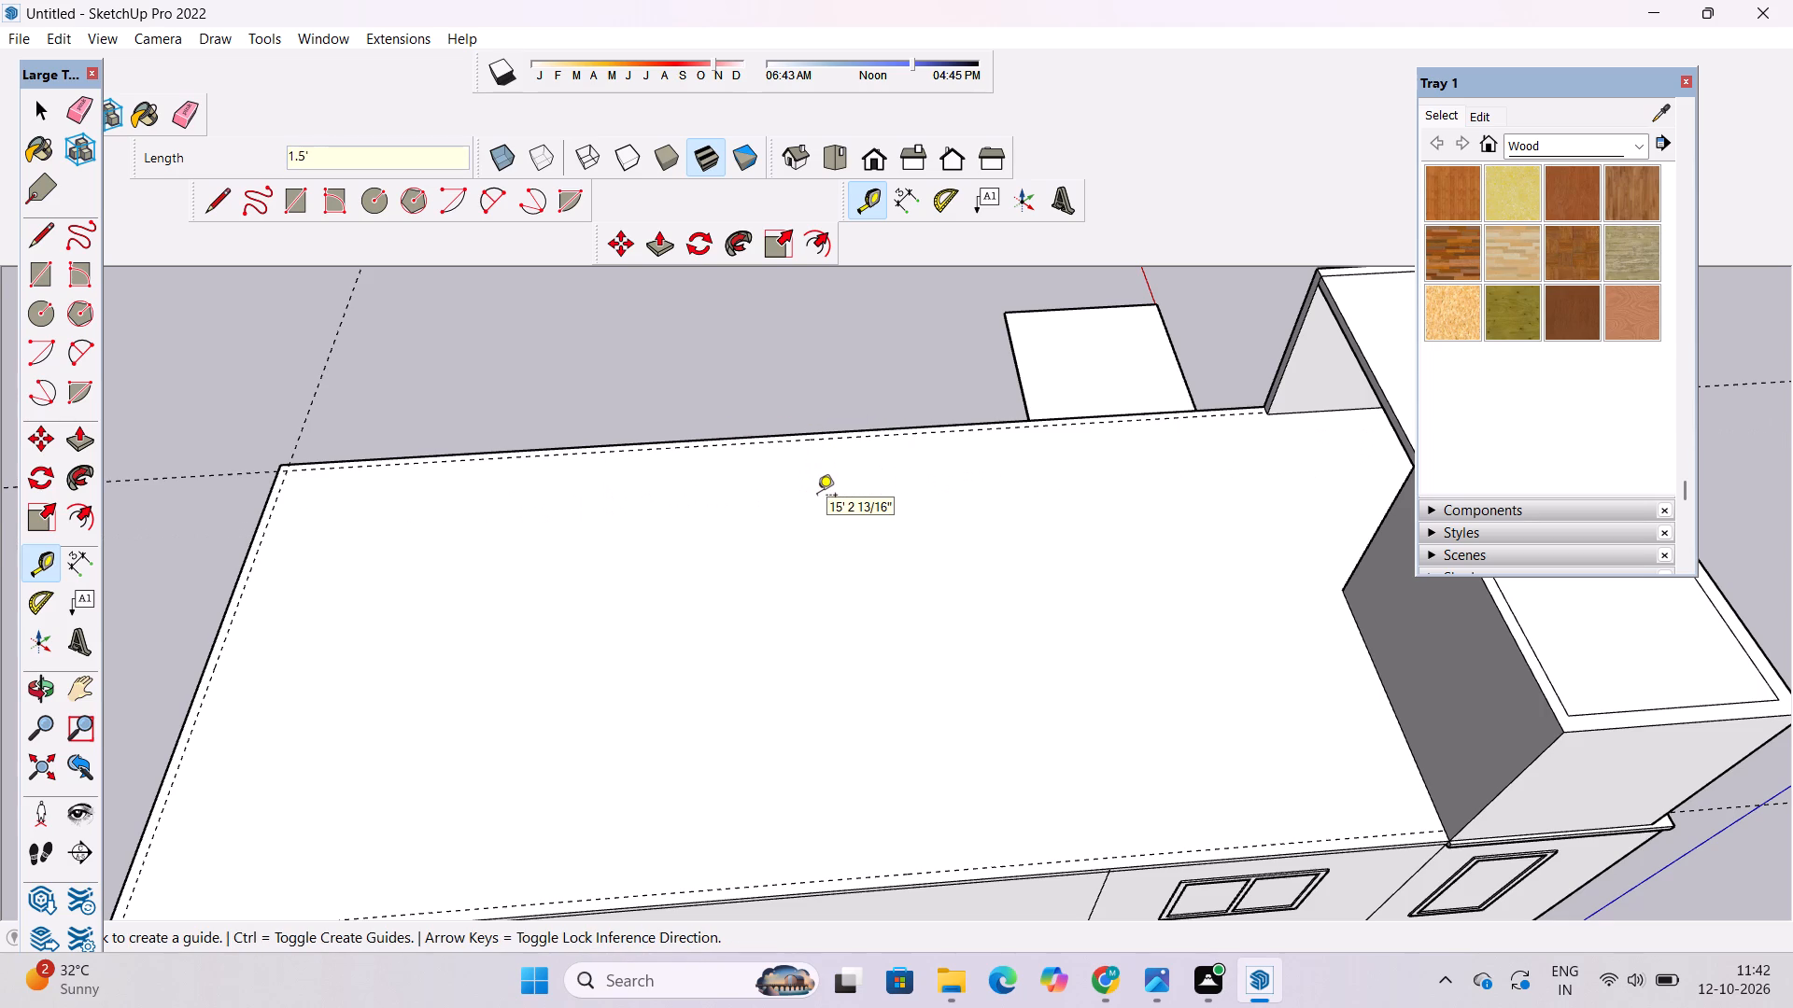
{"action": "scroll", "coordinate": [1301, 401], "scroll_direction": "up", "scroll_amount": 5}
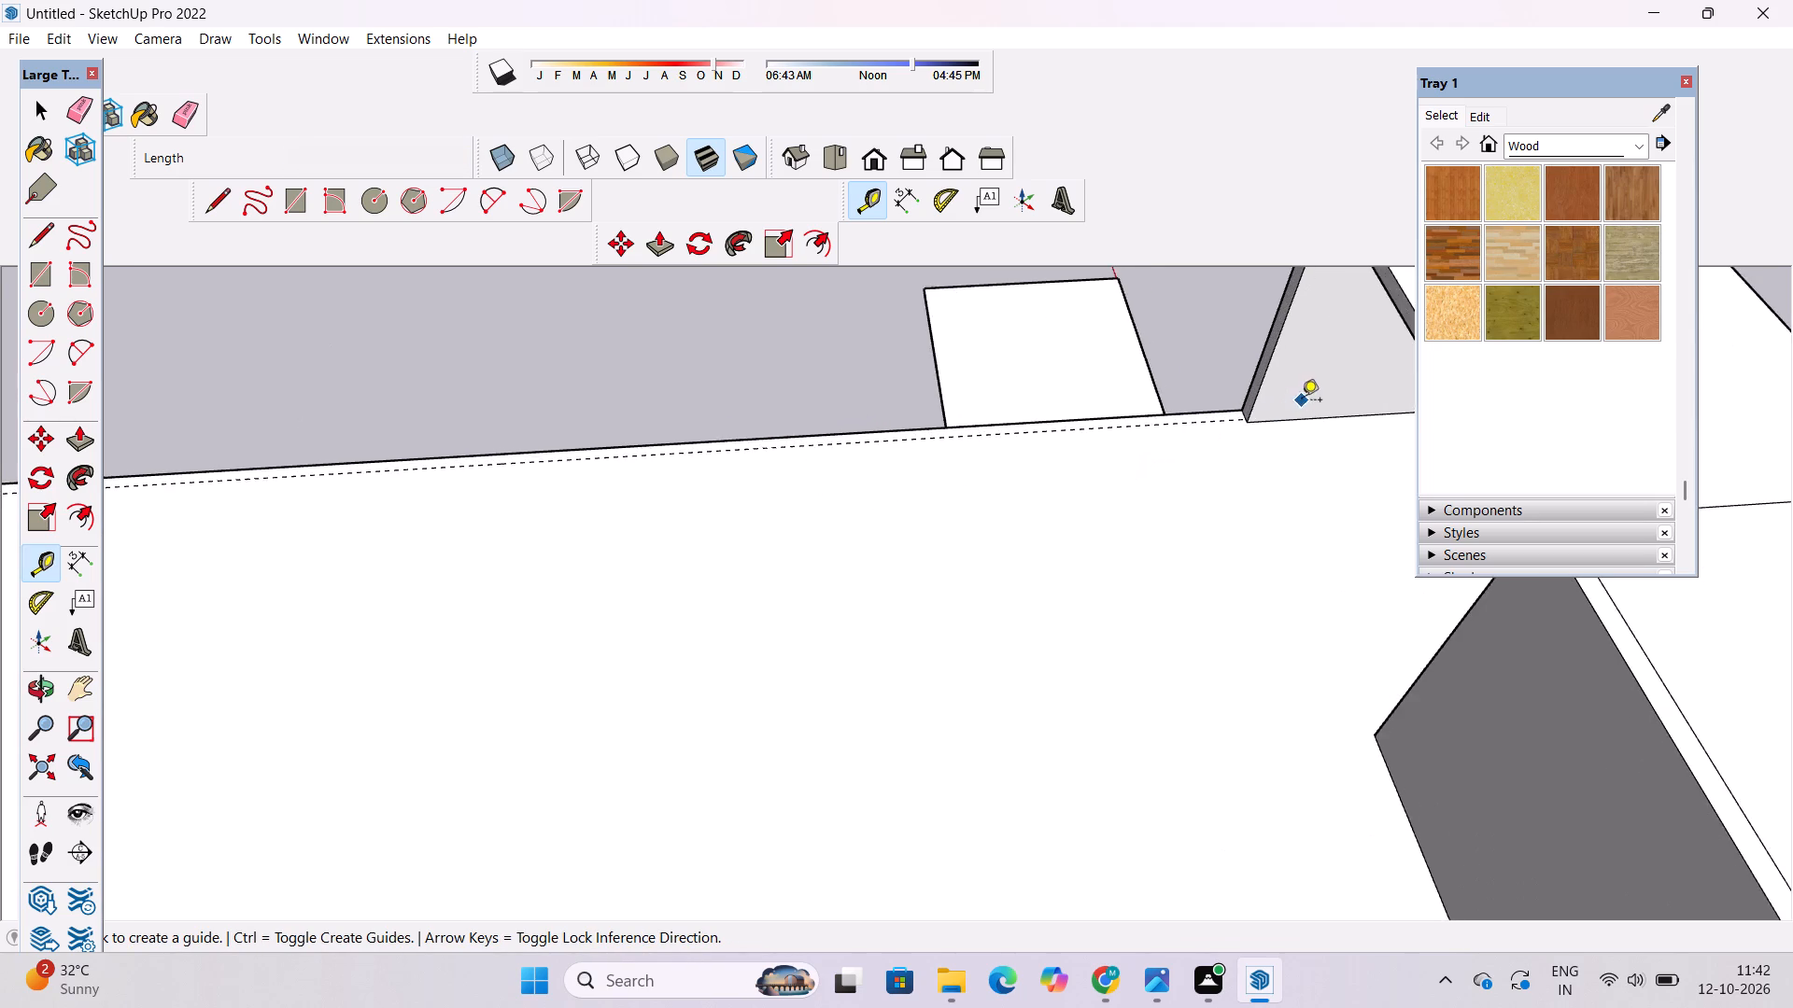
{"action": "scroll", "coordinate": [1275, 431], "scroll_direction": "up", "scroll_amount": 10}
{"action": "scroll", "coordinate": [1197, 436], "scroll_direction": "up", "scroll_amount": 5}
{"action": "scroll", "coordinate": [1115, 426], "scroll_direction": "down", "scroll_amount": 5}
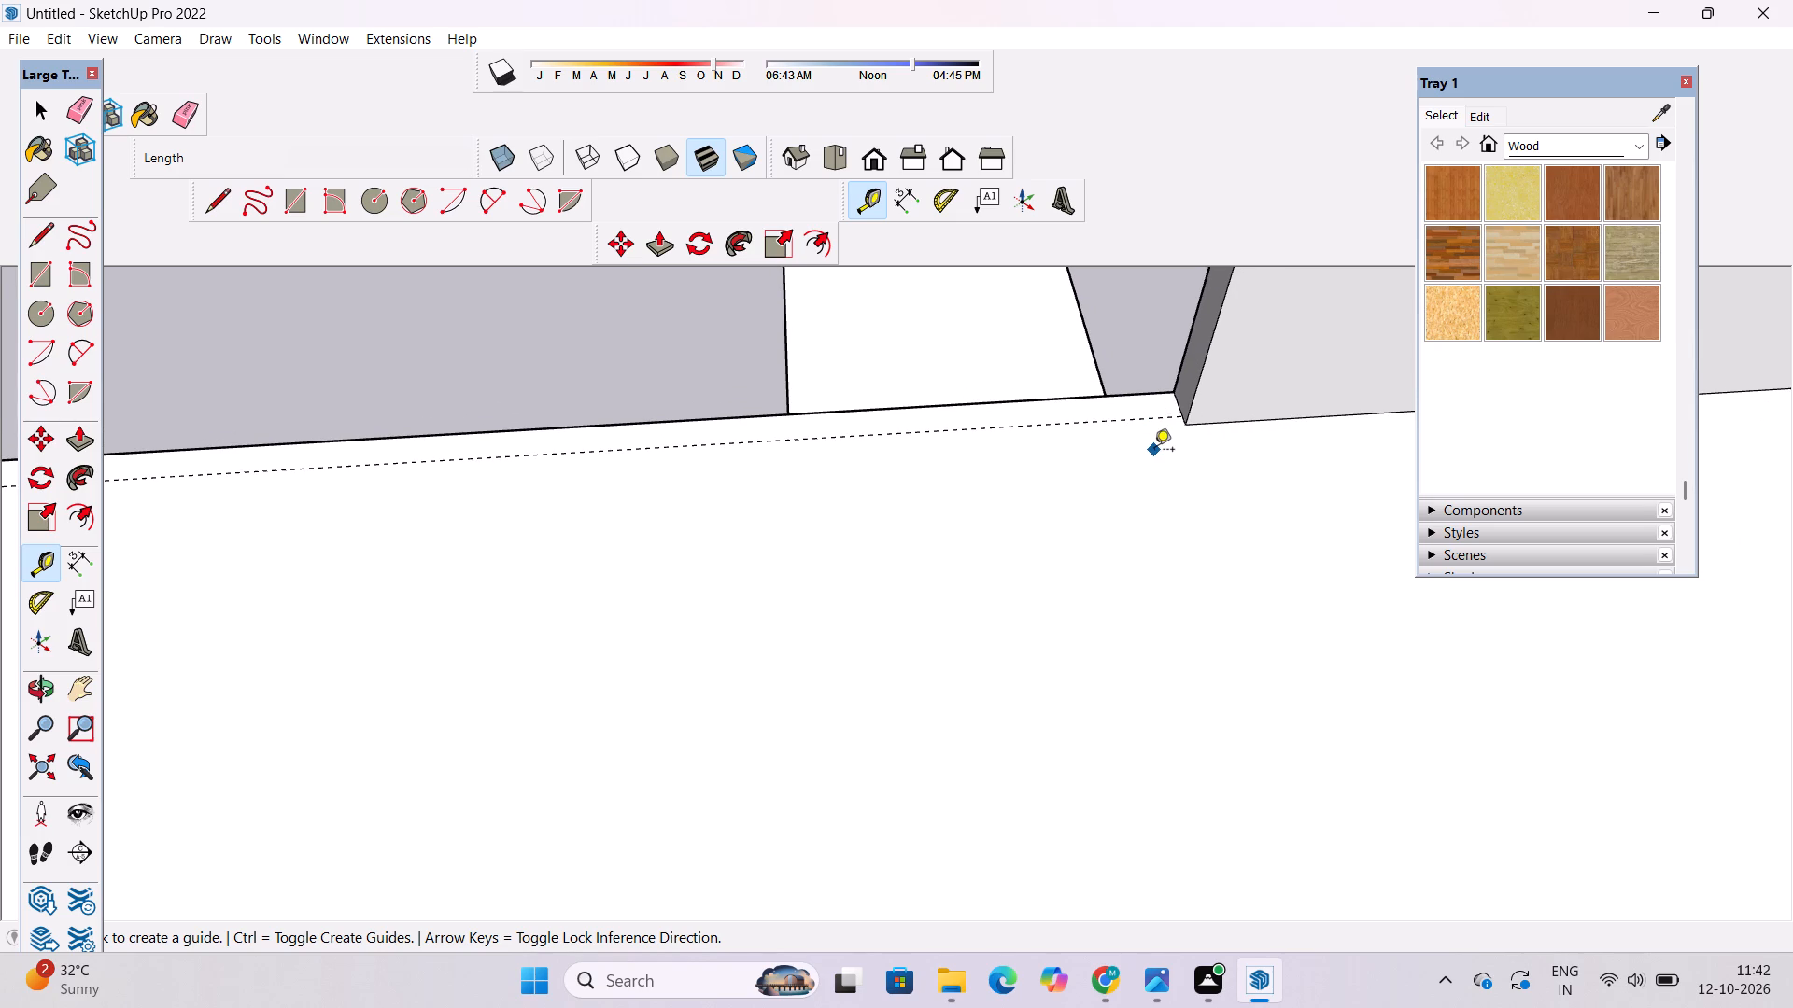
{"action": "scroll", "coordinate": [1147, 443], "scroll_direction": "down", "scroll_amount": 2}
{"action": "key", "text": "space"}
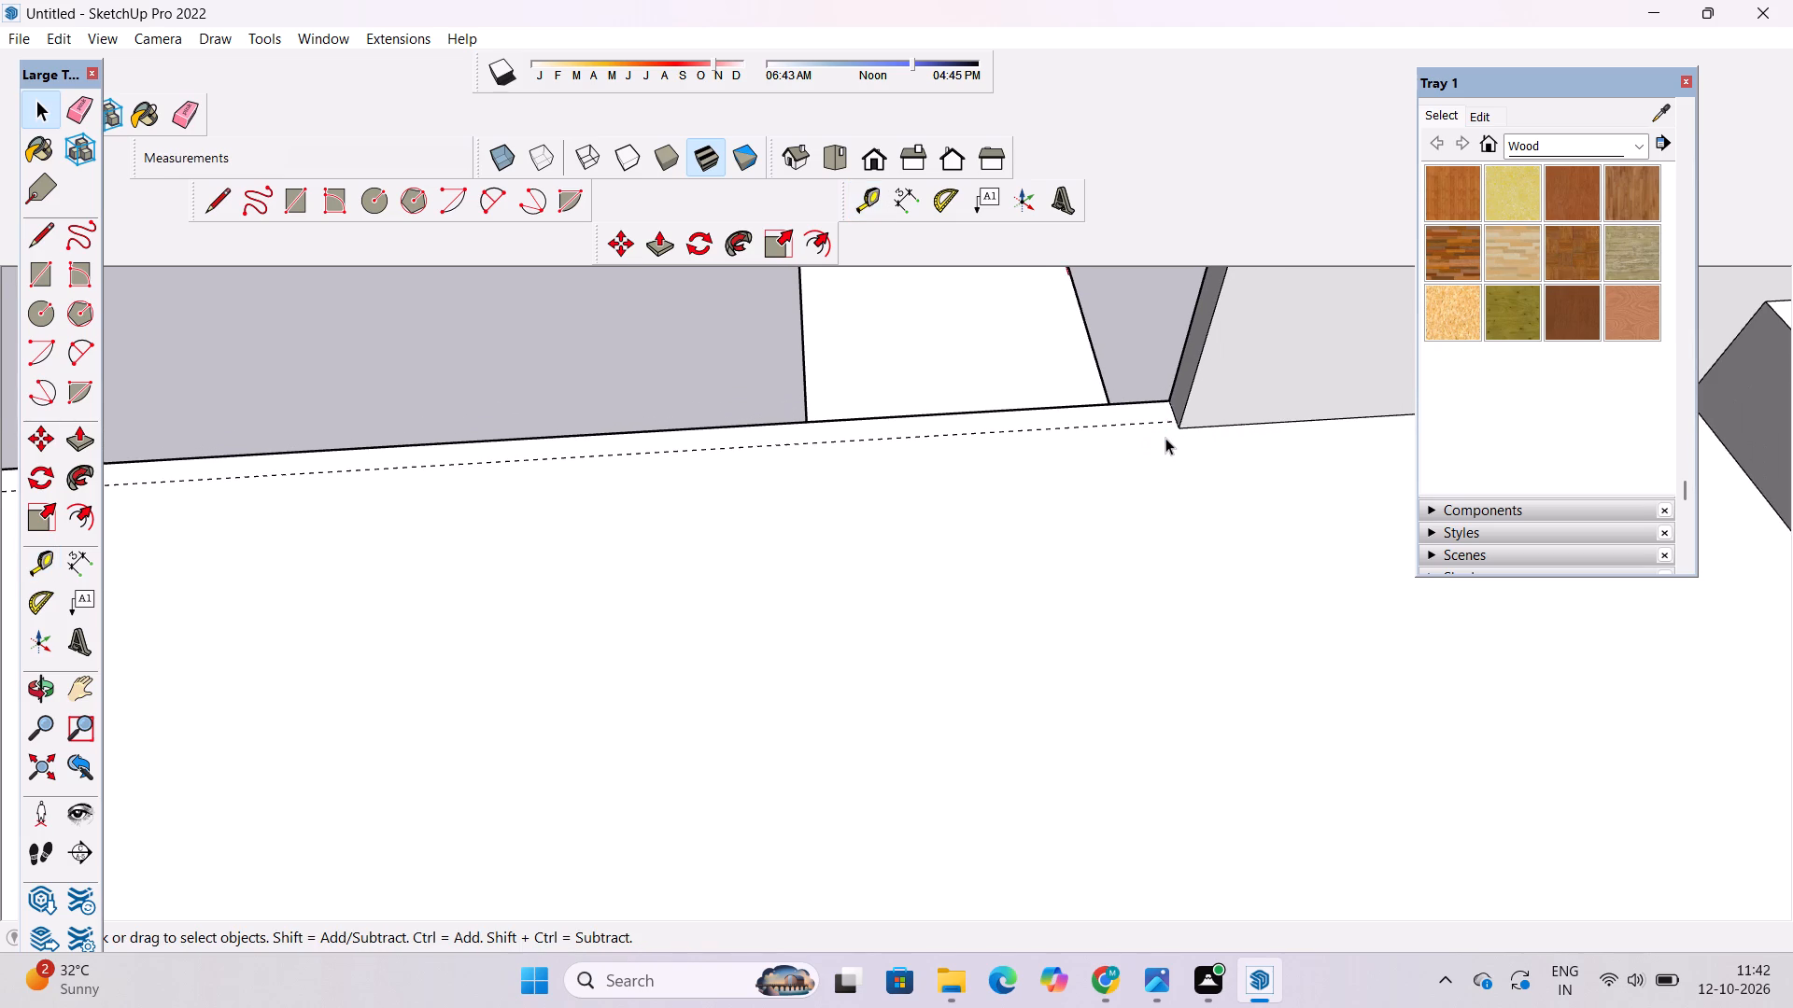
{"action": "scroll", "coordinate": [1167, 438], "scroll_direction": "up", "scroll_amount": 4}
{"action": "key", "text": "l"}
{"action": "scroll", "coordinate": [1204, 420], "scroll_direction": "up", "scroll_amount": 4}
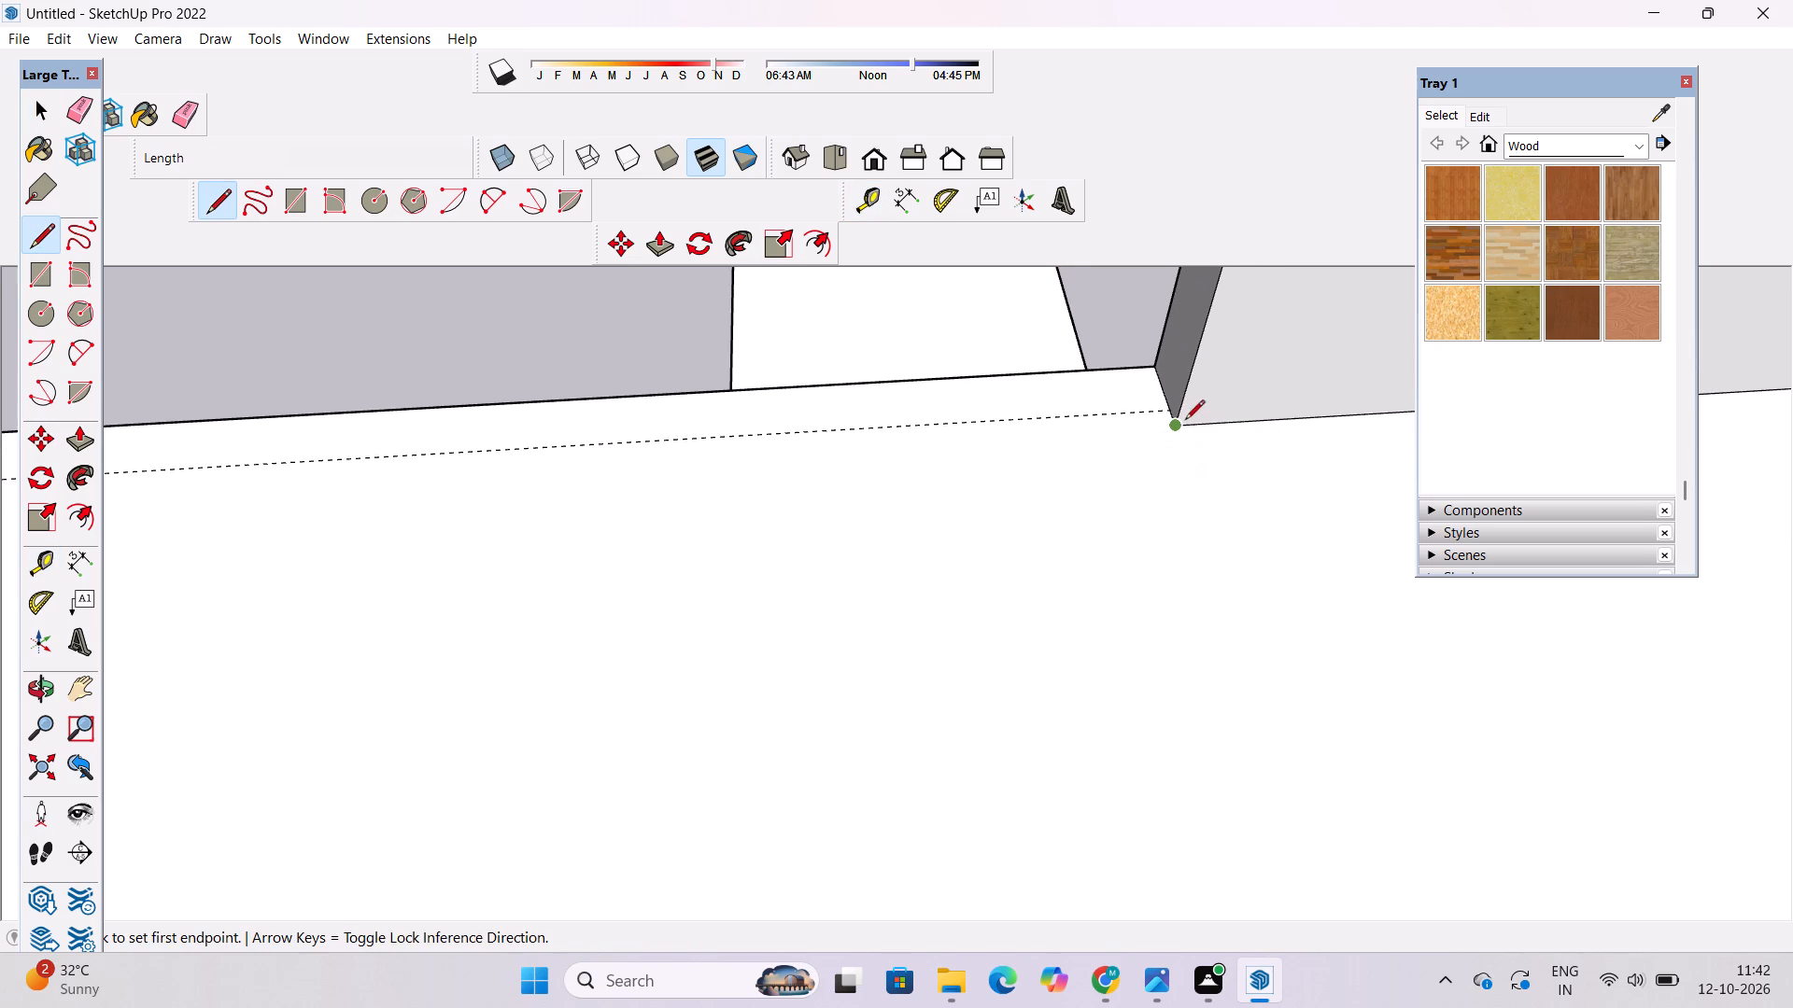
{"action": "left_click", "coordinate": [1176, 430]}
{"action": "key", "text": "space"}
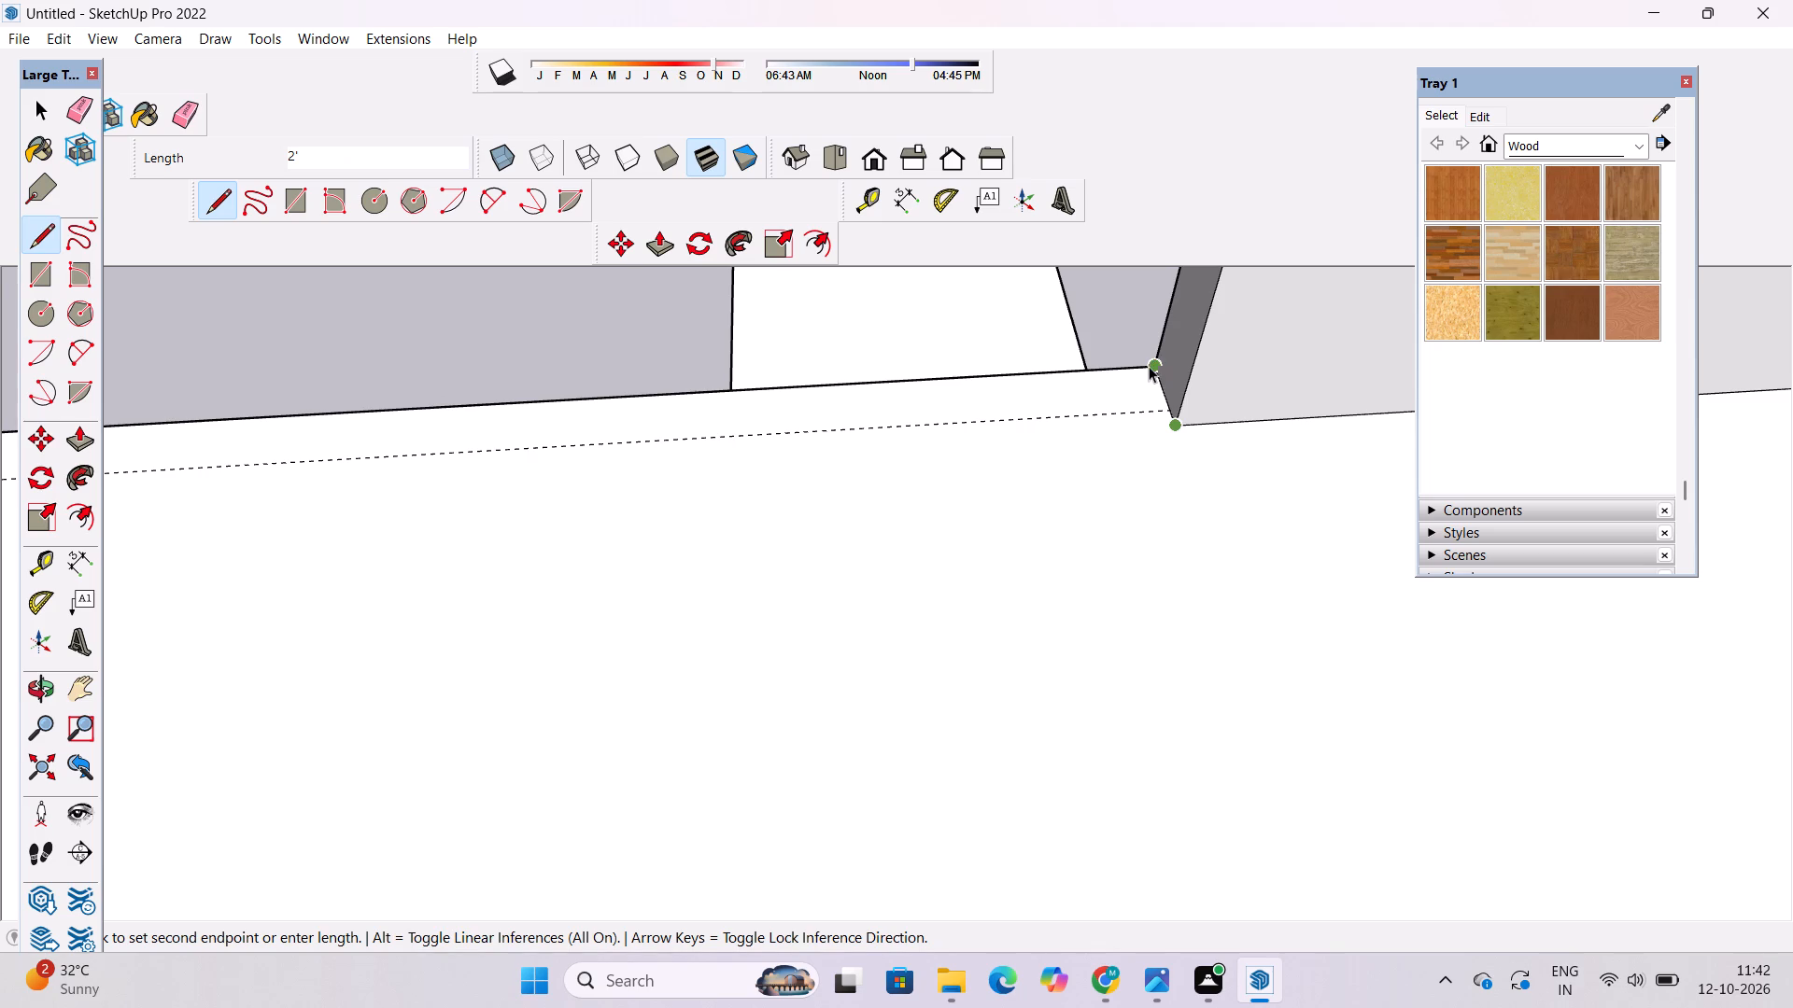
Draw a 175' line along the guide above the windowed side wall, from the front block's wall to the rear guide intersection.
{"action": "scroll", "coordinate": [1121, 416], "scroll_direction": "down", "scroll_amount": 9}
{"action": "key", "text": "o"}
{"action": "scroll", "coordinate": [1133, 425], "scroll_direction": "down", "scroll_amount": 8}
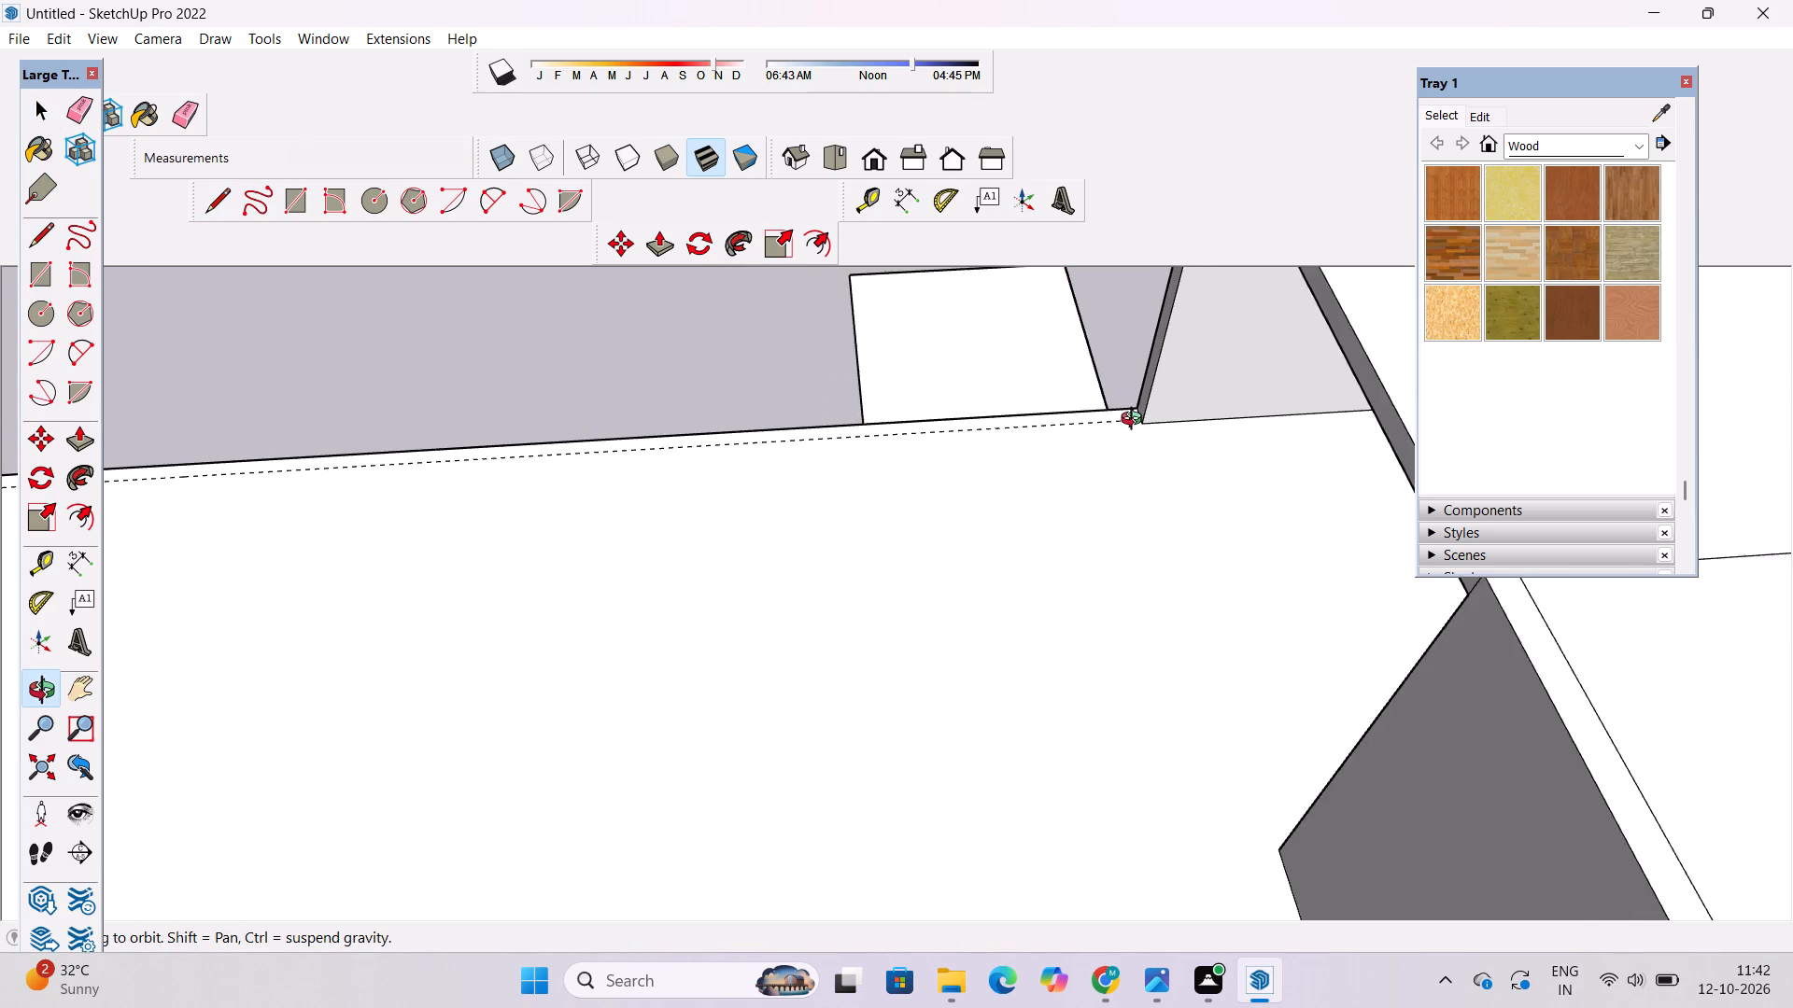
{"action": "scroll", "coordinate": [1136, 421], "scroll_direction": "down", "scroll_amount": 3}
{"action": "left_click_drag", "start_coordinate": [960, 304], "coordinate": [1185, 314], "text": "shift"}
{"action": "scroll", "coordinate": [1148, 329], "scroll_direction": "down", "scroll_amount": 5}
{"action": "left_click_drag", "start_coordinate": [1141, 486], "coordinate": [1017, 463], "text": "shift"}
{"action": "scroll", "coordinate": [1009, 449], "scroll_direction": "up", "scroll_amount": 3, "text": "shift"}
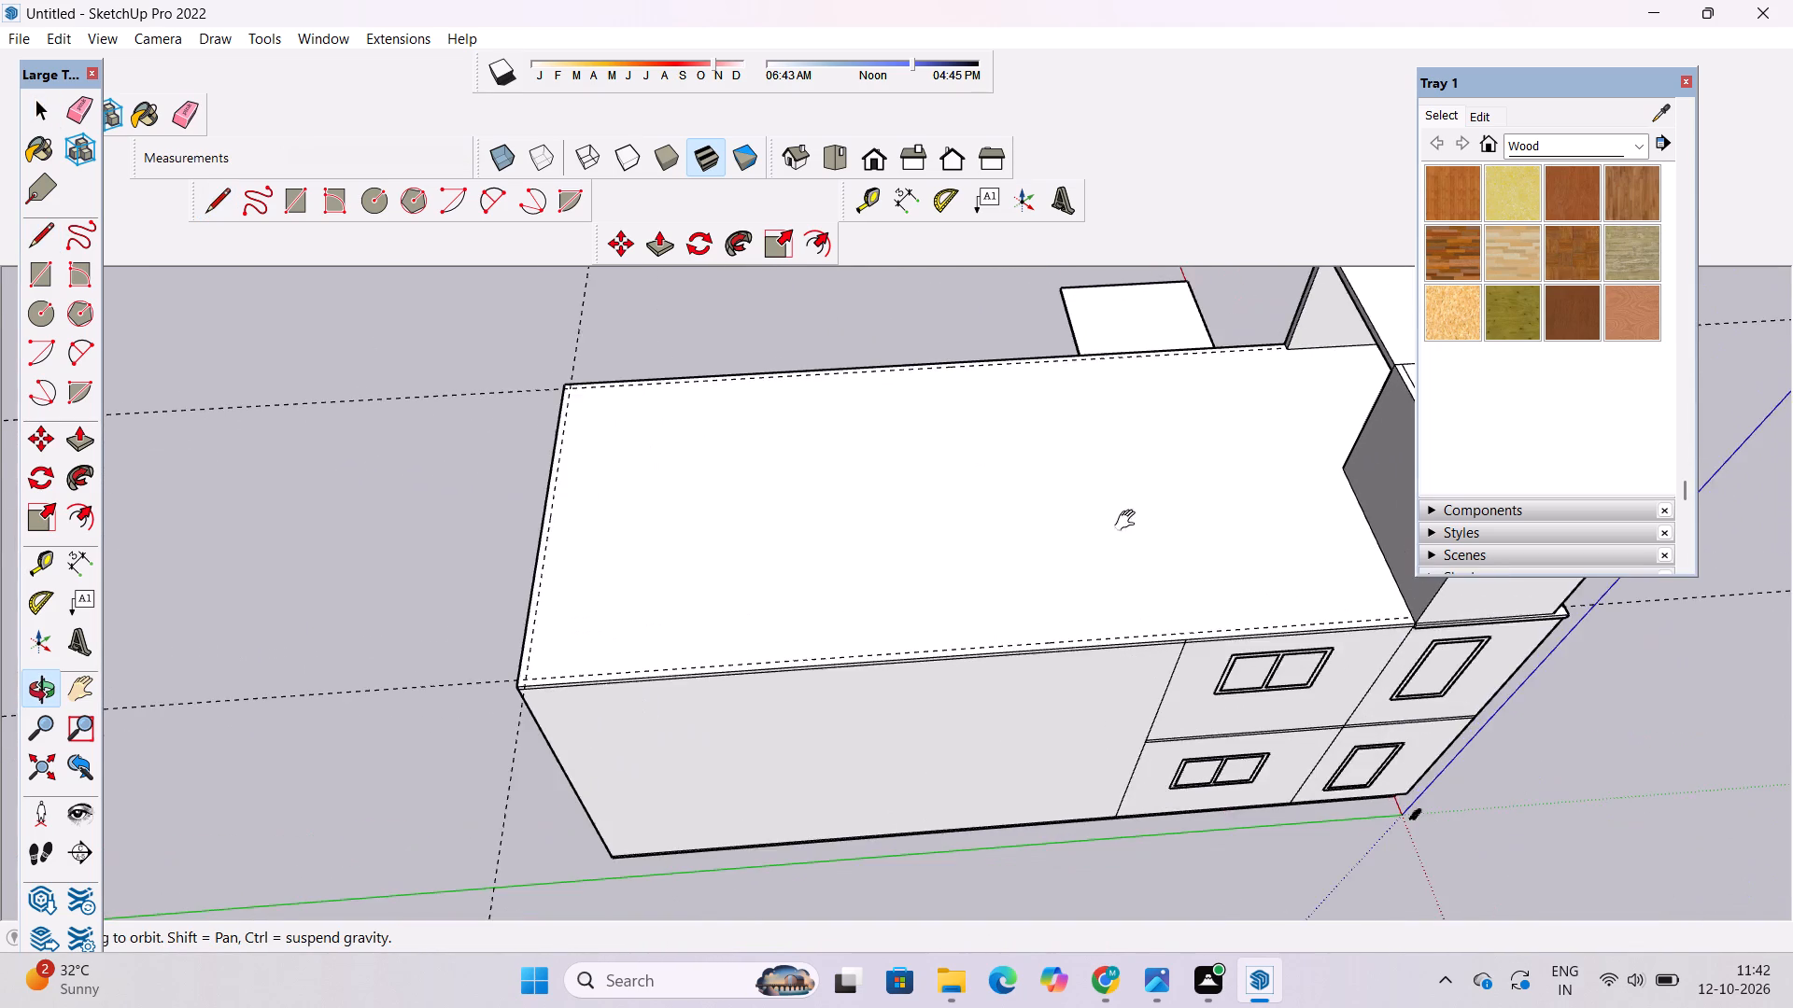
{"action": "left_click_drag", "start_coordinate": [1129, 521], "coordinate": [875, 501], "text": "shift"}
{"action": "left_click_drag", "start_coordinate": [936, 567], "coordinate": [892, 567], "text": "shift"}
{"action": "key", "text": "l"}
{"action": "scroll", "coordinate": [1158, 612], "scroll_direction": "up", "scroll_amount": 5}
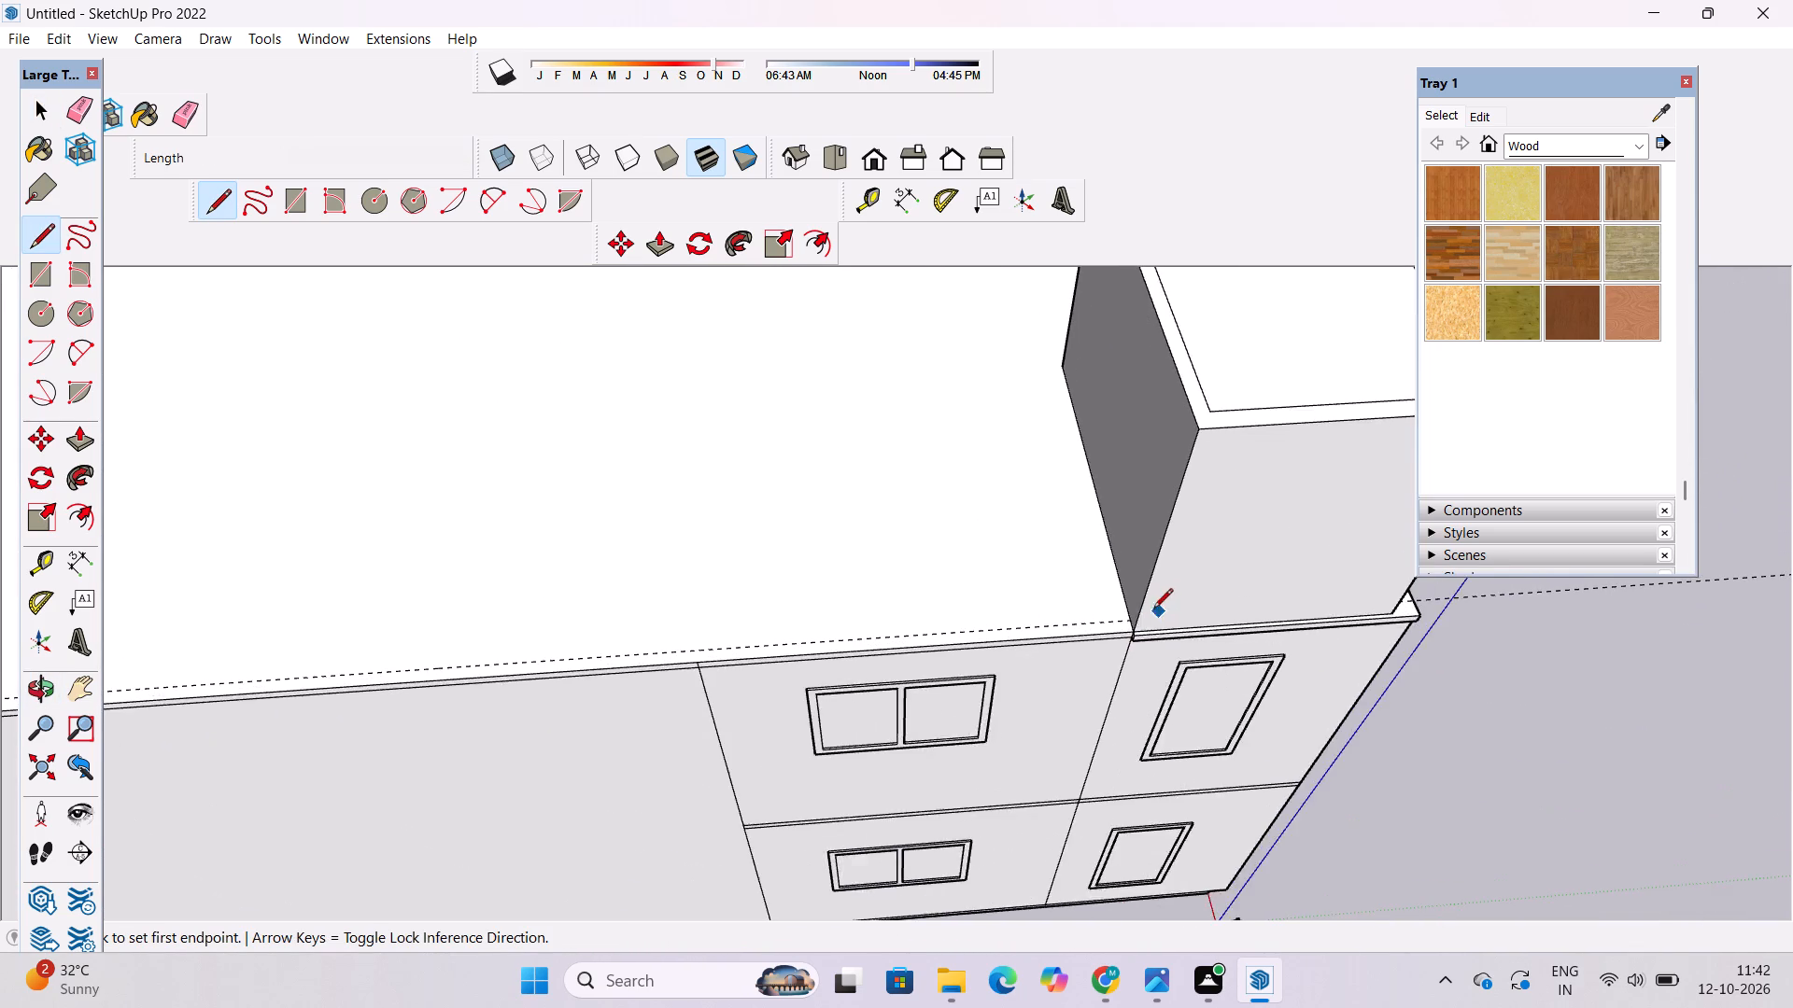
{"action": "scroll", "coordinate": [1137, 615], "scroll_direction": "up", "scroll_amount": 14}
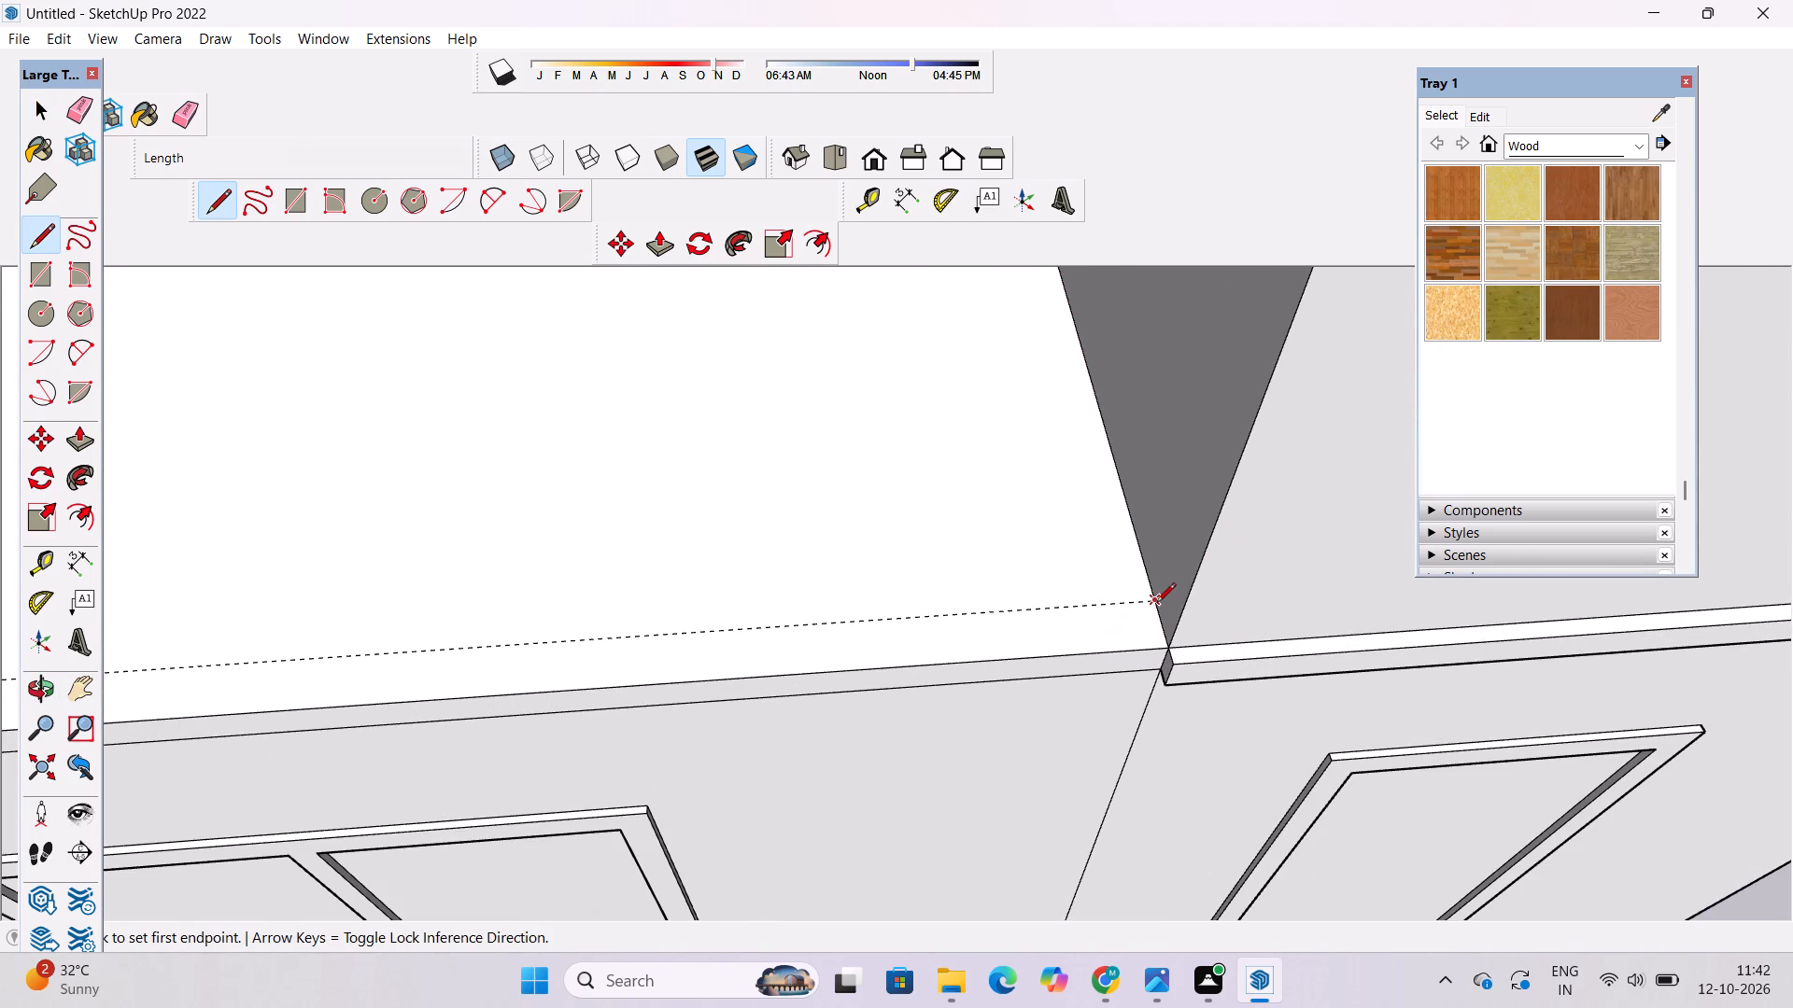
{"action": "left_click", "coordinate": [1154, 601]}
{"action": "scroll", "coordinate": [1154, 601], "scroll_direction": "down", "scroll_amount": 20}
{"action": "scroll", "coordinate": [1154, 601], "scroll_direction": "down", "scroll_amount": 1}
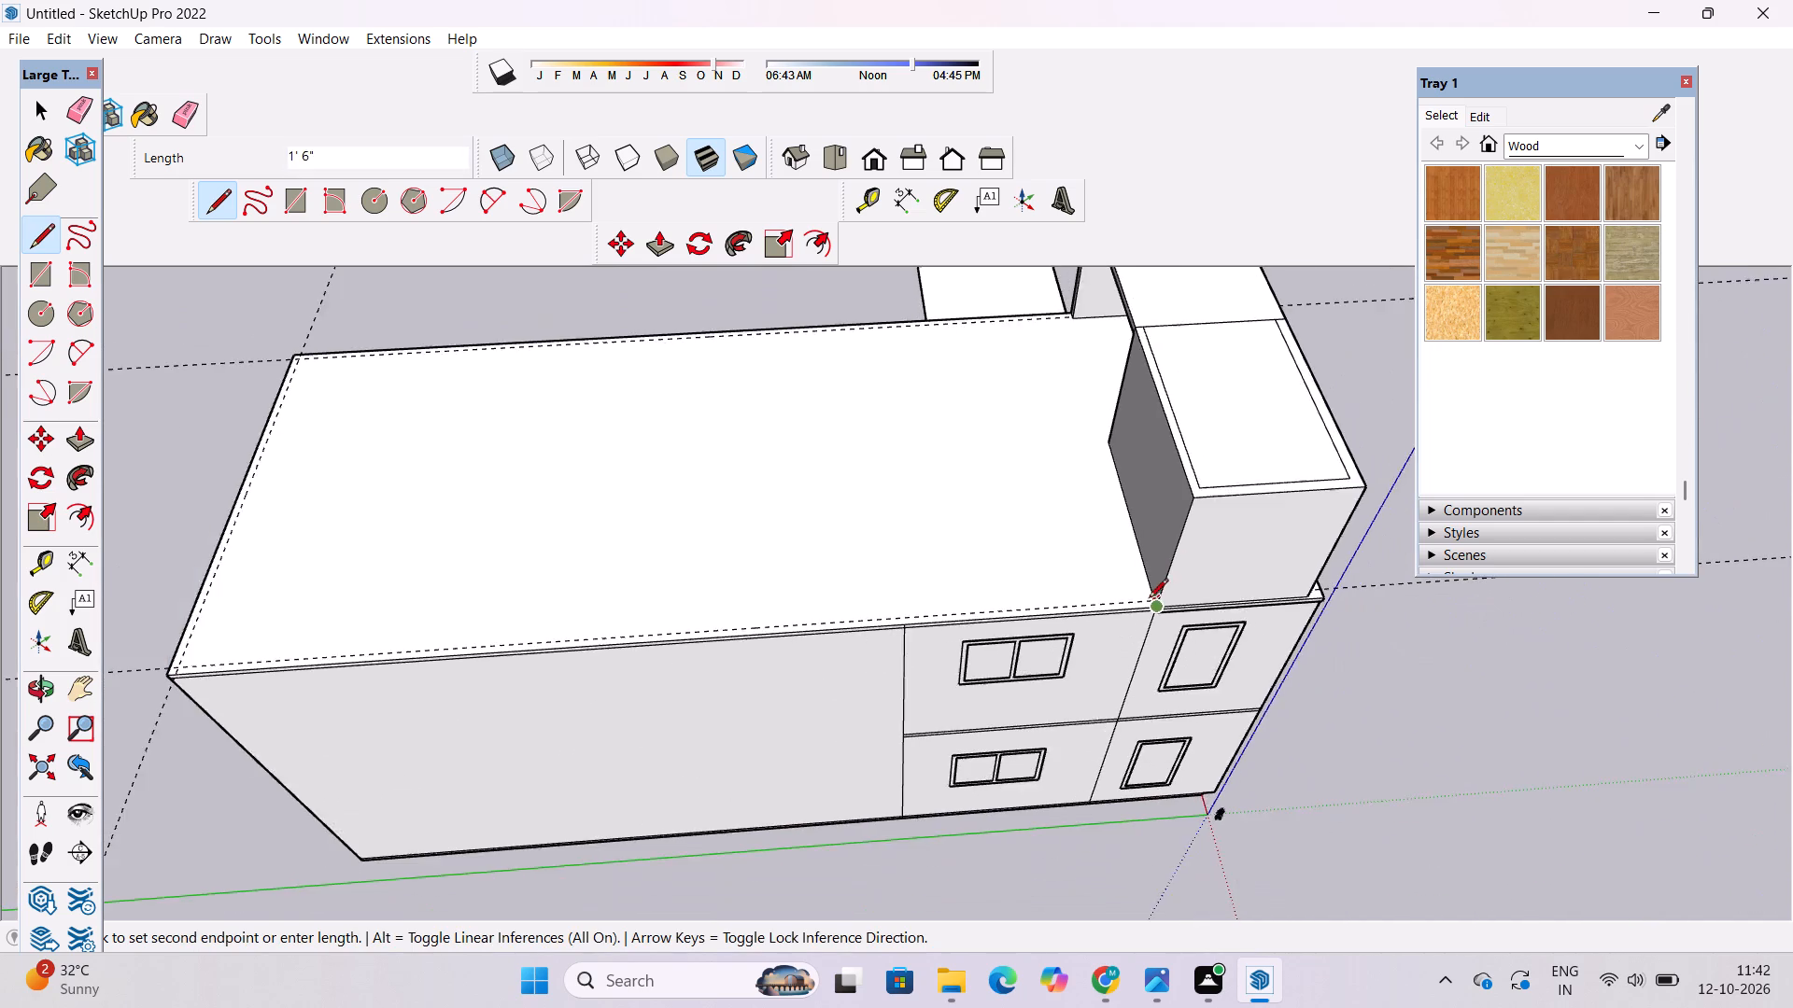
{"action": "scroll", "coordinate": [1149, 599], "scroll_direction": "down", "scroll_amount": 4}
{"action": "scroll", "coordinate": [508, 645], "scroll_direction": "up", "scroll_amount": 13}
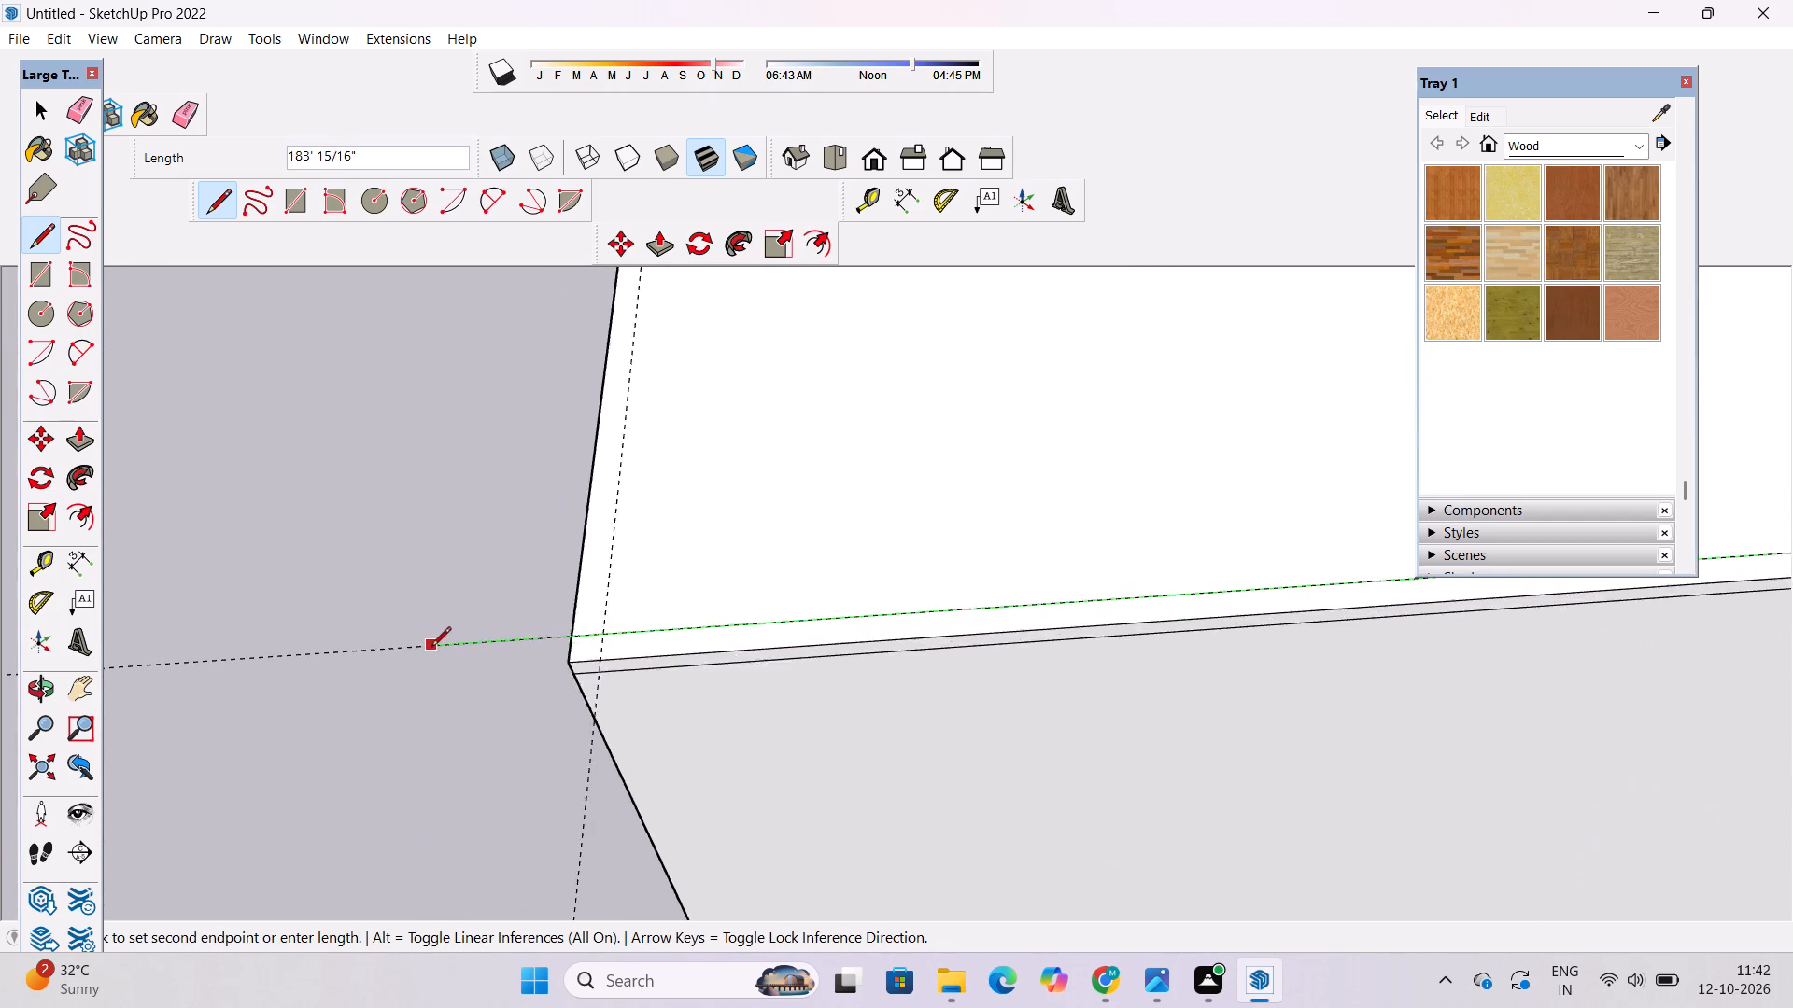
{"action": "scroll", "coordinate": [431, 648], "scroll_direction": "up", "scroll_amount": 5}
{"action": "scroll", "coordinate": [446, 639], "scroll_direction": "down", "scroll_amount": 5}
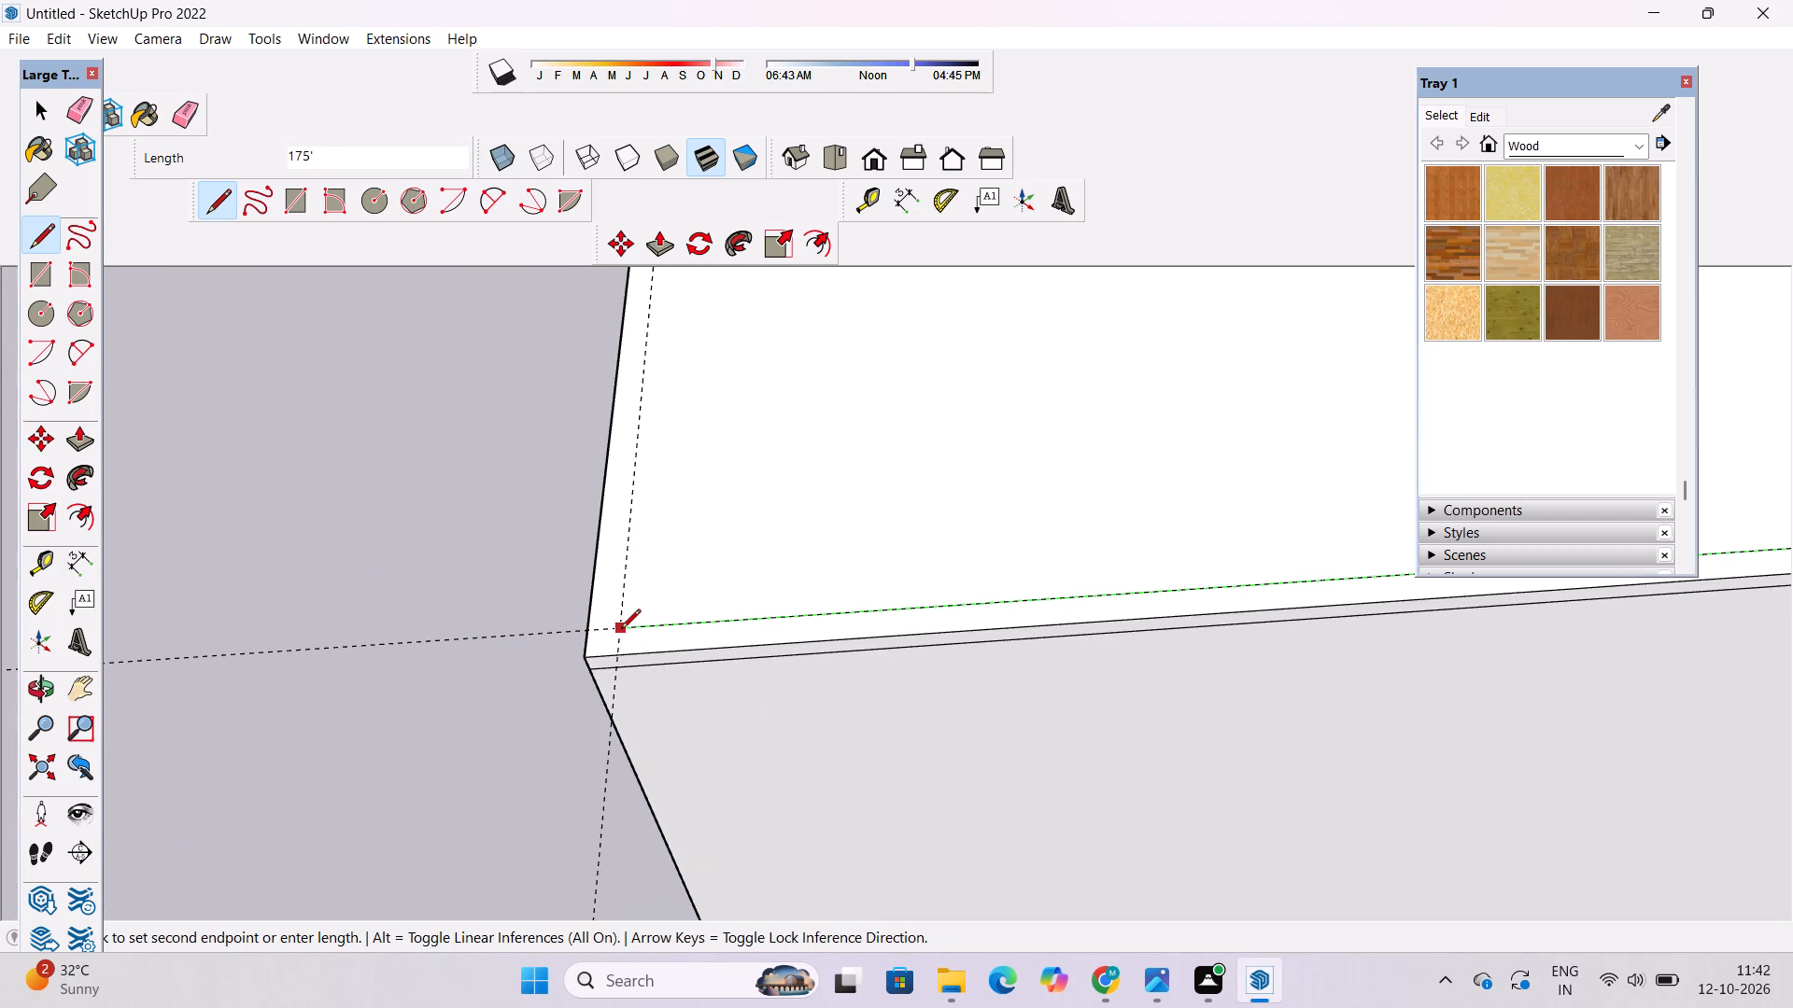
{"action": "left_click", "coordinate": [621, 623]}
Continue the roof border outline along the short rear guide and 175' along the opposite long guide to the front block.
{"action": "scroll", "coordinate": [658, 678], "scroll_direction": "down", "scroll_amount": 10}
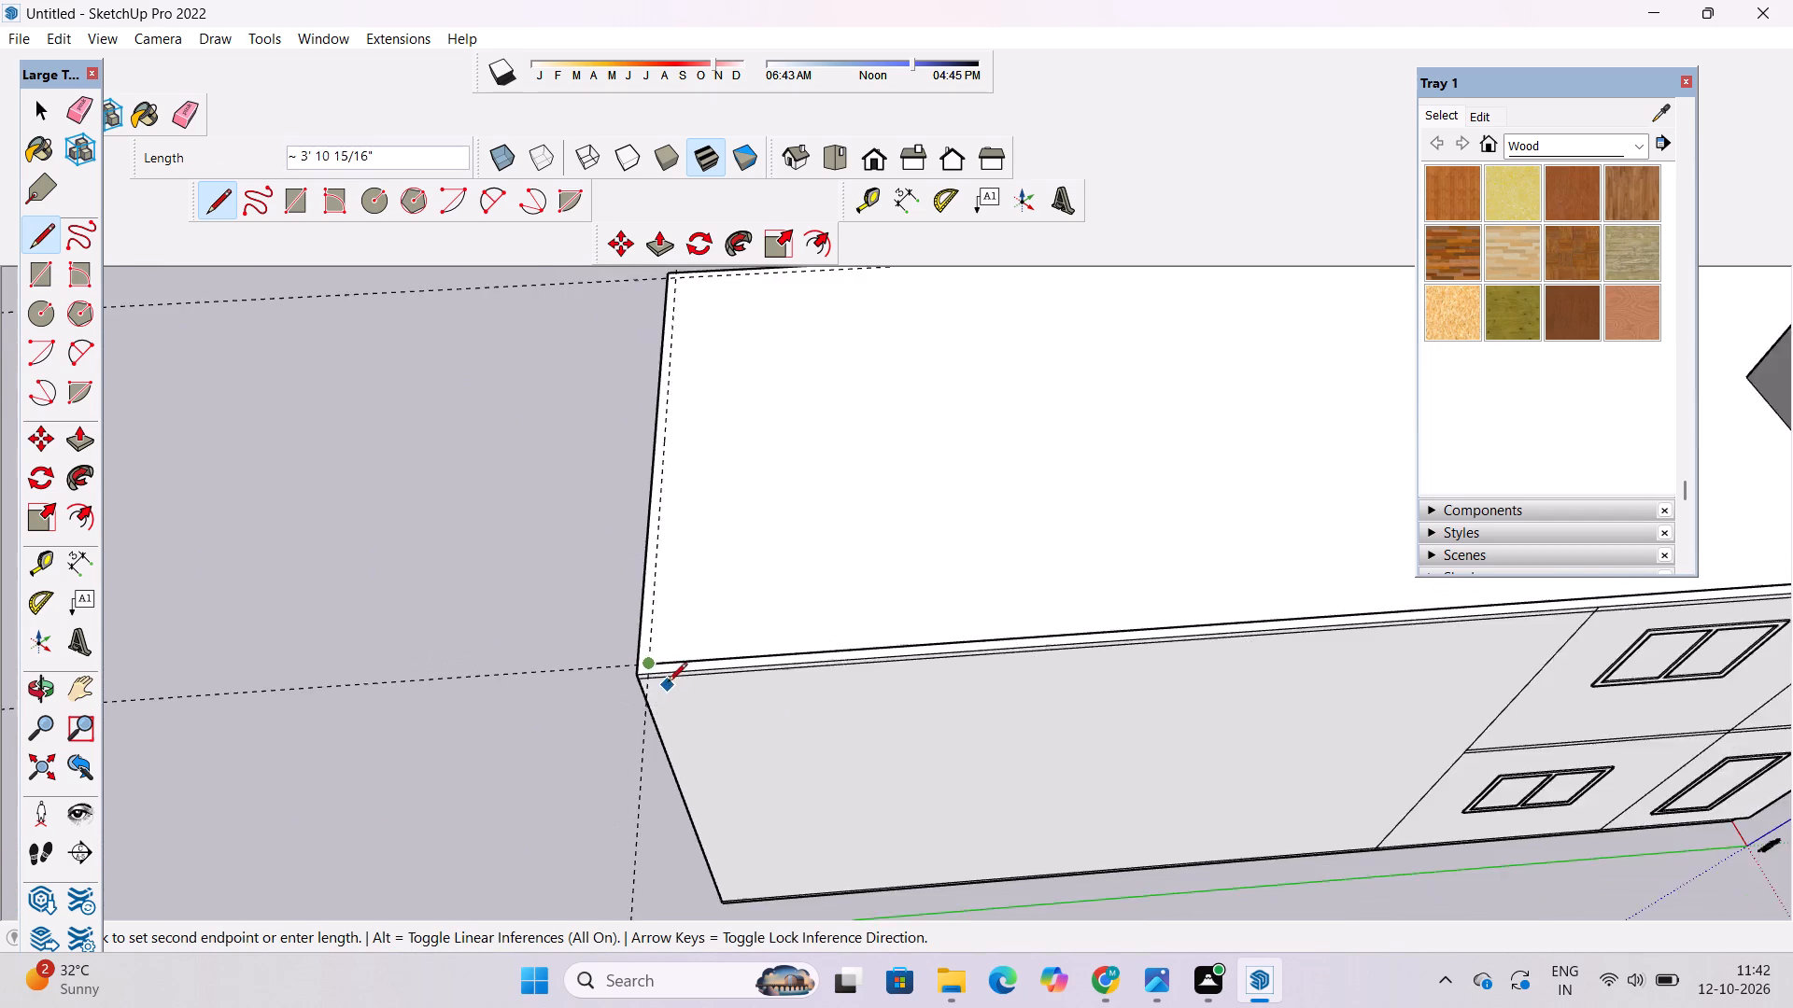
{"action": "scroll", "coordinate": [668, 683], "scroll_direction": "down", "scroll_amount": 9}
{"action": "scroll", "coordinate": [686, 436], "scroll_direction": "up", "scroll_amount": 10}
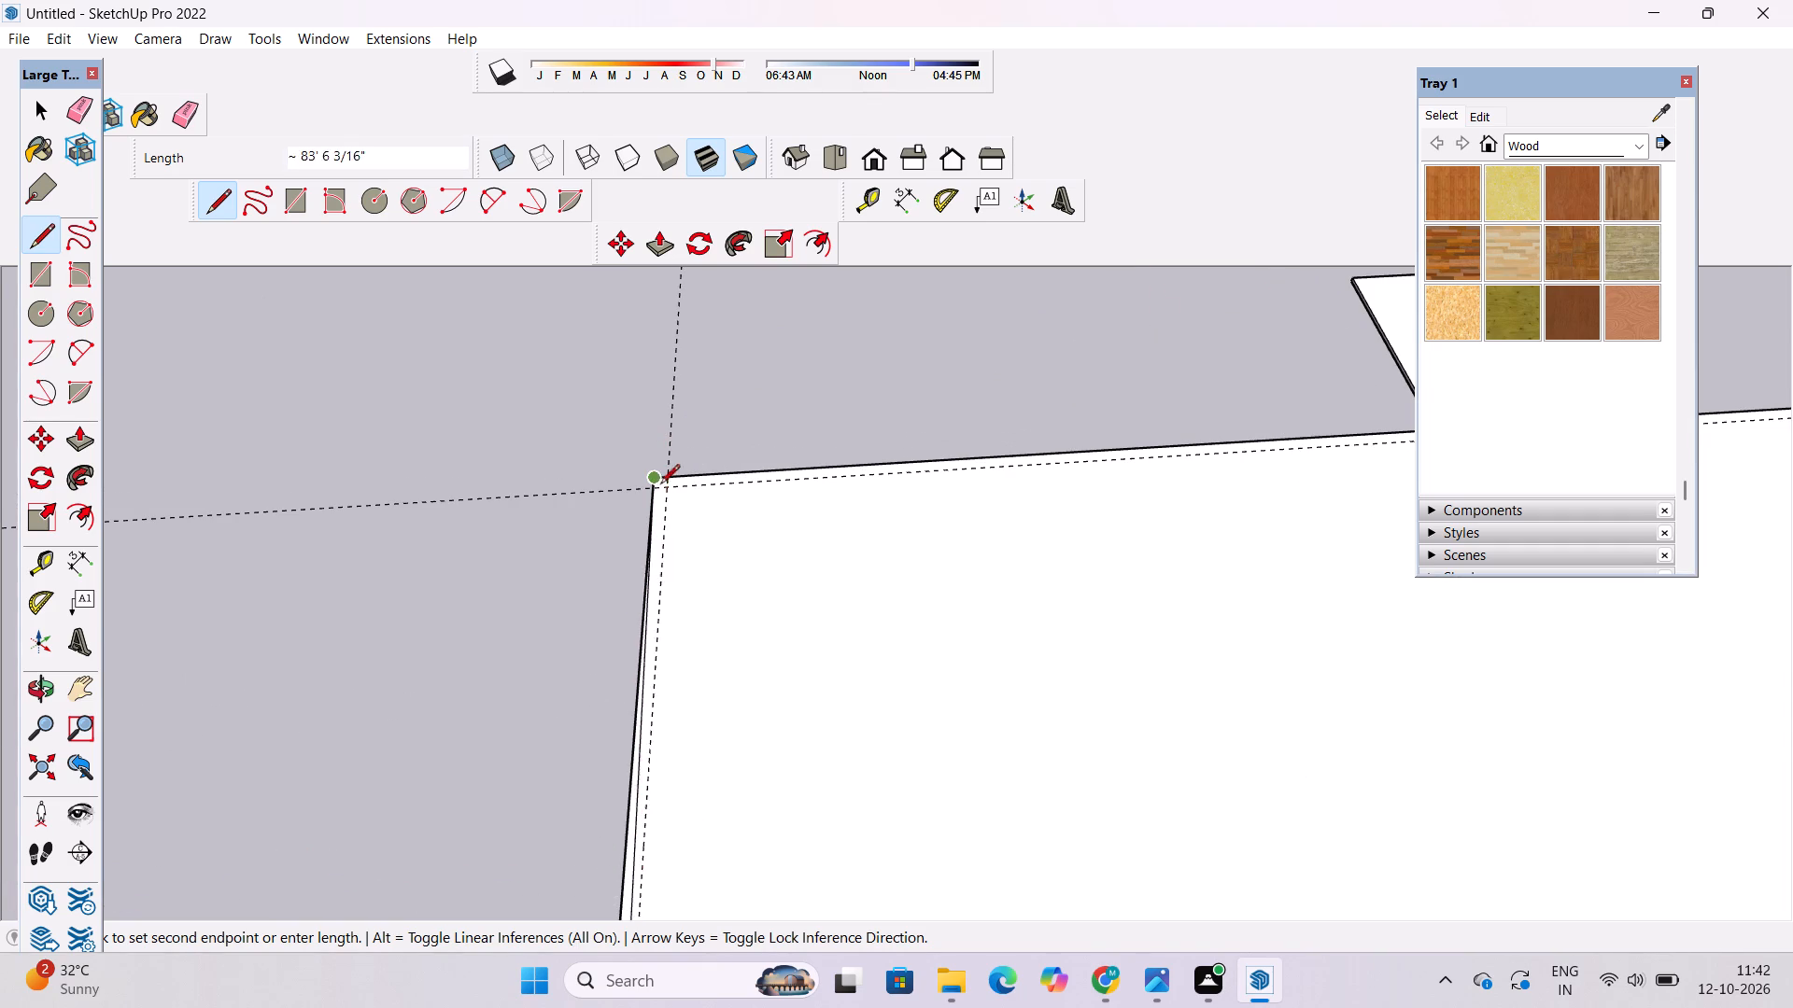
{"action": "left_click", "coordinate": [666, 491]}
{"action": "scroll", "coordinate": [489, 506], "scroll_direction": "down", "scroll_amount": 10}
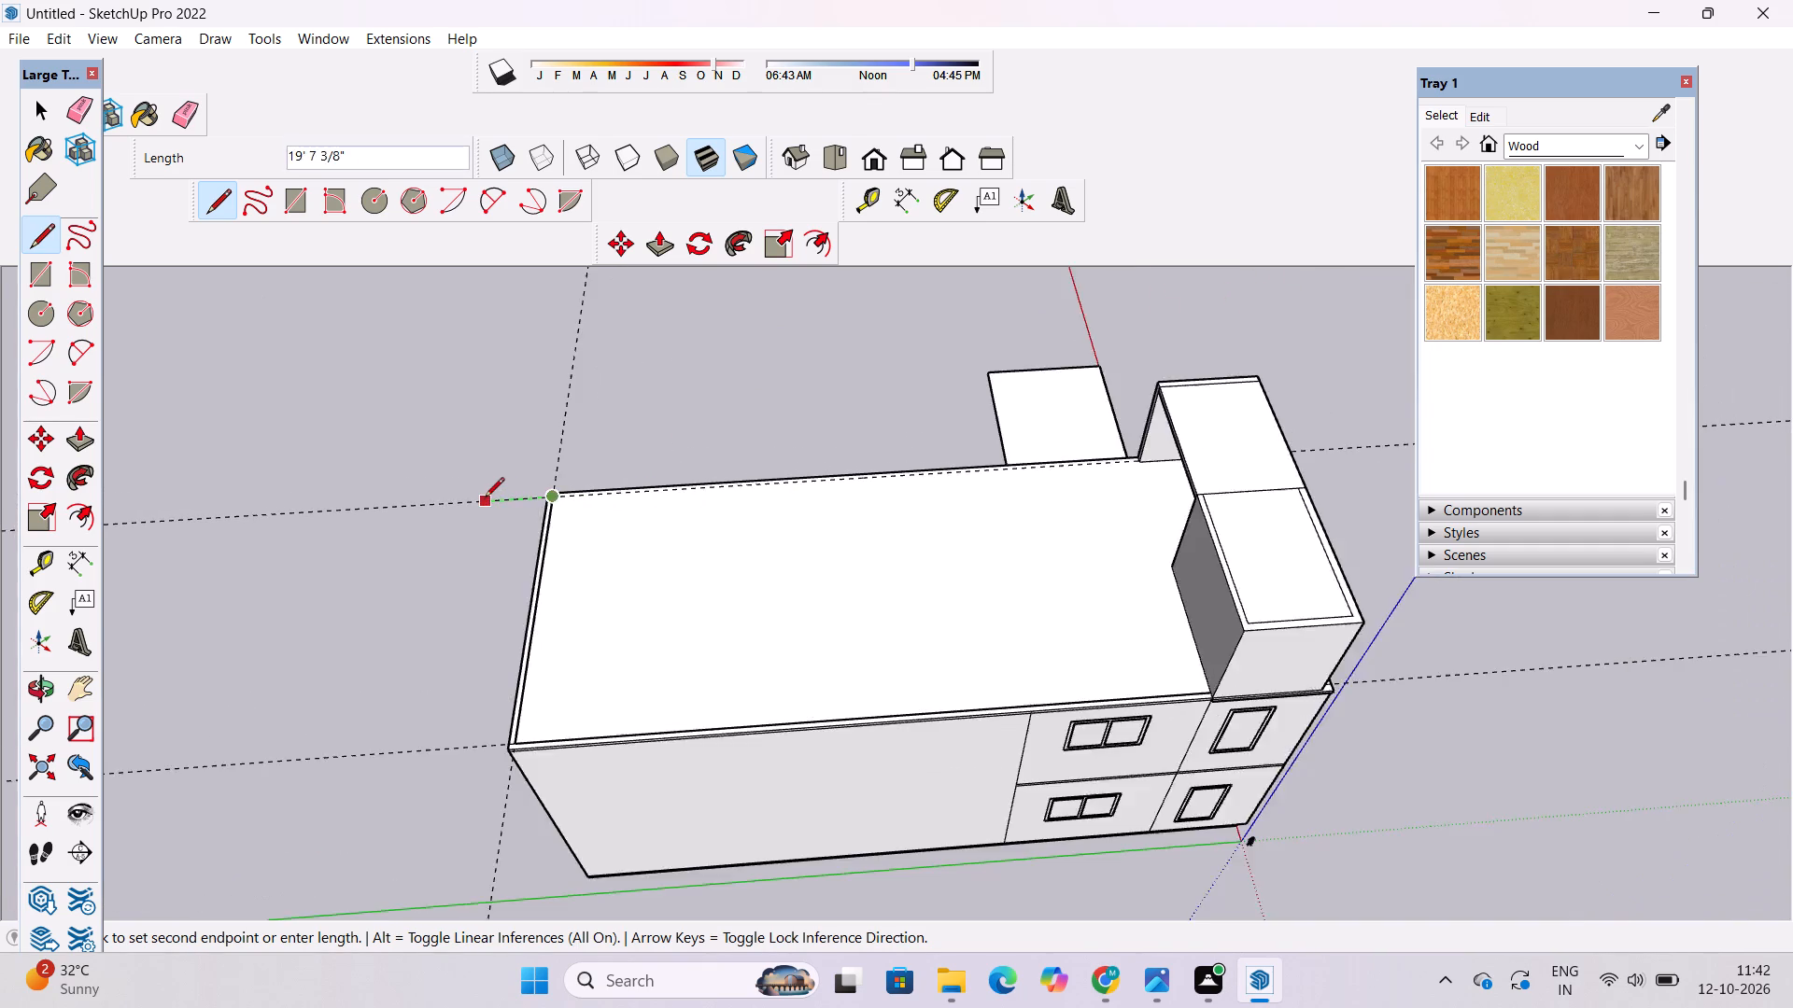
{"action": "scroll", "coordinate": [485, 498], "scroll_direction": "down", "scroll_amount": 4}
{"action": "scroll", "coordinate": [1001, 465], "scroll_direction": "up", "scroll_amount": 15}
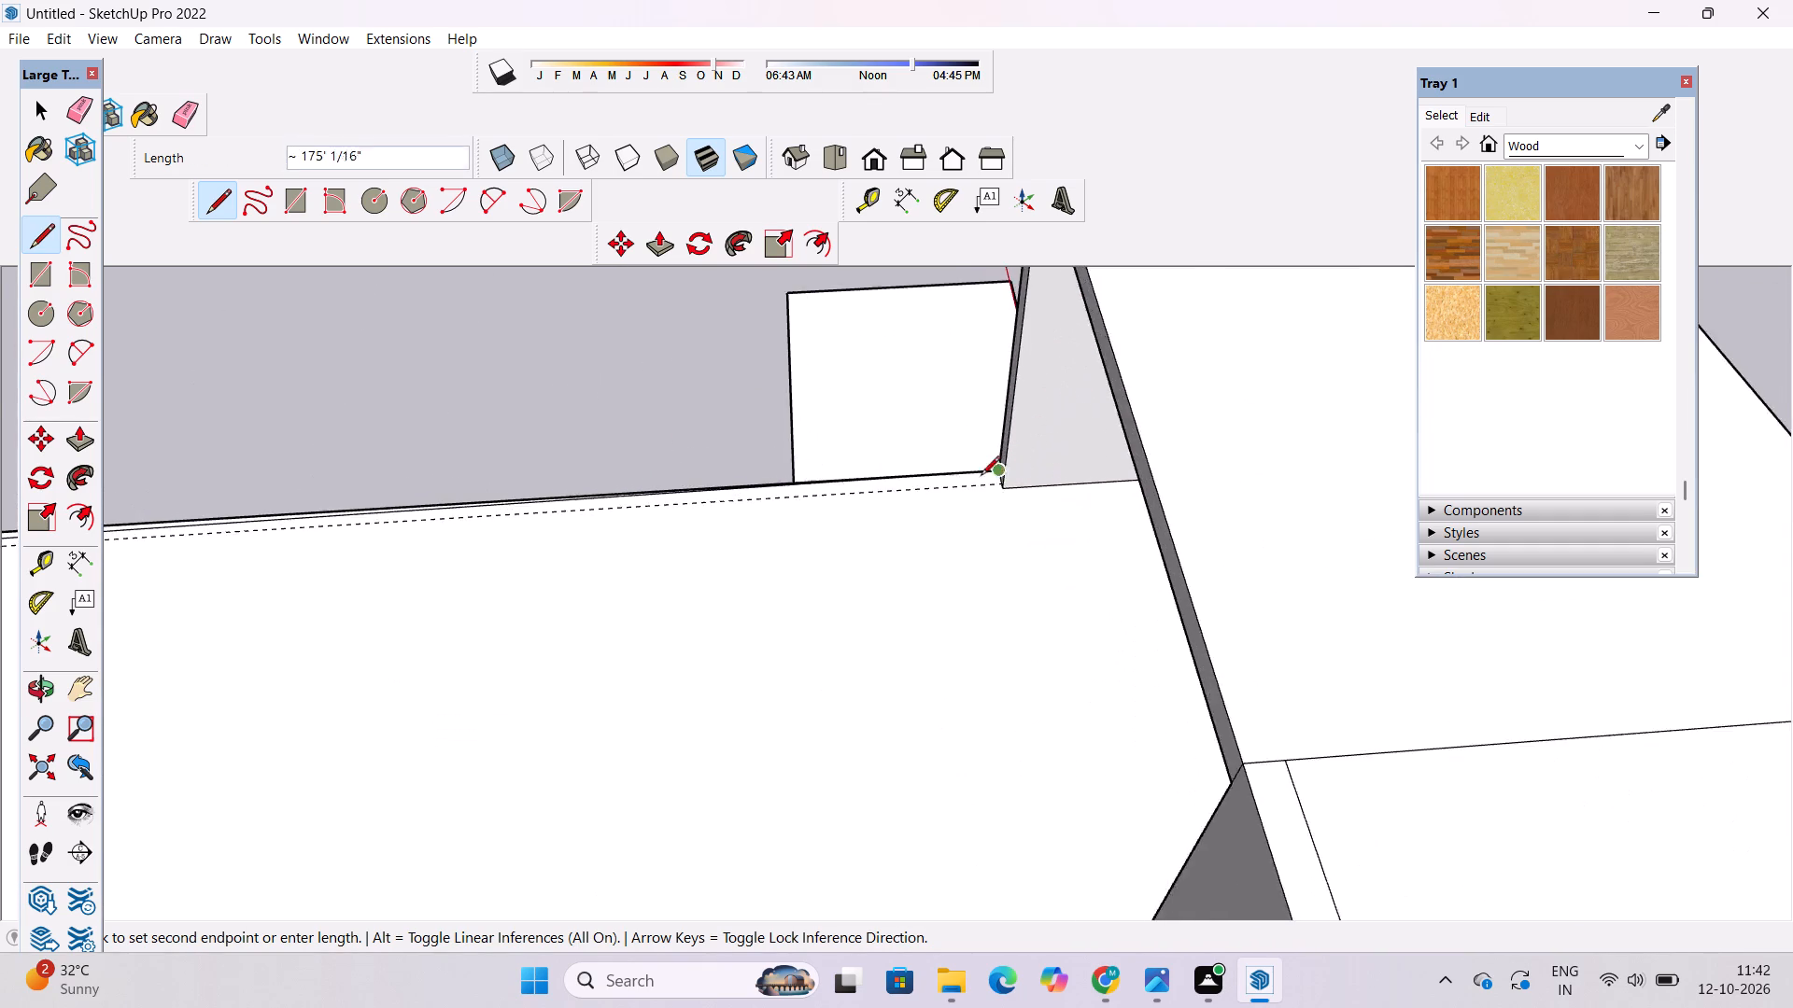
{"action": "scroll", "coordinate": [981, 477], "scroll_direction": "up", "scroll_amount": 10}
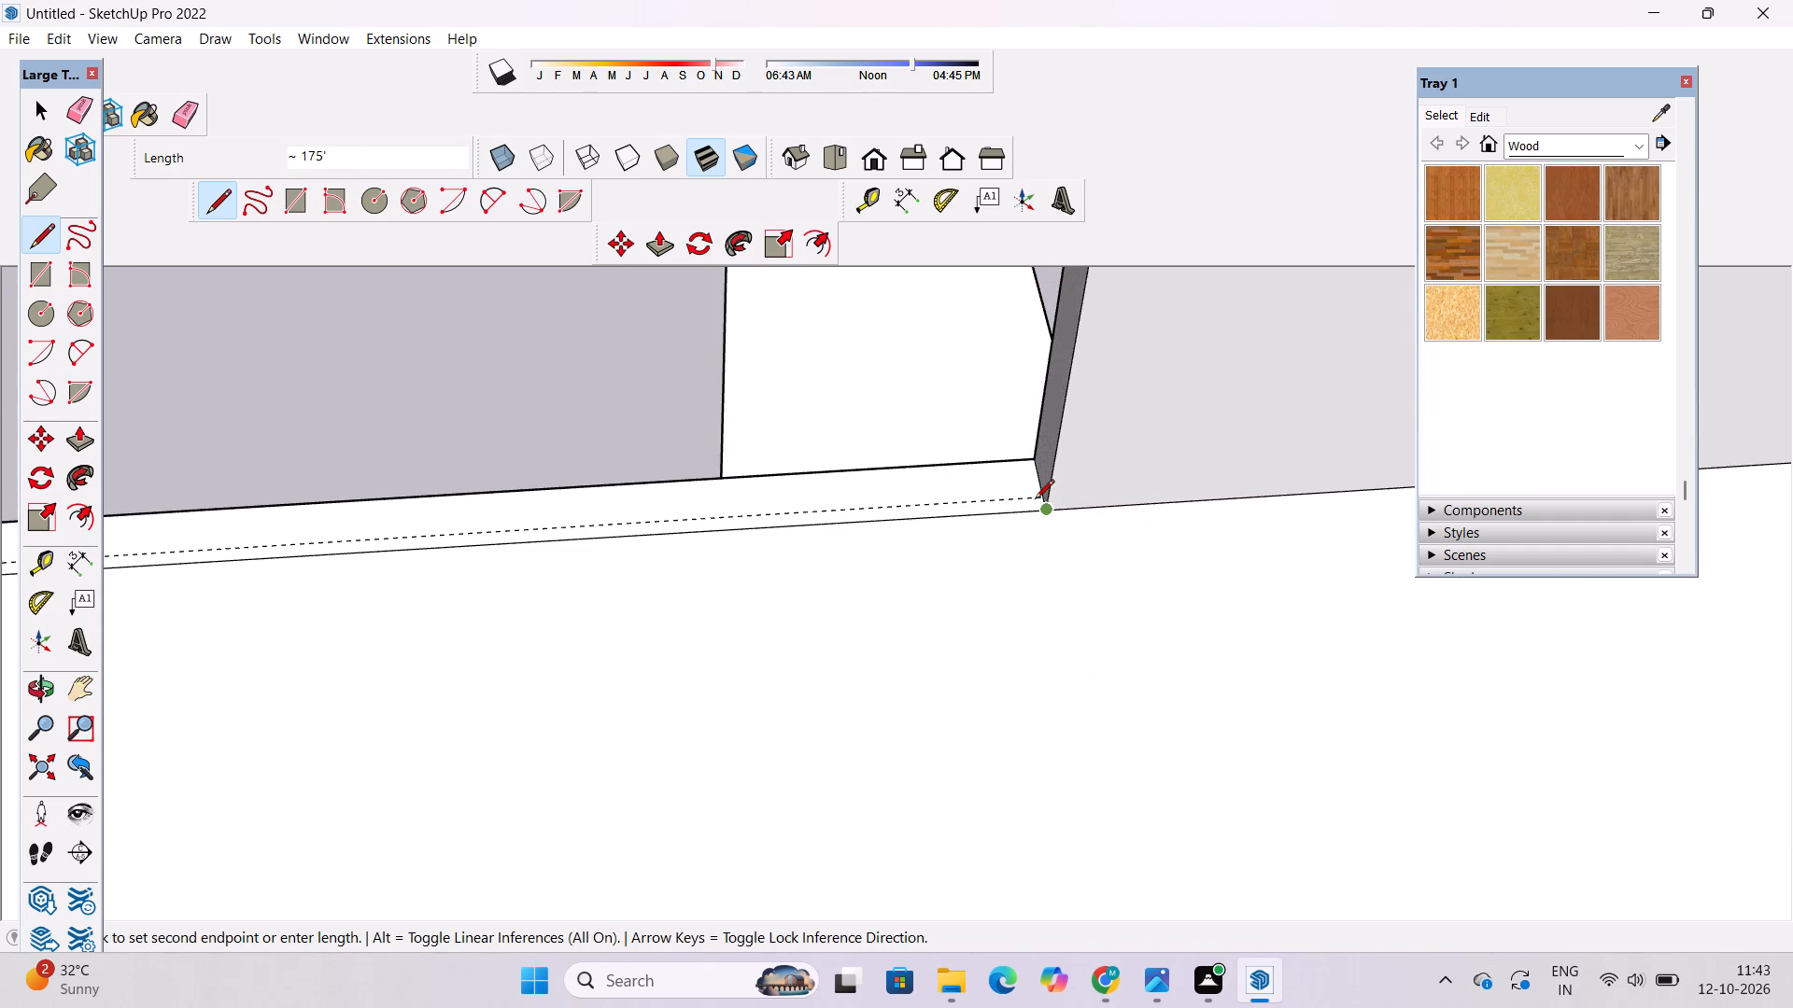
{"action": "scroll", "coordinate": [1035, 500], "scroll_direction": "up", "scroll_amount": 17}
{"action": "left_click", "coordinate": [1082, 484]}
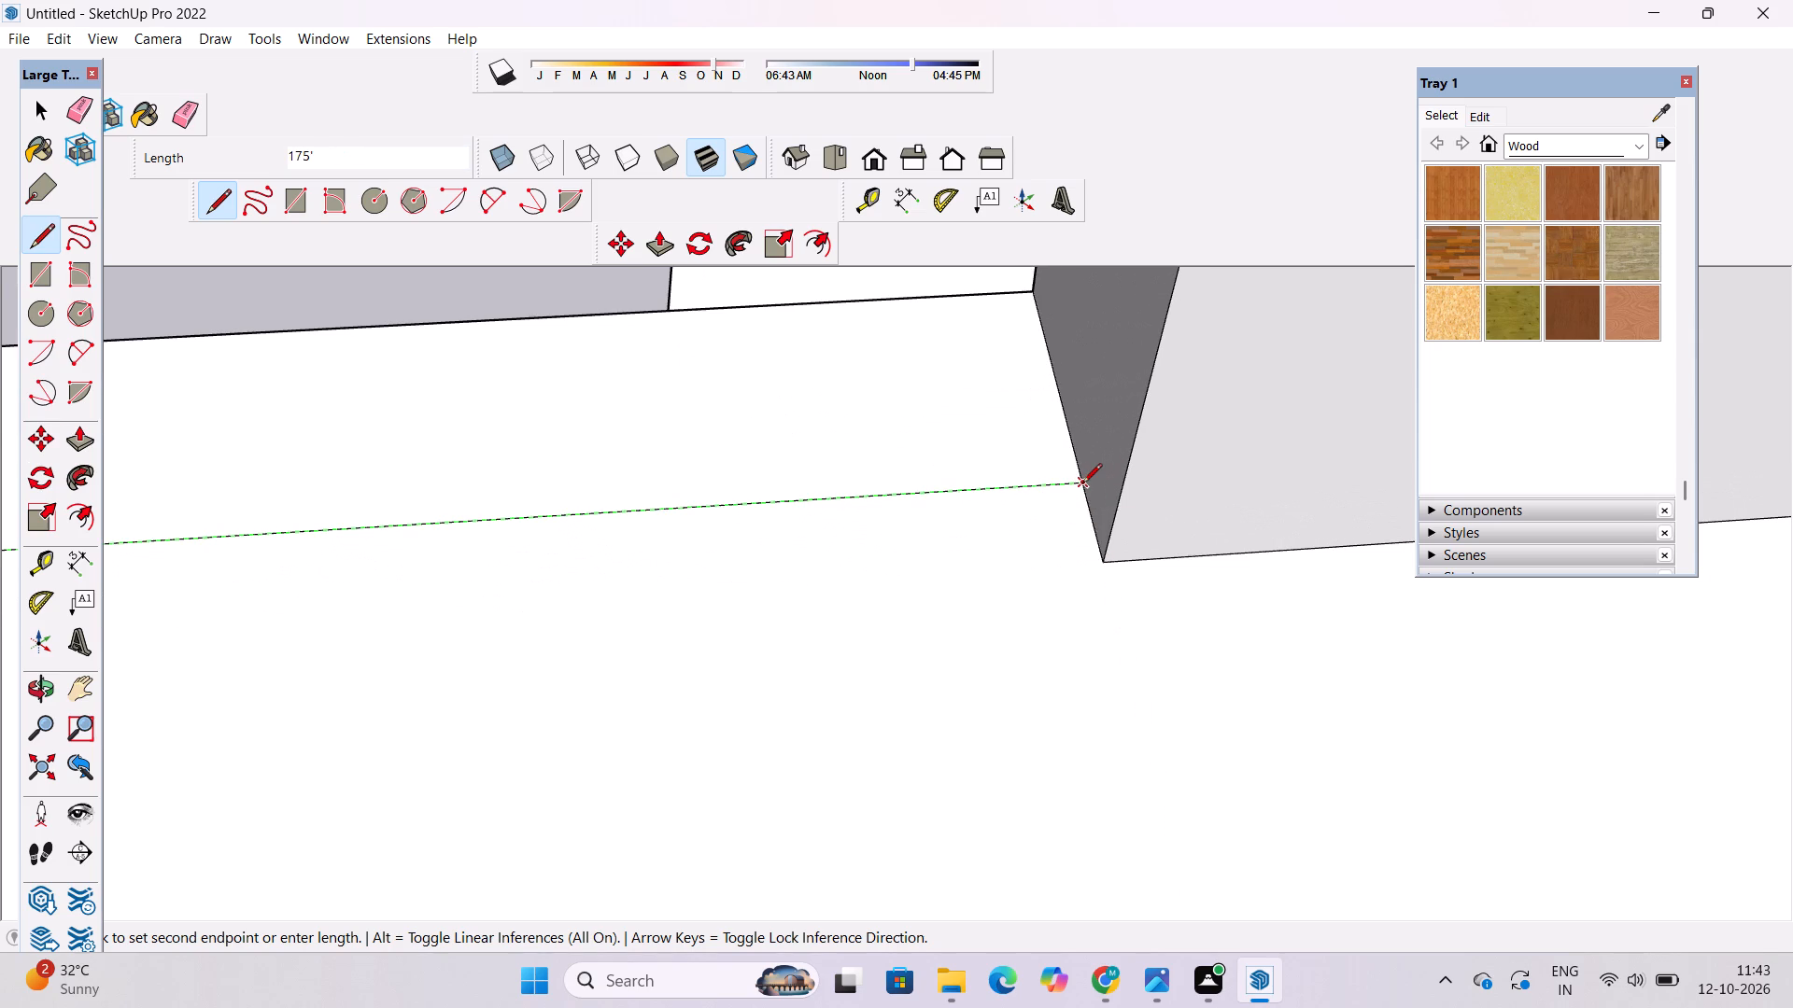
{"action": "key", "text": "space"}
Erase the three construction guides around the rear block's roof.
{"action": "key", "text": "o"}
{"action": "scroll", "coordinate": [1151, 424], "scroll_direction": "down", "scroll_amount": 5}
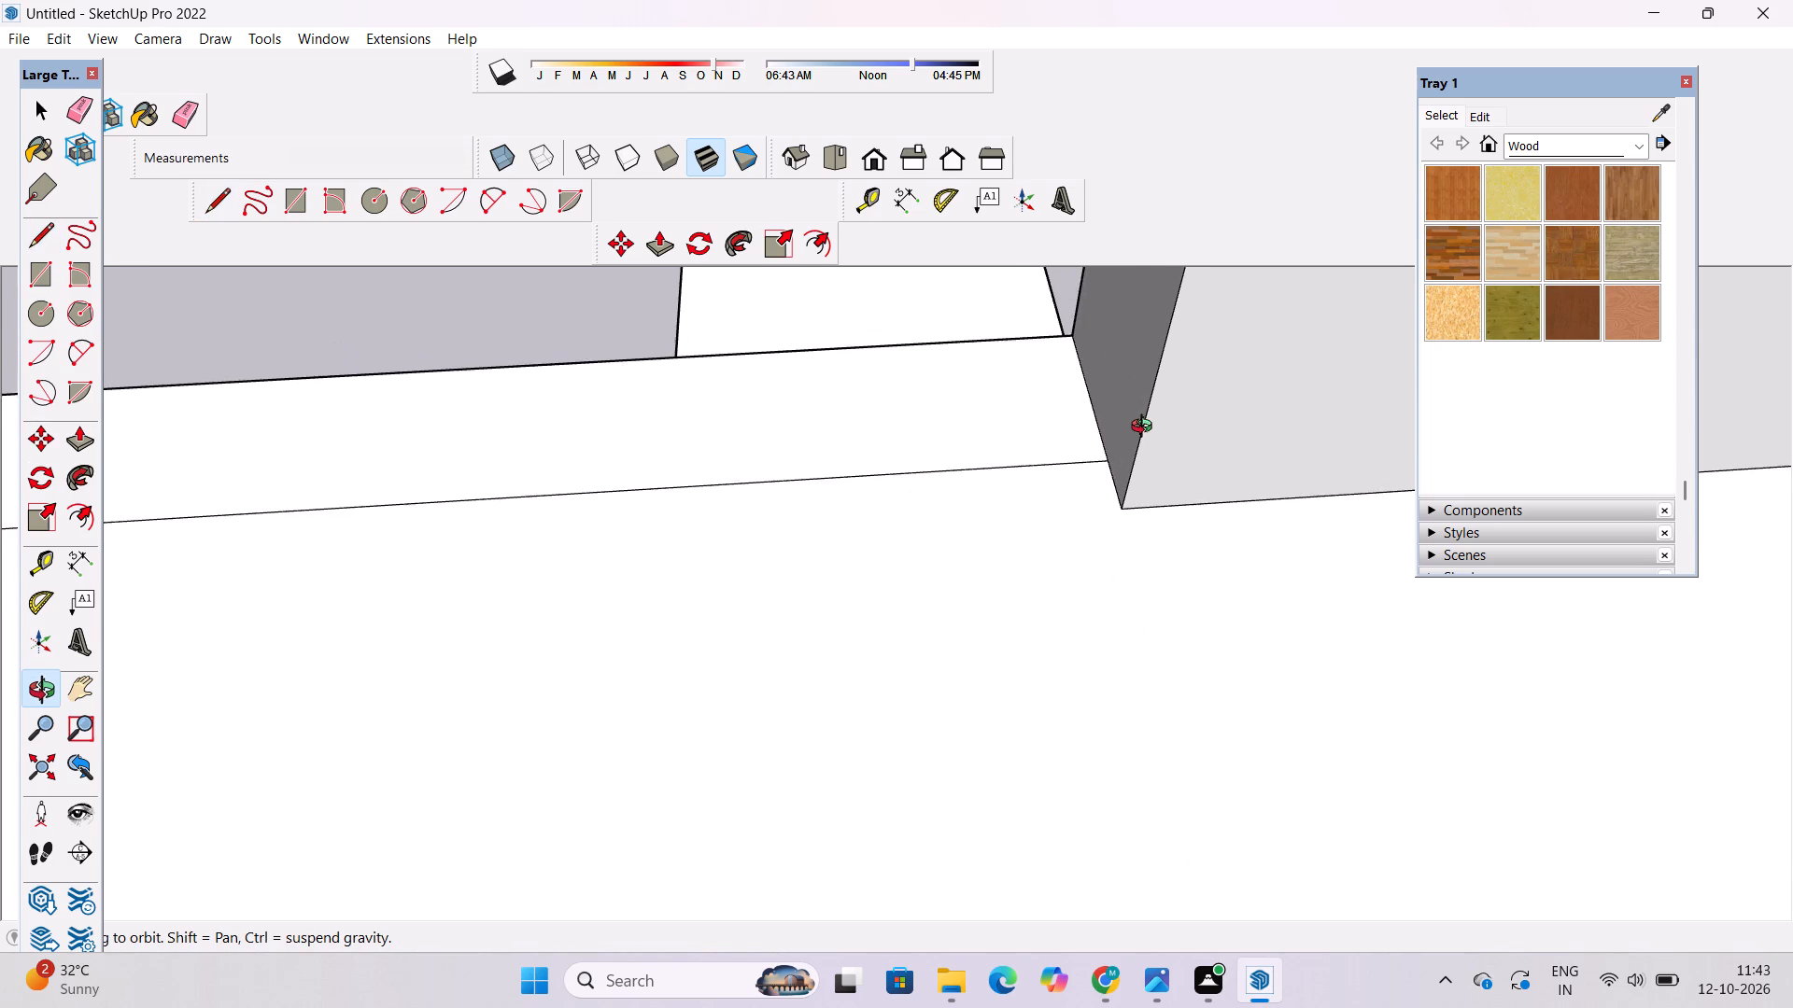
{"action": "scroll", "coordinate": [1146, 428], "scroll_direction": "down", "scroll_amount": 18}
{"action": "left_click_drag", "start_coordinate": [832, 456], "coordinate": [1150, 405], "text": "shift"}
{"action": "scroll", "coordinate": [967, 413], "scroll_direction": "down", "scroll_amount": 10}
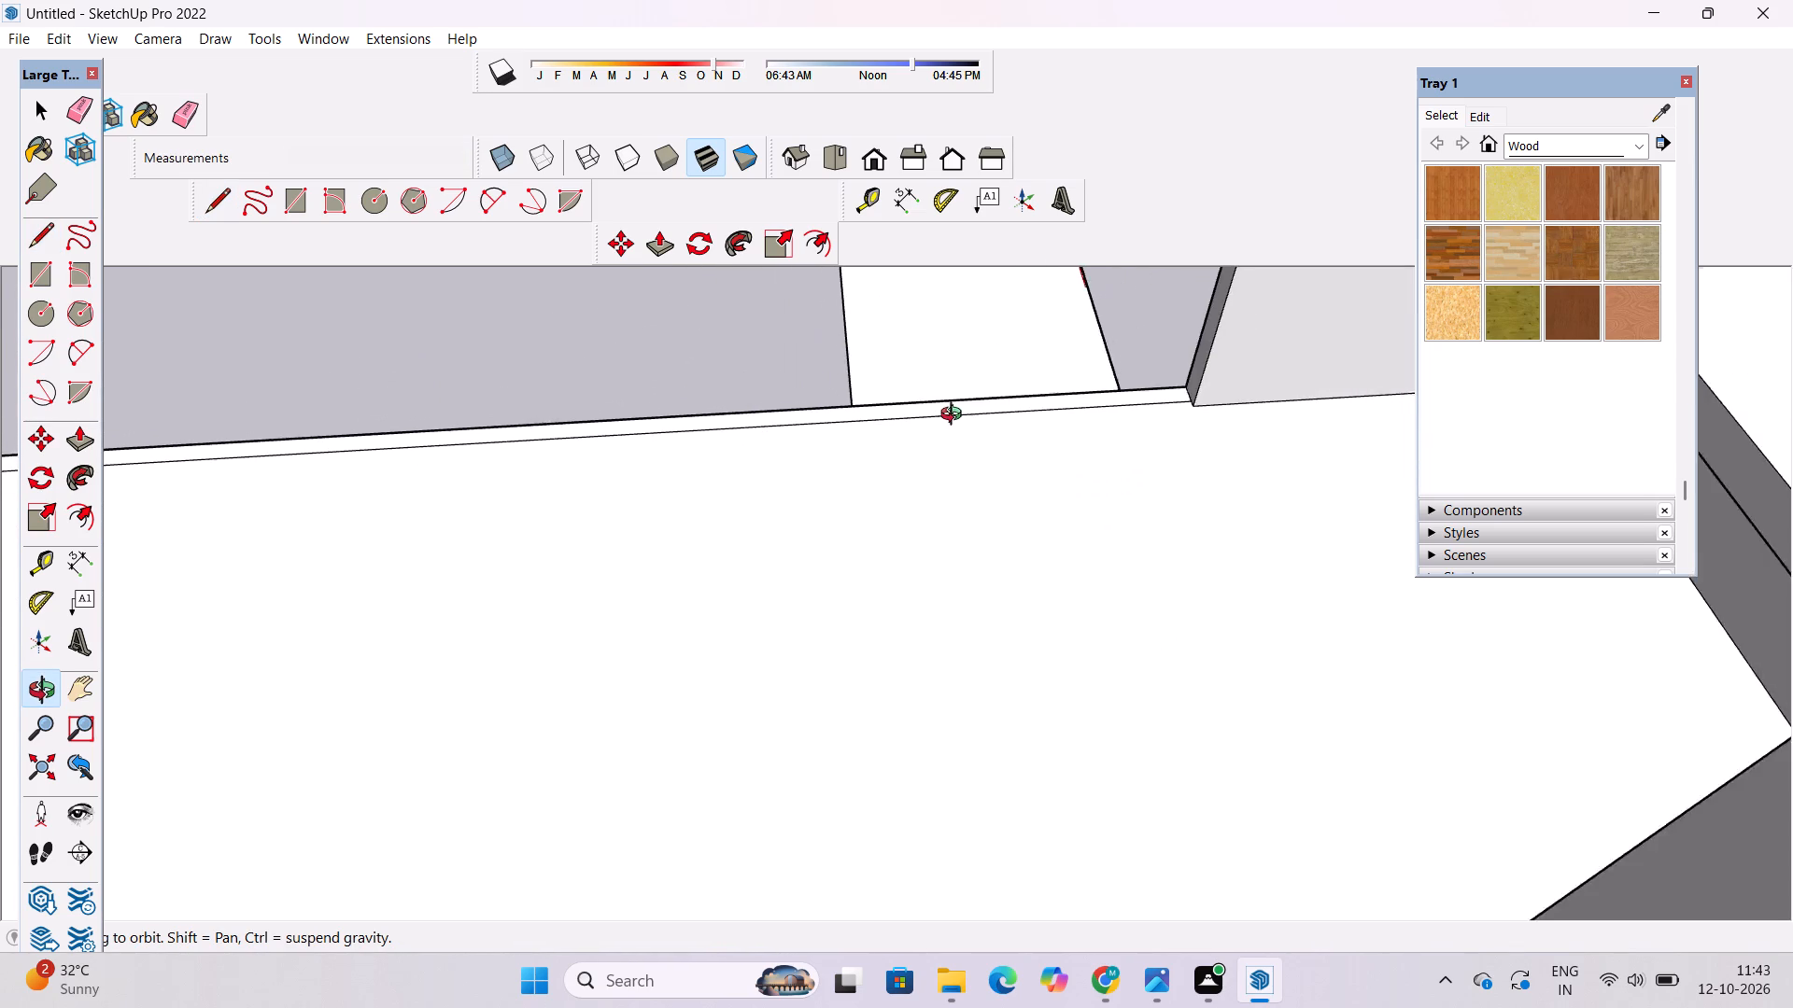
{"action": "scroll", "coordinate": [955, 416], "scroll_direction": "down", "scroll_amount": 14}
{"action": "left_click_drag", "start_coordinate": [571, 537], "coordinate": [788, 510], "text": "shift"}
{"action": "key", "text": "e"}
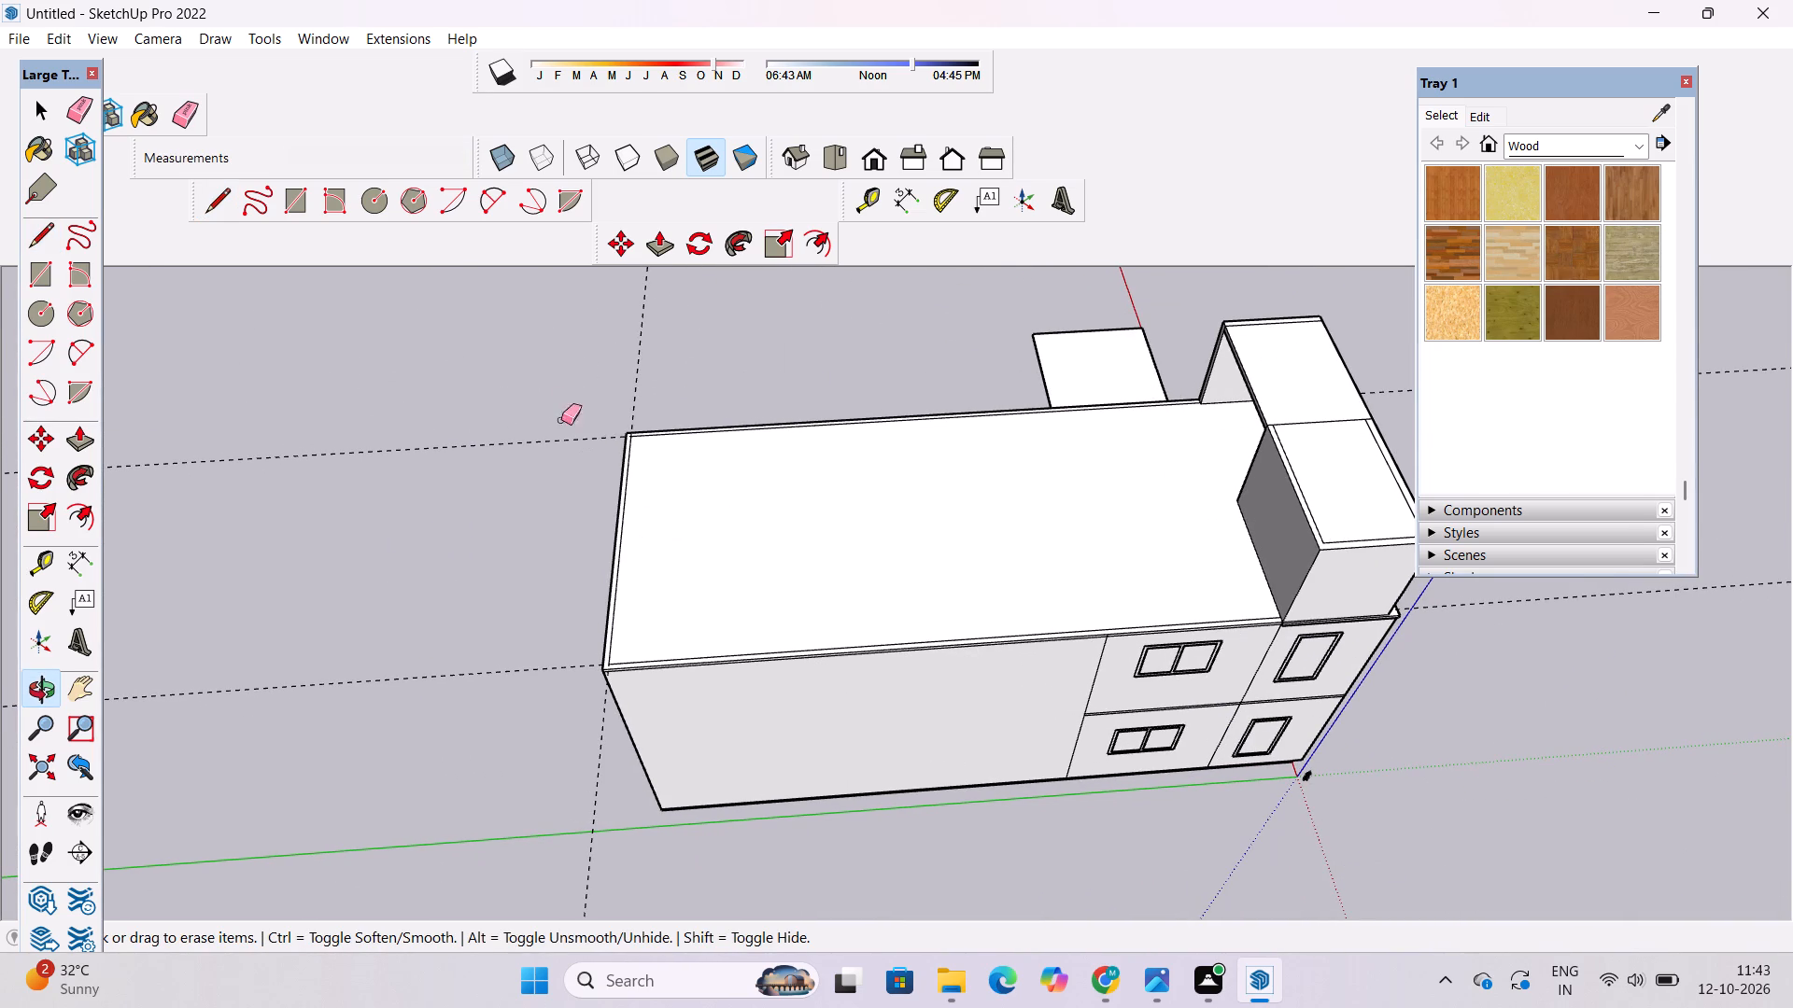
{"action": "left_click_drag", "start_coordinate": [553, 393], "coordinate": [550, 438]}
{"action": "left_click_drag", "start_coordinate": [550, 438], "coordinate": [550, 448]}
{"action": "left_click_drag", "start_coordinate": [619, 369], "coordinate": [634, 396]}
{"action": "left_click_drag", "start_coordinate": [556, 537], "coordinate": [510, 676]}
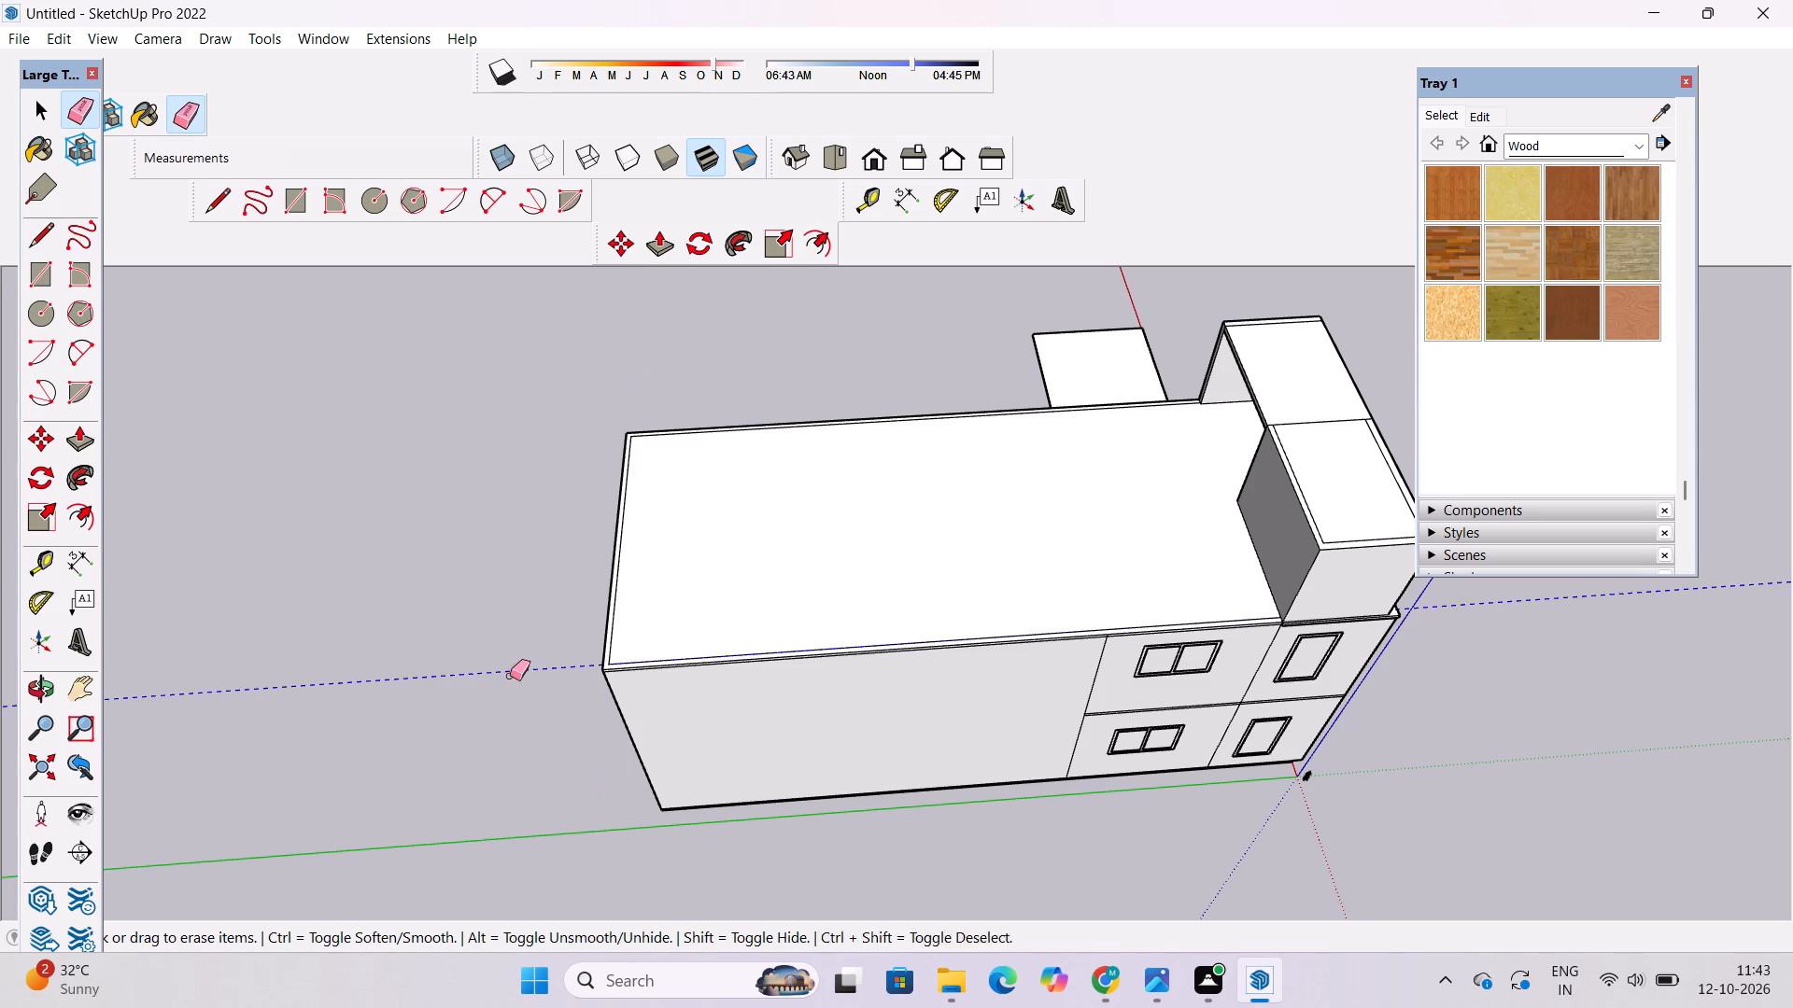
{"action": "left_click_drag", "start_coordinate": [510, 676], "coordinate": [509, 677]}
{"action": "key", "text": "space"}
Push/Pull the border strip on the rear block's roof up 15' to form a parapet wall.
{"action": "key", "text": "o"}
{"action": "left_click_drag", "start_coordinate": [591, 669], "coordinate": [722, 553]}
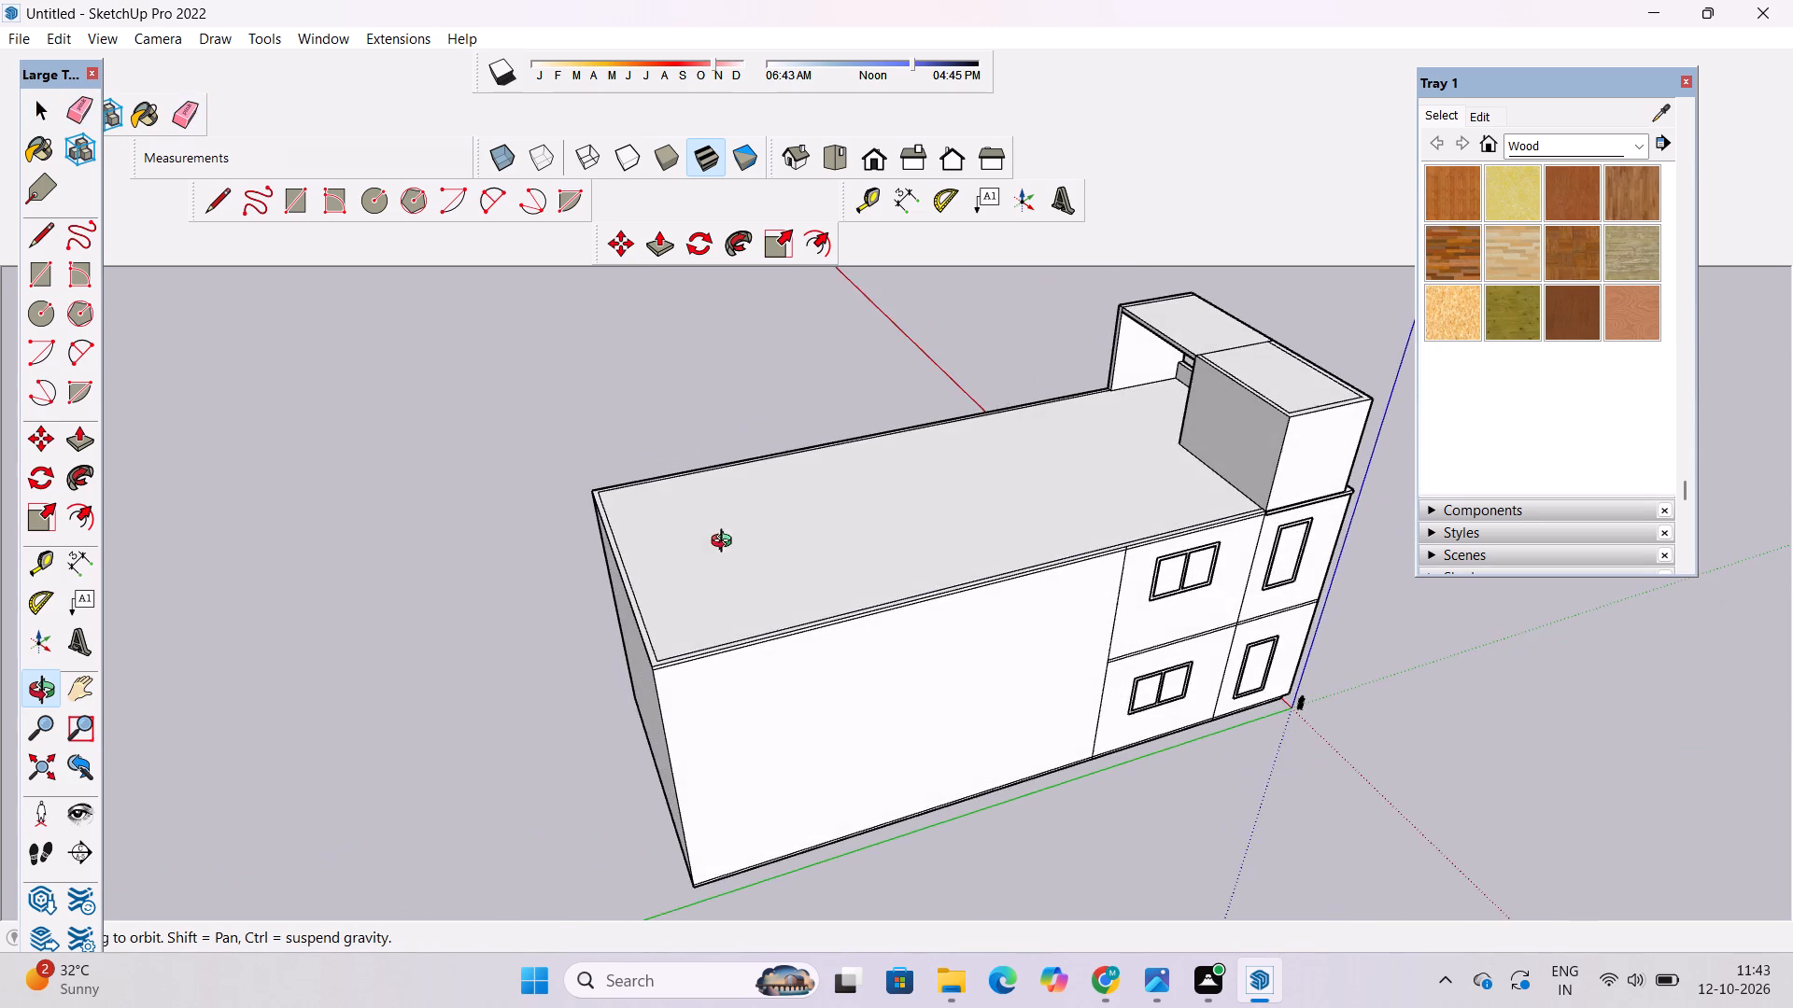
{"action": "scroll", "coordinate": [764, 592], "scroll_direction": "up", "scroll_amount": 2}
{"action": "left_click_drag", "start_coordinate": [860, 638], "coordinate": [704, 638]}
{"action": "left_click_drag", "start_coordinate": [700, 626], "coordinate": [686, 585]}
{"action": "left_click_drag", "start_coordinate": [686, 598], "coordinate": [674, 652]}
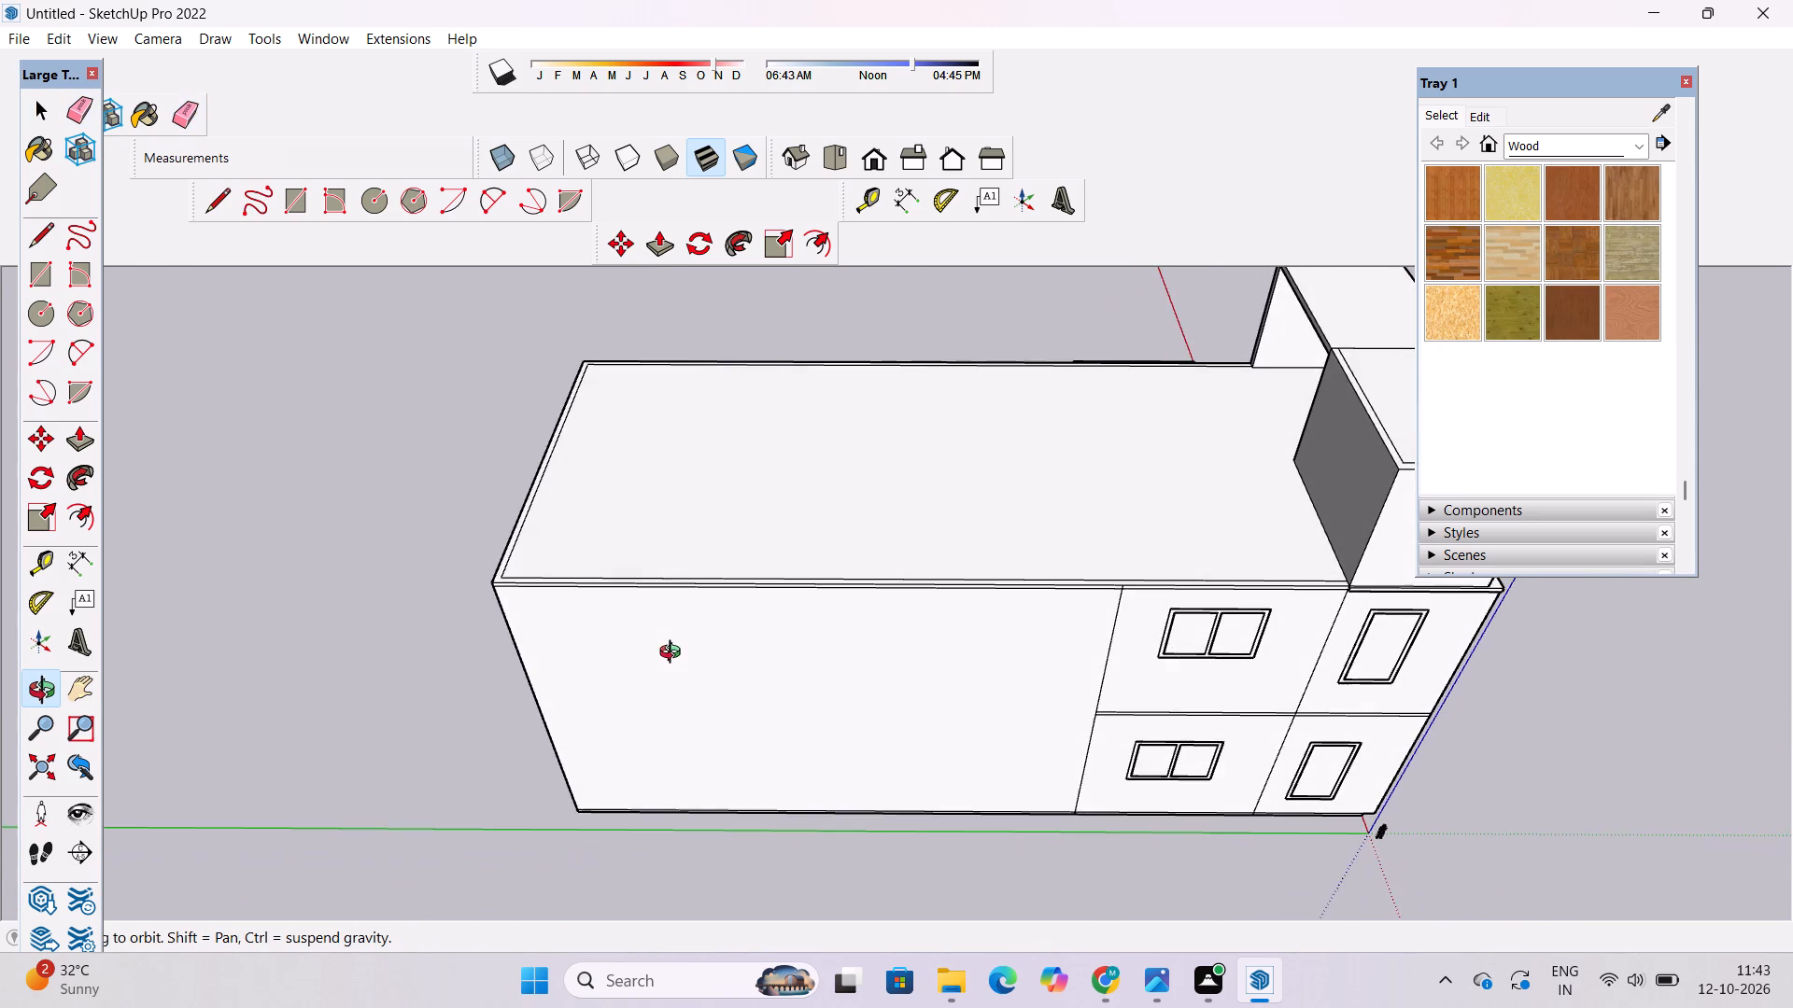
{"action": "scroll", "coordinate": [674, 654], "scroll_direction": "up", "scroll_amount": 1}
{"action": "left_click_drag", "start_coordinate": [678, 652], "coordinate": [644, 634], "text": "shift"}
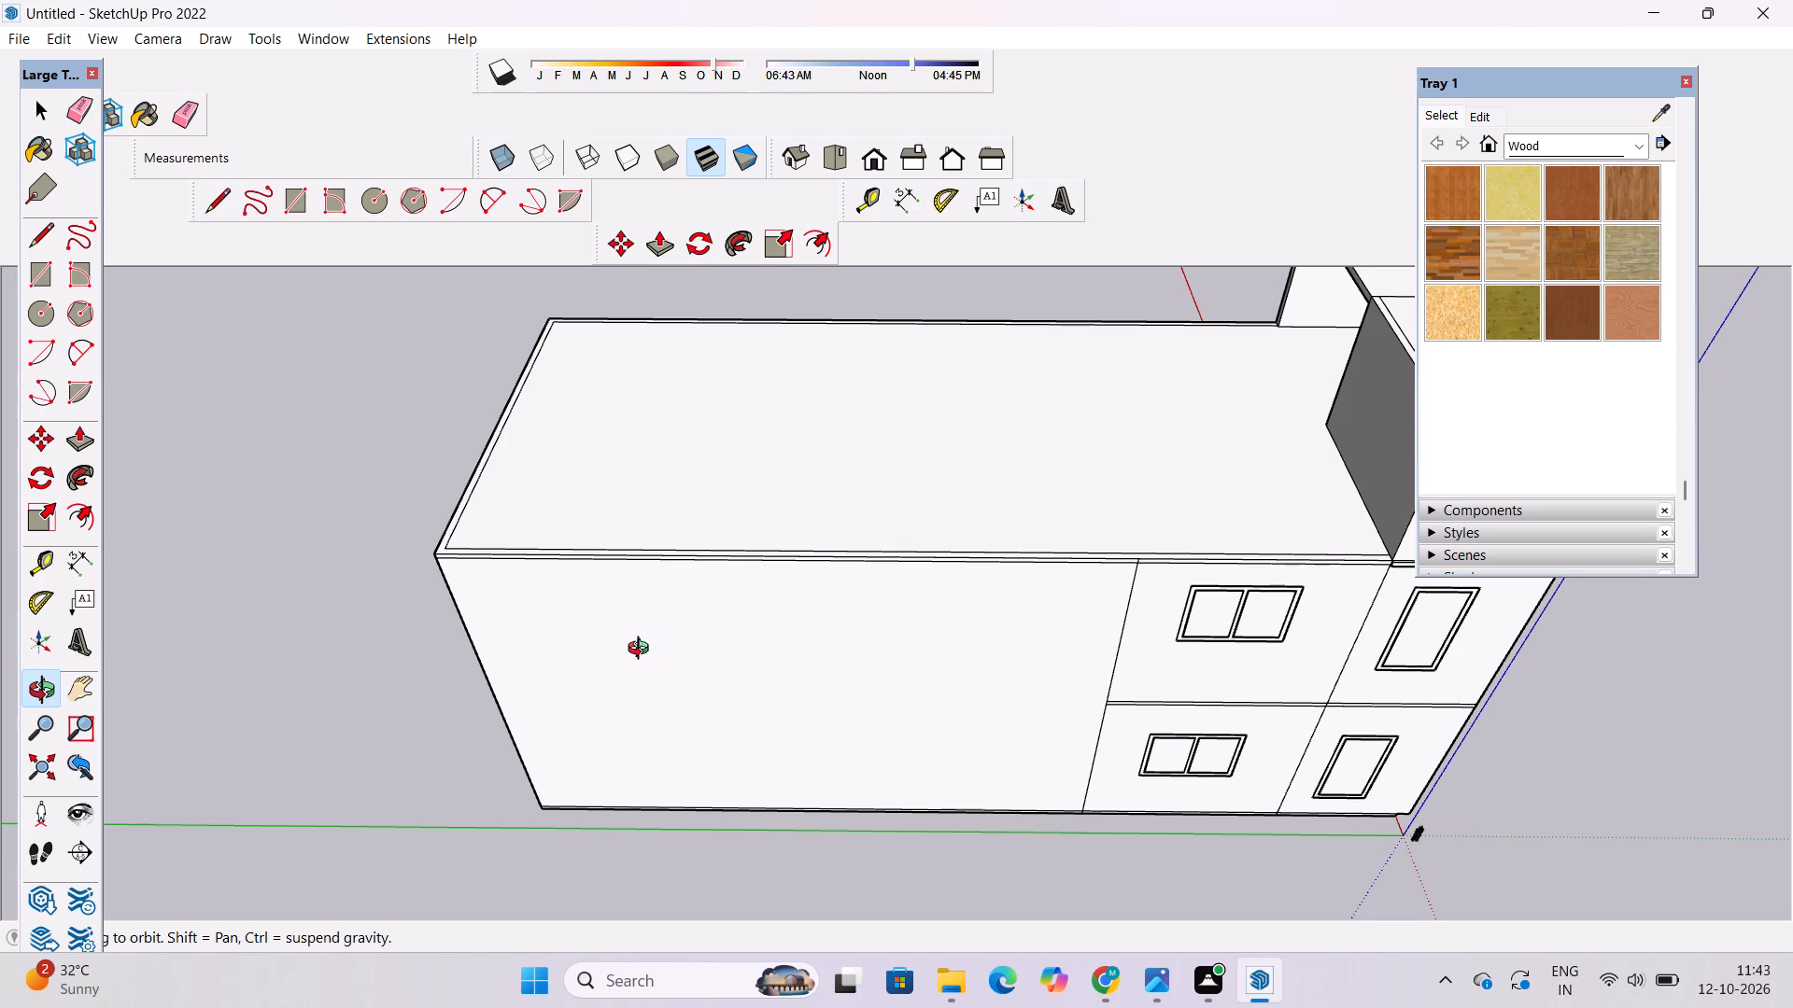
{"action": "left_click", "coordinate": [647, 648], "text": "shift"}
{"action": "left_click_drag", "start_coordinate": [645, 644], "coordinate": [646, 686], "text": "shift"}
{"action": "scroll", "coordinate": [490, 614], "scroll_direction": "up", "scroll_amount": 5}
{"action": "left_click_drag", "start_coordinate": [489, 607], "coordinate": [526, 719], "text": "shift"}
{"action": "left_click_drag", "start_coordinate": [467, 710], "coordinate": [529, 614]}
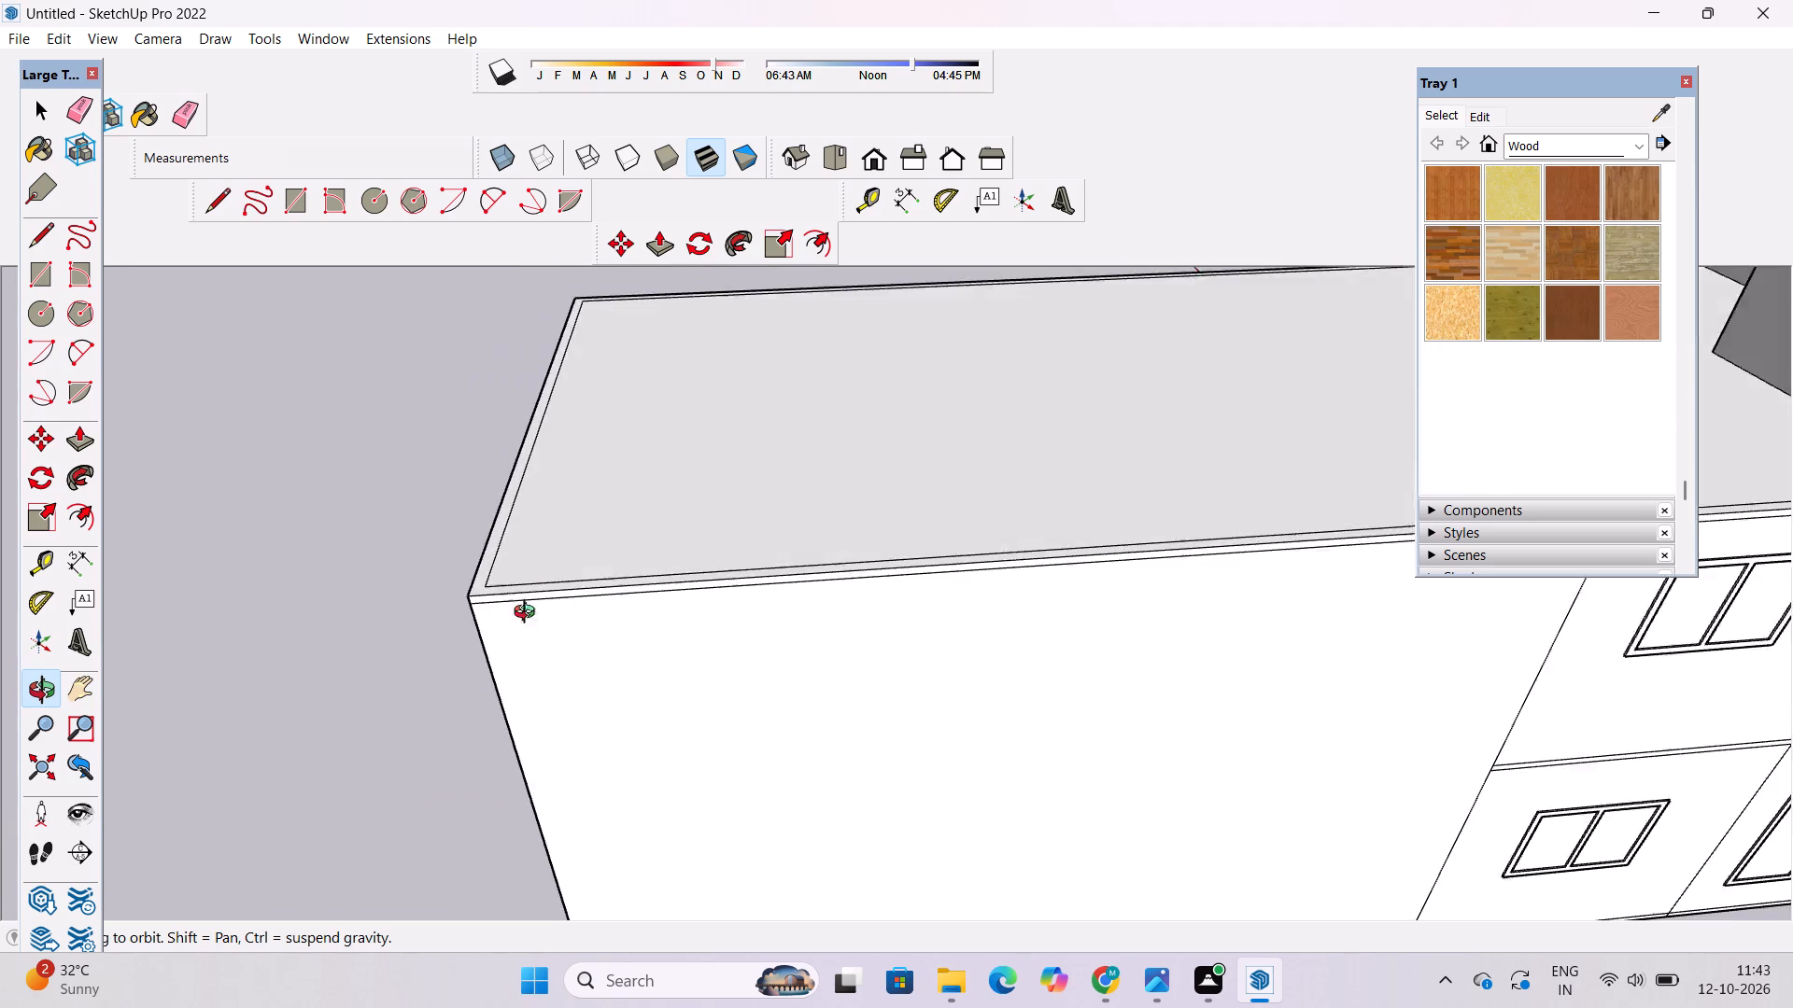
{"action": "left_click_drag", "start_coordinate": [529, 614], "coordinate": [534, 609]}
{"action": "scroll", "coordinate": [539, 602], "scroll_direction": "up", "scroll_amount": 4}
{"action": "left_click_drag", "start_coordinate": [537, 600], "coordinate": [471, 666], "text": "shift"}
{"action": "left_click_drag", "start_coordinate": [467, 666], "coordinate": [471, 654]}
{"action": "key", "text": "p"}
{"action": "scroll", "coordinate": [397, 599], "scroll_direction": "up", "scroll_amount": 4}
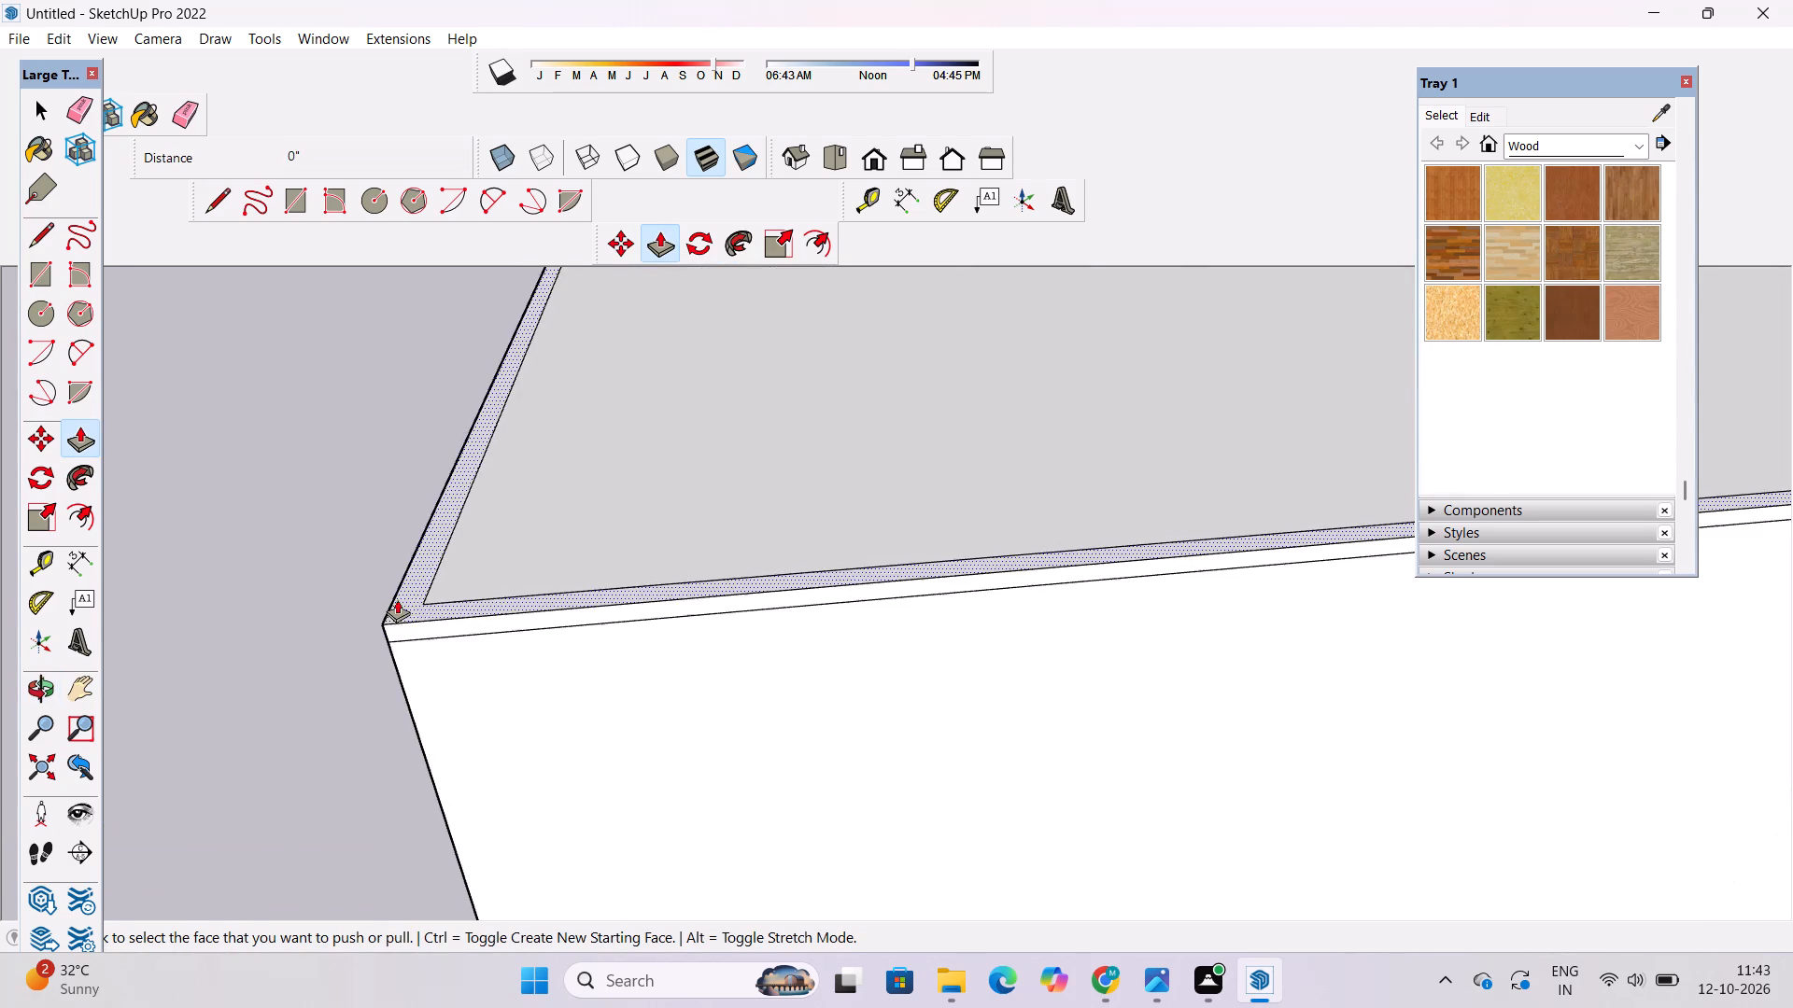
{"action": "left_click", "coordinate": [403, 599]}
{"action": "scroll", "coordinate": [413, 569], "scroll_direction": "down", "scroll_amount": 9}
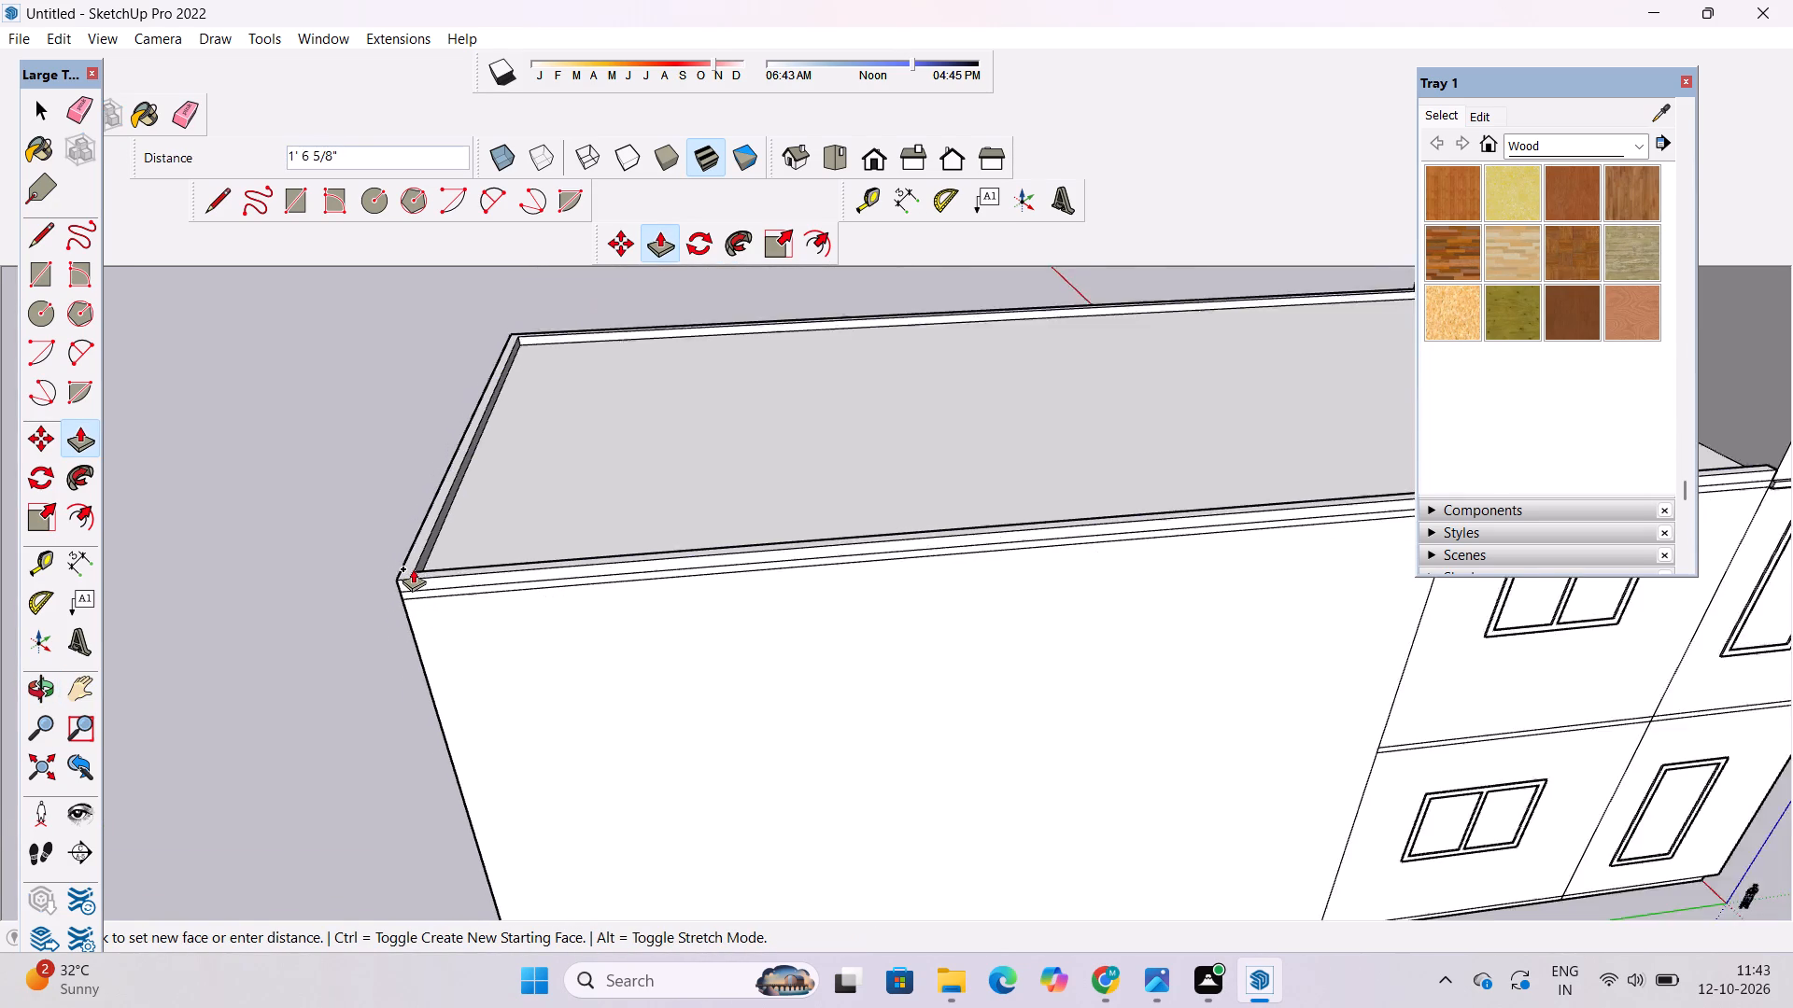
{"action": "scroll", "coordinate": [413, 568], "scroll_direction": "down", "scroll_amount": 11}
{"action": "scroll", "coordinate": [422, 517], "scroll_direction": "up", "scroll_amount": 2}
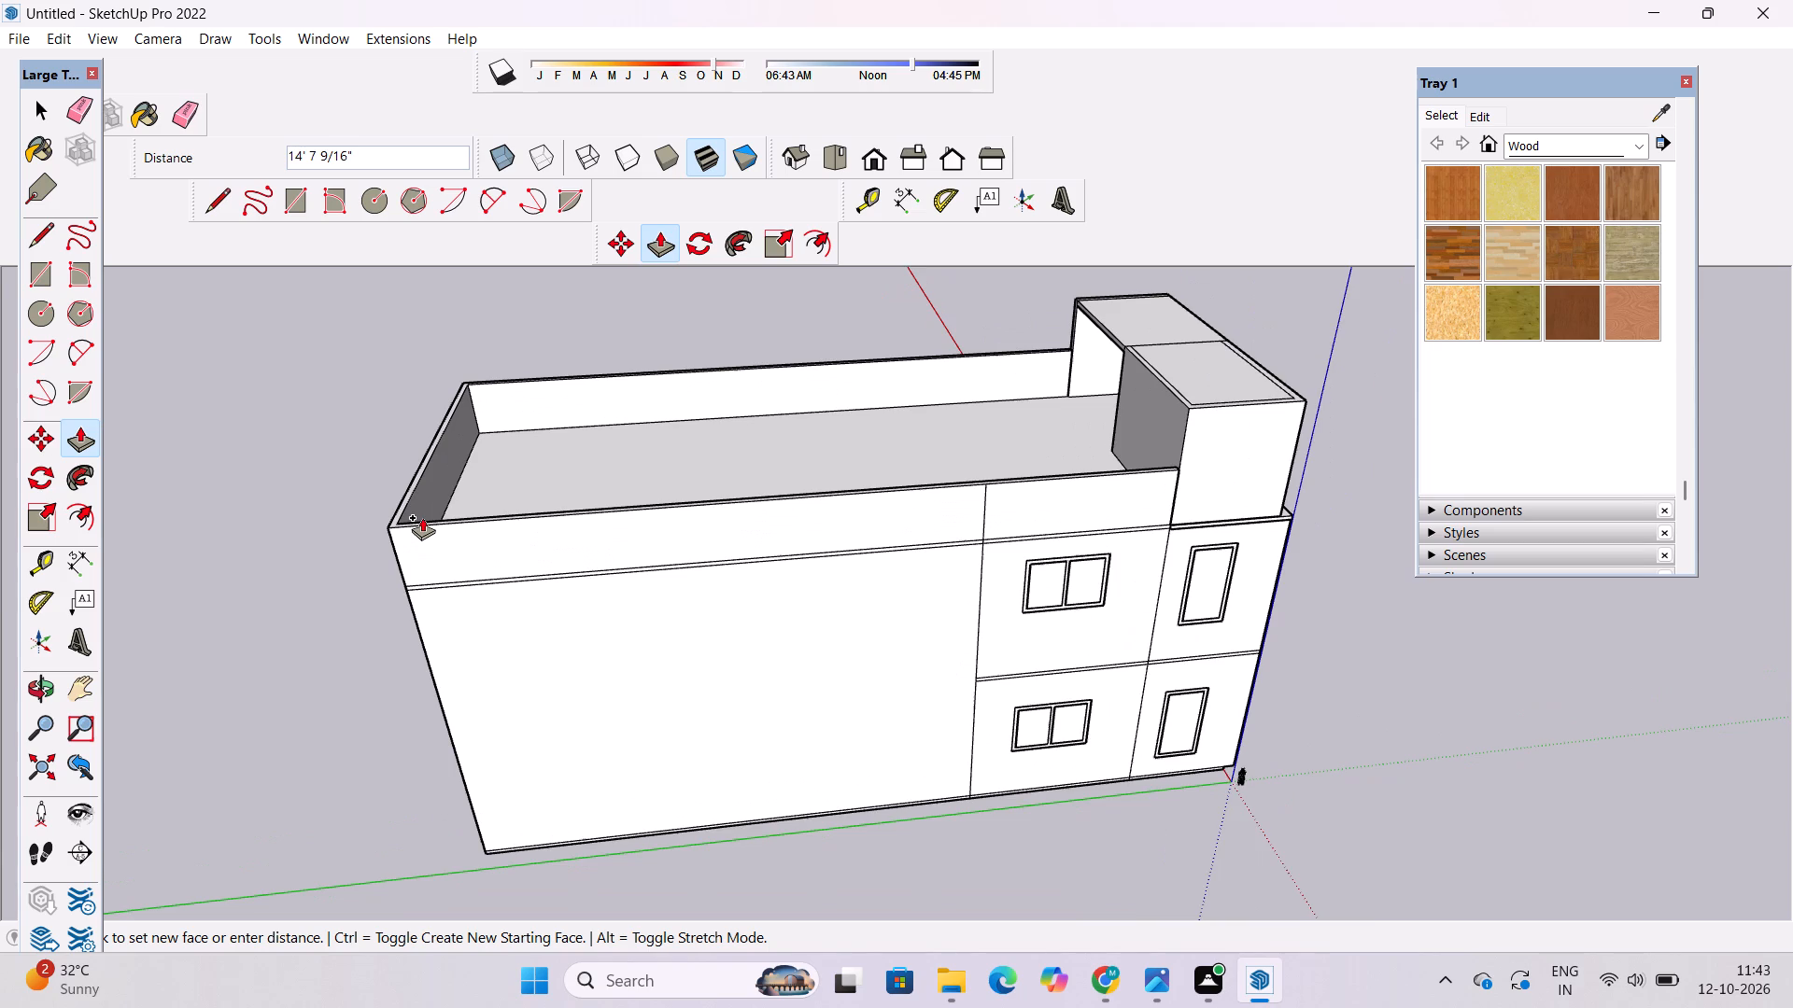
{"action": "scroll", "coordinate": [422, 517], "scroll_direction": "up", "scroll_amount": 1}
{"action": "scroll", "coordinate": [421, 517], "scroll_direction": "down", "scroll_amount": 2}
{"action": "scroll", "coordinate": [421, 517], "scroll_direction": "up", "scroll_amount": 3}
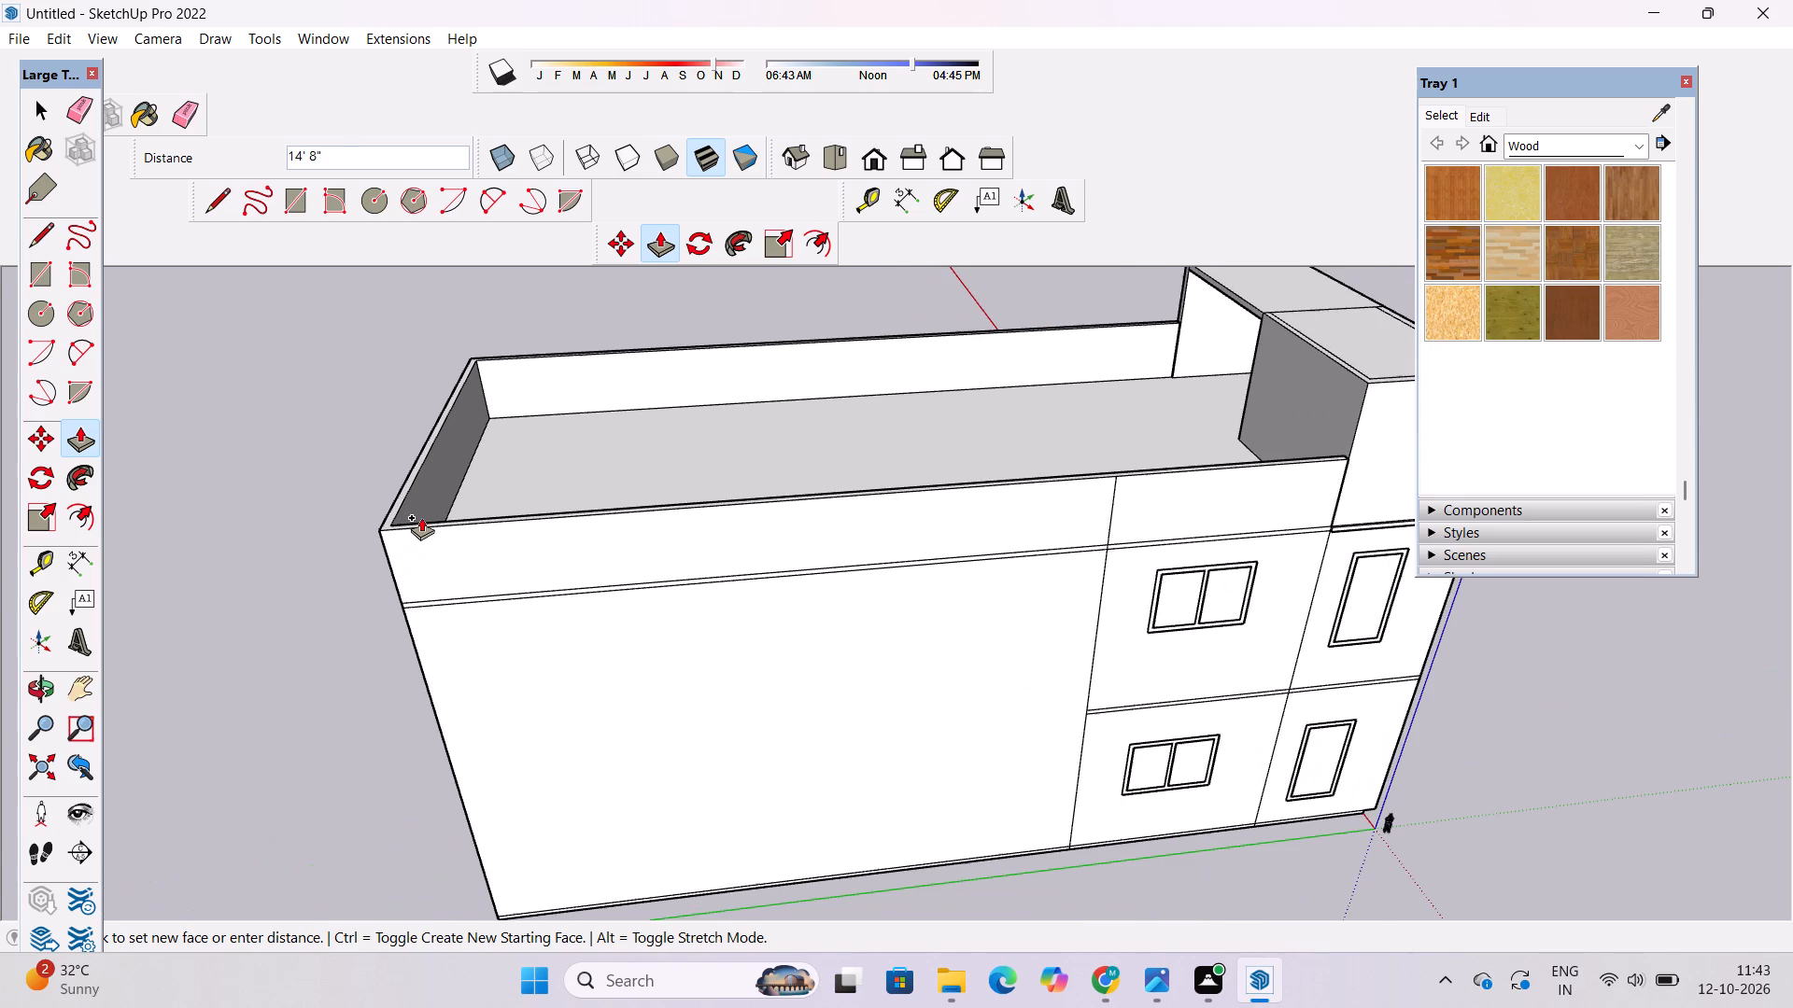
{"action": "type", "text": "15'"}
{"action": "key", "text": "Return"}
Erase the vertical edge crossing the parapet's outer face above the windowed side wall.
{"action": "key", "text": "o"}
{"action": "scroll", "coordinate": [233, 278], "scroll_direction": "down", "scroll_amount": 3}
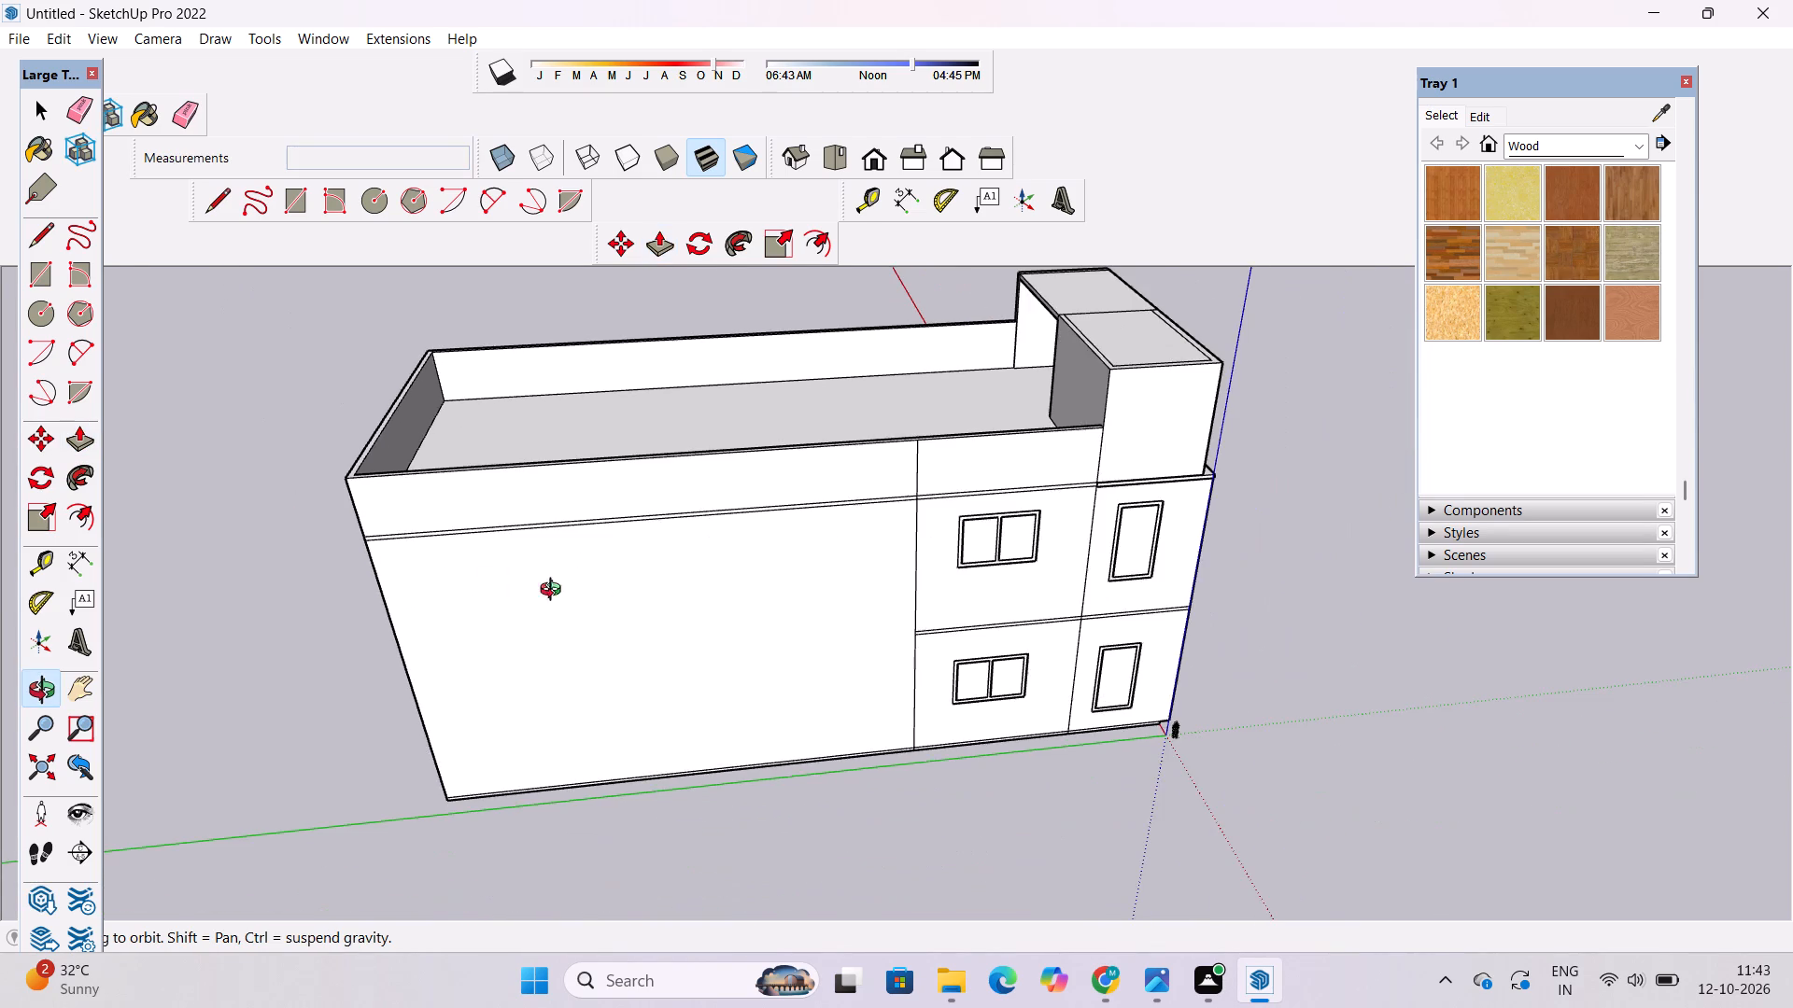
{"action": "left_click_drag", "start_coordinate": [606, 592], "coordinate": [448, 447]}
{"action": "scroll", "coordinate": [992, 455], "scroll_direction": "up", "scroll_amount": 5}
{"action": "left_click_drag", "start_coordinate": [985, 457], "coordinate": [939, 492]}
{"action": "left_click_drag", "start_coordinate": [913, 504], "coordinate": [744, 517]}
{"action": "scroll", "coordinate": [714, 424], "scroll_direction": "up", "scroll_amount": 2}
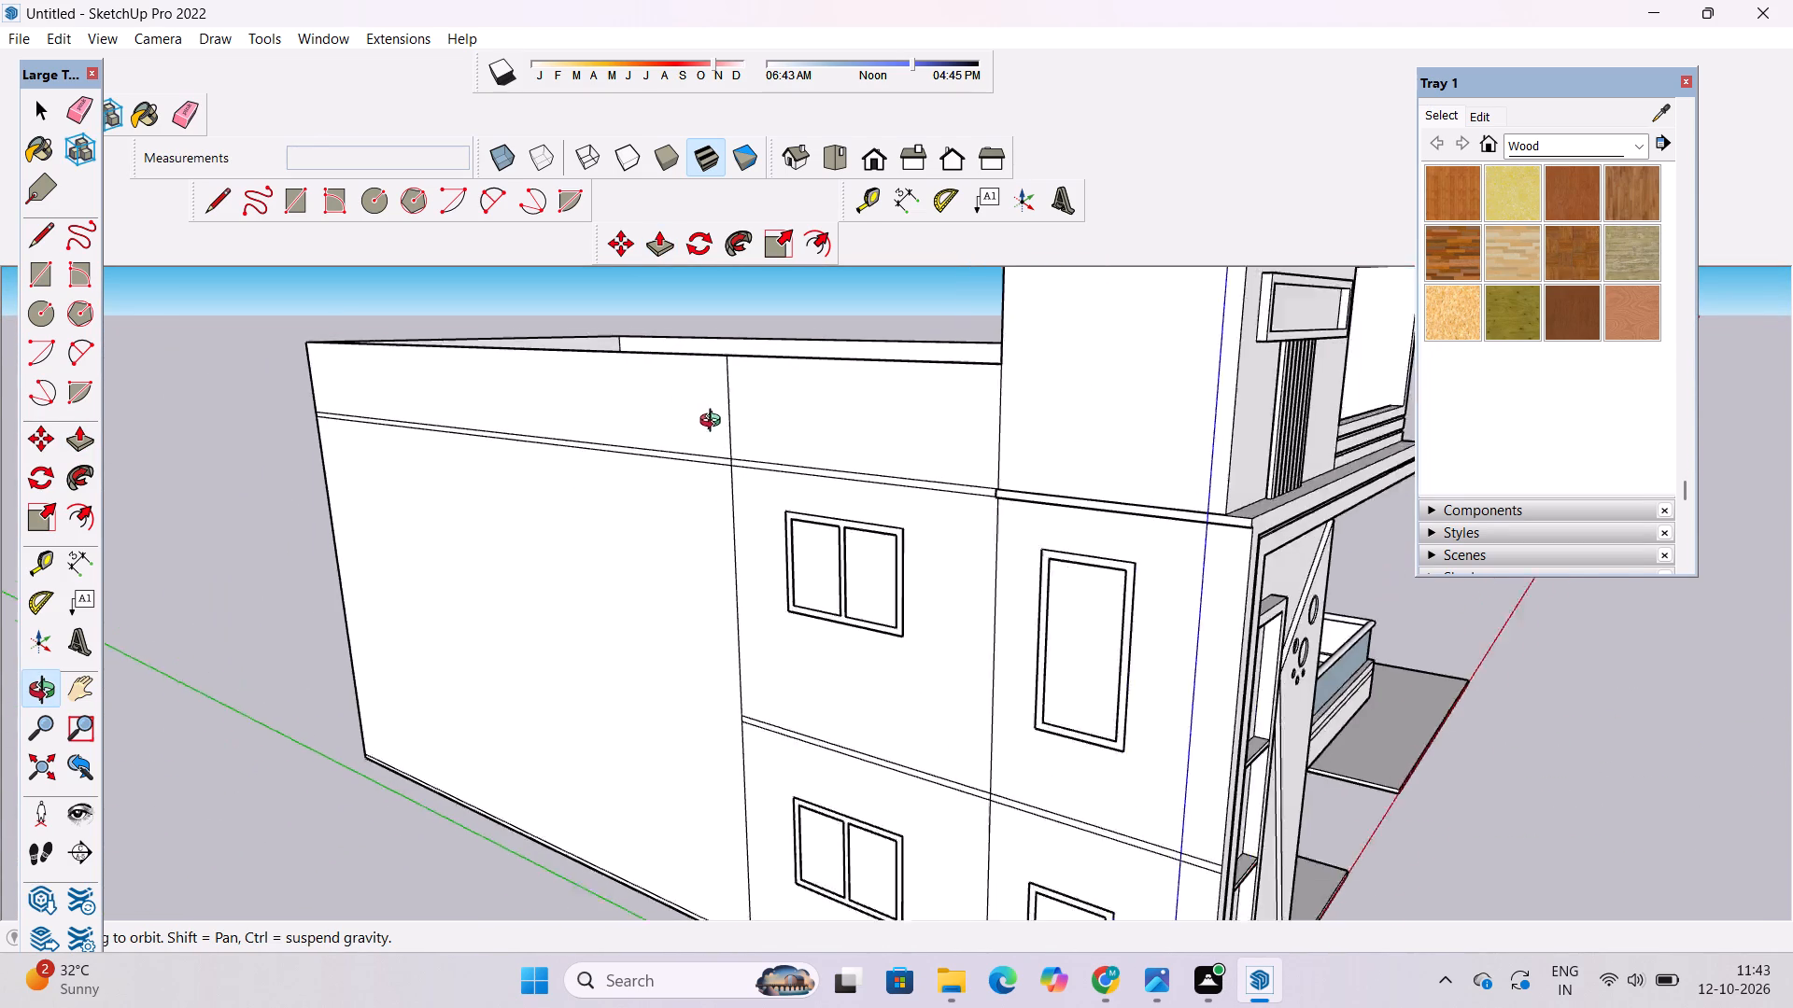
{"action": "scroll", "coordinate": [714, 423], "scroll_direction": "up", "scroll_amount": 2}
{"action": "left_click_drag", "start_coordinate": [698, 452], "coordinate": [653, 498], "text": "shift"}
{"action": "left_click_drag", "start_coordinate": [652, 509], "coordinate": [619, 591]}
{"action": "left_click_drag", "start_coordinate": [648, 598], "coordinate": [713, 577]}
{"action": "key", "text": "e"}
{"action": "scroll", "coordinate": [696, 541], "scroll_direction": "up", "scroll_amount": 4}
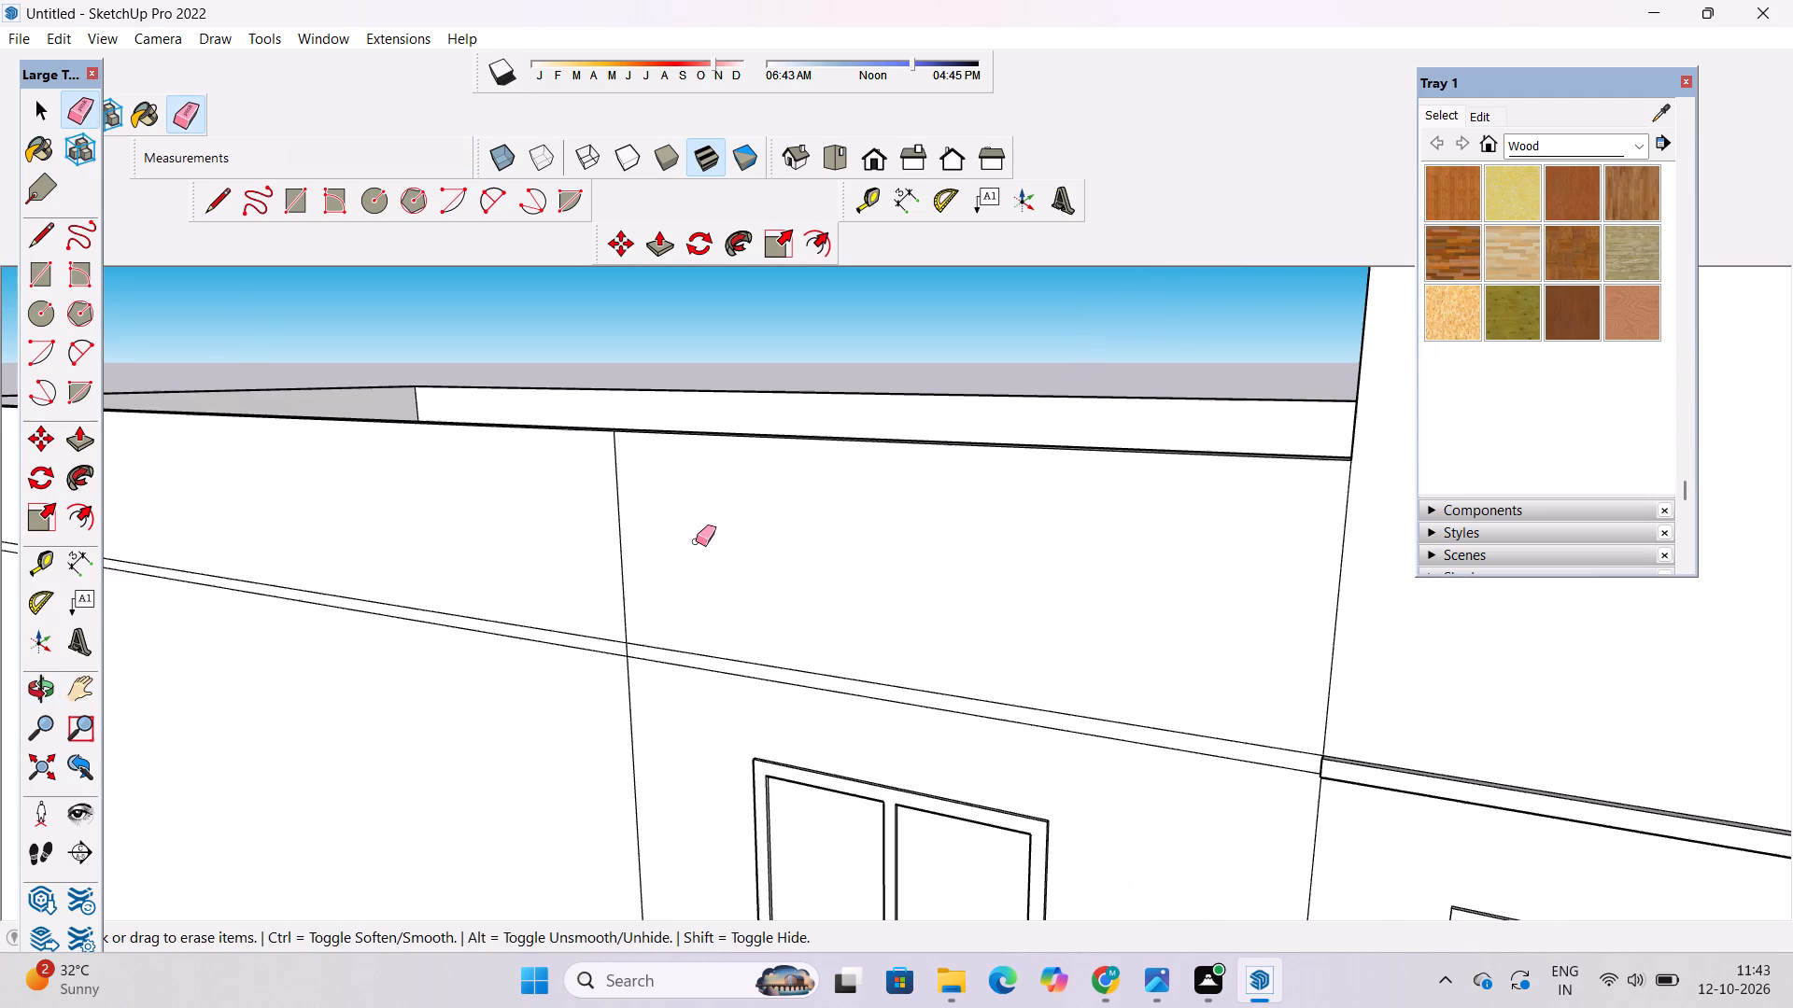
{"action": "left_click_drag", "start_coordinate": [691, 517], "coordinate": [621, 553]}
Erase the pair of horizontal roof-level edges between the side wall and the parapet.
{"action": "scroll", "coordinate": [678, 539], "scroll_direction": "down", "scroll_amount": 2}
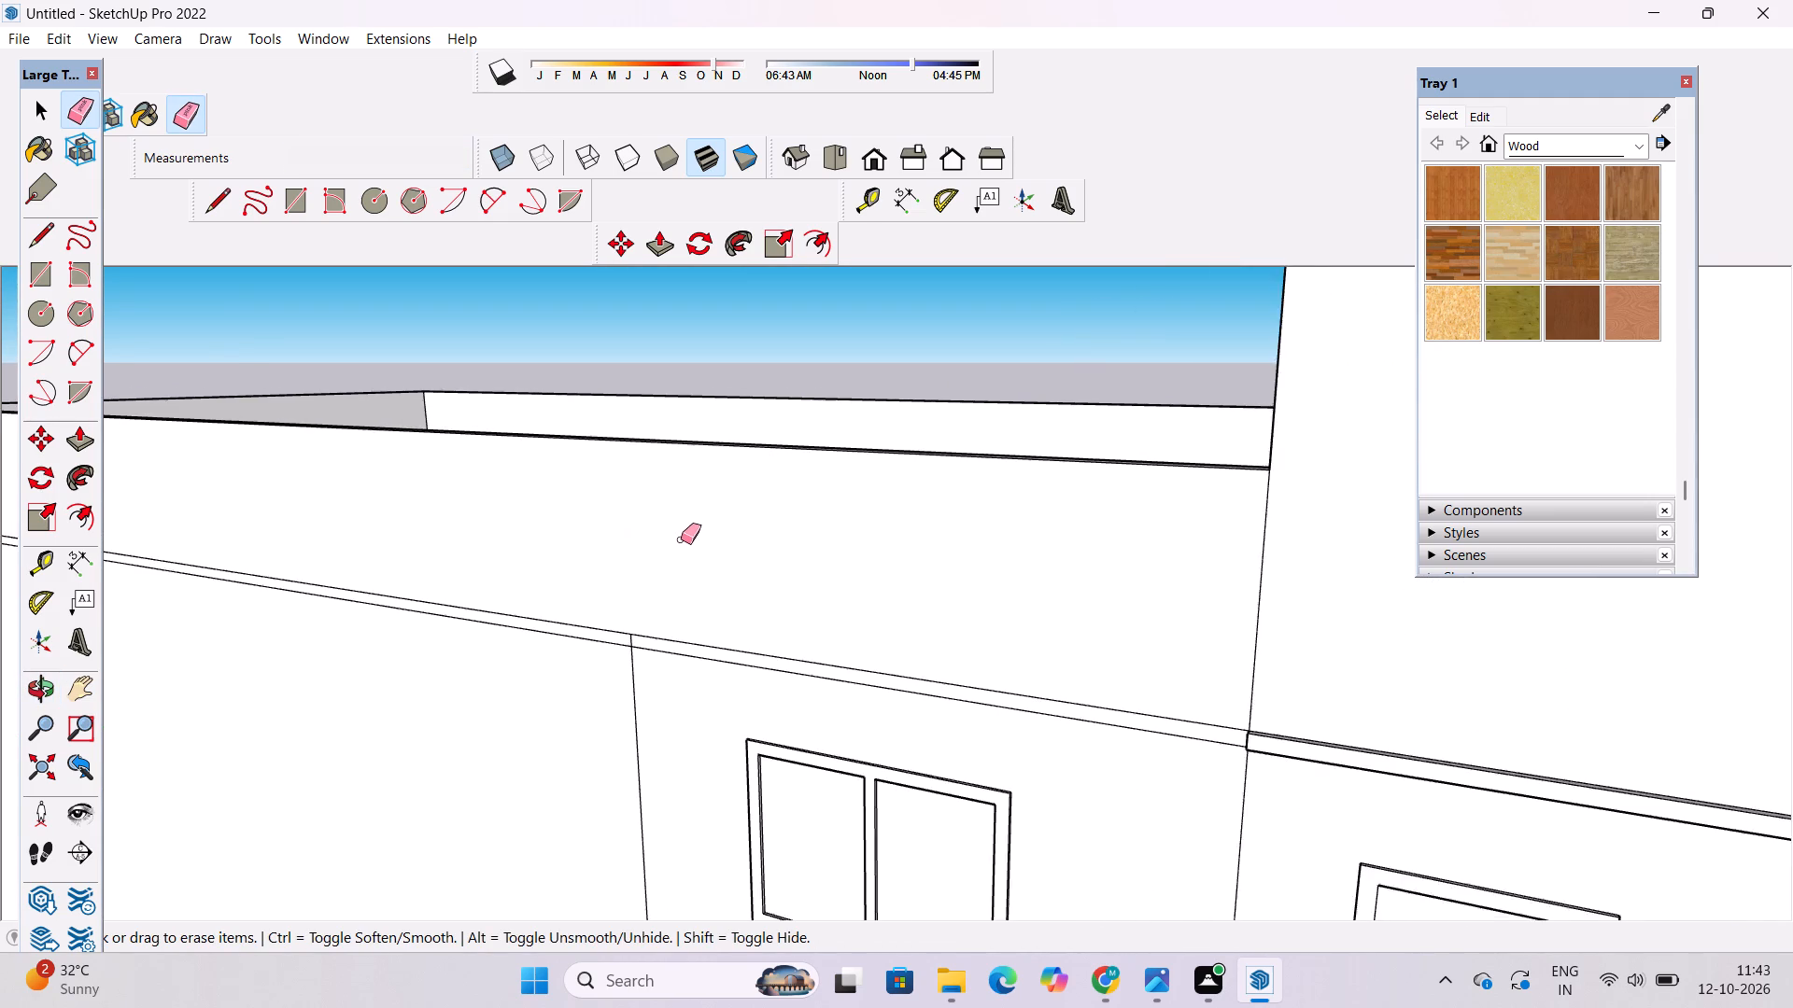
{"action": "scroll", "coordinate": [681, 539], "scroll_direction": "down", "scroll_amount": 7}
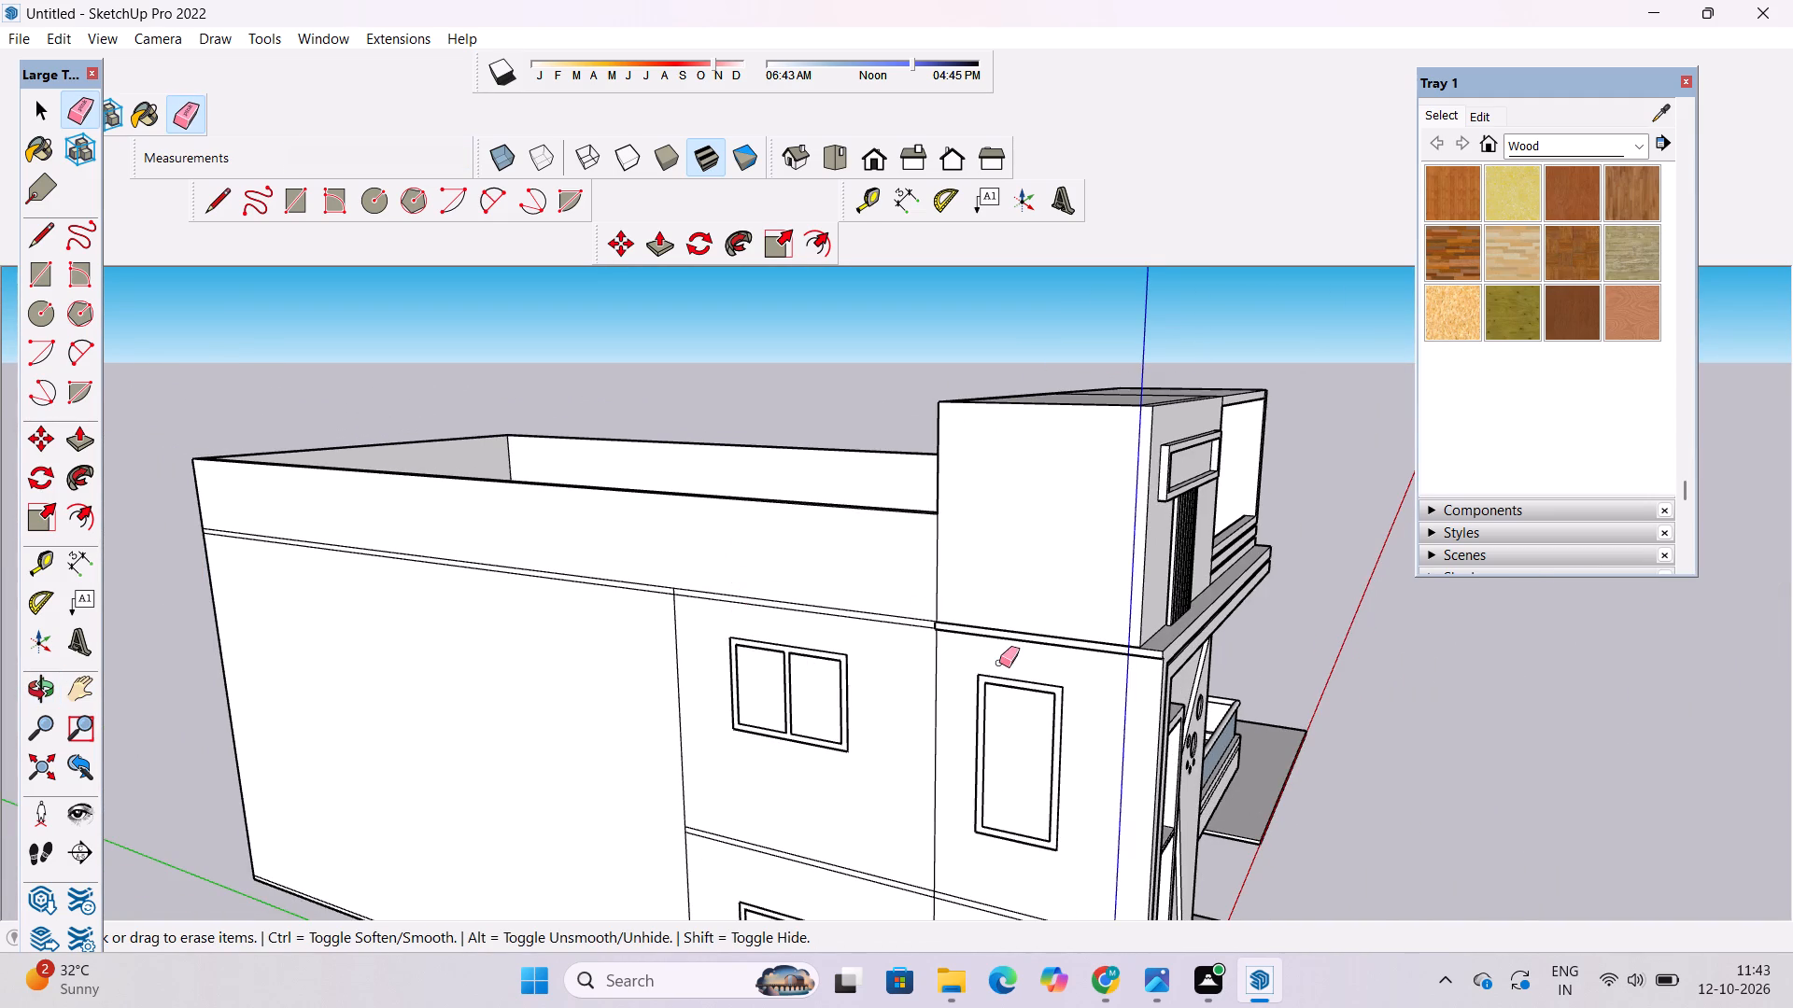
{"action": "scroll", "coordinate": [901, 592], "scroll_direction": "down", "scroll_amount": 4}
{"action": "left_click_drag", "start_coordinate": [894, 594], "coordinate": [894, 621]}
{"action": "scroll", "coordinate": [664, 590], "scroll_direction": "up", "scroll_amount": 4}
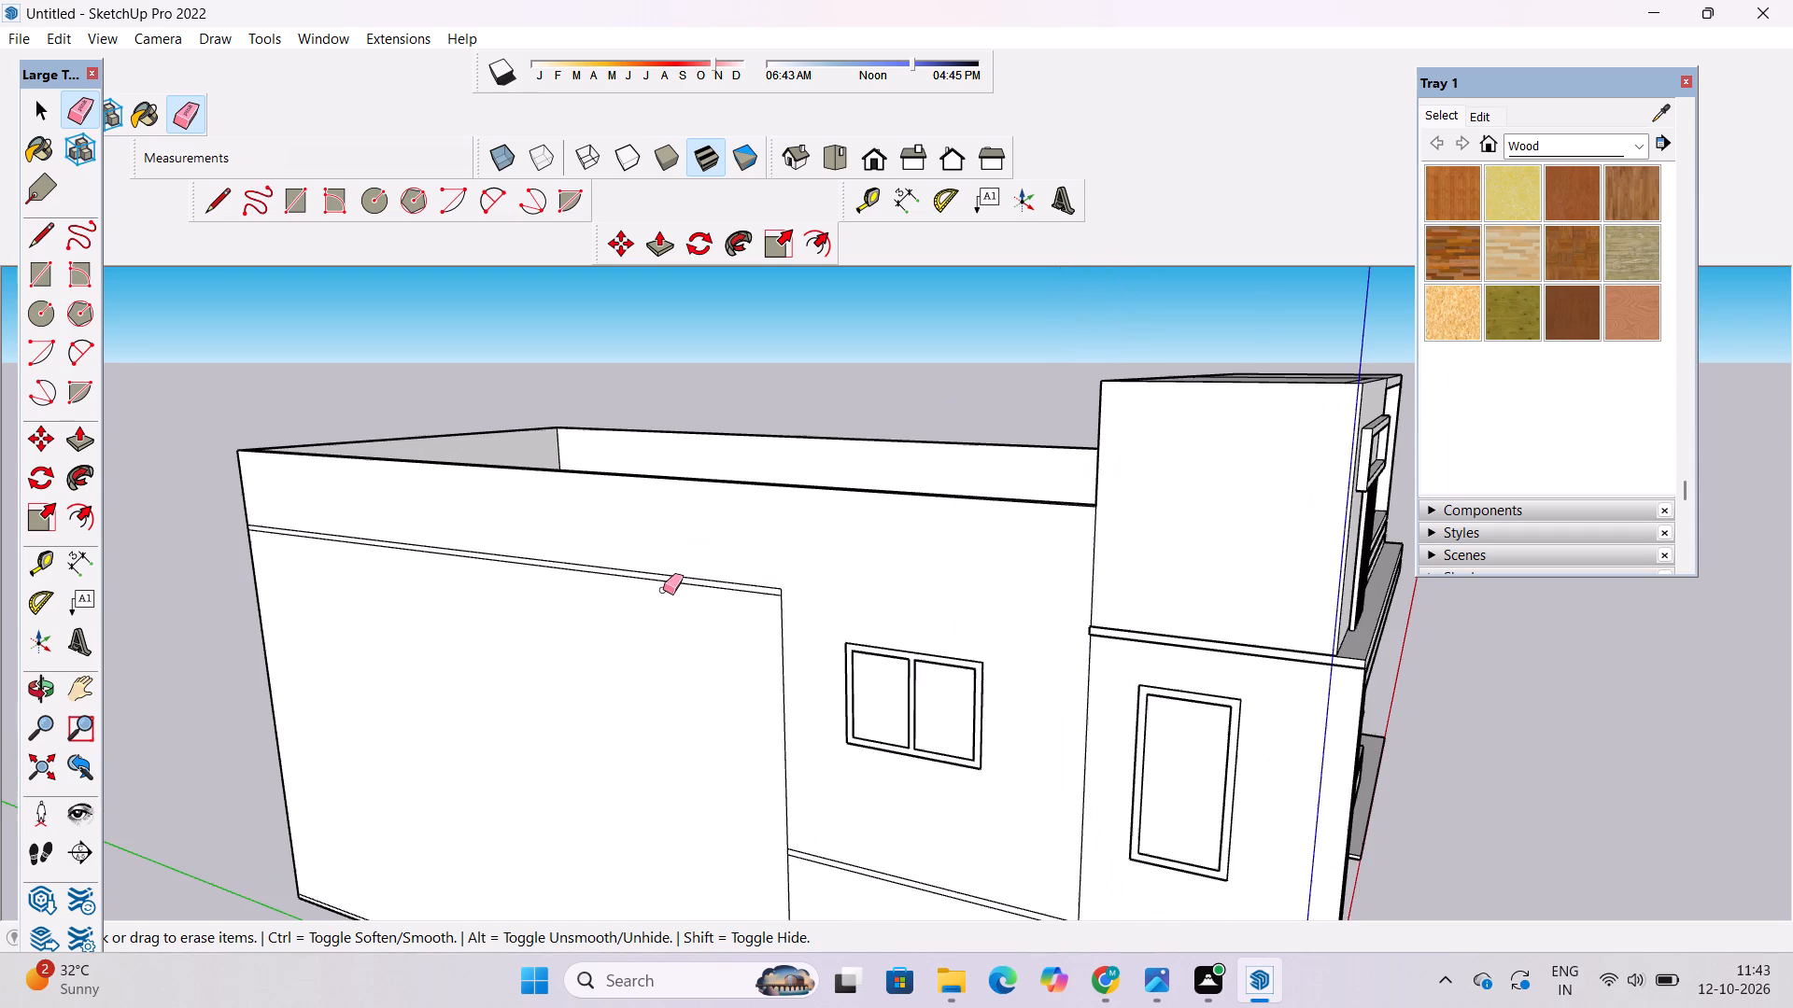
{"action": "scroll", "coordinate": [663, 587], "scroll_direction": "up", "scroll_amount": 3}
{"action": "left_click_drag", "start_coordinate": [701, 512], "coordinate": [689, 609]}
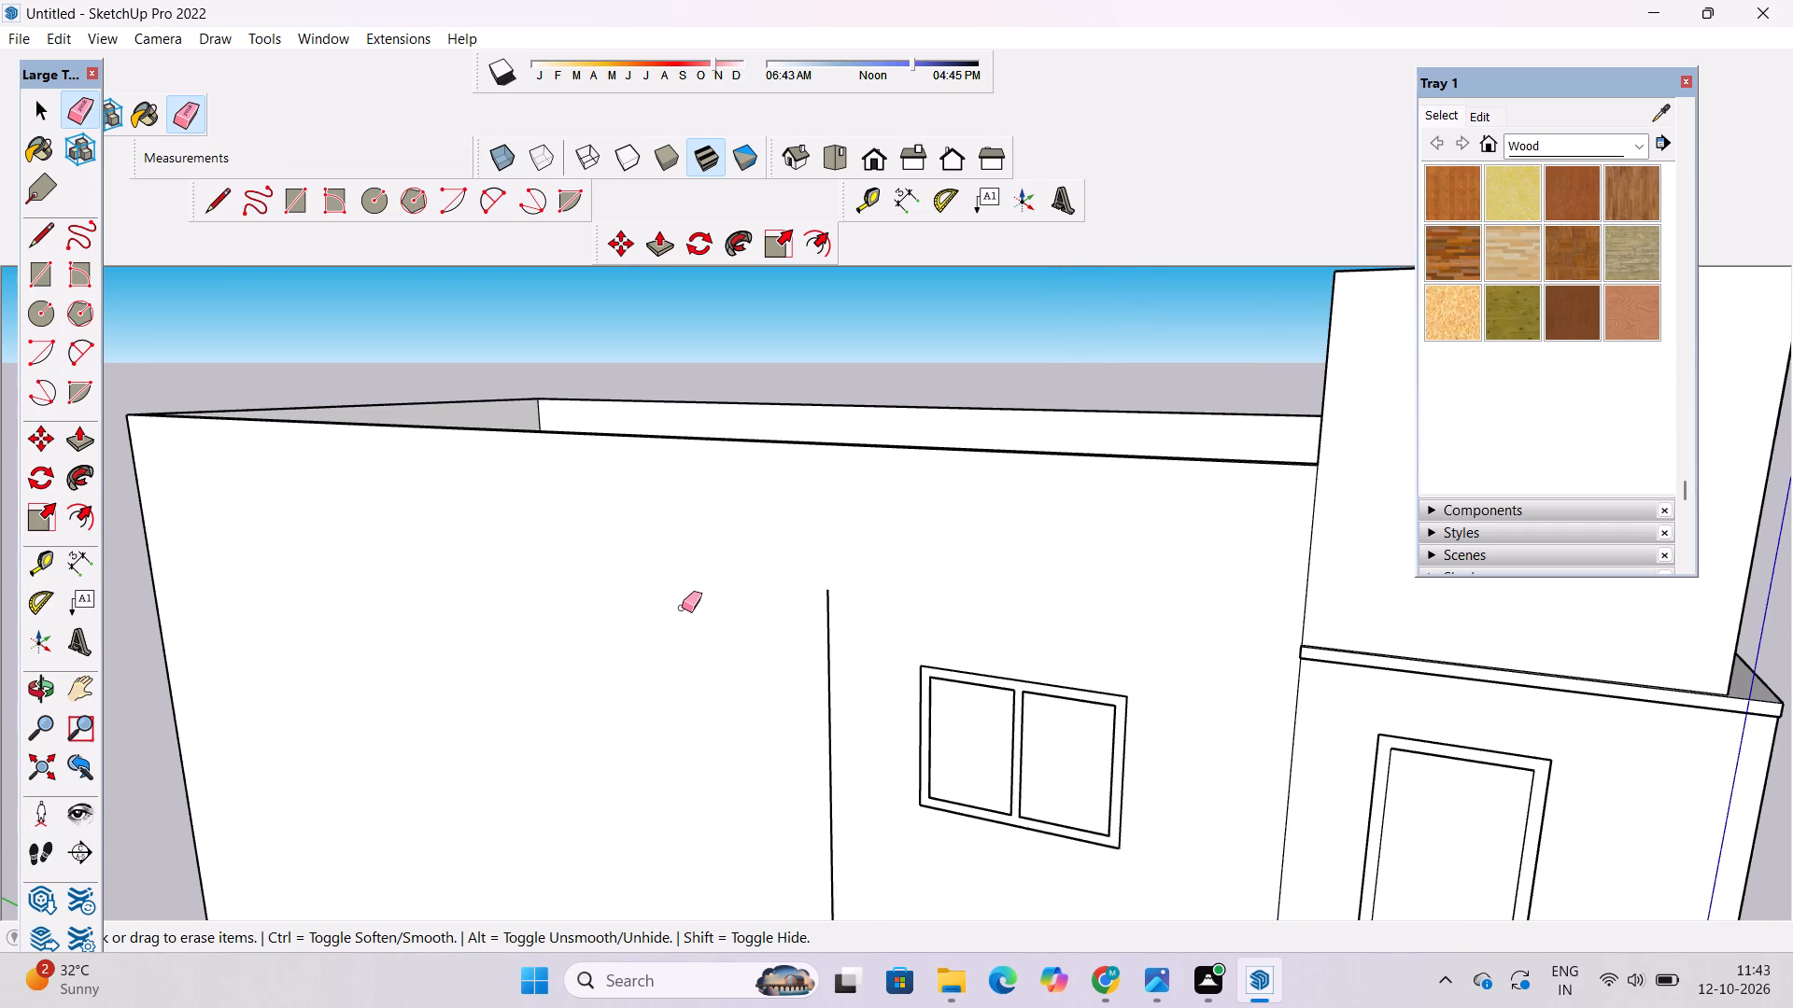
Examine the side wall's leftover dividing lines and framed windows from several angles and distances.
{"action": "scroll", "coordinate": [758, 548], "scroll_direction": "down", "scroll_amount": 4}
{"action": "key", "text": "o"}
{"action": "left_click_drag", "start_coordinate": [990, 615], "coordinate": [769, 723]}
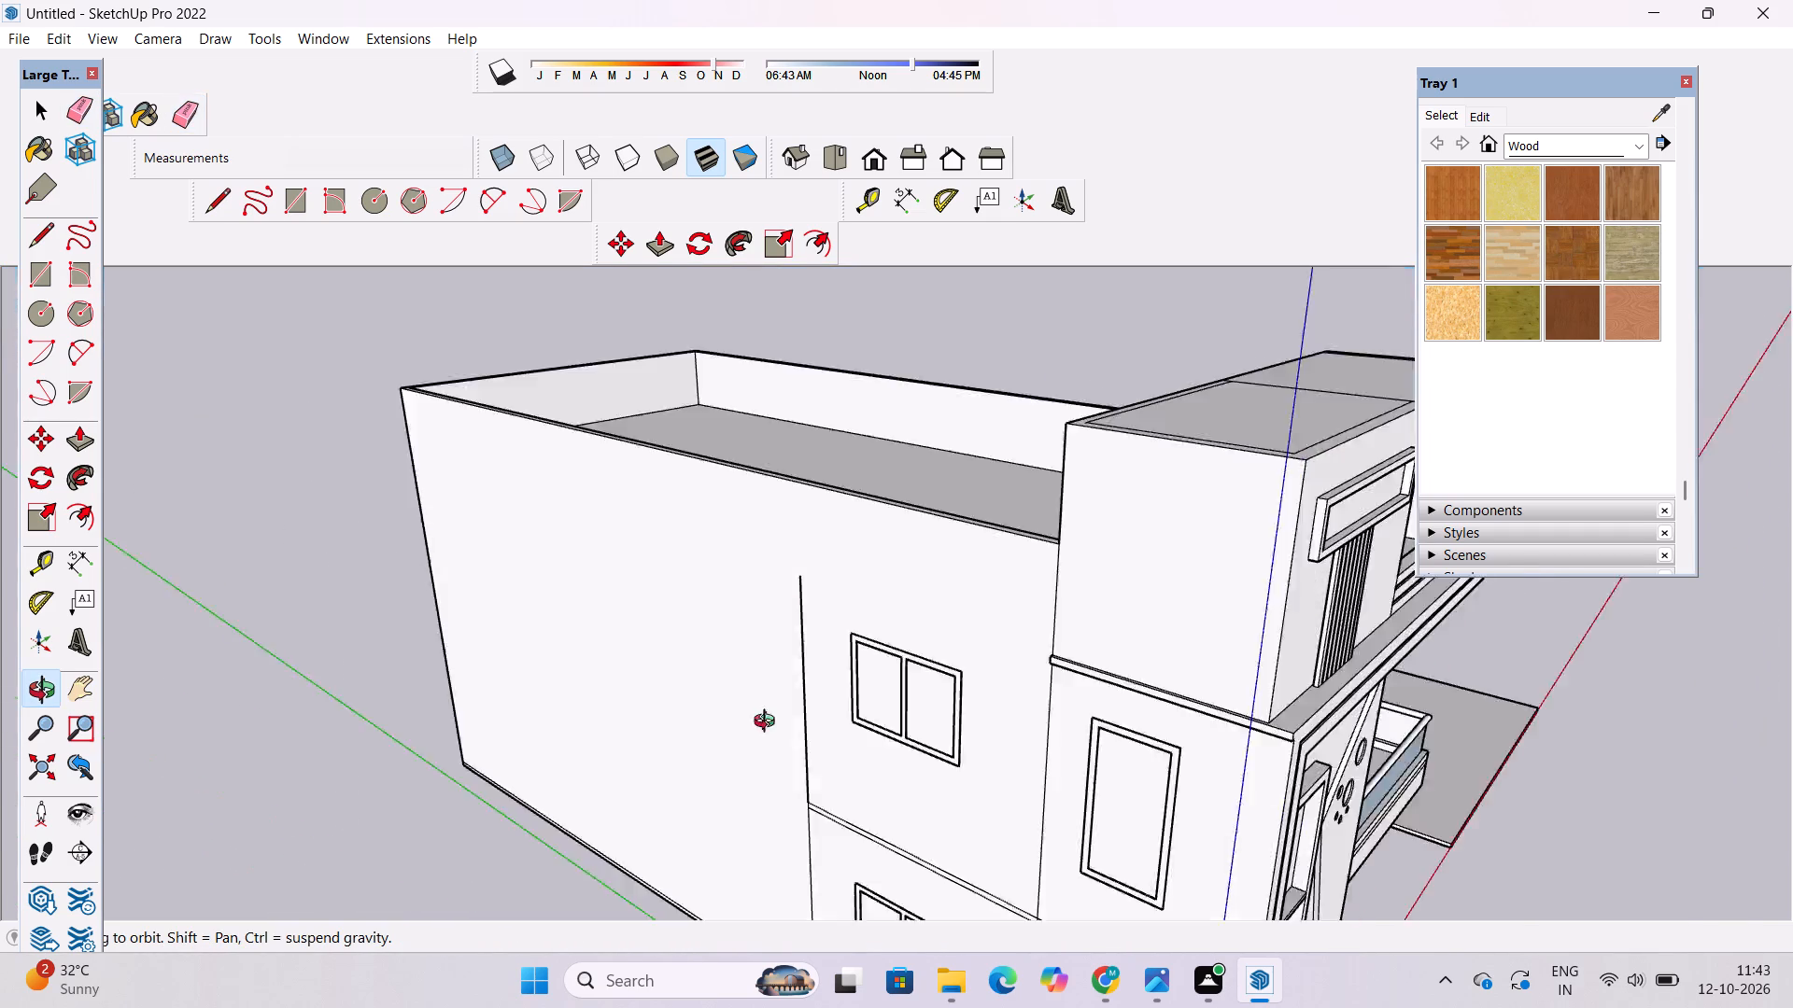
{"action": "left_click_drag", "start_coordinate": [769, 723], "coordinate": [37, 543]}
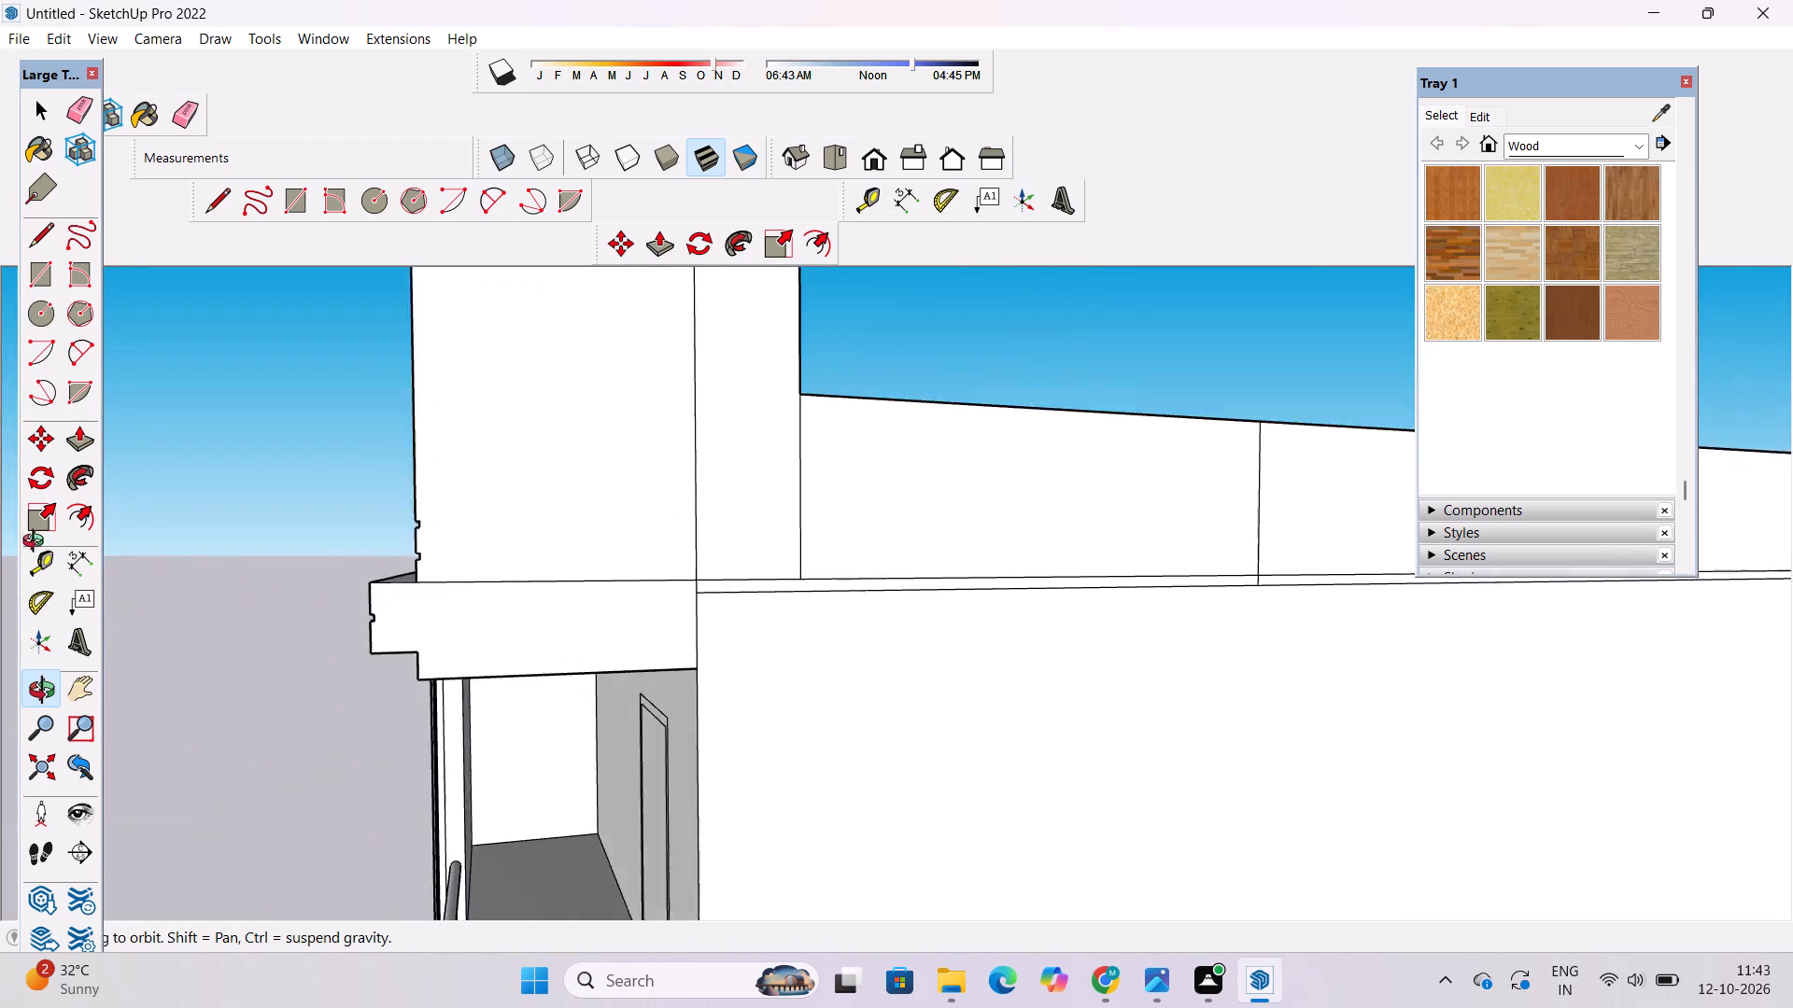
{"action": "left_click_drag", "start_coordinate": [37, 543], "coordinate": [670, 684]}
{"action": "left_click_drag", "start_coordinate": [663, 694], "coordinate": [647, 623], "text": "shift"}
{"action": "scroll", "coordinate": [643, 622], "scroll_direction": "up", "scroll_amount": 3}
{"action": "left_click_drag", "start_coordinate": [624, 632], "coordinate": [624, 664], "text": "shift"}
{"action": "left_click_drag", "start_coordinate": [625, 665], "coordinate": [760, 640]}
{"action": "scroll", "coordinate": [760, 607], "scroll_direction": "down", "scroll_amount": 4}
{"action": "scroll", "coordinate": [760, 607], "scroll_direction": "up", "scroll_amount": 4}
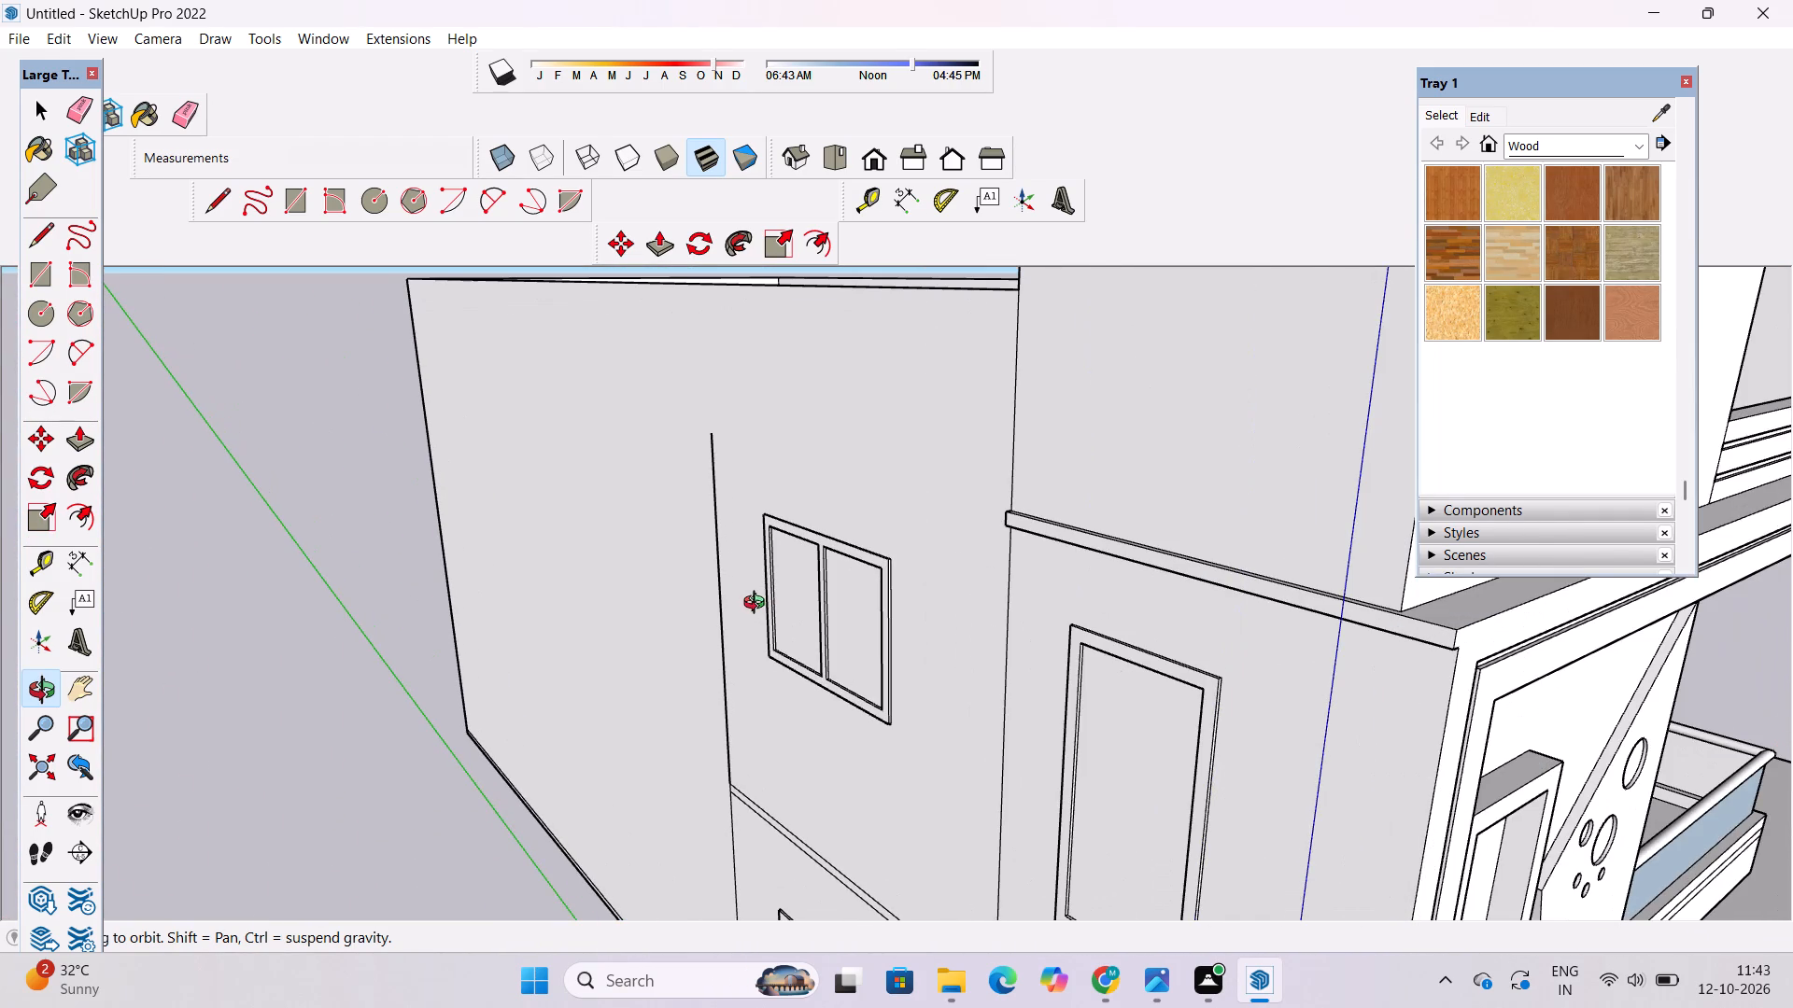
{"action": "scroll", "coordinate": [757, 604], "scroll_direction": "down", "scroll_amount": 2}
{"action": "left_click_drag", "start_coordinate": [772, 648], "coordinate": [744, 538], "text": "shift"}
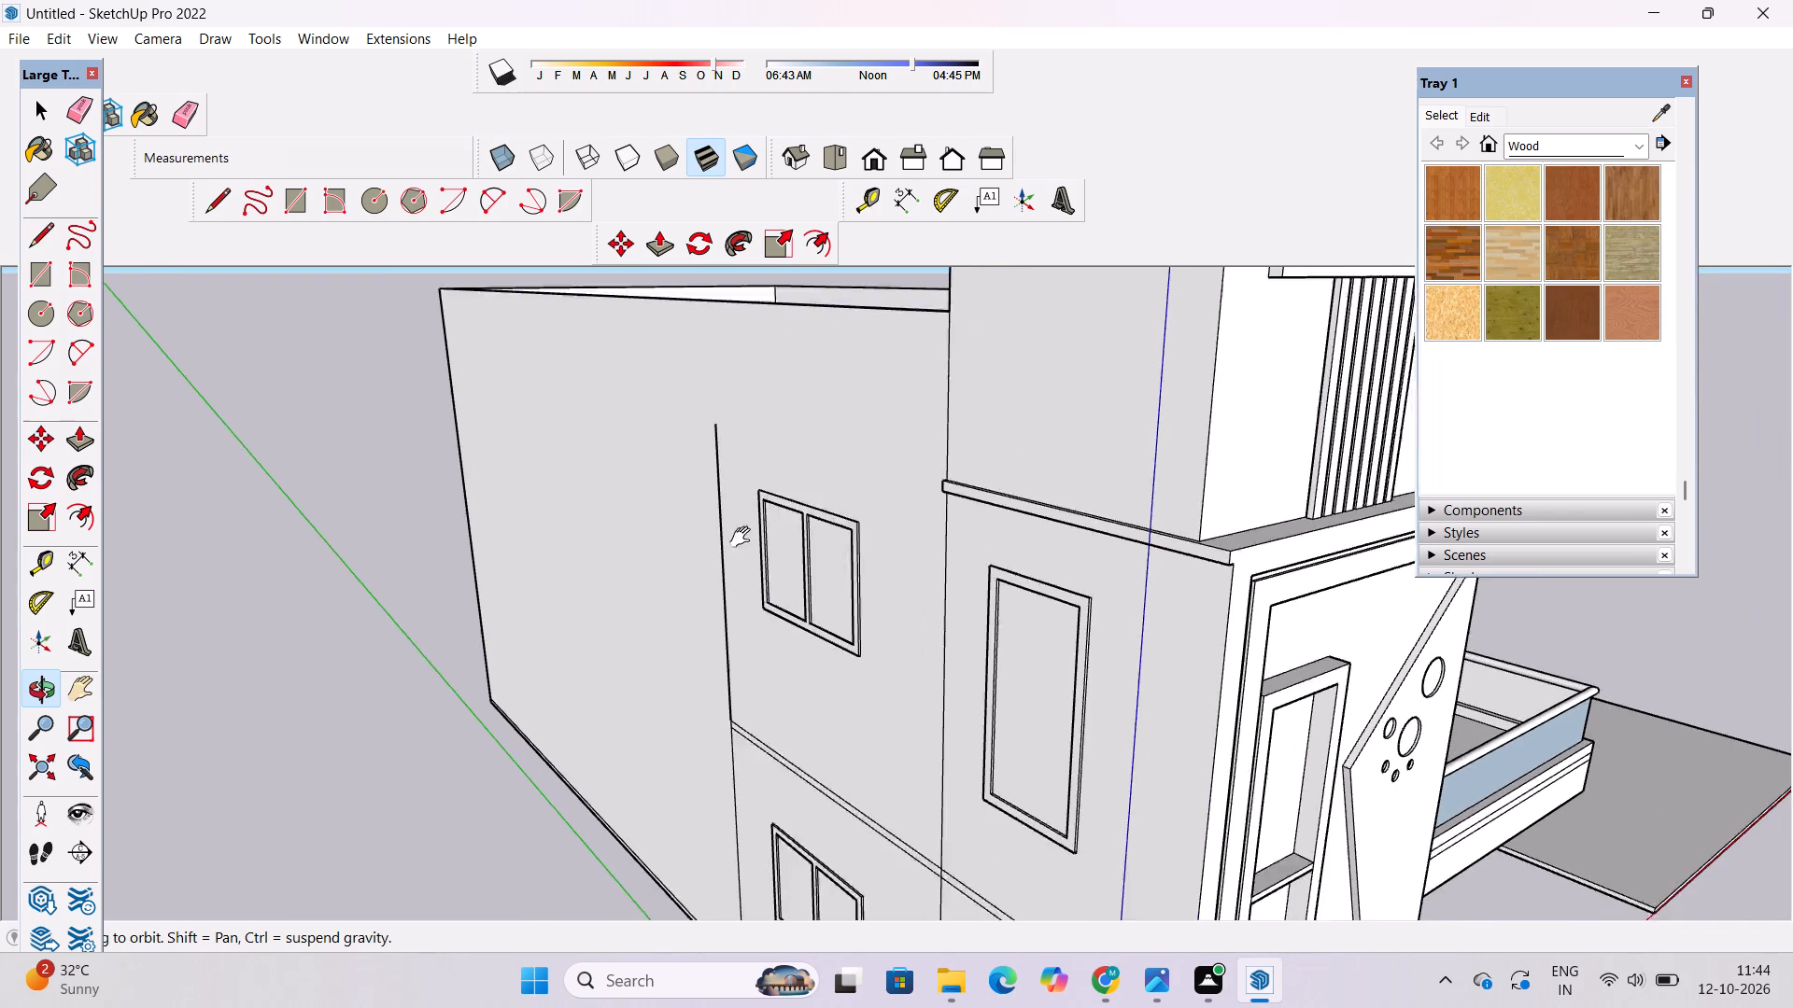
{"action": "left_click_drag", "start_coordinate": [744, 538], "coordinate": [742, 500], "text": "shift"}
{"action": "left_click_drag", "start_coordinate": [672, 631], "coordinate": [797, 604]}
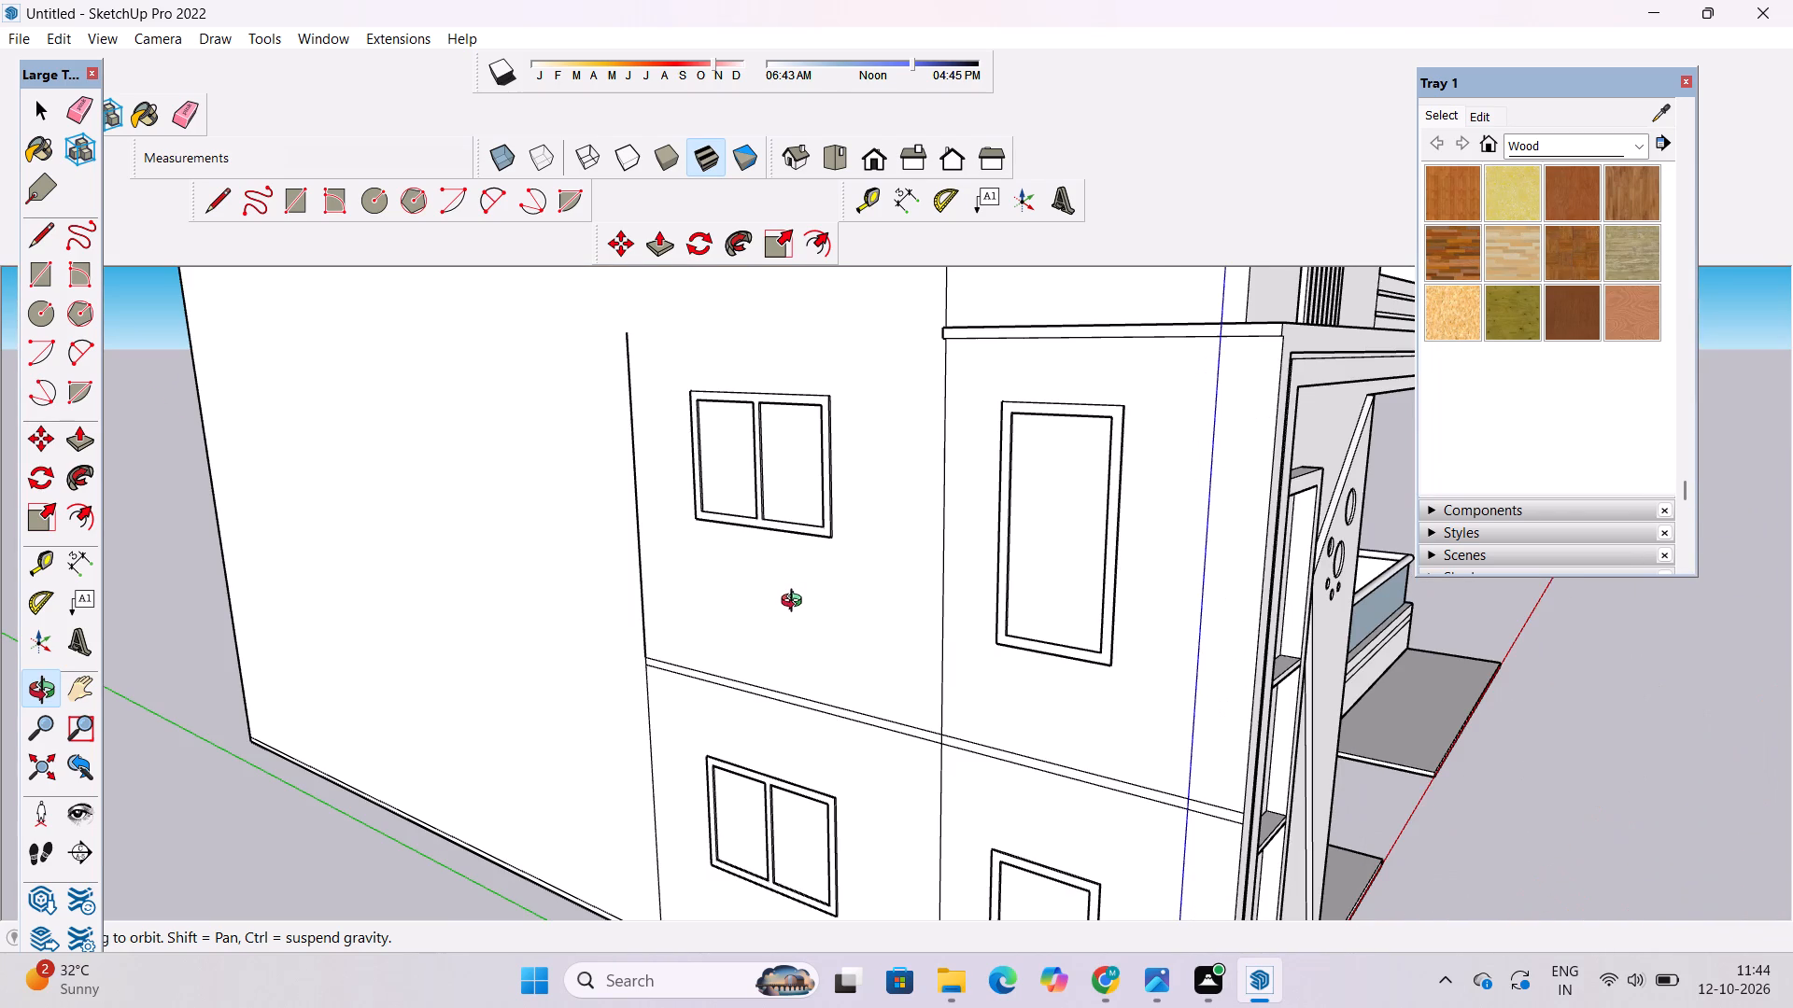
{"action": "scroll", "coordinate": [752, 576], "scroll_direction": "down", "scroll_amount": 5}
{"action": "left_click_drag", "start_coordinate": [715, 625], "coordinate": [700, 587], "text": "shift"}
{"action": "left_click_drag", "start_coordinate": [656, 624], "coordinate": [845, 624]}
{"action": "left_click_drag", "start_coordinate": [825, 660], "coordinate": [840, 602], "text": "shift"}
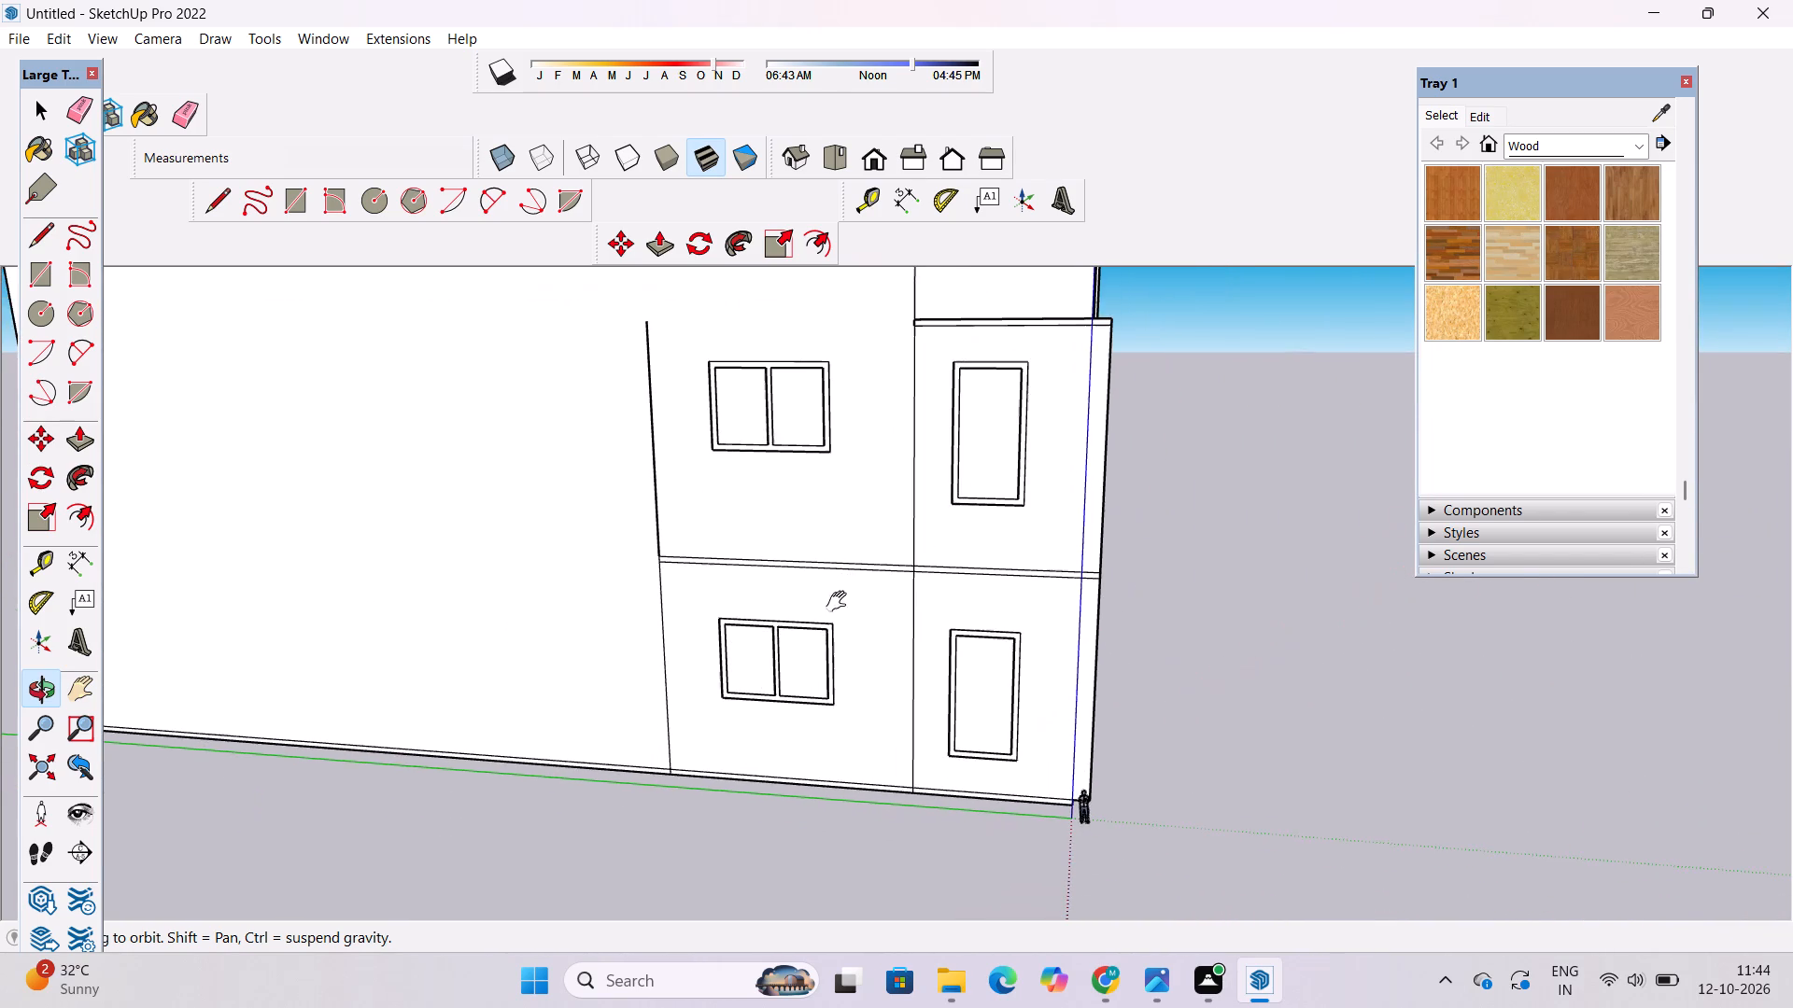
{"action": "left_click_drag", "start_coordinate": [784, 638], "coordinate": [652, 654]}
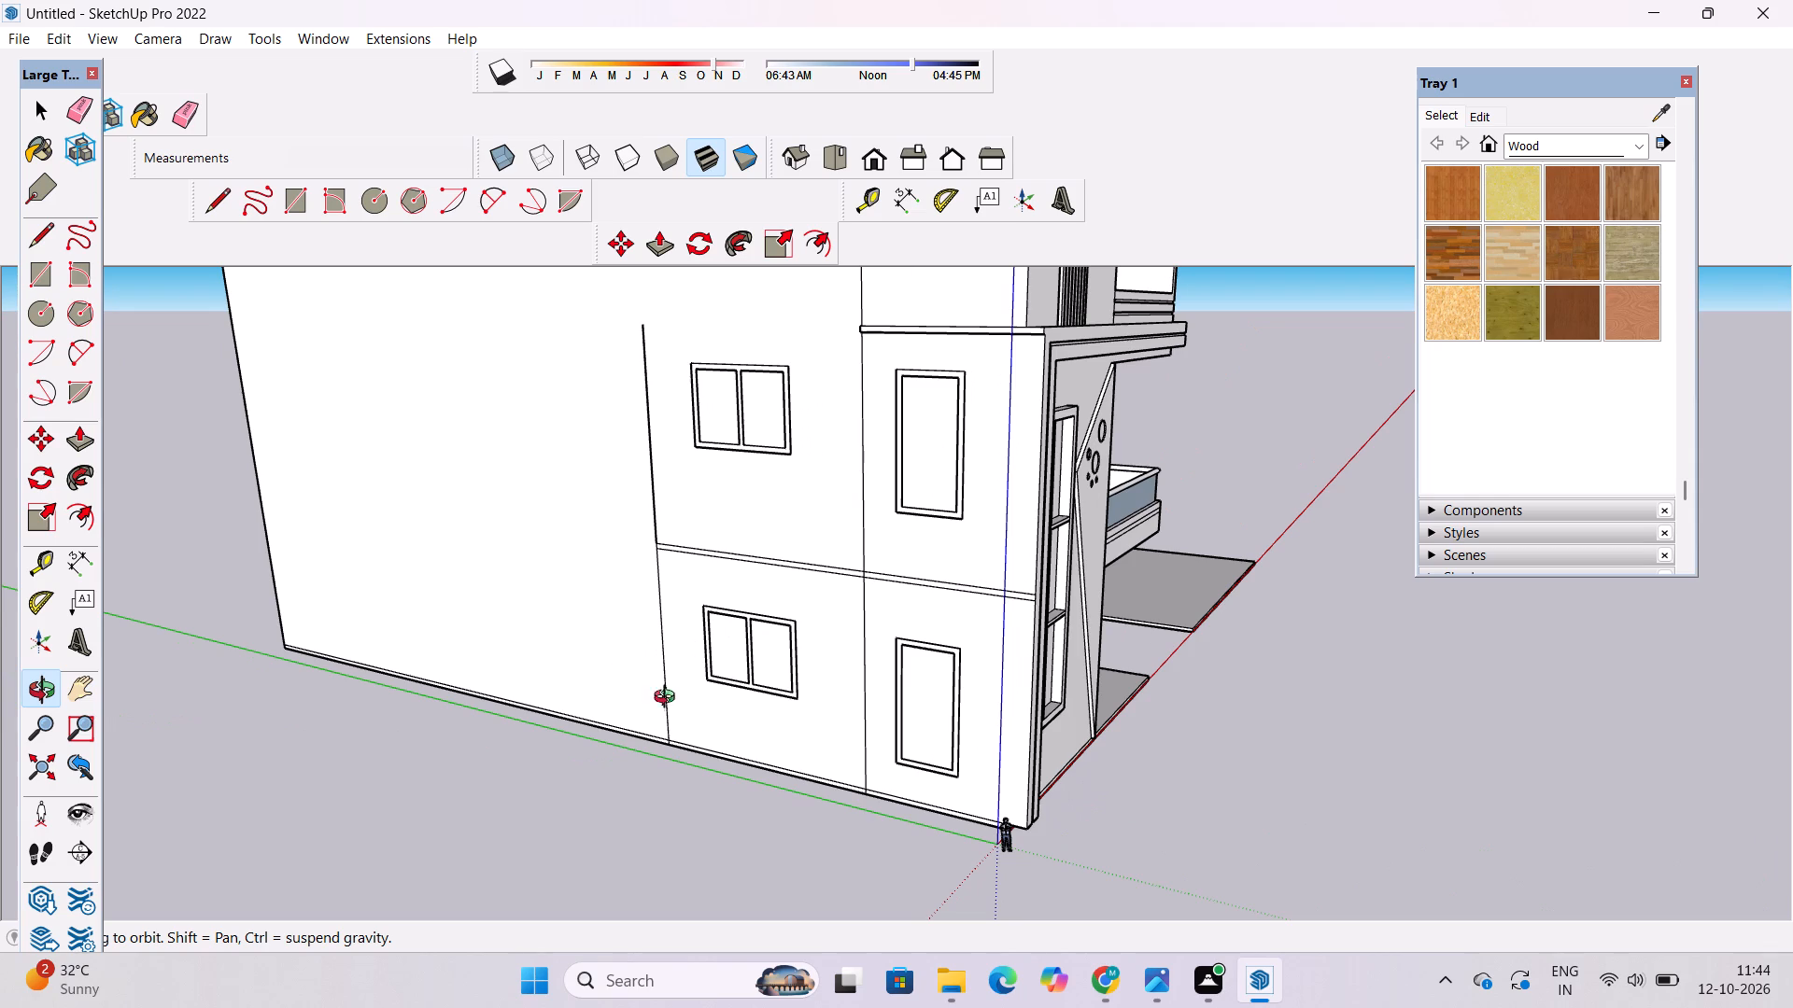
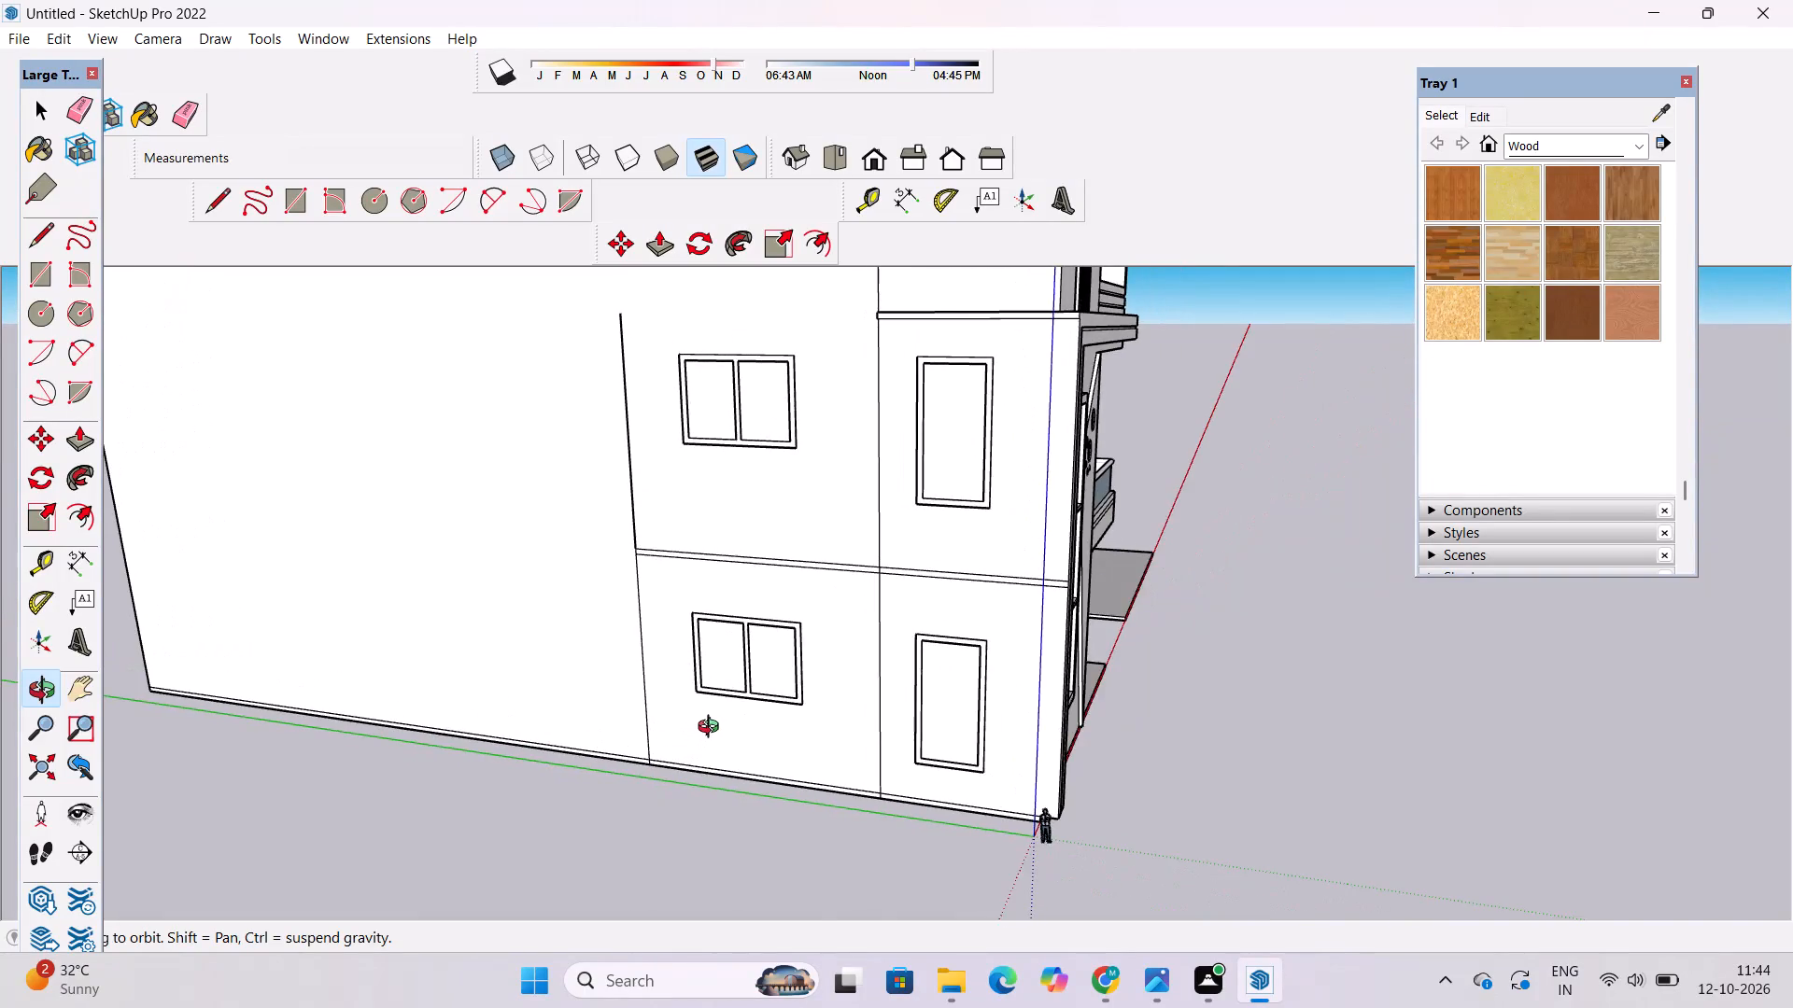
Examine the side wall's windows, dividing lines and open-ended vertical line from several angles.
{"action": "scroll", "coordinate": [713, 729], "scroll_direction": "down", "scroll_amount": 5}
{"action": "left_click", "coordinate": [713, 729]}
{"action": "scroll", "coordinate": [716, 726], "scroll_direction": "up", "scroll_amount": 3}
{"action": "left_click_drag", "start_coordinate": [637, 749], "coordinate": [674, 733]}
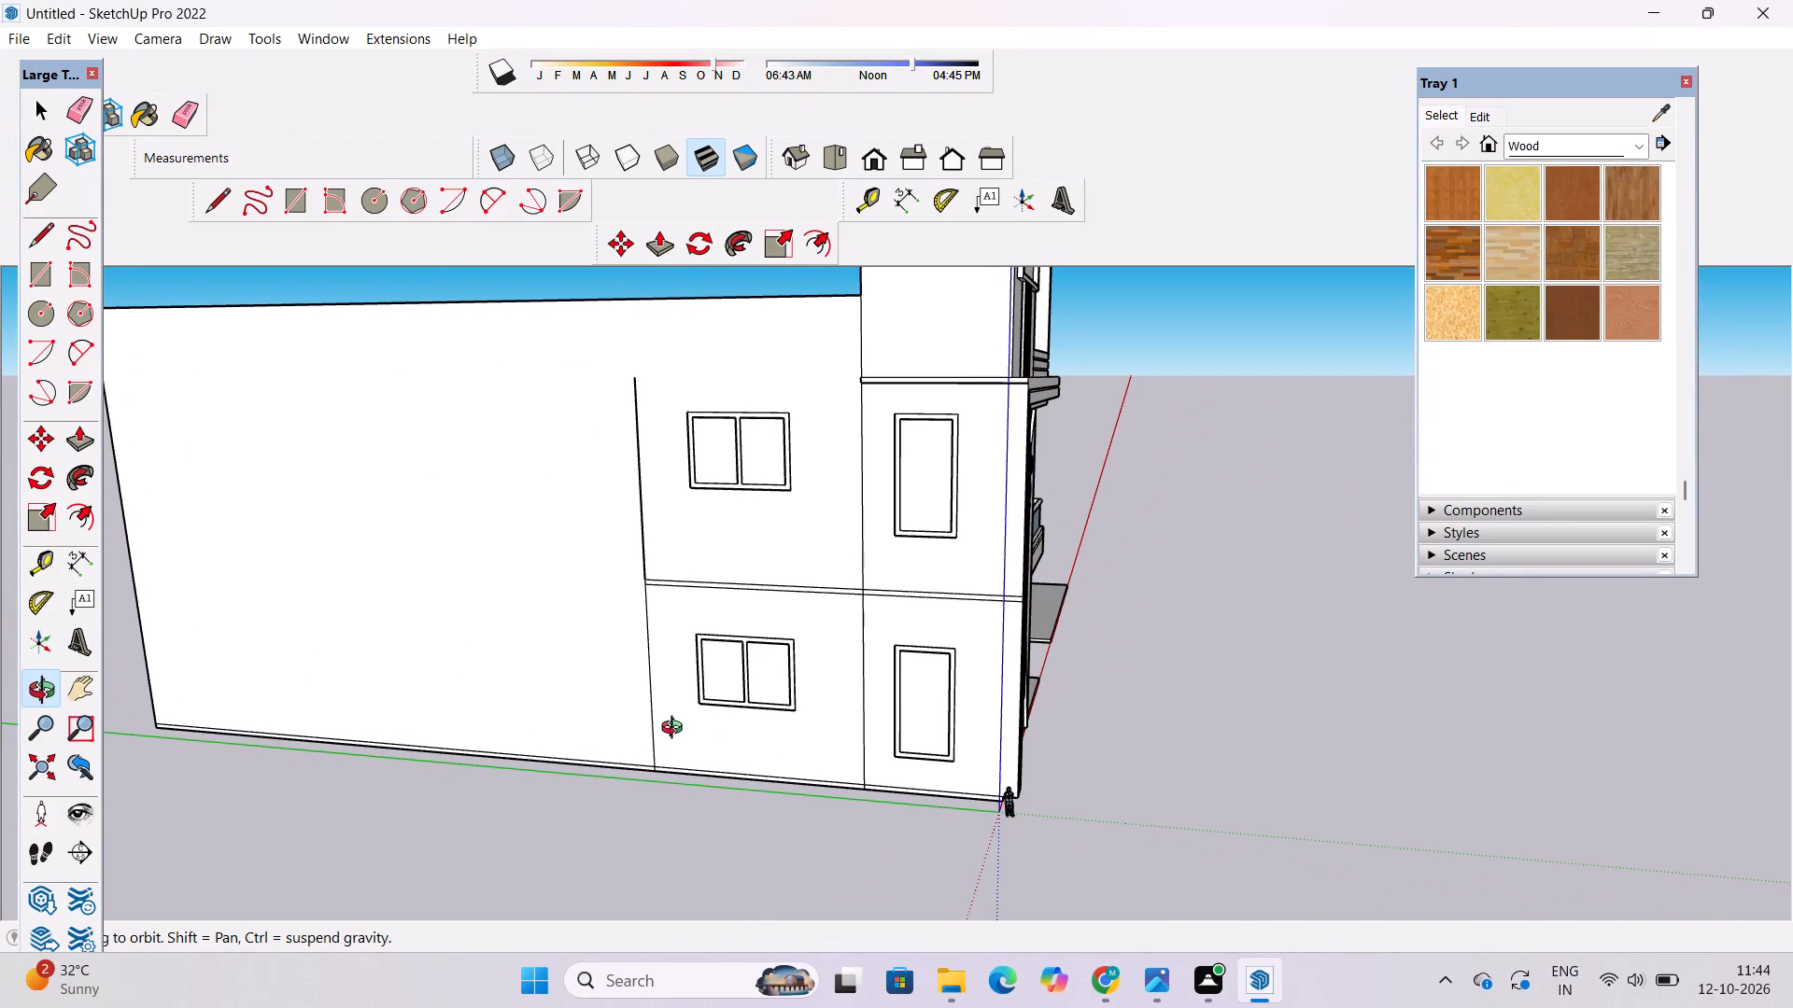
{"action": "scroll", "coordinate": [657, 692], "scroll_direction": "up", "scroll_amount": 2}
{"action": "left_click", "coordinate": [657, 692], "text": "shift"}
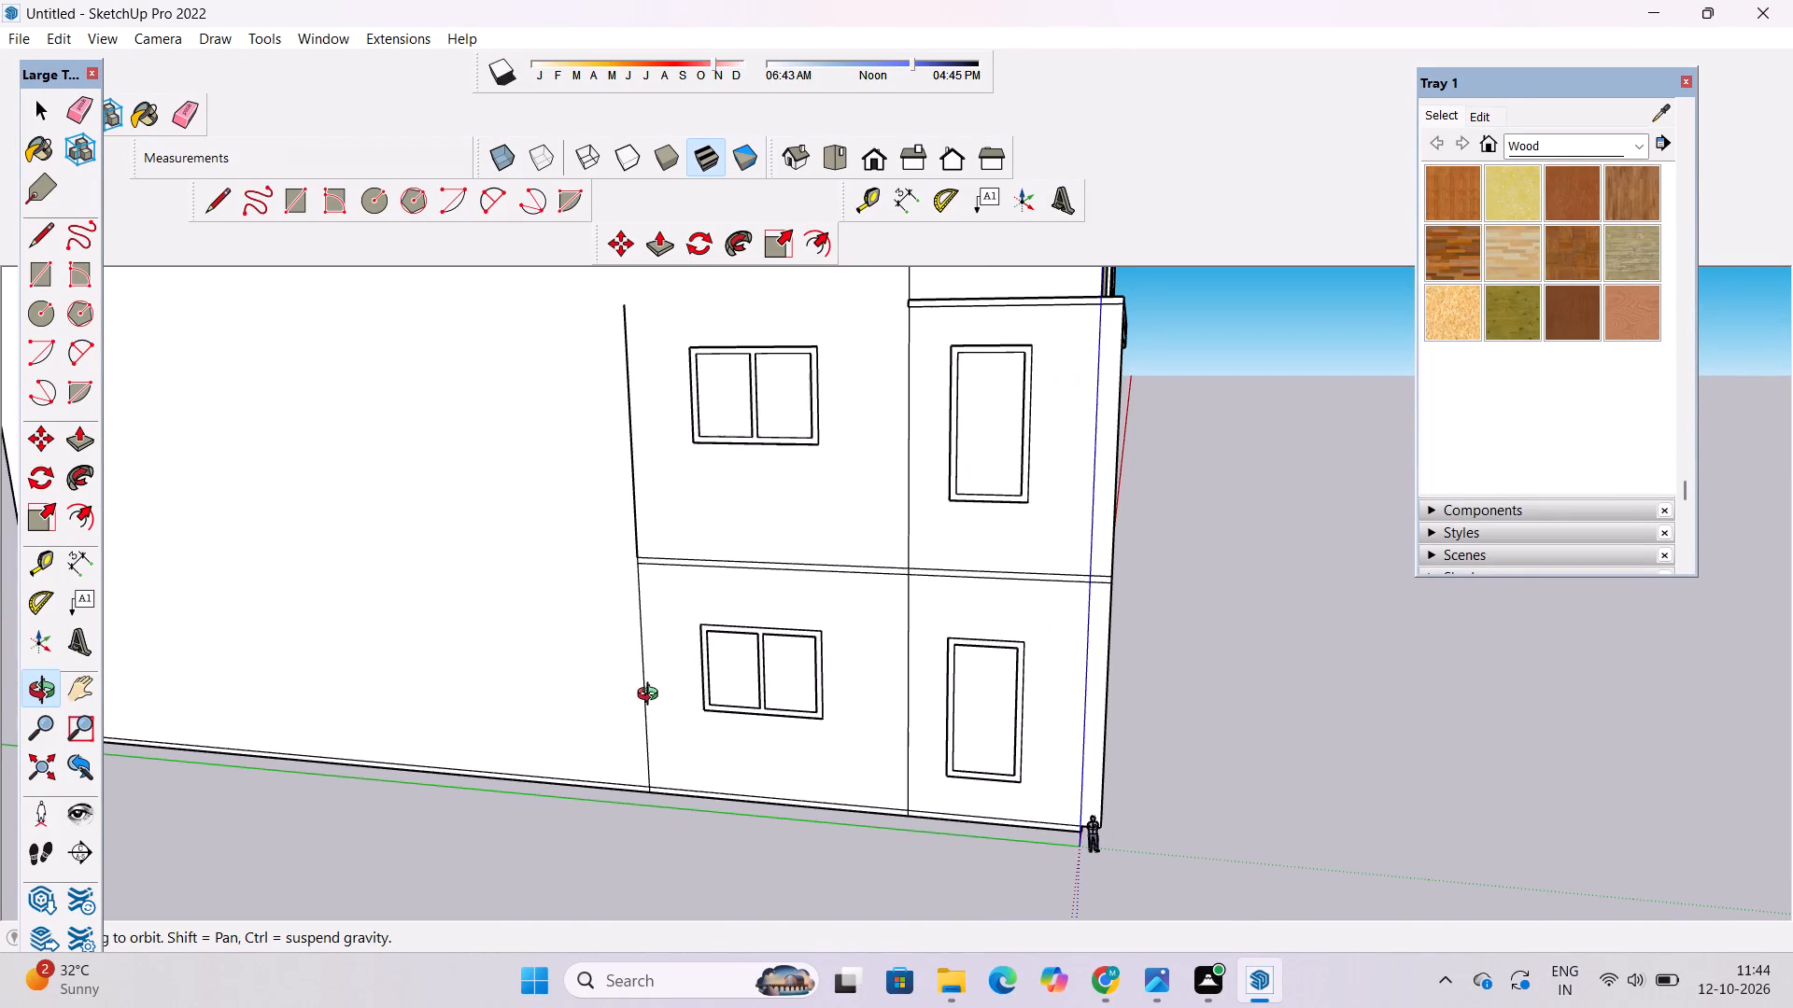
{"action": "left_click_drag", "start_coordinate": [669, 676], "coordinate": [621, 707], "text": "shift"}
{"action": "scroll", "coordinate": [617, 708], "scroll_direction": "up", "scroll_amount": 2}
{"action": "left_click_drag", "start_coordinate": [614, 701], "coordinate": [602, 707], "text": "shift"}
{"action": "scroll", "coordinate": [602, 707], "scroll_direction": "up", "scroll_amount": 2}
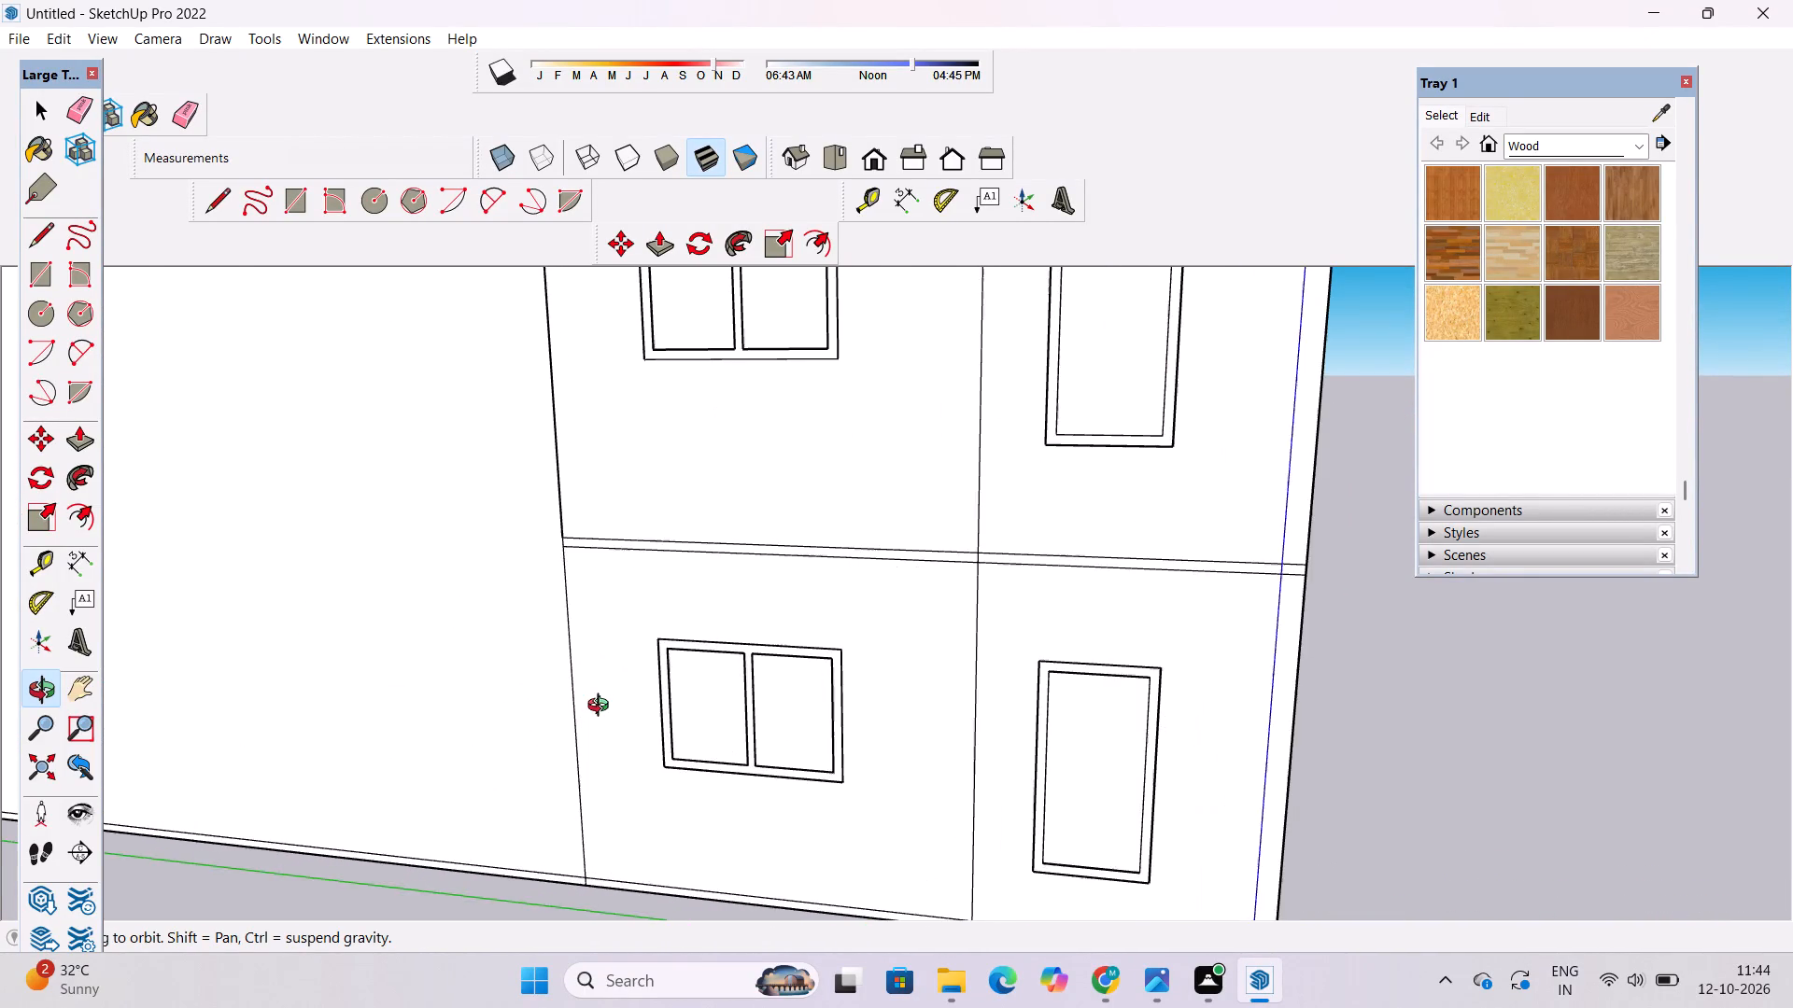
{"action": "left_click_drag", "start_coordinate": [602, 707], "coordinate": [611, 795], "text": "shift"}
{"action": "scroll", "coordinate": [580, 707], "scroll_direction": "down", "scroll_amount": 5}
{"action": "left_click_drag", "start_coordinate": [595, 670], "coordinate": [716, 718], "text": "shift"}
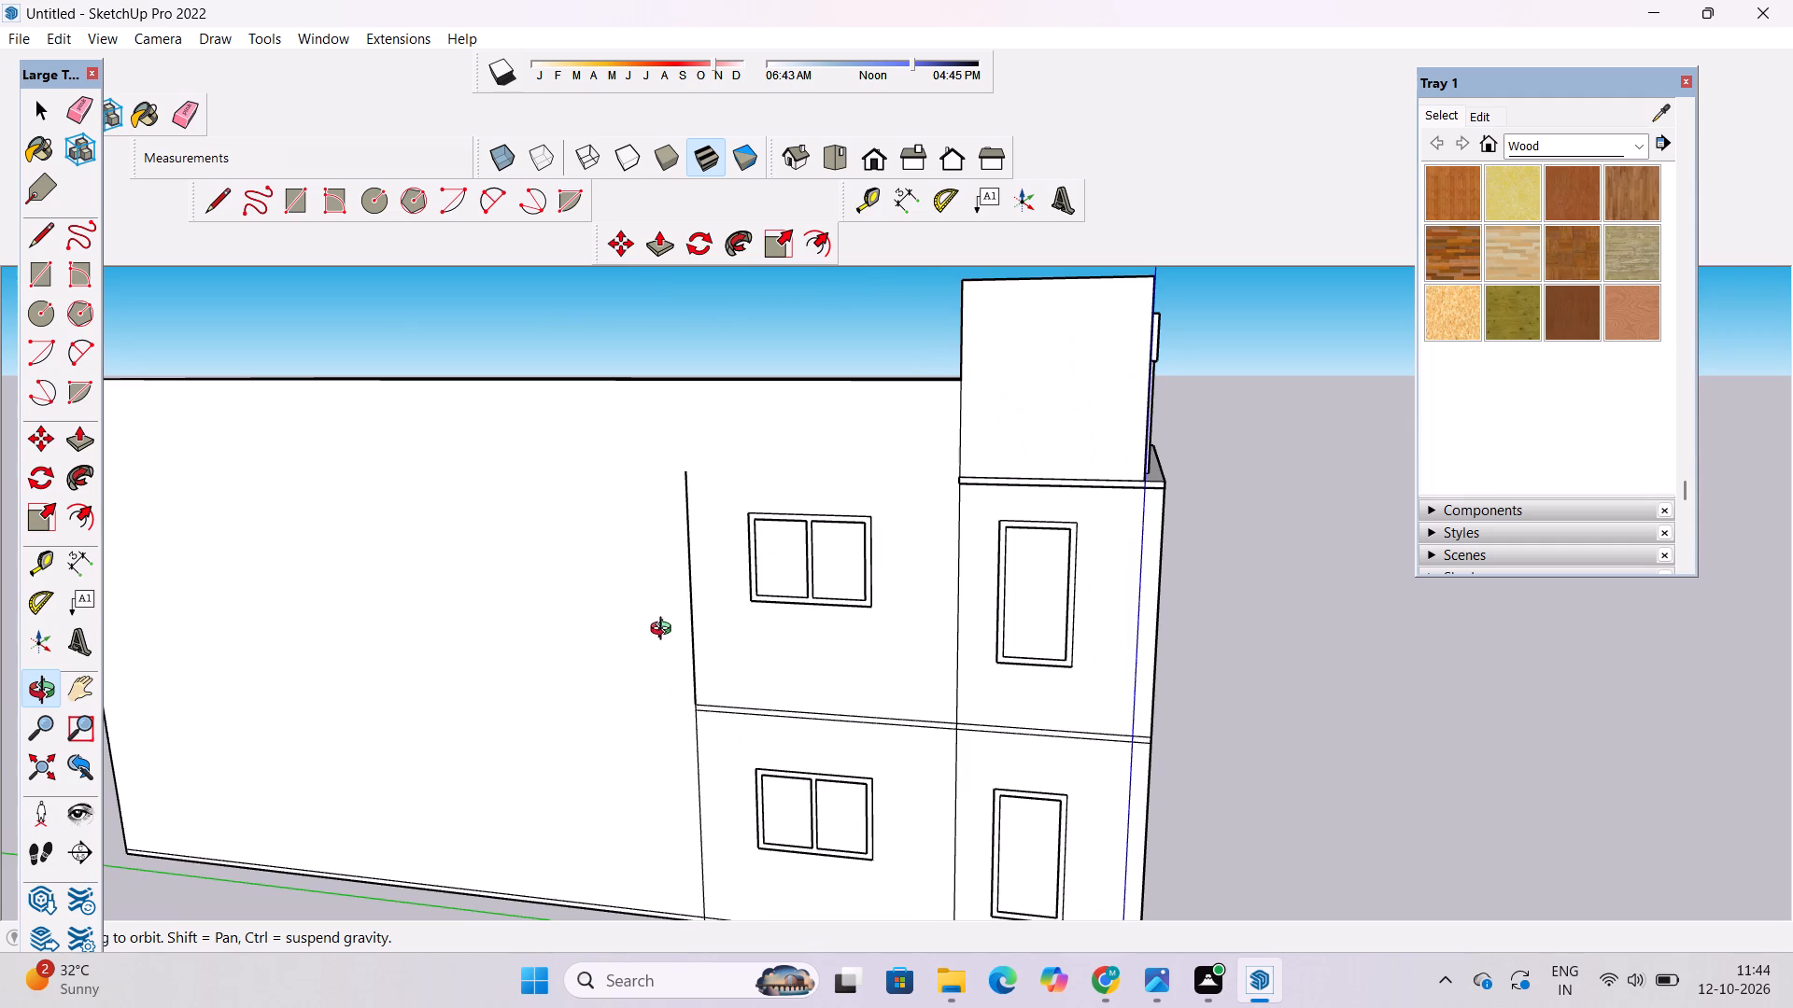
{"action": "left_click_drag", "start_coordinate": [665, 631], "coordinate": [743, 735], "text": "shift"}
{"action": "scroll", "coordinate": [747, 693], "scroll_direction": "down", "scroll_amount": 3}
{"action": "left_click_drag", "start_coordinate": [756, 678], "coordinate": [722, 698], "text": "shift"}
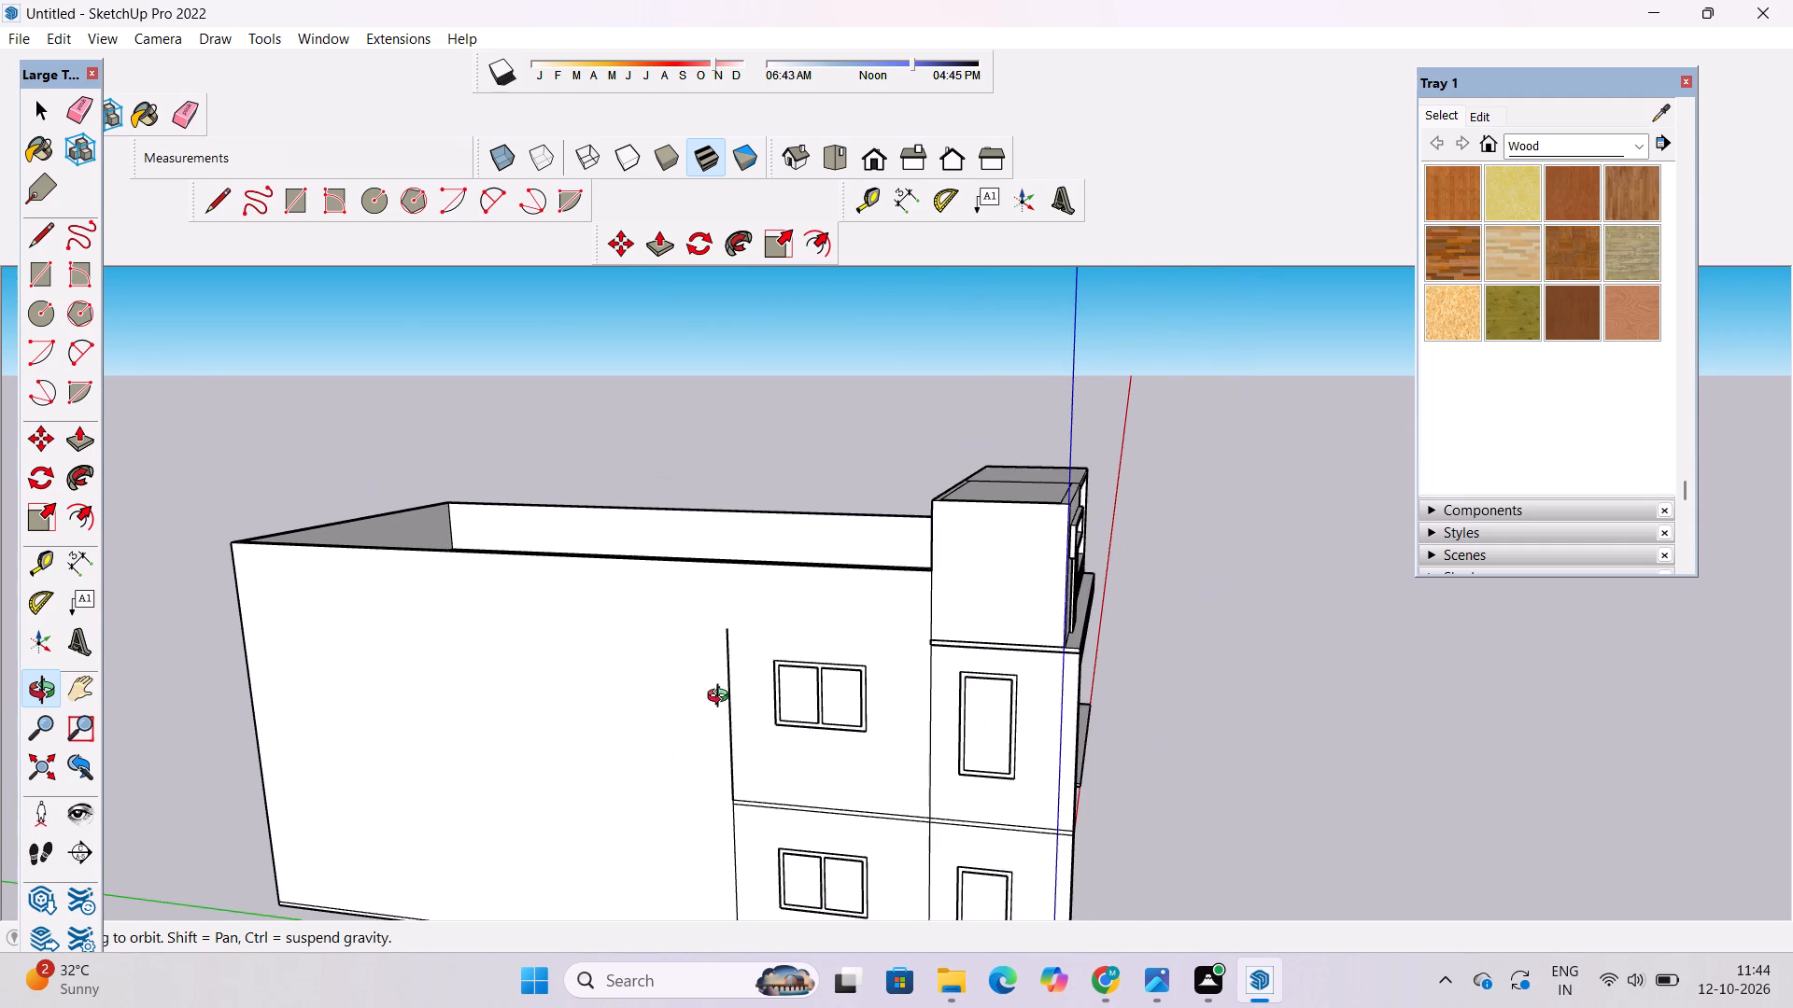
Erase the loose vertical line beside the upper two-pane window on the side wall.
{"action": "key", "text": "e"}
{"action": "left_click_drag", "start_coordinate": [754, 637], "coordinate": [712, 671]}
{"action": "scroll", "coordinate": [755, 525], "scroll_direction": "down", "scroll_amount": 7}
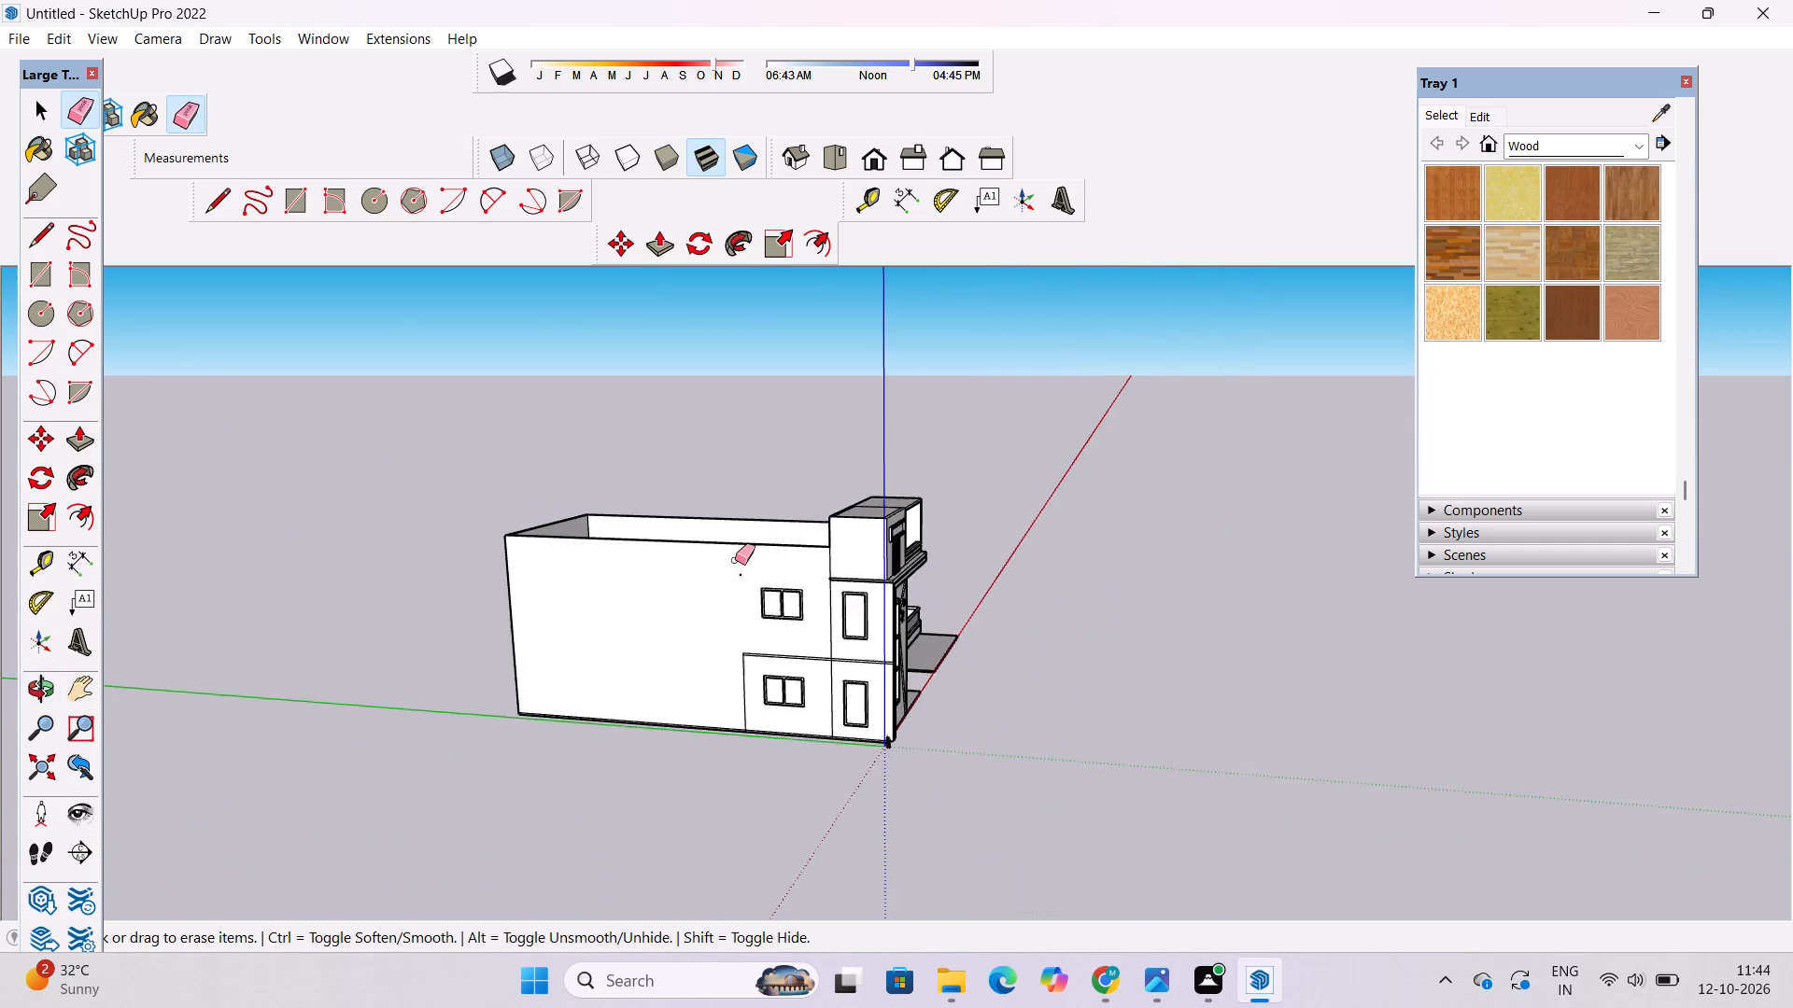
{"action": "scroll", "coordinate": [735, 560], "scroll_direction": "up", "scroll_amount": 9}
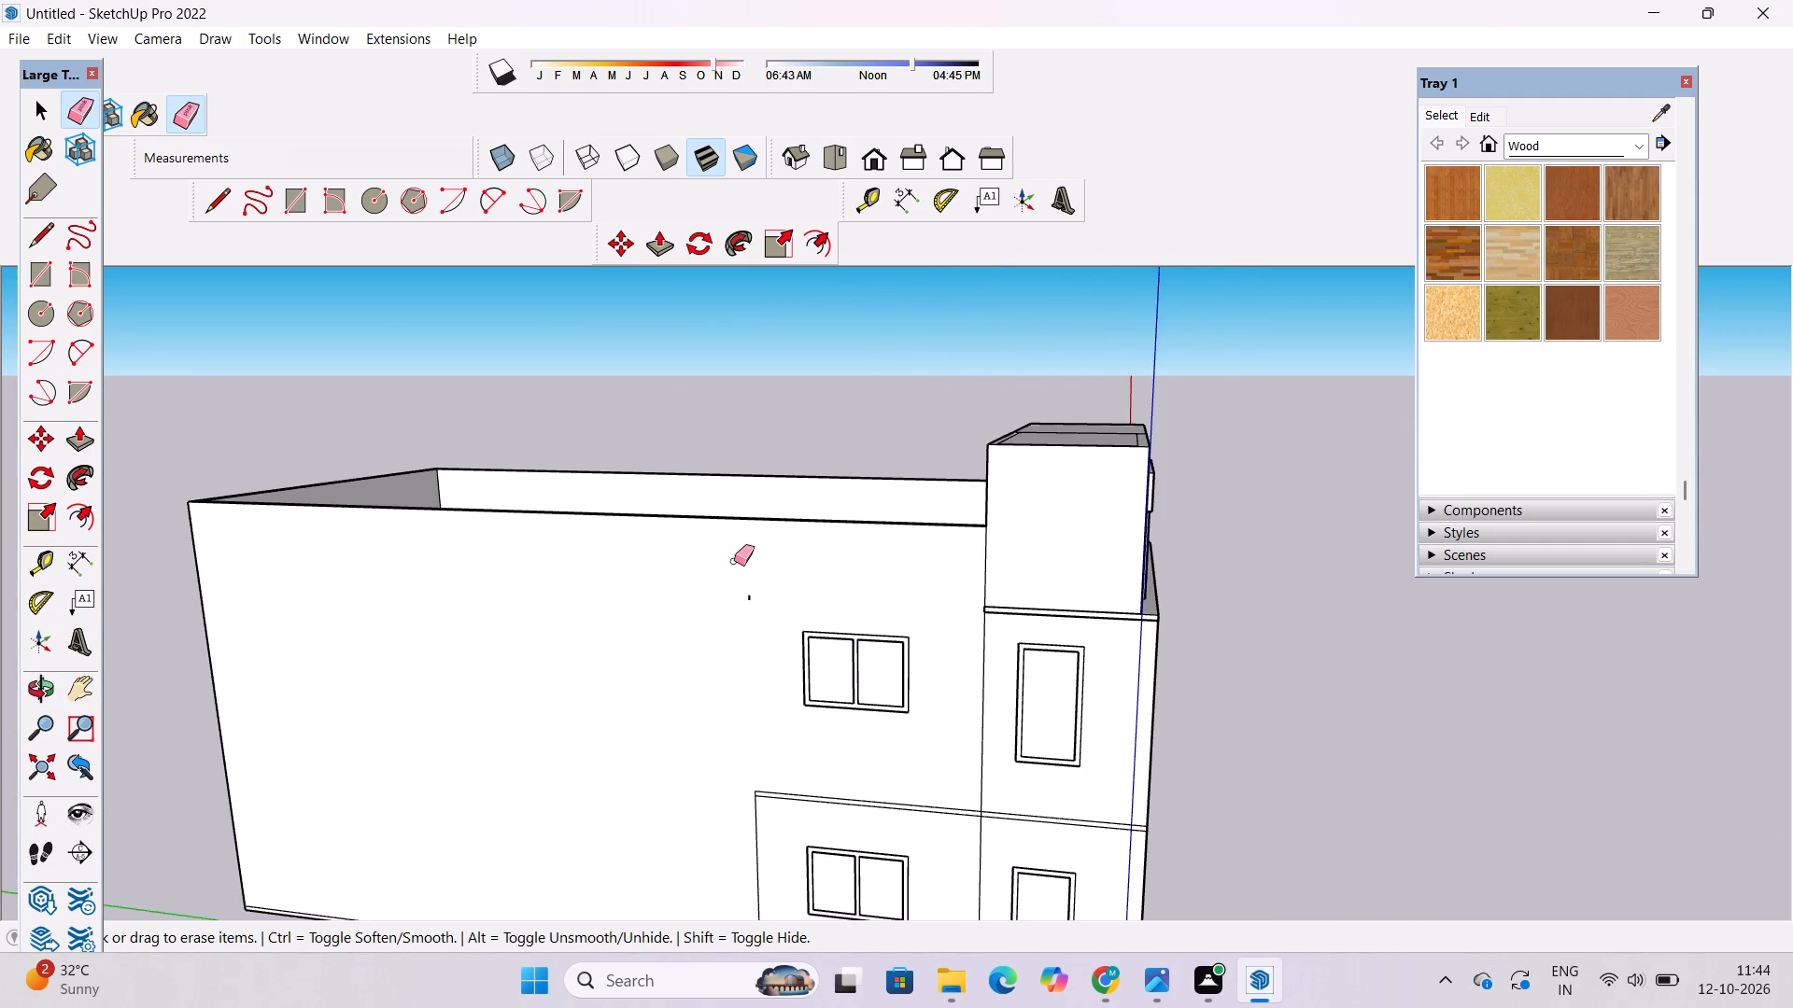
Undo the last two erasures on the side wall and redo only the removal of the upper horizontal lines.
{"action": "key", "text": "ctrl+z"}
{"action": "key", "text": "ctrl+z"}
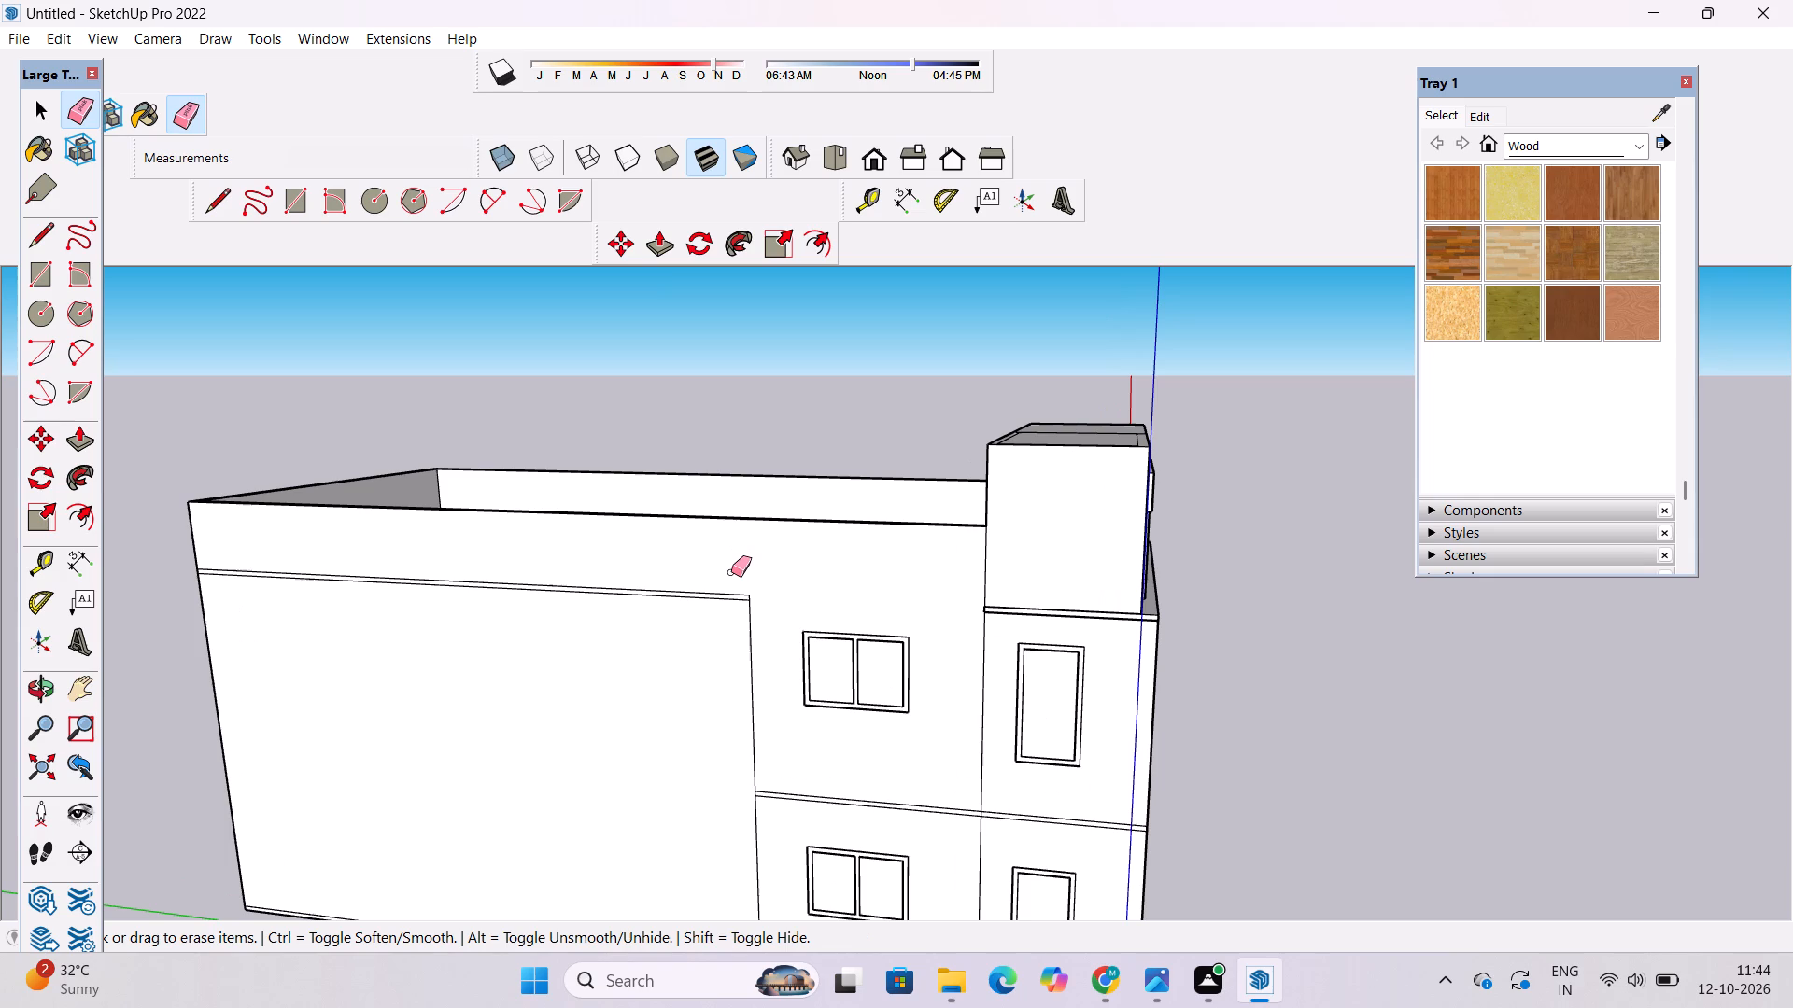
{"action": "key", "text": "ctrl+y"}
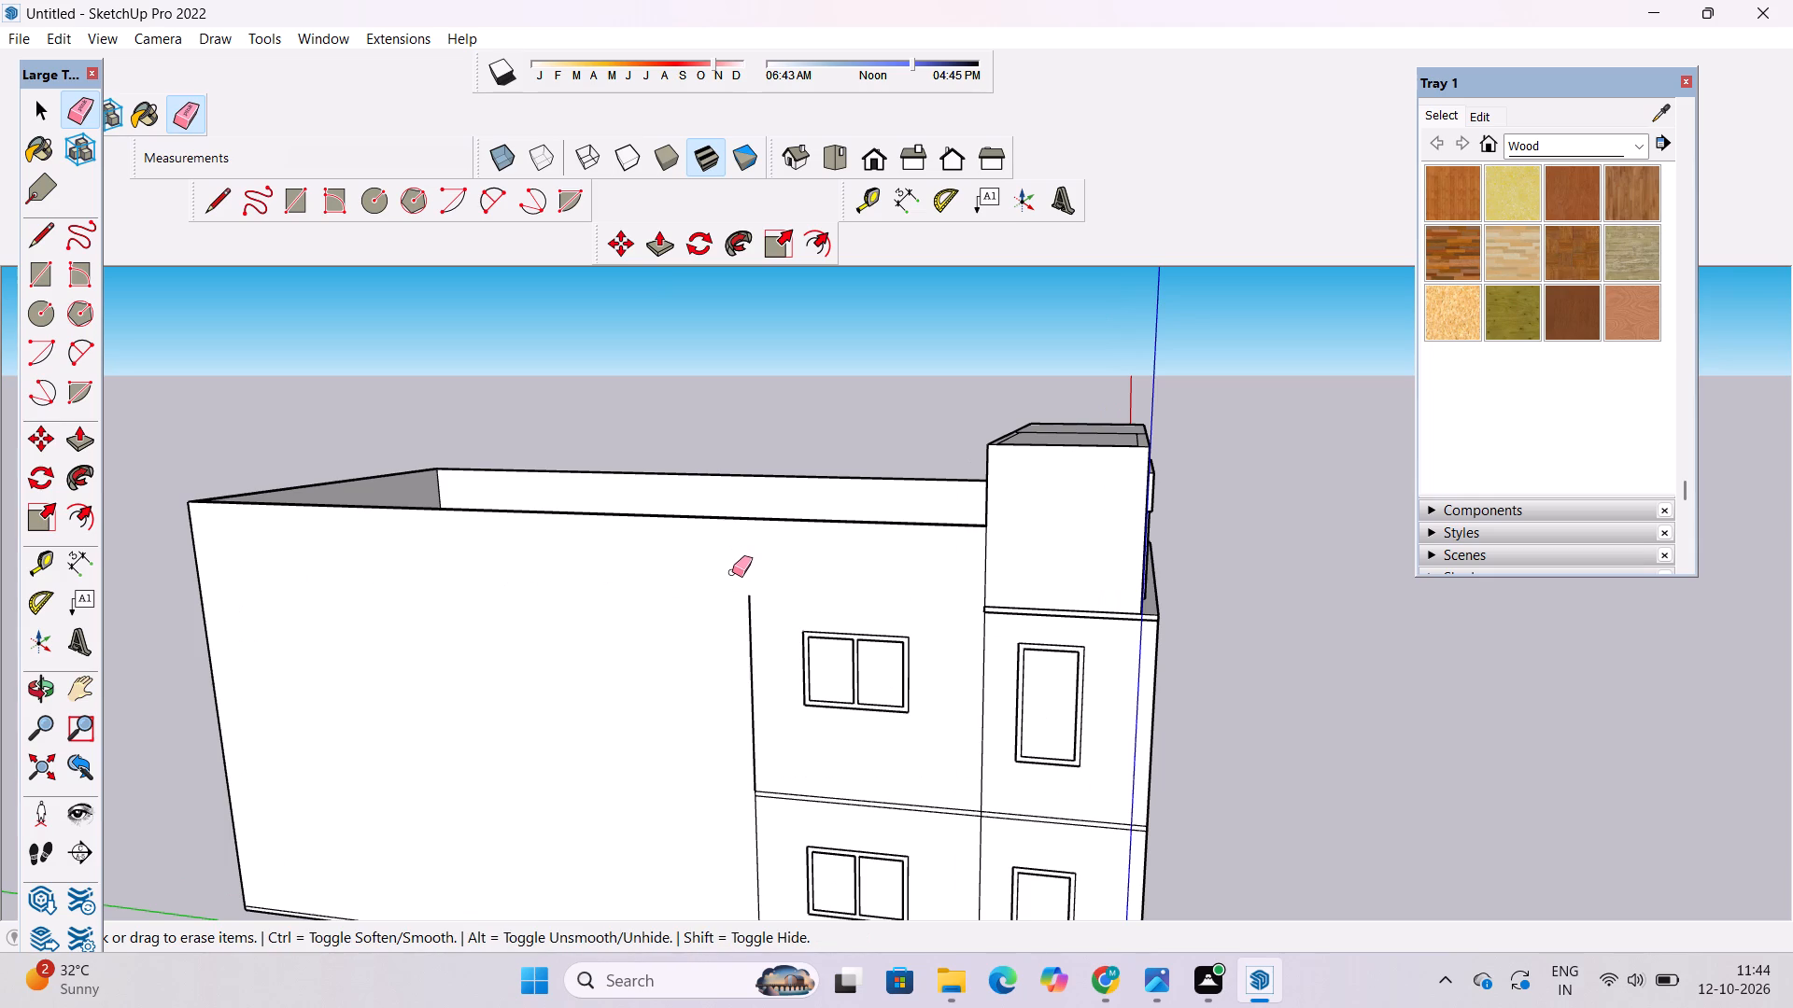
Draw a 15' line from the open-ended vertical line's upper endpoint up to the side wall's top edge.
{"action": "key", "text": "l"}
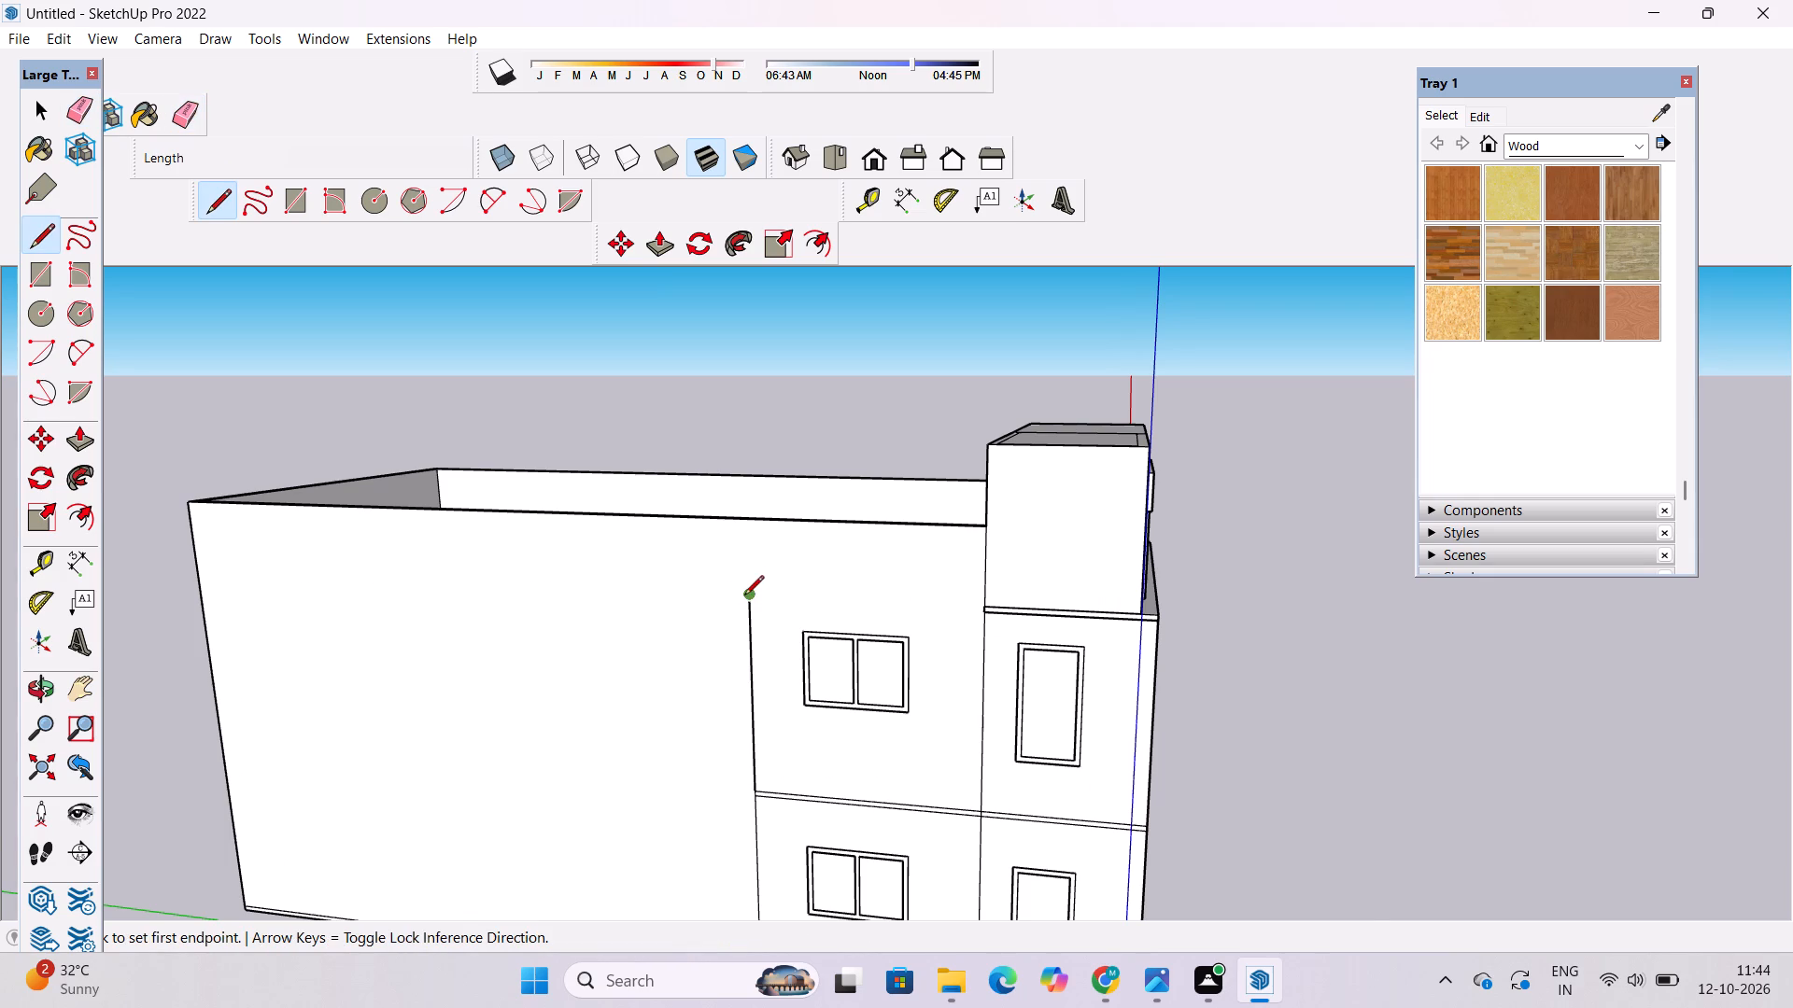
{"action": "scroll", "coordinate": [744, 596], "scroll_direction": "up", "scroll_amount": 10}
{"action": "left_click", "coordinate": [755, 596]}
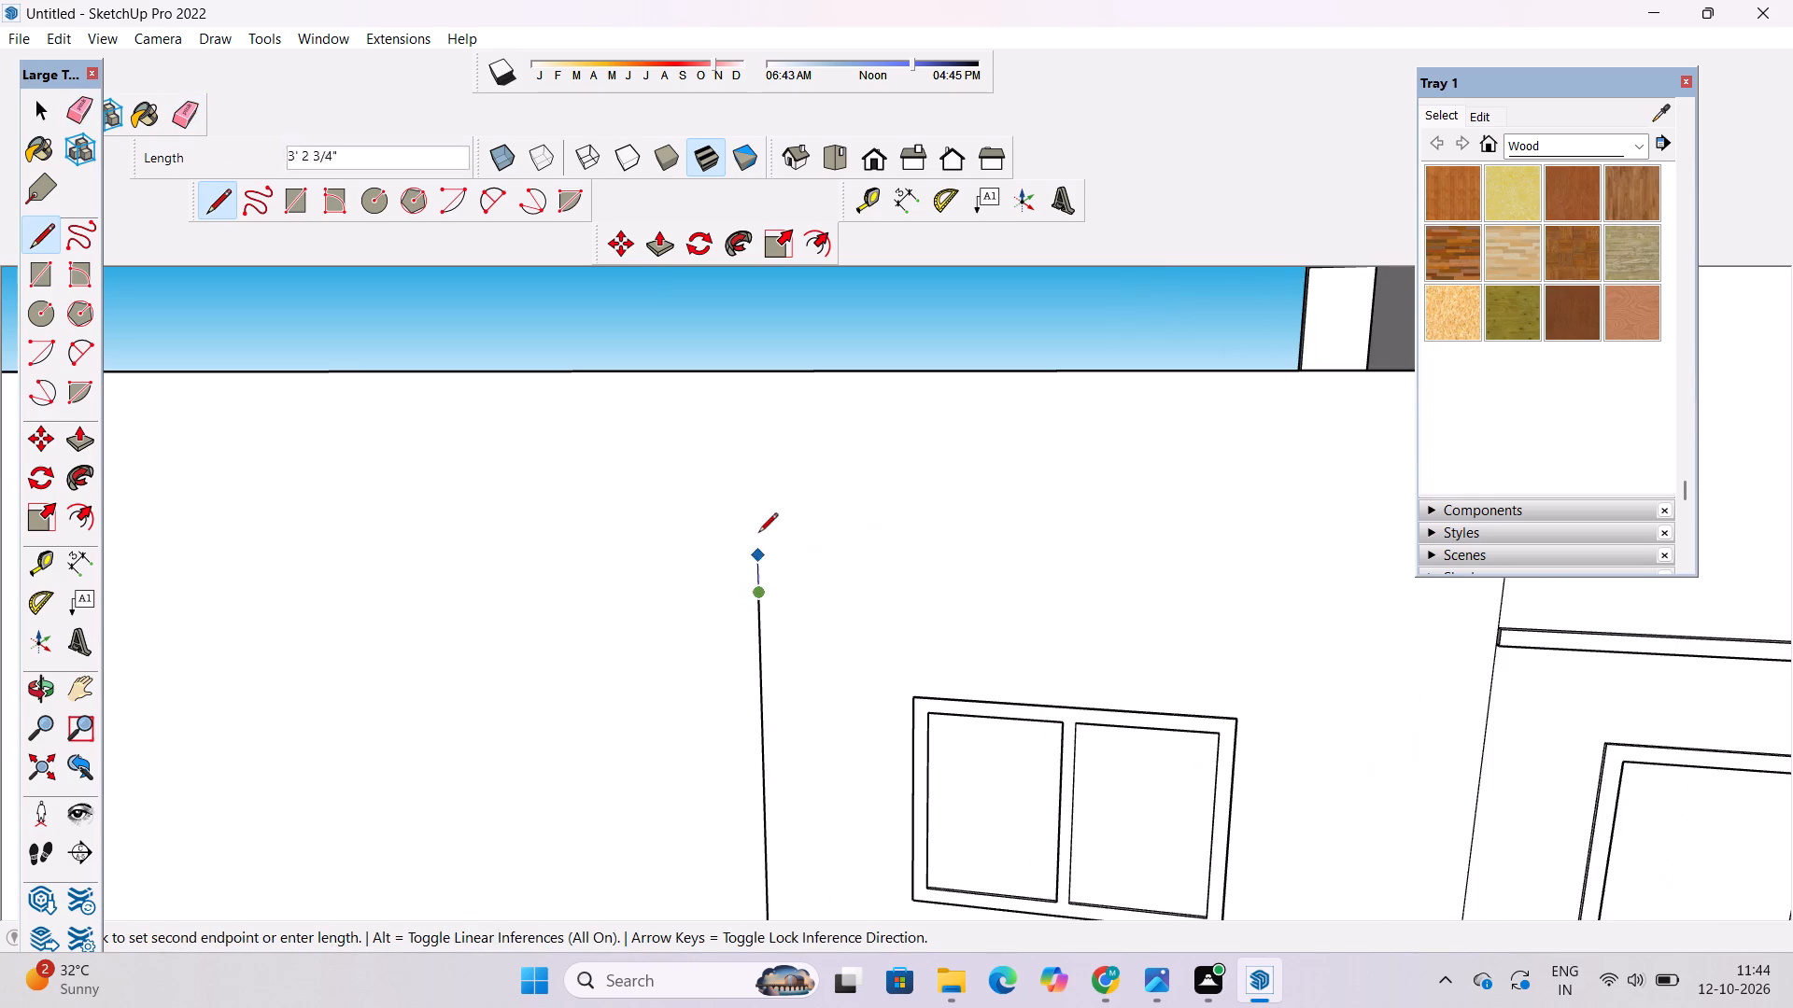
{"action": "left_click", "coordinate": [754, 372]}
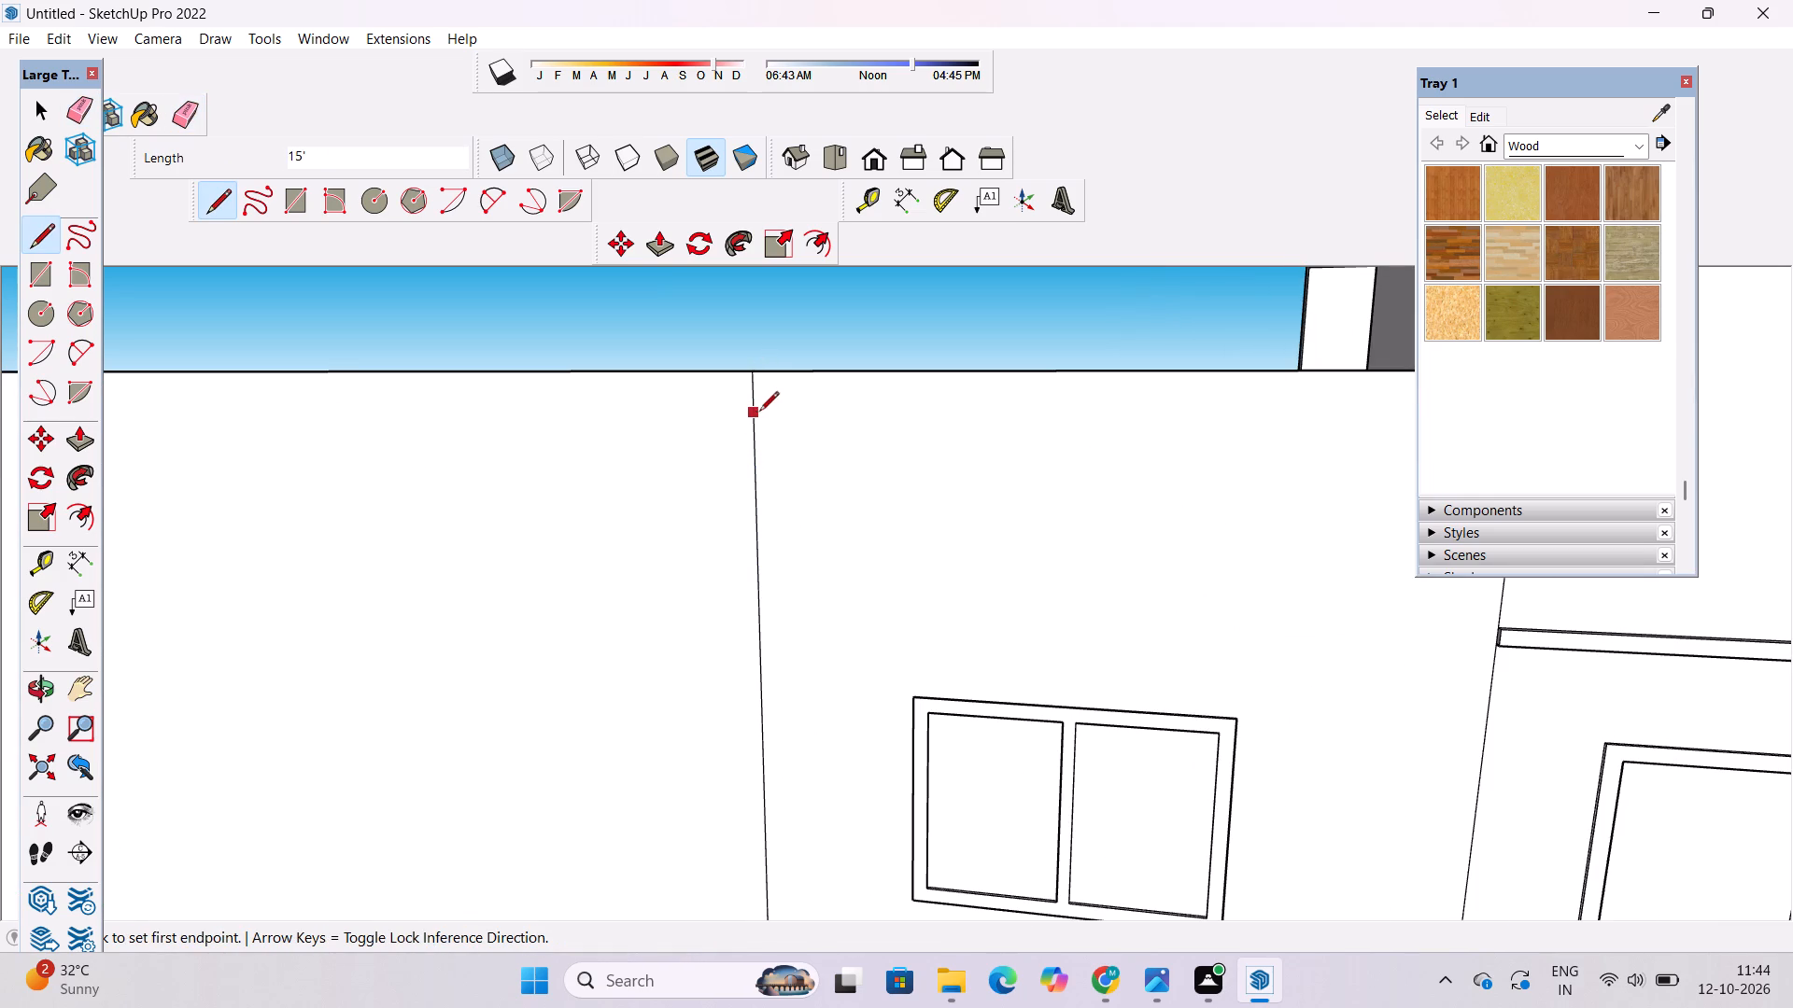
{"action": "key", "text": "space"}
Examine the side wall's dividing lines, window bays and roof parapet from several angles.
{"action": "key", "text": "o"}
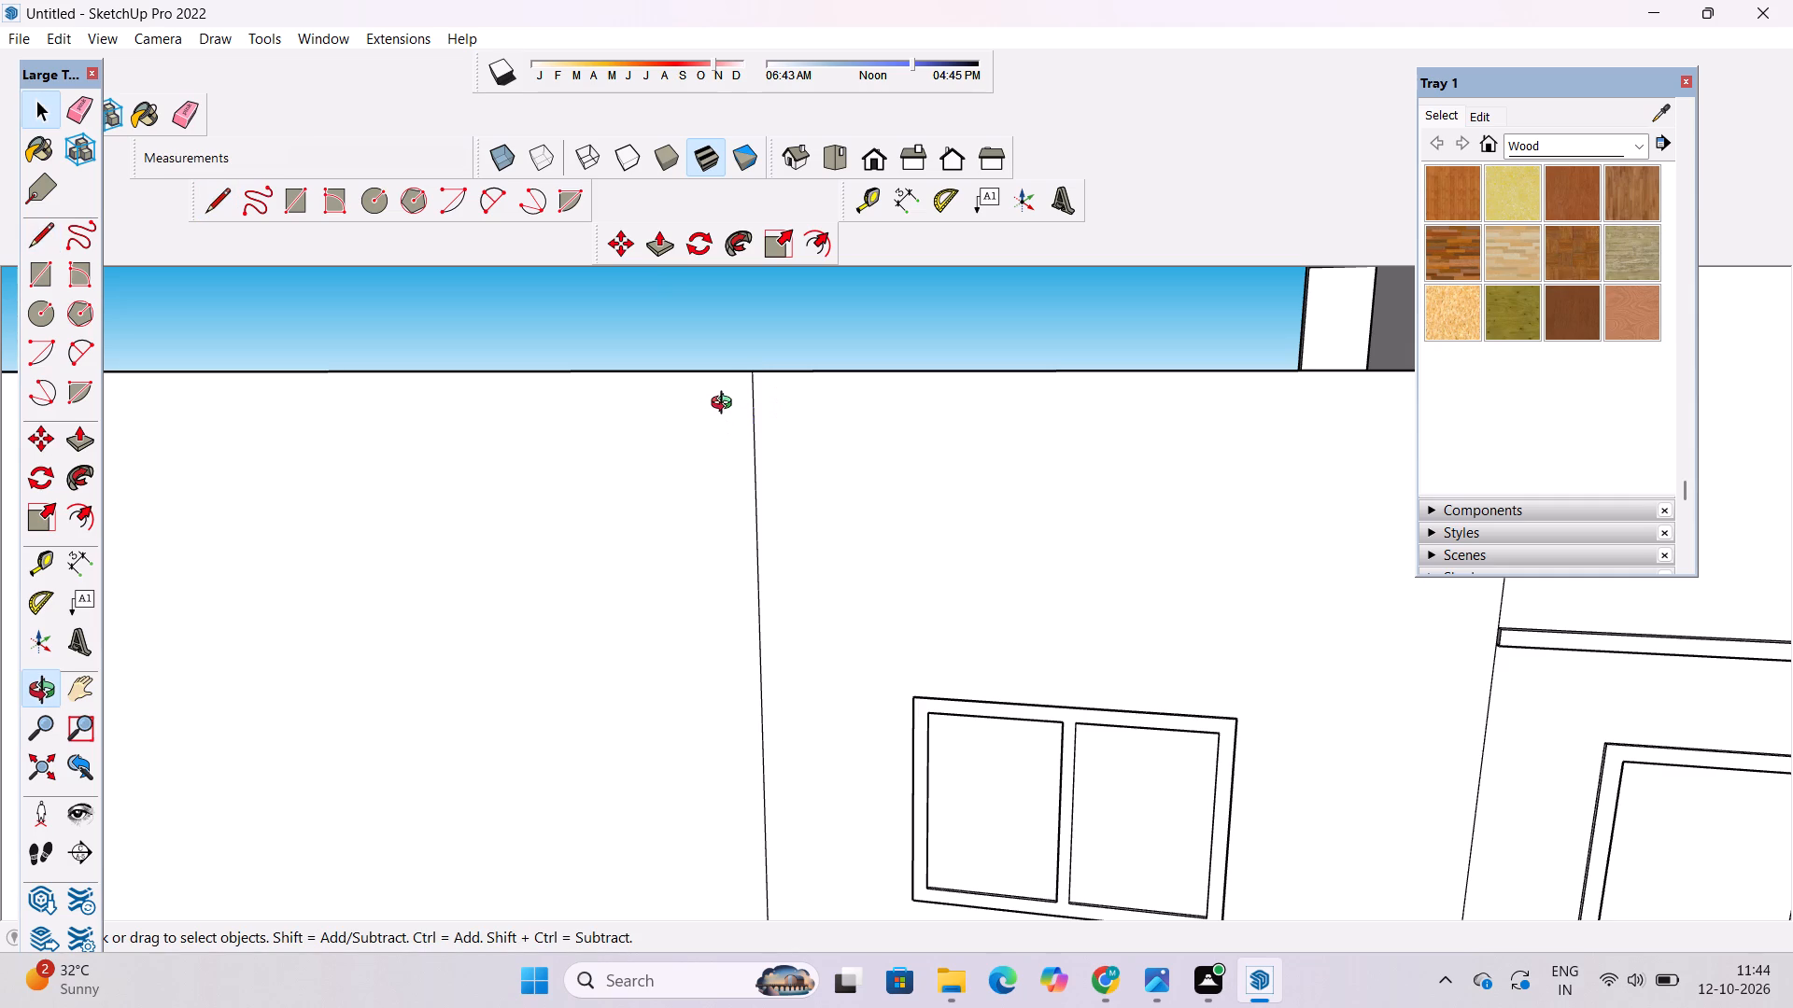
{"action": "scroll", "coordinate": [726, 405], "scroll_direction": "down", "scroll_amount": 7}
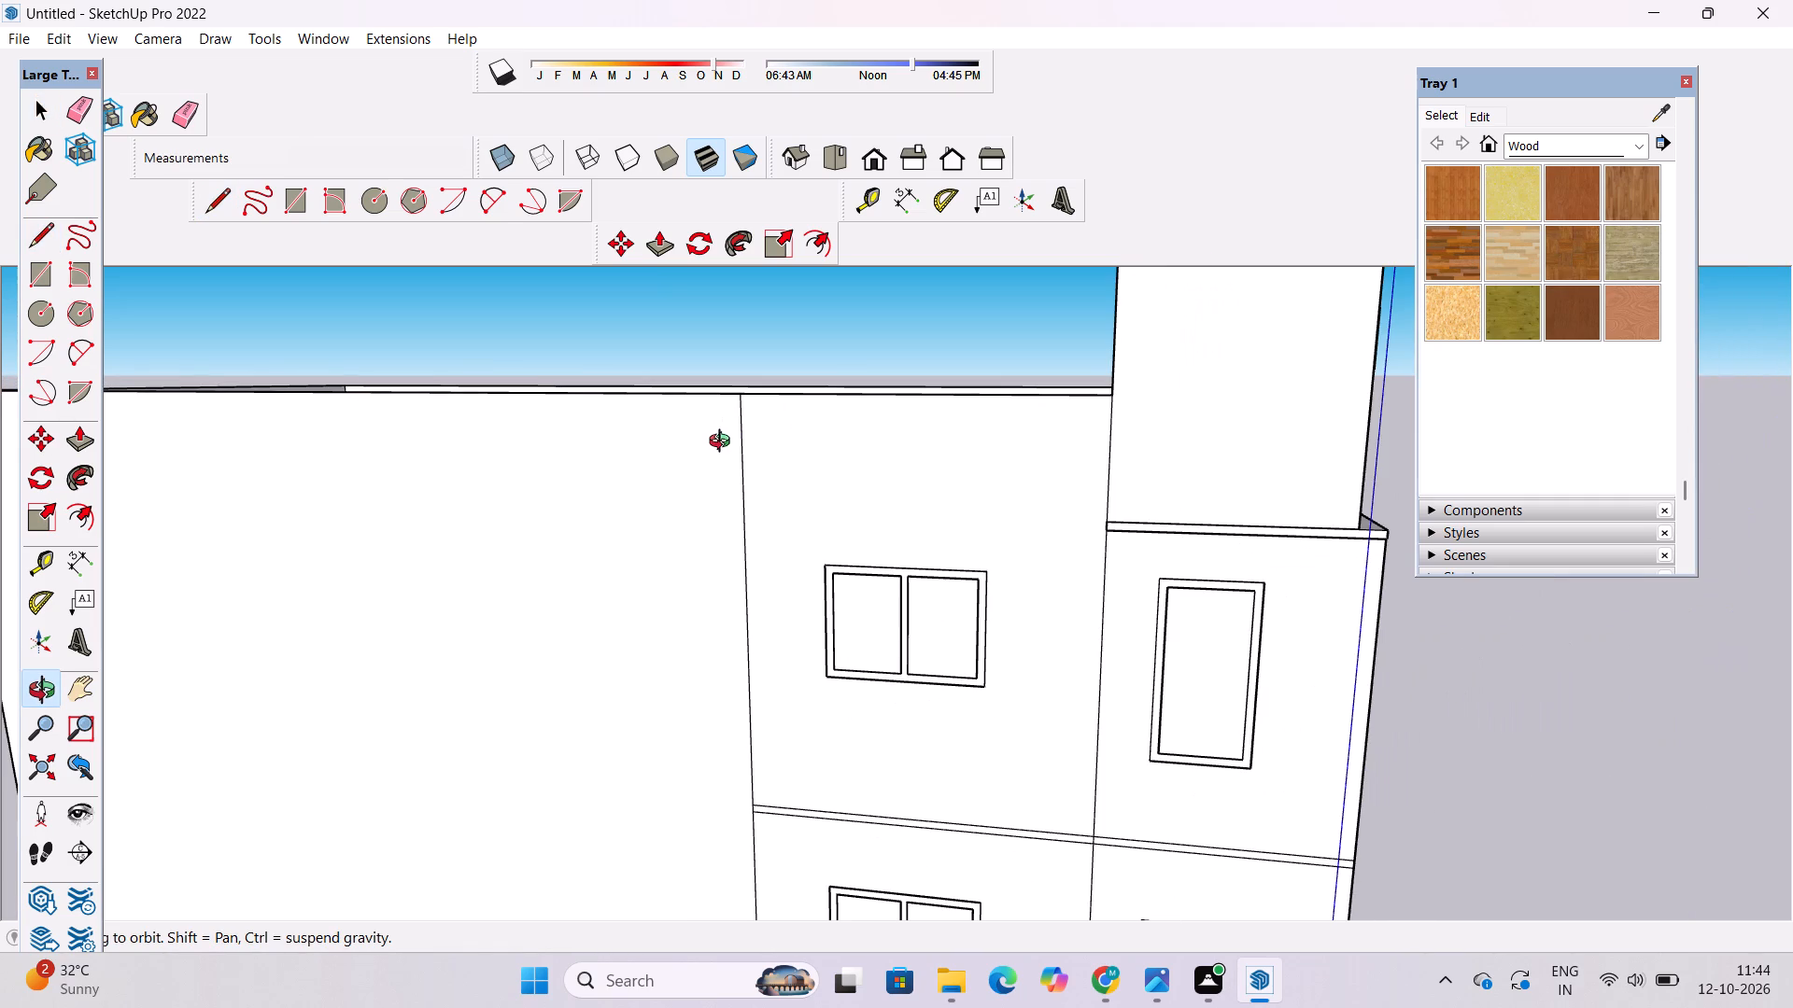
{"action": "scroll", "coordinate": [724, 443], "scroll_direction": "down", "scroll_amount": 4}
{"action": "left_click_drag", "start_coordinate": [739, 530], "coordinate": [743, 498], "text": "shift"}
{"action": "left_click_drag", "start_coordinate": [743, 498], "coordinate": [794, 475]}
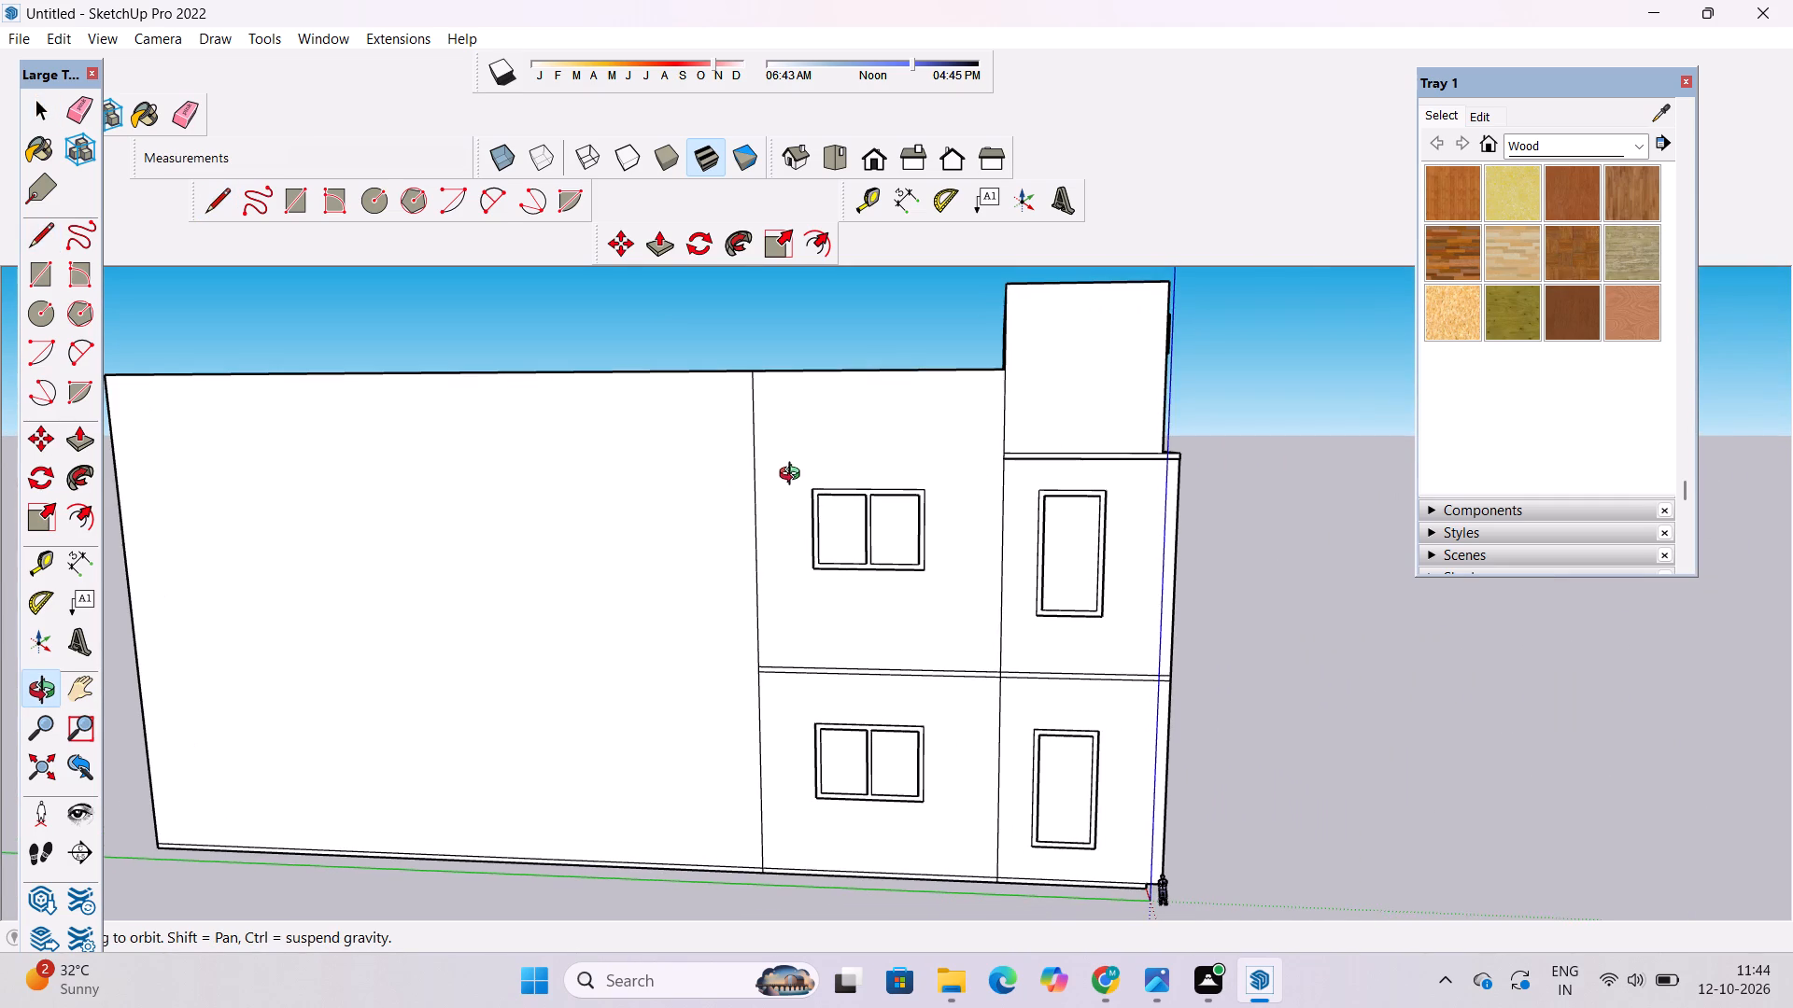
{"action": "scroll", "coordinate": [792, 479], "scroll_direction": "down", "scroll_amount": 1}
{"action": "left_click_drag", "start_coordinate": [792, 479], "coordinate": [786, 495], "text": "shift"}
{"action": "scroll", "coordinate": [784, 506], "scroll_direction": "up", "scroll_amount": 2}
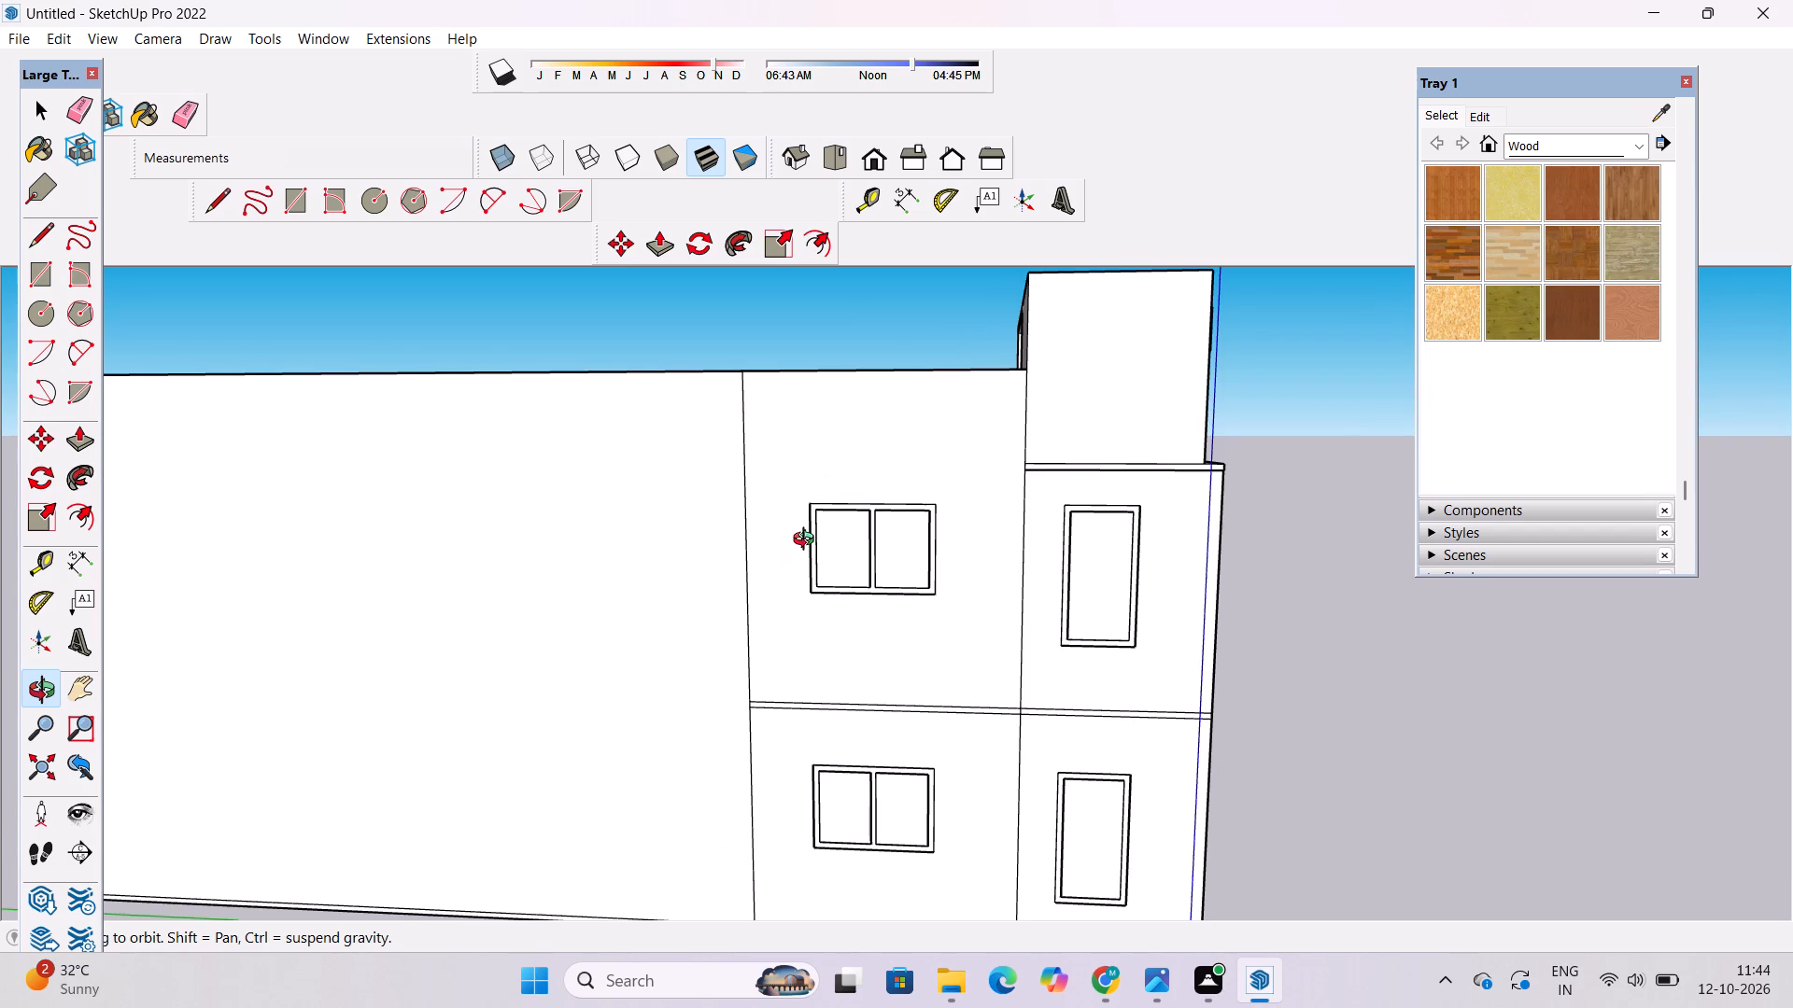
{"action": "scroll", "coordinate": [830, 525], "scroll_direction": "down", "scroll_amount": 4}
{"action": "left_click_drag", "start_coordinate": [853, 631], "coordinate": [846, 567], "text": "shift"}
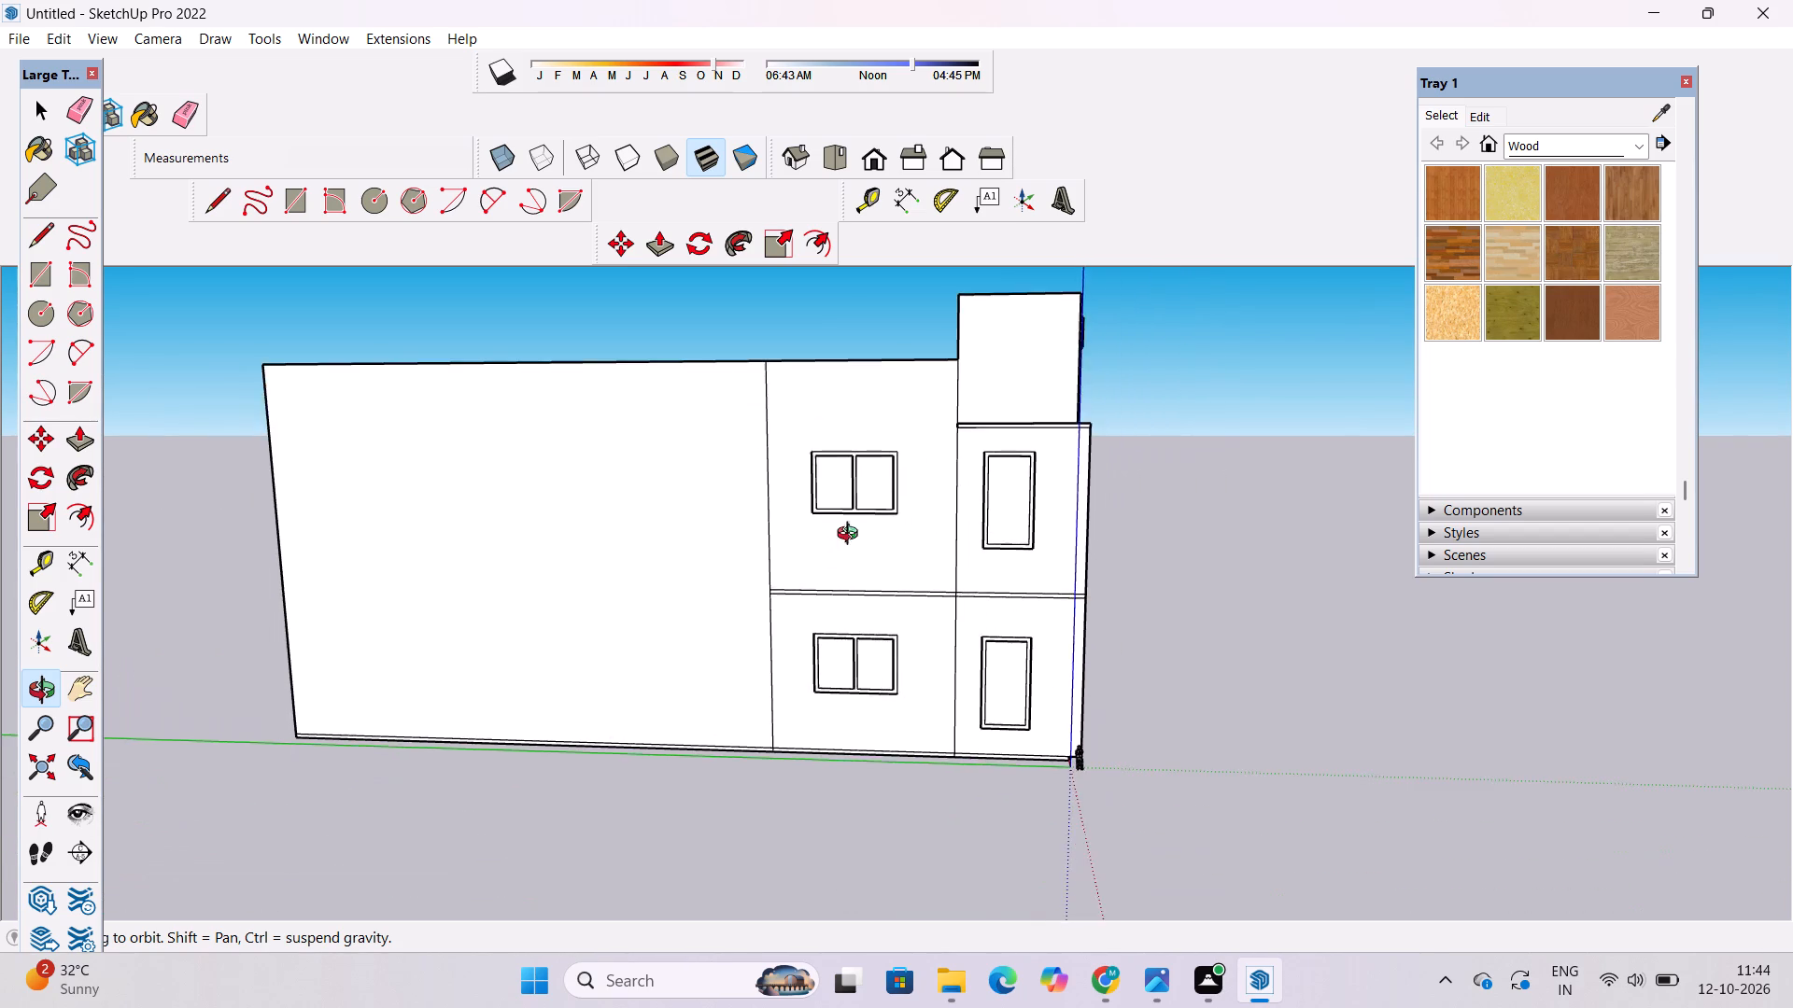
{"action": "left_click_drag", "start_coordinate": [842, 570], "coordinate": [741, 690]}
{"action": "scroll", "coordinate": [736, 680], "scroll_direction": "up", "scroll_amount": 4}
{"action": "left_click", "coordinate": [741, 677], "text": "shift"}
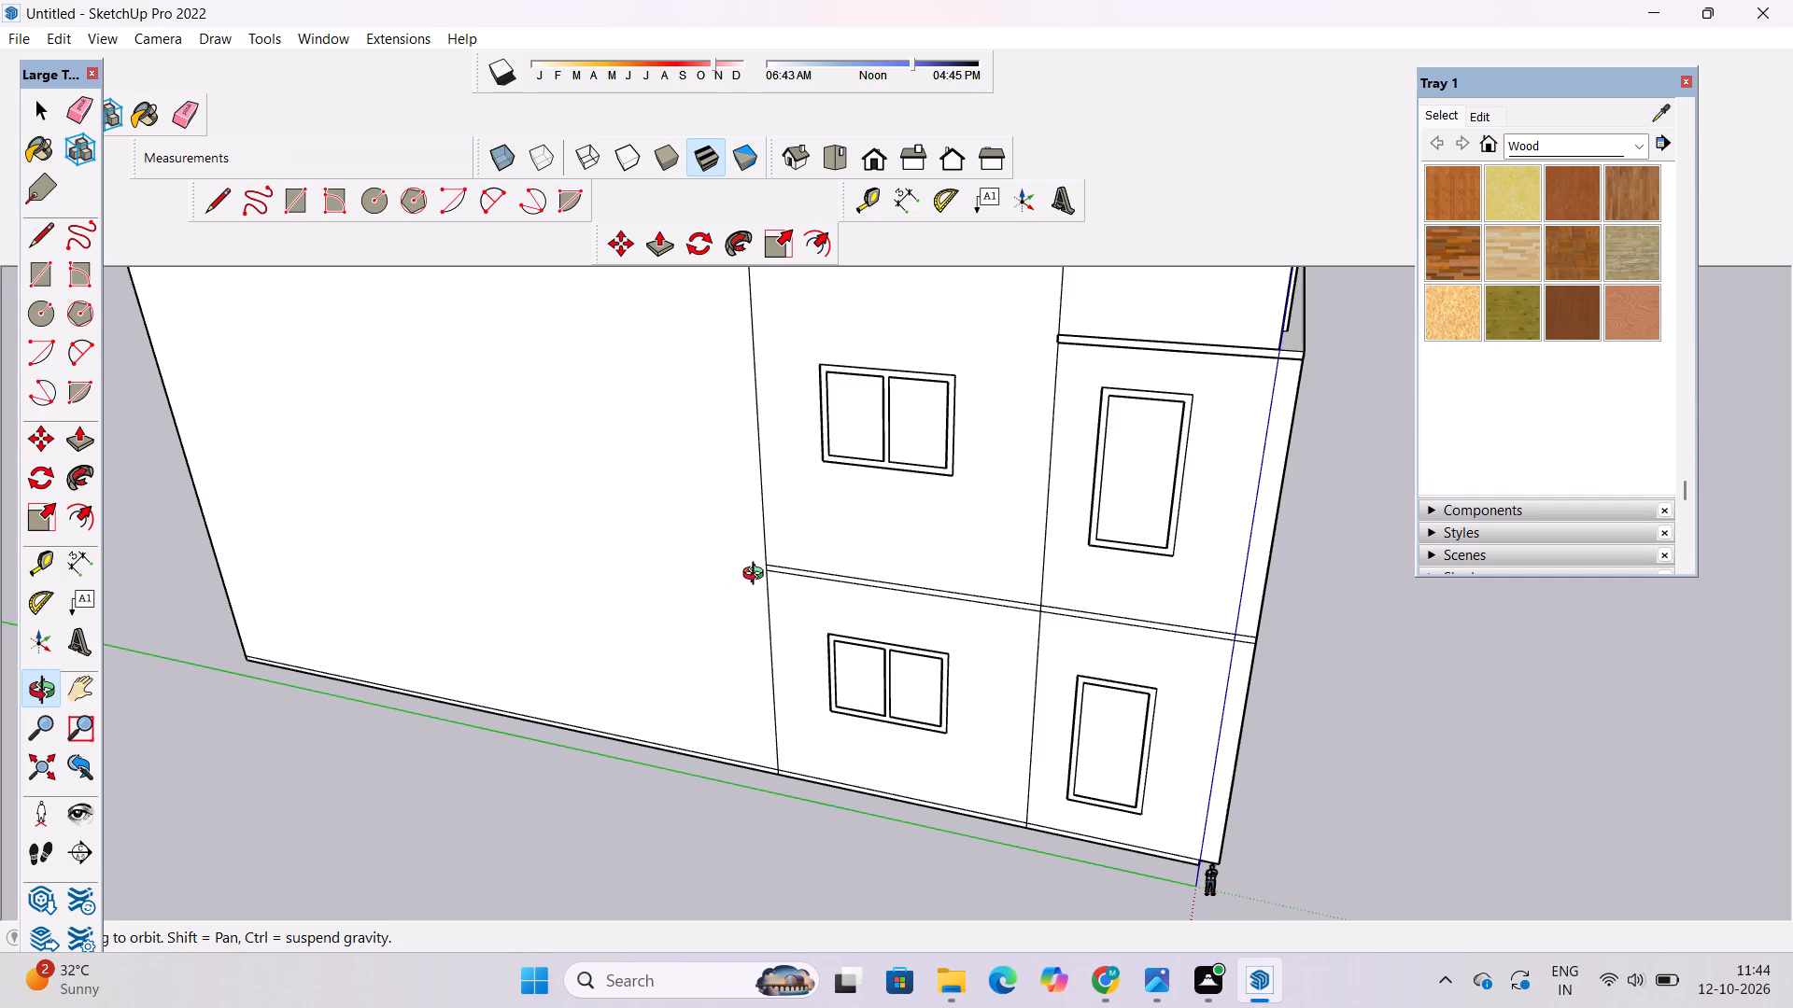
{"action": "scroll", "coordinate": [757, 576], "scroll_direction": "down", "scroll_amount": 3}
{"action": "left_click_drag", "start_coordinate": [781, 739], "coordinate": [762, 826], "text": "shift"}
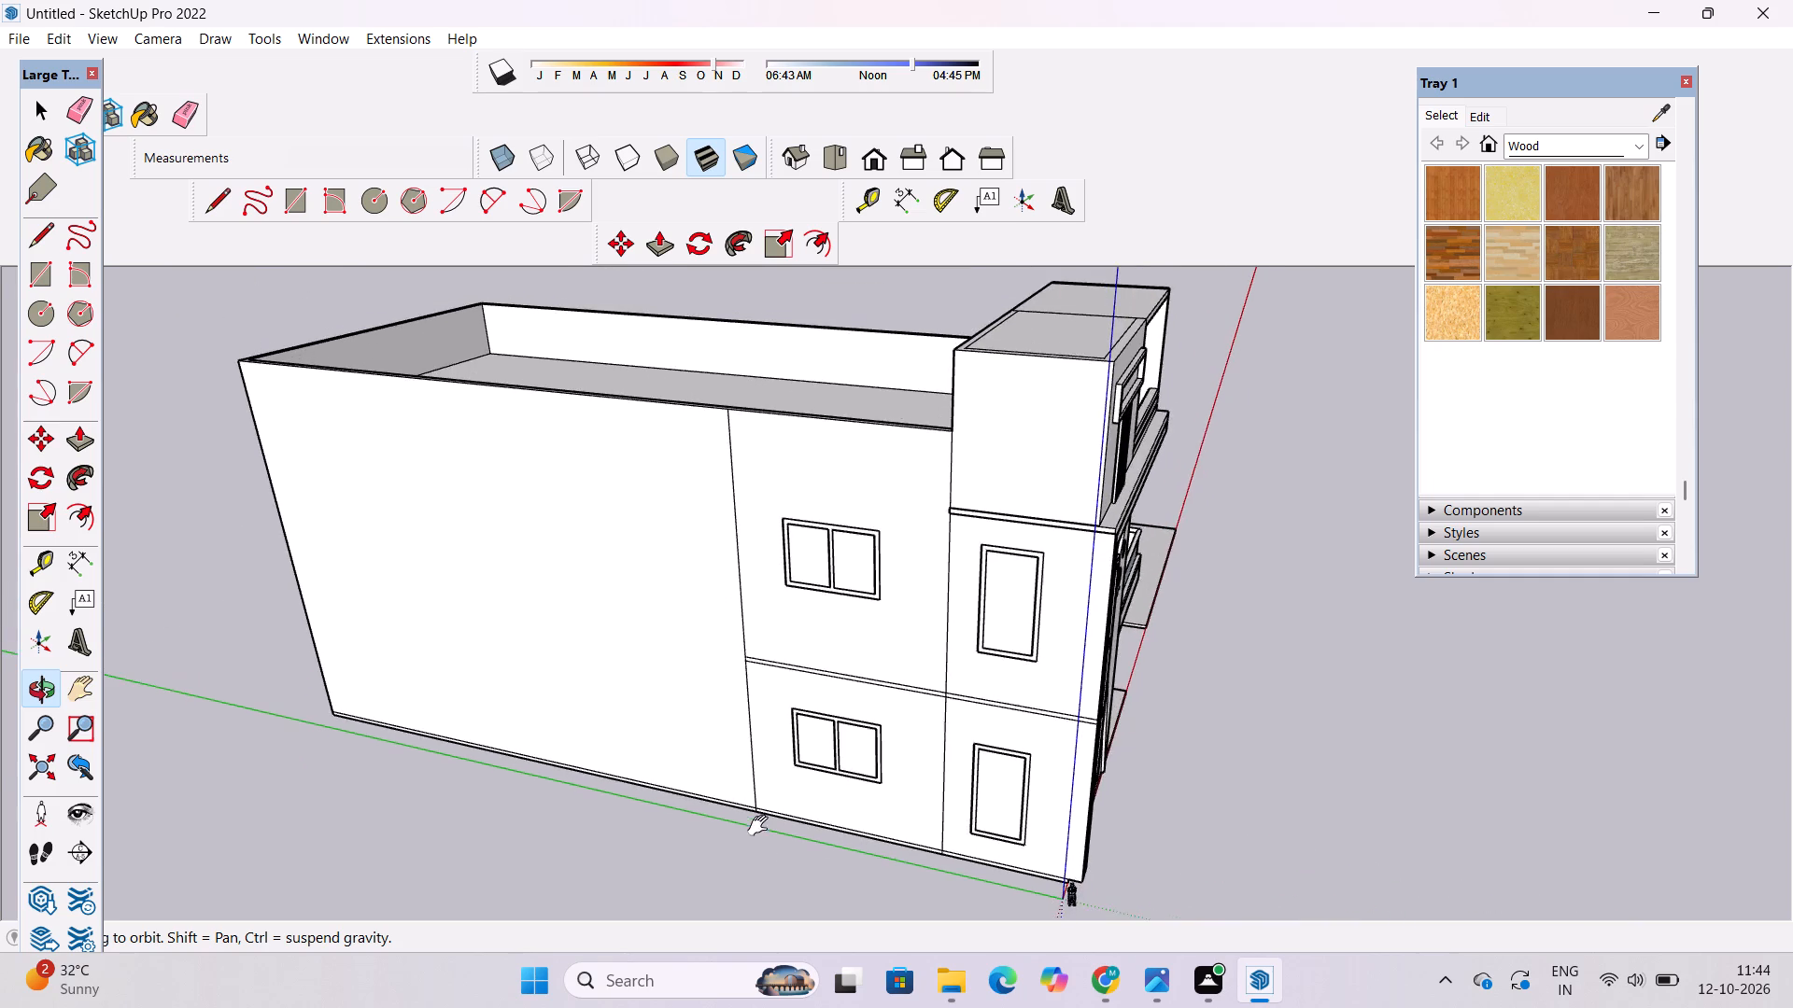
{"action": "left_click_drag", "start_coordinate": [759, 750], "coordinate": [806, 637]}
{"action": "left_click_drag", "start_coordinate": [806, 637], "coordinate": [806, 672], "text": "shift"}
{"action": "scroll", "coordinate": [806, 673], "scroll_direction": "up", "scroll_amount": 4}
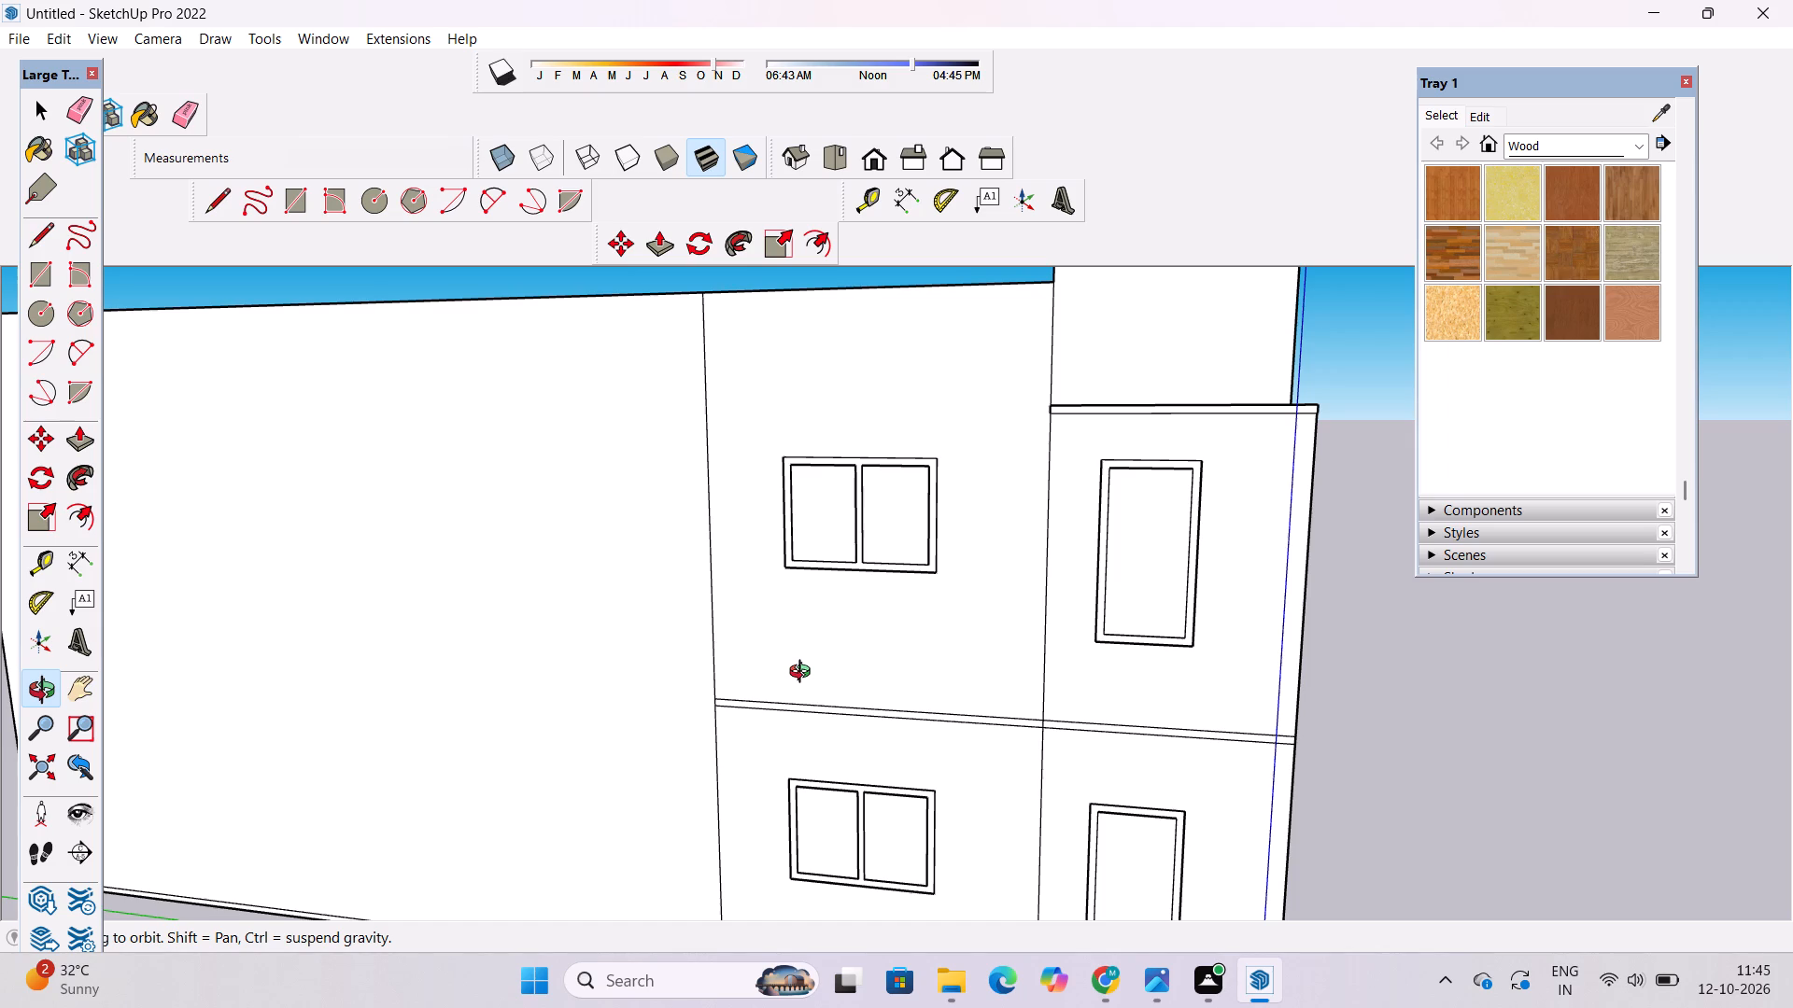
{"action": "scroll", "coordinate": [804, 674], "scroll_direction": "down", "scroll_amount": 4}
{"action": "left_click_drag", "start_coordinate": [757, 716], "coordinate": [892, 719]}
{"action": "scroll", "coordinate": [882, 721], "scroll_direction": "up", "scroll_amount": 2}
{"action": "left_click_drag", "start_coordinate": [882, 721], "coordinate": [827, 734], "text": "shift"}
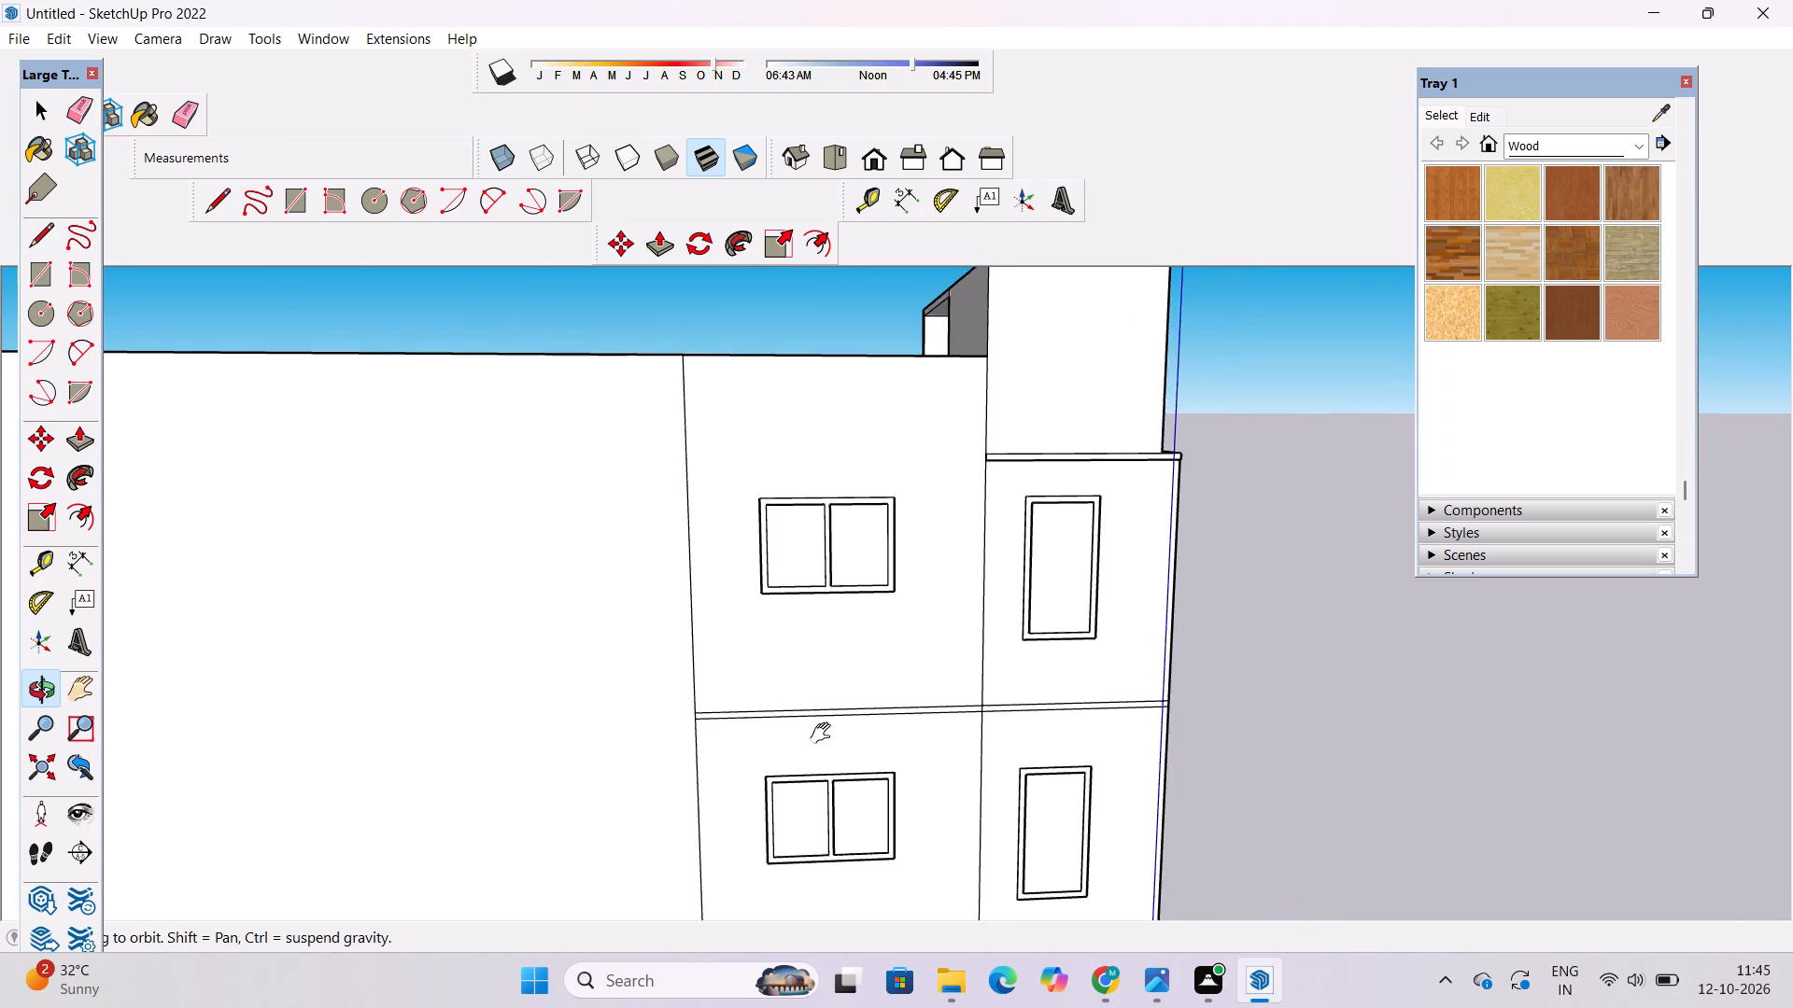
{"action": "left_click_drag", "start_coordinate": [823, 734], "coordinate": [803, 691], "text": "shift"}
{"action": "left_click_drag", "start_coordinate": [803, 691], "coordinate": [727, 708], "text": "shift"}
{"action": "scroll", "coordinate": [725, 709], "scroll_direction": "down", "scroll_amount": 4}
{"action": "left_click_drag", "start_coordinate": [725, 709], "coordinate": [725, 735], "text": "shift"}
{"action": "left_click_drag", "start_coordinate": [725, 735], "coordinate": [755, 707]}
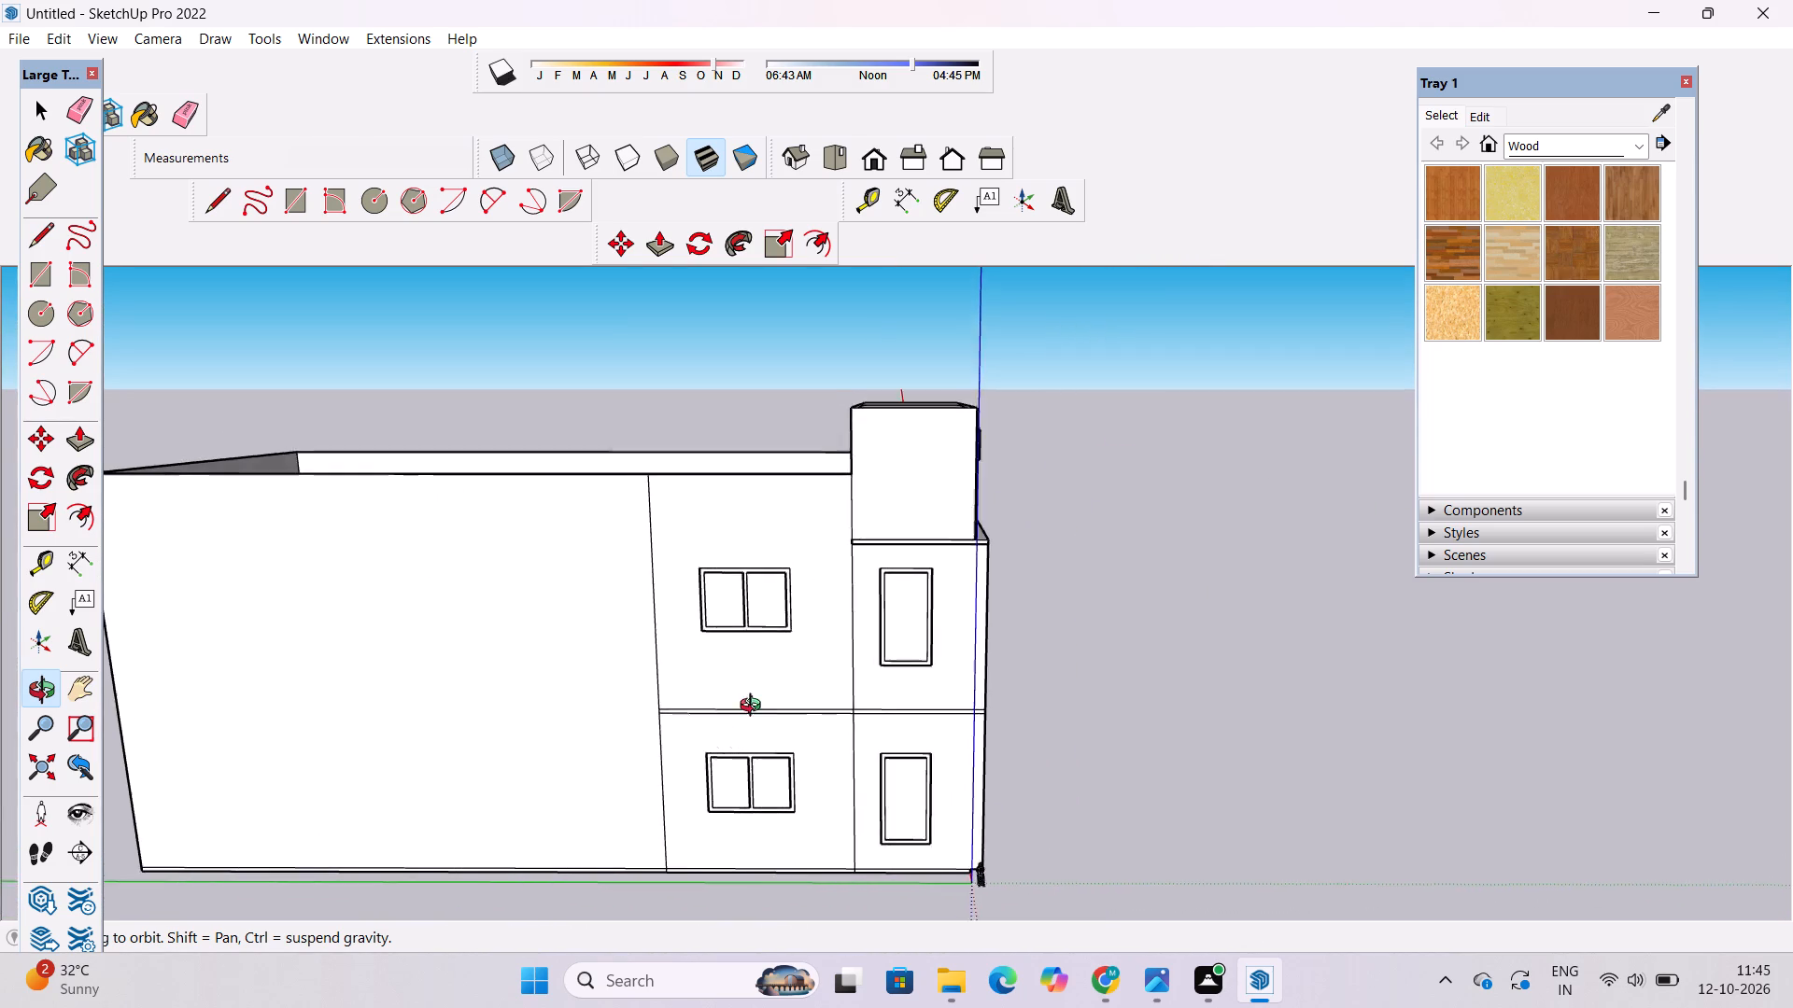
{"action": "left_click_drag", "start_coordinate": [755, 707], "coordinate": [755, 706]}
Erase the two horizontal floor lines between the two-pane windows, from the long vertical line to the front bay.
{"action": "key", "text": "e"}
{"action": "scroll", "coordinate": [770, 679], "scroll_direction": "up", "scroll_amount": 4}
{"action": "left_click_drag", "start_coordinate": [784, 671], "coordinate": [811, 740]}
{"action": "key", "text": "space"}
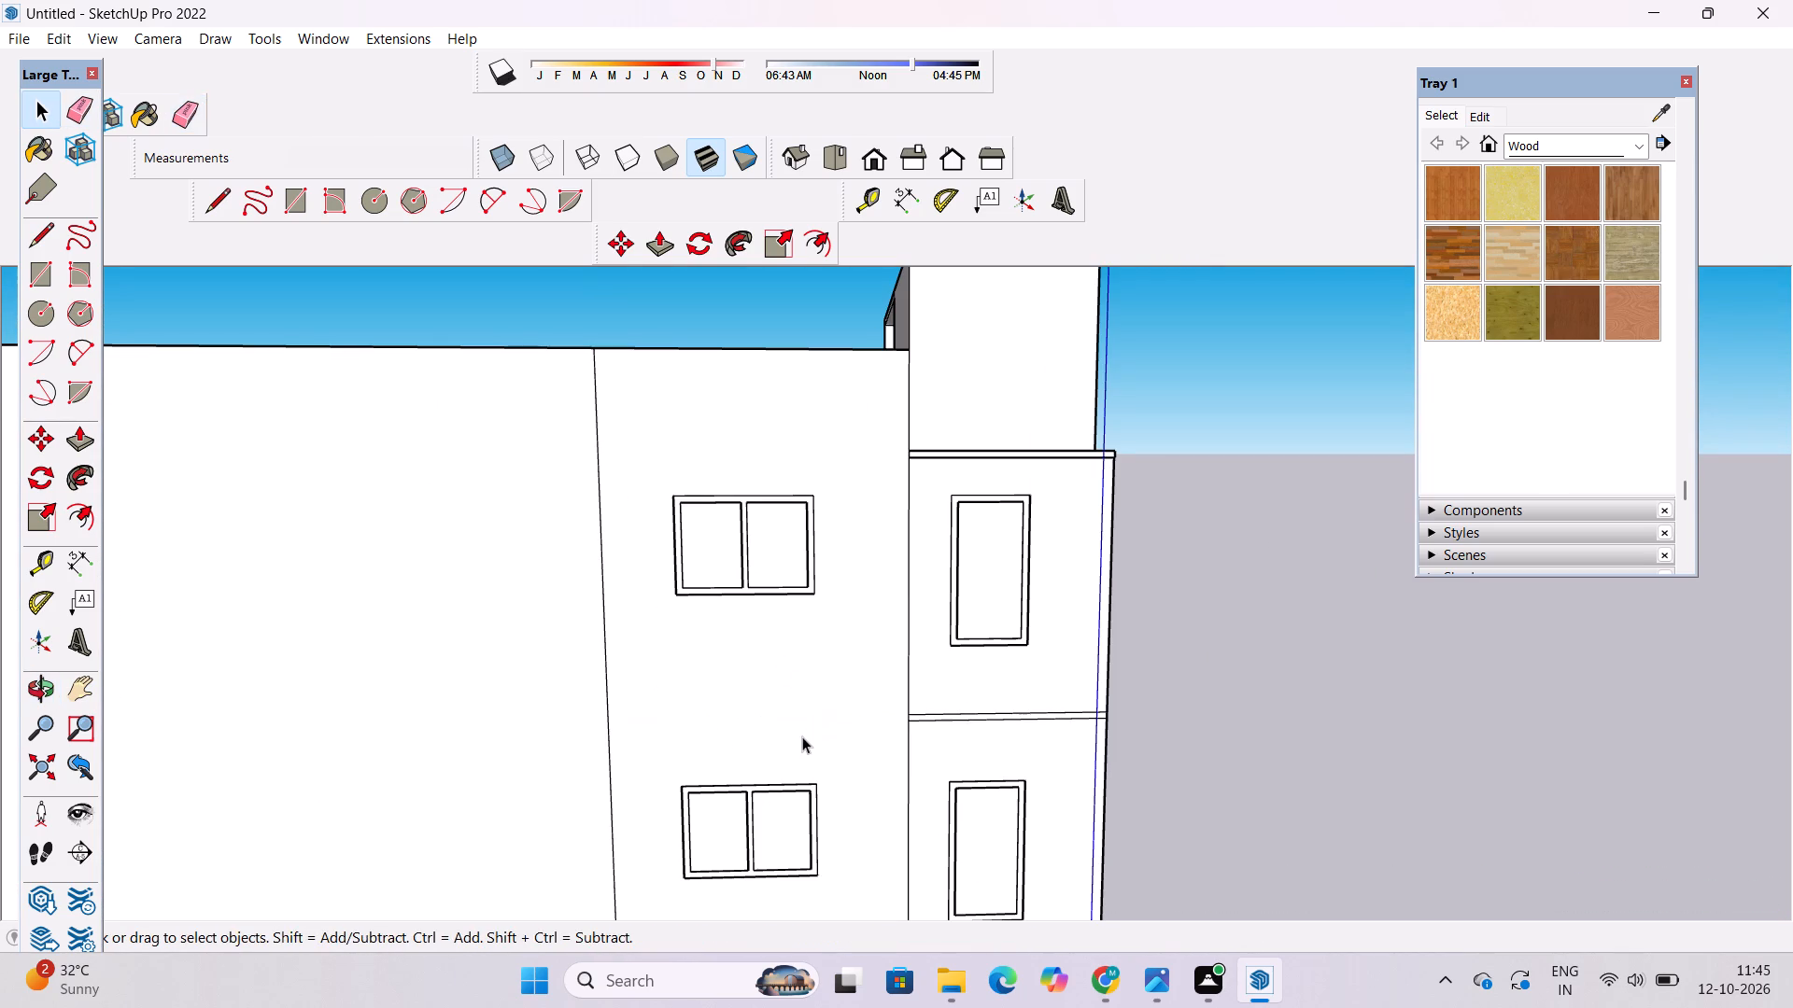
Examine the building's opposite side with its balcony and recheck the windowed side wall.
{"action": "key", "text": "o"}
{"action": "left_click_drag", "start_coordinate": [1237, 731], "coordinate": [228, 692]}
{"action": "left_click_drag", "start_coordinate": [702, 679], "coordinate": [293, 742]}
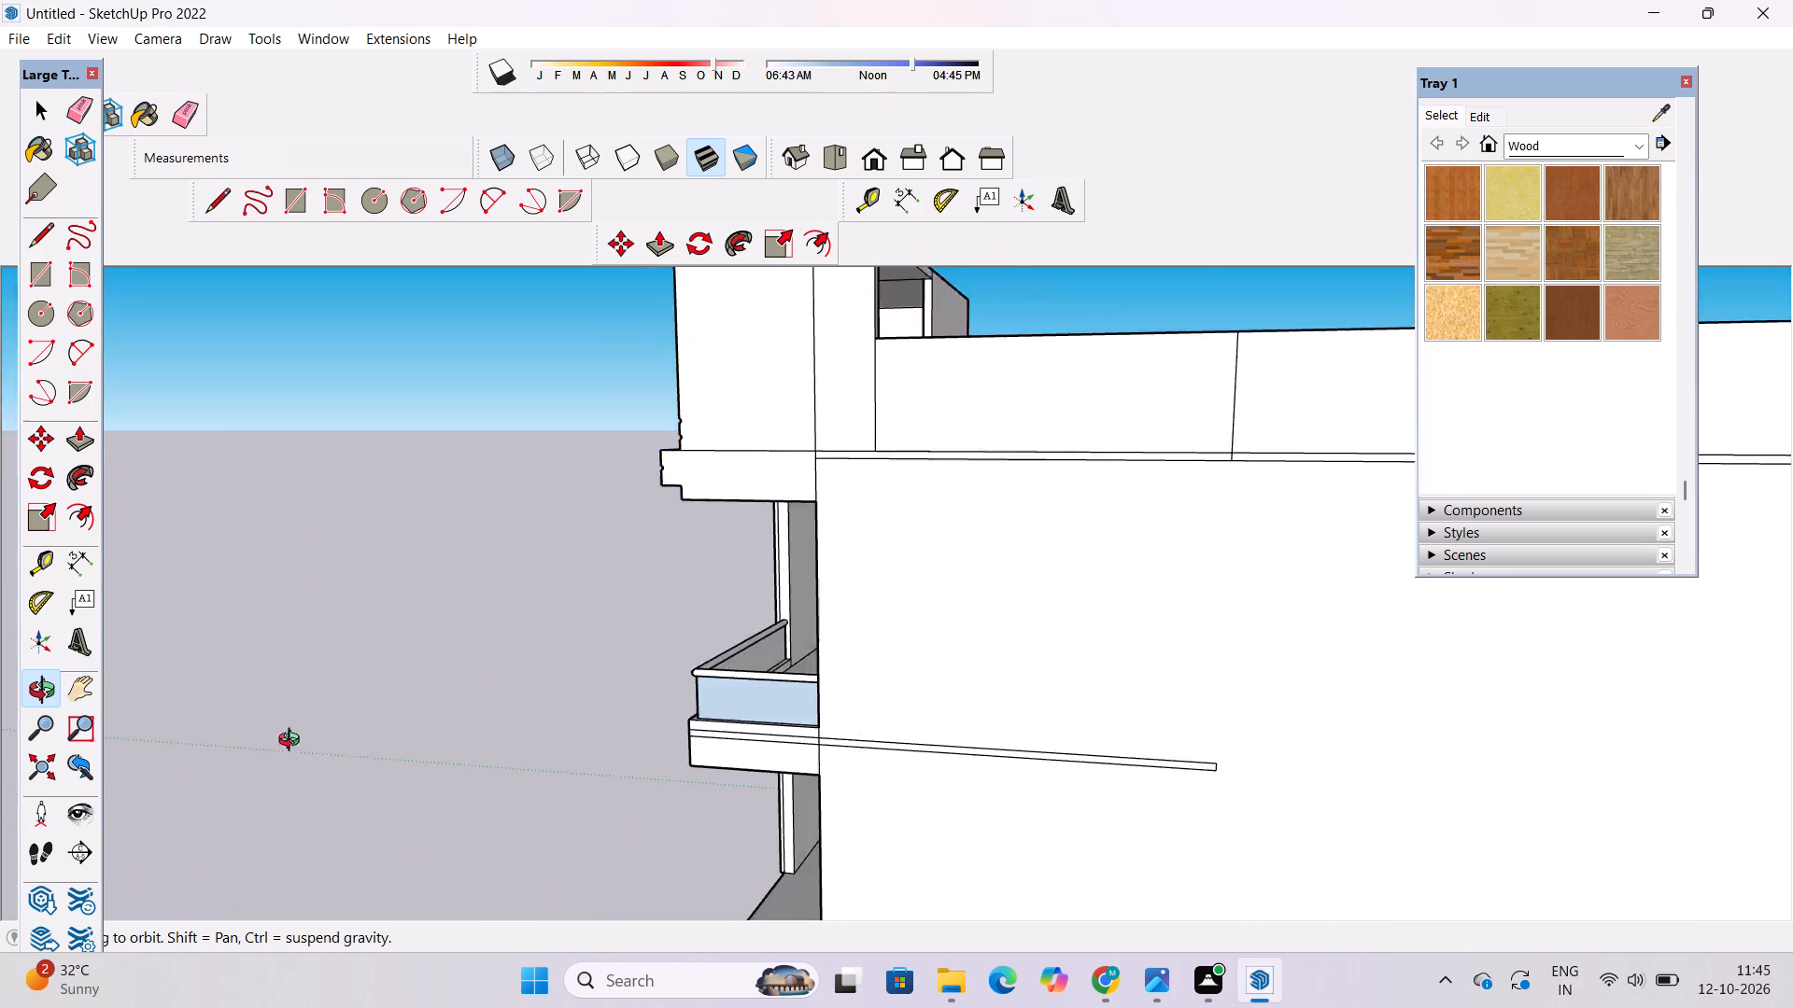
{"action": "left_click_drag", "start_coordinate": [293, 742], "coordinate": [1440, 704]}
{"action": "scroll", "coordinate": [857, 608], "scroll_direction": "down", "scroll_amount": 4}
{"action": "left_click_drag", "start_coordinate": [807, 622], "coordinate": [713, 642], "text": "shift"}
{"action": "left_click_drag", "start_coordinate": [644, 679], "coordinate": [817, 730]}
{"action": "left_click_drag", "start_coordinate": [811, 724], "coordinate": [816, 548], "text": "shift"}
{"action": "scroll", "coordinate": [820, 539], "scroll_direction": "down", "scroll_amount": 5}
{"action": "left_click_drag", "start_coordinate": [724, 582], "coordinate": [728, 604]}
{"action": "left_click_drag", "start_coordinate": [728, 608], "coordinate": [730, 630], "text": "shift"}
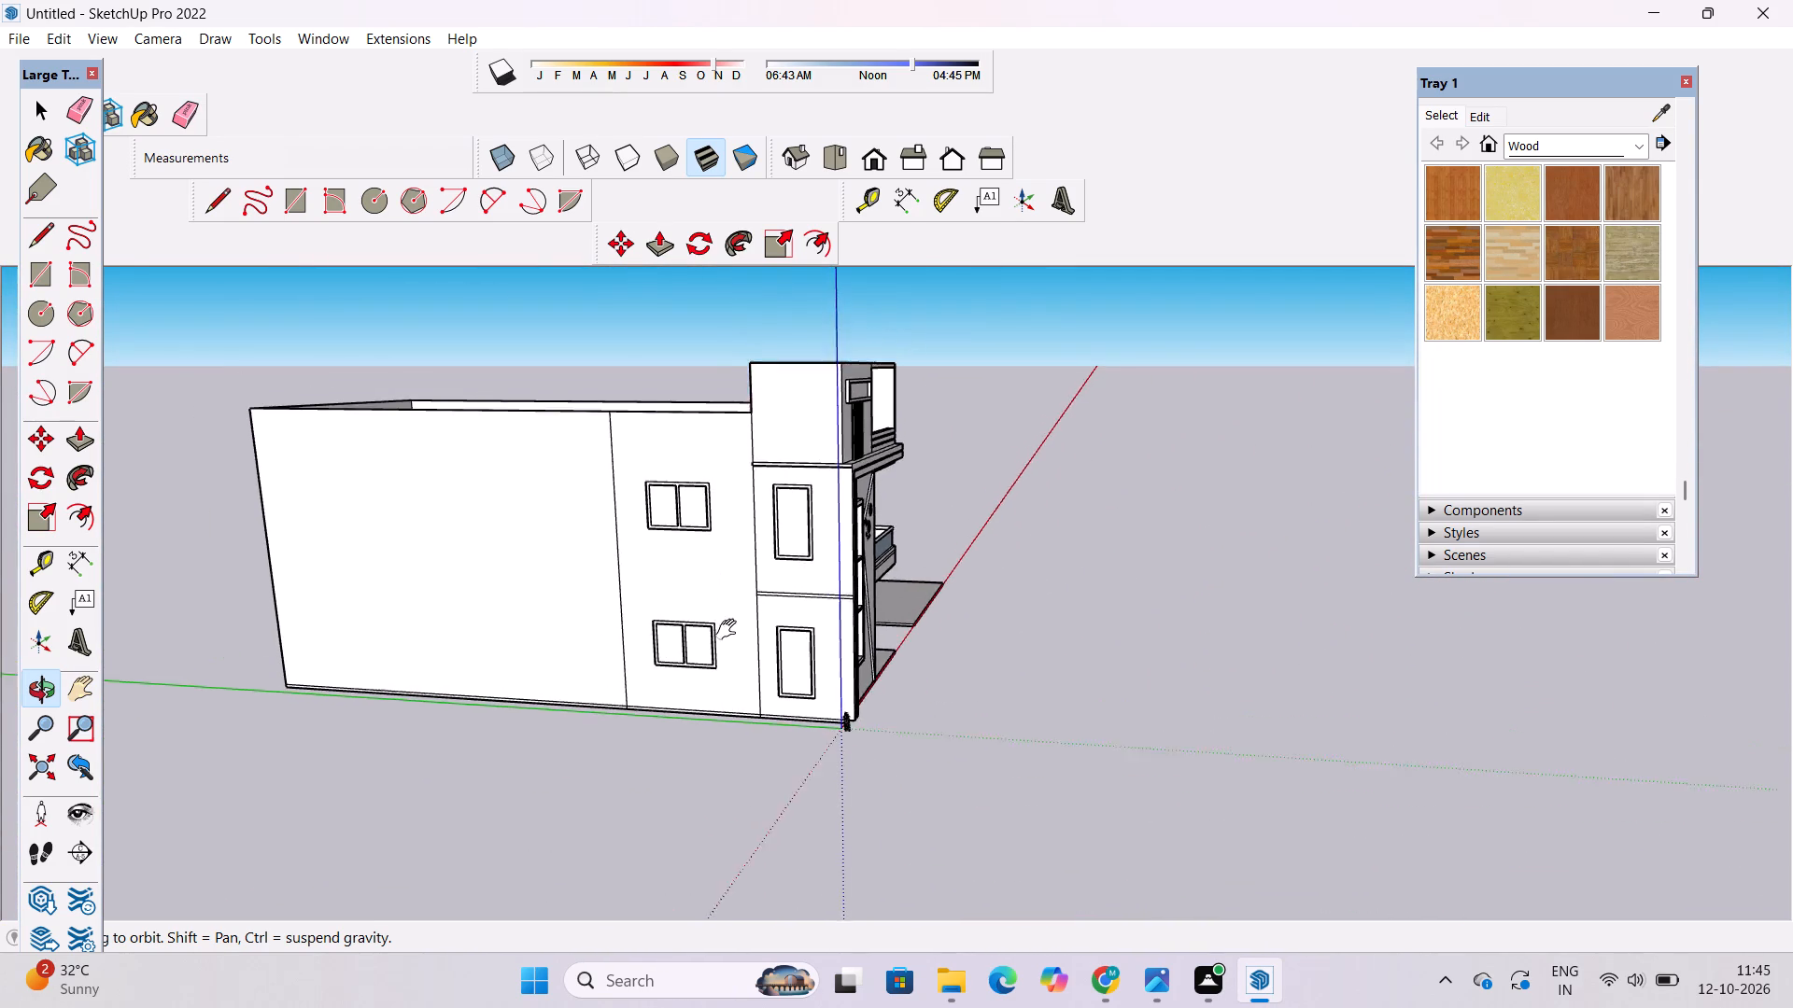
{"action": "left_click_drag", "start_coordinate": [730, 630], "coordinate": [734, 638], "text": "shift"}
{"action": "left_click_drag", "start_coordinate": [684, 668], "coordinate": [895, 603]}
{"action": "scroll", "coordinate": [847, 604], "scroll_direction": "up", "scroll_amount": 3}
{"action": "left_click_drag", "start_coordinate": [826, 610], "coordinate": [792, 610]}
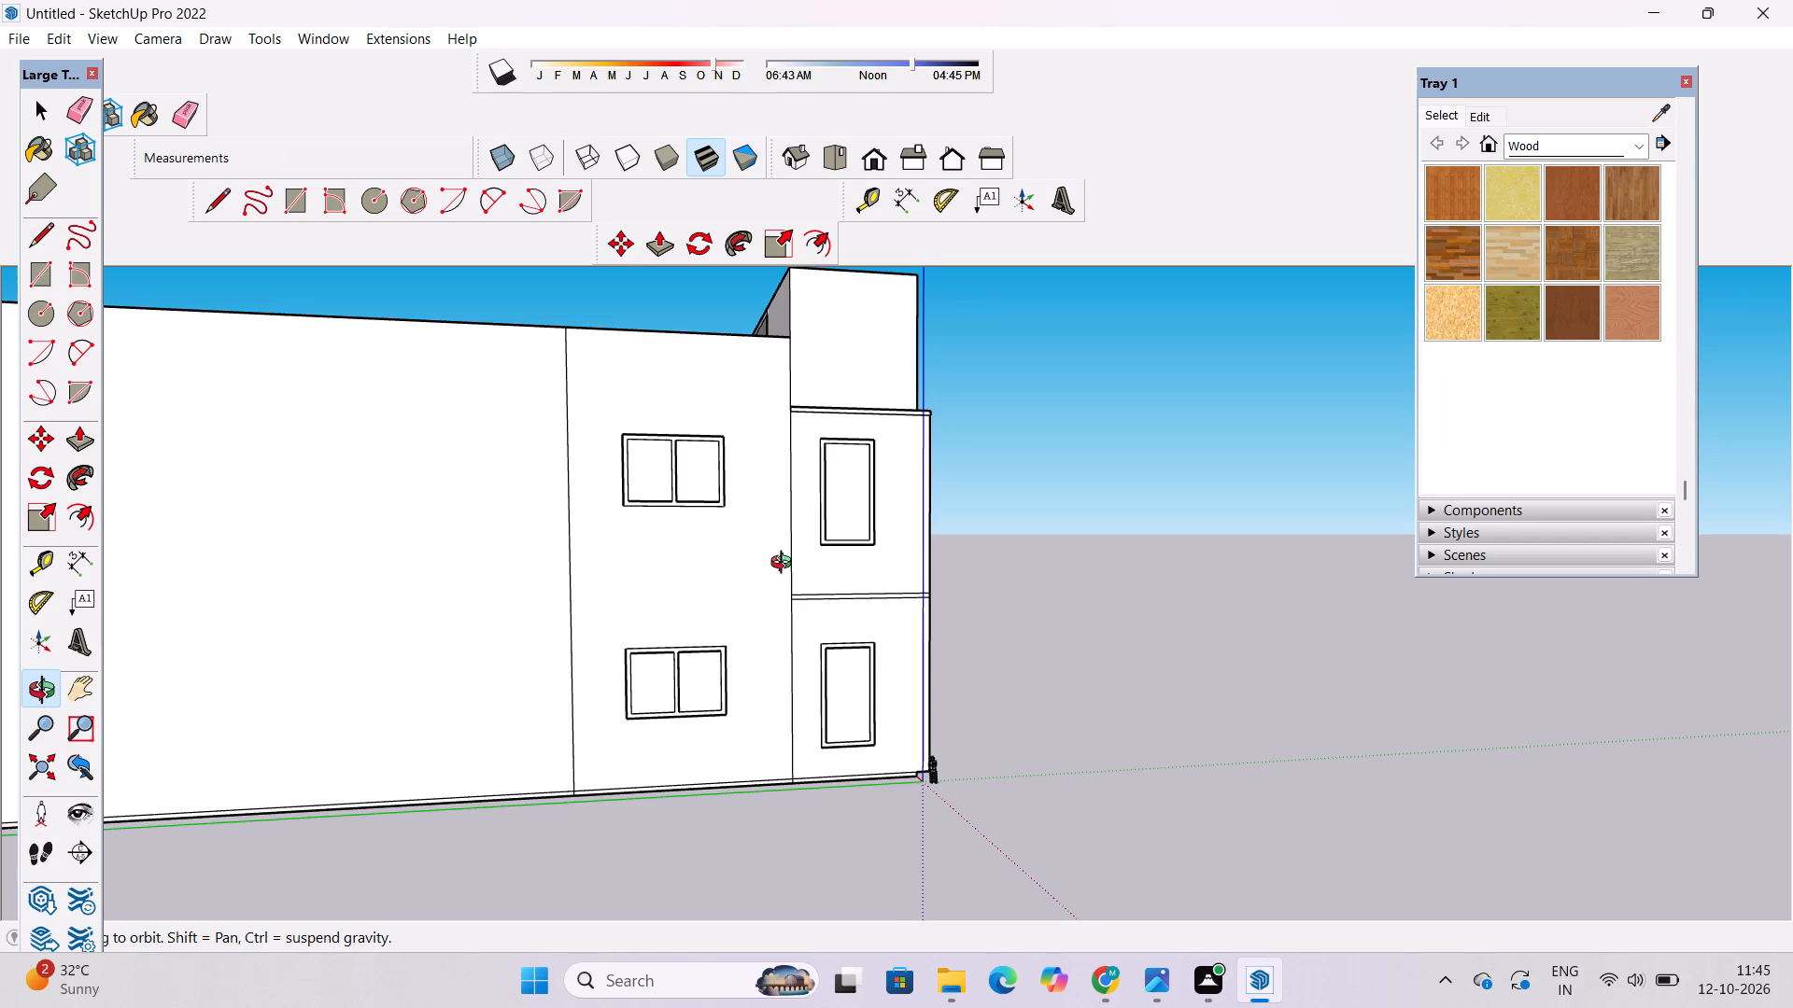
{"action": "scroll", "coordinate": [785, 565], "scroll_direction": "down", "scroll_amount": 1}
{"action": "scroll", "coordinate": [785, 565], "scroll_direction": "up", "scroll_amount": 2}
{"action": "left_click_drag", "start_coordinate": [667, 626], "coordinate": [976, 639], "text": "shift"}
{"action": "left_click_drag", "start_coordinate": [975, 640], "coordinate": [889, 648]}
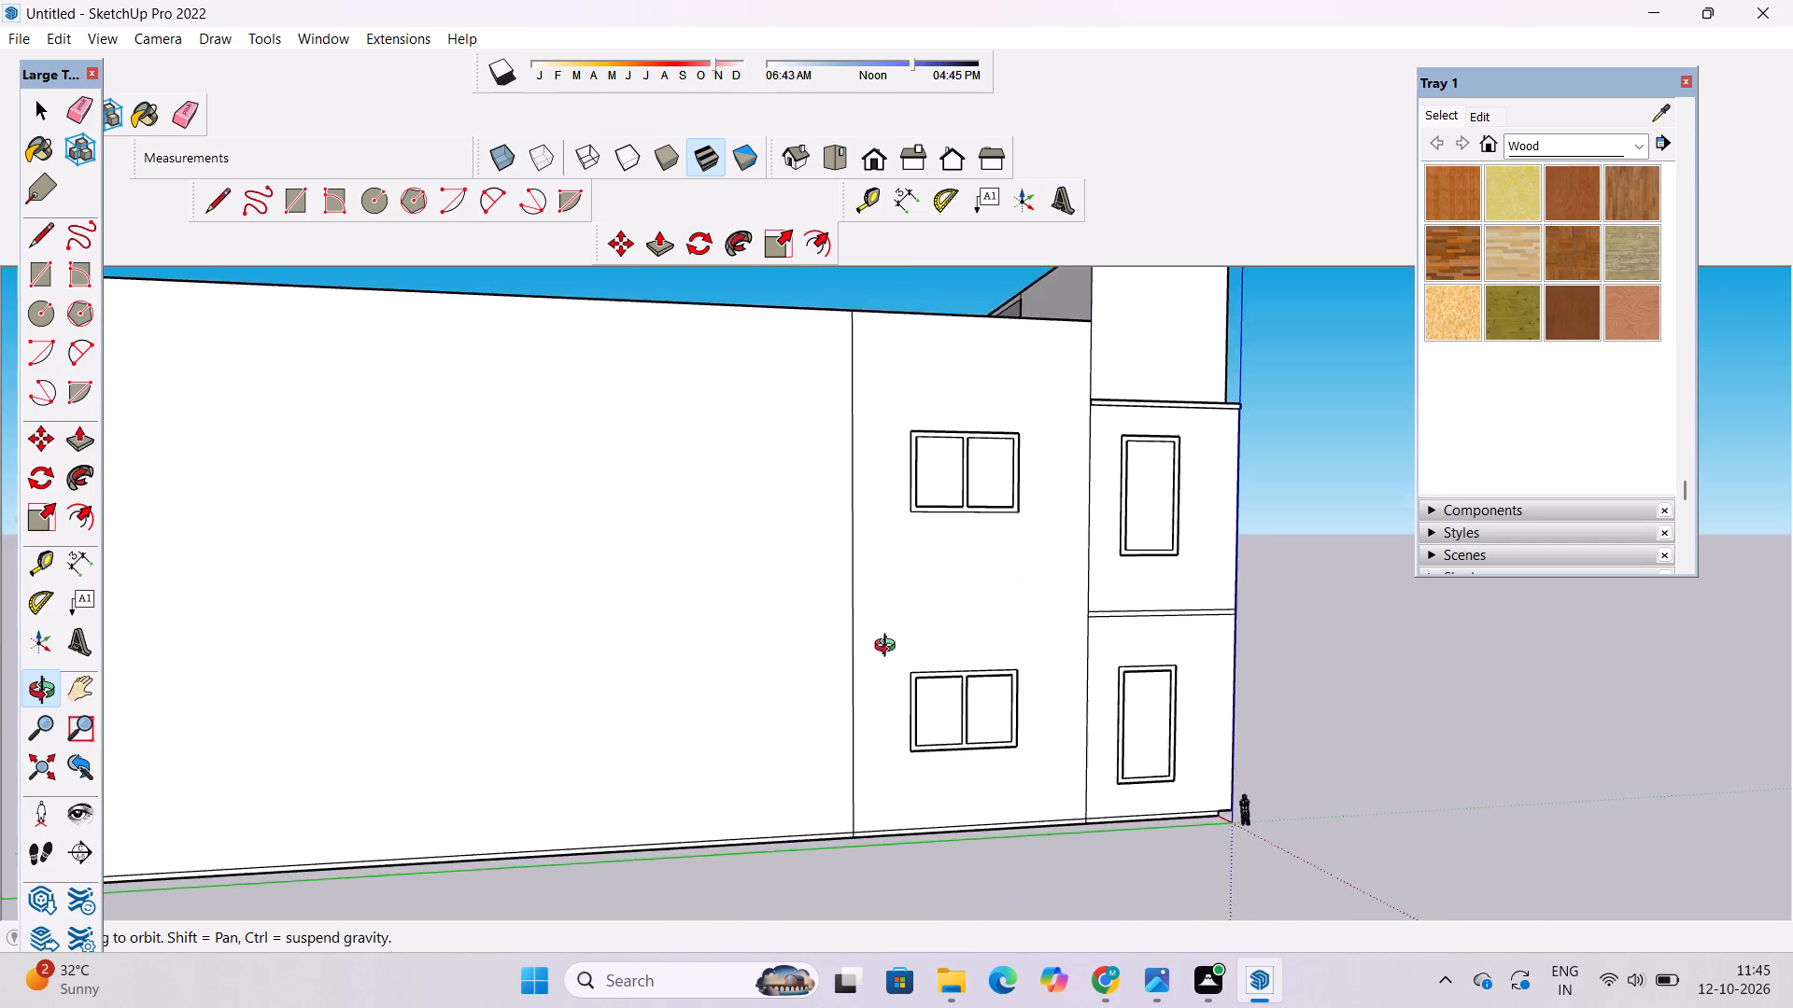
{"action": "left_click_drag", "start_coordinate": [889, 648], "coordinate": [886, 648]}
Place a vertical guide on the blank part of the side wall, 45' rearward from the long vertical line.
{"action": "scroll", "coordinate": [834, 638], "scroll_direction": "down", "scroll_amount": 5}
{"action": "left_click_drag", "start_coordinate": [815, 640], "coordinate": [874, 676], "text": "shift"}
{"action": "left_click_drag", "start_coordinate": [874, 677], "coordinate": [856, 679]}
{"action": "key", "text": "t"}
{"action": "scroll", "coordinate": [875, 661], "scroll_direction": "up", "scroll_amount": 4}
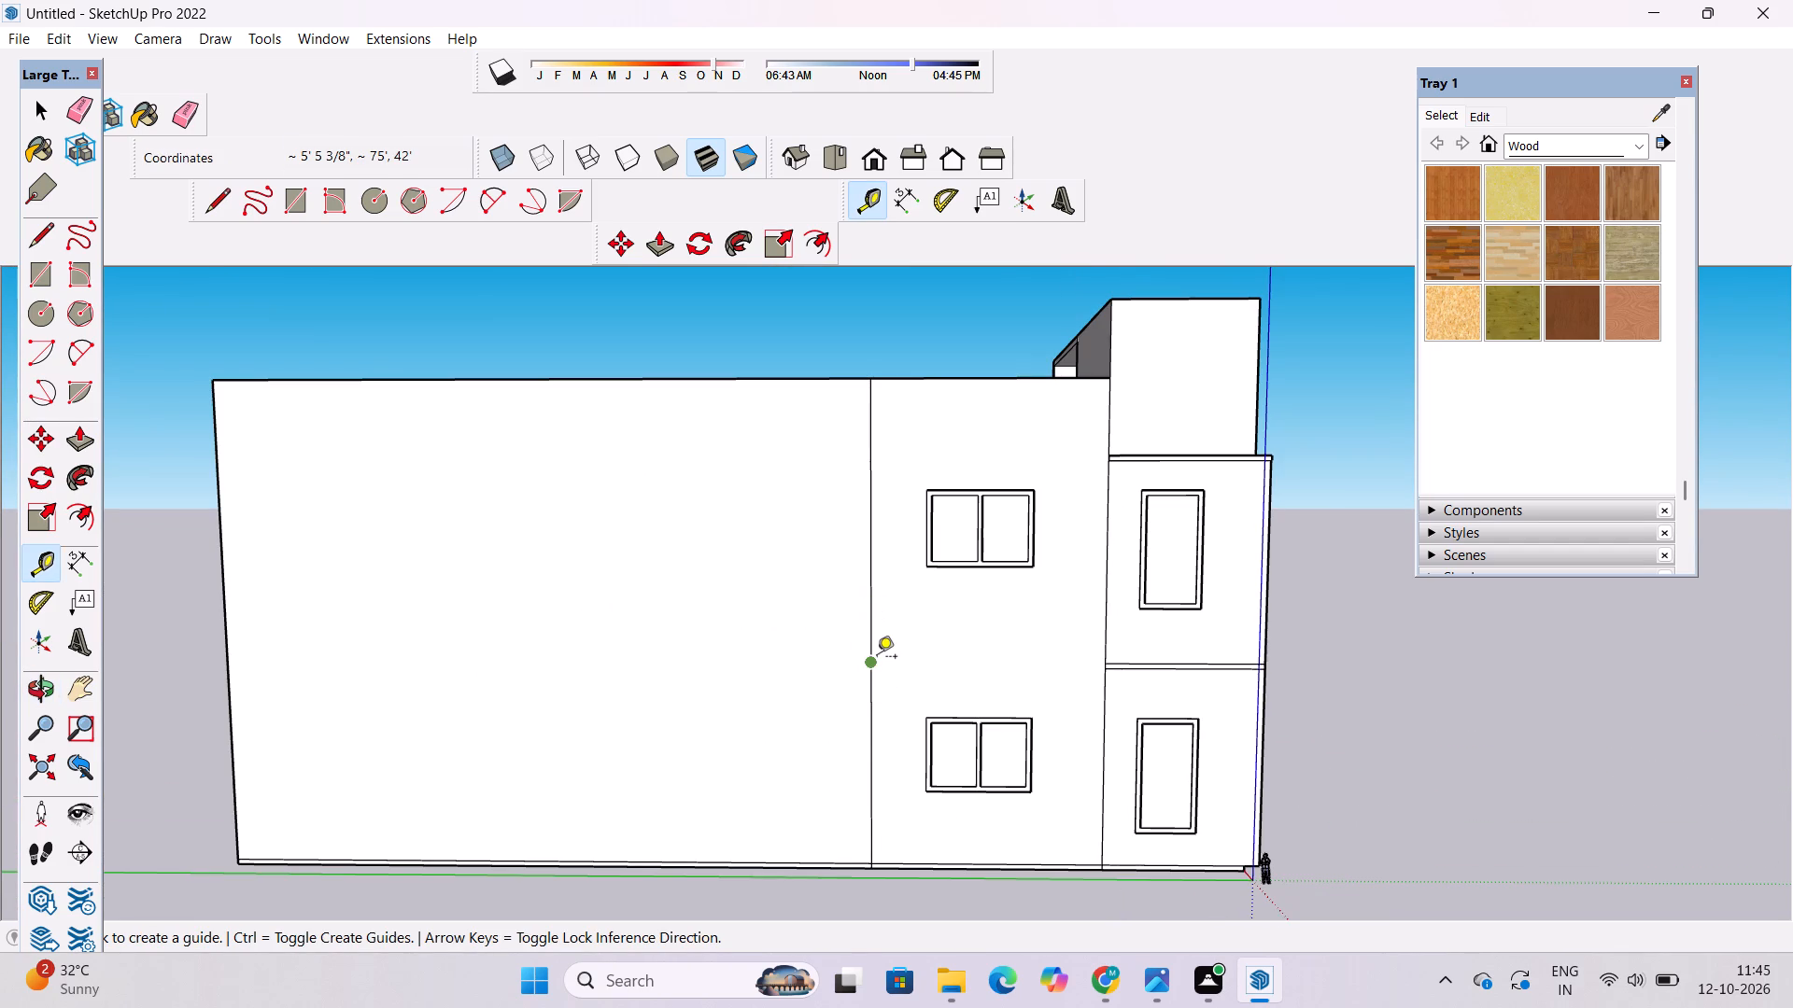
{"action": "left_click", "coordinate": [871, 661]}
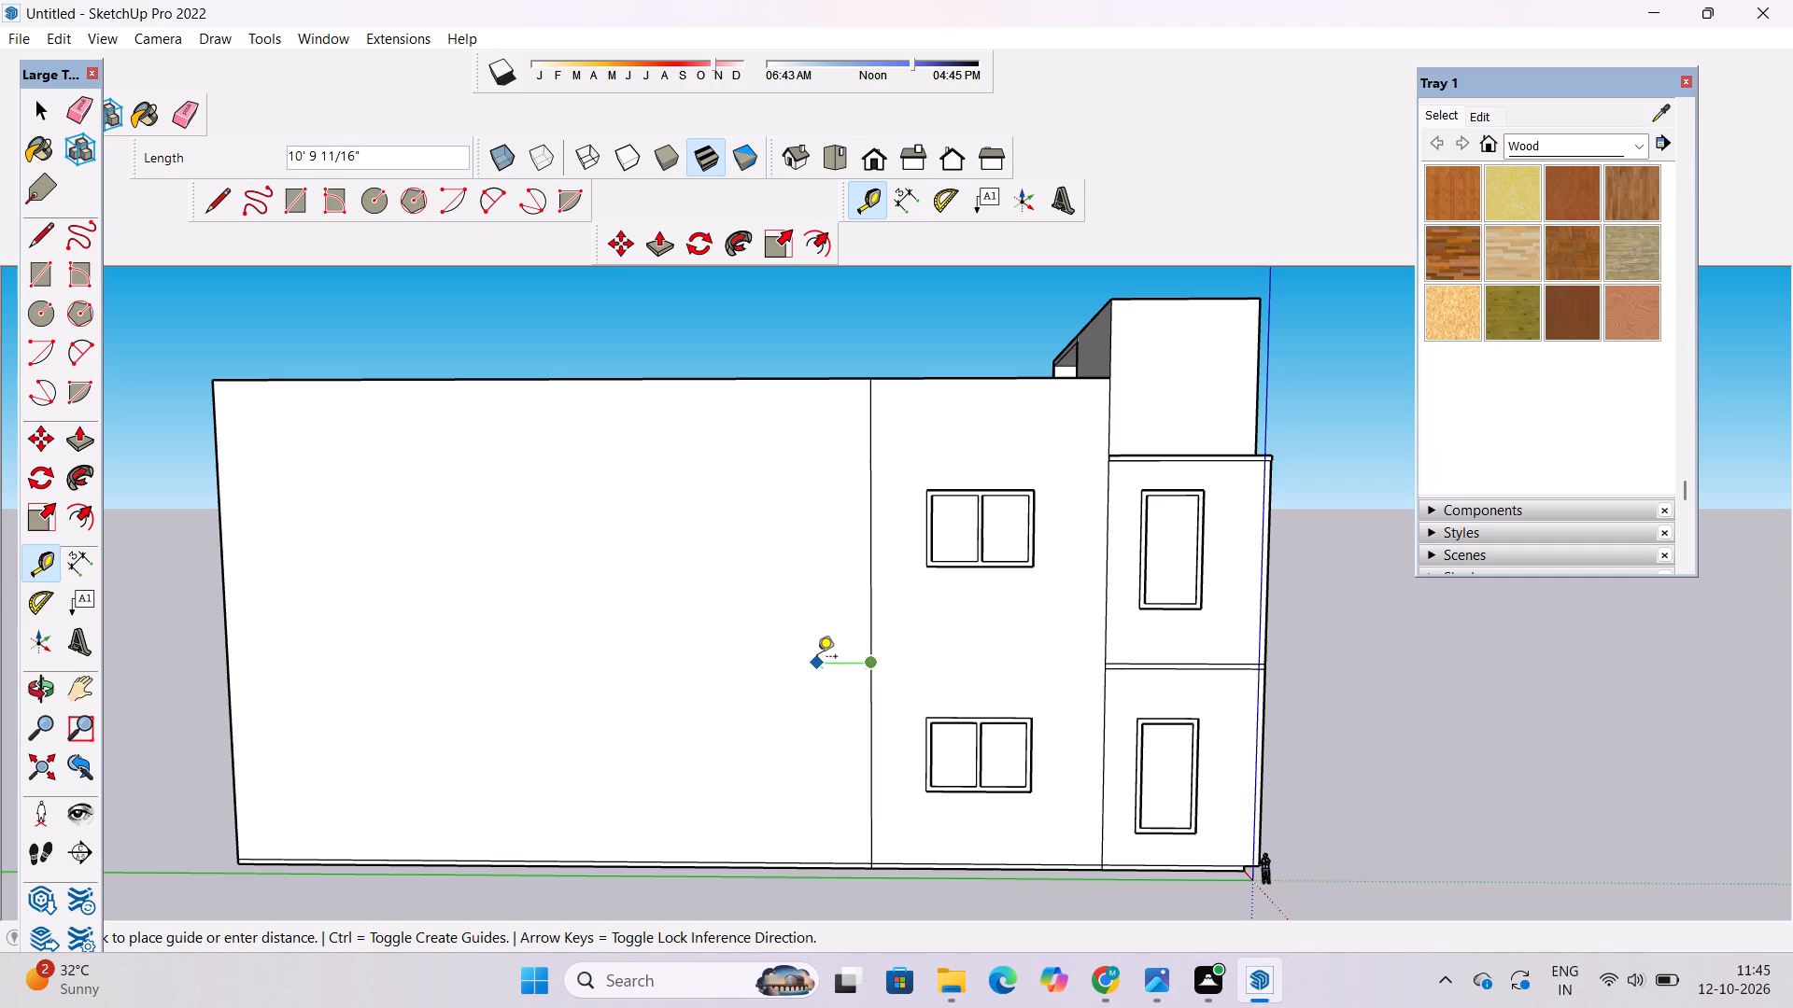
{"action": "key", "text": "space"}
{"action": "key", "text": "t"}
{"action": "left_click", "coordinate": [870, 598]}
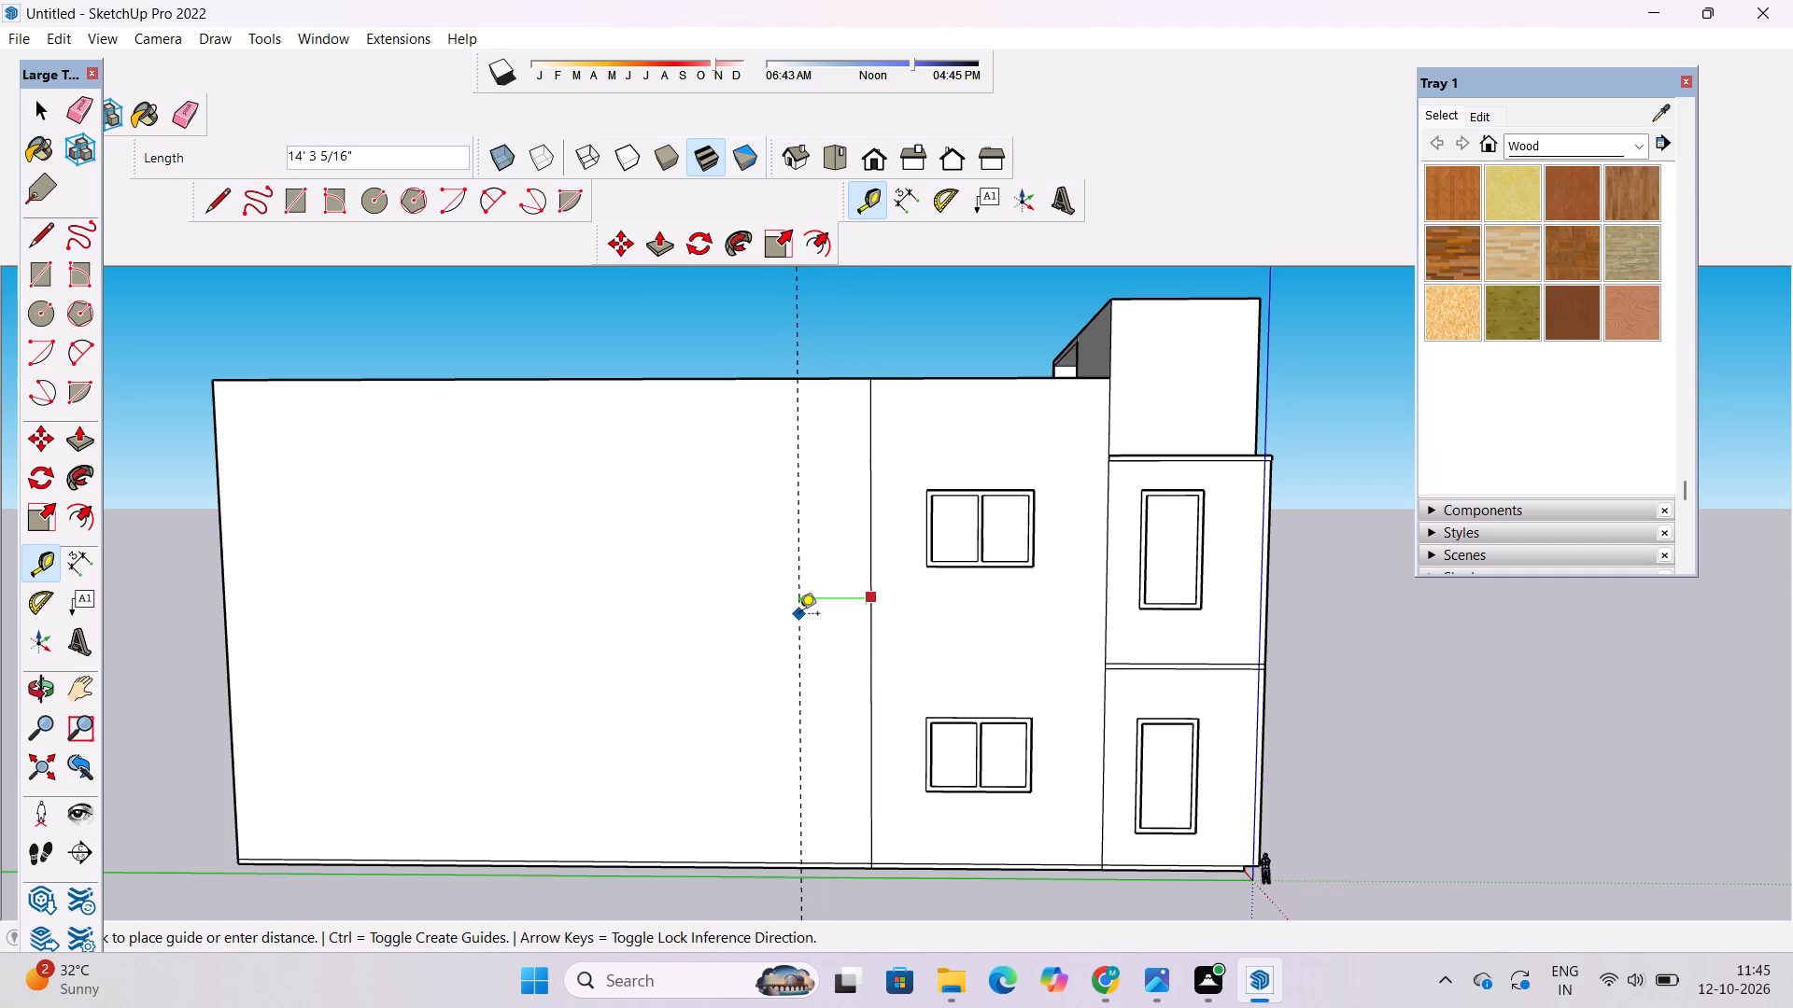
{"action": "scroll", "coordinate": [800, 613], "scroll_direction": "down", "scroll_amount": 2}
{"action": "scroll", "coordinate": [687, 598], "scroll_direction": "up", "scroll_amount": 2}
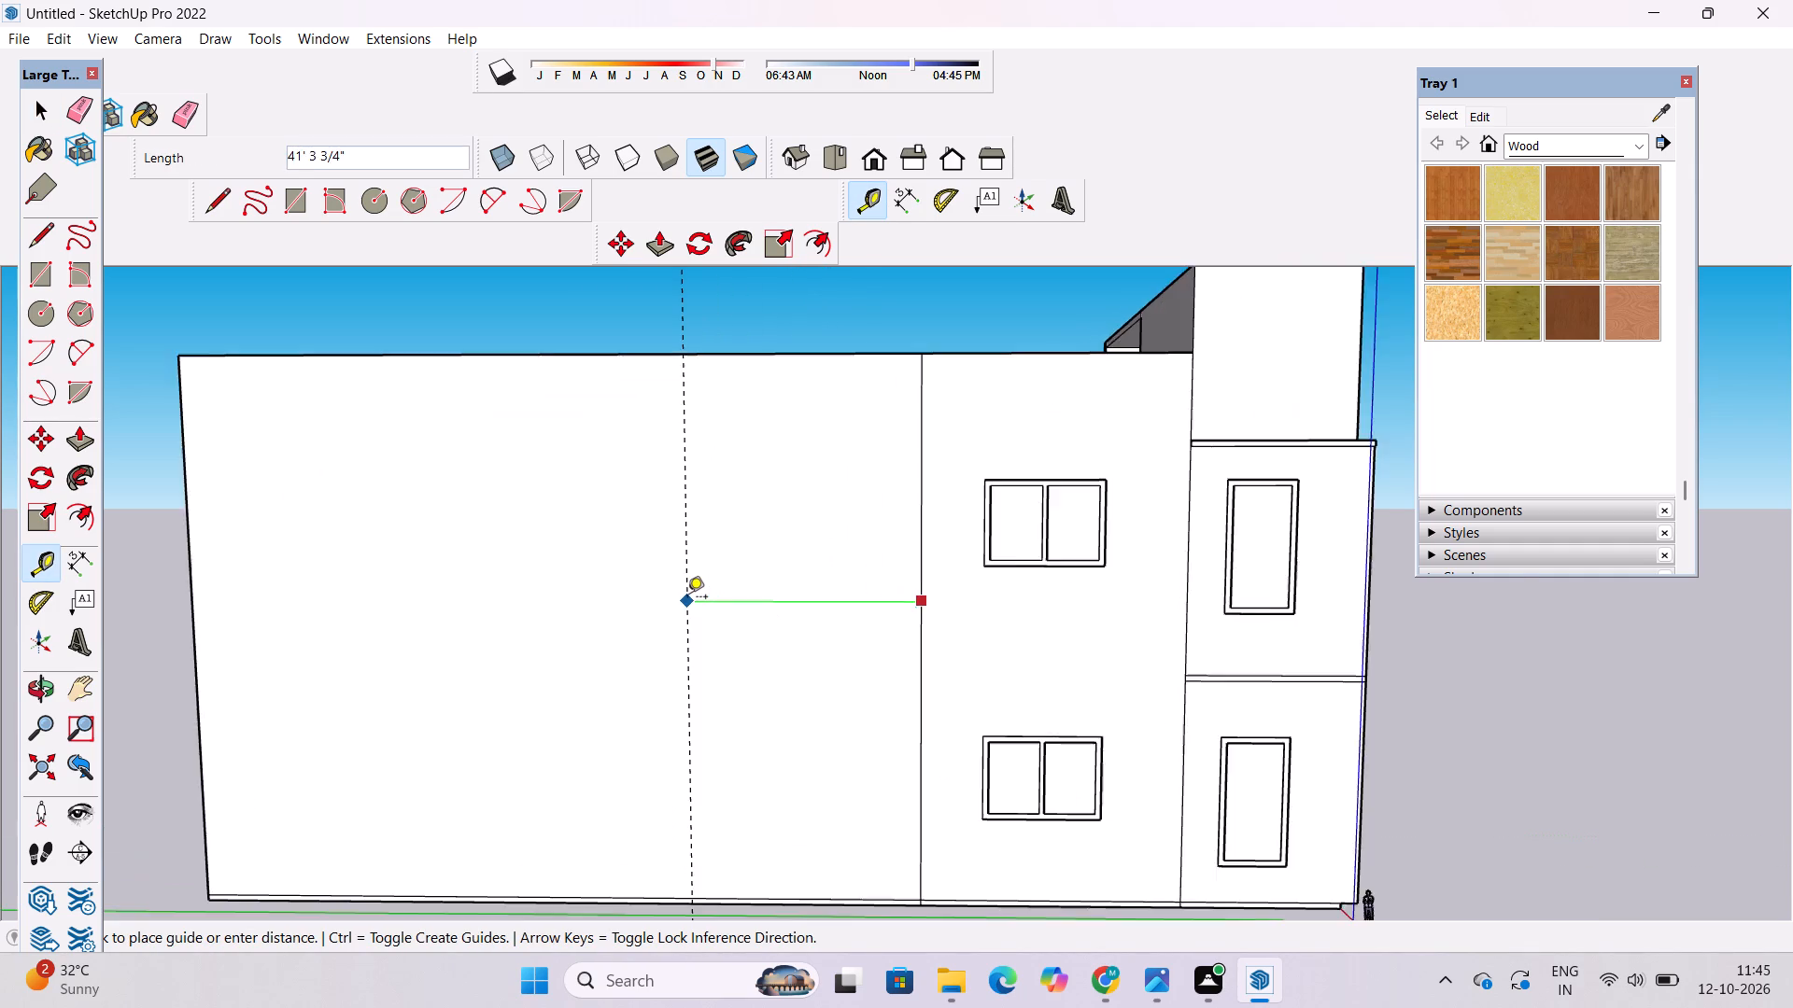
{"action": "scroll", "coordinate": [687, 598], "scroll_direction": "up", "scroll_amount": 3}
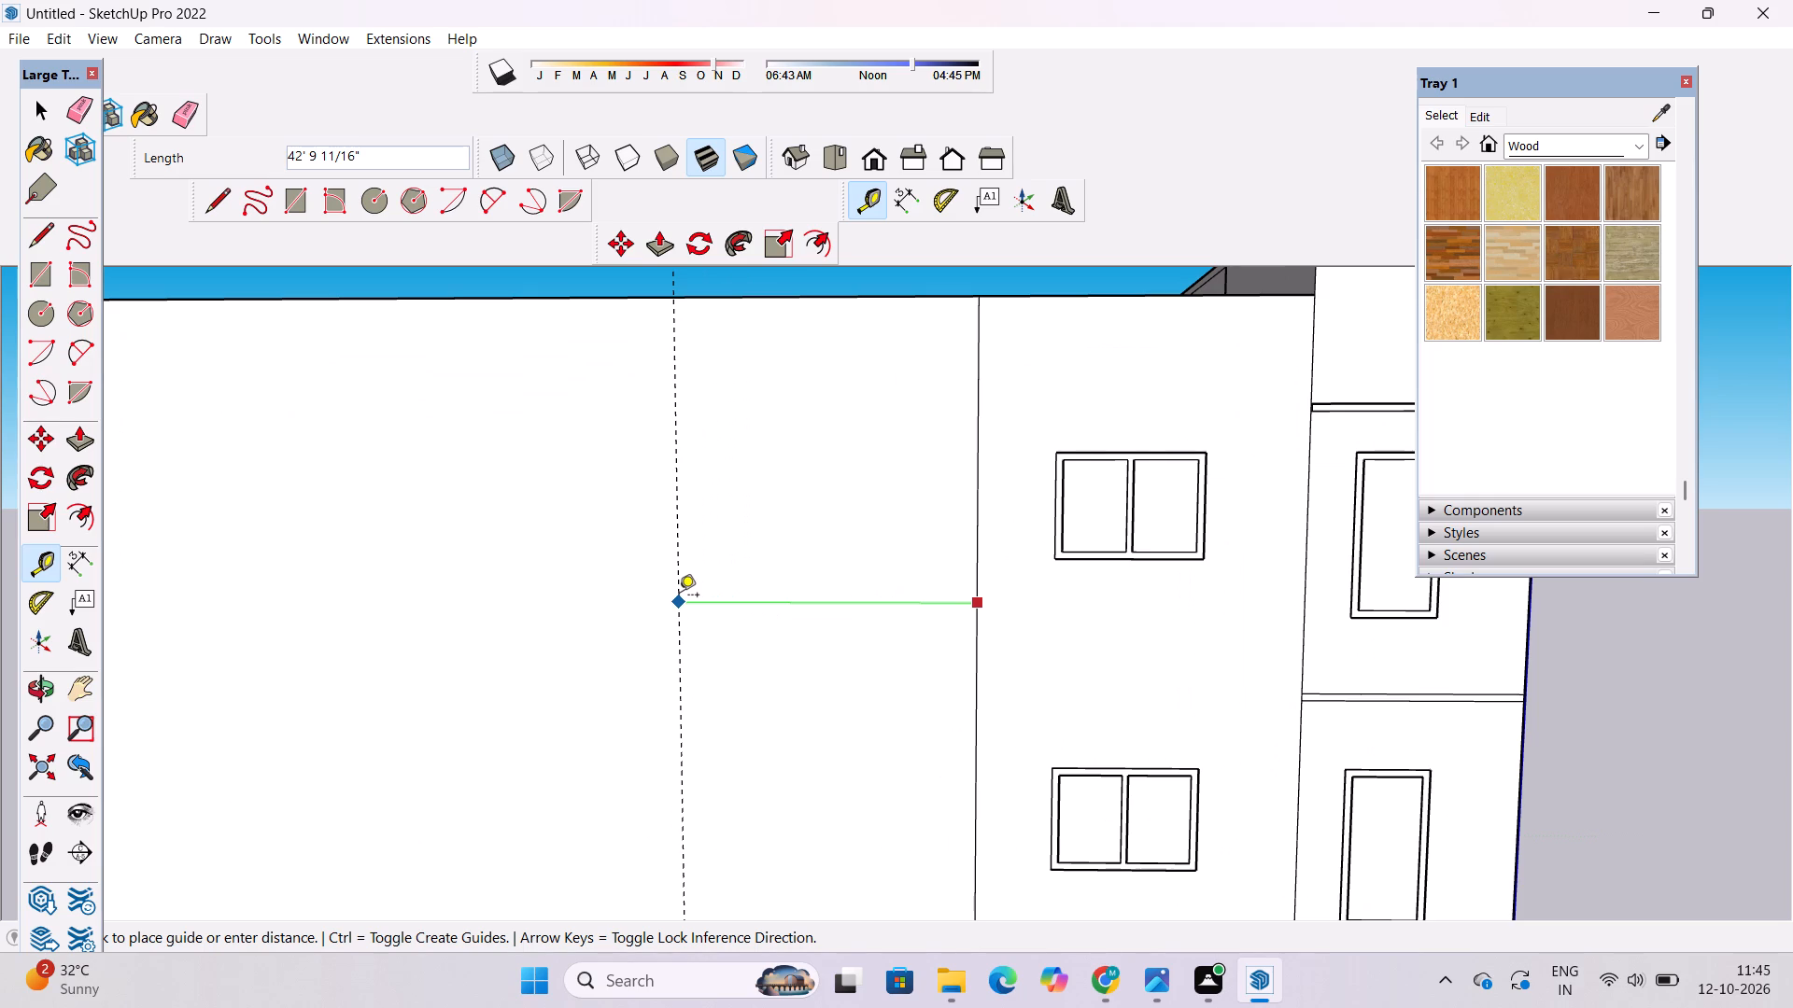
{"action": "type", "text": "45'"}
{"action": "key", "text": "Return"}
Examine the side wall with its guide and the building's front from several angles.
{"action": "scroll", "coordinate": [595, 519], "scroll_direction": "down", "scroll_amount": 10}
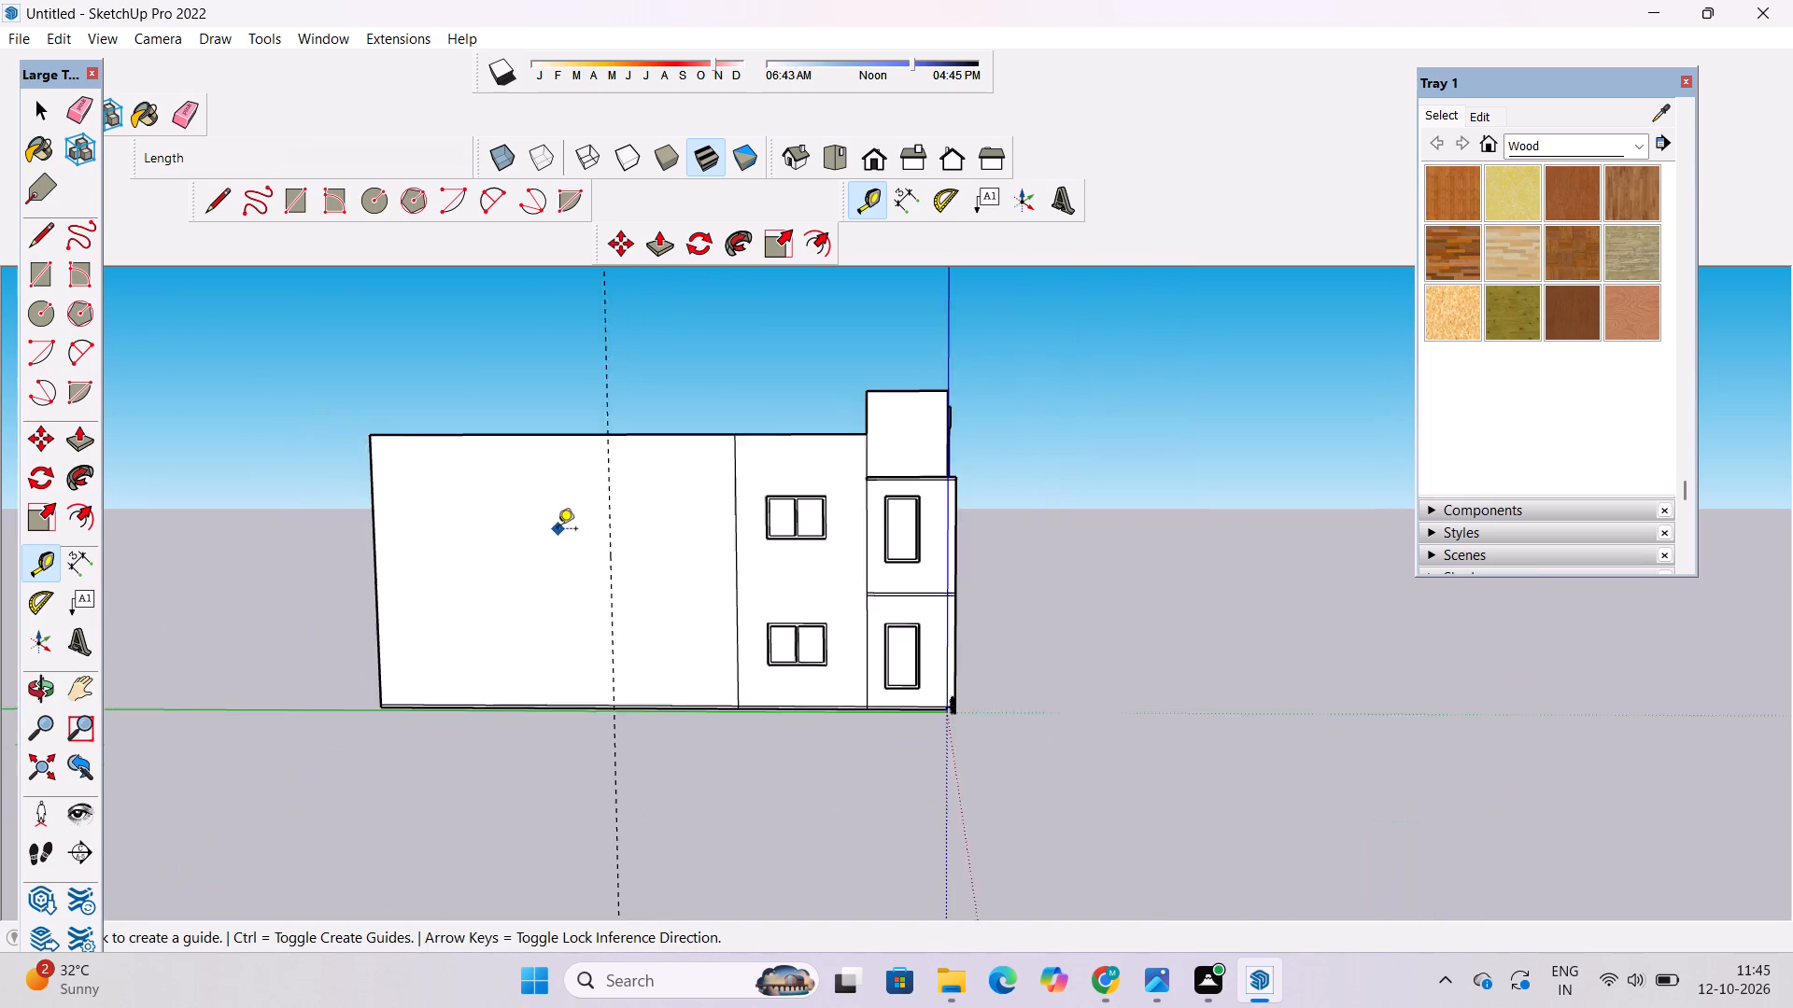
{"action": "scroll", "coordinate": [558, 530], "scroll_direction": "down", "scroll_amount": 1}
{"action": "left_click", "coordinate": [41, 694]}
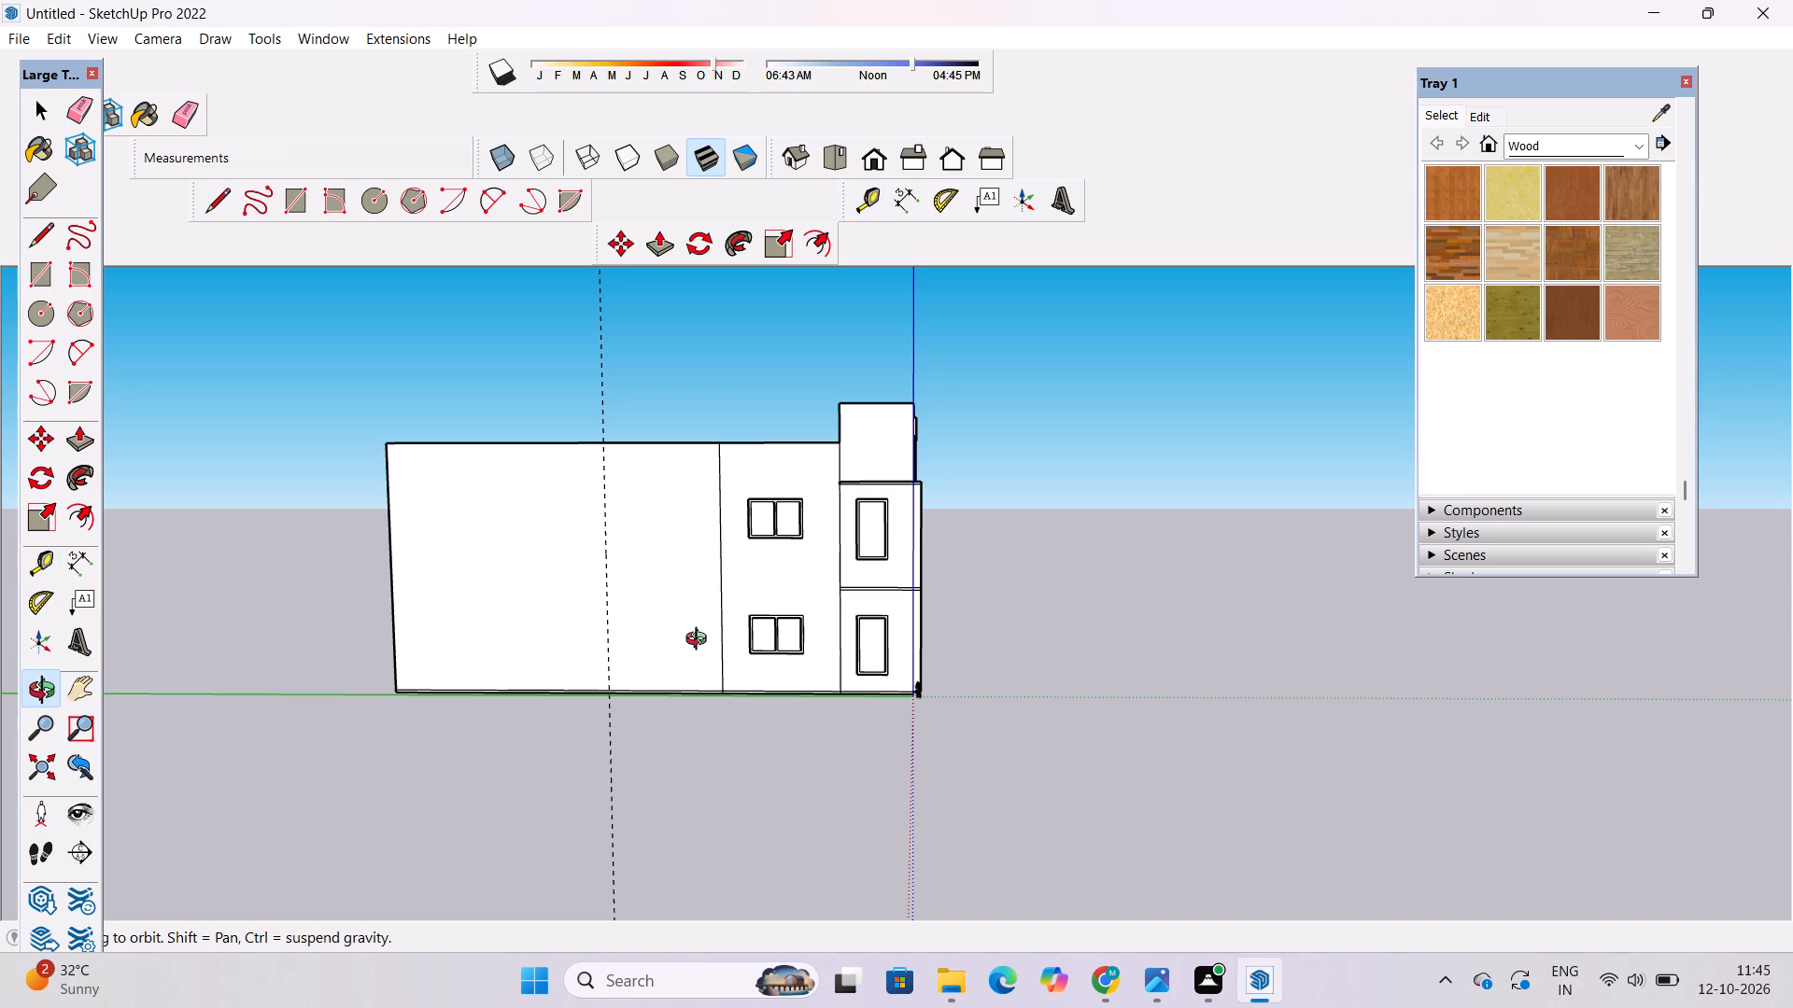
{"action": "left_click_drag", "start_coordinate": [1089, 550], "coordinate": [812, 614]}
{"action": "scroll", "coordinate": [760, 484], "scroll_direction": "up", "scroll_amount": 7}
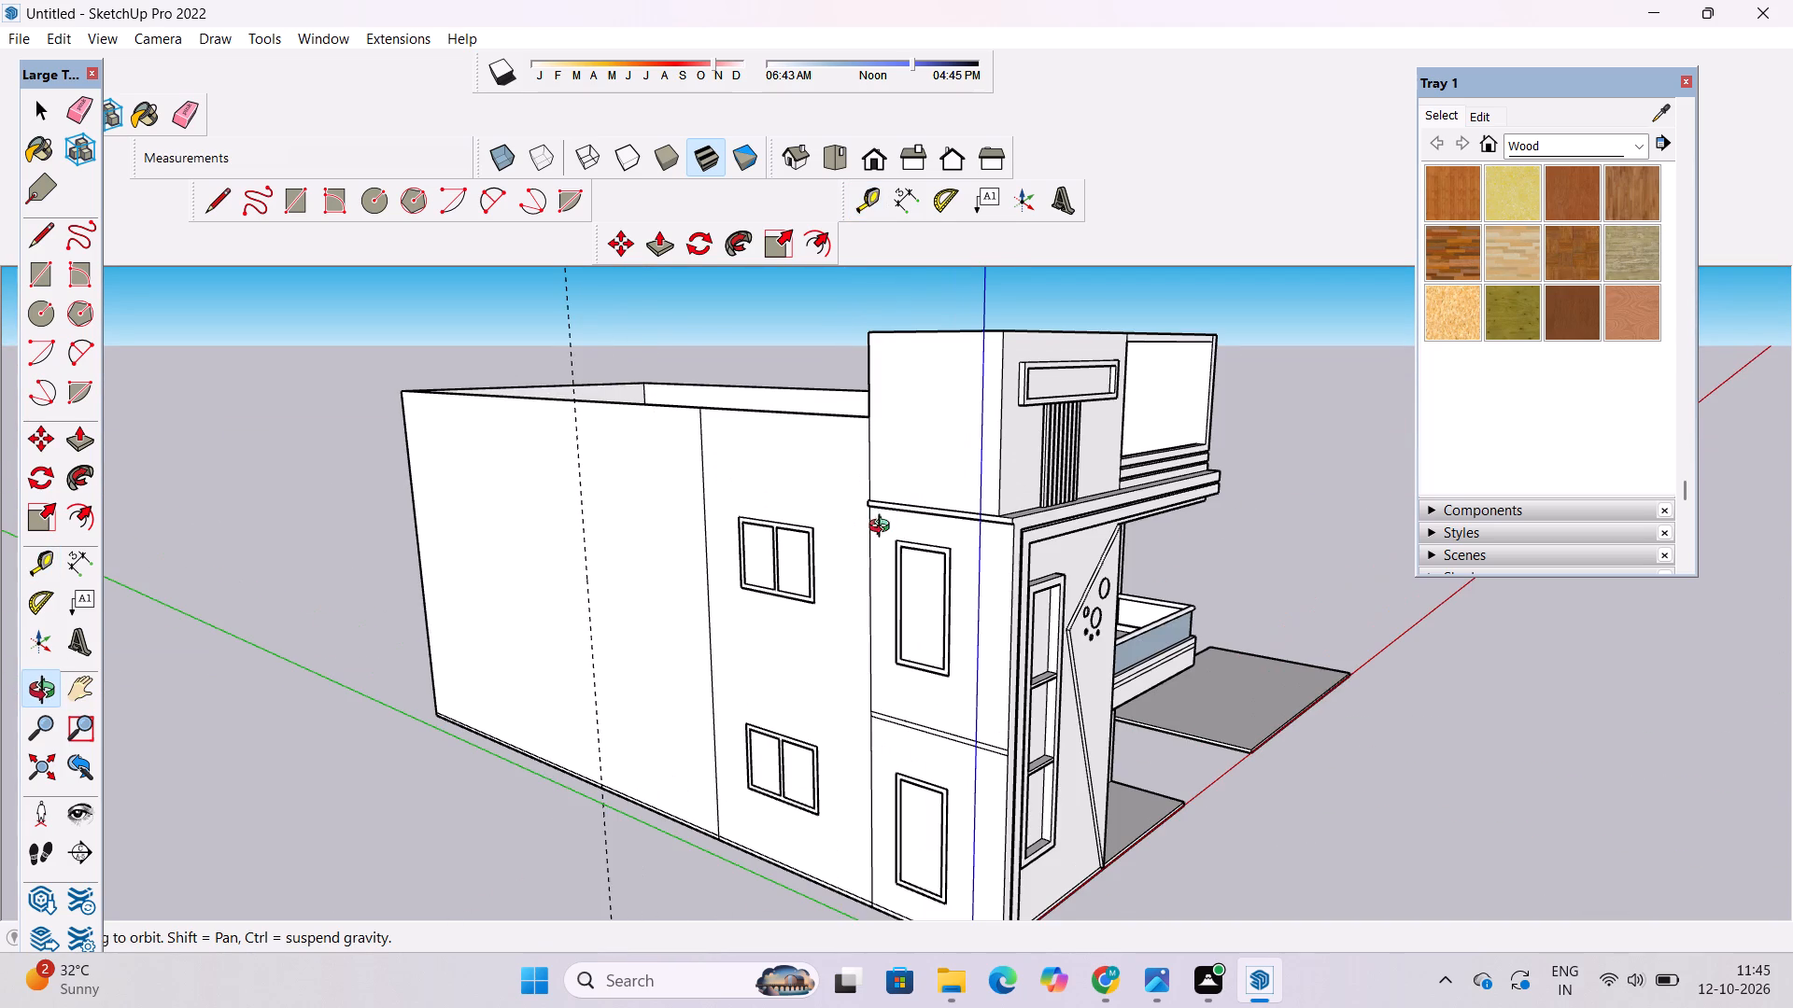
{"action": "left_click_drag", "start_coordinate": [884, 531], "coordinate": [740, 559]}
{"action": "scroll", "coordinate": [734, 523], "scroll_direction": "down", "scroll_amount": 6}
{"action": "scroll", "coordinate": [691, 557], "scroll_direction": "up", "scroll_amount": 3}
{"action": "left_click_drag", "start_coordinate": [669, 564], "coordinate": [789, 568]}
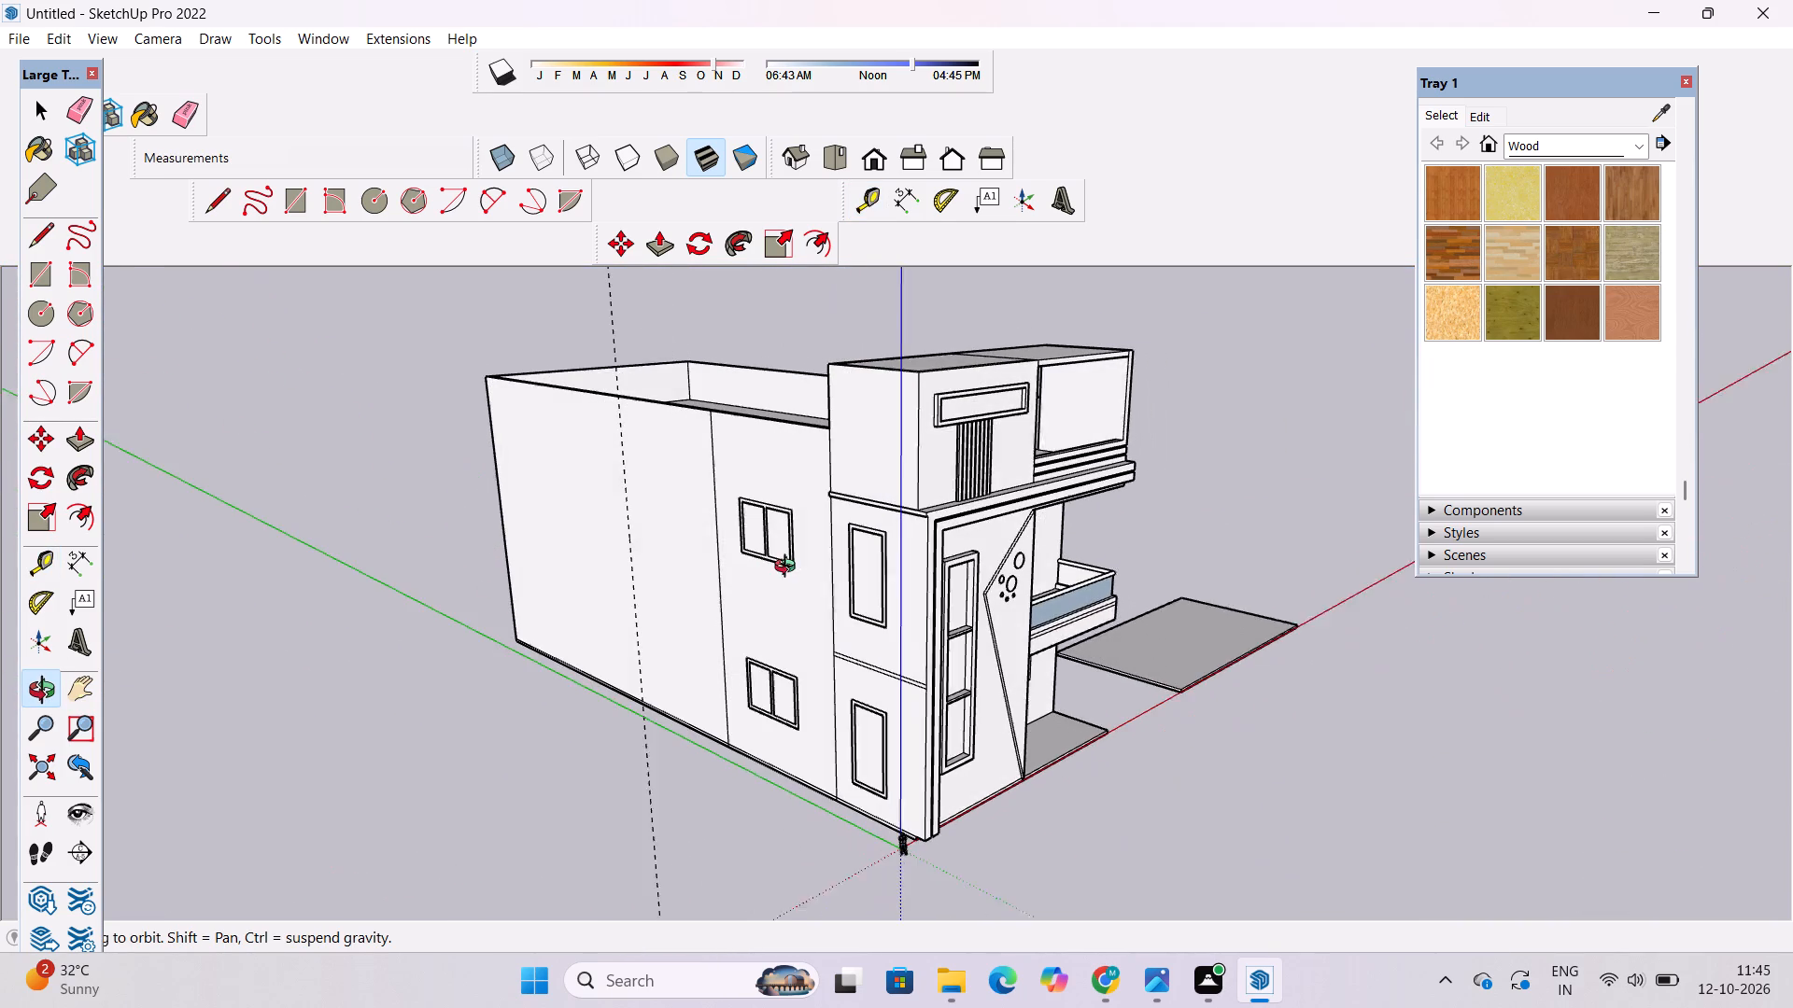
{"action": "left_click_drag", "start_coordinate": [789, 568], "coordinate": [797, 570]}
{"action": "scroll", "coordinate": [679, 523], "scroll_direction": "up", "scroll_amount": 2}
{"action": "left_click_drag", "start_coordinate": [663, 548], "coordinate": [774, 553]}
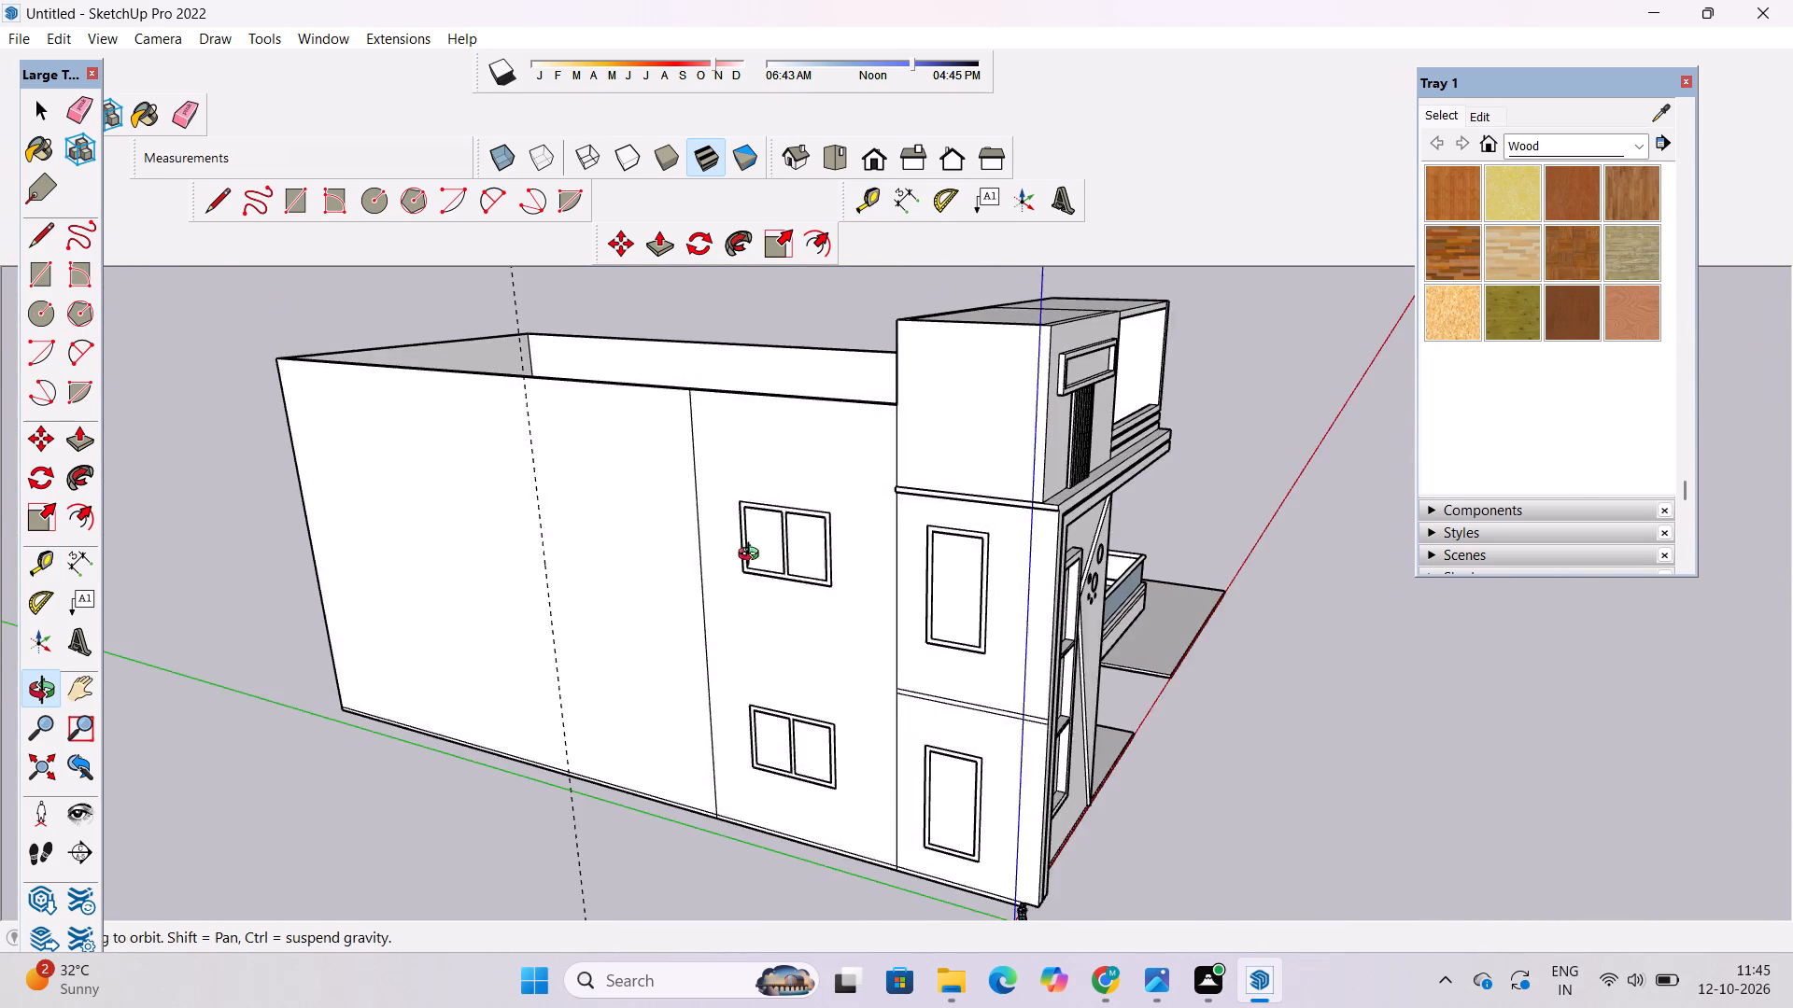
{"action": "scroll", "coordinate": [741, 548], "scroll_direction": "down", "scroll_amount": 4}
{"action": "left_click_drag", "start_coordinate": [519, 637], "coordinate": [676, 577]}
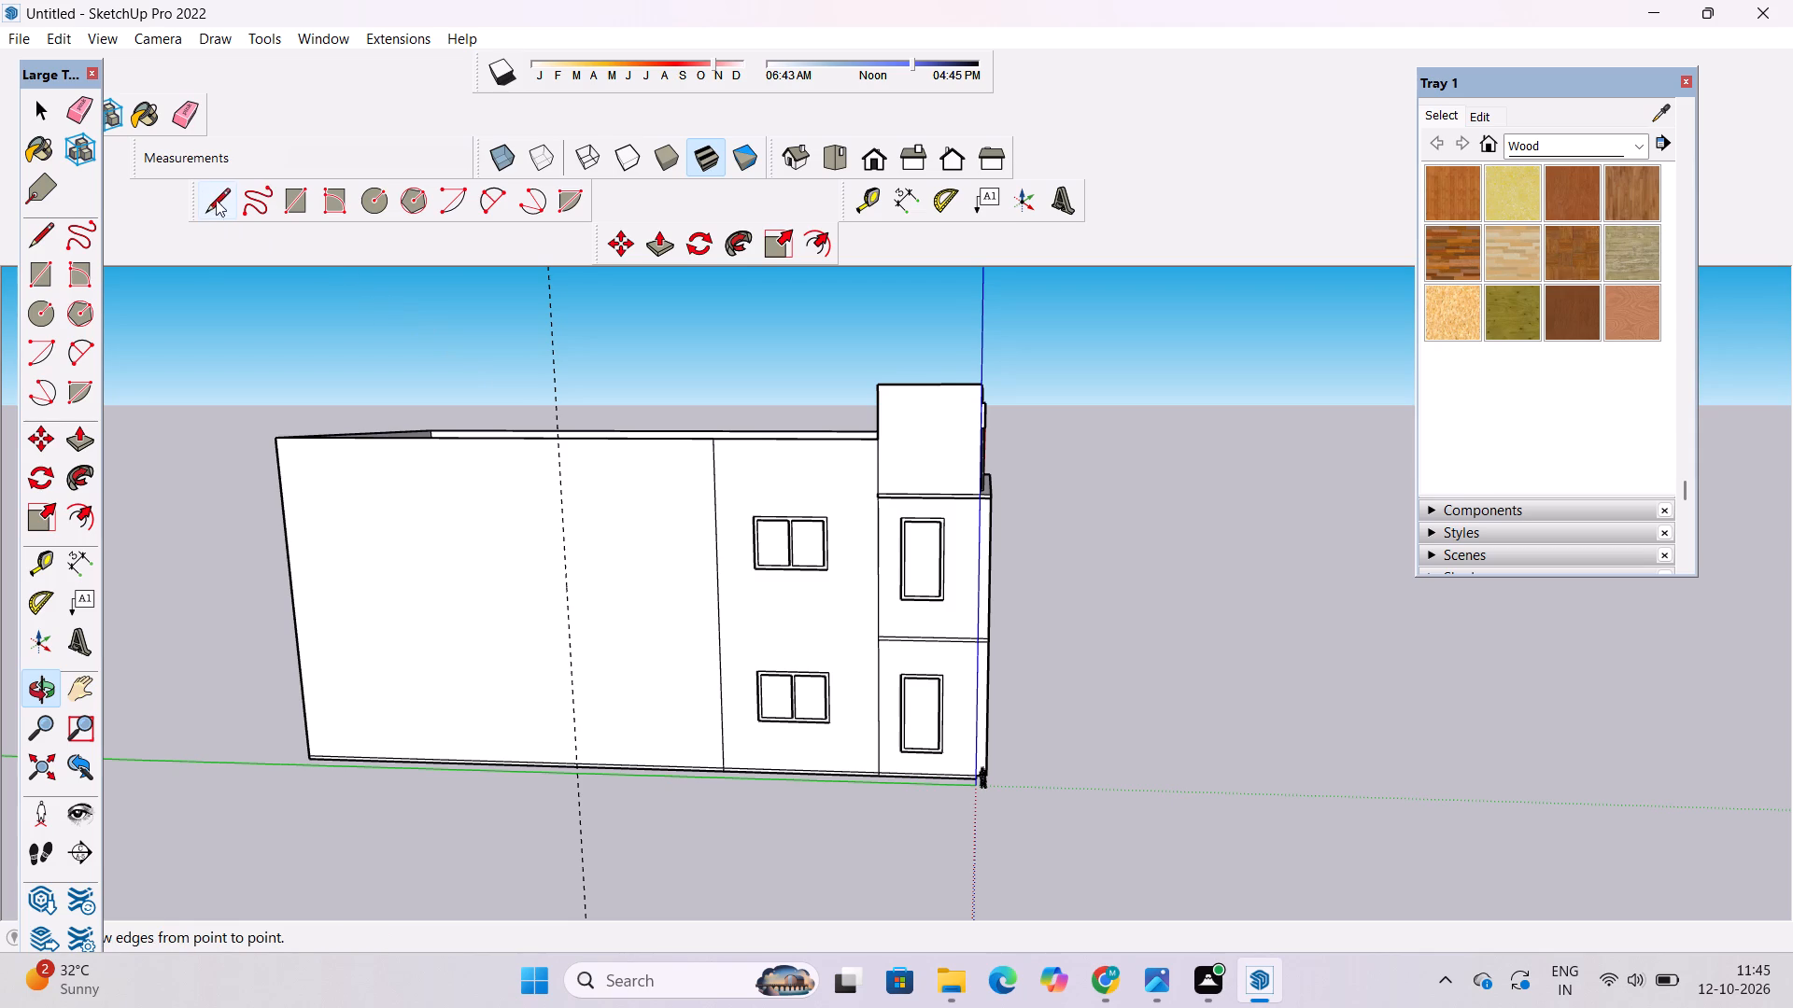
Draw a vertical line along the guide on the side wall, from the roof edge down to the wall's base.
{"action": "left_click", "coordinate": [217, 203]}
{"action": "scroll", "coordinate": [578, 483], "scroll_direction": "up", "scroll_amount": 9}
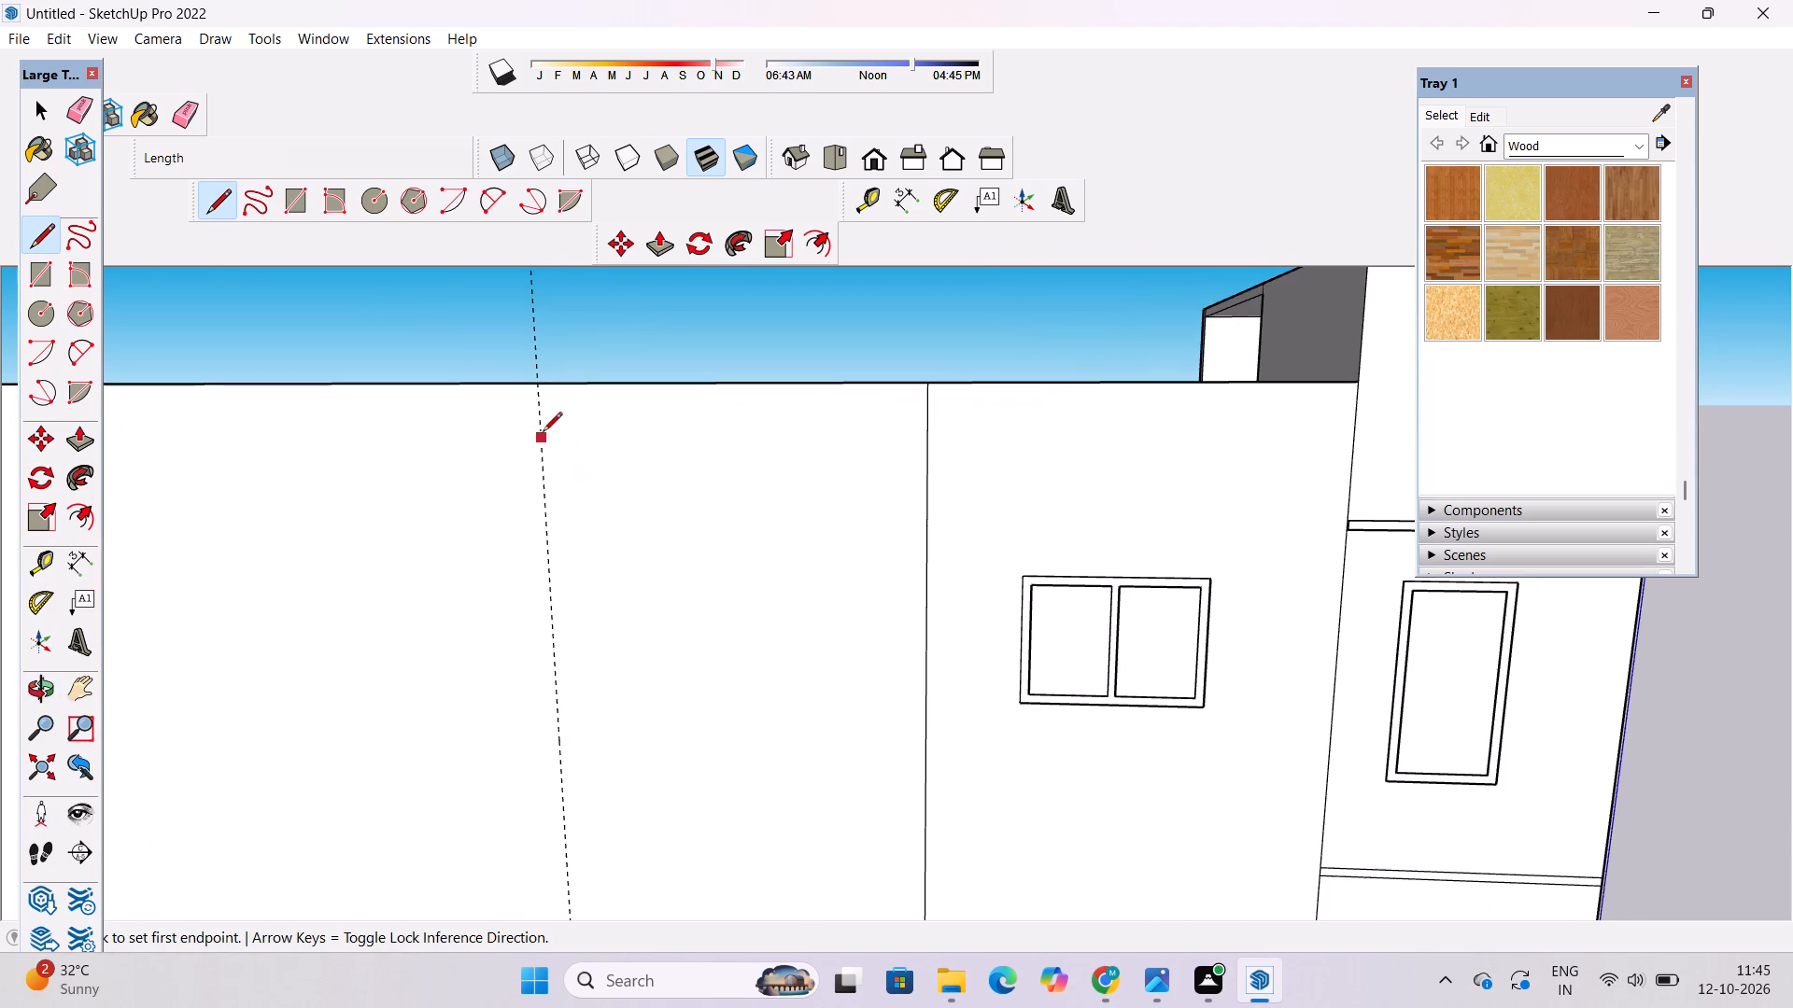
{"action": "left_click", "coordinate": [538, 384]}
{"action": "scroll", "coordinate": [538, 384], "scroll_direction": "down", "scroll_amount": 10}
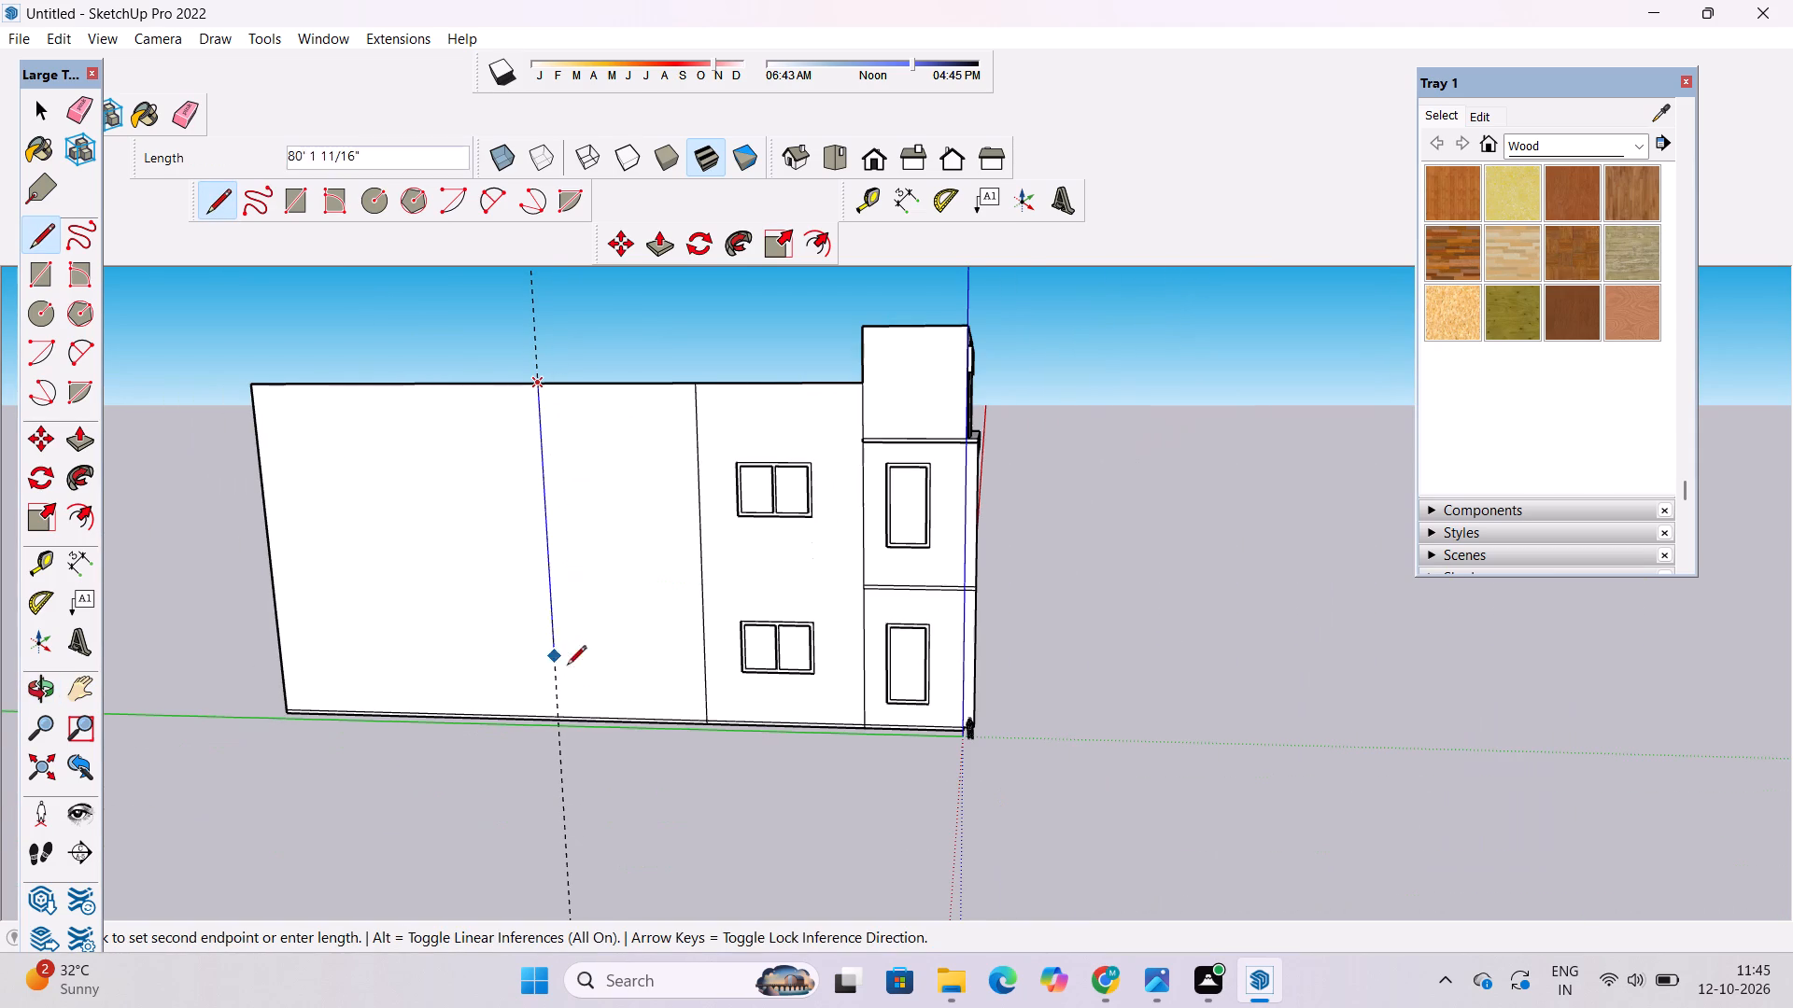
{"action": "scroll", "coordinate": [567, 723], "scroll_direction": "up", "scroll_amount": 5}
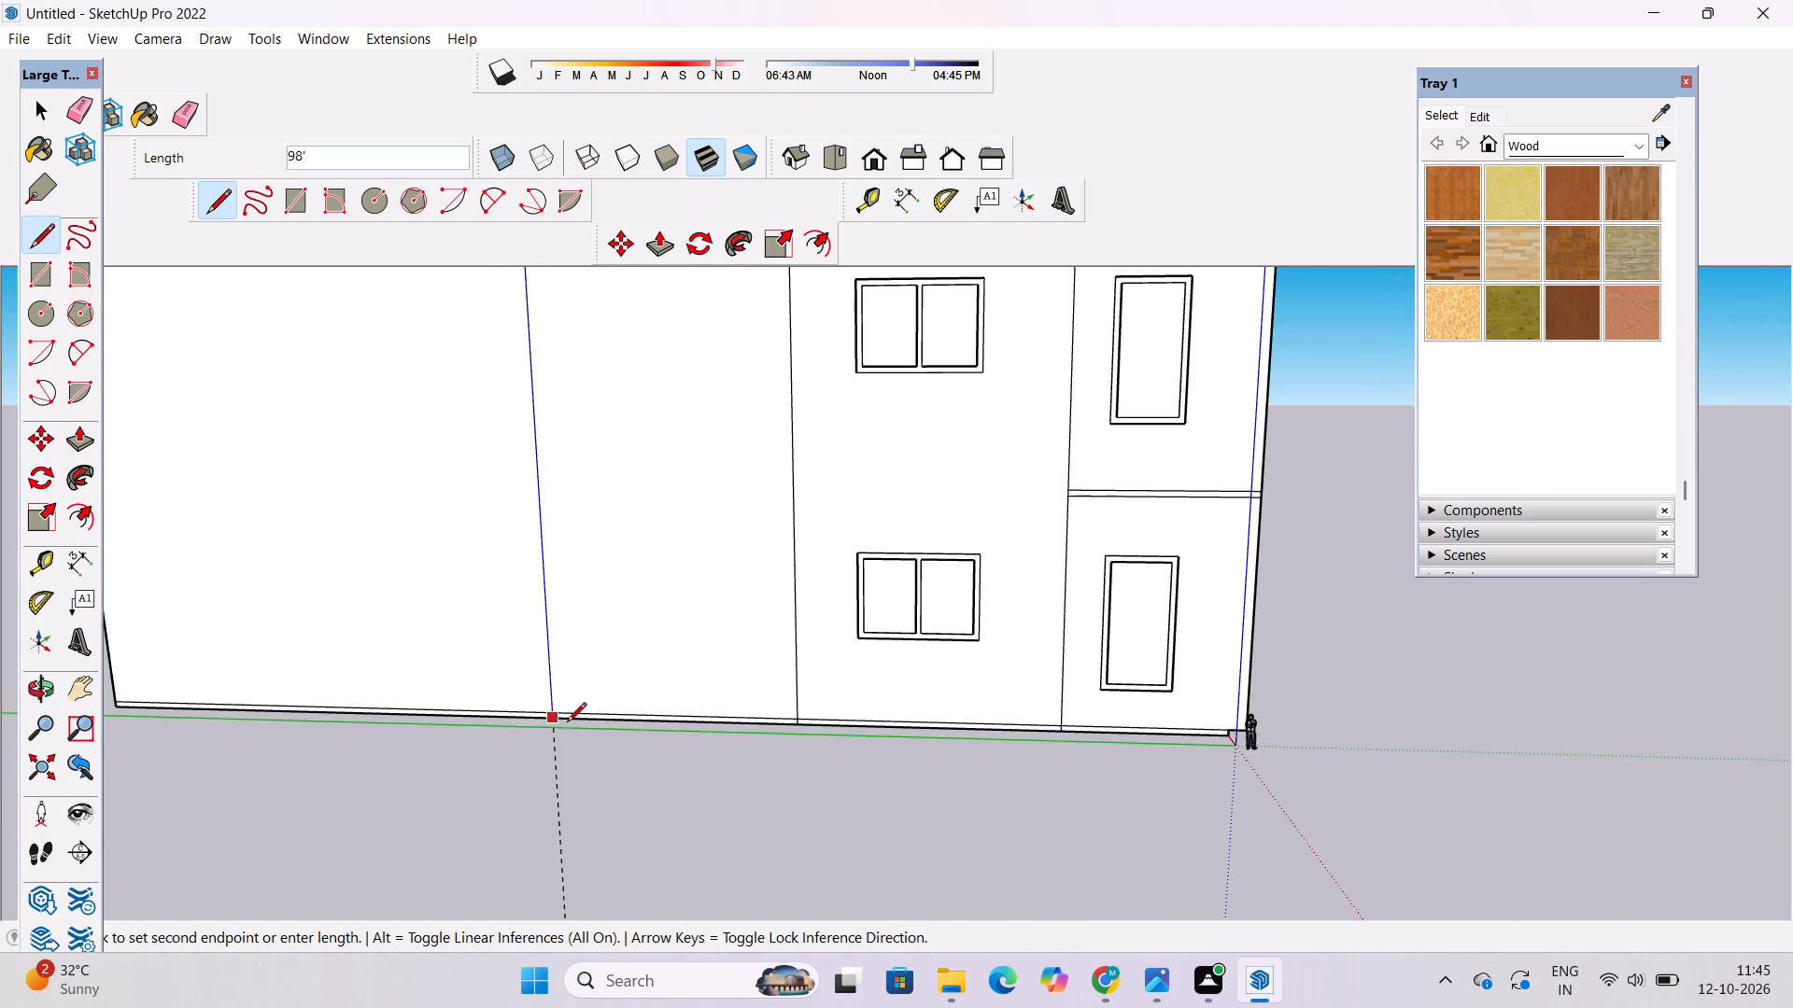
{"action": "scroll", "coordinate": [567, 723], "scroll_direction": "up", "scroll_amount": 4}
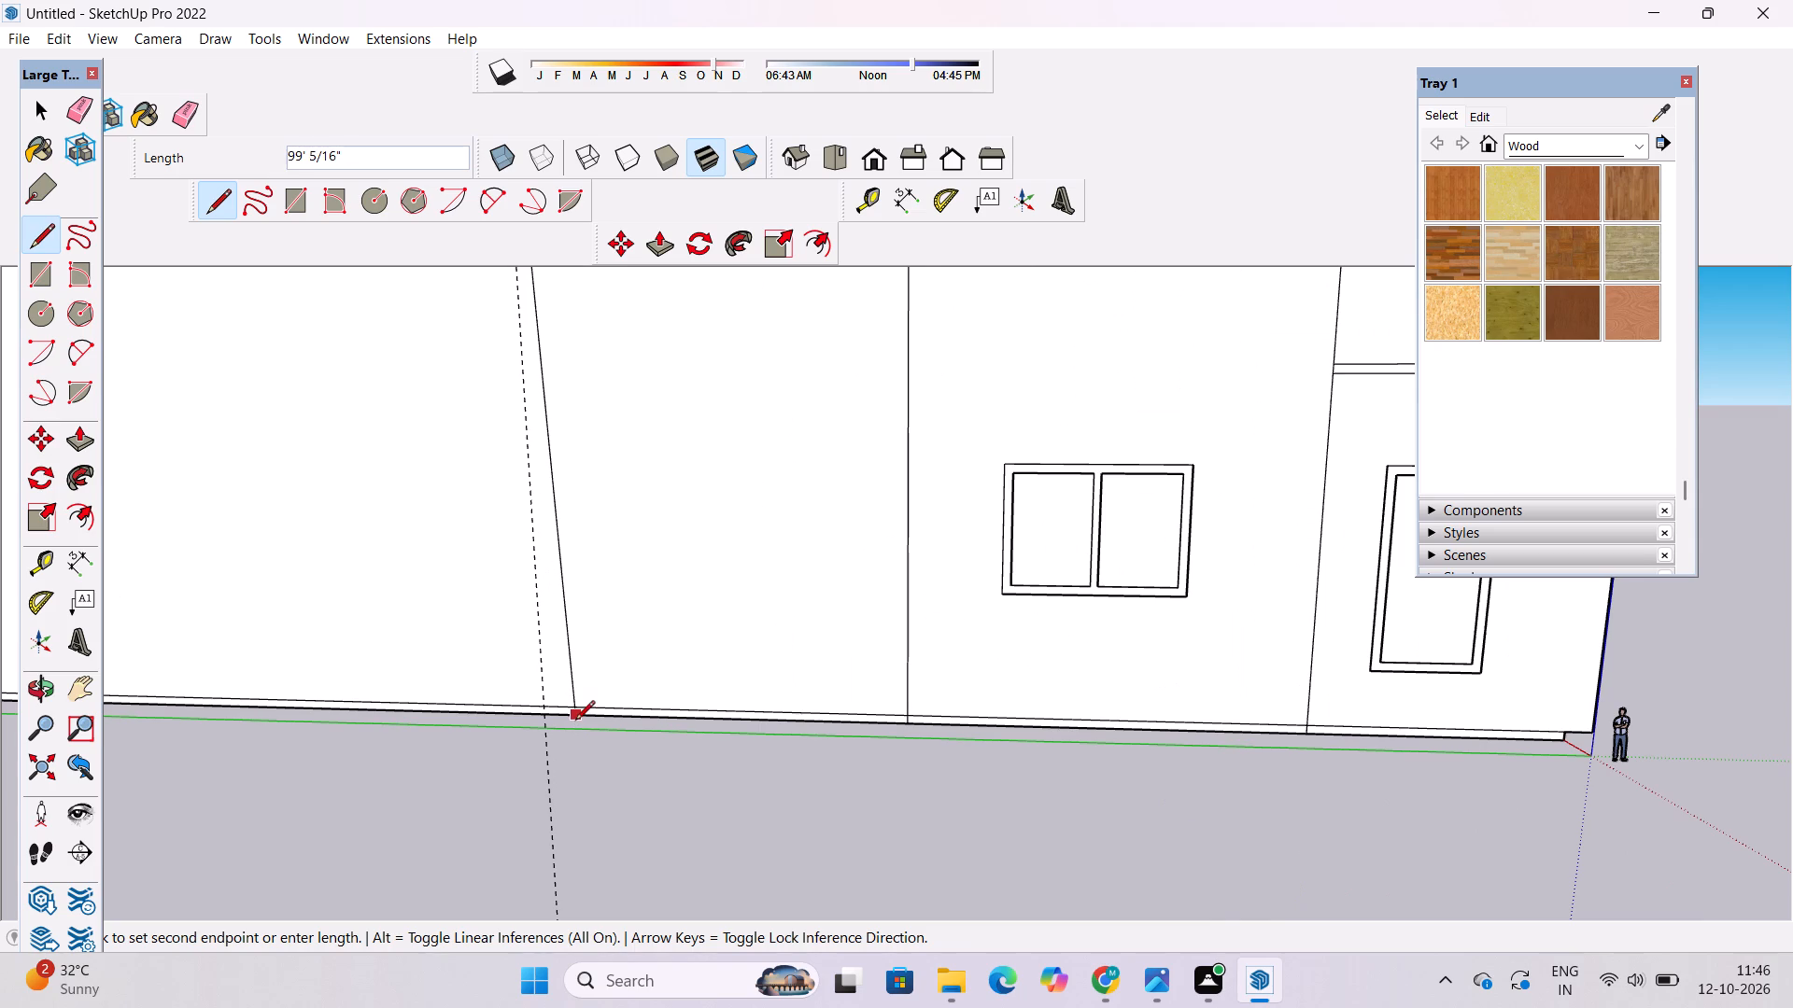
{"action": "scroll", "coordinate": [538, 725], "scroll_direction": "up", "scroll_amount": 6}
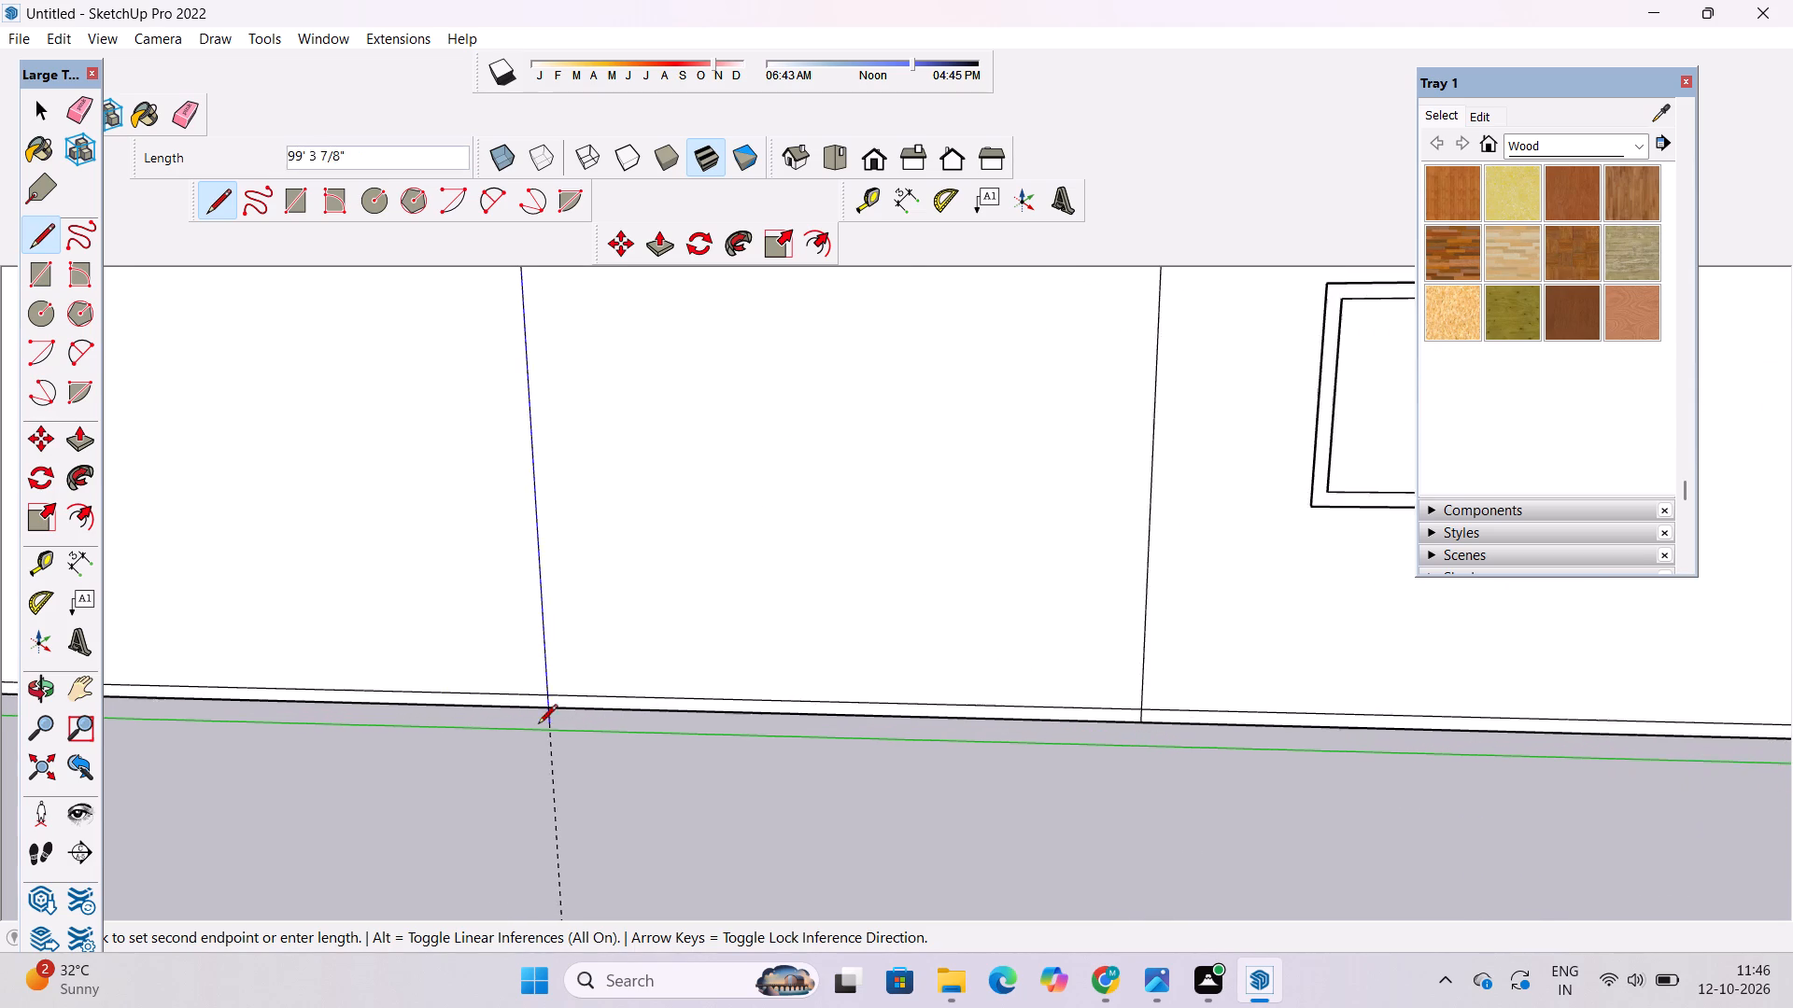
{"action": "scroll", "coordinate": [538, 725], "scroll_direction": "up", "scroll_amount": 8}
{"action": "left_click", "coordinate": [562, 688]}
Erase the vertical guide running along the new dividing line on the side wall.
{"action": "scroll", "coordinate": [419, 780], "scroll_direction": "down", "scroll_amount": 20}
{"action": "scroll", "coordinate": [419, 780], "scroll_direction": "down", "scroll_amount": 18}
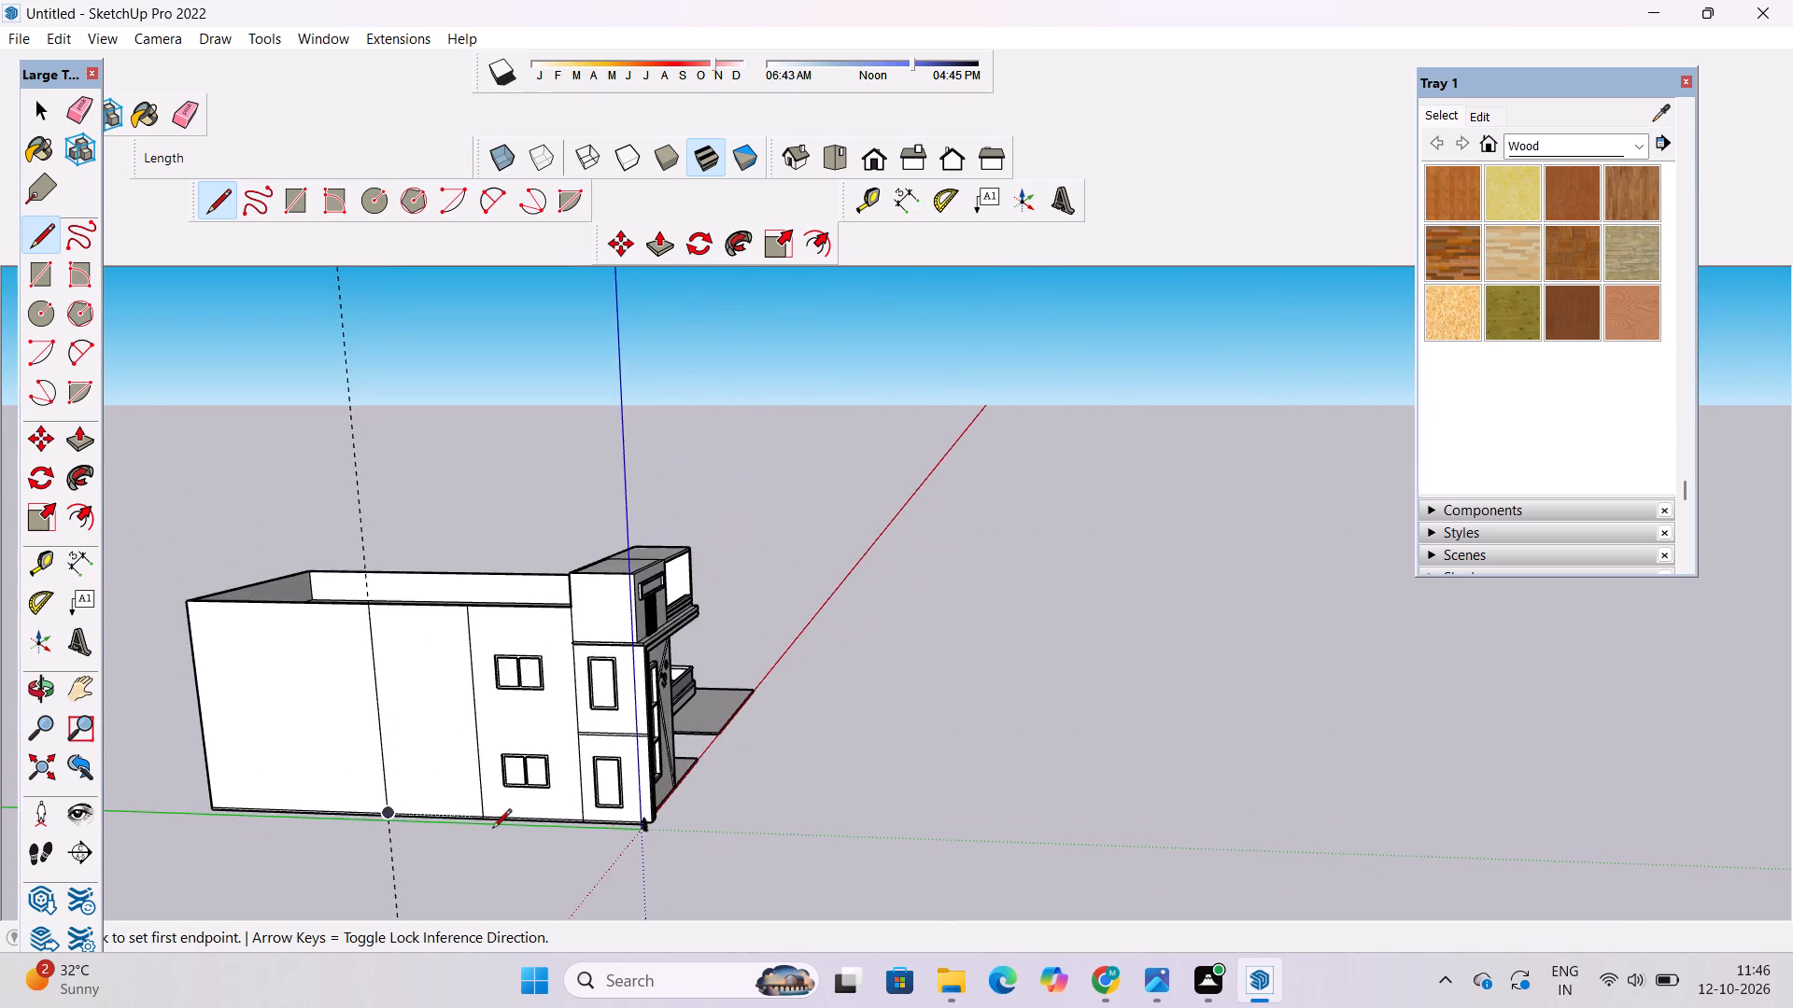
{"action": "scroll", "coordinate": [520, 827], "scroll_direction": "down", "scroll_amount": 6}
{"action": "scroll", "coordinate": [631, 783], "scroll_direction": "down", "scroll_amount": 4}
{"action": "scroll", "coordinate": [461, 810], "scroll_direction": "up", "scroll_amount": 5}
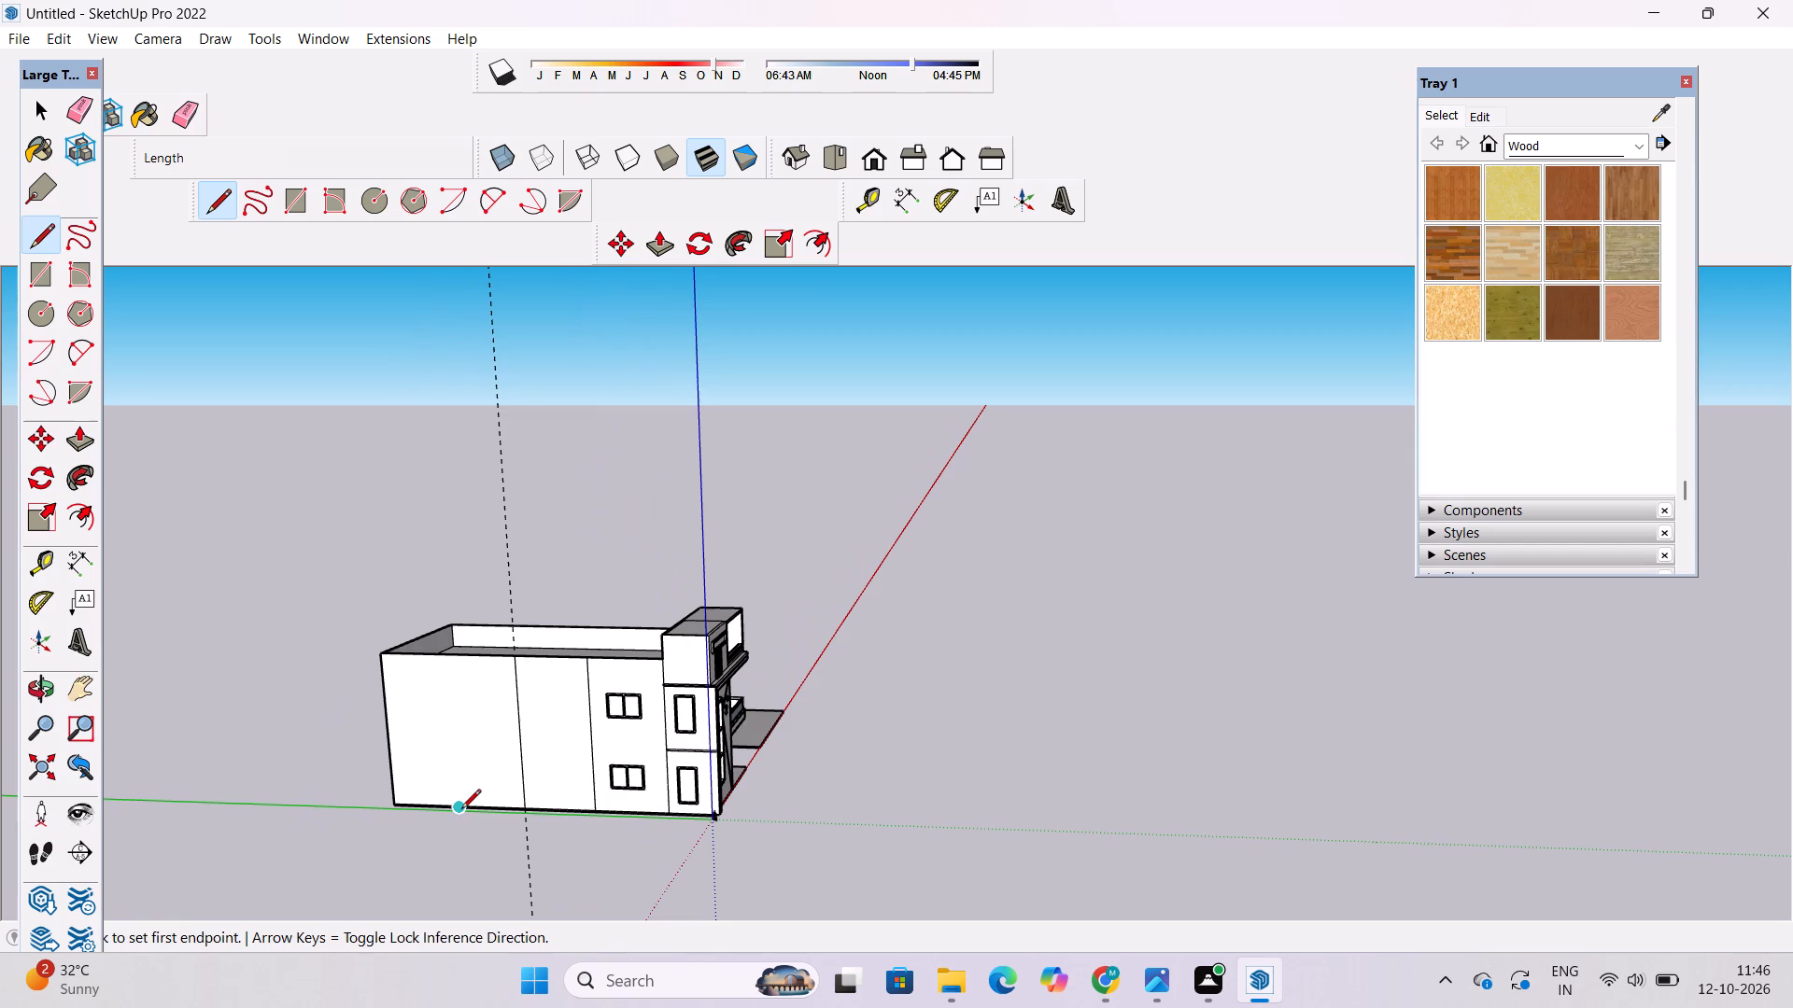
{"action": "key", "text": "e"}
{"action": "left_click_drag", "start_coordinate": [543, 529], "coordinate": [494, 562]}
{"action": "key", "text": "space"}
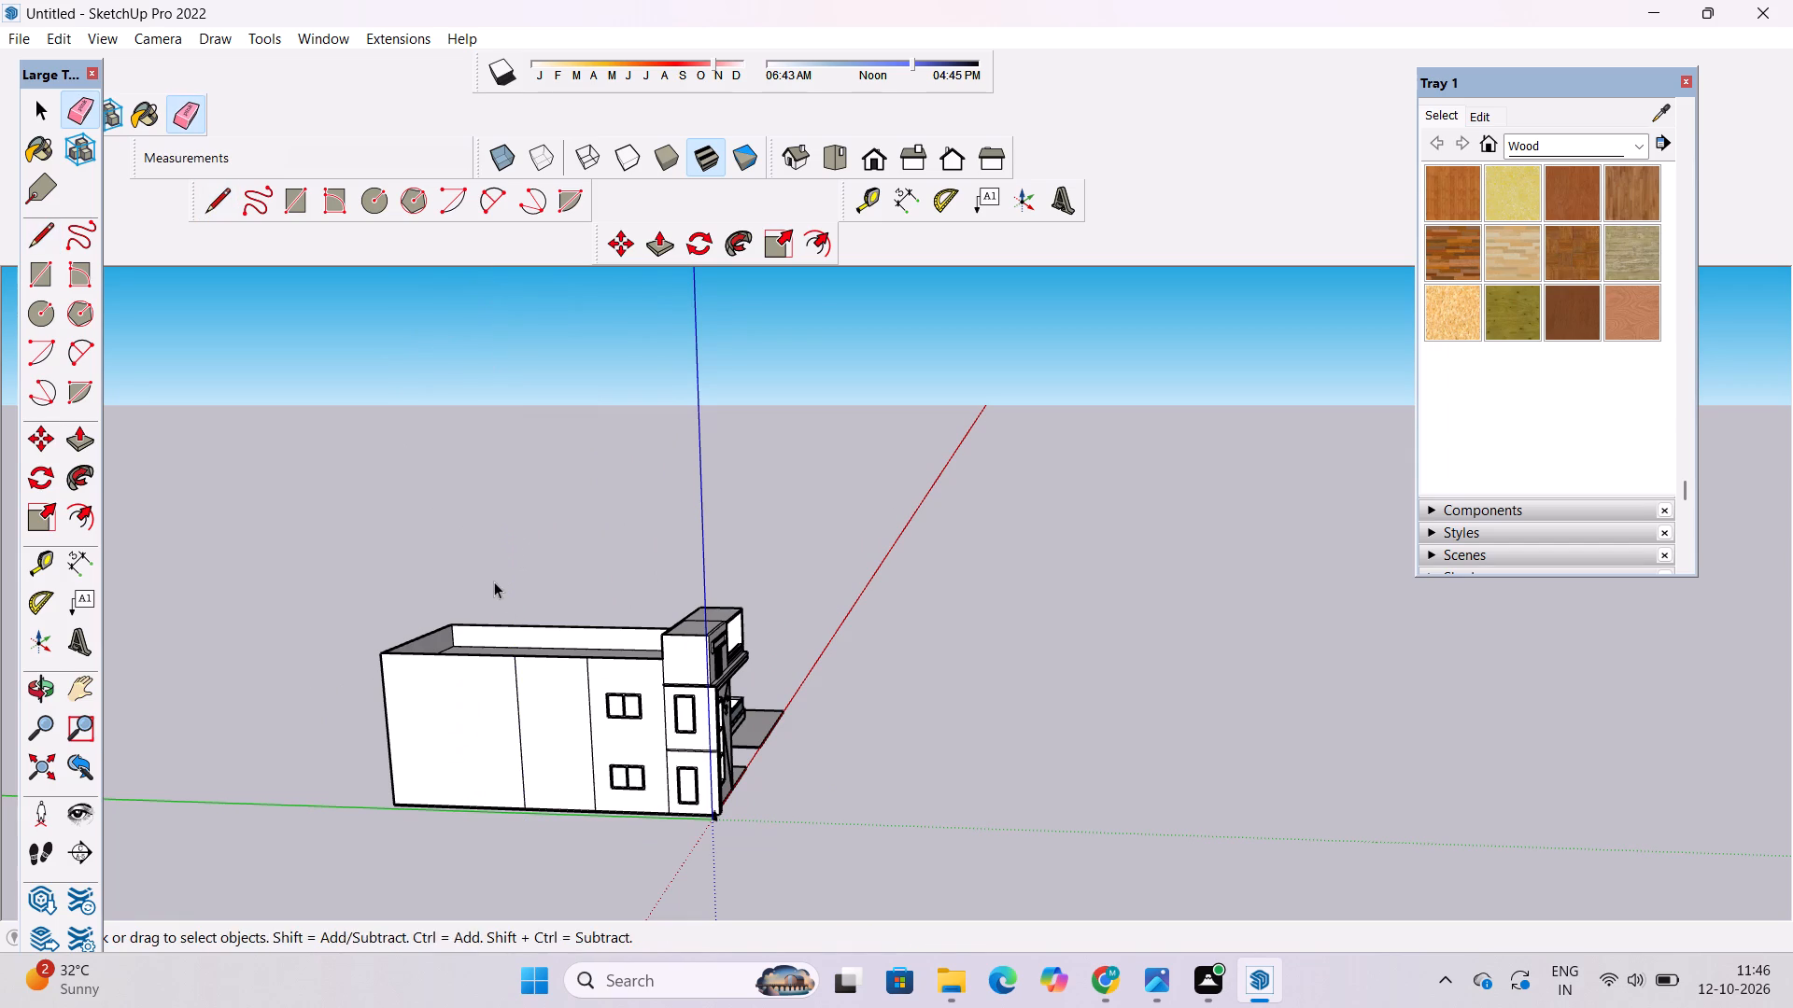
Examine the divided side wall together with the building's front and roof parapet from several angles.
{"action": "key", "text": "o"}
{"action": "scroll", "coordinate": [519, 894], "scroll_direction": "up", "scroll_amount": 7}
{"action": "left_click_drag", "start_coordinate": [608, 758], "coordinate": [600, 758]}
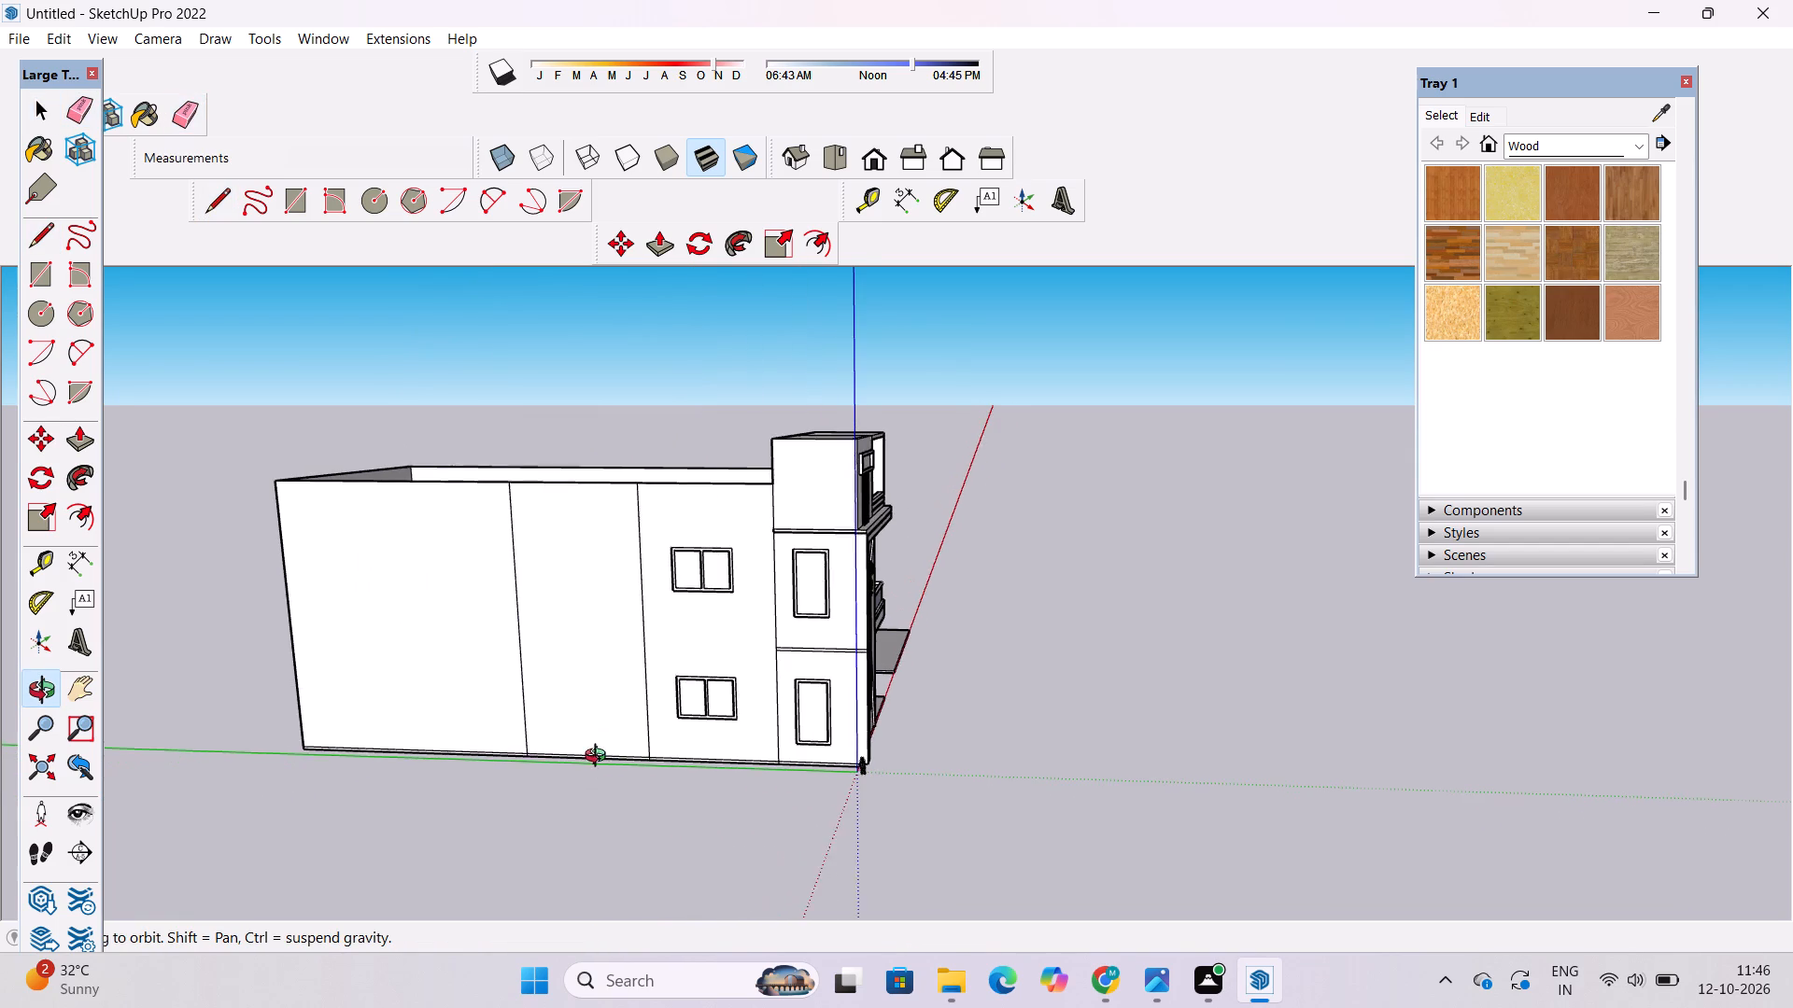
{"action": "left_click_drag", "start_coordinate": [600, 758], "coordinate": [594, 759]}
{"action": "scroll", "coordinate": [591, 749], "scroll_direction": "down", "scroll_amount": 2}
{"action": "left_click_drag", "start_coordinate": [602, 739], "coordinate": [606, 798], "text": "shift"}
{"action": "left_click_drag", "start_coordinate": [608, 786], "coordinate": [539, 840], "text": "shift"}
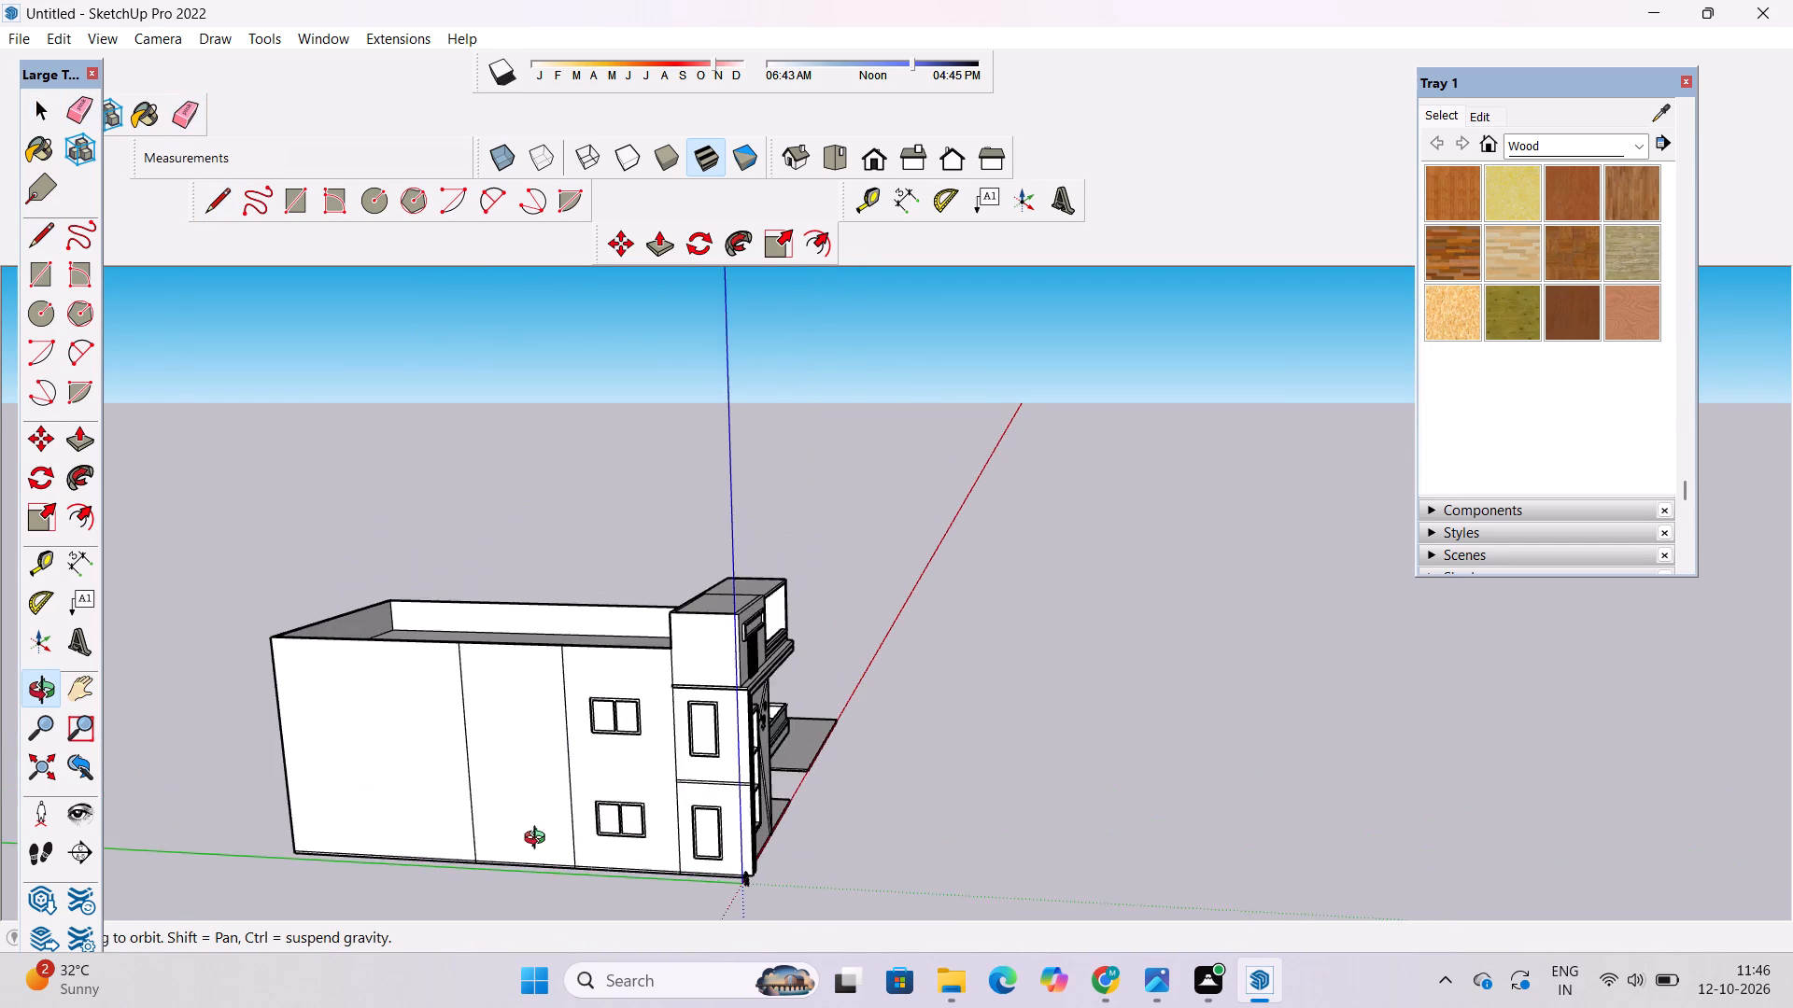
{"action": "left_click_drag", "start_coordinate": [548, 837], "coordinate": [590, 832]}
{"action": "scroll", "coordinate": [563, 797], "scroll_direction": "up", "scroll_amount": 3}
{"action": "left_click_drag", "start_coordinate": [562, 796], "coordinate": [594, 795], "text": "shift"}
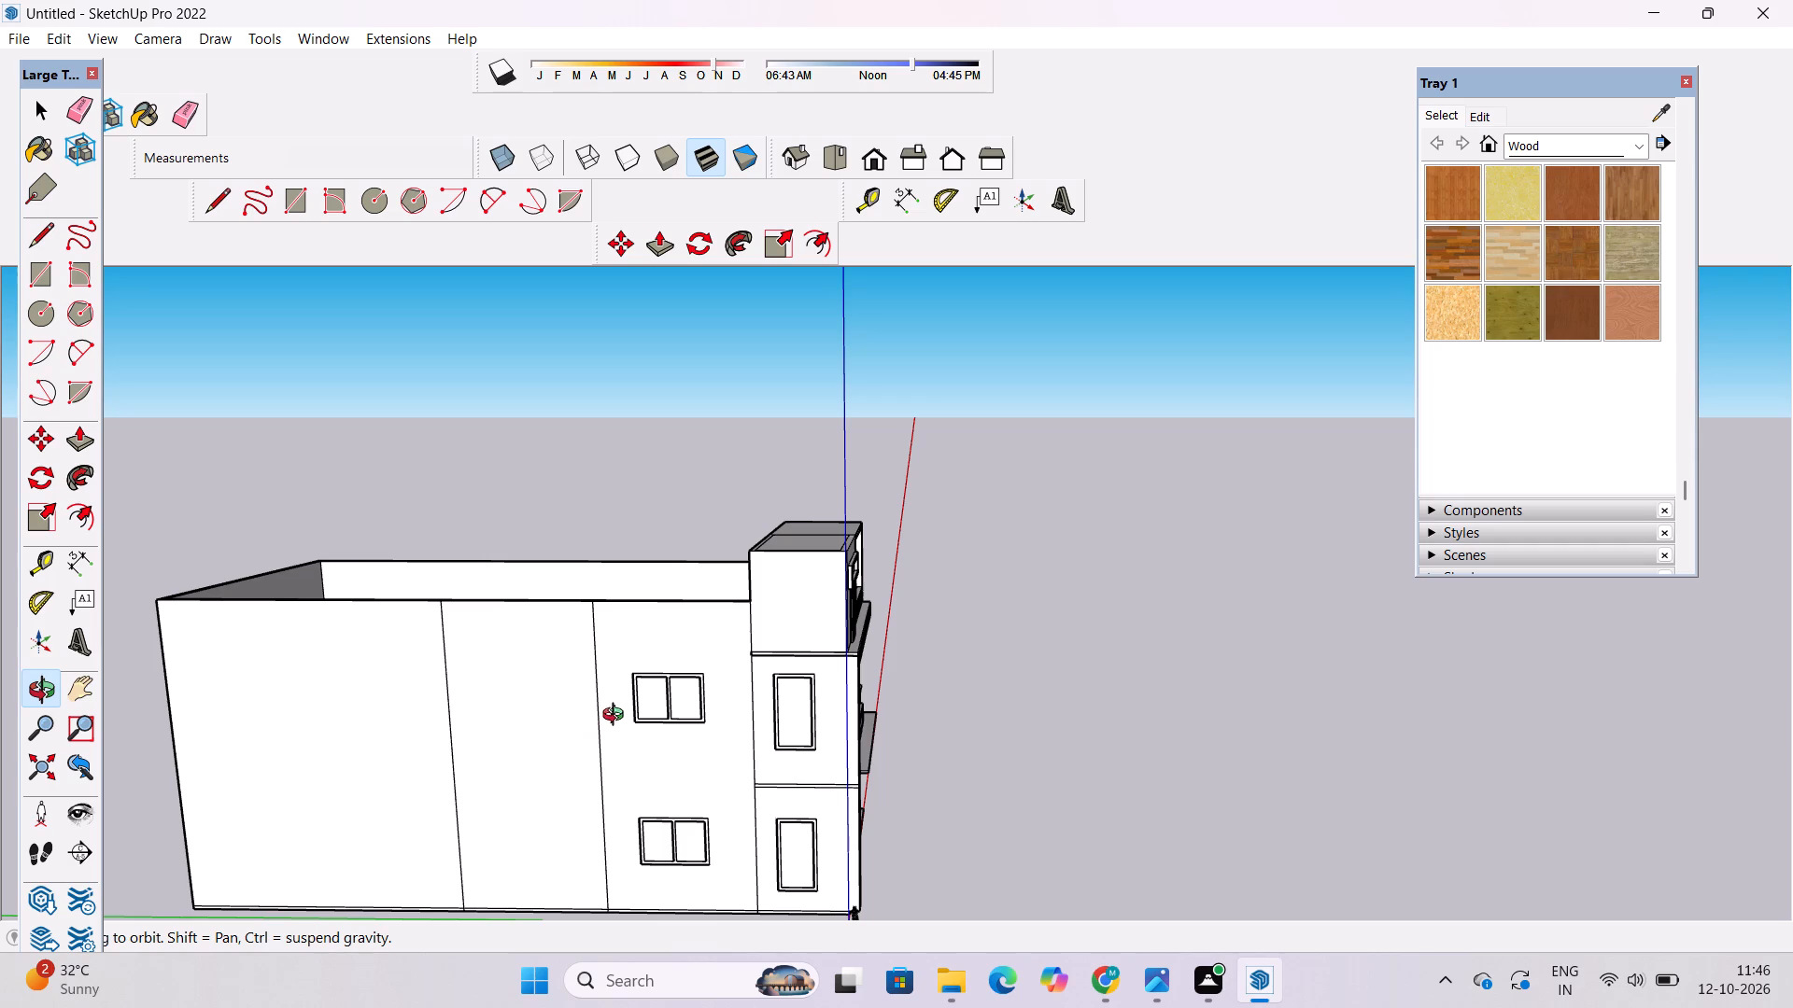
{"action": "left_click_drag", "start_coordinate": [1065, 650], "coordinate": [884, 684]}
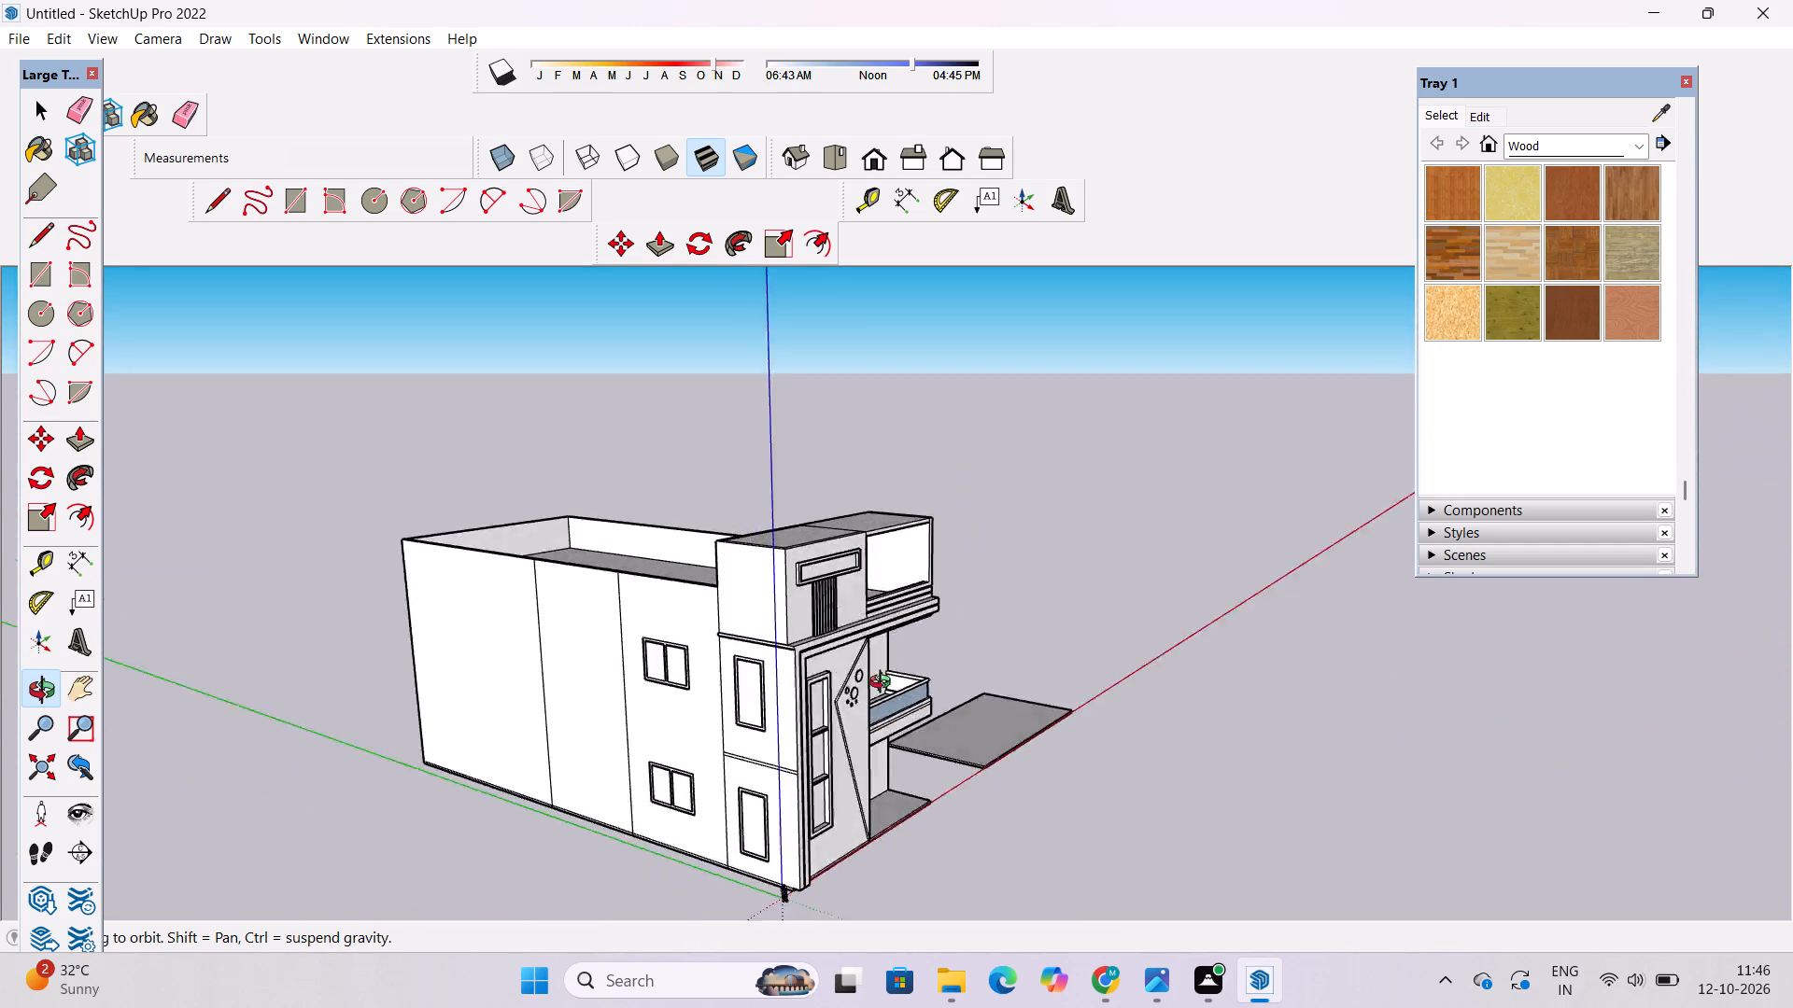
{"action": "left_click_drag", "start_coordinate": [884, 684], "coordinate": [1080, 724]}
{"action": "left_click_drag", "start_coordinate": [1115, 728], "coordinate": [1125, 728]}
{"action": "left_click_drag", "start_coordinate": [827, 697], "coordinate": [894, 756], "text": "shift"}
Place a horizontal guide along the top edge of the upper two-pane window on the side wall.
{"action": "scroll", "coordinate": [642, 770], "scroll_direction": "up", "scroll_amount": 4}
{"action": "left_click_drag", "start_coordinate": [642, 770], "coordinate": [667, 727], "text": "shift"}
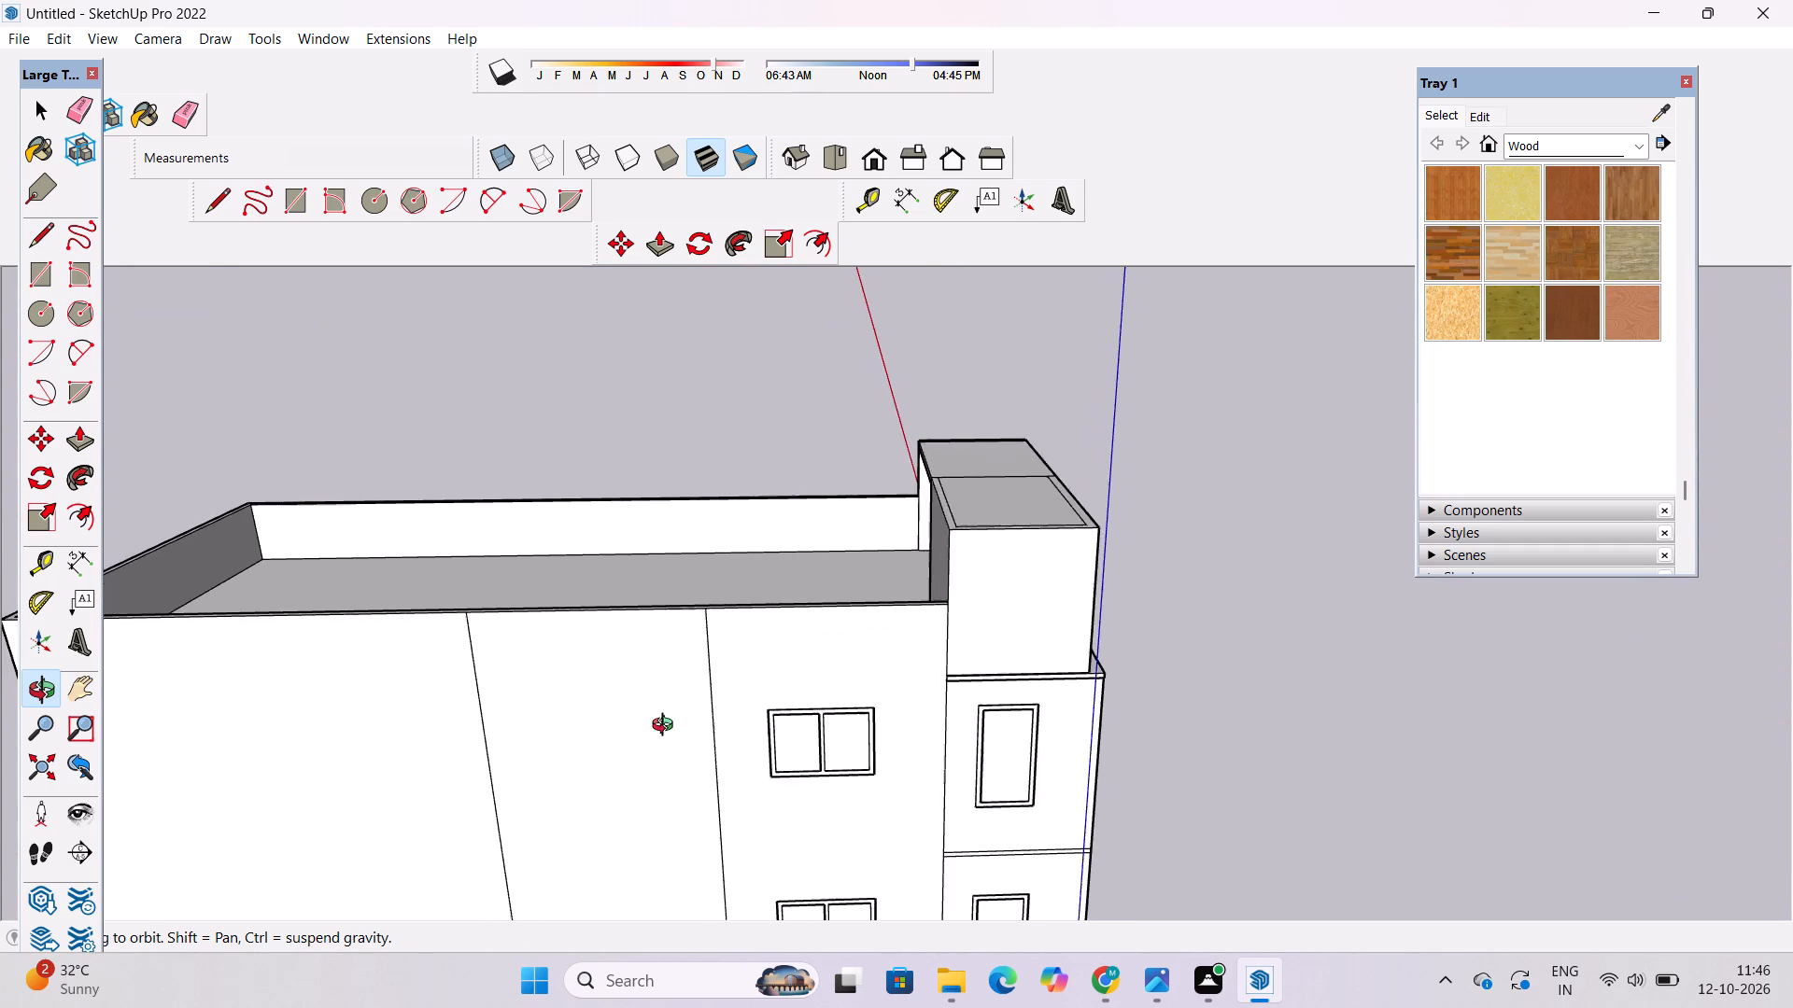
{"action": "left_click_drag", "start_coordinate": [670, 731], "coordinate": [690, 686]}
{"action": "scroll", "coordinate": [691, 686], "scroll_direction": "up", "scroll_amount": 13}
{"action": "left_click_drag", "start_coordinate": [724, 728], "coordinate": [792, 788]}
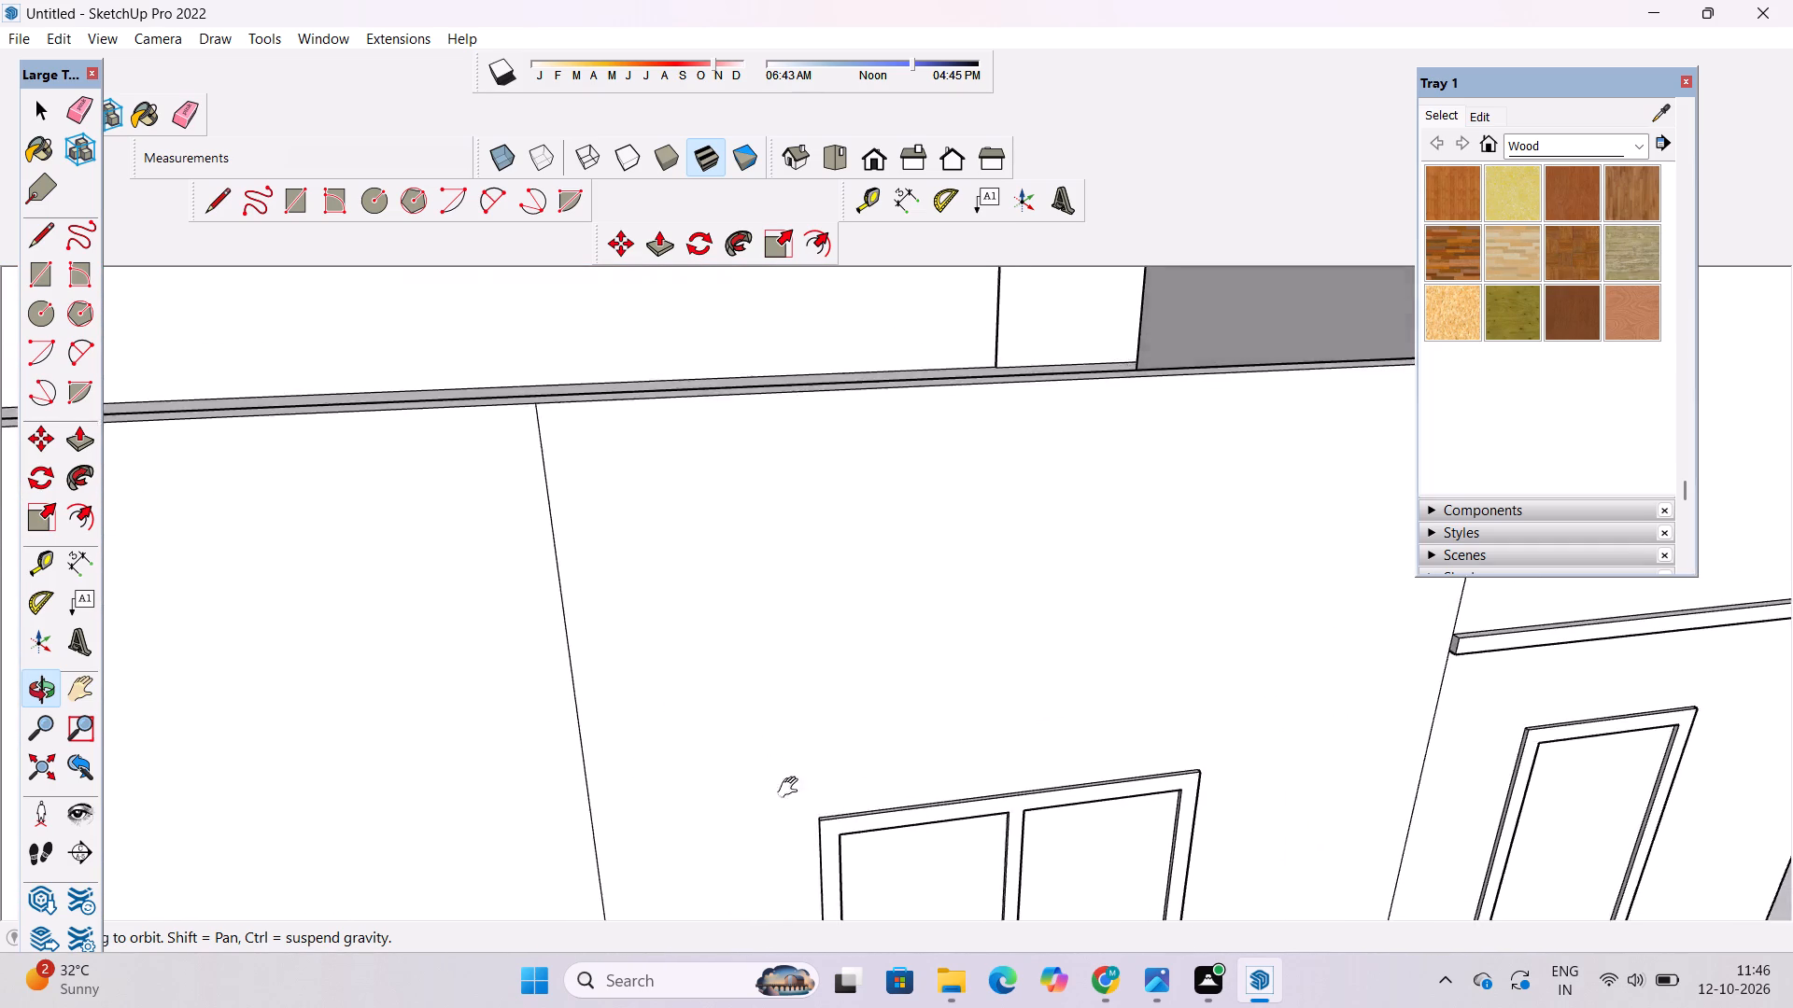
{"action": "left_click_drag", "start_coordinate": [792, 788], "coordinate": [898, 728]}
{"action": "left_click_drag", "start_coordinate": [895, 742], "coordinate": [897, 685], "text": "shift"}
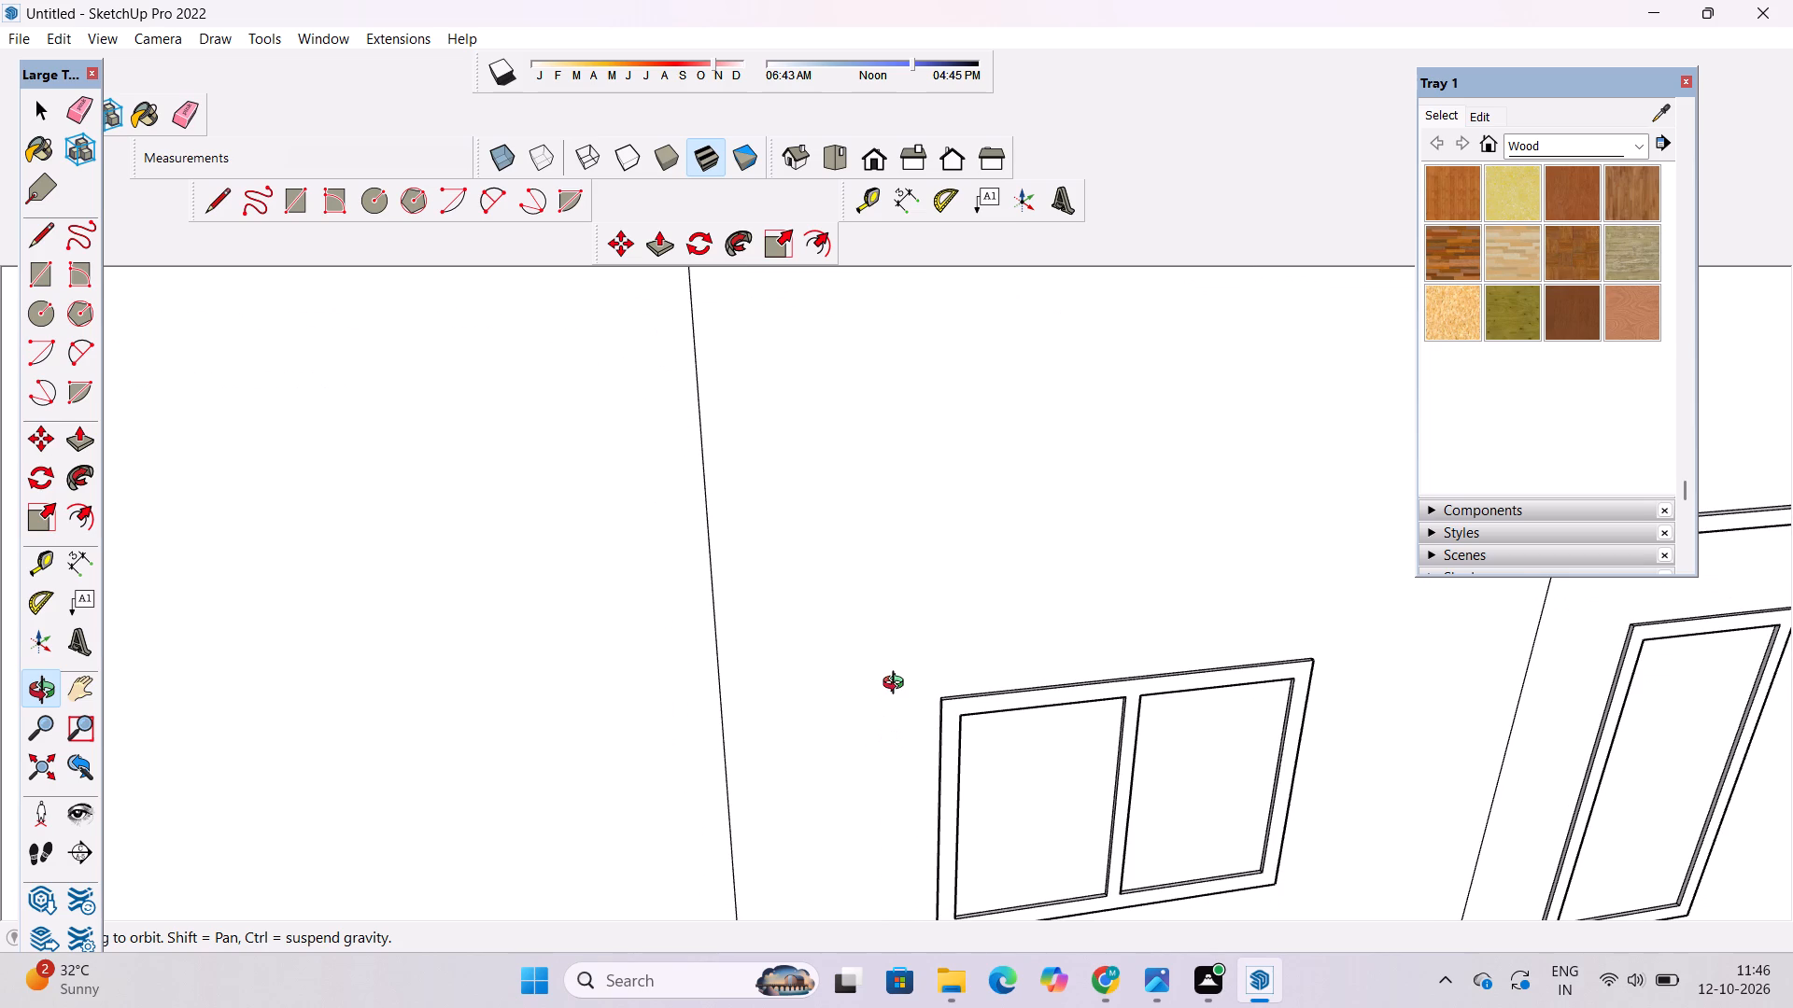
{"action": "scroll", "coordinate": [897, 686], "scroll_direction": "up", "scroll_amount": 3}
{"action": "left_click_drag", "start_coordinate": [889, 701], "coordinate": [1001, 614], "text": "shift"}
{"action": "scroll", "coordinate": [998, 619], "scroll_direction": "down", "scroll_amount": 5}
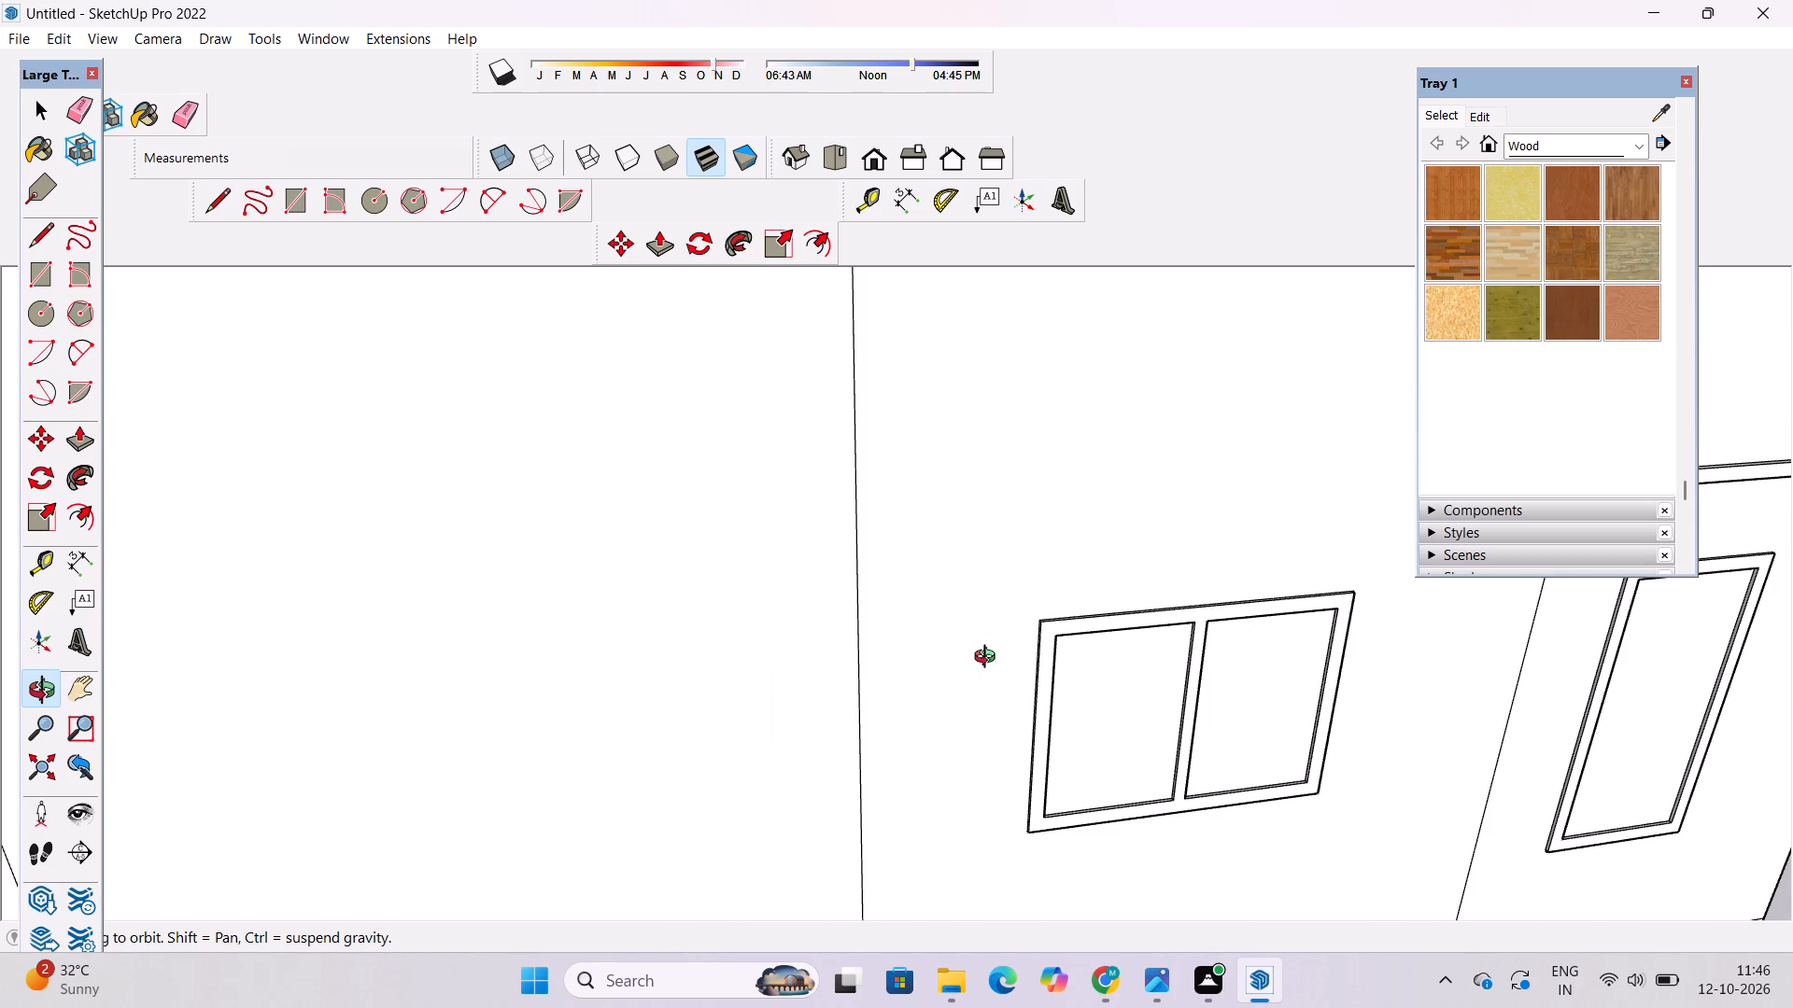
{"action": "key", "text": "t"}
{"action": "scroll", "coordinate": [1009, 640], "scroll_direction": "up", "scroll_amount": 15}
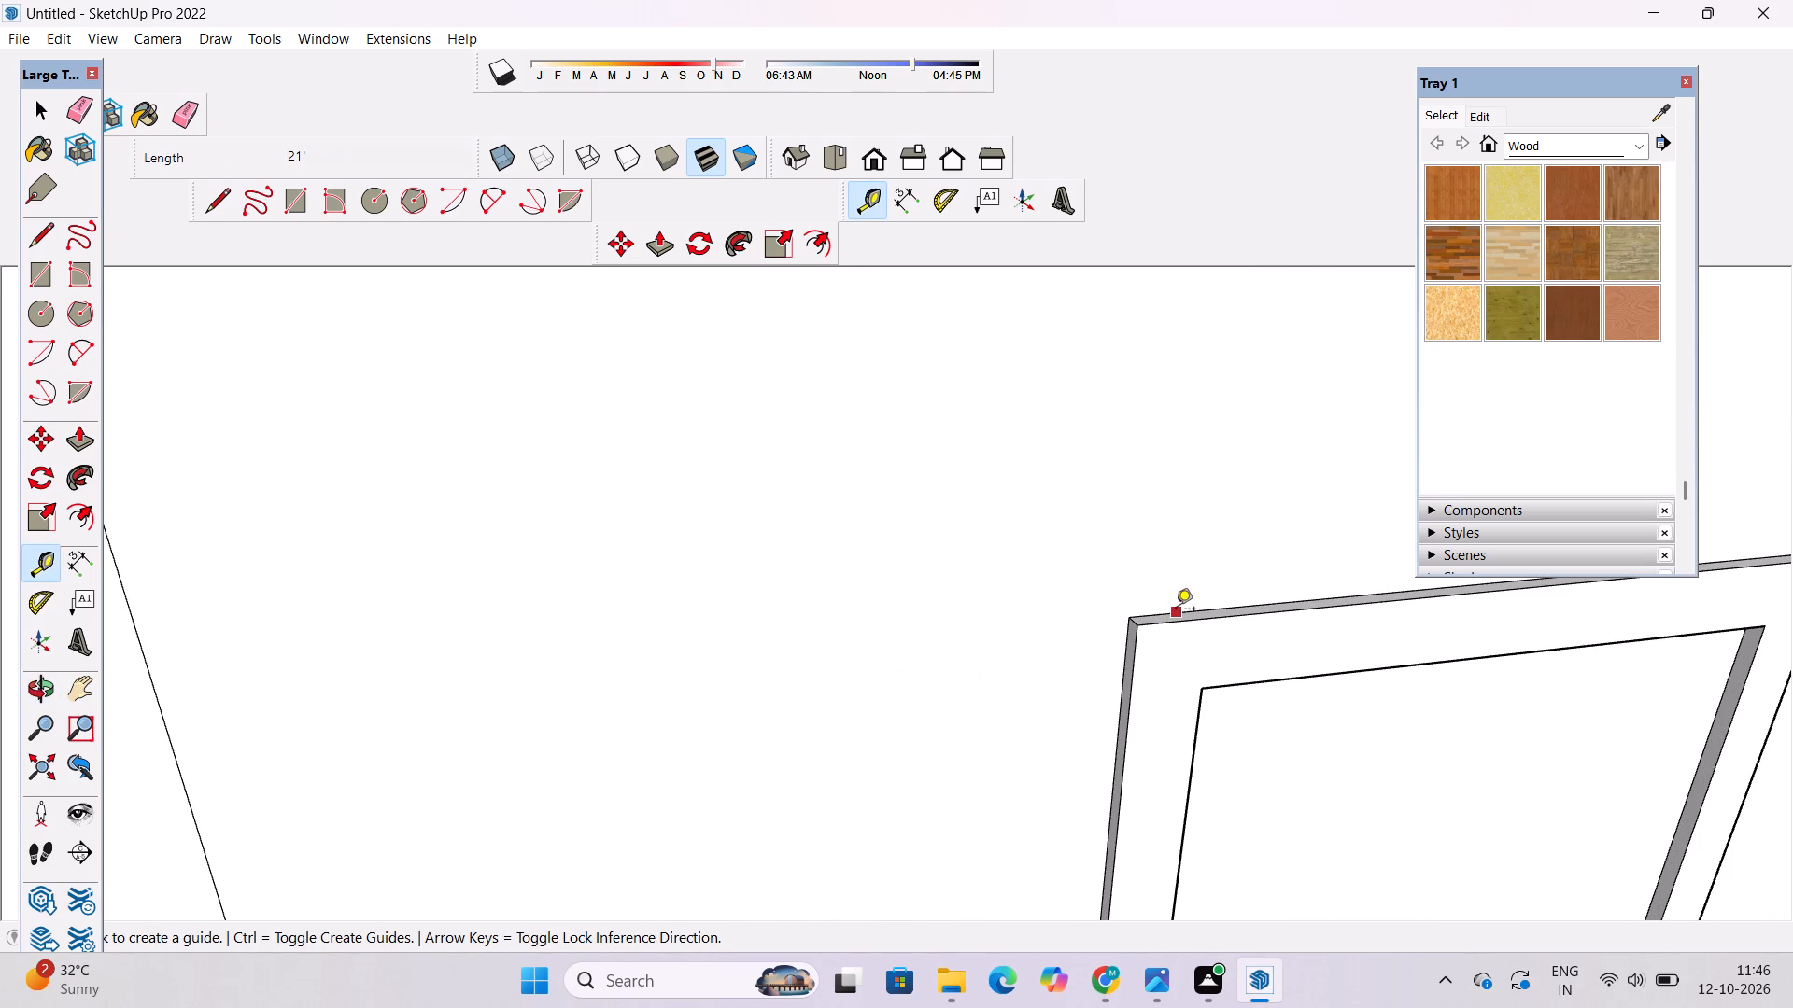
{"action": "left_click", "coordinate": [1180, 615]}
{"action": "key", "text": "space"}
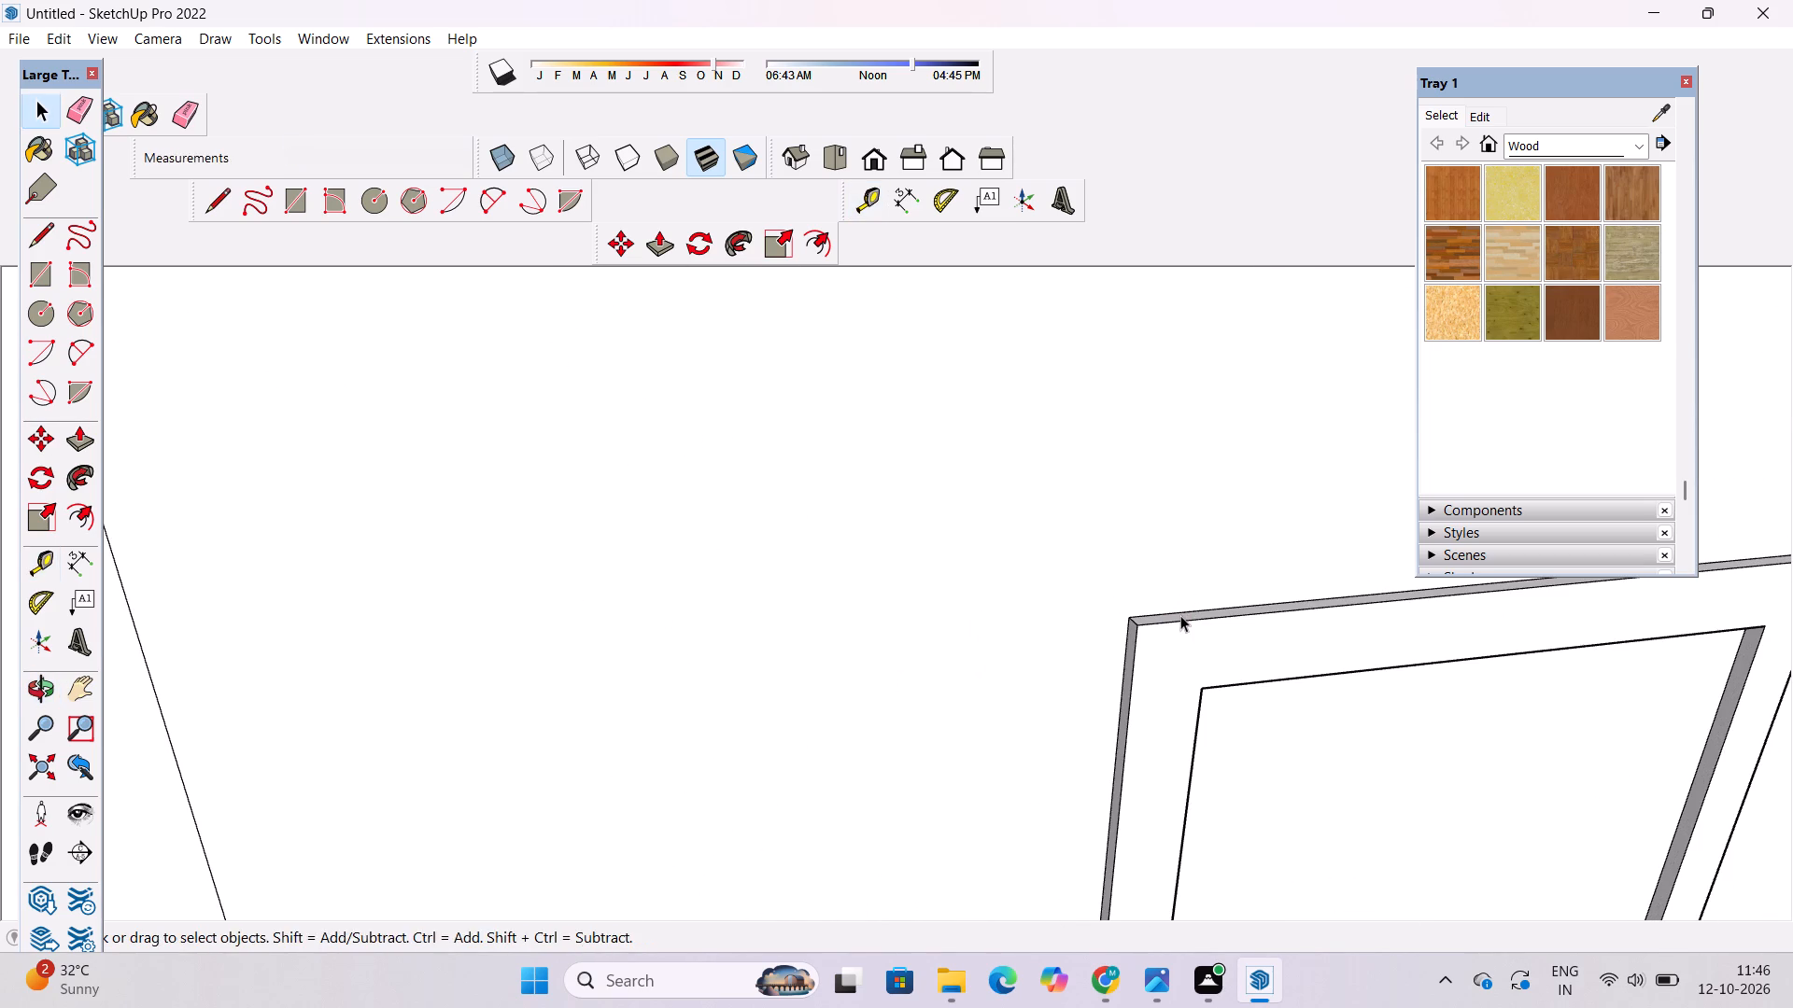
{"action": "type", "text": "t"}
{"action": "scroll", "coordinate": [1188, 619], "scroll_direction": "up", "scroll_amount": 9}
{"action": "left_click", "coordinate": [1194, 604]}
{"action": "left_click", "coordinate": [1172, 607]}
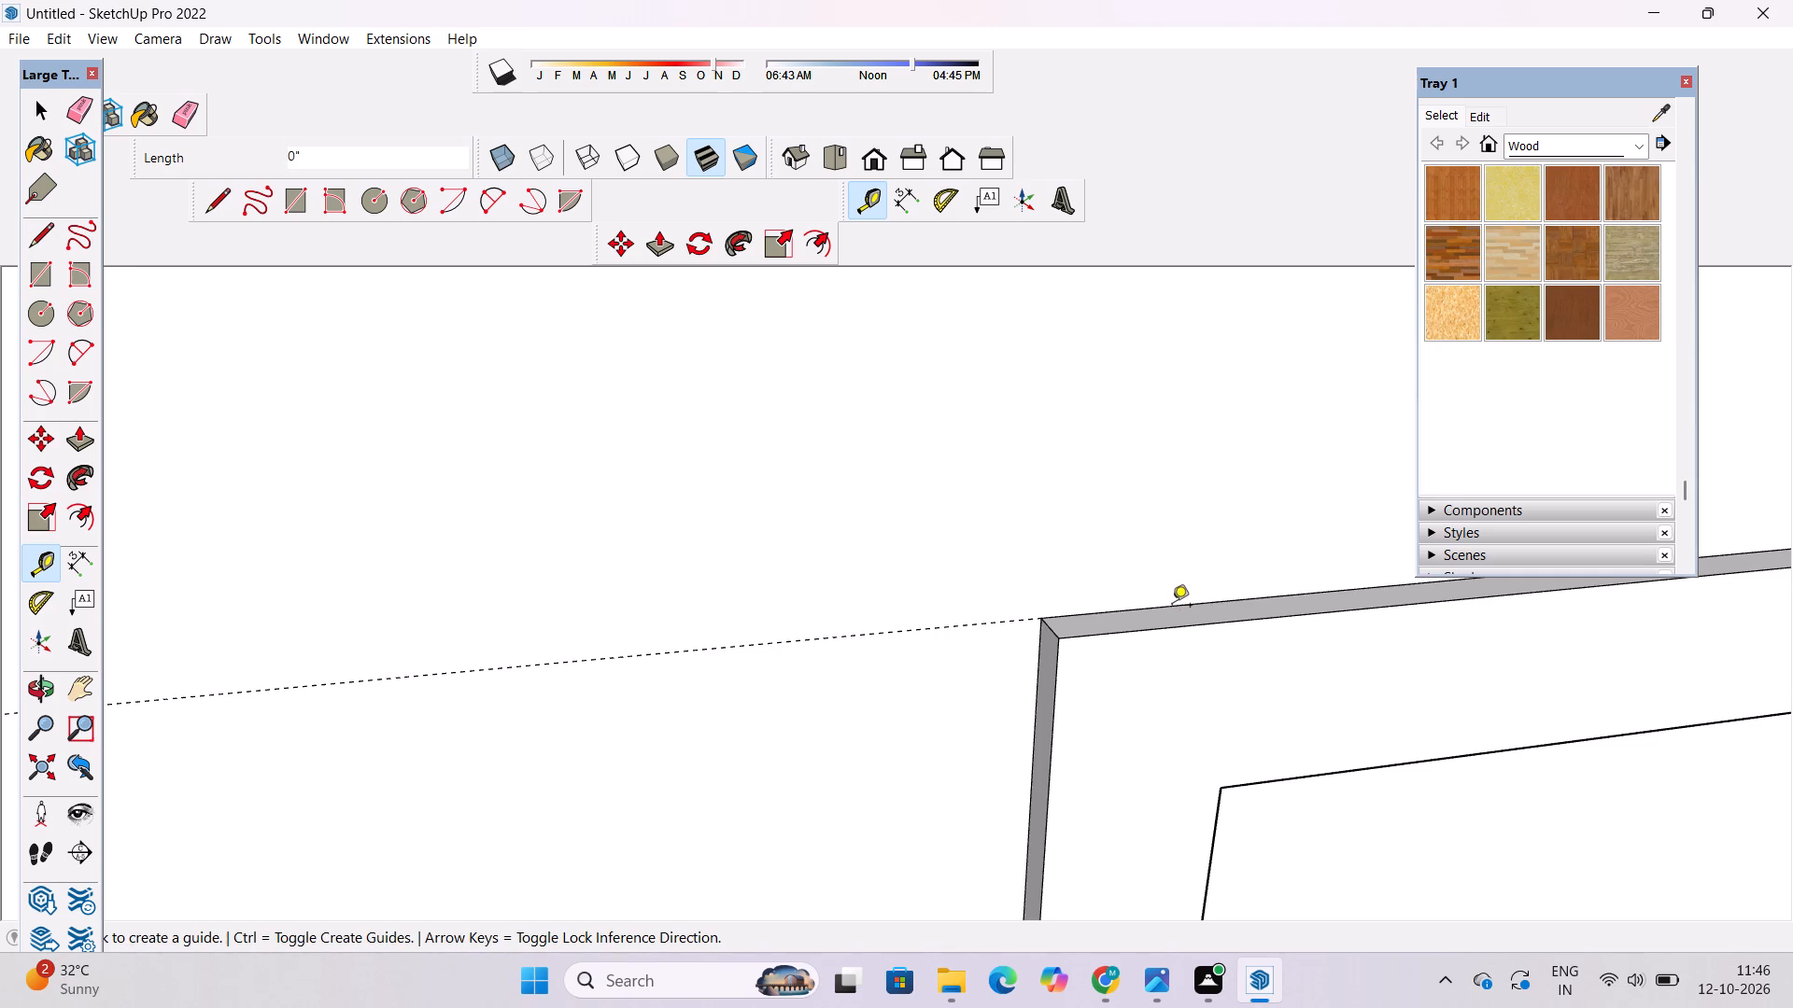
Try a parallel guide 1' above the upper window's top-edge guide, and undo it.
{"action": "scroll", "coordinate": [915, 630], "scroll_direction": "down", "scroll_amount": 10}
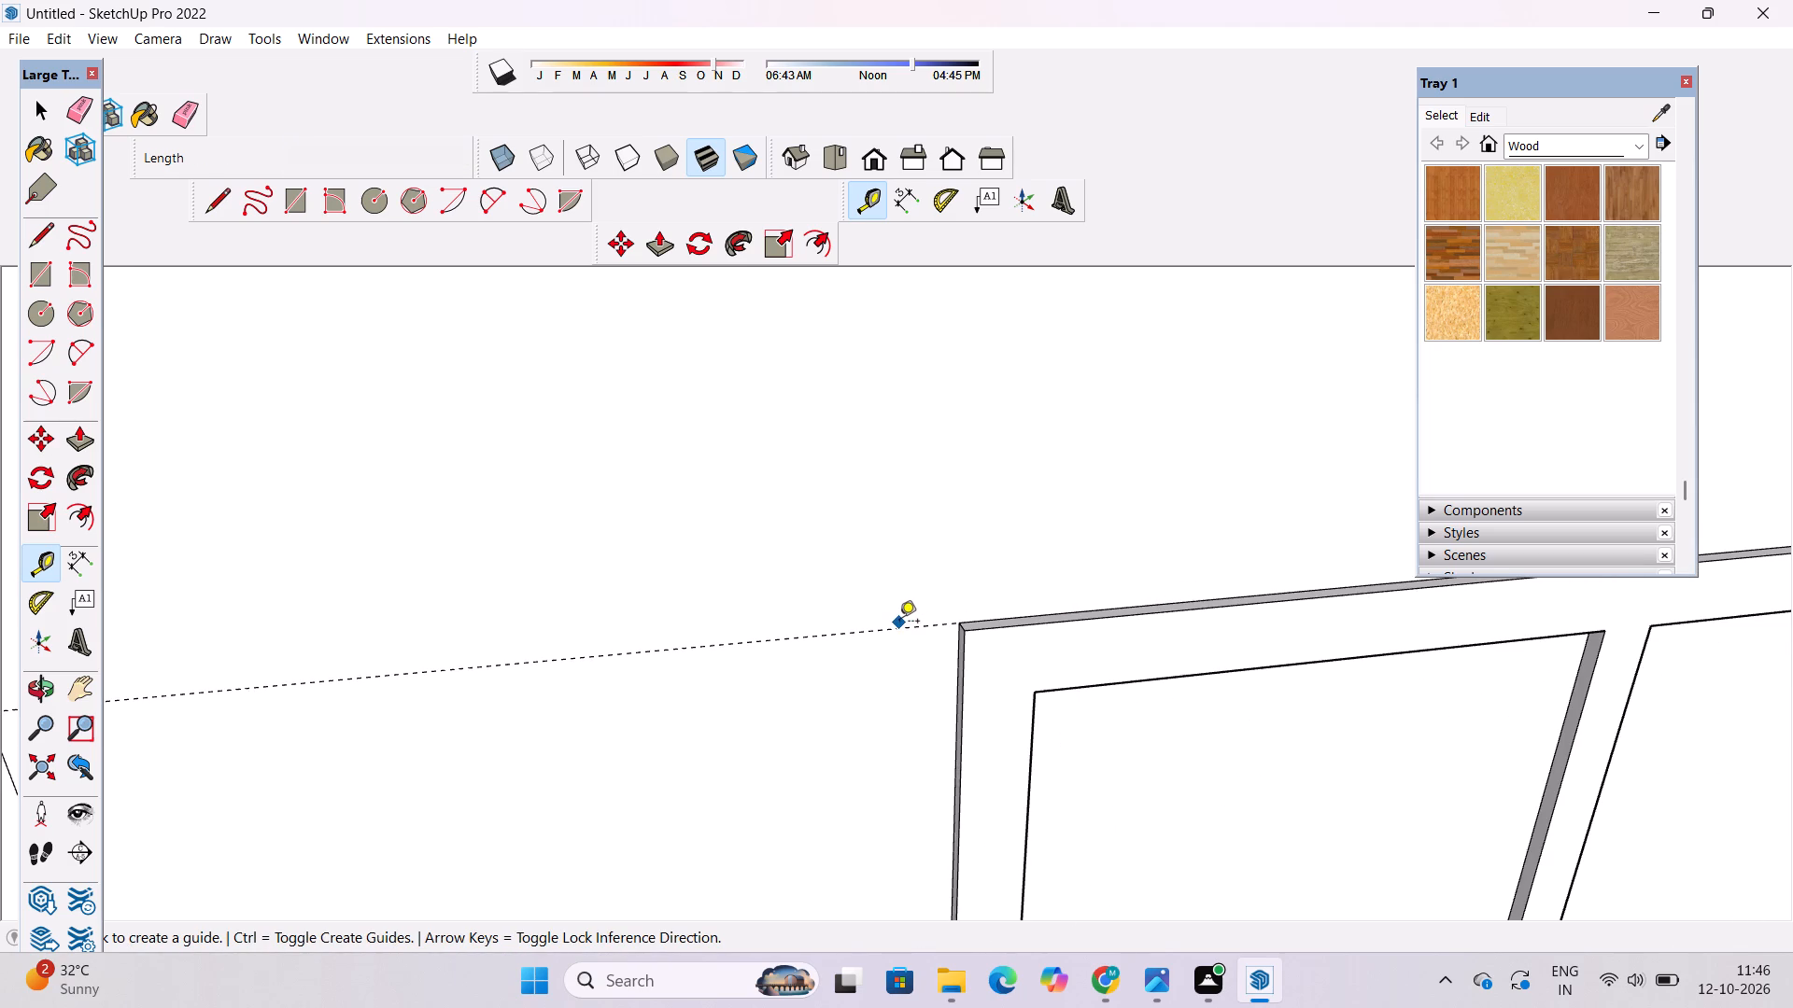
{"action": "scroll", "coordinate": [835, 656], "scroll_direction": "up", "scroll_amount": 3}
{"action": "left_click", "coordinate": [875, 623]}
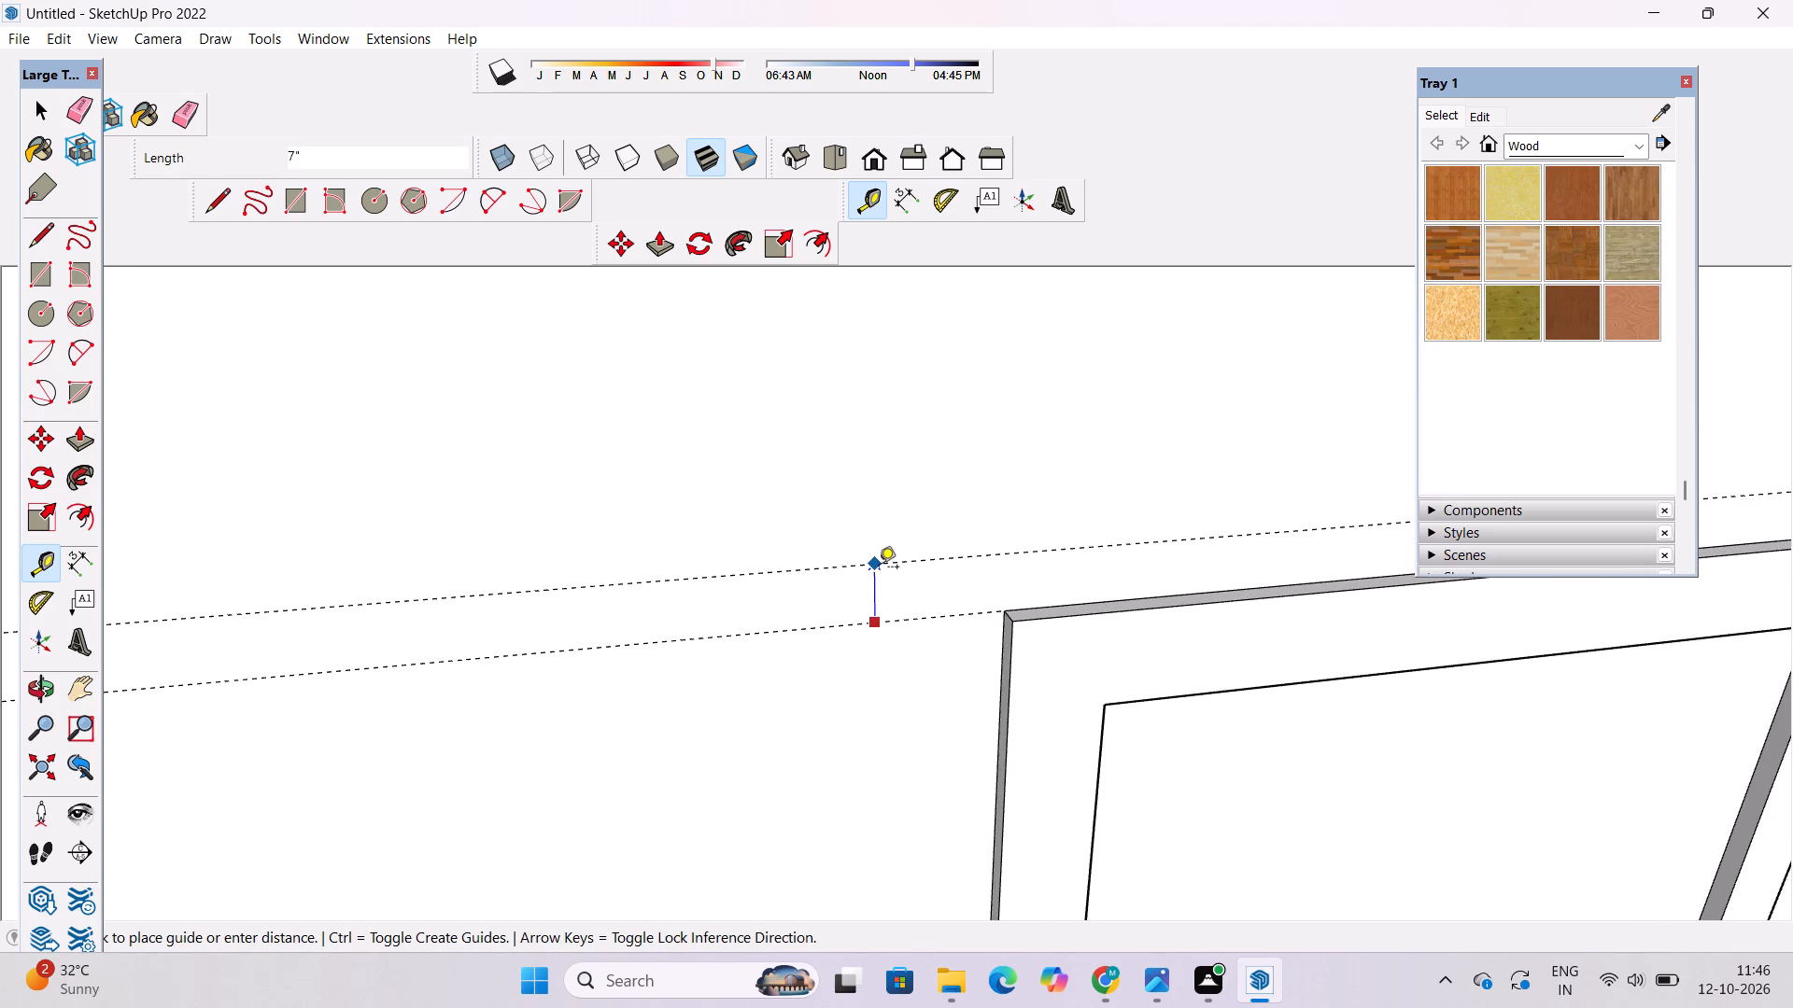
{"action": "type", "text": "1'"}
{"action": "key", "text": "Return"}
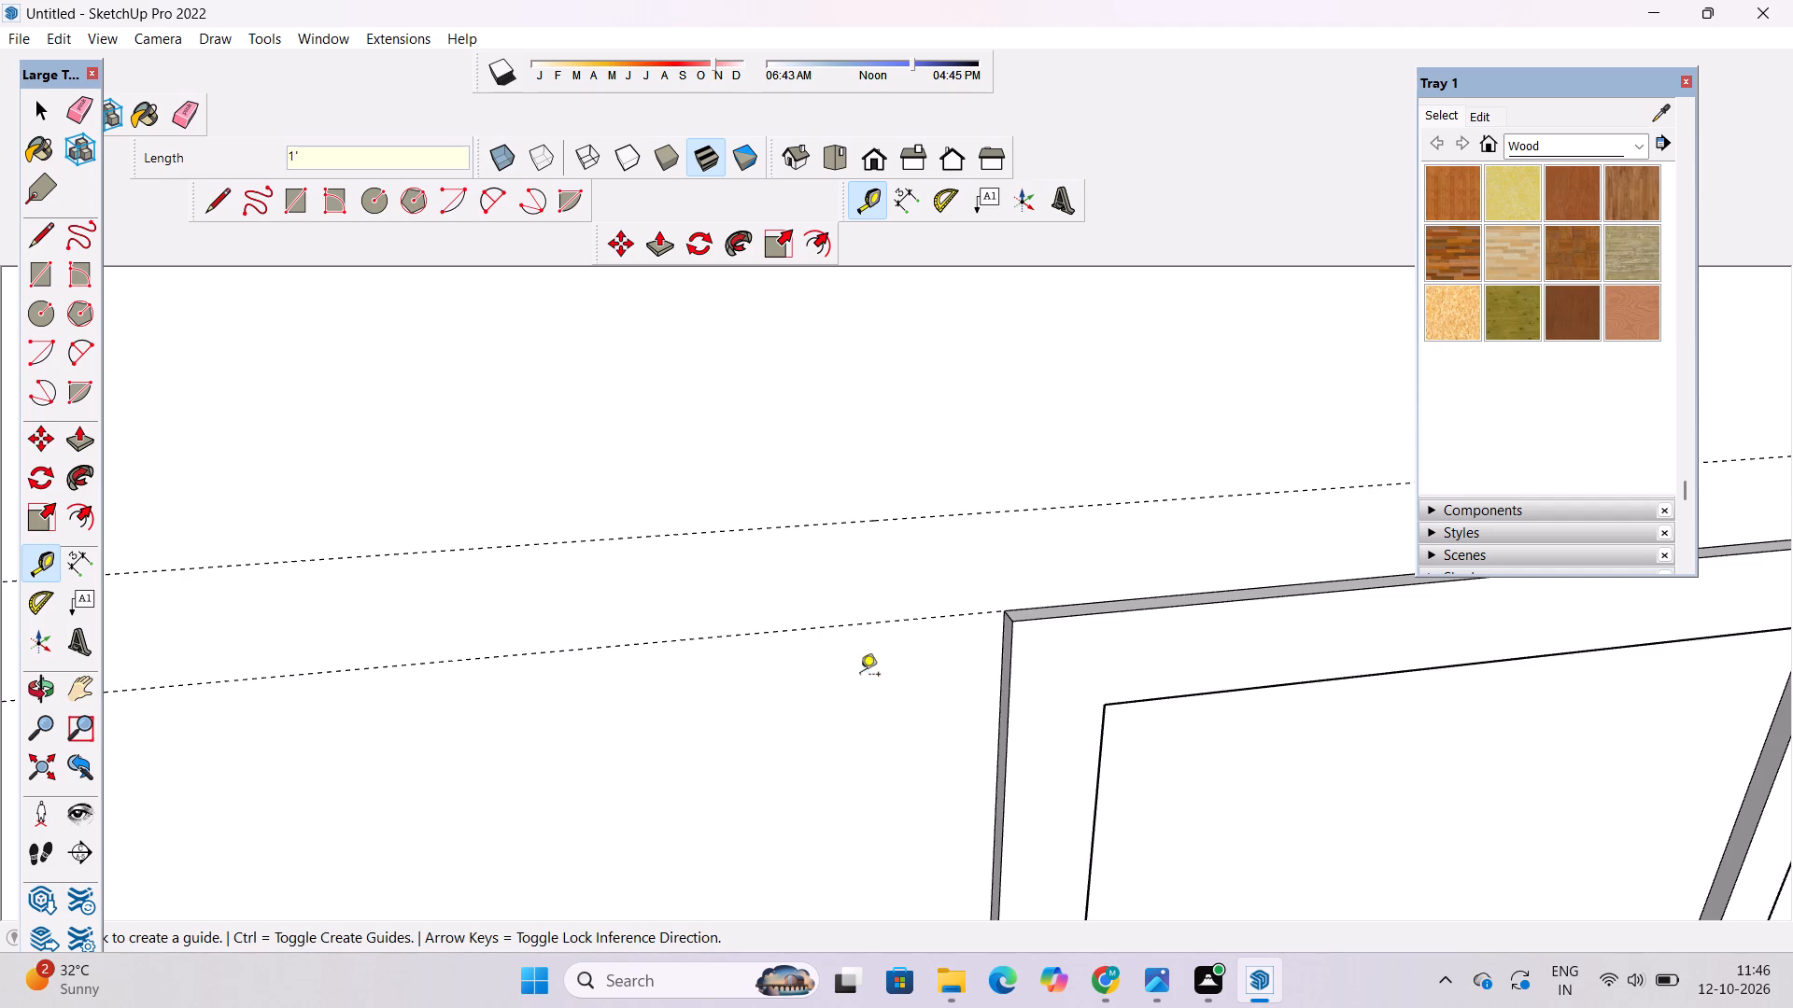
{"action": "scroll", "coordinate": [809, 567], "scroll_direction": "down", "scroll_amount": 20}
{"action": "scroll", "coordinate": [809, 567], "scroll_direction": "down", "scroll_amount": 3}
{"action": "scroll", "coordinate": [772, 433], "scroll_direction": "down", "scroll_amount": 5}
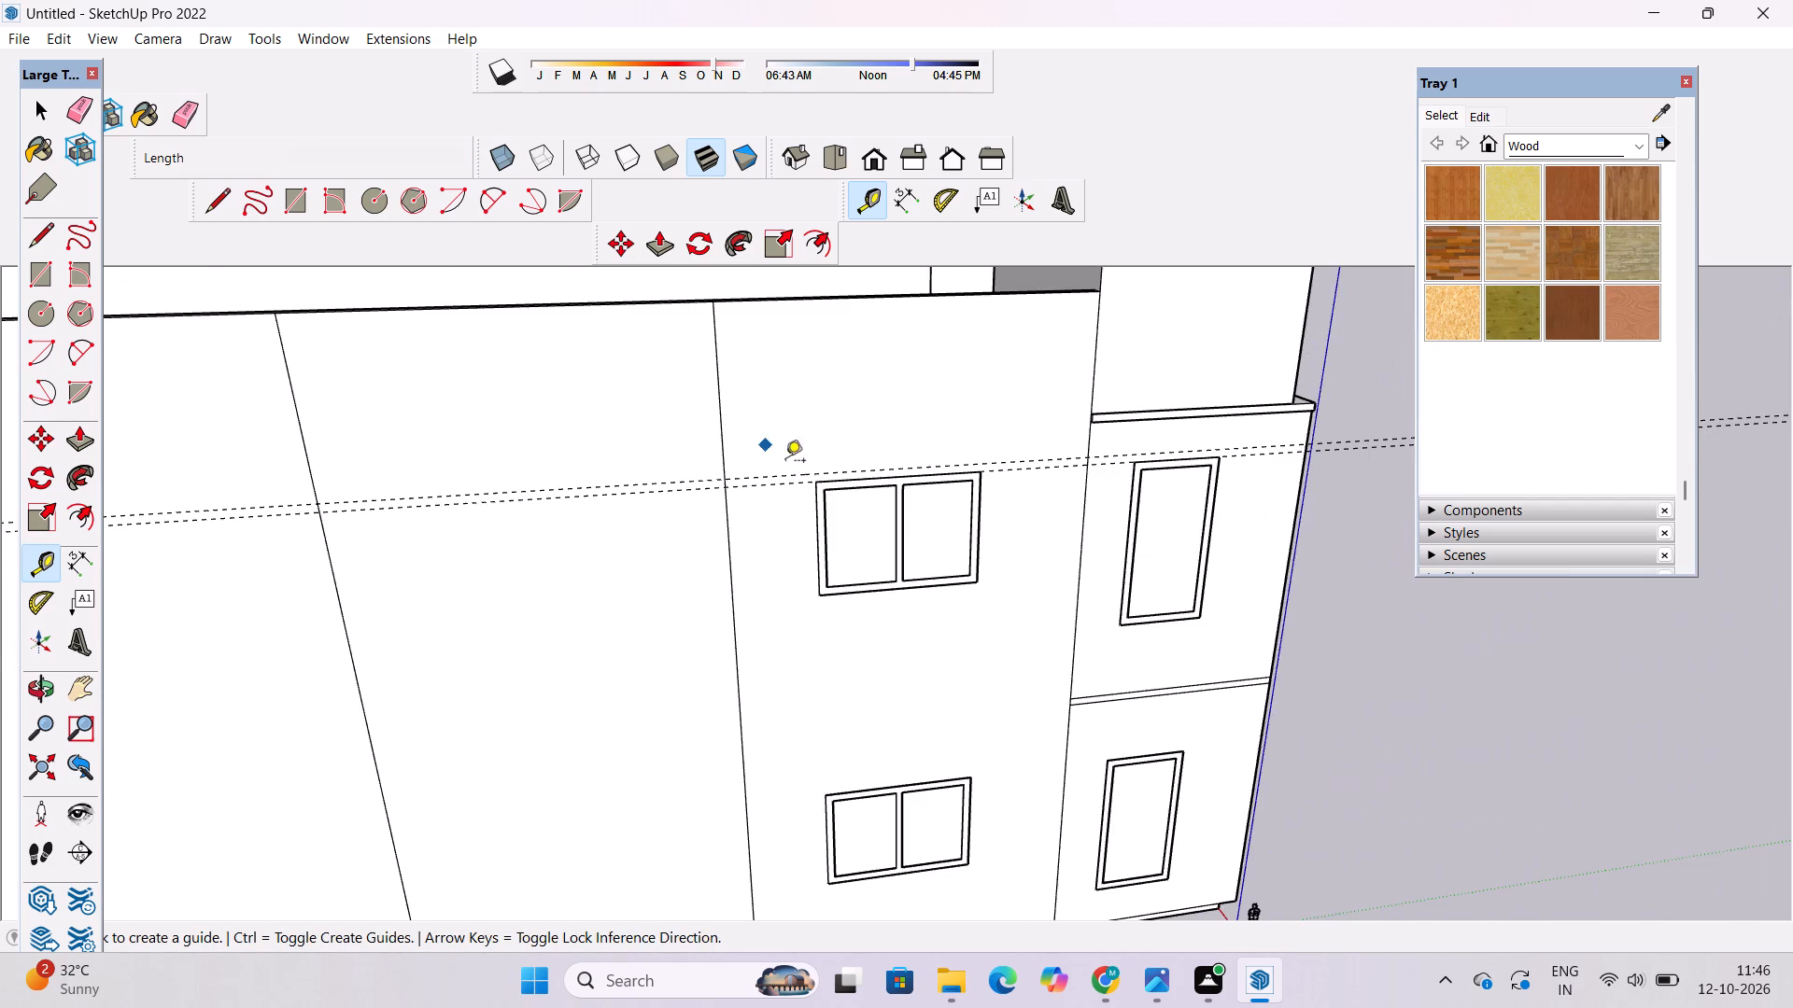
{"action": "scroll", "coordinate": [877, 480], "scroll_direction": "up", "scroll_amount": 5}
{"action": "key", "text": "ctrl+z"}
Place a horizontal guide on the side wall 2' above the guide along the upper two-pane window's top edge.
{"action": "key", "text": "o"}
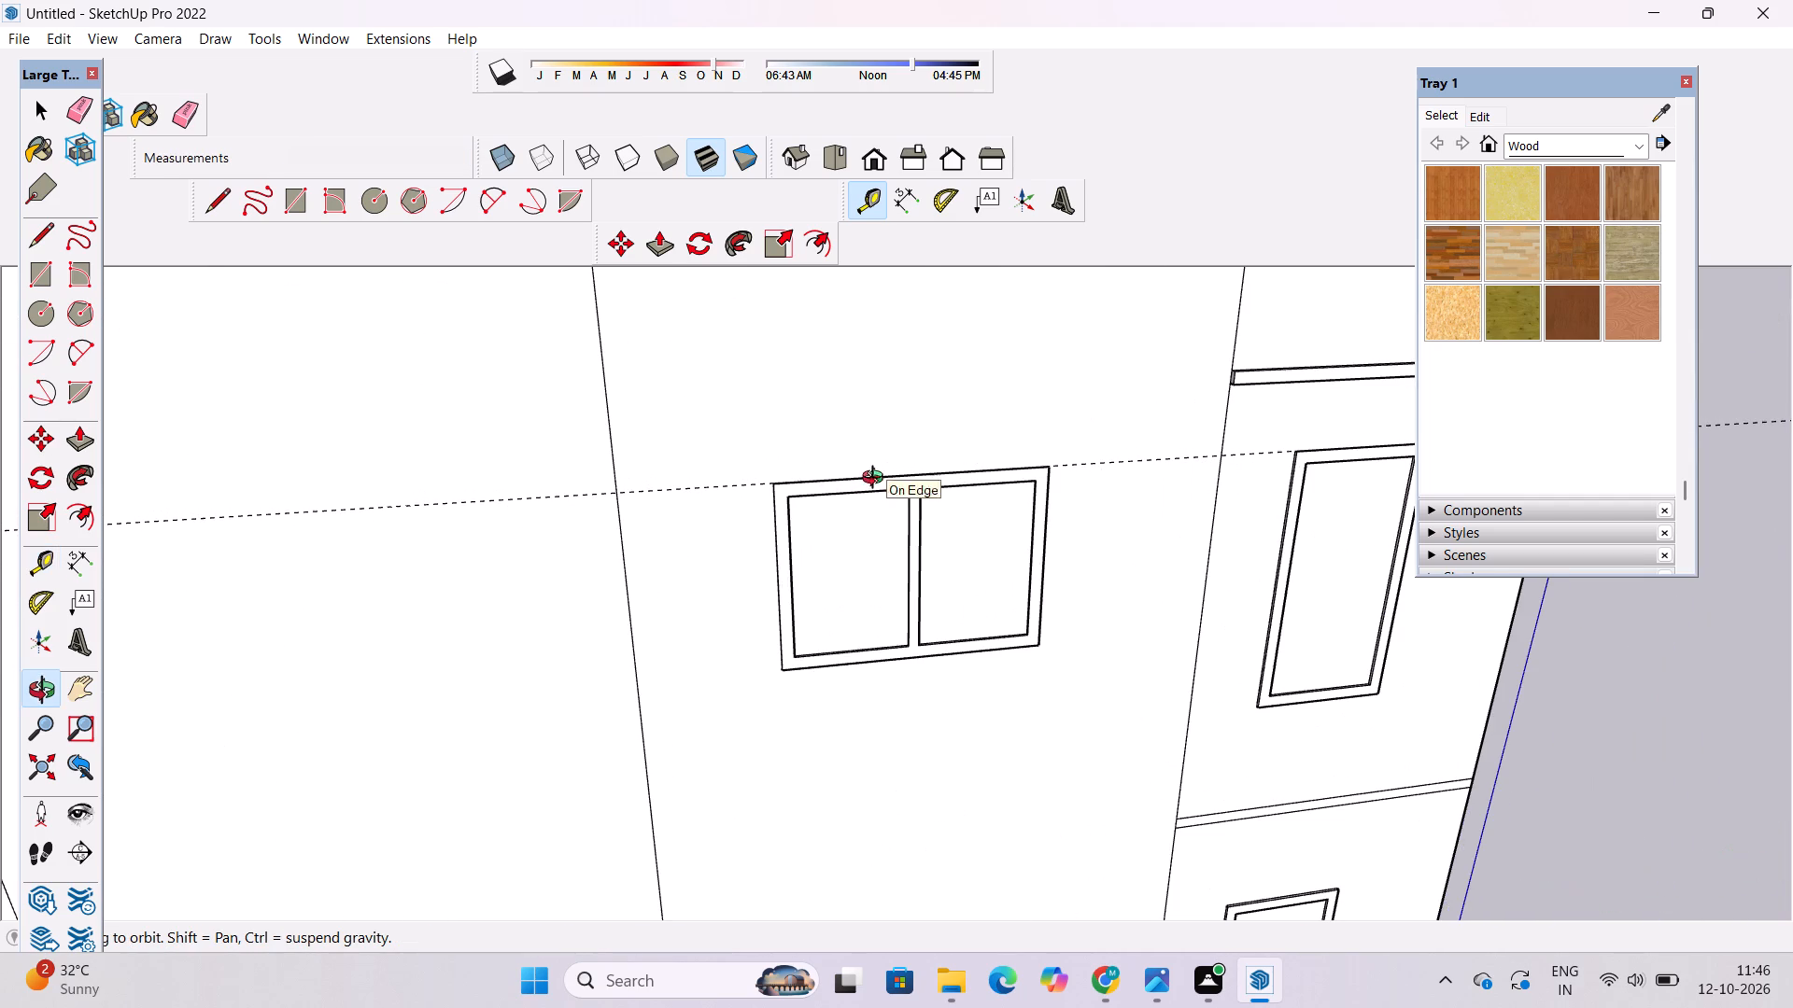
{"action": "left_click_drag", "start_coordinate": [924, 519], "coordinate": [863, 520]}
{"action": "left_click_drag", "start_coordinate": [856, 510], "coordinate": [932, 590]}
{"action": "scroll", "coordinate": [905, 567], "scroll_direction": "down", "scroll_amount": 6}
{"action": "left_click_drag", "start_coordinate": [879, 602], "coordinate": [785, 551]}
{"action": "left_click_drag", "start_coordinate": [754, 569], "coordinate": [871, 619], "text": "shift"}
{"action": "left_click_drag", "start_coordinate": [685, 595], "coordinate": [643, 658], "text": "shift"}
{"action": "left_click_drag", "start_coordinate": [643, 658], "coordinate": [628, 701], "text": "shift"}
{"action": "scroll", "coordinate": [626, 652], "scroll_direction": "up", "scroll_amount": 3}
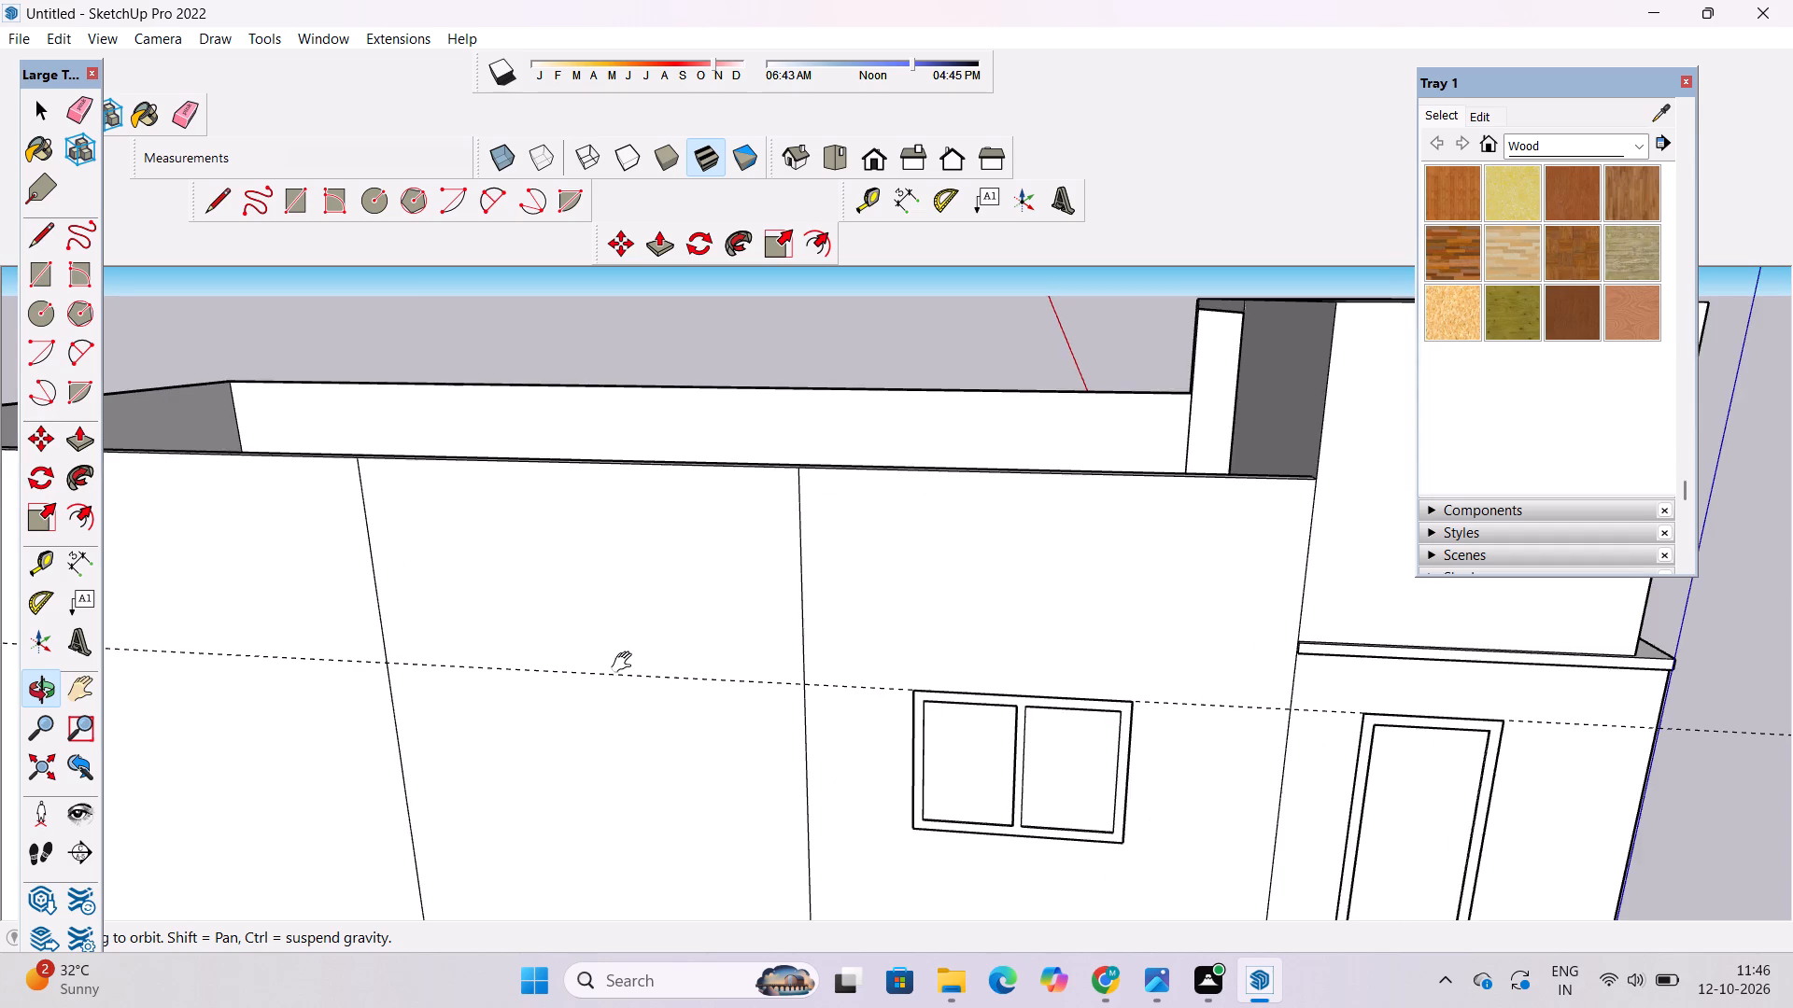
{"action": "left_click_drag", "start_coordinate": [628, 680], "coordinate": [641, 672]}
{"action": "key", "text": "t"}
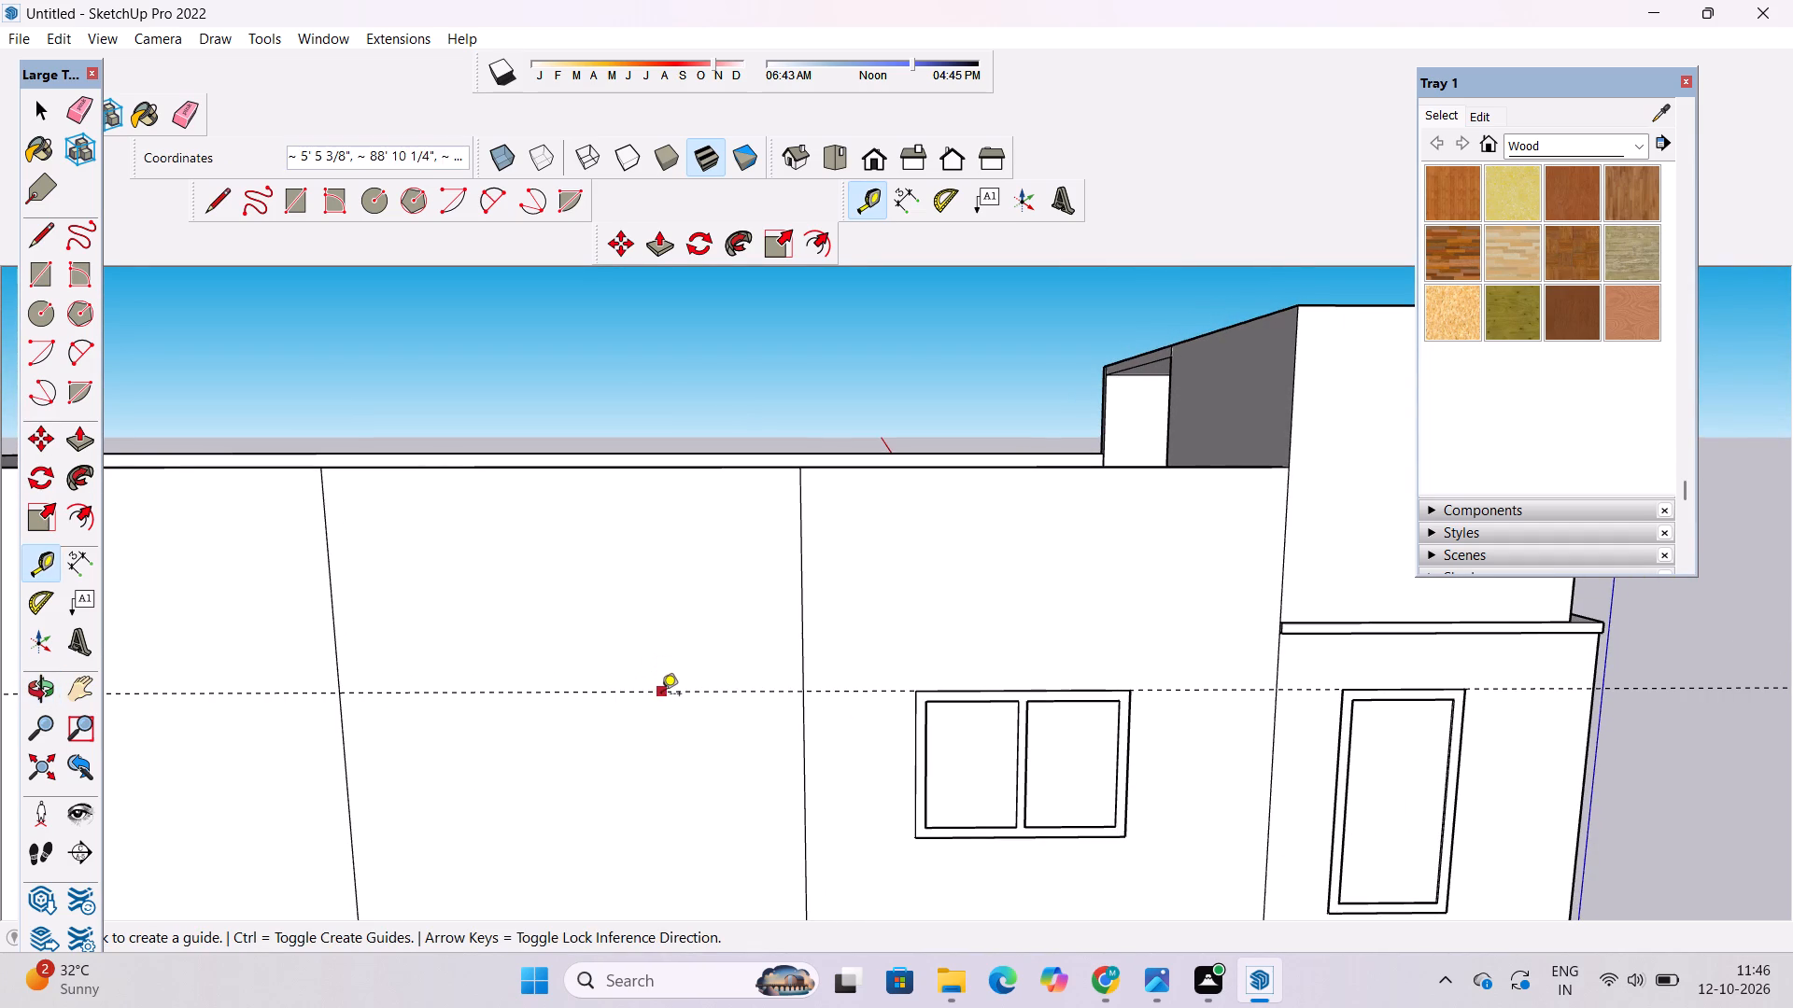
{"action": "left_click", "coordinate": [663, 697]}
{"action": "scroll", "coordinate": [662, 680], "scroll_direction": "up", "scroll_amount": 1}
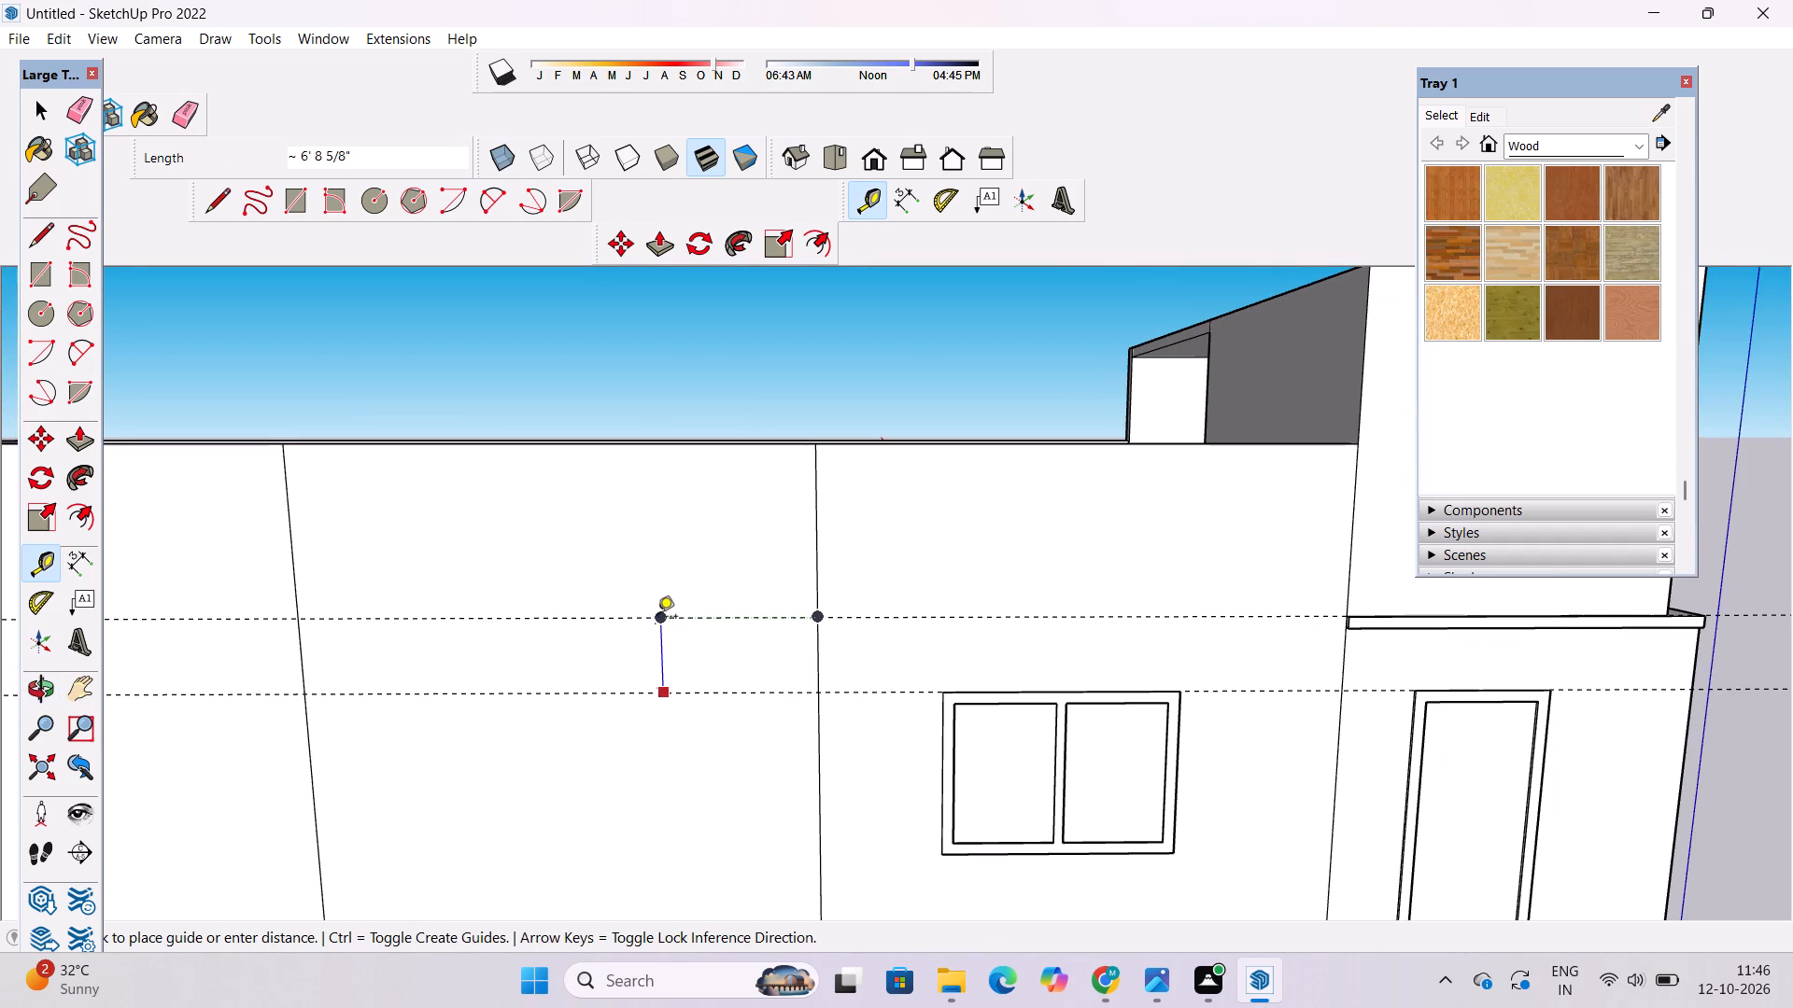
{"action": "type", "text": "2'"}
{"action": "key", "text": "Return"}
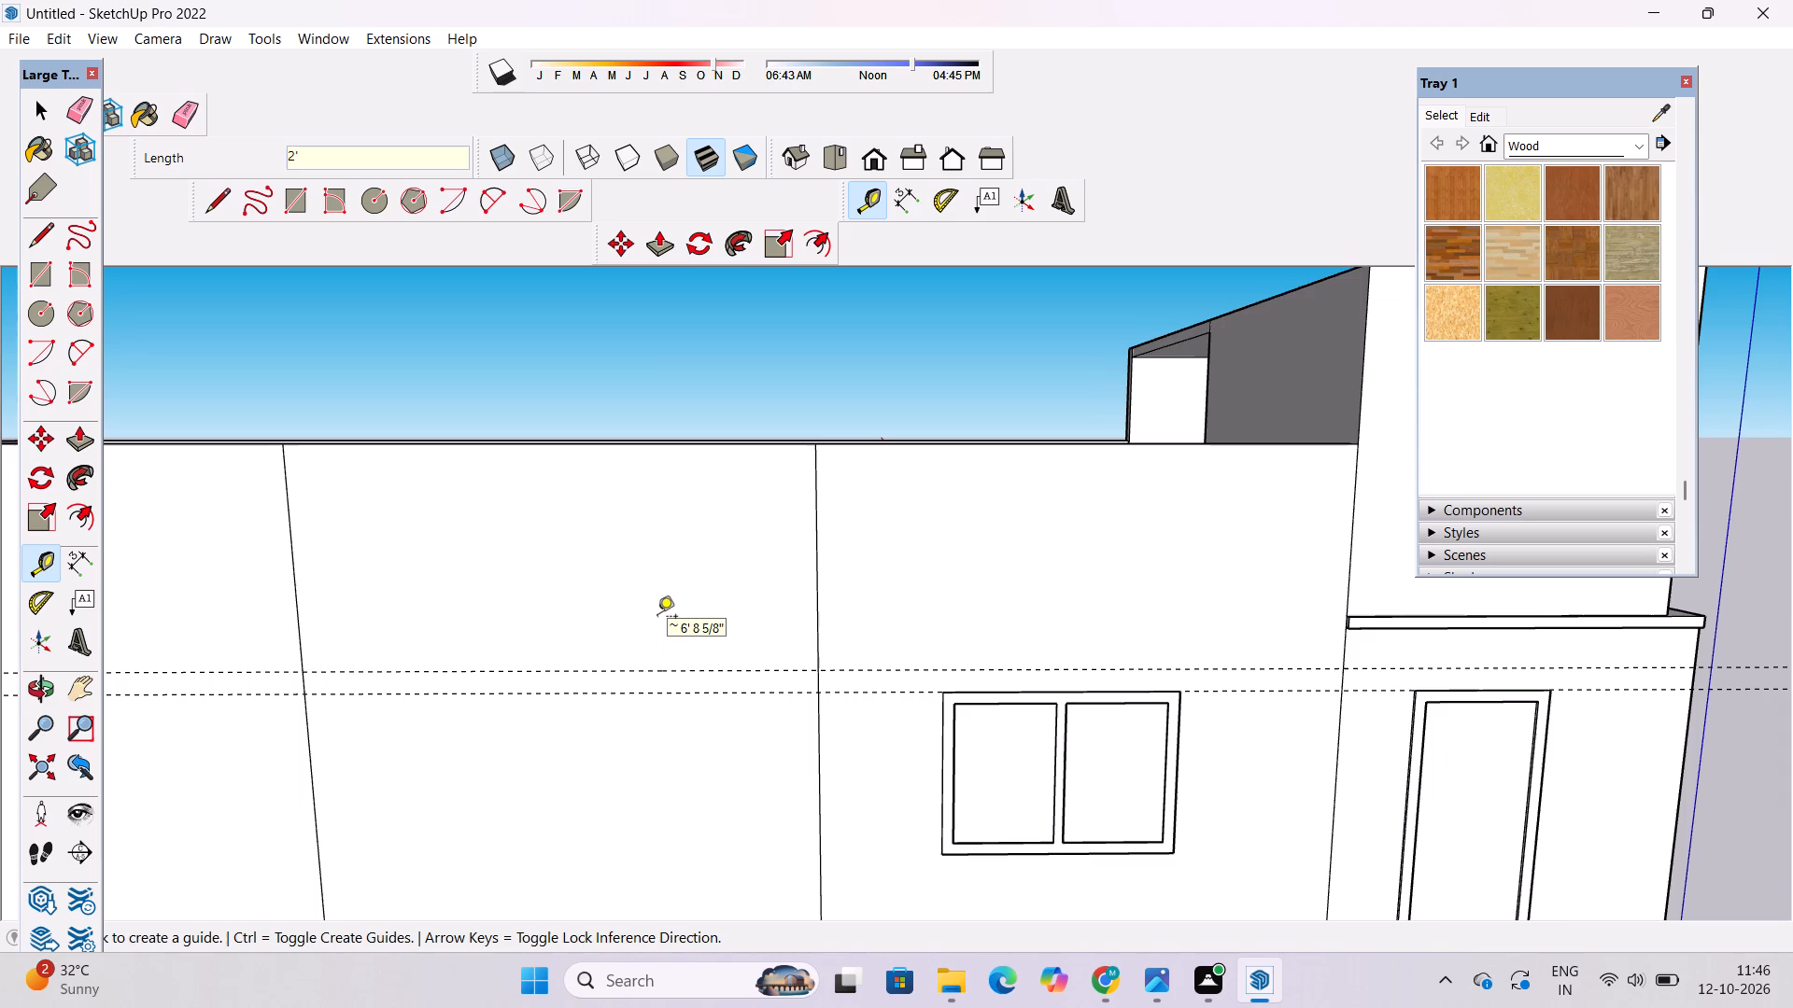
{"action": "scroll", "coordinate": [607, 560], "scroll_direction": "down", "scroll_amount": 10}
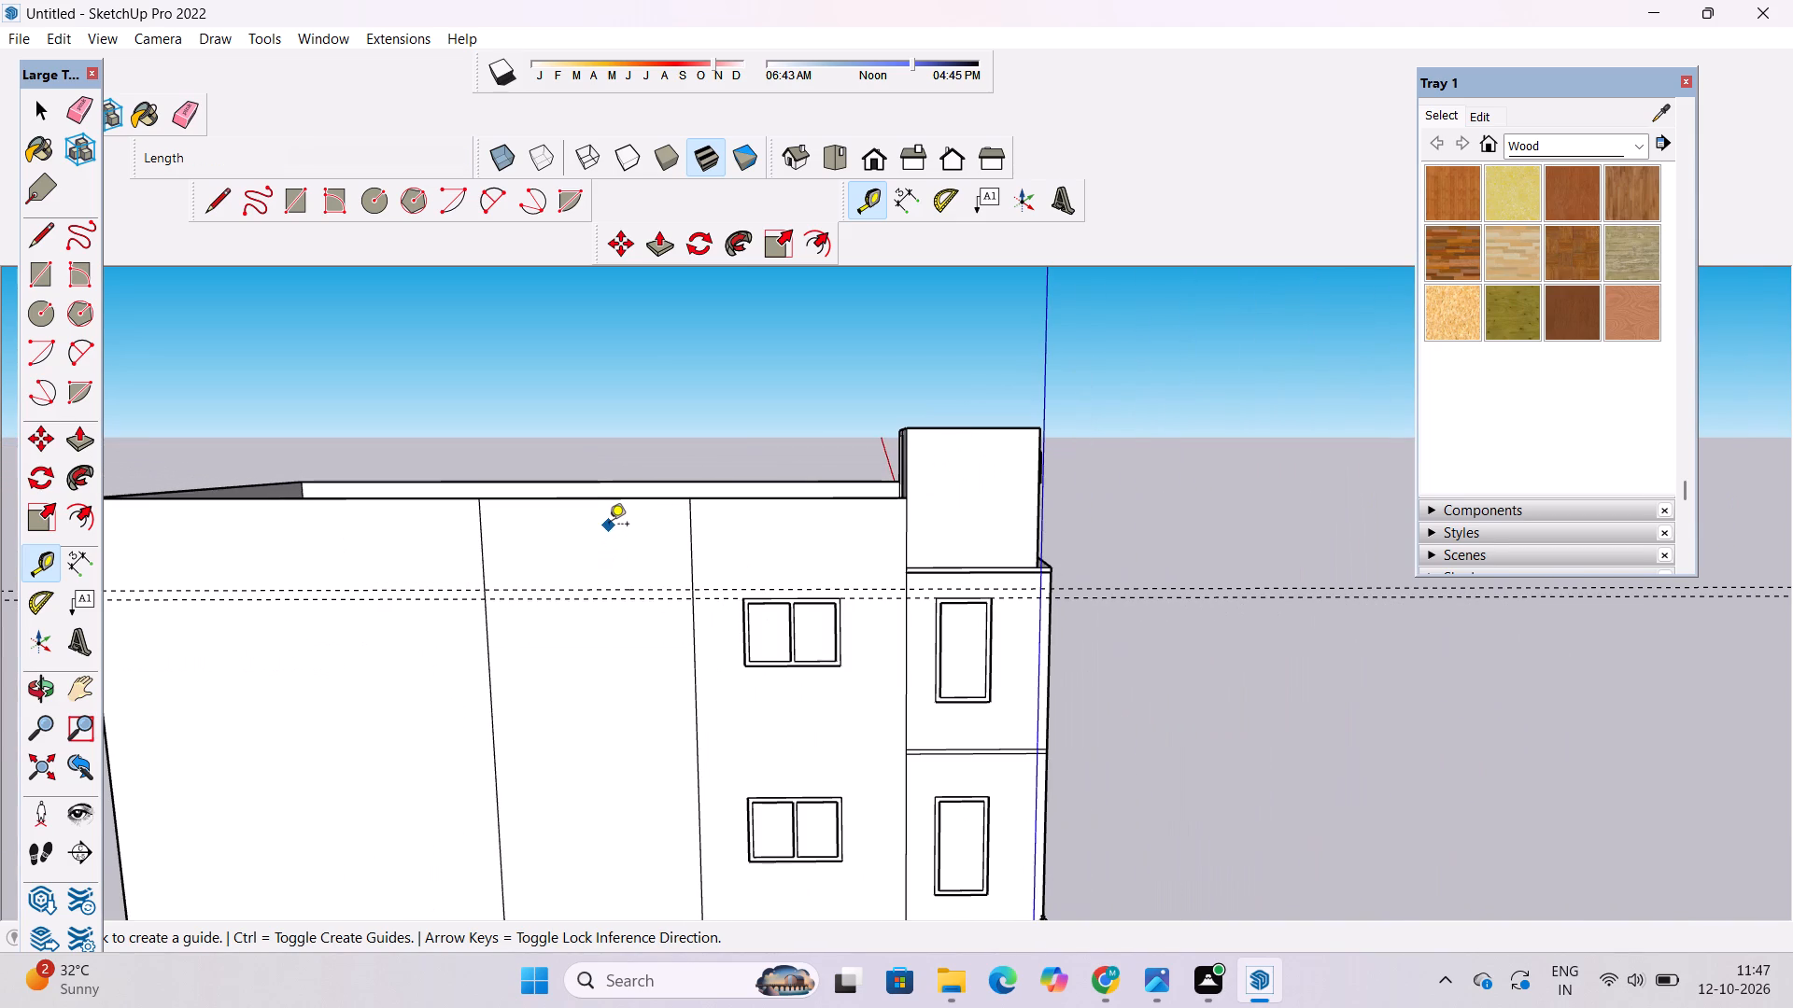
Place a horizontal guide along the top edge of the lower two-pane window on the side wall.
{"action": "scroll", "coordinate": [609, 525], "scroll_direction": "down", "scroll_amount": 9}
{"action": "scroll", "coordinate": [632, 645], "scroll_direction": "up", "scroll_amount": 20}
{"action": "scroll", "coordinate": [632, 645], "scroll_direction": "up", "scroll_amount": 7}
{"action": "scroll", "coordinate": [751, 636], "scroll_direction": "up", "scroll_amount": 7}
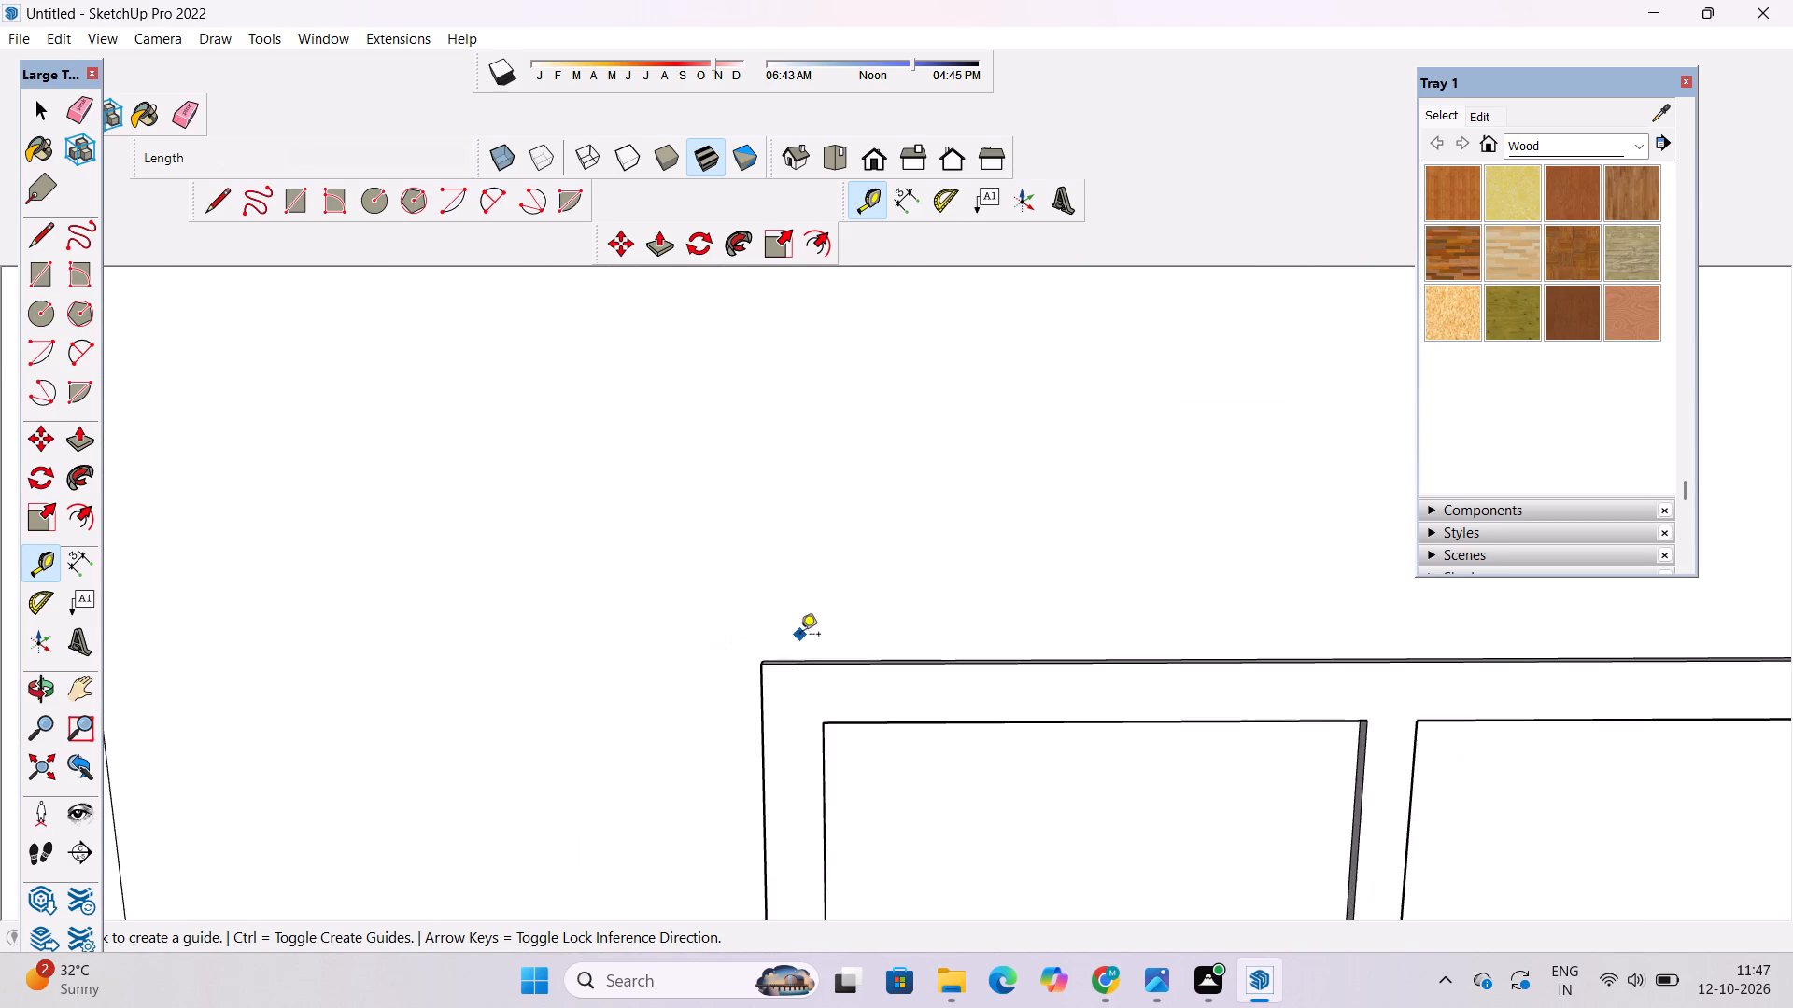
{"action": "scroll", "coordinate": [800, 636], "scroll_direction": "up", "scroll_amount": 10}
{"action": "scroll", "coordinate": [858, 686], "scroll_direction": "up", "scroll_amount": 10}
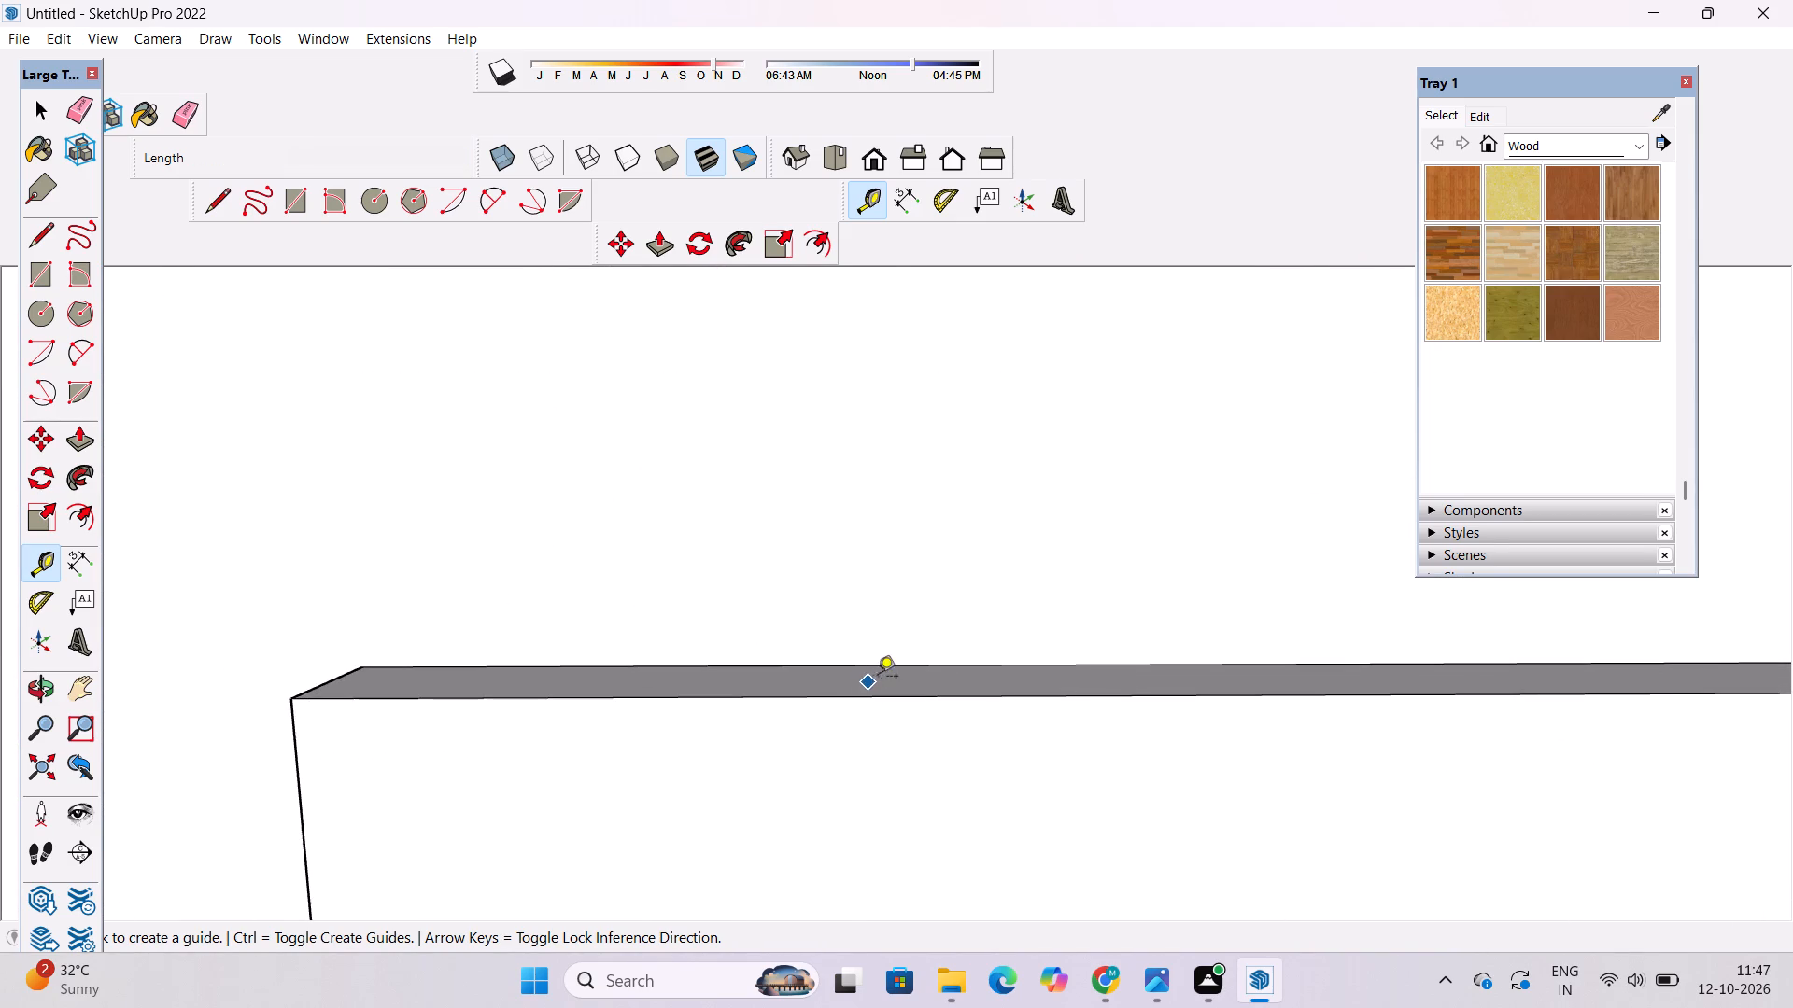
{"action": "left_click", "coordinate": [925, 667]}
{"action": "left_click", "coordinate": [884, 673]}
{"action": "scroll", "coordinate": [888, 595], "scroll_direction": "down", "scroll_amount": 2}
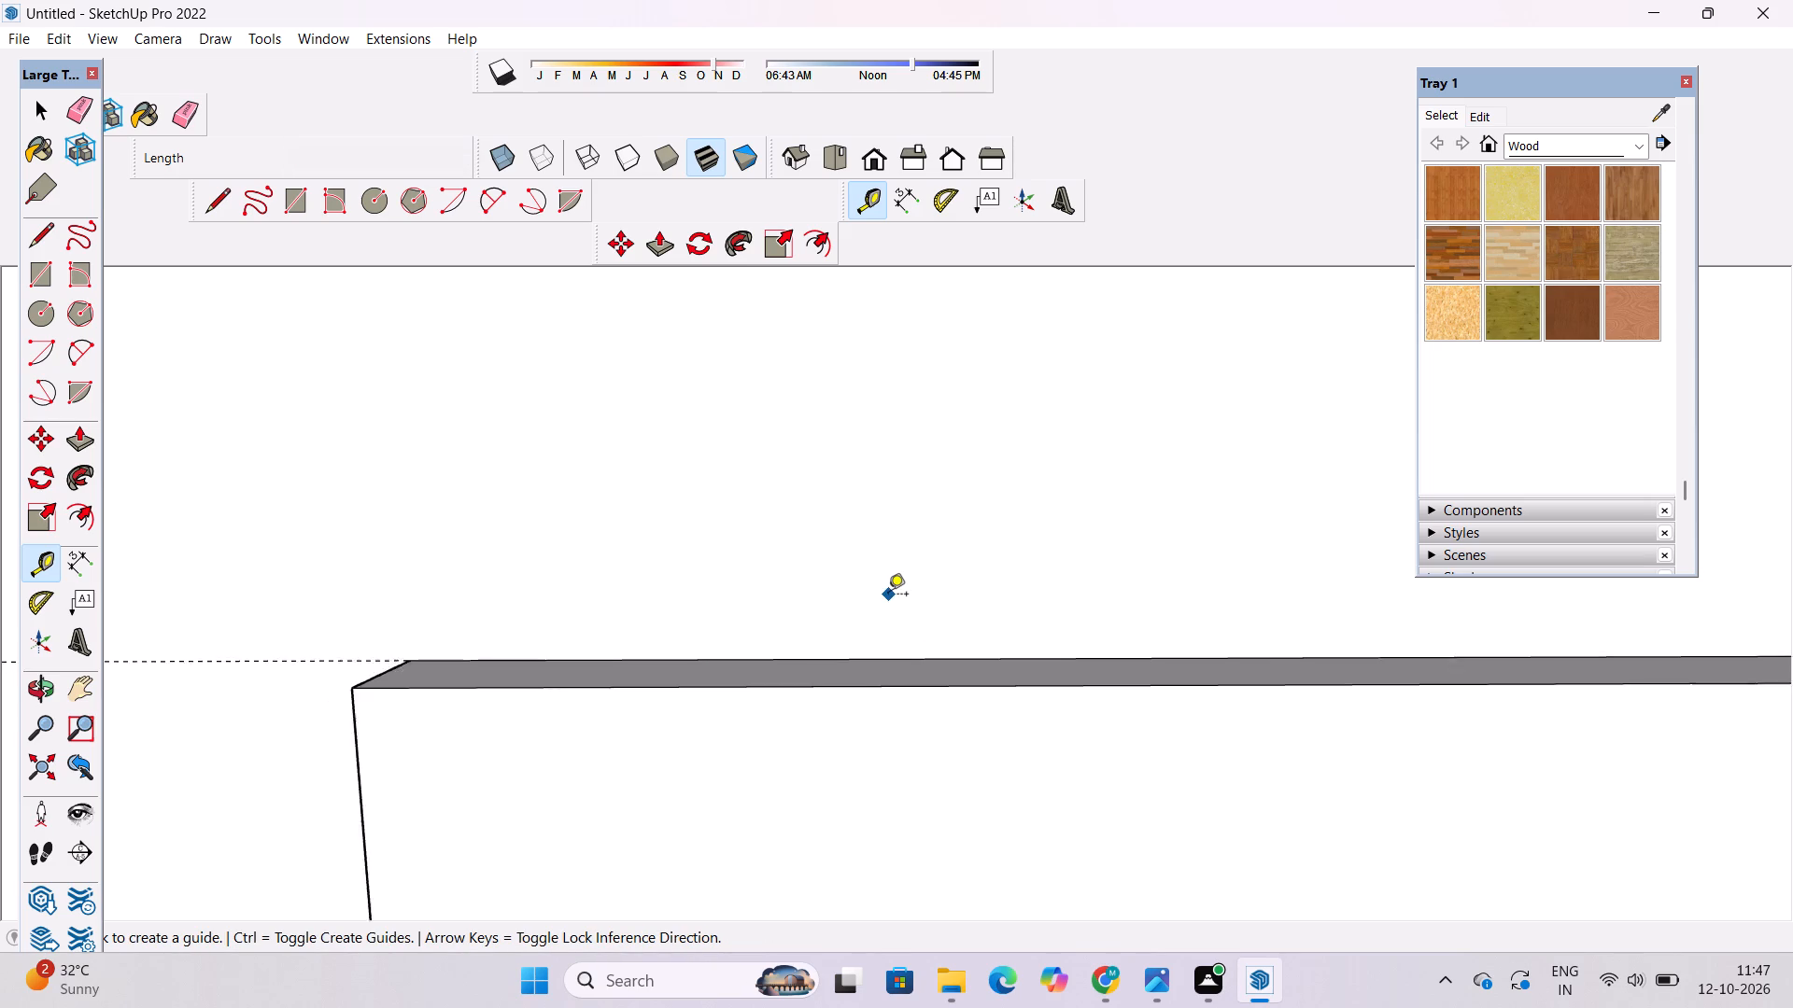
Place a parallel horizontal guide 2' above the guide along the lower two-pane window's top edge.
{"action": "scroll", "coordinate": [888, 595], "scroll_direction": "down", "scroll_amount": 15}
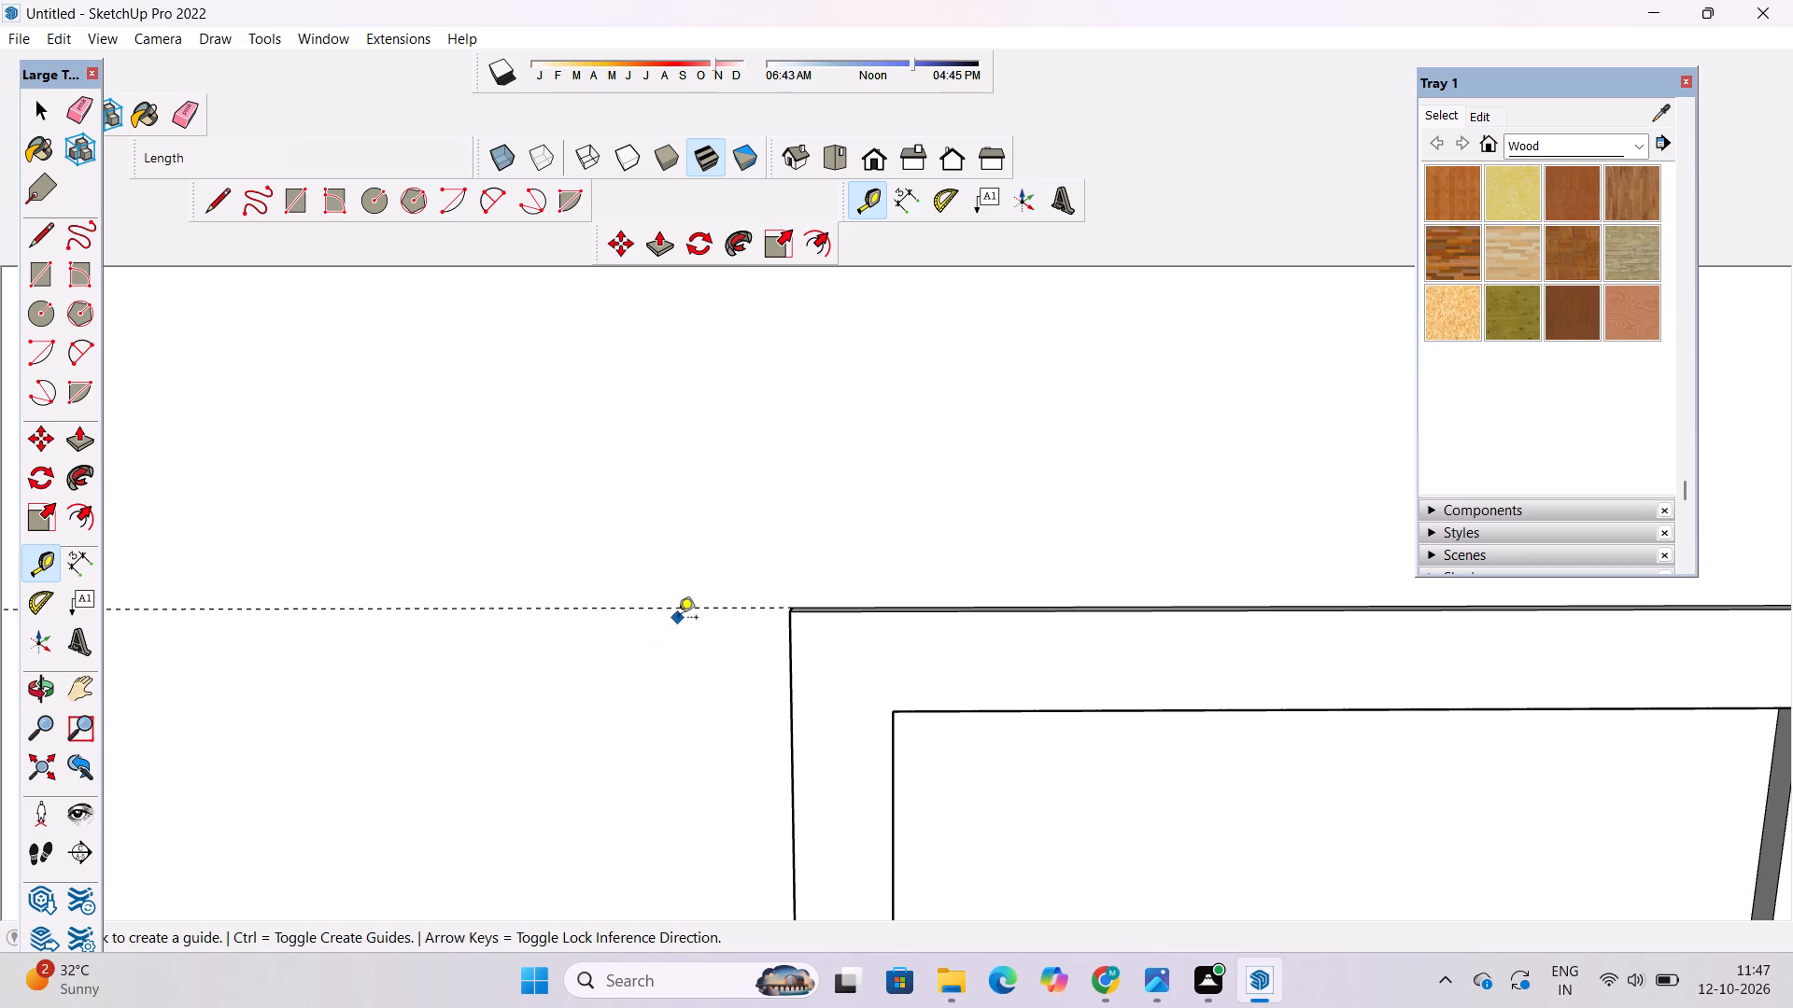
{"action": "left_click", "coordinate": [690, 609]}
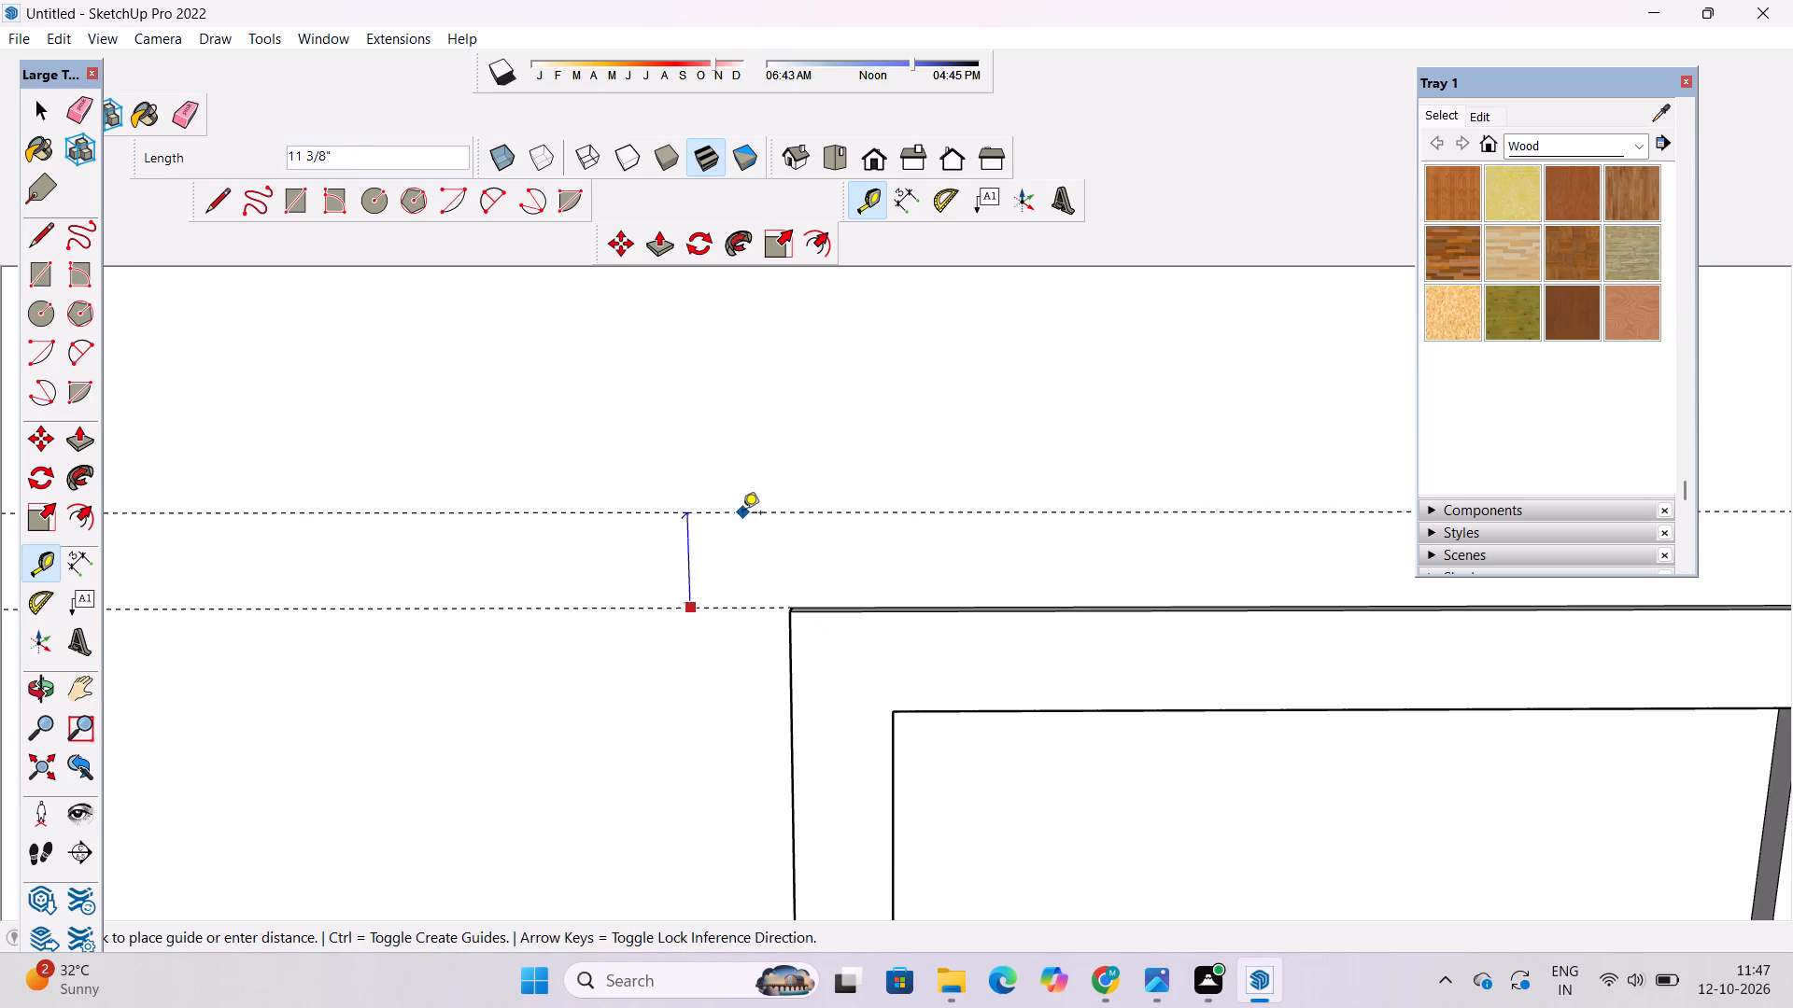
{"action": "type", "text": "2'"}
{"action": "key", "text": "Return"}
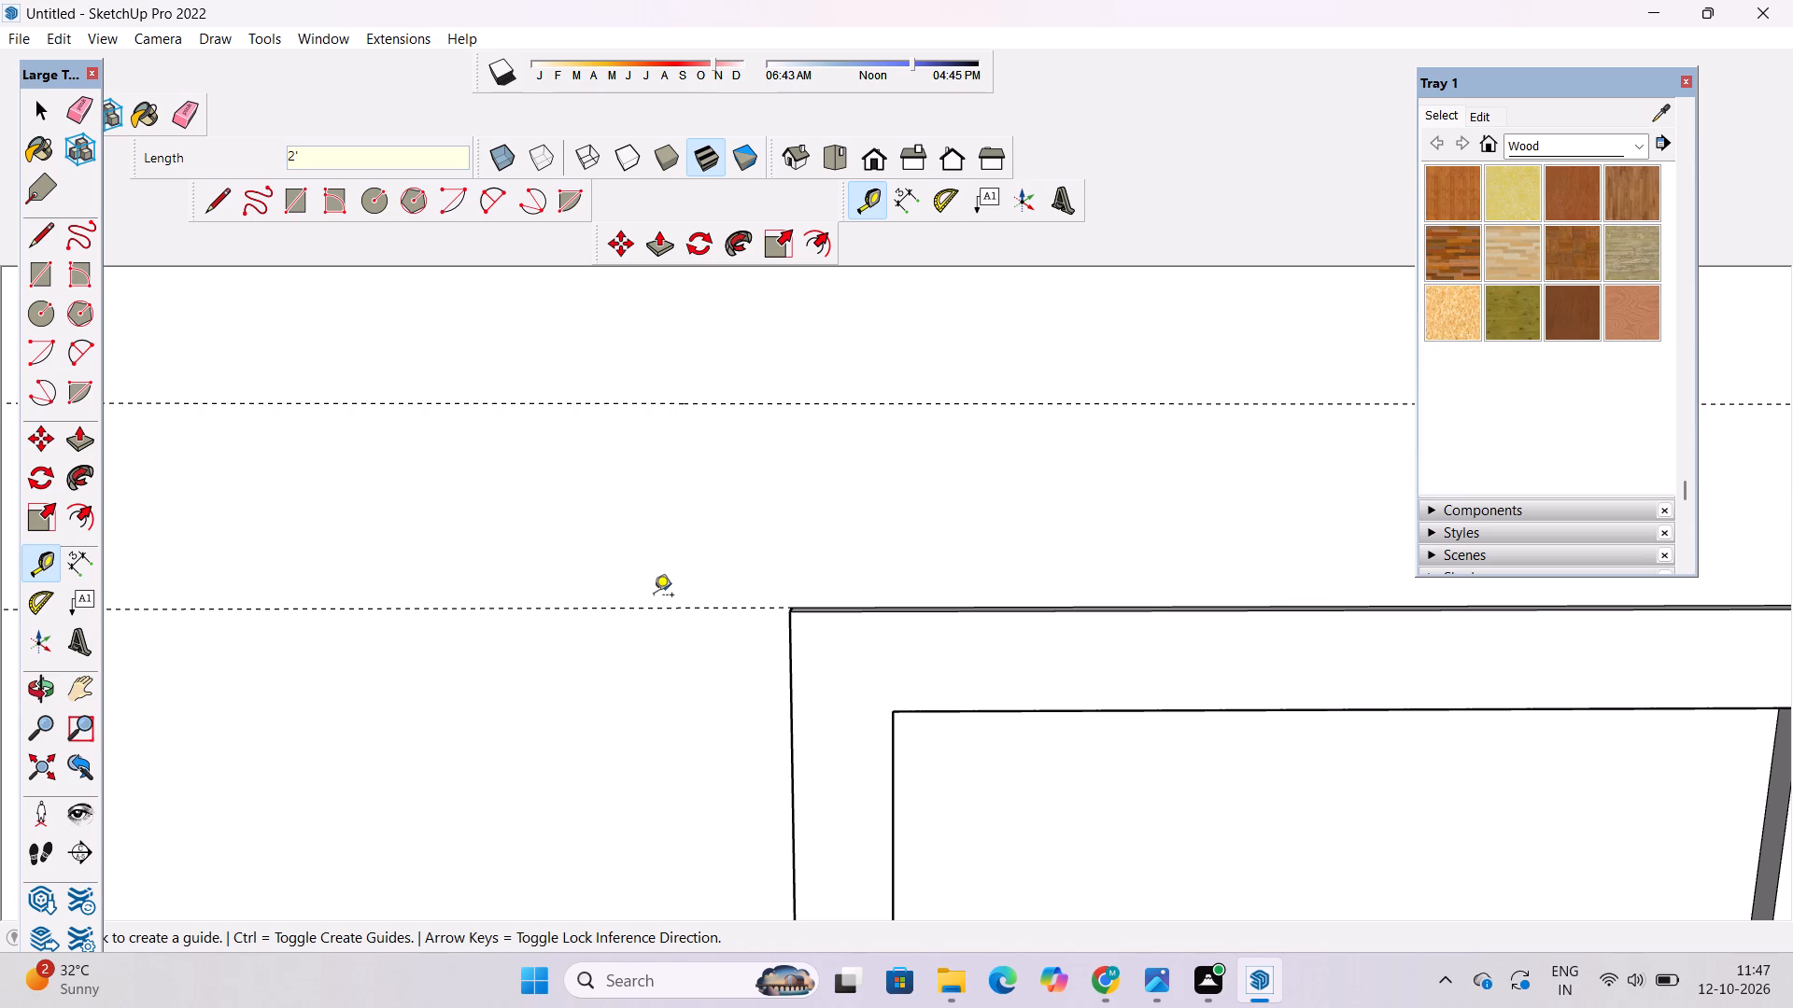
Examine the side wall and its paired horizontal guides above the upper and lower windows.
{"action": "key", "text": "o"}
{"action": "scroll", "coordinate": [676, 544], "scroll_direction": "down", "scroll_amount": 20}
{"action": "scroll", "coordinate": [676, 544], "scroll_direction": "down", "scroll_amount": 13}
{"action": "left_click_drag", "start_coordinate": [690, 553], "coordinate": [768, 666], "text": "shift"}
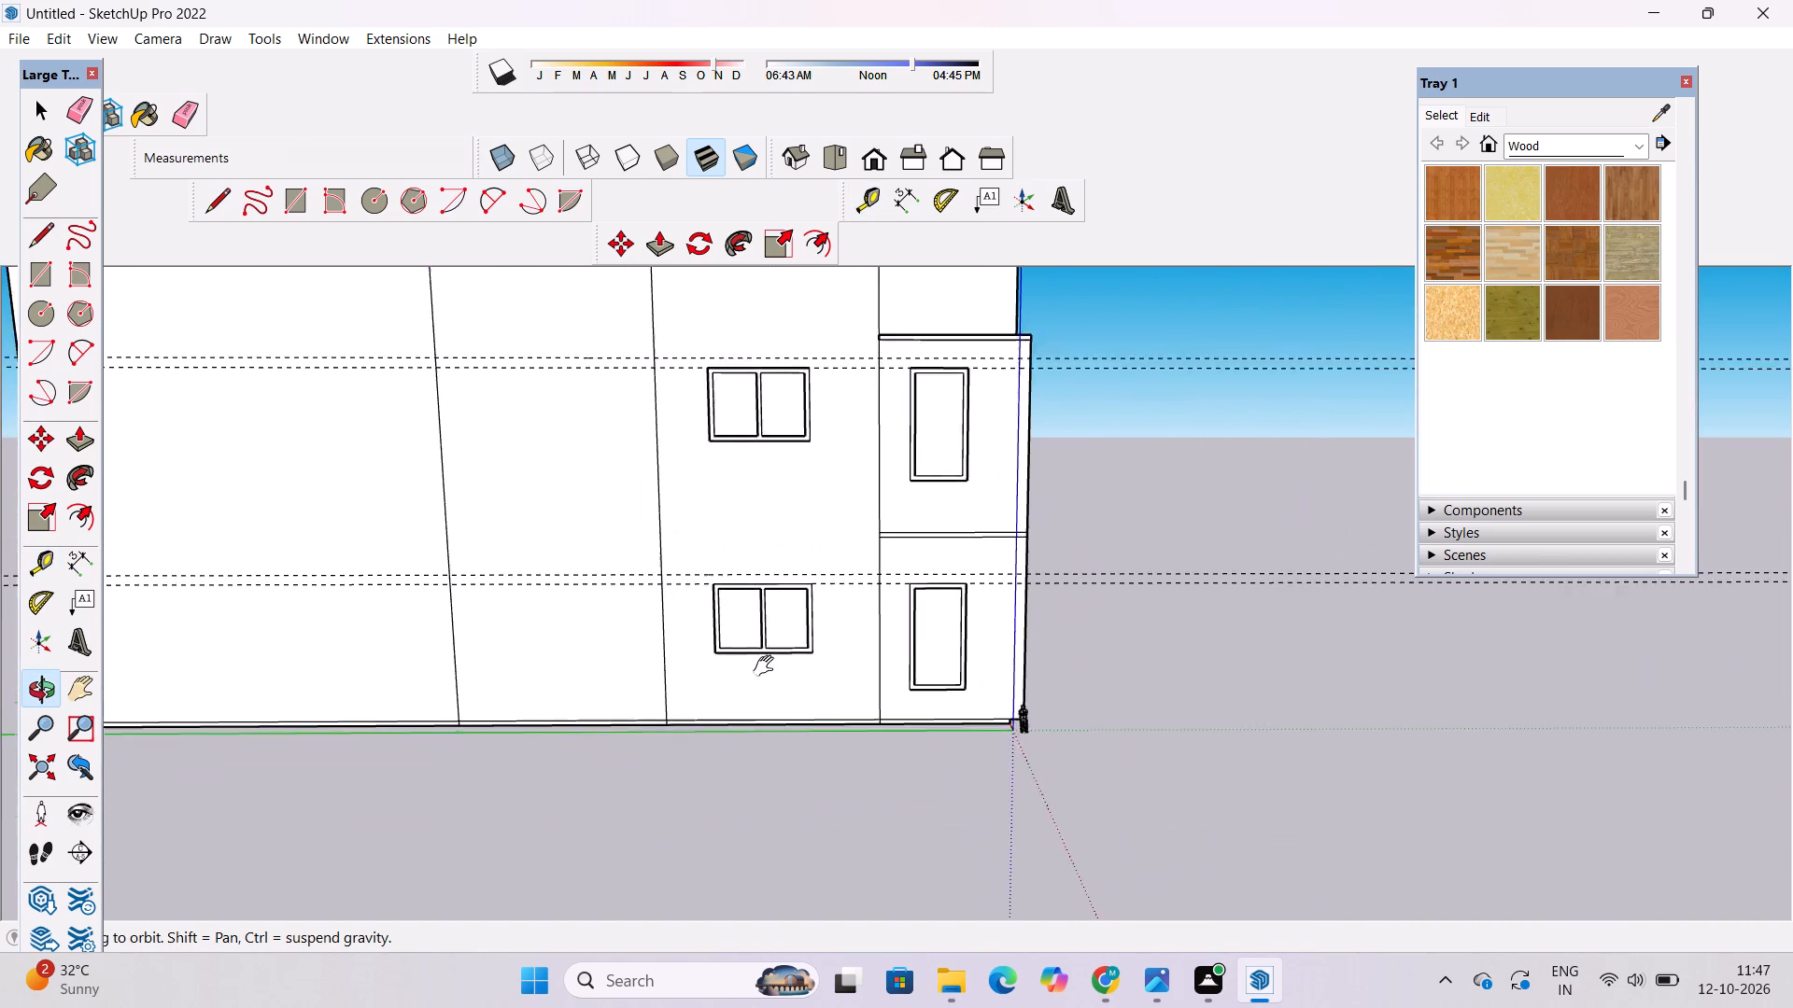
{"action": "left_click_drag", "start_coordinate": [768, 666], "coordinate": [775, 677], "text": "shift"}
{"action": "scroll", "coordinate": [679, 639], "scroll_direction": "up", "scroll_amount": 4}
{"action": "left_click_drag", "start_coordinate": [652, 637], "coordinate": [670, 650], "text": "shift"}
{"action": "scroll", "coordinate": [603, 646], "scroll_direction": "up", "scroll_amount": 1}
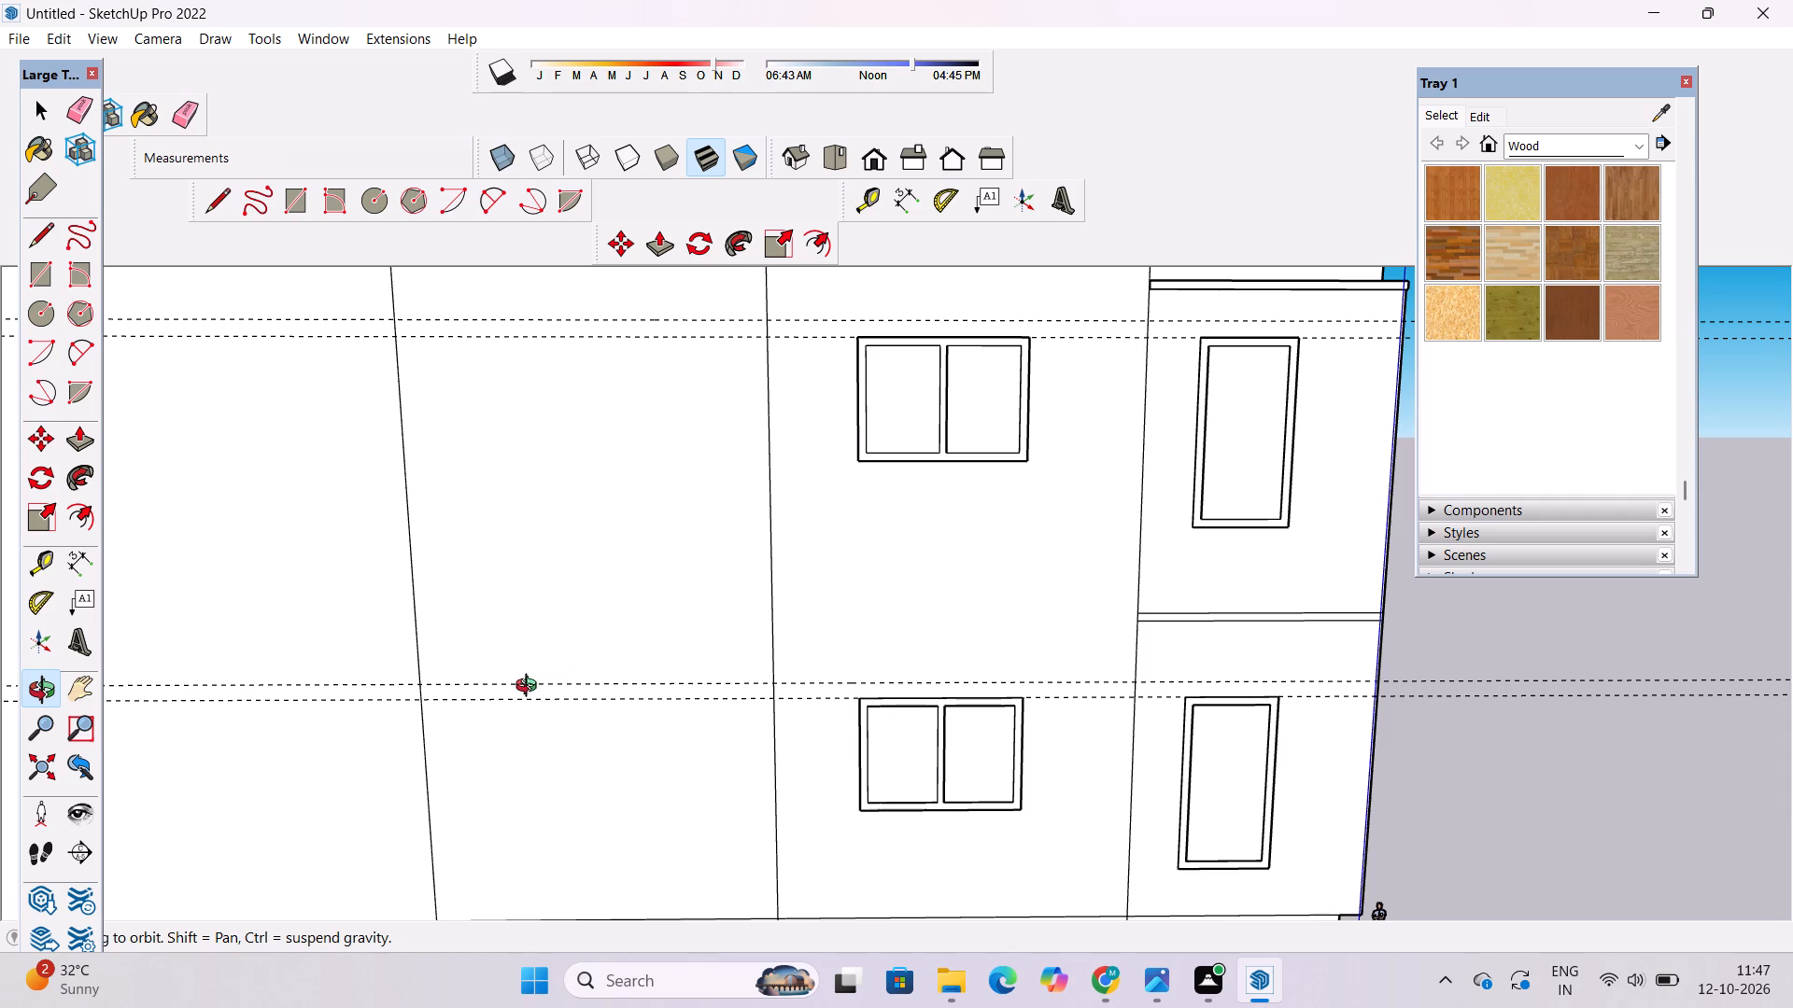
{"action": "scroll", "coordinate": [530, 688], "scroll_direction": "down", "scroll_amount": 3}
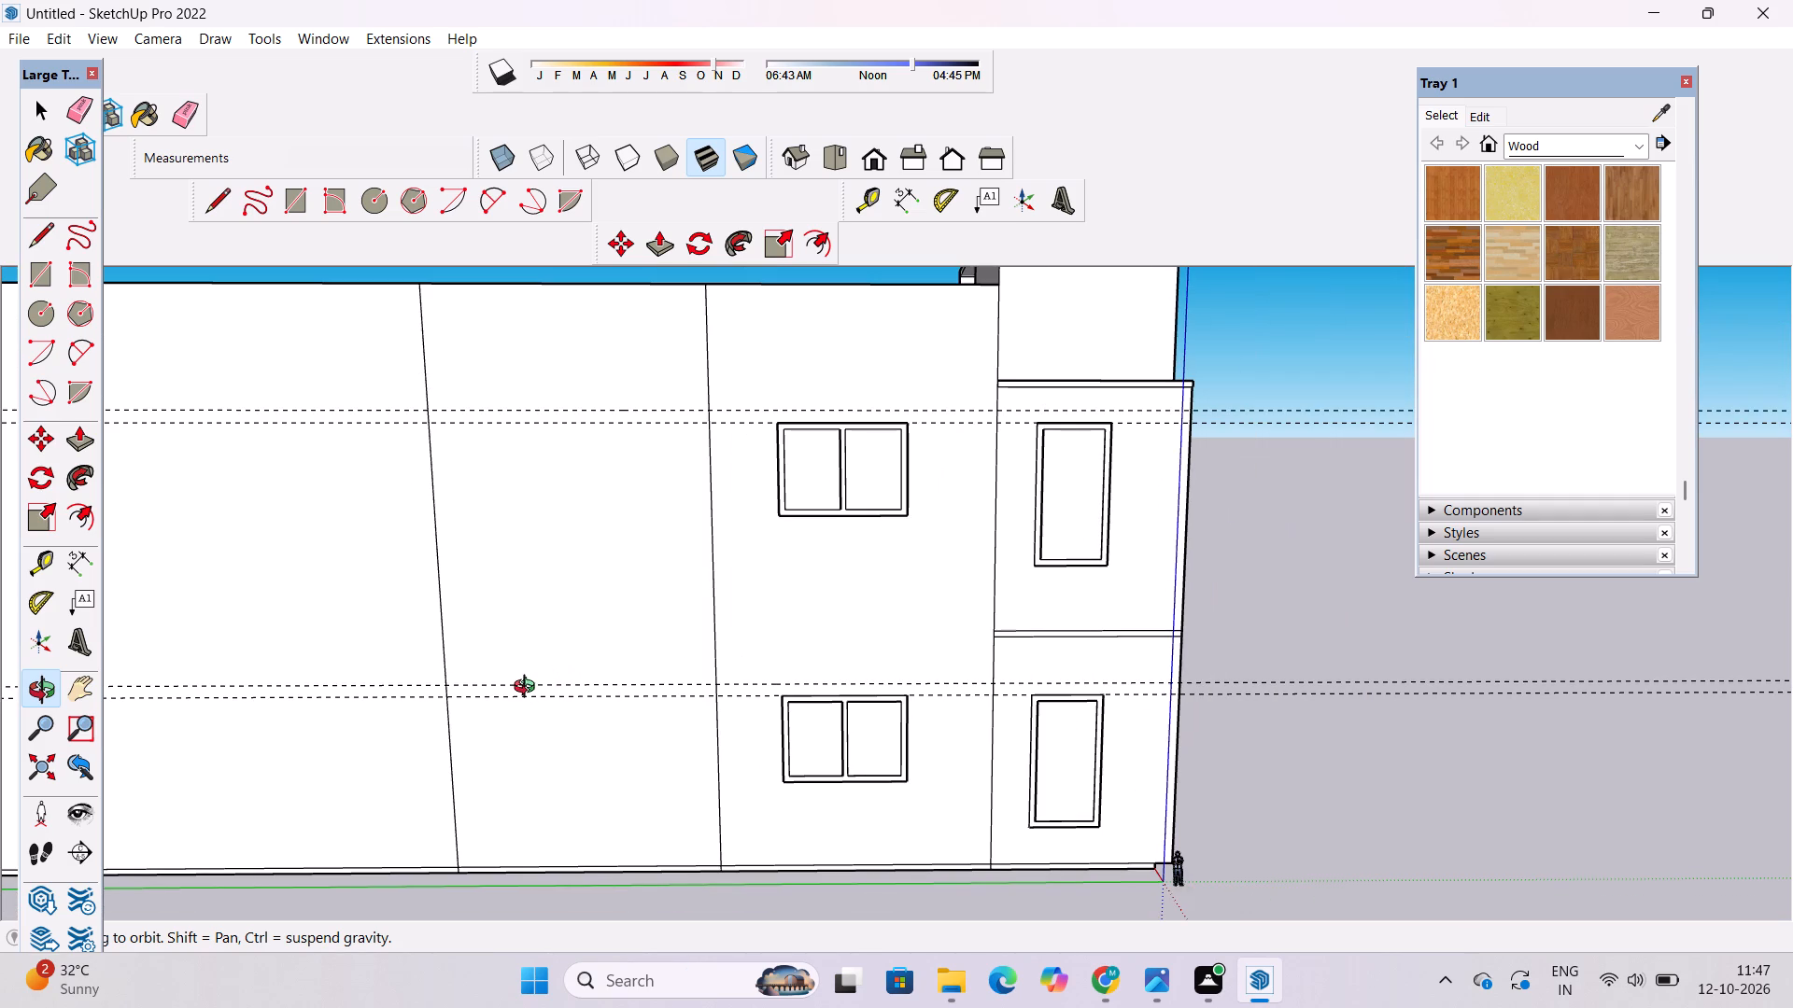
{"action": "scroll", "coordinate": [524, 701], "scroll_direction": "down", "scroll_amount": 4}
{"action": "scroll", "coordinate": [533, 655], "scroll_direction": "up", "scroll_amount": 3}
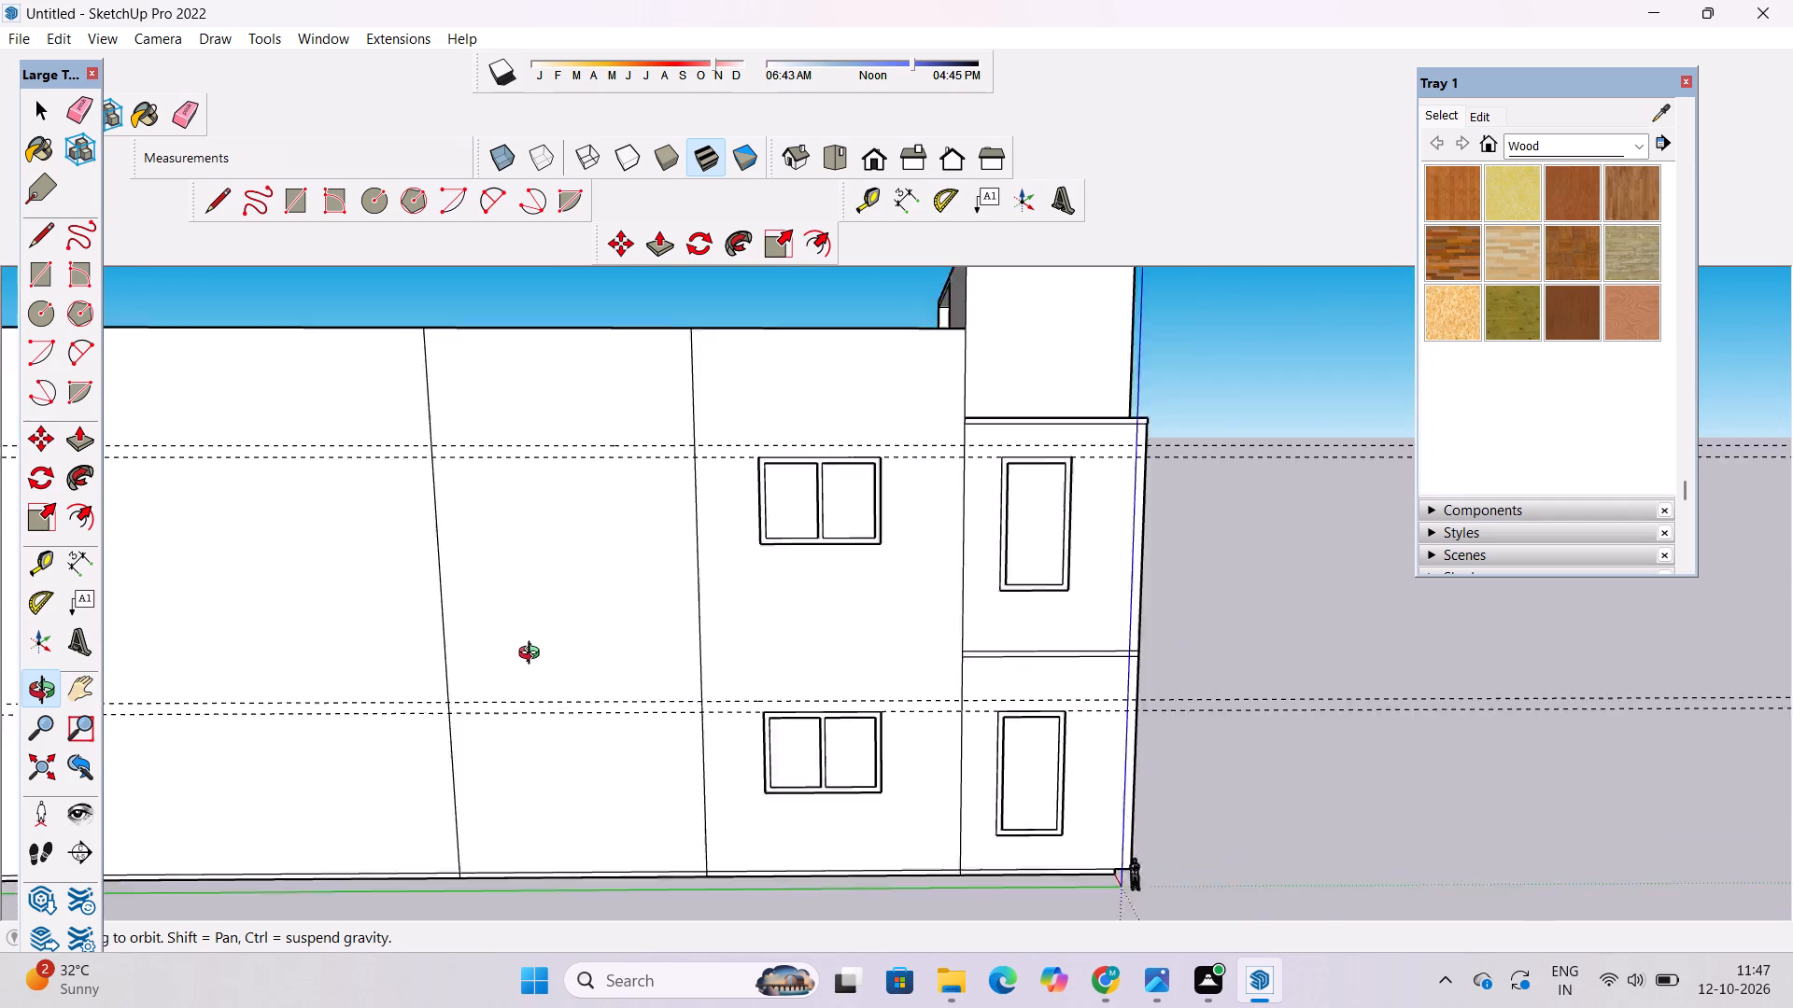
{"action": "scroll", "coordinate": [533, 655], "scroll_direction": "up", "scroll_amount": 3}
{"action": "left_click", "coordinate": [533, 653]}
{"action": "scroll", "coordinate": [538, 656], "scroll_direction": "down", "scroll_amount": 3}
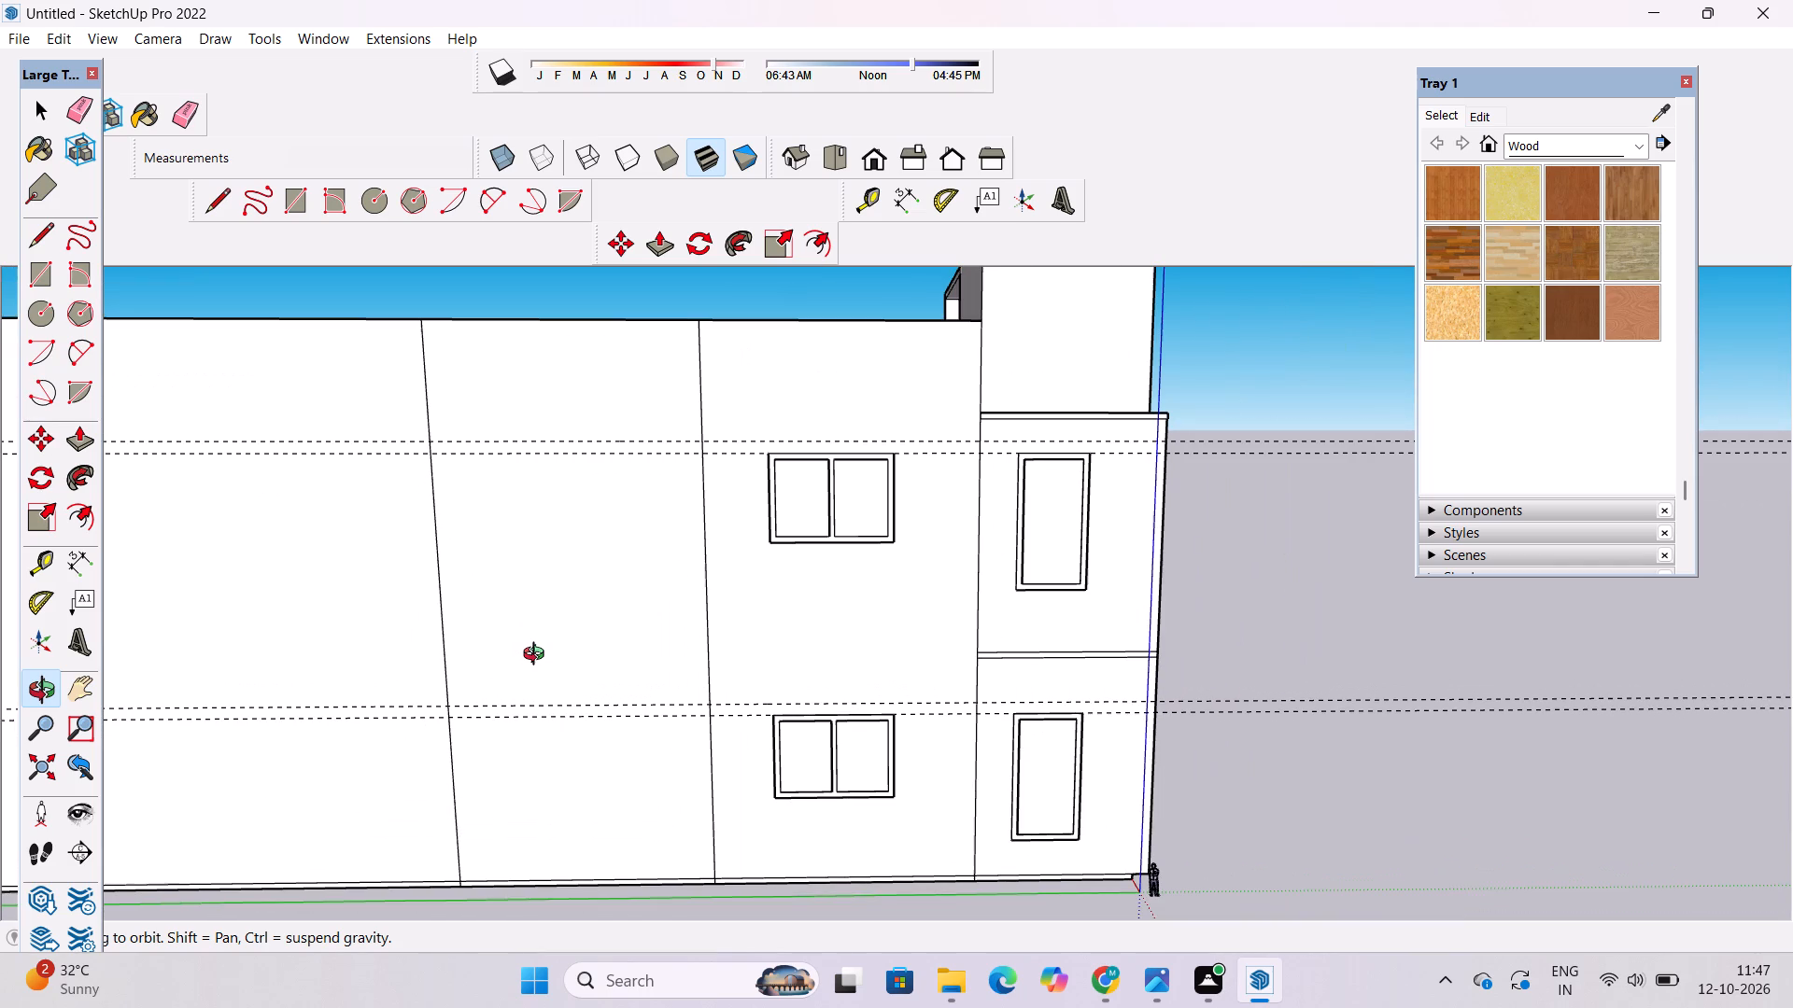
Place a vertical guide 2' from the wall's dividing line farthest from the windows, on its side away from them.
{"action": "scroll", "coordinate": [459, 630], "scroll_direction": "up", "scroll_amount": 1}
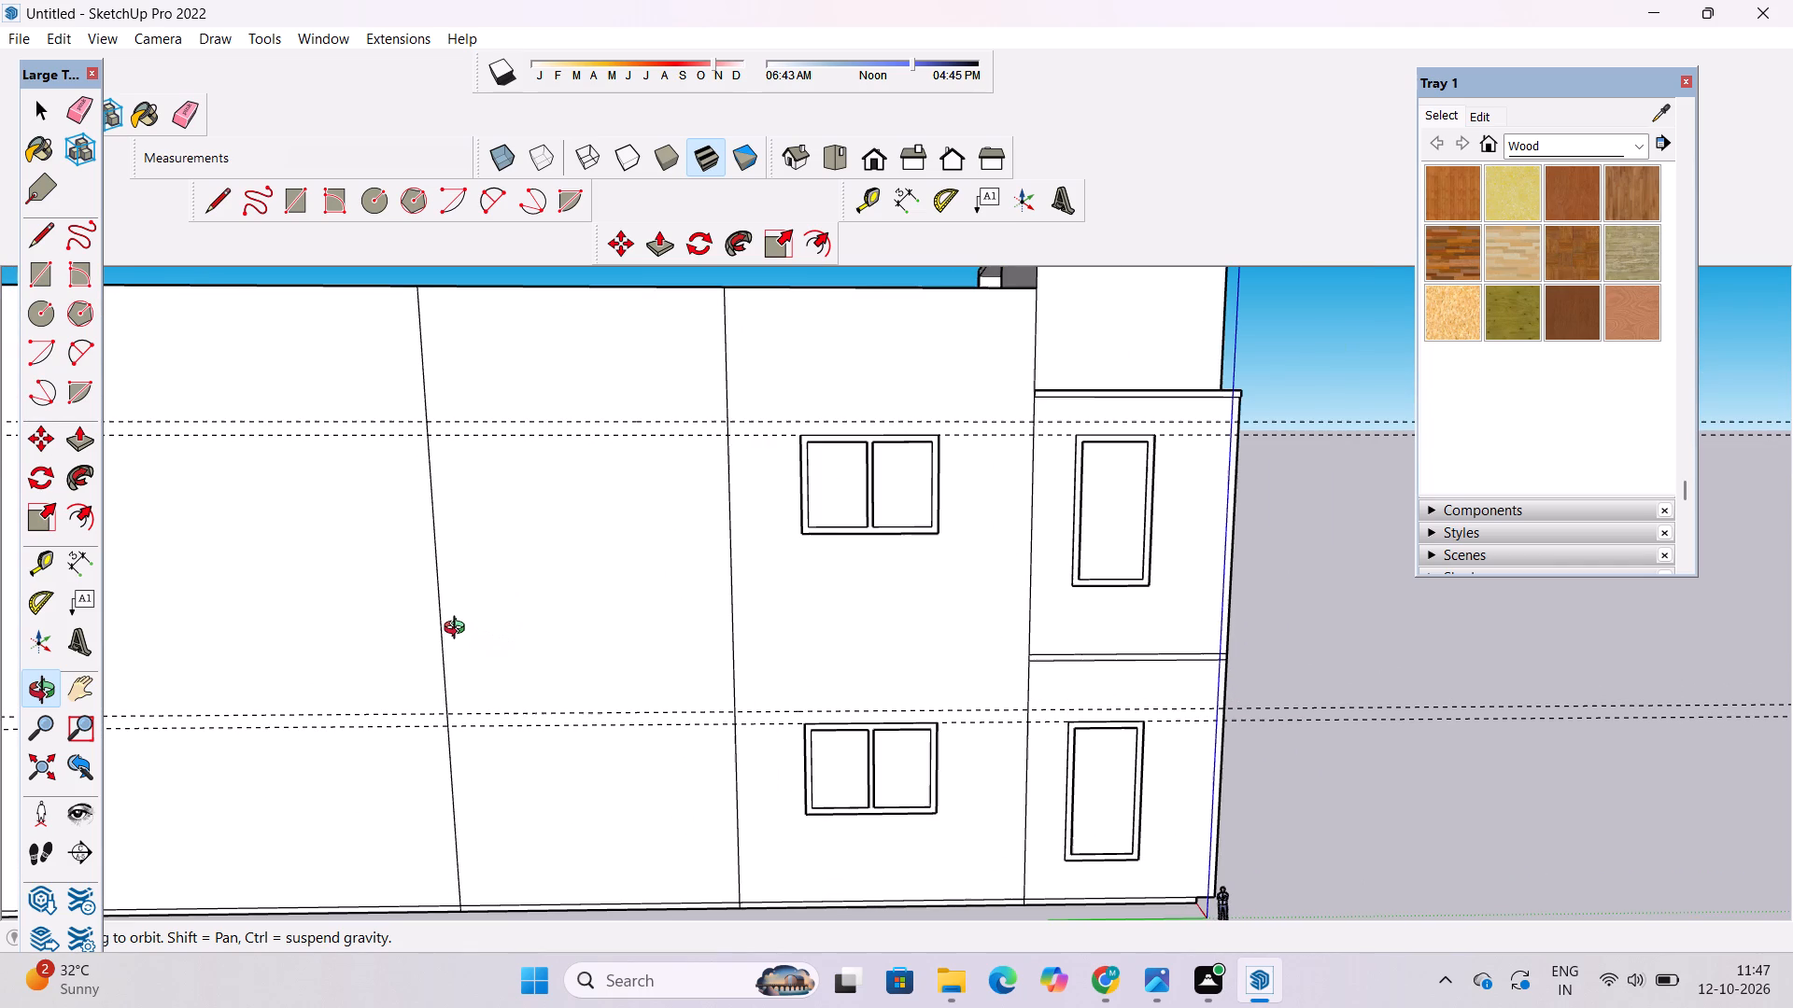
{"action": "scroll", "coordinate": [459, 630], "scroll_direction": "up", "scroll_amount": 1}
{"action": "left_click_drag", "start_coordinate": [456, 631], "coordinate": [563, 656], "text": "shift"}
{"action": "left_click_drag", "start_coordinate": [563, 657], "coordinate": [516, 666]}
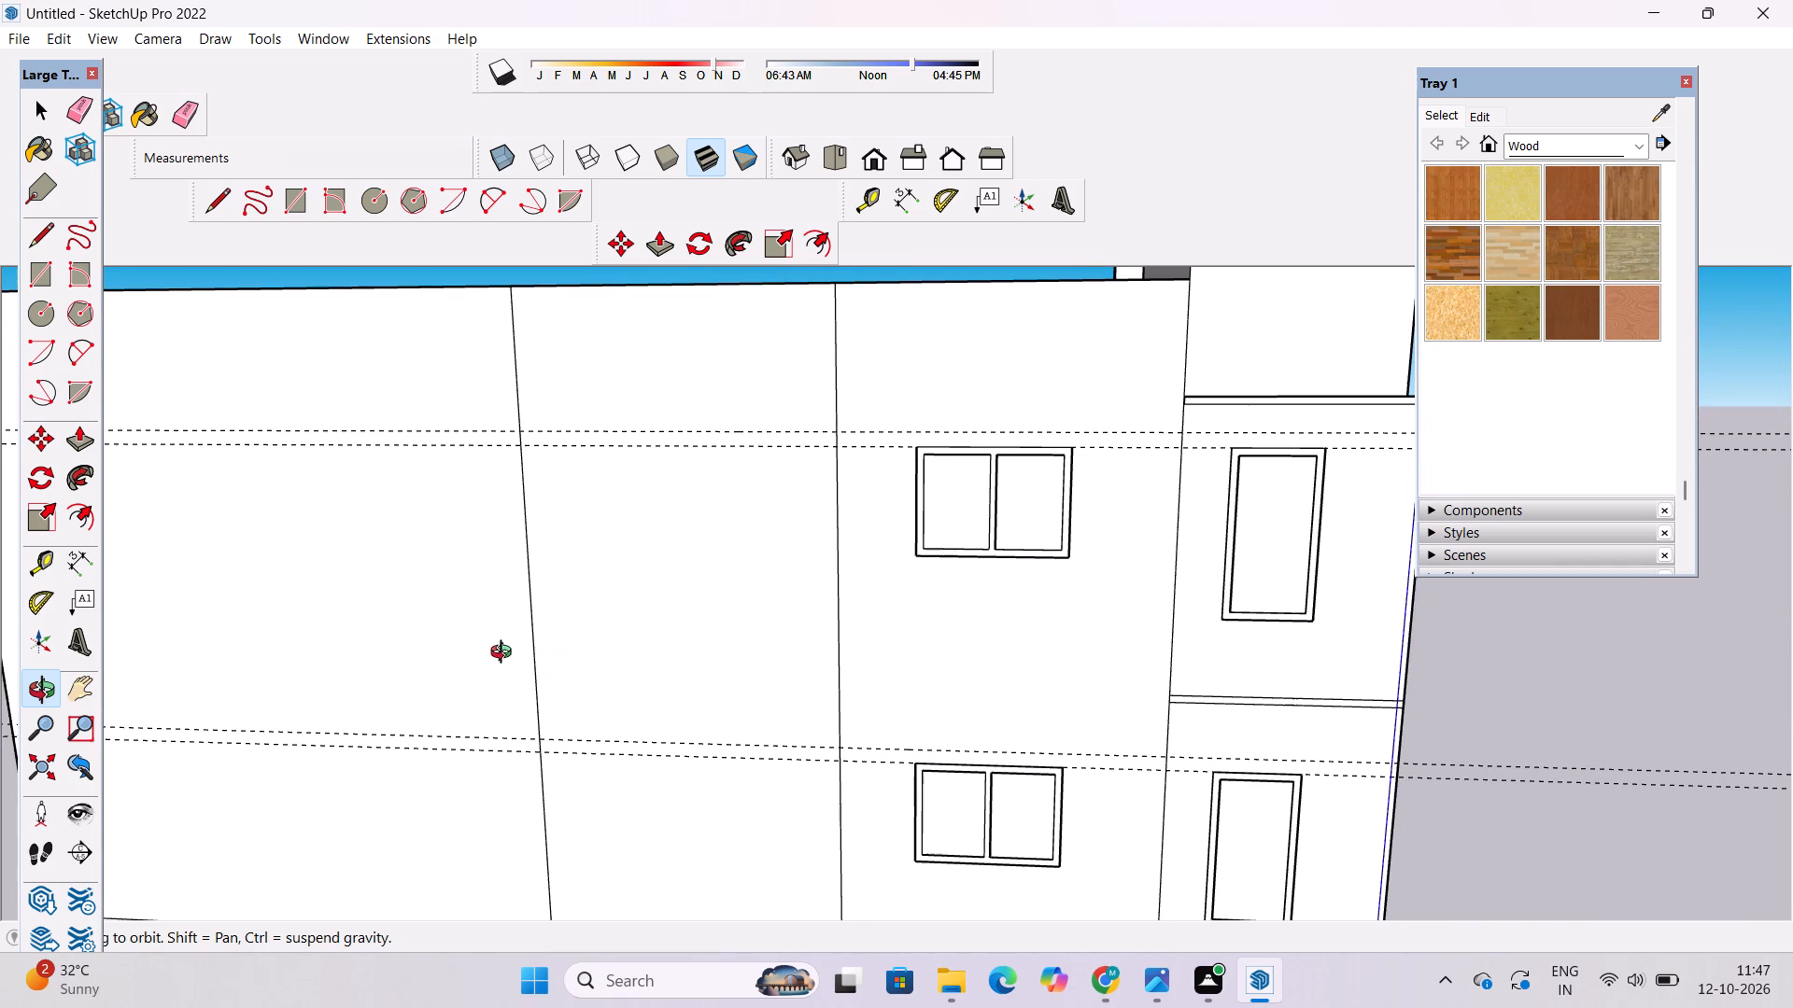
{"action": "scroll", "coordinate": [505, 651], "scroll_direction": "up", "scroll_amount": 3}
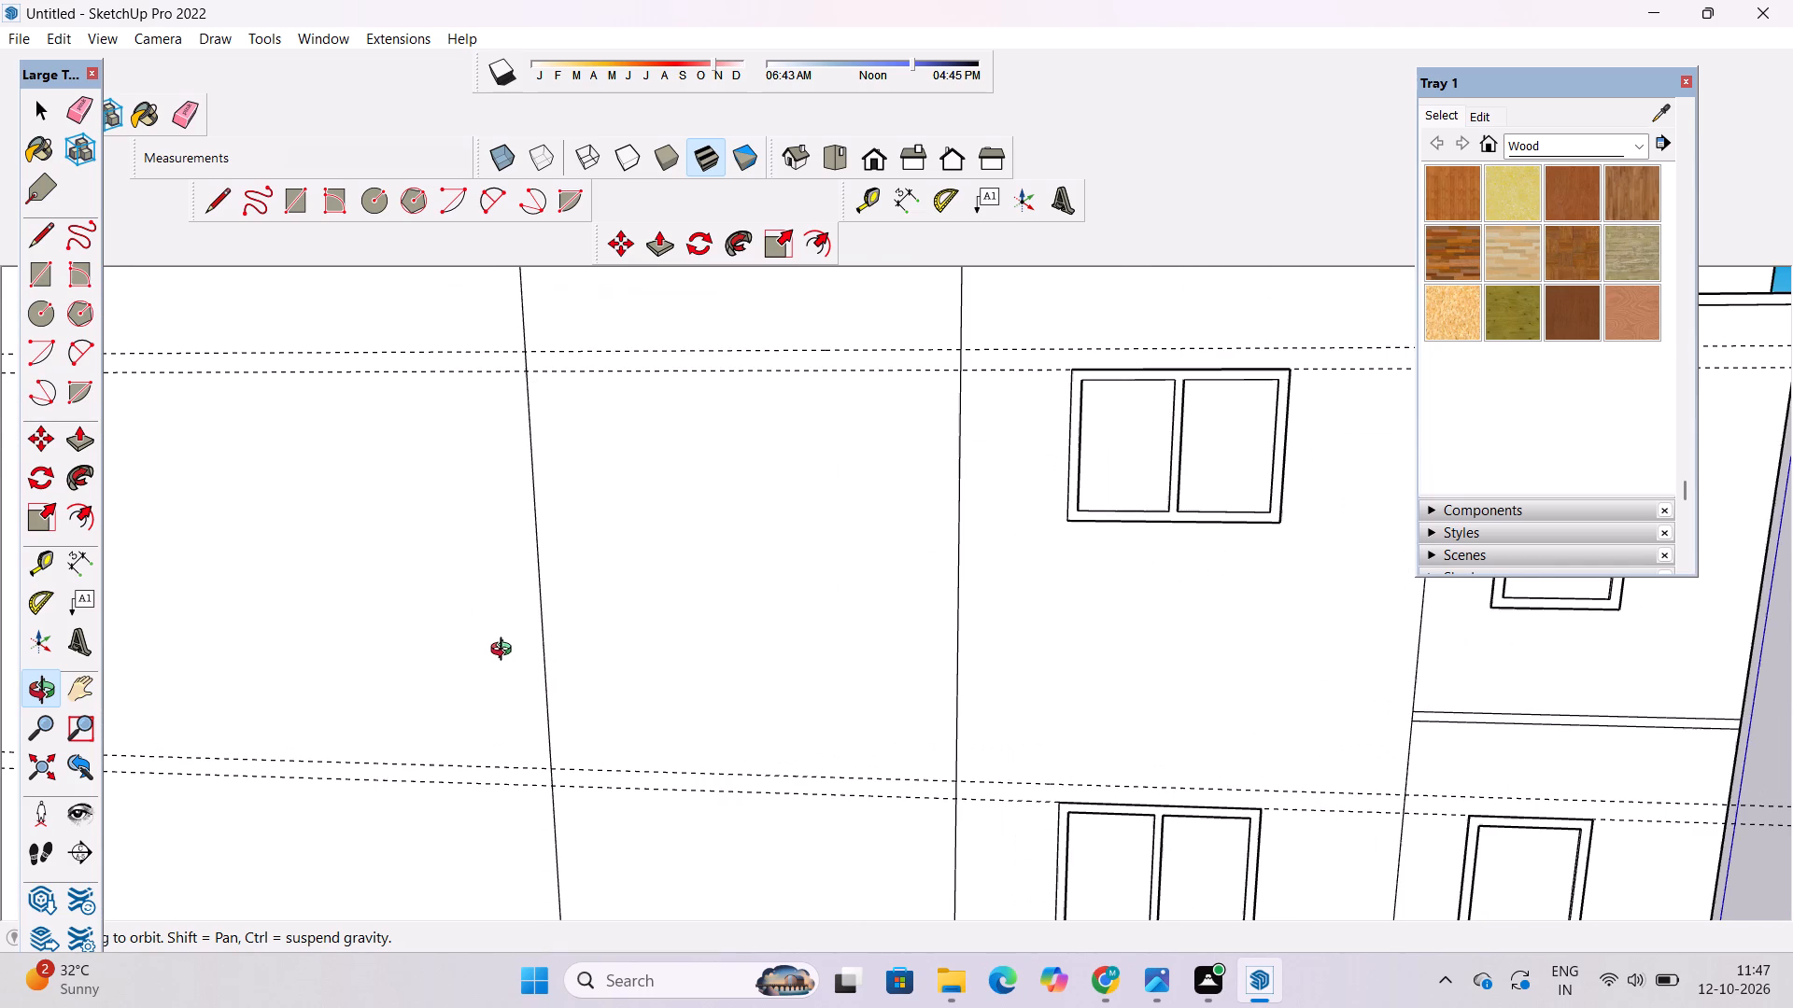
{"action": "left_click_drag", "start_coordinate": [509, 644], "coordinate": [538, 653], "text": "shift"}
{"action": "key", "text": "t"}
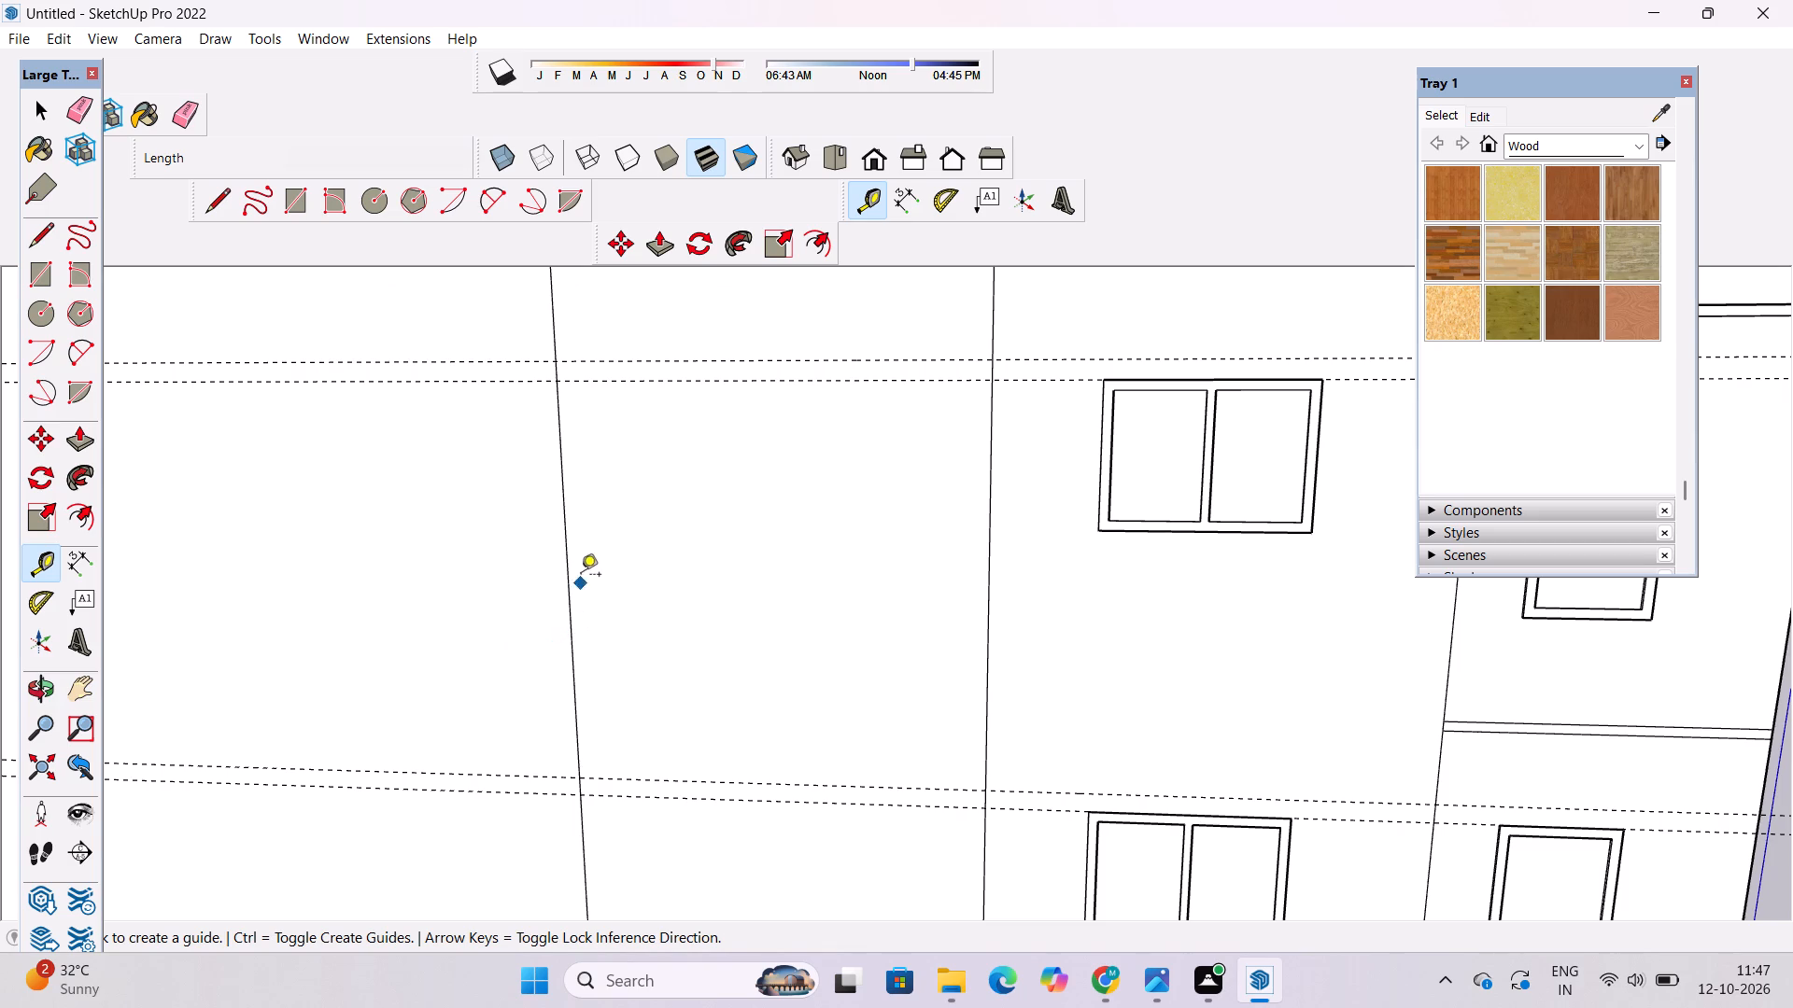
{"action": "left_click", "coordinate": [570, 637]}
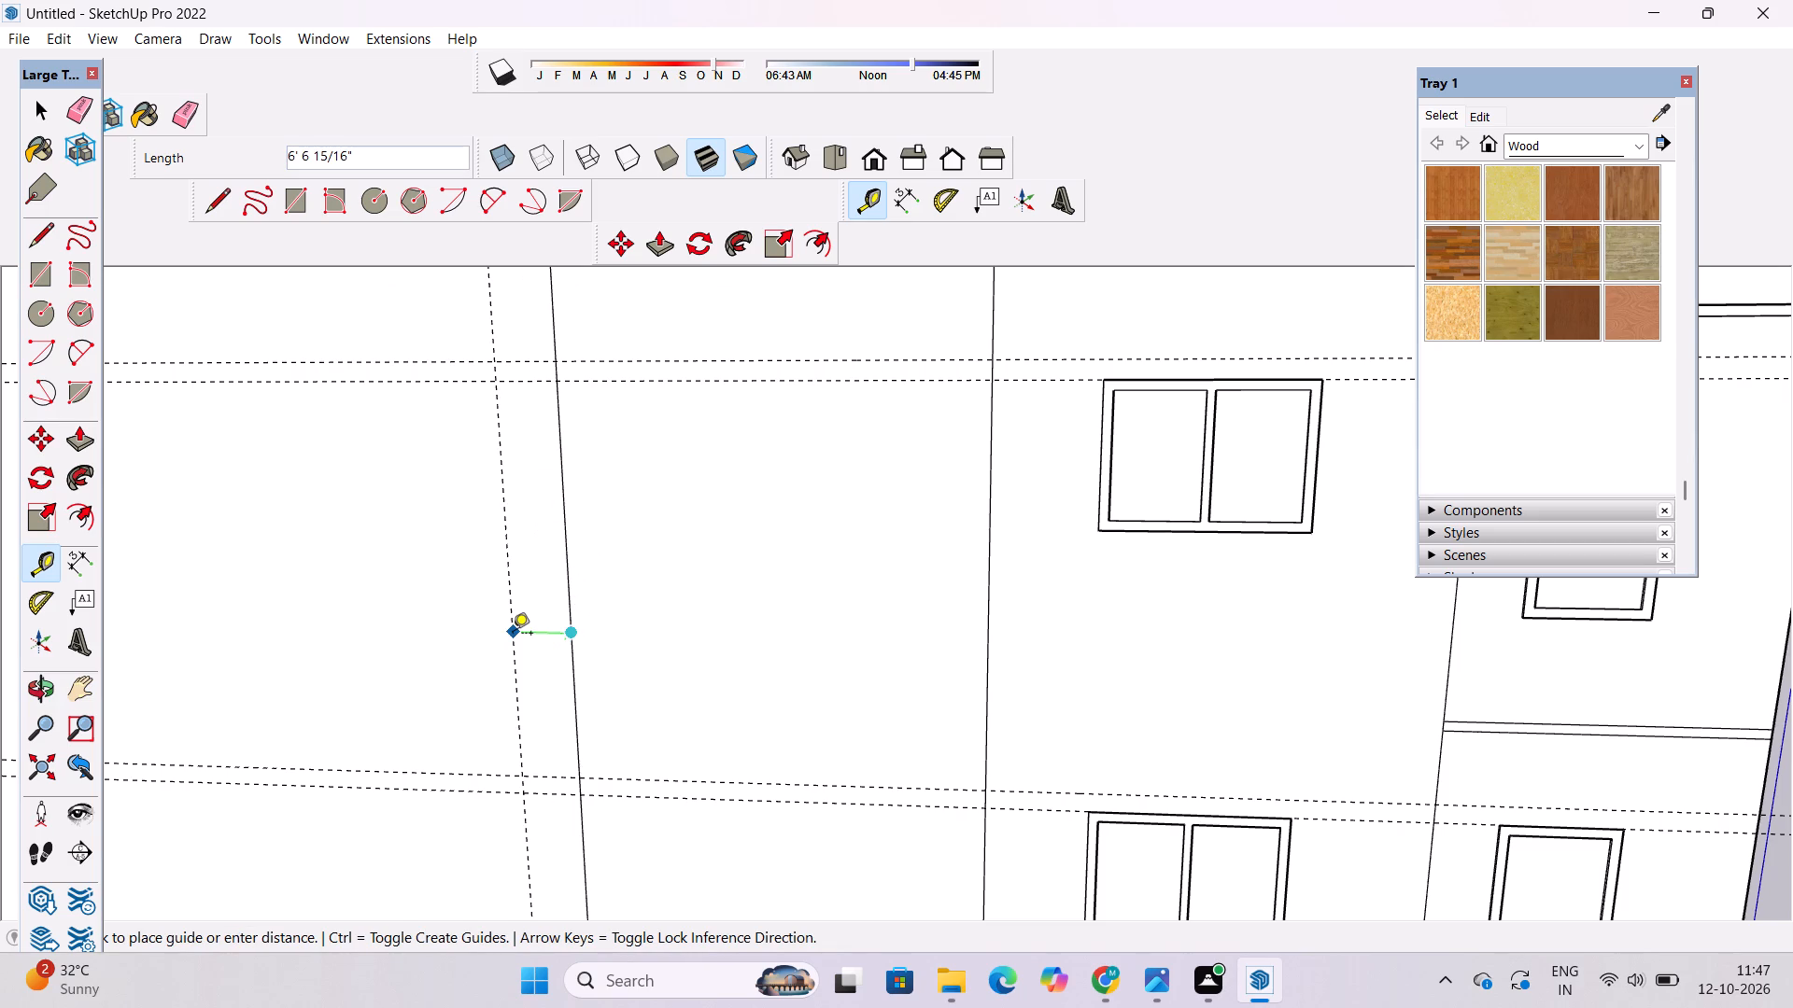
{"action": "type", "text": "2'"}
{"action": "key", "text": "Return"}
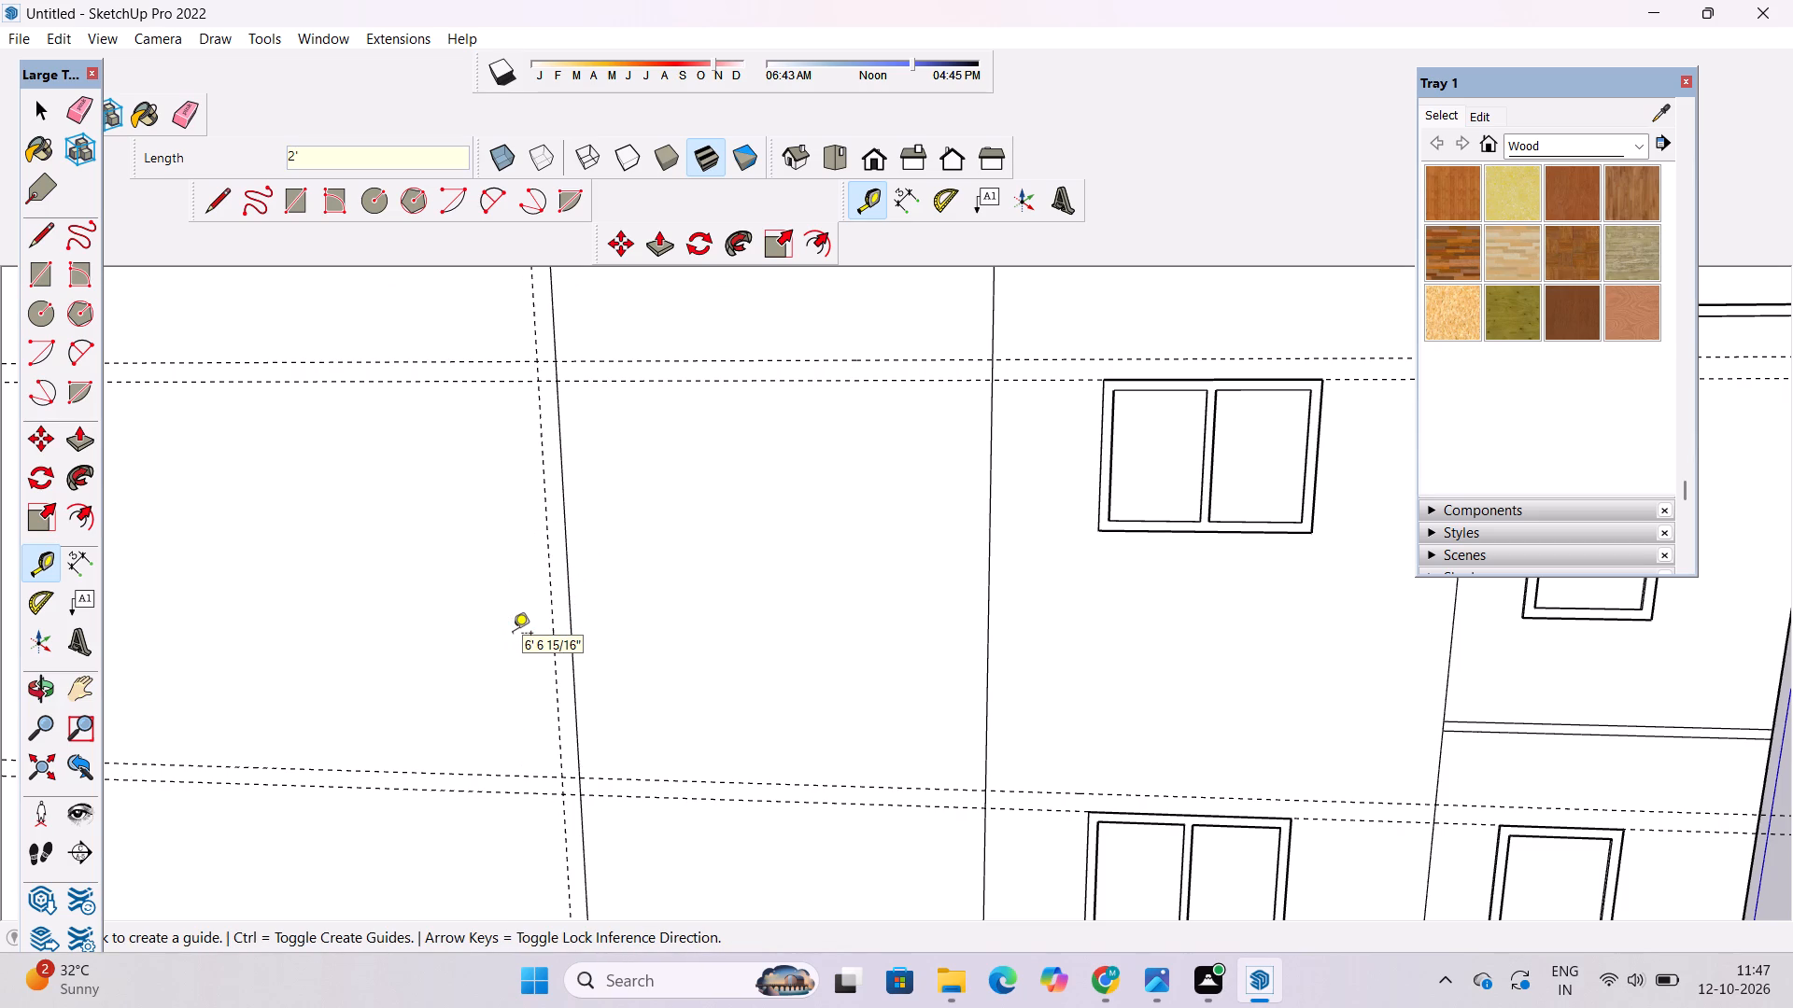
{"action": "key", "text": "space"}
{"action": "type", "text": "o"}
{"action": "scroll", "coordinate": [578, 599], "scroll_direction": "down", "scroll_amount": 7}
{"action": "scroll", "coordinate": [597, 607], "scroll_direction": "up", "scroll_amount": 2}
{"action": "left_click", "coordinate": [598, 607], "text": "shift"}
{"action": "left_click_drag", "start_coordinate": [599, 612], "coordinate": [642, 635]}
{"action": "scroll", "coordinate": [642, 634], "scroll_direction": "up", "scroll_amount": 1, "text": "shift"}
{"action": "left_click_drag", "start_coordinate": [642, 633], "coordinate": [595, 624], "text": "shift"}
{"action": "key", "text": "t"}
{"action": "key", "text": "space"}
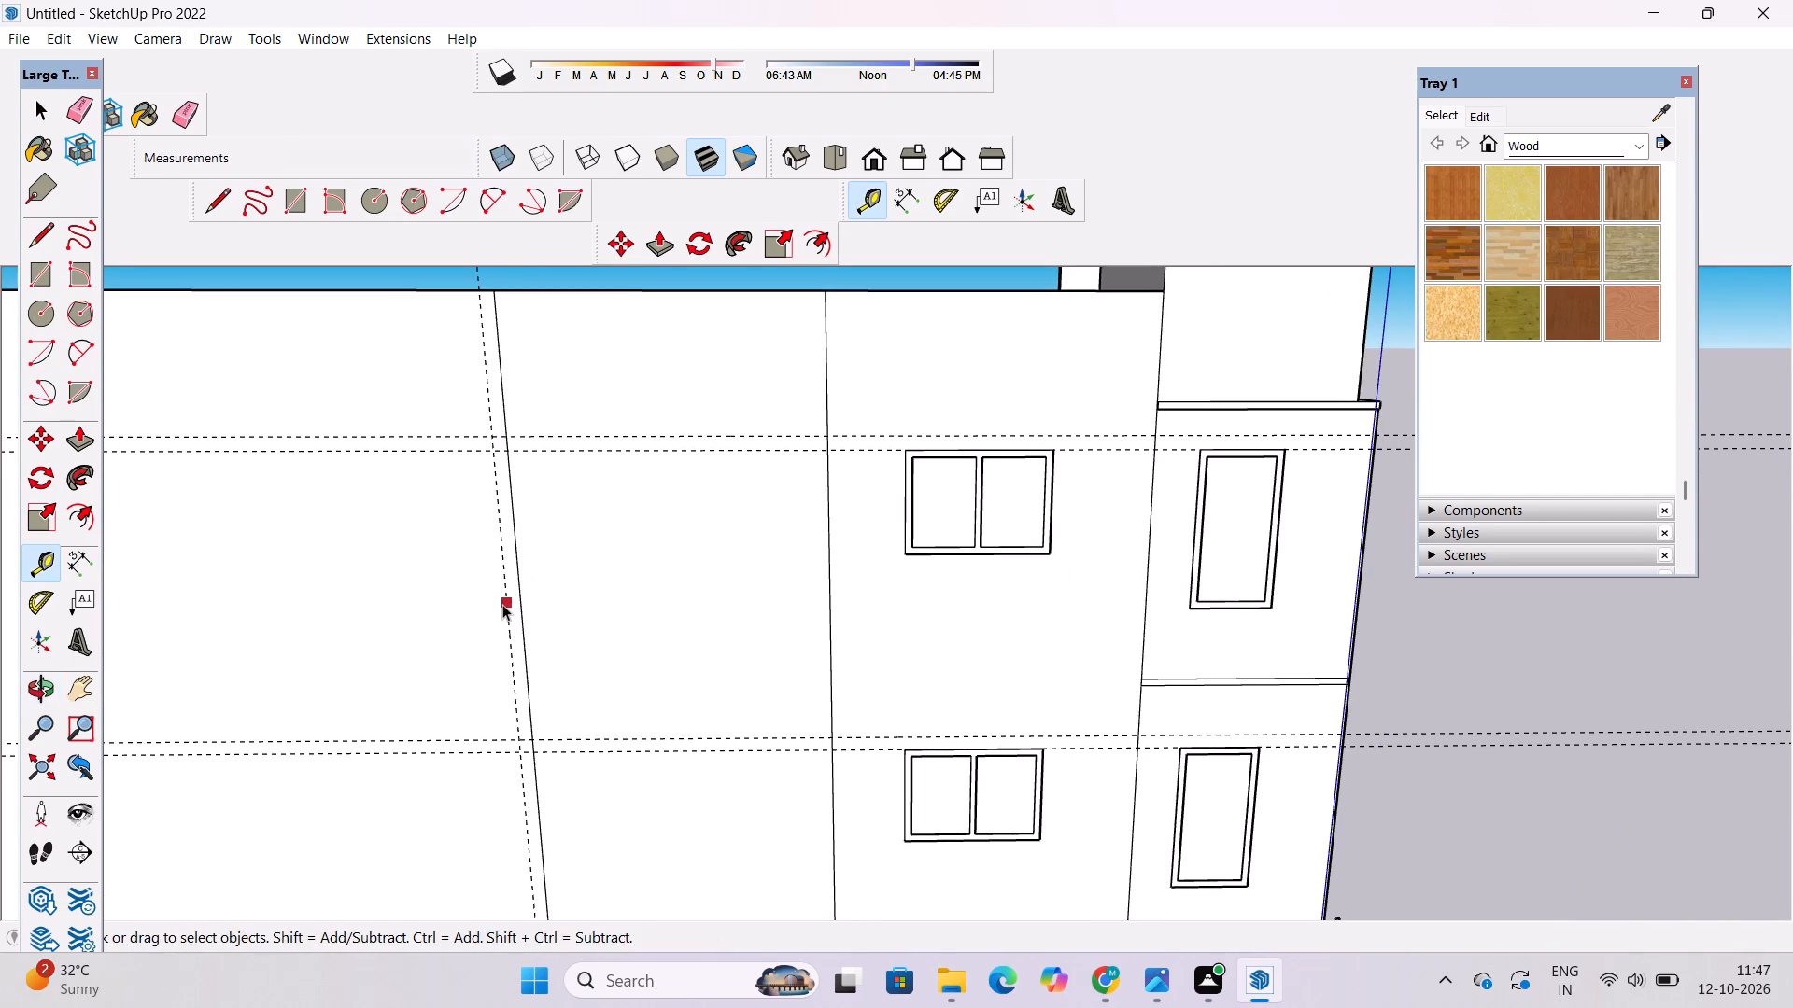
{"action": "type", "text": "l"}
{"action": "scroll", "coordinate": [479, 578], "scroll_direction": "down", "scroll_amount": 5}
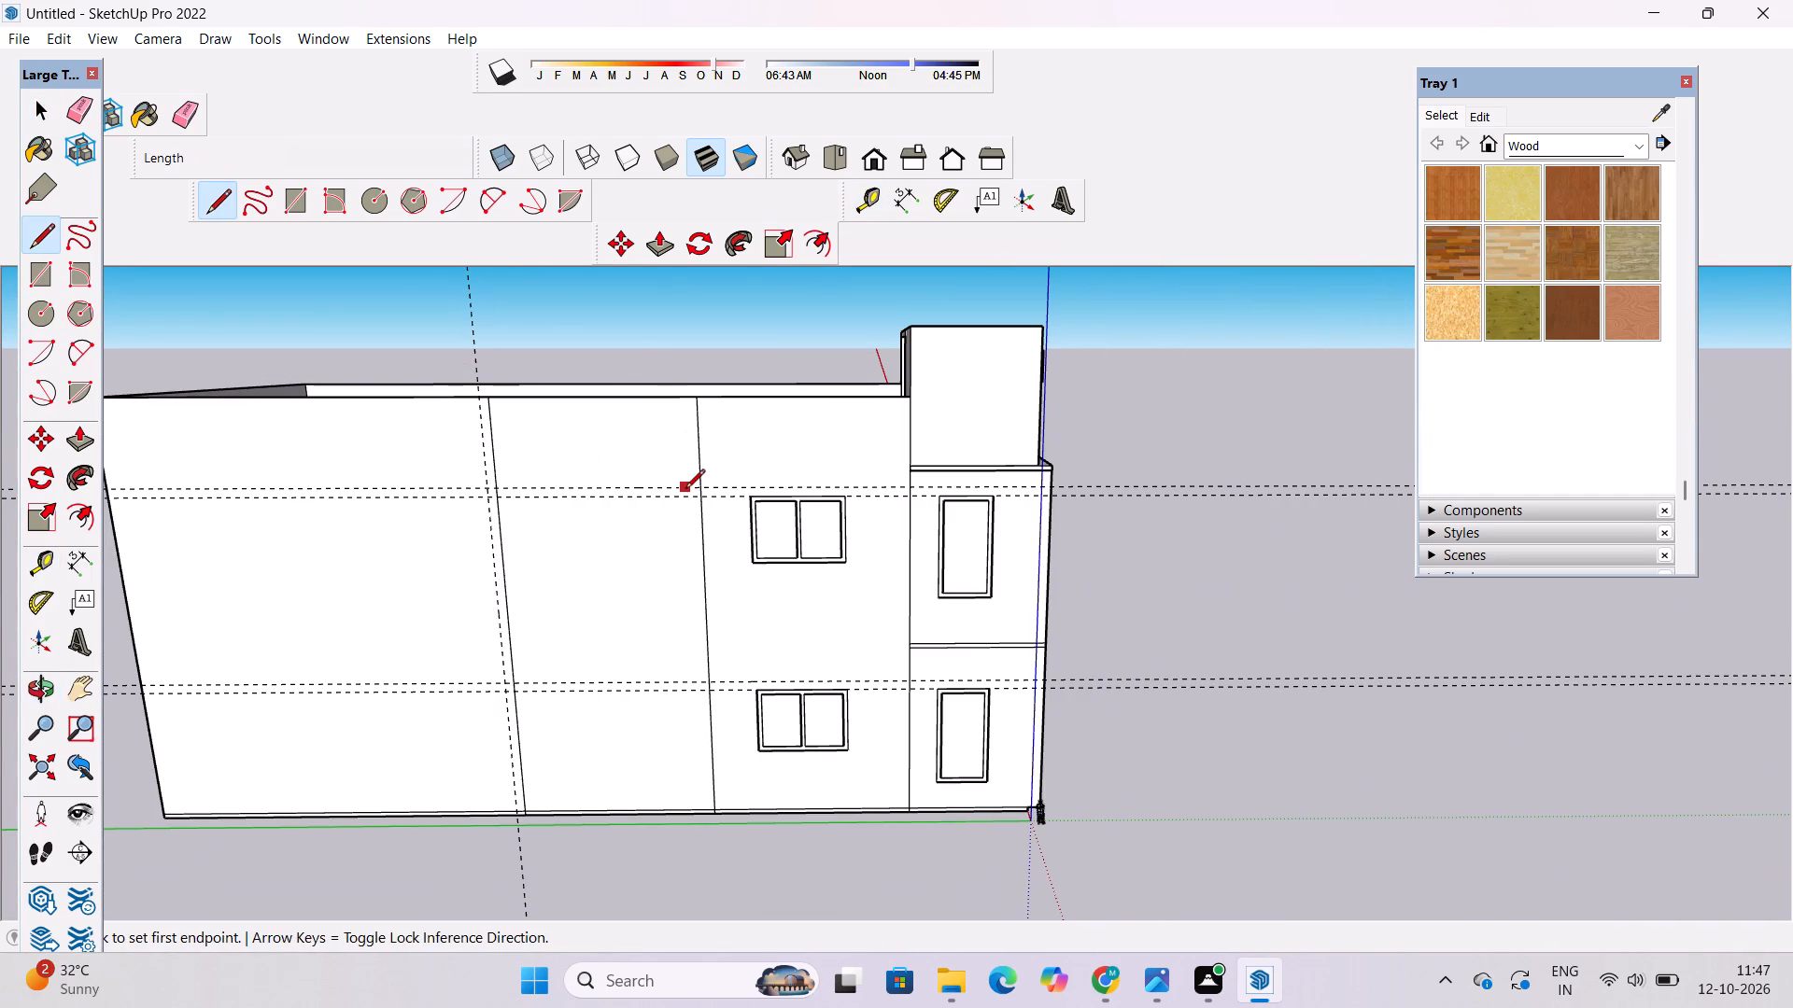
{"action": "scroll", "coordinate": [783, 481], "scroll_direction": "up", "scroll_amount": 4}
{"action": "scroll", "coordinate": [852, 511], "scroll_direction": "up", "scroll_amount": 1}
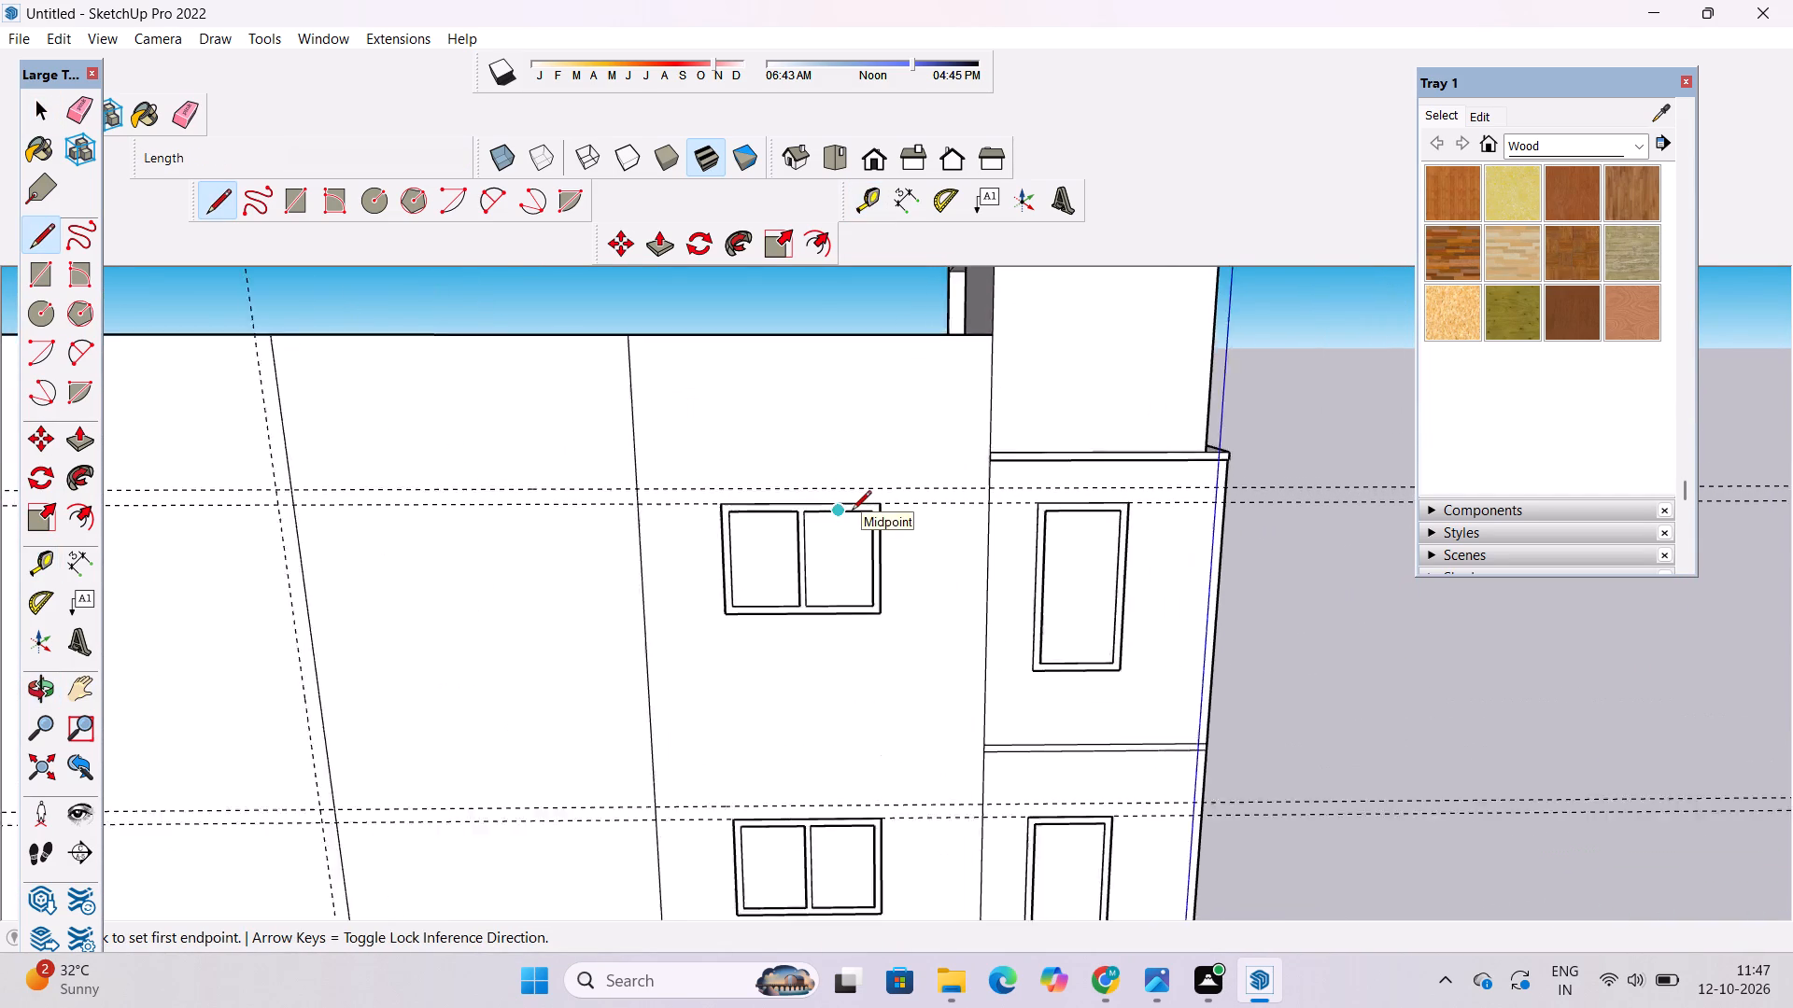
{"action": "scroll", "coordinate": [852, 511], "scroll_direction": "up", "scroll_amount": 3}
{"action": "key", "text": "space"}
Place a vertical guide along the upper two-pane window's side edge nearest the building's front corner.
{"action": "type", "text": "o"}
{"action": "left_click_drag", "start_coordinate": [1104, 561], "coordinate": [940, 616]}
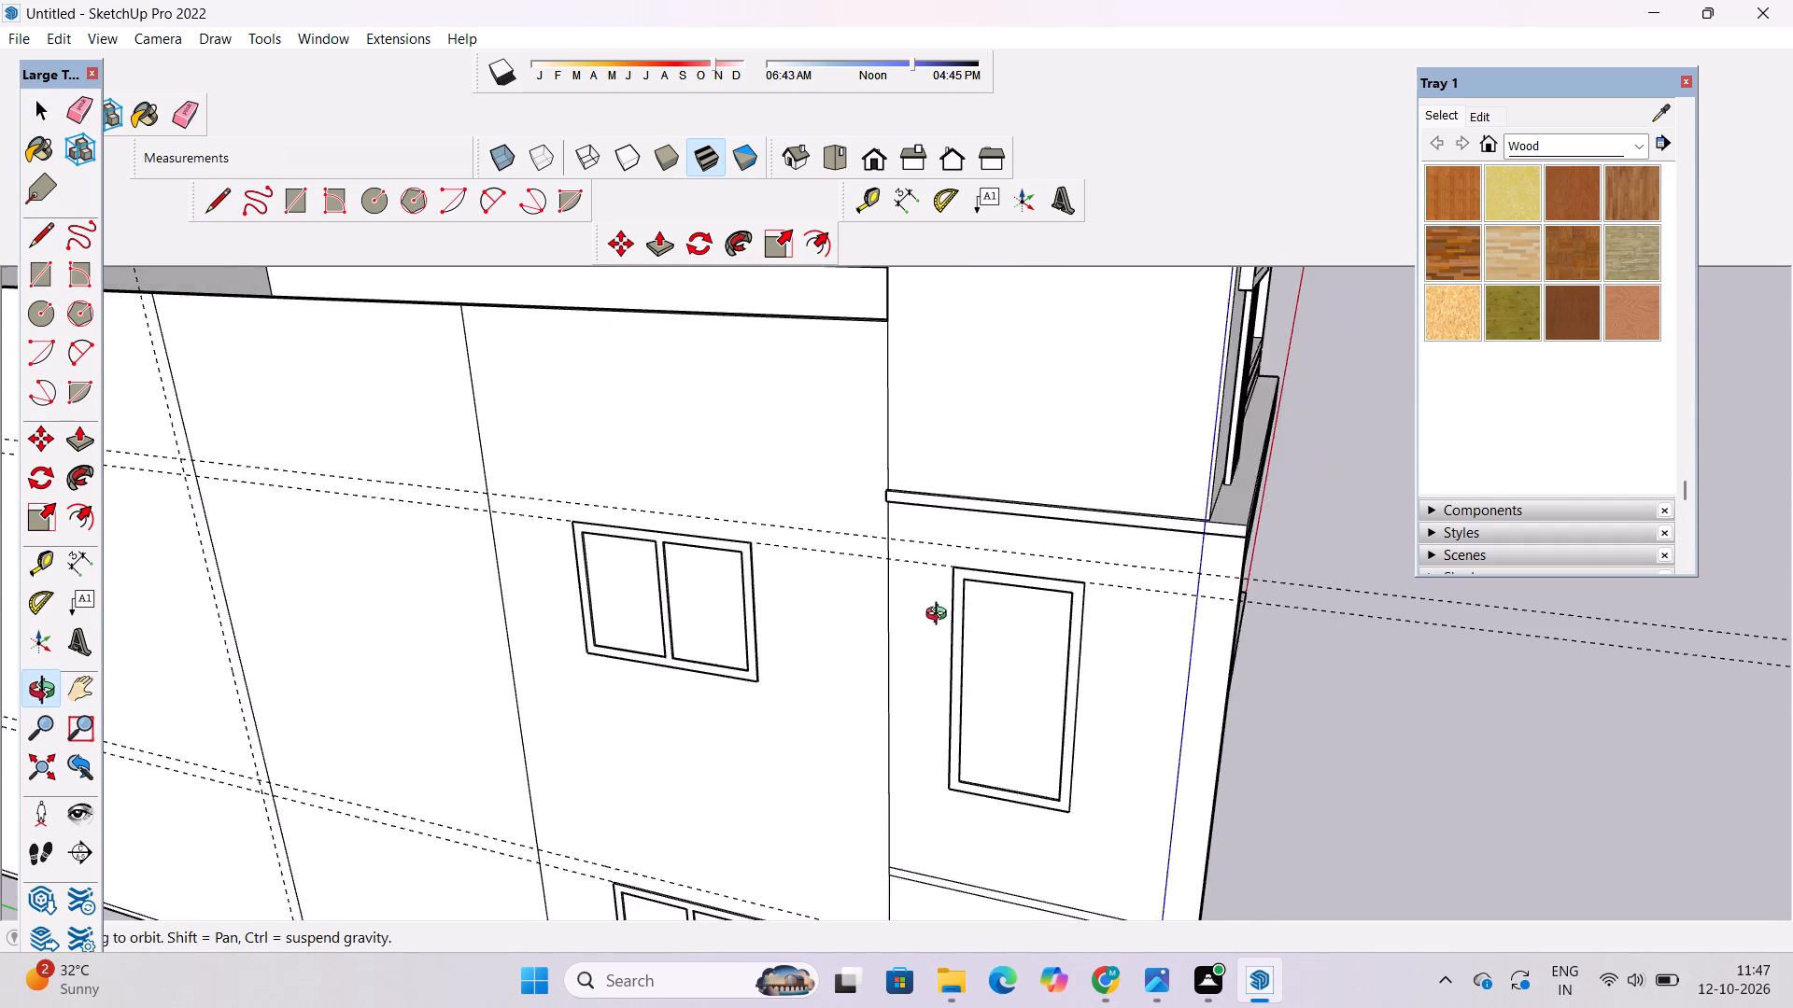
{"action": "left_click_drag", "start_coordinate": [940, 616], "coordinate": [891, 634]}
{"action": "scroll", "coordinate": [686, 627], "scroll_direction": "up", "scroll_amount": 3}
{"action": "left_click_drag", "start_coordinate": [700, 640], "coordinate": [726, 551], "text": "shift"}
{"action": "left_click_drag", "start_coordinate": [726, 551], "coordinate": [646, 580], "text": "shift"}
{"action": "key", "text": "t"}
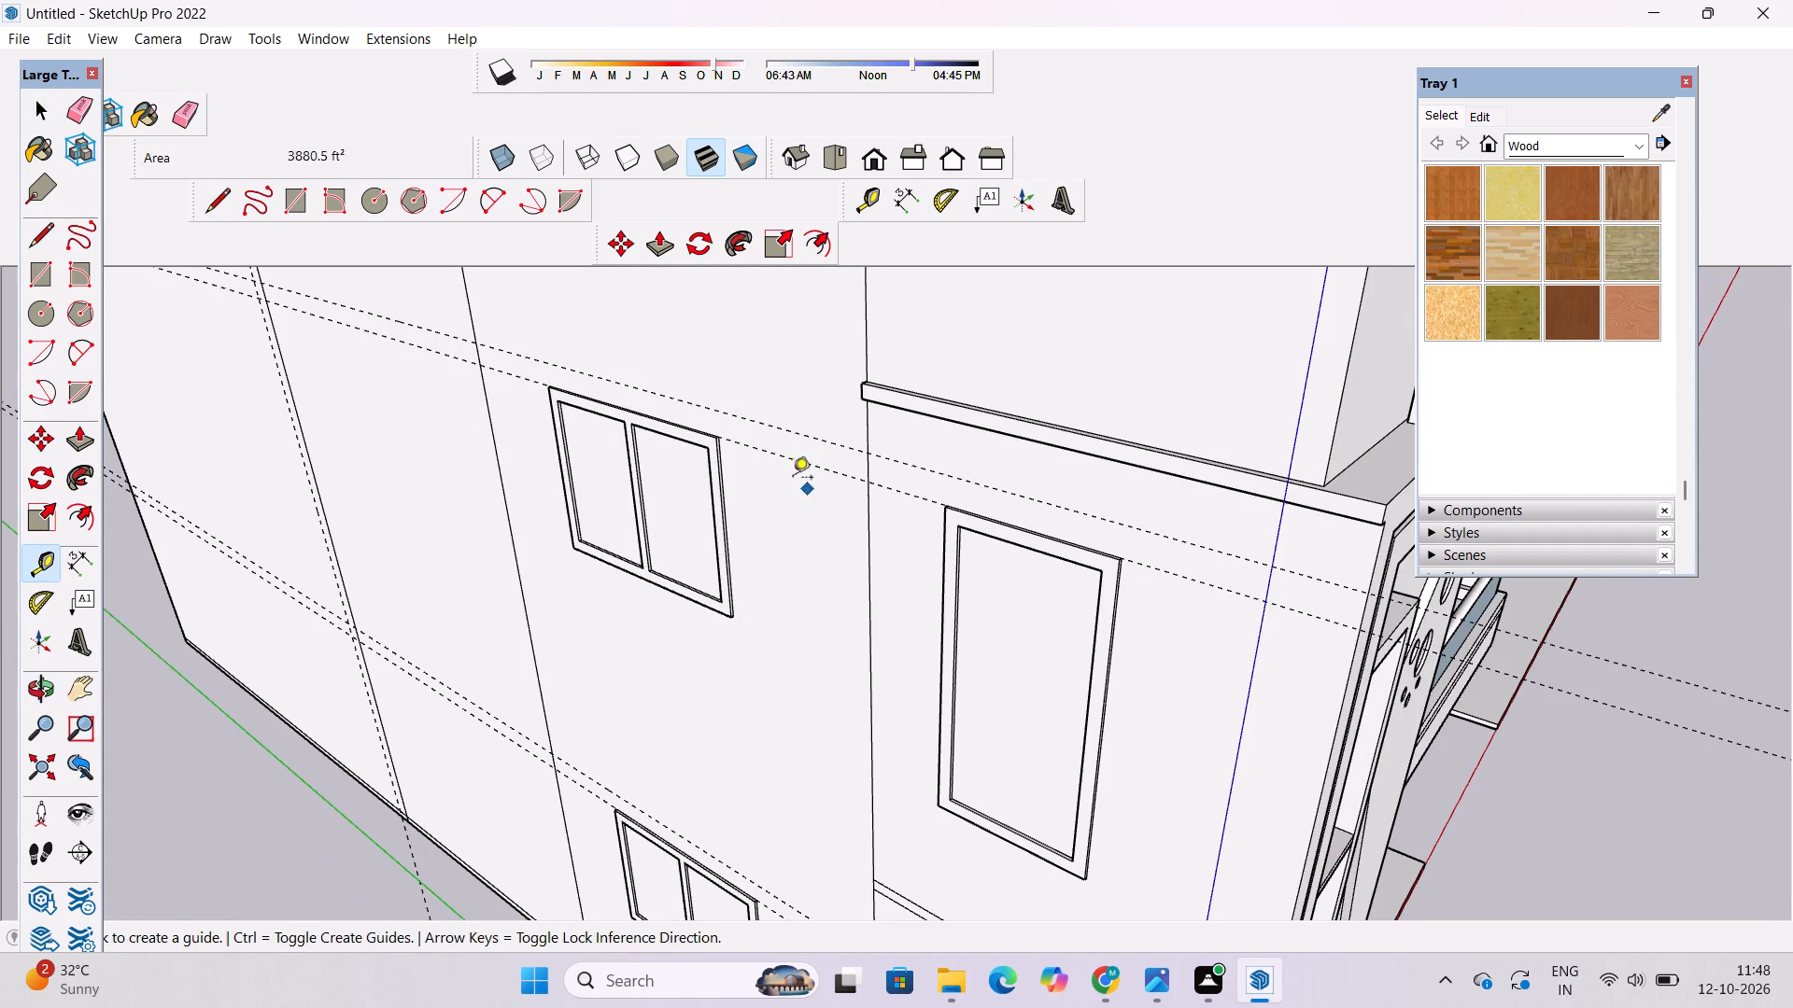
{"action": "scroll", "coordinate": [727, 417], "scroll_direction": "up", "scroll_amount": 20}
{"action": "scroll", "coordinate": [727, 417], "scroll_direction": "up", "scroll_amount": 2}
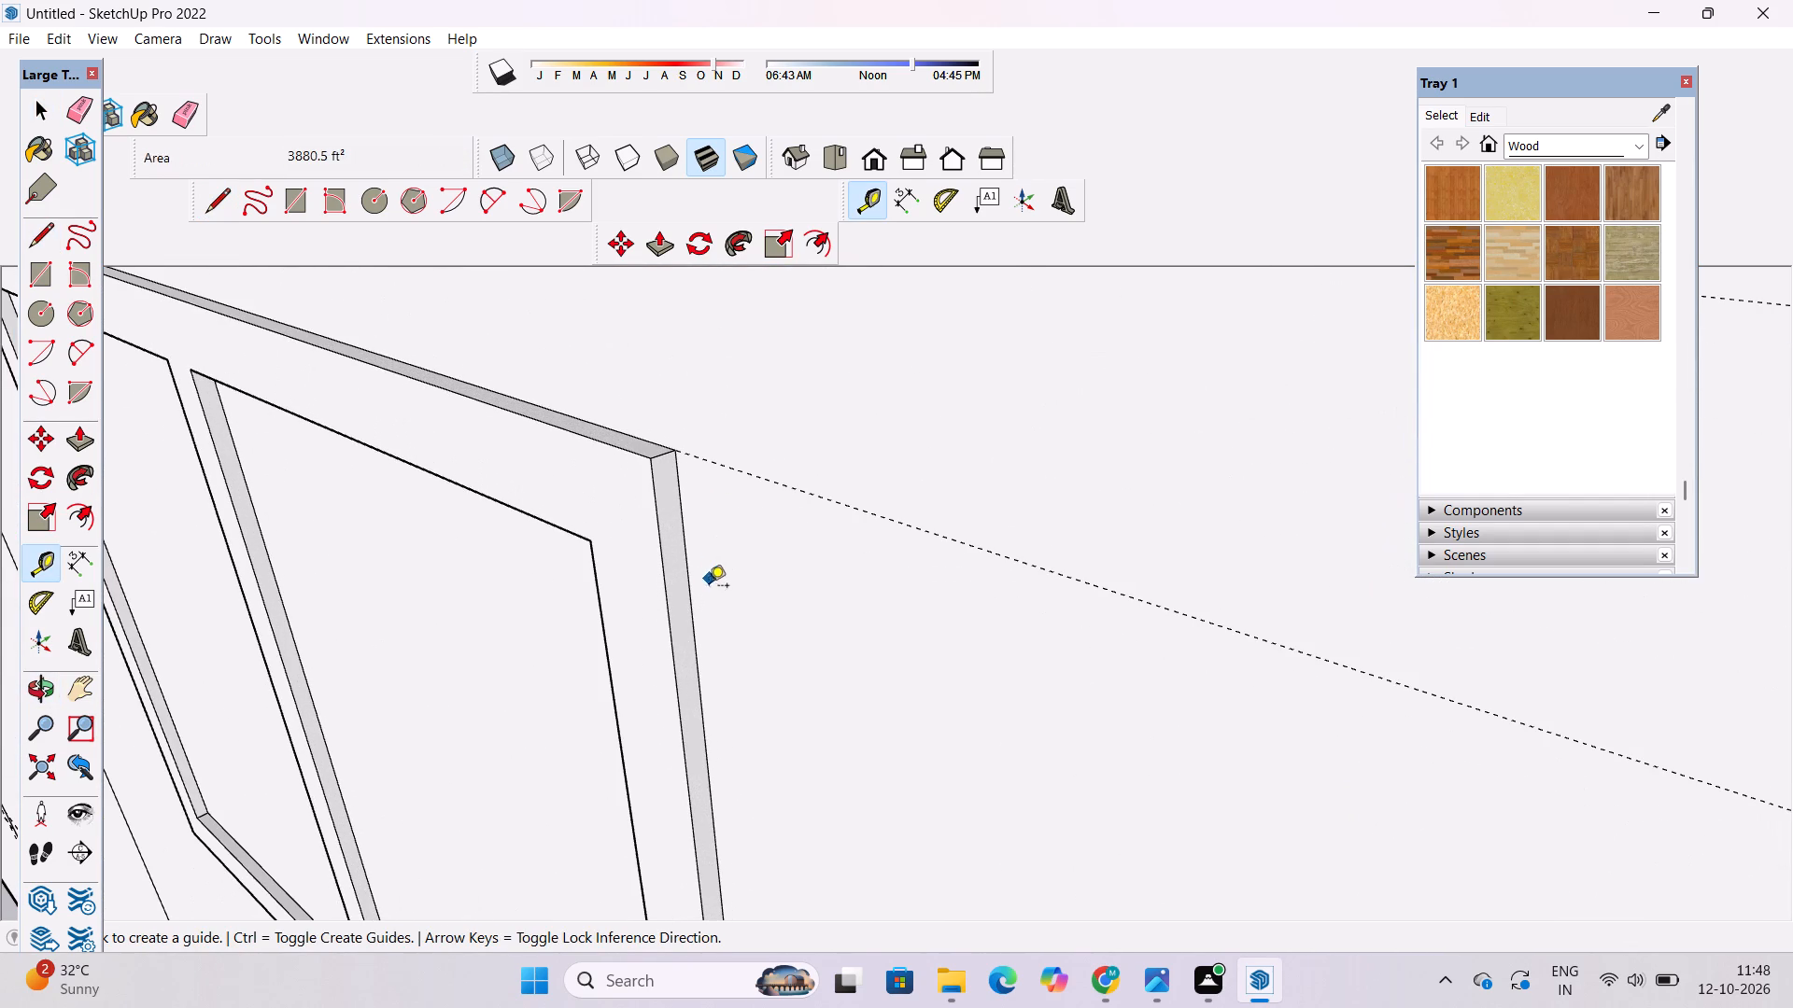
{"action": "left_click", "coordinate": [682, 548]}
{"action": "left_click", "coordinate": [680, 499]}
{"action": "key", "text": "space"}
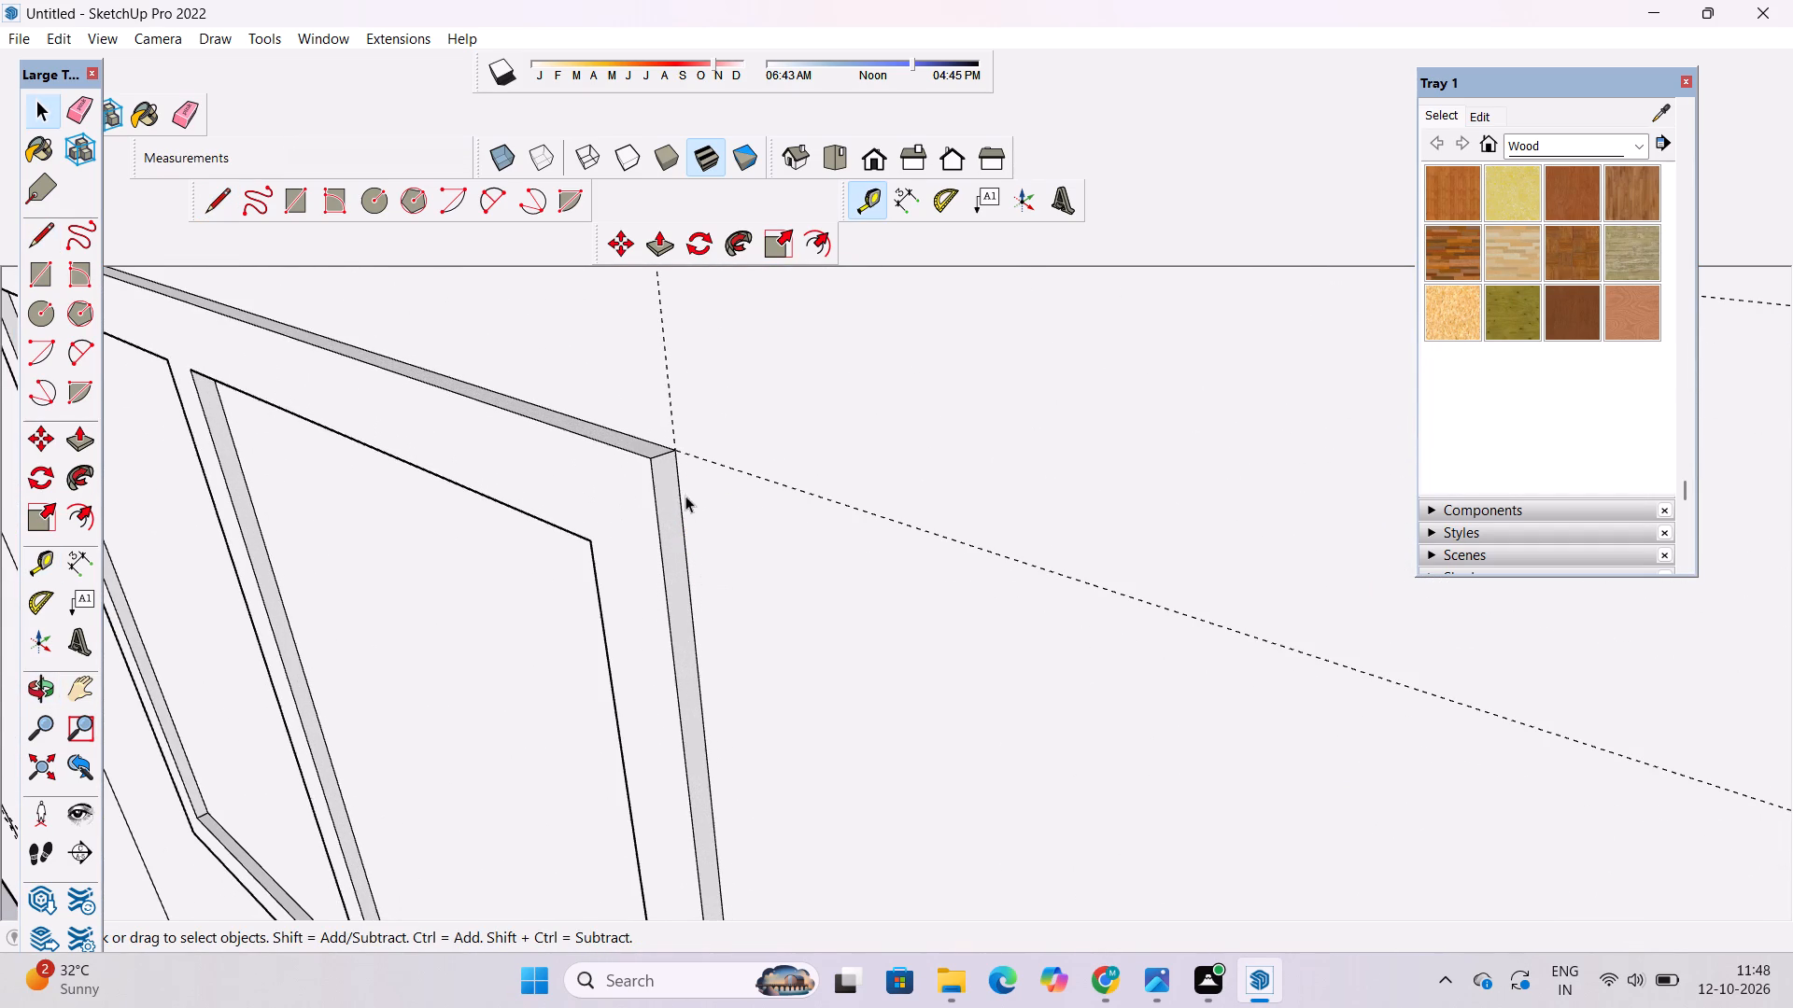
Draw a 2' vertical line from the upper horizontal guide down to the upper two-pane window's top corner nearest the front.
{"action": "scroll", "coordinate": [691, 496], "scroll_direction": "down", "scroll_amount": 6}
{"action": "key", "text": "l"}
{"action": "scroll", "coordinate": [743, 497], "scroll_direction": "down", "scroll_amount": 9}
{"action": "scroll", "coordinate": [734, 424], "scroll_direction": "up", "scroll_amount": 2}
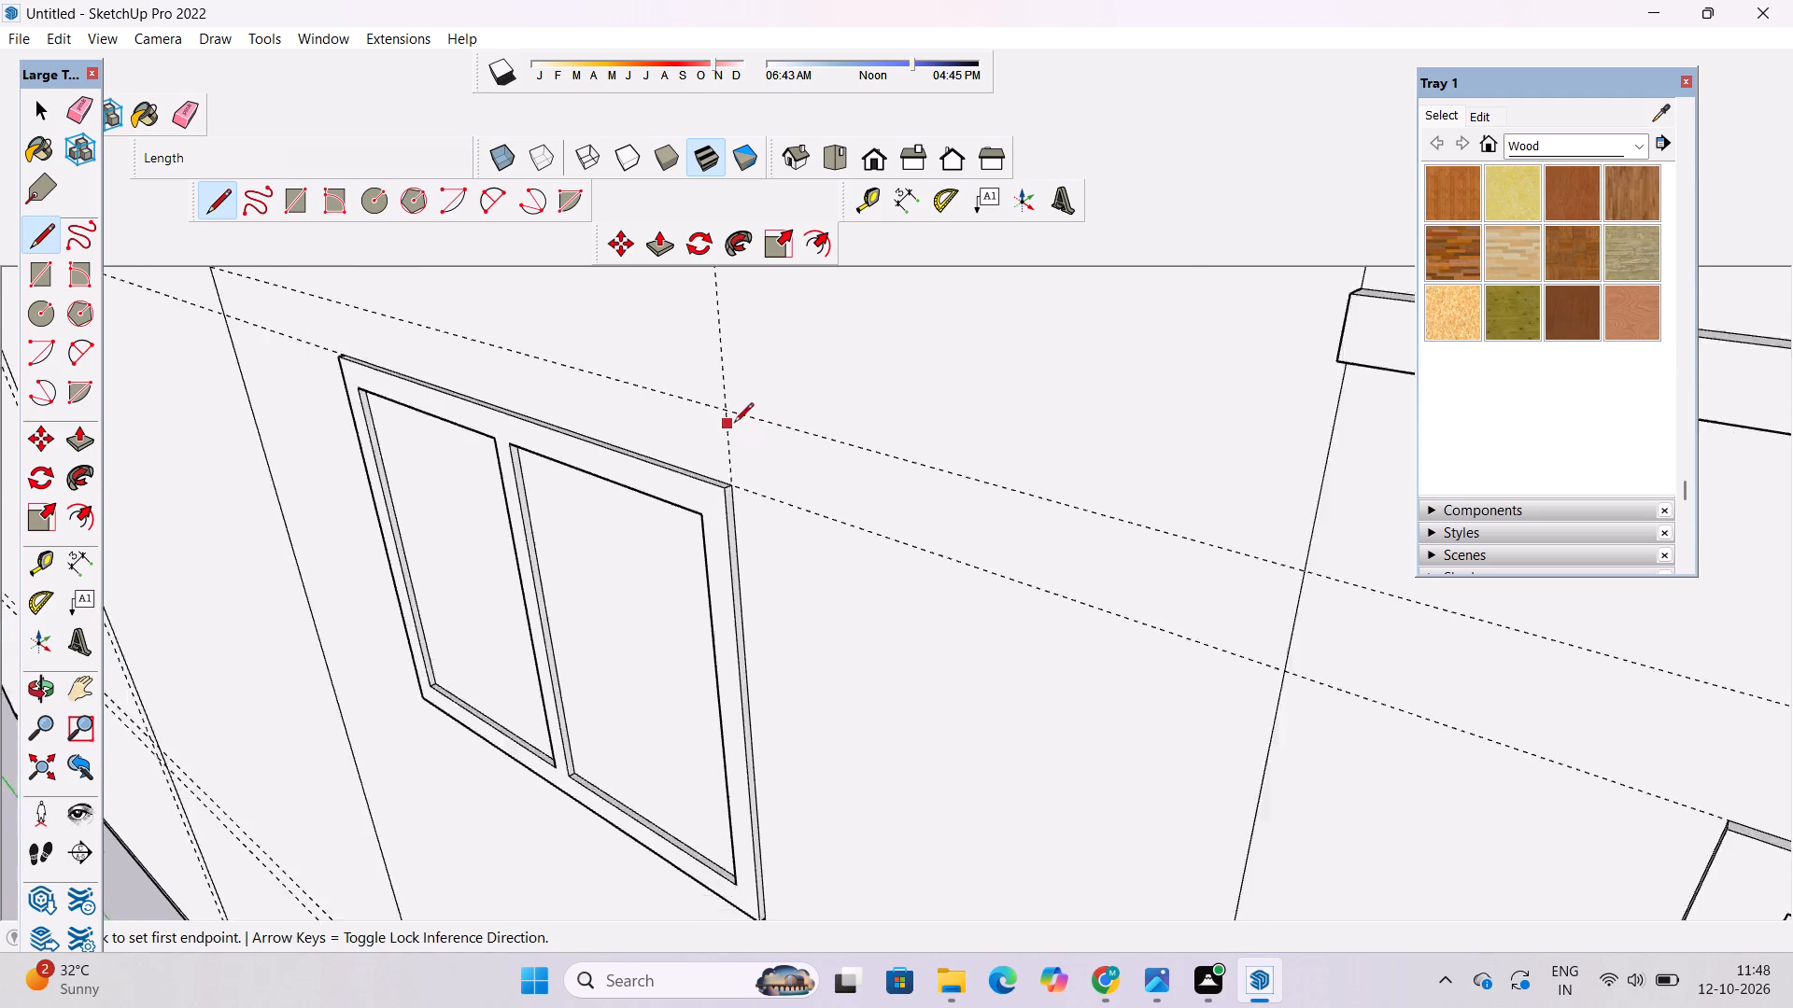
{"action": "scroll", "coordinate": [734, 424], "scroll_direction": "up", "scroll_amount": 7}
{"action": "left_click", "coordinate": [721, 406]}
{"action": "left_click", "coordinate": [732, 551]}
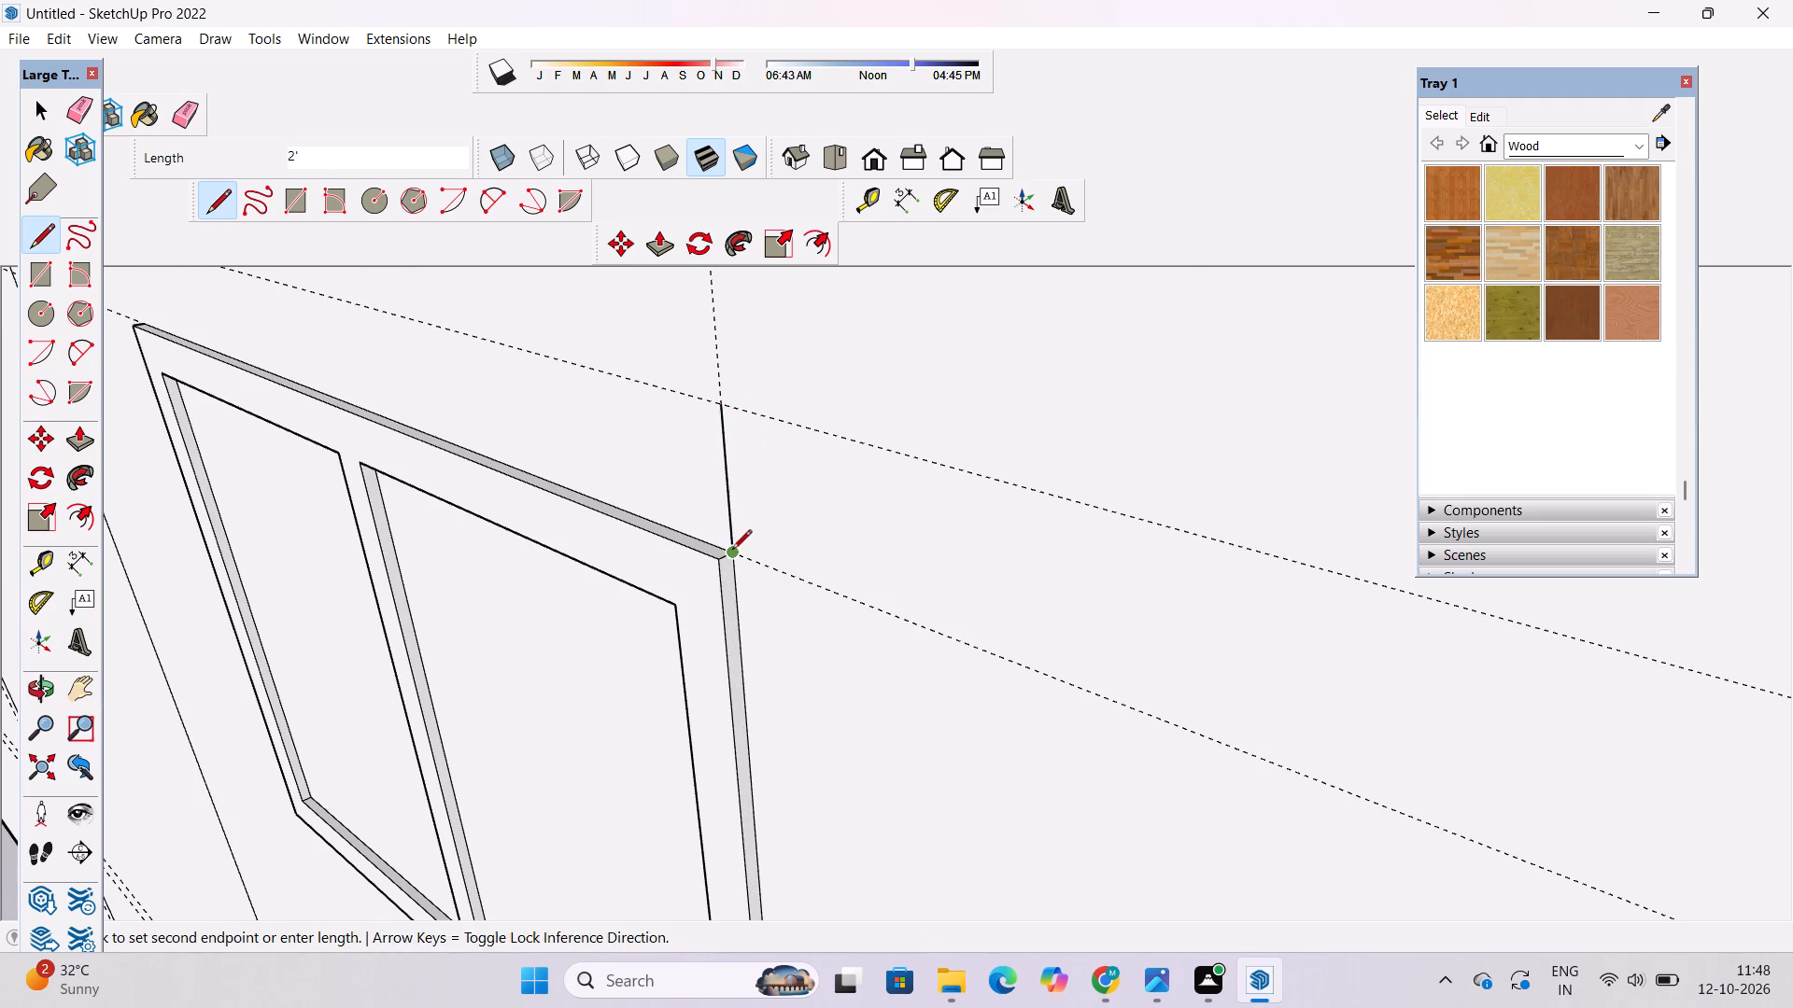
{"action": "scroll", "coordinate": [776, 401], "scroll_direction": "down", "scroll_amount": 7}
{"action": "key", "text": "space"}
Draw a 79' horizontal line along the upper guide from the short vertical line's top to the vertical guide beyond the far dividing line.
{"action": "key", "text": "l"}
{"action": "scroll", "coordinate": [906, 497], "scroll_direction": "down", "scroll_amount": 4}
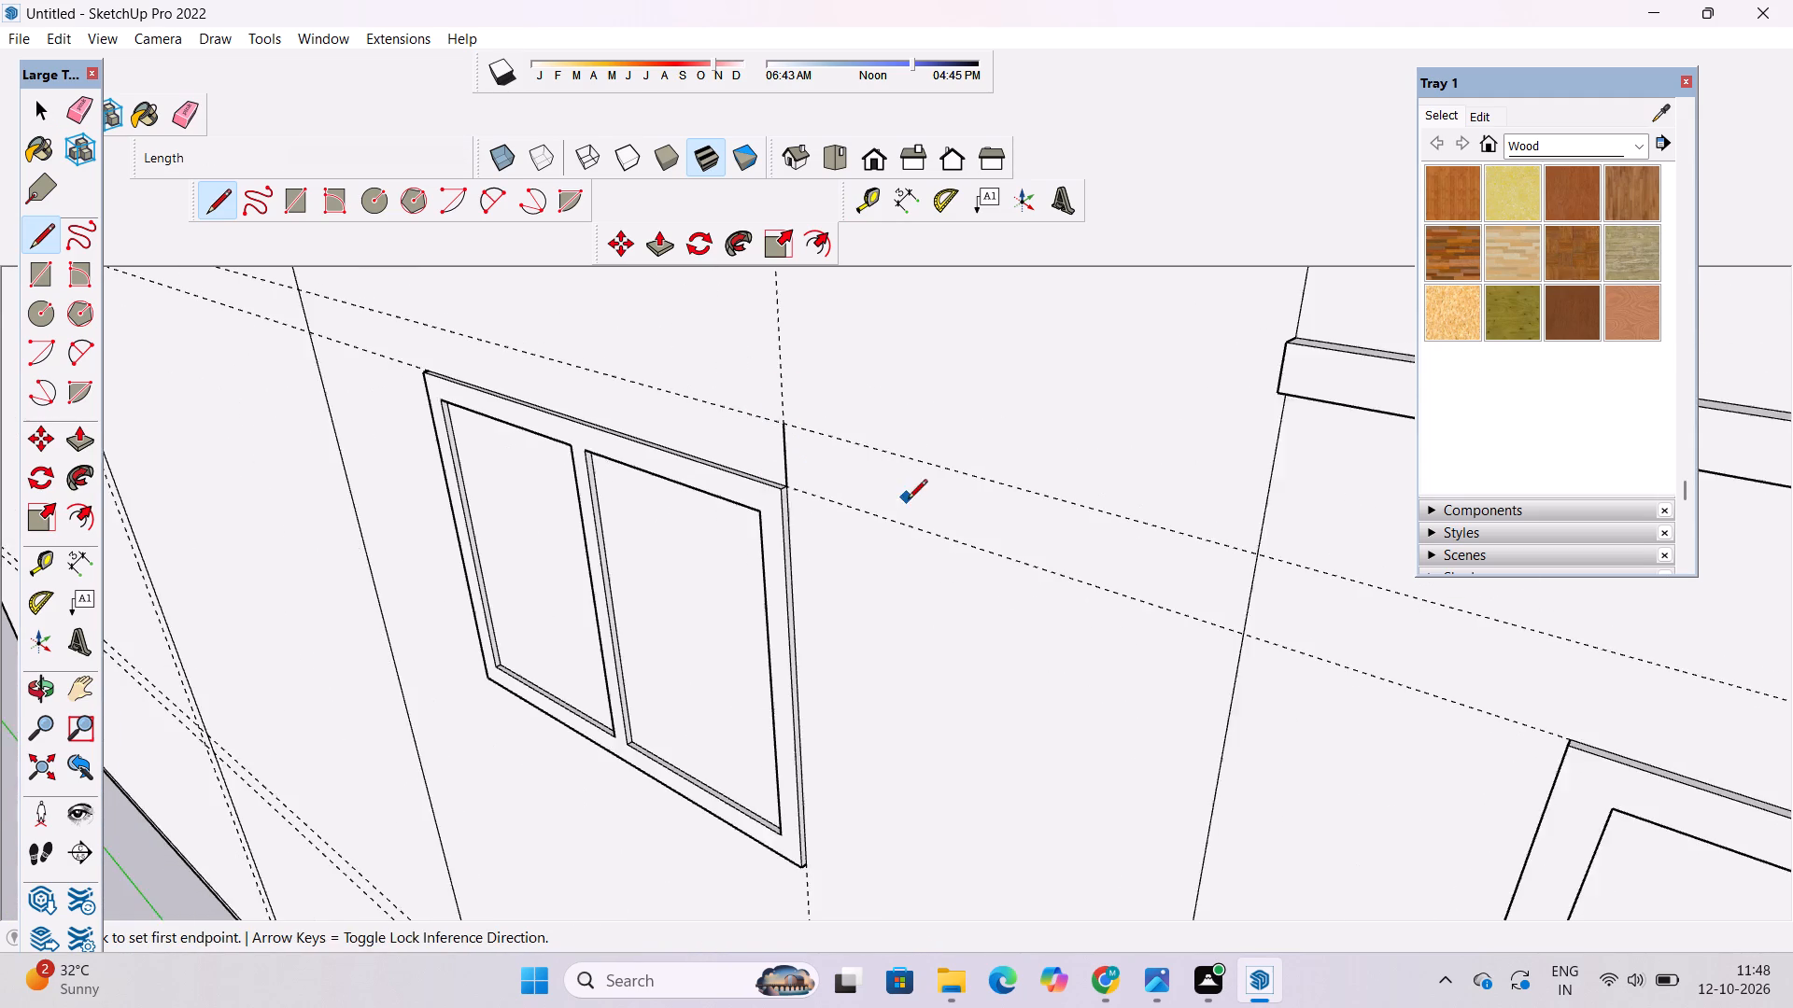
{"action": "scroll", "coordinate": [720, 444], "scroll_direction": "down", "scroll_amount": 7}
{"action": "scroll", "coordinate": [742, 430], "scroll_direction": "up", "scroll_amount": 9}
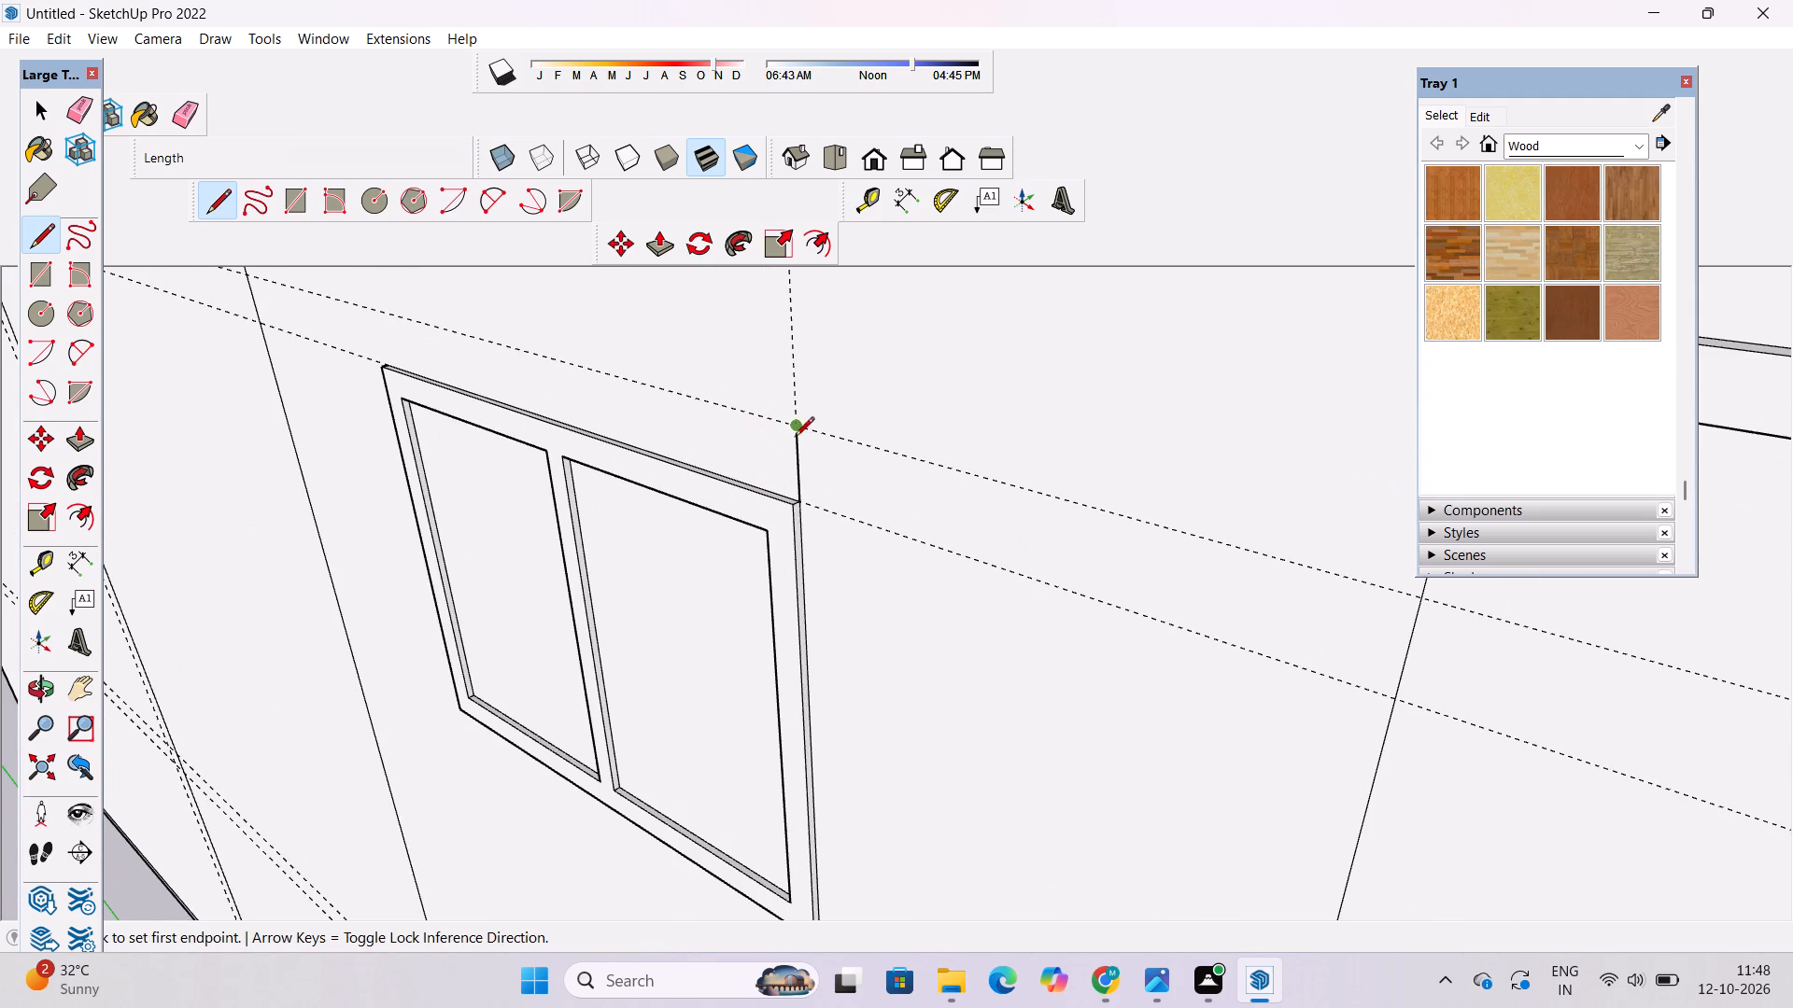
{"action": "left_click", "coordinate": [792, 433]}
{"action": "scroll", "coordinate": [968, 457], "scroll_direction": "down", "scroll_amount": 16}
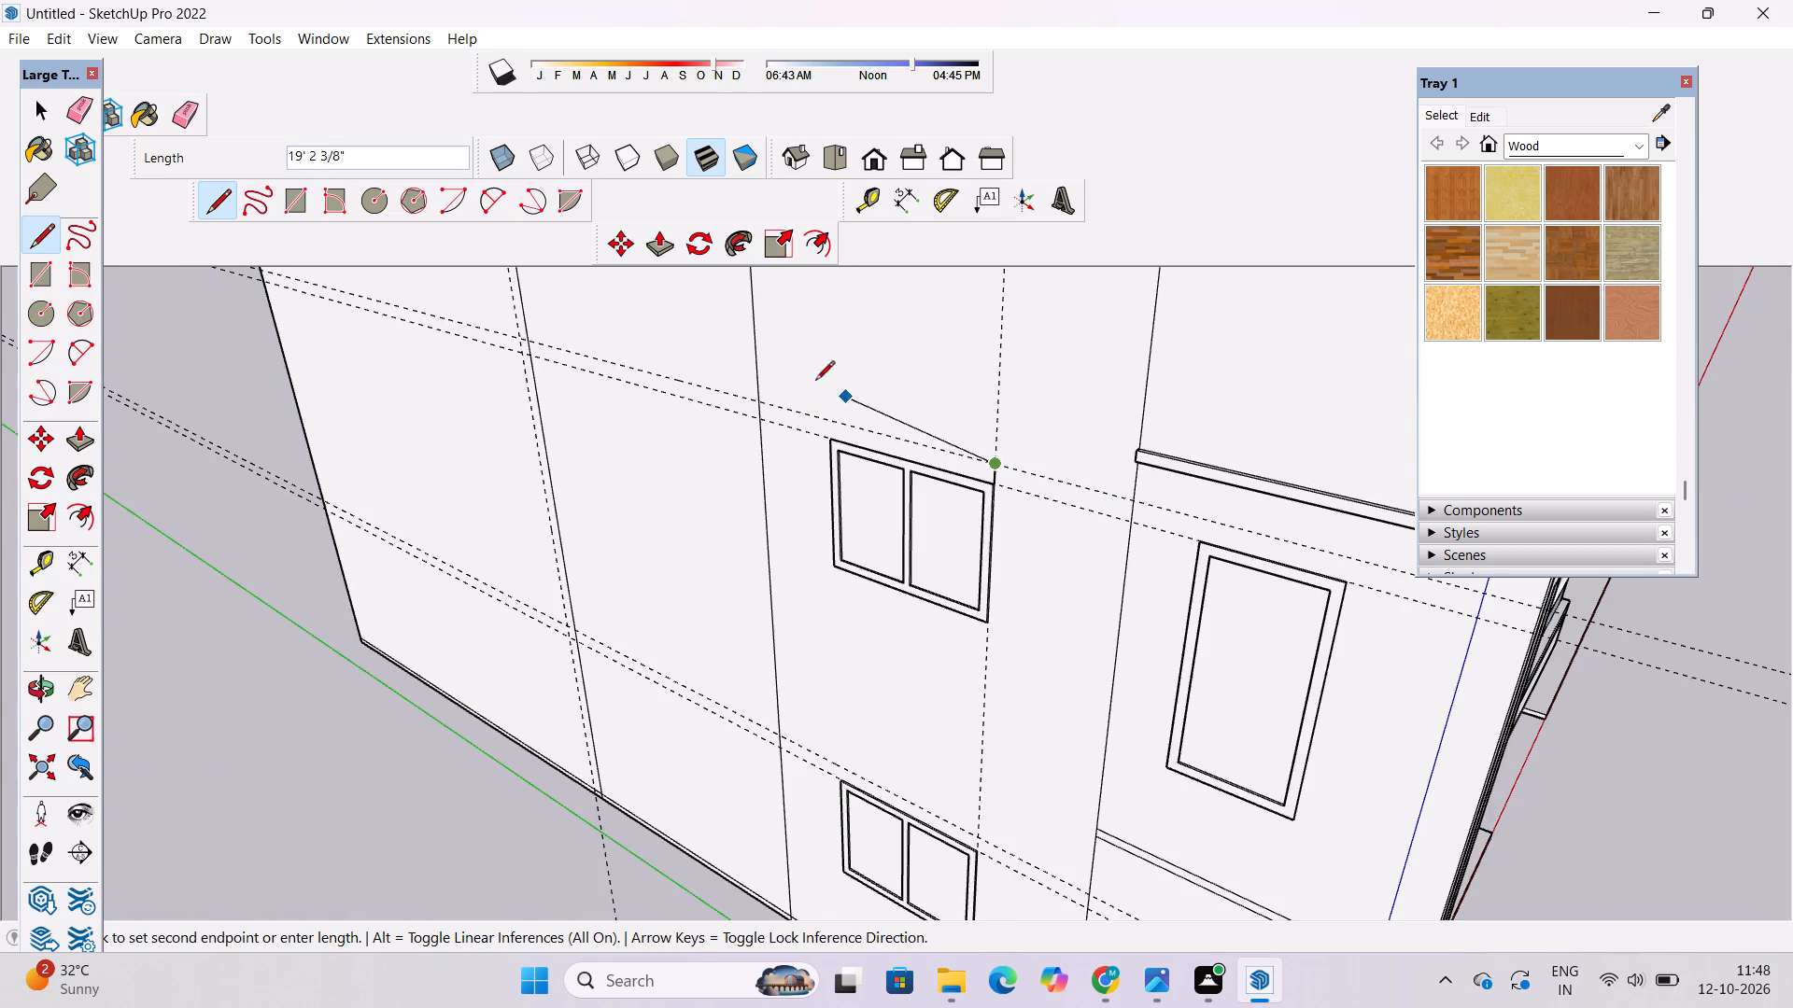
{"action": "scroll", "coordinate": [489, 321], "scroll_direction": "up", "scroll_amount": 12}
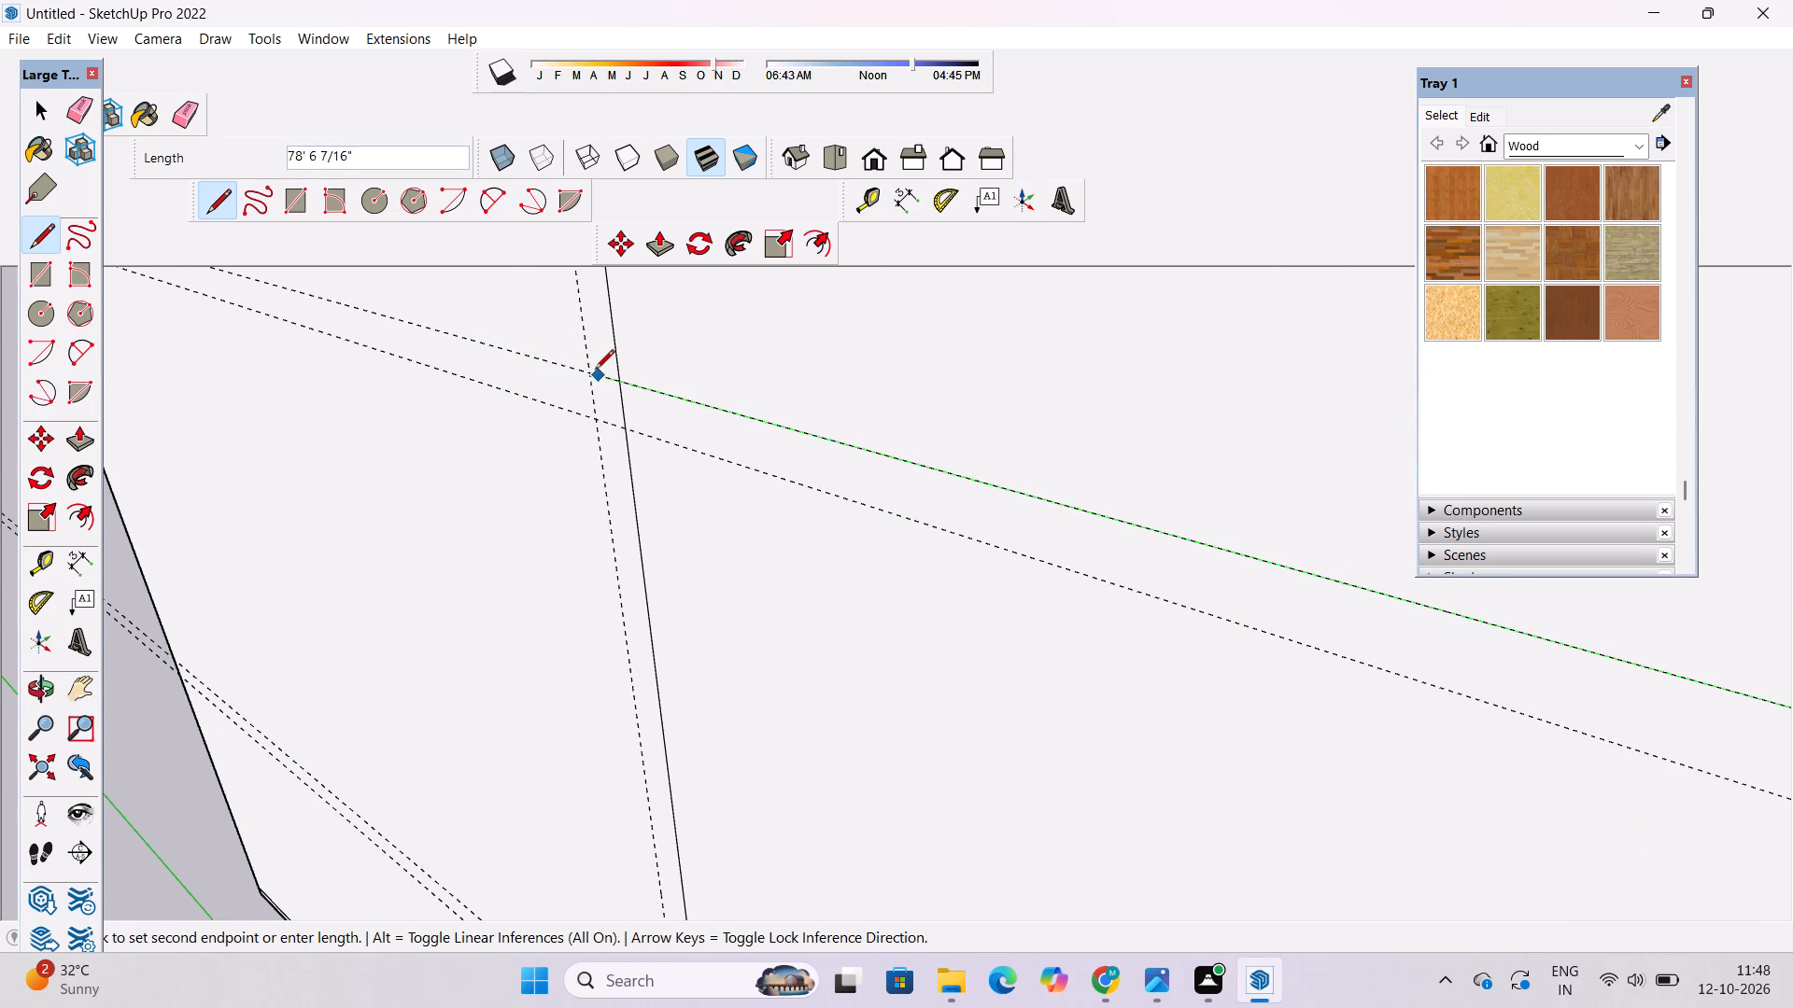
{"action": "left_click", "coordinate": [590, 374]}
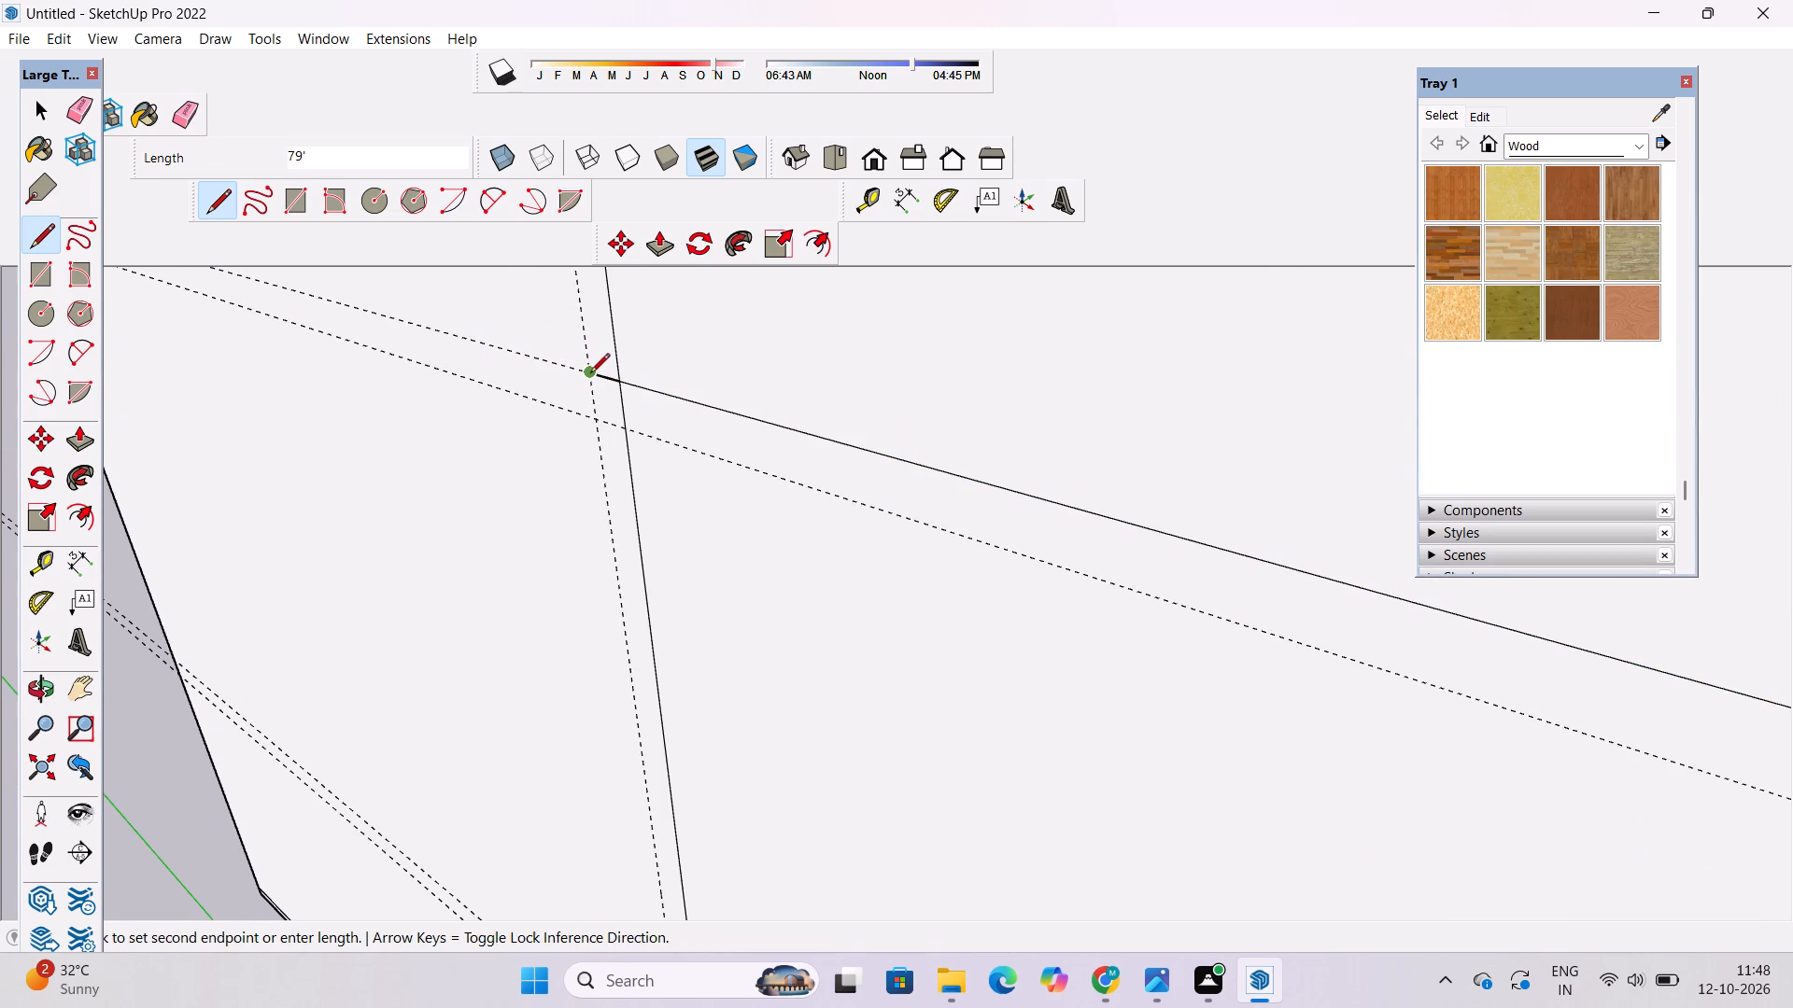
Draw a vertical line from the upper line's far end down the far guide to the lower of the two lower horizontal guides.
{"action": "key", "text": "o"}
{"action": "scroll", "coordinate": [584, 330], "scroll_direction": "down", "scroll_amount": 7}
{"action": "left_click_drag", "start_coordinate": [509, 513], "coordinate": [709, 439]}
{"action": "scroll", "coordinate": [604, 428], "scroll_direction": "down", "scroll_amount": 6}
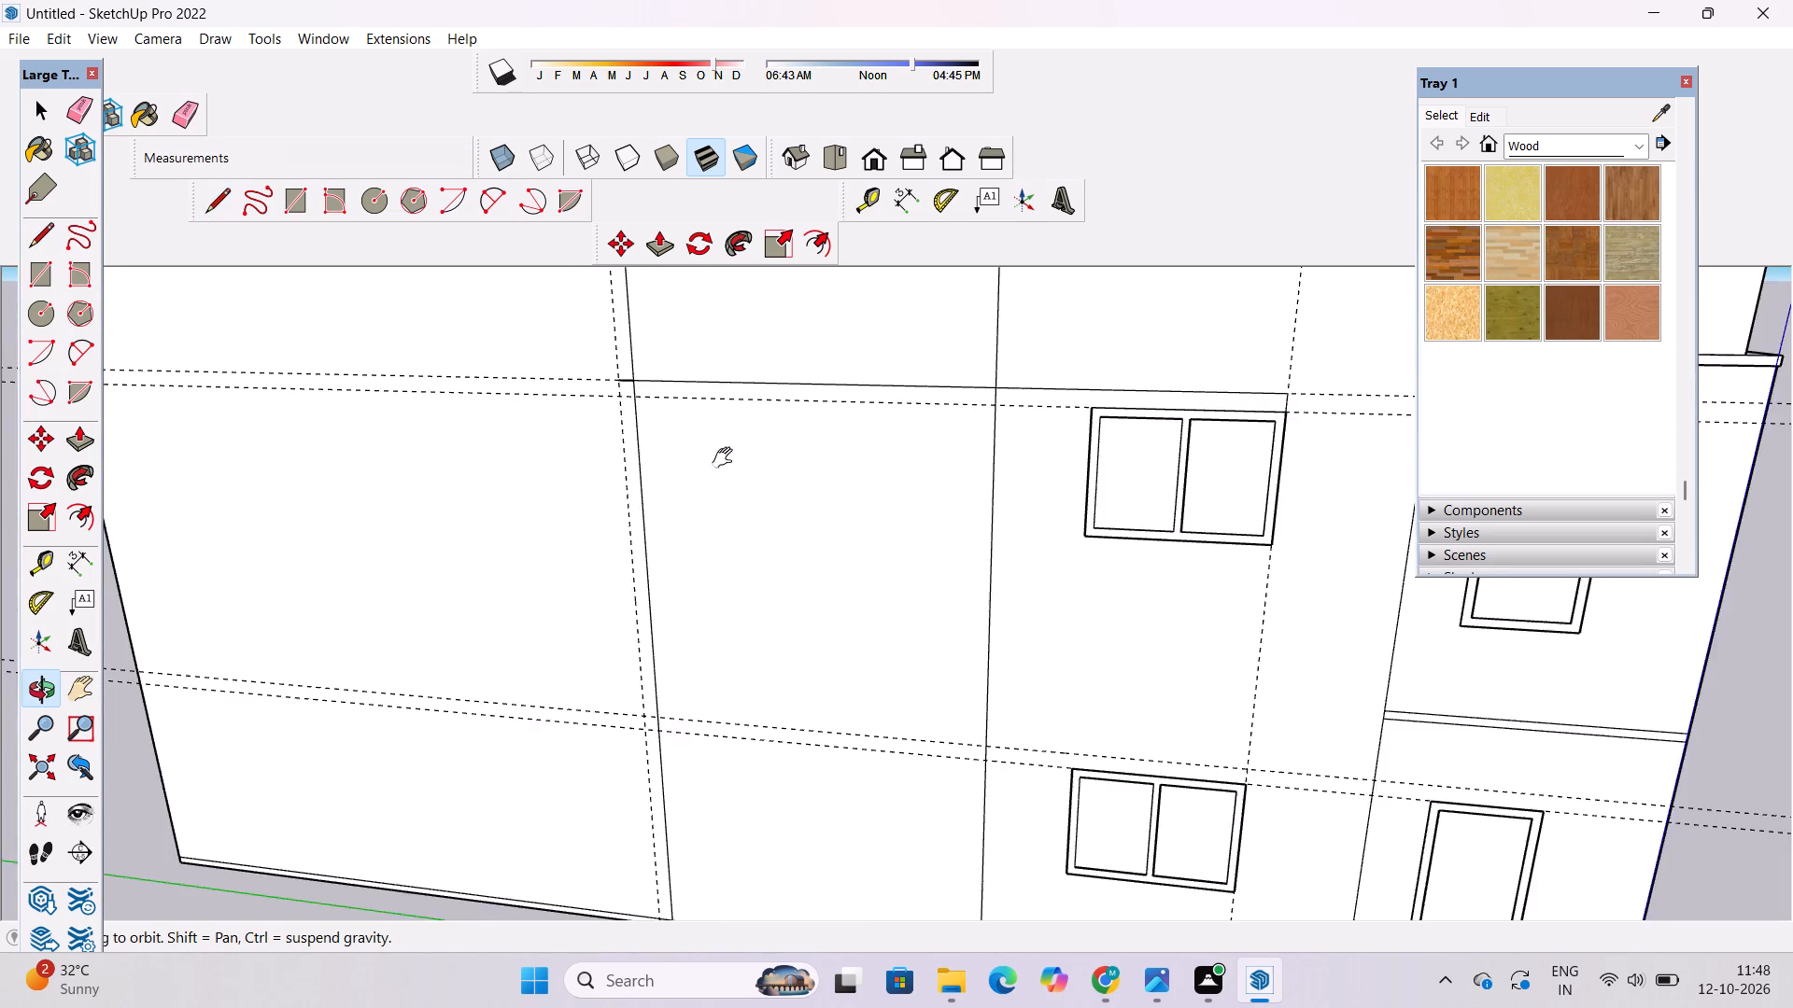
{"action": "left_click_drag", "start_coordinate": [727, 458], "coordinate": [640, 438], "text": "shift"}
{"action": "left_click_drag", "start_coordinate": [641, 503], "coordinate": [893, 462]}
{"action": "scroll", "coordinate": [781, 478], "scroll_direction": "down", "scroll_amount": 4}
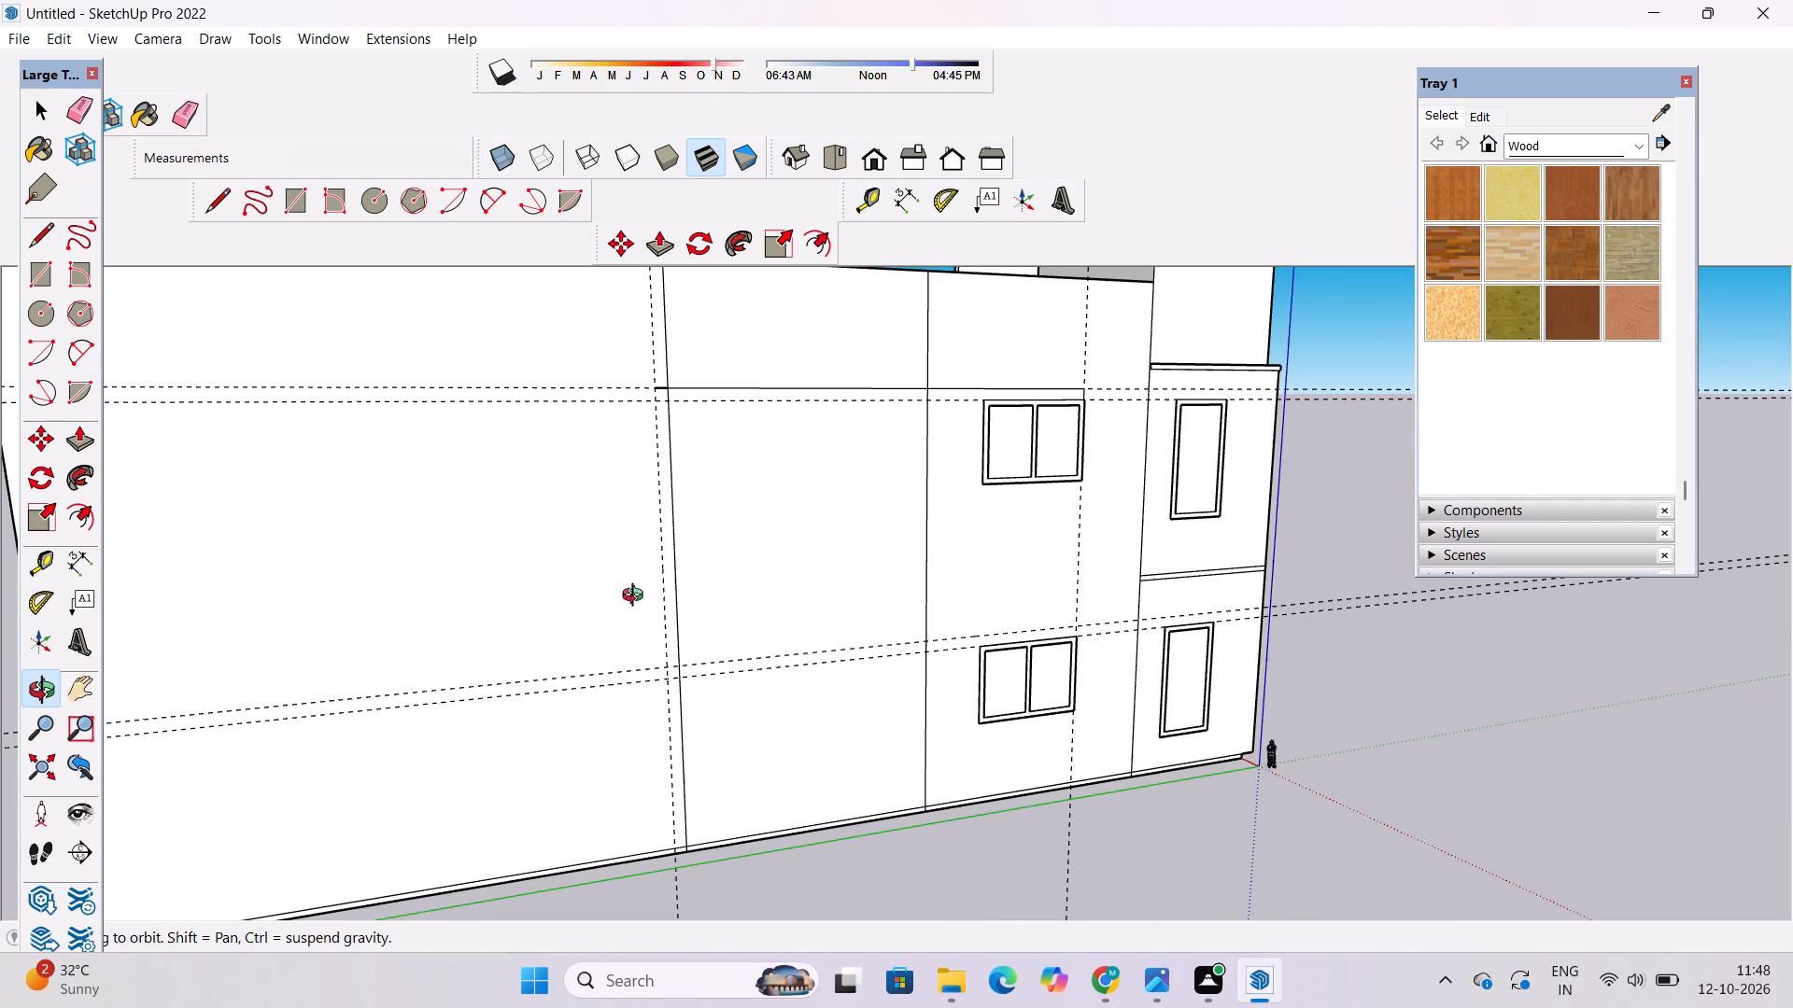
{"action": "scroll", "coordinate": [627, 554], "scroll_direction": "down", "scroll_amount": 4}
{"action": "left_click_drag", "start_coordinate": [673, 535], "coordinate": [588, 531], "text": "shift"}
{"action": "left_click_drag", "start_coordinate": [589, 547], "coordinate": [636, 587]}
{"action": "scroll", "coordinate": [617, 501], "scroll_direction": "up", "scroll_amount": 9}
{"action": "left_click", "coordinate": [590, 506], "text": "shift"}
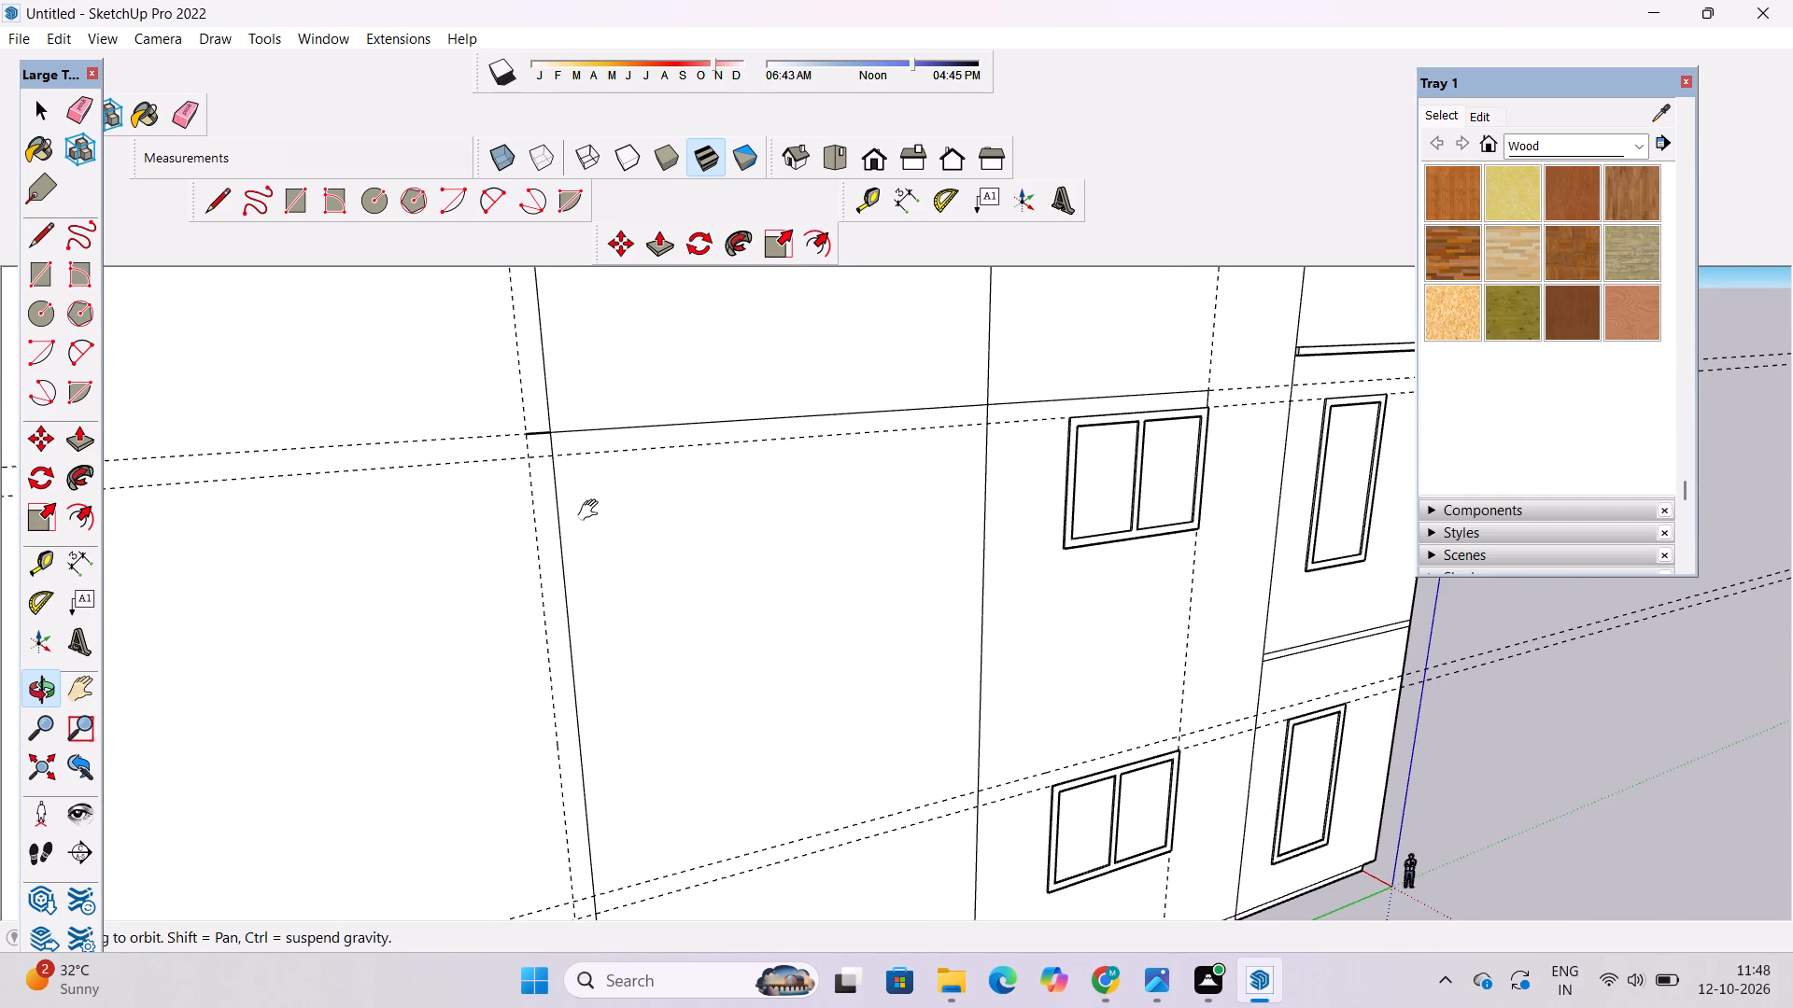
{"action": "key", "text": "l"}
{"action": "scroll", "coordinate": [491, 614], "scroll_direction": "down", "scroll_amount": 6}
{"action": "scroll", "coordinate": [538, 783], "scroll_direction": "up", "scroll_amount": 6}
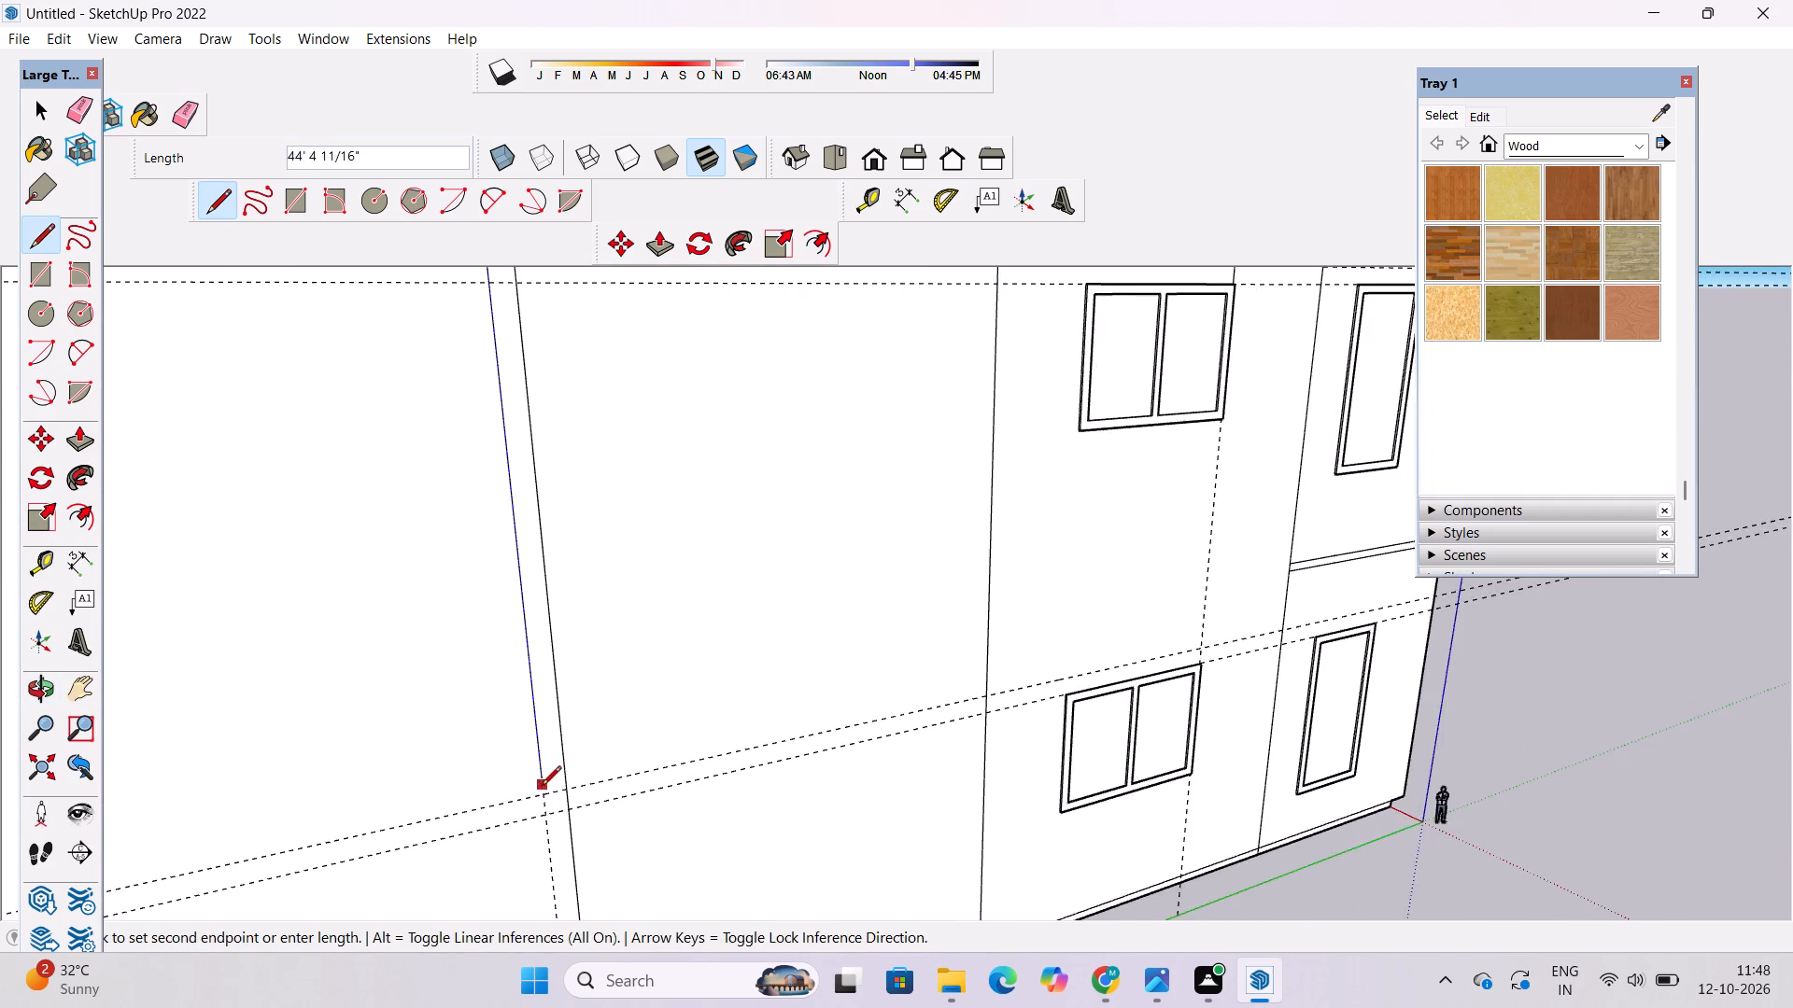
{"action": "scroll", "coordinate": [542, 787], "scroll_direction": "up", "scroll_amount": 5}
{"action": "left_click", "coordinate": [550, 831]}
{"action": "scroll", "coordinate": [460, 831], "scroll_direction": "down", "scroll_amount": 5}
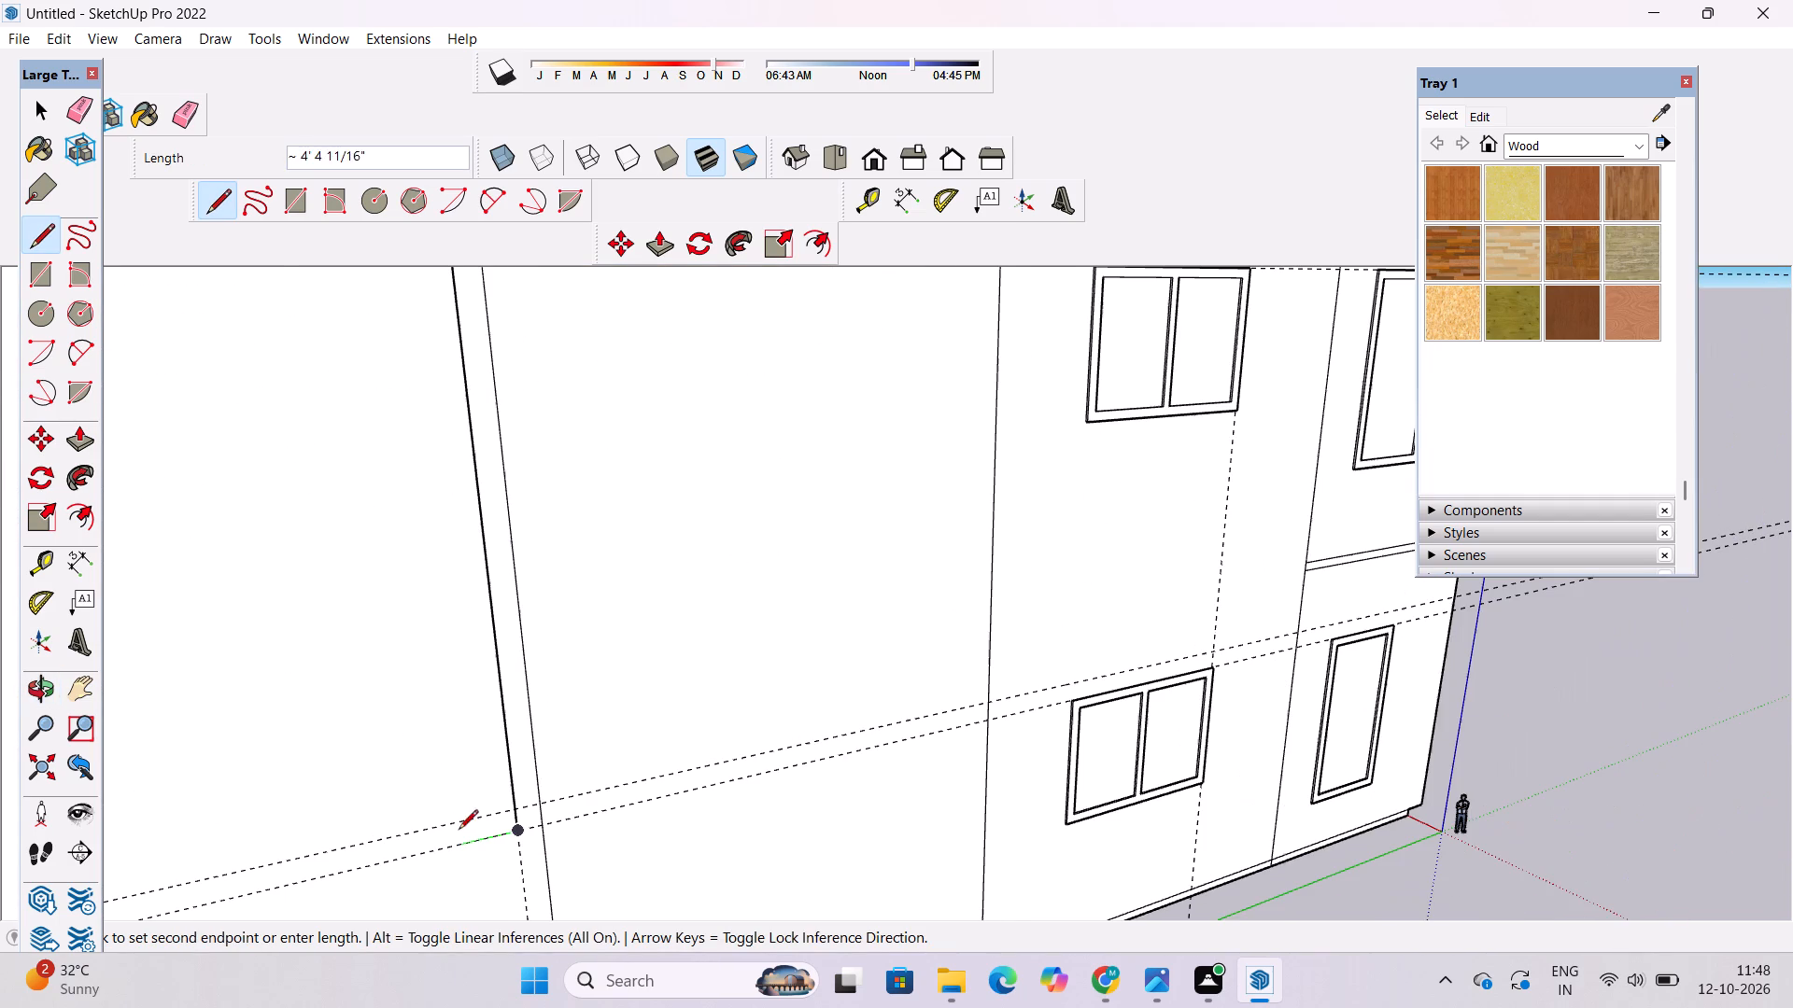
Continue the line along the lower guide to the lower two-pane window's top corner farthest from the building's front.
{"action": "scroll", "coordinate": [1062, 694], "scroll_direction": "up", "scroll_amount": 16}
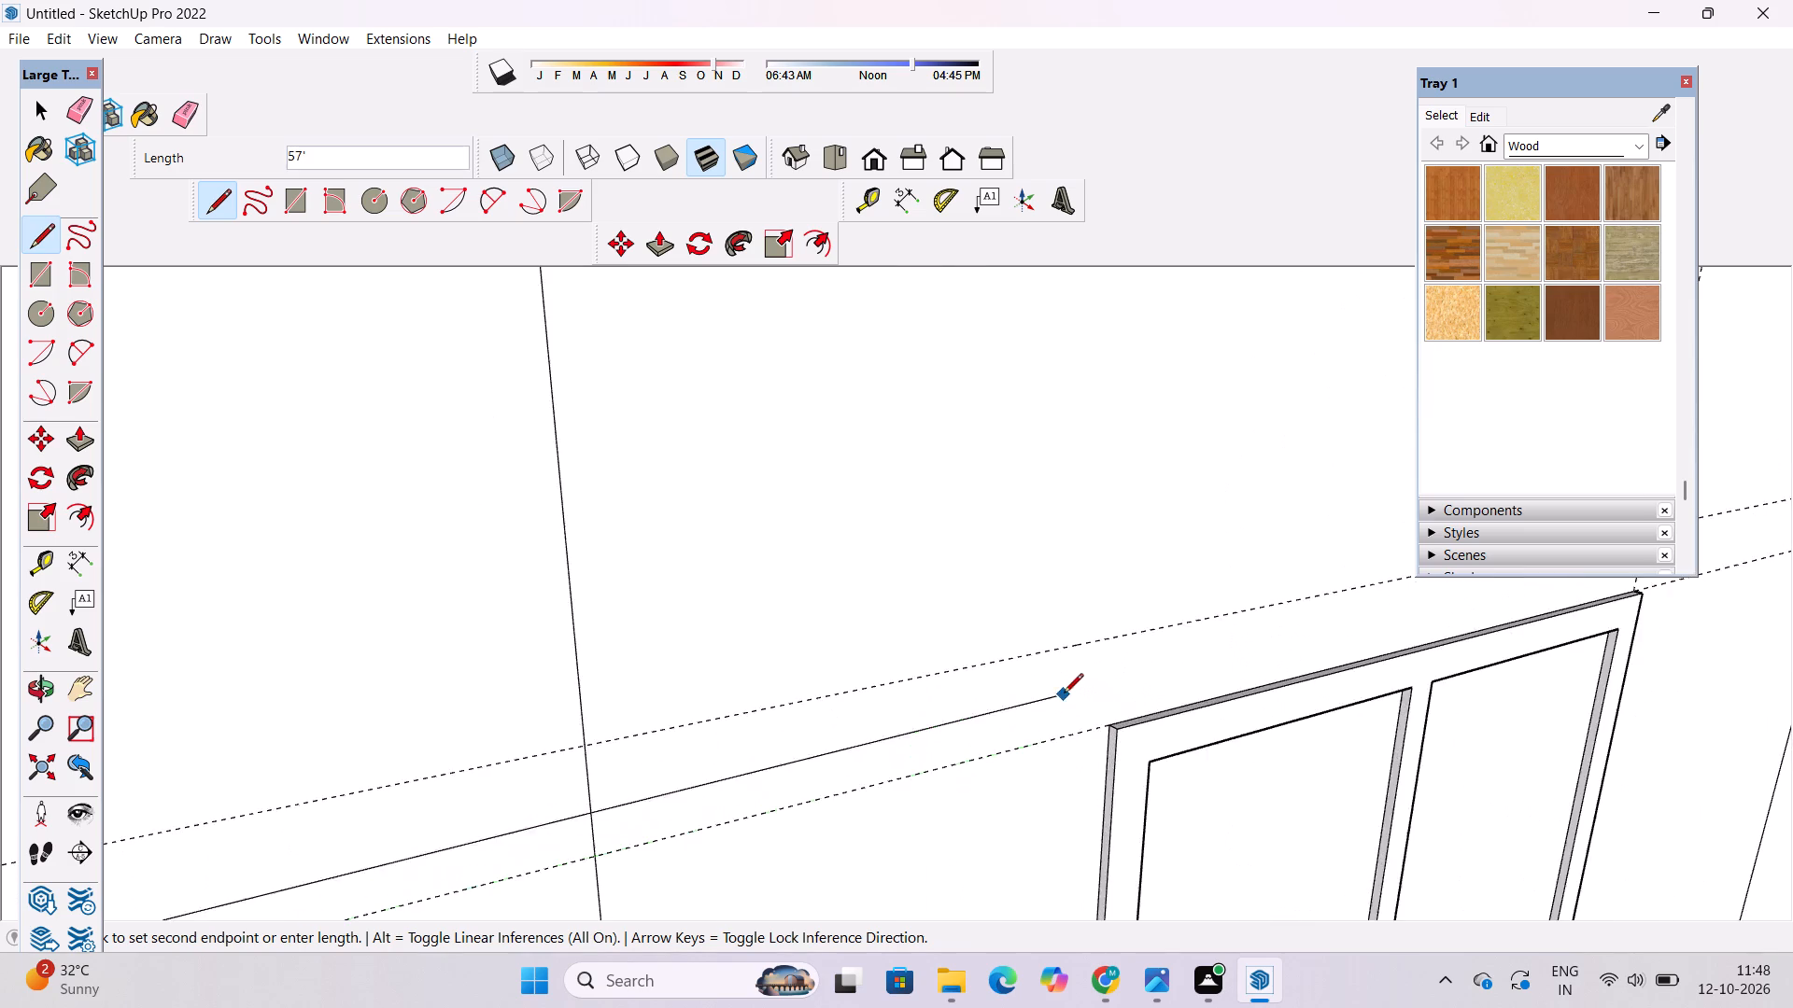
{"action": "scroll", "coordinate": [1064, 694], "scroll_direction": "up", "scroll_amount": 5}
{"action": "left_click", "coordinate": [1137, 738]}
{"action": "scroll", "coordinate": [453, 713], "scroll_direction": "down", "scroll_amount": 10}
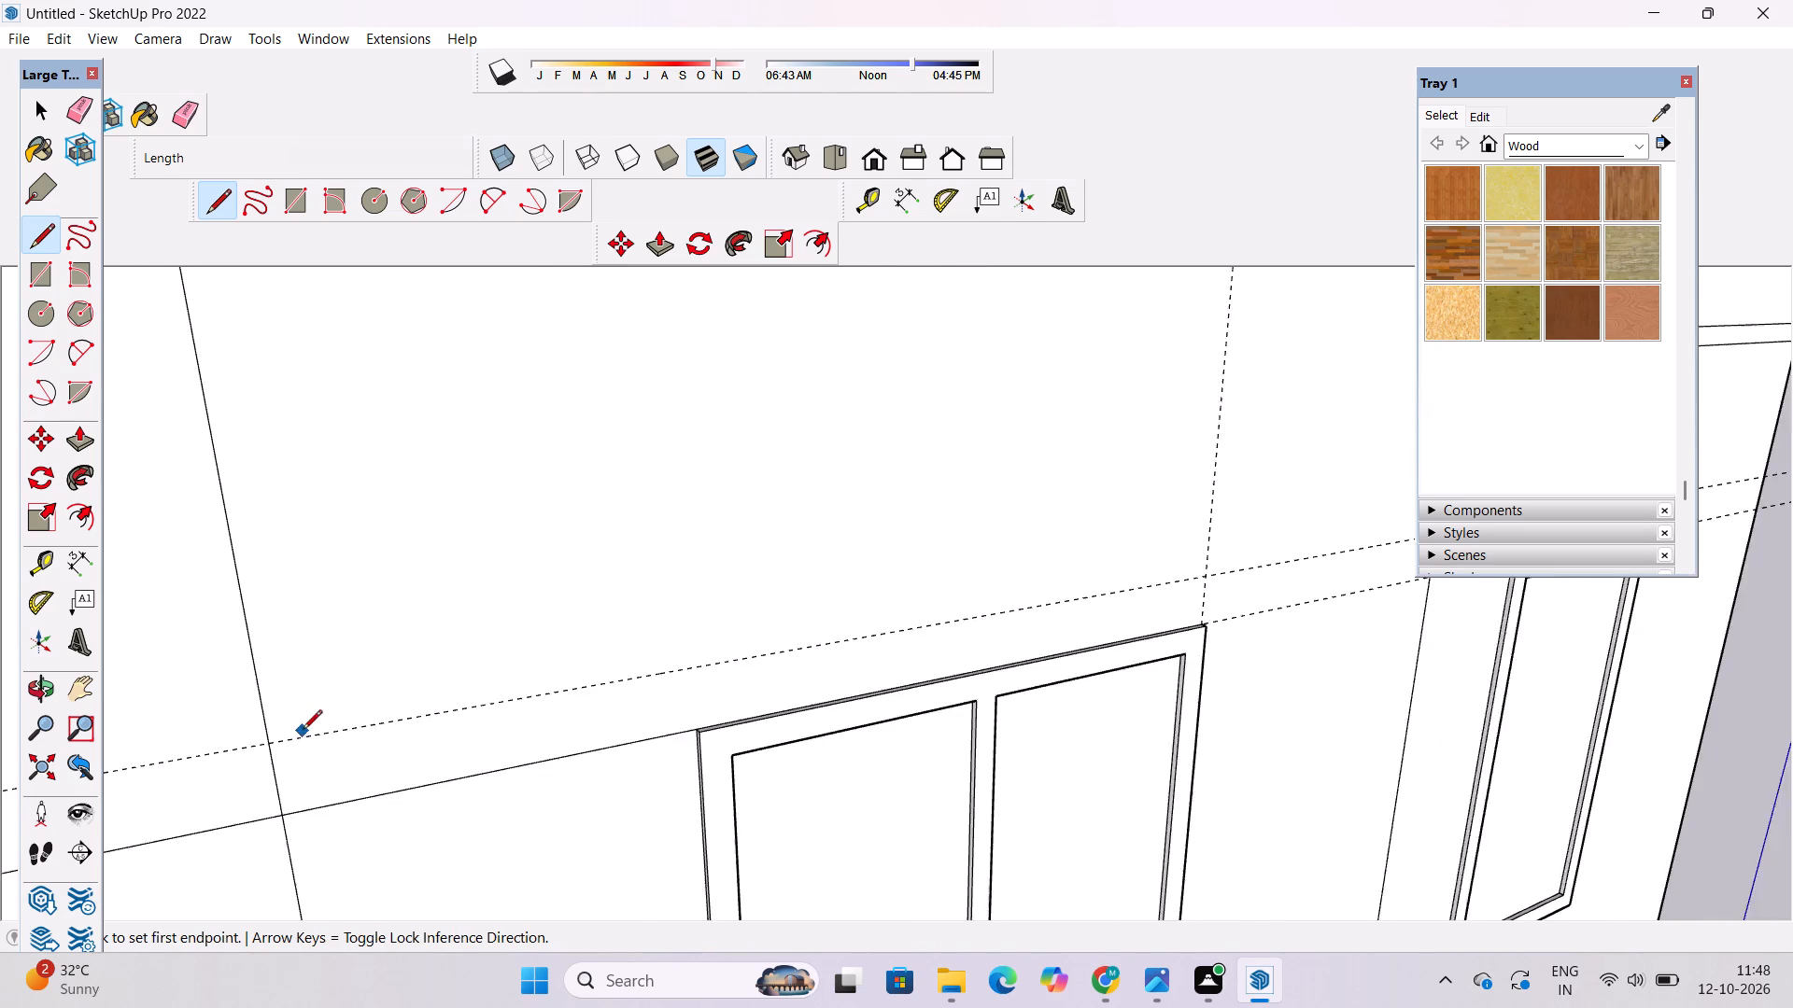
Draw a short vertical line from the lower two-pane window's top corner nearest the front up to the guide above it.
{"action": "scroll", "coordinate": [303, 731], "scroll_direction": "down", "scroll_amount": 7}
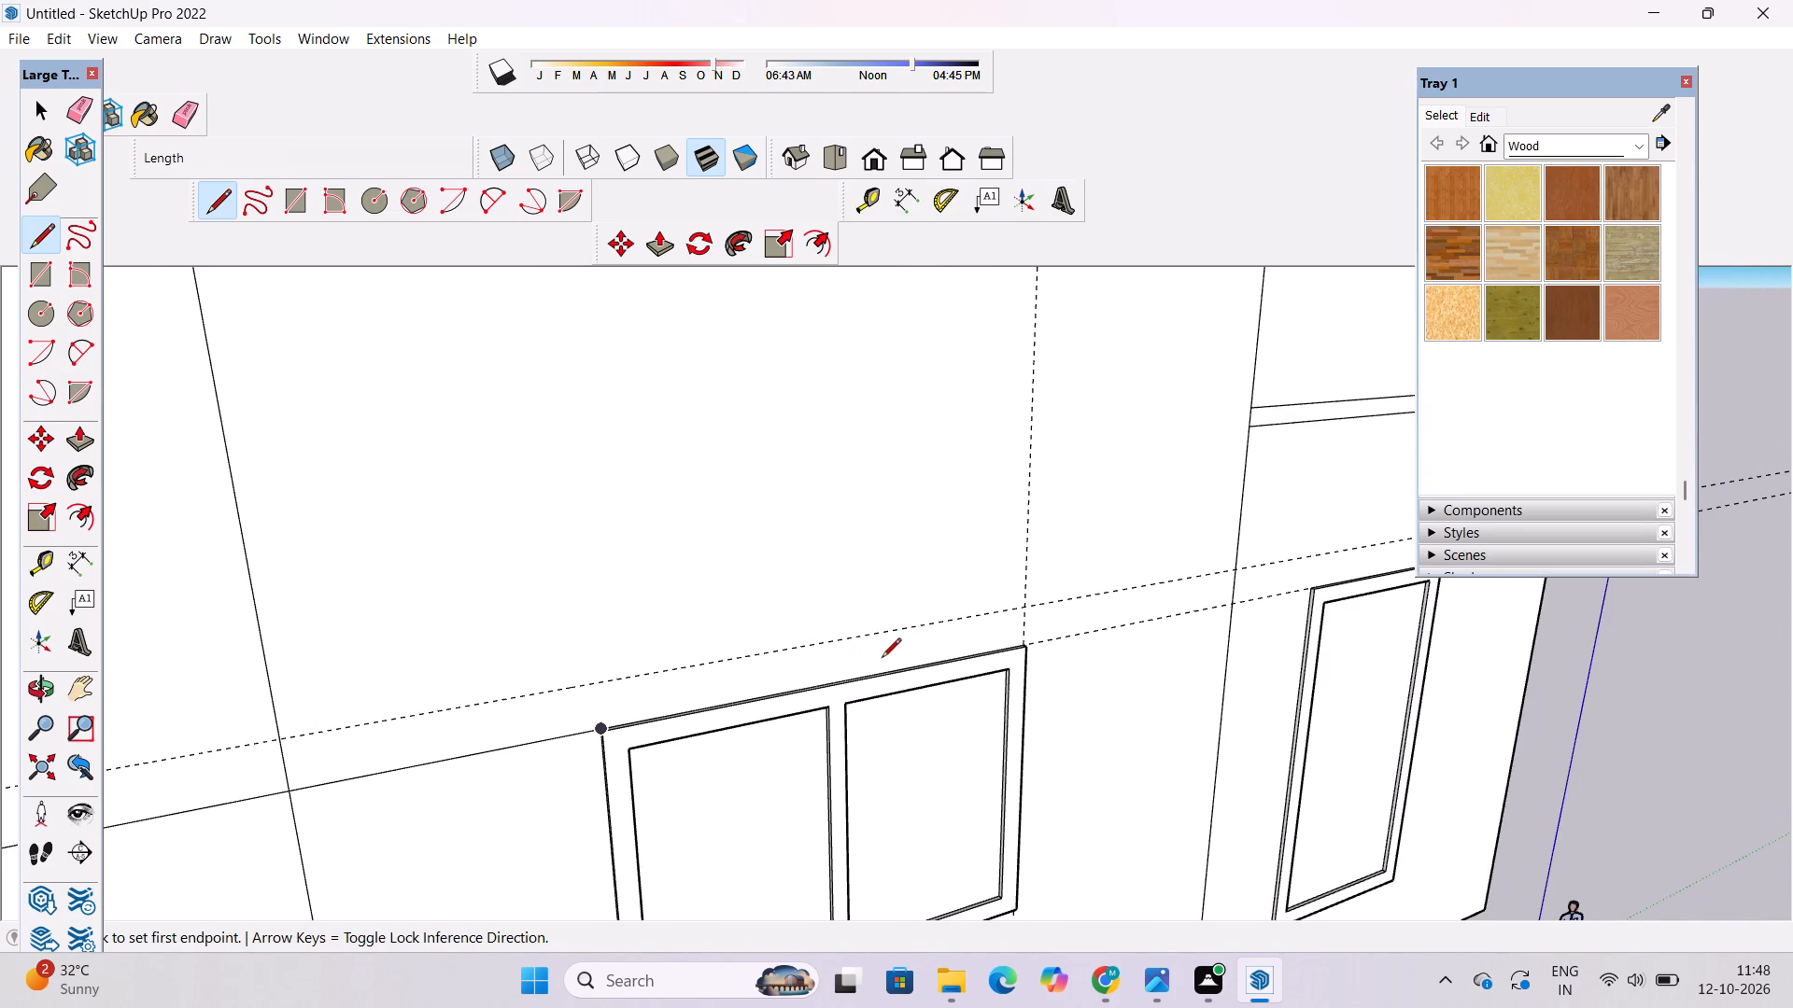
{"action": "scroll", "coordinate": [1264, 564], "scroll_direction": "up", "scroll_amount": 5}
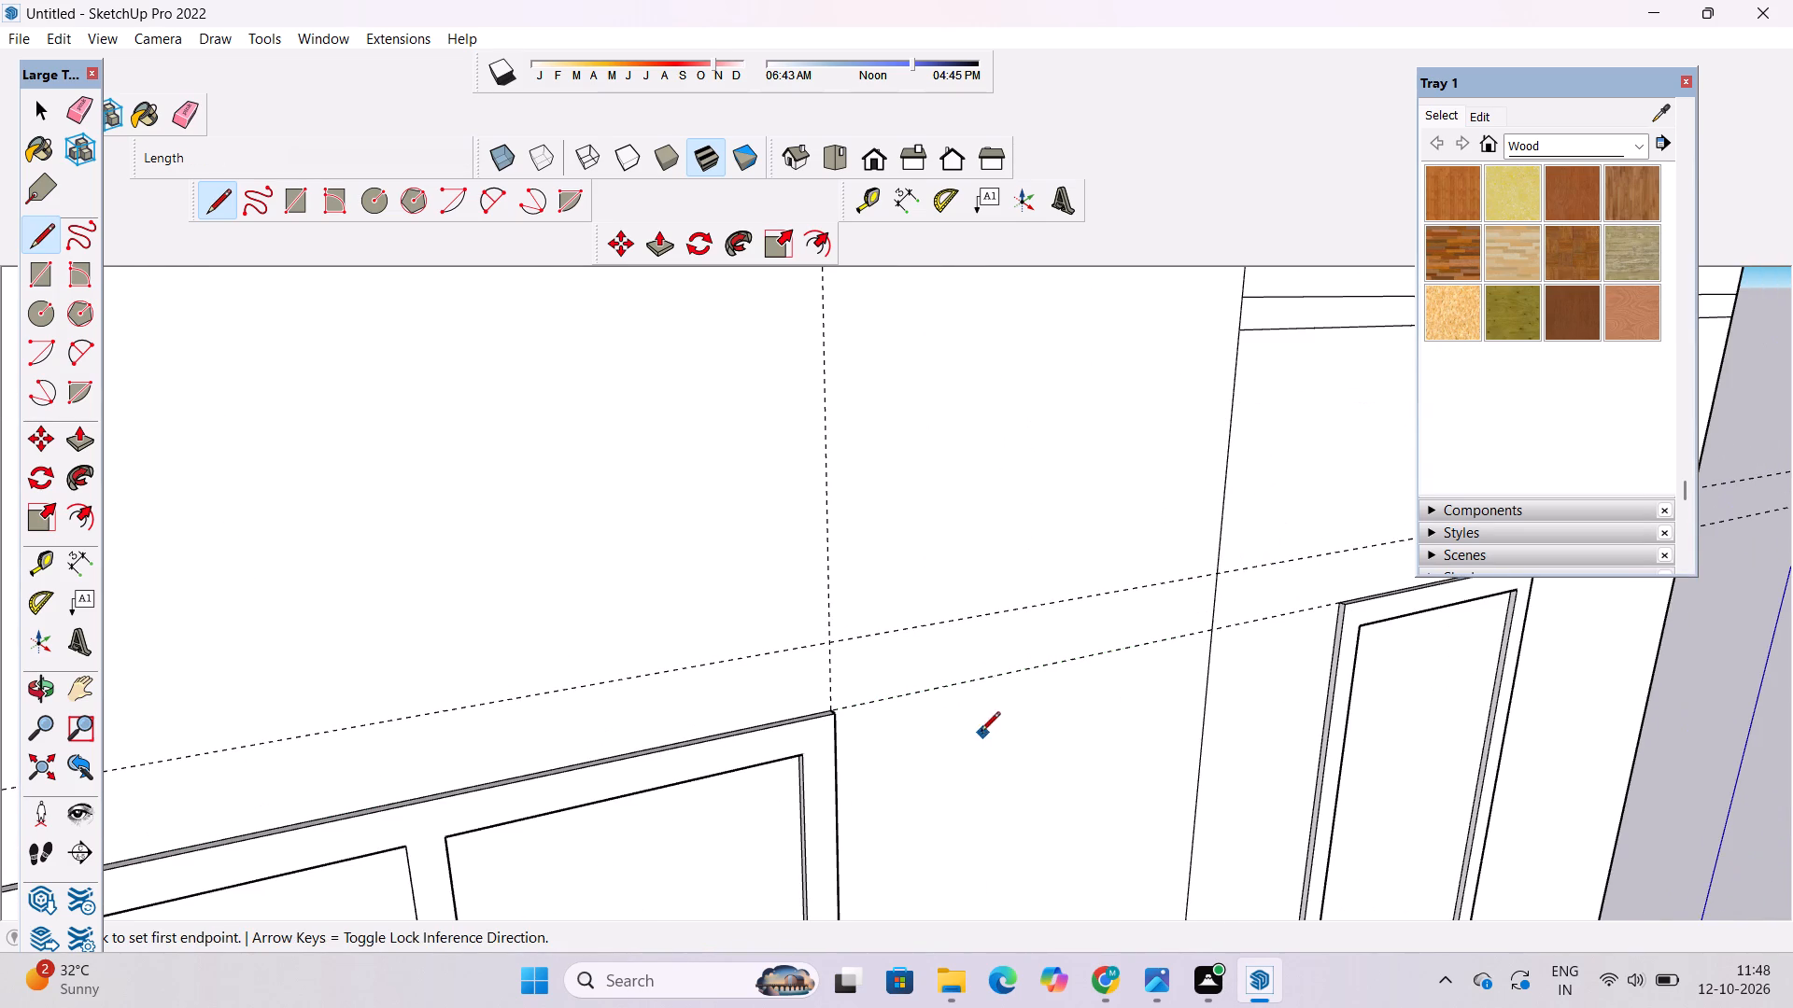
{"action": "scroll", "coordinate": [817, 706], "scroll_direction": "up", "scroll_amount": 4}
{"action": "scroll", "coordinate": [838, 716], "scroll_direction": "up", "scroll_amount": 20}
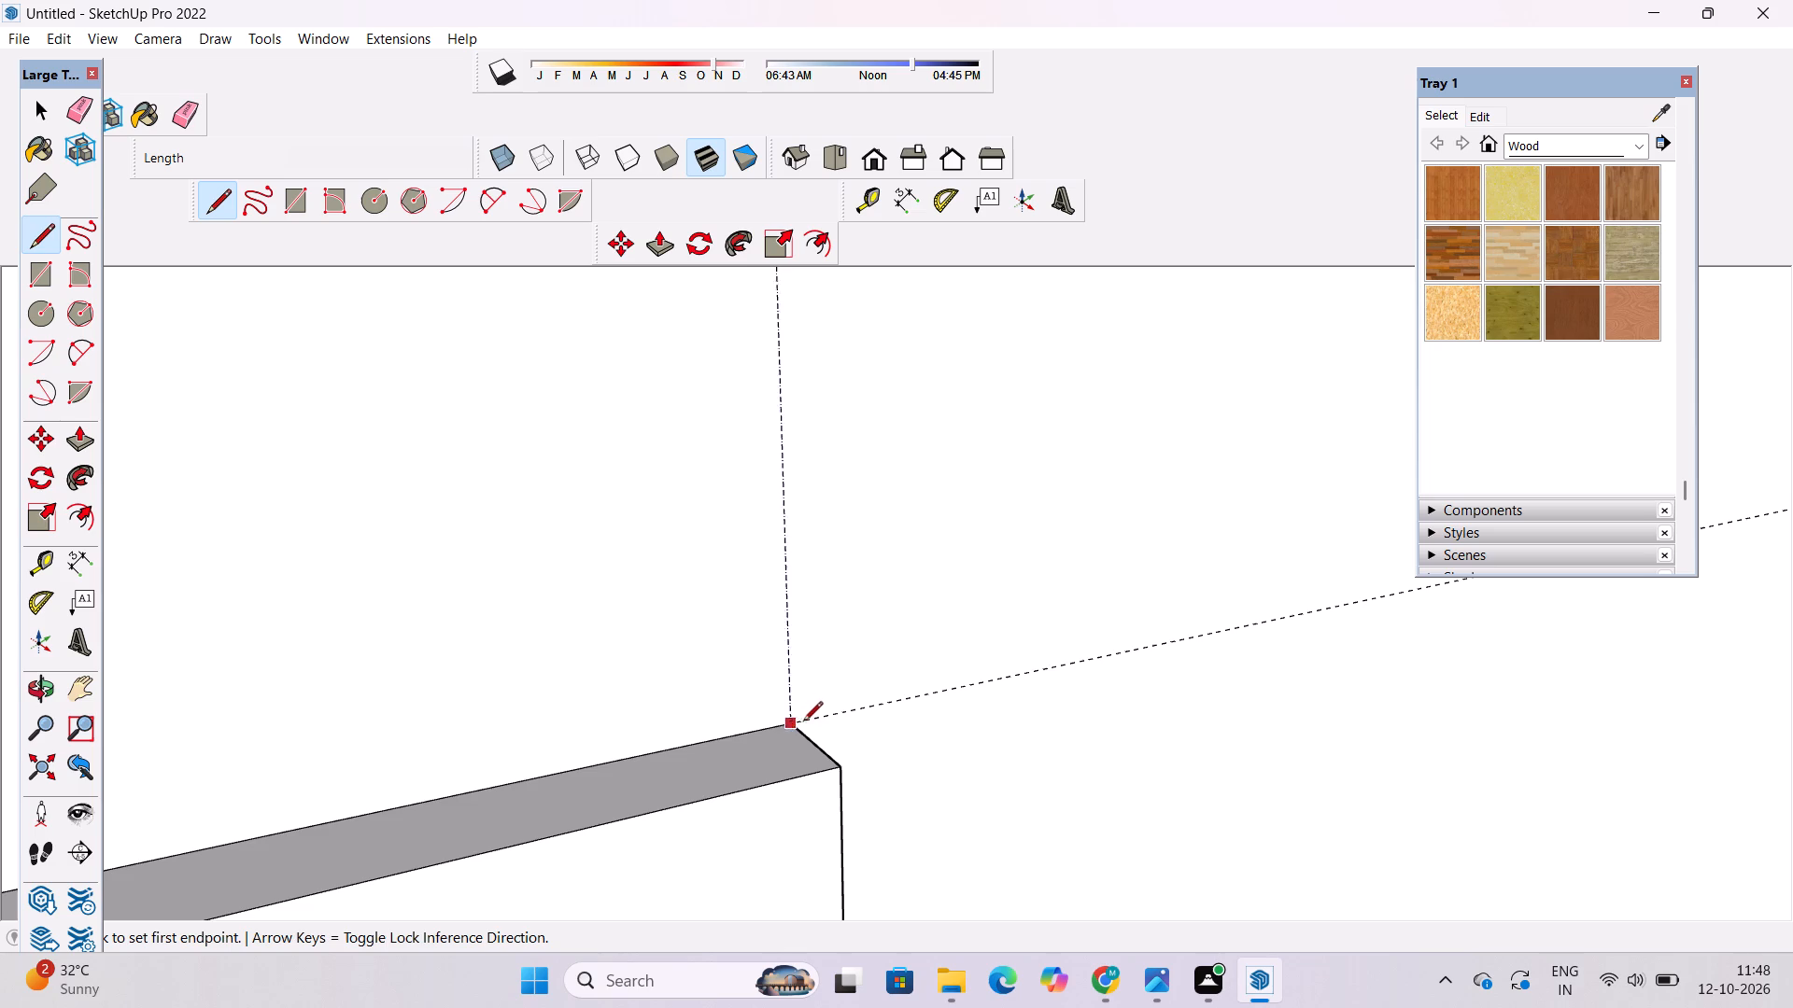
{"action": "left_click", "coordinate": [788, 722]}
{"action": "scroll", "coordinate": [787, 722], "scroll_direction": "down", "scroll_amount": 20}
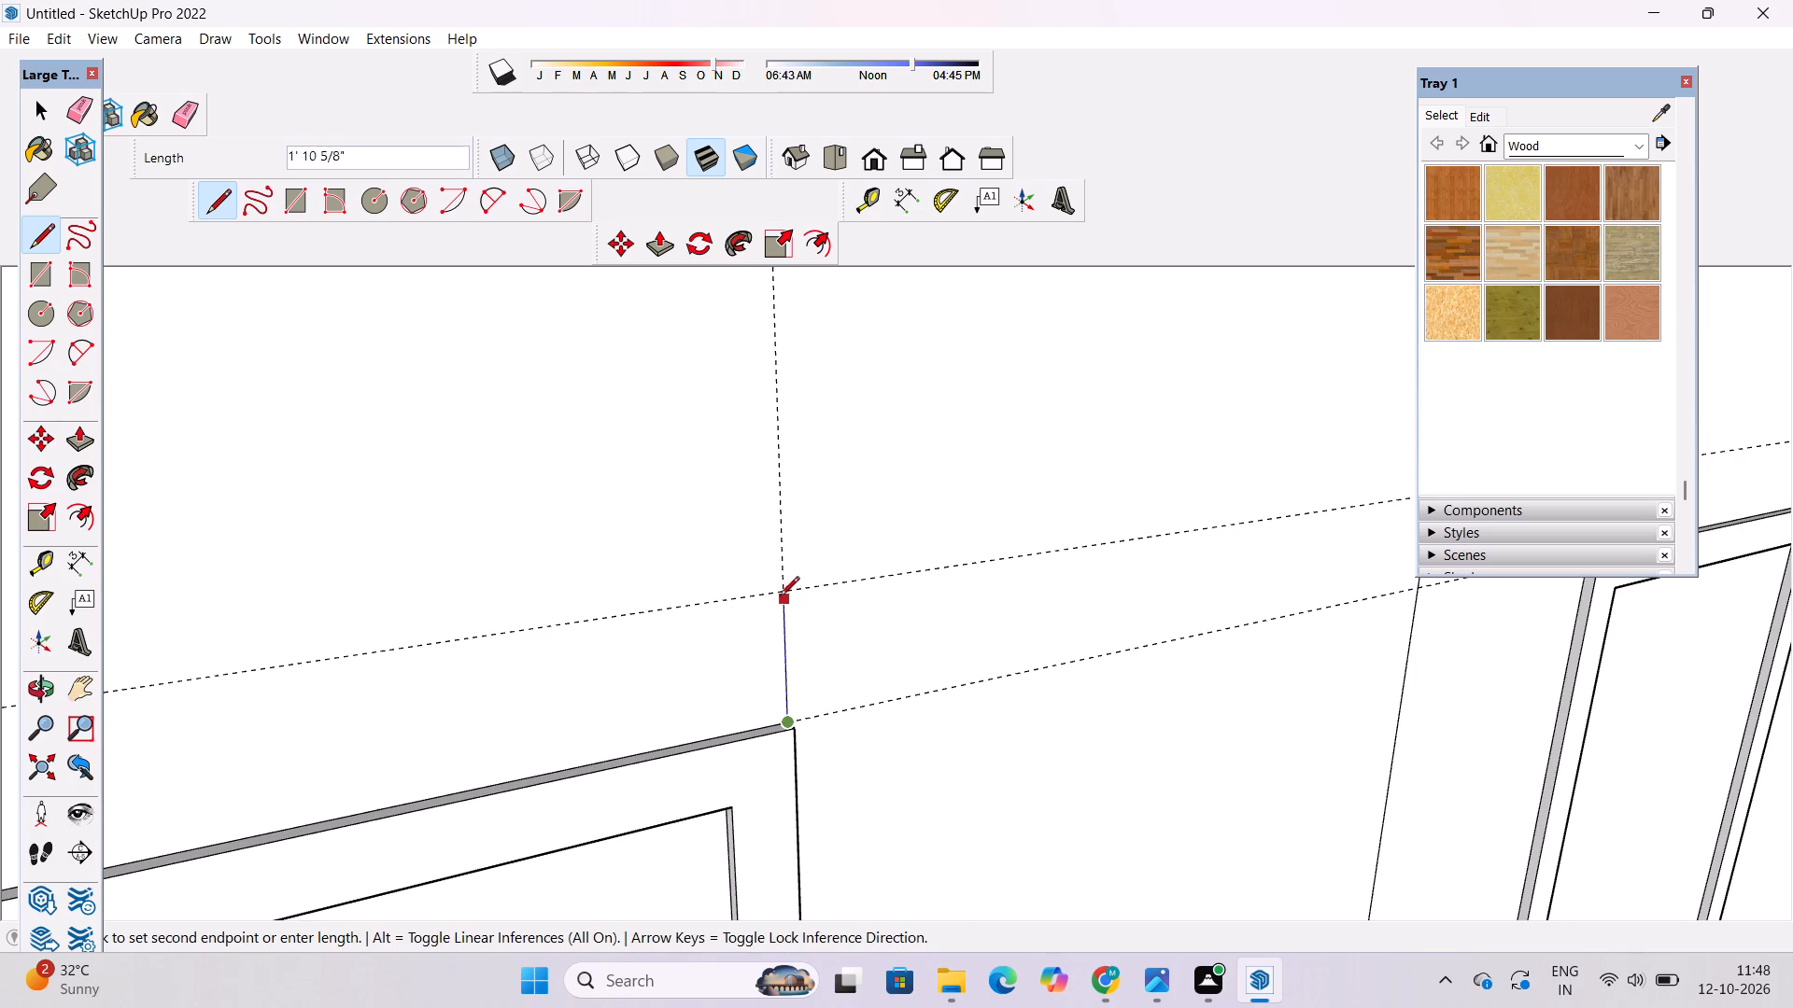
{"action": "left_click", "coordinate": [783, 591]}
Draw a 77' horizontal line along the guide above the lower two-pane window, ending at the far dividing line.
{"action": "scroll", "coordinate": [1107, 588], "scroll_direction": "down", "scroll_amount": 20}
{"action": "scroll", "coordinate": [1107, 588], "scroll_direction": "down", "scroll_amount": 1}
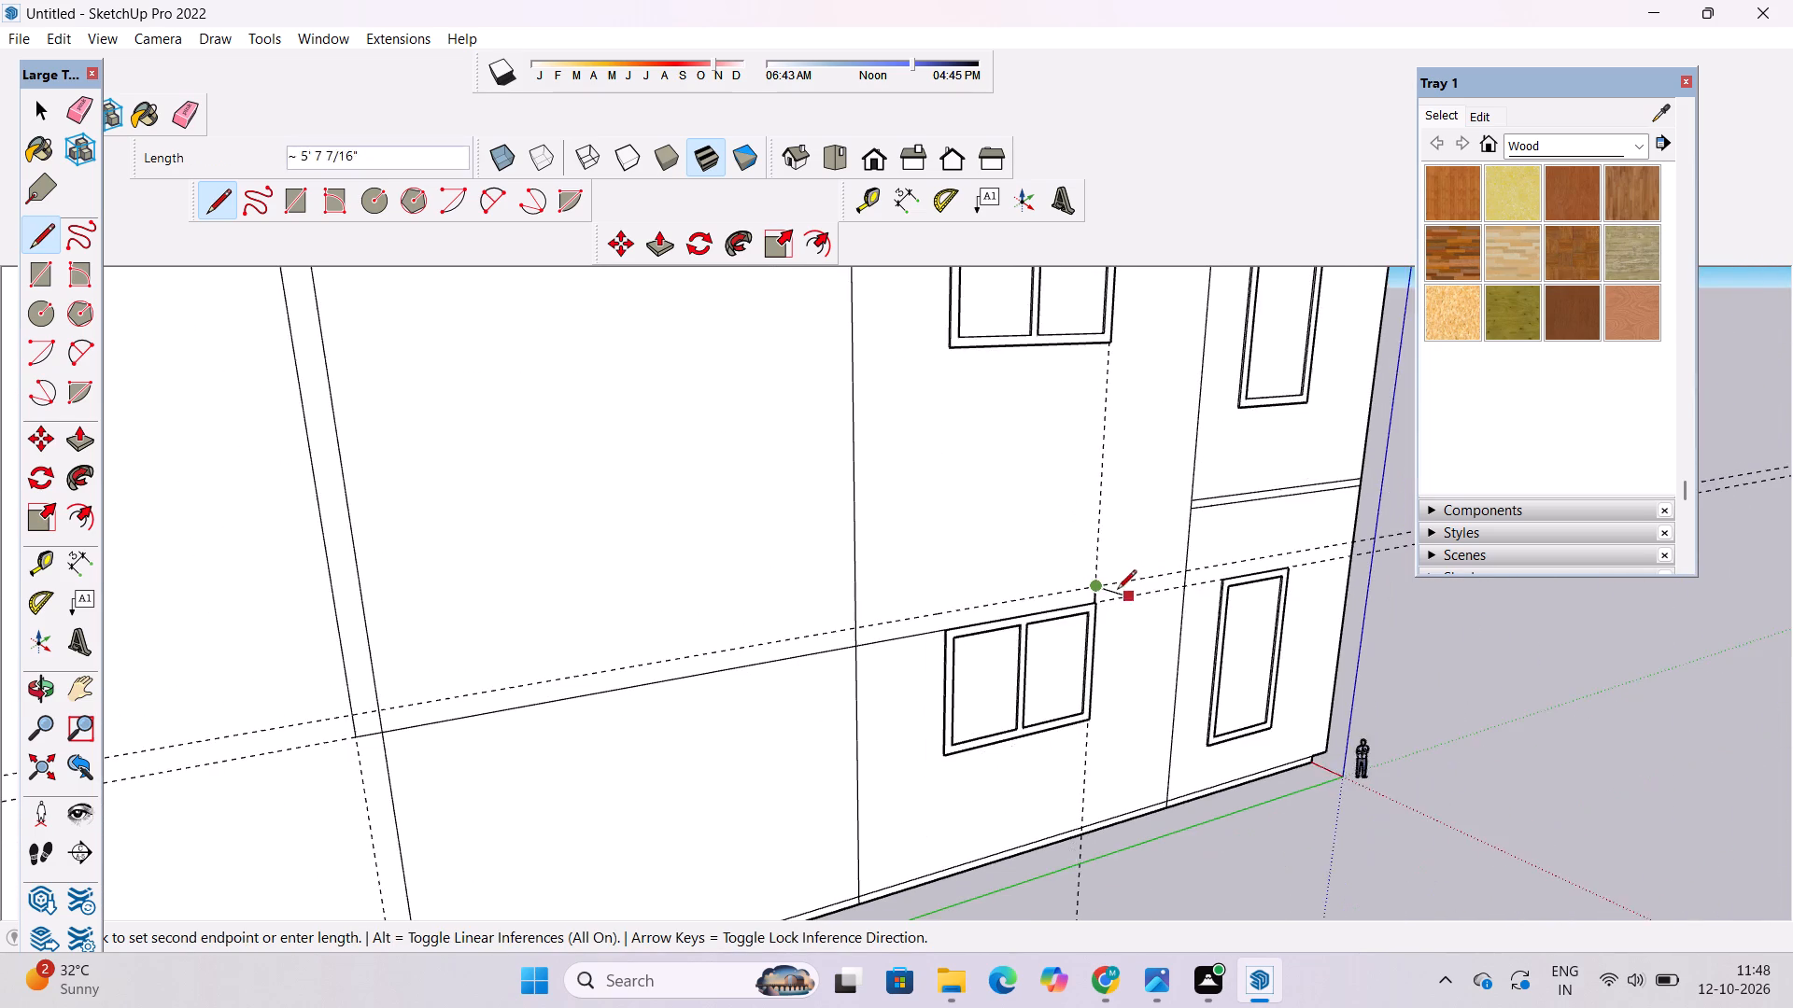
{"action": "scroll", "coordinate": [1063, 605], "scroll_direction": "down", "scroll_amount": 3}
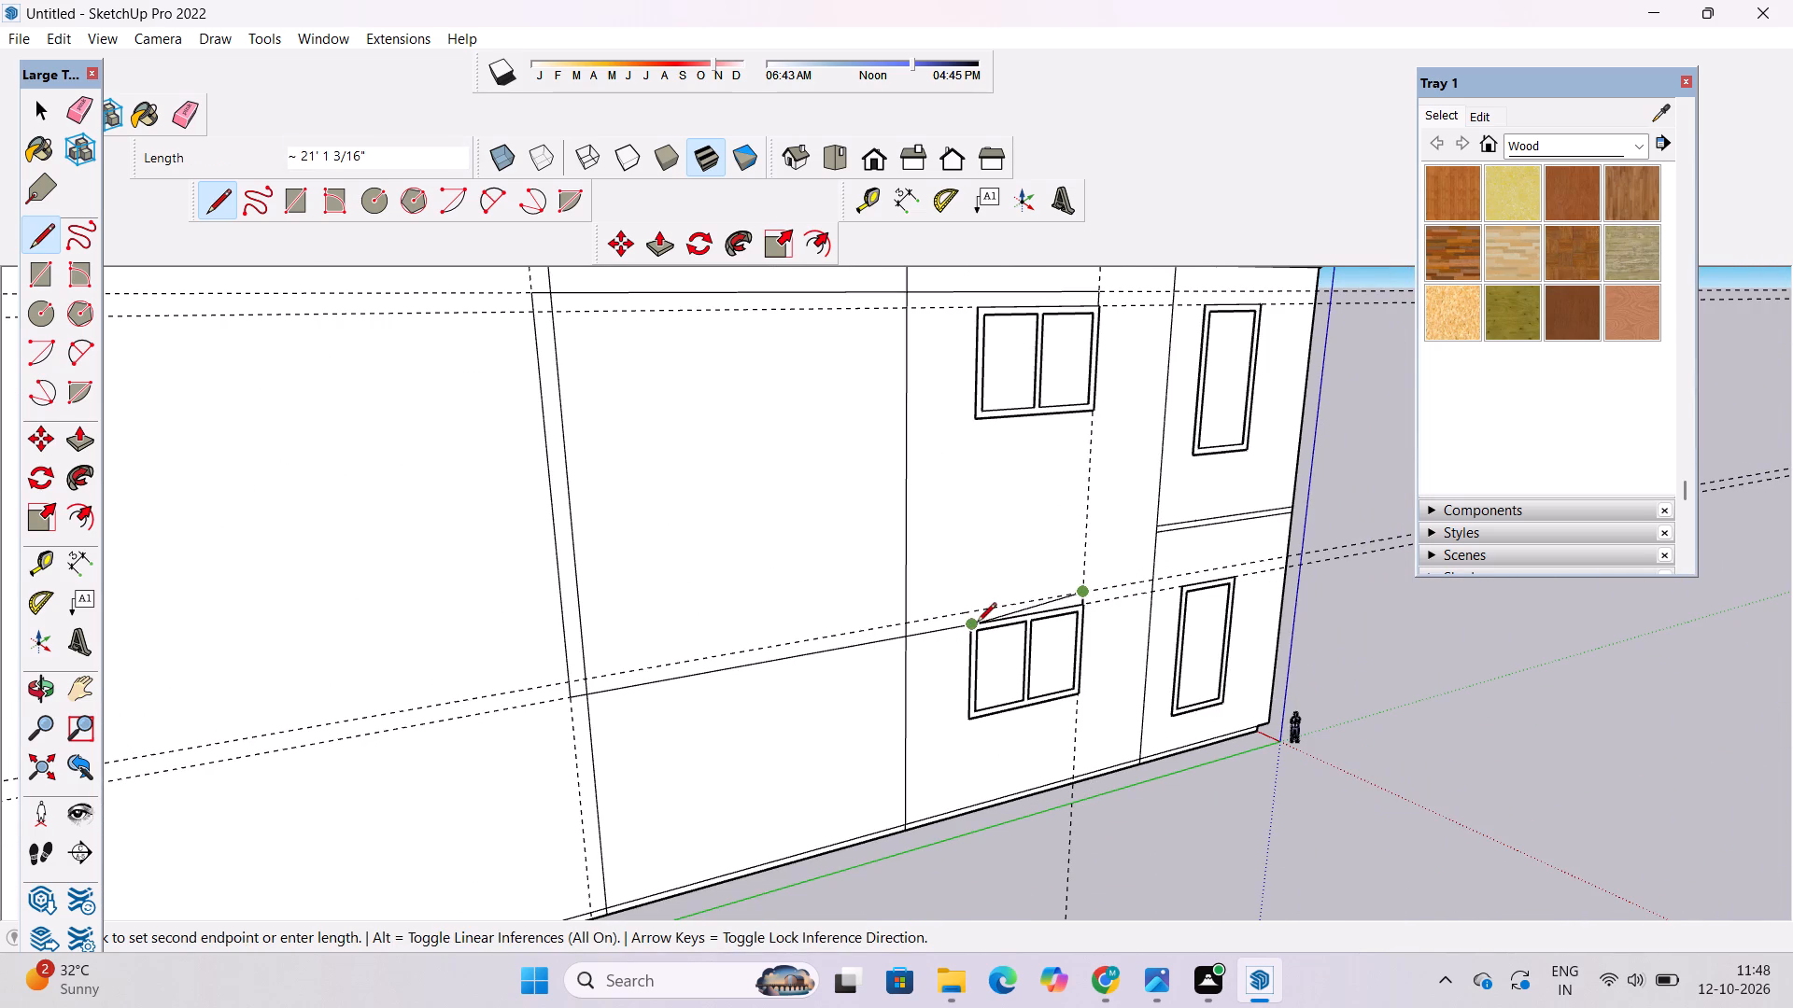
{"action": "scroll", "coordinate": [977, 623], "scroll_direction": "up", "scroll_amount": 3}
{"action": "left_click", "coordinate": [394, 708]}
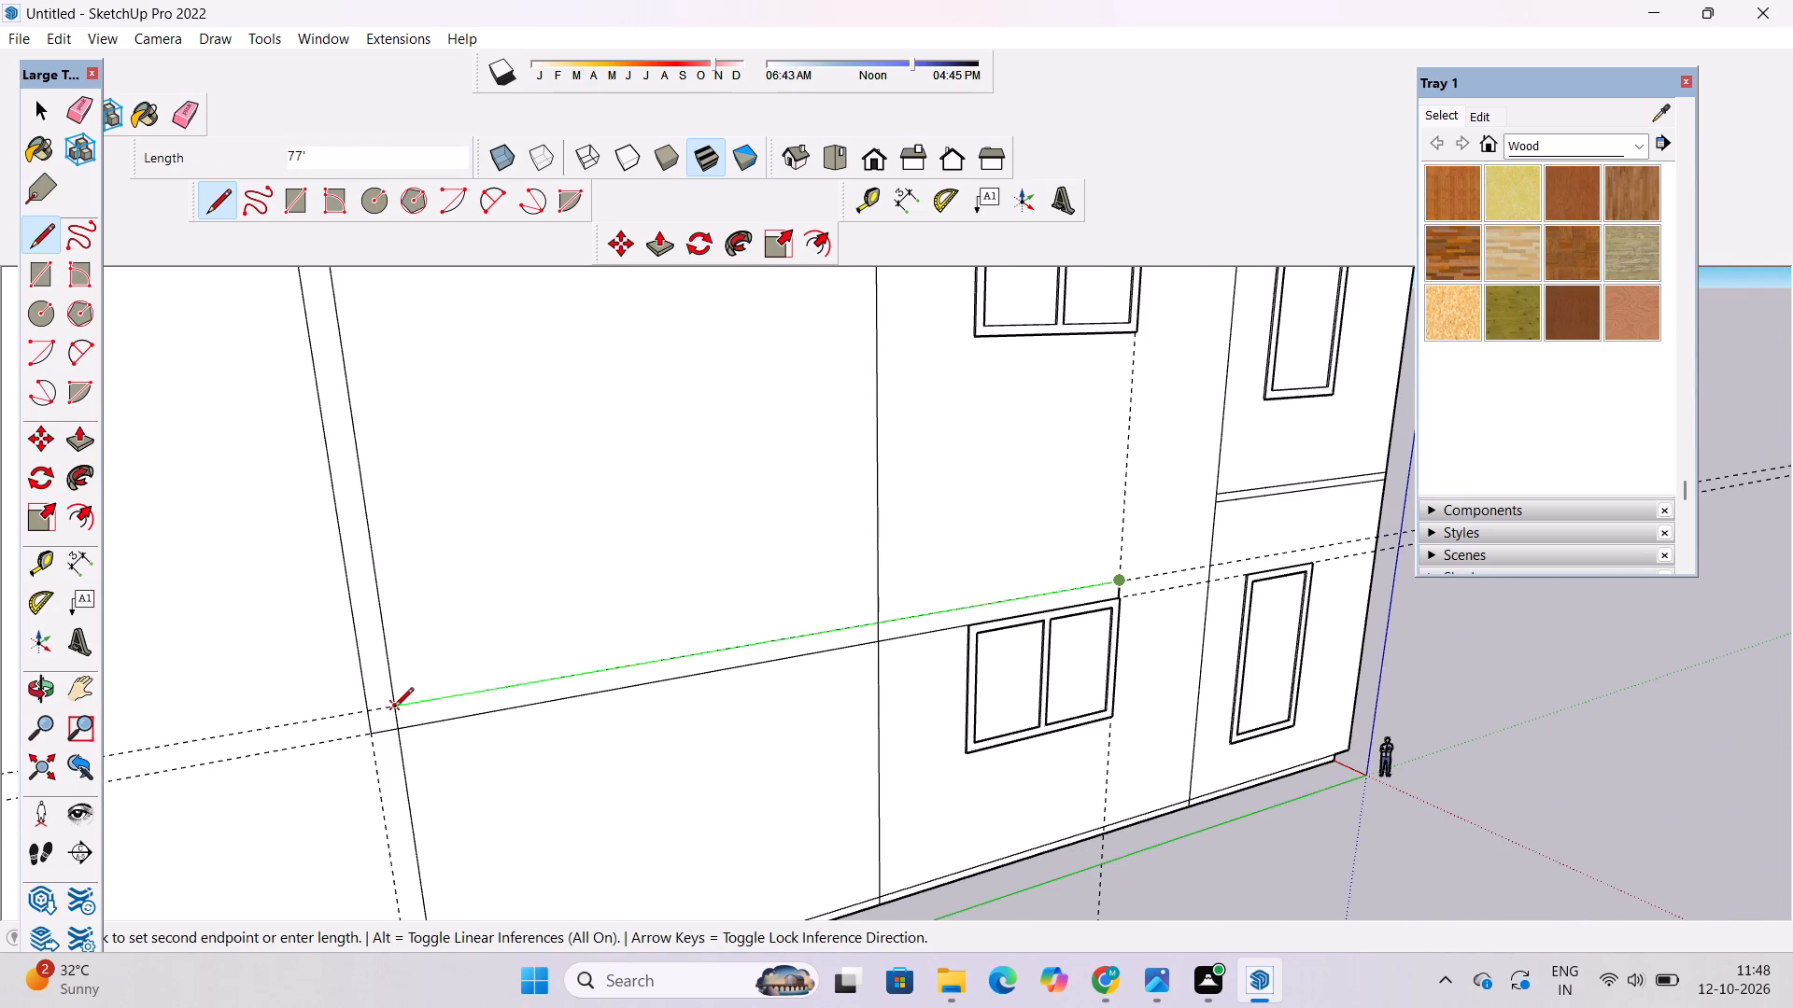
Draw a horizontal line from the upper two-pane window's top corner farthest from the front along the guide to the far dividing line.
{"action": "scroll", "coordinate": [441, 769], "scroll_direction": "down", "scroll_amount": 11}
{"action": "scroll", "coordinate": [755, 524], "scroll_direction": "up", "scroll_amount": 8}
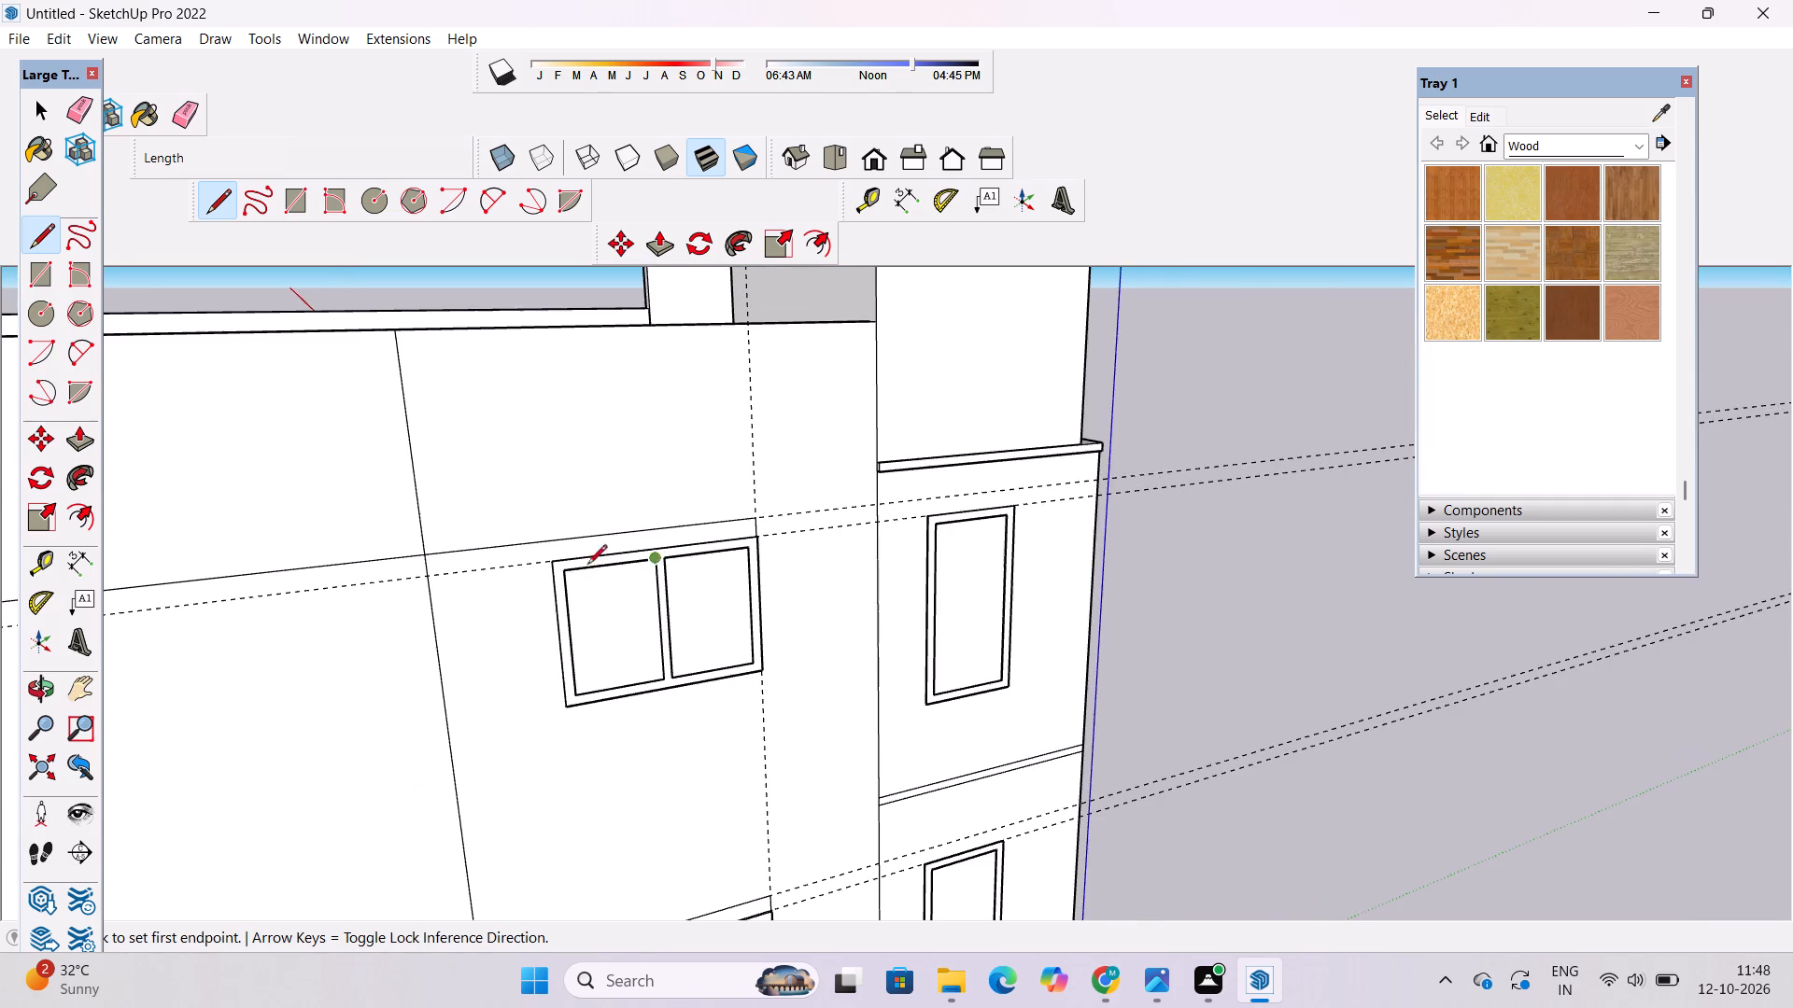
{"action": "scroll", "coordinate": [431, 597], "scroll_direction": "up", "scroll_amount": 11}
{"action": "scroll", "coordinate": [674, 525], "scroll_direction": "up", "scroll_amount": 8}
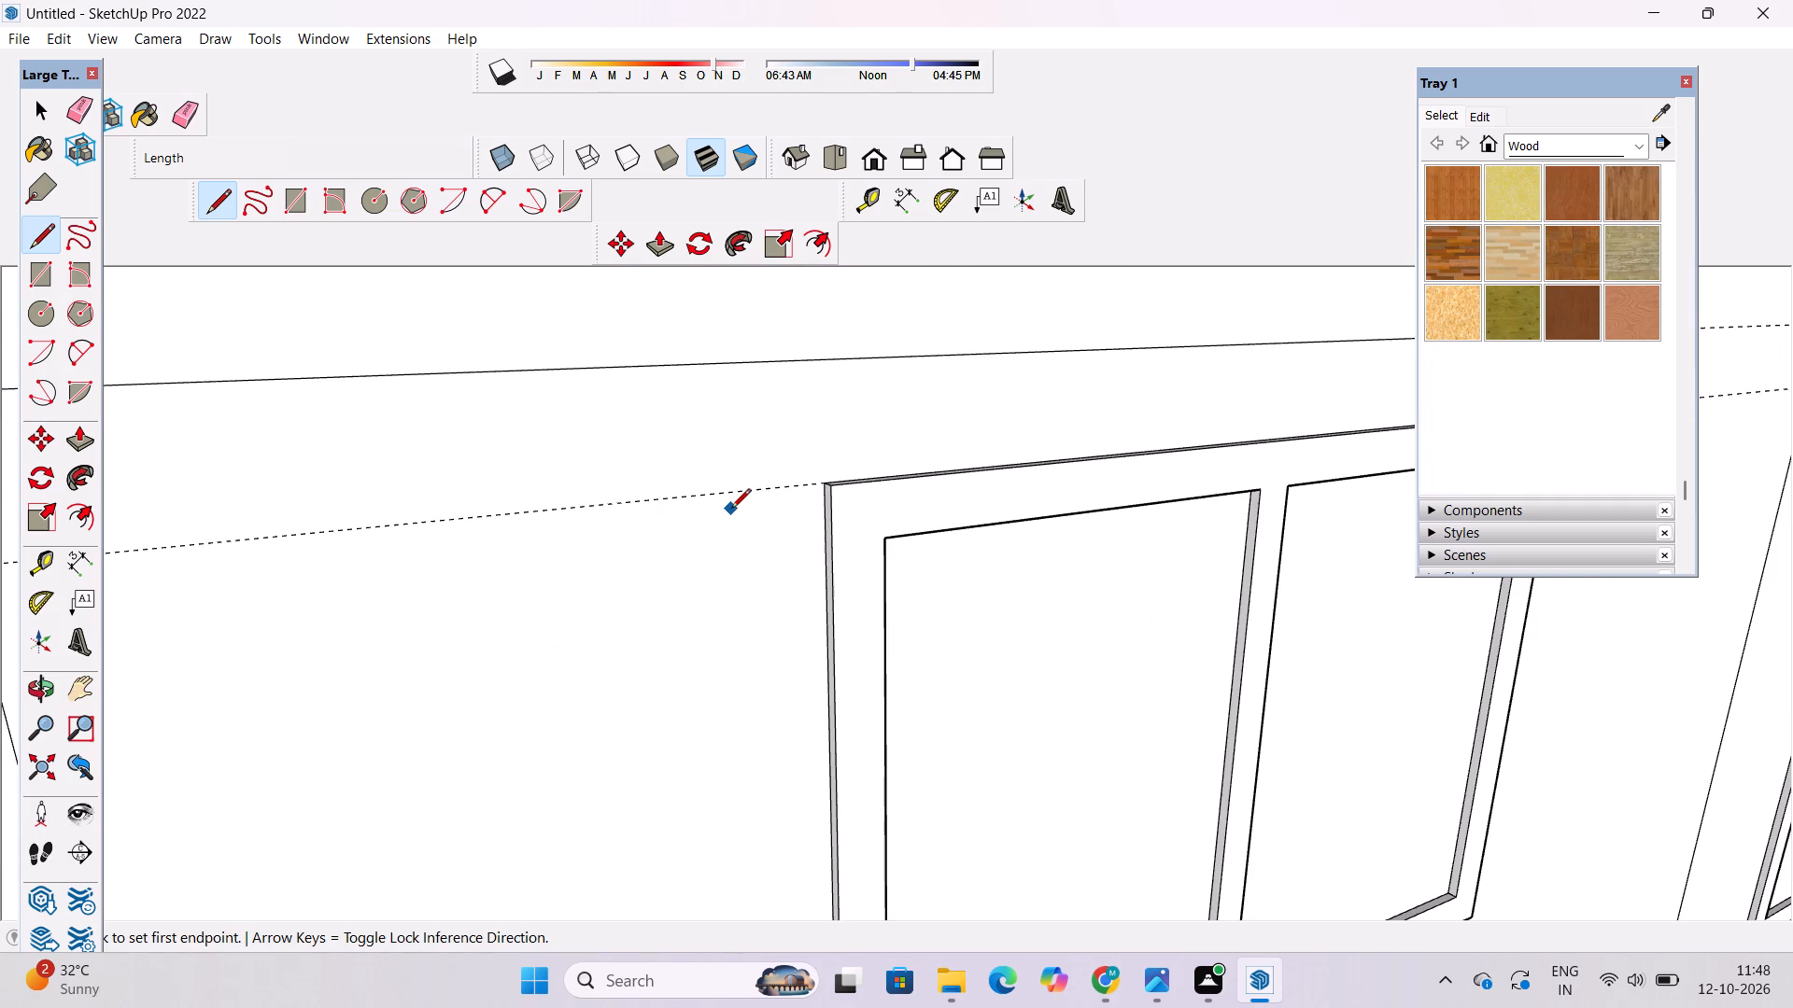
{"action": "scroll", "coordinate": [826, 484], "scroll_direction": "up", "scroll_amount": 10}
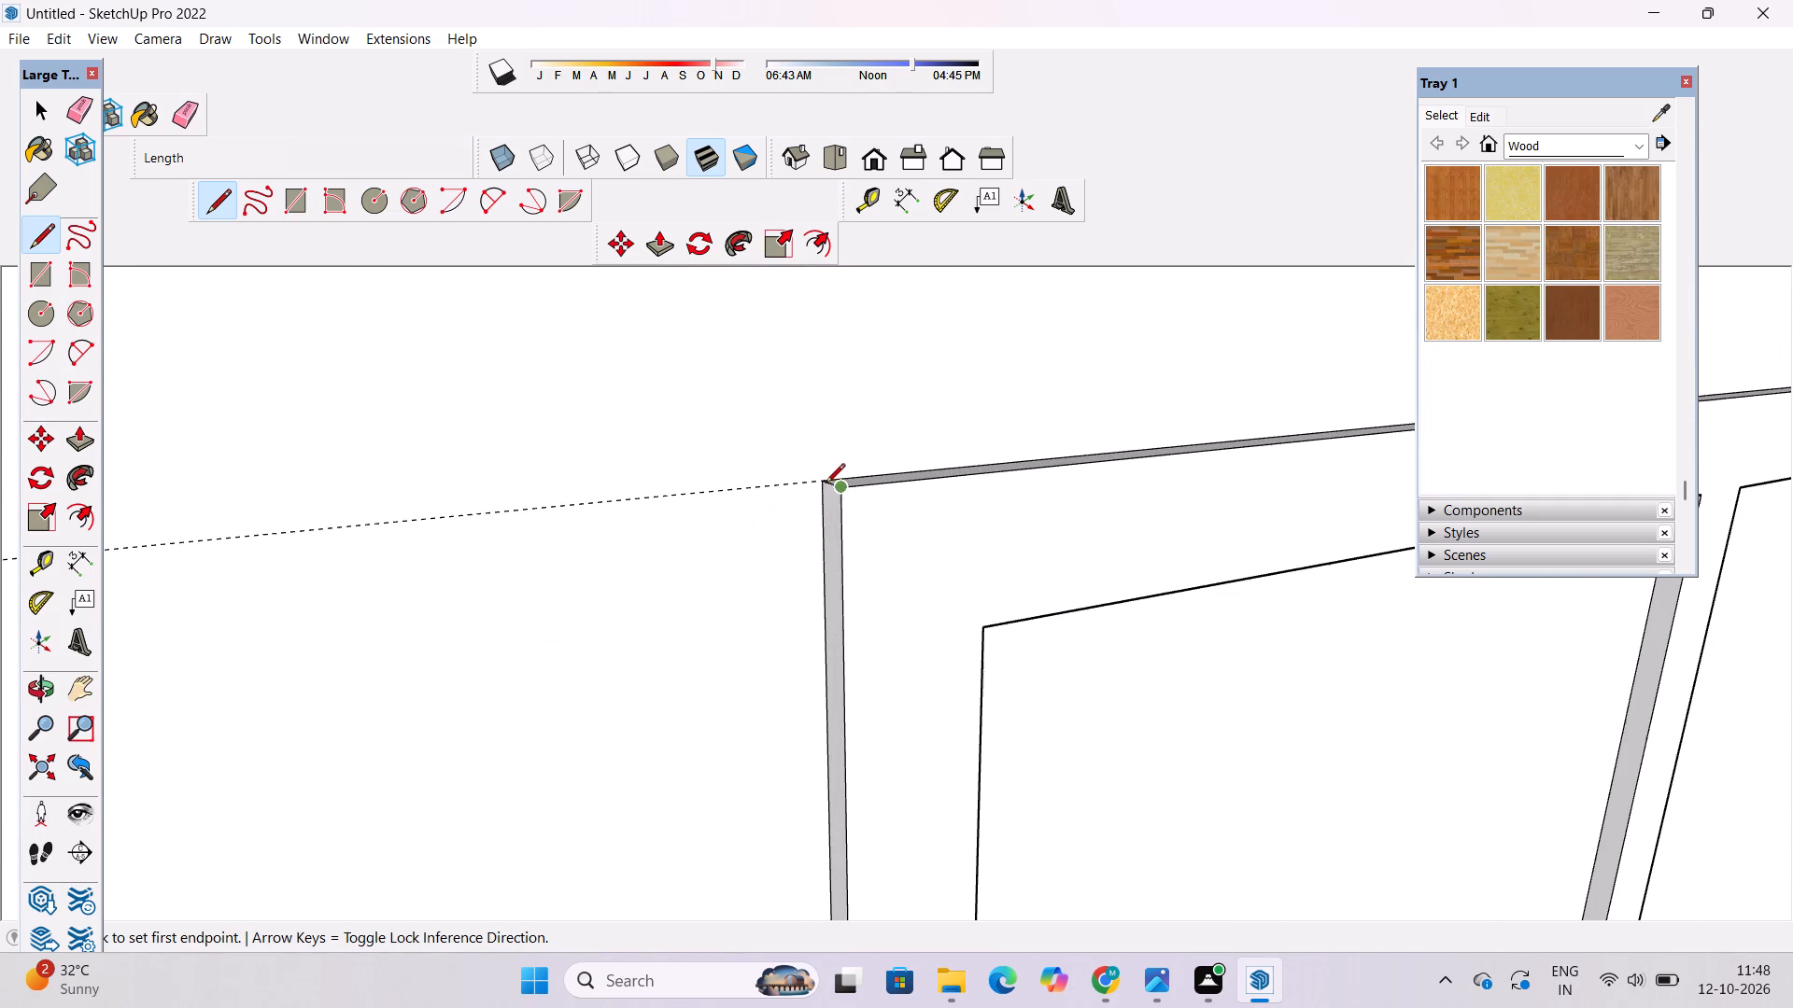
{"action": "left_click", "coordinate": [823, 483]}
{"action": "scroll", "coordinate": [823, 483], "scroll_direction": "down", "scroll_amount": 12}
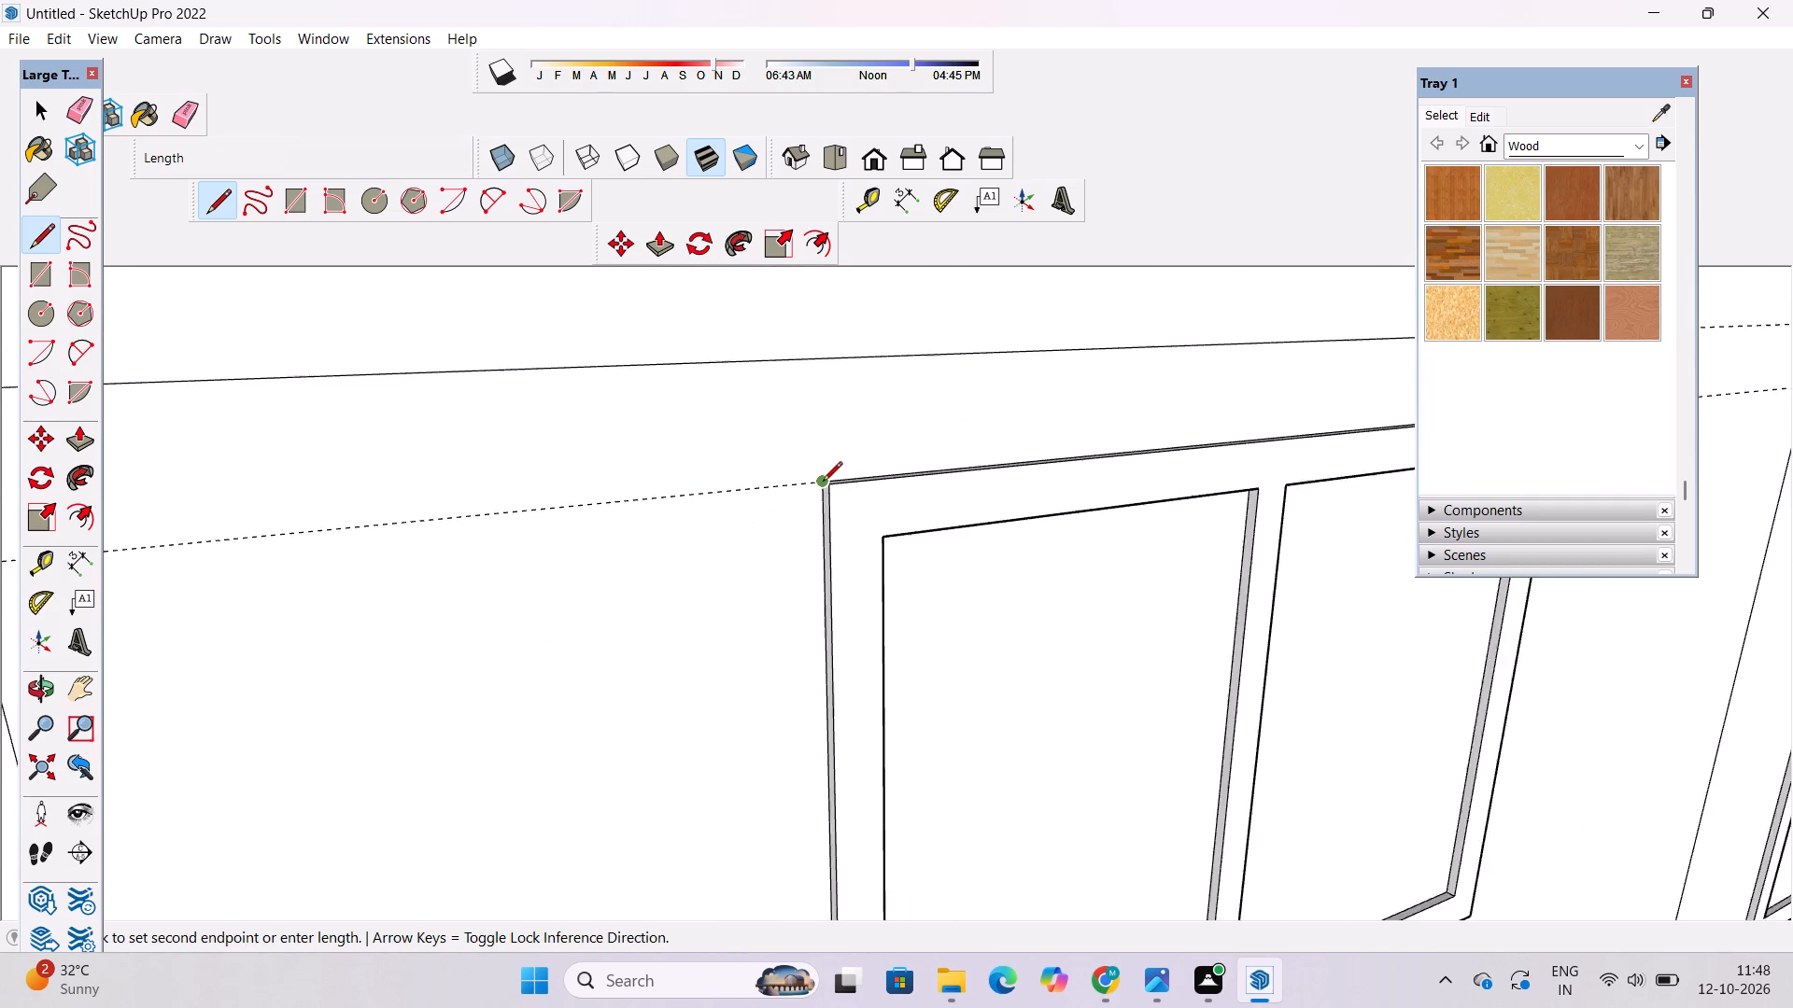
{"action": "scroll", "coordinate": [823, 483], "scroll_direction": "down", "scroll_amount": 20}
{"action": "scroll", "coordinate": [823, 483], "scroll_direction": "down", "scroll_amount": 7}
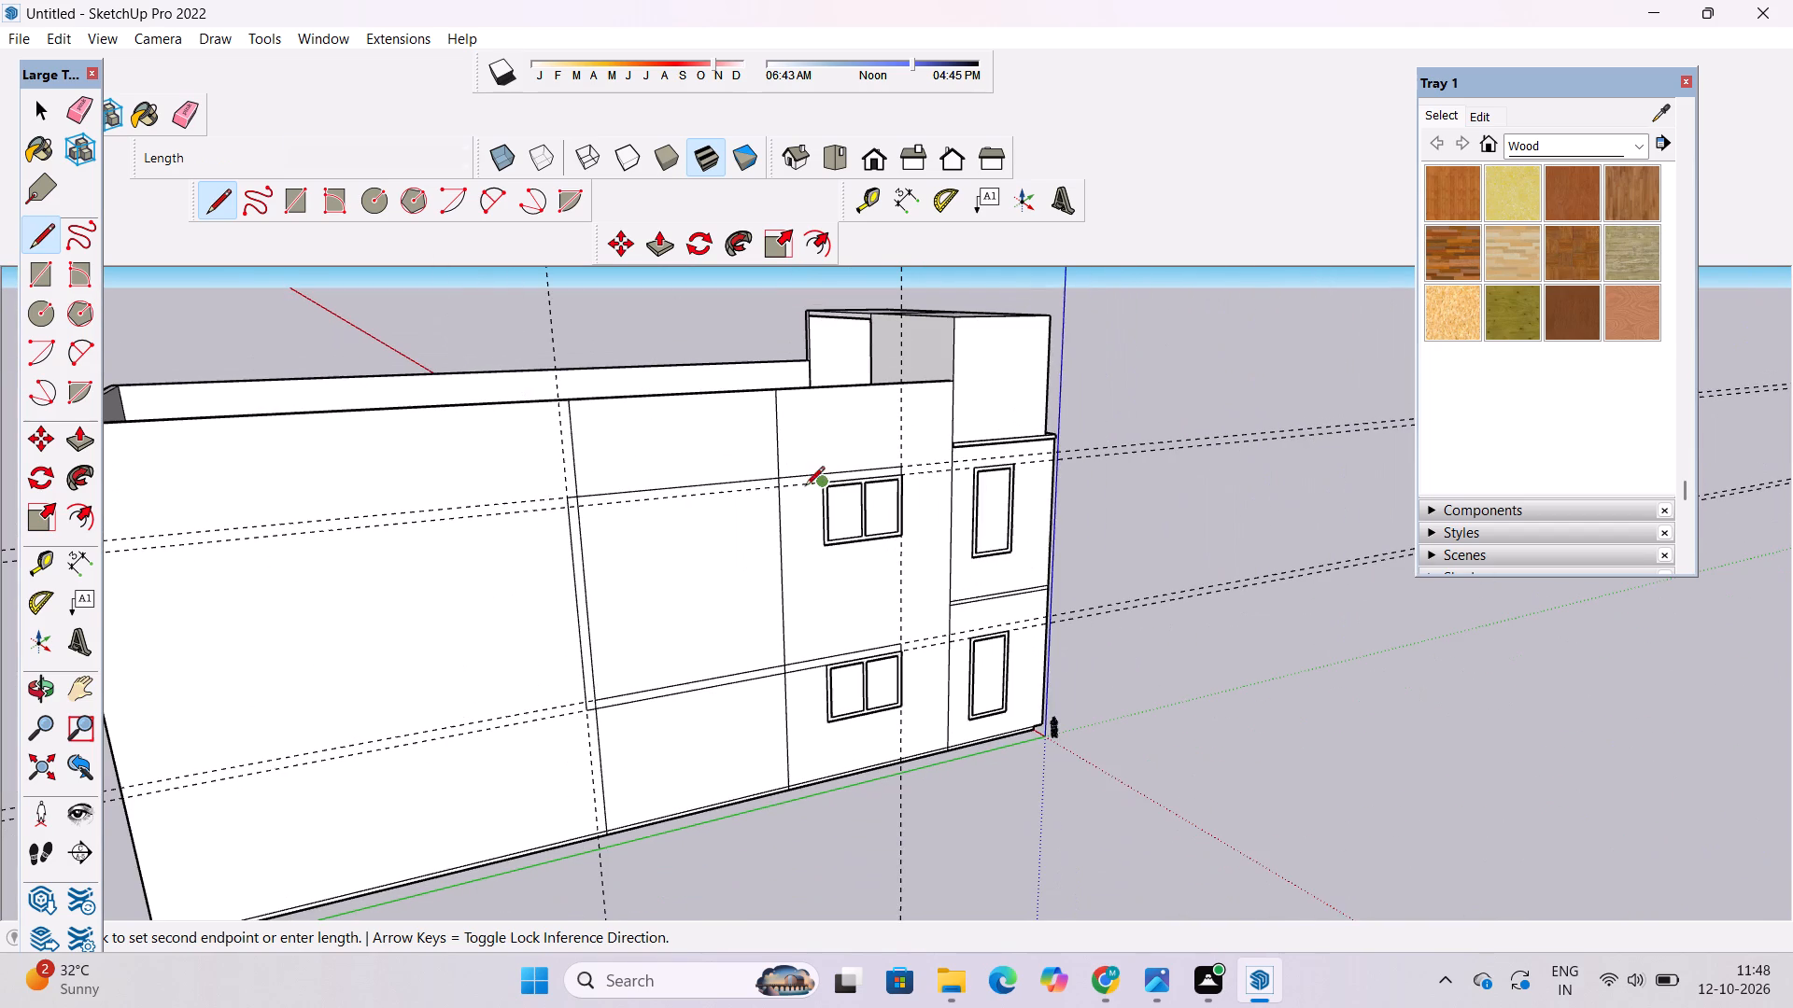
{"action": "scroll", "coordinate": [621, 518], "scroll_direction": "up", "scroll_amount": 16}
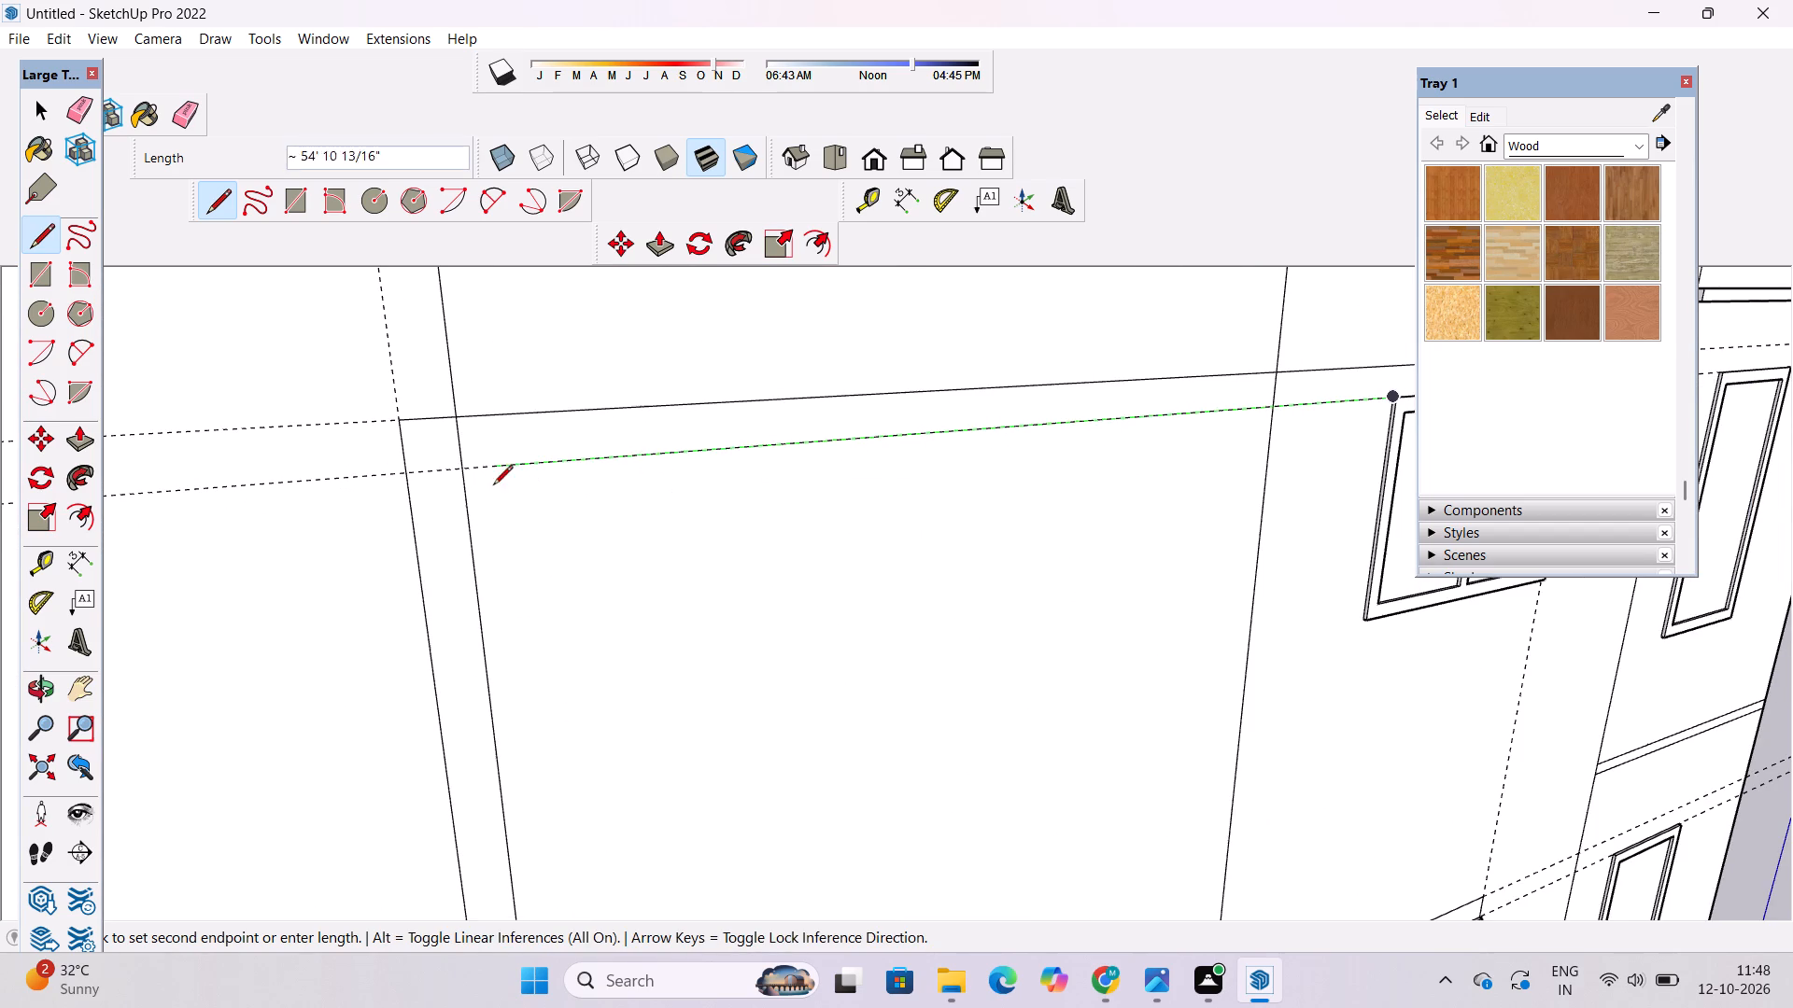
{"action": "scroll", "coordinate": [478, 468], "scroll_direction": "up", "scroll_amount": 7}
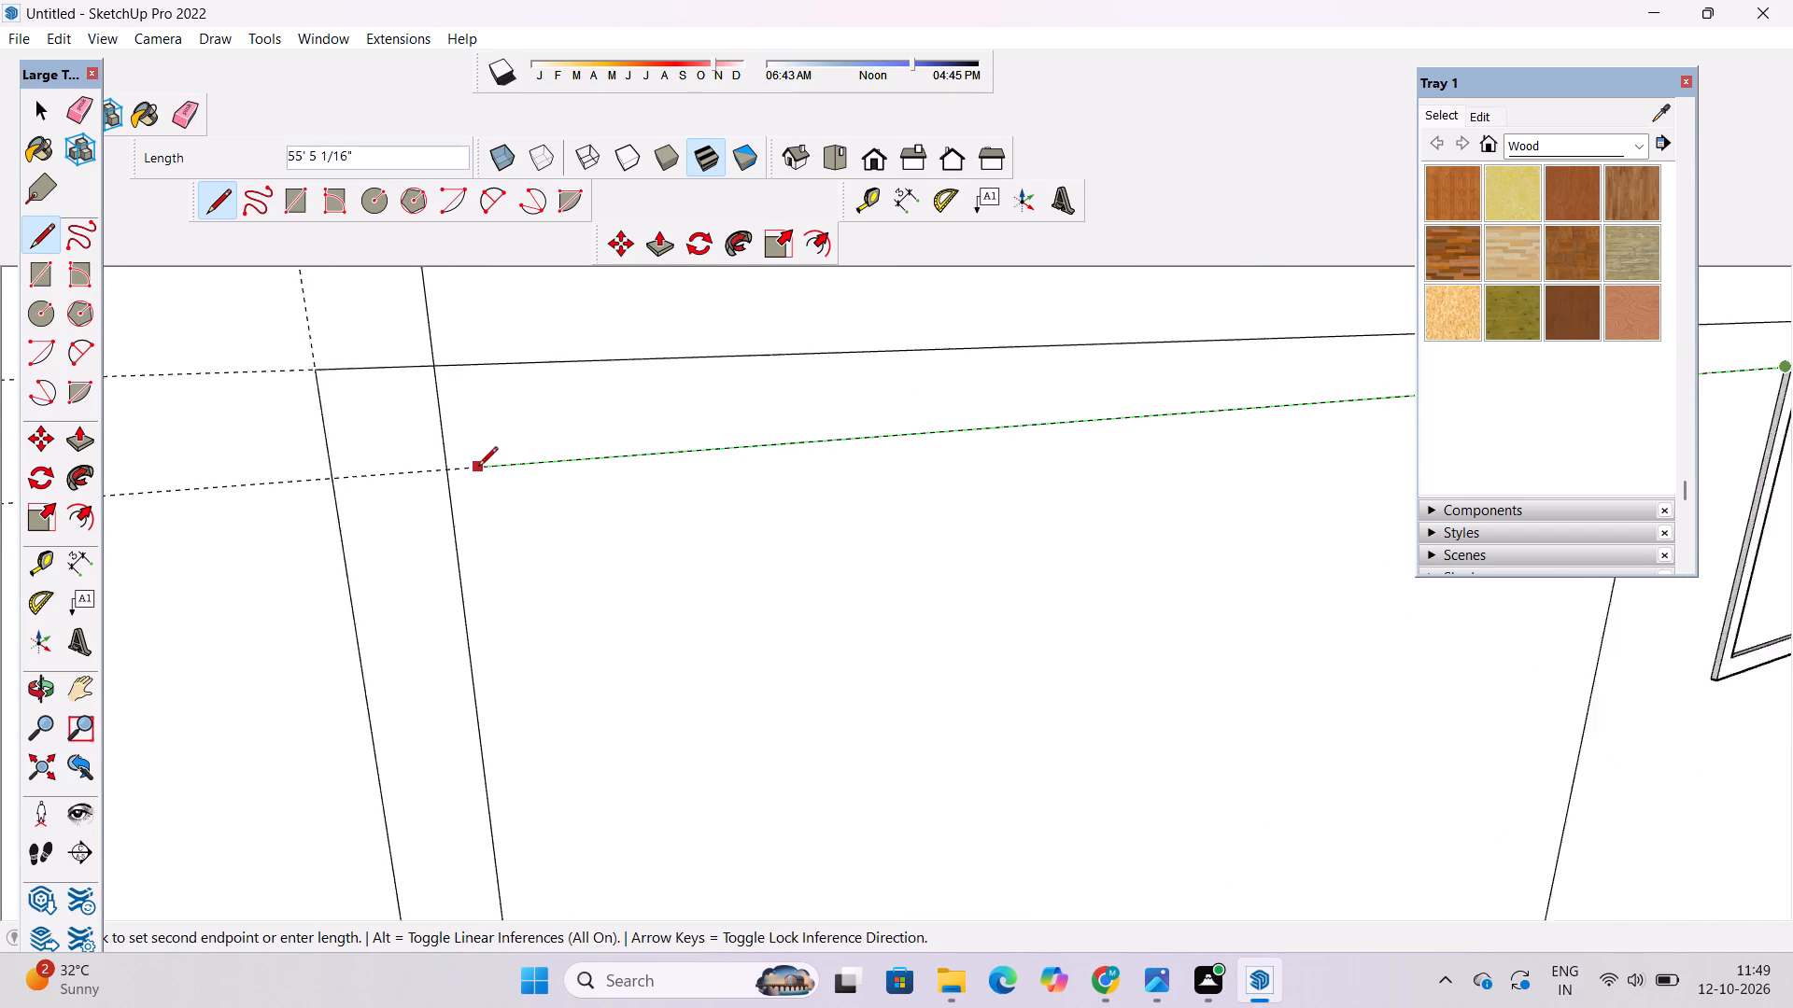
{"action": "scroll", "coordinate": [478, 468], "scroll_direction": "up", "scroll_amount": 8}
{"action": "left_click", "coordinate": [416, 468]}
{"action": "scroll", "coordinate": [376, 496], "scroll_direction": "down", "scroll_amount": 11}
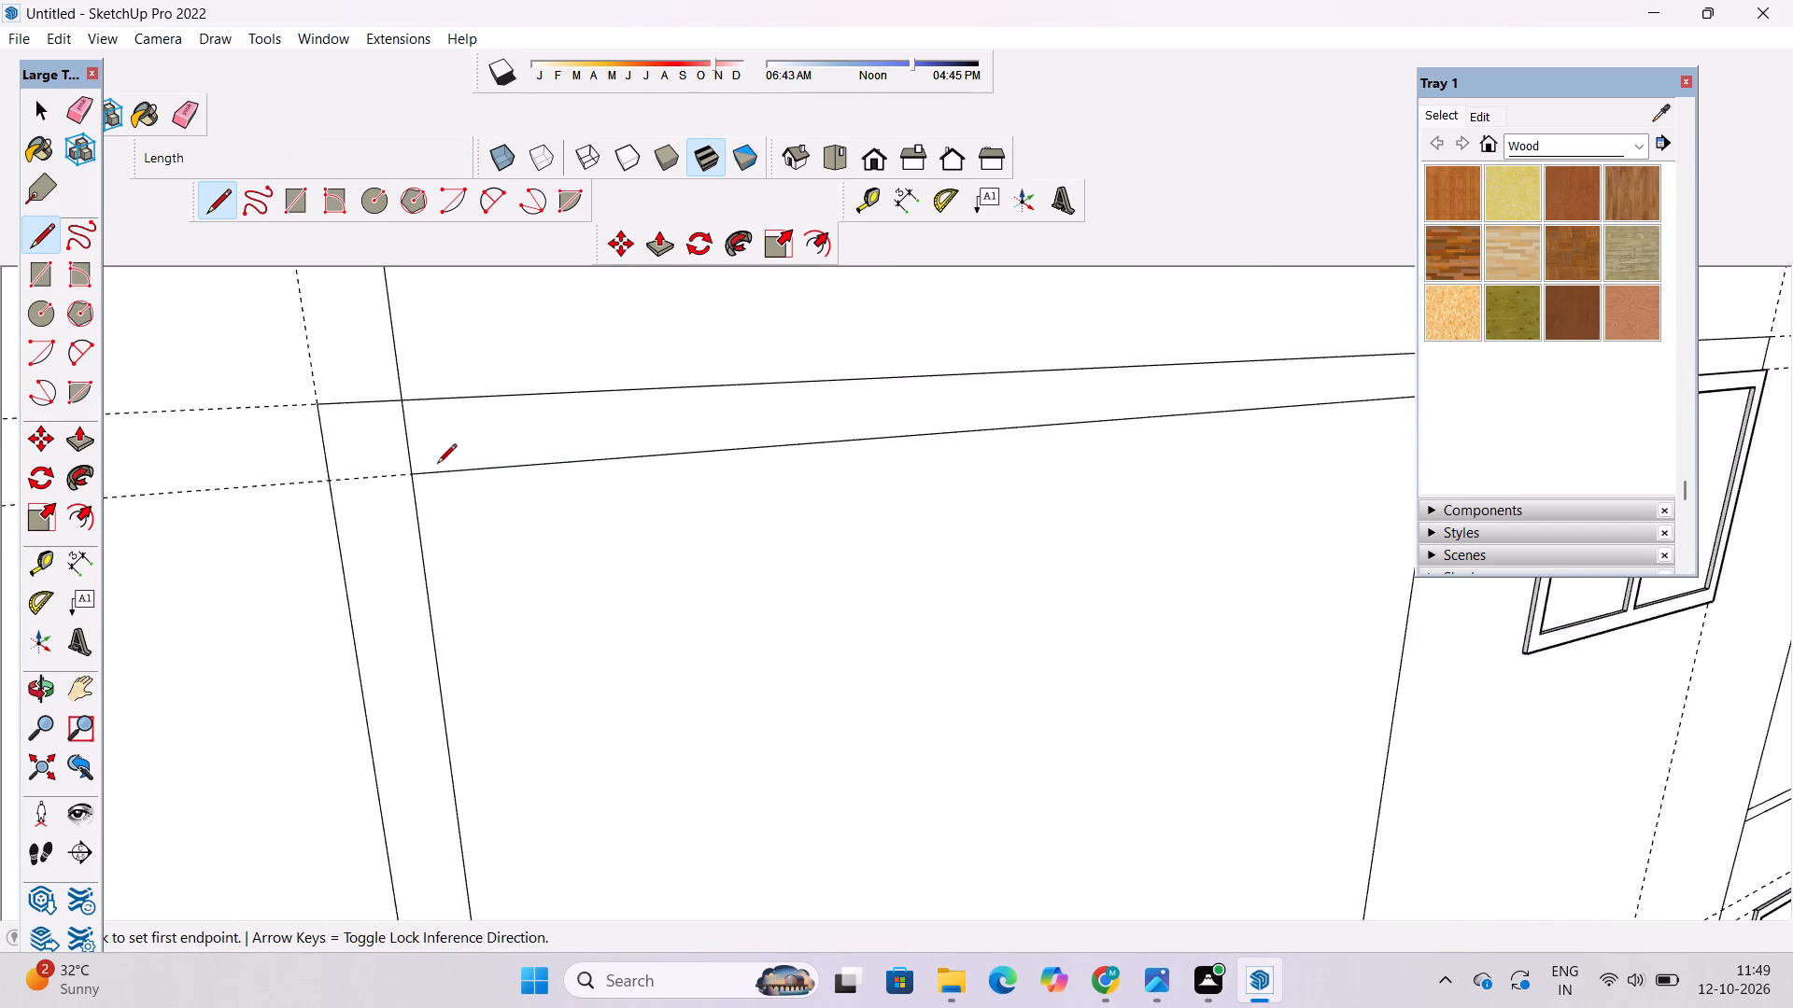
Erase the two upper horizontal guides and the vertical guide beyond the far dividing line.
{"action": "scroll", "coordinate": [437, 465], "scroll_direction": "down", "scroll_amount": 20}
{"action": "scroll", "coordinate": [437, 465], "scroll_direction": "down", "scroll_amount": 6}
{"action": "key", "text": "space"}
{"action": "key", "text": "e"}
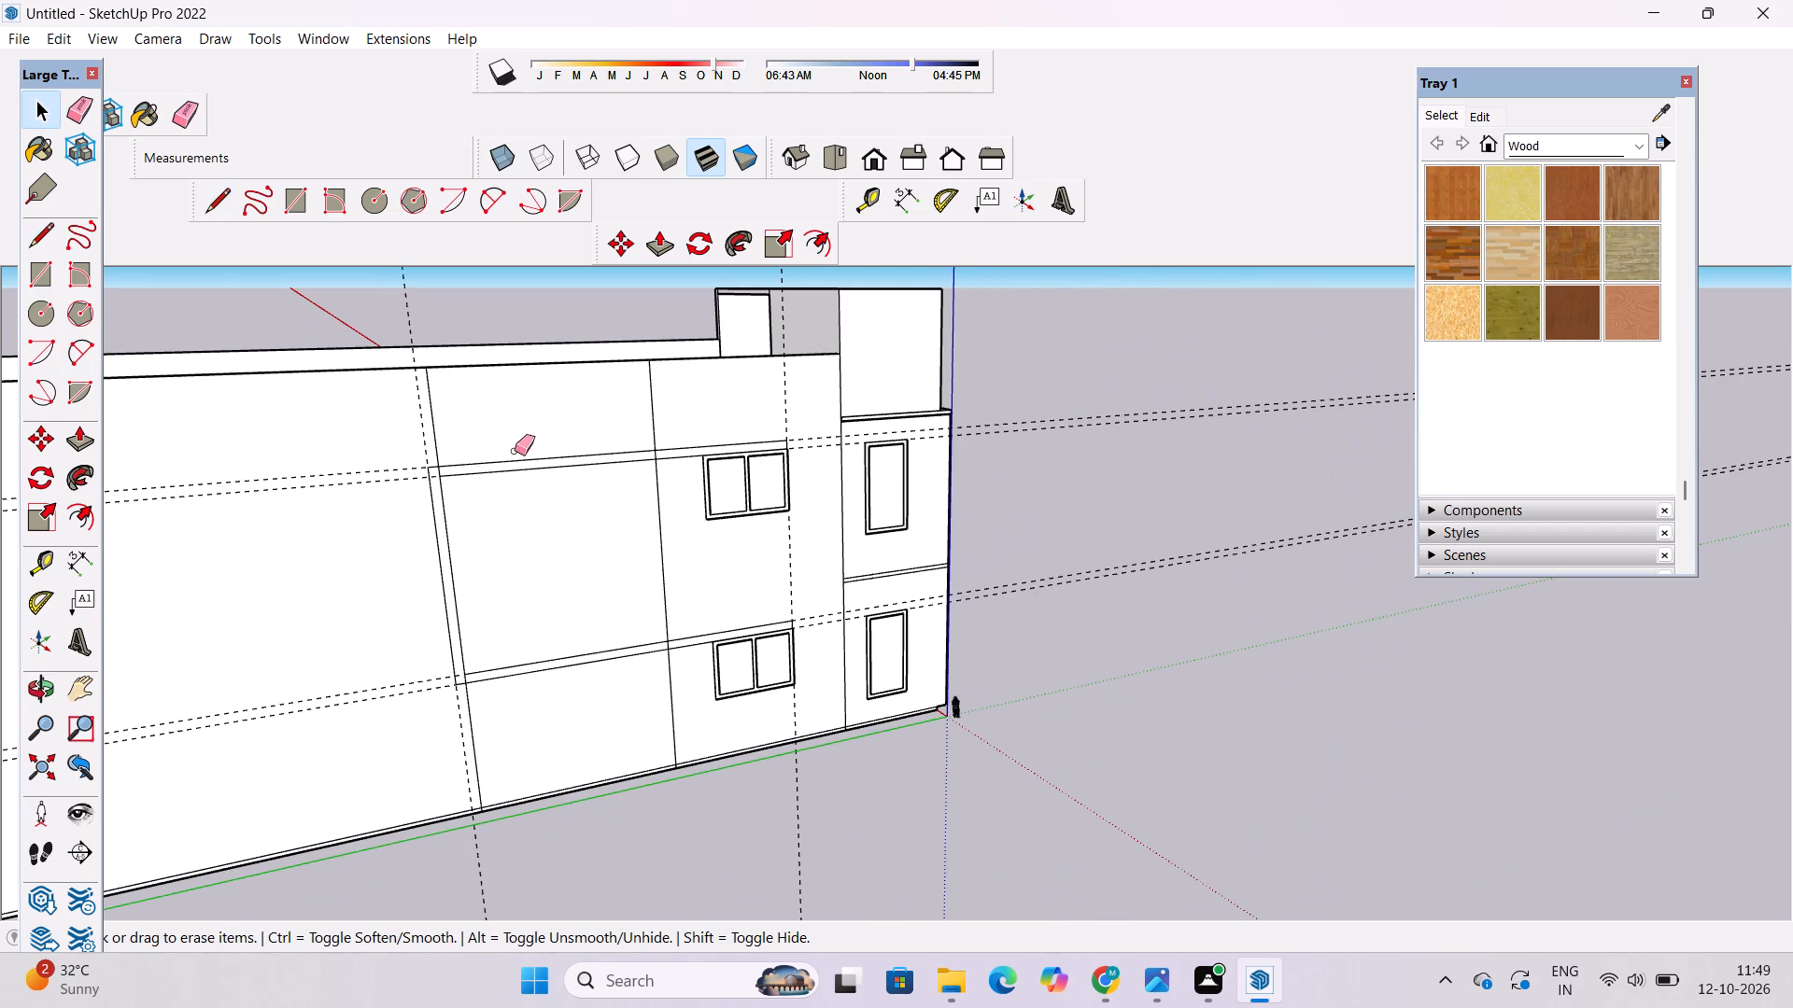
{"action": "left_click_drag", "start_coordinate": [354, 466], "coordinate": [358, 501]}
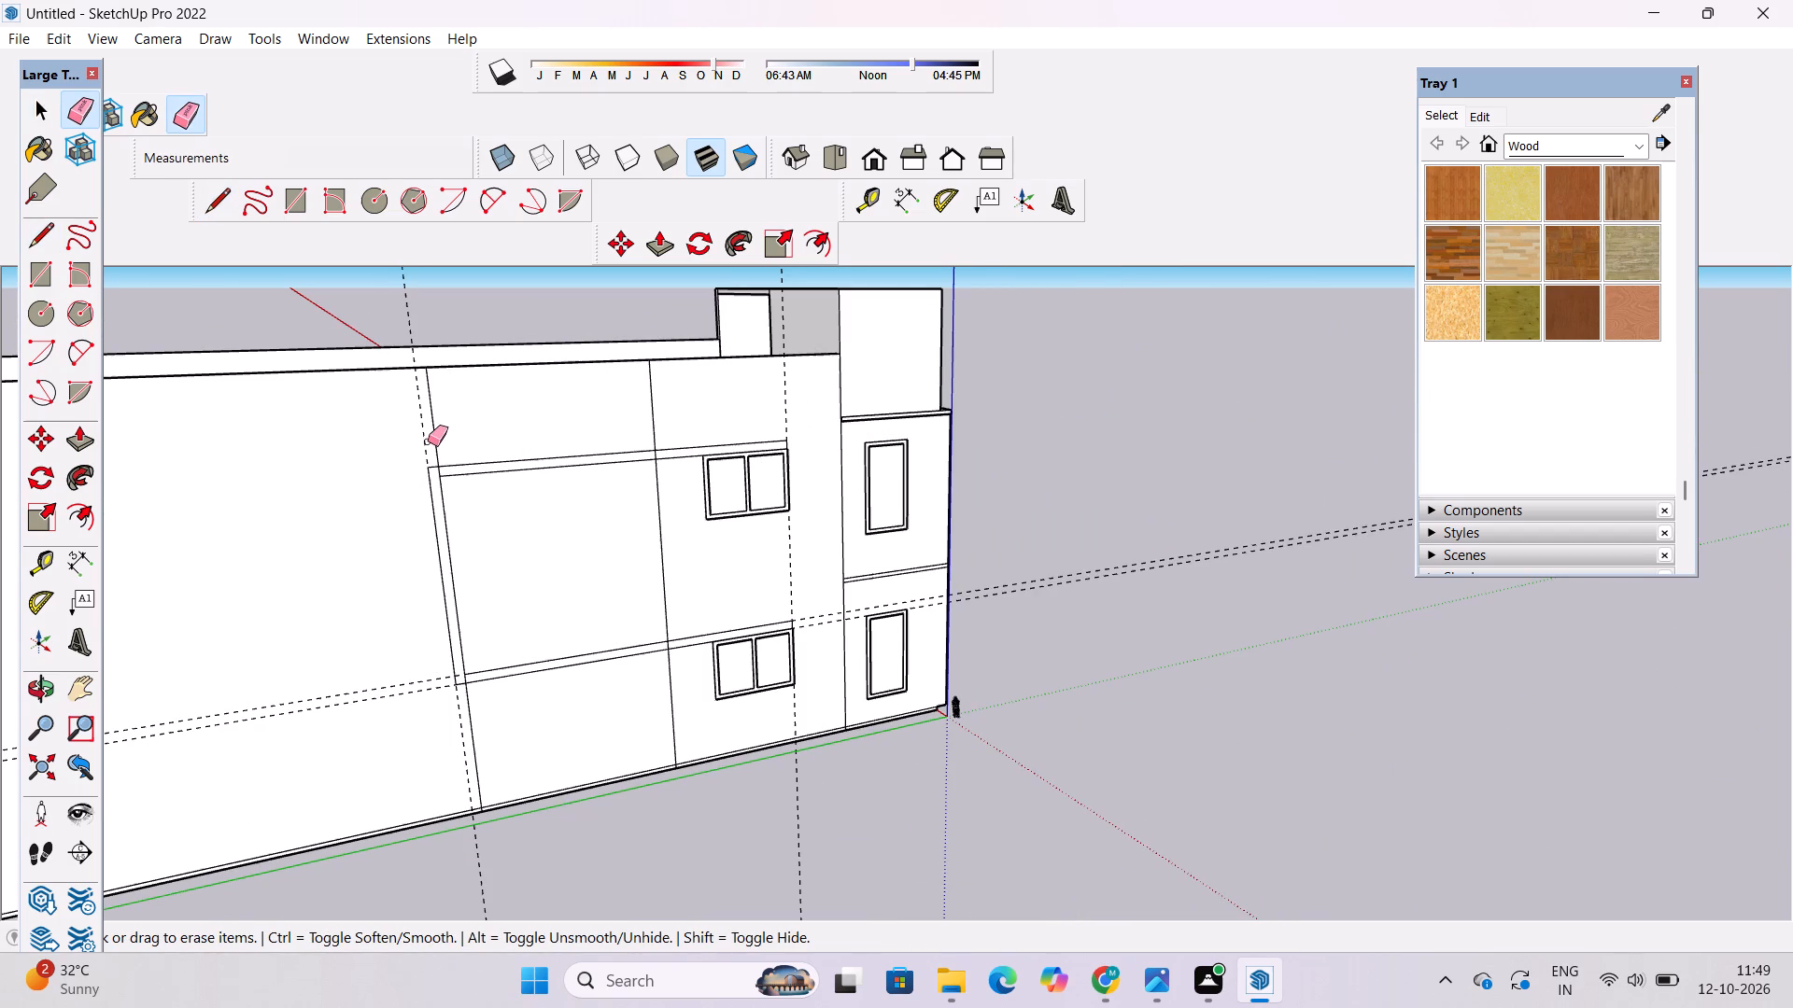
{"action": "scroll", "coordinate": [423, 444], "scroll_direction": "up", "scroll_amount": 5}
{"action": "left_click", "coordinate": [420, 420]}
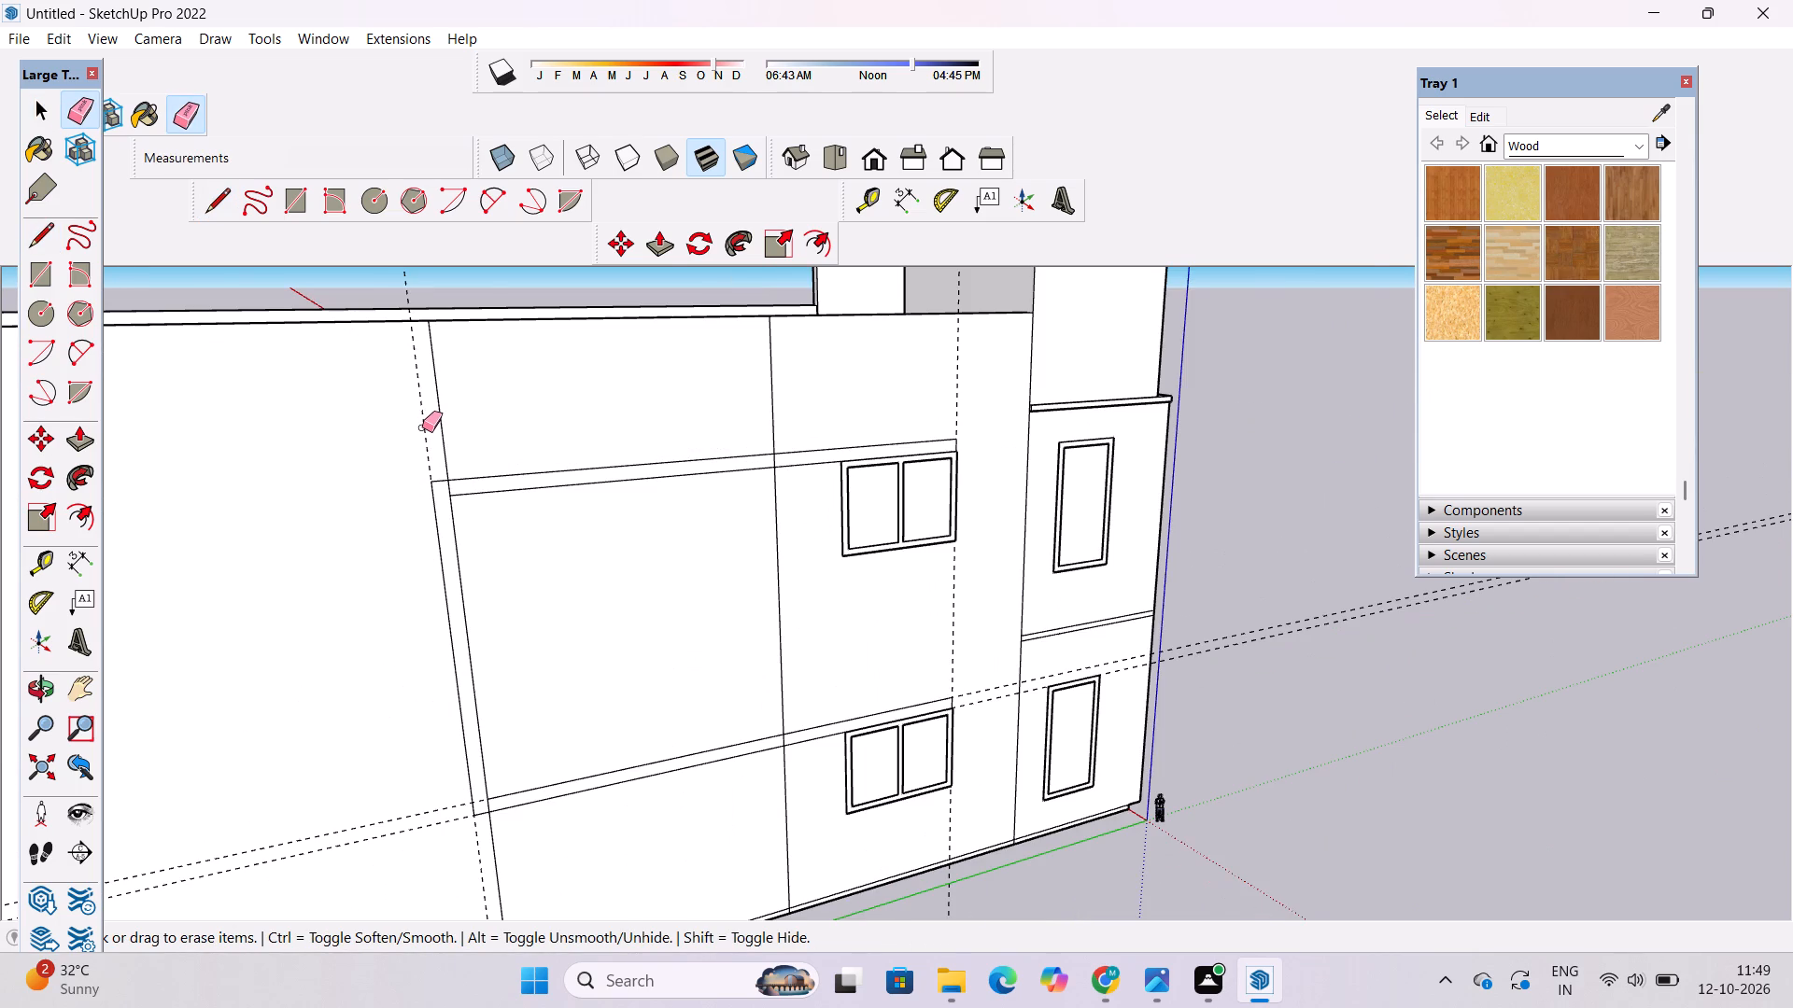
{"action": "scroll", "coordinate": [422, 429], "scroll_direction": "up", "scroll_amount": 4}
{"action": "left_click_drag", "start_coordinate": [422, 427], "coordinate": [427, 438]}
{"action": "scroll", "coordinate": [409, 395], "scroll_direction": "down", "scroll_amount": 6}
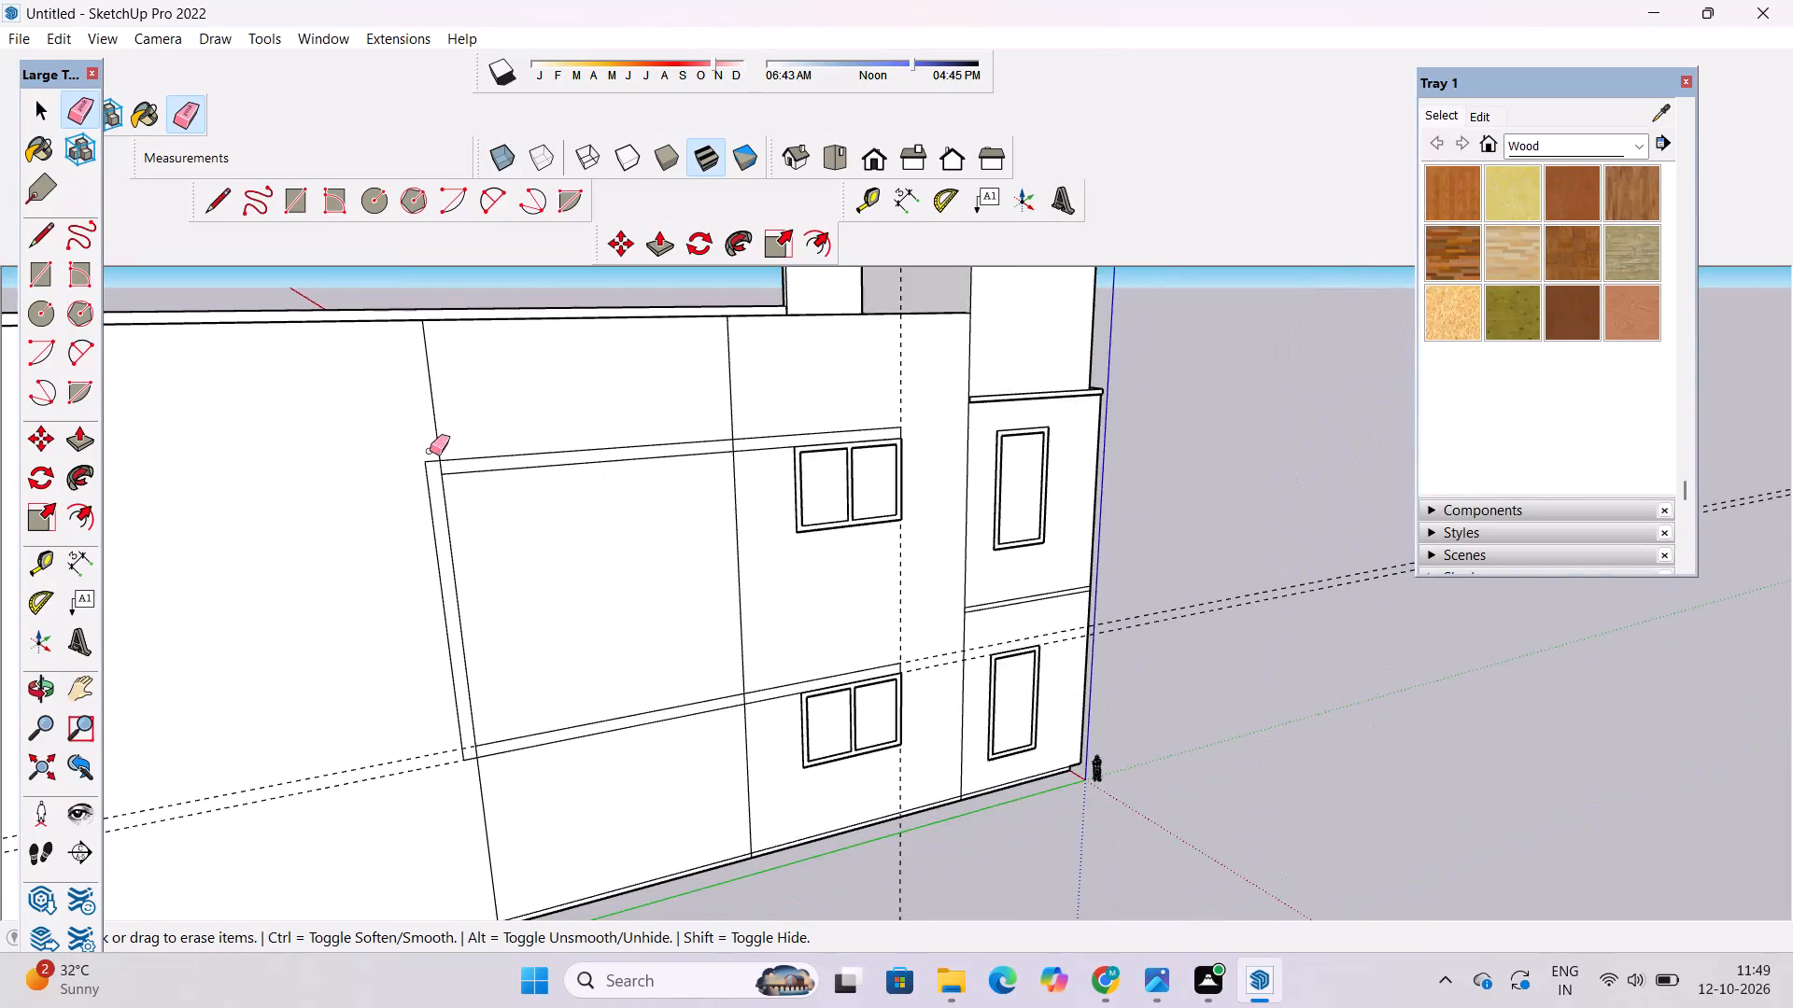
Erase the short piece of the far dividing line that crosses the upper band.
{"action": "scroll", "coordinate": [438, 467], "scroll_direction": "up", "scroll_amount": 9}
{"action": "left_click_drag", "start_coordinate": [445, 460], "coordinate": [444, 469]}
{"action": "scroll", "coordinate": [416, 402], "scroll_direction": "down", "scroll_amount": 6}
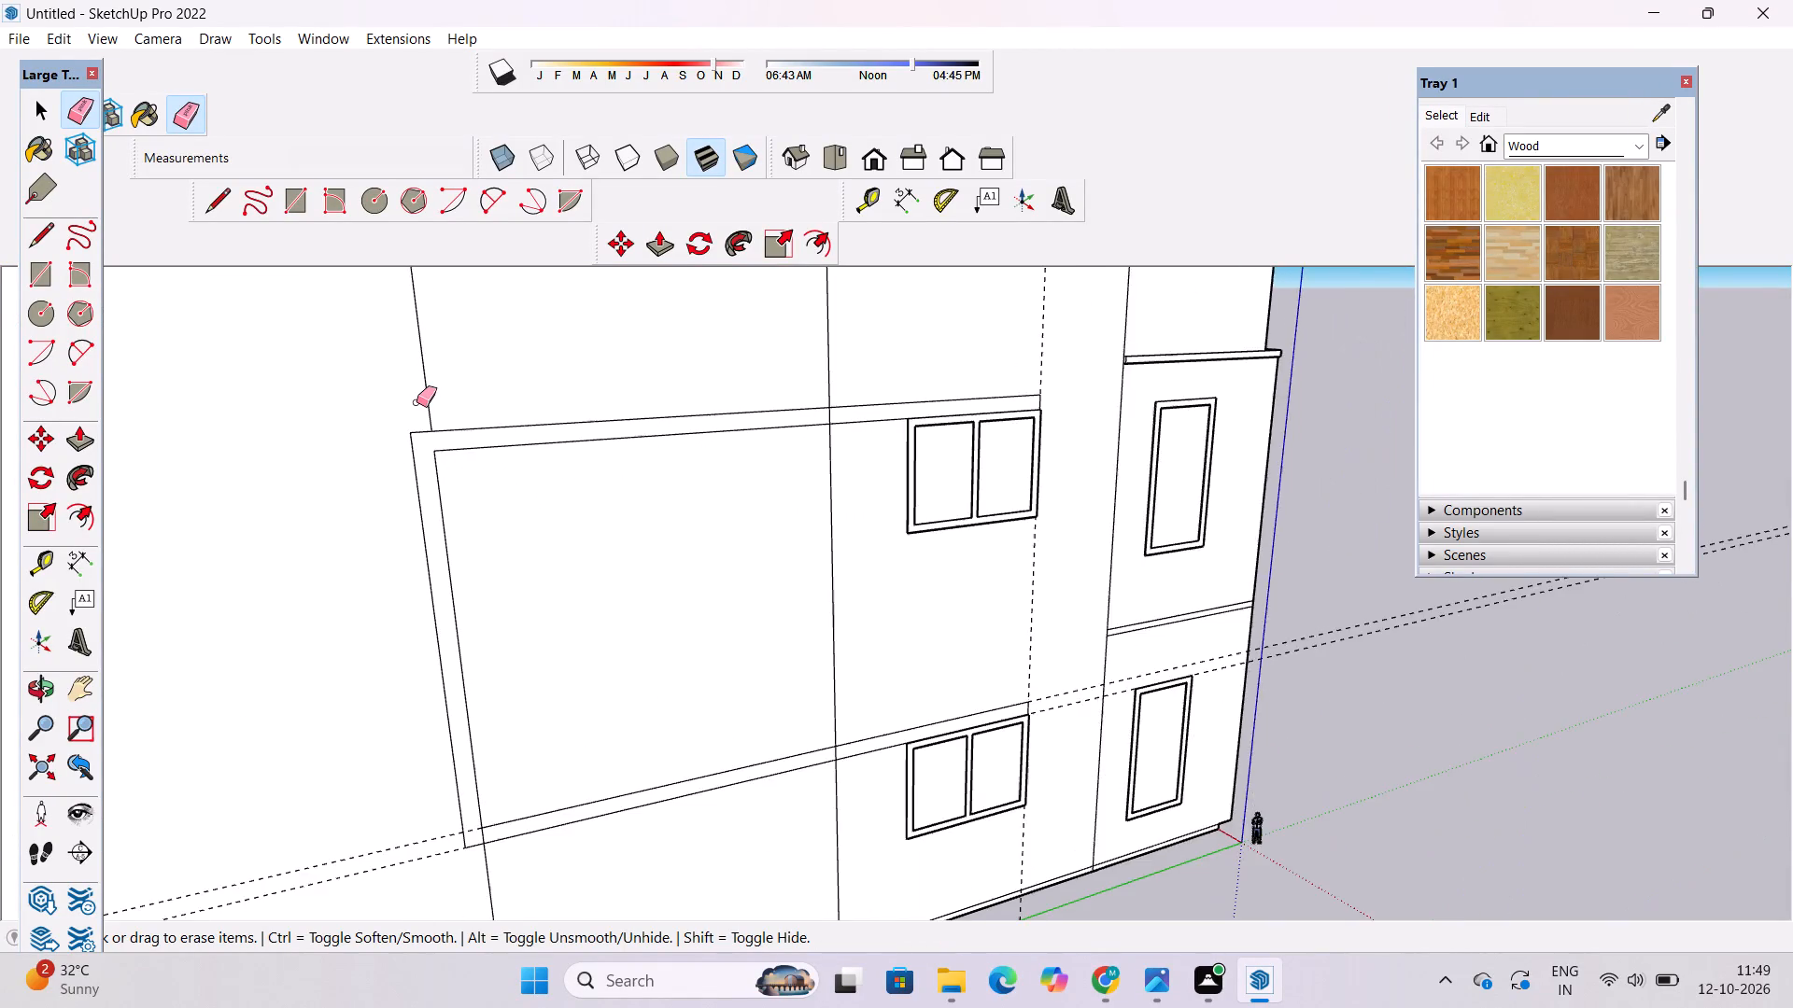
Erase the two lower horizontal guides.
{"action": "scroll", "coordinate": [416, 407], "scroll_direction": "down", "scroll_amount": 5}
{"action": "scroll", "coordinate": [430, 737], "scroll_direction": "up", "scroll_amount": 5}
{"action": "left_click_drag", "start_coordinate": [387, 639], "coordinate": [405, 721]}
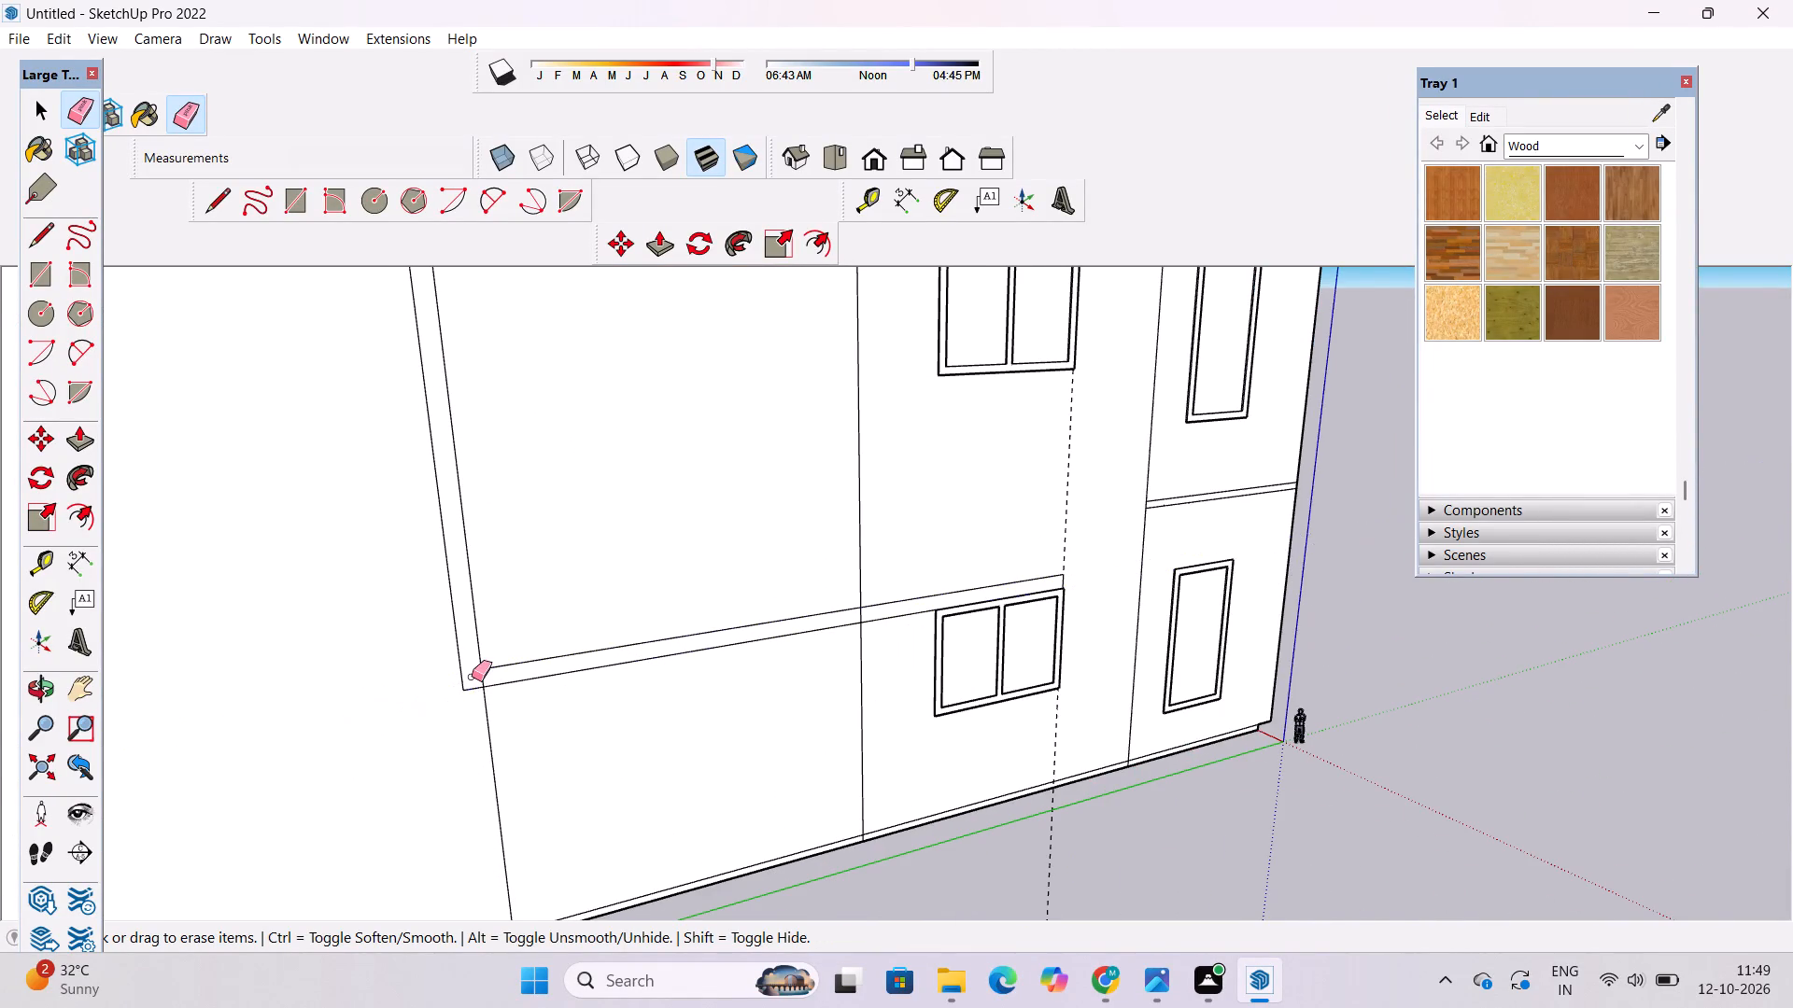
Erase the short piece of the far dividing line that crosses the lower band.
{"action": "scroll", "coordinate": [472, 677], "scroll_direction": "up", "scroll_amount": 8}
{"action": "left_click", "coordinate": [493, 678]}
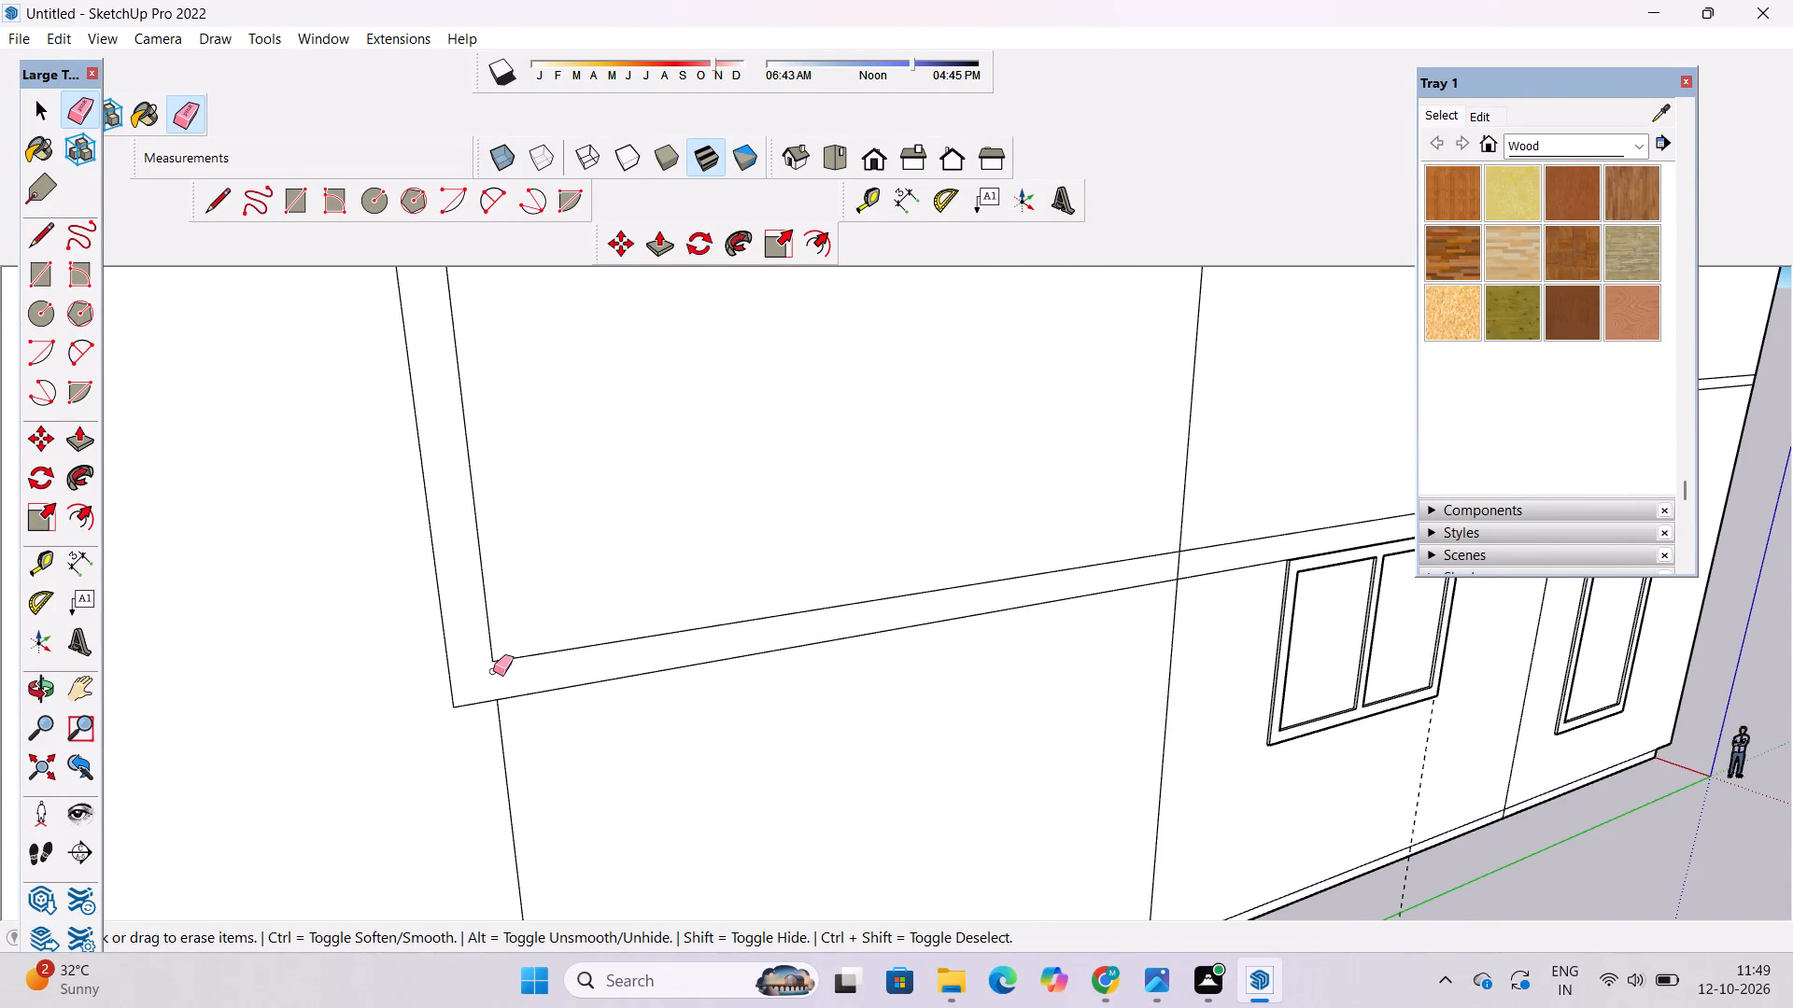
{"action": "key", "text": "space"}
Erase the vertical guide along the two-pane windows' side edge nearest the building's front.
{"action": "key", "text": "o"}
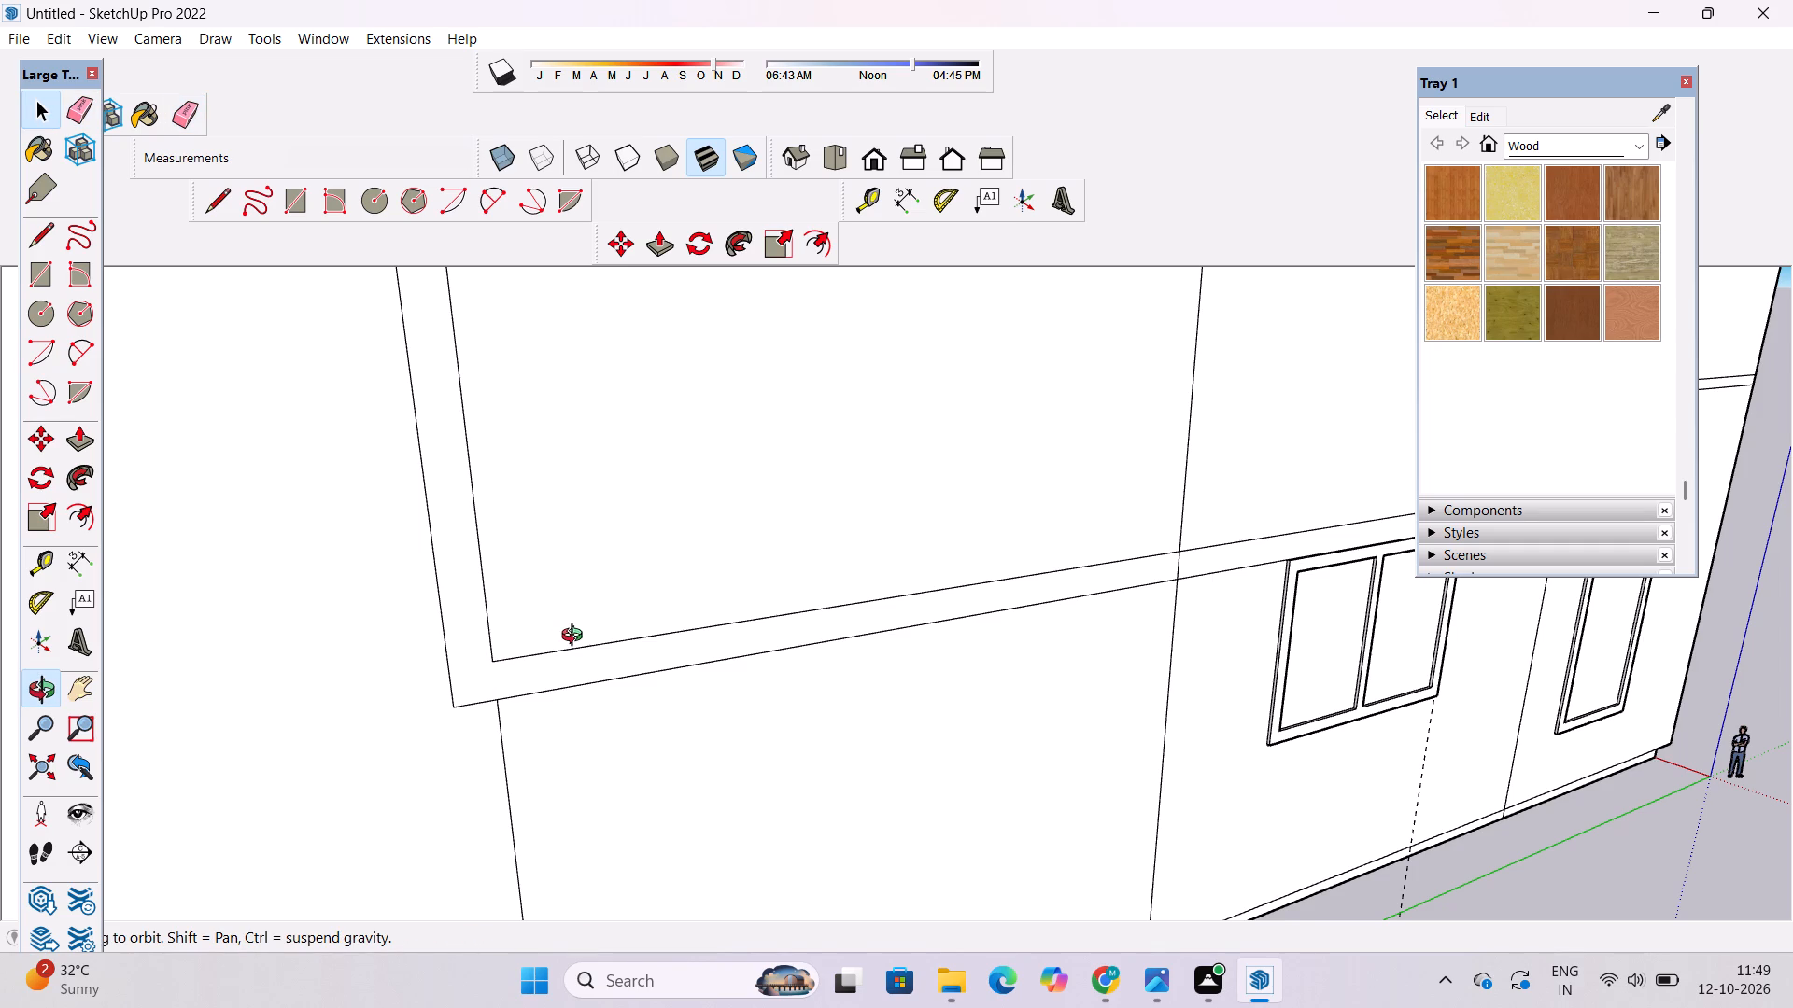
{"action": "scroll", "coordinate": [573, 639], "scroll_direction": "down", "scroll_amount": 2}
{"action": "left_click_drag", "start_coordinate": [713, 734], "coordinate": [600, 720]}
{"action": "scroll", "coordinate": [591, 656], "scroll_direction": "down", "scroll_amount": 6}
{"action": "left_click_drag", "start_coordinate": [865, 666], "coordinate": [759, 690], "text": "shift"}
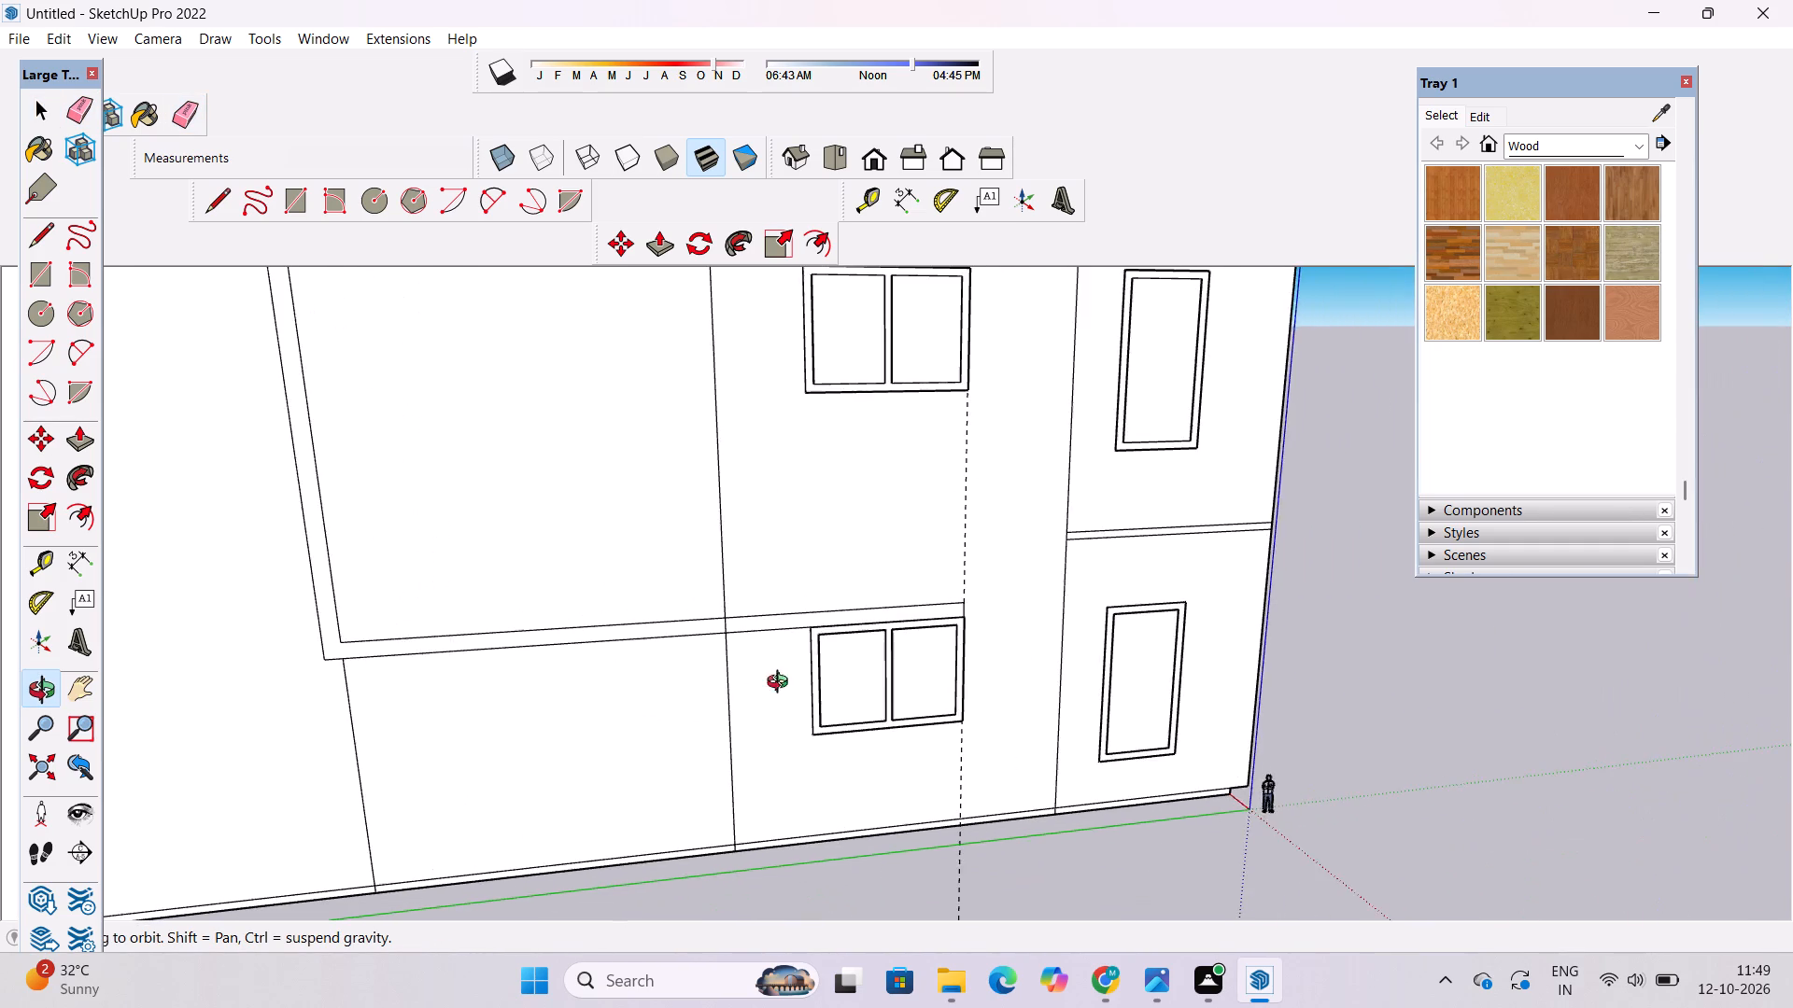
{"action": "scroll", "coordinate": [816, 644], "scroll_direction": "down", "scroll_amount": 5}
{"action": "left_click_drag", "start_coordinate": [848, 656], "coordinate": [862, 747], "text": "shift"}
{"action": "left_click_drag", "start_coordinate": [858, 748], "coordinate": [835, 694]}
{"action": "key", "text": "e"}
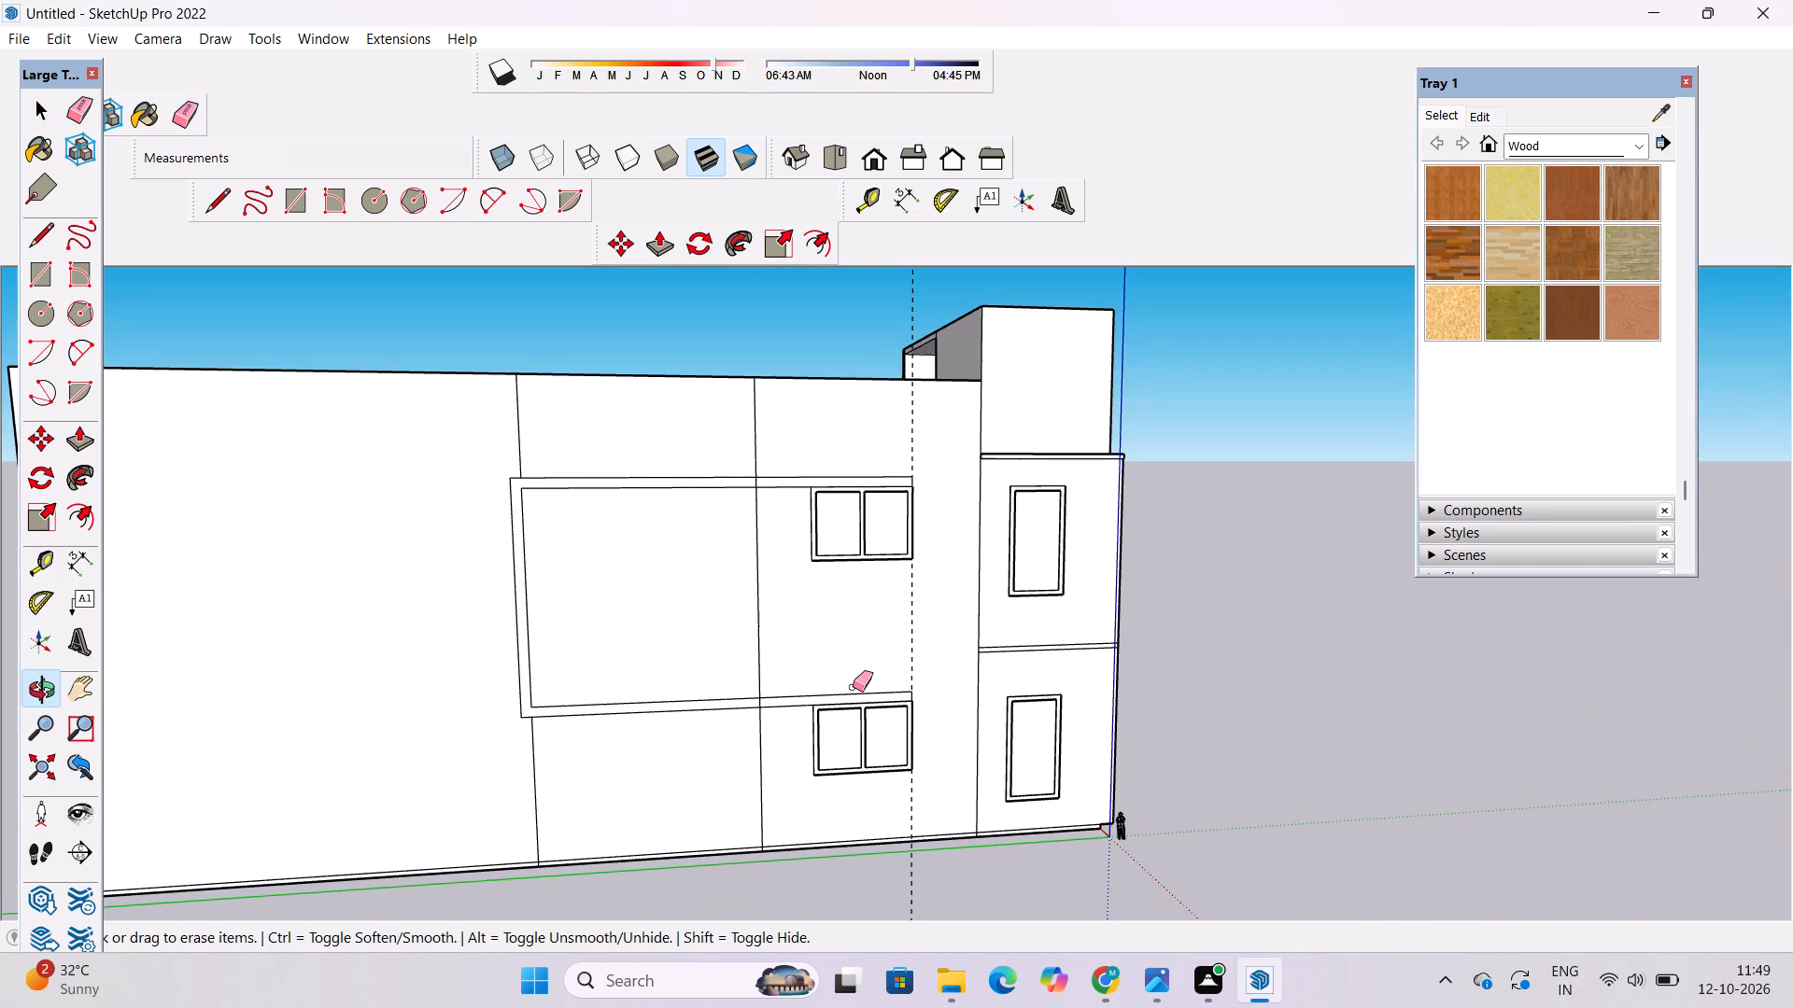
{"action": "scroll", "coordinate": [887, 672], "scroll_direction": "up", "scroll_amount": 3}
{"action": "left_click_drag", "start_coordinate": [934, 575], "coordinate": [913, 611]}
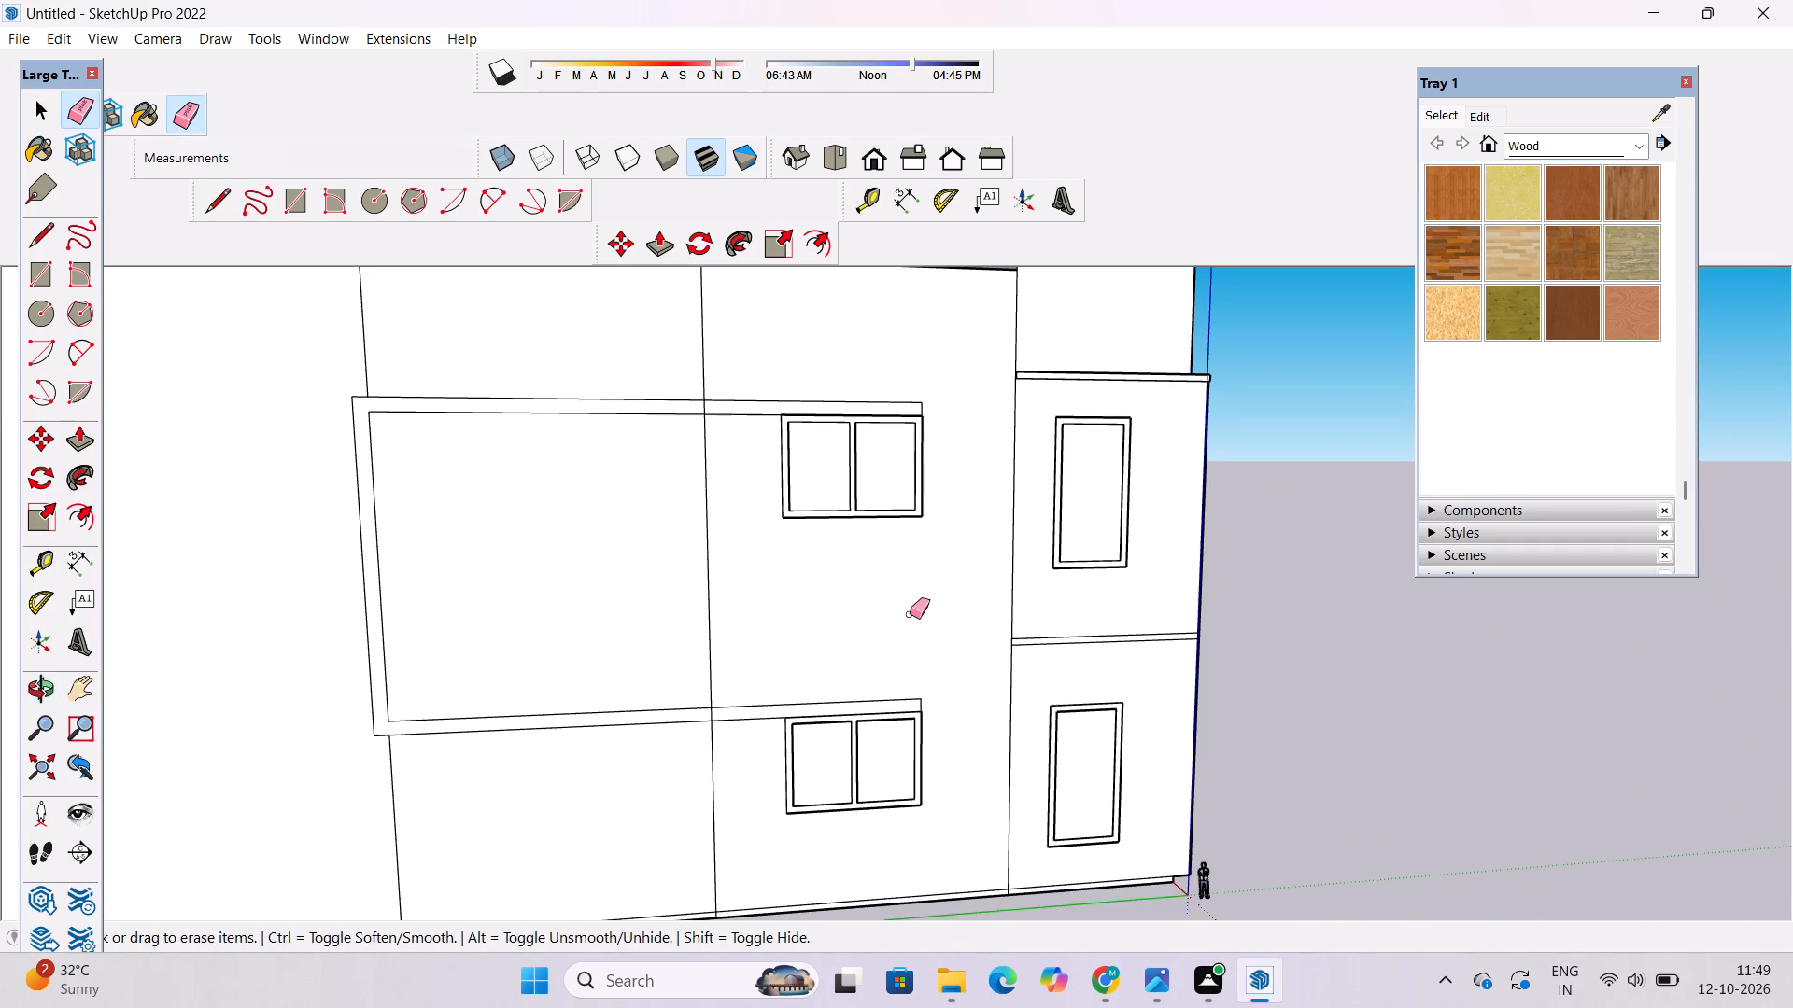
{"action": "key", "text": "space"}
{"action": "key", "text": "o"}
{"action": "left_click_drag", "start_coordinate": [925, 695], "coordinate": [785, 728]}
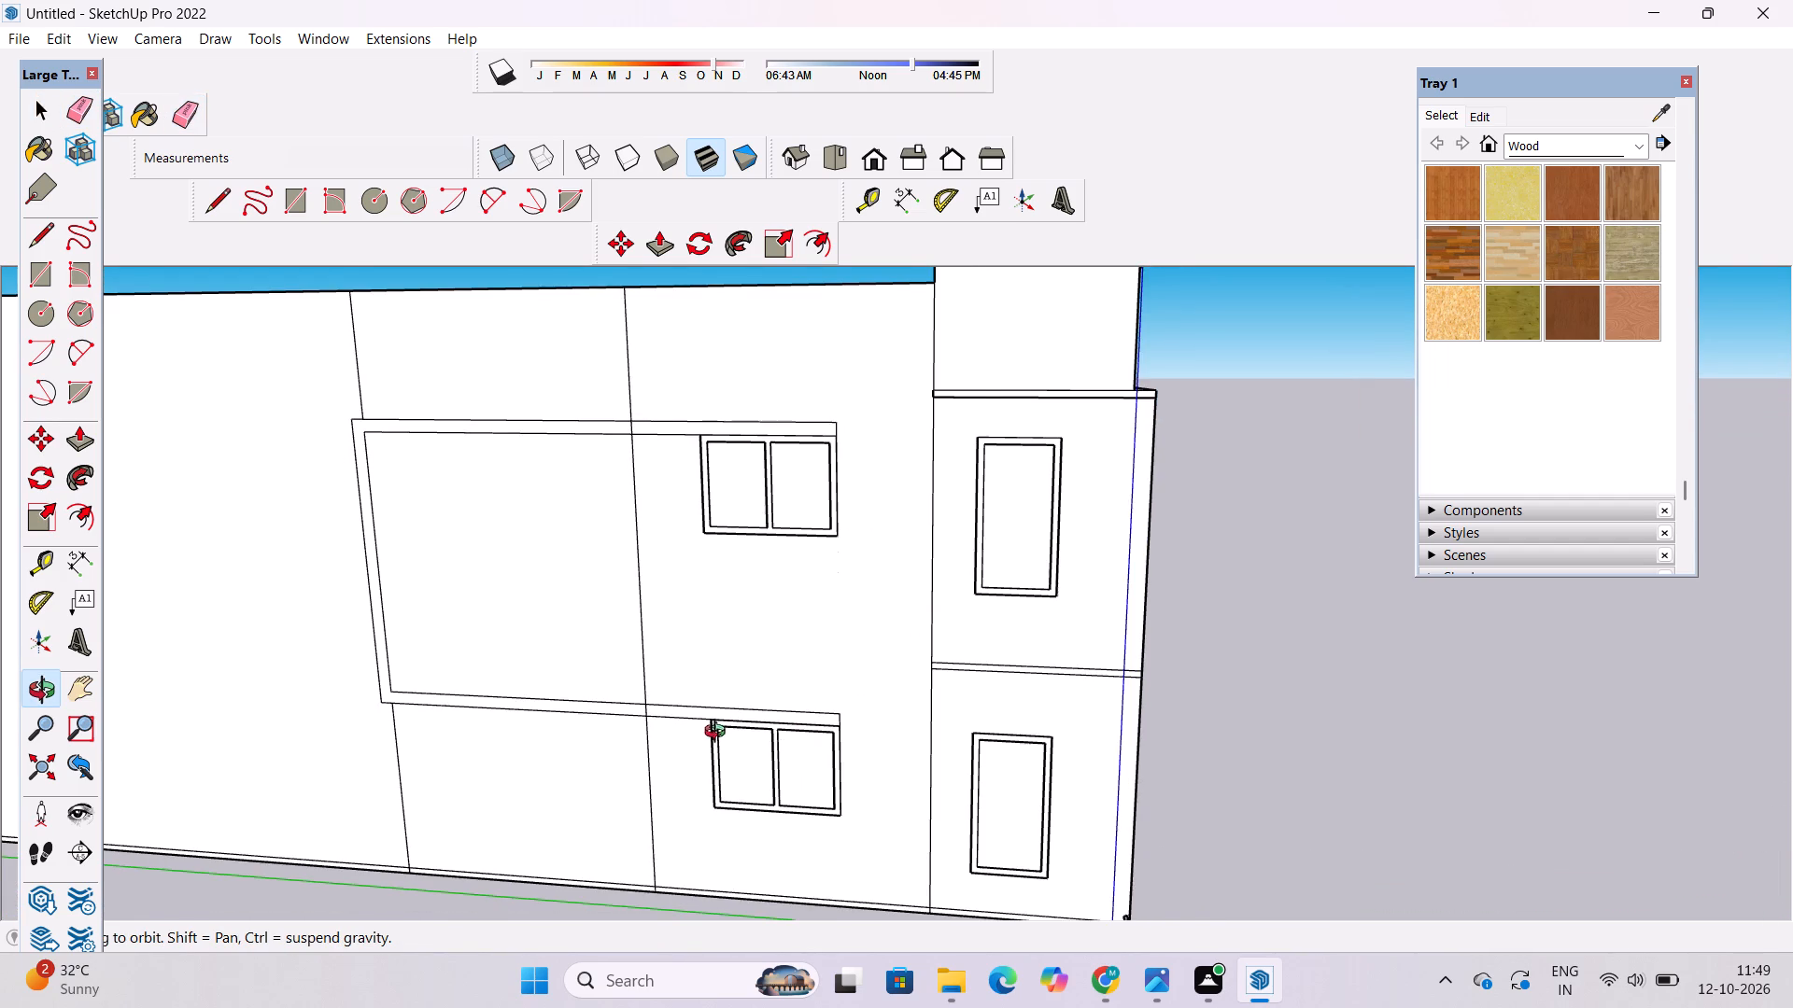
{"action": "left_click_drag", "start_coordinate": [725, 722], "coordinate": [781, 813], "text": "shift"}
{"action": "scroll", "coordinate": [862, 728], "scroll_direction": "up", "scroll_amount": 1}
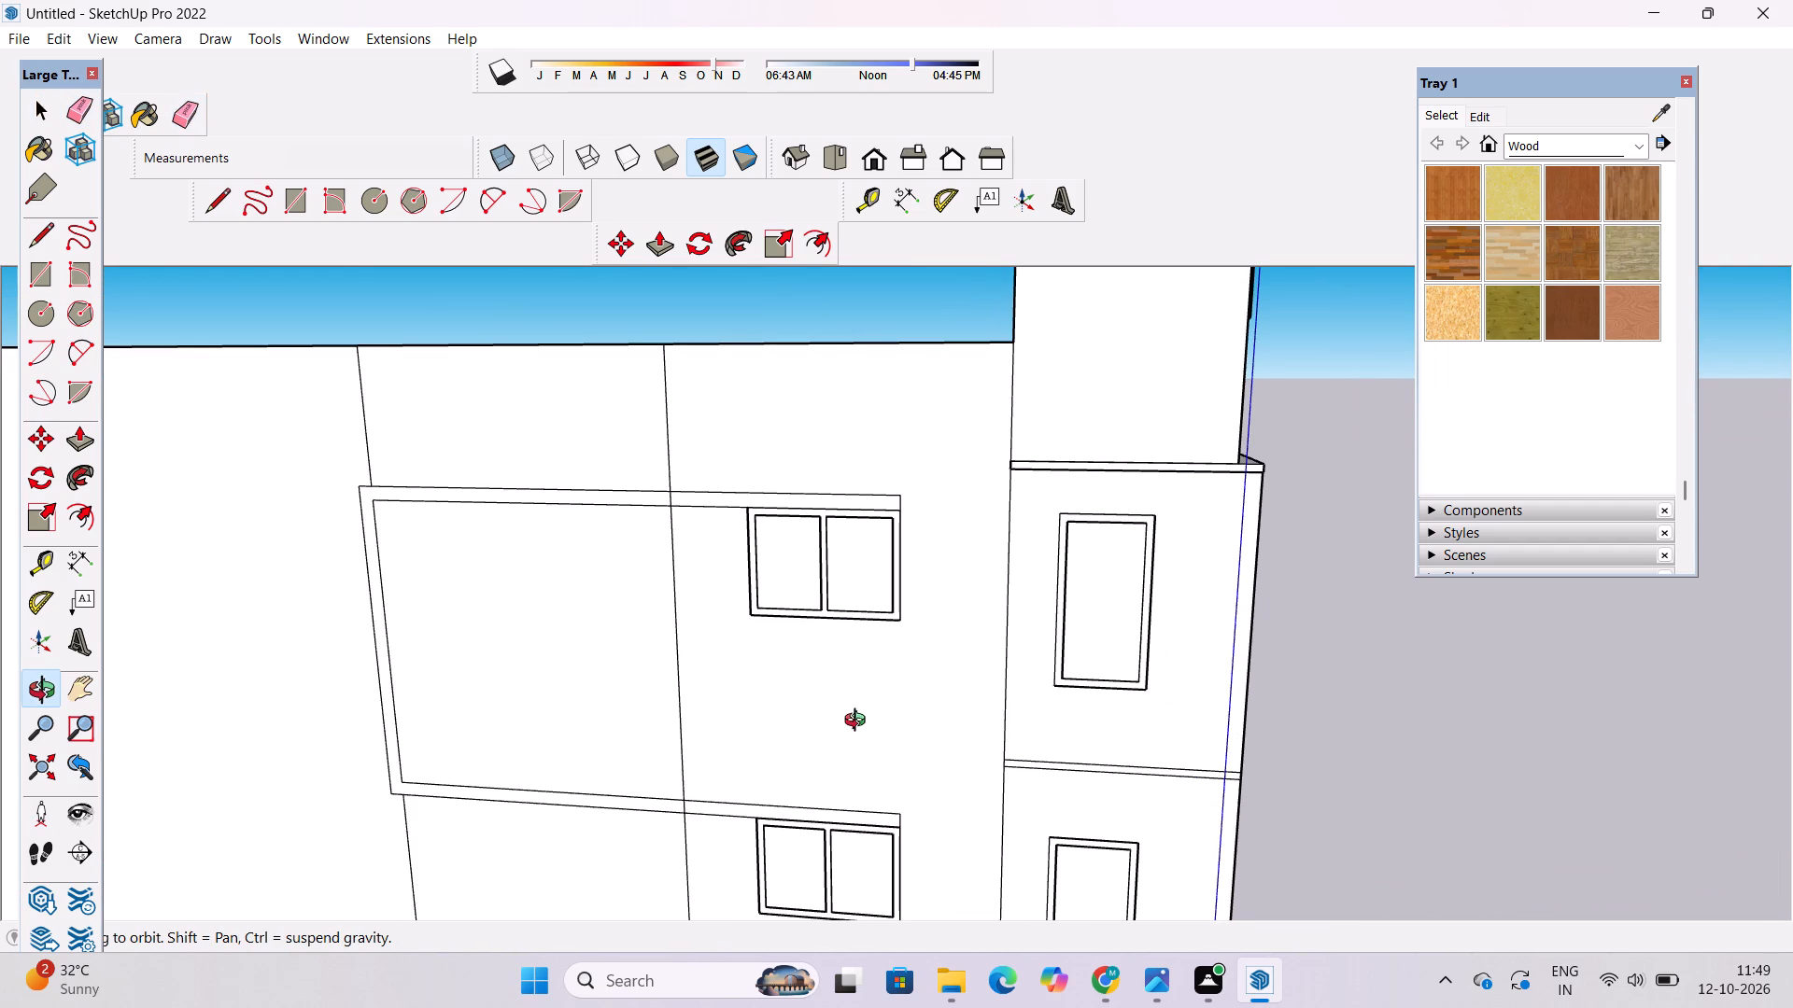
Examine the side wall's band outline, dividing lines and two-pane windows from several angles and distances.
{"action": "scroll", "coordinate": [847, 766], "scroll_direction": "up", "scroll_amount": 3}
{"action": "left_click", "coordinate": [879, 734], "text": "shift"}
{"action": "left_click_drag", "start_coordinate": [881, 741], "coordinate": [814, 760]}
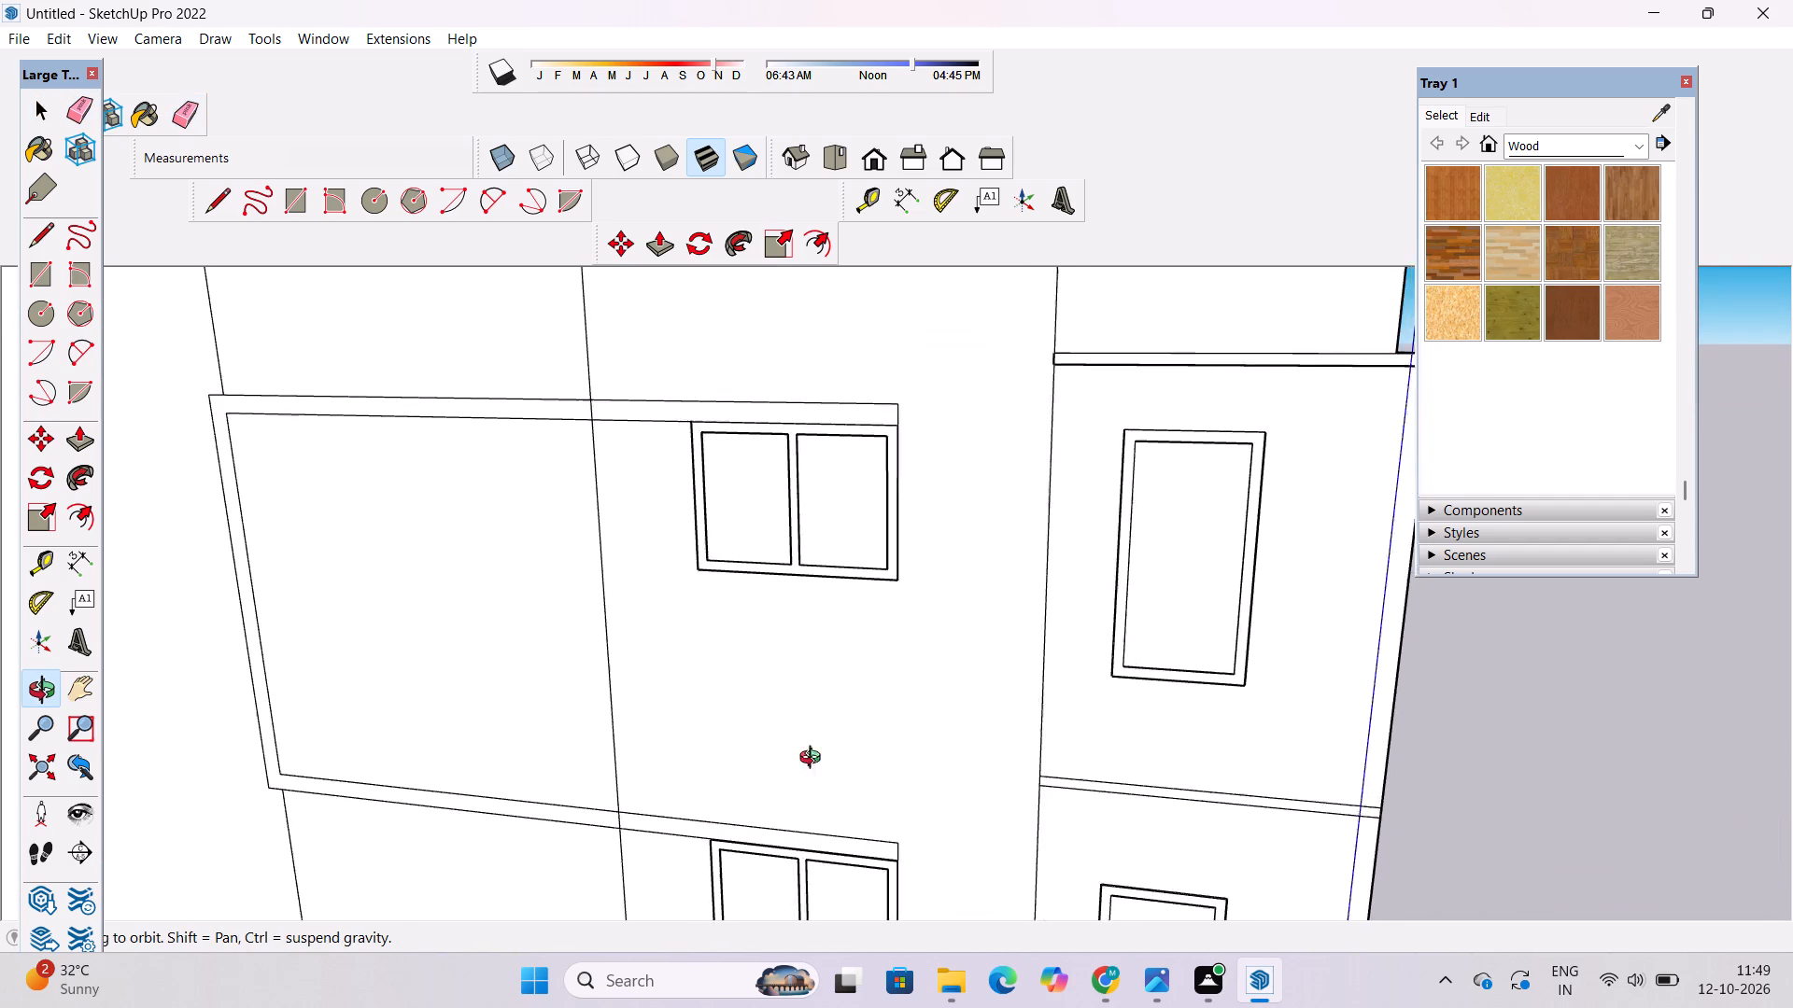
{"action": "left_click_drag", "start_coordinate": [814, 760], "coordinate": [796, 763]}
{"action": "left_click_drag", "start_coordinate": [776, 769], "coordinate": [811, 738], "text": "shift"}
{"action": "scroll", "coordinate": [820, 731], "scroll_direction": "down", "scroll_amount": 4}
{"action": "left_click_drag", "start_coordinate": [838, 730], "coordinate": [869, 757]}
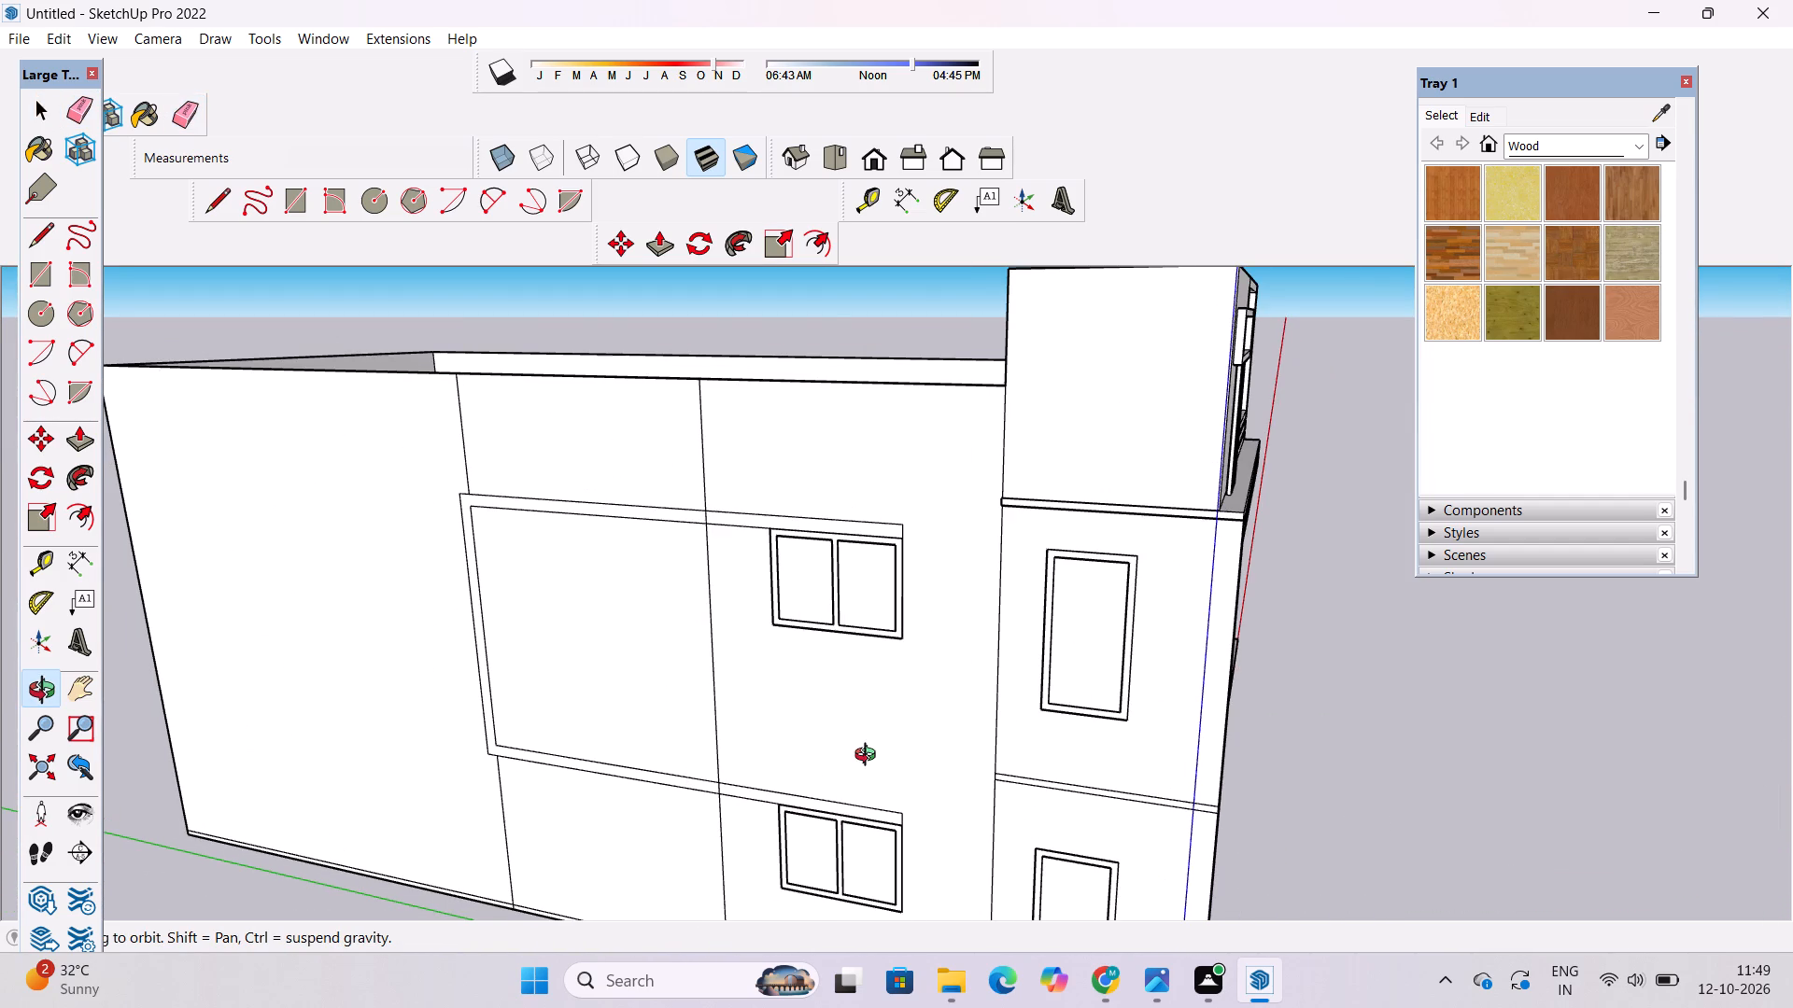
{"action": "left_click_drag", "start_coordinate": [881, 757], "coordinate": [732, 786]}
{"action": "left_click_drag", "start_coordinate": [727, 786], "coordinate": [736, 826], "text": "shift"}
{"action": "left_click_drag", "start_coordinate": [739, 826], "coordinate": [739, 825]}
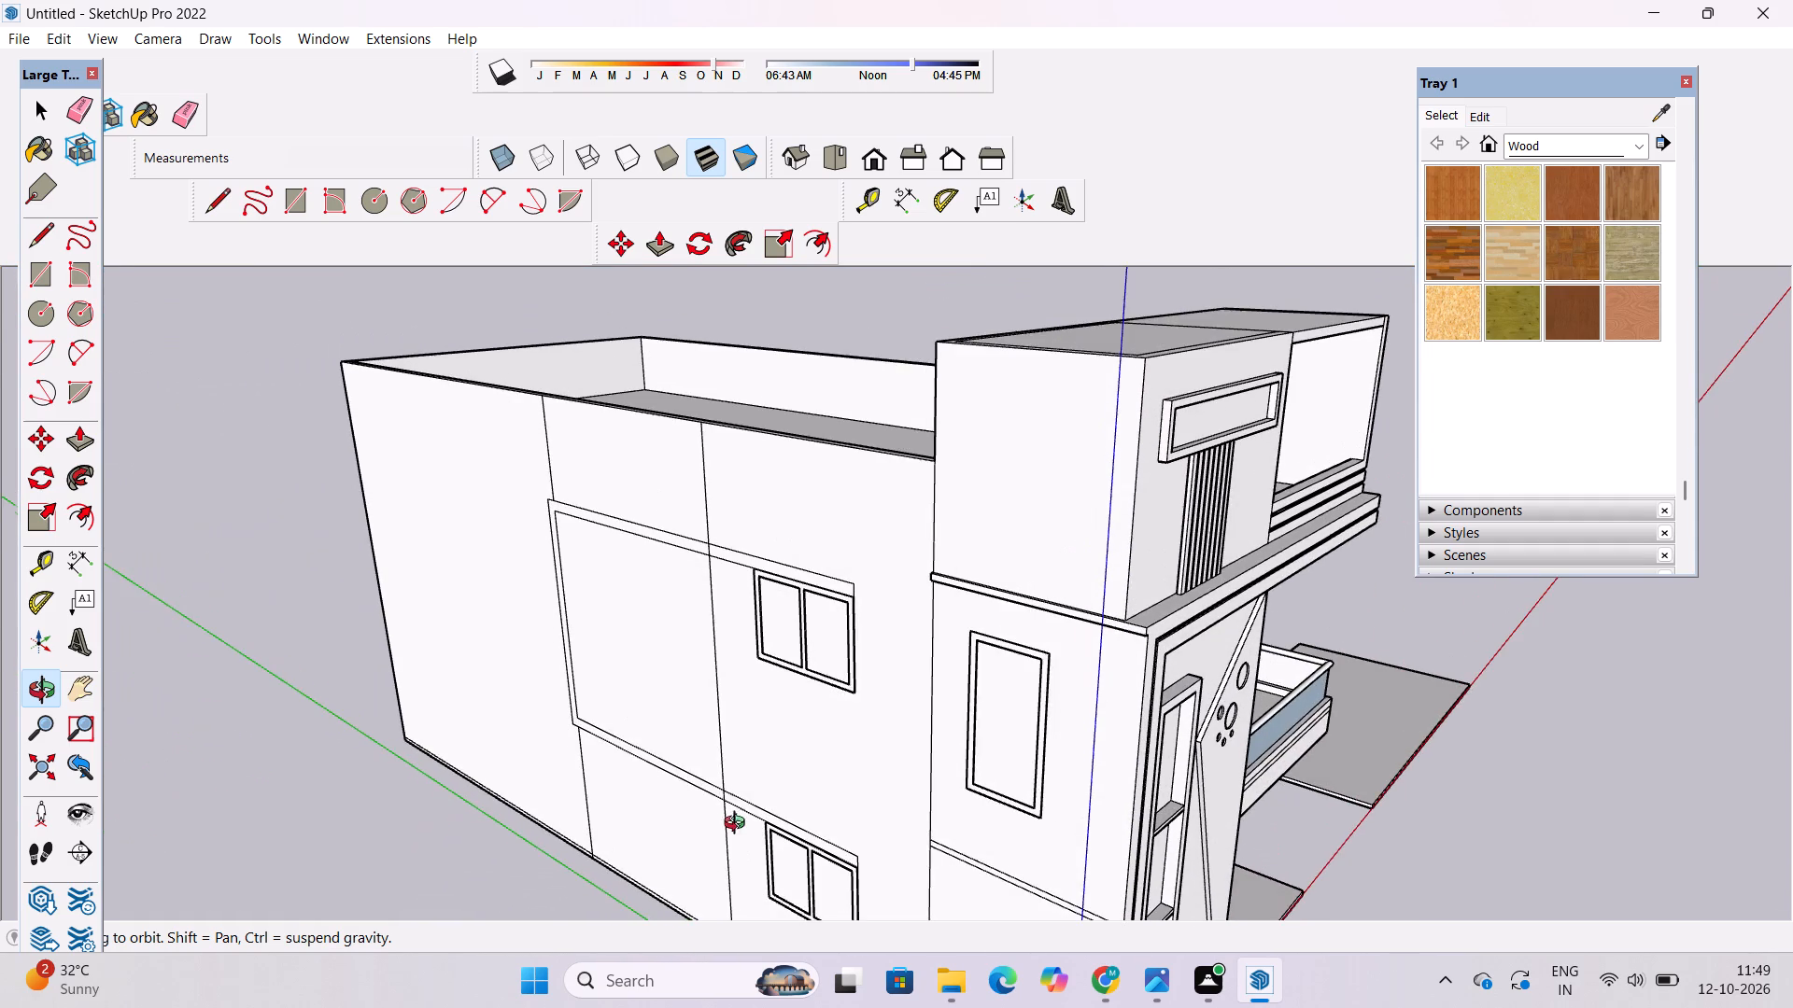
{"action": "left_click_drag", "start_coordinate": [739, 825], "coordinate": [755, 776]}
{"action": "scroll", "coordinate": [672, 822], "scroll_direction": "up", "scroll_amount": 3}
{"action": "left_click", "coordinate": [658, 830], "text": "shift"}
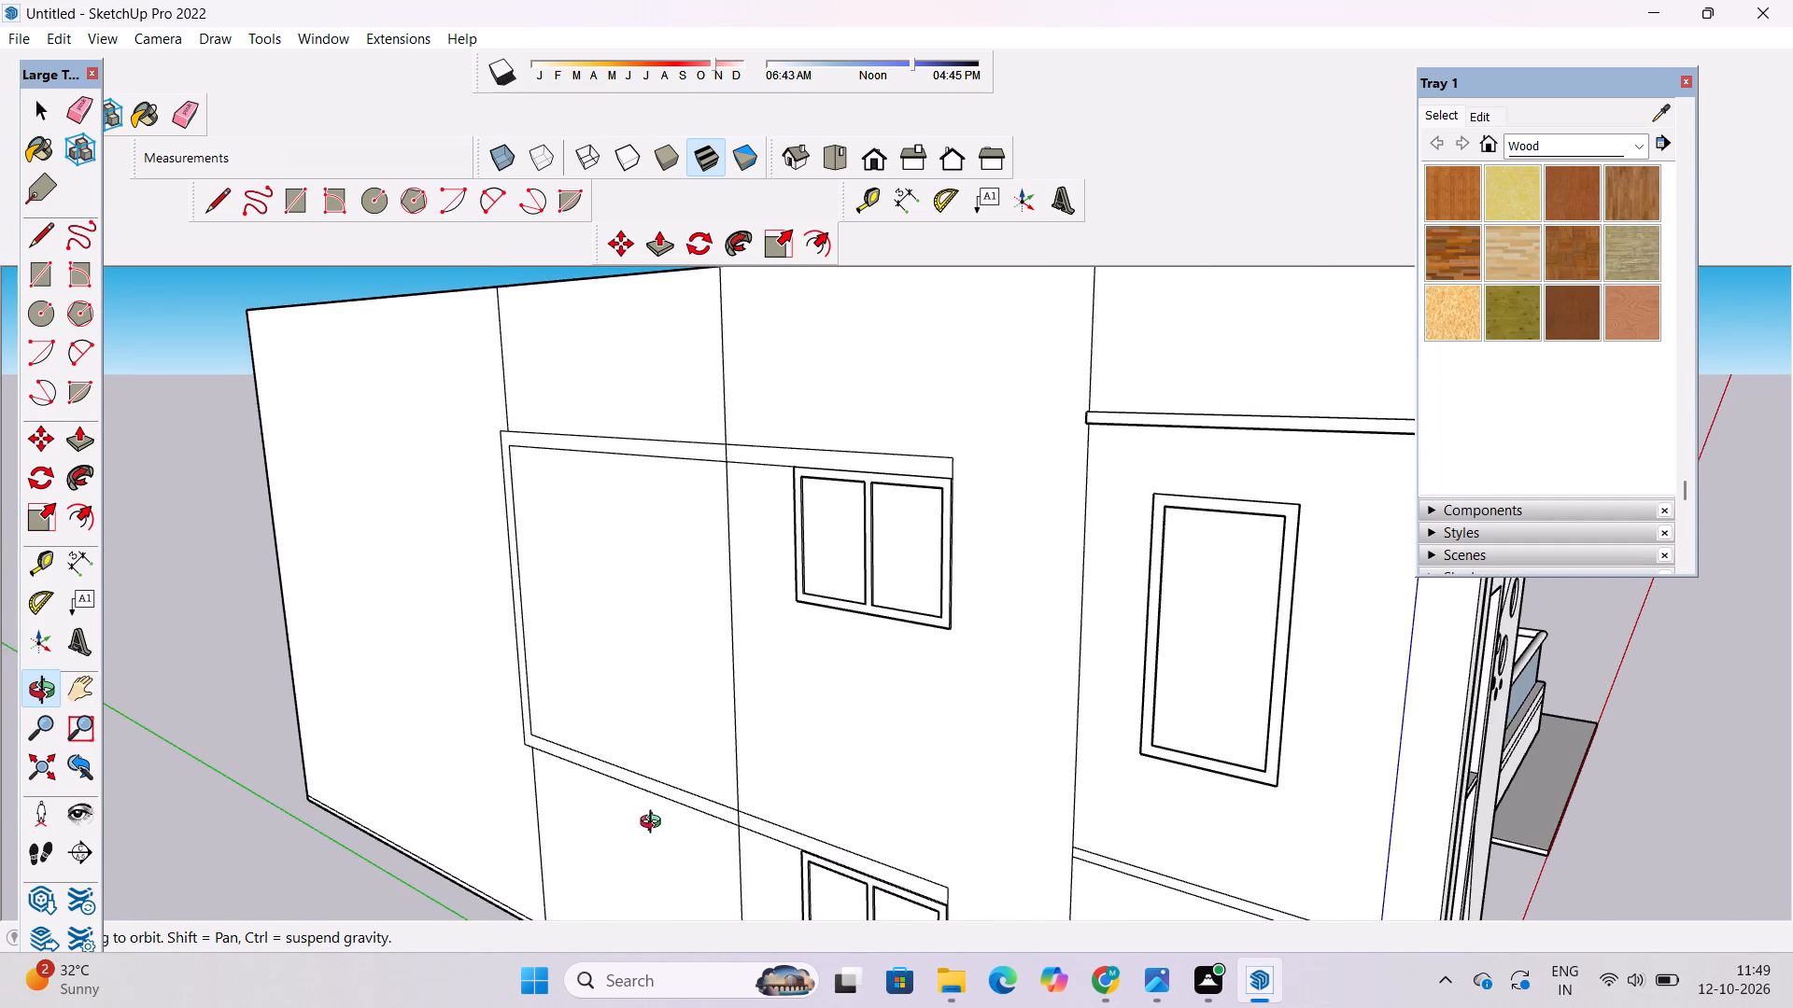
{"action": "scroll", "coordinate": [655, 824], "scroll_direction": "up", "scroll_amount": 4}
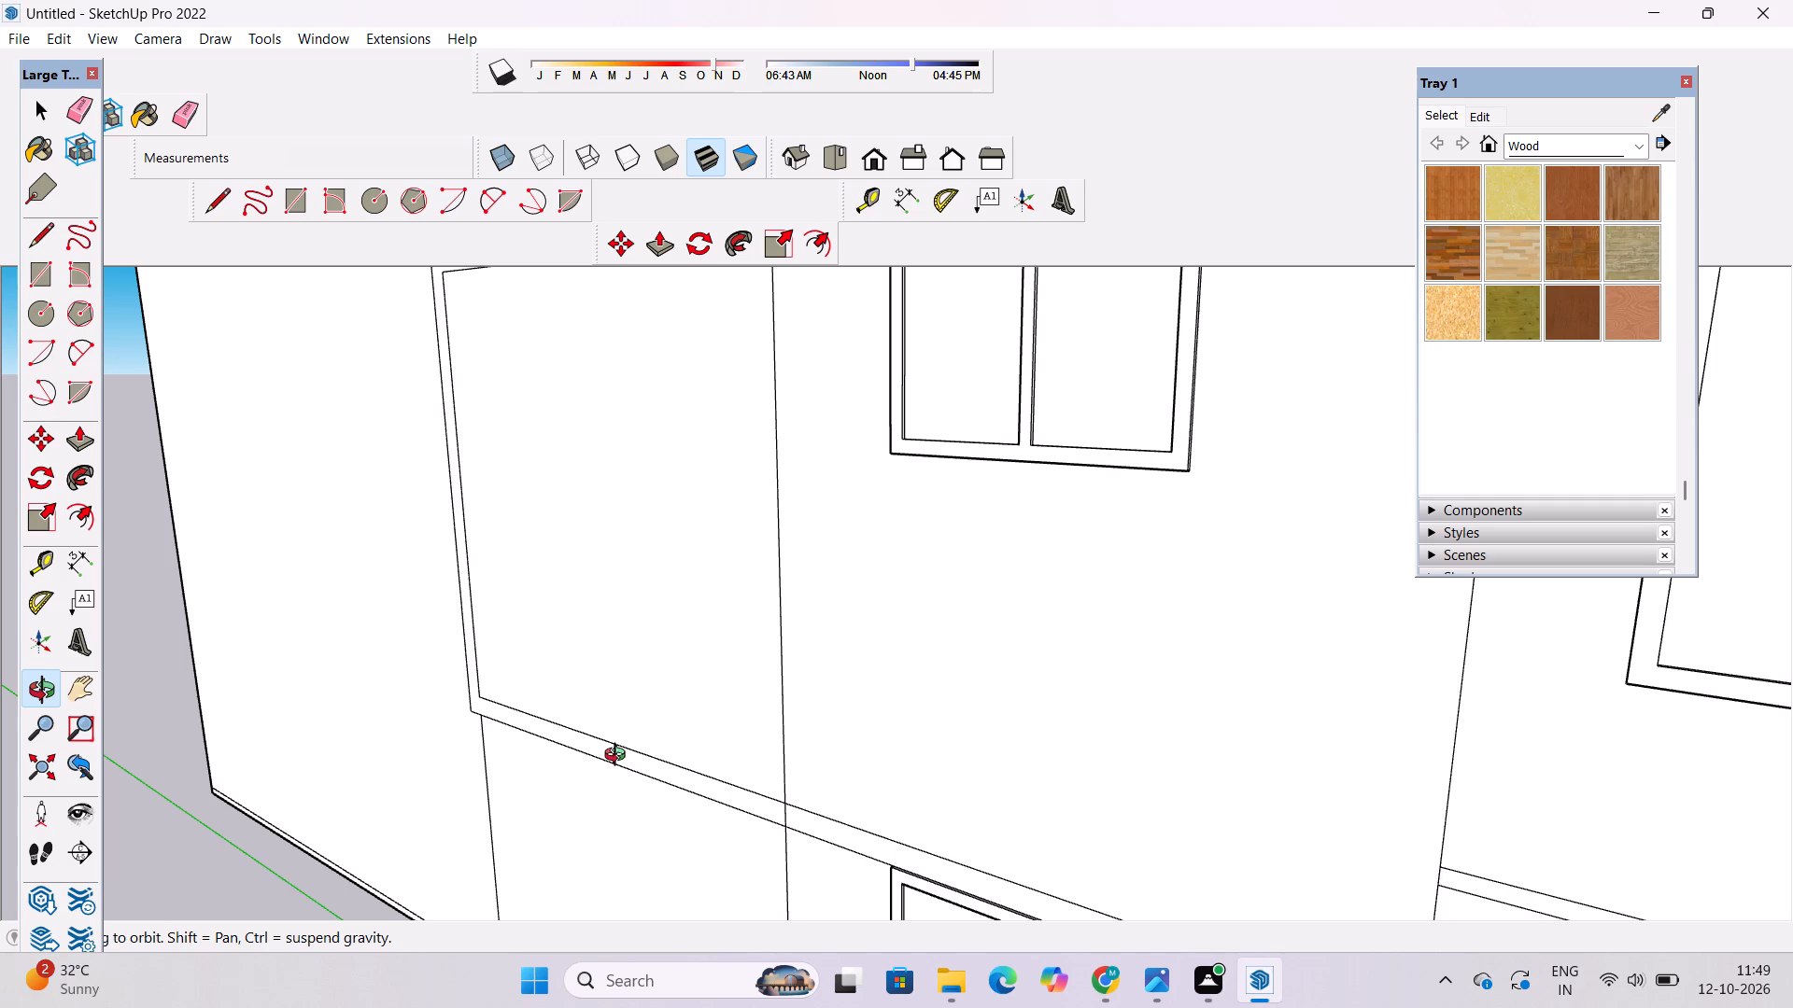
{"action": "left_click", "coordinate": [618, 759], "text": "shift"}
{"action": "scroll", "coordinate": [618, 759], "scroll_direction": "down", "scroll_amount": 4}
{"action": "left_click_drag", "start_coordinate": [617, 767], "coordinate": [617, 843], "text": "shift"}
{"action": "left_click_drag", "start_coordinate": [617, 843], "coordinate": [735, 827]}
{"action": "scroll", "coordinate": [705, 832], "scroll_direction": "up", "scroll_amount": 2}
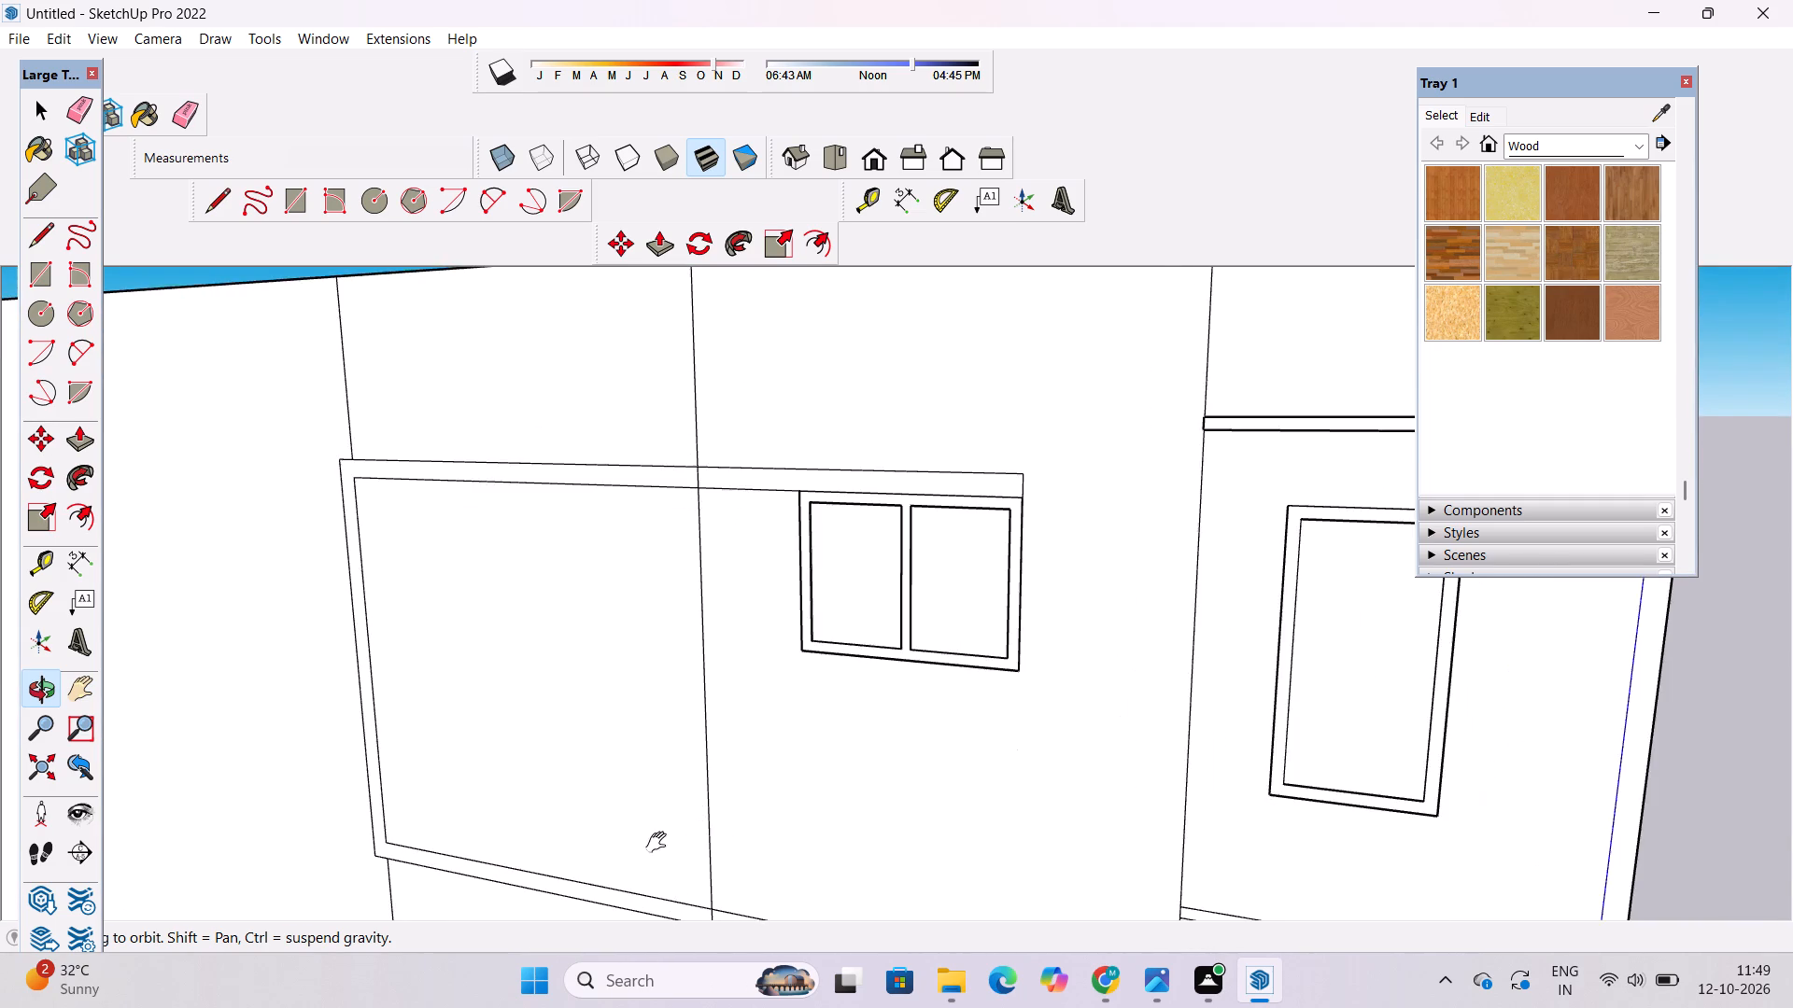
{"action": "left_click_drag", "start_coordinate": [660, 843], "coordinate": [661, 855], "text": "shift"}
{"action": "left_click_drag", "start_coordinate": [652, 868], "coordinate": [760, 841]}
{"action": "scroll", "coordinate": [751, 796], "scroll_direction": "down", "scroll_amount": 5}
{"action": "left_click_drag", "start_coordinate": [689, 843], "coordinate": [725, 763], "text": "shift"}
{"action": "left_click_drag", "start_coordinate": [721, 777], "coordinate": [717, 777], "text": "shift"}
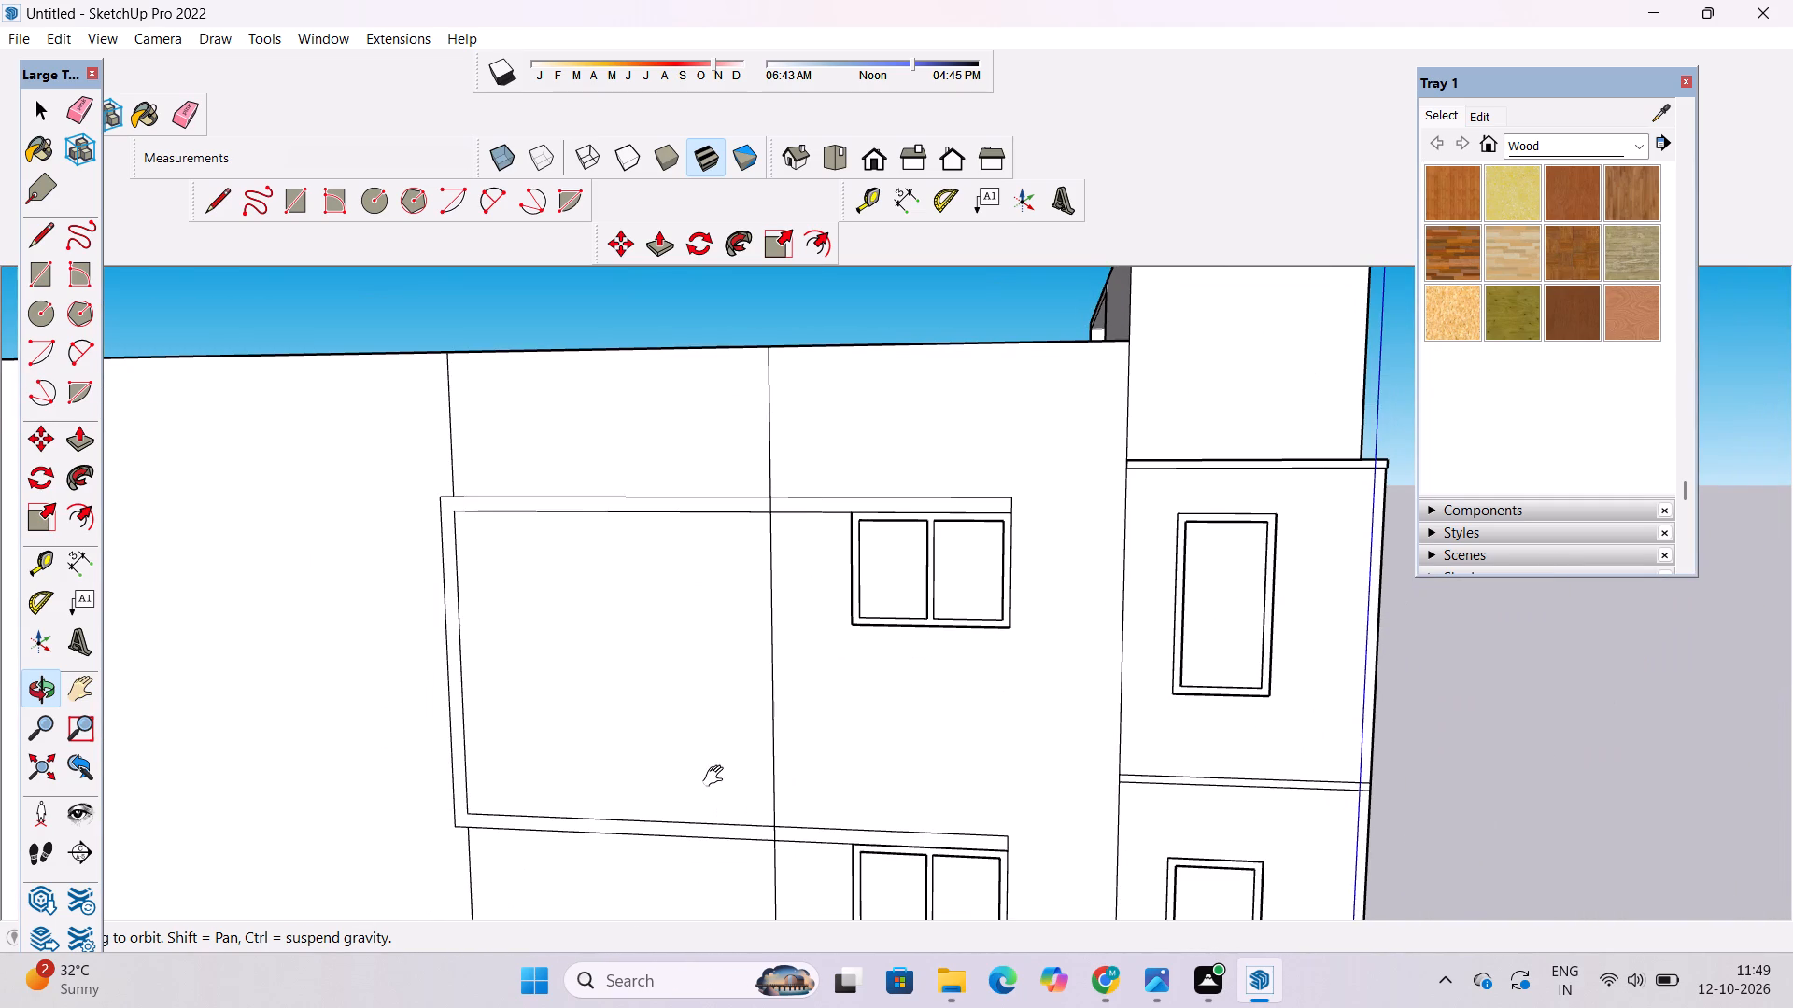
{"action": "left_click_drag", "start_coordinate": [717, 777], "coordinate": [675, 777], "text": "shift"}
{"action": "scroll", "coordinate": [672, 763], "scroll_direction": "down", "scroll_amount": 4}
{"action": "left_click_drag", "start_coordinate": [642, 794], "coordinate": [699, 789]}
{"action": "scroll", "coordinate": [679, 781], "scroll_direction": "up", "scroll_amount": 2}
{"action": "left_click_drag", "start_coordinate": [677, 781], "coordinate": [677, 813], "text": "shift"}
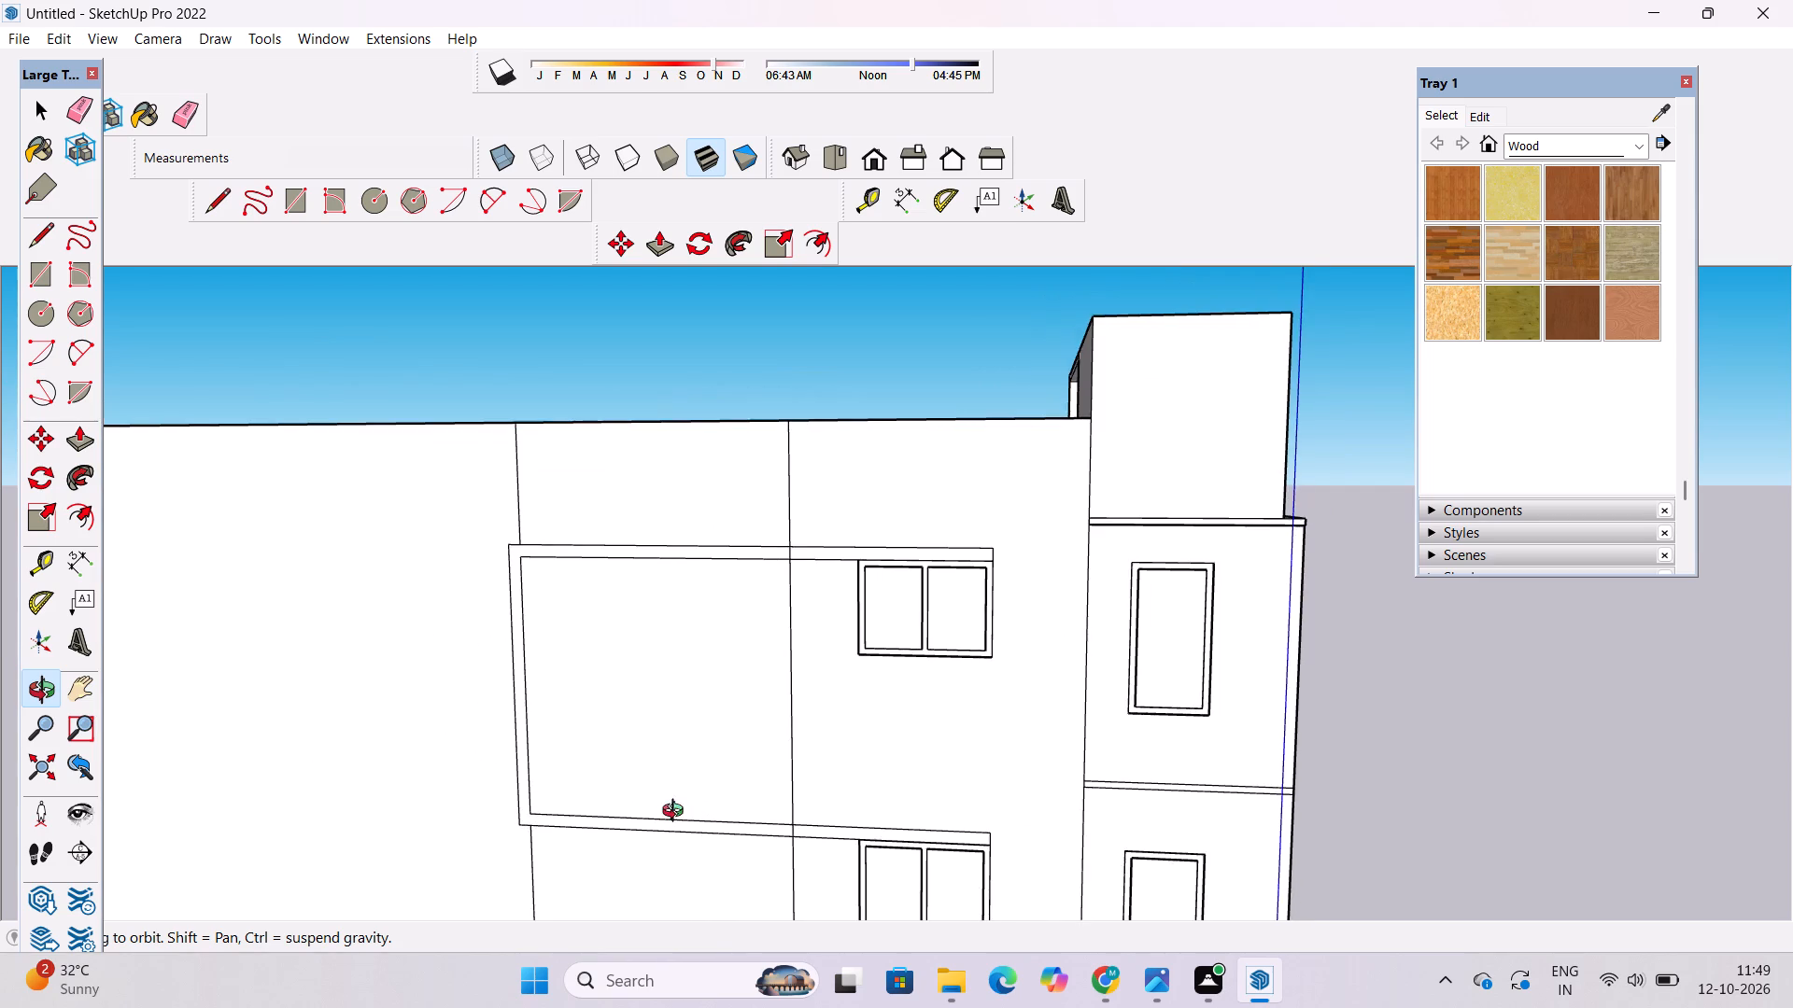
{"action": "left_click_drag", "start_coordinate": [677, 813], "coordinate": [739, 811]}
Place a vertical guide 8' inside the band outline, measured from the inner edge of its vertical strip.
{"action": "key", "text": "t"}
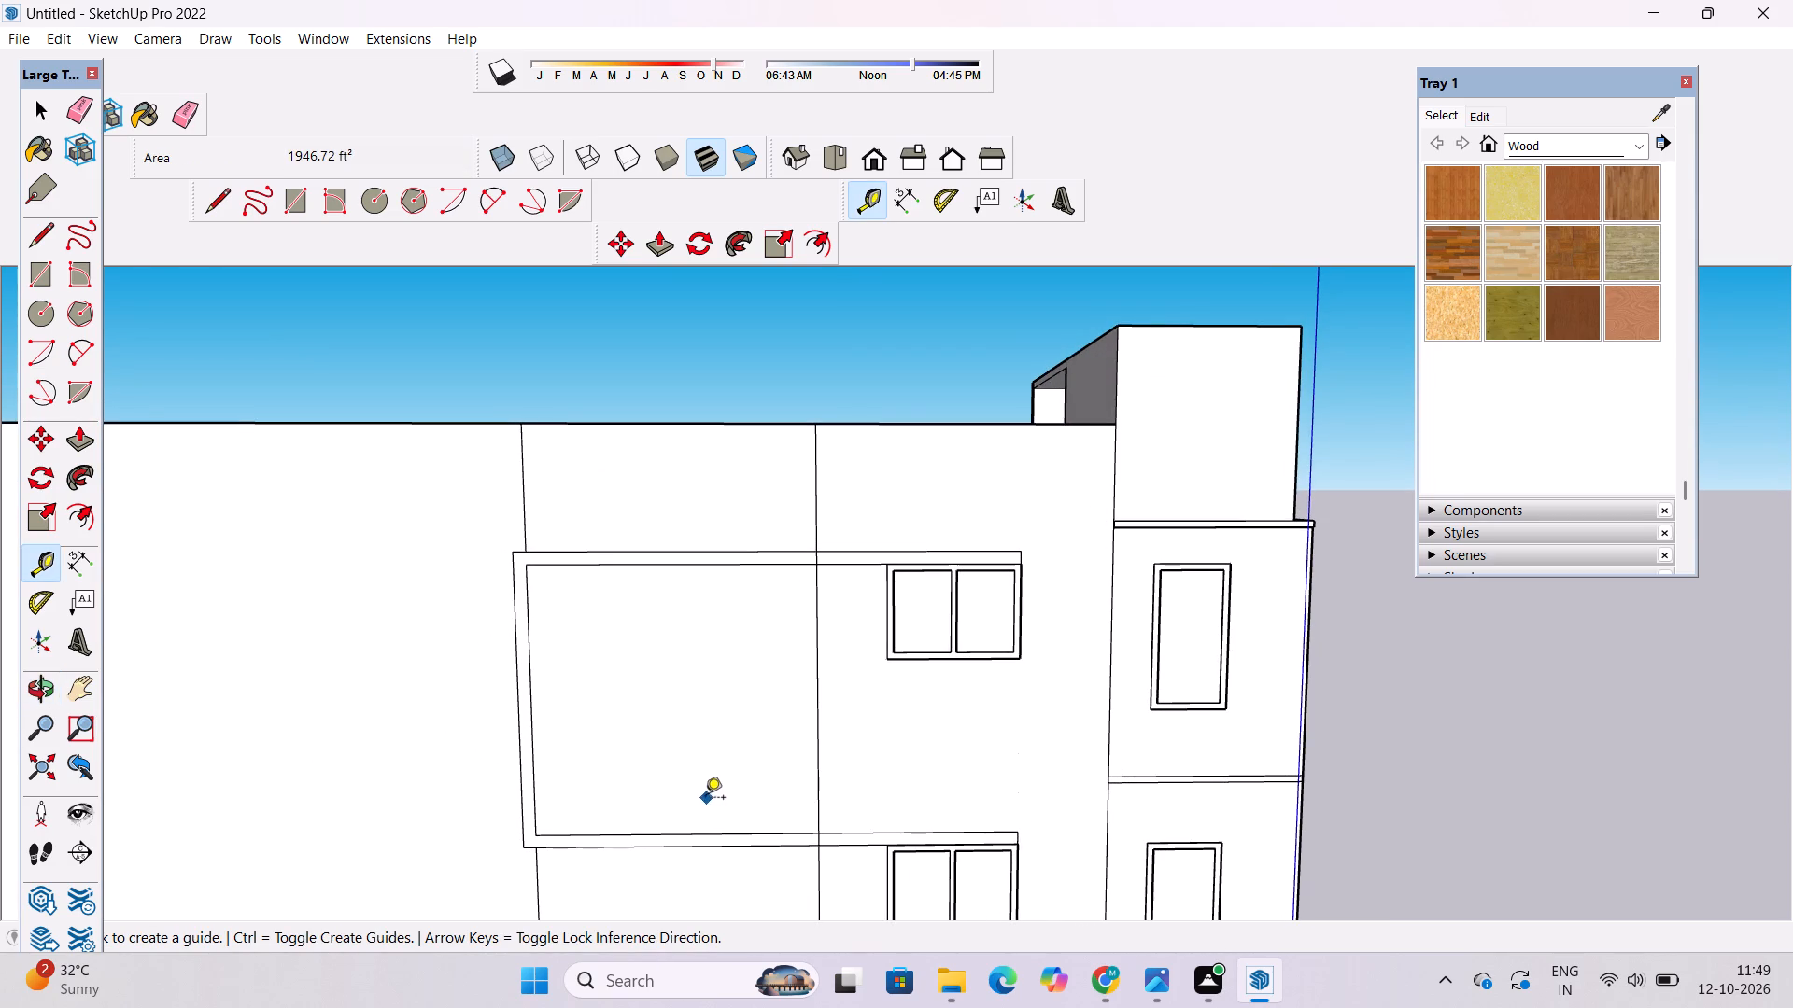
{"action": "left_click", "coordinate": [531, 705]}
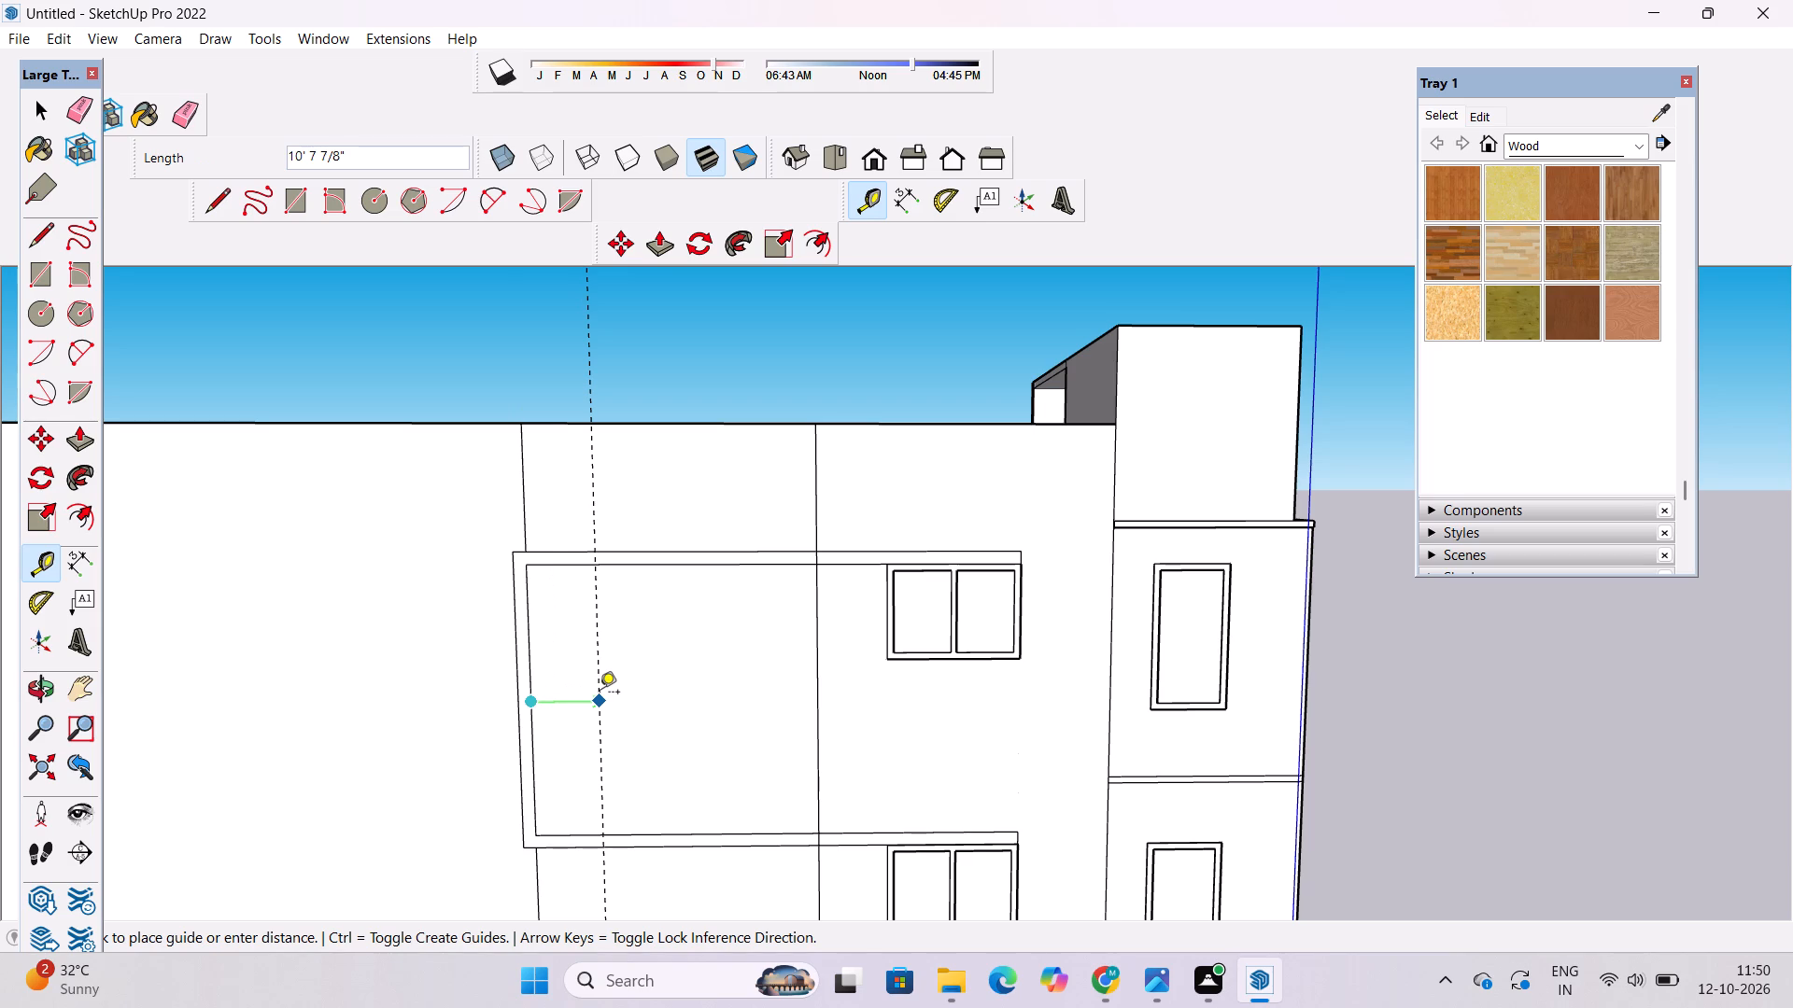
{"action": "type", "text": "8'"}
{"action": "key", "text": "Return"}
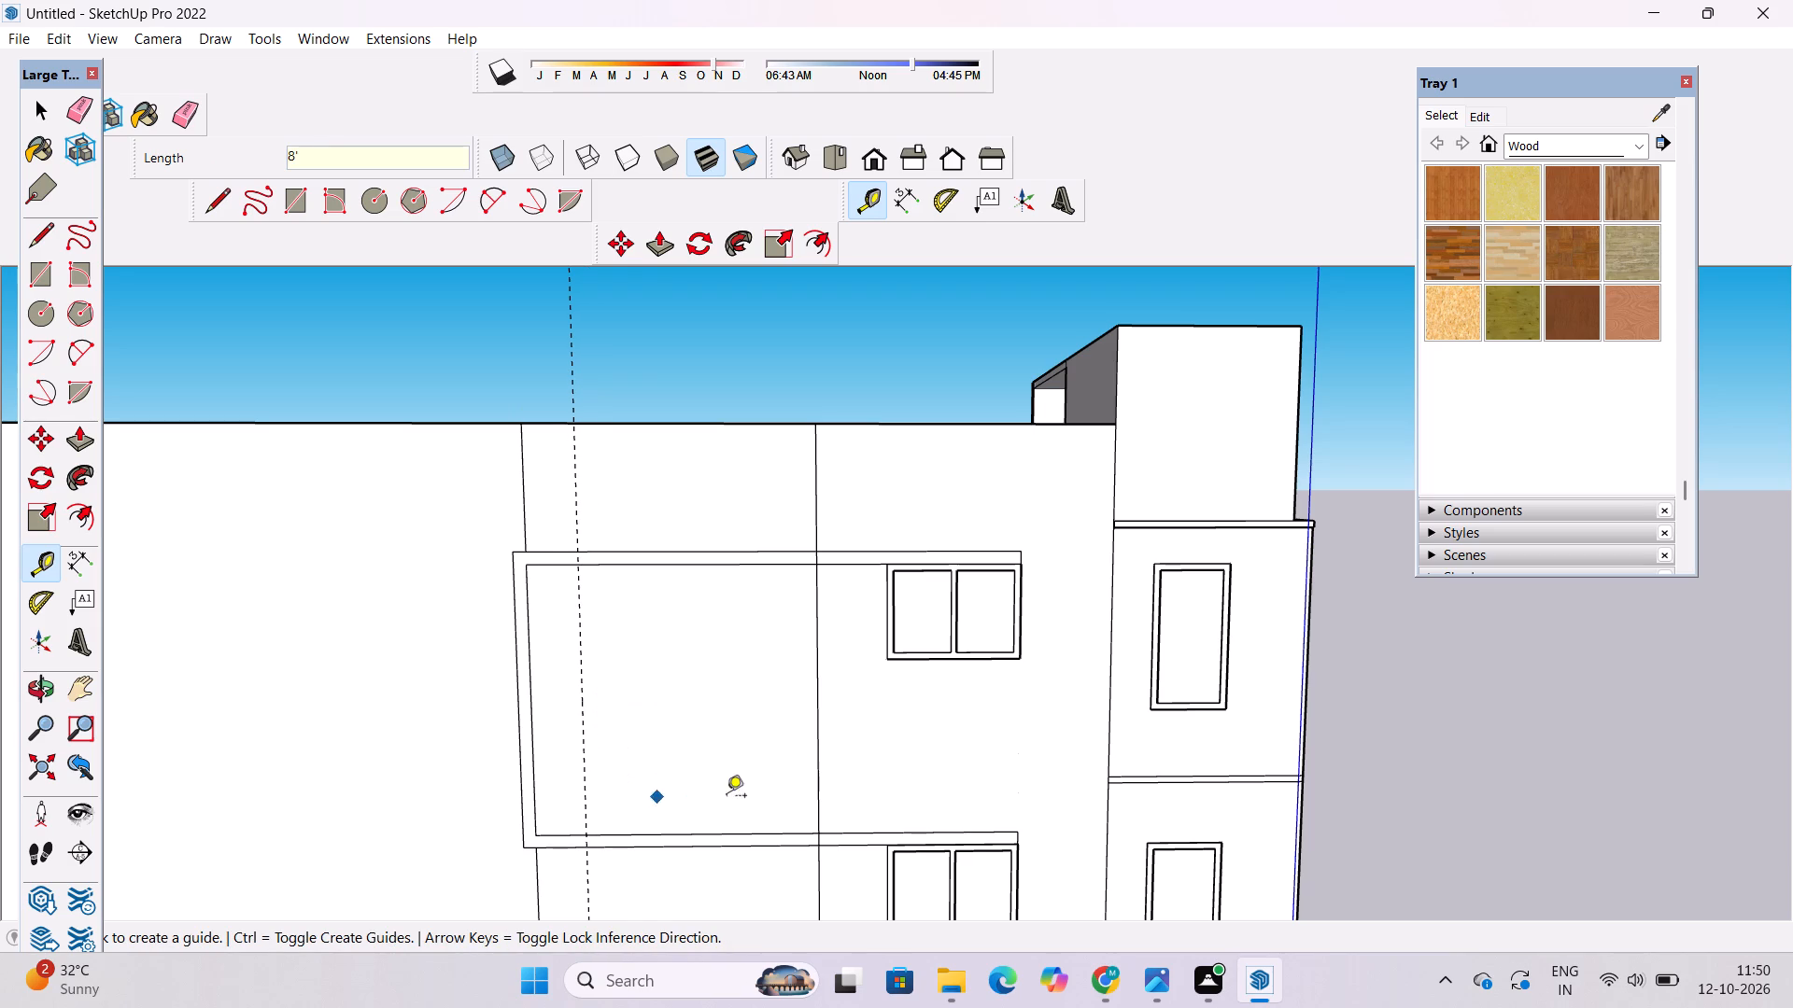
Place a vertical guide 8' from the dividing line beside the two-pane windows, on the side away from the windows.
{"action": "left_click", "coordinate": [819, 672]}
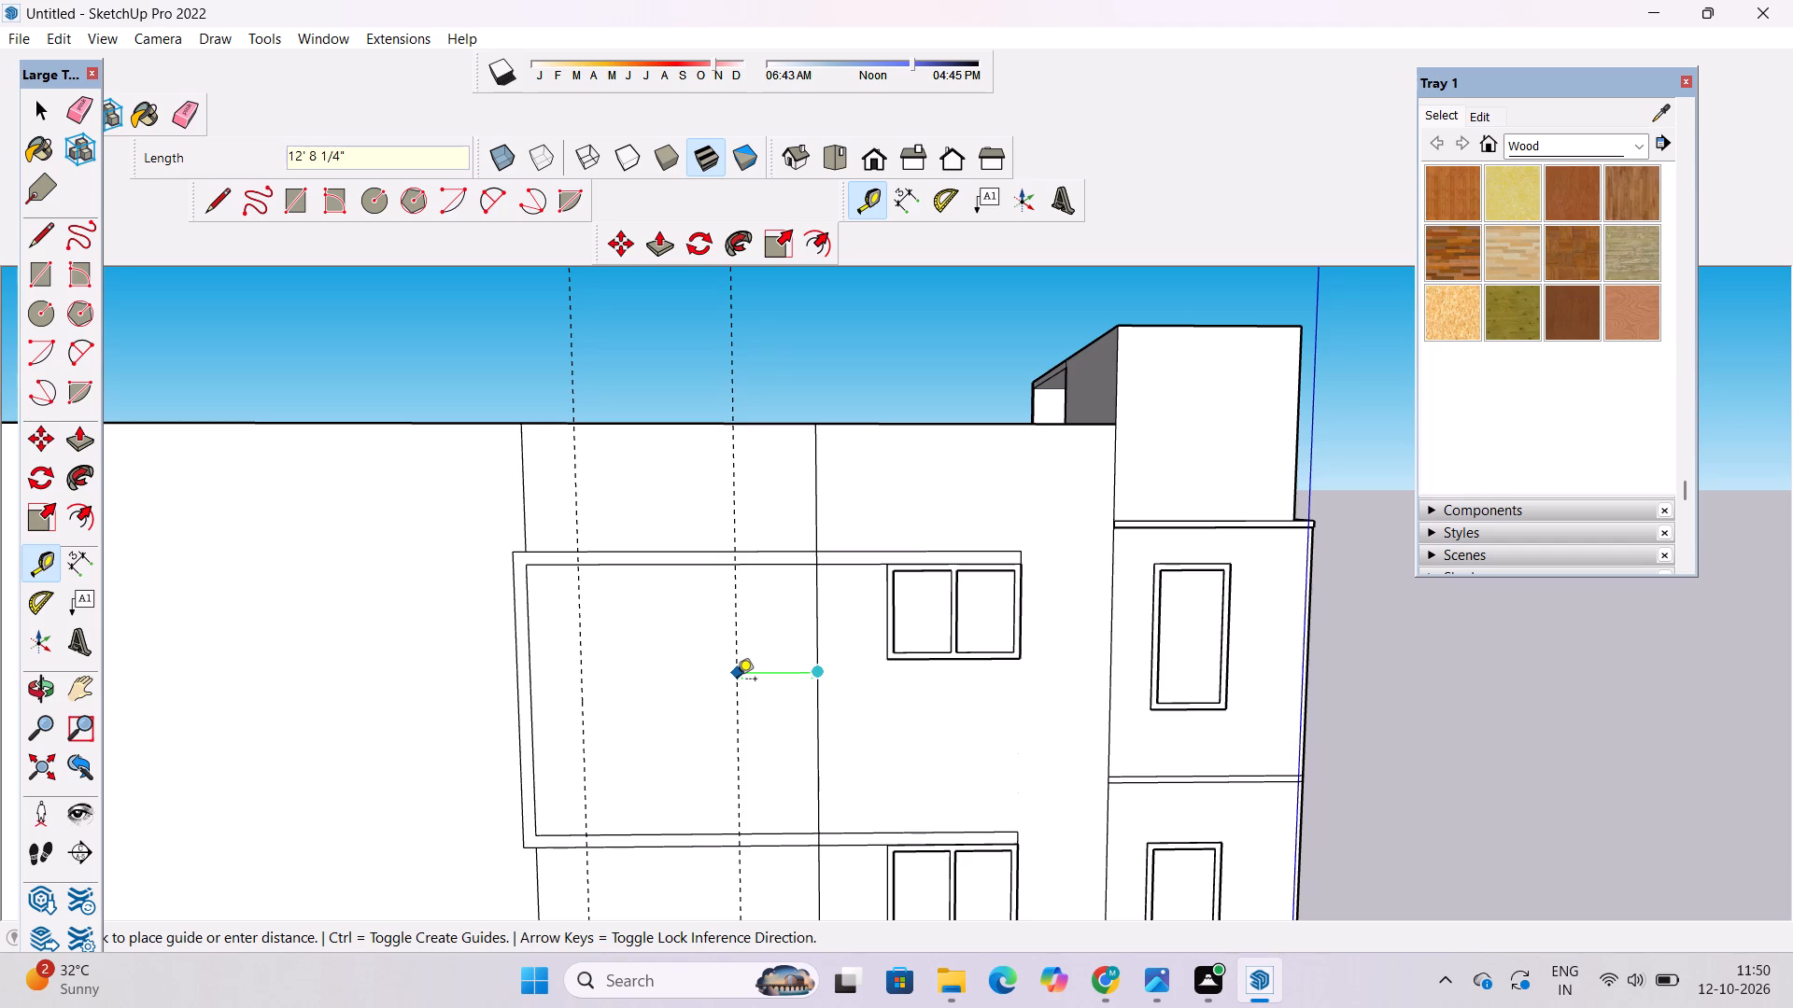
{"action": "type", "text": "8'"}
{"action": "key", "text": "Return"}
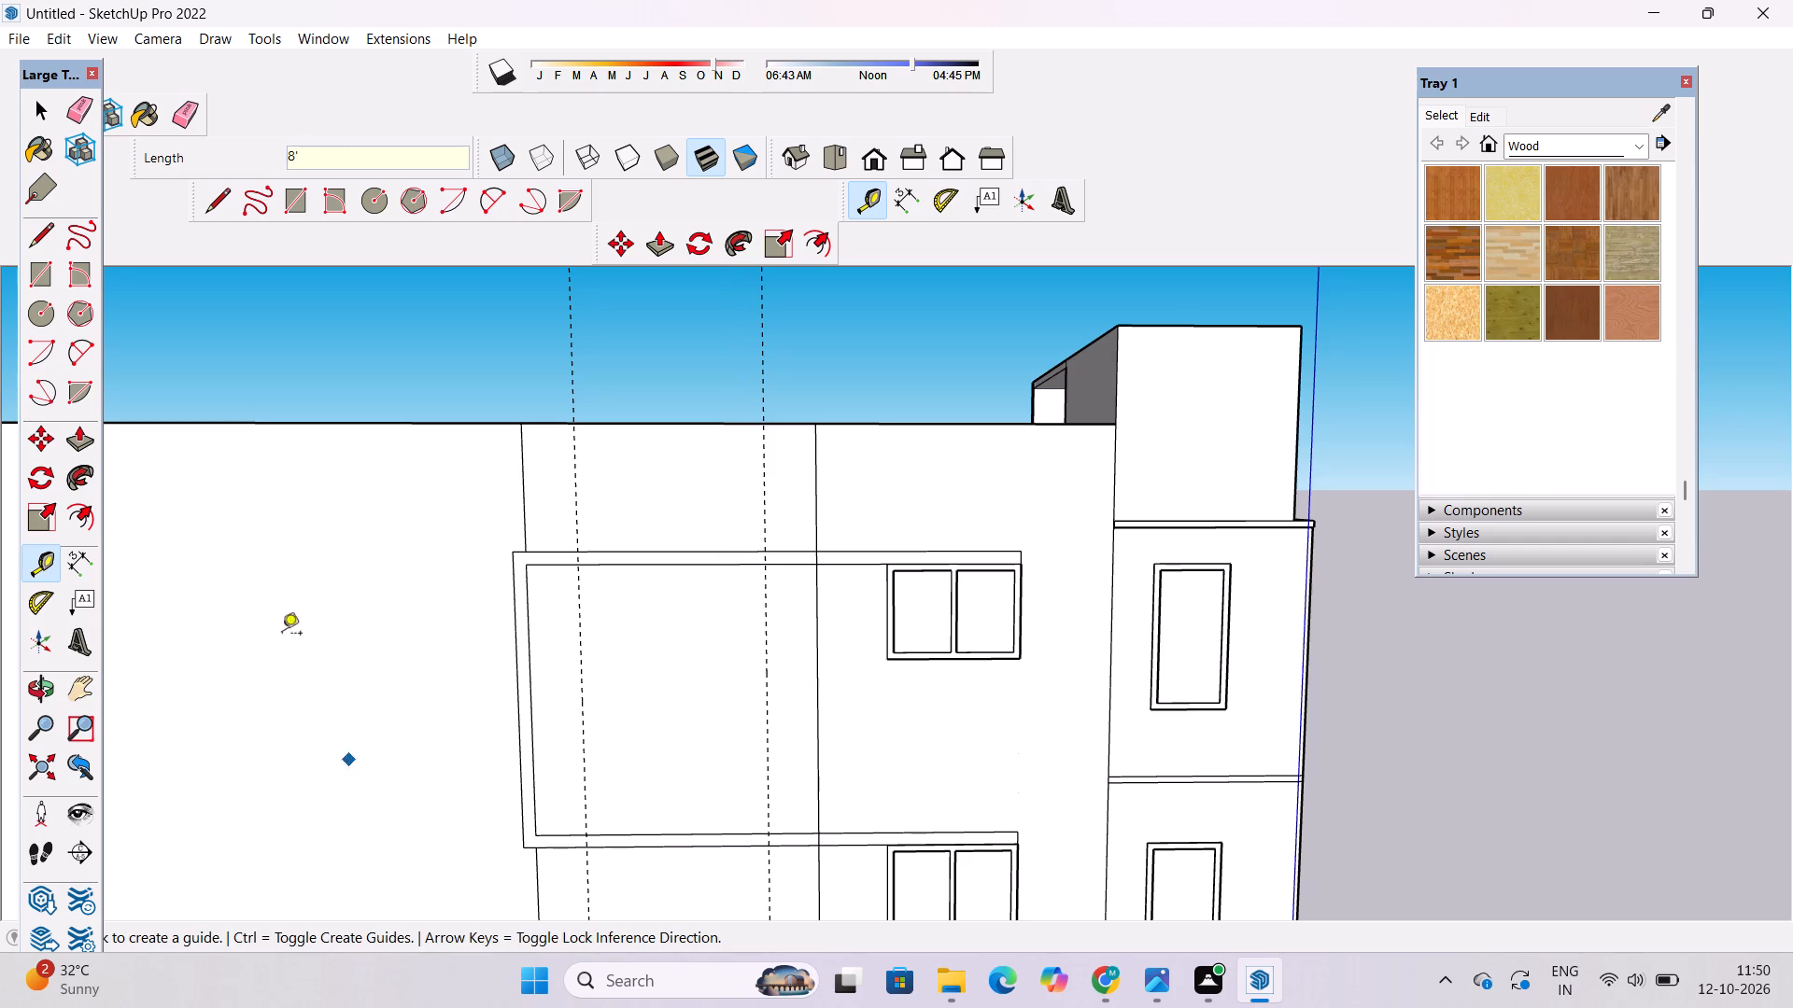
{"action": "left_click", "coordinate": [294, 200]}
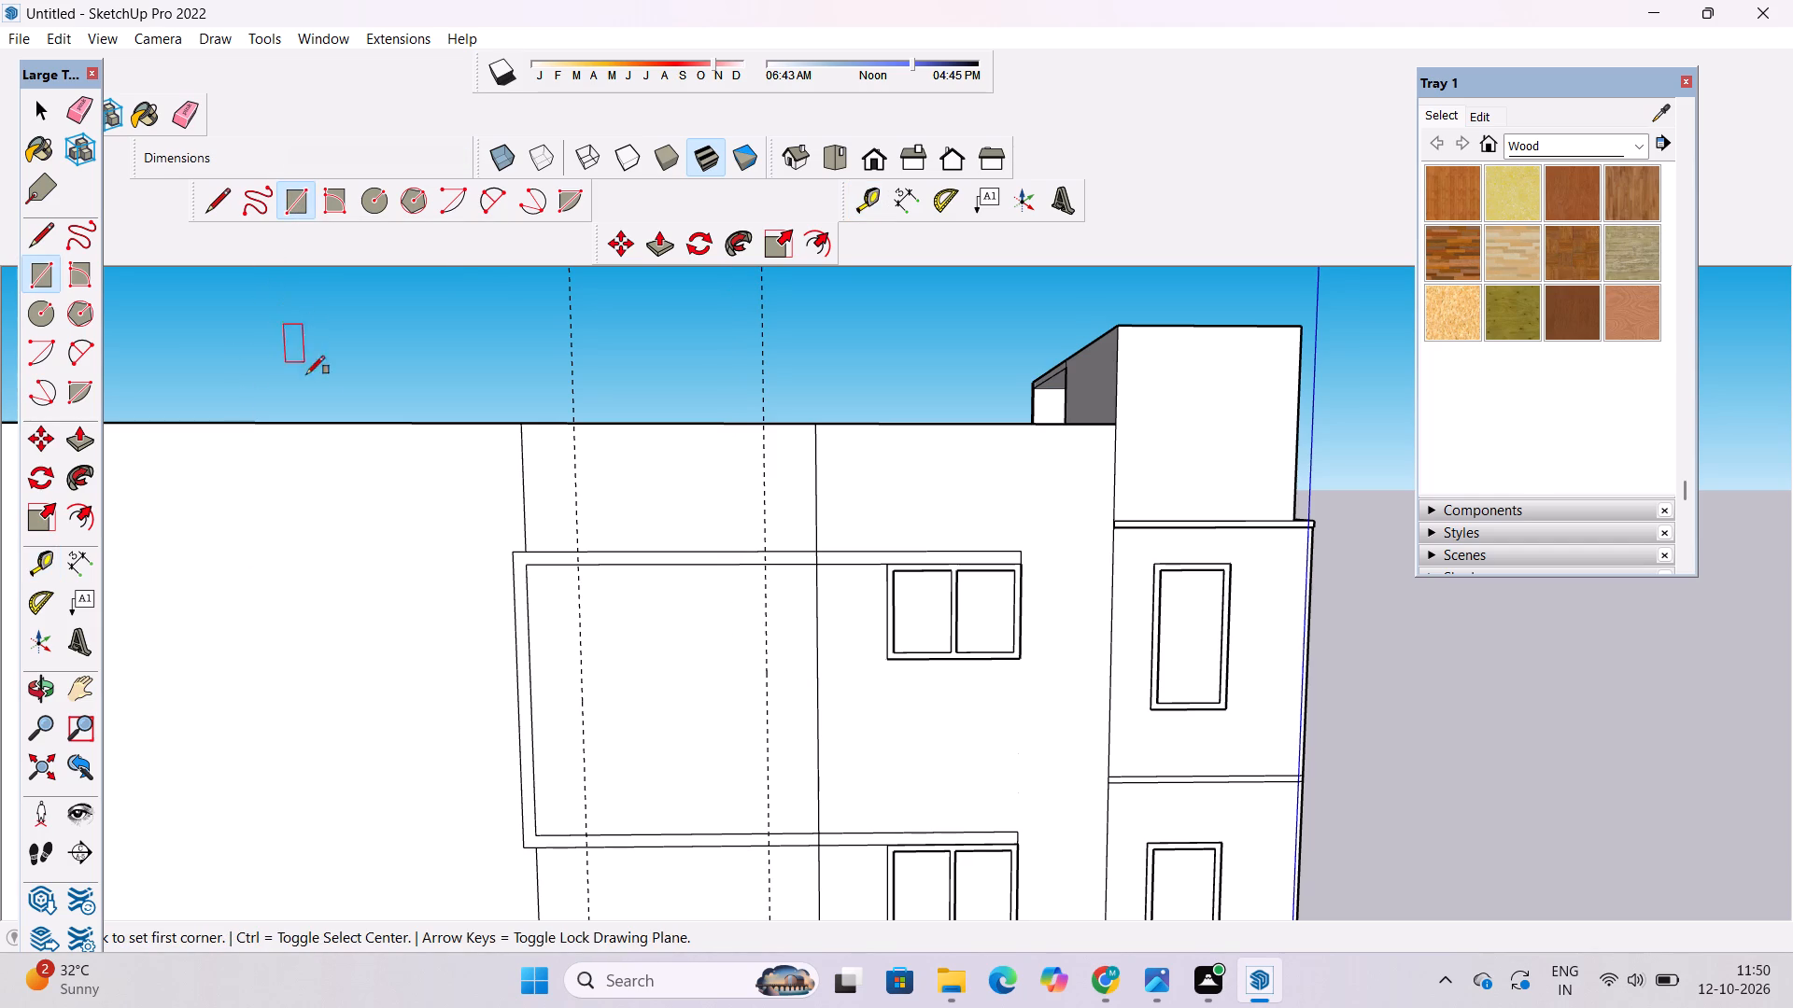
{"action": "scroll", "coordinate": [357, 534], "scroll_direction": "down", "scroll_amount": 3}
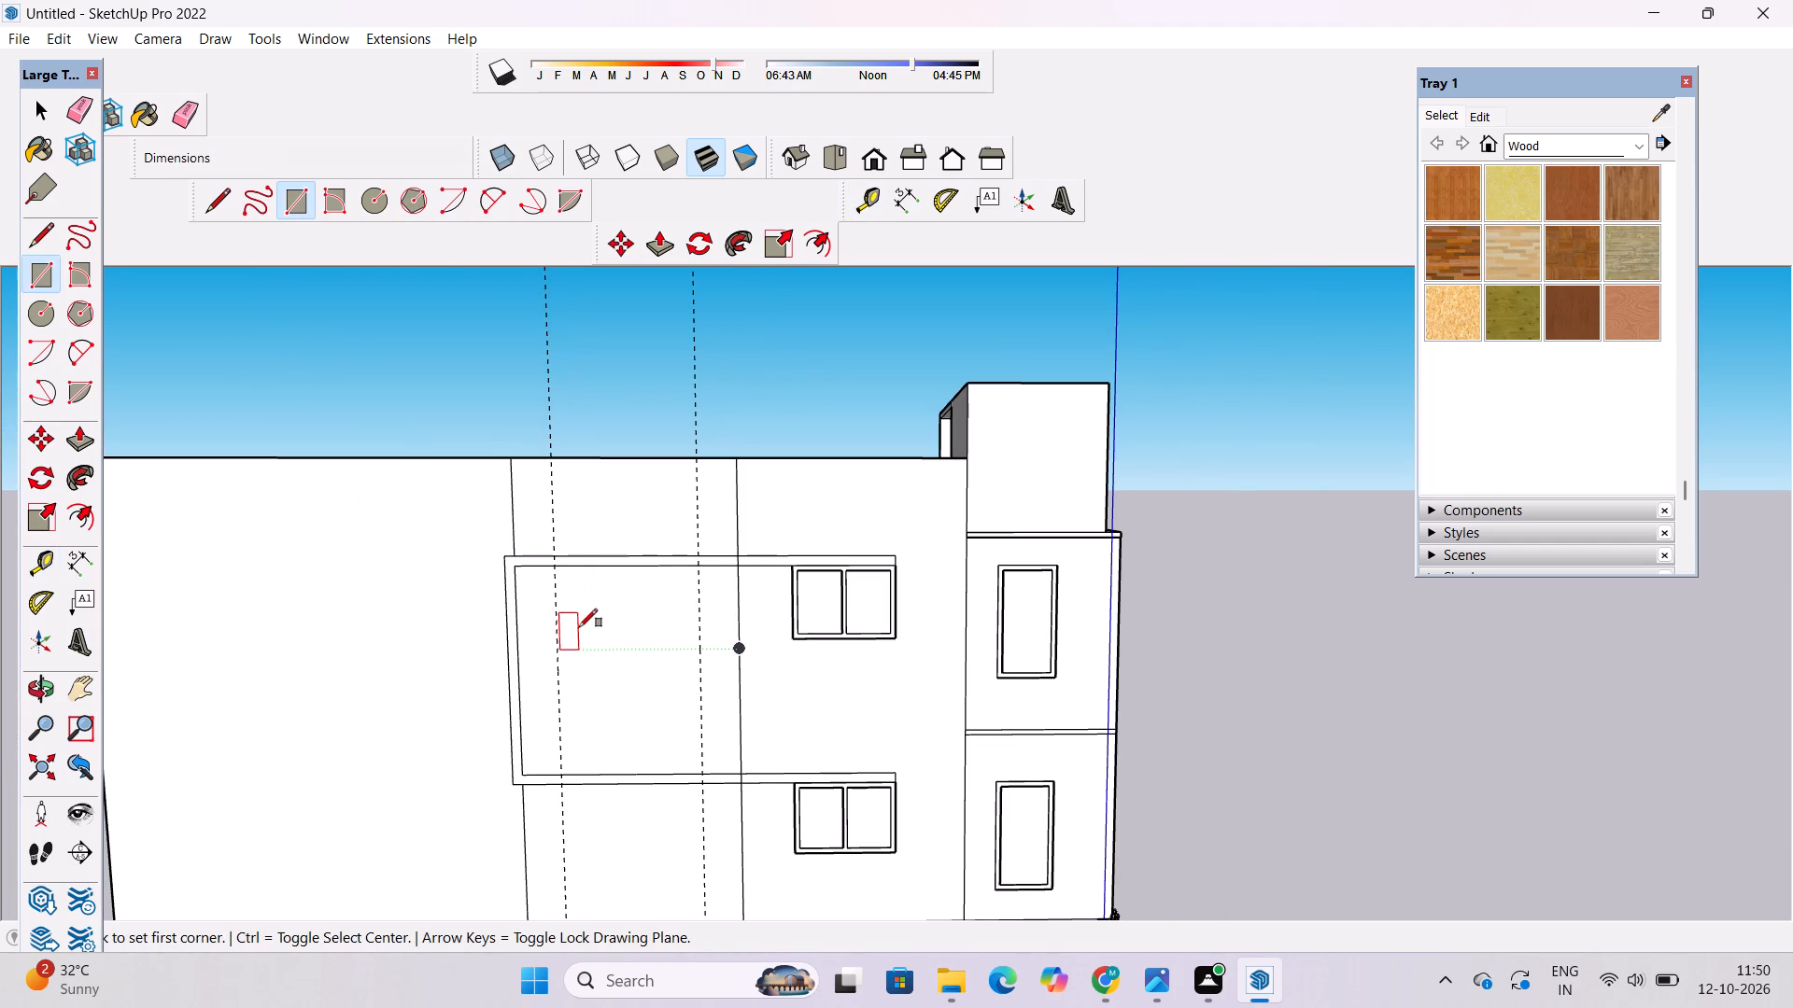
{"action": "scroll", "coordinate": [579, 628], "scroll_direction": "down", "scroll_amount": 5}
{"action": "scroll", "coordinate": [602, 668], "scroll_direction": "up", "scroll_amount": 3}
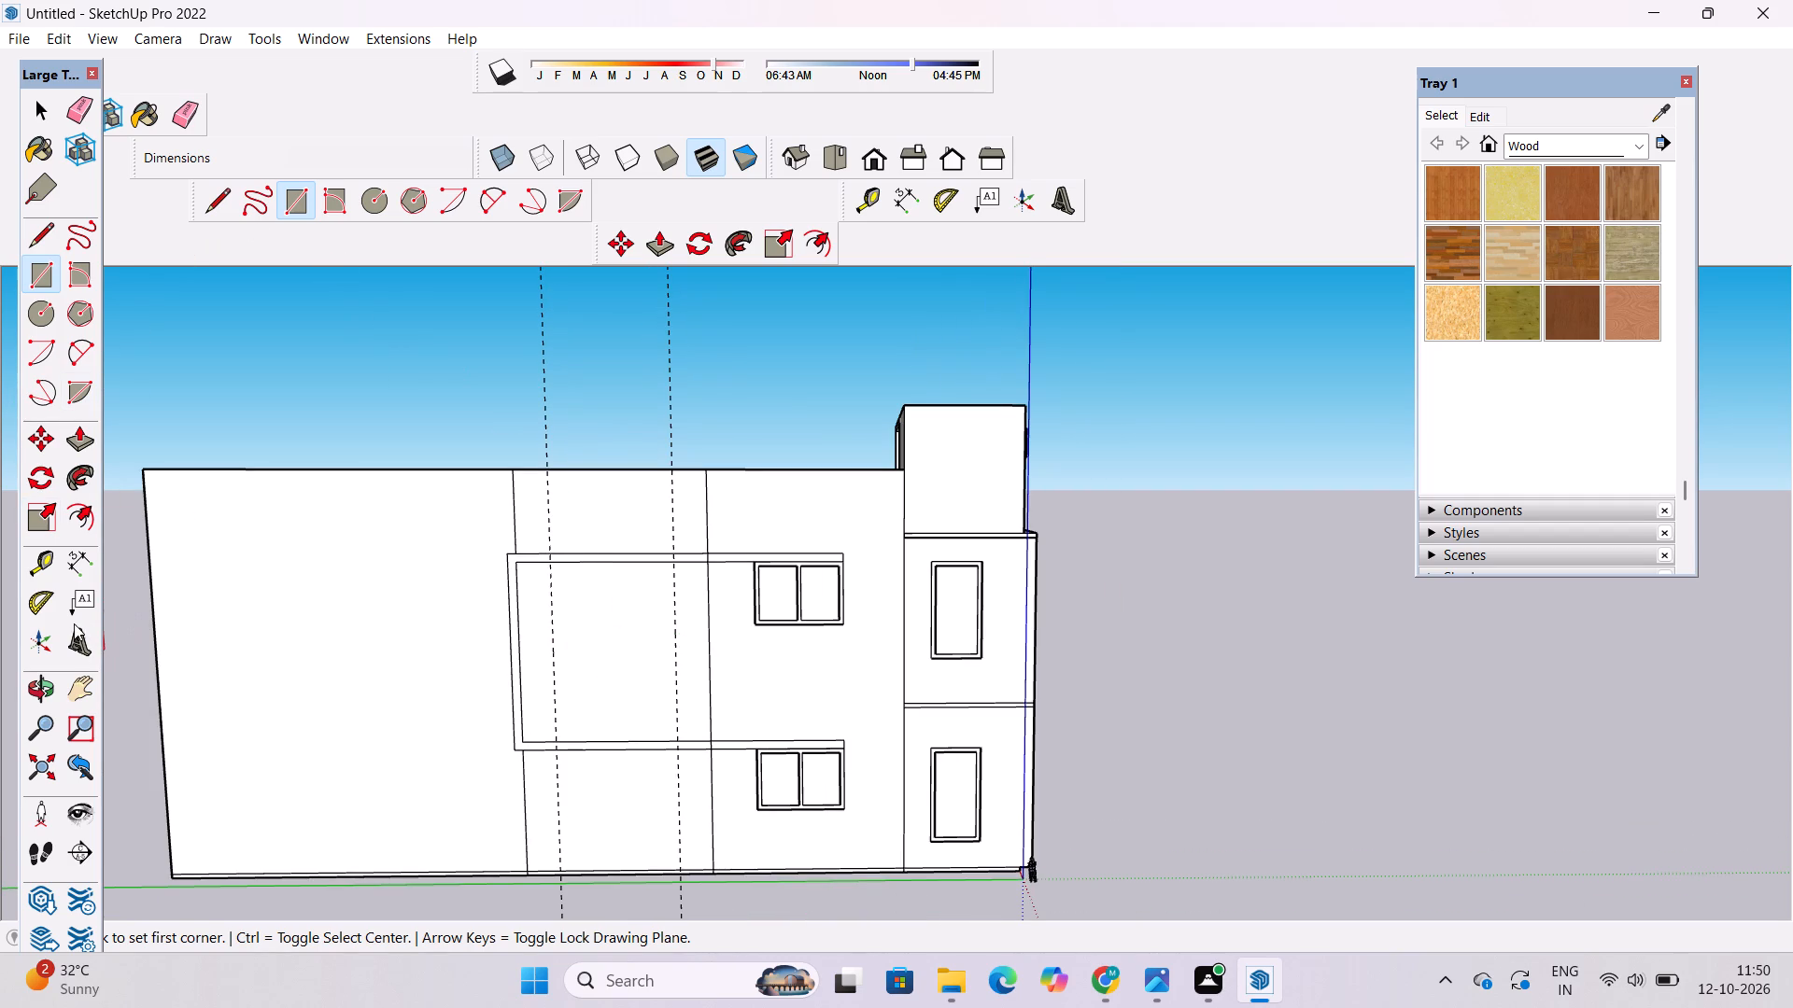
Place a horizontal guide 12' above the upper edge of the lower band.
{"action": "left_click", "coordinate": [35, 560]}
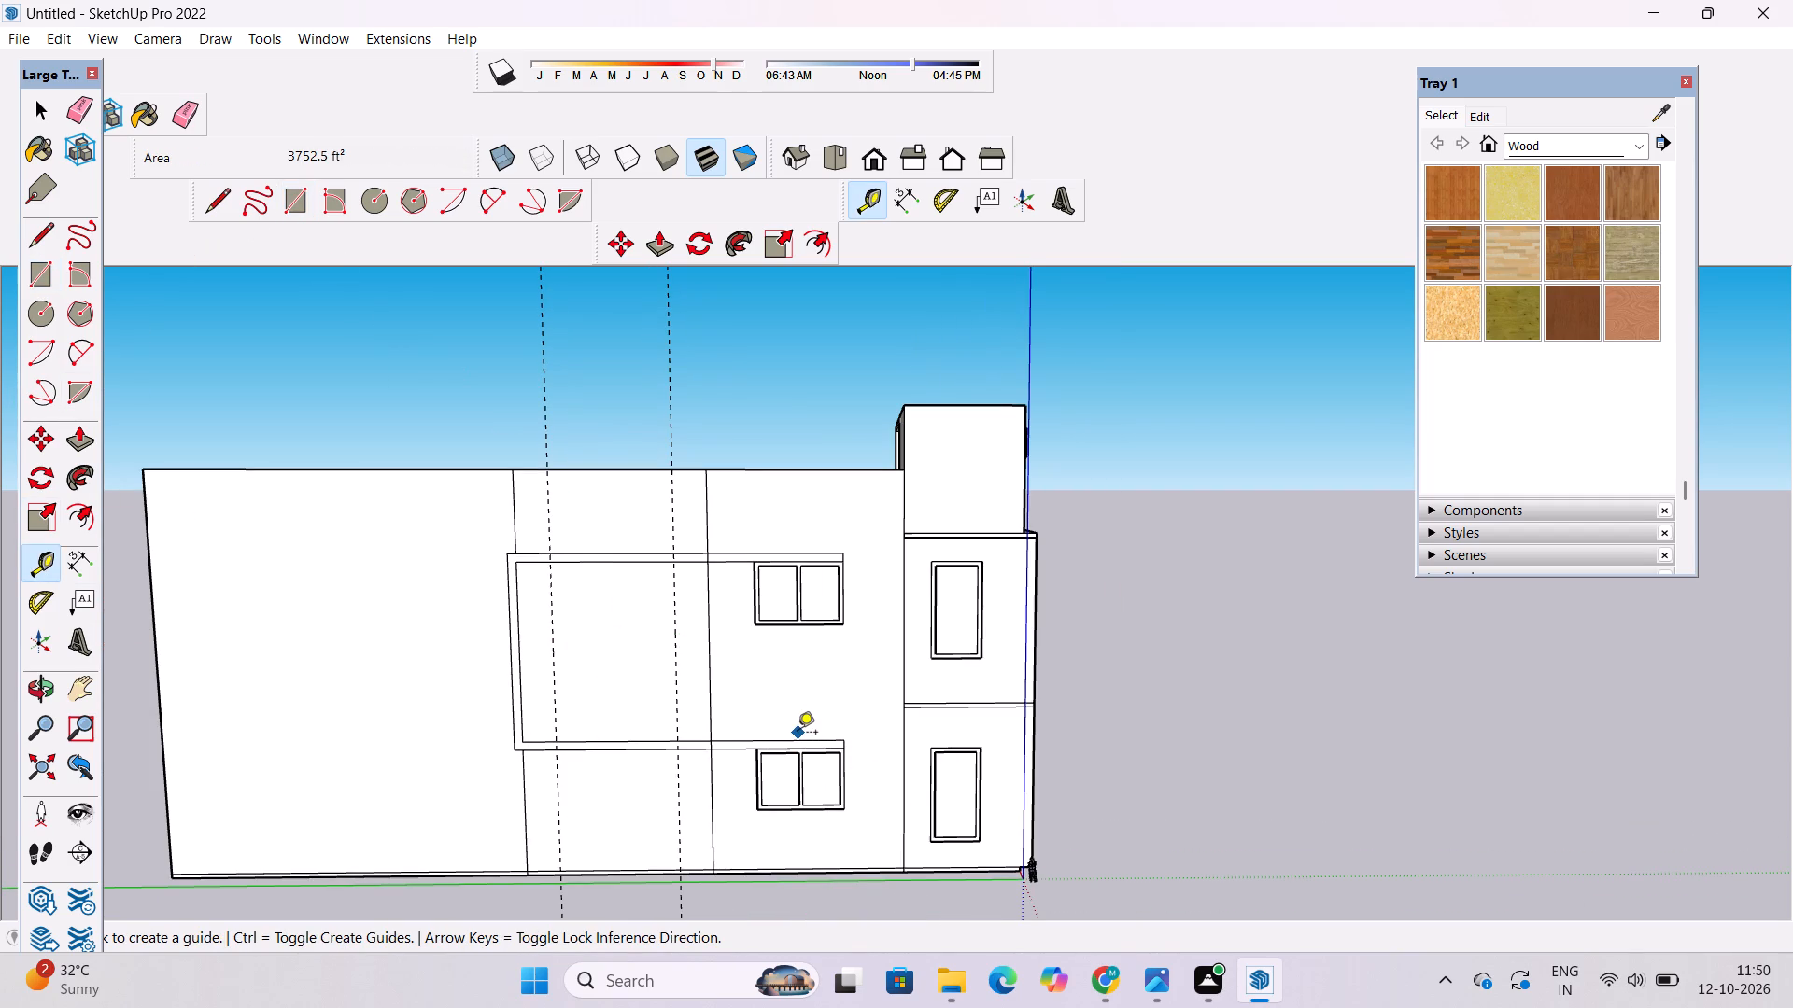
{"action": "scroll", "coordinate": [618, 739], "scroll_direction": "up", "scroll_amount": 5}
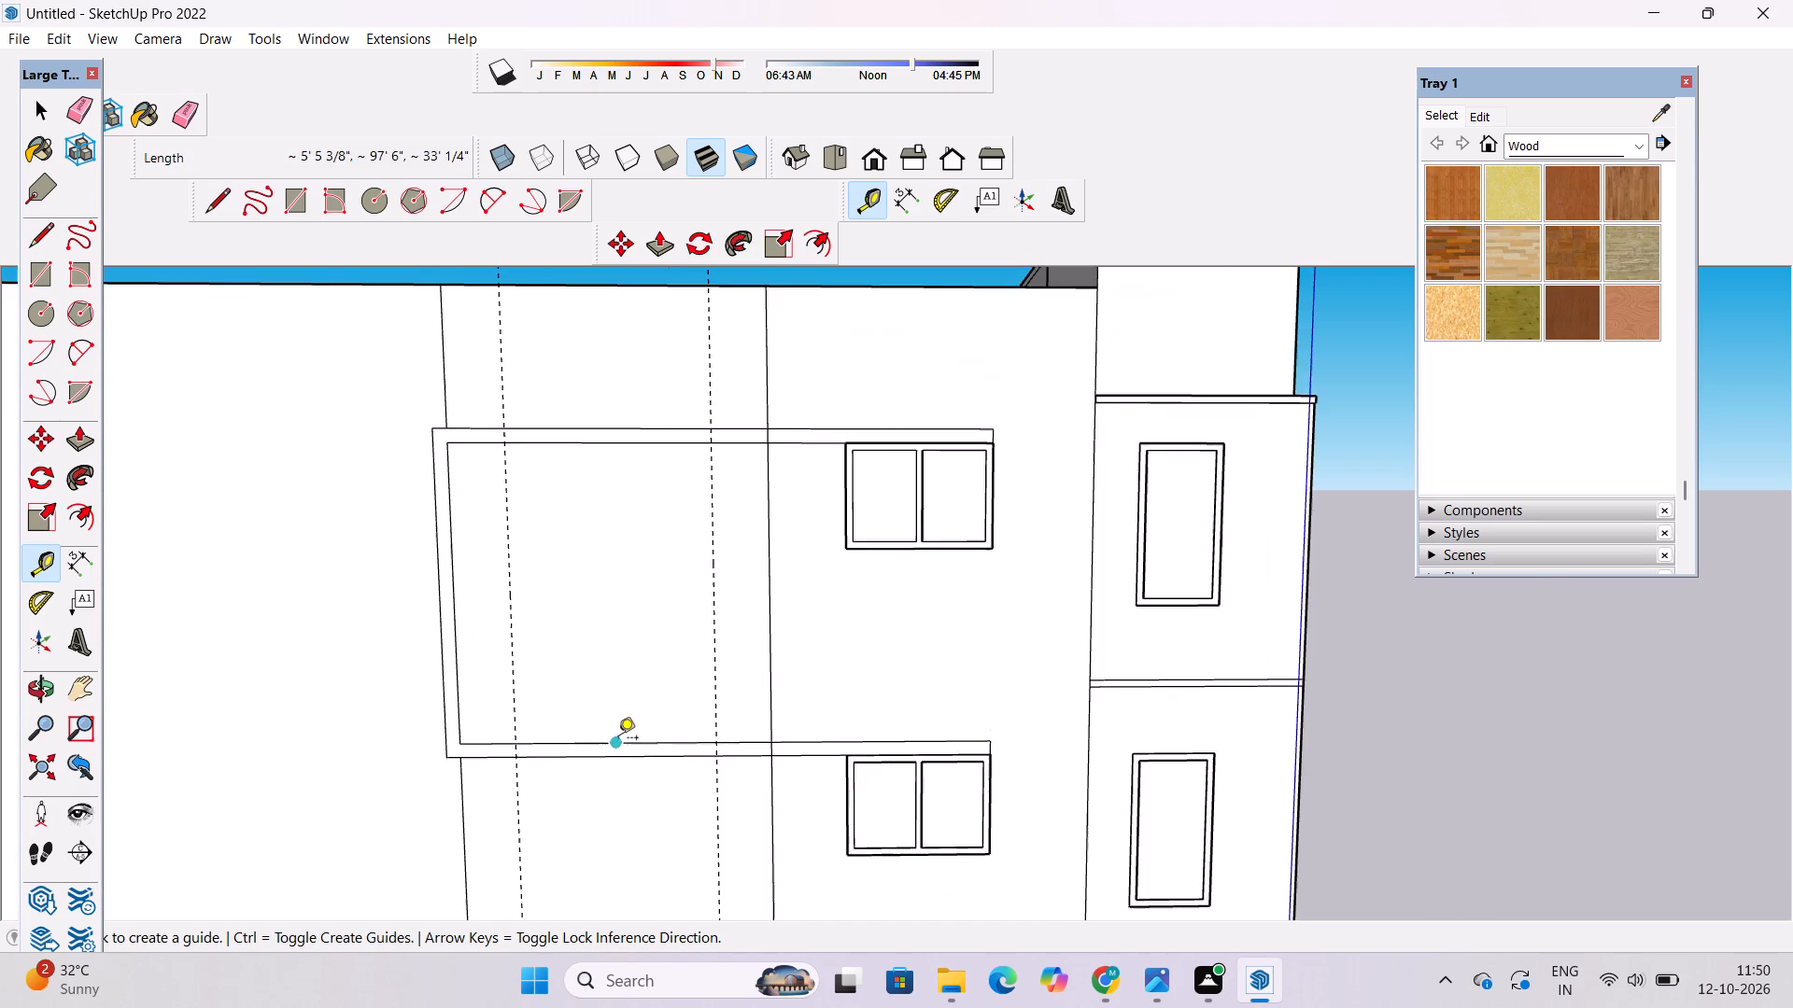
{"action": "scroll", "coordinate": [618, 739], "scroll_direction": "up", "scroll_amount": 3}
{"action": "left_click", "coordinate": [614, 746]}
{"action": "scroll", "coordinate": [615, 751], "scroll_direction": "down", "scroll_amount": 3}
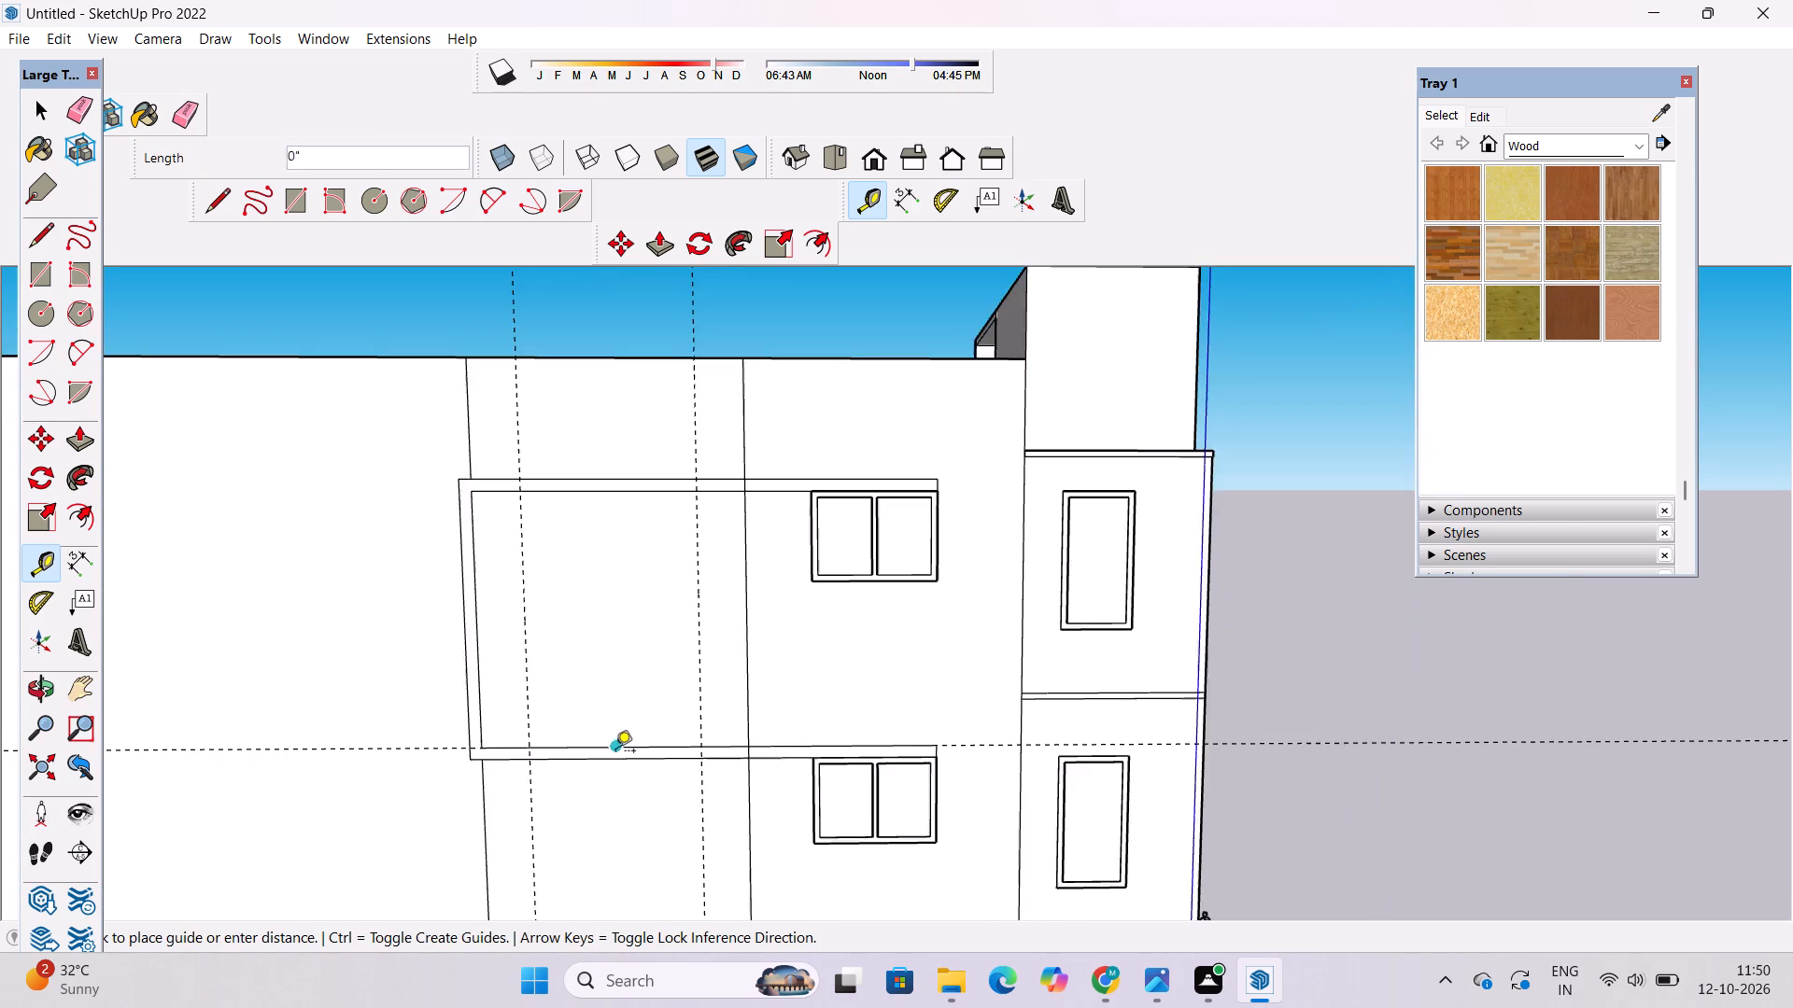
{"action": "scroll", "coordinate": [615, 752], "scroll_direction": "down", "scroll_amount": 6}
{"action": "scroll", "coordinate": [620, 698], "scroll_direction": "up", "scroll_amount": 3}
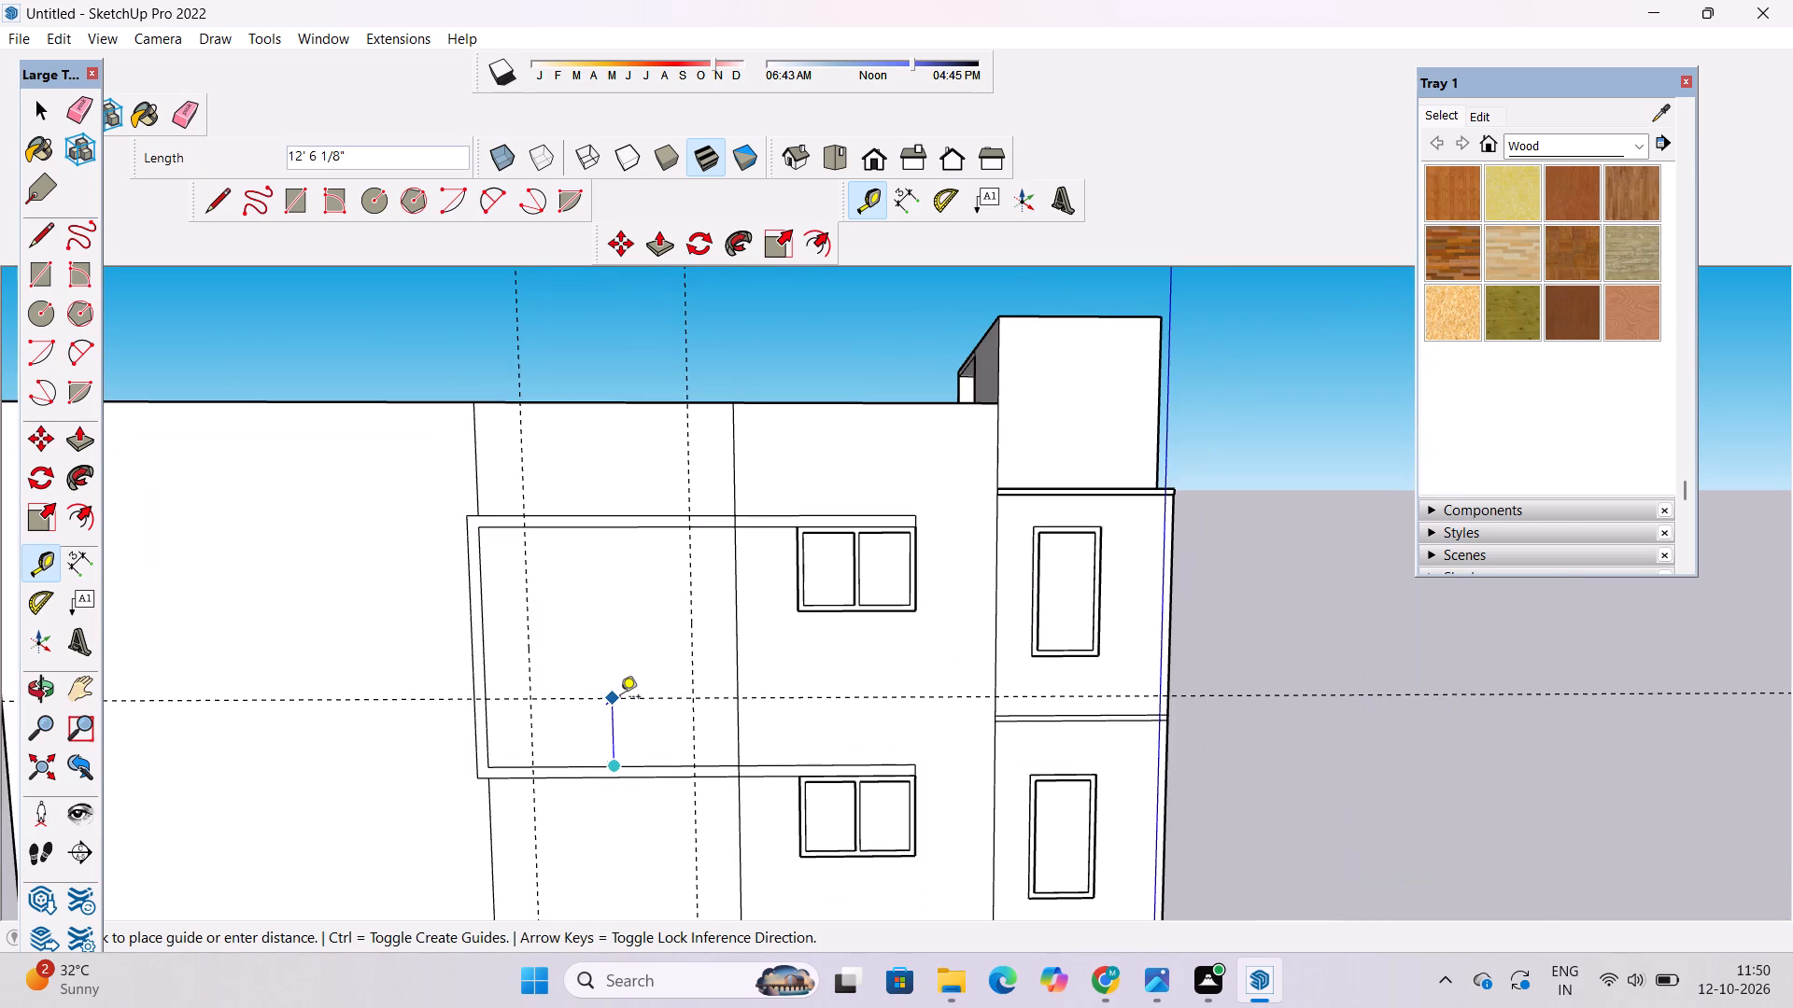
{"action": "type", "text": "12'"}
{"action": "key", "text": "Return"}
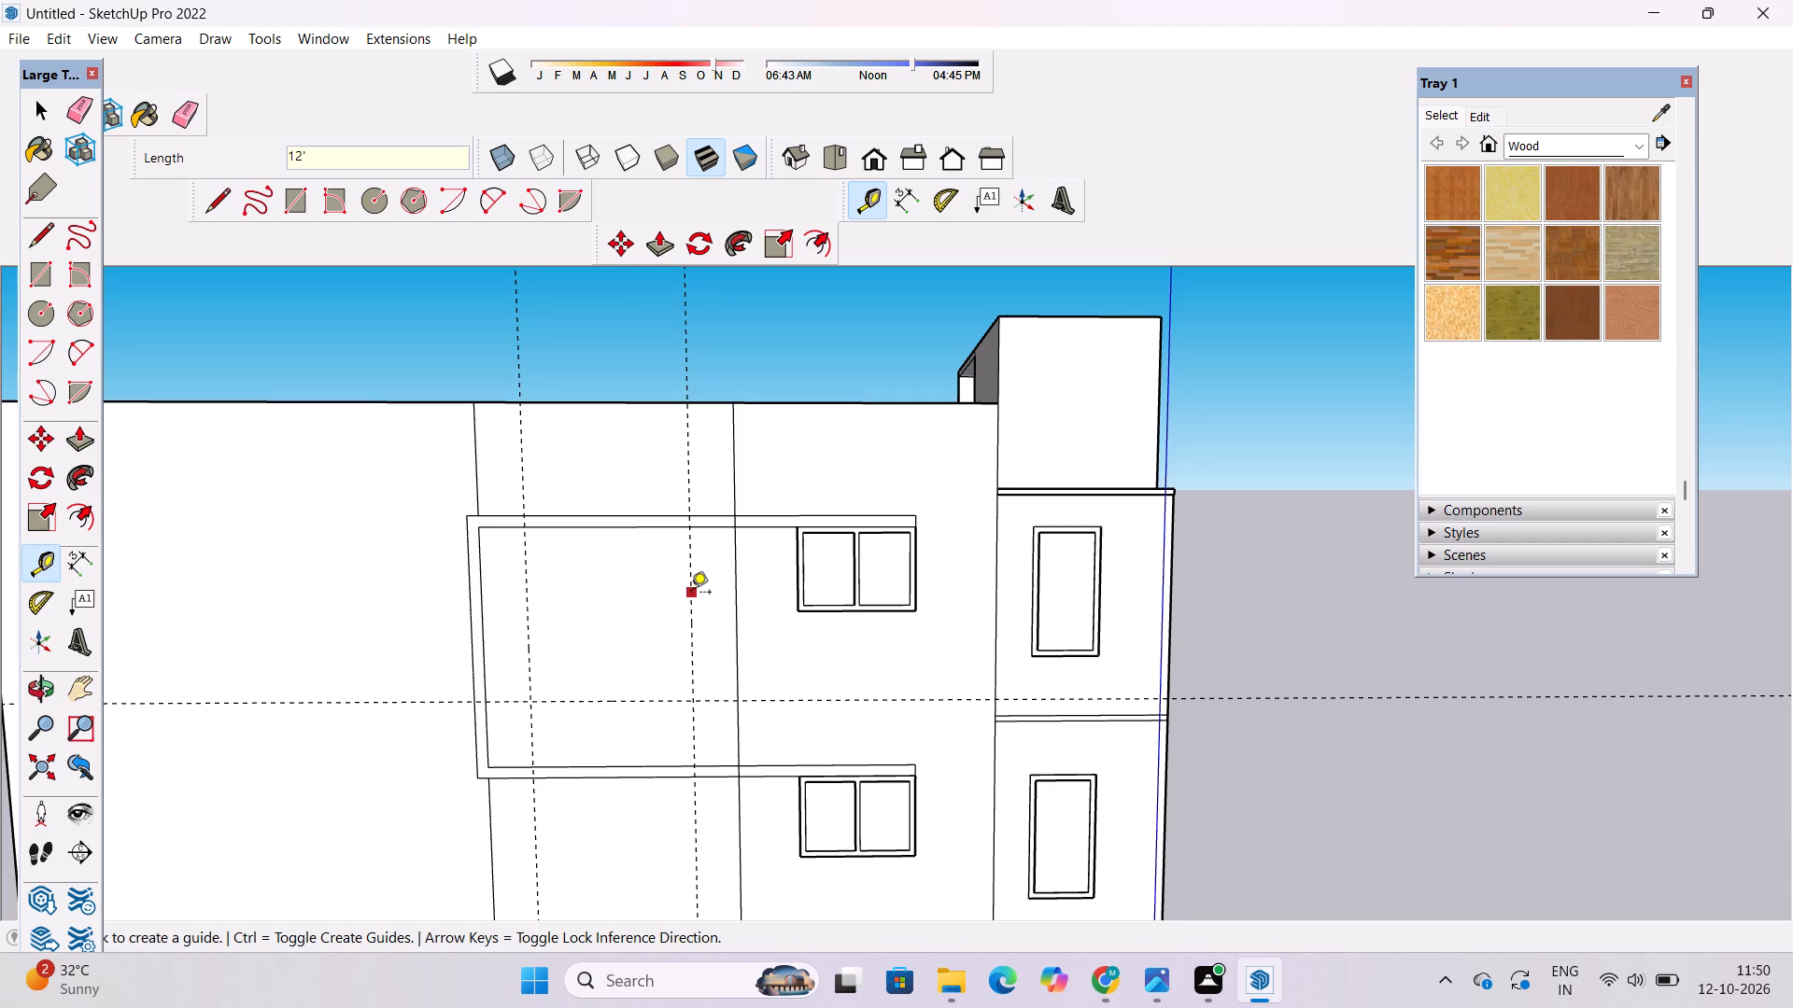
Examine the guide layout inside the band outline against the whole side wall and its windows.
{"action": "scroll", "coordinate": [633, 594], "scroll_direction": "down", "scroll_amount": 10}
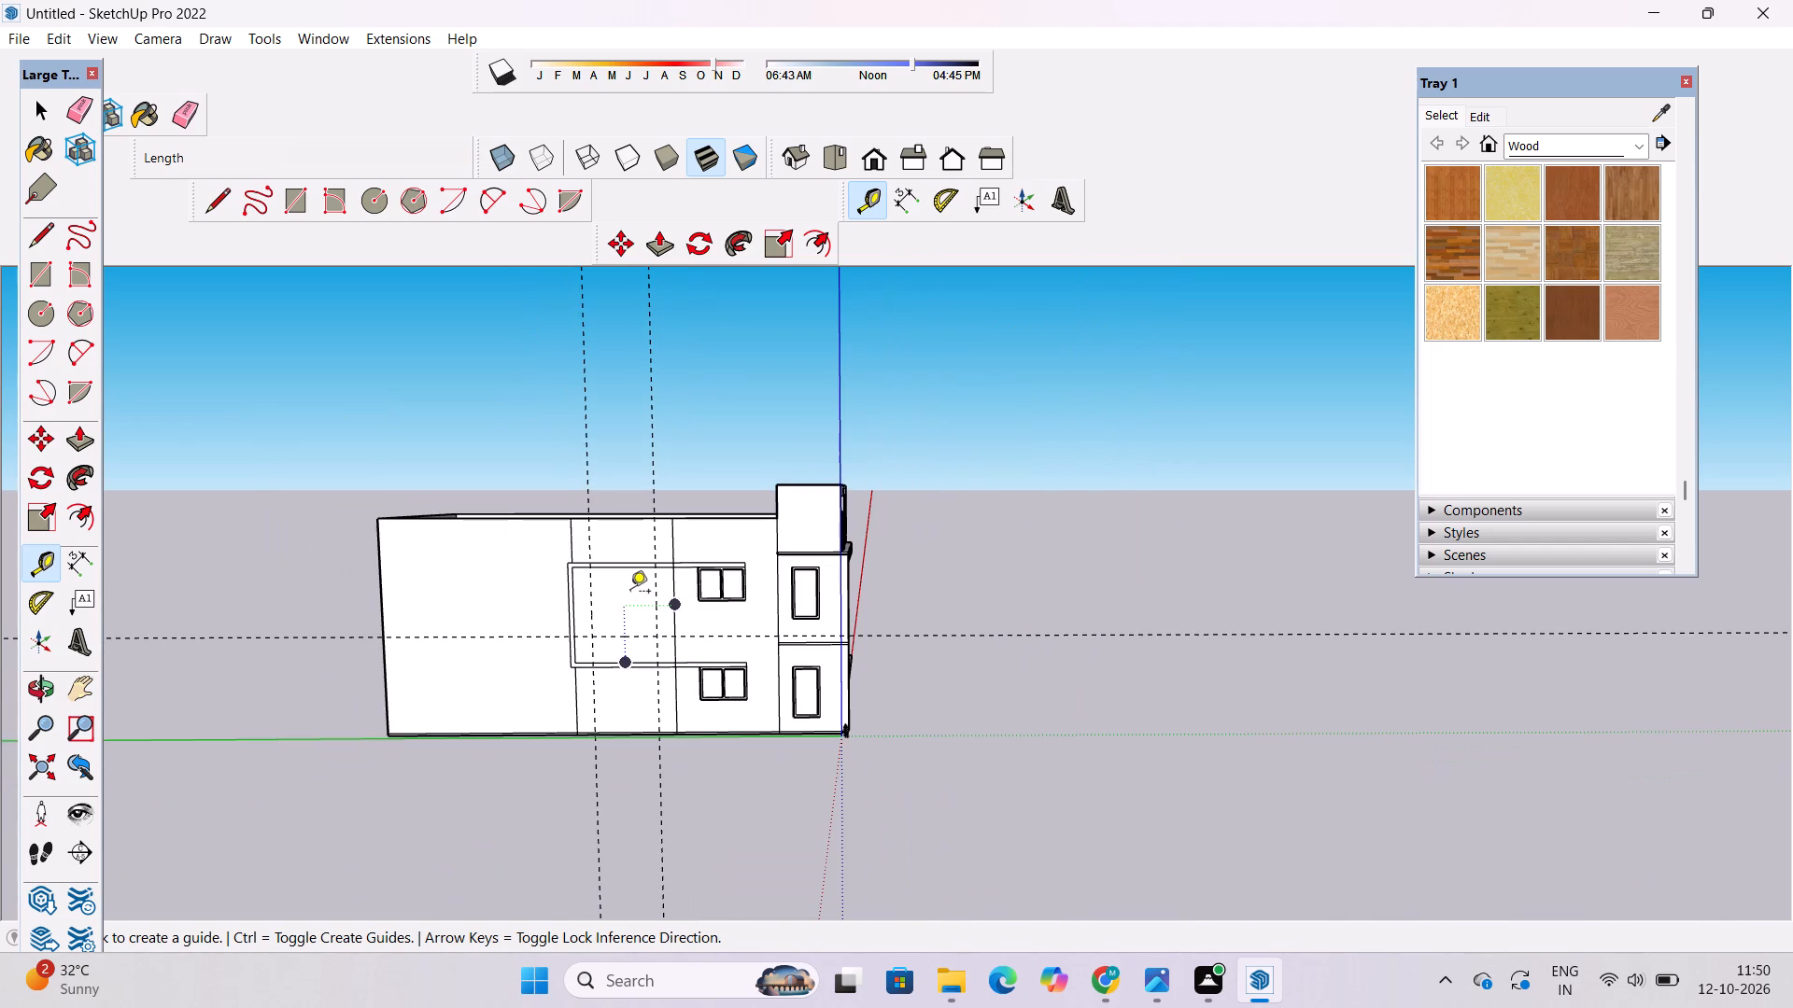
{"action": "scroll", "coordinate": [629, 592], "scroll_direction": "down", "scroll_amount": 3}
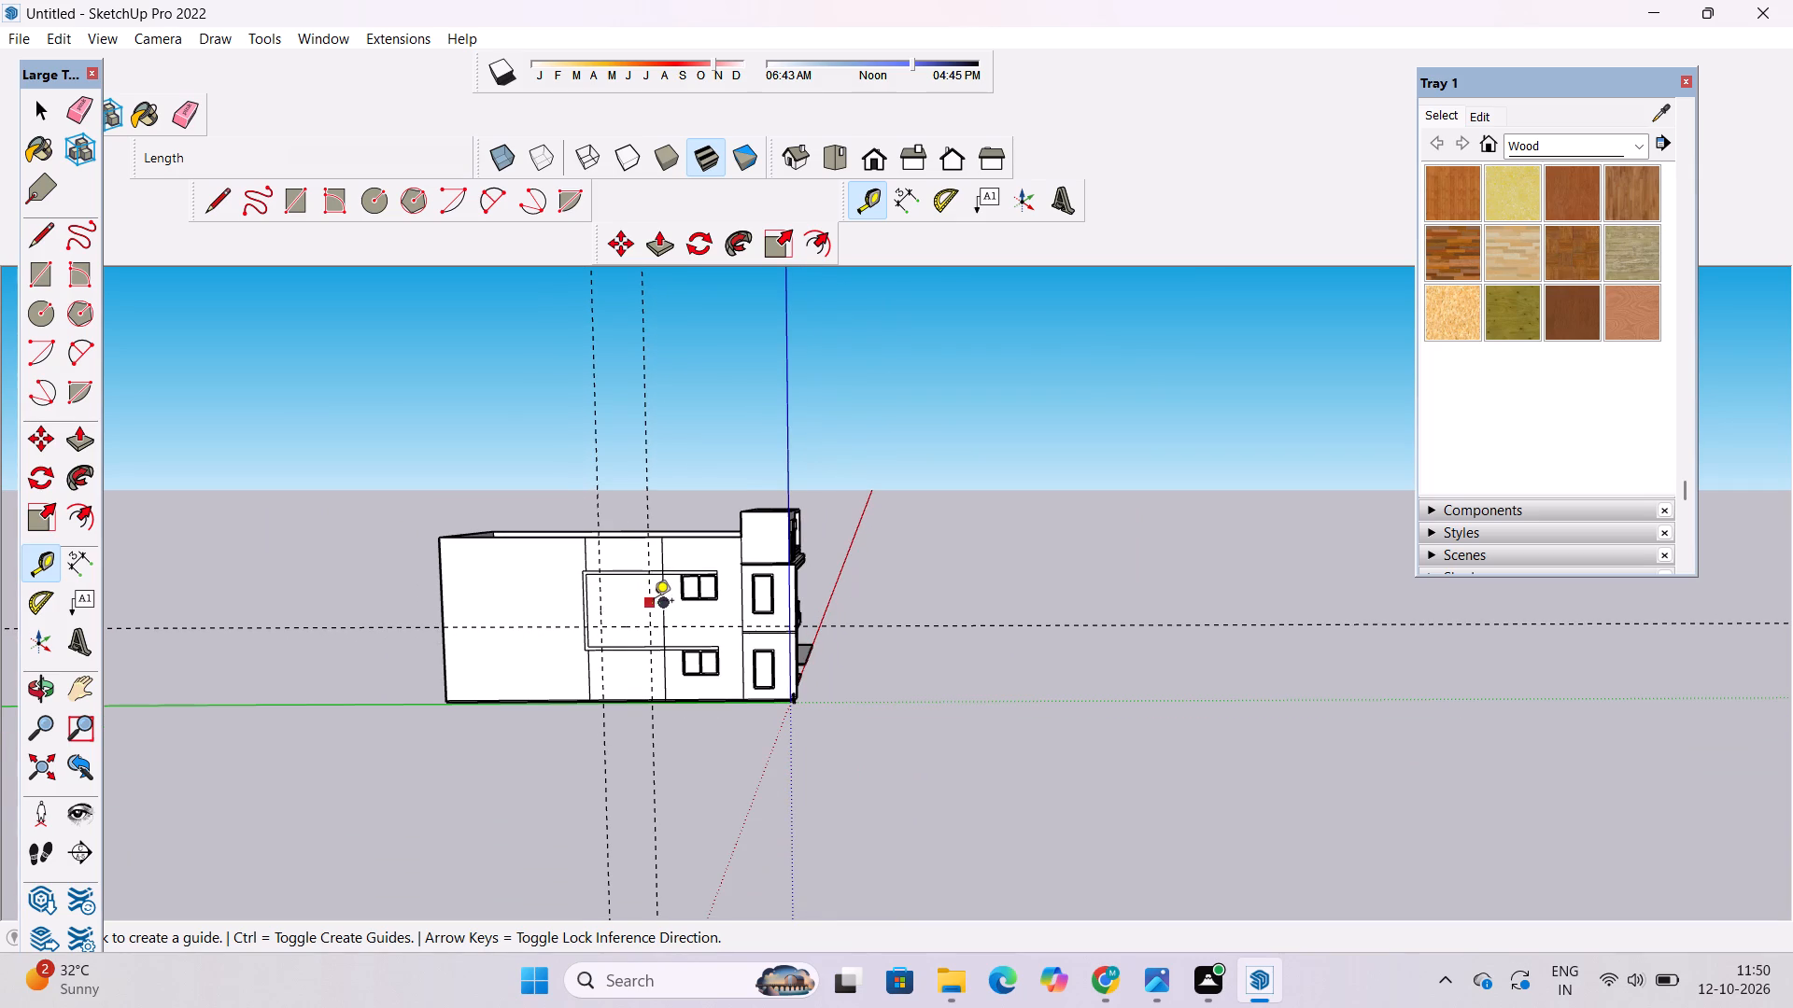
{"action": "scroll", "coordinate": [645, 663], "scroll_direction": "down", "scroll_amount": 4}
{"action": "scroll", "coordinate": [628, 602], "scroll_direction": "up", "scroll_amount": 5}
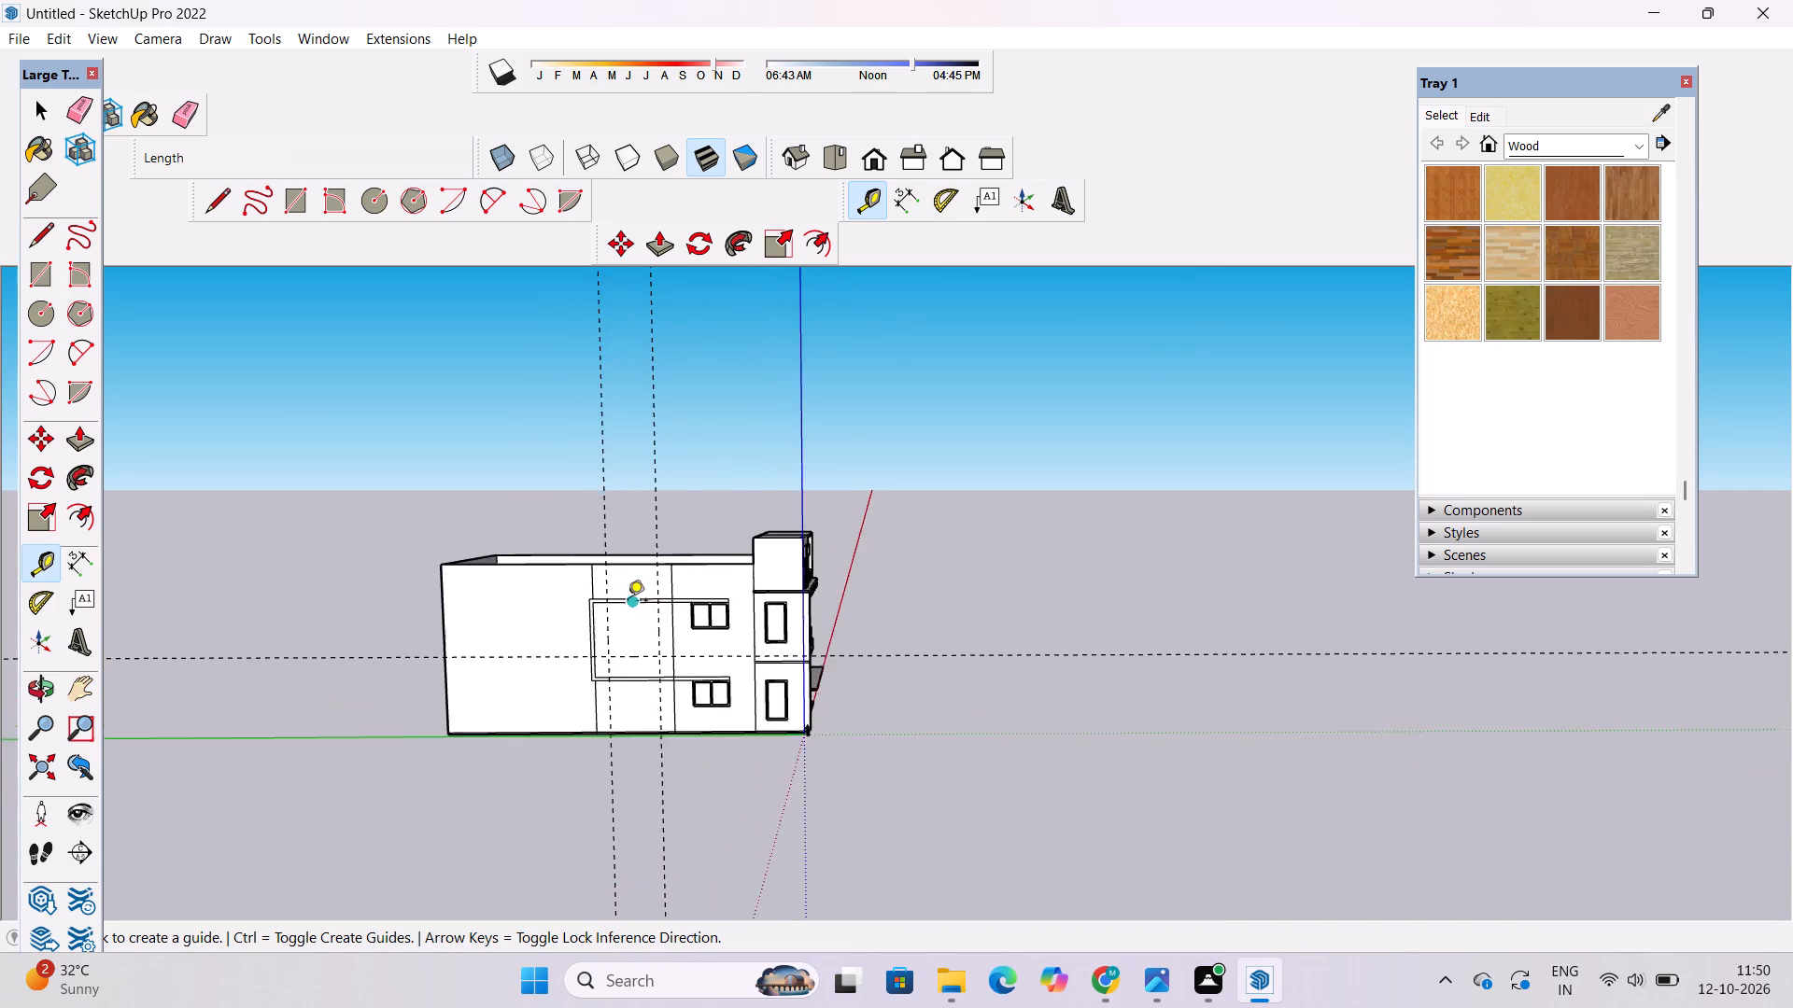
{"action": "scroll", "coordinate": [644, 642], "scroll_direction": "up", "scroll_amount": 6}
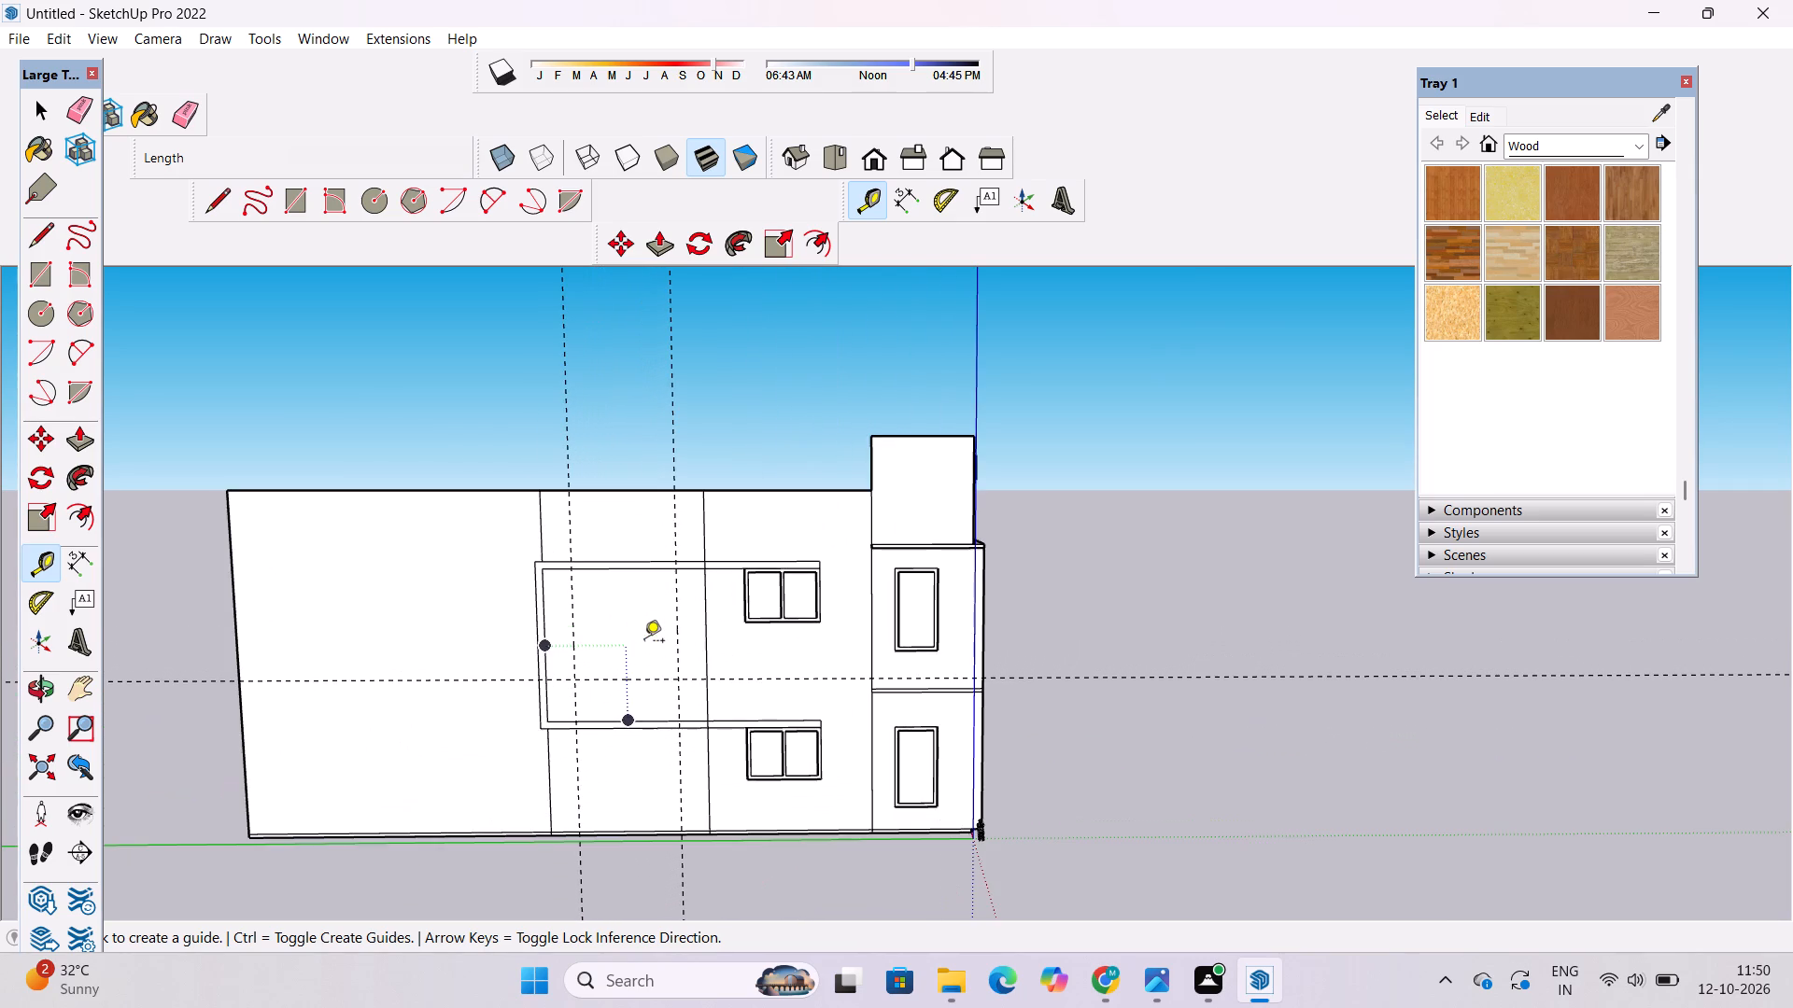
{"action": "scroll", "coordinate": [631, 649], "scroll_direction": "down", "scroll_amount": 5}
{"action": "scroll", "coordinate": [655, 638], "scroll_direction": "up", "scroll_amount": 5}
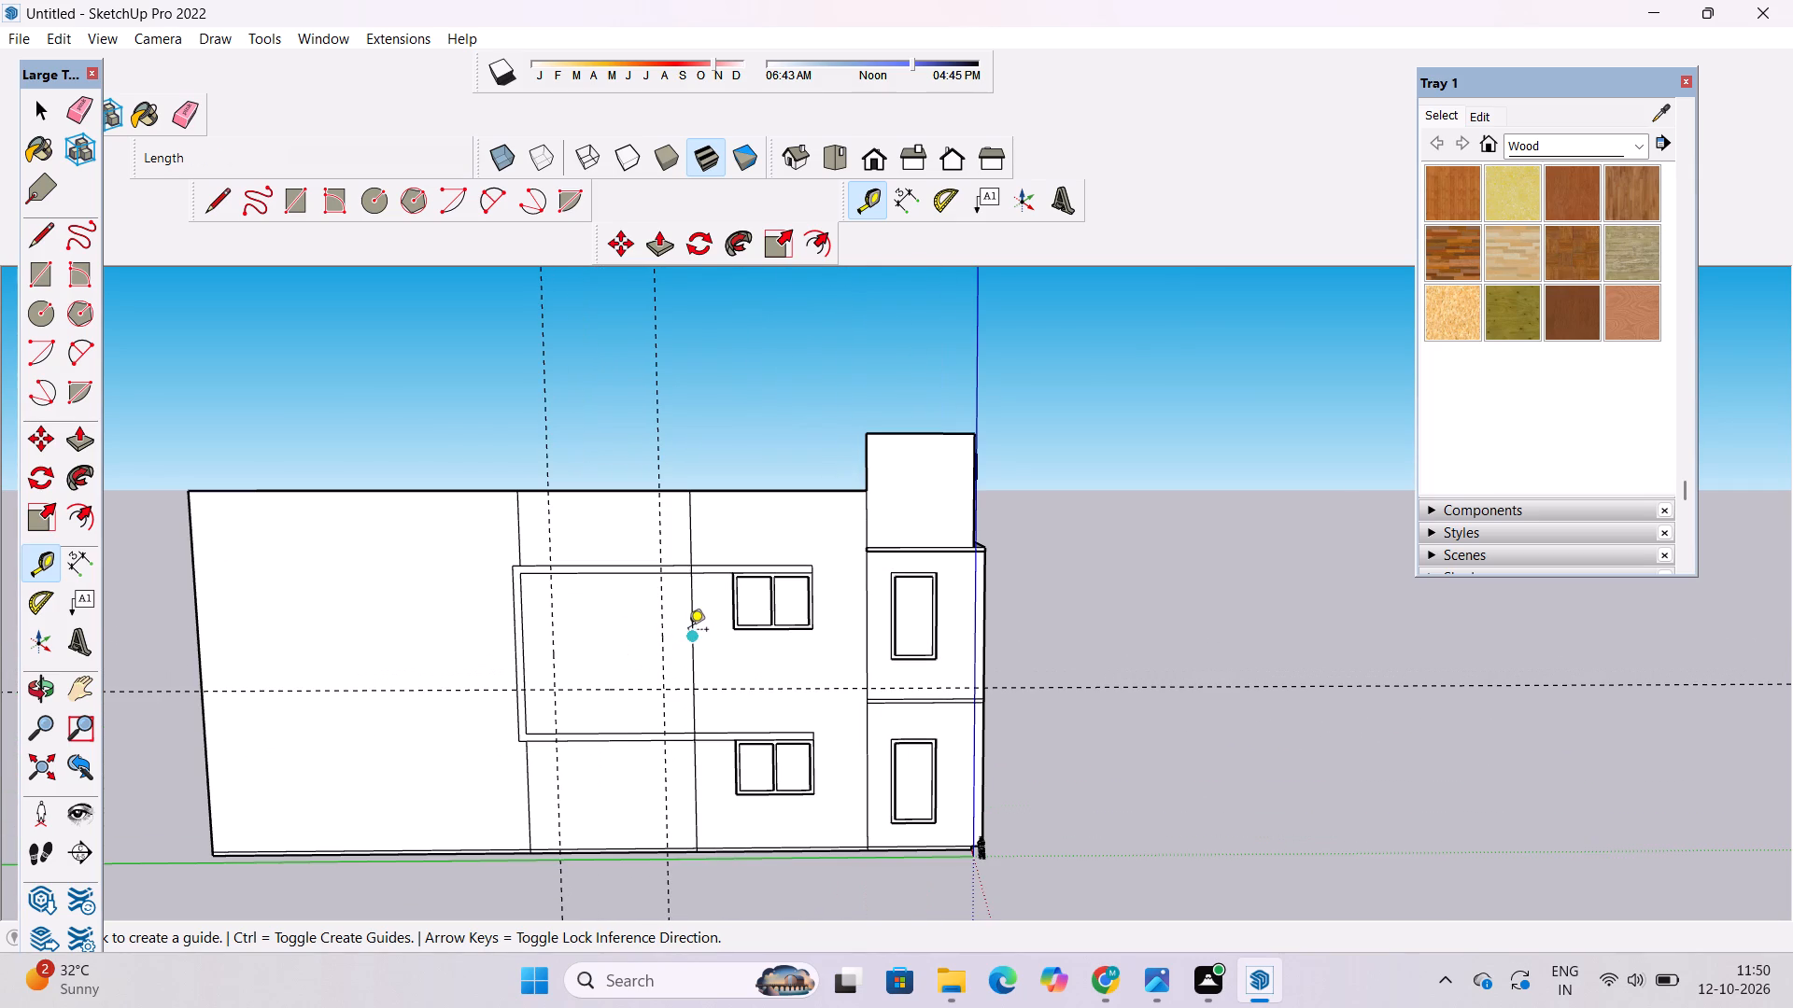
{"action": "scroll", "coordinate": [704, 628], "scroll_direction": "up", "scroll_amount": 4}
{"action": "scroll", "coordinate": [660, 644], "scroll_direction": "down", "scroll_amount": 3}
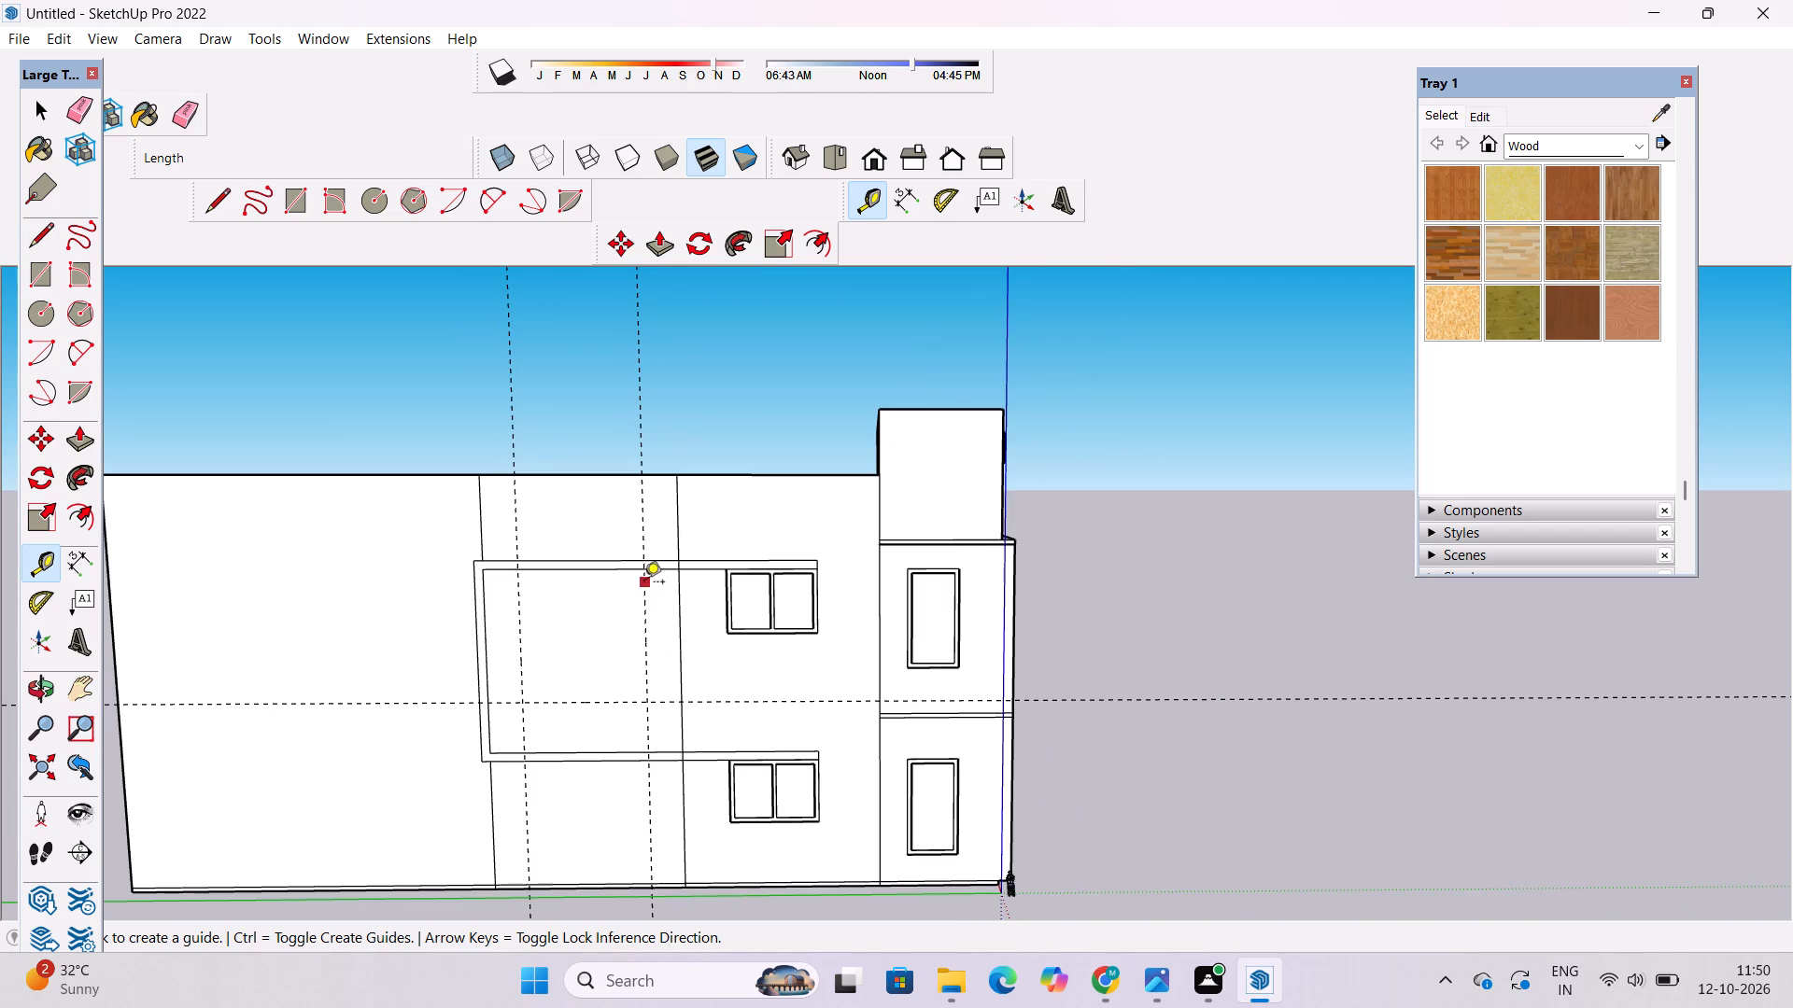
{"action": "scroll", "coordinate": [636, 633], "scroll_direction": "up", "scroll_amount": 4}
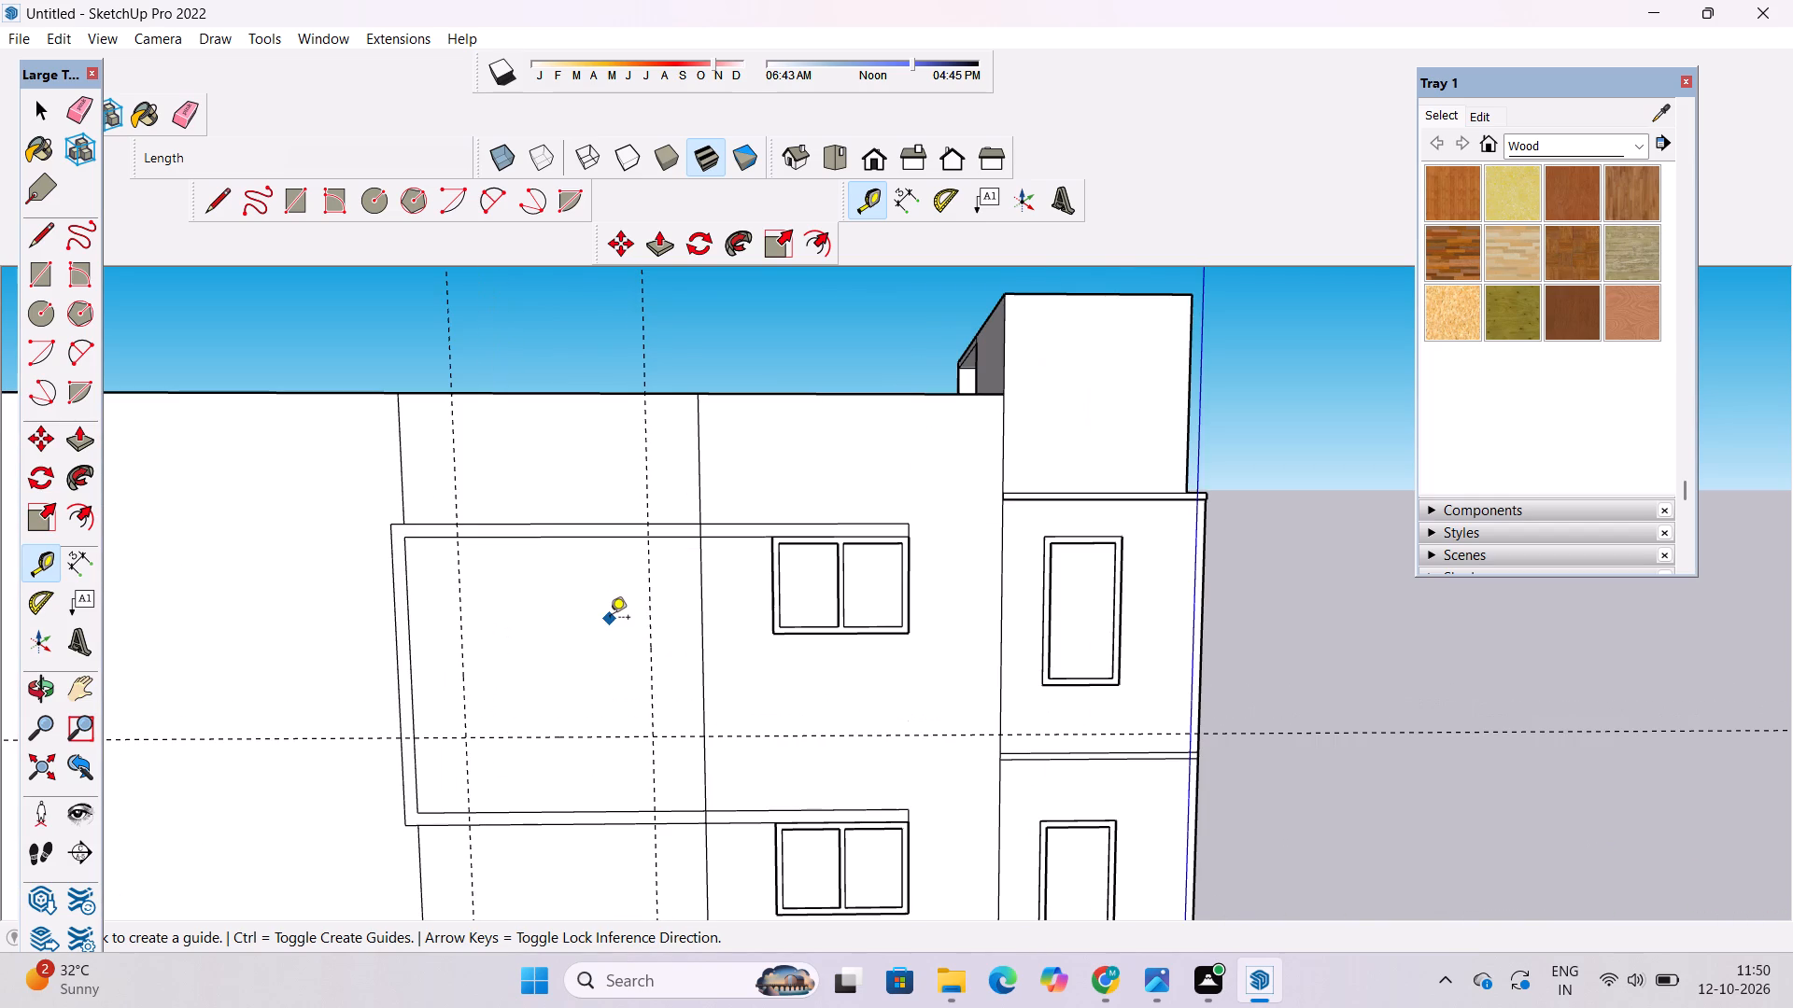
{"action": "scroll", "coordinate": [589, 615], "scroll_direction": "down", "scroll_amount": 4}
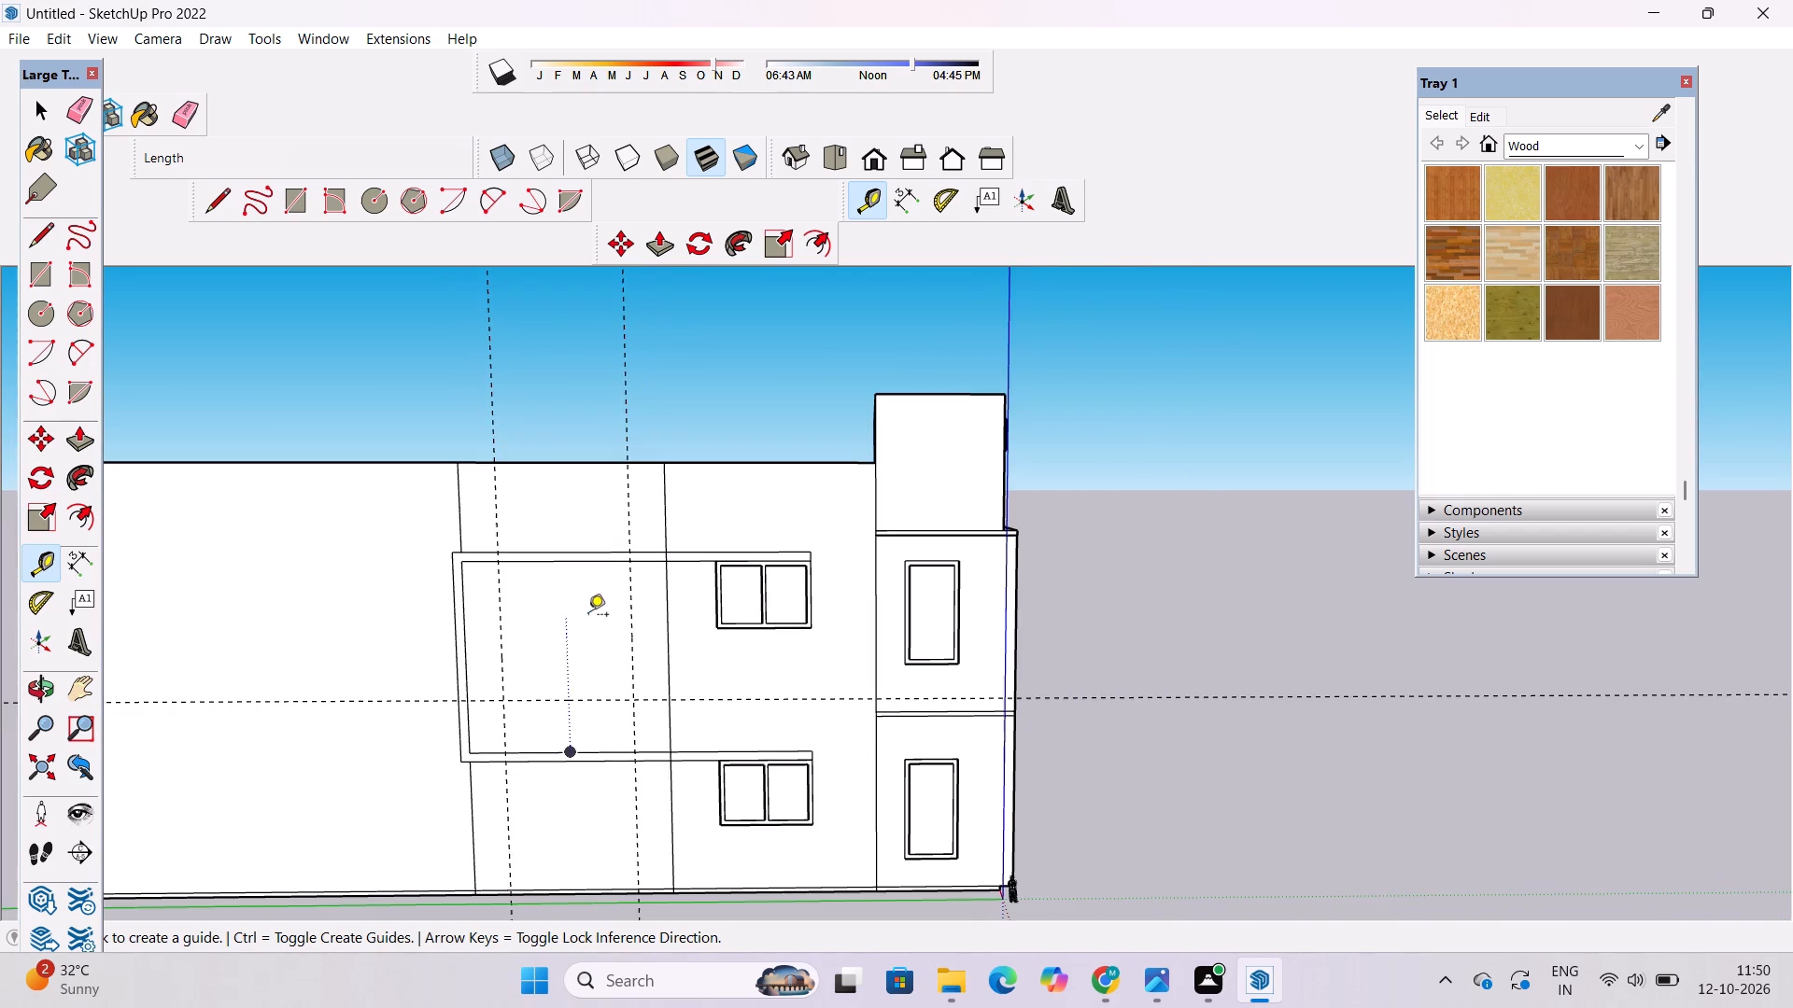
{"action": "scroll", "coordinate": [575, 633], "scroll_direction": "down", "scroll_amount": 1}
{"action": "scroll", "coordinate": [571, 638], "scroll_direction": "up", "scroll_amount": 10}
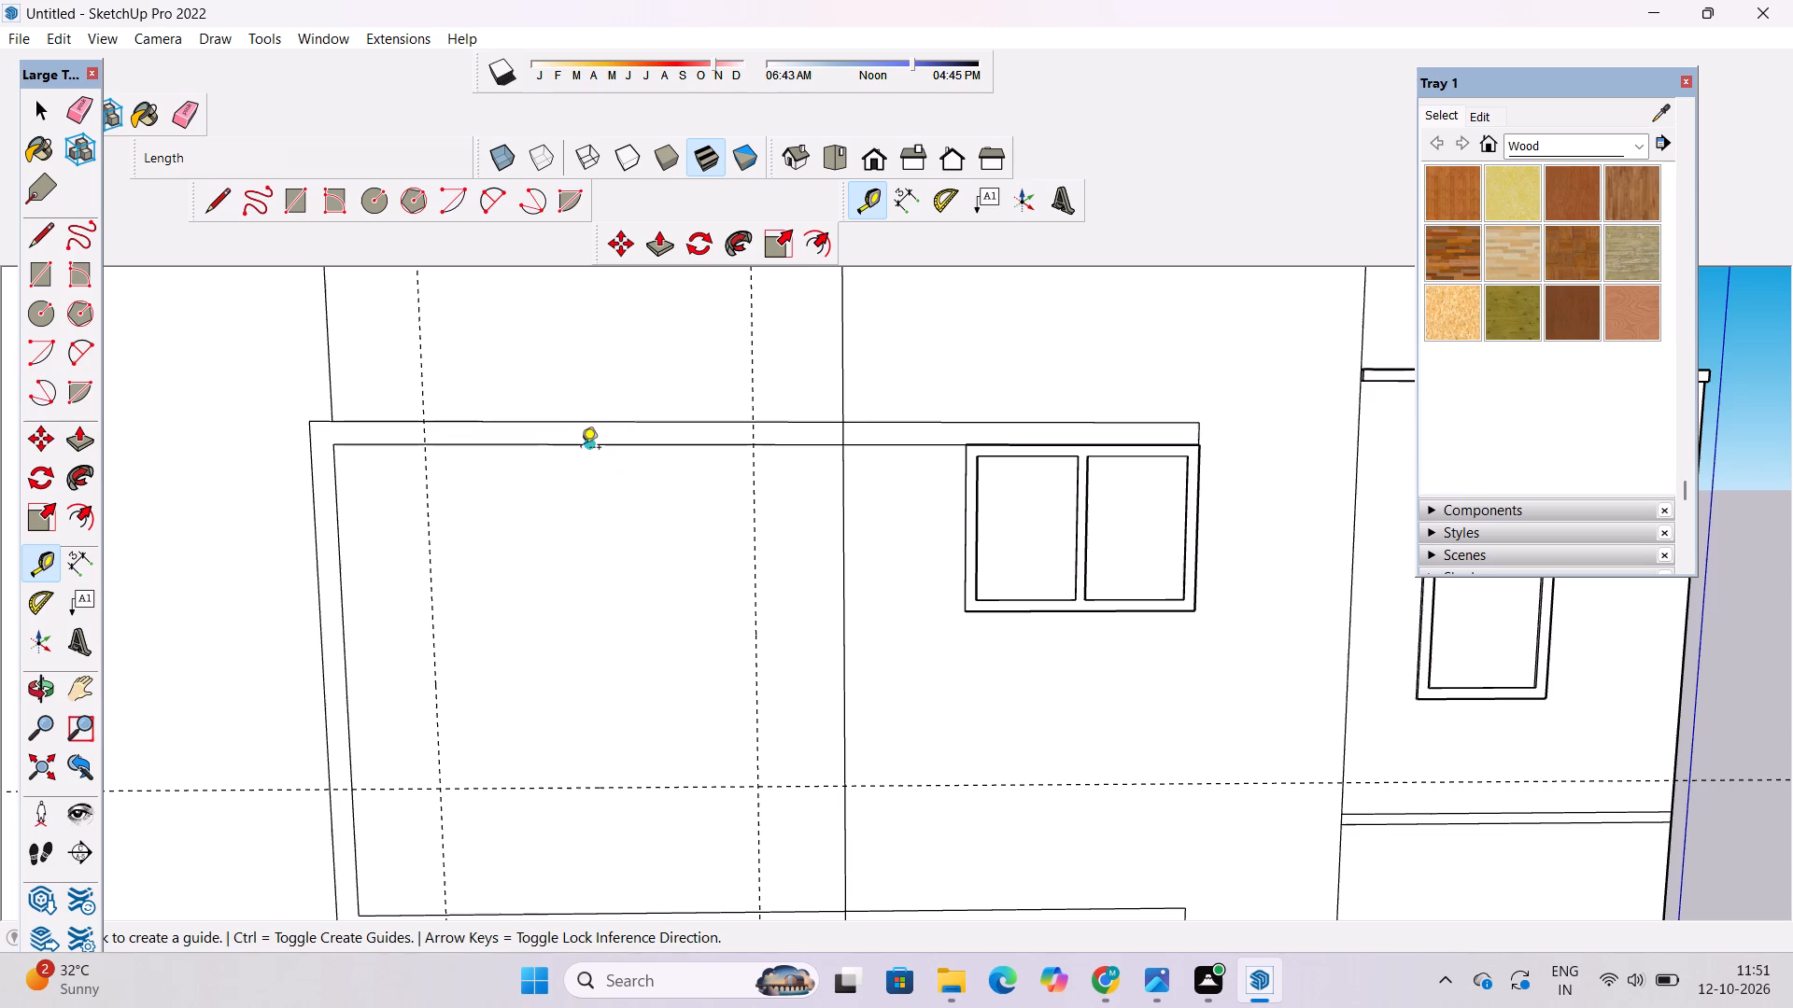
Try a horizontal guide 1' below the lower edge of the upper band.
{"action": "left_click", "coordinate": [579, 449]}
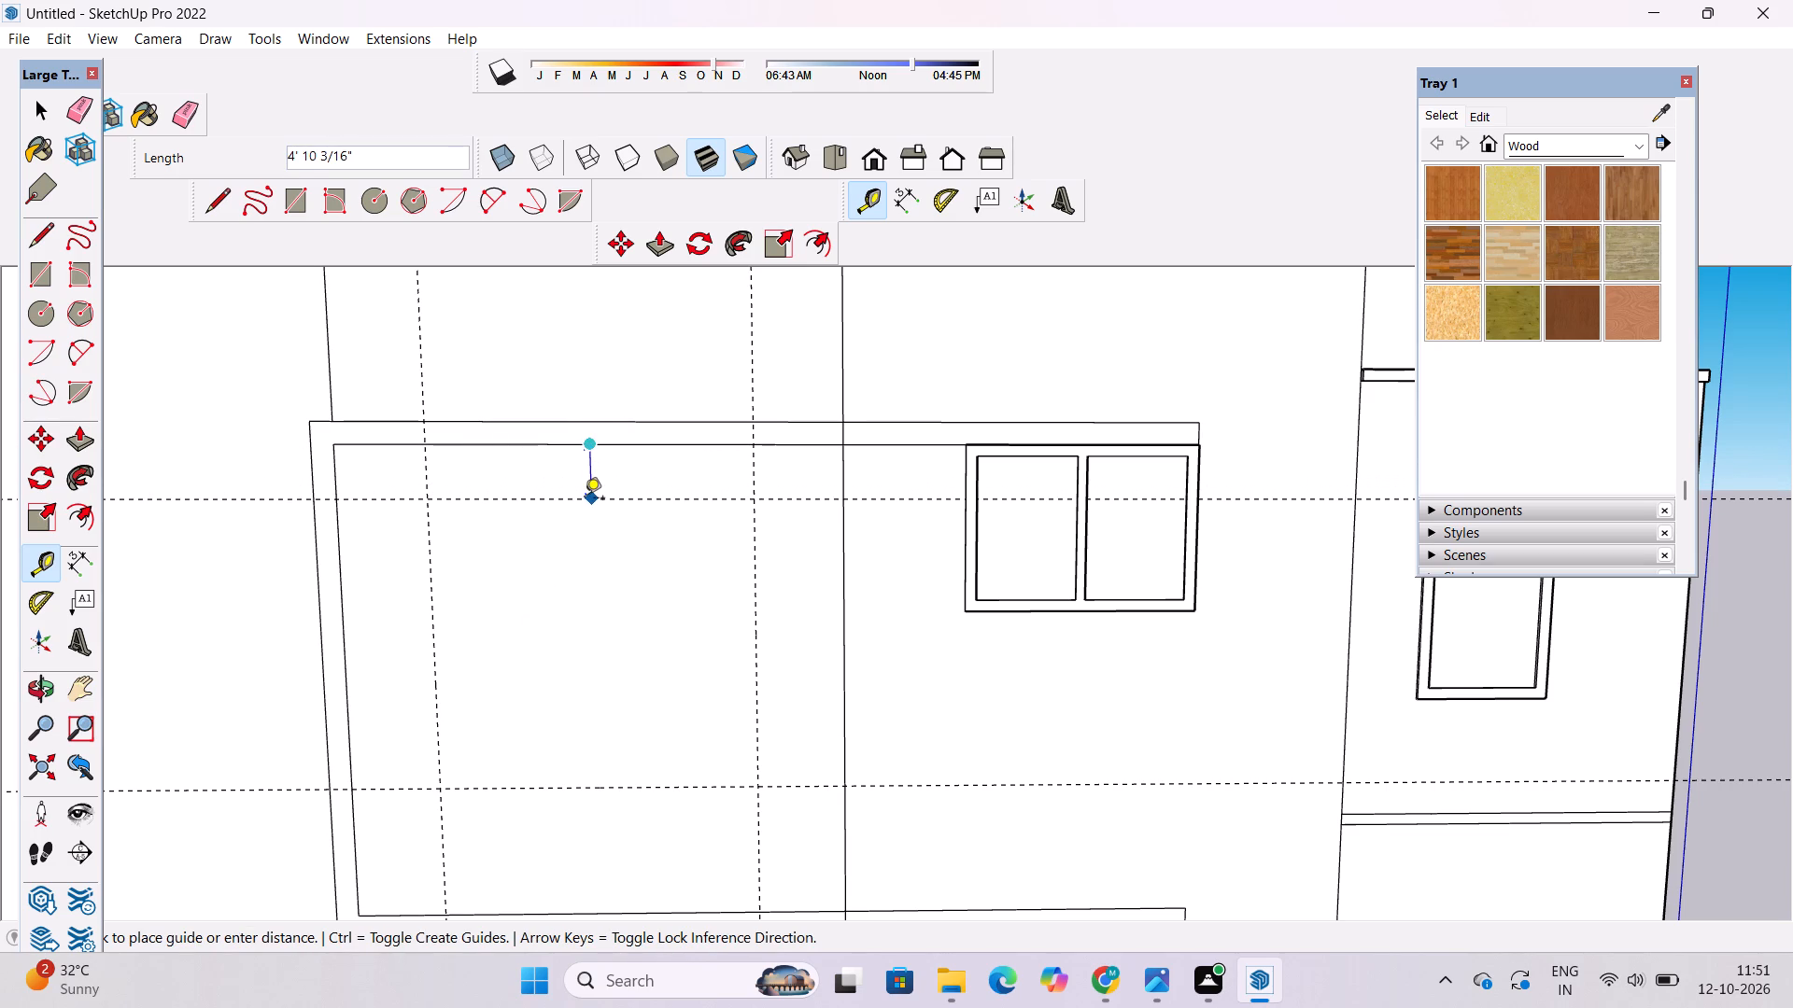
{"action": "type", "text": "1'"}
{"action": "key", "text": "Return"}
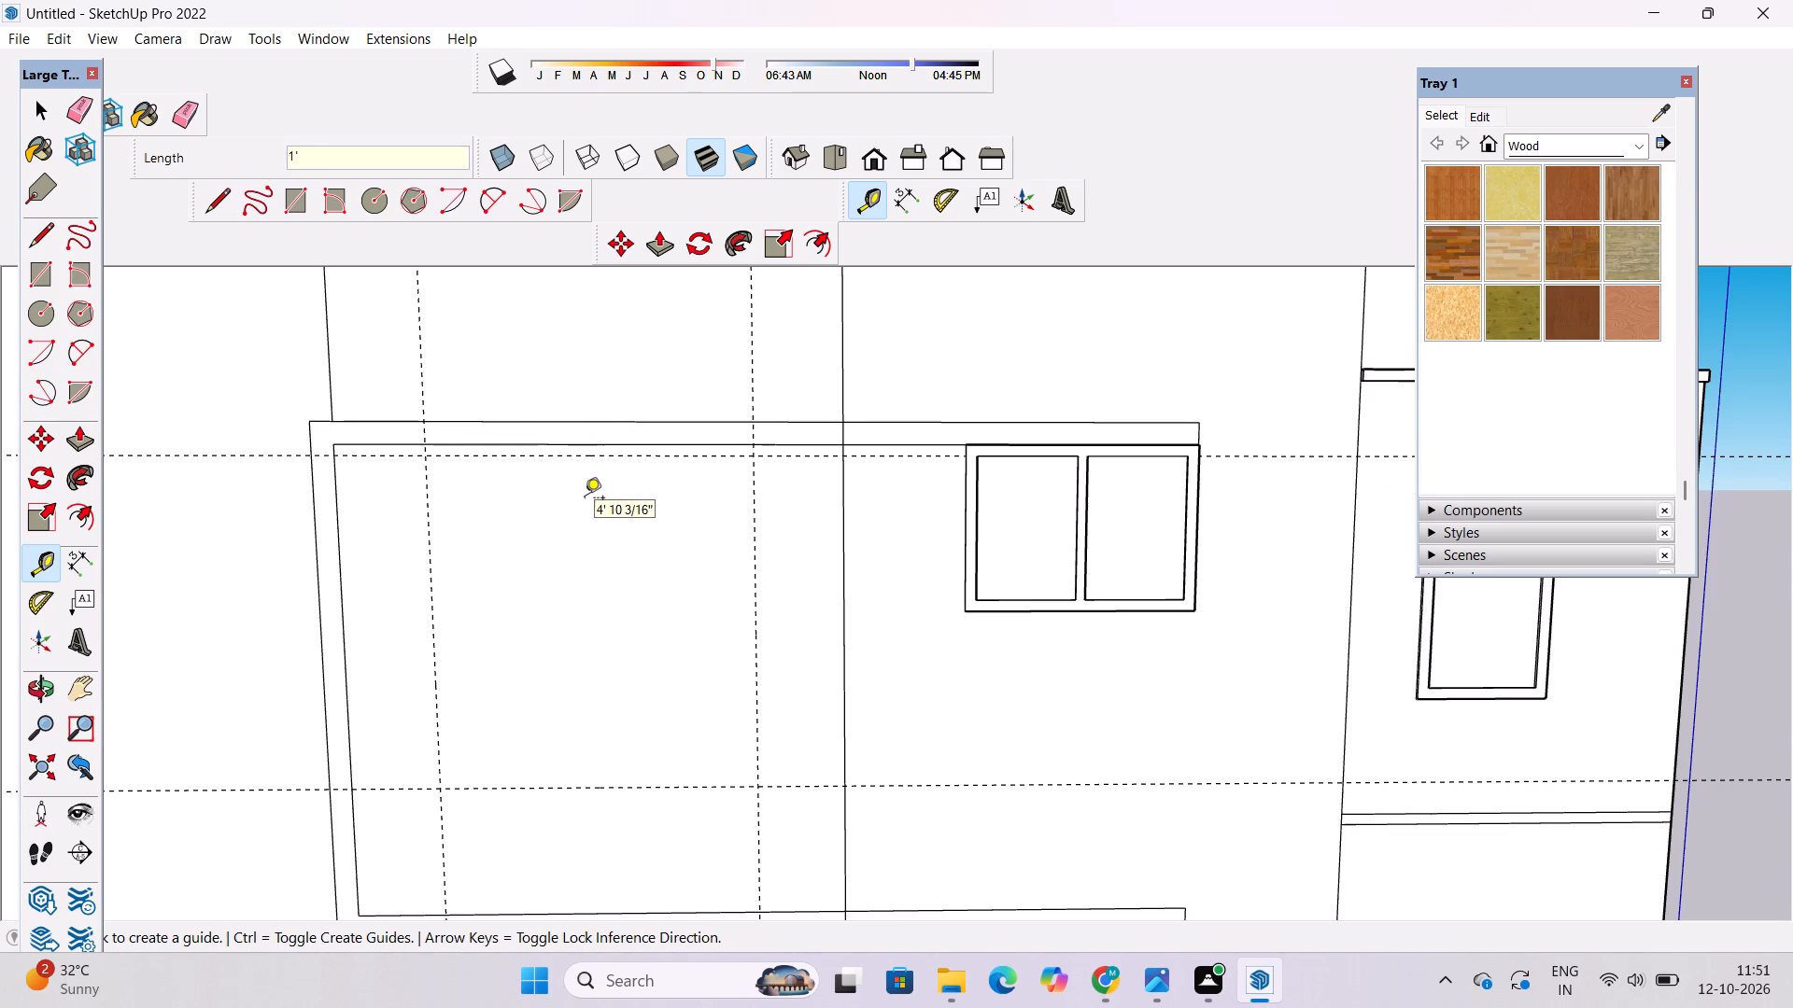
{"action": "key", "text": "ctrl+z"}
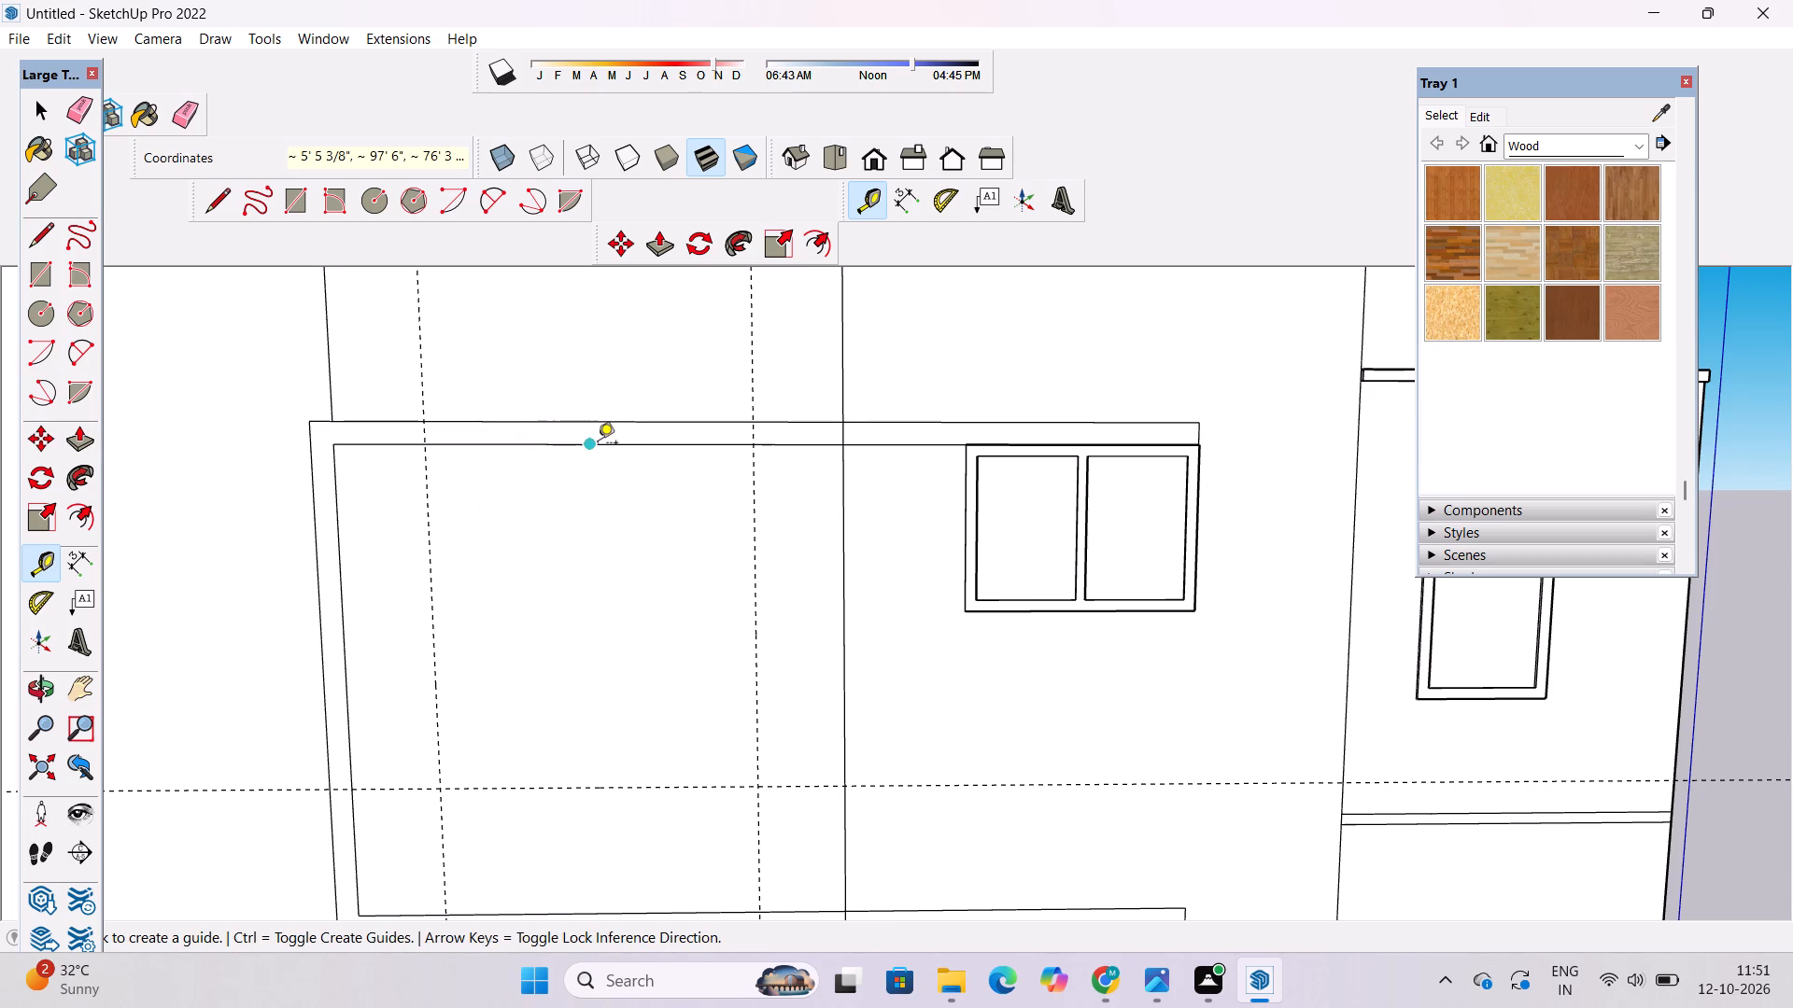
Place a horizontal guide 2' below the lower edge of the upper band.
{"action": "left_click", "coordinate": [589, 447]}
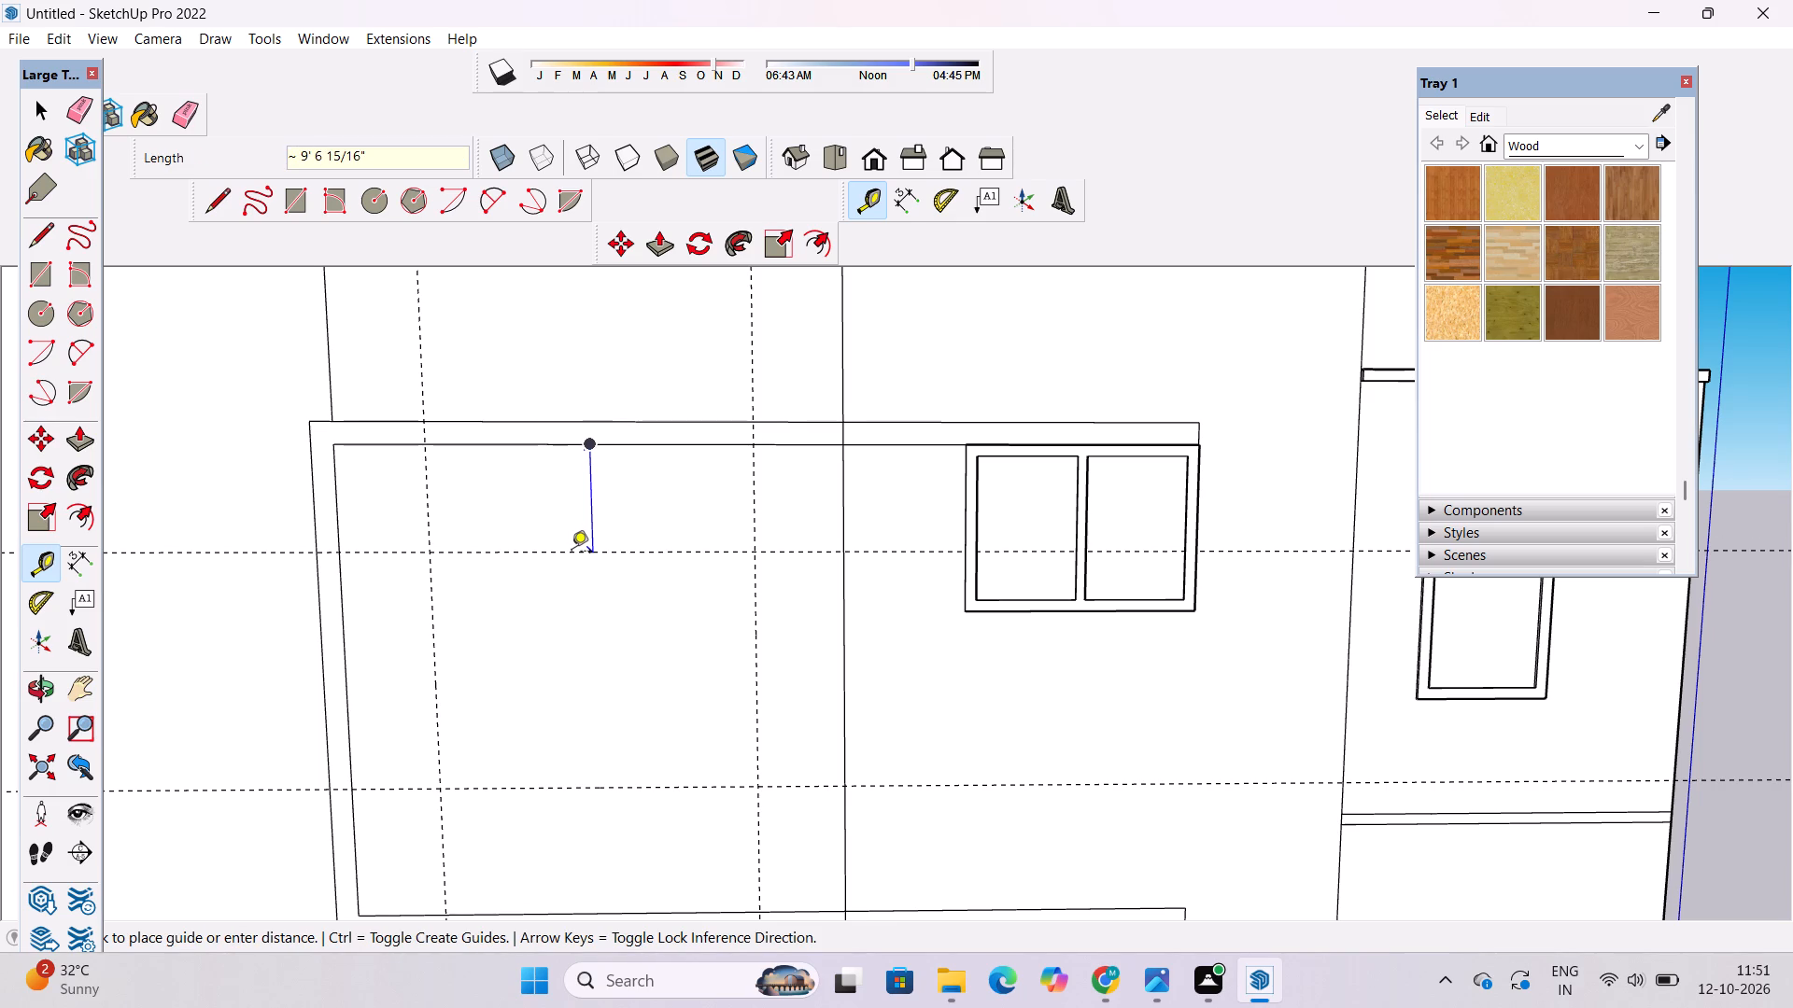
{"action": "type", "text": "2'"}
{"action": "key", "text": "Return"}
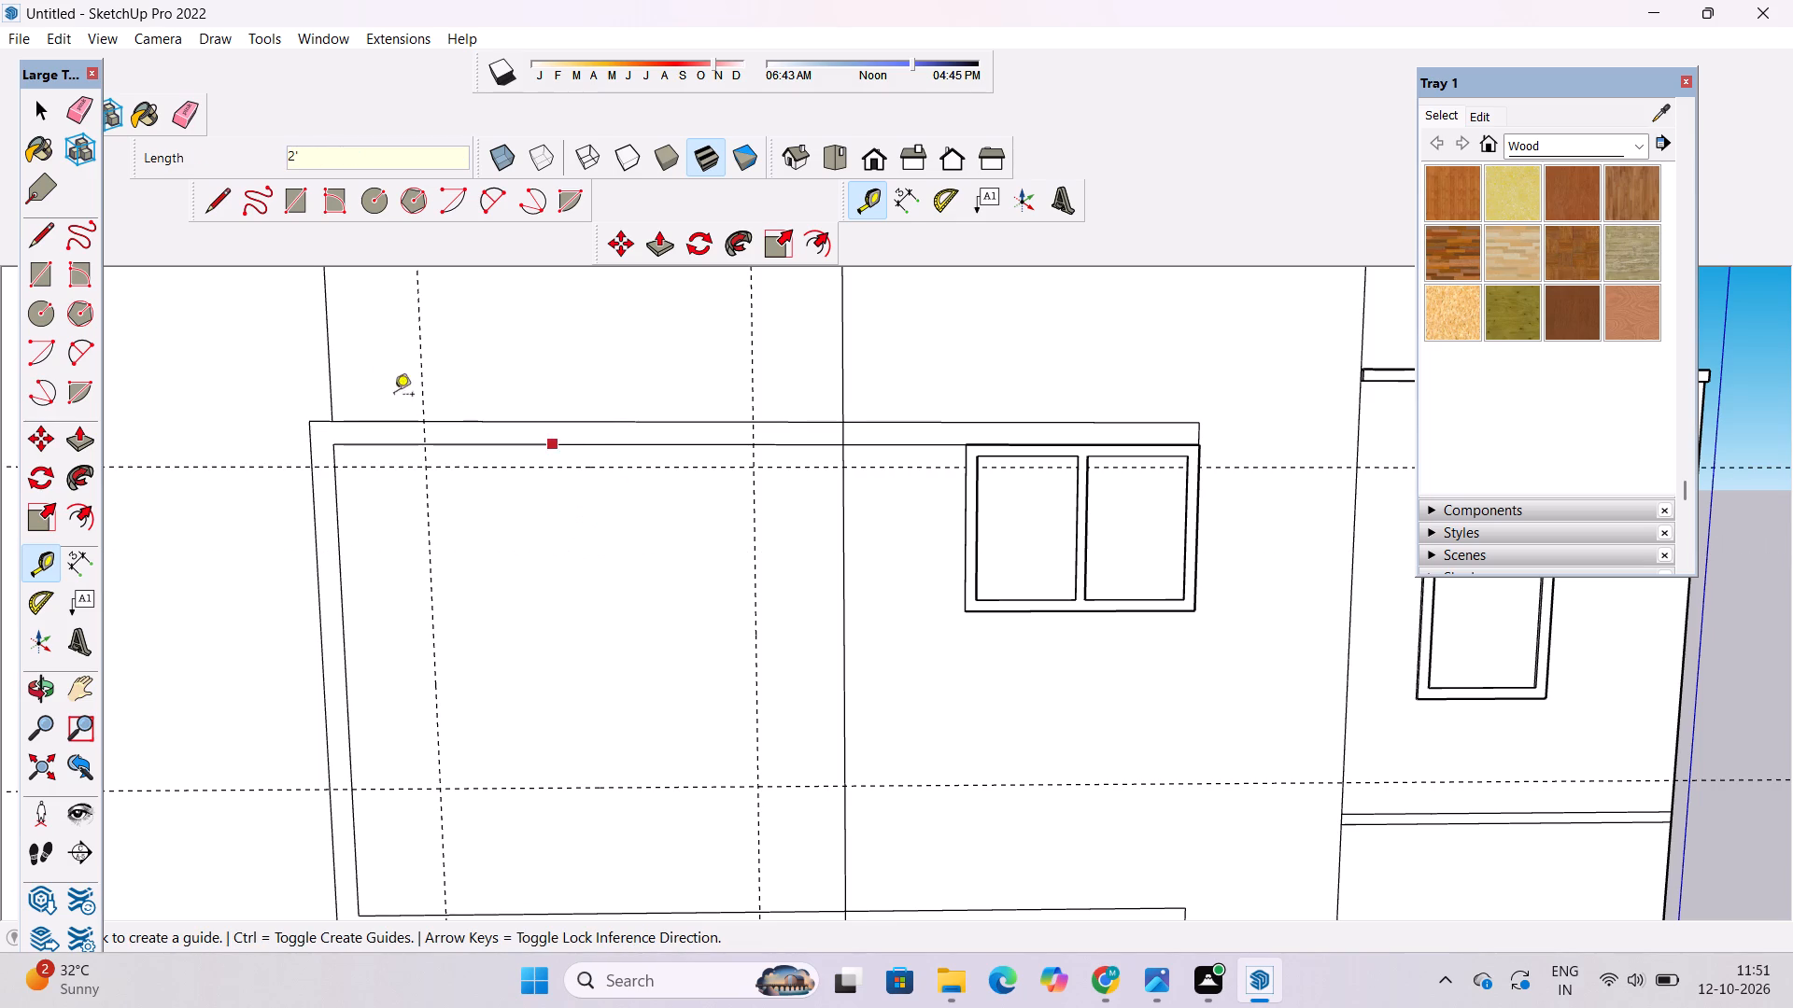
Draw a rectangle of 29' 3 1/8" by 29' between the guide intersections inside the band outline.
{"action": "left_click", "coordinate": [300, 200]}
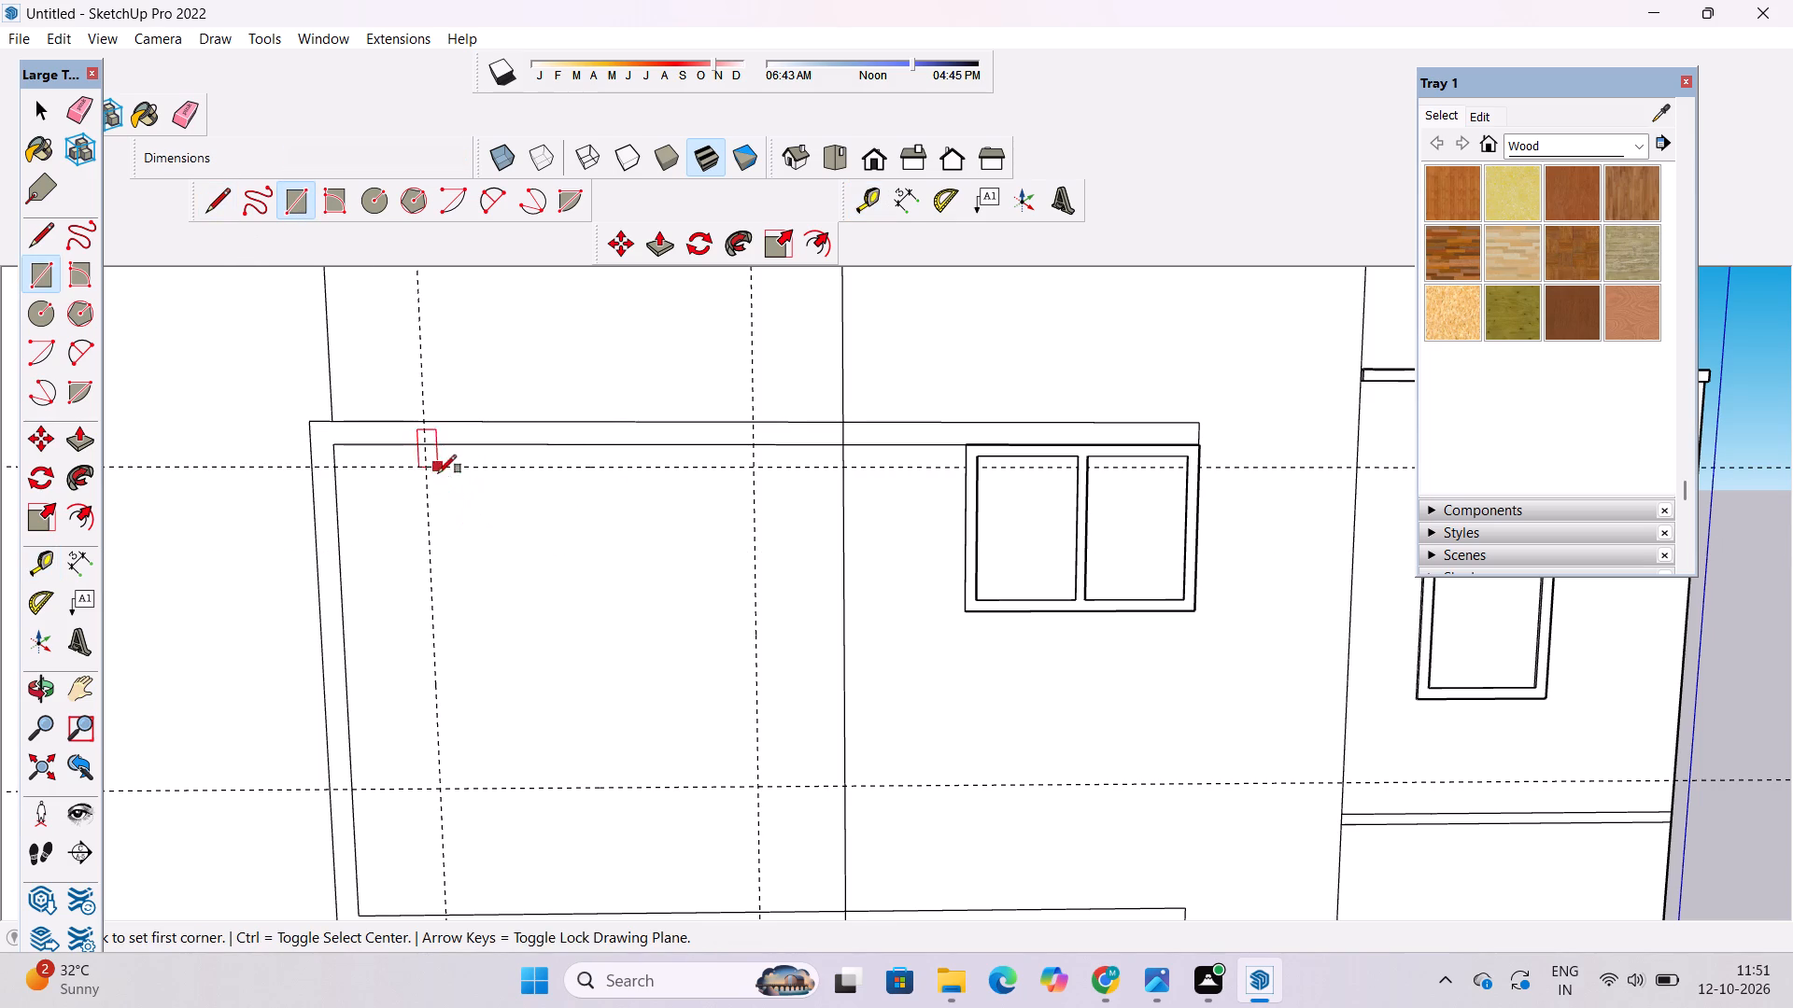
{"action": "left_click", "coordinate": [423, 471]}
{"action": "scroll", "coordinate": [423, 471], "scroll_direction": "down", "scroll_amount": 6}
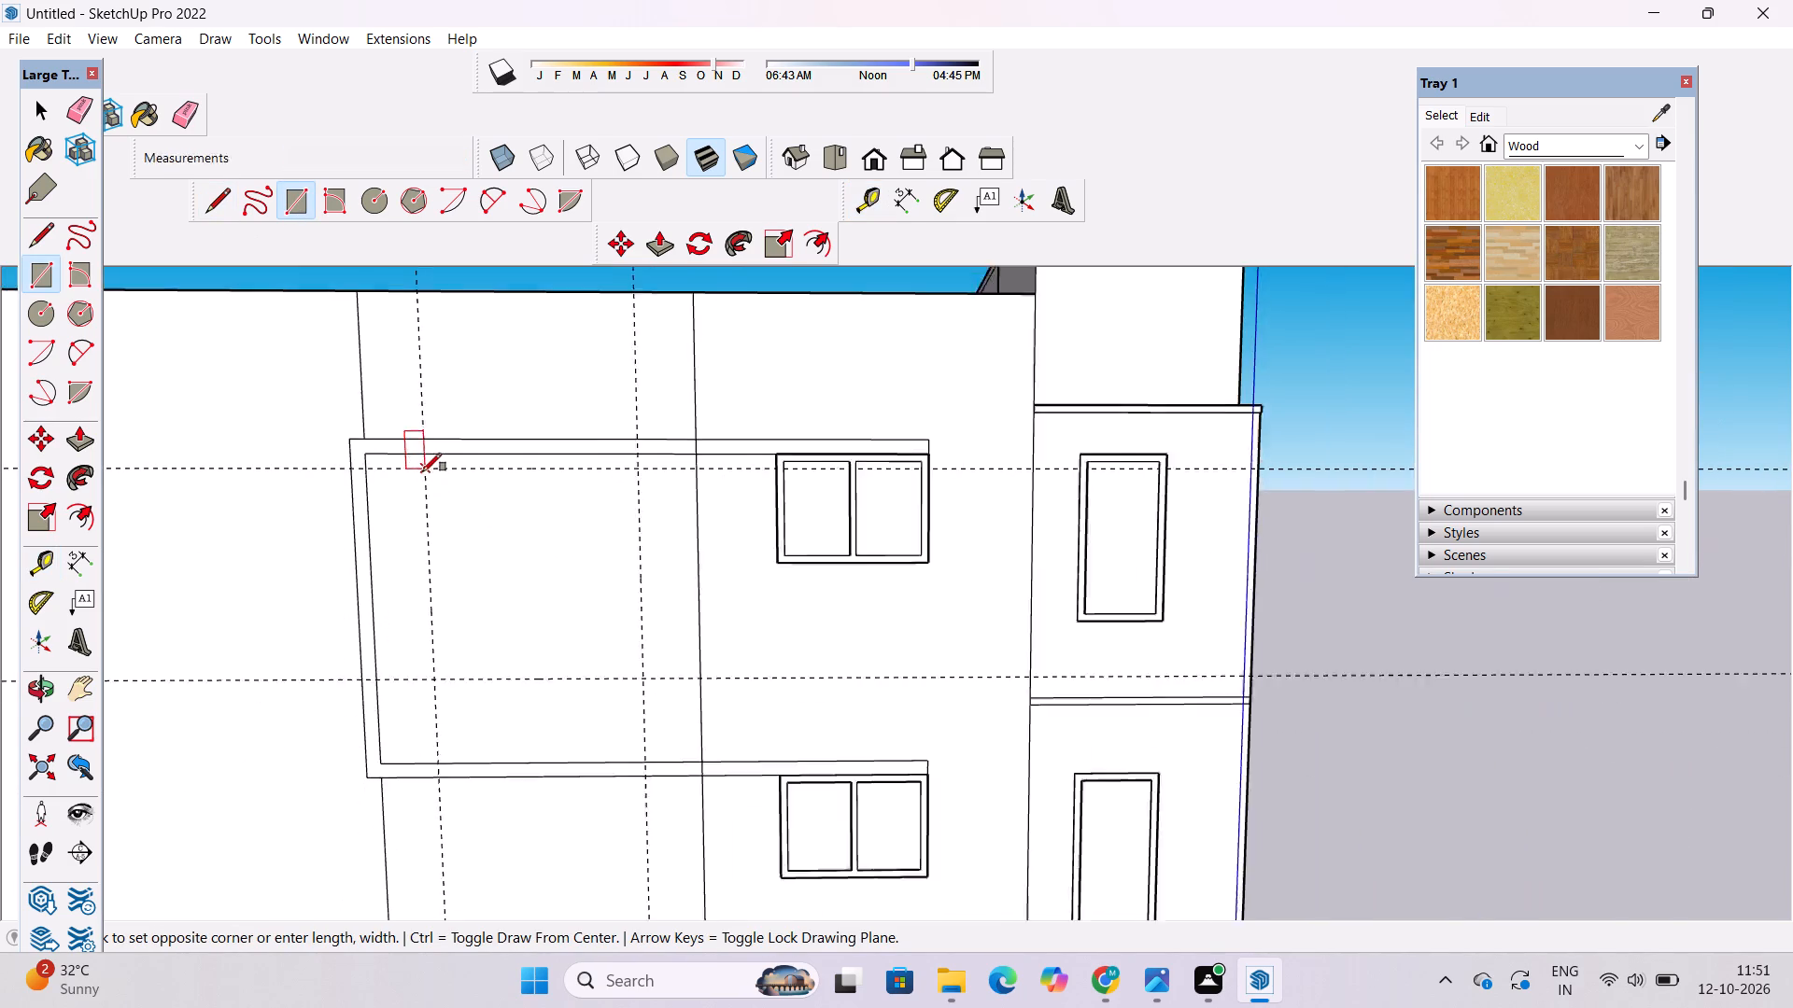
{"action": "scroll", "coordinate": [486, 566], "scroll_direction": "up", "scroll_amount": 4}
{"action": "left_click", "coordinate": [694, 709]}
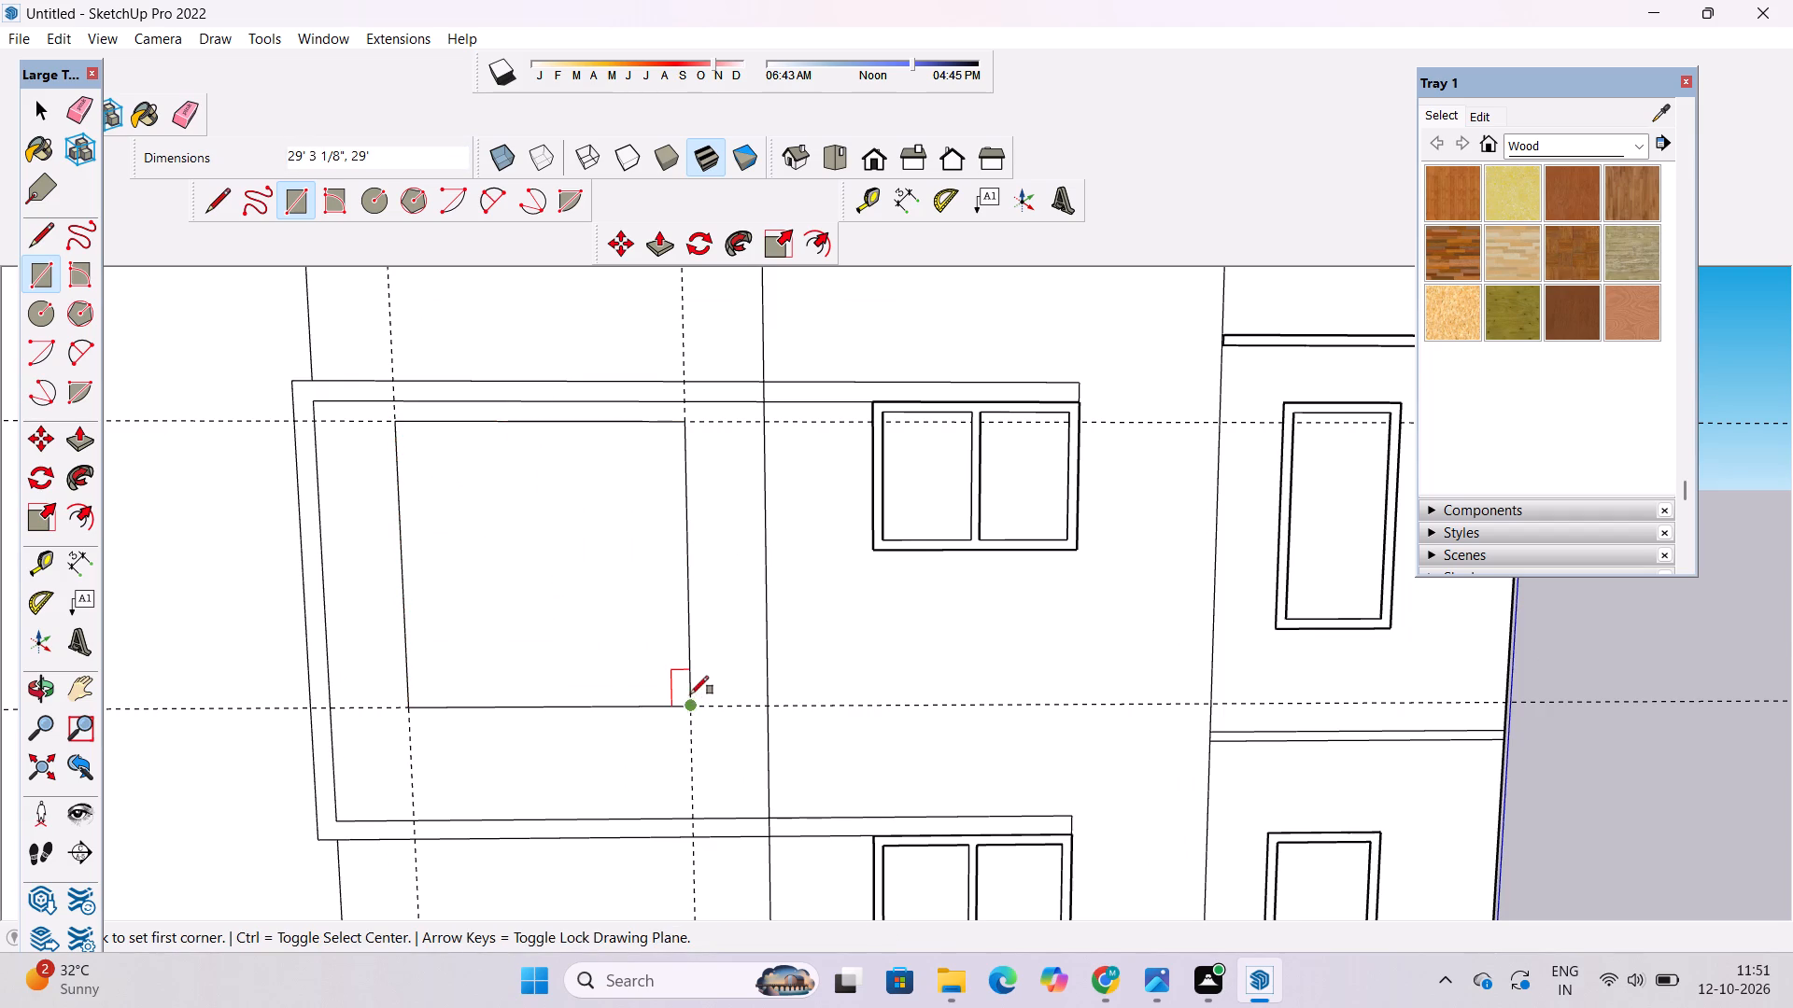
Offset the new rectangle's outline 1' inward to form a window frame.
{"action": "key", "text": "o"}
{"action": "key", "text": "f"}
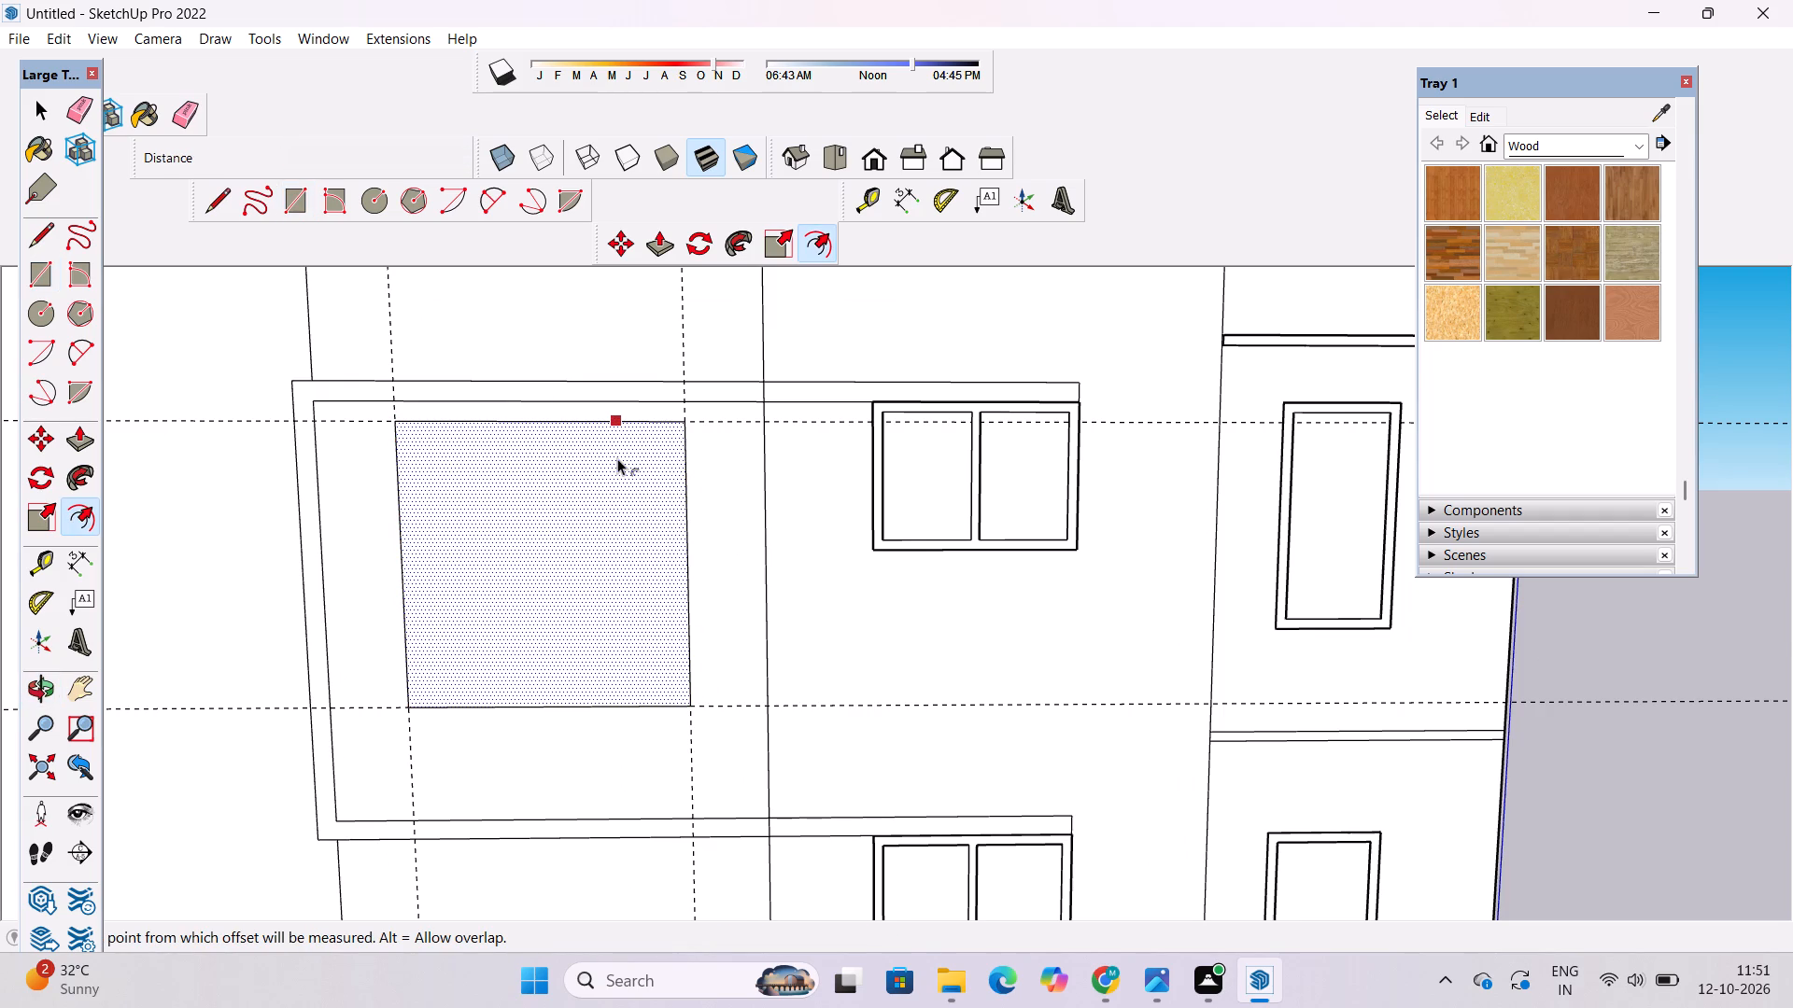
{"action": "left_click", "coordinate": [617, 457]}
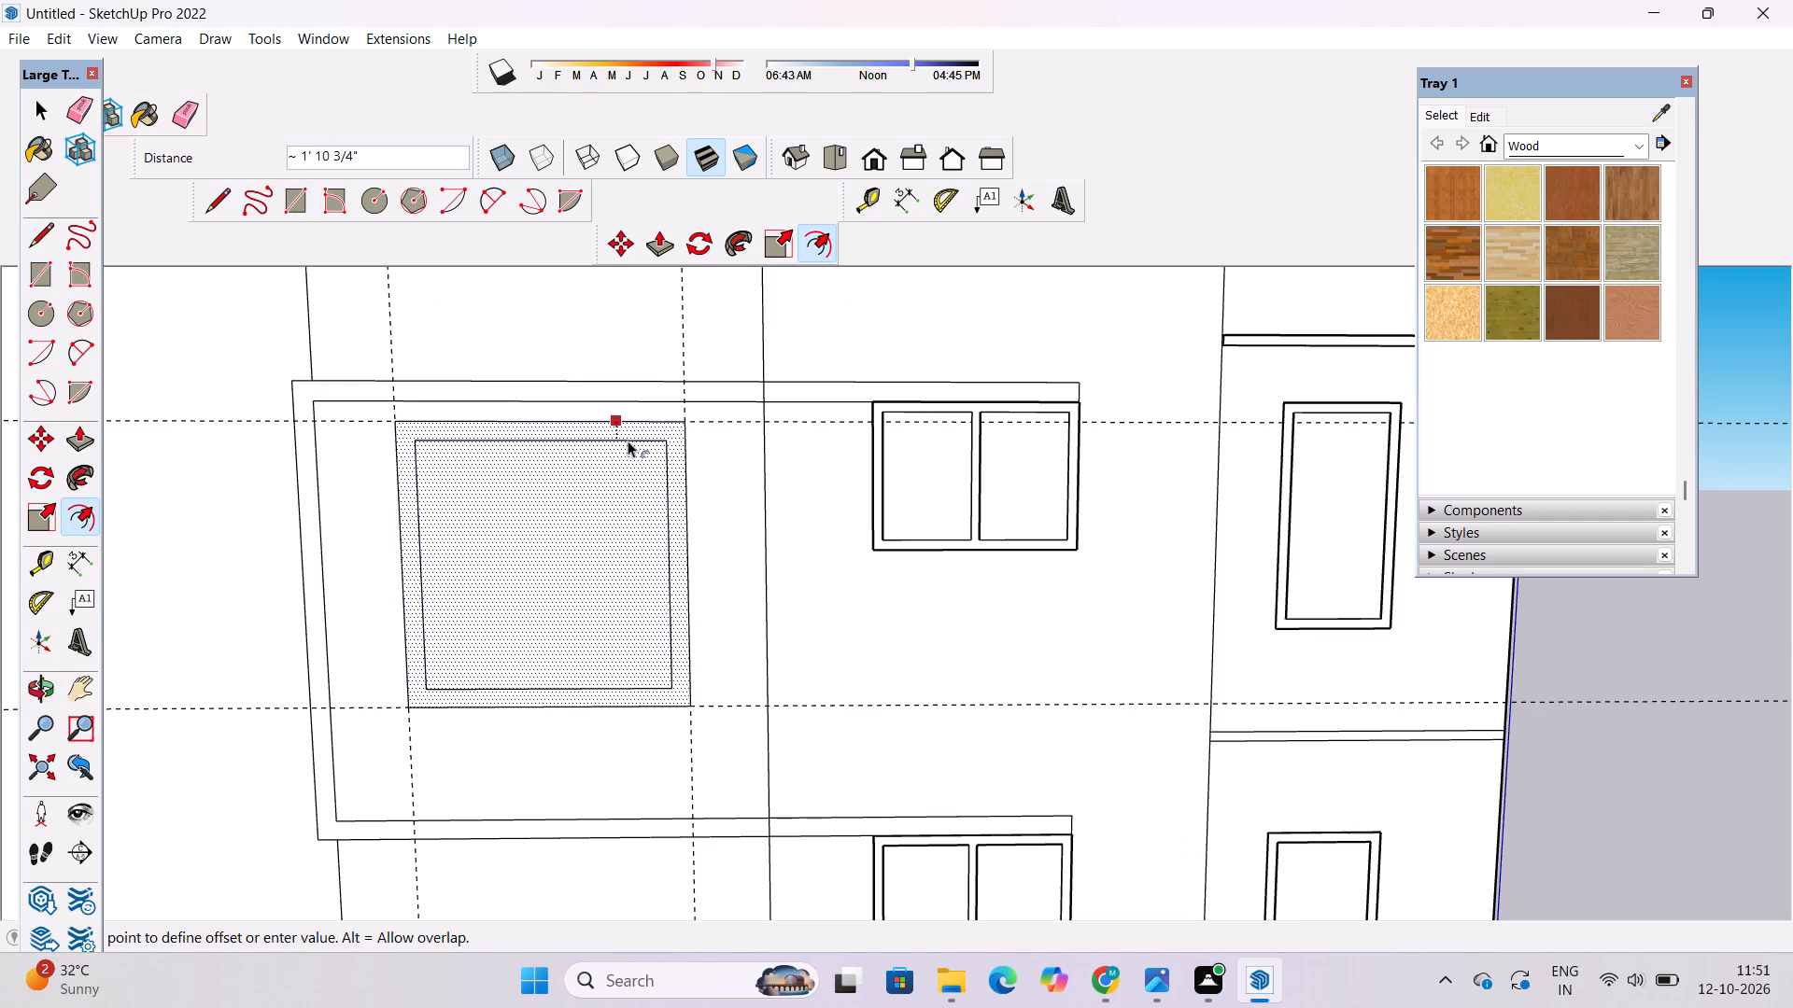
{"action": "type", "text": "1."}
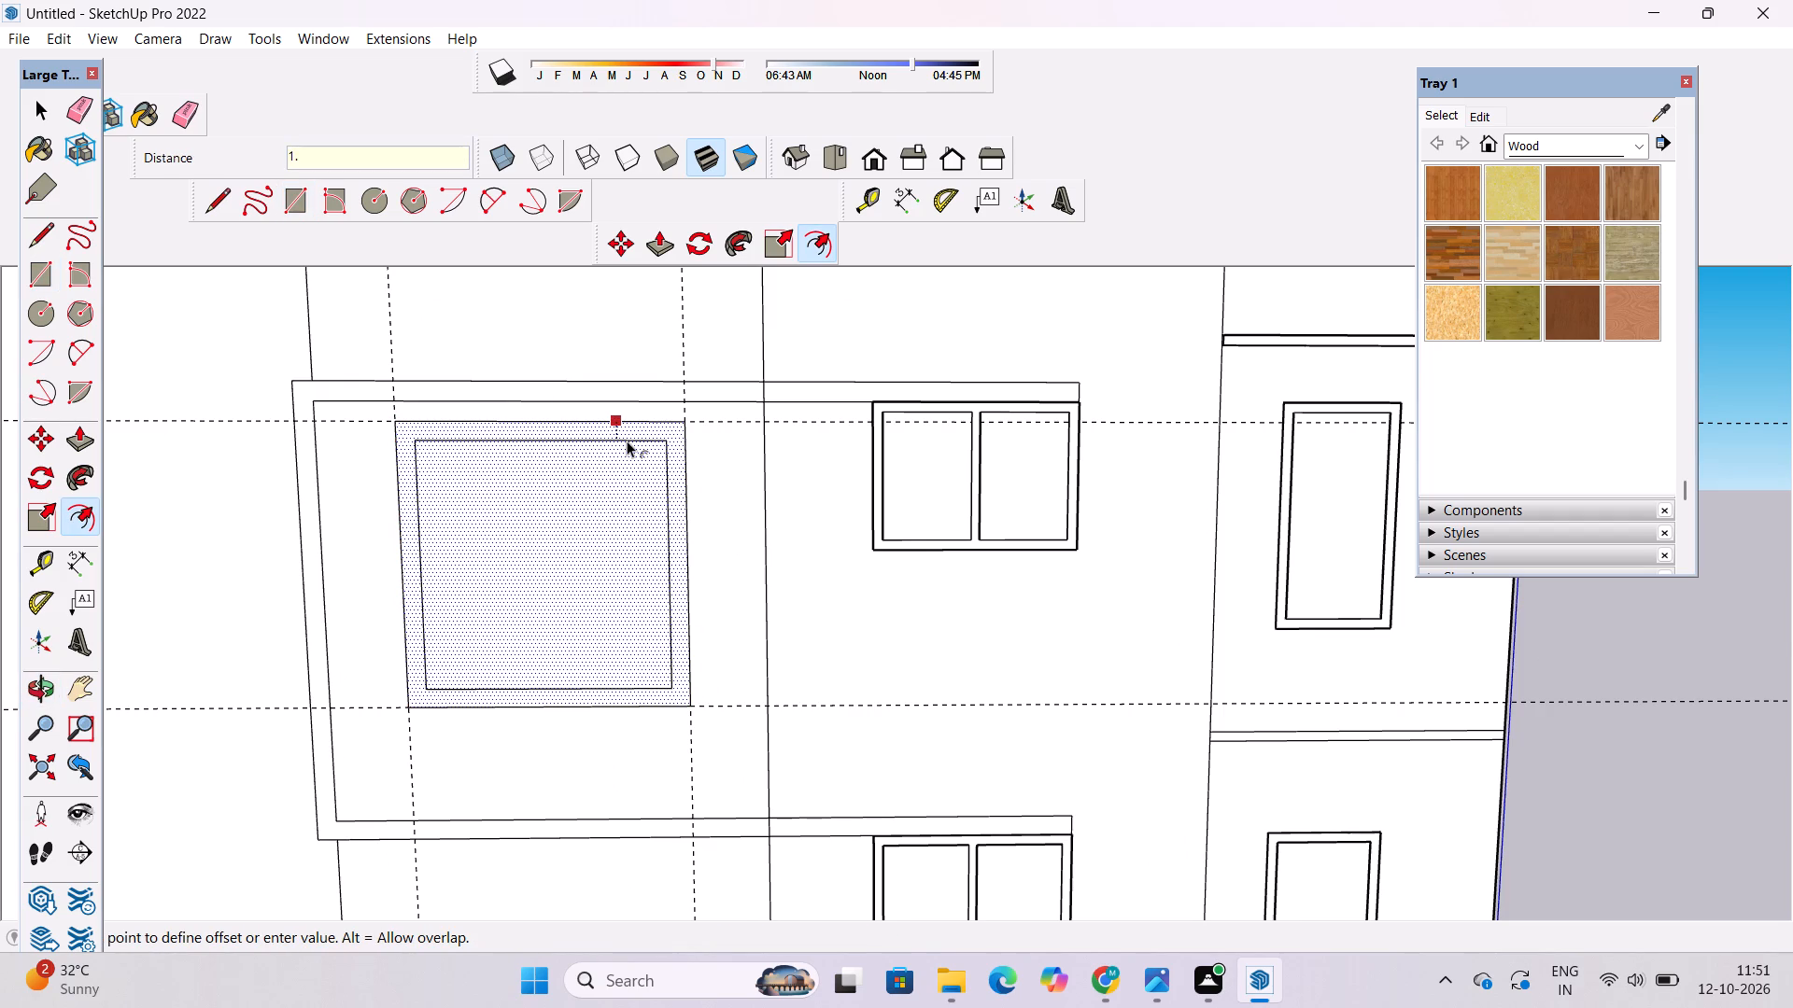
{"action": "key", "text": "BackSpace"}
{"action": "key", "text": "apostrophe"}
{"action": "key", "text": "Return"}
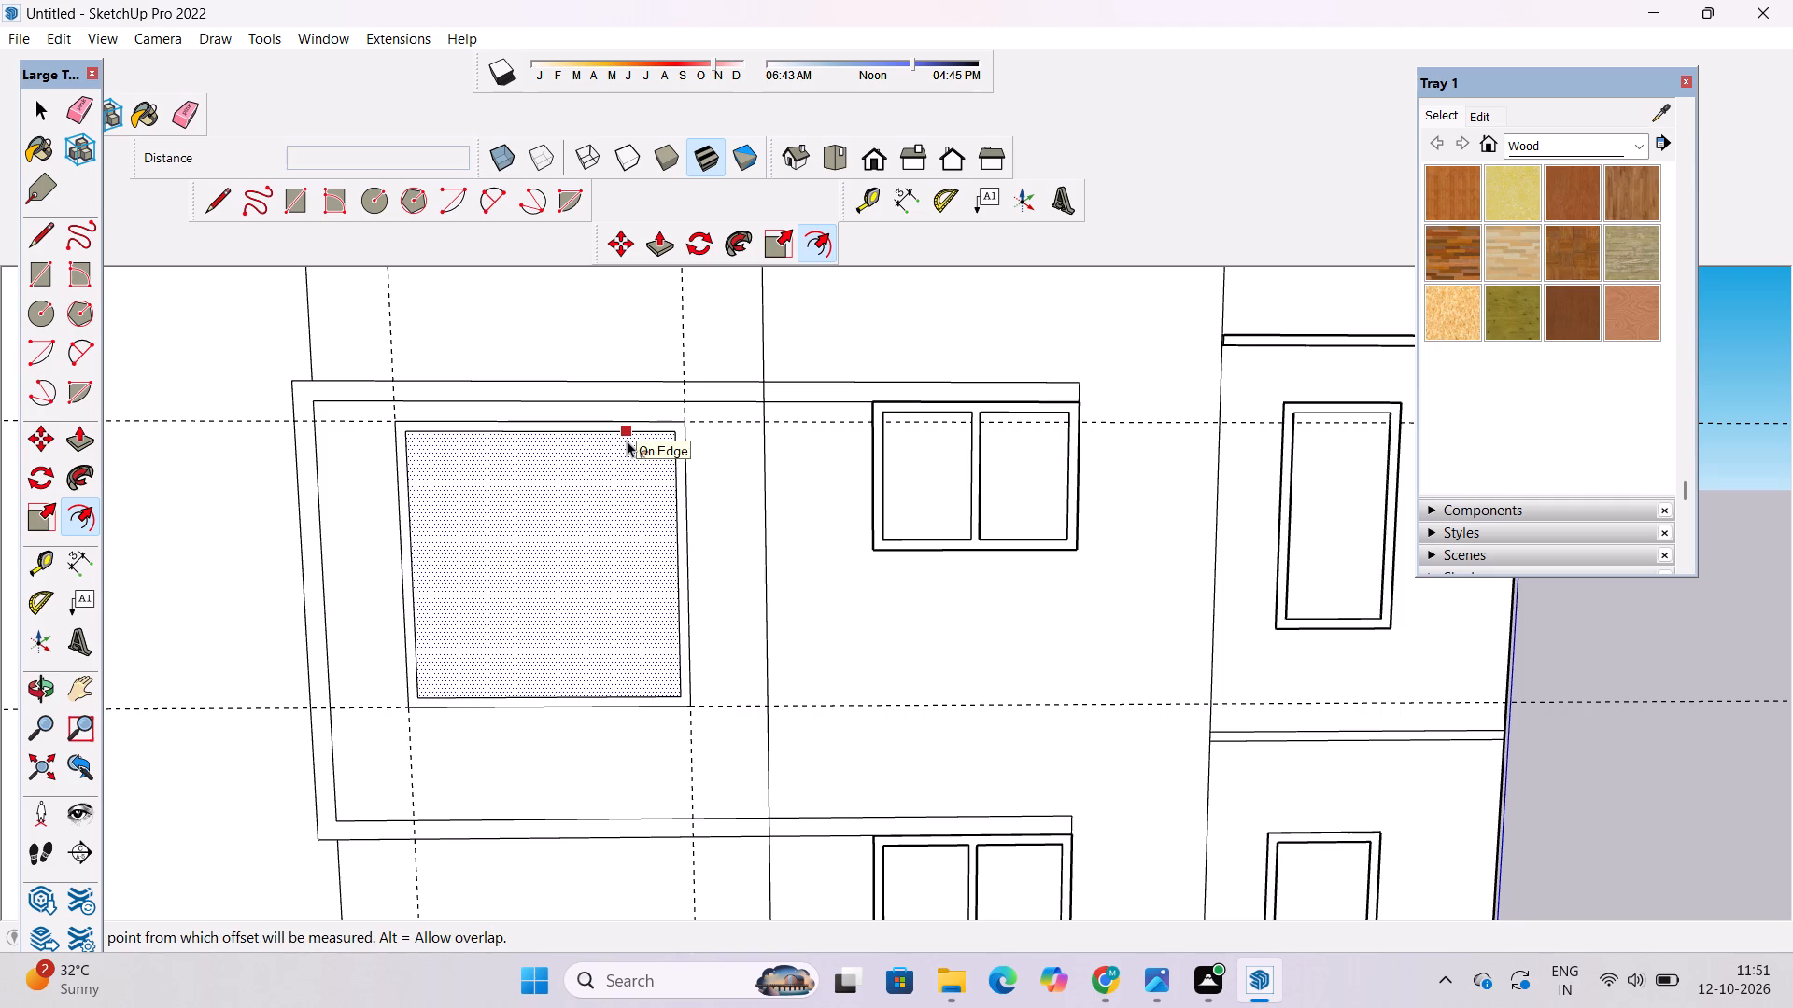
Place a vertical guide down the middle of the frame's inner rectangle.
{"action": "scroll", "coordinate": [576, 449], "scroll_direction": "down", "scroll_amount": 3}
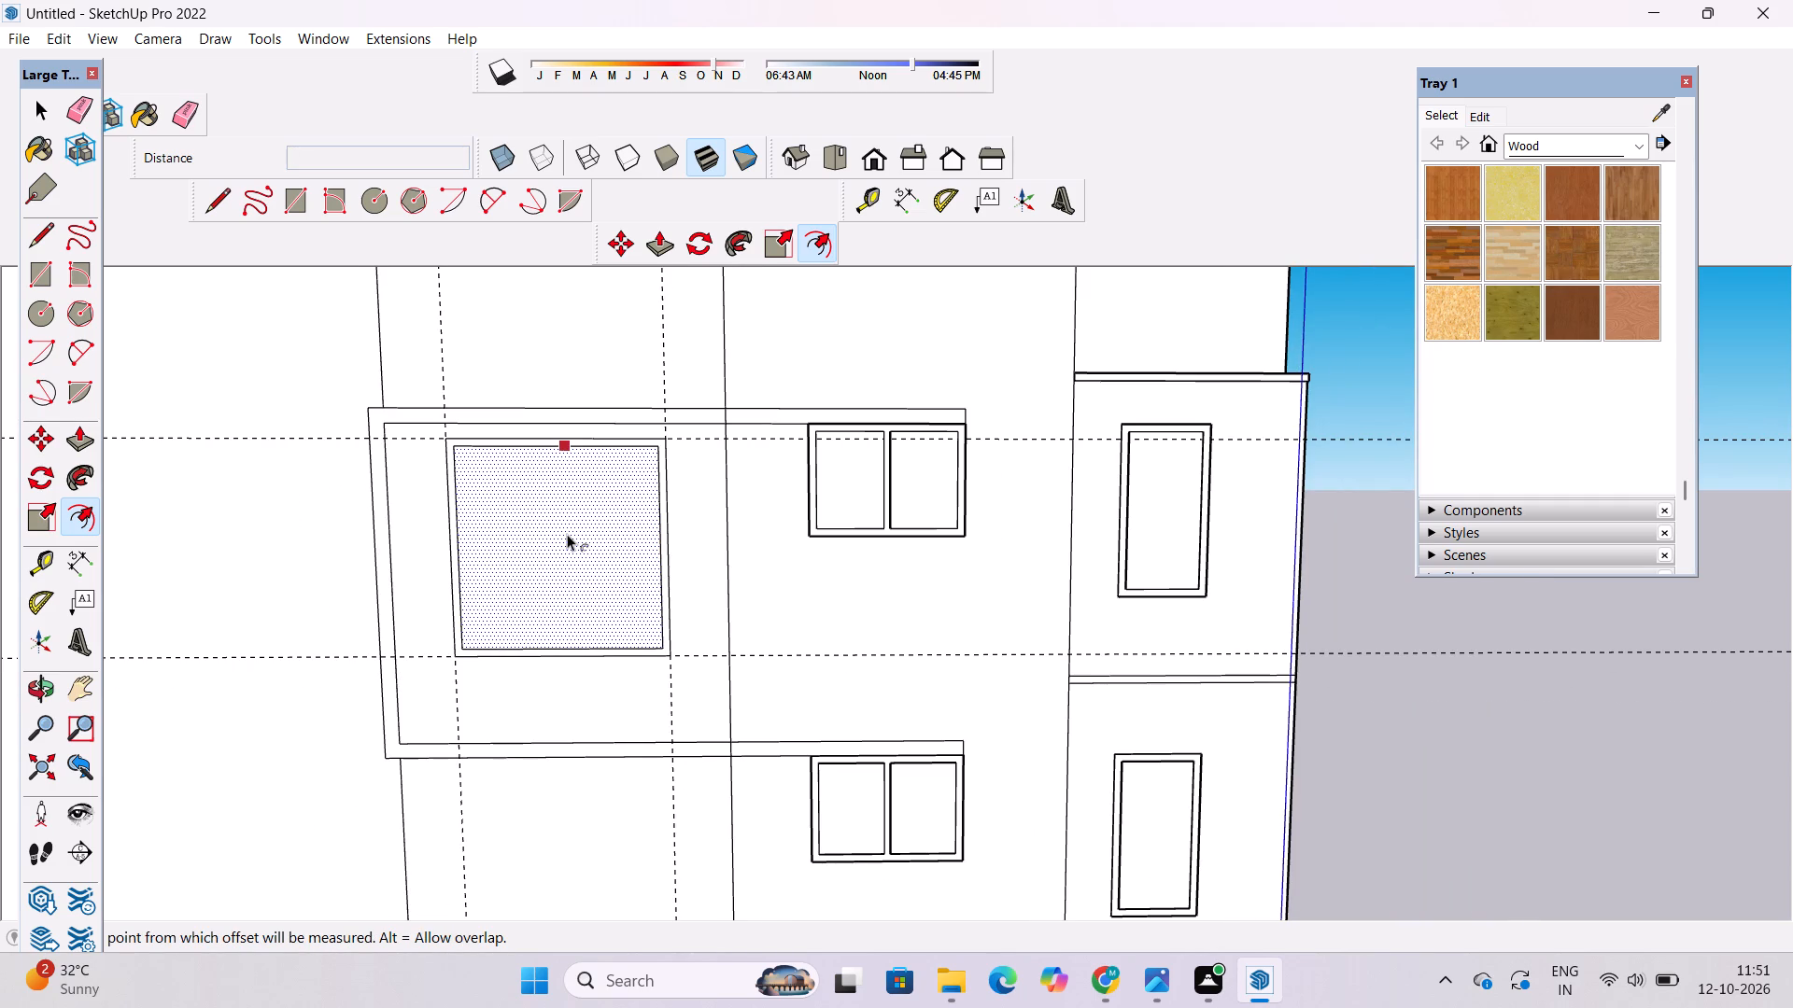
{"action": "key", "text": "space"}
{"action": "key", "text": "t"}
{"action": "scroll", "coordinate": [484, 592], "scroll_direction": "up", "scroll_amount": 6}
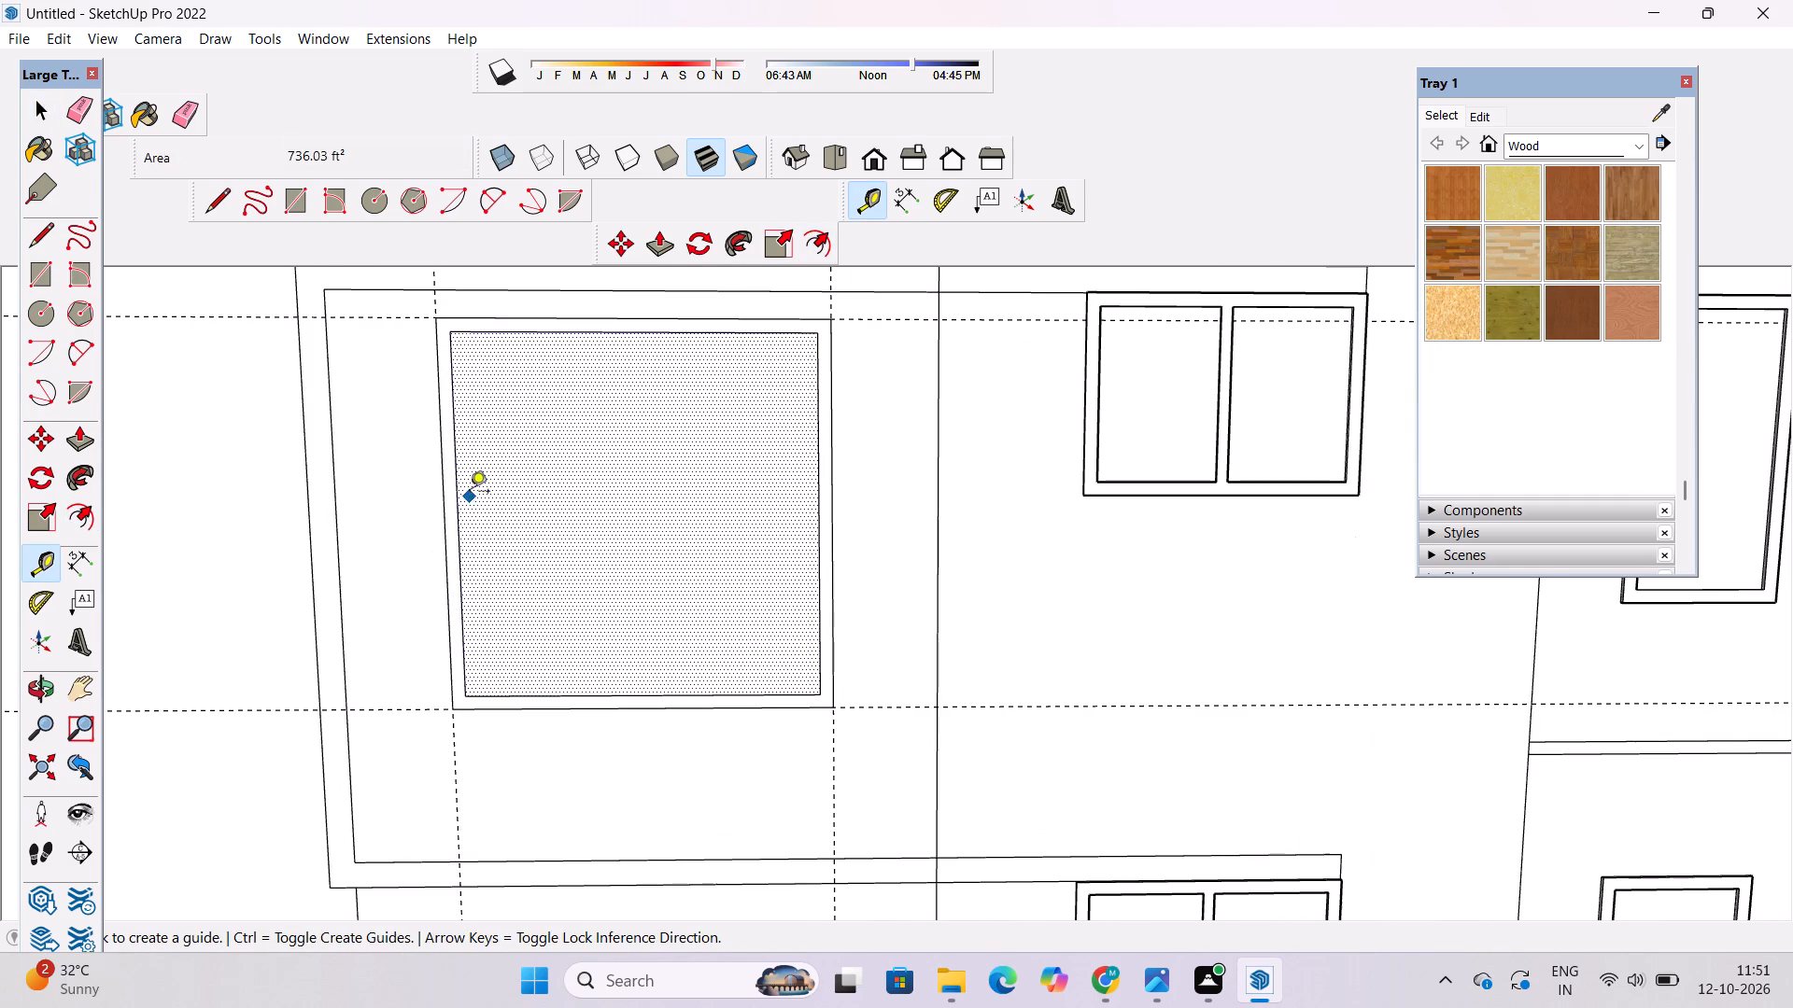
{"action": "left_click", "coordinate": [458, 518]}
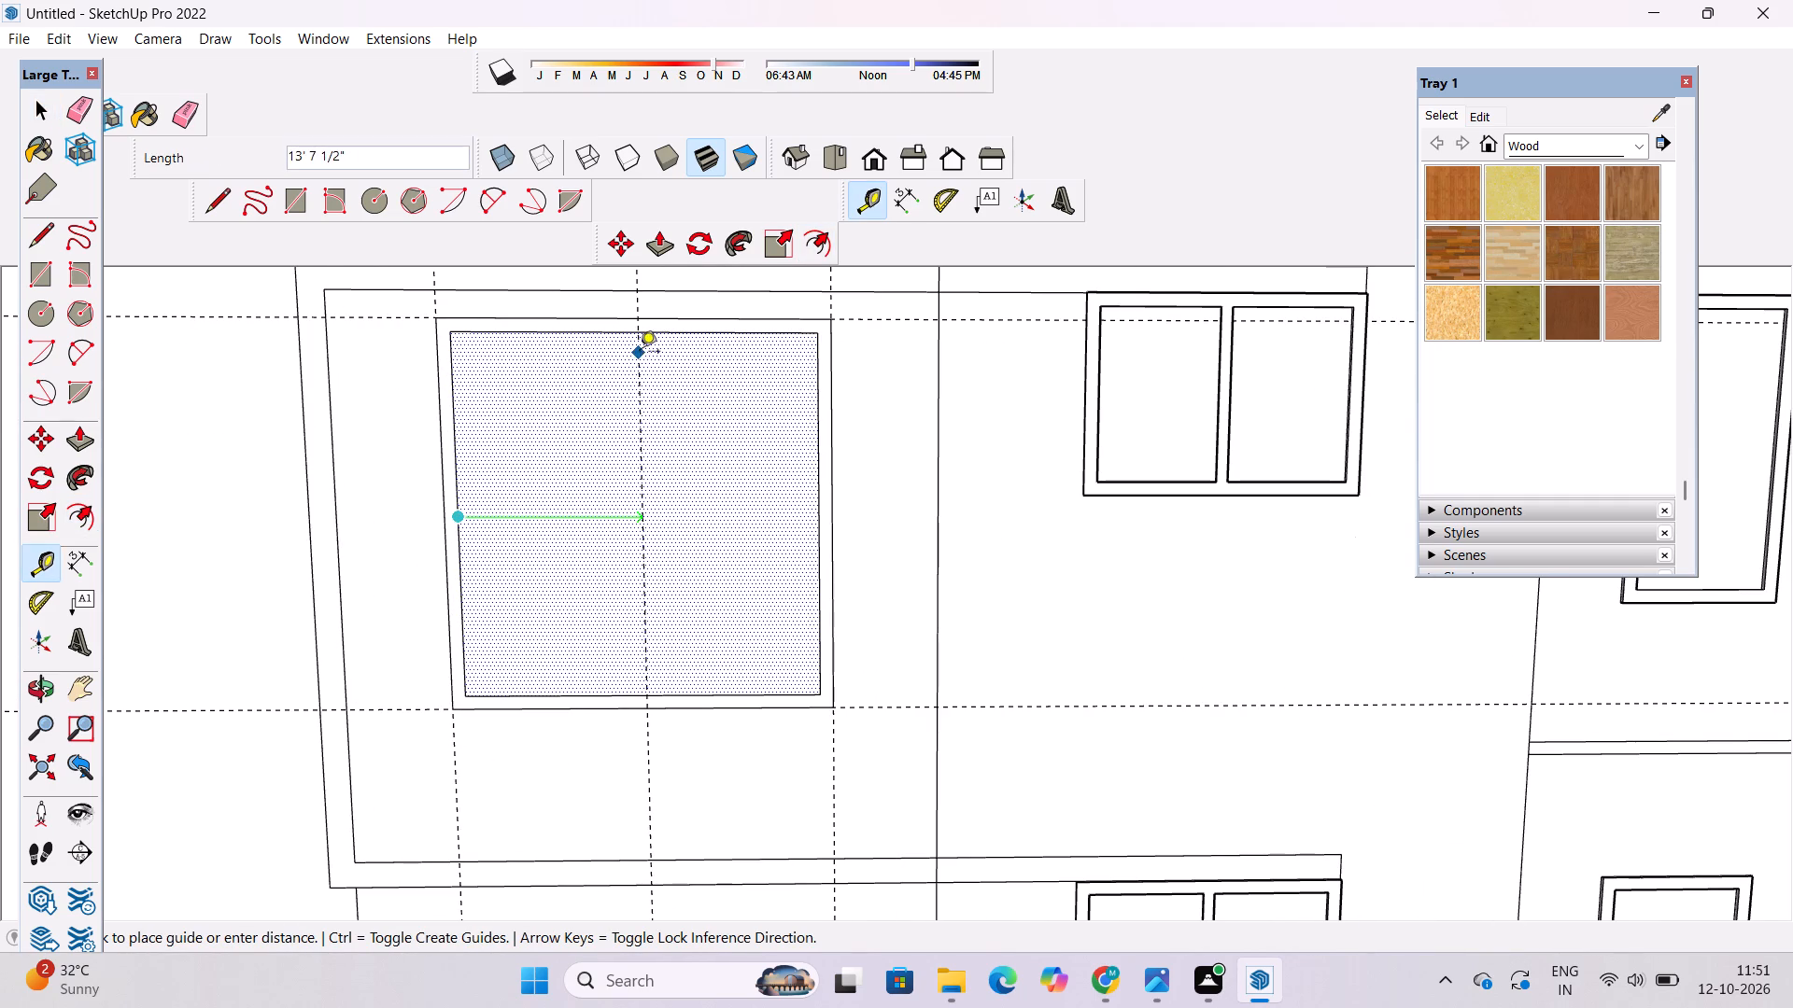
{"action": "scroll", "coordinate": [591, 418], "scroll_direction": "down", "scroll_amount": 5}
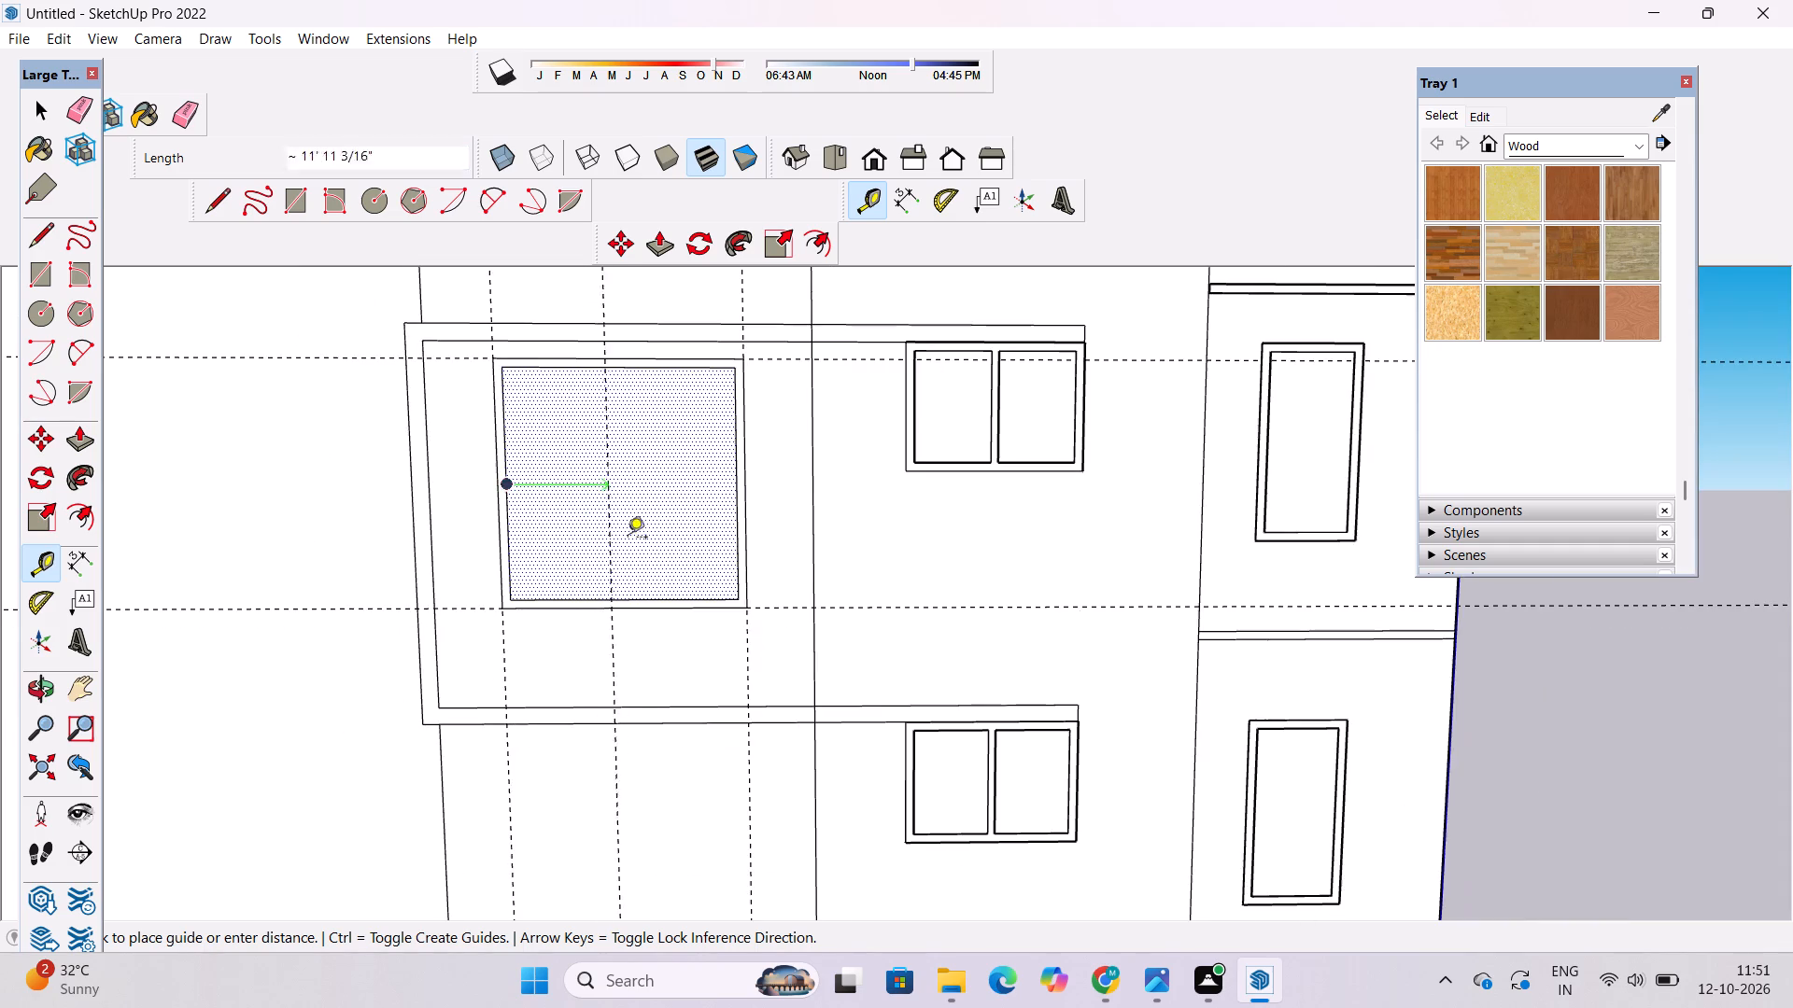
{"action": "scroll", "coordinate": [636, 571], "scroll_direction": "up", "scroll_amount": 12}
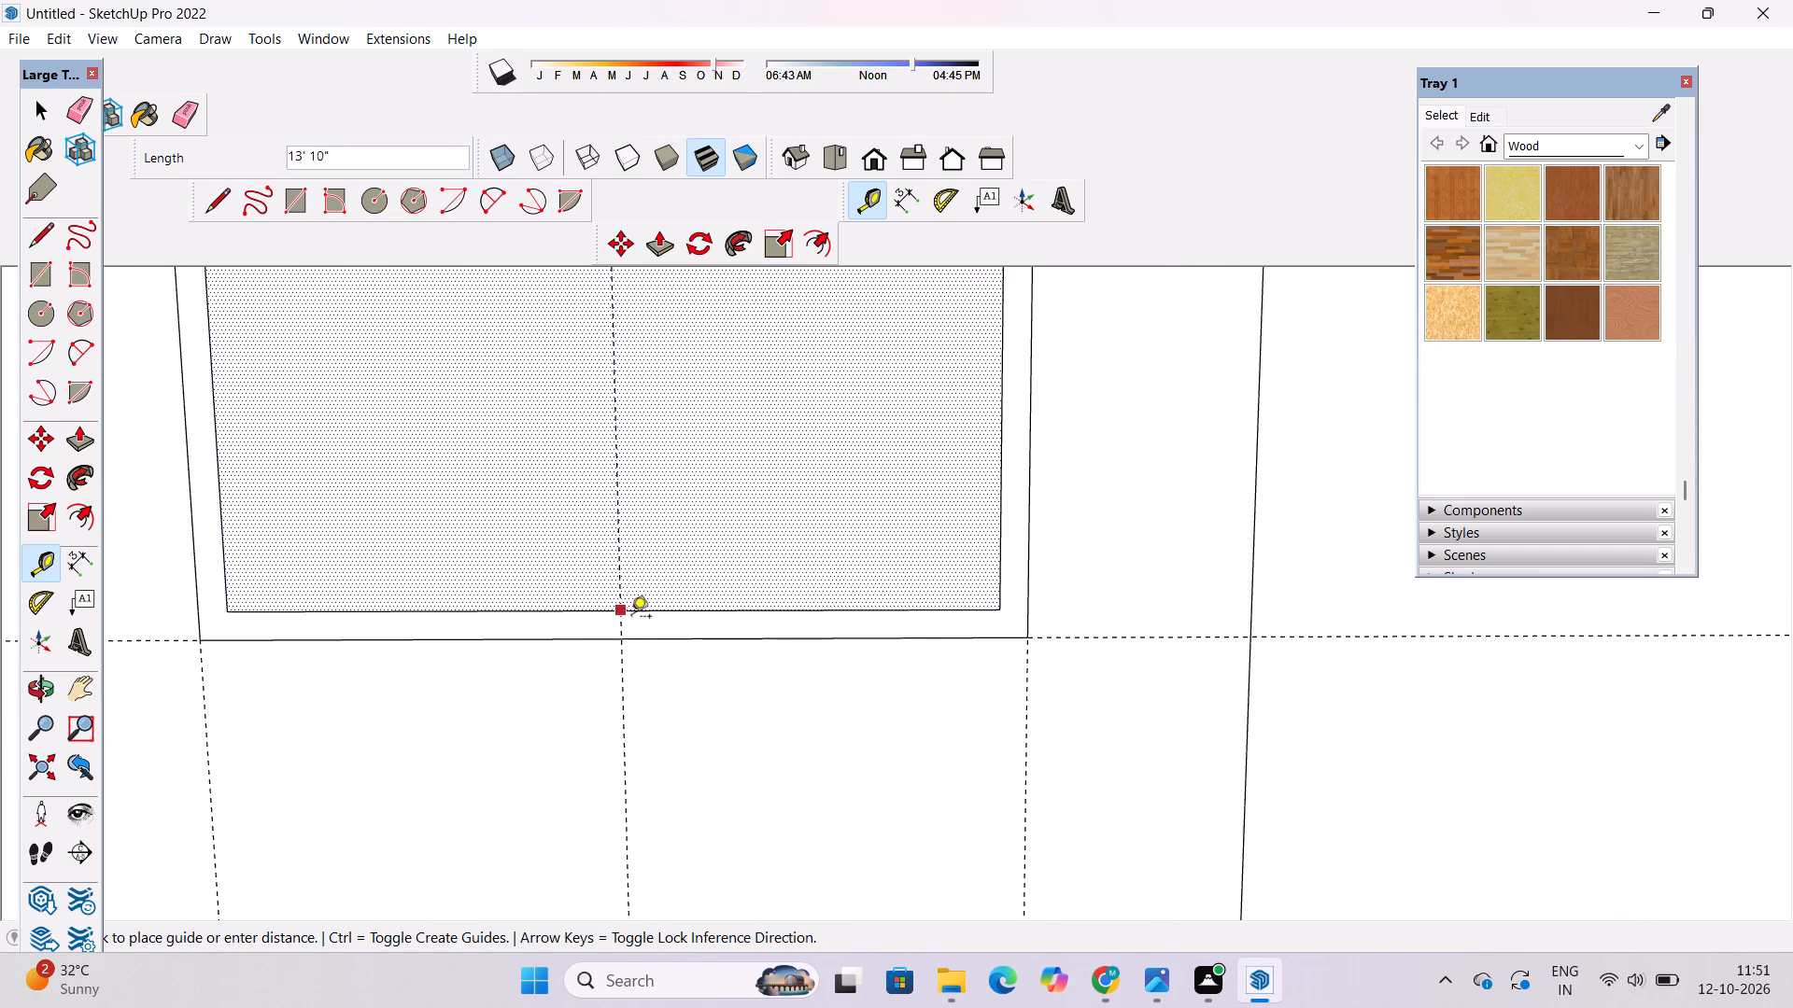
{"action": "scroll", "coordinate": [626, 655], "scroll_direction": "down", "scroll_amount": 3}
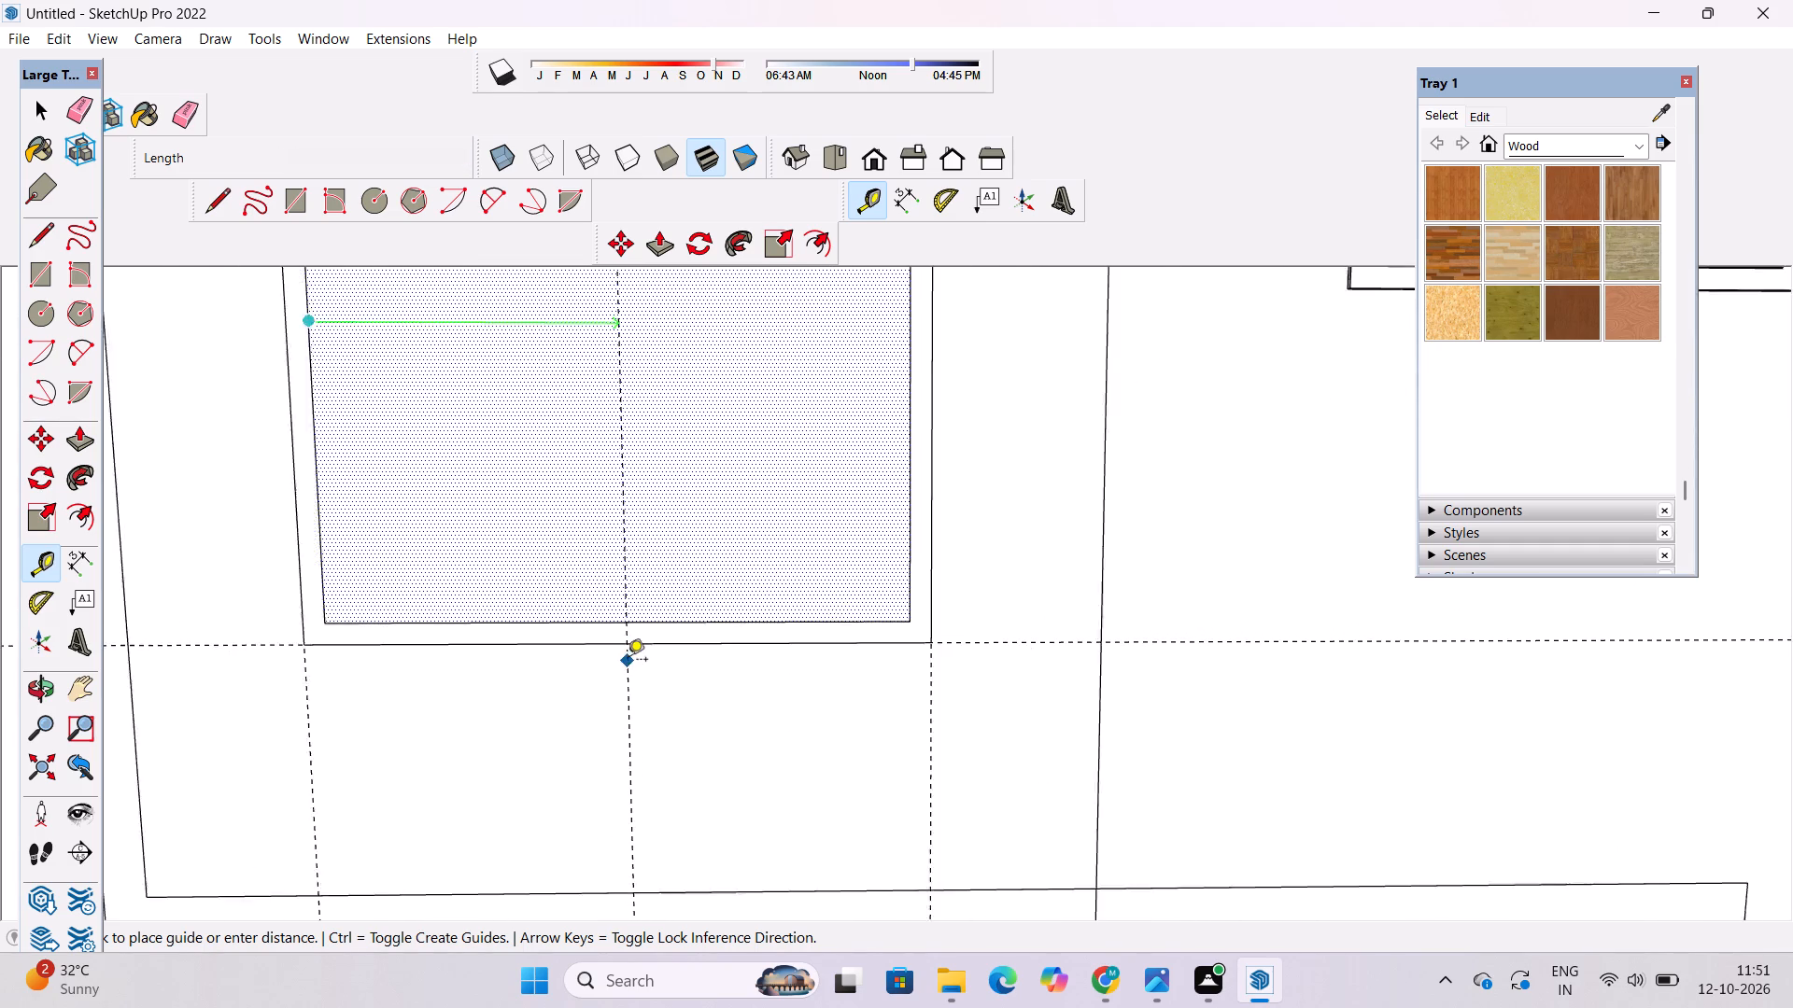
{"action": "scroll", "coordinate": [628, 661], "scroll_direction": "down", "scroll_amount": 9}
{"action": "scroll", "coordinate": [593, 414], "scroll_direction": "up", "scroll_amount": 9}
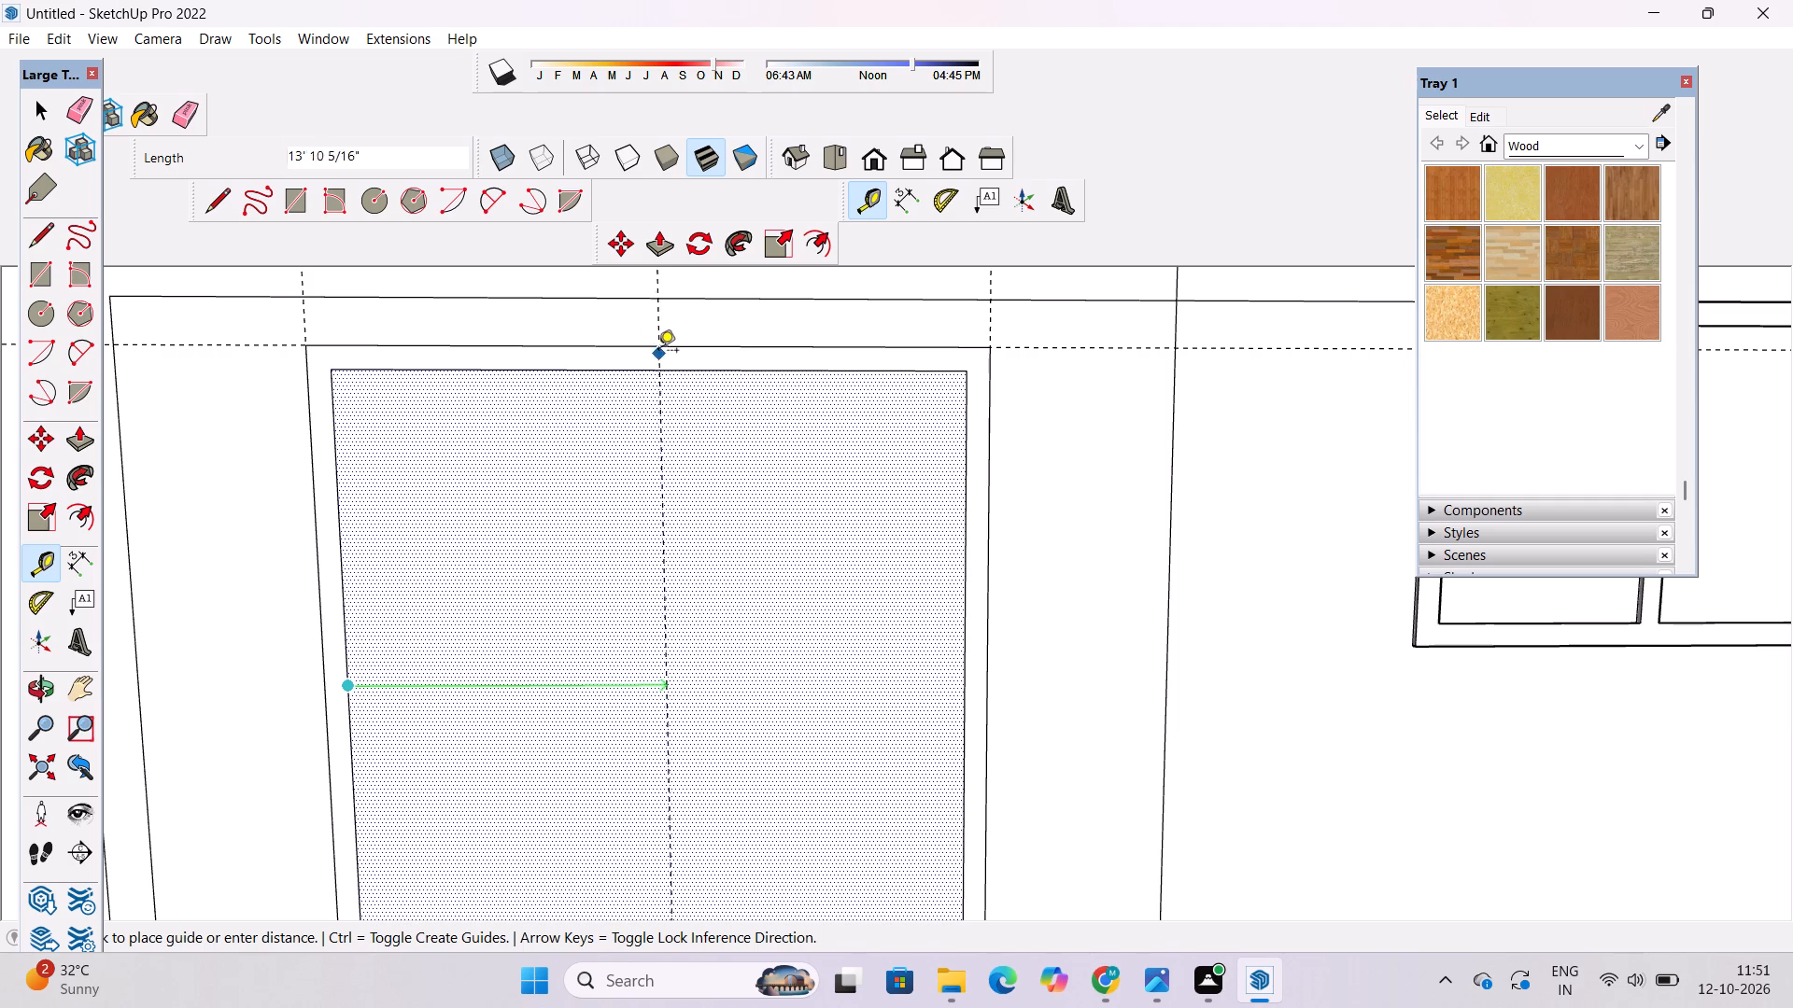
{"action": "left_click", "coordinate": [655, 342]}
{"action": "key", "text": "space"}
Place a vertical guide 5" from the frame's centre guide, on the side toward the two-pane windows.
{"action": "key", "text": "o"}
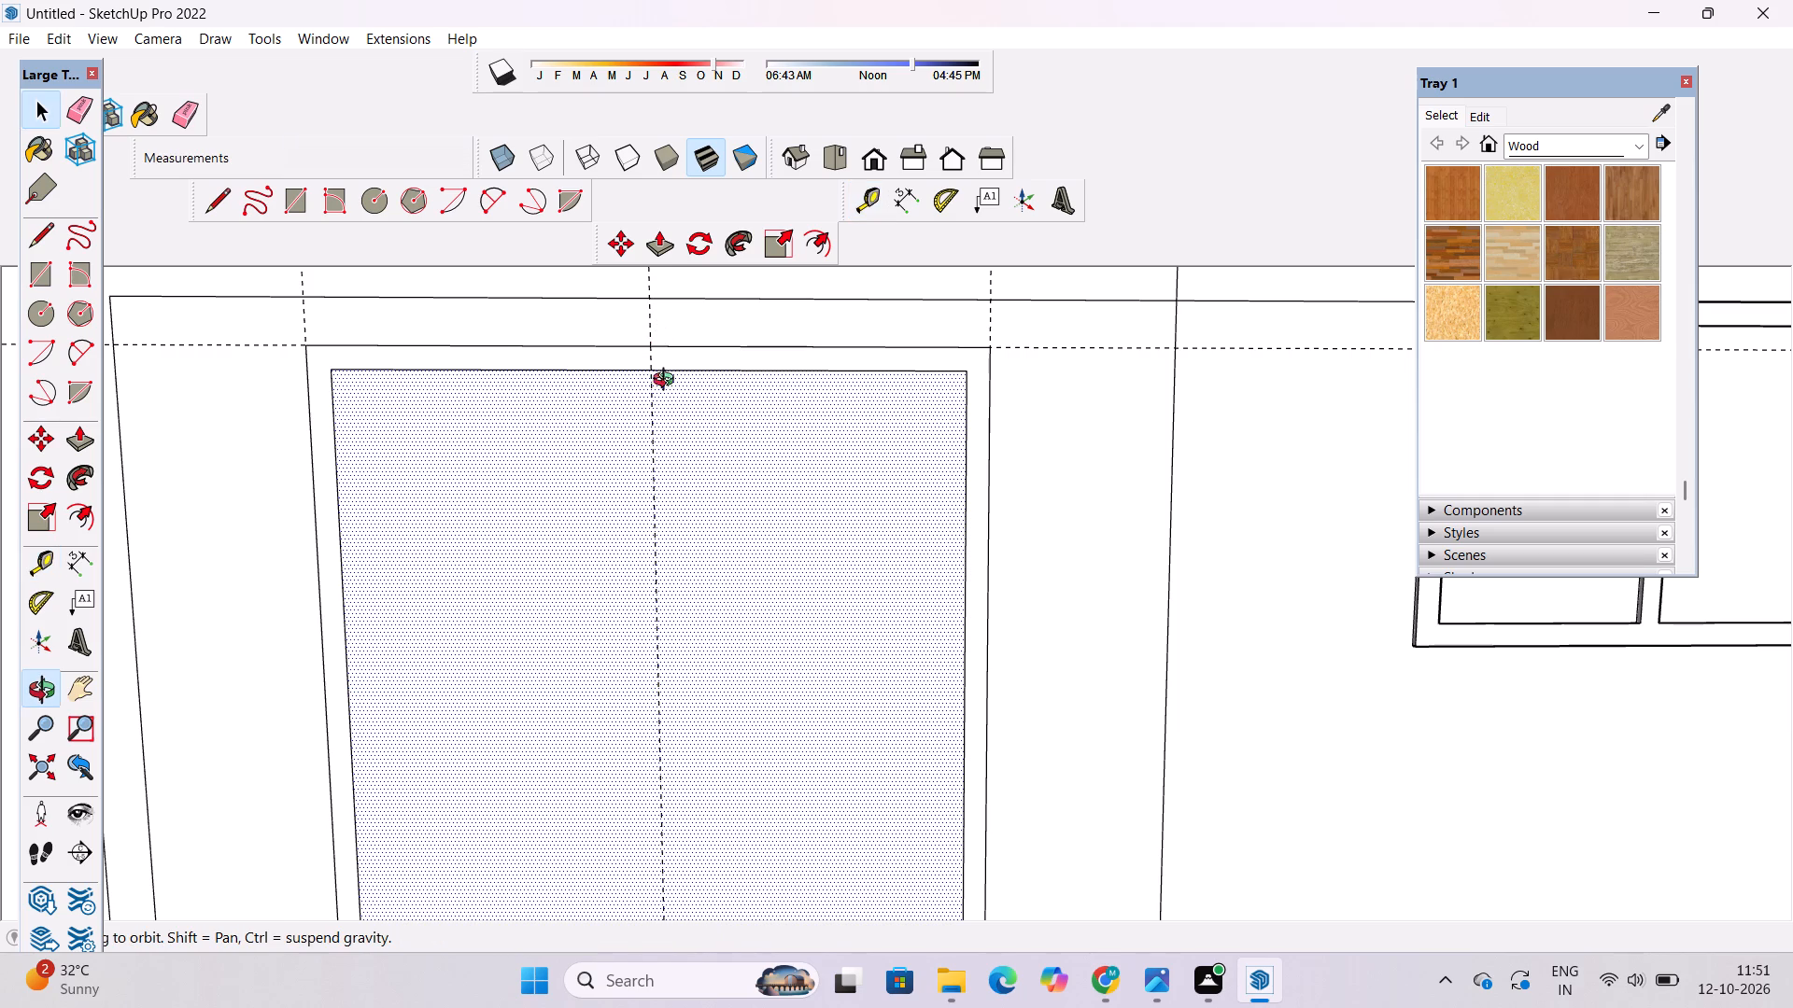
{"action": "left_click_drag", "start_coordinate": [869, 574], "coordinate": [586, 557]}
{"action": "scroll", "coordinate": [634, 504], "scroll_direction": "down", "scroll_amount": 5}
{"action": "left_click_drag", "start_coordinate": [720, 487], "coordinate": [721, 559]}
{"action": "scroll", "coordinate": [703, 539], "scroll_direction": "down", "scroll_amount": 2}
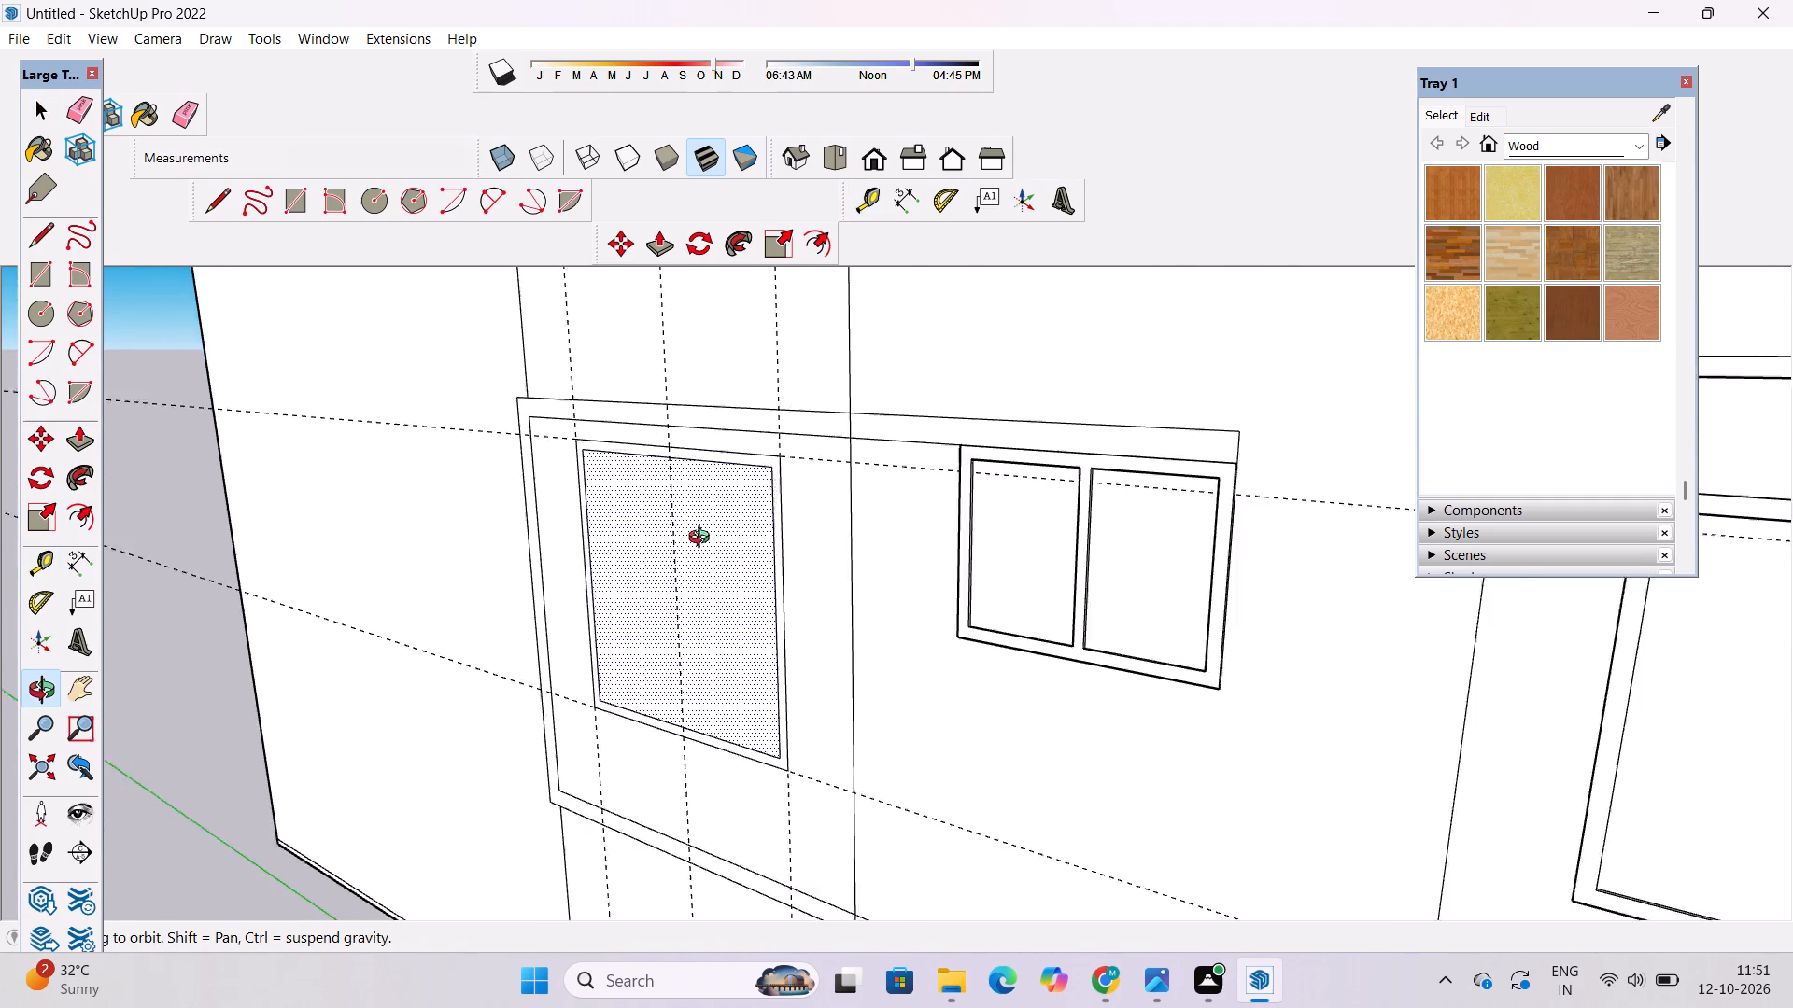
{"action": "scroll", "coordinate": [703, 539], "scroll_direction": "down", "scroll_amount": 2}
{"action": "left_click_drag", "start_coordinate": [544, 557], "coordinate": [789, 511]}
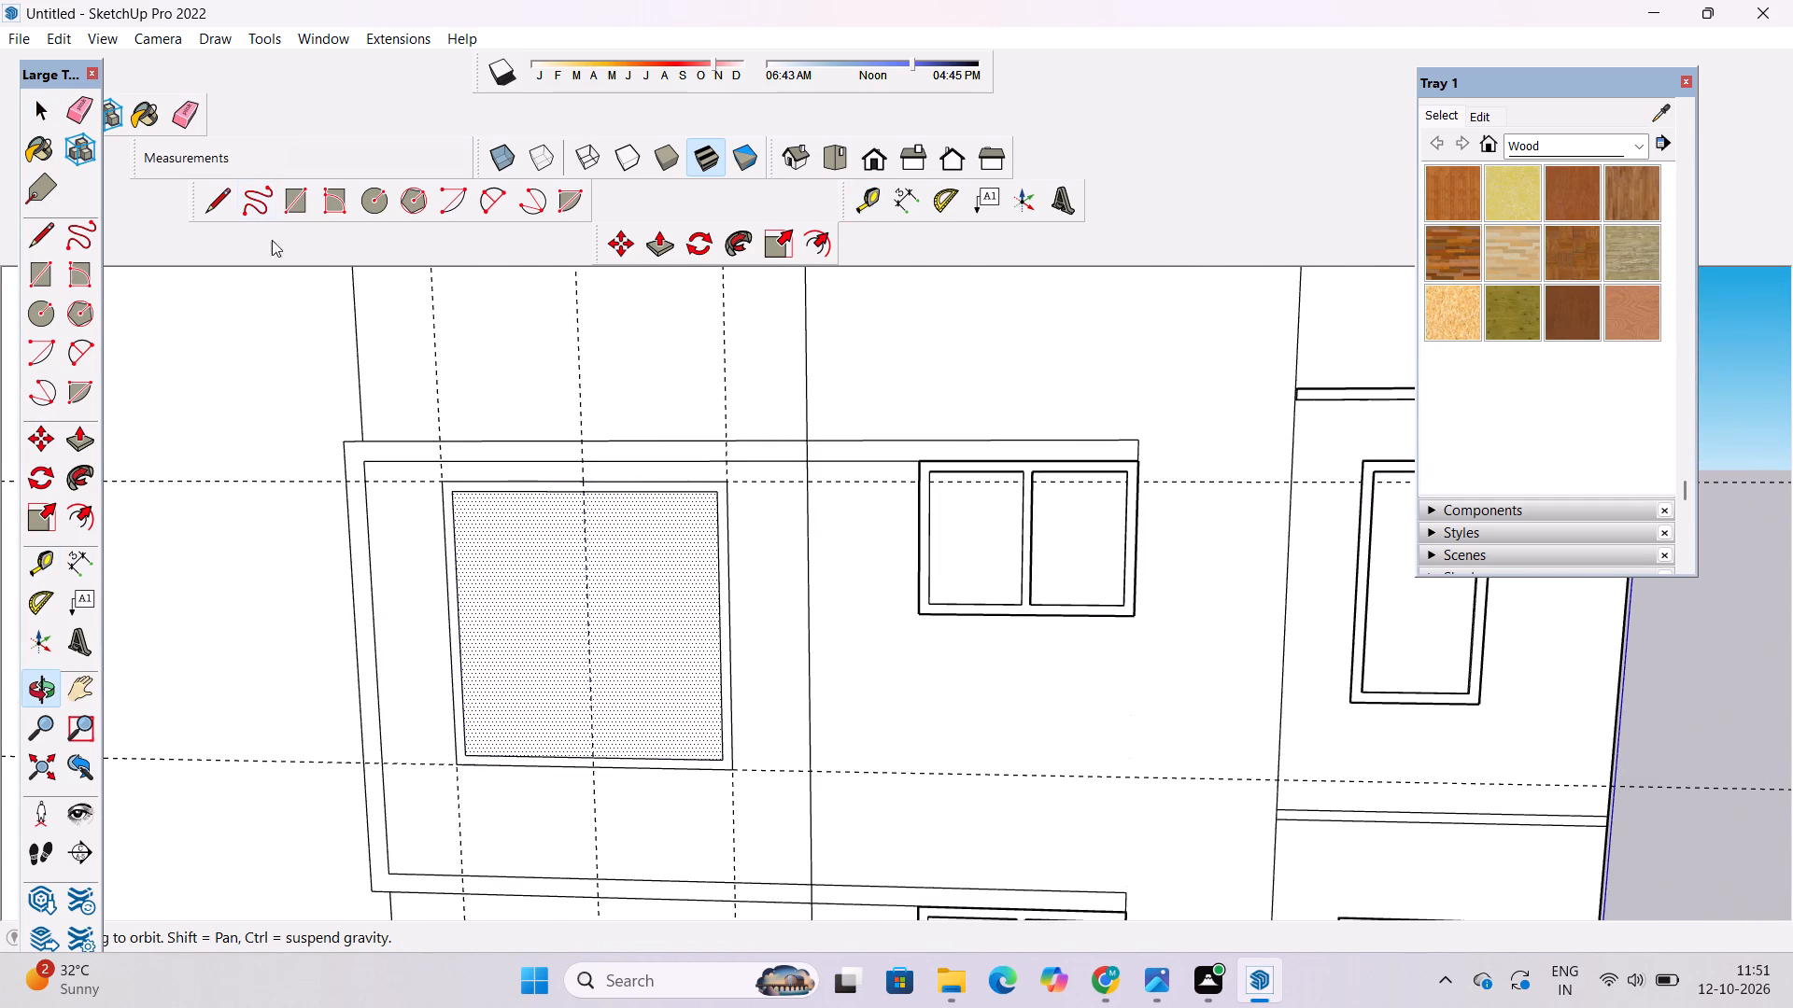
{"action": "left_click", "coordinate": [47, 569]}
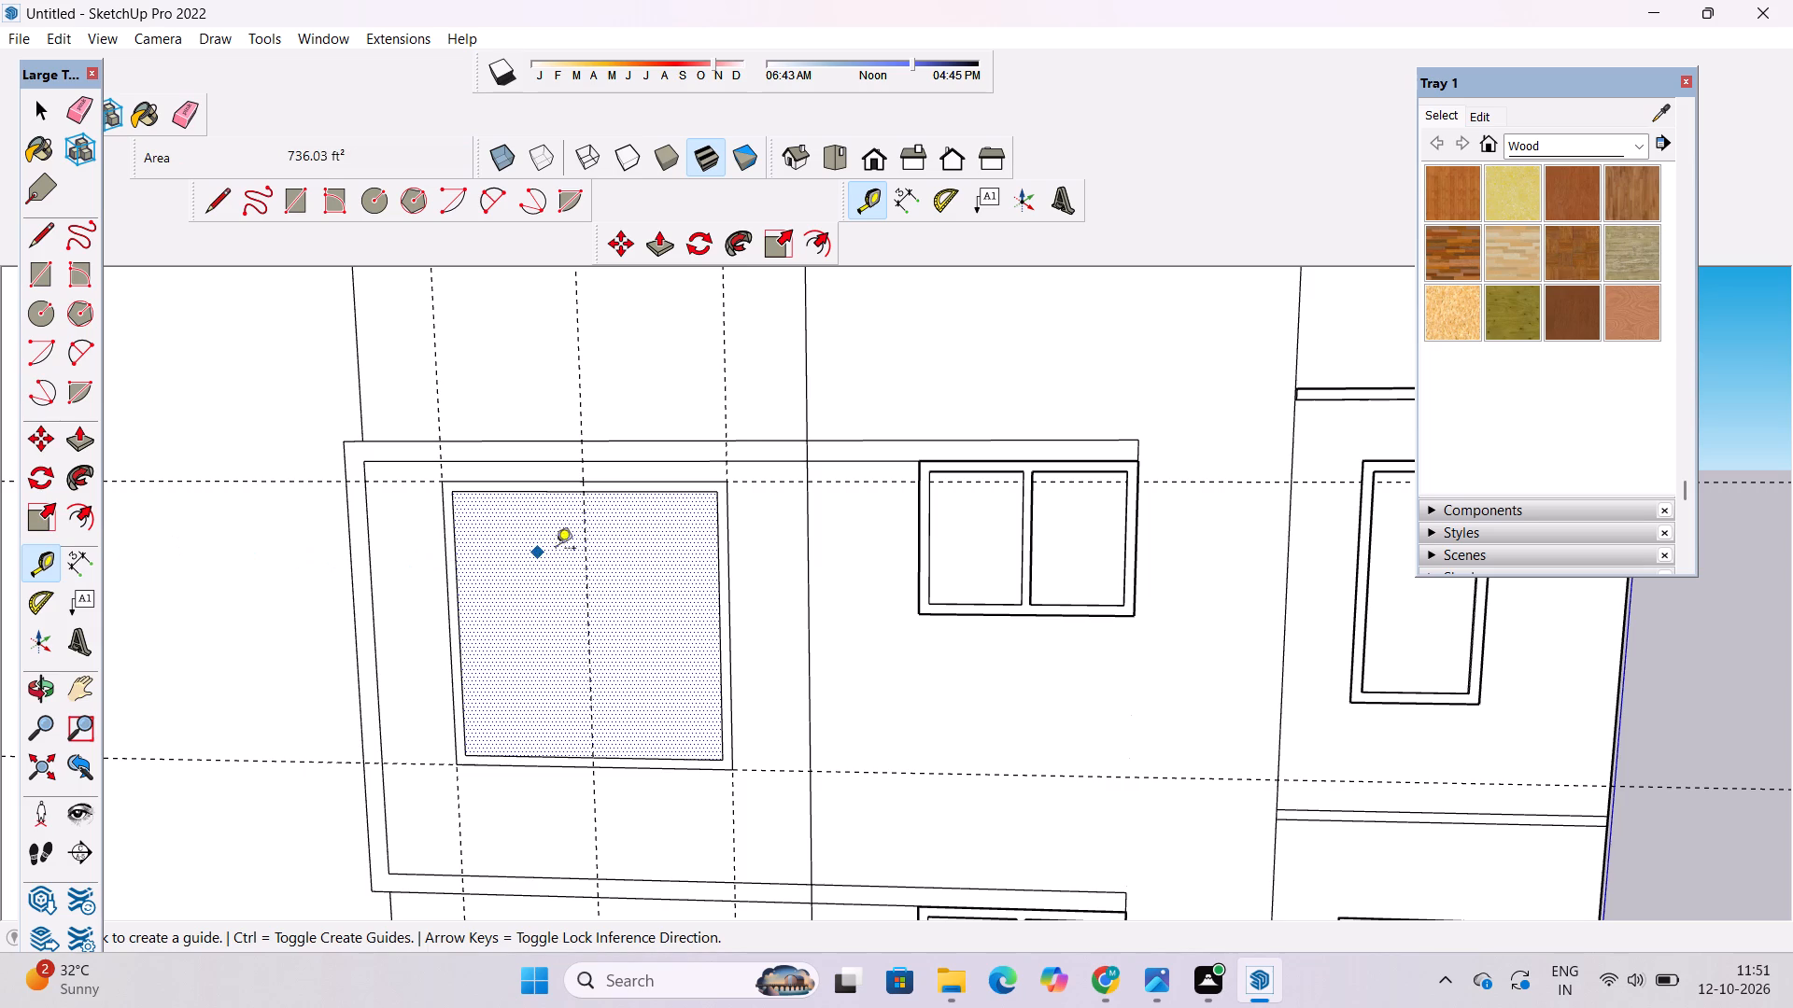
{"action": "left_click", "coordinate": [589, 528]}
{"action": "scroll", "coordinate": [623, 523], "scroll_direction": "up", "scroll_amount": 5}
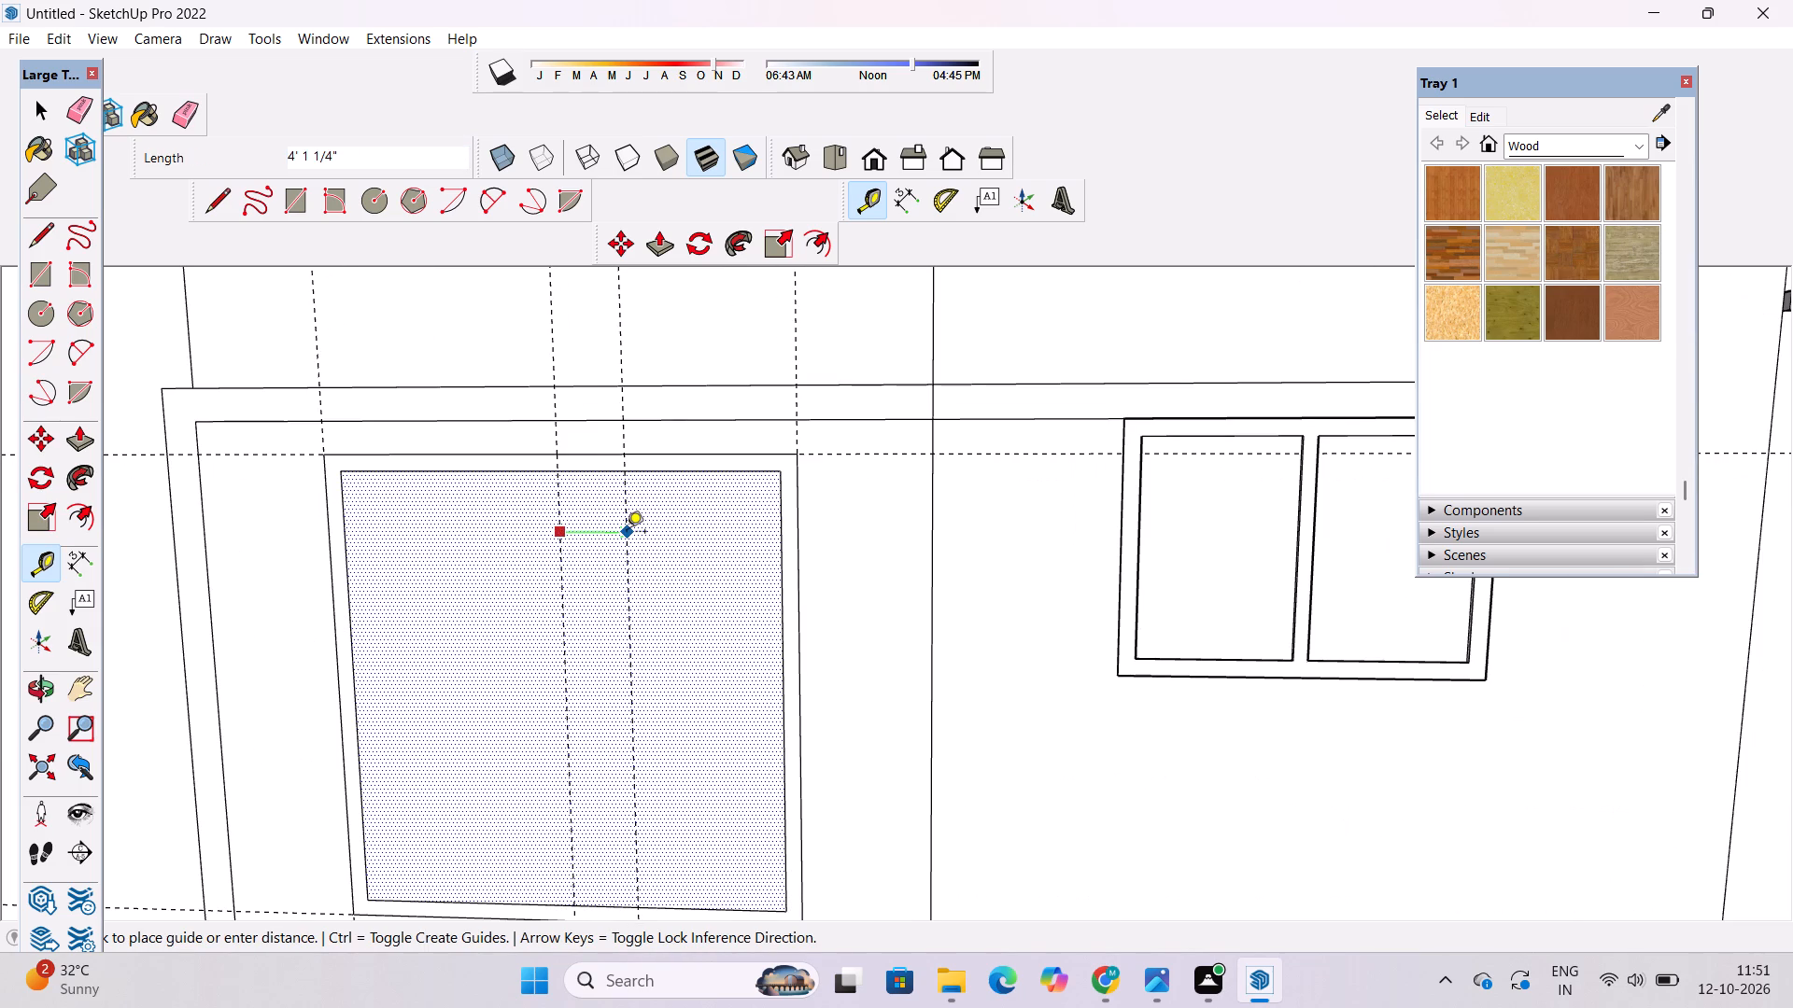
{"action": "type", "text": "5\""}
{"action": "key", "text": "Return"}
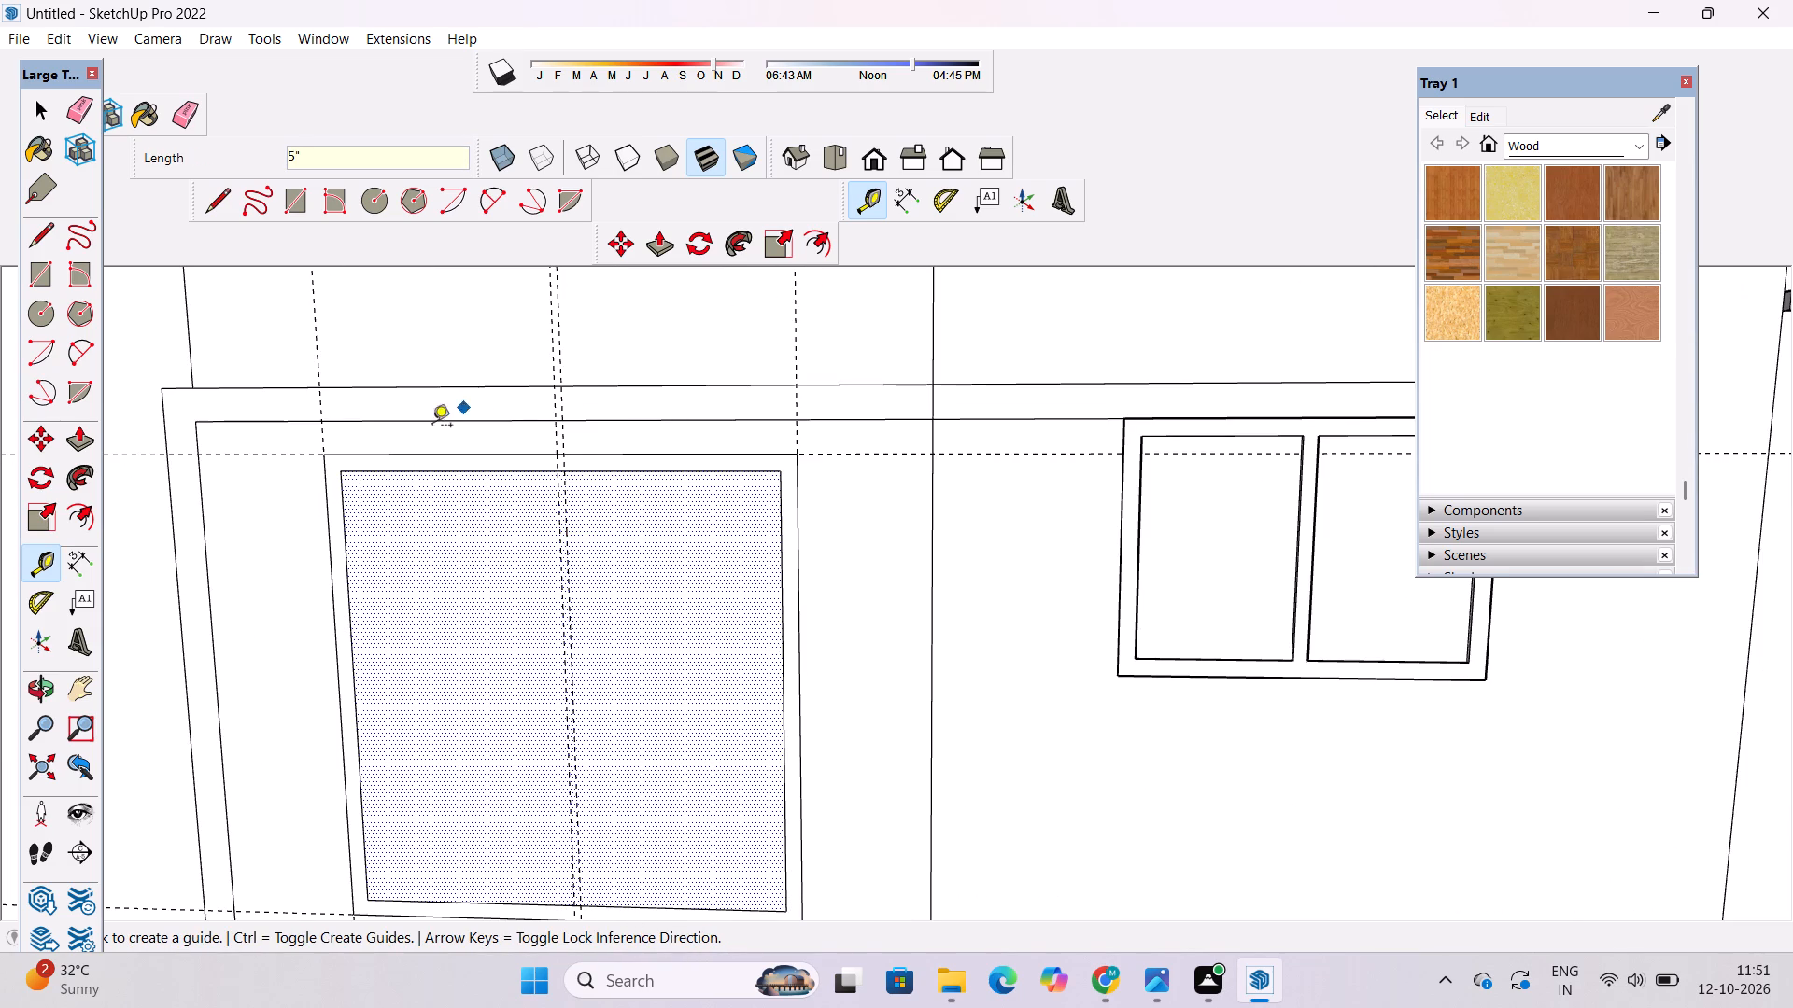
Place a matching vertical guide 5" from the centre guide, on the side away from the two-pane windows.
{"action": "scroll", "coordinate": [525, 497], "scroll_direction": "up", "scroll_amount": 5}
{"action": "scroll", "coordinate": [628, 527], "scroll_direction": "up", "scroll_amount": 8}
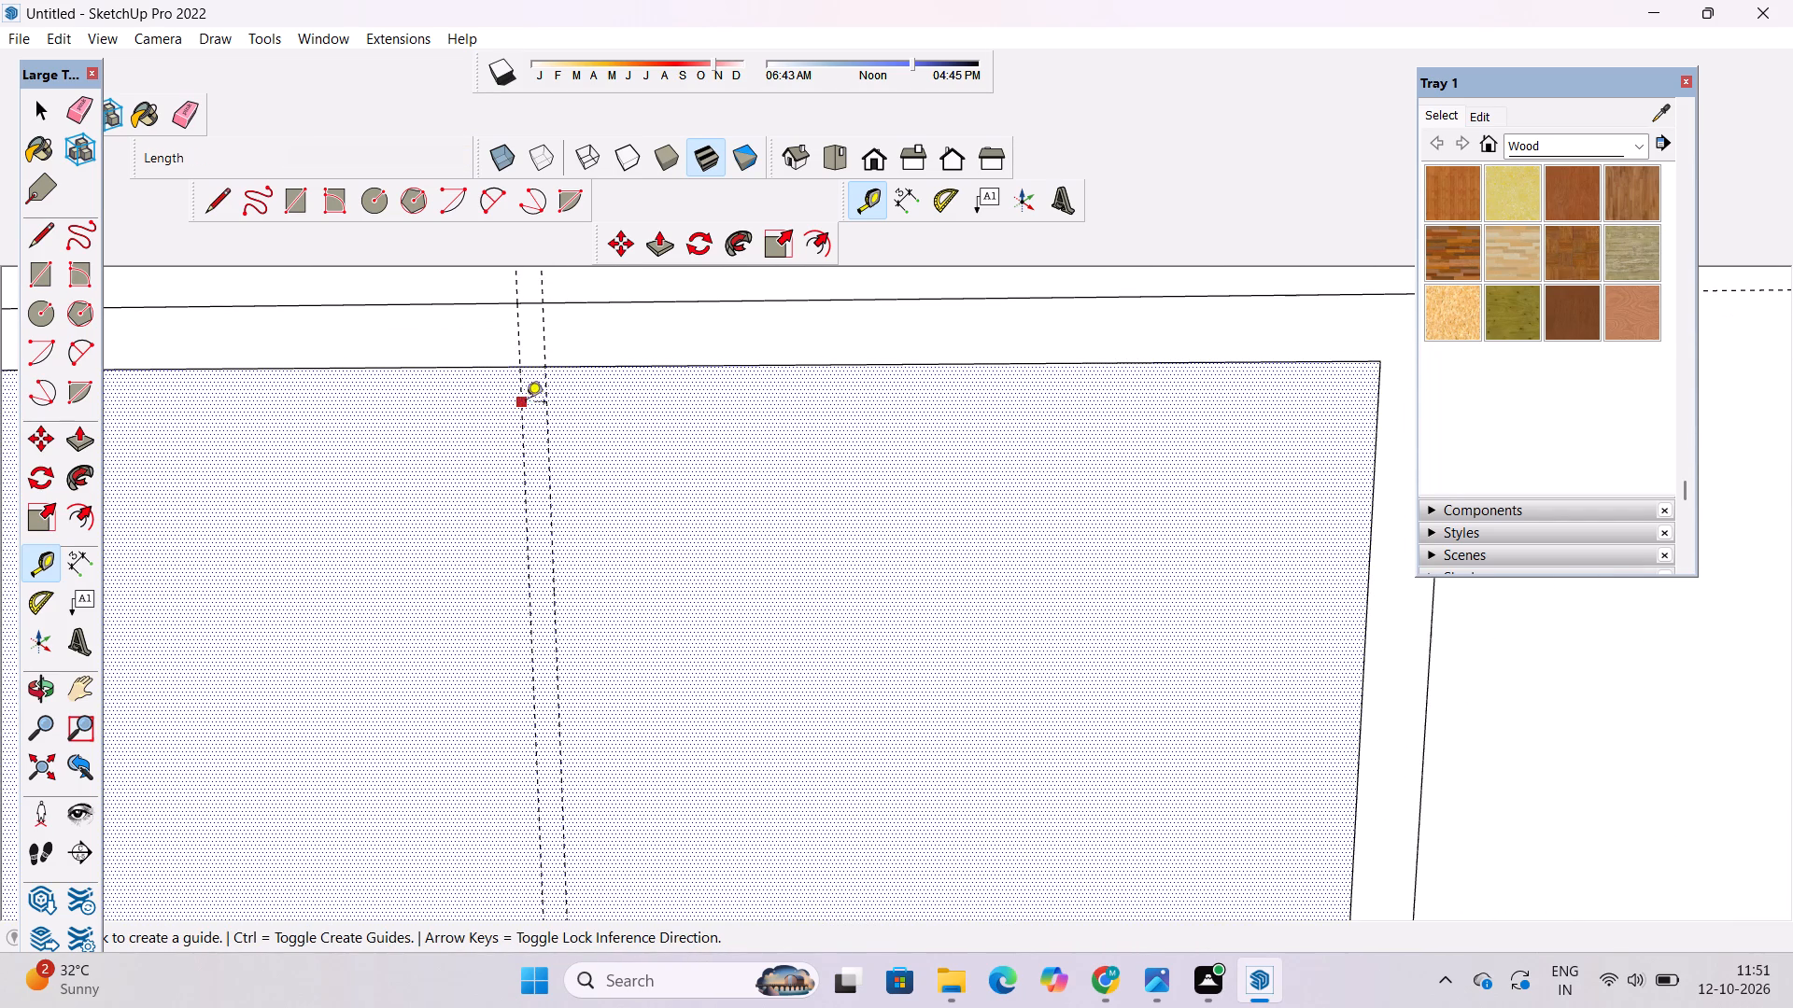
{"action": "left_click", "coordinate": [517, 399]}
{"action": "type", "text": "5\""}
{"action": "key", "text": "Return"}
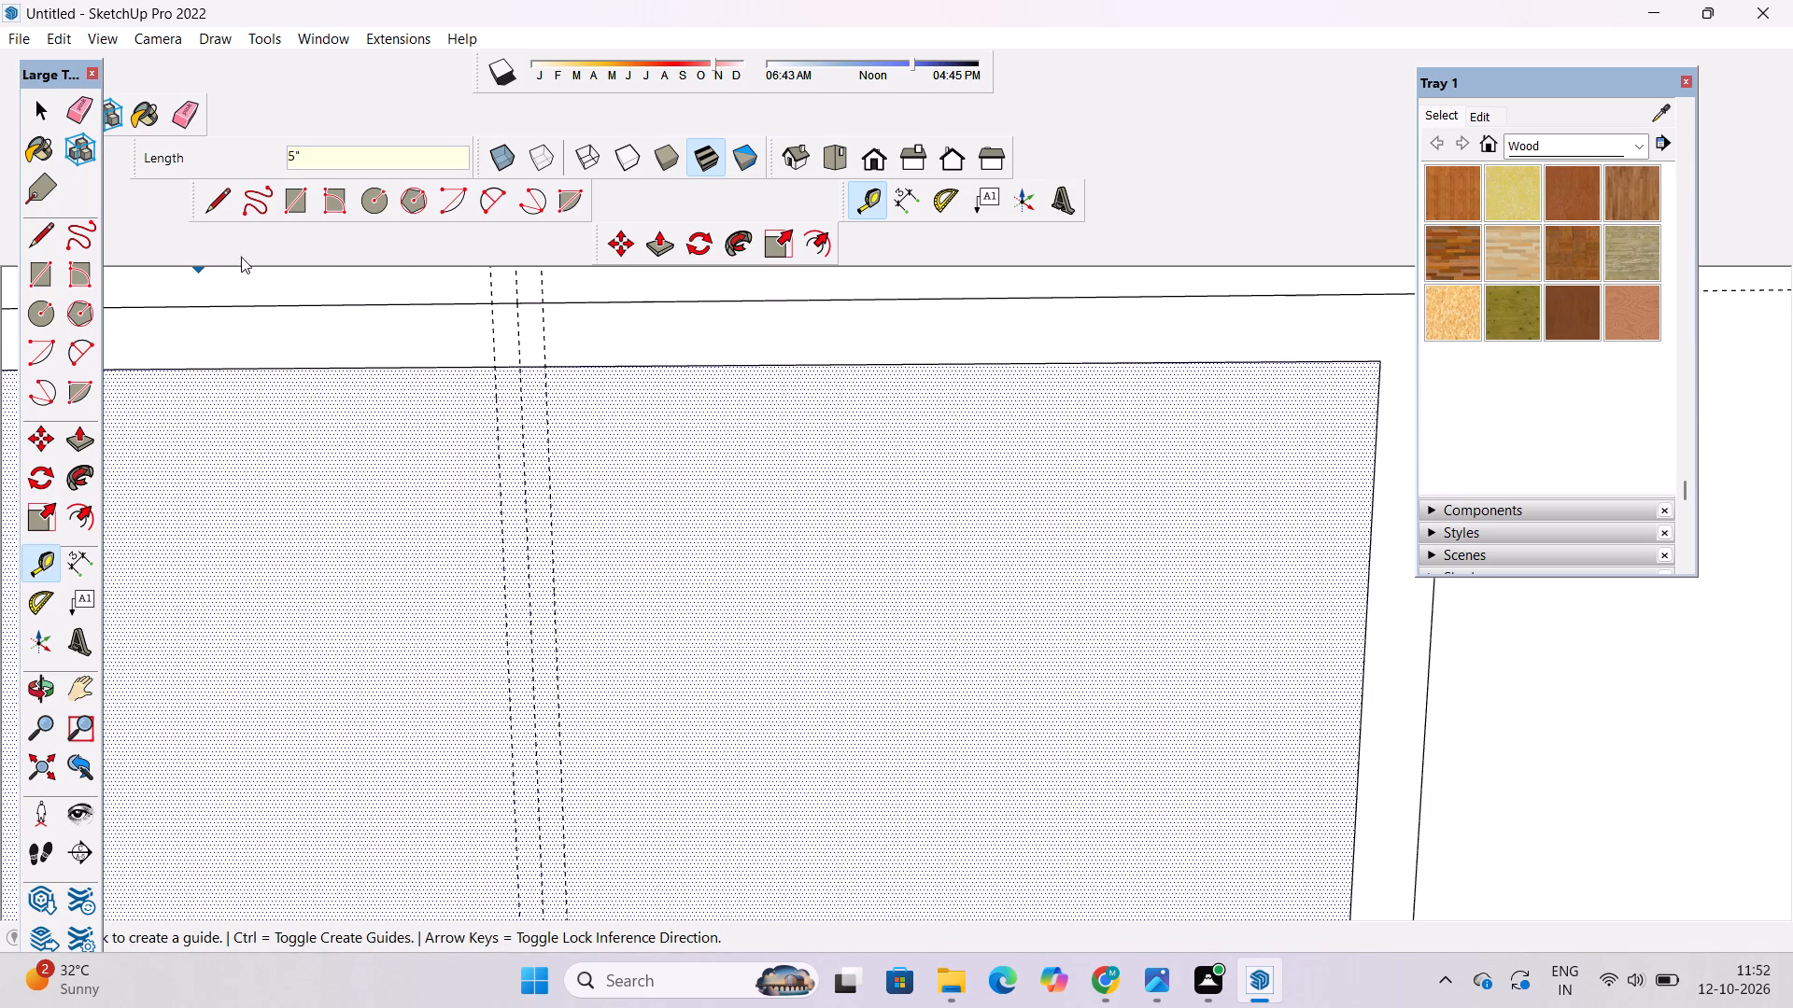
Draw a 10" by 27' 3 1/8" mullion rectangle between the outer two centre guides, spanning the inner frame's full height.
{"action": "left_click", "coordinate": [293, 204]}
{"action": "scroll", "coordinate": [429, 406], "scroll_direction": "down", "scroll_amount": 6}
{"action": "scroll", "coordinate": [470, 469], "scroll_direction": "up", "scroll_amount": 9}
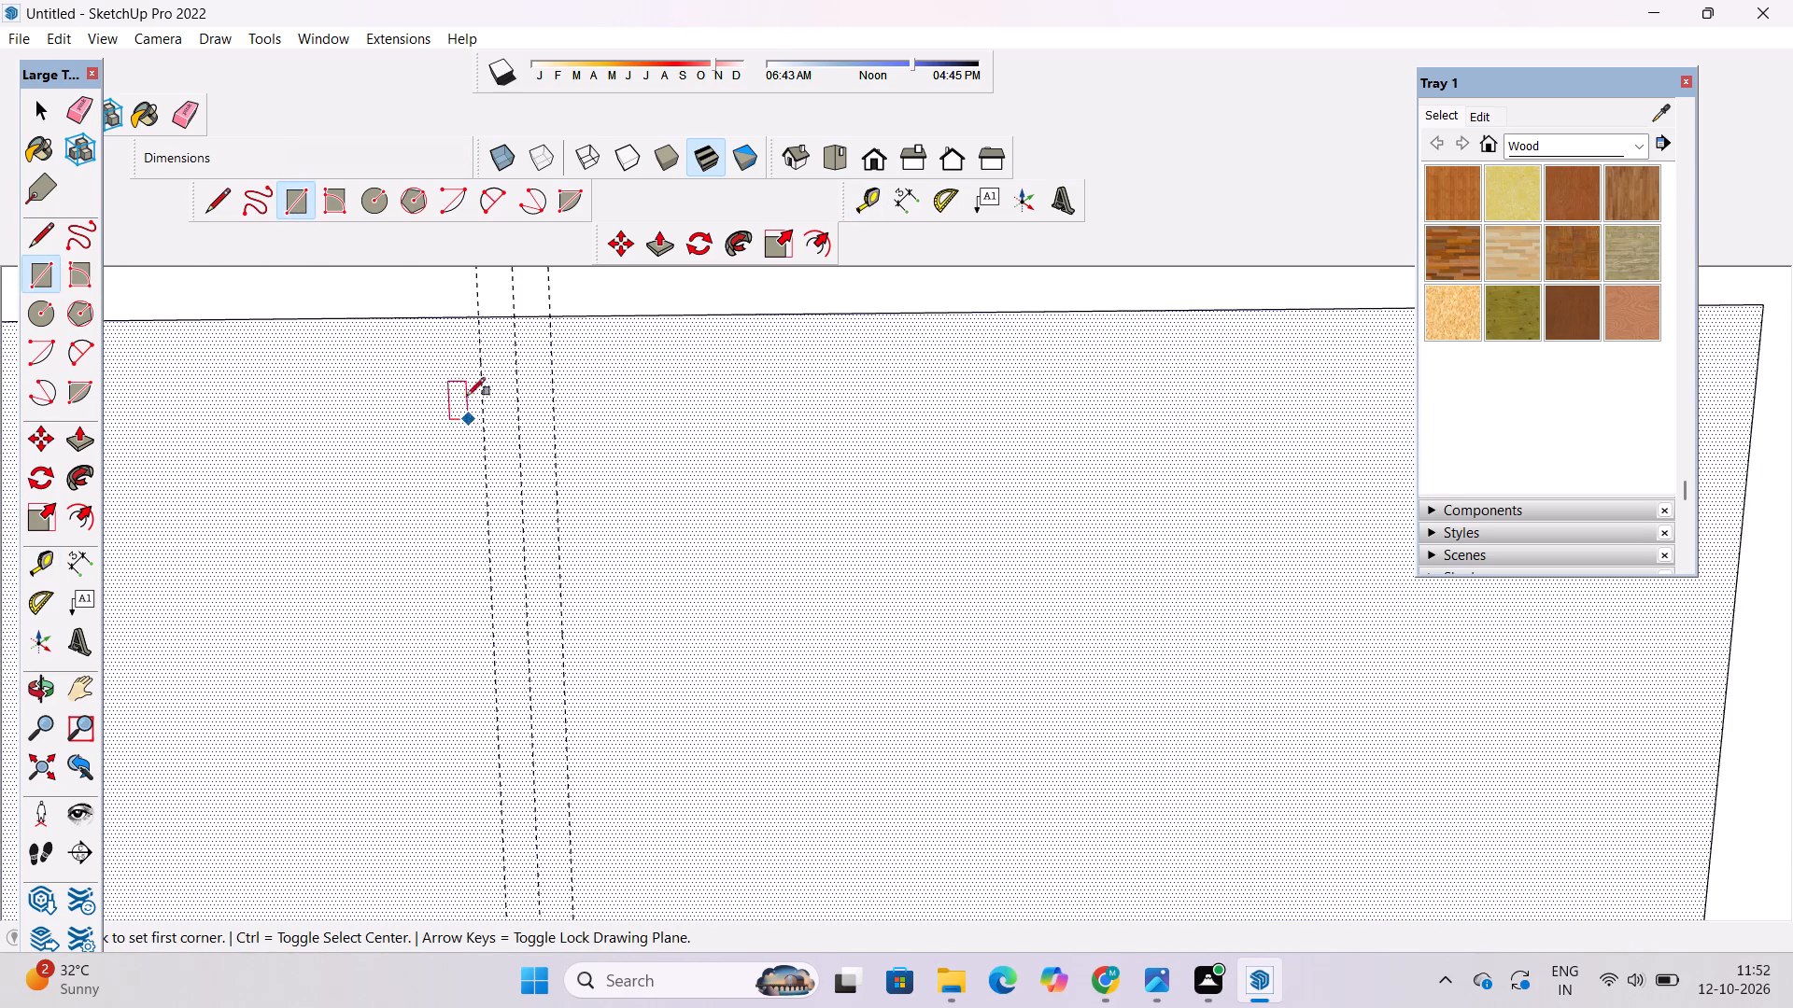
{"action": "left_click", "coordinate": [480, 317]}
{"action": "scroll", "coordinate": [590, 399], "scroll_direction": "down", "scroll_amount": 13}
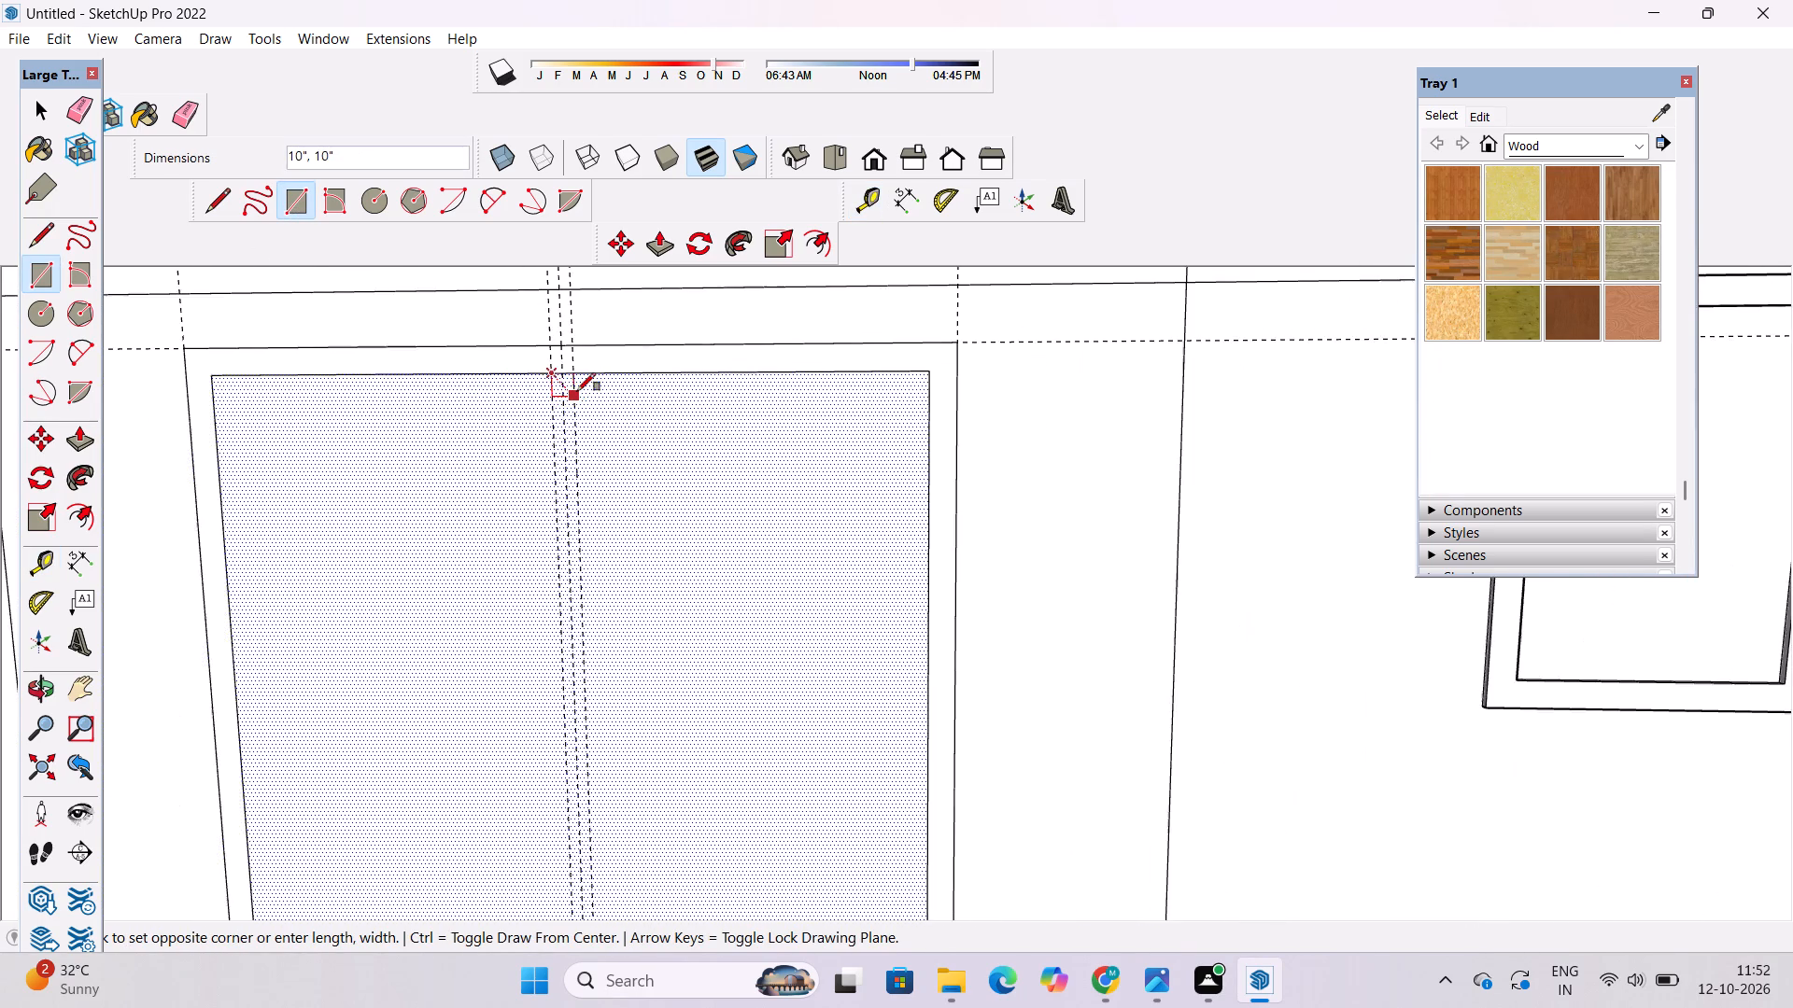
{"action": "scroll", "coordinate": [577, 391], "scroll_direction": "down", "scroll_amount": 5}
{"action": "scroll", "coordinate": [597, 553], "scroll_direction": "down", "scroll_amount": 4}
{"action": "scroll", "coordinate": [615, 729], "scroll_direction": "up", "scroll_amount": 6}
{"action": "scroll", "coordinate": [564, 801], "scroll_direction": "up", "scroll_amount": 7}
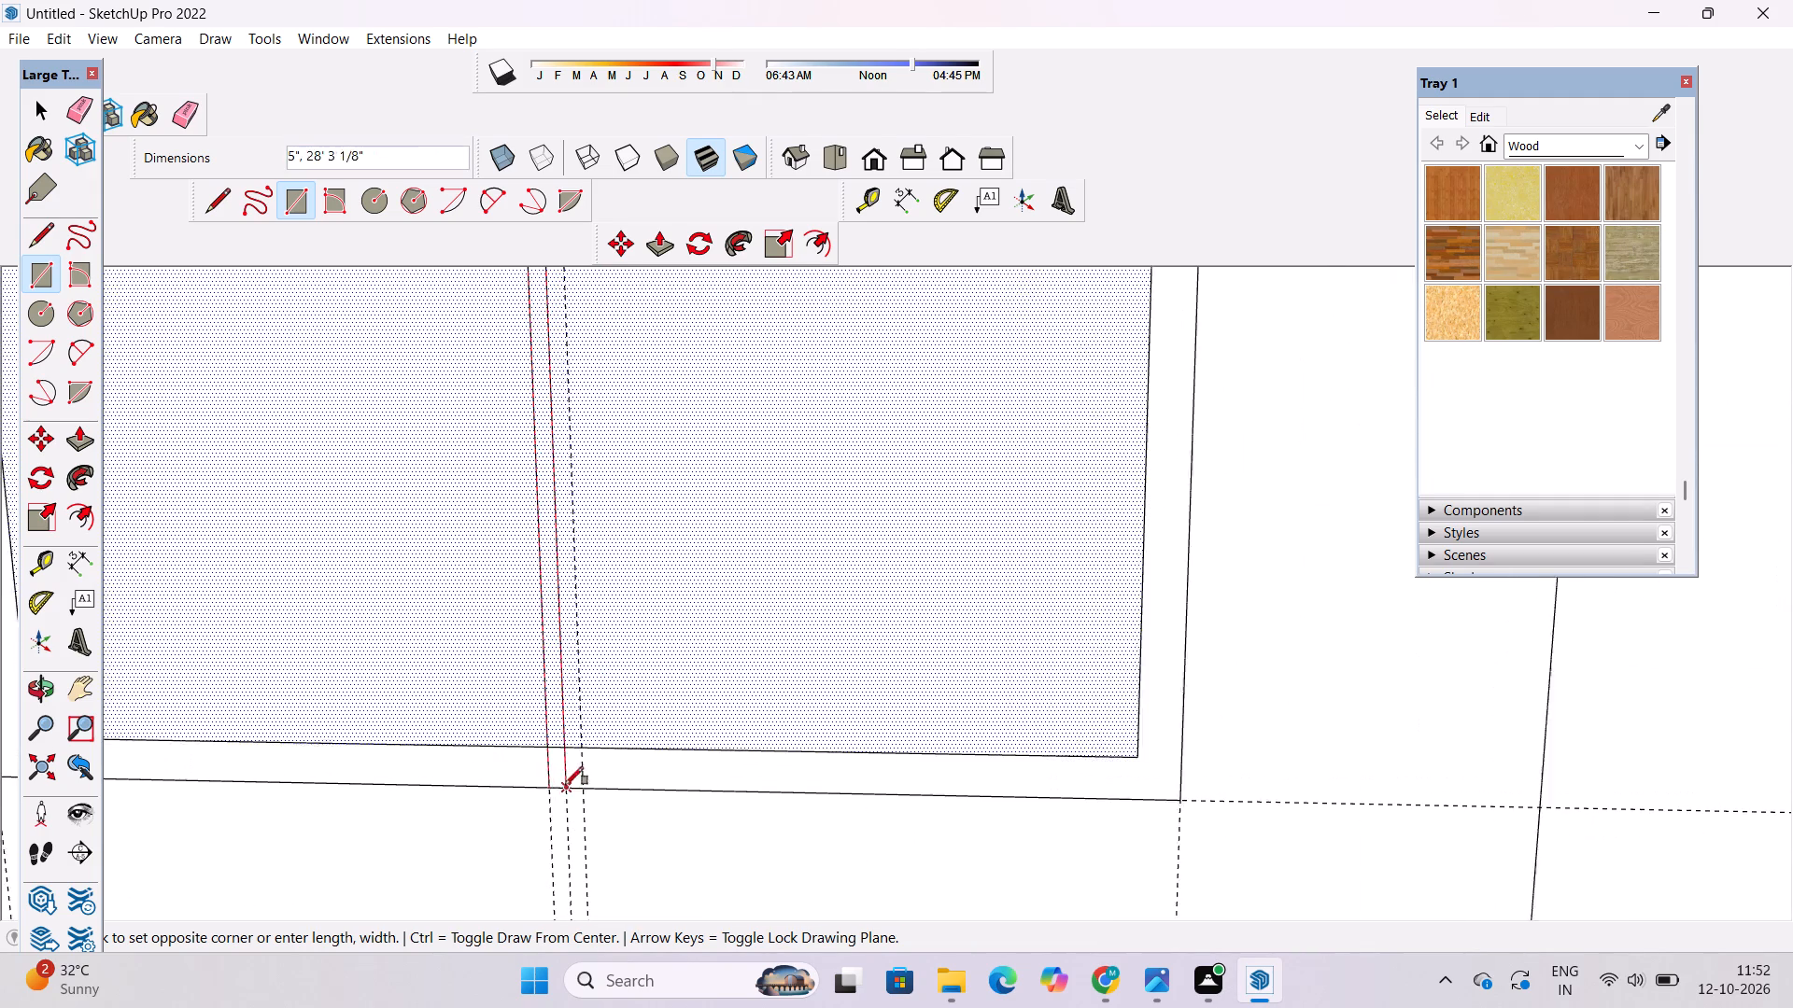
{"action": "scroll", "coordinate": [565, 785], "scroll_direction": "up", "scroll_amount": 11}
{"action": "left_click", "coordinate": [603, 722]}
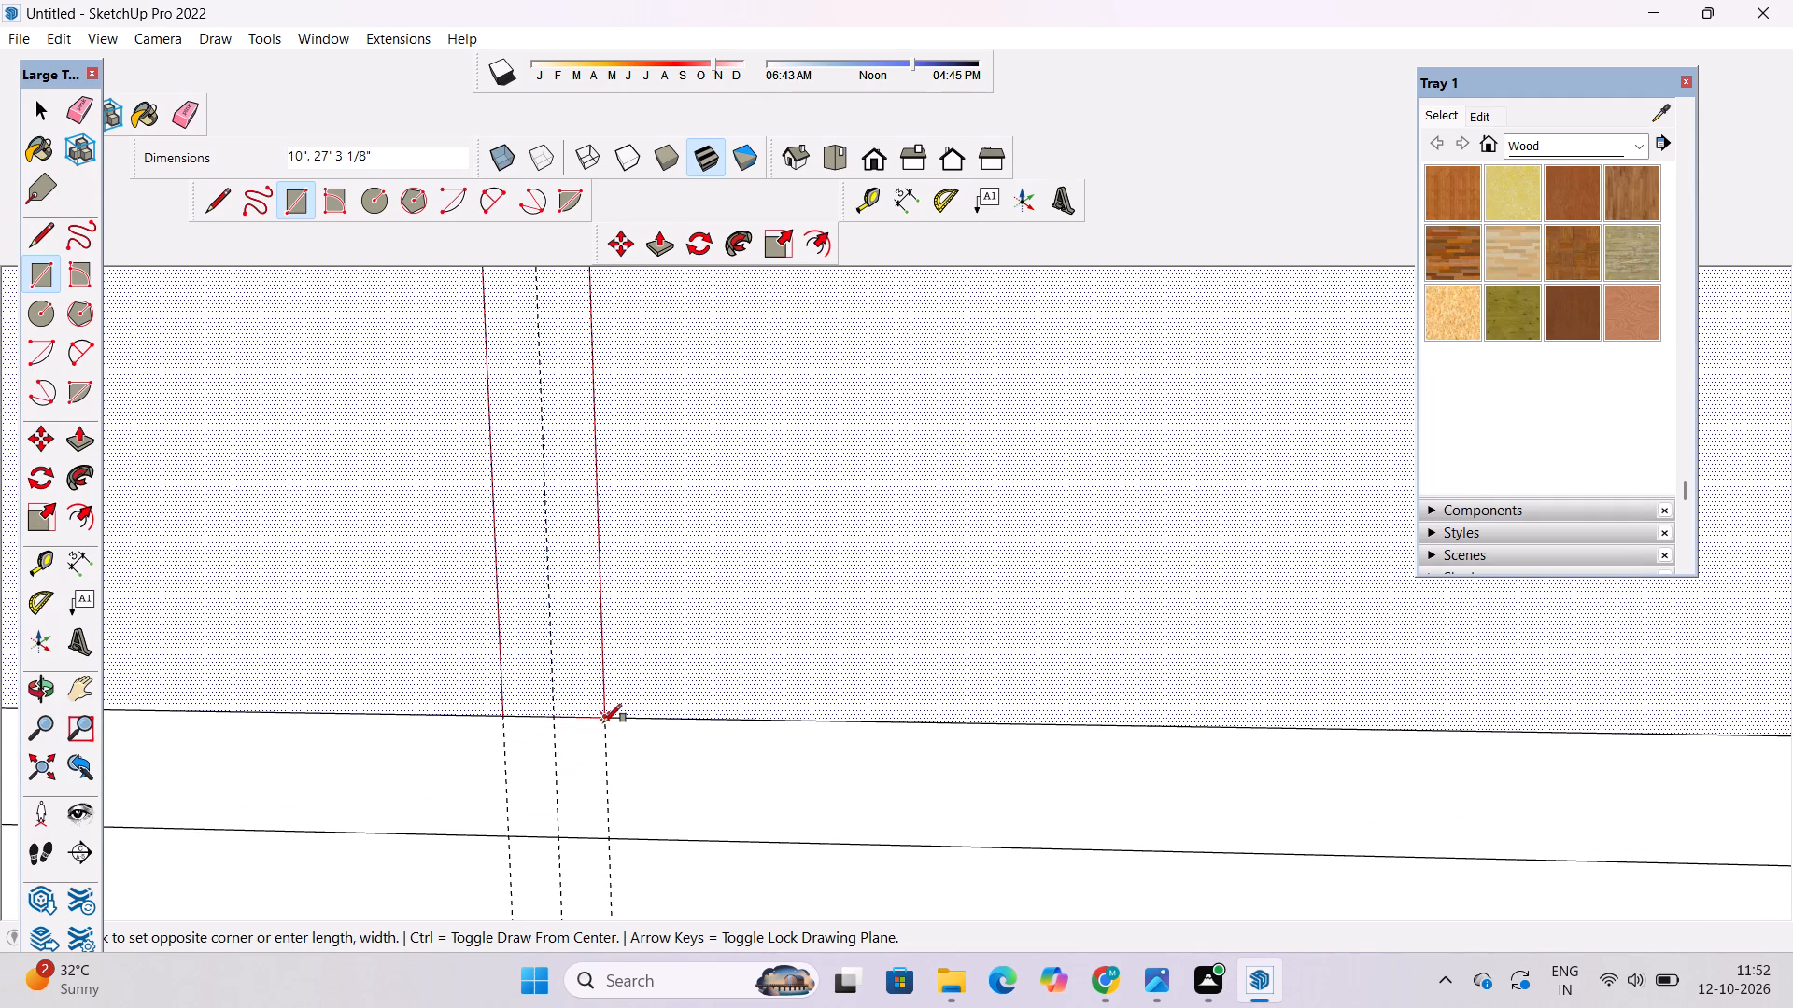
{"action": "key", "text": "space"}
Erase the three vertical guides at the mullion.
{"action": "key", "text": "e"}
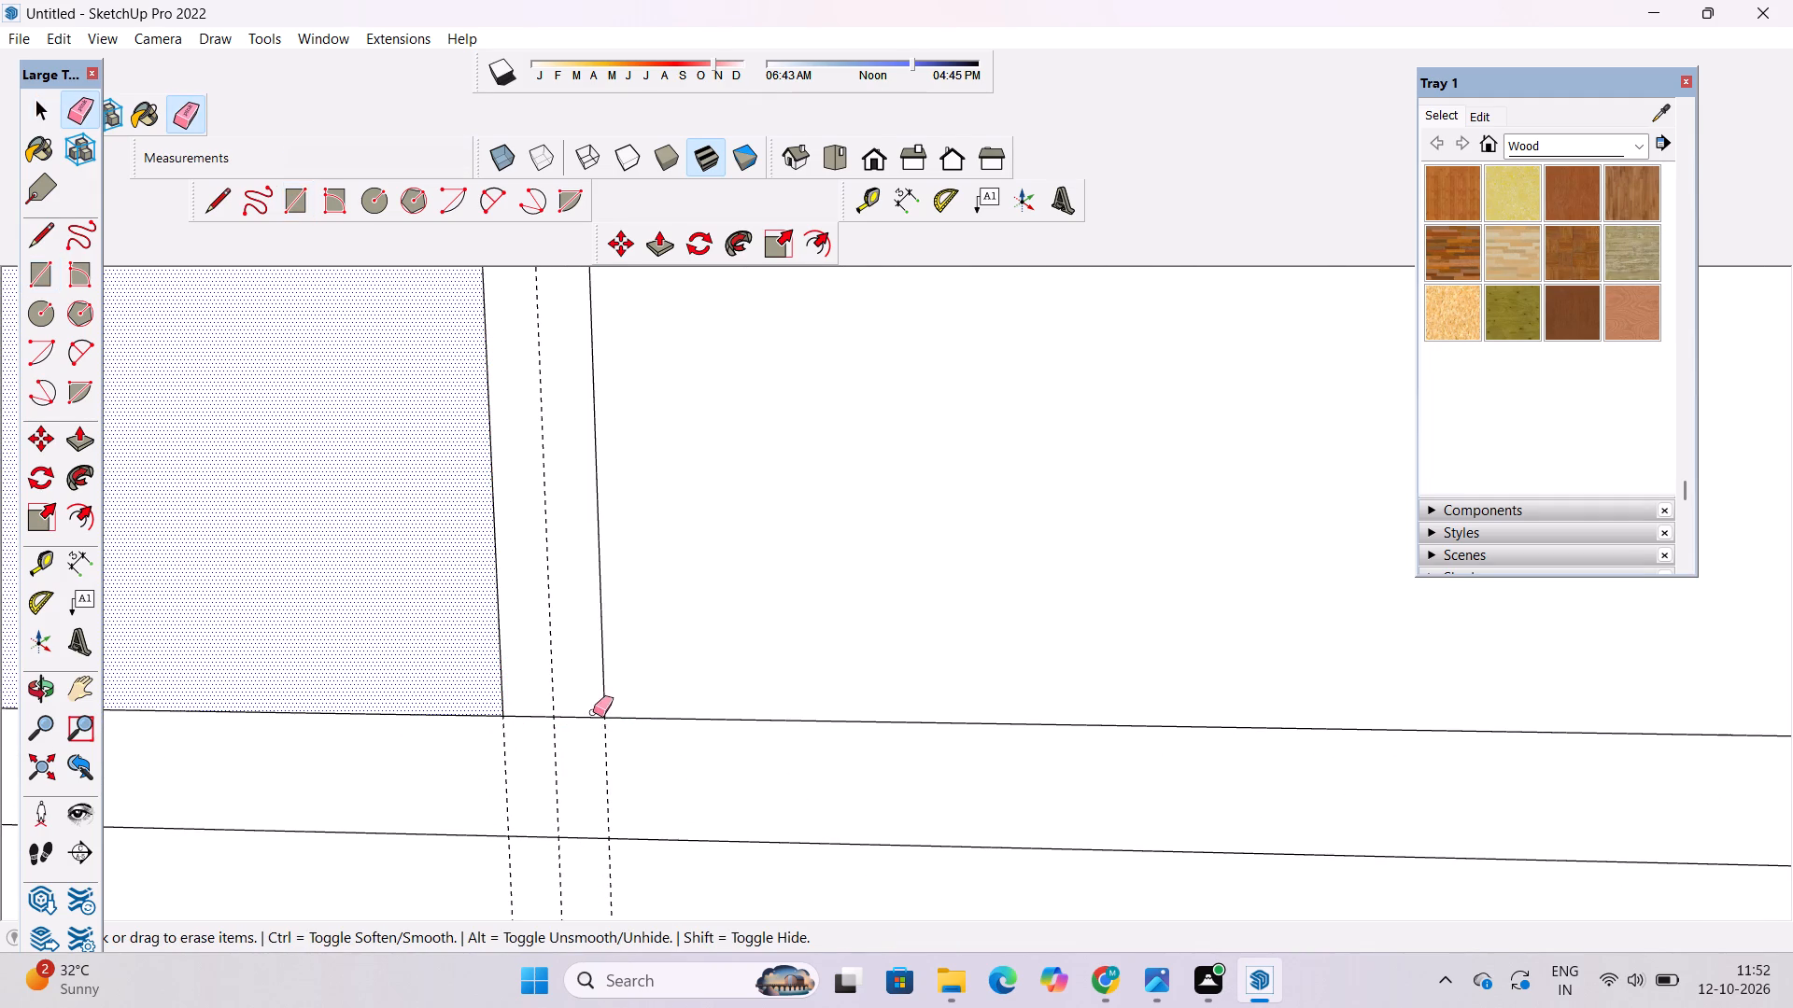
{"action": "scroll", "coordinate": [590, 712], "scroll_direction": "down", "scroll_amount": 6}
{"action": "left_click_drag", "start_coordinate": [672, 739], "coordinate": [488, 745]}
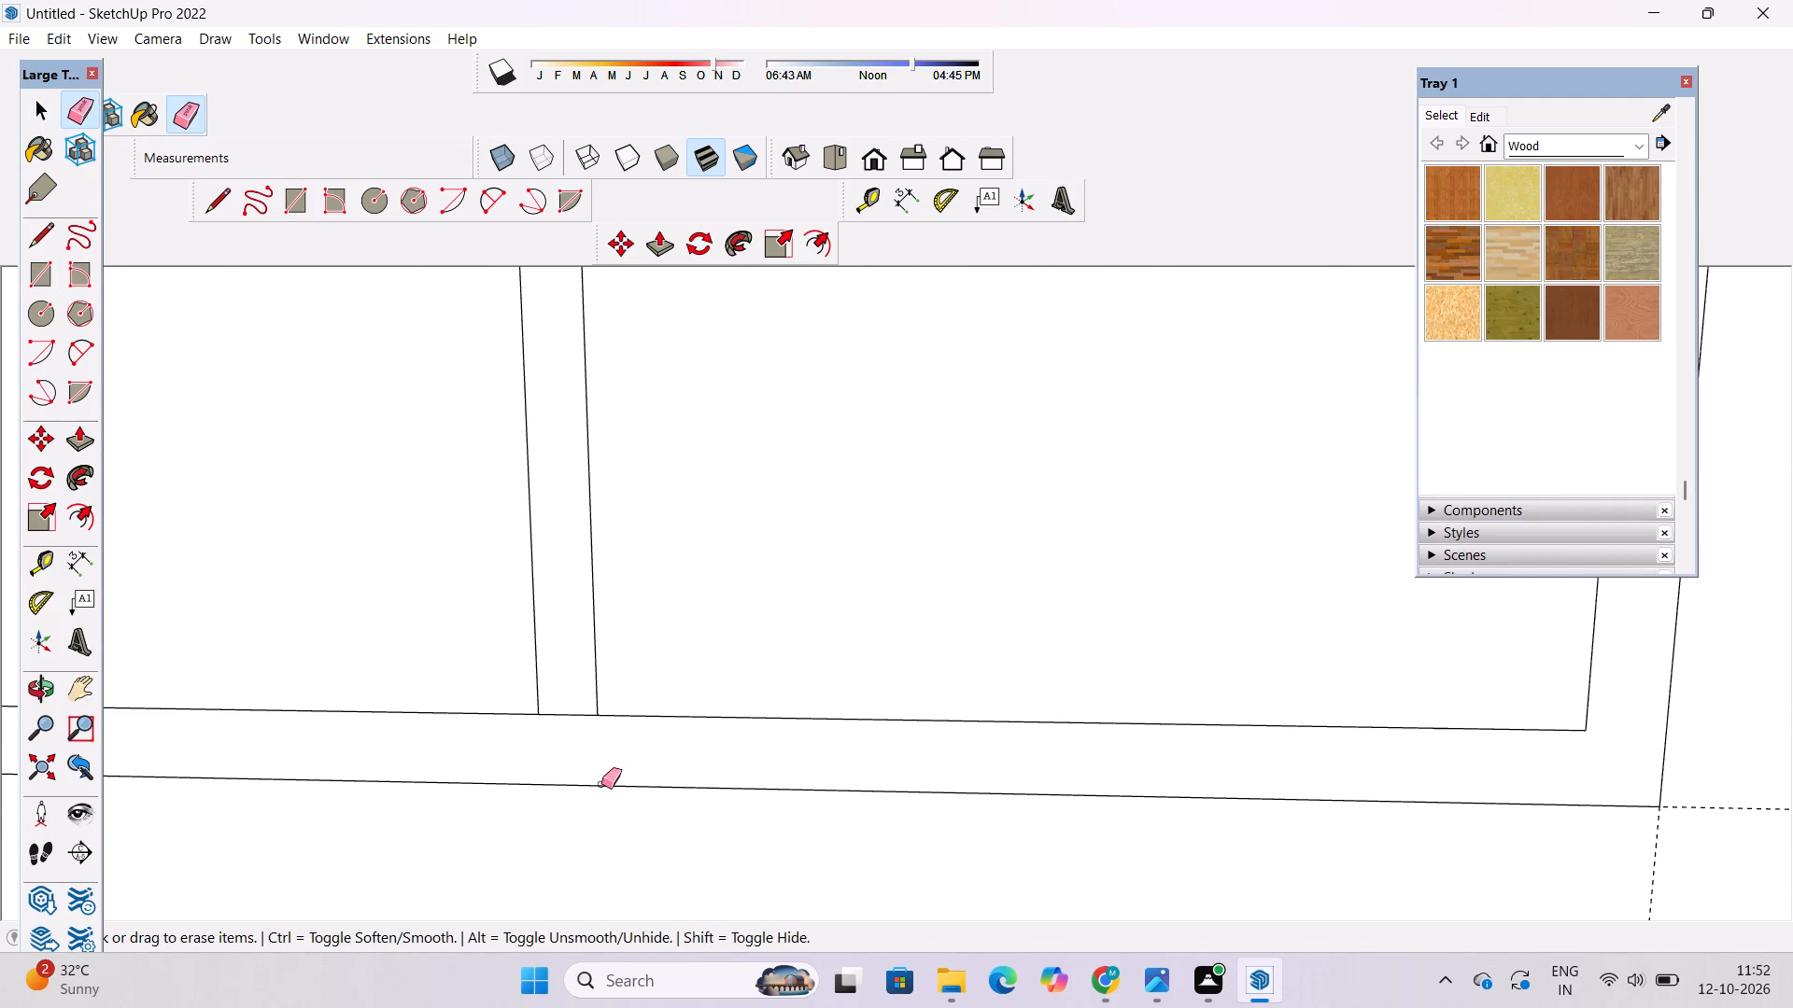
Erase the remaining two vertical and two horizontal guides around the new window frame.
{"action": "key", "text": "space"}
{"action": "key", "text": "o"}
{"action": "scroll", "coordinate": [614, 658], "scroll_direction": "down", "scroll_amount": 11}
{"action": "left_click_drag", "start_coordinate": [616, 684], "coordinate": [619, 830], "text": "shift"}
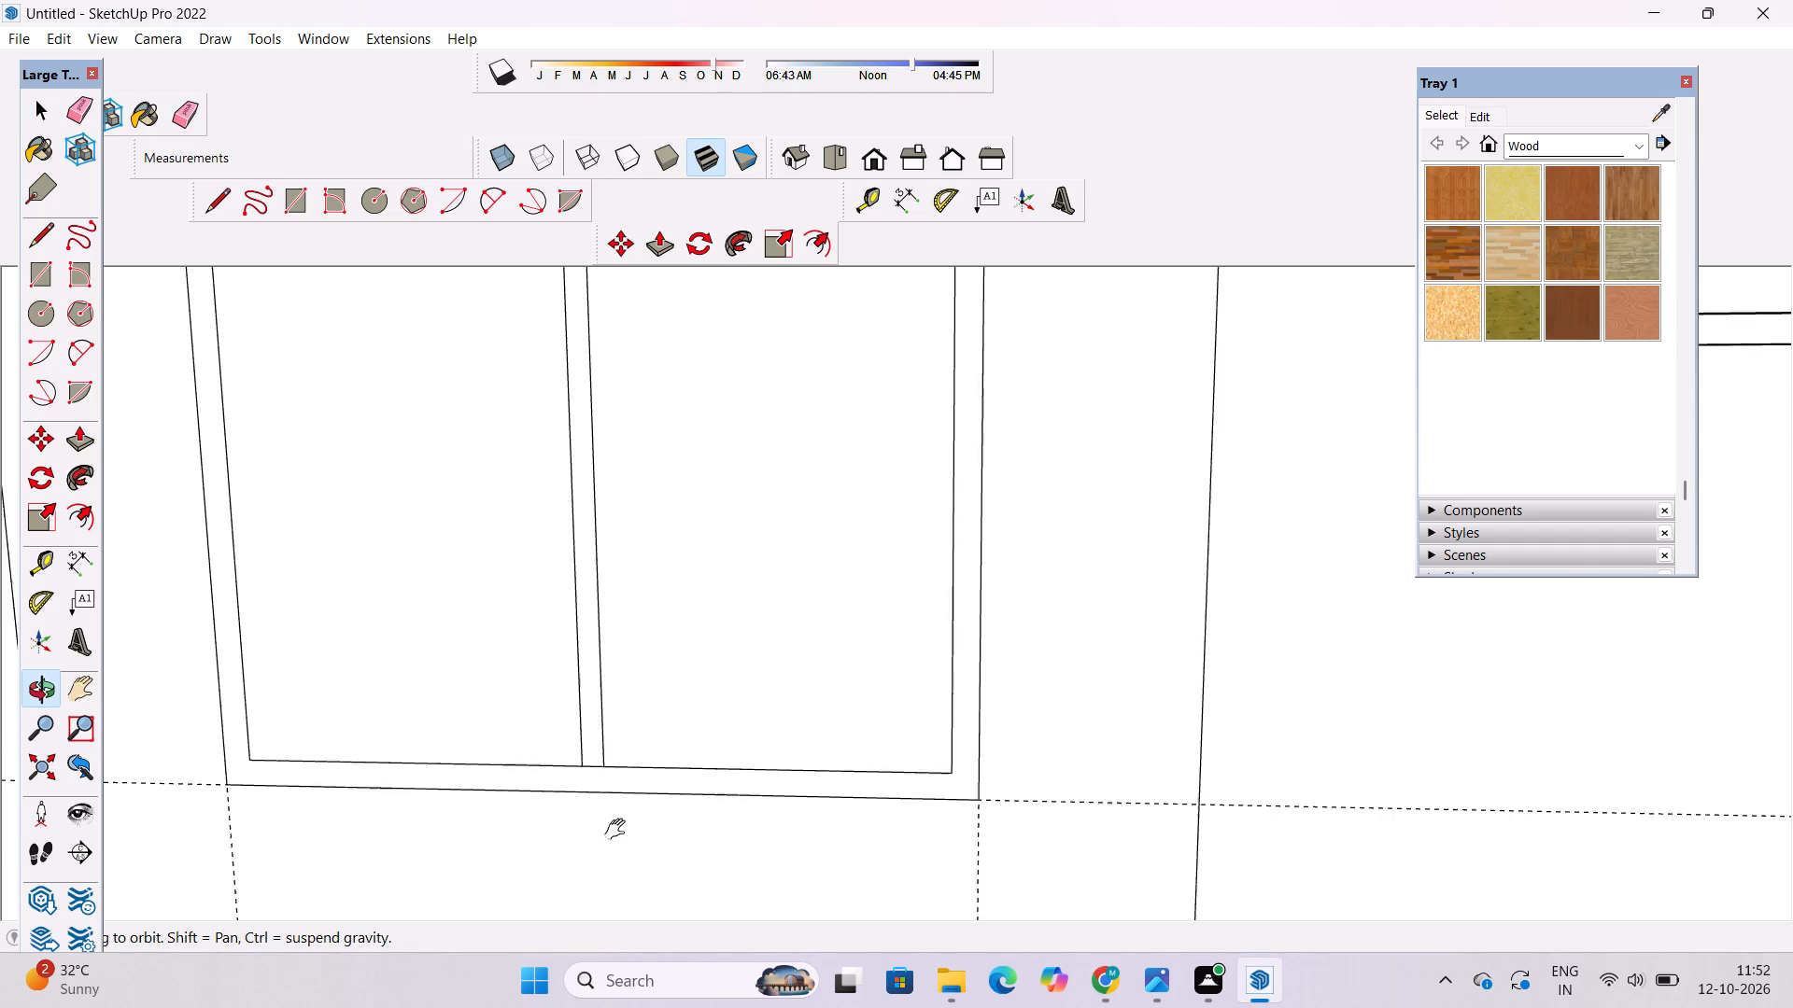
{"action": "left_click_drag", "start_coordinate": [619, 830], "coordinate": [621, 837], "text": "shift"}
{"action": "scroll", "coordinate": [636, 673], "scroll_direction": "down", "scroll_amount": 7}
{"action": "scroll", "coordinate": [639, 665], "scroll_direction": "down", "scroll_amount": 6, "text": "shift"}
{"action": "left_click_drag", "start_coordinate": [637, 682], "coordinate": [640, 738], "text": "shift"}
{"action": "left_click_drag", "start_coordinate": [640, 741], "coordinate": [646, 707]}
{"action": "left_click_drag", "start_coordinate": [646, 711], "coordinate": [647, 699], "text": "shift"}
{"action": "left_click", "coordinate": [647, 699], "text": "shift"}
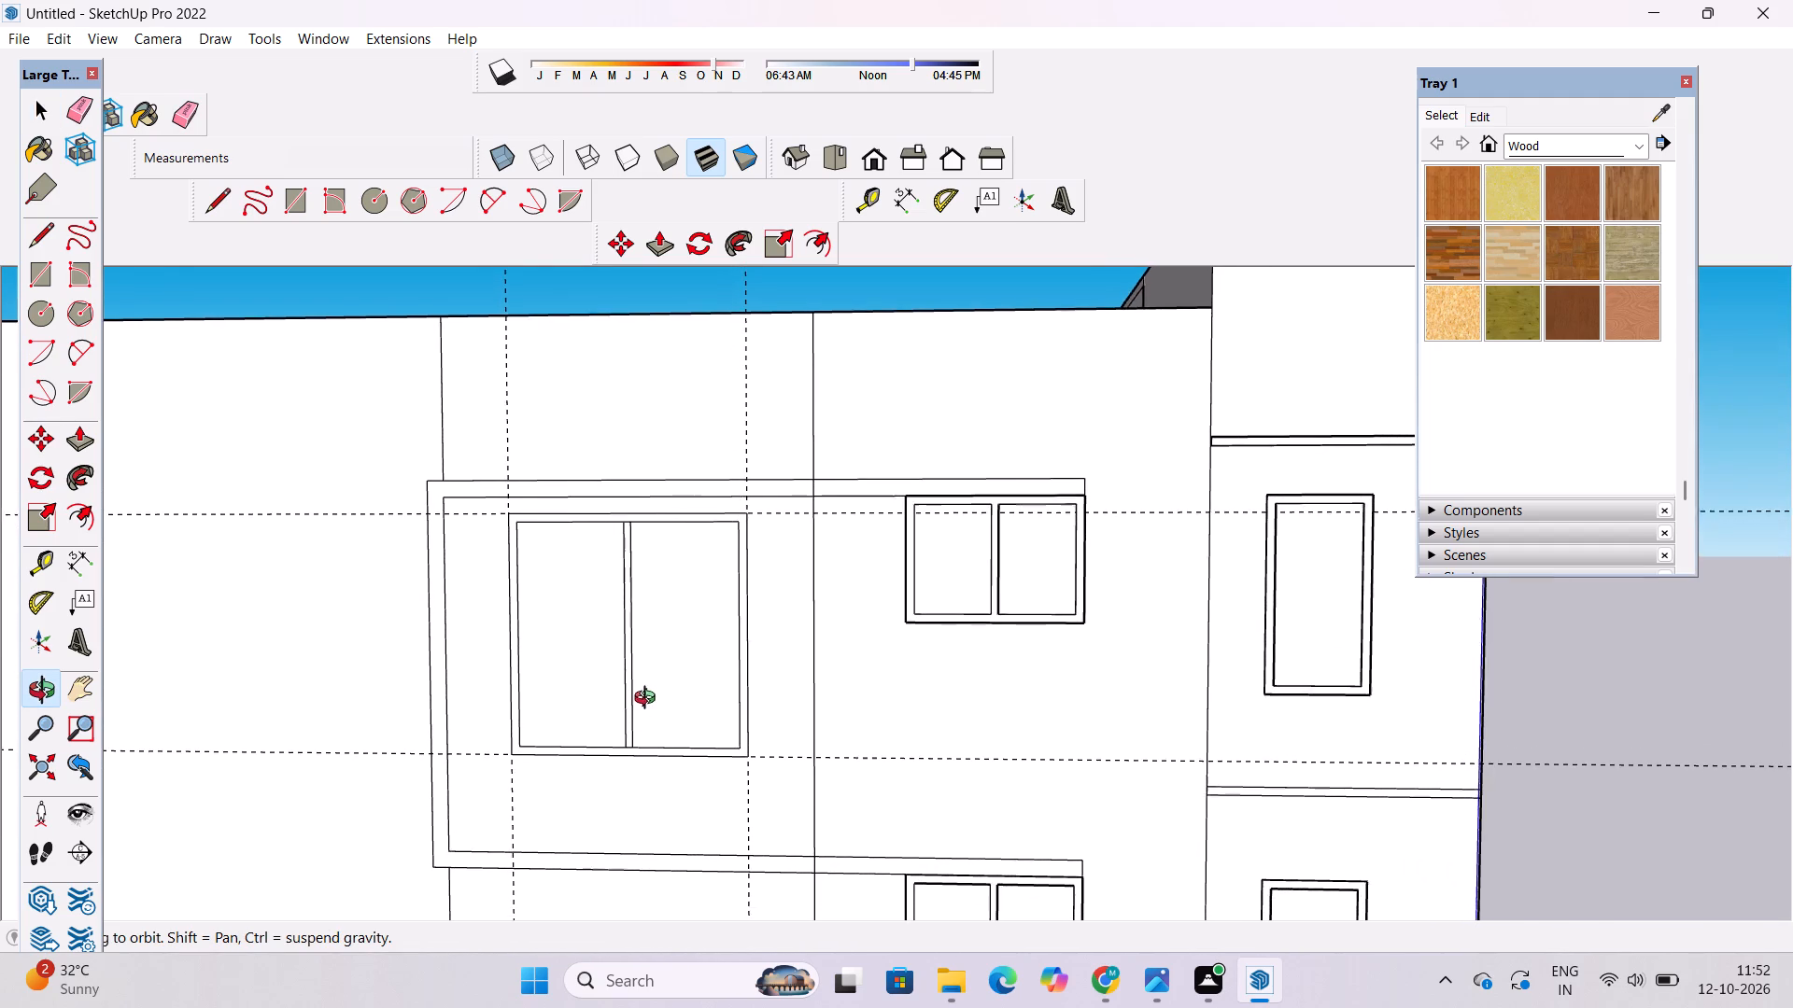
{"action": "key", "text": "e"}
{"action": "left_click_drag", "start_coordinate": [740, 418], "coordinate": [747, 427]}
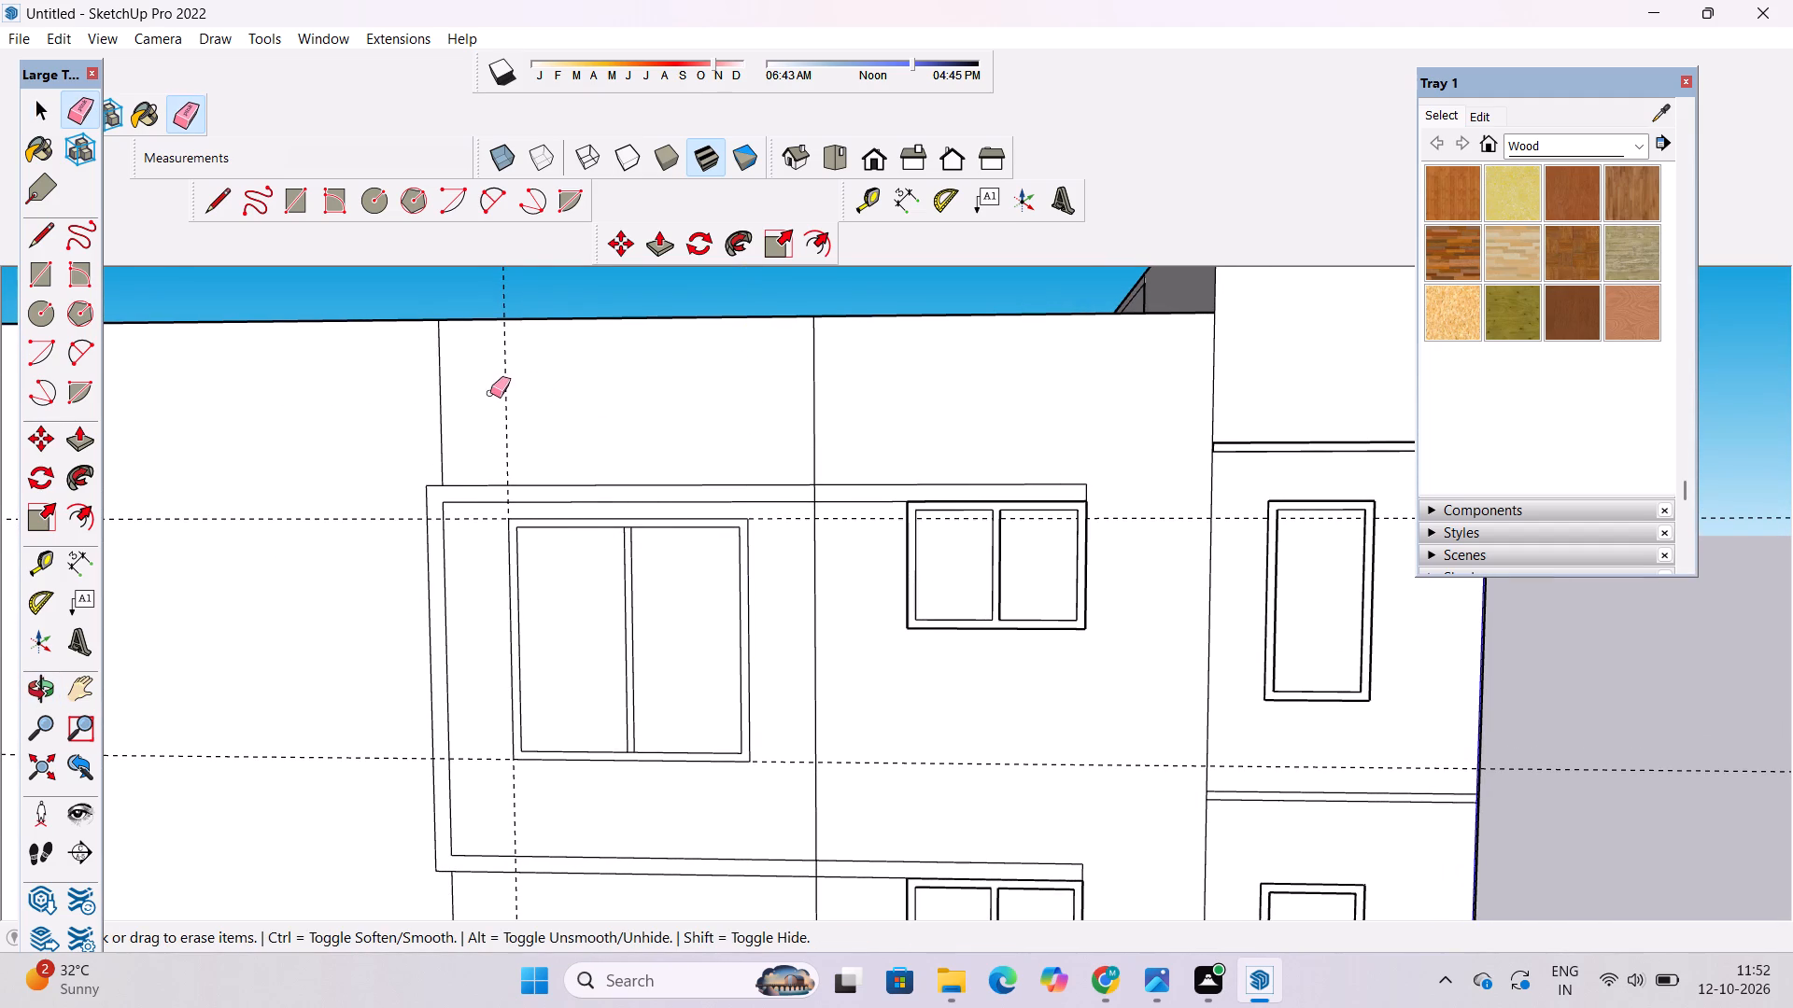
{"action": "left_click_drag", "start_coordinate": [498, 385], "coordinate": [506, 399]}
{"action": "left_click_drag", "start_coordinate": [402, 451], "coordinate": [380, 518]}
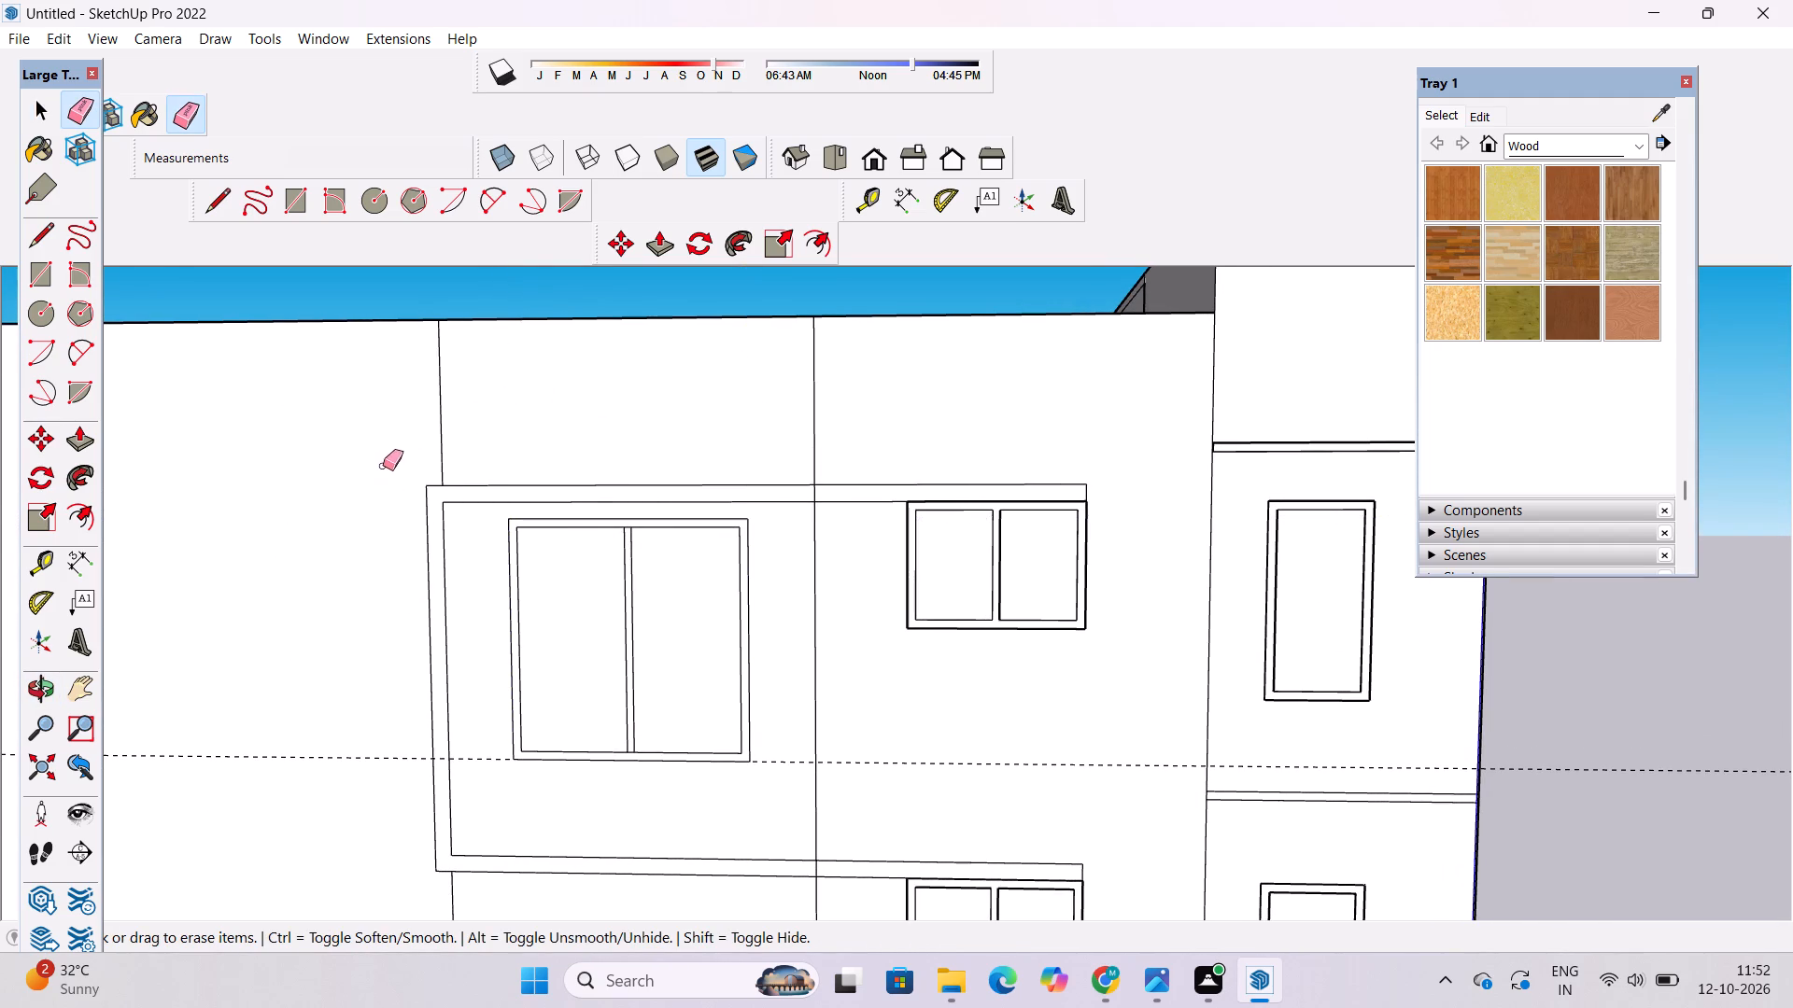
{"action": "scroll", "coordinate": [383, 466], "scroll_direction": "down", "scroll_amount": 5}
{"action": "scroll", "coordinate": [342, 626], "scroll_direction": "up", "scroll_amount": 4}
{"action": "left_click_drag", "start_coordinate": [342, 627], "coordinate": [345, 682]}
{"action": "key", "text": "space"}
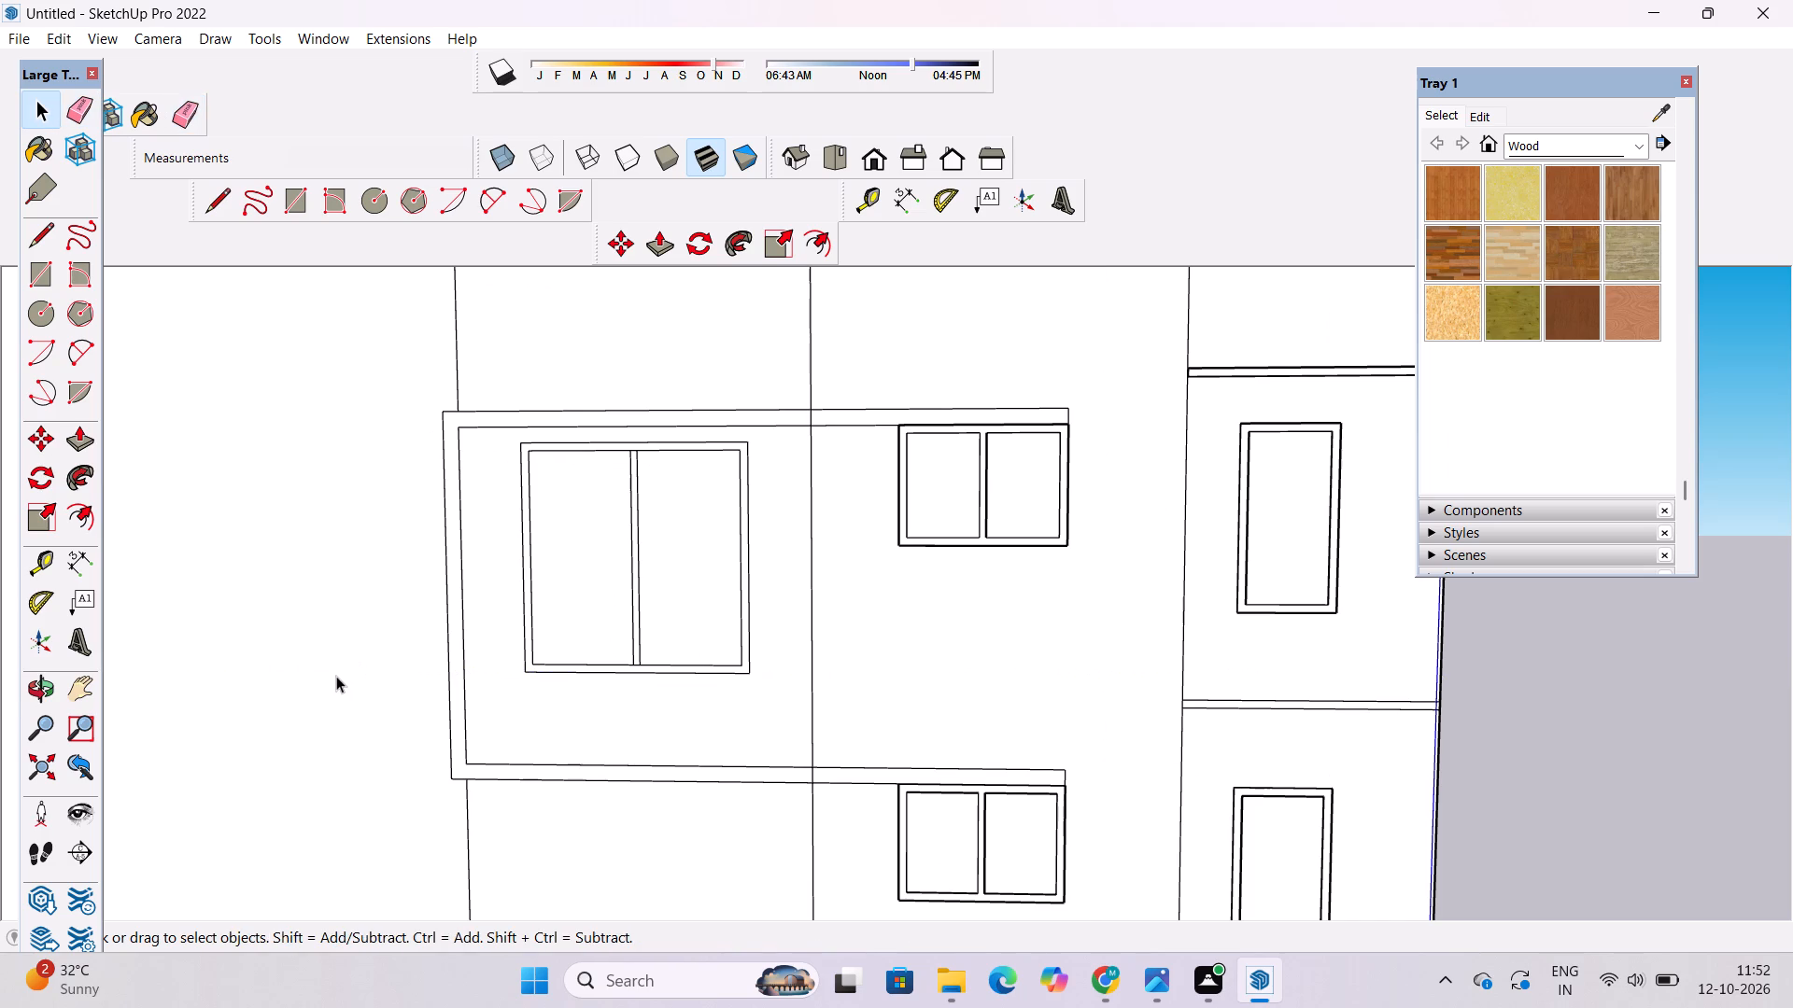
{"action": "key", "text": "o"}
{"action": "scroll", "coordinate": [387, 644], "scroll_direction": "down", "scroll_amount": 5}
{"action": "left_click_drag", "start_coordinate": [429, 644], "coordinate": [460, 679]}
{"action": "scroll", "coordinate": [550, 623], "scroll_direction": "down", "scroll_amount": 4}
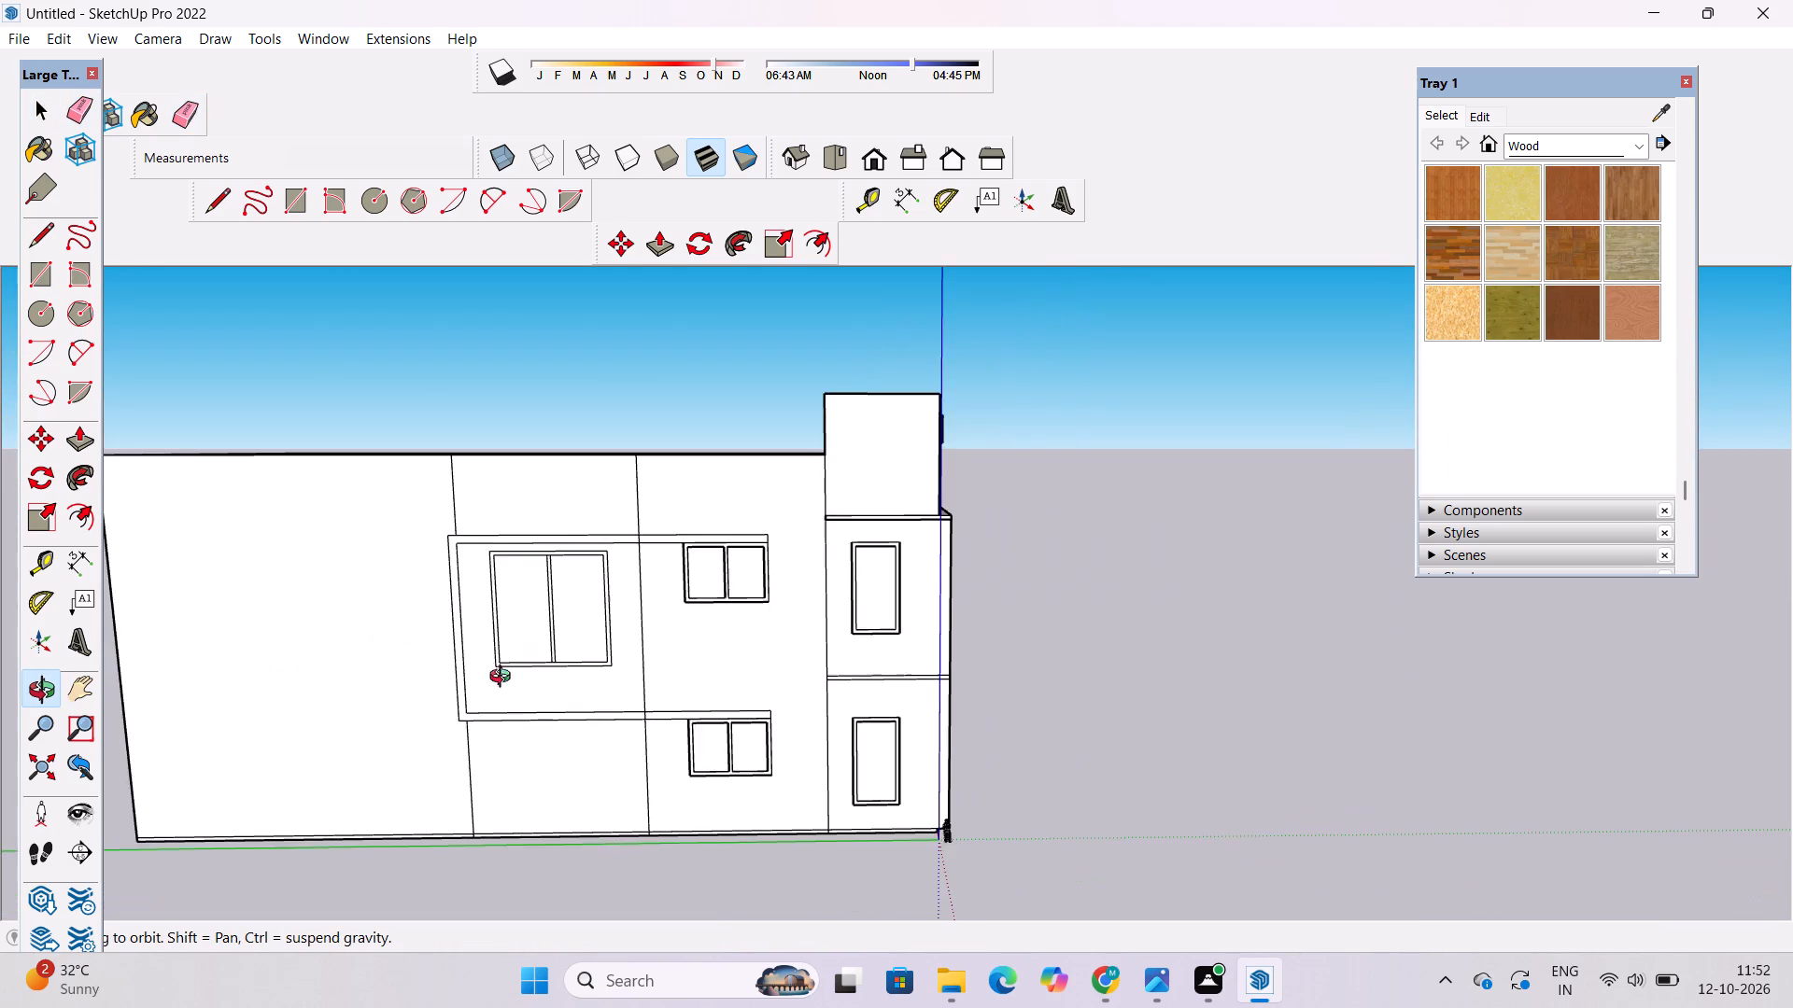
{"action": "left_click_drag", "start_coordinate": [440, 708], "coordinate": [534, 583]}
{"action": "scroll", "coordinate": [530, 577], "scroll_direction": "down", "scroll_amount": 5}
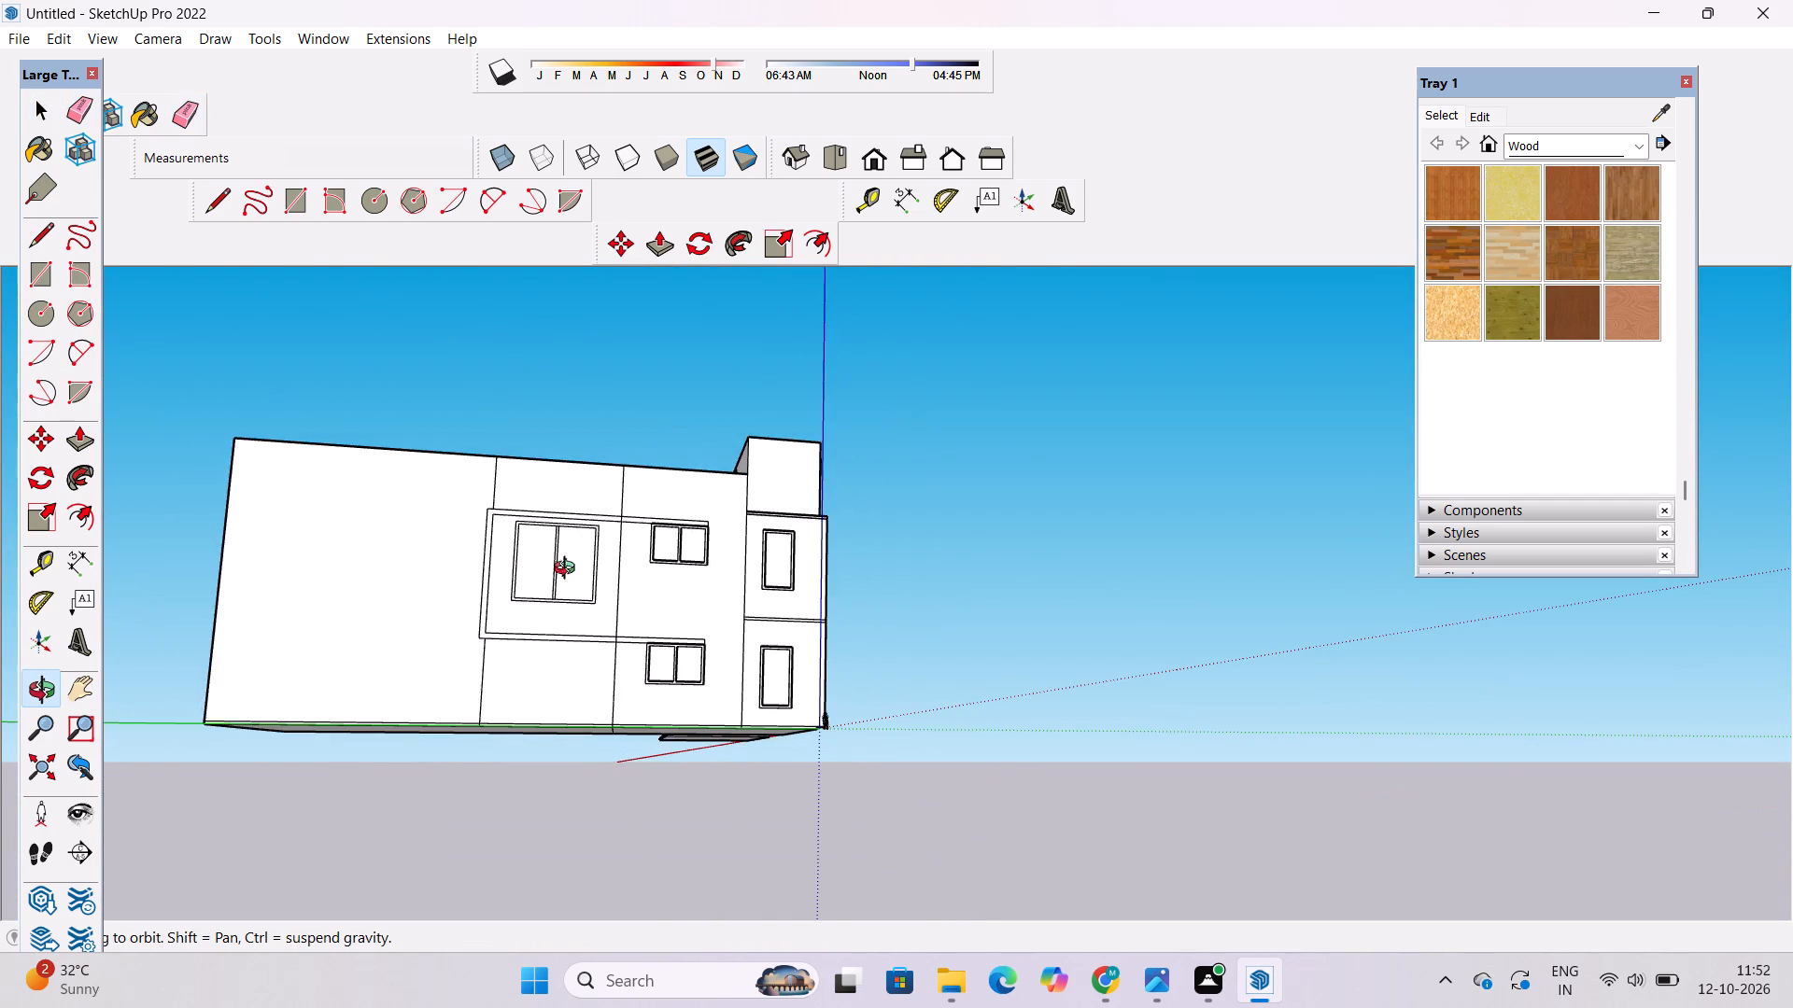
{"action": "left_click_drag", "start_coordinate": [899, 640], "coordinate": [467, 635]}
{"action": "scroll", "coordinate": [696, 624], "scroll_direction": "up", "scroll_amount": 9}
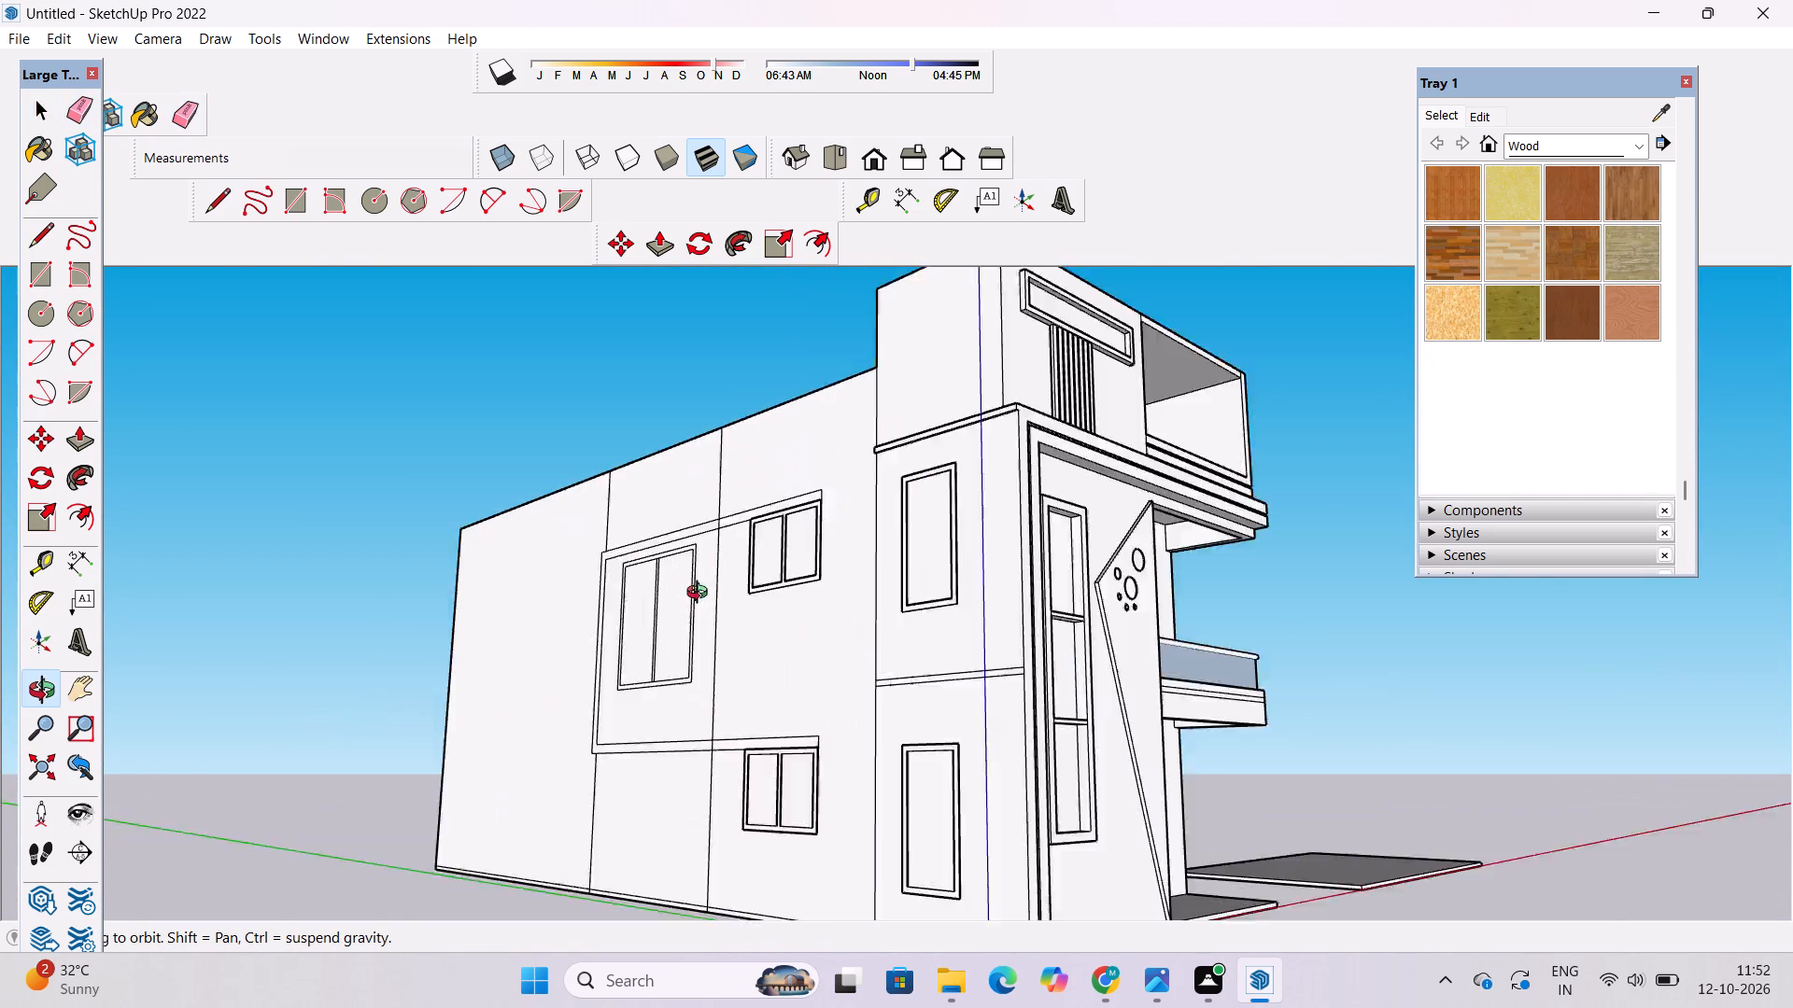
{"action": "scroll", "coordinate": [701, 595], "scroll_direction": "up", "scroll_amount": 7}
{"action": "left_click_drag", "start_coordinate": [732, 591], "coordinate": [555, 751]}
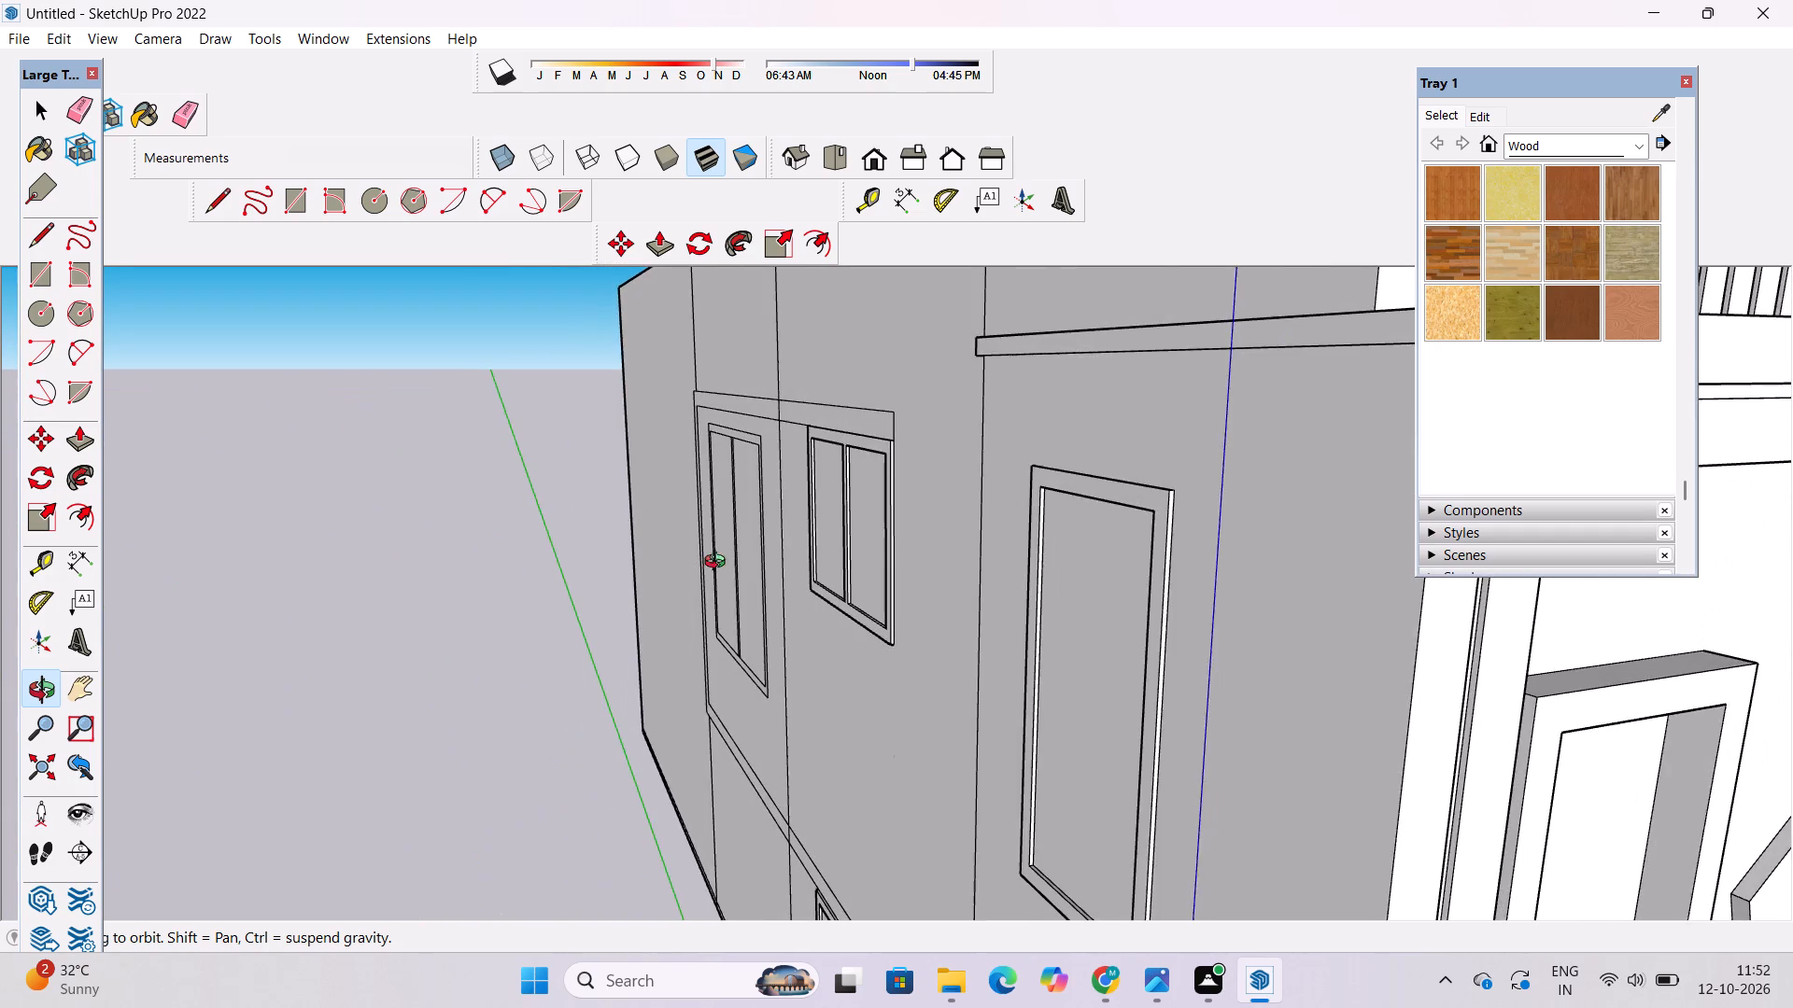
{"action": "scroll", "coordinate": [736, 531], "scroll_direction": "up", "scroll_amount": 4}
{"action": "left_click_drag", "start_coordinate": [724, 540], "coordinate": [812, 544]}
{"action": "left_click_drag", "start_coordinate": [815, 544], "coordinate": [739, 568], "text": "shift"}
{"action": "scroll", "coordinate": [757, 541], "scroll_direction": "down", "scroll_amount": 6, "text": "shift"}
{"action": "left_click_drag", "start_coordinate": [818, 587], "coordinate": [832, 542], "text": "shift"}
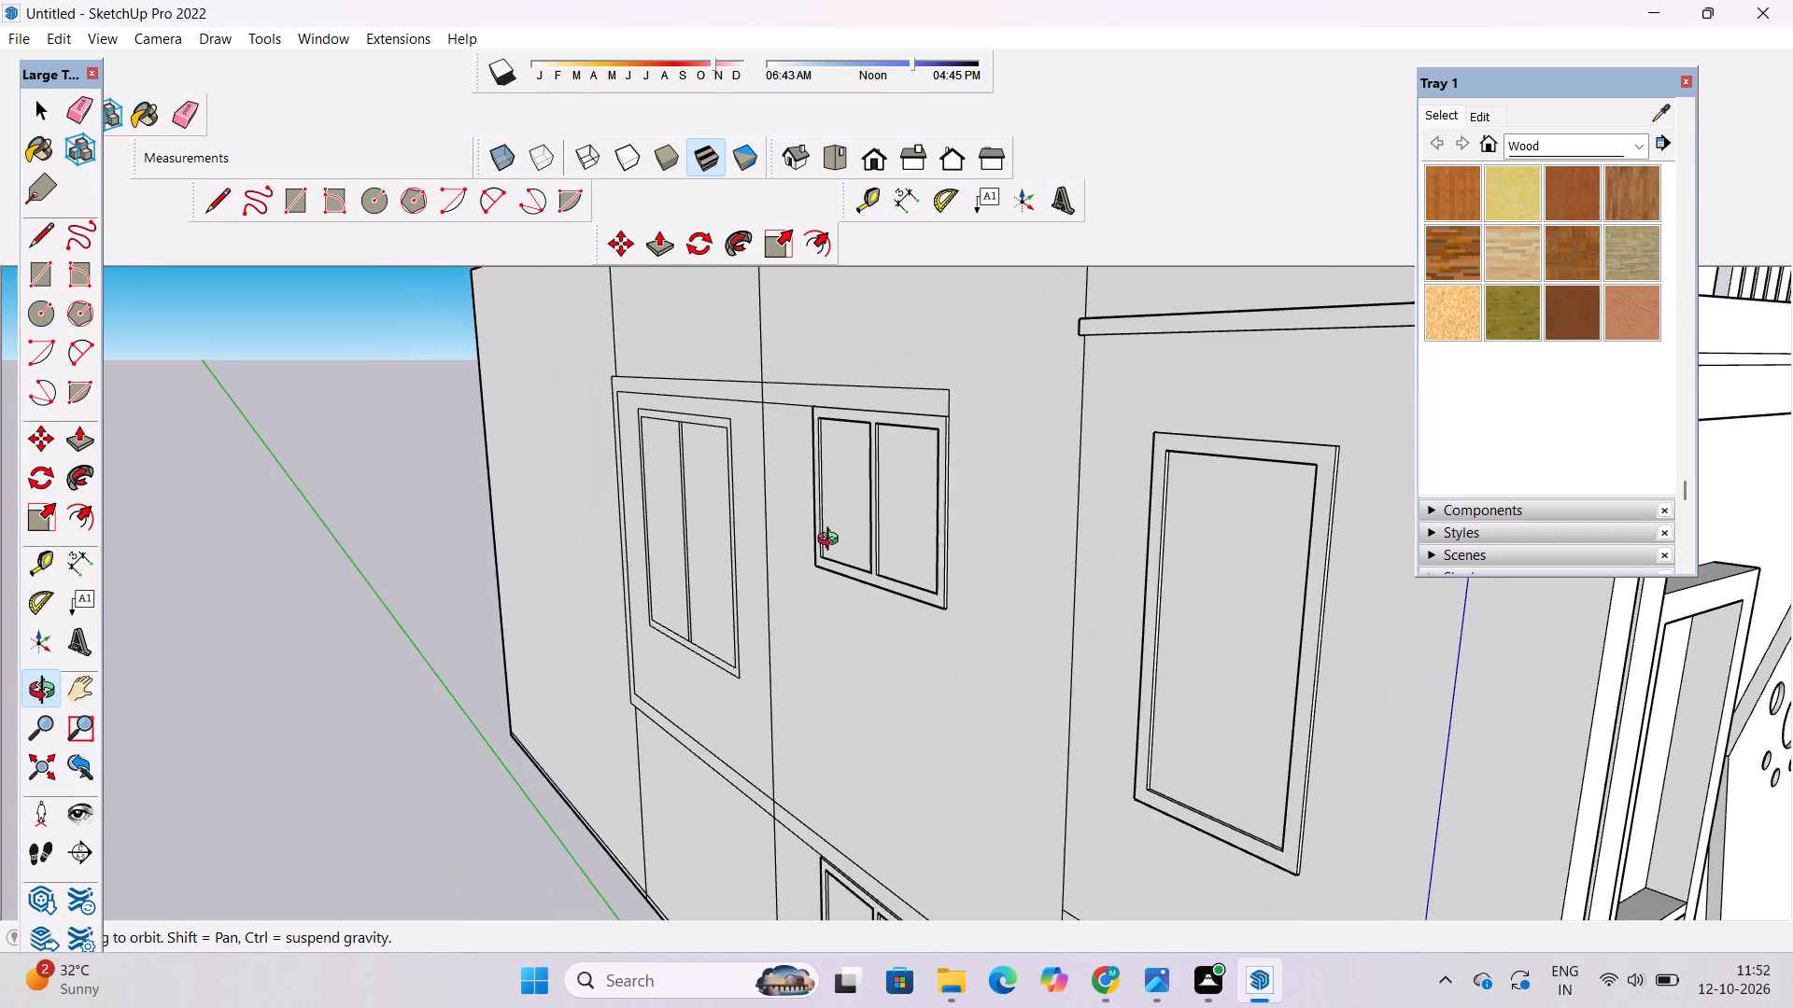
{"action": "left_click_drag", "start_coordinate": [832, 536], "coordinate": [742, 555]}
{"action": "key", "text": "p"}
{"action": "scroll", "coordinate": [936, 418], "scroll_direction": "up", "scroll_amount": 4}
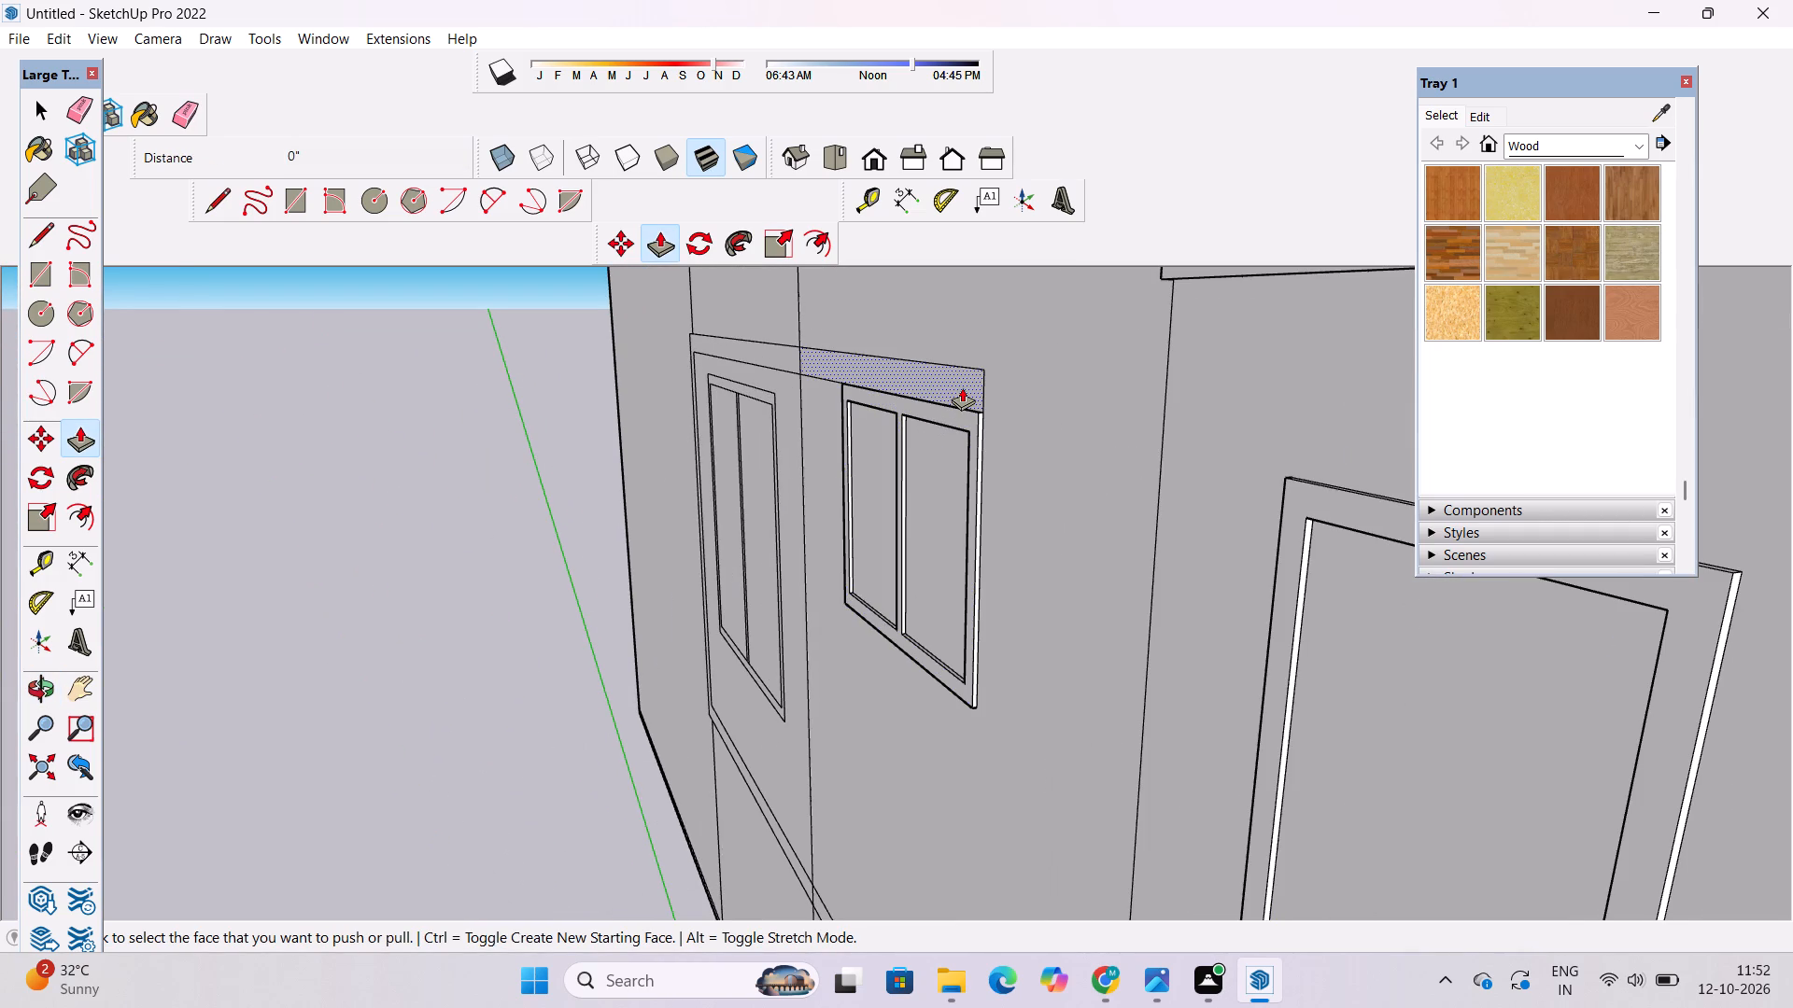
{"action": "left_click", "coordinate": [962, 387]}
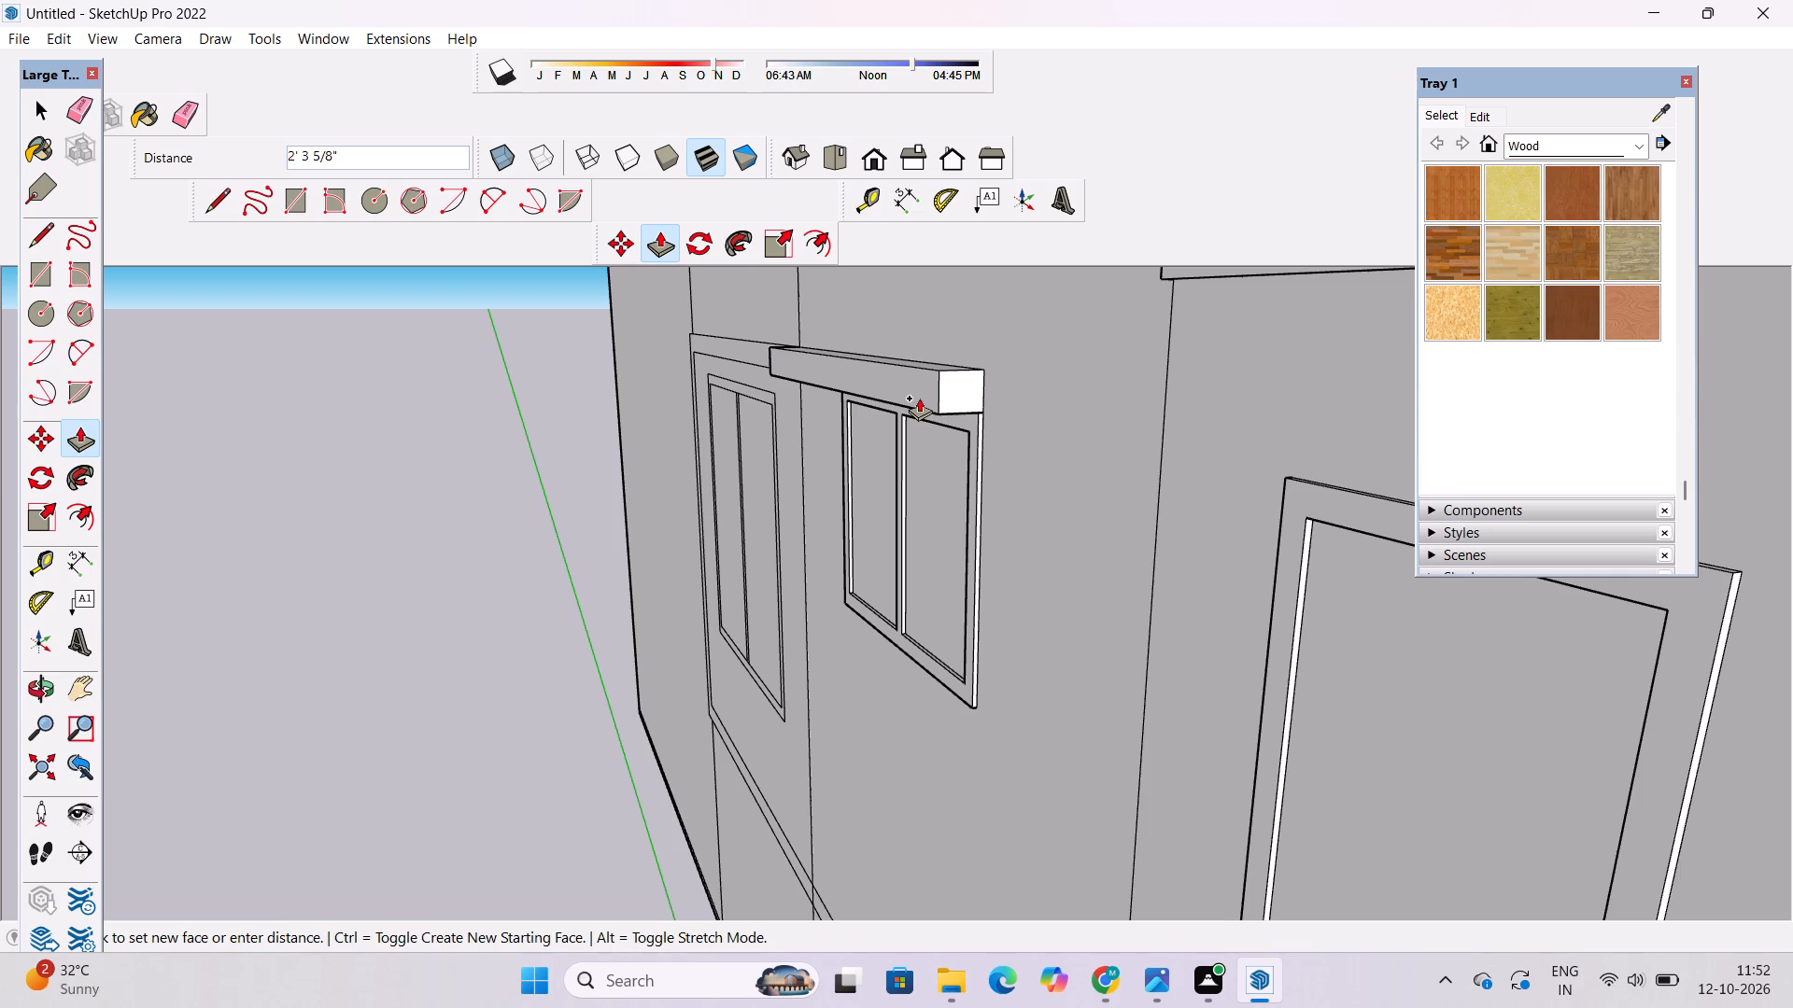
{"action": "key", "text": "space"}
Erase the short vertical wall line segments that cross the upper and lower runs of the 2' band.
{"action": "key", "text": "o"}
{"action": "left_click_drag", "start_coordinate": [680, 474], "coordinate": [815, 496]}
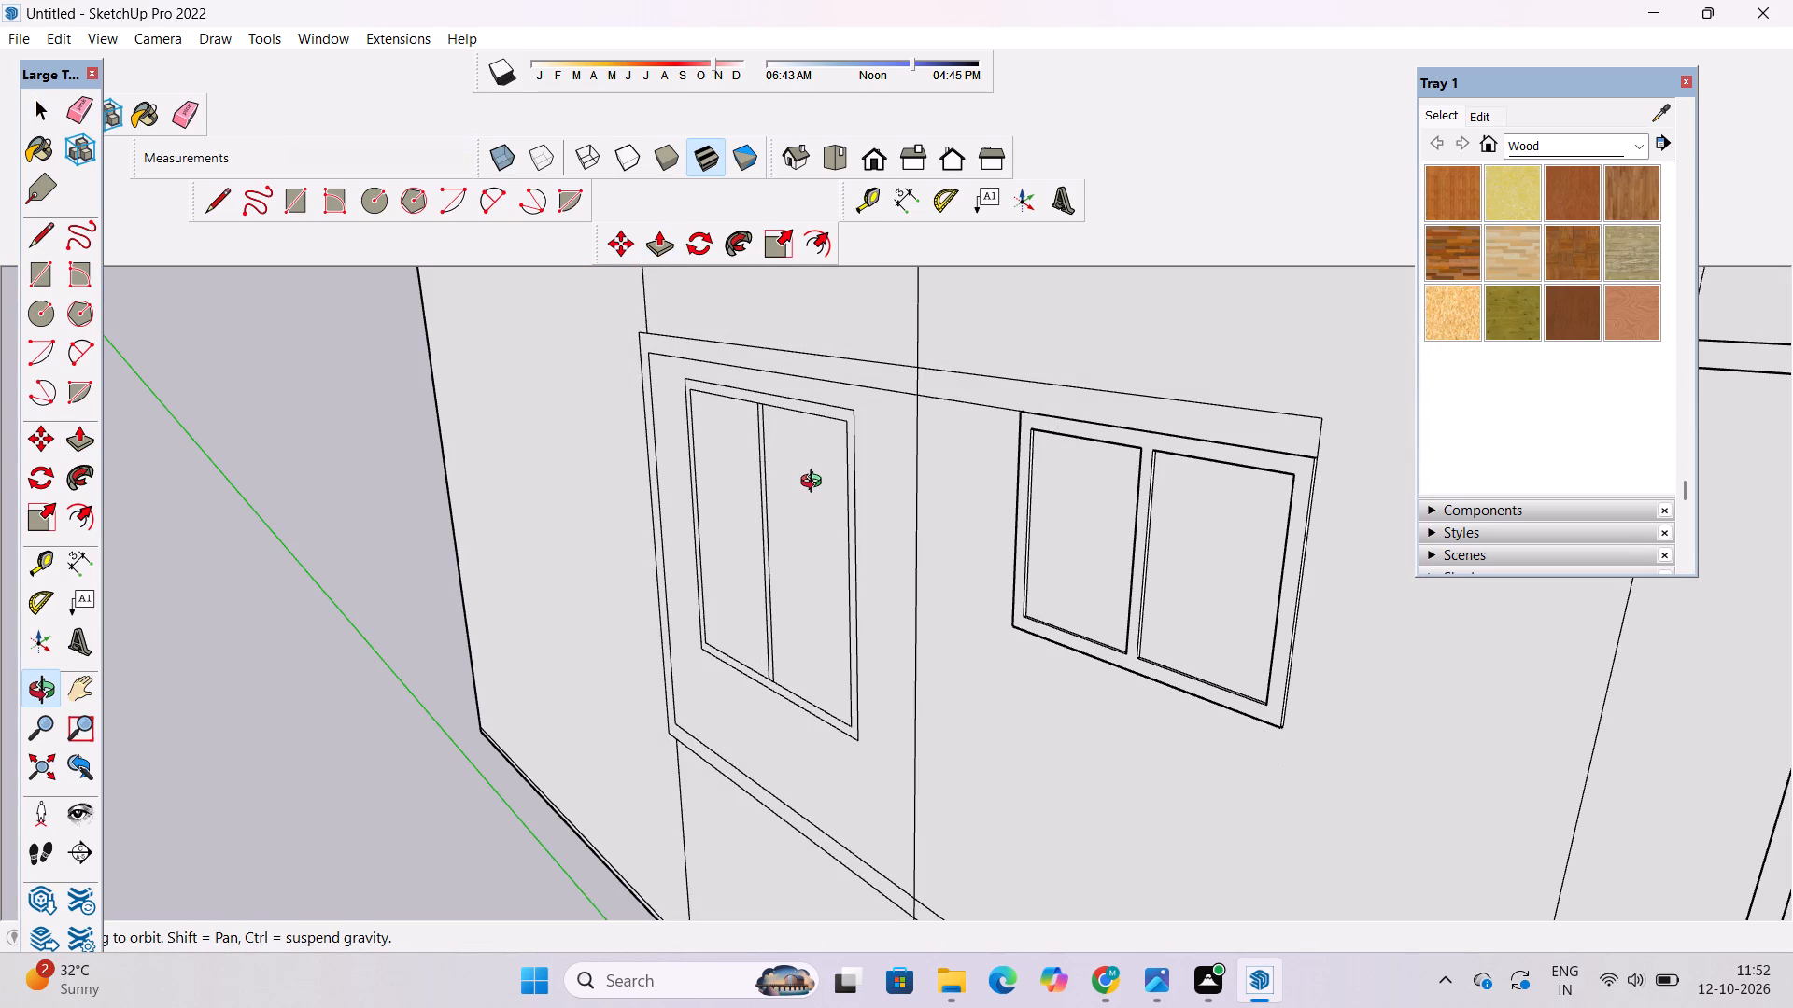
{"action": "scroll", "coordinate": [815, 483], "scroll_direction": "down", "scroll_amount": 1}
{"action": "left_click", "coordinate": [805, 516], "text": "shift"}
{"action": "left_click_drag", "start_coordinate": [800, 524], "coordinate": [910, 530]}
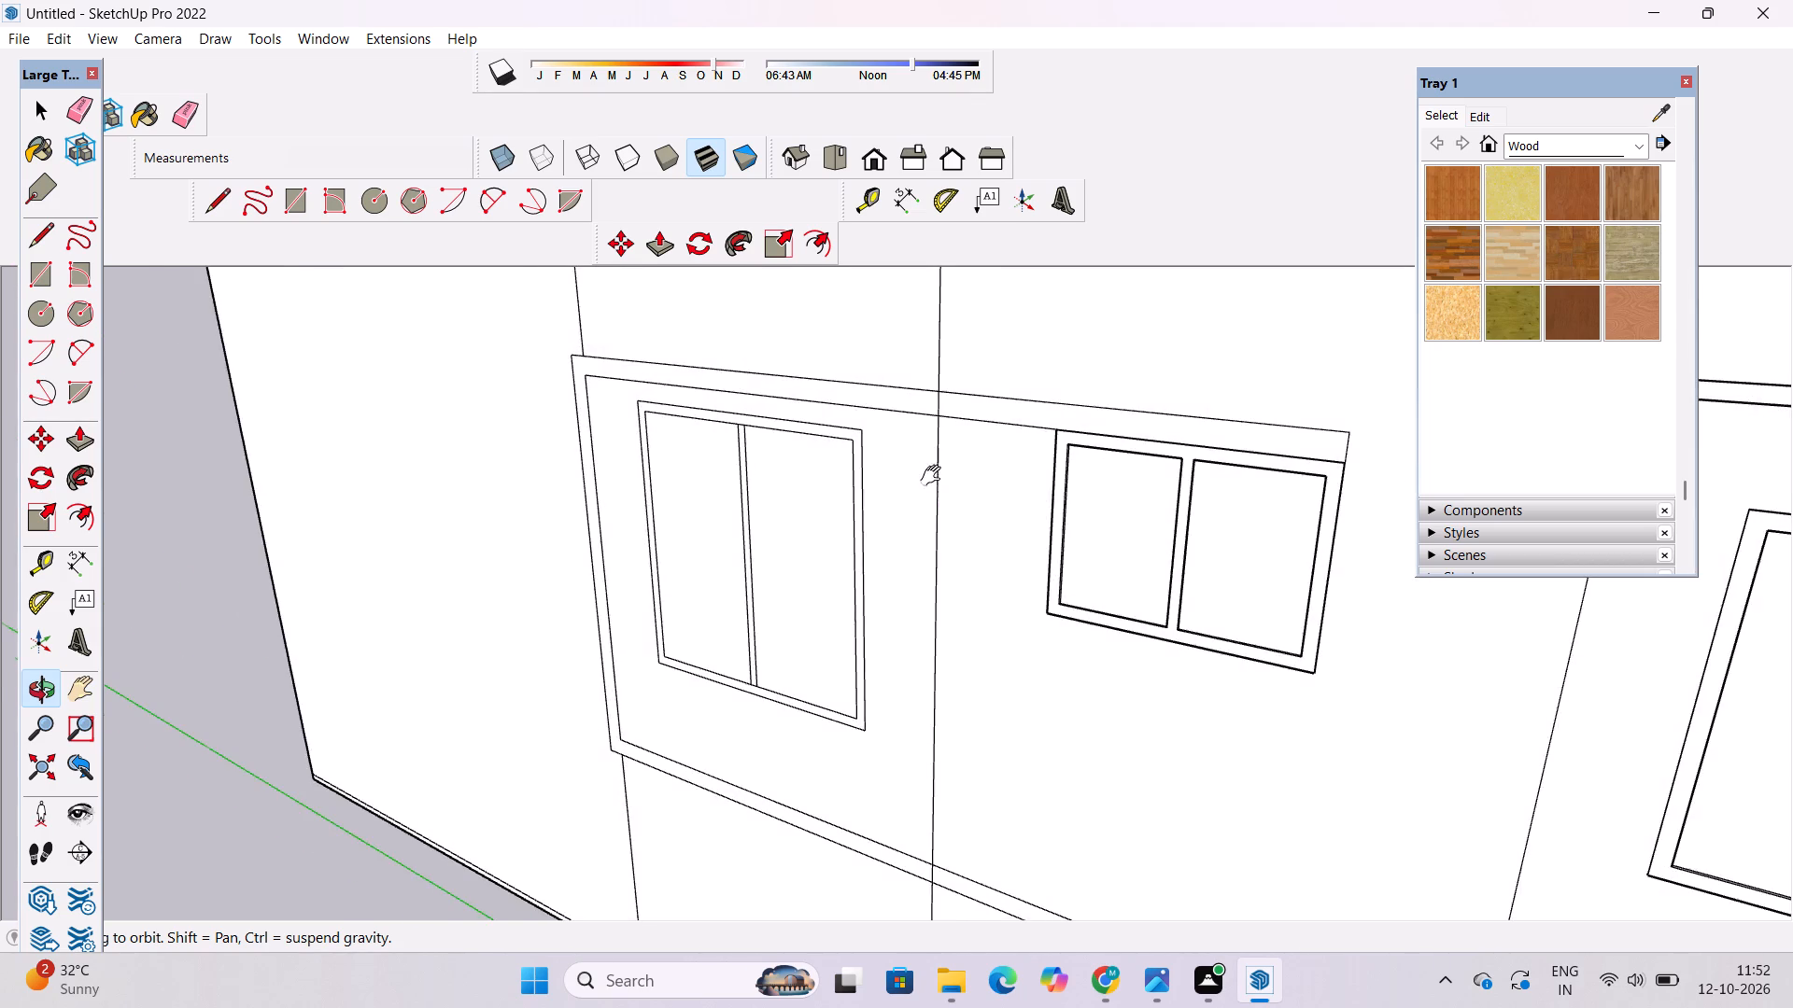
{"action": "scroll", "coordinate": [935, 476], "scroll_direction": "up", "scroll_amount": 2, "text": "shift"}
{"action": "left_click_drag", "start_coordinate": [862, 455], "coordinate": [834, 462], "text": "shift"}
{"action": "left_click_drag", "start_coordinate": [832, 465], "coordinate": [925, 457]}
{"action": "key", "text": "e"}
{"action": "scroll", "coordinate": [927, 456], "scroll_direction": "up", "scroll_amount": 3}
{"action": "left_click_drag", "start_coordinate": [1024, 367], "coordinate": [996, 362]}
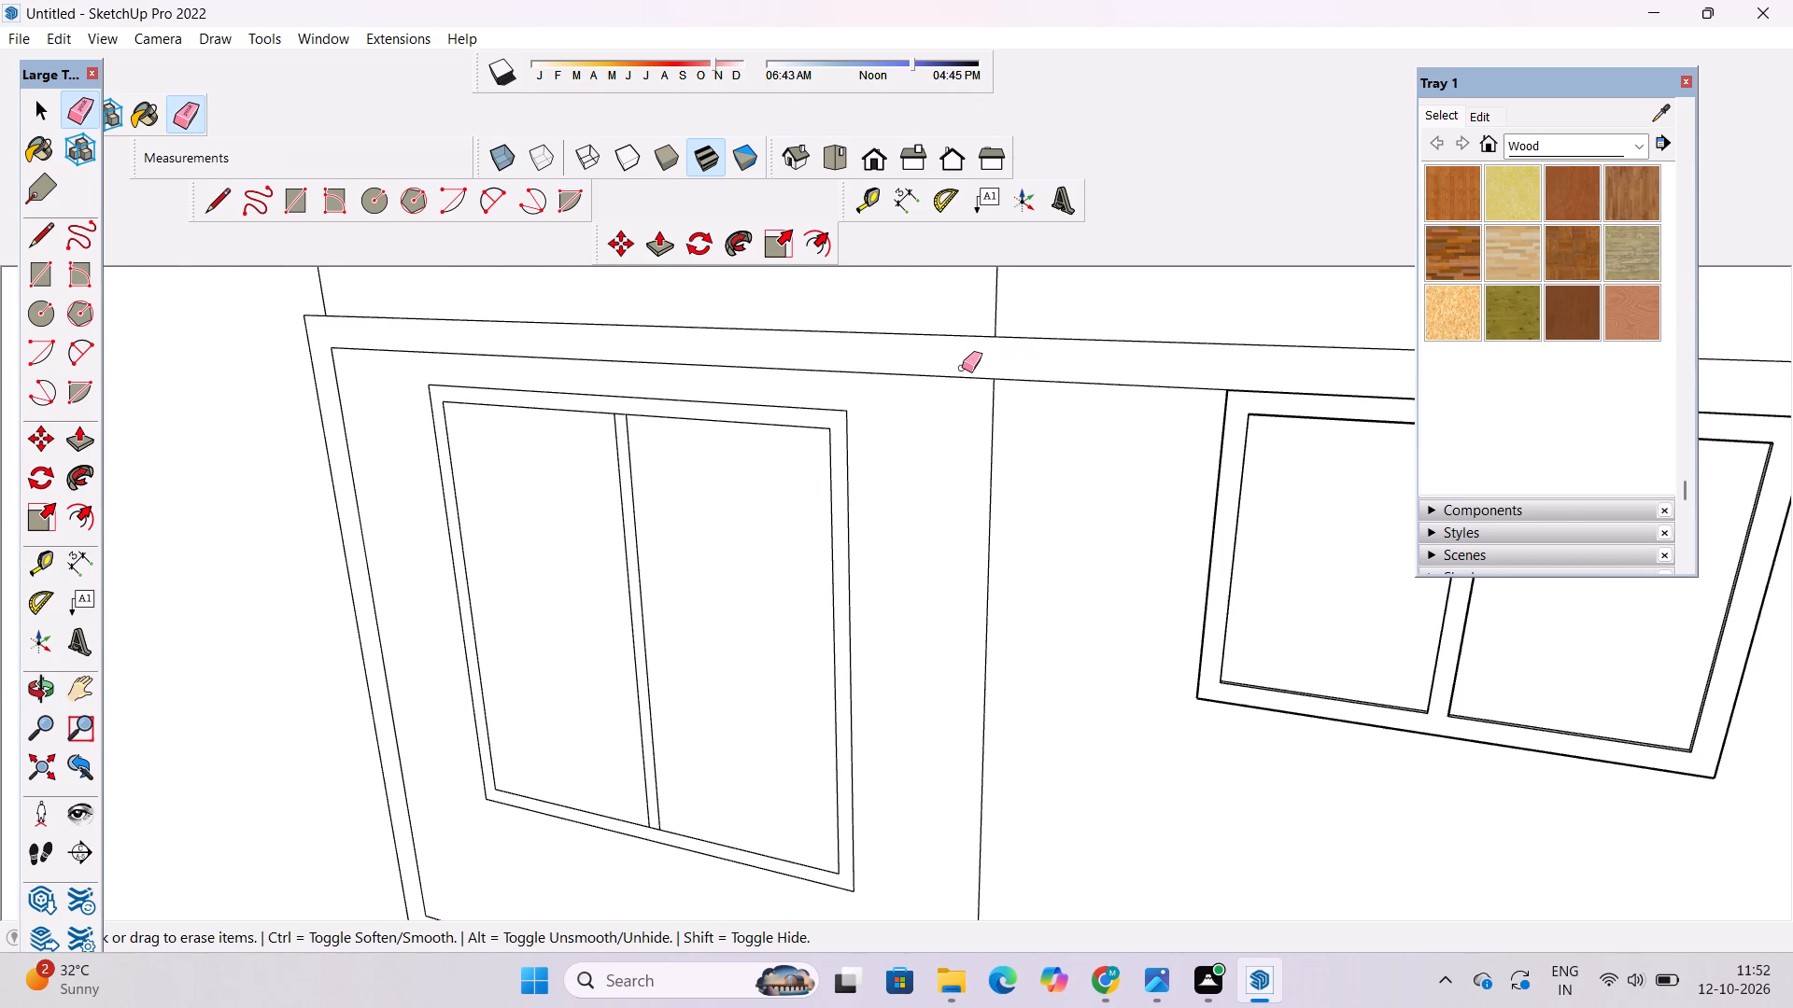
{"action": "scroll", "coordinate": [689, 400], "scroll_direction": "down", "scroll_amount": 11}
{"action": "scroll", "coordinate": [761, 684], "scroll_direction": "up", "scroll_amount": 11}
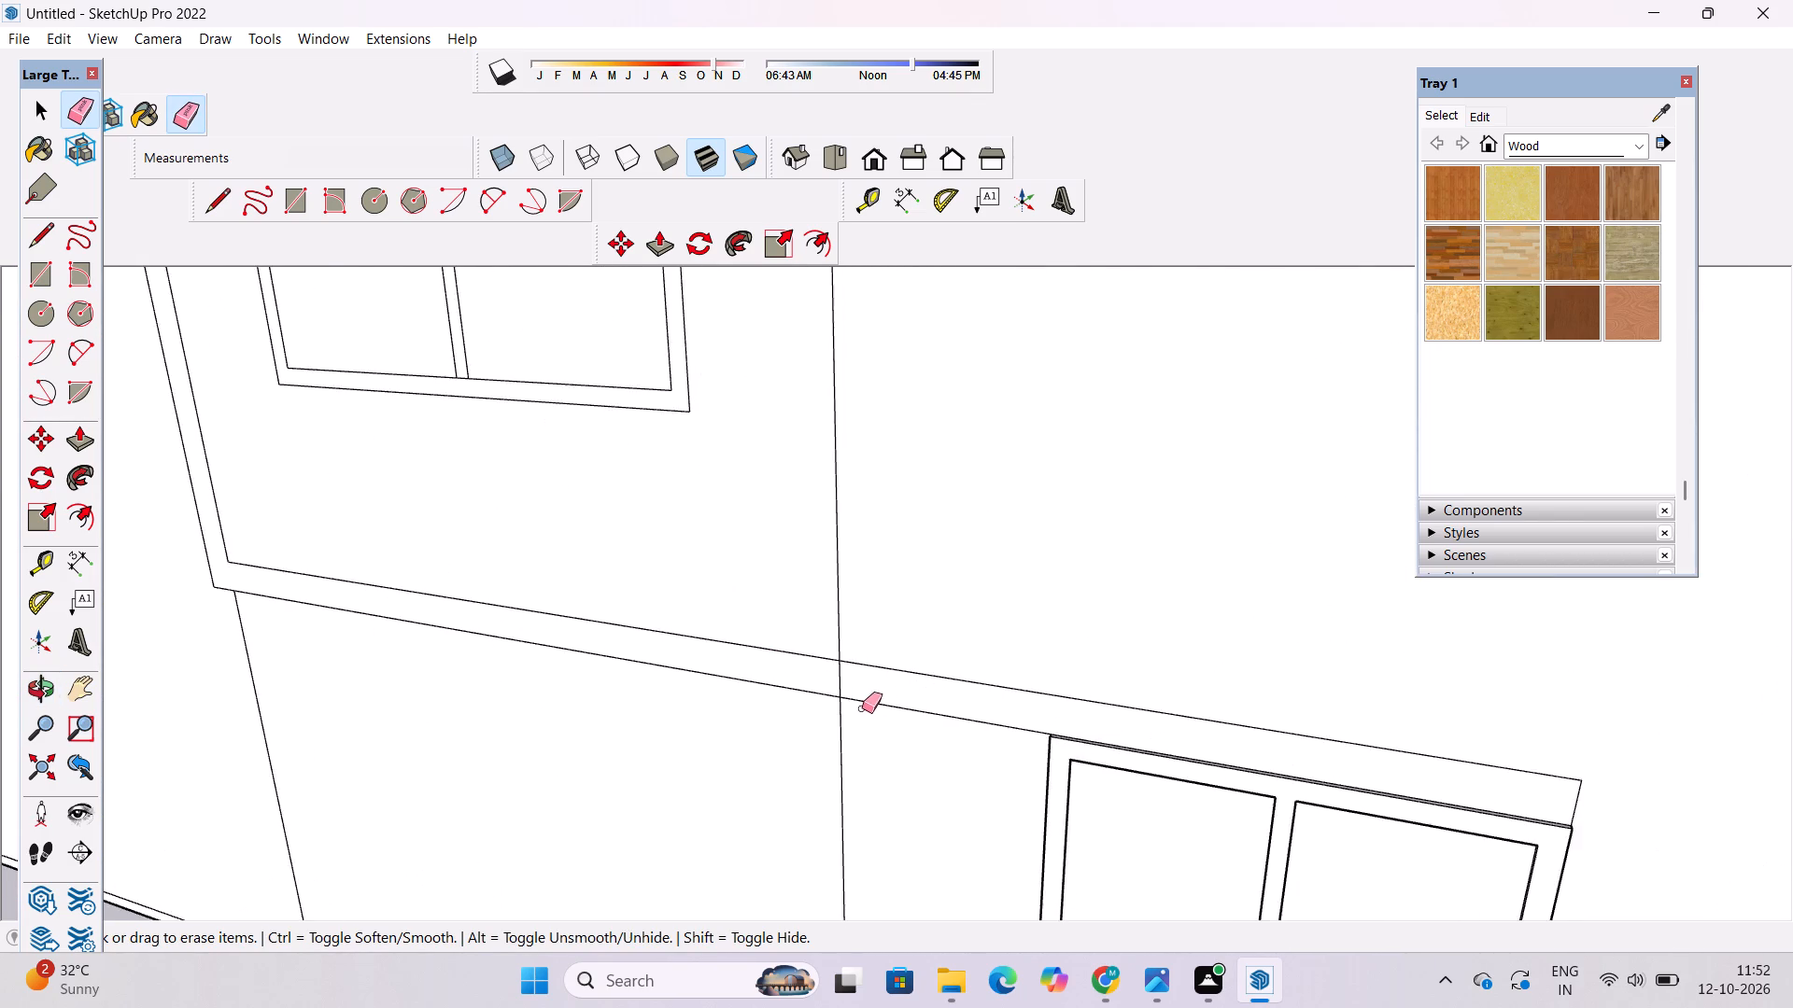
{"action": "scroll", "coordinate": [862, 708], "scroll_direction": "up", "scroll_amount": 3}
{"action": "left_click_drag", "start_coordinate": [858, 677], "coordinate": [829, 665]}
{"action": "key", "text": "space"}
Push/Pull the whole 2' band around the large window out from the side wall by 3'.
{"action": "type", "text": "o"}
{"action": "scroll", "coordinate": [943, 664], "scroll_direction": "down", "scroll_amount": 11}
{"action": "left_click_drag", "start_coordinate": [1170, 783], "coordinate": [801, 728]}
{"action": "scroll", "coordinate": [784, 678], "scroll_direction": "down", "scroll_amount": 1}
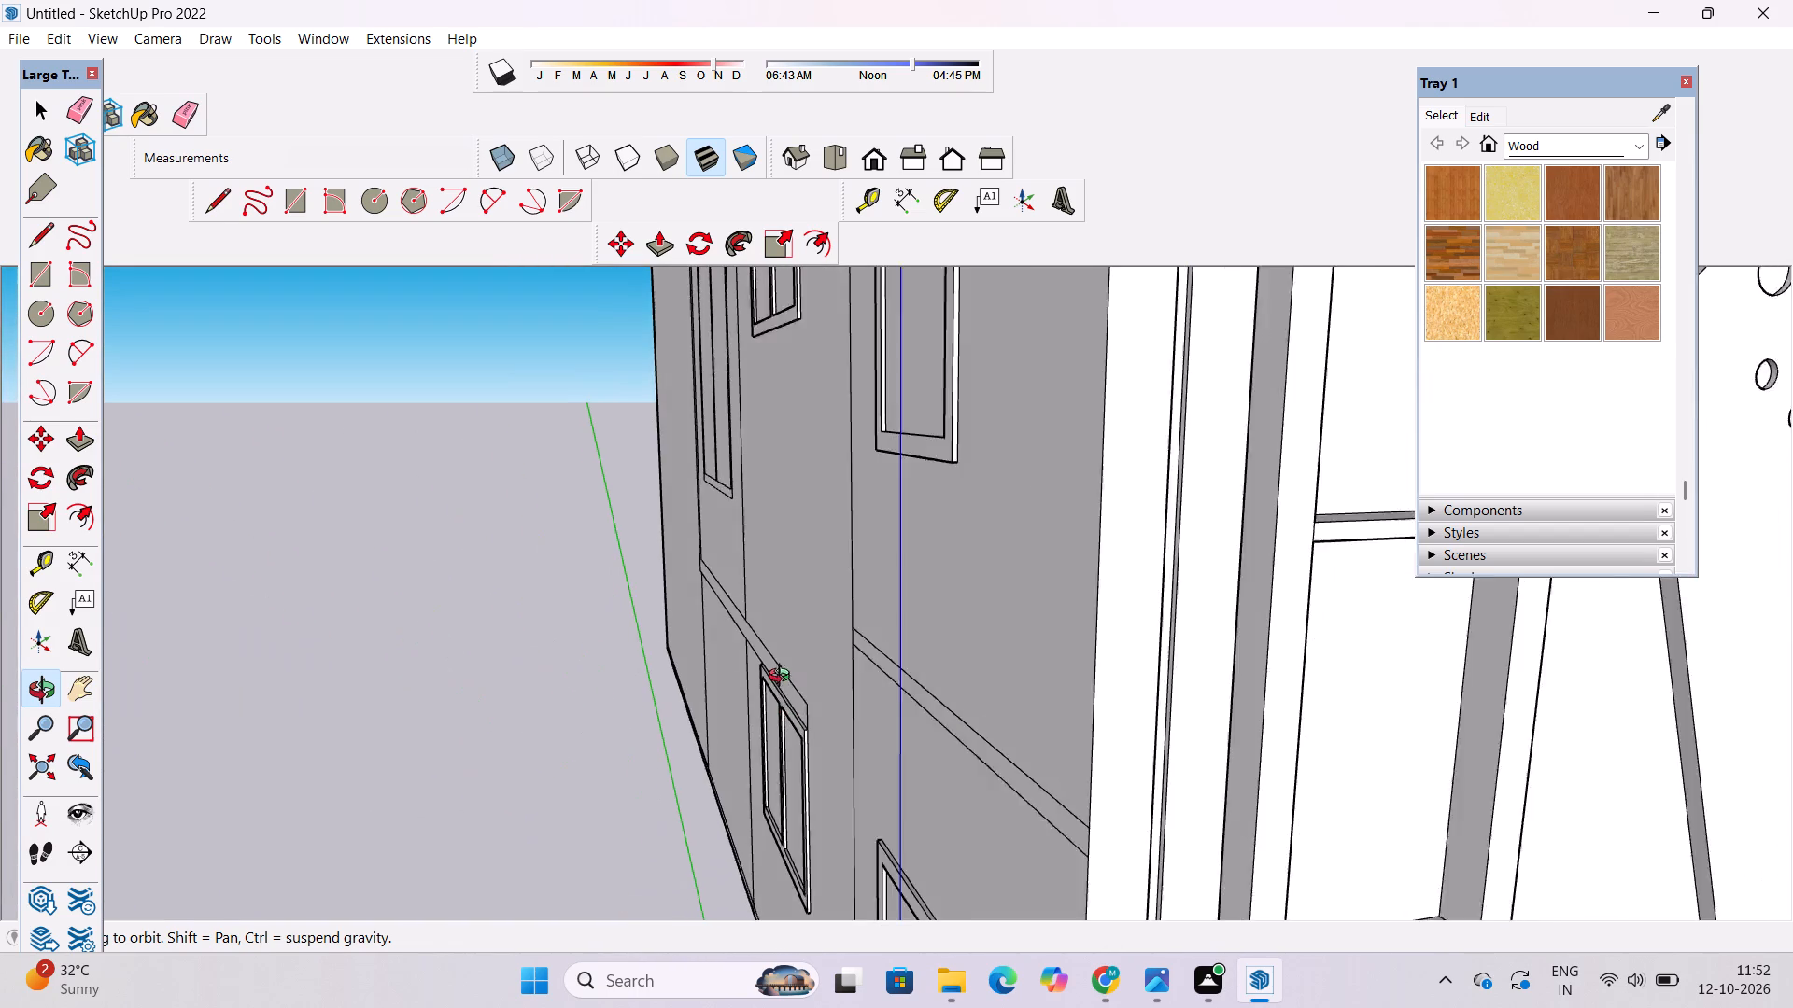
{"action": "scroll", "coordinate": [784, 678], "scroll_direction": "down", "scroll_amount": 1}
{"action": "left_click_drag", "start_coordinate": [806, 707], "coordinate": [902, 678], "text": "shift"}
{"action": "left_click_drag", "start_coordinate": [905, 678], "coordinate": [882, 701]}
{"action": "scroll", "coordinate": [870, 679], "scroll_direction": "down", "scroll_amount": 5}
{"action": "left_click_drag", "start_coordinate": [869, 674], "coordinate": [883, 743], "text": "shift"}
{"action": "scroll", "coordinate": [883, 743], "scroll_direction": "up", "scroll_amount": 4}
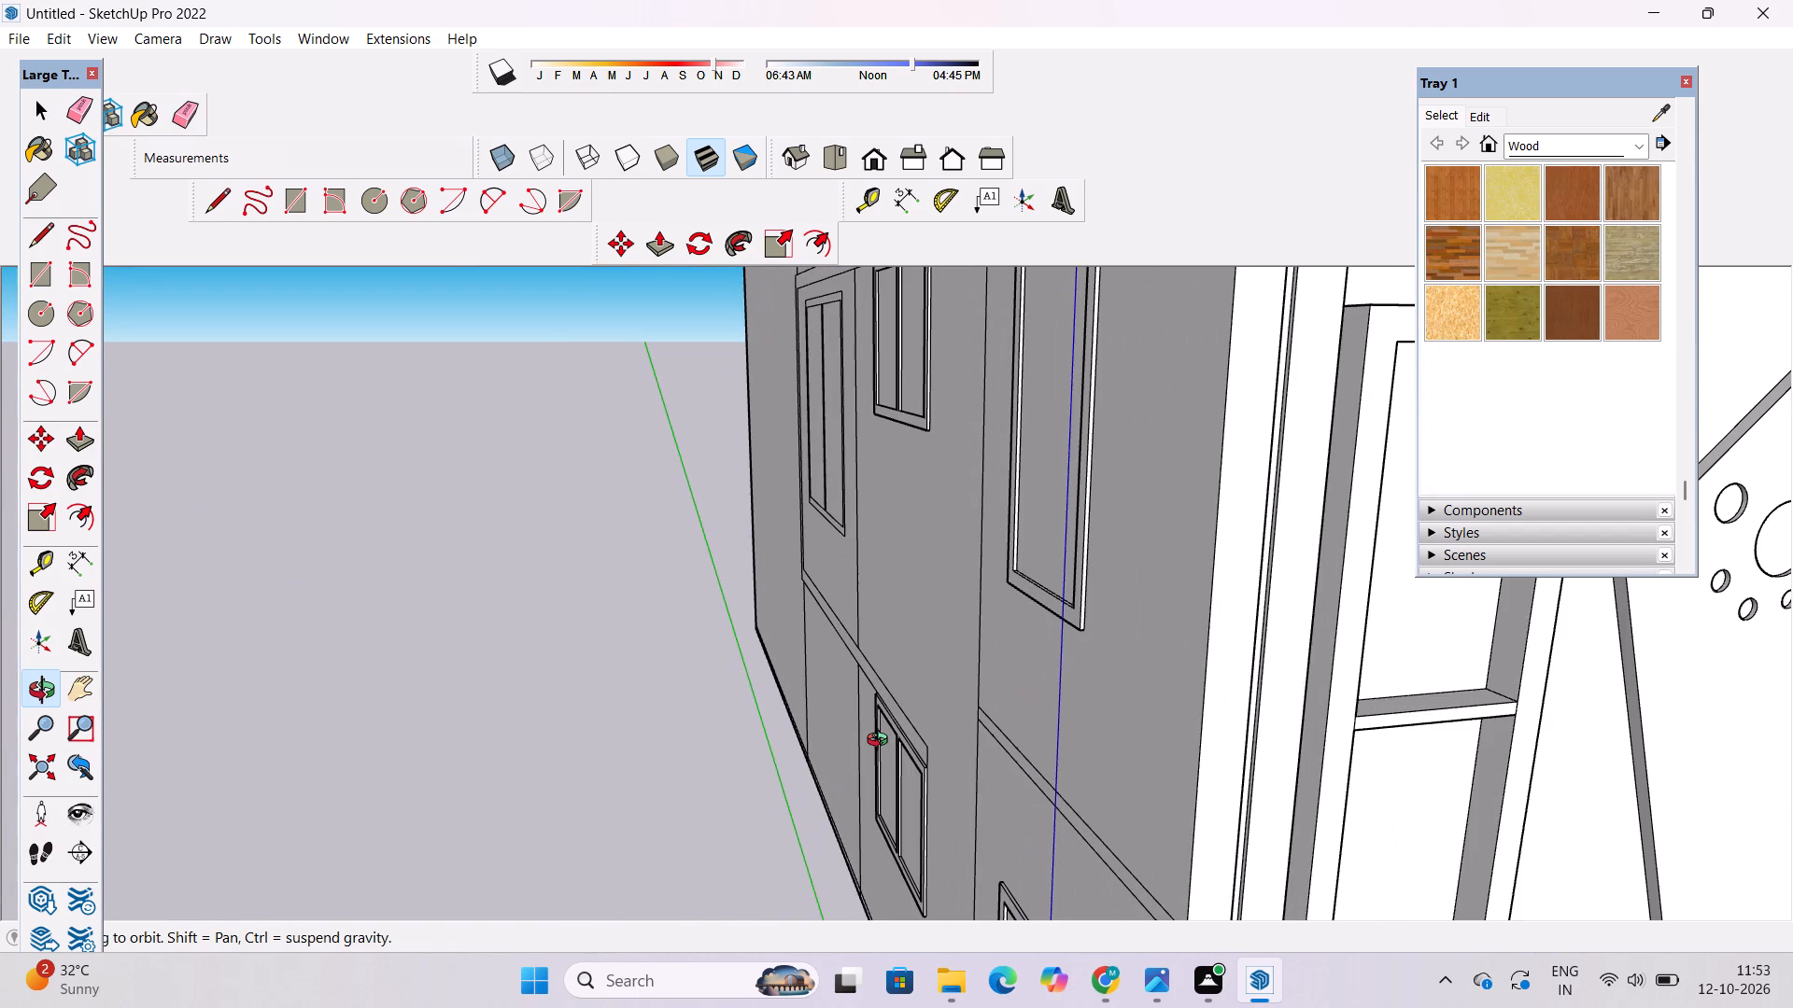
{"action": "left_click_drag", "start_coordinate": [912, 703], "coordinate": [916, 750], "text": "shift"}
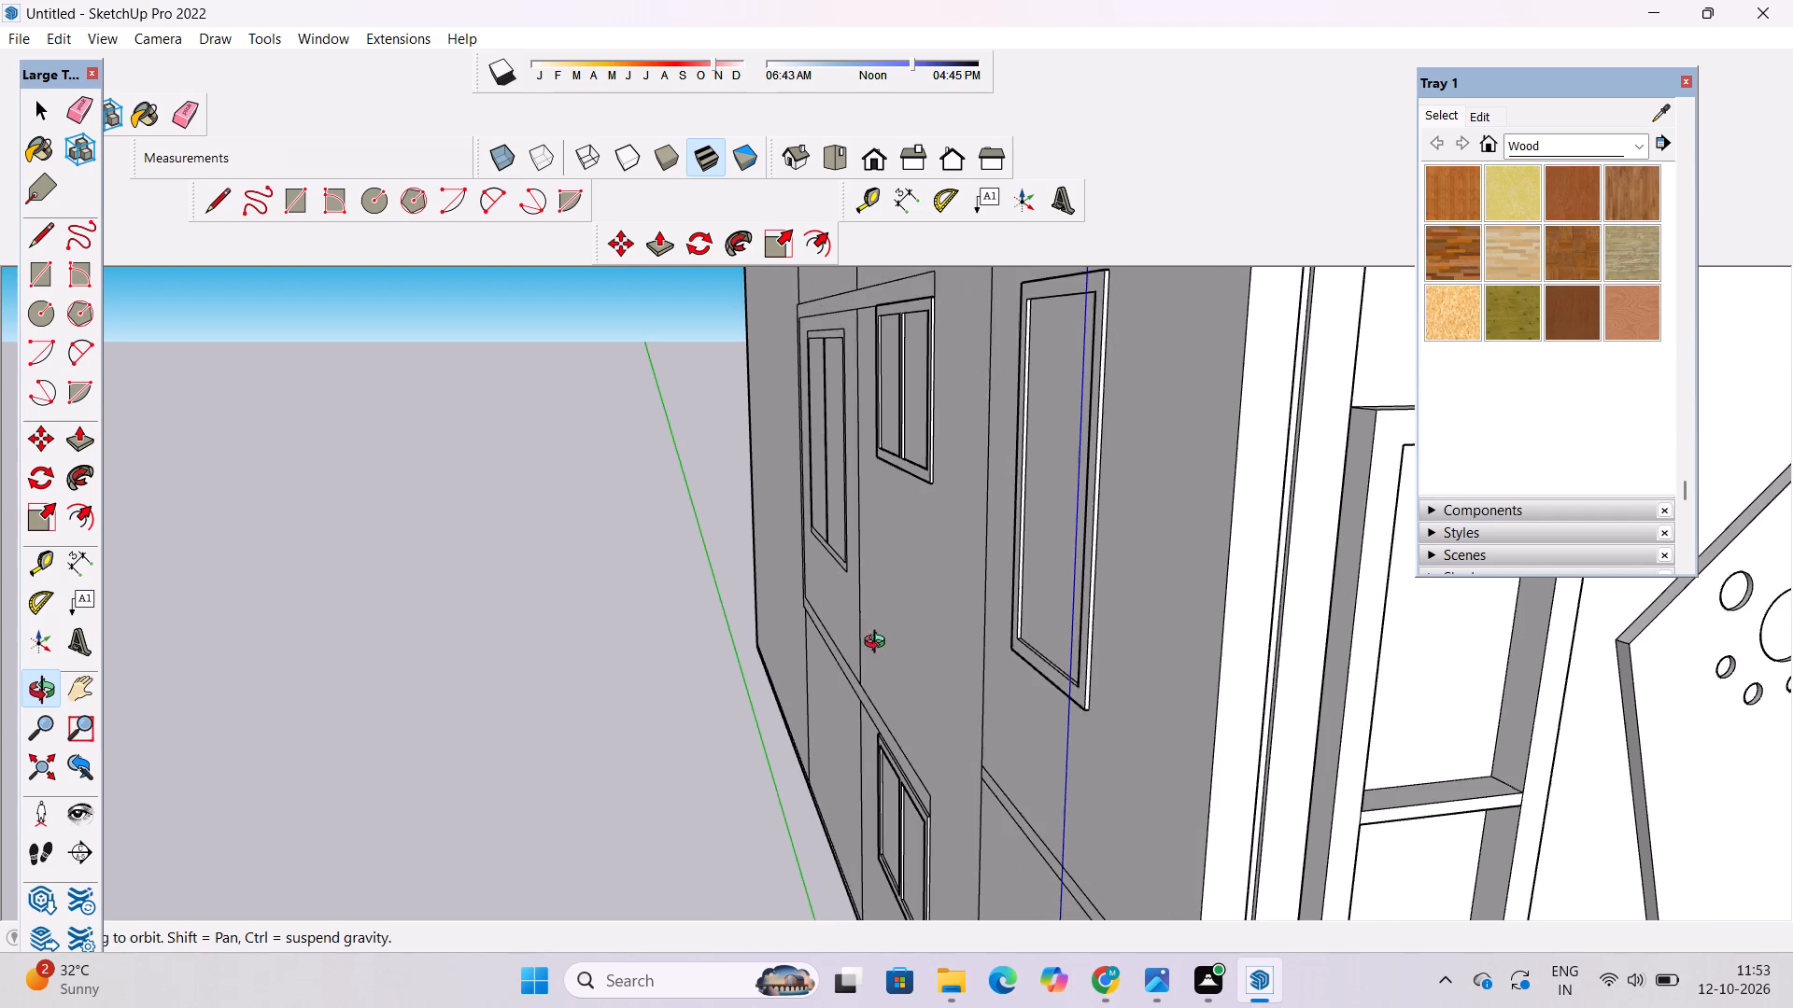
{"action": "scroll", "coordinate": [879, 644], "scroll_direction": "down", "scroll_amount": 6}
{"action": "left_click_drag", "start_coordinate": [859, 644], "coordinate": [956, 730], "text": "shift"}
{"action": "scroll", "coordinate": [1003, 579], "scroll_direction": "up", "scroll_amount": 8}
{"action": "left_click_drag", "start_coordinate": [1003, 579], "coordinate": [1021, 623], "text": "shift"}
{"action": "scroll", "coordinate": [1023, 634], "scroll_direction": "up", "scroll_amount": 4}
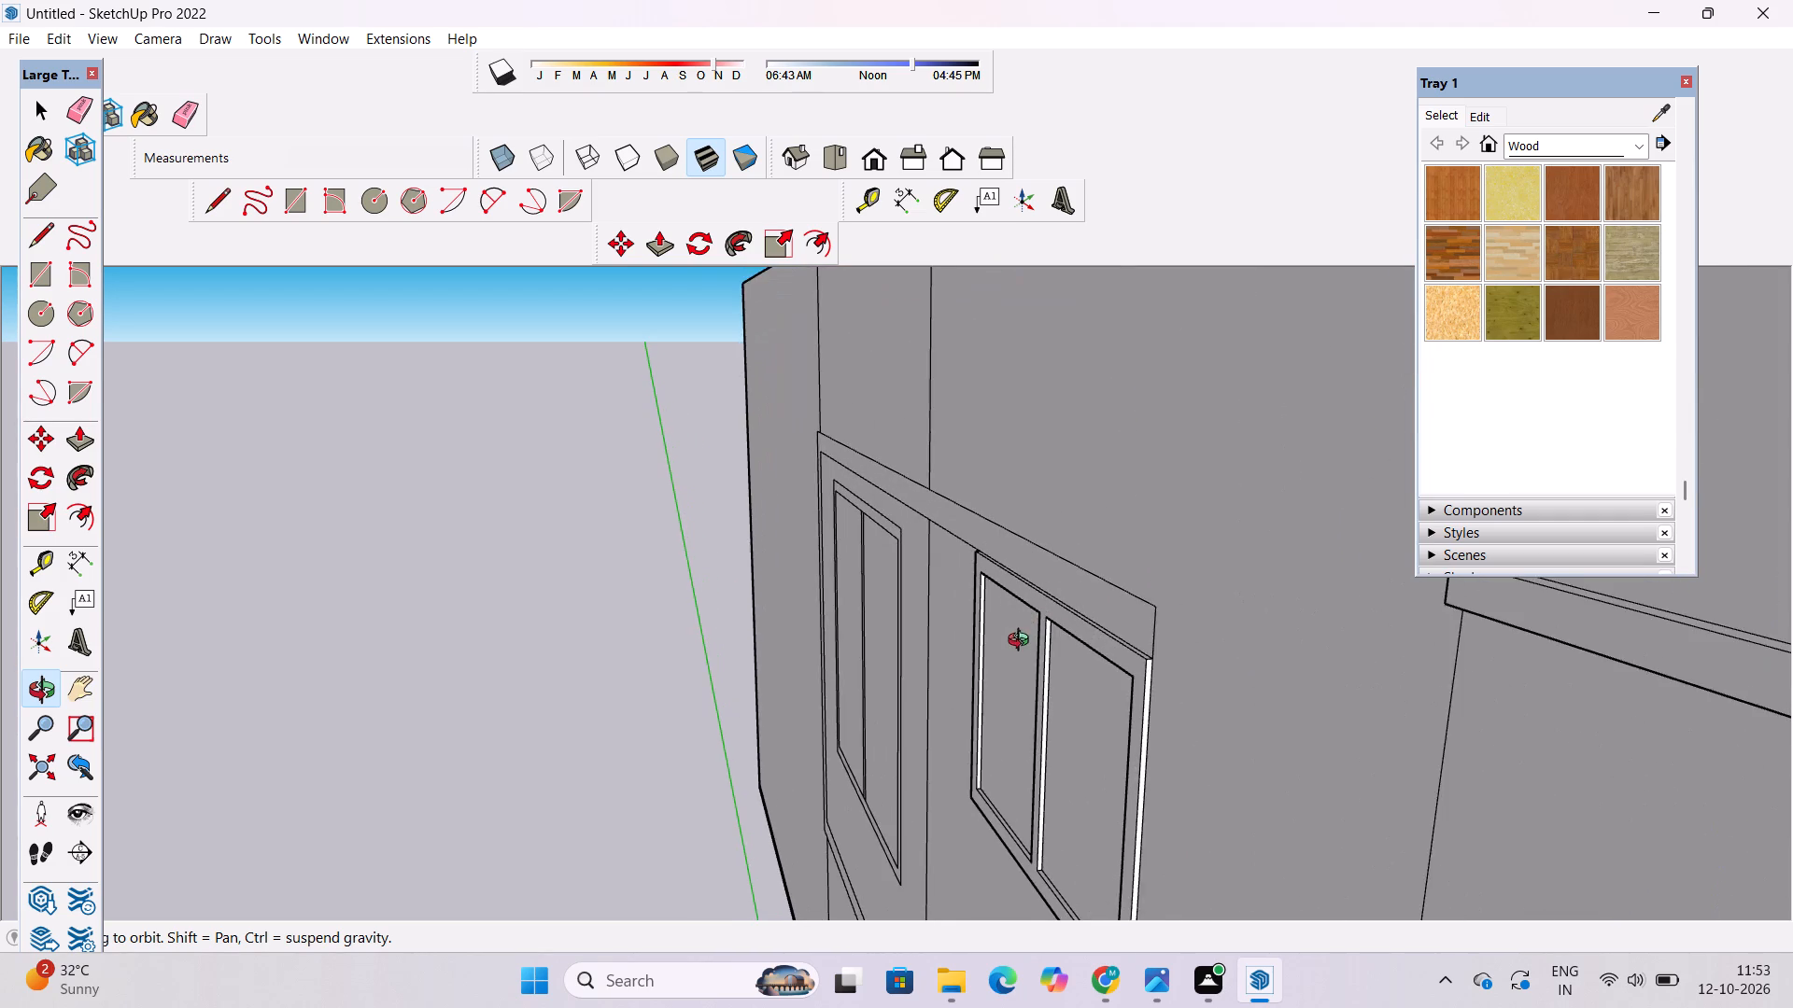
{"action": "left_click_drag", "start_coordinate": [1028, 660], "coordinate": [1039, 692], "text": "shift"}
{"action": "left_click_drag", "start_coordinate": [1037, 694], "coordinate": [1027, 674]}
{"action": "key", "text": "p"}
{"action": "scroll", "coordinate": [1115, 598], "scroll_direction": "down", "scroll_amount": 4}
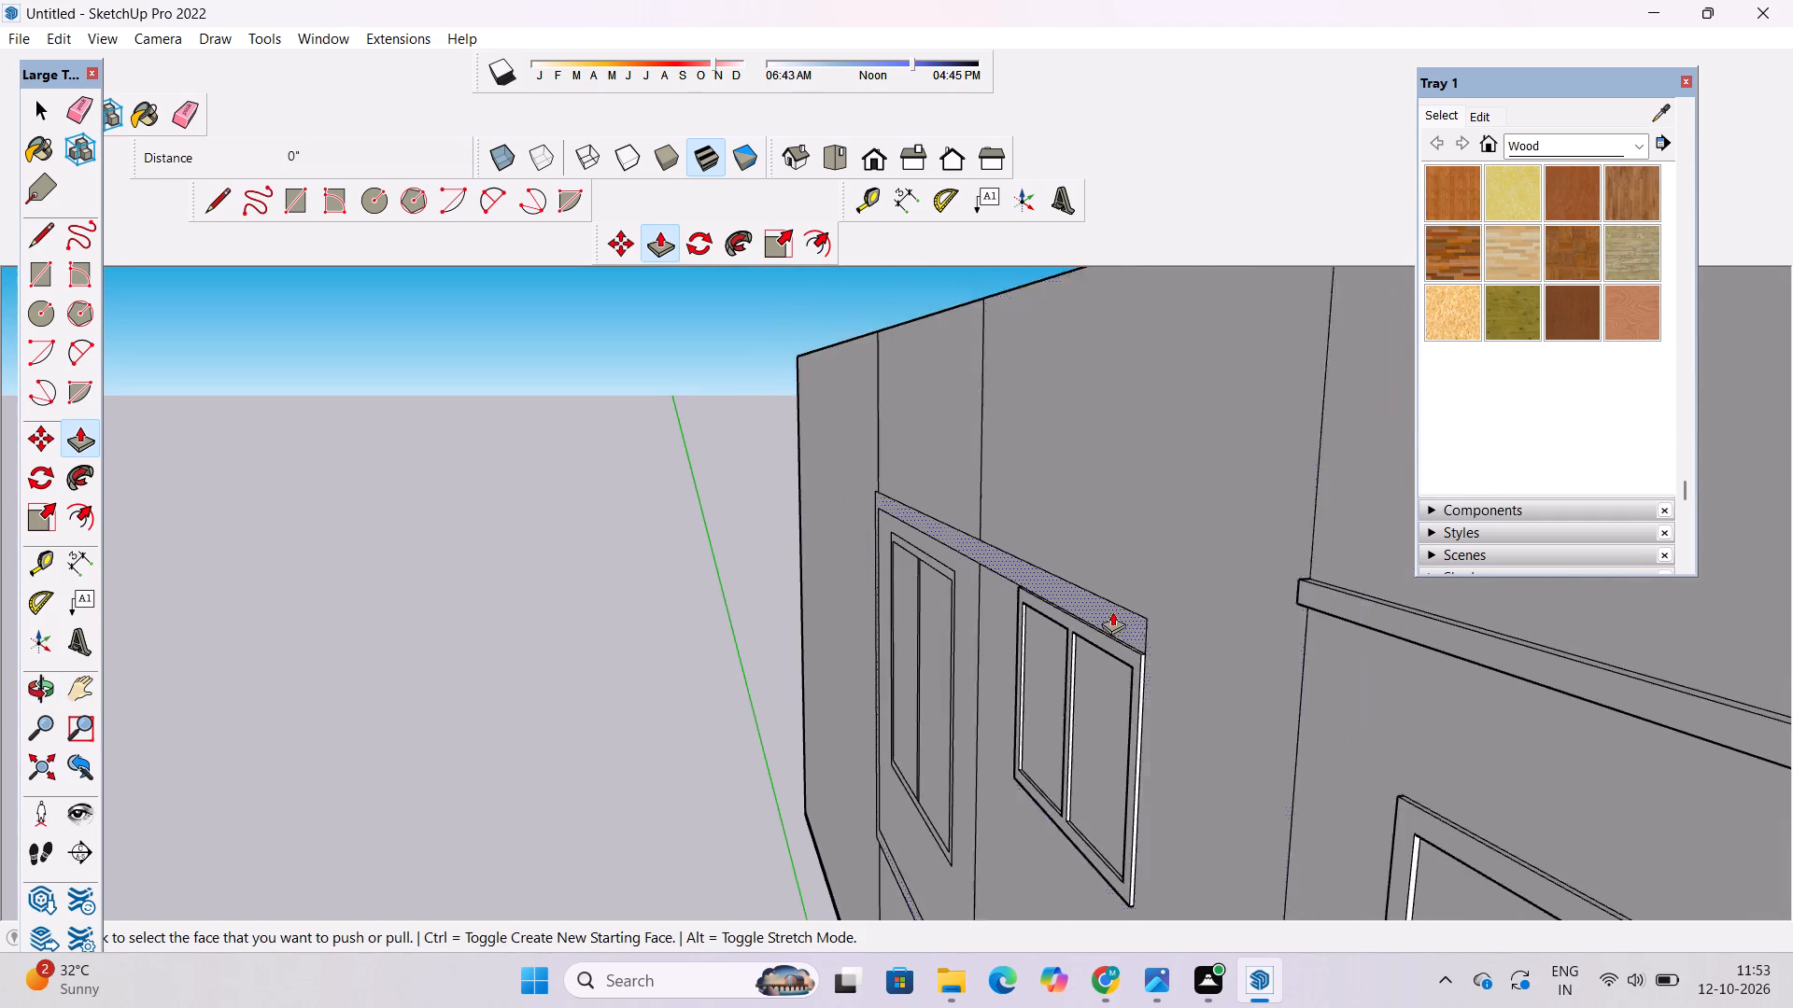
{"action": "scroll", "coordinate": [1112, 616], "scroll_direction": "up", "scroll_amount": 4}
{"action": "left_click", "coordinate": [1114, 625]}
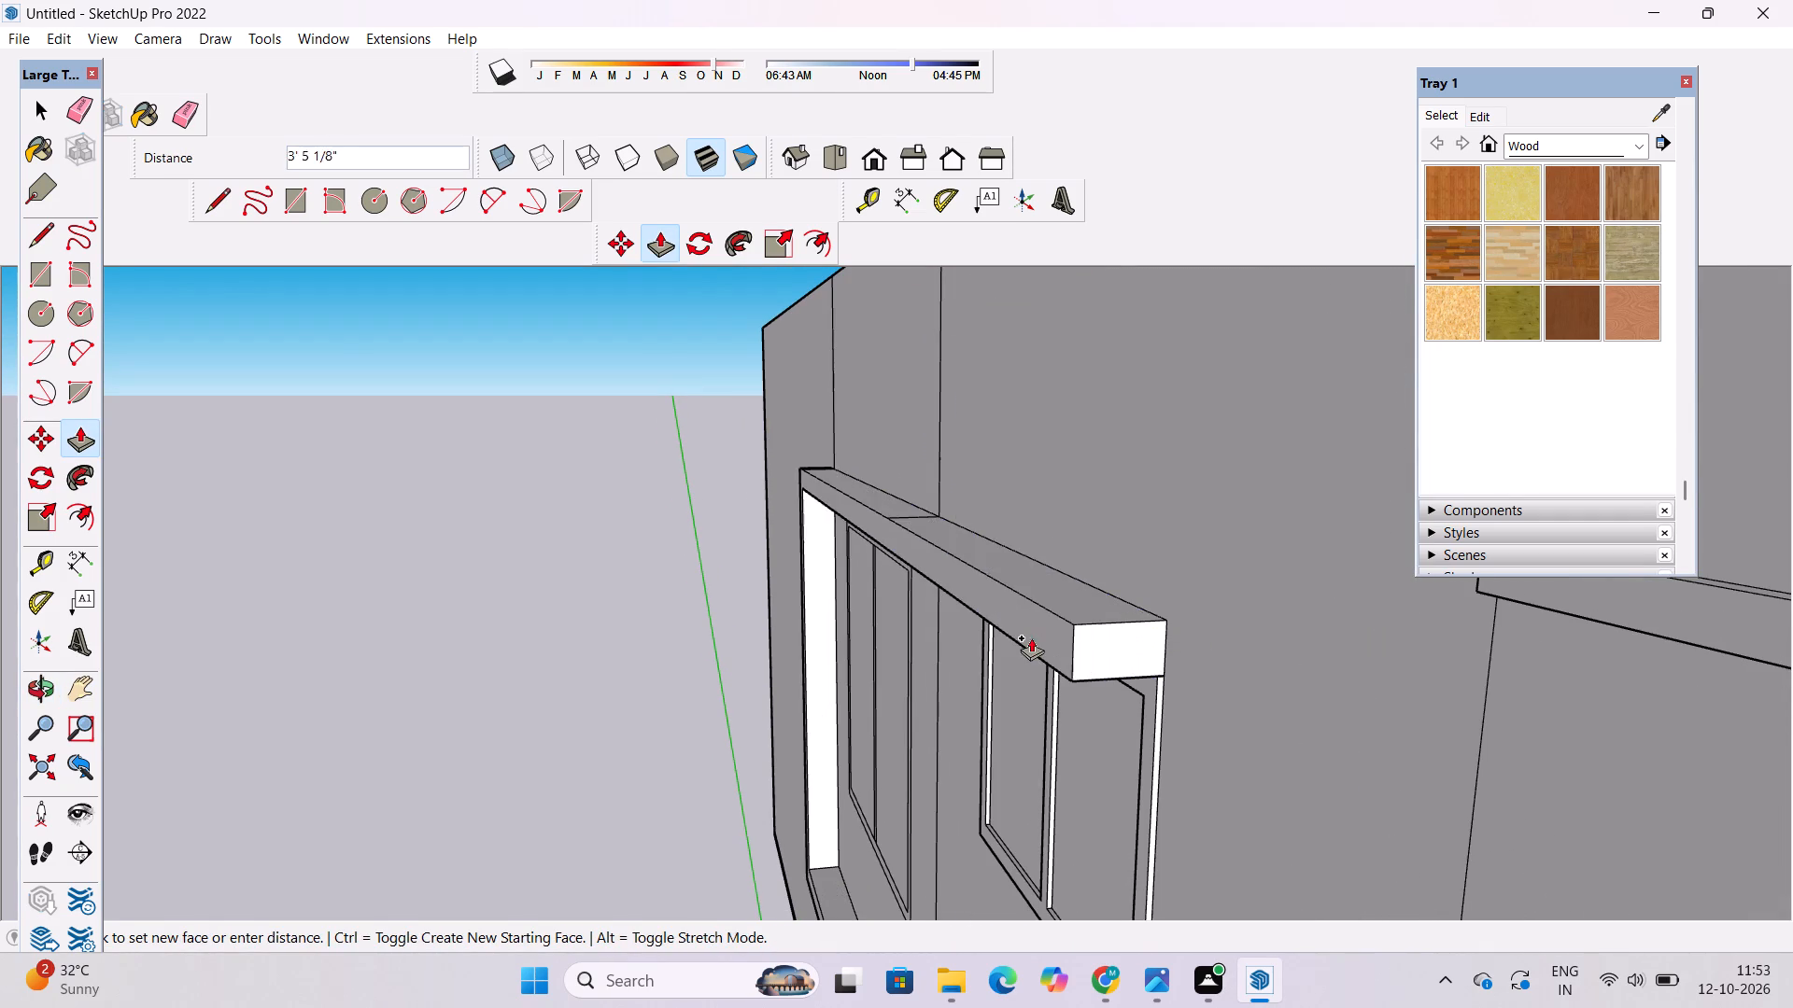
{"action": "scroll", "coordinate": [1024, 638], "scroll_direction": "down", "scroll_amount": 14}
{"action": "scroll", "coordinate": [1038, 621], "scroll_direction": "up", "scroll_amount": 4}
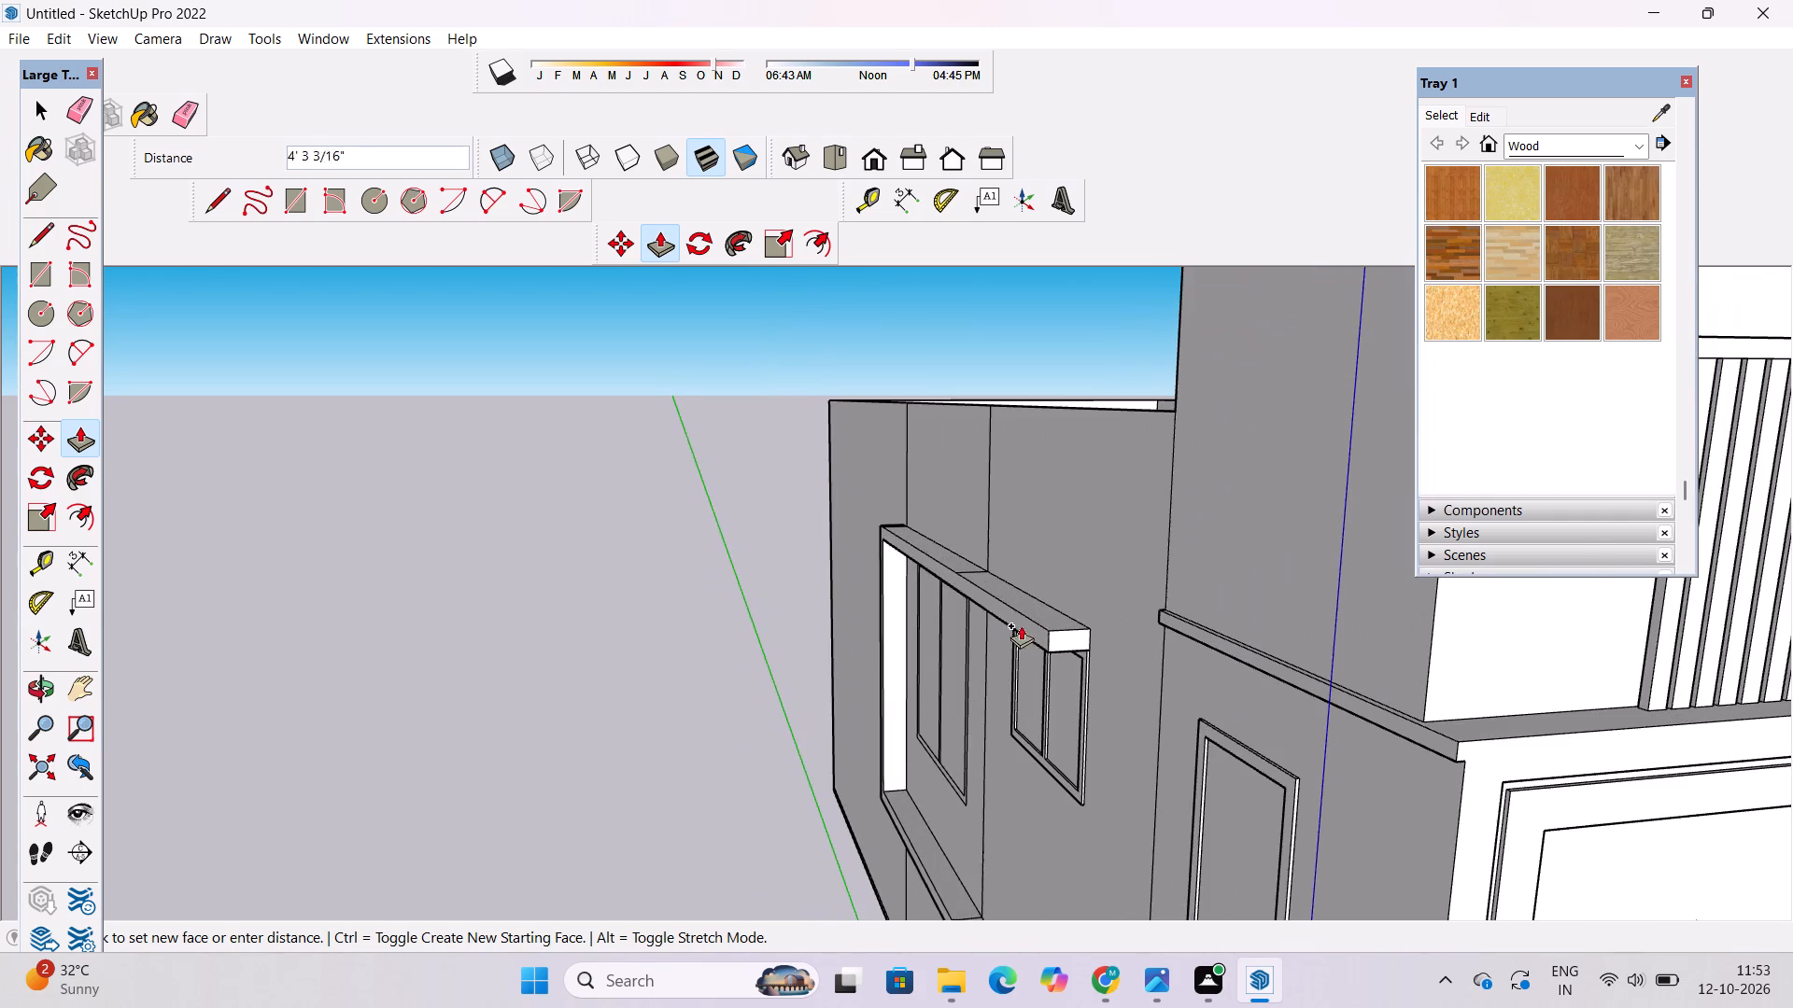
{"action": "scroll", "coordinate": [1015, 627], "scroll_direction": "up", "scroll_amount": 3}
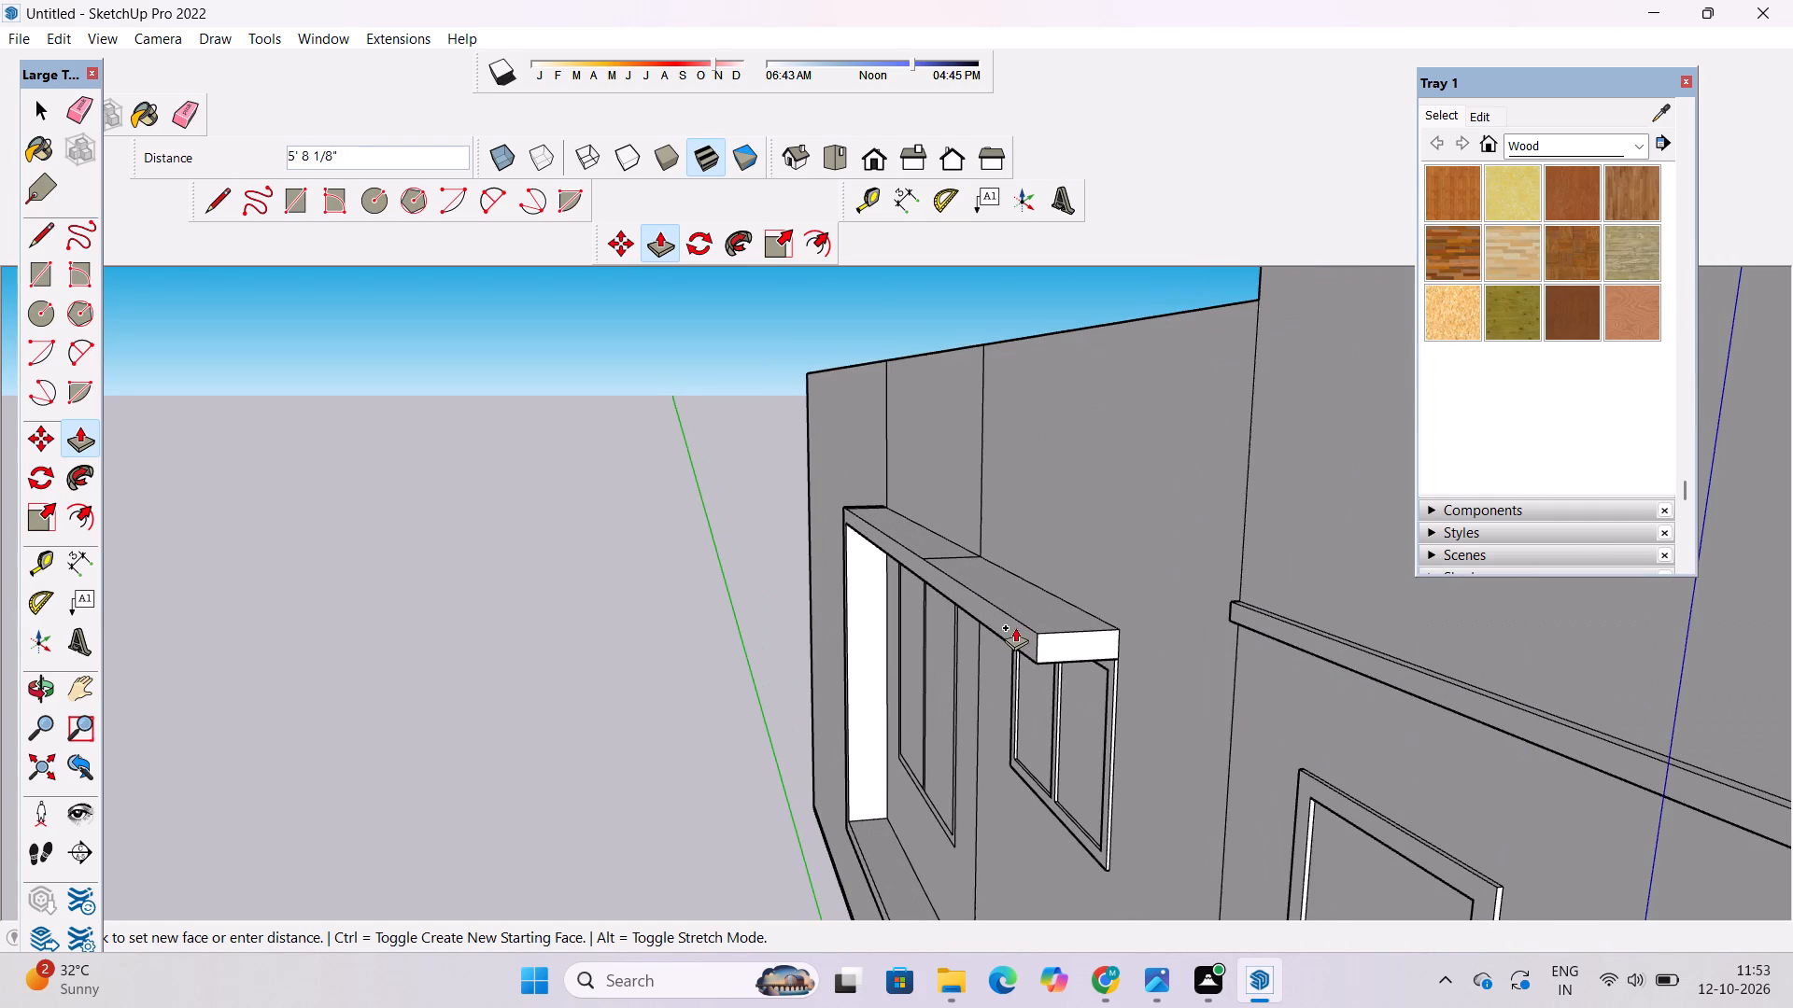
{"action": "type", "text": "3'"}
{"action": "key", "text": "Return"}
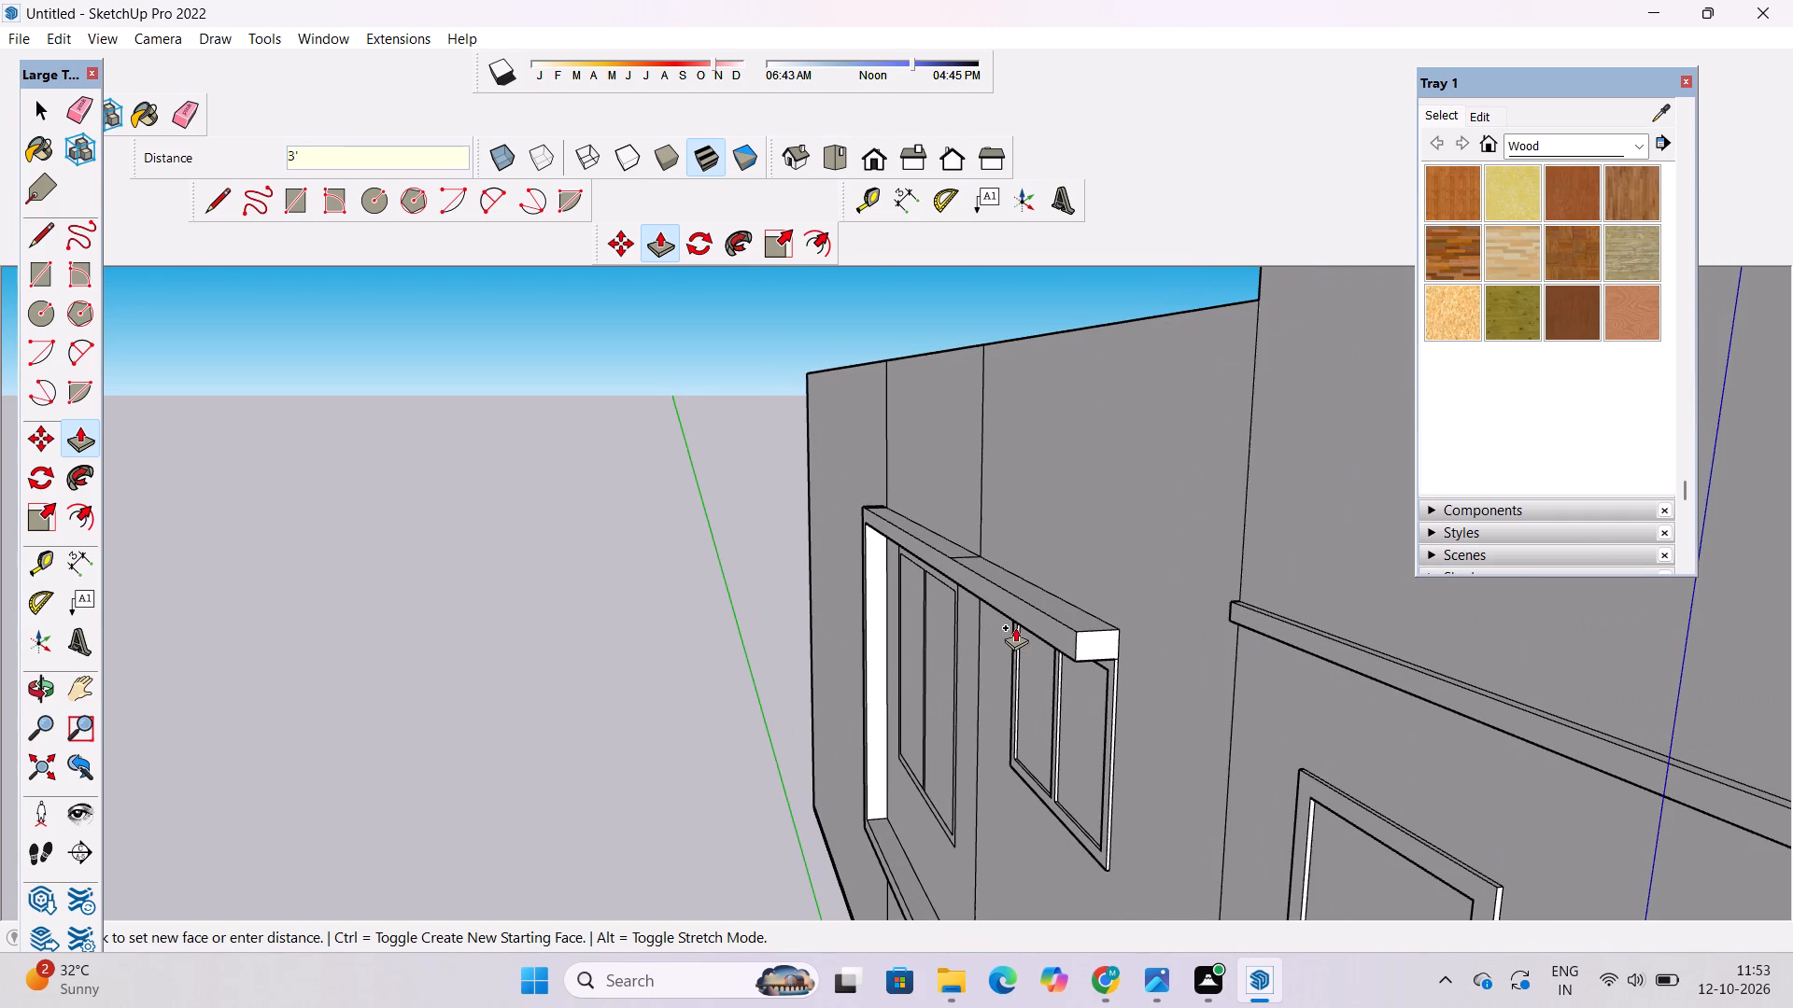
Erase the seam edge across the top face of the extruded band's upper run.
{"action": "key", "text": "o"}
{"action": "scroll", "coordinate": [888, 550], "scroll_direction": "down", "scroll_amount": 6}
{"action": "left_click_drag", "start_coordinate": [791, 640], "coordinate": [1311, 539]}
{"action": "scroll", "coordinate": [659, 676], "scroll_direction": "up", "scroll_amount": 2}
{"action": "left_click_drag", "start_coordinate": [640, 673], "coordinate": [829, 609], "text": "shift"}
{"action": "left_click_drag", "start_coordinate": [819, 617], "coordinate": [727, 667]}
{"action": "scroll", "coordinate": [716, 662], "scroll_direction": "up", "scroll_amount": 2}
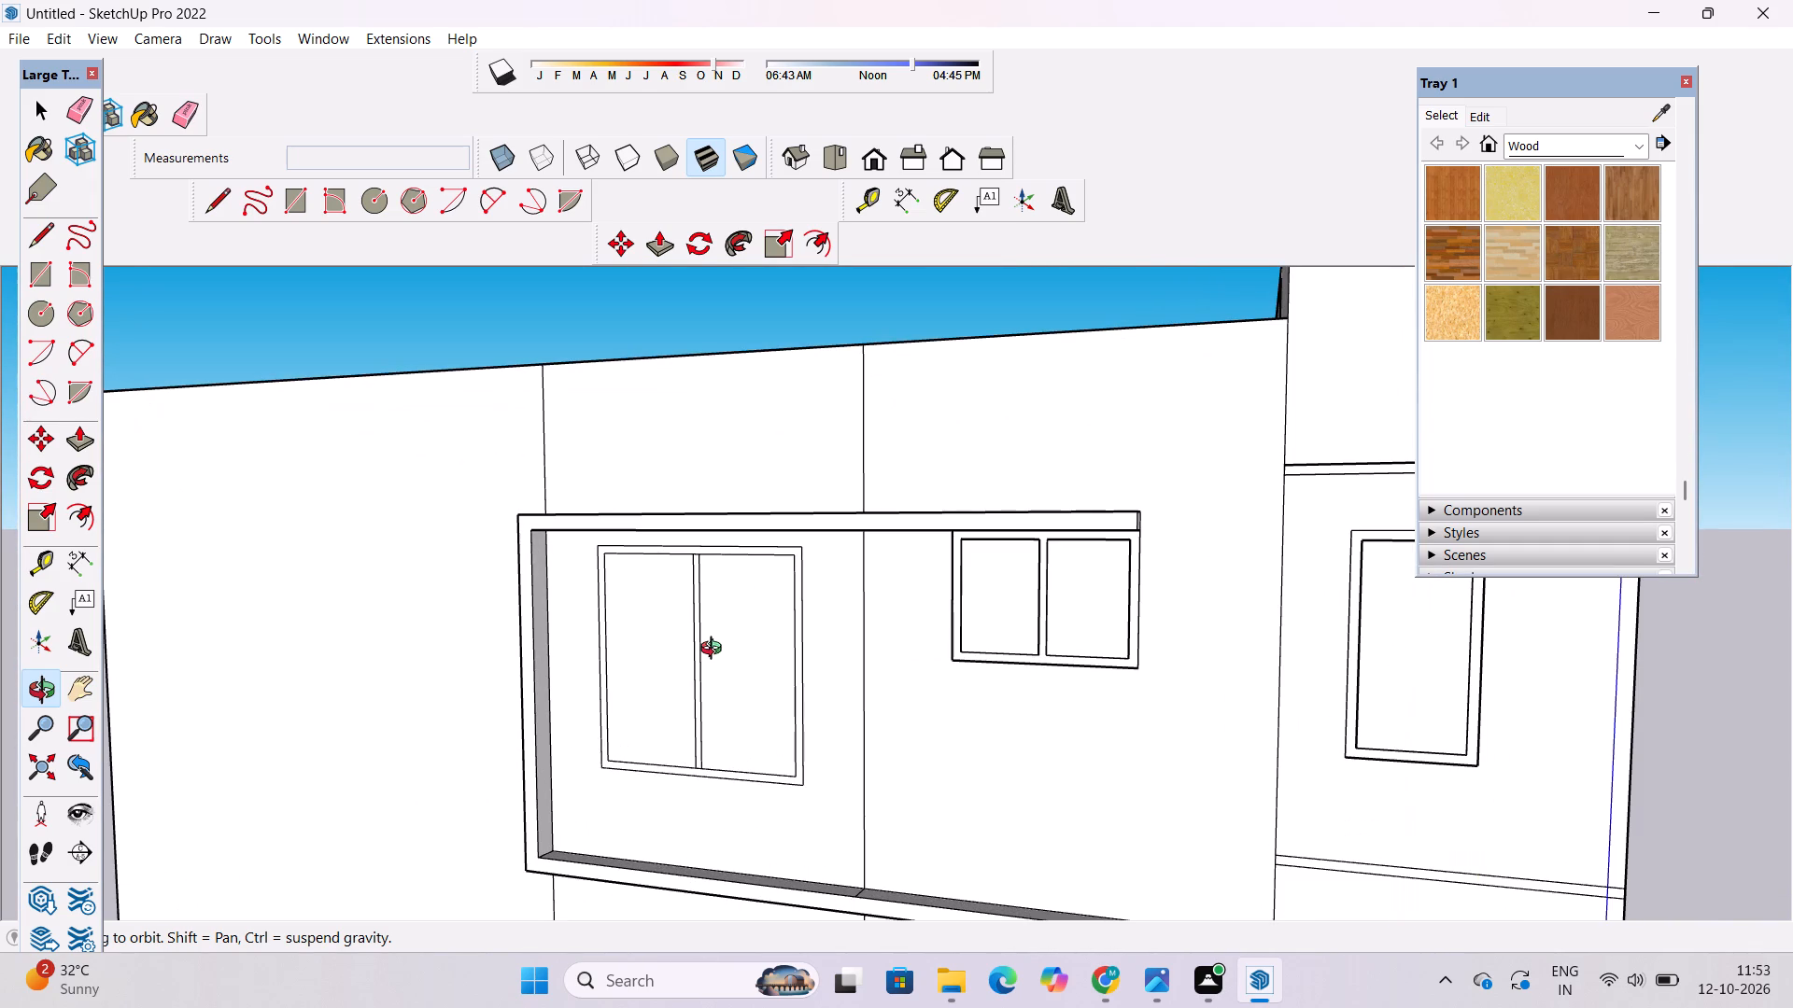
{"action": "scroll", "coordinate": [715, 649], "scroll_direction": "down", "scroll_amount": 1}
{"action": "left_click_drag", "start_coordinate": [731, 638], "coordinate": [565, 786]}
{"action": "scroll", "coordinate": [776, 595], "scroll_direction": "up", "scroll_amount": 4}
{"action": "left_click_drag", "start_coordinate": [769, 615], "coordinate": [798, 525], "text": "shift"}
{"action": "left_click_drag", "start_coordinate": [799, 521], "coordinate": [724, 675]}
{"action": "scroll", "coordinate": [812, 546], "scroll_direction": "up", "scroll_amount": 5}
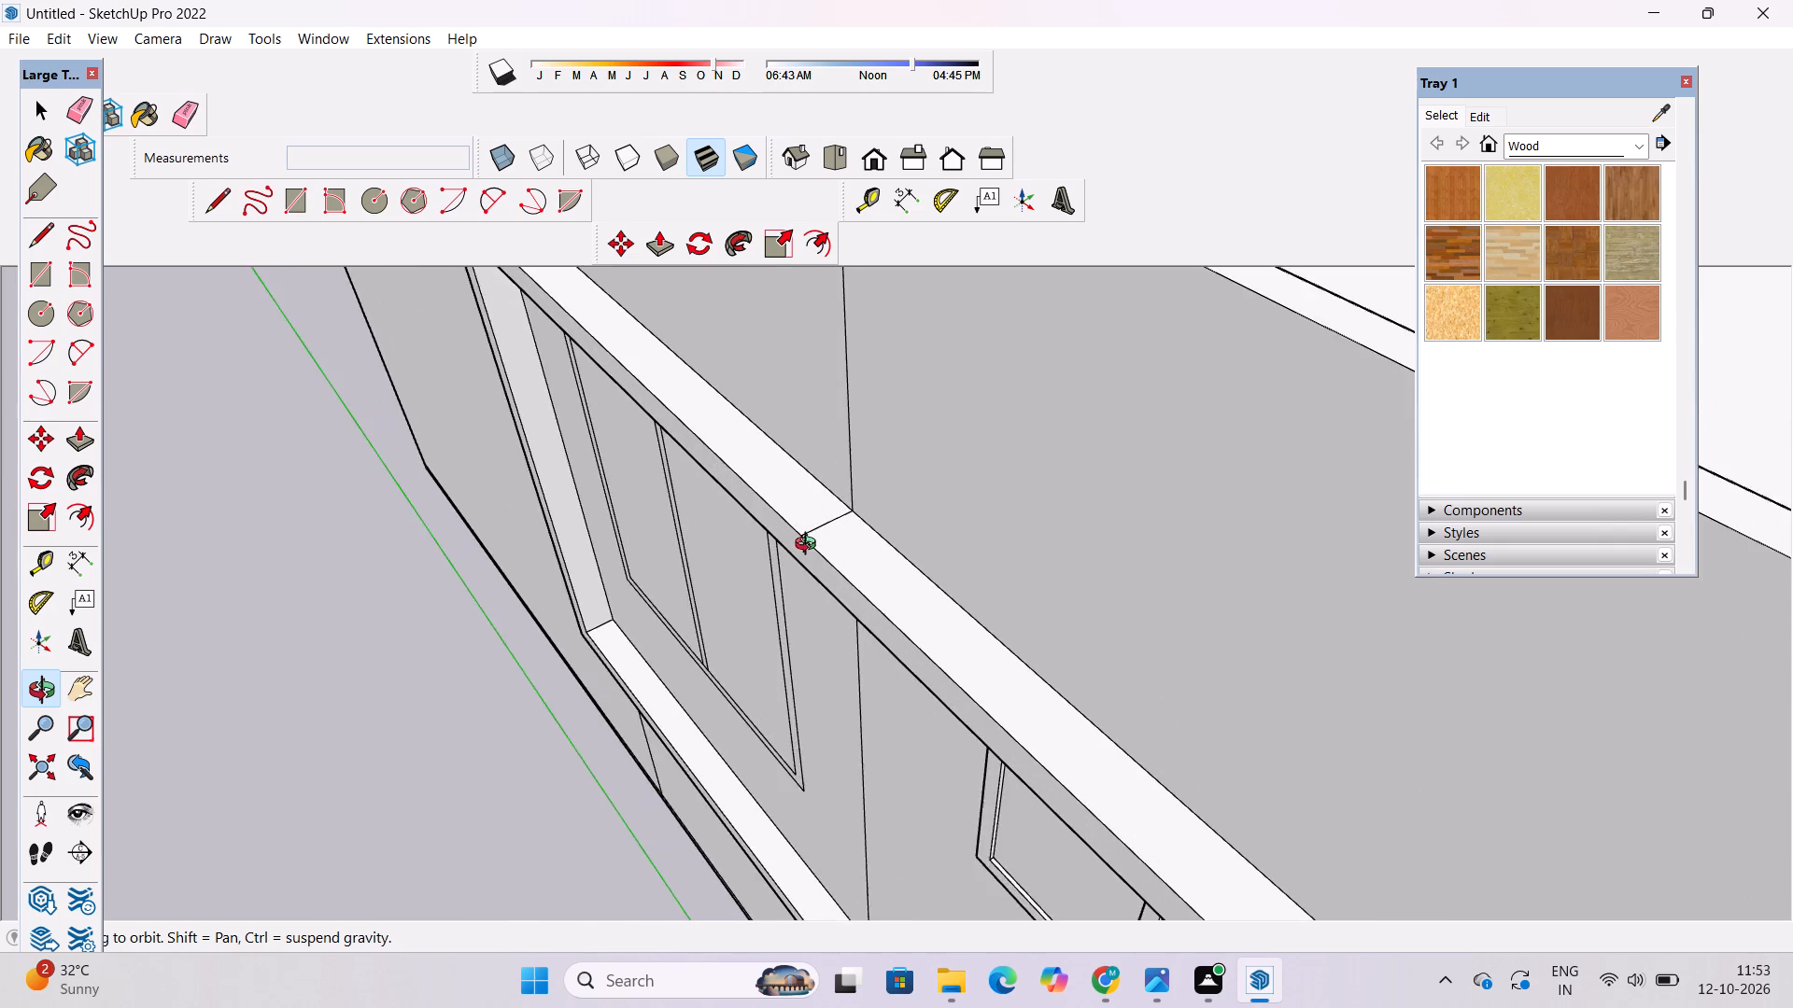
{"action": "scroll", "coordinate": [810, 546], "scroll_direction": "up", "scroll_amount": 8}
{"action": "key", "text": "e"}
{"action": "left_click_drag", "start_coordinate": [816, 497], "coordinate": [828, 525]}
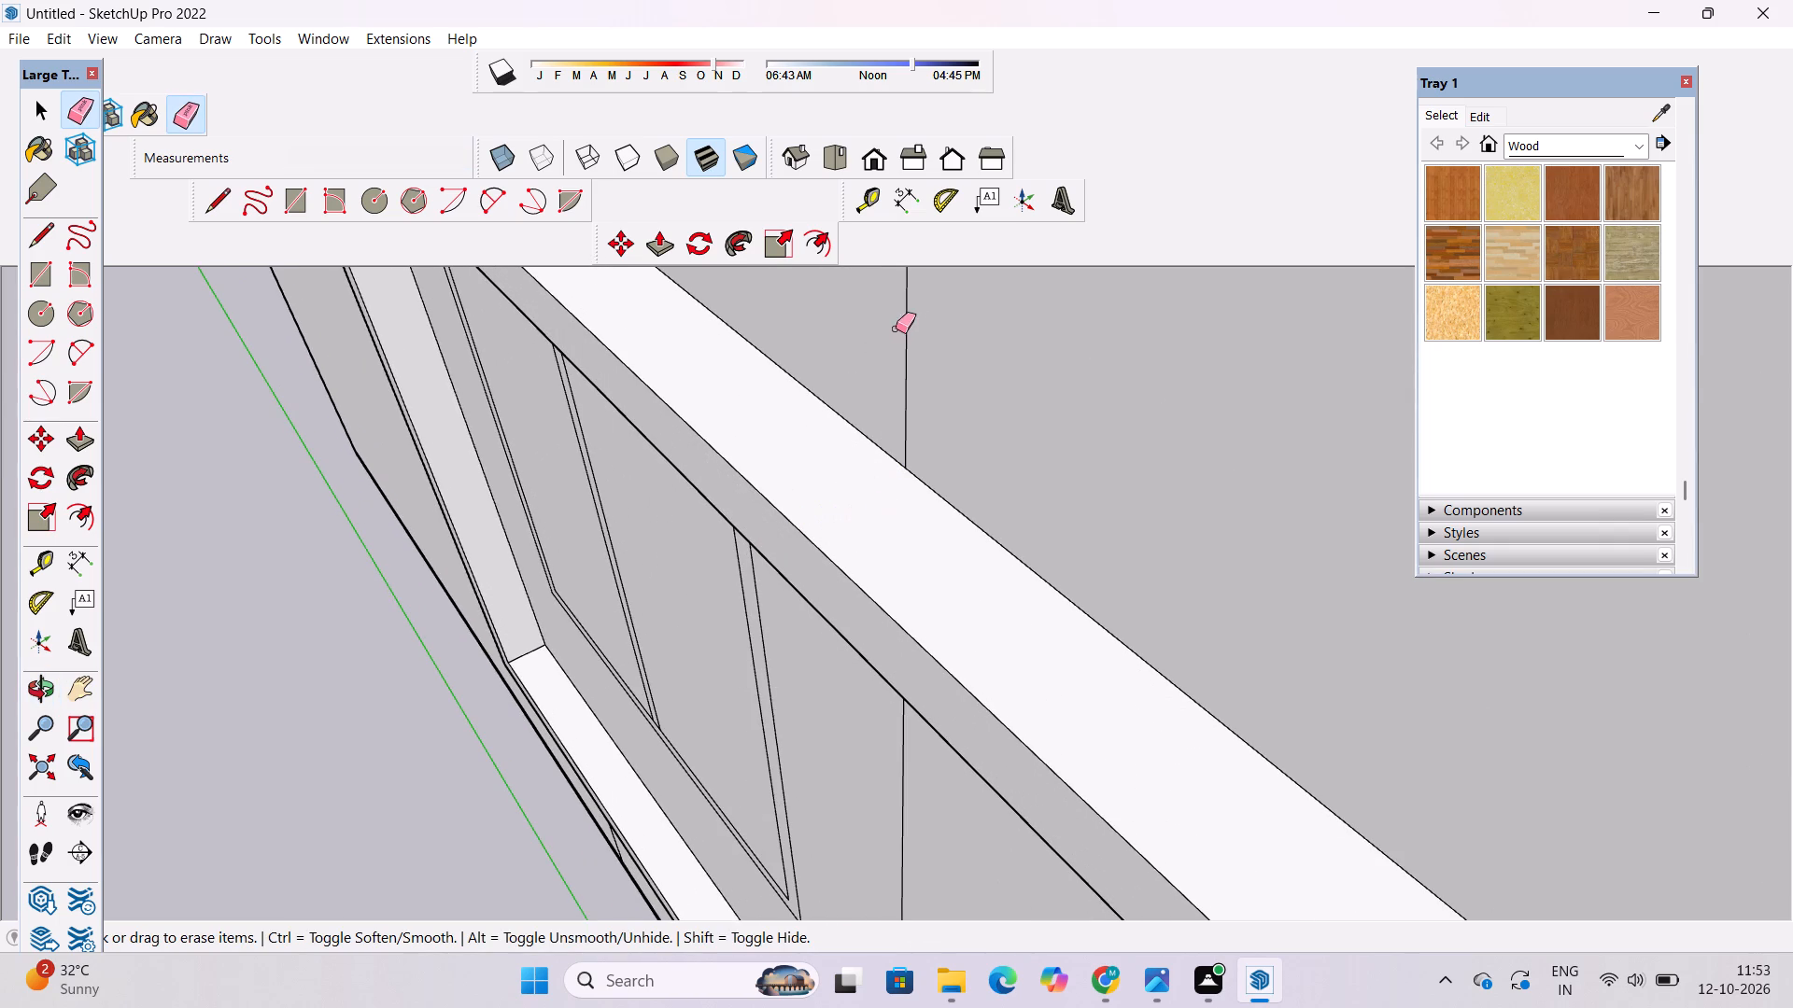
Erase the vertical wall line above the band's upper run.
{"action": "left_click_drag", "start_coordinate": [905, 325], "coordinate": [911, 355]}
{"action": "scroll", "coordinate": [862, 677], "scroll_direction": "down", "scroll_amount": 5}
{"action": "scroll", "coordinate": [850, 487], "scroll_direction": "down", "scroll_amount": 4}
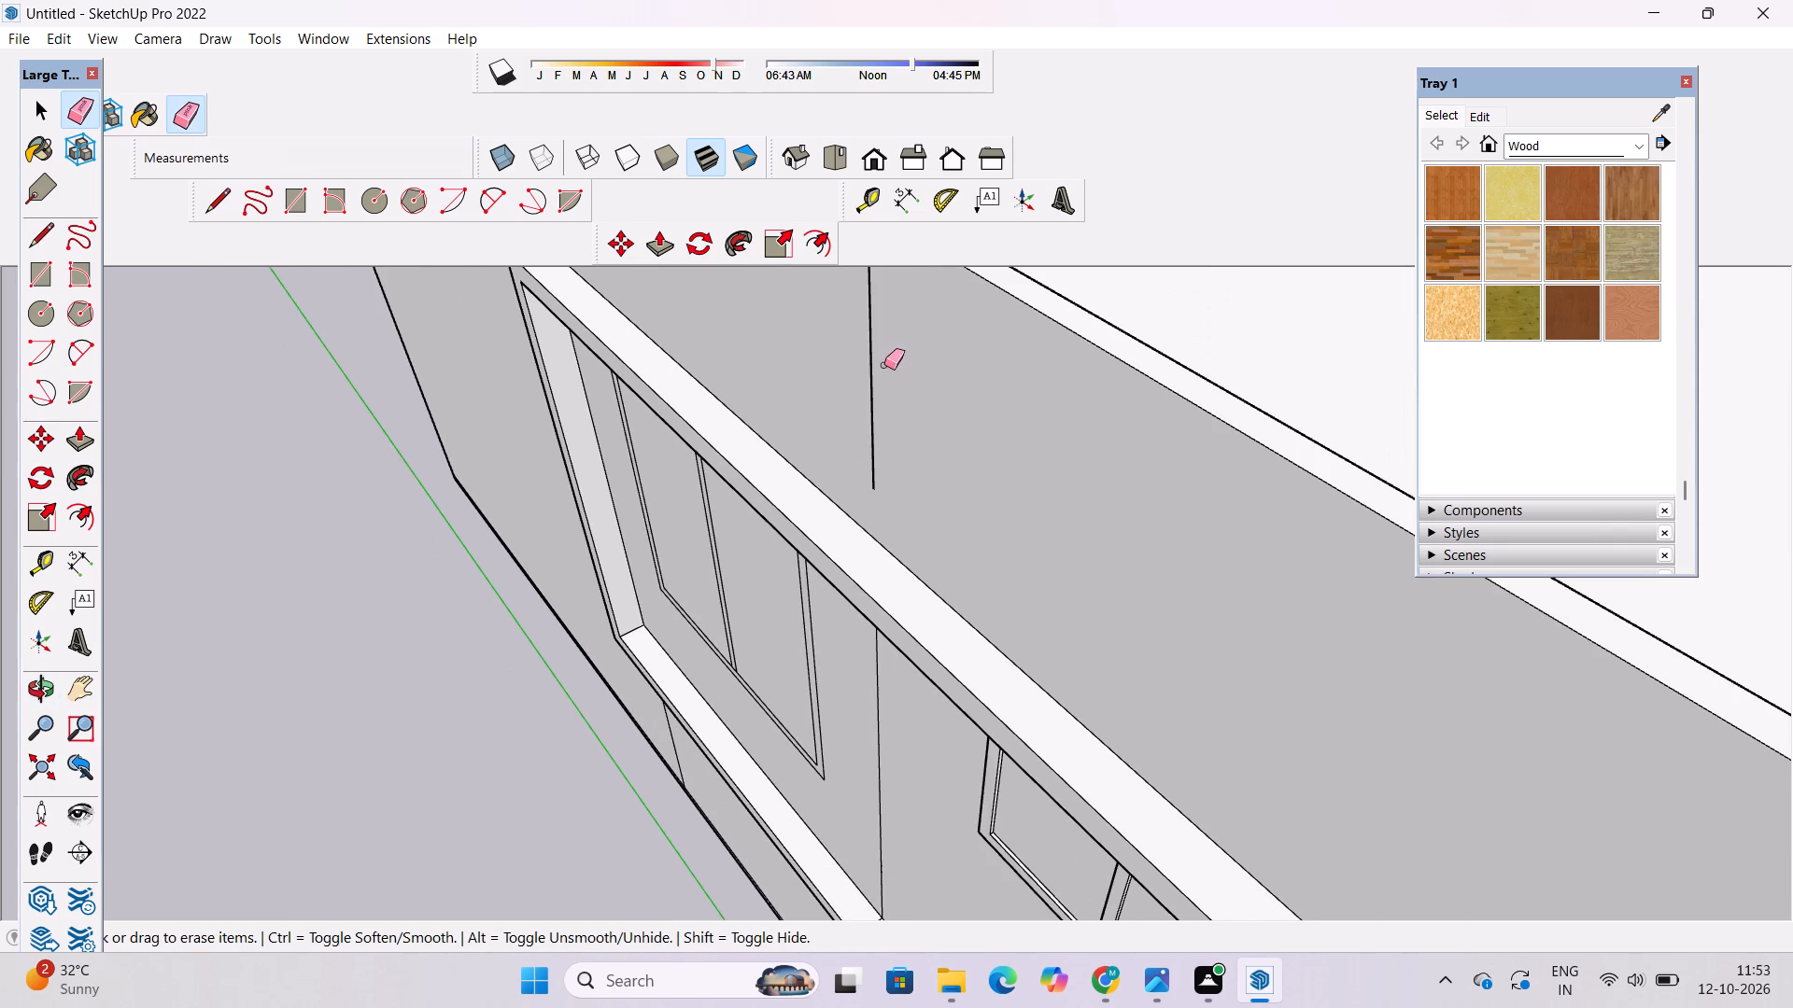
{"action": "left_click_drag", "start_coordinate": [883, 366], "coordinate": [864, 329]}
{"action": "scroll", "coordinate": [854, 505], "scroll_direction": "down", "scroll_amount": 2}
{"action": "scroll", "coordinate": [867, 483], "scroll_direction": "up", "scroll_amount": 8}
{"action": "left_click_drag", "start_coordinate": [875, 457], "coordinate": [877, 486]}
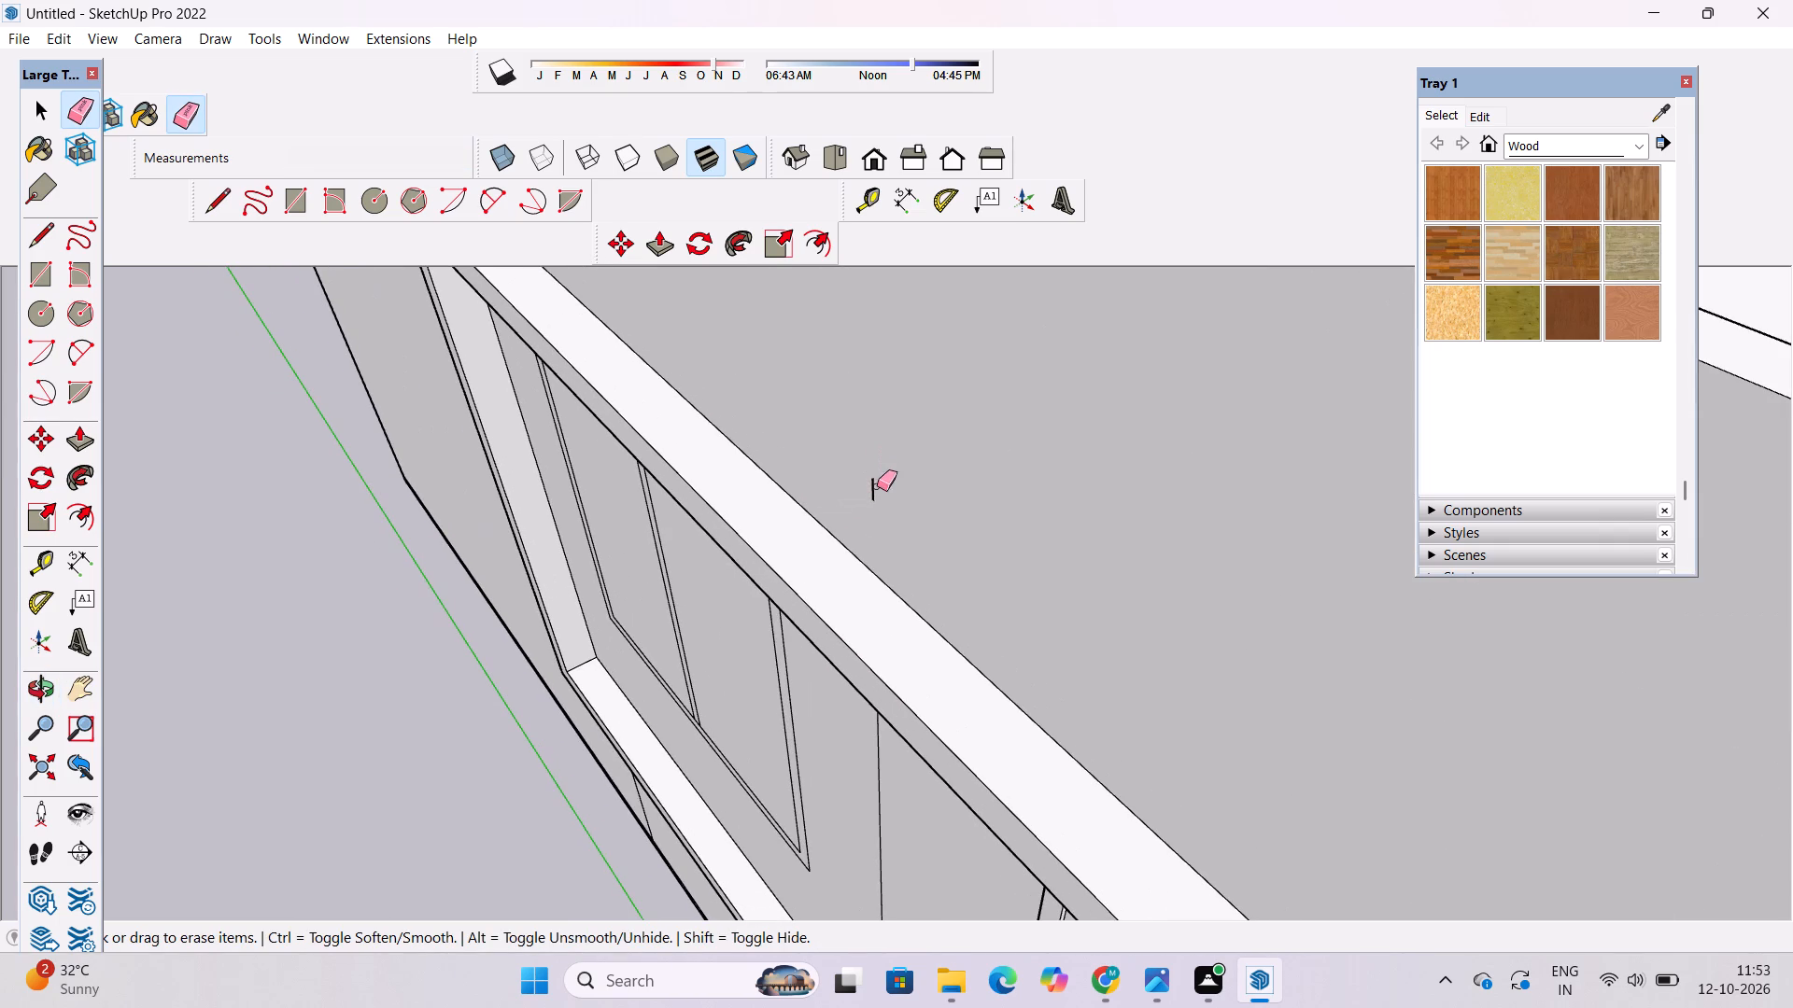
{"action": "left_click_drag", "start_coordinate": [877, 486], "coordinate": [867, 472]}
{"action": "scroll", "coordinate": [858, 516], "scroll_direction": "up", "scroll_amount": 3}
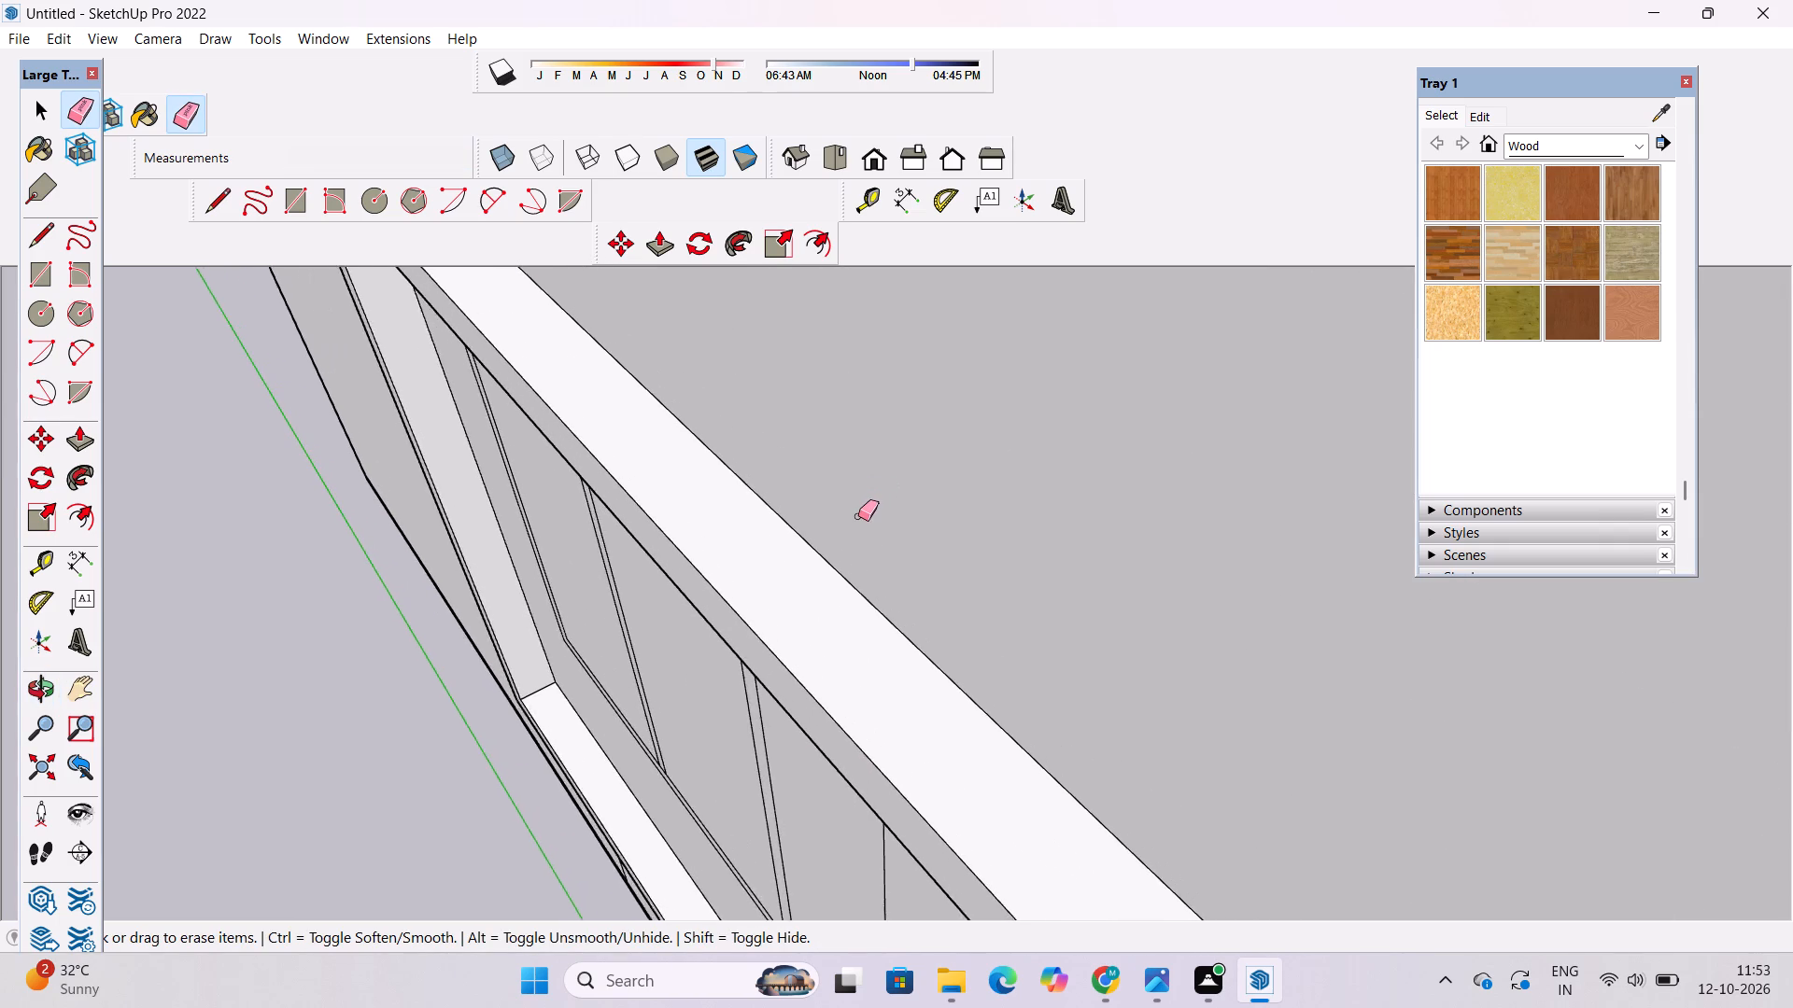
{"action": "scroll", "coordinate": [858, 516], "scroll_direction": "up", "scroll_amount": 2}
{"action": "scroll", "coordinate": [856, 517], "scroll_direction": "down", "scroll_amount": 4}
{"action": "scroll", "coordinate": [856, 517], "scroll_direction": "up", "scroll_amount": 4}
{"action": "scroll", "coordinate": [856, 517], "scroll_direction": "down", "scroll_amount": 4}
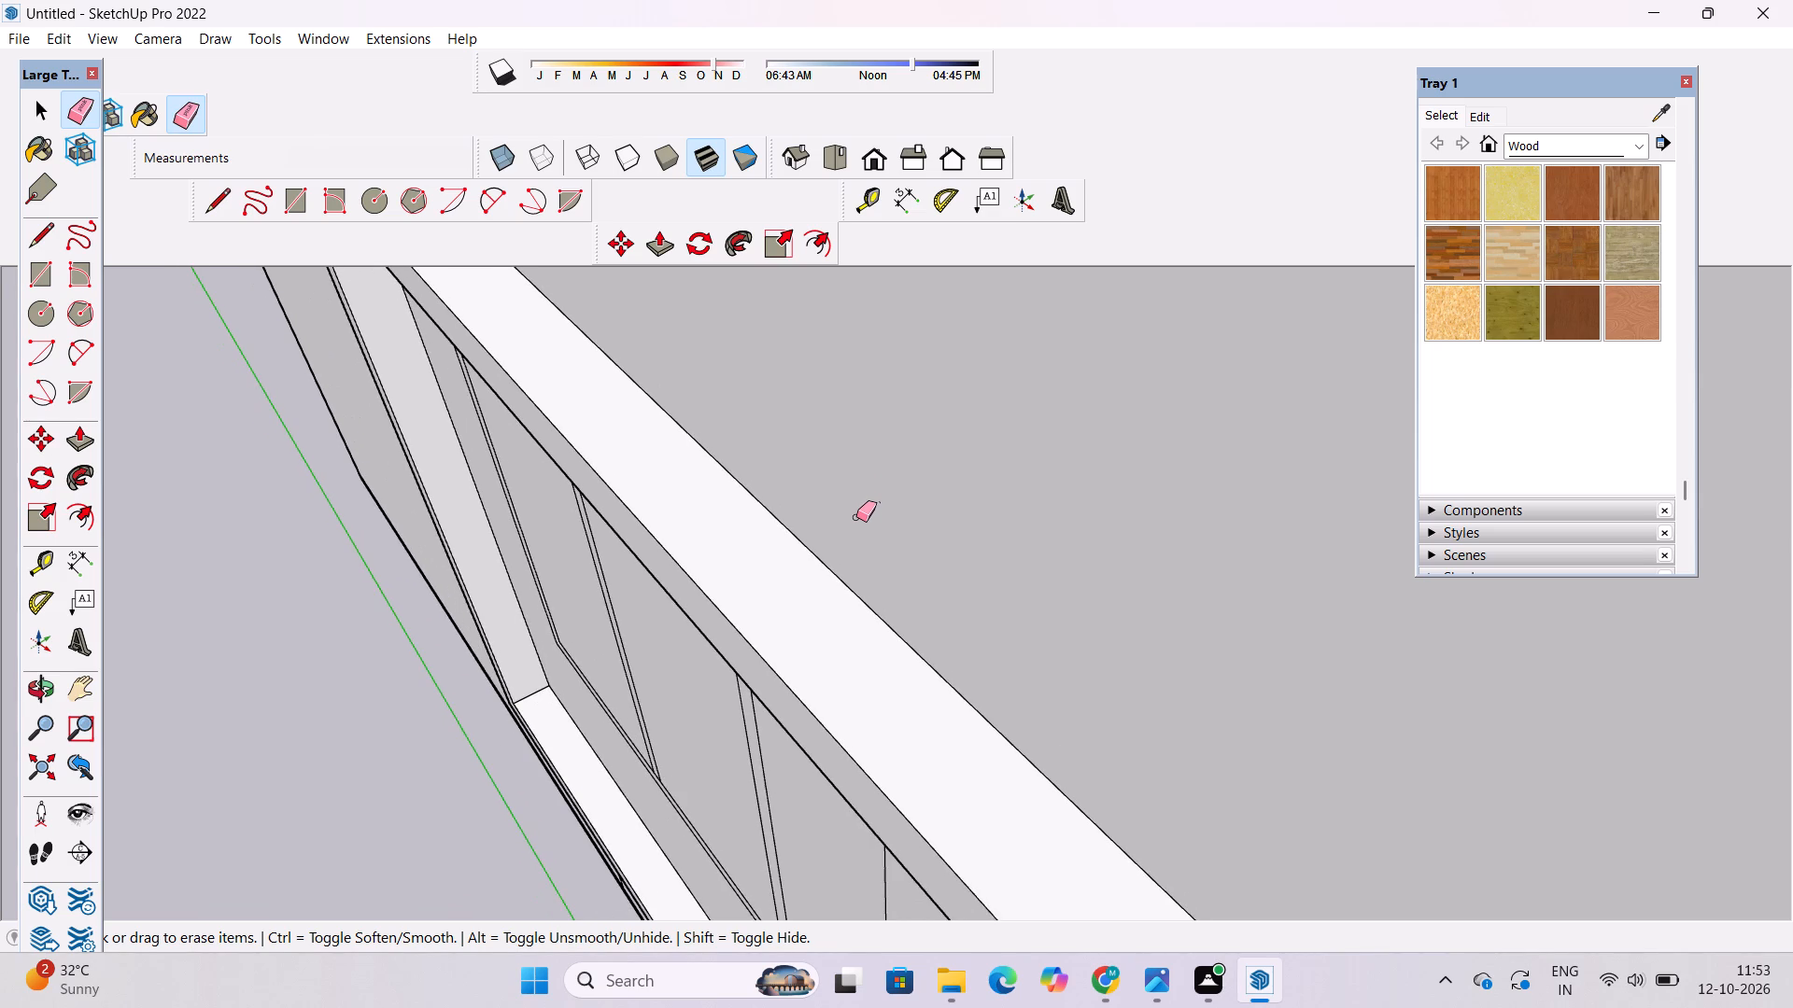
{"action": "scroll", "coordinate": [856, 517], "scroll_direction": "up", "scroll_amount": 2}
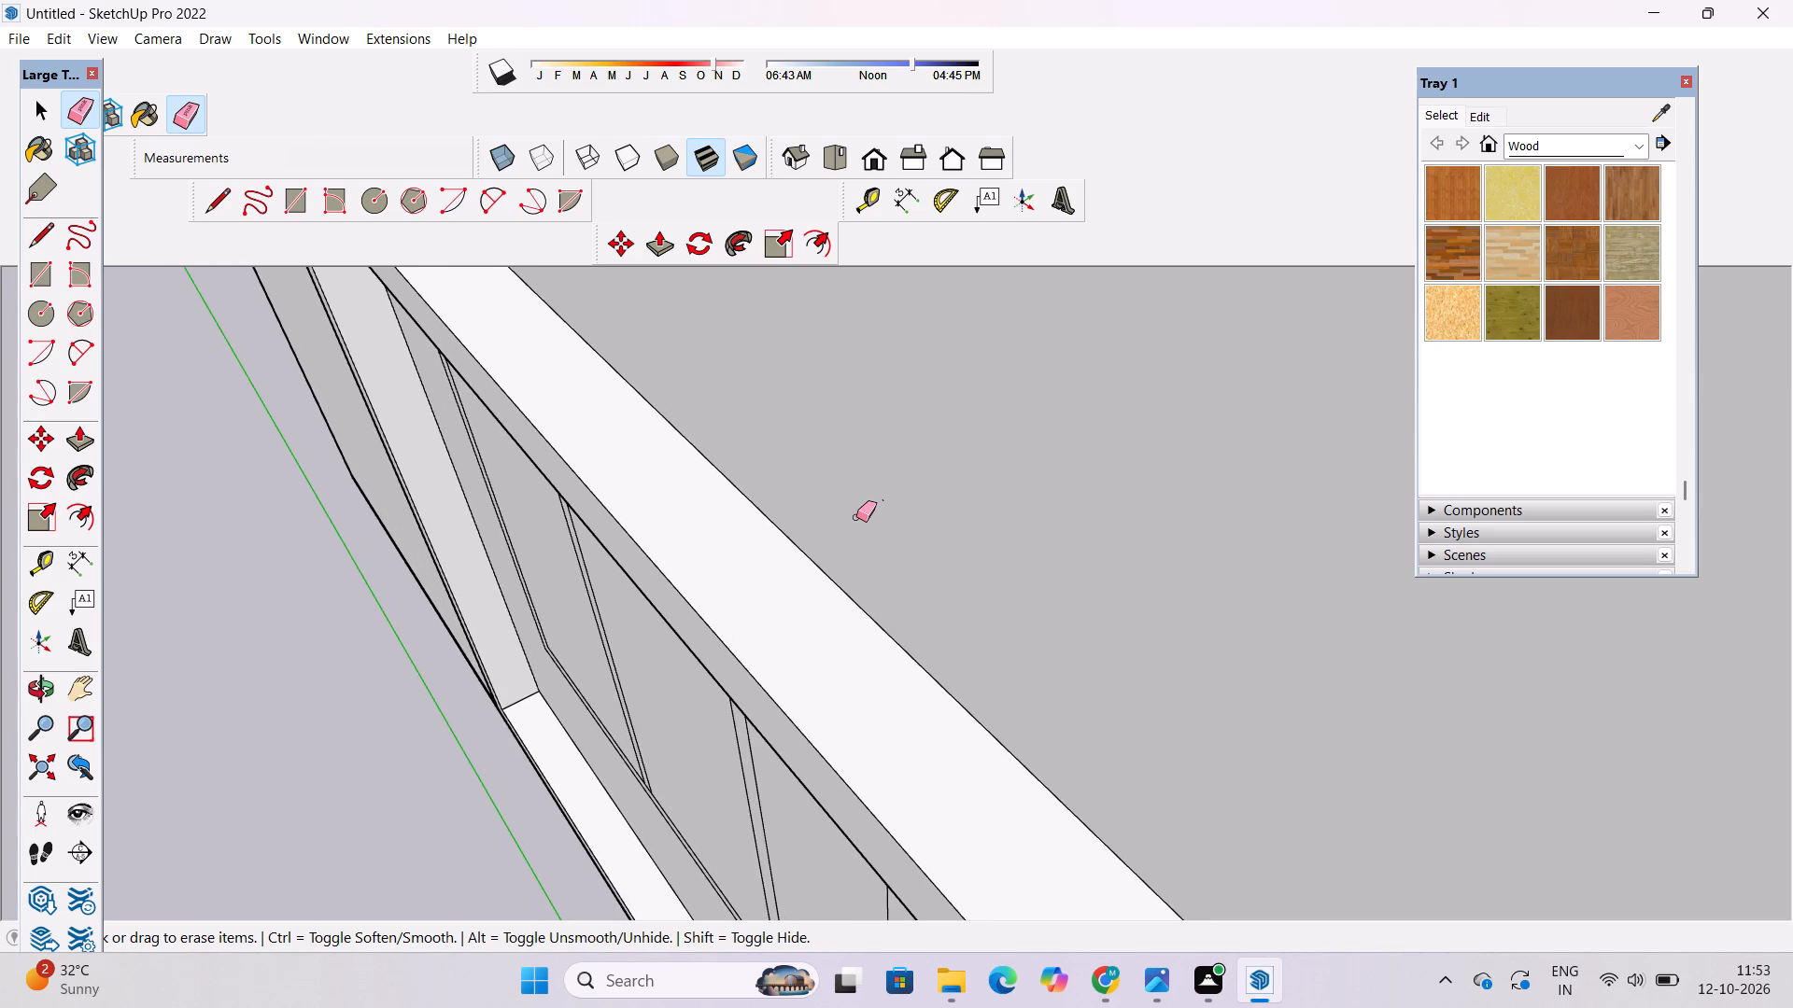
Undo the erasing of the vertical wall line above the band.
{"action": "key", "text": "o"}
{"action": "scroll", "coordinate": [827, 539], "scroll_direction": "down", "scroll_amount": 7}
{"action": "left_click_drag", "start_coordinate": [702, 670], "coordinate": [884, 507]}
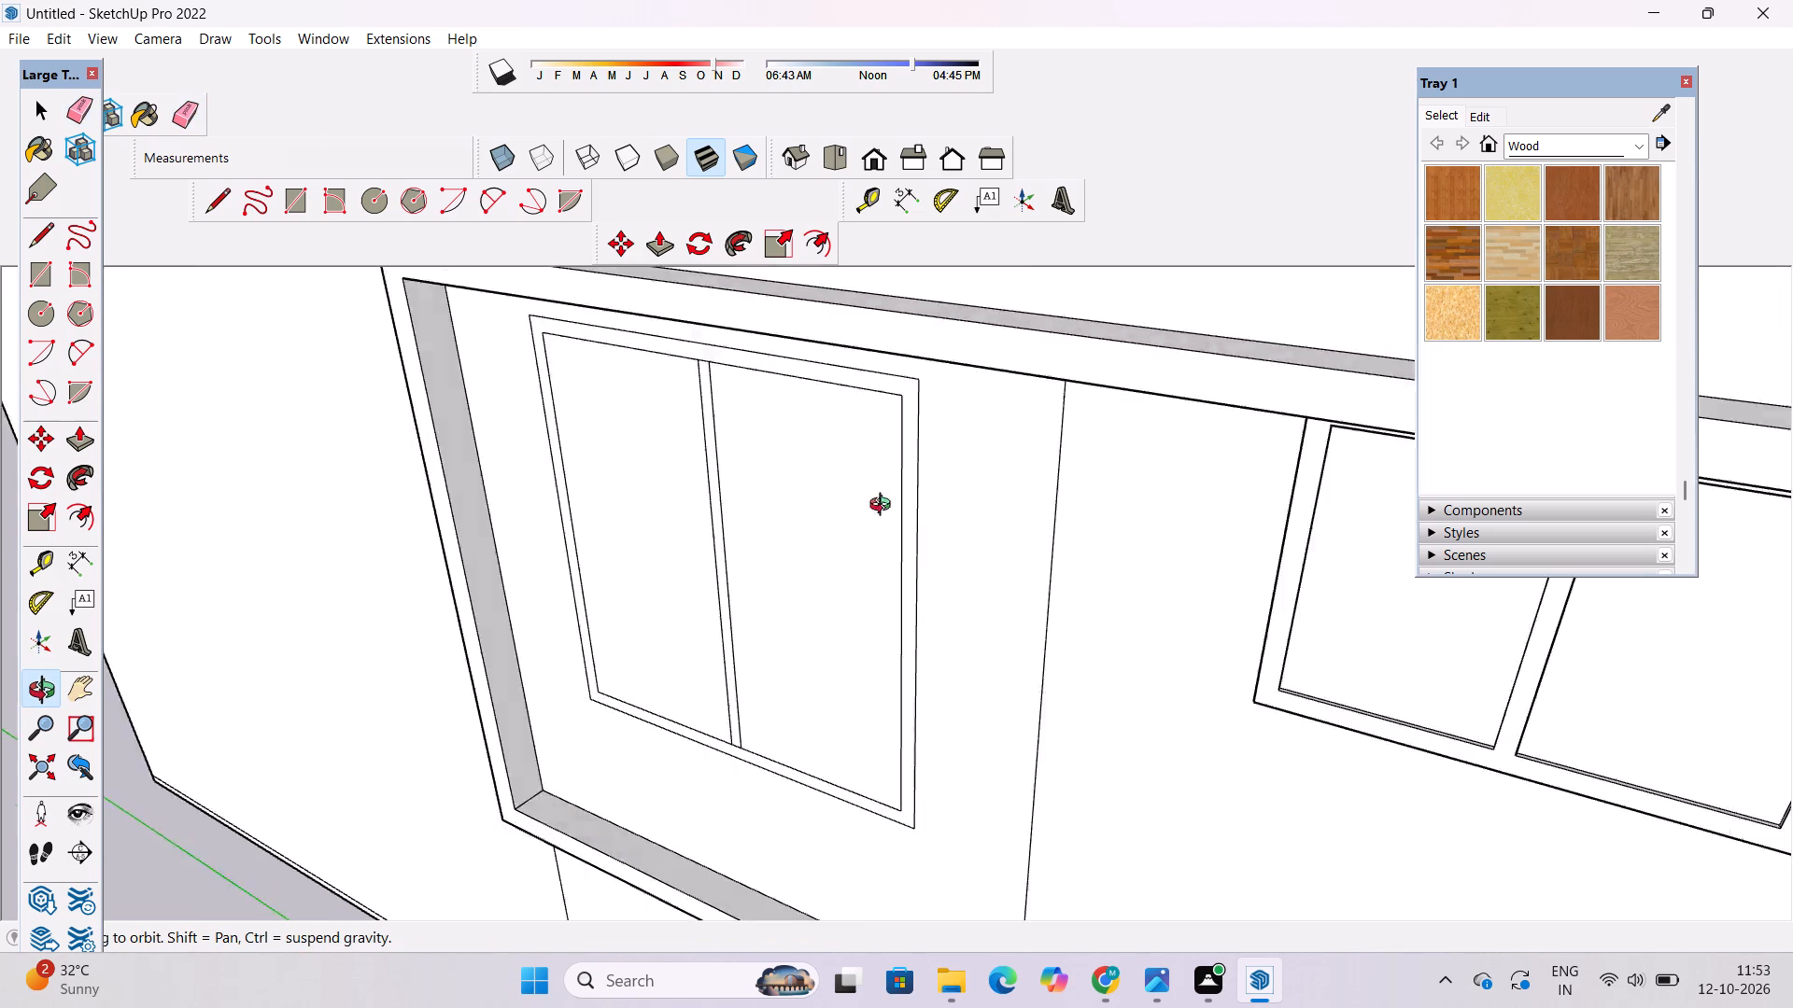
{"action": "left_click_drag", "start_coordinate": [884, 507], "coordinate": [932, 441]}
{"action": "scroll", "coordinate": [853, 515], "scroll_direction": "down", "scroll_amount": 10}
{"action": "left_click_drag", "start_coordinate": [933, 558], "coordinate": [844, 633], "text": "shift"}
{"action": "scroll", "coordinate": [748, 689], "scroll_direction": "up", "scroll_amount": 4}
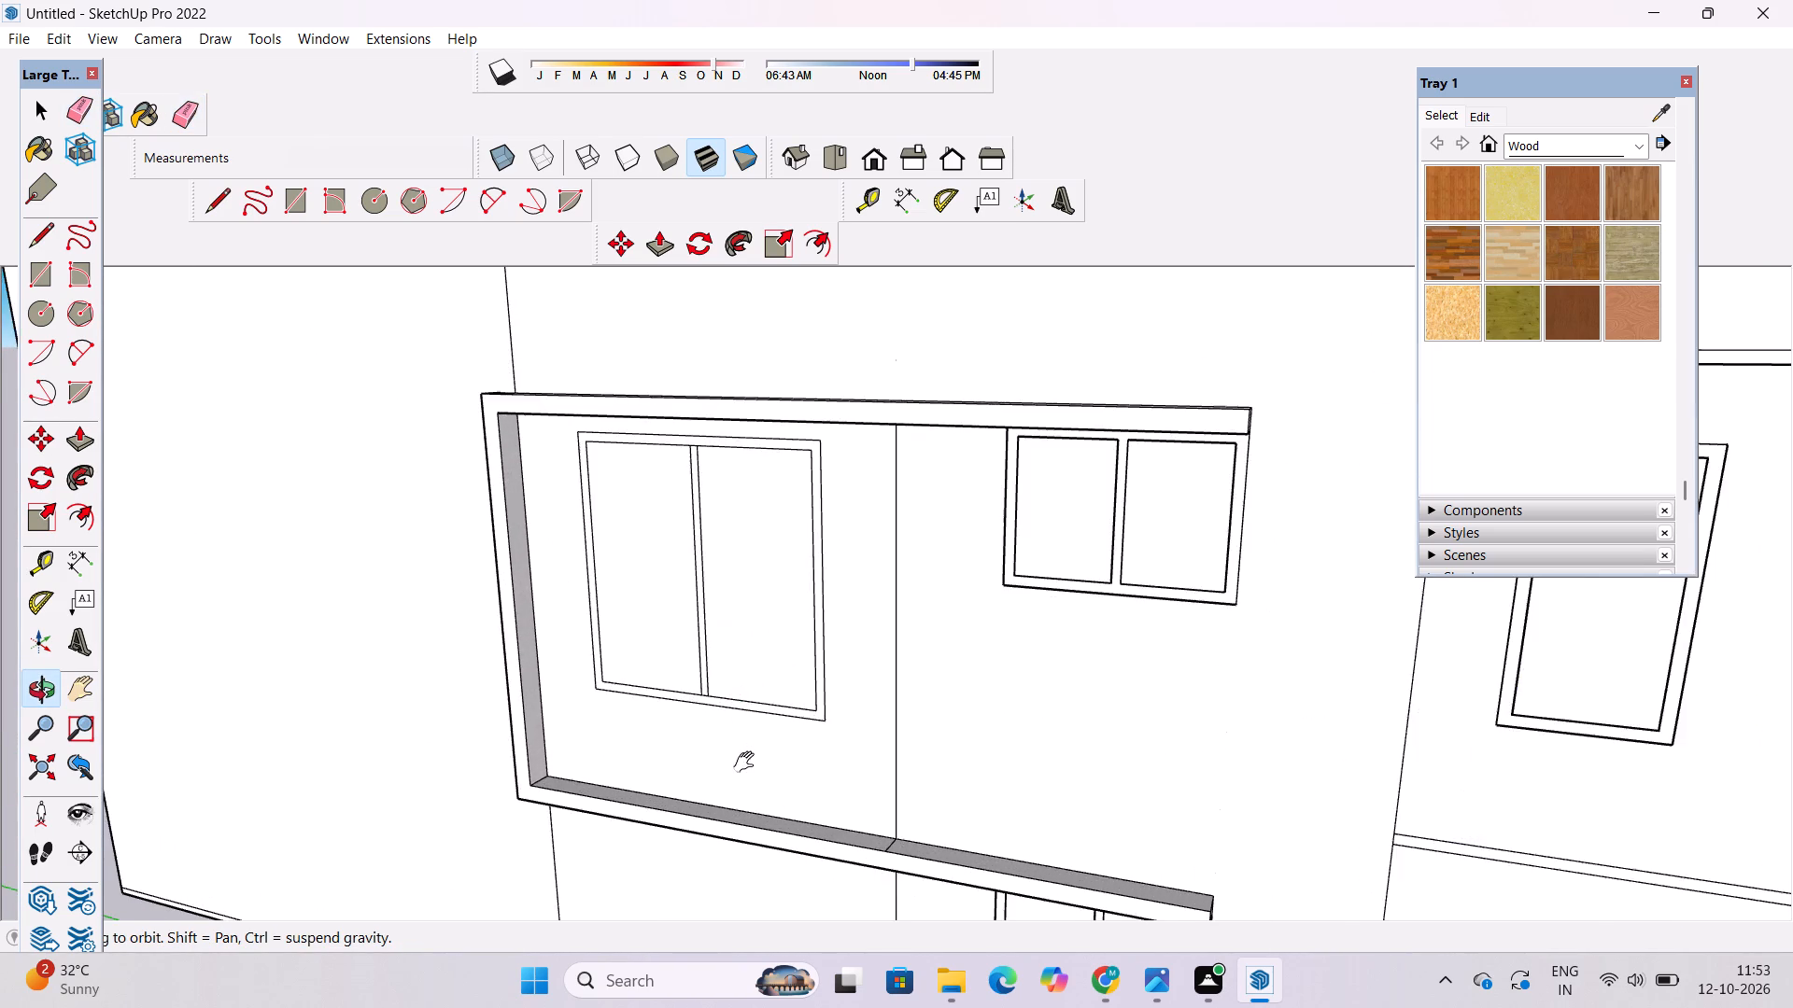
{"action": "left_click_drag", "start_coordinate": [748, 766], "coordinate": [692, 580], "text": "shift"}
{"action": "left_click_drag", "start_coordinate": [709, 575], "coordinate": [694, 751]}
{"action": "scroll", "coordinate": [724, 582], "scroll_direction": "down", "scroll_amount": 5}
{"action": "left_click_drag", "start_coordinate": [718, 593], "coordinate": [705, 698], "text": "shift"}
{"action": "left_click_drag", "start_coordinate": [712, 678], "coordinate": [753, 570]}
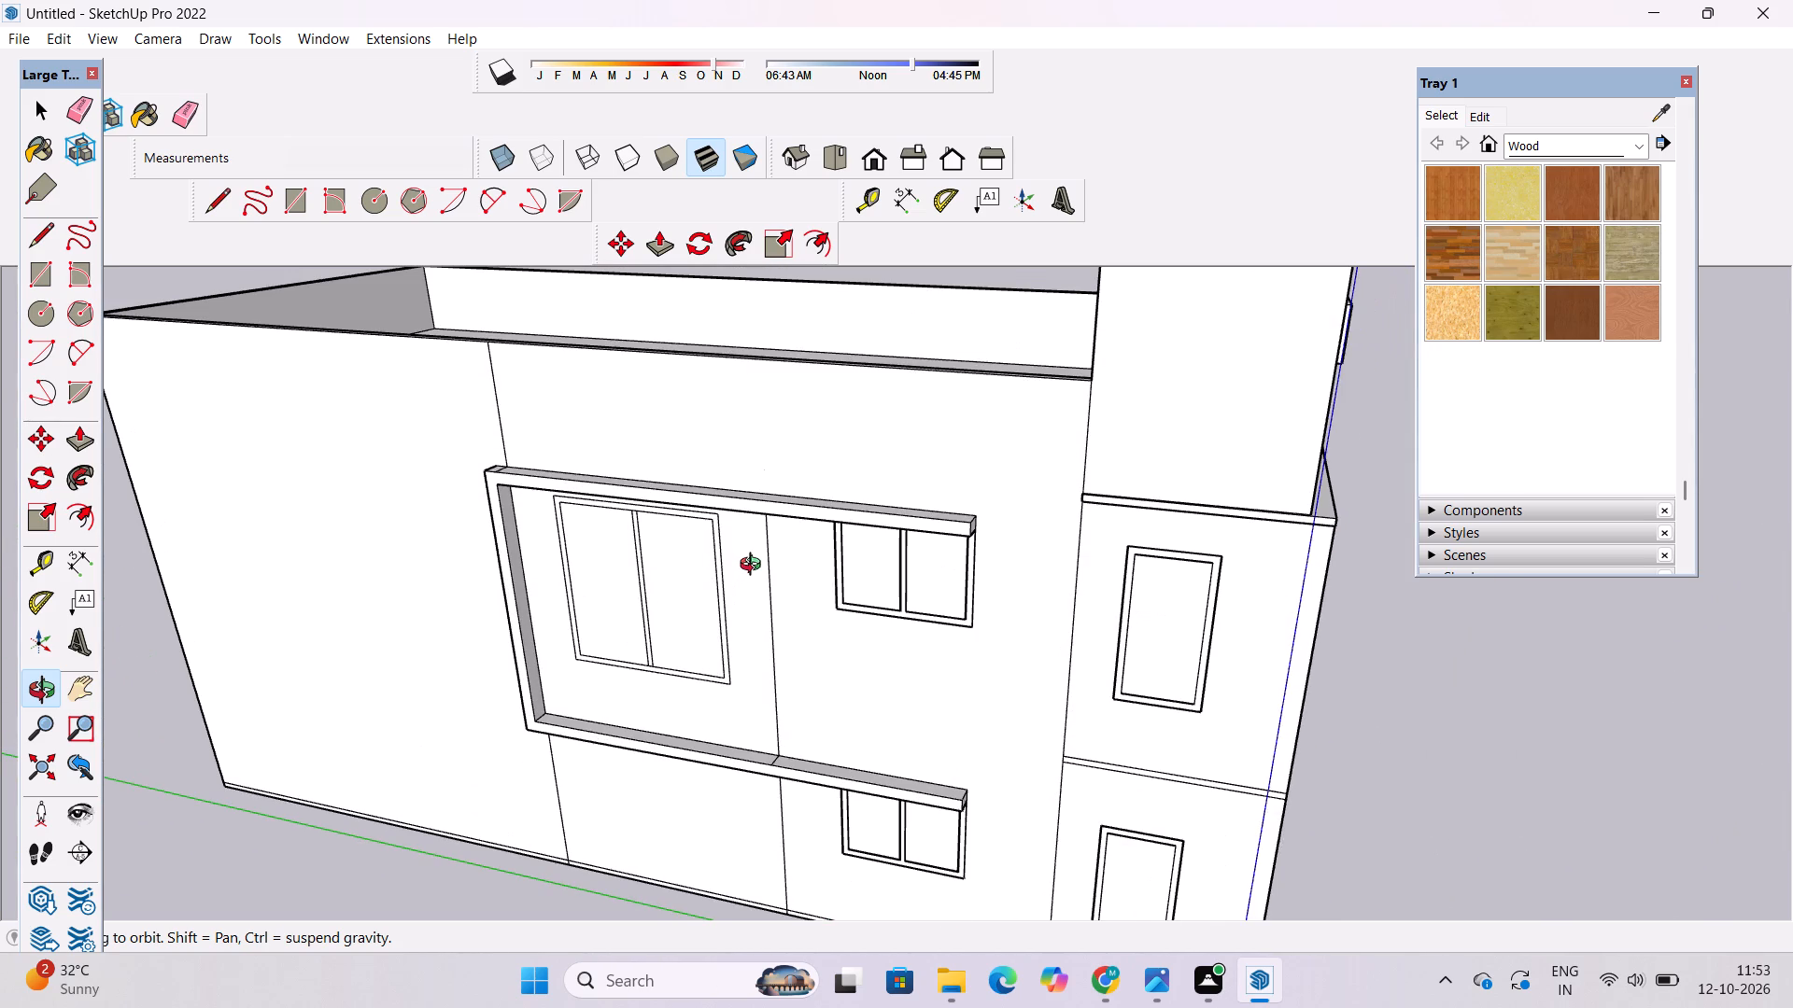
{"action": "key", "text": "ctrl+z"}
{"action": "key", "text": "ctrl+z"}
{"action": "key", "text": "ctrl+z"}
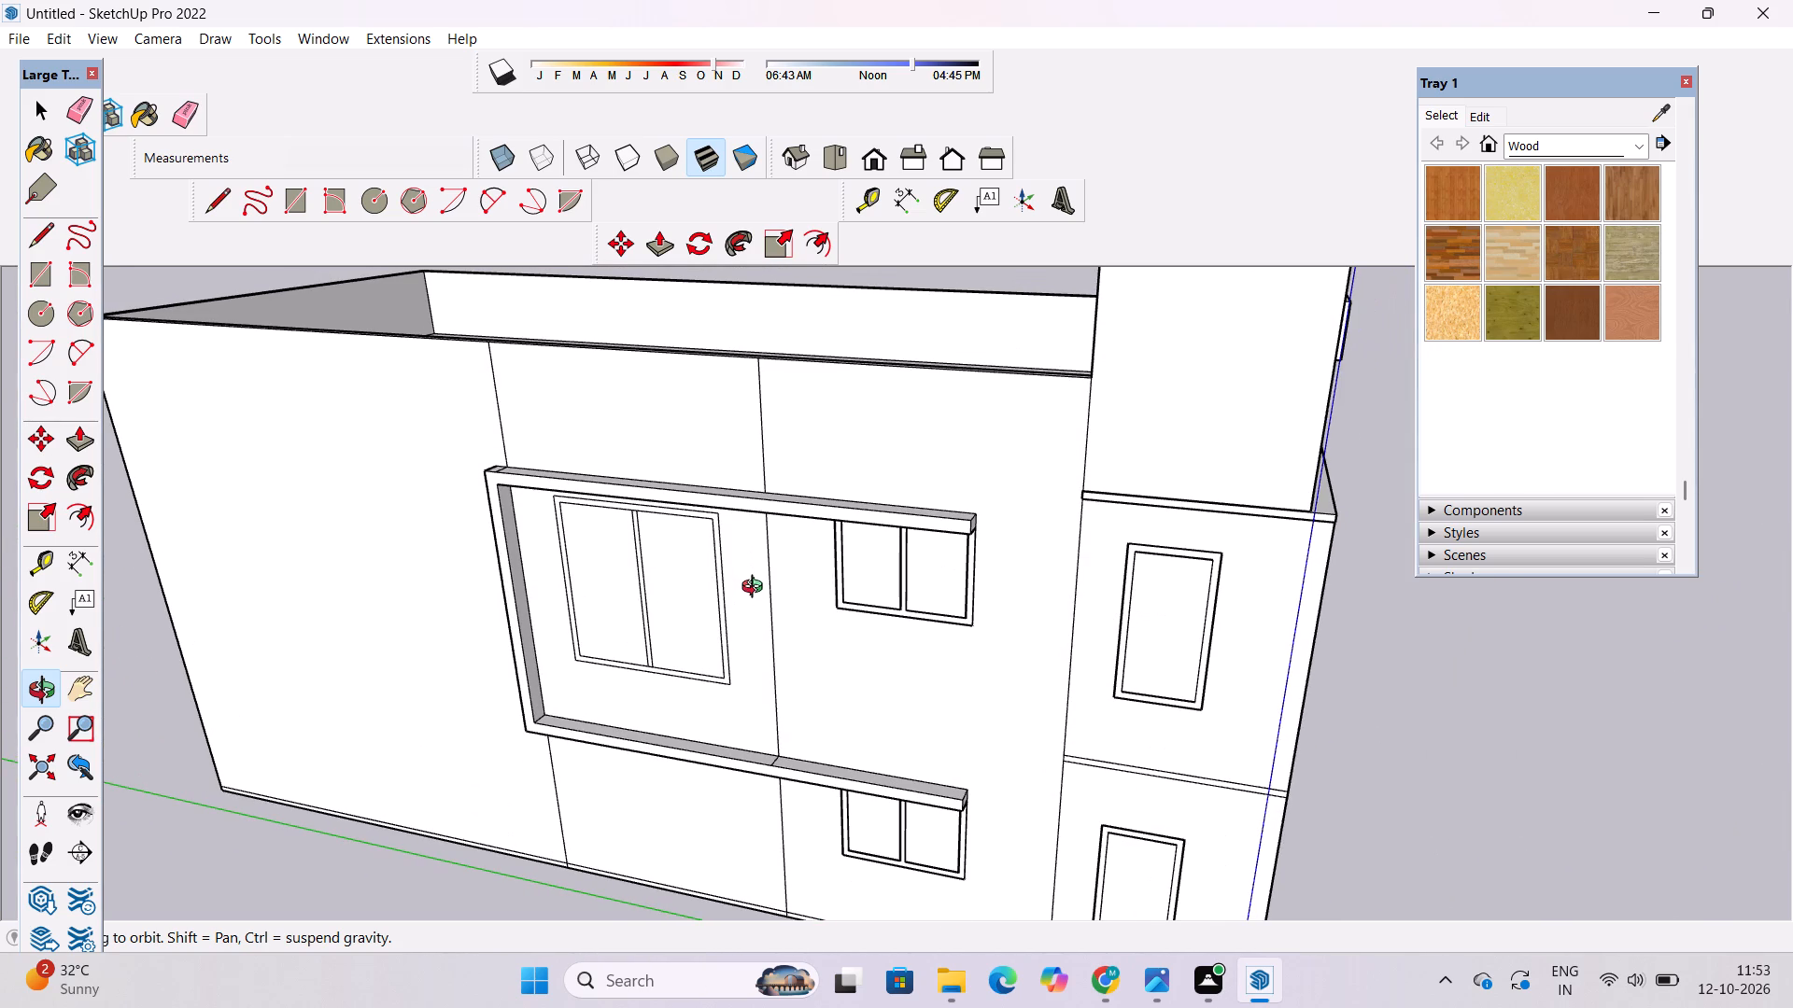
Erase the seam edge across the top face of the extruded band's lower run.
{"action": "left_click_drag", "start_coordinate": [756, 603], "coordinate": [782, 454]}
{"action": "left_click_drag", "start_coordinate": [722, 694], "coordinate": [758, 523], "text": "shift"}
{"action": "left_click_drag", "start_coordinate": [794, 568], "coordinate": [737, 861]}
{"action": "scroll", "coordinate": [784, 679], "scroll_direction": "up", "scroll_amount": 8}
{"action": "left_click_drag", "start_coordinate": [802, 656], "coordinate": [710, 684], "text": "shift"}
{"action": "left_click_drag", "start_coordinate": [705, 691], "coordinate": [812, 698]}
{"action": "key", "text": "e"}
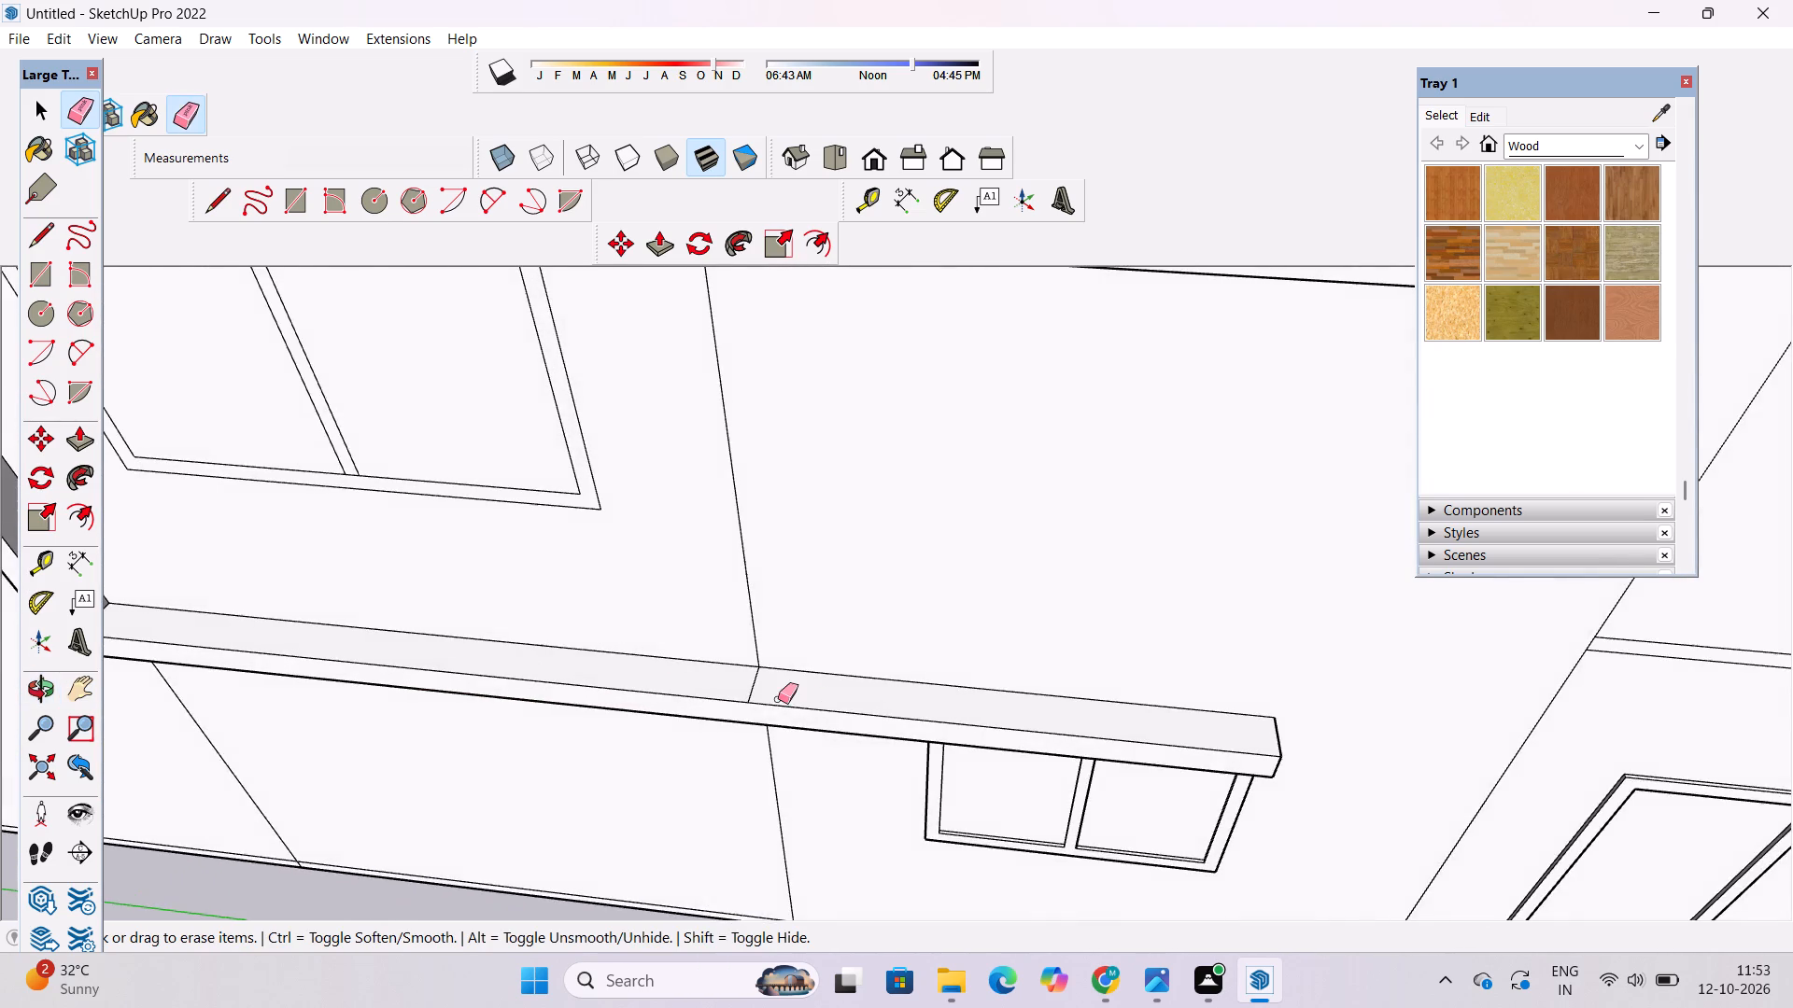
{"action": "scroll", "coordinate": [775, 699], "scroll_direction": "up", "scroll_amount": 8}
{"action": "left_click_drag", "start_coordinate": [769, 667], "coordinate": [694, 670]}
{"action": "key", "text": "space"}
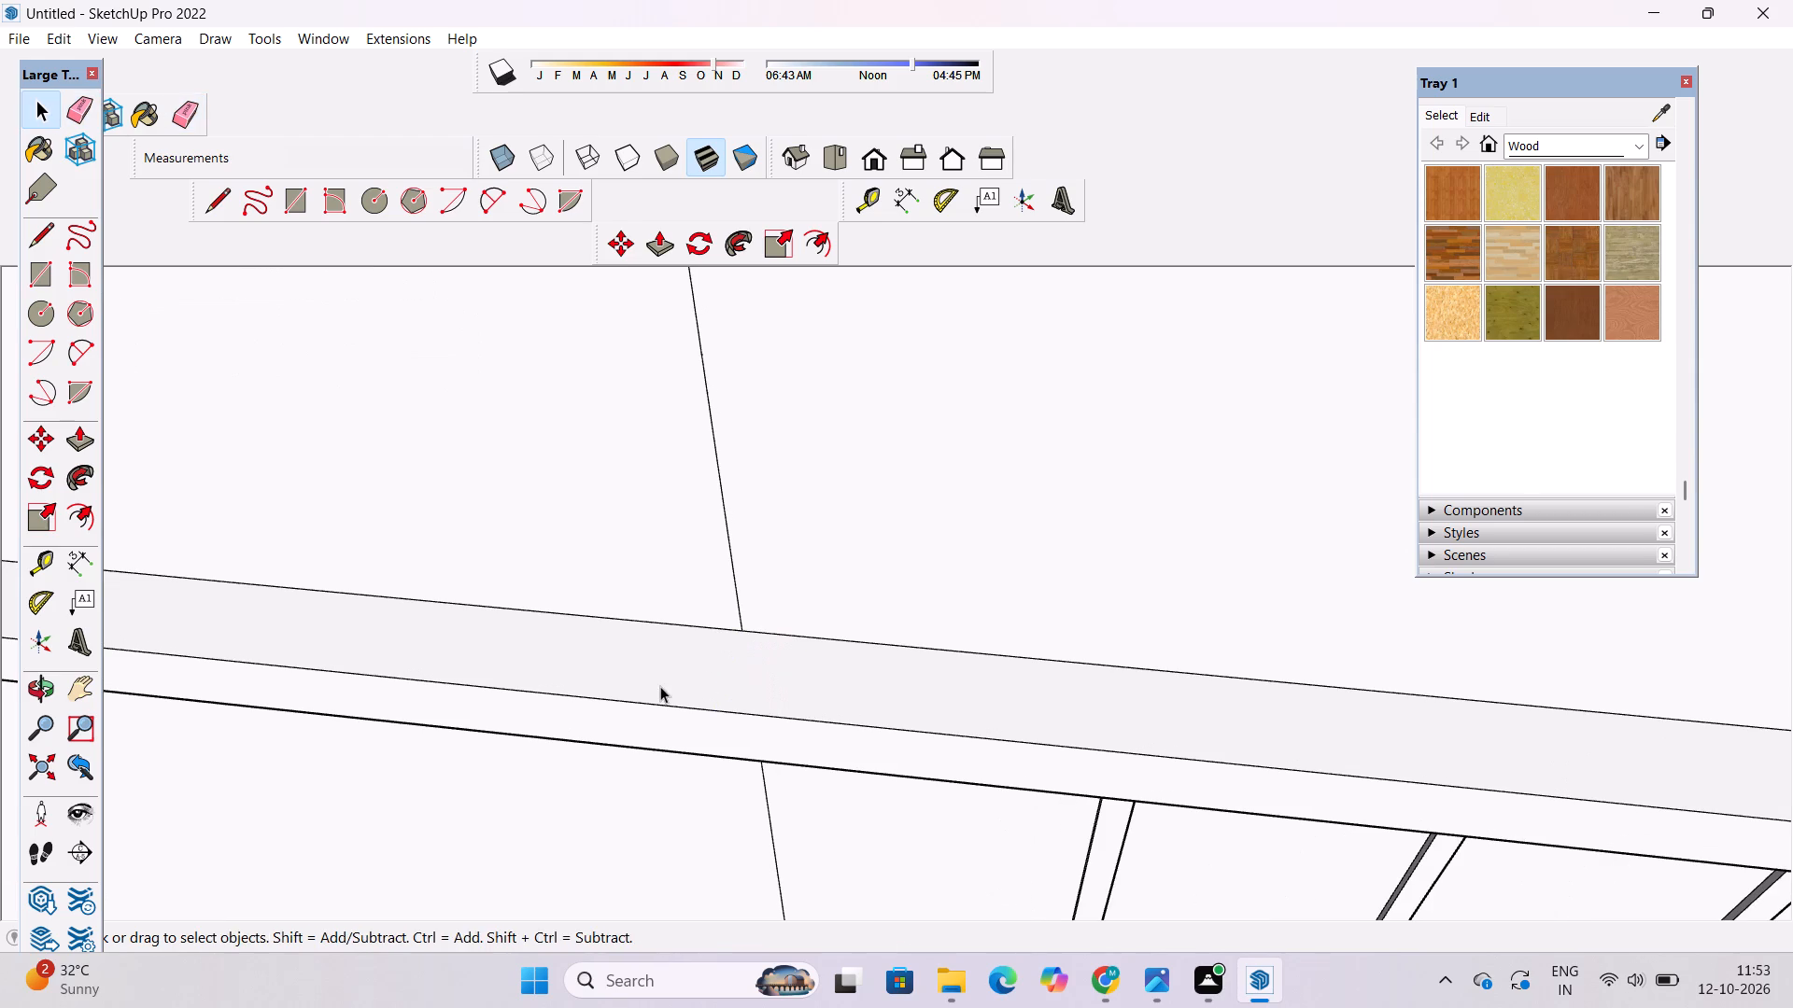
Erase the two seam edges across the underside of the extruded band's lower run.
{"action": "type", "text": "o"}
{"action": "scroll", "coordinate": [706, 679], "scroll_direction": "down", "scroll_amount": 6}
{"action": "left_click_drag", "start_coordinate": [727, 782], "coordinate": [800, 413]}
{"action": "scroll", "coordinate": [674, 529], "scroll_direction": "down", "scroll_amount": 6}
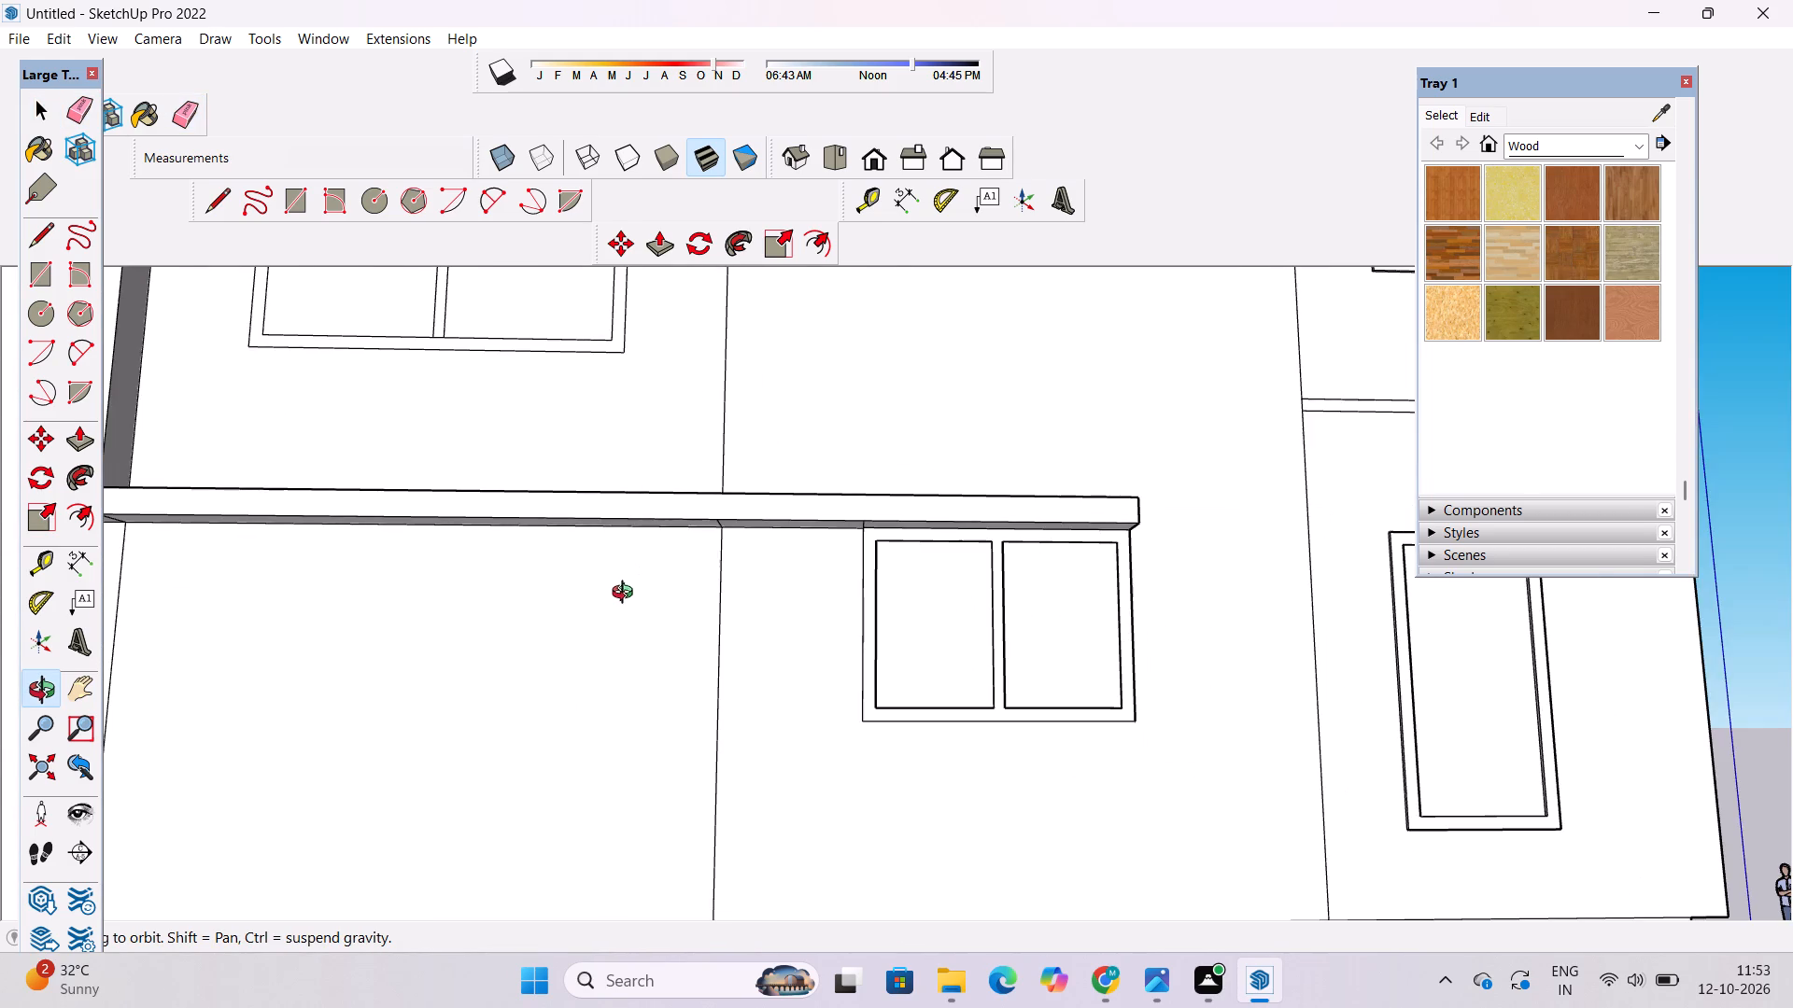
{"action": "left_click", "coordinate": [620, 616]}
{"action": "scroll", "coordinate": [619, 615], "scroll_direction": "down", "scroll_amount": 7}
{"action": "left_click_drag", "start_coordinate": [609, 650], "coordinate": [633, 507]}
{"action": "scroll", "coordinate": [720, 518], "scroll_direction": "up", "scroll_amount": 9}
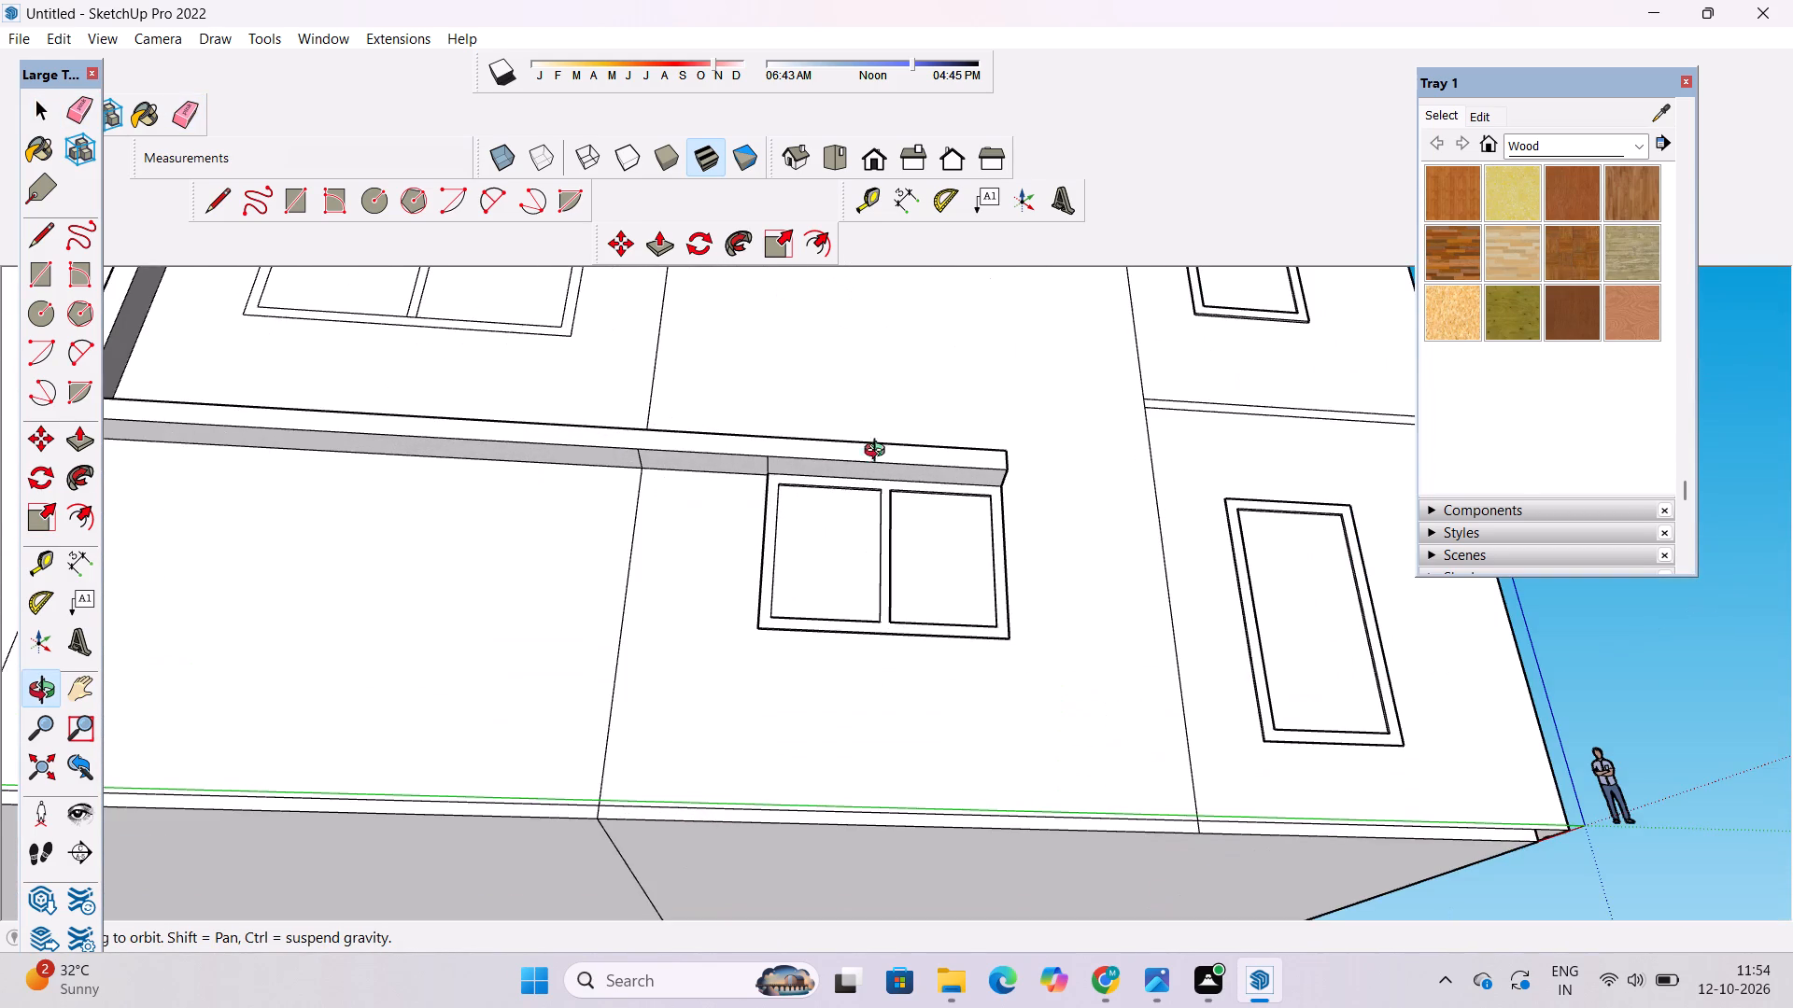
{"action": "left_click", "coordinate": [190, 124]}
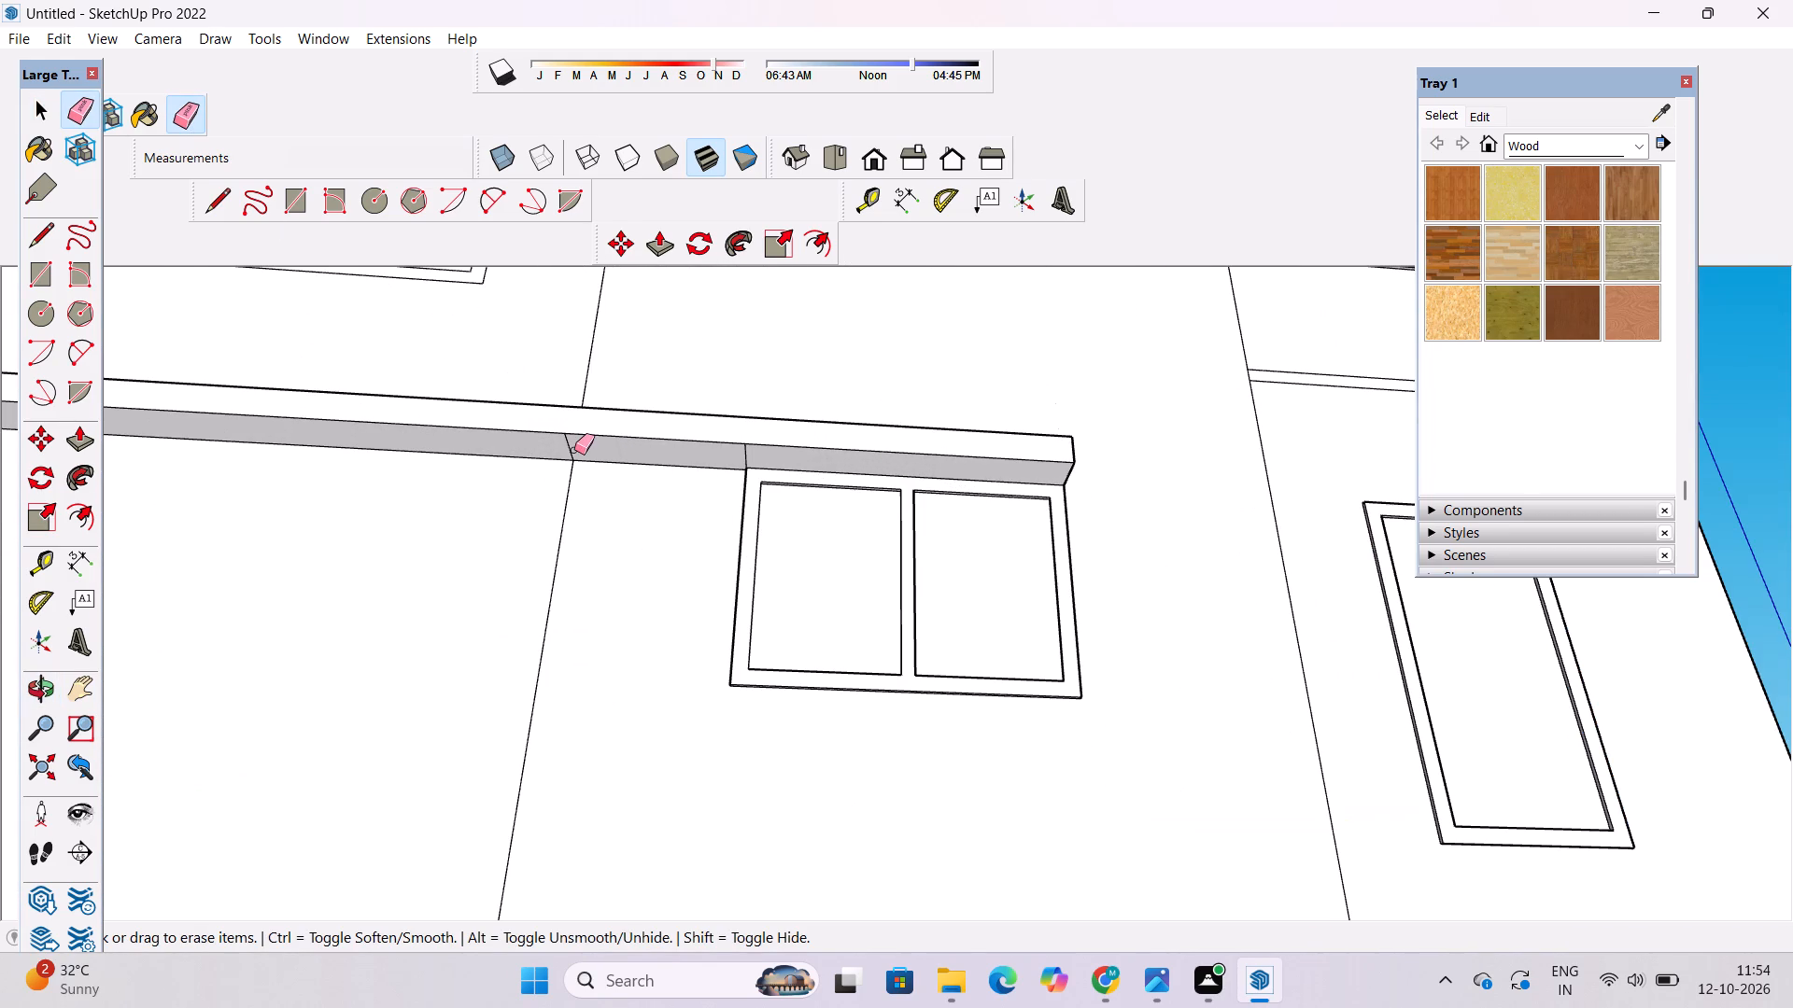
{"action": "left_click", "coordinate": [574, 450]}
{"action": "left_click_drag", "start_coordinate": [753, 459], "coordinate": [733, 456]}
Erase the two seam edges across the underside of the extruded band's upper run.
{"action": "scroll", "coordinate": [556, 650], "scroll_direction": "down", "scroll_amount": 13}
{"action": "scroll", "coordinate": [616, 385], "scroll_direction": "up", "scroll_amount": 7}
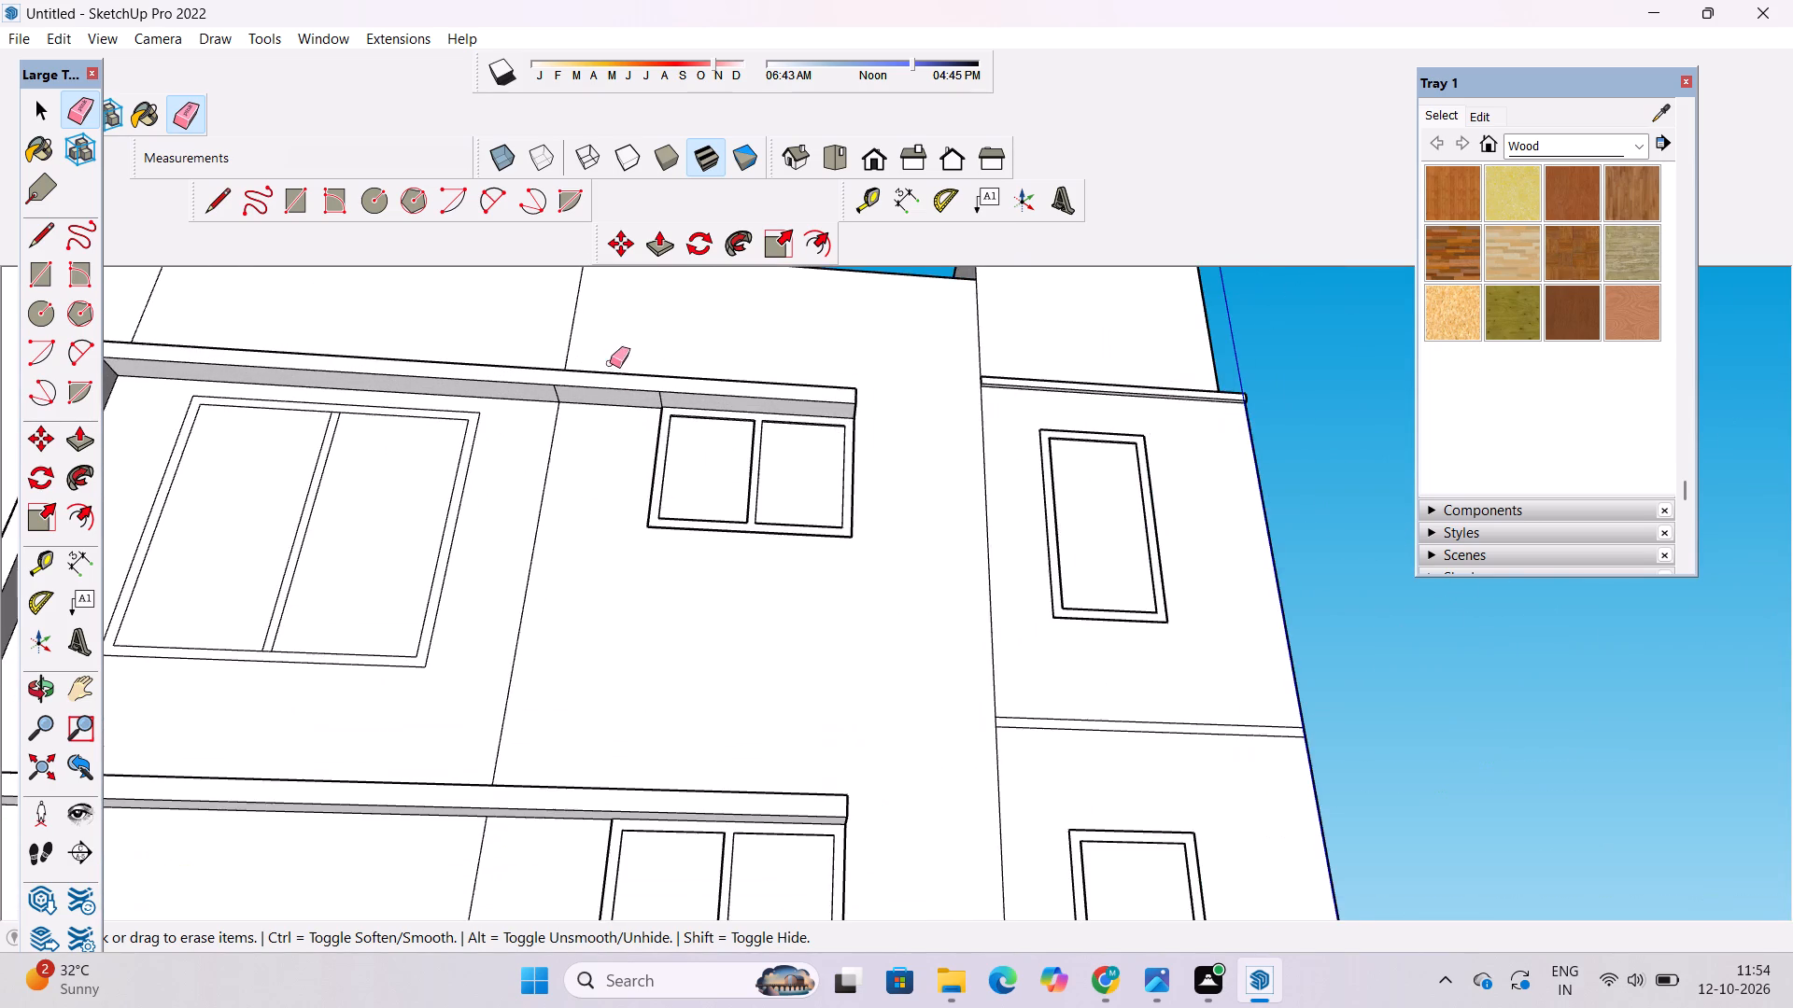
{"action": "scroll", "coordinate": [690, 413], "scroll_direction": "up", "scroll_amount": 15}
{"action": "left_click_drag", "start_coordinate": [711, 350], "coordinate": [693, 347]}
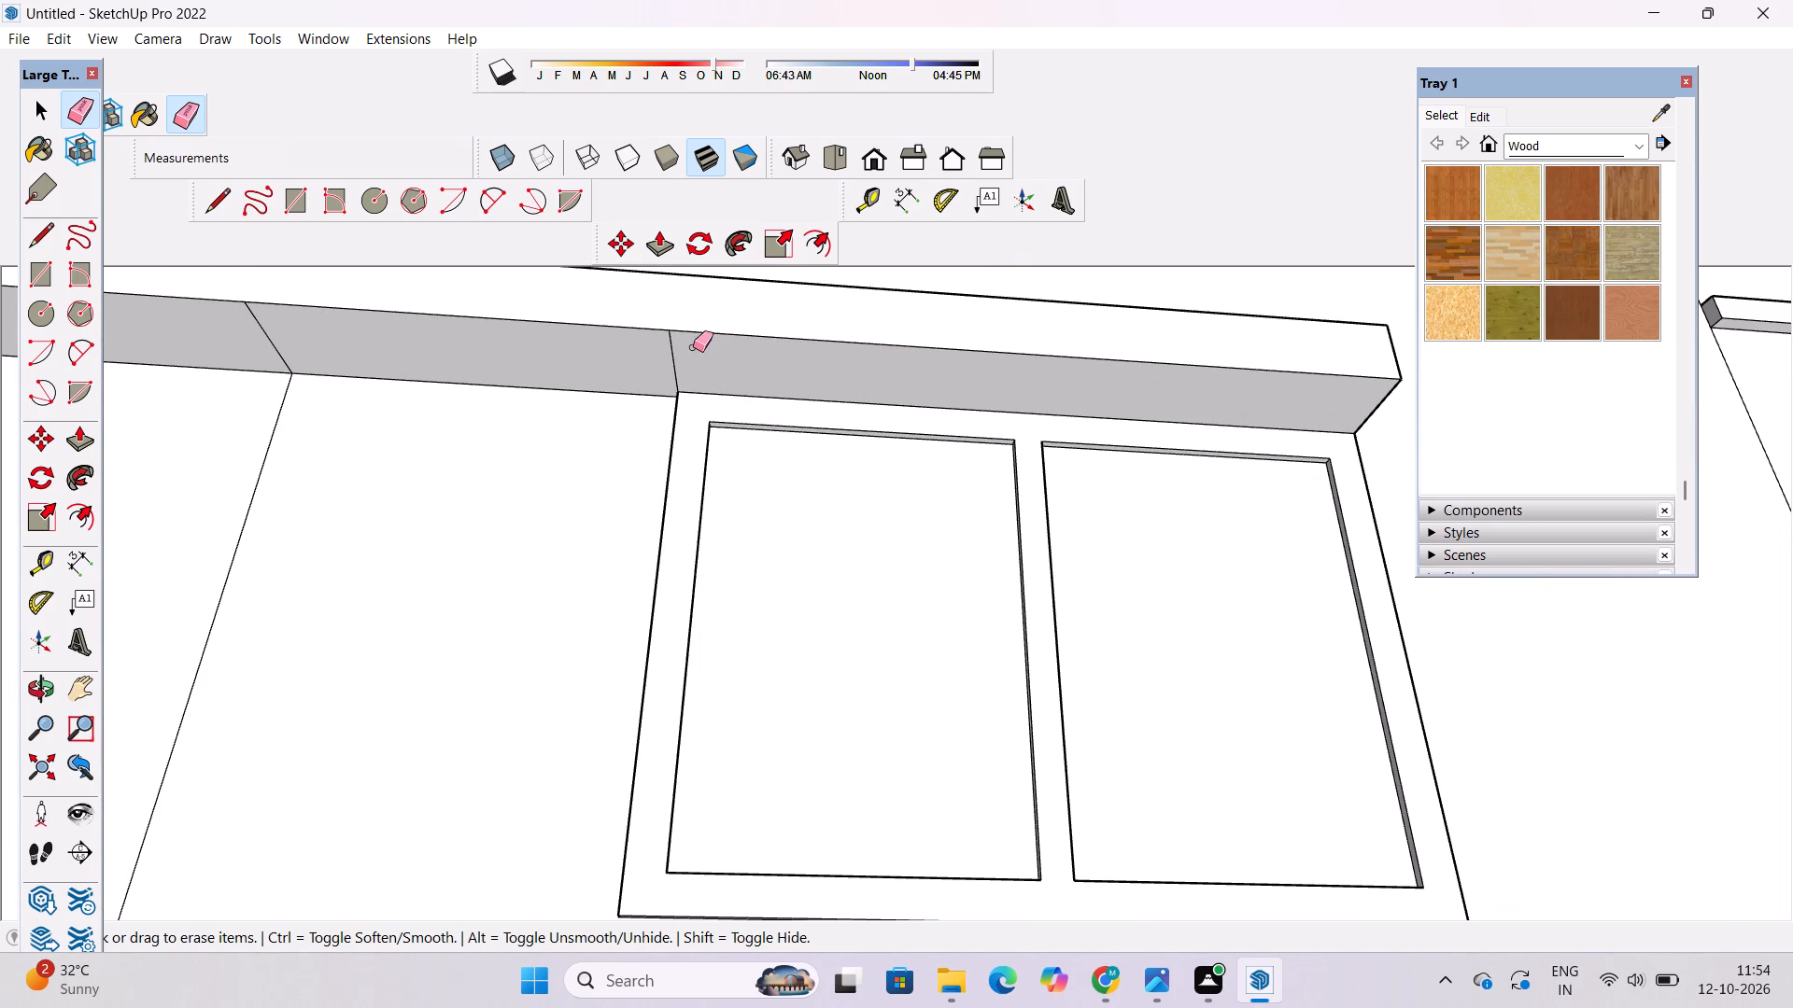
{"action": "left_click_drag", "start_coordinate": [693, 347], "coordinate": [690, 347]}
{"action": "left_click_drag", "start_coordinate": [701, 332], "coordinate": [678, 343]}
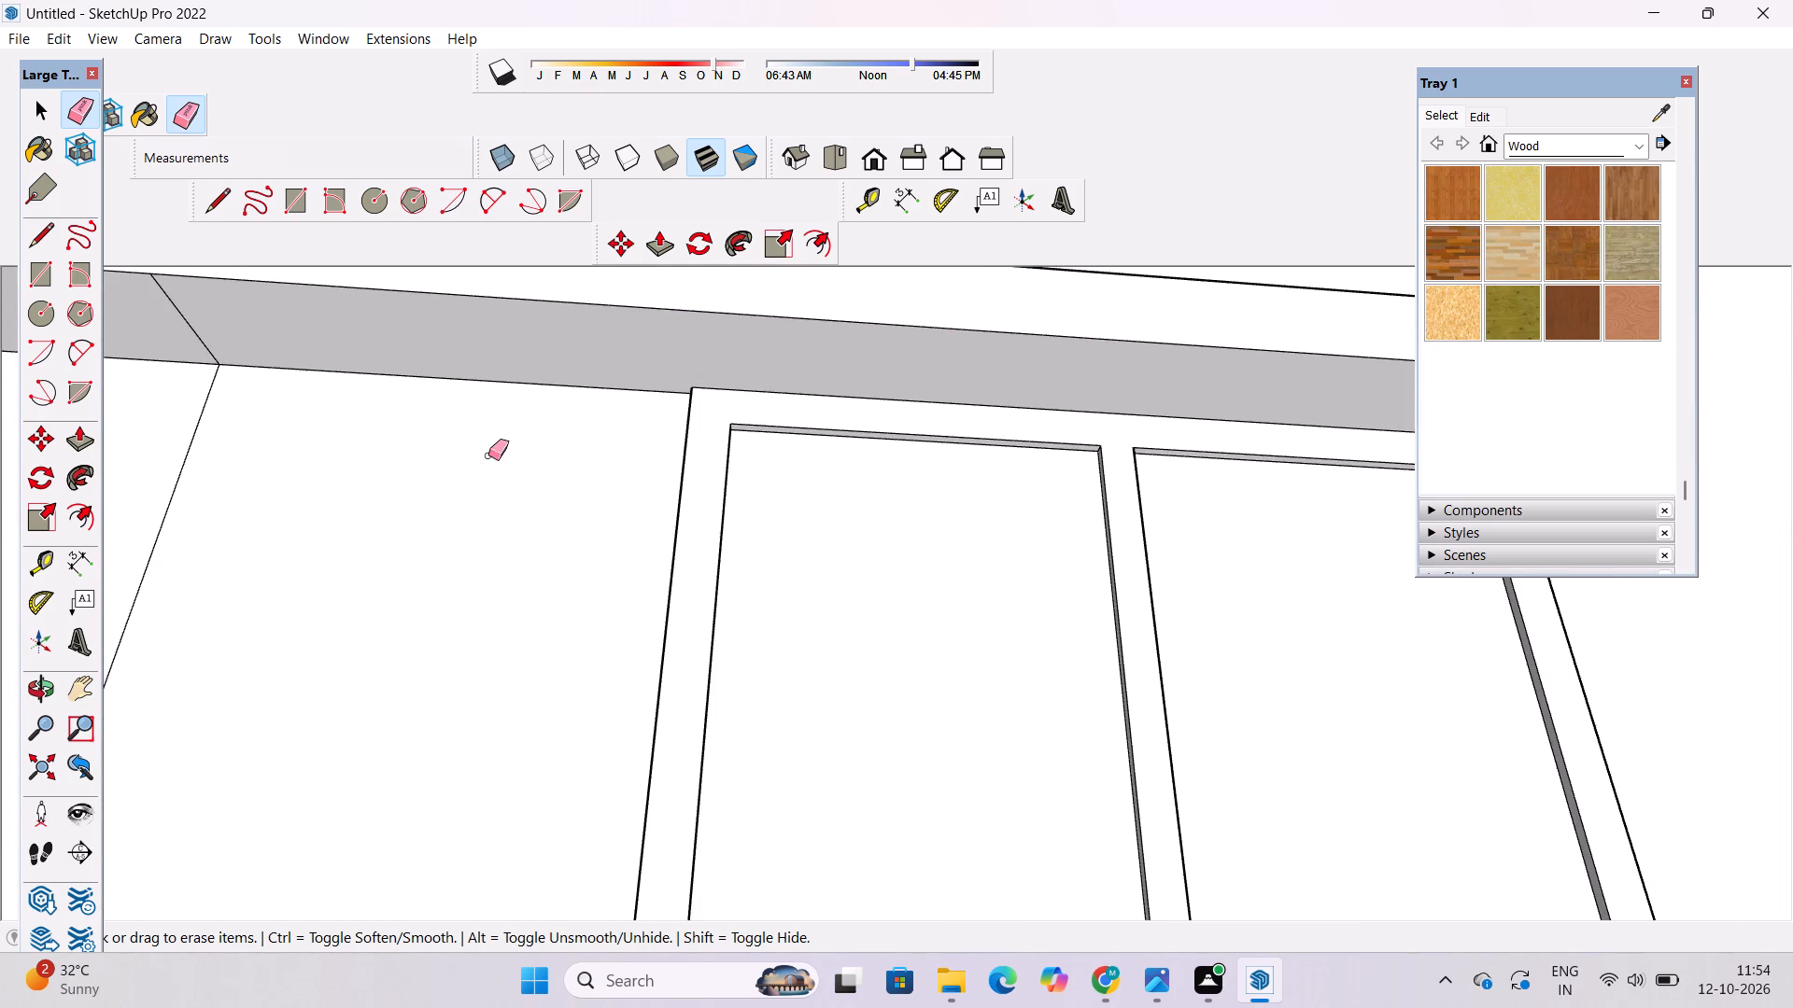
{"action": "scroll", "coordinate": [488, 455], "scroll_direction": "down", "scroll_amount": 4}
{"action": "scroll", "coordinate": [348, 372], "scroll_direction": "up", "scroll_amount": 4}
{"action": "left_click_drag", "start_coordinate": [250, 343], "coordinate": [242, 371]}
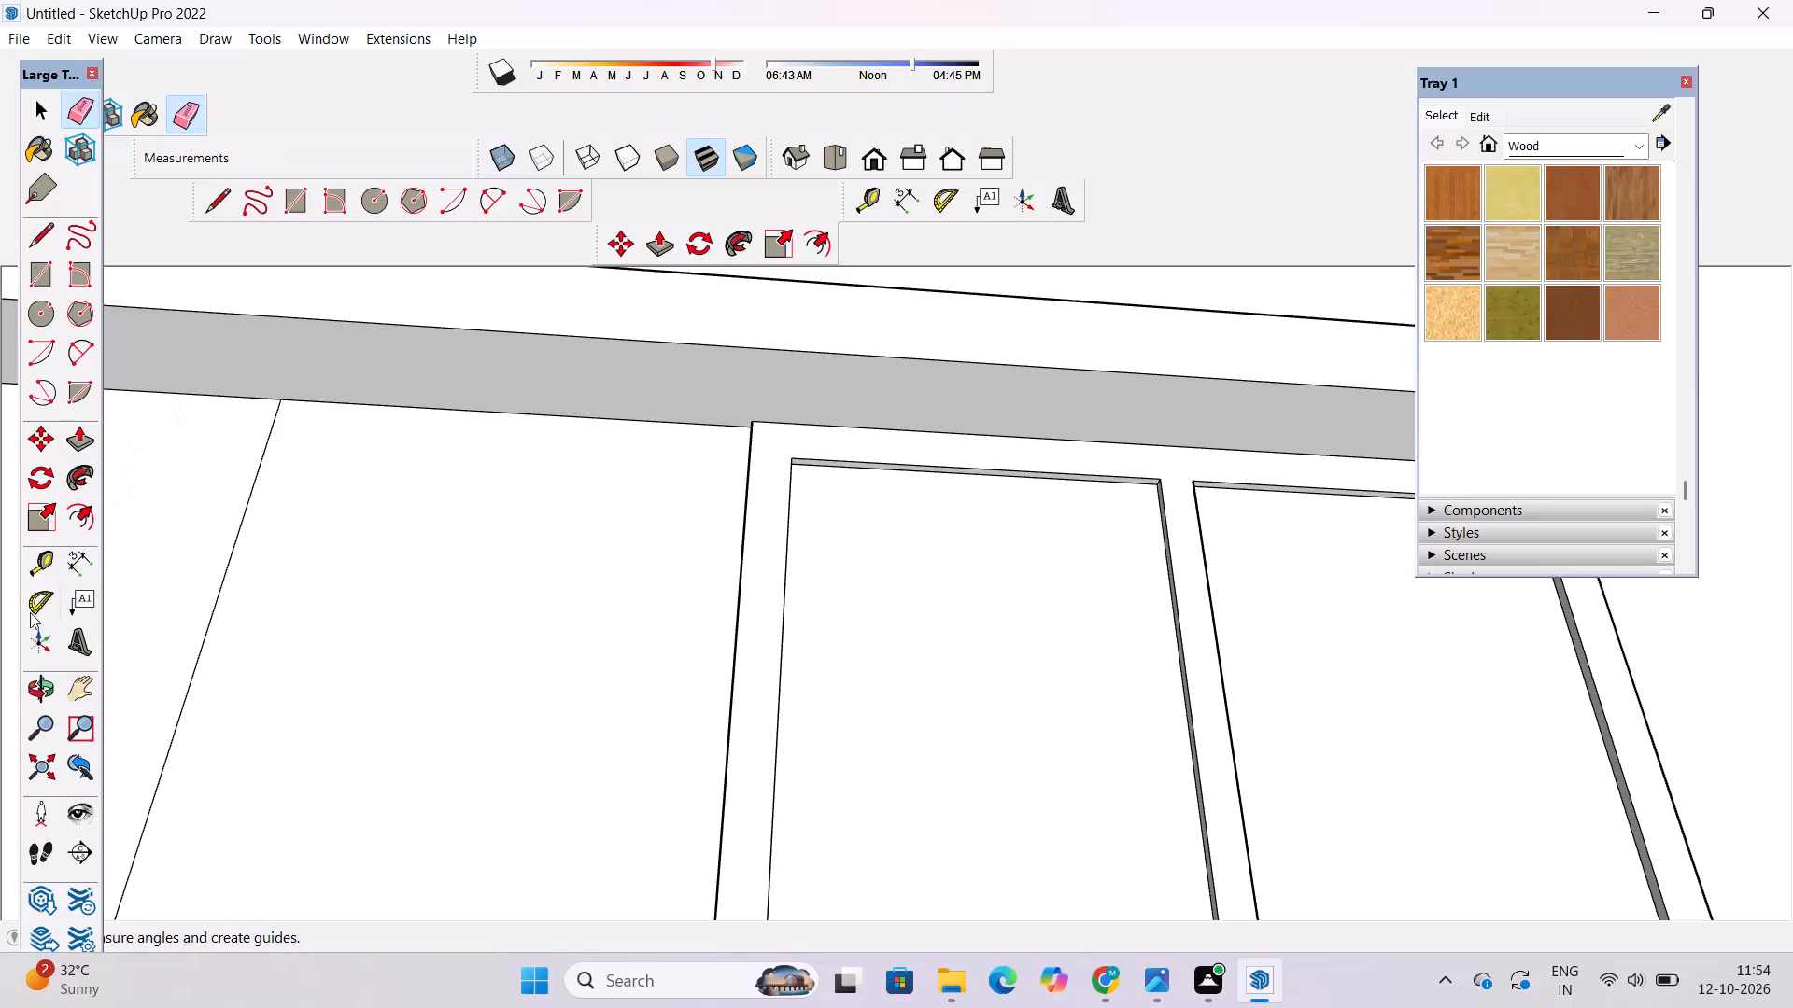
Examine the extruded band, the side wall and the front facade from several angles.
{"action": "left_click", "coordinate": [43, 678]}
{"action": "scroll", "coordinate": [236, 567], "scroll_direction": "down", "scroll_amount": 6}
{"action": "left_click_drag", "start_coordinate": [531, 473], "coordinate": [455, 723]}
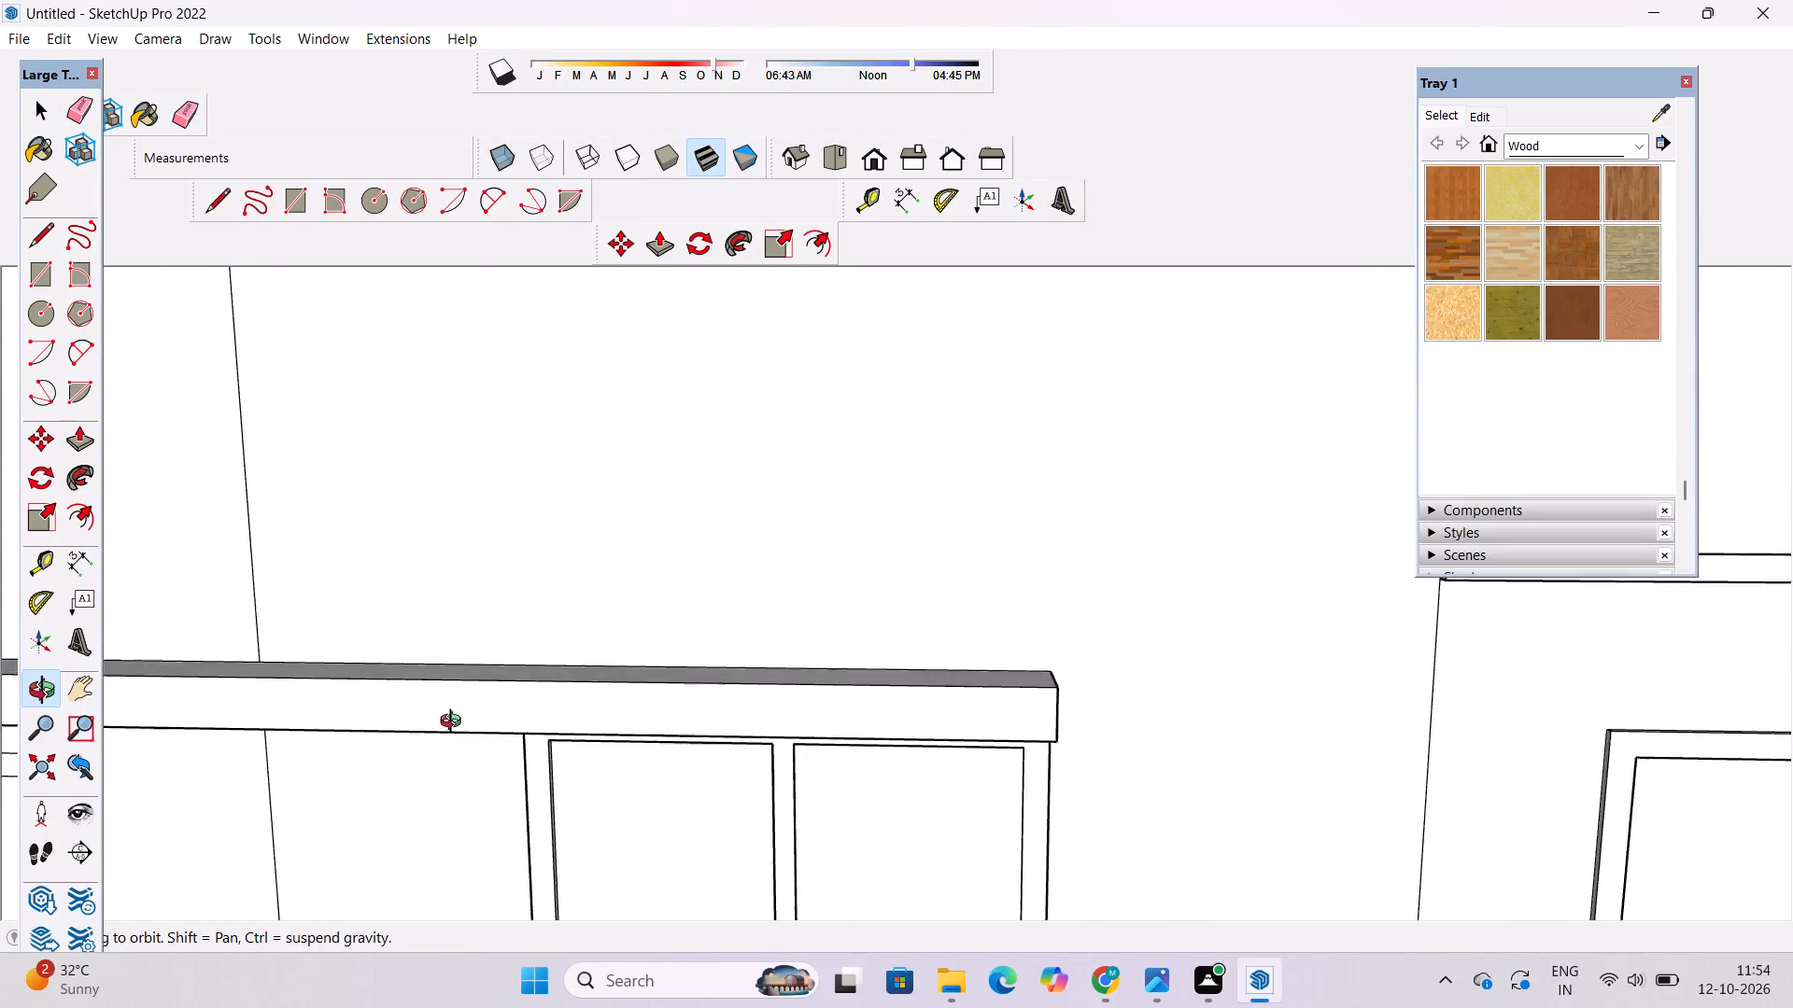
{"action": "left_click_drag", "start_coordinate": [455, 723], "coordinate": [298, 774]}
{"action": "scroll", "coordinate": [455, 514], "scroll_direction": "down", "scroll_amount": 18}
{"action": "left_click_drag", "start_coordinate": [535, 656], "coordinate": [481, 665]}
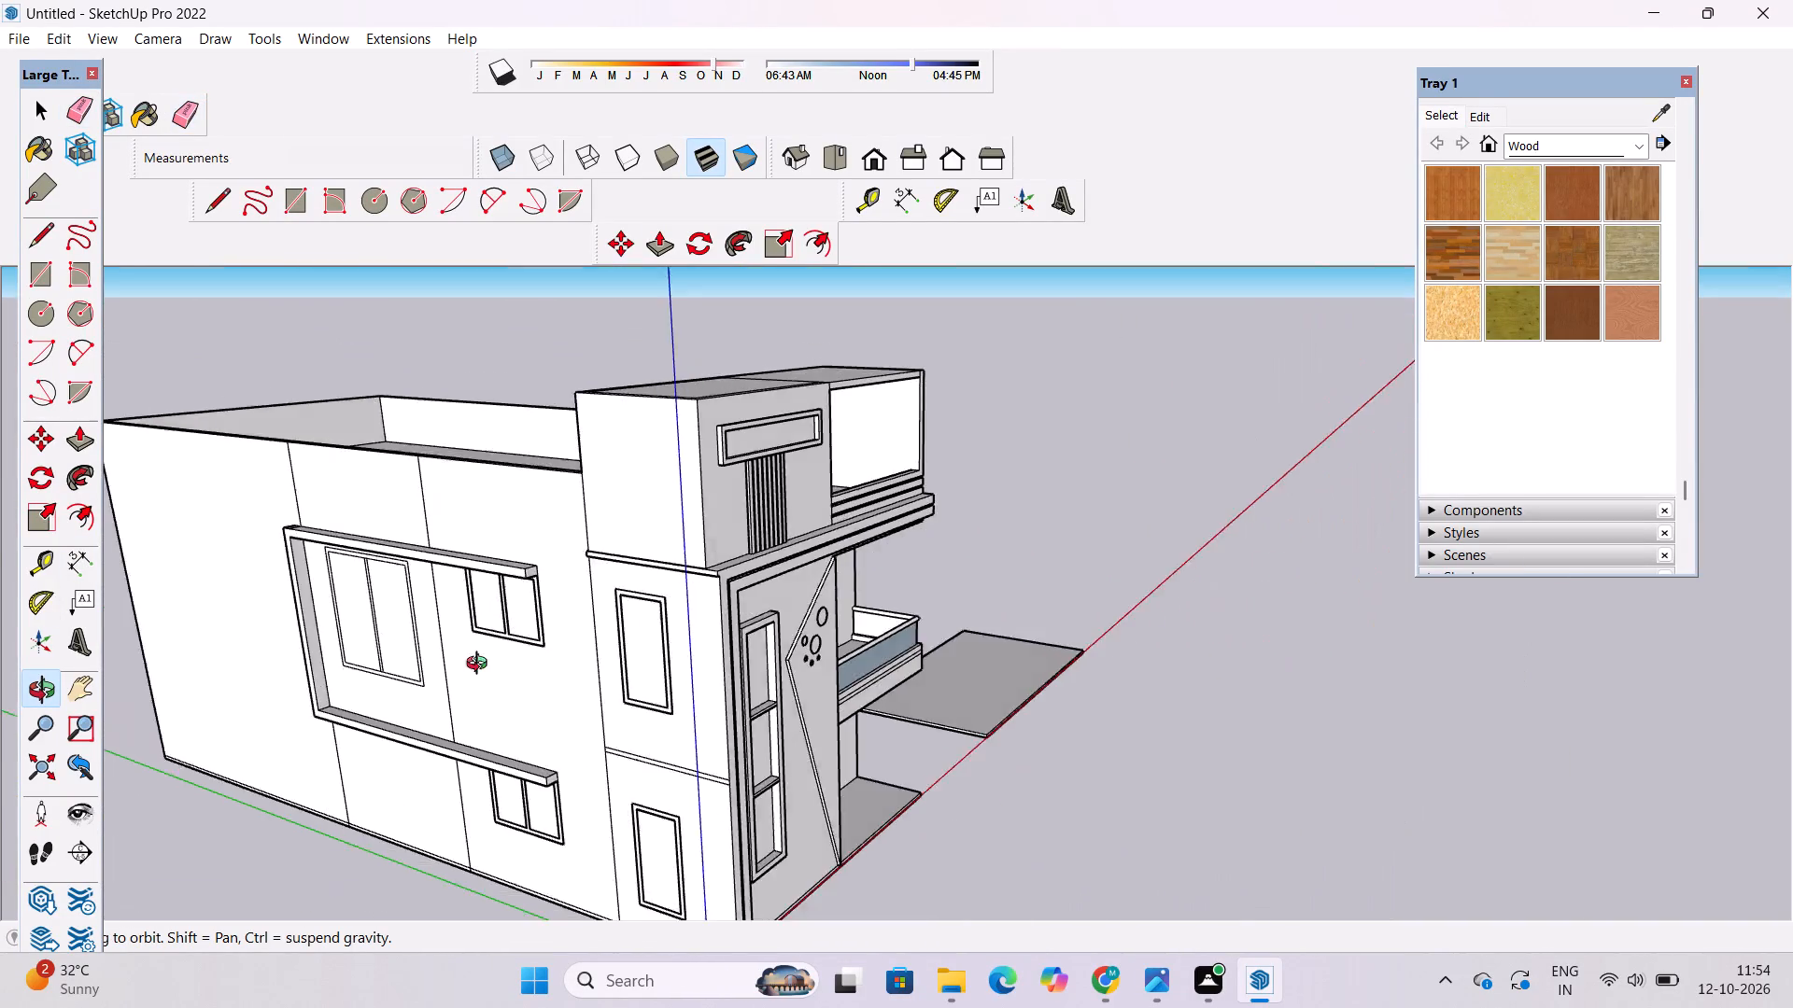
{"action": "left_click_drag", "start_coordinate": [481, 665], "coordinate": [855, 260]}
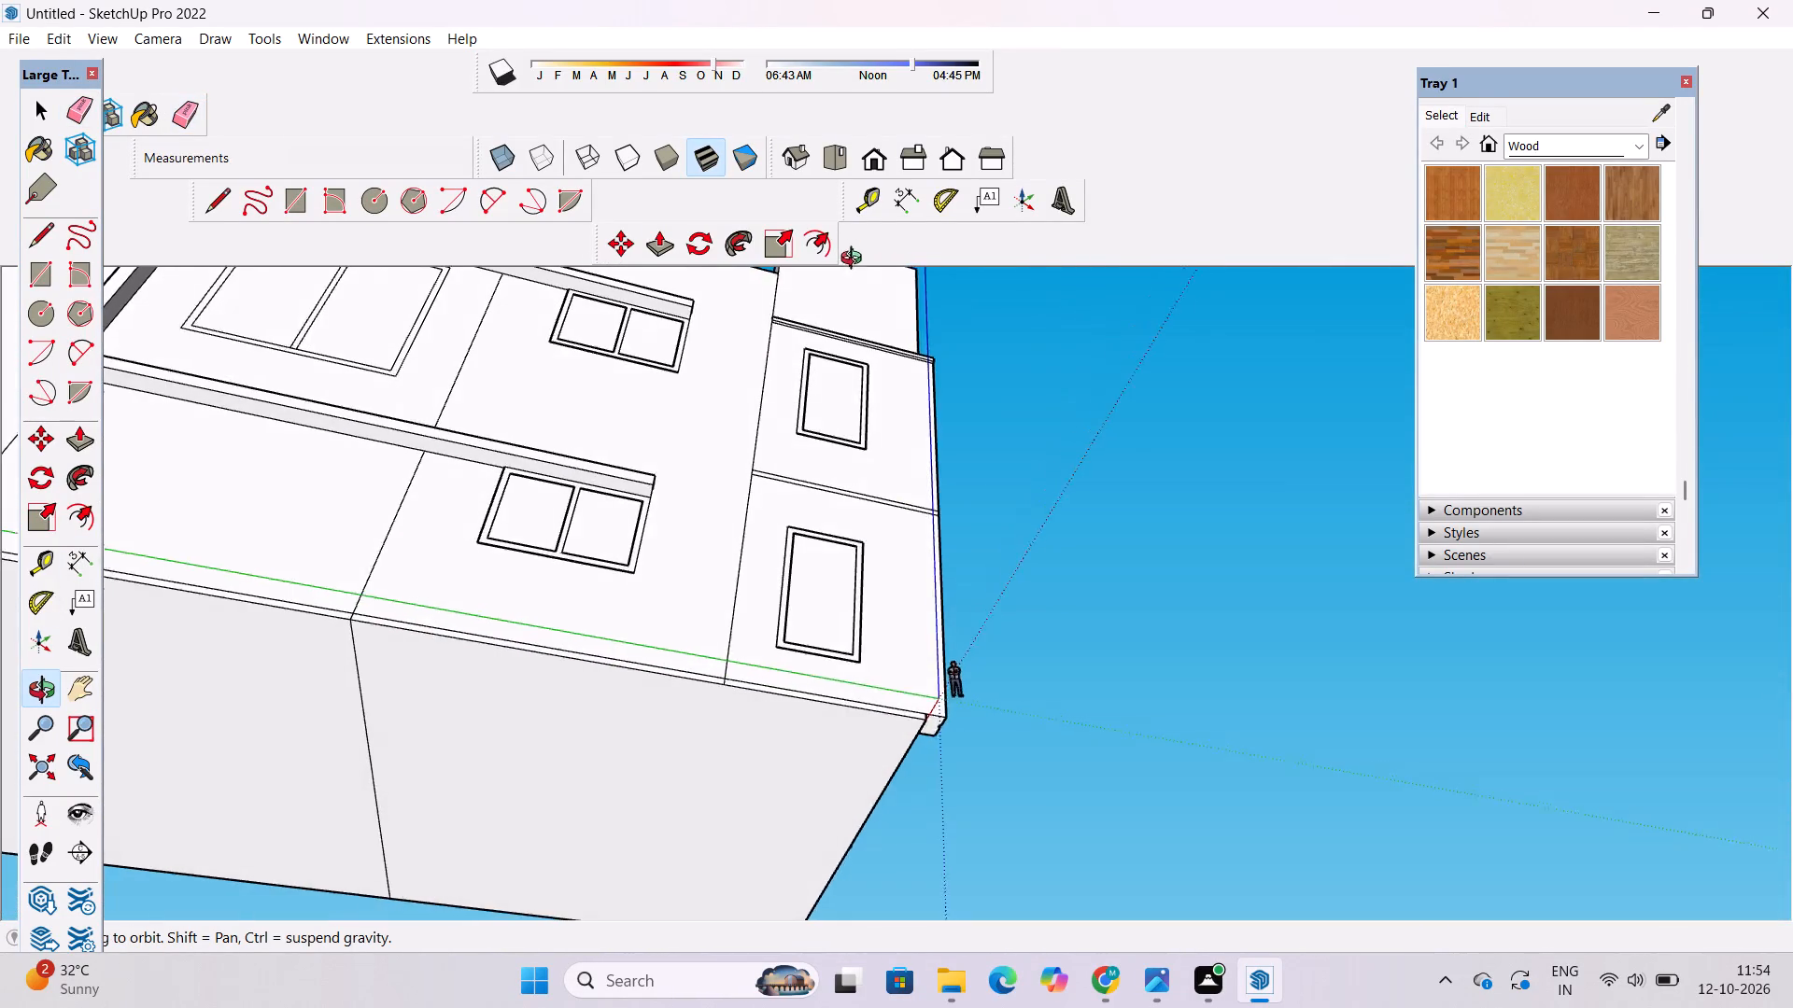
{"action": "left_click_drag", "start_coordinate": [855, 260], "coordinate": [510, 653]}
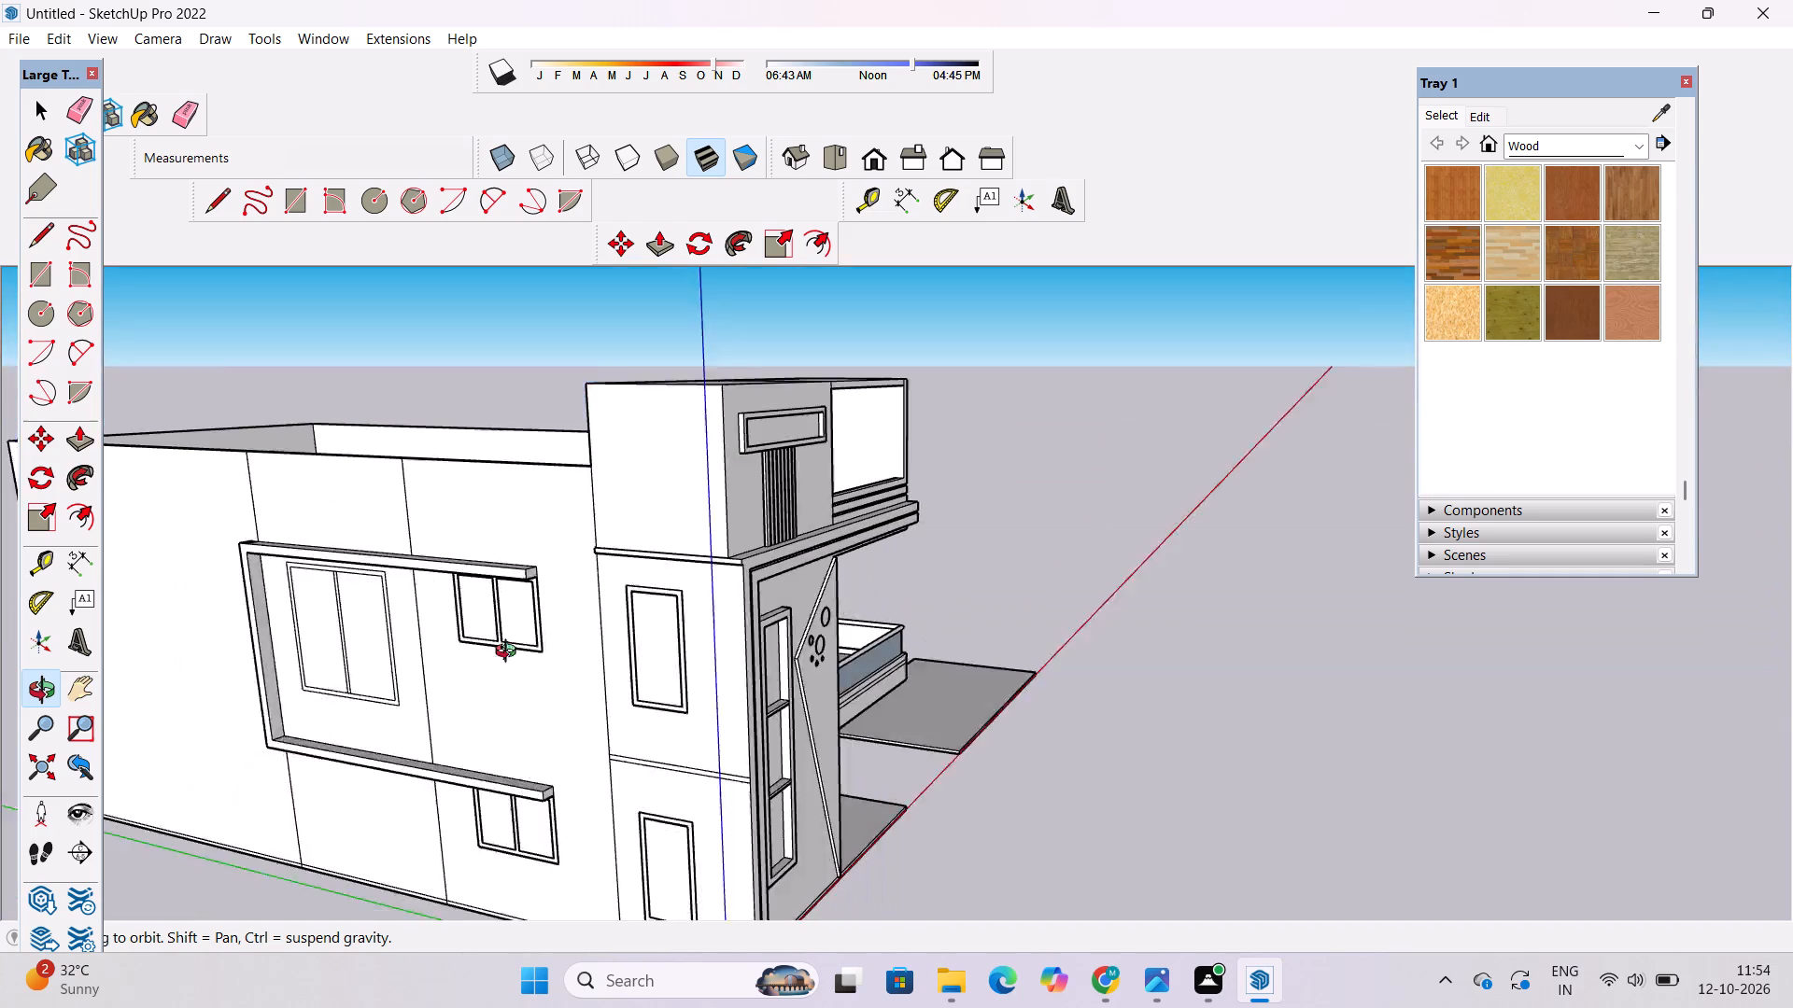
{"action": "left_click_drag", "start_coordinate": [510, 653], "coordinate": [247, 702]}
{"action": "scroll", "coordinate": [523, 499], "scroll_direction": "up", "scroll_amount": 5}
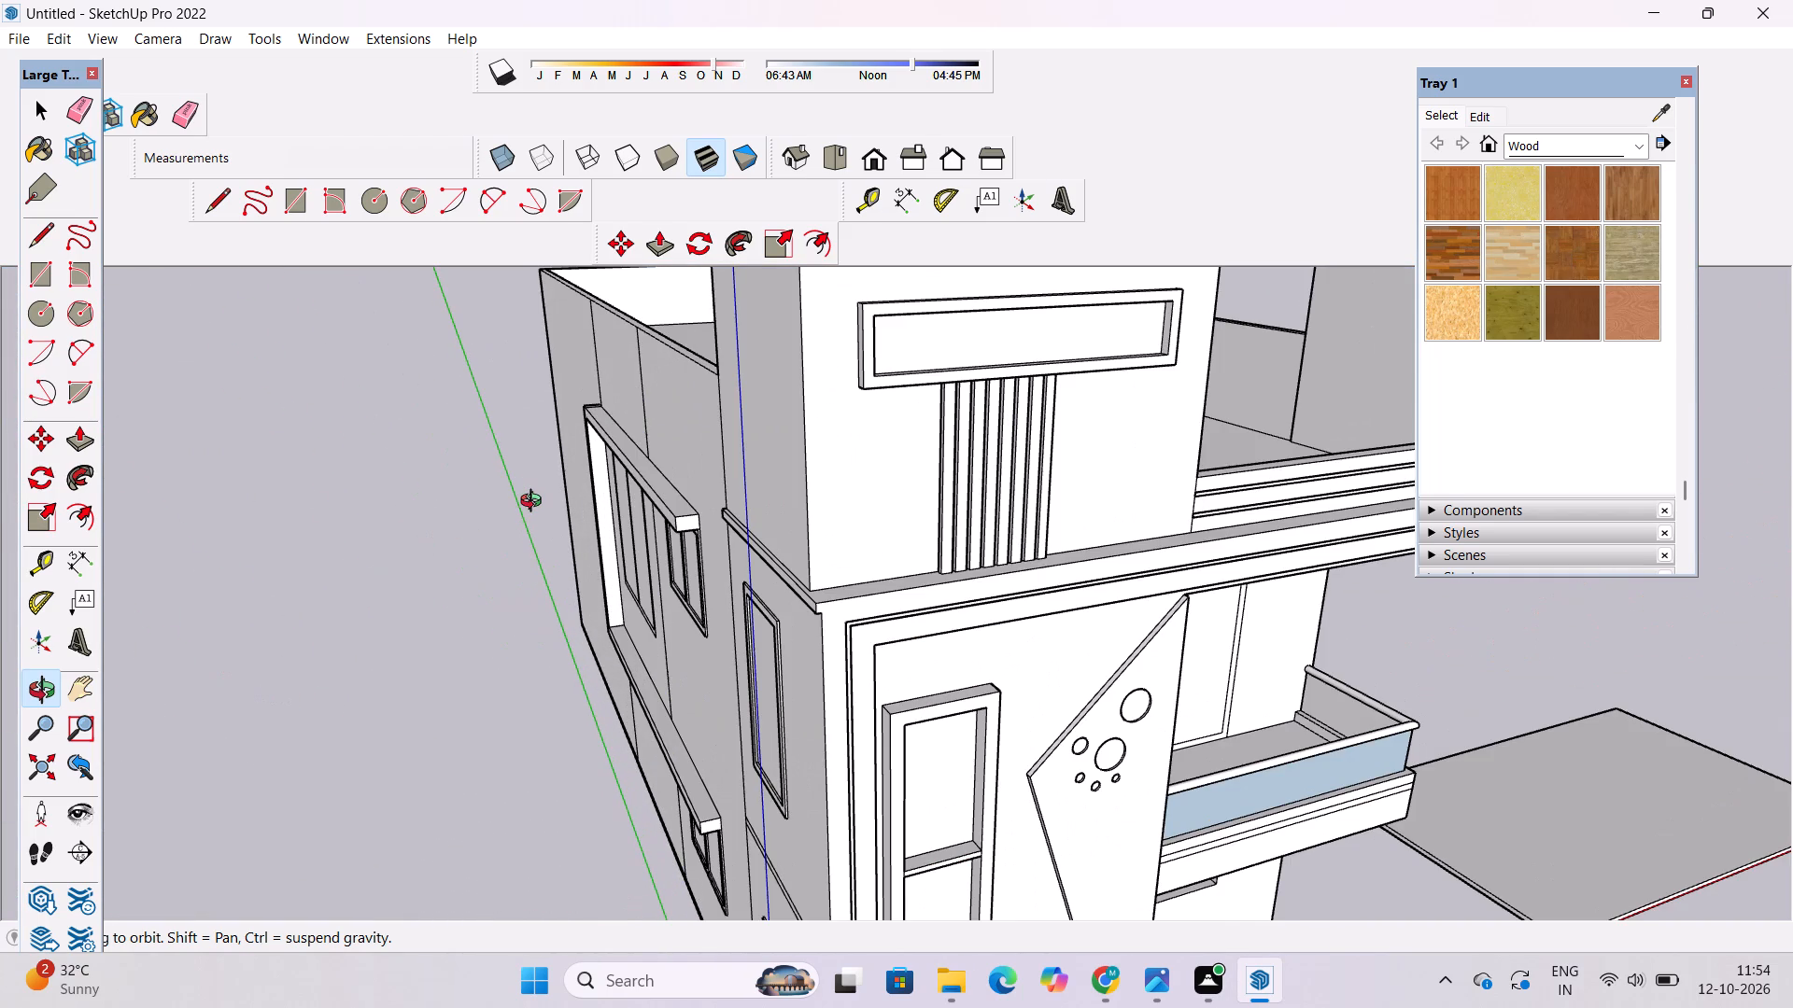
{"action": "scroll", "coordinate": [524, 513], "scroll_direction": "down", "scroll_amount": 2}
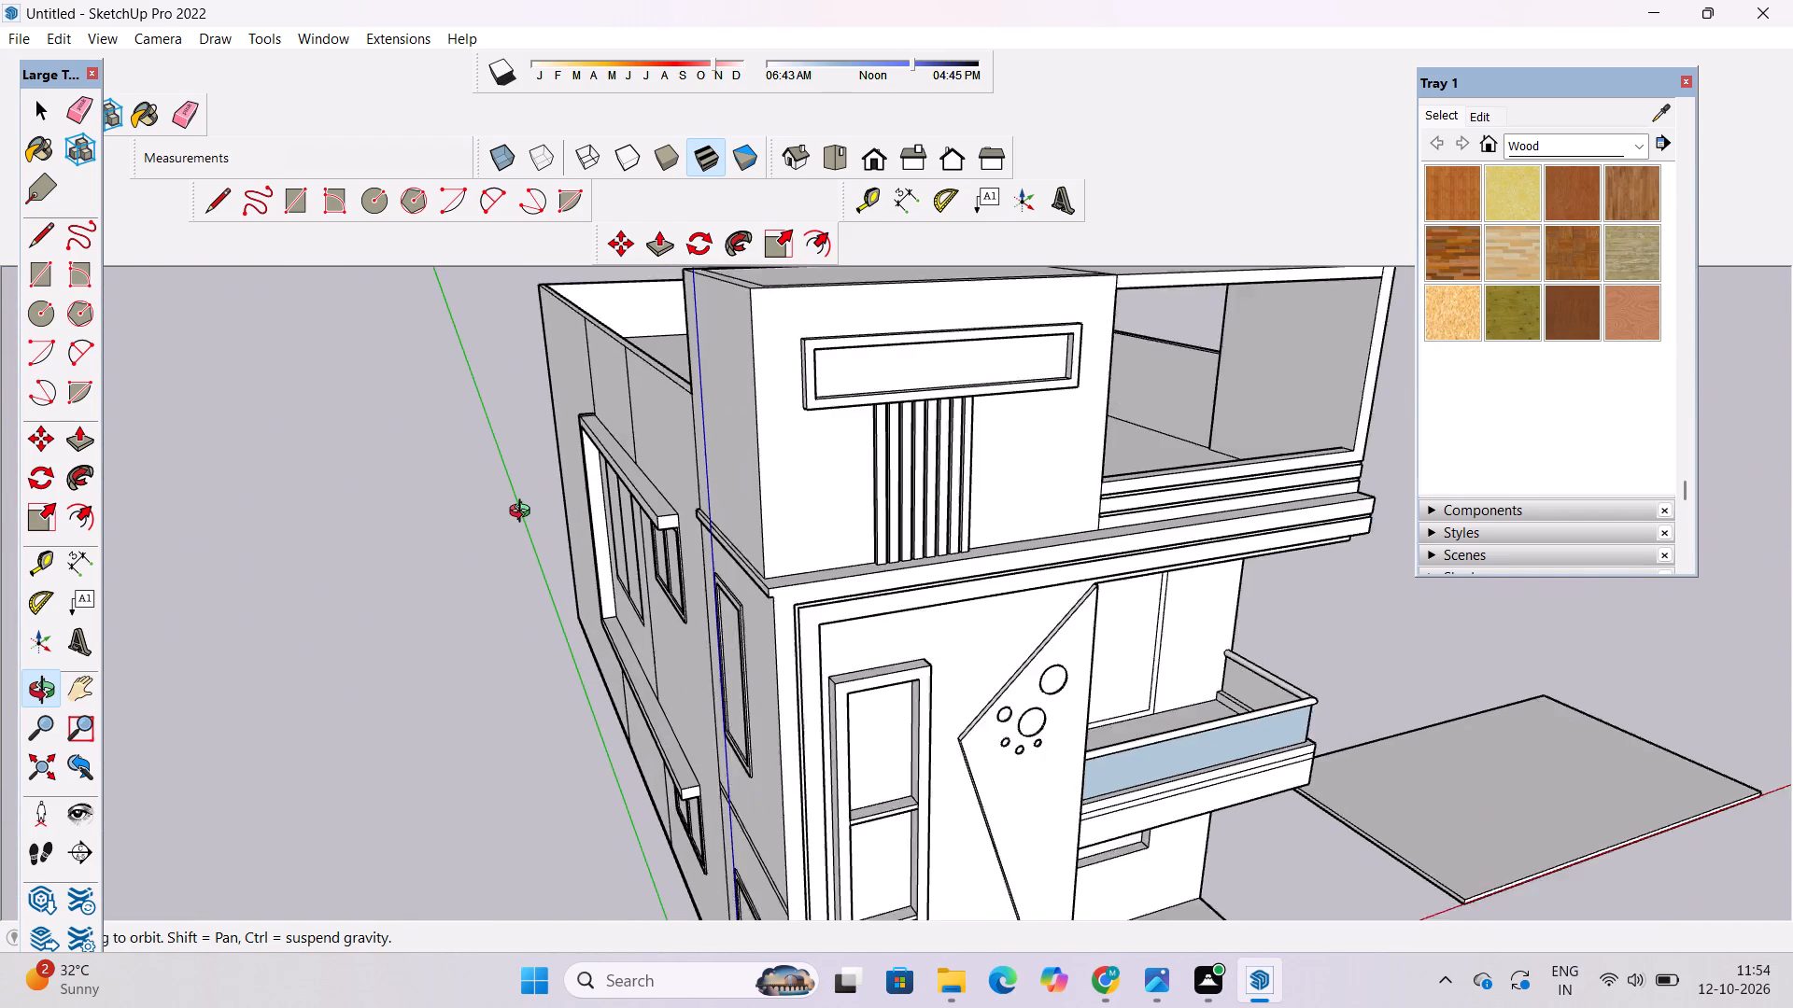
{"action": "scroll", "coordinate": [524, 513], "scroll_direction": "down", "scroll_amount": 2}
{"action": "left_click_drag", "start_coordinate": [531, 578], "coordinate": [560, 525], "text": "shift"}
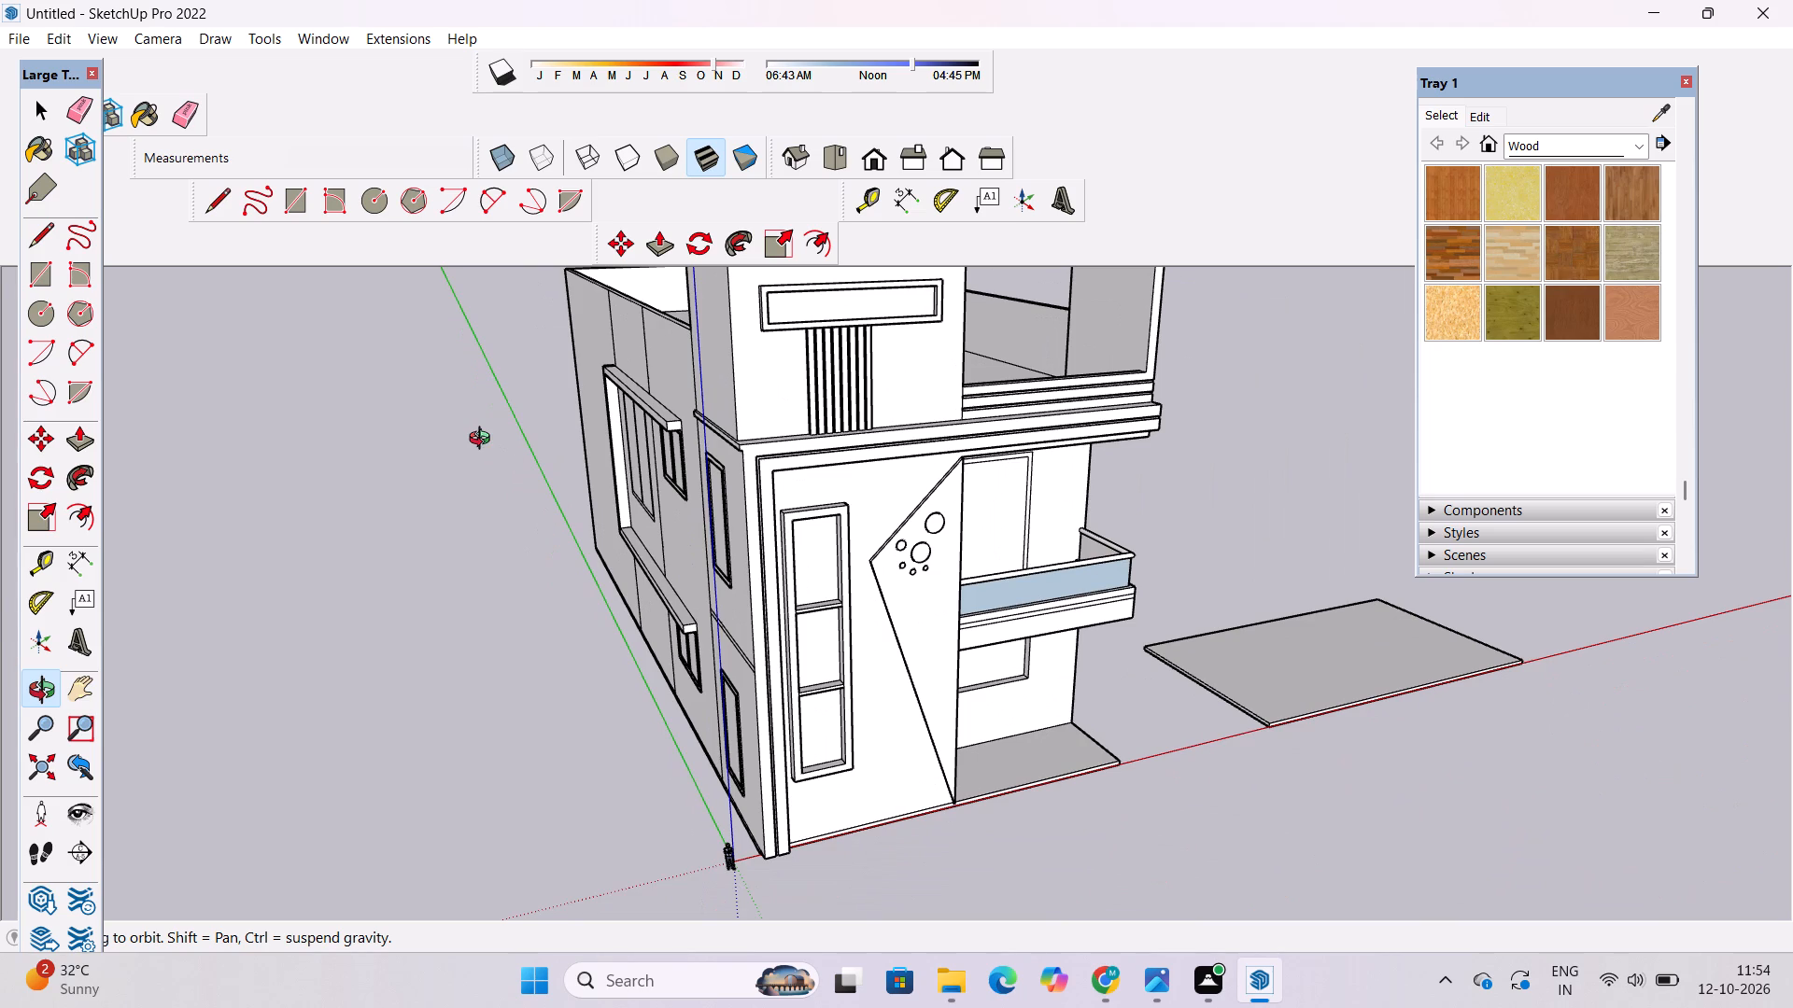
{"action": "scroll", "coordinate": [476, 459], "scroll_direction": "down", "scroll_amount": 4}
{"action": "left_click_drag", "start_coordinate": [495, 511], "coordinate": [796, 571]}
{"action": "scroll", "coordinate": [558, 592], "scroll_direction": "up", "scroll_amount": 4}
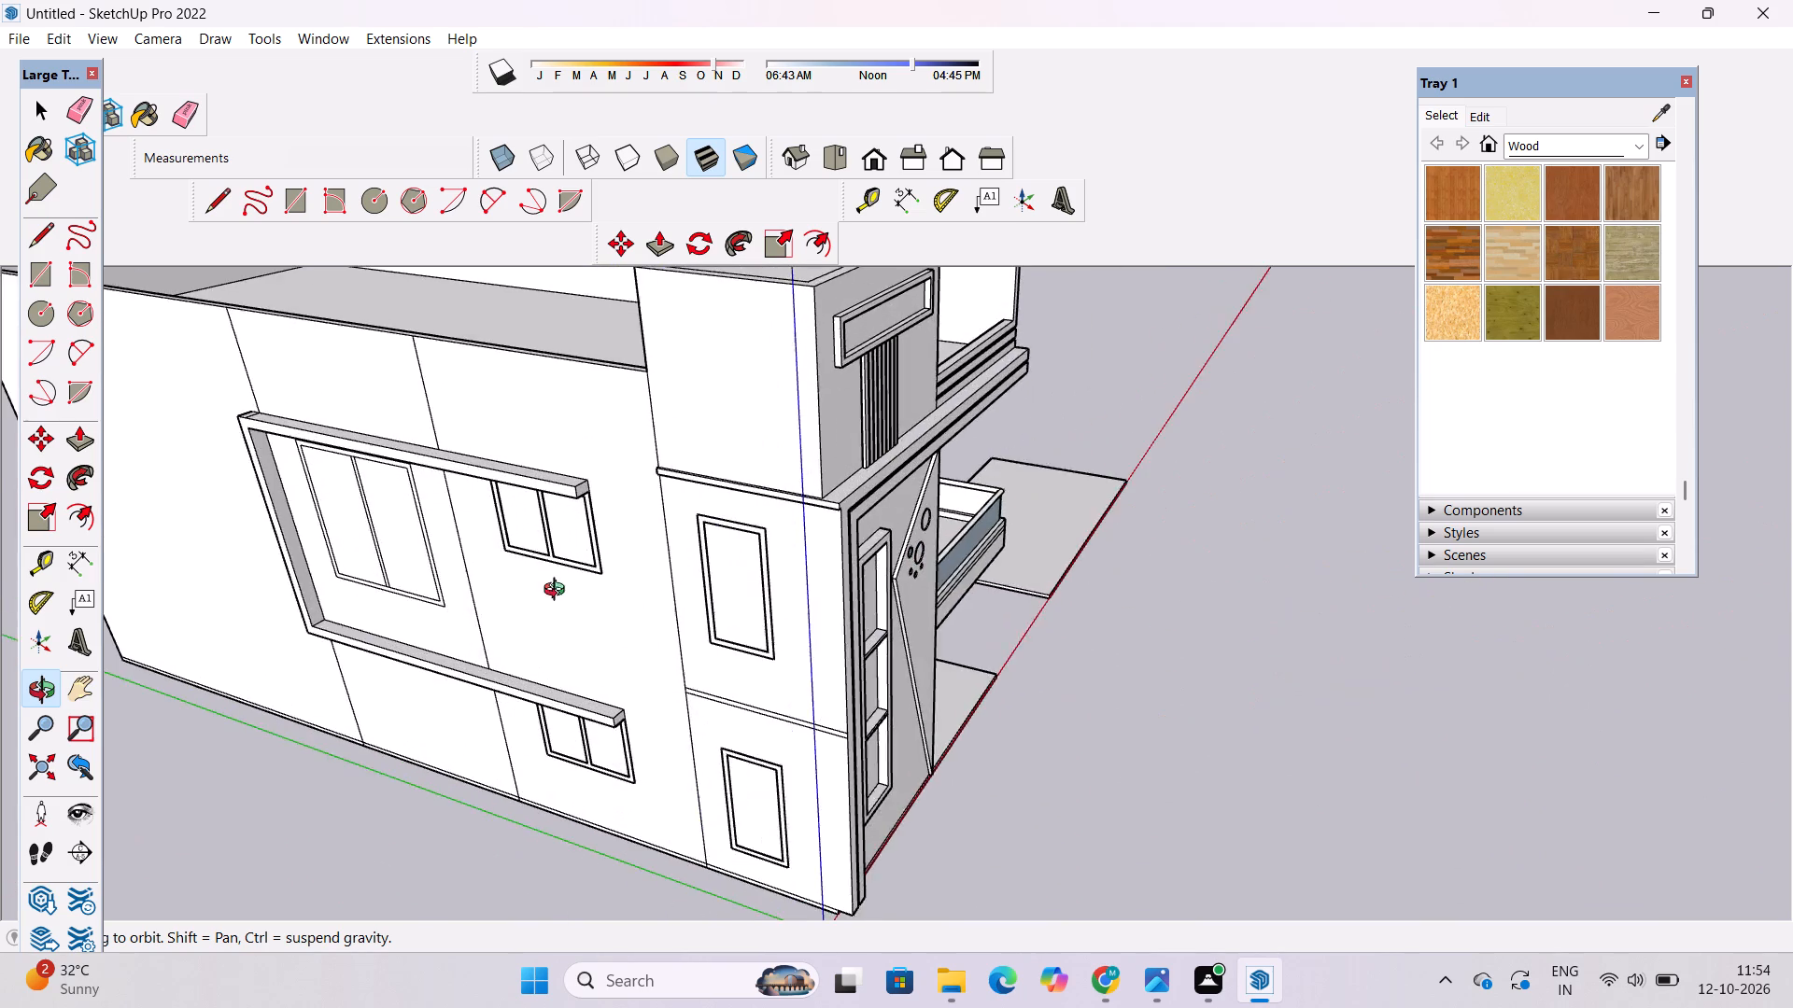
{"action": "left_click_drag", "start_coordinate": [555, 592], "coordinate": [785, 671], "text": "shift"}
{"action": "left_click_drag", "start_coordinate": [653, 718], "coordinate": [642, 642]}
{"action": "scroll", "coordinate": [602, 744], "scroll_direction": "up", "scroll_amount": 4}
{"action": "left_click_drag", "start_coordinate": [588, 760], "coordinate": [674, 690], "text": "shift"}
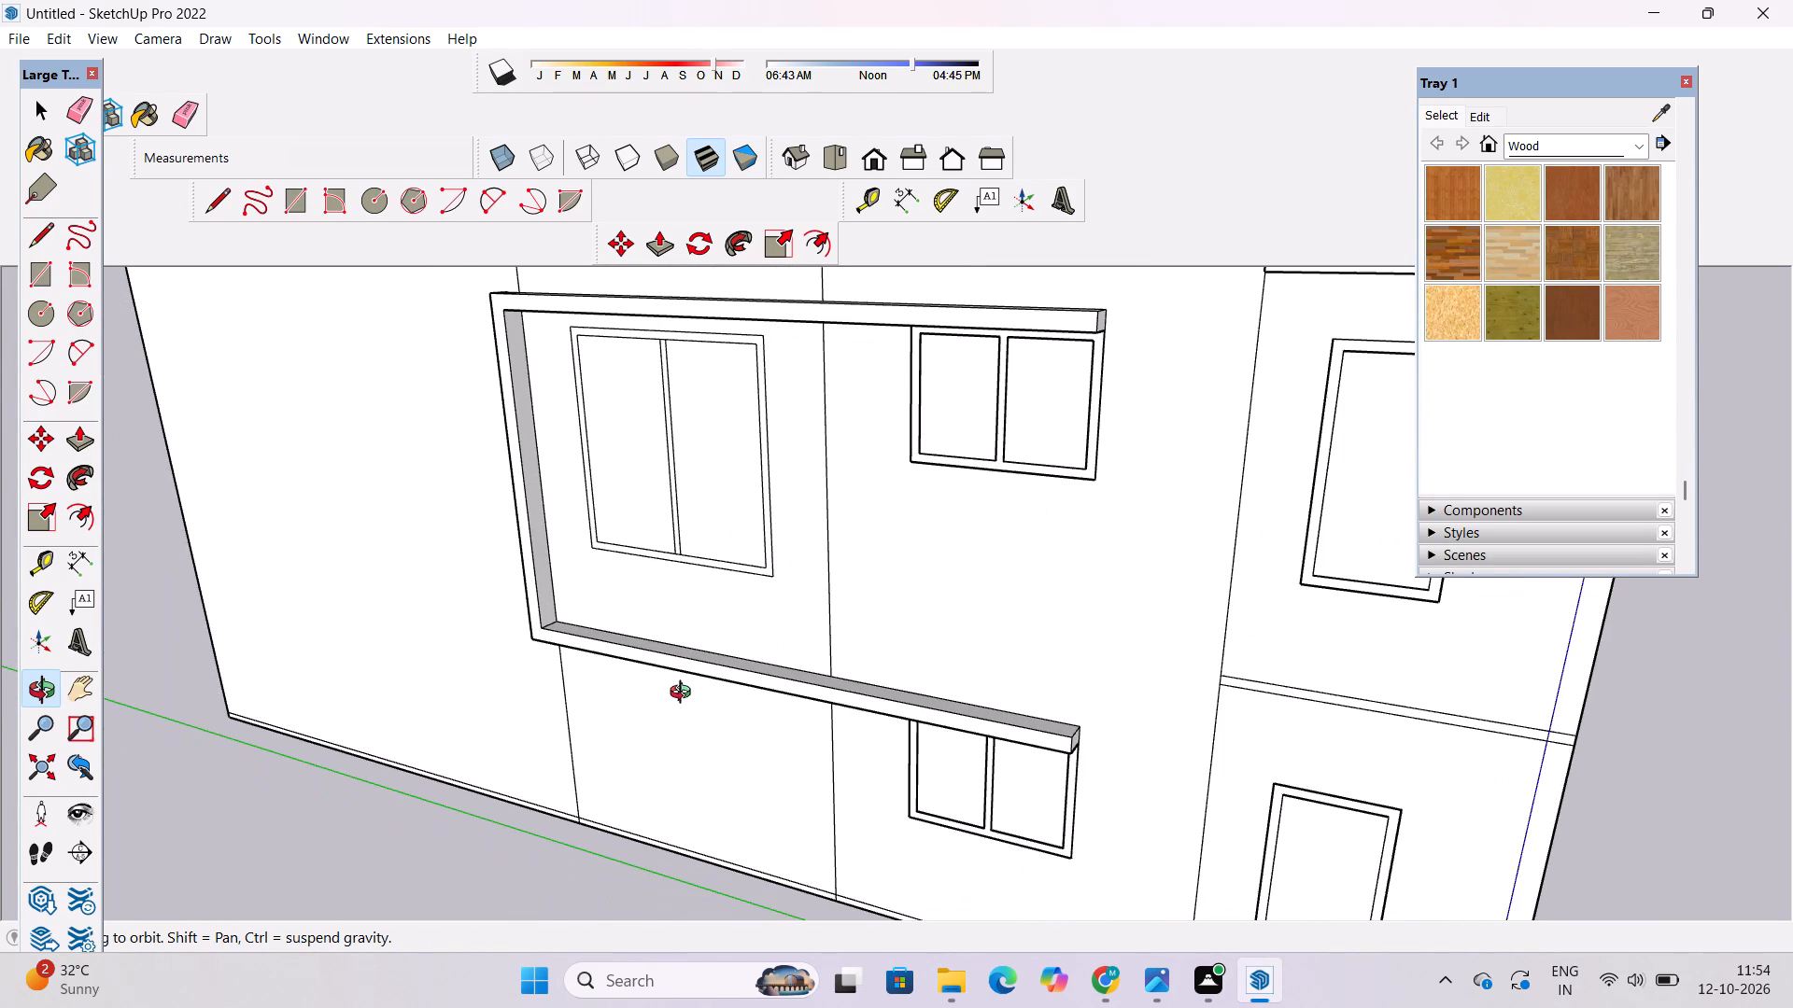
{"action": "scroll", "coordinate": [685, 693], "scroll_direction": "down", "scroll_amount": 2}
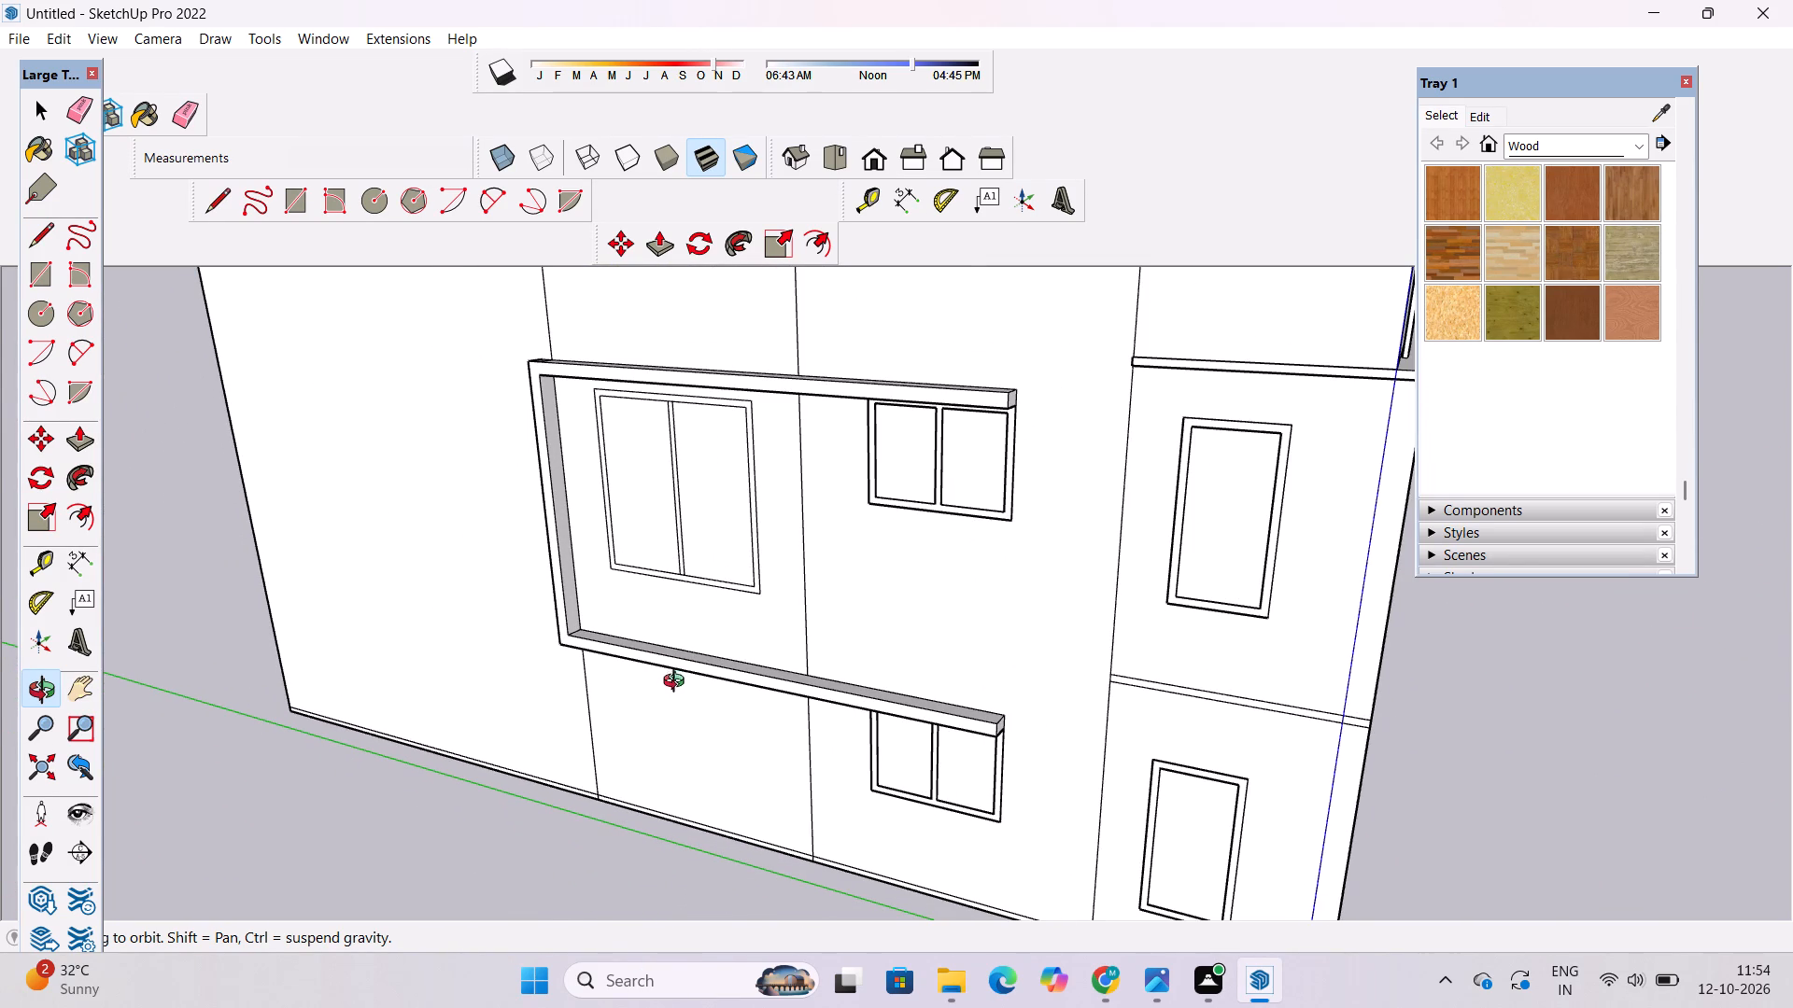
{"action": "scroll", "coordinate": [550, 826], "scroll_direction": "up", "scroll_amount": 4}
{"action": "left_click_drag", "start_coordinate": [706, 764], "coordinate": [618, 766], "text": "shift"}
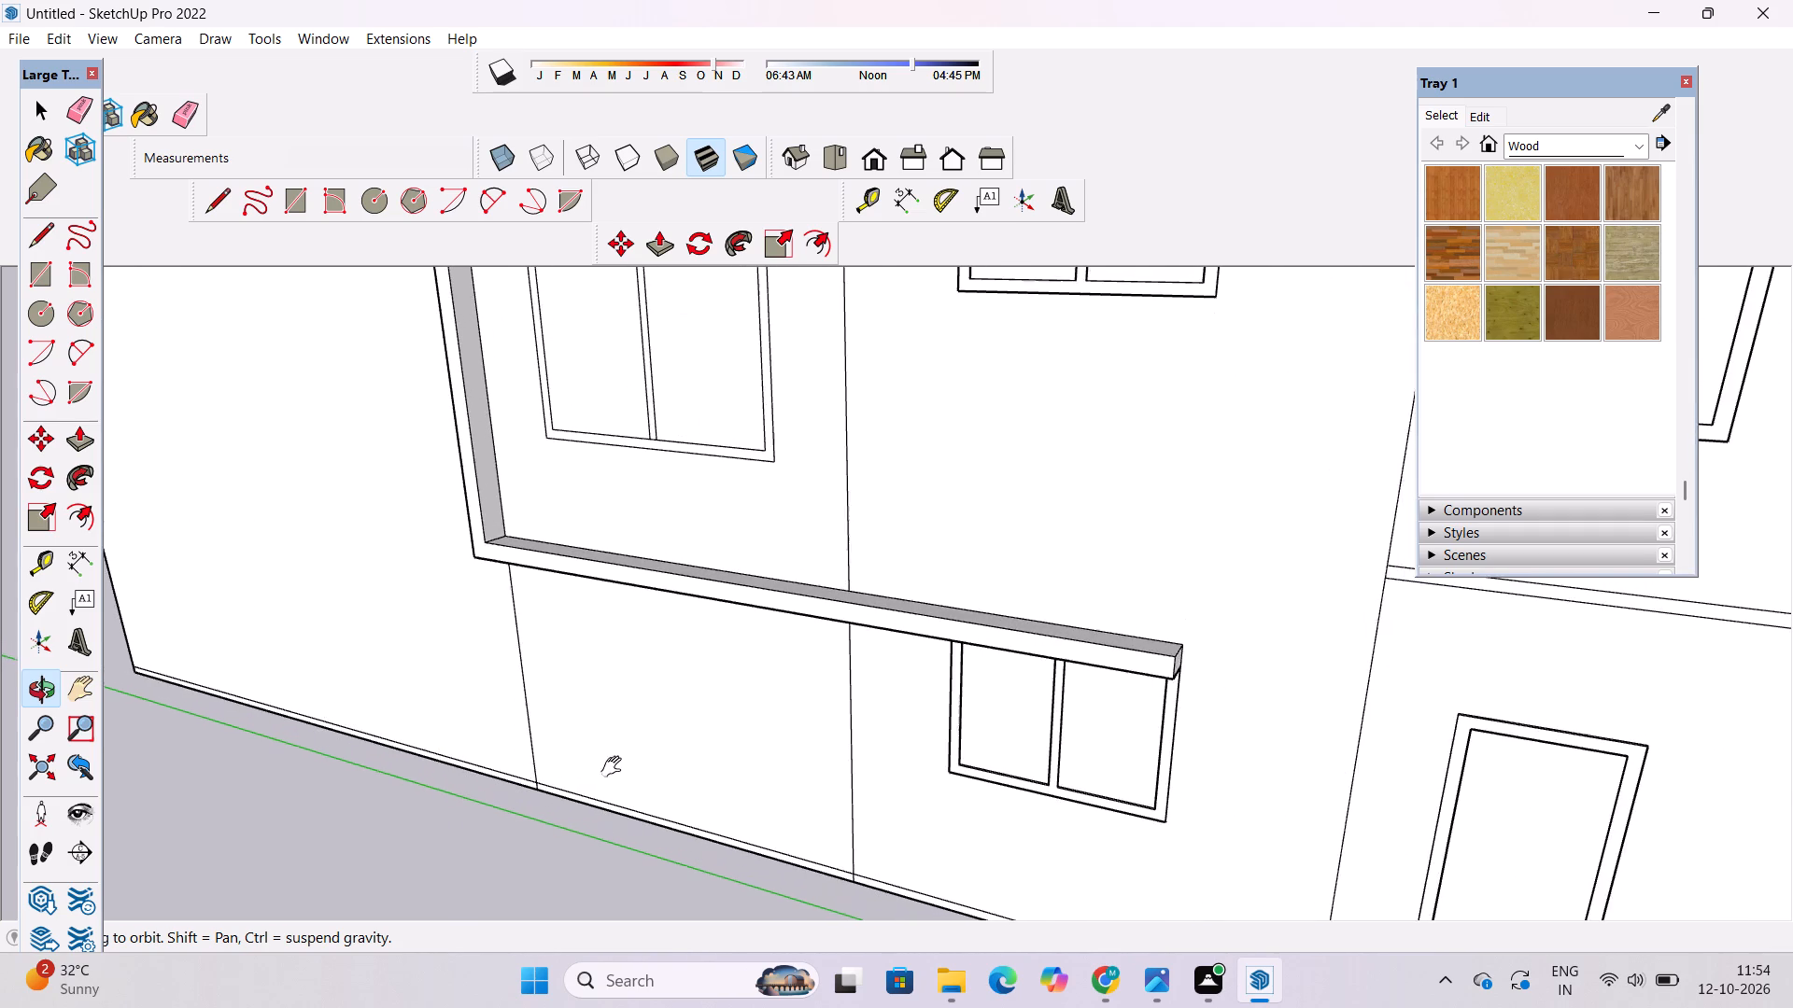
{"action": "left_click_drag", "start_coordinate": [614, 771], "coordinate": [743, 738]}
{"action": "scroll", "coordinate": [801, 703], "scroll_direction": "down", "scroll_amount": 6}
{"action": "left_click_drag", "start_coordinate": [820, 691], "coordinate": [750, 759], "text": "shift"}
{"action": "scroll", "coordinate": [745, 758], "scroll_direction": "up", "scroll_amount": 2}
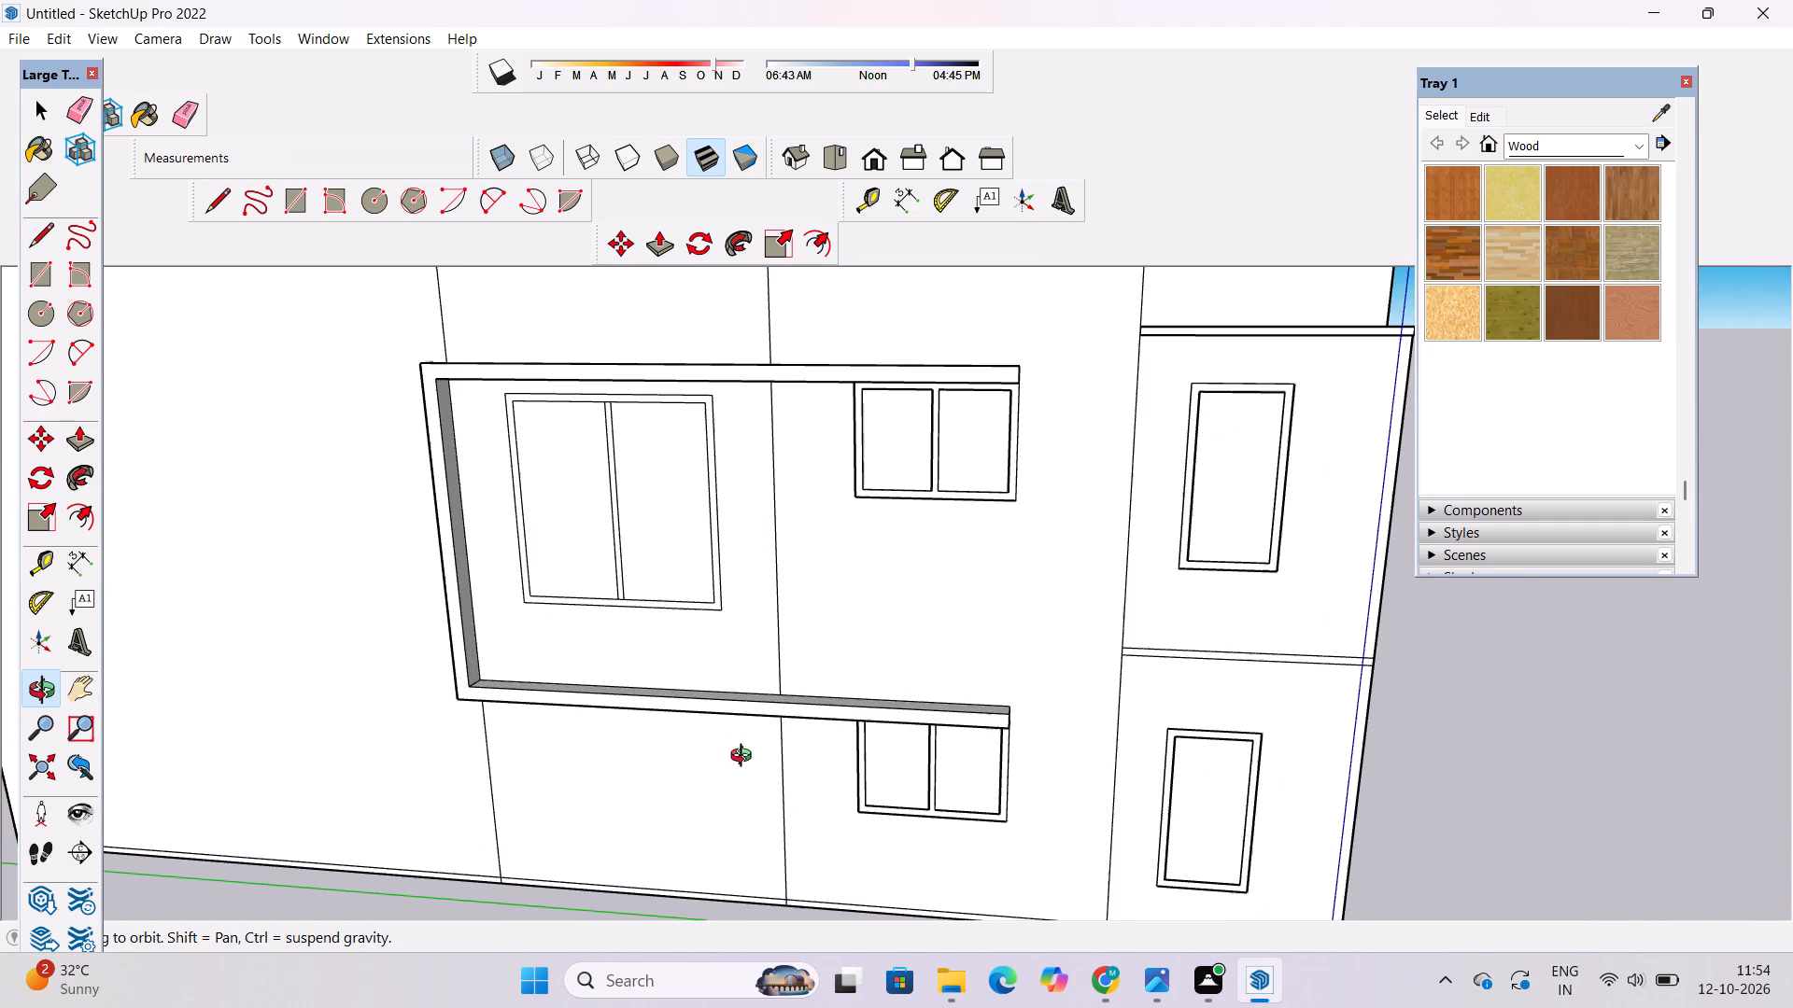
{"action": "scroll", "coordinate": [745, 758], "scroll_direction": "down", "scroll_amount": 4}
{"action": "left_click_drag", "start_coordinate": [745, 757], "coordinate": [772, 810], "text": "shift"}
{"action": "scroll", "coordinate": [773, 806], "scroll_direction": "down", "scroll_amount": 4}
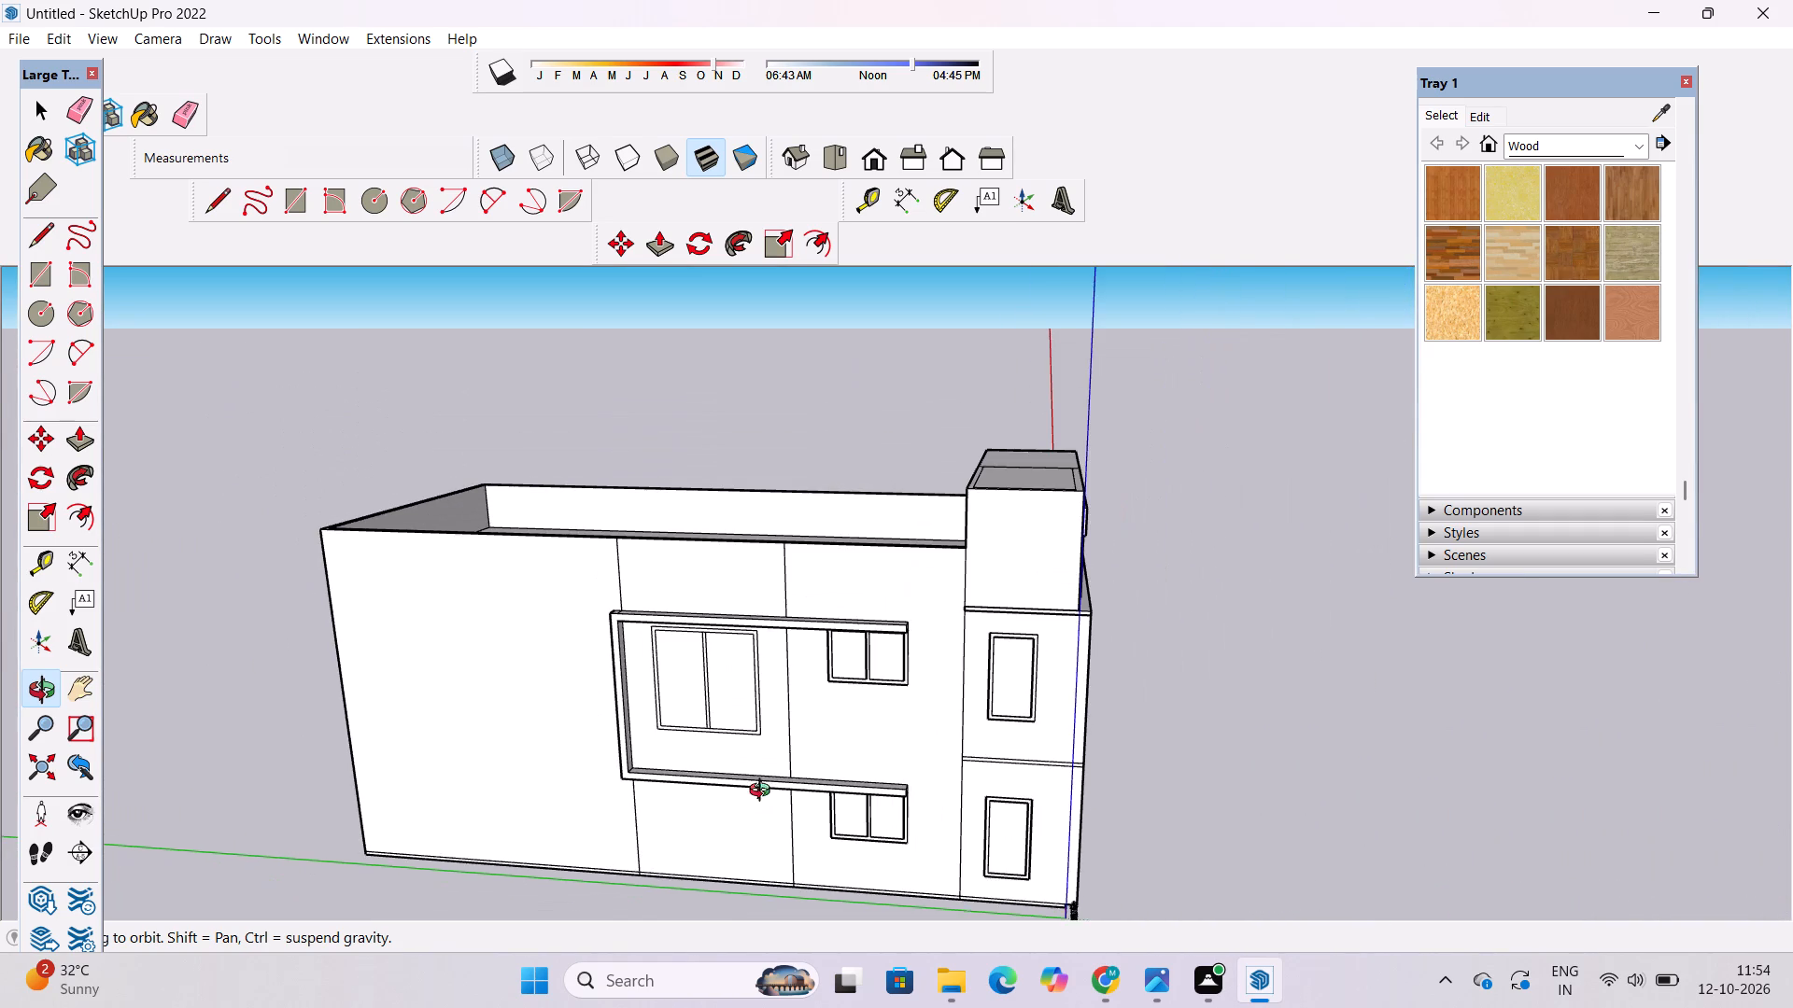
{"action": "left_click_drag", "start_coordinate": [764, 792], "coordinate": [769, 761]}
{"action": "scroll", "coordinate": [769, 761], "scroll_direction": "up", "scroll_amount": 2}
{"action": "left_click", "coordinate": [762, 757], "text": "shift"}
{"action": "left_click_drag", "start_coordinate": [762, 756], "coordinate": [769, 735], "text": "shift"}
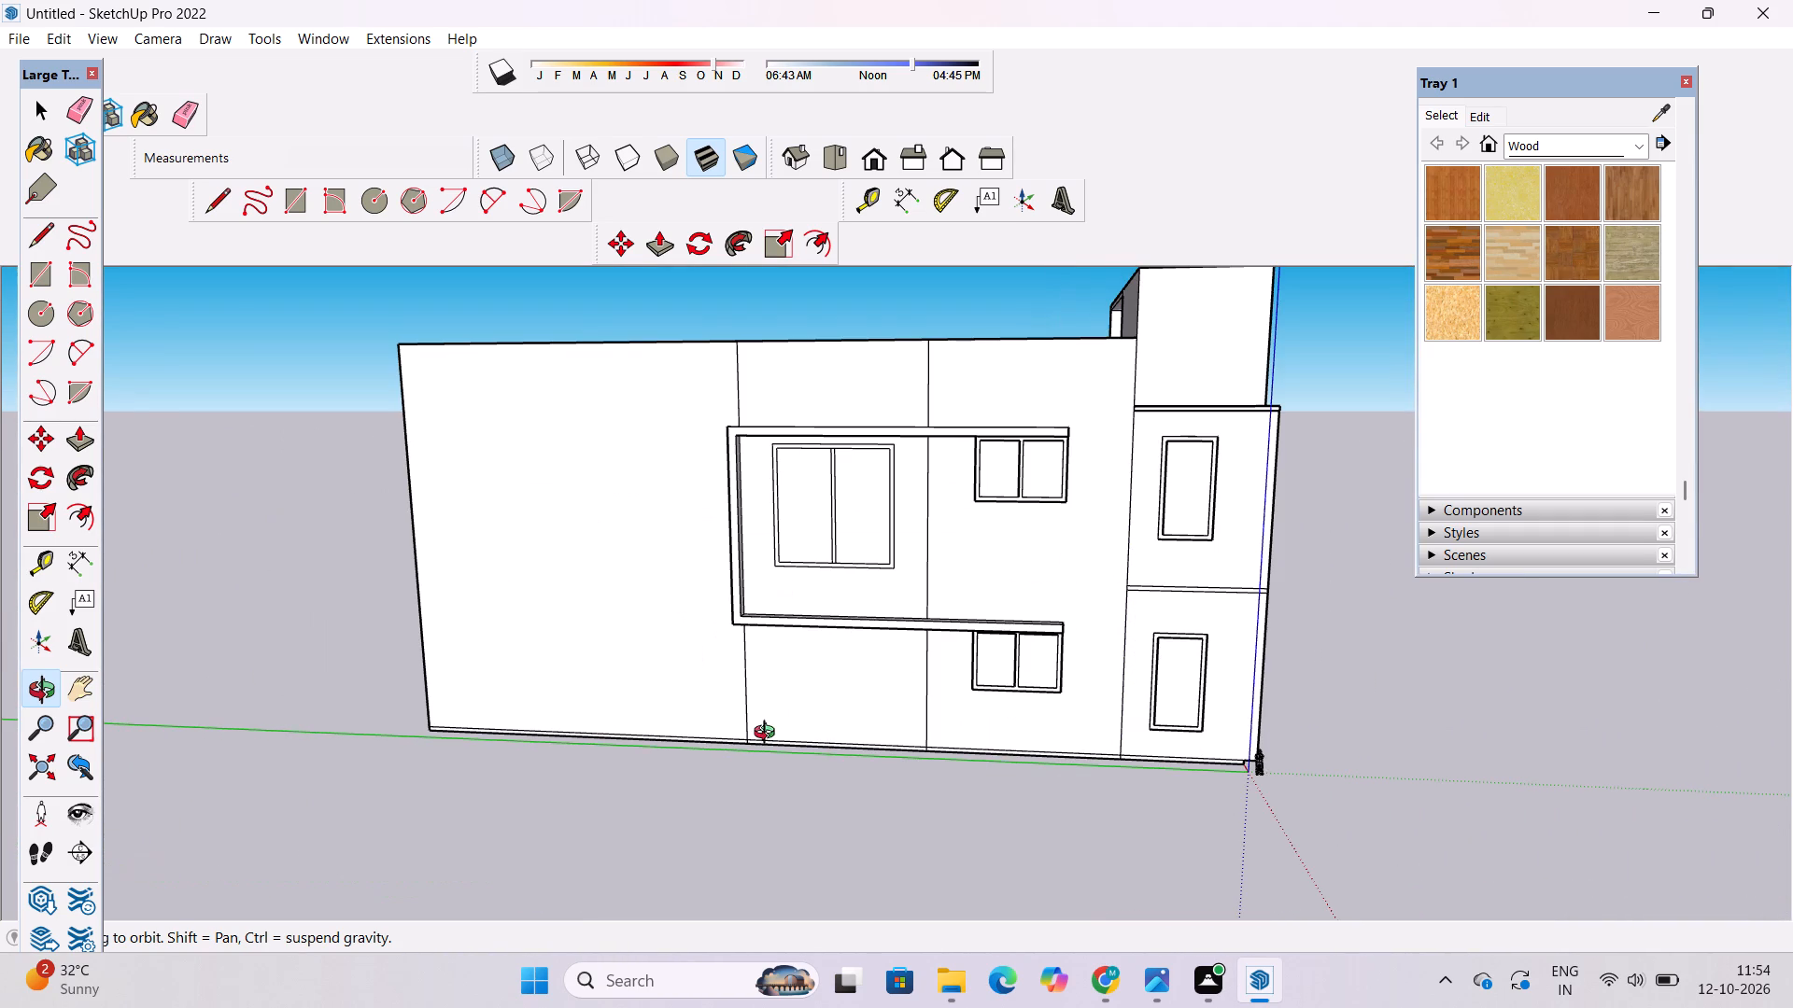
Erase the vertical wall line between the large and small windows, inside, below and above the extruded band.
{"action": "key", "text": "e"}
{"action": "scroll", "coordinate": [932, 538], "scroll_direction": "up", "scroll_amount": 5}
{"action": "left_click_drag", "start_coordinate": [949, 482], "coordinate": [919, 578]}
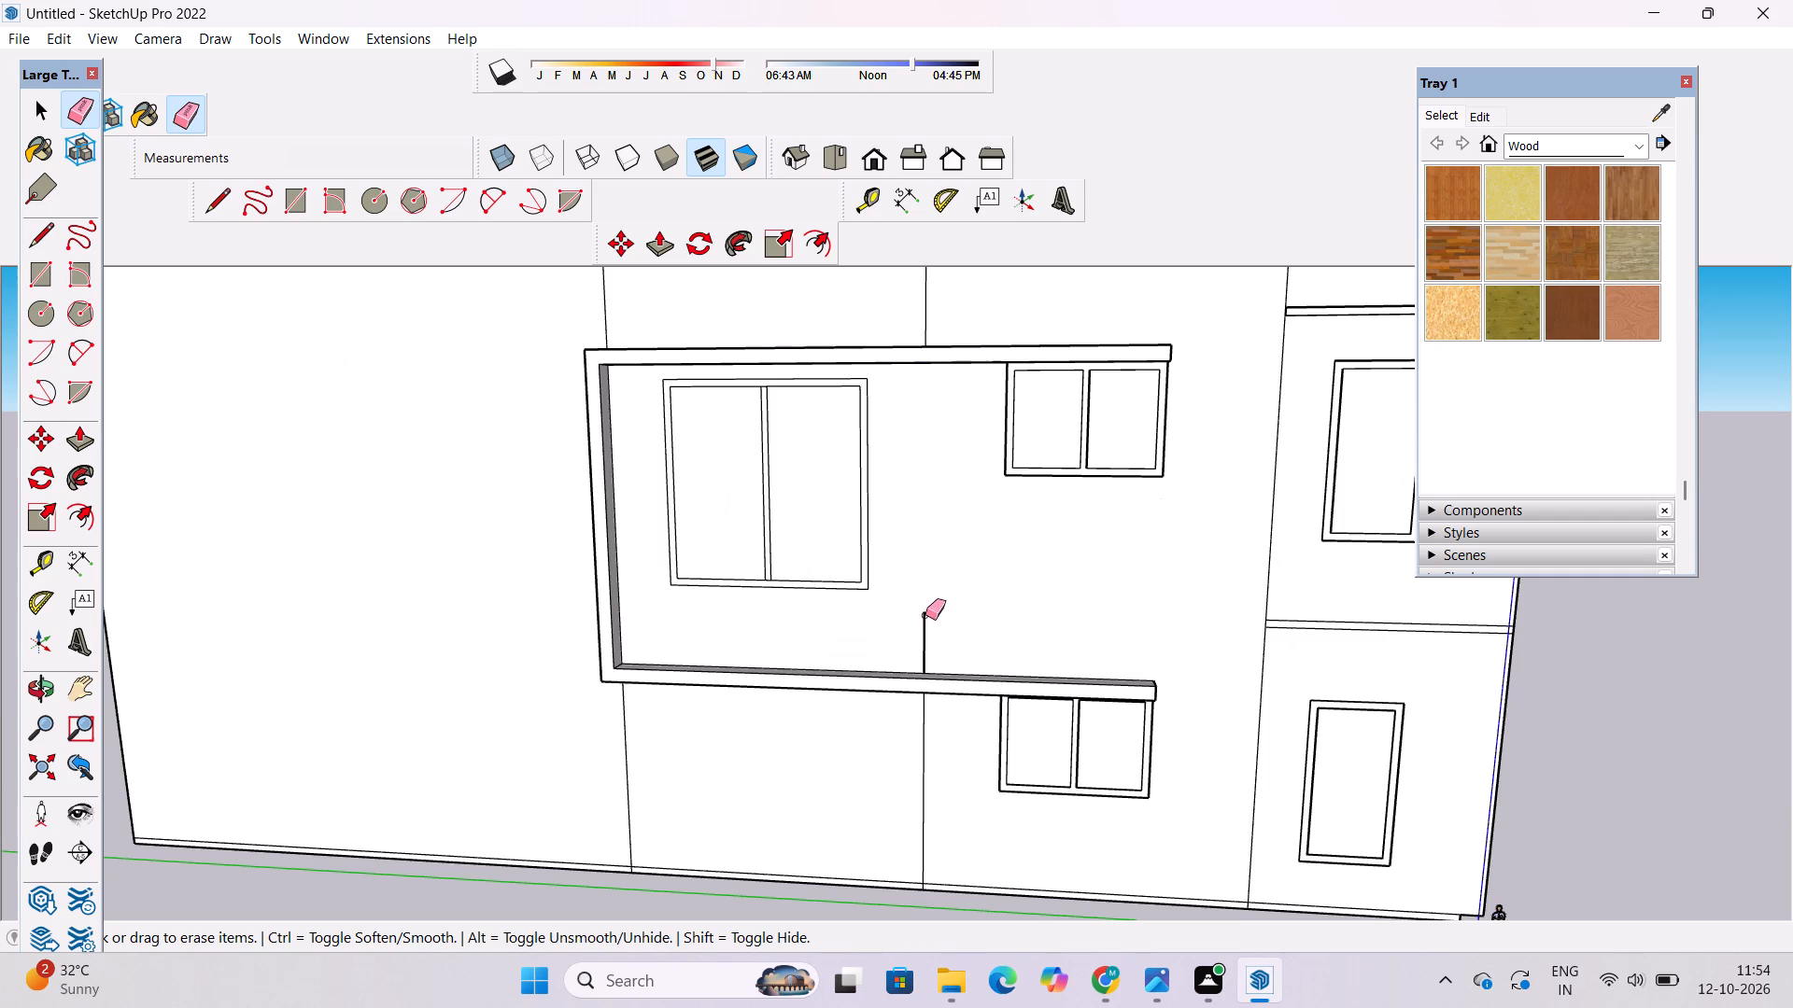
{"action": "left_click", "coordinate": [925, 615]}
{"action": "left_click_drag", "start_coordinate": [931, 777], "coordinate": [925, 742]}
{"action": "scroll", "coordinate": [841, 665], "scroll_direction": "down", "scroll_amount": 4}
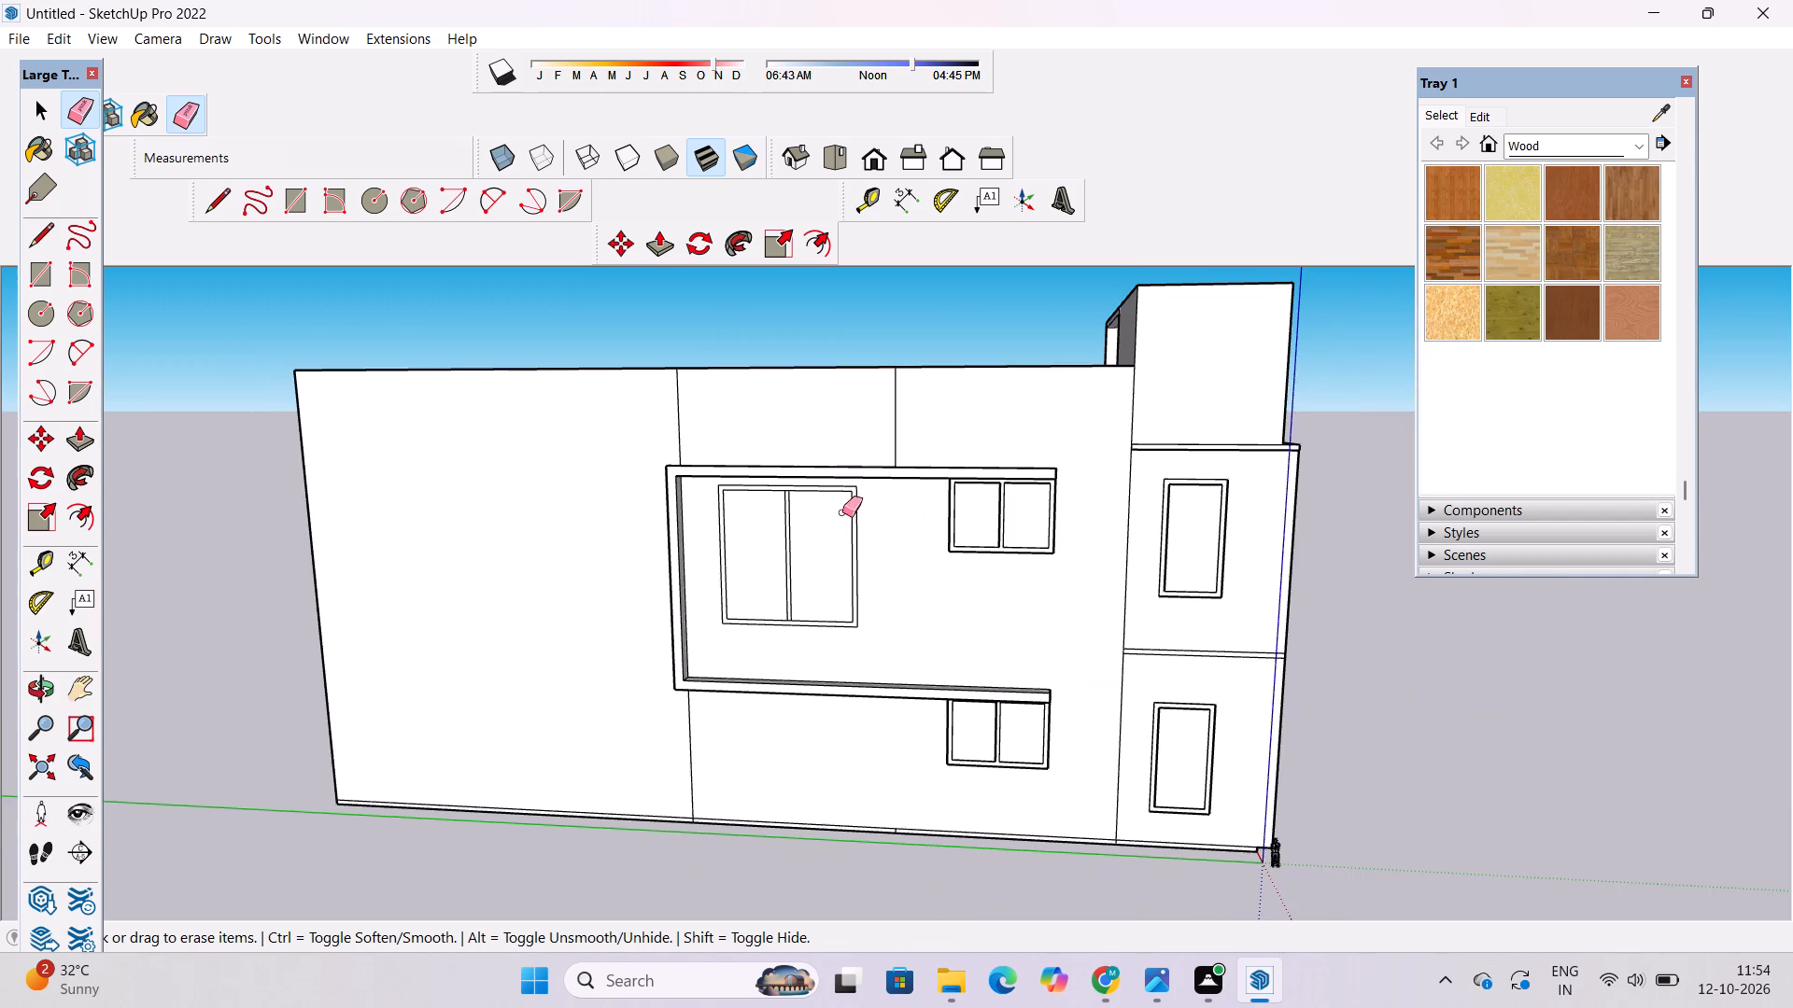
{"action": "scroll", "coordinate": [910, 410], "scroll_direction": "up", "scroll_amount": 18}
{"action": "left_click_drag", "start_coordinate": [887, 511], "coordinate": [892, 559]}
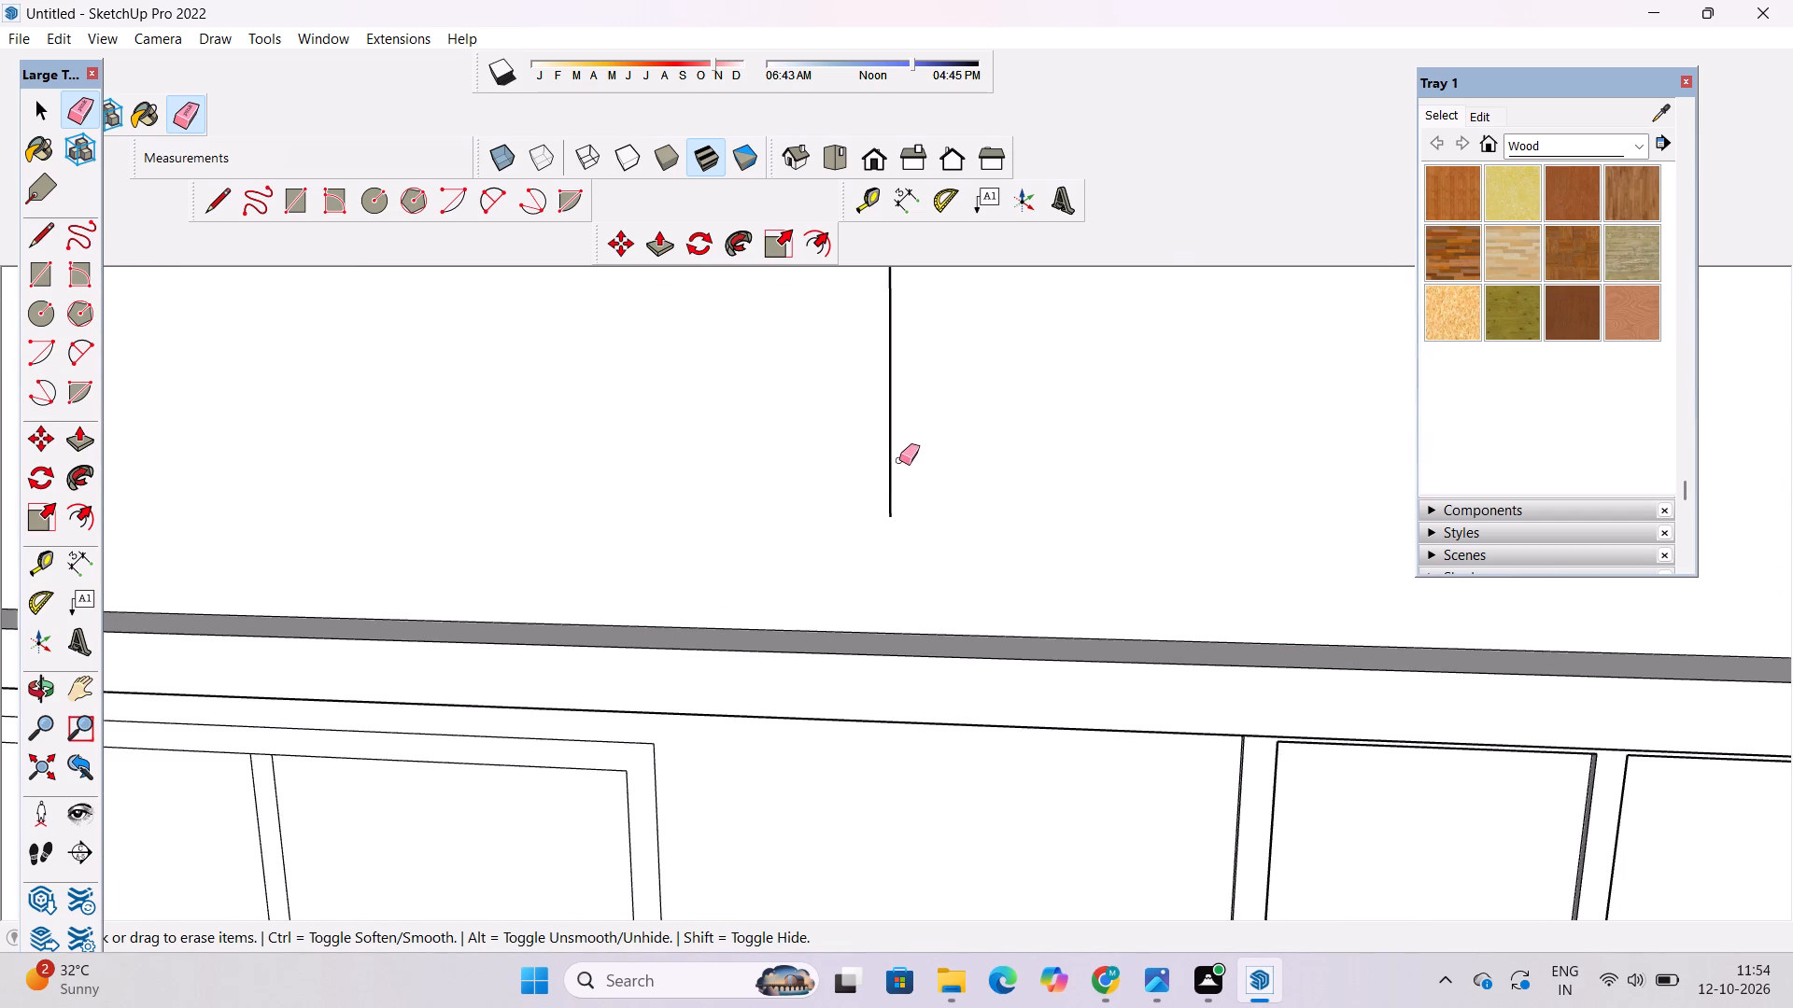
{"action": "left_click", "coordinate": [886, 428]}
{"action": "left_click", "coordinate": [893, 487]}
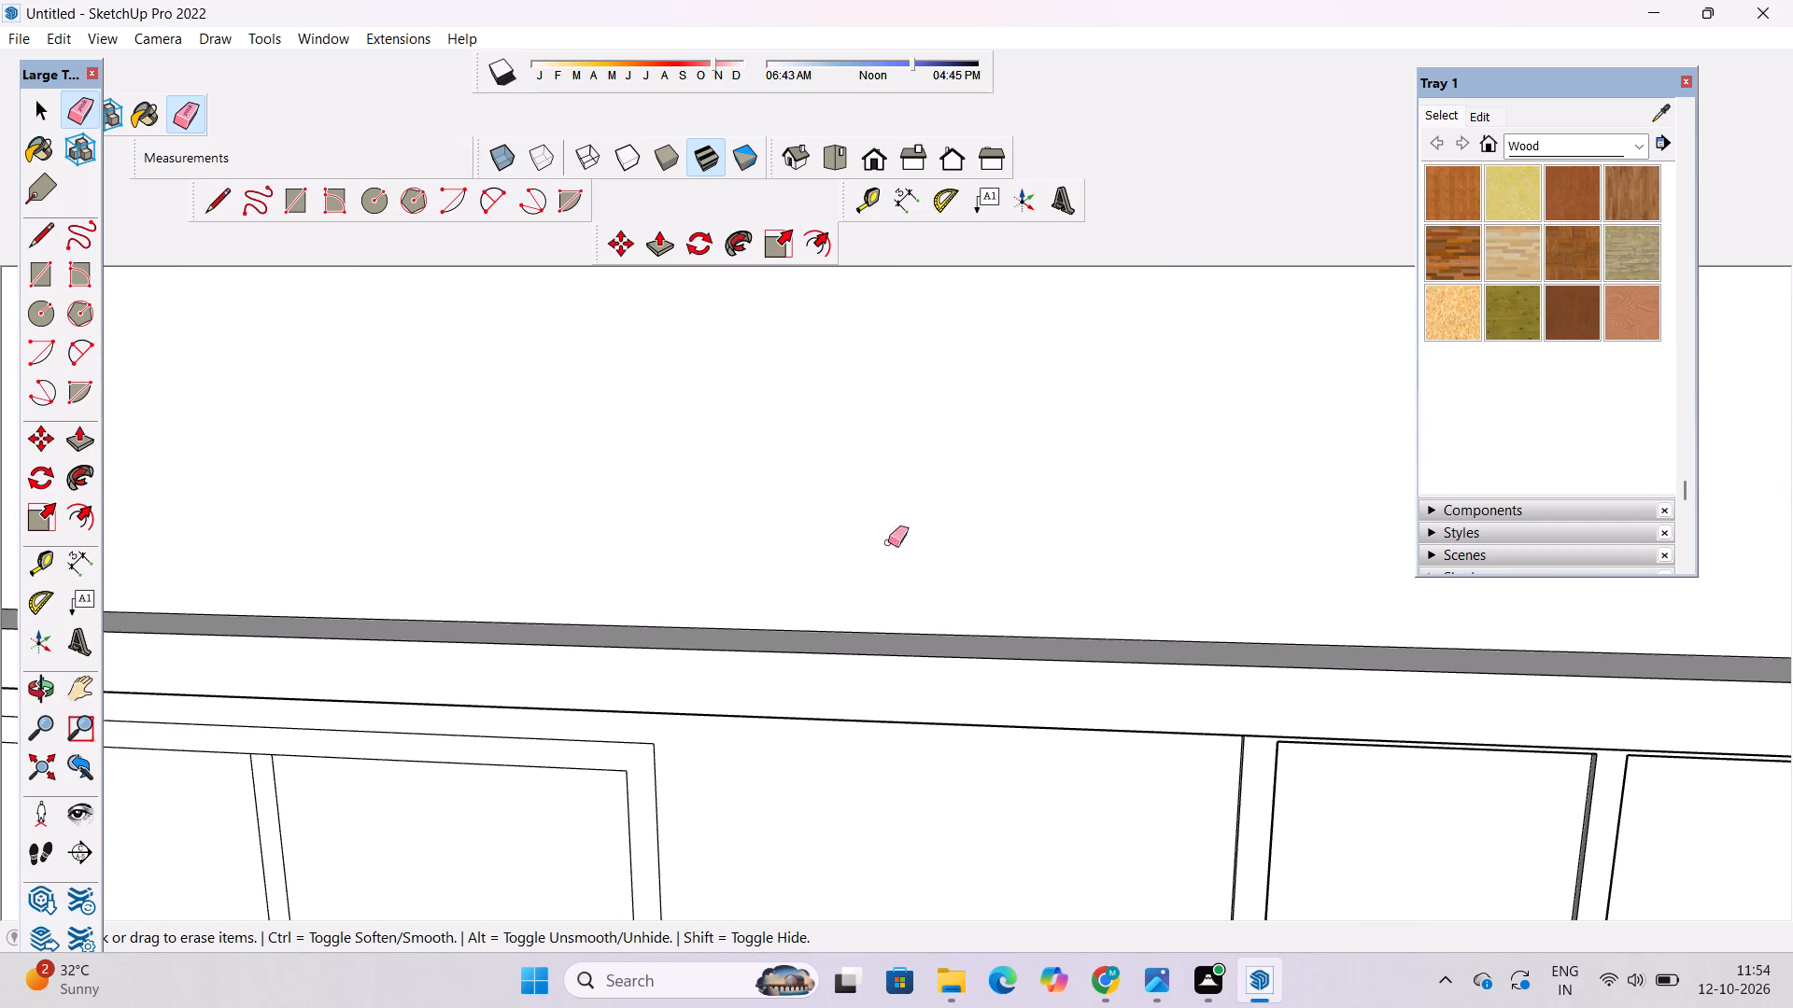
Examine the side wall and the front facade from around the building.
{"action": "scroll", "coordinate": [912, 633], "scroll_direction": "down", "scroll_amount": 18}
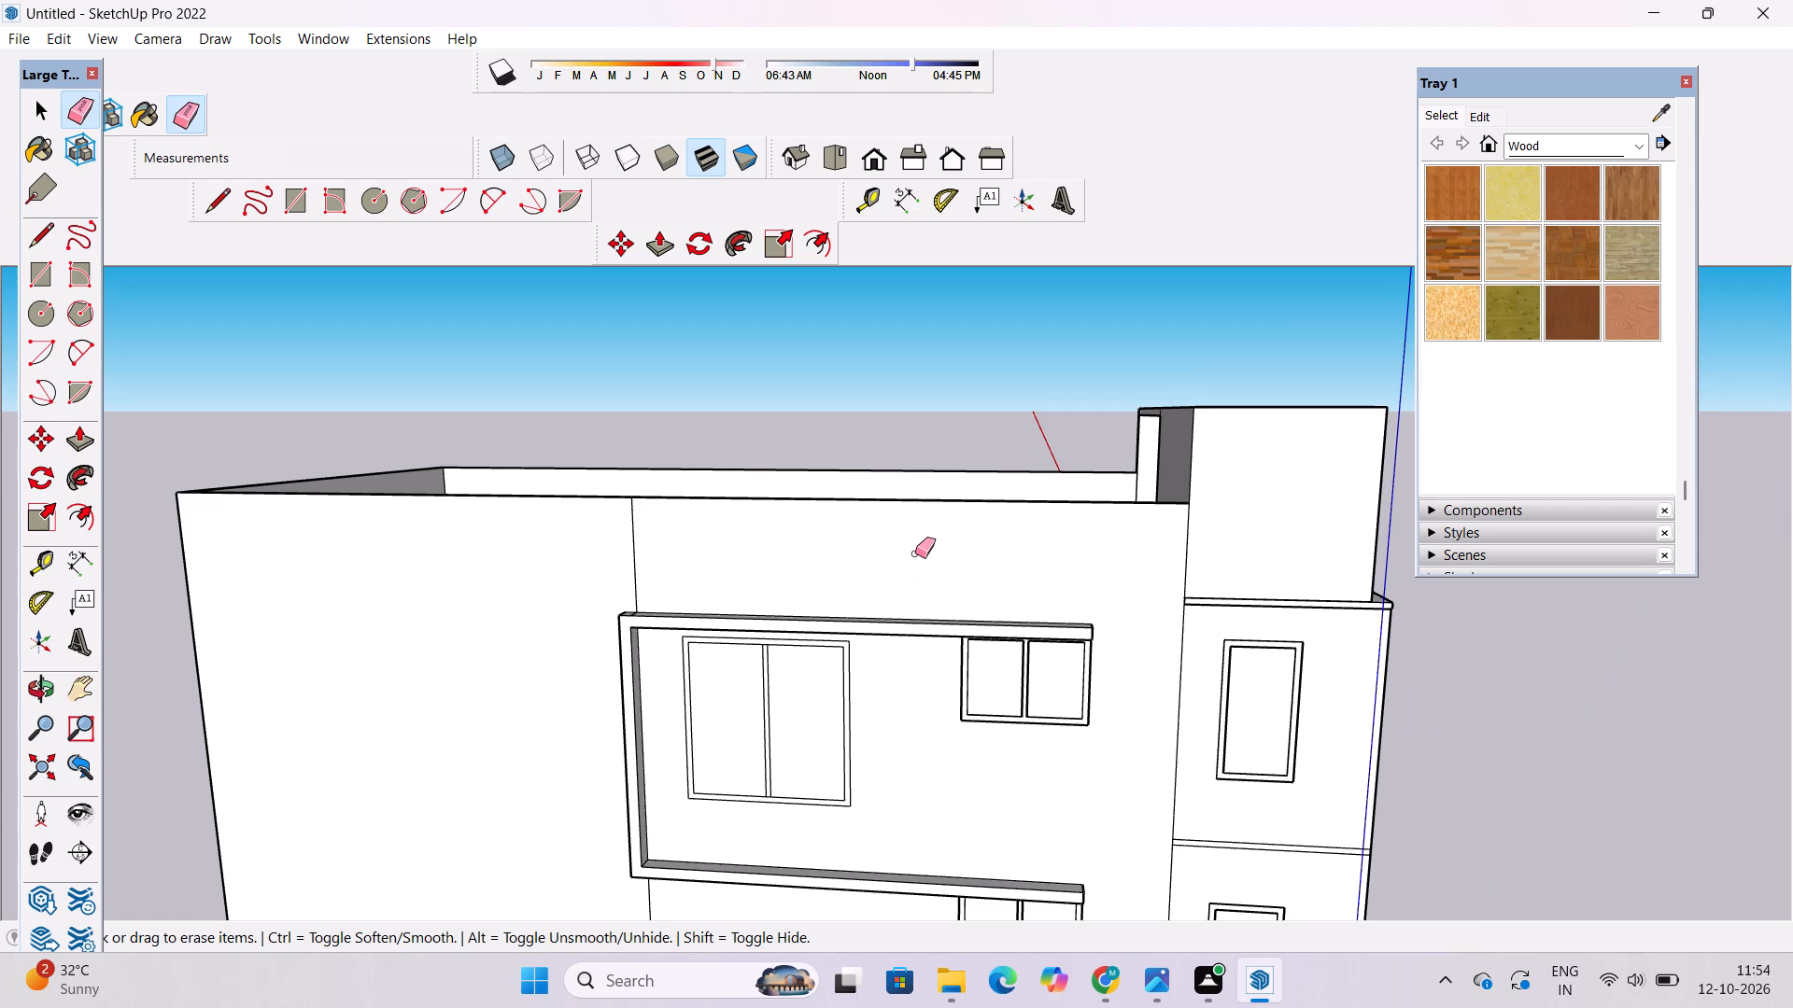
{"action": "key", "text": "o"}
{"action": "scroll", "coordinate": [851, 720], "scroll_direction": "up", "scroll_amount": 4}
{"action": "left_click_drag", "start_coordinate": [831, 733], "coordinate": [822, 698], "text": "shift"}
{"action": "left_click_drag", "start_coordinate": [822, 693], "coordinate": [822, 649]}
{"action": "left_click_drag", "start_coordinate": [822, 649], "coordinate": [806, 654], "text": "shift"}
{"action": "left_click_drag", "start_coordinate": [806, 654], "coordinate": [808, 657]}
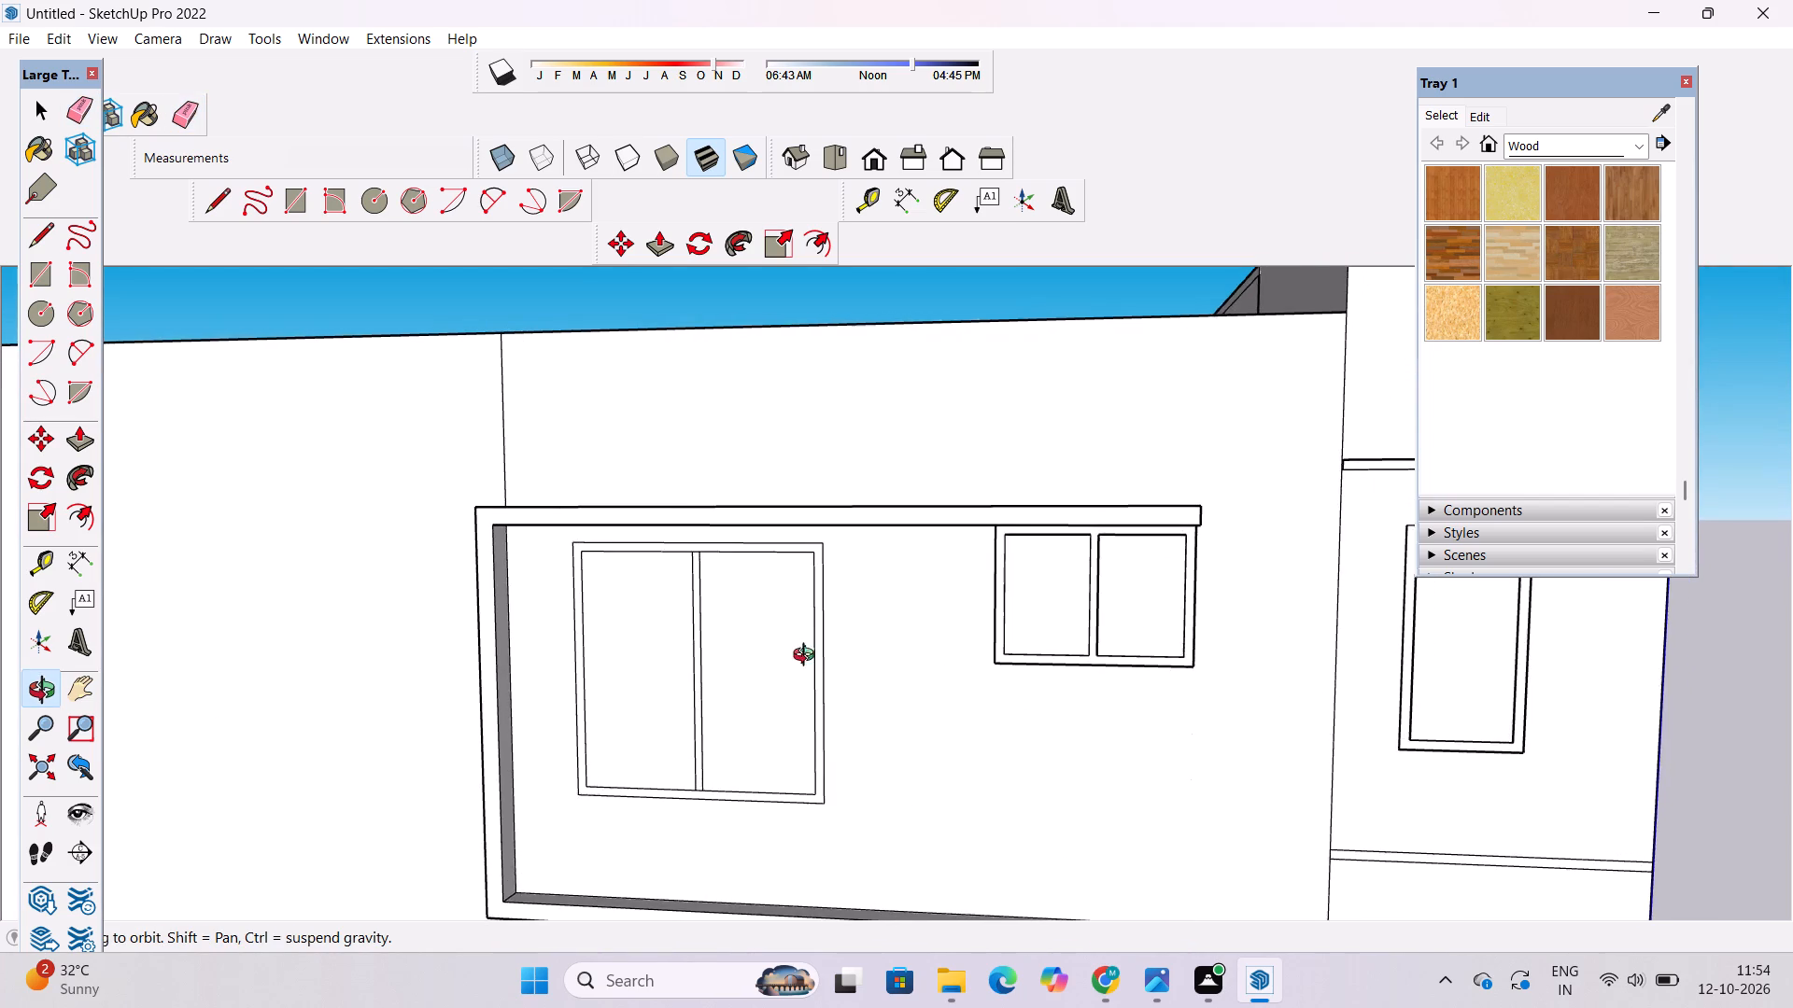
{"action": "left_click_drag", "start_coordinate": [808, 657], "coordinate": [826, 655]}
{"action": "left_click_drag", "start_coordinate": [943, 599], "coordinate": [360, 577]}
{"action": "left_click_drag", "start_coordinate": [1077, 788], "coordinate": [578, 835]}
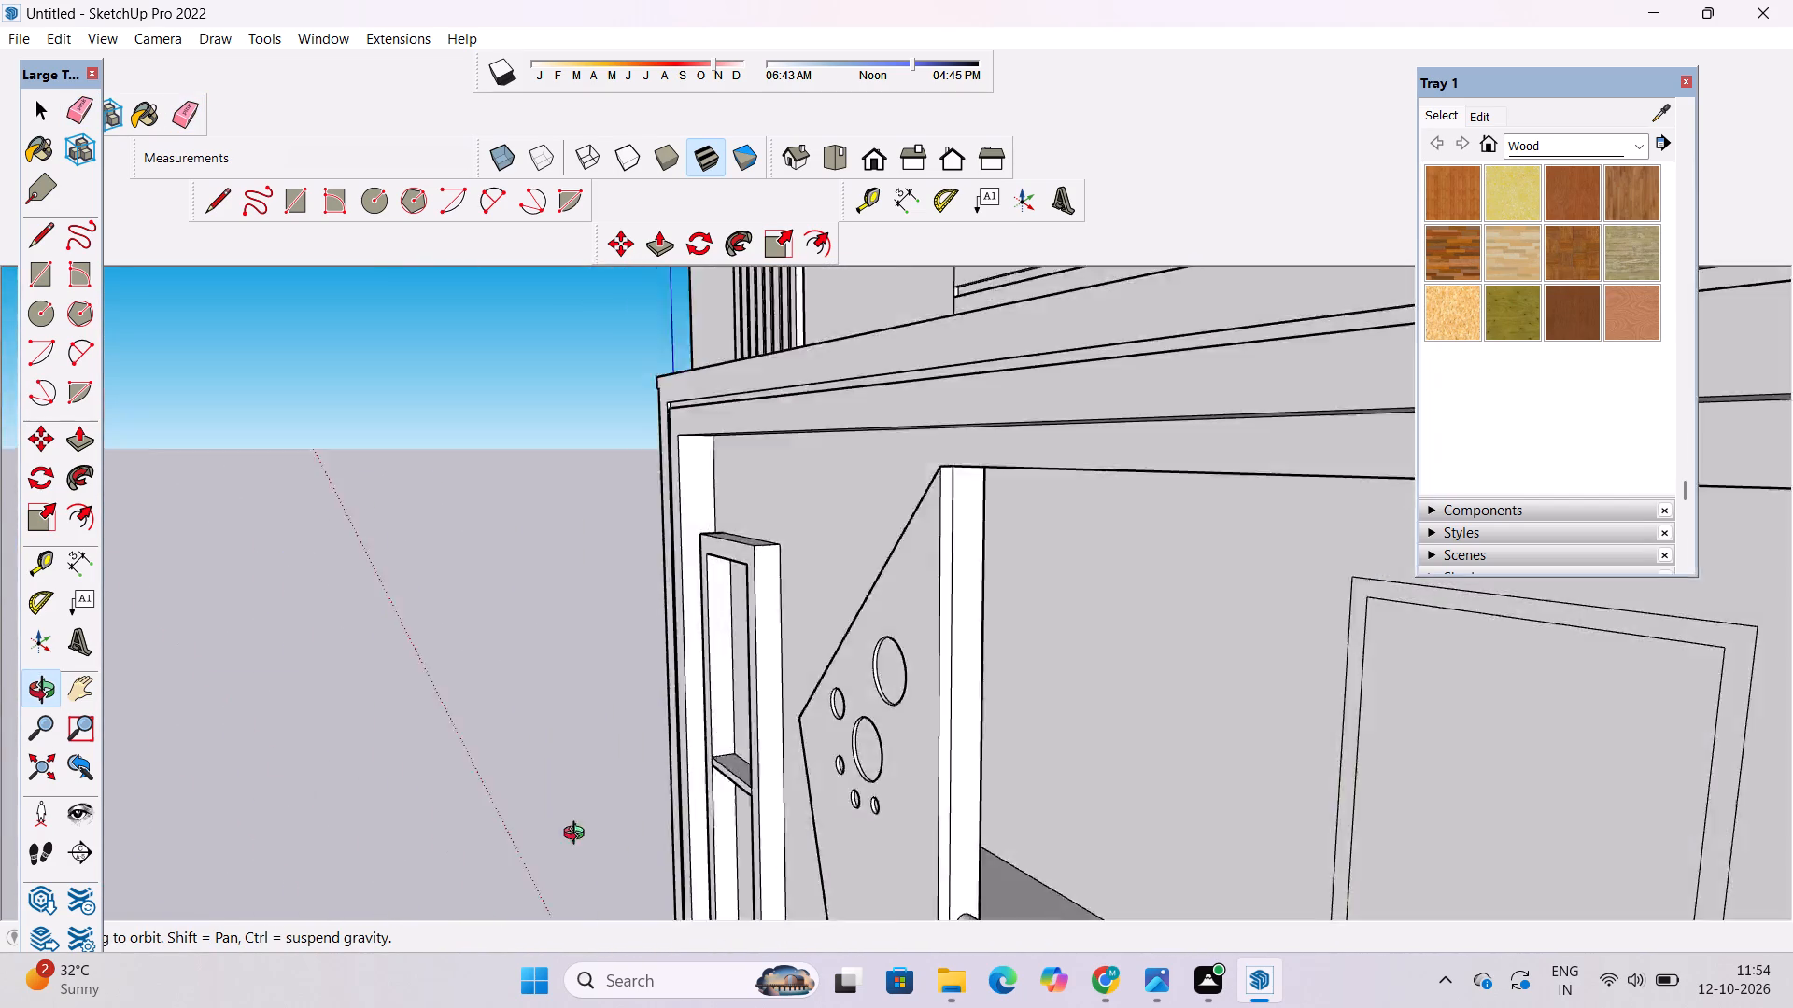
{"action": "left_click_drag", "start_coordinate": [578, 835], "coordinate": [586, 898]}
{"action": "scroll", "coordinate": [485, 861], "scroll_direction": "down", "scroll_amount": 6}
{"action": "left_click_drag", "start_coordinate": [992, 834], "coordinate": [1243, 749]}
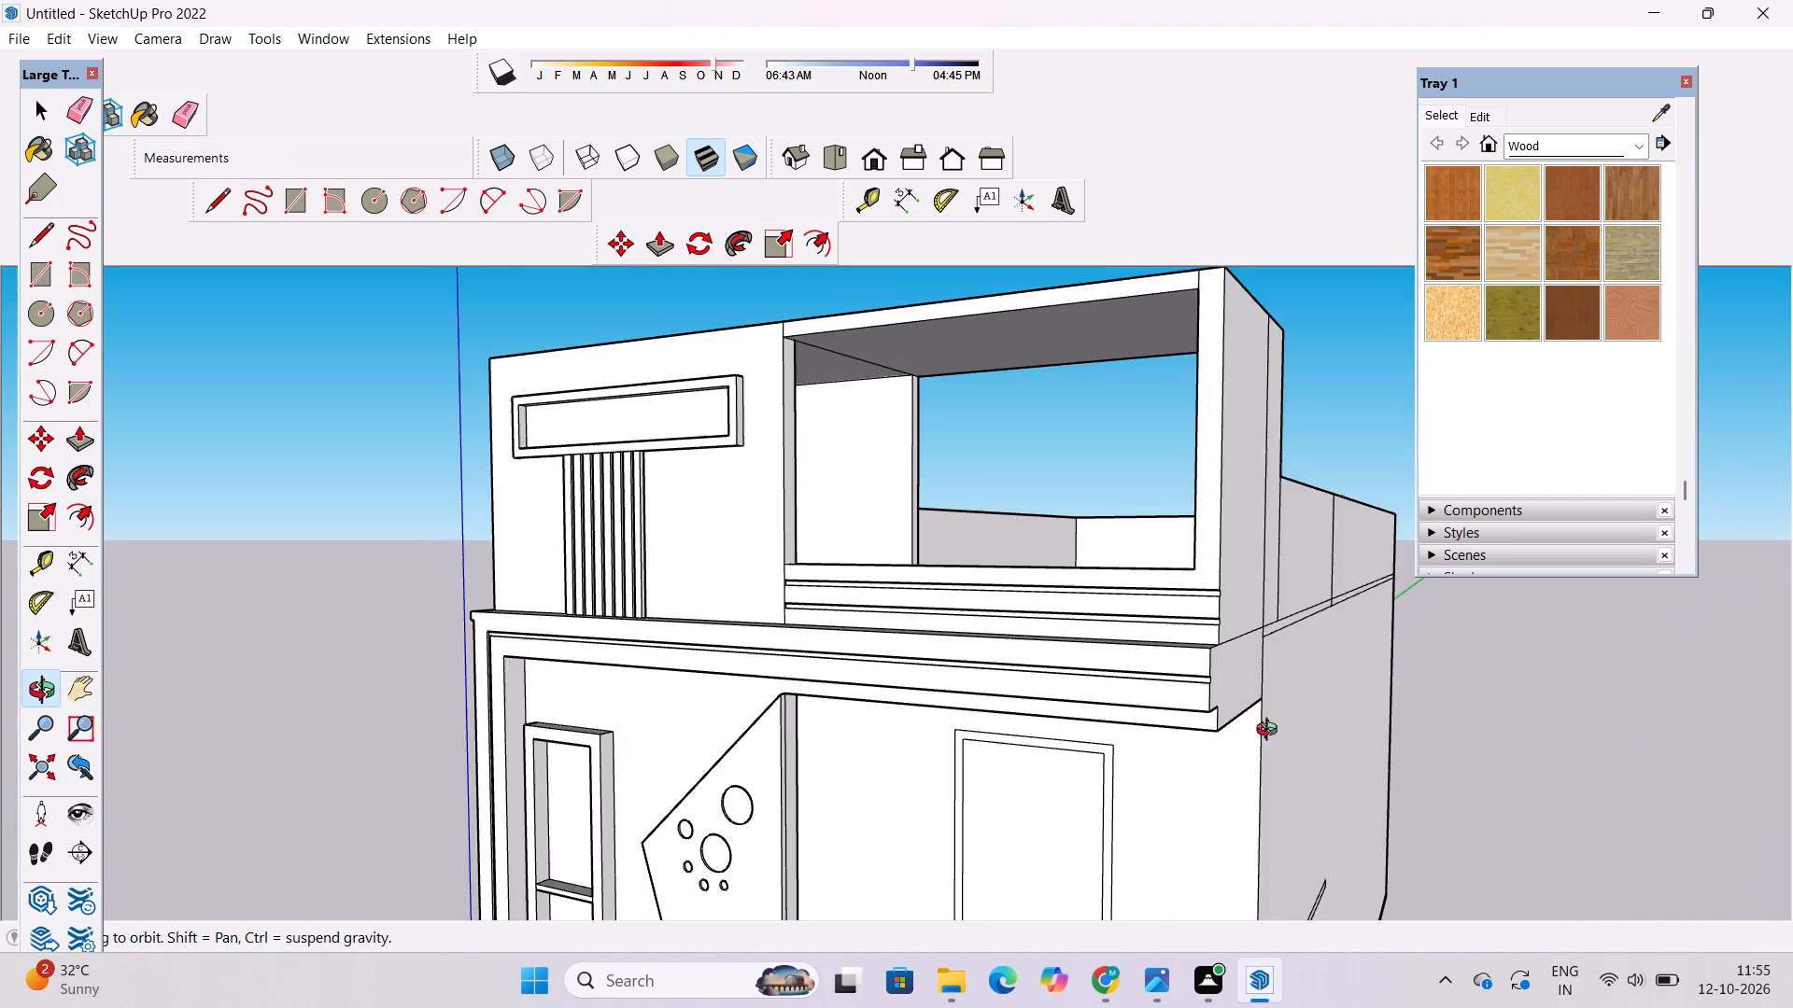
{"action": "scroll", "coordinate": [1107, 754], "scroll_direction": "down", "scroll_amount": 5}
{"action": "left_click_drag", "start_coordinate": [999, 805], "coordinate": [1031, 717], "text": "shift"}
{"action": "left_click_drag", "start_coordinate": [1018, 702], "coordinate": [1233, 754]}
{"action": "scroll", "coordinate": [895, 707], "scroll_direction": "down", "scroll_amount": 6}
{"action": "left_click_drag", "start_coordinate": [813, 736], "coordinate": [1256, 733]}
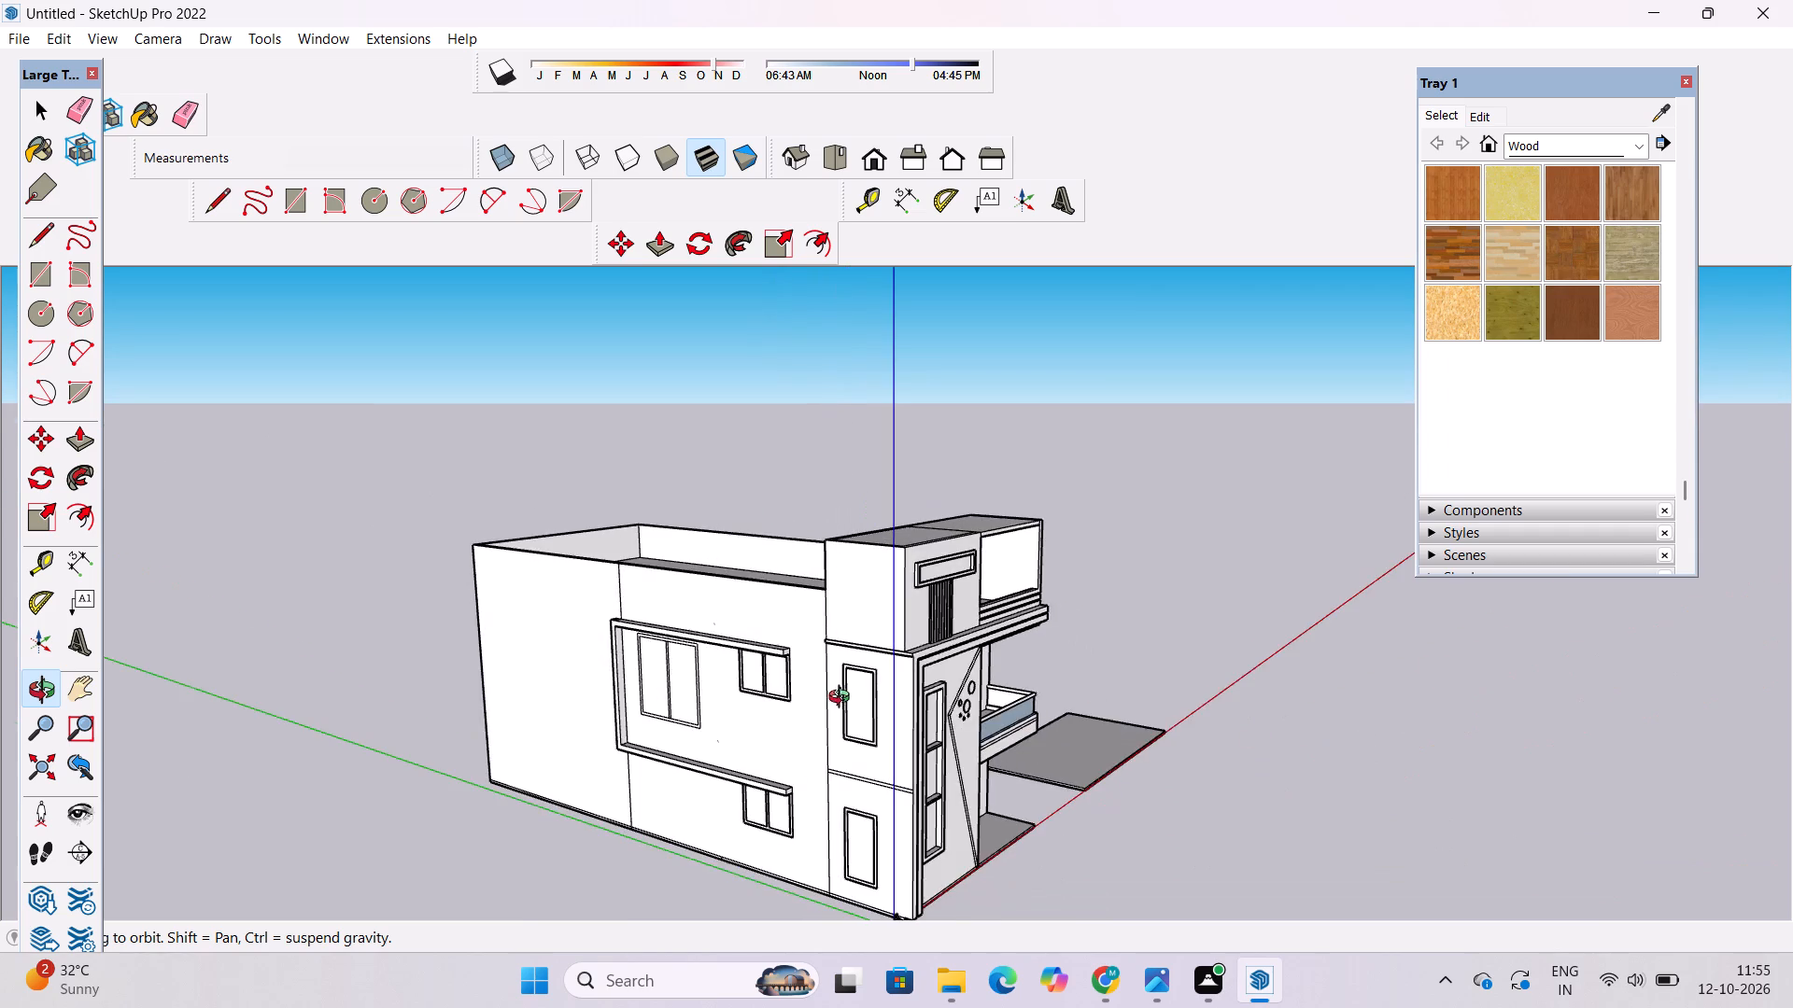
Place a vertical guide 2.6' from the large two-pane window's outer edge, towards the upper small window.
{"action": "scroll", "coordinate": [842, 698], "scroll_direction": "up", "scroll_amount": 5}
{"action": "left_click_drag", "start_coordinate": [796, 691], "coordinate": [1035, 697]}
{"action": "left_click_drag", "start_coordinate": [815, 770], "coordinate": [886, 711]}
{"action": "scroll", "coordinate": [805, 718], "scroll_direction": "up", "scroll_amount": 9}
{"action": "left_click_drag", "start_coordinate": [776, 763], "coordinate": [731, 744], "text": "shift"}
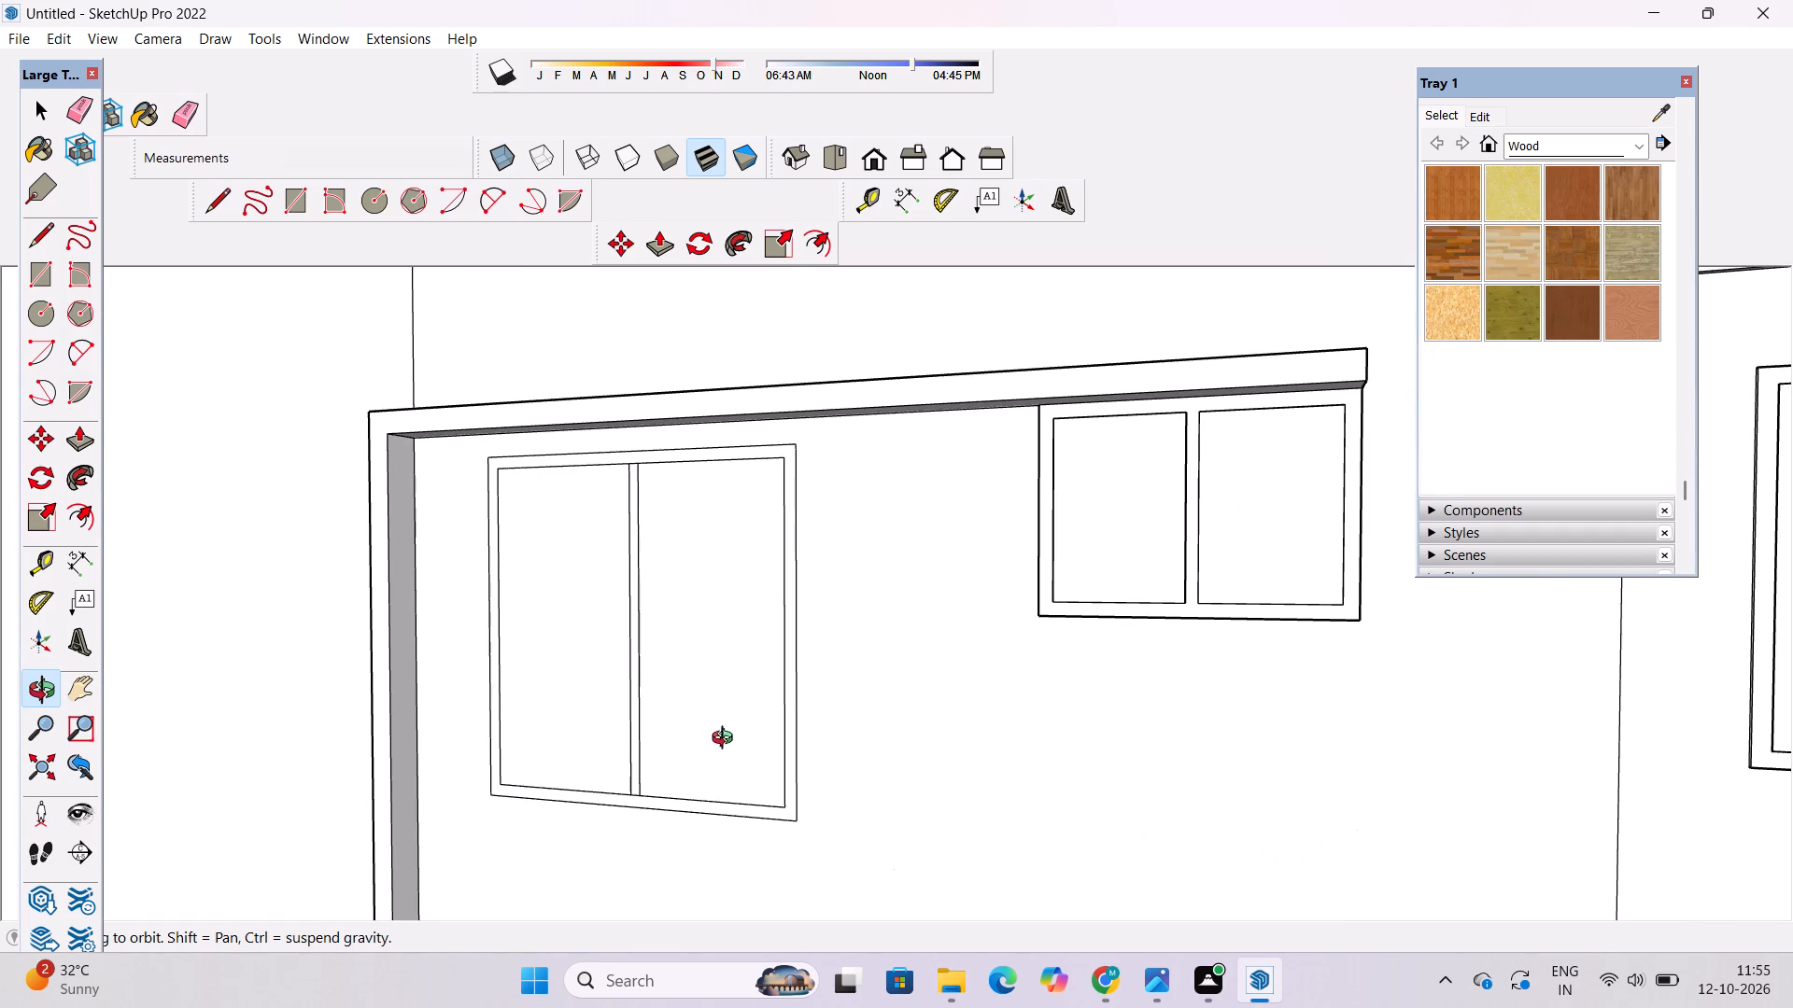
{"action": "left_click_drag", "start_coordinate": [656, 776], "coordinate": [777, 789]}
{"action": "left_click_drag", "start_coordinate": [819, 758], "coordinate": [605, 749], "text": "shift"}
{"action": "key", "text": "t"}
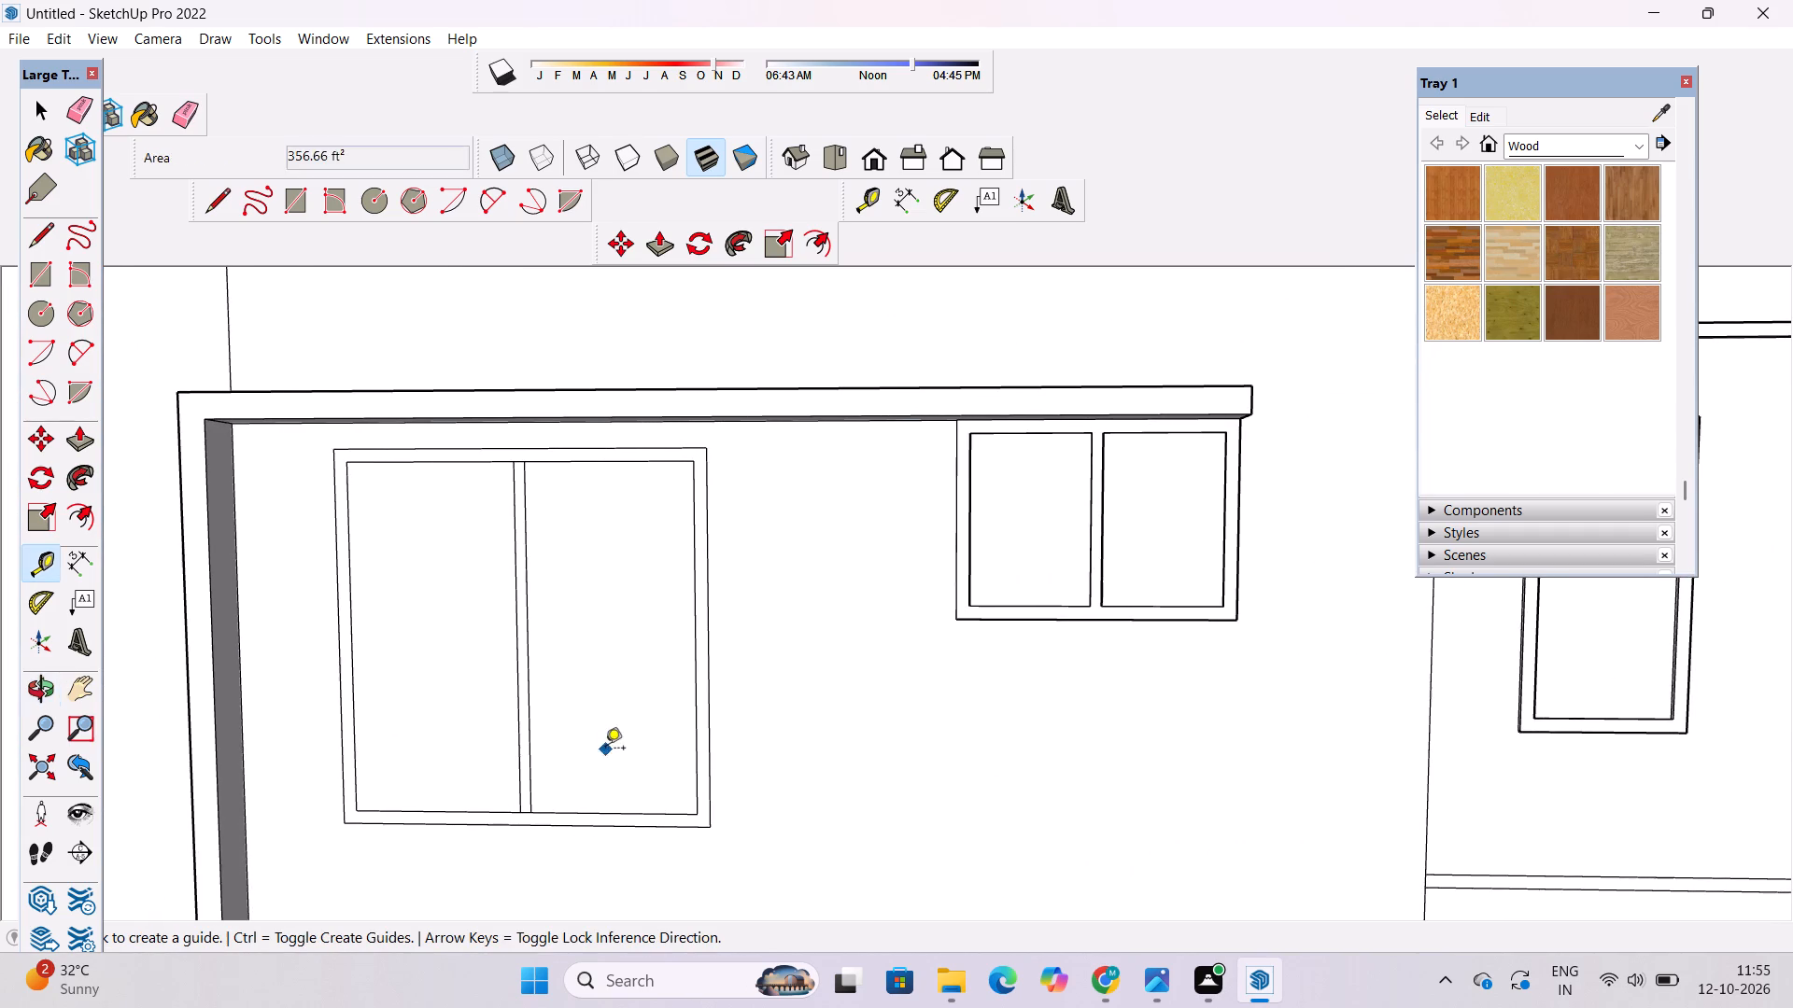
{"action": "left_click", "coordinate": [712, 641]}
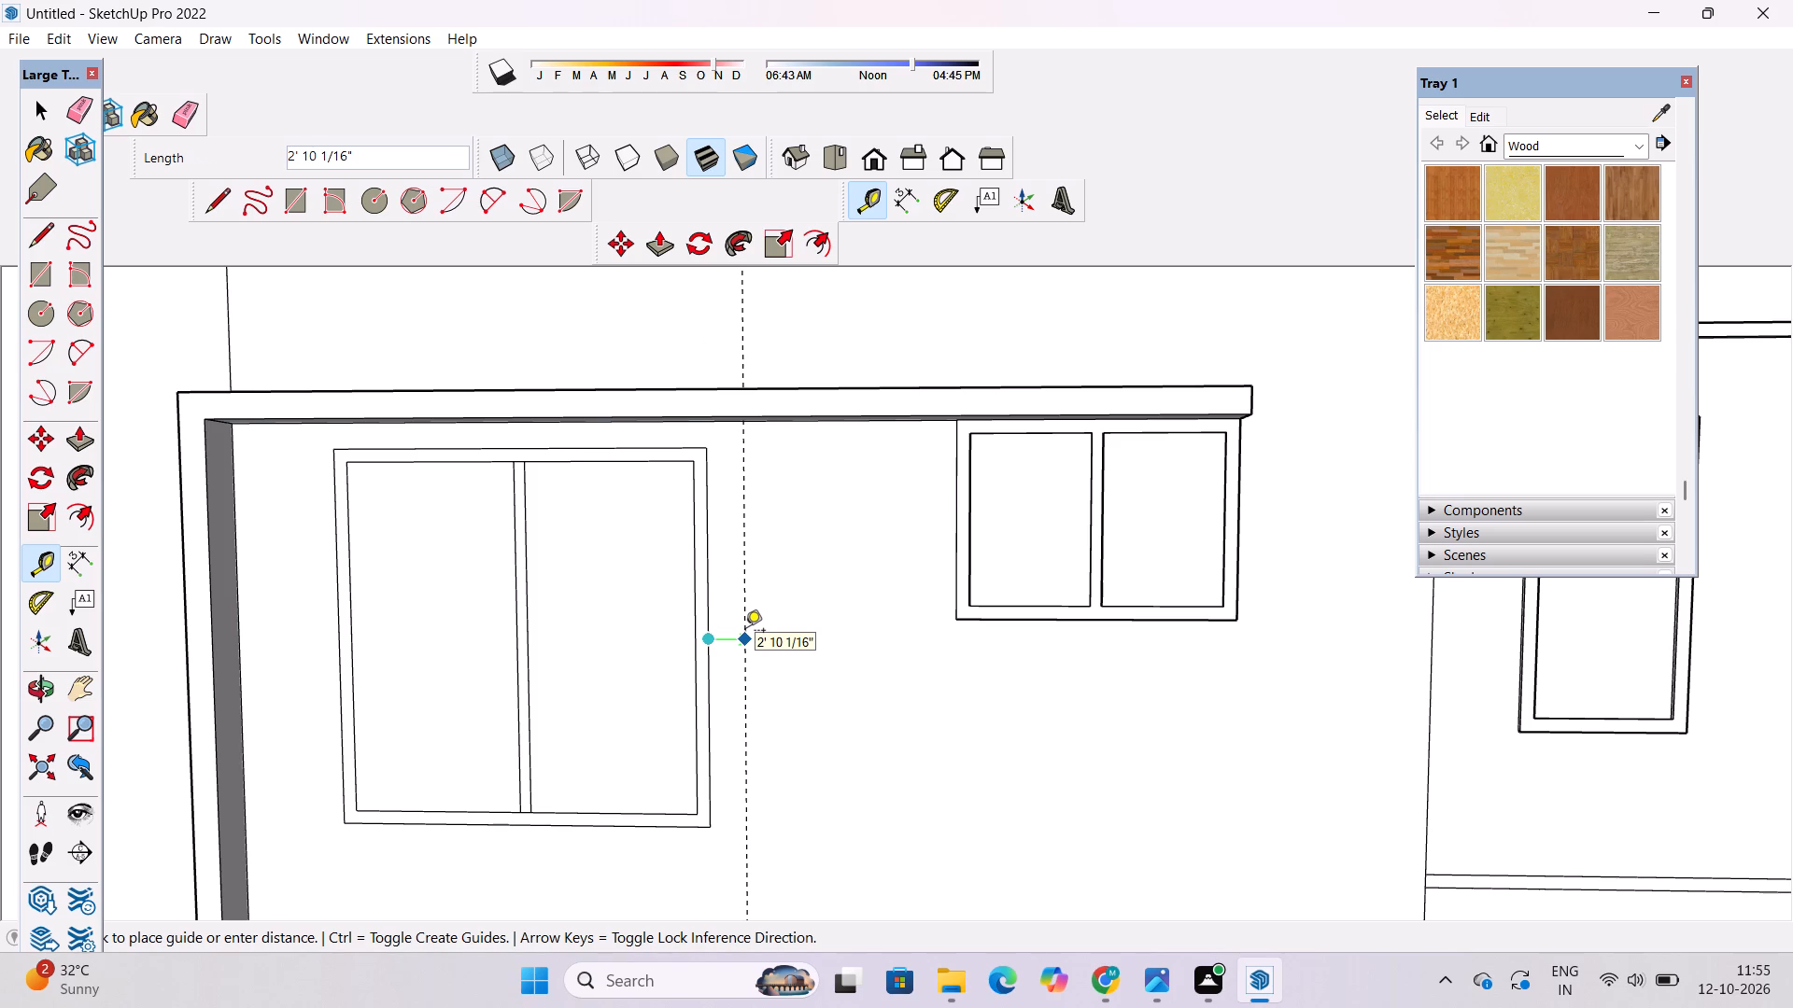
{"action": "type", "text": "2.6'"}
{"action": "key", "text": "Return"}
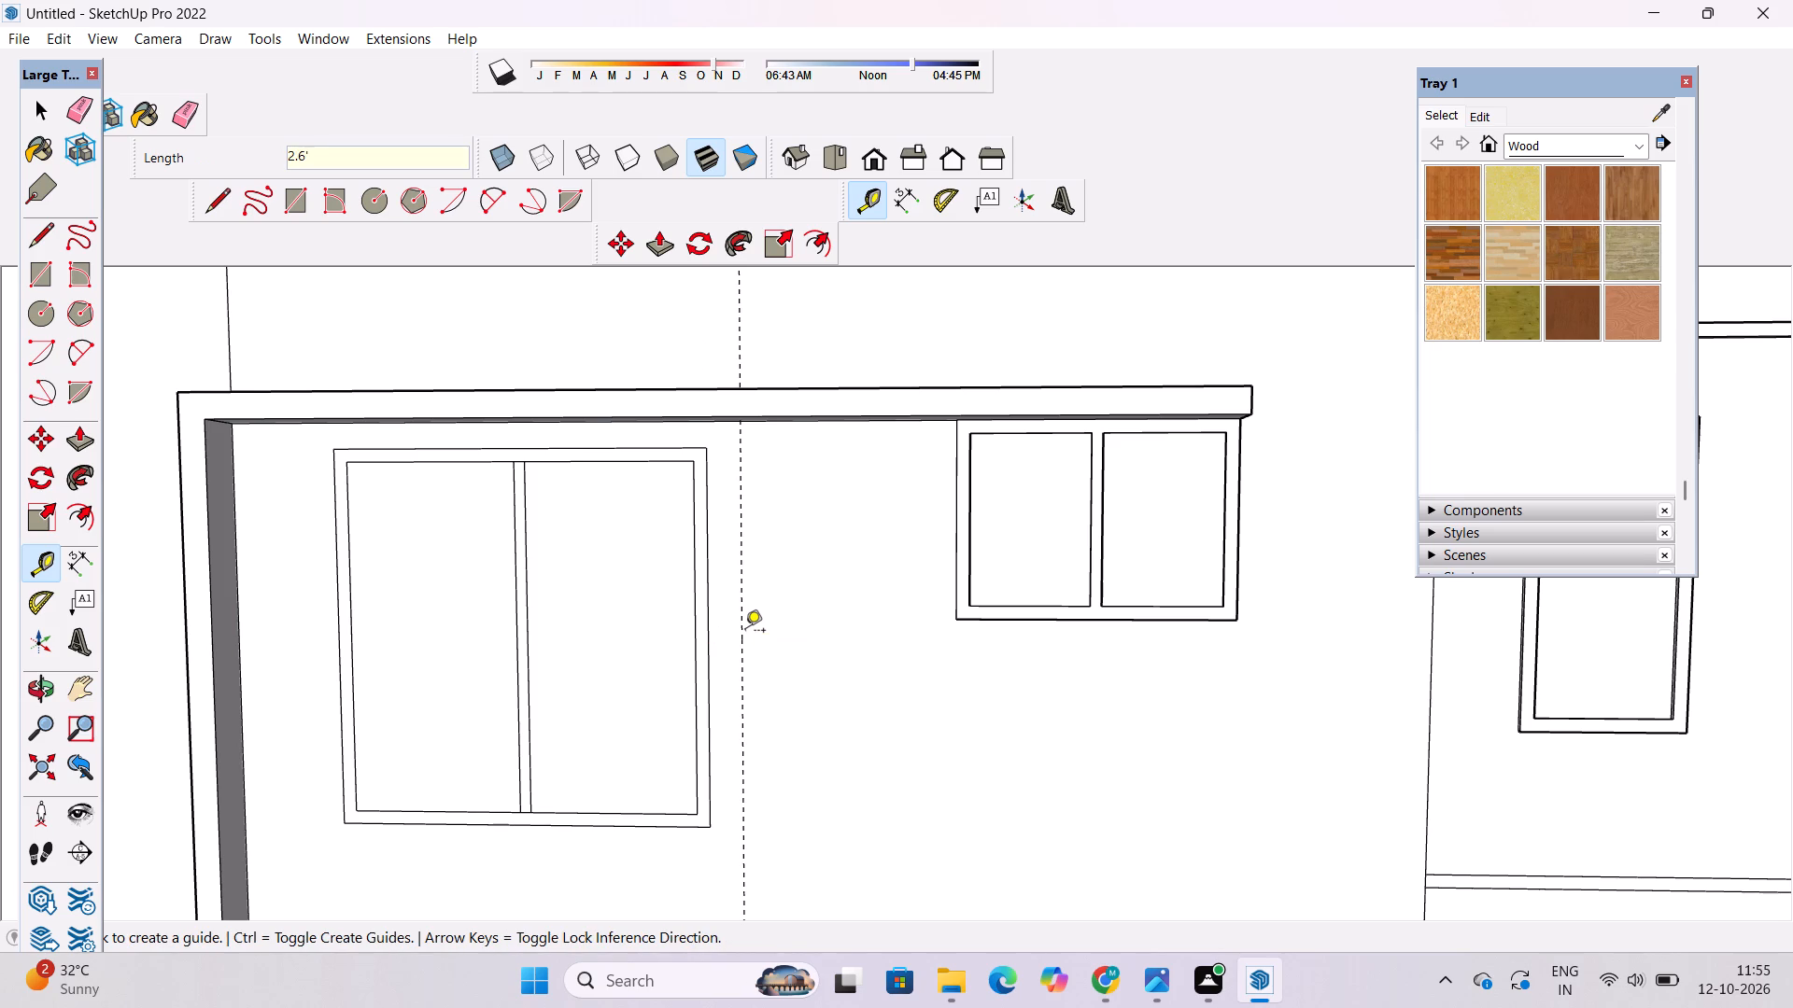
Draw a vertical line about 19' 9" long along the guide from the side wall's top edge to the extruded band.
{"action": "scroll", "coordinate": [708, 631], "scroll_direction": "down", "scroll_amount": 3}
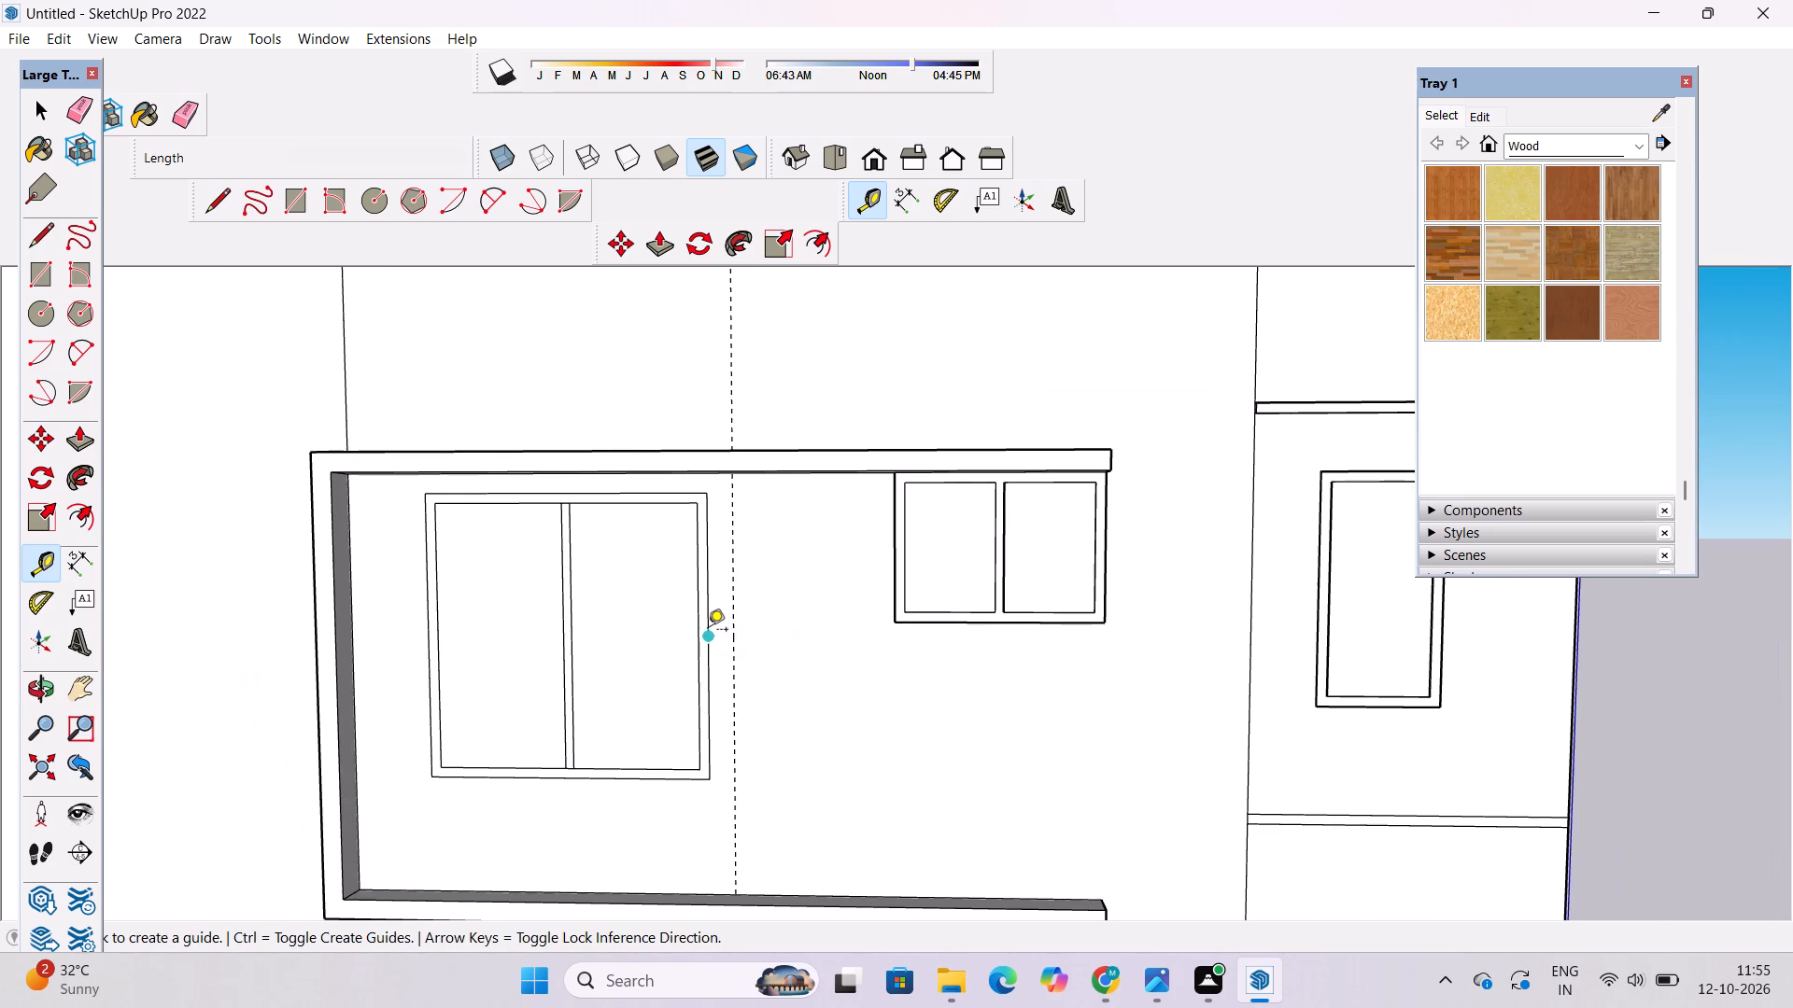
{"action": "key", "text": "o"}
{"action": "left_click_drag", "start_coordinate": [811, 644], "coordinate": [749, 652]}
{"action": "left_click_drag", "start_coordinate": [714, 662], "coordinate": [698, 518], "text": "shift"}
{"action": "left_click_drag", "start_coordinate": [698, 517], "coordinate": [638, 573]}
{"action": "scroll", "coordinate": [635, 609], "scroll_direction": "up", "scroll_amount": 4}
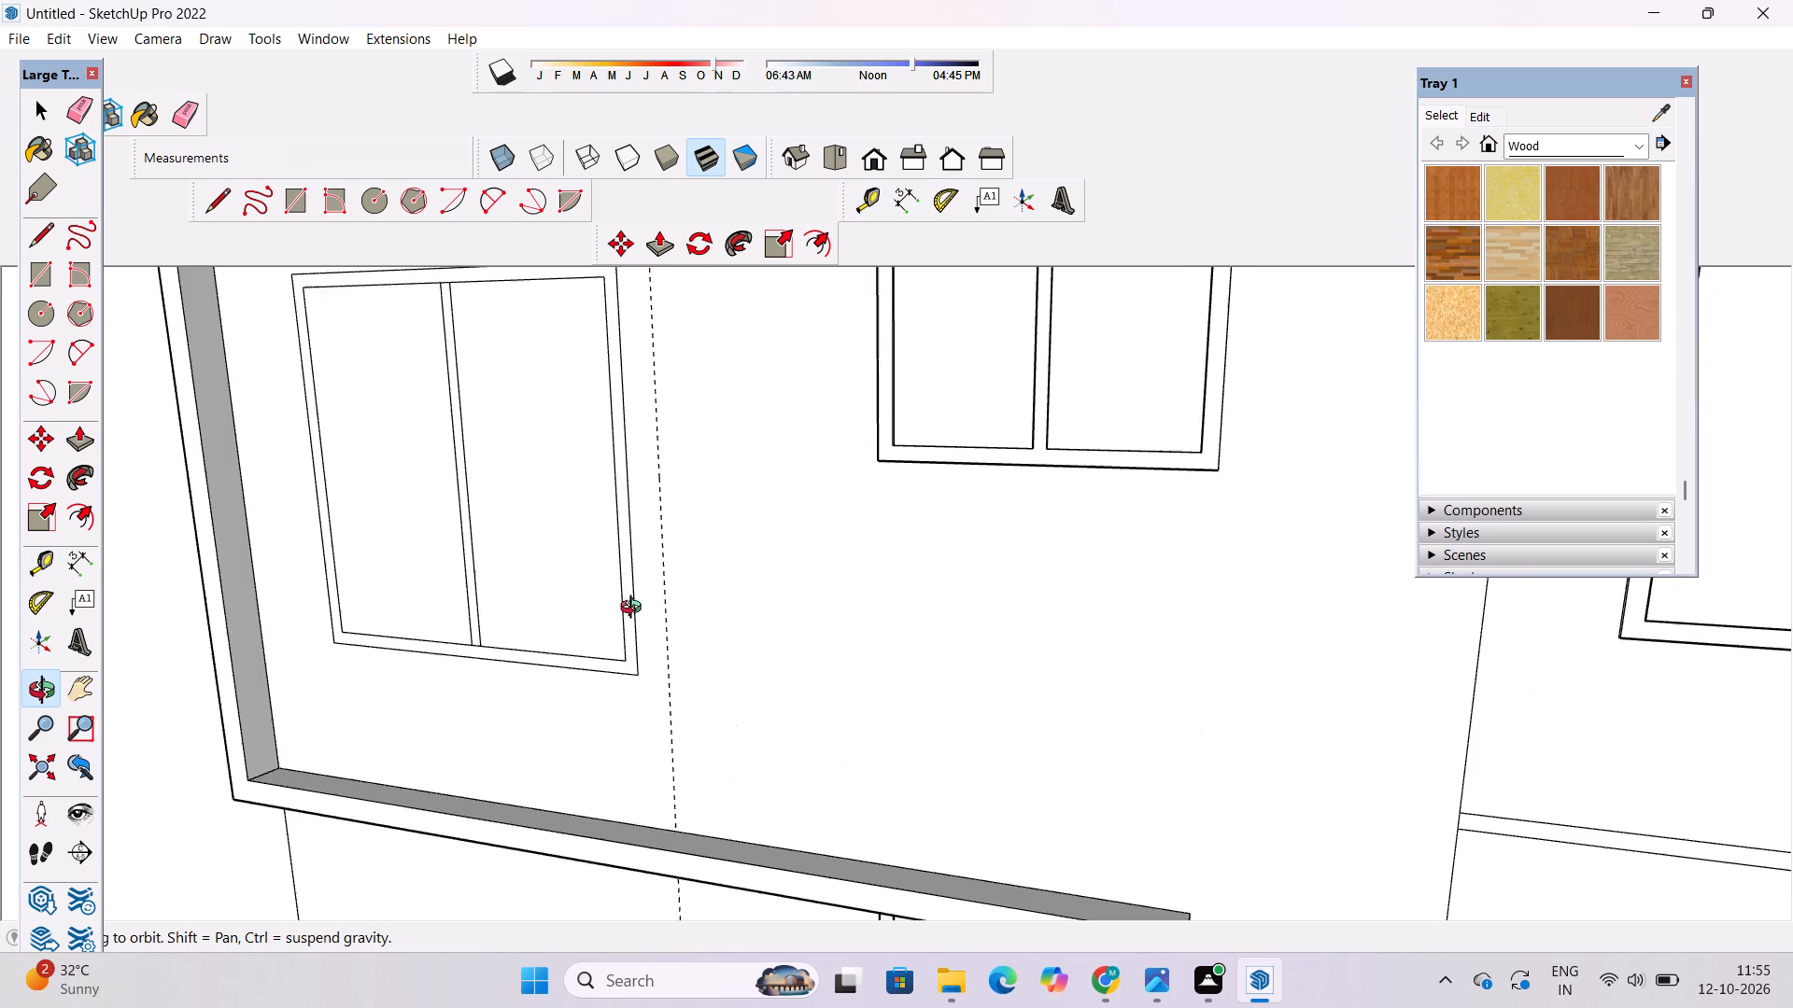
{"action": "left_click_drag", "start_coordinate": [656, 608], "coordinate": [725, 715], "text": "shift"}
{"action": "left_click_drag", "start_coordinate": [726, 715], "coordinate": [726, 688]}
{"action": "left_click_drag", "start_coordinate": [724, 660], "coordinate": [703, 781], "text": "shift"}
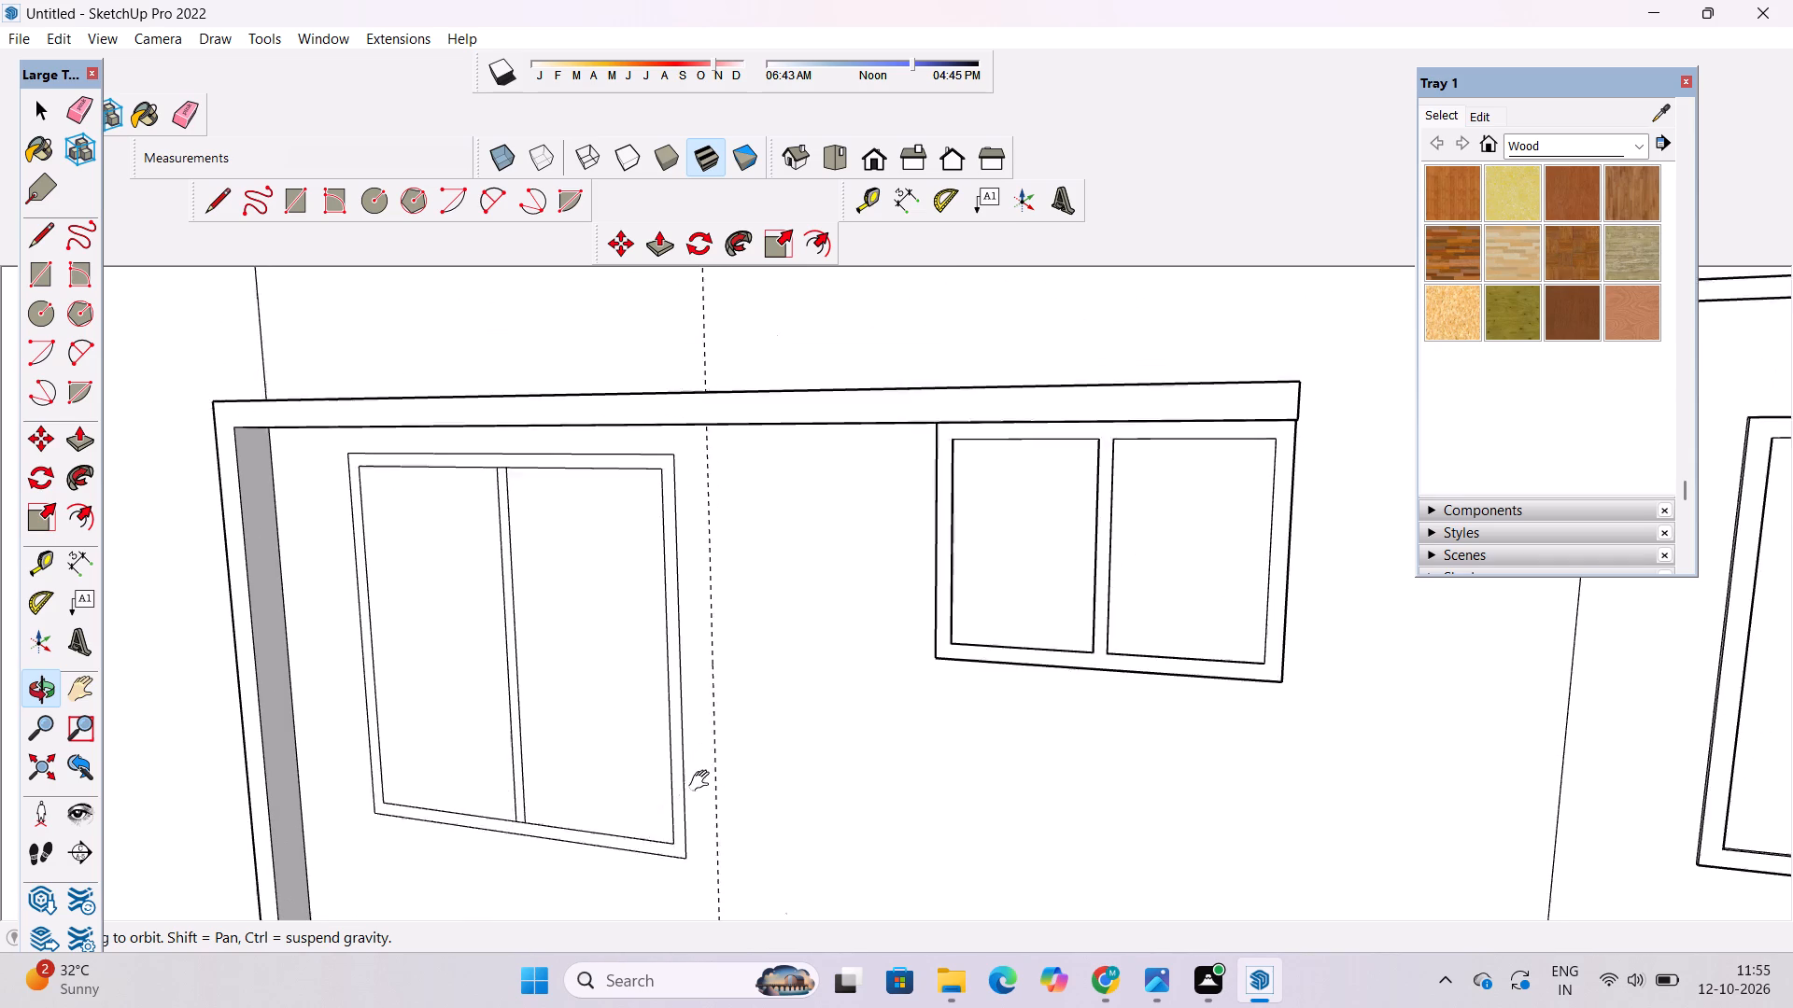
{"action": "left_click_drag", "start_coordinate": [703, 781], "coordinate": [702, 790], "text": "shift"}
{"action": "key", "text": "l"}
{"action": "scroll", "coordinate": [703, 702], "scroll_direction": "down", "scroll_amount": 8}
{"action": "scroll", "coordinate": [689, 458], "scroll_direction": "up", "scroll_amount": 7}
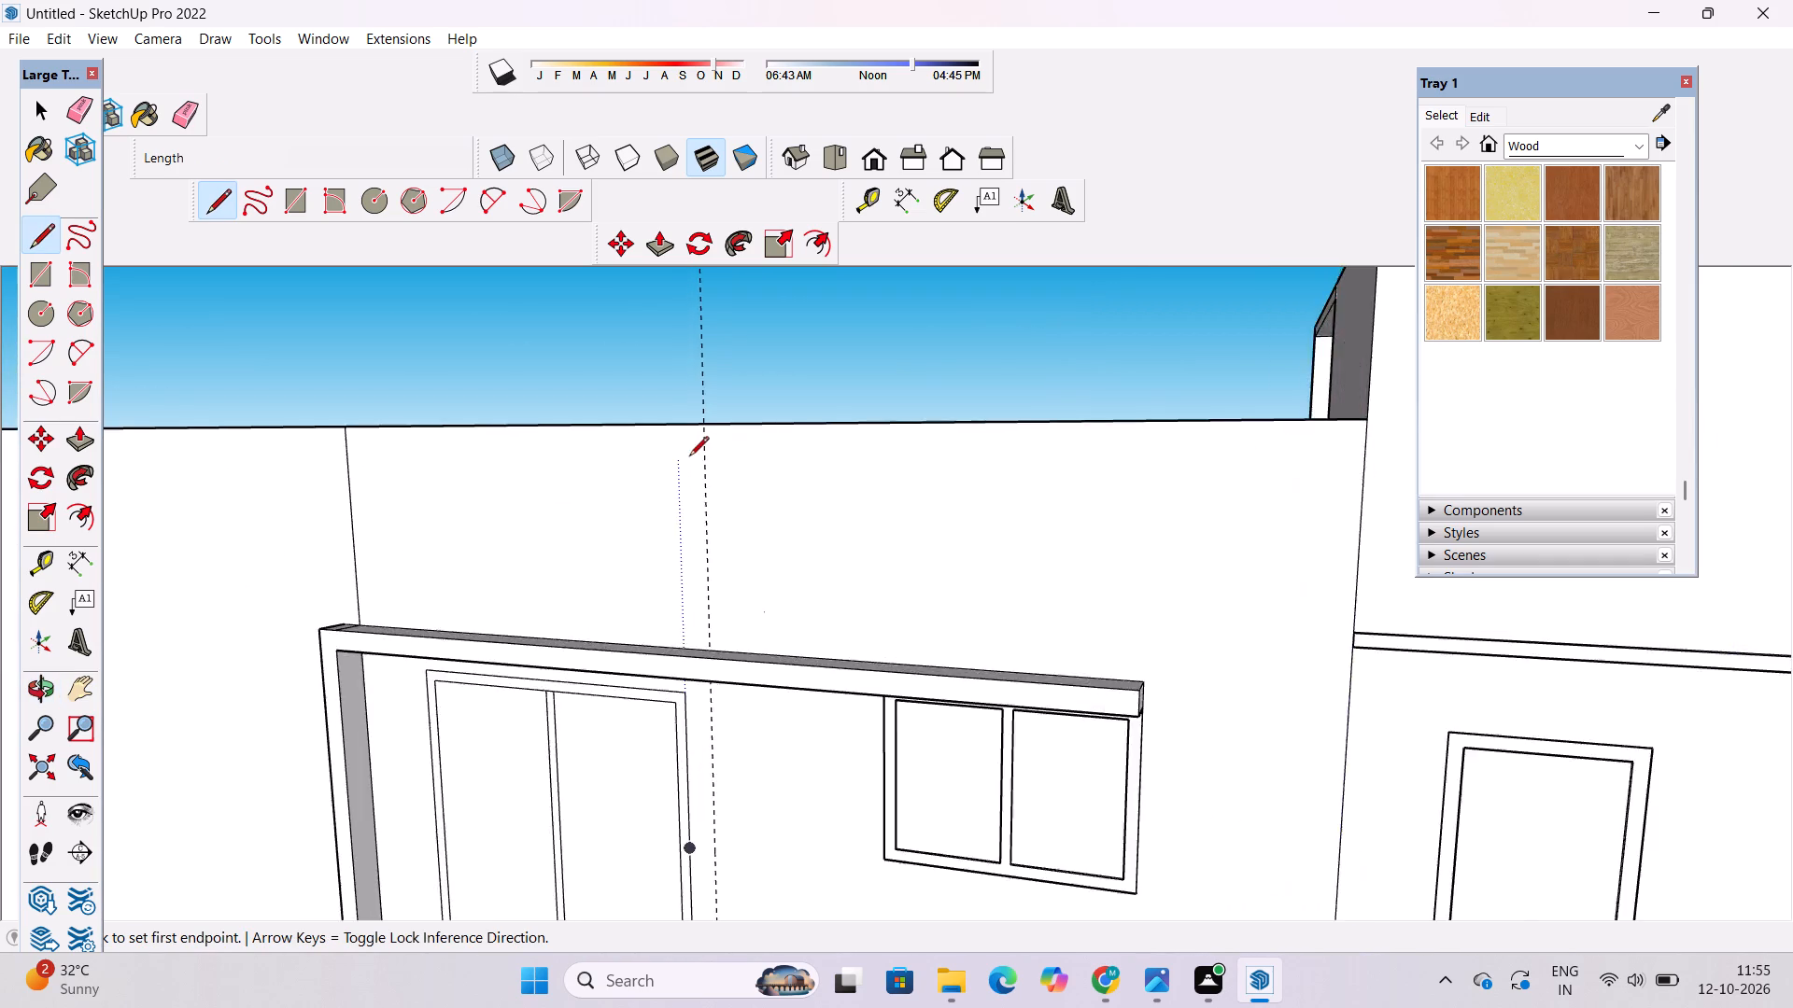
{"action": "scroll", "coordinate": [689, 457], "scroll_direction": "up", "scroll_amount": 4}
{"action": "left_click", "coordinate": [720, 396]}
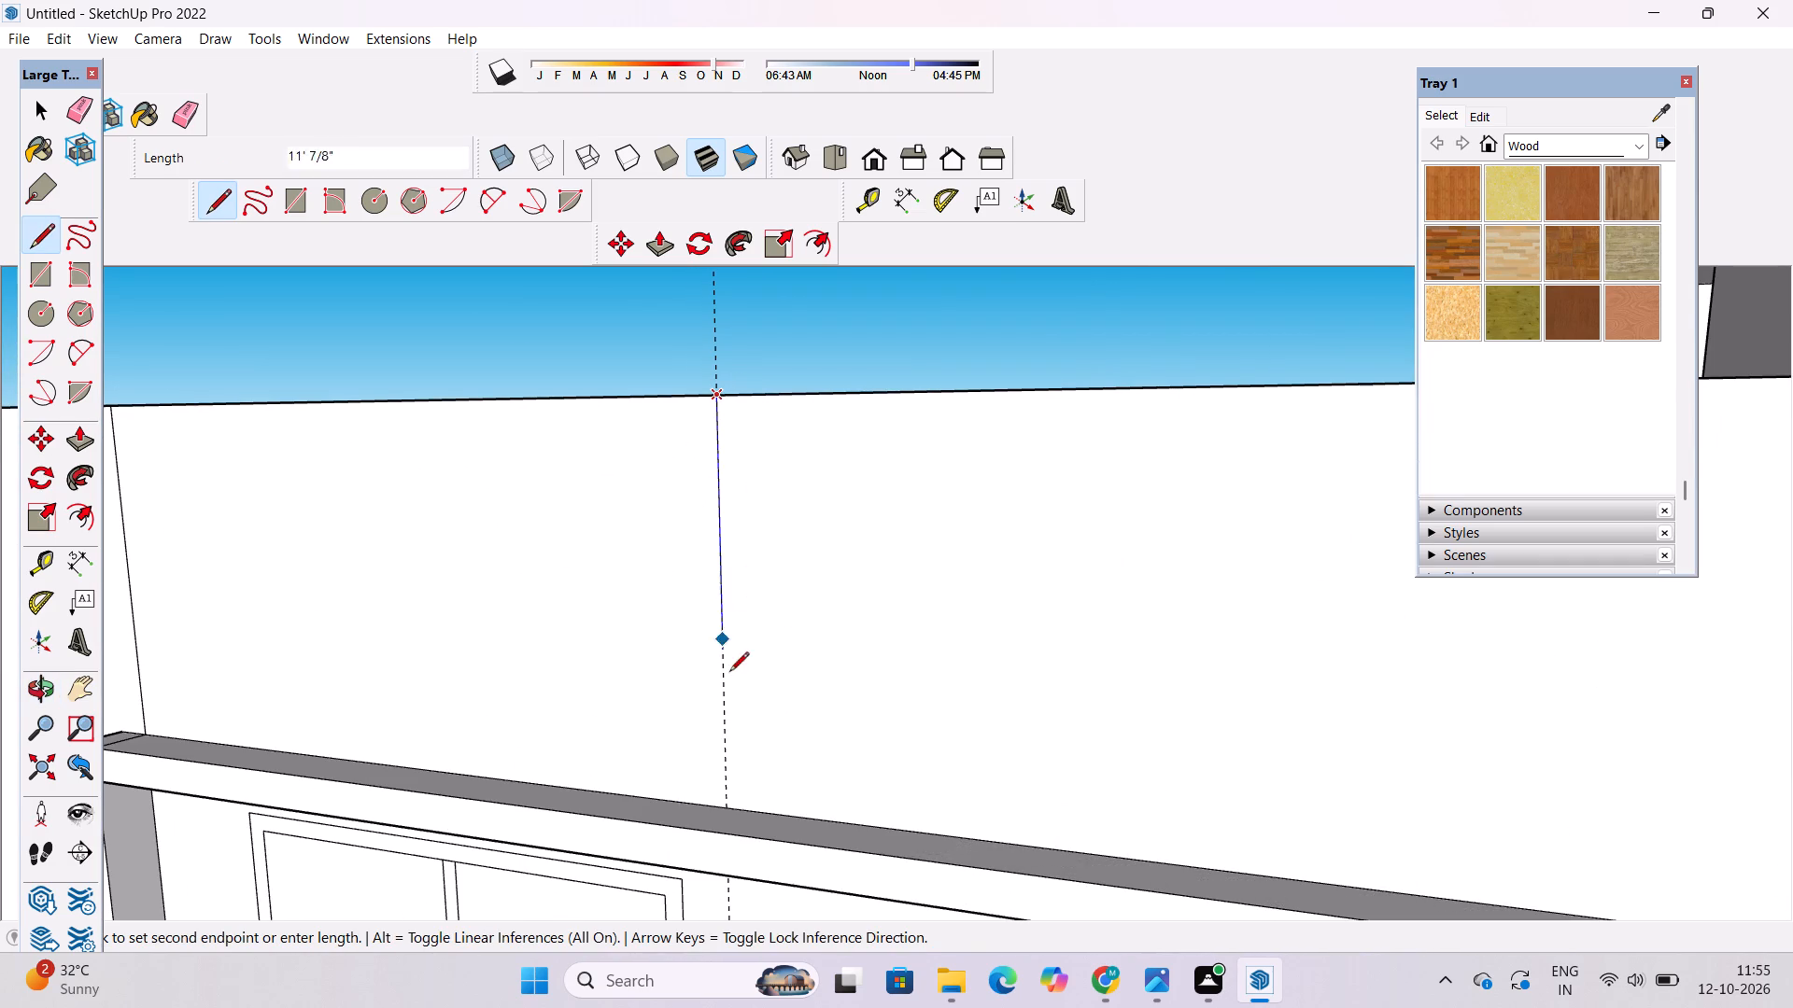
{"action": "scroll", "coordinate": [726, 811], "scroll_direction": "up", "scroll_amount": 8}
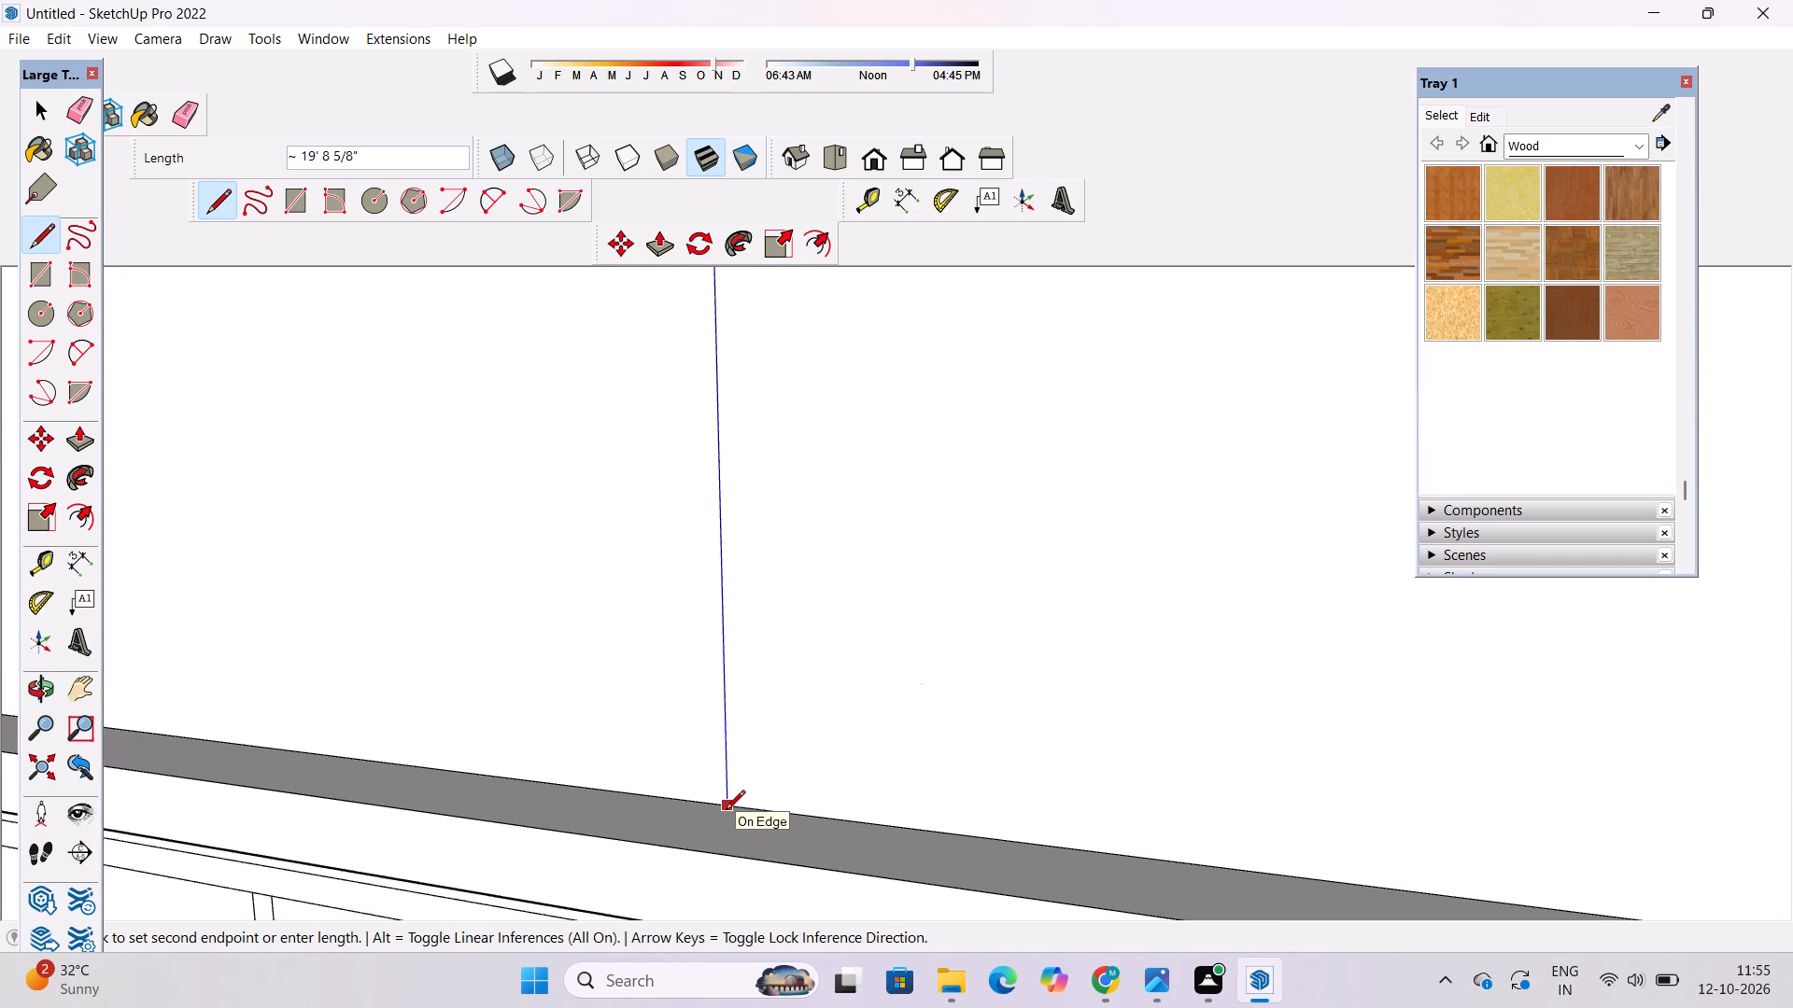
{"action": "scroll", "coordinate": [726, 811], "scroll_direction": "up", "scroll_amount": 10}
{"action": "left_click", "coordinate": [730, 794]}
Draw a vertical line about 43' 3" long along the guide inside the band, from its upper arm's underside to its lower arm.
{"action": "scroll", "coordinate": [752, 717], "scroll_direction": "down", "scroll_amount": 12}
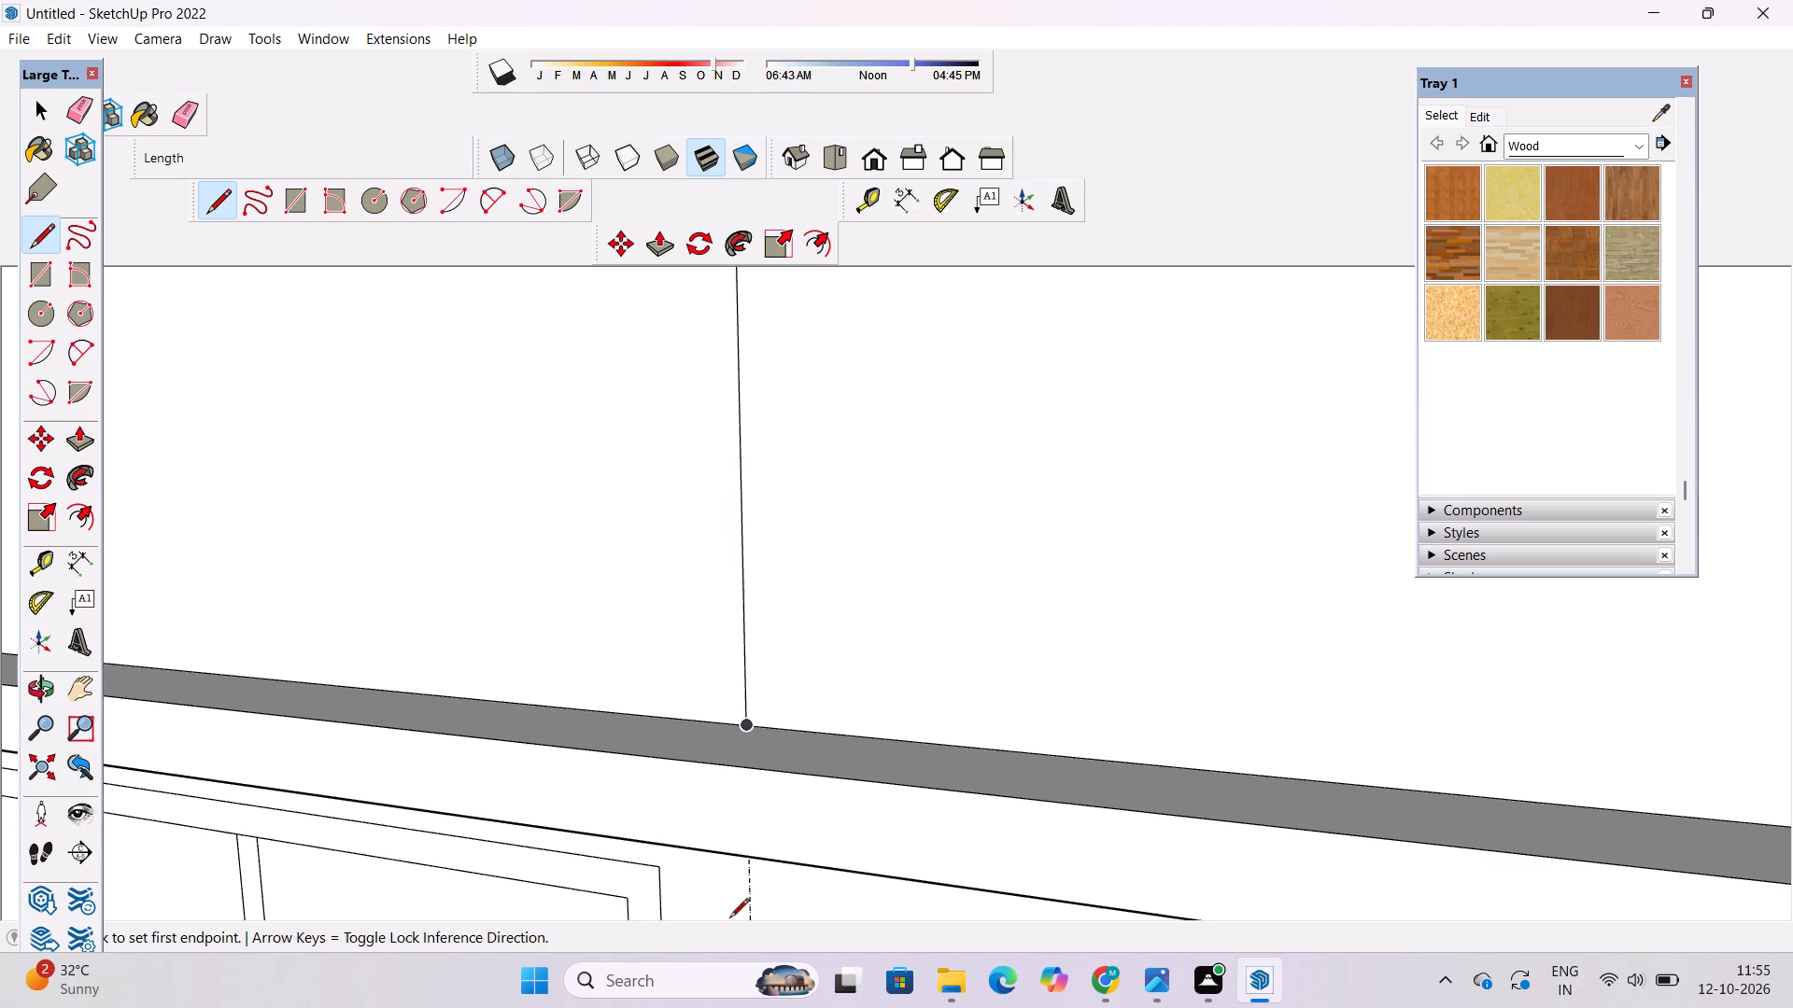
{"action": "scroll", "coordinate": [727, 925], "scroll_direction": "up", "scroll_amount": 5}
{"action": "scroll", "coordinate": [723, 889], "scroll_direction": "down", "scroll_amount": 7}
{"action": "key", "text": "o"}
{"action": "left_click_drag", "start_coordinate": [760, 857], "coordinate": [778, 546], "text": "shift"}
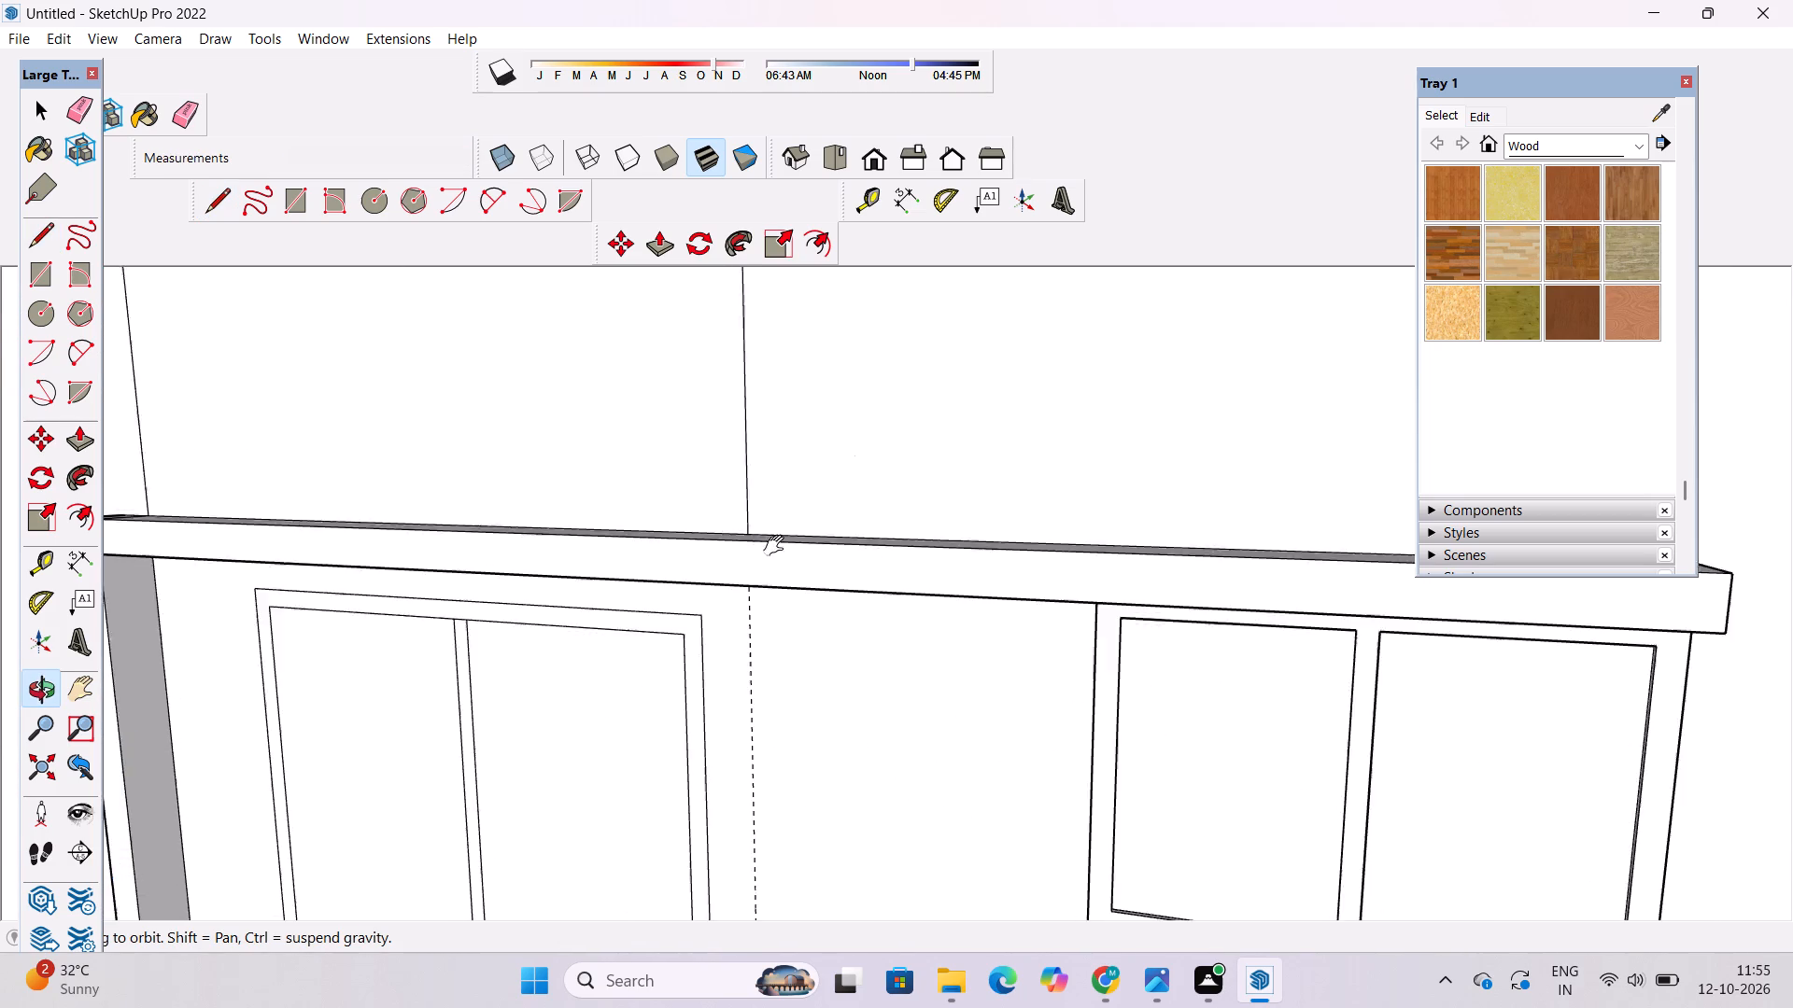
{"action": "left_click_drag", "start_coordinate": [778, 546], "coordinate": [778, 545], "text": "shift"}
{"action": "left_click_drag", "start_coordinate": [754, 646], "coordinate": [773, 471]}
{"action": "scroll", "coordinate": [774, 581], "scroll_direction": "up", "scroll_amount": 2}
{"action": "key", "text": "l"}
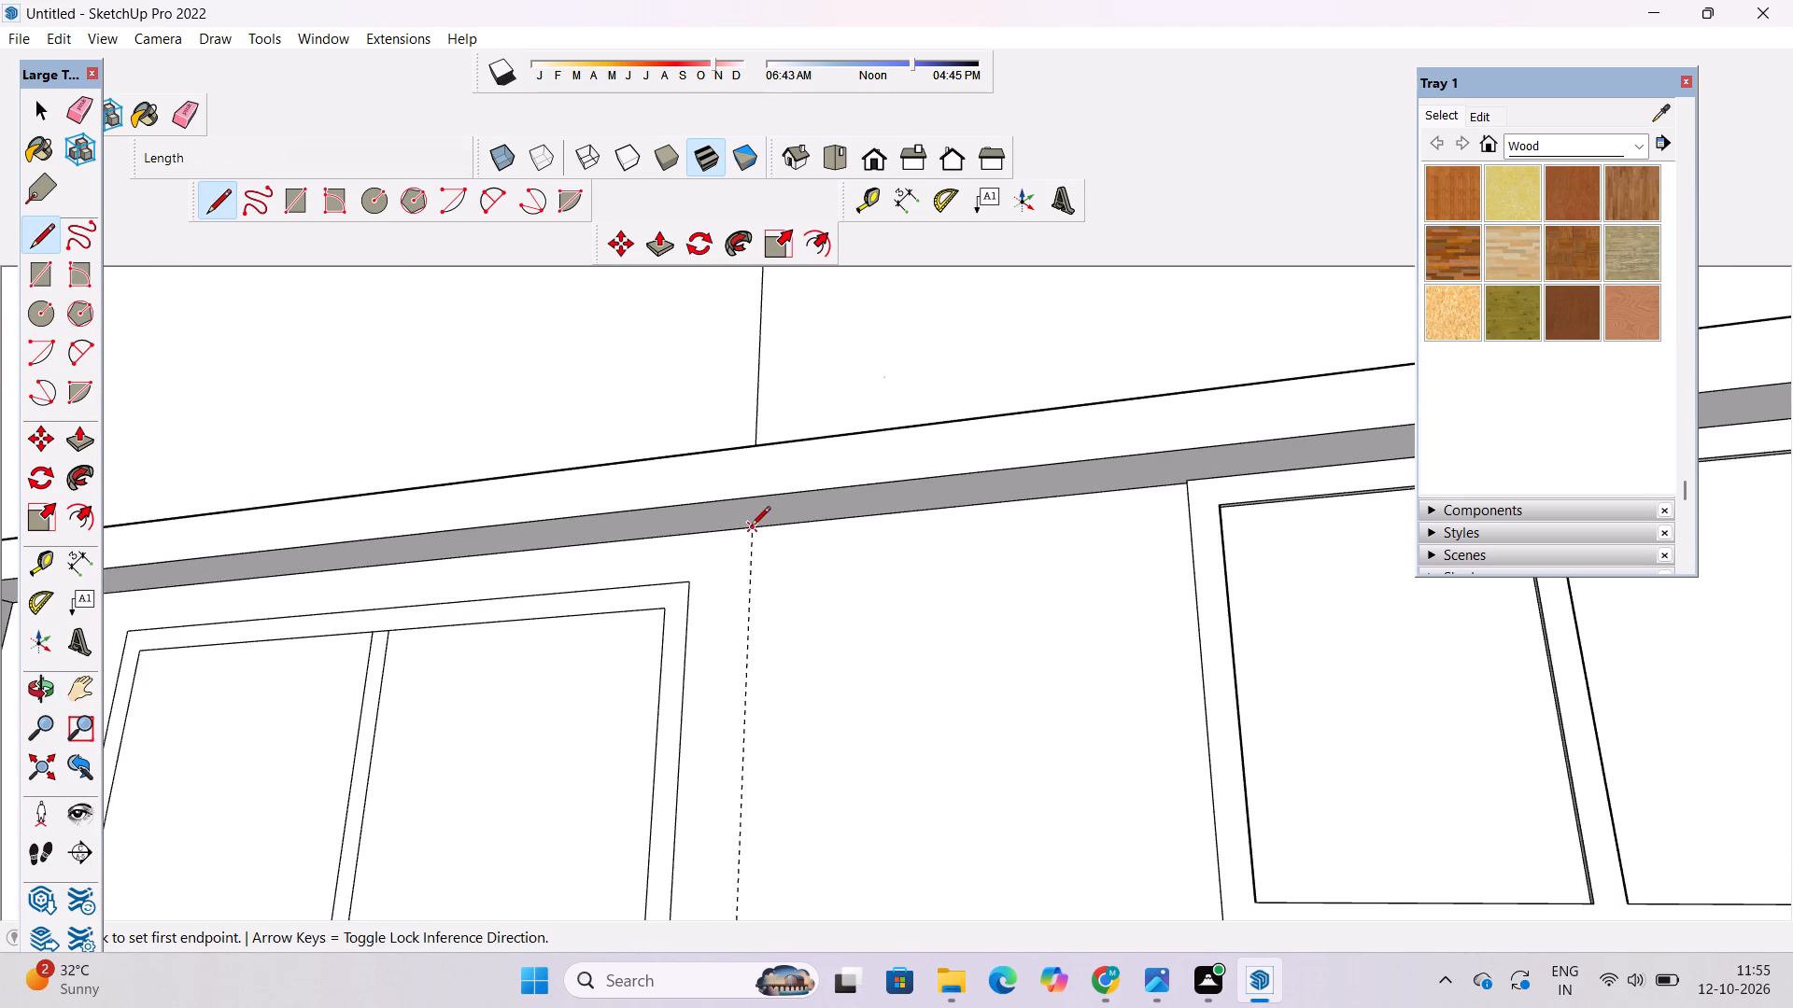
{"action": "left_click", "coordinate": [750, 524]}
{"action": "scroll", "coordinate": [784, 644], "scroll_direction": "down", "scroll_amount": 17}
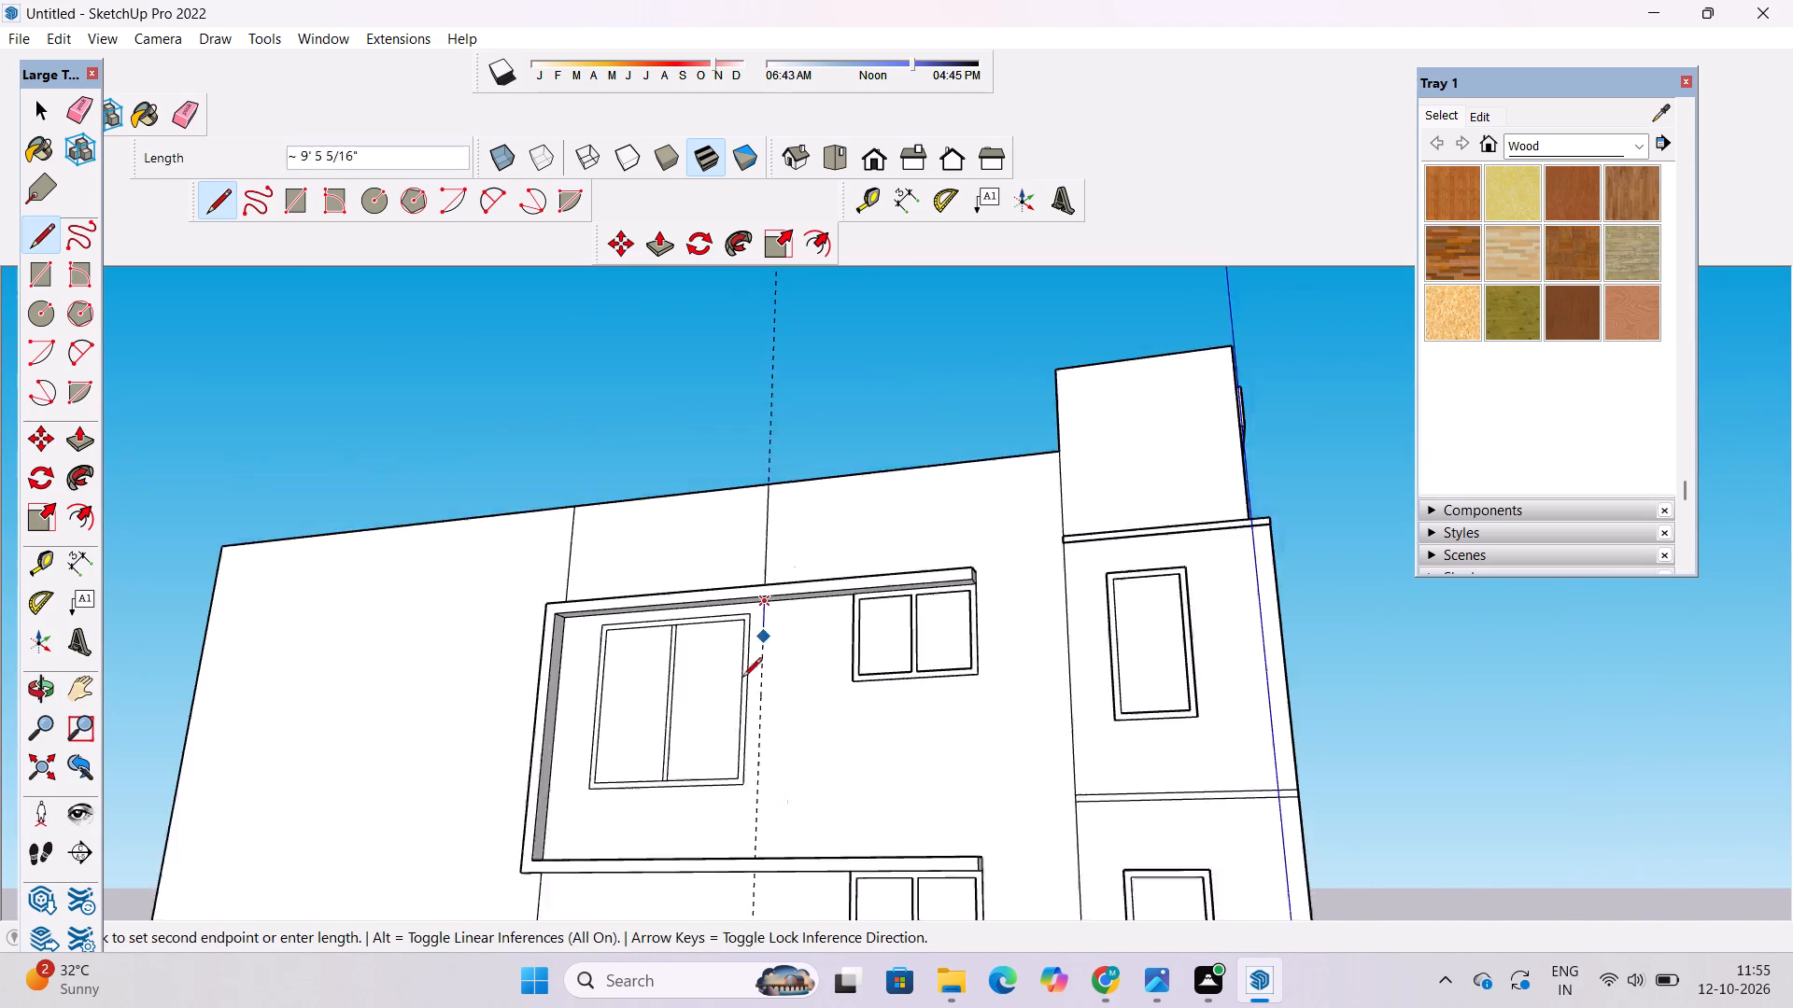
{"action": "key", "text": "o"}
{"action": "scroll", "coordinate": [757, 595], "scroll_direction": "down", "scroll_amount": 5}
{"action": "left_click_drag", "start_coordinate": [766, 641], "coordinate": [777, 782]}
{"action": "left_click_drag", "start_coordinate": [777, 793], "coordinate": [776, 619], "text": "shift"}
{"action": "left_click_drag", "start_coordinate": [766, 637], "coordinate": [710, 745]}
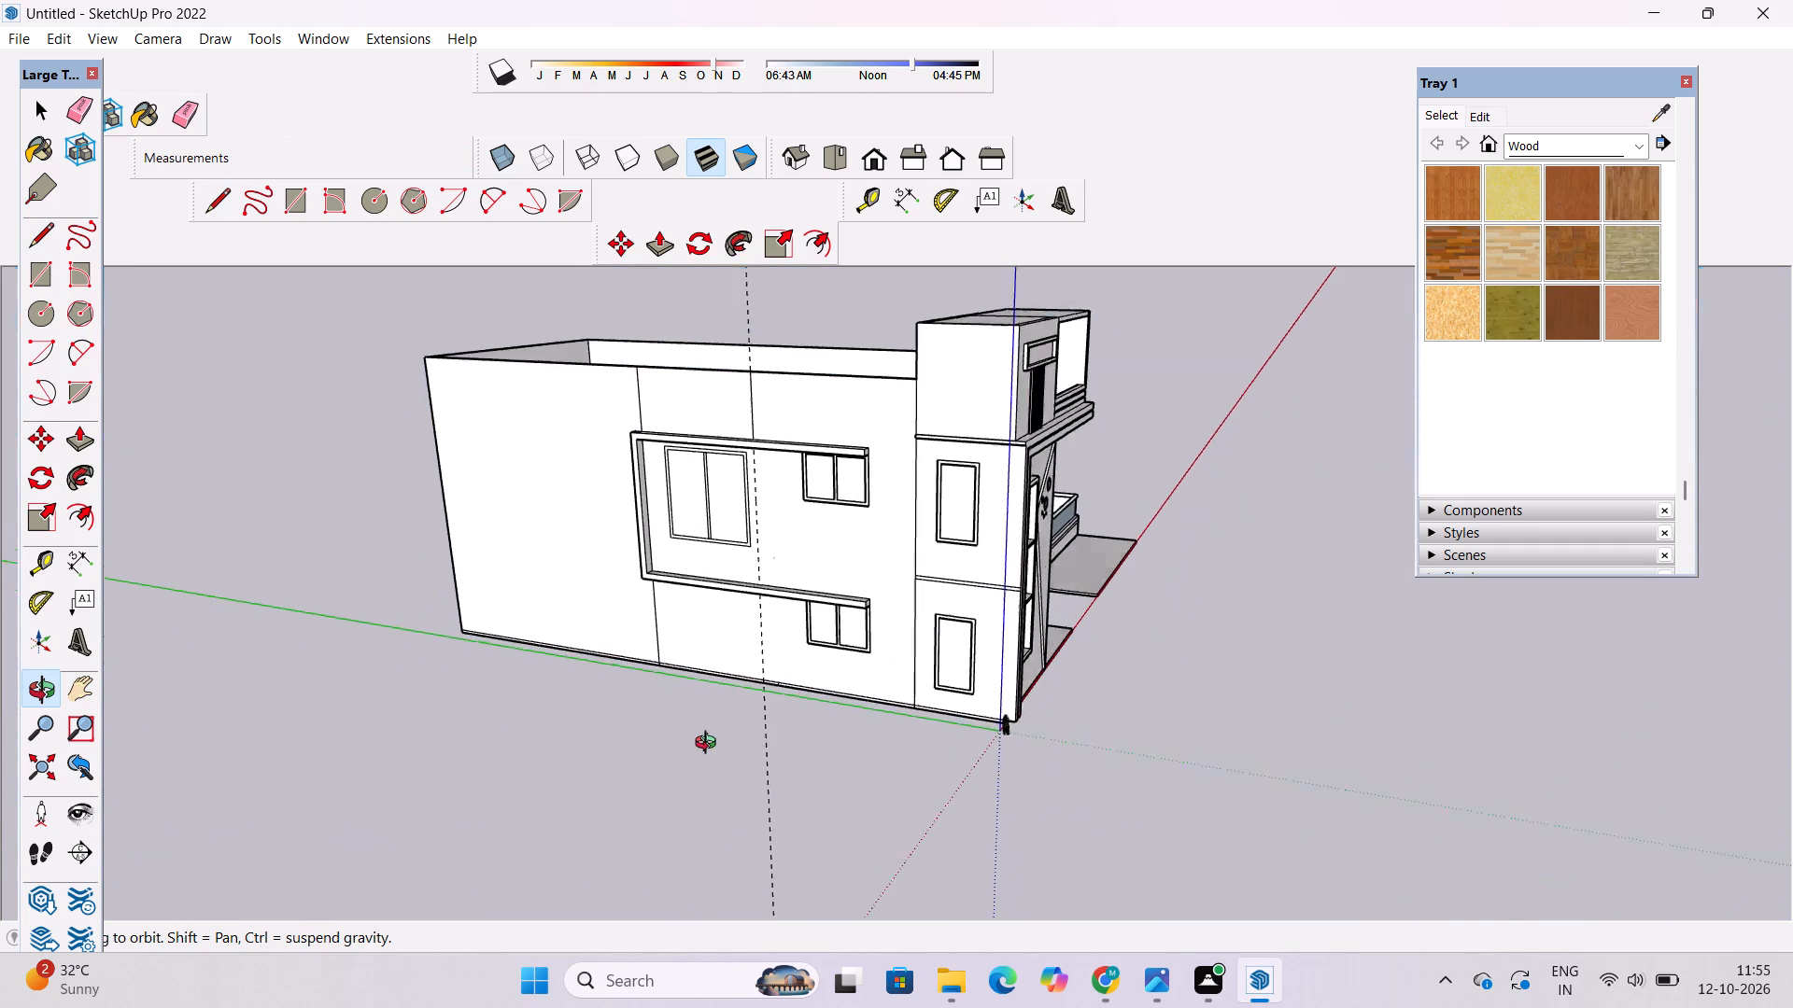
{"action": "left_click_drag", "start_coordinate": [710, 745], "coordinate": [706, 752]}
{"action": "scroll", "coordinate": [715, 553], "scroll_direction": "up", "scroll_amount": 7}
{"action": "left_click_drag", "start_coordinate": [776, 596], "coordinate": [771, 609]}
{"action": "scroll", "coordinate": [771, 616], "scroll_direction": "up", "scroll_amount": 6}
{"action": "left_click_drag", "start_coordinate": [772, 617], "coordinate": [753, 667], "text": "shift"}
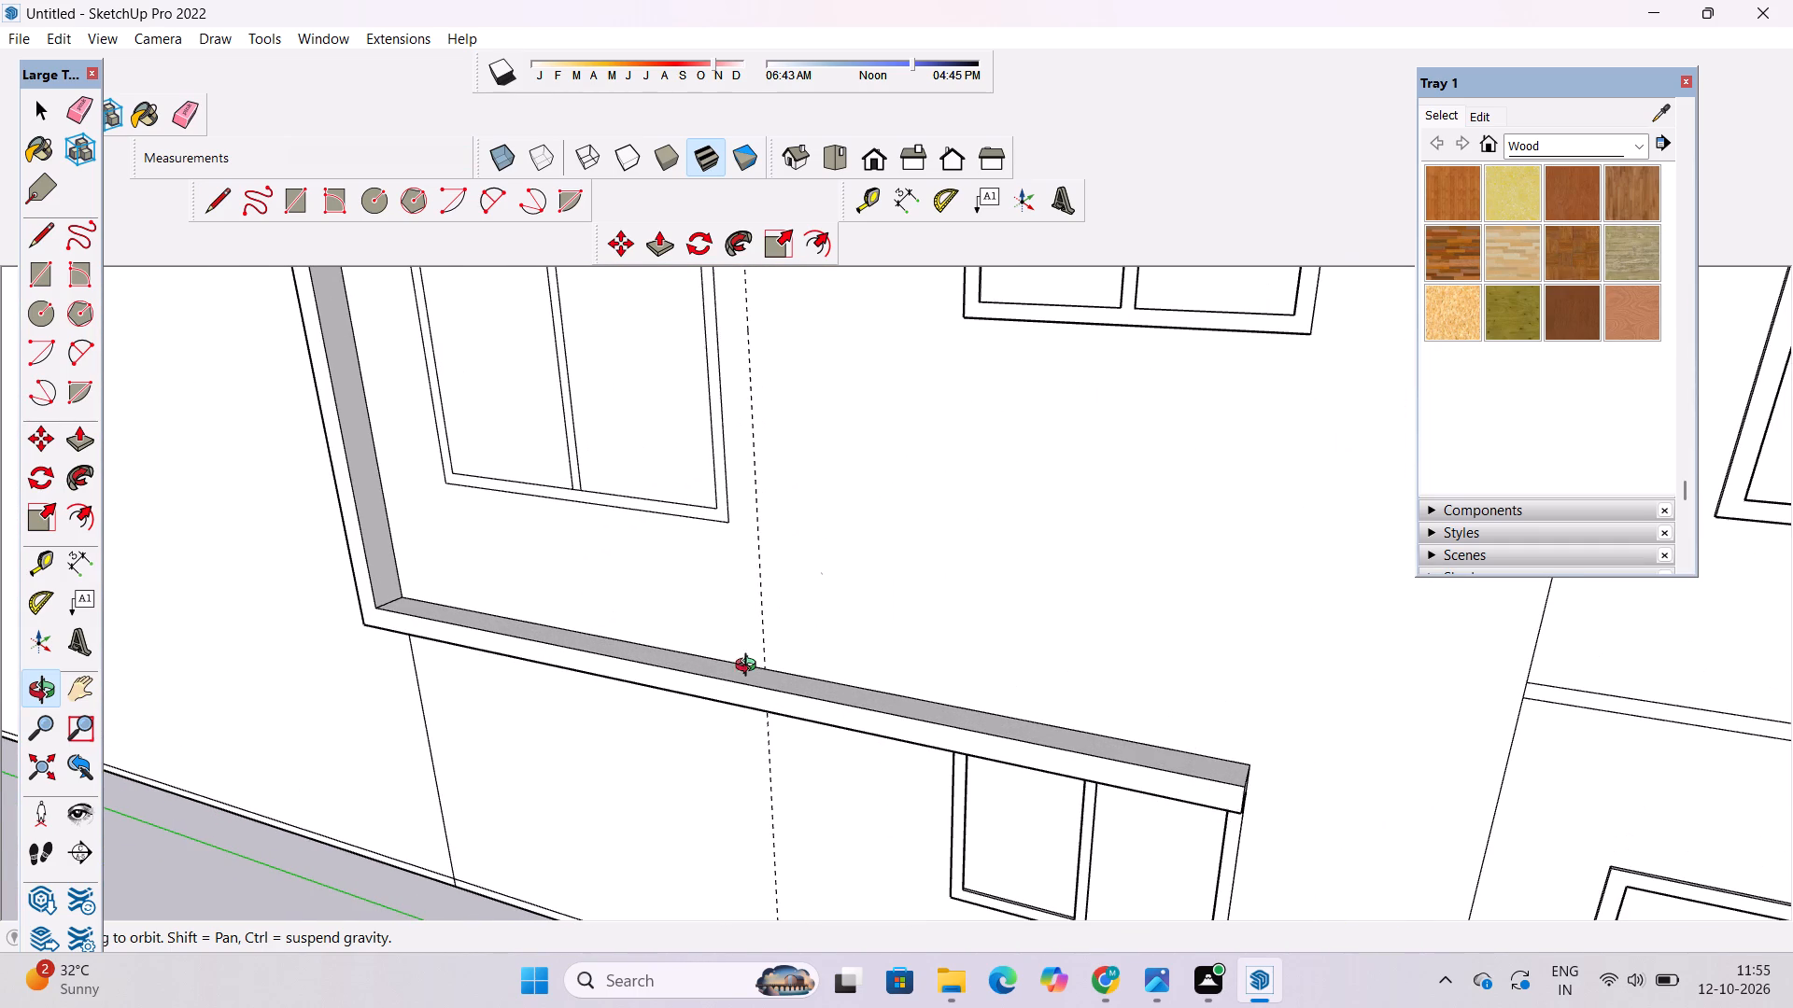
{"action": "key", "text": "l"}
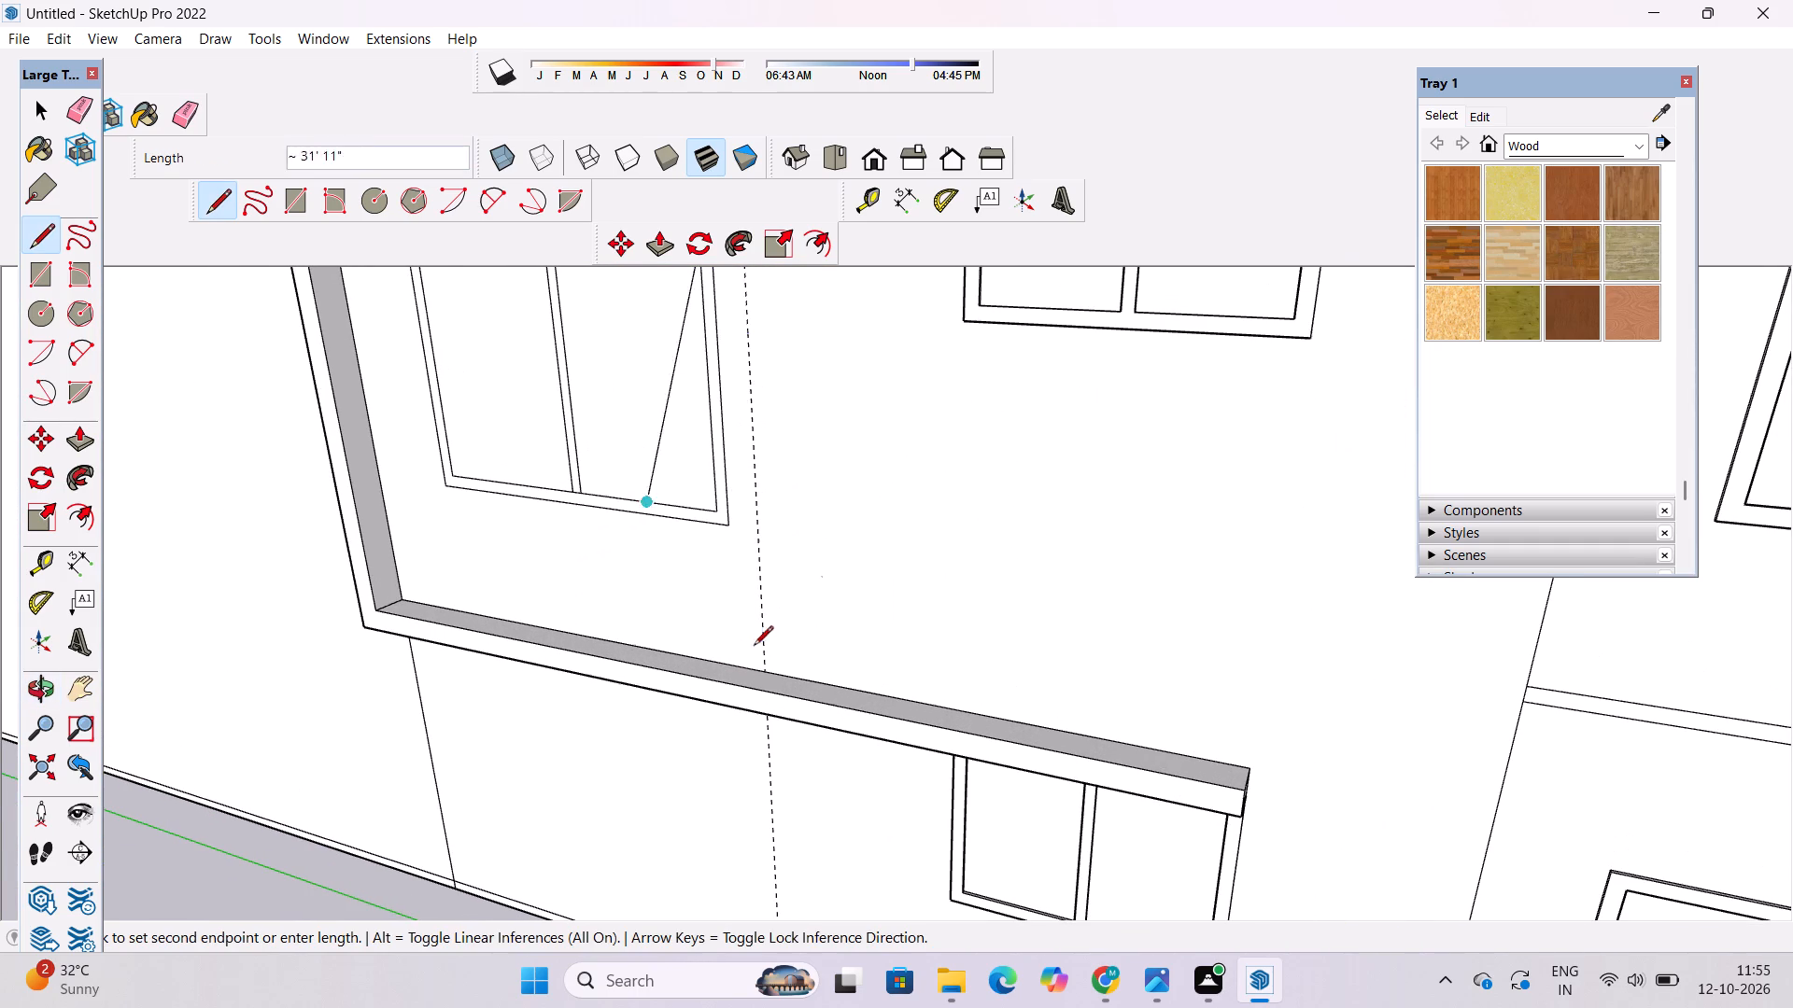
{"action": "left_click", "coordinate": [767, 668]}
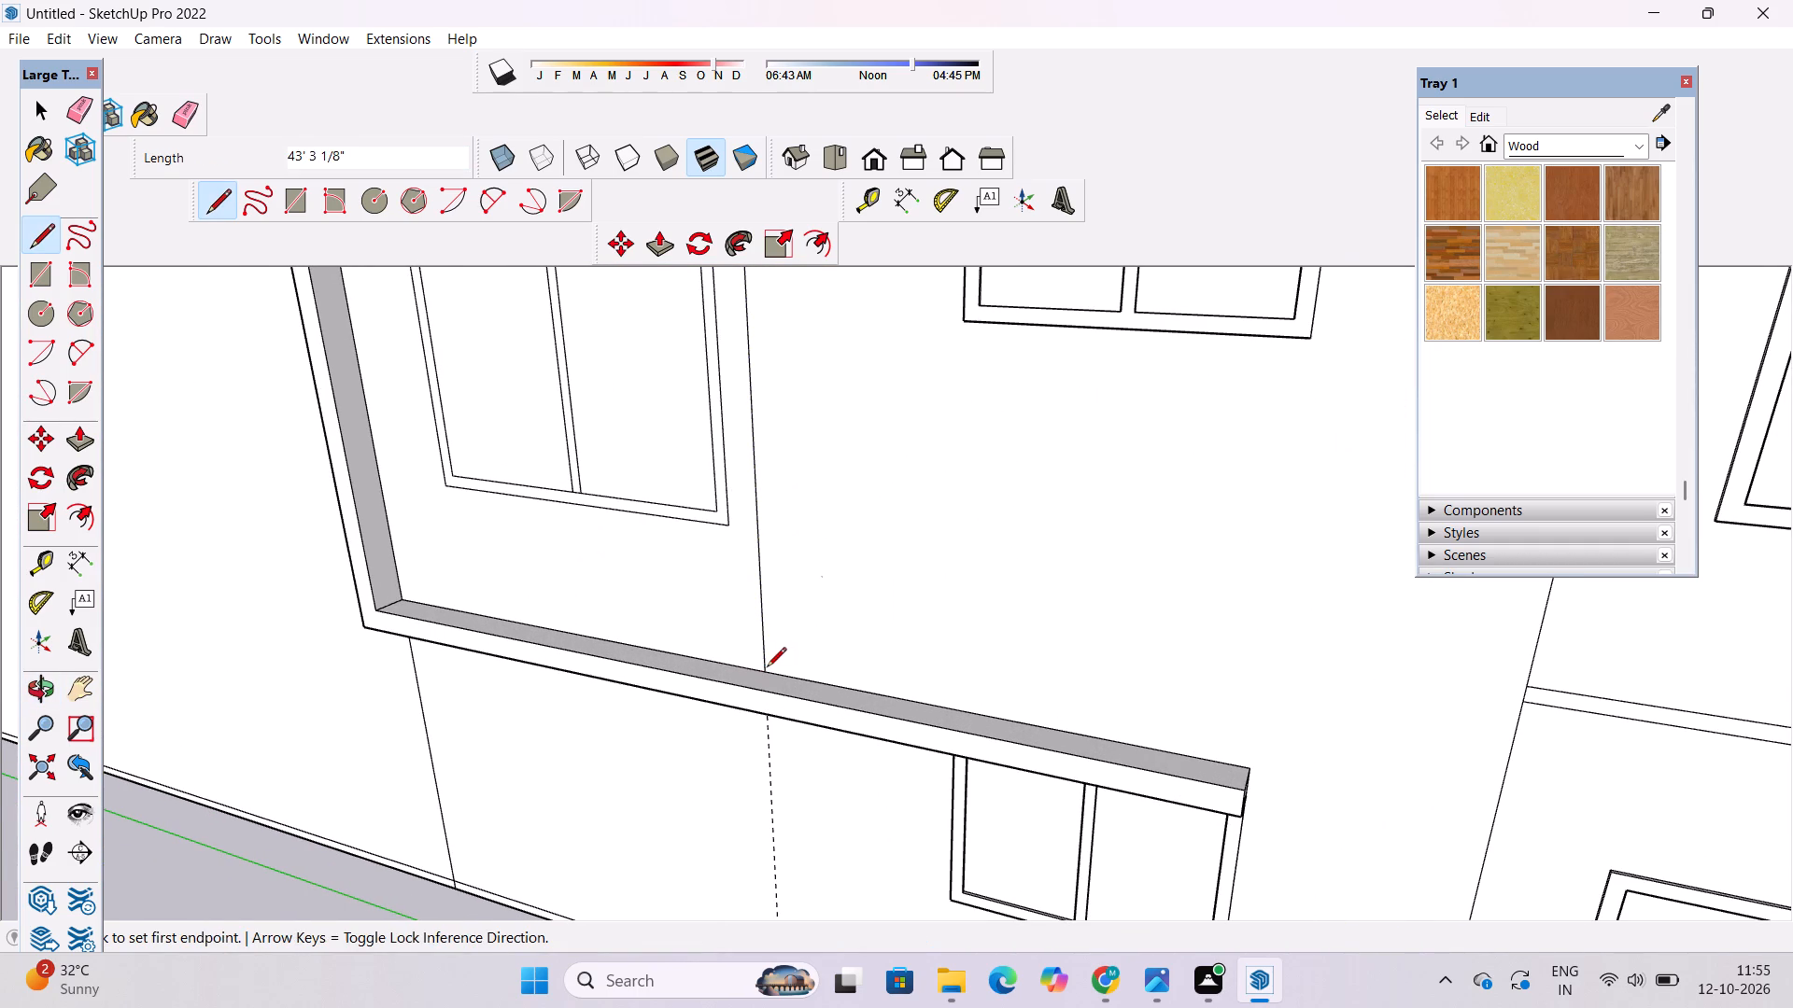
Draw a vertical line about 31' long along the guide from the band's lower underside to the wall's bottom edge.
{"action": "key", "text": "o"}
{"action": "left_click_drag", "start_coordinate": [727, 817], "coordinate": [744, 537]}
{"action": "scroll", "coordinate": [737, 507], "scroll_direction": "down", "scroll_amount": 4}
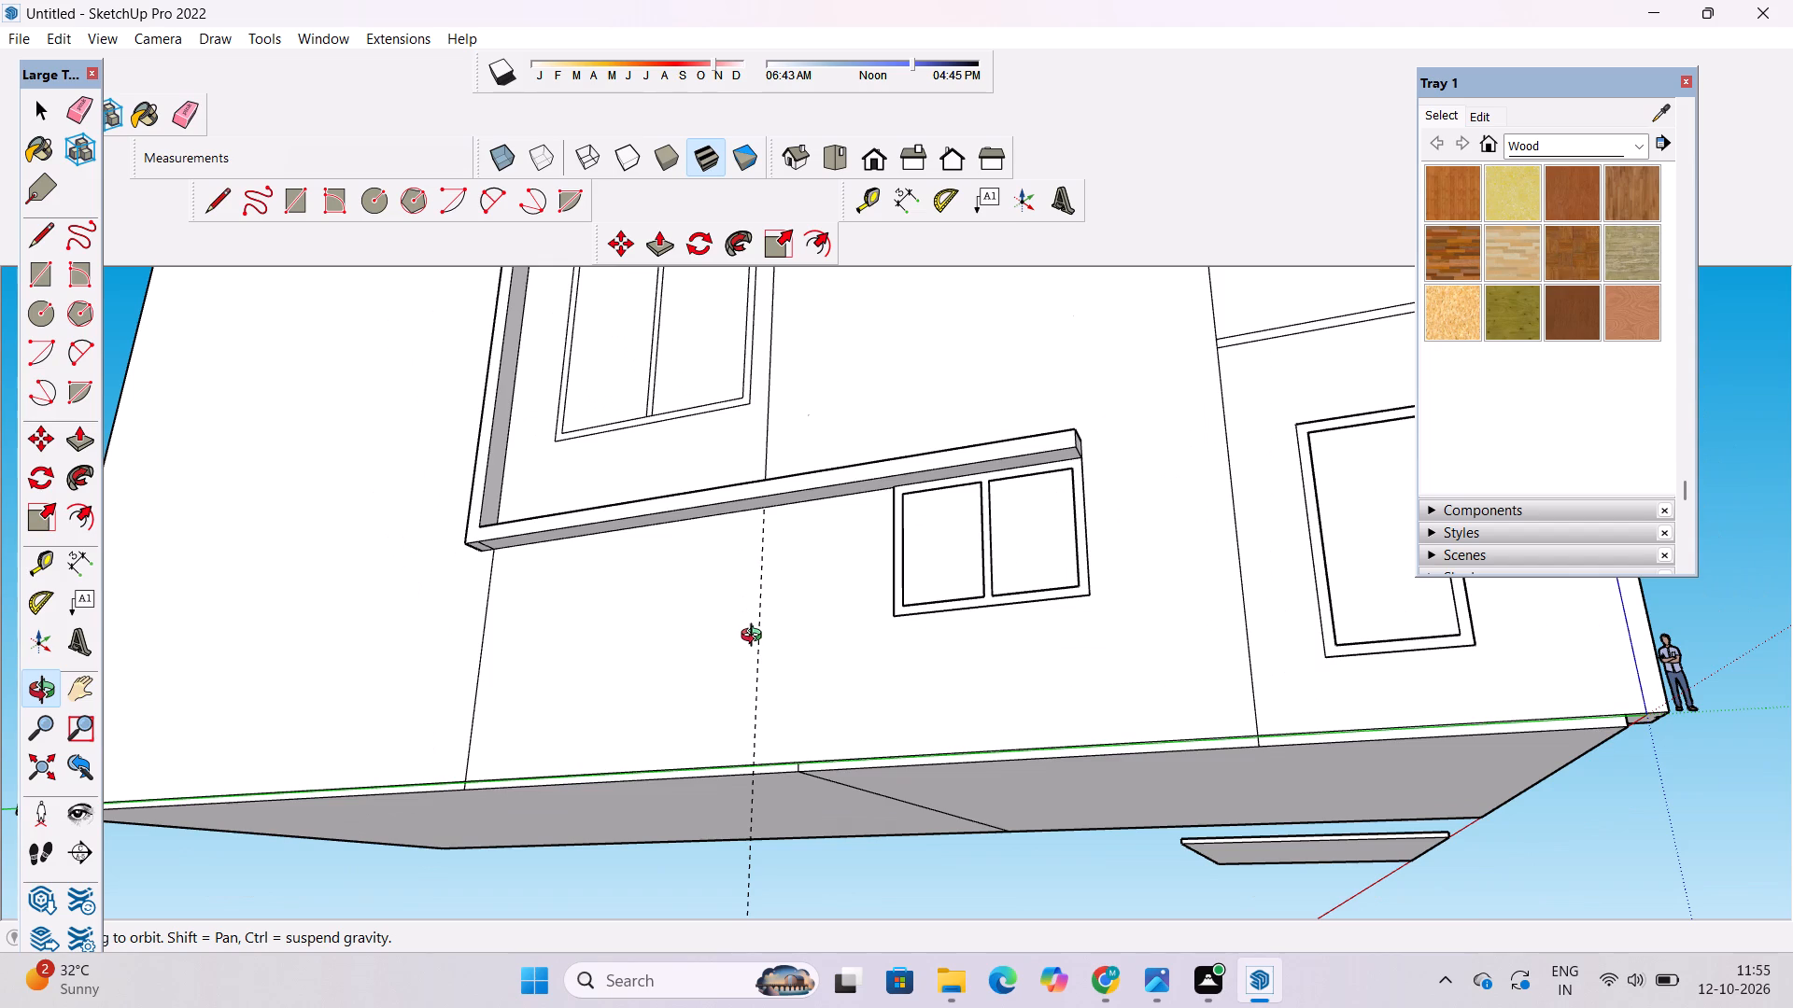
{"action": "key", "text": "l"}
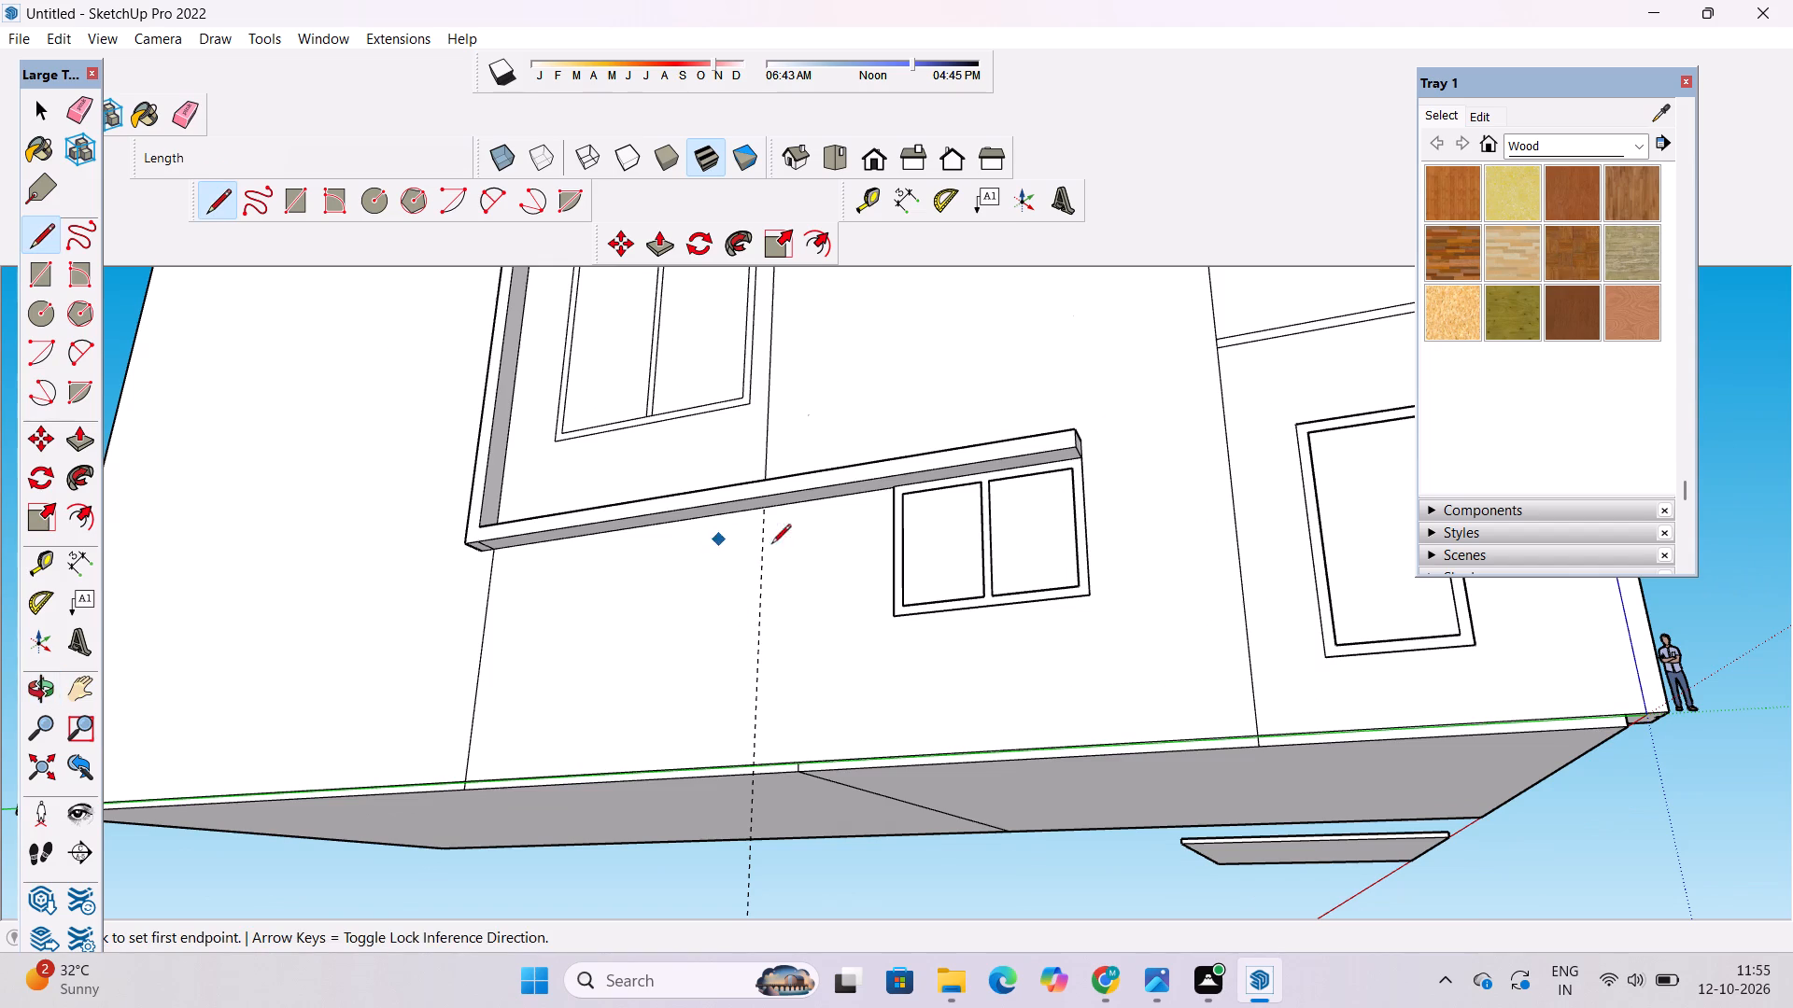
{"action": "scroll", "coordinate": [809, 519], "scroll_direction": "up", "scroll_amount": 11}
{"action": "left_click", "coordinate": [732, 489]}
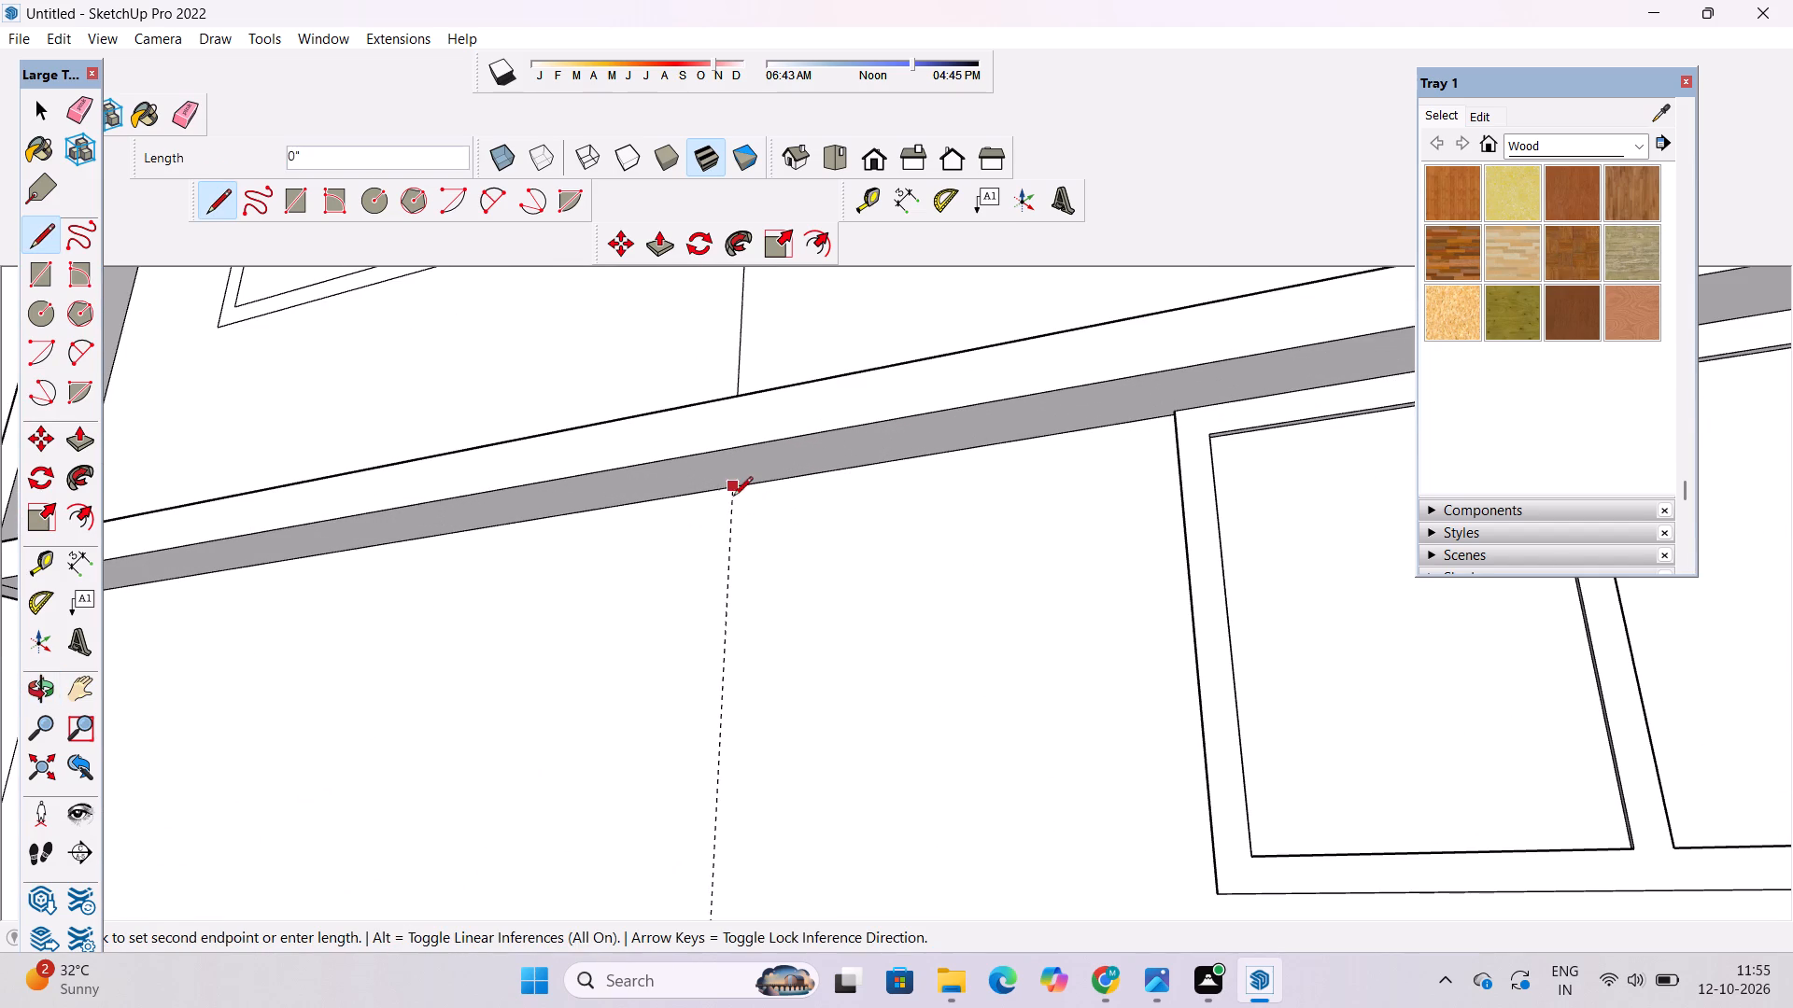
{"action": "scroll", "coordinate": [734, 502], "scroll_direction": "down", "scroll_amount": 6}
{"action": "scroll", "coordinate": [729, 656], "scroll_direction": "down", "scroll_amount": 6}
{"action": "scroll", "coordinate": [726, 806], "scroll_direction": "up", "scroll_amount": 6}
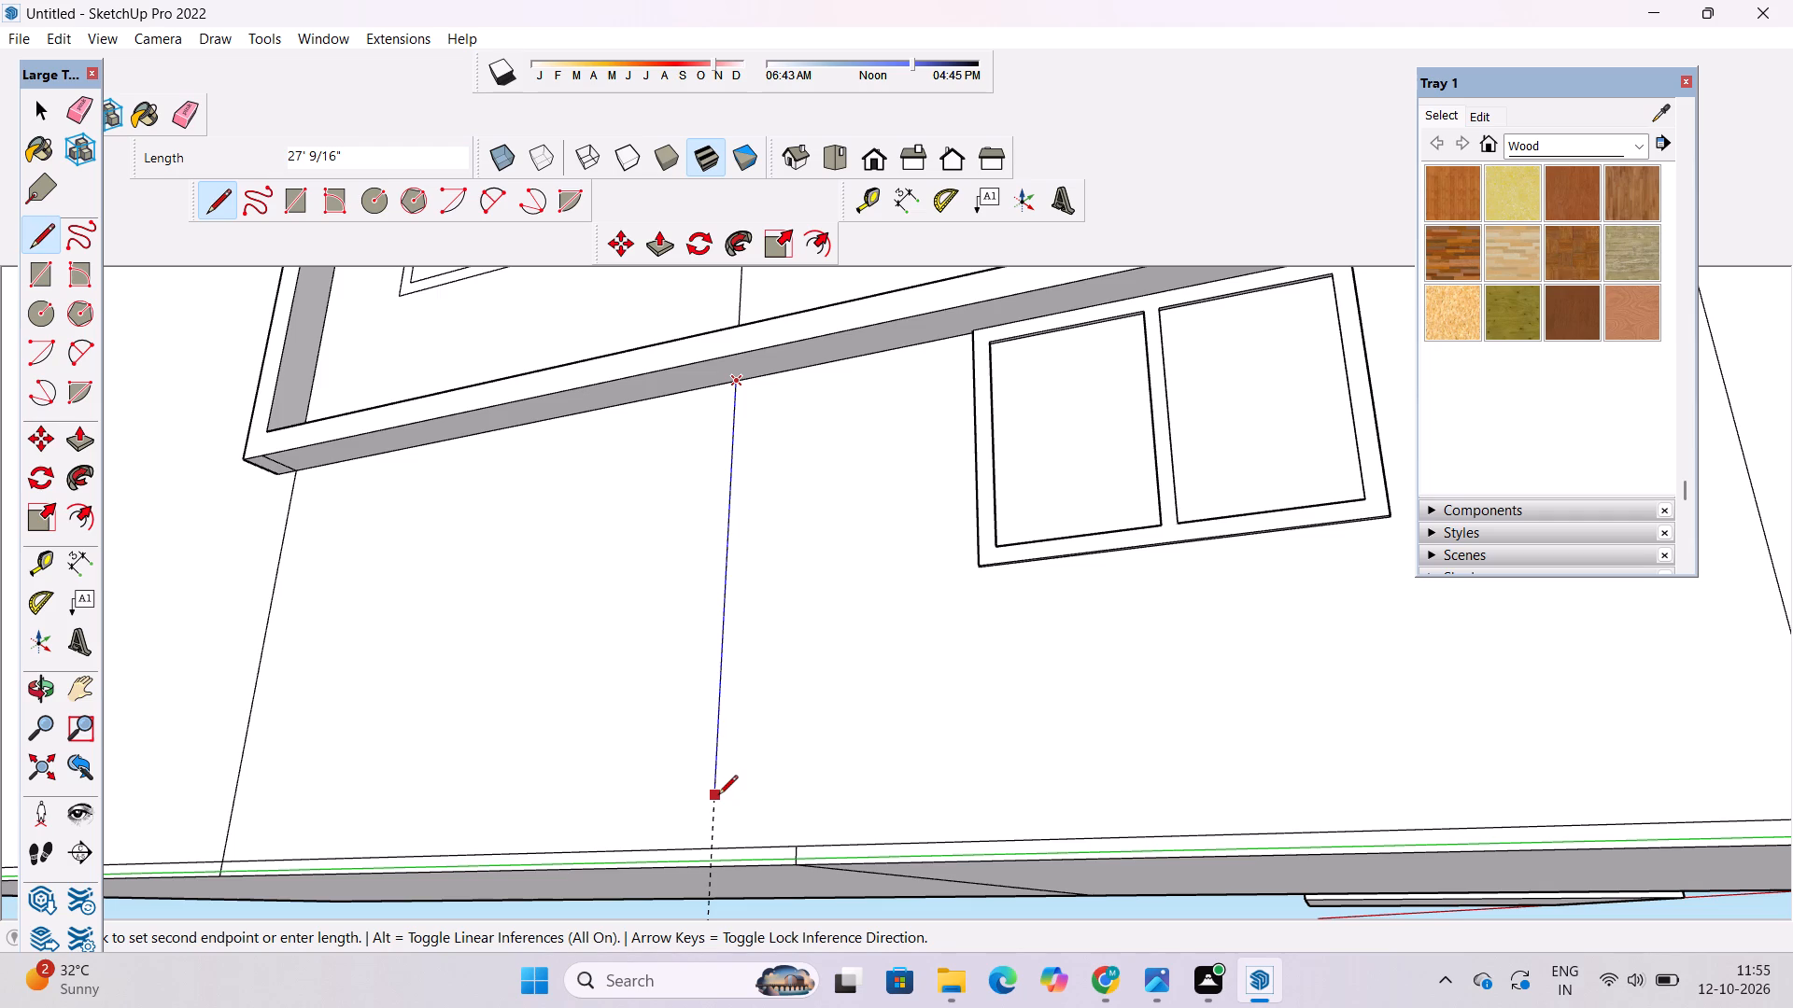
{"action": "scroll", "coordinate": [711, 845], "scroll_direction": "up", "scroll_amount": 6}
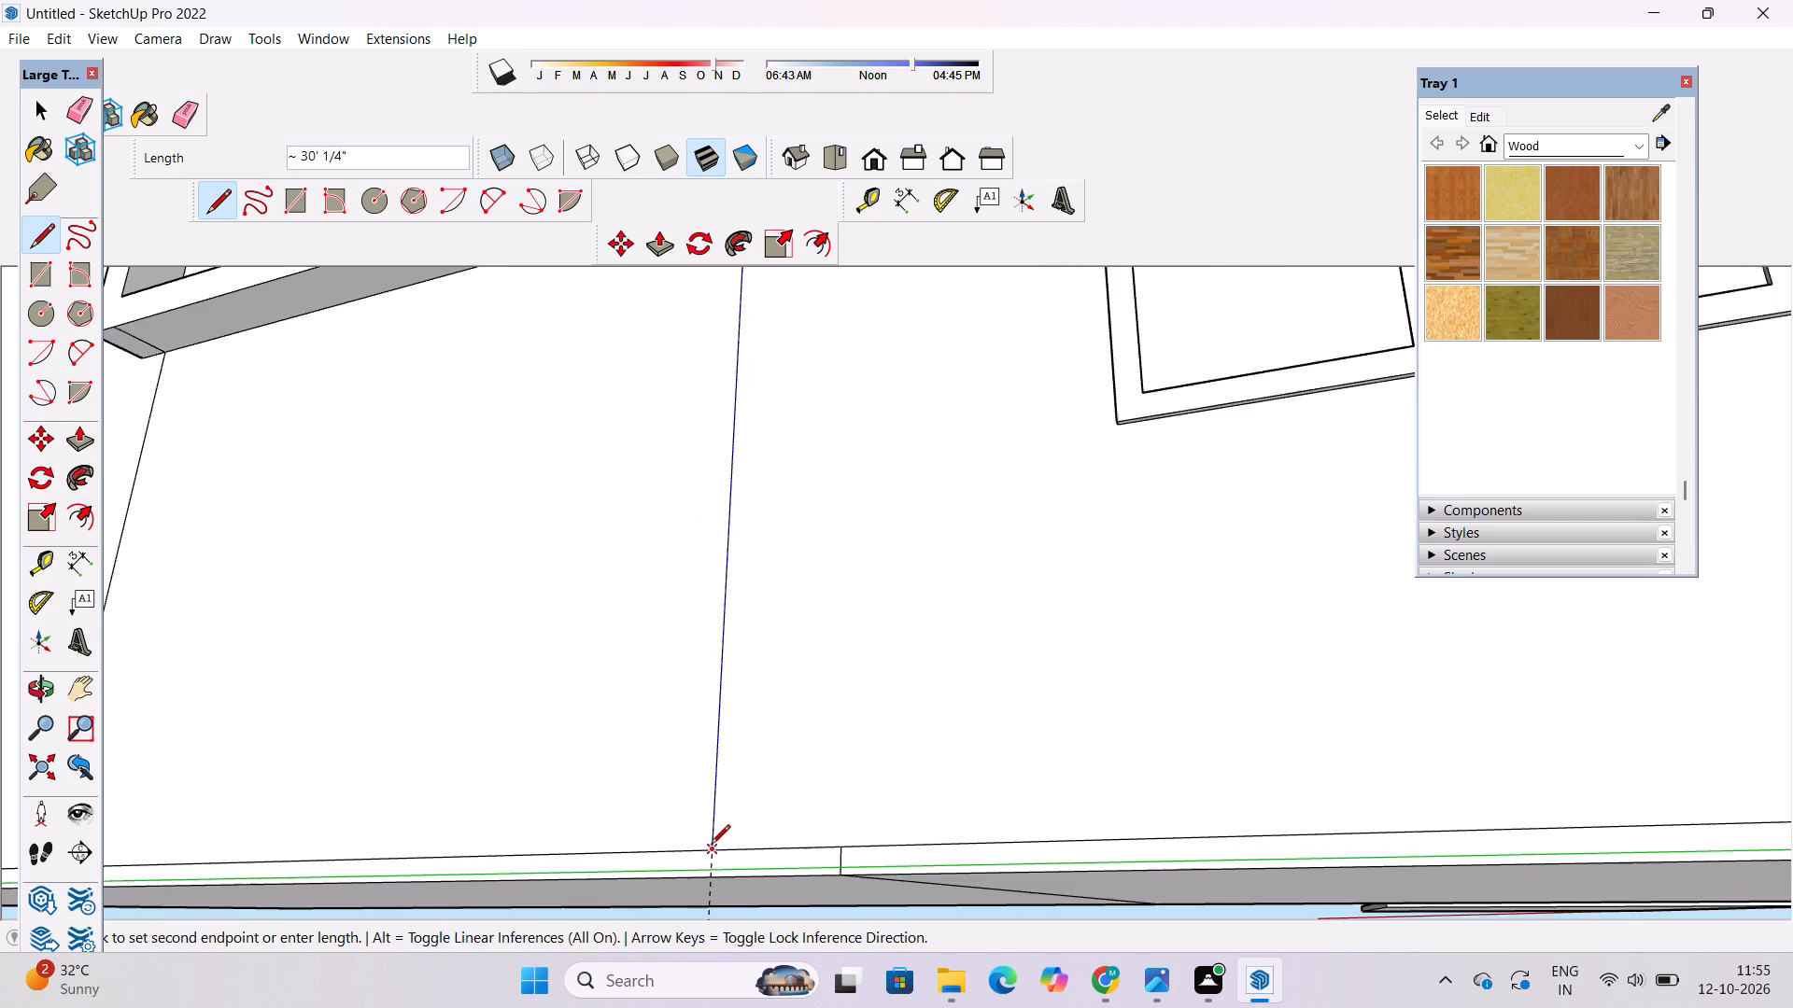
{"action": "scroll", "coordinate": [711, 846], "scroll_direction": "up", "scroll_amount": 2}
{"action": "left_click", "coordinate": [715, 894]}
{"action": "key", "text": "space"}
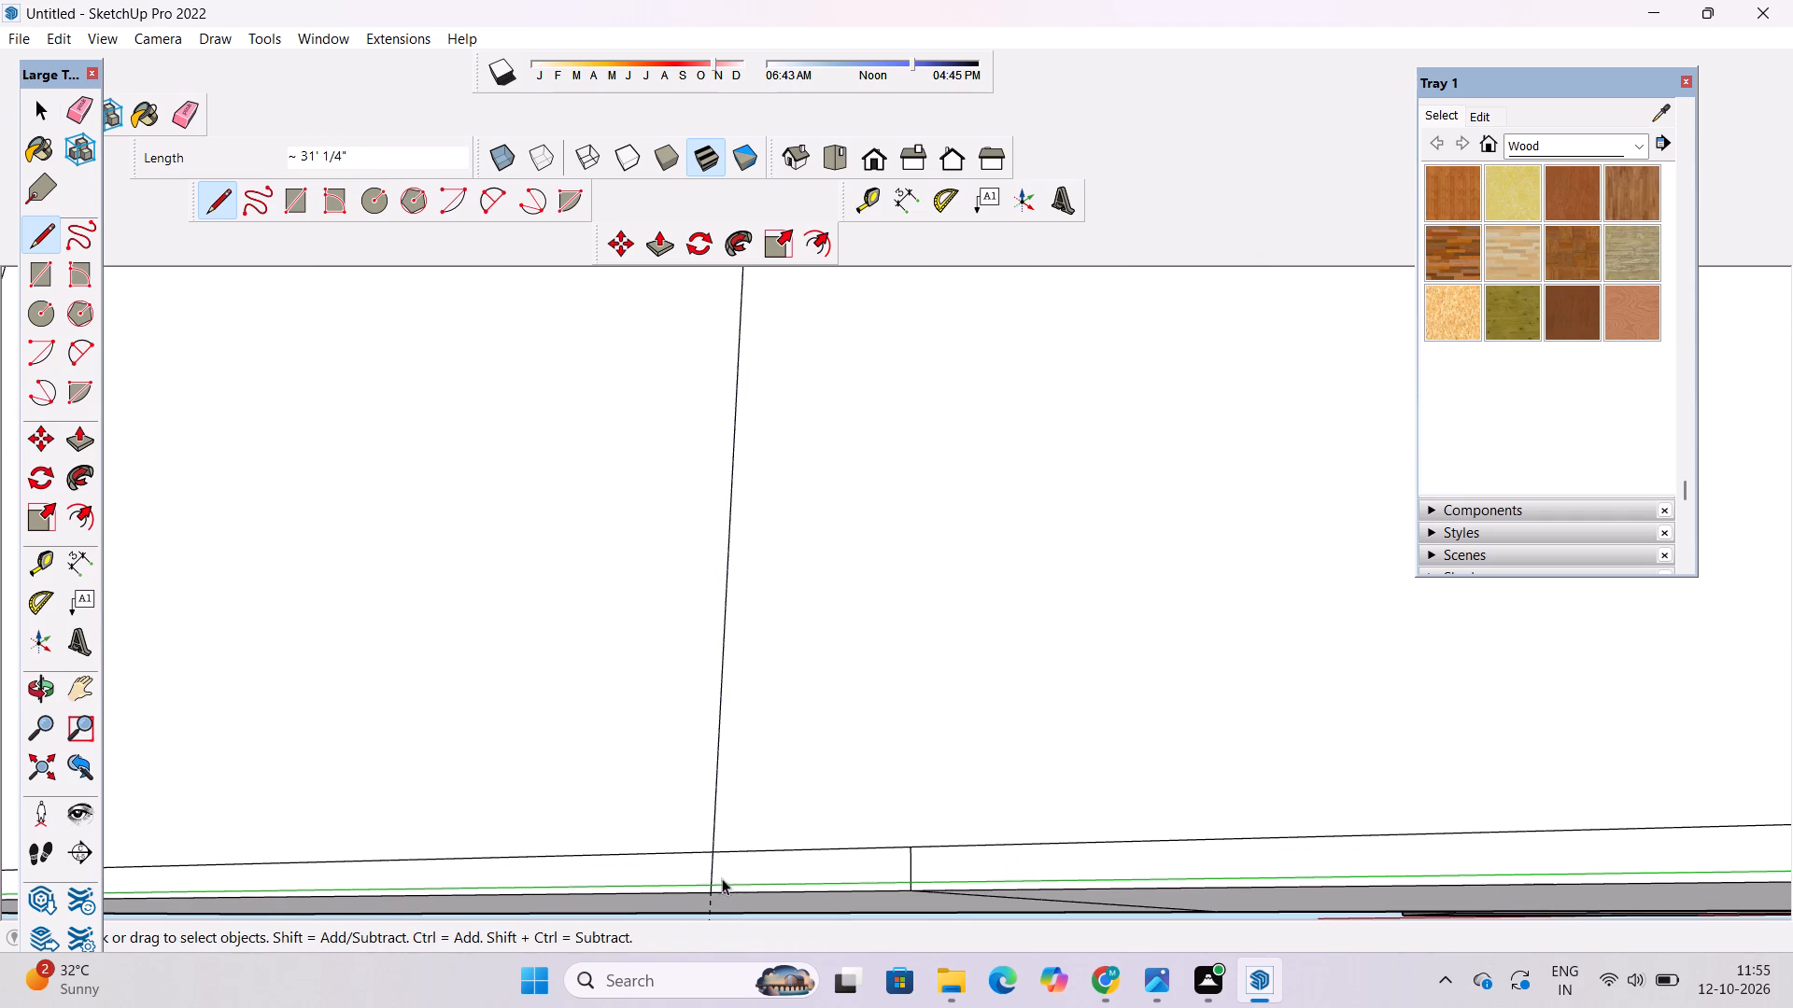
Erase the vertical guide and the short leftover vertical line in the base strip beside it.
{"action": "key", "text": "o"}
{"action": "scroll", "coordinate": [756, 677], "scroll_direction": "down", "scroll_amount": 11}
{"action": "left_click_drag", "start_coordinate": [797, 738], "coordinate": [828, 830]}
{"action": "left_click_drag", "start_coordinate": [814, 725], "coordinate": [761, 635]}
{"action": "left_click_drag", "start_coordinate": [756, 714], "coordinate": [867, 770]}
{"action": "left_click_drag", "start_coordinate": [847, 746], "coordinate": [737, 581], "text": "shift"}
{"action": "left_click_drag", "start_coordinate": [824, 682], "coordinate": [957, 713]}
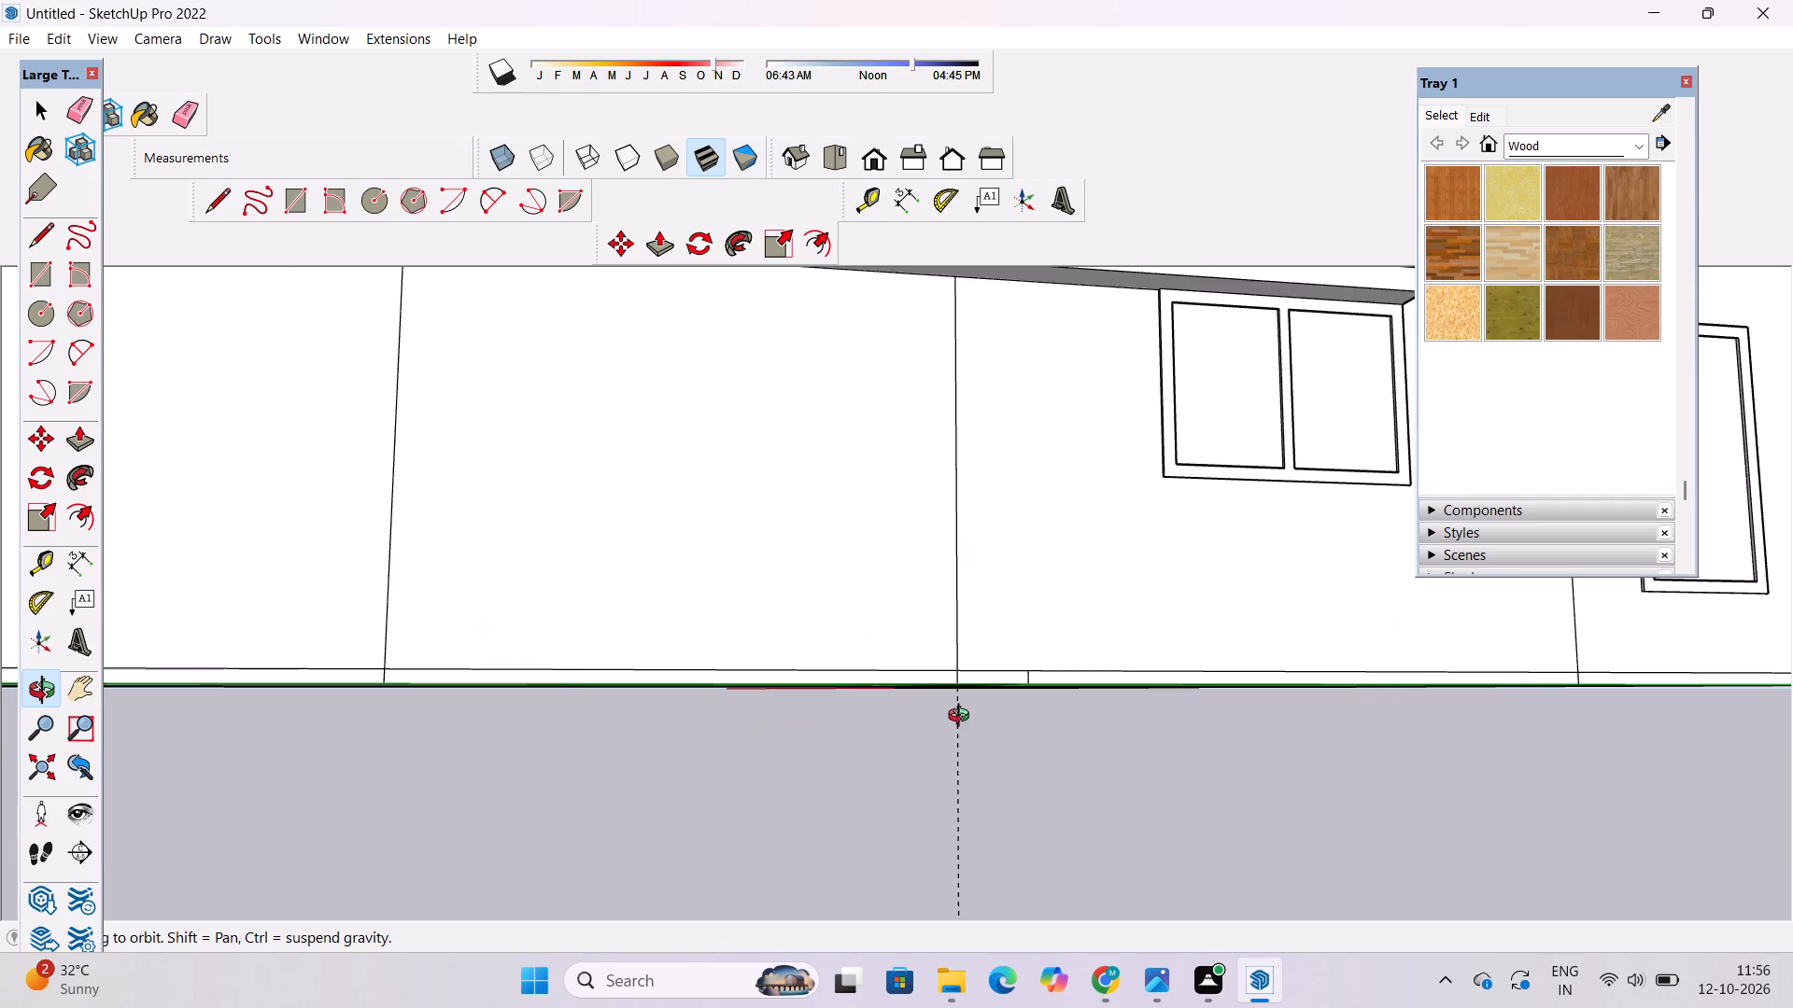
{"action": "left_click_drag", "start_coordinate": [963, 718], "coordinate": [868, 644]}
{"action": "scroll", "coordinate": [904, 657], "scroll_direction": "down", "scroll_amount": 6}
{"action": "left_click_drag", "start_coordinate": [997, 723], "coordinate": [900, 636], "text": "shift"}
{"action": "left_click_drag", "start_coordinate": [899, 641], "coordinate": [911, 702]}
{"action": "scroll", "coordinate": [690, 627], "scroll_direction": "up", "scroll_amount": 3}
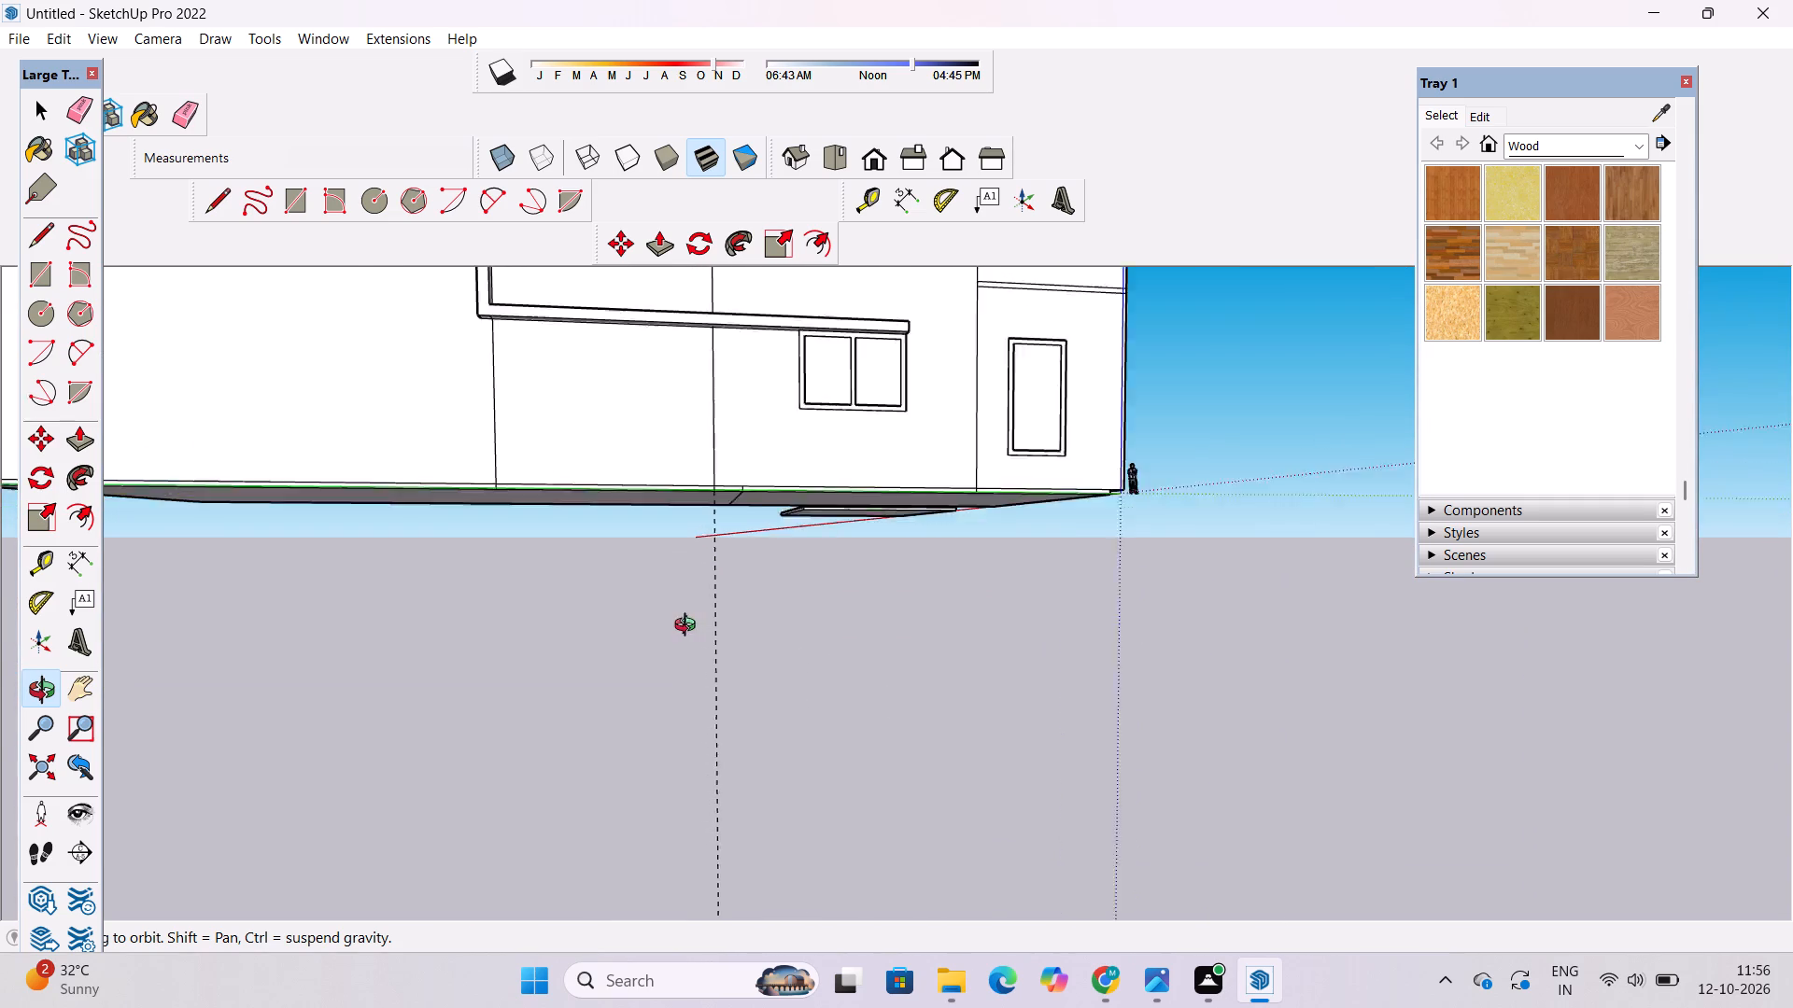
{"action": "scroll", "coordinate": [689, 627], "scroll_direction": "up", "scroll_amount": 1}
{"action": "left_click_drag", "start_coordinate": [713, 611], "coordinate": [683, 732], "text": "shift"}
{"action": "scroll", "coordinate": [685, 668], "scroll_direction": "up", "scroll_amount": 5}
{"action": "left_click_drag", "start_coordinate": [685, 668], "coordinate": [687, 690], "text": "shift"}
{"action": "key", "text": "e"}
{"action": "left_click_drag", "start_coordinate": [691, 723], "coordinate": [675, 741]}
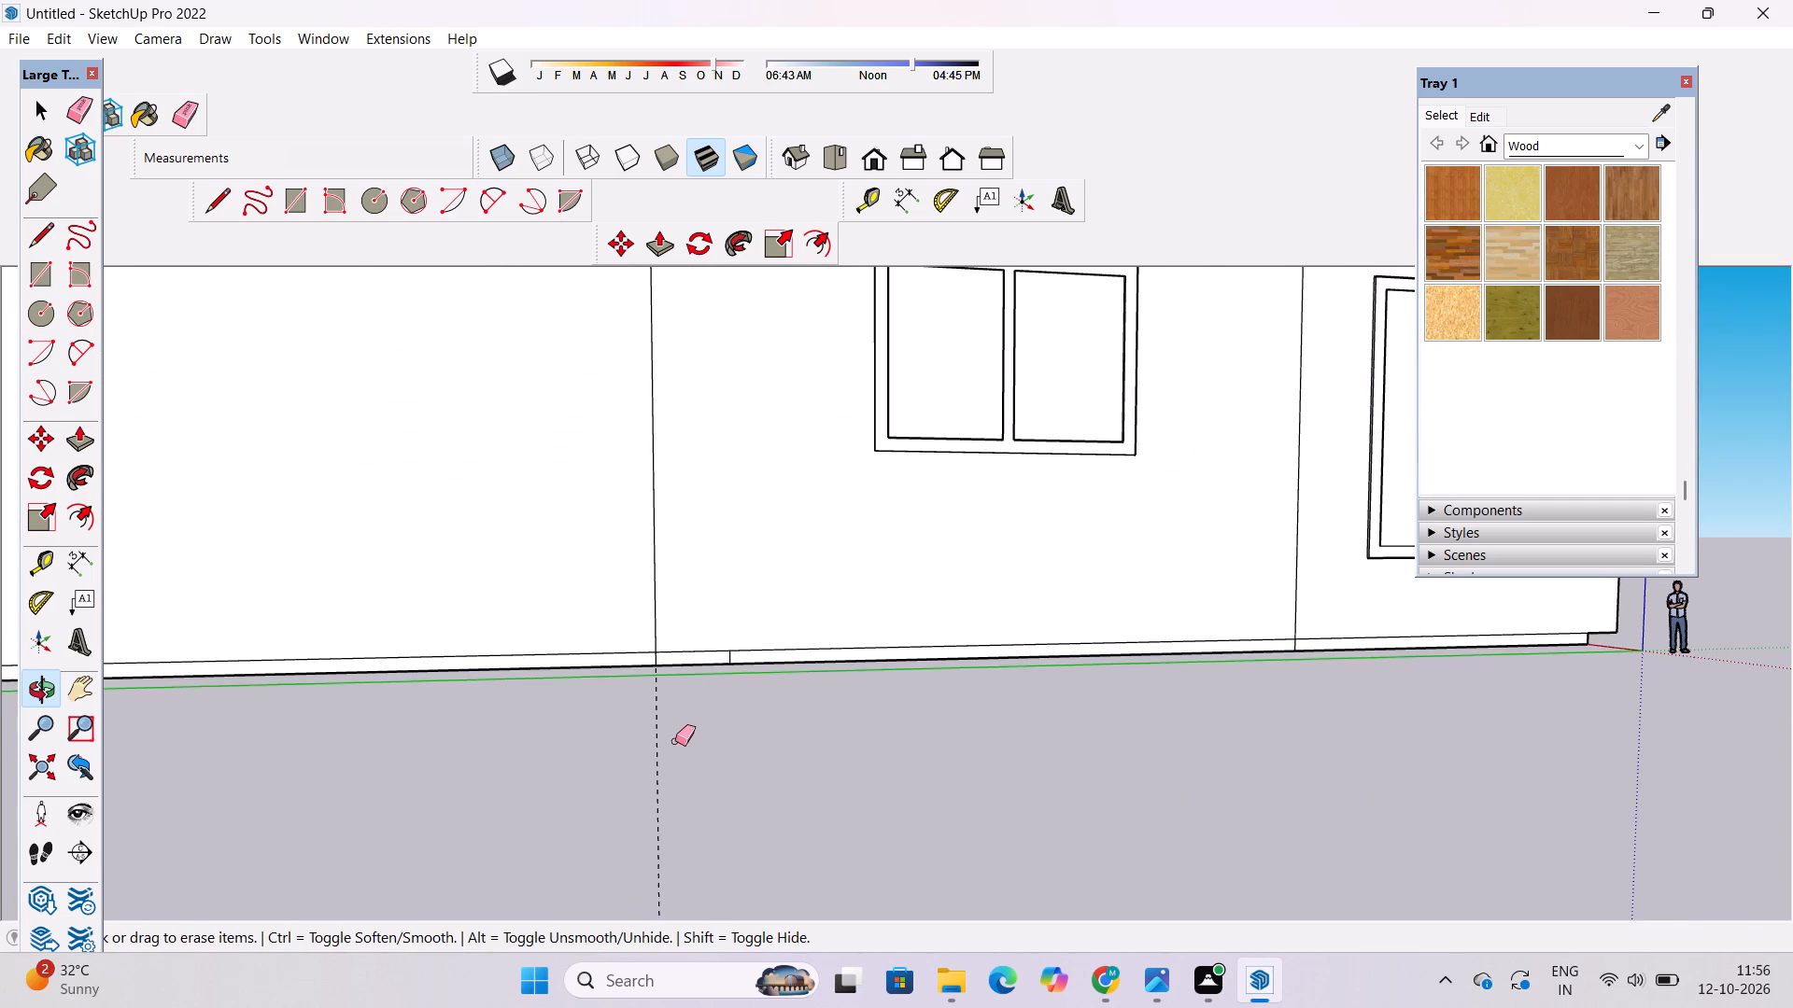
{"action": "left_click_drag", "start_coordinate": [675, 741], "coordinate": [647, 767]}
{"action": "scroll", "coordinate": [734, 627], "scroll_direction": "up", "scroll_amount": 10}
{"action": "left_click_drag", "start_coordinate": [729, 680], "coordinate": [720, 682]}
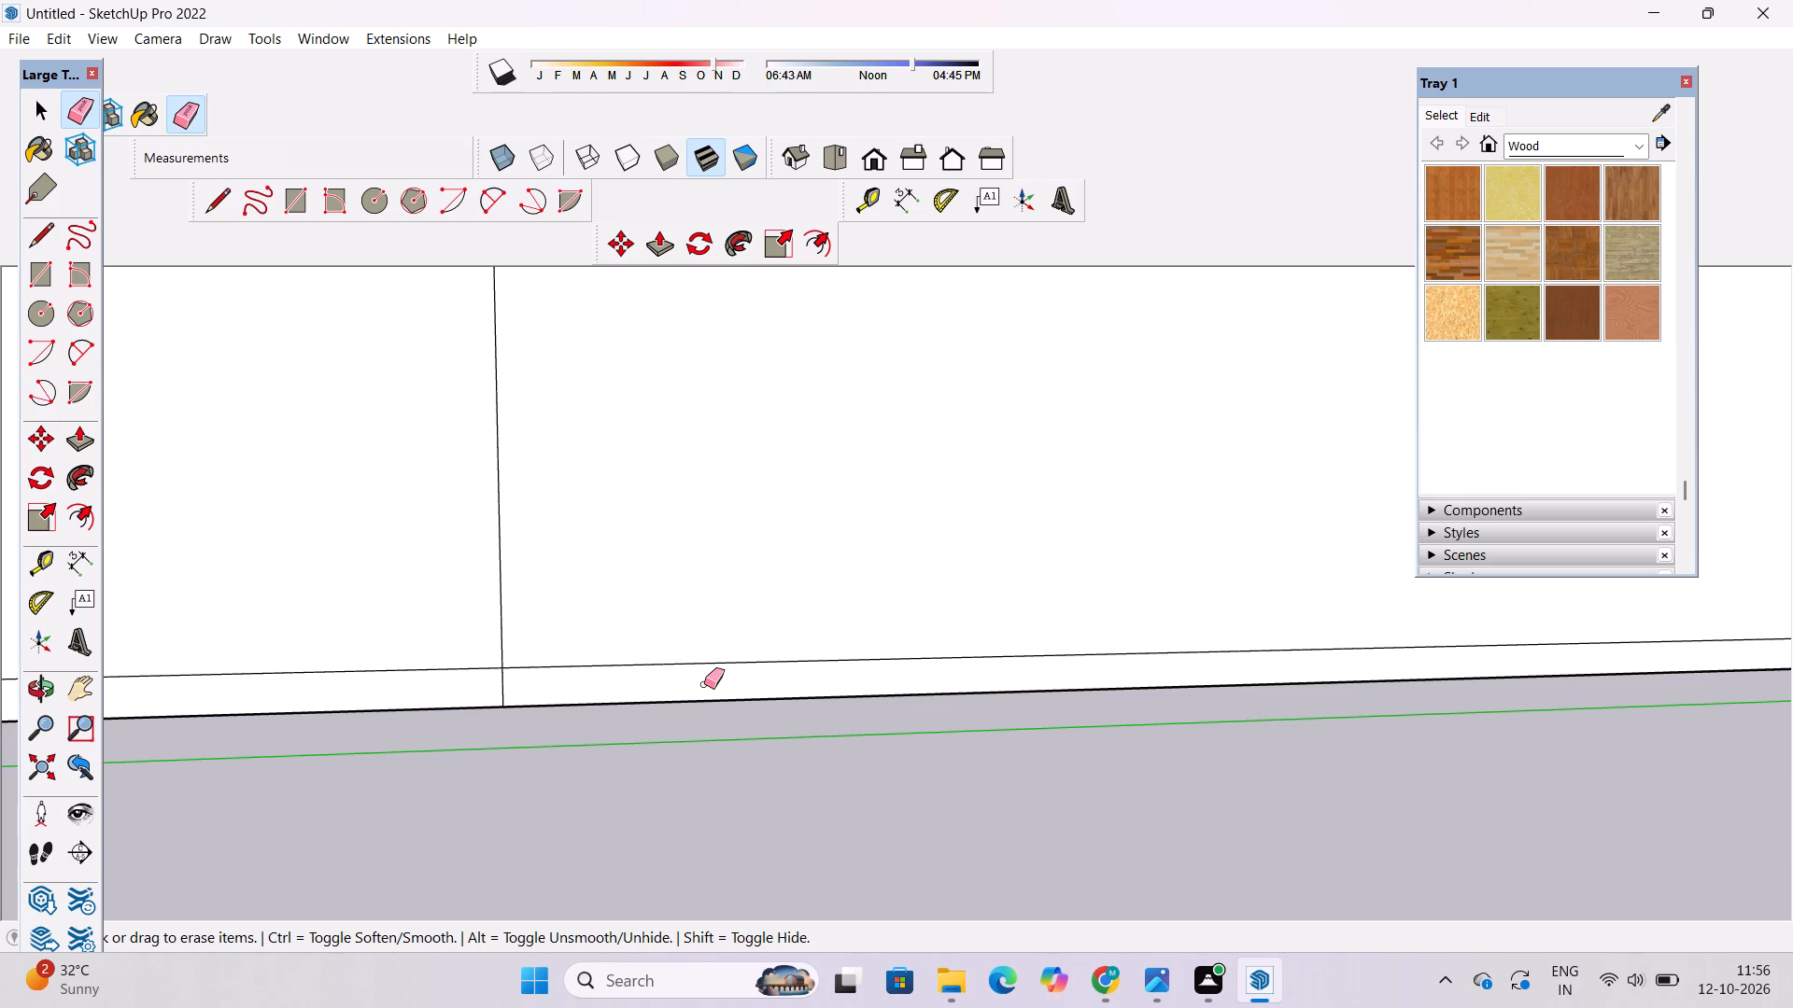
Erase the horizontal base strip line between the two vertical wall lines below the large window.
{"action": "key", "text": "o"}
{"action": "scroll", "coordinate": [671, 661], "scroll_direction": "down", "scroll_amount": 12}
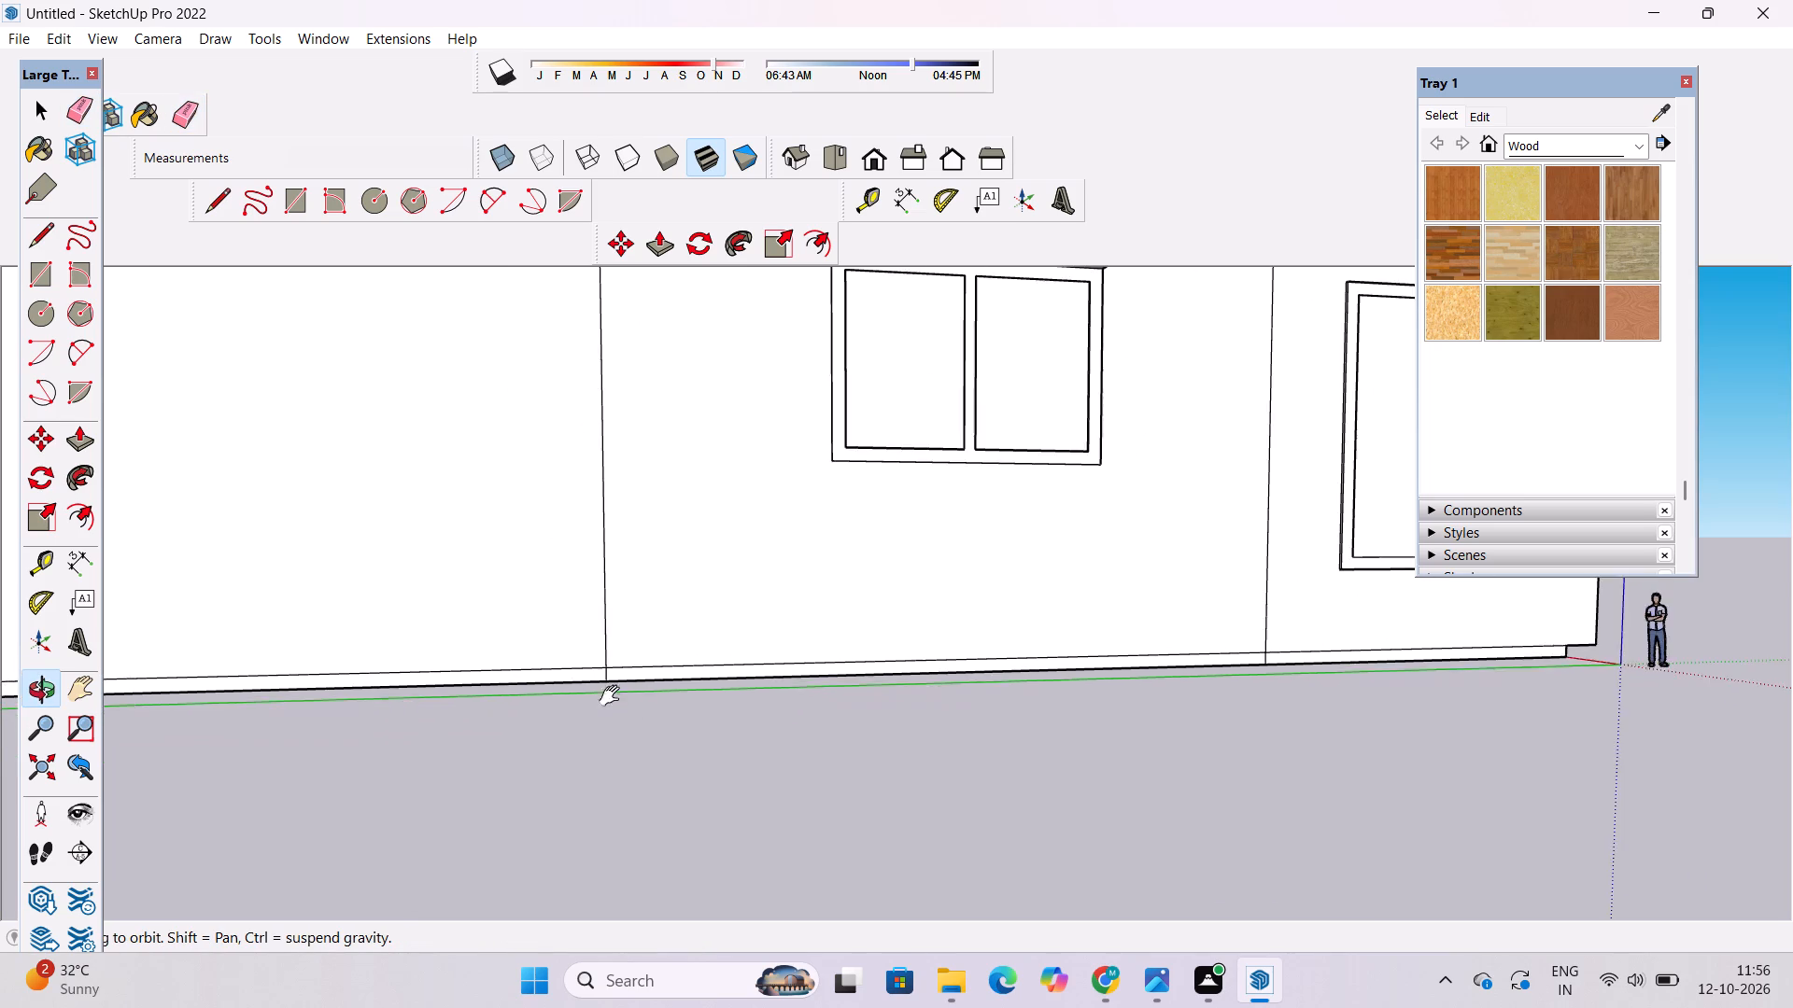
{"action": "left_click_drag", "start_coordinate": [614, 696], "coordinate": [728, 769], "text": "shift"}
{"action": "scroll", "coordinate": [662, 772], "scroll_direction": "down", "scroll_amount": 7}
{"action": "left_click_drag", "start_coordinate": [657, 775], "coordinate": [578, 775]}
{"action": "scroll", "coordinate": [505, 741], "scroll_direction": "up", "scroll_amount": 4}
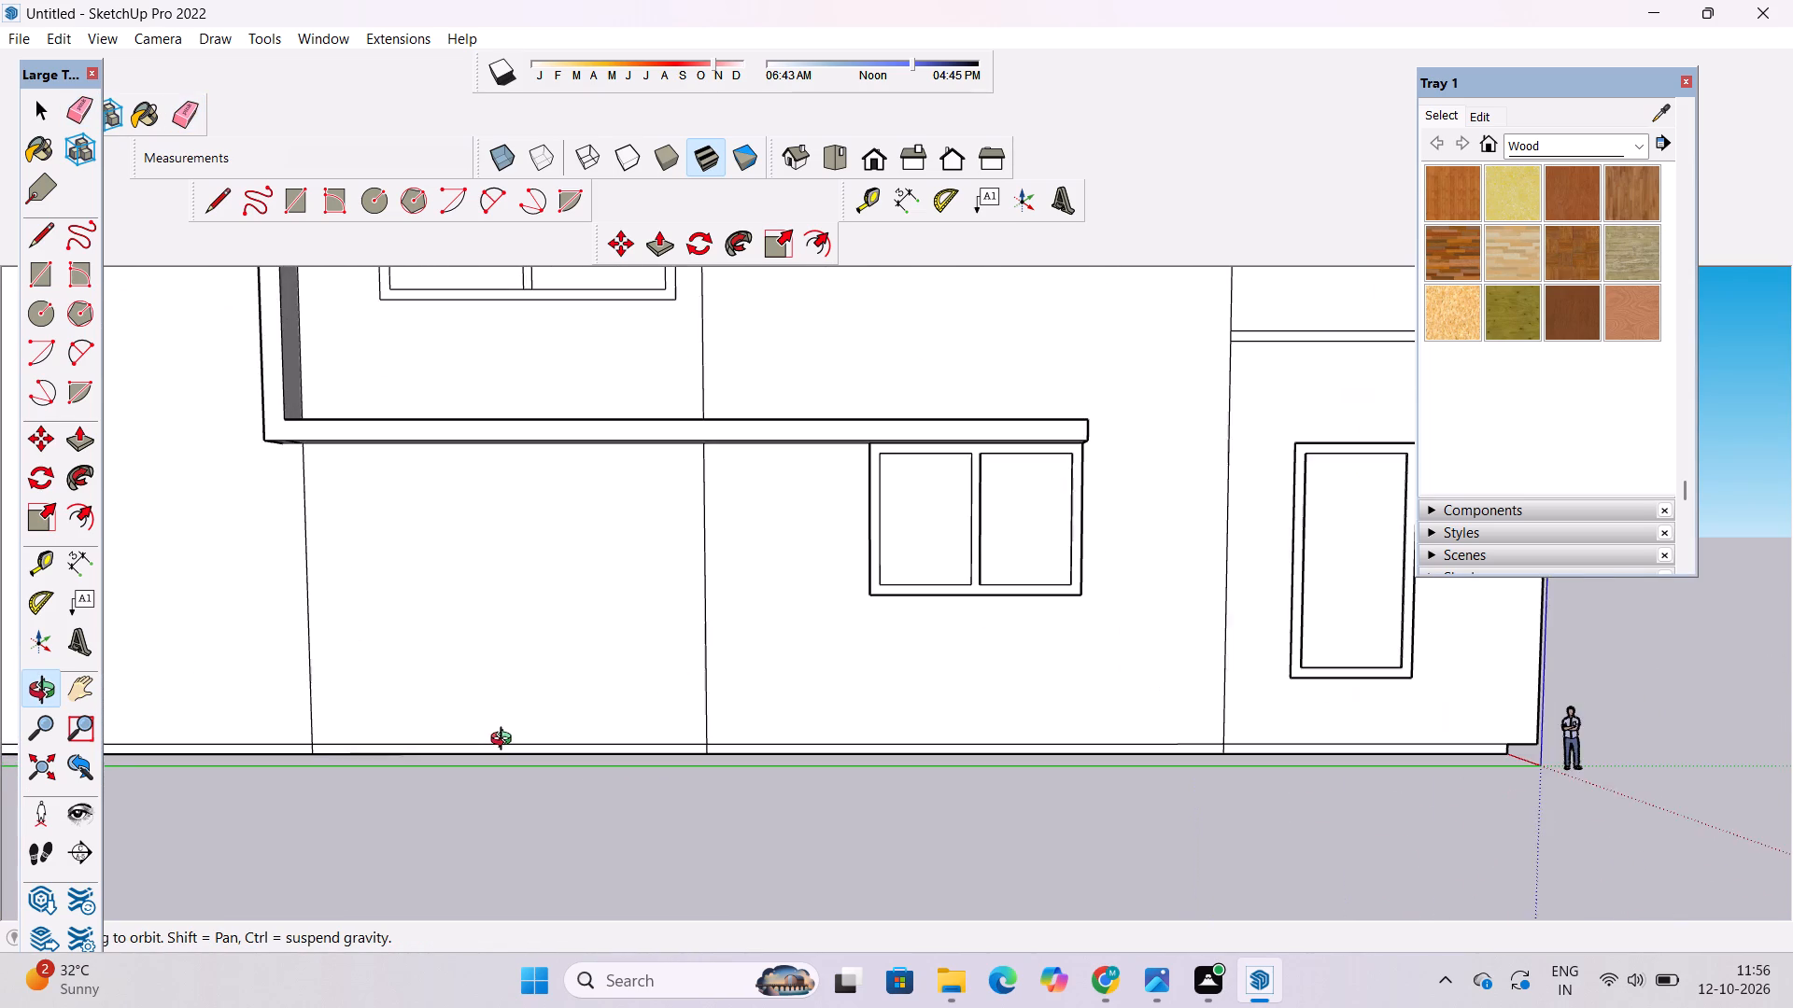
{"action": "scroll", "coordinate": [505, 749], "scroll_direction": "up", "scroll_amount": 8}
{"action": "left_click_drag", "start_coordinate": [507, 755], "coordinate": [542, 798], "text": "shift"}
{"action": "key", "text": "e"}
{"action": "left_click_drag", "start_coordinate": [573, 756], "coordinate": [576, 792]}
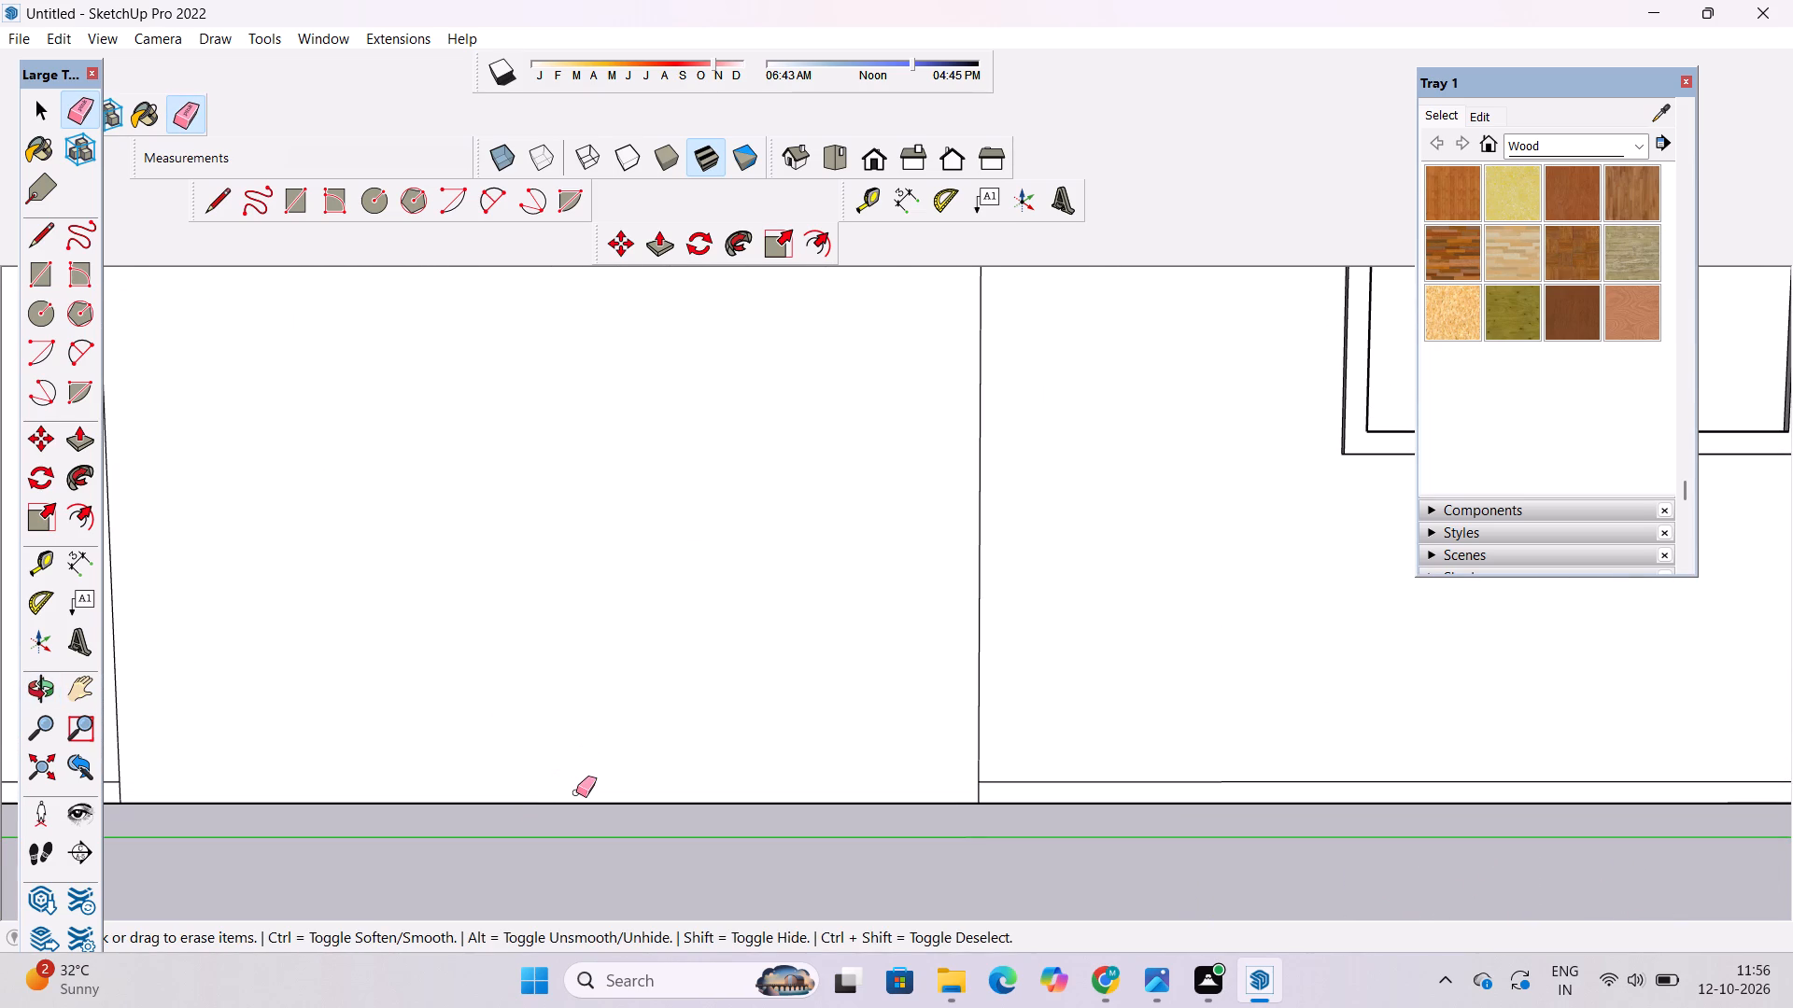
Erase the short seam line on the underside of the extruded band near its lower outer corner.
{"action": "key", "text": "o"}
{"action": "scroll", "coordinate": [530, 769], "scroll_direction": "down", "scroll_amount": 6}
{"action": "left_click_drag", "start_coordinate": [905, 809], "coordinate": [820, 626]}
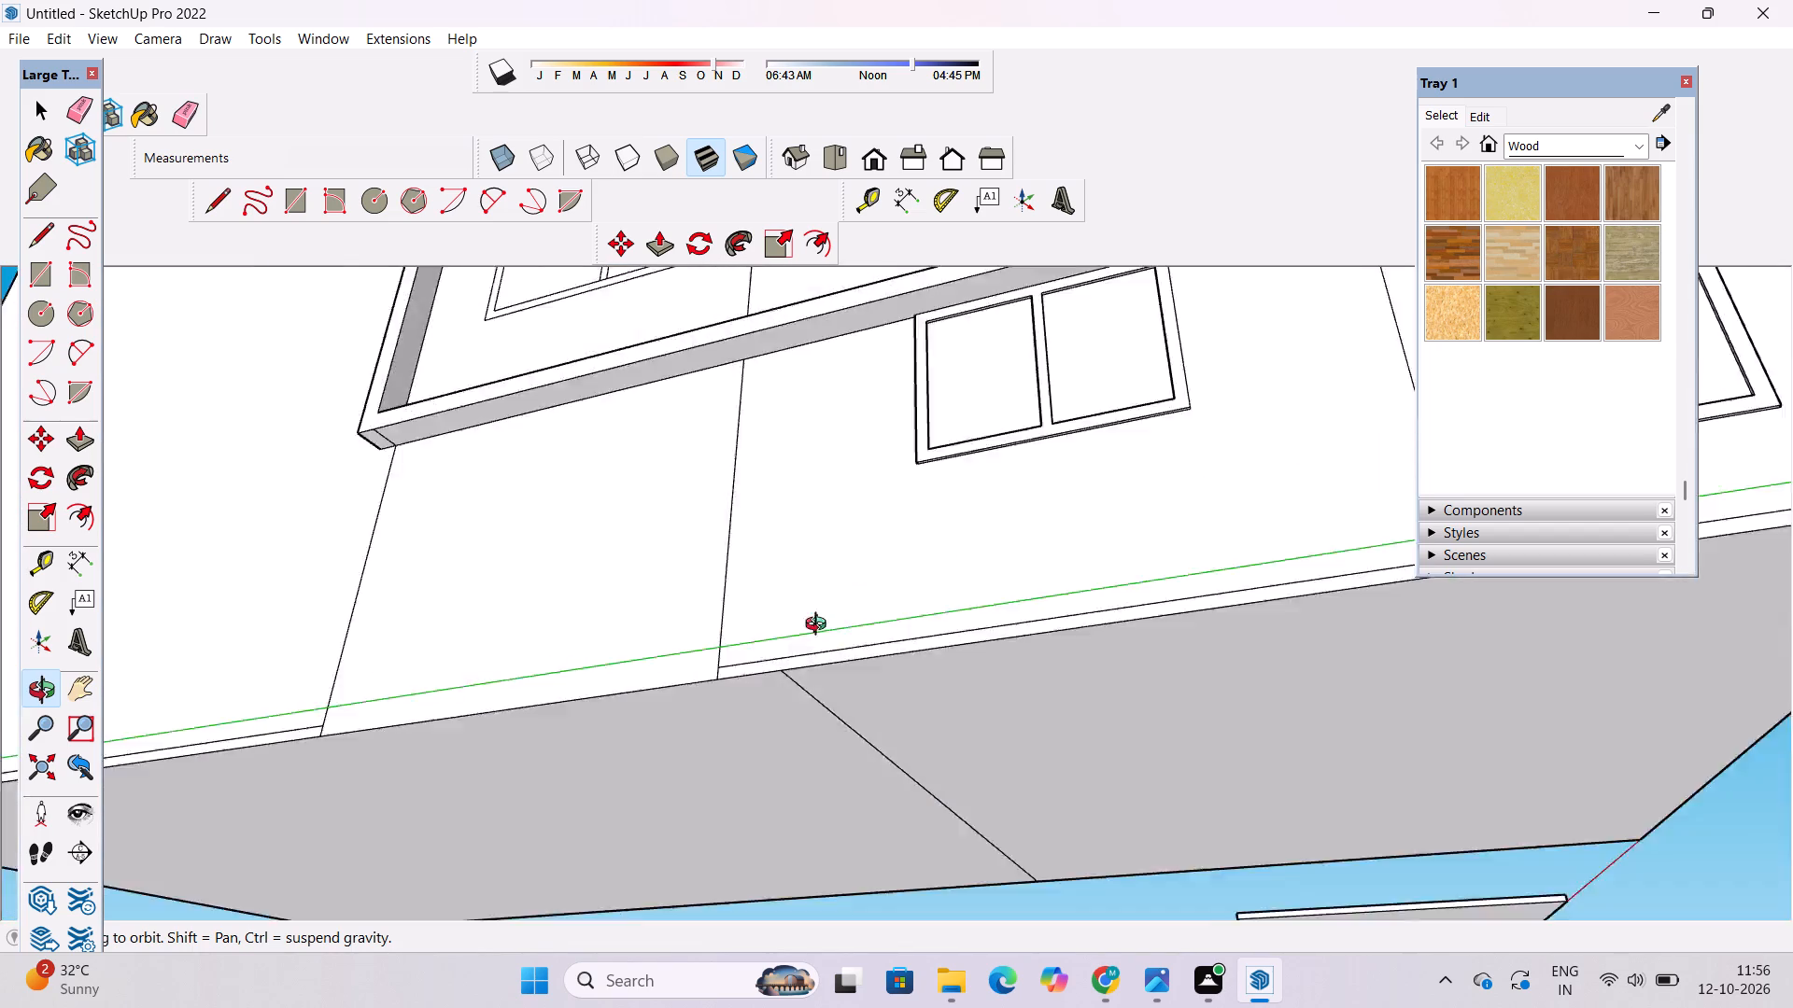
{"action": "left_click_drag", "start_coordinate": [820, 626], "coordinate": [962, 680]}
{"action": "scroll", "coordinate": [976, 669], "scroll_direction": "down", "scroll_amount": 5}
{"action": "scroll", "coordinate": [620, 467], "scroll_direction": "up", "scroll_amount": 5}
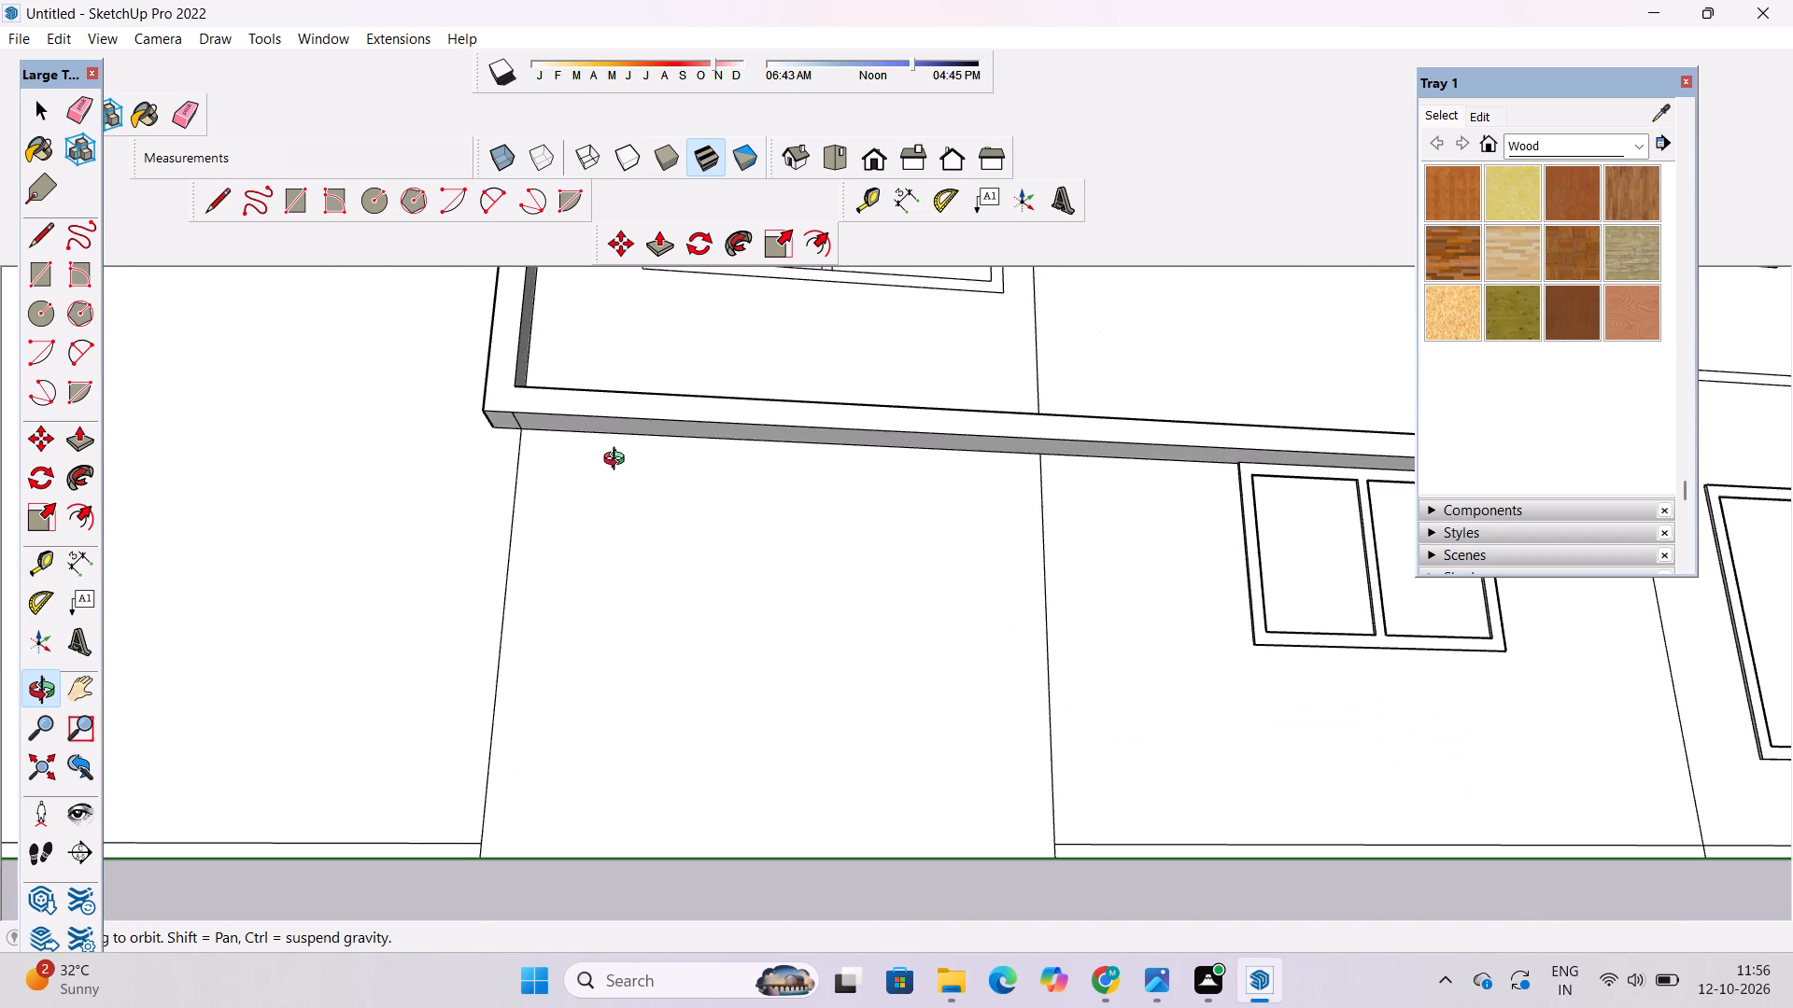
{"action": "scroll", "coordinate": [618, 461], "scroll_direction": "up", "scroll_amount": 2}
{"action": "key", "text": "e"}
{"action": "scroll", "coordinate": [507, 416], "scroll_direction": "up", "scroll_amount": 10}
{"action": "left_click_drag", "start_coordinate": [496, 401], "coordinate": [470, 419]}
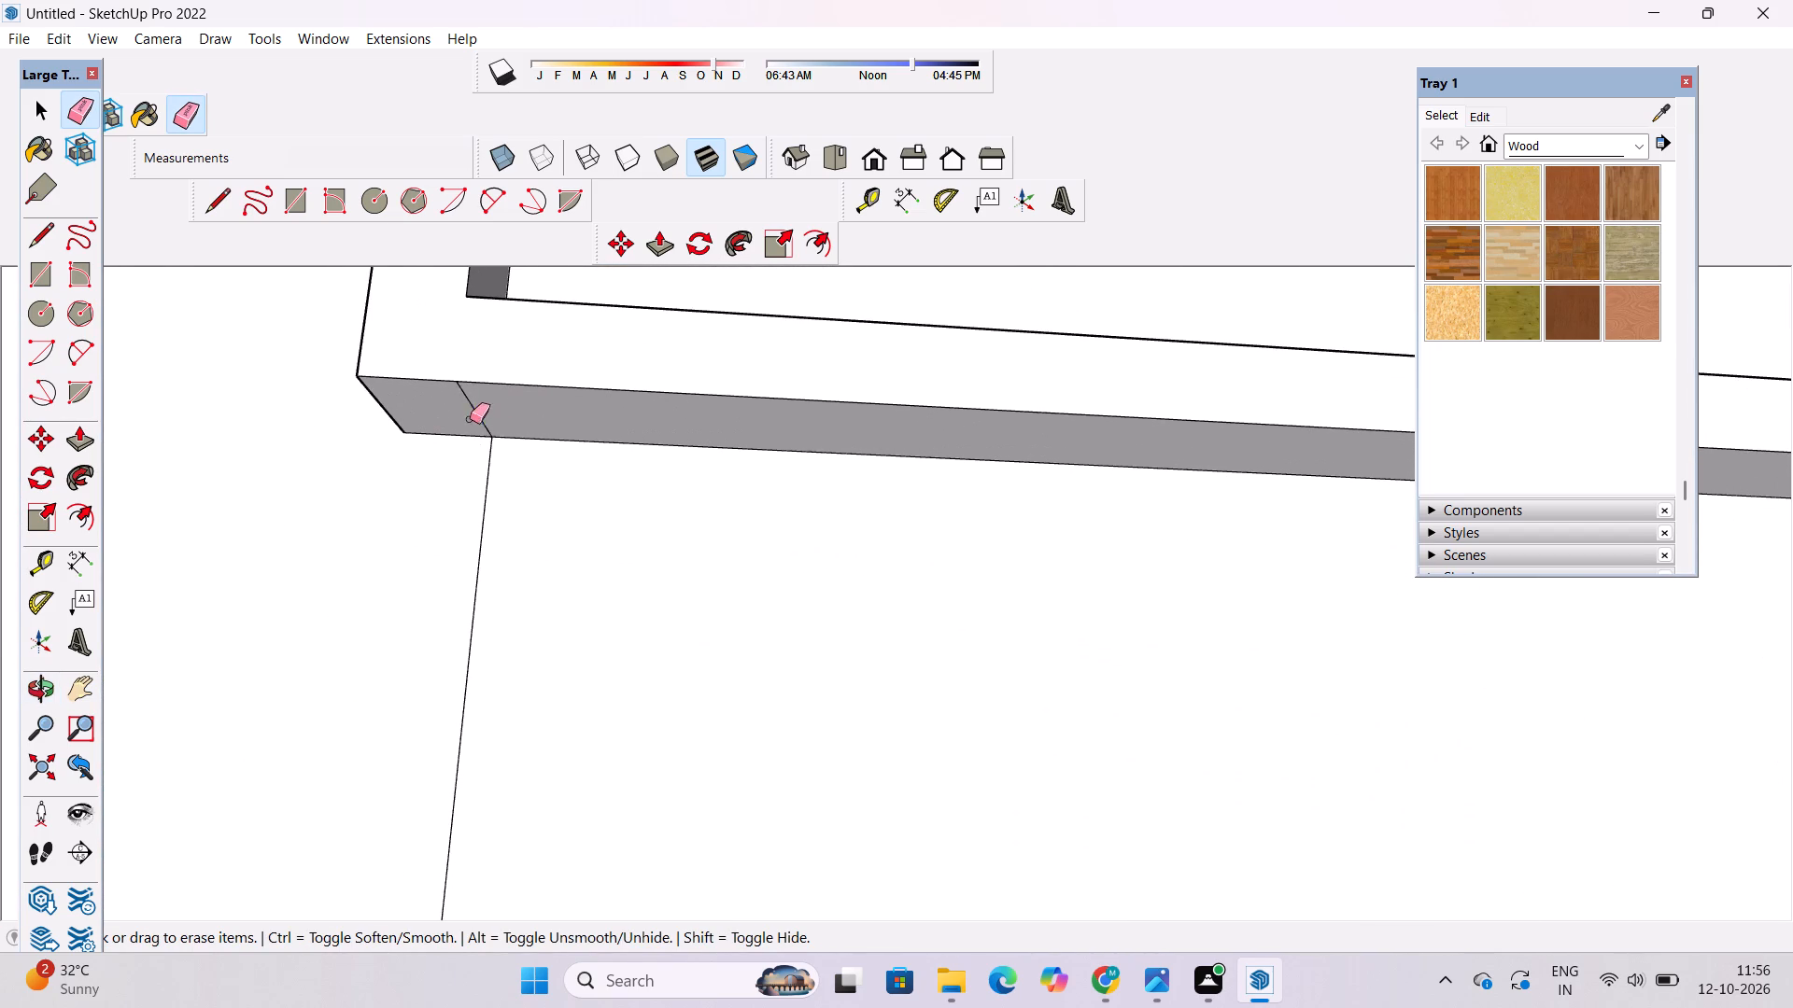
{"action": "left_click_drag", "start_coordinate": [470, 419], "coordinate": [468, 420]}
{"action": "key", "text": "space"}
Examine the side wall, the extruded band and the new vertical panel around the large window from several angles.
{"action": "key", "text": "o"}
{"action": "scroll", "coordinate": [716, 665], "scroll_direction": "down", "scroll_amount": 17}
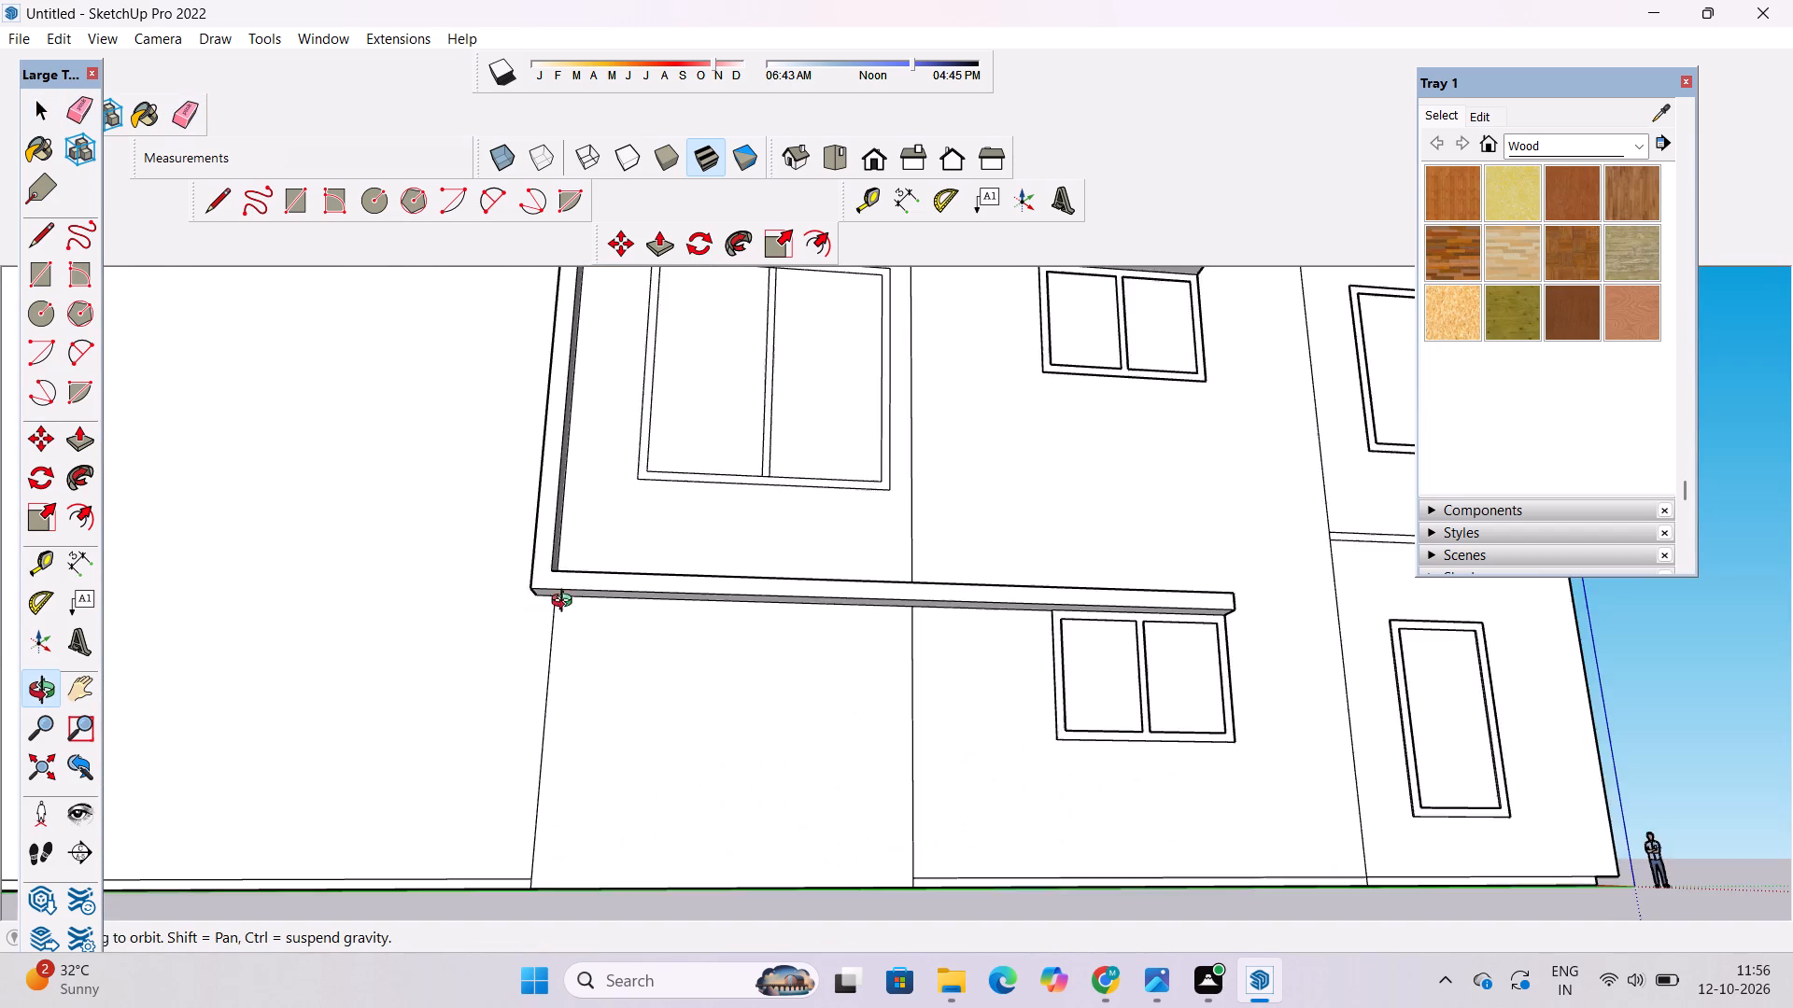
{"action": "left_click_drag", "start_coordinate": [652, 524], "coordinate": [529, 772], "text": "shift"}
{"action": "scroll", "coordinate": [544, 743], "scroll_direction": "down", "scroll_amount": 6}
{"action": "left_click_drag", "start_coordinate": [544, 754], "coordinate": [569, 927]}
{"action": "left_click_drag", "start_coordinate": [599, 896], "coordinate": [638, 595], "text": "shift"}
{"action": "left_click_drag", "start_coordinate": [638, 595], "coordinate": [613, 622]}
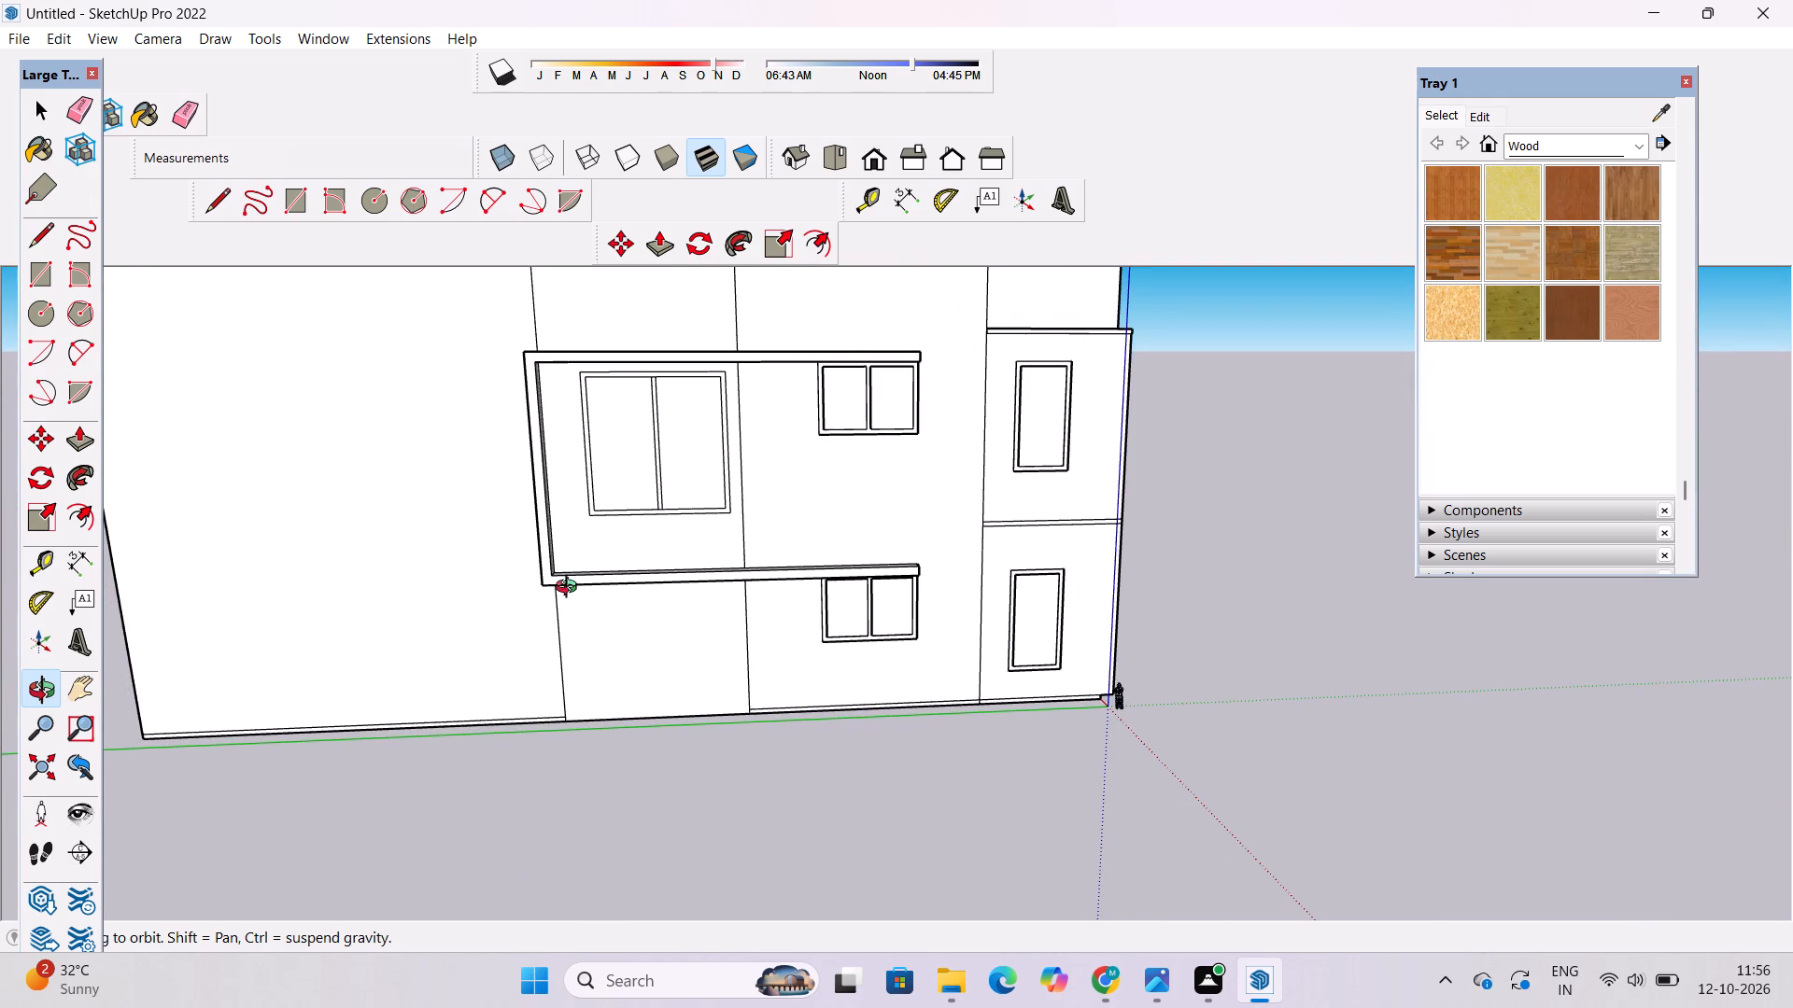
{"action": "scroll", "coordinate": [571, 589], "scroll_direction": "up", "scroll_amount": 2}
{"action": "left_click_drag", "start_coordinate": [600, 580], "coordinate": [586, 678], "text": "shift"}
{"action": "left_click_drag", "start_coordinate": [614, 675], "coordinate": [612, 684], "text": "shift"}
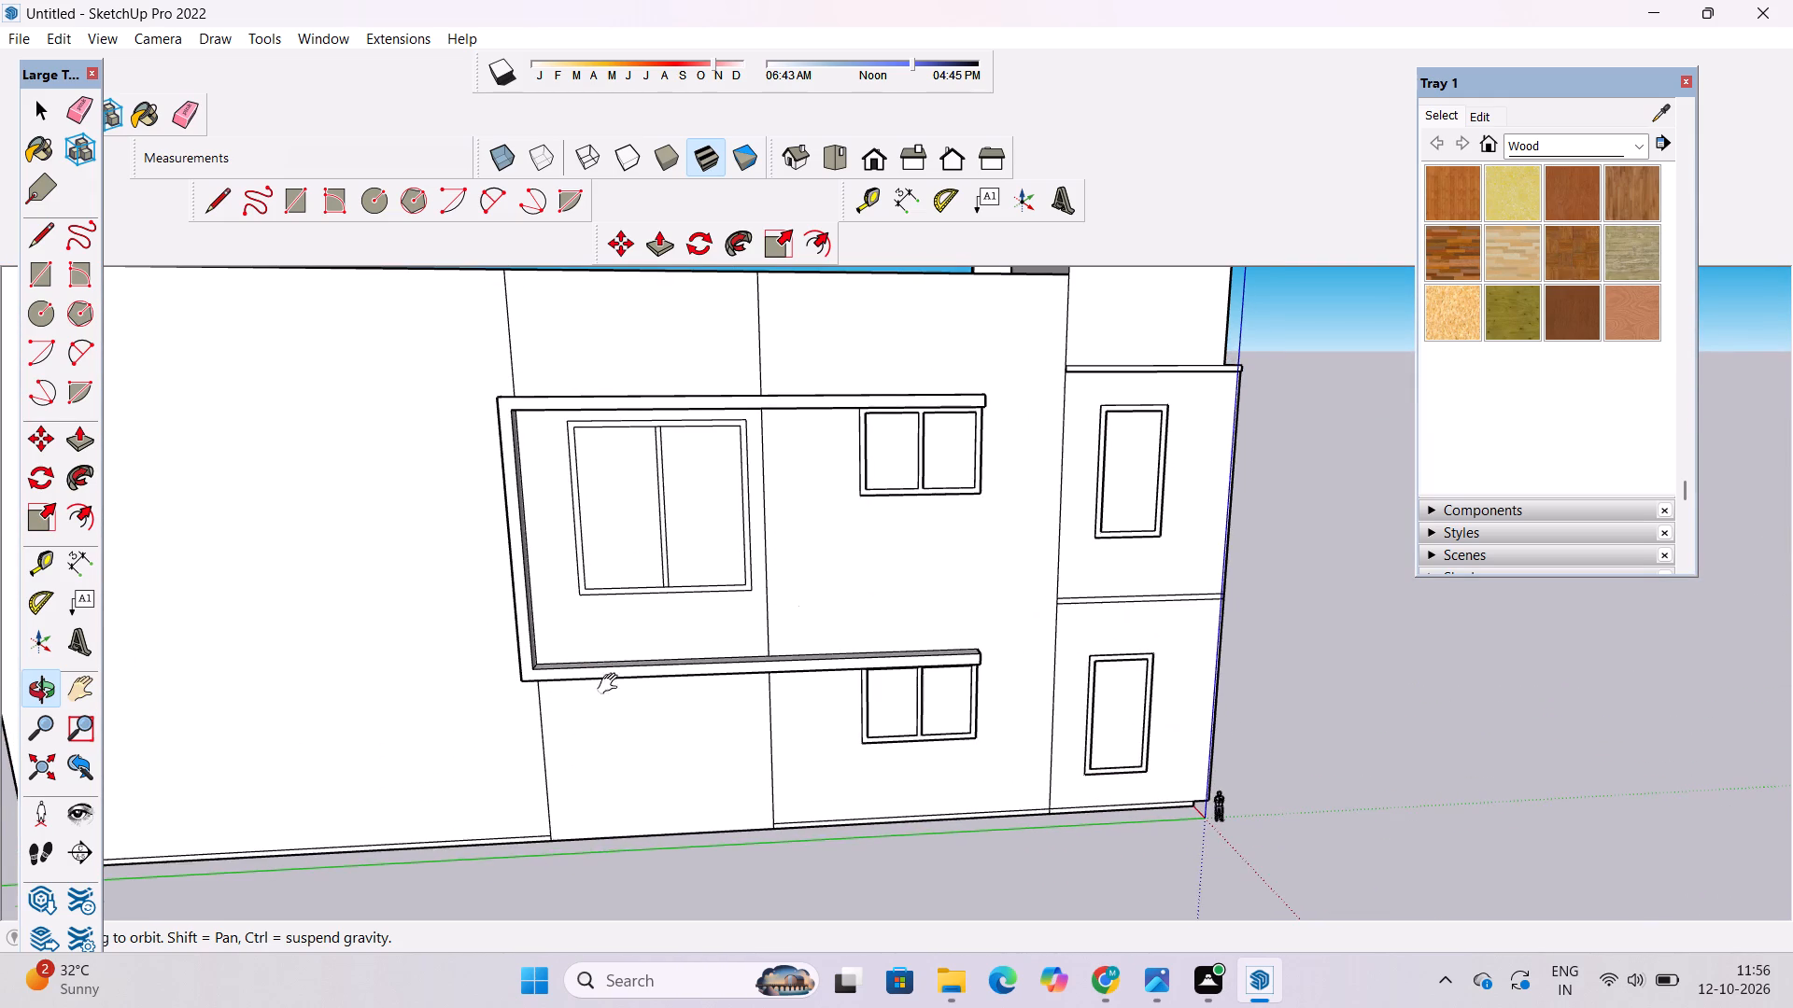
{"action": "left_click_drag", "start_coordinate": [612, 684], "coordinate": [606, 694], "text": "shift"}
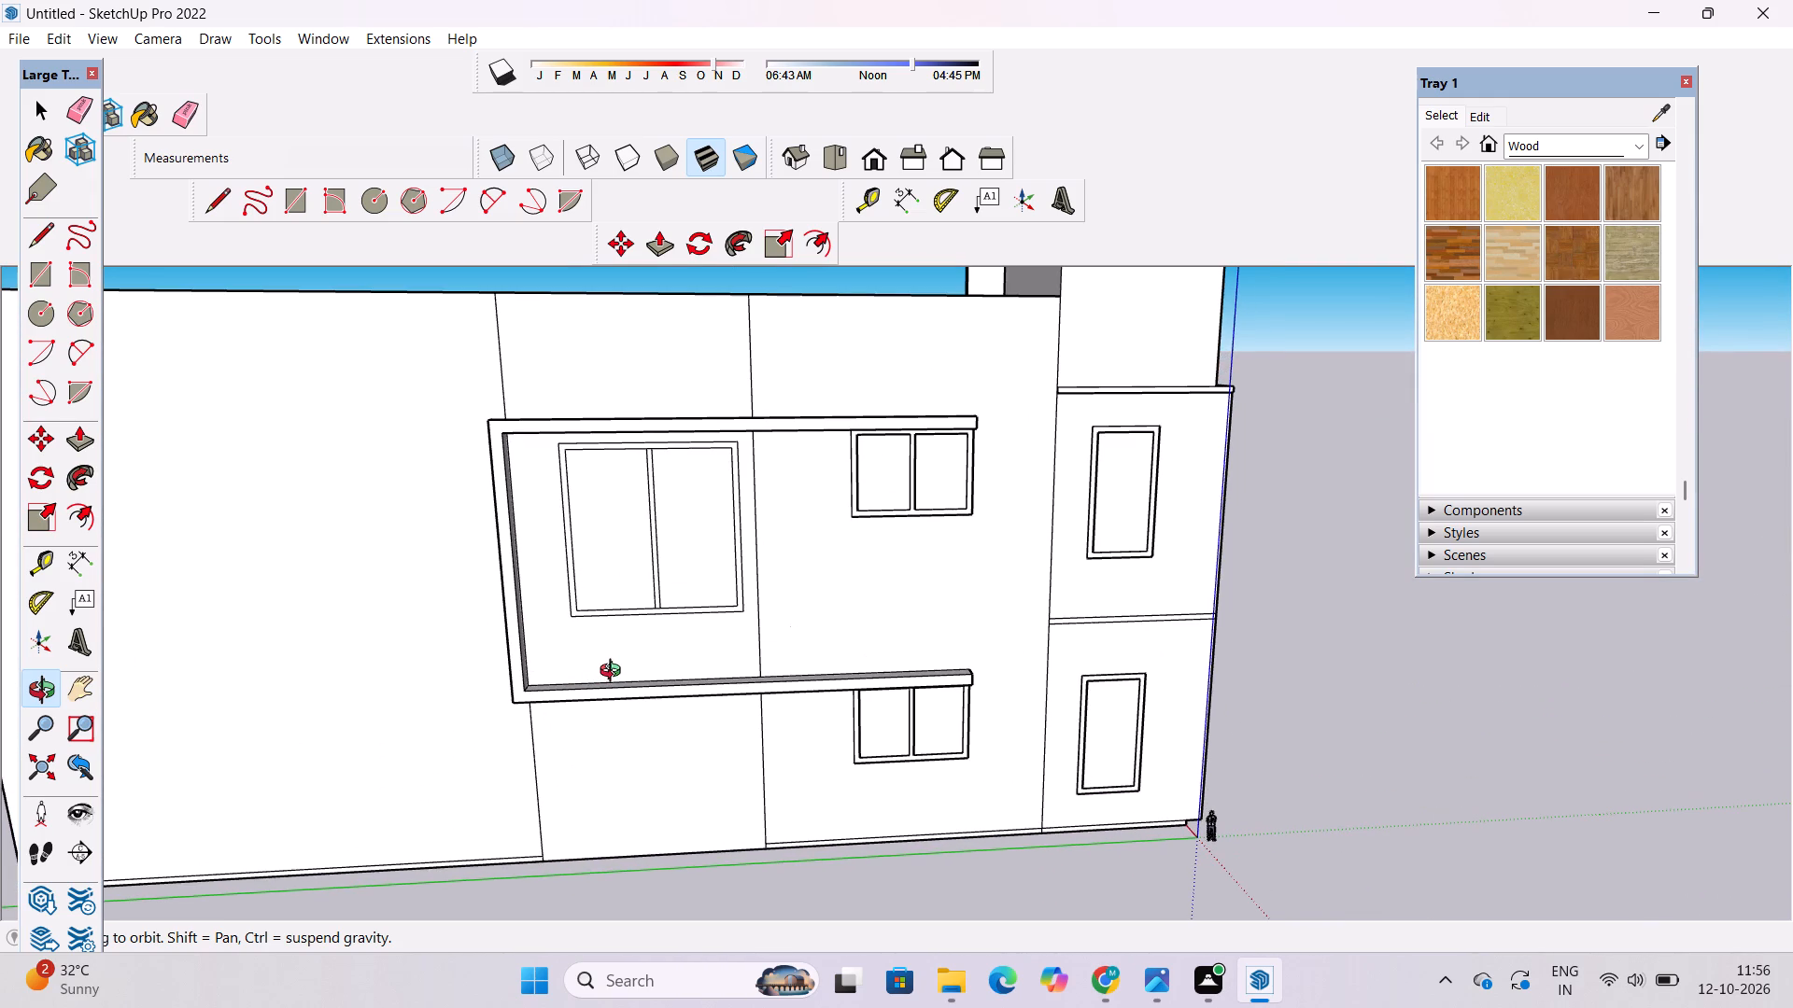
{"action": "left_click_drag", "start_coordinate": [647, 624], "coordinate": [608, 688], "text": "shift"}
{"action": "left_click_drag", "start_coordinate": [603, 698], "coordinate": [584, 635]}
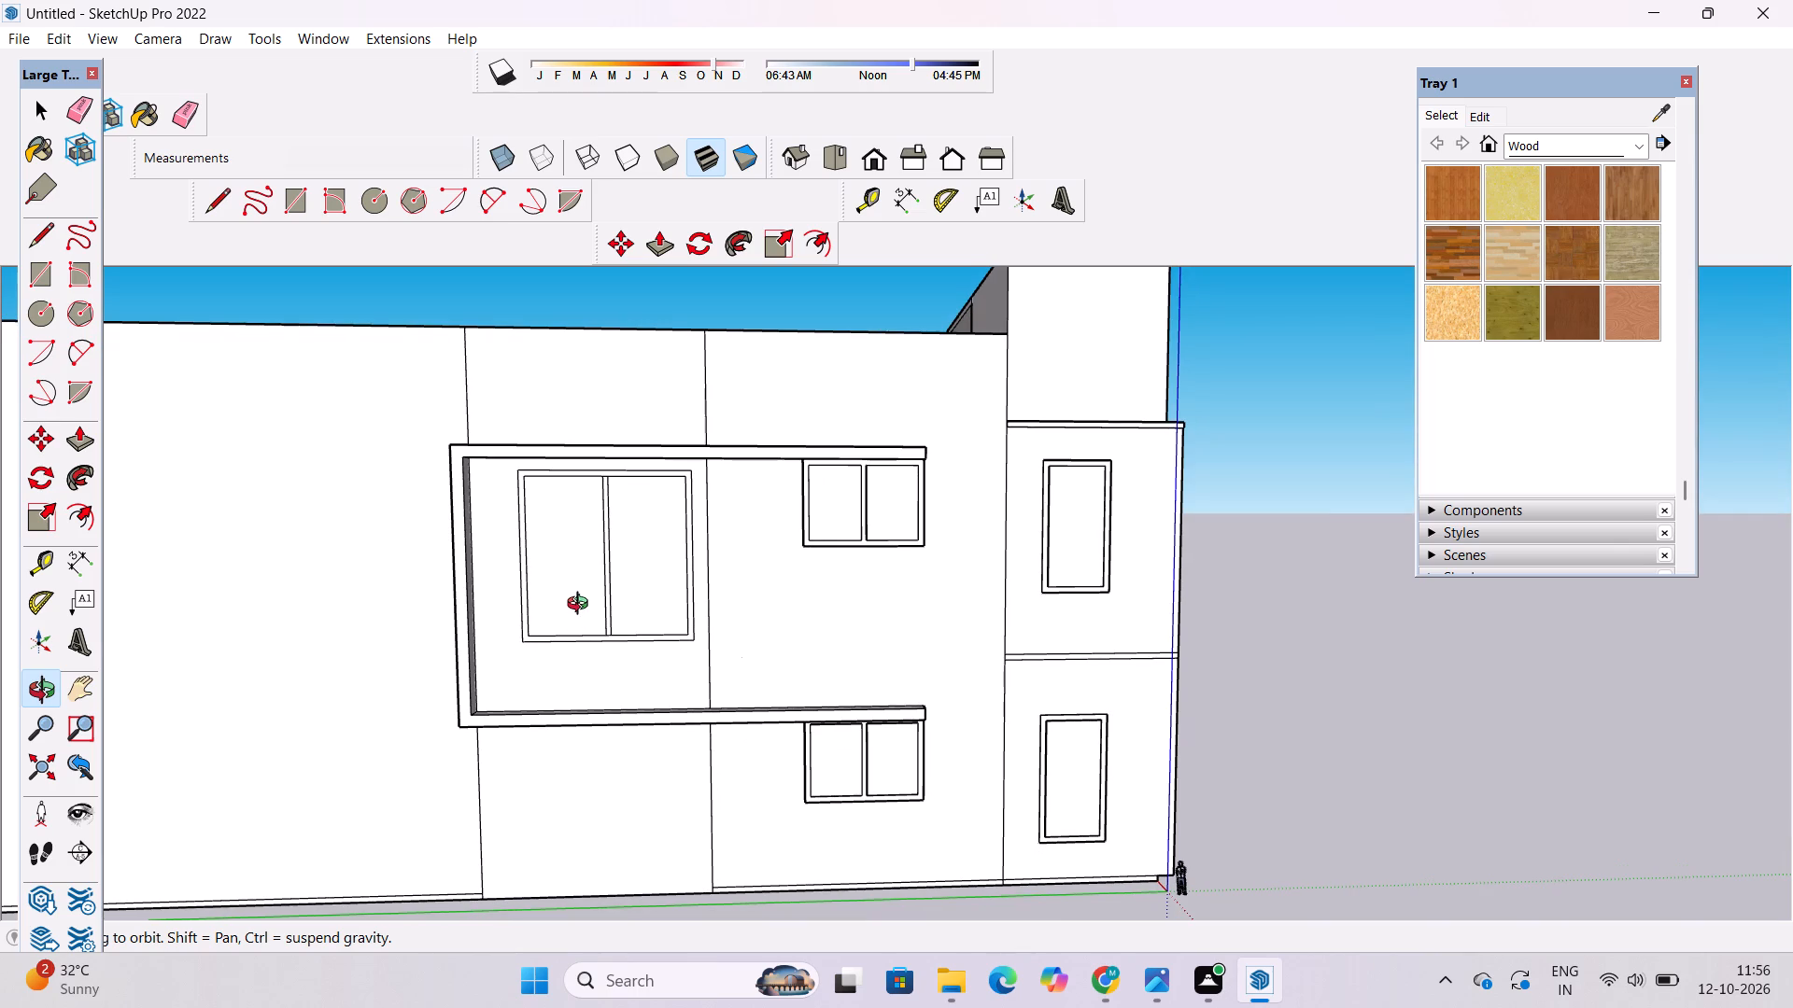
Erase the short frame line crossing the lower end of the large window's central mullion.
{"action": "left_click_drag", "start_coordinate": [582, 609], "coordinate": [582, 733], "text": "shift"}
{"action": "scroll", "coordinate": [573, 620], "scroll_direction": "up", "scroll_amount": 5}
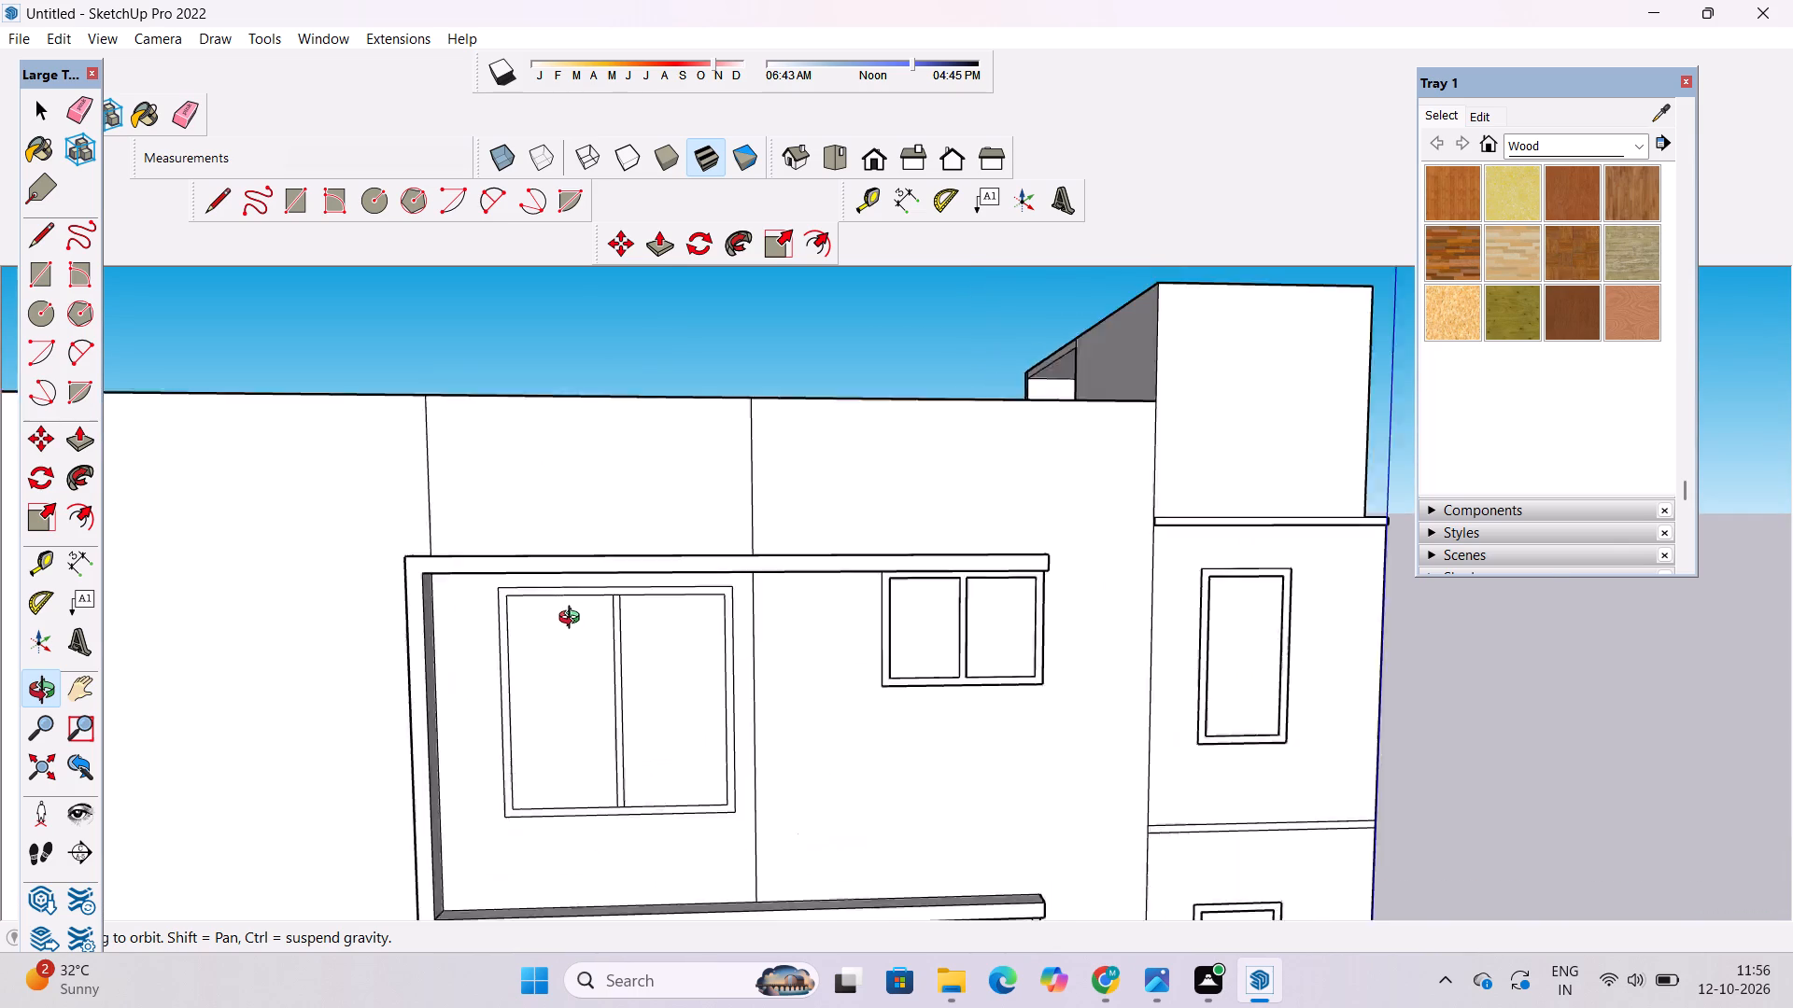
{"action": "scroll", "coordinate": [573, 620], "scroll_direction": "up", "scroll_amount": 3}
{"action": "left_click_drag", "start_coordinate": [688, 665], "coordinate": [651, 672]}
{"action": "left_click_drag", "start_coordinate": [651, 672], "coordinate": [642, 562]}
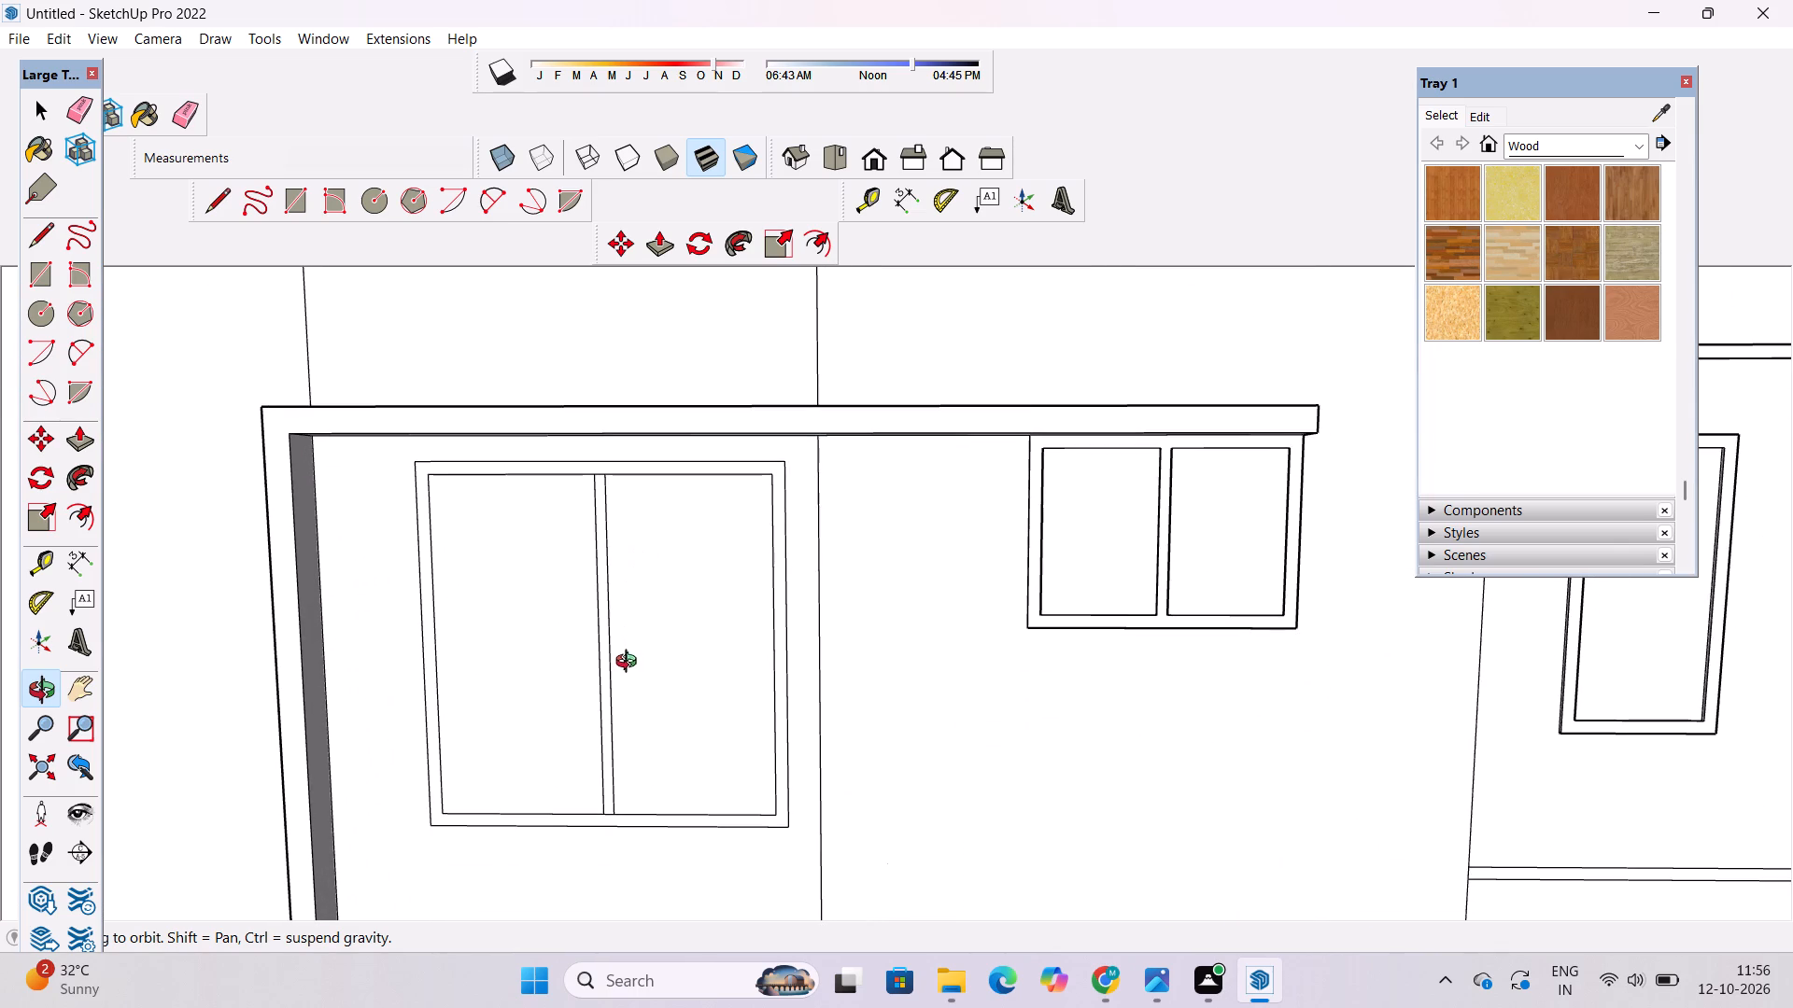
{"action": "left_click_drag", "start_coordinate": [628, 668], "coordinate": [620, 489], "text": "shift"}
{"action": "left_click_drag", "start_coordinate": [616, 510], "coordinate": [632, 592], "text": "shift"}
{"action": "key", "text": "e"}
{"action": "scroll", "coordinate": [588, 726], "scroll_direction": "up", "scroll_amount": 6}
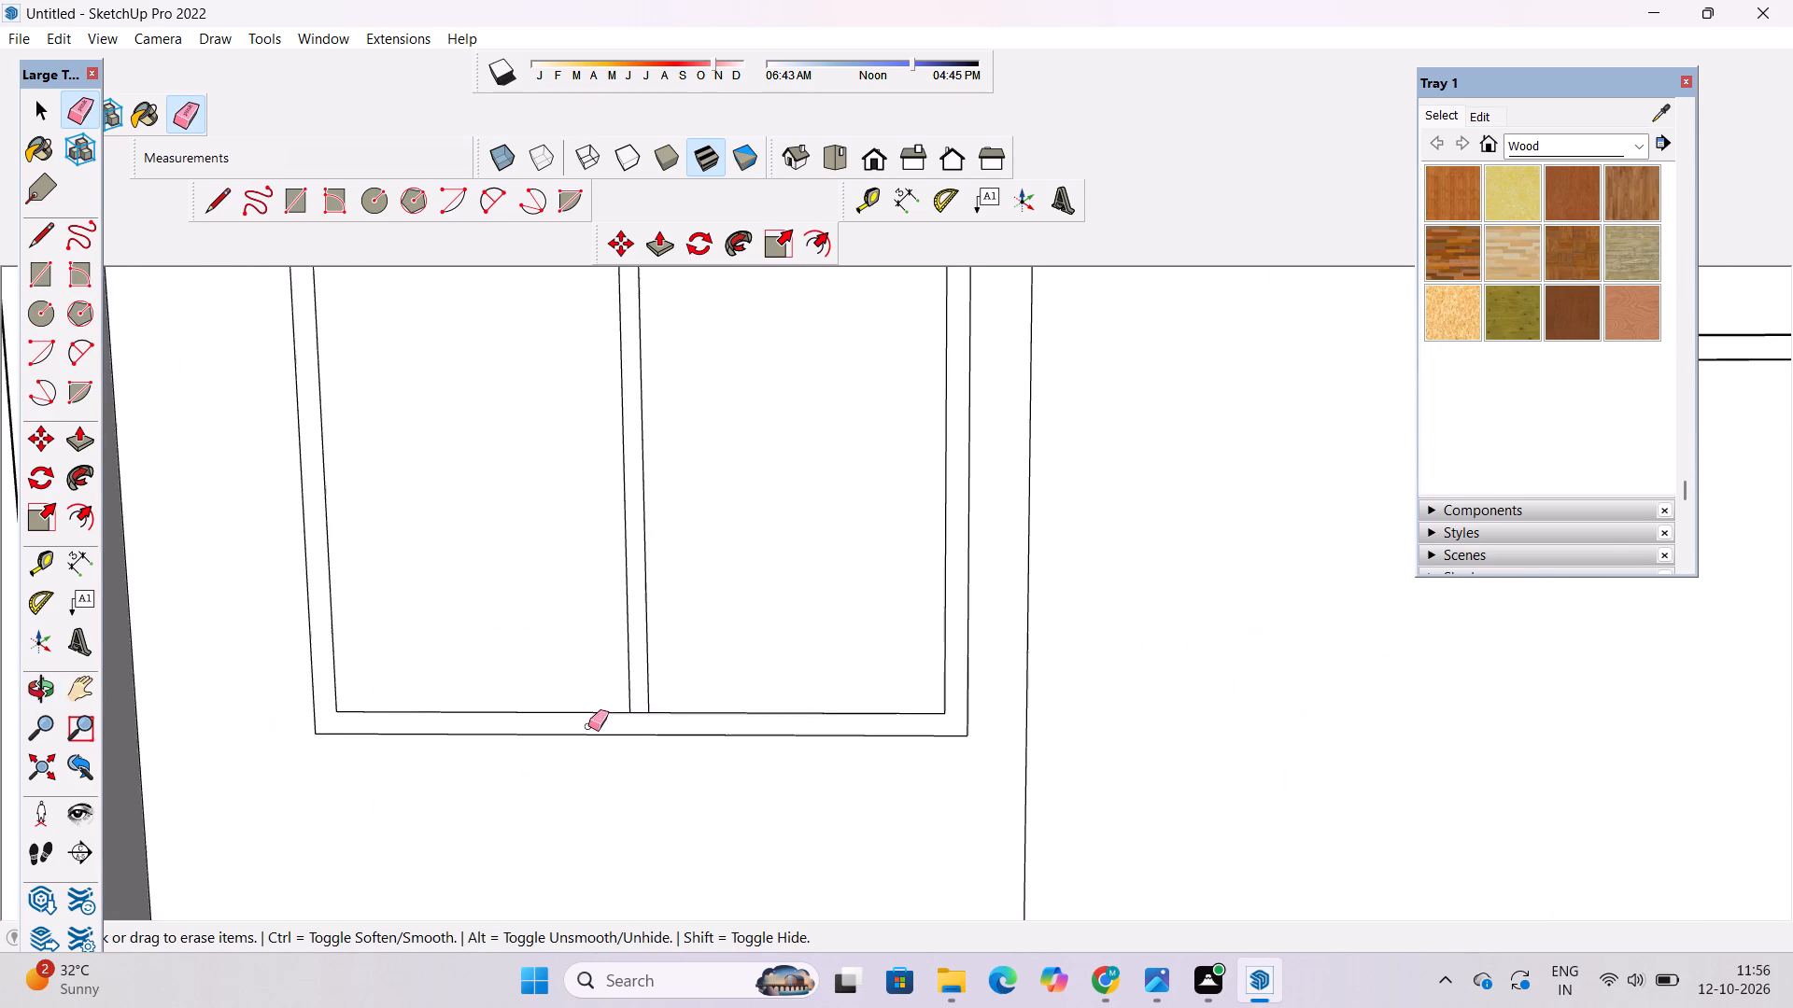
{"action": "scroll", "coordinate": [614, 726], "scroll_direction": "up", "scroll_amount": 11}
{"action": "left_click_drag", "start_coordinate": [671, 641], "coordinate": [673, 690]}
Erase the short frame line crossing the upper end of the large window's central mullion.
{"action": "scroll", "coordinate": [666, 791], "scroll_direction": "down", "scroll_amount": 2}
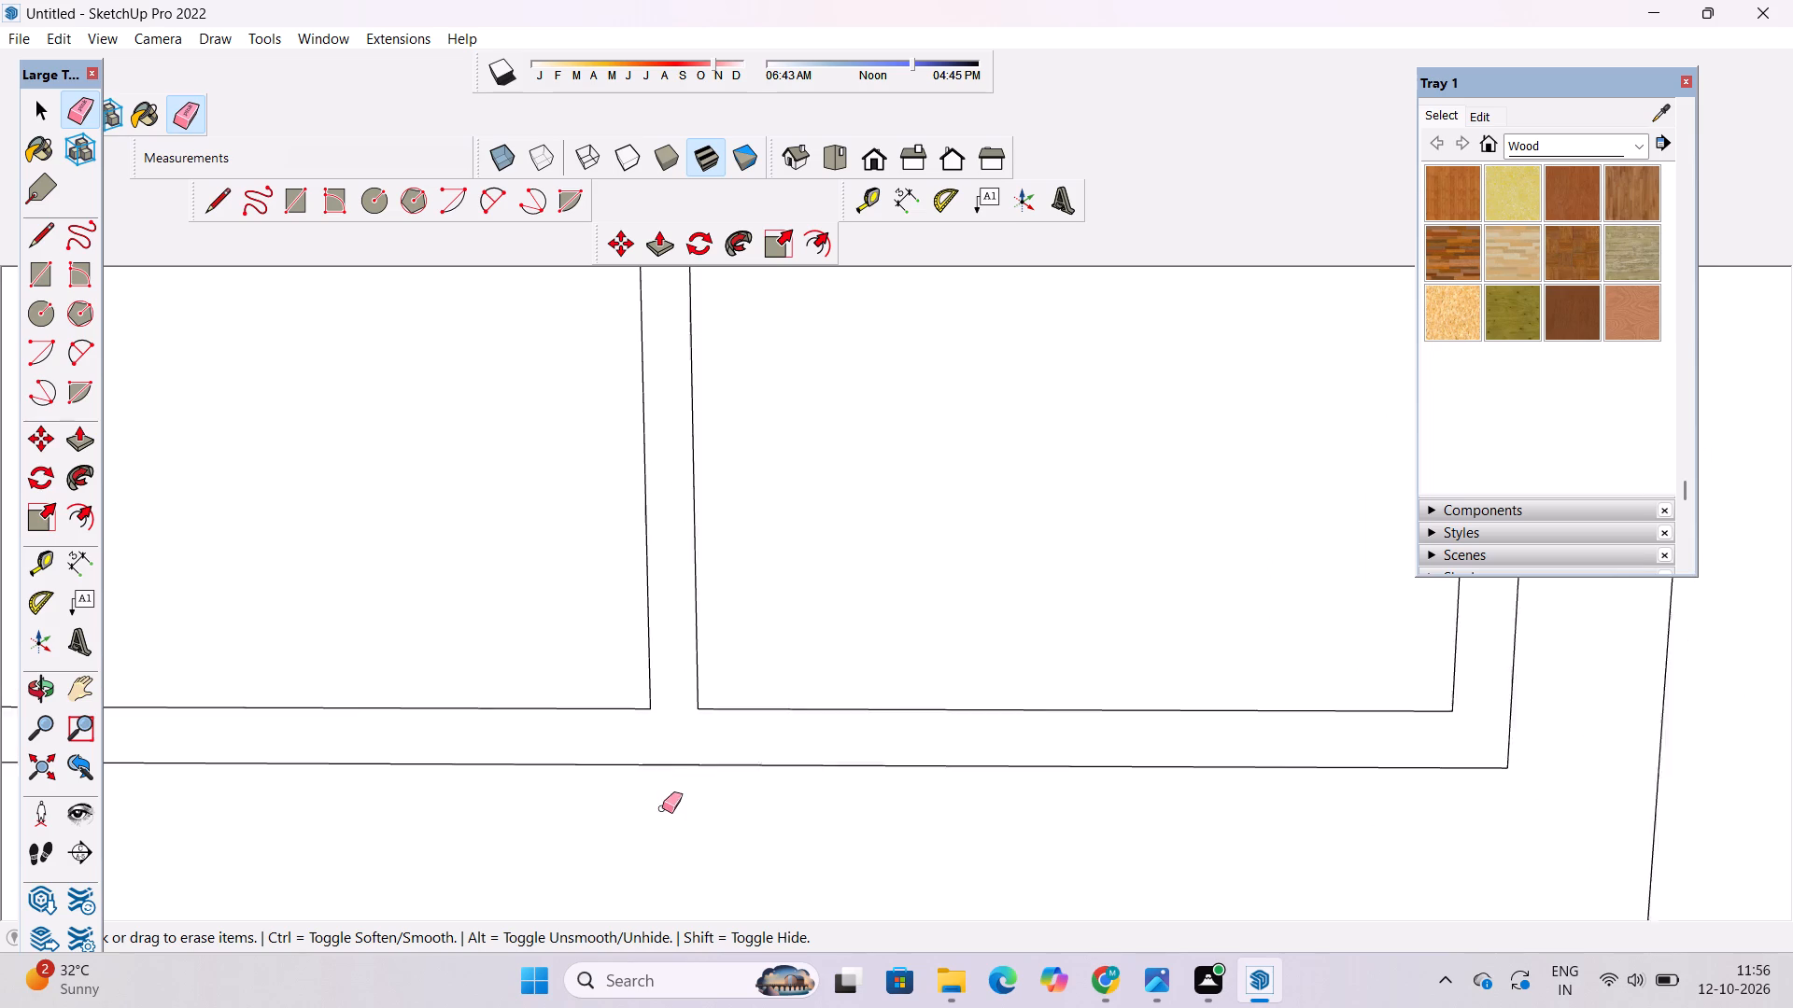
{"action": "scroll", "coordinate": [662, 808], "scroll_direction": "down", "scroll_amount": 18}
{"action": "scroll", "coordinate": [643, 406], "scroll_direction": "up", "scroll_amount": 11}
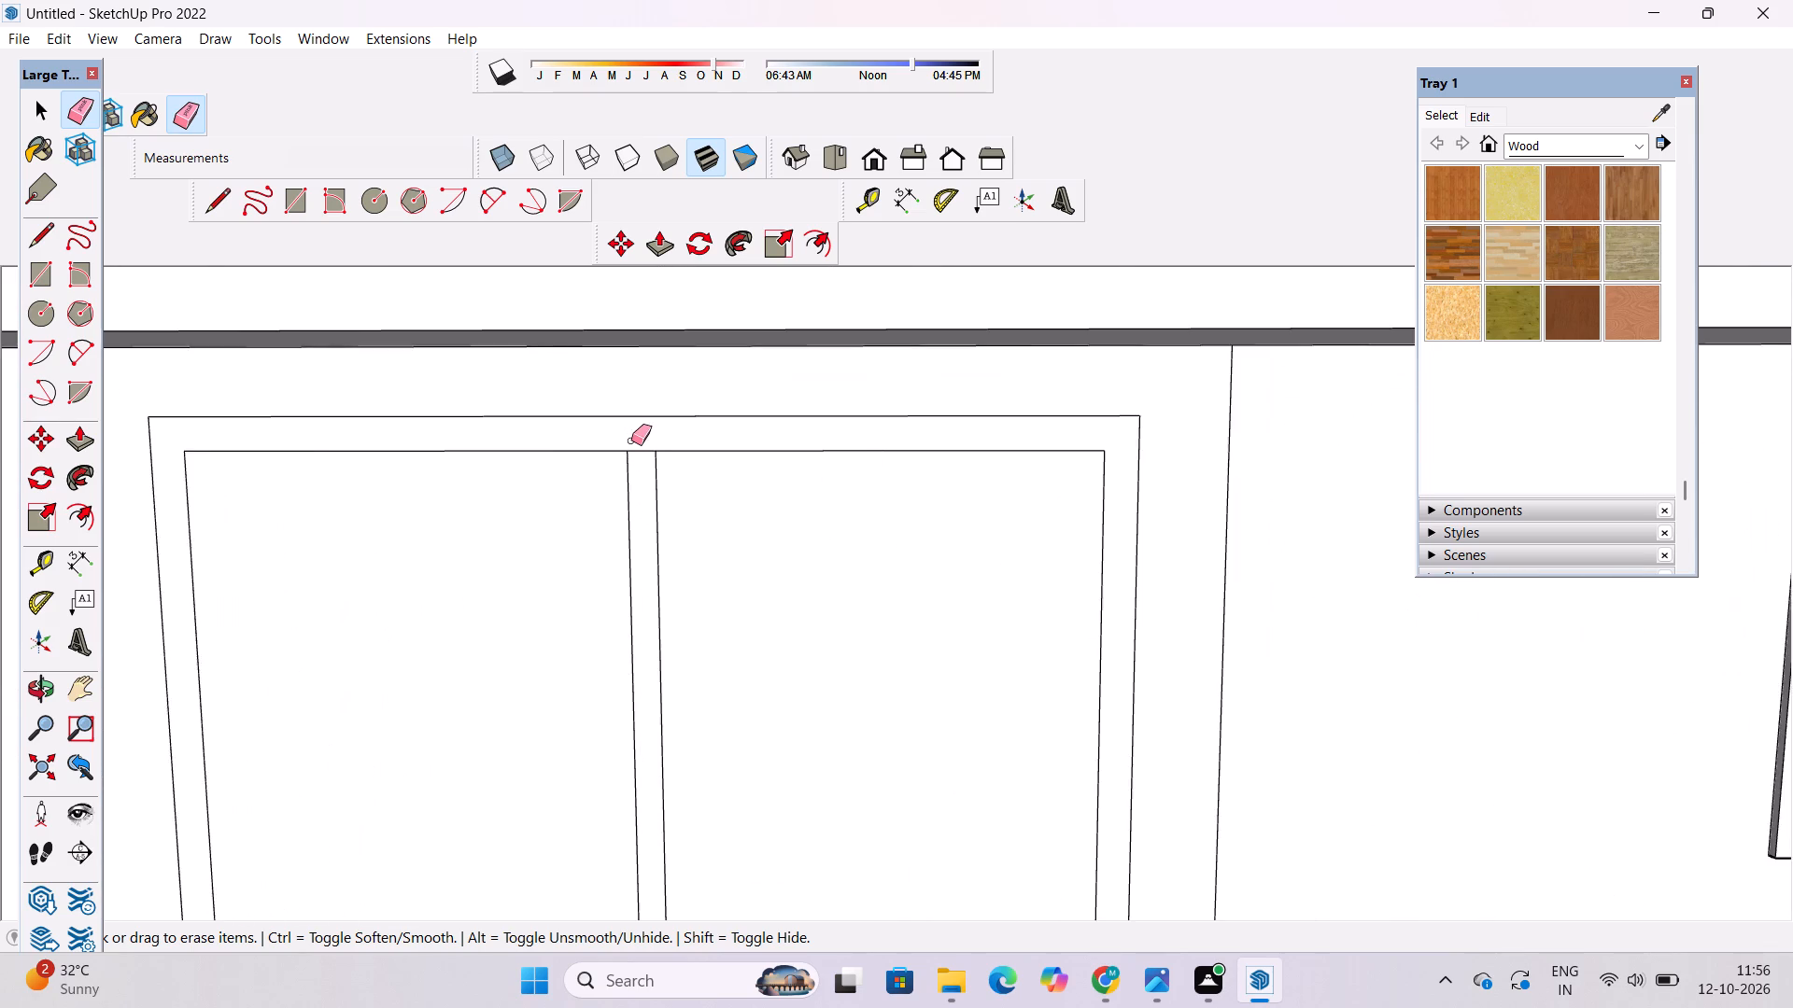
{"action": "scroll", "coordinate": [631, 441], "scroll_direction": "up", "scroll_amount": 8}
{"action": "left_click_drag", "start_coordinate": [666, 438], "coordinate": [667, 462]}
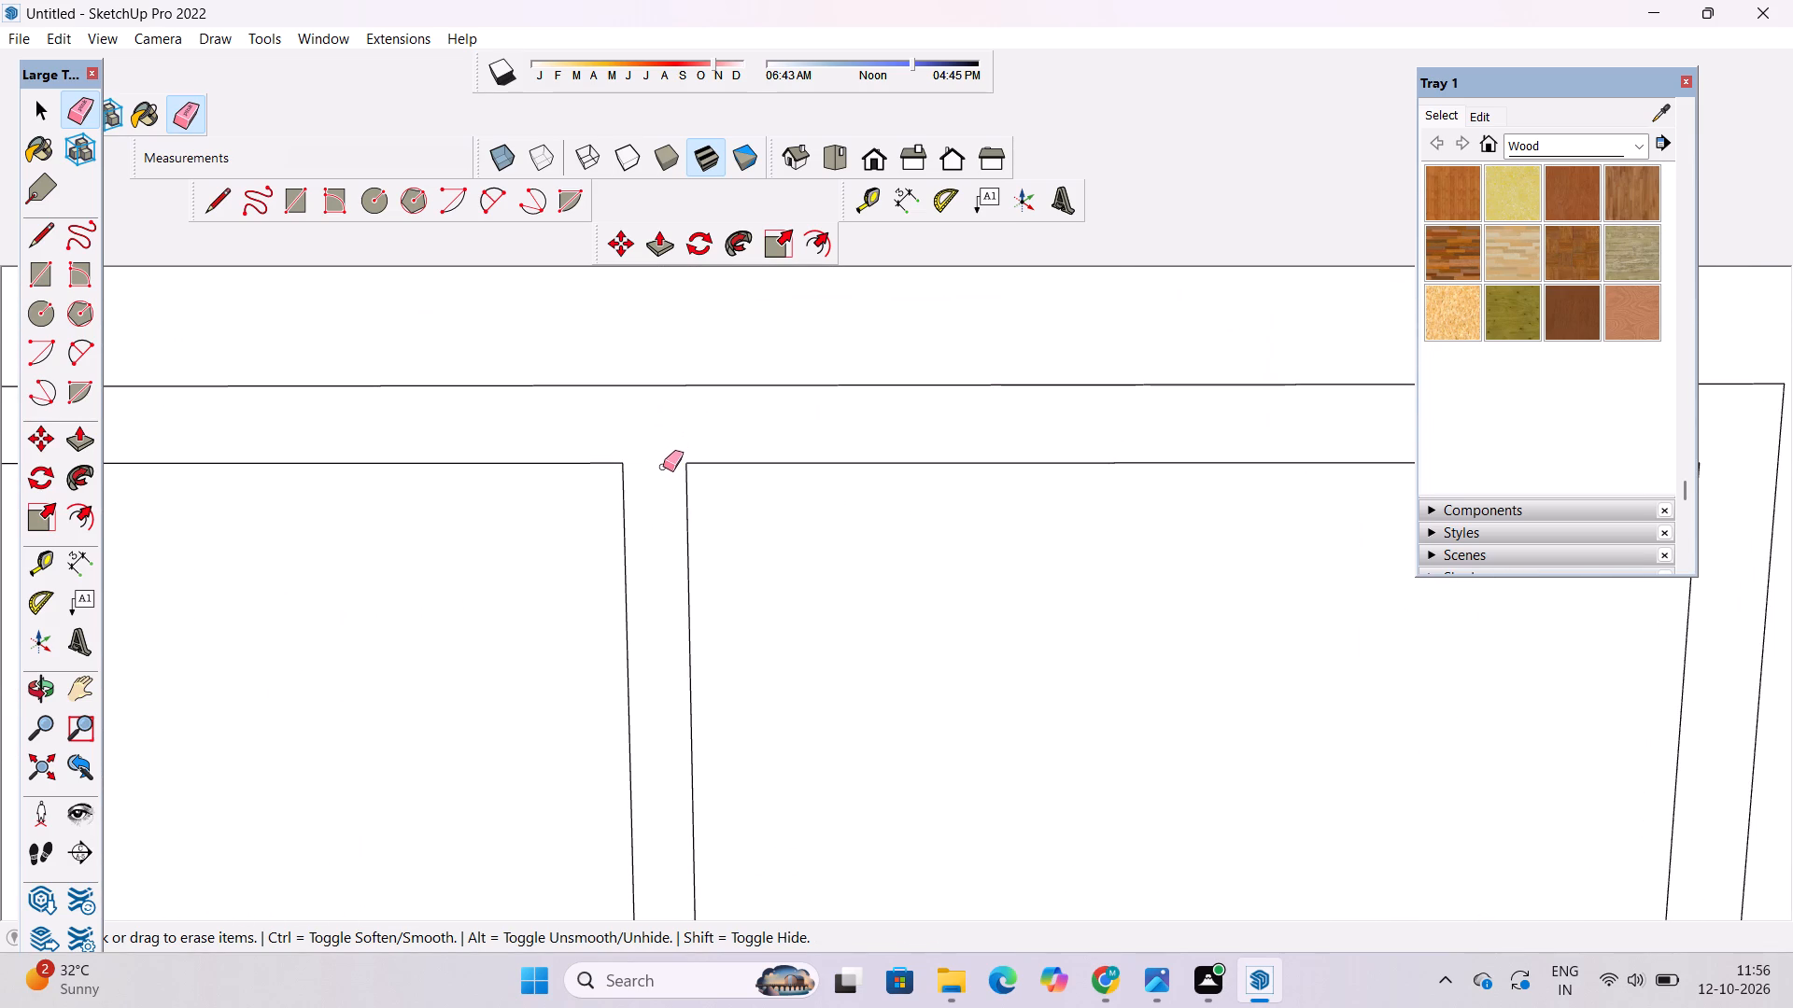
{"action": "key", "text": "space"}
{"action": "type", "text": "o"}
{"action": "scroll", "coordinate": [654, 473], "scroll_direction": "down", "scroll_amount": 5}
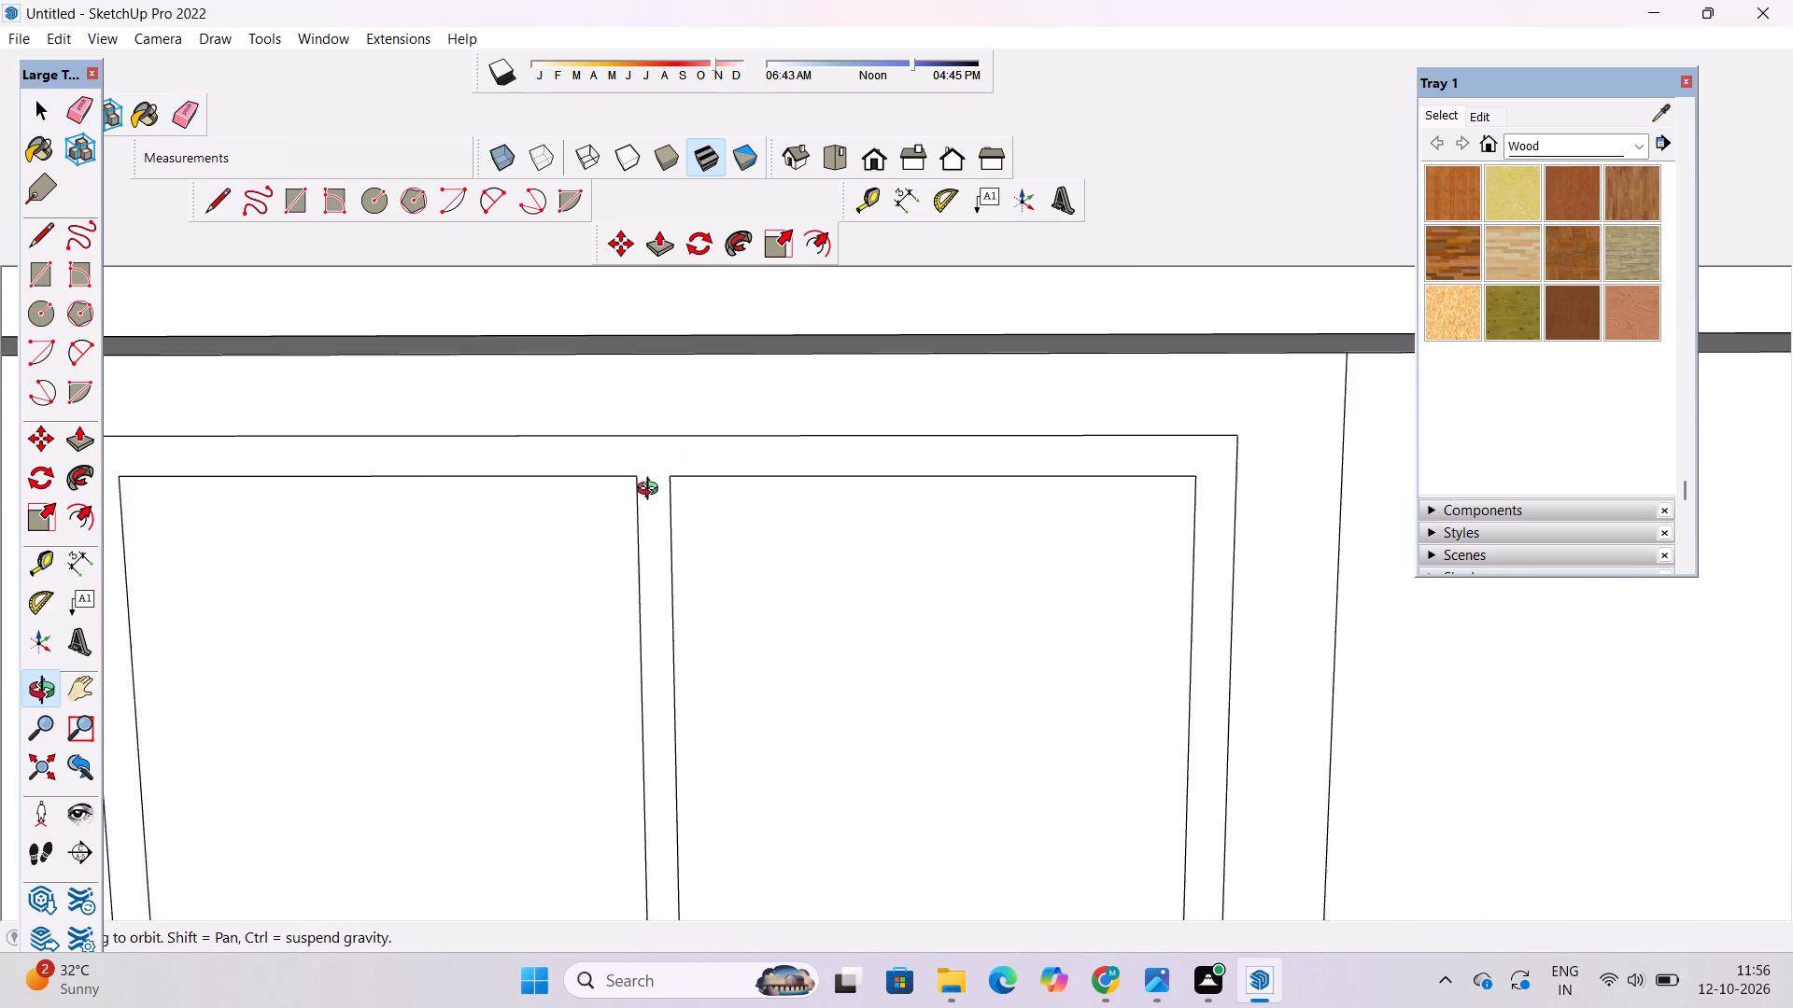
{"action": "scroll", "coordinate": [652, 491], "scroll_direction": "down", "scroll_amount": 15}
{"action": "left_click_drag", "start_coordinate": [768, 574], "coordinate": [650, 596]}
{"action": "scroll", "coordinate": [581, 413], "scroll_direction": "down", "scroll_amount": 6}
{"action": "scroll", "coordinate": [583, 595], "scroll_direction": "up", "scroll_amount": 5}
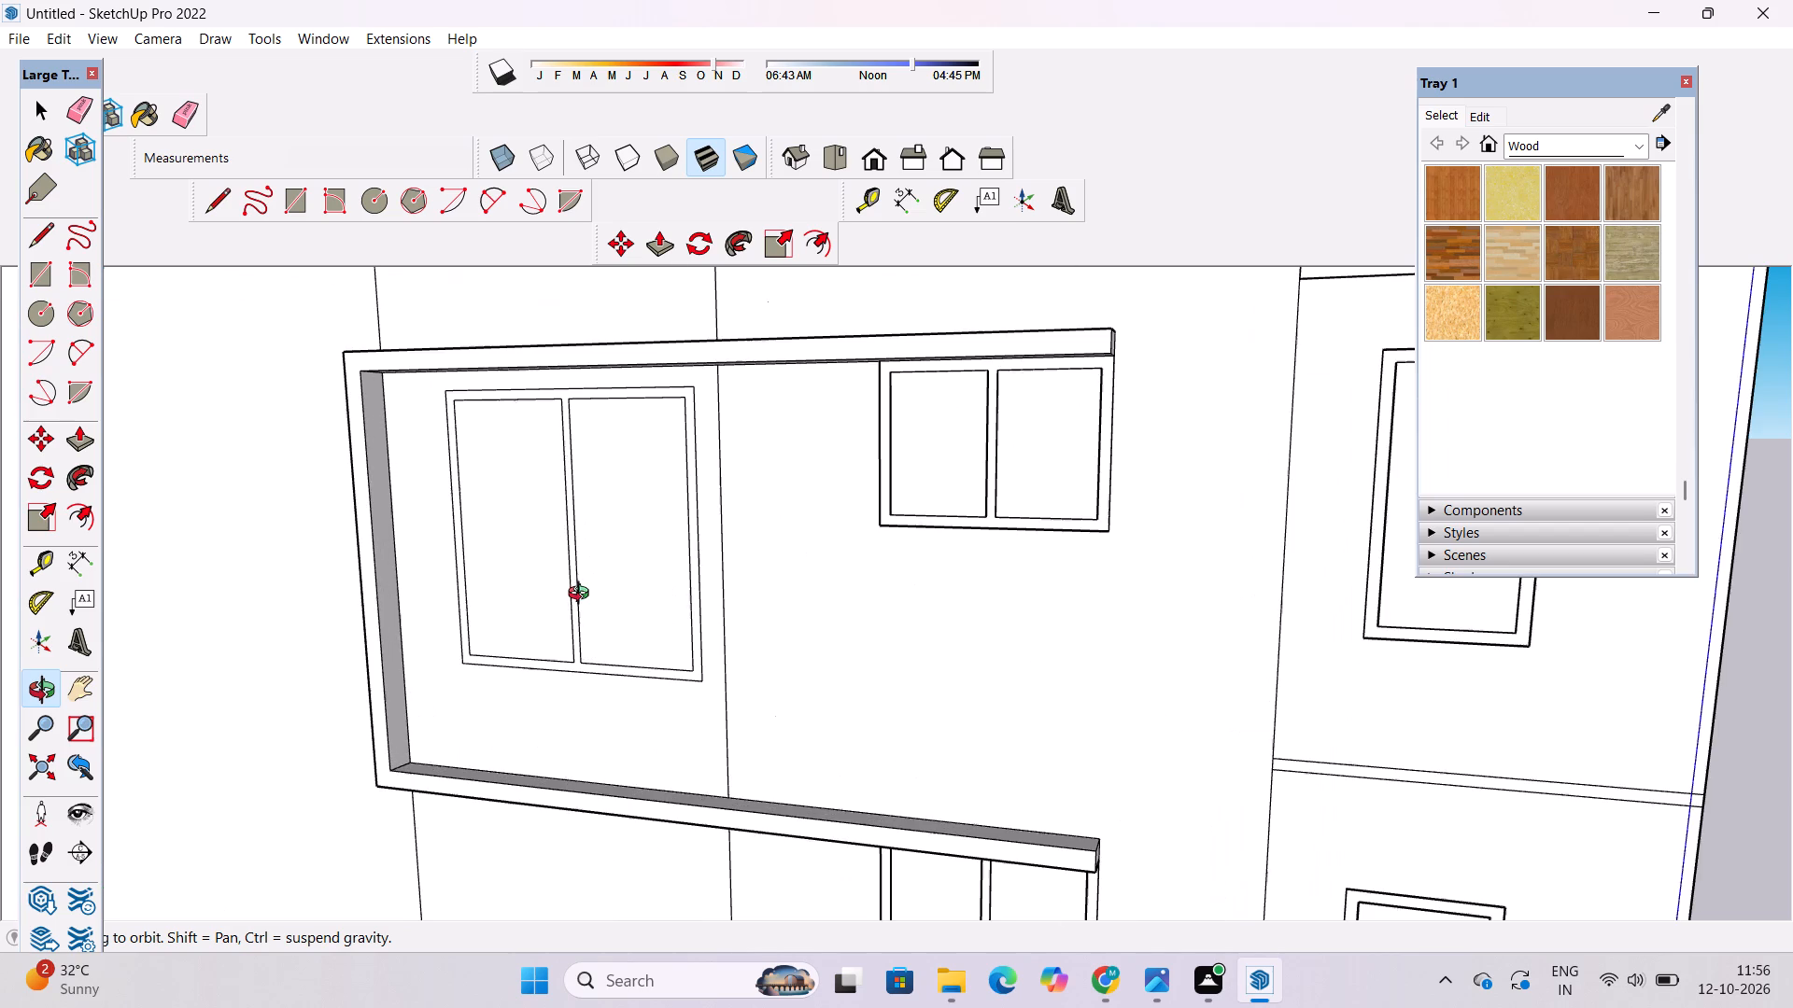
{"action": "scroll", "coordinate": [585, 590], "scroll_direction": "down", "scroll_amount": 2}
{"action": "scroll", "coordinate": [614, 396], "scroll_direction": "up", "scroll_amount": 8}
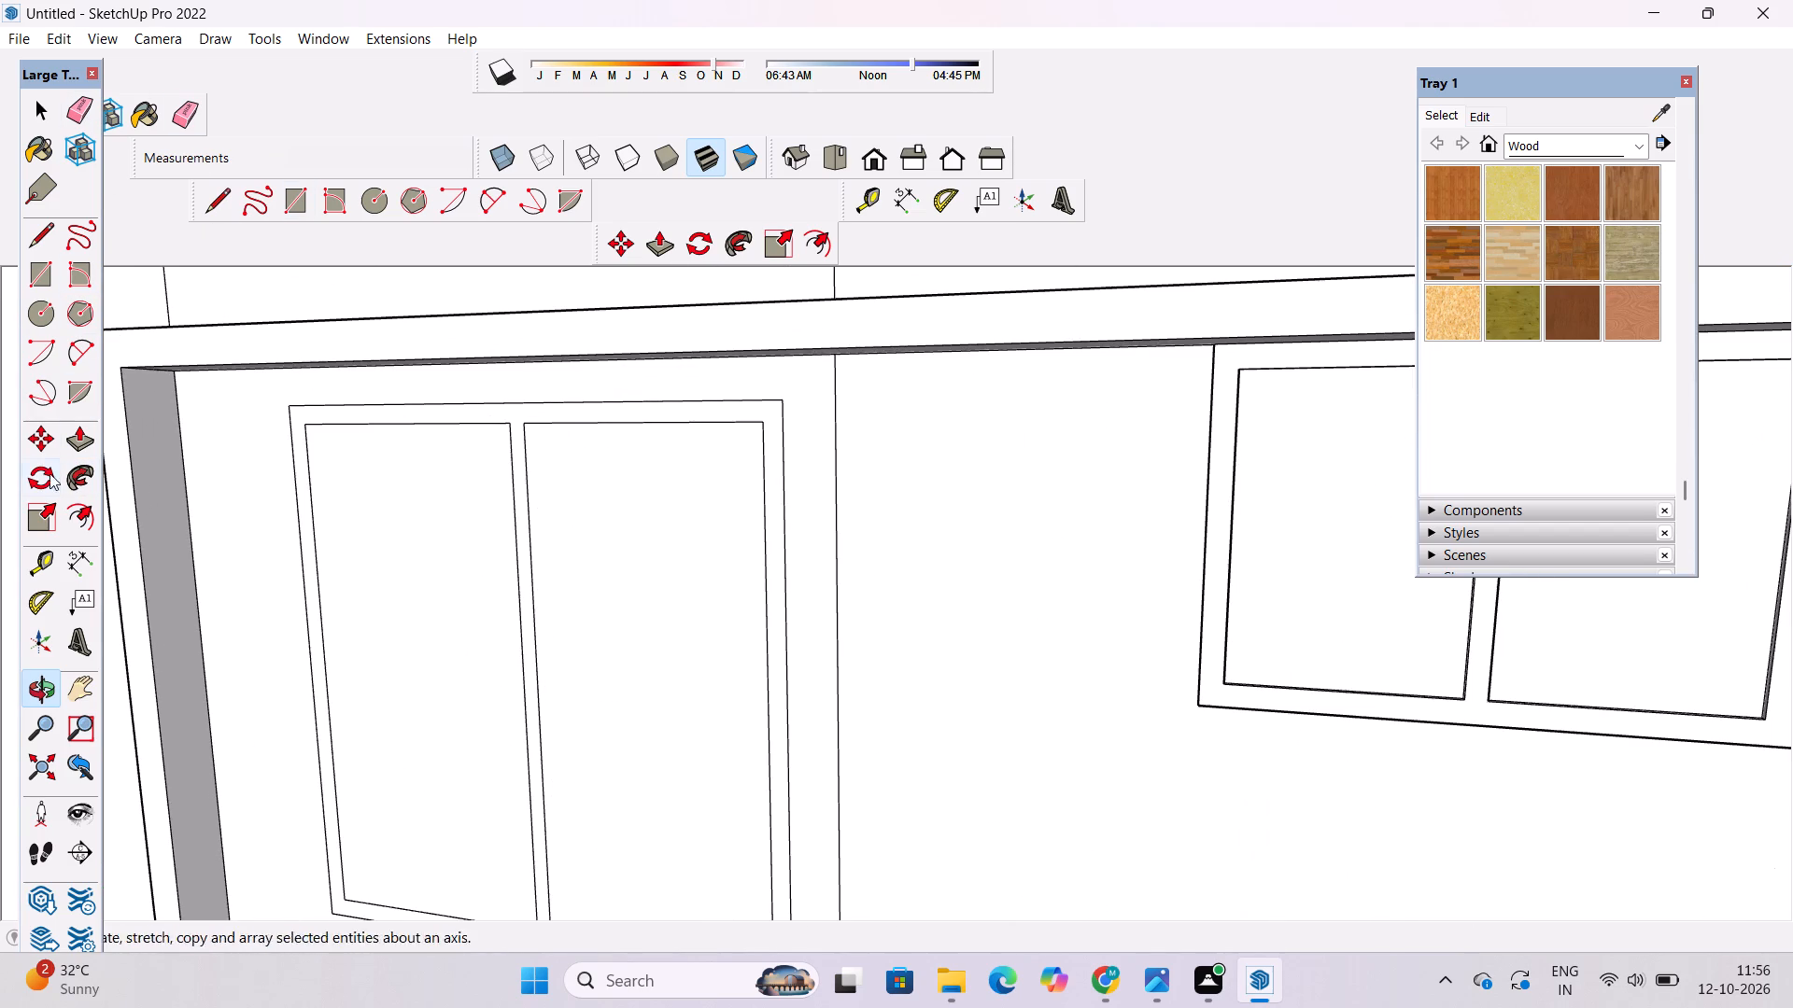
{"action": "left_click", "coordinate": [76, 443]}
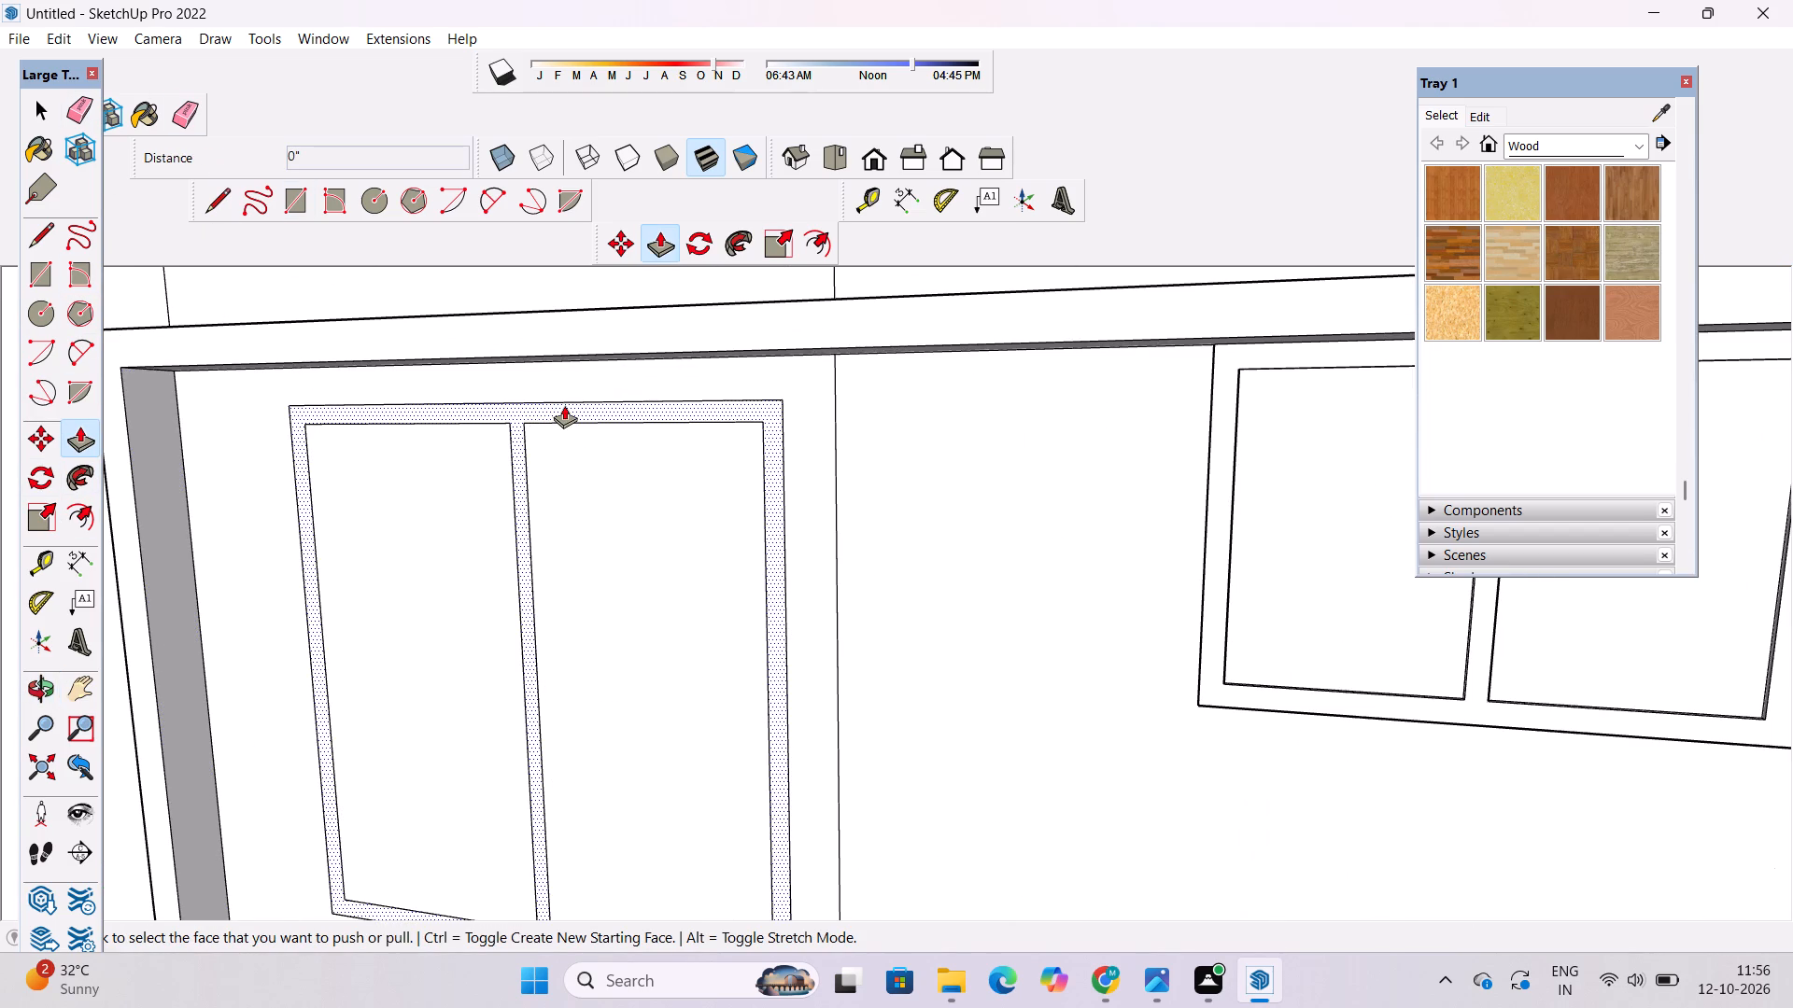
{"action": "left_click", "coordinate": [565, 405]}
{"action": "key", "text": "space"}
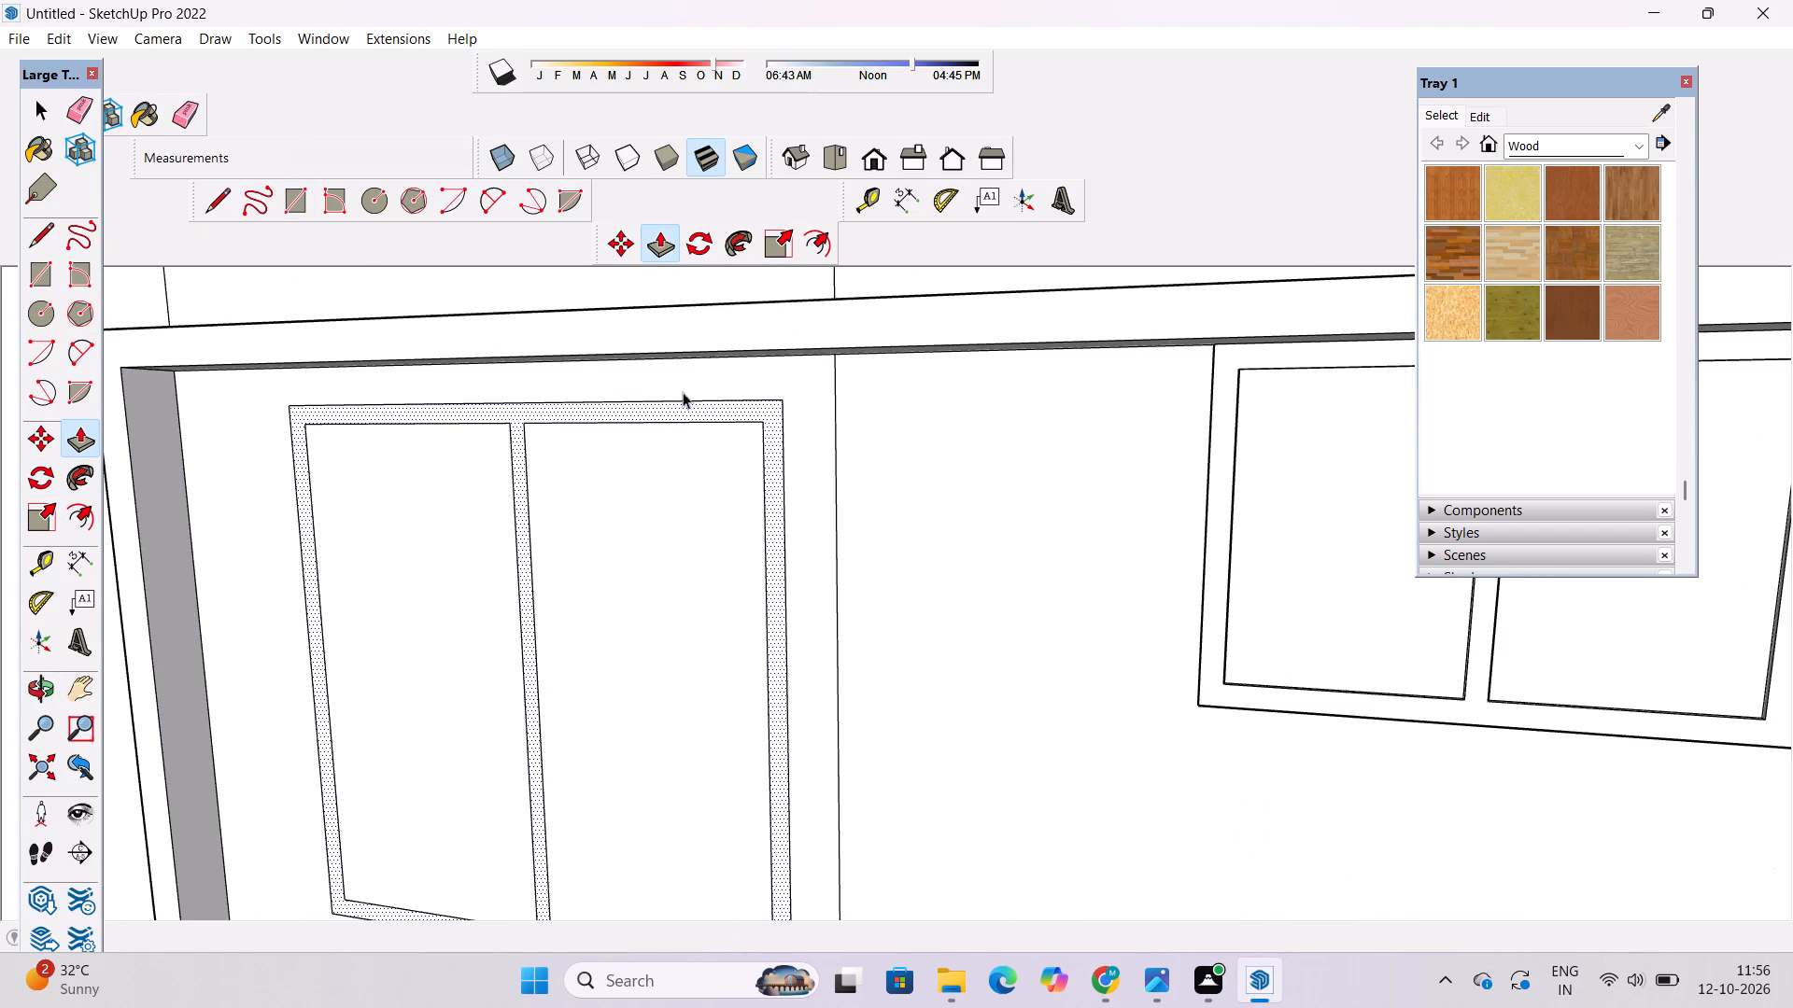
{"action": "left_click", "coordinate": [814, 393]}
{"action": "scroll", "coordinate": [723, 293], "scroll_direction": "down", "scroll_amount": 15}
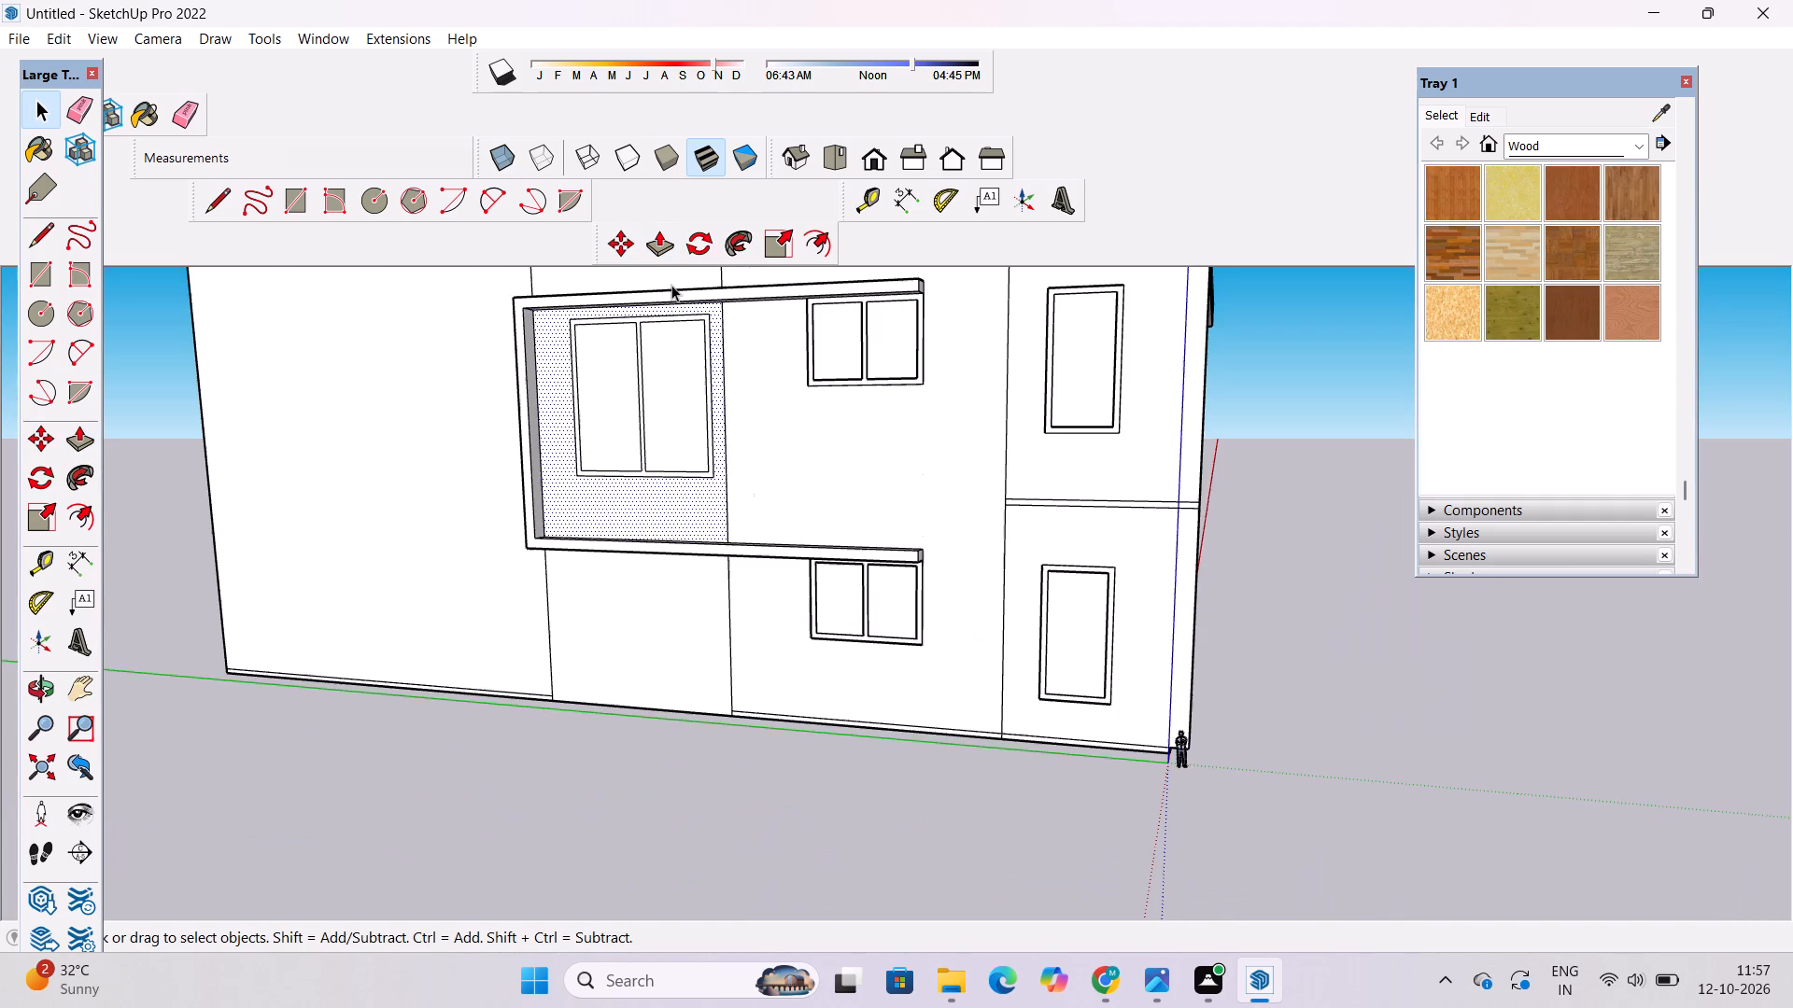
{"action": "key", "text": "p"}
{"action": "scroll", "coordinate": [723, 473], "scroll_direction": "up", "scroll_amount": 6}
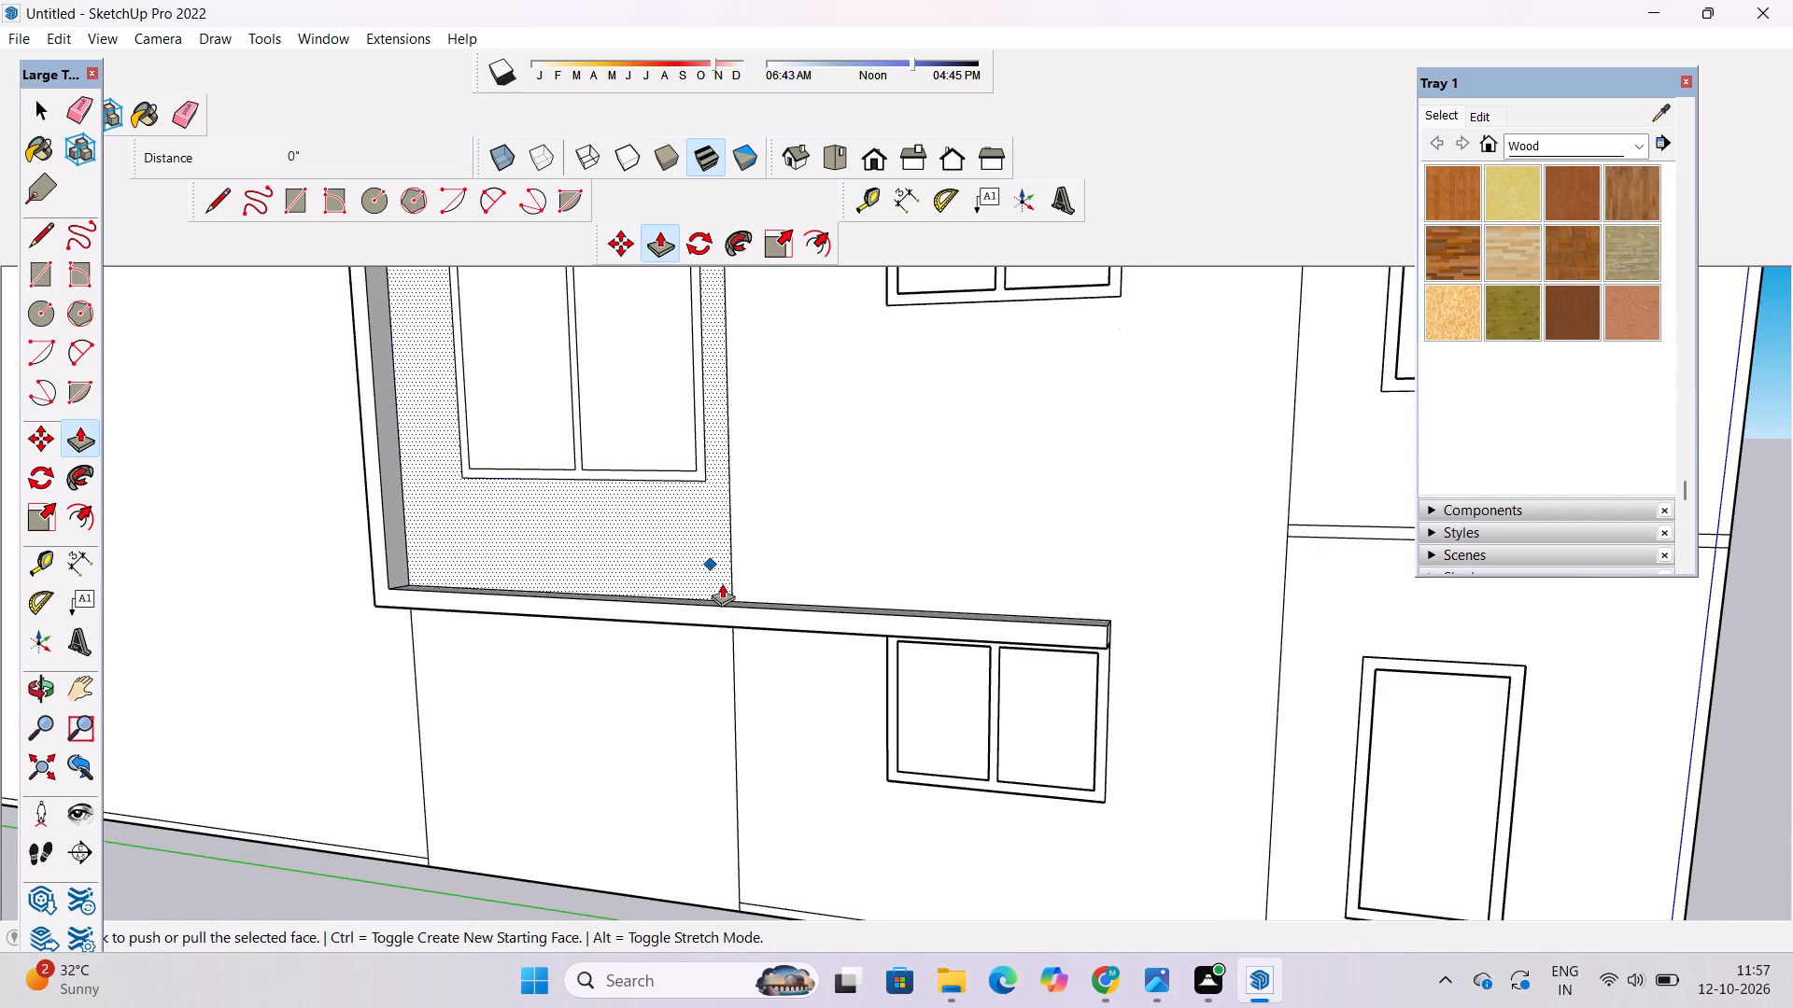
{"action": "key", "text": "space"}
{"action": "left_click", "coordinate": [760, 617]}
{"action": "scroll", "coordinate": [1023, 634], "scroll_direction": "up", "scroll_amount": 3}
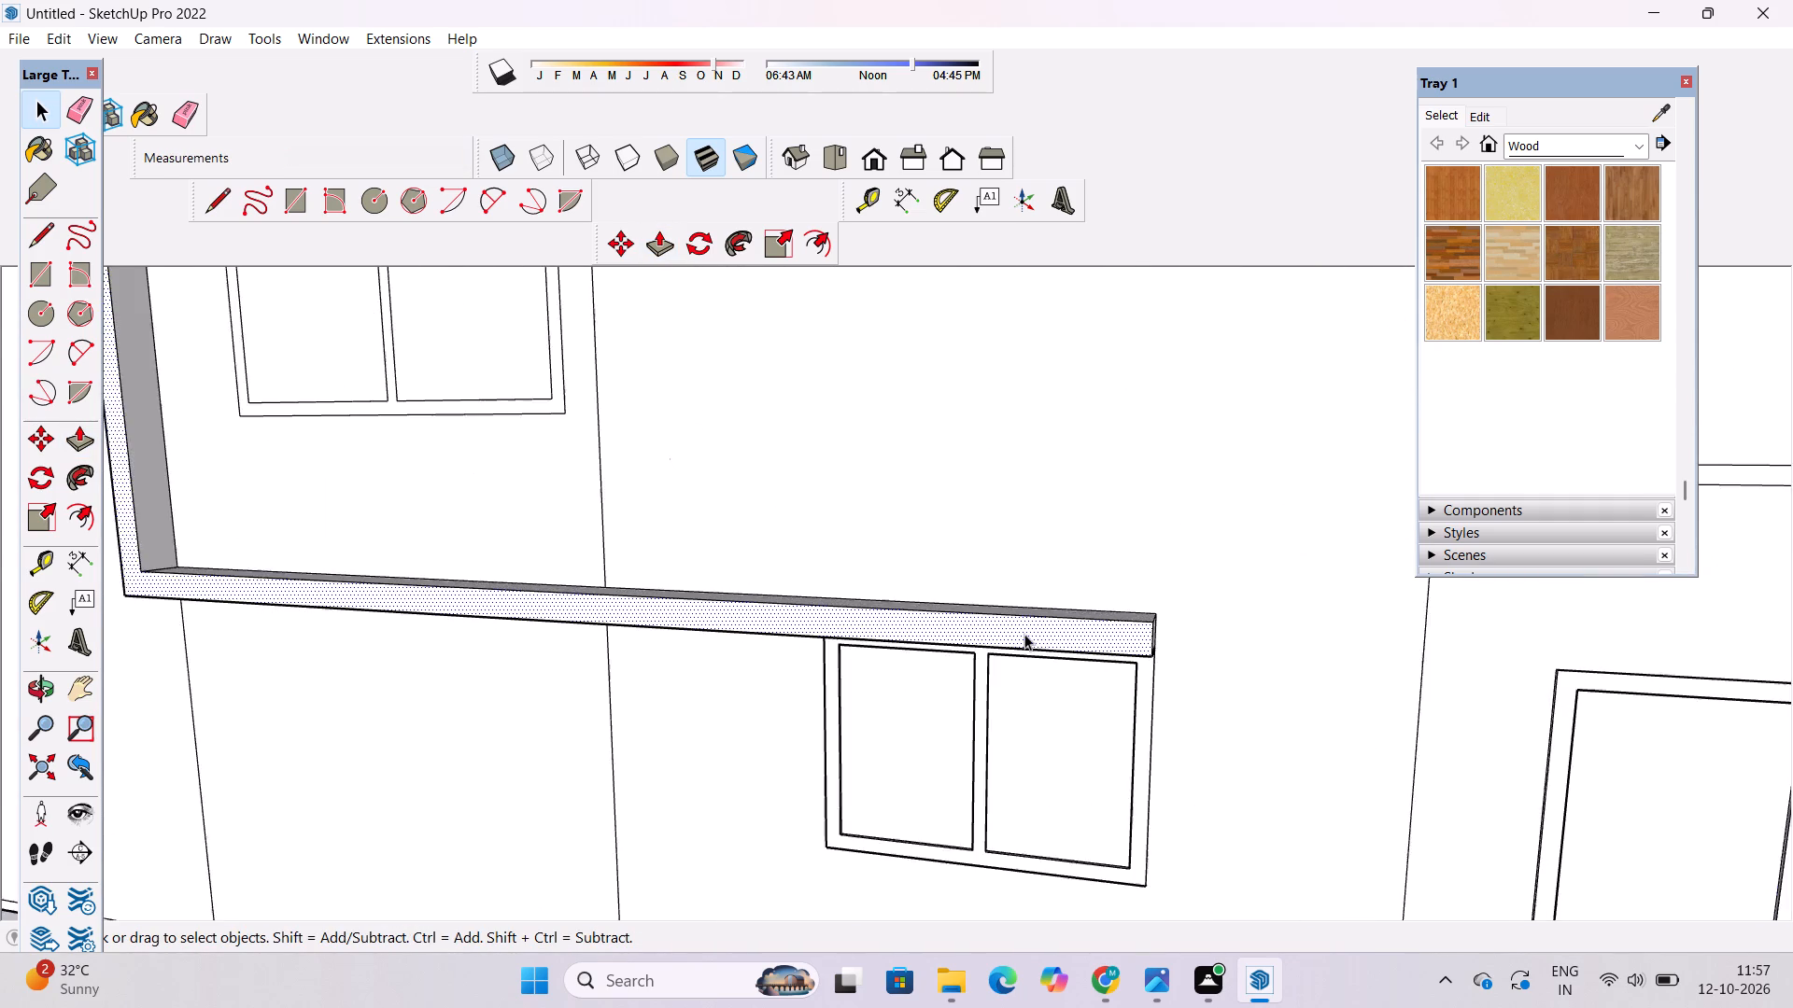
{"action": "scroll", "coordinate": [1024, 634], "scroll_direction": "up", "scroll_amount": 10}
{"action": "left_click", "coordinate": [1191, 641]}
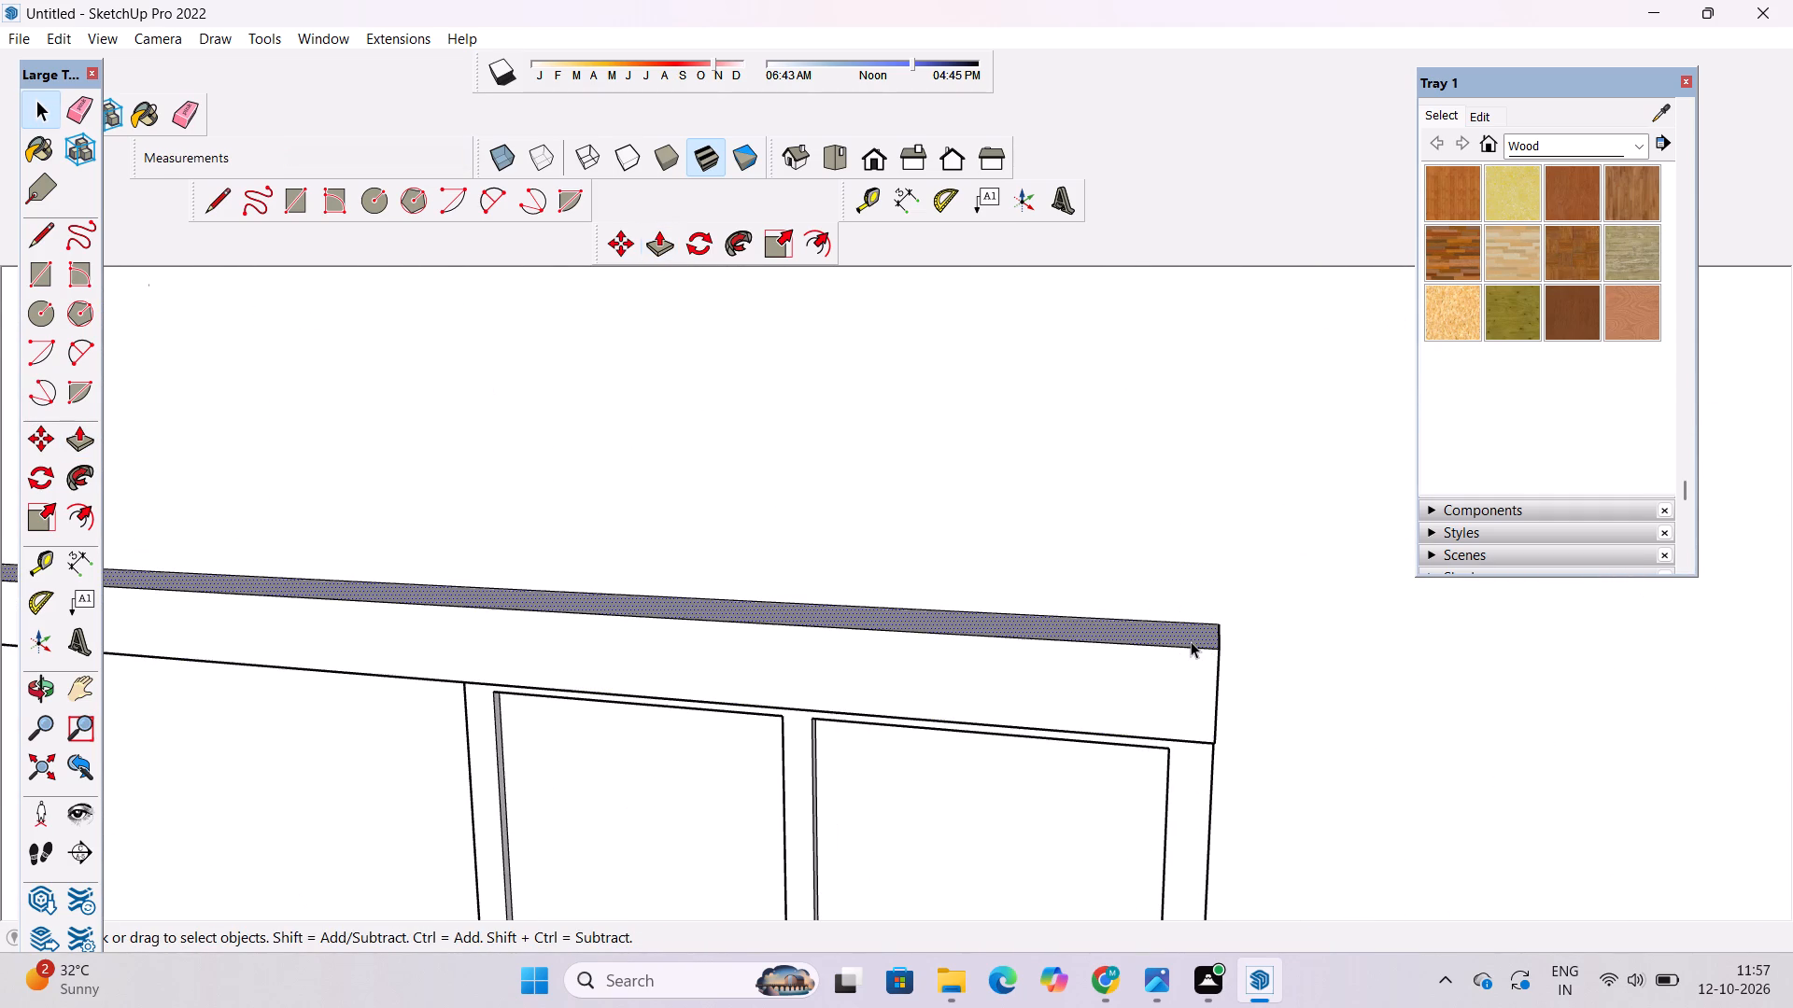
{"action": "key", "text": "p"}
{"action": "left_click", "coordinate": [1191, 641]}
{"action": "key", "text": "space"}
Push/pull the wall face around the large window, inside the extruded band, outward by 1'.
{"action": "scroll", "coordinate": [1005, 745], "scroll_direction": "down", "scroll_amount": 9}
{"action": "key", "text": "o"}
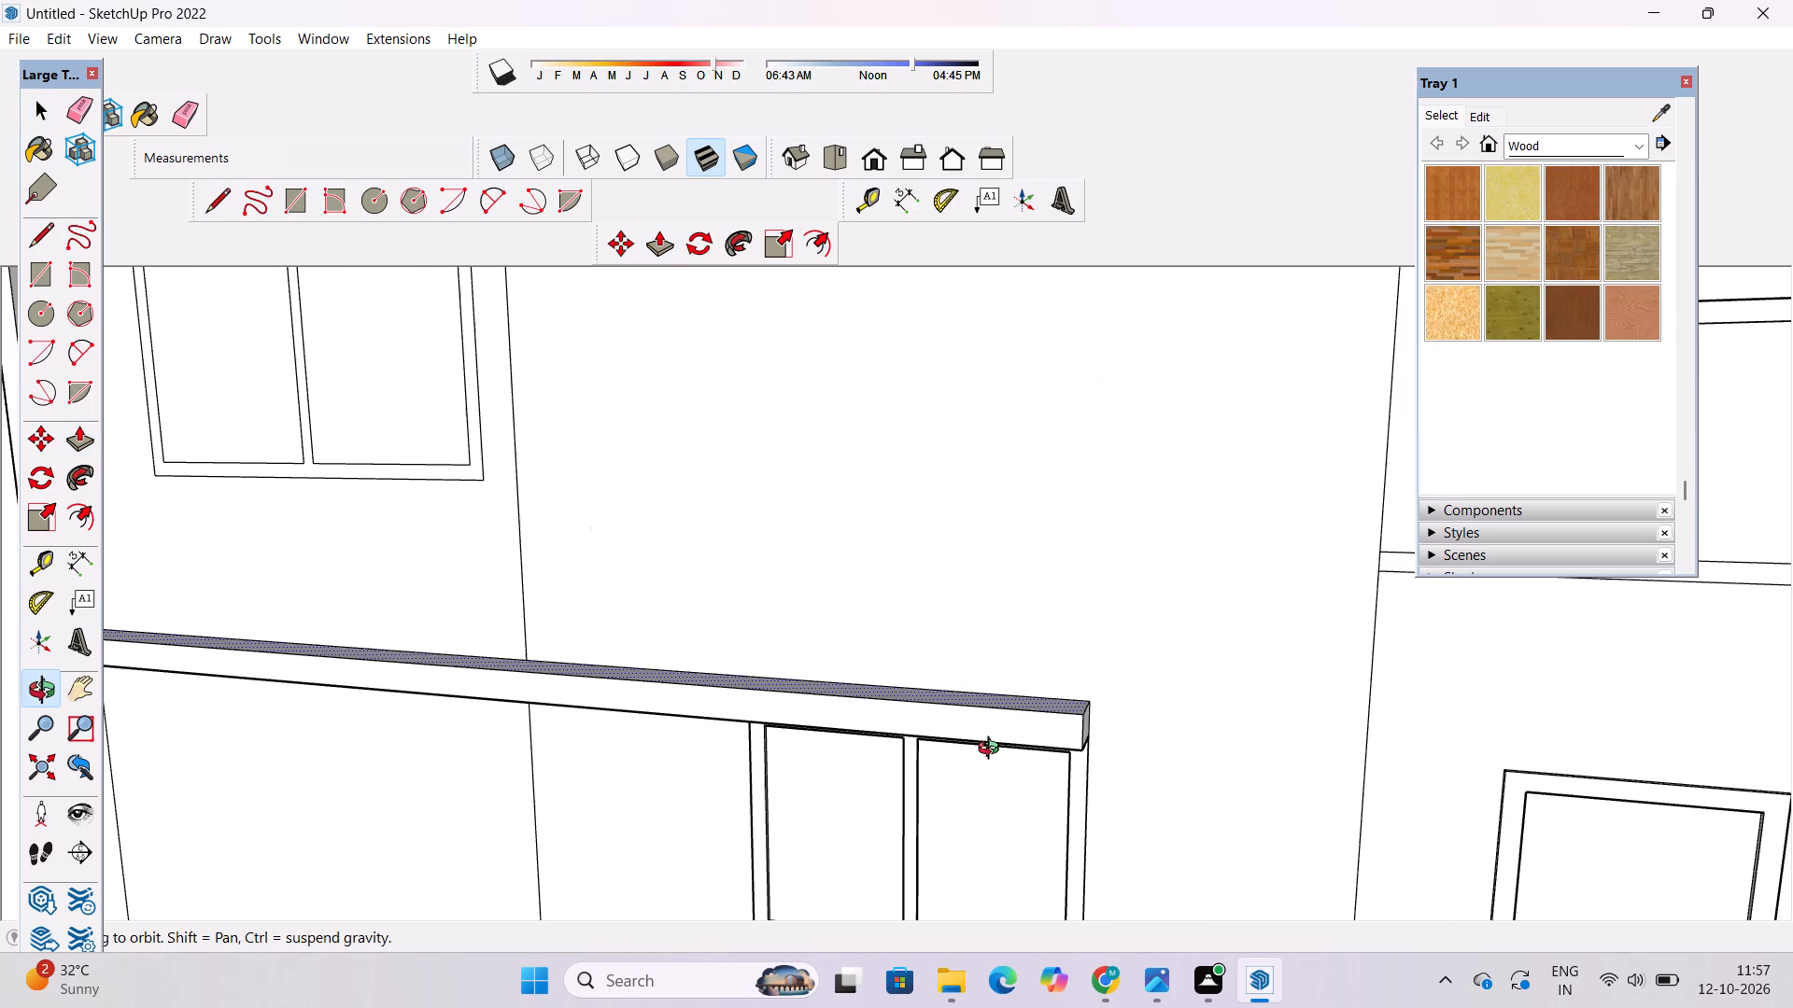
{"action": "scroll", "coordinate": [924, 689], "scroll_direction": "down", "scroll_amount": 5}
{"action": "left_click_drag", "start_coordinate": [925, 666], "coordinate": [941, 834], "text": "shift"}
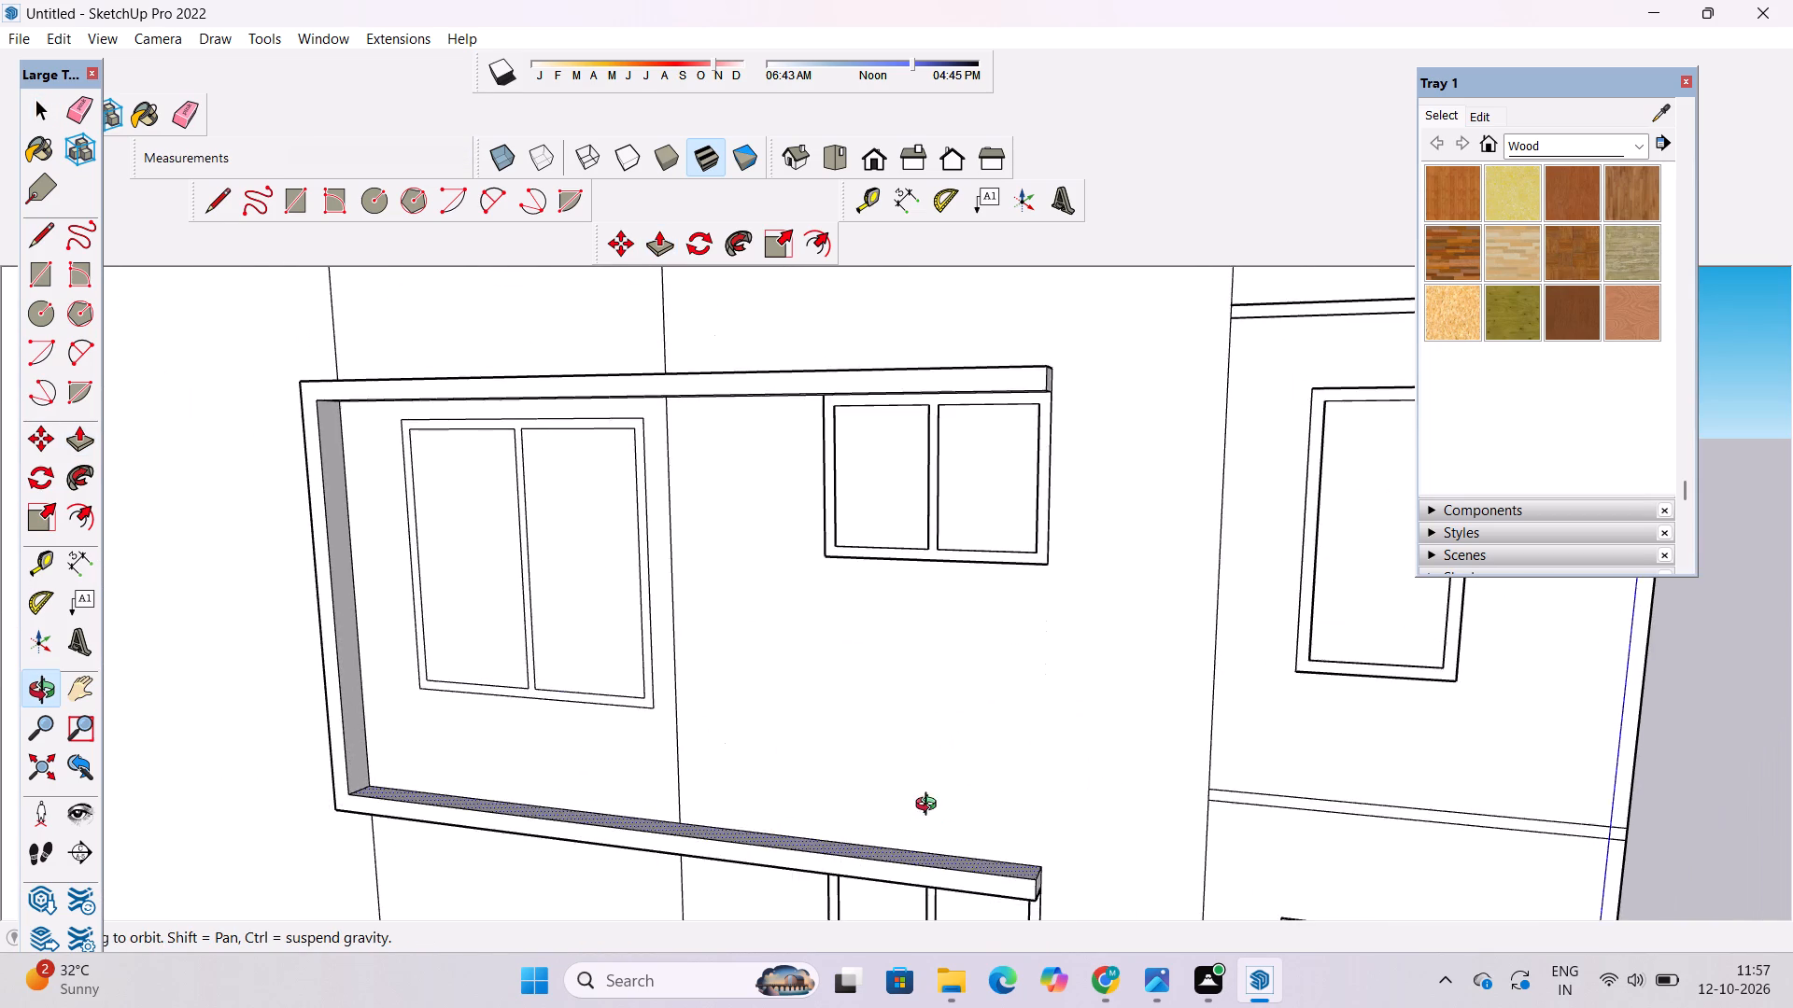
{"action": "scroll", "coordinate": [851, 751], "scroll_direction": "down", "scroll_amount": 6}
{"action": "left_click_drag", "start_coordinate": [740, 781], "coordinate": [759, 677], "text": "shift"}
{"action": "left_click_drag", "start_coordinate": [748, 688], "coordinate": [661, 701]}
{"action": "scroll", "coordinate": [656, 699], "scroll_direction": "up", "scroll_amount": 3}
{"action": "left_click_drag", "start_coordinate": [673, 683], "coordinate": [680, 670], "text": "shift"}
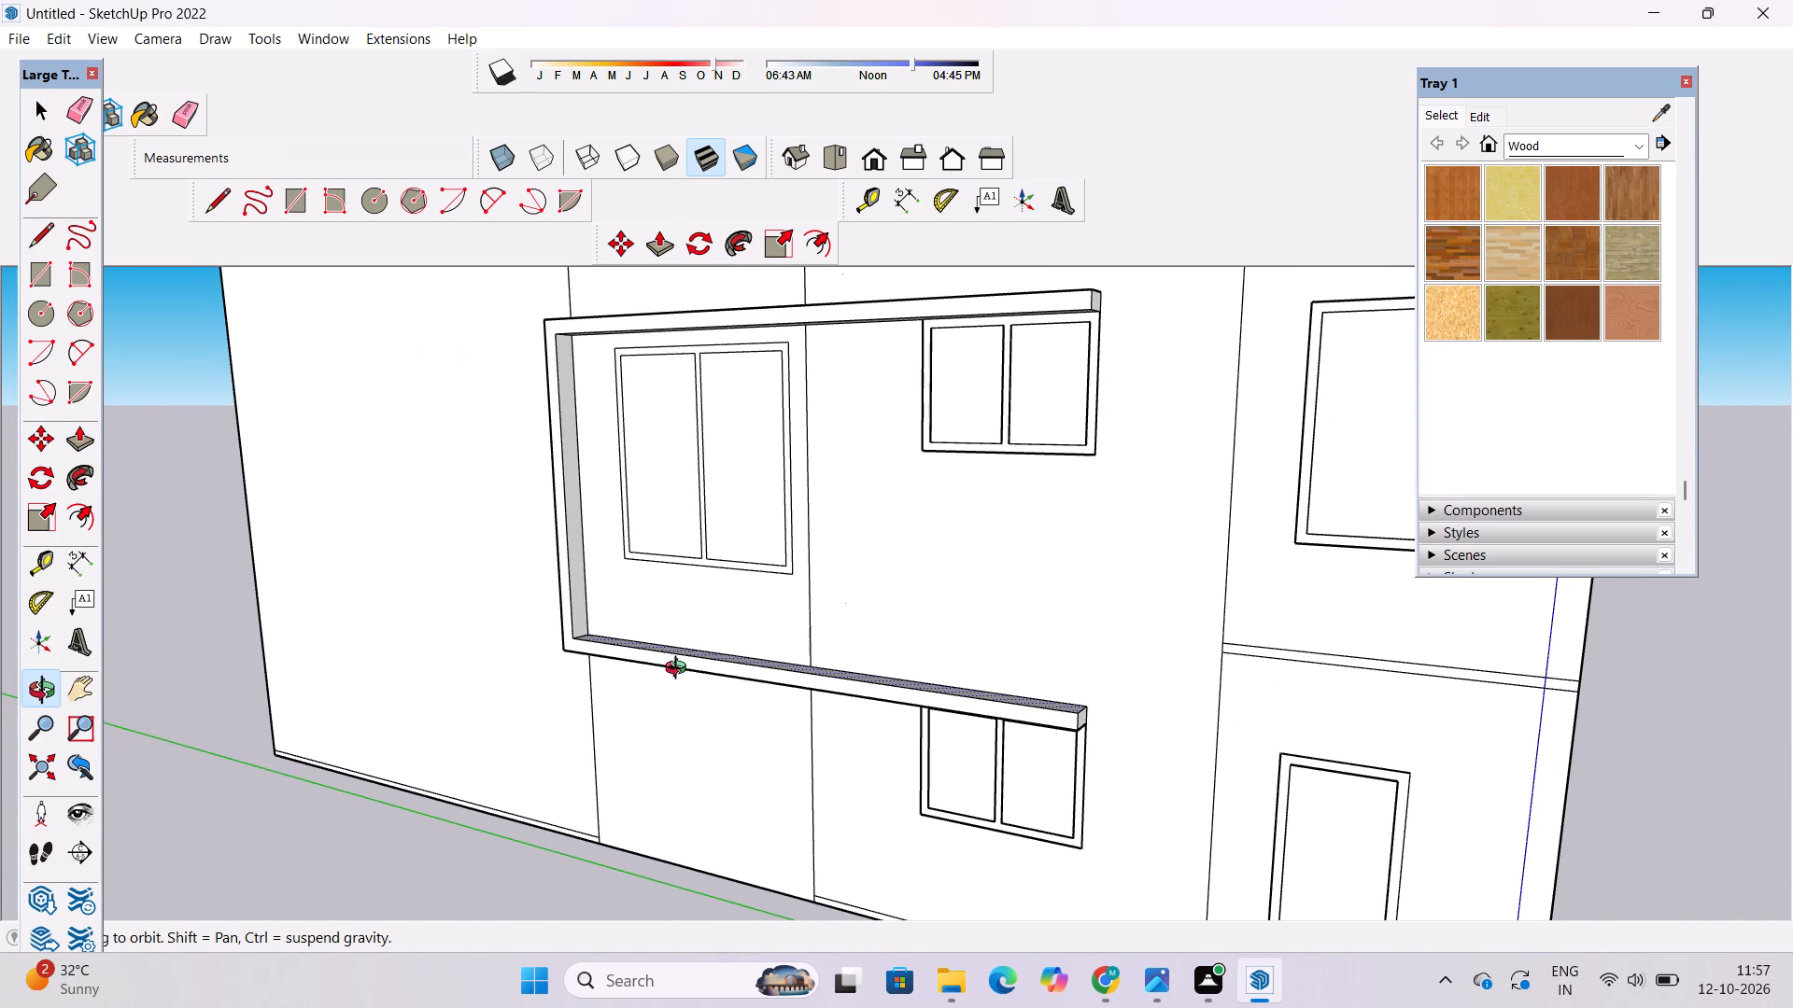
{"action": "key", "text": "p"}
{"action": "key", "text": "space"}
{"action": "left_click", "coordinate": [798, 629]}
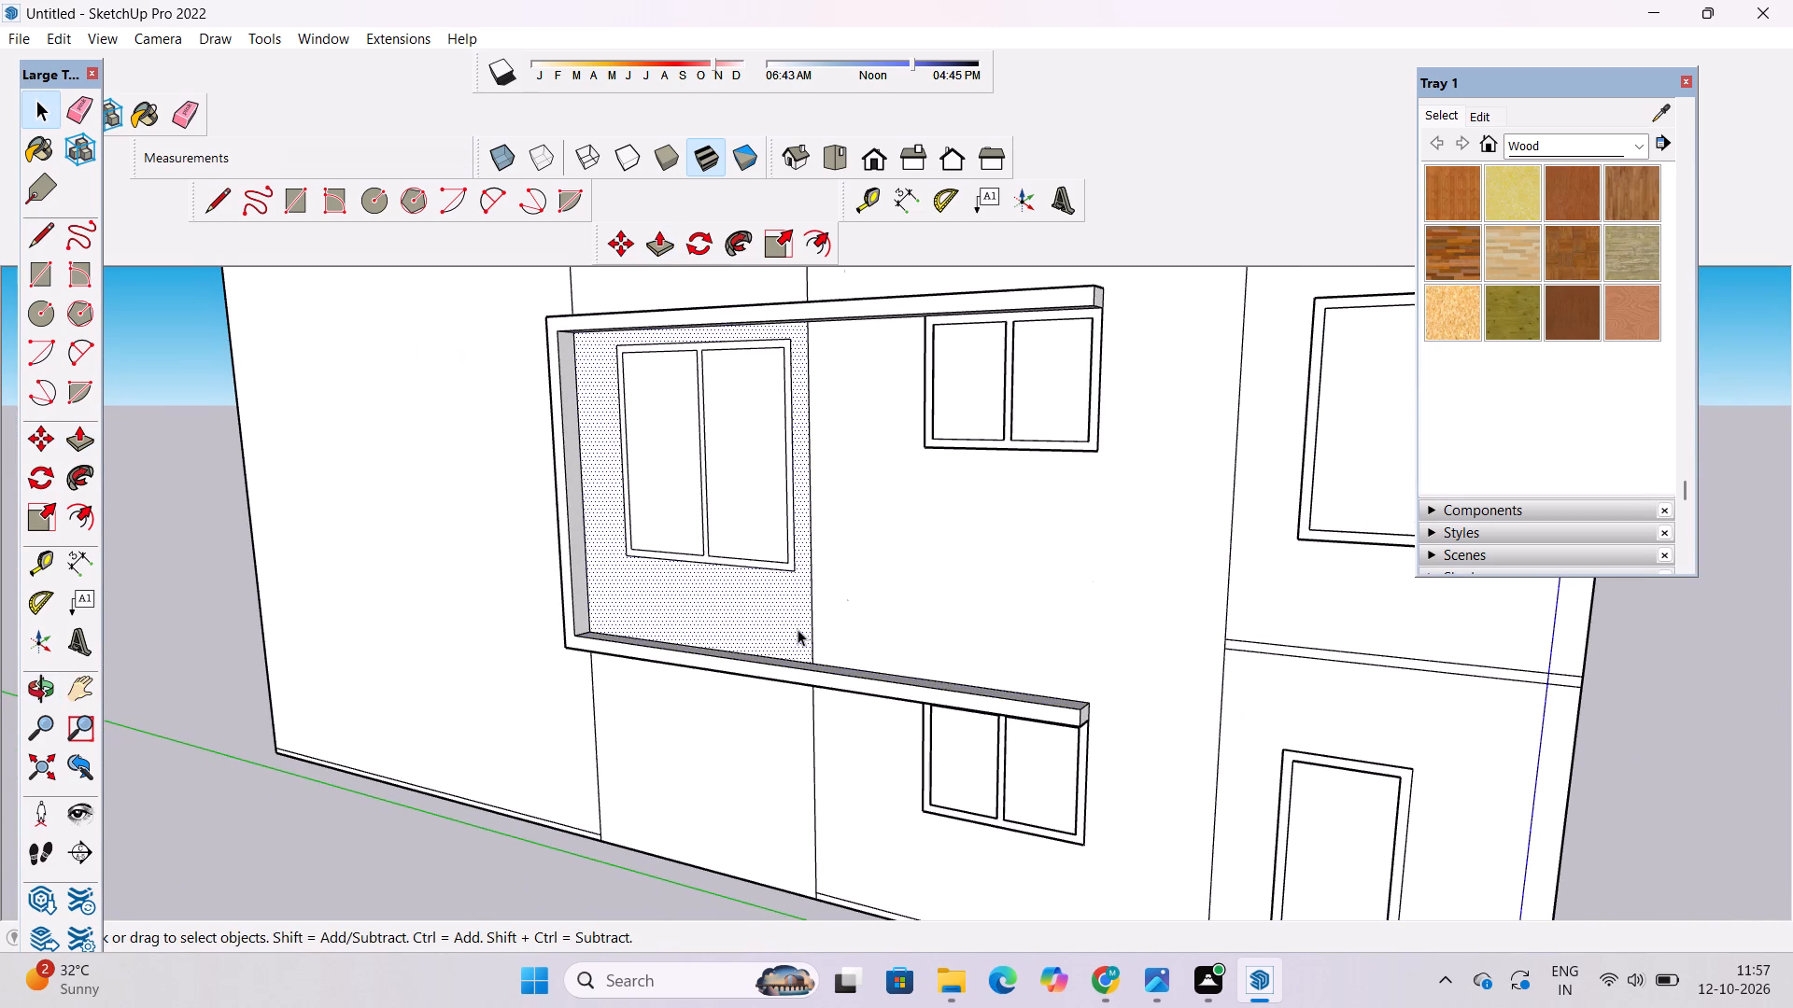
{"action": "key", "text": "p"}
{"action": "left_click", "coordinate": [798, 629]}
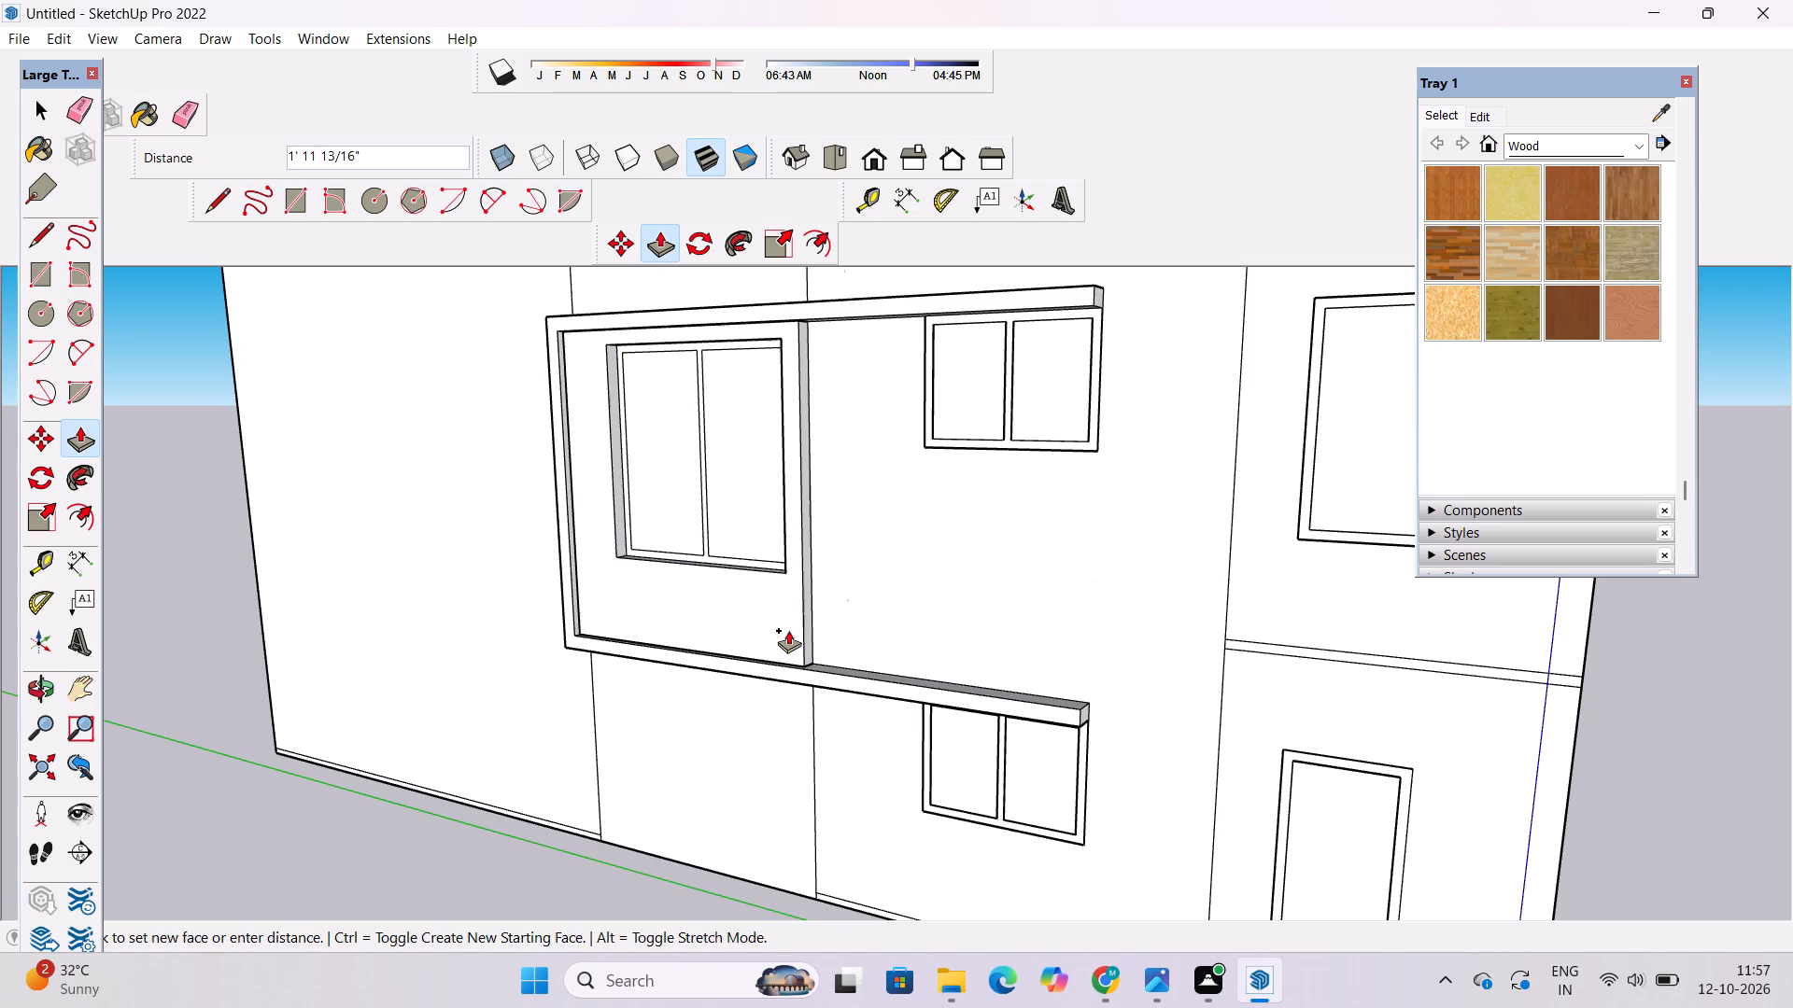
{"action": "scroll", "coordinate": [788, 630], "scroll_direction": "up", "scroll_amount": 3}
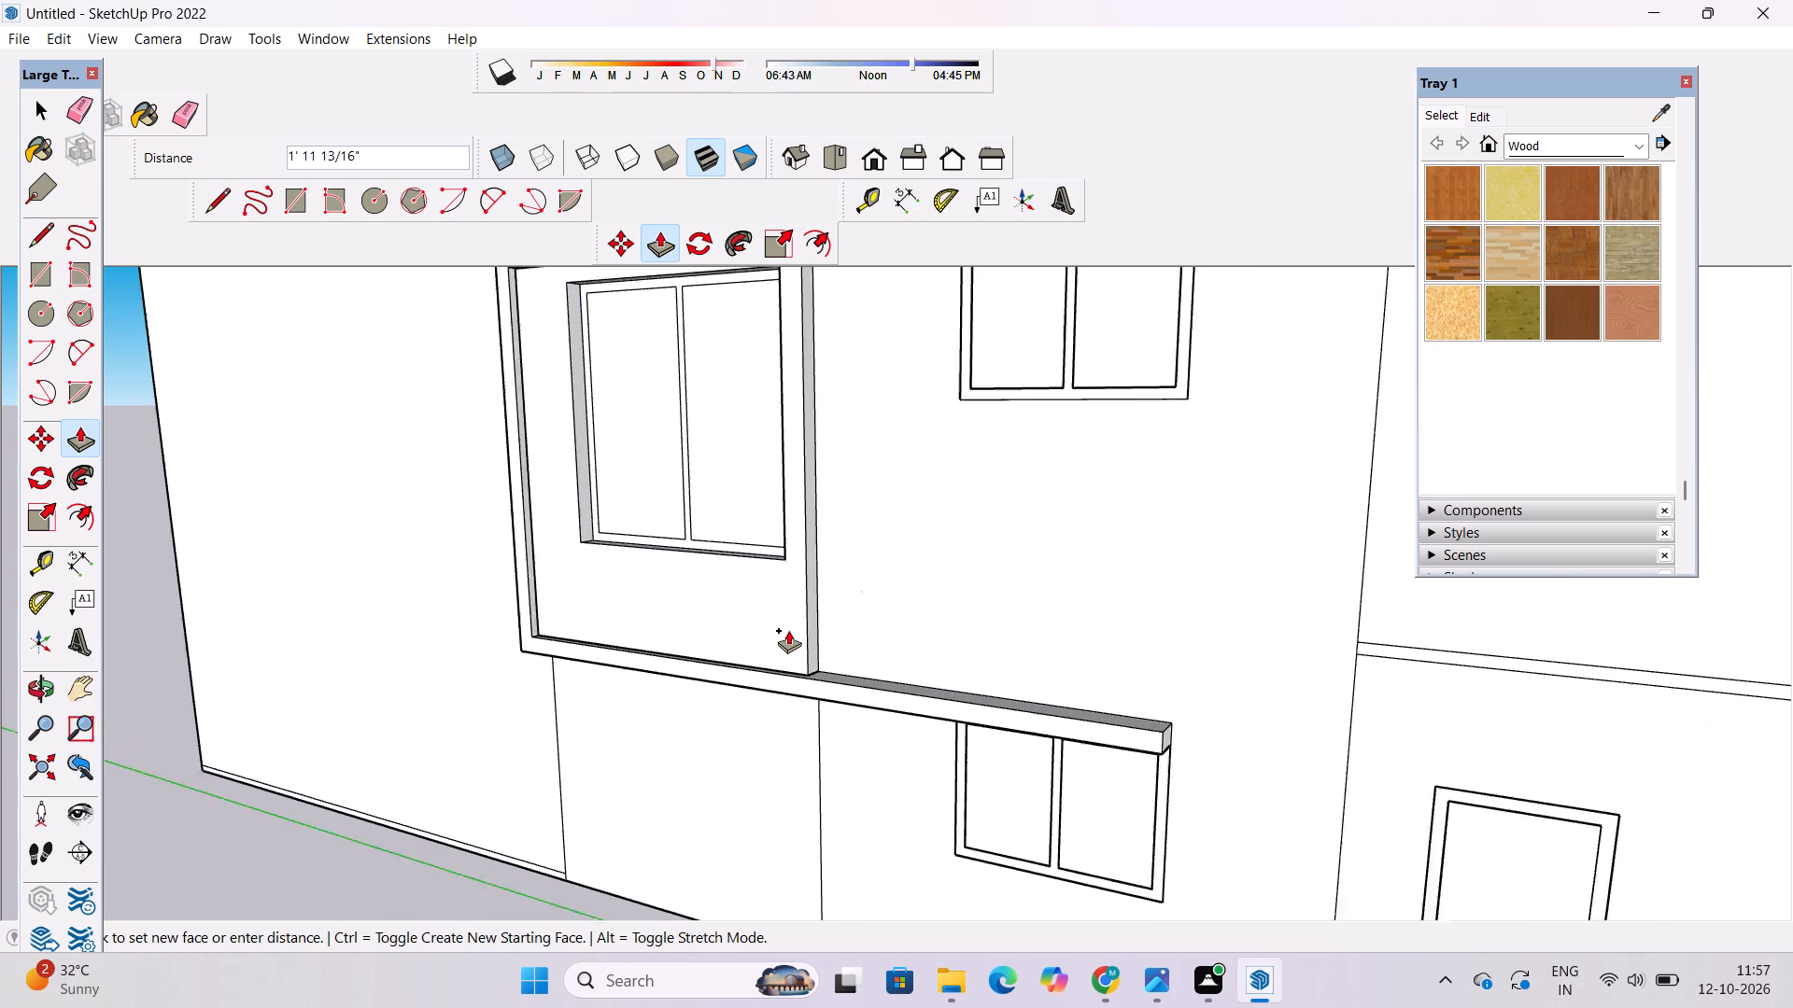
{"action": "scroll", "coordinate": [788, 630], "scroll_direction": "up", "scroll_amount": 1}
{"action": "type", "text": "1'"}
{"action": "key", "text": "Return"}
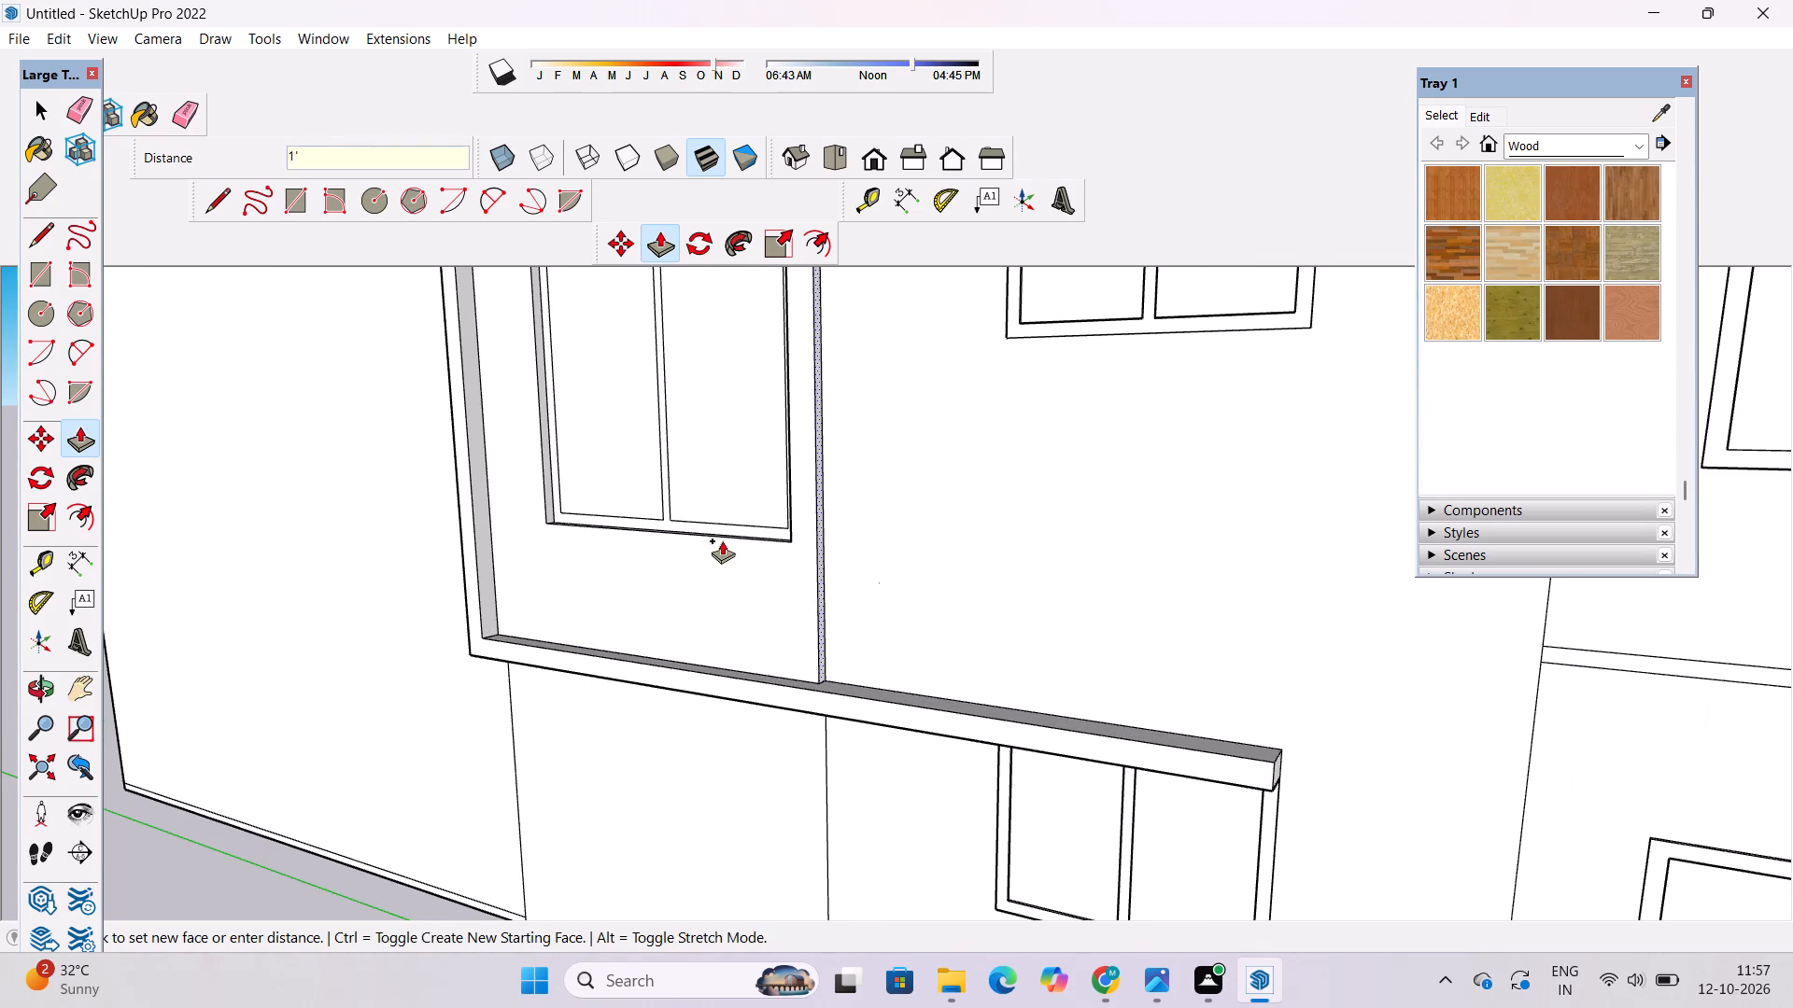
{"action": "scroll", "coordinate": [718, 551], "scroll_direction": "down", "scroll_amount": 6}
{"action": "key", "text": "space"}
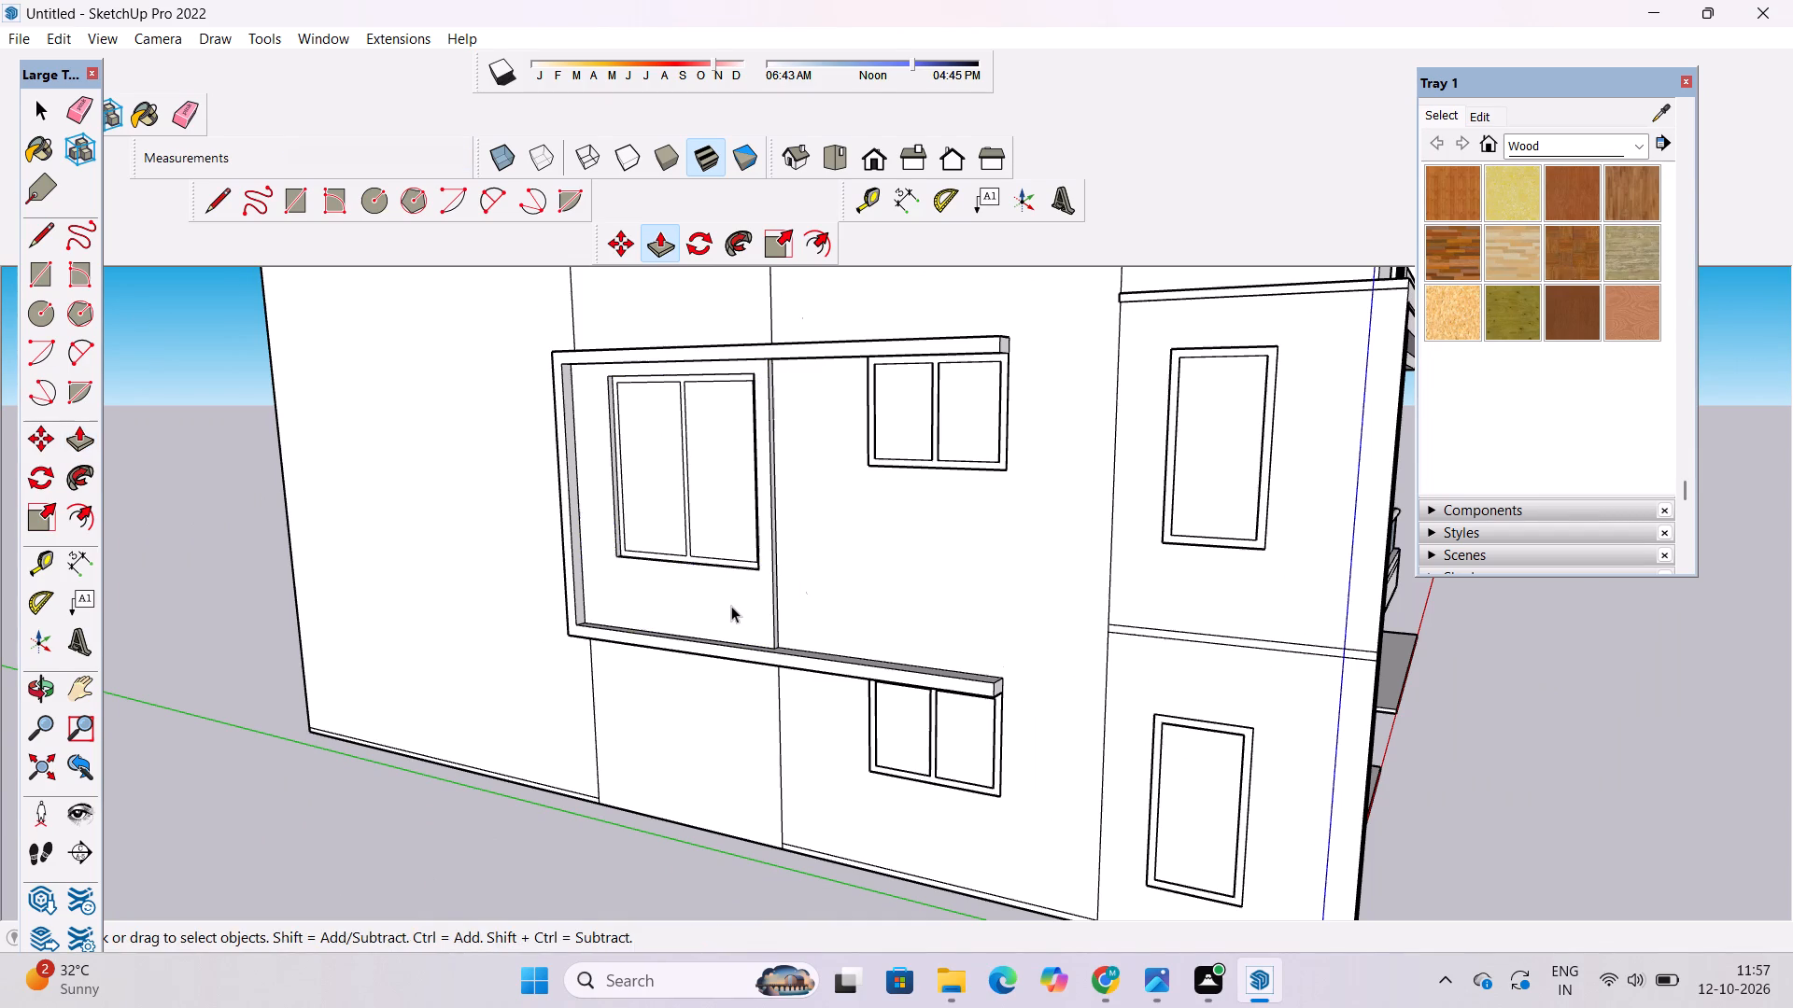
Examine the raised wall panel, the recessed large window and the extruded band from several angles and distances.
{"action": "key", "text": "o"}
{"action": "left_click_drag", "start_coordinate": [607, 707], "coordinate": [891, 673]}
{"action": "left_click_drag", "start_coordinate": [679, 586], "coordinate": [691, 588], "text": "shift"}
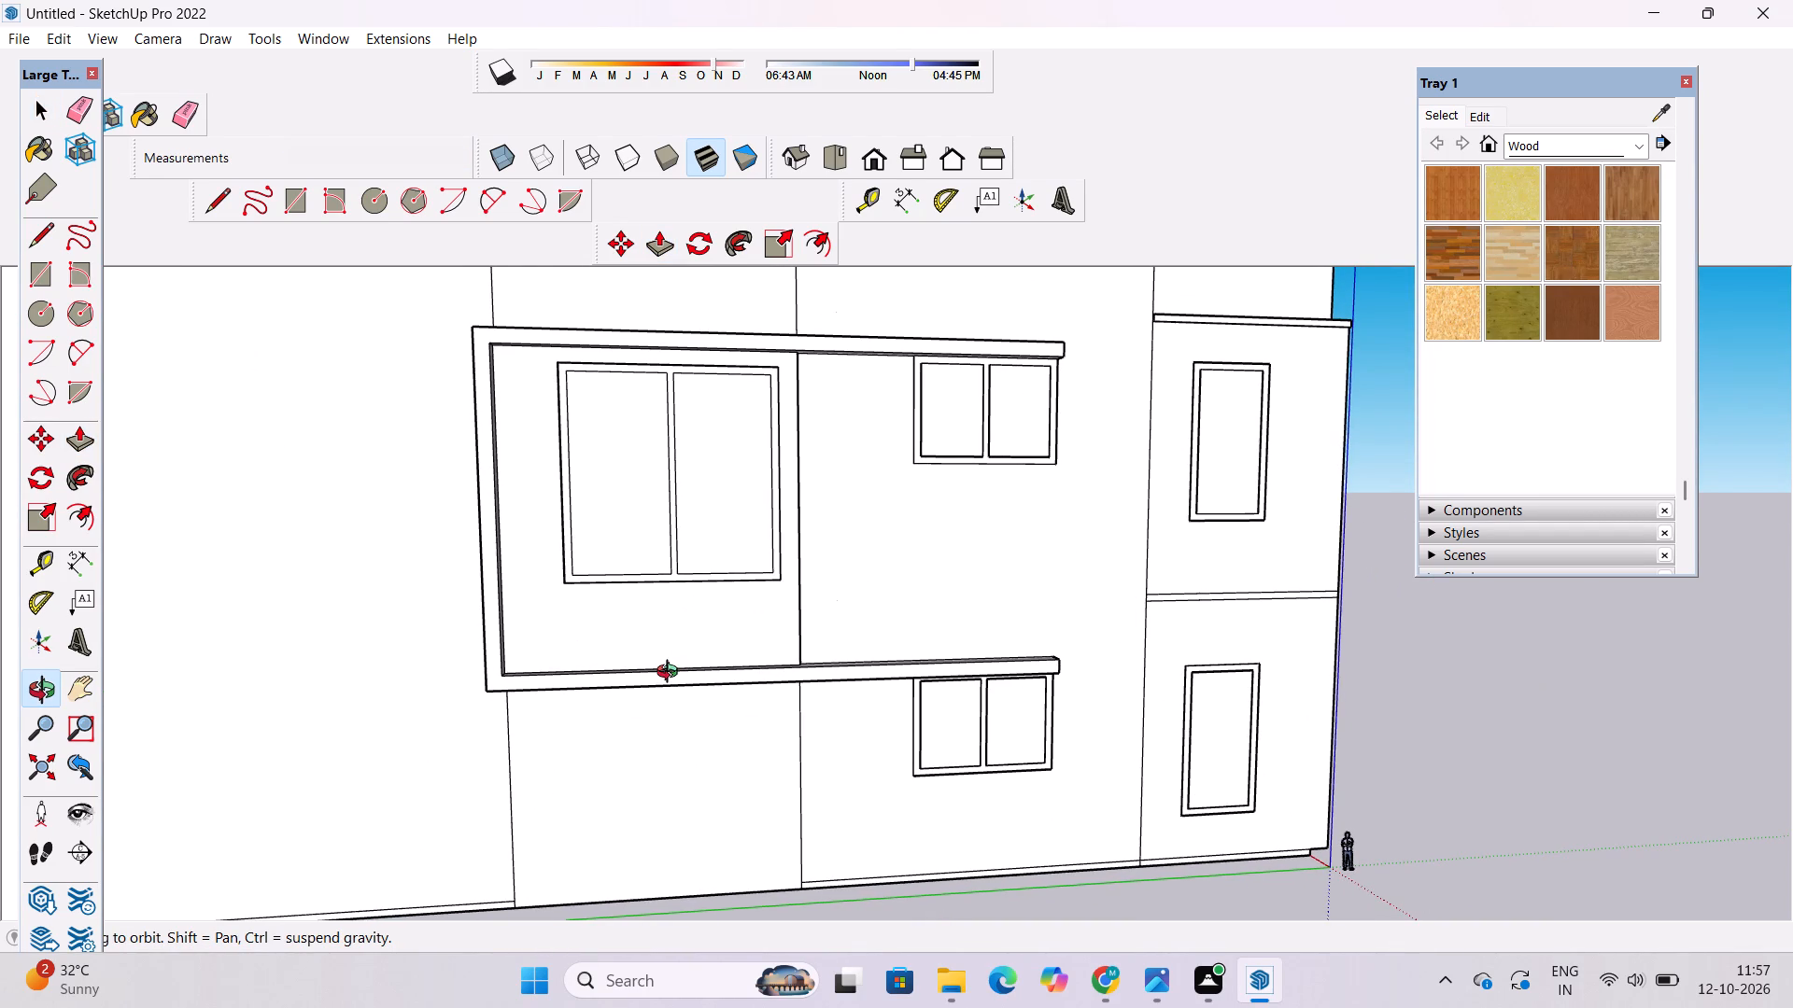
{"action": "scroll", "coordinate": [662, 675], "scroll_direction": "down", "scroll_amount": 4}
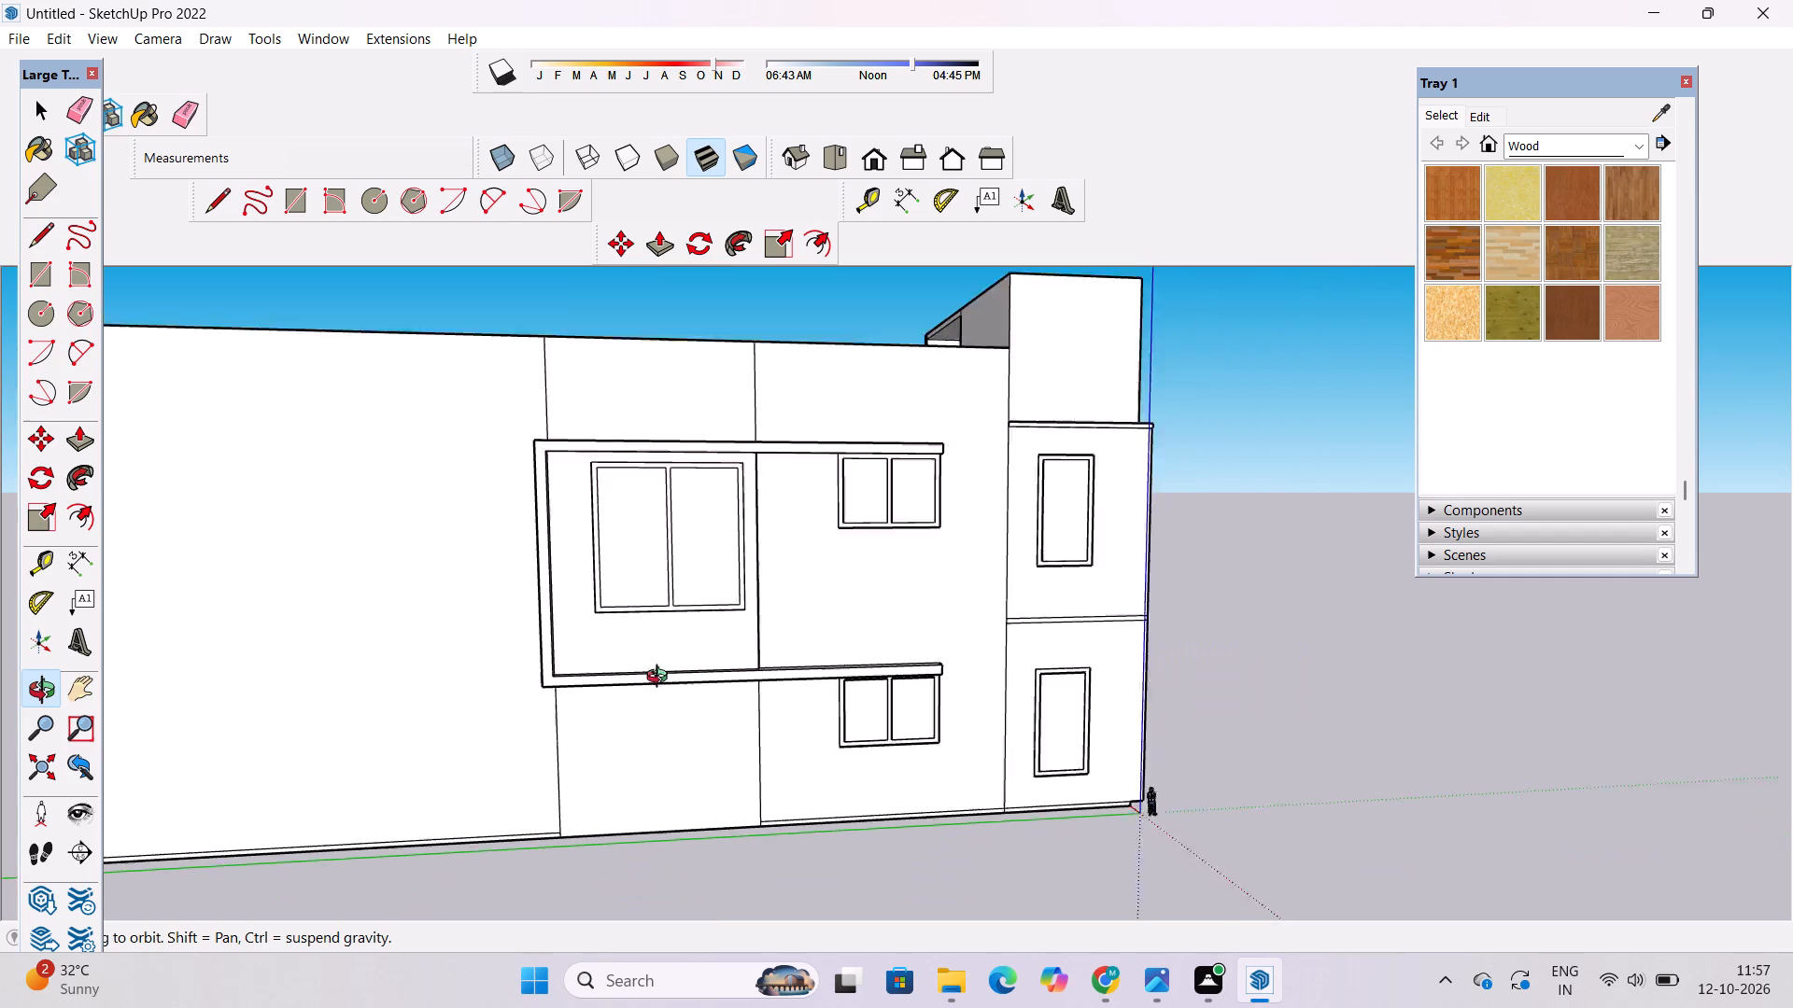
{"action": "scroll", "coordinate": [661, 679], "scroll_direction": "down", "scroll_amount": 1}
{"action": "left_click_drag", "start_coordinate": [741, 768], "coordinate": [730, 697], "text": "shift"}
{"action": "left_click_drag", "start_coordinate": [692, 673], "coordinate": [645, 657]}
{"action": "scroll", "coordinate": [621, 651], "scroll_direction": "up", "scroll_amount": 4}
{"action": "scroll", "coordinate": [621, 651], "scroll_direction": "down", "scroll_amount": 4}
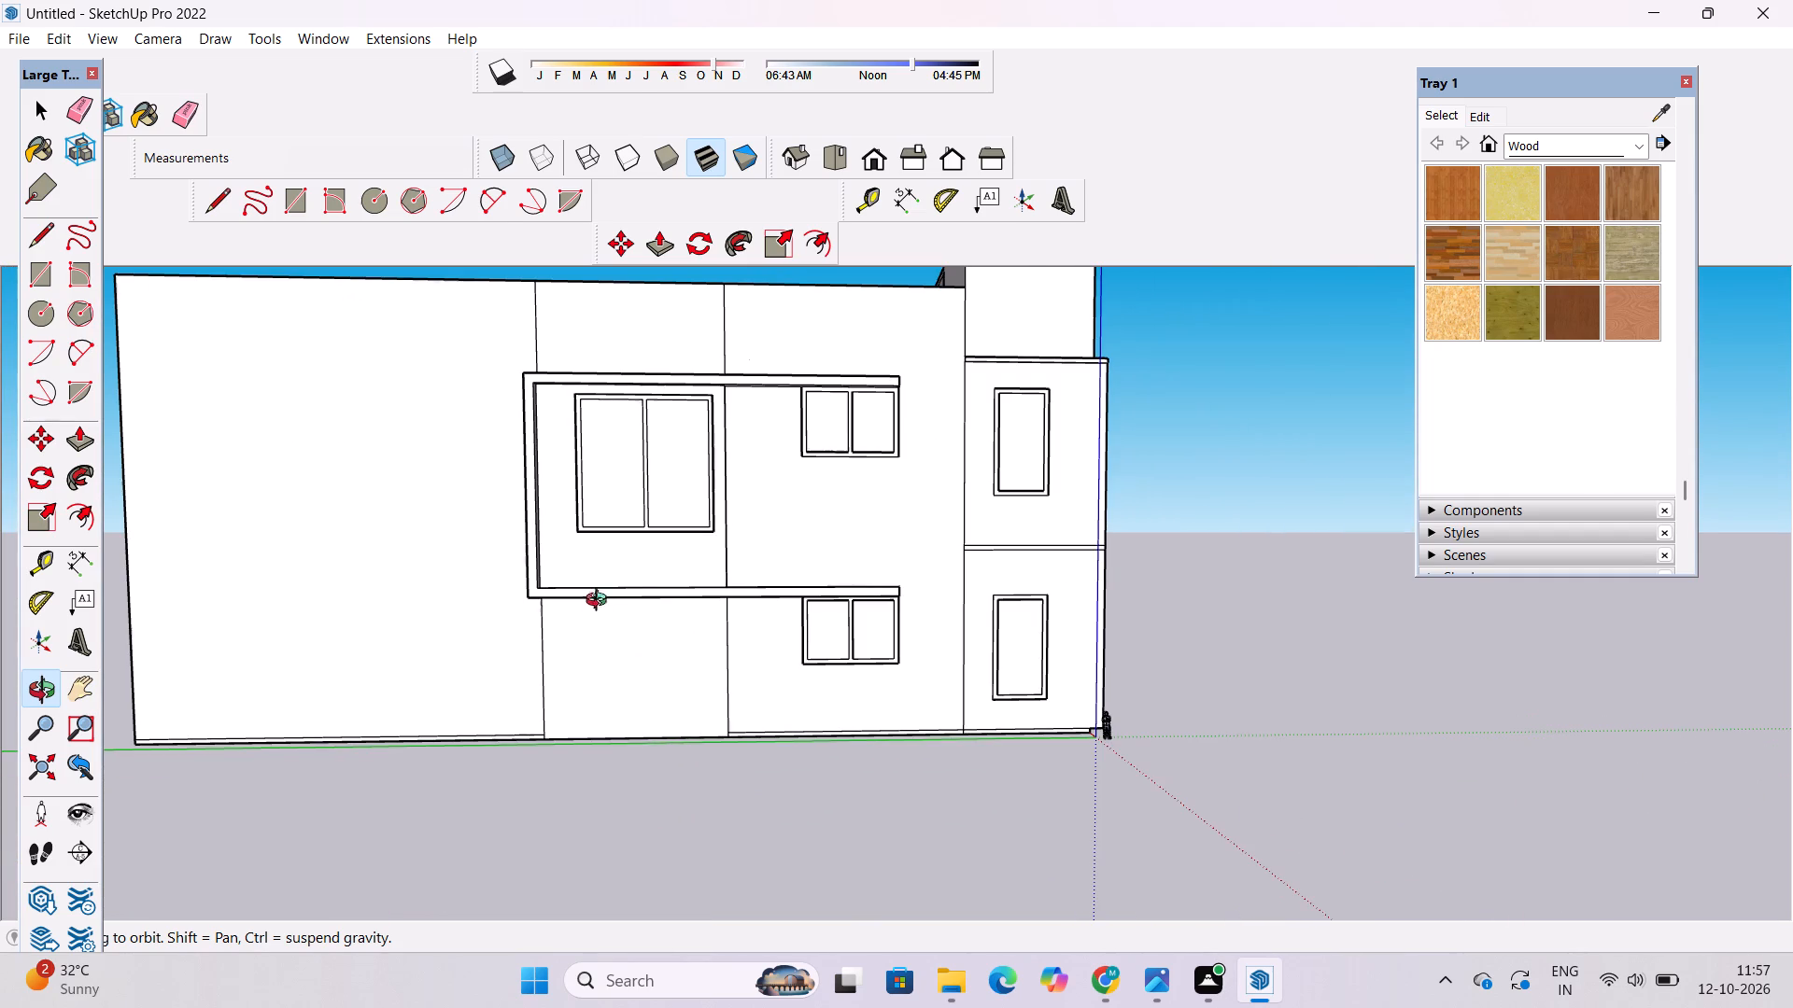
{"action": "left_click_drag", "start_coordinate": [605, 664], "coordinate": [612, 681], "text": "shift"}
{"action": "scroll", "coordinate": [612, 682], "scroll_direction": "down", "scroll_amount": 1}
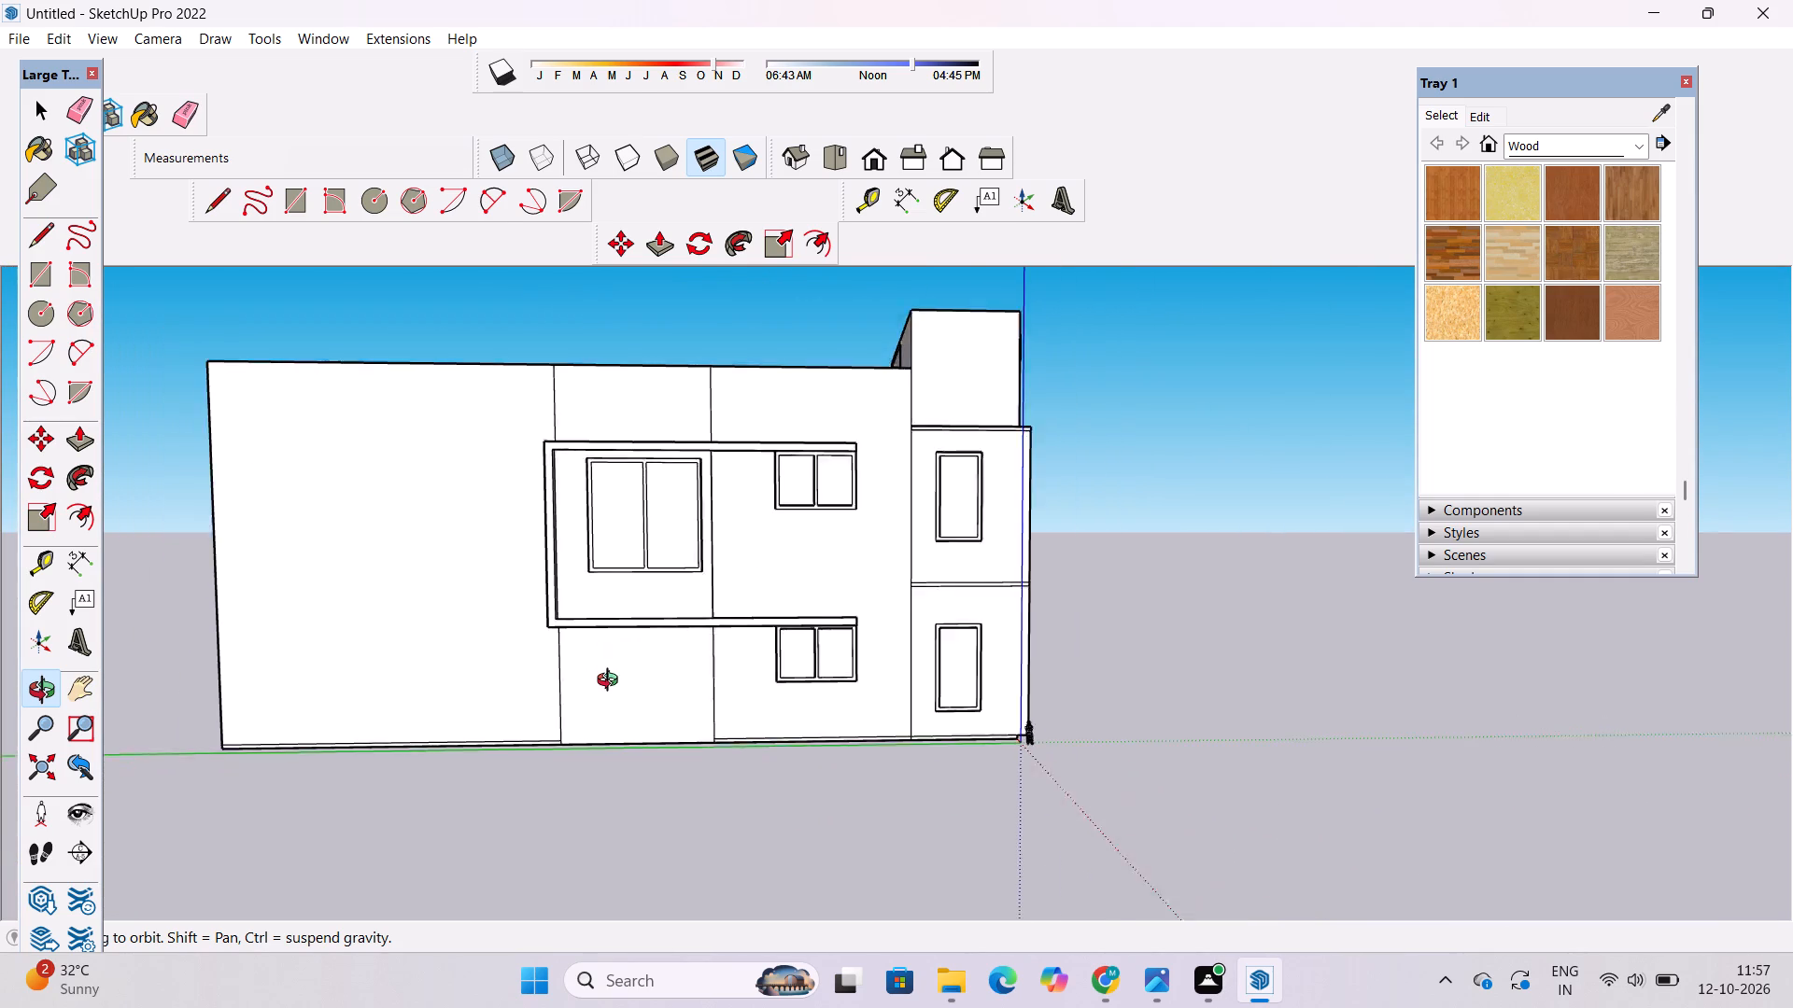
{"action": "scroll", "coordinate": [612, 682], "scroll_direction": "down", "scroll_amount": 5}
{"action": "scroll", "coordinate": [617, 700], "scroll_direction": "up", "scroll_amount": 8}
{"action": "left_click_drag", "start_coordinate": [619, 701], "coordinate": [602, 779], "text": "shift"}
{"action": "left_click_drag", "start_coordinate": [600, 782], "coordinate": [591, 769]}
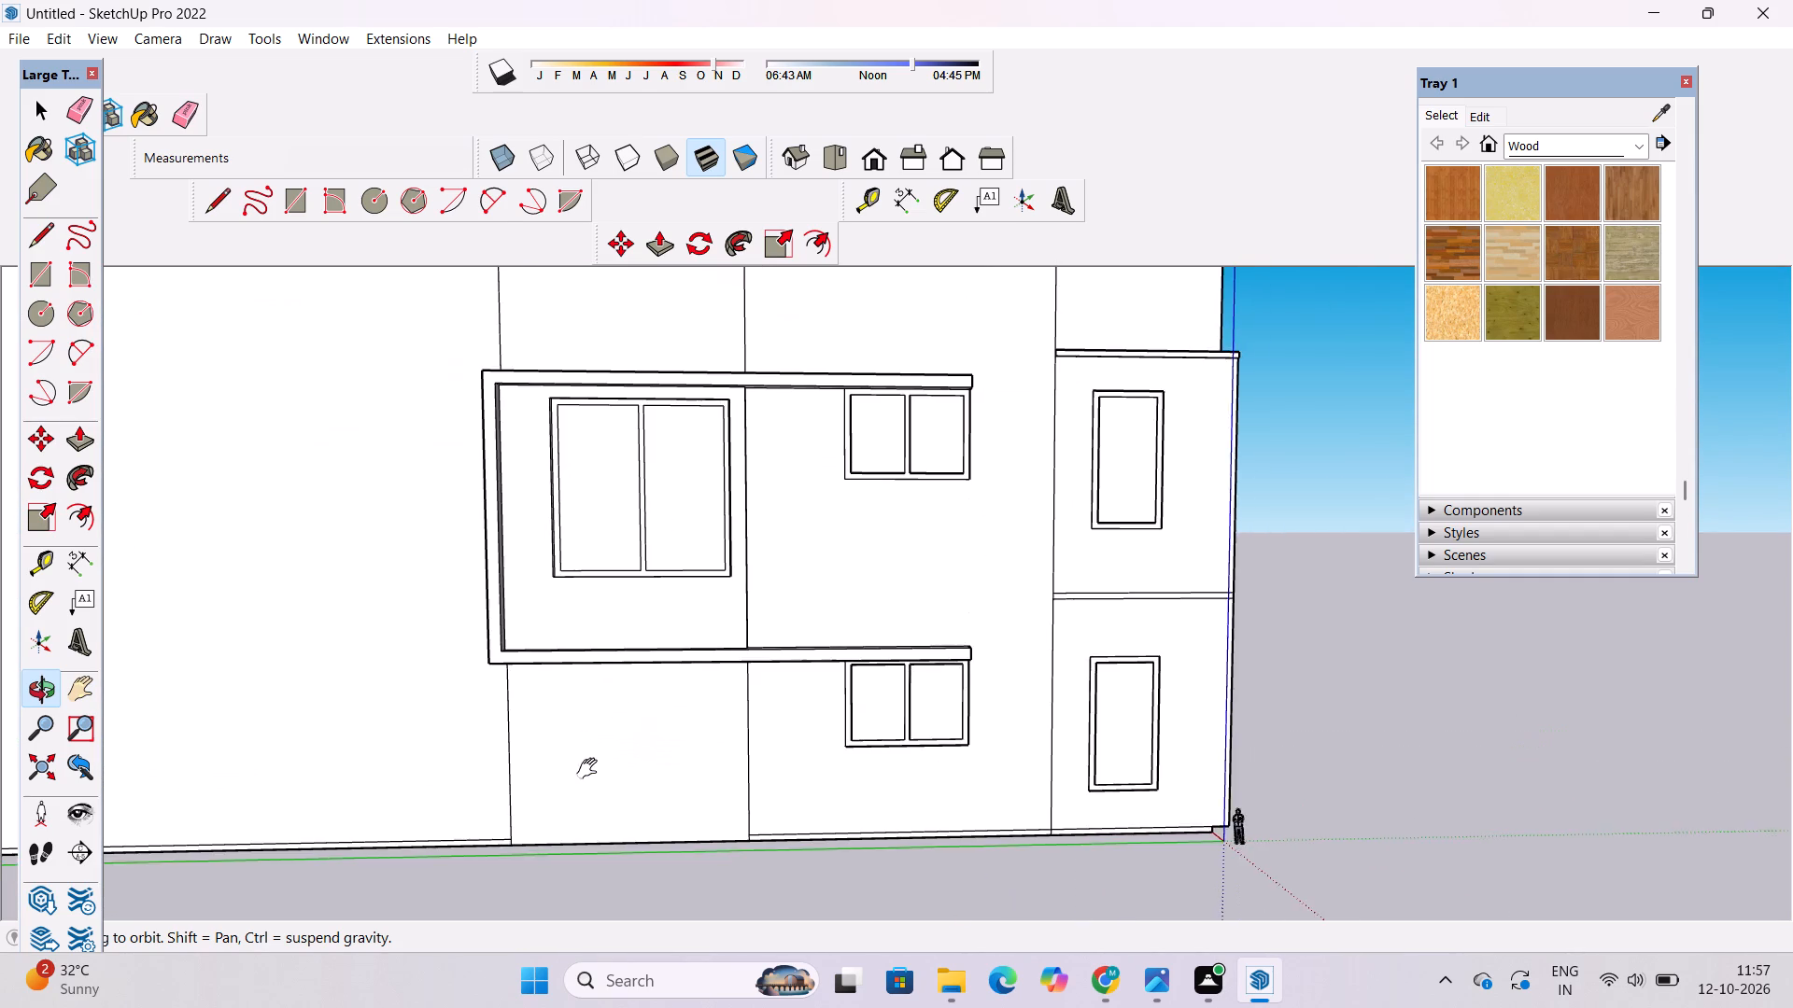
{"action": "left_click_drag", "start_coordinate": [591, 769], "coordinate": [581, 704]}
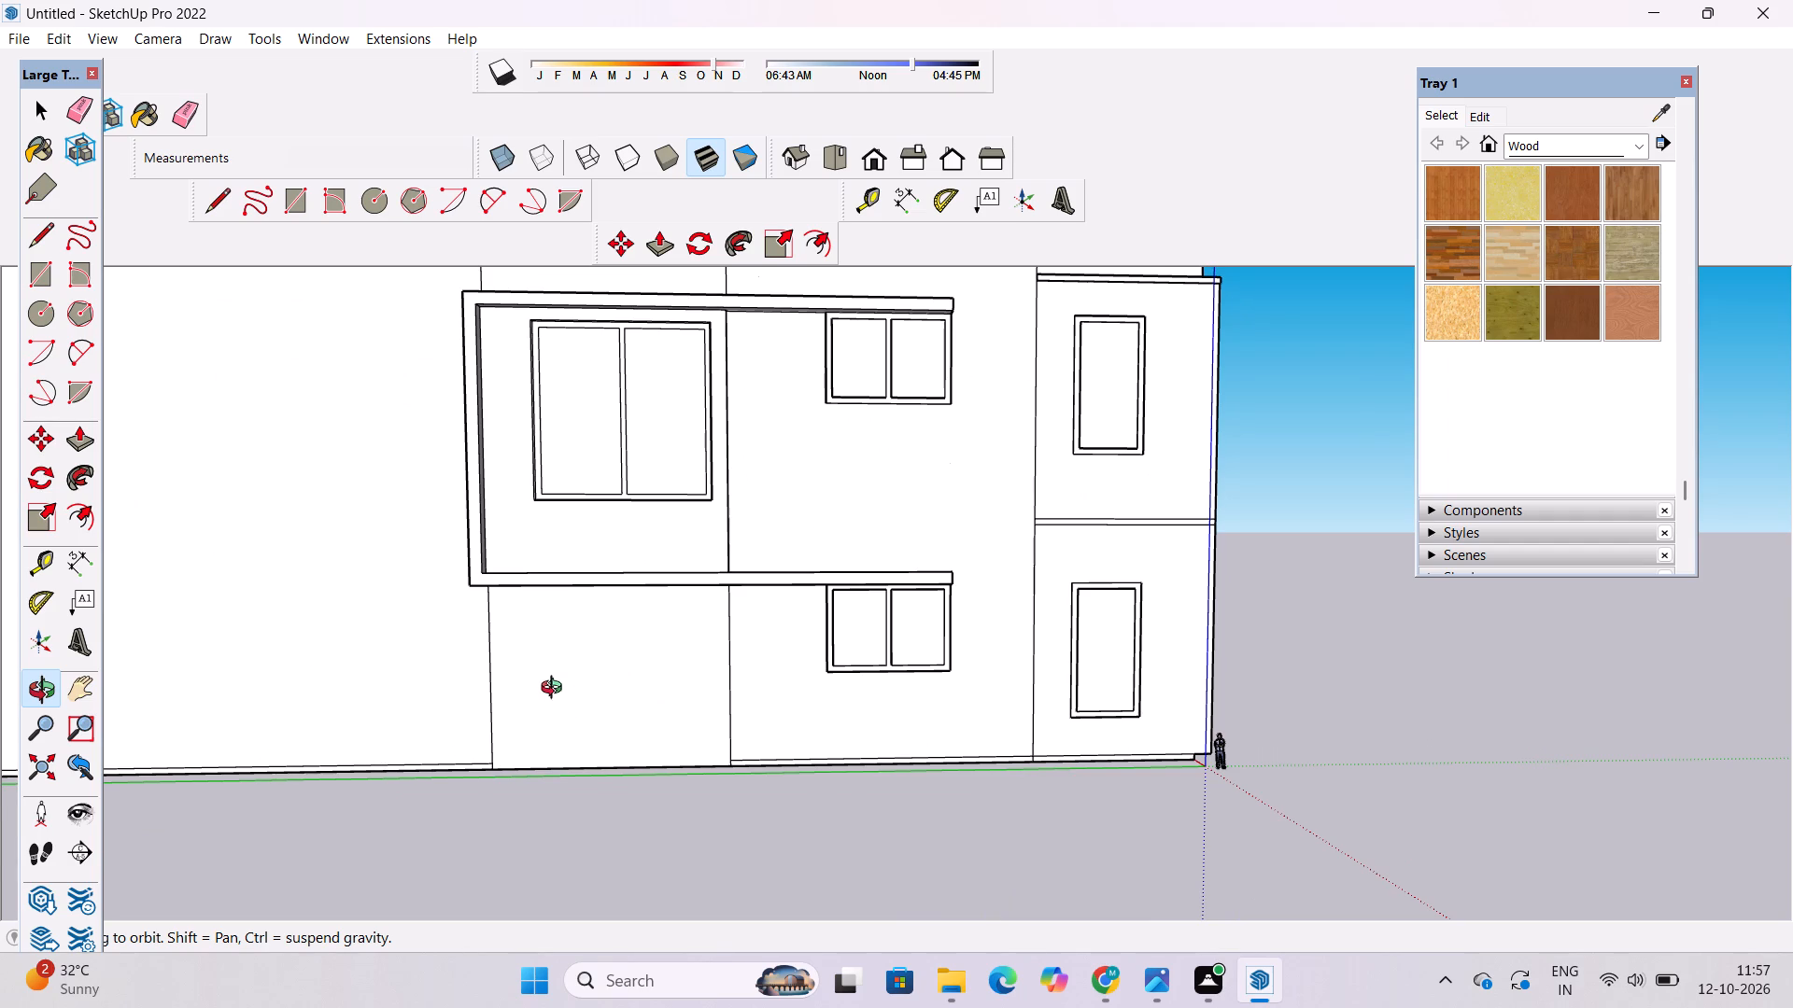
Place a vertical guide 7' inward from the left edge of the wall bay below the extruded band.
{"action": "scroll", "coordinate": [556, 690], "scroll_direction": "up", "scroll_amount": 8}
{"action": "left_click_drag", "start_coordinate": [579, 666], "coordinate": [517, 664], "text": "shift"}
{"action": "left_click_drag", "start_coordinate": [517, 664], "coordinate": [528, 685], "text": "shift"}
{"action": "left_click_drag", "start_coordinate": [537, 723], "coordinate": [544, 637]}
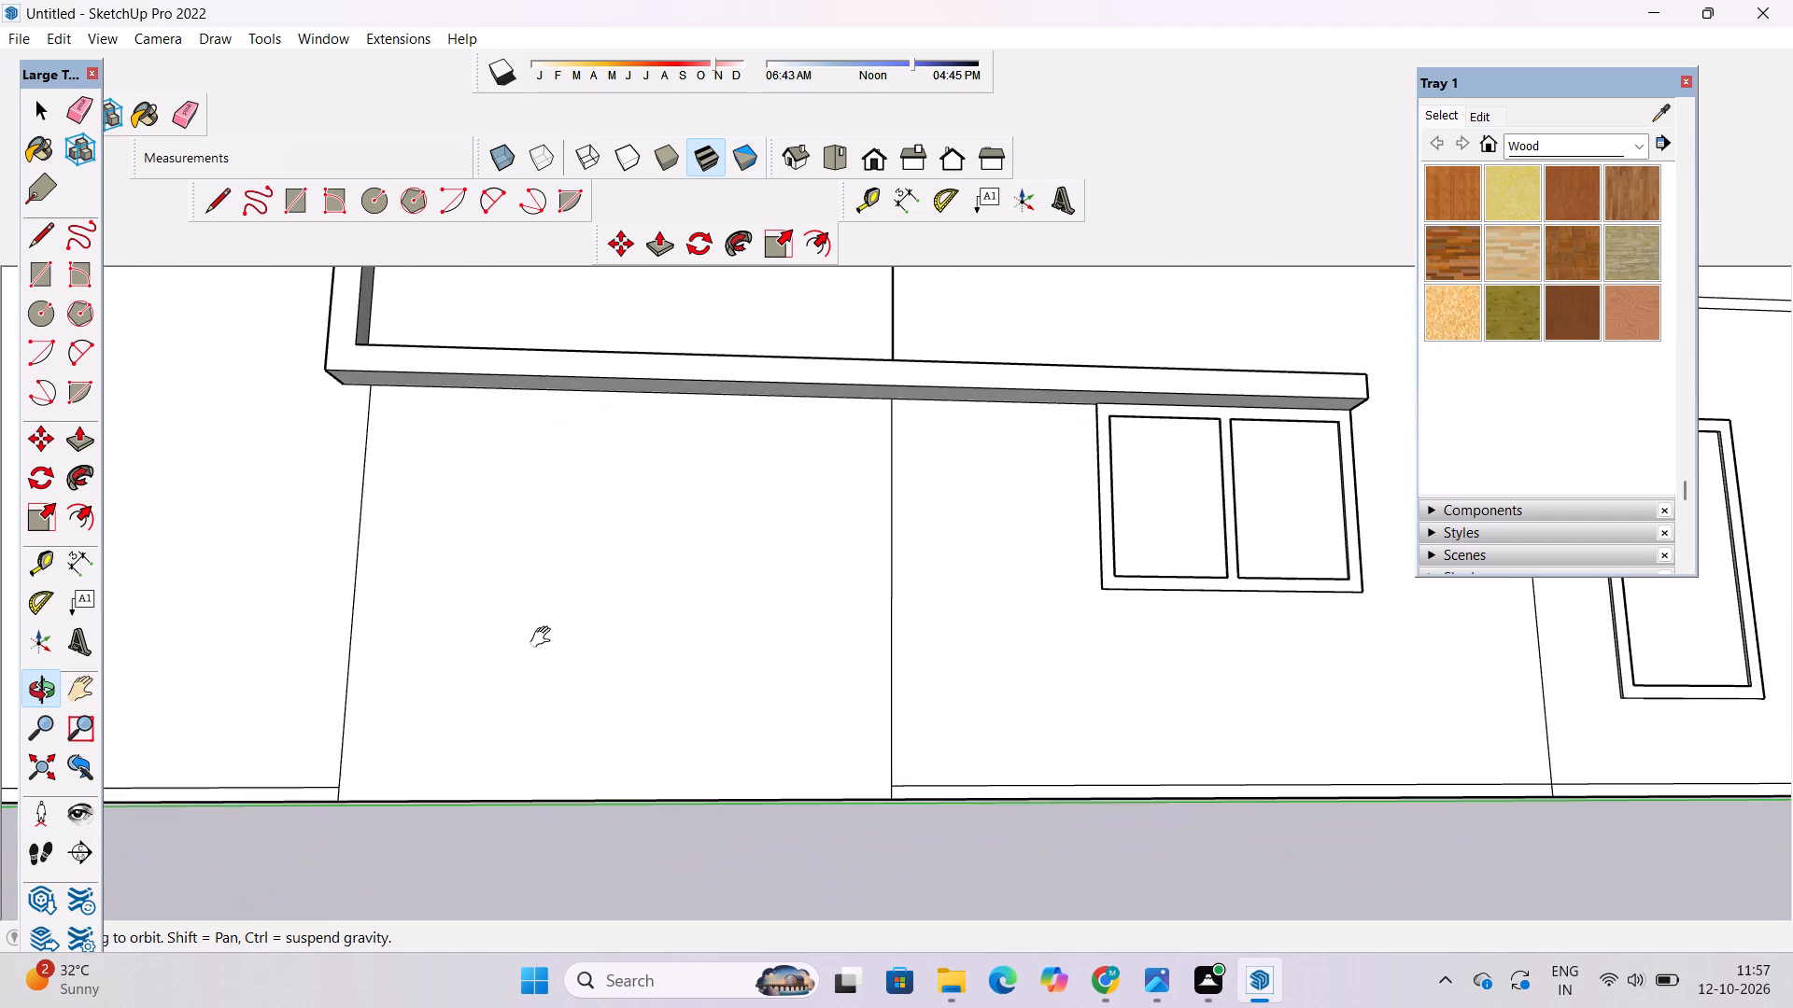
{"action": "left_click_drag", "start_coordinate": [544, 637], "coordinate": [544, 663]}
{"action": "key", "text": "t"}
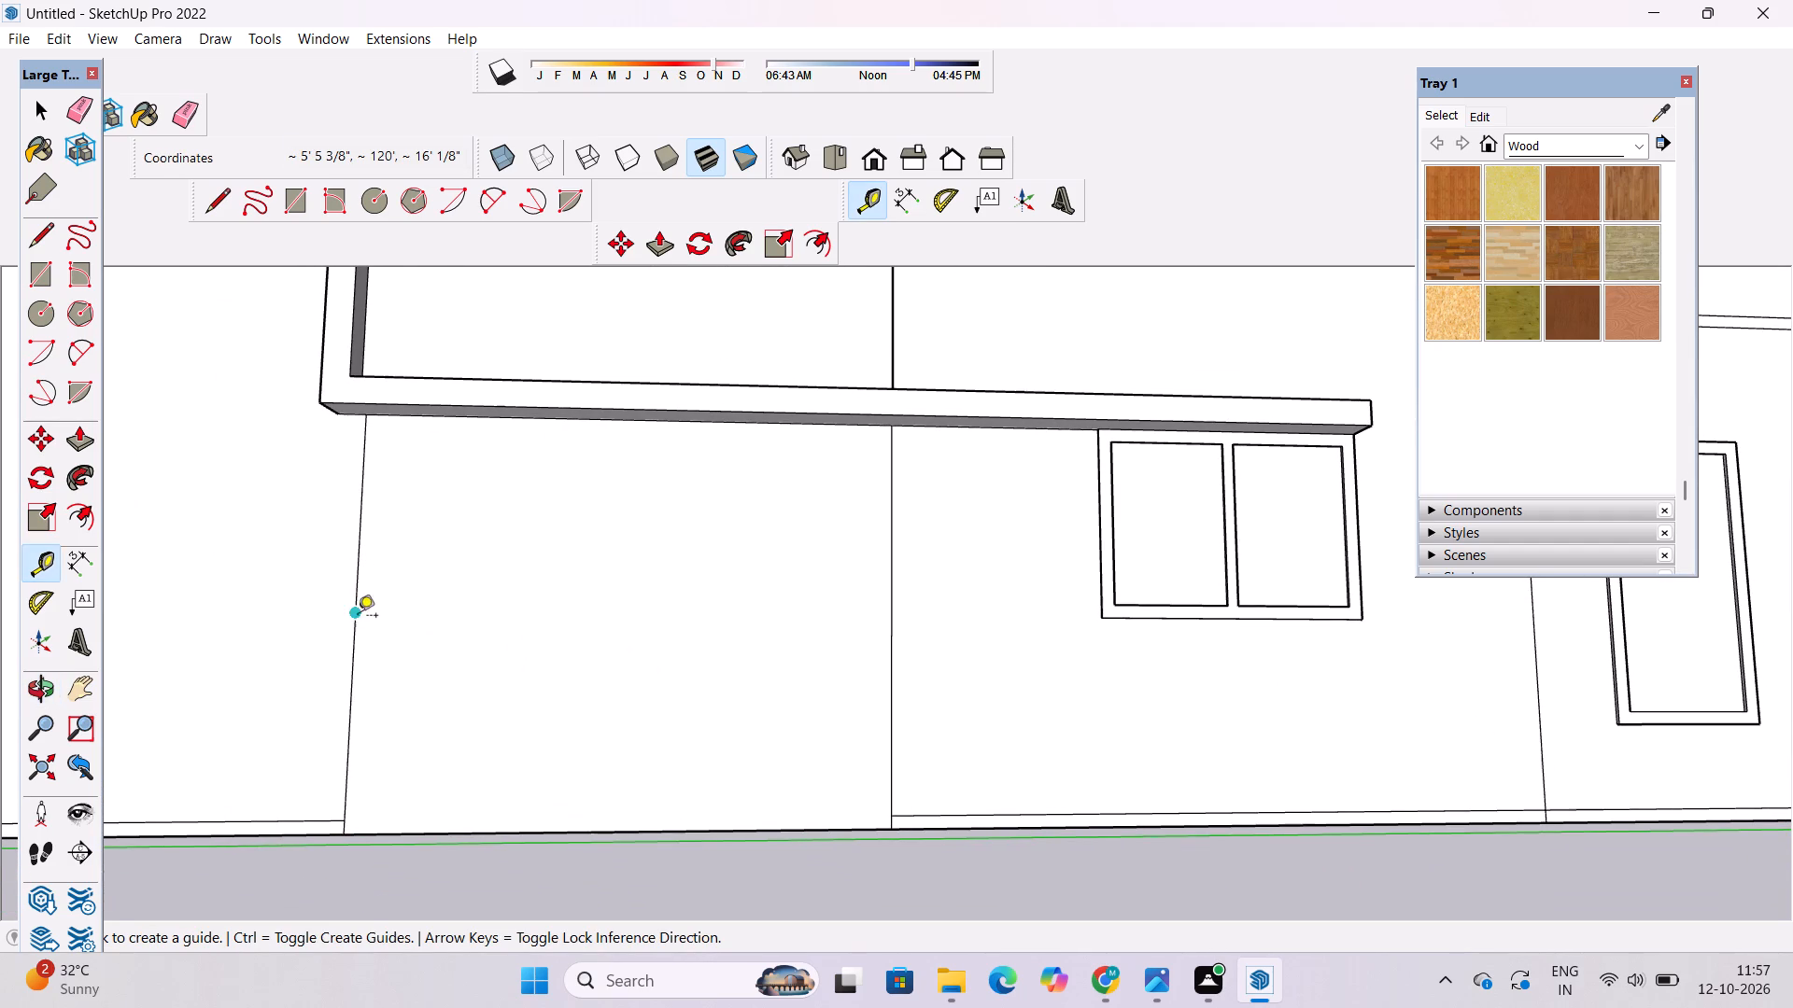
{"action": "left_click", "coordinate": [351, 613]}
{"action": "scroll", "coordinate": [351, 613], "scroll_direction": "down", "scroll_amount": 5}
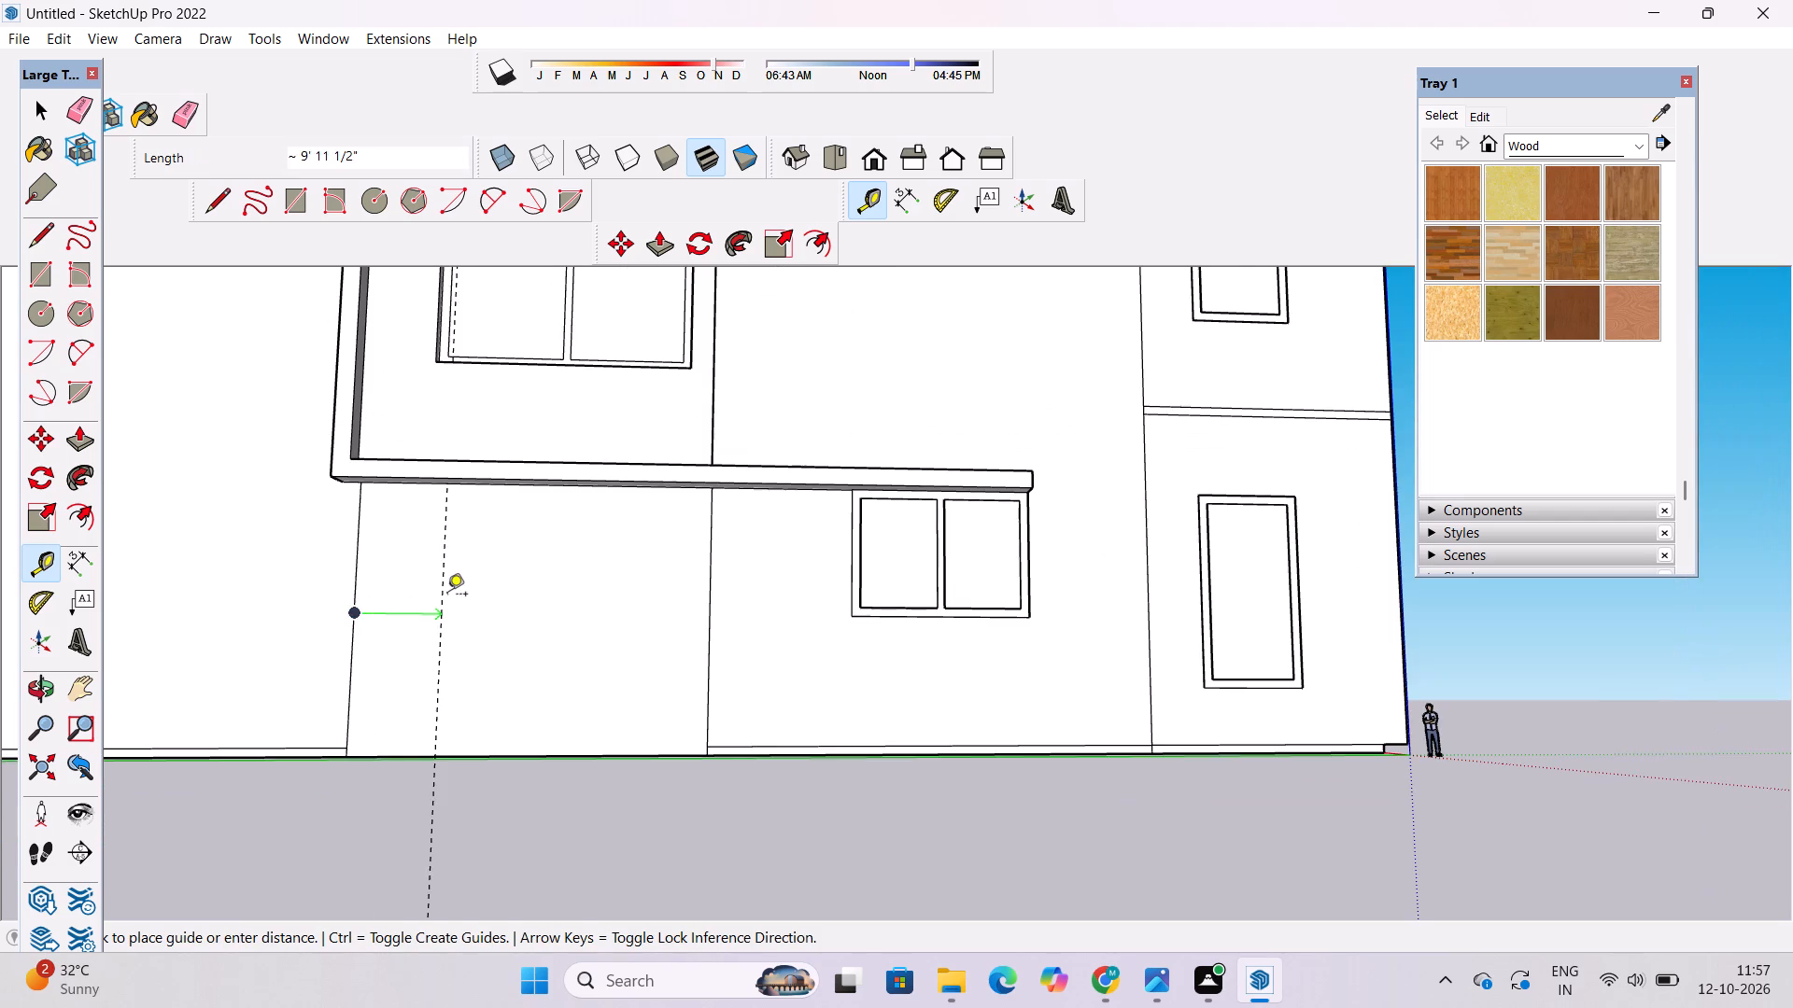
{"action": "scroll", "coordinate": [433, 572], "scroll_direction": "up", "scroll_amount": 1}
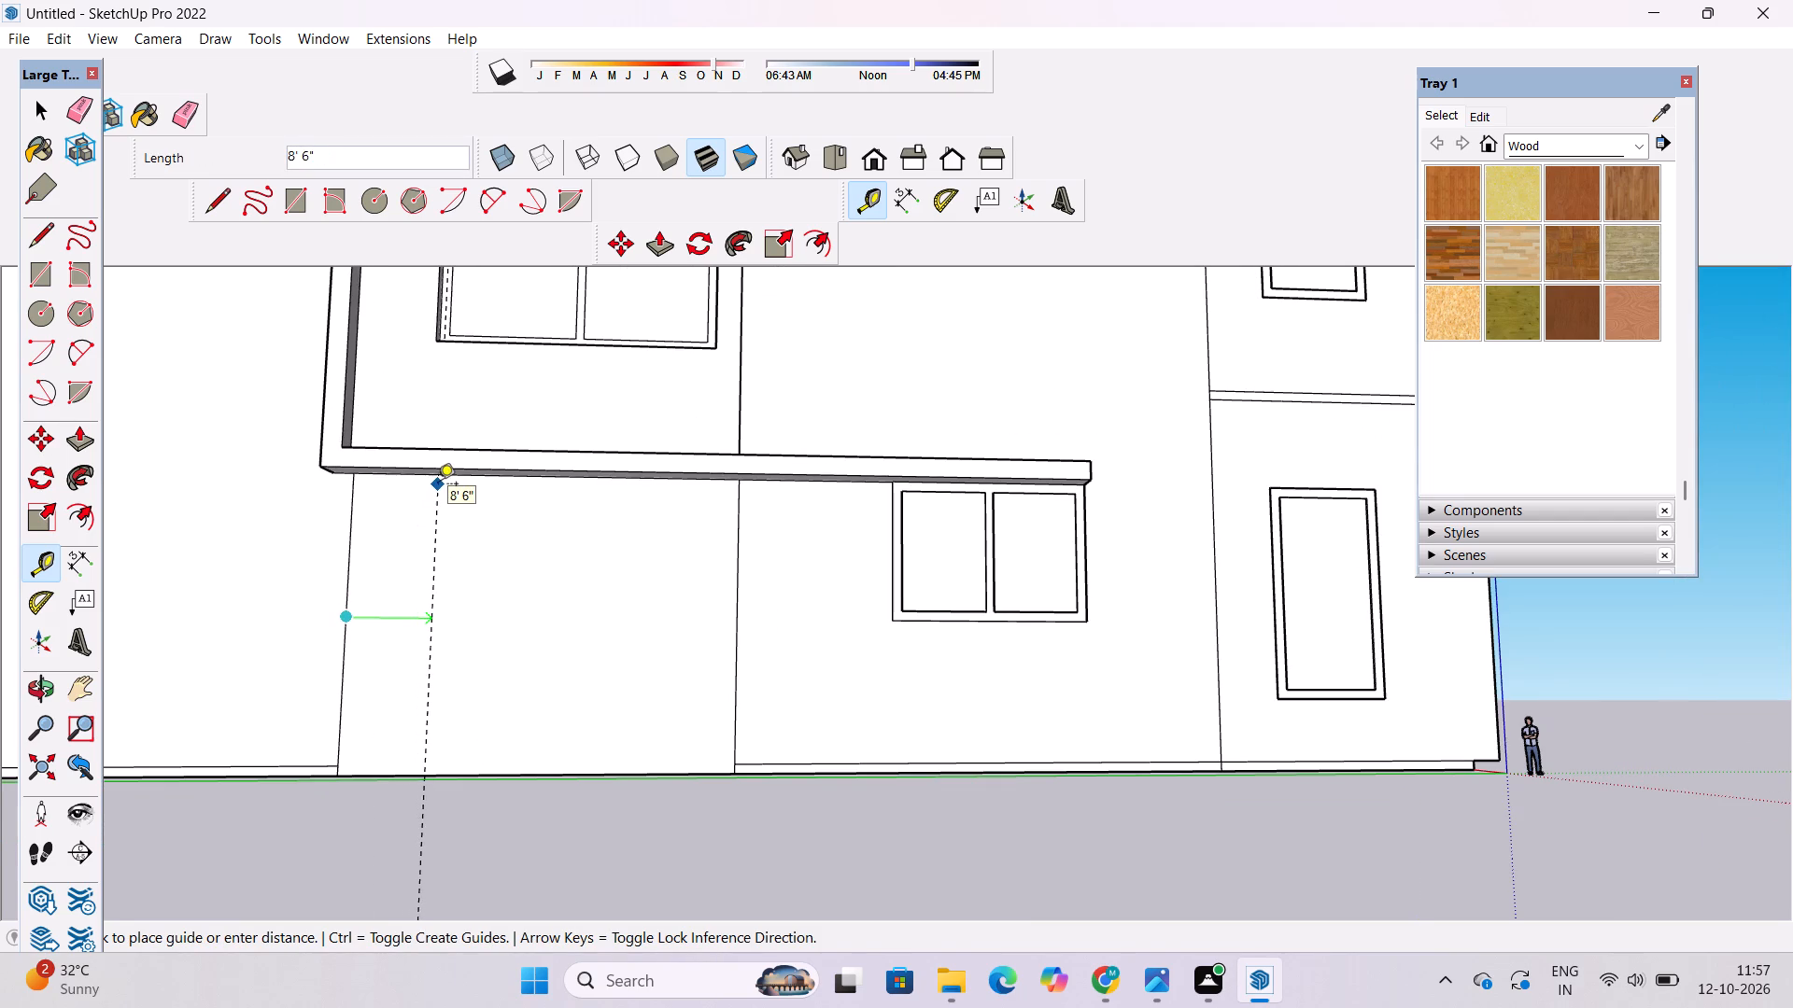
{"action": "scroll", "coordinate": [438, 485], "scroll_direction": "up", "scroll_amount": 9}
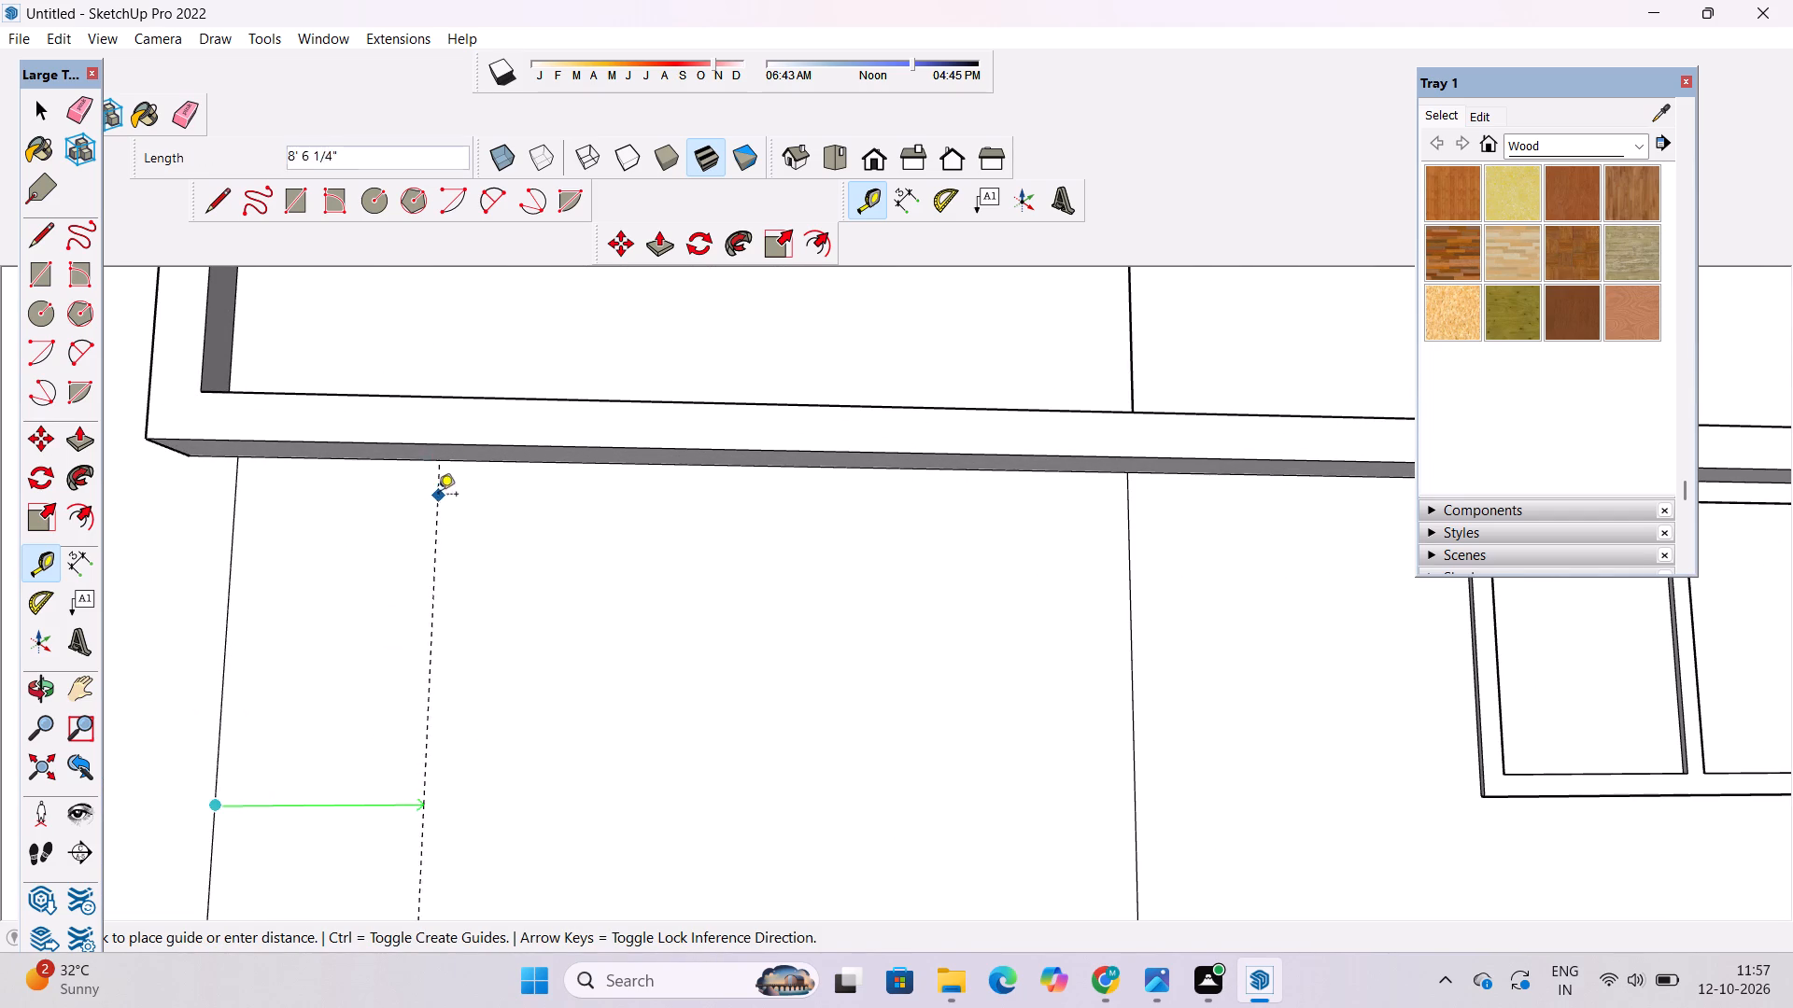
{"action": "scroll", "coordinate": [426, 514], "scroll_direction": "down", "scroll_amount": 9}
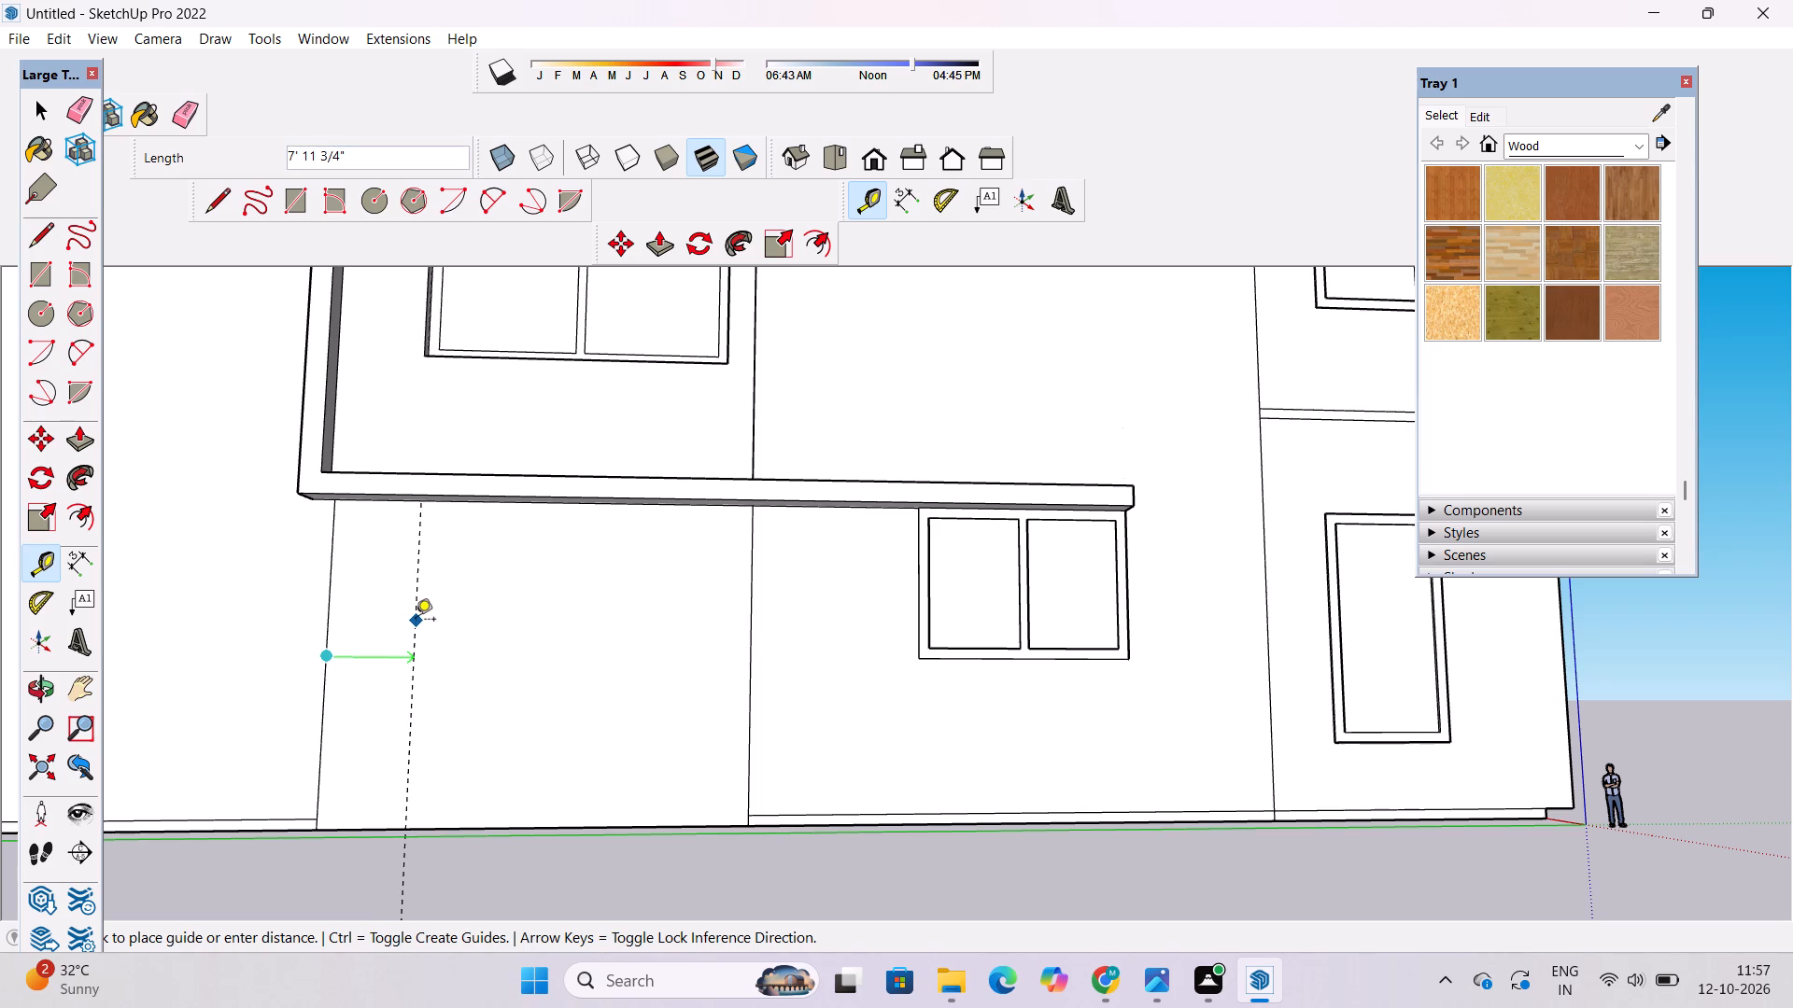
{"action": "type", "text": "7'"}
{"action": "key", "text": "Return"}
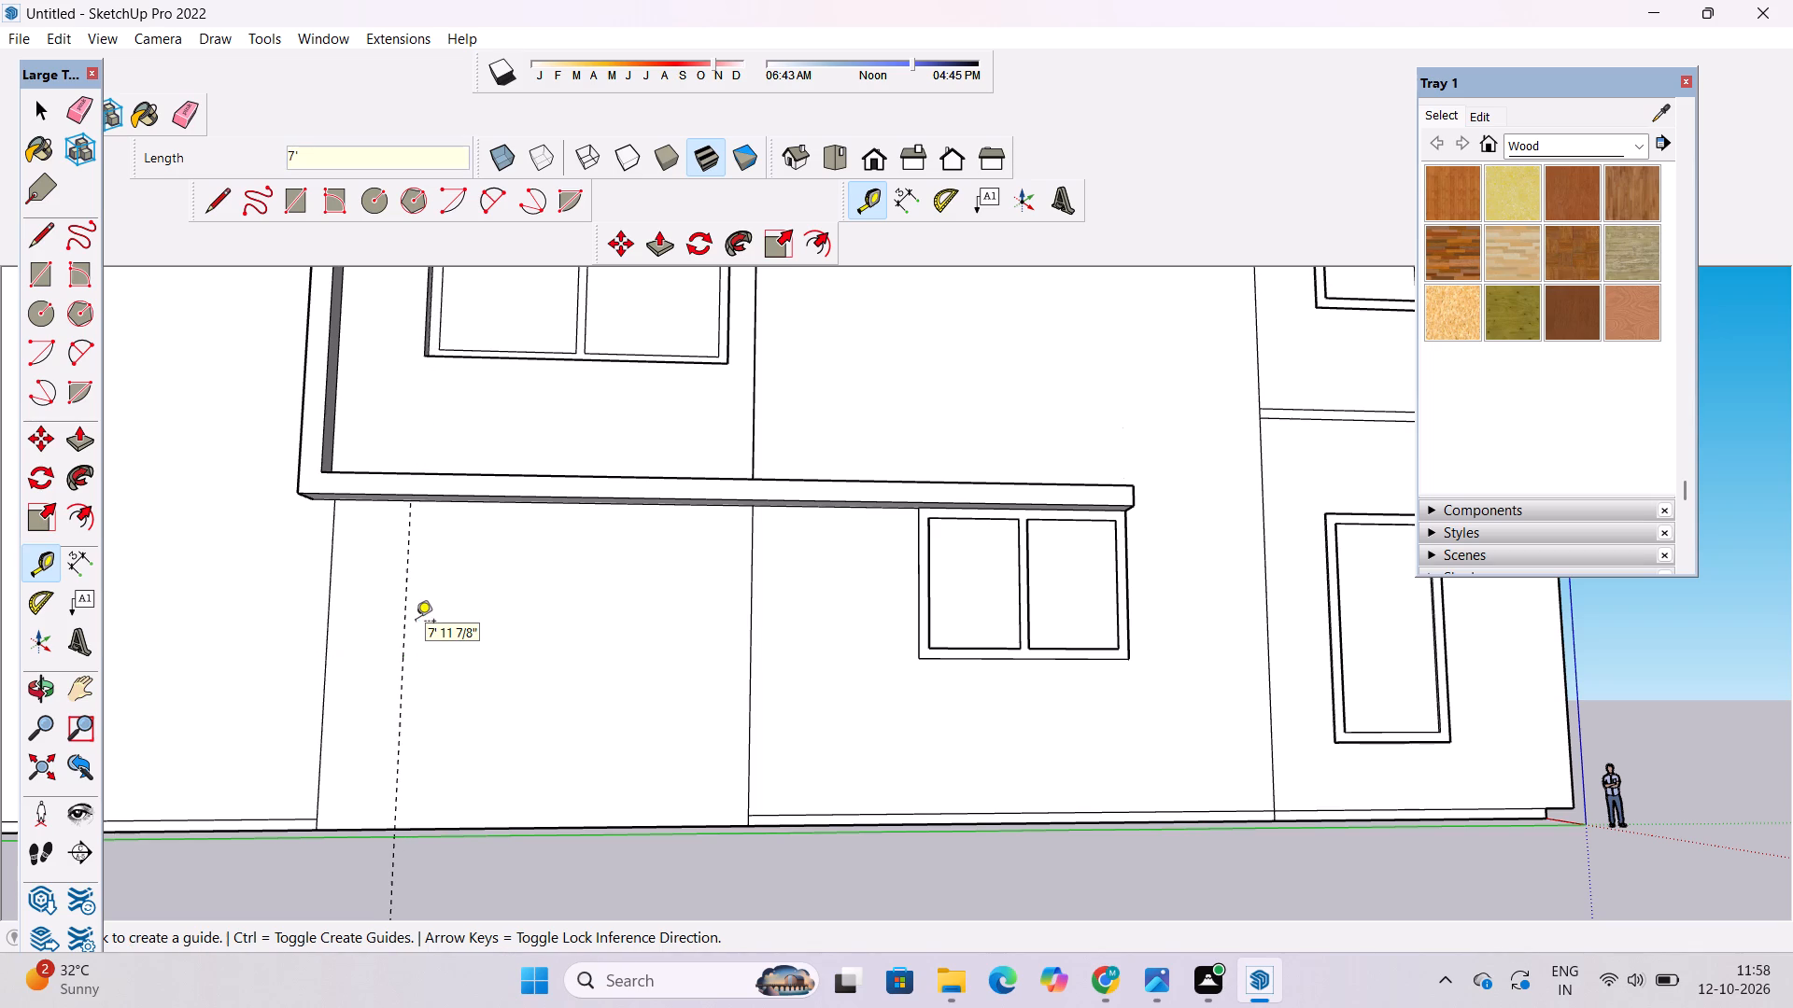
Place a second vertical guide 21' to the right of the first one, below the extruded band.
{"action": "scroll", "coordinate": [419, 678], "scroll_direction": "down", "scroll_amount": 6}
{"action": "scroll", "coordinate": [414, 682], "scroll_direction": "up", "scroll_amount": 4}
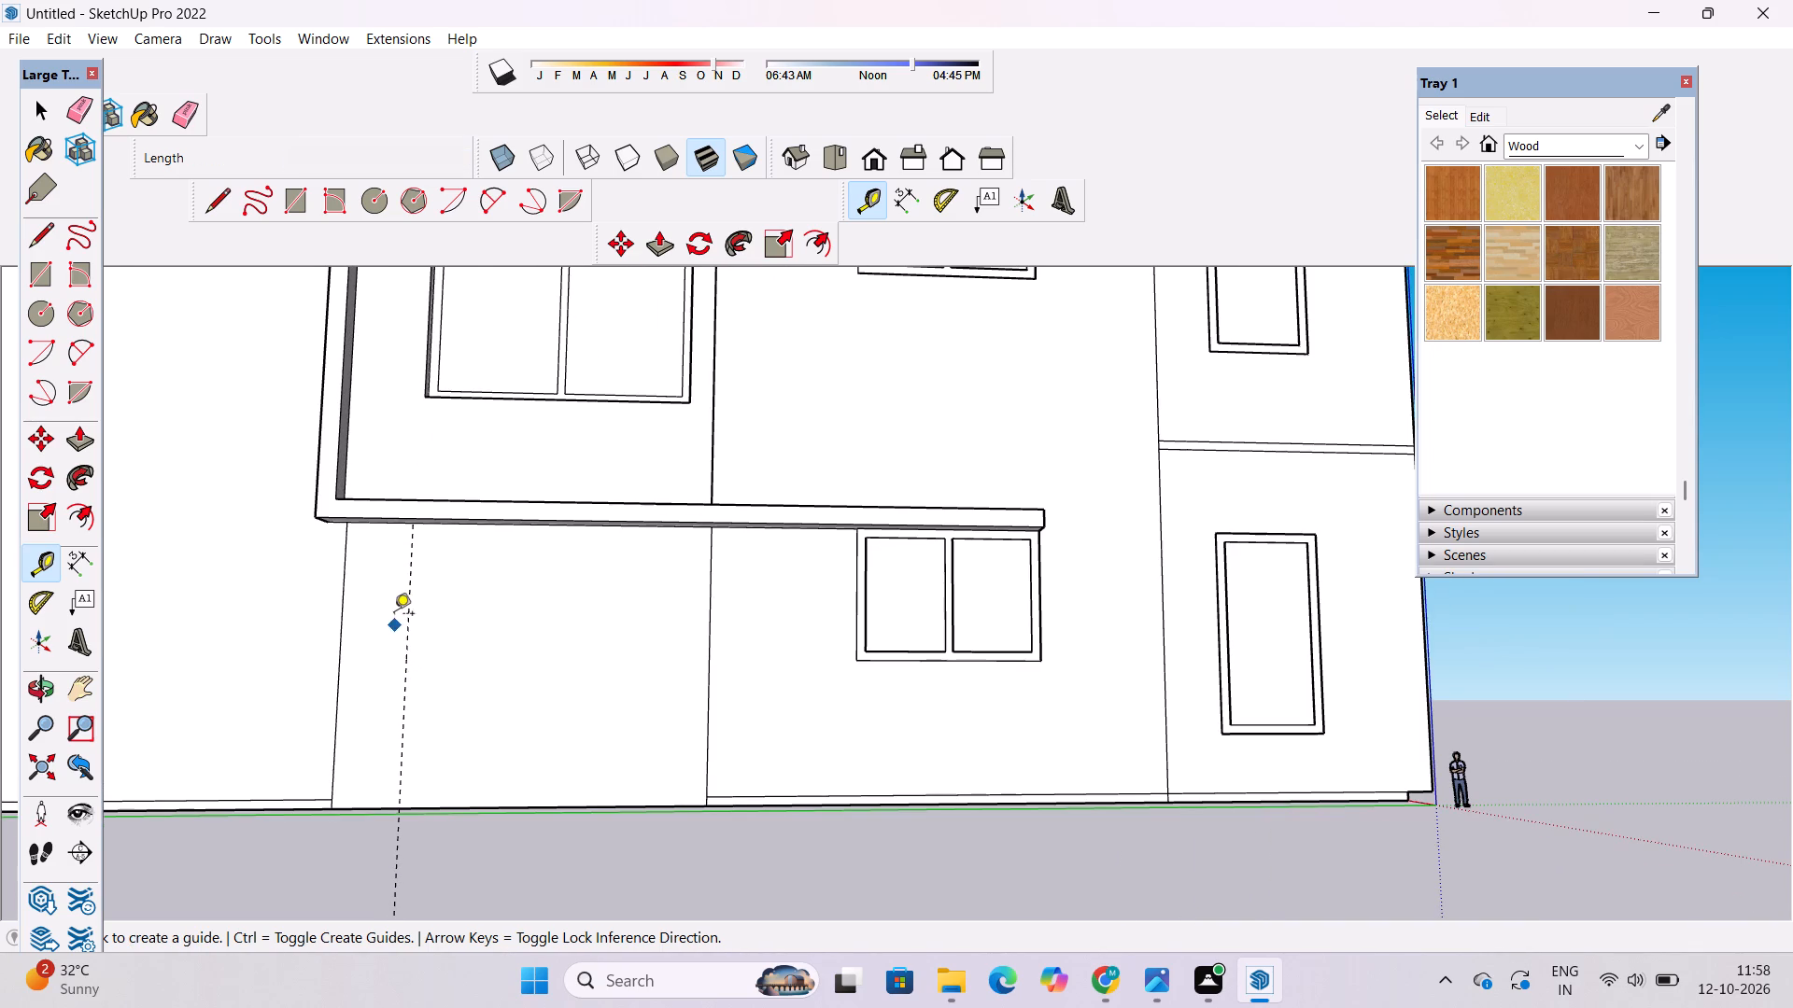
{"action": "left_click", "coordinate": [406, 583]}
{"action": "scroll", "coordinate": [559, 572], "scroll_direction": "down", "scroll_amount": 2}
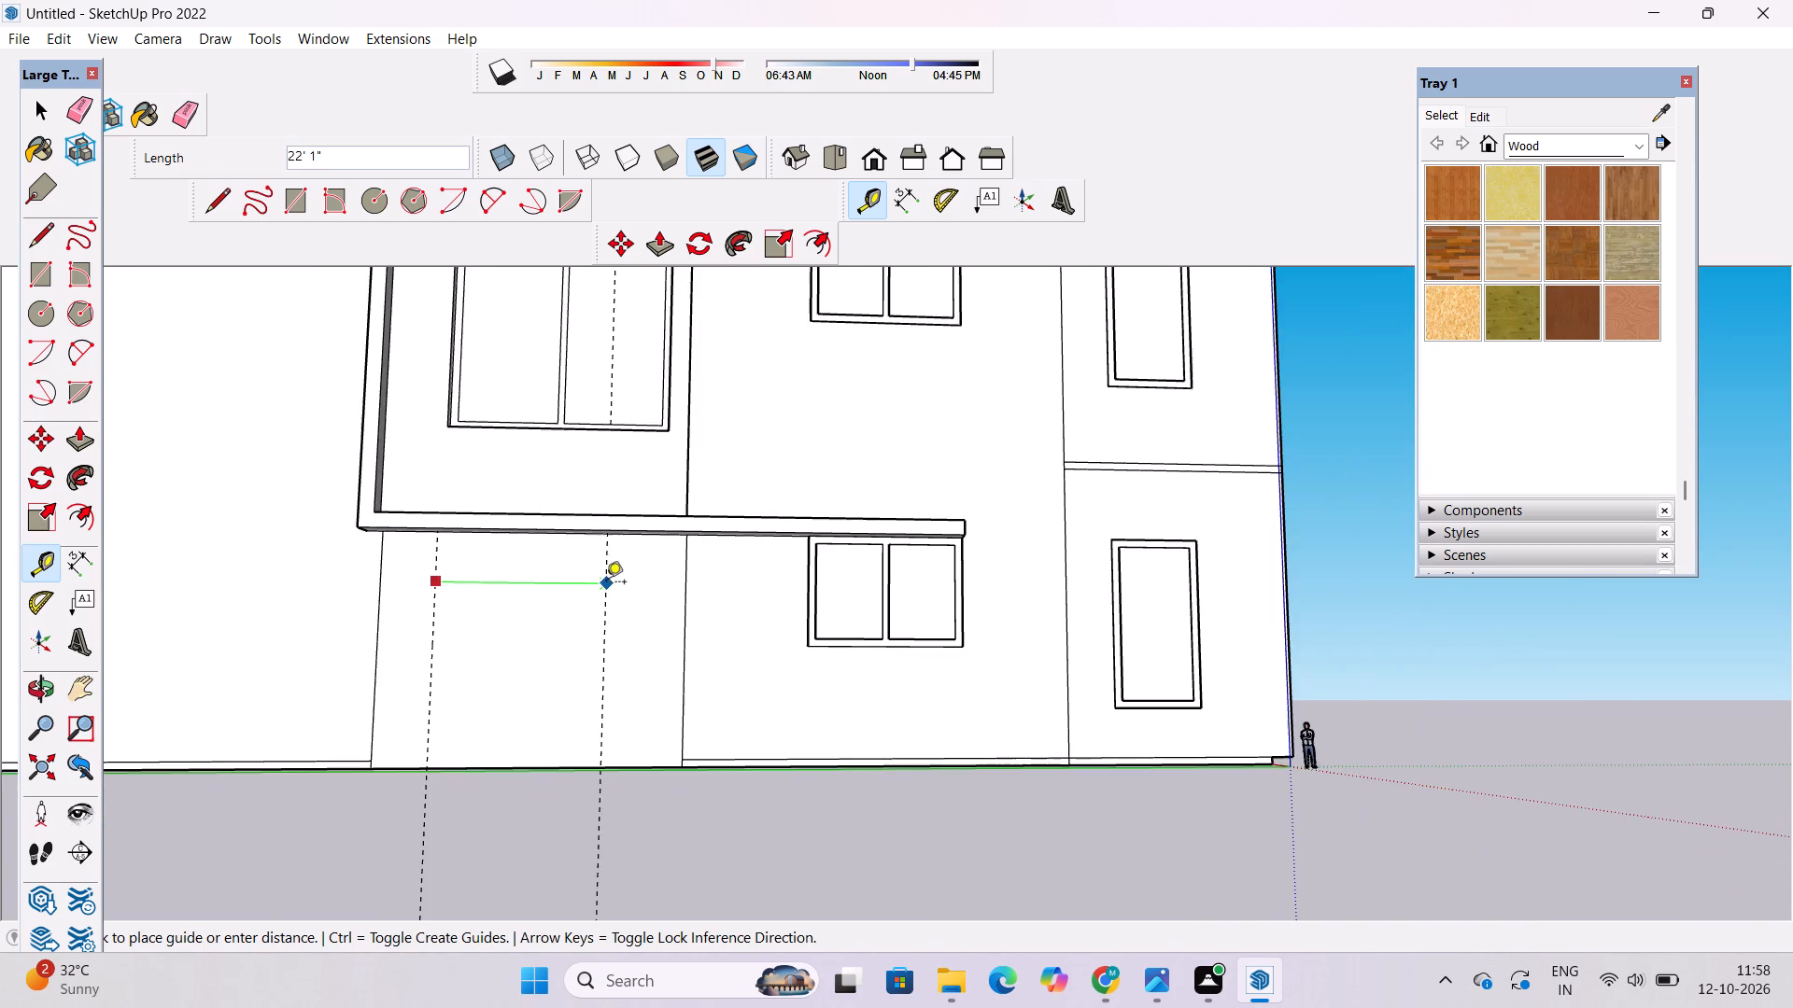
{"action": "scroll", "coordinate": [593, 590], "scroll_direction": "up", "scroll_amount": 6}
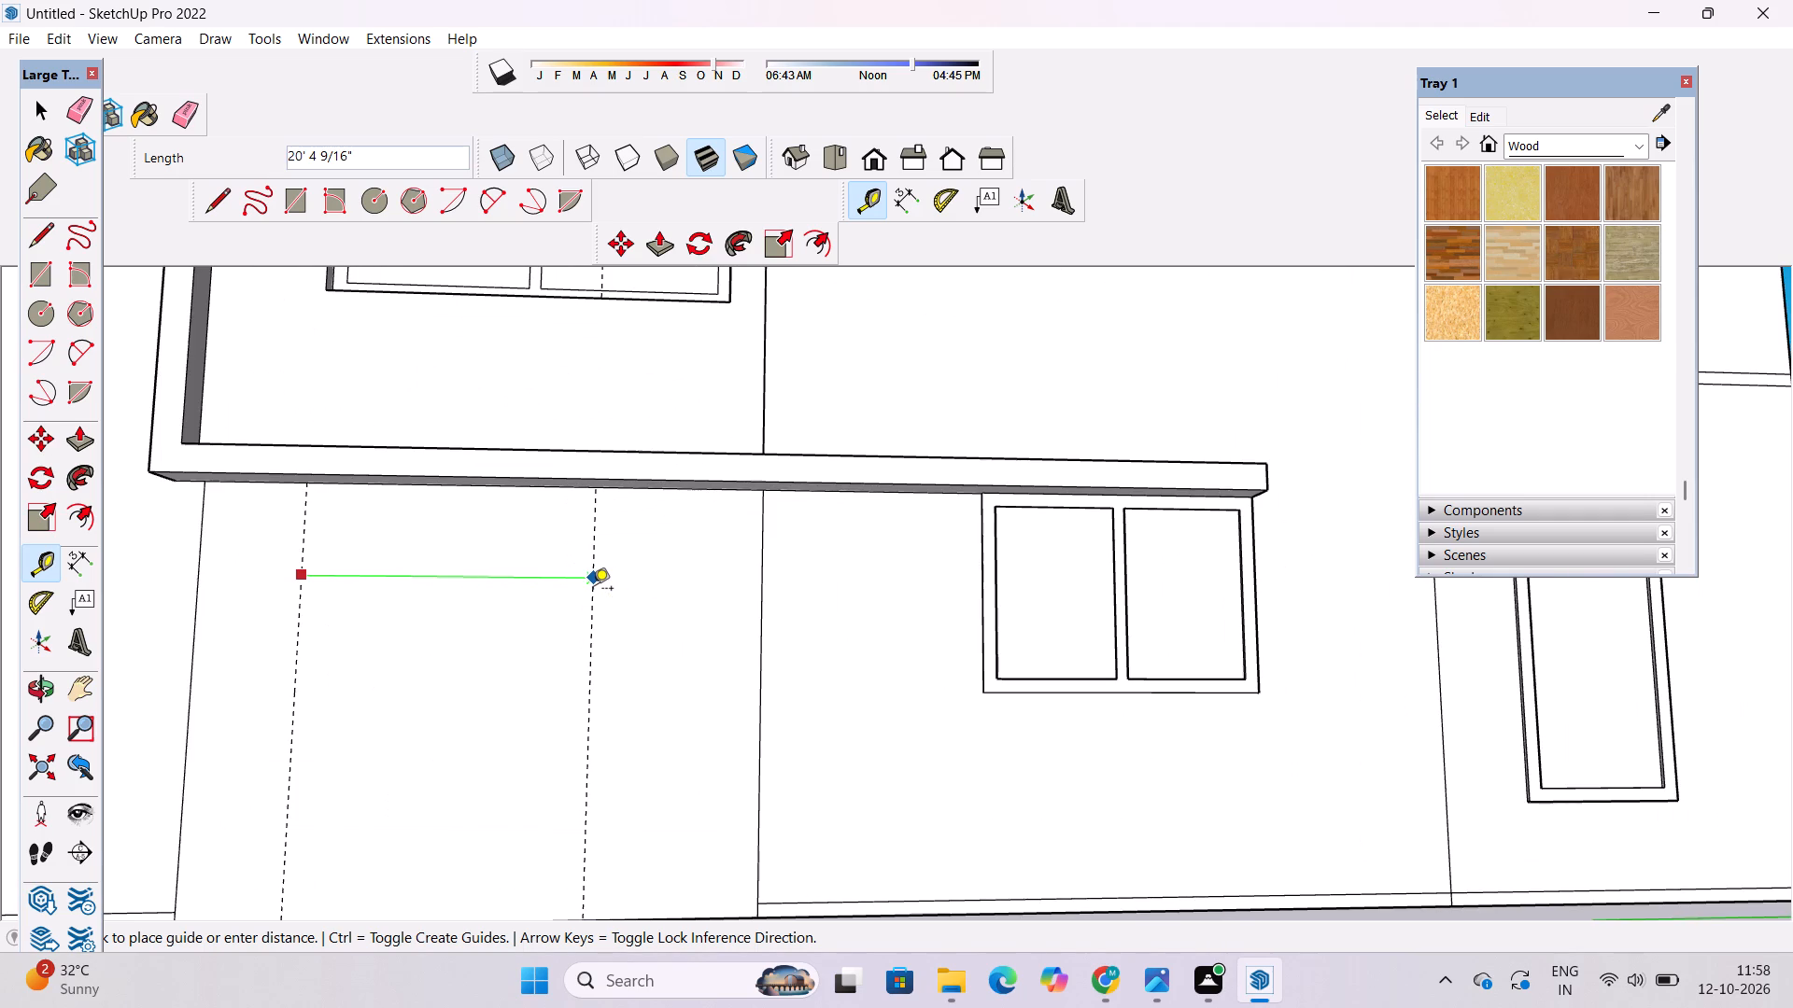
{"action": "scroll", "coordinate": [566, 614], "scroll_direction": "down", "scroll_amount": 5}
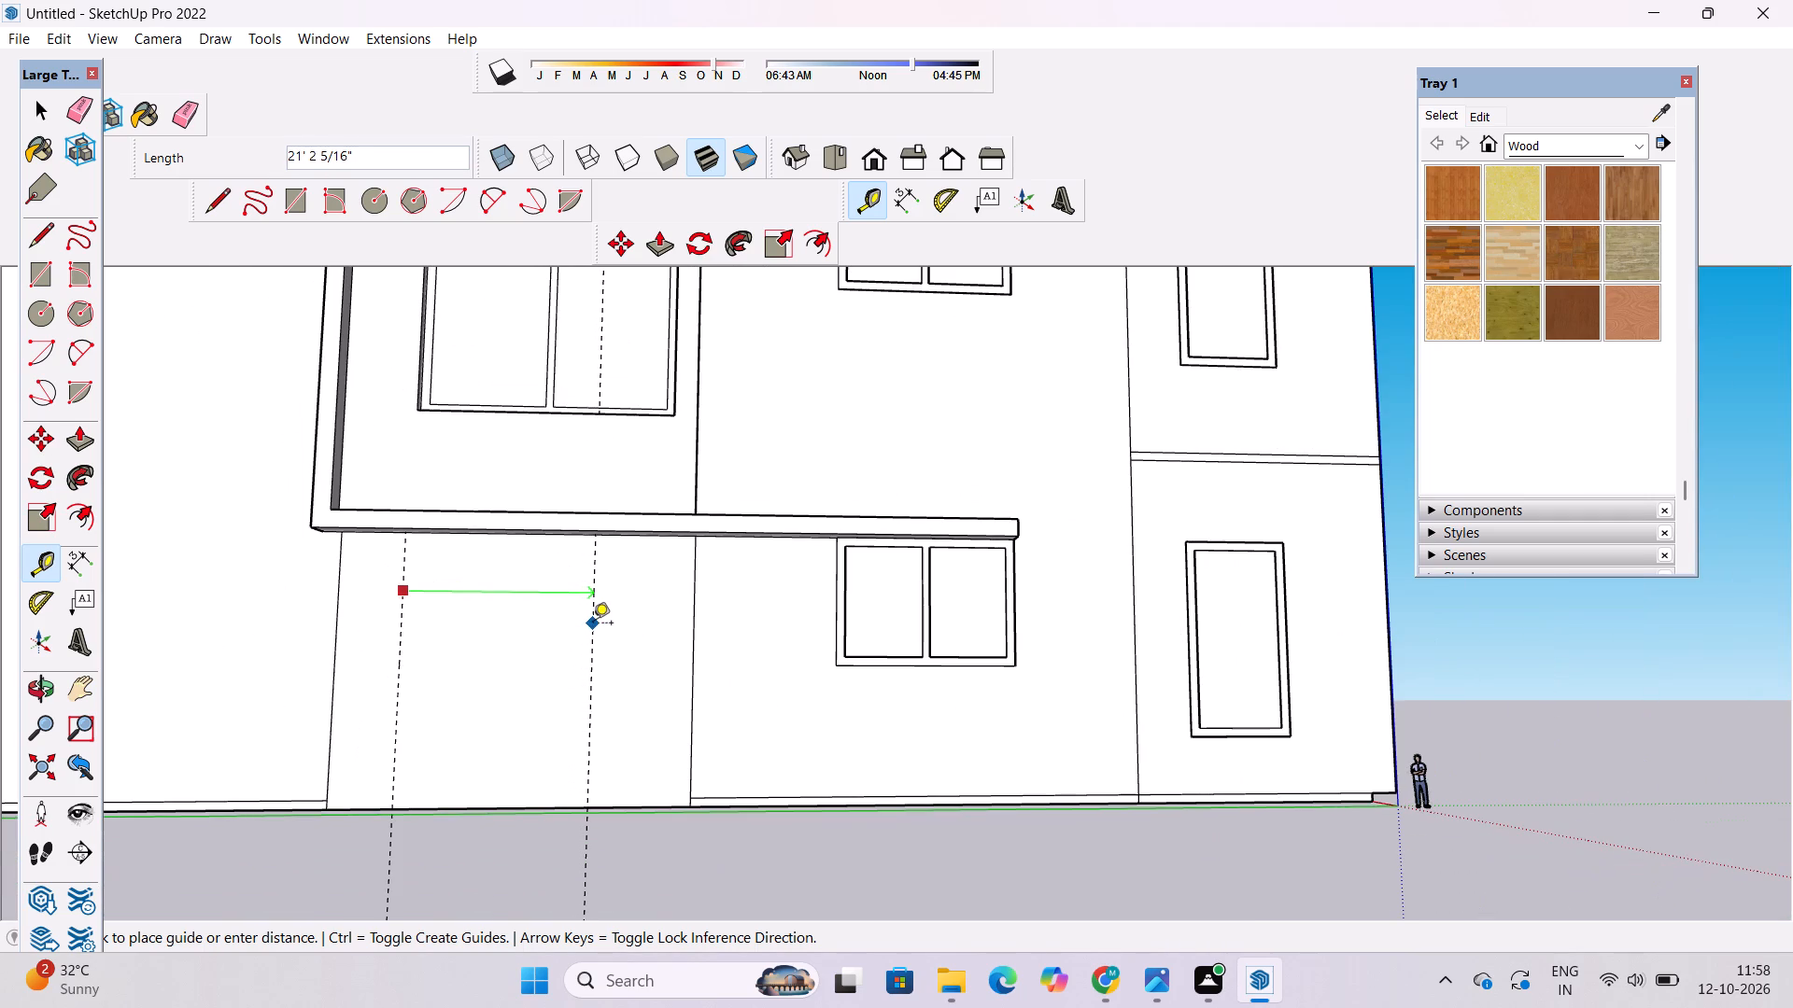
{"action": "type", "text": "21'"}
{"action": "key", "text": "Return"}
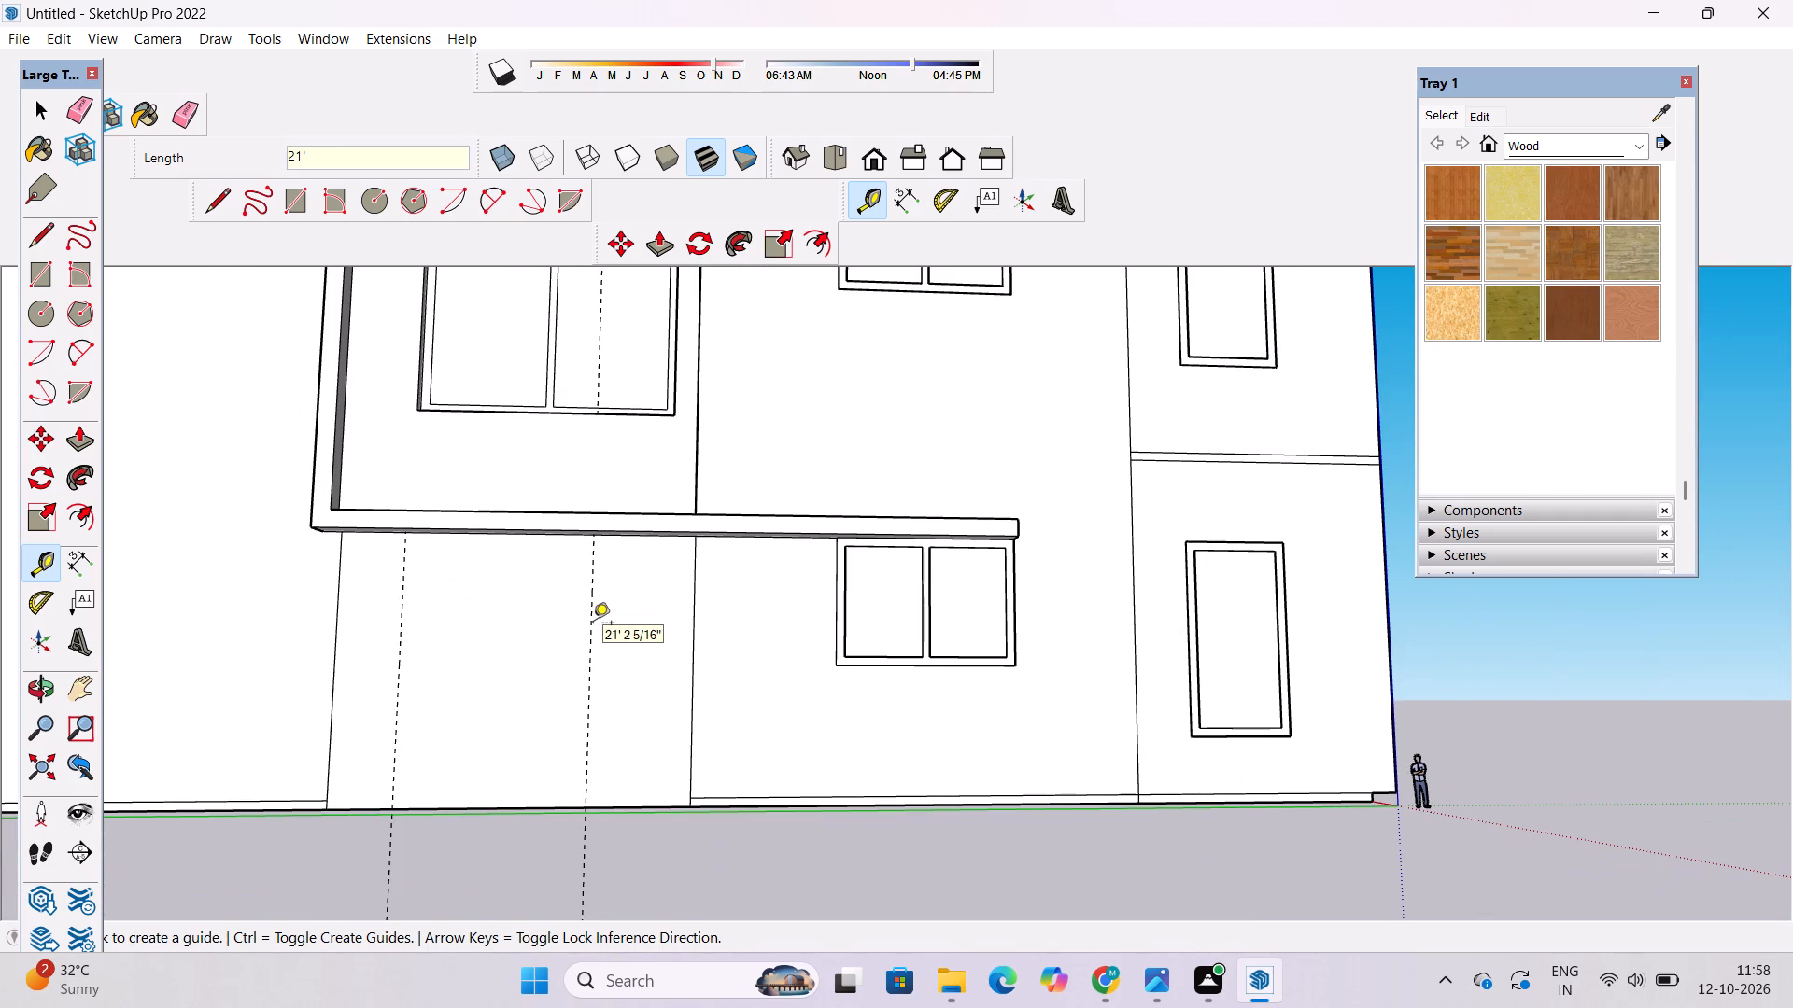
Place a horizontal guide 1' below the underside edge of the extruded band.
{"action": "scroll", "coordinate": [517, 644], "scroll_direction": "up", "scroll_amount": 8}
{"action": "left_click", "coordinate": [482, 431]}
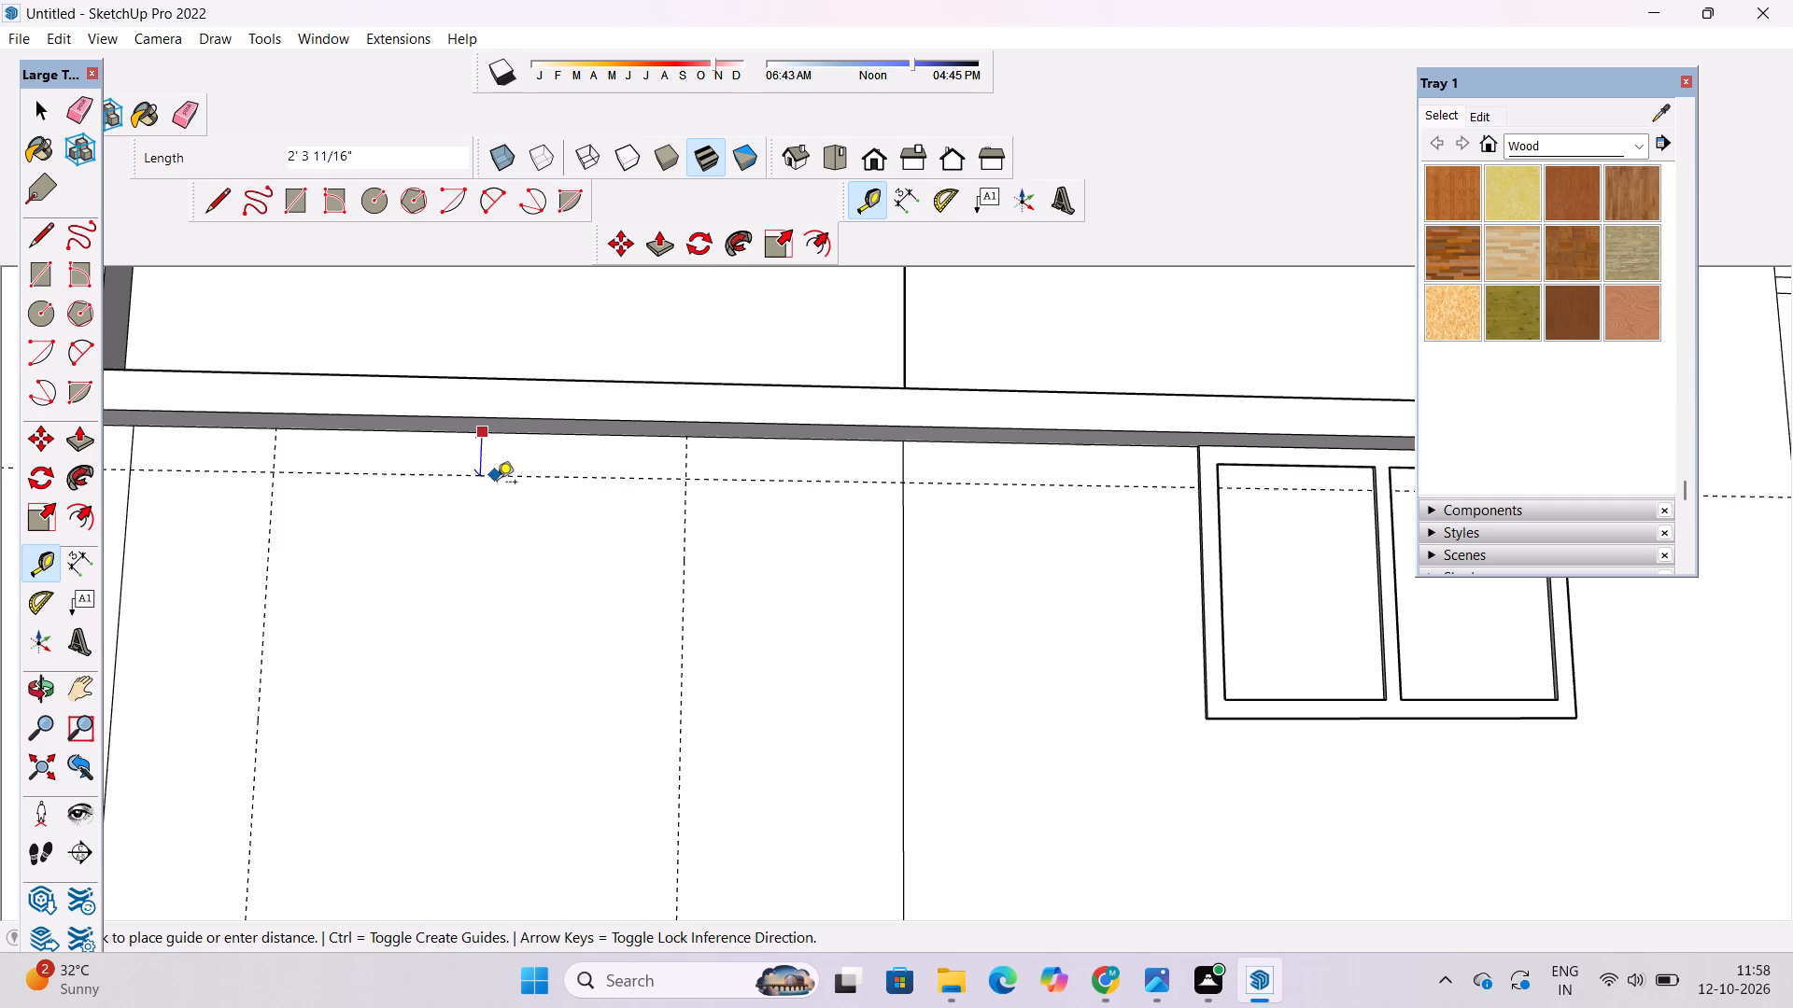
{"action": "type", "text": "1'"}
{"action": "key", "text": "Return"}
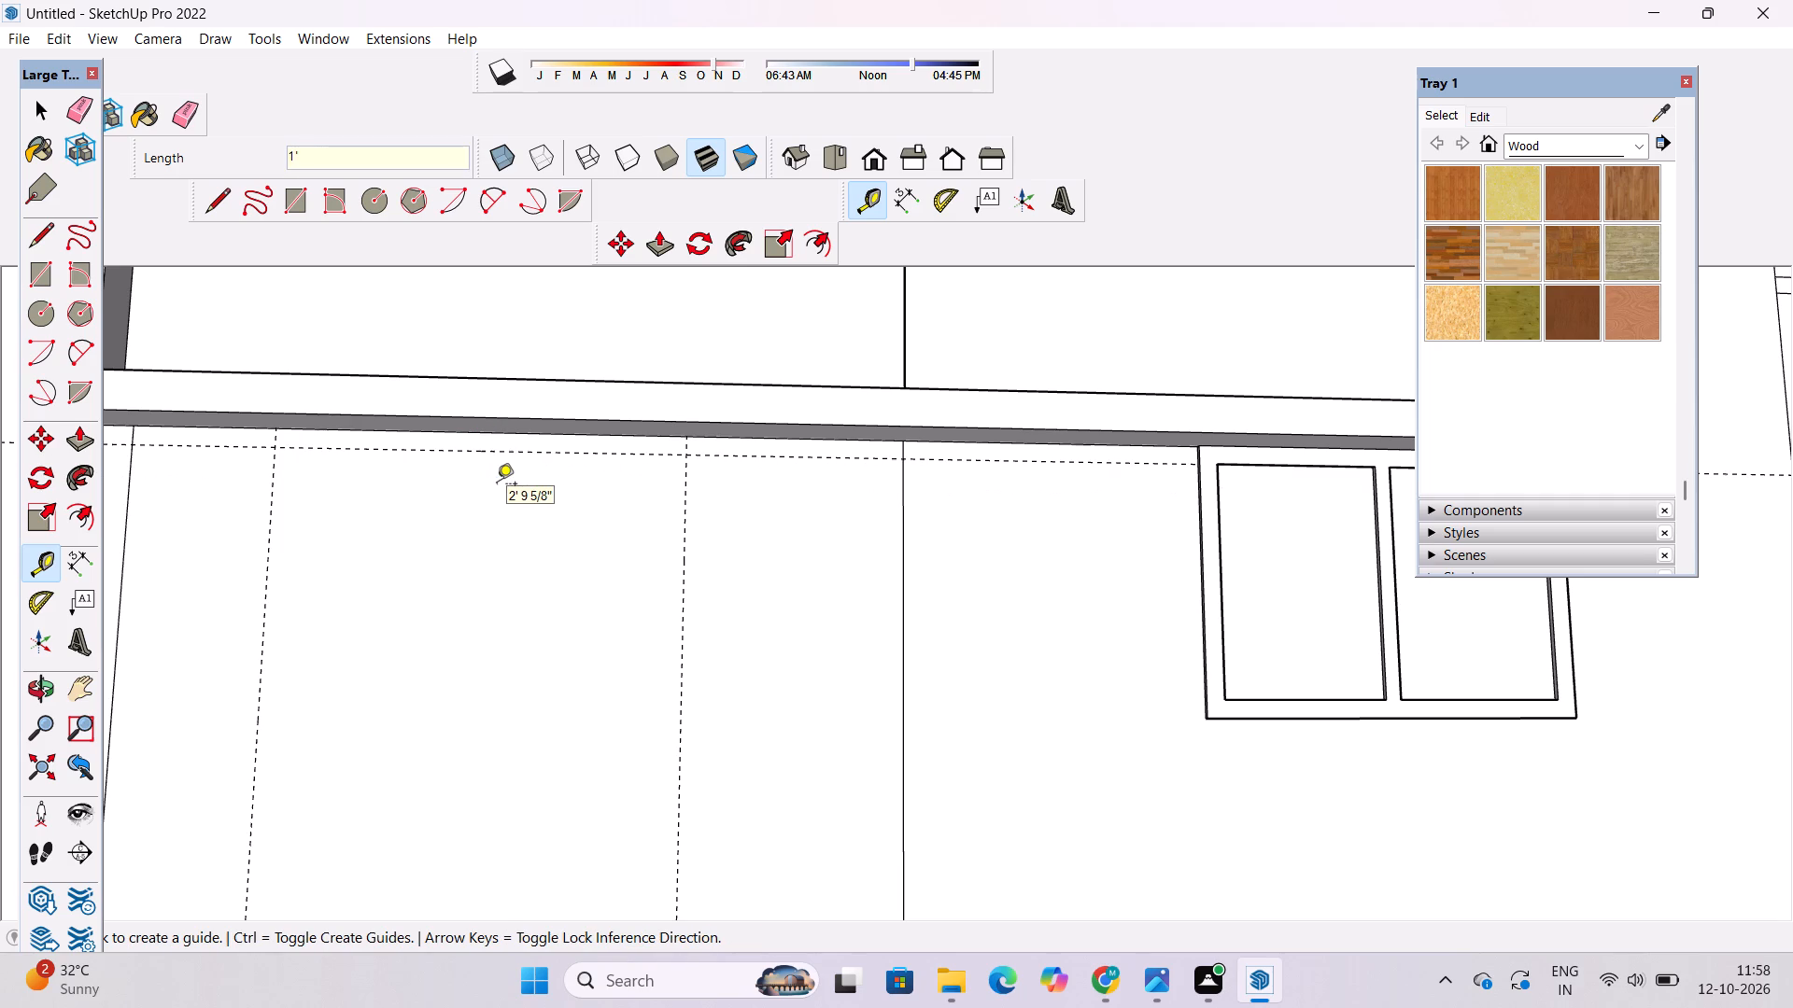
Place a second horizontal guide 17' below the horizontal guide under the band.
{"action": "scroll", "coordinate": [480, 427], "scroll_direction": "down", "scroll_amount": 6}
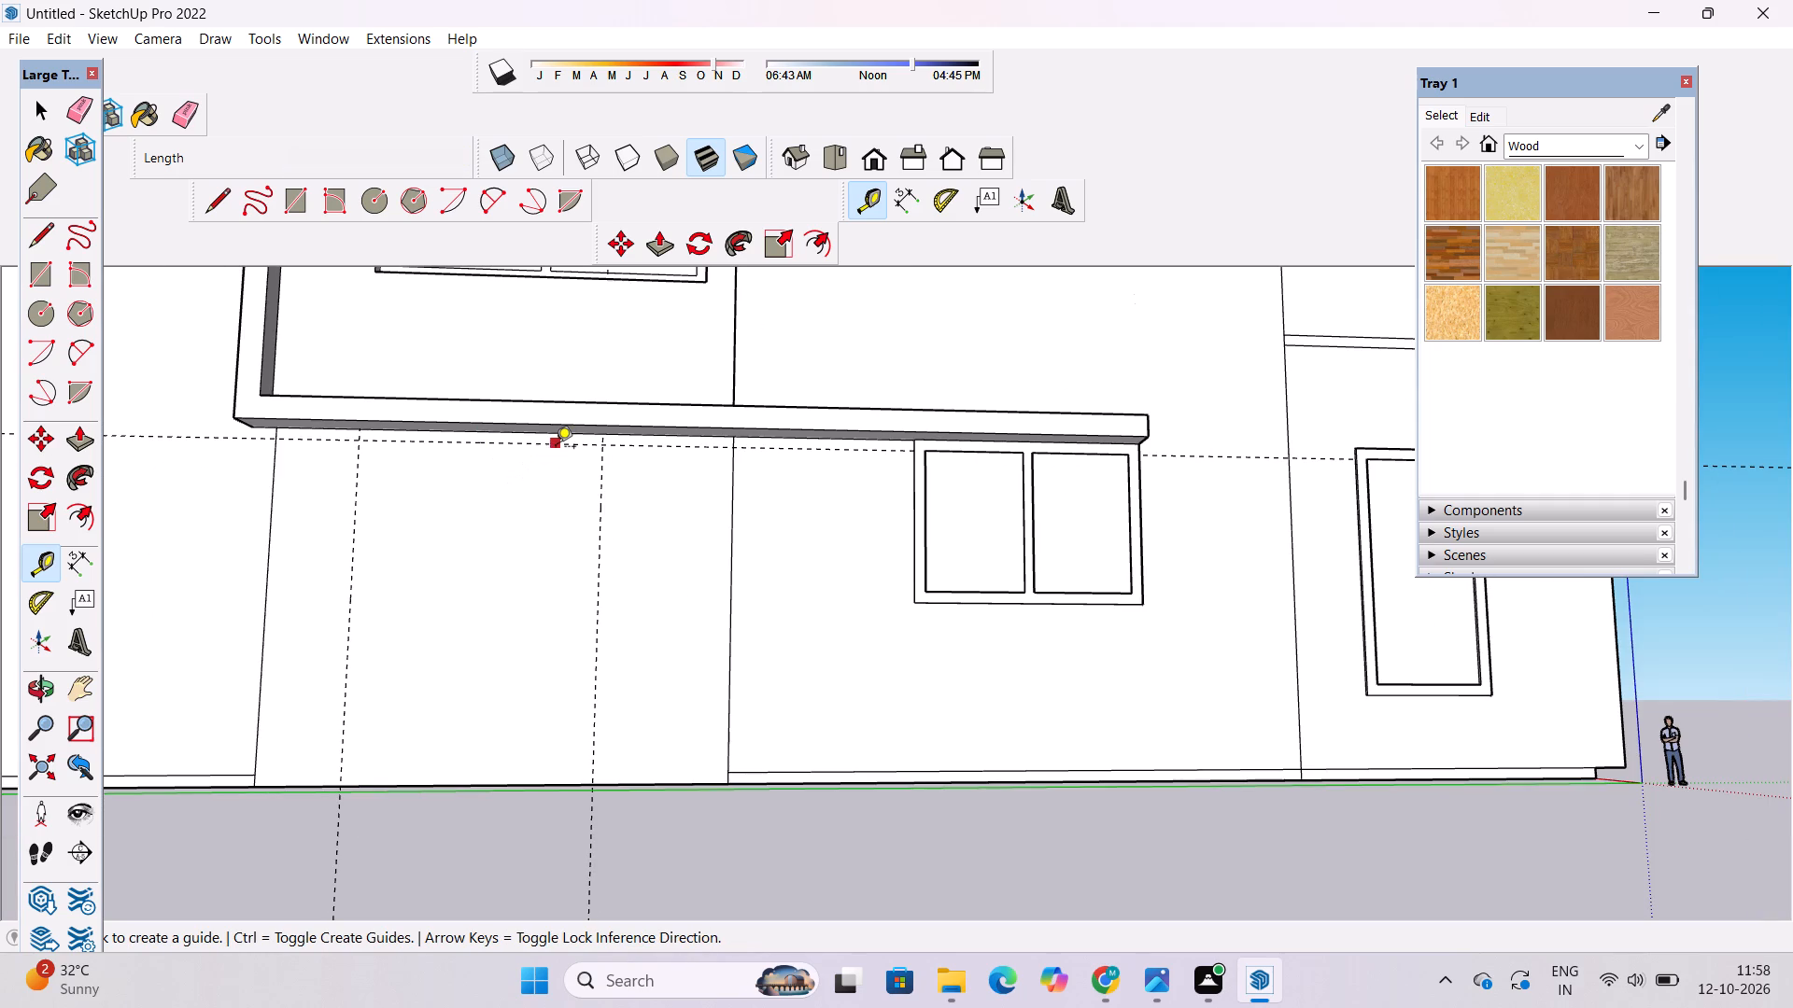
{"action": "left_click", "coordinate": [556, 448]}
{"action": "scroll", "coordinate": [556, 448], "scroll_direction": "down", "scroll_amount": 3}
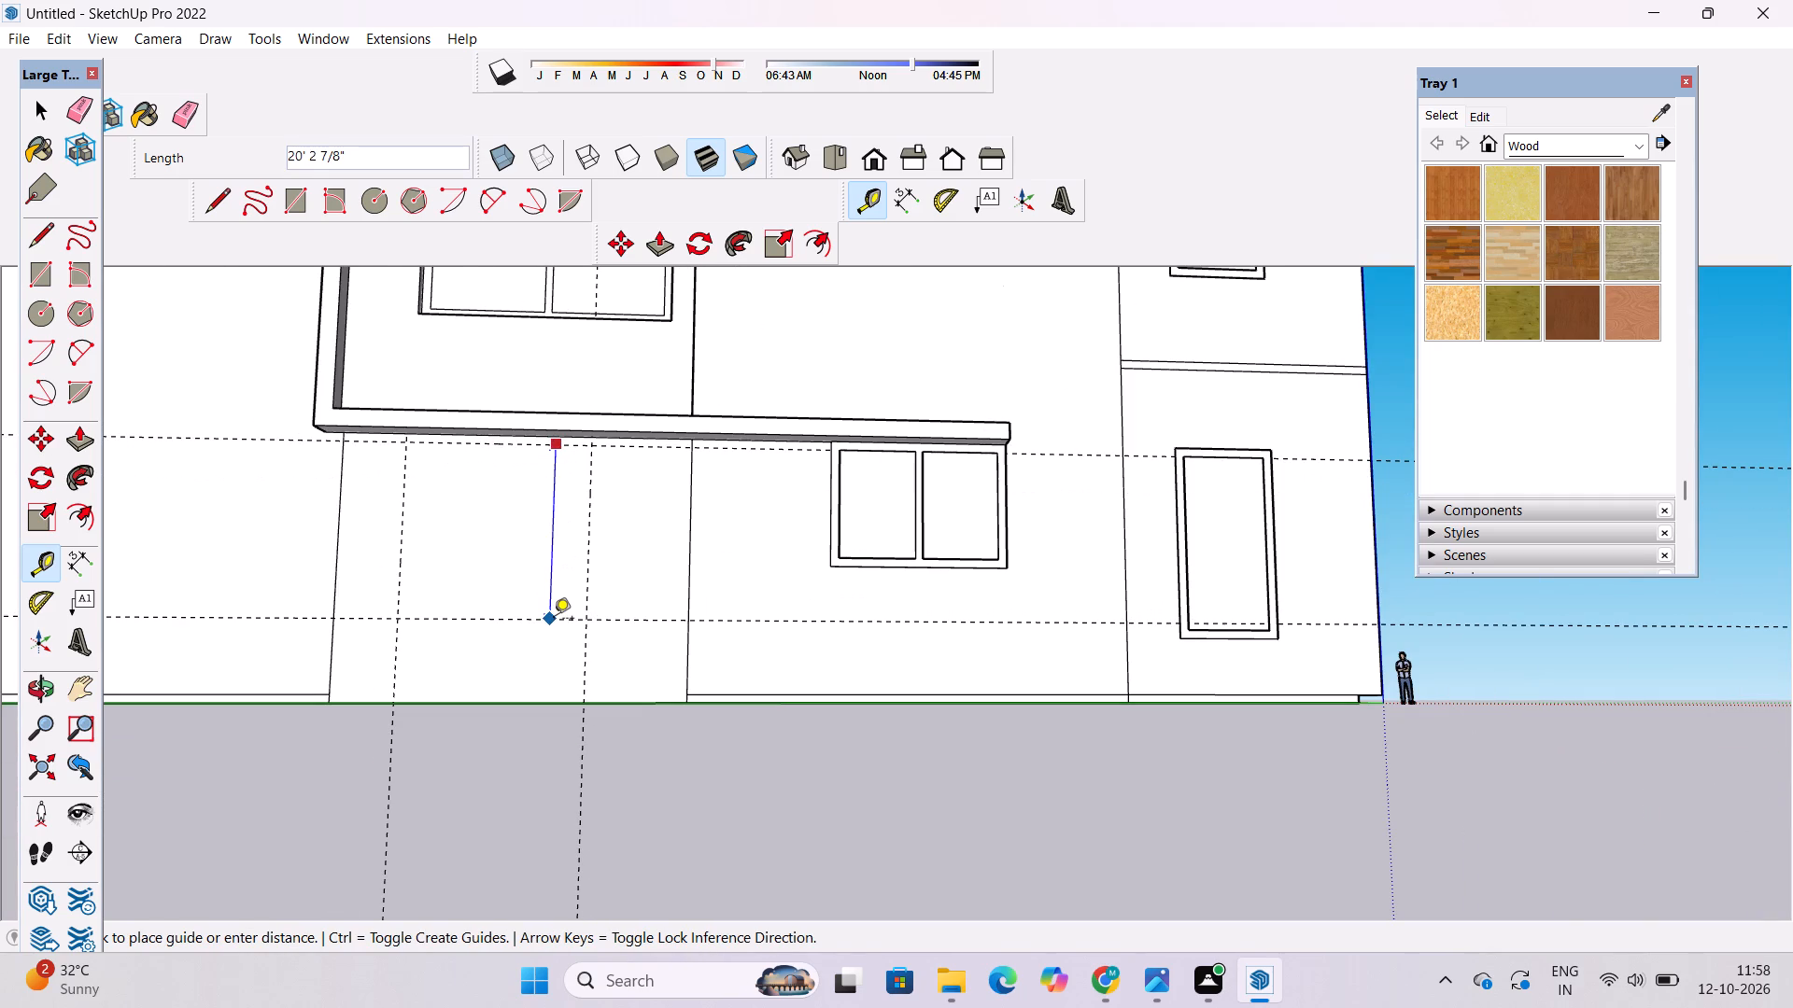
{"action": "scroll", "coordinate": [554, 620], "scroll_direction": "up", "scroll_amount": 4}
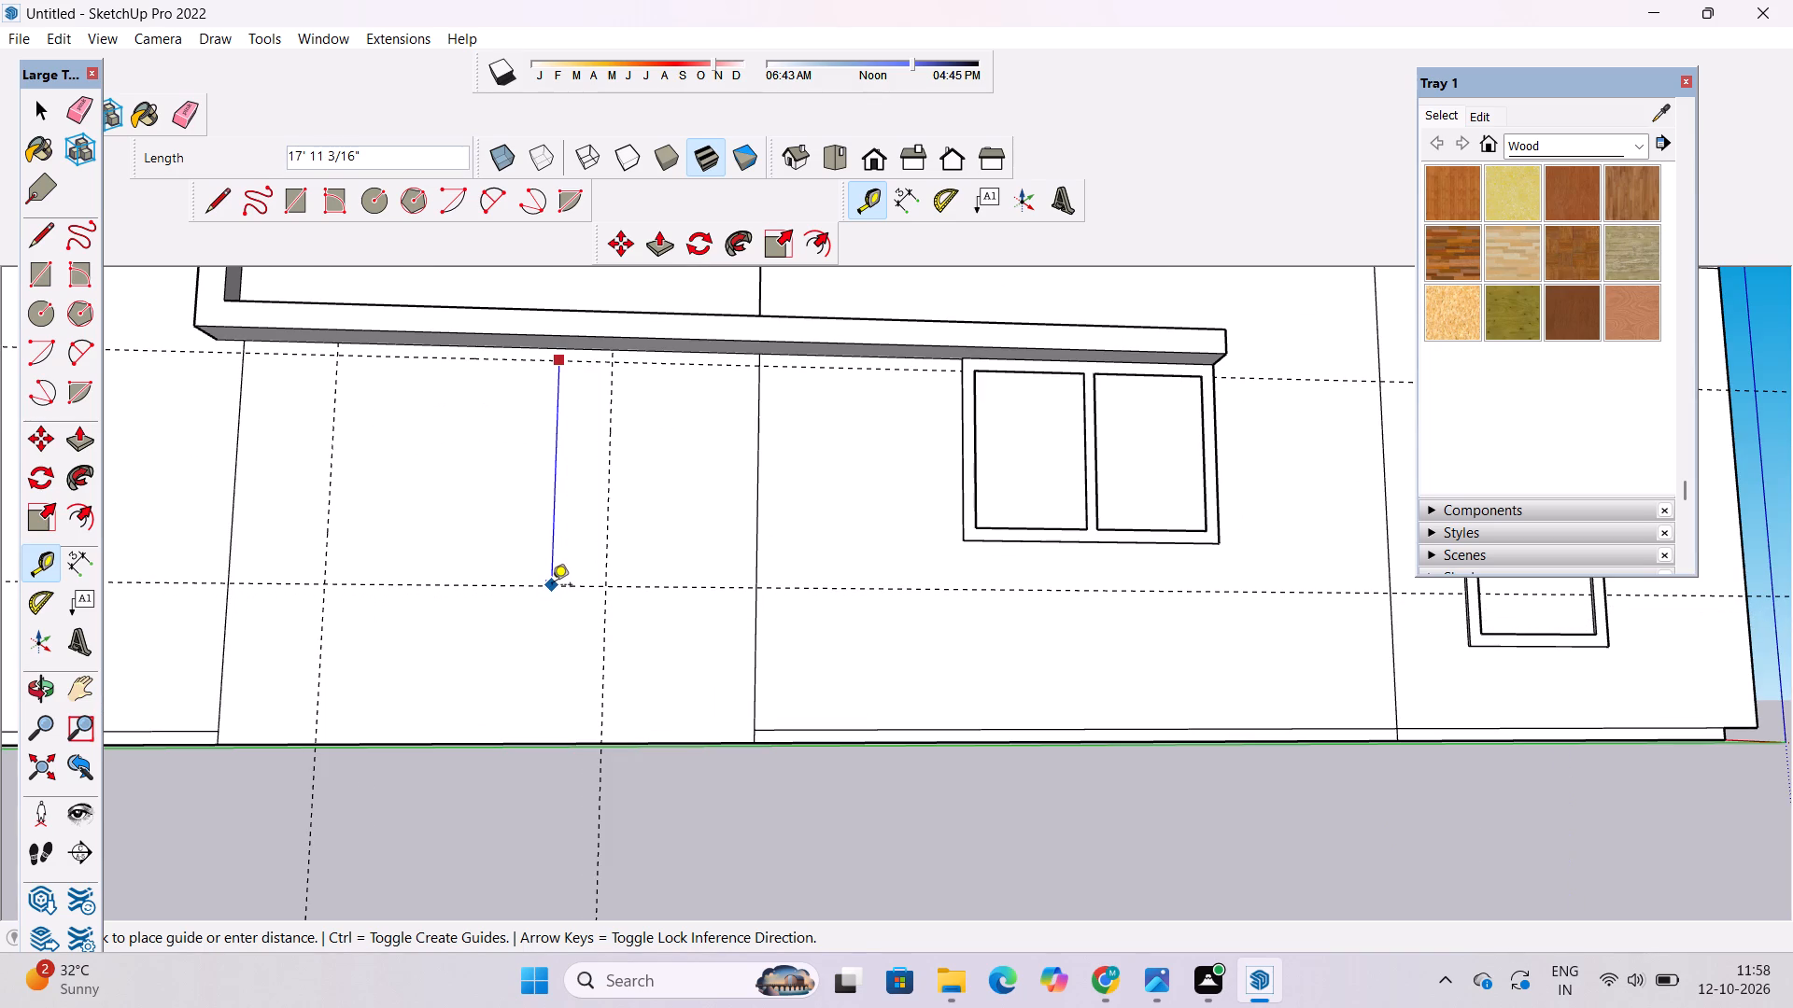
{"action": "type", "text": "17'"}
{"action": "key", "text": "Return"}
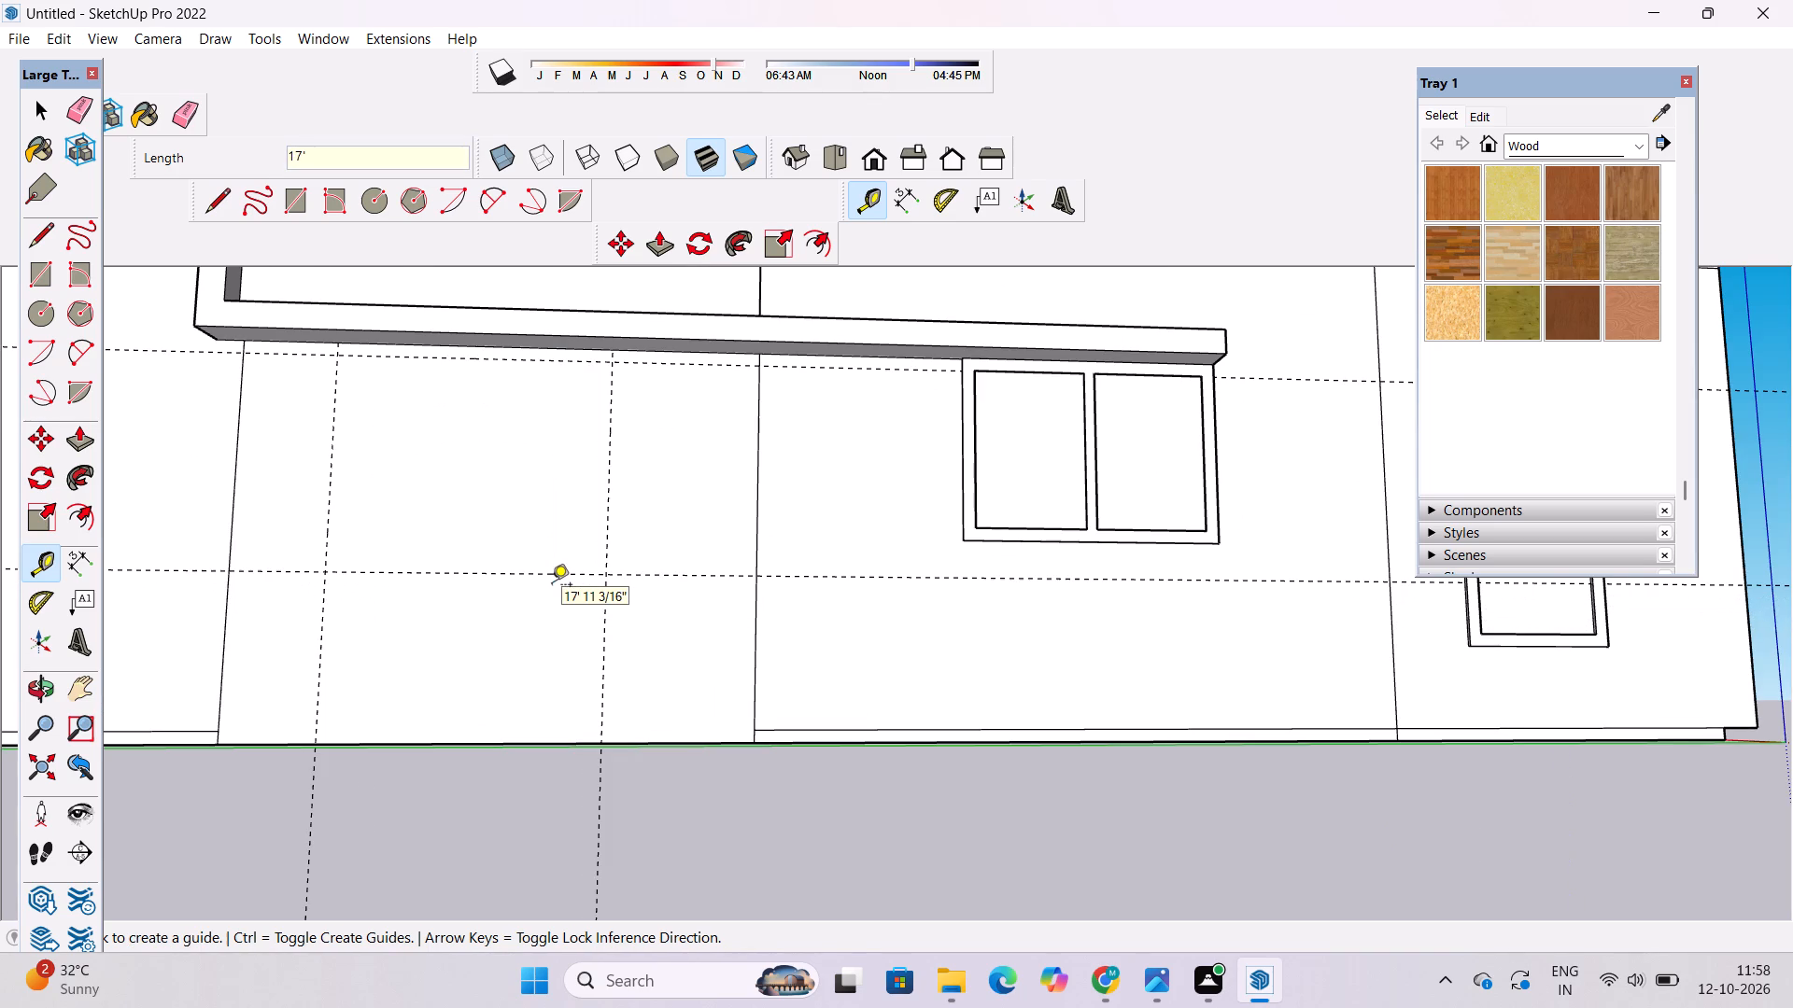
Draw a 21' by 17' window rectangle between the guide intersections on the lower wall.
{"action": "left_click", "coordinate": [298, 202]}
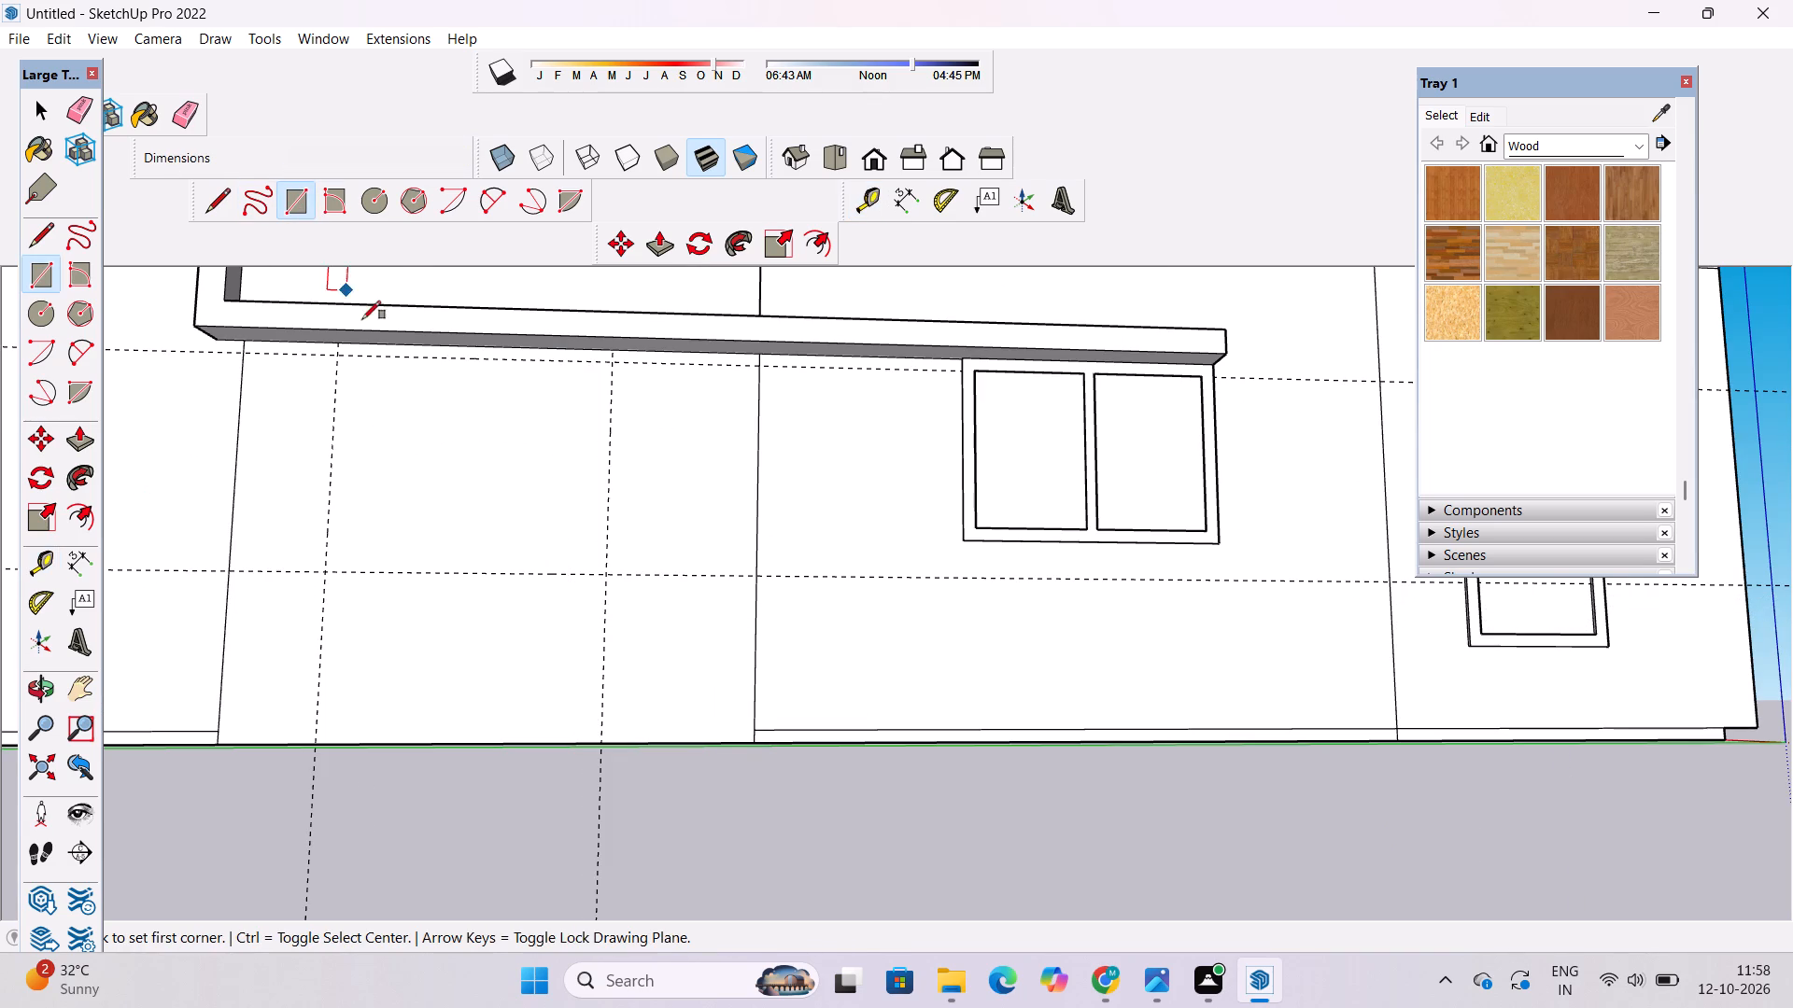
{"action": "left_click", "coordinate": [342, 356]}
{"action": "left_click", "coordinate": [608, 575]}
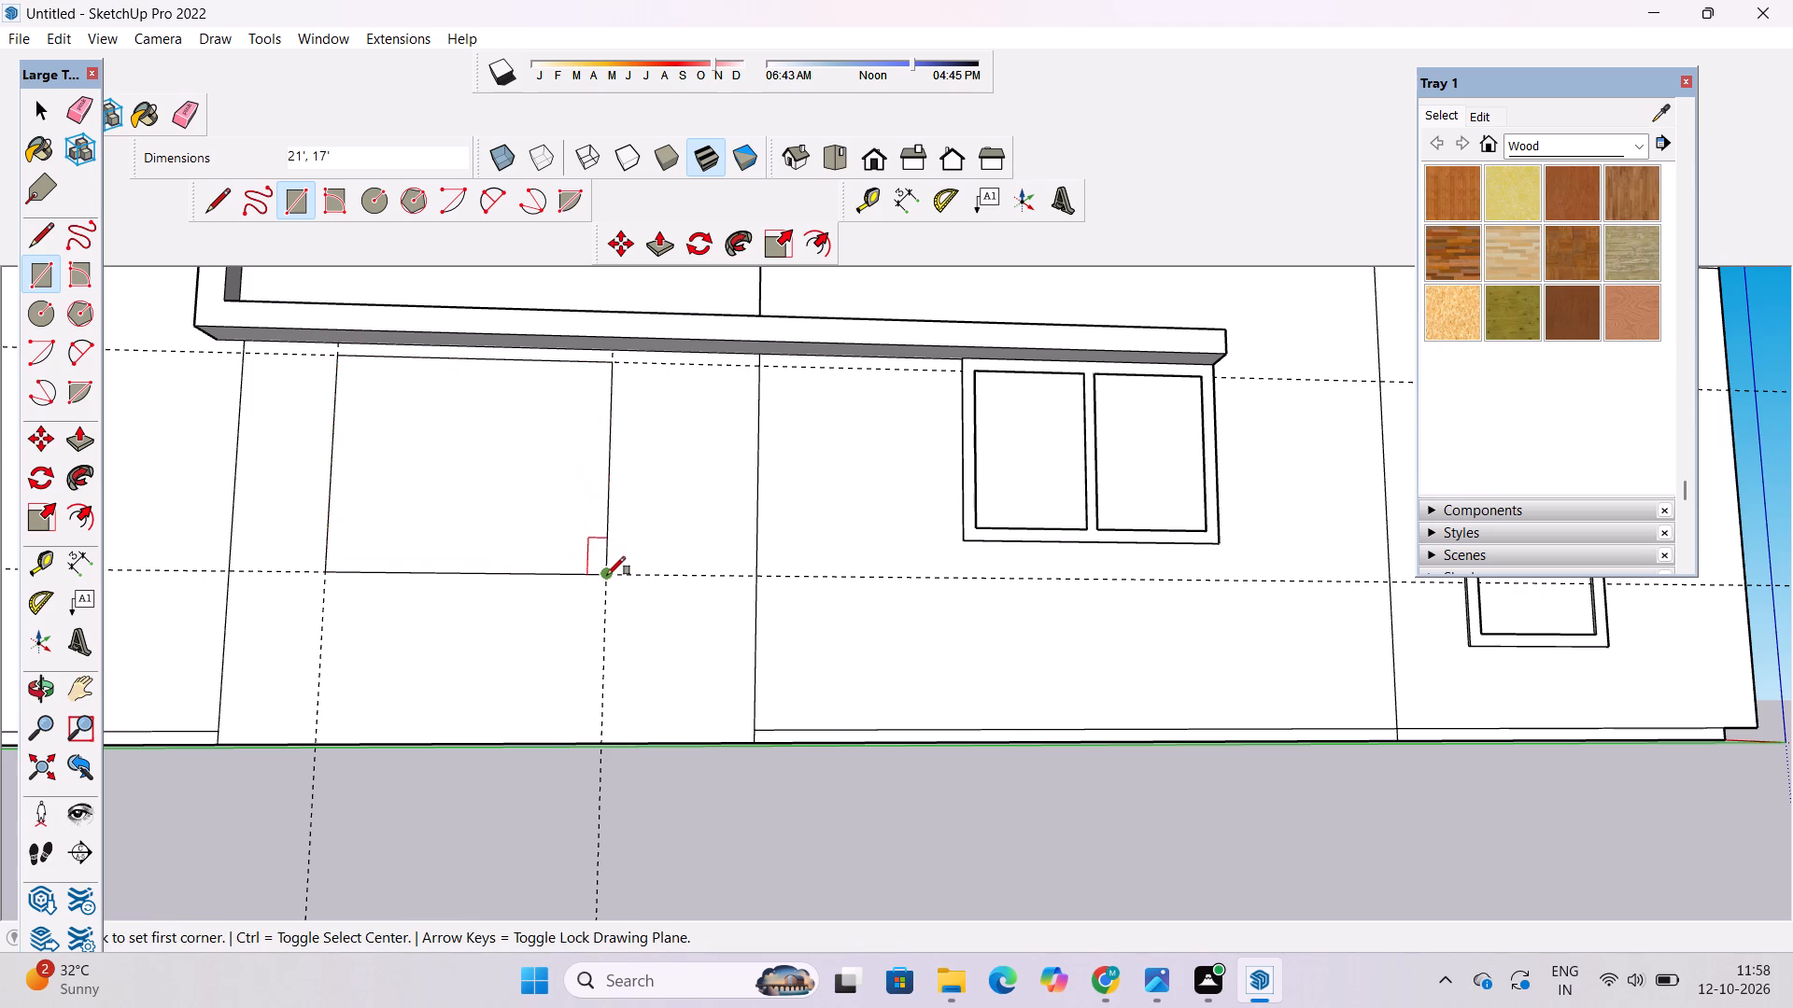
Offset the new window rectangle's edges inward by 1' for the frame.
{"action": "key", "text": "space"}
{"action": "type", "text": "of"}
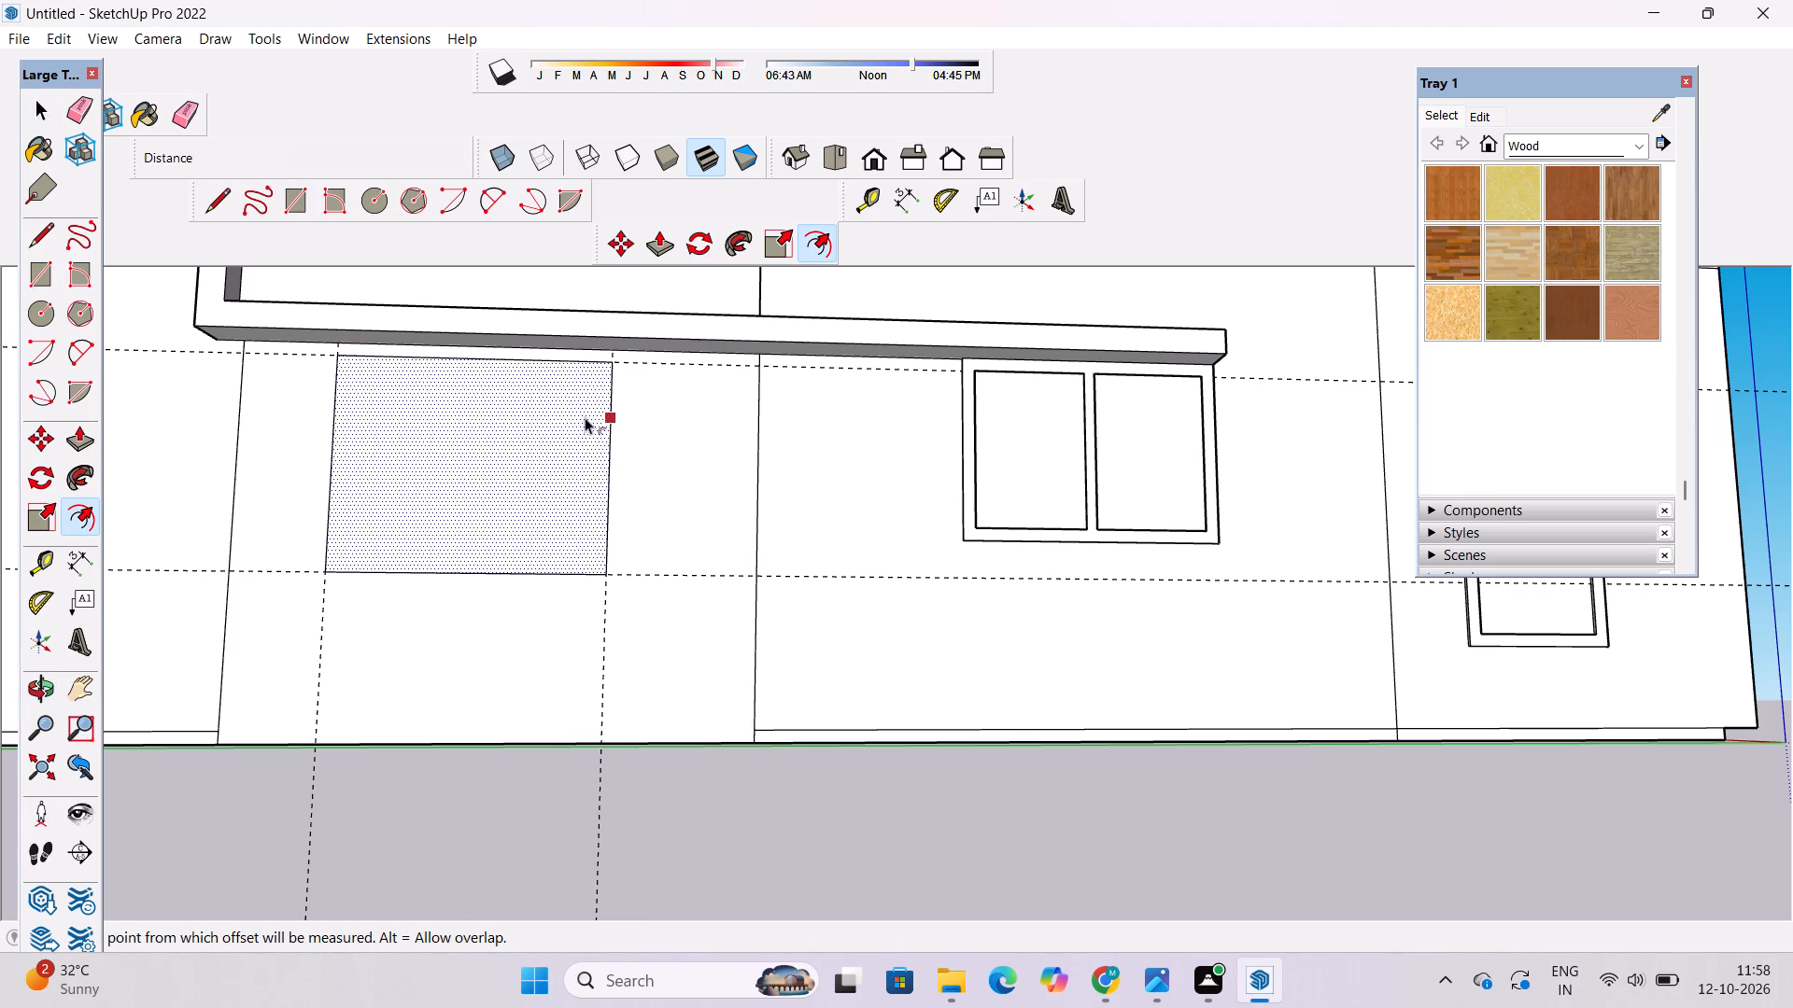
{"action": "left_click", "coordinate": [566, 373]}
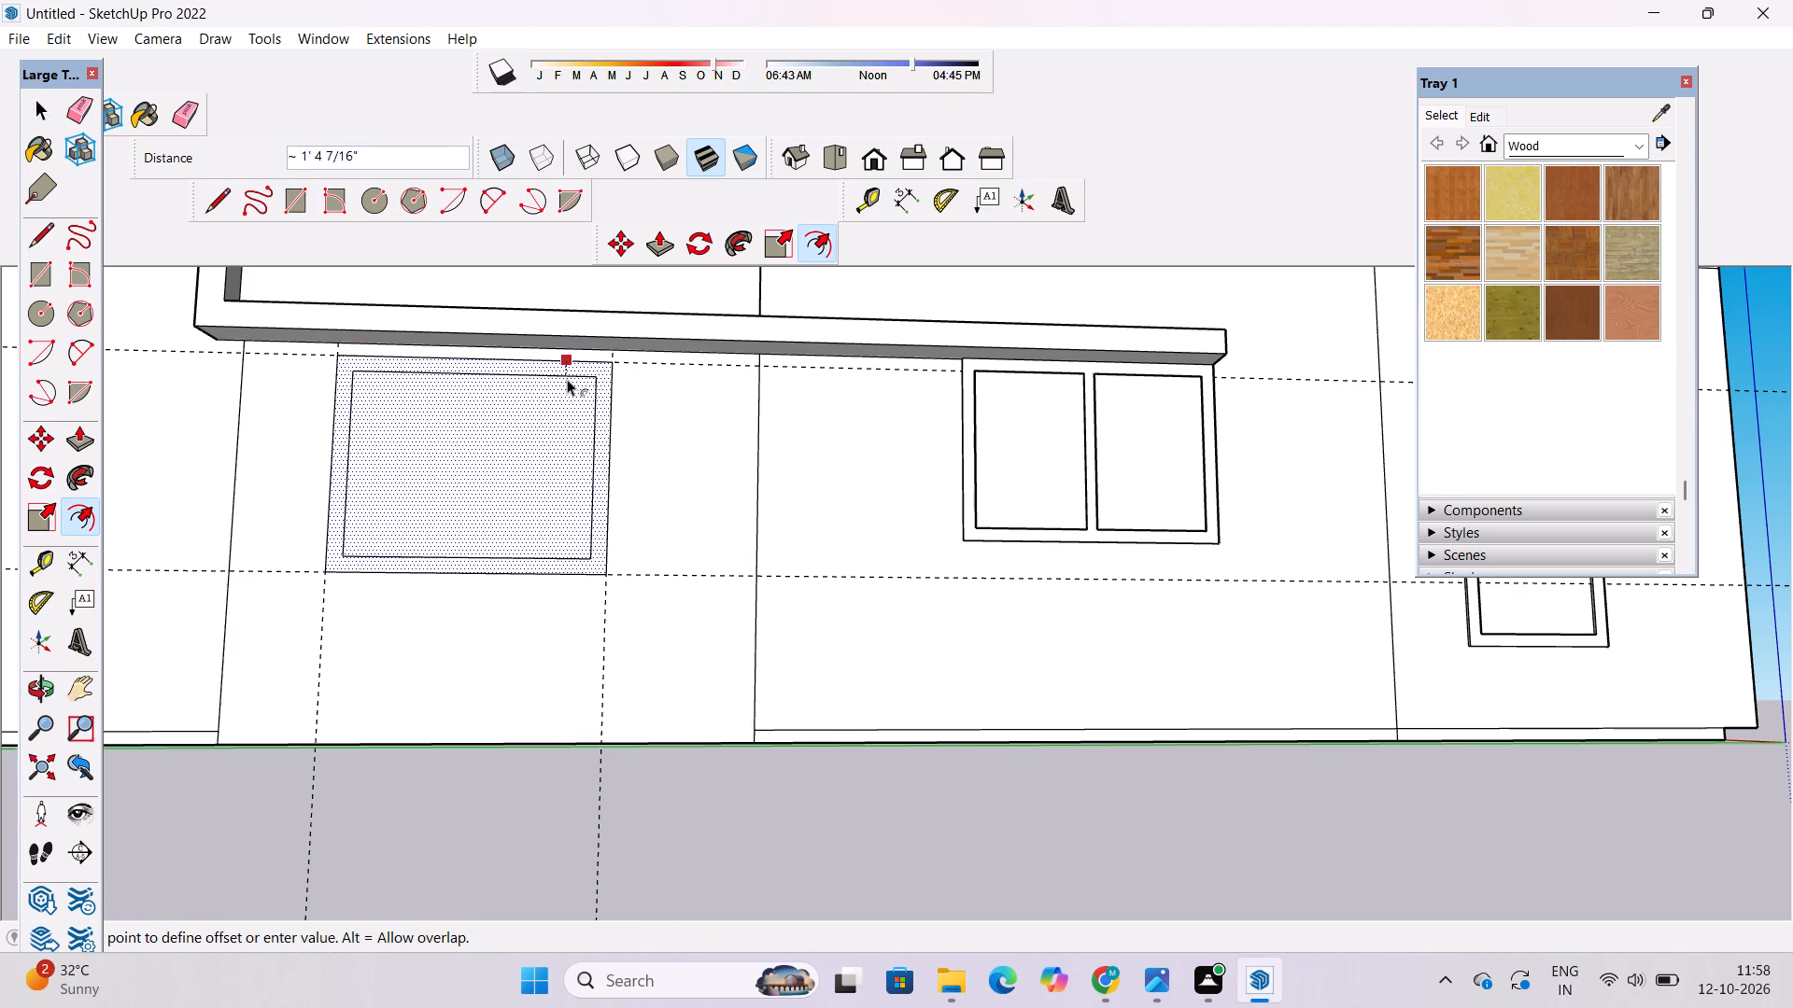
{"action": "scroll", "coordinate": [567, 379], "scroll_direction": "down", "scroll_amount": 14}
{"action": "scroll", "coordinate": [567, 395], "scroll_direction": "up", "scroll_amount": 14}
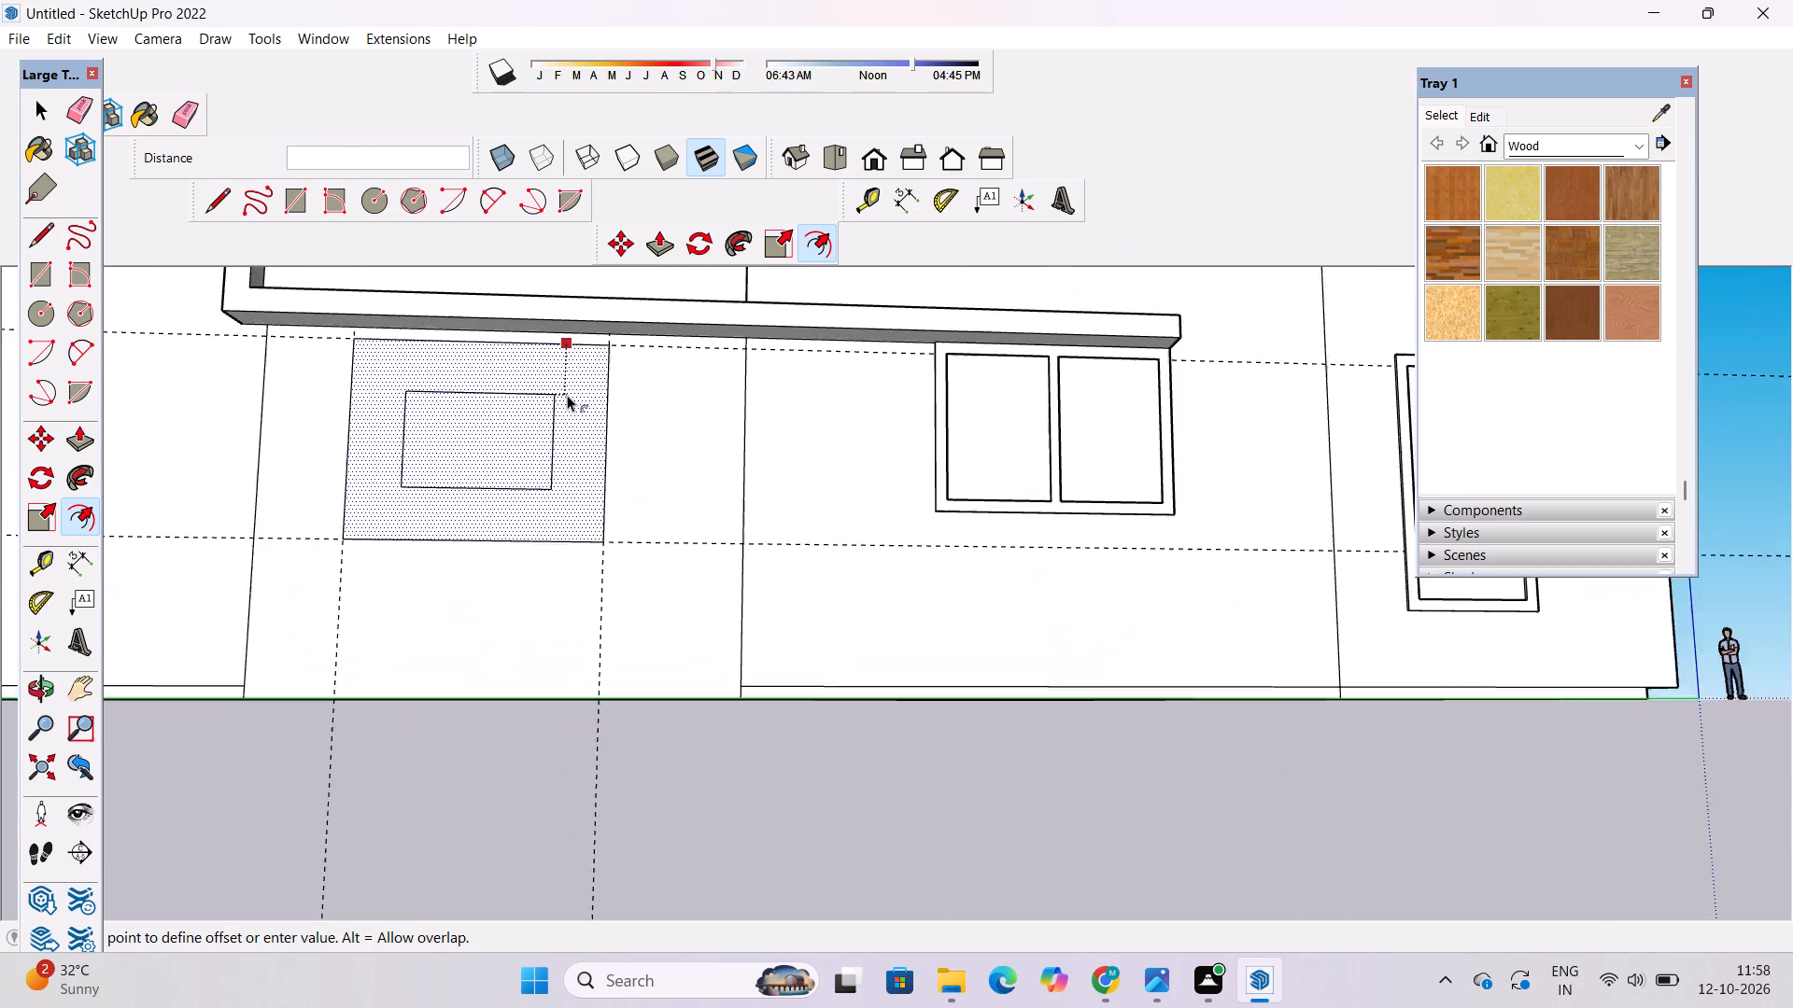
{"action": "scroll", "coordinate": [567, 395], "scroll_direction": "up", "scroll_amount": 2}
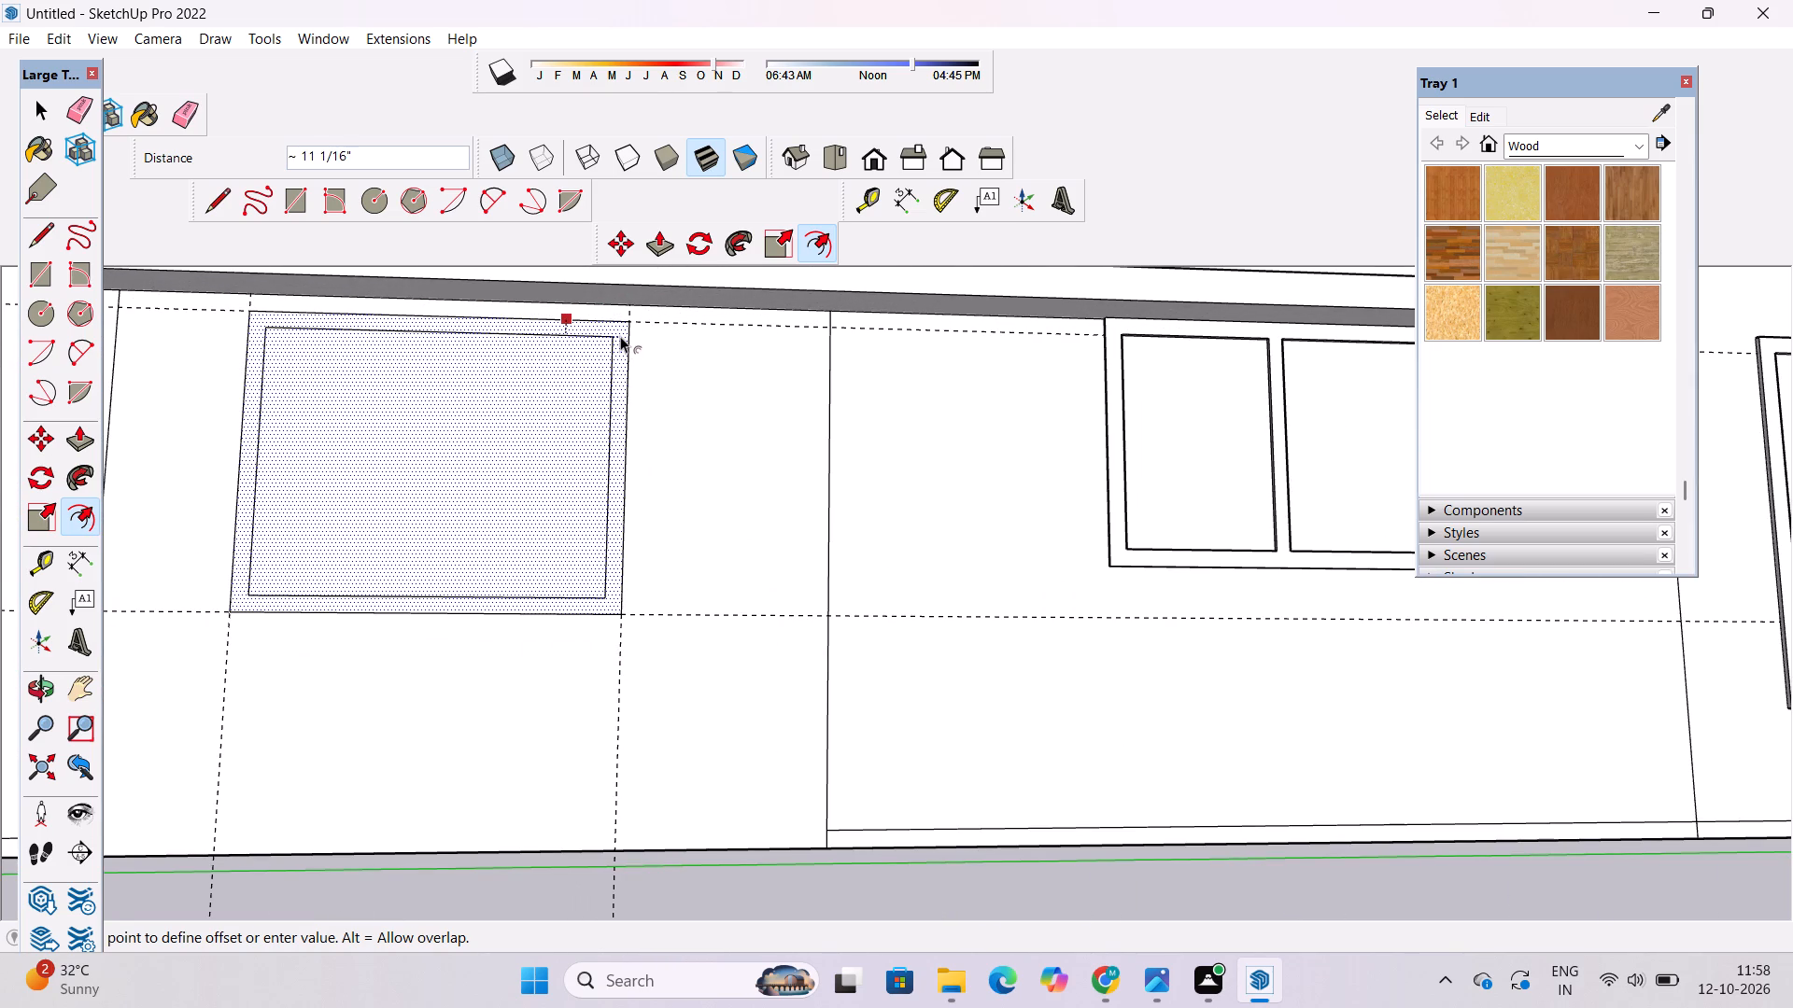
{"action": "type", "text": "1'"}
{"action": "key", "text": "Return"}
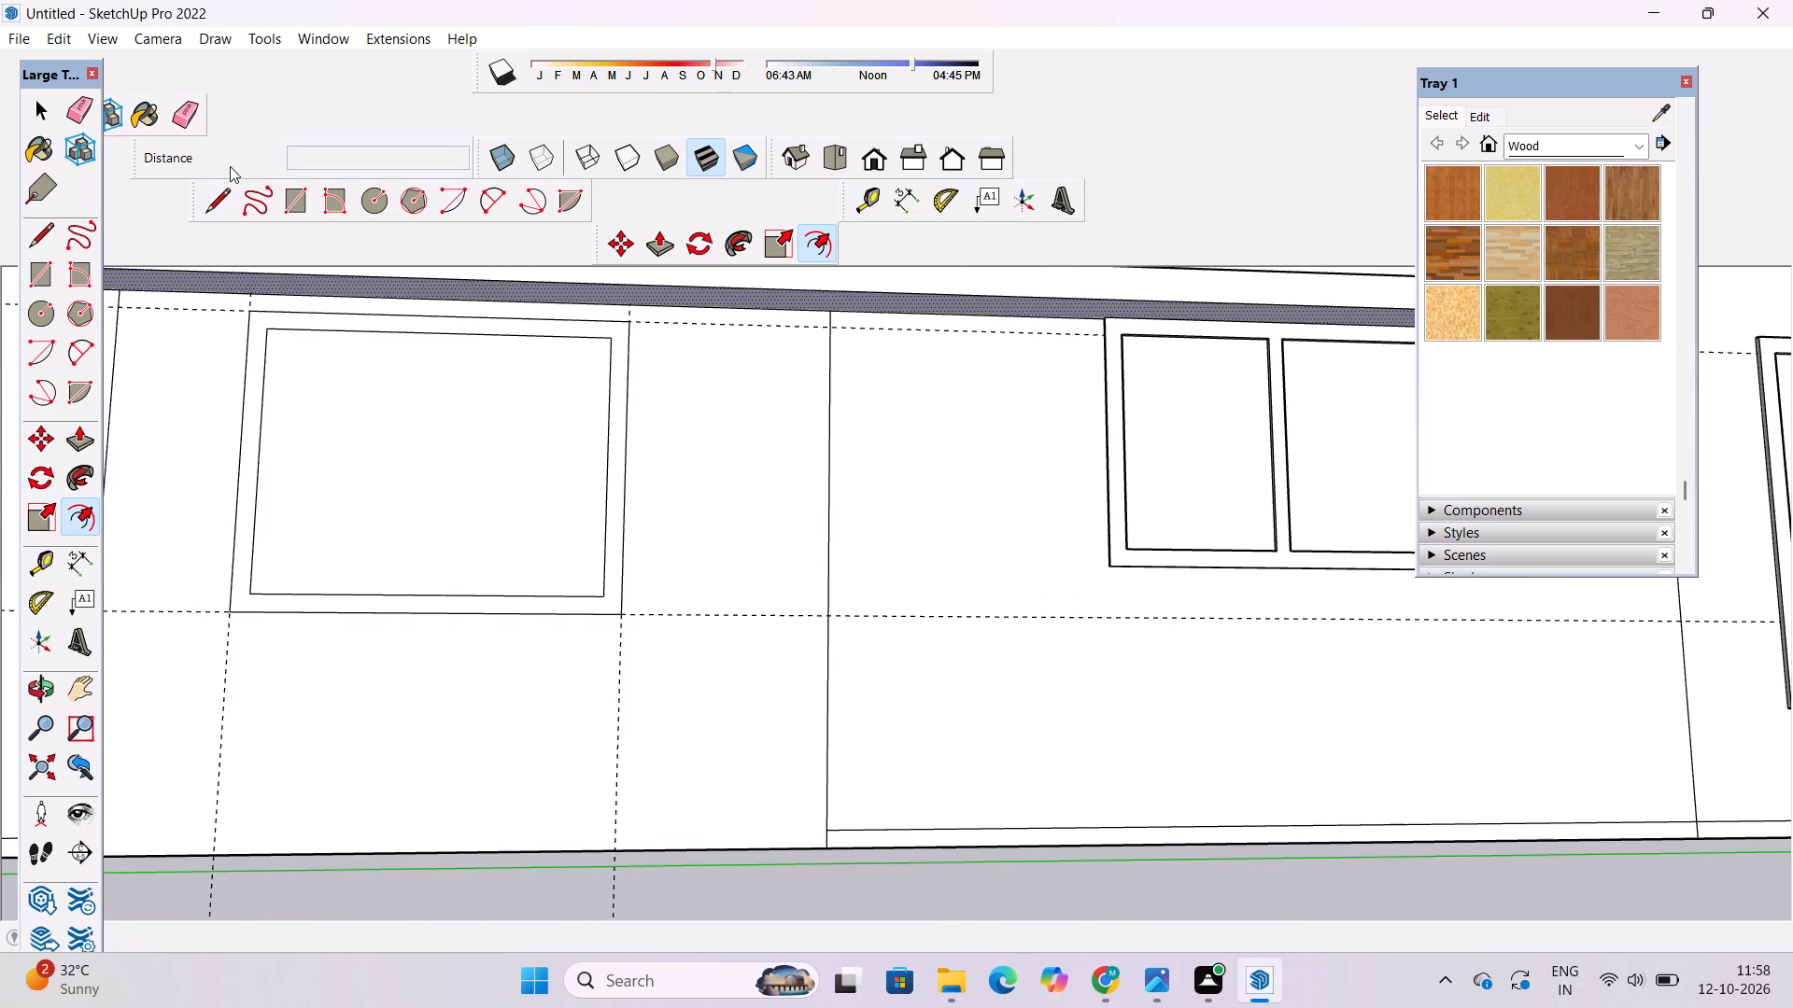
Place a vertical guide 9' 6" from the inner frame's left edge, through the window's centre.
{"action": "left_click", "coordinate": [35, 572]}
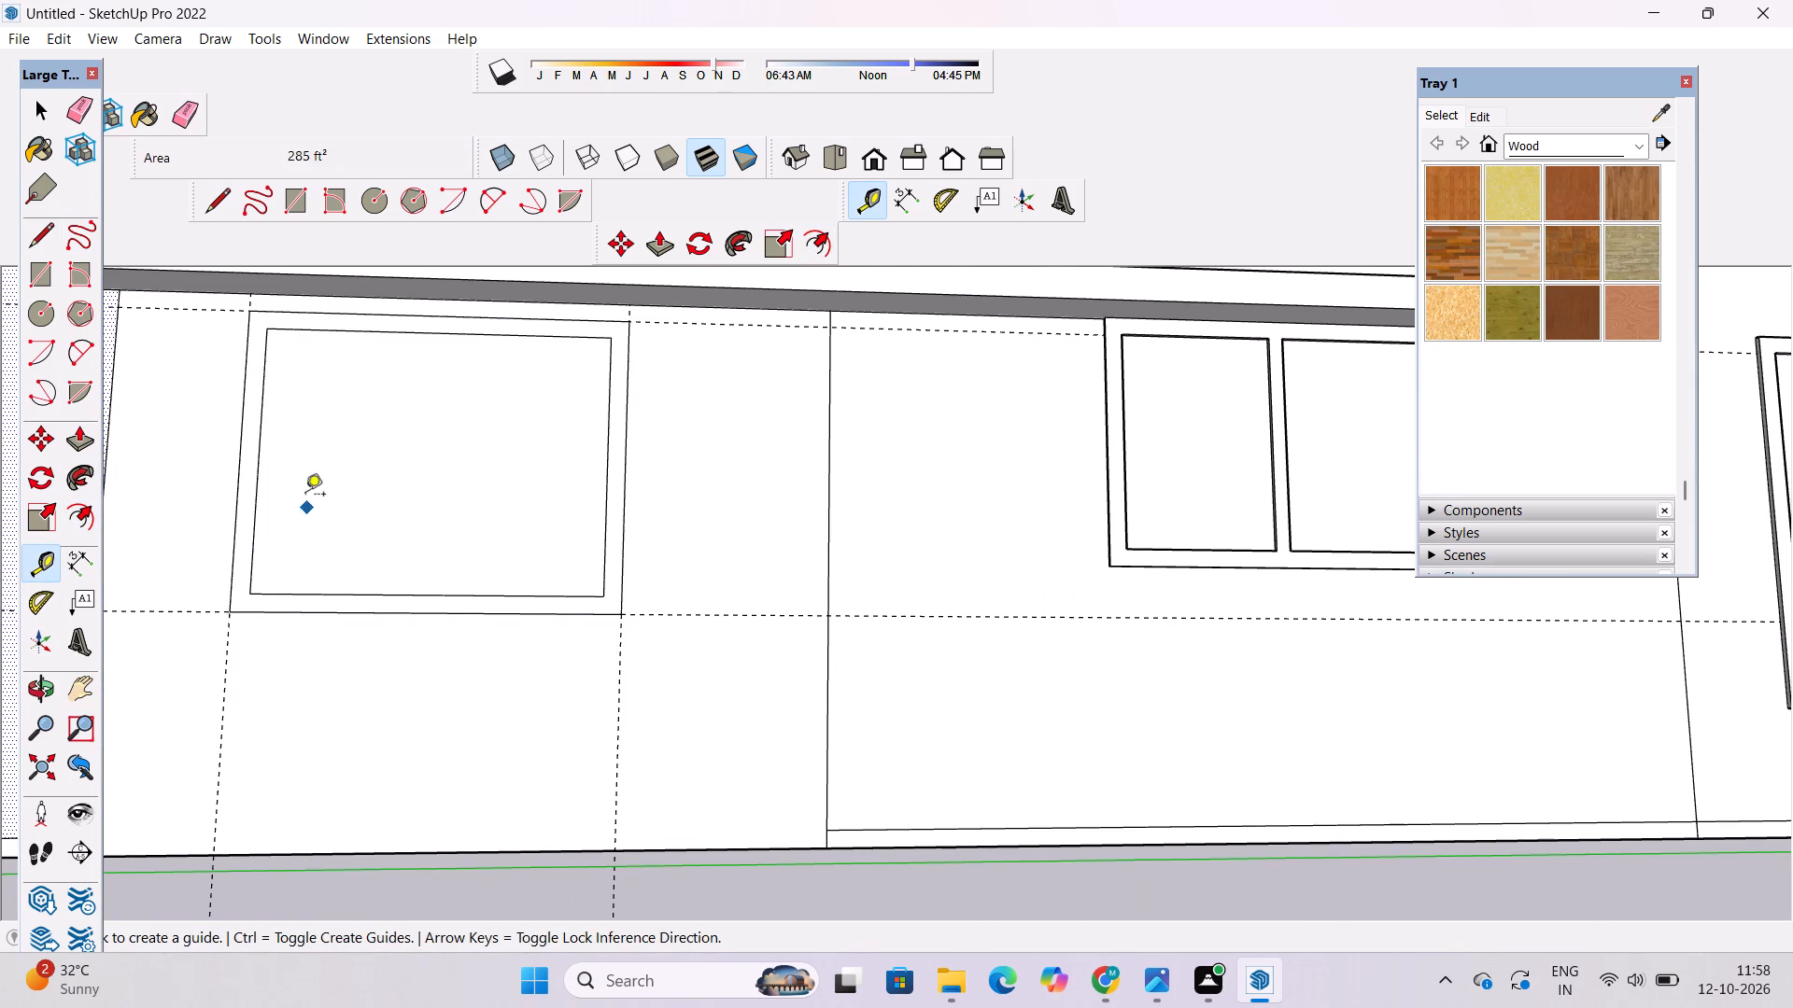
{"action": "left_click", "coordinate": [261, 461]}
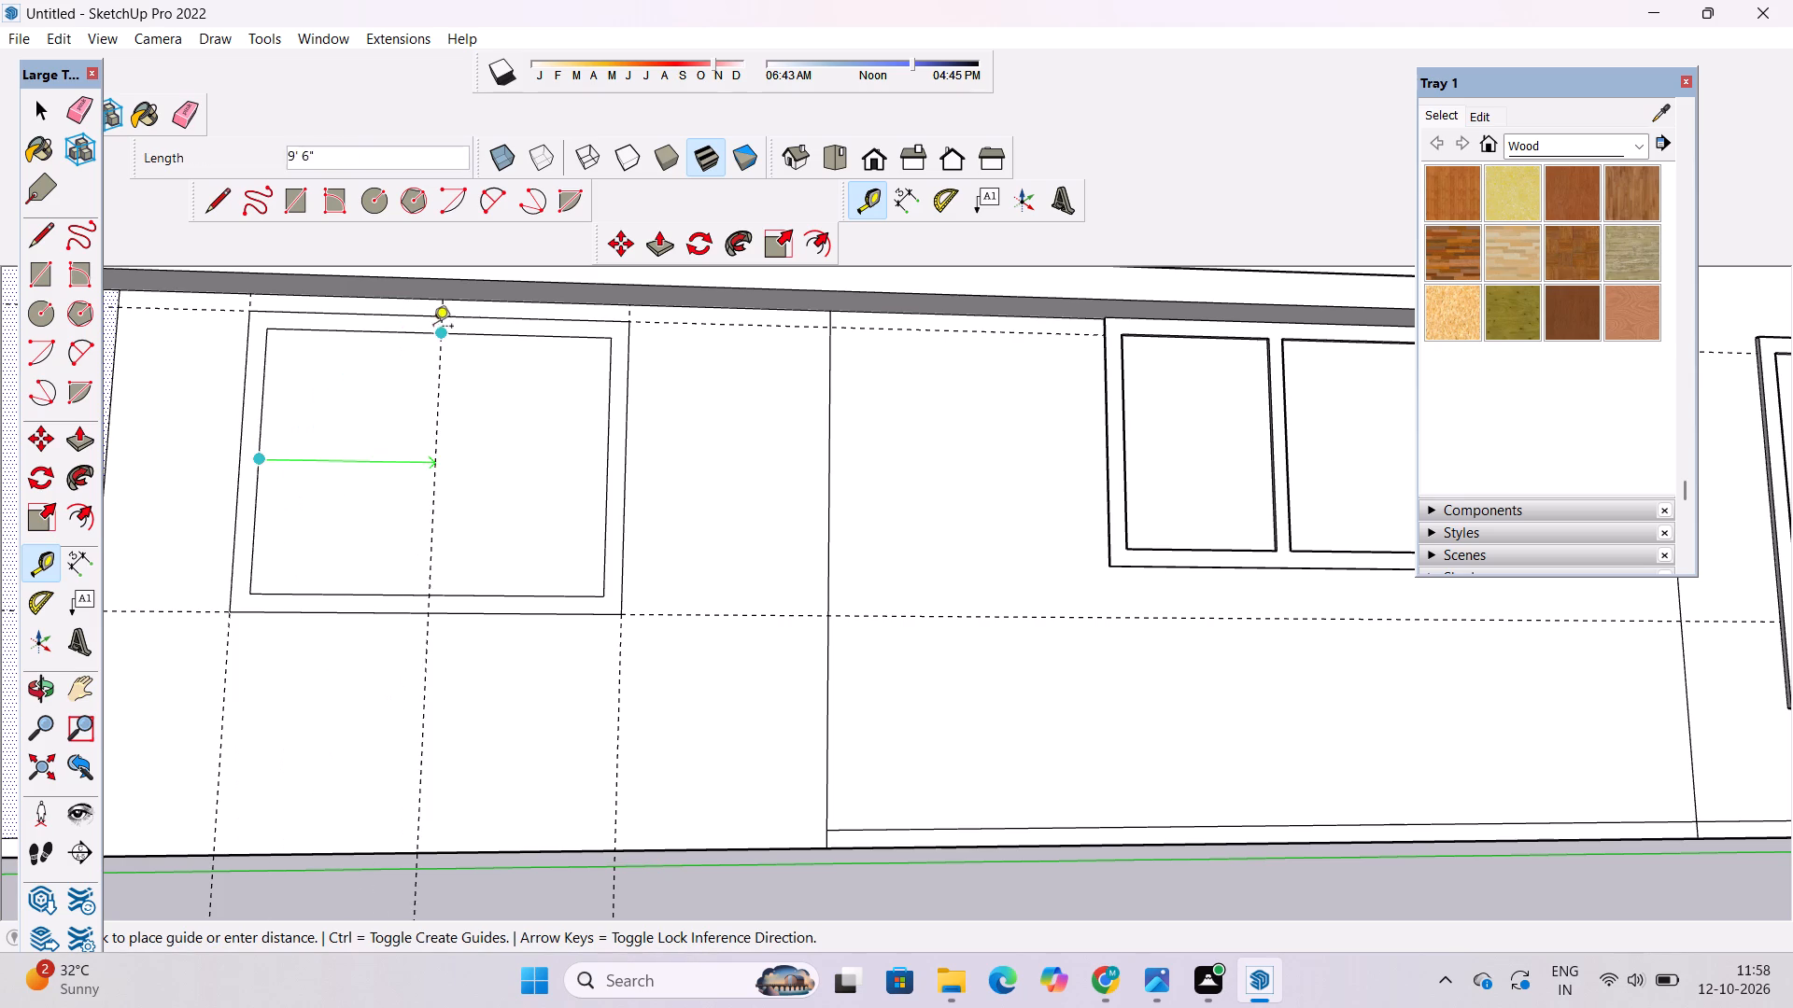
{"action": "left_click", "coordinate": [442, 334]}
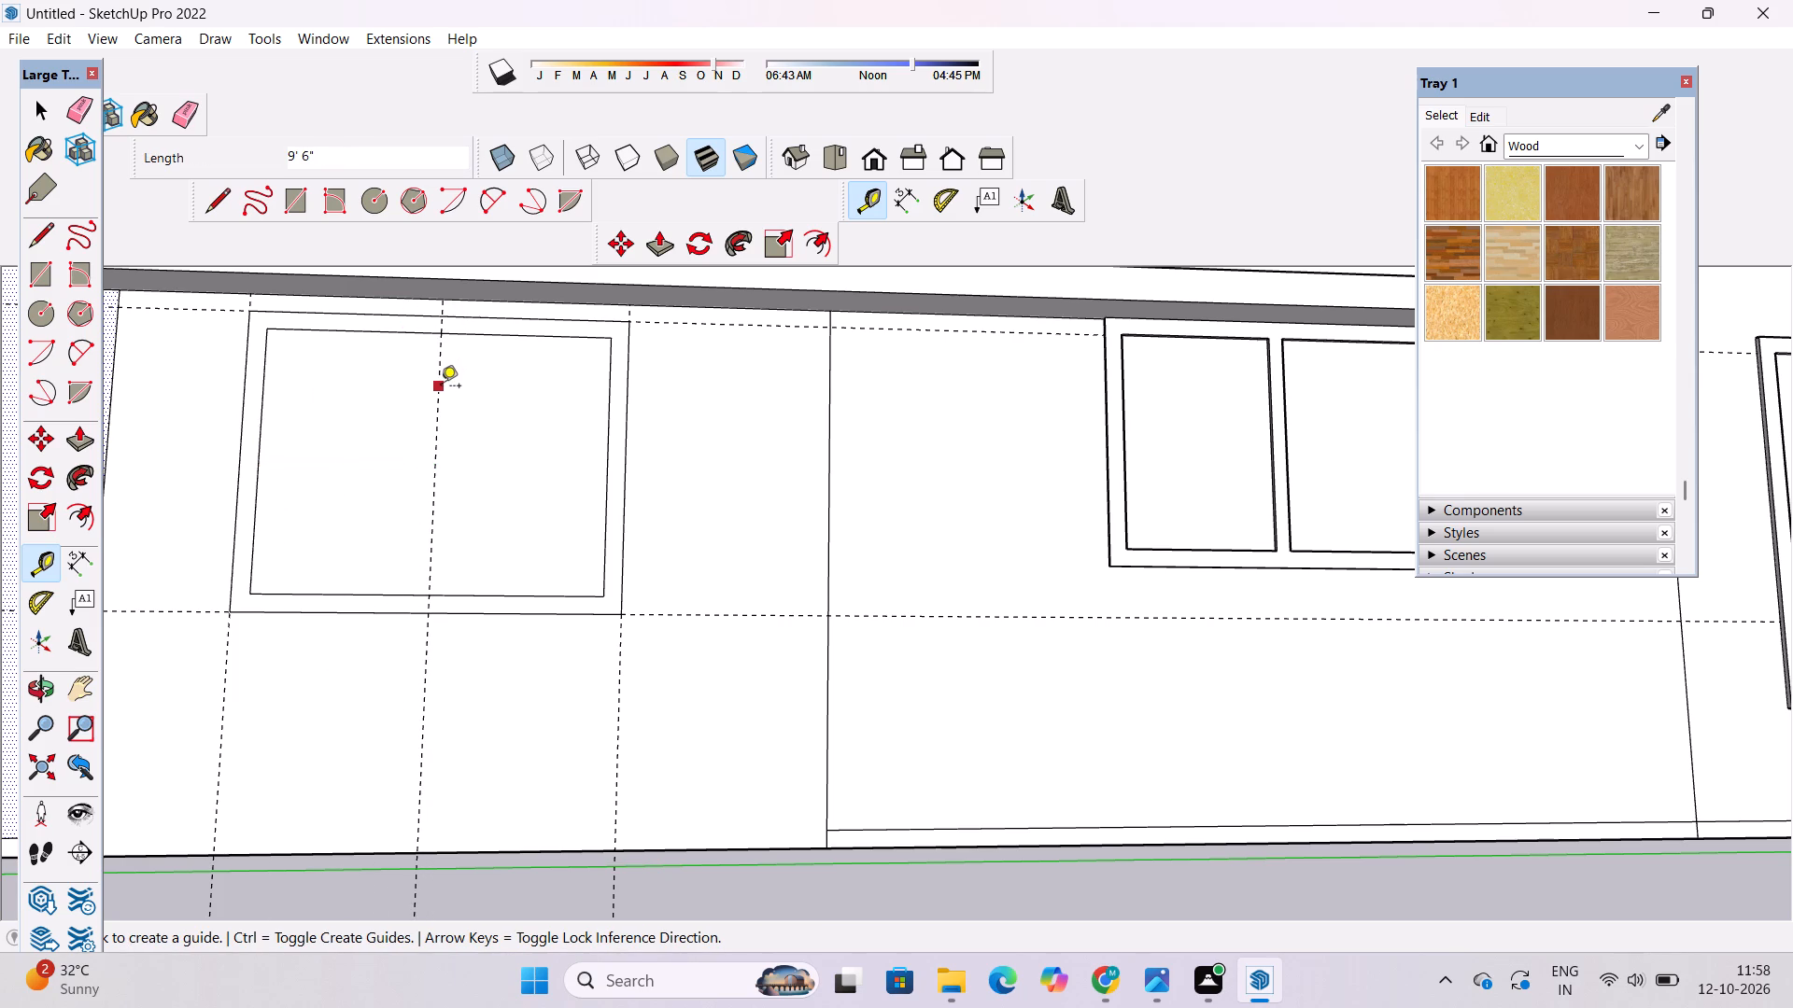
Place vertical guides 5" to either side of the lower window's centre guide.
{"action": "left_click", "coordinate": [440, 387]}
{"action": "type", "text": "5\""}
{"action": "key", "text": "Return"}
{"action": "scroll", "coordinate": [438, 593], "scroll_direction": "up", "scroll_amount": 9}
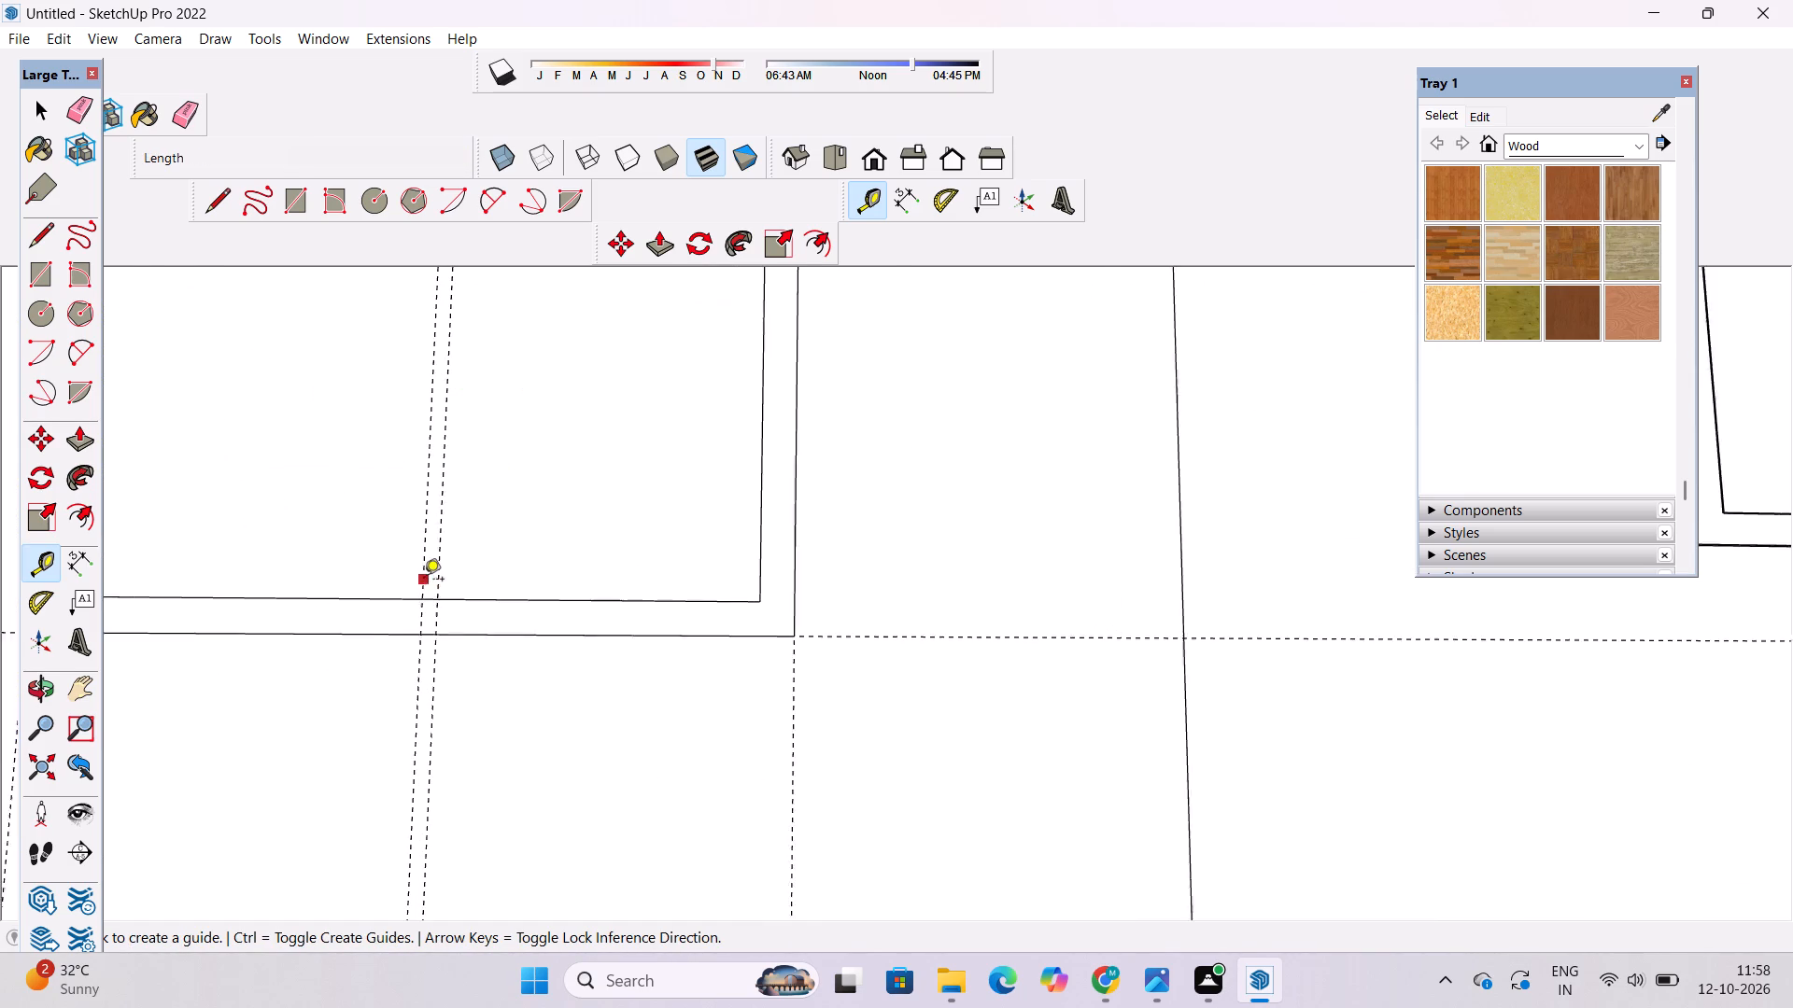
{"action": "scroll", "coordinate": [424, 581], "scroll_direction": "up", "scroll_amount": 2}
{"action": "left_click", "coordinate": [421, 557]}
{"action": "type", "text": "5\""}
{"action": "key", "text": "Return"}
{"action": "scroll", "coordinate": [331, 560], "scroll_direction": "down", "scroll_amount": 9}
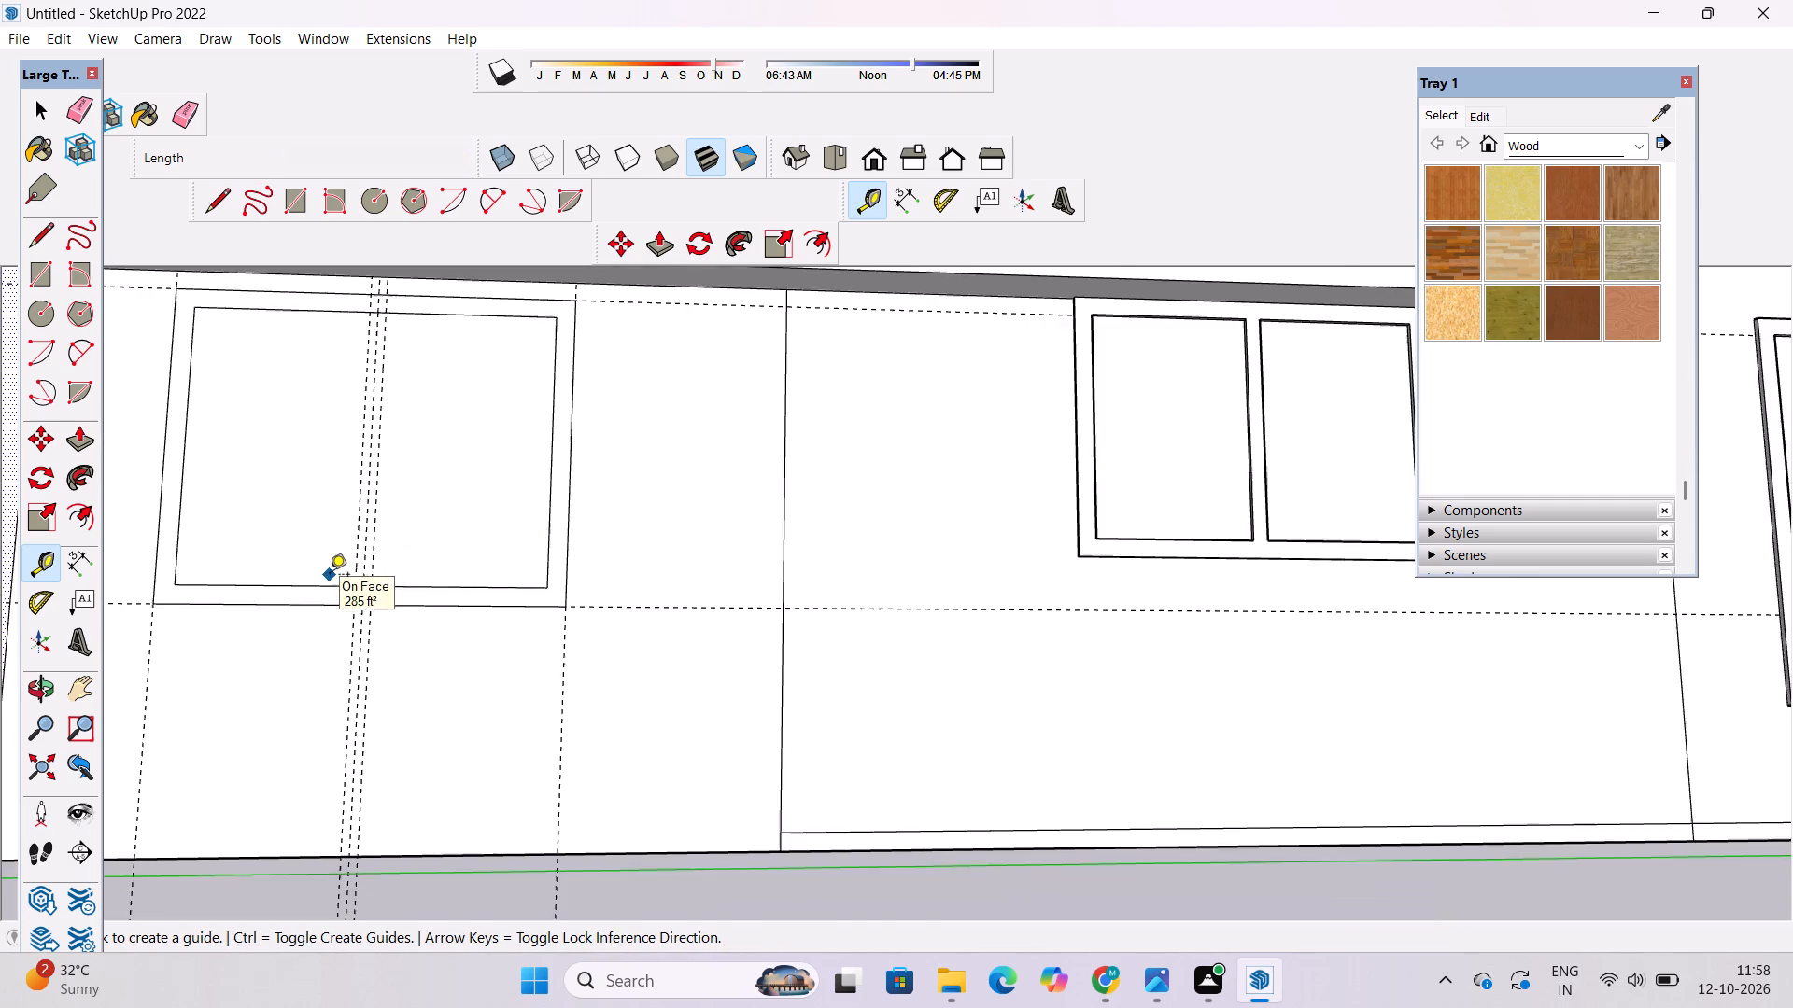
Draw a 10" by 15' mullion rectangle between the two outer centre guides, spanning the inner frame's height.
{"action": "scroll", "coordinate": [330, 576], "scroll_direction": "down", "scroll_amount": 6}
{"action": "left_click", "coordinate": [289, 193]}
{"action": "scroll", "coordinate": [367, 366], "scroll_direction": "up", "scroll_amount": 2}
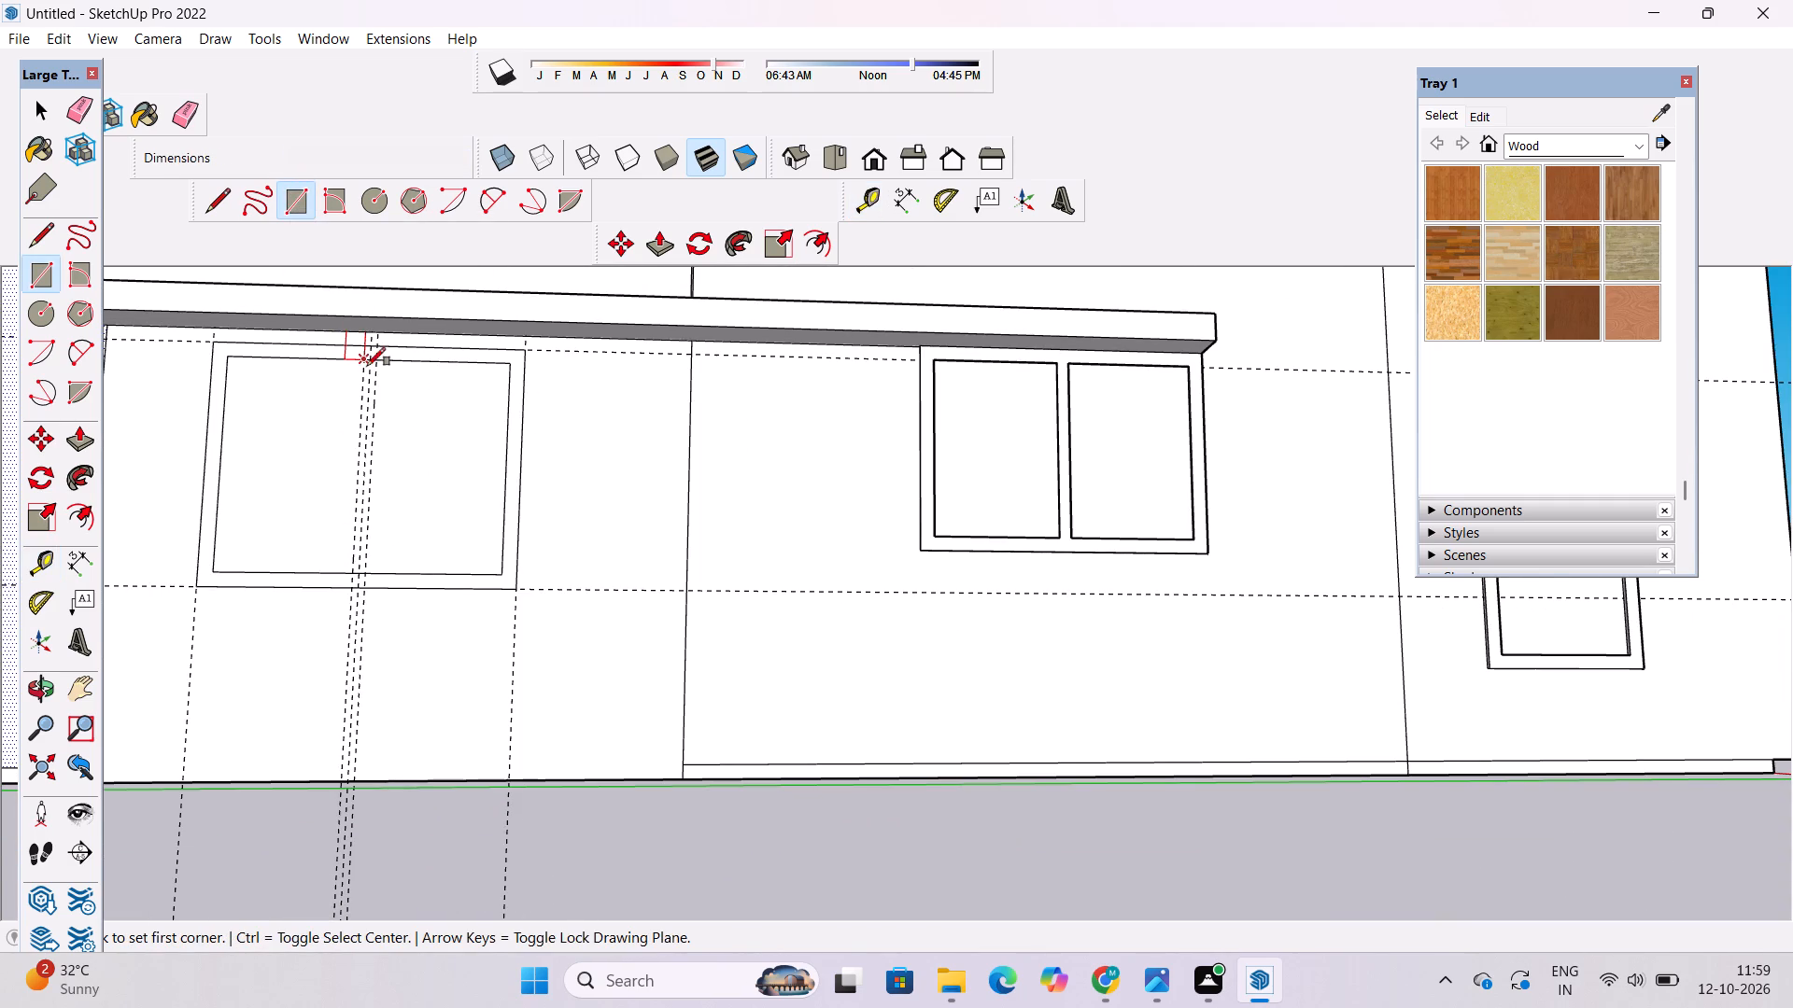
{"action": "scroll", "coordinate": [367, 366], "scroll_direction": "up", "scroll_amount": 8}
{"action": "left_click", "coordinate": [360, 348]}
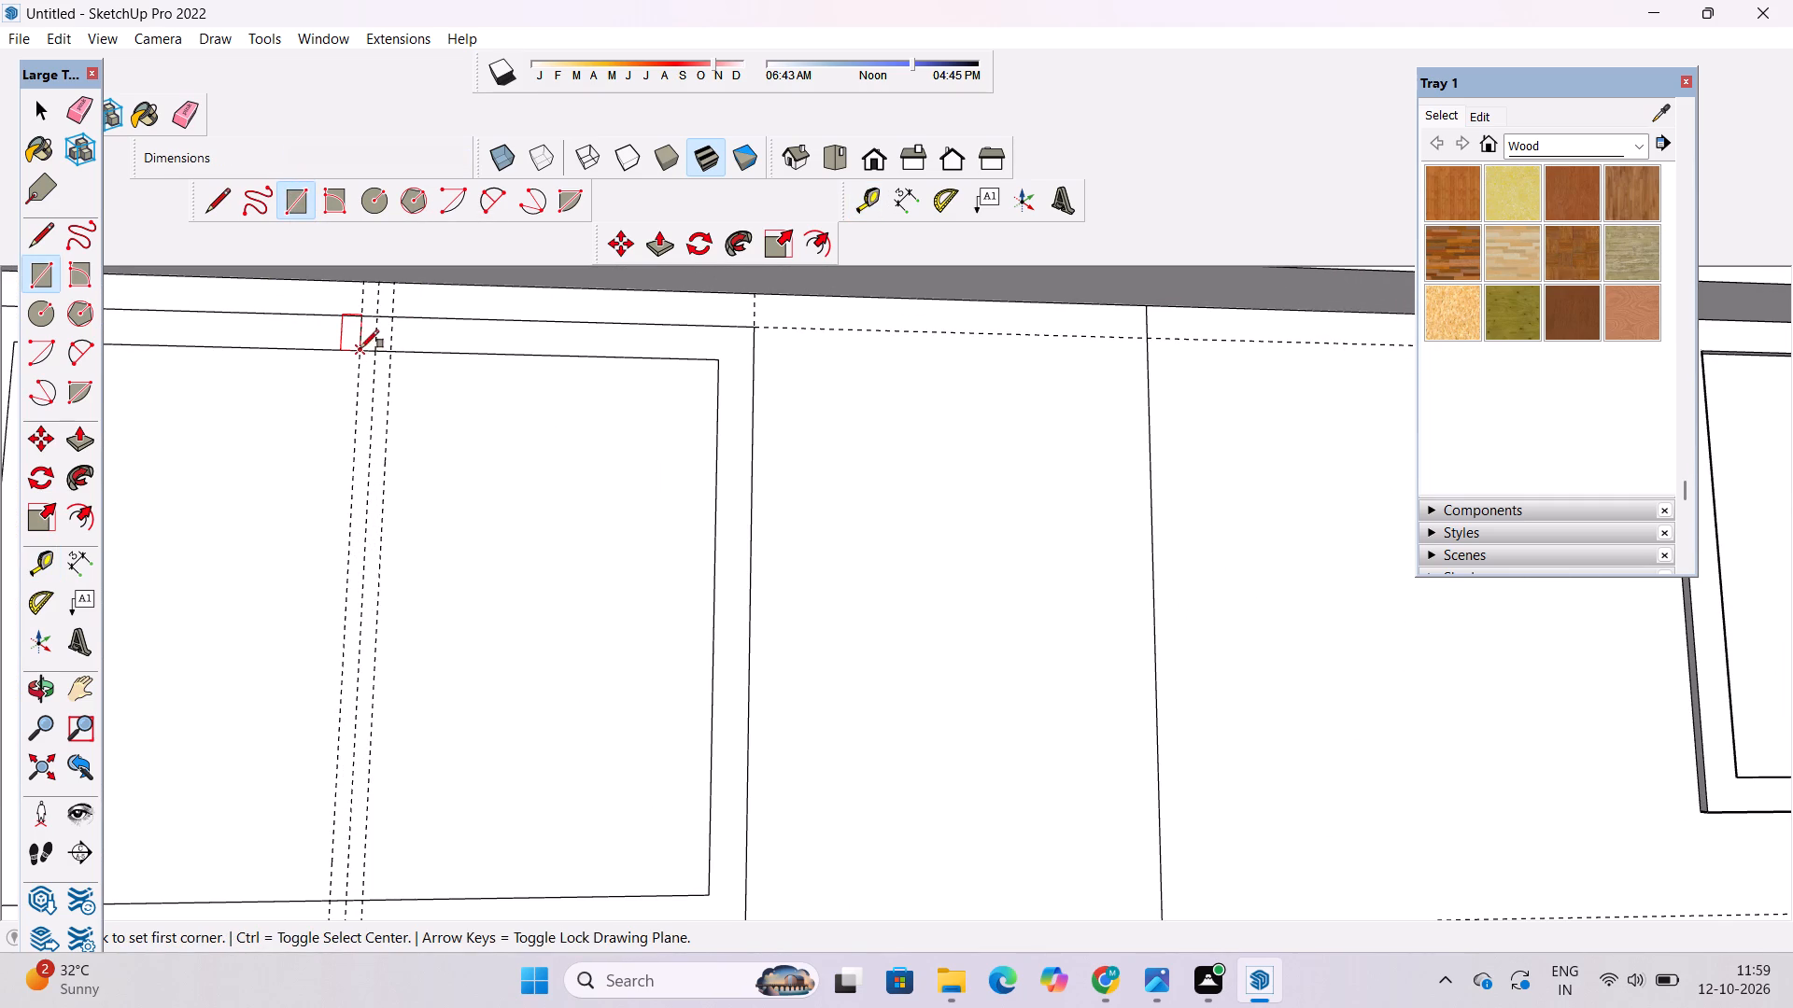
{"action": "scroll", "coordinate": [400, 345], "scroll_direction": "down", "scroll_amount": 9}
{"action": "scroll", "coordinate": [402, 585], "scroll_direction": "up", "scroll_amount": 13}
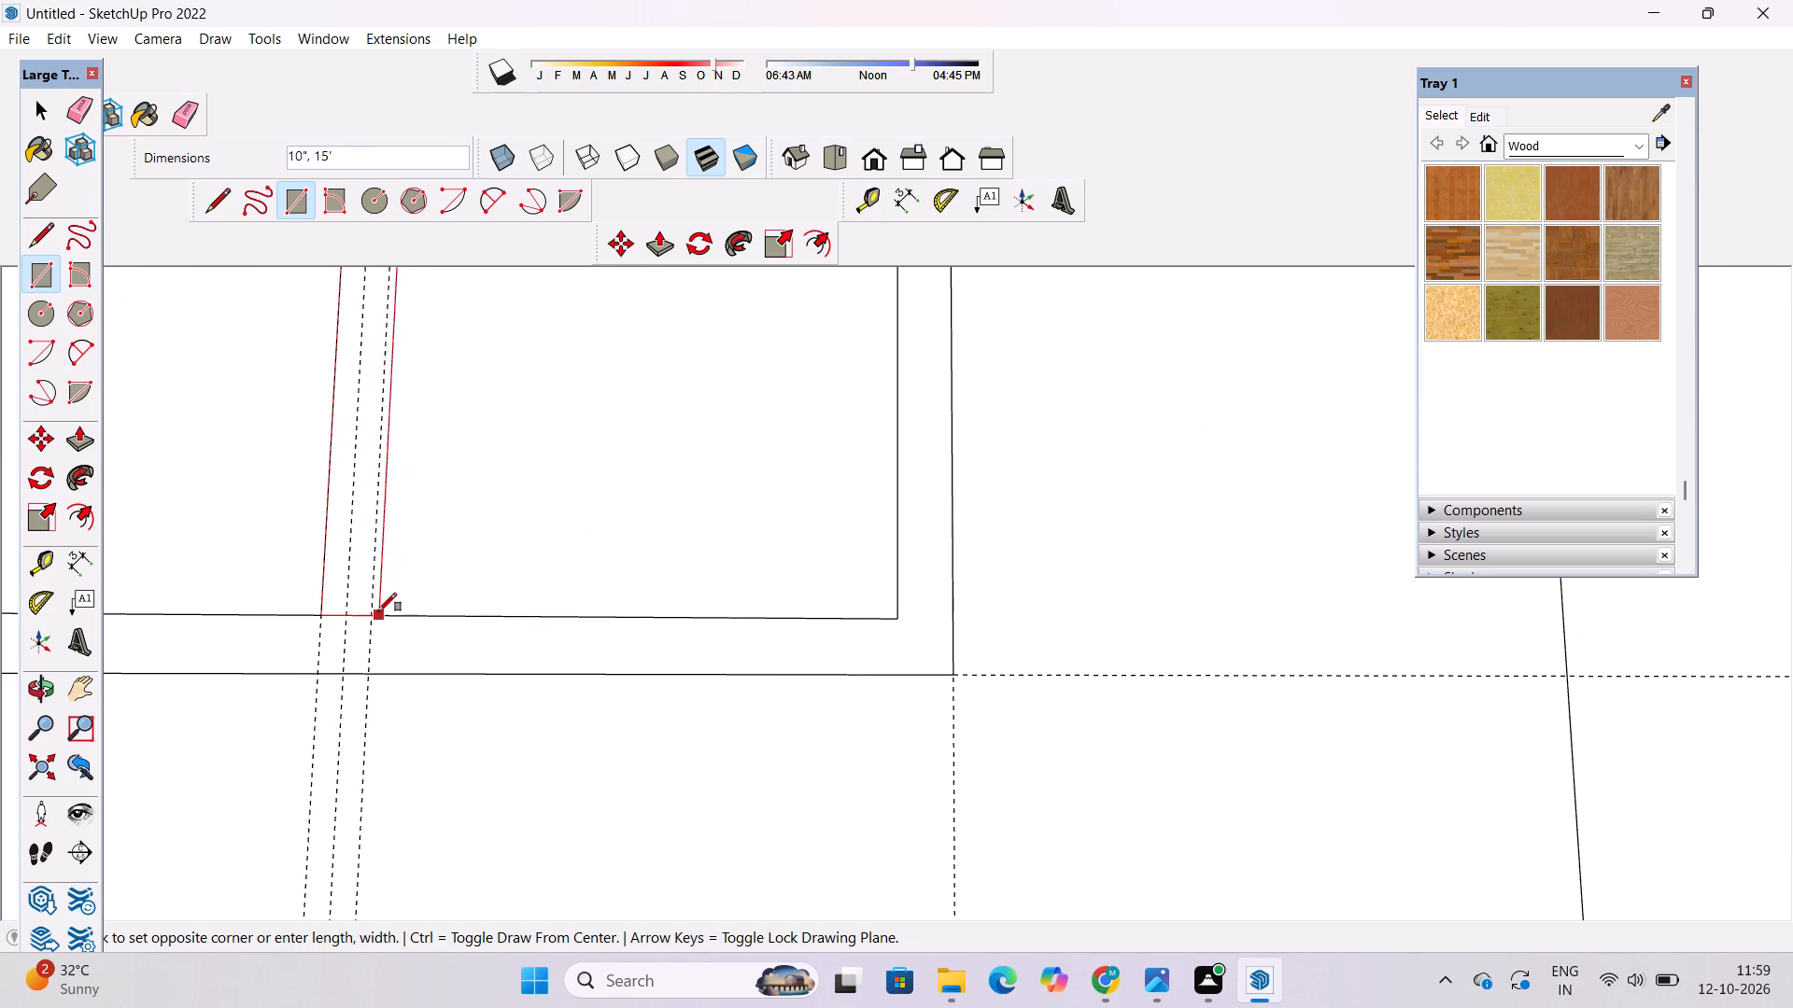
{"action": "left_click", "coordinate": [377, 611]}
Erase the construction guides around the lower large window, including the mullion guides and the long horizontal ones across the facade.
{"action": "left_click", "coordinate": [179, 123]}
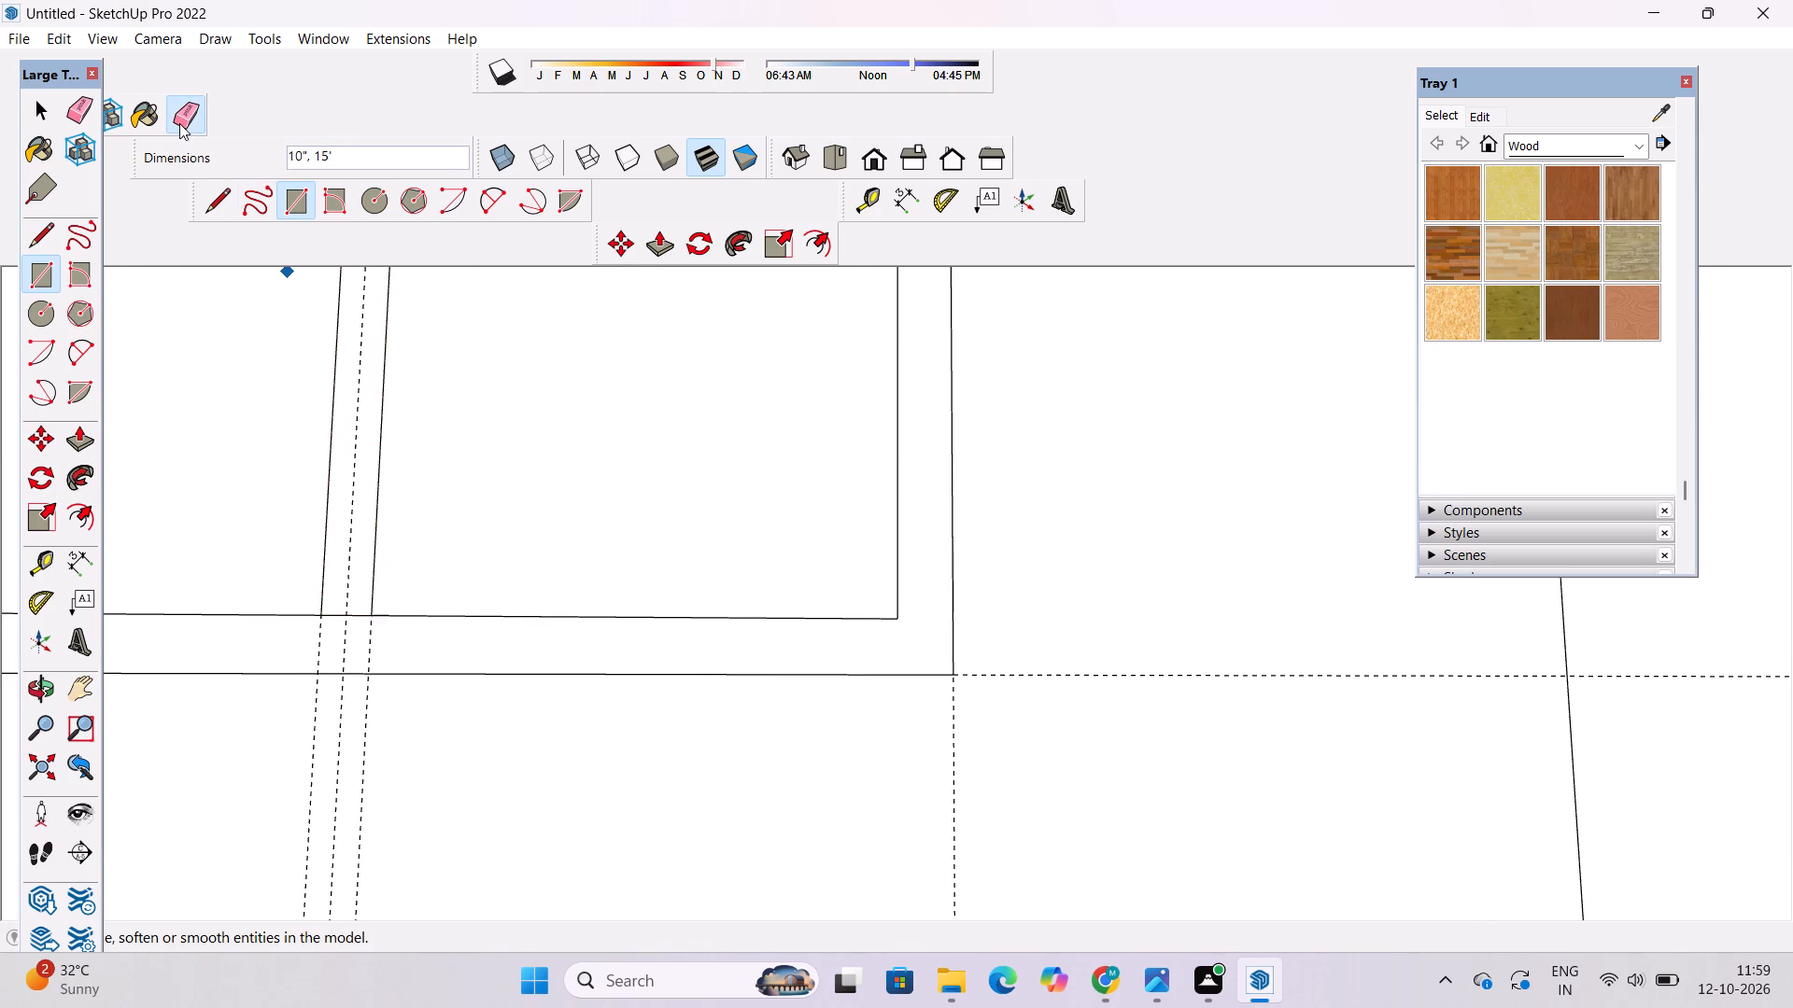
{"action": "left_click_drag", "start_coordinate": [389, 665], "coordinate": [302, 651]}
{"action": "scroll", "coordinate": [372, 688], "scroll_direction": "down", "scroll_amount": 3}
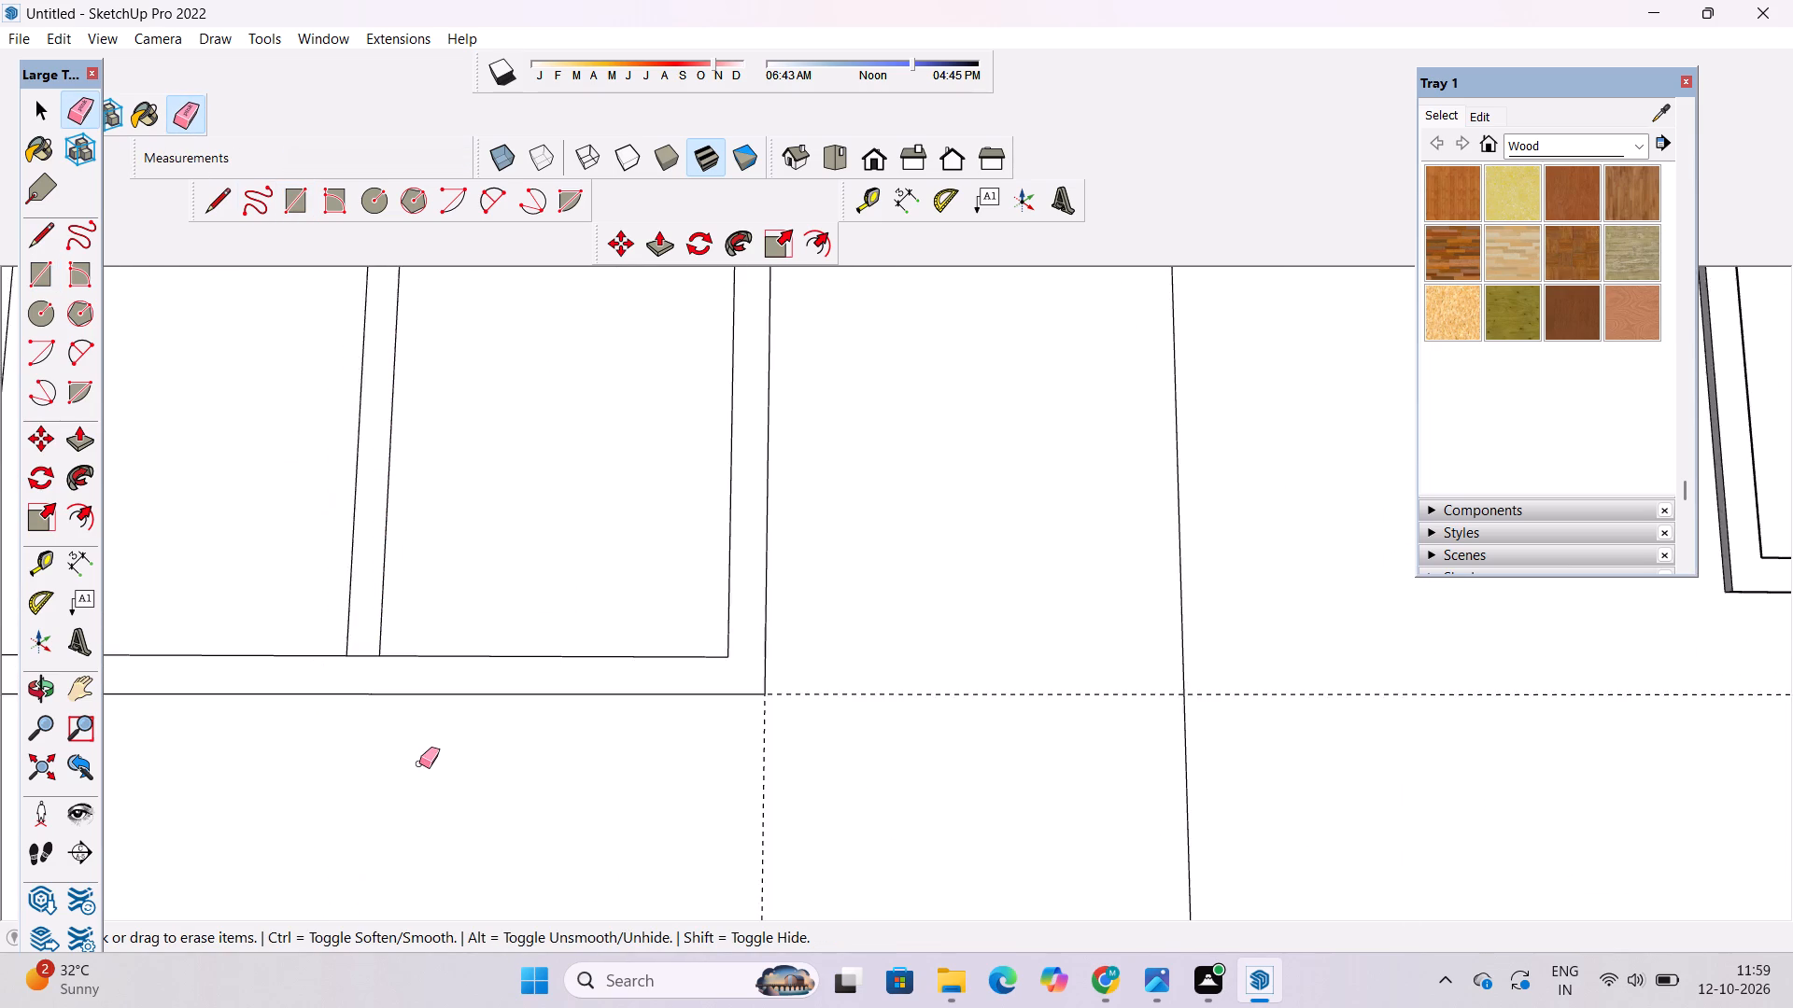
{"action": "scroll", "coordinate": [419, 763], "scroll_direction": "down", "scroll_amount": 20}
{"action": "scroll", "coordinate": [419, 763], "scroll_direction": "down", "scroll_amount": 3}
{"action": "left_click_drag", "start_coordinate": [524, 727], "coordinate": [490, 752]}
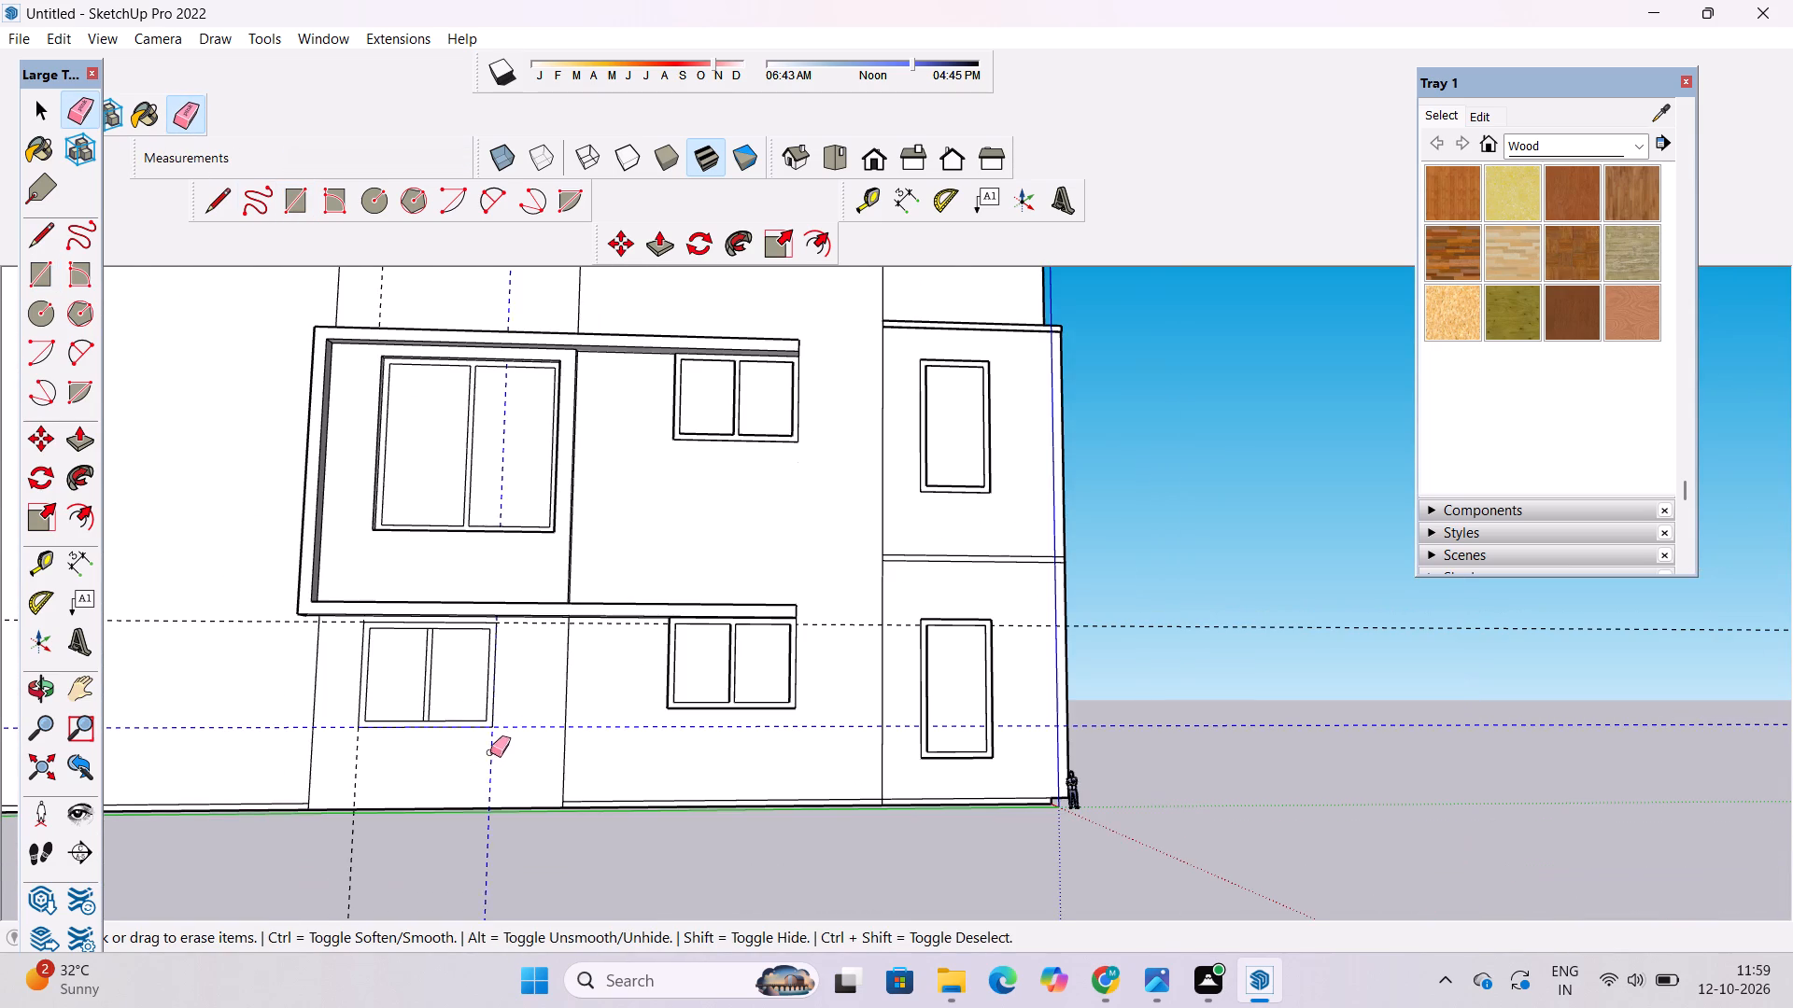
{"action": "left_click_drag", "start_coordinate": [490, 752], "coordinate": [487, 758]}
{"action": "left_click_drag", "start_coordinate": [353, 750], "coordinate": [358, 764]}
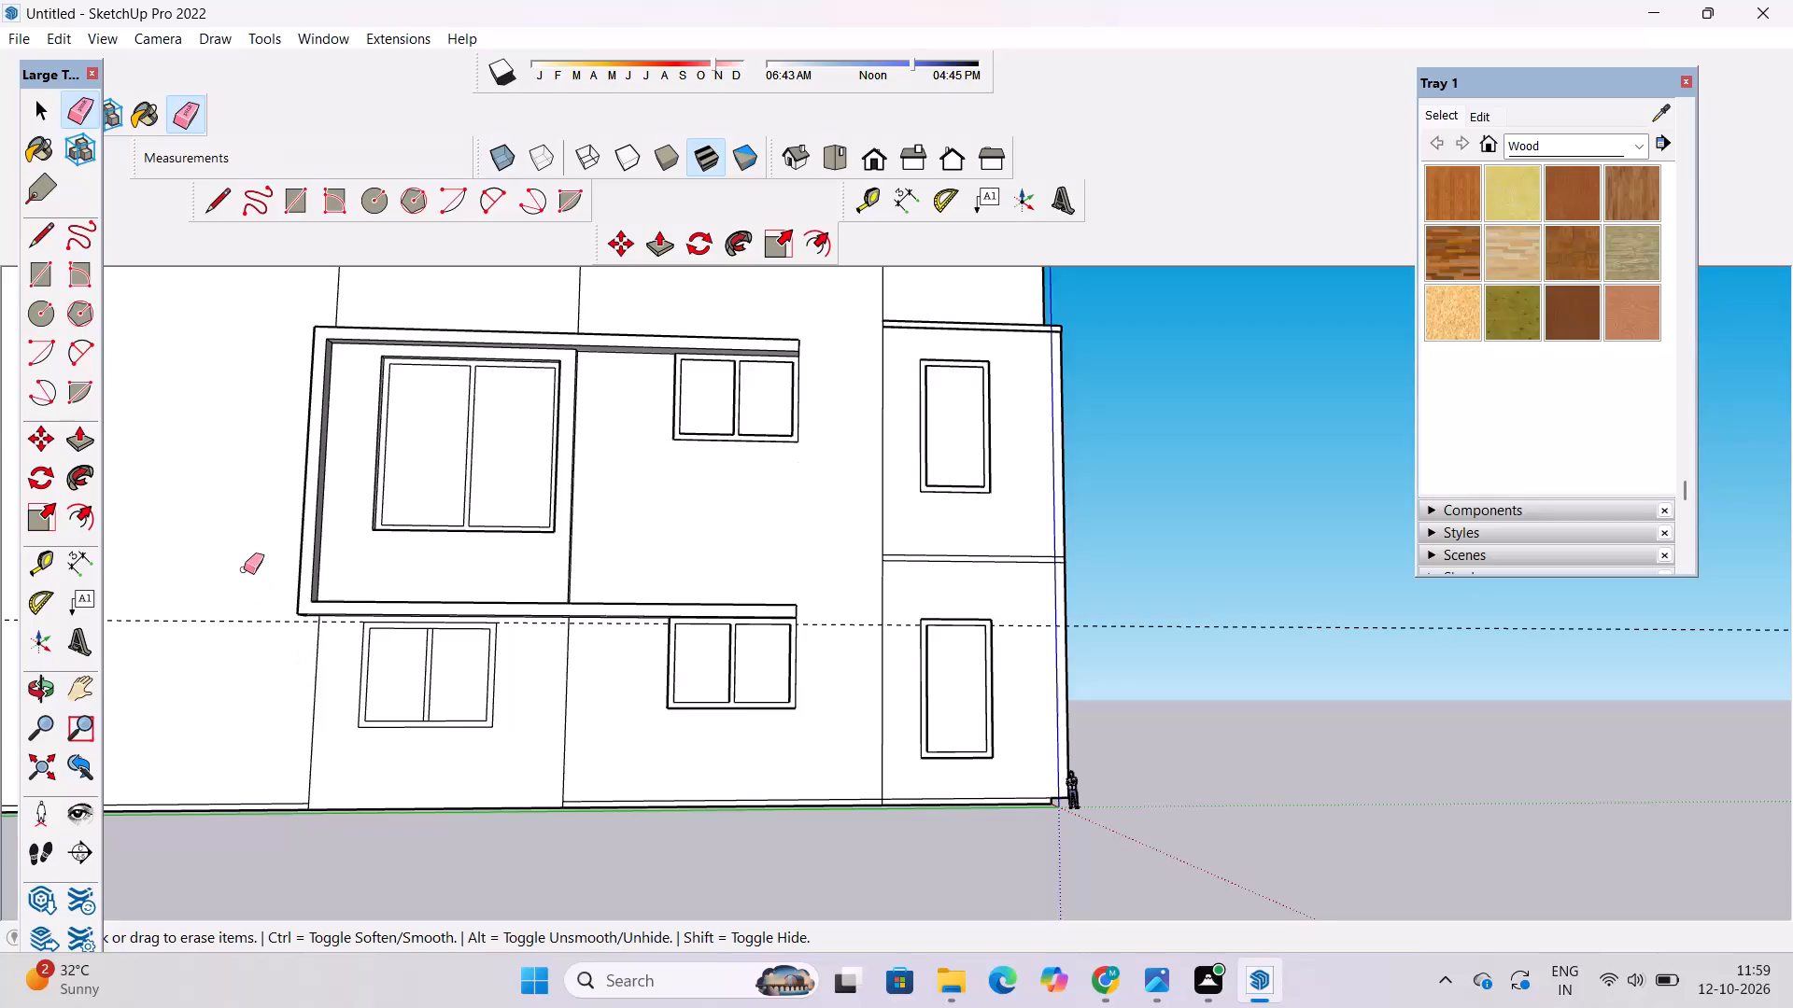
{"action": "left_click_drag", "start_coordinate": [244, 569], "coordinate": [256, 619]}
{"action": "left_click_drag", "start_coordinate": [261, 607], "coordinate": [261, 629]}
Erase the short edges at the mullion's top and bottom so it merges with the lower window's frame.
{"action": "scroll", "coordinate": [338, 651], "scroll_direction": "up", "scroll_amount": 6}
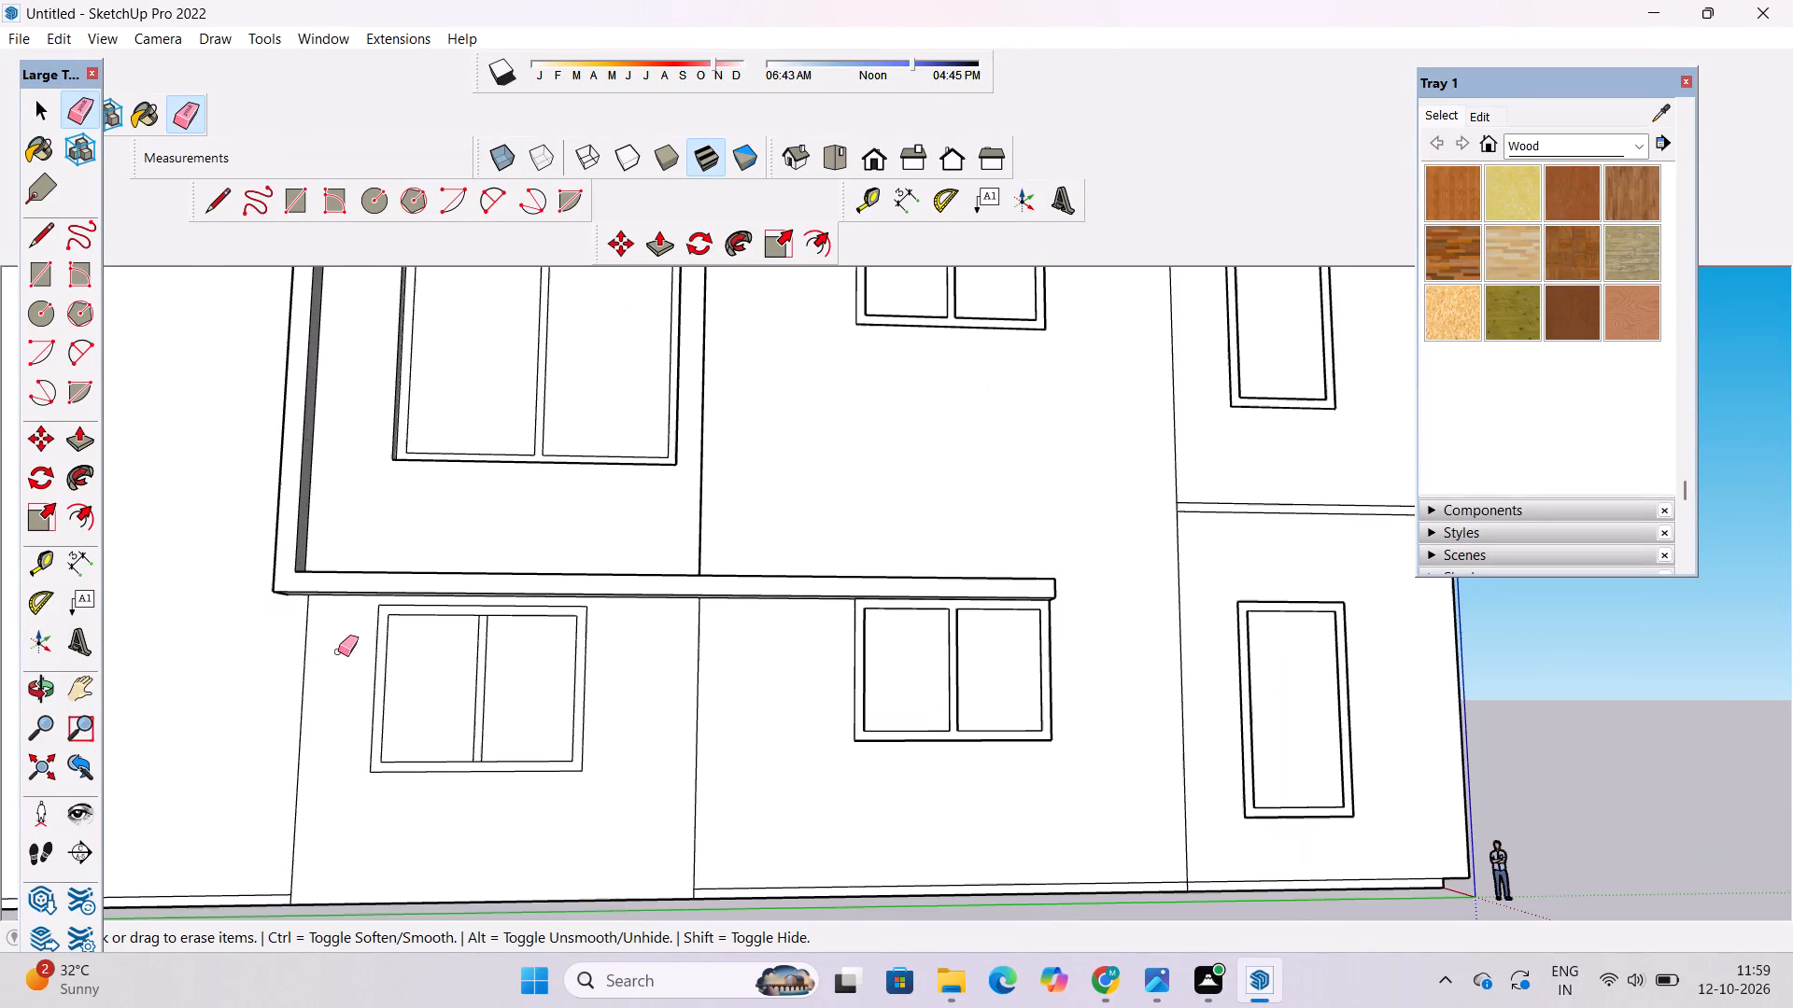
{"action": "scroll", "coordinate": [493, 608], "scroll_direction": "up", "scroll_amount": 15}
{"action": "left_click_drag", "start_coordinate": [508, 613], "coordinate": [497, 638]}
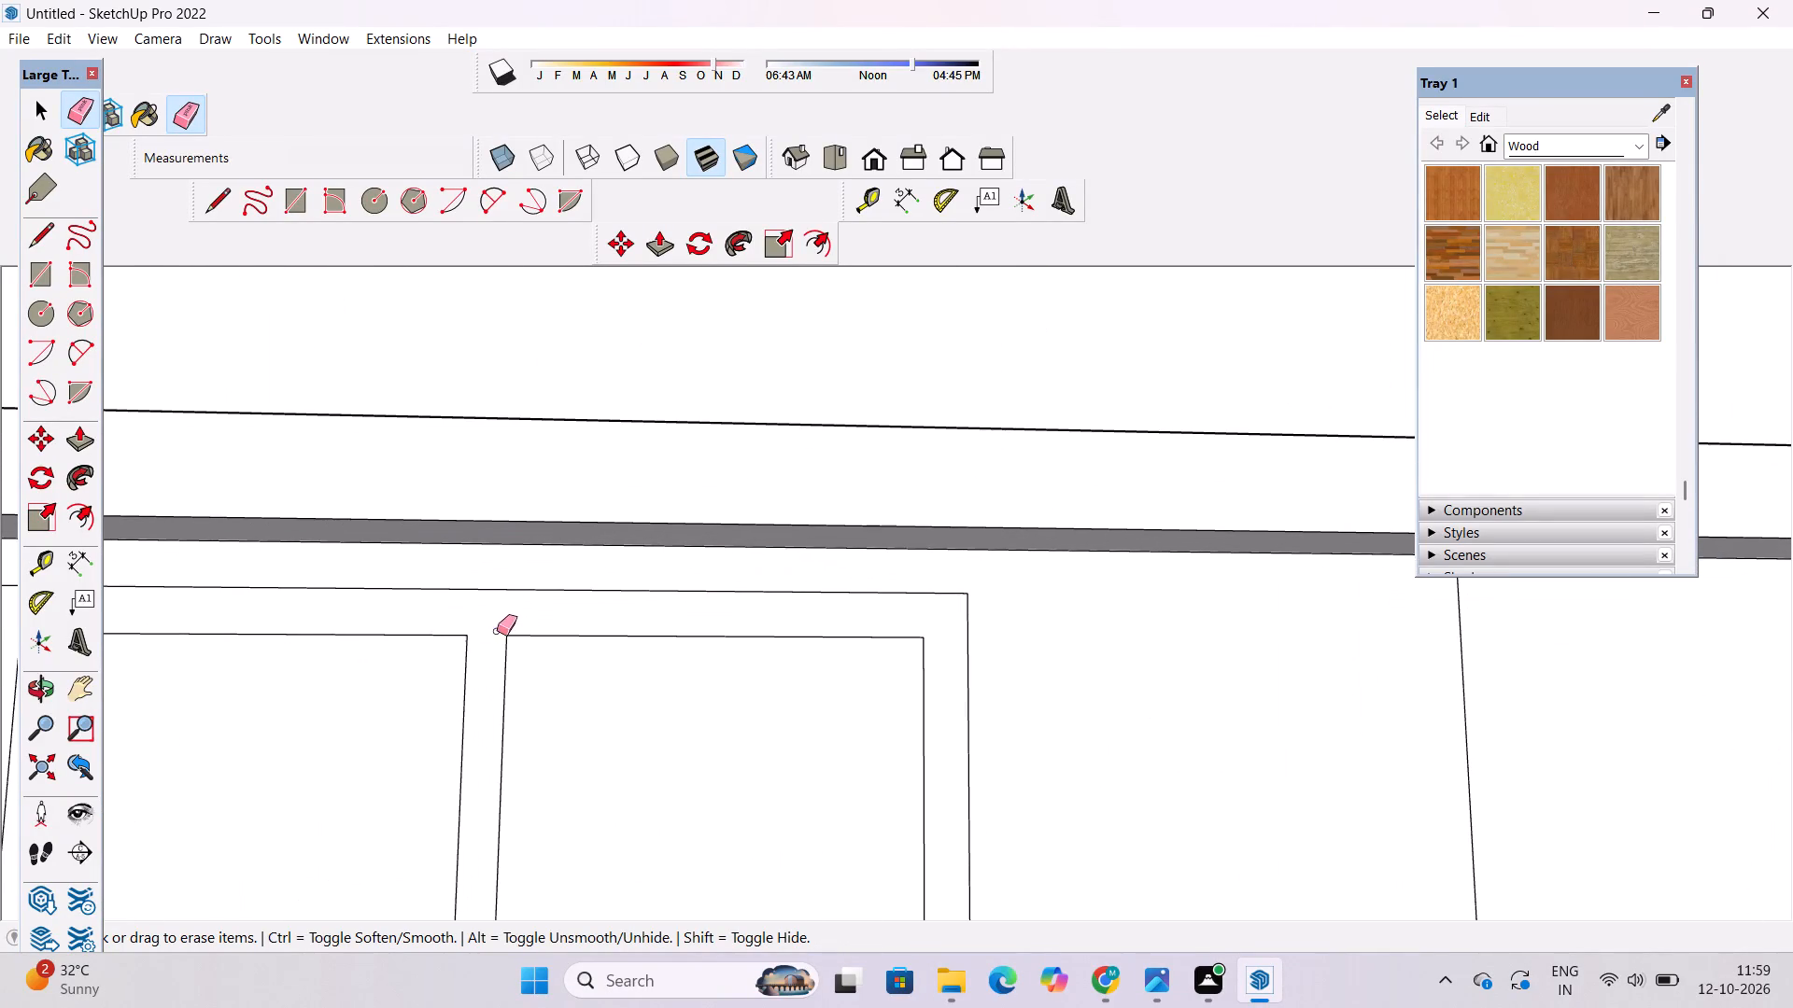
{"action": "scroll", "coordinate": [483, 553], "scroll_direction": "down", "scroll_amount": 19}
{"action": "scroll", "coordinate": [470, 705], "scroll_direction": "up", "scroll_amount": 18}
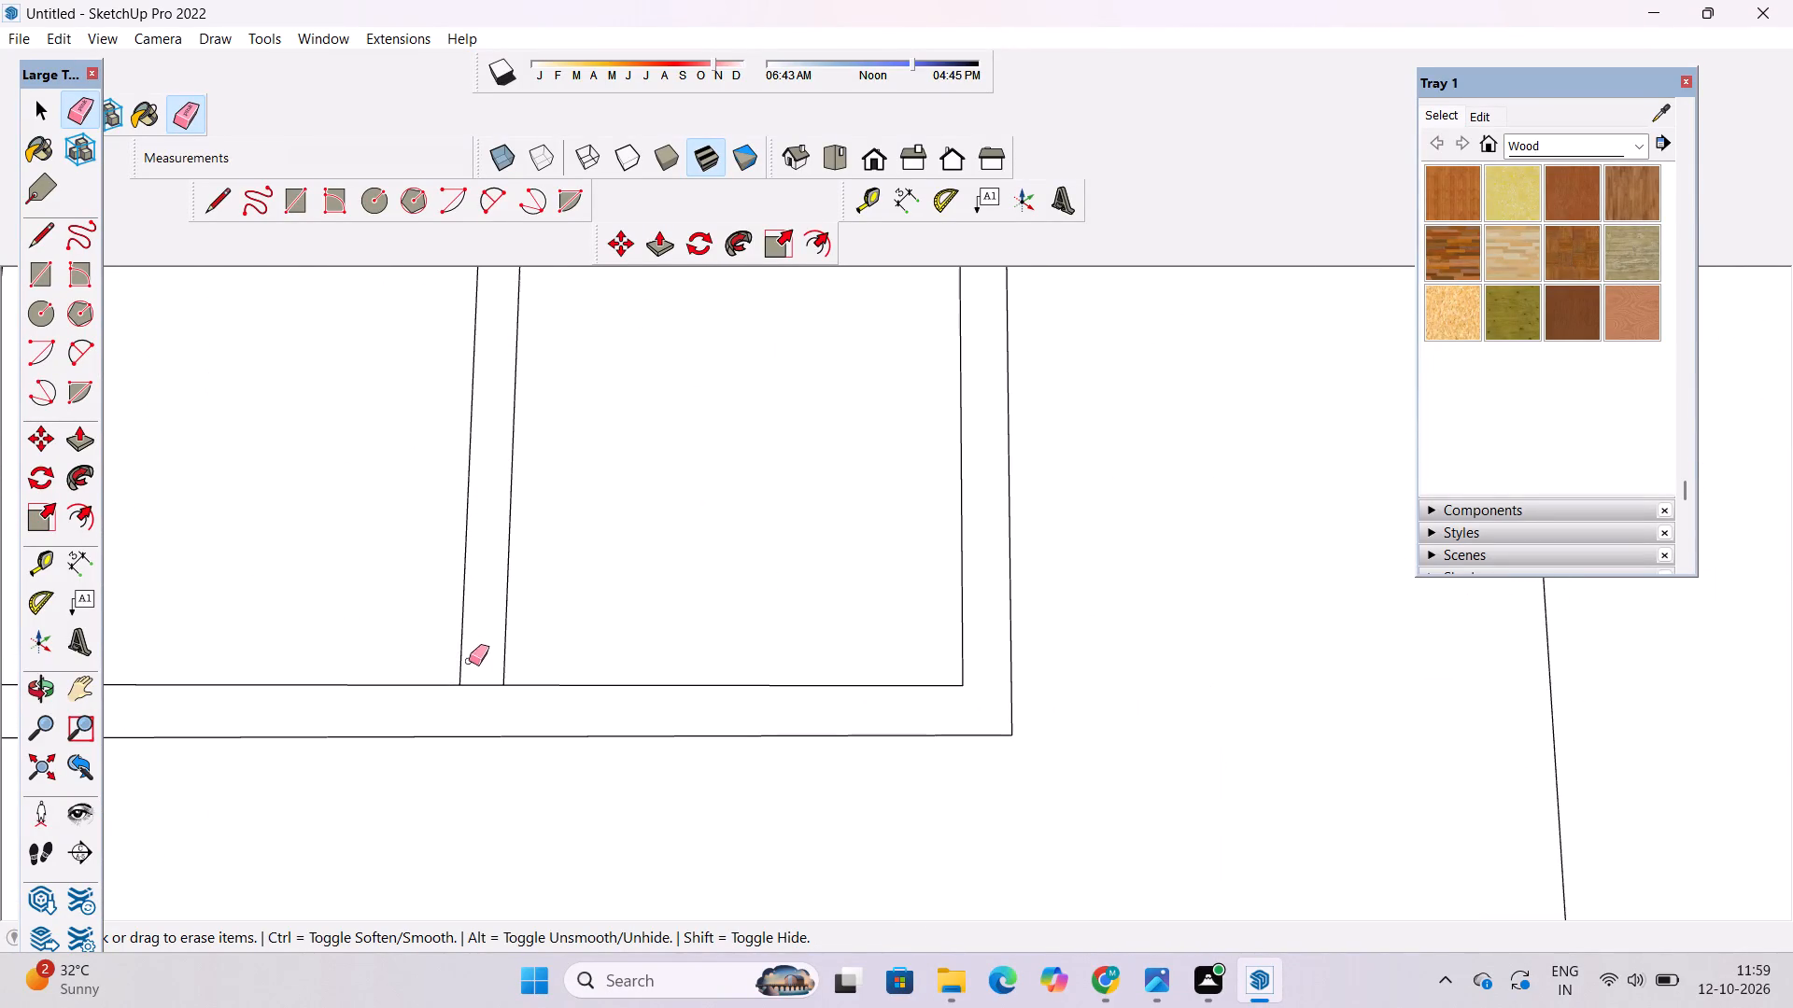
{"action": "left_click_drag", "start_coordinate": [475, 679], "coordinate": [478, 693]}
{"action": "scroll", "coordinate": [466, 688], "scroll_direction": "down", "scroll_amount": 18}
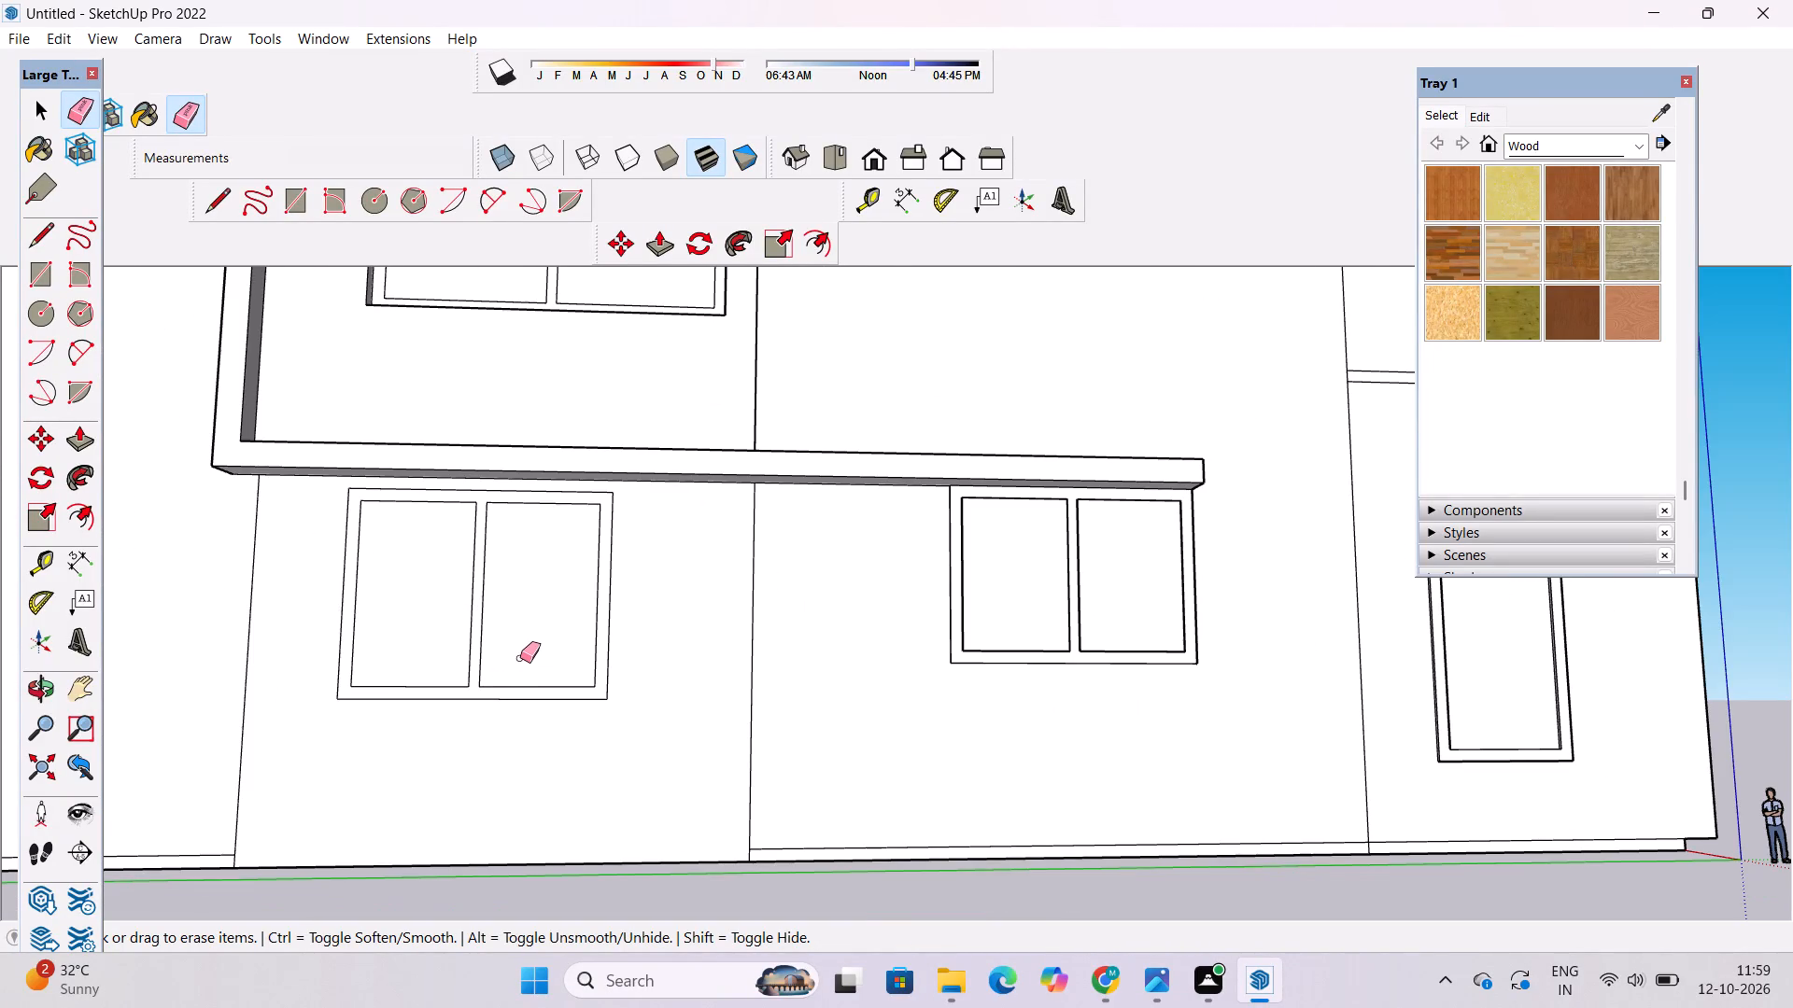
Pull the wall panel around the lower large window out 1', flush with the panel around the upper window.
{"action": "key", "text": "space"}
{"action": "key", "text": "o"}
{"action": "left_click_drag", "start_coordinate": [755, 589], "coordinate": [478, 748]}
{"action": "left_click_drag", "start_coordinate": [453, 733], "coordinate": [461, 726], "text": "shift"}
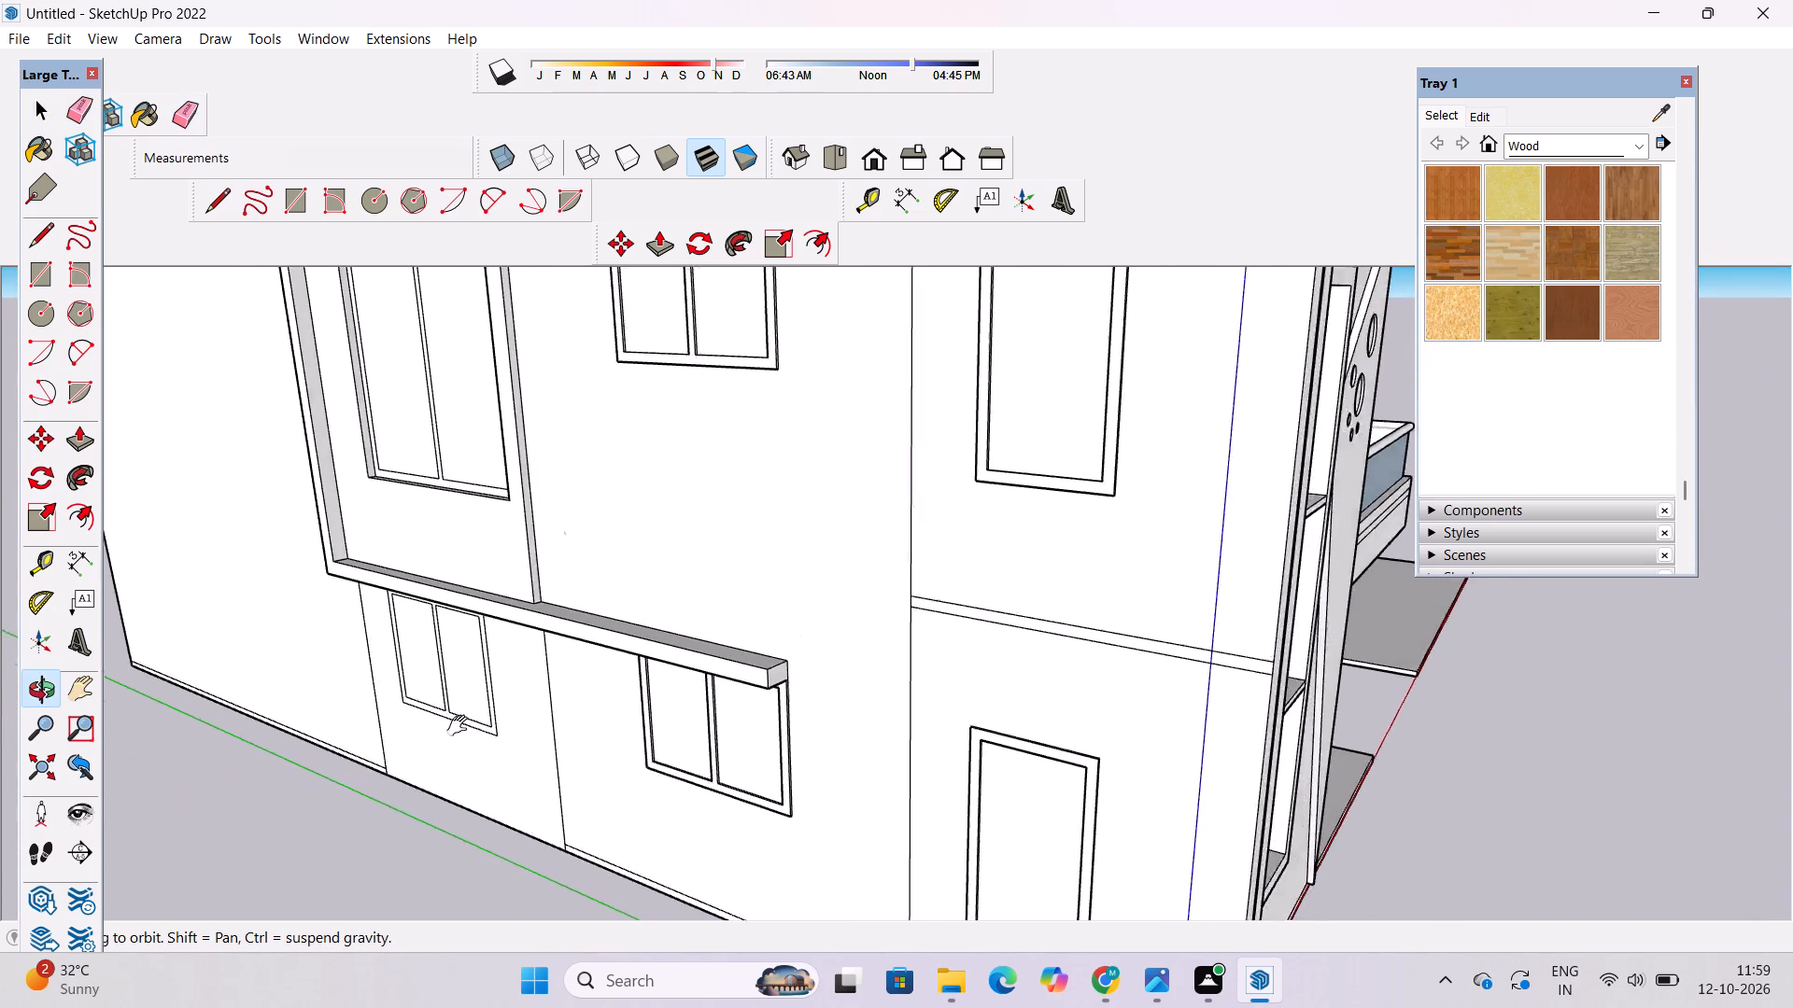
{"action": "left_click_drag", "start_coordinate": [461, 726], "coordinate": [529, 777], "text": "shift"}
{"action": "scroll", "coordinate": [512, 532], "scroll_direction": "up", "scroll_amount": 9}
{"action": "left_click_drag", "start_coordinate": [536, 577], "coordinate": [546, 604], "text": "shift"}
{"action": "left_click_drag", "start_coordinate": [544, 628], "coordinate": [511, 556], "text": "shift"}
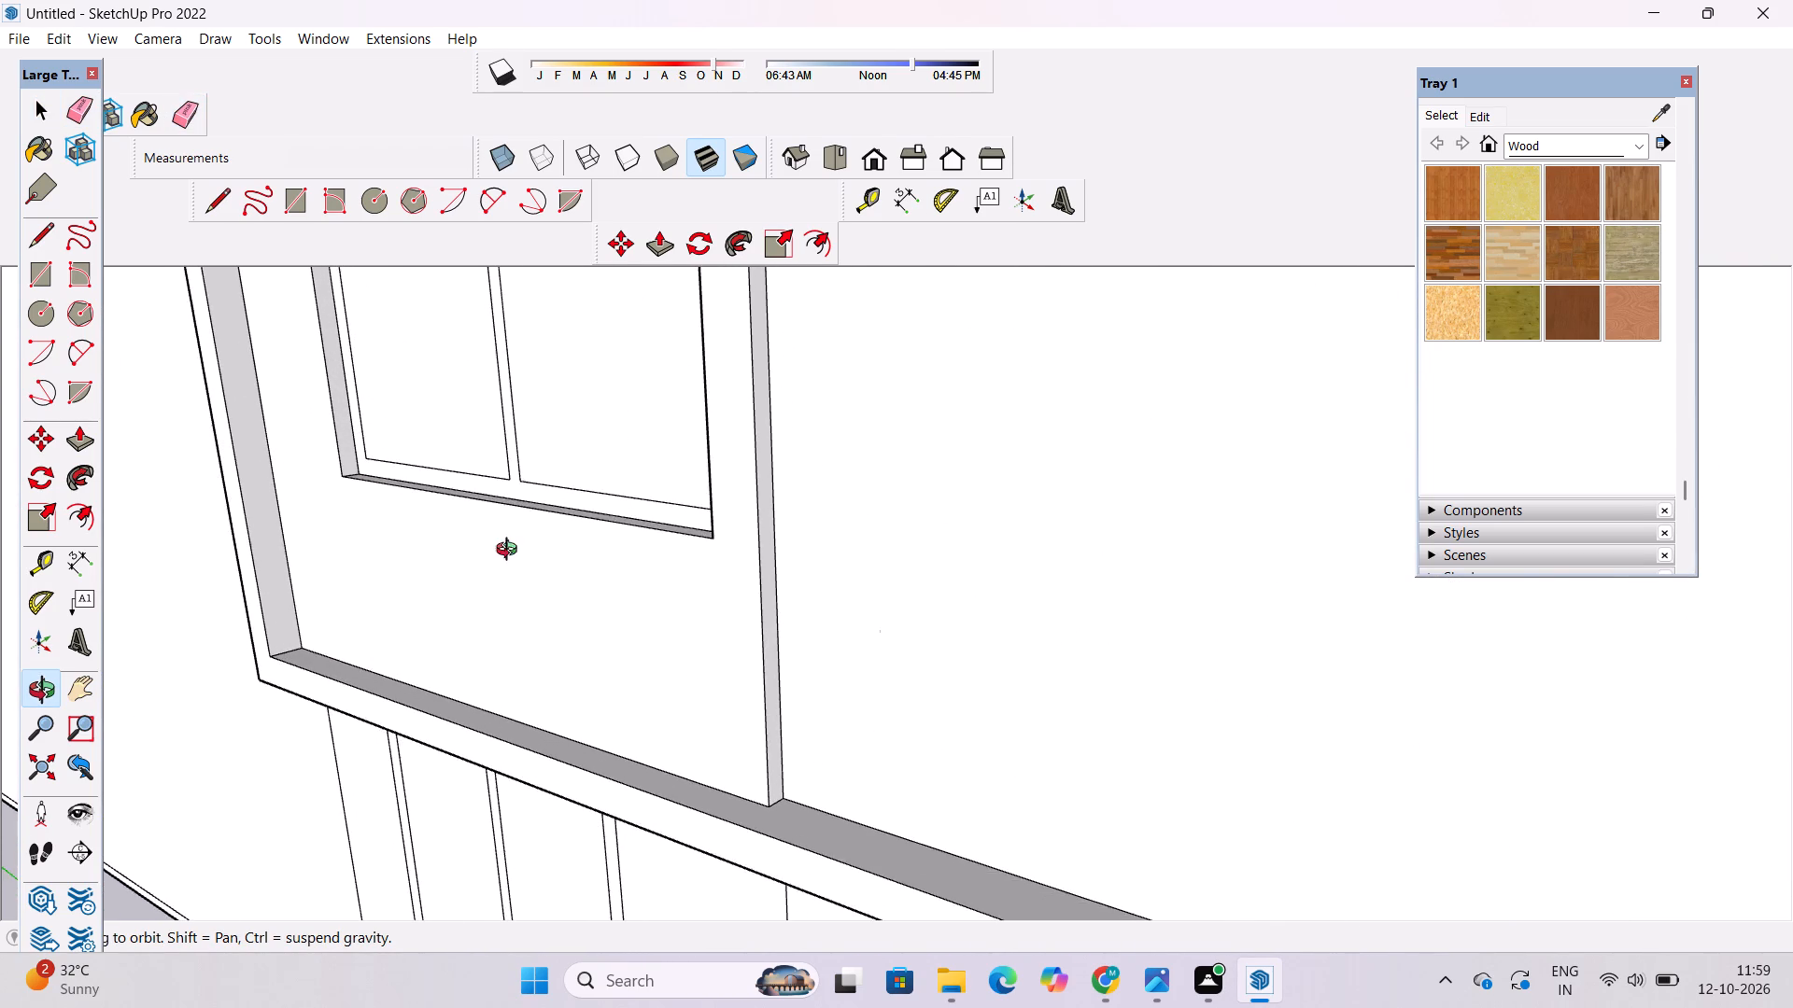
{"action": "scroll", "coordinate": [511, 552], "scroll_direction": "down", "scroll_amount": 5}
{"action": "left_click_drag", "start_coordinate": [595, 751], "coordinate": [638, 596], "text": "shift"}
{"action": "left_click_drag", "start_coordinate": [659, 653], "coordinate": [612, 606]}
{"action": "key", "text": "space"}
{"action": "left_click", "coordinate": [662, 639]}
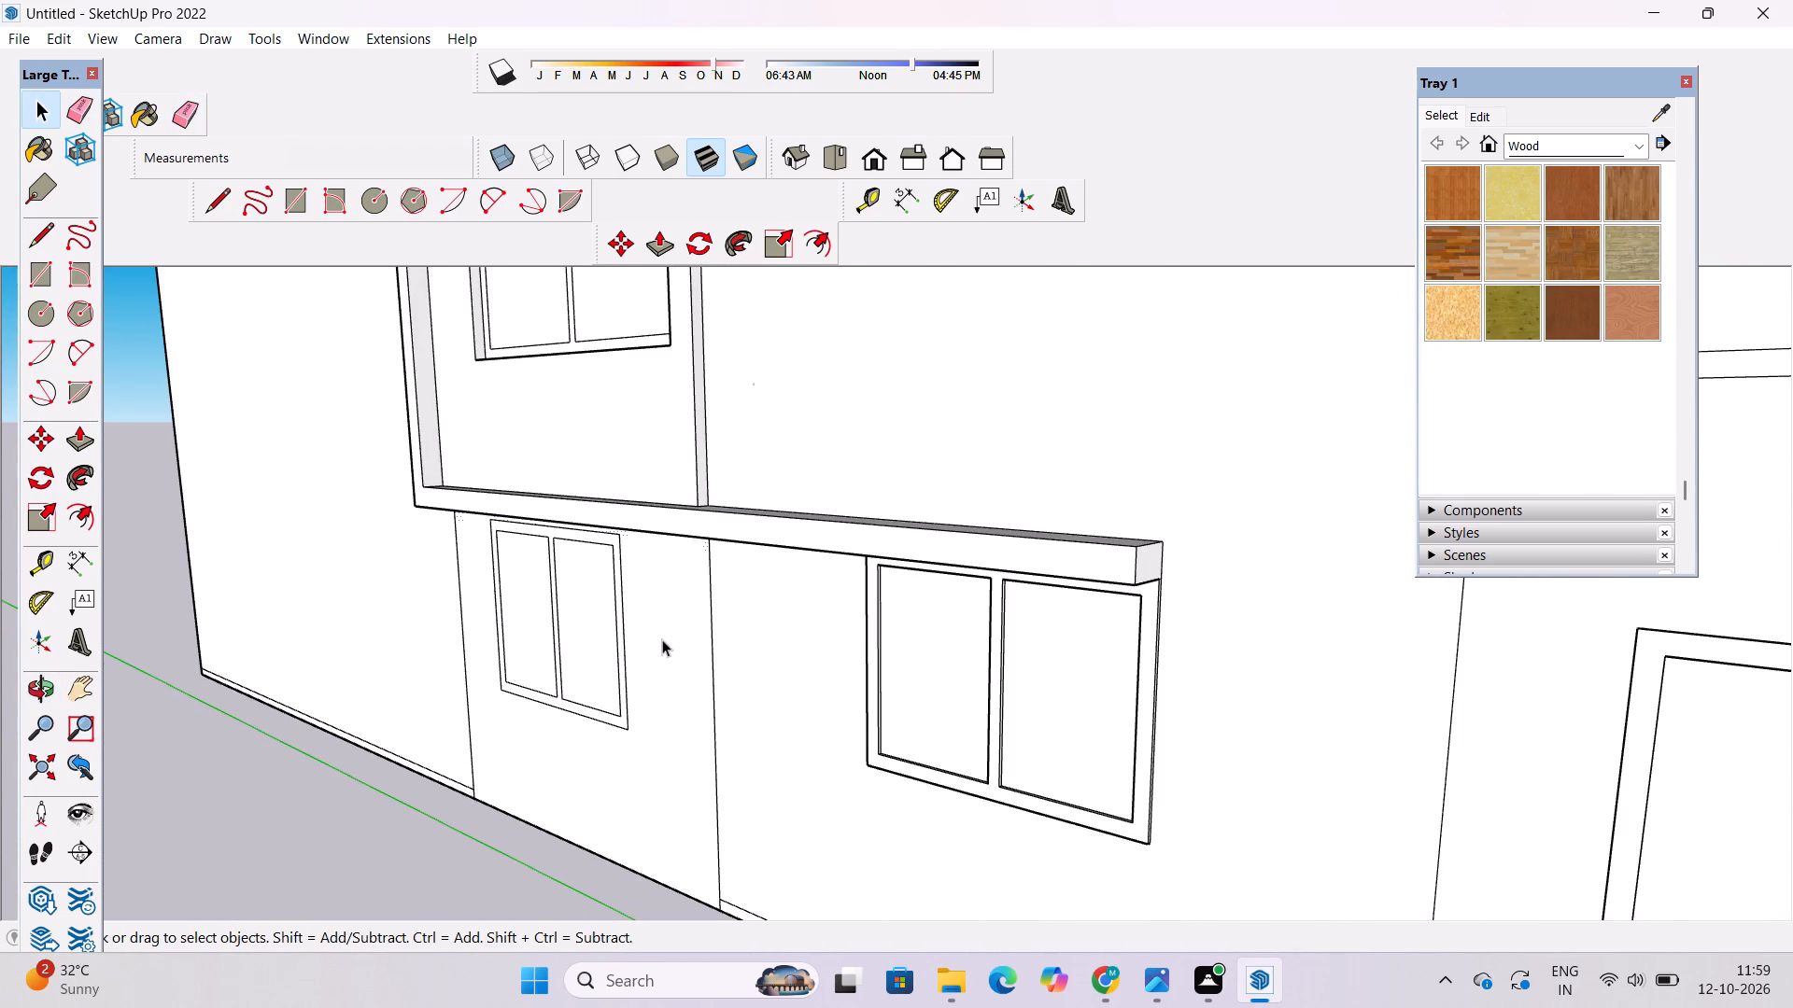
{"action": "key", "text": "p"}
{"action": "left_click", "coordinate": [662, 639]}
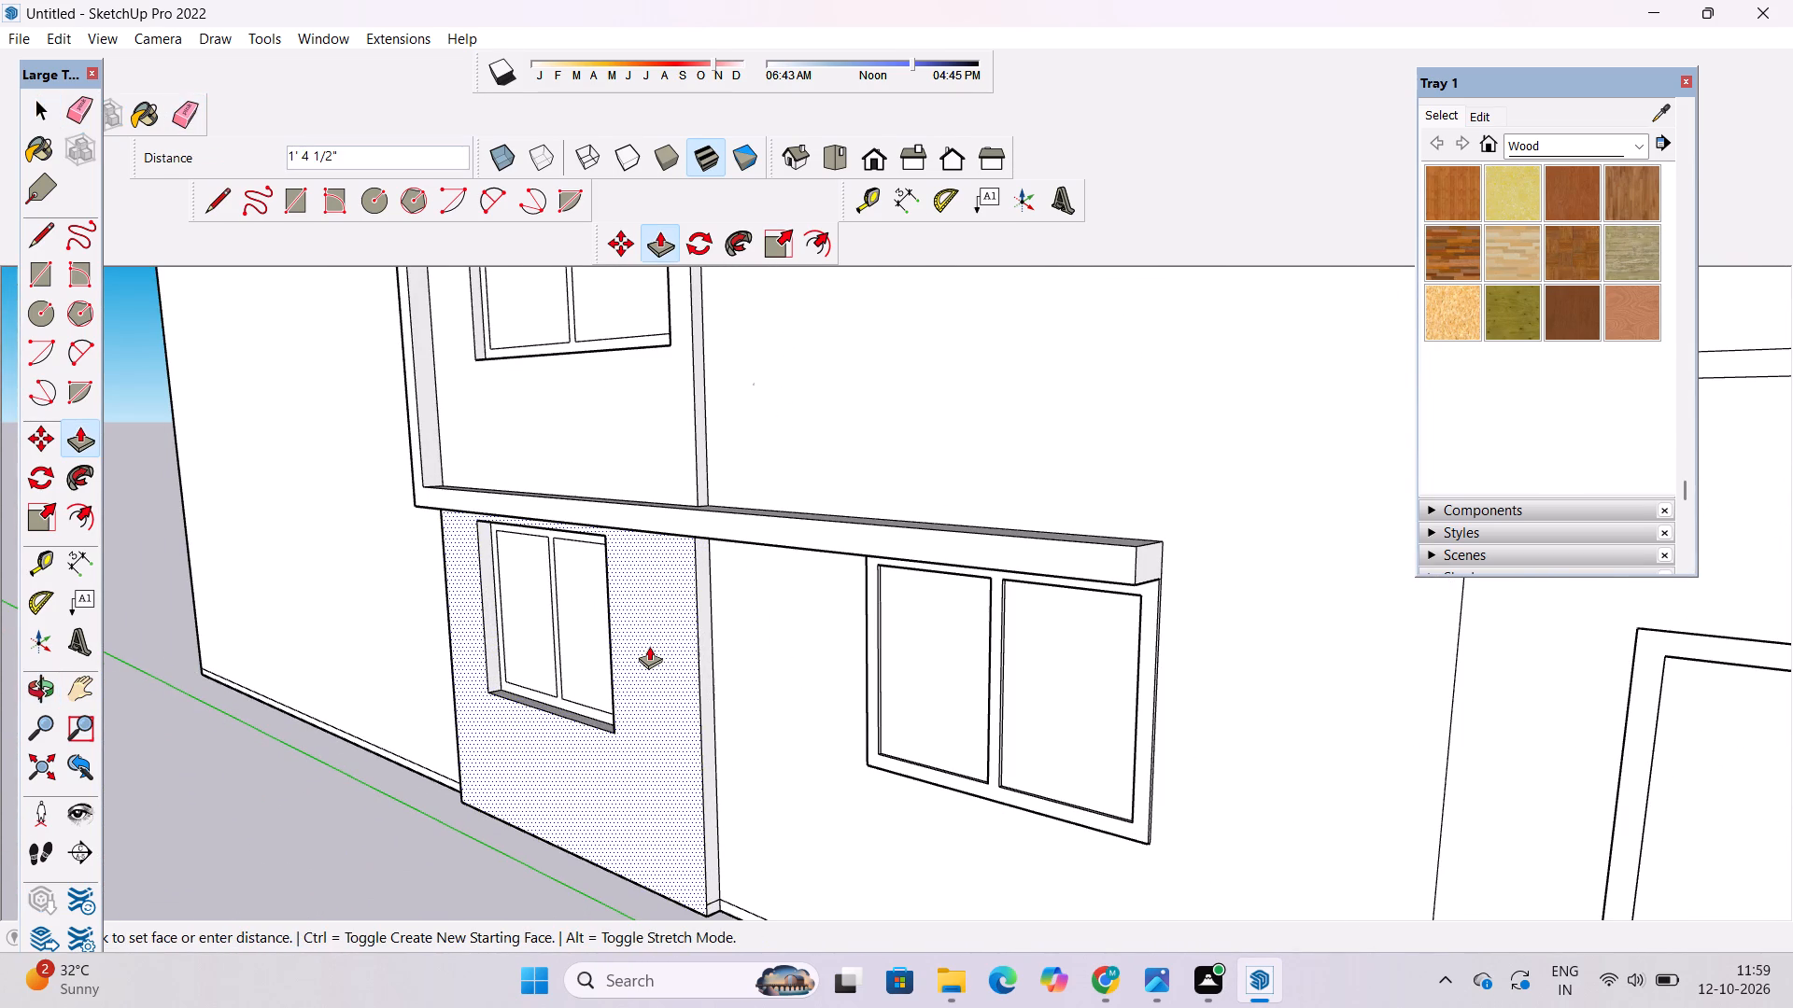
{"action": "left_click", "coordinate": [685, 370]}
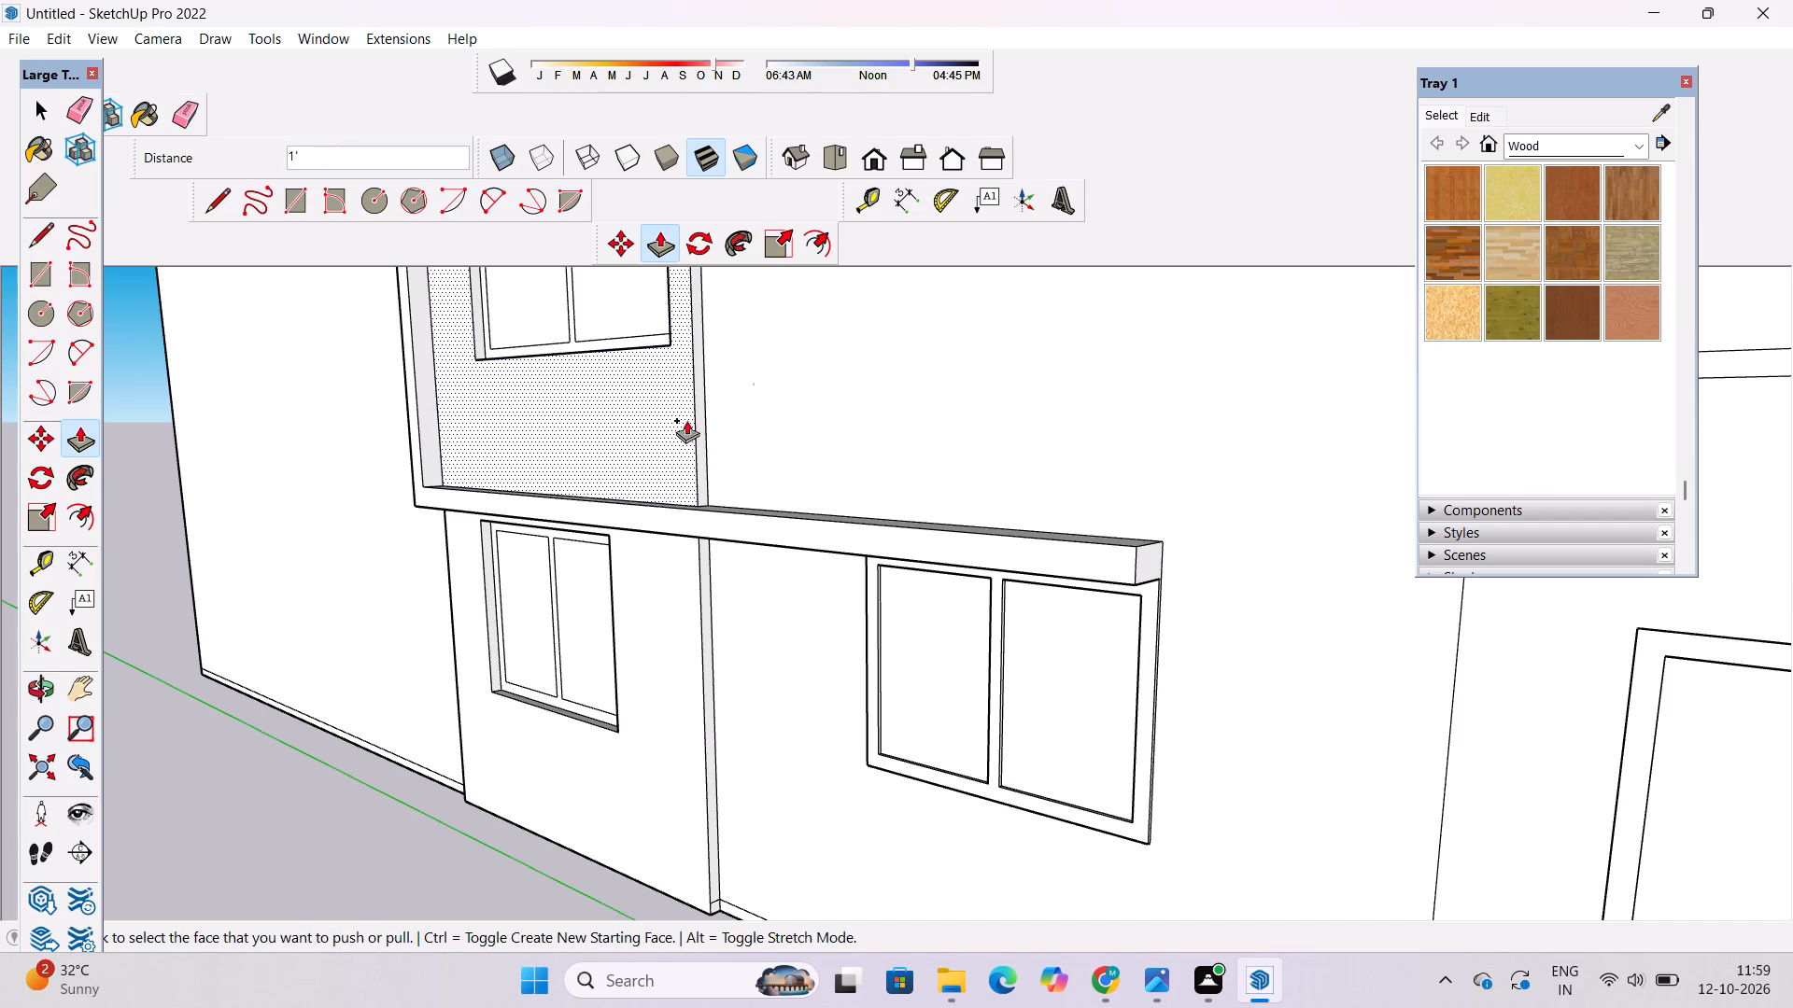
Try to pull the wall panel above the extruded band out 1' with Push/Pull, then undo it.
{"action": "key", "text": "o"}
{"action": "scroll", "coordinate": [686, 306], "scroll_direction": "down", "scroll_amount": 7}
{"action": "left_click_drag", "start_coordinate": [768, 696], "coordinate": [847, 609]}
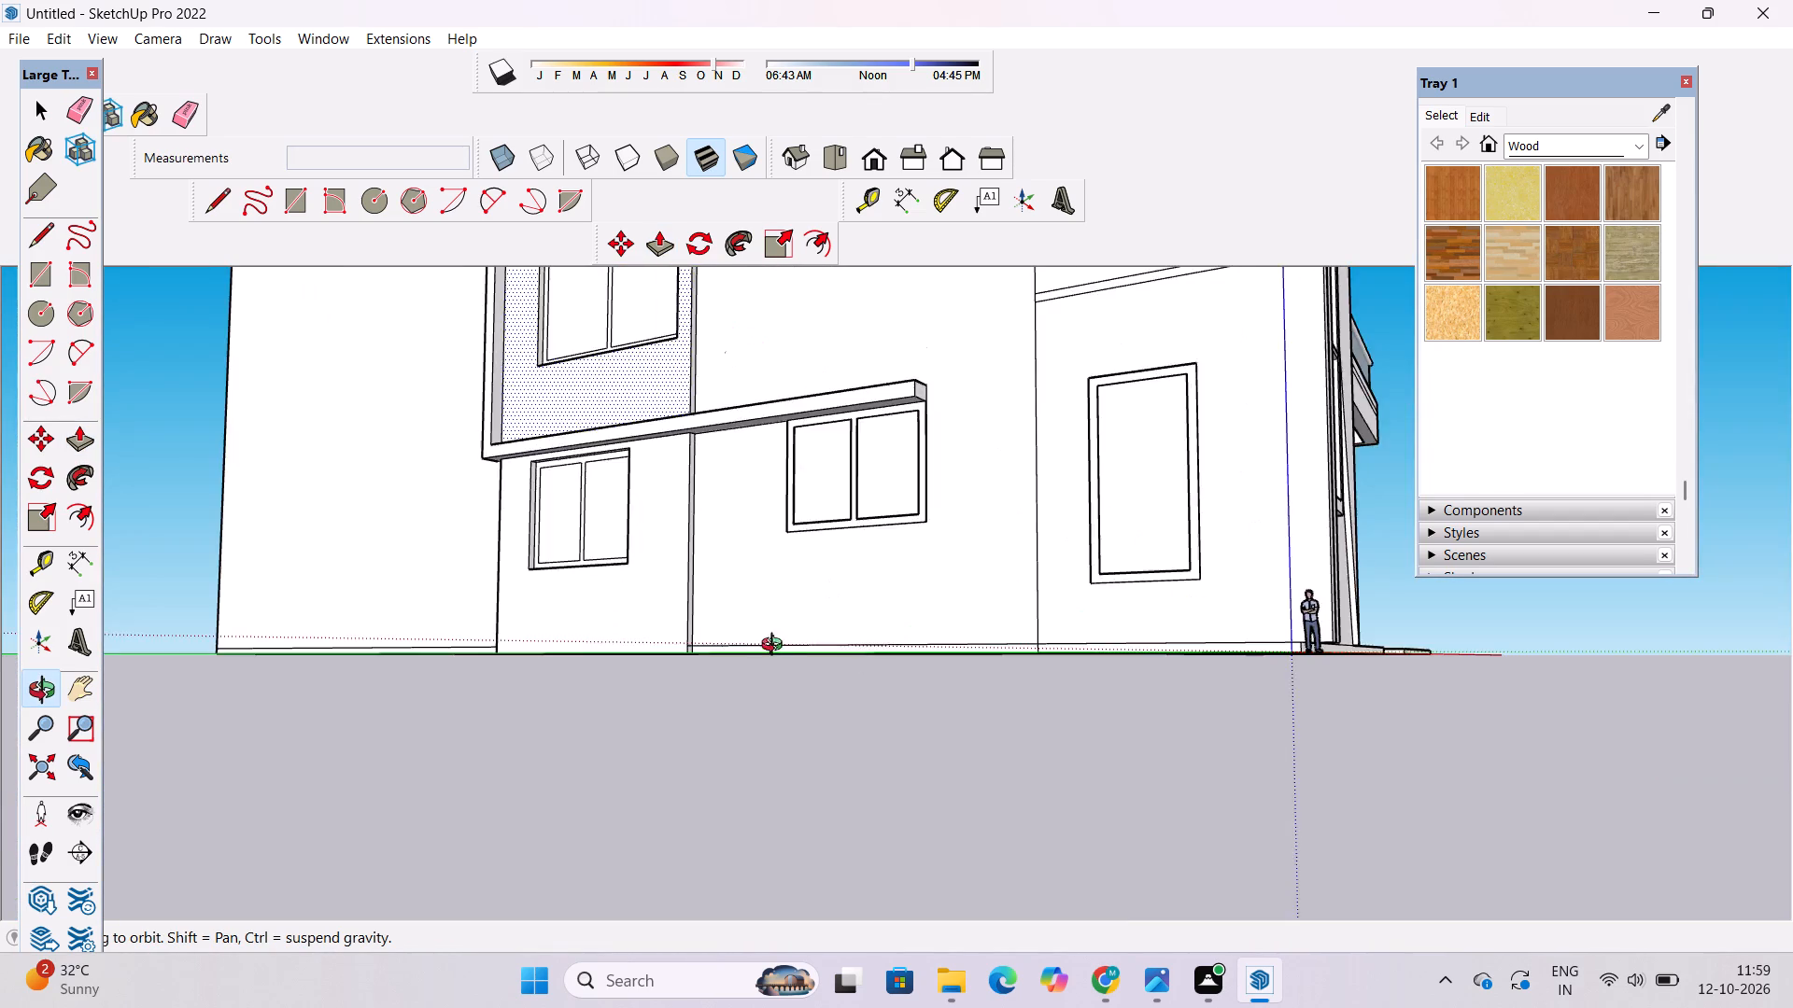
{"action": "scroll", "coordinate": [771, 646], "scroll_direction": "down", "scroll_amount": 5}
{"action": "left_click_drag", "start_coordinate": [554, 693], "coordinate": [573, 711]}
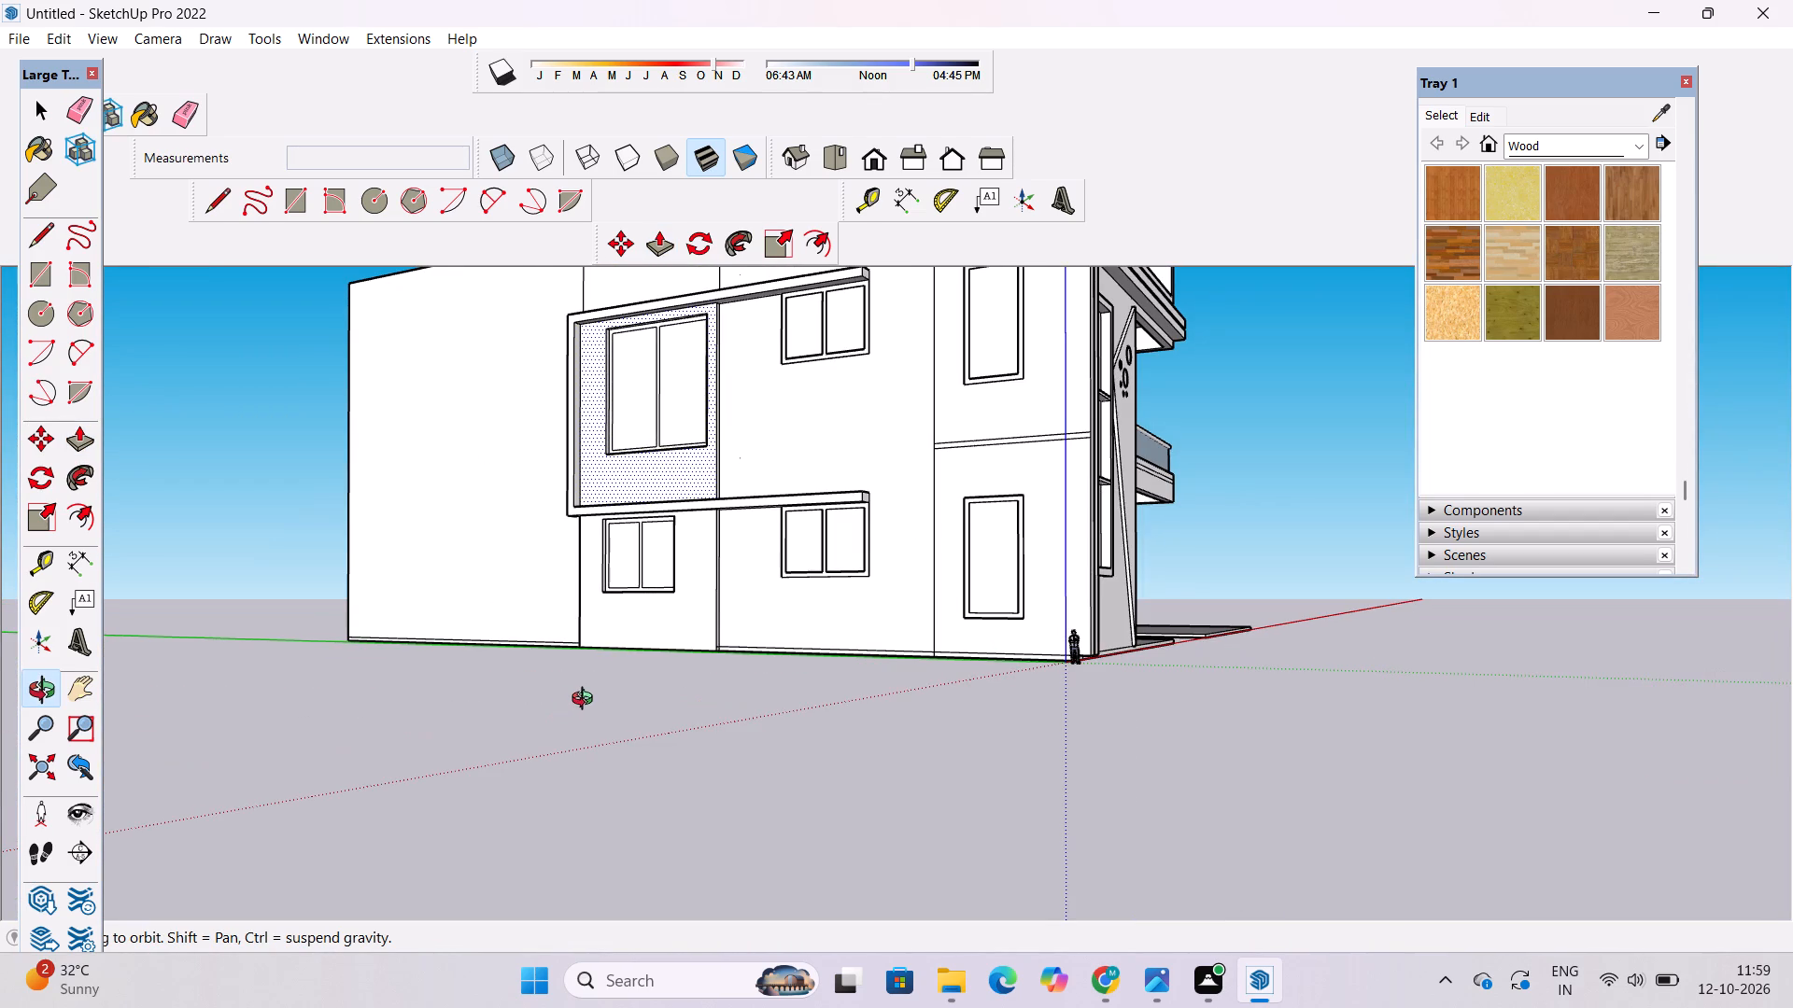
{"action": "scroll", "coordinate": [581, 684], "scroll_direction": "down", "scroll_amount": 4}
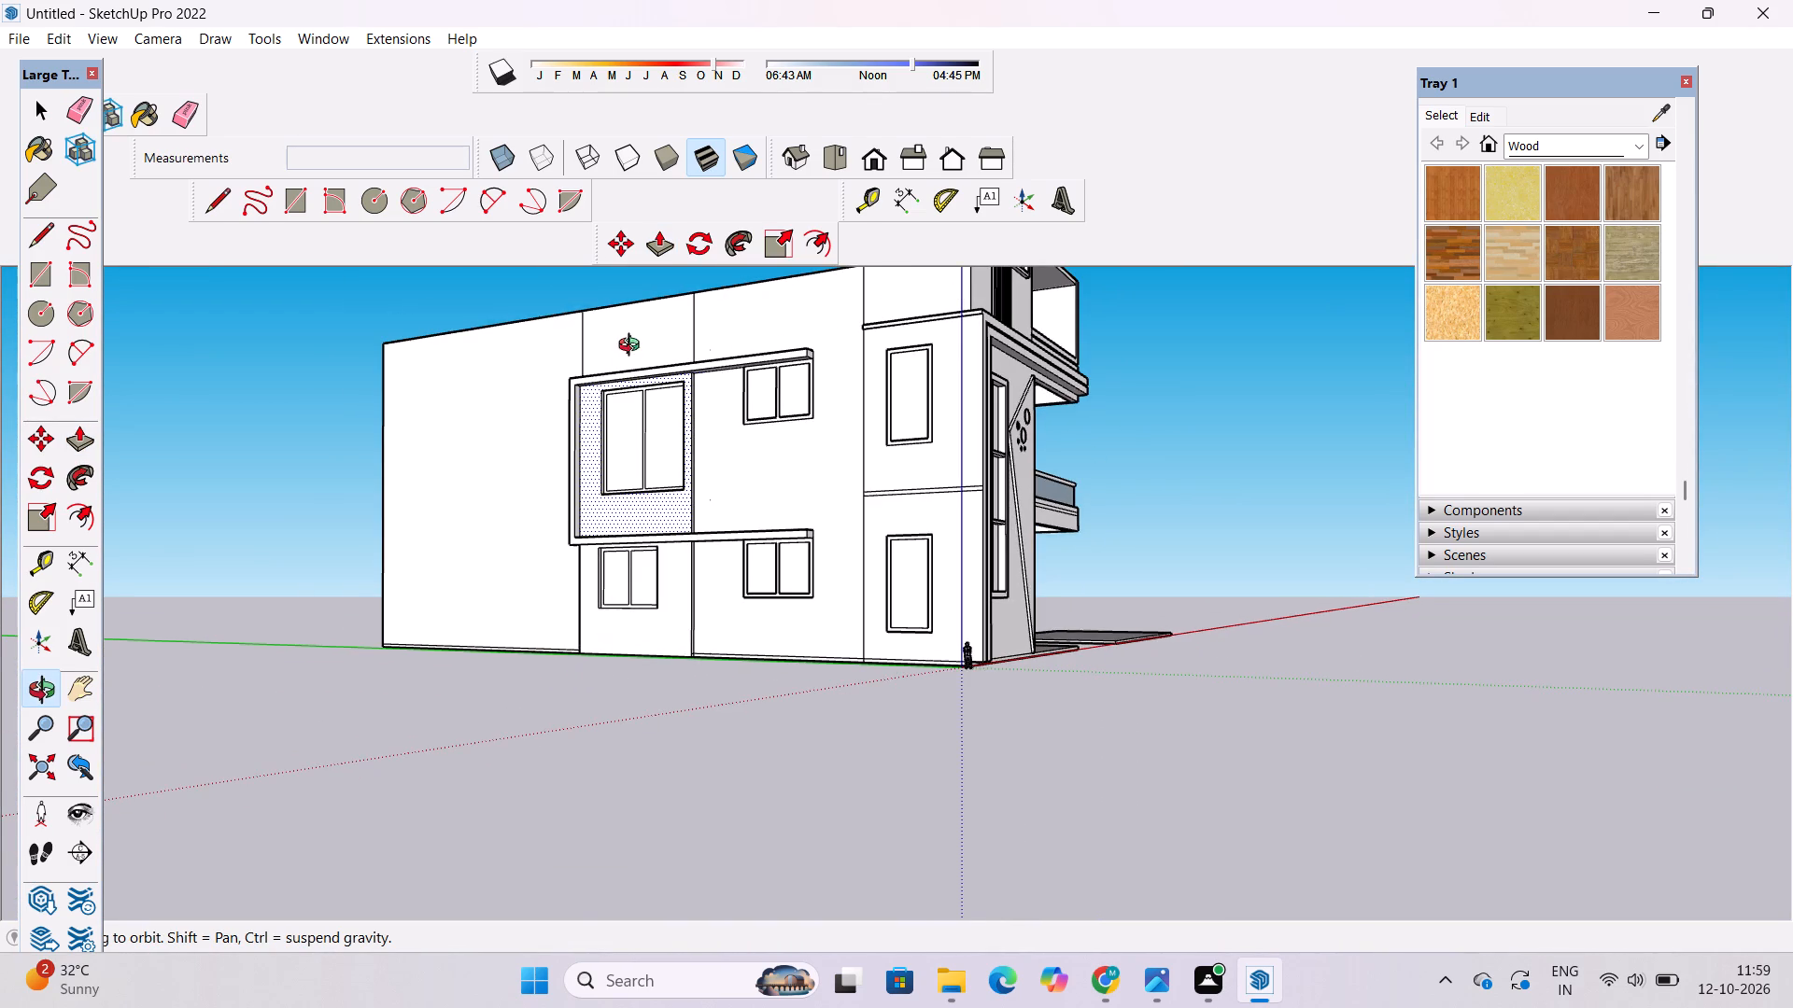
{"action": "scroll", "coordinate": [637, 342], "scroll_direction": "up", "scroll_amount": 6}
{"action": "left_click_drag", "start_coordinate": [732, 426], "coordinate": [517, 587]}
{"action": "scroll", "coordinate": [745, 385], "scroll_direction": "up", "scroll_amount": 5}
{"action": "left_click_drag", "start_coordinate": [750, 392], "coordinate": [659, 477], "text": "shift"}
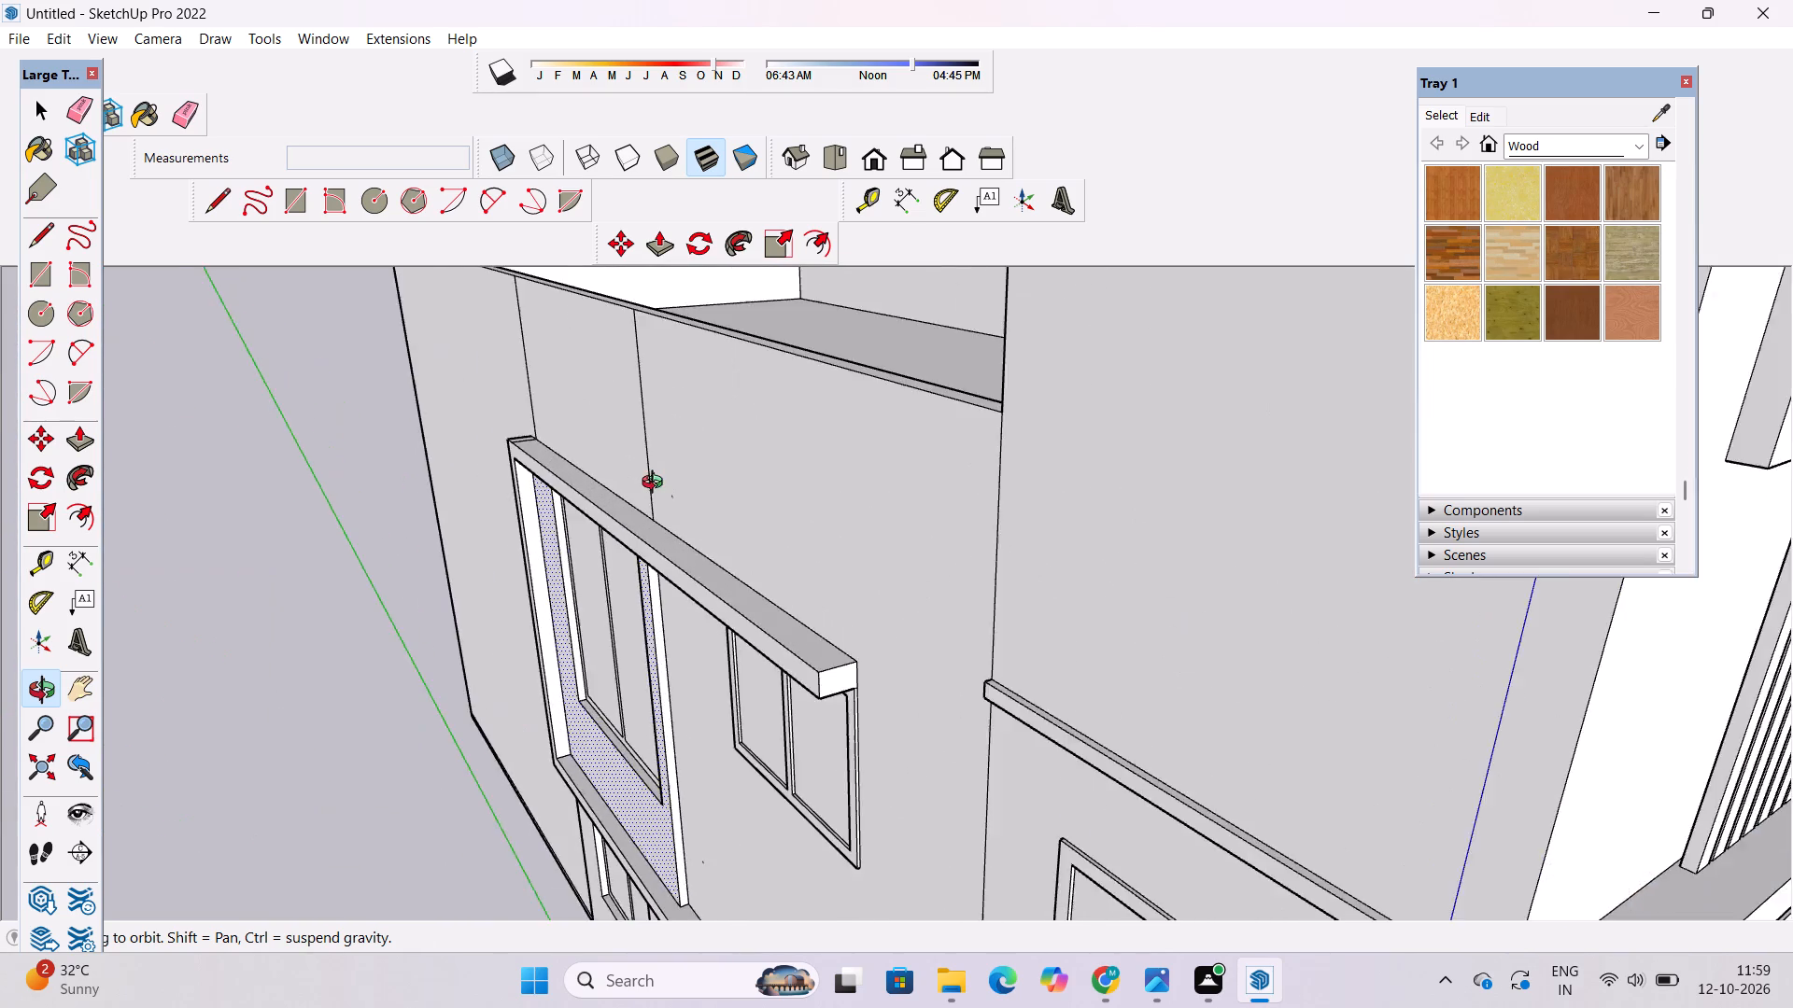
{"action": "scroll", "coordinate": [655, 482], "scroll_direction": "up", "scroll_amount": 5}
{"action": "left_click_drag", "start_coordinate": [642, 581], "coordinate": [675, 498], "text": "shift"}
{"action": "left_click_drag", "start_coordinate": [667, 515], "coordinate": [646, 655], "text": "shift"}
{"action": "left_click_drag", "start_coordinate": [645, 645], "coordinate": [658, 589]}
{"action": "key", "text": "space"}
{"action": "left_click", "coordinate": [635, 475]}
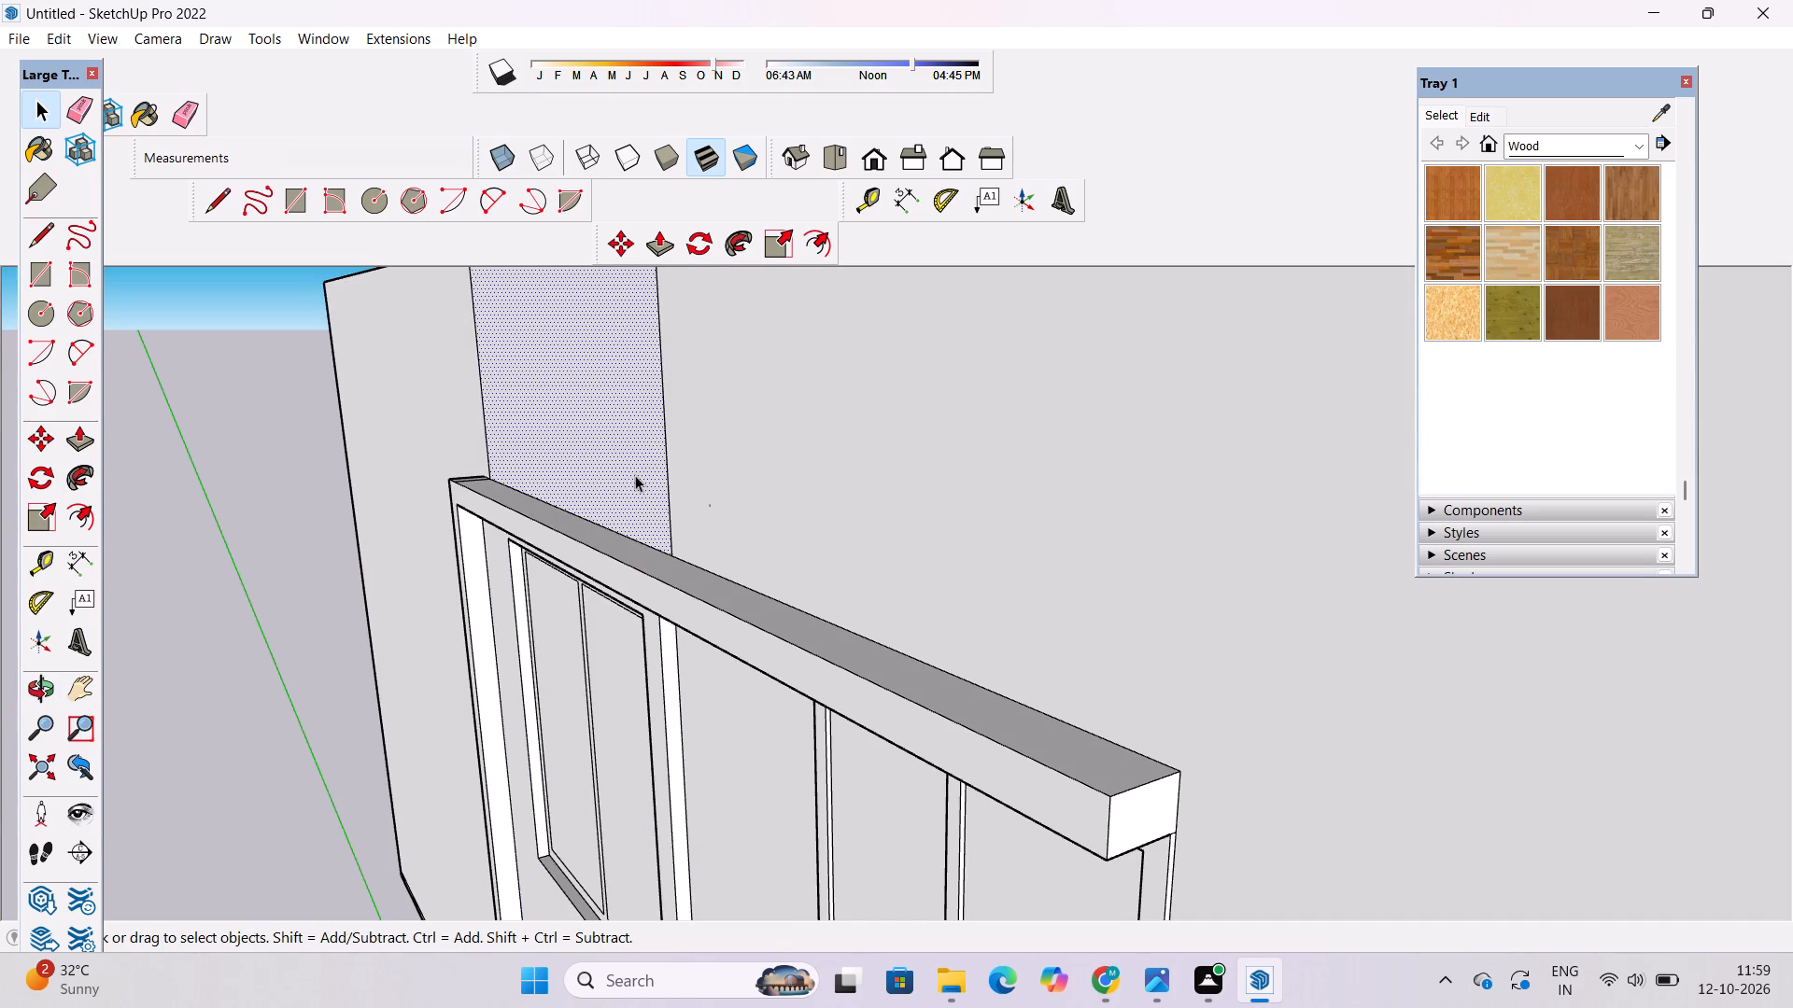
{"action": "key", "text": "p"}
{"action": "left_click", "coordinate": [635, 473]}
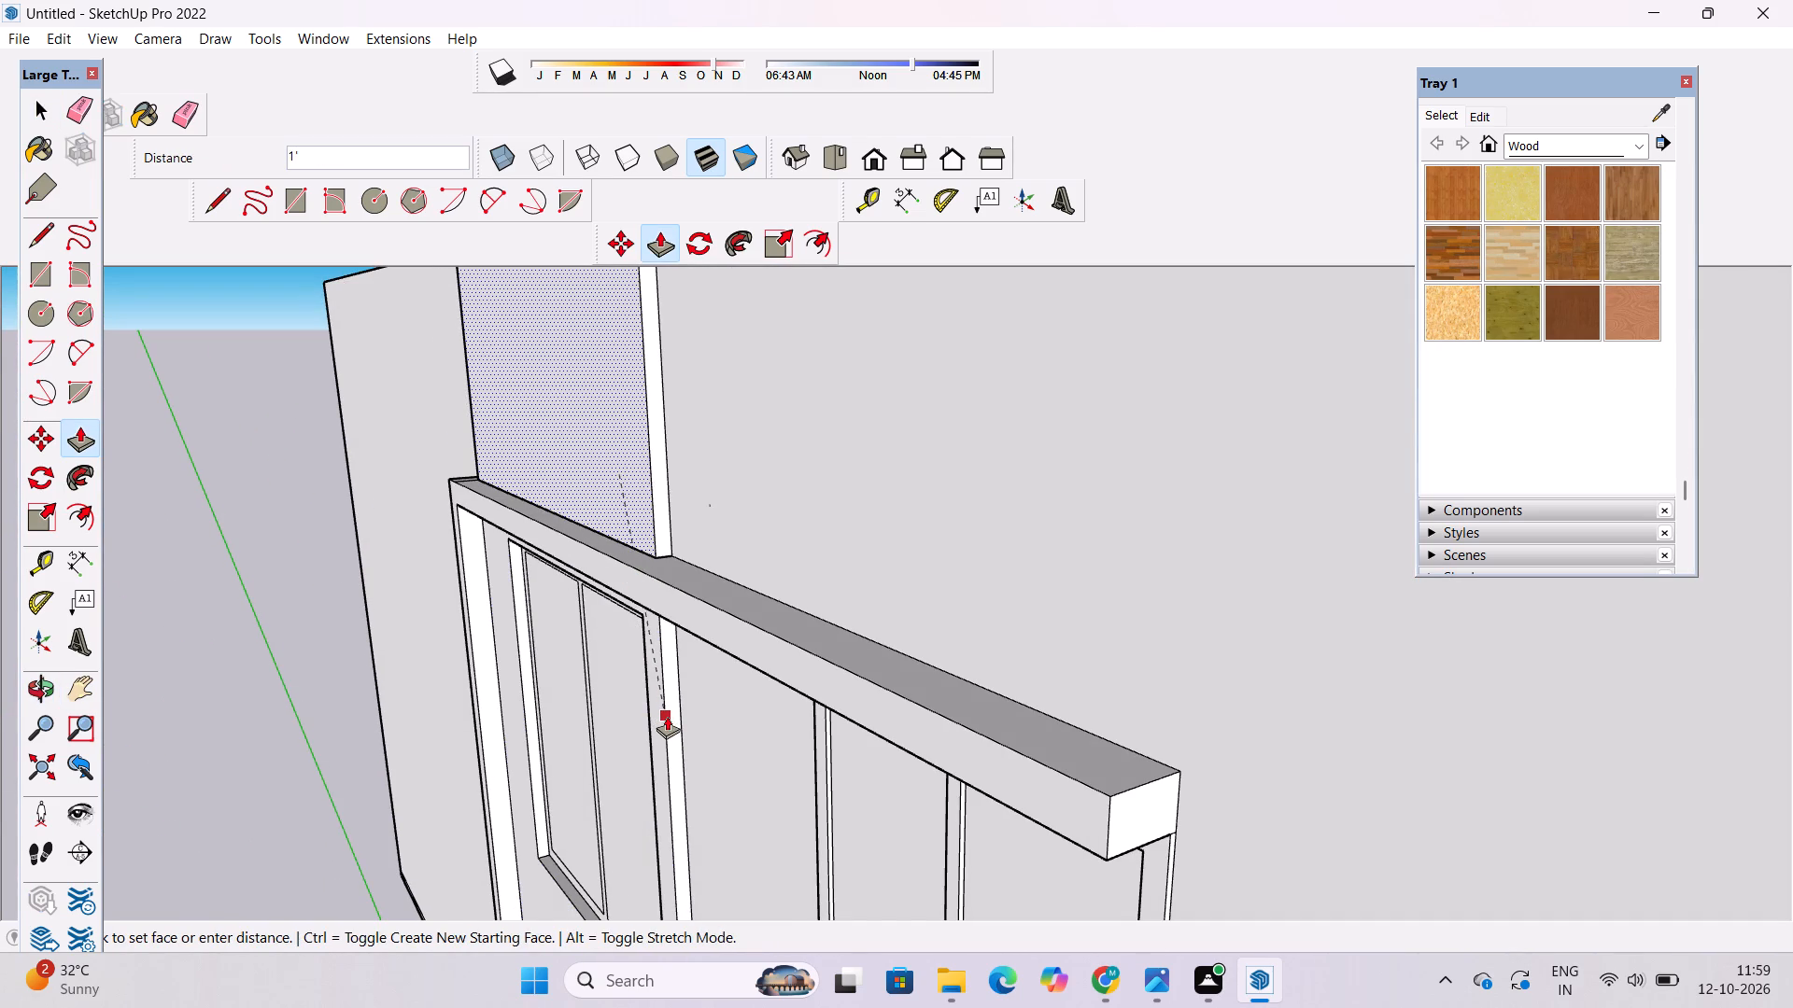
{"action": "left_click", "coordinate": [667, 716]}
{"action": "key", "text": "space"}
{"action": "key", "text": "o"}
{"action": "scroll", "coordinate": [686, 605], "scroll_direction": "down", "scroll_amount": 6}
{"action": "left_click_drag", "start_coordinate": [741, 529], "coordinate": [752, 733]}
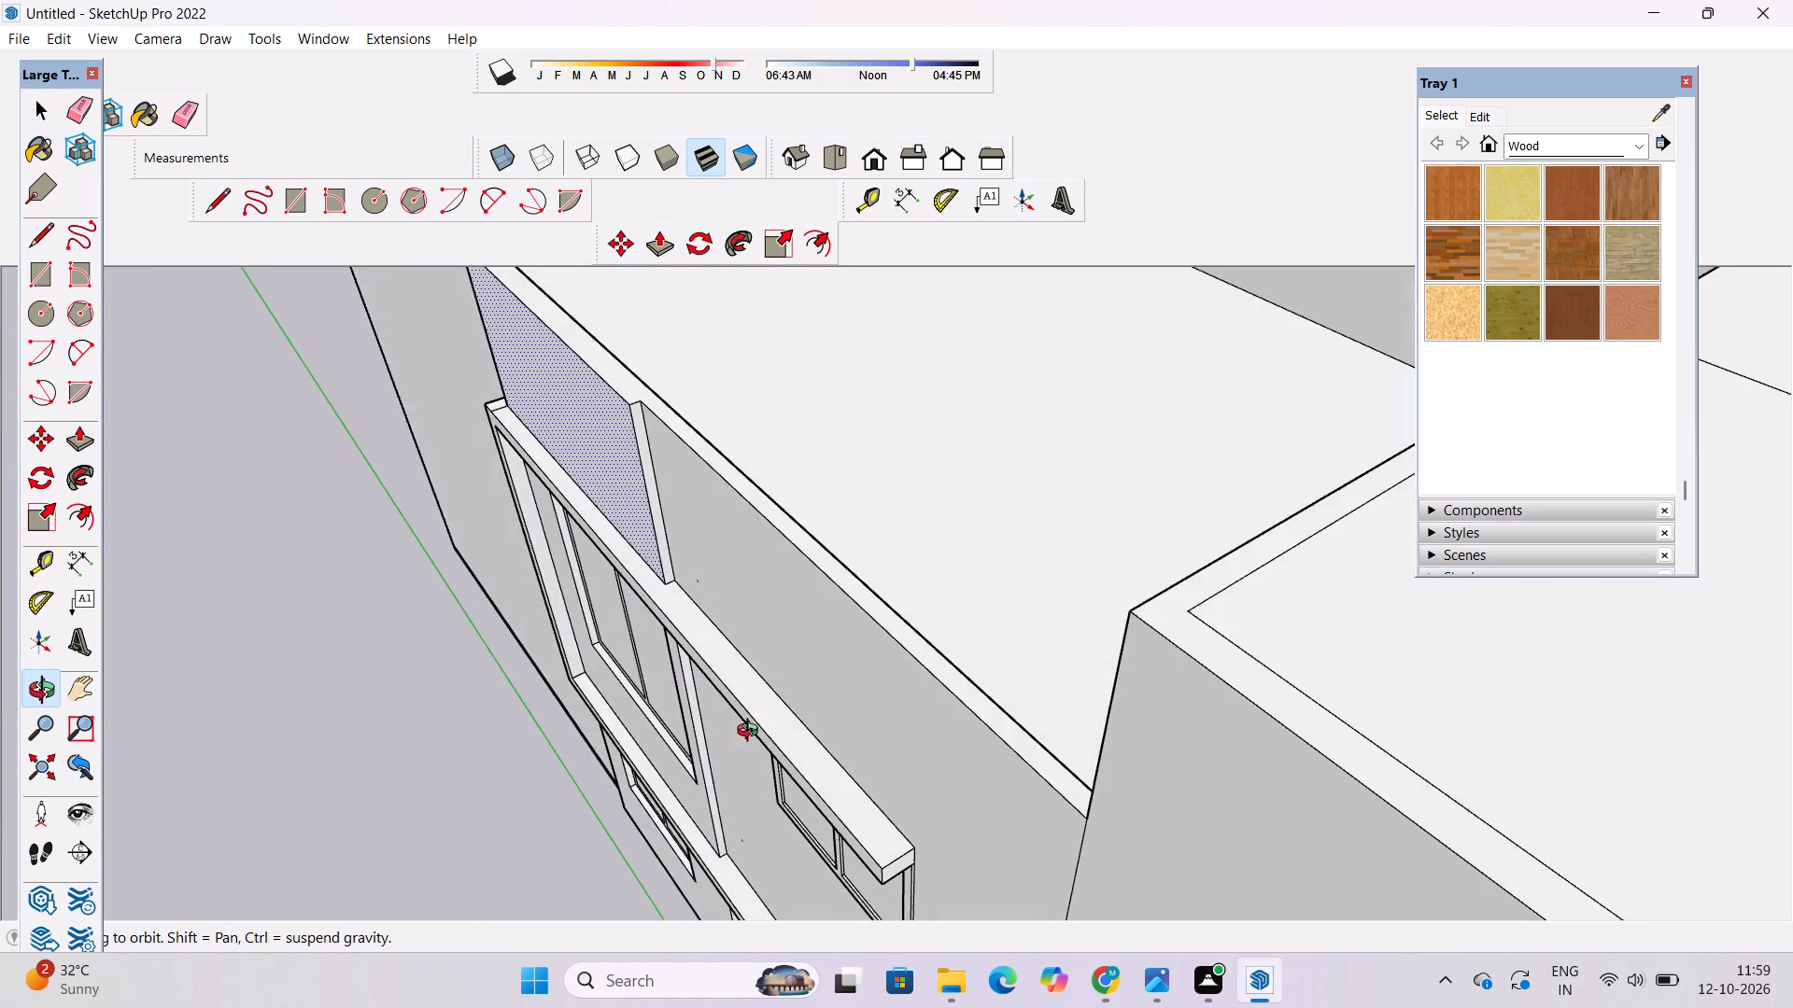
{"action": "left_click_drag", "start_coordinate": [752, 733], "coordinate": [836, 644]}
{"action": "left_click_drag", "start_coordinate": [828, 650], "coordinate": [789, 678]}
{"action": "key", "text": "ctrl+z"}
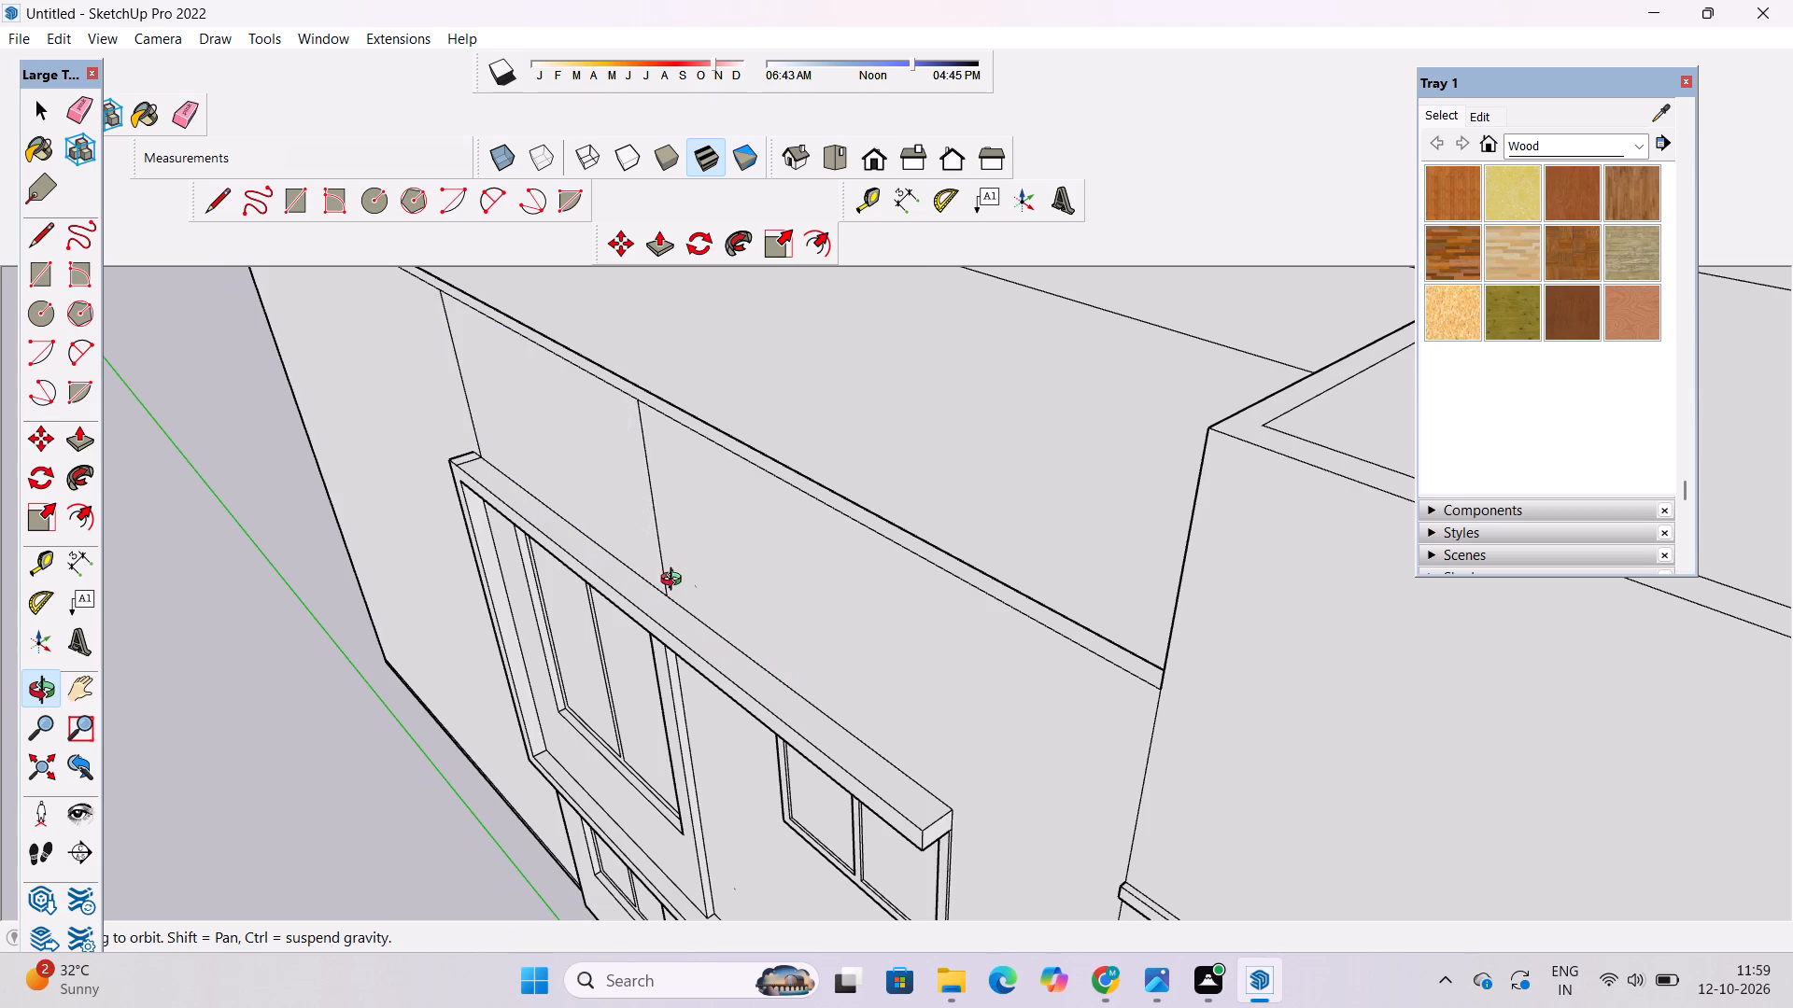
Pull the wall panel above the extruded band outward to line up with the upper window's panel below it.
{"action": "key", "text": "p"}
{"action": "left_click", "coordinate": [629, 478]}
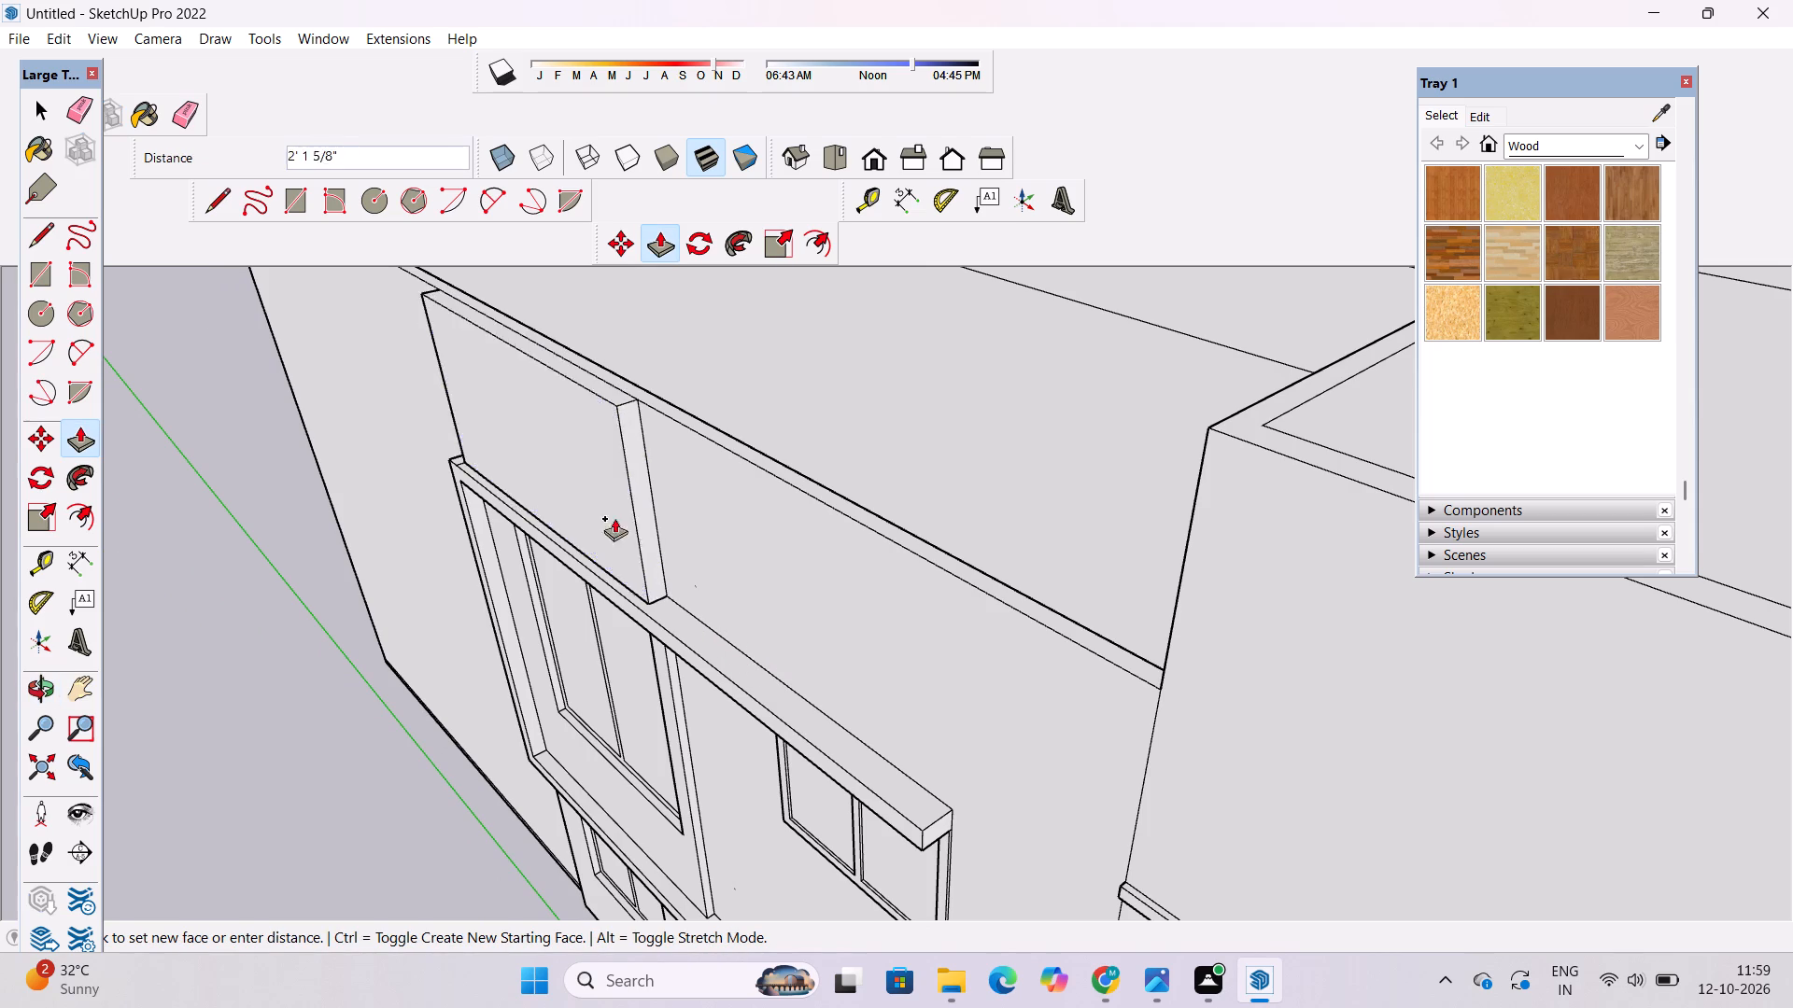
{"action": "left_click", "coordinate": [683, 761]}
Examine the side facade from several angles, checking the projecting panels, the windows and the blank rear stretch of wall.
{"action": "key", "text": "o"}
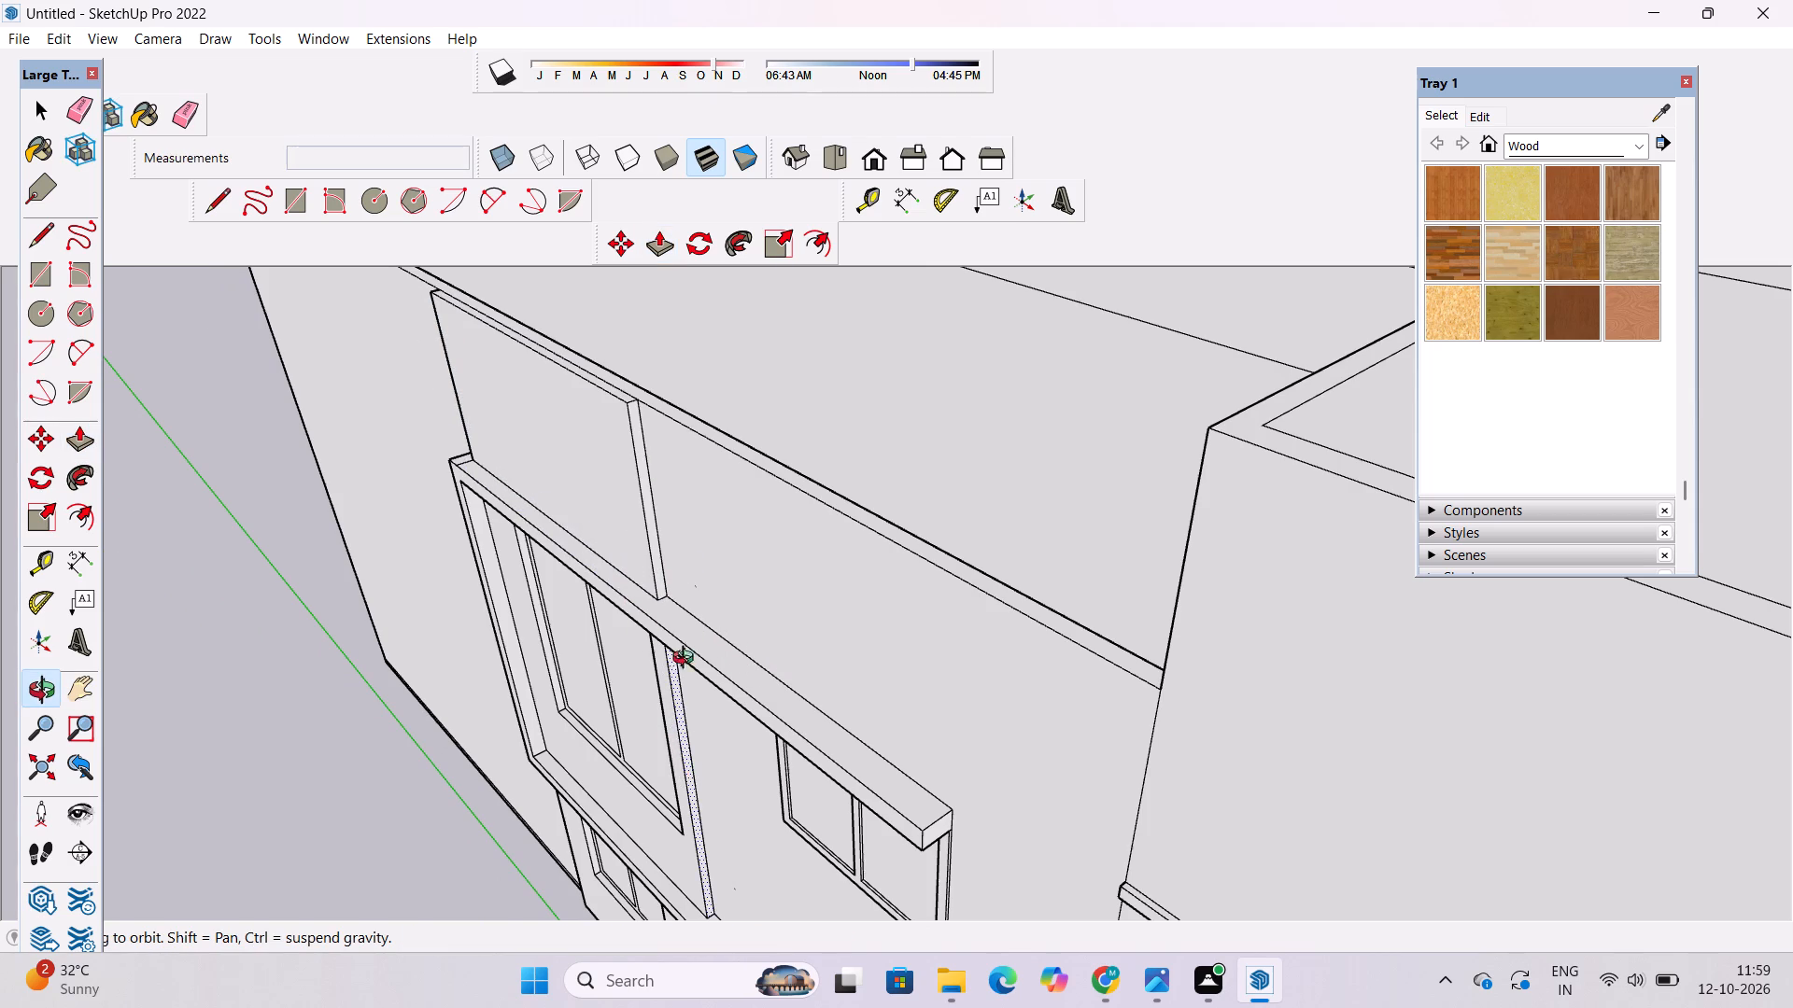
{"action": "scroll", "coordinate": [686, 571], "scroll_direction": "down", "scroll_amount": 7}
{"action": "left_click_drag", "start_coordinate": [592, 735], "coordinate": [737, 408]}
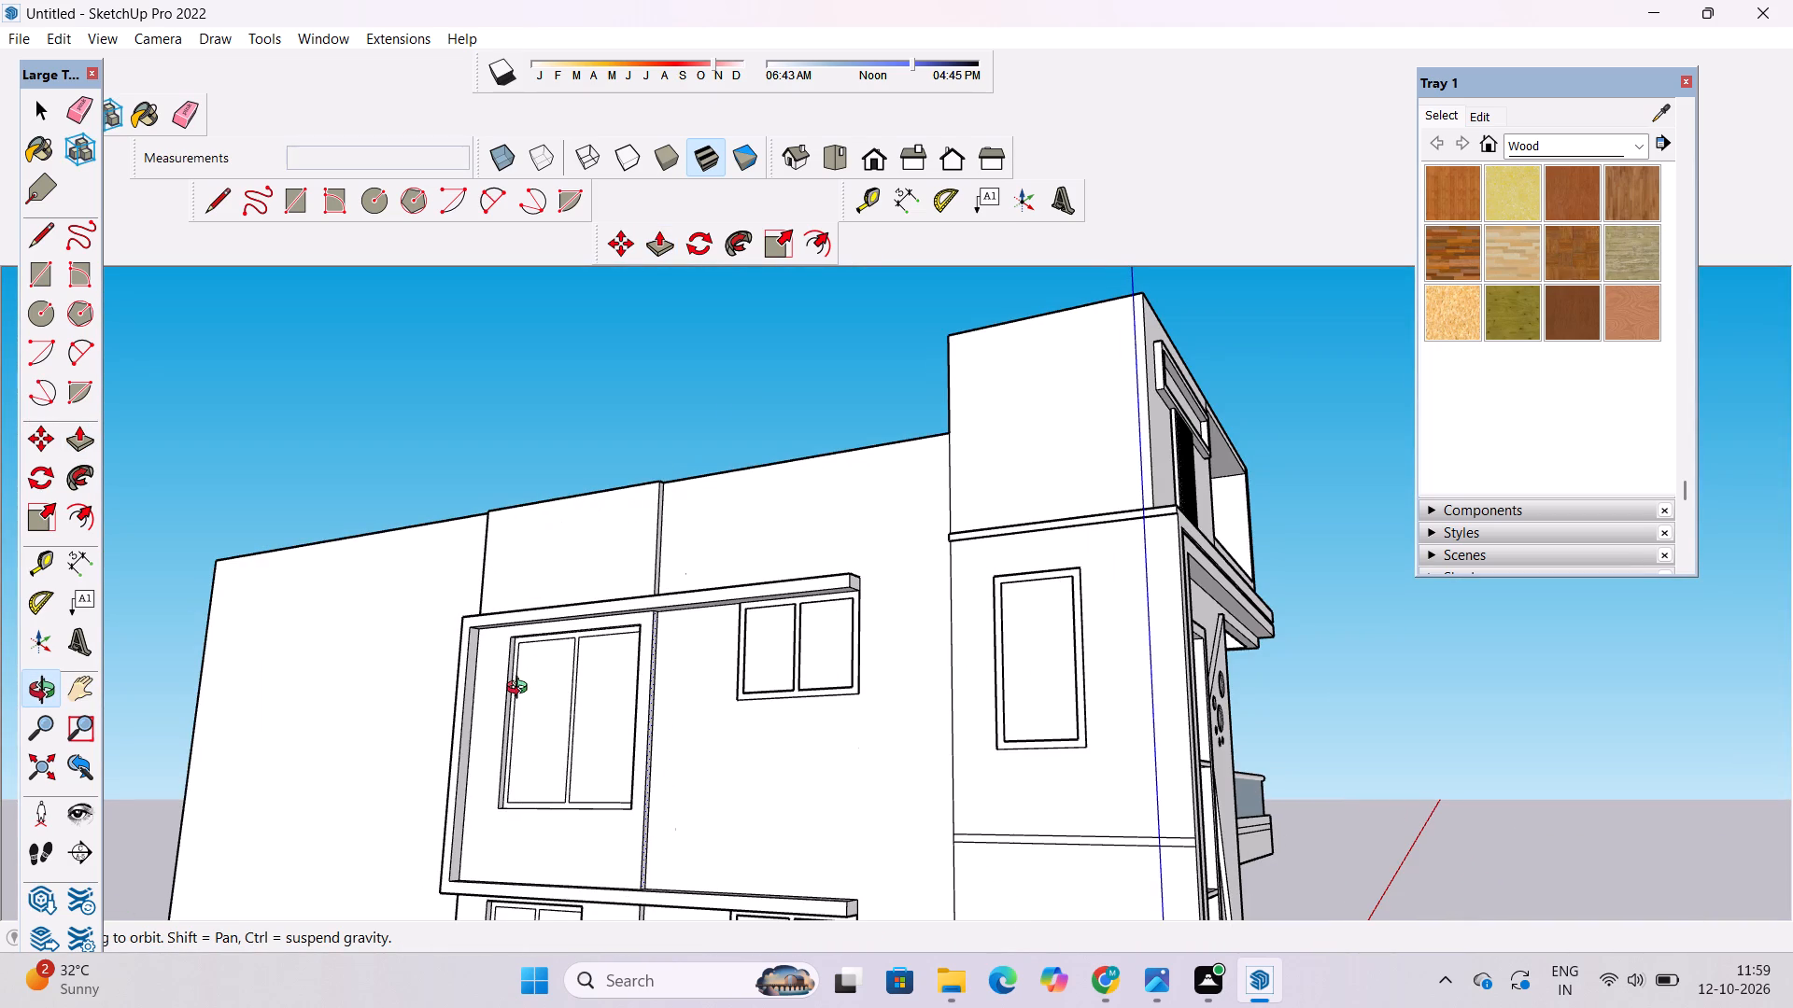
{"action": "left_click_drag", "start_coordinate": [529, 693], "coordinate": [529, 564], "text": "shift"}
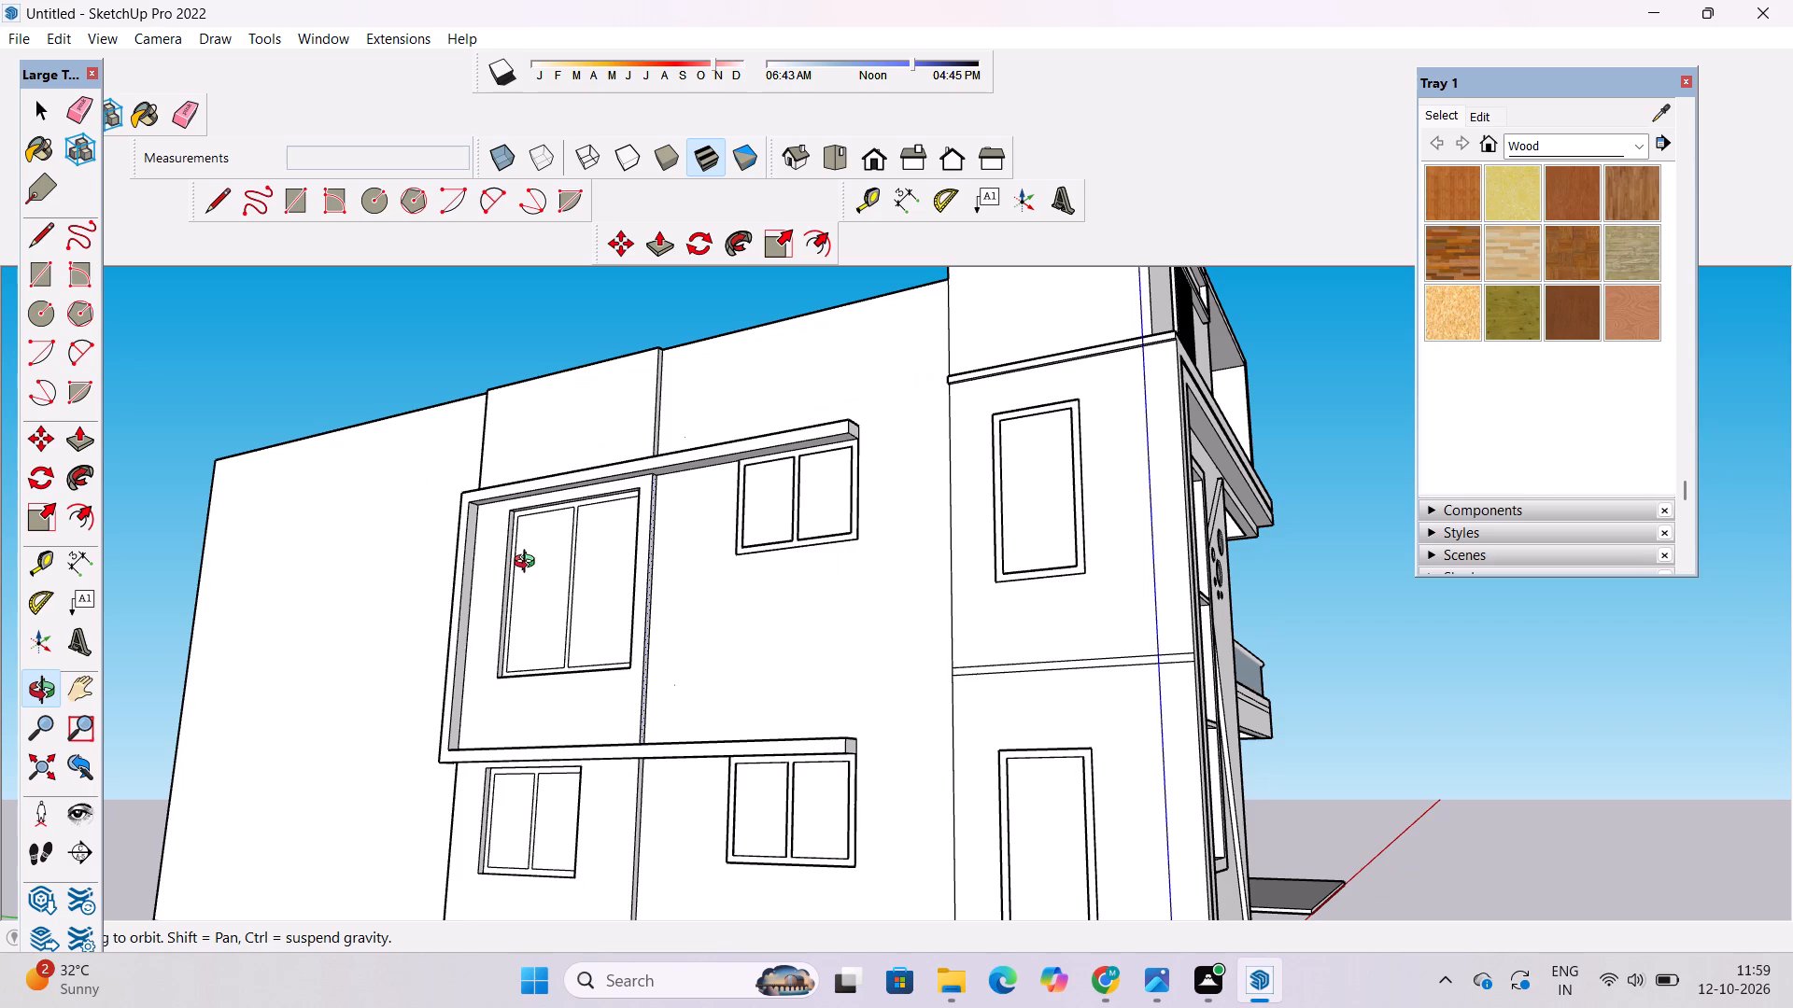
{"action": "scroll", "coordinate": [516, 500], "scroll_direction": "down", "scroll_amount": 4}
{"action": "left_click_drag", "start_coordinate": [516, 500], "coordinate": [530, 535]}
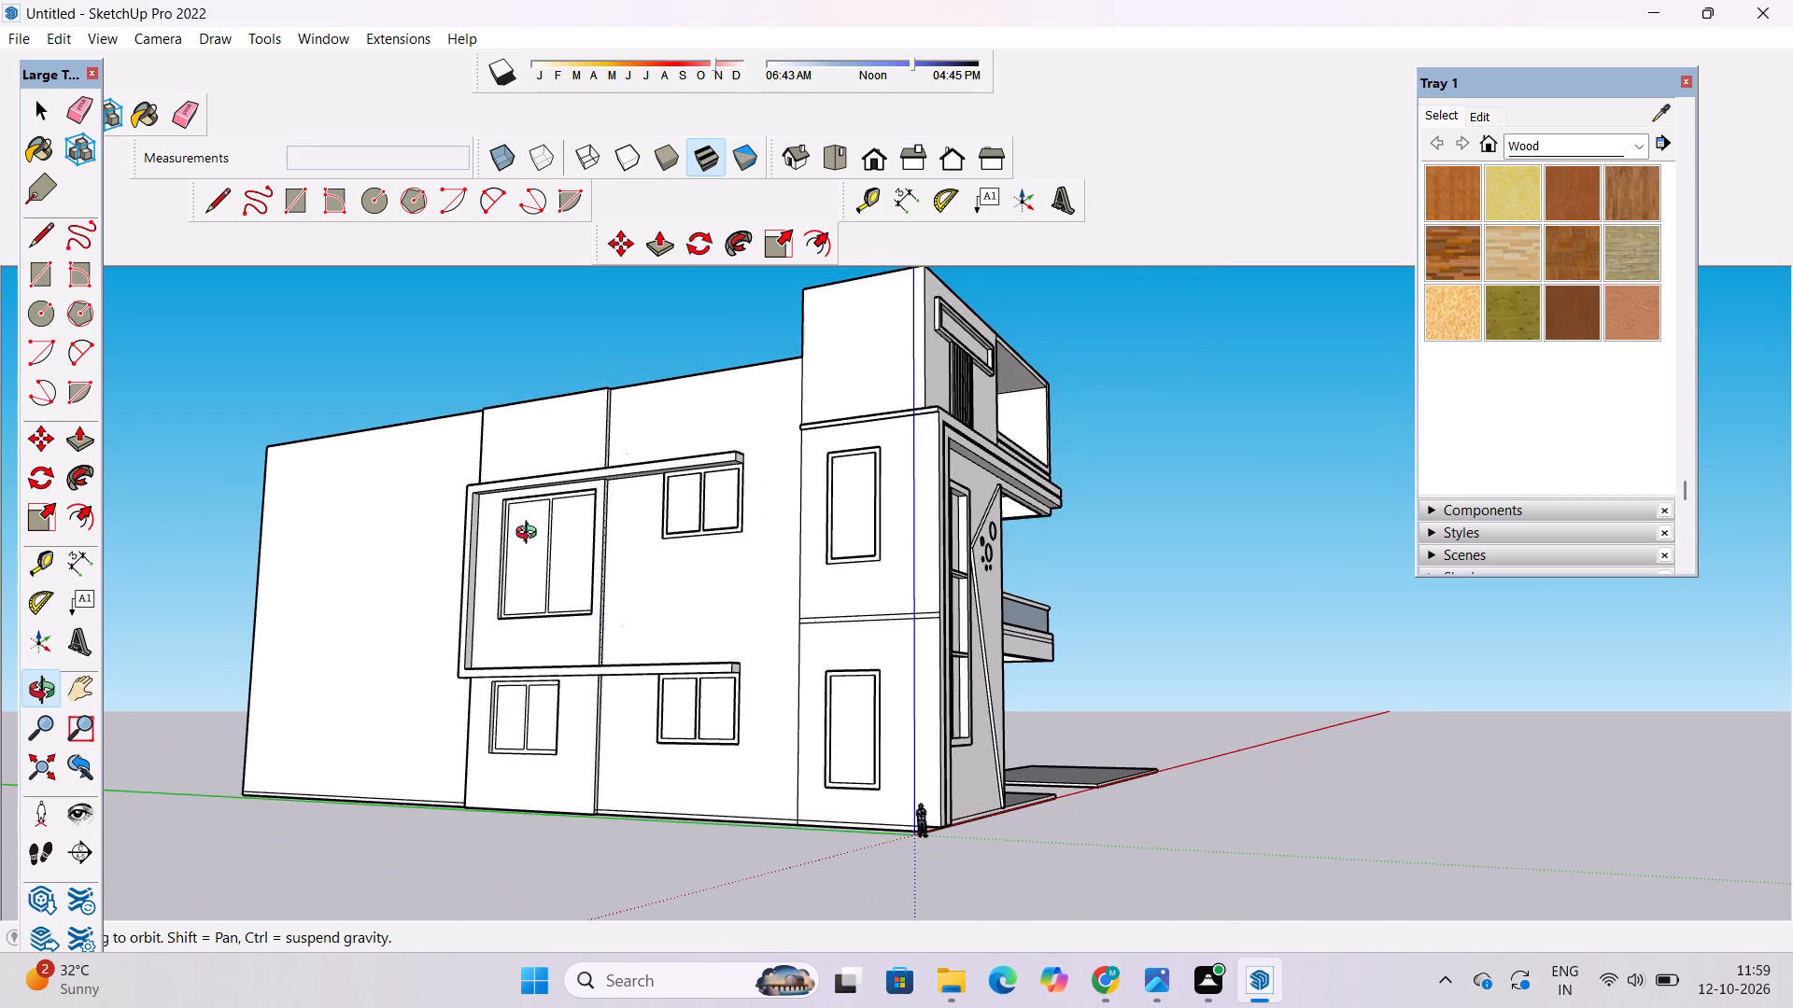
{"action": "scroll", "coordinate": [537, 547], "scroll_direction": "down", "scroll_amount": 3}
{"action": "left_click_drag", "start_coordinate": [572, 595], "coordinate": [598, 693]}
{"action": "scroll", "coordinate": [555, 601], "scroll_direction": "up", "scroll_amount": 4}
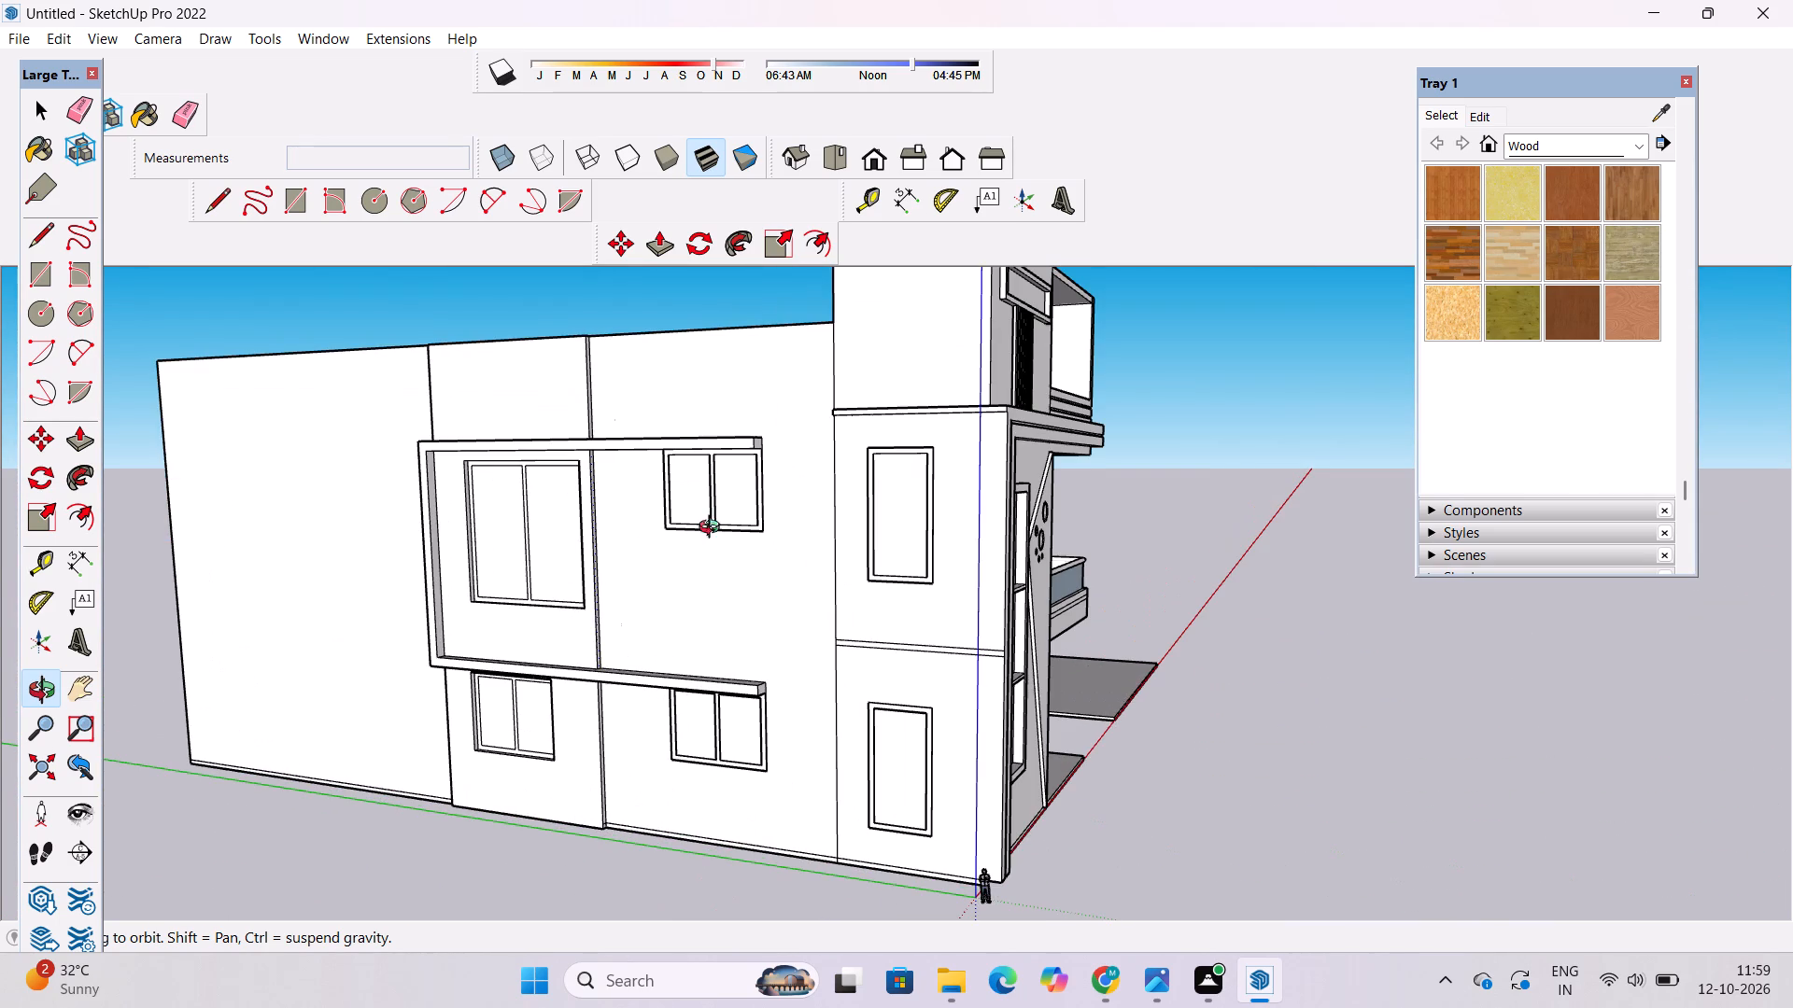
{"action": "left_click_drag", "start_coordinate": [724, 523], "coordinate": [651, 543]}
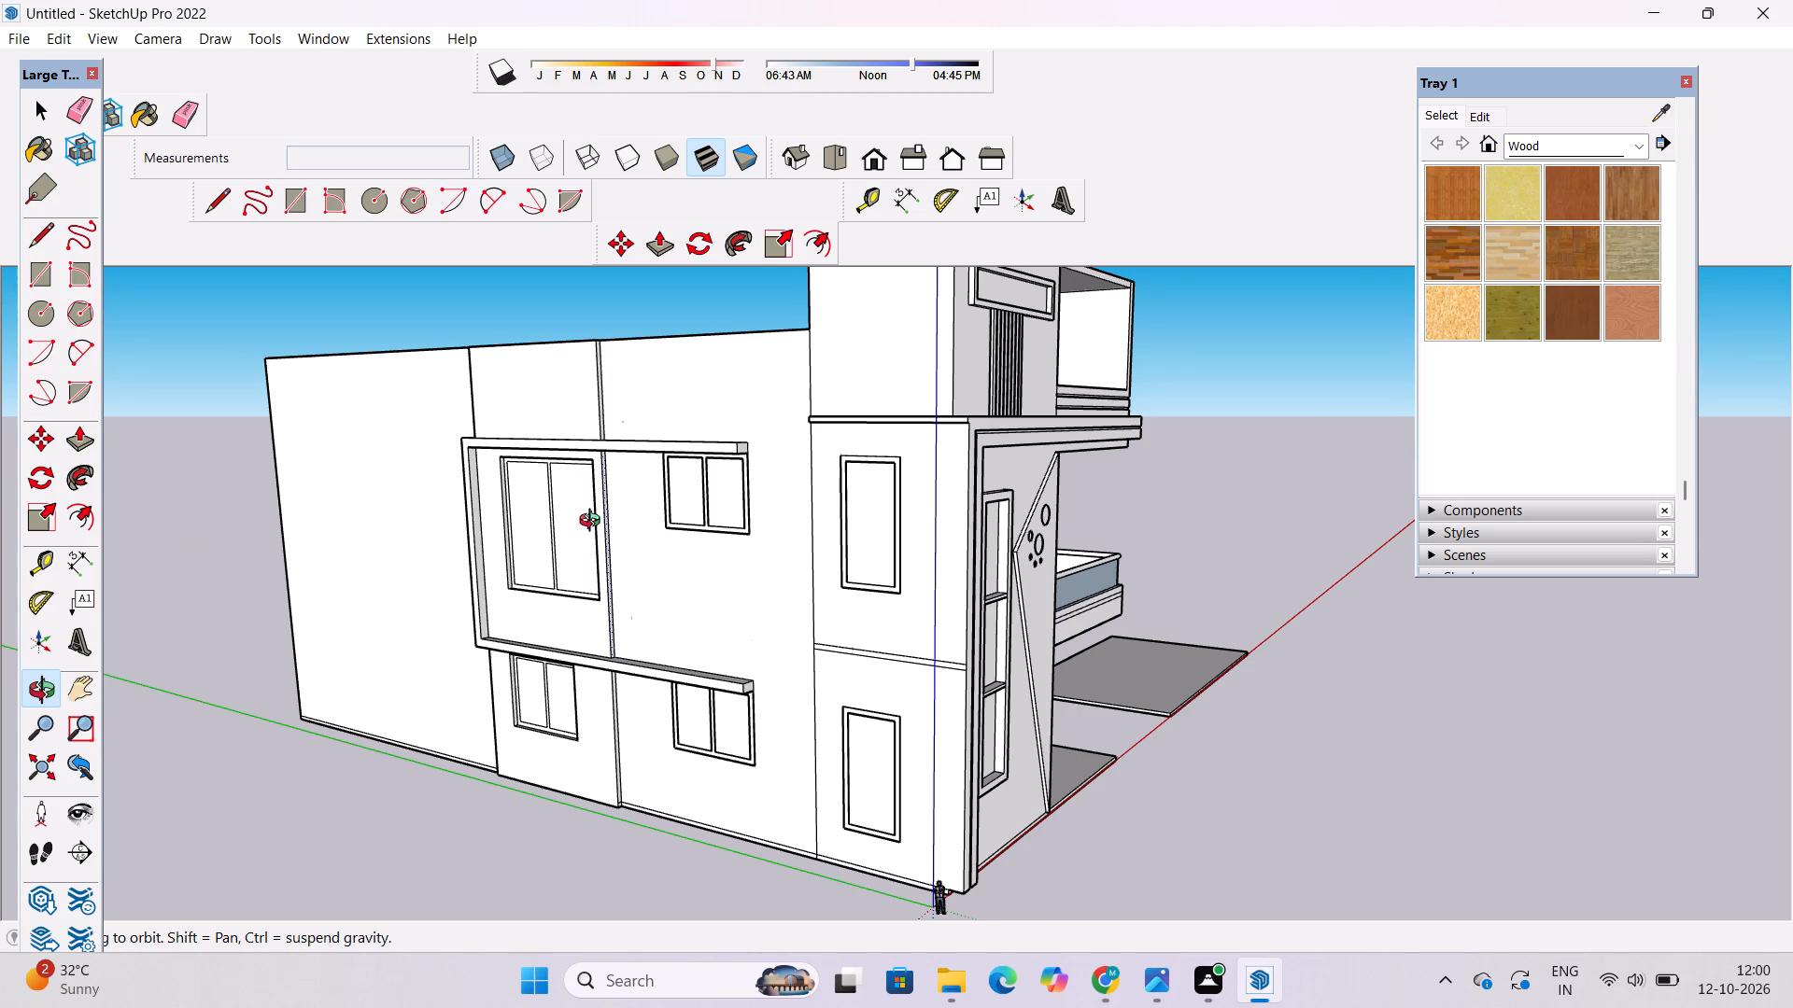
{"action": "scroll", "coordinate": [582, 485], "scroll_direction": "down", "scroll_amount": 9}
{"action": "scroll", "coordinate": [552, 521], "scroll_direction": "up", "scroll_amount": 5}
{"action": "left_click_drag", "start_coordinate": [531, 521], "coordinate": [594, 606], "text": "shift"}
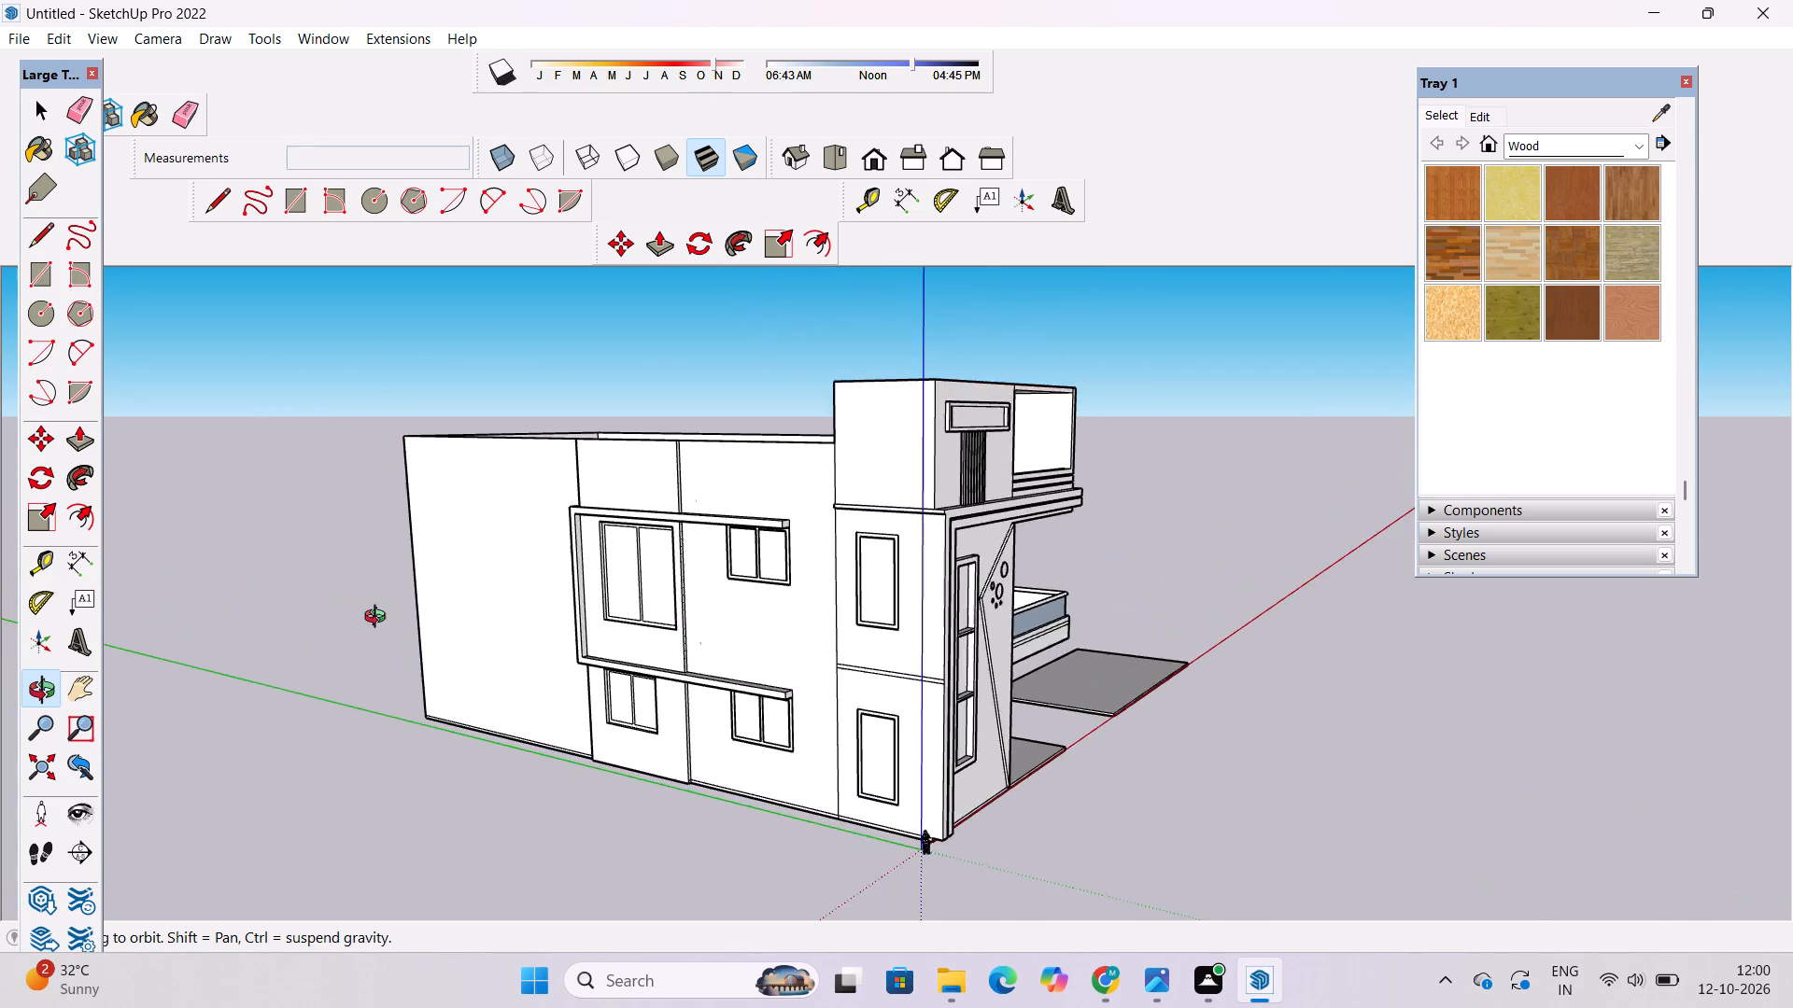
{"action": "scroll", "coordinate": [357, 603], "scroll_direction": "up", "scroll_amount": 4}
{"action": "left_click_drag", "start_coordinate": [378, 620], "coordinate": [754, 617]}
{"action": "left_click_drag", "start_coordinate": [614, 662], "coordinate": [926, 527], "text": "shift"}
{"action": "left_click_drag", "start_coordinate": [916, 548], "coordinate": [740, 544]}
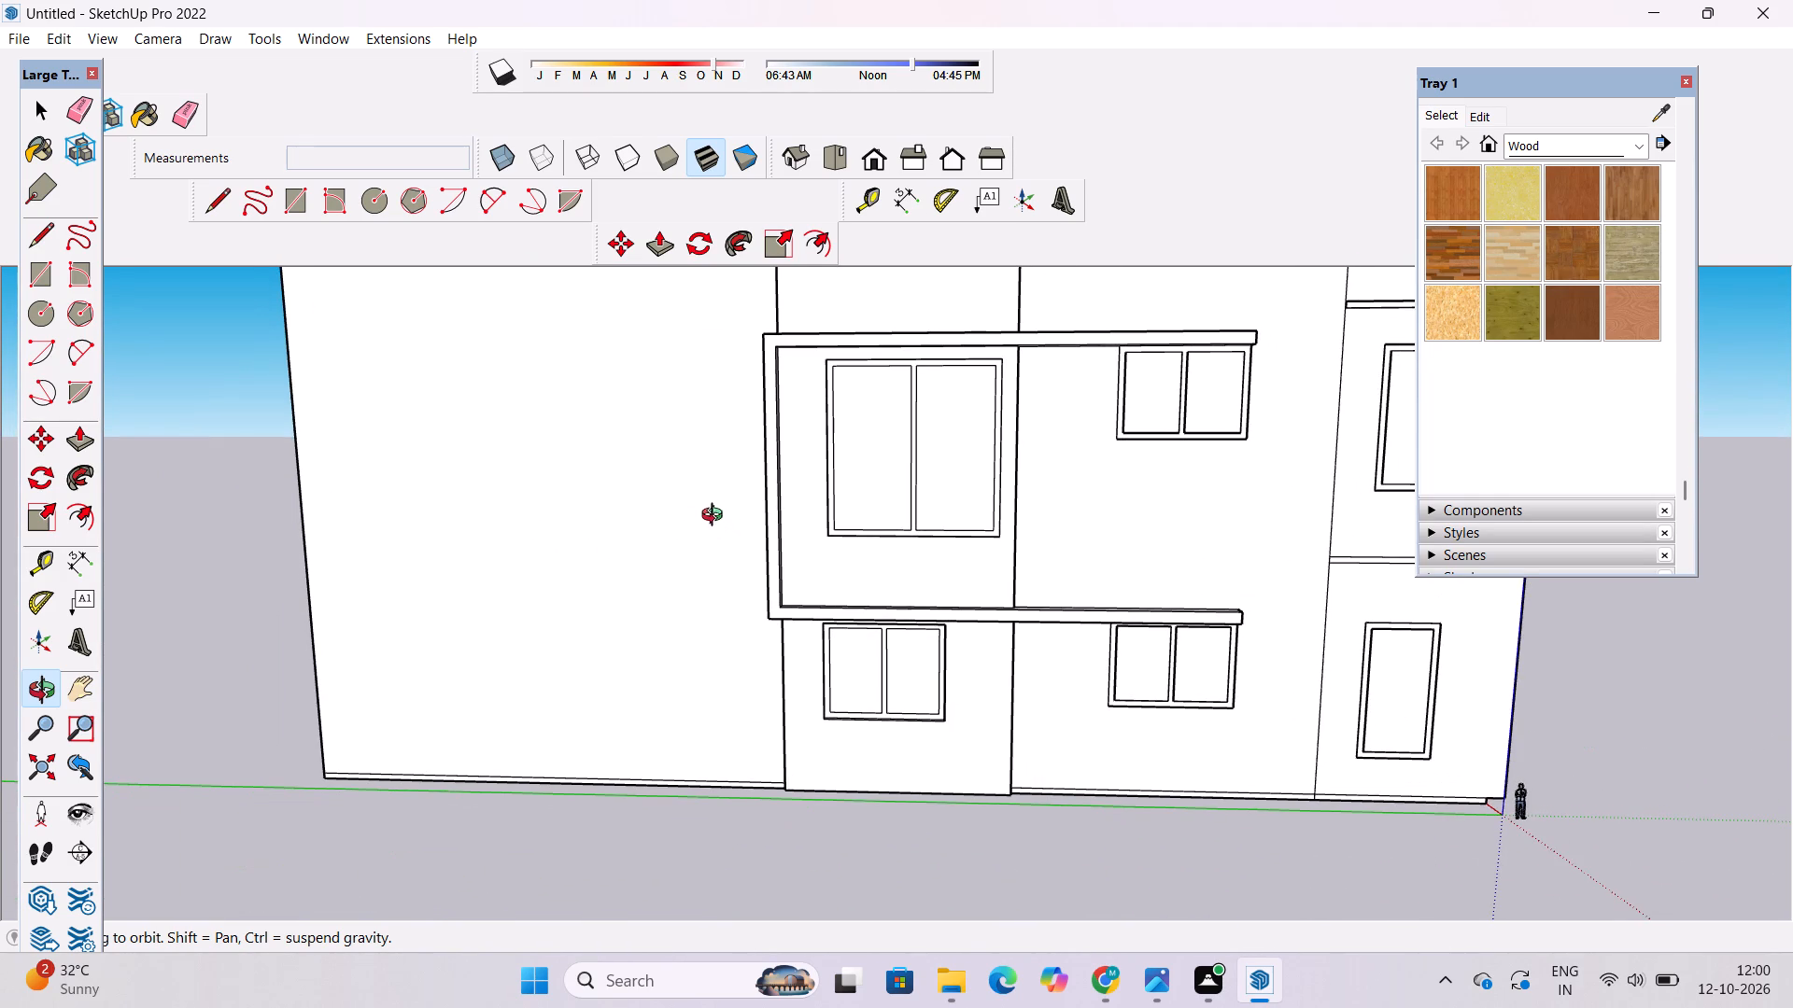
{"action": "left_click_drag", "start_coordinate": [640, 522], "coordinate": [751, 526]}
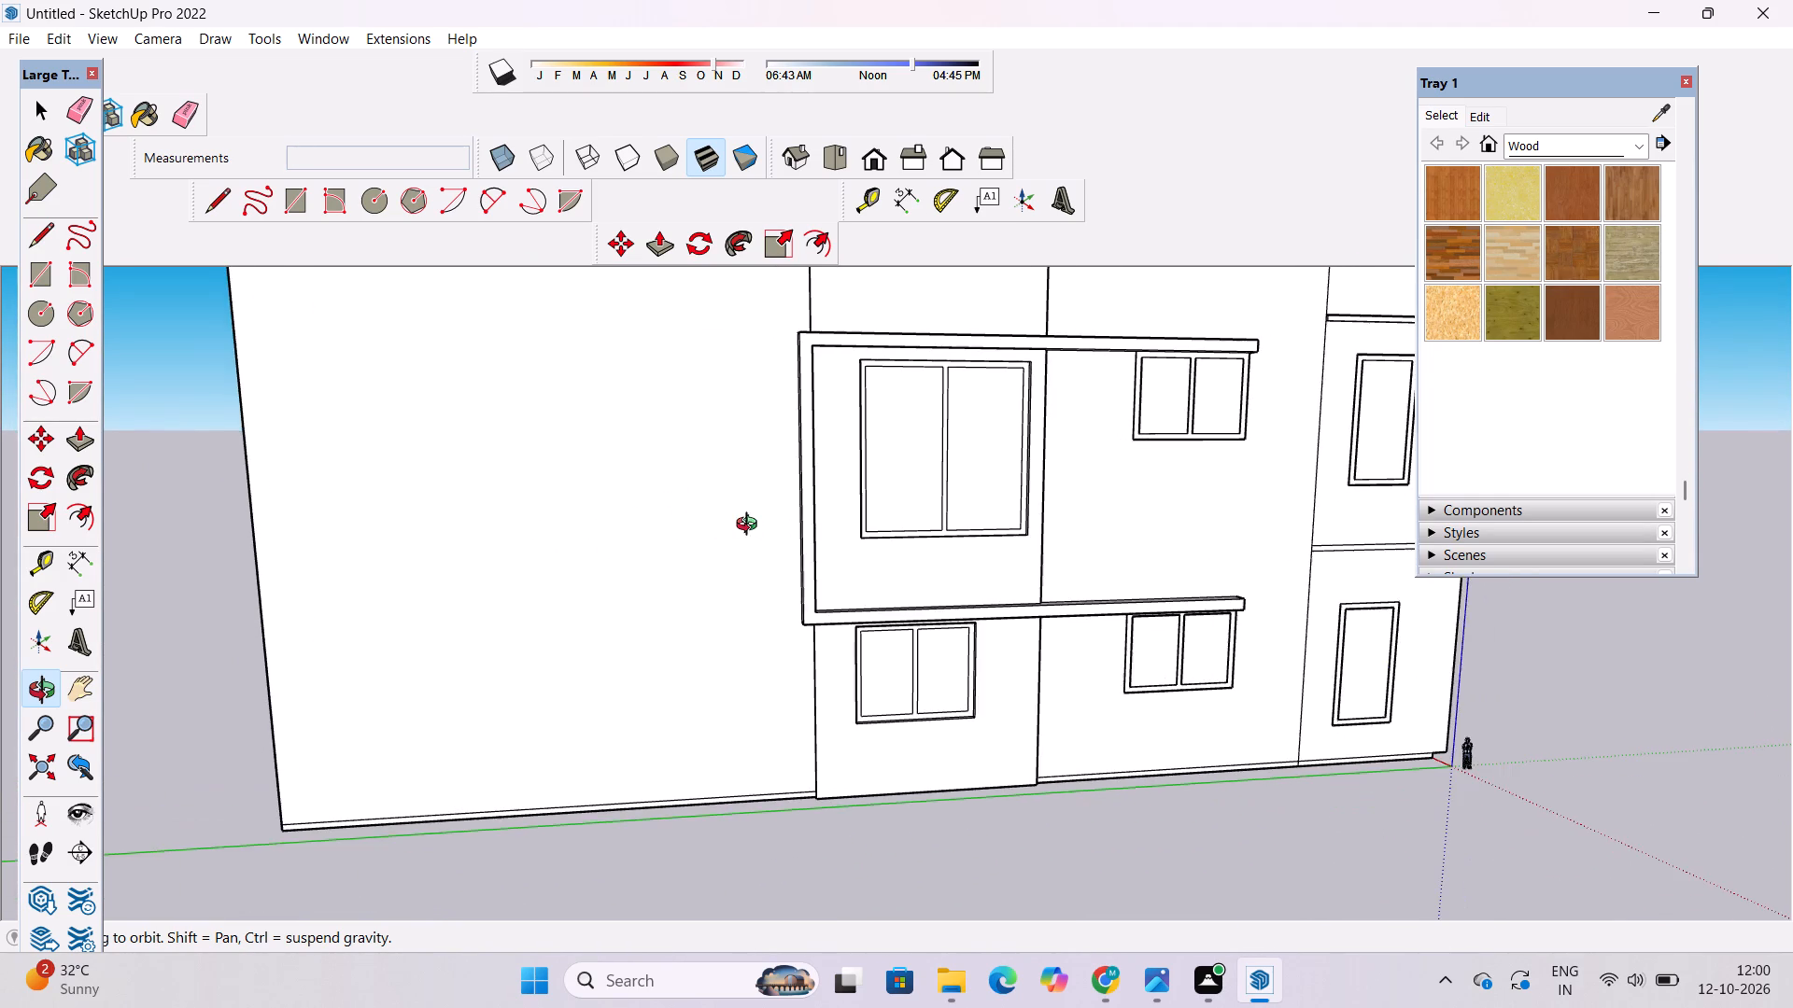
{"action": "left_click_drag", "start_coordinate": [735, 539], "coordinate": [807, 552], "text": "shift"}
{"action": "scroll", "coordinate": [741, 542], "scroll_direction": "down", "scroll_amount": 4}
{"action": "left_click_drag", "start_coordinate": [747, 539], "coordinate": [750, 560], "text": "shift"}
{"action": "left_click_drag", "start_coordinate": [756, 566], "coordinate": [717, 560]}
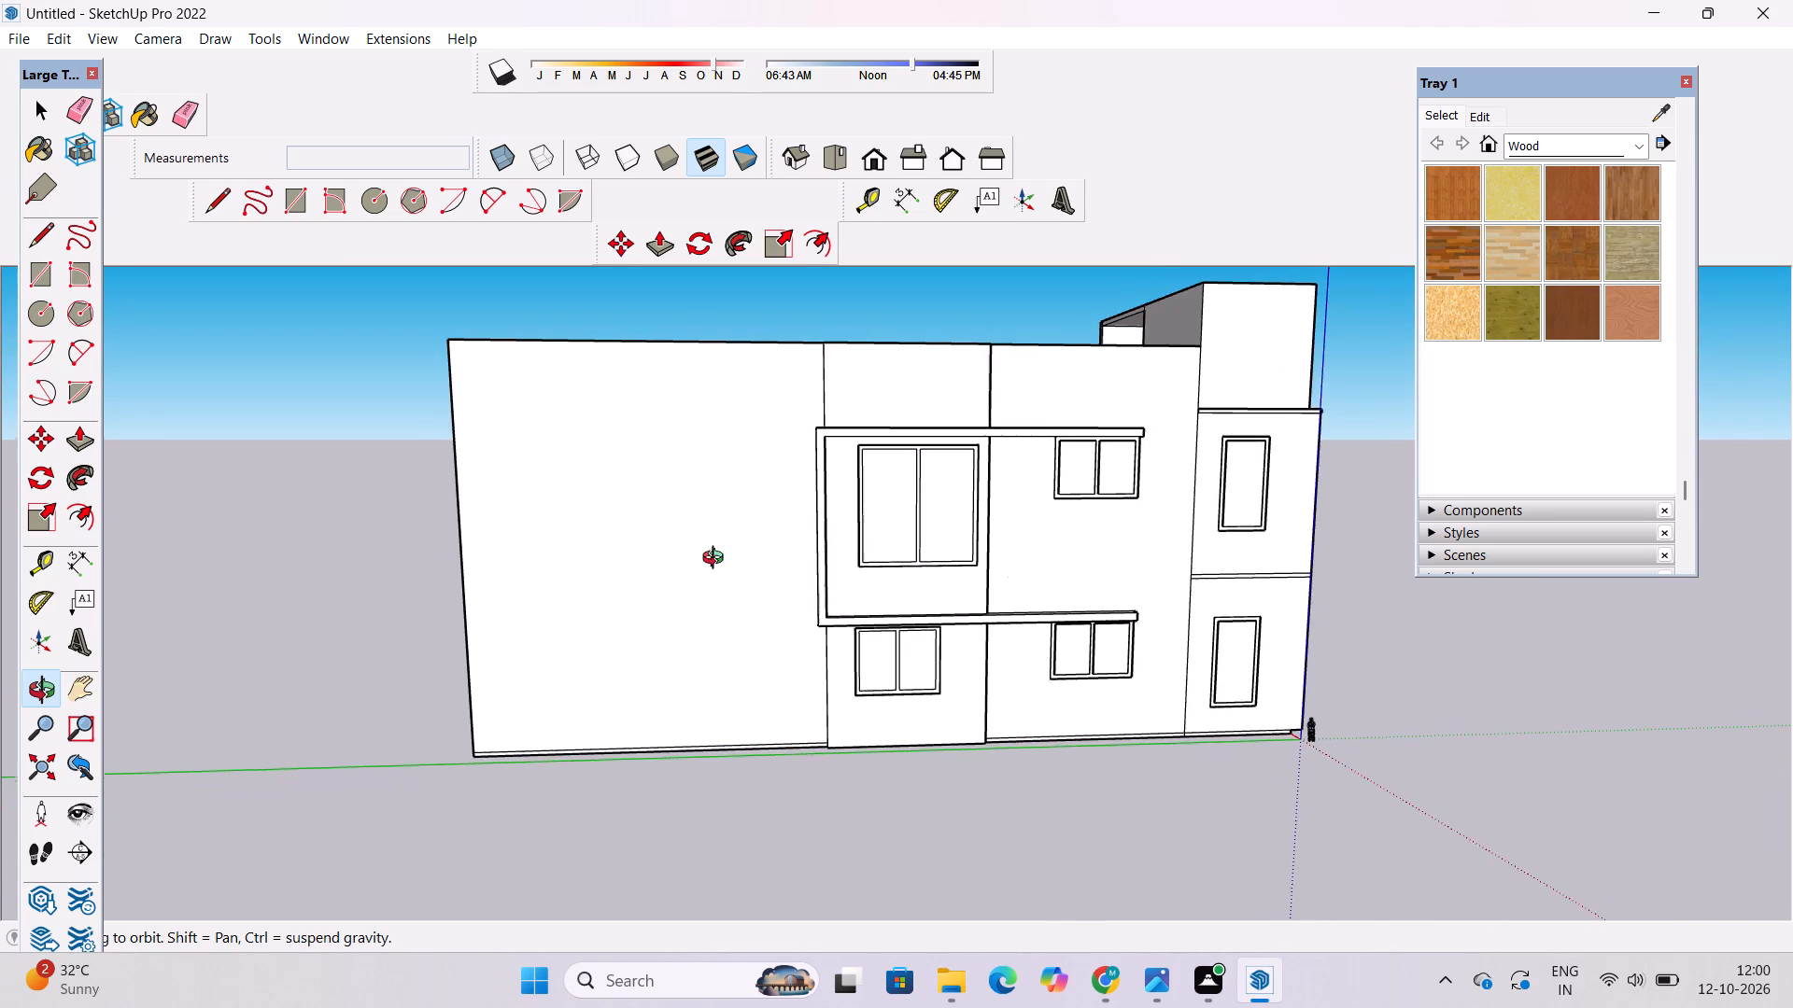
{"action": "left_click_drag", "start_coordinate": [736, 553], "coordinate": [706, 559], "text": "shift"}
{"action": "left_click_drag", "start_coordinate": [705, 560], "coordinate": [652, 570], "text": "shift"}
{"action": "left_click_drag", "start_coordinate": [651, 571], "coordinate": [627, 574], "text": "shift"}
{"action": "left_click_drag", "start_coordinate": [627, 574], "coordinate": [601, 579]}
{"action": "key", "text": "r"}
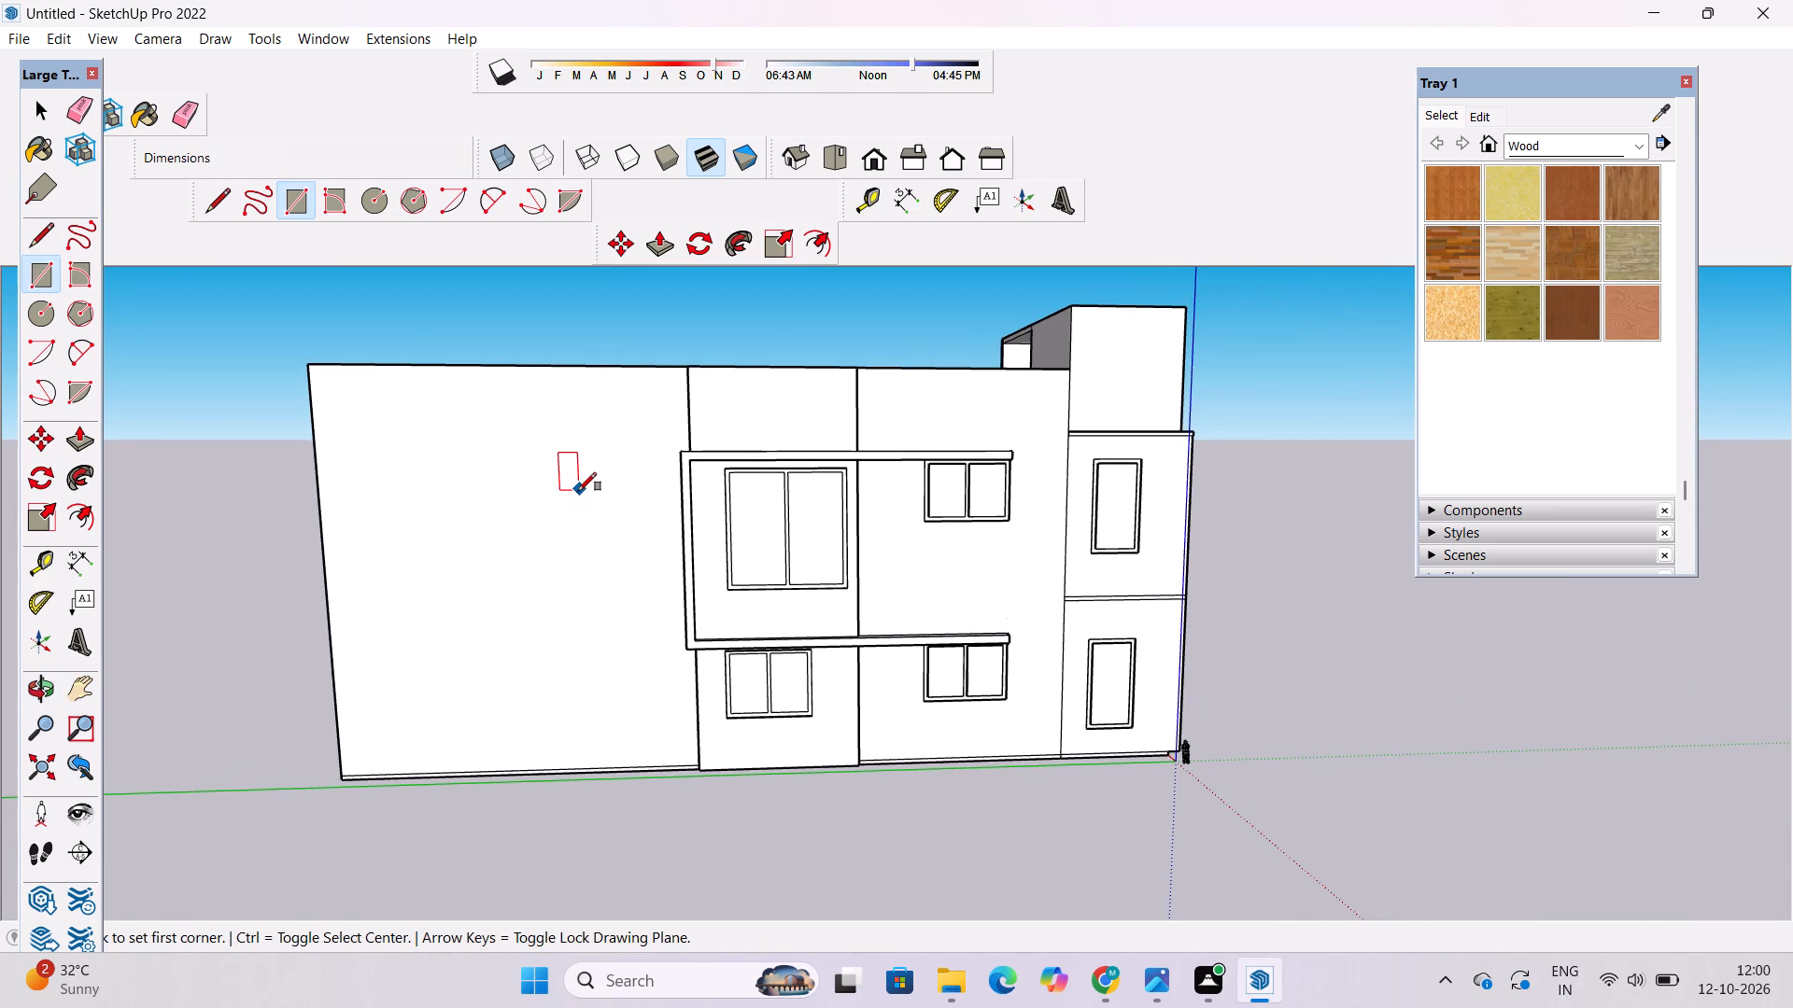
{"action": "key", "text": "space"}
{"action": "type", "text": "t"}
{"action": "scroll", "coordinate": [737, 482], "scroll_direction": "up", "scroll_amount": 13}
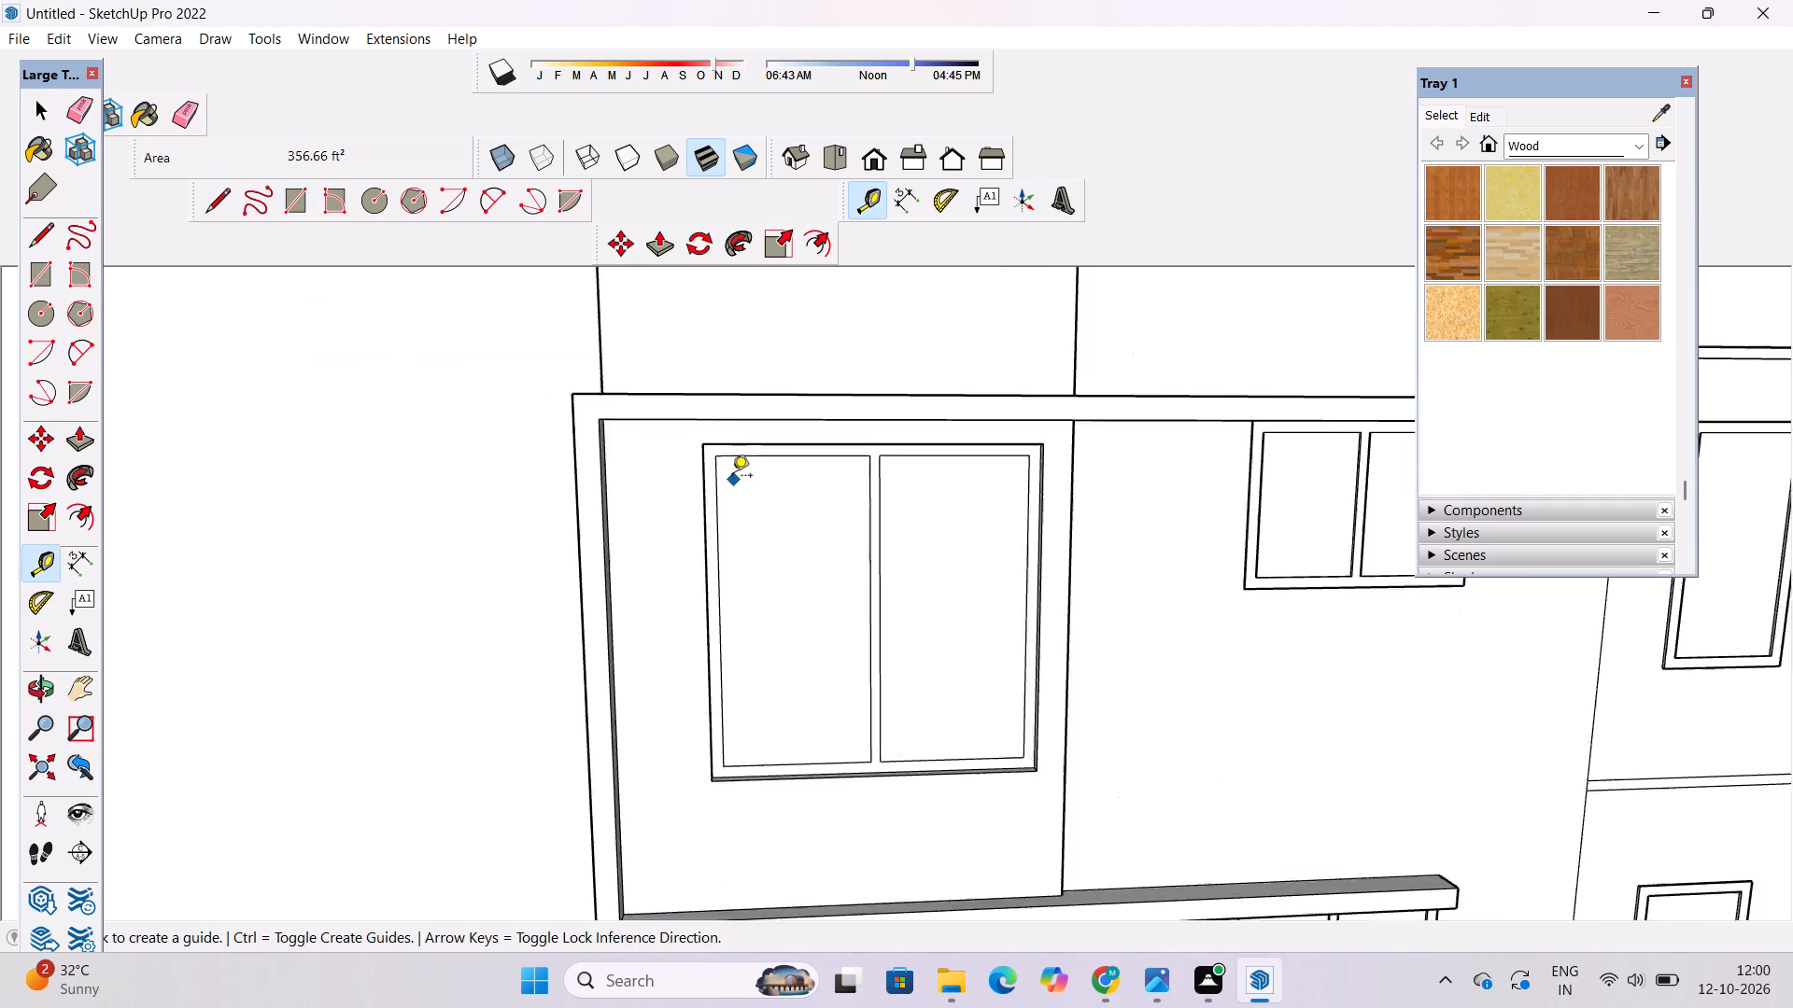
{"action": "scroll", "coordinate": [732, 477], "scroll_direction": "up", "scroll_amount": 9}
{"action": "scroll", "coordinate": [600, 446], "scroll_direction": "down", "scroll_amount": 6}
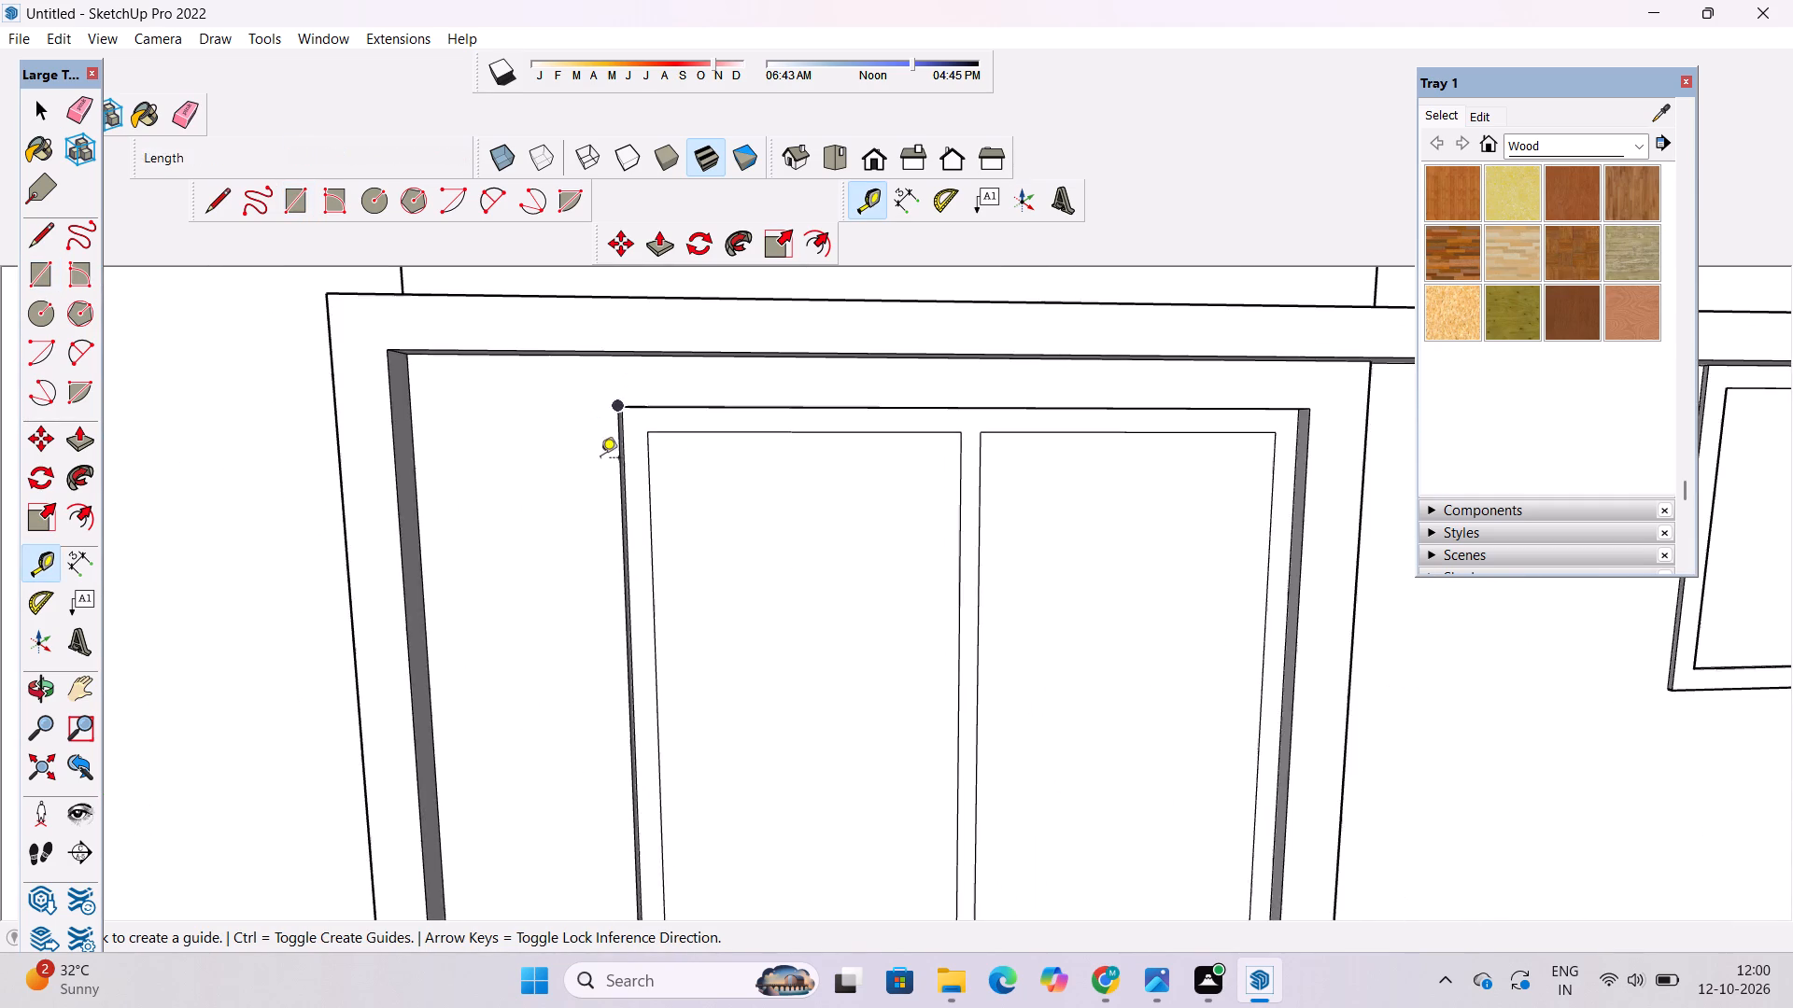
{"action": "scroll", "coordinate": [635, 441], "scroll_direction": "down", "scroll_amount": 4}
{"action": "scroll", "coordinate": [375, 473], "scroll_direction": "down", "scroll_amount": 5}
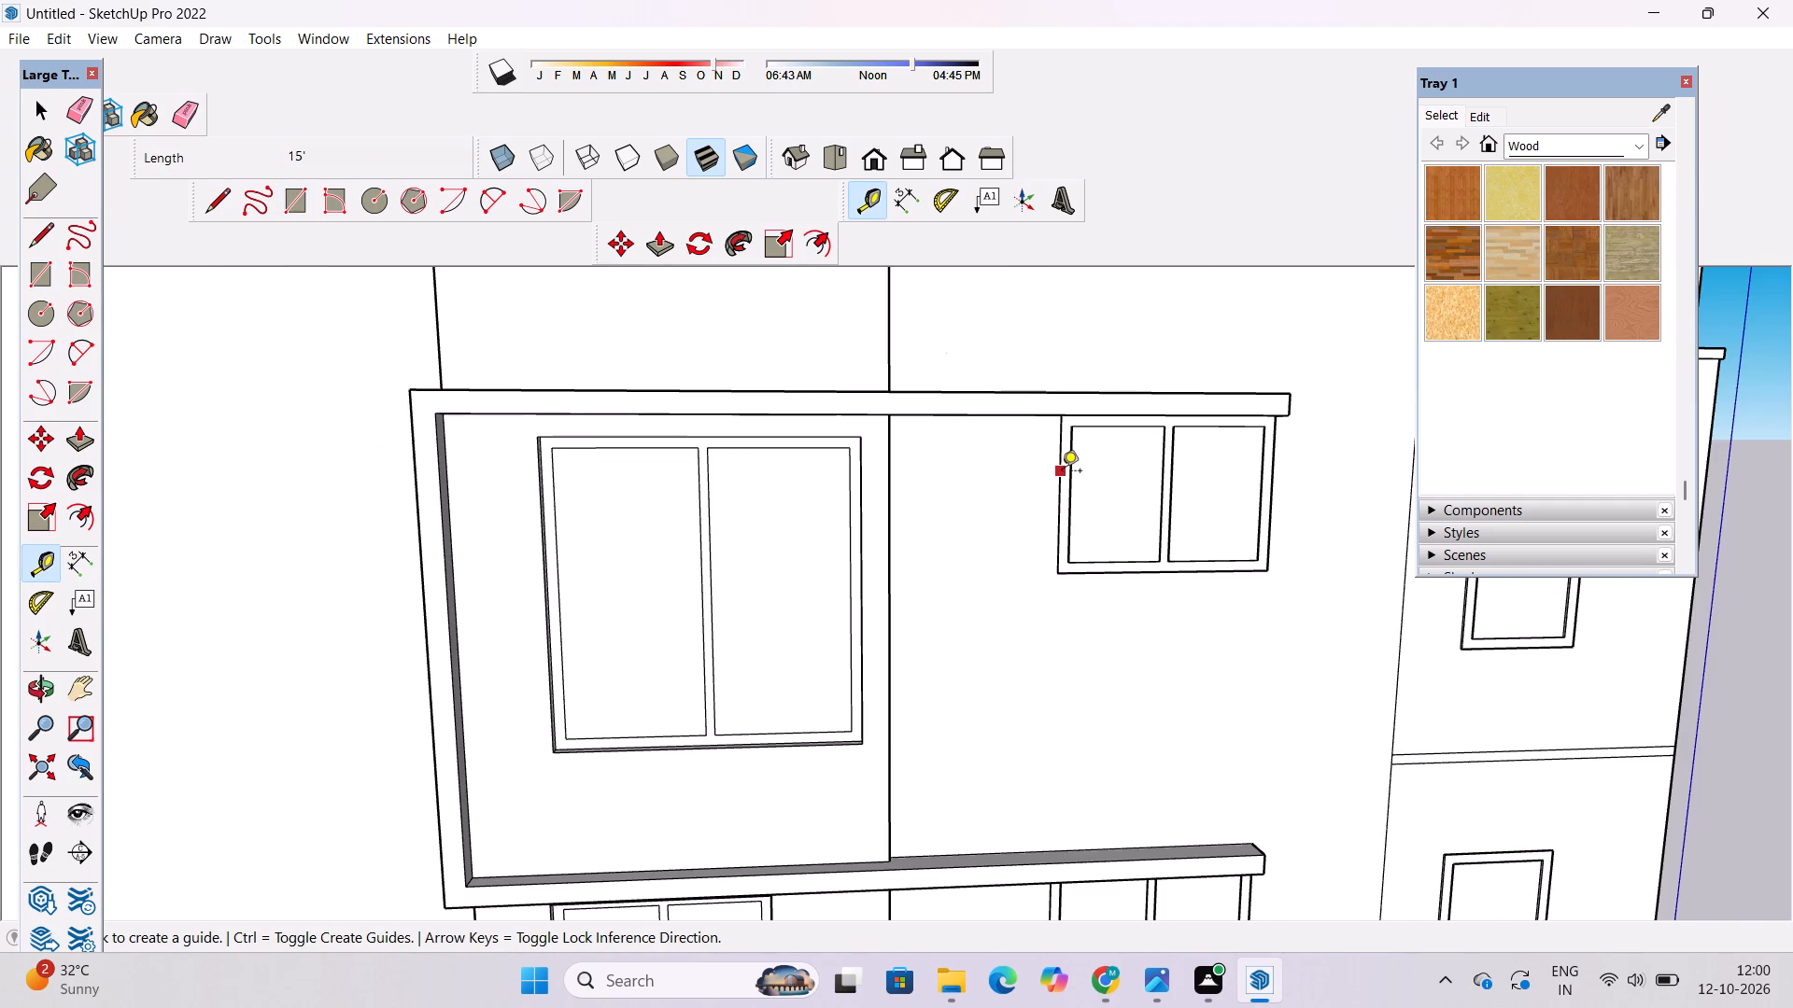
Erase the short stray edge across the top face of the upper projecting band, near its rear corner.
{"action": "key", "text": "o"}
{"action": "left_click_drag", "start_coordinate": [874, 523], "coordinate": [858, 728]}
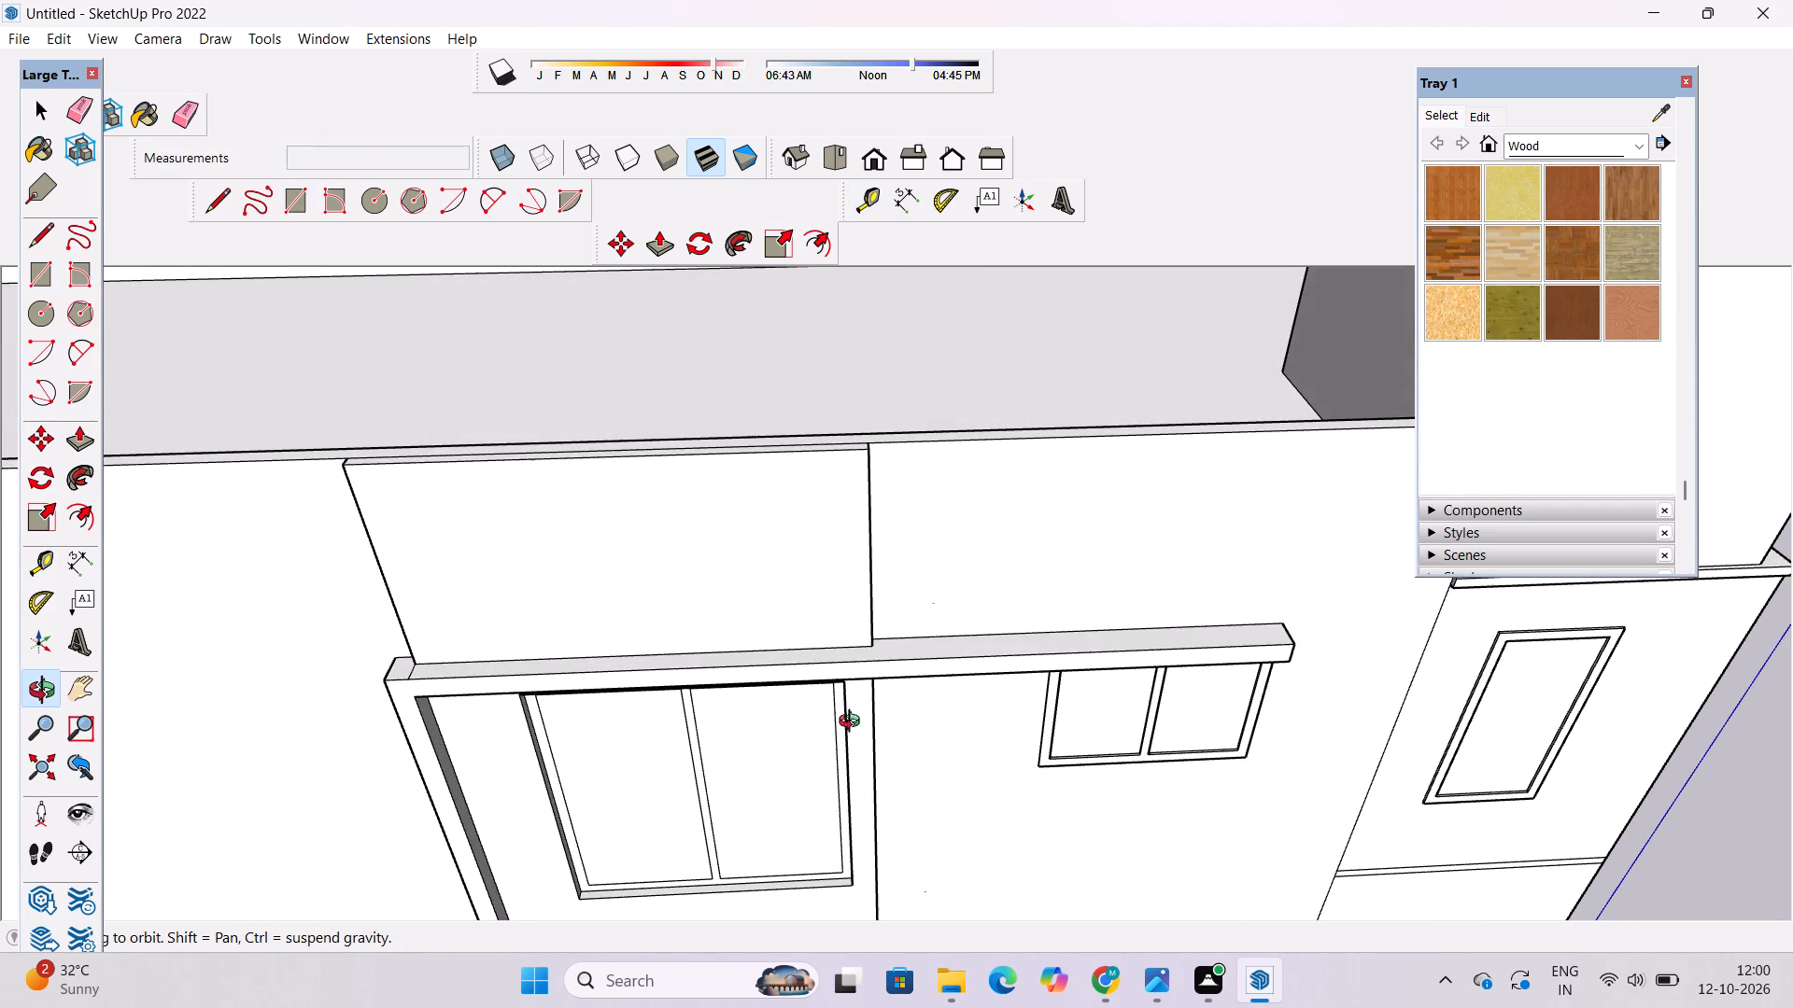
{"action": "left_click_drag", "start_coordinate": [706, 669], "coordinate": [1075, 625], "text": "shift"}
{"action": "scroll", "coordinate": [830, 664], "scroll_direction": "up", "scroll_amount": 5}
{"action": "left_click_drag", "start_coordinate": [796, 634], "coordinate": [671, 653], "text": "shift"}
{"action": "left_click_drag", "start_coordinate": [671, 653], "coordinate": [640, 733]}
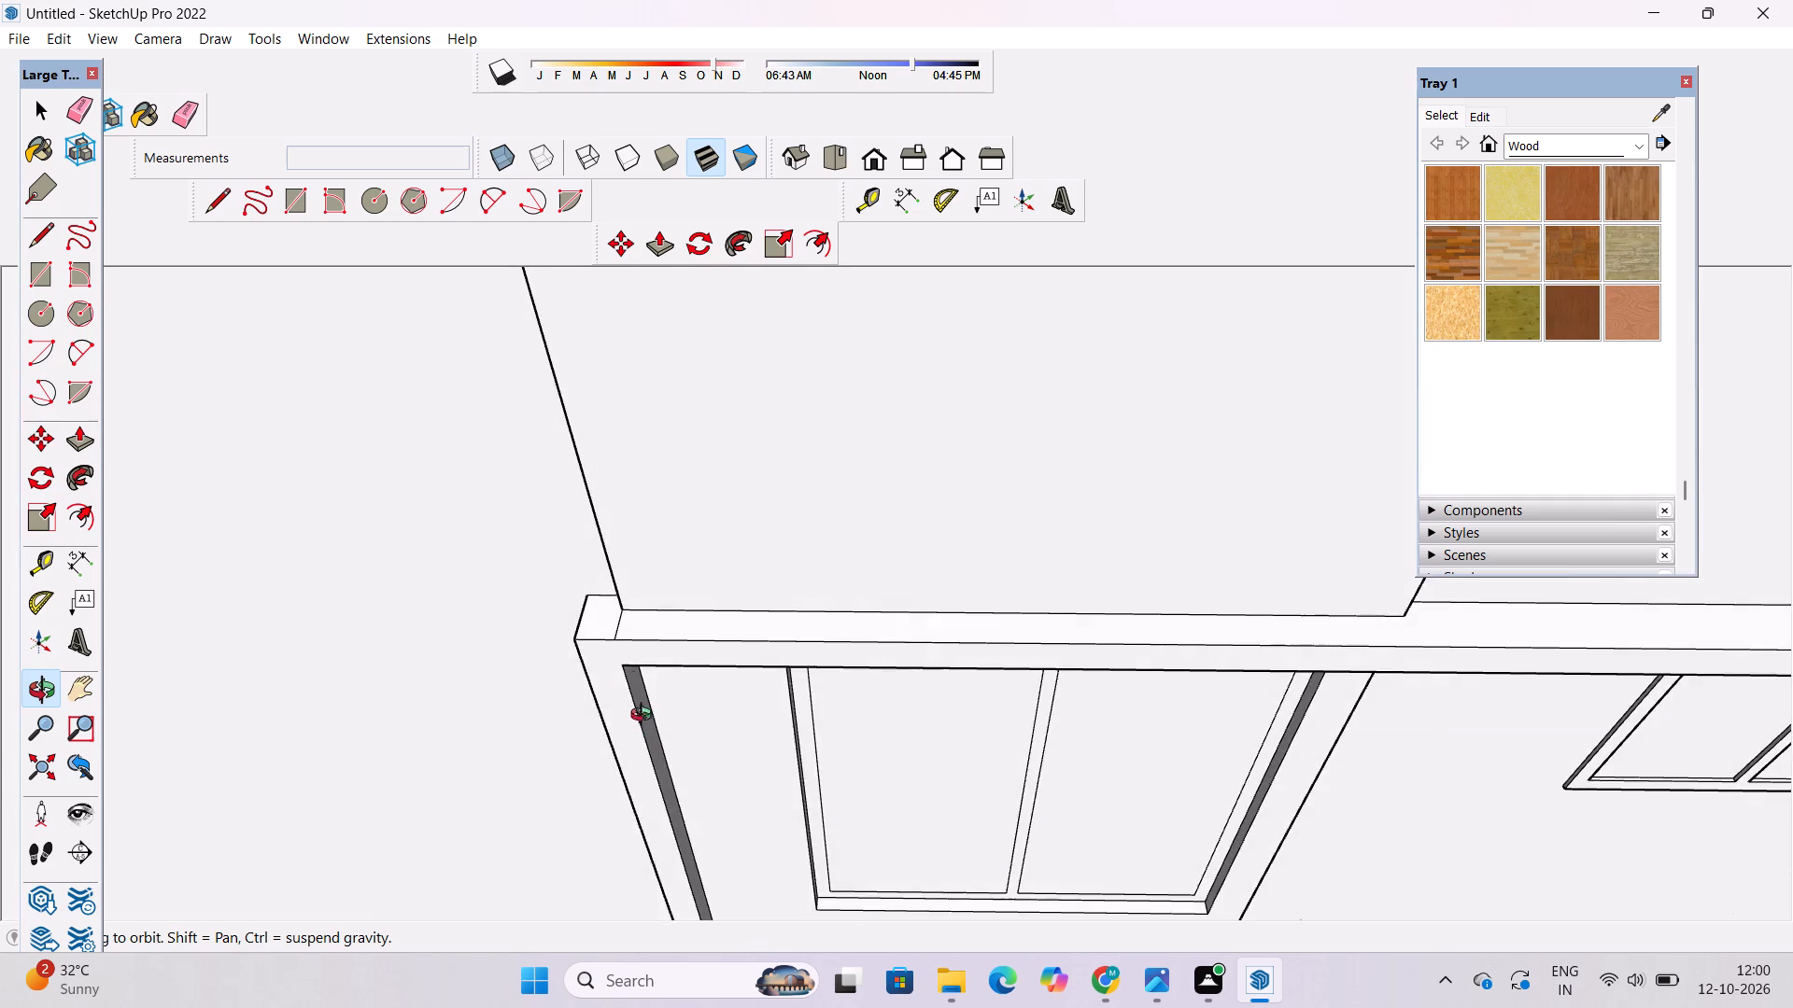
{"action": "scroll", "coordinate": [620, 594], "scroll_direction": "up", "scroll_amount": 11}
{"action": "left_click_drag", "start_coordinate": [630, 636], "coordinate": [732, 594]}
{"action": "key", "text": "e"}
{"action": "left_click_drag", "start_coordinate": [676, 717], "coordinate": [626, 720]}
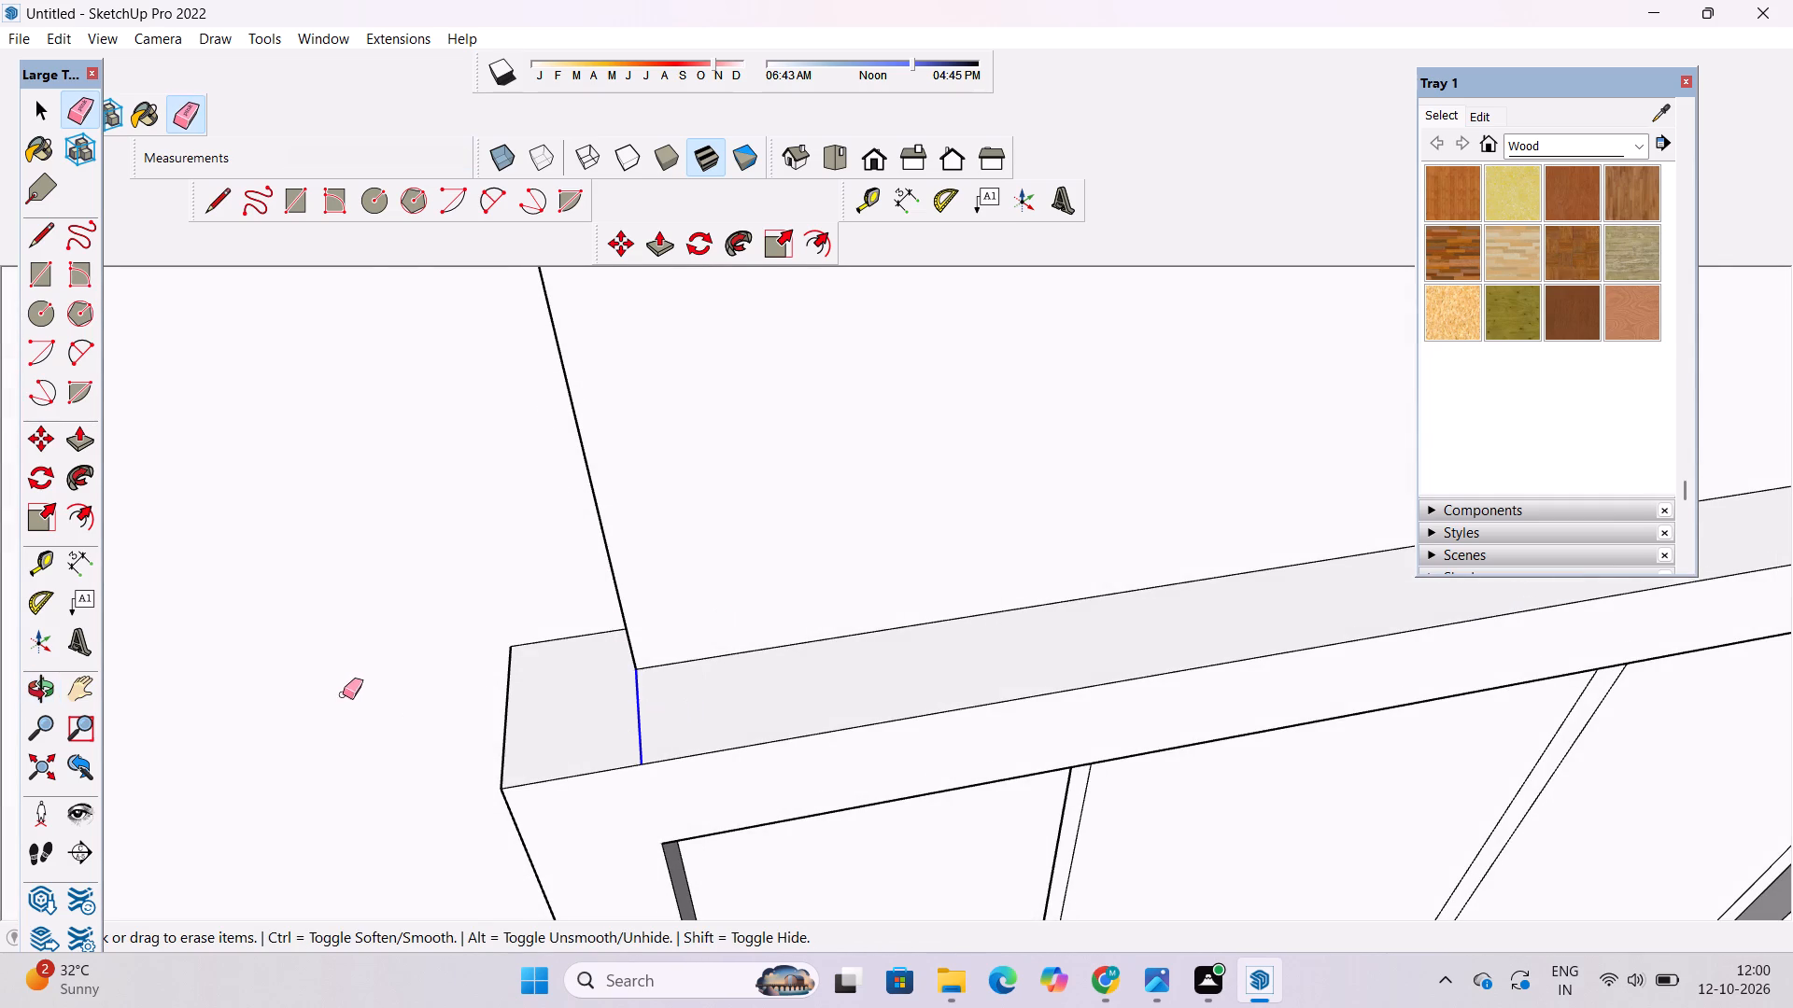
Examine the projecting band and wall panels around the large upper window from above and below.
{"action": "scroll", "coordinate": [342, 694], "scroll_direction": "down", "scroll_amount": 12}
{"action": "scroll", "coordinate": [1328, 519], "scroll_direction": "down", "scroll_amount": 5}
{"action": "key", "text": "o"}
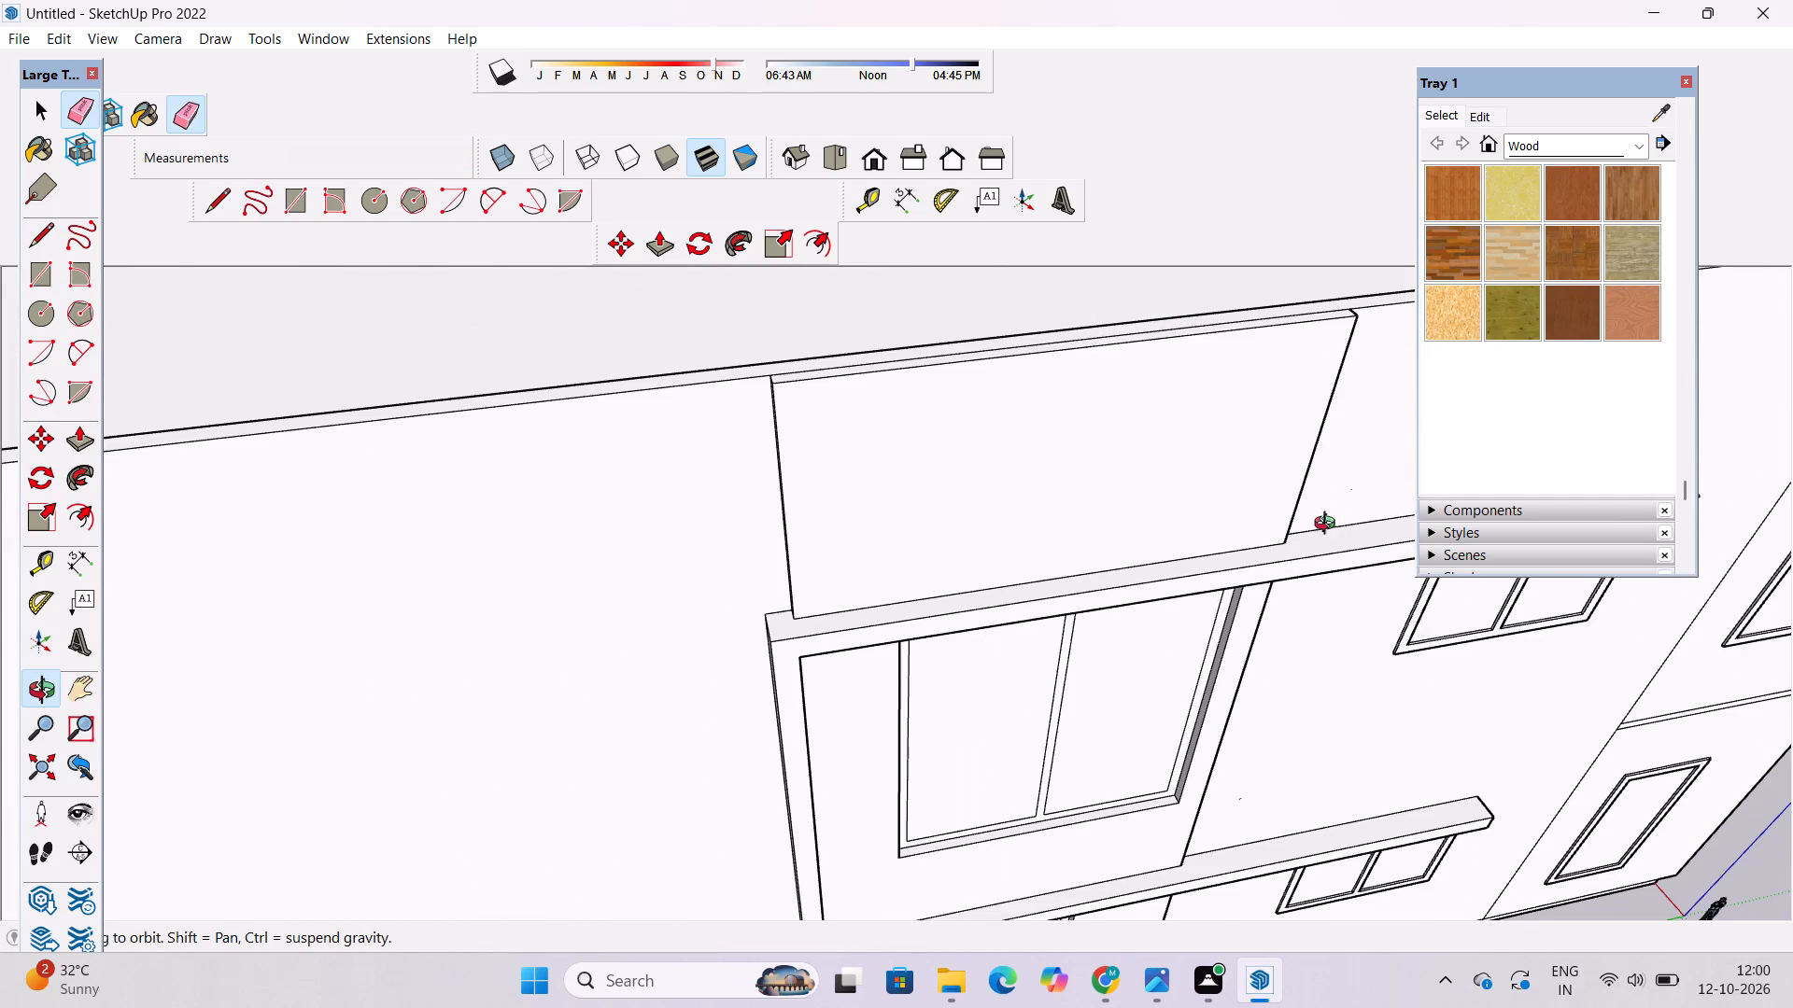
{"action": "left_click_drag", "start_coordinate": [500, 652], "coordinate": [591, 638], "text": "shift"}
{"action": "left_click_drag", "start_coordinate": [593, 638], "coordinate": [717, 597], "text": "shift"}
{"action": "left_click_drag", "start_coordinate": [717, 602], "coordinate": [681, 381]}
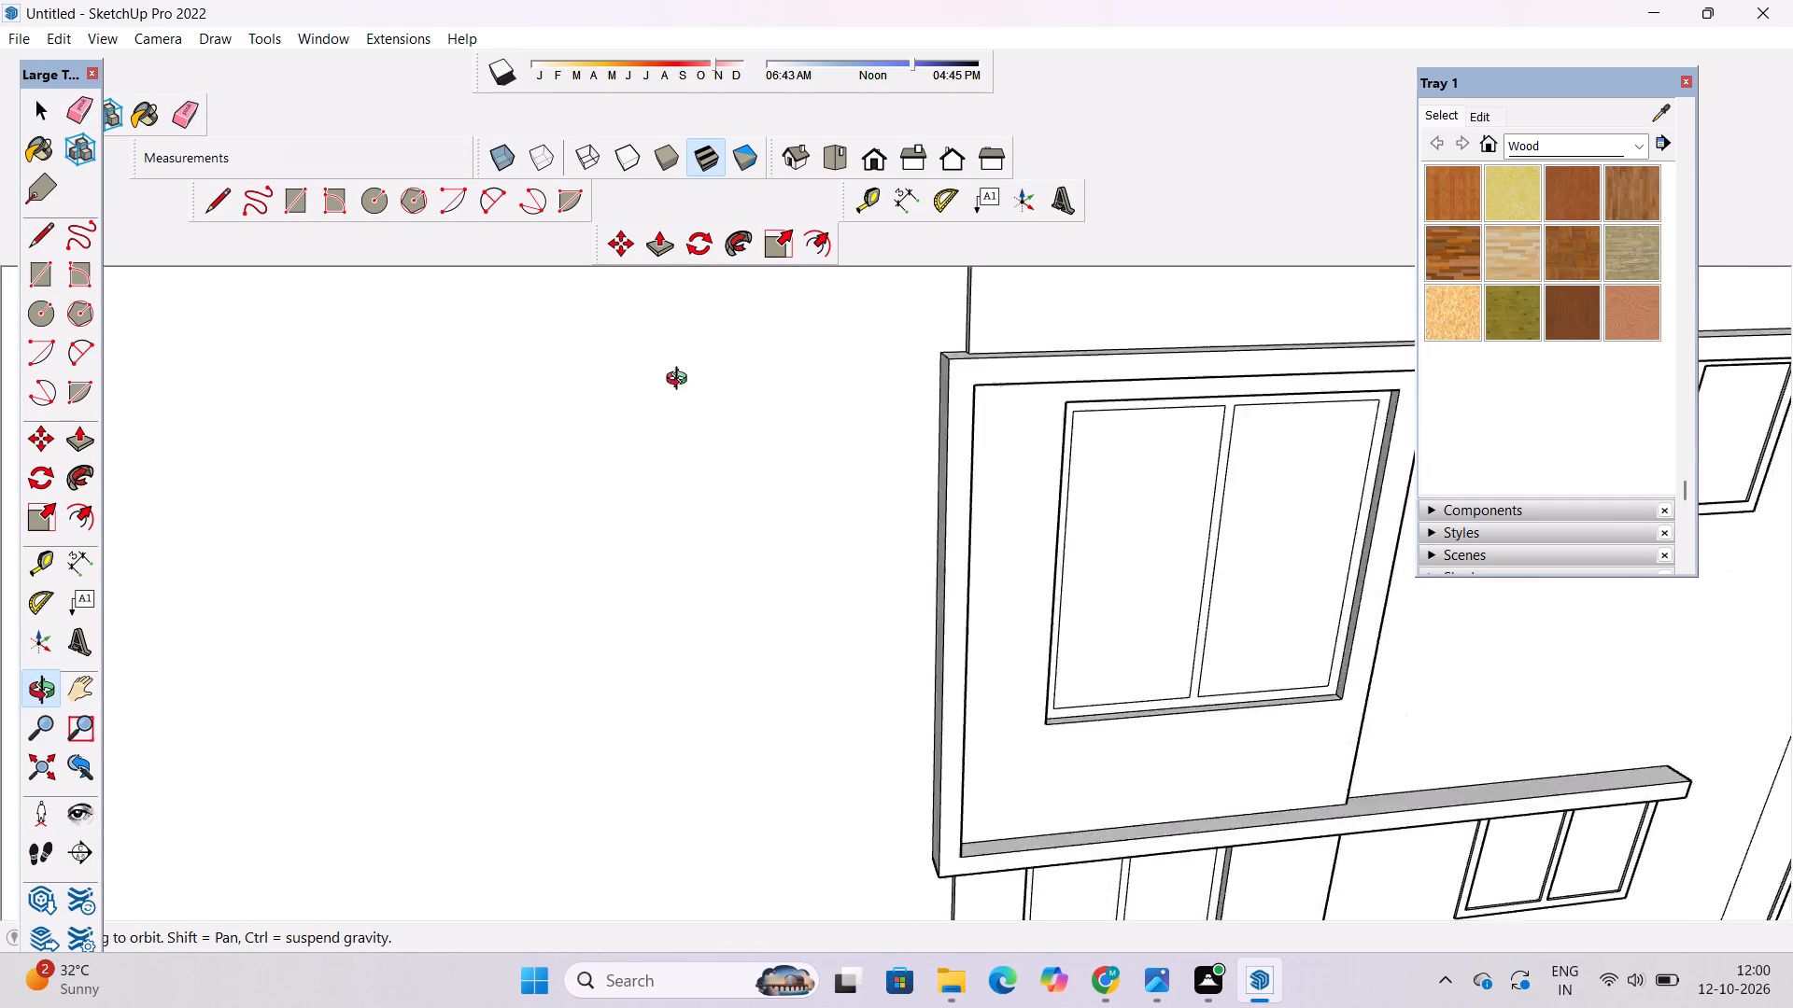
{"action": "left_click_drag", "start_coordinate": [681, 381], "coordinate": [671, 304]}
{"action": "left_click_drag", "start_coordinate": [674, 355], "coordinate": [700, 601], "text": "shift"}
{"action": "left_click_drag", "start_coordinate": [758, 577], "coordinate": [195, 727]}
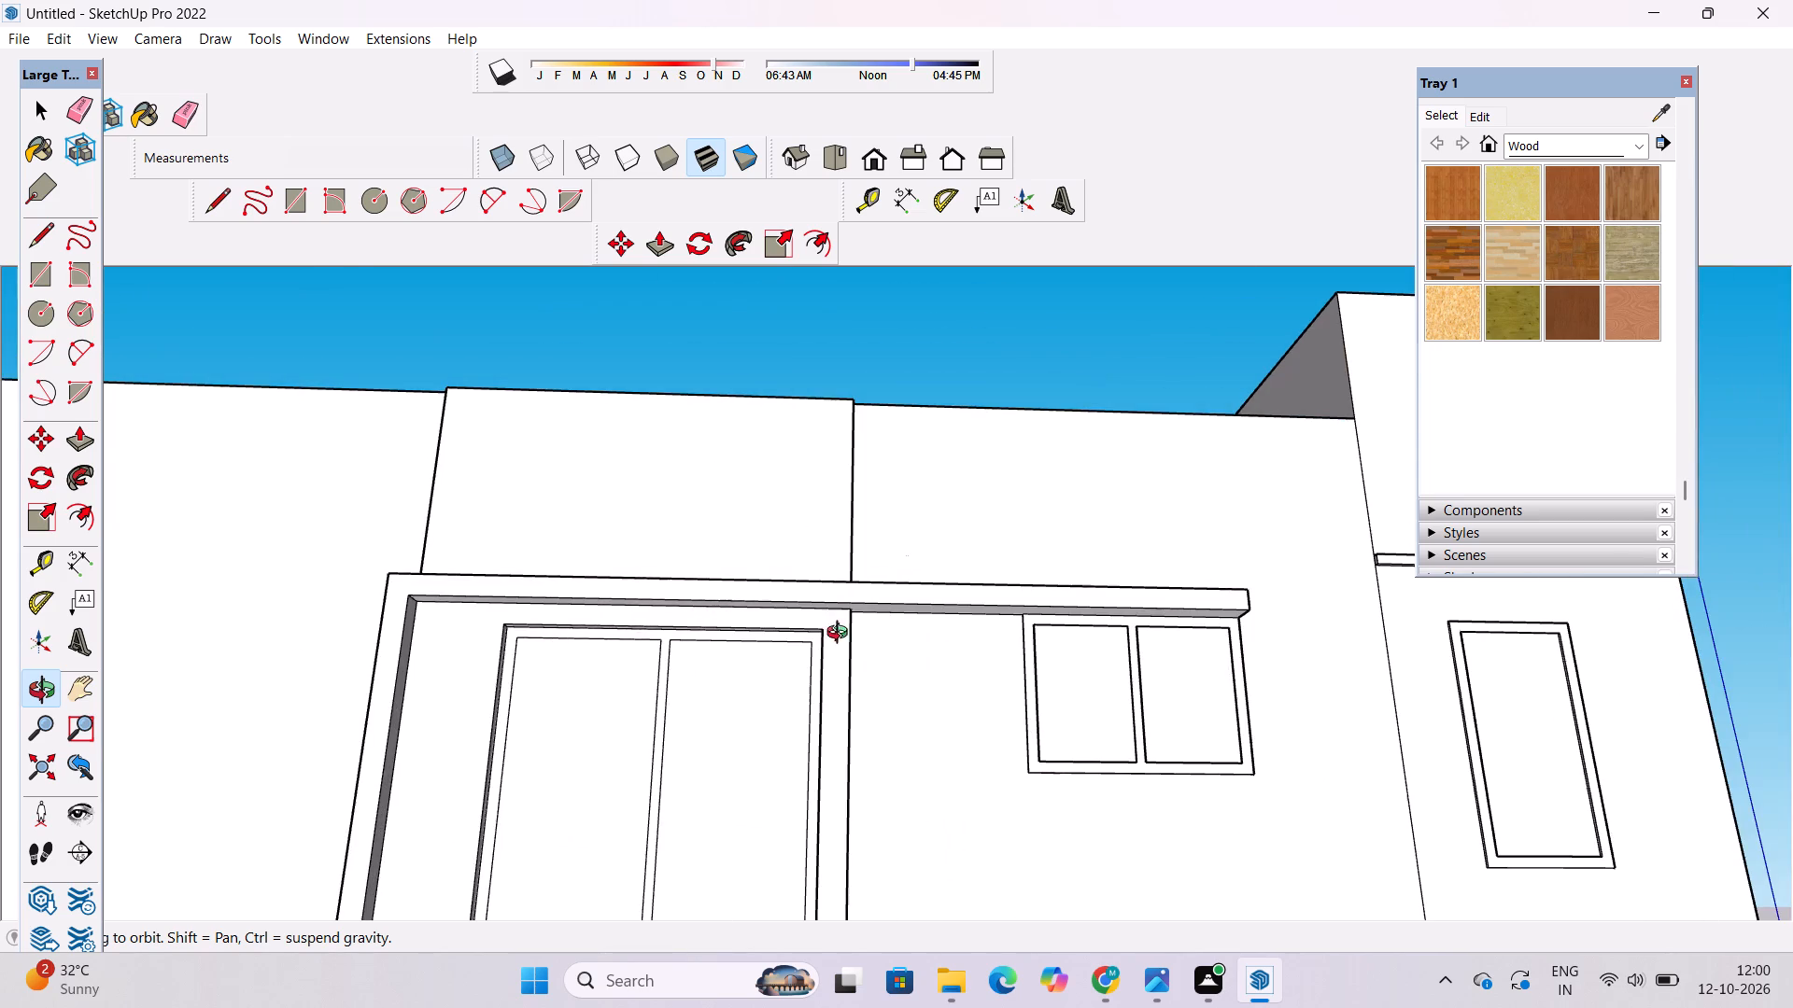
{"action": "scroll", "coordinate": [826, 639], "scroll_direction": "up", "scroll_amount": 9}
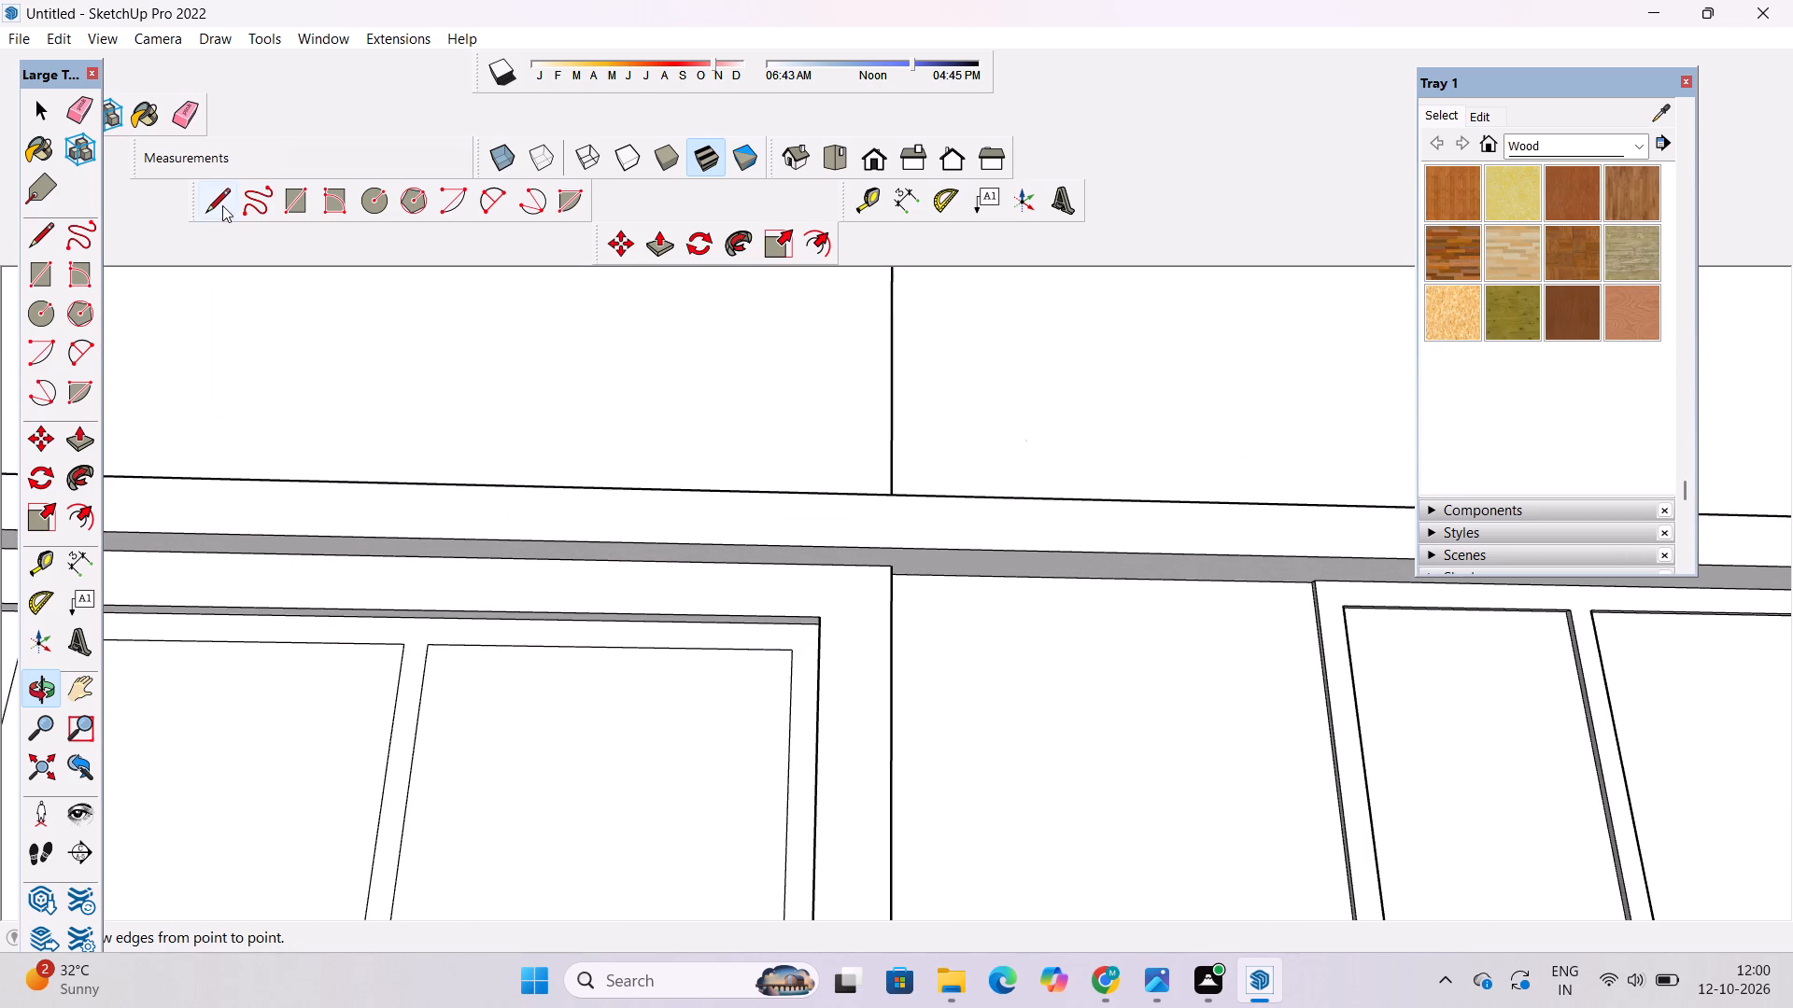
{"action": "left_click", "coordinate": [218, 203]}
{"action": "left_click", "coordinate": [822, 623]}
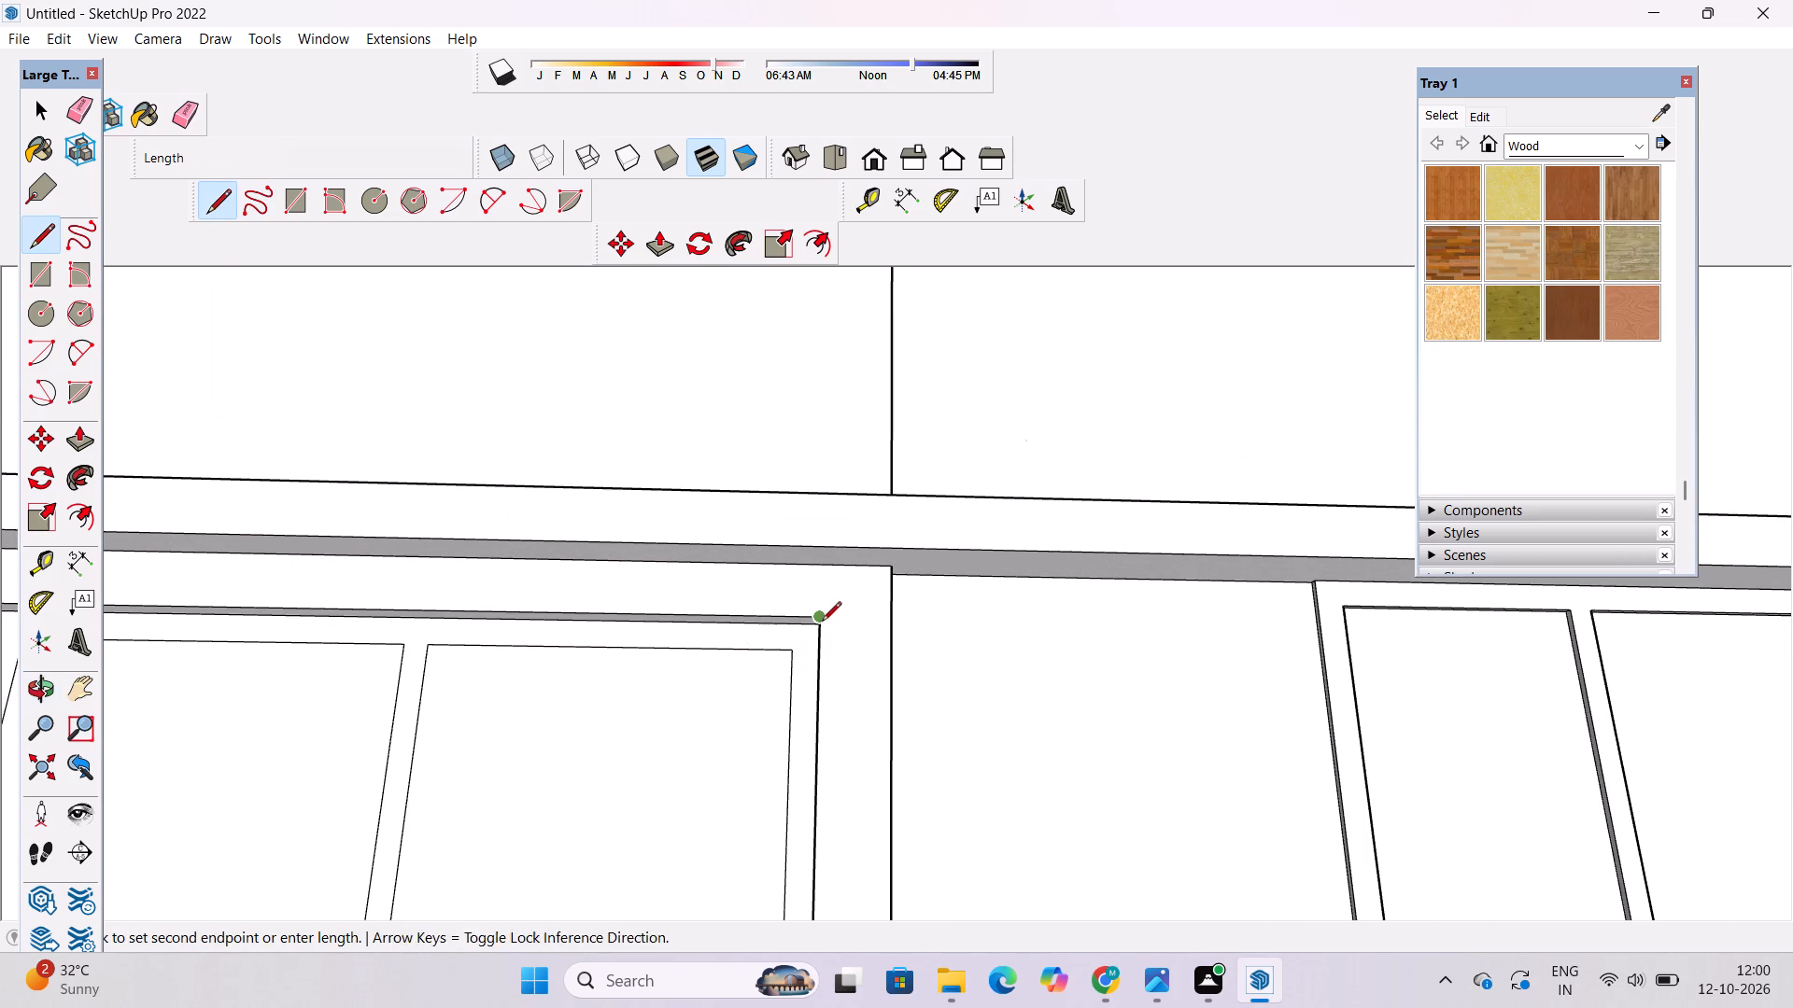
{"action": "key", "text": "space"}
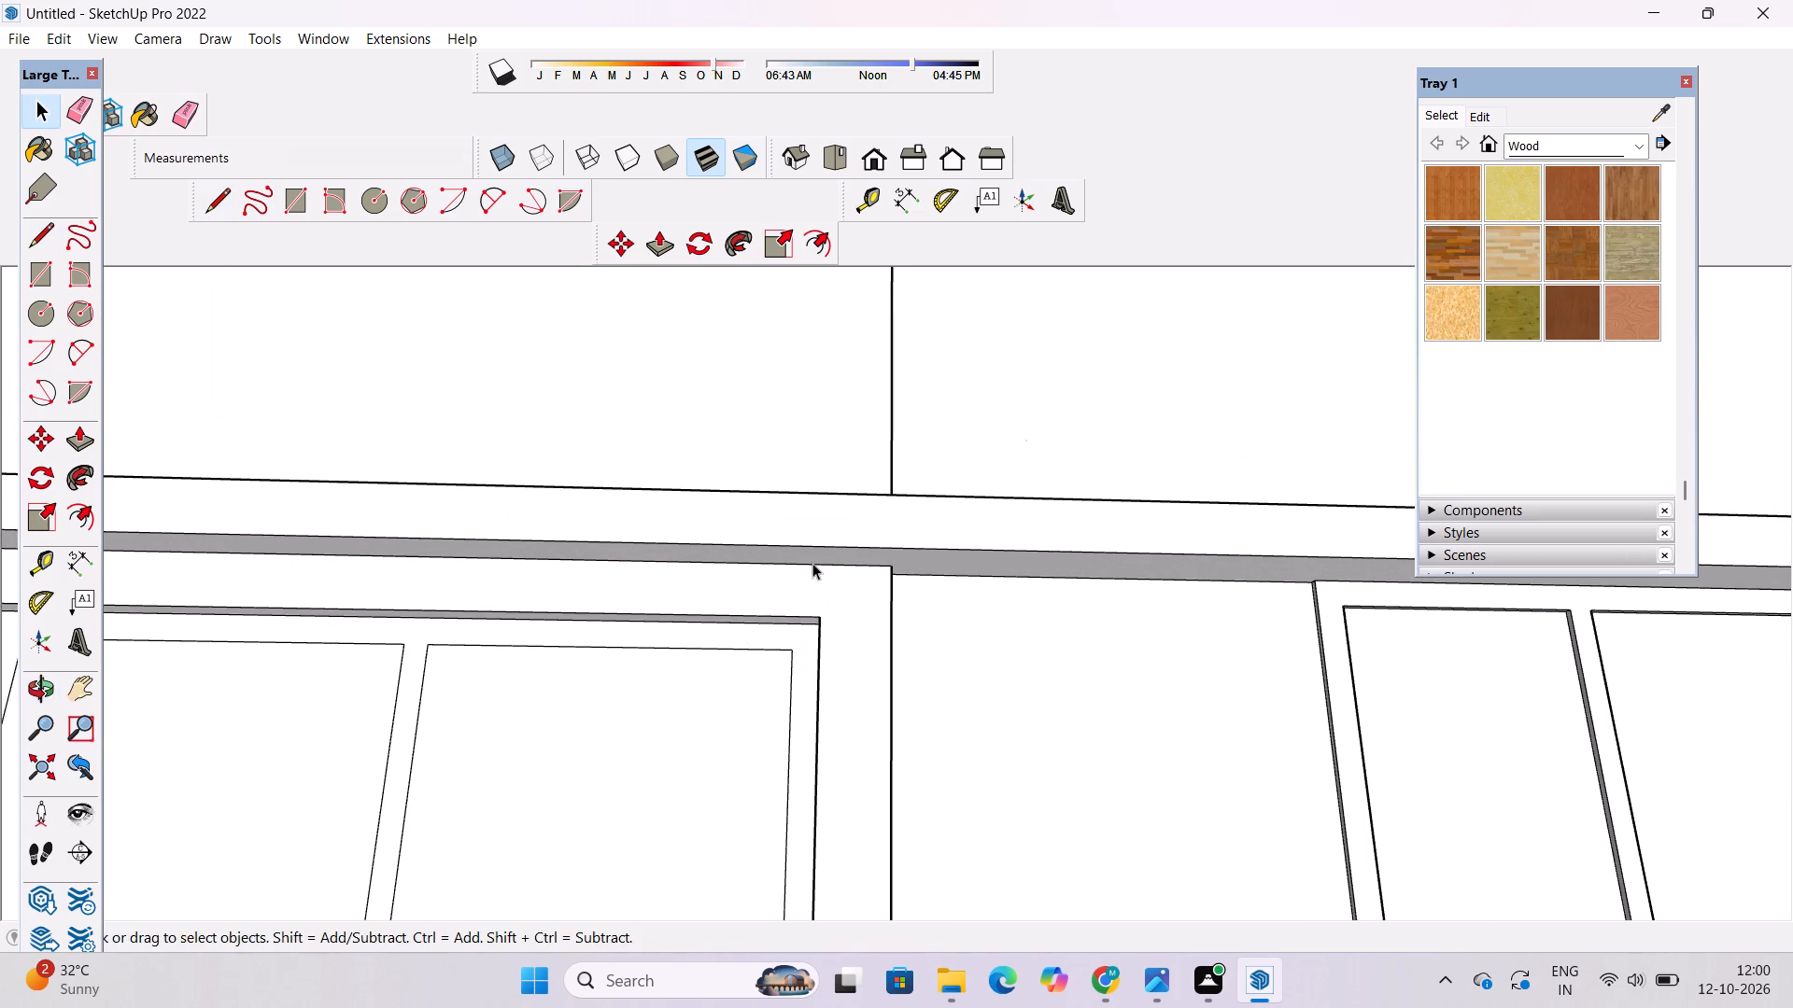
Examine the side facade from several angles, comparing the windows and projecting bands with the blank rear stretch of wall.
{"action": "type", "text": "o"}
{"action": "scroll", "coordinate": [810, 506], "scroll_direction": "down", "scroll_amount": 6}
{"action": "left_click_drag", "start_coordinate": [786, 486], "coordinate": [800, 716]}
{"action": "scroll", "coordinate": [969, 547], "scroll_direction": "down", "scroll_amount": 8}
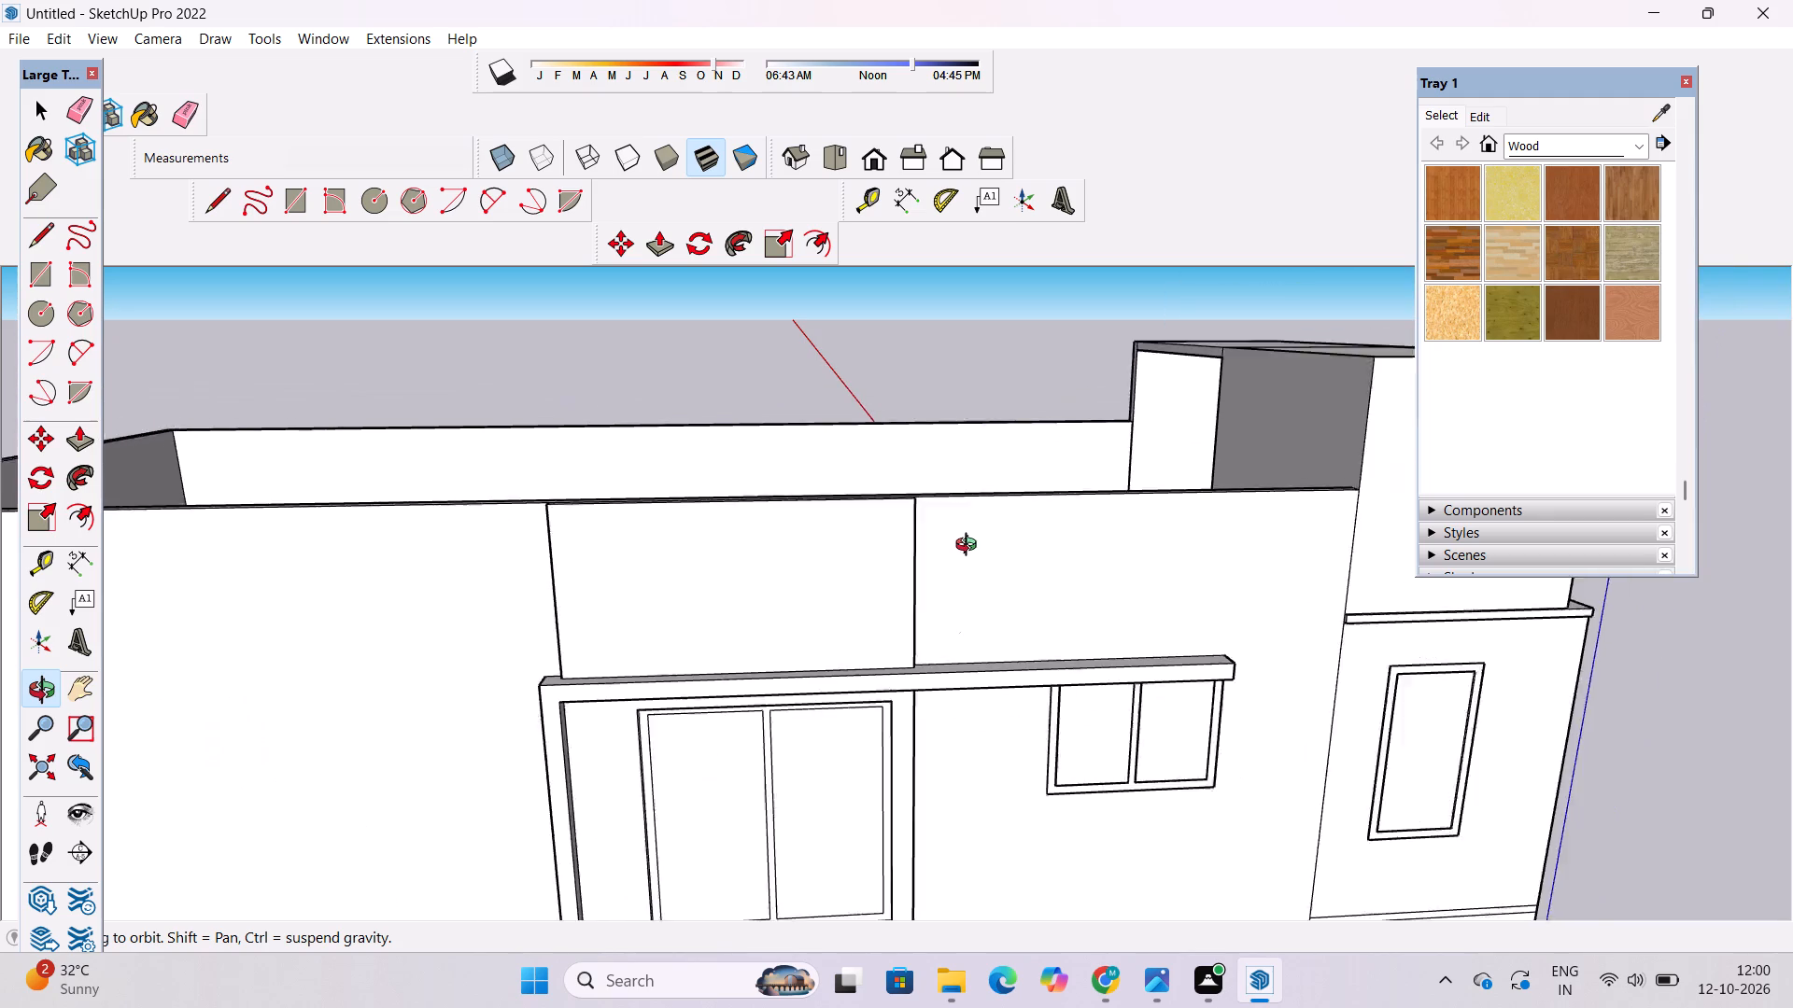
{"action": "scroll", "coordinate": [970, 547], "scroll_direction": "down", "scroll_amount": 2}
{"action": "scroll", "coordinate": [925, 623], "scroll_direction": "down", "scroll_amount": 6}
{"action": "left_click_drag", "start_coordinate": [896, 775], "coordinate": [872, 691]}
{"action": "scroll", "coordinate": [717, 713], "scroll_direction": "up", "scroll_amount": 5}
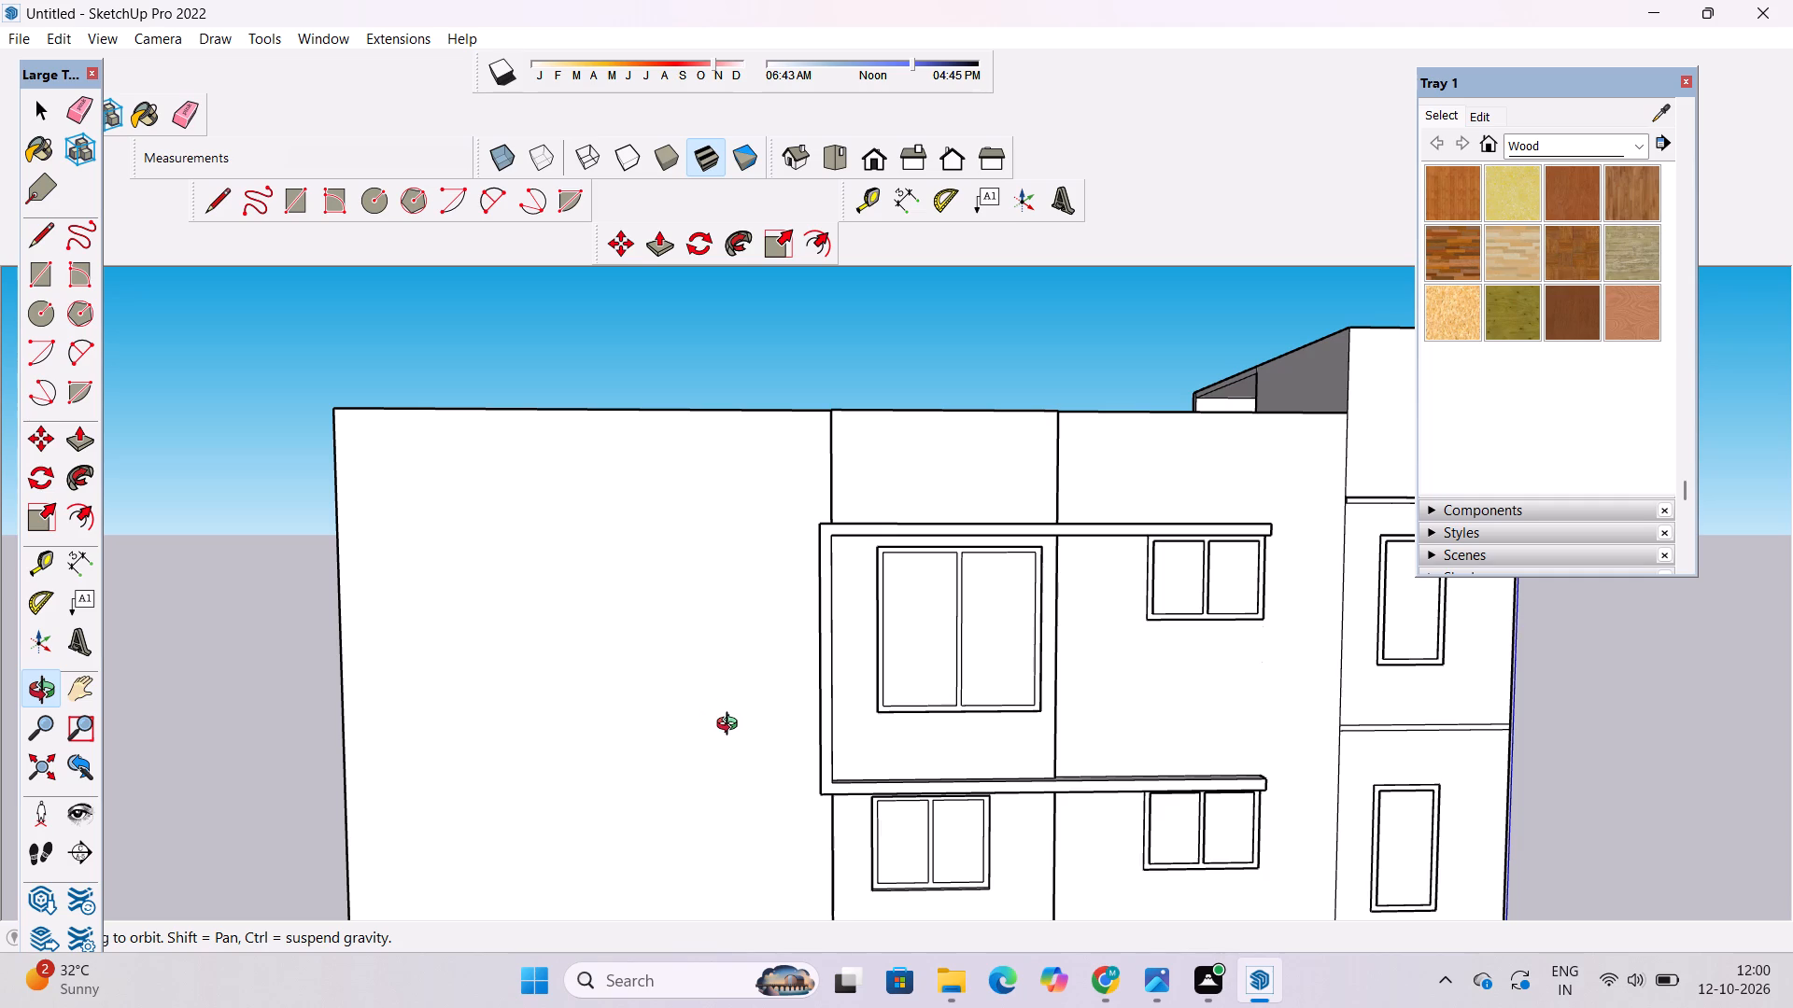
{"action": "scroll", "coordinate": [736, 662], "scroll_direction": "down", "scroll_amount": 6}
{"action": "left_click_drag", "start_coordinate": [741, 694], "coordinate": [763, 761]}
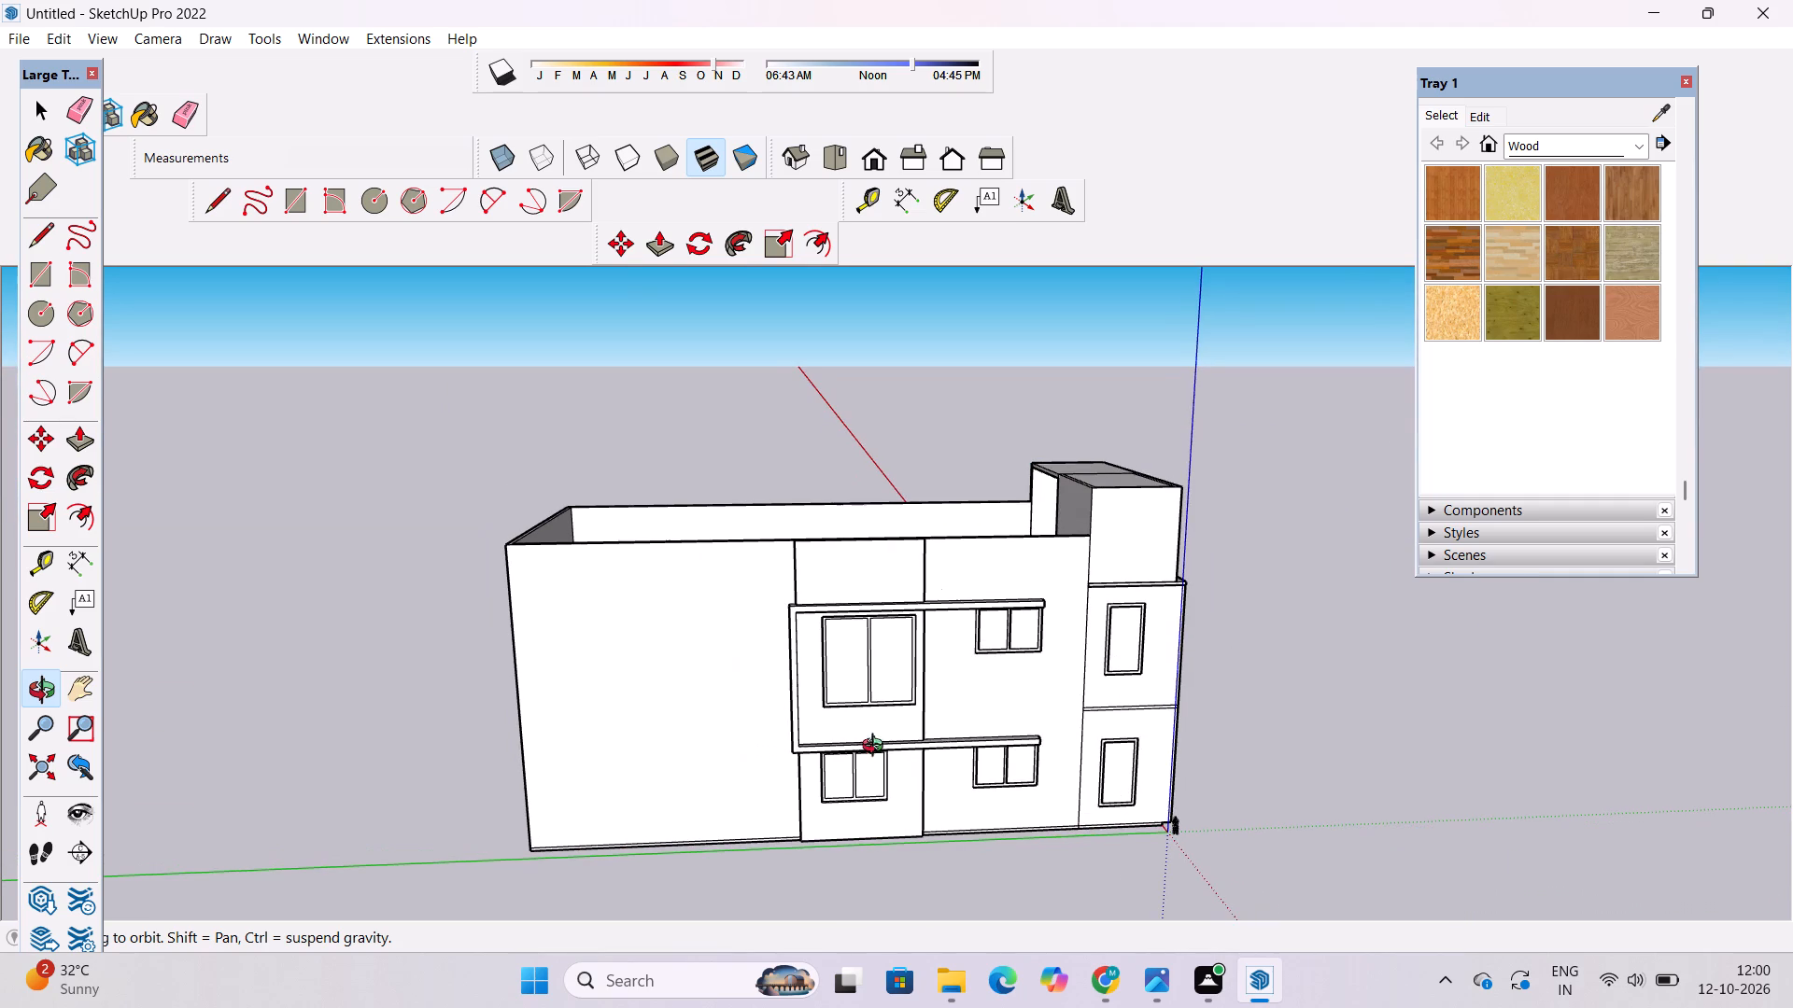
{"action": "scroll", "coordinate": [1134, 744], "scroll_direction": "up", "scroll_amount": 5}
{"action": "scroll", "coordinate": [877, 787], "scroll_direction": "up", "scroll_amount": 2}
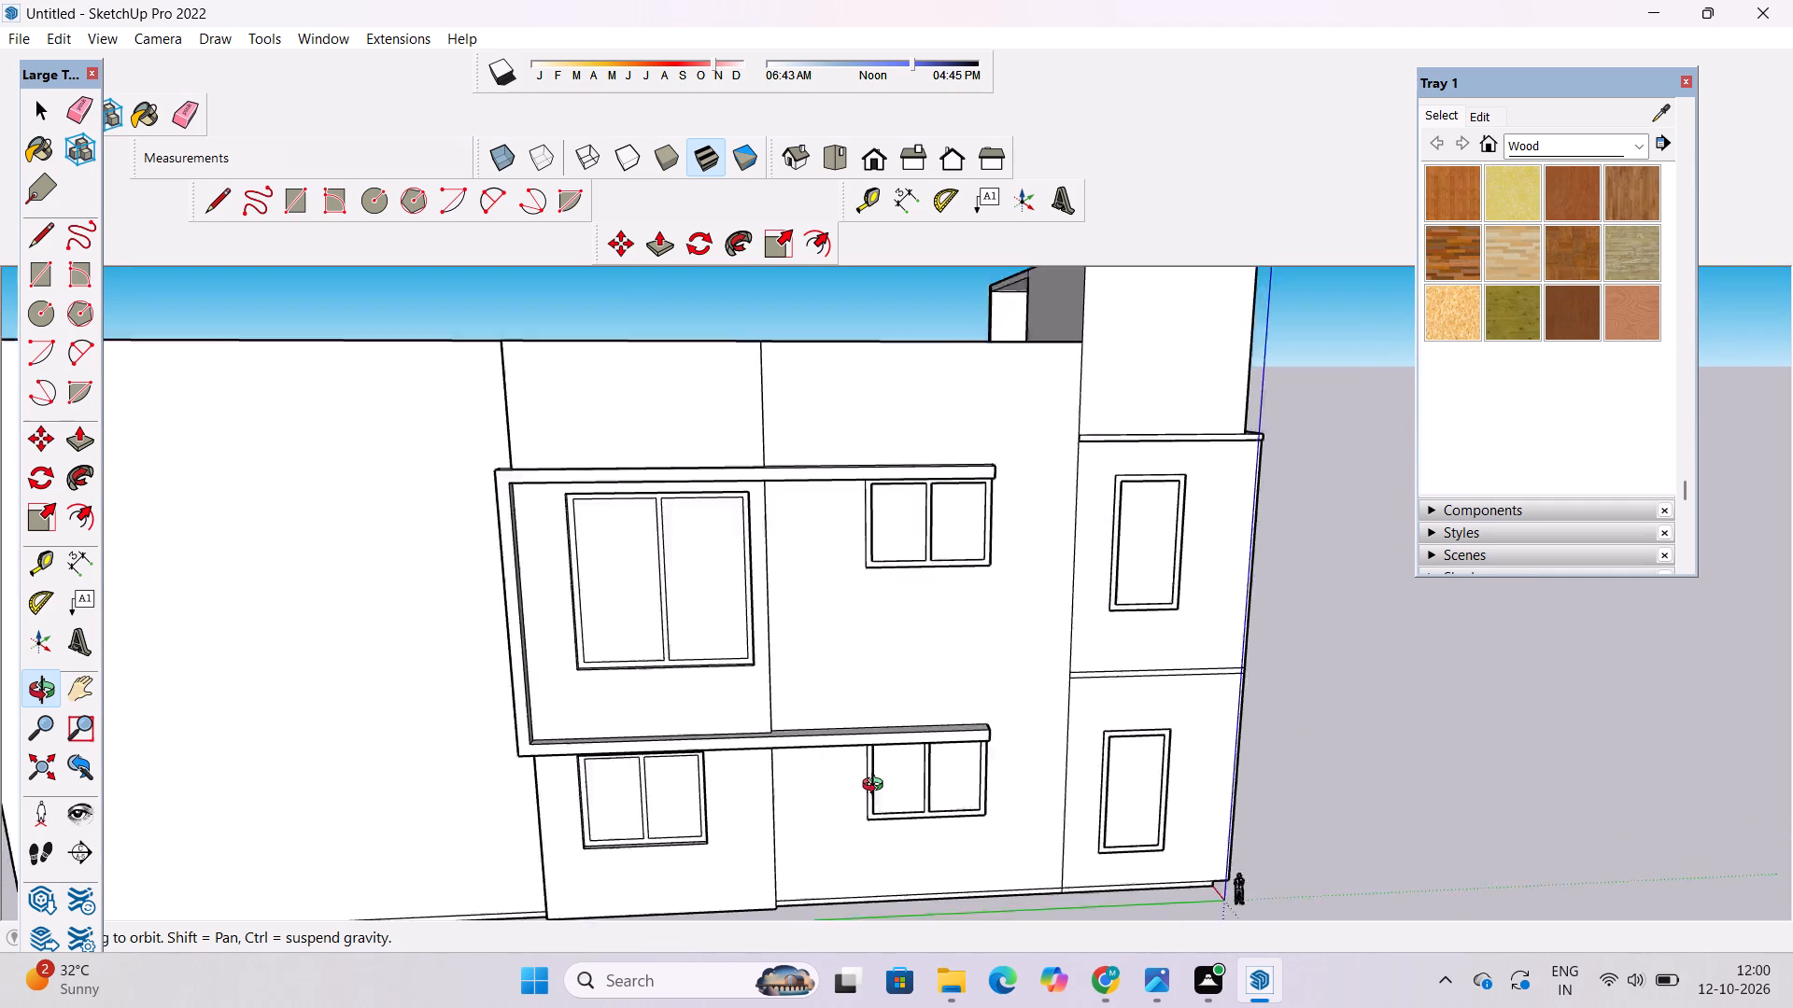
{"action": "scroll", "coordinate": [877, 787], "scroll_direction": "up", "scroll_amount": 3}
{"action": "scroll", "coordinate": [854, 791], "scroll_direction": "down", "scroll_amount": 4}
{"action": "left_click_drag", "start_coordinate": [650, 725], "coordinate": [747, 716]}
{"action": "scroll", "coordinate": [753, 716], "scroll_direction": "up", "scroll_amount": 2}
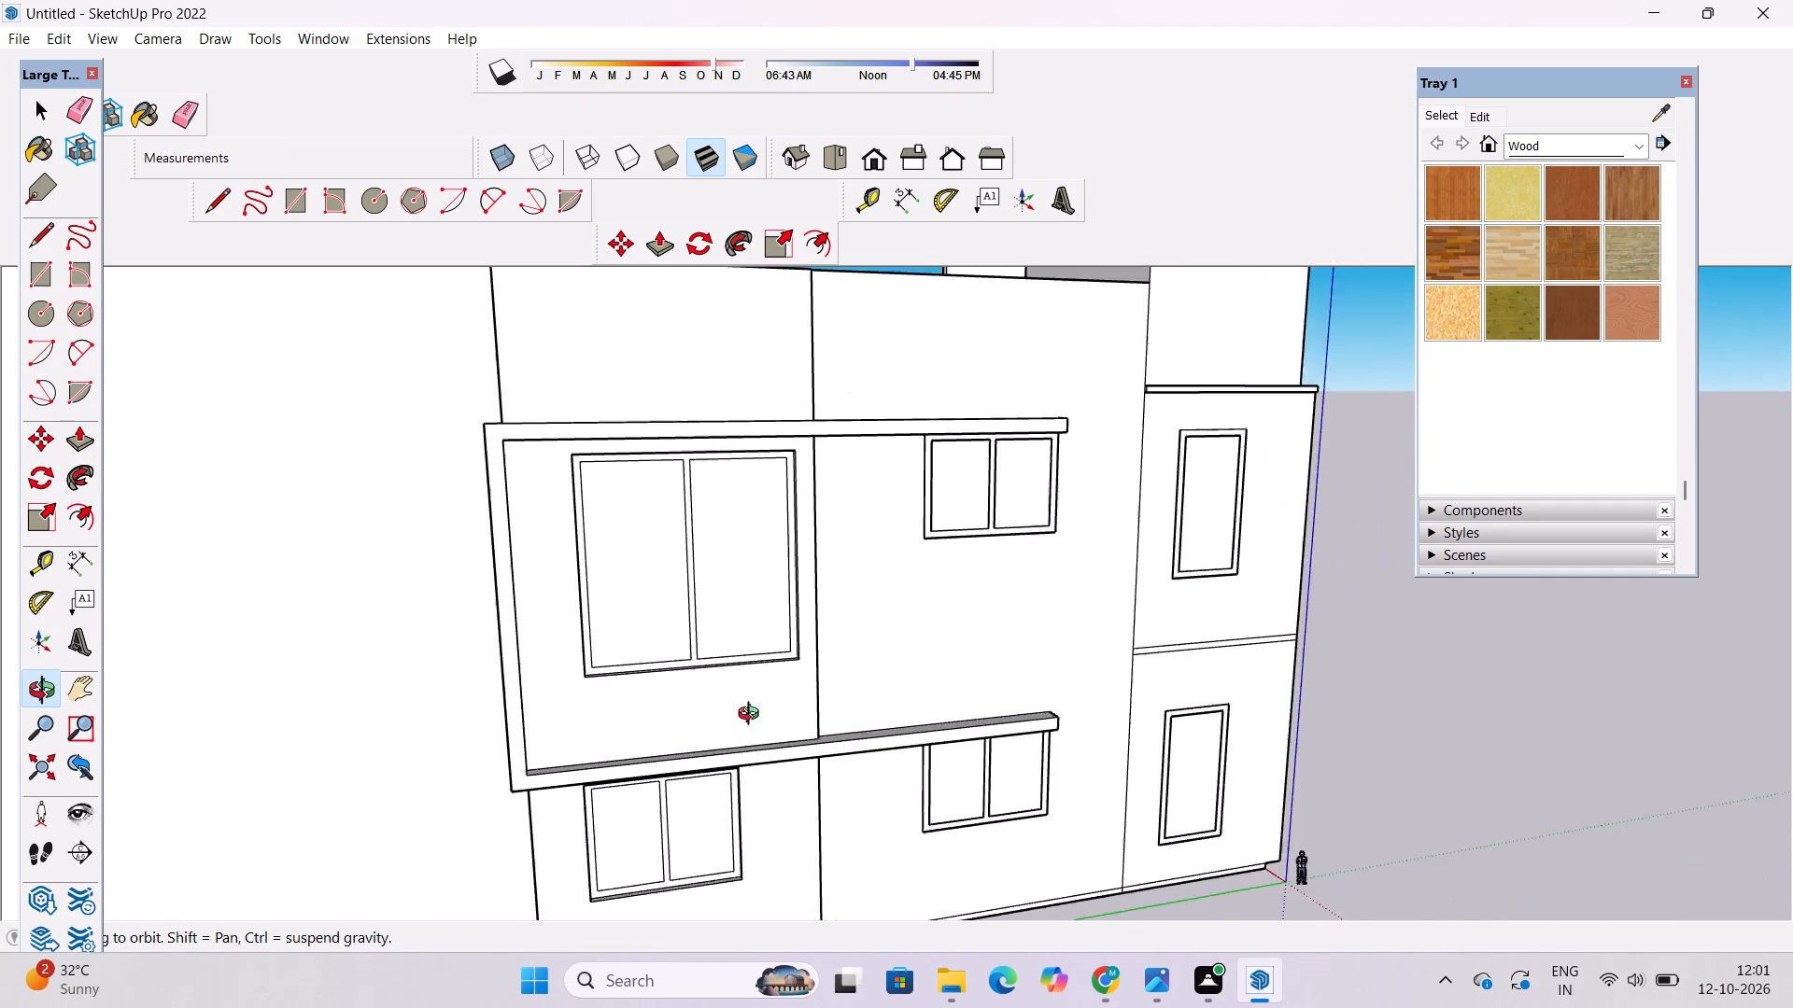
Place a horizontal Tape Measure guide from the wall's top edge down to the top of the large upper window, extending across the blank rear wall.
{"action": "scroll", "coordinate": [753, 716], "scroll_direction": "up", "scroll_amount": 2}
{"action": "left_click_drag", "start_coordinate": [516, 666], "coordinate": [787, 743], "text": "shift"}
{"action": "left_click_drag", "start_coordinate": [765, 718], "coordinate": [846, 824]}
{"action": "scroll", "coordinate": [772, 651], "scroll_direction": "up", "scroll_amount": 2}
{"action": "left_click_drag", "start_coordinate": [772, 651], "coordinate": [770, 651], "text": "shift"}
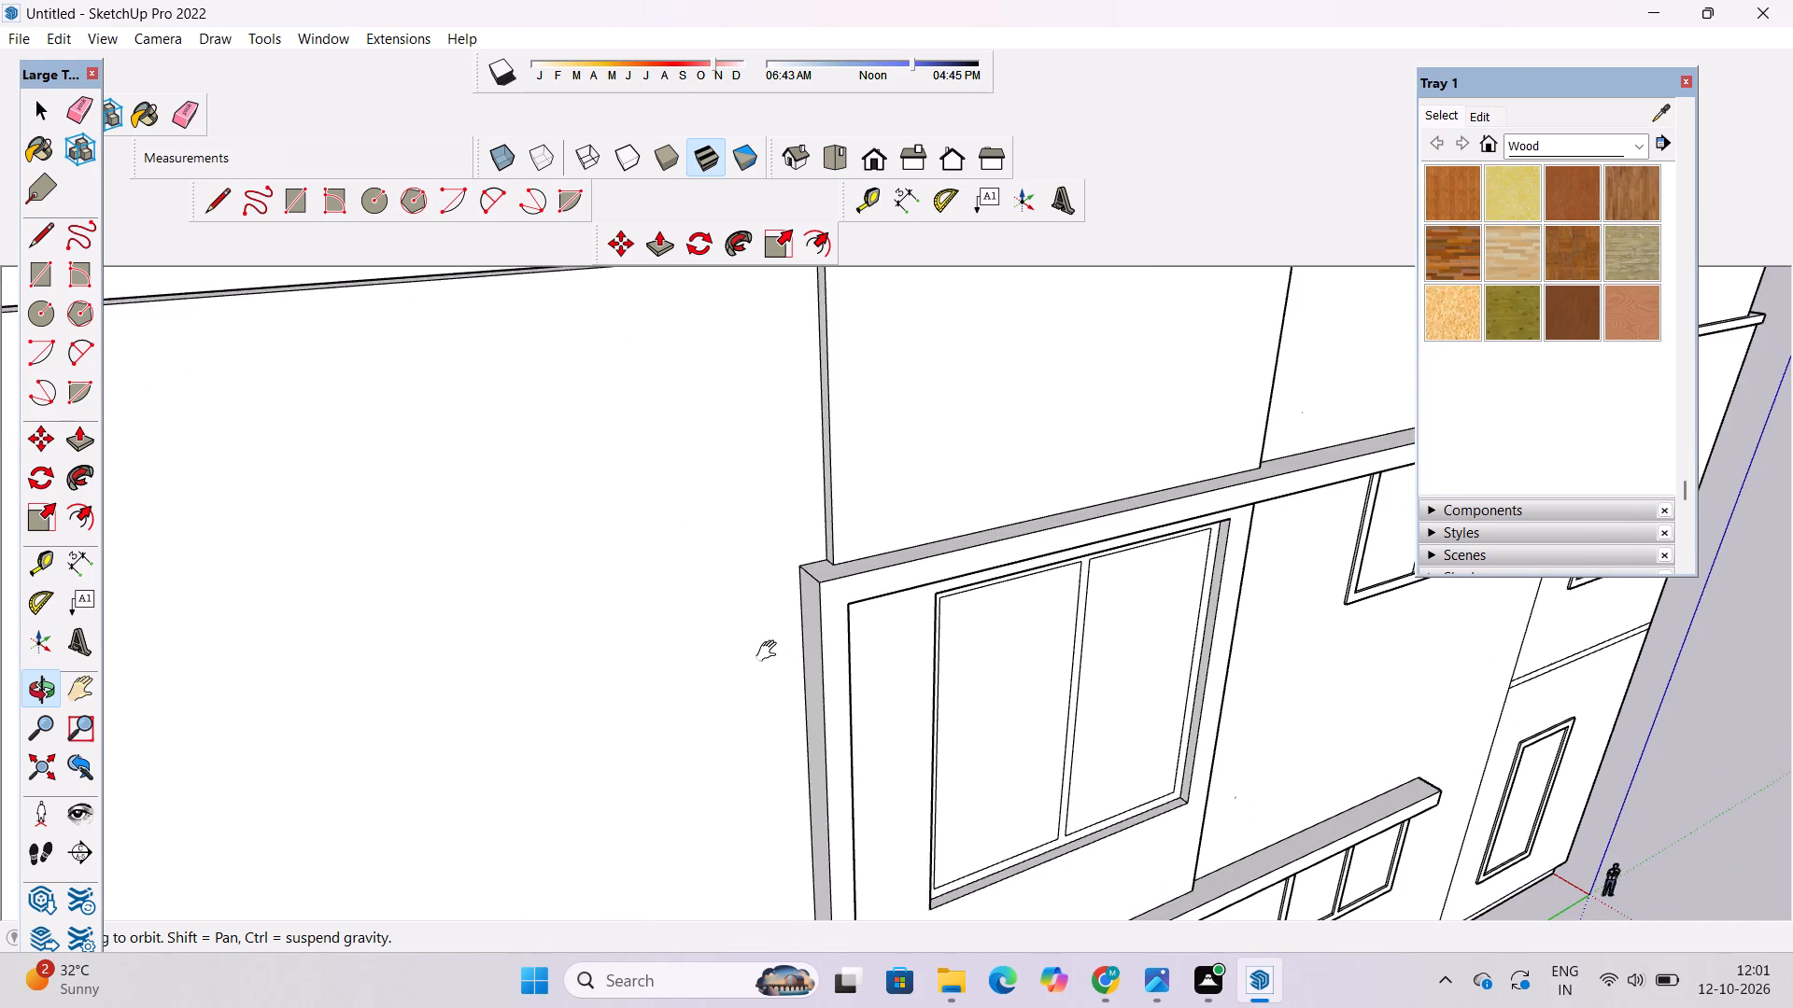
{"action": "left_click_drag", "start_coordinate": [770, 651], "coordinate": [781, 678], "text": "shift"}
{"action": "left_click_drag", "start_coordinate": [781, 678], "coordinate": [817, 694], "text": "shift"}
{"action": "key", "text": "t"}
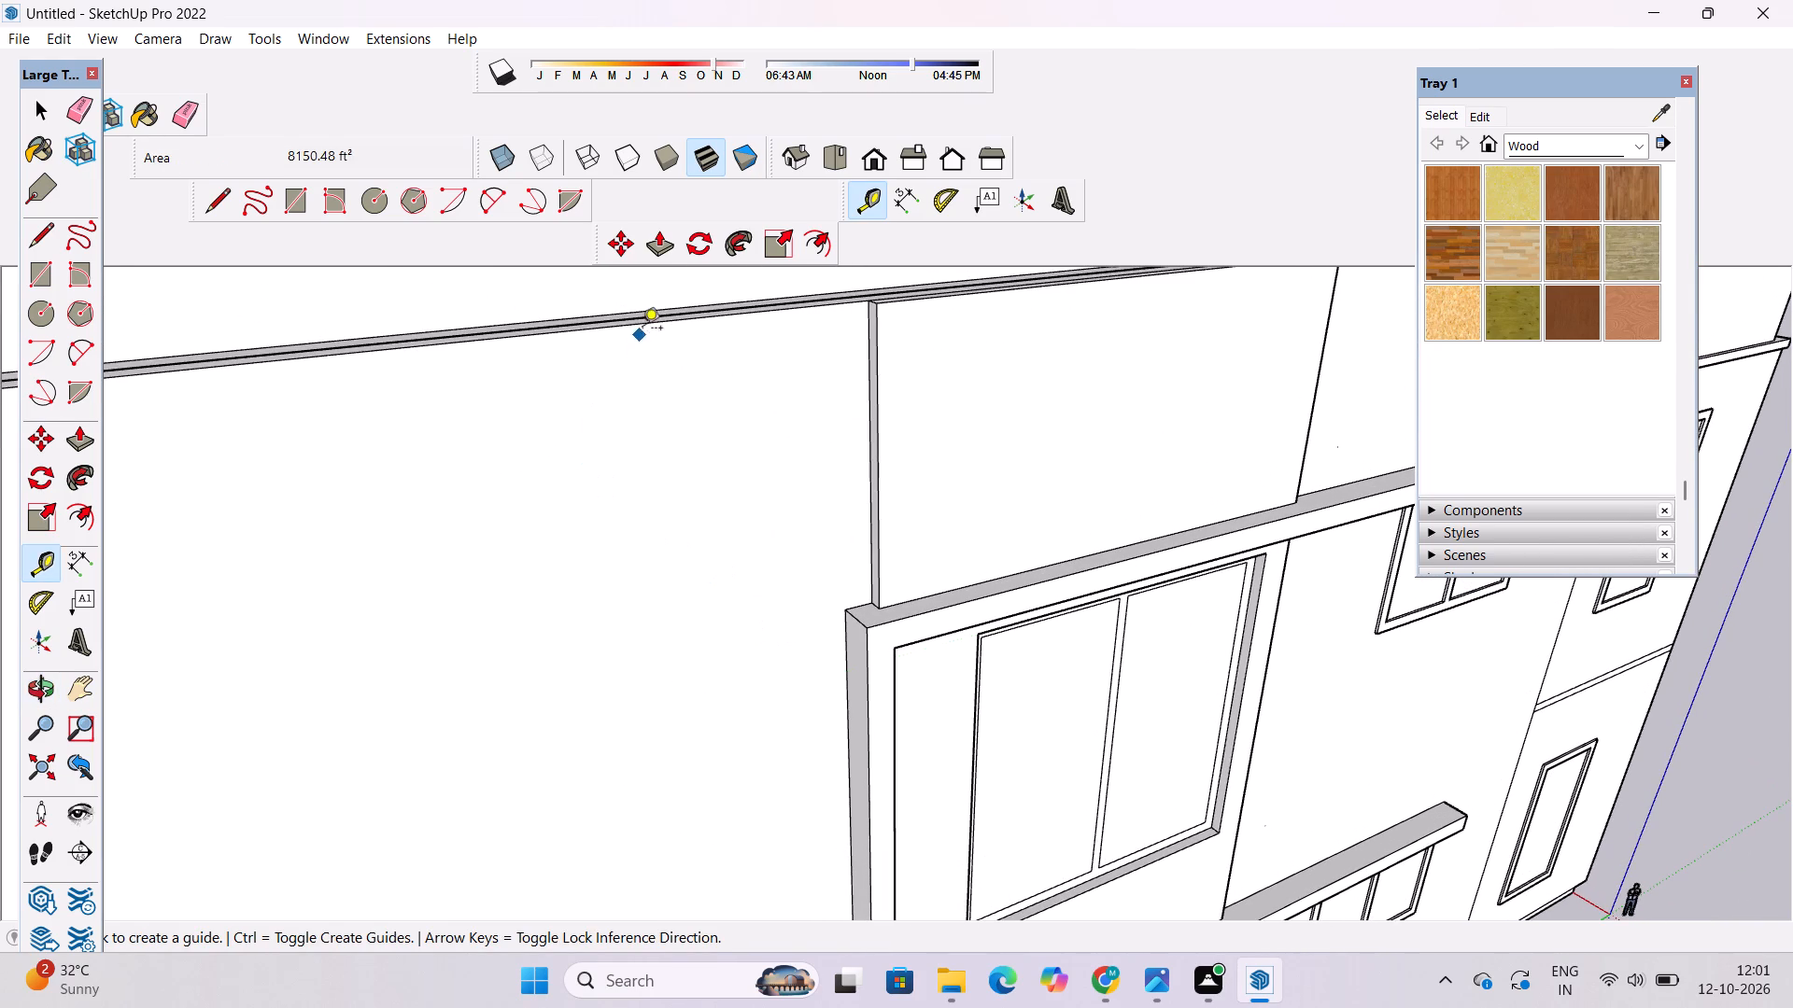
{"action": "left_click", "coordinate": [646, 325]}
{"action": "scroll", "coordinate": [600, 445], "scroll_direction": "down", "scroll_amount": 6}
{"action": "scroll", "coordinate": [621, 533], "scroll_direction": "up", "scroll_amount": 2}
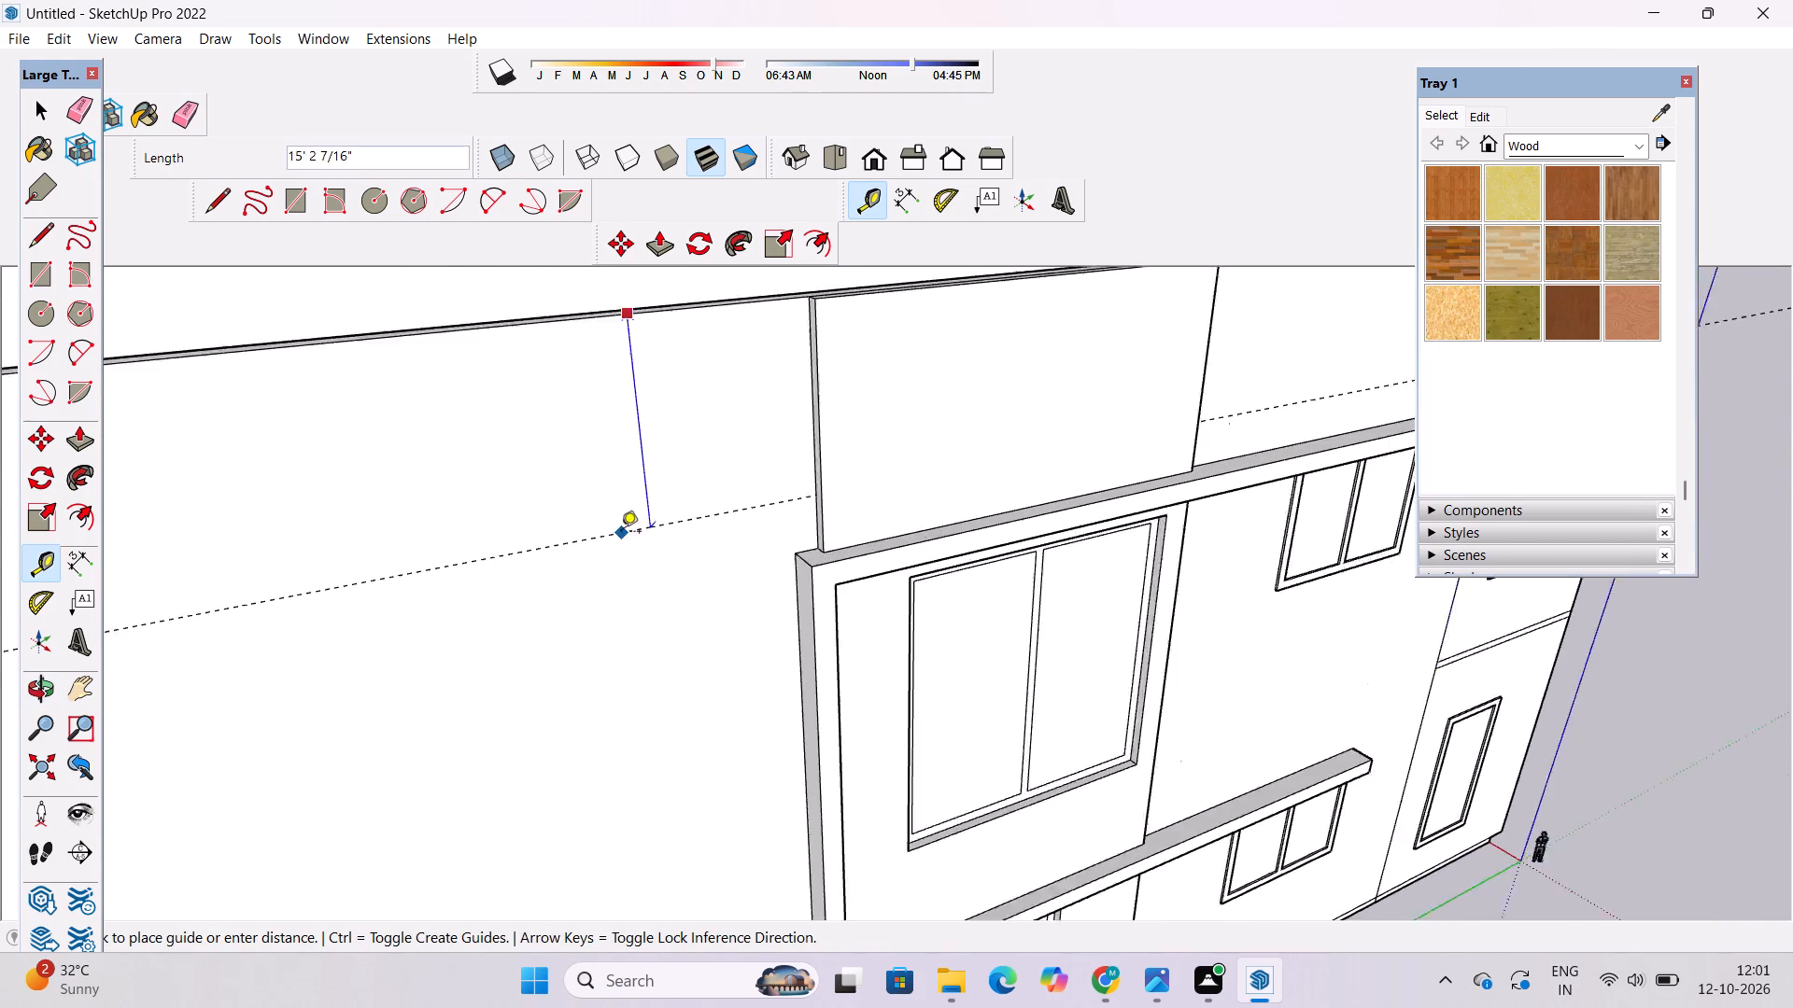
{"action": "scroll", "coordinate": [621, 533], "scroll_direction": "up", "scroll_amount": 7}
{"action": "scroll", "coordinate": [1080, 618], "scroll_direction": "up", "scroll_amount": 9}
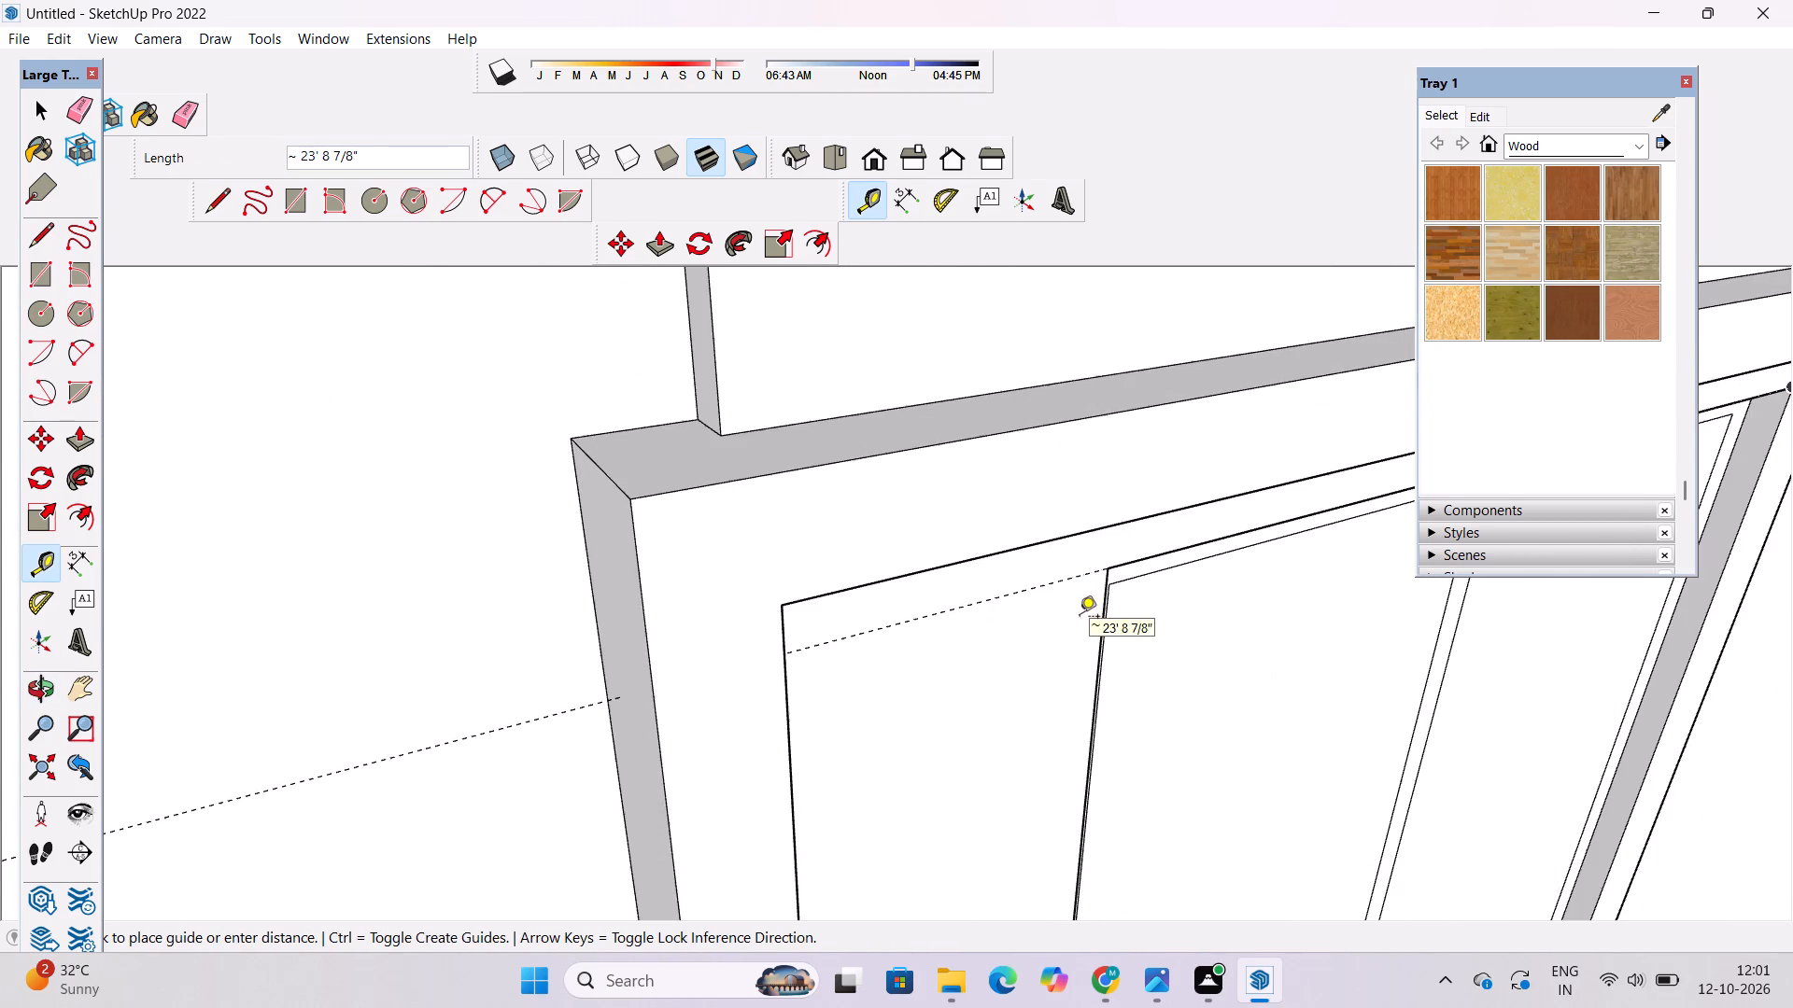
{"action": "scroll", "coordinate": [1056, 597], "scroll_direction": "up", "scroll_amount": 10}
{"action": "scroll", "coordinate": [955, 564], "scroll_direction": "down", "scroll_amount": 12}
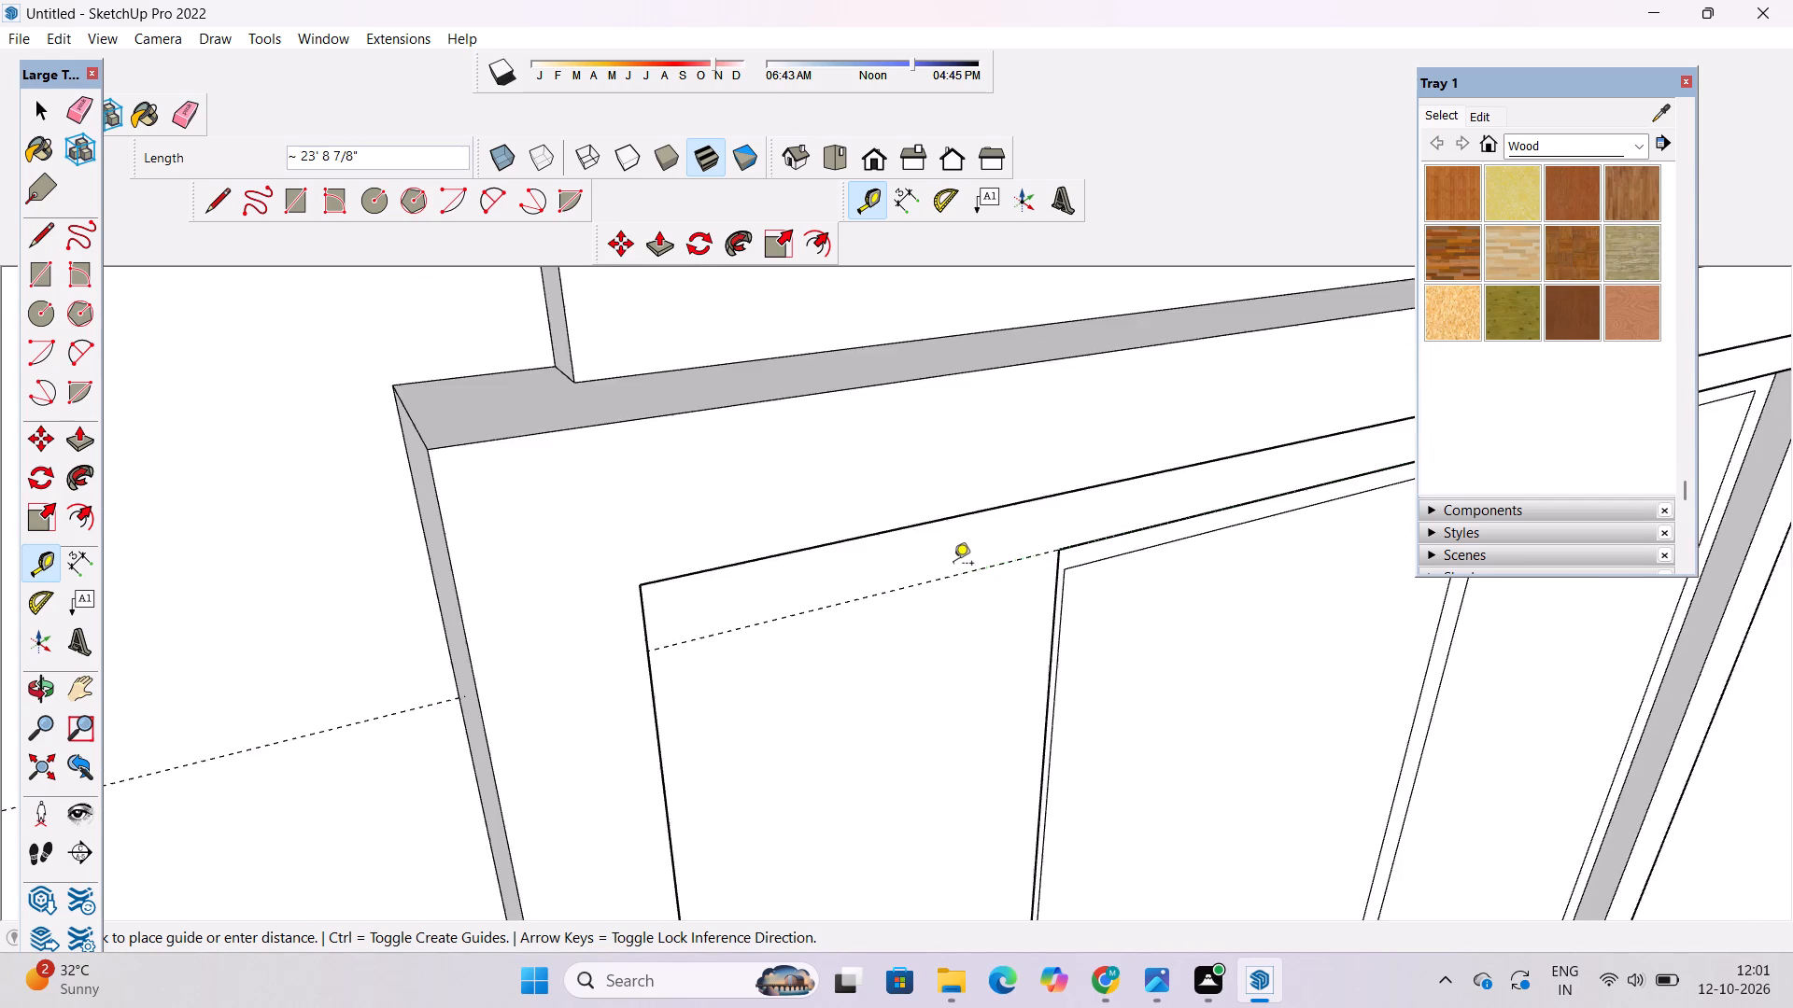
{"action": "scroll", "coordinate": [953, 565], "scroll_direction": "down", "scroll_amount": 3}
{"action": "key", "text": "o"}
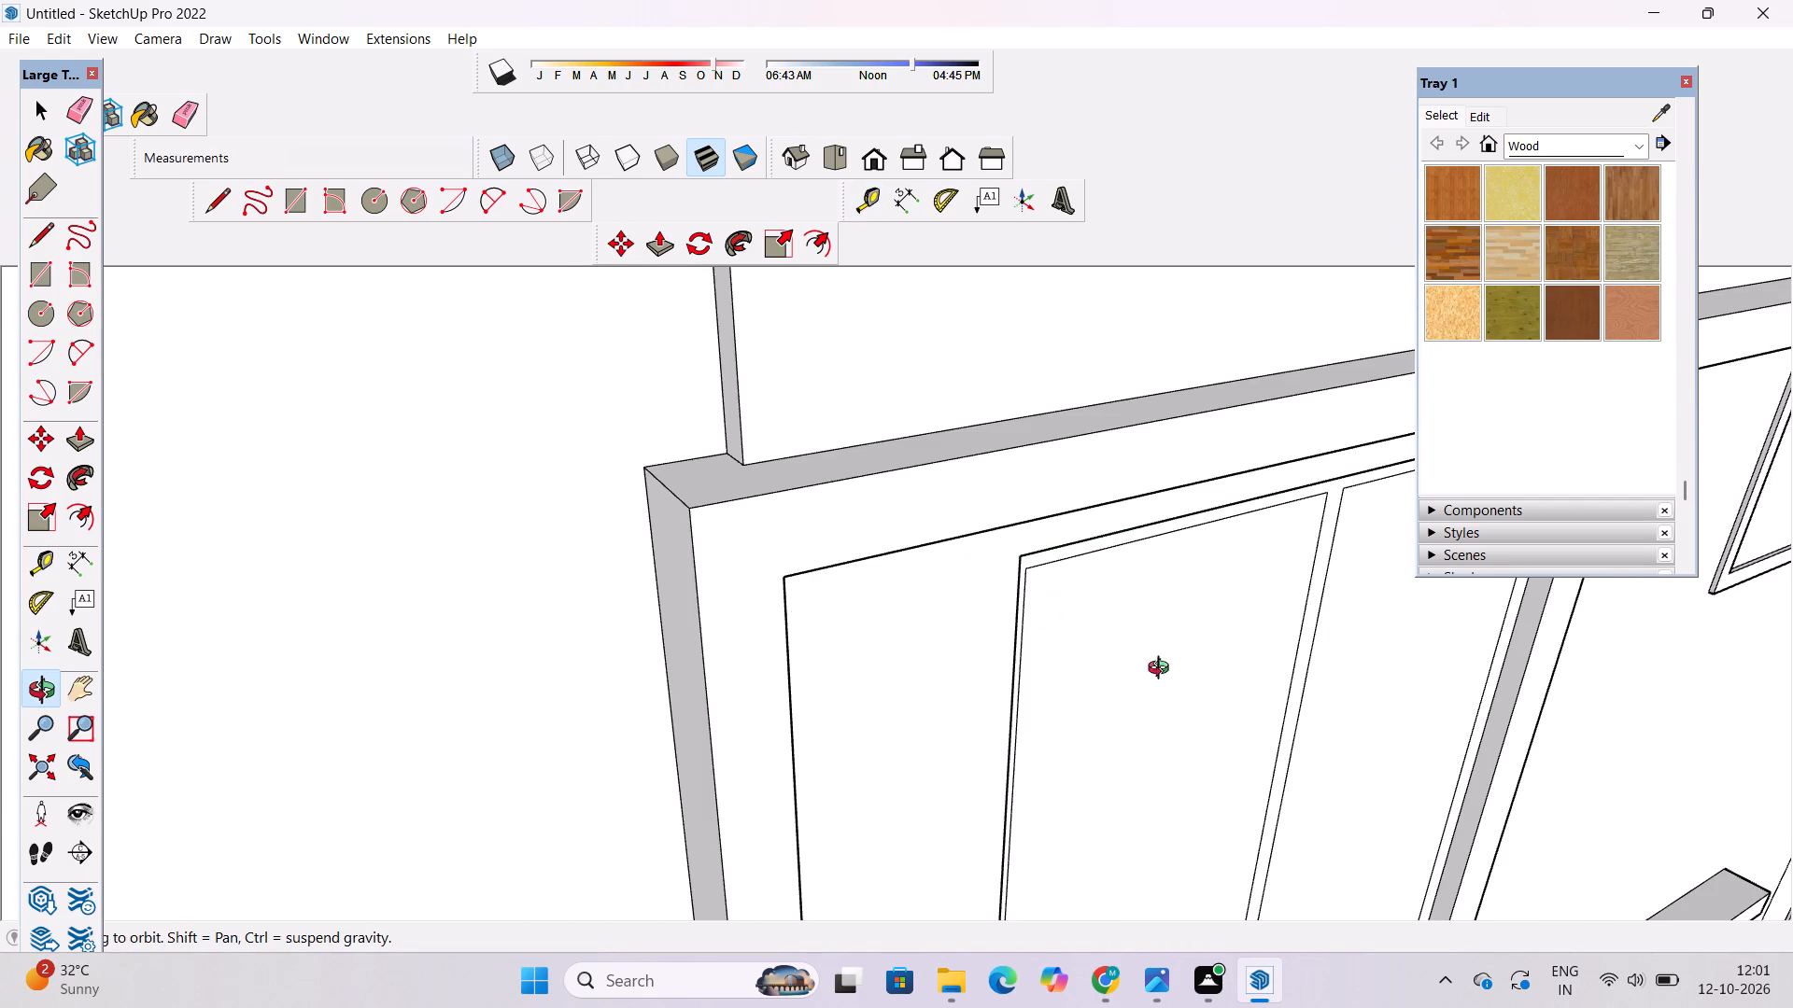
{"action": "left_click_drag", "start_coordinate": [1163, 634], "coordinate": [1109, 448]}
{"action": "left_click_drag", "start_coordinate": [1101, 455], "coordinate": [909, 447]}
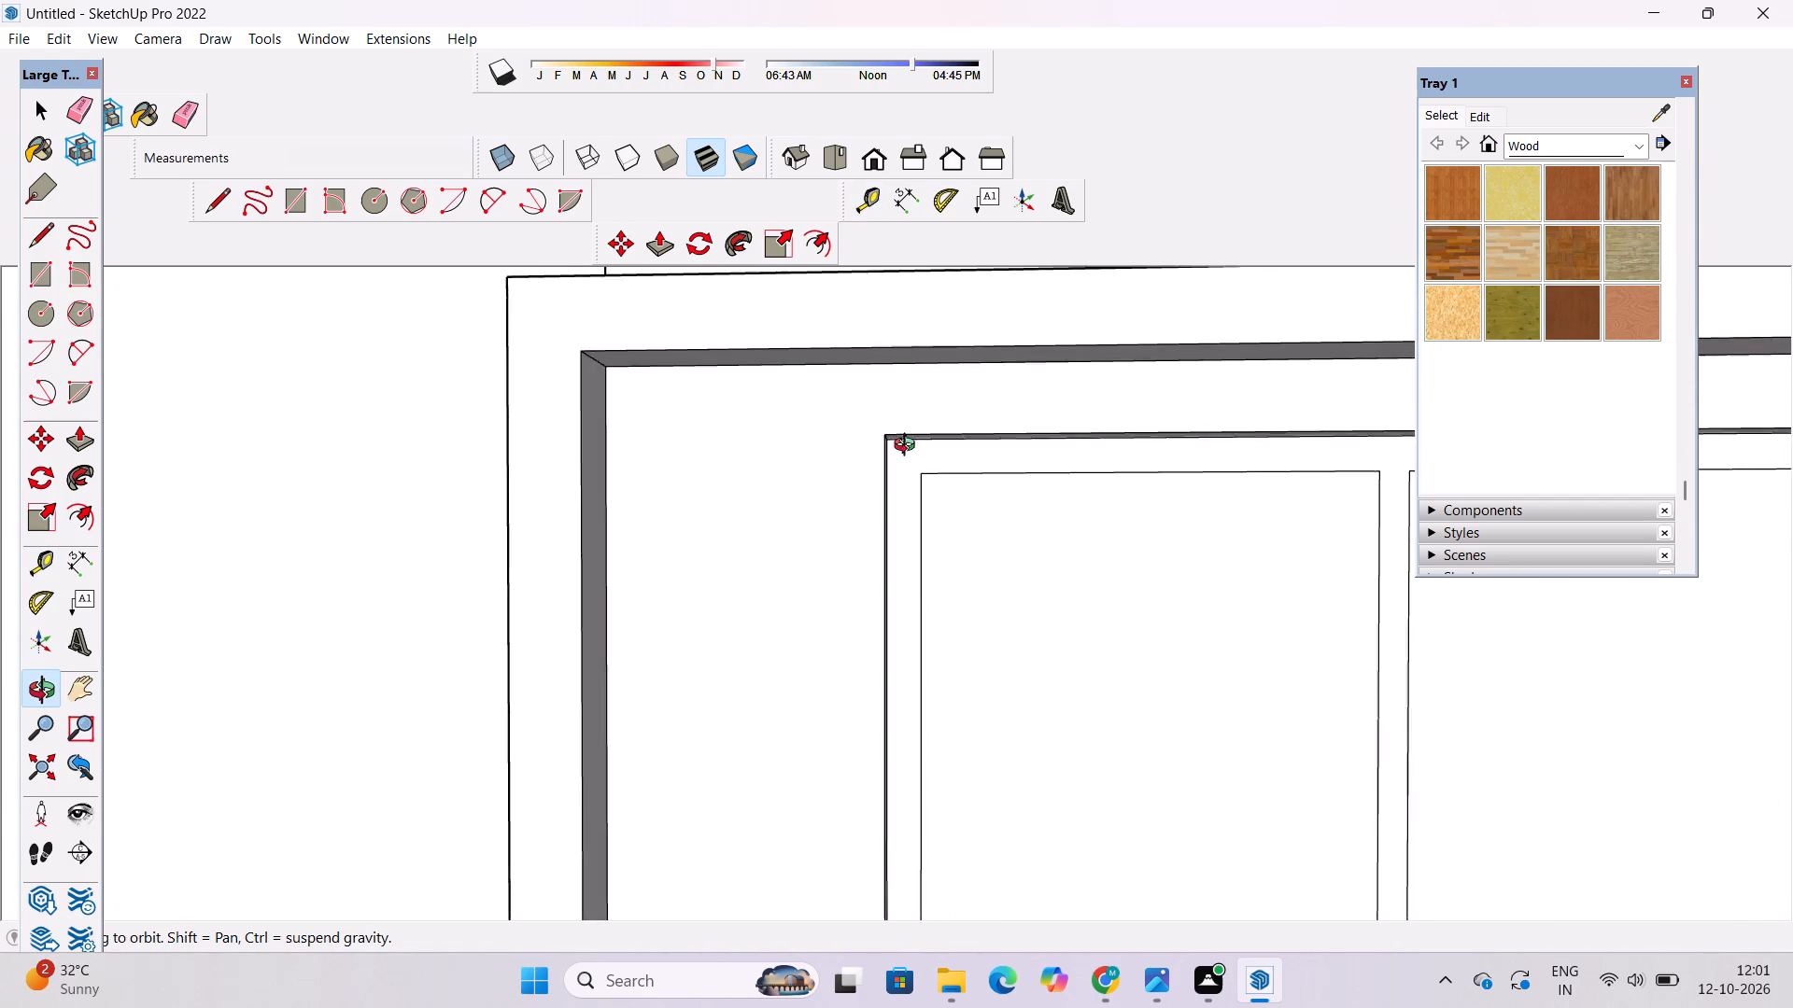
{"action": "left_click_drag", "start_coordinate": [909, 447], "coordinate": [904, 439]}
{"action": "left_click_drag", "start_coordinate": [904, 439], "coordinate": [904, 492], "text": "shift"}
{"action": "left_click_drag", "start_coordinate": [904, 492], "coordinate": [876, 495]}
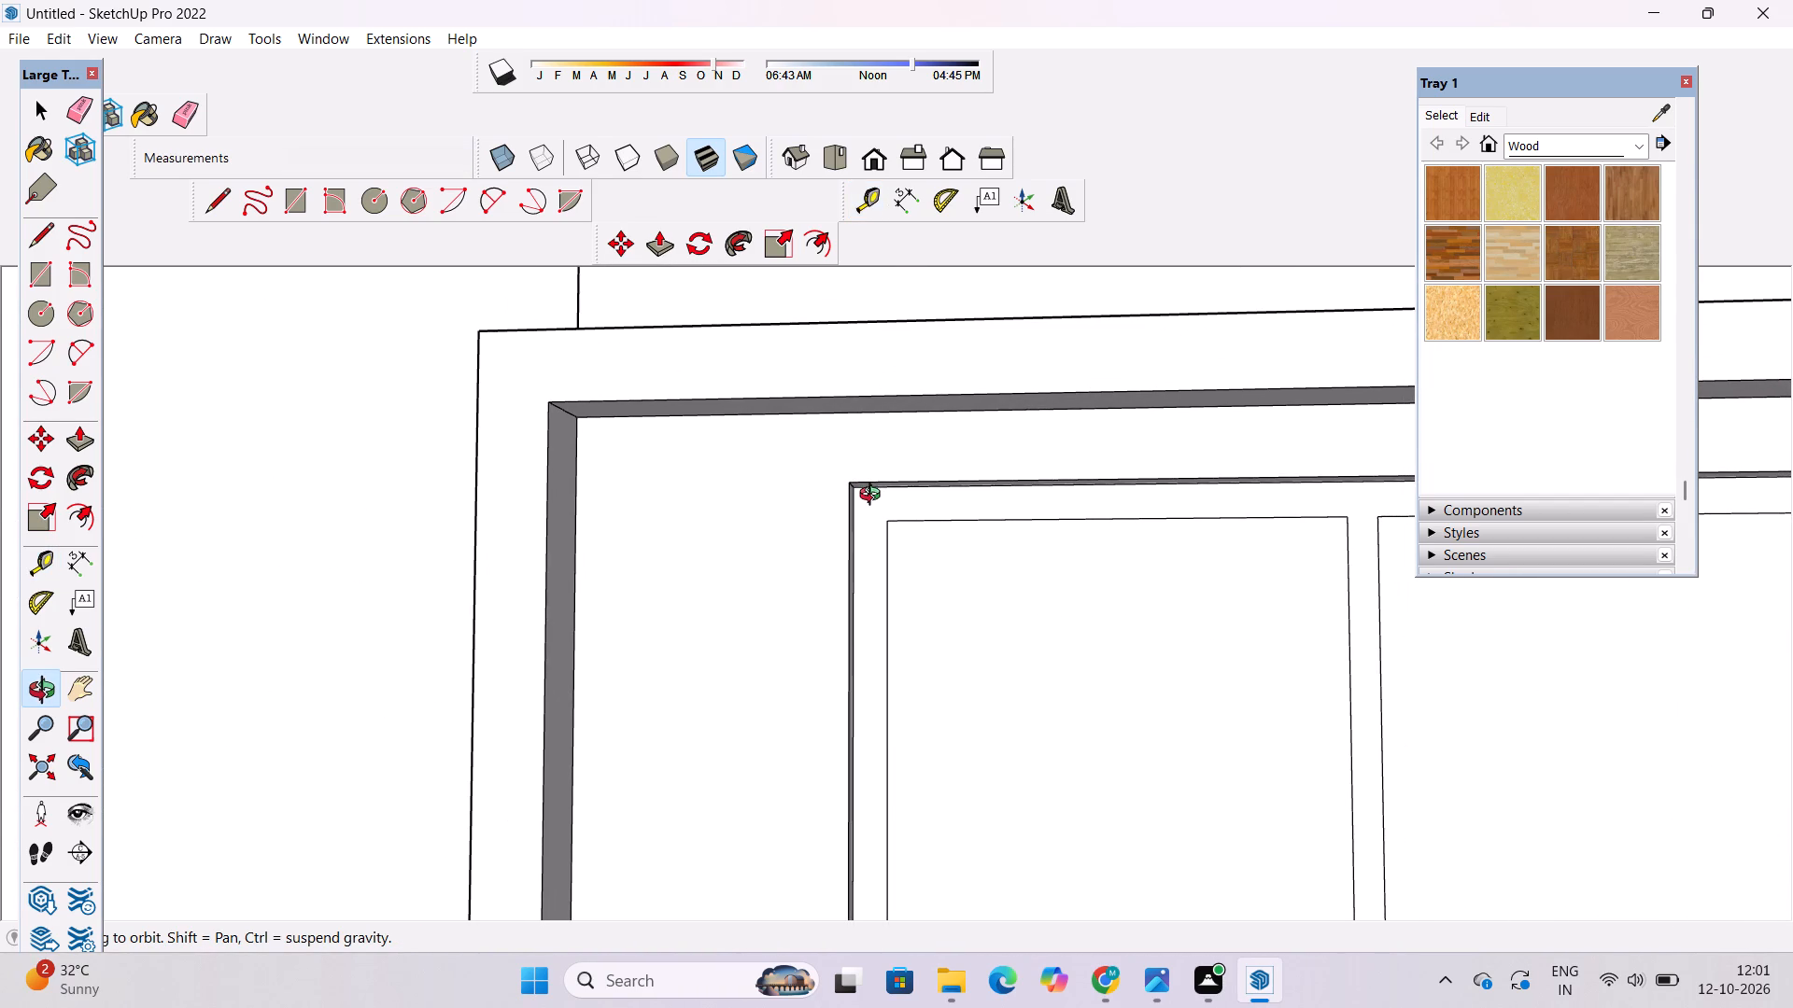
{"action": "key", "text": "t"}
{"action": "scroll", "coordinate": [913, 497], "scroll_direction": "up", "scroll_amount": 9}
{"action": "left_click", "coordinate": [955, 474]}
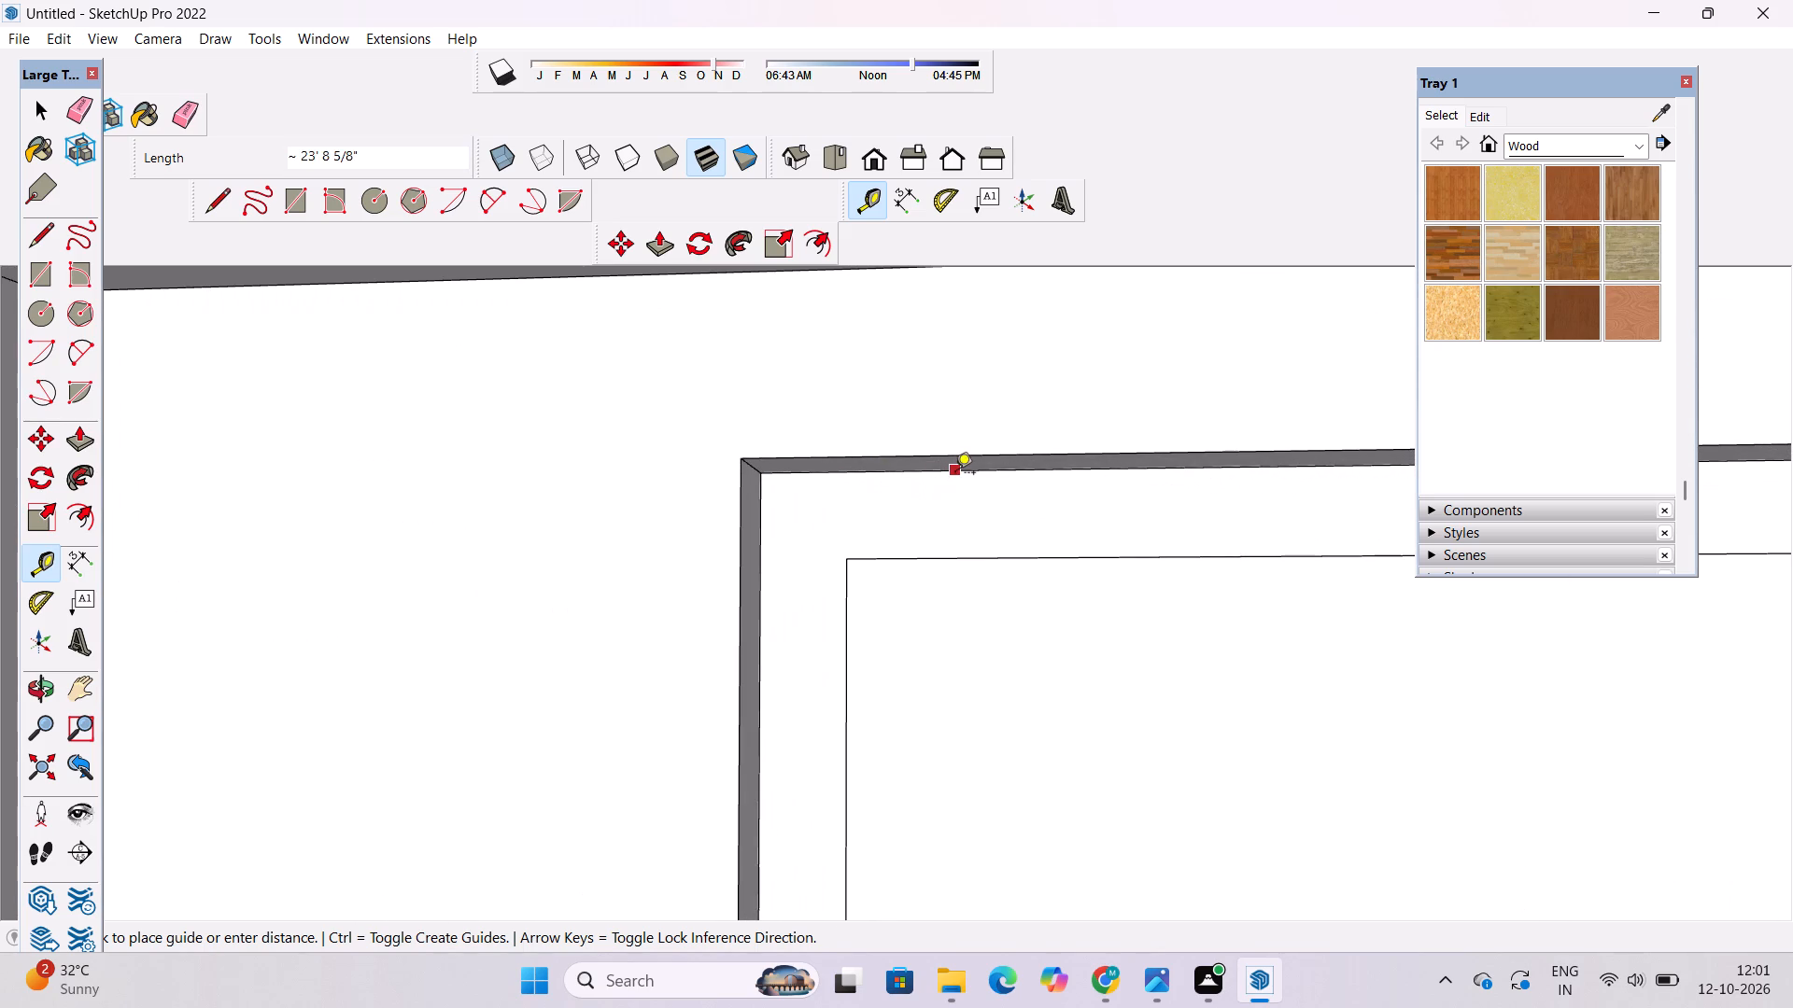
Examine the whole side facade from several angles, checking the window-head guide across the blank rear wall.
{"action": "scroll", "coordinate": [1031, 549], "scroll_direction": "down", "scroll_amount": 11}
{"action": "key", "text": "o"}
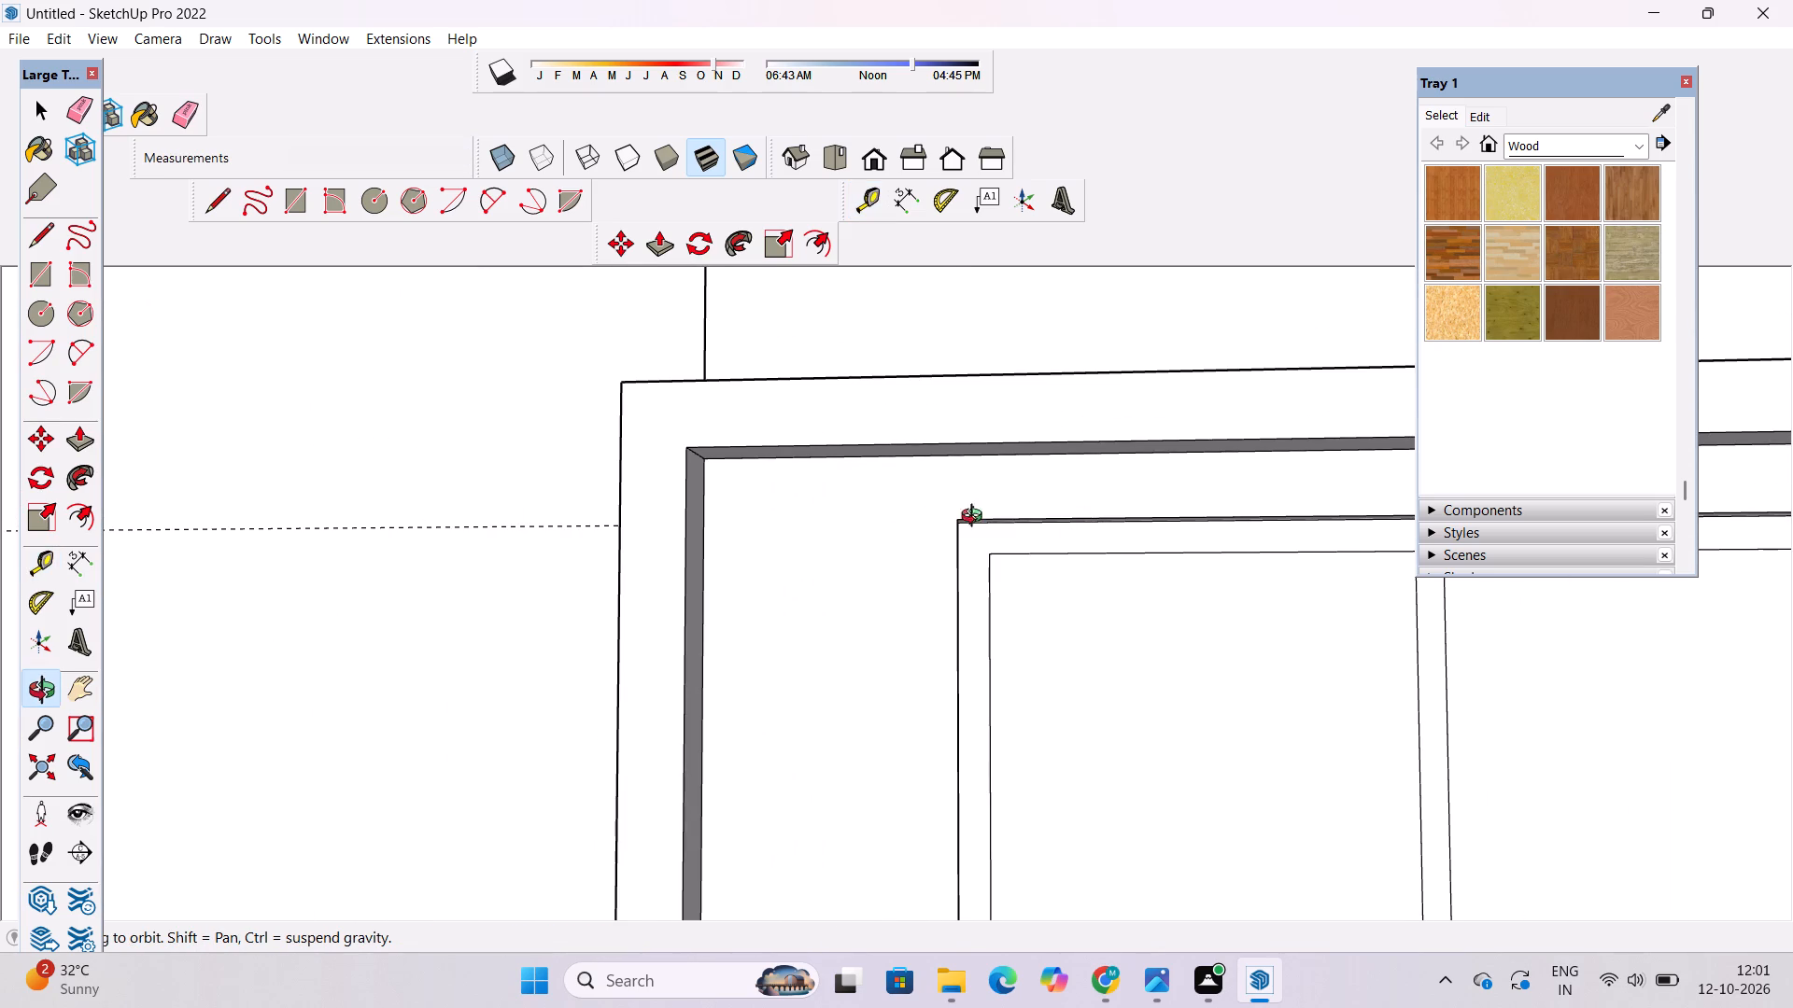
{"action": "scroll", "coordinate": [742, 401], "scroll_direction": "down", "scroll_amount": 8}
{"action": "left_click_drag", "start_coordinate": [530, 470], "coordinate": [932, 695]}
{"action": "scroll", "coordinate": [819, 610], "scroll_direction": "down", "scroll_amount": 7}
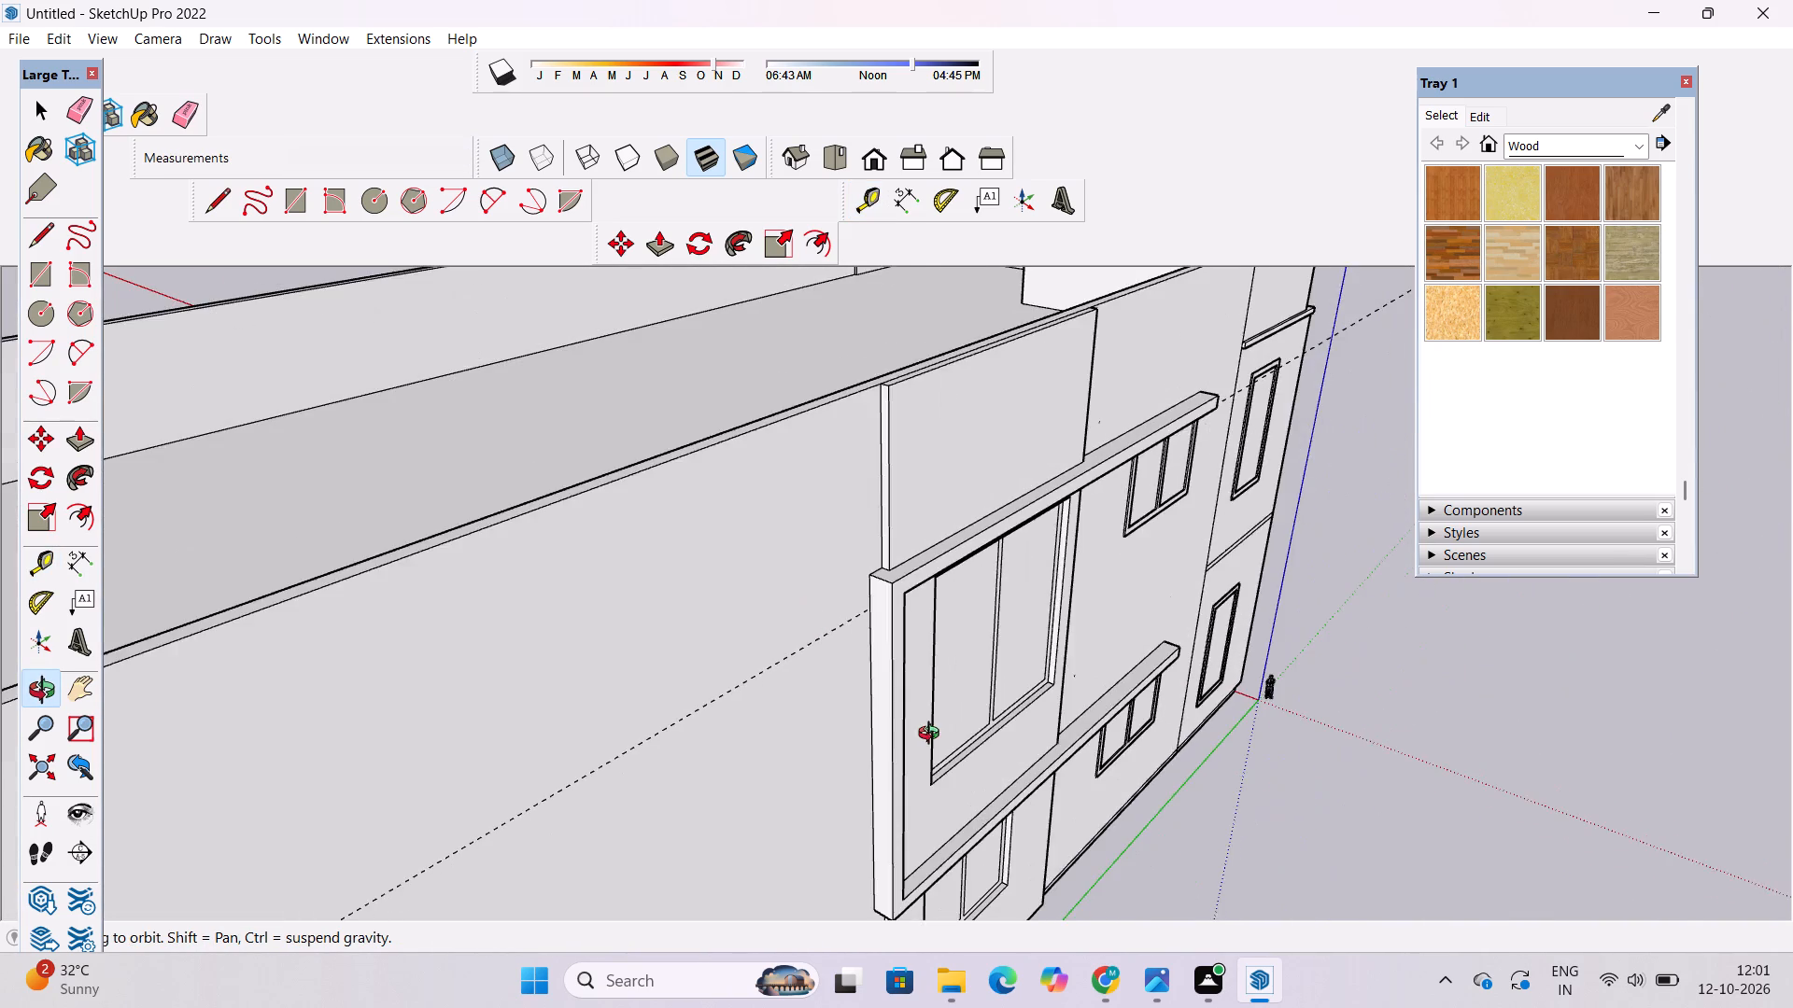
{"action": "left_click_drag", "start_coordinate": [905, 738], "coordinate": [648, 662]}
{"action": "left_click_drag", "start_coordinate": [640, 652], "coordinate": [920, 631], "text": "shift"}
{"action": "scroll", "coordinate": [918, 622], "scroll_direction": "down", "scroll_amount": 4}
{"action": "left_click_drag", "start_coordinate": [803, 614], "coordinate": [756, 605]}
{"action": "scroll", "coordinate": [737, 601], "scroll_direction": "up", "scroll_amount": 2}
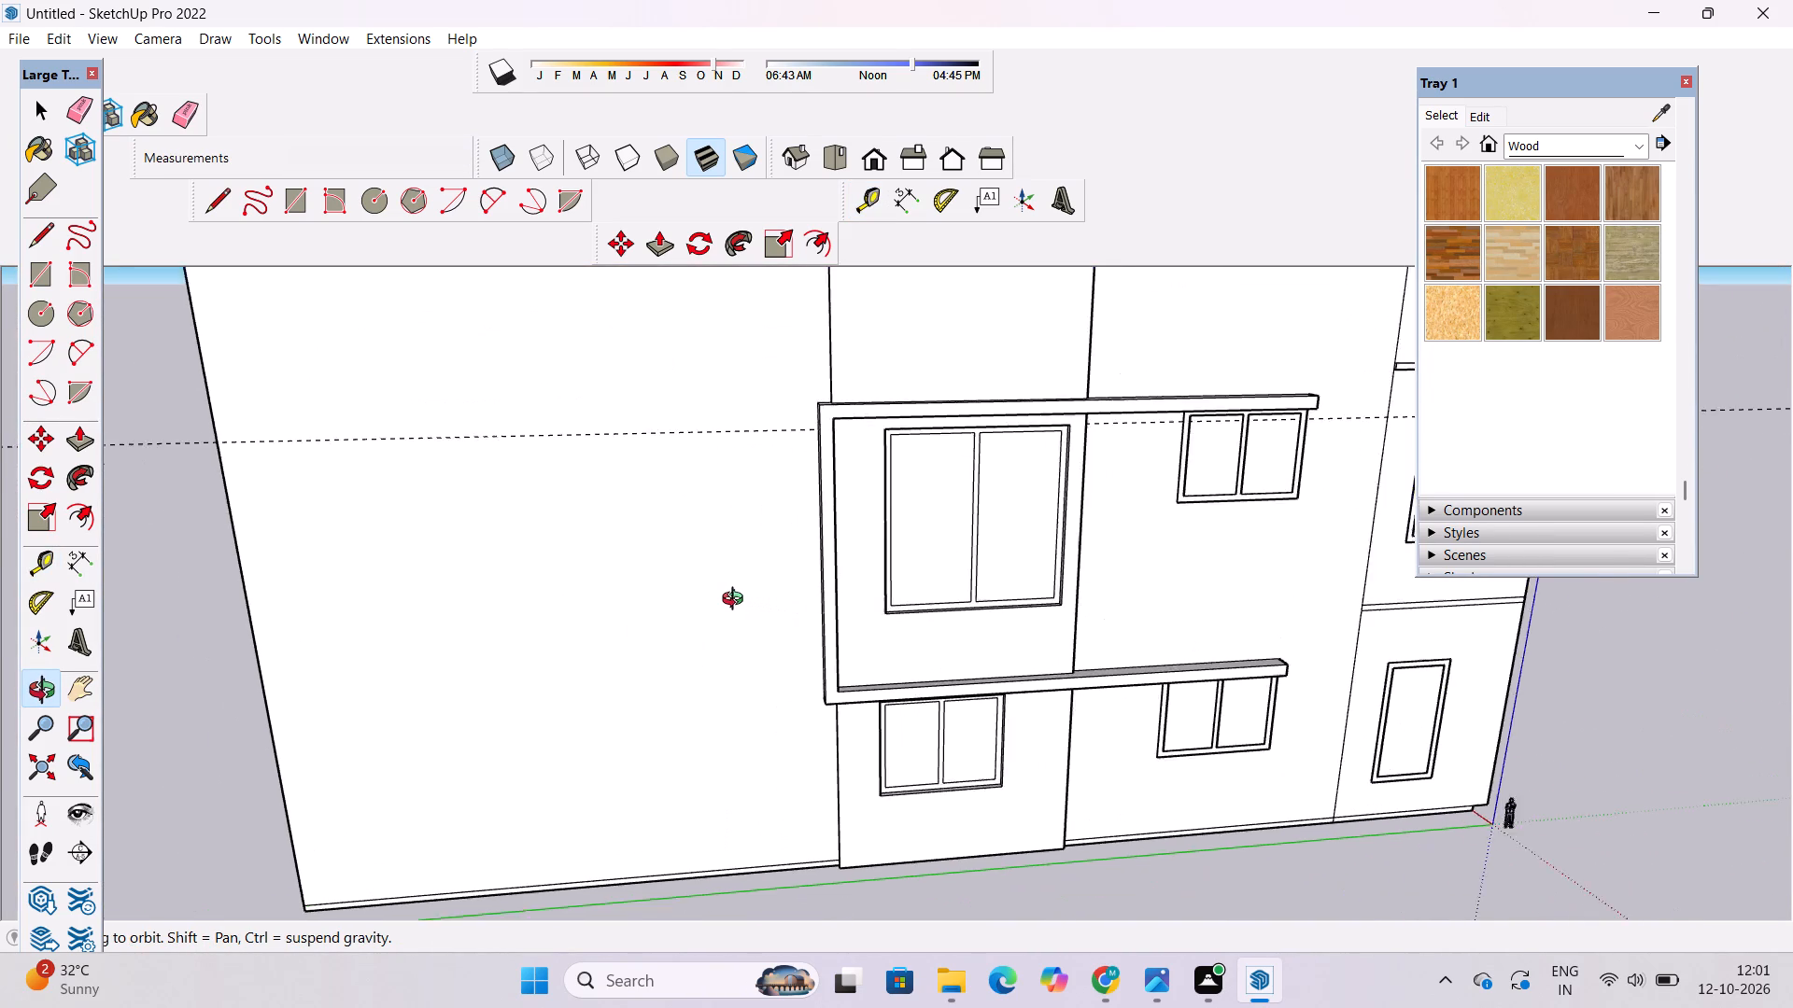
{"action": "scroll", "coordinate": [737, 601], "scroll_direction": "up", "scroll_amount": 1}
{"action": "scroll", "coordinate": [737, 601], "scroll_direction": "down", "scroll_amount": 4}
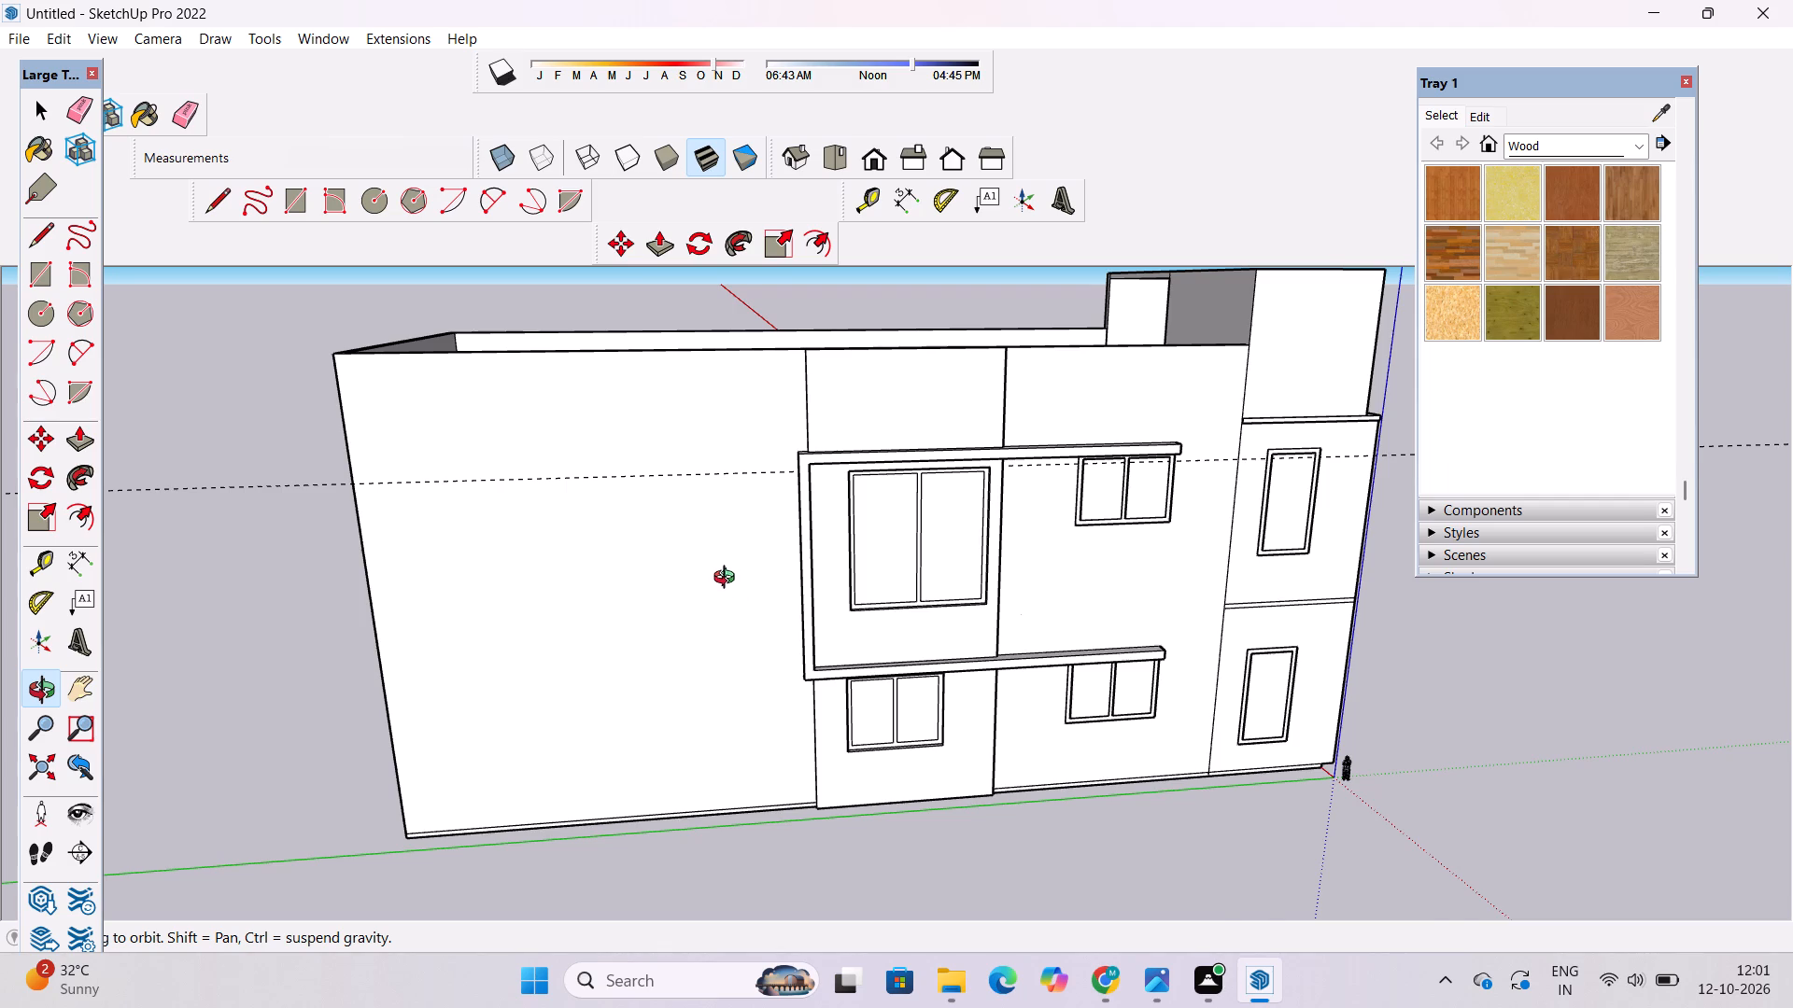
{"action": "scroll", "coordinate": [728, 580], "scroll_direction": "down", "scroll_amount": 2}
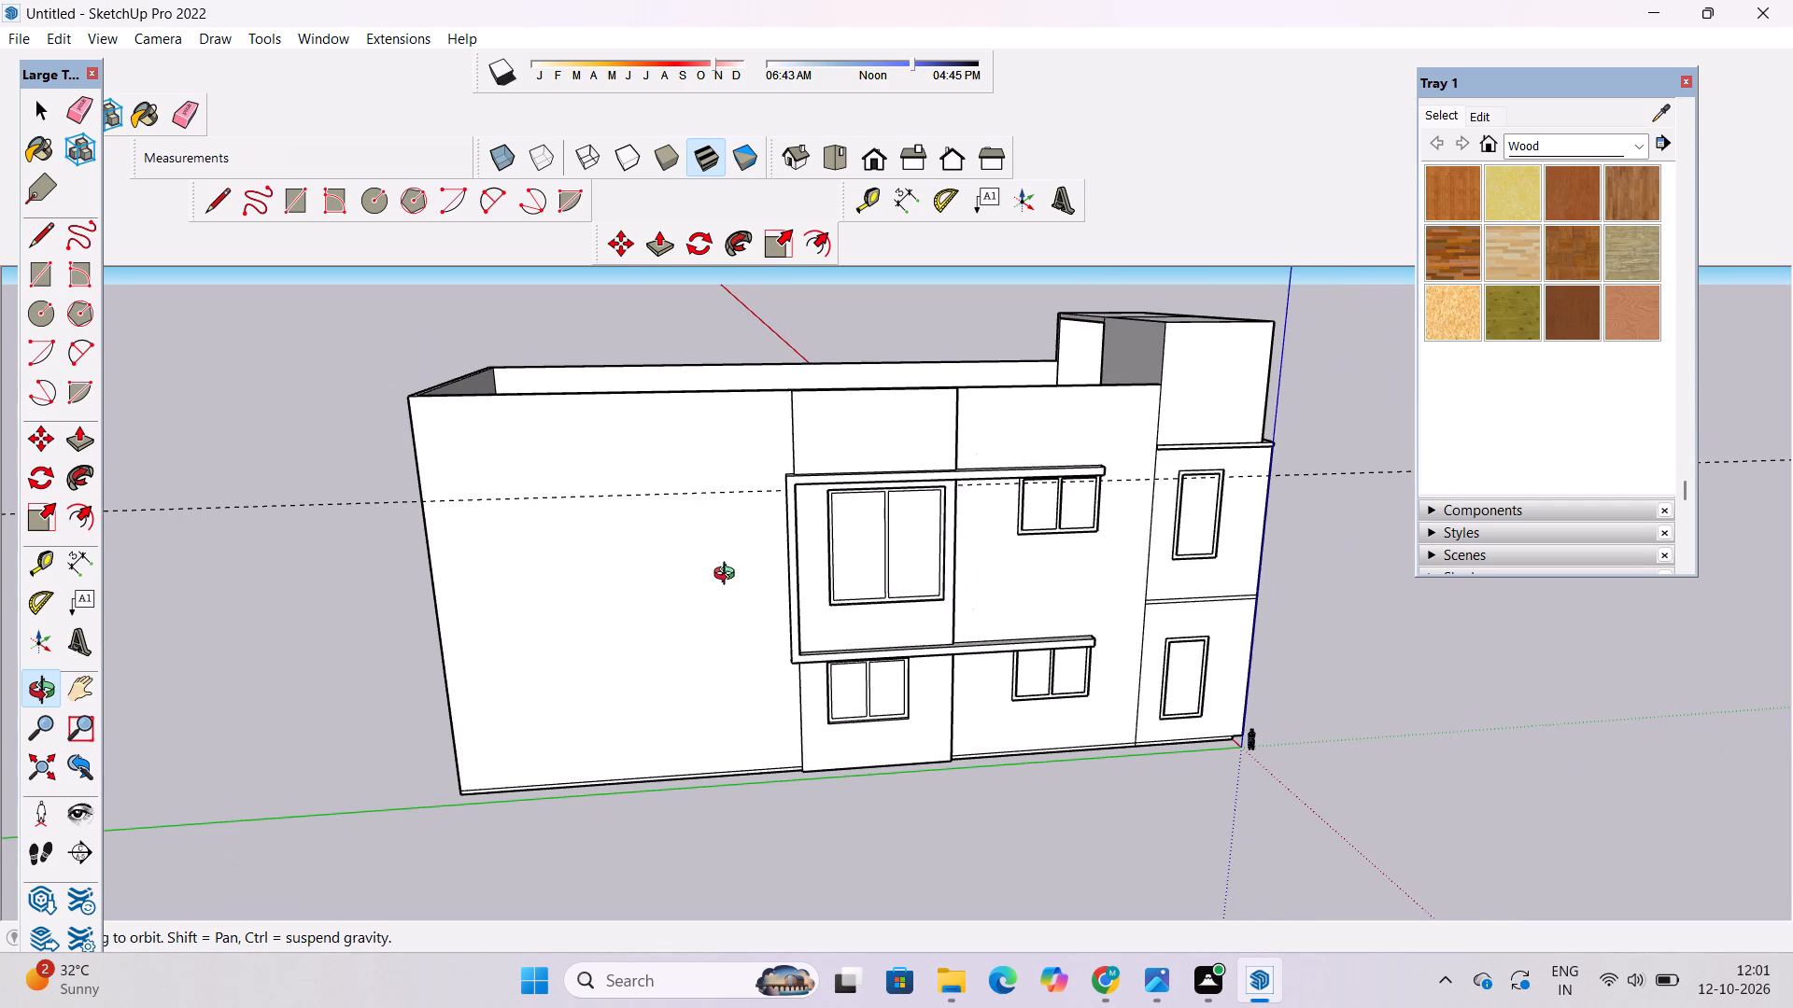
{"action": "scroll", "coordinate": [733, 586], "scroll_direction": "down", "scroll_amount": 4}
{"action": "scroll", "coordinate": [733, 587], "scroll_direction": "up", "scroll_amount": 4}
{"action": "scroll", "coordinate": [733, 587], "scroll_direction": "down", "scroll_amount": 5}
{"action": "scroll", "coordinate": [733, 587], "scroll_direction": "up", "scroll_amount": 4}
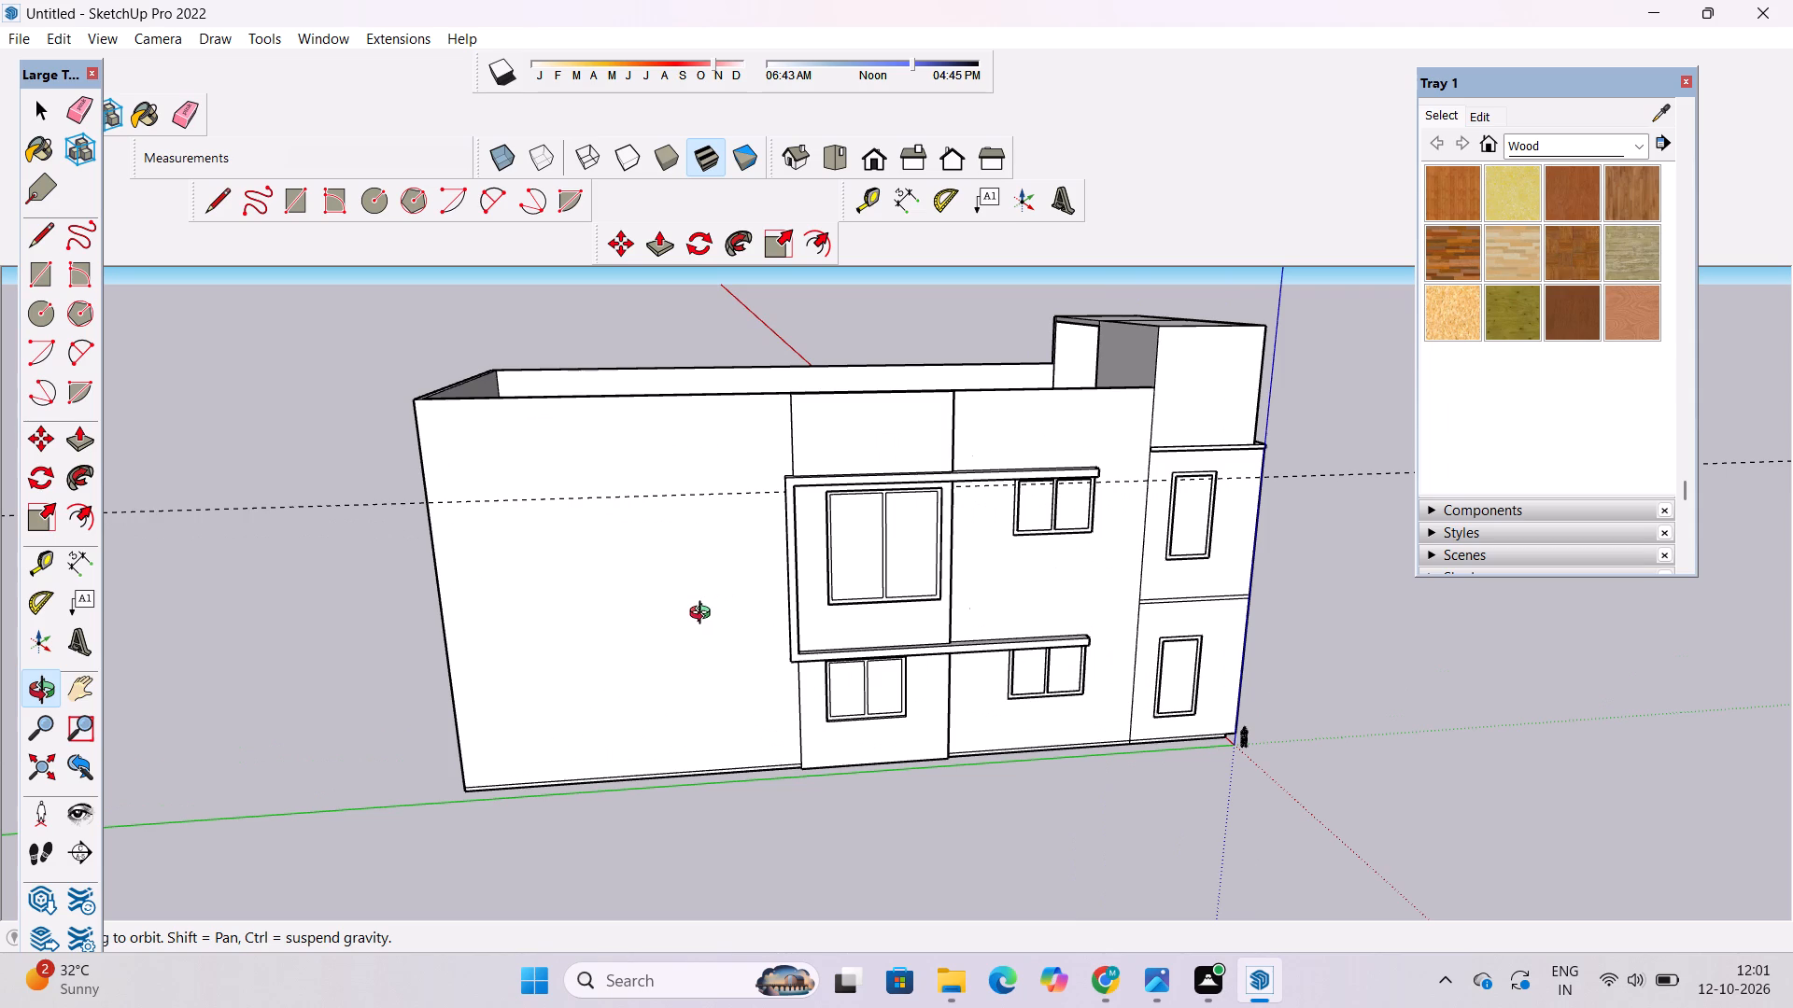
{"action": "left_click_drag", "start_coordinate": [617, 549], "coordinate": [741, 472]}
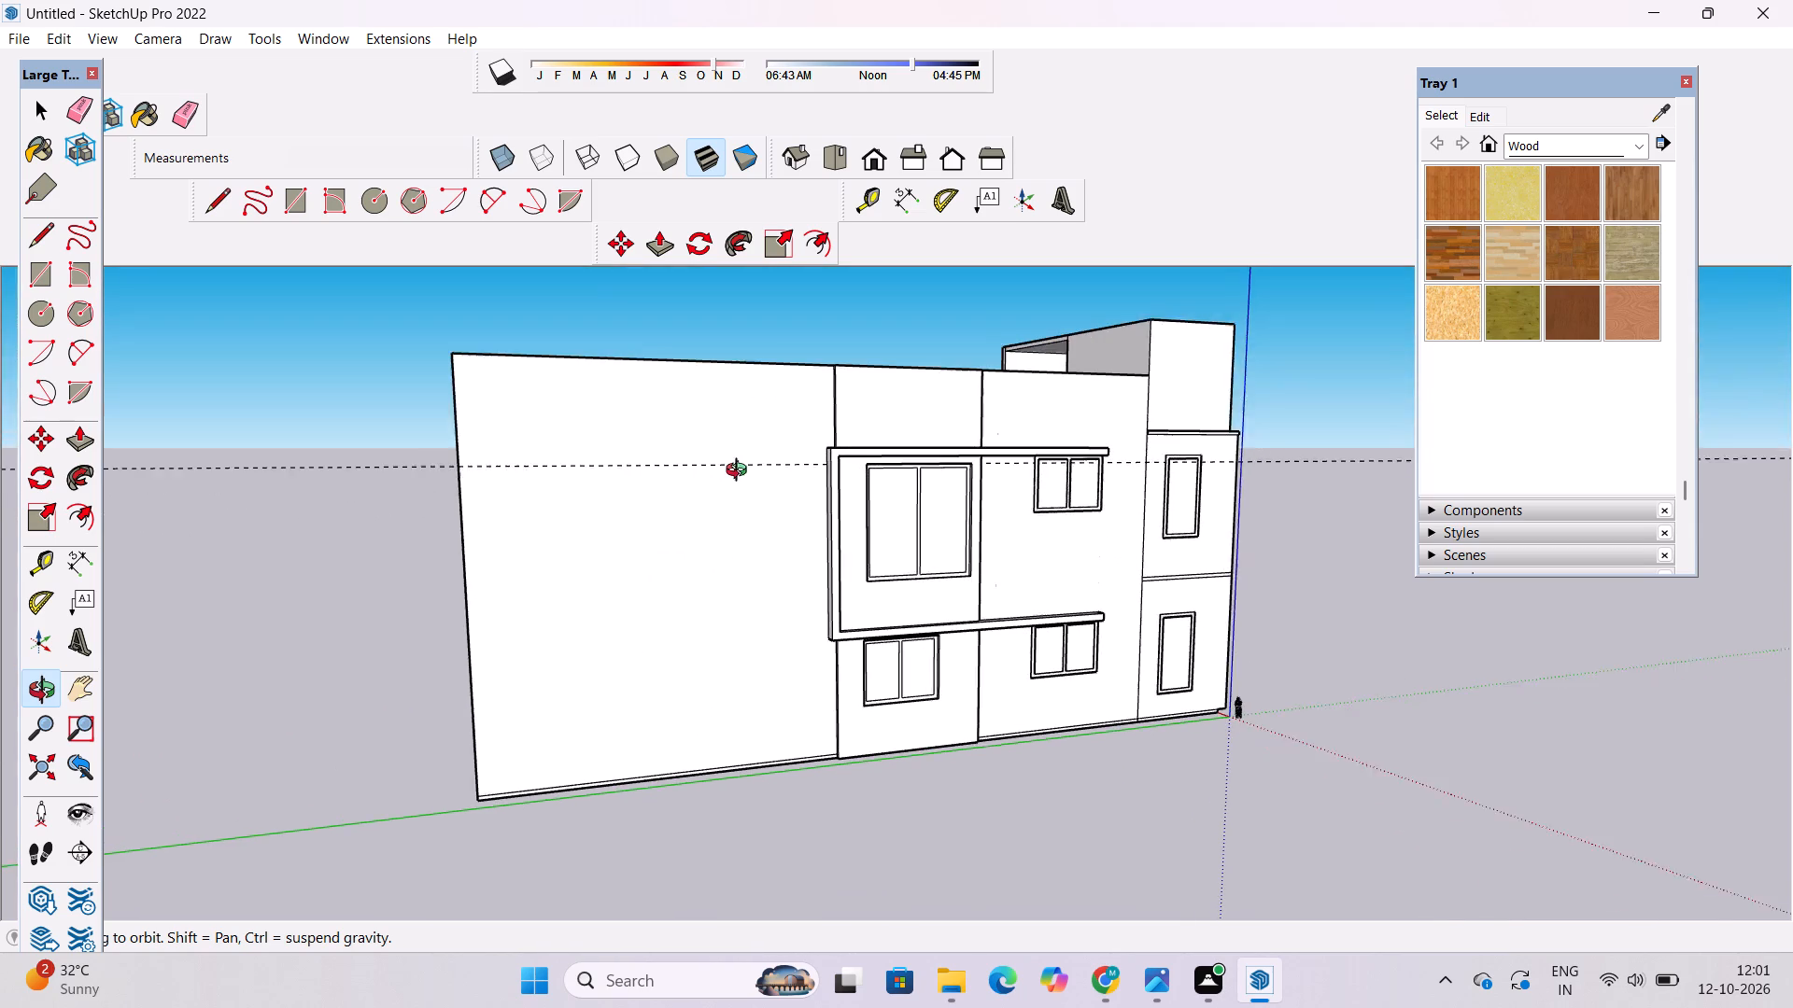
{"action": "left_click_drag", "start_coordinate": [741, 472], "coordinate": [749, 469]}
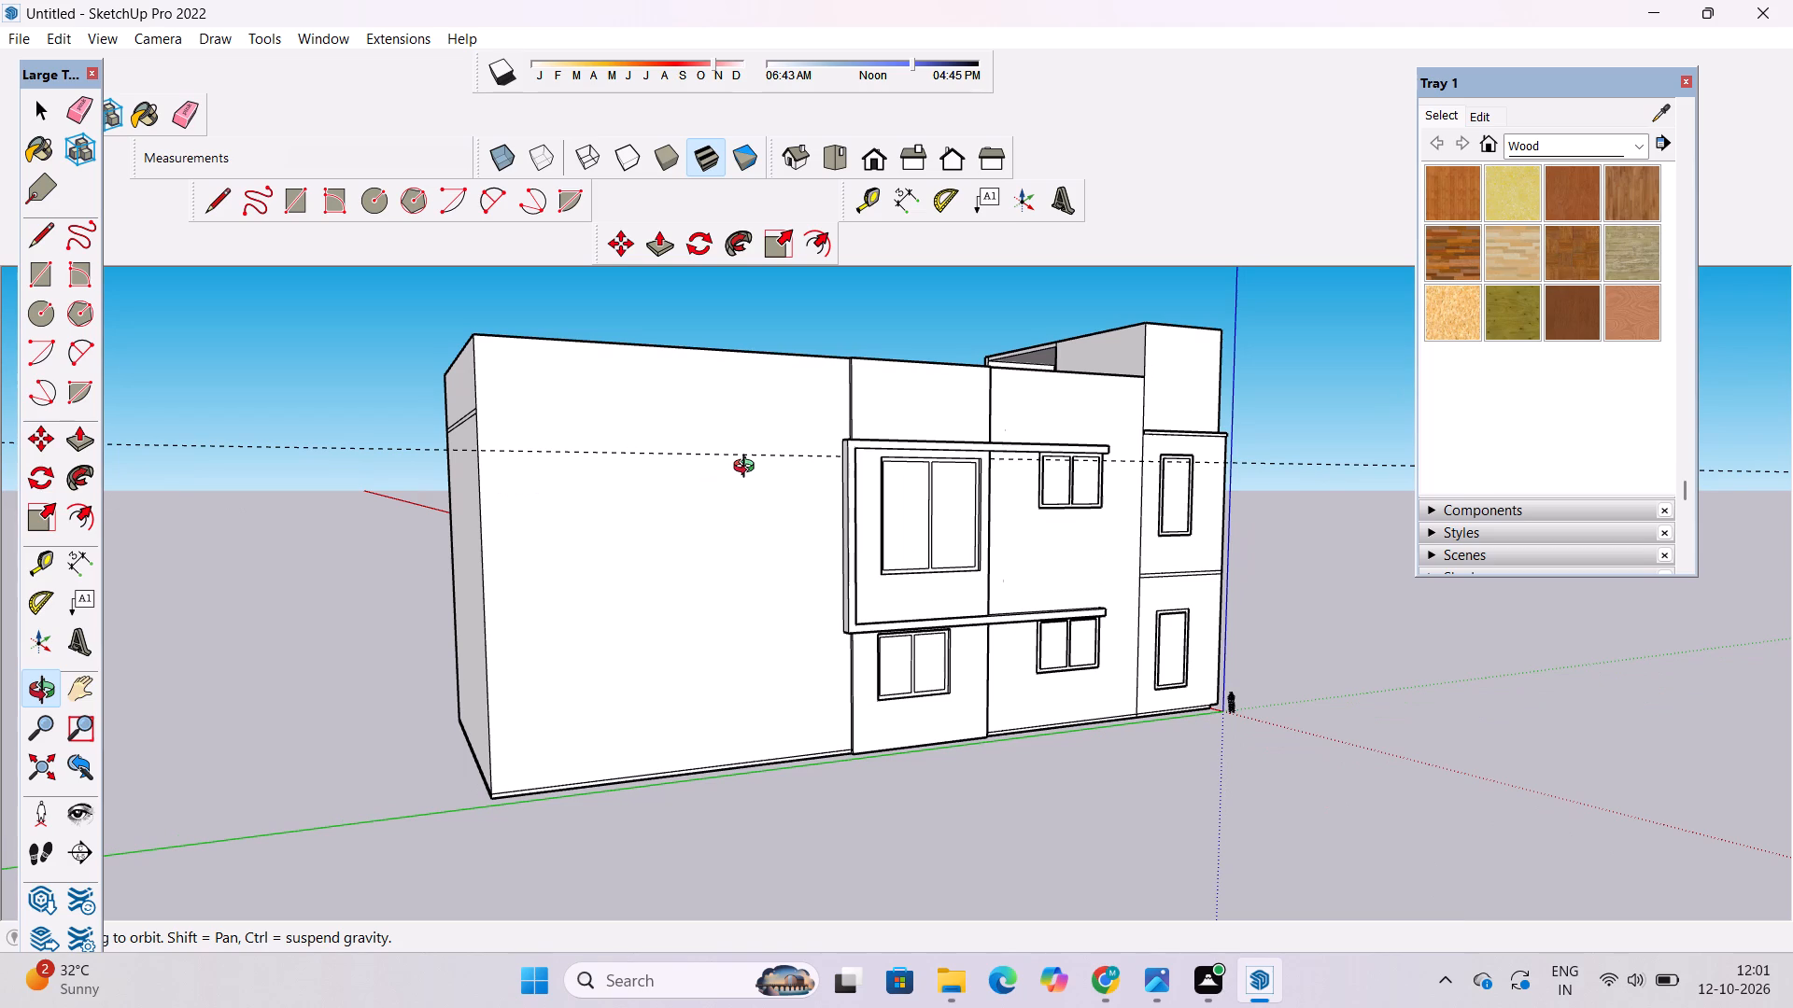
Examine the side facade from below, above and straight on, comparing the window heads with the blank rear wall.
{"action": "left_click_drag", "start_coordinate": [749, 469], "coordinate": [751, 462]}
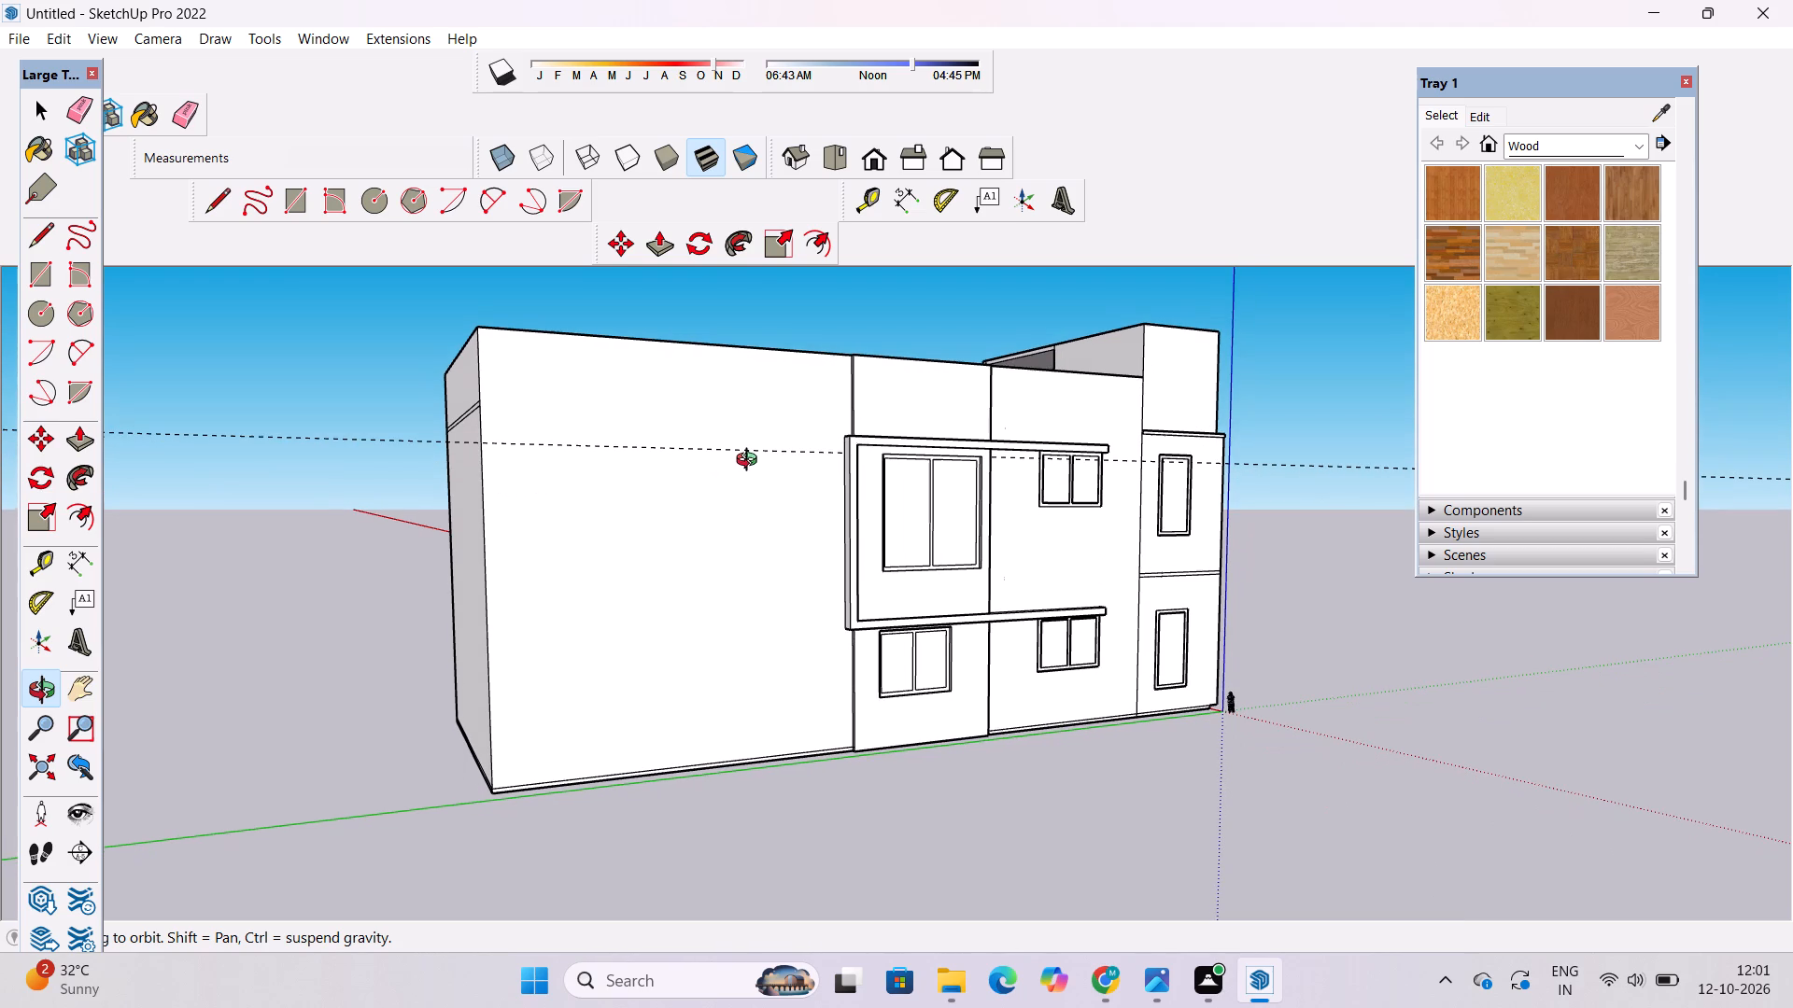
{"action": "left_click_drag", "start_coordinate": [751, 462], "coordinate": [586, 487]}
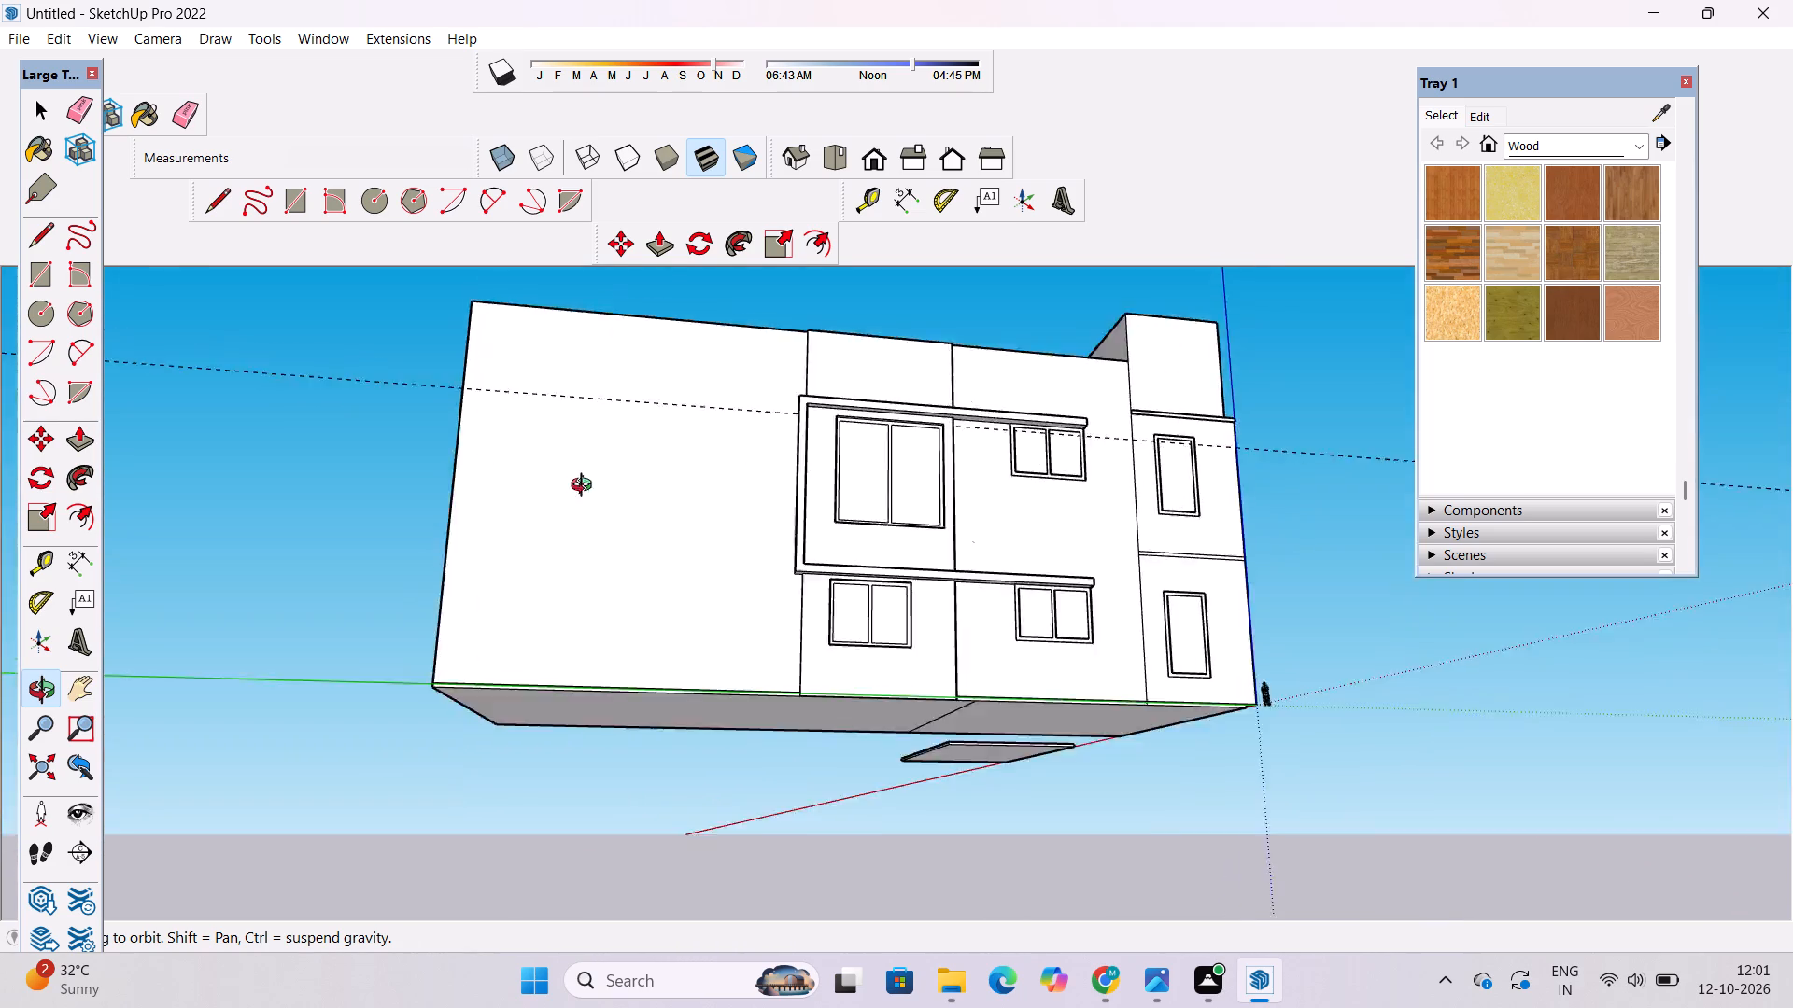
{"action": "left_click_drag", "start_coordinate": [586, 487], "coordinate": [578, 535]}
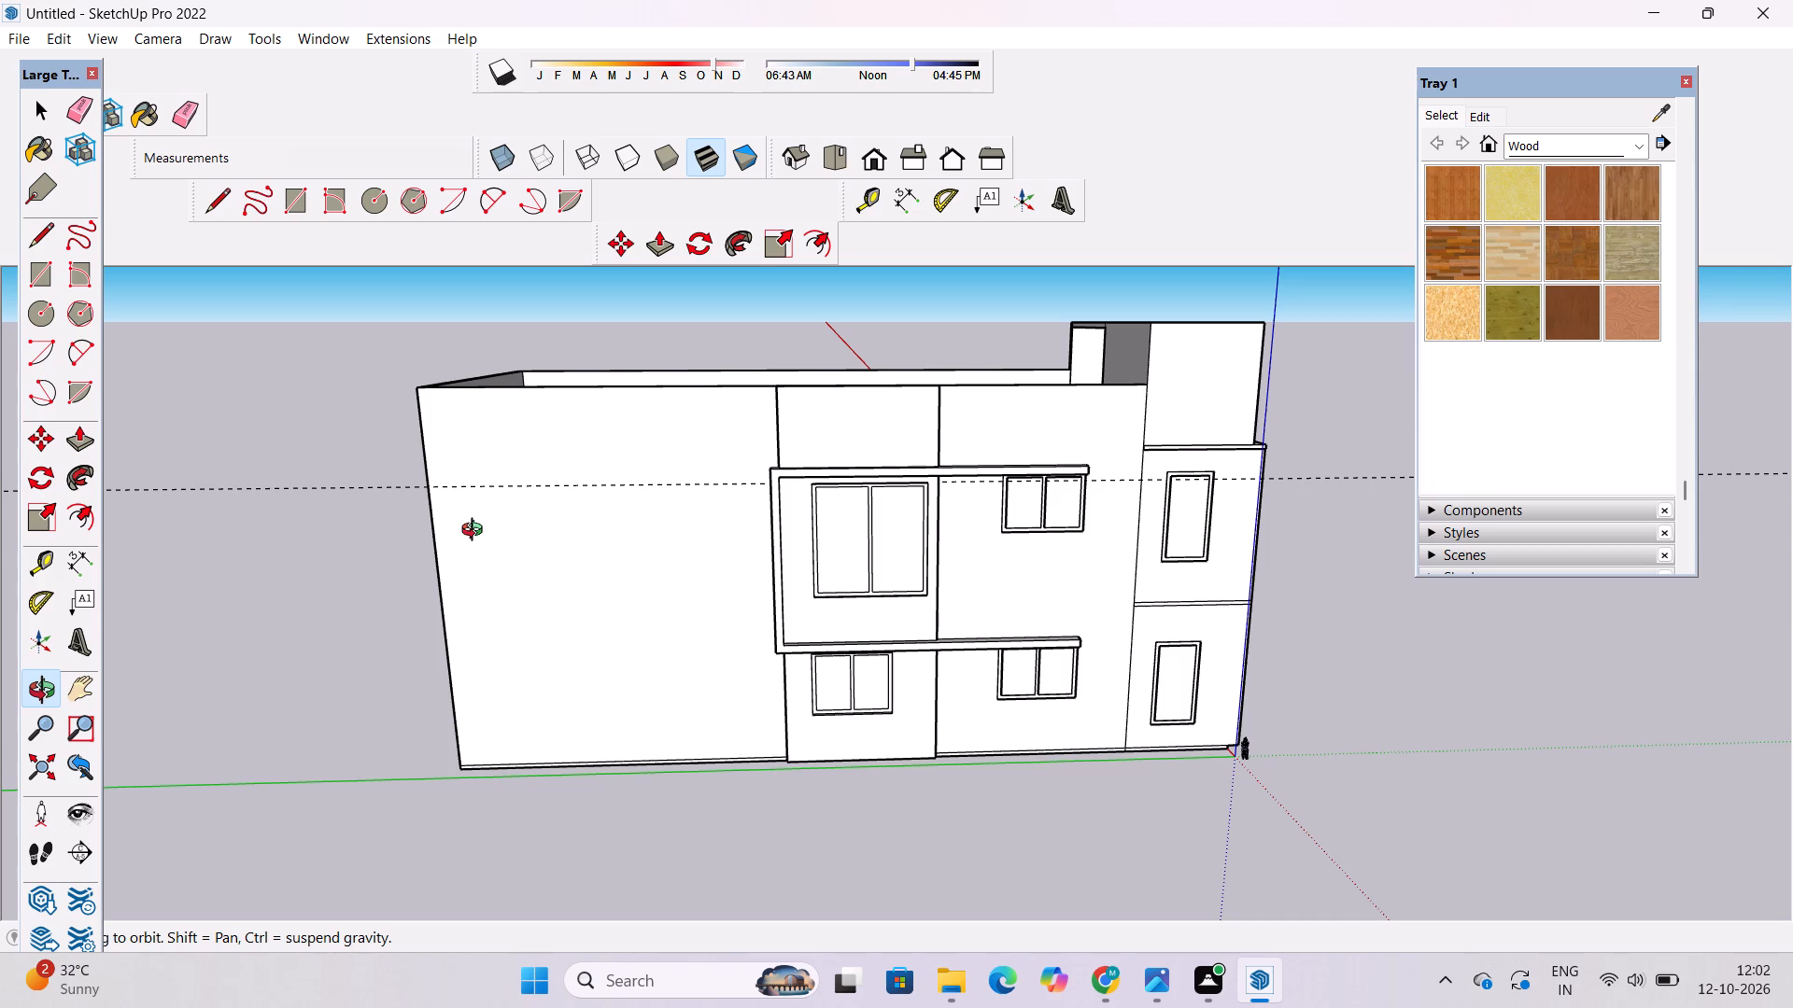
{"action": "scroll", "coordinate": [469, 498], "scroll_direction": "down", "scroll_amount": 7}
{"action": "scroll", "coordinate": [688, 617], "scroll_direction": "up", "scroll_amount": 6}
{"action": "left_click_drag", "start_coordinate": [520, 574], "coordinate": [515, 497]}
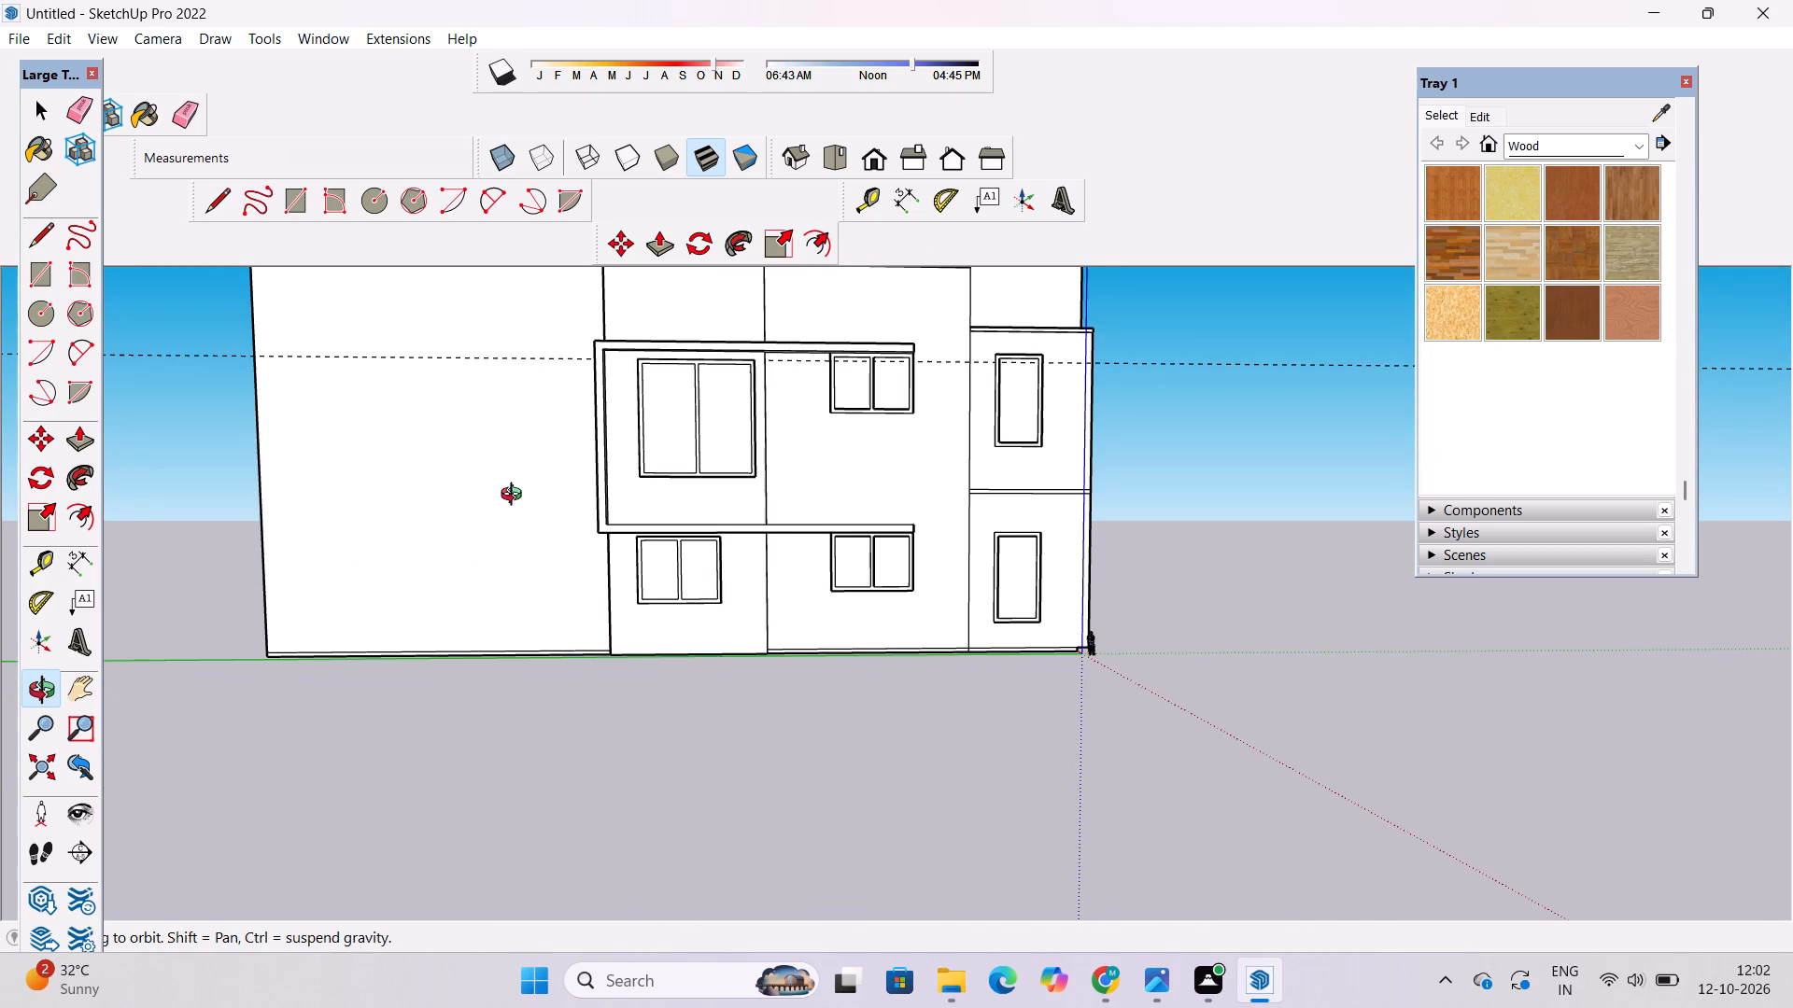
{"action": "left_click_drag", "start_coordinate": [515, 497], "coordinate": [558, 523]}
Place a horizontal Tape Measure guide along the top edge of the lower window beneath the projecting frame, extending across the blank rear wall.
{"action": "scroll", "coordinate": [564, 619], "scroll_direction": "up", "scroll_amount": 2}
{"action": "left_click_drag", "start_coordinate": [547, 619], "coordinate": [664, 612], "text": "shift"}
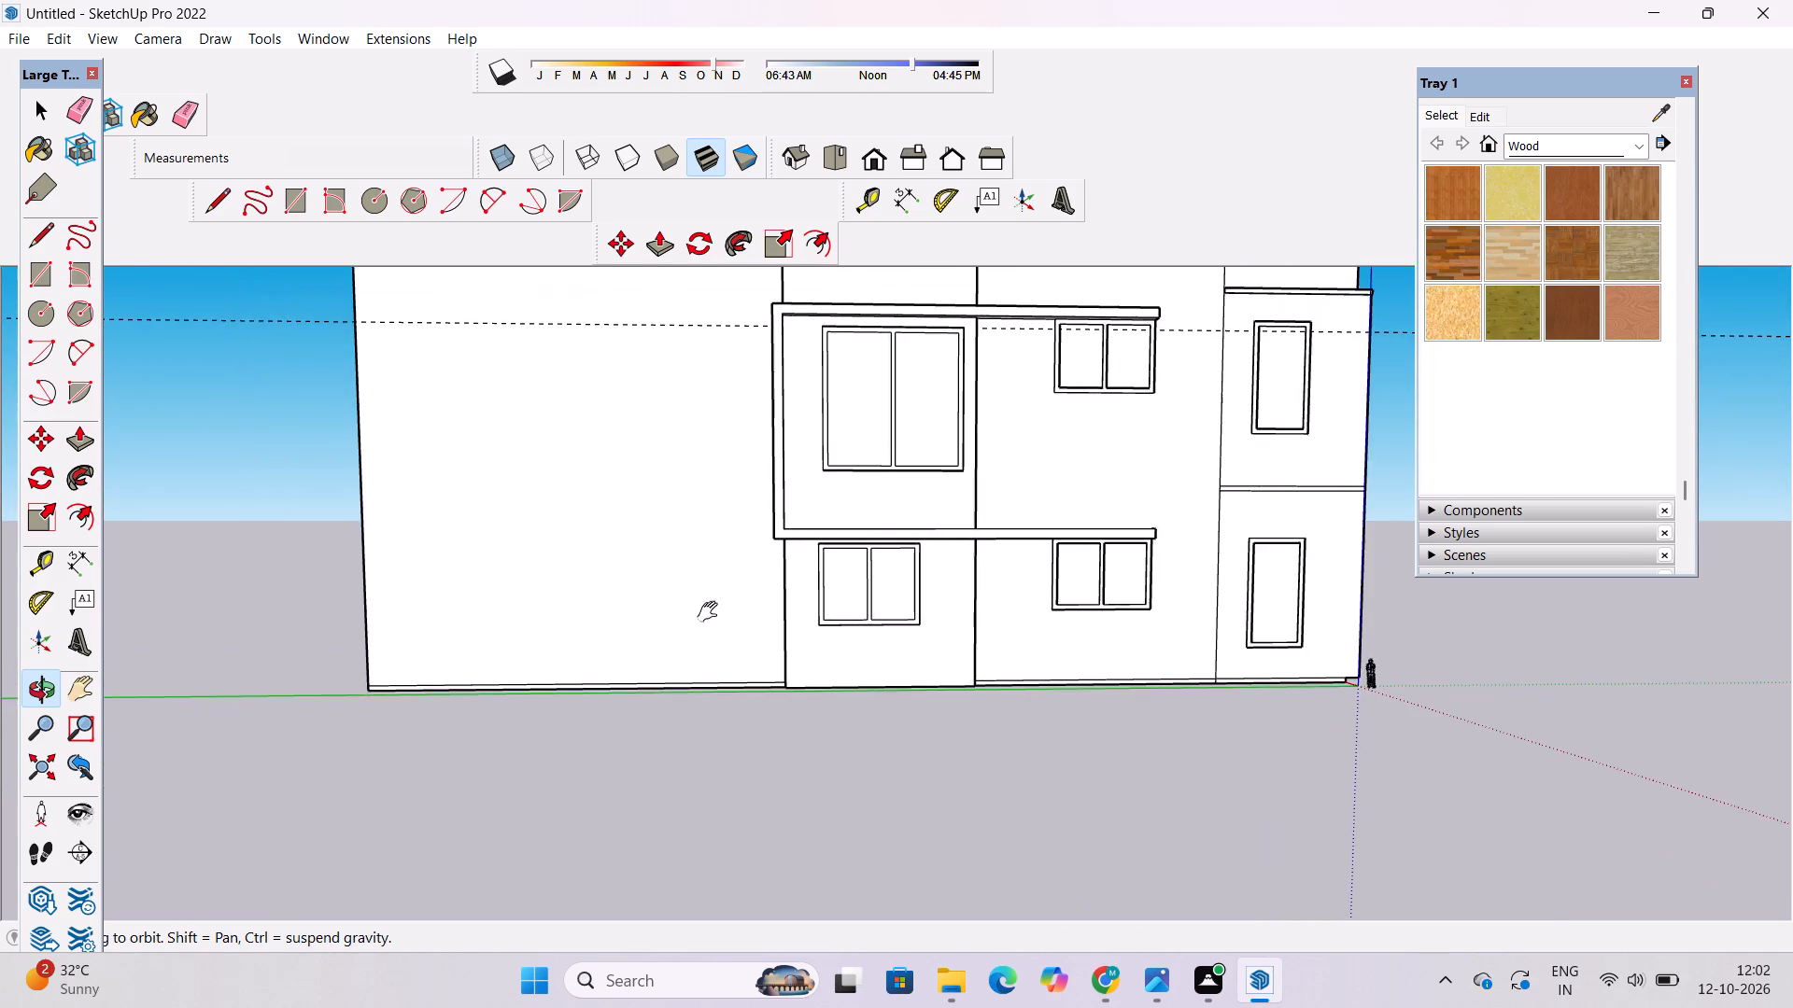
{"action": "scroll", "coordinate": [726, 619], "scroll_direction": "up", "scroll_amount": 9}
{"action": "left_click_drag", "start_coordinate": [1079, 629], "coordinate": [811, 565]}
{"action": "scroll", "coordinate": [786, 539], "scroll_direction": "up", "scroll_amount": 3}
{"action": "left_click_drag", "start_coordinate": [769, 528], "coordinate": [609, 606], "text": "shift"}
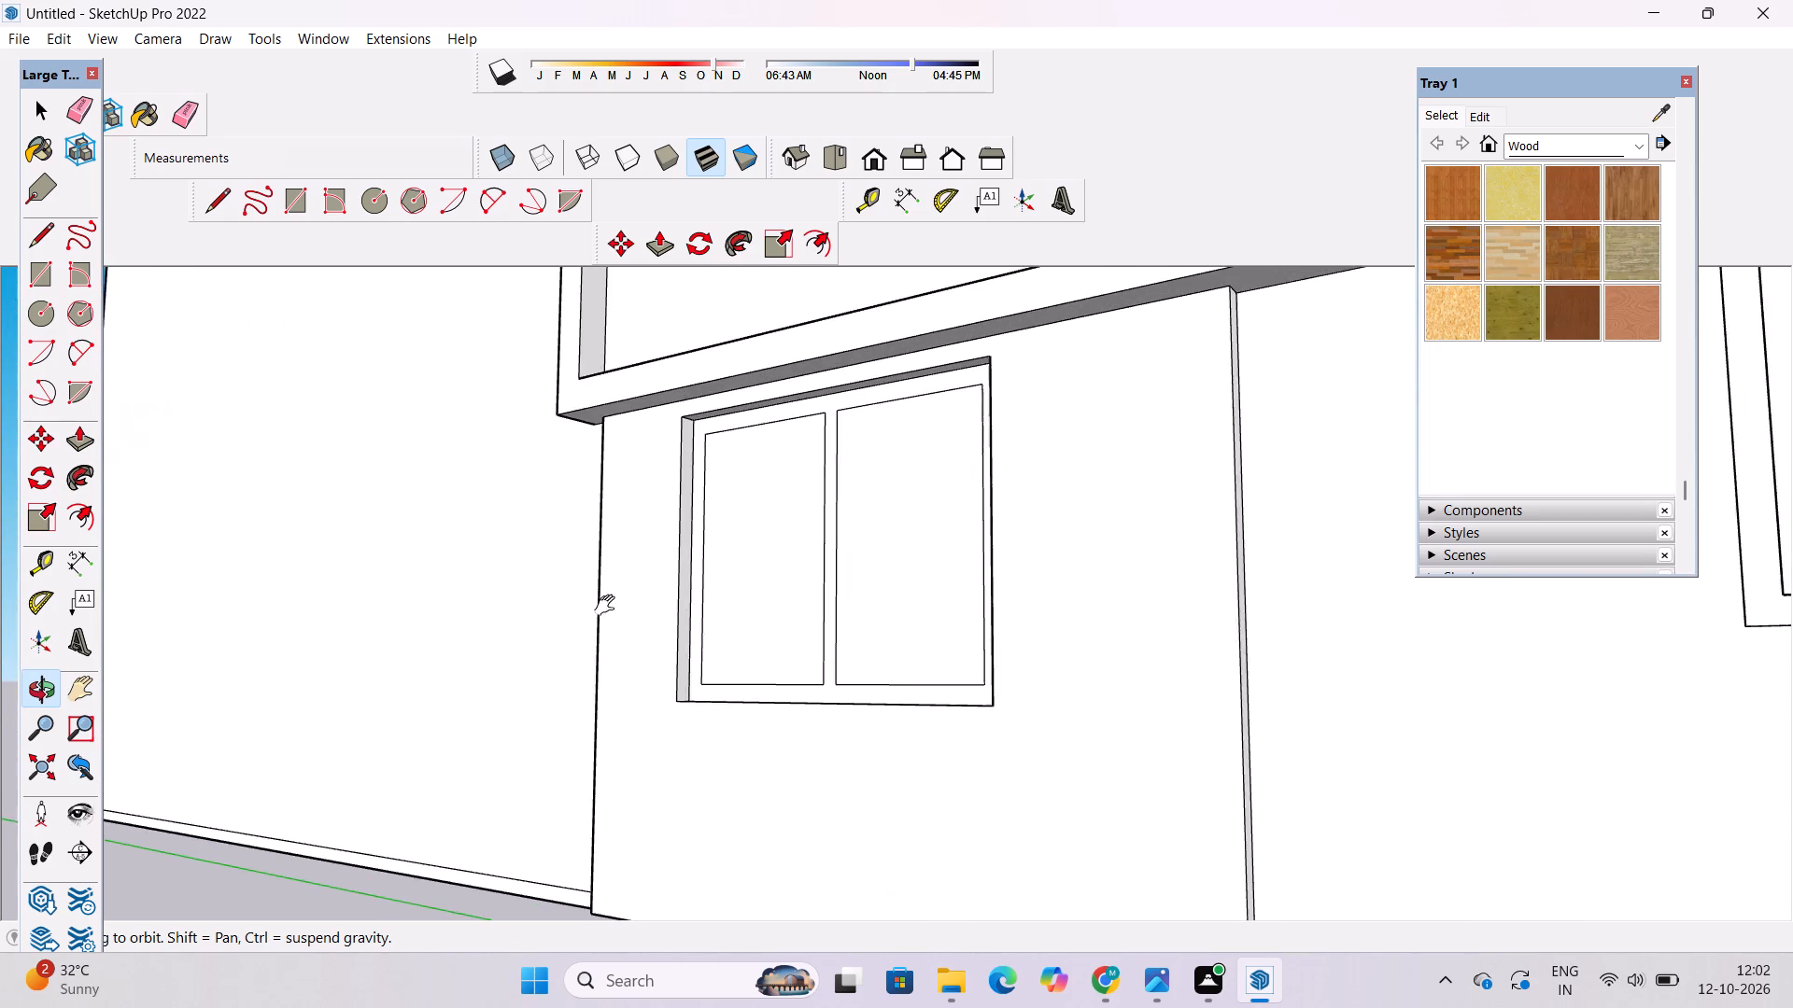
{"action": "left_click_drag", "start_coordinate": [668, 574], "coordinate": [788, 547]}
{"action": "scroll", "coordinate": [837, 512], "scroll_direction": "up", "scroll_amount": 2}
{"action": "left_click_drag", "start_coordinate": [832, 511], "coordinate": [732, 555], "text": "shift"}
{"action": "scroll", "coordinate": [729, 555], "scroll_direction": "up", "scroll_amount": 4}
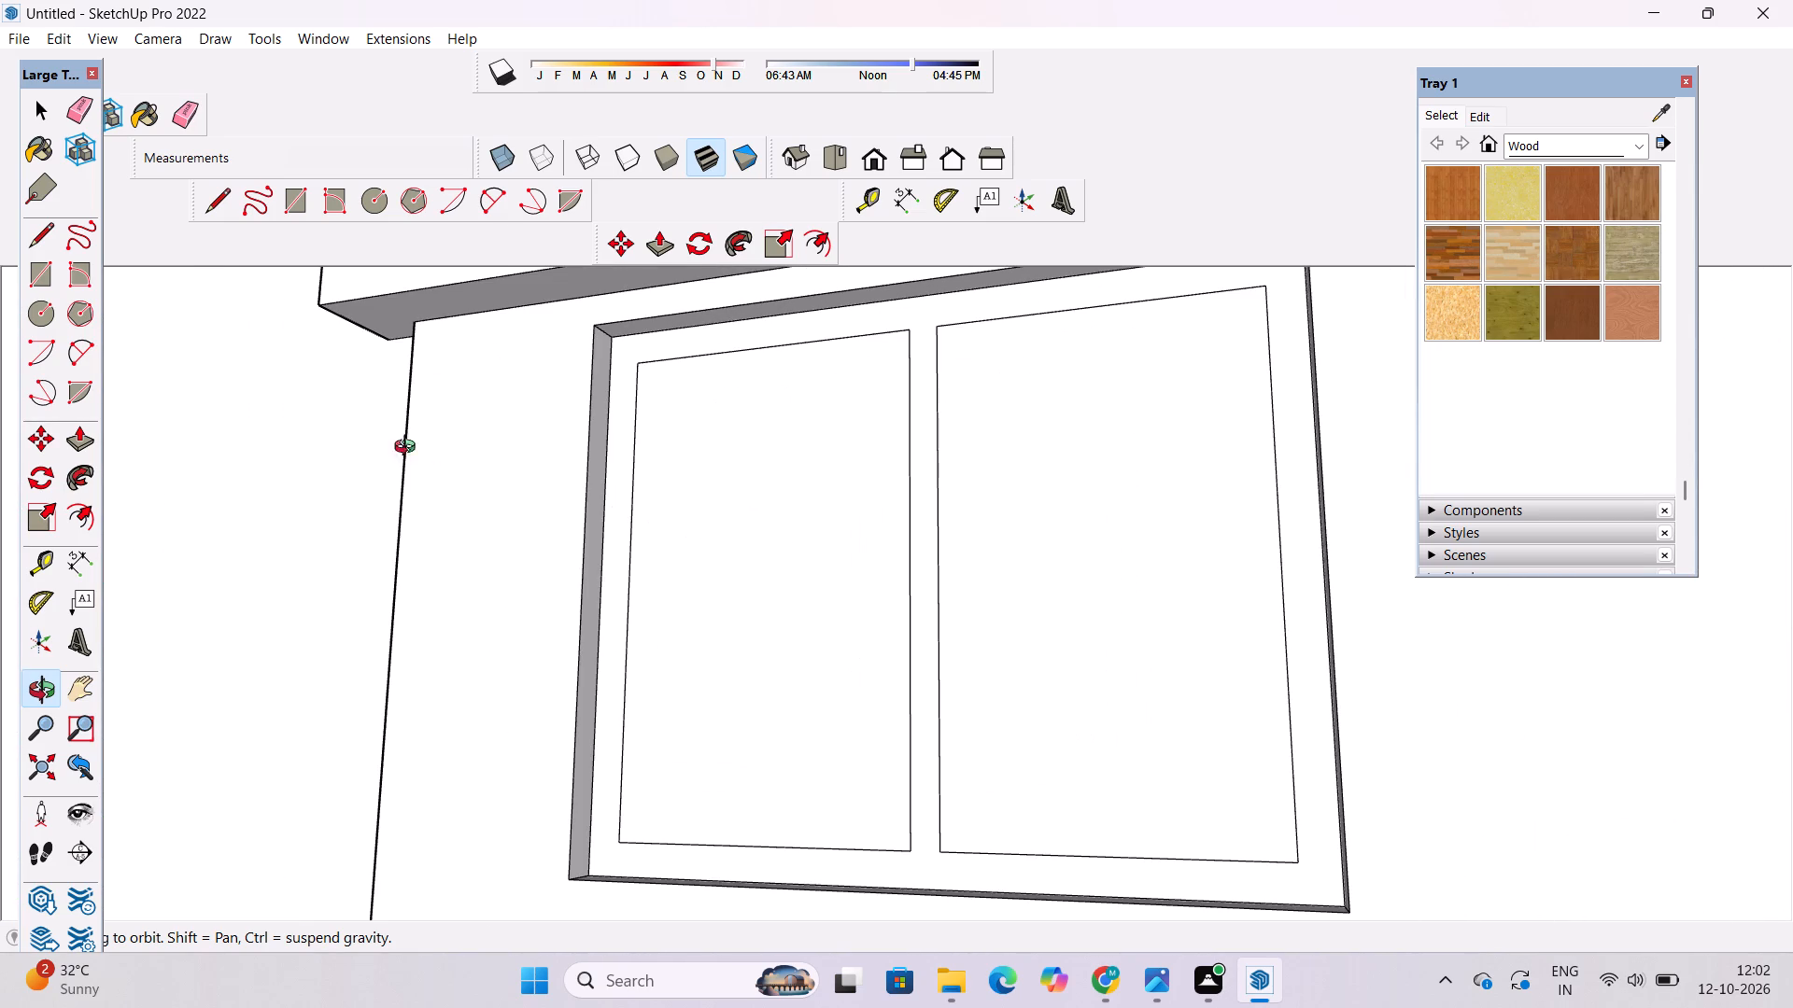
{"action": "left_click", "coordinate": [46, 567]}
{"action": "scroll", "coordinate": [685, 596], "scroll_direction": "down", "scroll_amount": 2}
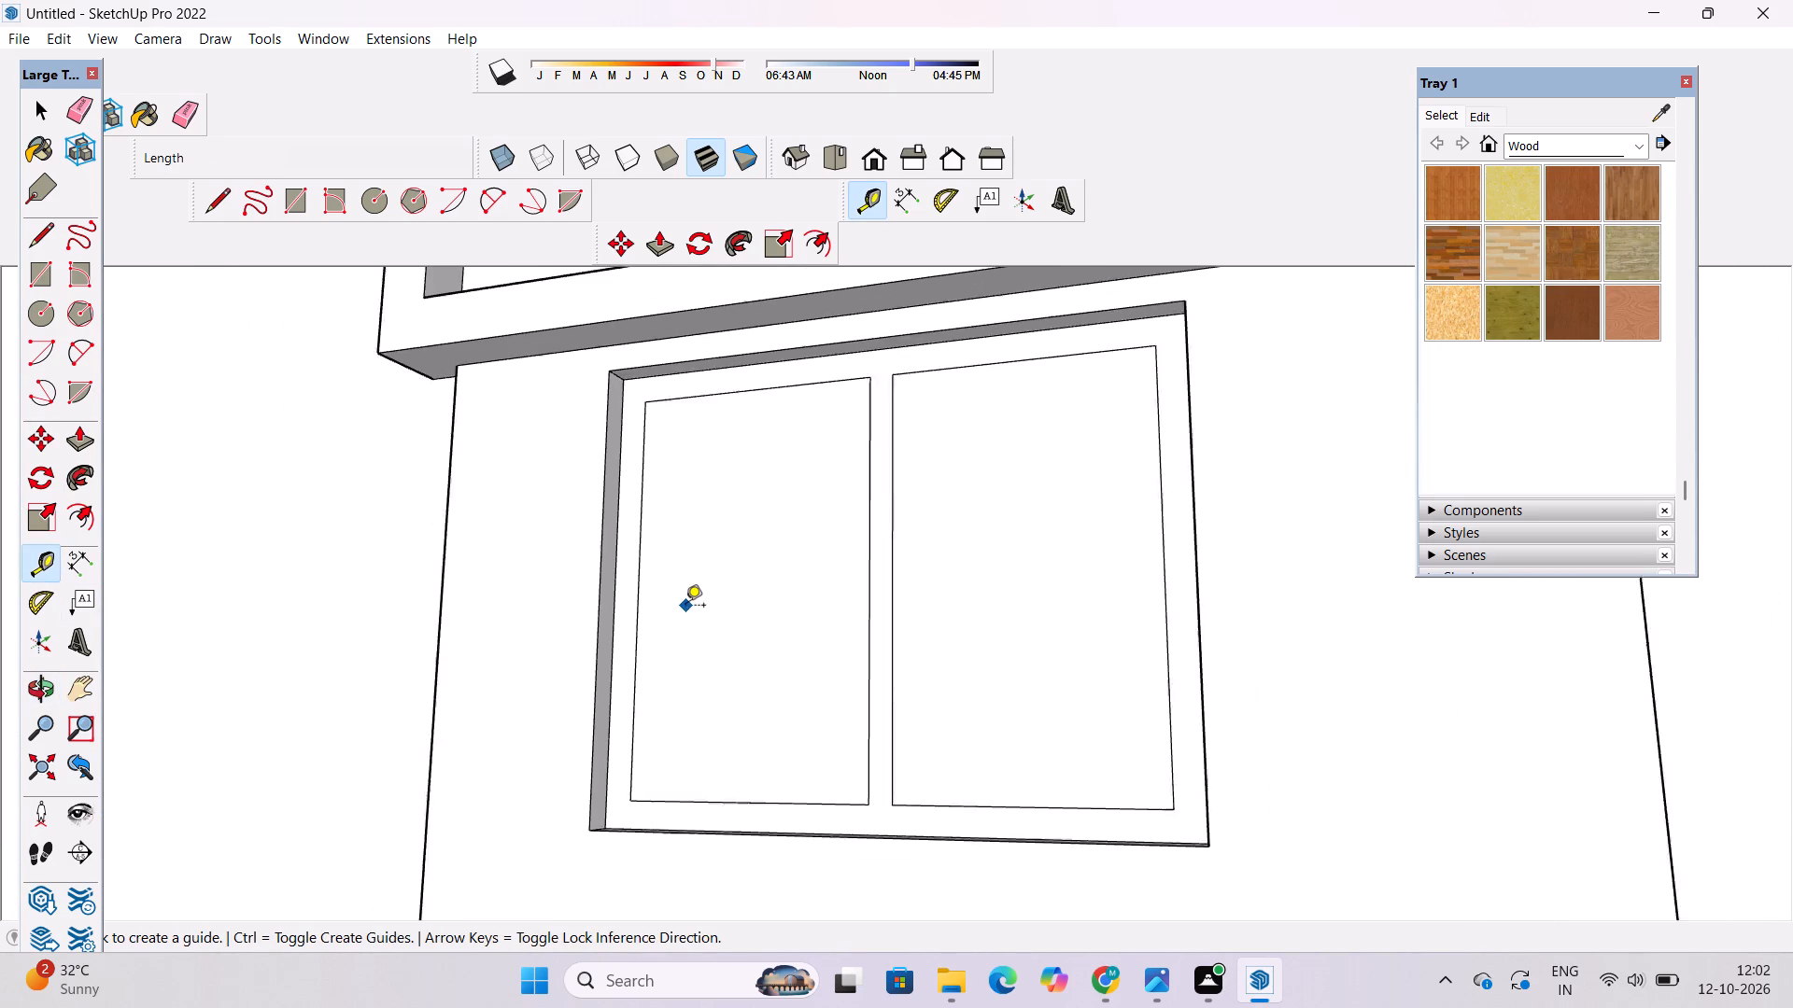
{"action": "scroll", "coordinate": [685, 607], "scroll_direction": "down", "scroll_amount": 2}
{"action": "scroll", "coordinate": [773, 443], "scroll_direction": "up", "scroll_amount": 8}
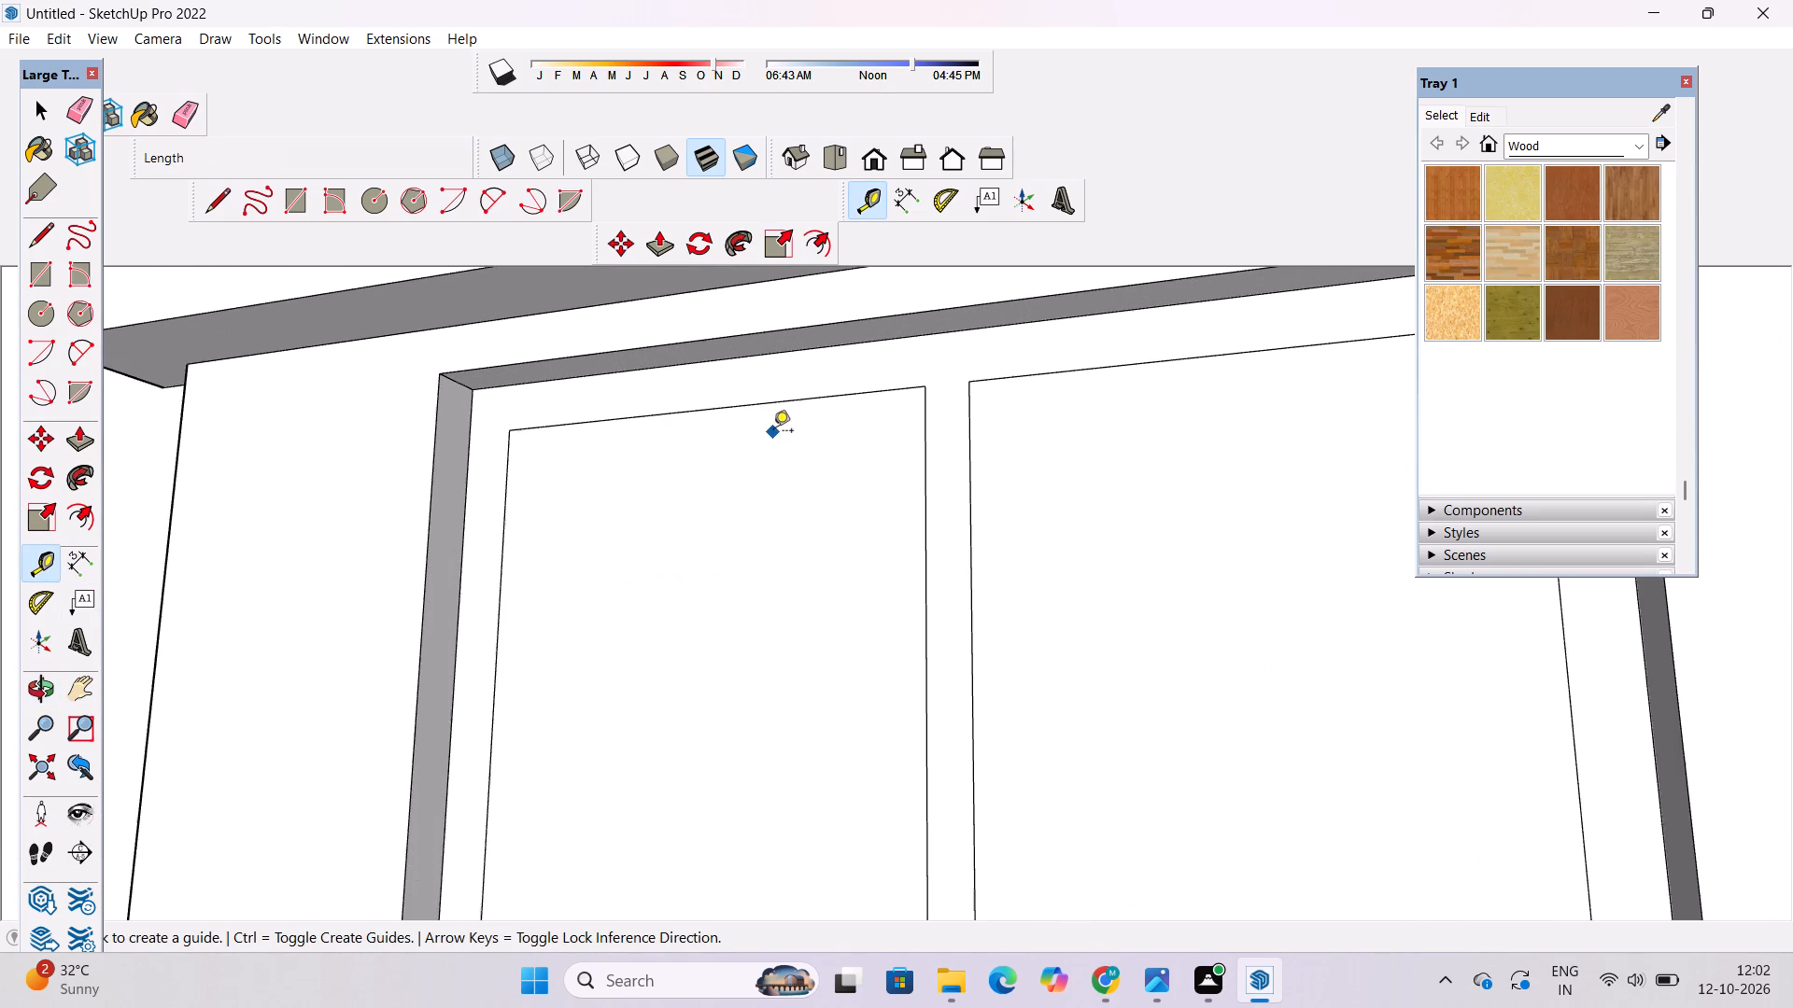
{"action": "scroll", "coordinate": [903, 437], "scroll_direction": "up", "scroll_amount": 1}
{"action": "left_click", "coordinate": [928, 326]}
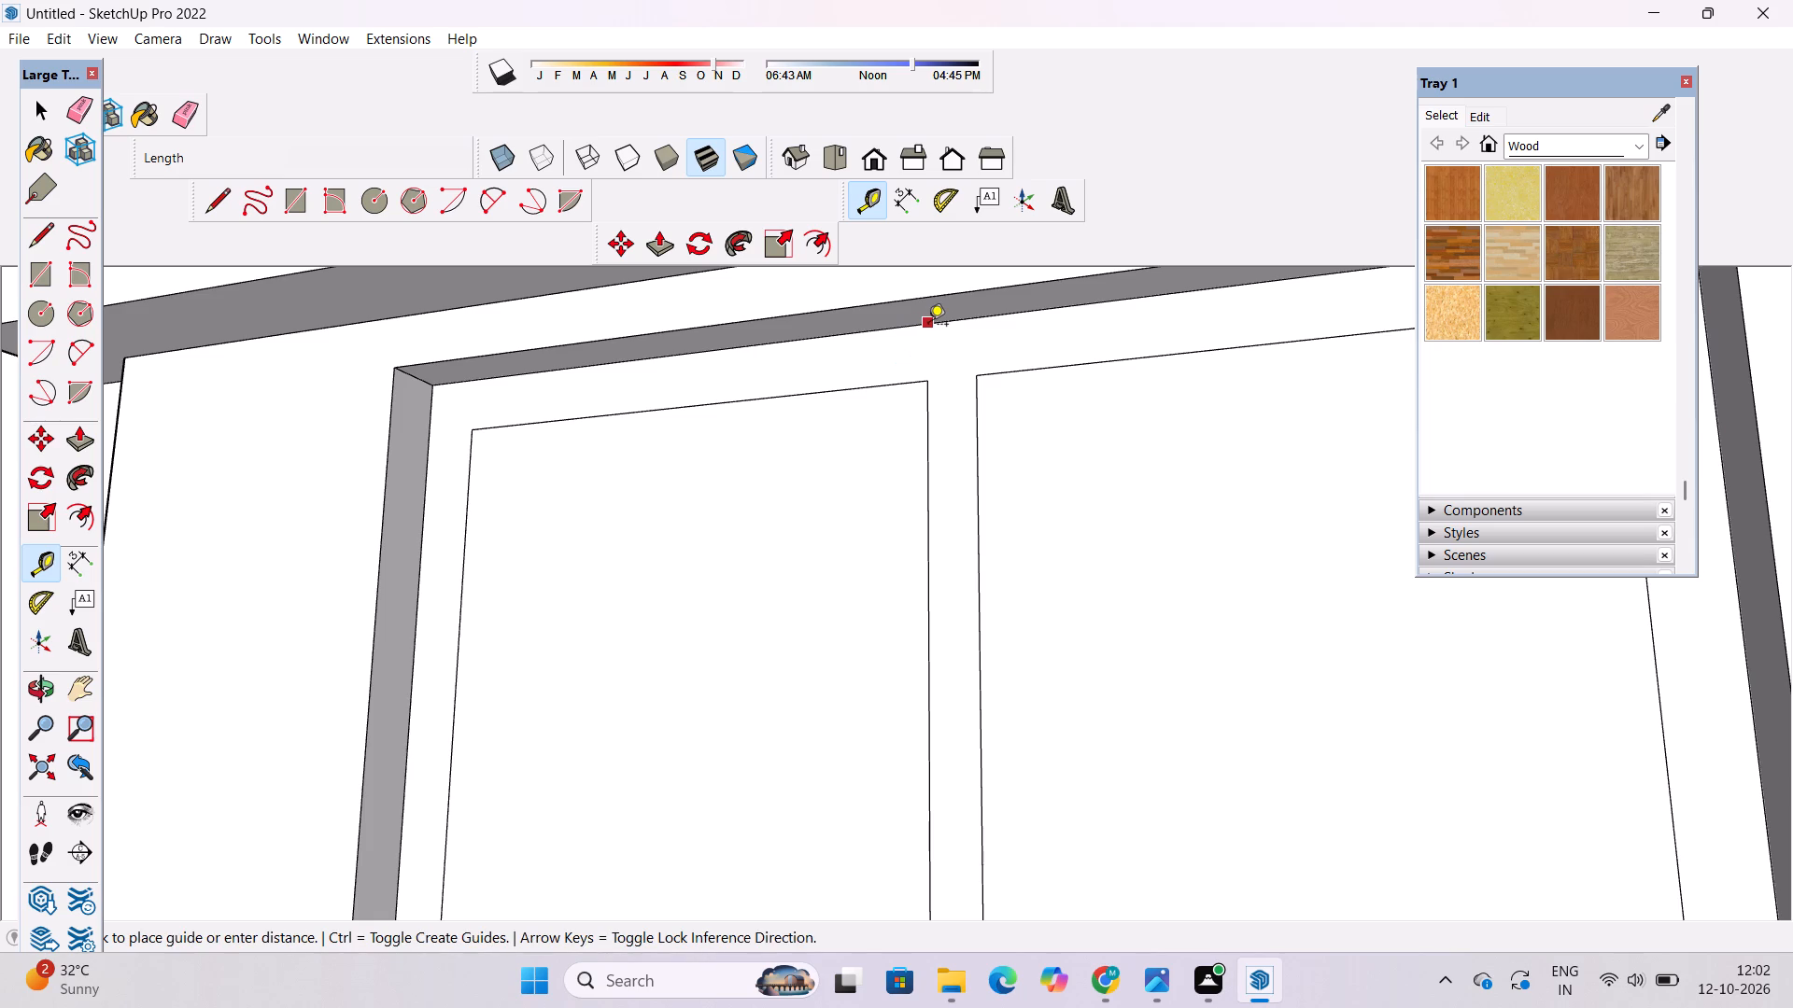
{"action": "left_click", "coordinate": [928, 326]}
{"action": "scroll", "coordinate": [1012, 402], "scroll_direction": "down", "scroll_amount": 10}
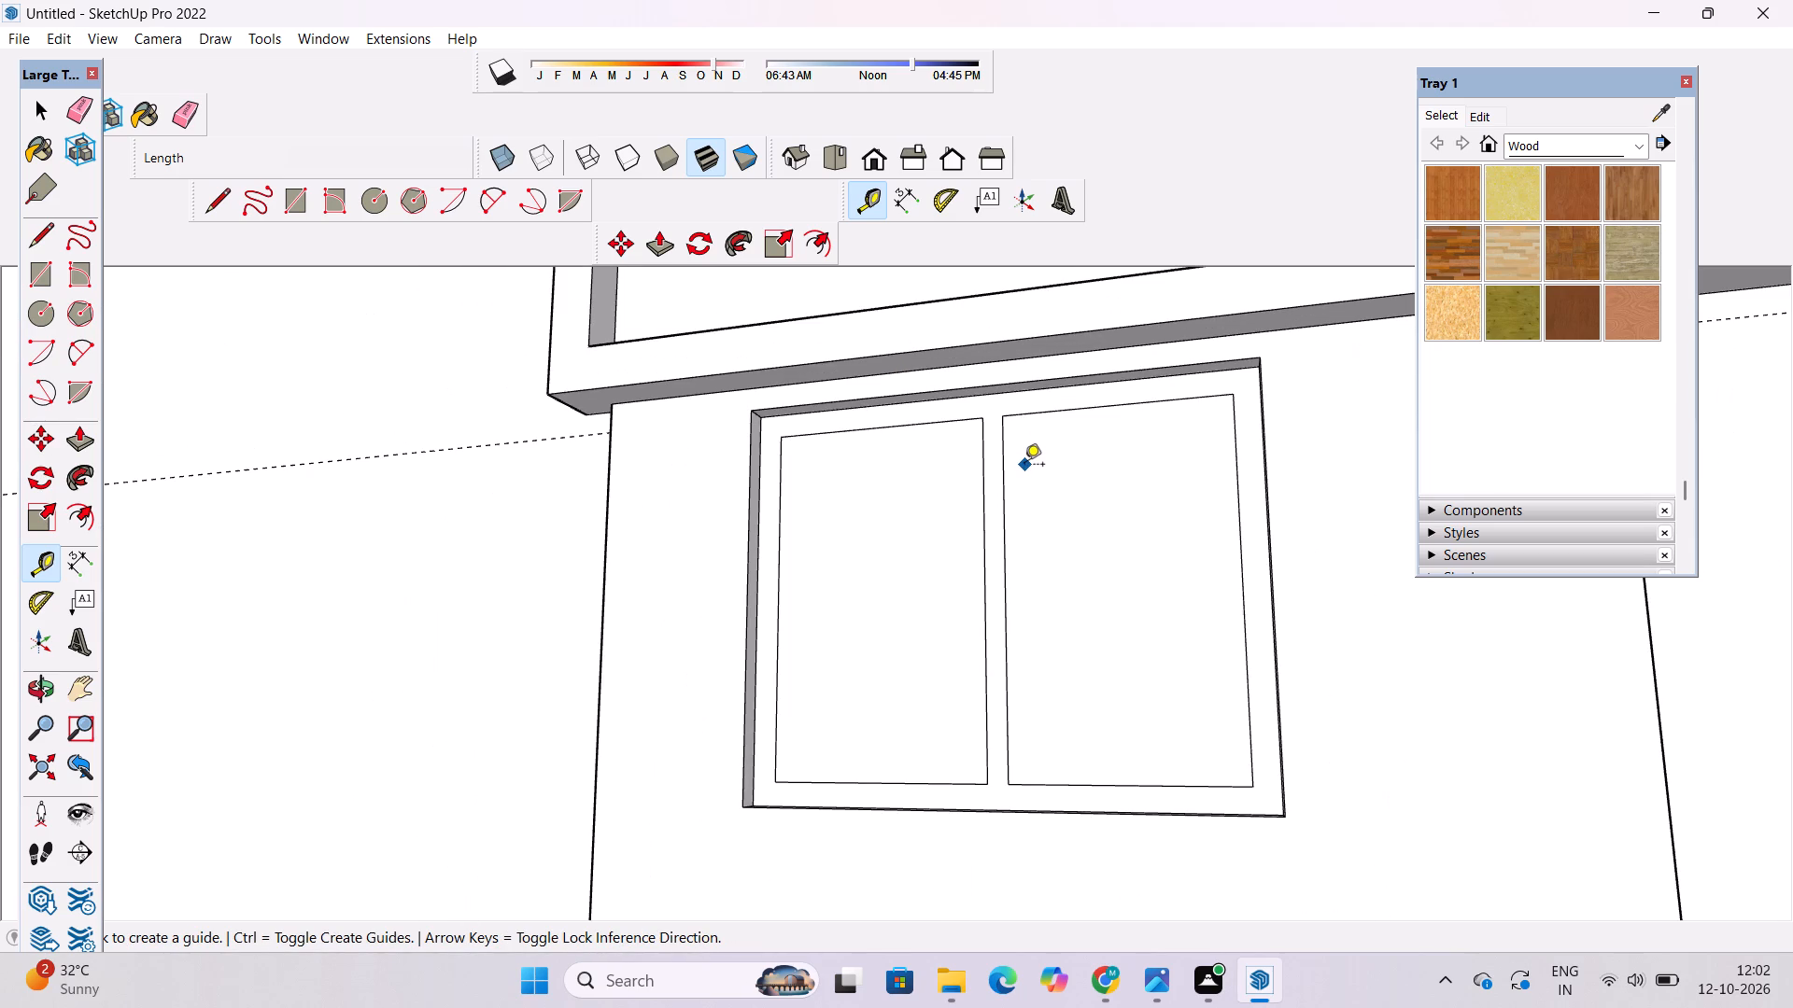
Examine the whole side facade, checking the upper and lower window-head guides across the blank rear wall.
{"action": "key", "text": "o"}
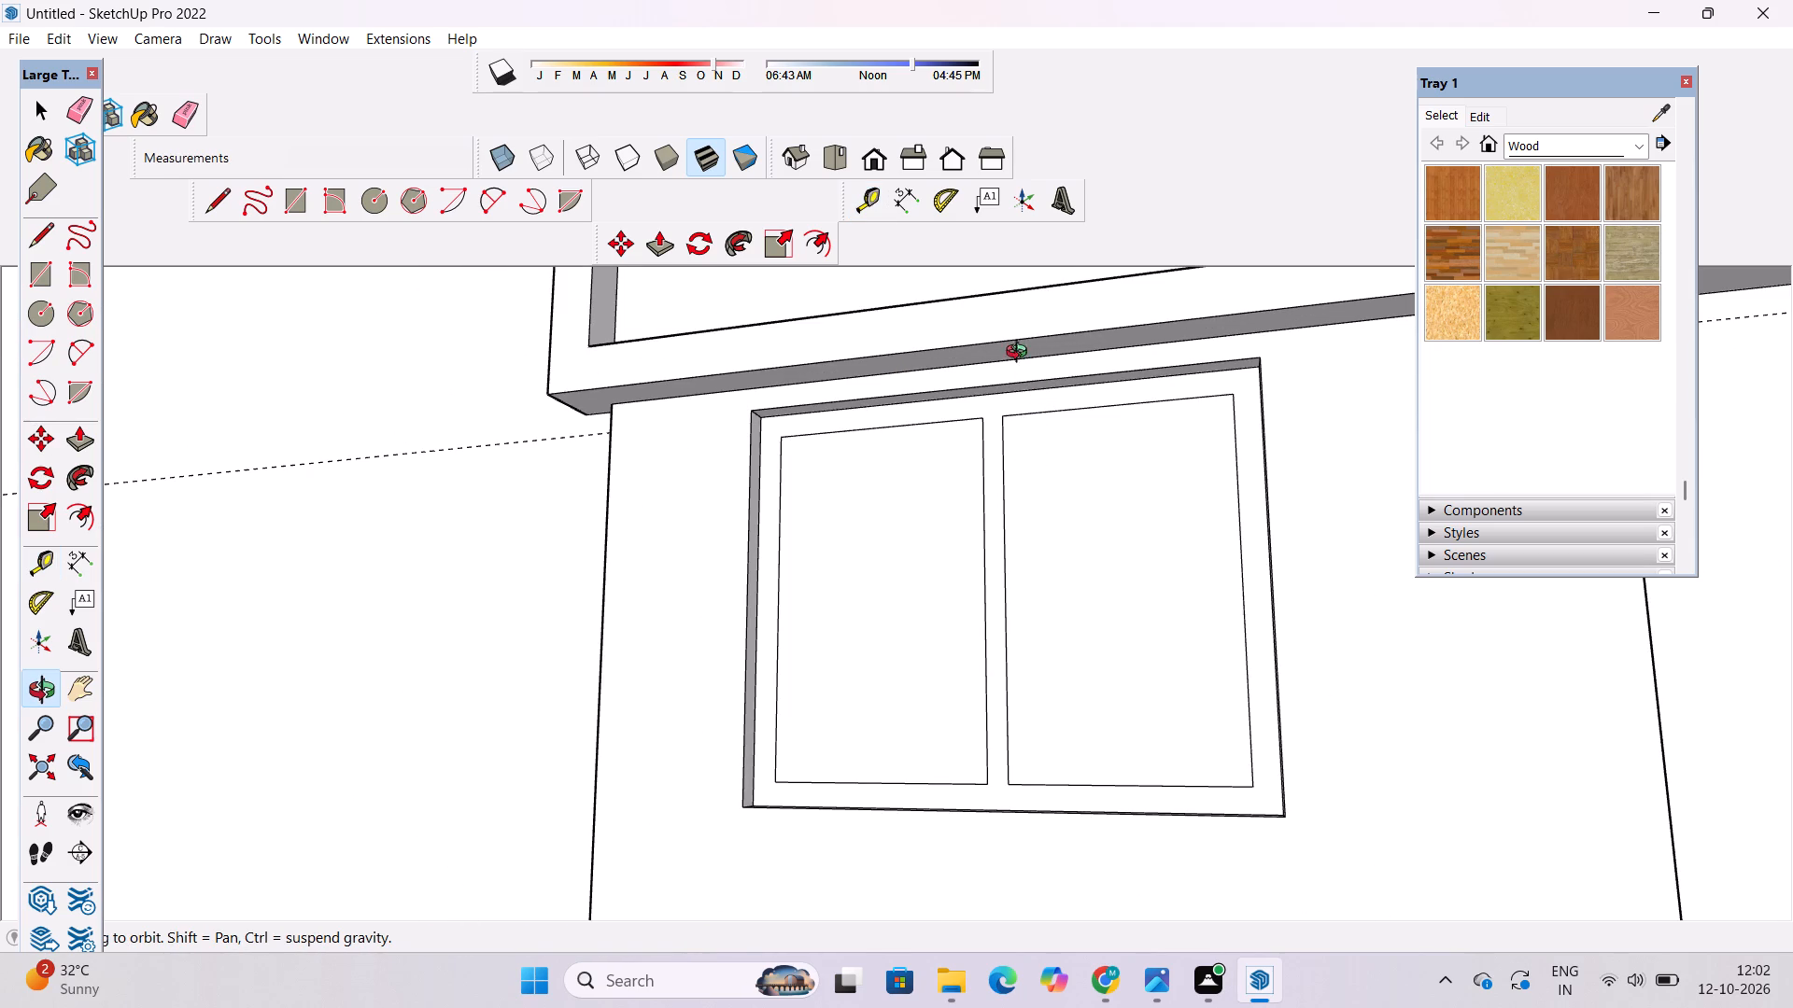
{"action": "scroll", "coordinate": [944, 353], "scroll_direction": "down", "scroll_amount": 4}
{"action": "left_click_drag", "start_coordinate": [866, 478], "coordinate": [917, 572], "text": "shift"}
{"action": "scroll", "coordinate": [890, 527], "scroll_direction": "down", "scroll_amount": 5}
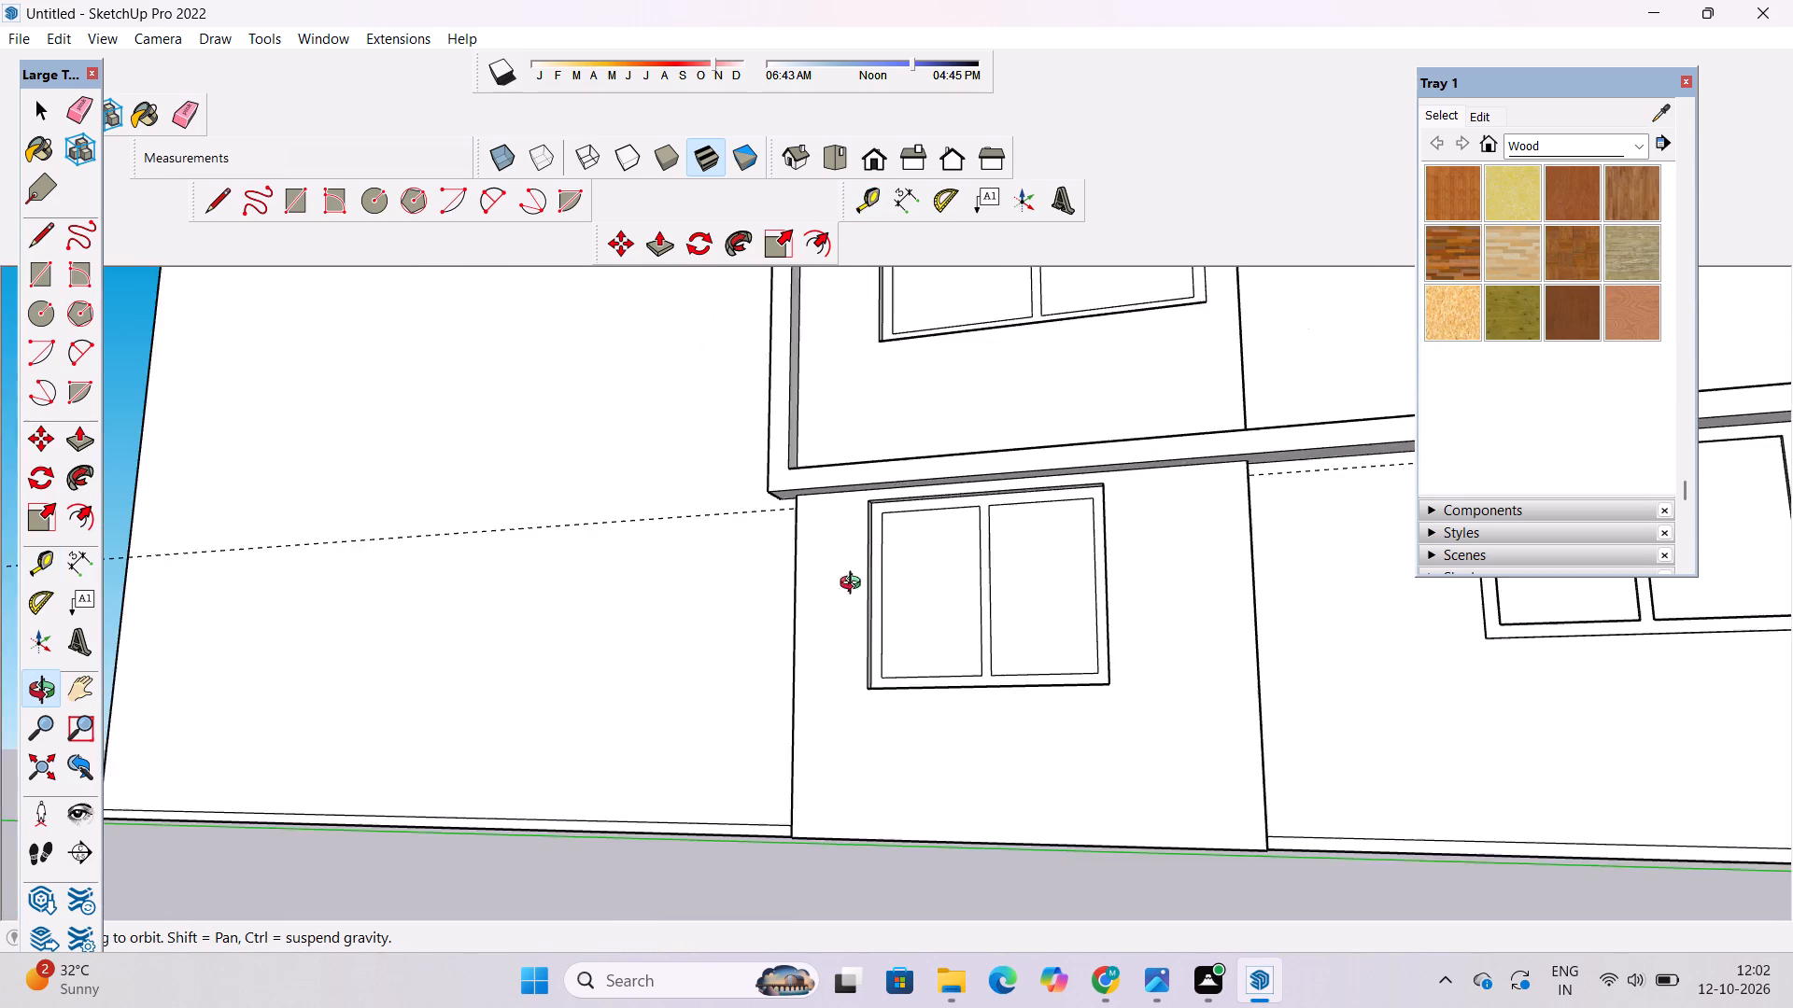
{"action": "left_click_drag", "start_coordinate": [865, 590], "coordinate": [1086, 731]}
{"action": "left_click_drag", "start_coordinate": [1075, 691], "coordinate": [973, 693]}
{"action": "scroll", "coordinate": [947, 658], "scroll_direction": "down", "scroll_amount": 4}
{"action": "left_click_drag", "start_coordinate": [847, 671], "coordinate": [955, 674], "text": "shift"}
{"action": "left_click_drag", "start_coordinate": [944, 680], "coordinate": [890, 727], "text": "shift"}
{"action": "scroll", "coordinate": [868, 705], "scroll_direction": "down", "scroll_amount": 5}
{"action": "left_click_drag", "start_coordinate": [862, 695], "coordinate": [848, 767], "text": "shift"}
{"action": "left_click_drag", "start_coordinate": [840, 767], "coordinate": [781, 773], "text": "shift"}
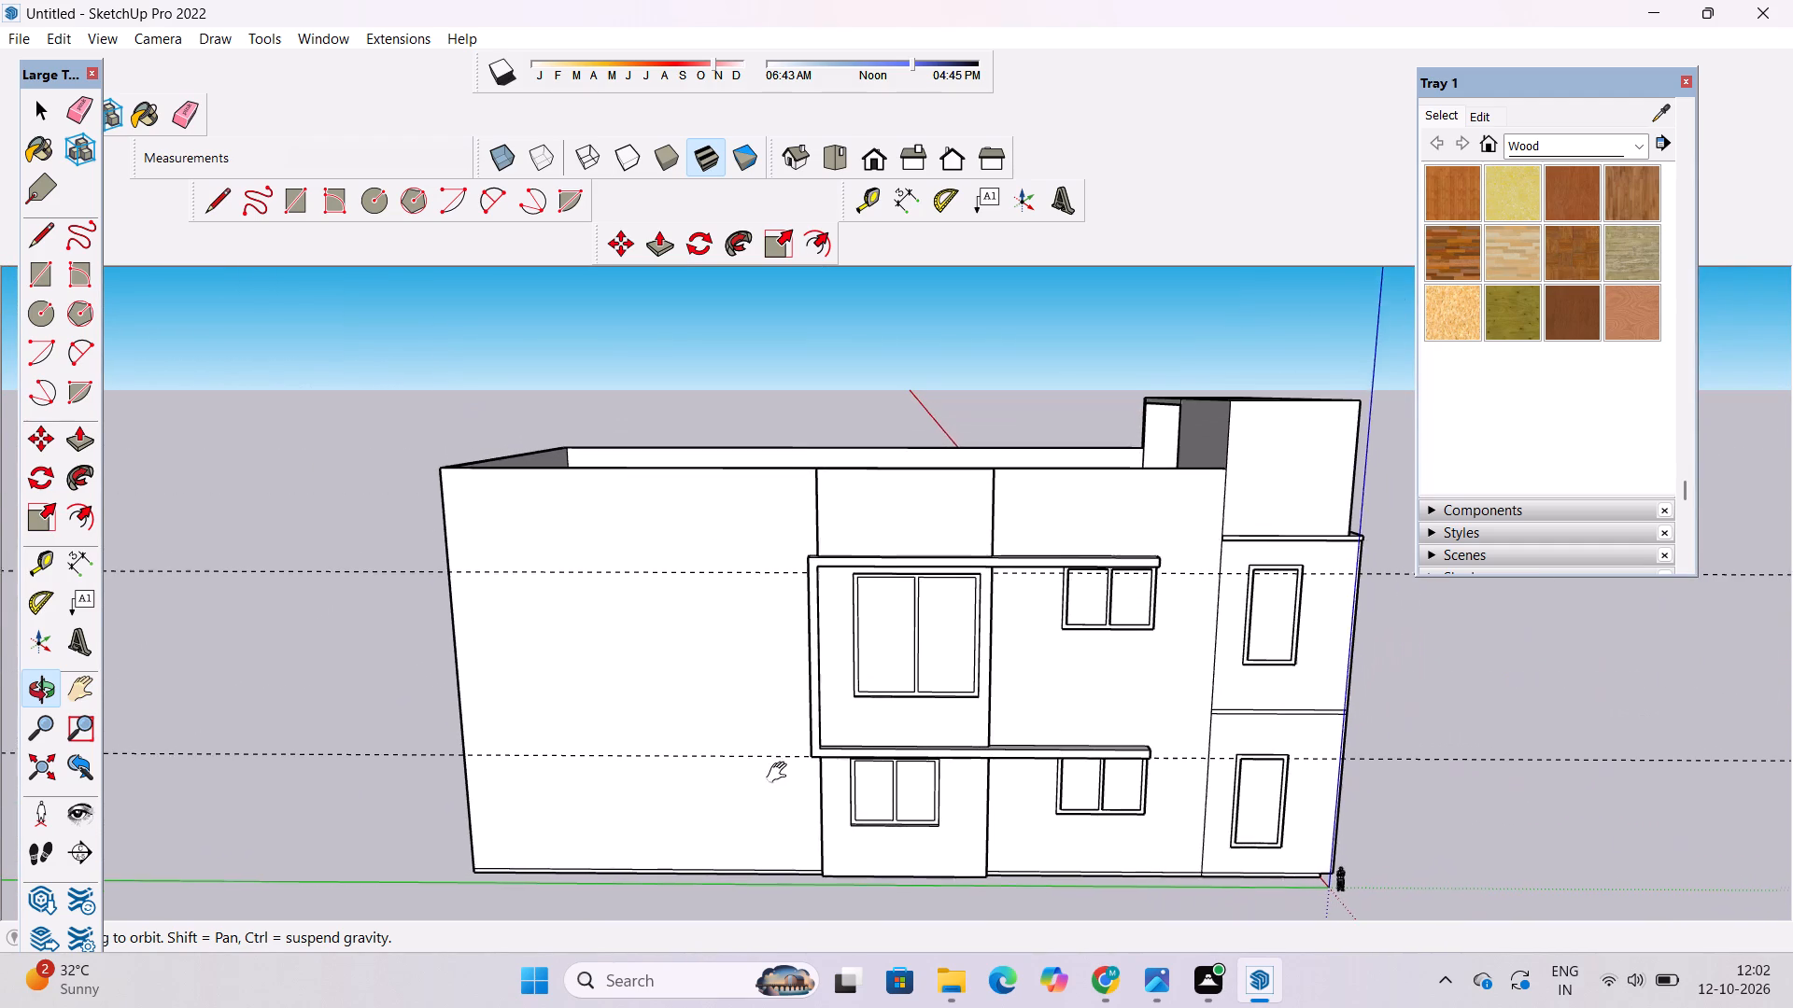
{"action": "left_click_drag", "start_coordinate": [781, 773], "coordinate": [779, 773], "text": "shift"}
{"action": "left_click", "coordinate": [778, 757]}
Place a vertical guide on the blank rear wall 17' from the projecting frame's adjacent side edge.
{"action": "key", "text": "t"}
{"action": "scroll", "coordinate": [1165, 619], "scroll_direction": "down", "scroll_amount": 4}
{"action": "scroll", "coordinate": [558, 639], "scroll_direction": "up", "scroll_amount": 4}
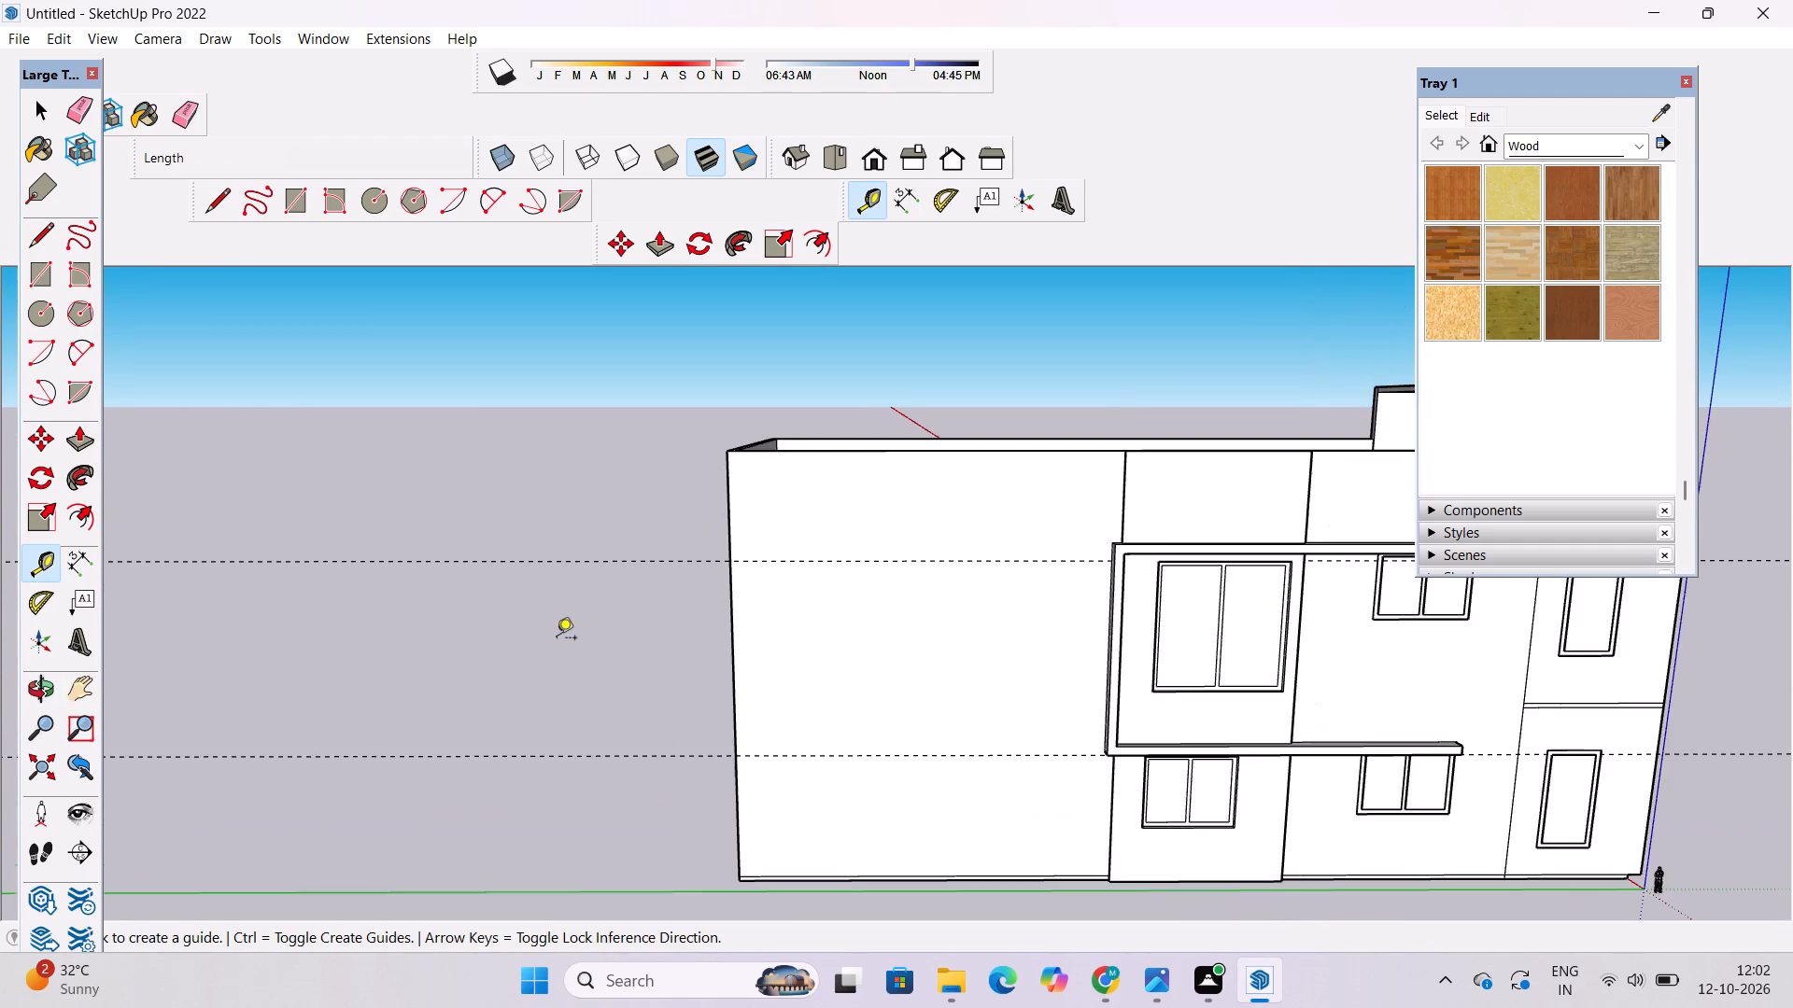
{"action": "scroll", "coordinate": [926, 655], "scroll_direction": "up", "scroll_amount": 16}
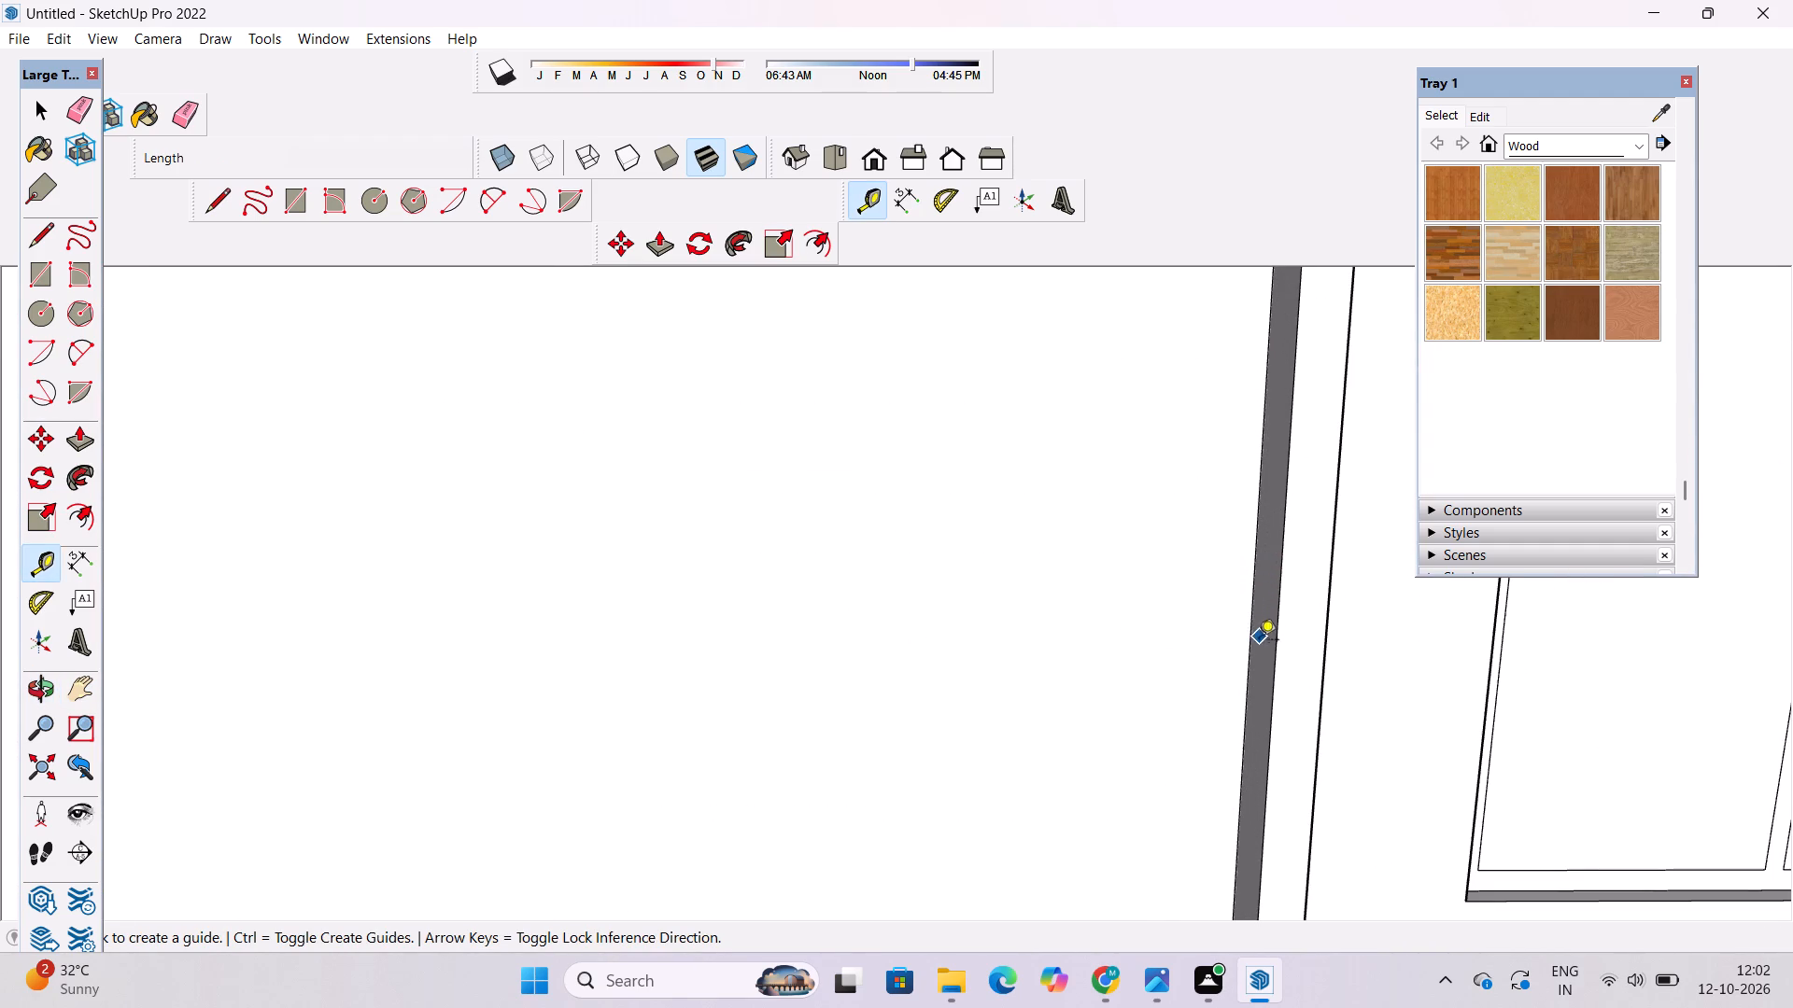
{"action": "left_click", "coordinate": [1249, 690]}
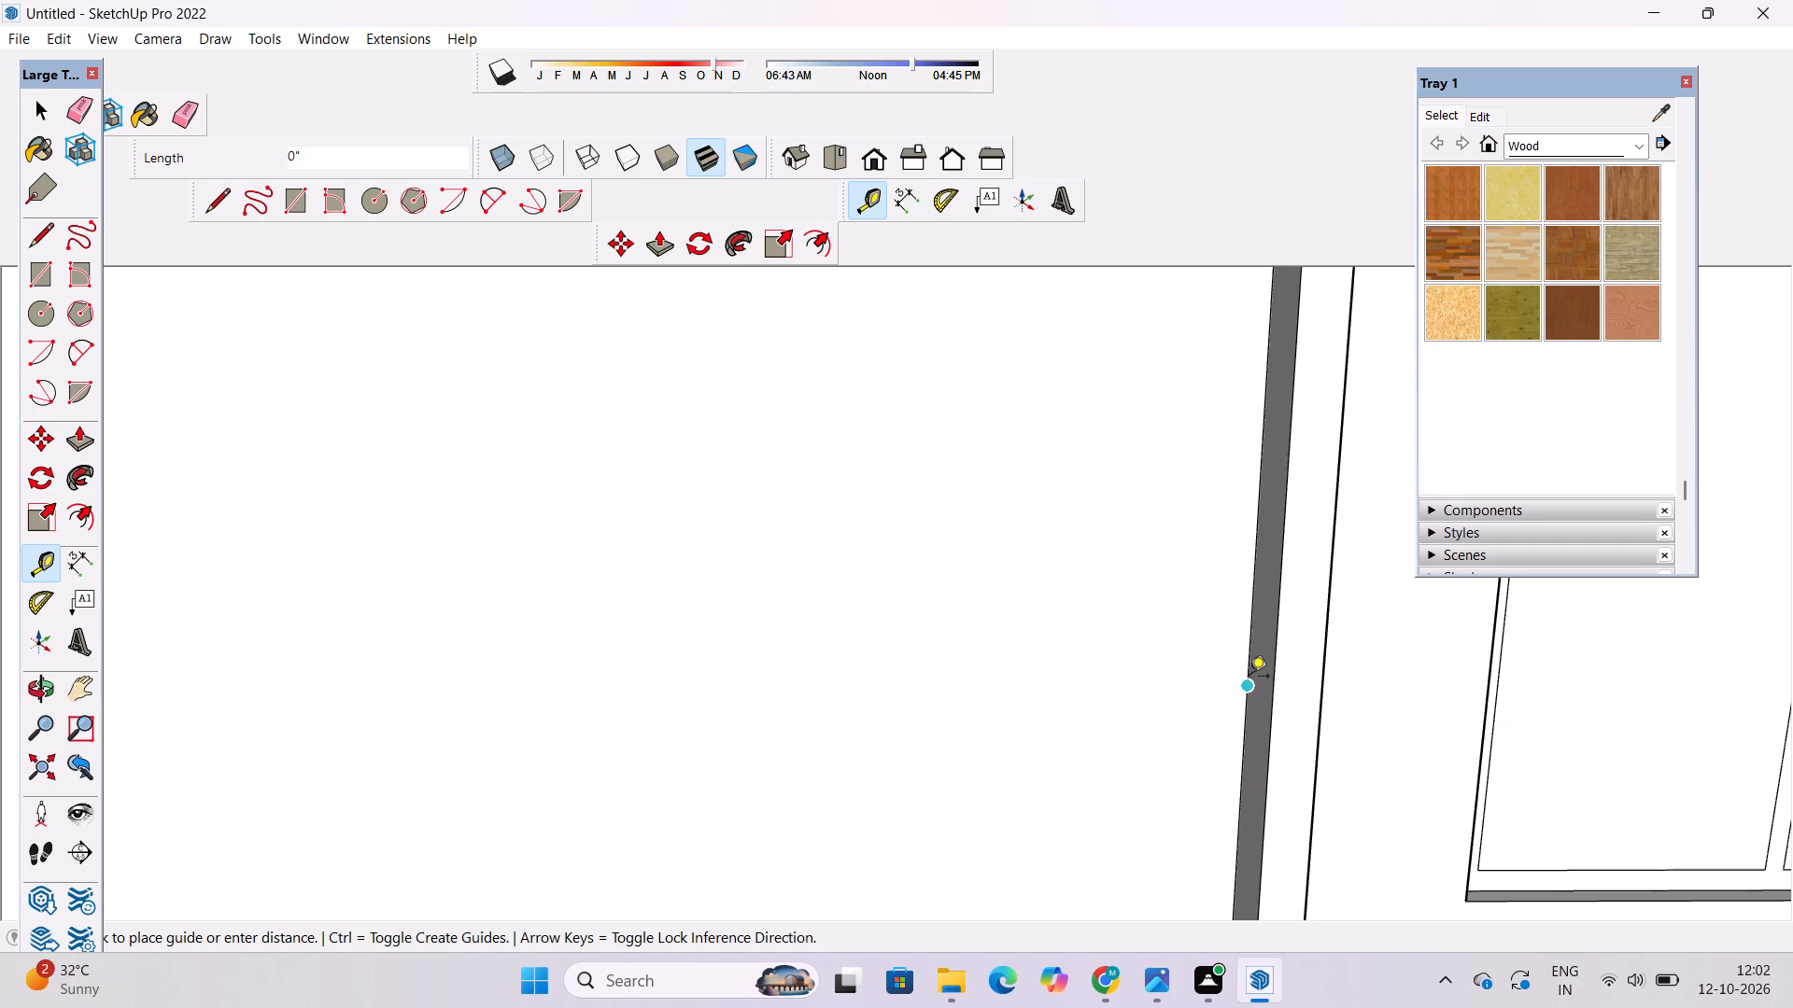
{"action": "scroll", "coordinate": [1207, 655], "scroll_direction": "down", "scroll_amount": 3}
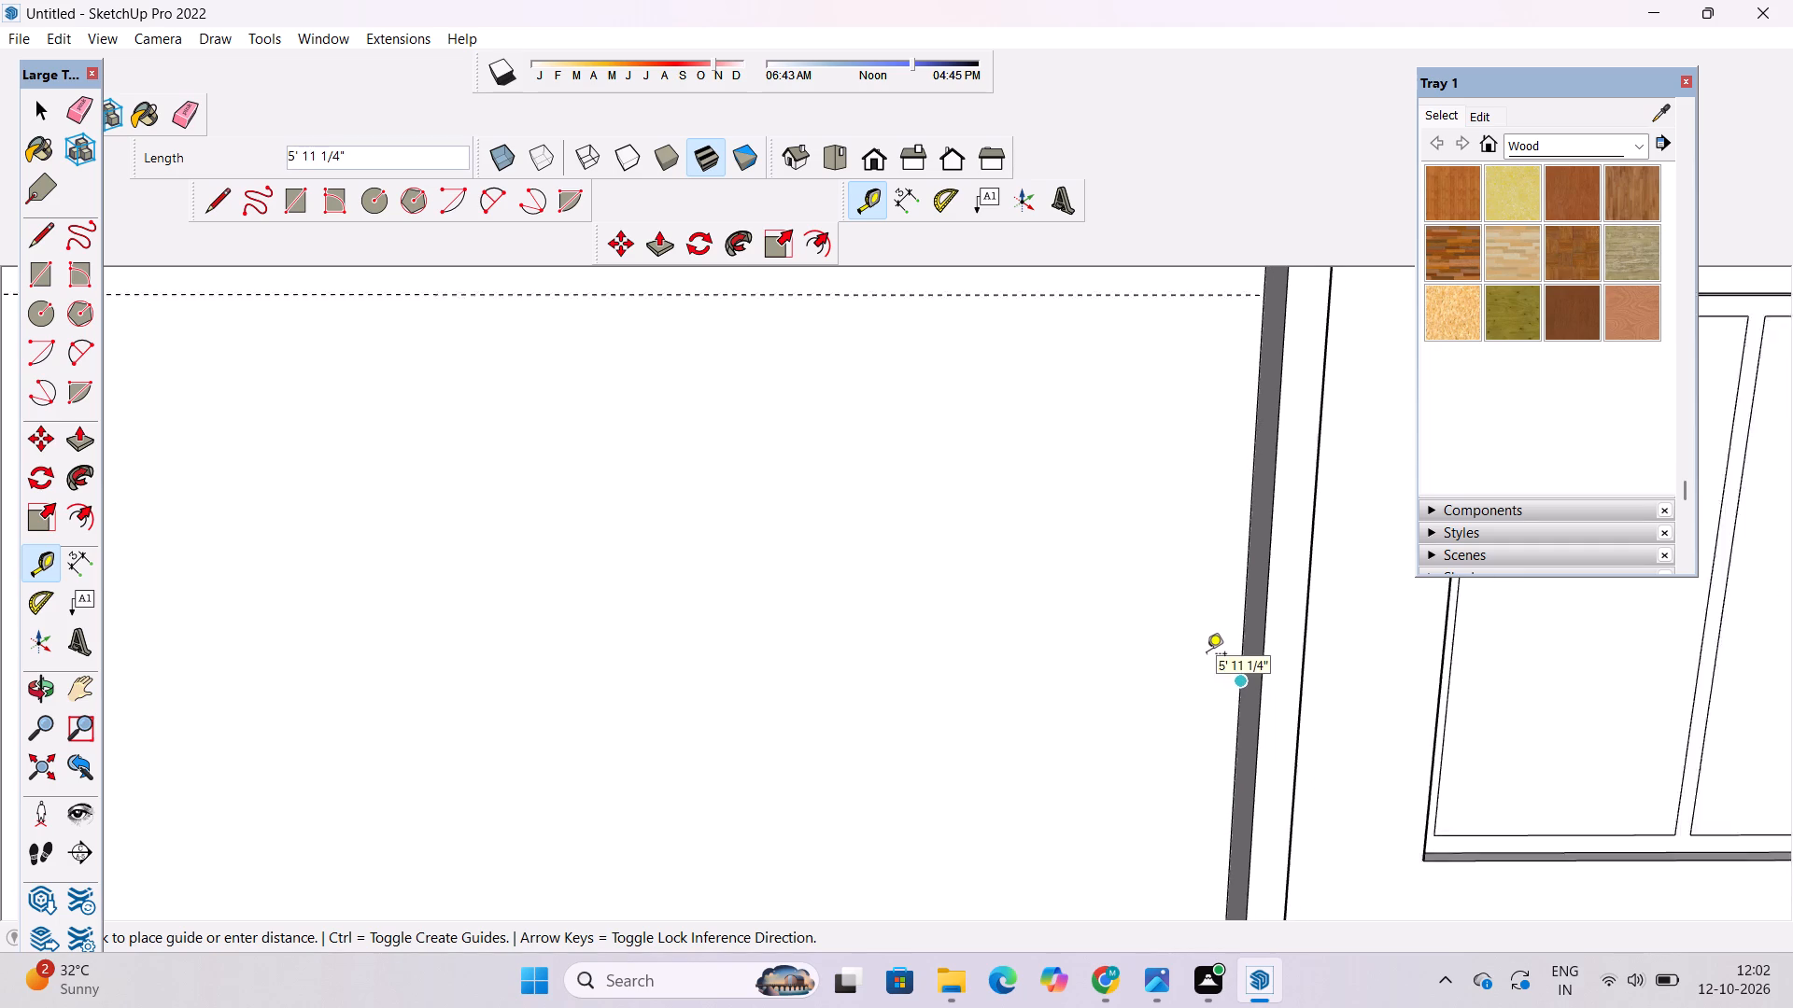
{"action": "scroll", "coordinate": [1207, 652], "scroll_direction": "up", "scroll_amount": 3}
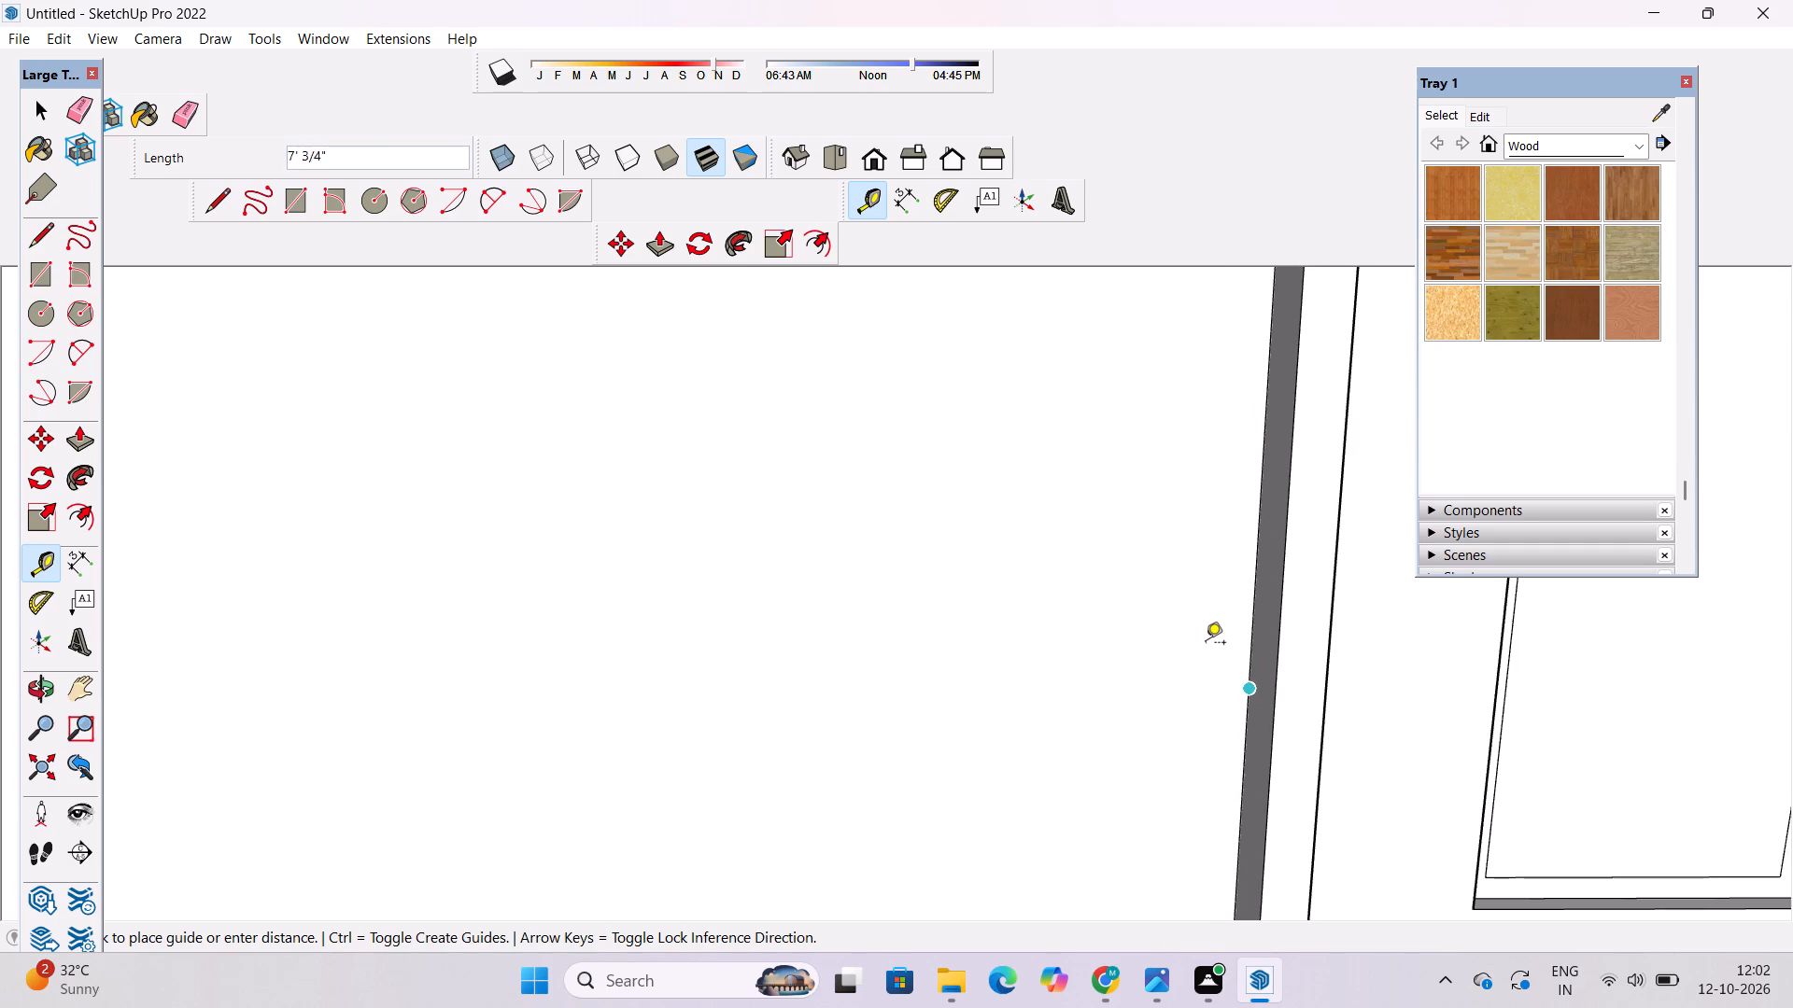
{"action": "scroll", "coordinate": [1206, 632], "scroll_direction": "down", "scroll_amount": 4}
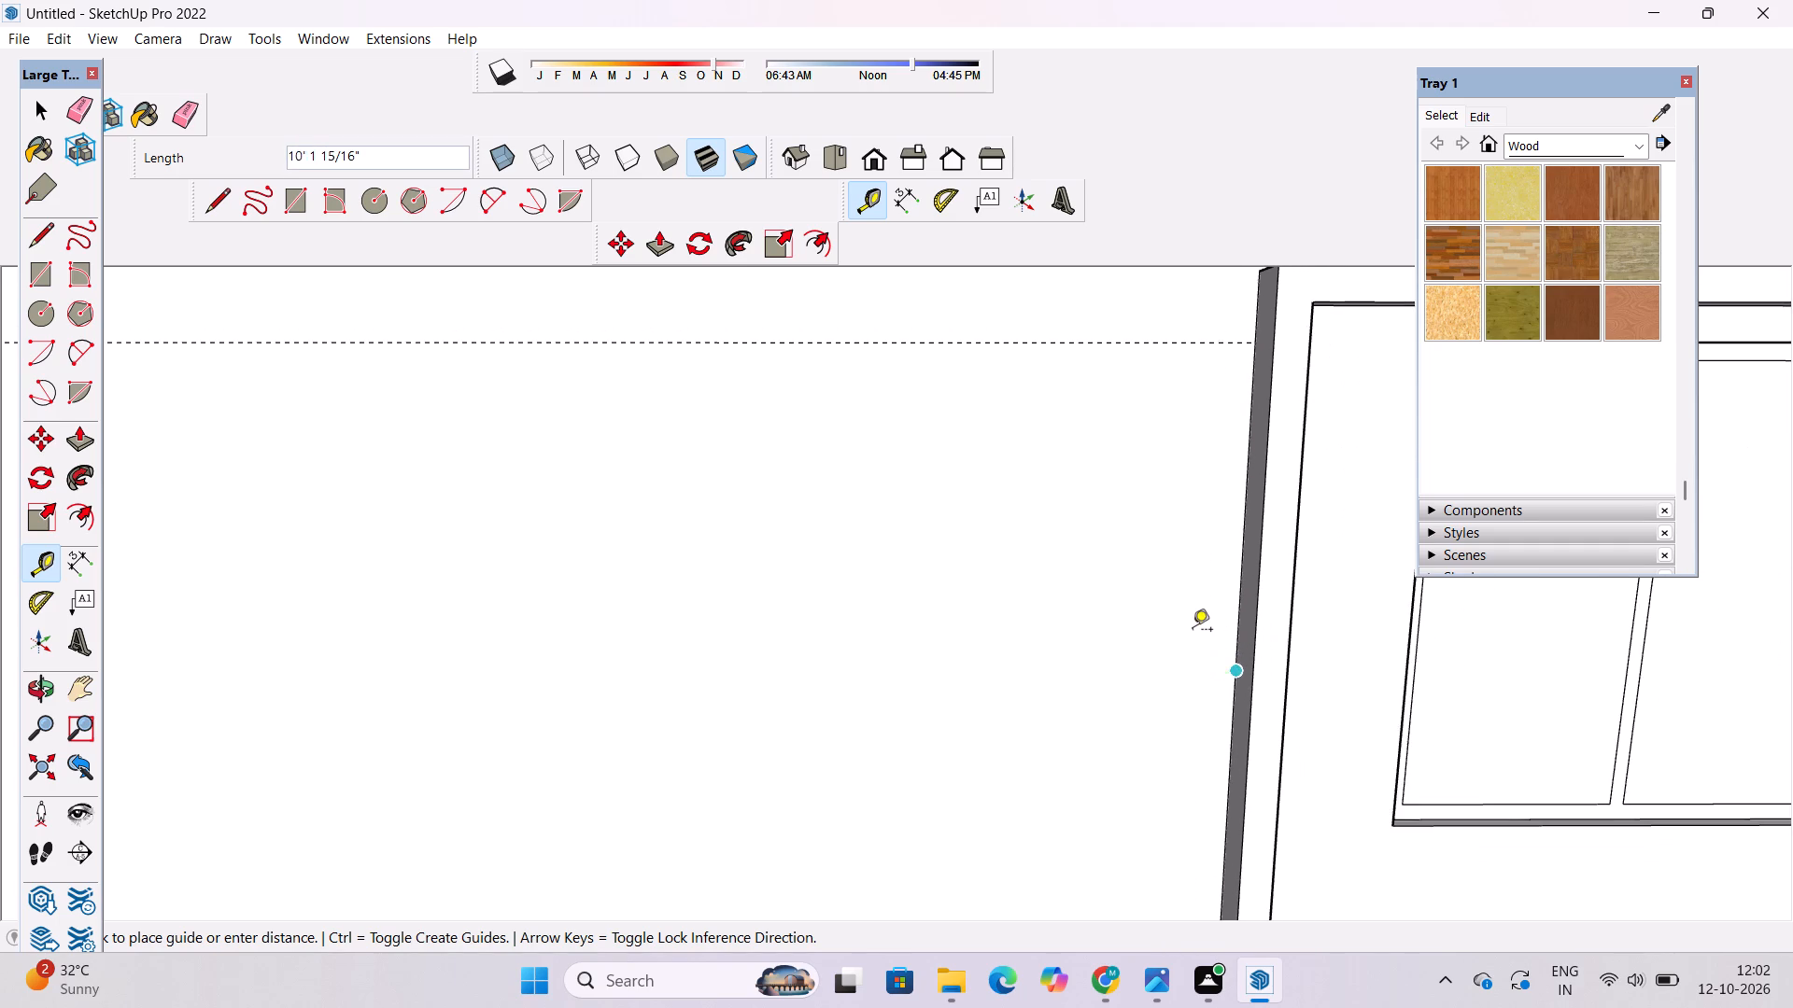
{"action": "scroll", "coordinate": [1193, 631], "scroll_direction": "down", "scroll_amount": 11}
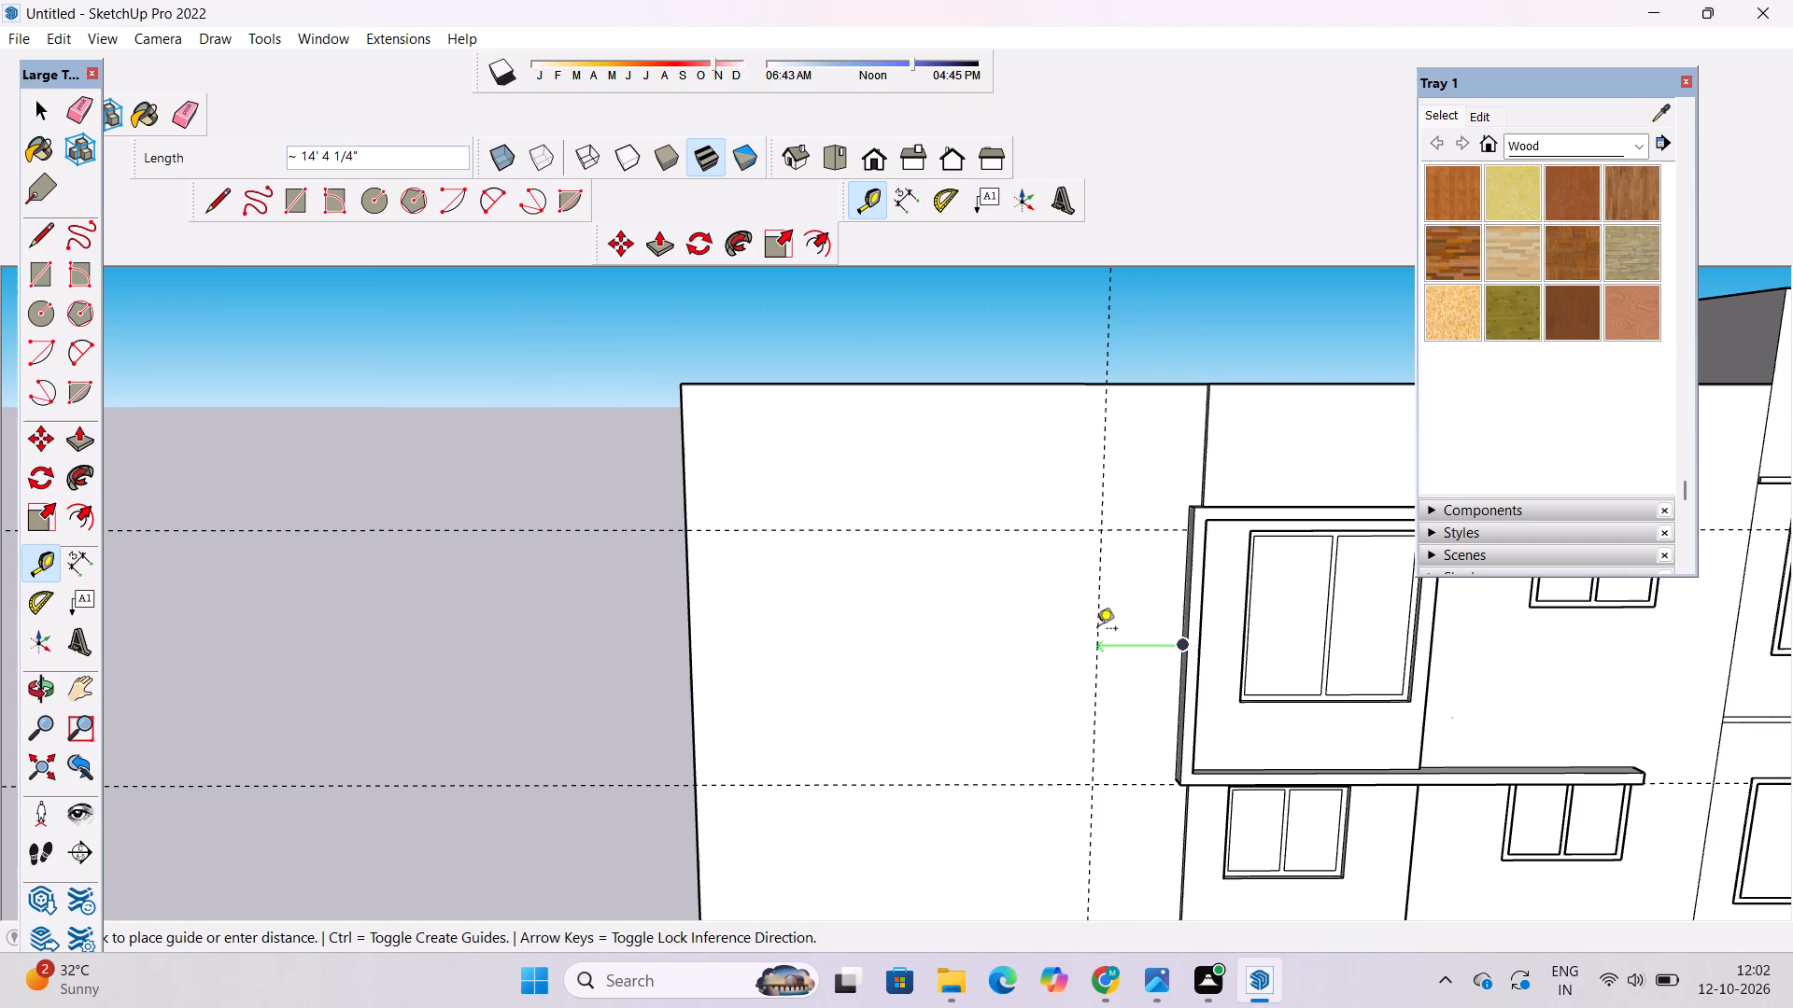
{"action": "type", "text": "17'"}
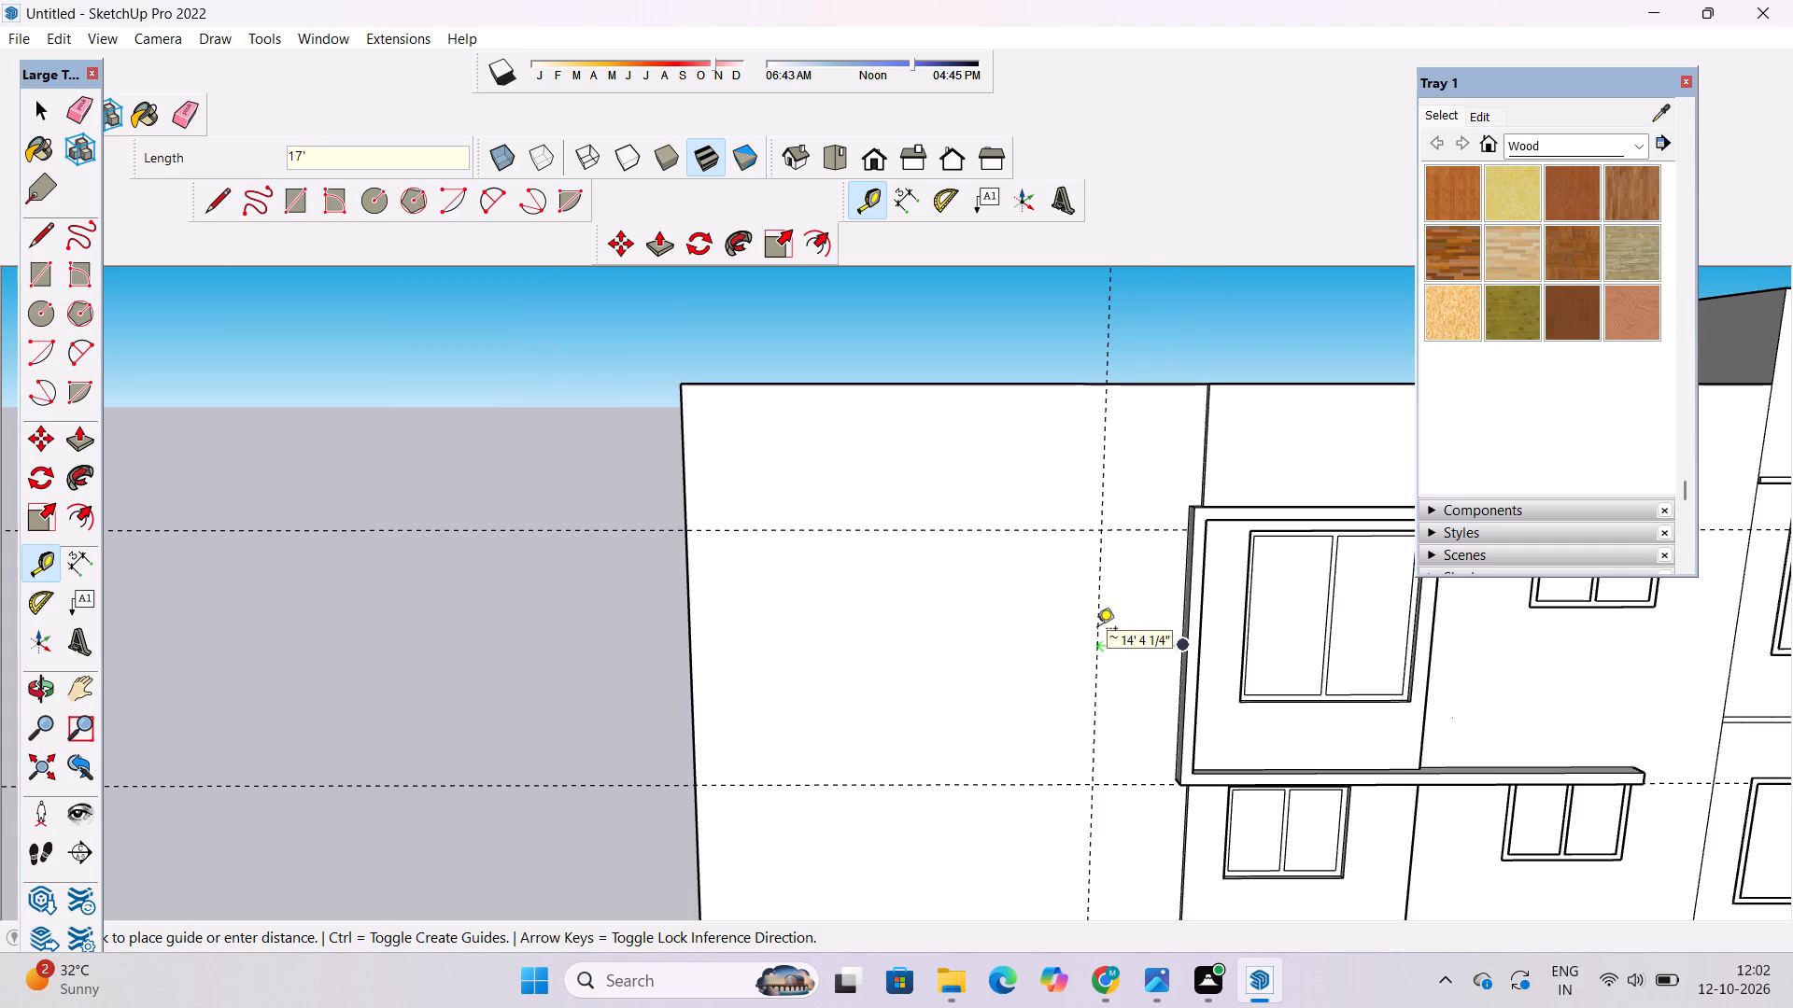
{"action": "key", "text": "Return"}
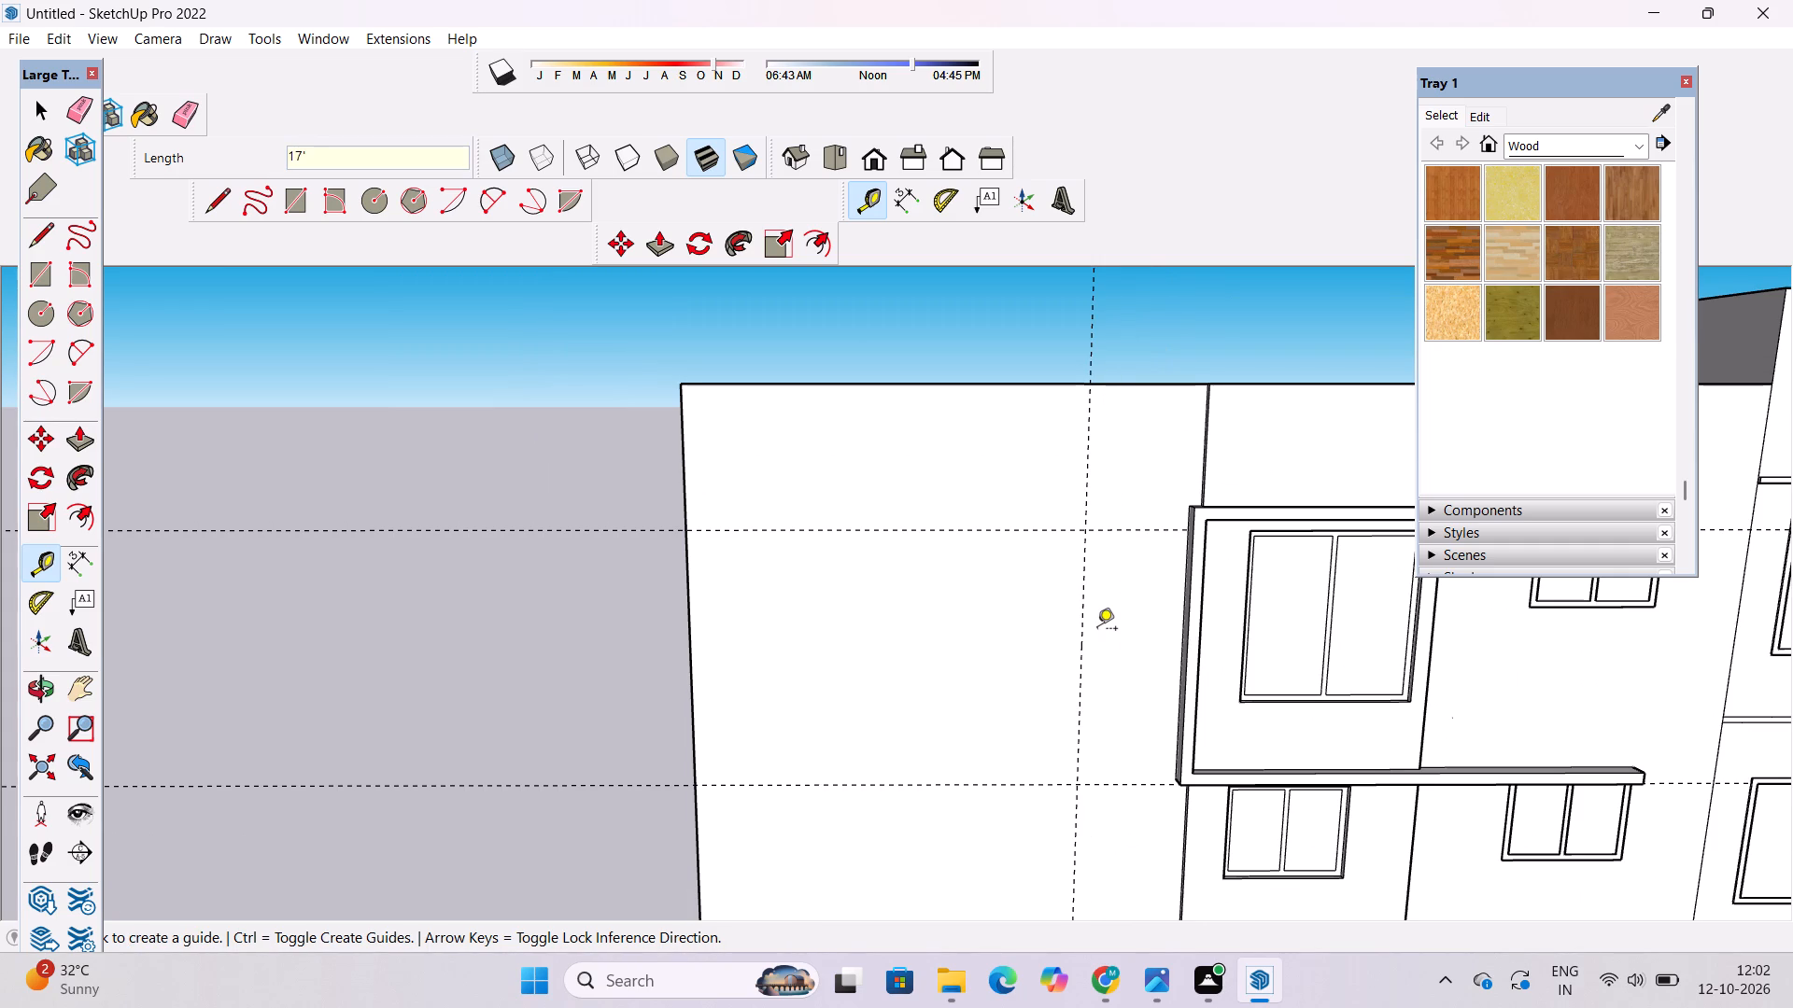
Place a second vertical guide 25' from the first one, further toward the rear end of the blank wall.
{"action": "scroll", "coordinate": [1084, 628], "scroll_direction": "down", "scroll_amount": 2}
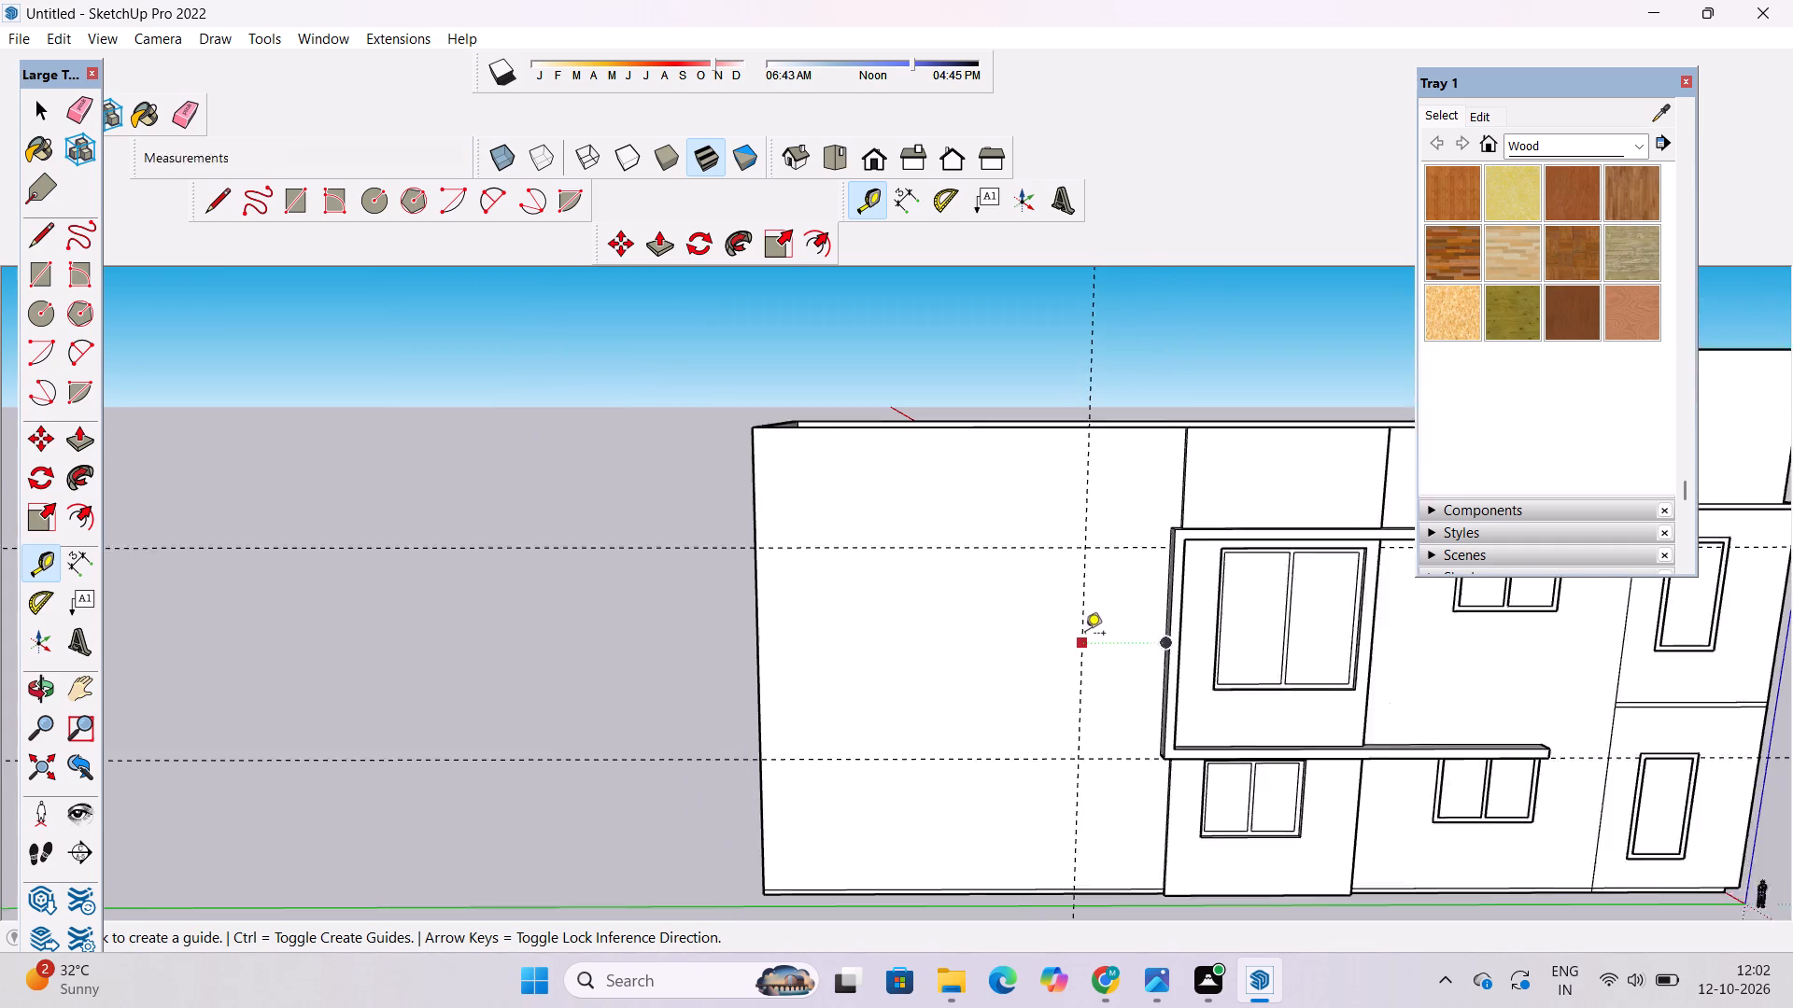
{"action": "scroll", "coordinate": [1085, 635], "scroll_direction": "down", "scroll_amount": 1}
{"action": "scroll", "coordinate": [1066, 704], "scroll_direction": "up", "scroll_amount": 4}
{"action": "left_click", "coordinate": [1085, 671]}
{"action": "scroll", "coordinate": [1083, 671], "scroll_direction": "down", "scroll_amount": 1}
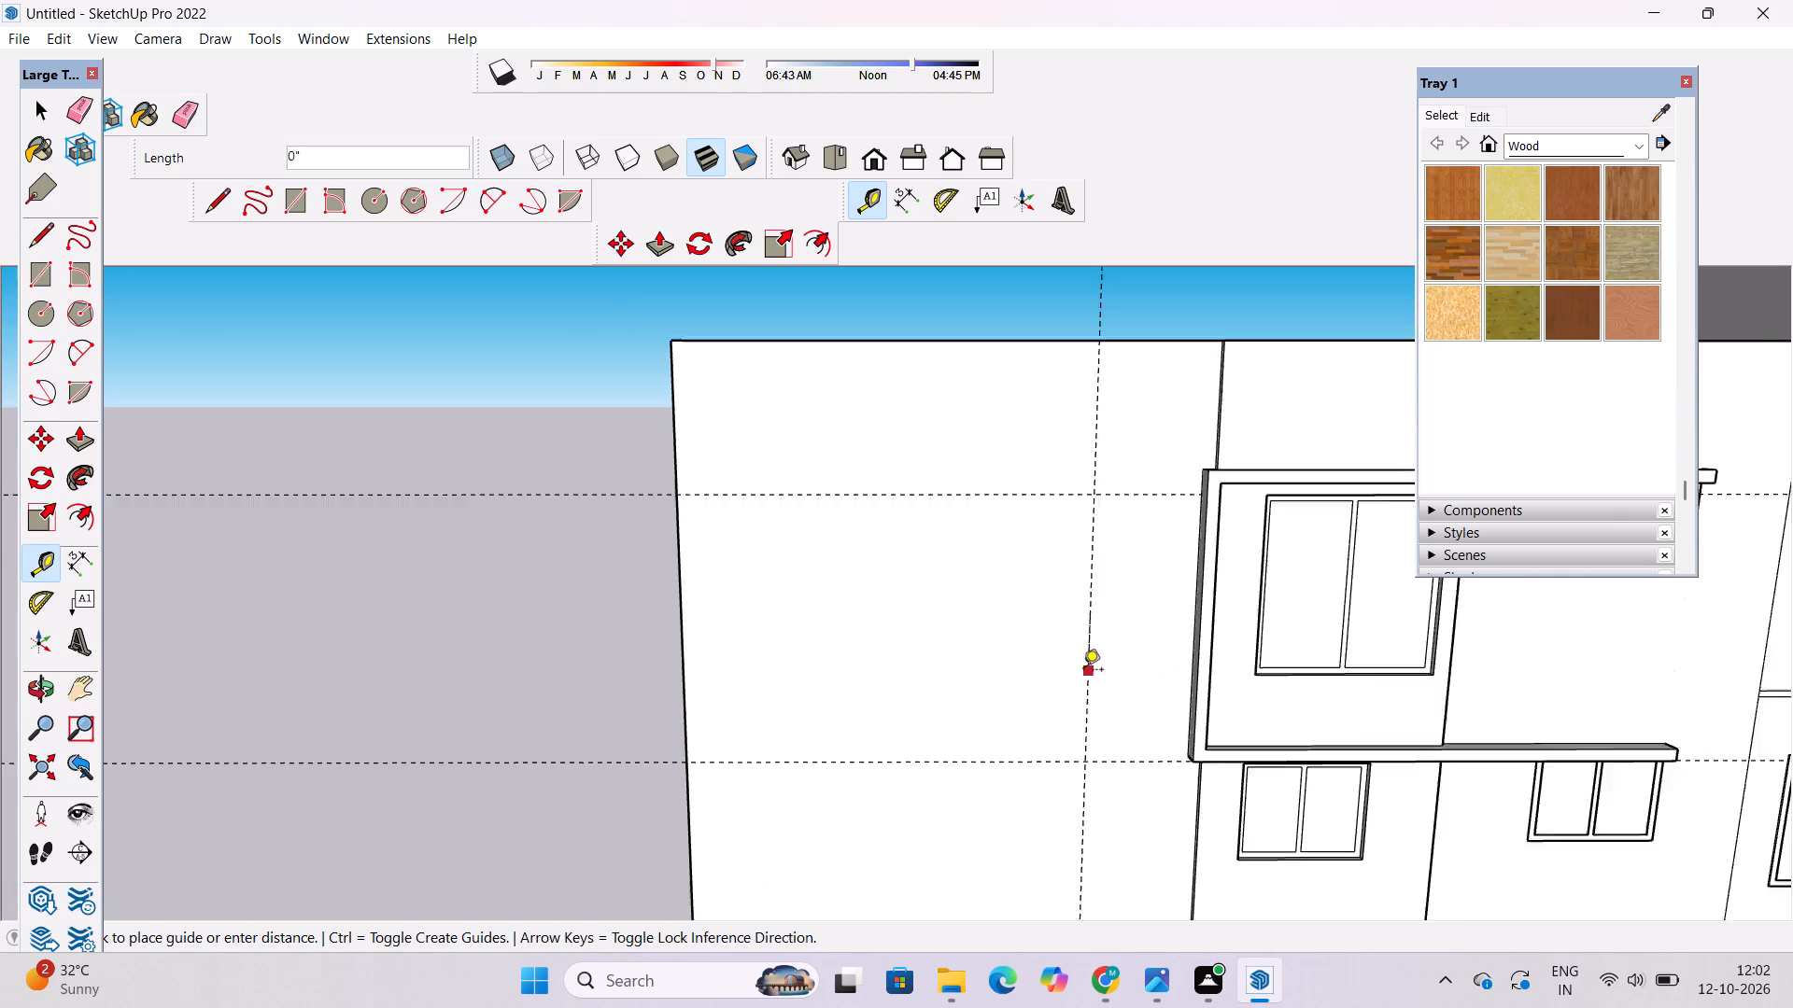
{"action": "scroll", "coordinate": [1083, 671], "scroll_direction": "down", "scroll_amount": 2}
{"action": "scroll", "coordinate": [957, 665], "scroll_direction": "up", "scroll_amount": 2}
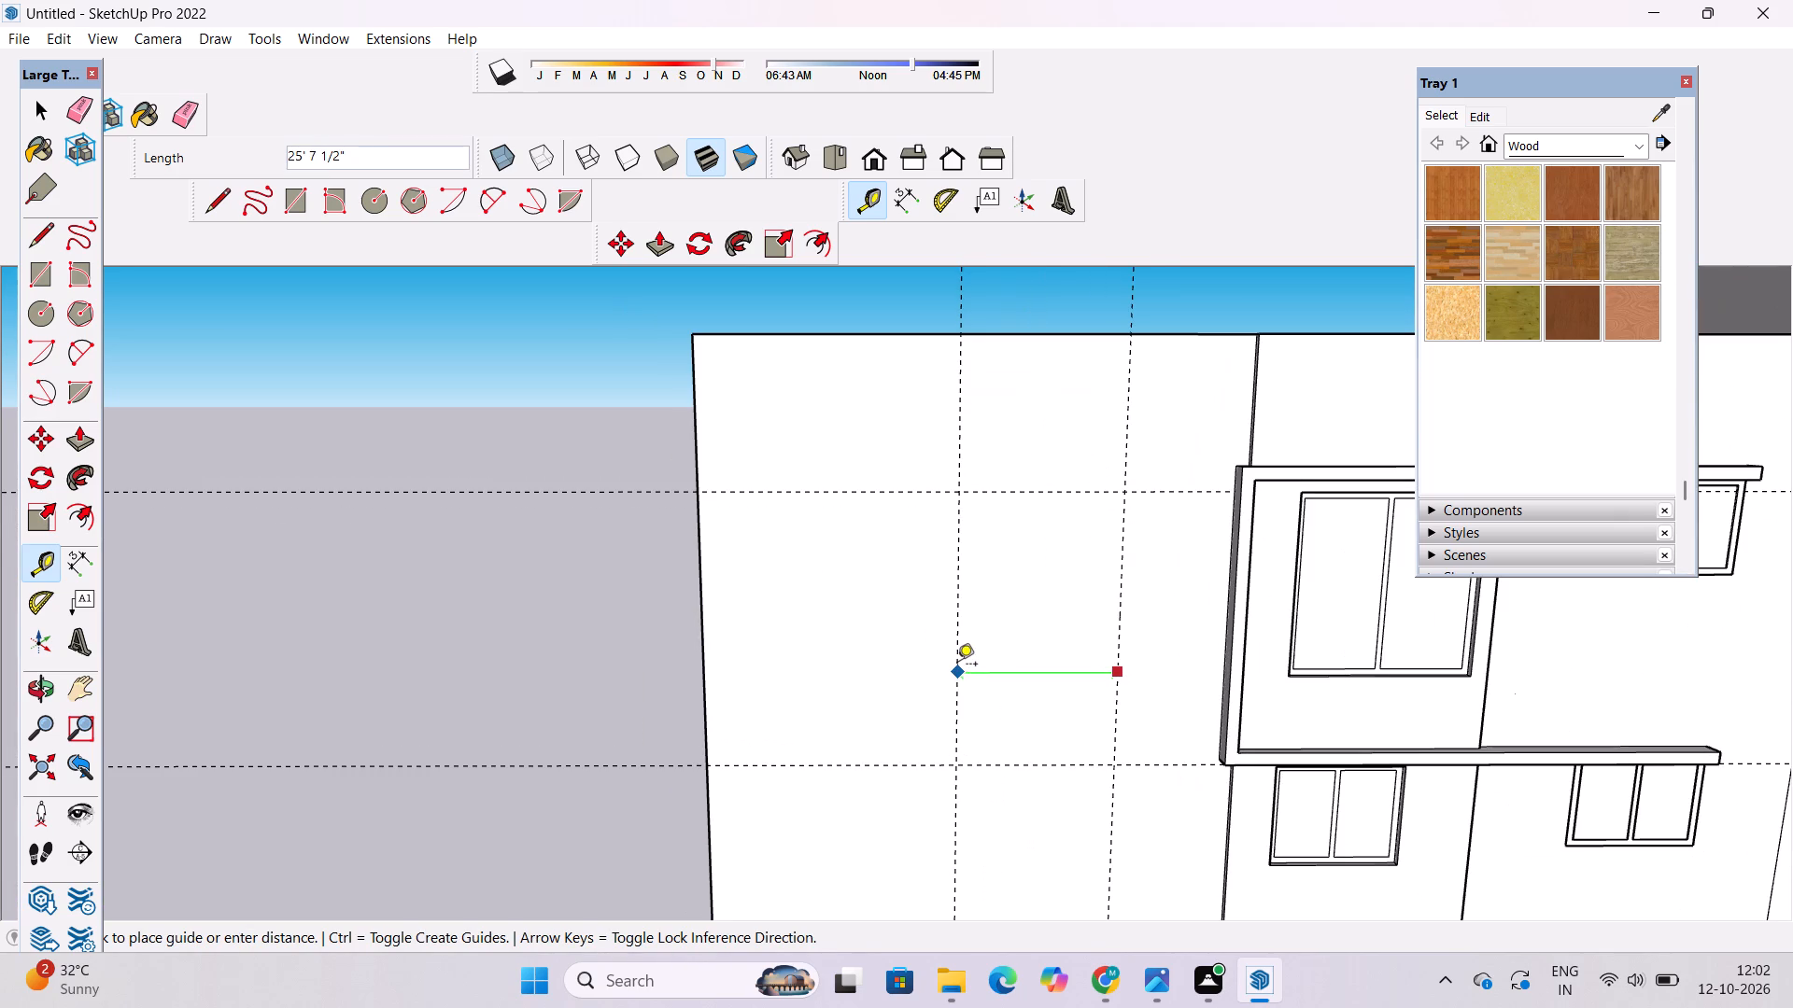
{"action": "type", "text": "25'"}
{"action": "key", "text": "Return"}
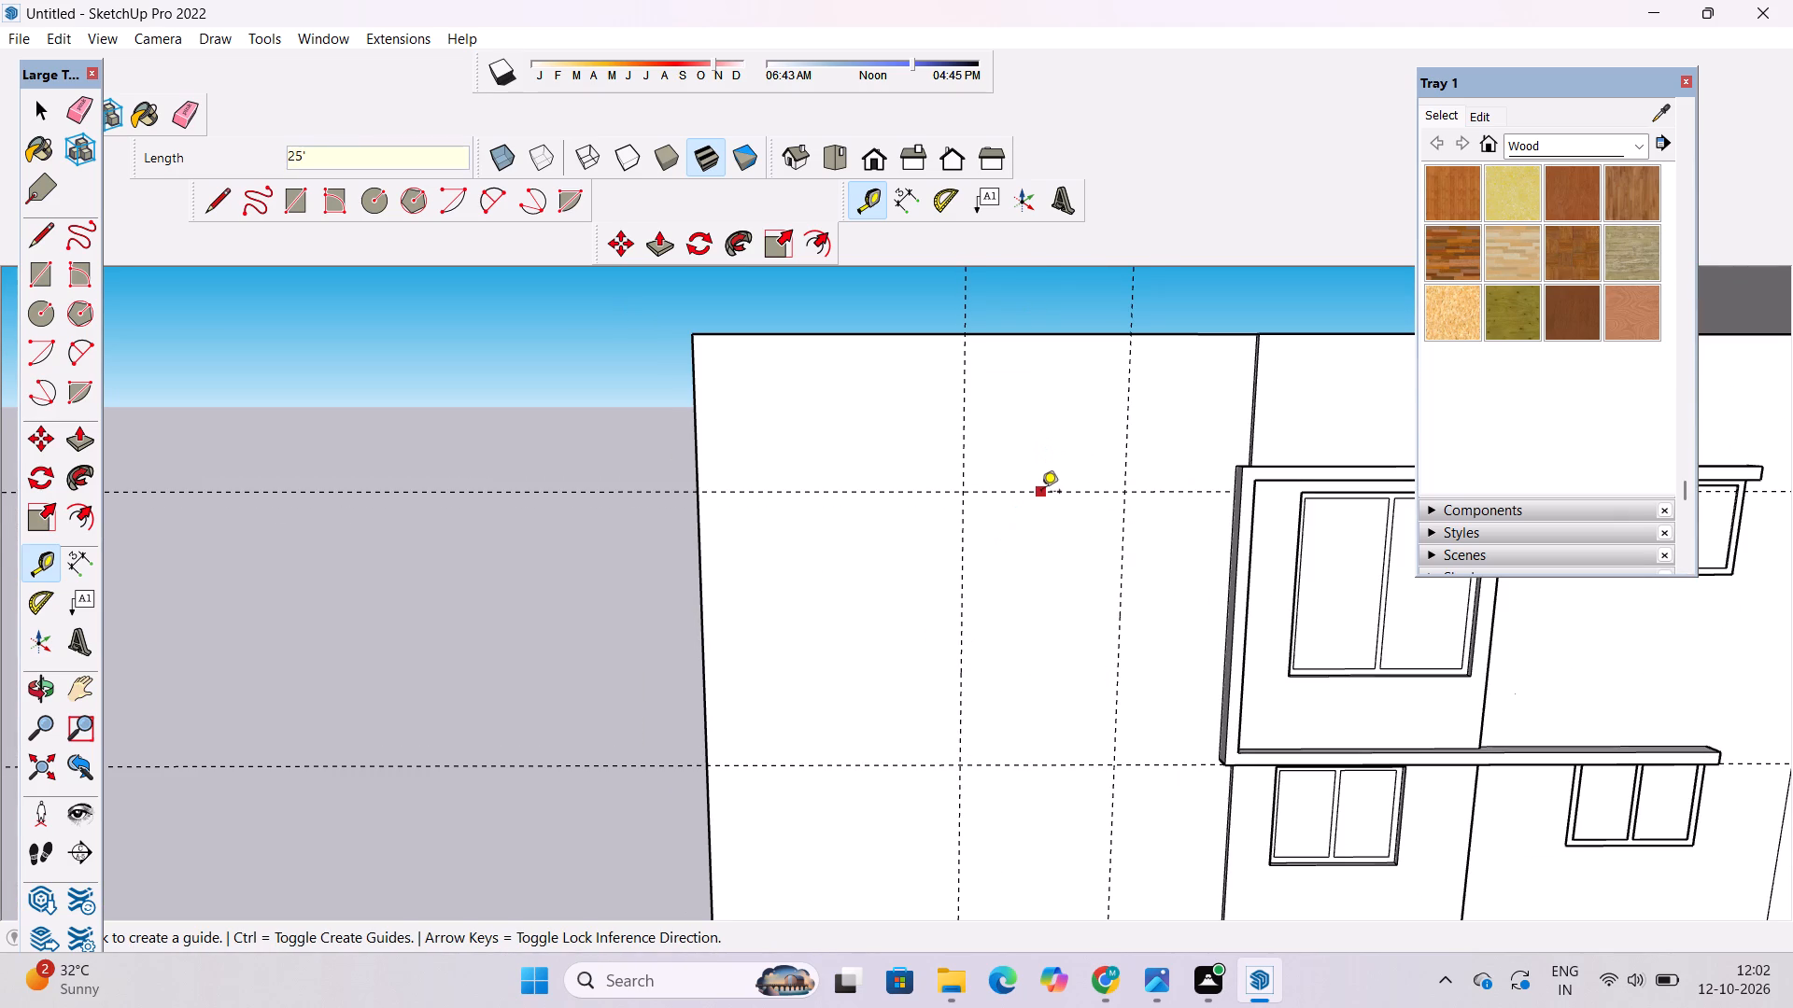
Place a horizontal guide 20' below the upper window-head guide on the blank rear wall.
{"action": "left_click", "coordinate": [1031, 489]}
{"action": "scroll", "coordinate": [1051, 606], "scroll_direction": "up", "scroll_amount": 2}
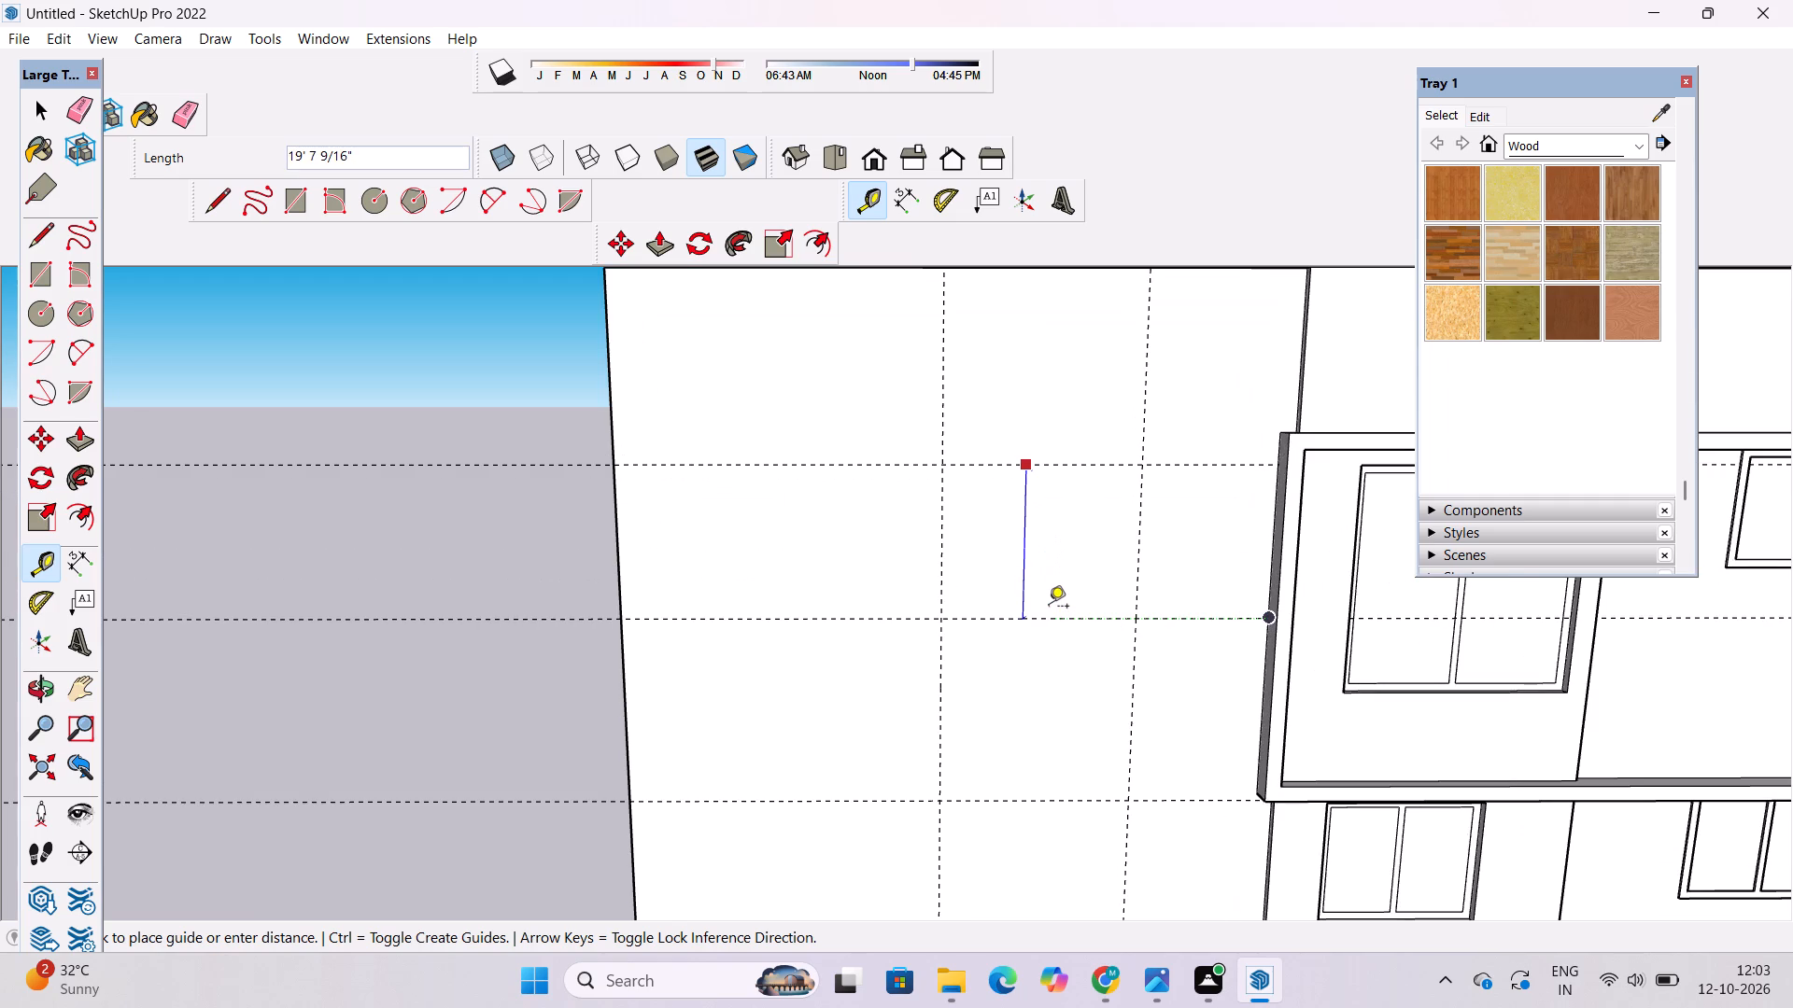
{"action": "type", "text": "20'"}
{"action": "key", "text": "Return"}
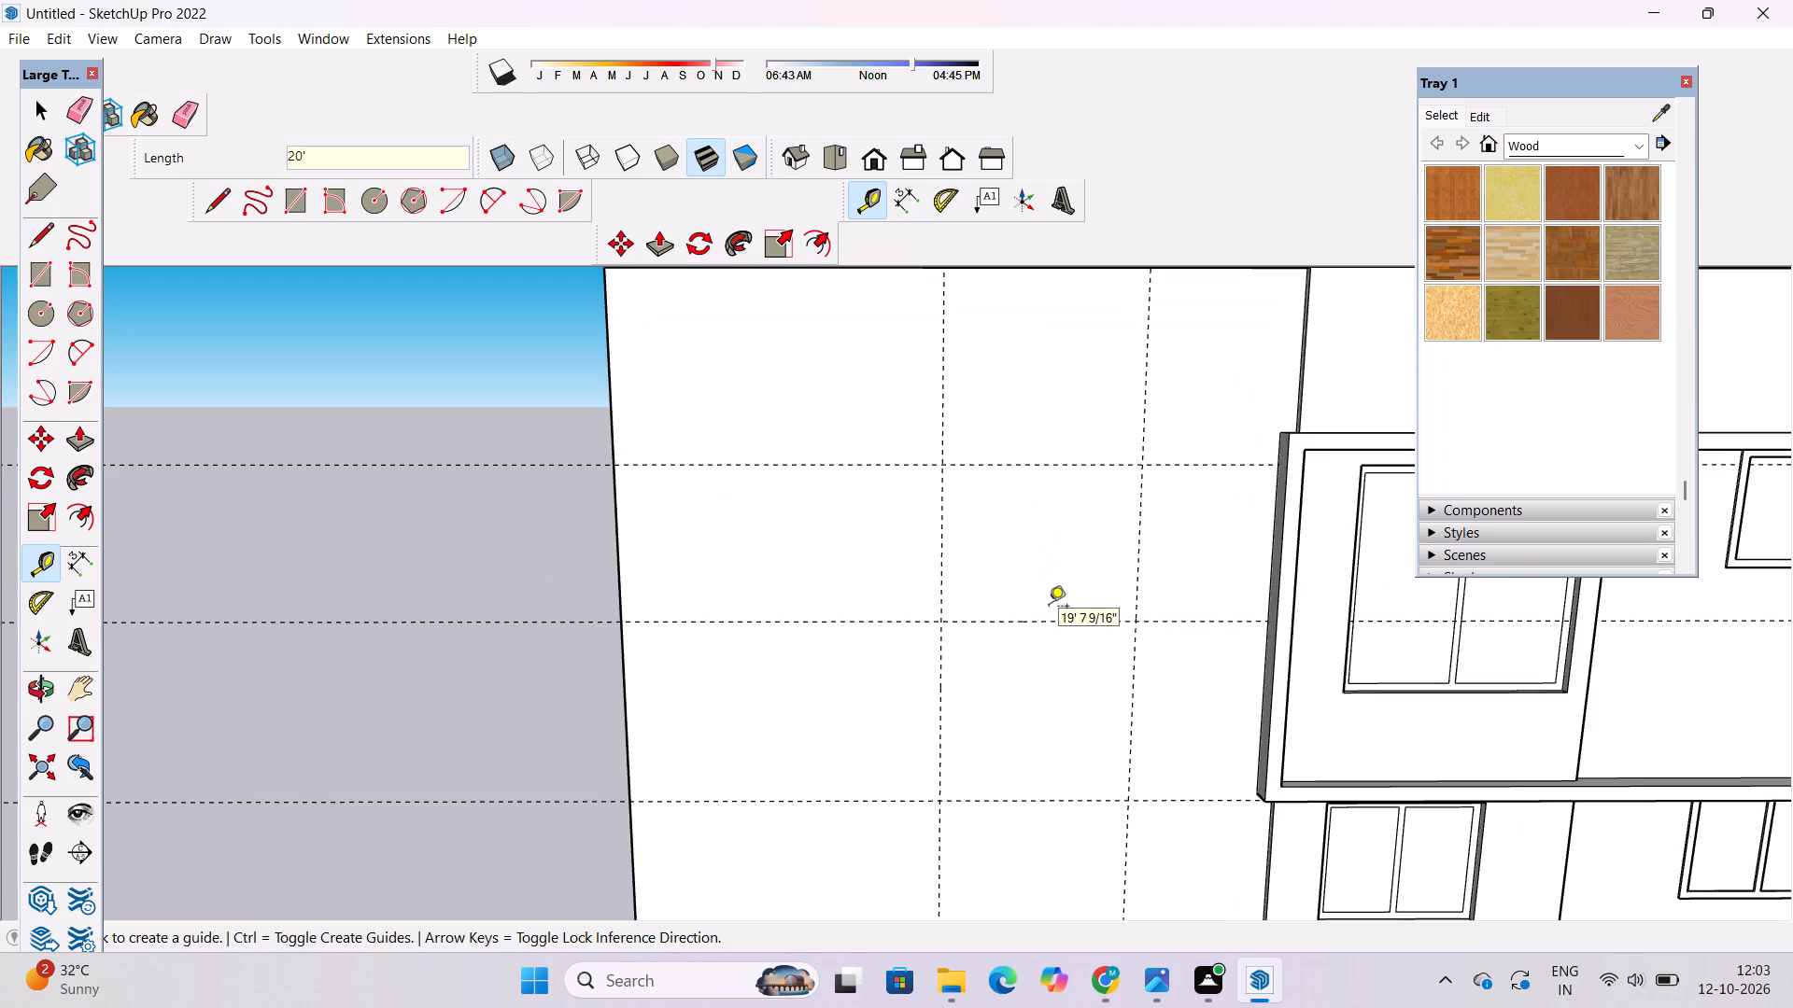
{"action": "scroll", "coordinate": [1028, 552], "scroll_direction": "down", "scroll_amount": 6}
{"action": "scroll", "coordinate": [1044, 693], "scroll_direction": "up", "scroll_amount": 5}
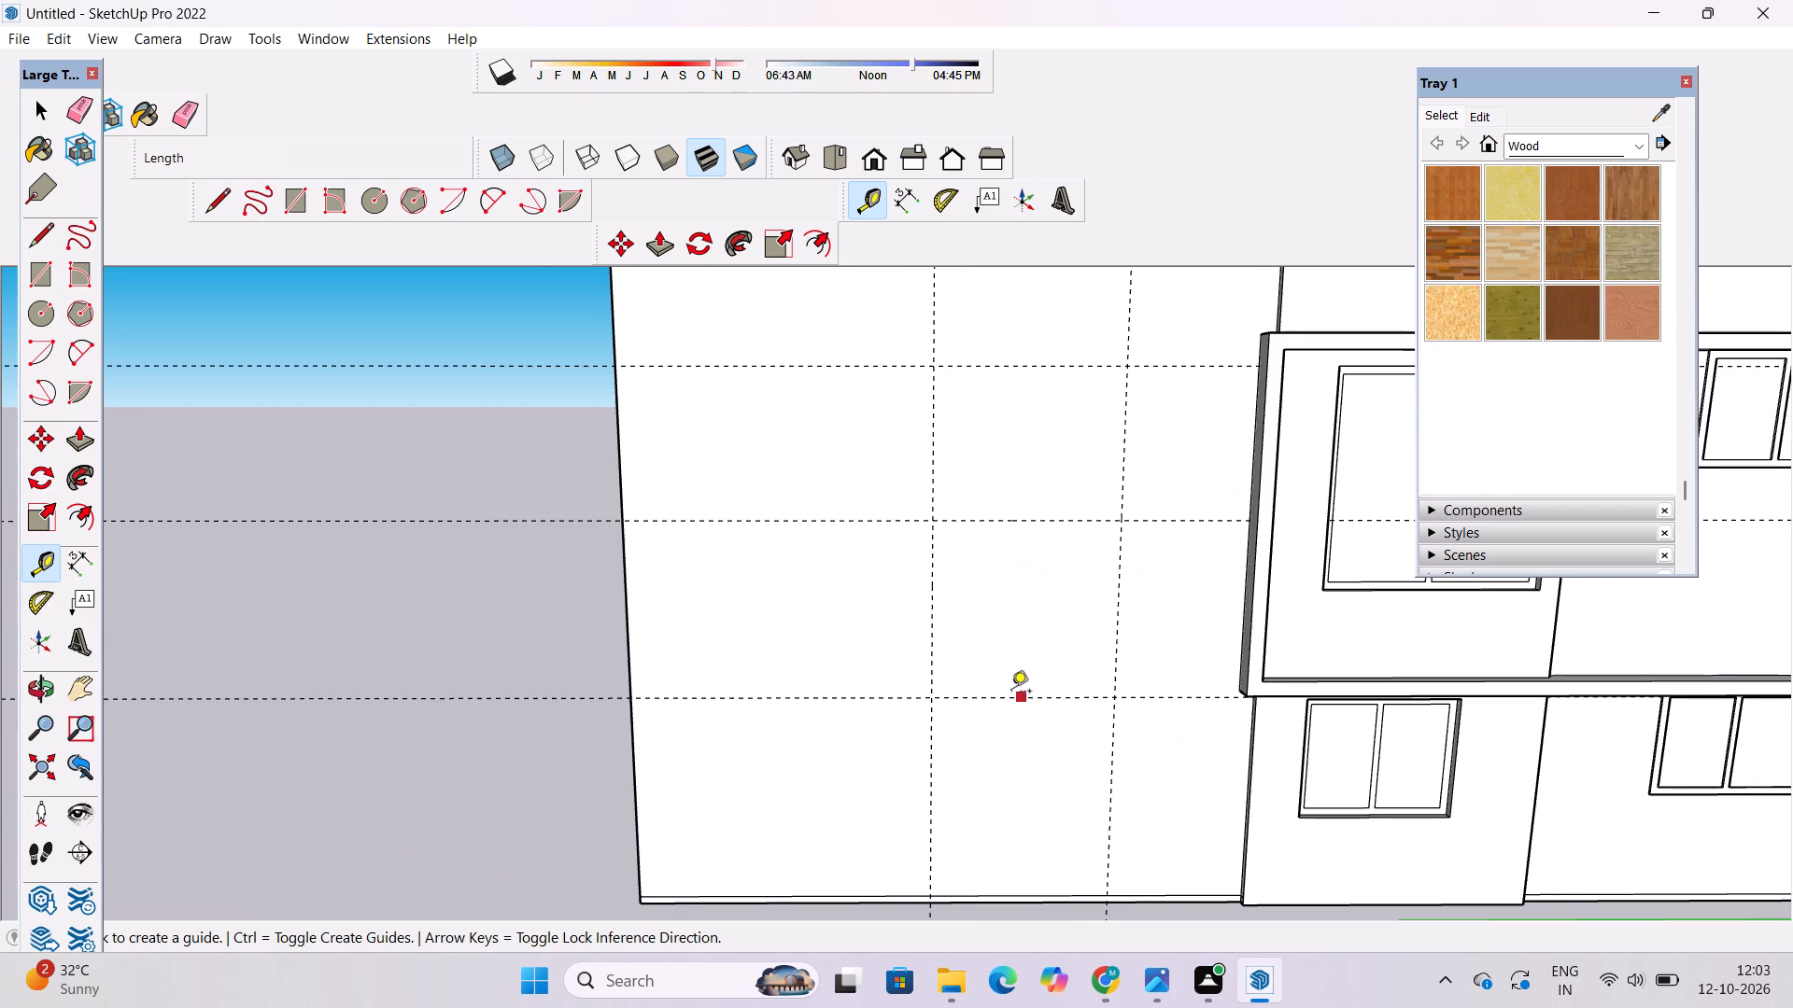
Place a horizontal guide 15' below the lower window-head guide on the blank rear wall.
{"action": "scroll", "coordinate": [991, 673], "scroll_direction": "down", "scroll_amount": 1}
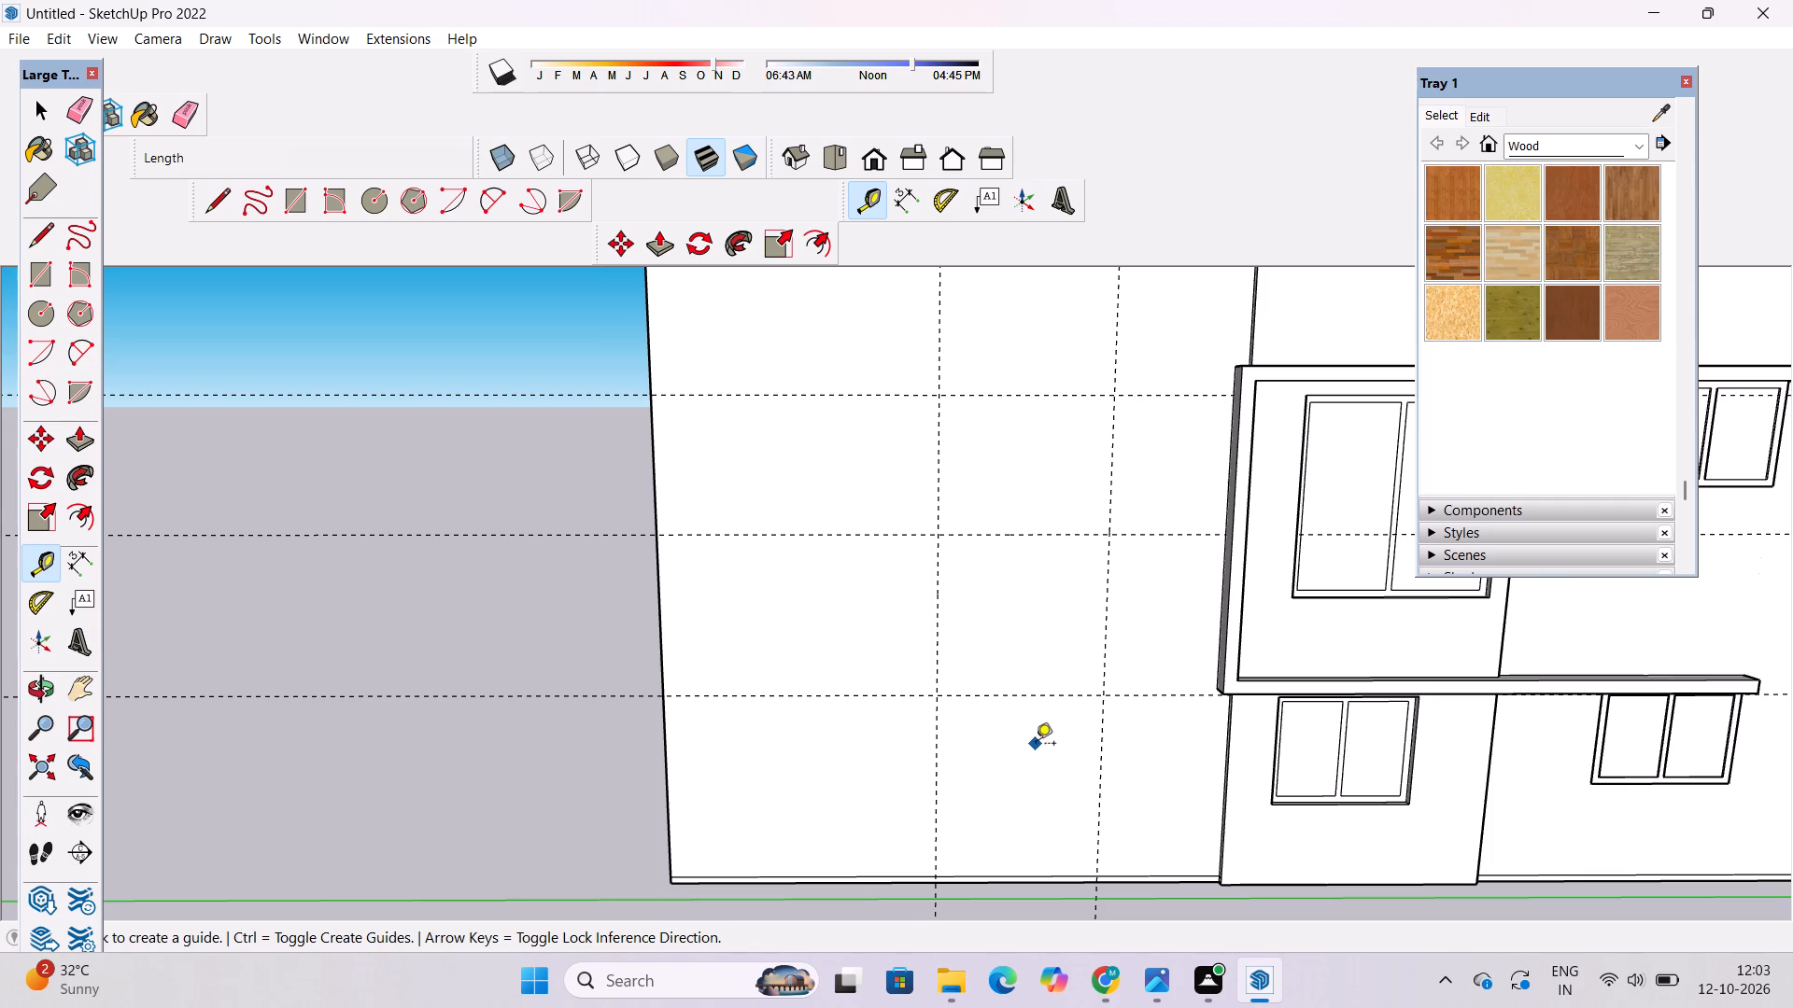
{"action": "scroll", "coordinate": [1036, 744], "scroll_direction": "up", "scroll_amount": 7}
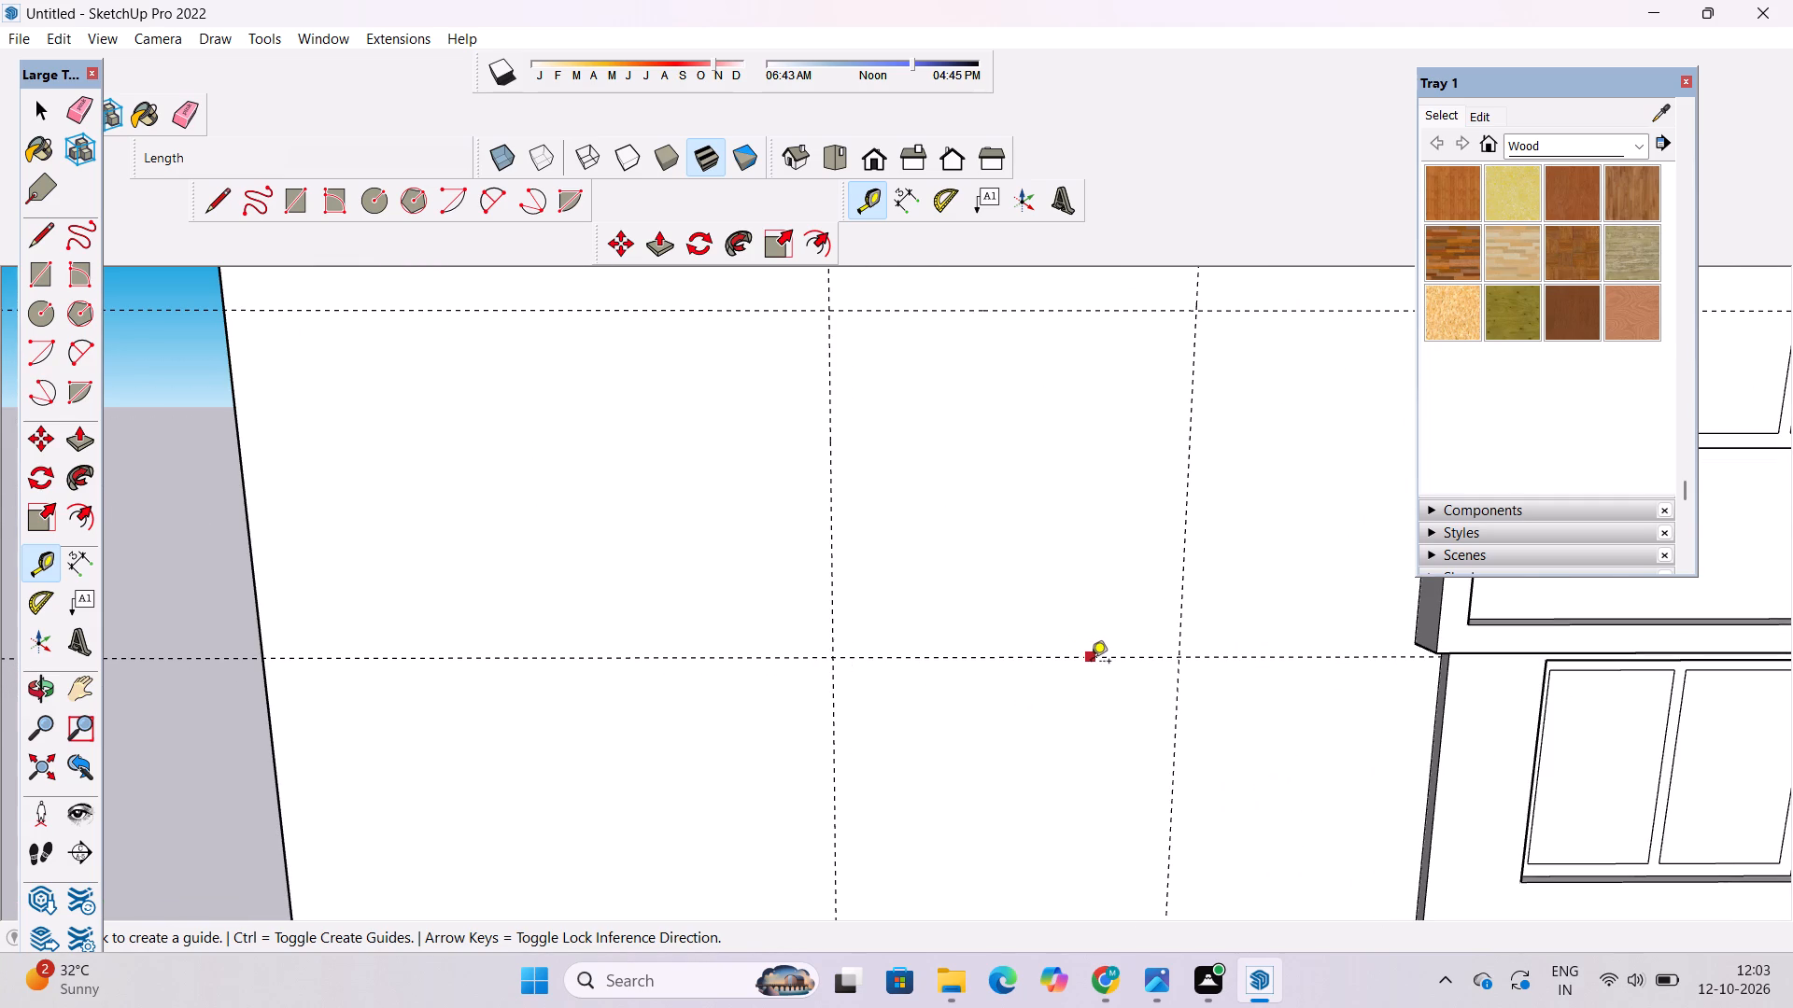
{"action": "left_click", "coordinate": [1091, 663]}
{"action": "scroll", "coordinate": [1092, 708], "scroll_direction": "down", "scroll_amount": 6}
{"action": "scroll", "coordinate": [1080, 765], "scroll_direction": "up", "scroll_amount": 5}
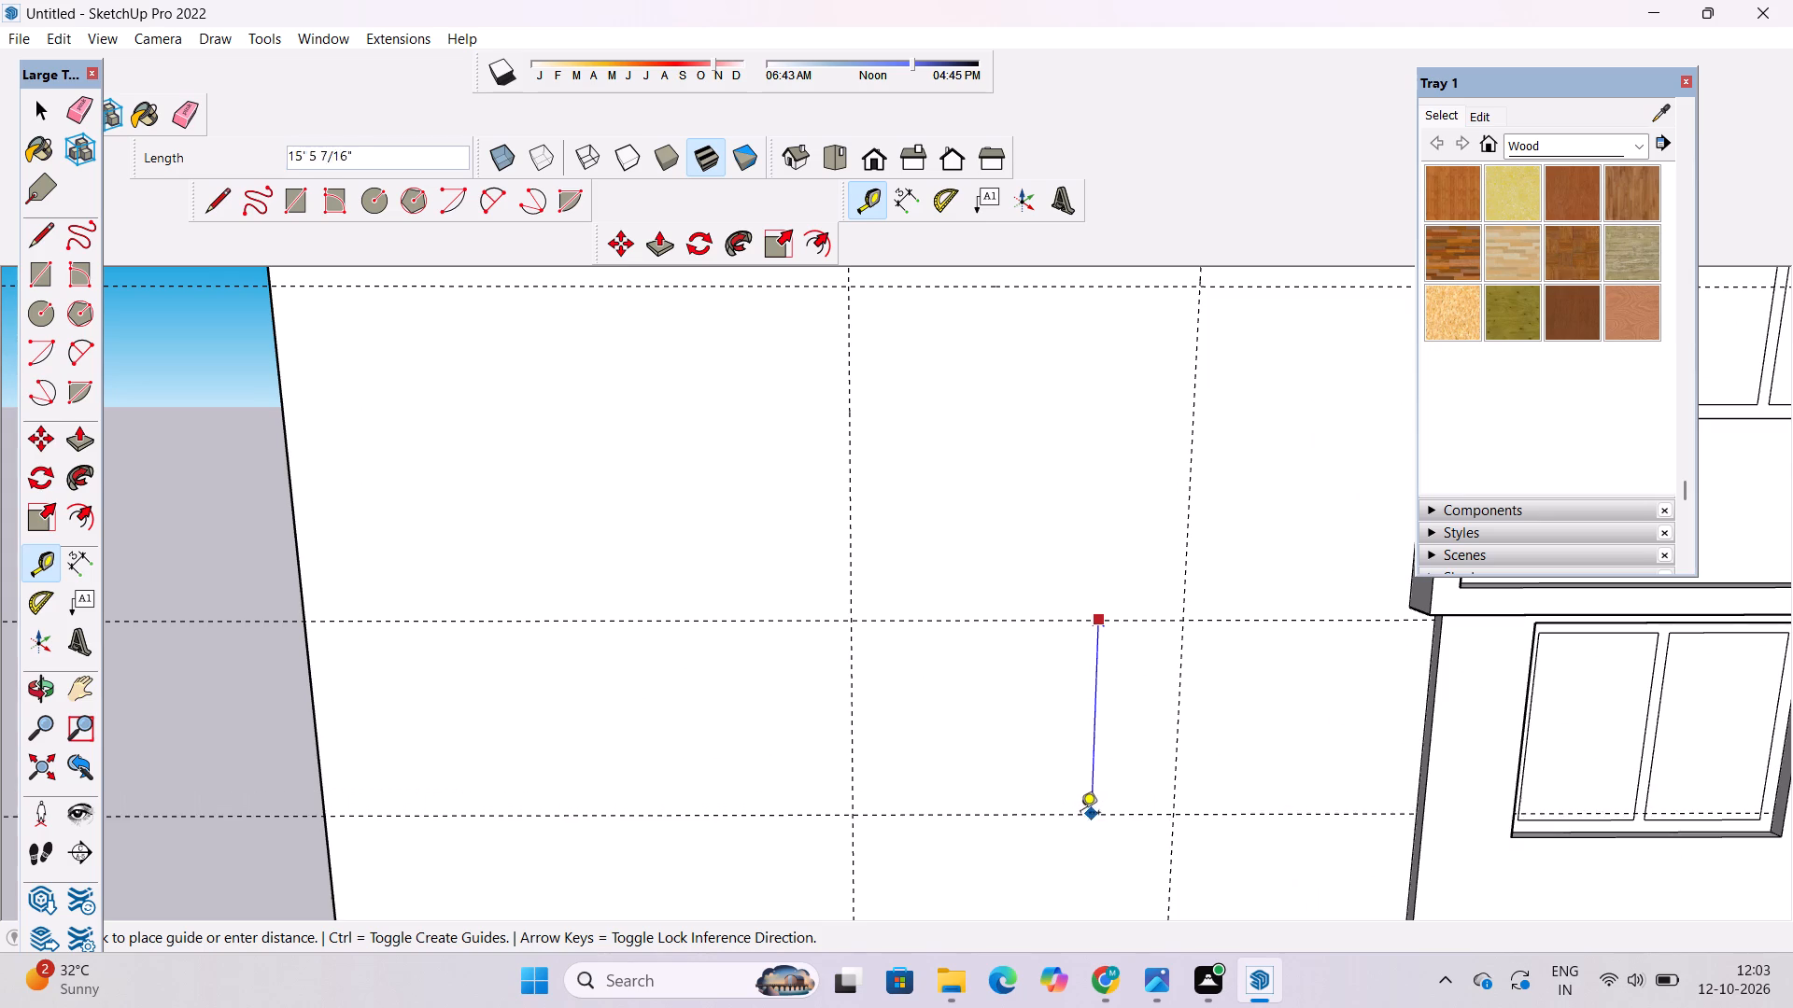
{"action": "type", "text": "15'"}
{"action": "key", "text": "Return"}
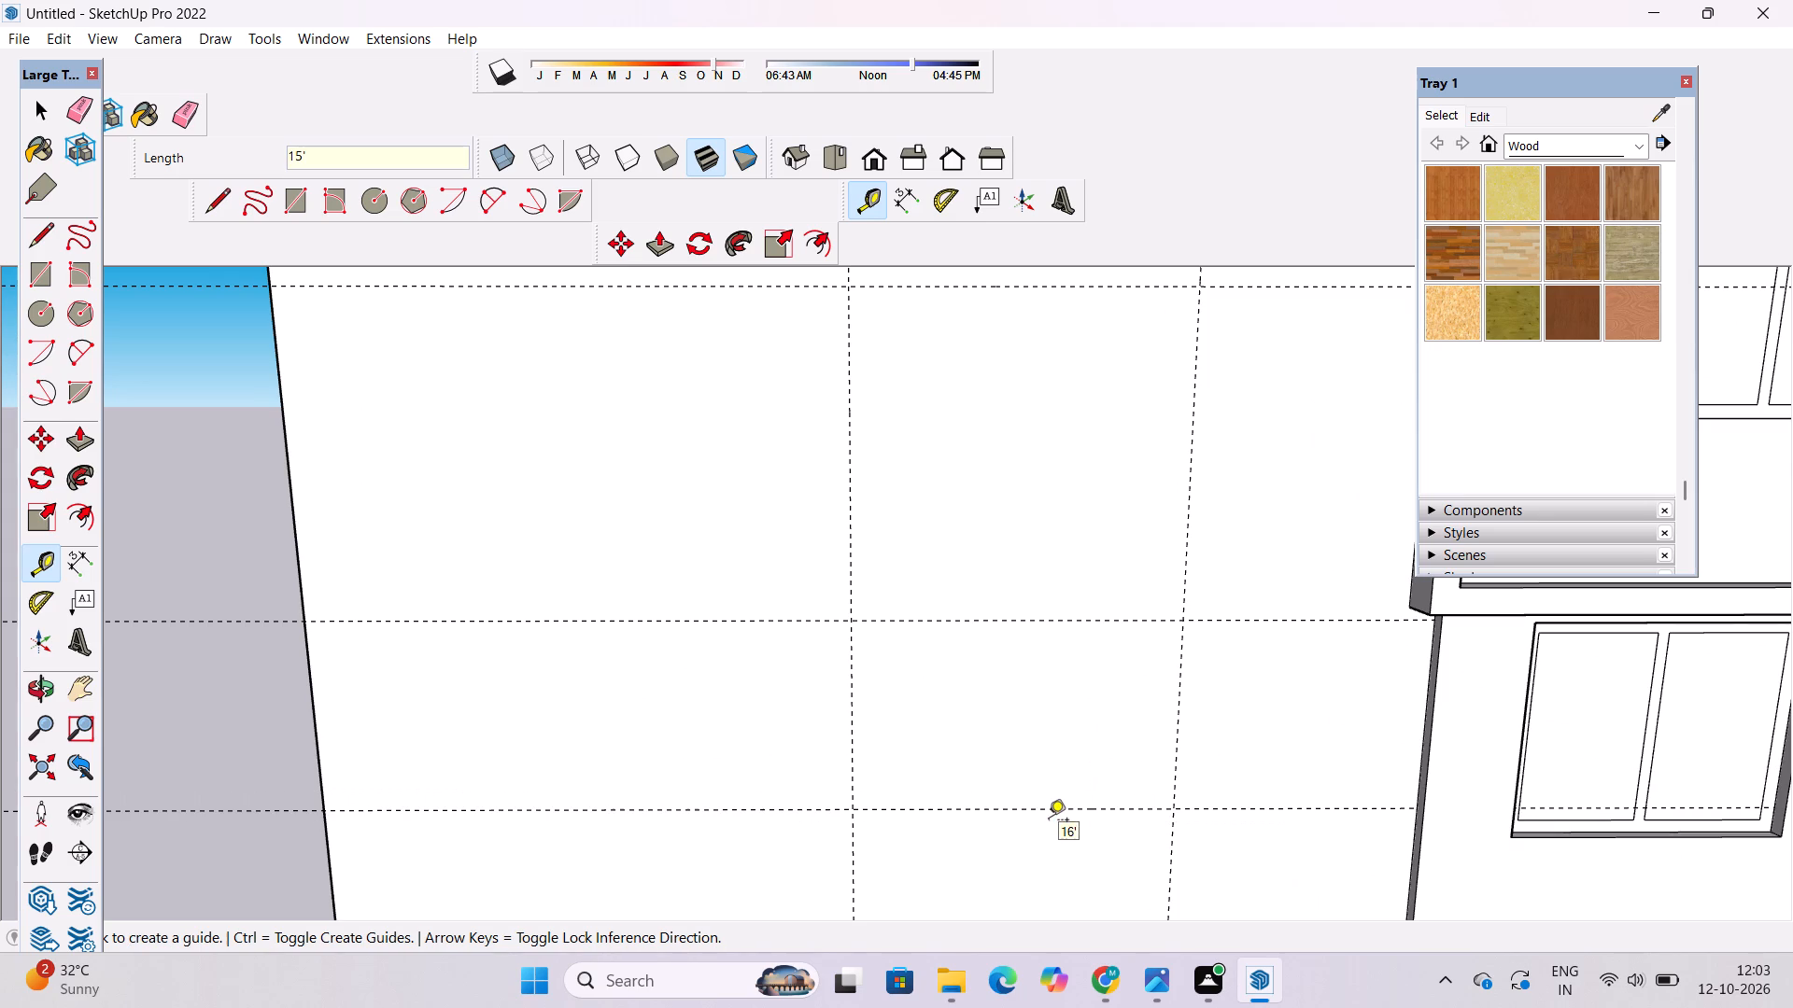
{"action": "scroll", "coordinate": [1034, 714], "scroll_direction": "down", "scroll_amount": 11}
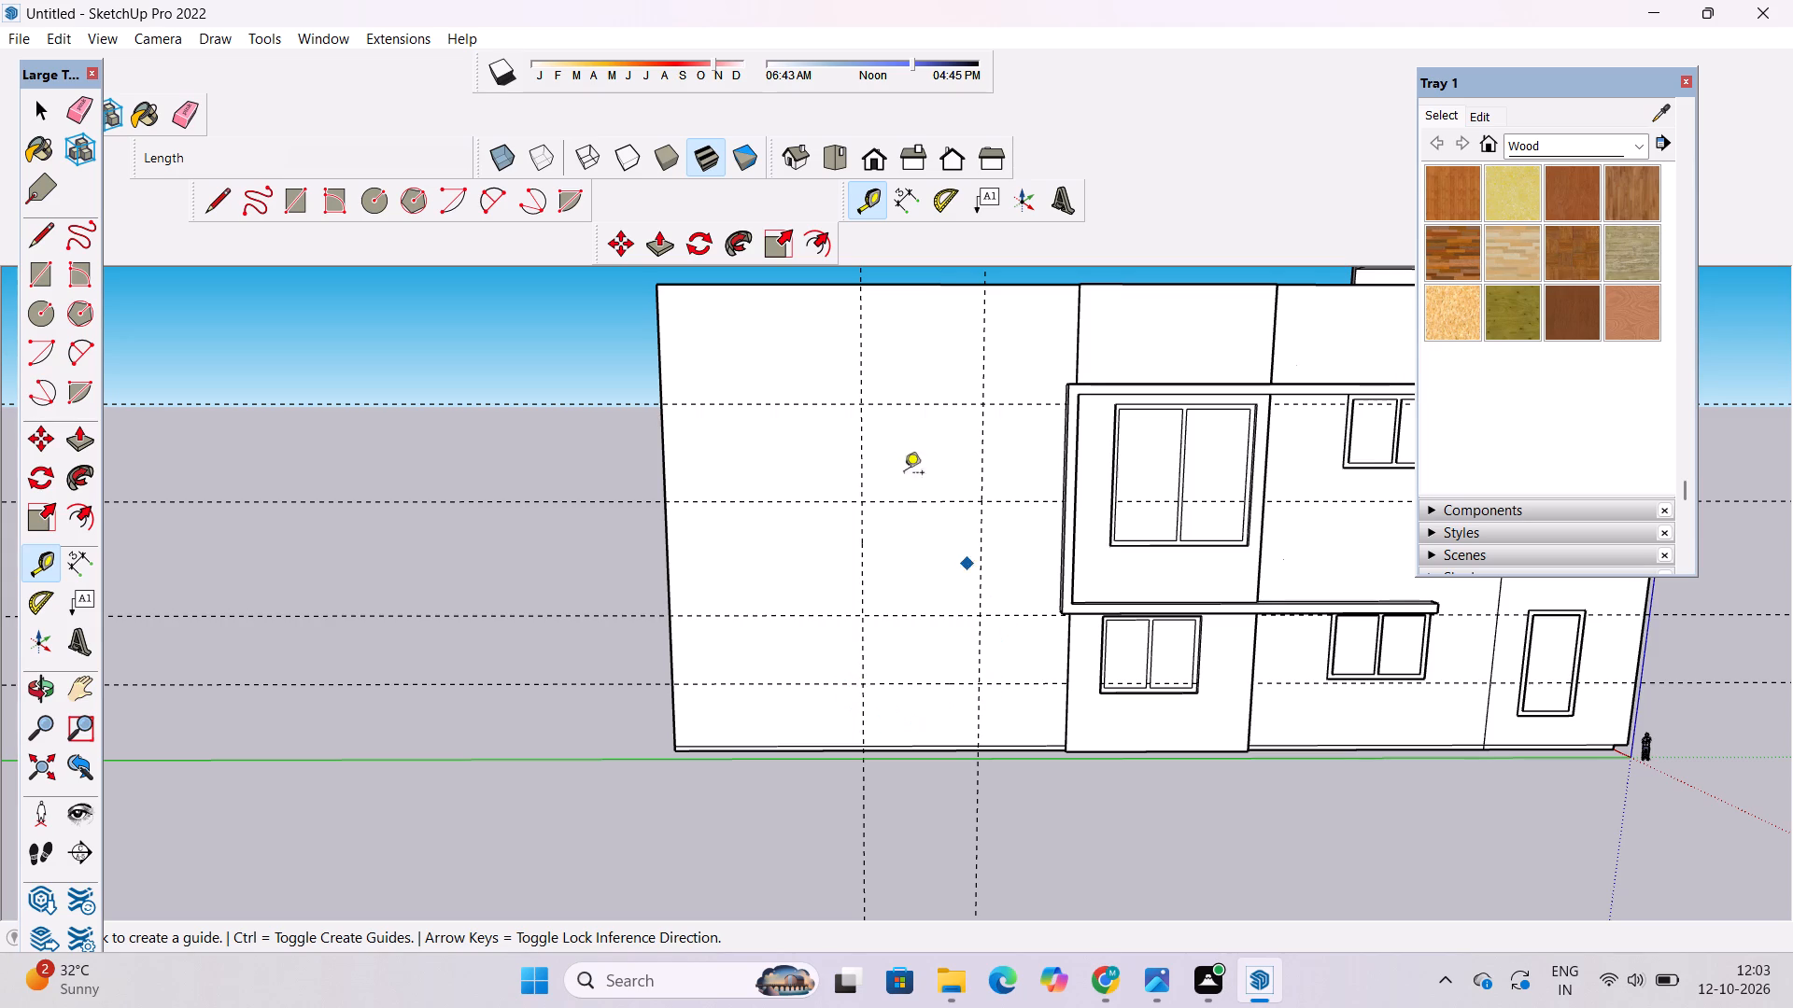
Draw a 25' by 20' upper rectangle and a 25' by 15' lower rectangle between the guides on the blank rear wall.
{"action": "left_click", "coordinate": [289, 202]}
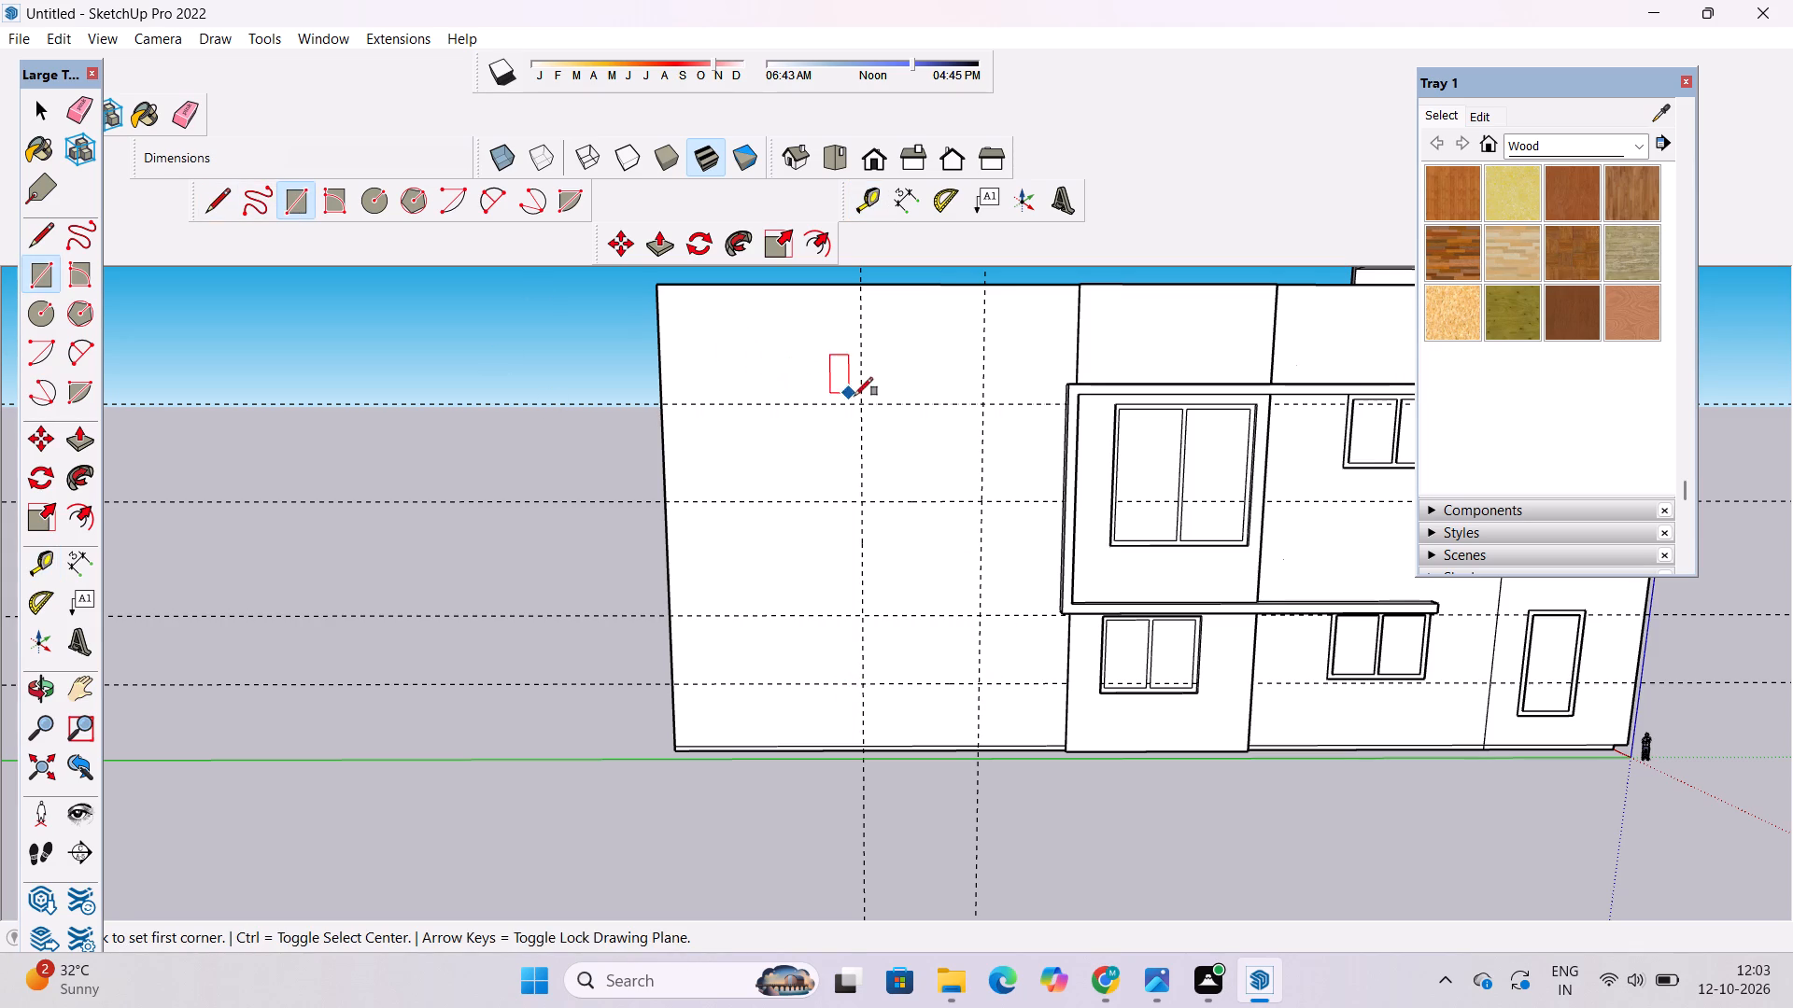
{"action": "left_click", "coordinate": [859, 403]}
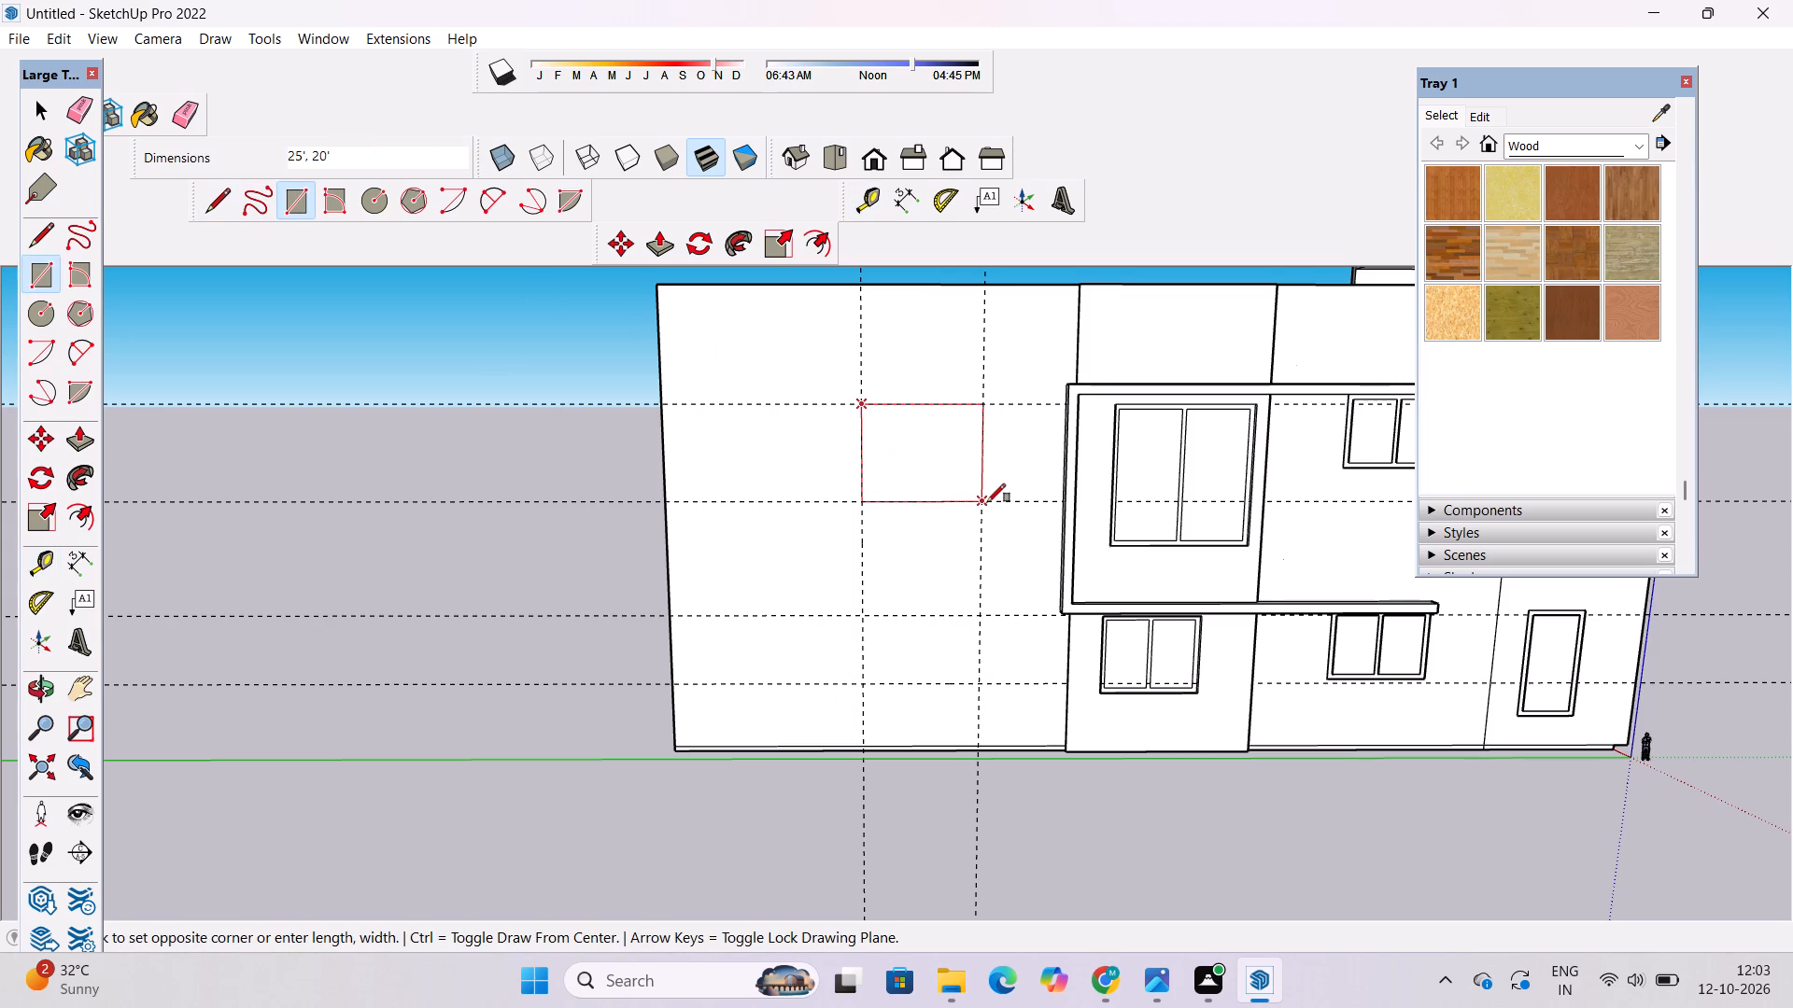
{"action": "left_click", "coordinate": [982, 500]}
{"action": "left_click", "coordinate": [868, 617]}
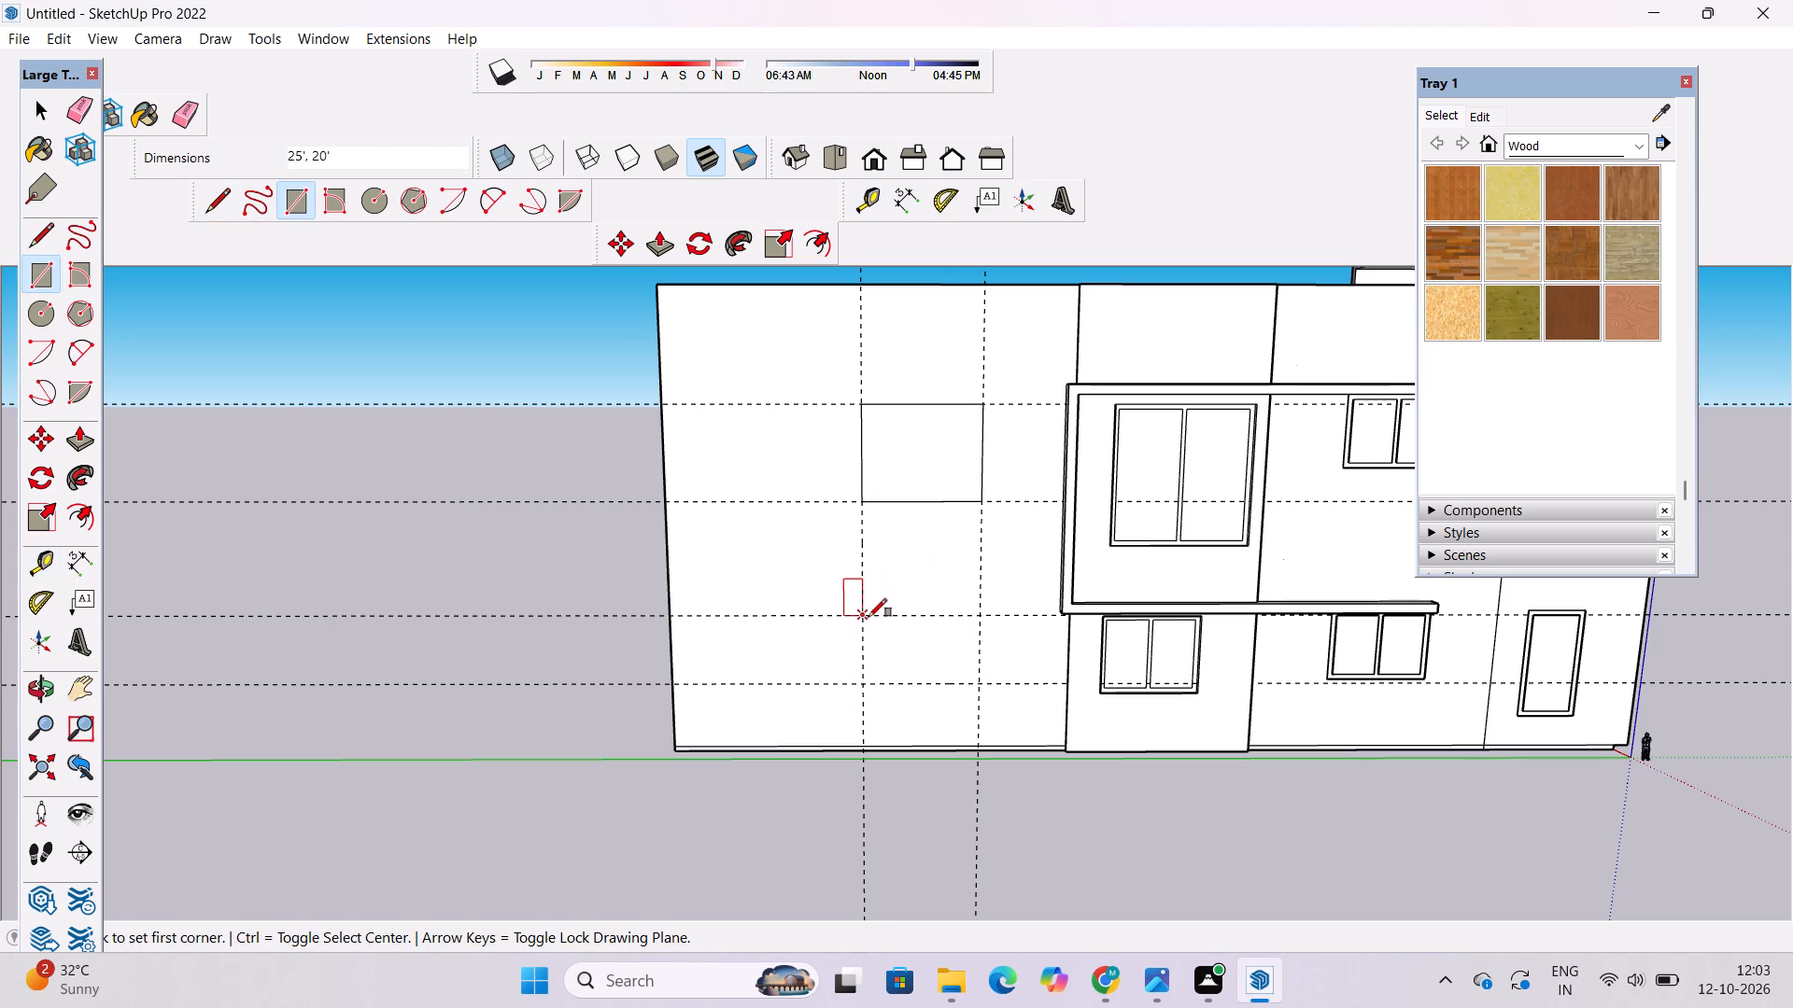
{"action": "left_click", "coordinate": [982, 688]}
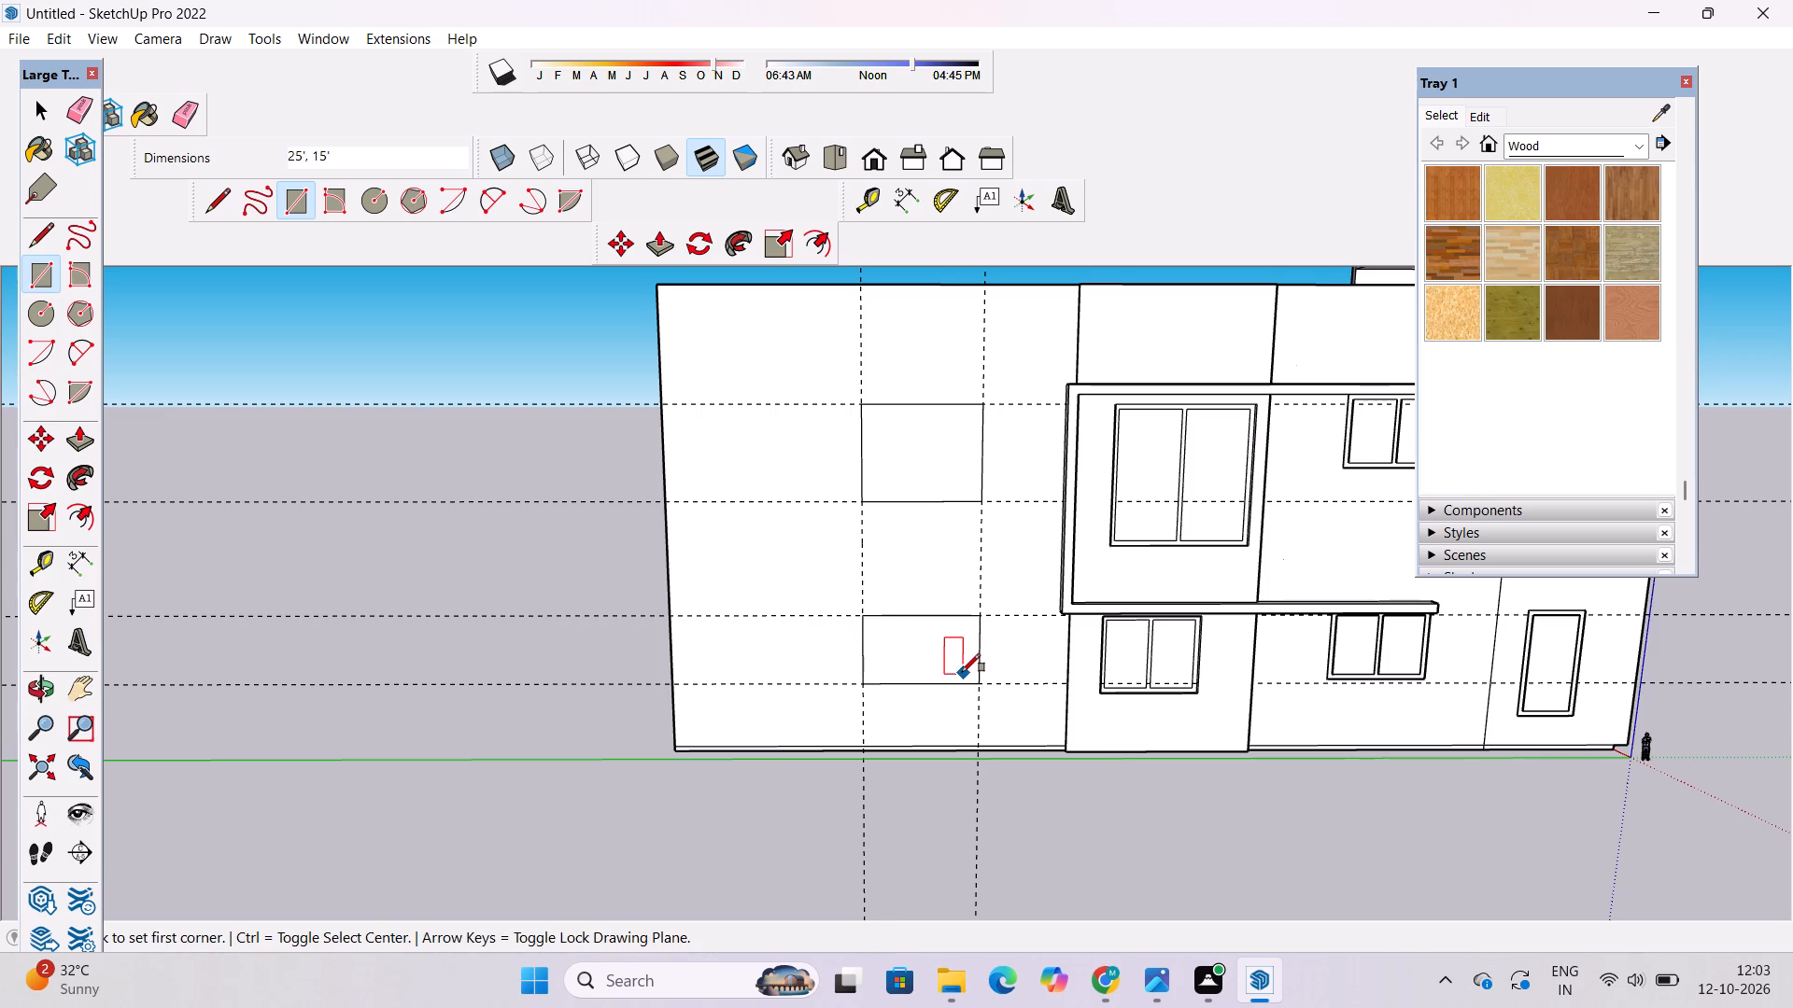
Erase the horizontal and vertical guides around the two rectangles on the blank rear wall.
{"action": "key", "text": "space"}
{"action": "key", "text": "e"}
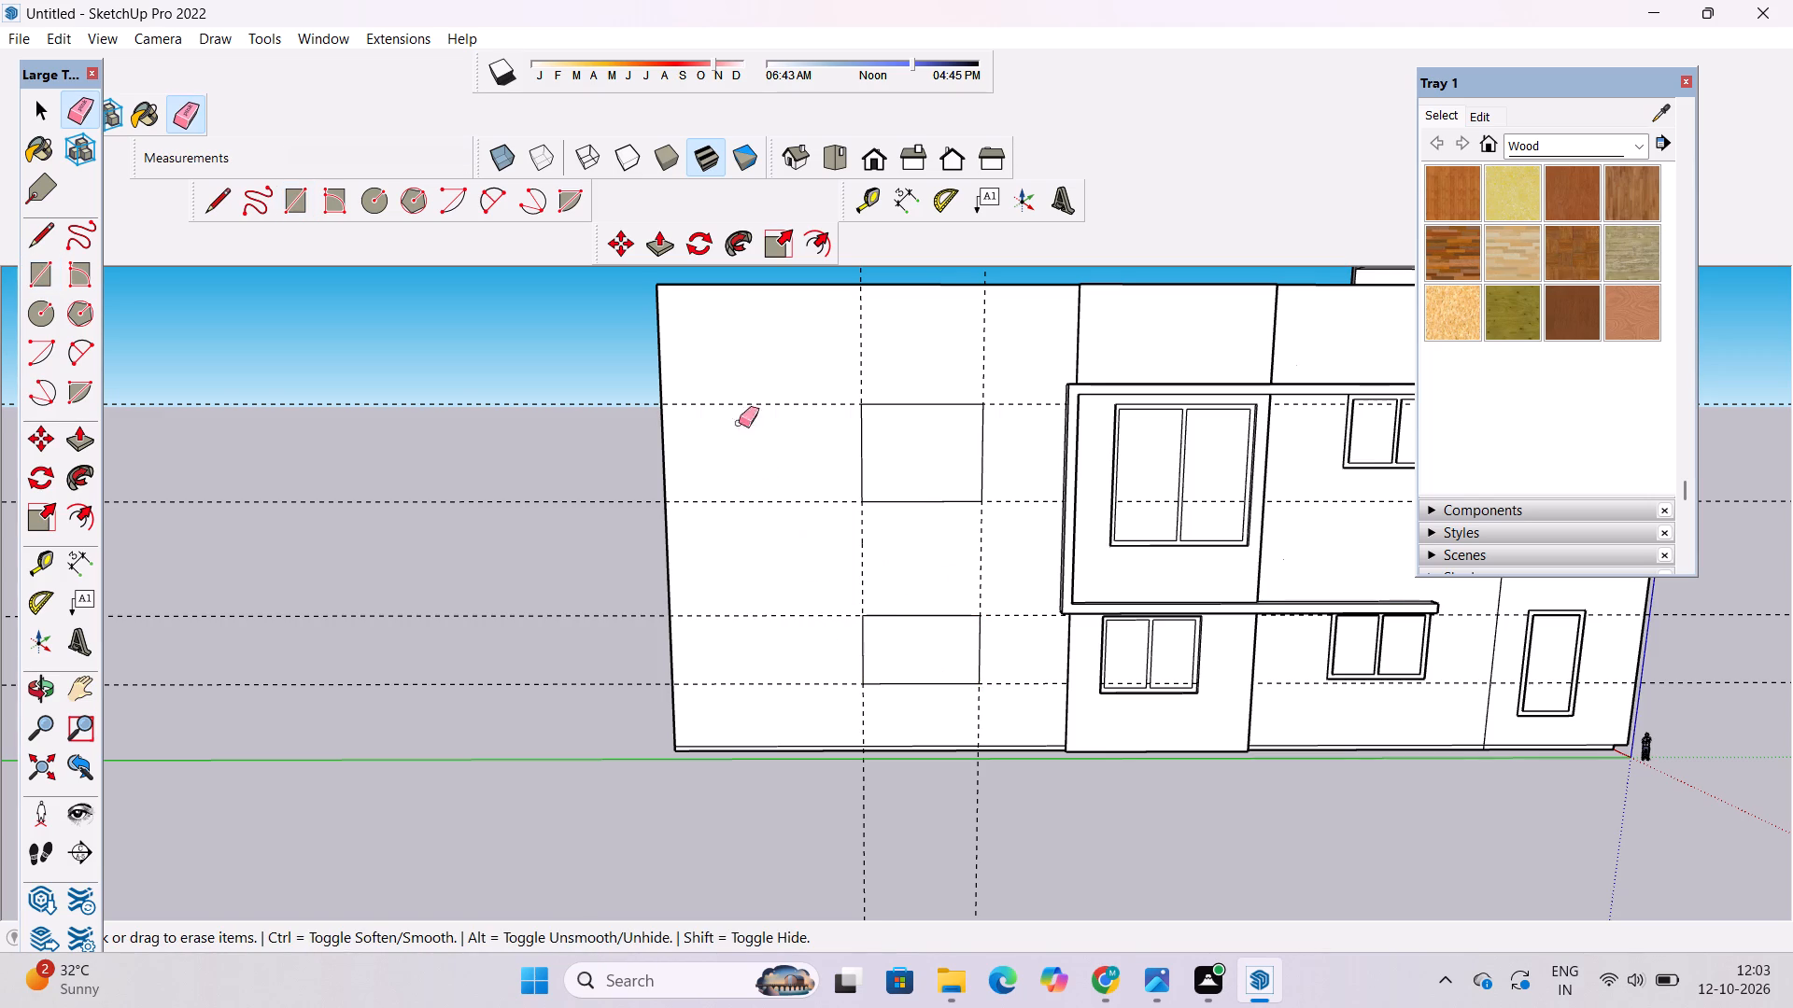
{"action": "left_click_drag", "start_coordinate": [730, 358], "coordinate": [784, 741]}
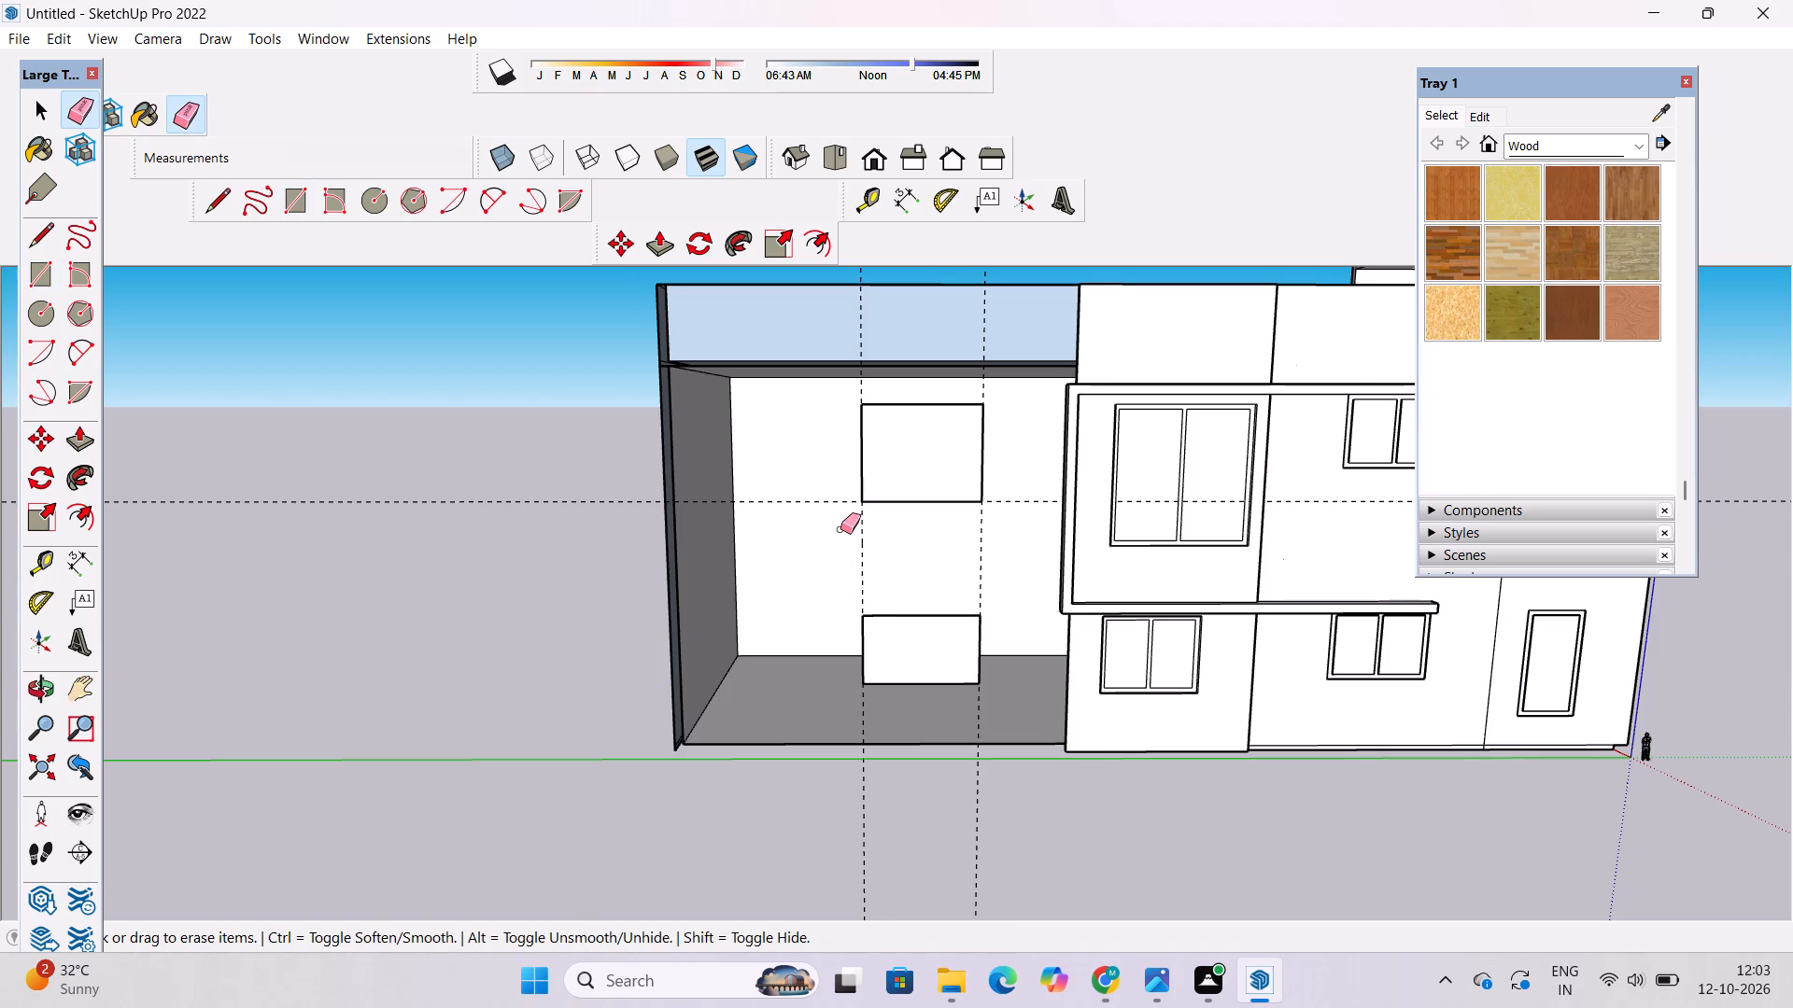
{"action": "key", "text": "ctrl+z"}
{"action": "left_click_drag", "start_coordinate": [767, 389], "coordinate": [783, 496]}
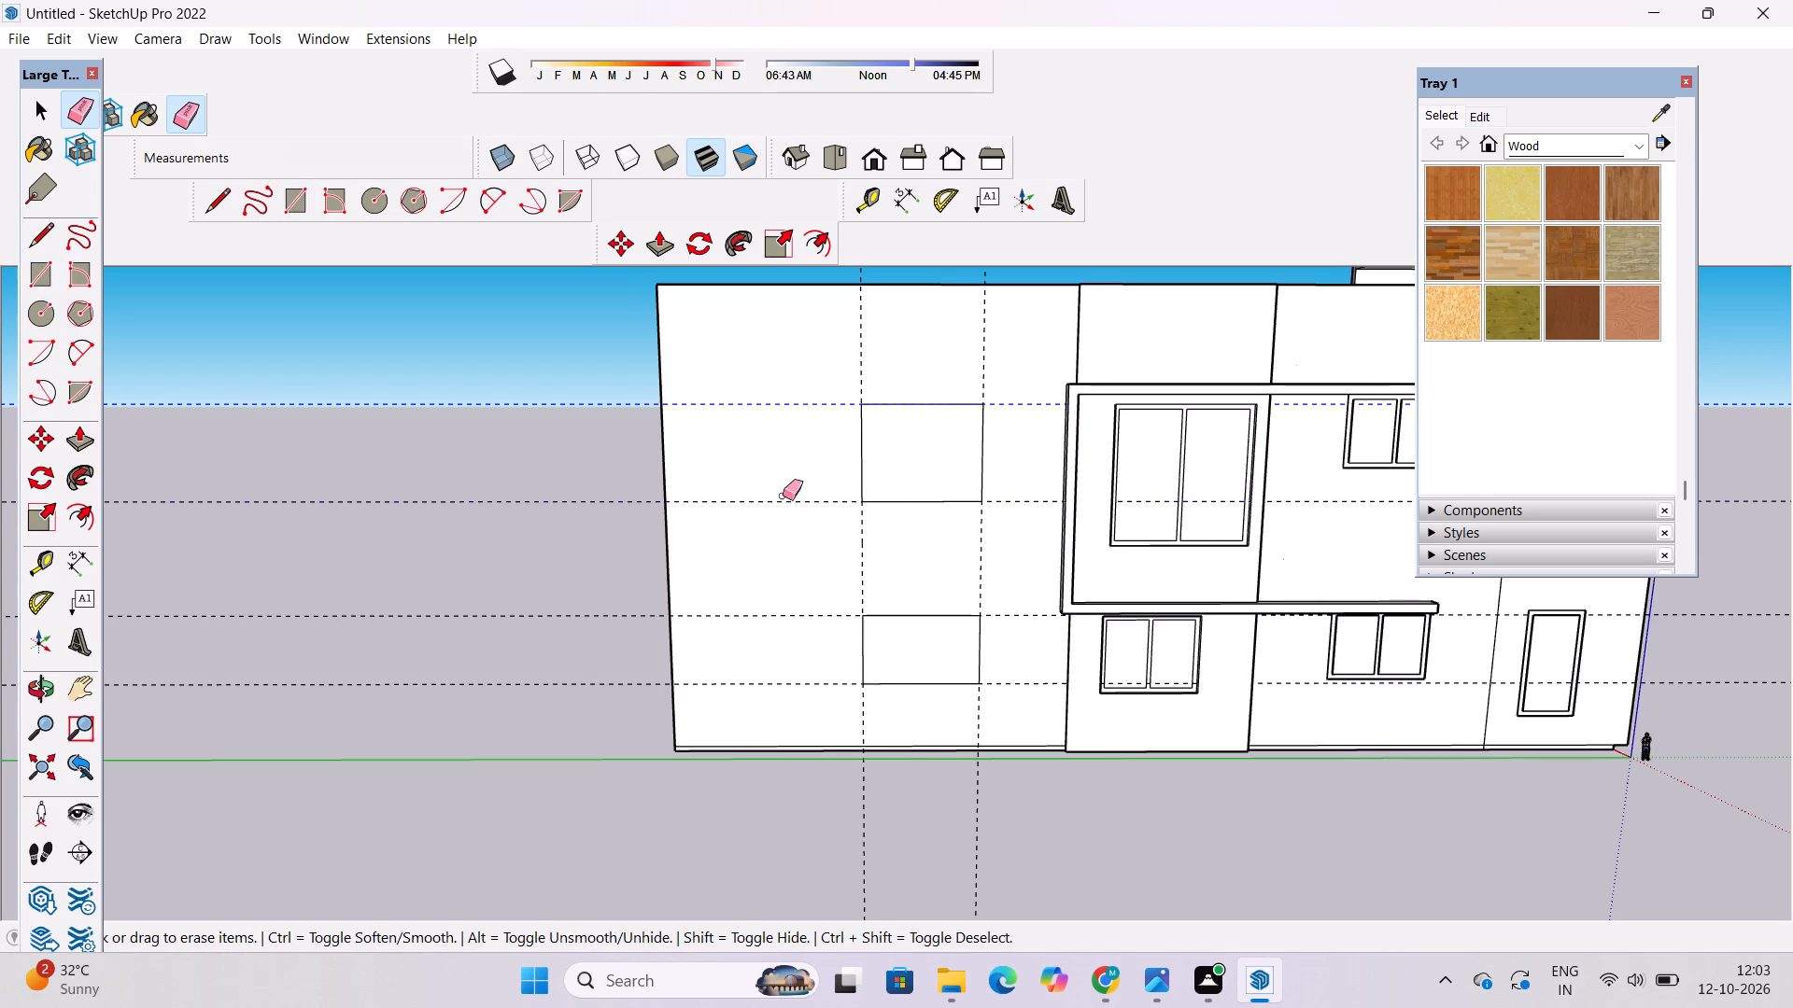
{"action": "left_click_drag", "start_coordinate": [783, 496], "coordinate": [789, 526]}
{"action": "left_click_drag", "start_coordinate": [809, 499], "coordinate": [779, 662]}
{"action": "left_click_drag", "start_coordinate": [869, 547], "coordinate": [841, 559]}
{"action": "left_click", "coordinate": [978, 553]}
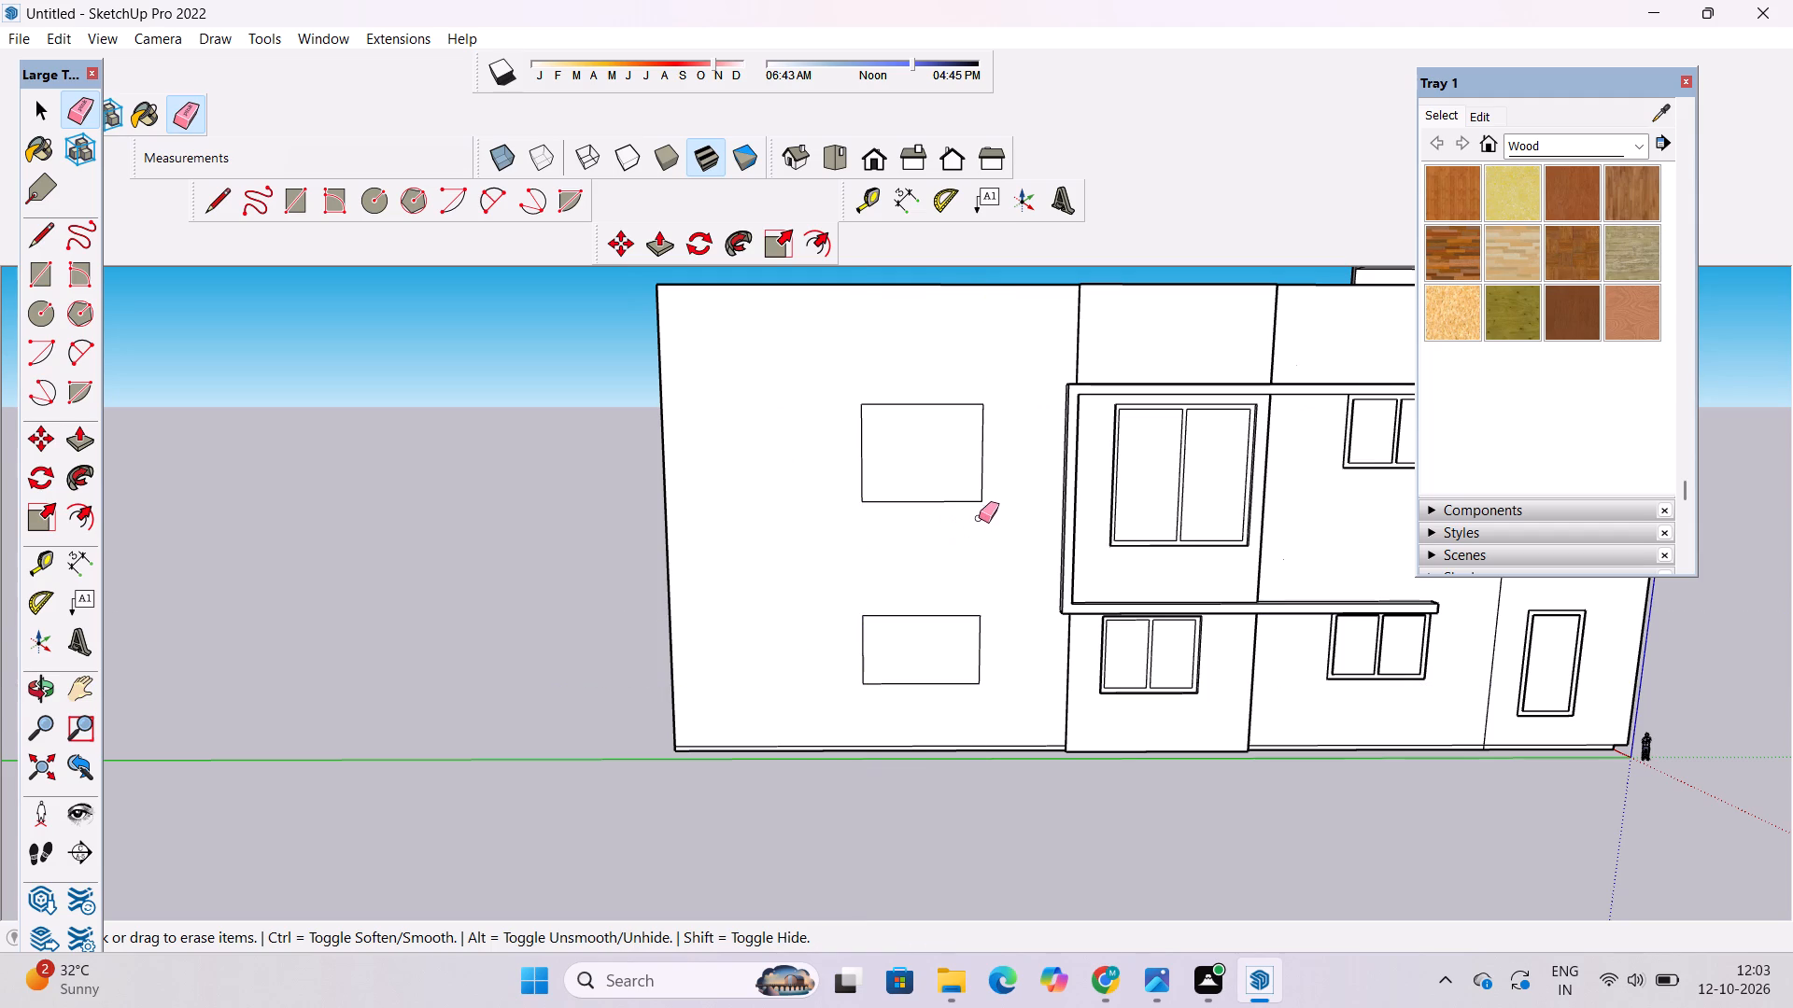
Undo the guide erasures, both rectangles and the 20' and 15' horizontal guides, keeping the window-head and vertical guides.
{"action": "key", "text": "o"}
{"action": "left_click_drag", "start_coordinate": [1157, 595], "coordinate": [854, 535]}
{"action": "scroll", "coordinate": [812, 516], "scroll_direction": "down", "scroll_amount": 5}
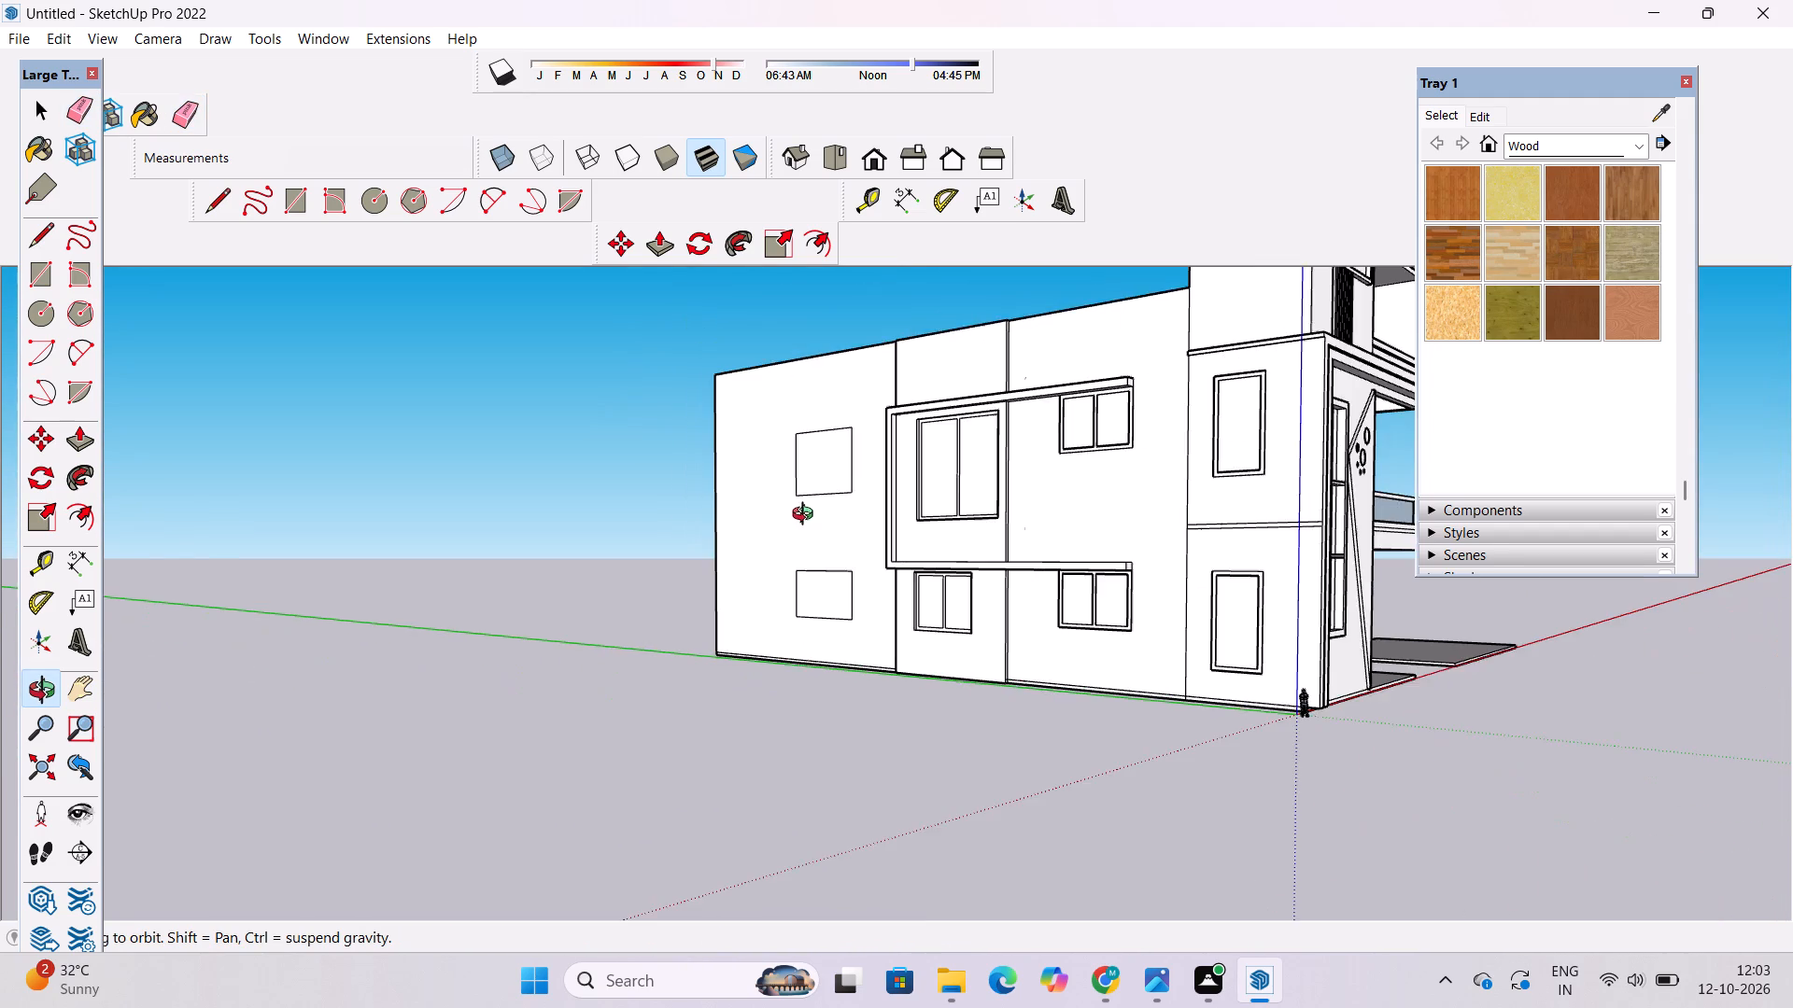
{"action": "left_click_drag", "start_coordinate": [896, 513], "coordinate": [833, 513]}
{"action": "scroll", "coordinate": [868, 456], "scroll_direction": "up", "scroll_amount": 9}
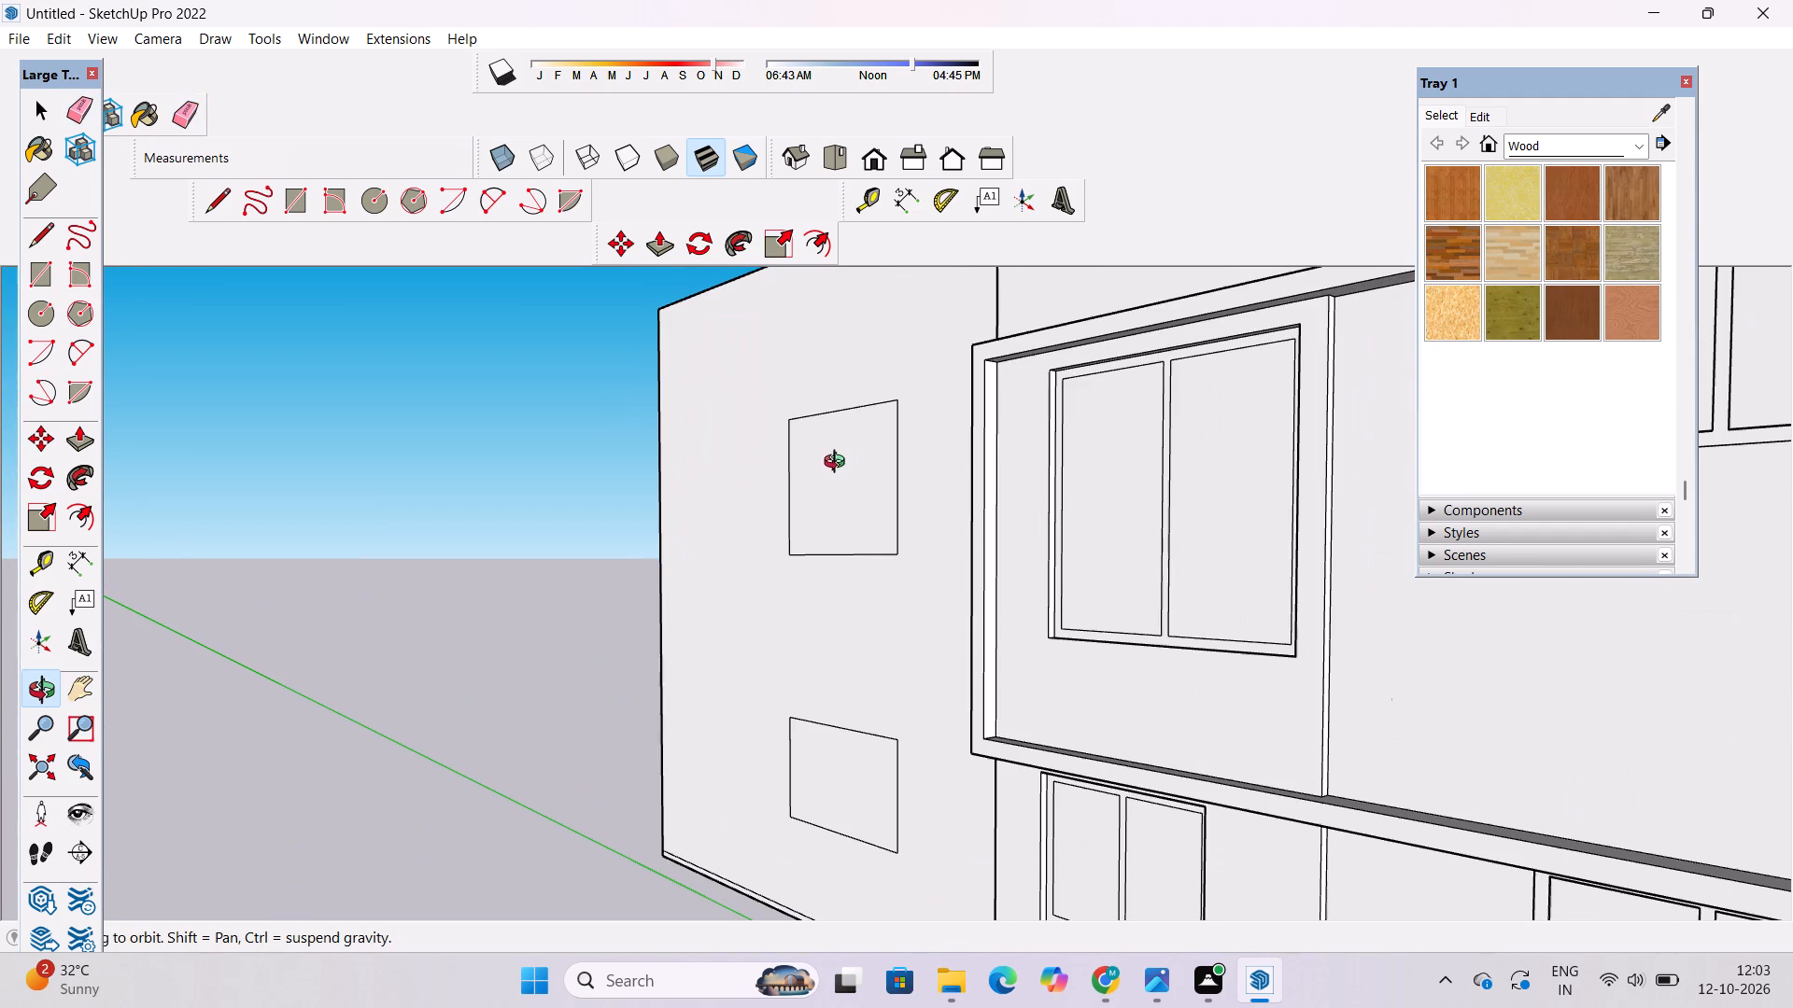
{"action": "left_click_drag", "start_coordinate": [839, 496], "coordinate": [787, 490]}
{"action": "scroll", "coordinate": [786, 472], "scroll_direction": "down", "scroll_amount": 6}
{"action": "left_click_drag", "start_coordinate": [787, 529], "coordinate": [967, 539]}
{"action": "key", "text": "ctrl+z"}
{"action": "key", "text": "ctrl+z"}
{"action": "key", "text": "ctrl+z"}
{"action": "key", "text": "ctrl+z"}
{"action": "key", "text": "ctrl+z"}
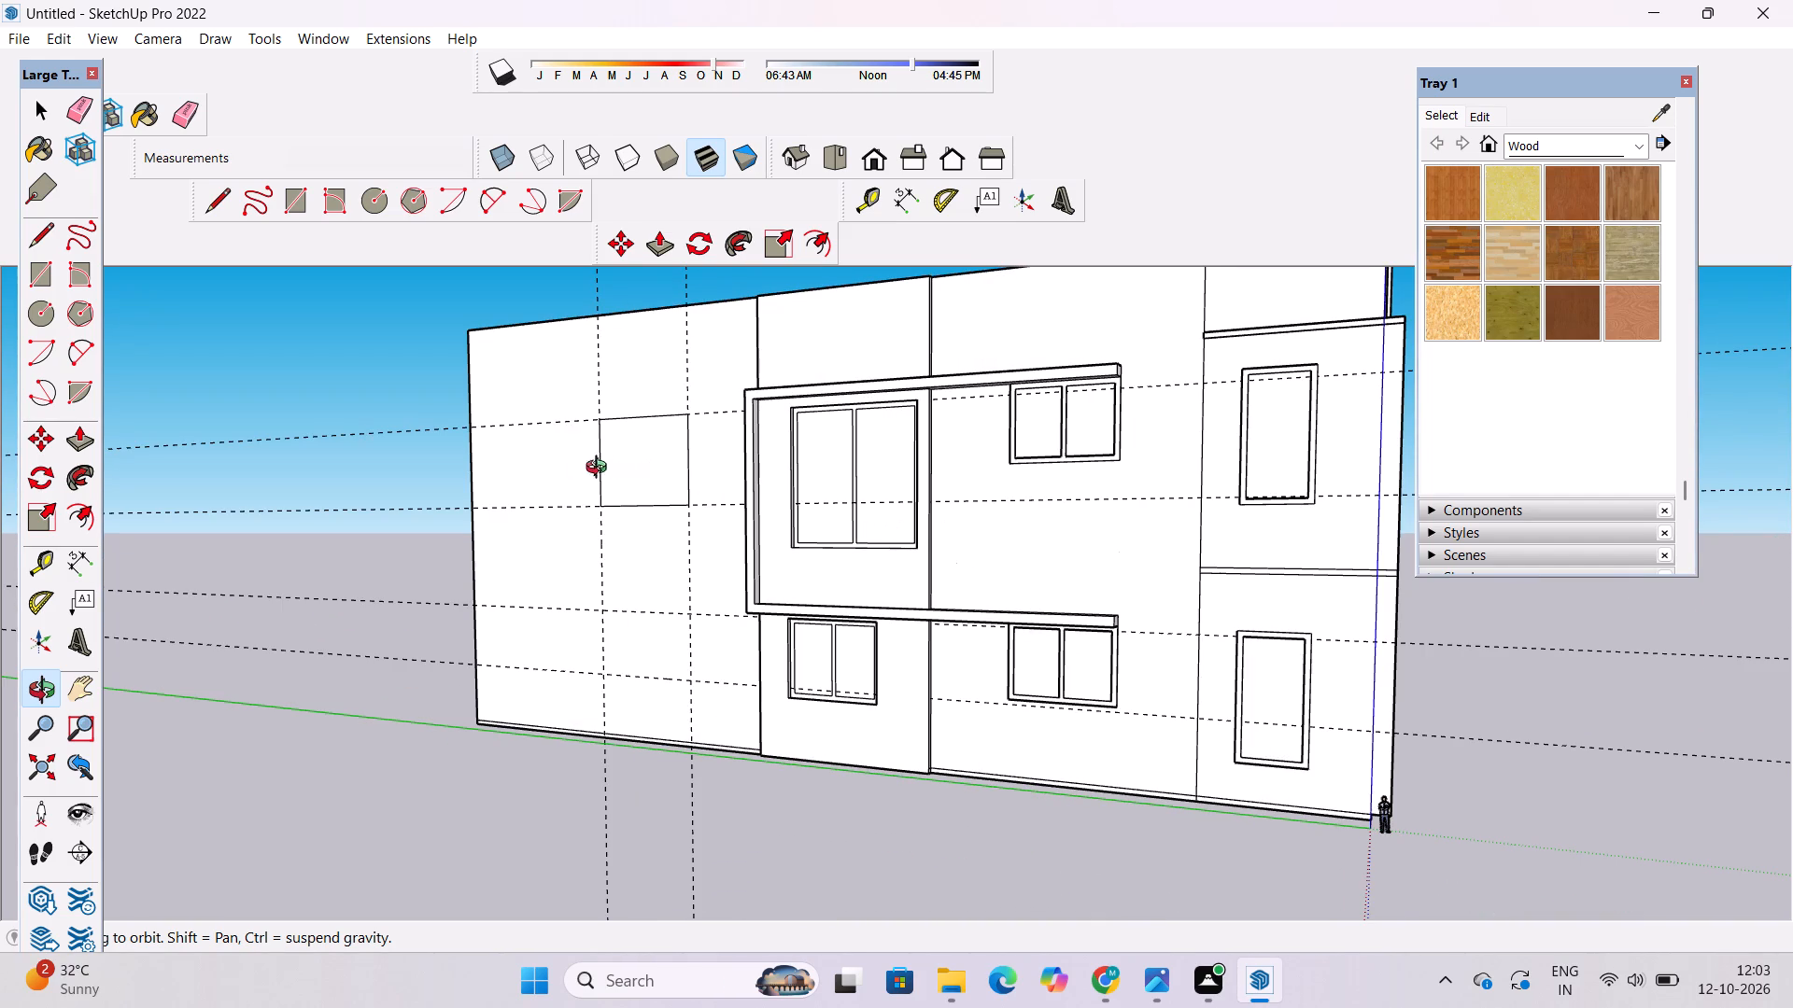
{"action": "key", "text": "ctrl+z"}
{"action": "key", "text": "ctrl+z"}
{"action": "key", "text": "ctrl+z"}
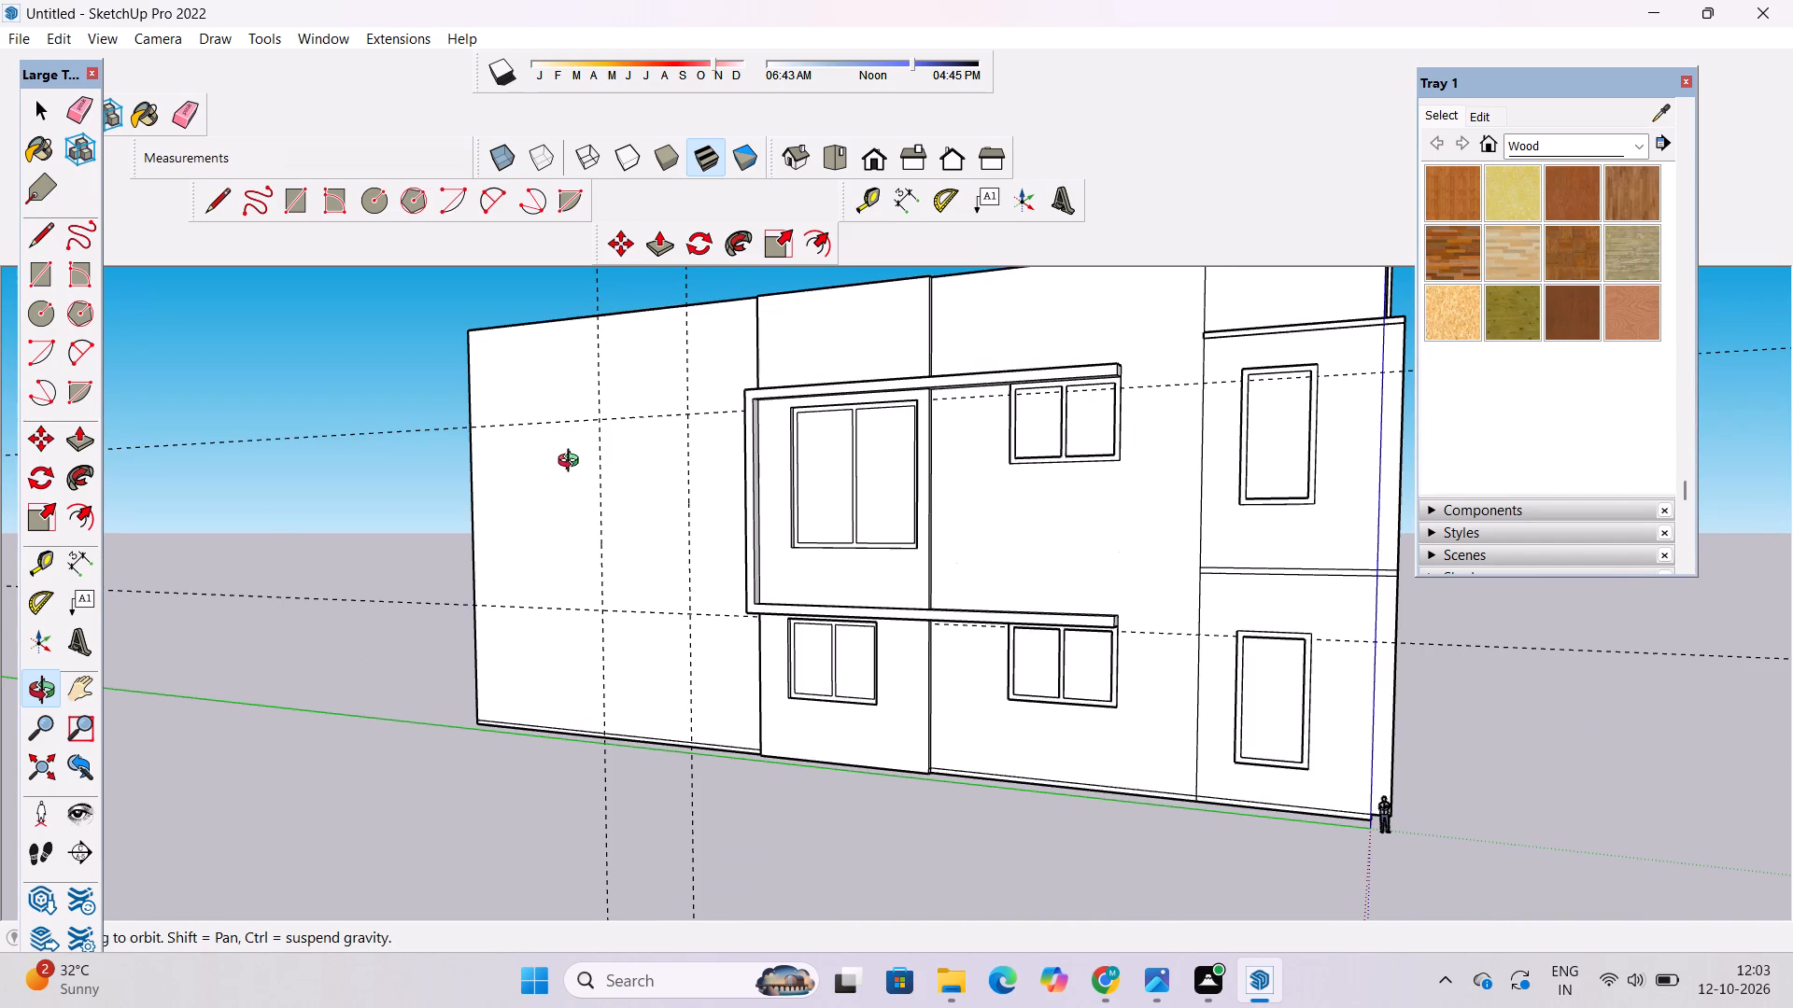
Erase the vertical guide nearer the rear end of the blank wall, keeping the one beside the projecting frame.
{"action": "left_click_drag", "start_coordinate": [578, 468], "coordinate": [709, 508]}
{"action": "left_click_drag", "start_coordinate": [709, 508], "coordinate": [831, 502], "text": "shift"}
{"action": "left_click_drag", "start_coordinate": [658, 505], "coordinate": [742, 524], "text": "shift"}
{"action": "scroll", "coordinate": [750, 488], "scroll_direction": "up", "scroll_amount": 2}
{"action": "left_click_drag", "start_coordinate": [750, 486], "coordinate": [763, 525], "text": "shift"}
{"action": "left_click_drag", "start_coordinate": [765, 526], "coordinate": [731, 525], "text": "shift"}
{"action": "left_click_drag", "start_coordinate": [731, 525], "coordinate": [762, 516]}
{"action": "key", "text": "e"}
{"action": "scroll", "coordinate": [741, 486], "scroll_direction": "down", "scroll_amount": 4}
{"action": "left_click_drag", "start_coordinate": [744, 364], "coordinate": [717, 409]}
{"action": "scroll", "coordinate": [728, 438], "scroll_direction": "up", "scroll_amount": 4}
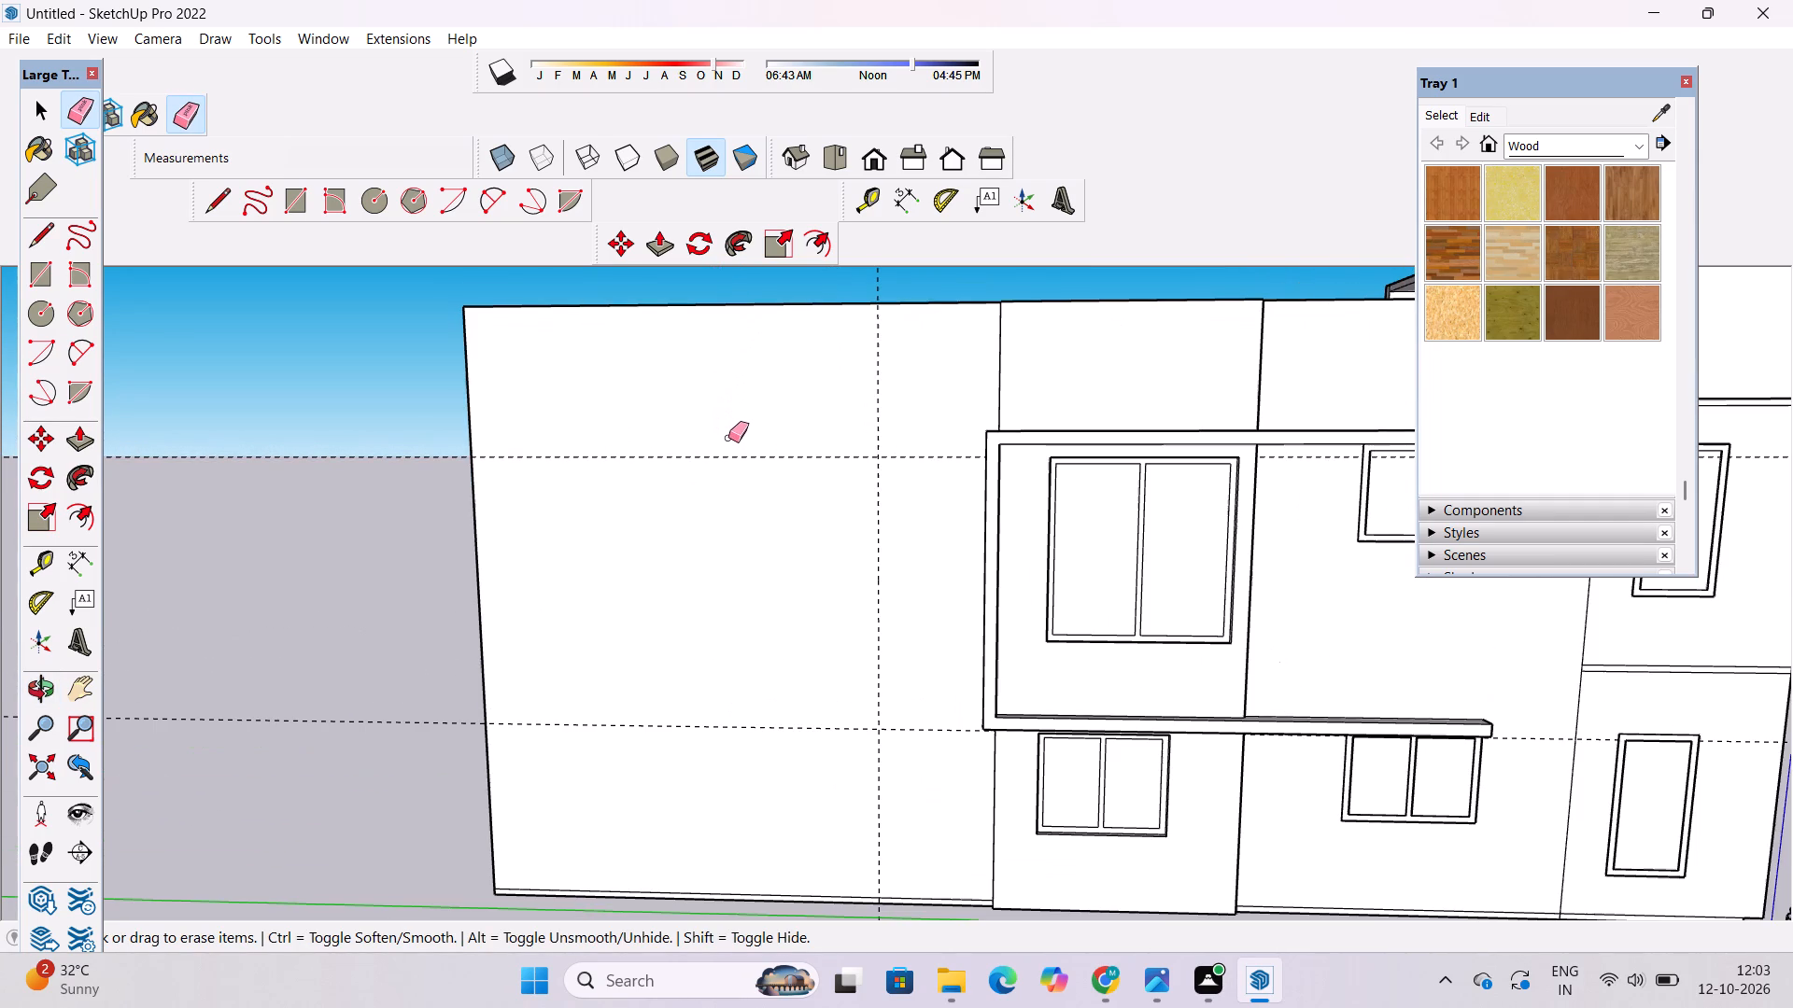
Place a vertical guide 17' from the remaining vertical guide, toward the rear end of the blank wall.
{"action": "key", "text": "t"}
{"action": "left_click", "coordinate": [876, 392]}
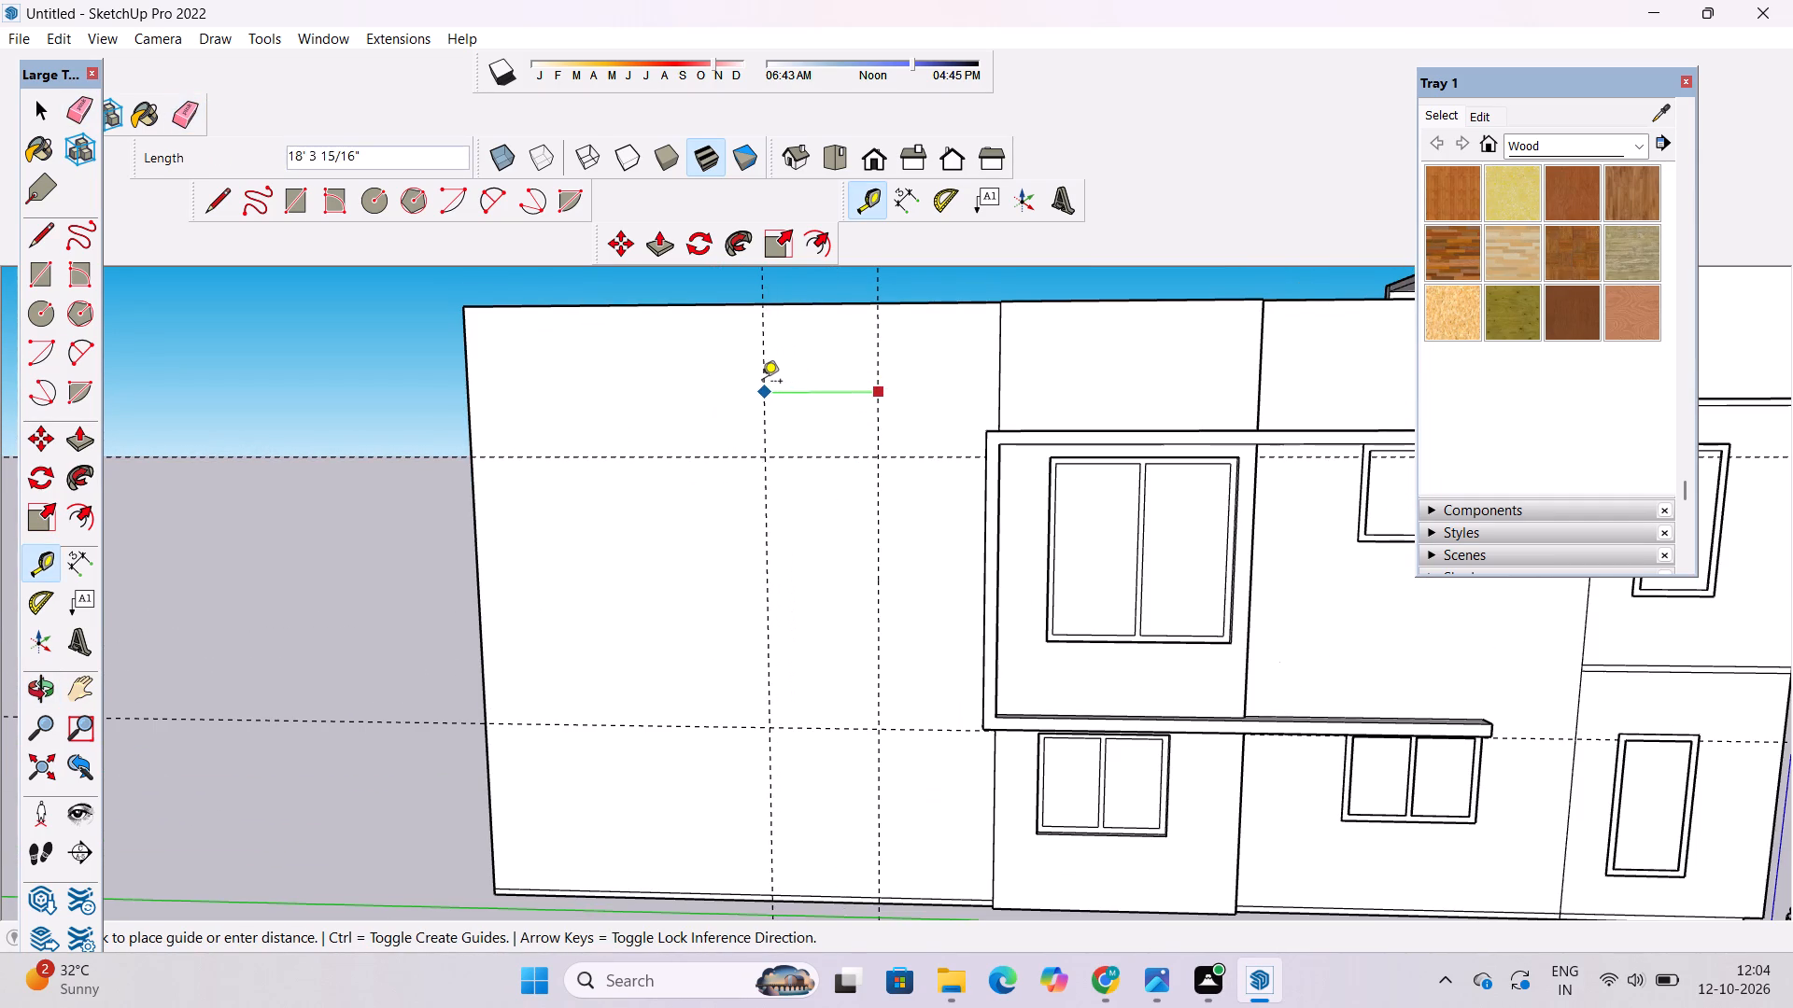
{"action": "key", "text": "1"}
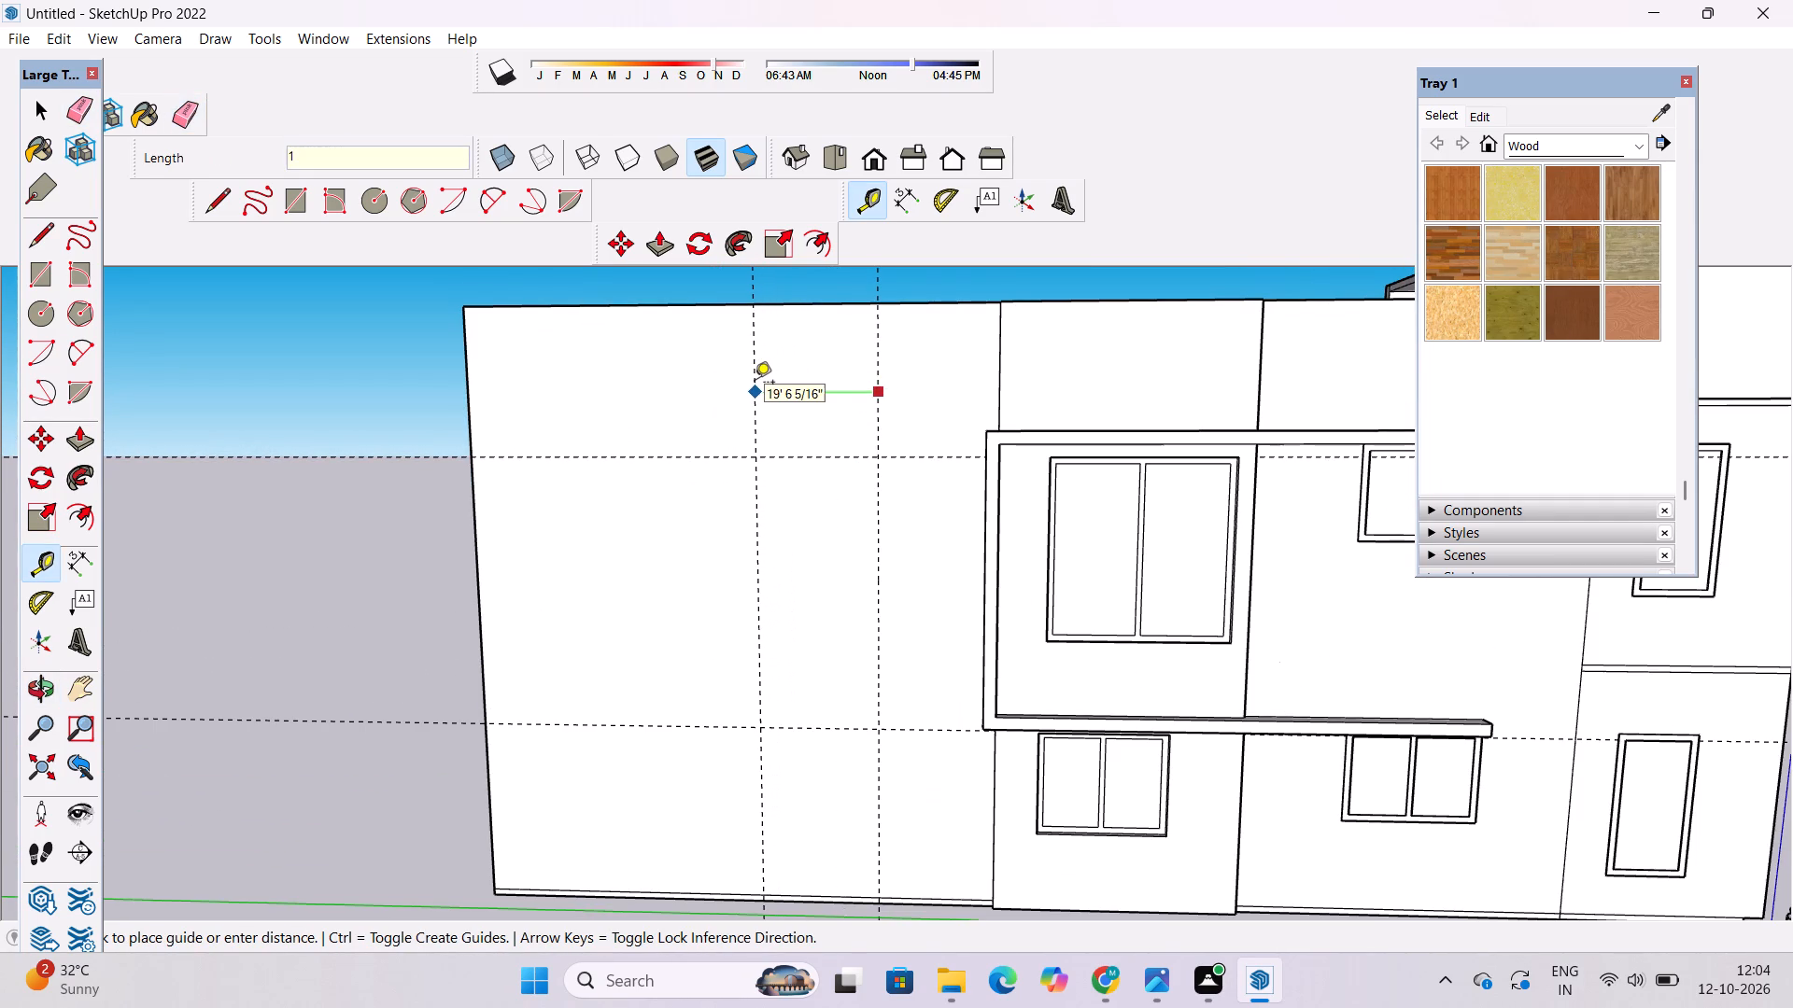
{"action": "type", "text": "7'"}
{"action": "key", "text": "Return"}
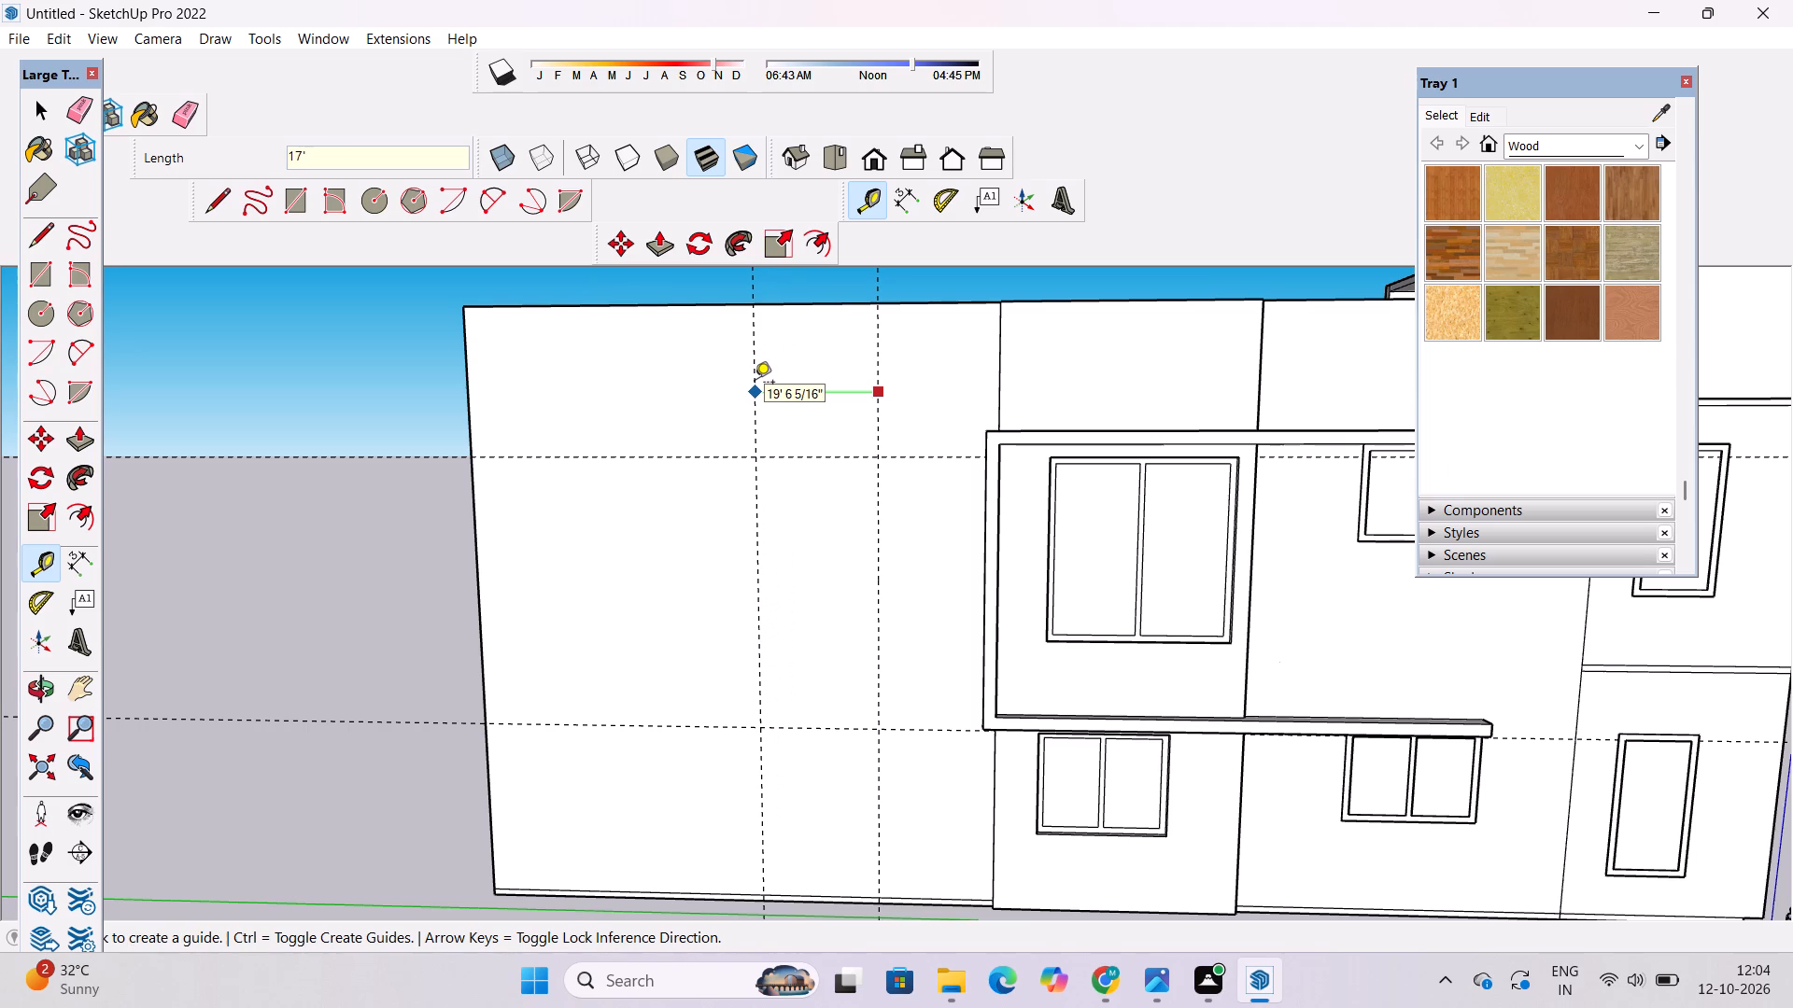
Place horizontal guides 16' below the upper window-head guide and 15' below the lower window-head guide on the blank wall.
{"action": "left_click", "coordinate": [822, 452]}
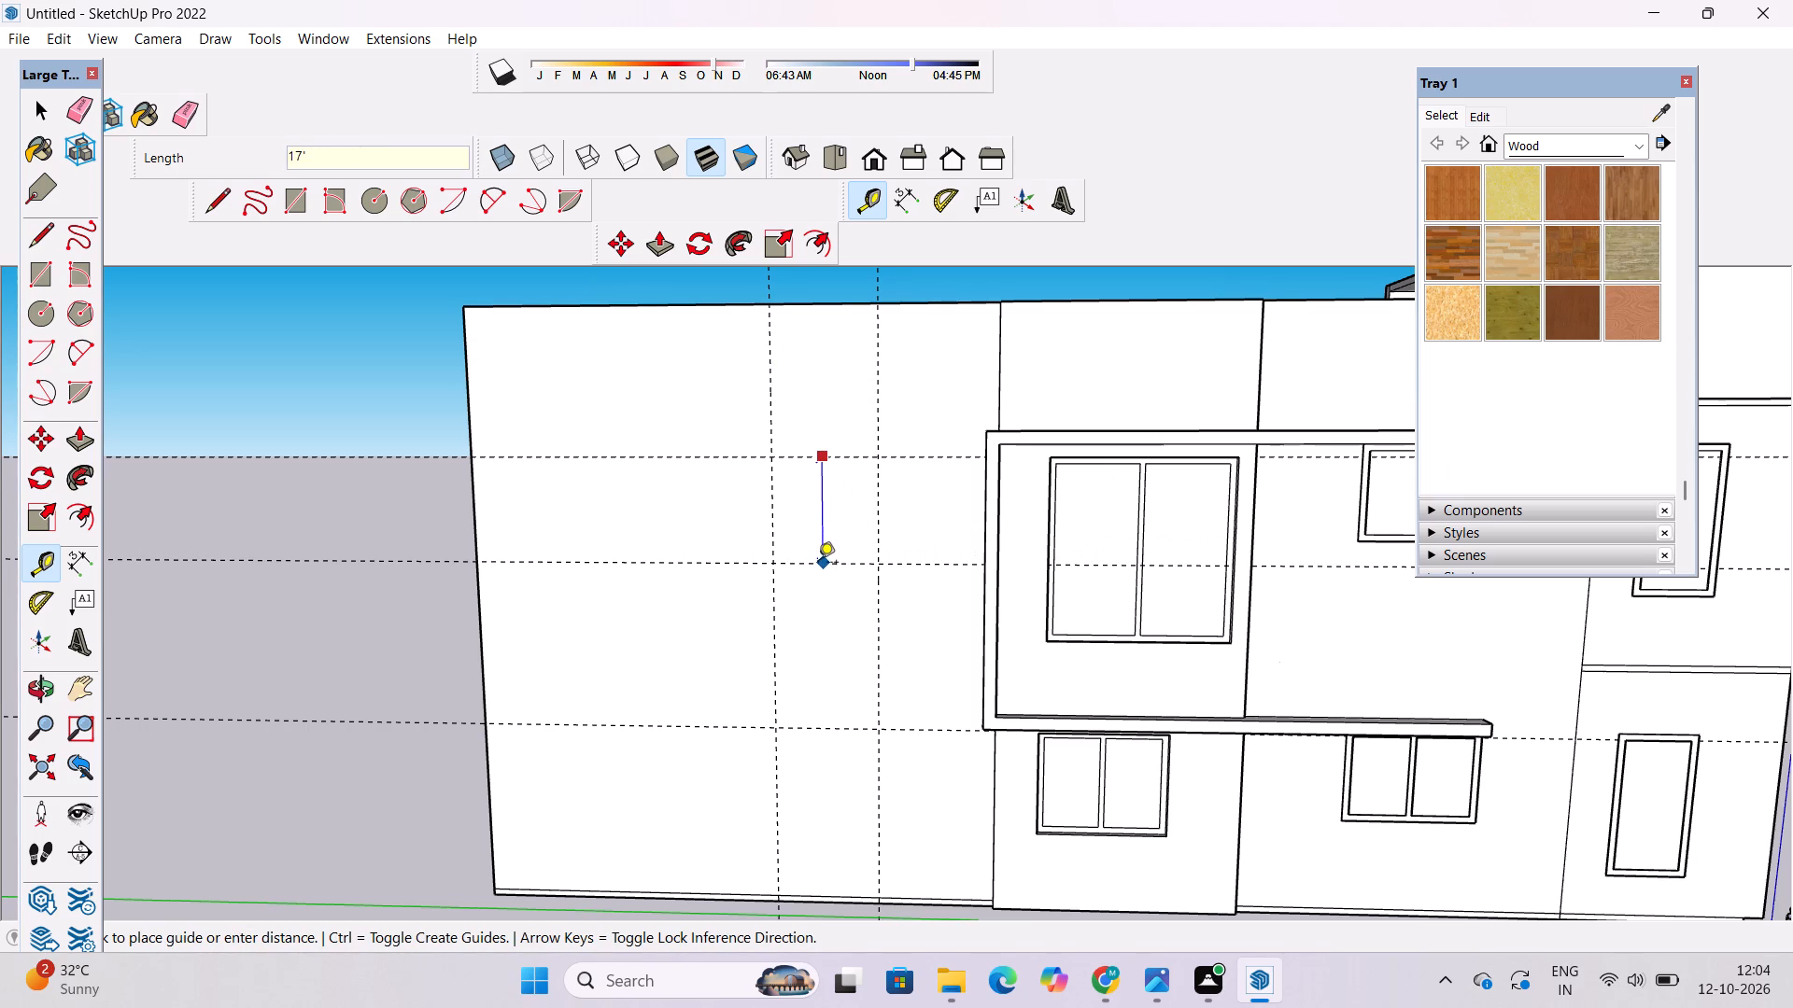
{"action": "type", "text": "16'"}
{"action": "key", "text": "Return"}
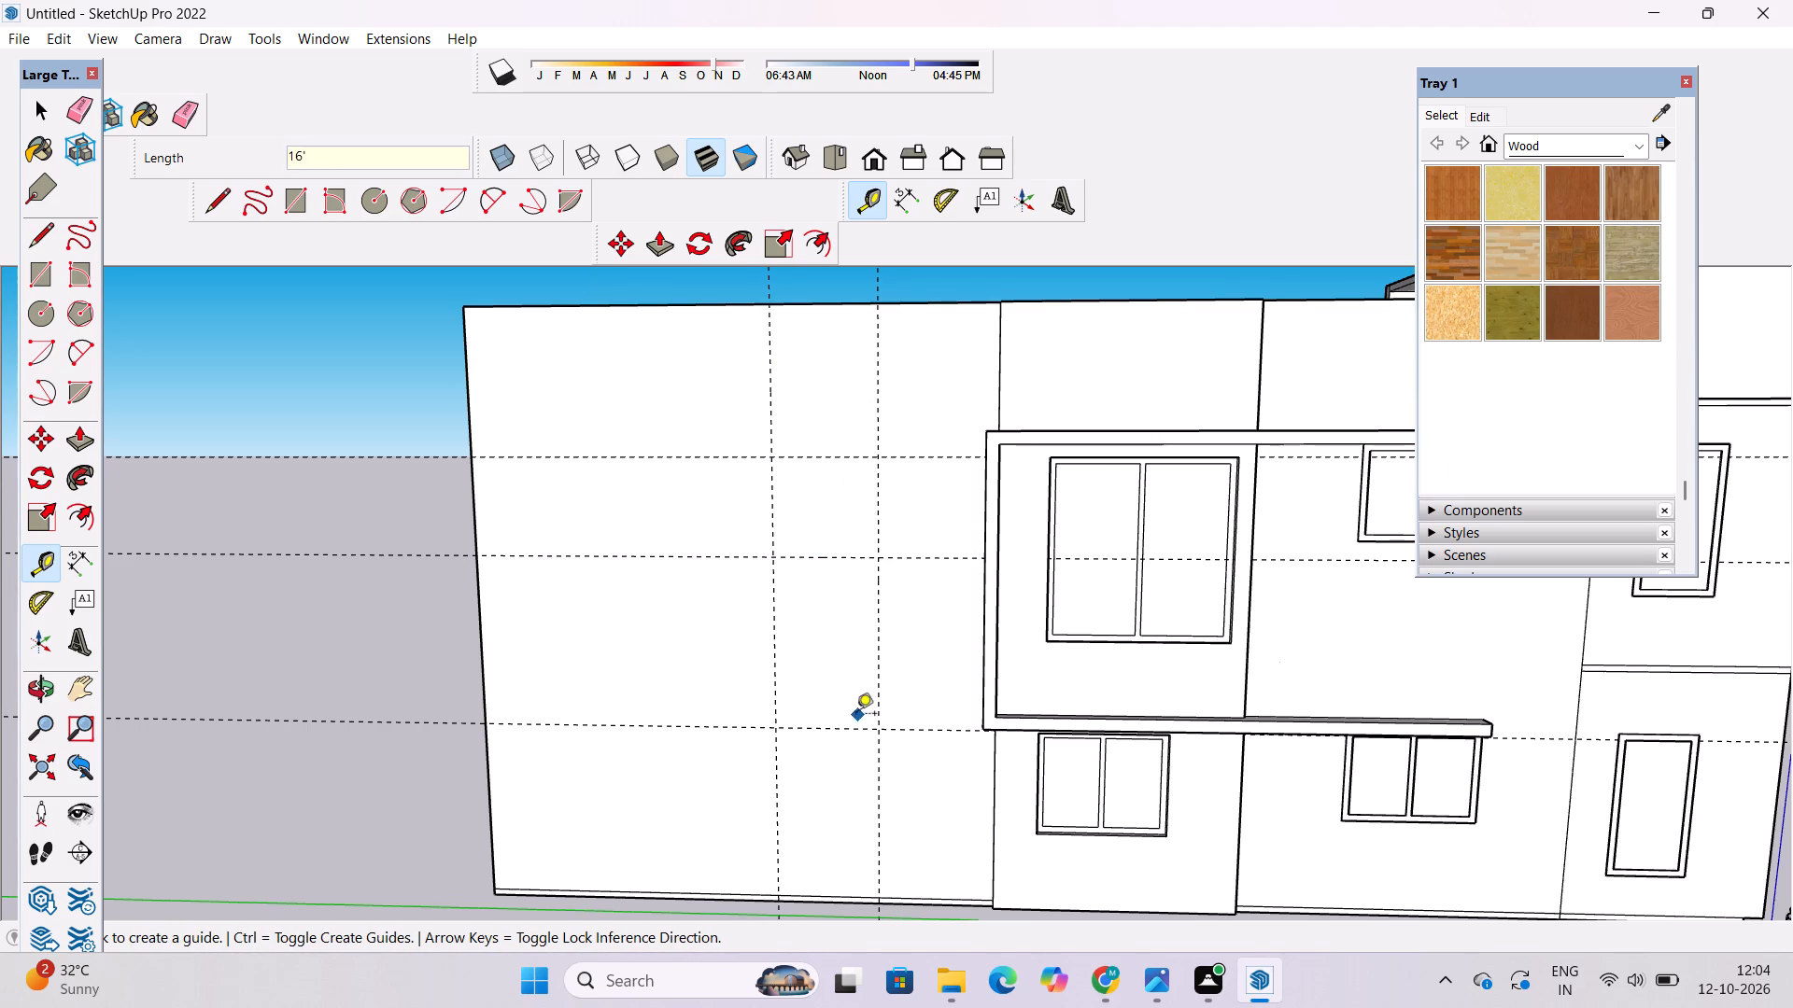
{"action": "left_click", "coordinate": [830, 727]}
{"action": "type", "text": "15"}
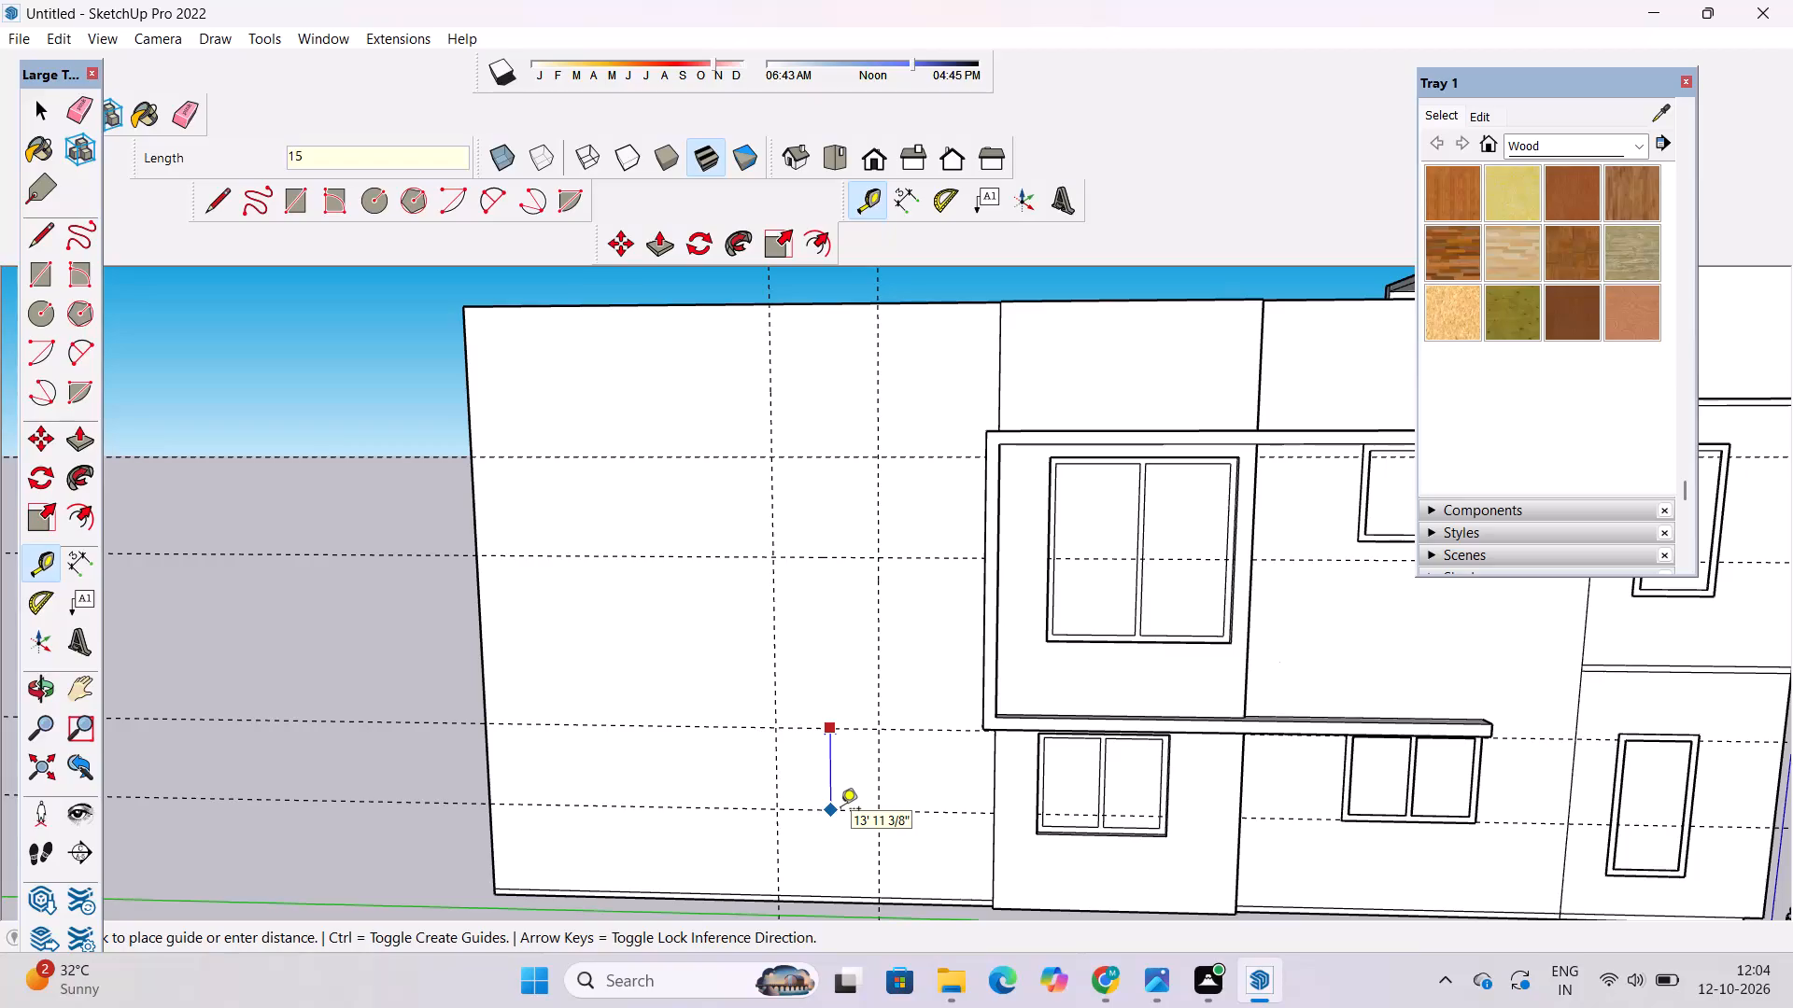
{"action": "key", "text": "apostrophe"}
{"action": "key", "text": "Return"}
Draw a 17' by 15' lower rectangle and a 17' by 16' upper rectangle between the guides on the blank rear wall.
{"action": "scroll", "coordinate": [656, 691], "scroll_direction": "down", "scroll_amount": 8}
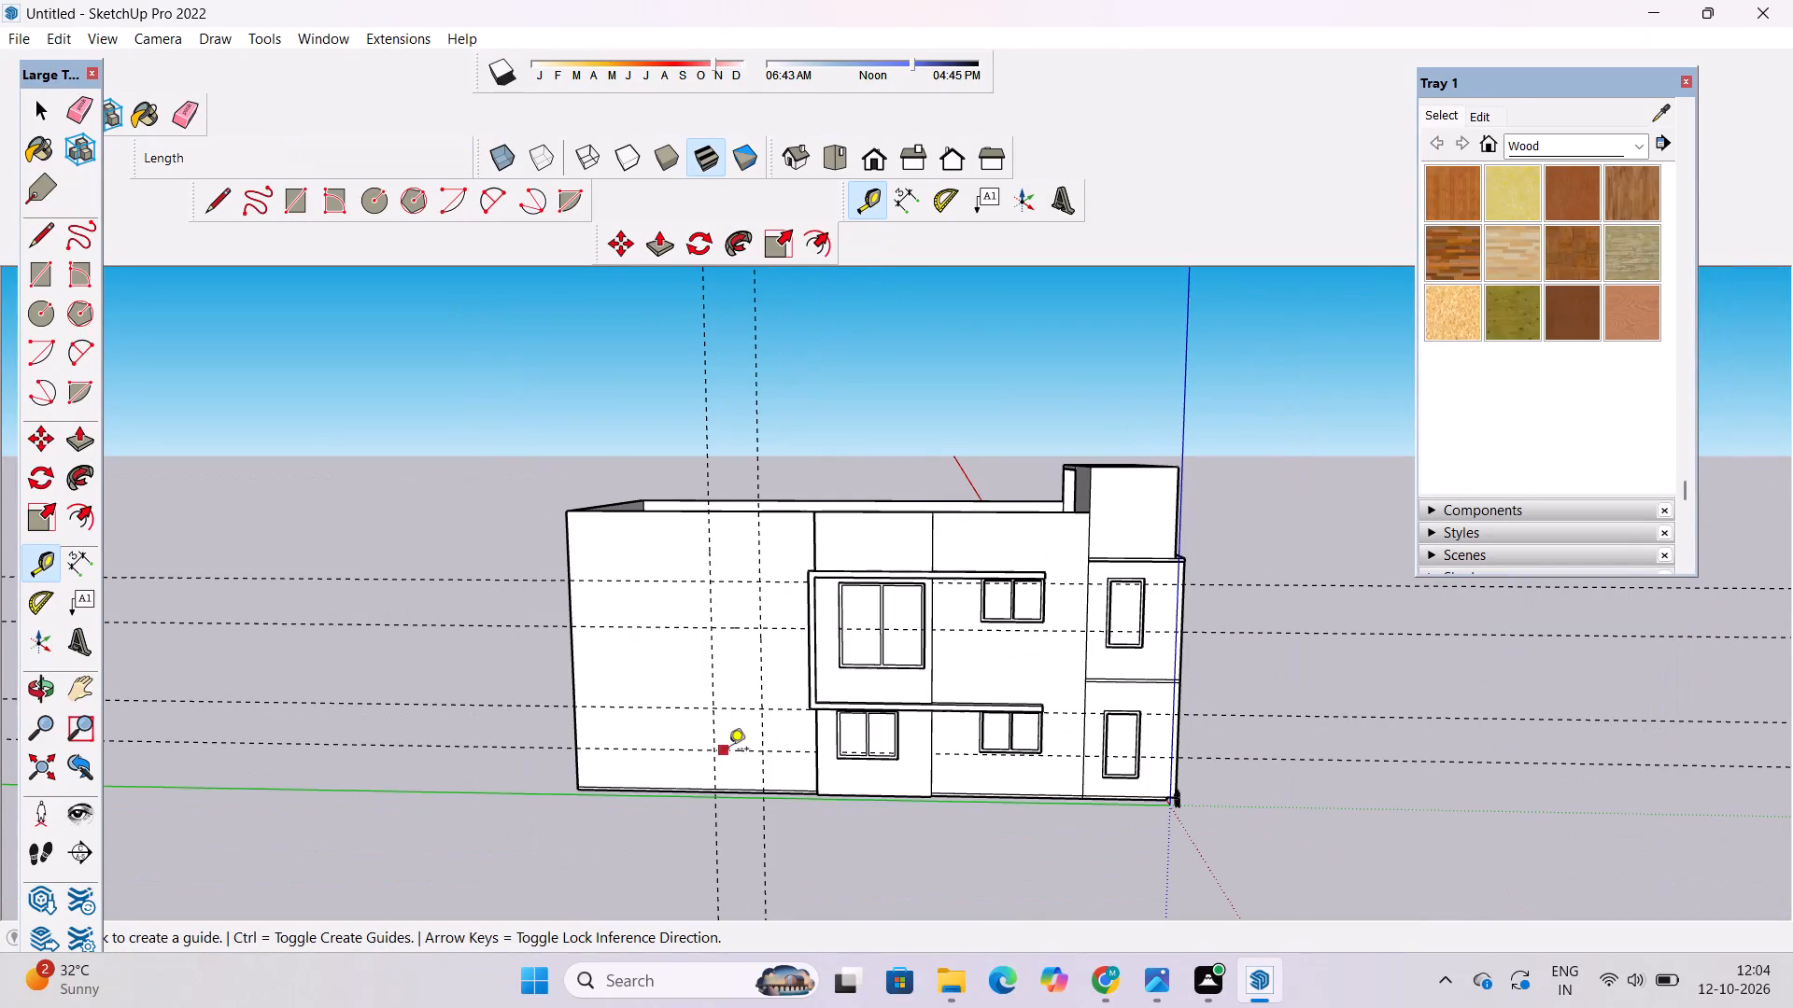
{"action": "scroll", "coordinate": [770, 690], "scroll_direction": "up", "scroll_amount": 5}
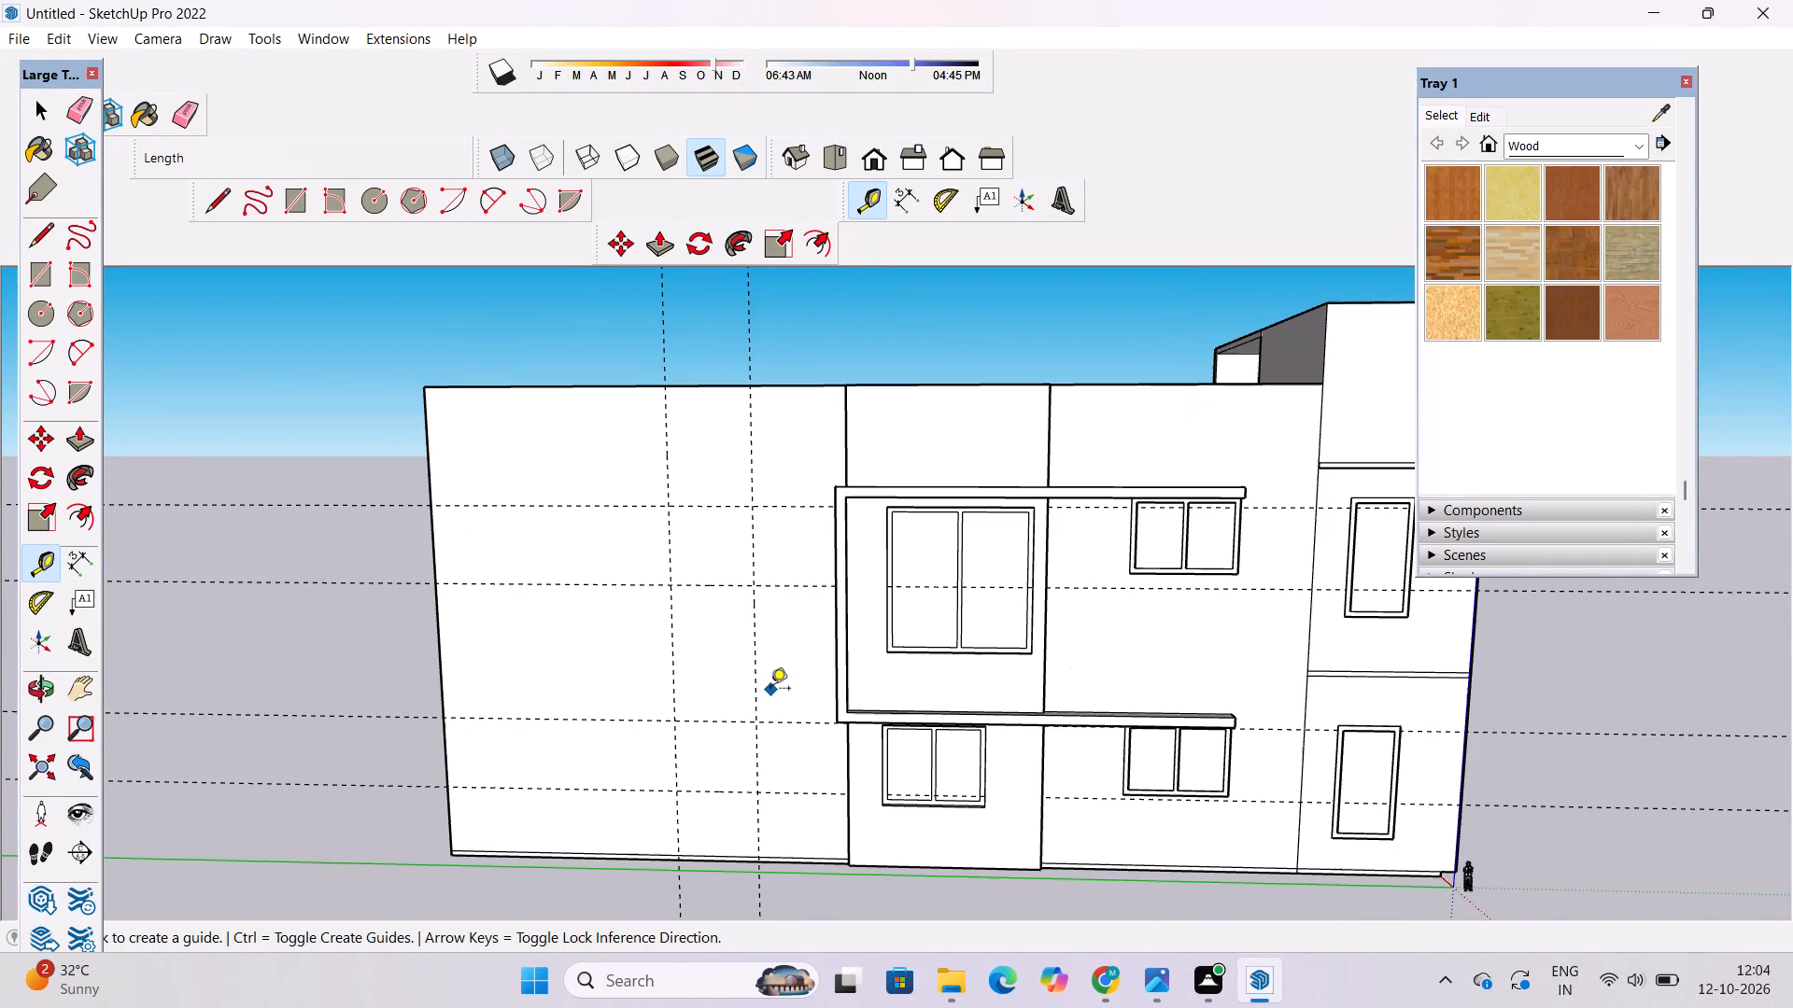
{"action": "left_click", "coordinate": [290, 200]}
{"action": "scroll", "coordinate": [695, 763], "scroll_direction": "up", "scroll_amount": 2}
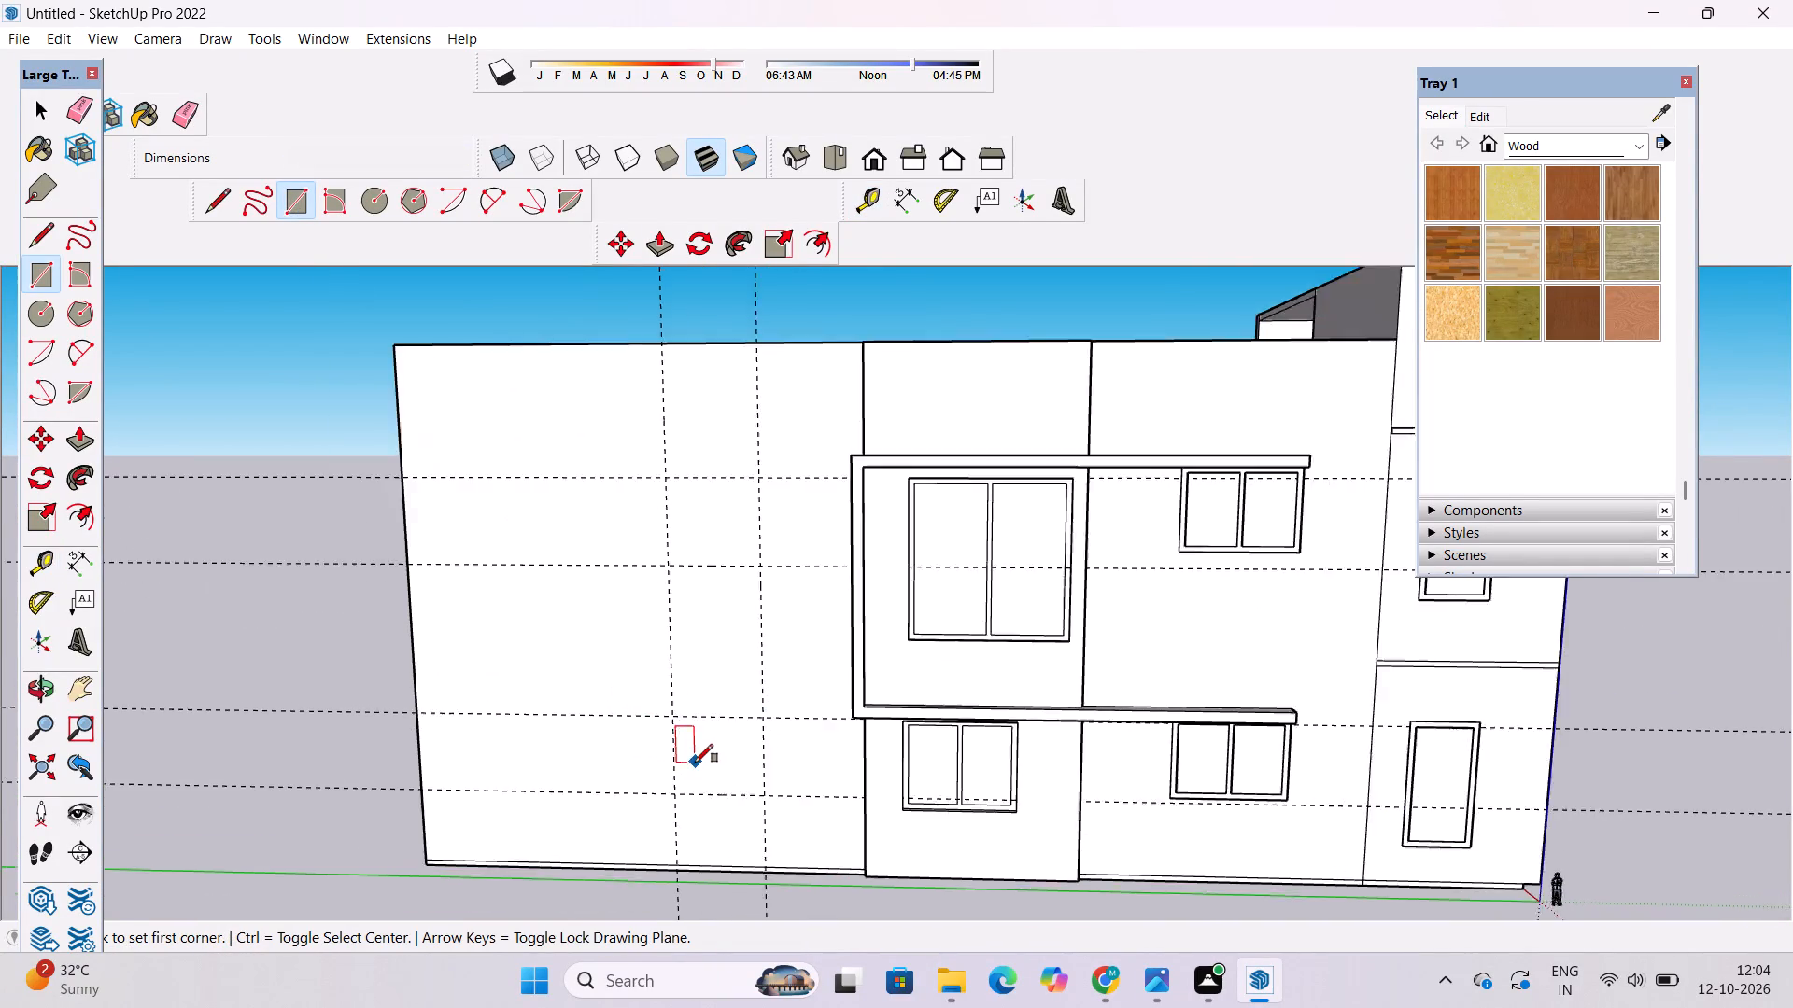
{"action": "scroll", "coordinate": [695, 763], "scroll_direction": "up", "scroll_amount": 7}
{"action": "left_click", "coordinate": [646, 654]}
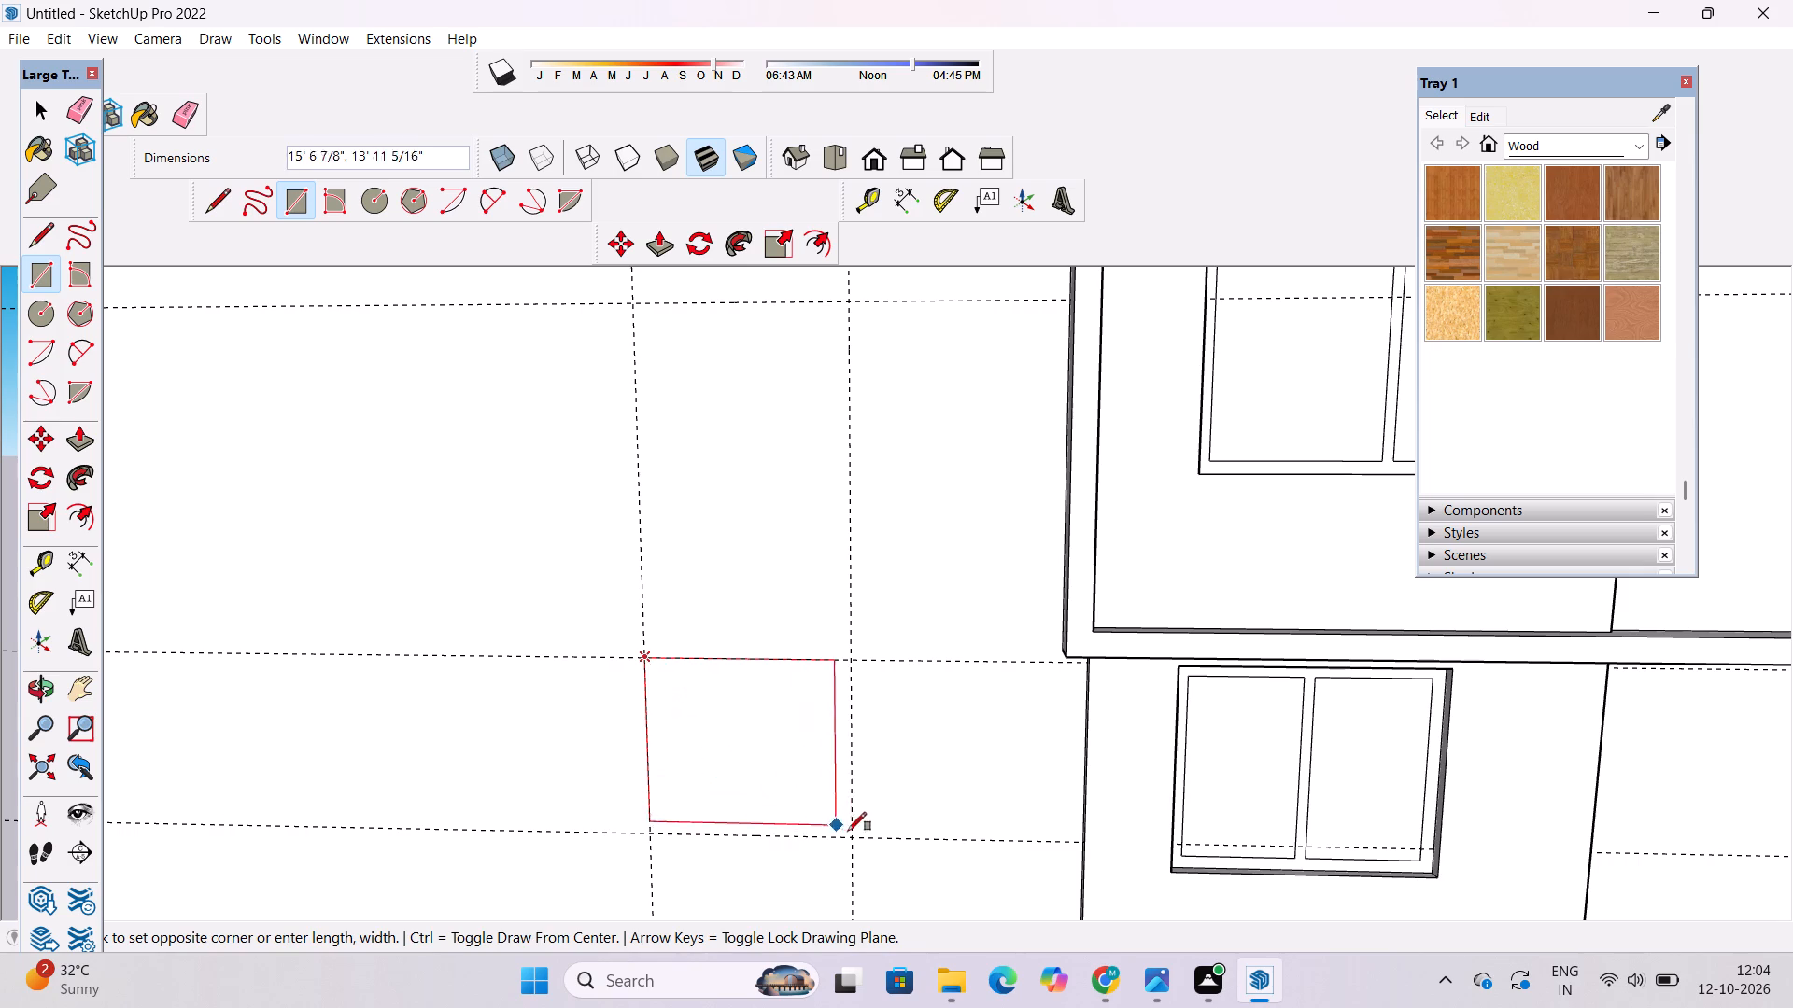
{"action": "left_click", "coordinate": [853, 841]}
{"action": "scroll", "coordinate": [733, 806], "scroll_direction": "down", "scroll_amount": 6}
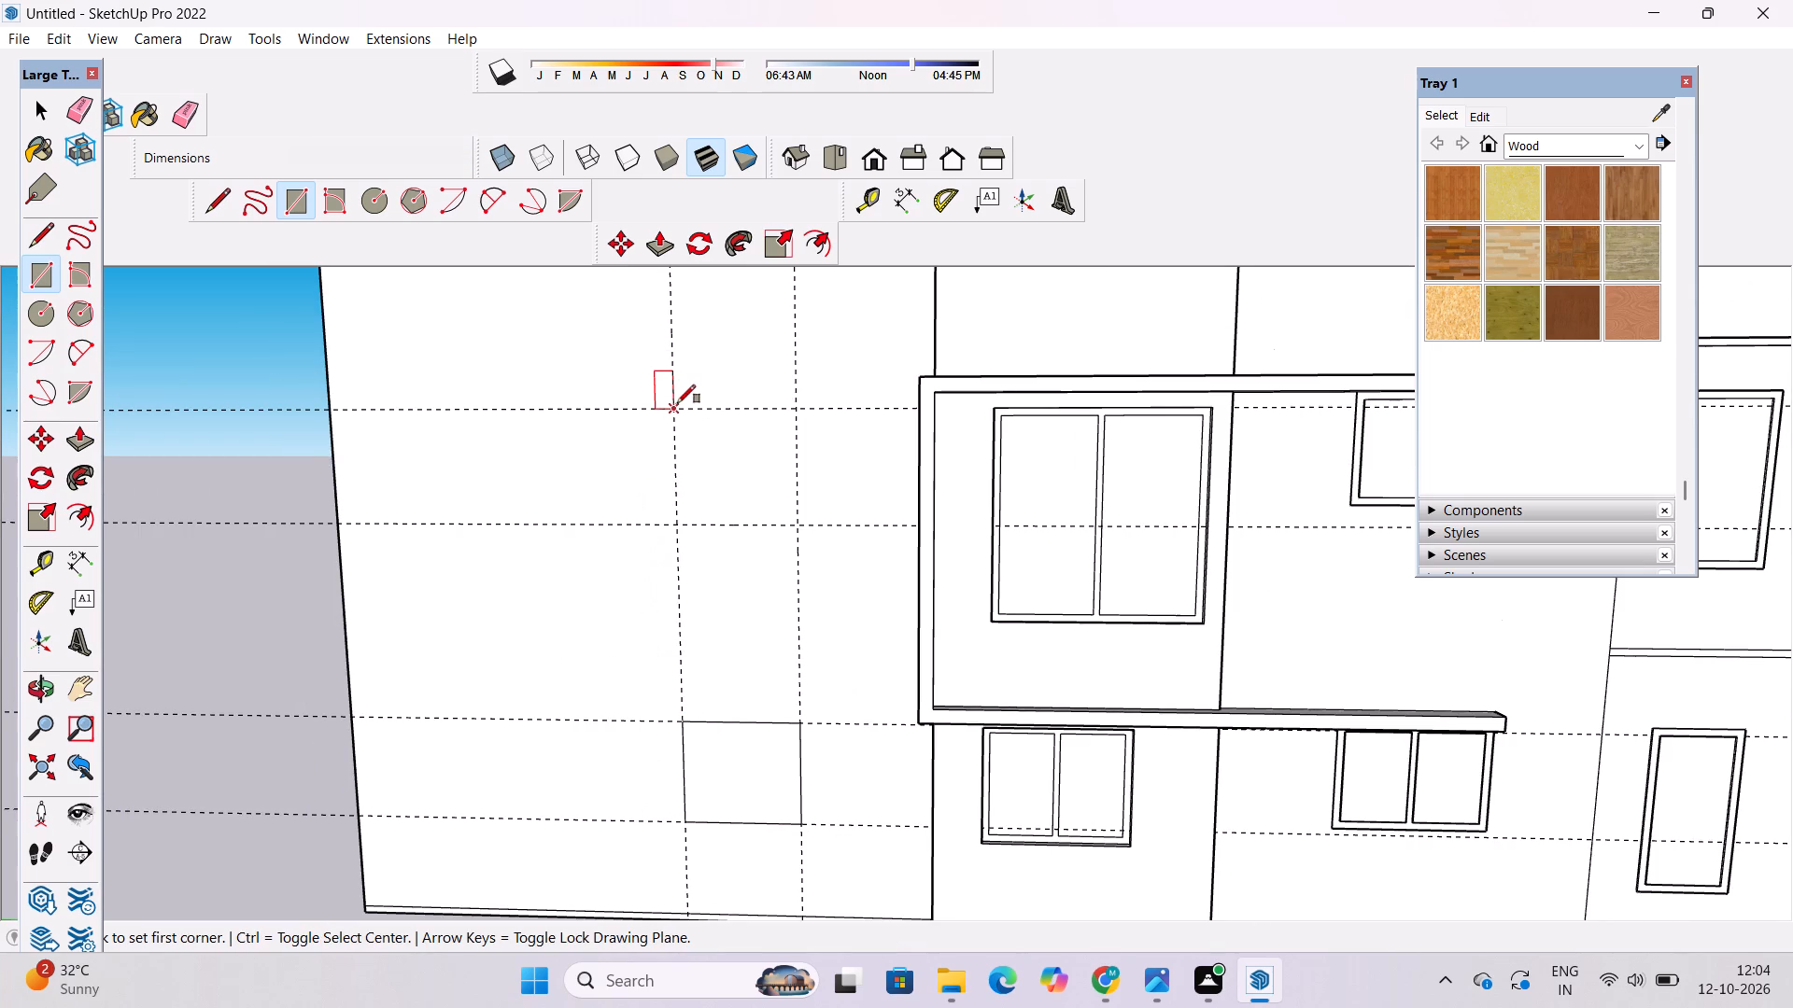
{"action": "left_click", "coordinate": [672, 407]}
{"action": "left_click", "coordinate": [796, 525]}
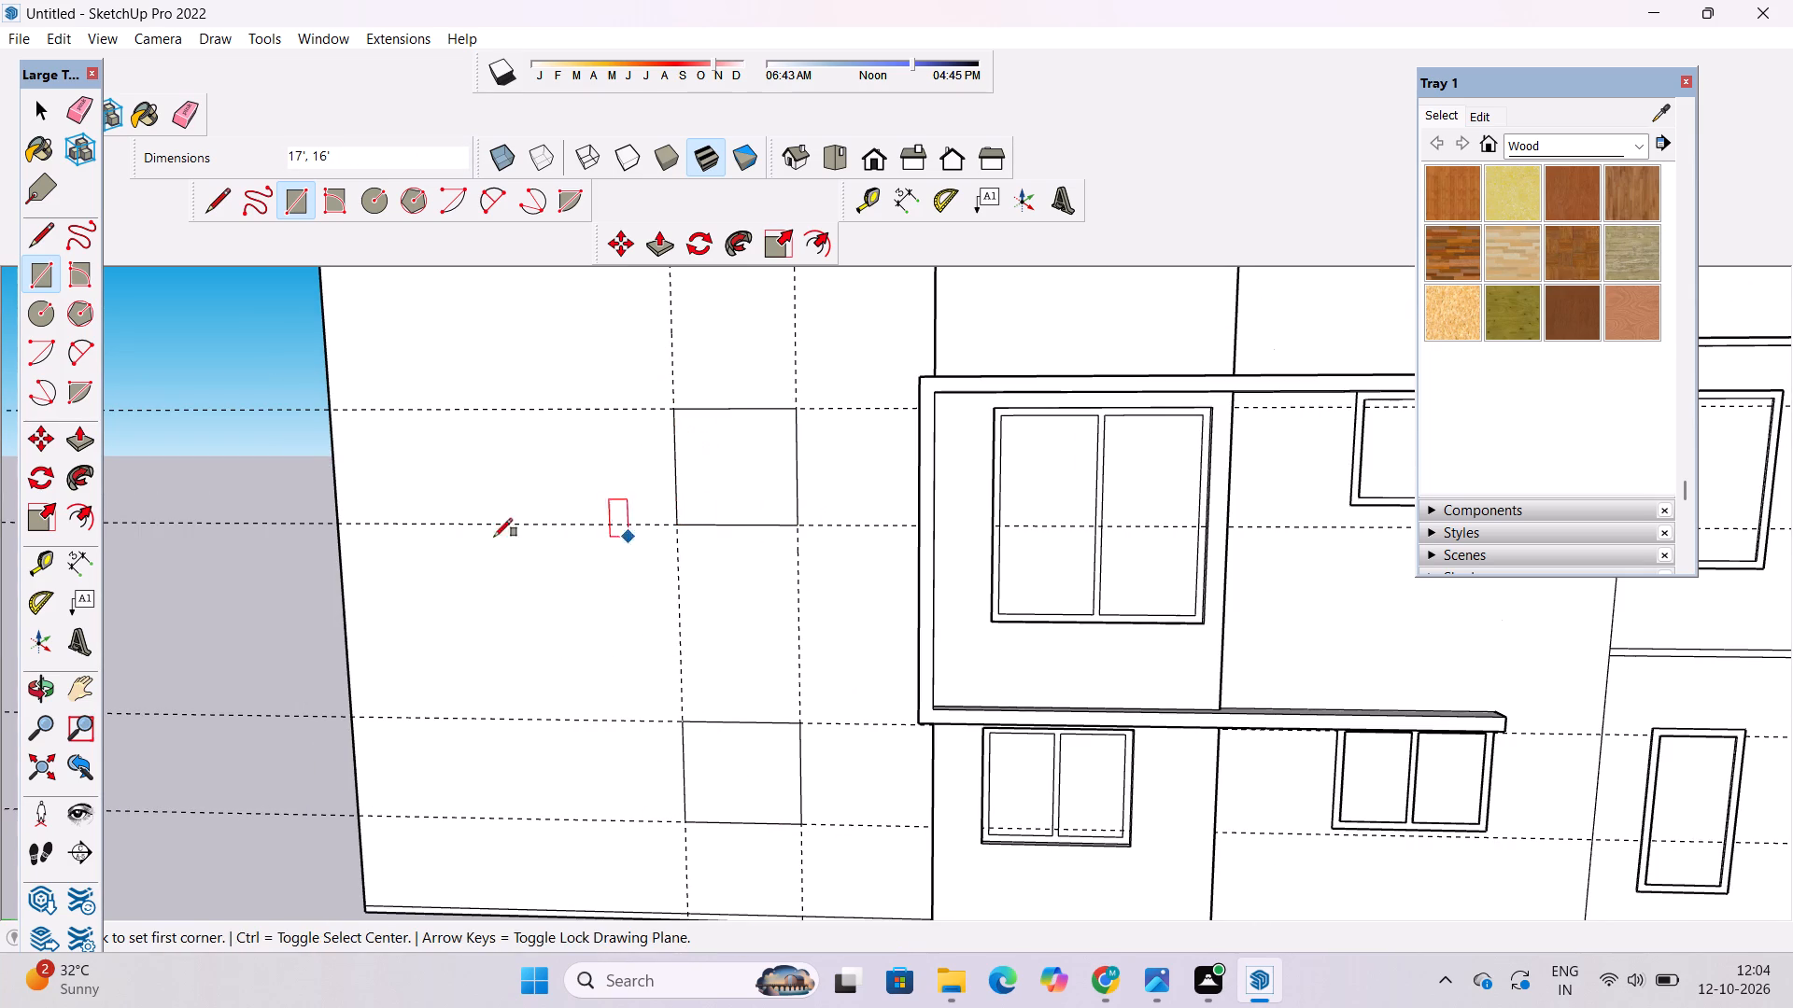
Erase all the horizontal and vertical guides around the two new rectangles on the blank rear wall.
{"action": "left_click", "coordinate": [184, 121]}
{"action": "left_click_drag", "start_coordinate": [513, 389], "coordinate": [533, 543]}
{"action": "scroll", "coordinate": [521, 482], "scroll_direction": "down", "scroll_amount": 4}
{"action": "scroll", "coordinate": [530, 501], "scroll_direction": "up", "scroll_amount": 3}
{"action": "left_click_drag", "start_coordinate": [556, 539], "coordinate": [569, 808]}
{"action": "left_click_drag", "start_coordinate": [794, 616], "coordinate": [648, 634]}
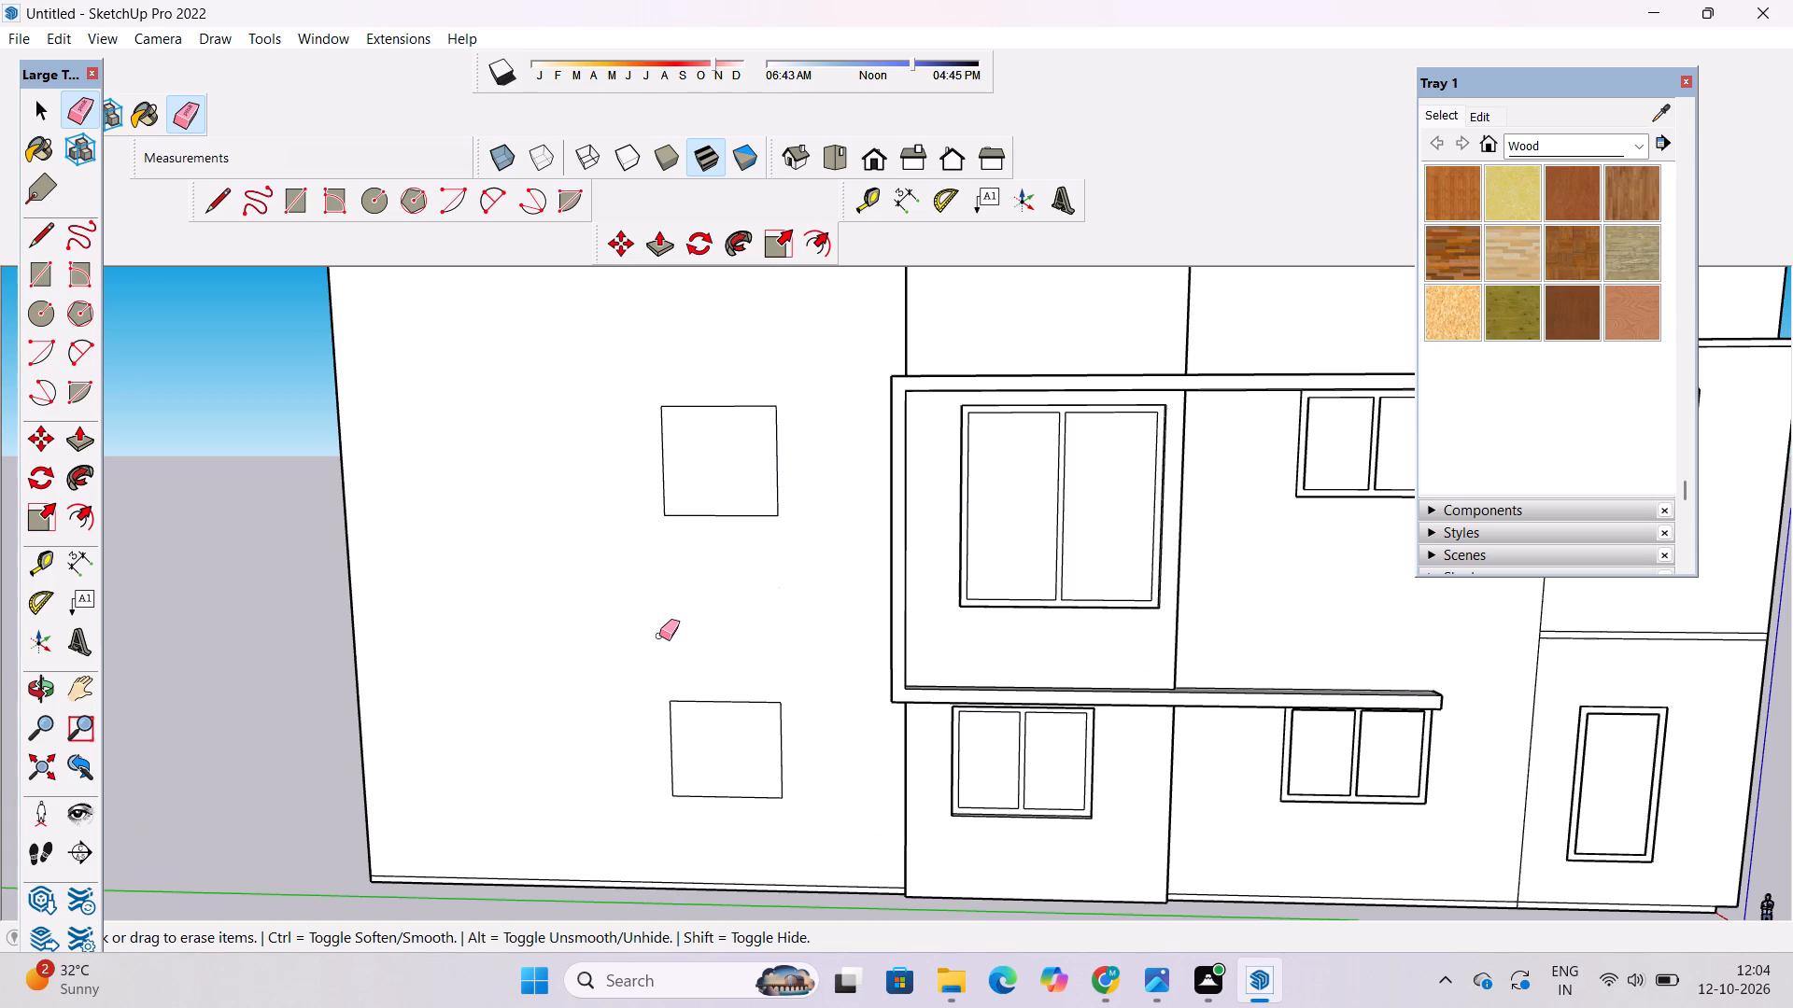
{"action": "key", "text": "space"}
Examine the building from all sides, comparing the two new rear-wall rectangles with the existing windows and projecting frame.
{"action": "key", "text": "o"}
{"action": "scroll", "coordinate": [540, 516], "scroll_direction": "down", "scroll_amount": 8}
{"action": "left_click_drag", "start_coordinate": [883, 679], "coordinate": [13, 500]}
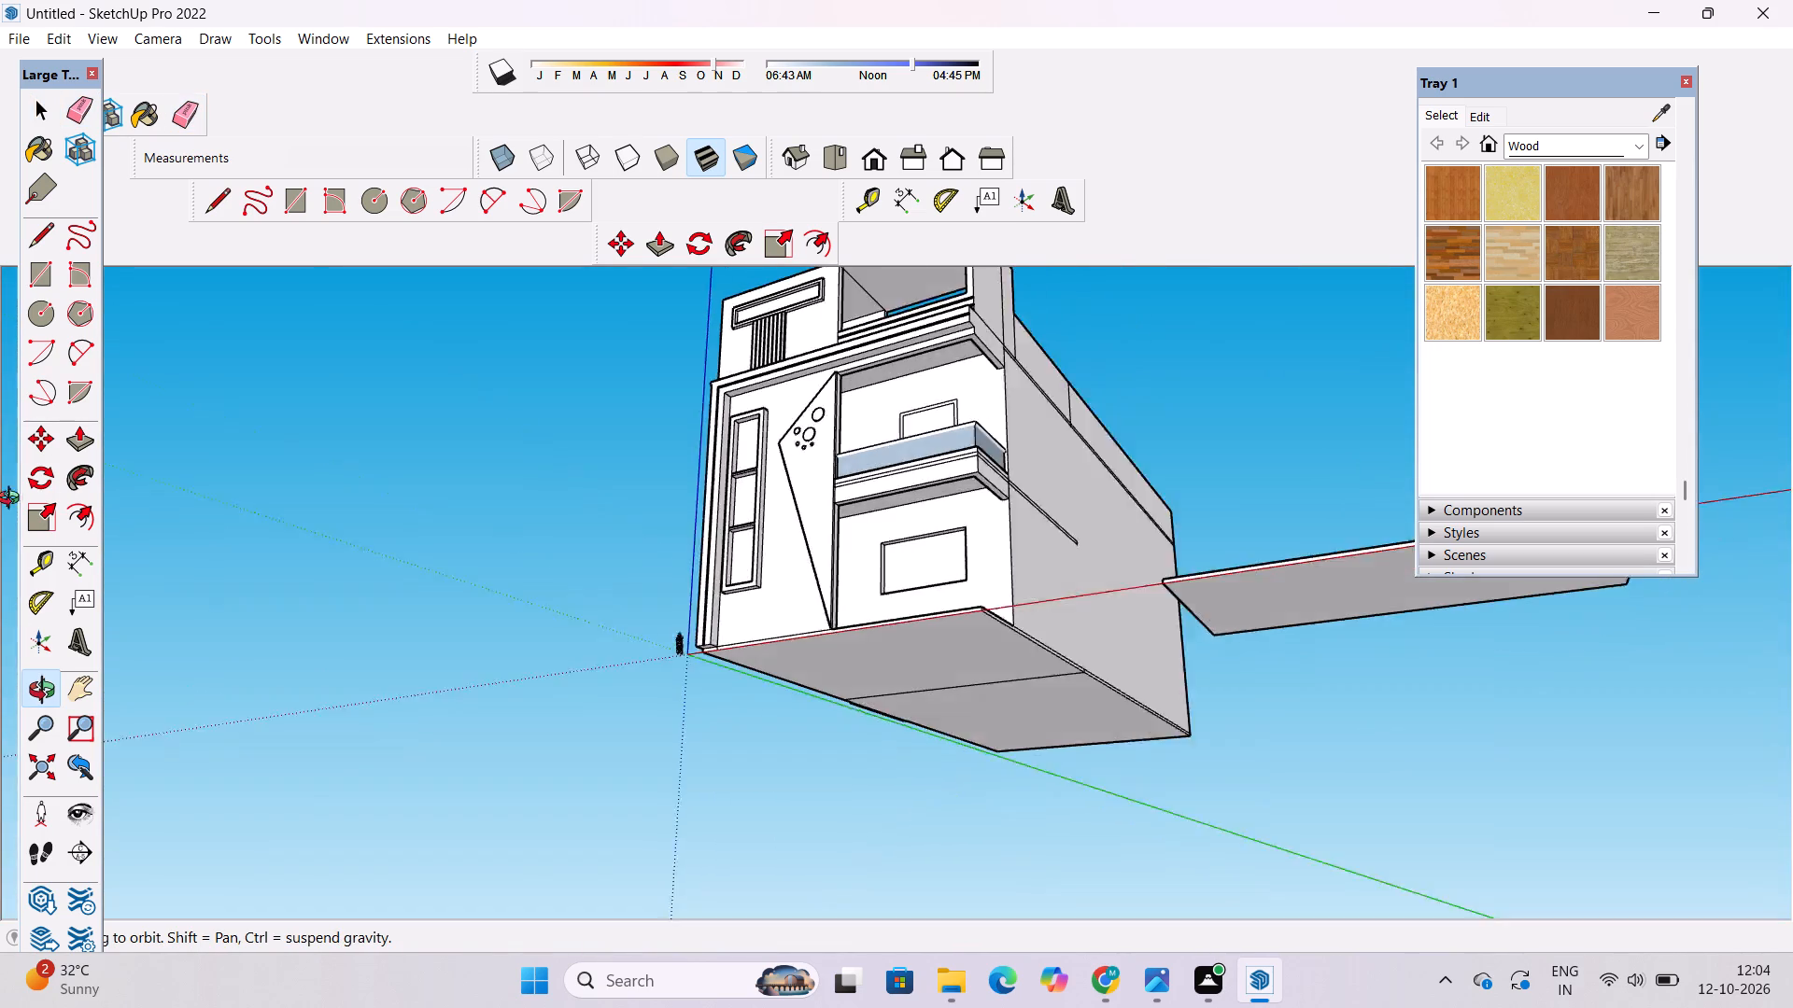
{"action": "left_click_drag", "start_coordinate": [13, 500], "coordinate": [1789, 732]}
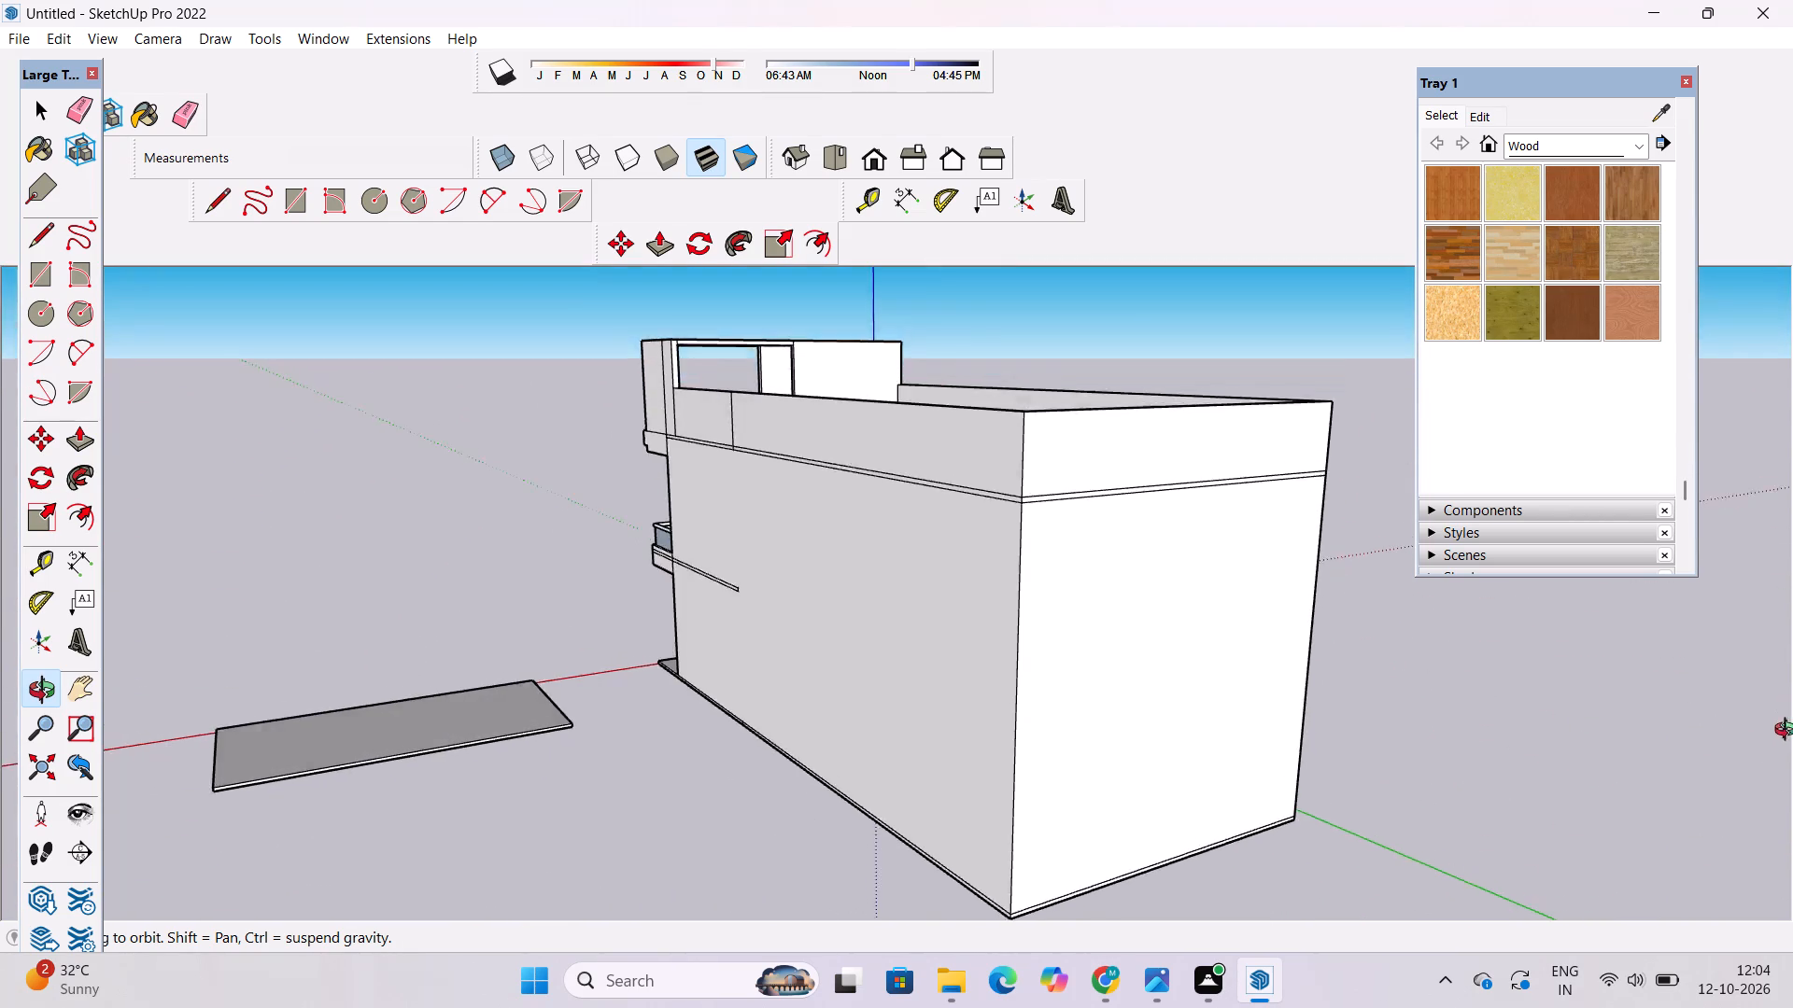
{"action": "left_click_drag", "start_coordinate": [1789, 732], "coordinate": [427, 629]}
{"action": "scroll", "coordinate": [840, 549], "scroll_direction": "down", "scroll_amount": 4}
{"action": "left_click_drag", "start_coordinate": [1116, 550], "coordinate": [1102, 600], "text": "shift"}
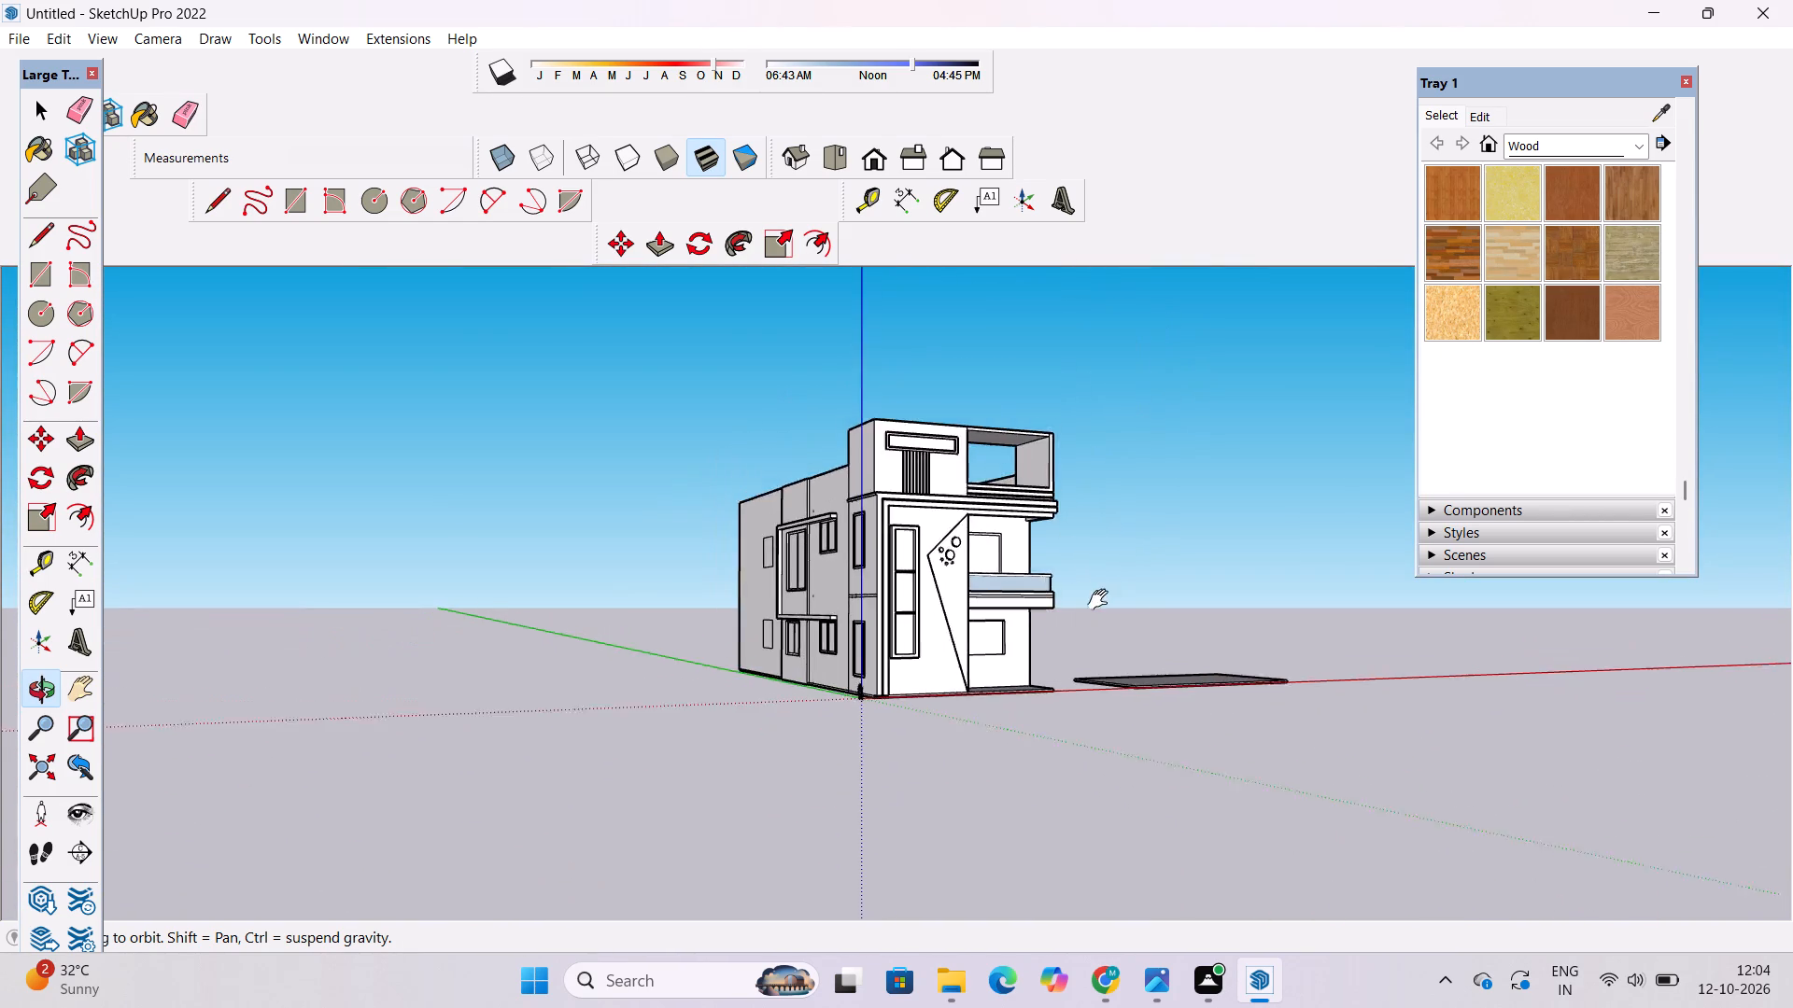
{"action": "left_click_drag", "start_coordinate": [1102, 600], "coordinate": [1101, 606], "text": "shift"}
{"action": "left_click_drag", "start_coordinate": [1101, 608], "coordinate": [471, 626]}
{"action": "scroll", "coordinate": [997, 538], "scroll_direction": "up", "scroll_amount": 9}
{"action": "left_click_drag", "start_coordinate": [1140, 601], "coordinate": [899, 519], "text": "shift"}
{"action": "left_click_drag", "start_coordinate": [896, 517], "coordinate": [1077, 561]}
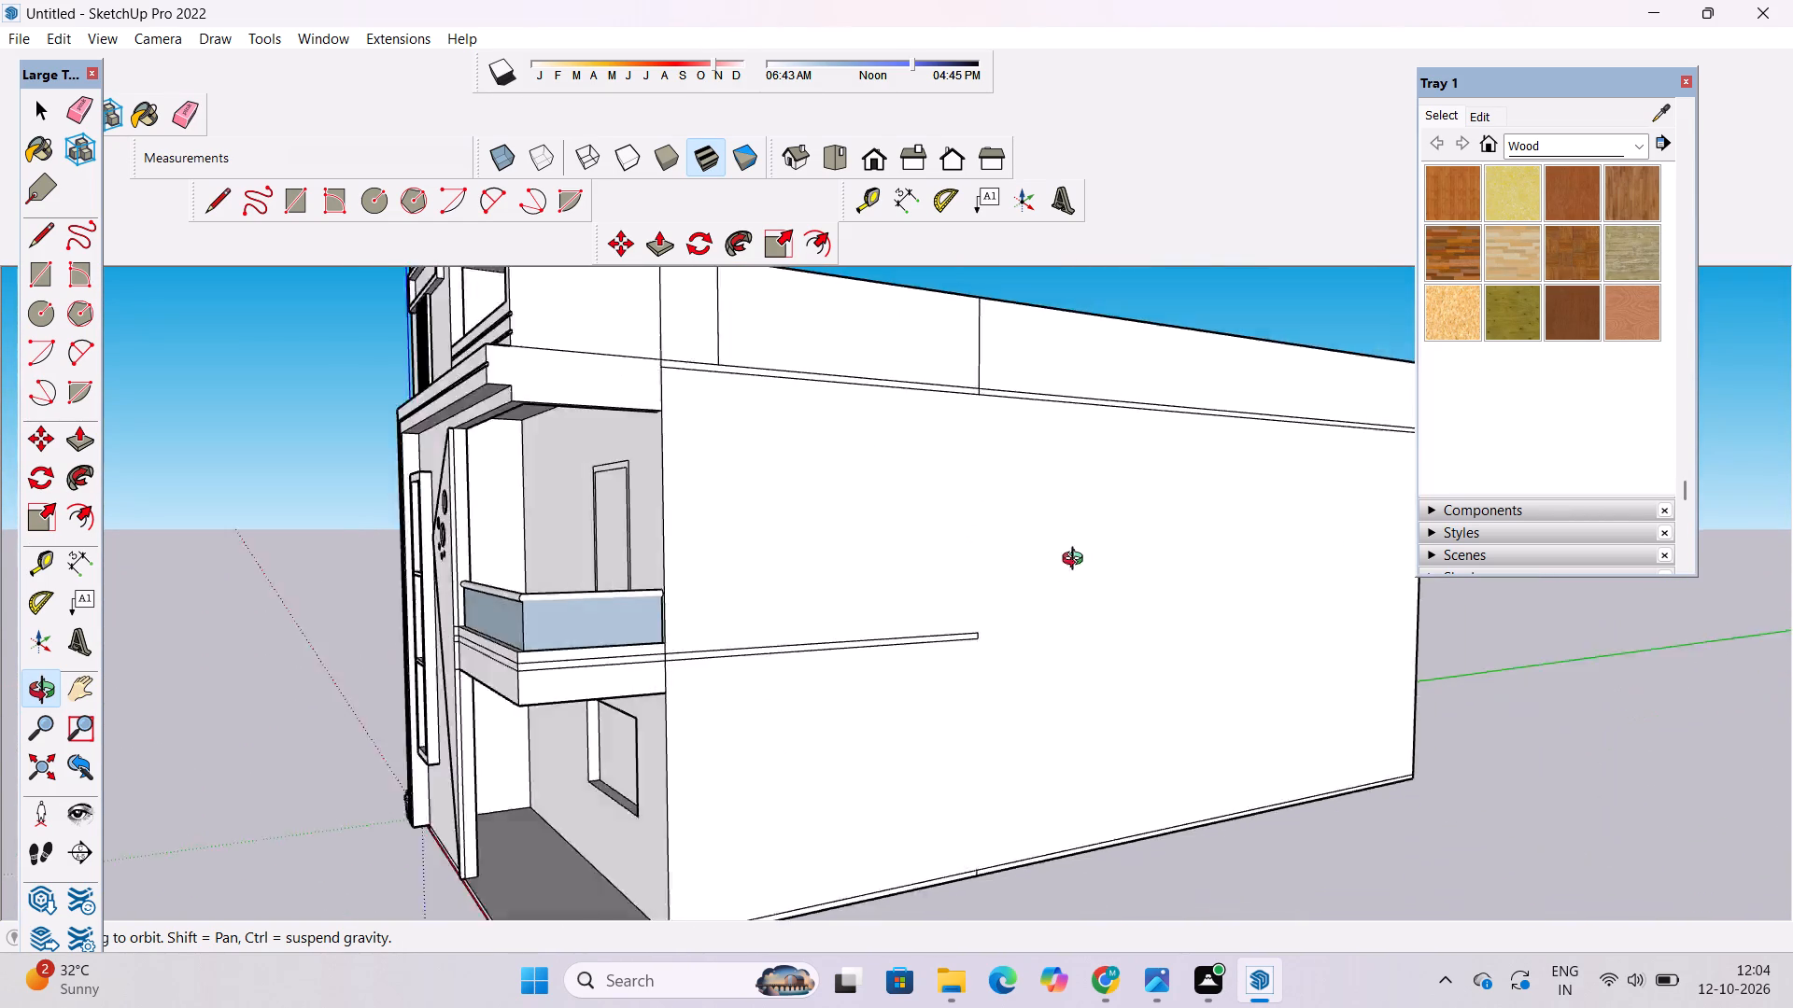
{"action": "left_click_drag", "start_coordinate": [1077, 561], "coordinate": [1432, 686]}
{"action": "left_click_drag", "start_coordinate": [726, 710], "coordinate": [722, 488]}
{"action": "left_click_drag", "start_coordinate": [627, 576], "coordinate": [1179, 497]}
{"action": "scroll", "coordinate": [718, 533], "scroll_direction": "down", "scroll_amount": 5}
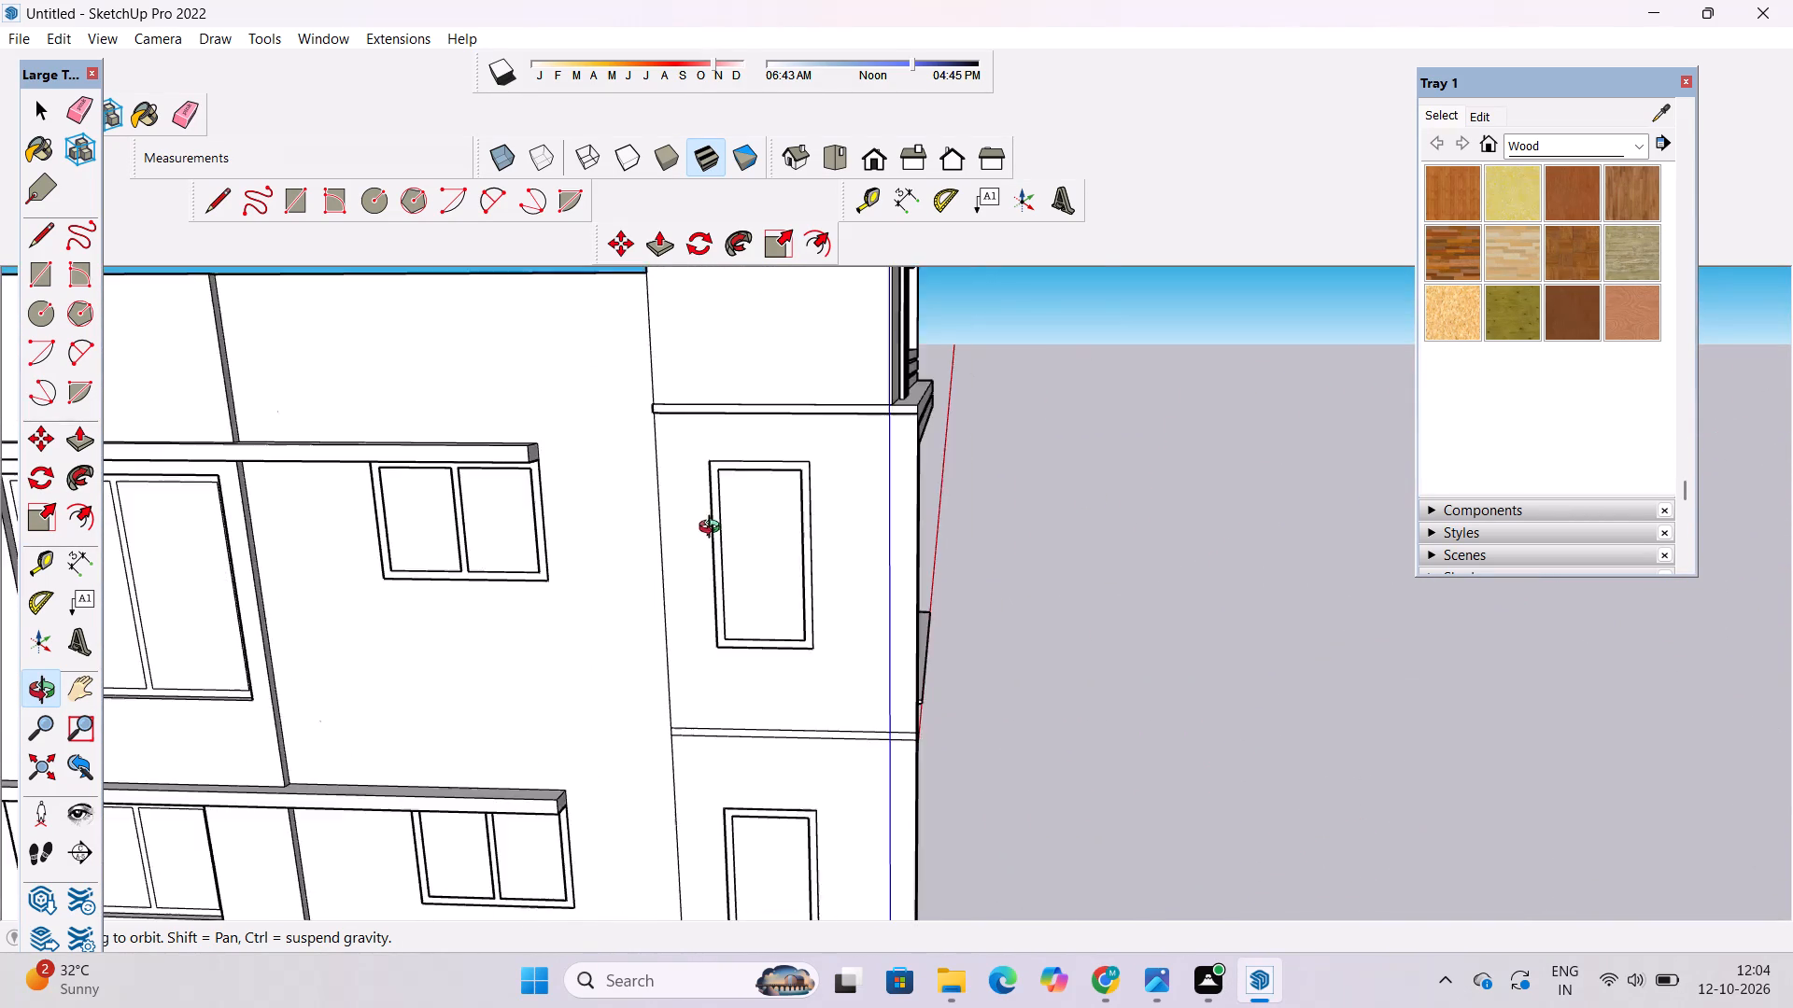
{"action": "left_click_drag", "start_coordinate": [606, 562], "coordinate": [835, 554], "text": "shift"}
{"action": "scroll", "coordinate": [832, 525], "scroll_direction": "down", "scroll_amount": 5}
{"action": "left_click_drag", "start_coordinate": [844, 531], "coordinate": [543, 537]}
{"action": "scroll", "coordinate": [546, 536], "scroll_direction": "up", "scroll_amount": 4}
{"action": "left_click_drag", "start_coordinate": [636, 533], "coordinate": [639, 540], "text": "shift"}
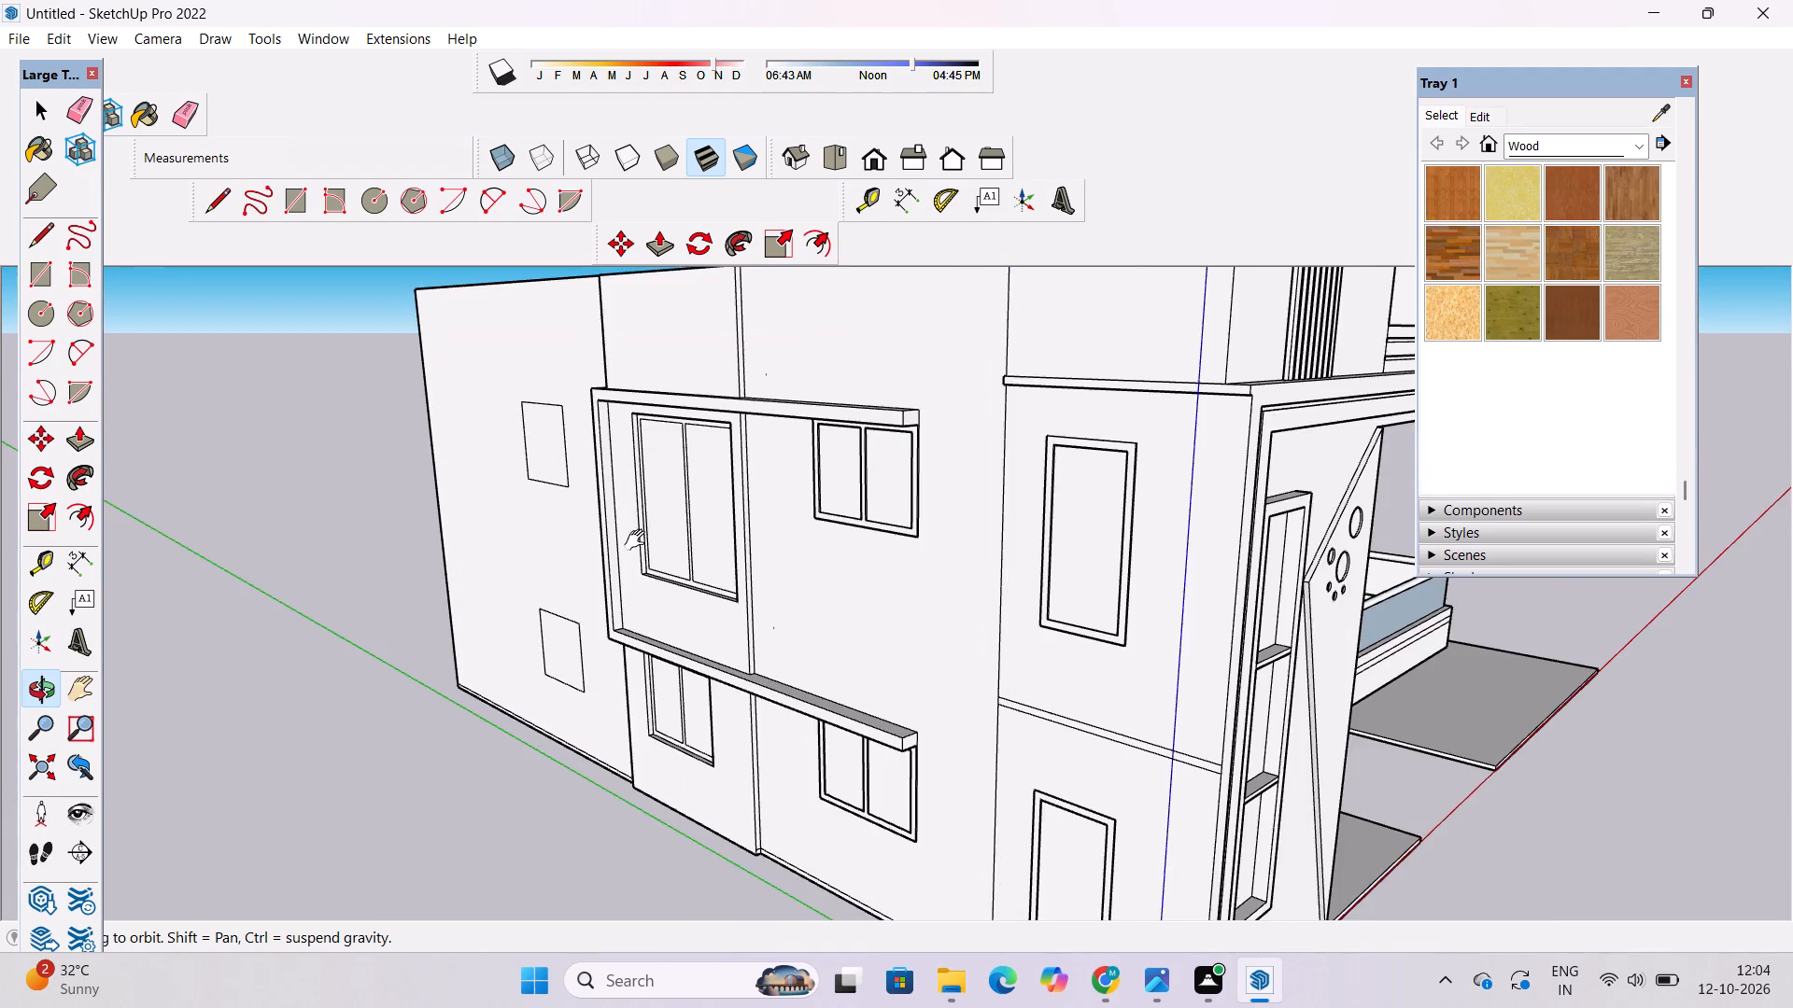
{"action": "left_click_drag", "start_coordinate": [639, 540], "coordinate": [639, 600], "text": "shift"}
{"action": "scroll", "coordinate": [586, 611], "scroll_direction": "up", "scroll_amount": 4}
{"action": "left_click_drag", "start_coordinate": [534, 609], "coordinate": [606, 595], "text": "shift"}
{"action": "left_click_drag", "start_coordinate": [612, 595], "coordinate": [852, 556]}
{"action": "scroll", "coordinate": [614, 525], "scroll_direction": "down", "scroll_amount": 5}
{"action": "left_click_drag", "start_coordinate": [577, 527], "coordinate": [536, 539], "text": "shift"}
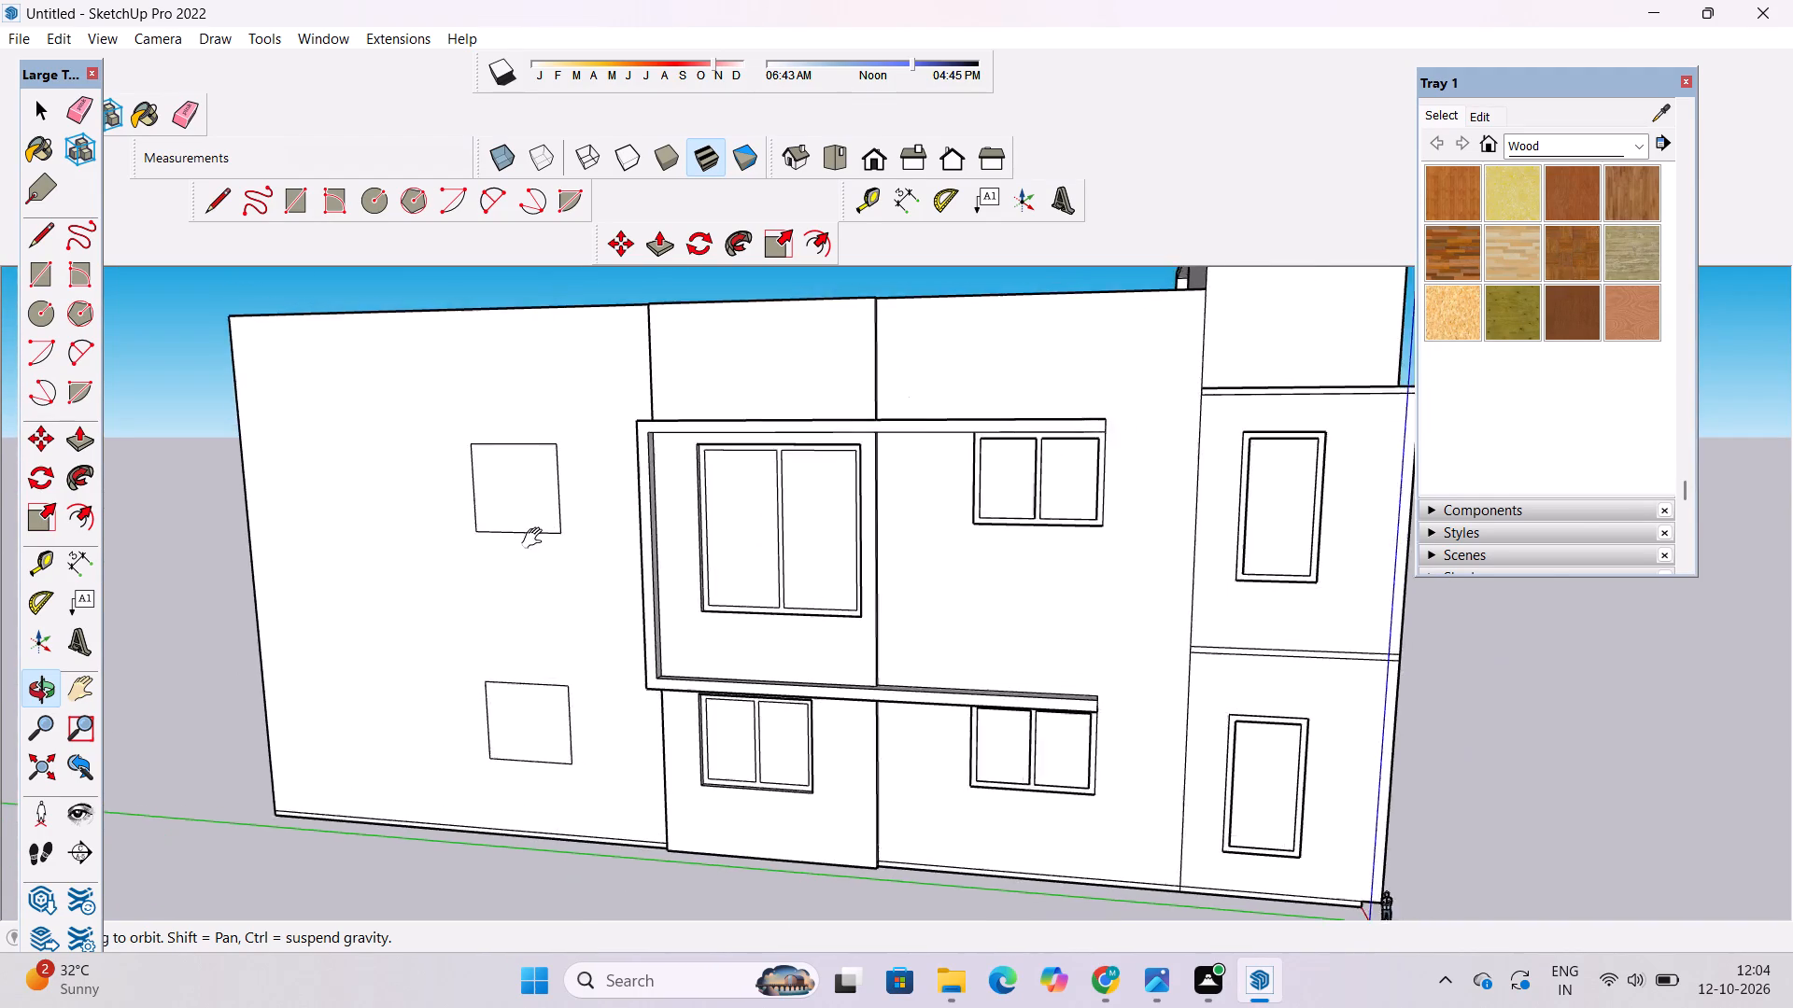
{"action": "left_click_drag", "start_coordinate": [536, 539], "coordinate": [529, 540], "text": "shift"}
{"action": "left_click_drag", "start_coordinate": [520, 543], "coordinate": [727, 522]}
{"action": "scroll", "coordinate": [723, 521], "scroll_direction": "down", "scroll_amount": 6}
{"action": "left_click_drag", "start_coordinate": [626, 553], "coordinate": [609, 572], "text": "shift"}
{"action": "scroll", "coordinate": [614, 557], "scroll_direction": "up", "scroll_amount": 2}
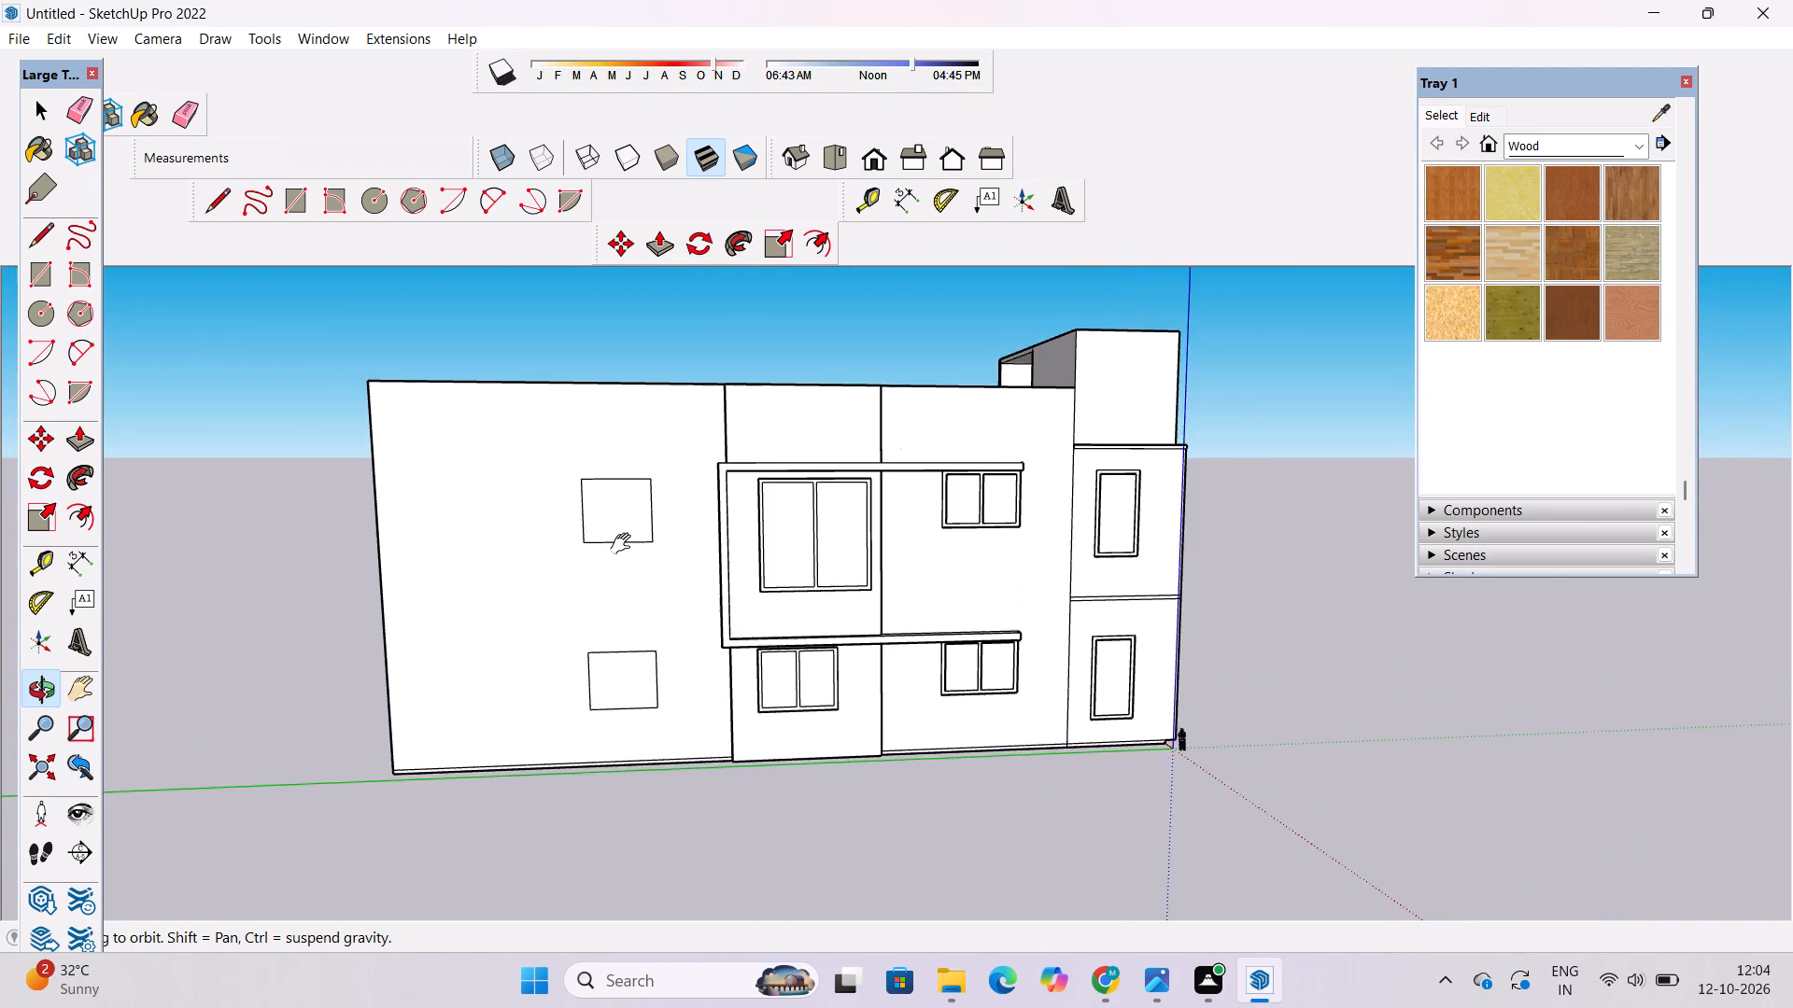
Move the upper rectangle on the blank wall about 5' 2" horizontally toward the projecting frame.
{"action": "left_click_drag", "start_coordinate": [625, 544], "coordinate": [548, 551], "text": "shift"}
{"action": "key", "text": "space"}
{"action": "scroll", "coordinate": [545, 515], "scroll_direction": "up", "scroll_amount": 4}
{"action": "double_click", "coordinate": [544, 515]}
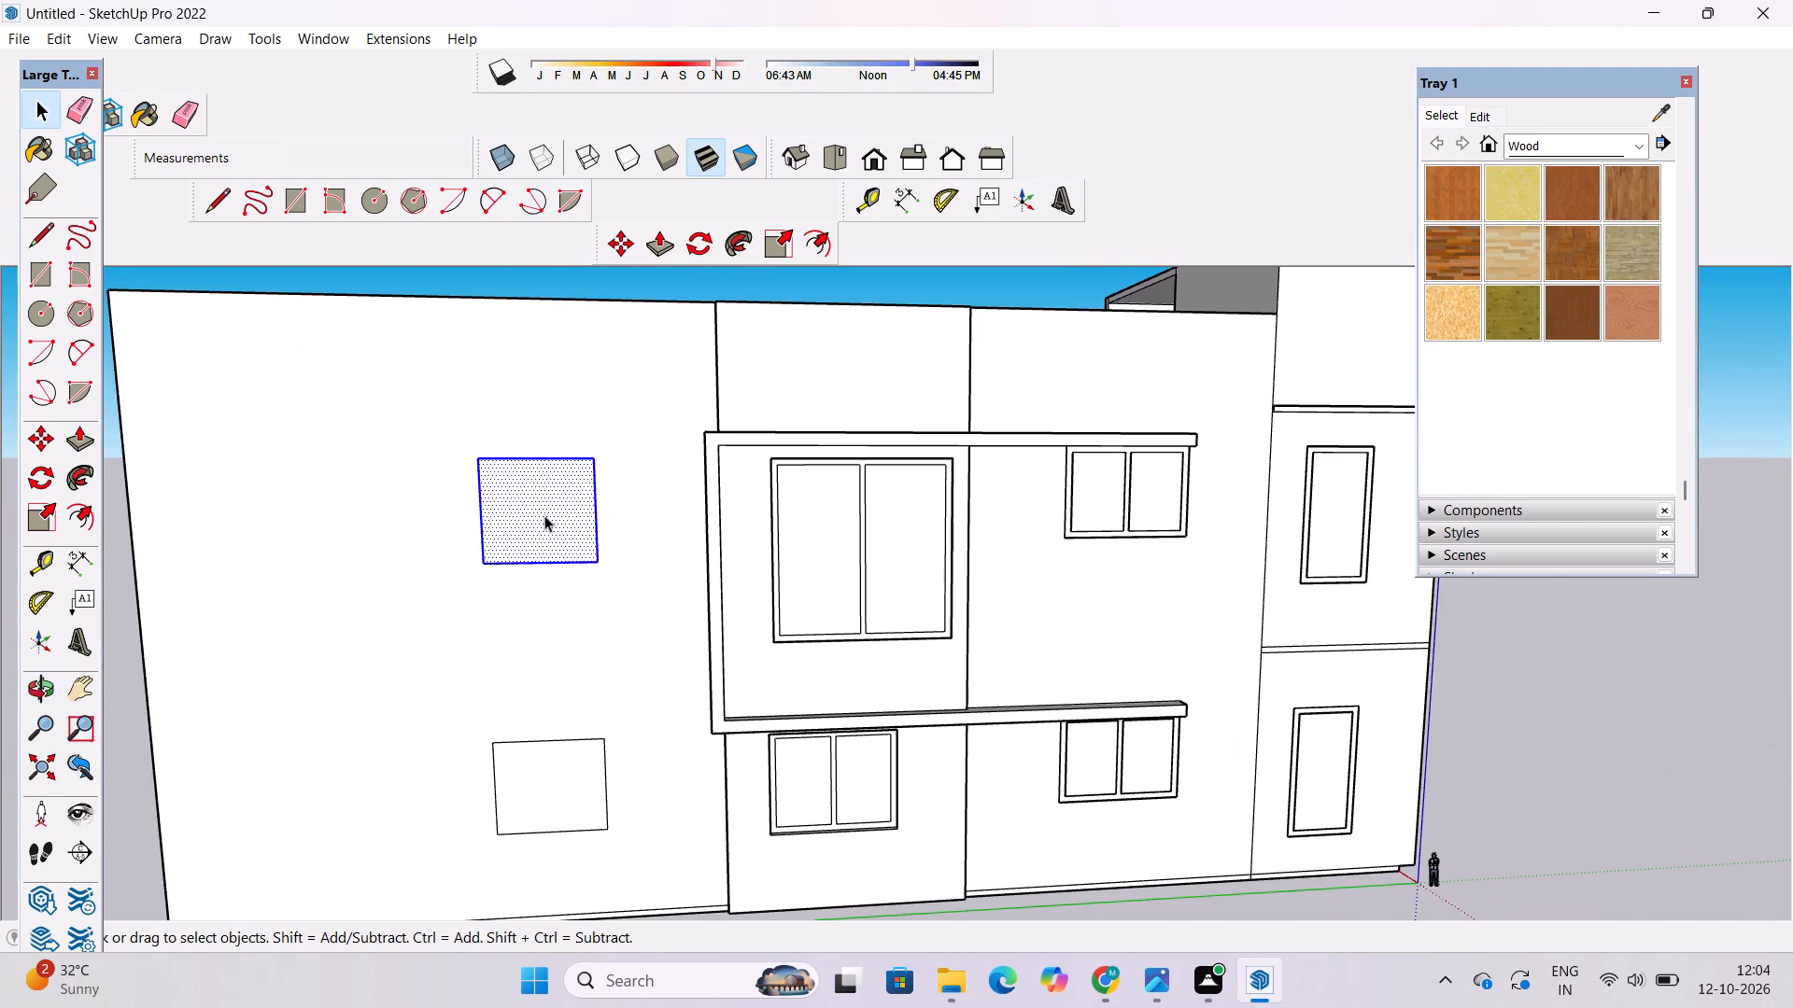
{"action": "key", "text": "m"}
{"action": "scroll", "coordinate": [596, 555], "scroll_direction": "up", "scroll_amount": 9}
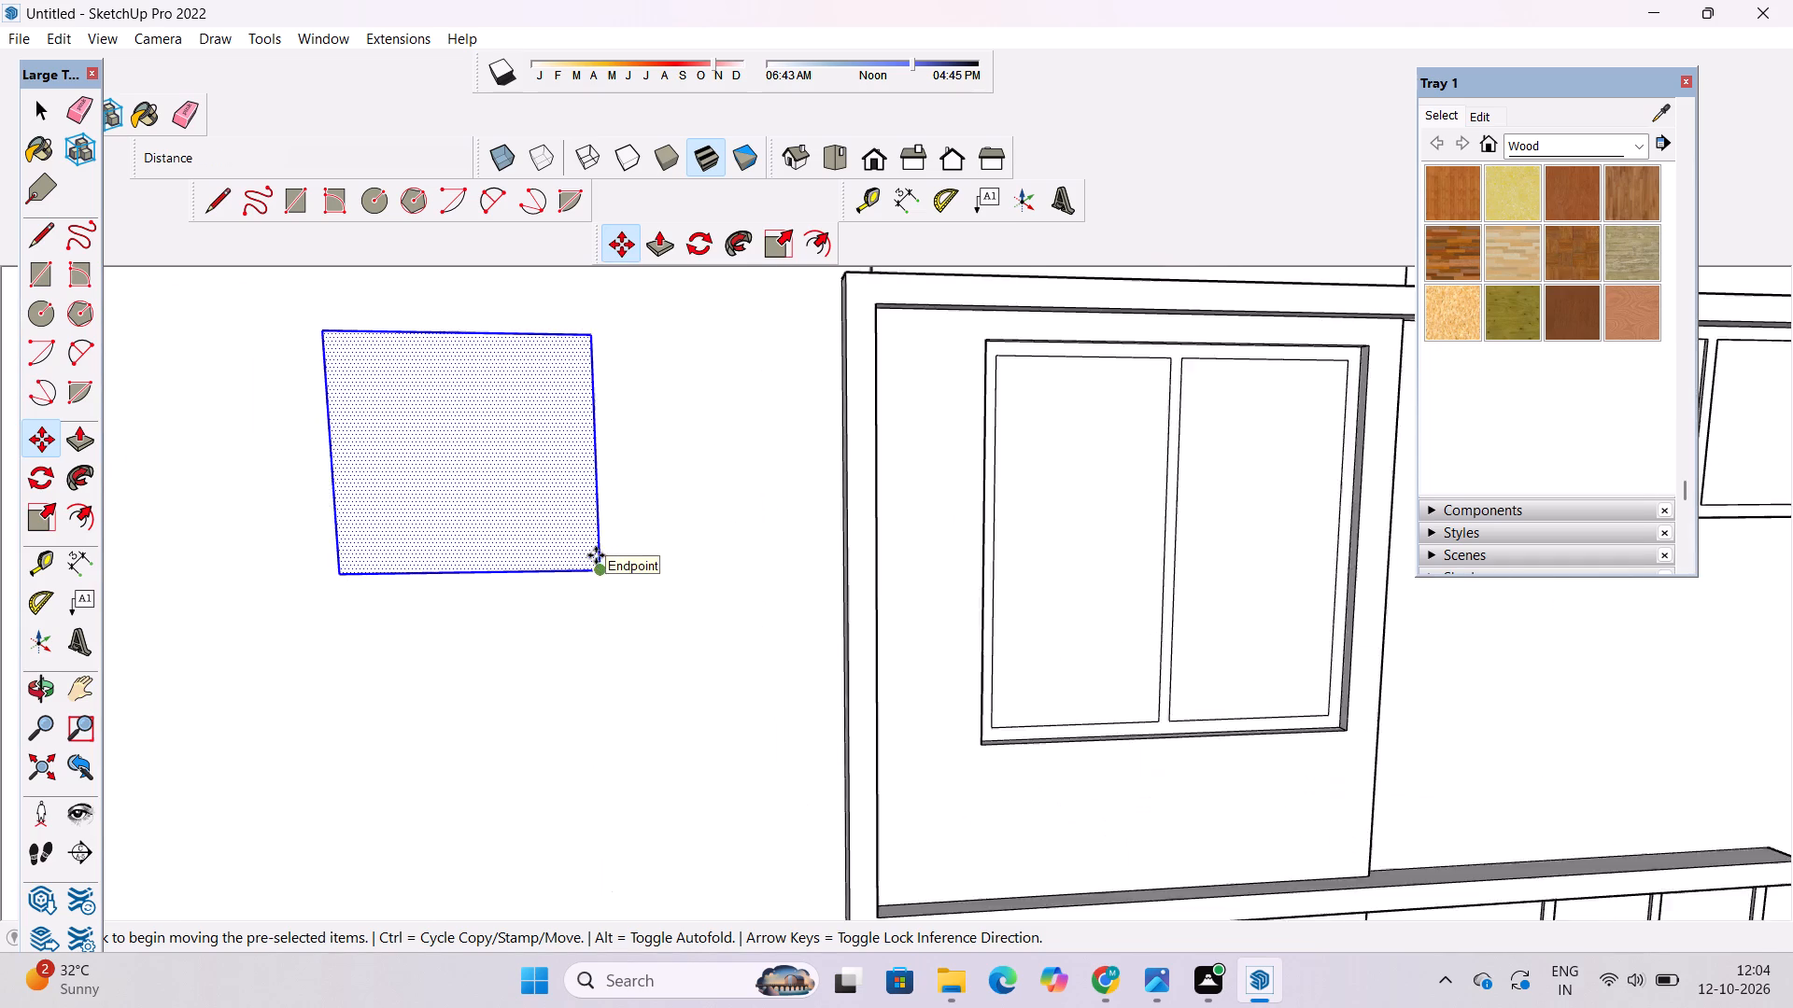
{"action": "scroll", "coordinate": [596, 555], "scroll_direction": "up", "scroll_amount": 4}
{"action": "left_click", "coordinate": [600, 572]}
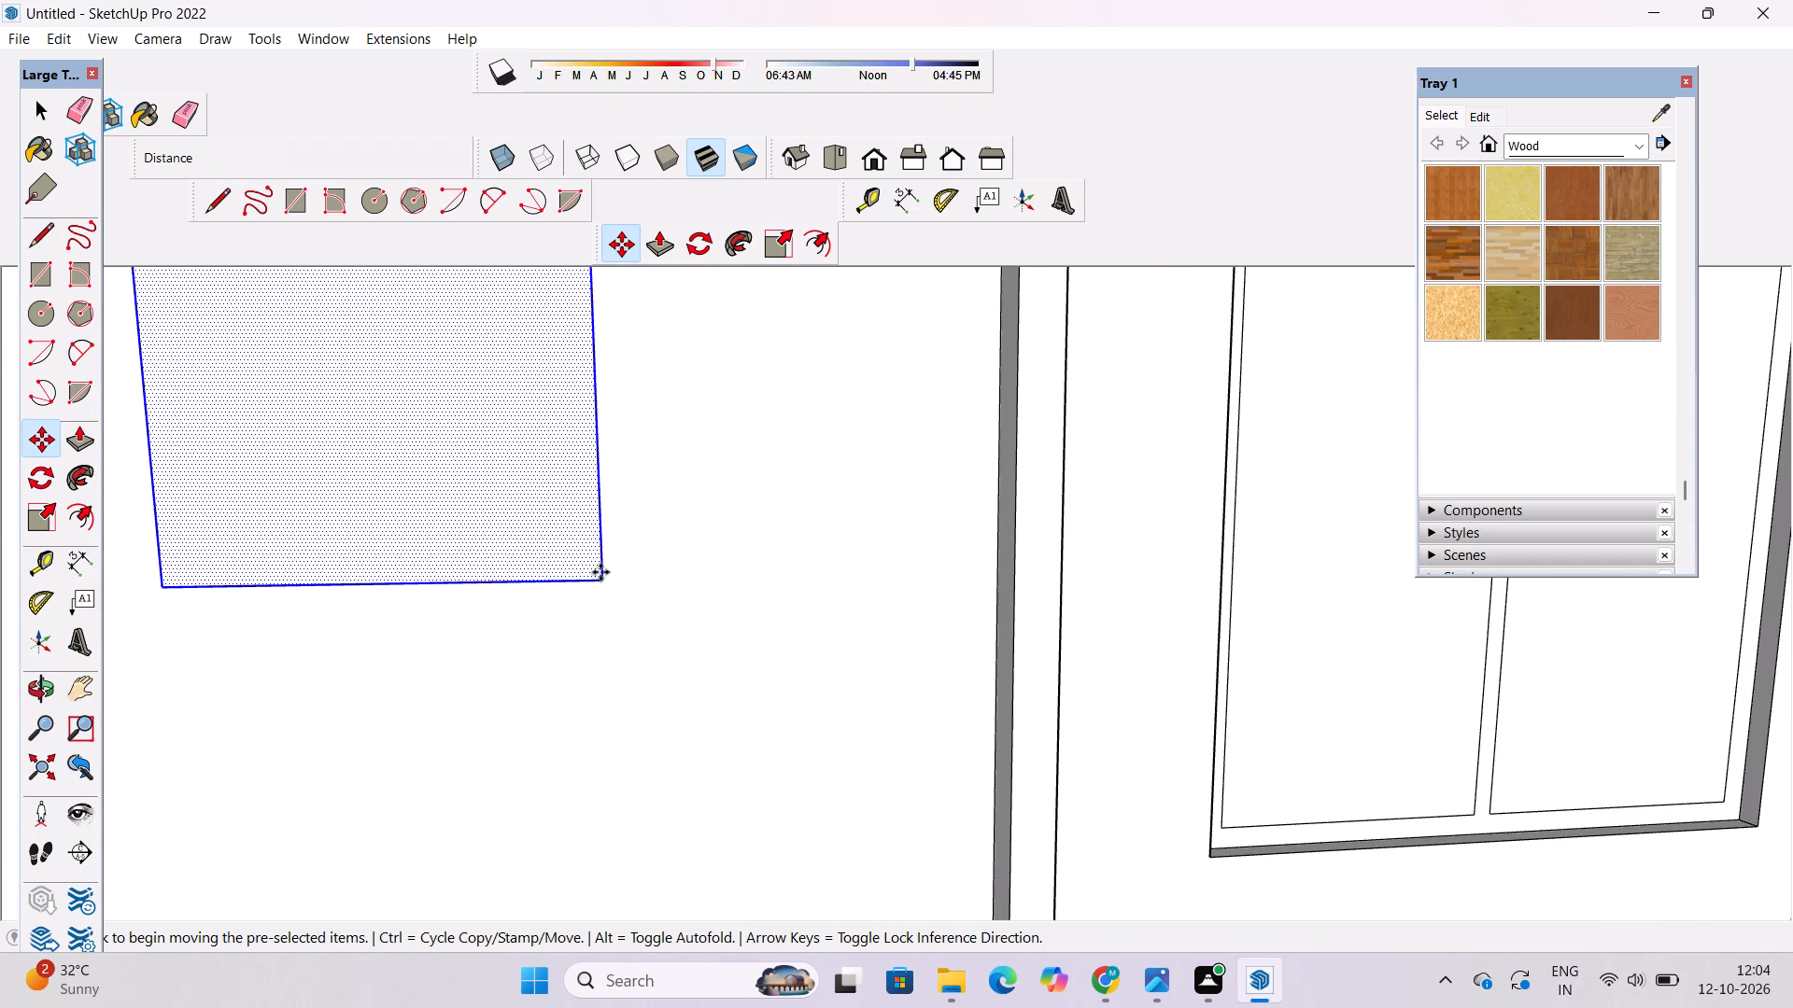
{"action": "left_click", "coordinate": [727, 576]}
{"action": "scroll", "coordinate": [344, 430], "scroll_direction": "down", "scroll_amount": 7}
{"action": "scroll", "coordinate": [537, 485], "scroll_direction": "down", "scroll_amount": 9}
Move the lower rectangle about 10' 8" horizontally toward the projecting frame, and raise it slightly on the wall.
{"action": "key", "text": "space"}
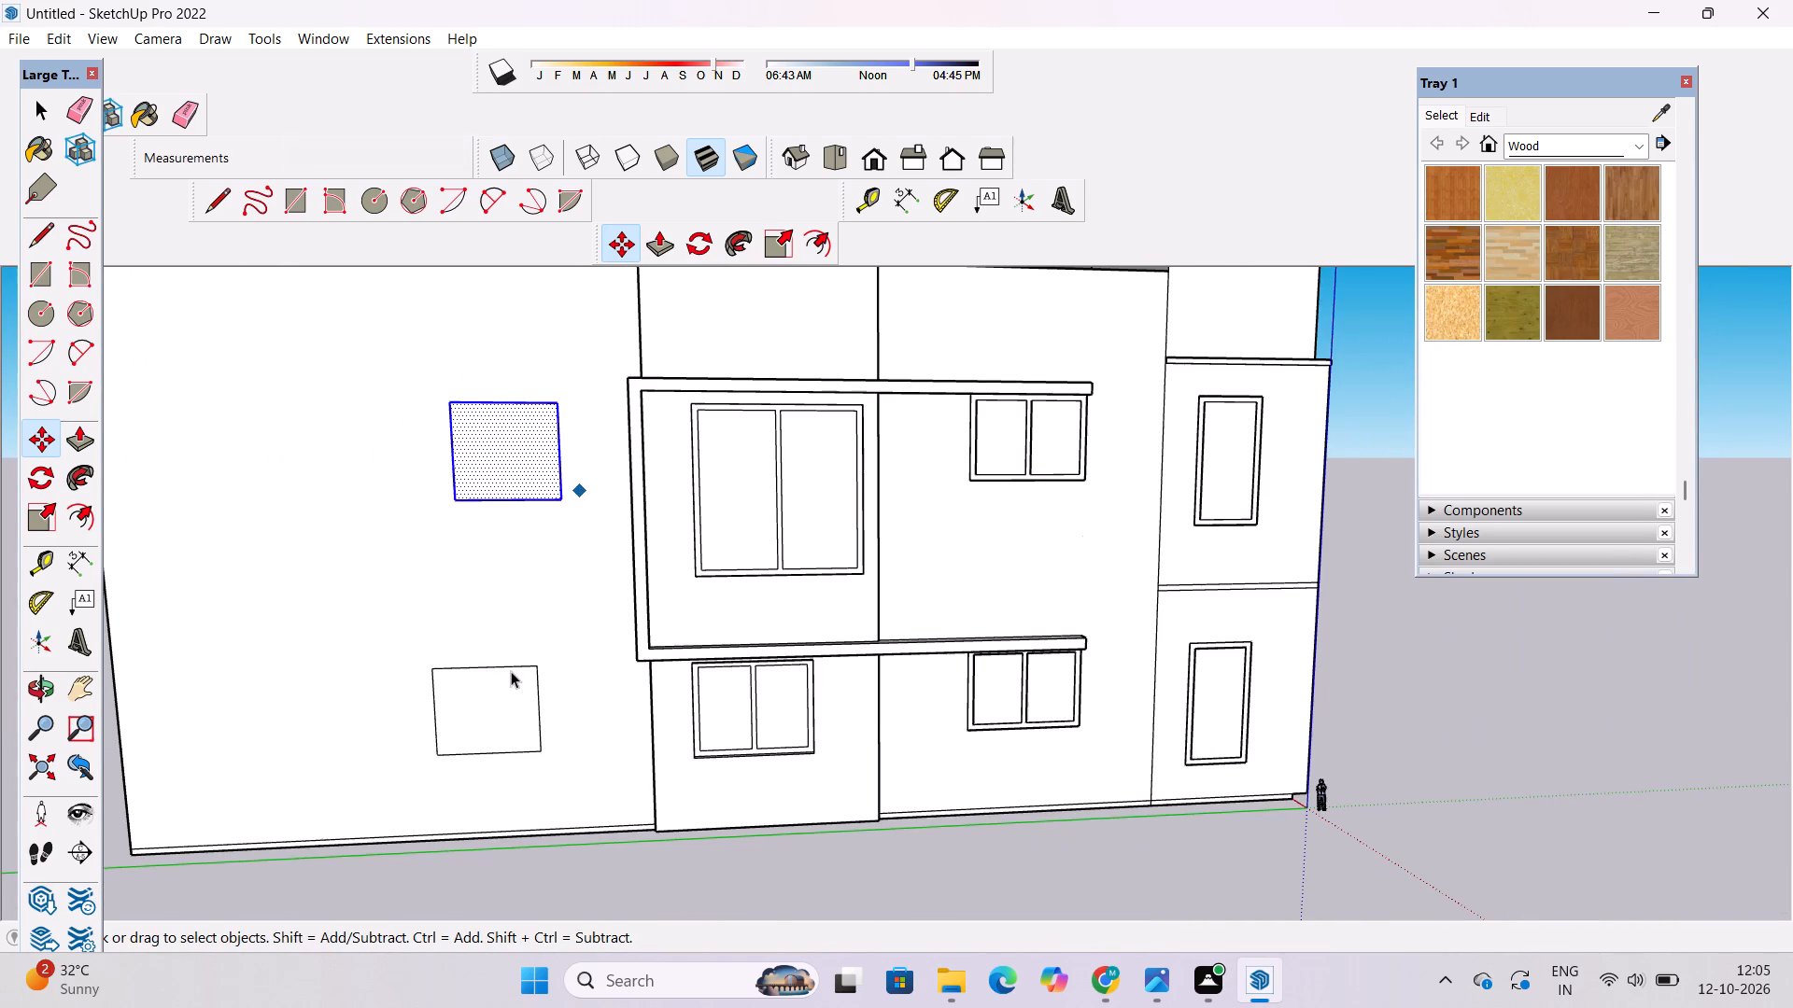
{"action": "left_click", "coordinate": [511, 671]}
{"action": "left_click", "coordinate": [511, 685]}
{"action": "double_click", "coordinate": [513, 711]}
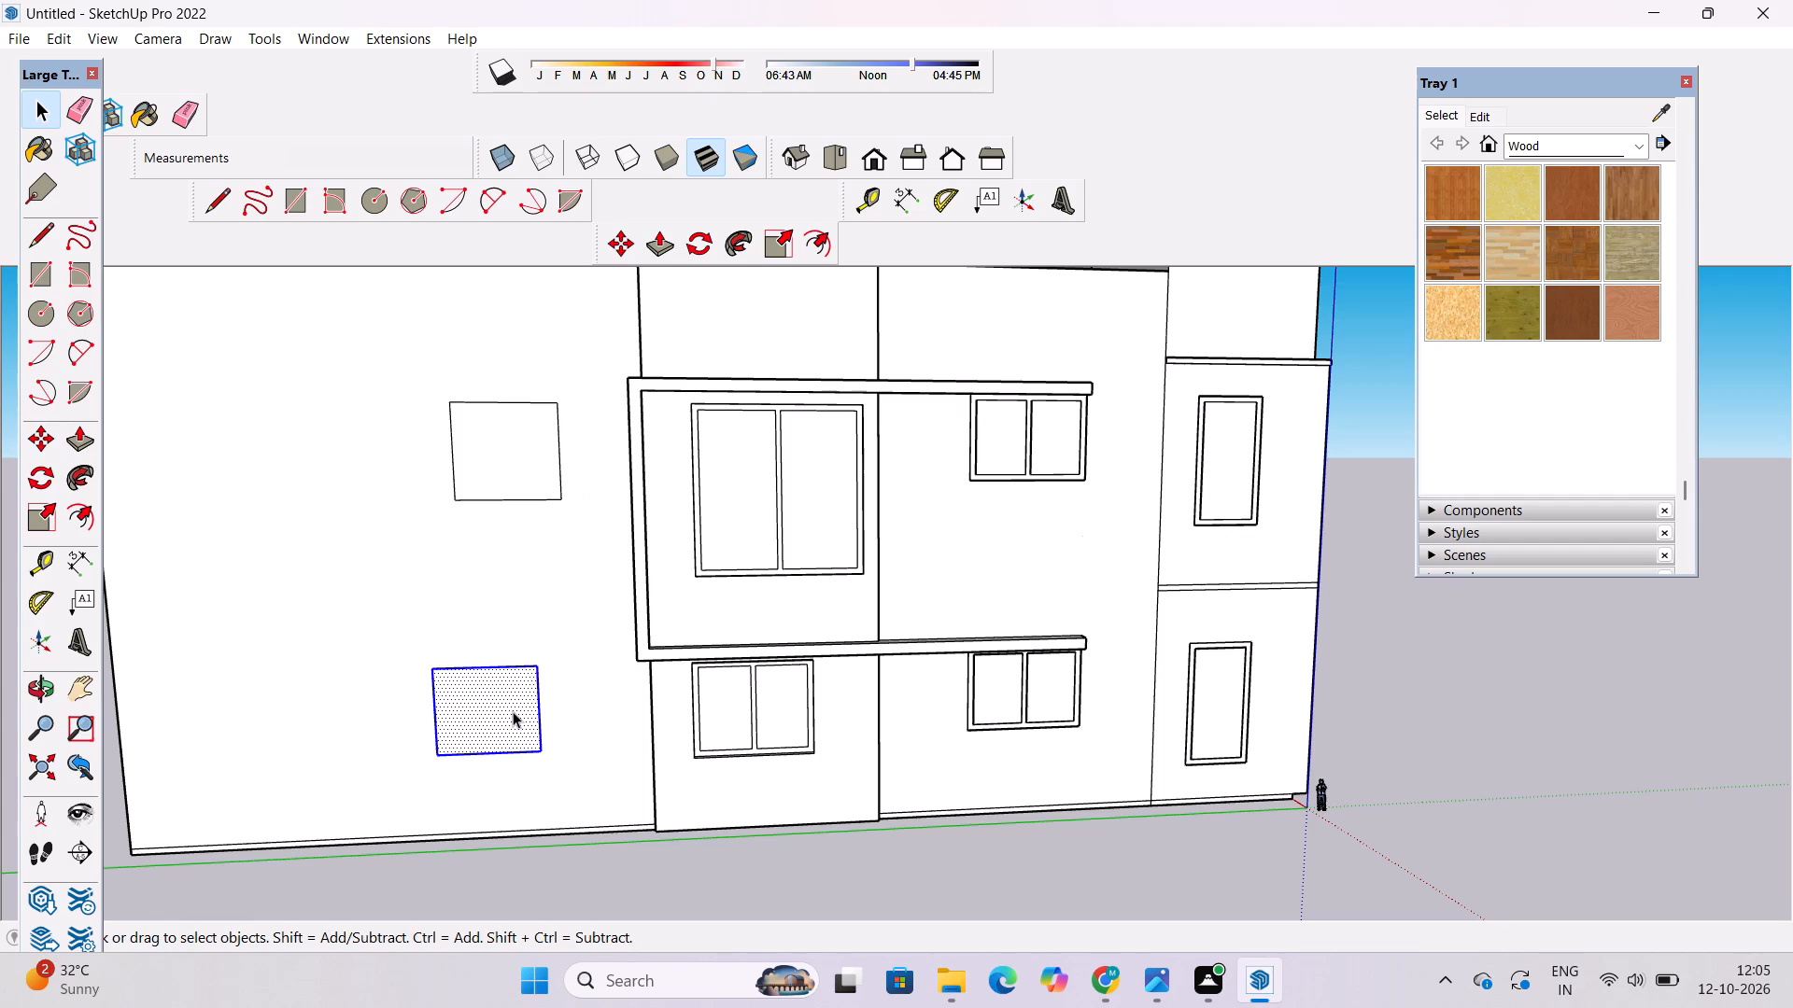
{"action": "key", "text": "m"}
{"action": "scroll", "coordinate": [513, 717], "scroll_direction": "up", "scroll_amount": 8}
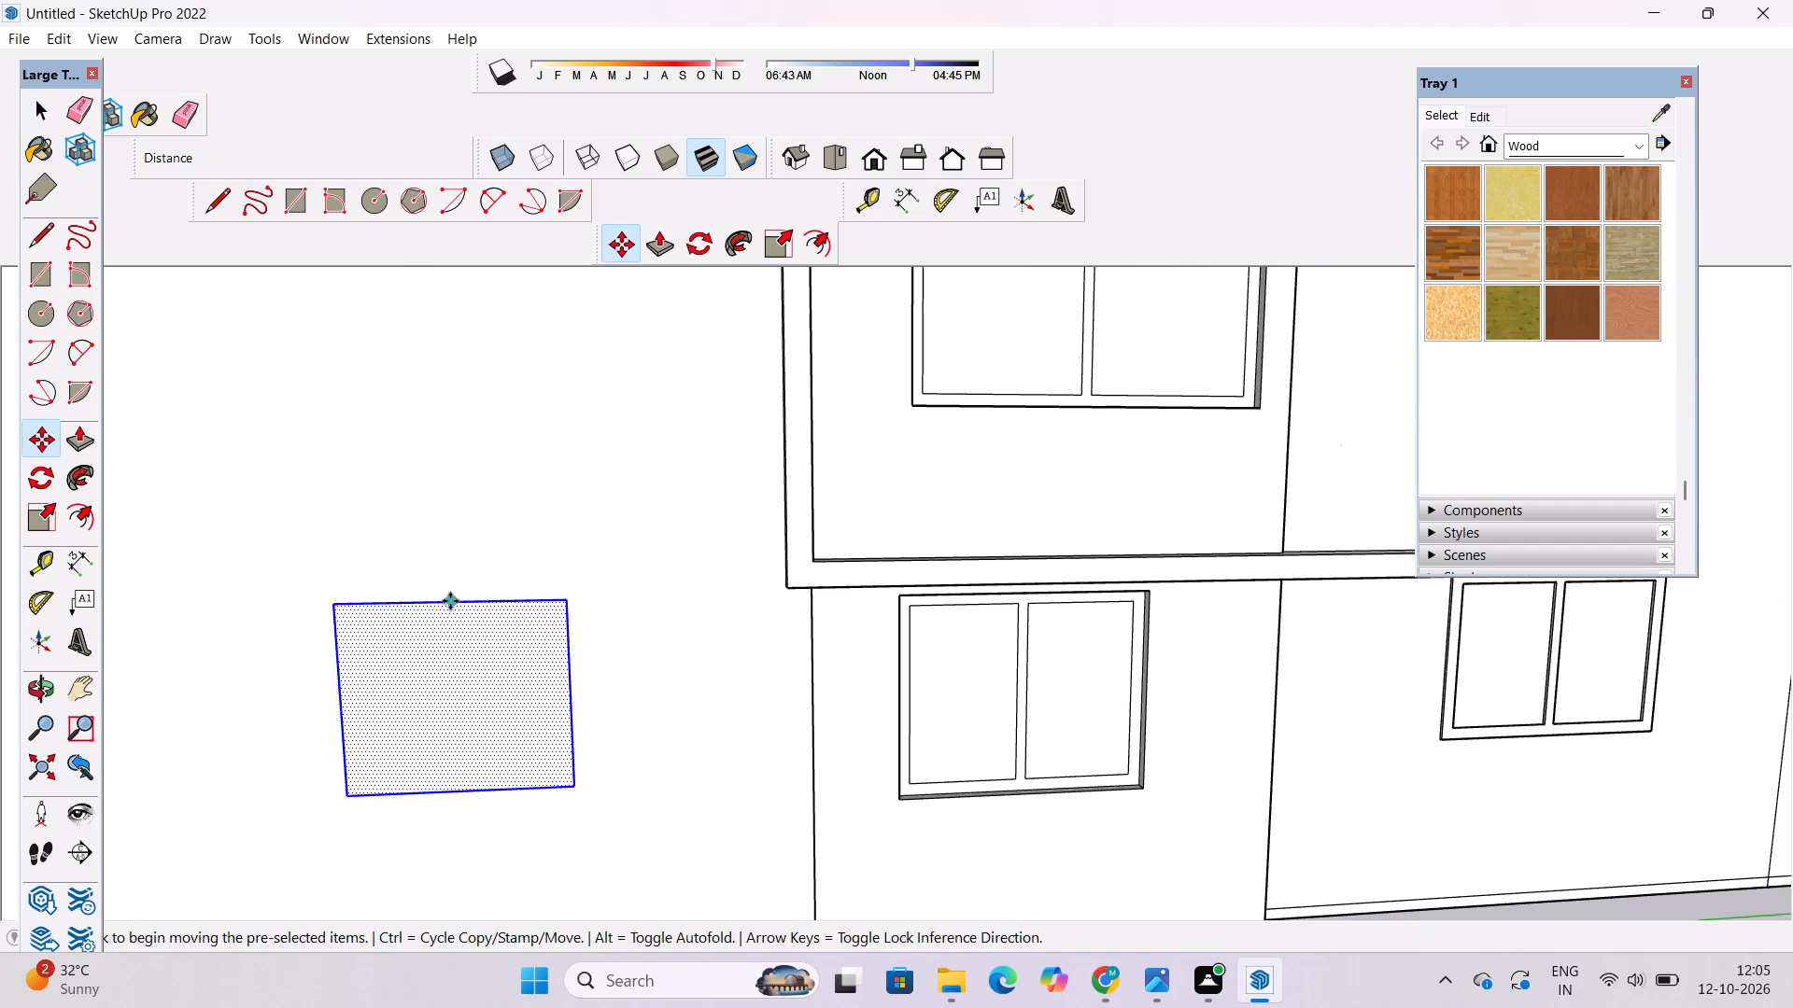
{"action": "left_click", "coordinate": [454, 601]}
{"action": "left_click", "coordinate": [595, 604]}
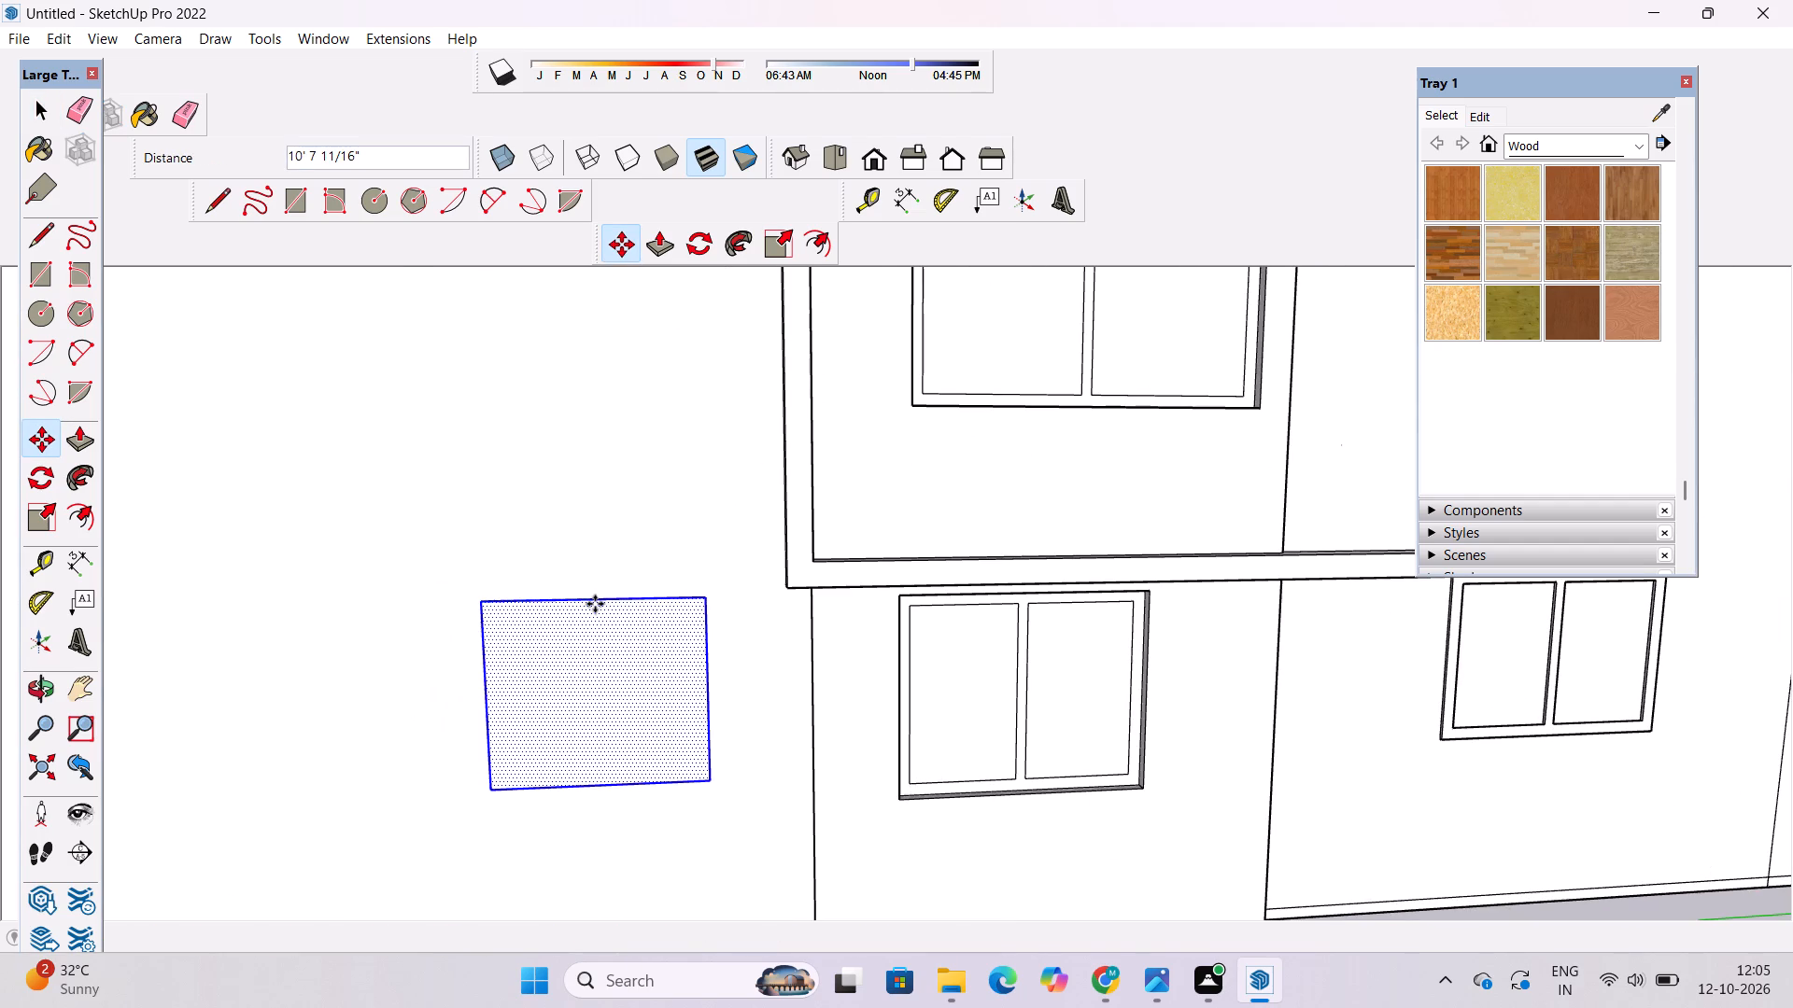
{"action": "left_click", "coordinate": [595, 596]}
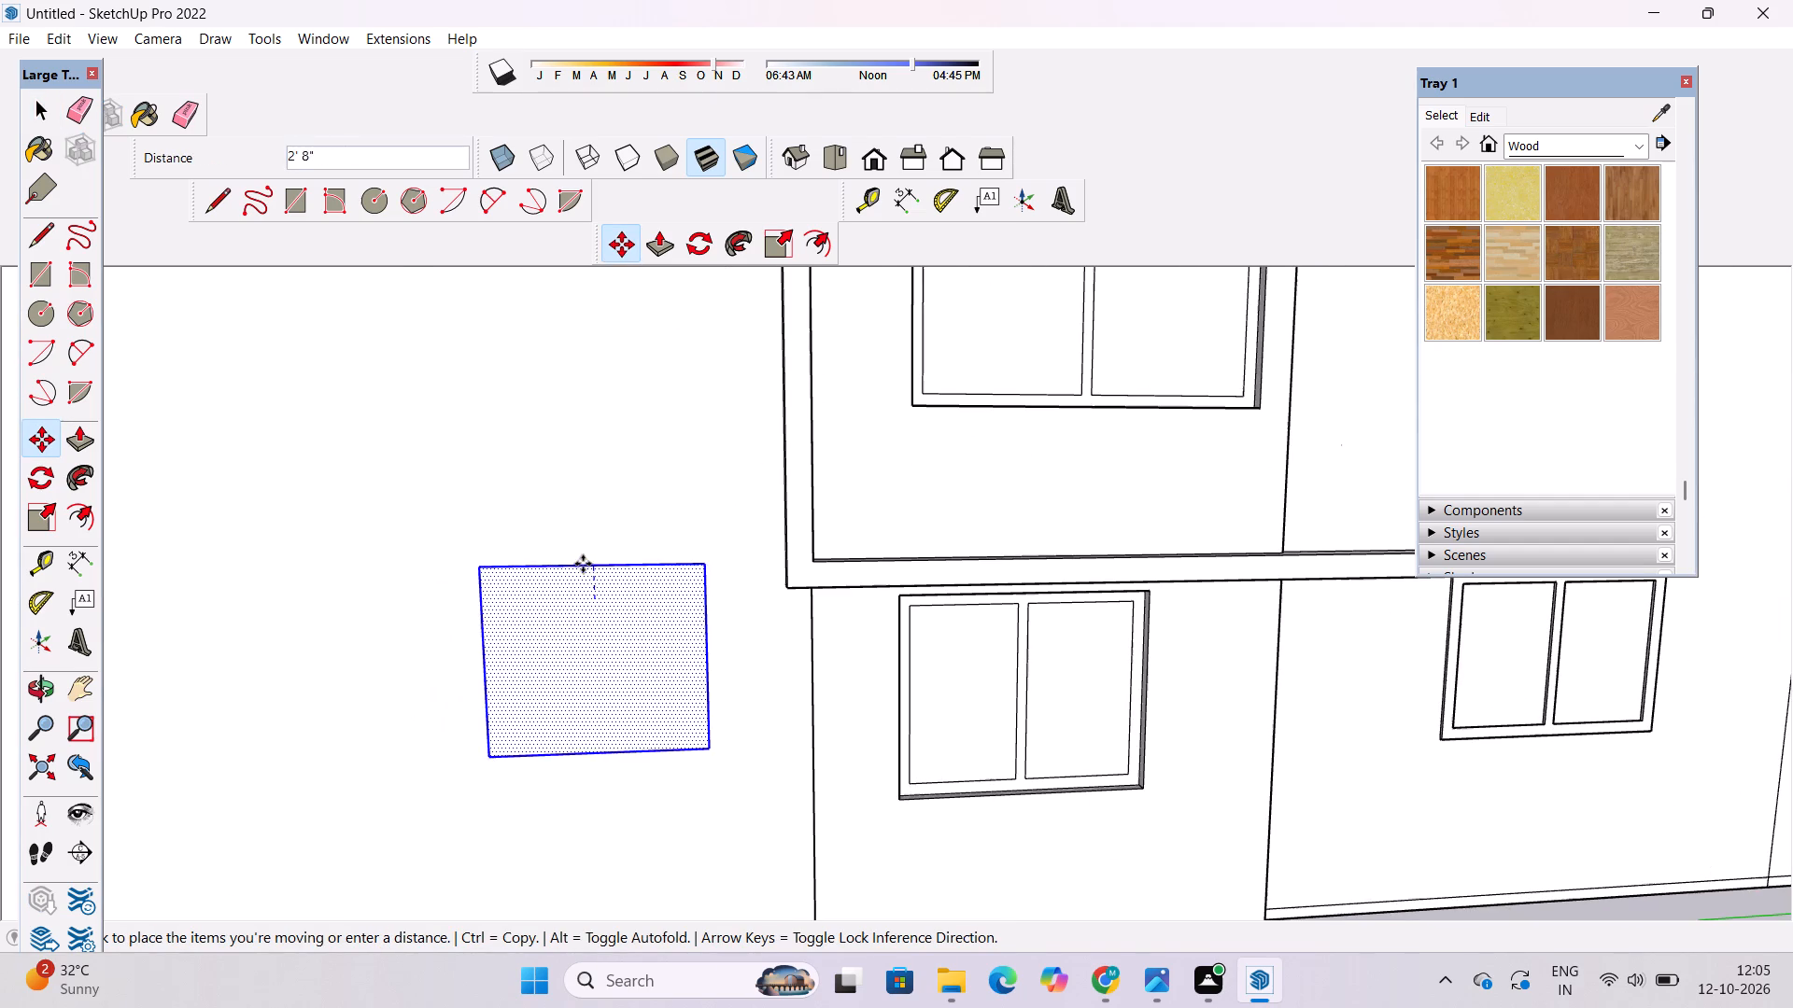
{"action": "left_click", "coordinate": [582, 543]}
{"action": "key", "text": "space"}
{"action": "key", "text": "i"}
{"action": "scroll", "coordinate": [621, 499], "scroll_direction": "down", "scroll_amount": 2}
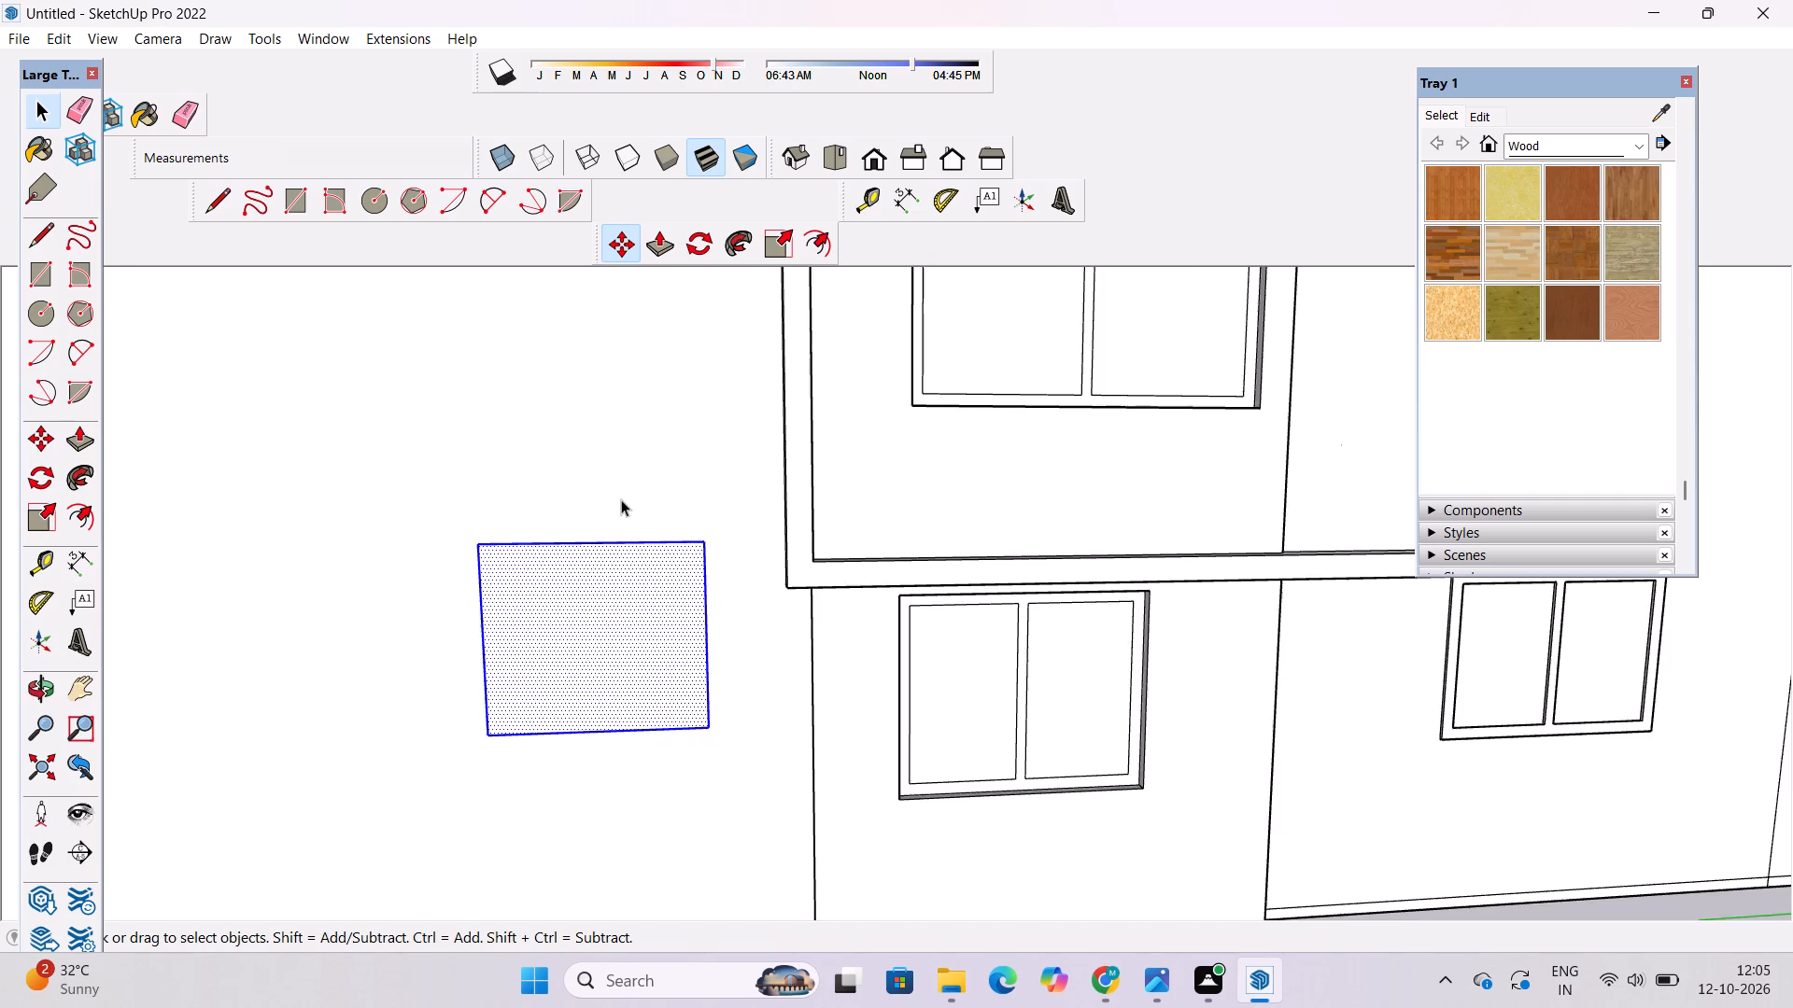
{"action": "scroll", "coordinate": [621, 499], "scroll_direction": "down", "scroll_amount": 10}
{"action": "left_click", "coordinate": [766, 735]}
{"action": "scroll", "coordinate": [625, 454], "scroll_direction": "up", "scroll_amount": 2}
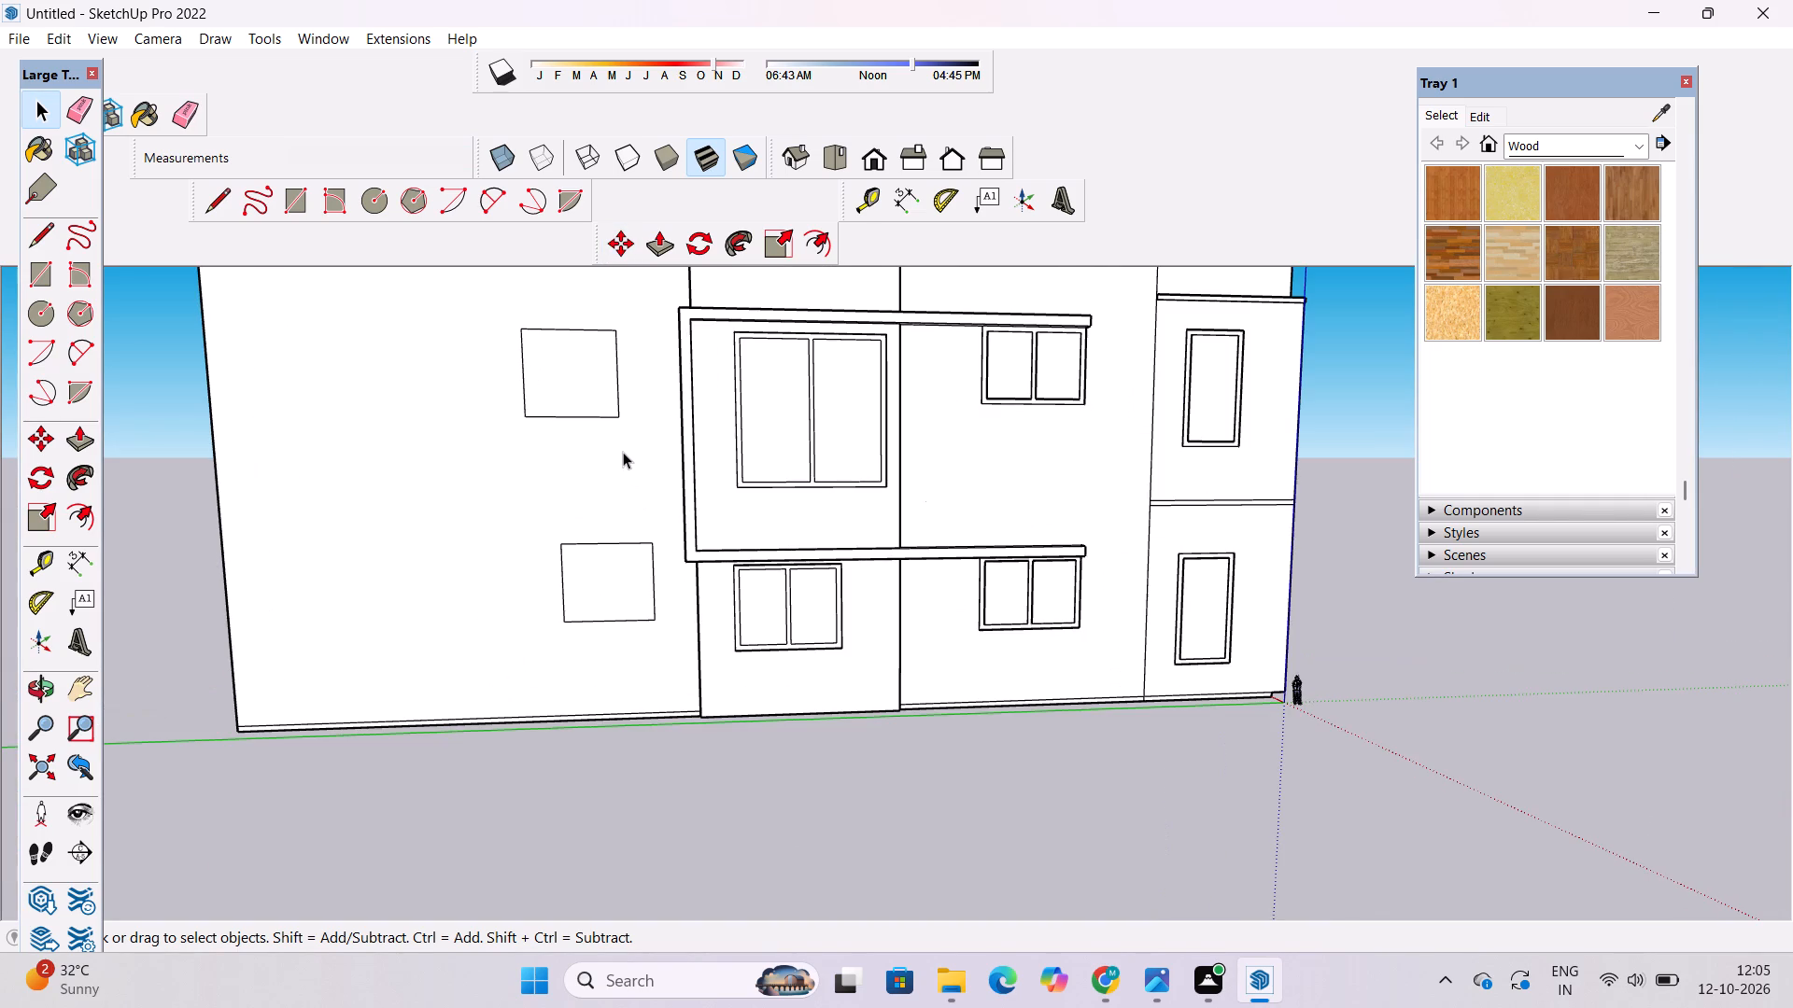
Examine the positions of the two moved rectangles relative to the projecting frame and existing windows from several angles.
{"action": "left_click", "coordinate": [47, 688]}
{"action": "left_click_drag", "start_coordinate": [792, 581], "coordinate": [718, 591]}
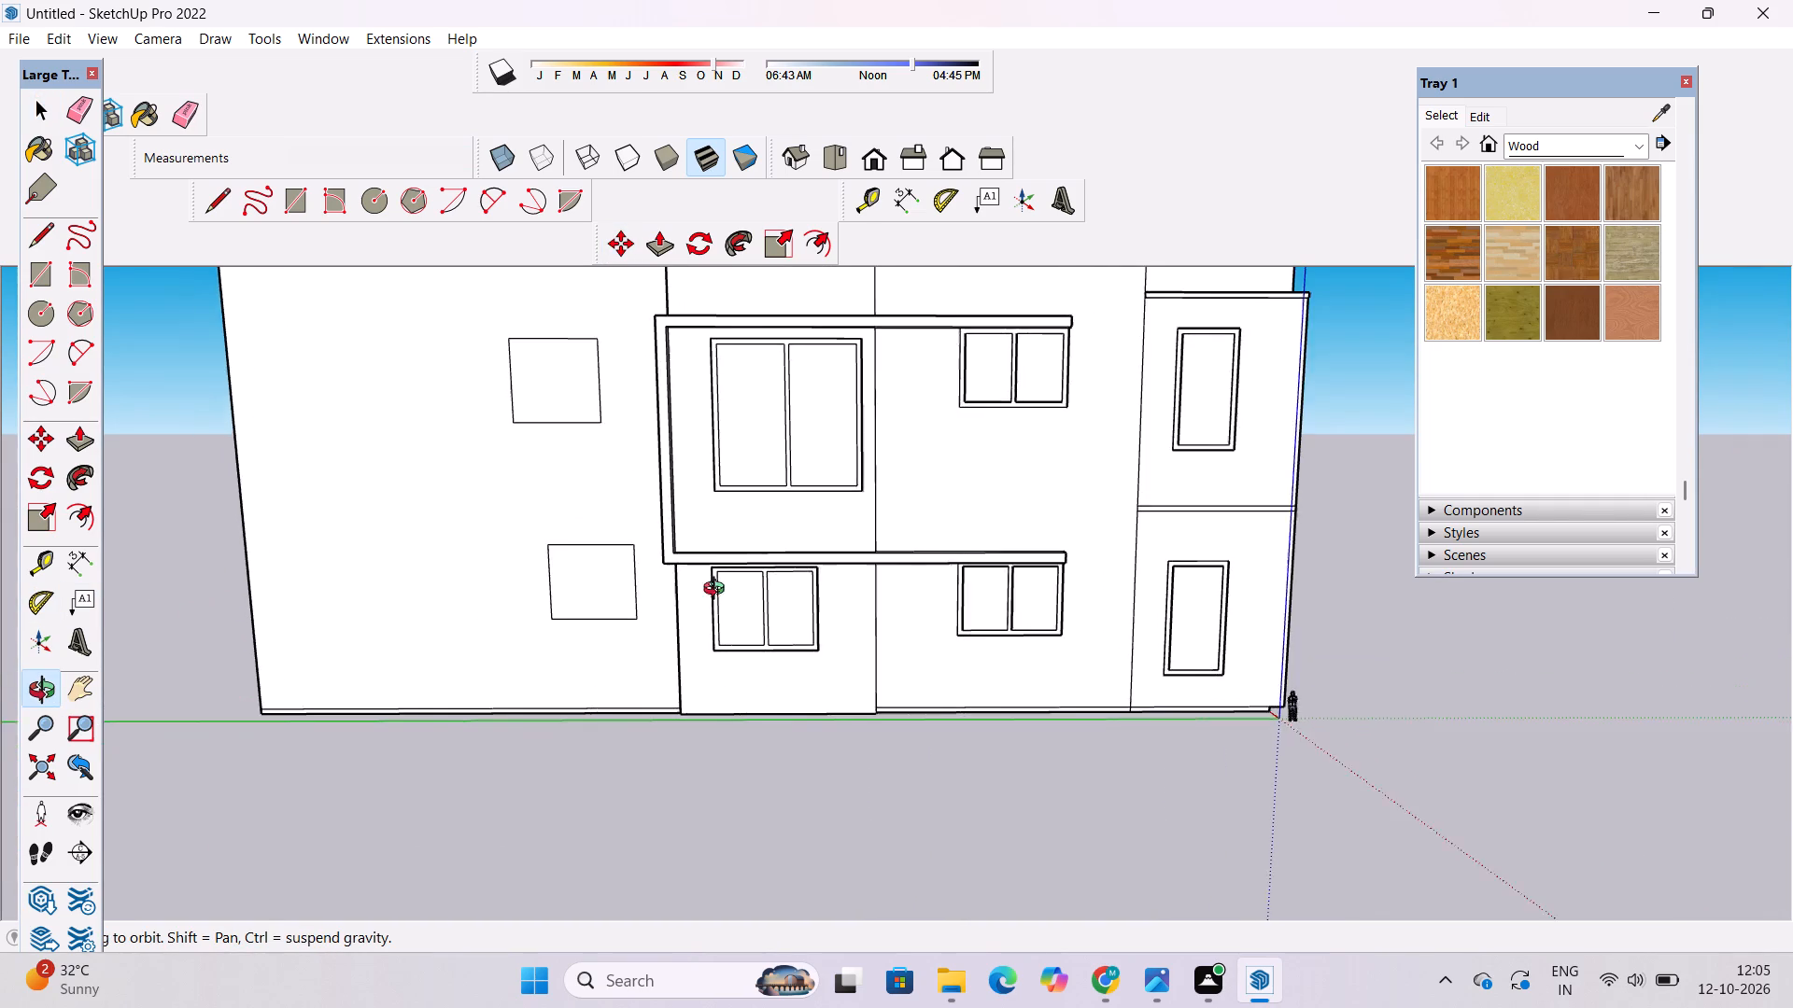
{"action": "left_click_drag", "start_coordinate": [718, 591], "coordinate": [648, 591]}
{"action": "scroll", "coordinate": [616, 571], "scroll_direction": "down", "scroll_amount": 5}
{"action": "left_click_drag", "start_coordinate": [789, 589], "coordinate": [637, 568]}
{"action": "scroll", "coordinate": [644, 551], "scroll_direction": "up", "scroll_amount": 2}
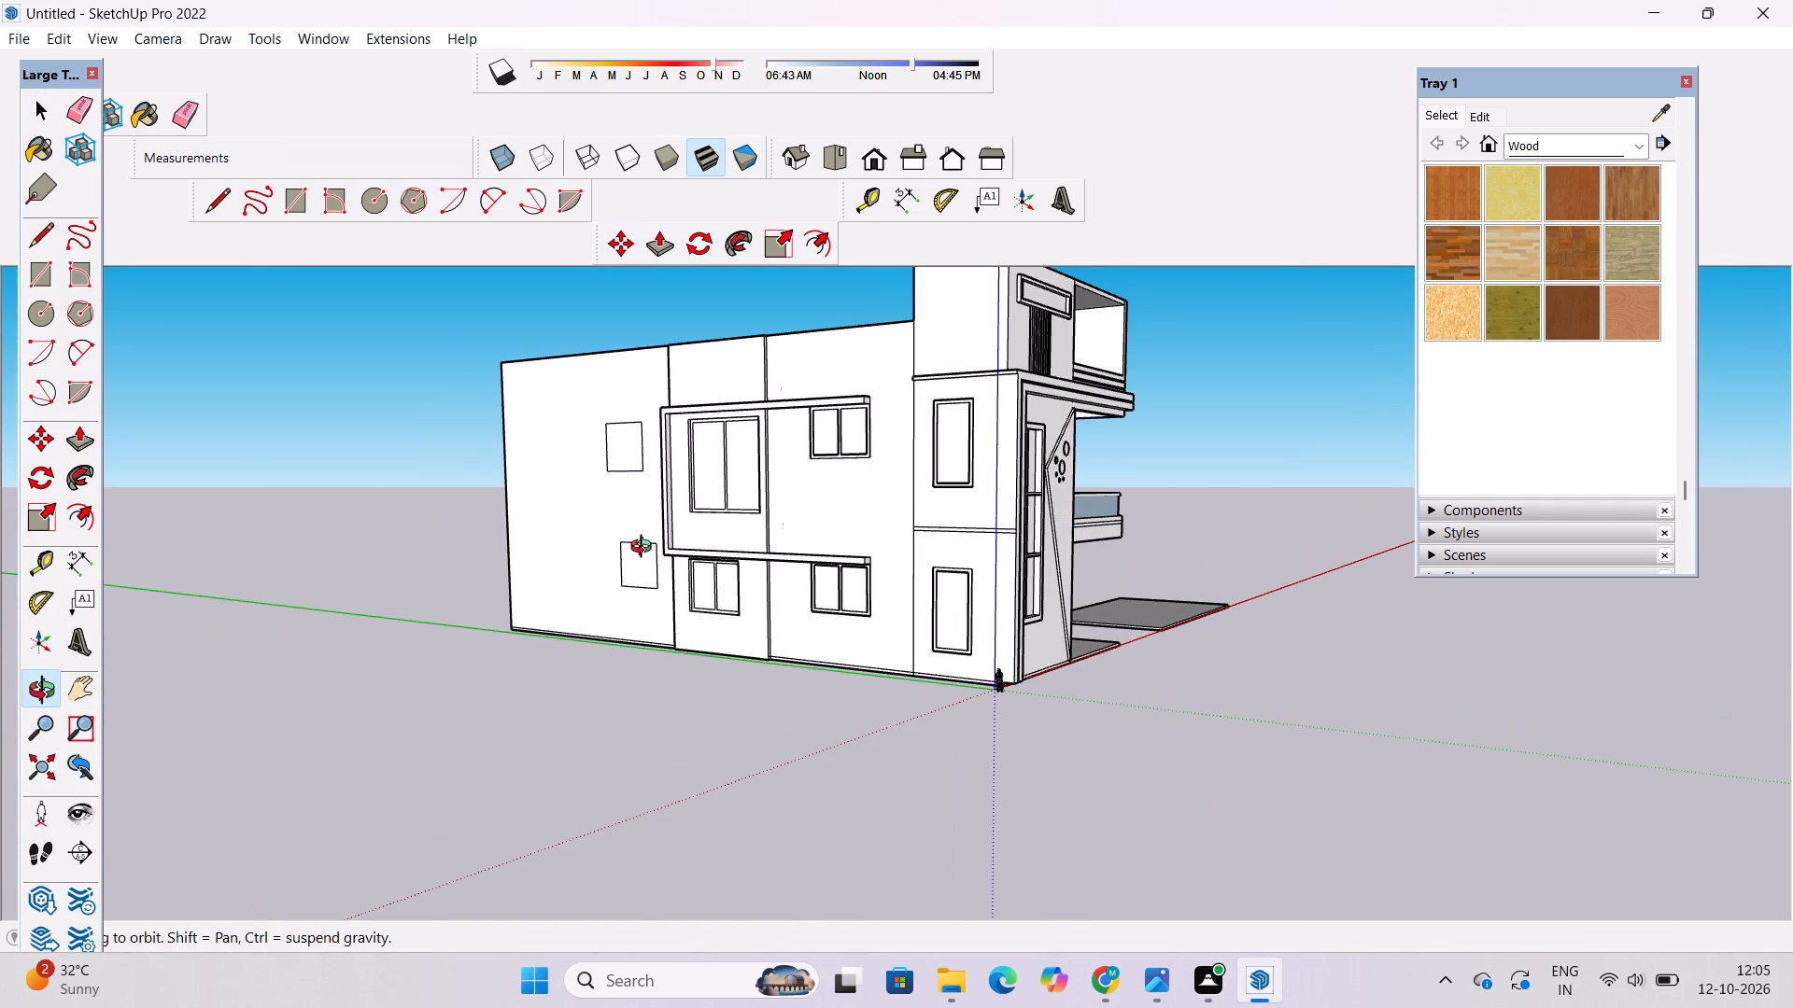
{"action": "scroll", "coordinate": [617, 510], "scroll_direction": "down", "scroll_amount": 4}
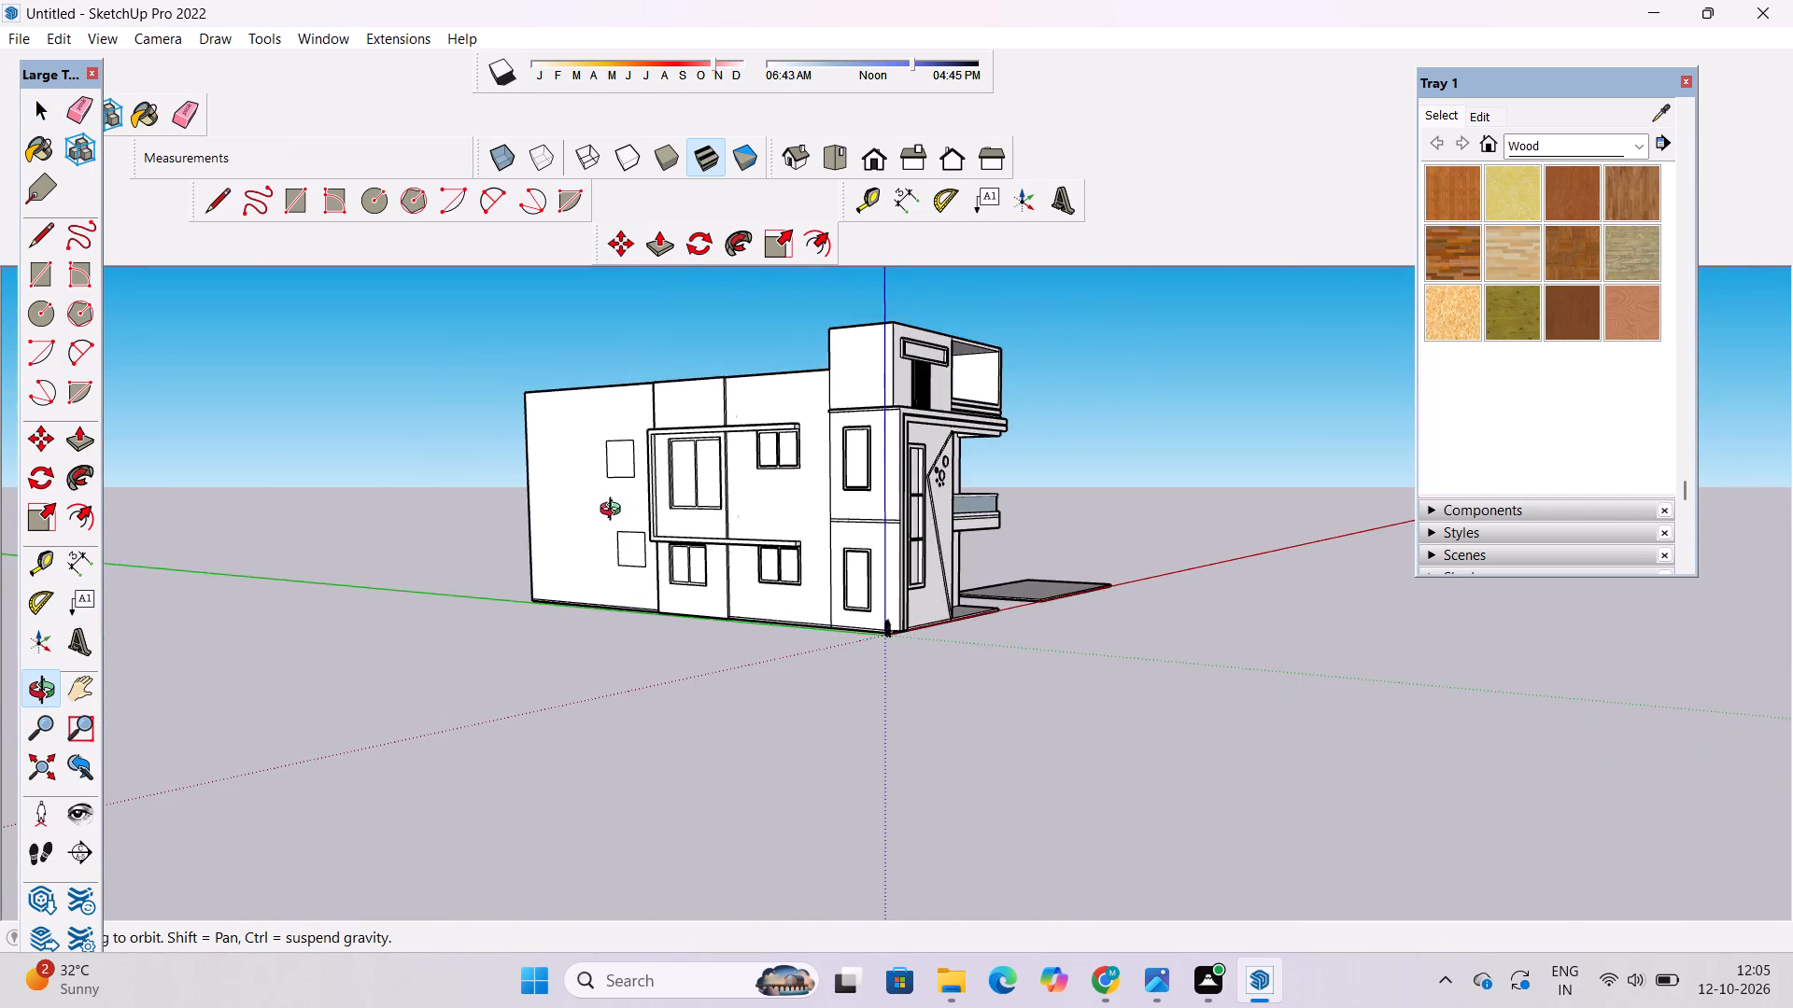
{"action": "left_click_drag", "start_coordinate": [605, 524], "coordinate": [653, 615]}
{"action": "scroll", "coordinate": [563, 446], "scroll_direction": "up", "scroll_amount": 9}
{"action": "scroll", "coordinate": [561, 456], "scroll_direction": "down", "scroll_amount": 4}
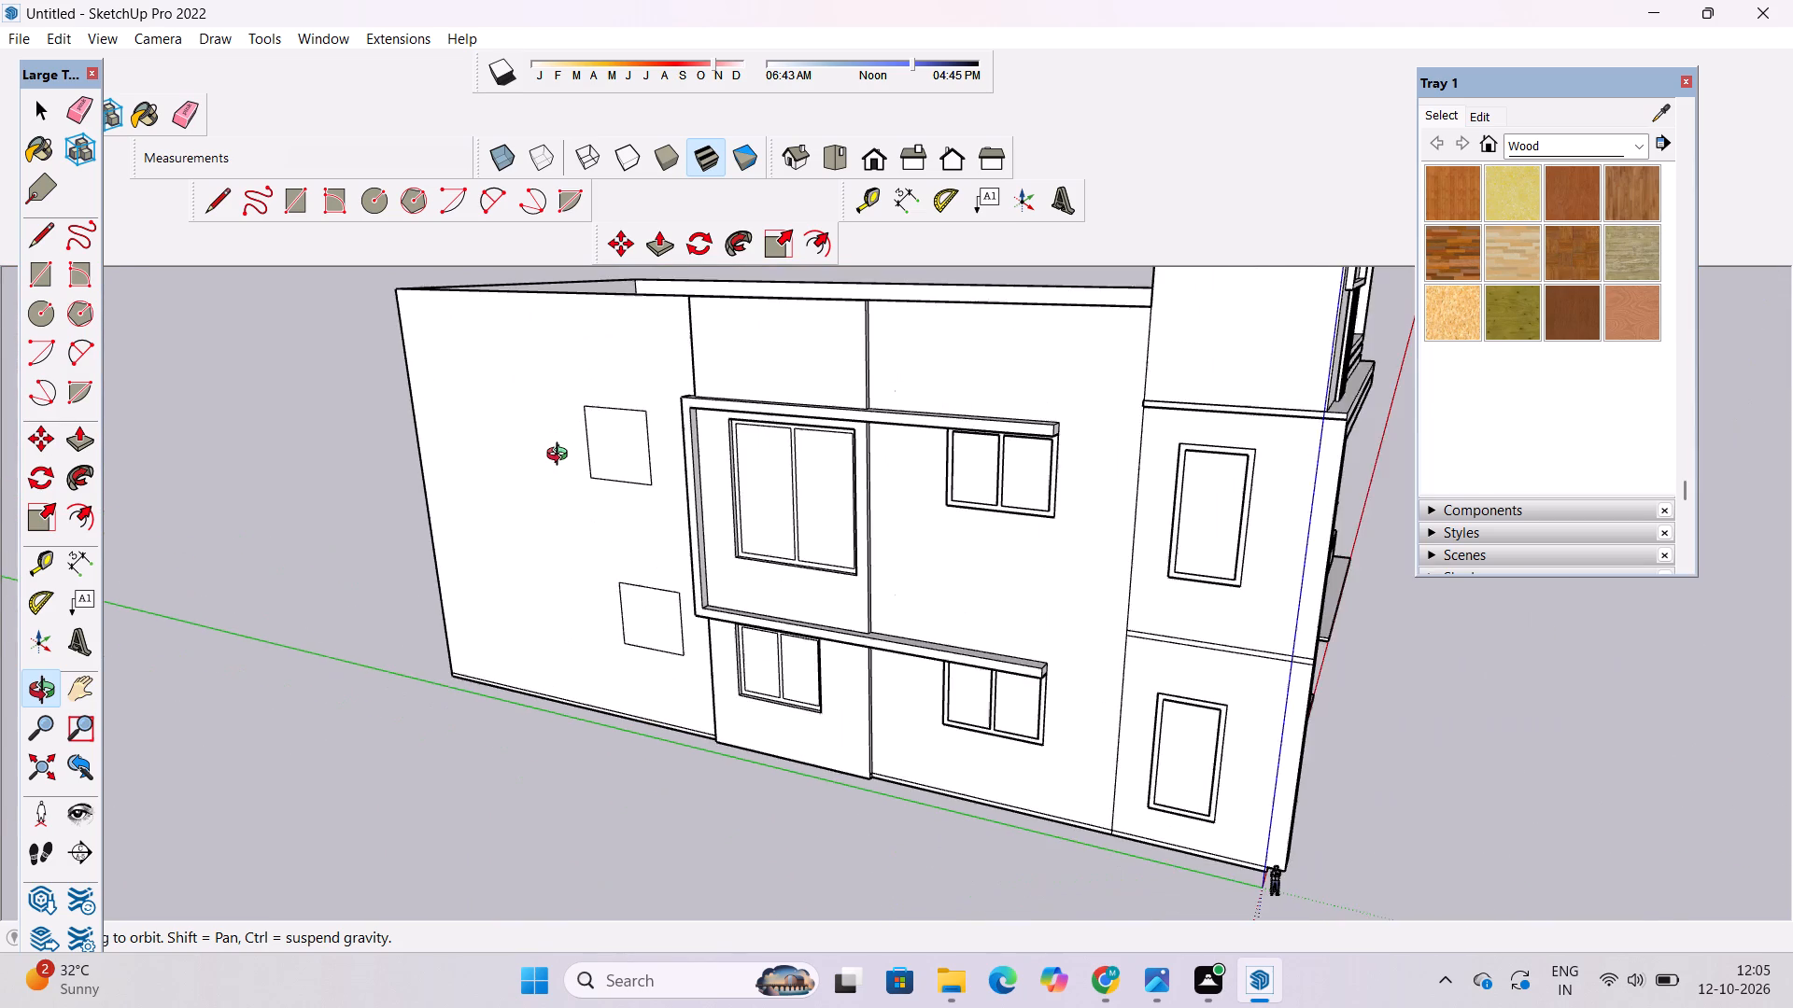
{"action": "left_click_drag", "start_coordinate": [568, 466], "coordinate": [685, 534], "text": "shift"}
{"action": "left_click_drag", "start_coordinate": [705, 585], "coordinate": [719, 515]}
{"action": "scroll", "coordinate": [749, 599], "scroll_direction": "up", "scroll_amount": 10}
{"action": "left_click_drag", "start_coordinate": [787, 733], "coordinate": [788, 667], "text": "shift"}
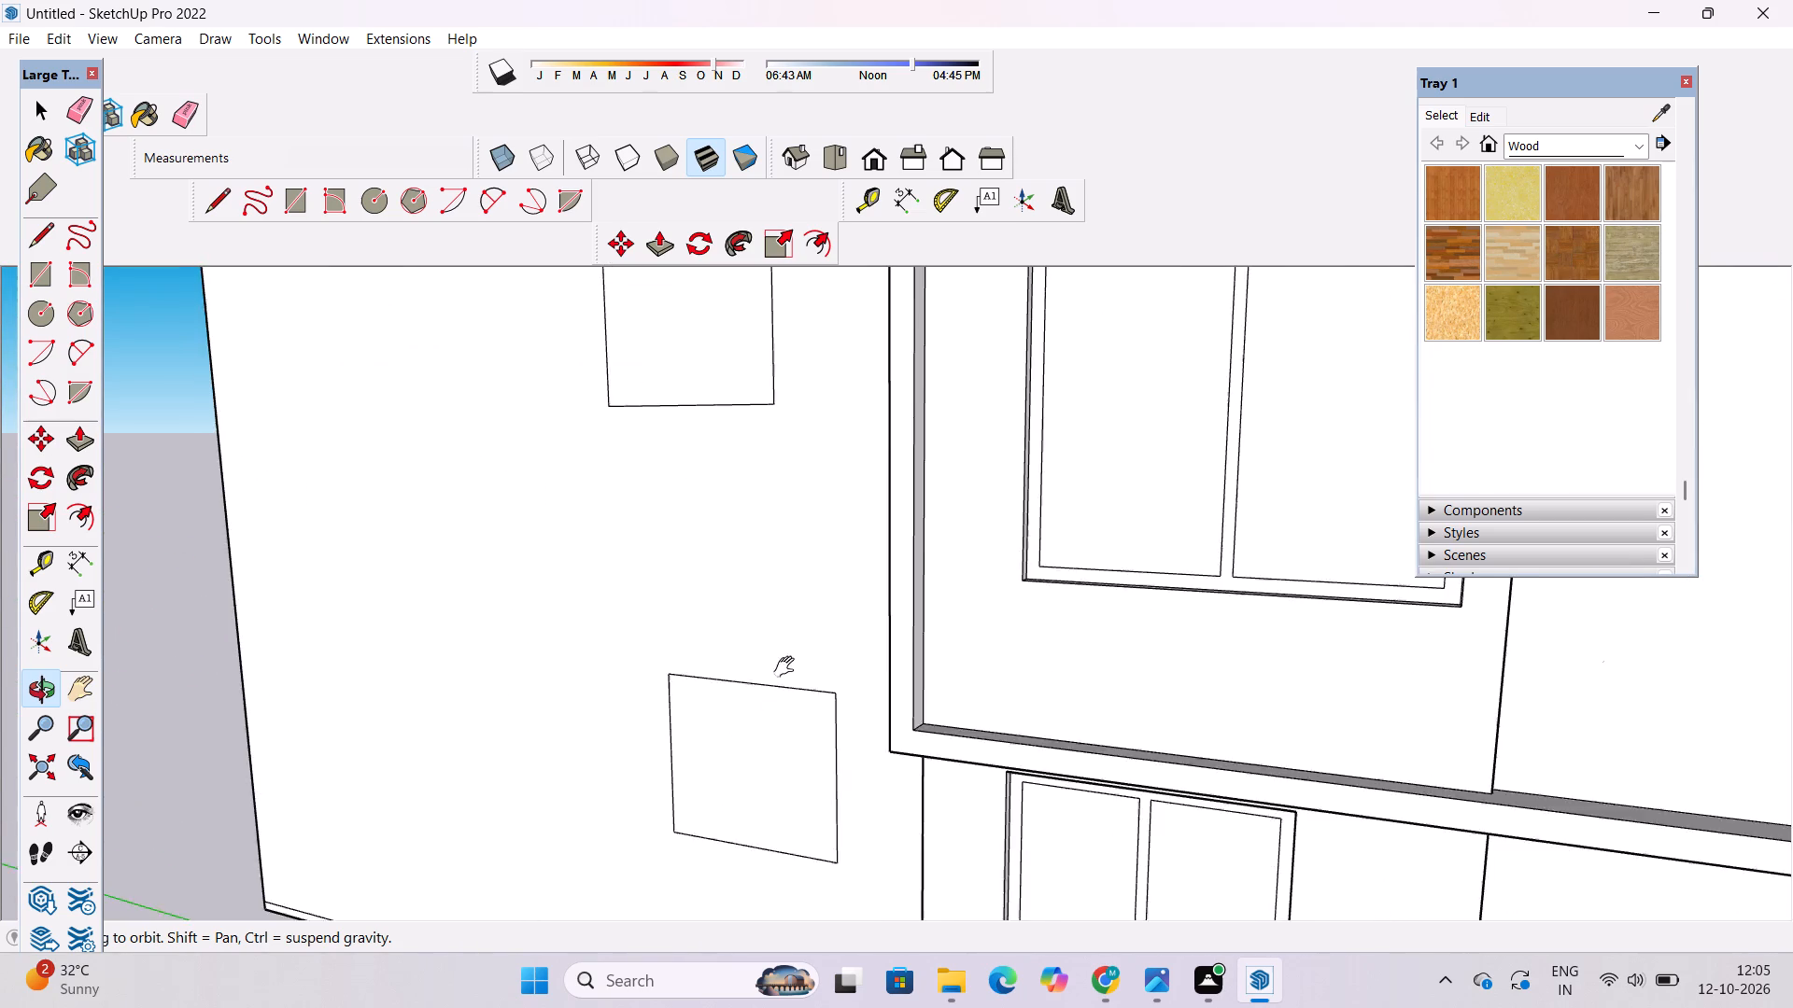
{"action": "left_click_drag", "start_coordinate": [788, 667], "coordinate": [789, 565], "text": "shift"}
{"action": "left_click_drag", "start_coordinate": [732, 714], "coordinate": [885, 645]}
{"action": "scroll", "coordinate": [851, 634], "scroll_direction": "down", "scroll_amount": 4}
{"action": "left_click_drag", "start_coordinate": [711, 605], "coordinate": [690, 603], "text": "shift"}
{"action": "left_click_drag", "start_coordinate": [717, 632], "coordinate": [612, 632], "text": "shift"}
Offset the lower rectangle's outline inward by 2.5'.
{"action": "key", "text": "space"}
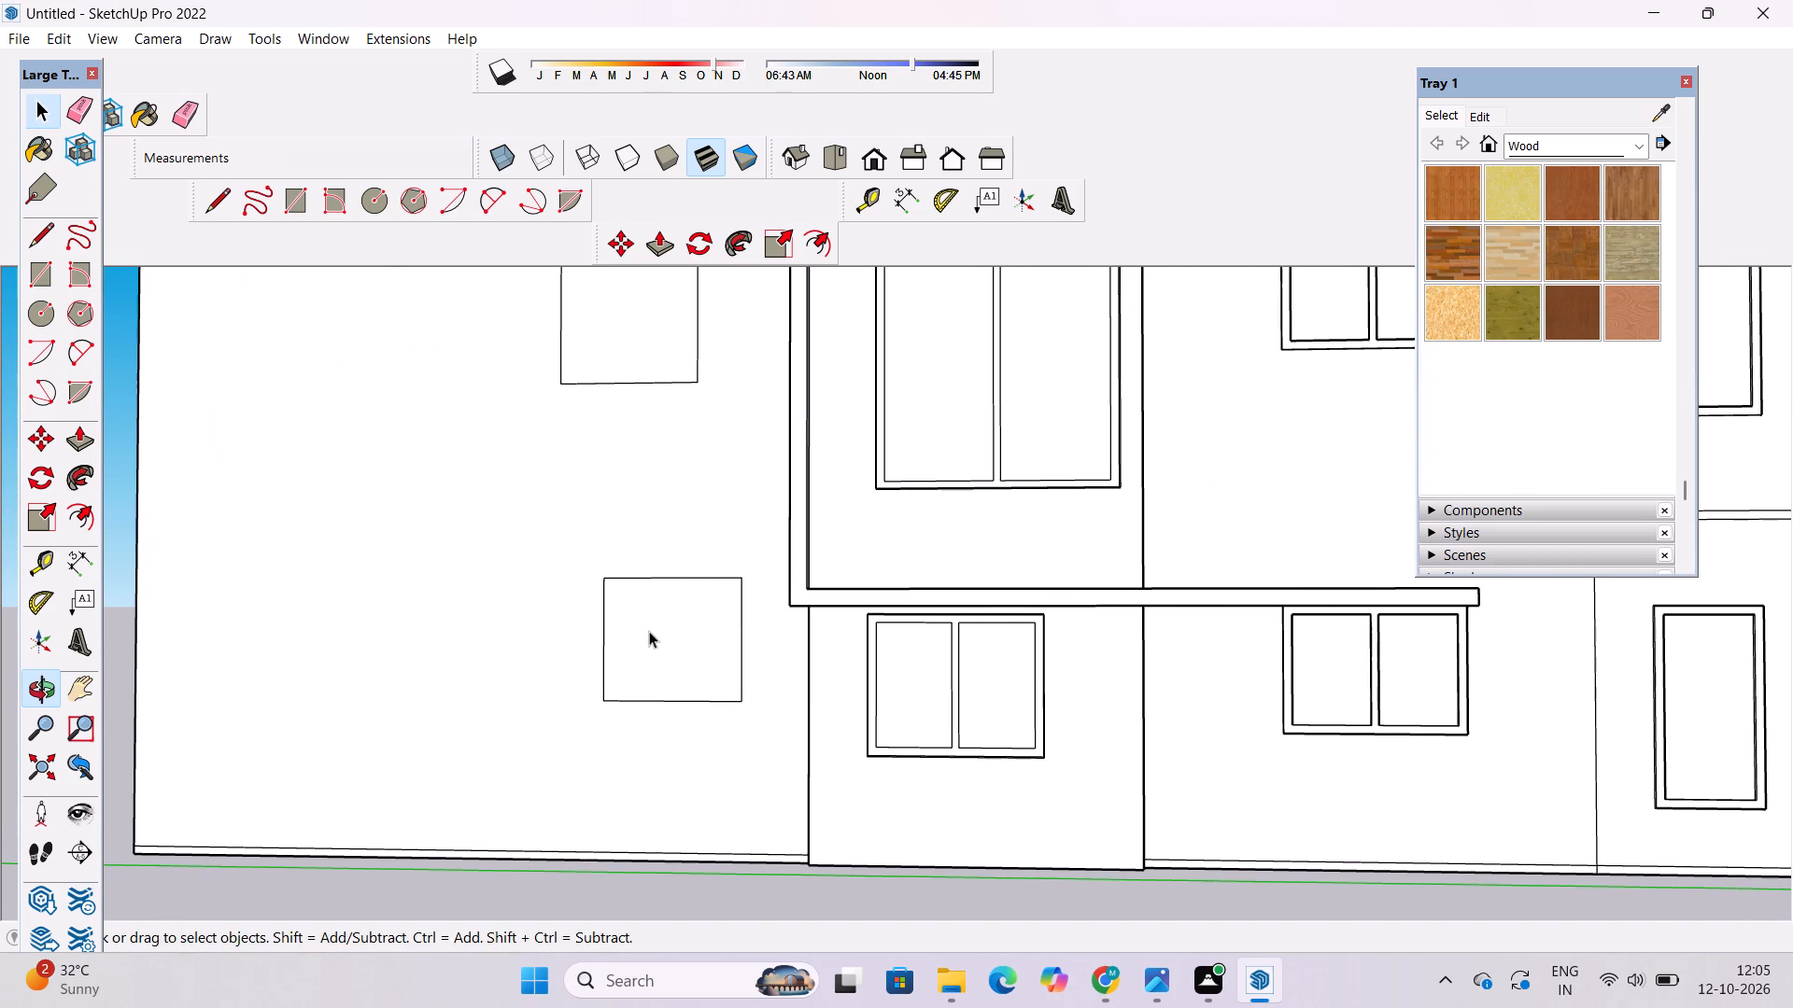
{"action": "scroll", "coordinate": [649, 622], "scroll_direction": "left", "scroll_amount": 5}
{"action": "type", "text": "of"}
{"action": "left_click", "coordinate": [655, 594]}
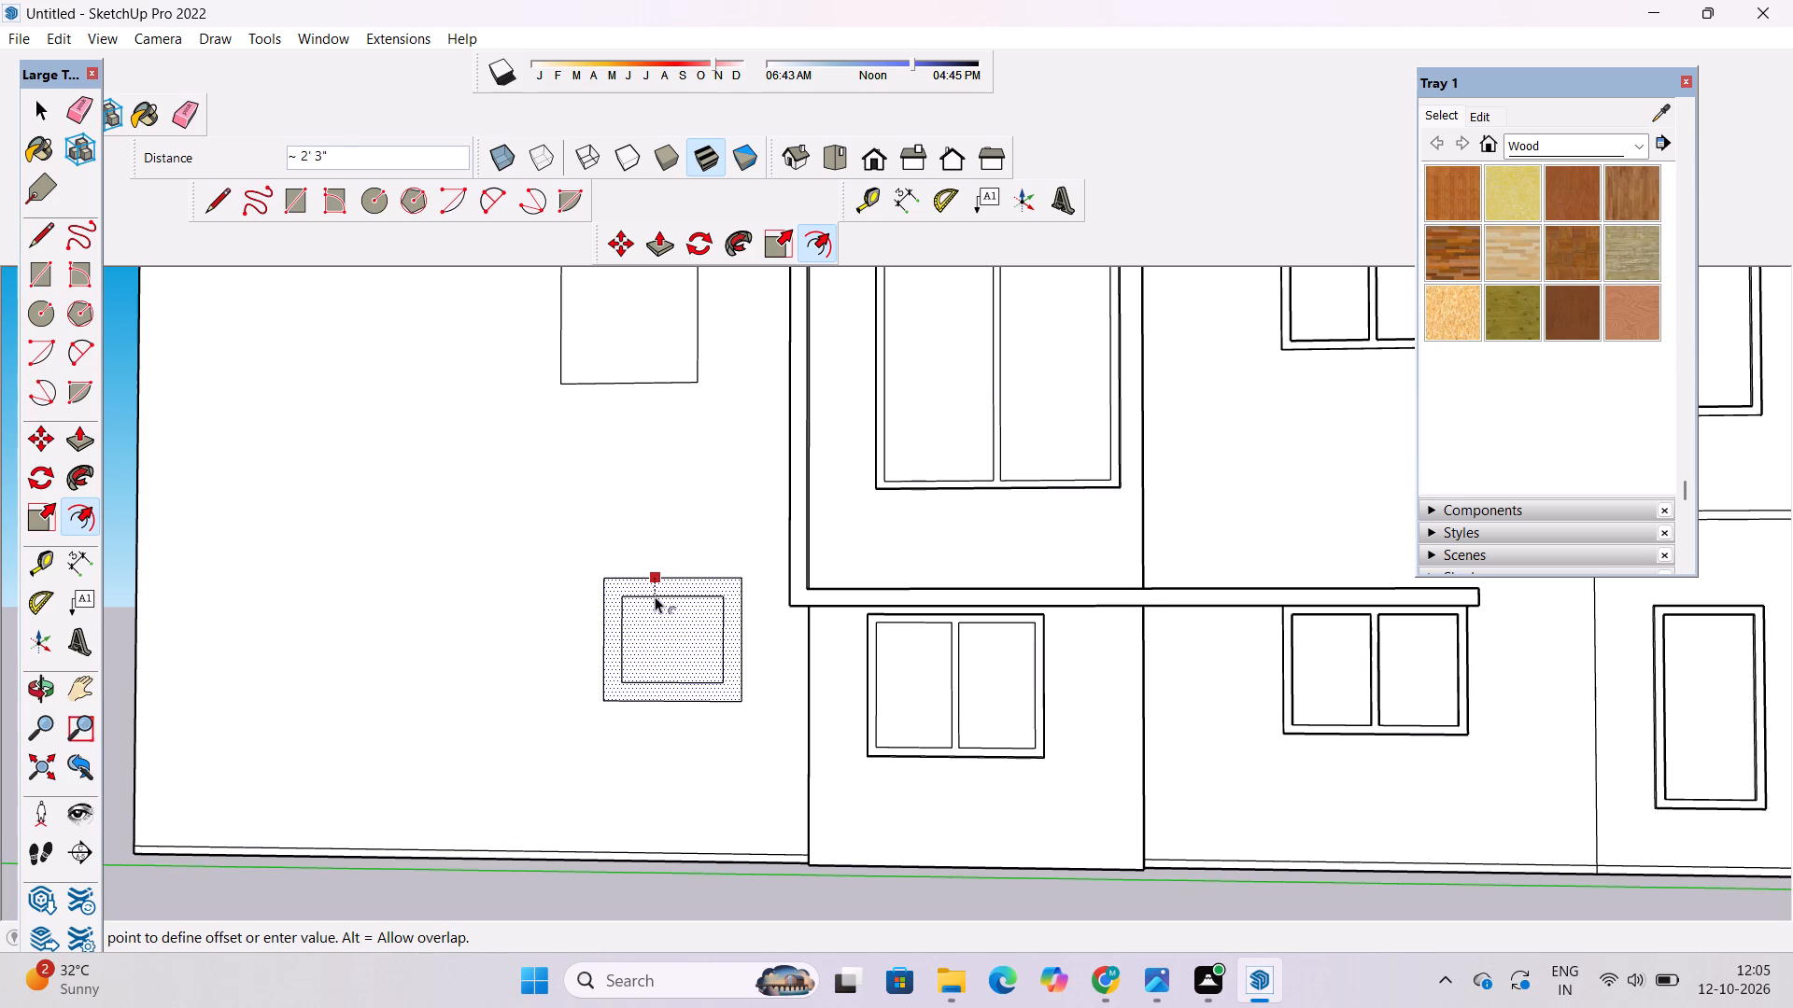
{"action": "type", "text": "2.5'"}
{"action": "key", "text": "Return"}
Offset the upper rectangle's outline inward by 2'.
{"action": "scroll", "coordinate": [654, 624], "scroll_direction": "down", "scroll_amount": 6}
{"action": "scroll", "coordinate": [660, 441], "scroll_direction": "up", "scroll_amount": 3}
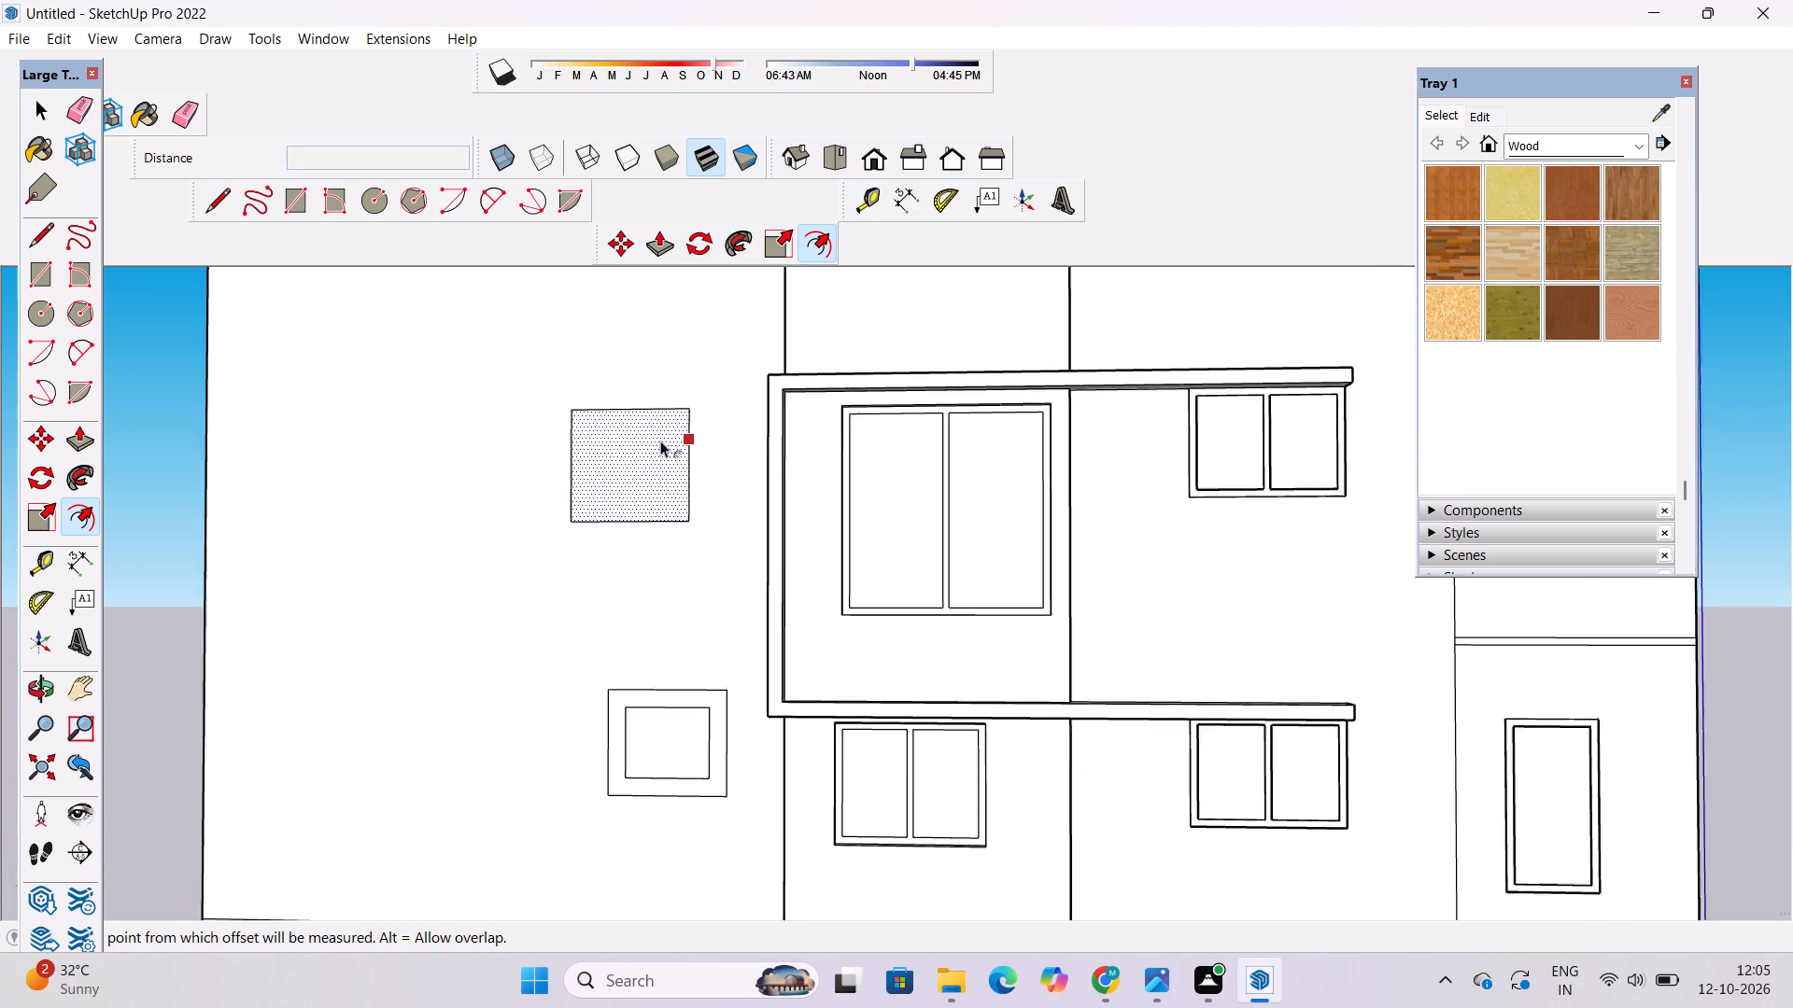
{"action": "scroll", "coordinate": [660, 441], "scroll_direction": "up", "scroll_amount": 4}
{"action": "left_click", "coordinate": [657, 412]}
{"action": "type", "text": "2'"}
{"action": "key", "text": "Return"}
Erase the outer outlines of both the upper and lower rectangles, keeping only the smaller offset rectangles.
{"action": "key", "text": "e"}
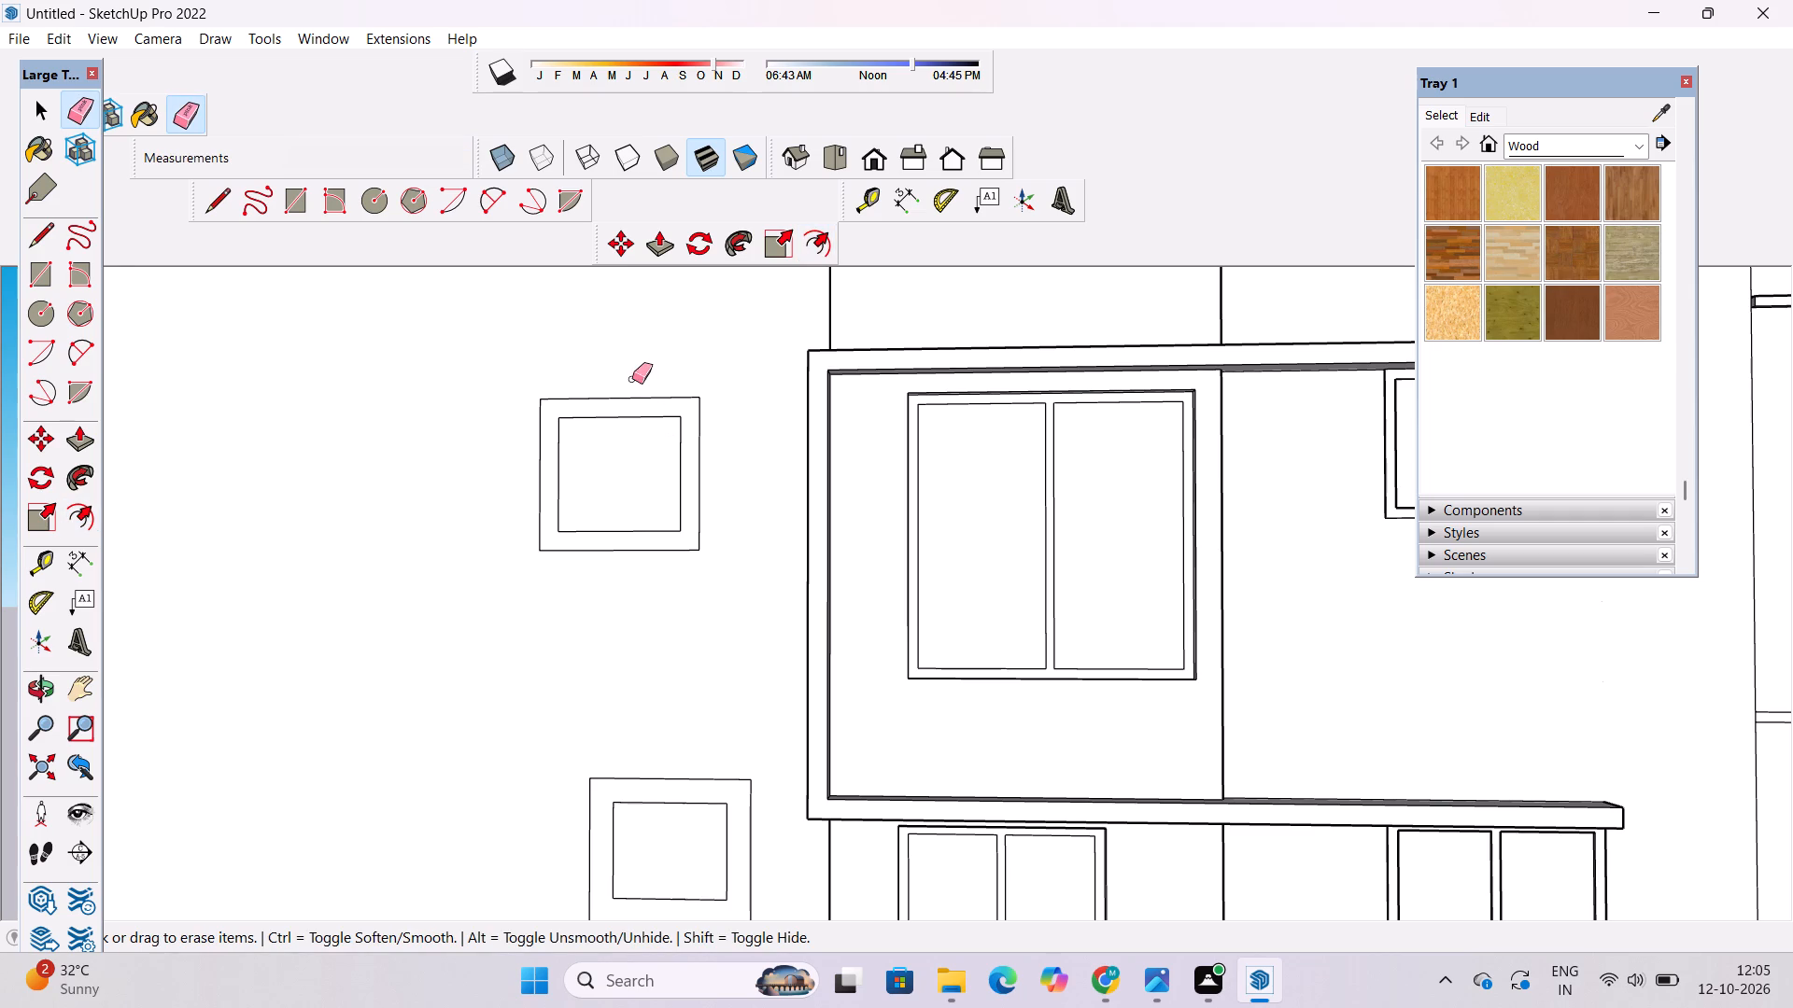
{"action": "left_click_drag", "start_coordinate": [632, 379], "coordinate": [645, 402]}
{"action": "left_click_drag", "start_coordinate": [683, 400], "coordinate": [566, 538]}
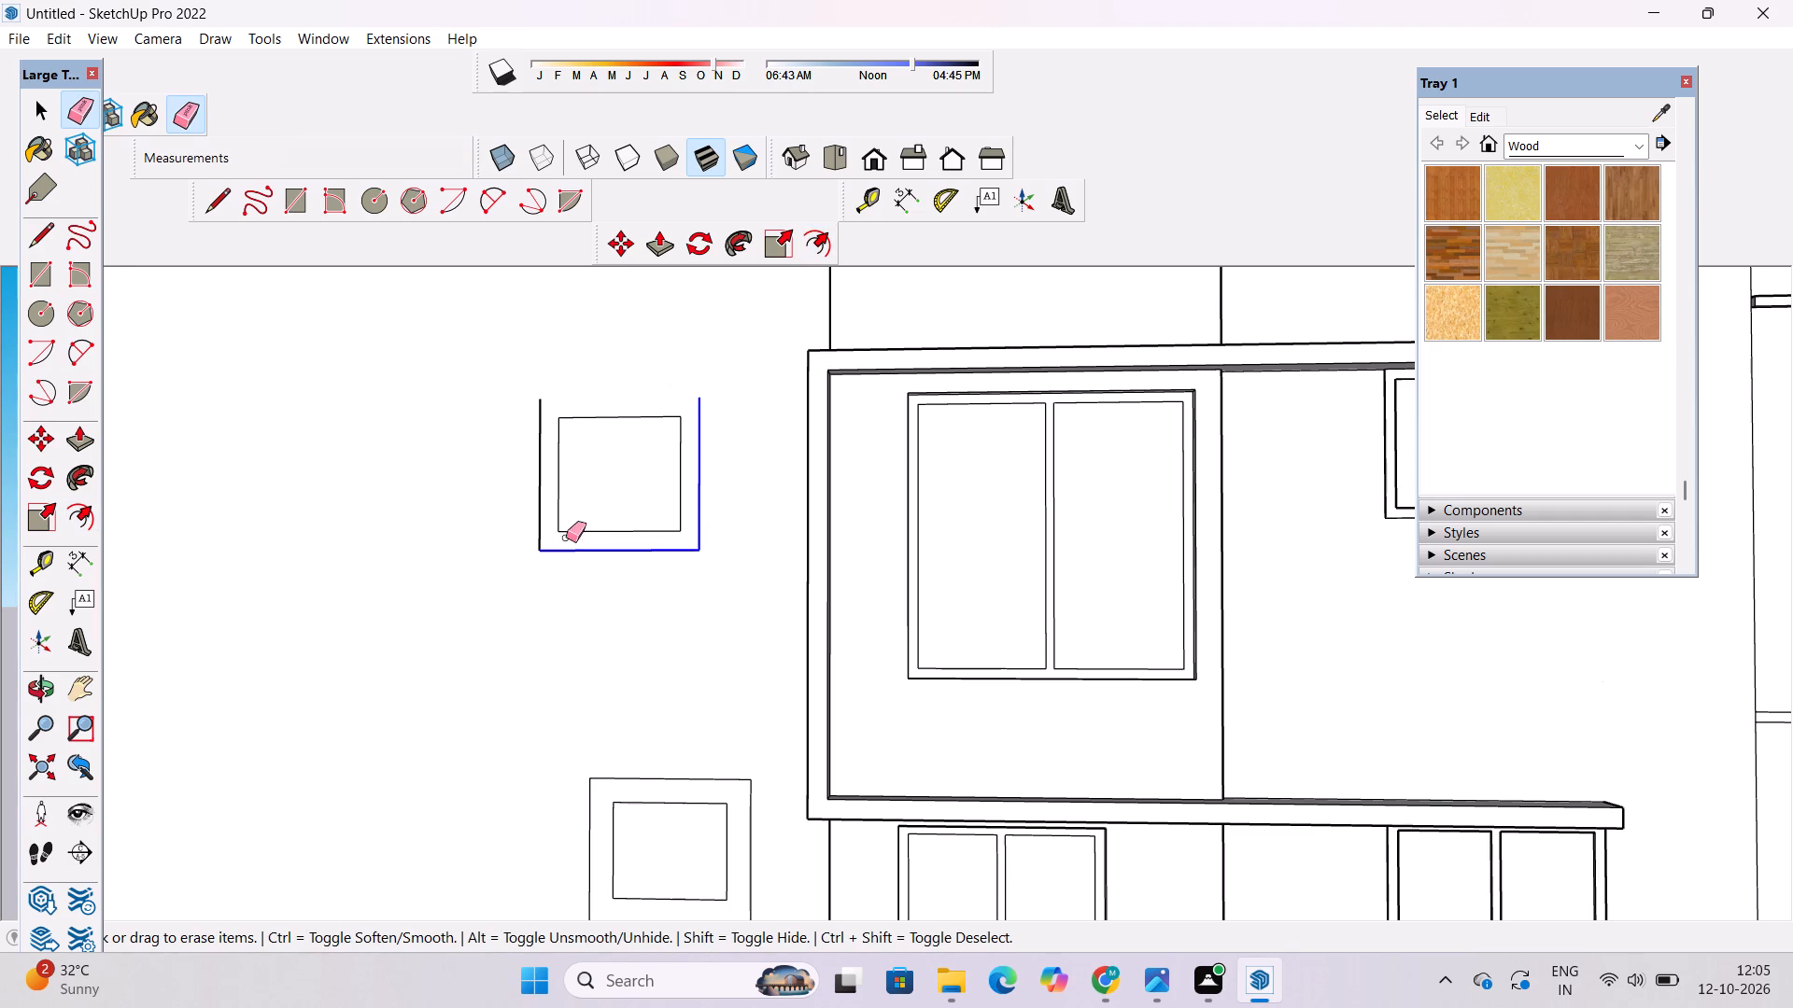
{"action": "left_click_drag", "start_coordinate": [566, 538], "coordinate": [535, 509]}
{"action": "left_click_drag", "start_coordinate": [605, 736], "coordinate": [684, 764]}
{"action": "scroll", "coordinate": [445, 572], "scroll_direction": "down", "scroll_amount": 7}
{"action": "scroll", "coordinate": [513, 778], "scroll_direction": "up", "scroll_amount": 6}
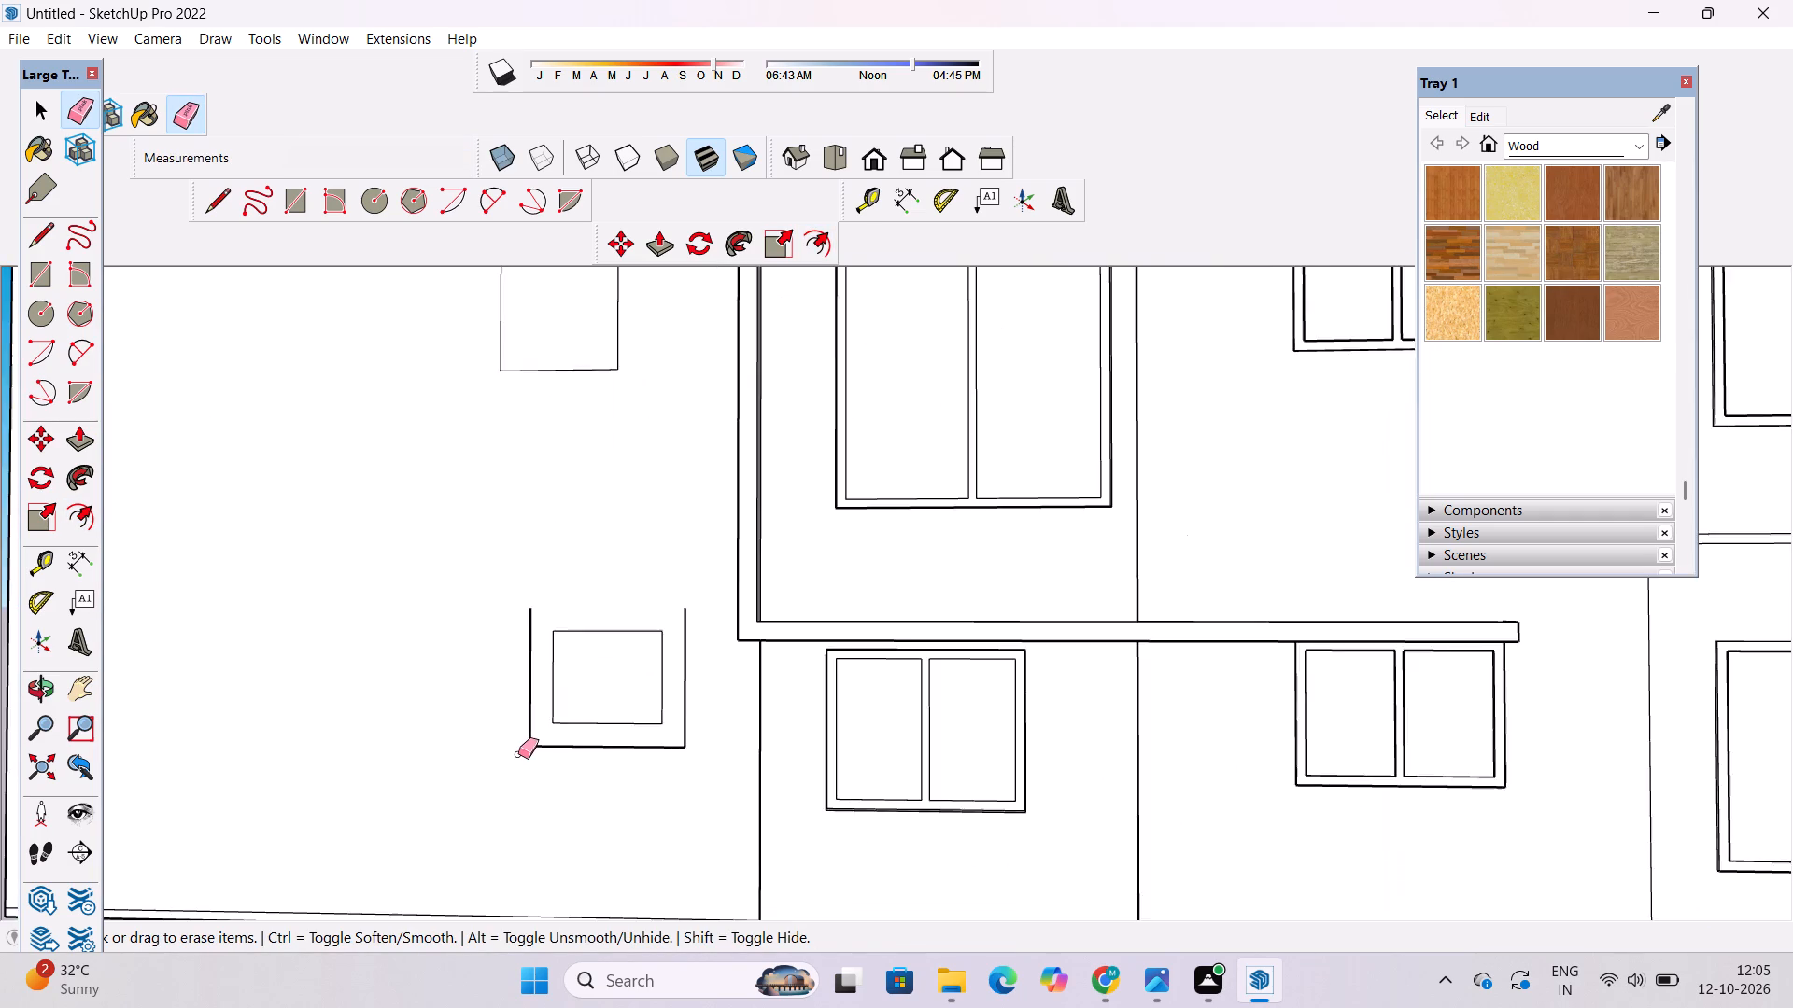
{"action": "scroll", "coordinate": [518, 754], "scroll_direction": "up", "scroll_amount": 5}
{"action": "left_click_drag", "start_coordinate": [534, 683], "coordinate": [798, 703]}
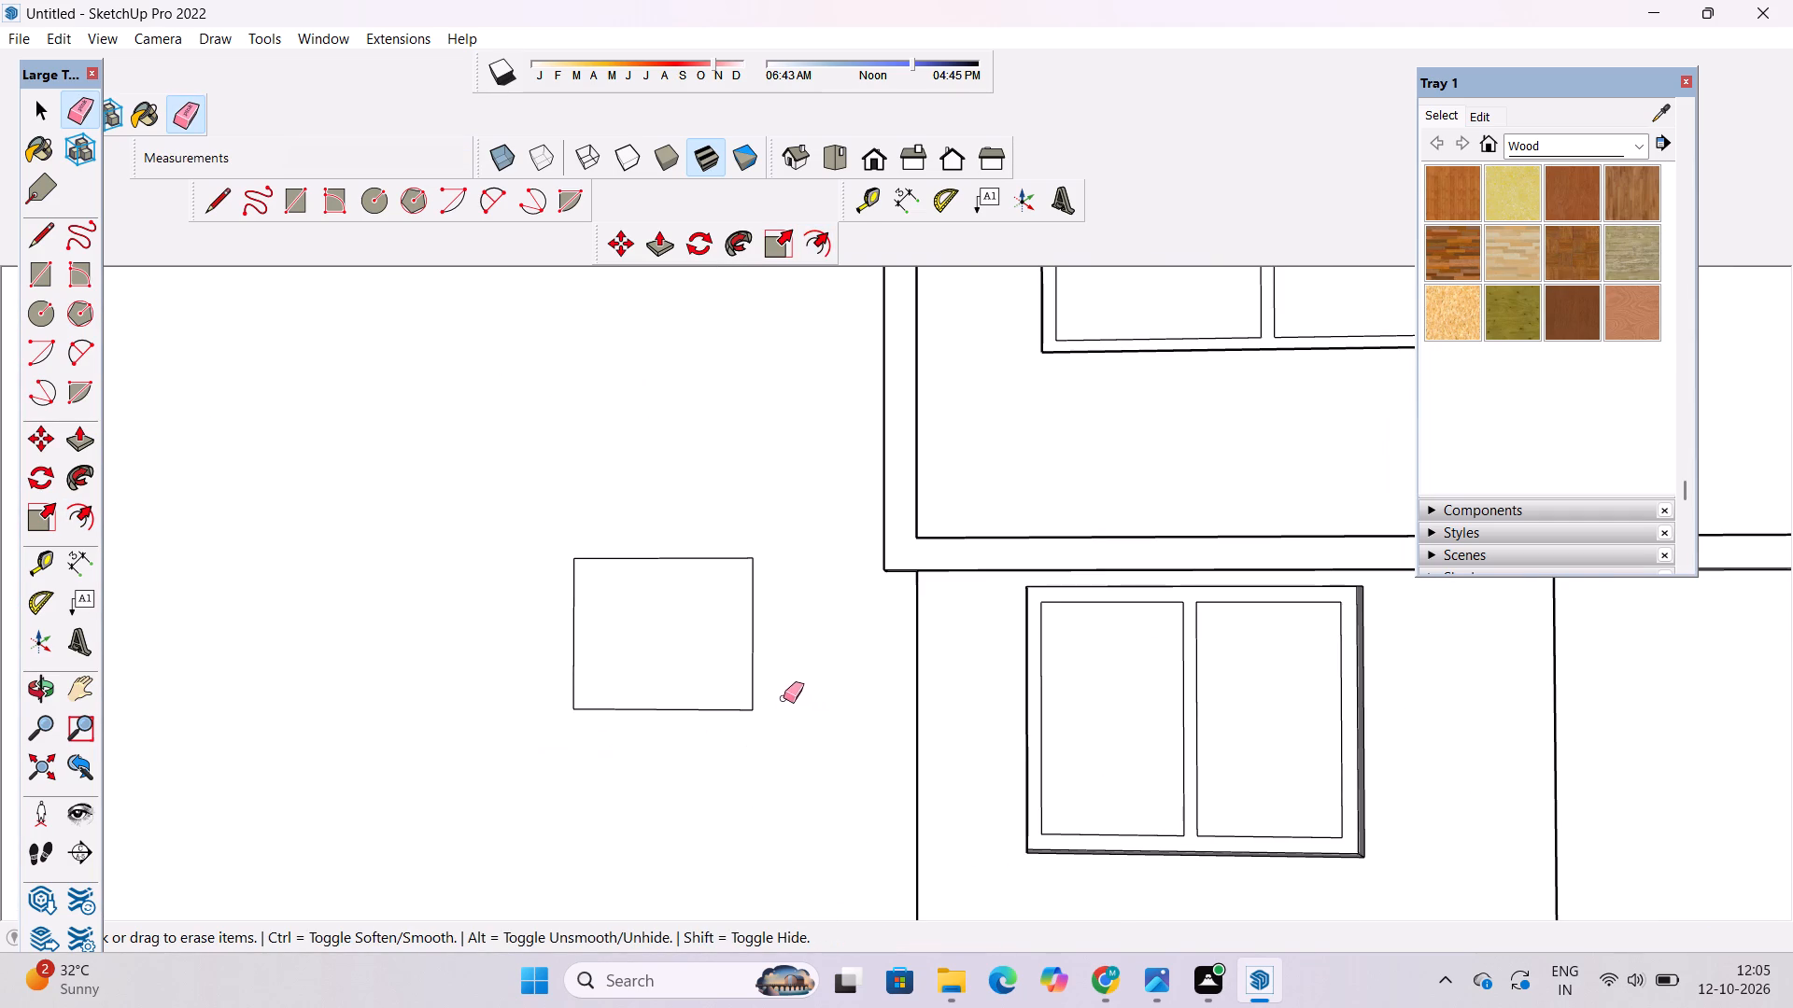
Examine the size and alignment of the two reduced rectangles against the existing windows on the facade.
{"action": "key", "text": "space"}
{"action": "key", "text": "o"}
{"action": "scroll", "coordinate": [734, 698], "scroll_direction": "down", "scroll_amount": 11}
{"action": "left_click_drag", "start_coordinate": [741, 681], "coordinate": [706, 690]}
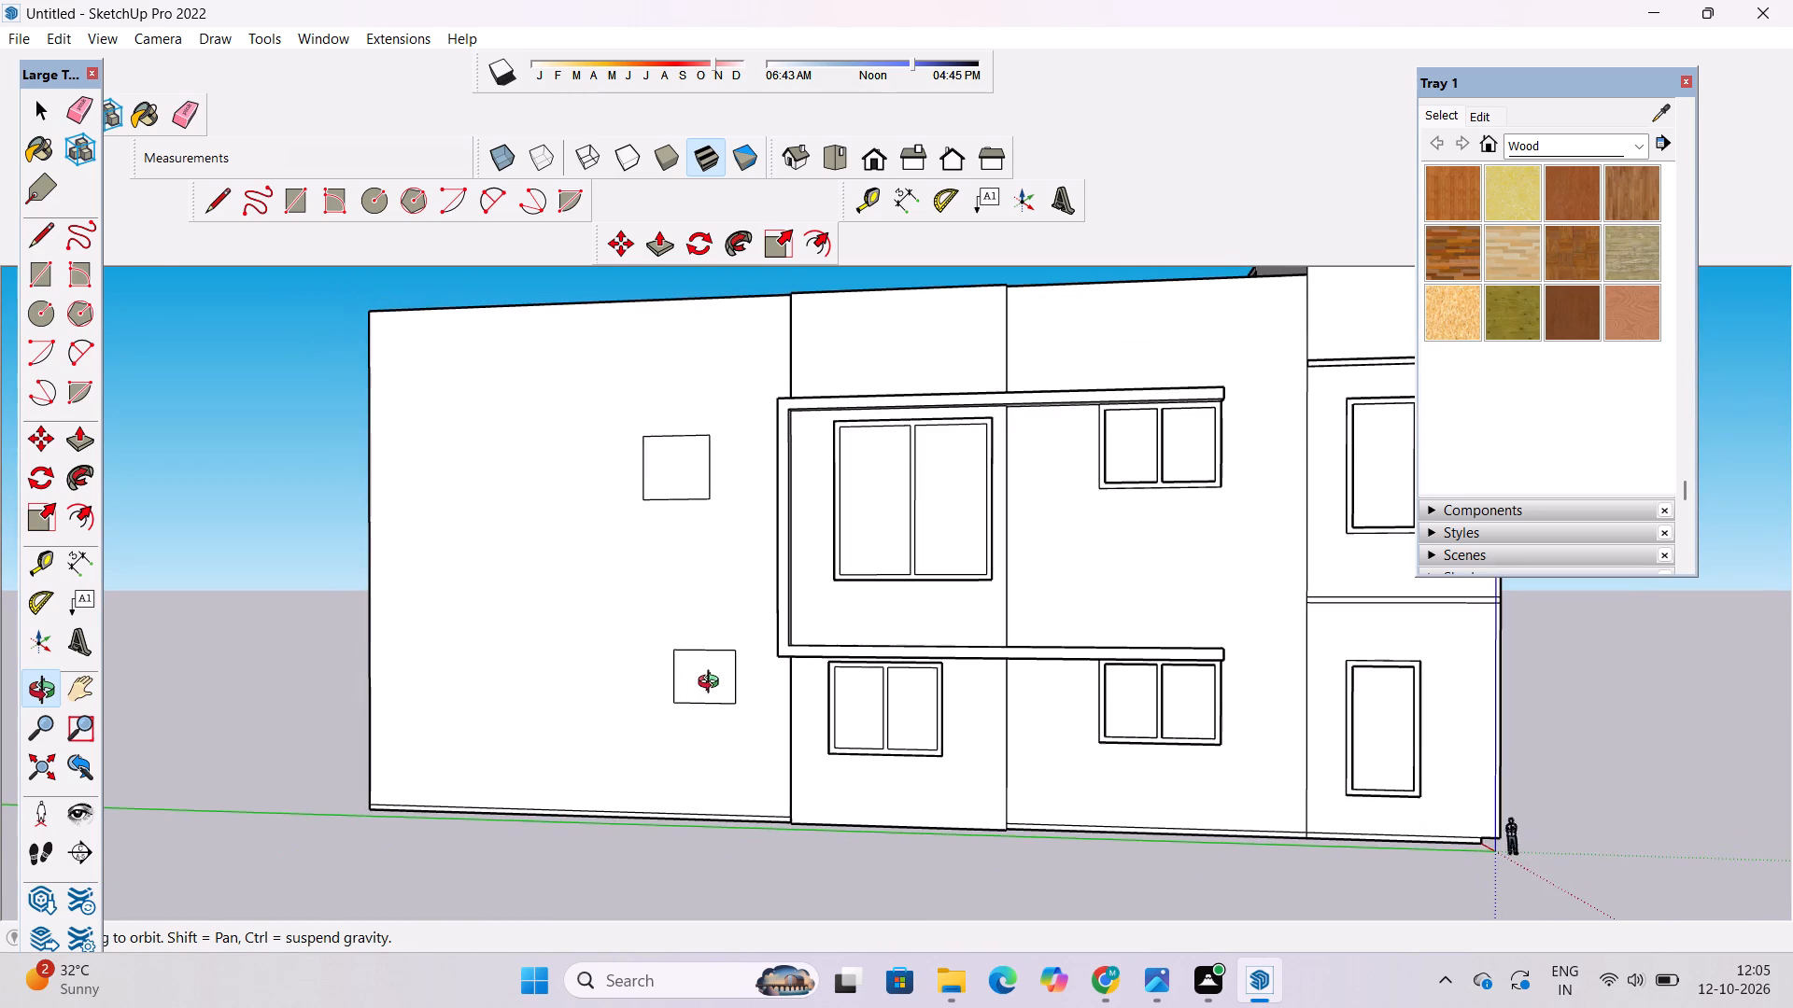
{"action": "left_click_drag", "start_coordinate": [713, 684], "coordinate": [685, 692]}
{"action": "left_click_drag", "start_coordinate": [685, 692], "coordinate": [739, 686], "text": "shift"}
{"action": "left_click_drag", "start_coordinate": [712, 690], "coordinate": [778, 690]}
{"action": "left_click_drag", "start_coordinate": [773, 700], "coordinate": [784, 660], "text": "shift"}
{"action": "left_click_drag", "start_coordinate": [754, 667], "coordinate": [767, 682]}
{"action": "left_click_drag", "start_coordinate": [767, 689], "coordinate": [762, 711]}
Move the reduced lower rectangle about 6' 3" so that it sits roughly beneath the upper rectangle.
{"action": "key", "text": "space"}
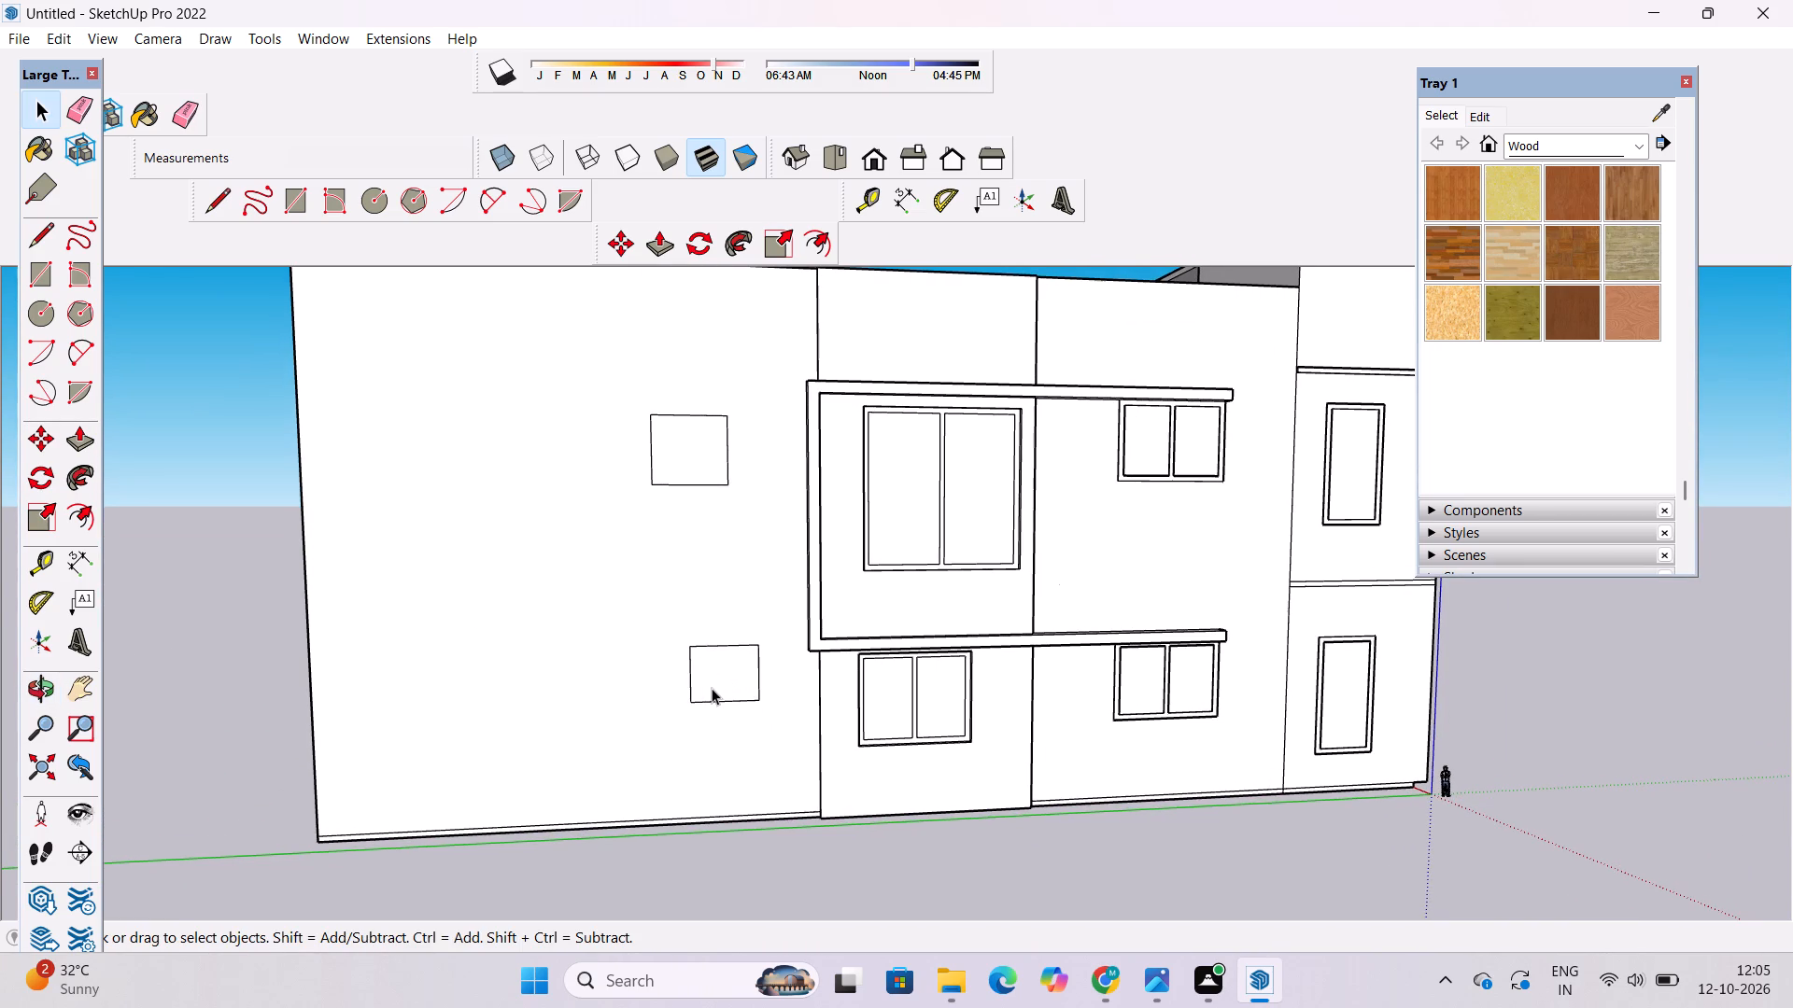
{"action": "double_click", "coordinate": [713, 688]}
{"action": "key", "text": "m"}
{"action": "left_click", "coordinate": [727, 645]}
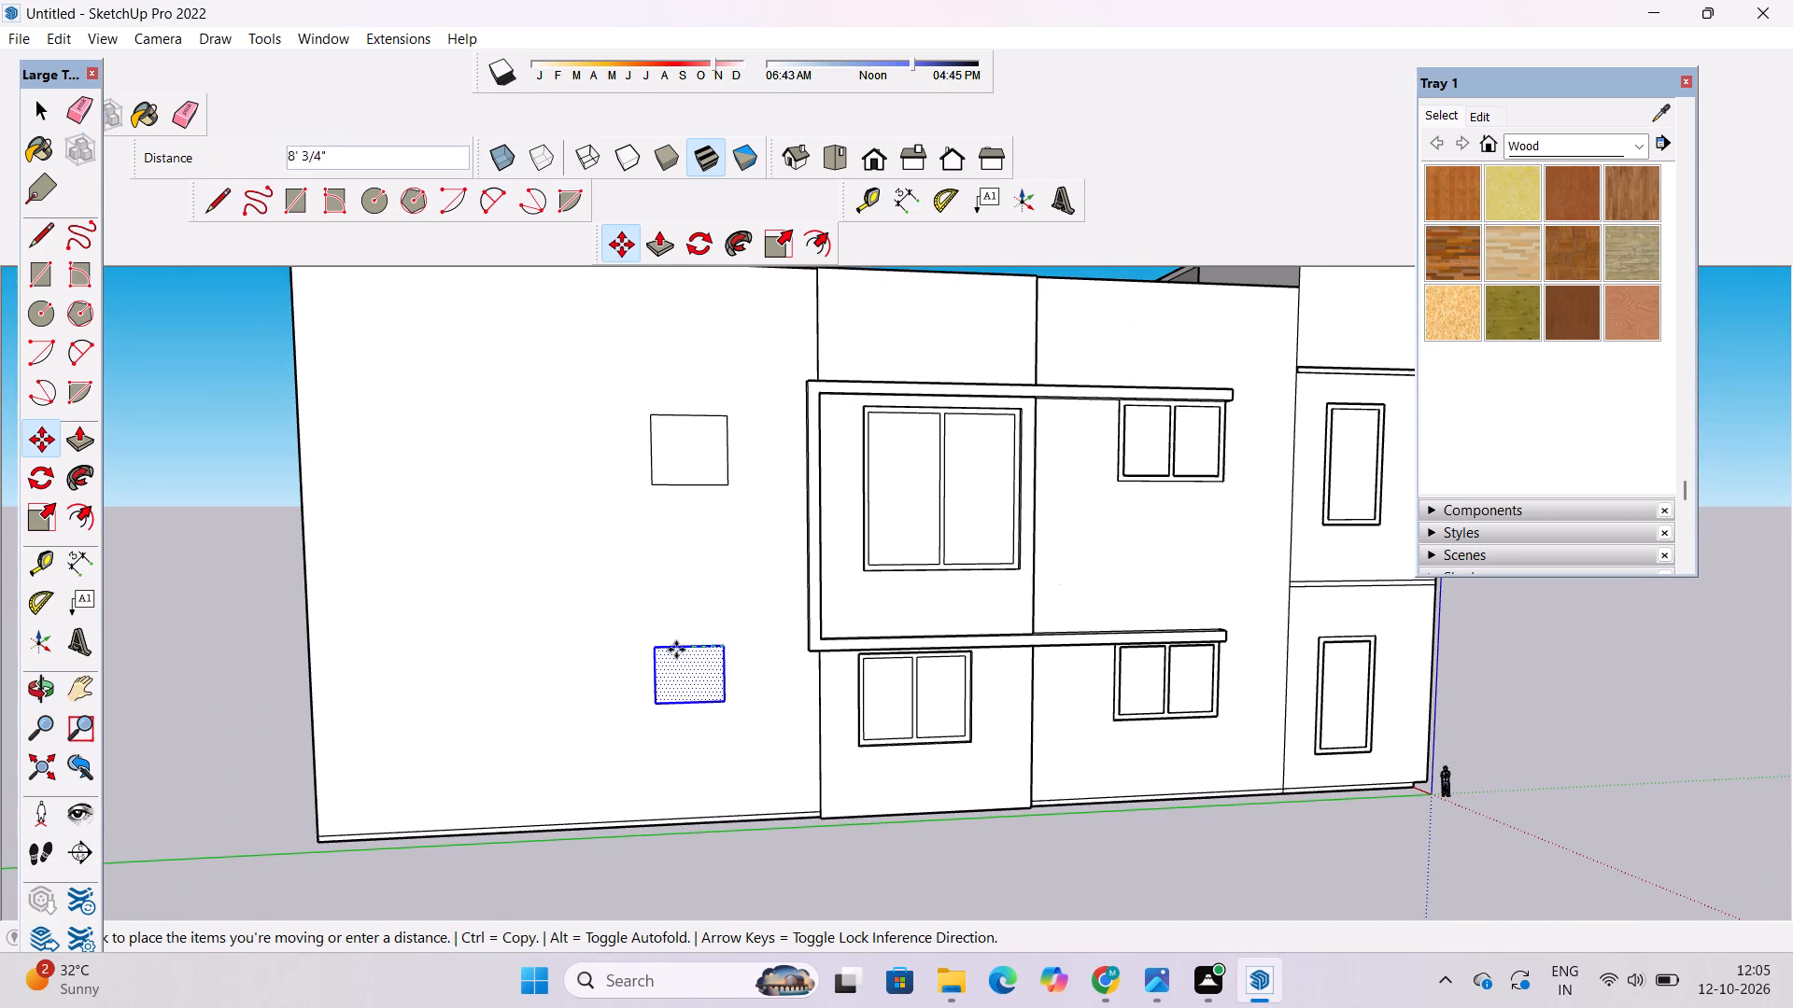
{"action": "scroll", "coordinate": [688, 518], "scroll_direction": "up", "scroll_amount": 7}
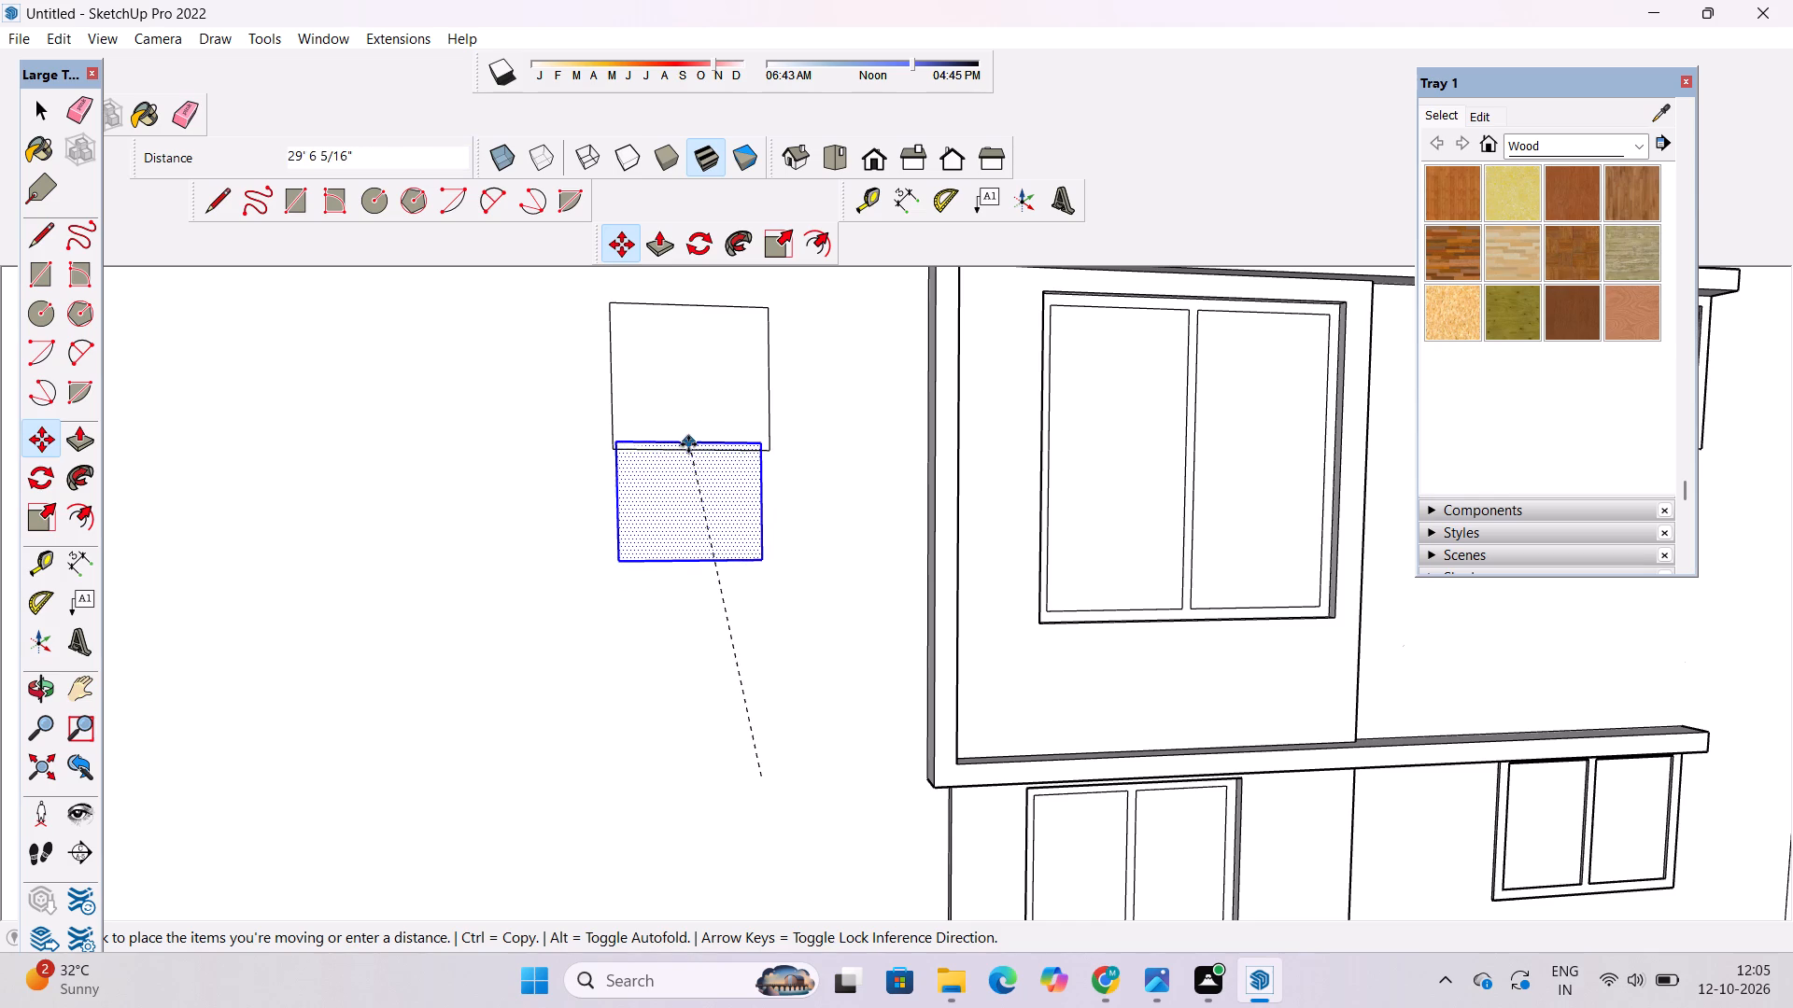
{"action": "scroll", "coordinate": [685, 669], "scroll_direction": "down", "scroll_amount": 3}
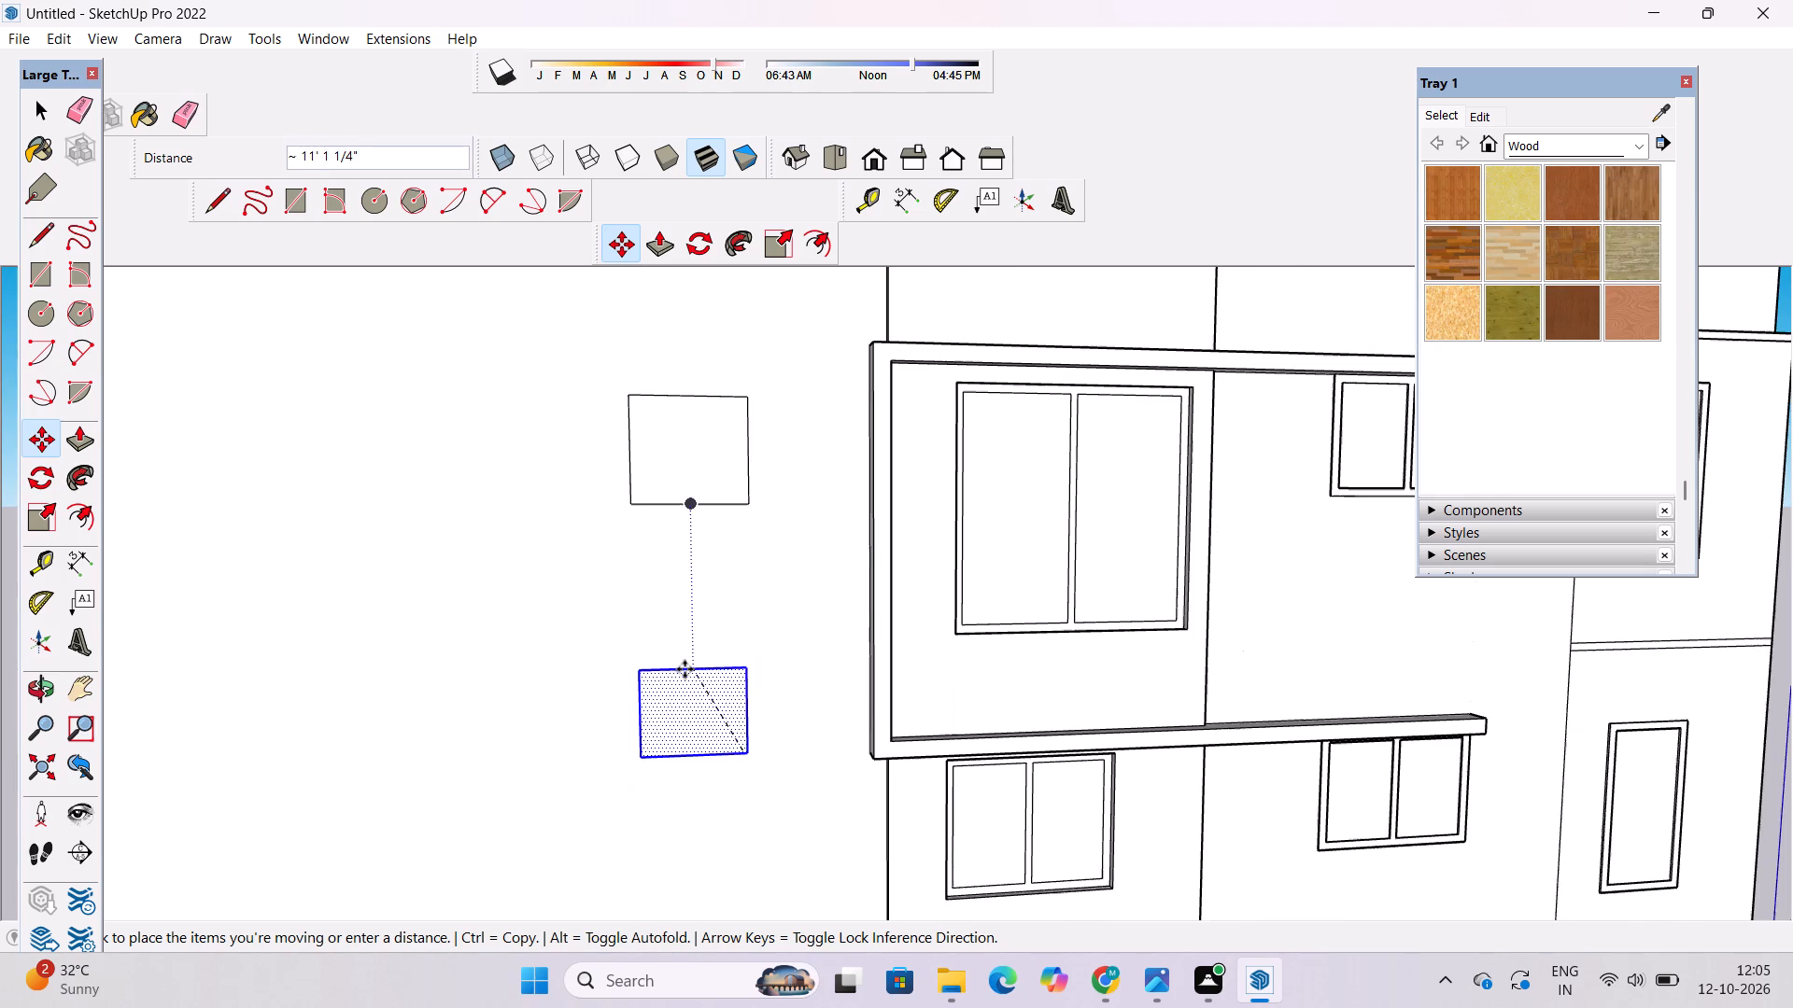
{"action": "left_click", "coordinate": [677, 728]}
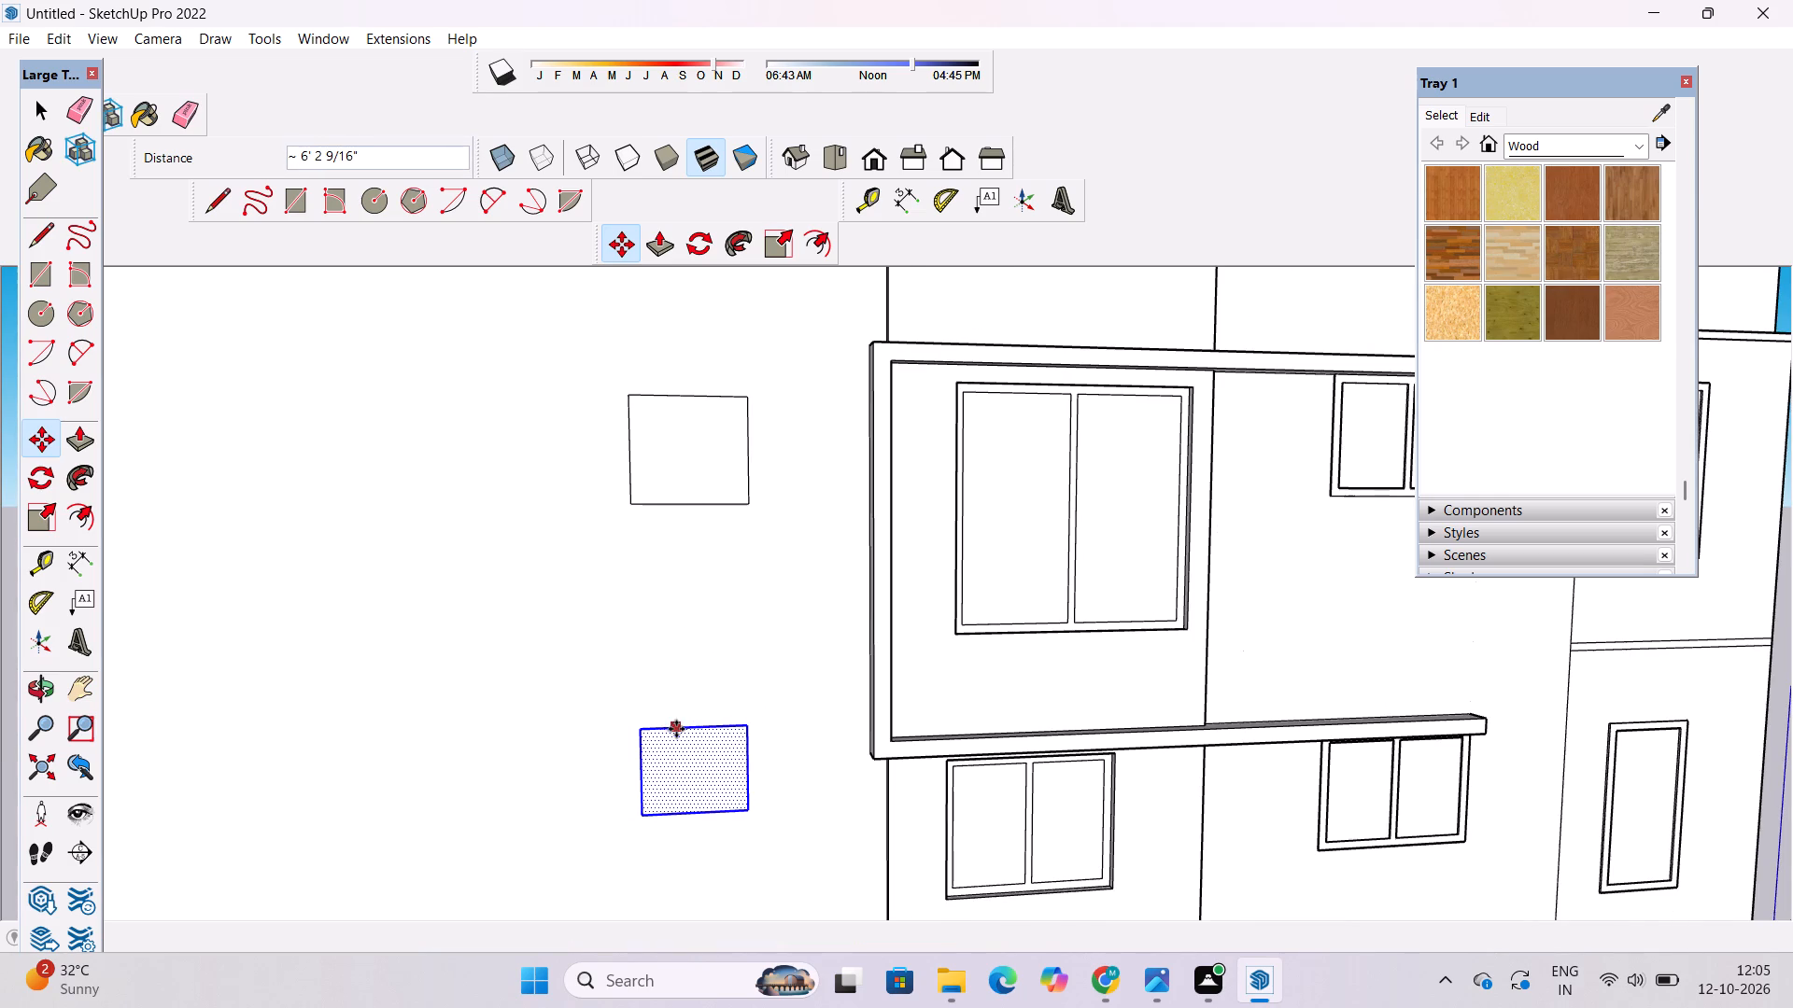
{"action": "key", "text": "space"}
Examine the whole facade from several angles, checking the placement and proportions of the two small rectangles.
{"action": "left_click", "coordinate": [388, 649]}
{"action": "key", "text": "o"}
{"action": "scroll", "coordinate": [686, 489], "scroll_direction": "down", "scroll_amount": 11}
{"action": "left_click_drag", "start_coordinate": [900, 639], "coordinate": [807, 647]}
{"action": "scroll", "coordinate": [723, 427], "scroll_direction": "up", "scroll_amount": 4}
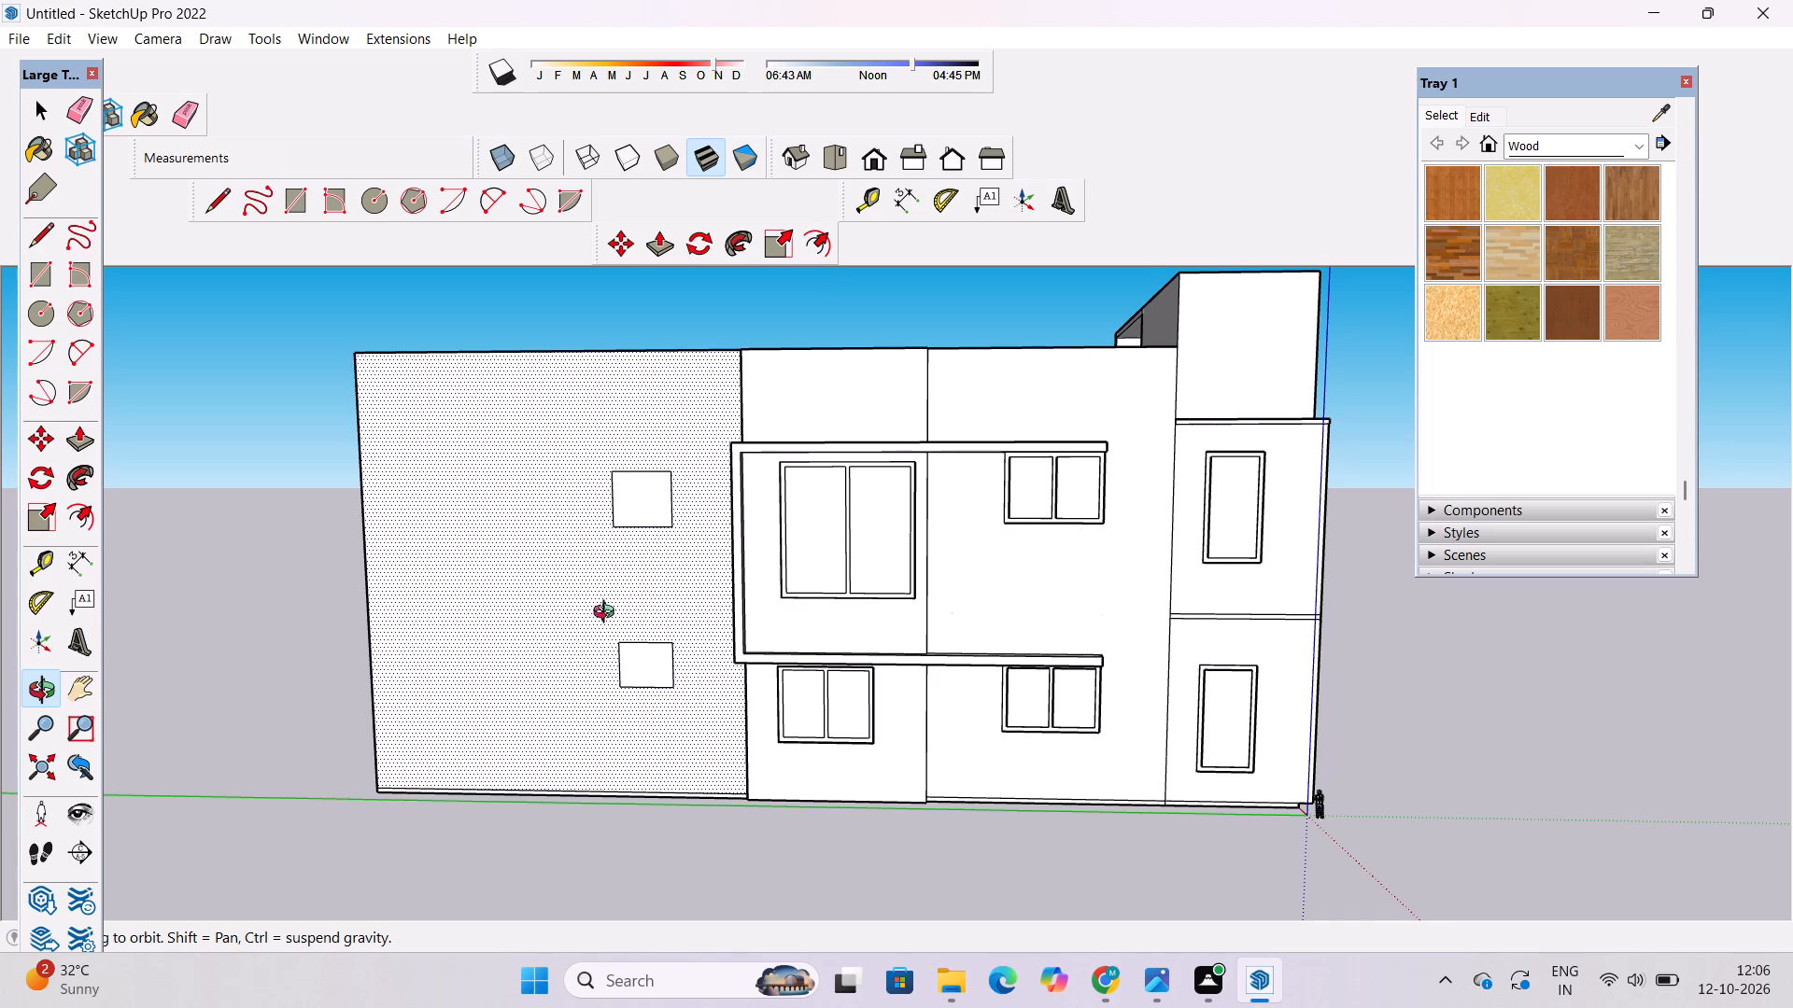
{"action": "left_click_drag", "start_coordinate": [601, 624], "coordinate": [618, 664], "text": "shift"}
{"action": "left_click_drag", "start_coordinate": [618, 672], "coordinate": [661, 655]}
{"action": "scroll", "coordinate": [661, 655], "scroll_direction": "down", "scroll_amount": 1}
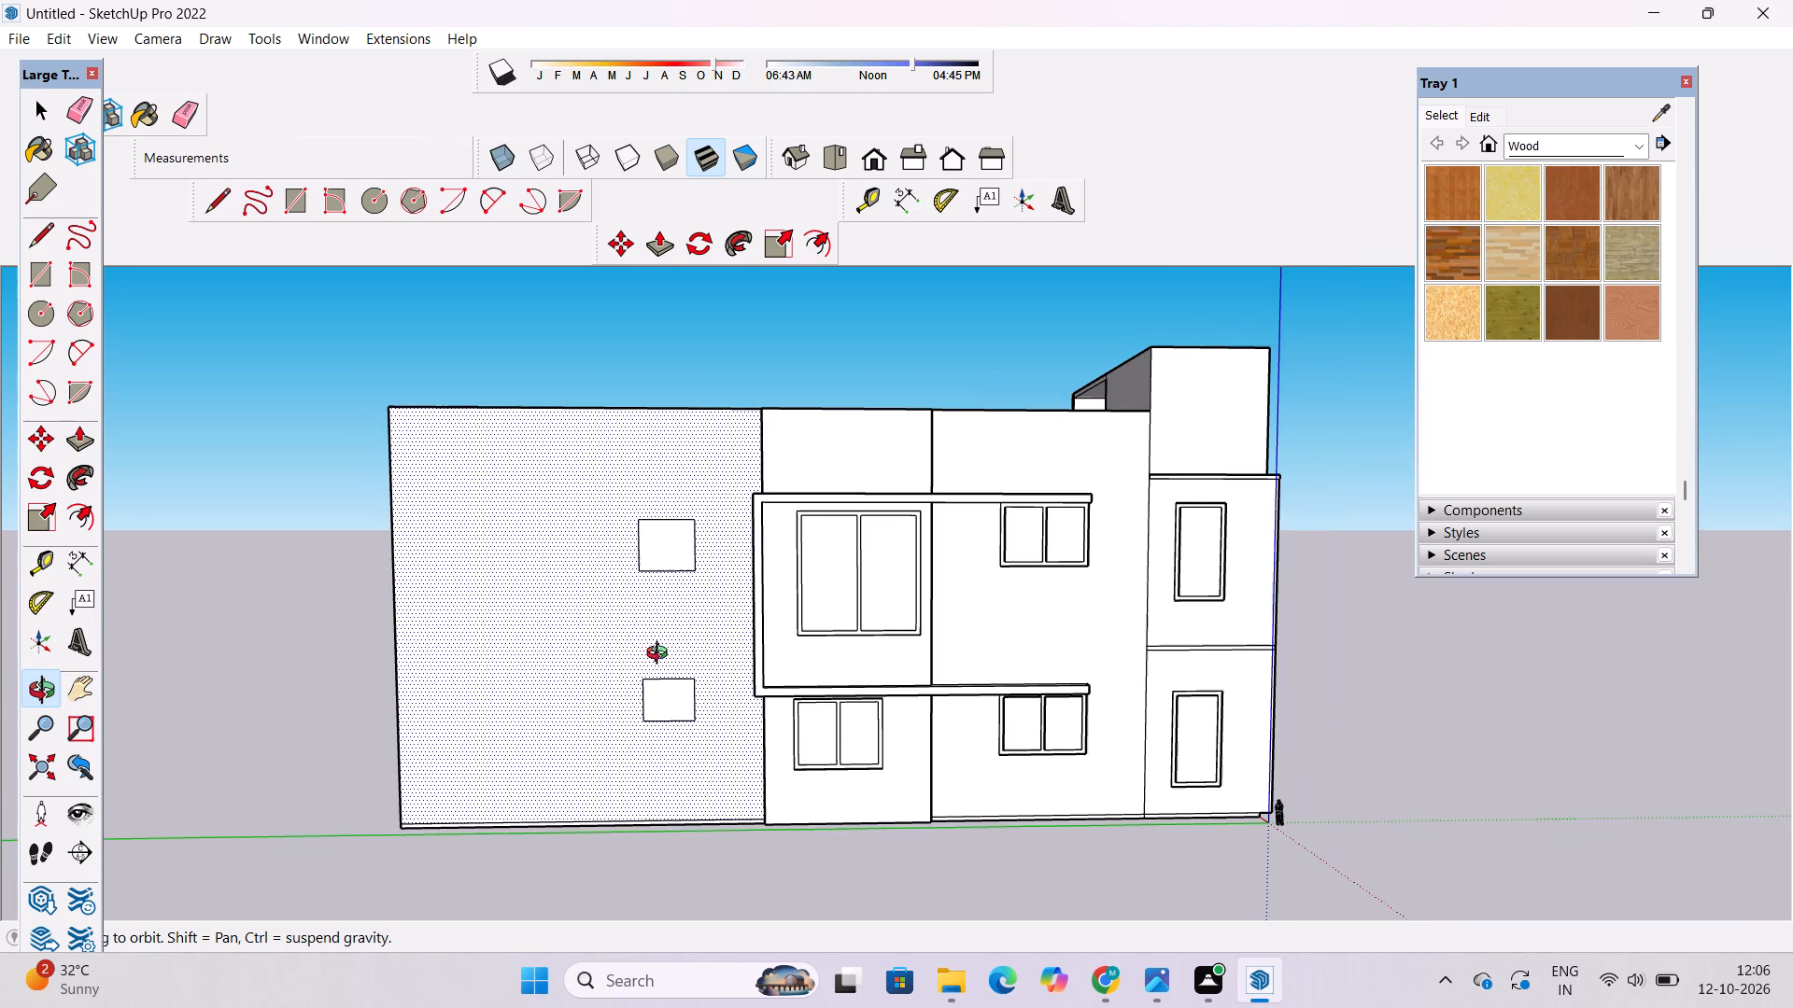
{"action": "left_click", "coordinate": [661, 653], "text": "shift"}
{"action": "scroll", "coordinate": [665, 634], "scroll_direction": "down", "scroll_amount": 5}
{"action": "left_click_drag", "start_coordinate": [572, 696], "coordinate": [600, 631], "text": "shift"}
{"action": "left_click_drag", "start_coordinate": [602, 630], "coordinate": [603, 662], "text": "shift"}
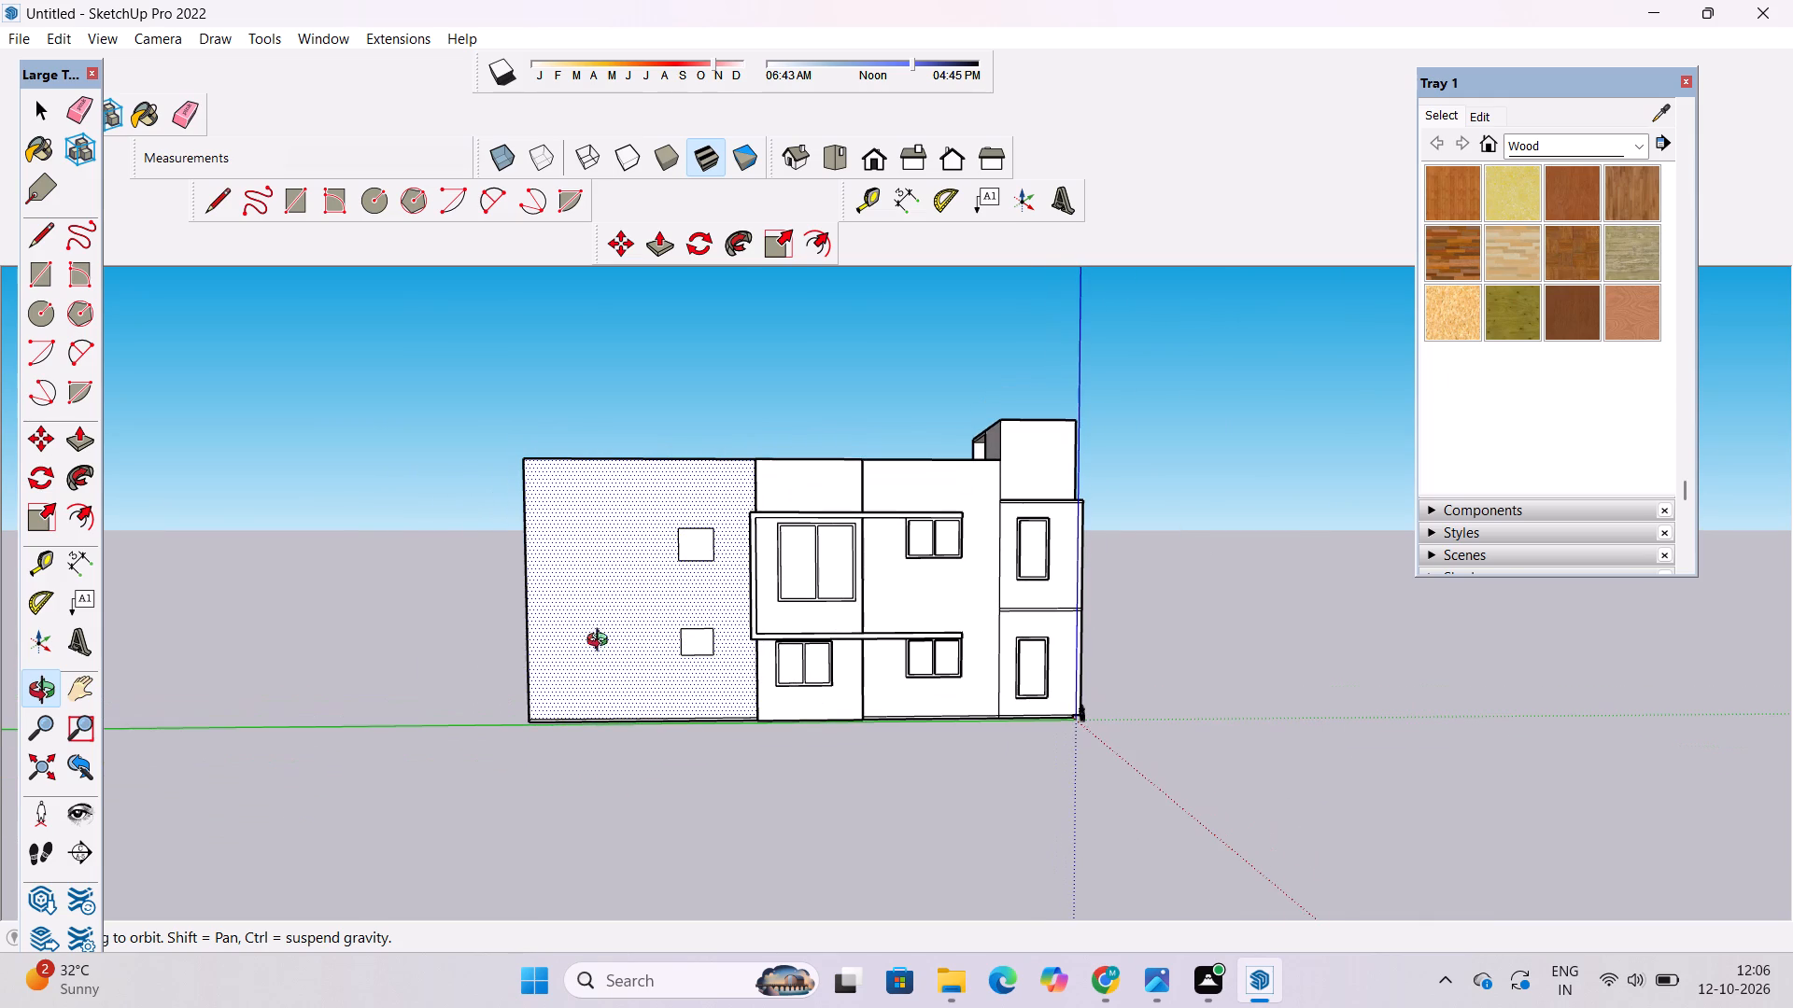
{"action": "key", "text": "space"}
{"action": "left_click", "coordinate": [391, 618]}
{"action": "key", "text": "o"}
{"action": "scroll", "coordinate": [587, 651], "scroll_direction": "up", "scroll_amount": 3}
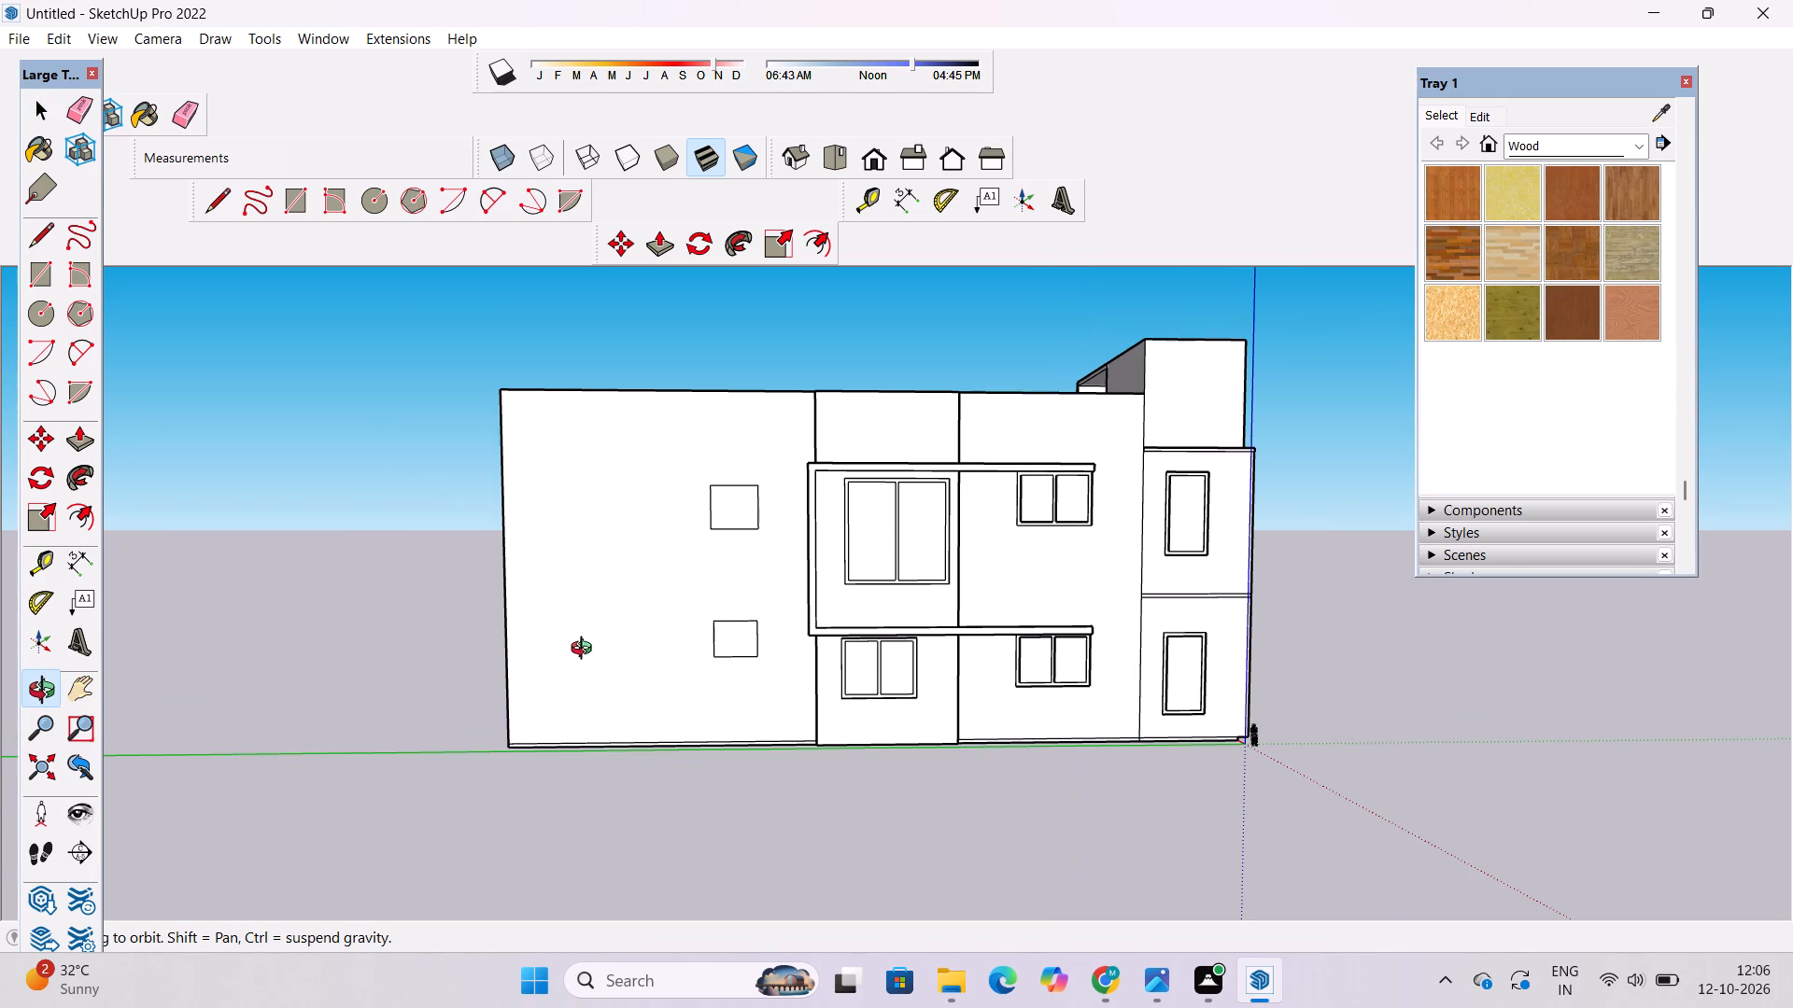
{"action": "scroll", "coordinate": [586, 651], "scroll_direction": "down", "scroll_amount": 2}
{"action": "left_click_drag", "start_coordinate": [585, 650], "coordinate": [578, 674], "text": "shift"}
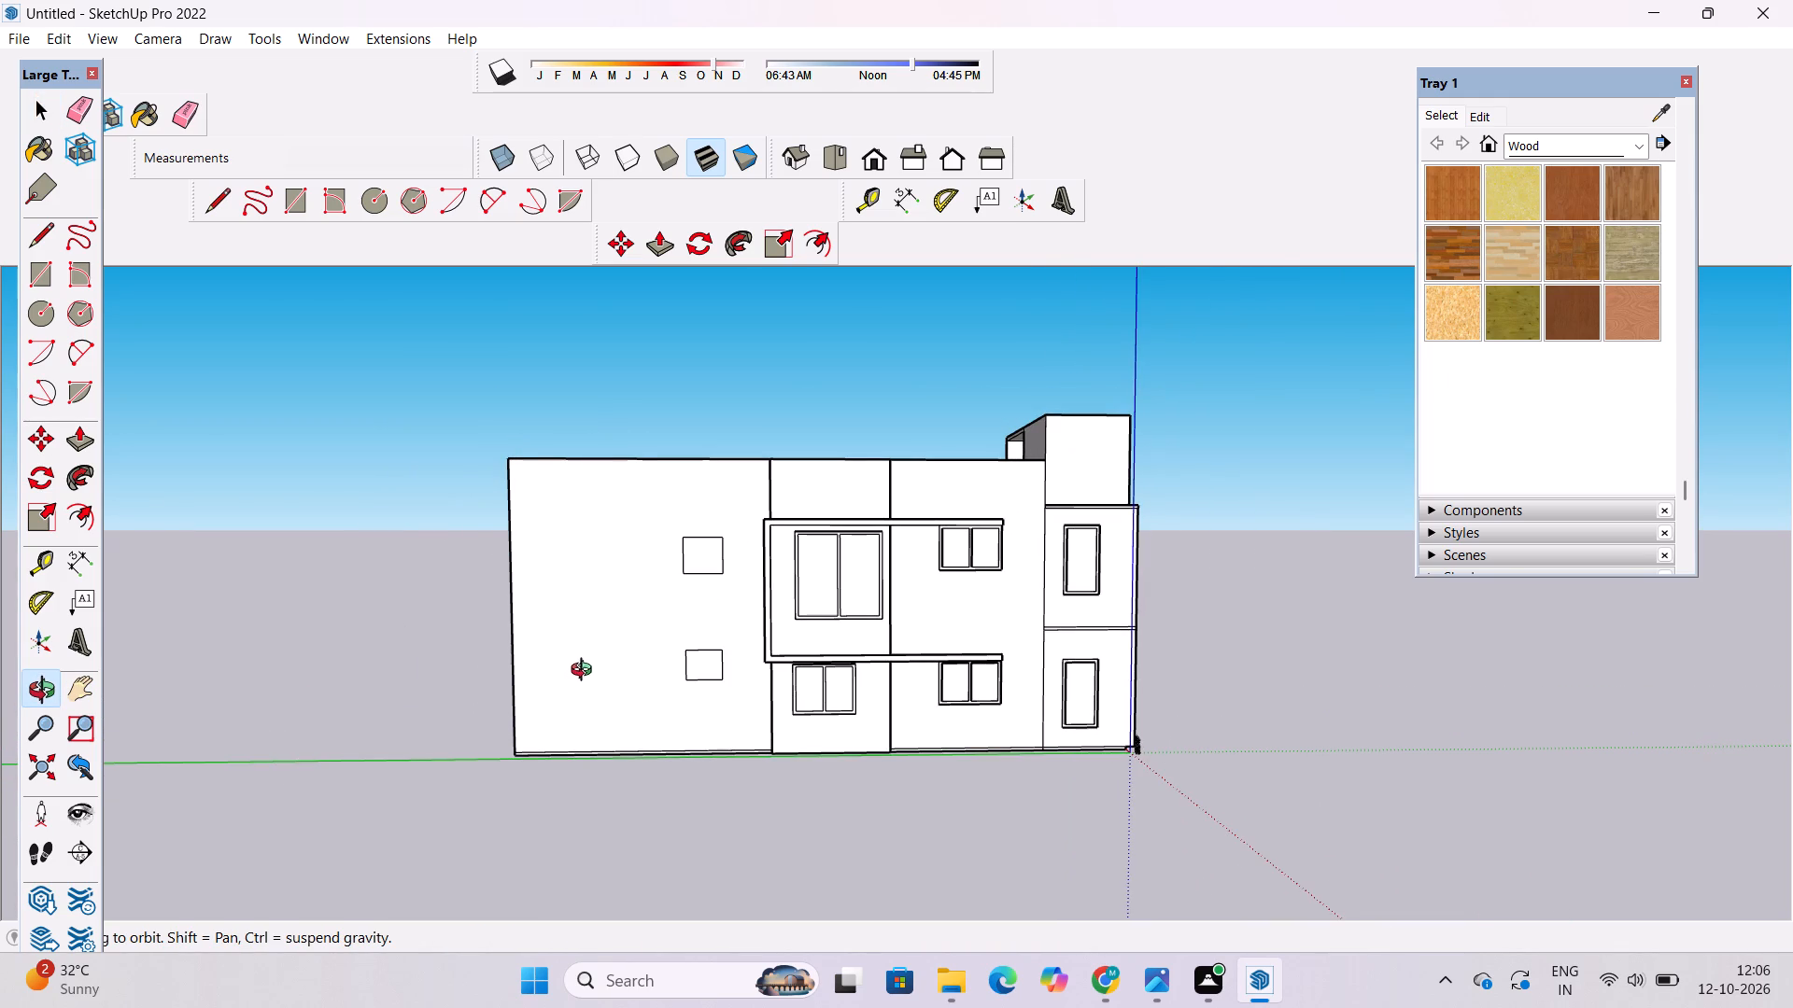
{"action": "scroll", "coordinate": [583, 665], "scroll_direction": "down", "scroll_amount": 3}
{"action": "left_click_drag", "start_coordinate": [586, 665], "coordinate": [602, 697], "text": "shift"}
{"action": "scroll", "coordinate": [602, 698], "scroll_direction": "up", "scroll_amount": 3}
{"action": "left_click_drag", "start_coordinate": [624, 689], "coordinate": [538, 683], "text": "shift"}
{"action": "left_click_drag", "start_coordinate": [534, 679], "coordinate": [508, 762]}
{"action": "scroll", "coordinate": [574, 620], "scroll_direction": "up", "scroll_amount": 7}
{"action": "left_click_drag", "start_coordinate": [572, 673], "coordinate": [638, 636]}
{"action": "left_click_drag", "start_coordinate": [630, 650], "coordinate": [665, 675], "text": "shift"}
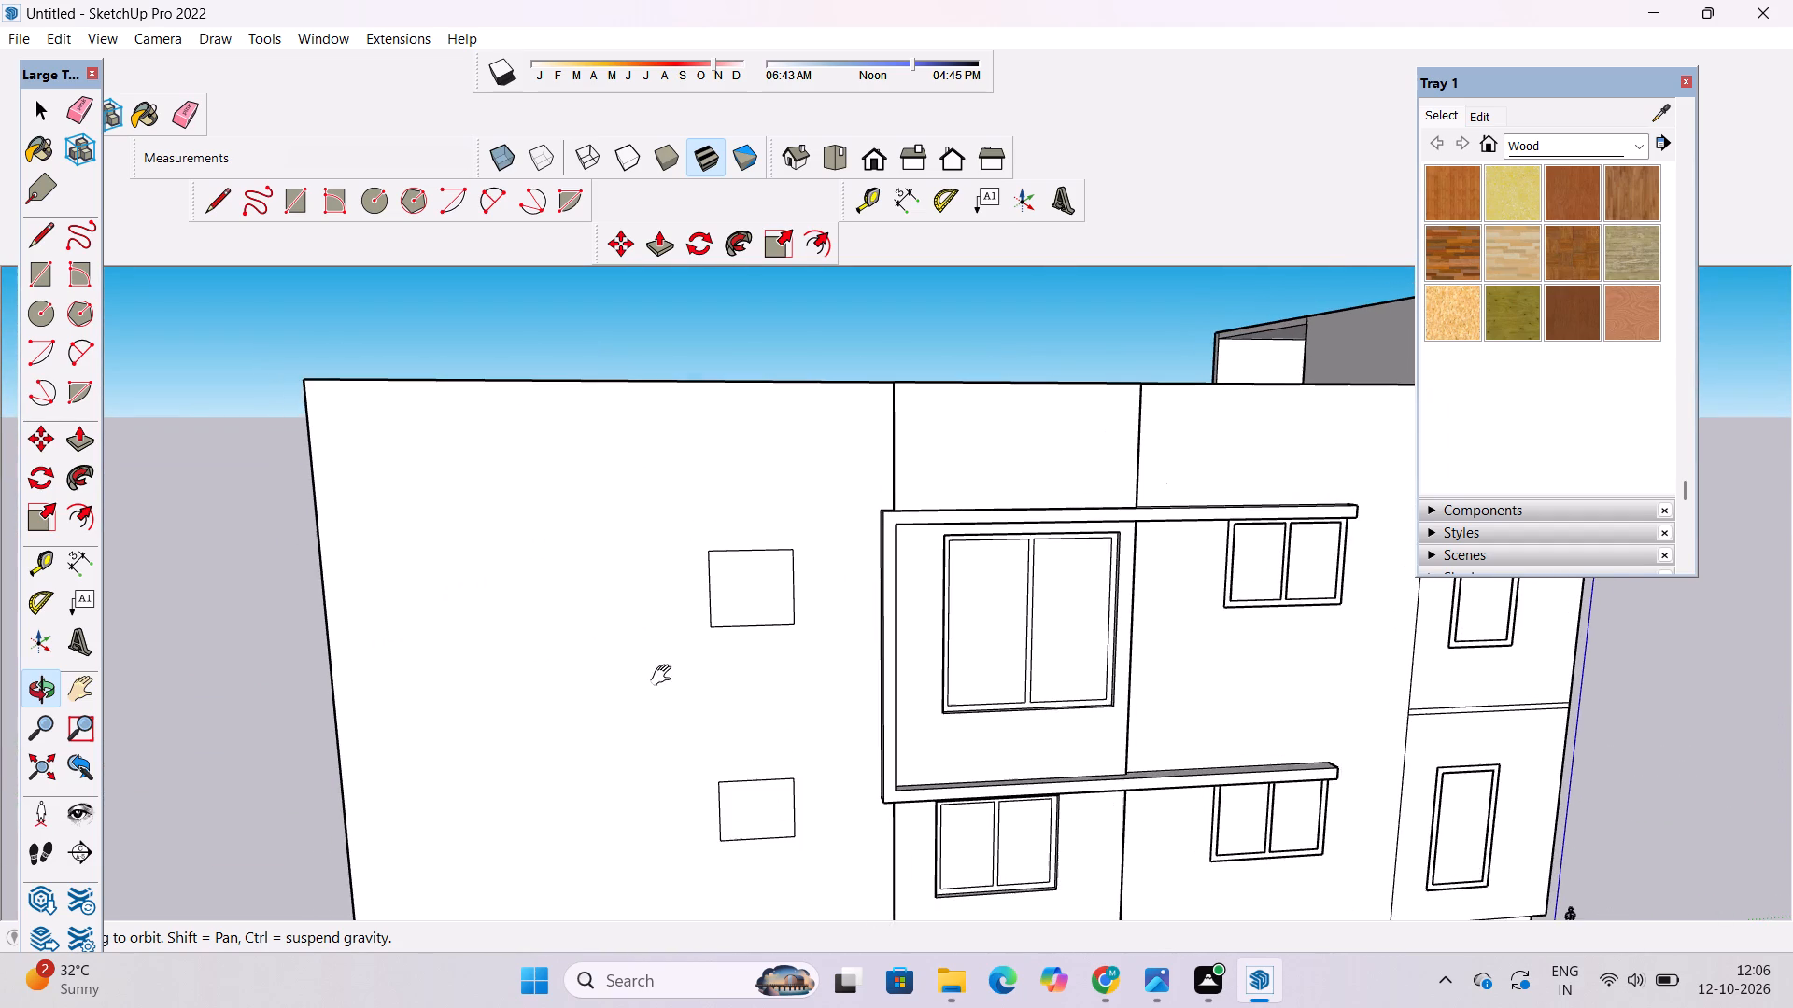
Place horizontal guide lines running along the top edges of the upper and lower small rectangles.
{"action": "left_click_drag", "start_coordinate": [639, 688], "coordinate": [641, 702], "text": "shift"}
{"action": "scroll", "coordinate": [586, 656], "scroll_direction": "up", "scroll_amount": 1, "text": "shift"}
{"action": "double_click", "coordinate": [584, 642], "text": "shift"}
{"action": "left_click_drag", "start_coordinate": [584, 642], "coordinate": [585, 615], "text": "shift"}
{"action": "left_click_drag", "start_coordinate": [728, 615], "coordinate": [592, 615], "text": "shift"}
{"action": "key", "text": "t"}
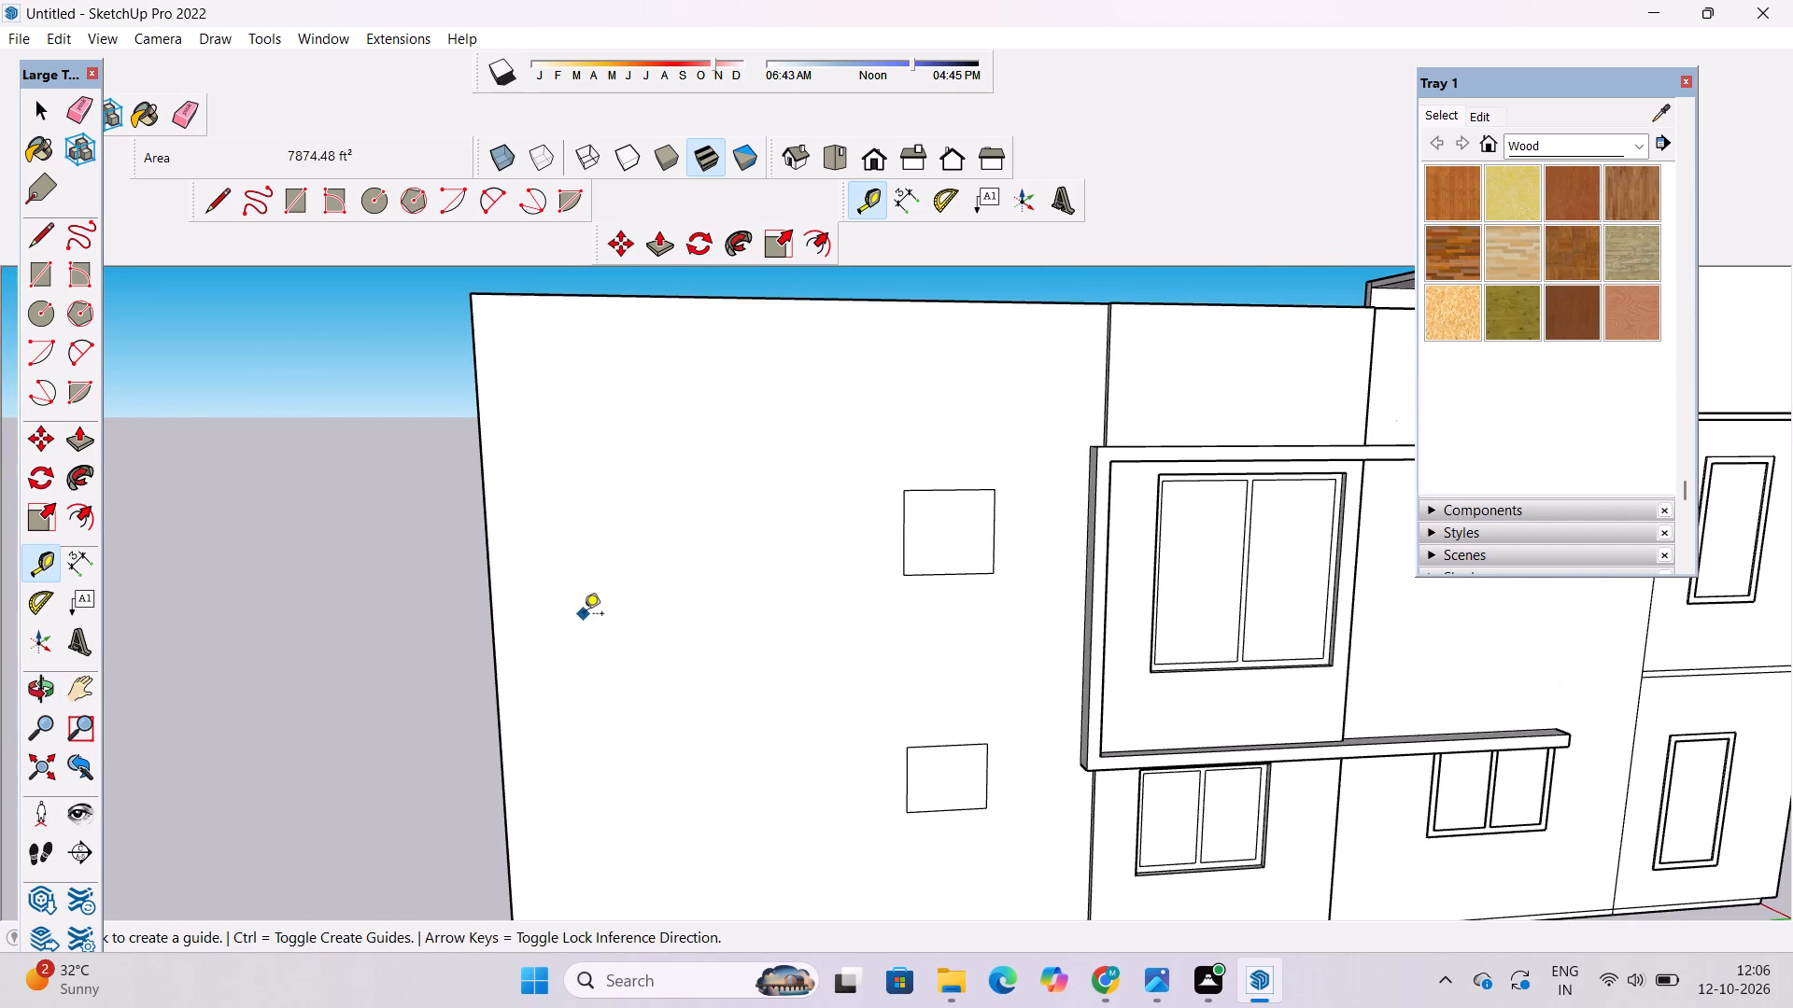
{"action": "left_click", "coordinate": [947, 492]}
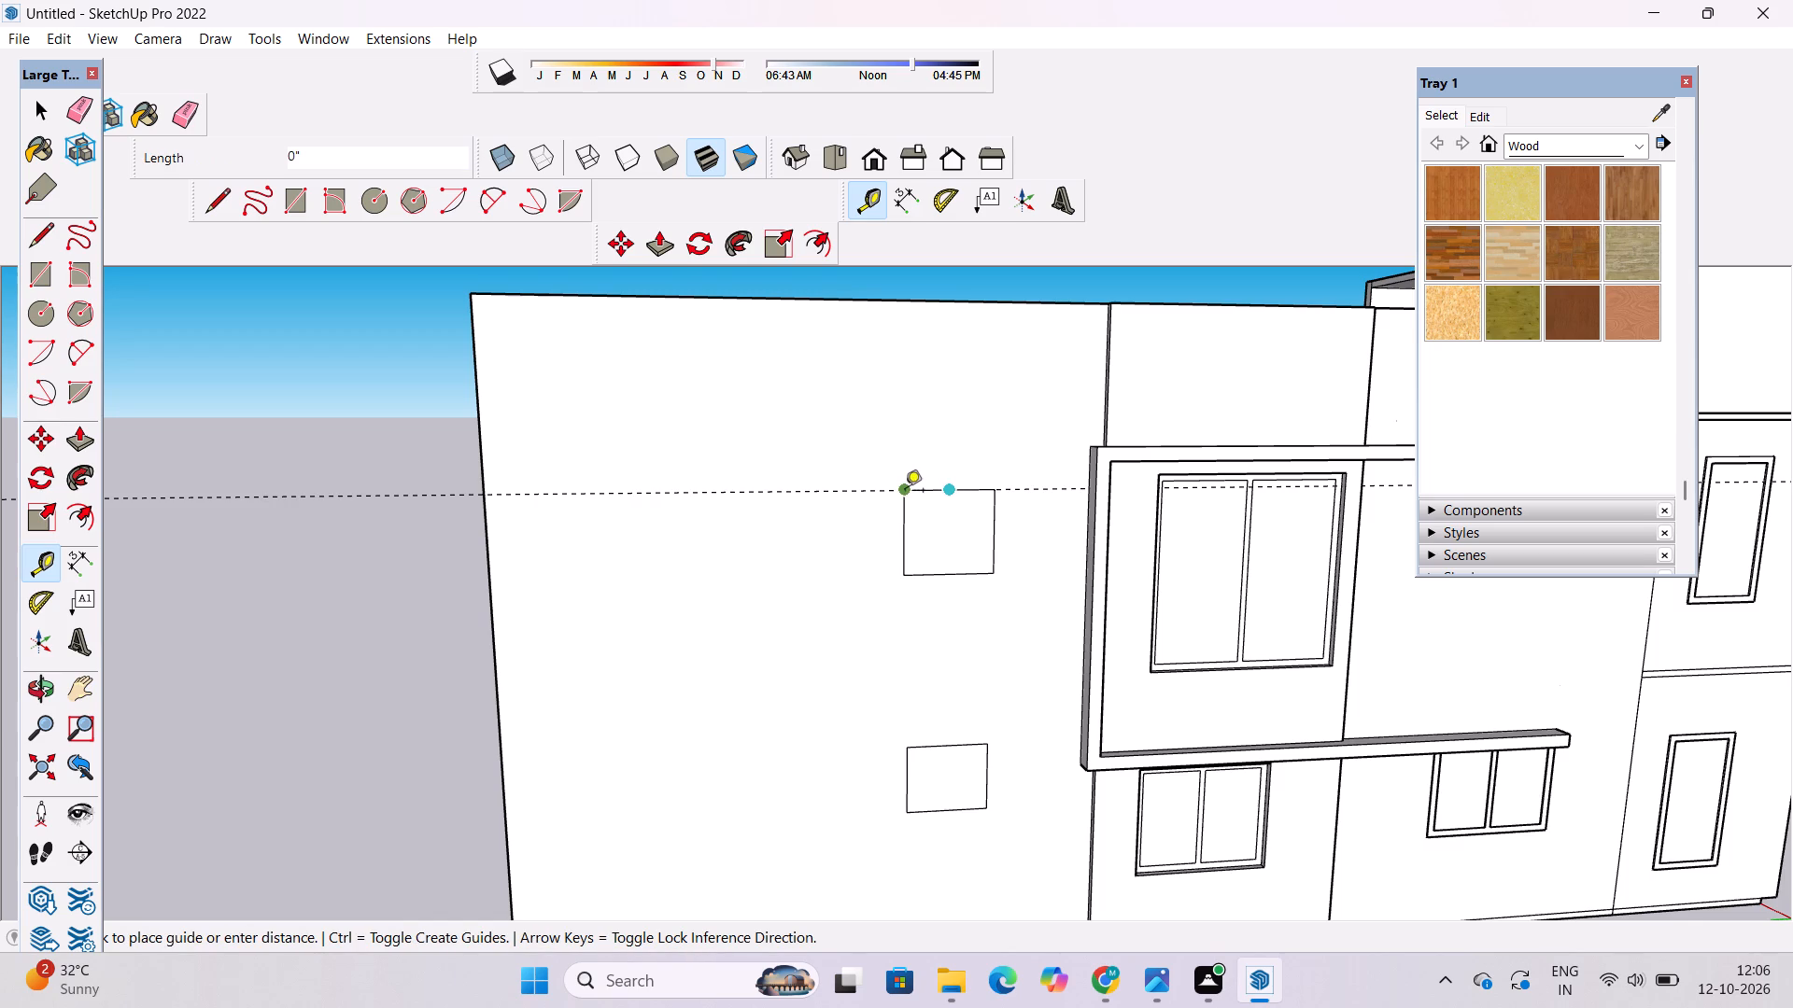
{"action": "left_click", "coordinate": [905, 492]}
{"action": "scroll", "coordinate": [740, 507], "scroll_direction": "down", "scroll_amount": 5}
{"action": "scroll", "coordinate": [807, 679], "scroll_direction": "up", "scroll_amount": 4}
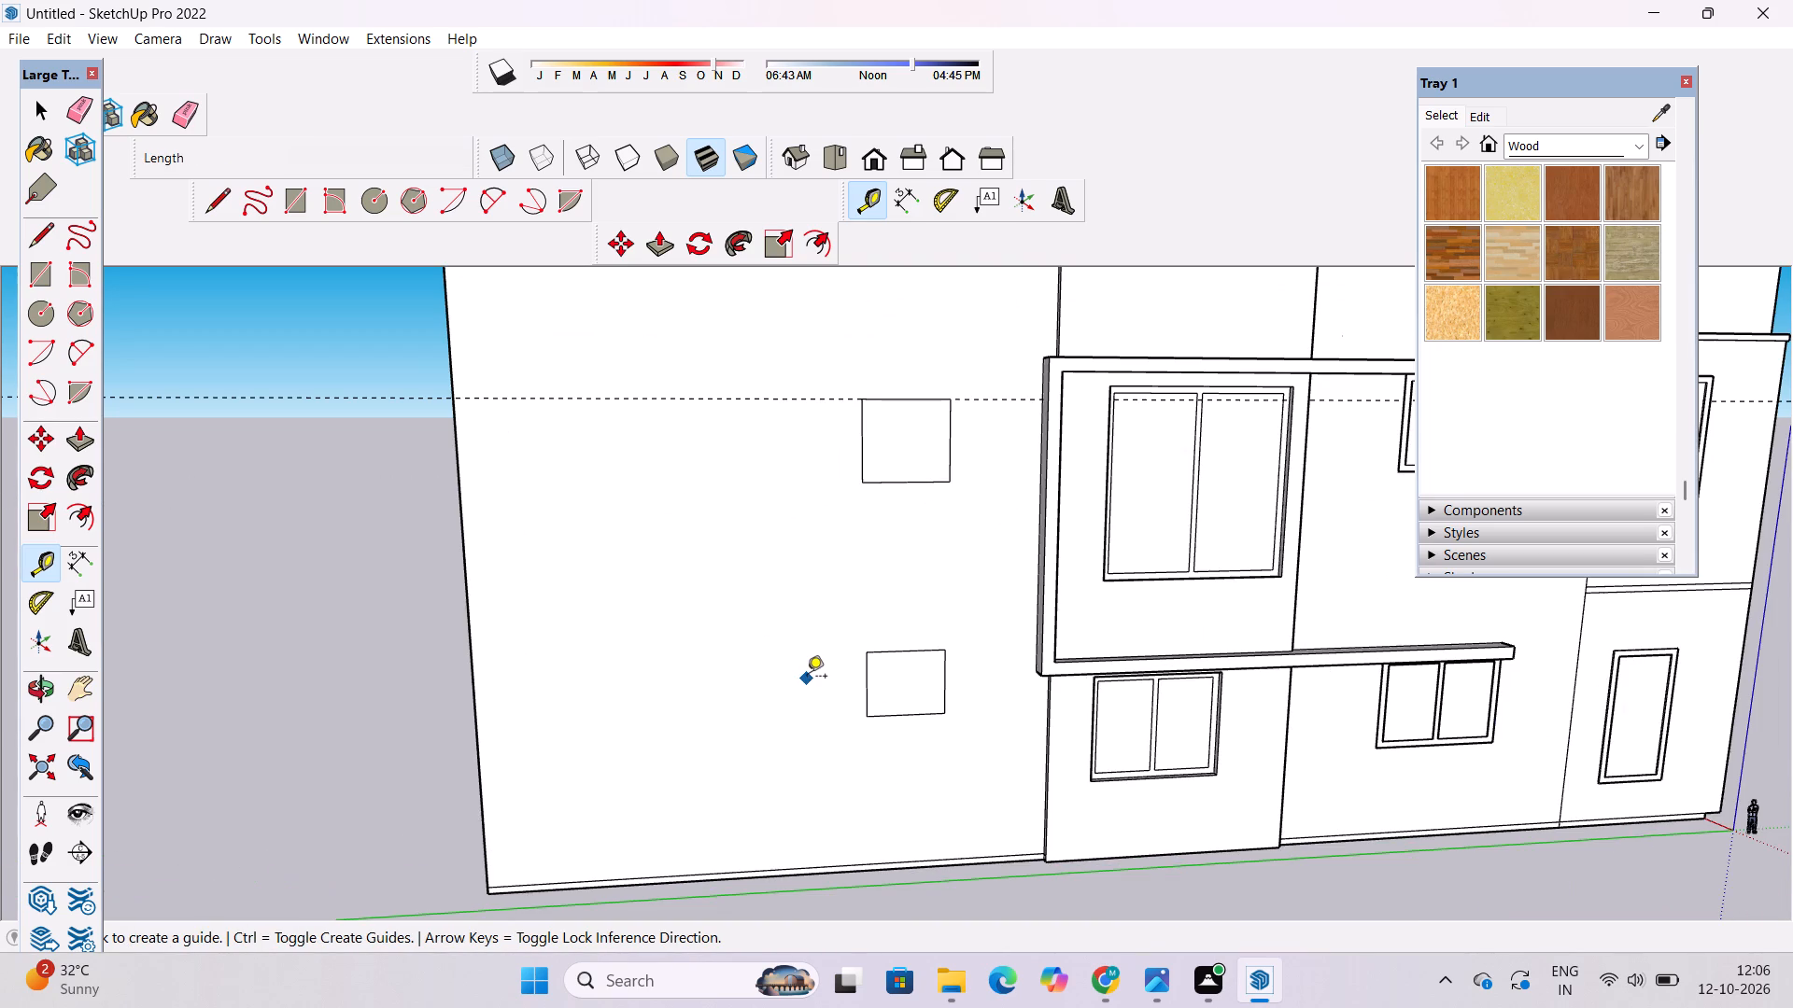
{"action": "scroll", "coordinate": [909, 719], "scroll_direction": "up", "scroll_amount": 3}
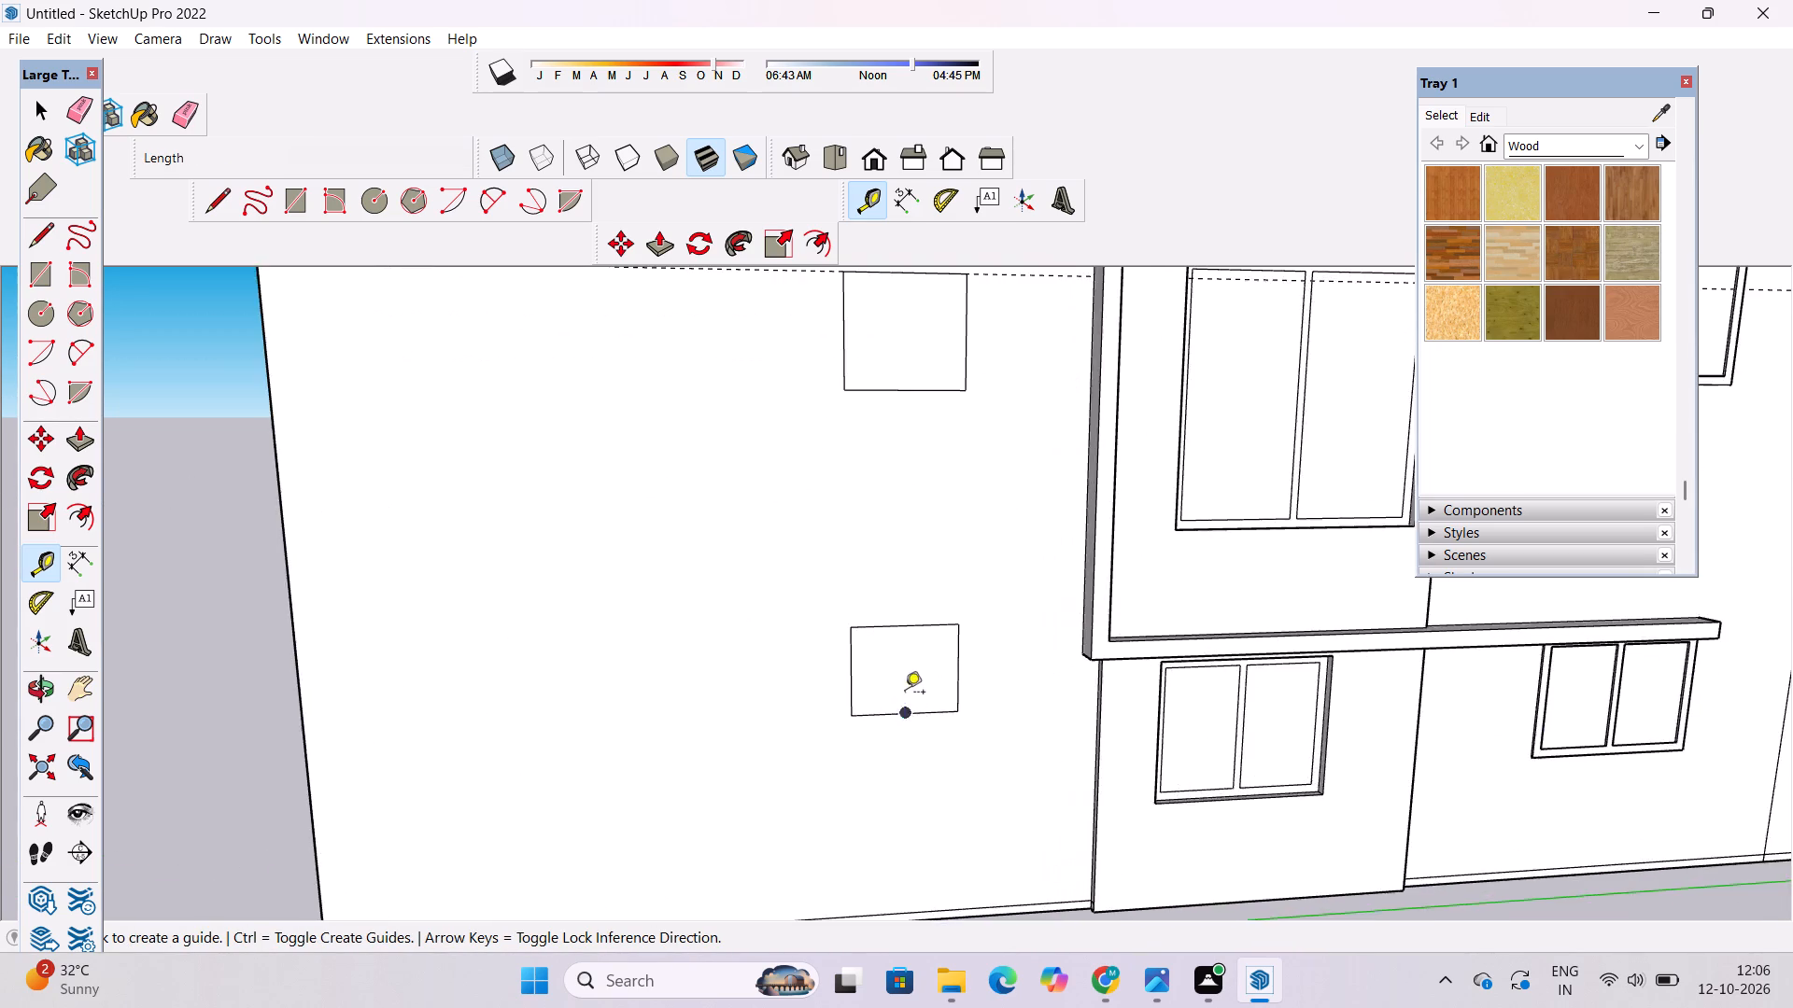
{"action": "scroll", "coordinate": [889, 626], "scroll_direction": "up", "scroll_amount": 4}
{"action": "left_click", "coordinate": [889, 625]}
{"action": "left_click", "coordinate": [827, 622]}
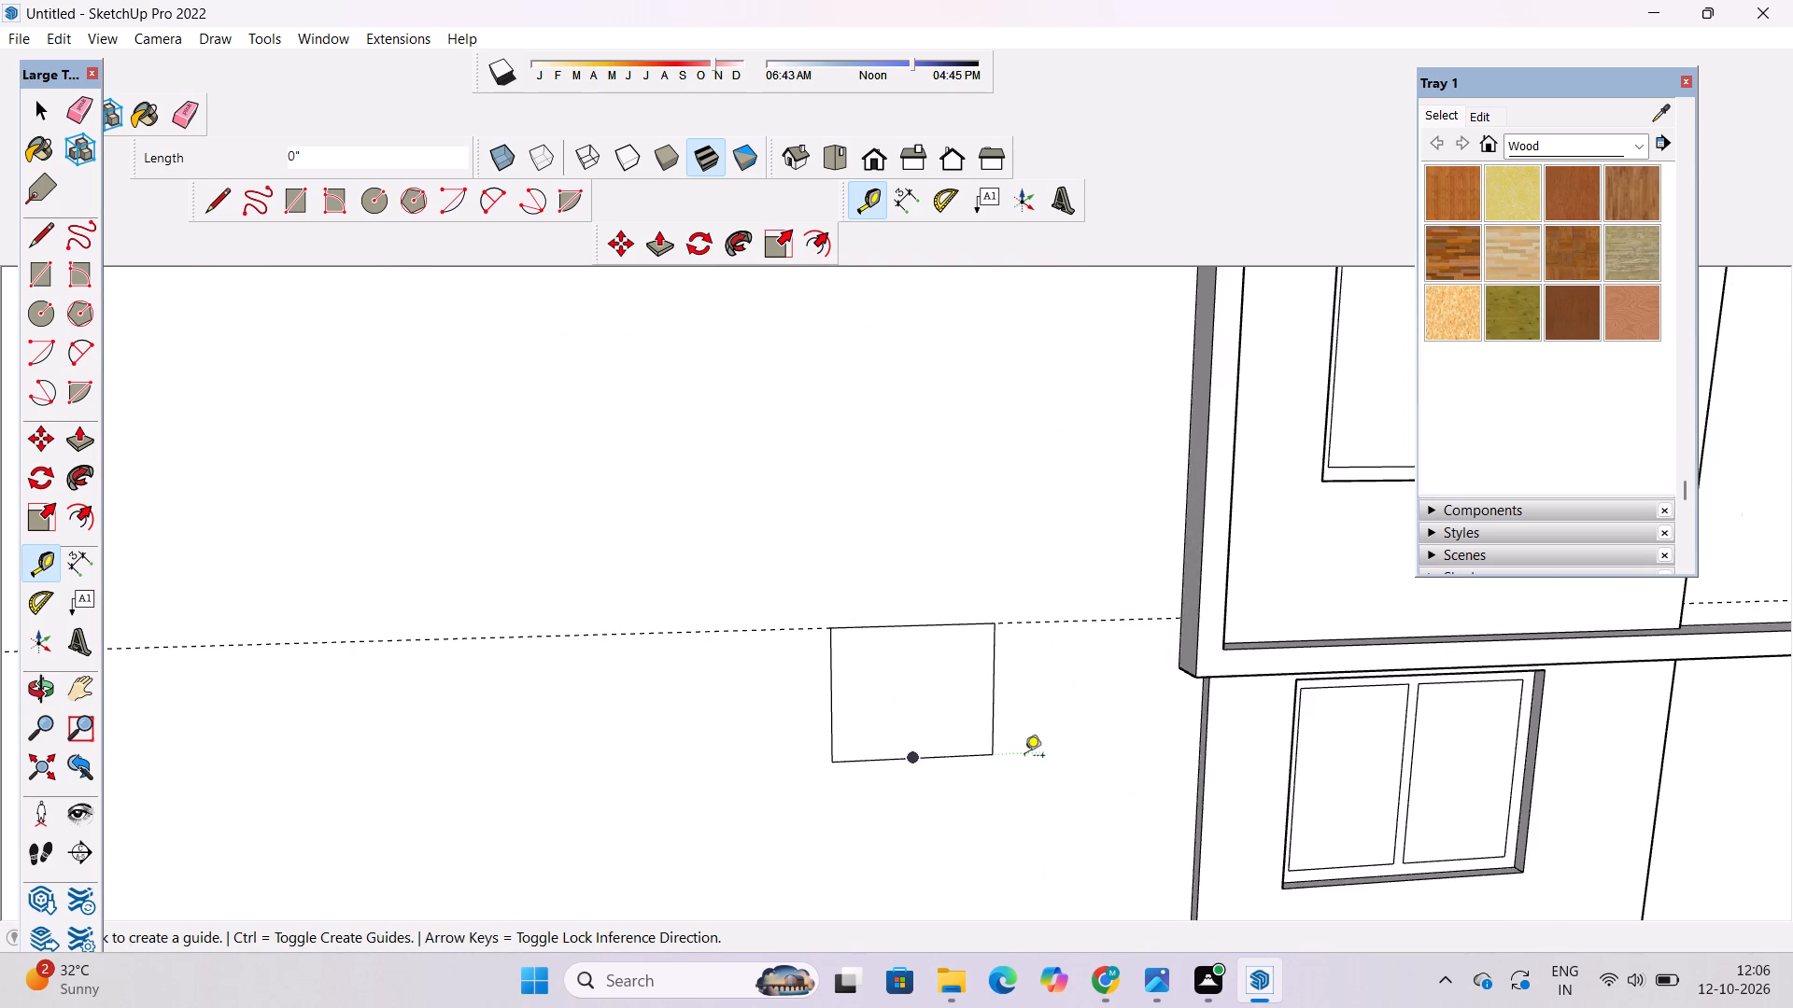
Place a vertical guide line 13' in from the outer vertical edge of the blank wall.
{"action": "scroll", "coordinate": [1017, 758], "scroll_direction": "down", "scroll_amount": 8}
{"action": "scroll", "coordinate": [807, 774], "scroll_direction": "down", "scroll_amount": 4}
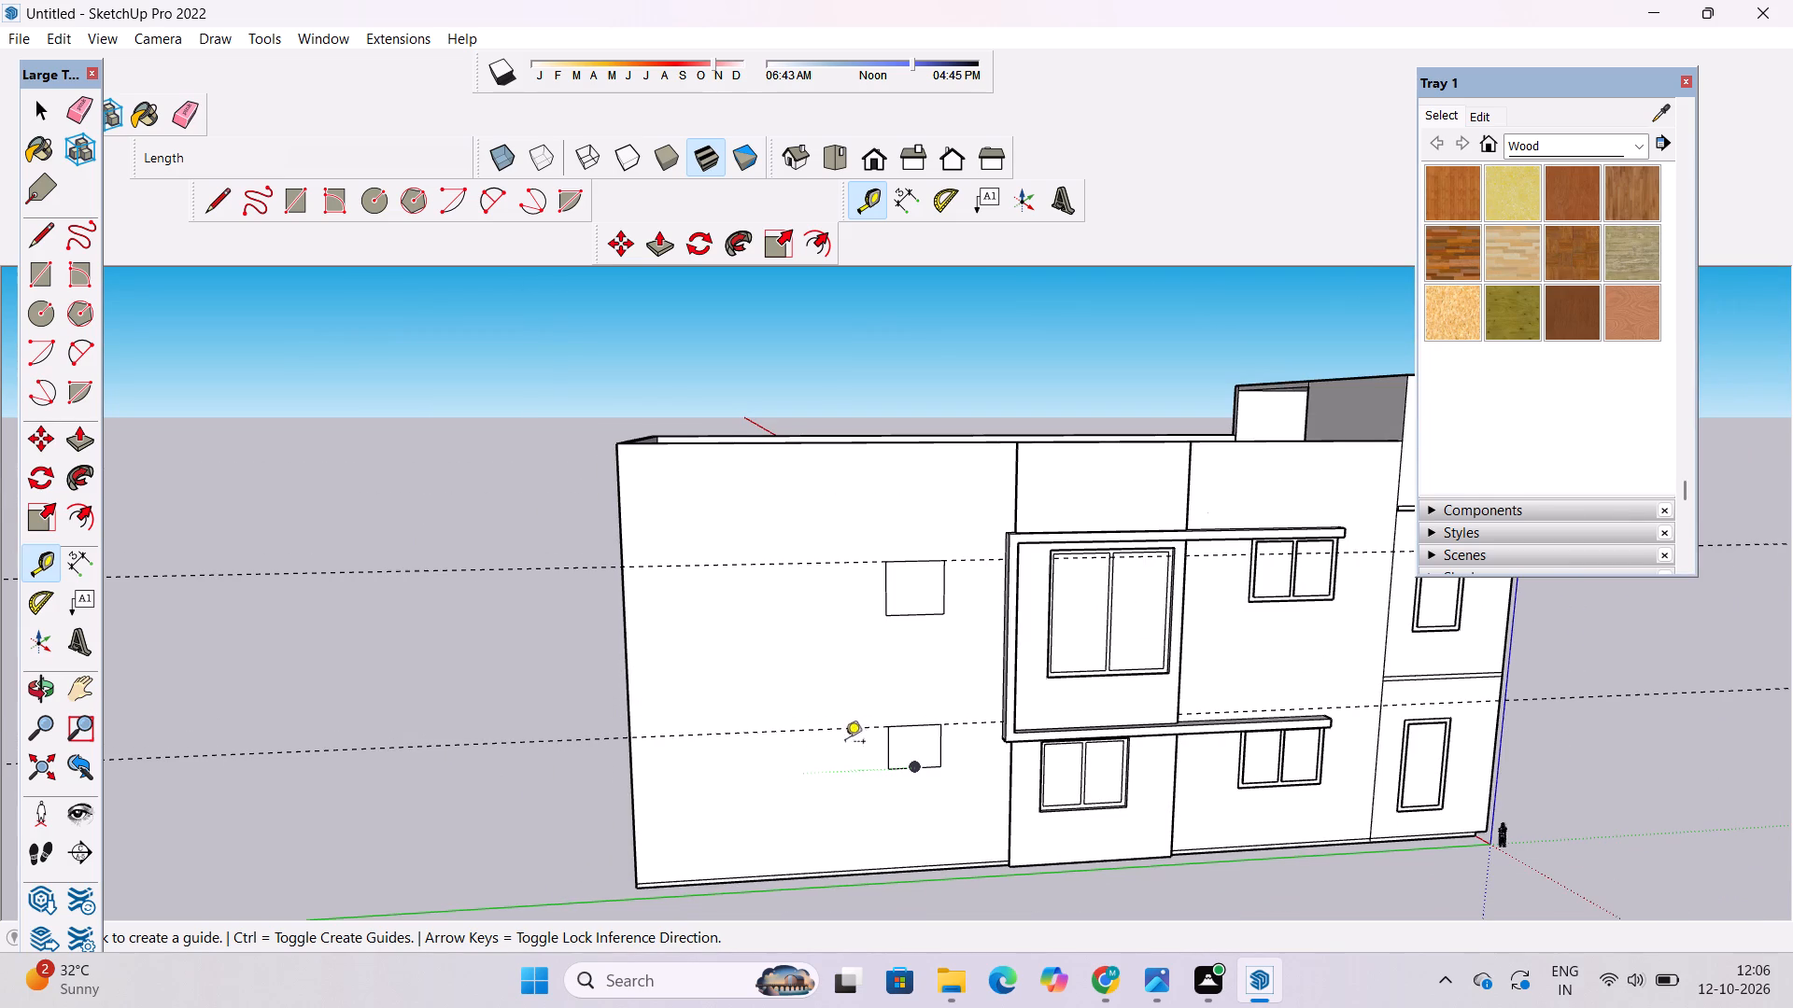
{"action": "scroll", "coordinate": [896, 719], "scroll_direction": "up", "scroll_amount": 1}
{"action": "scroll", "coordinate": [732, 662], "scroll_direction": "up", "scroll_amount": 3}
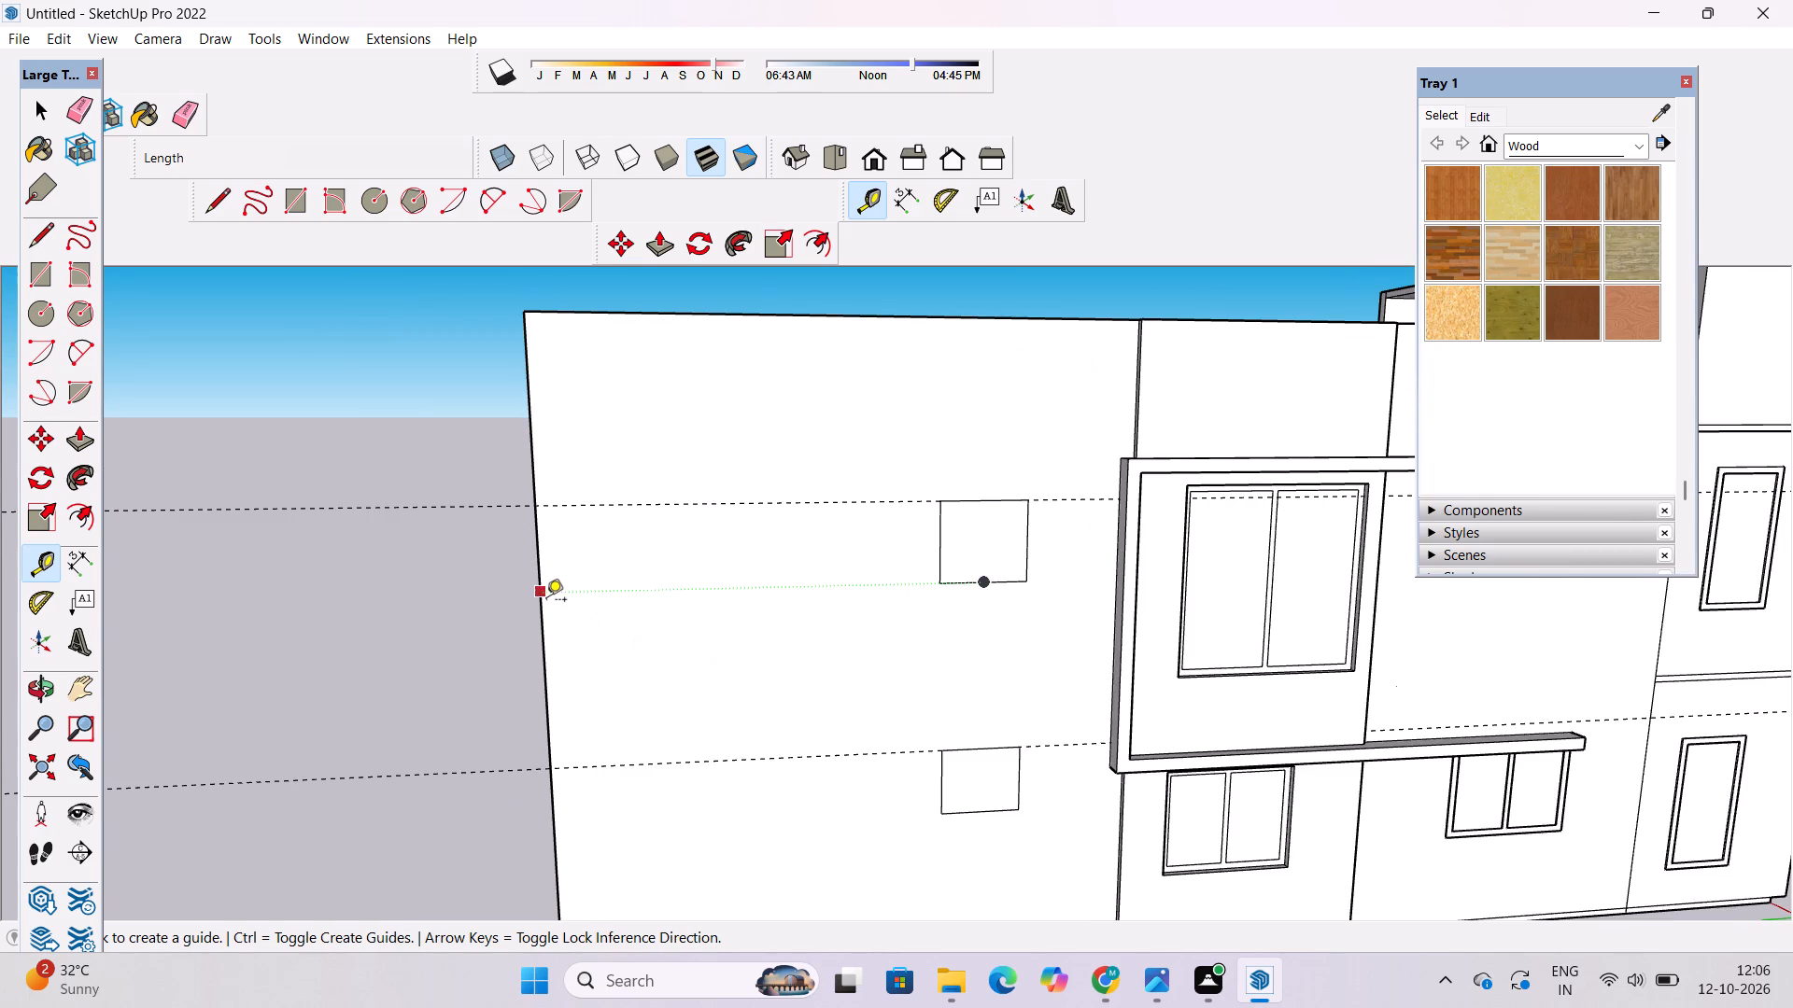
{"action": "left_click", "coordinate": [544, 663]}
{"action": "scroll", "coordinate": [546, 661], "scroll_direction": "down", "scroll_amount": 5}
{"action": "scroll", "coordinate": [592, 637], "scroll_direction": "up", "scroll_amount": 2}
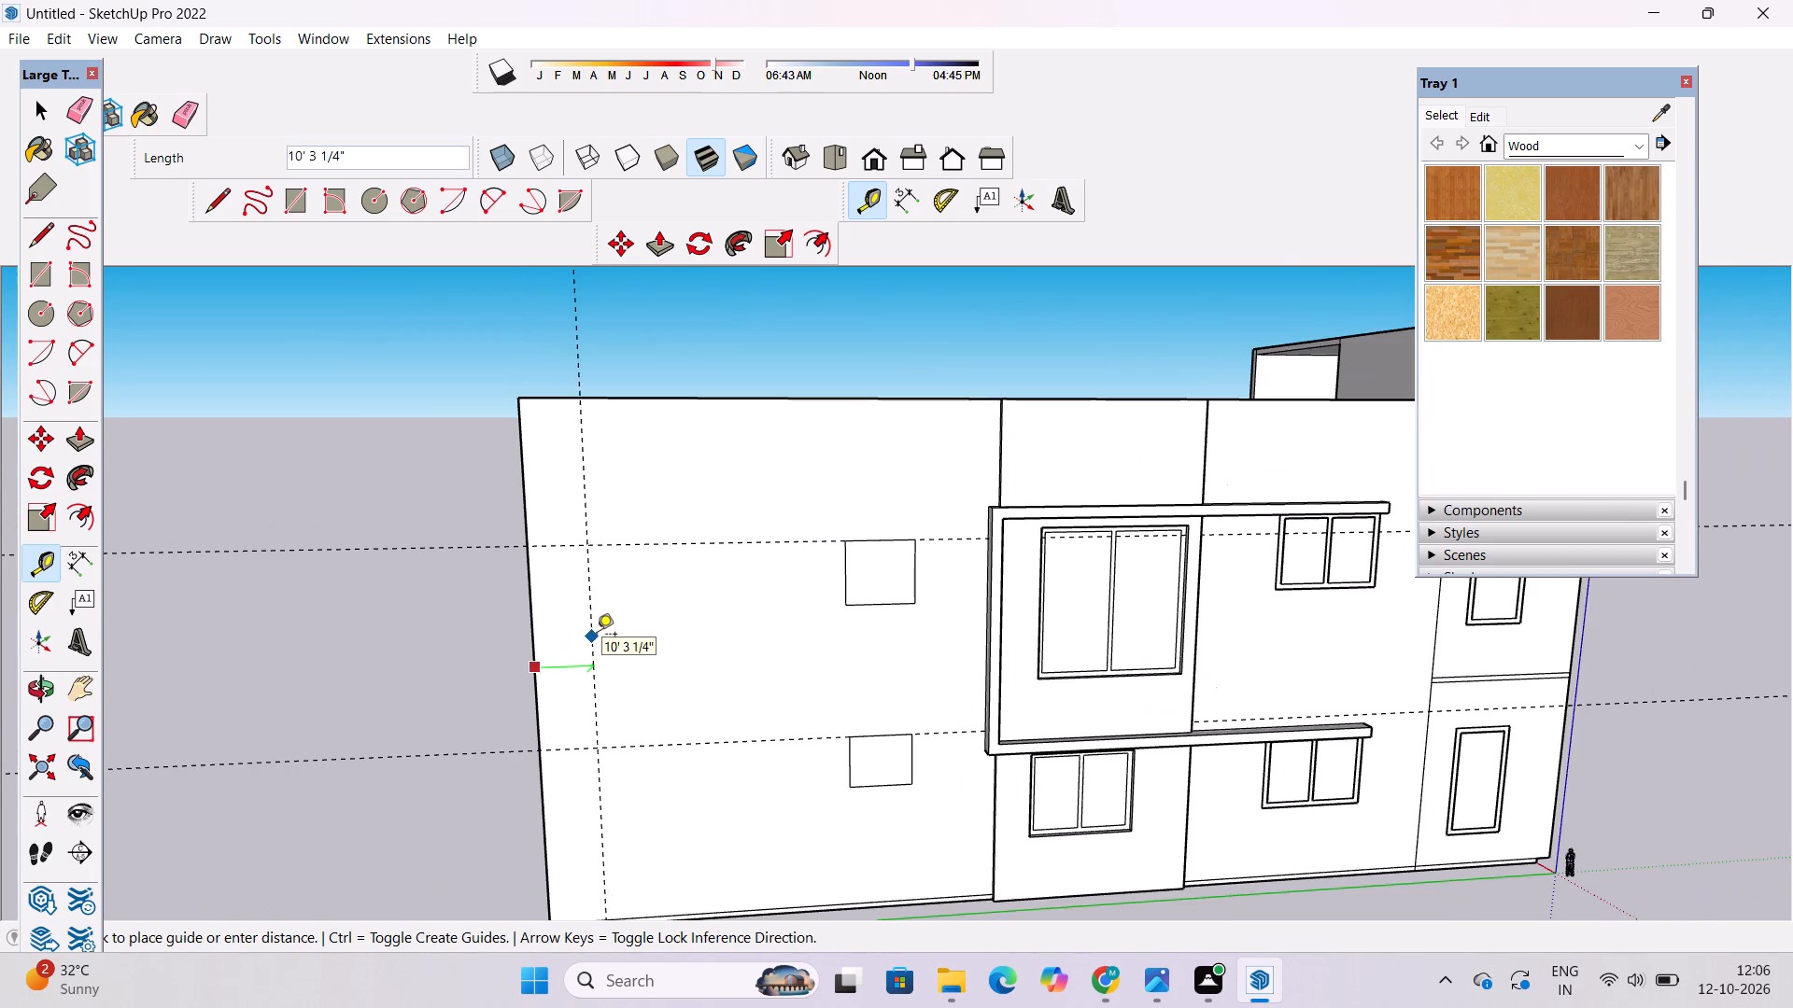
{"action": "type", "text": "13'"}
{"action": "key", "text": "Return"}
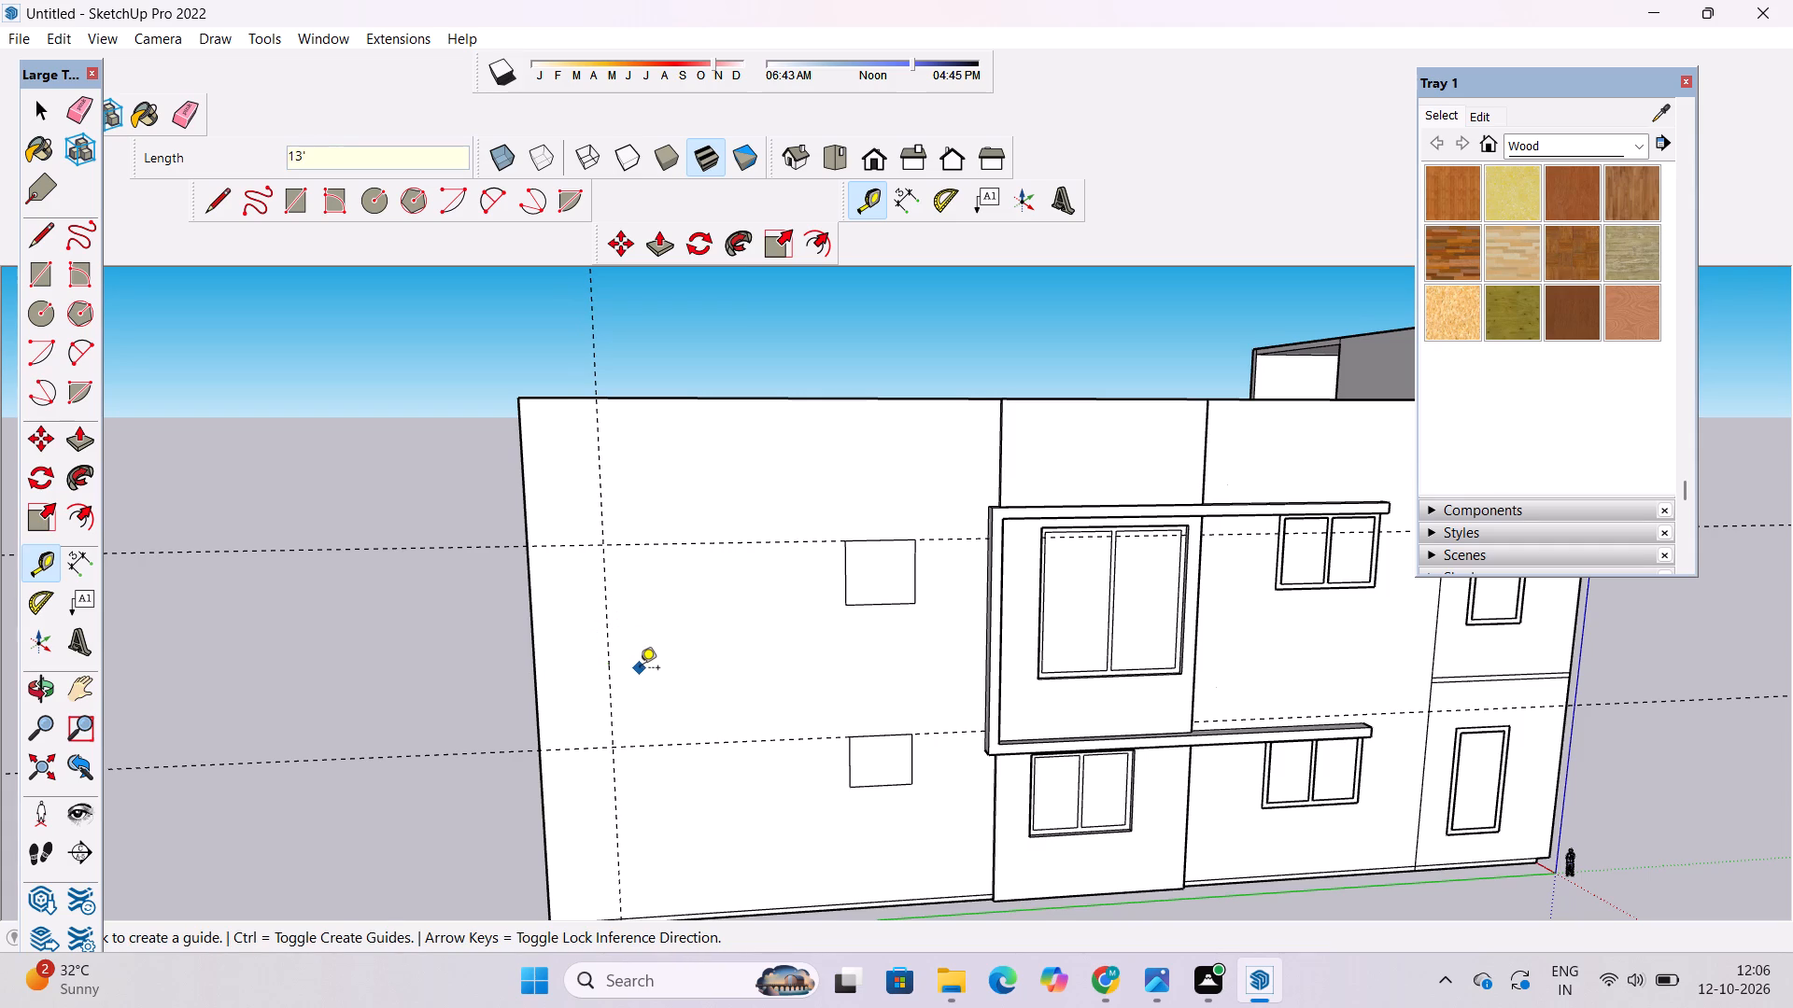
Place a second vertical guide line 21' from the first one, towards the small rectangles.
{"action": "scroll", "coordinate": [635, 662], "scroll_direction": "down", "scroll_amount": 1}
{"action": "left_click", "coordinate": [612, 578]}
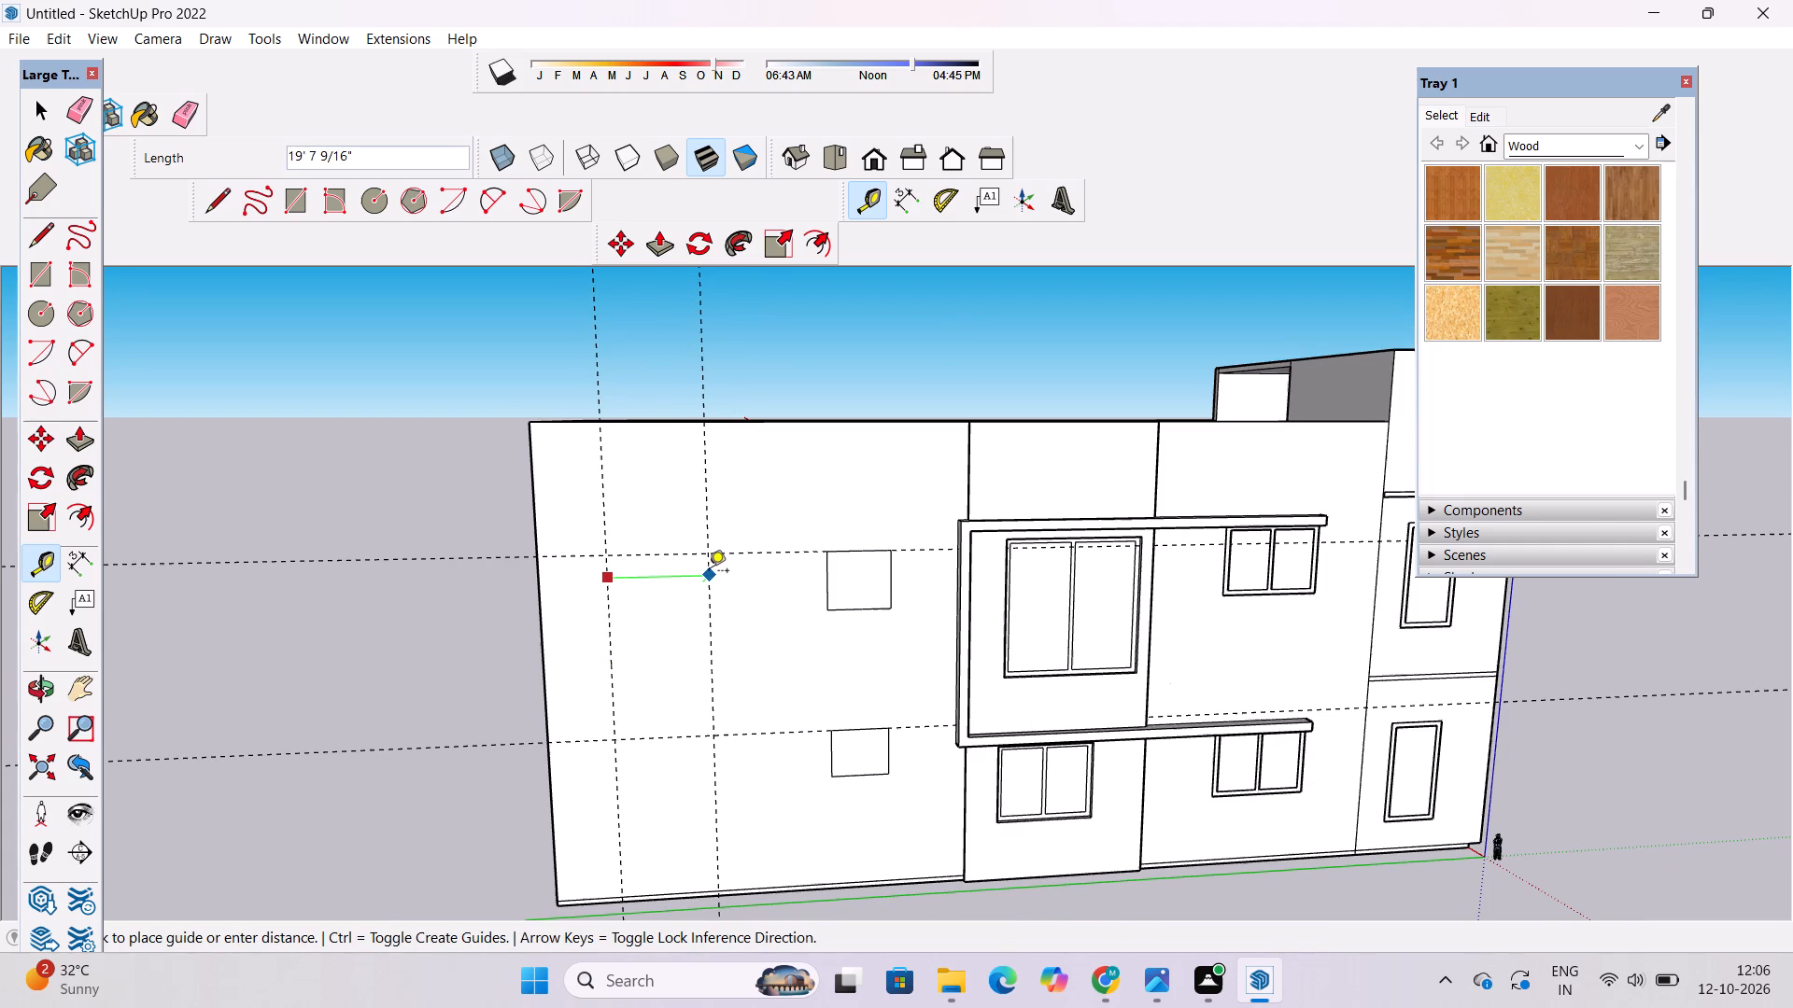
{"action": "type", "text": "21'"}
{"action": "key", "text": "Return"}
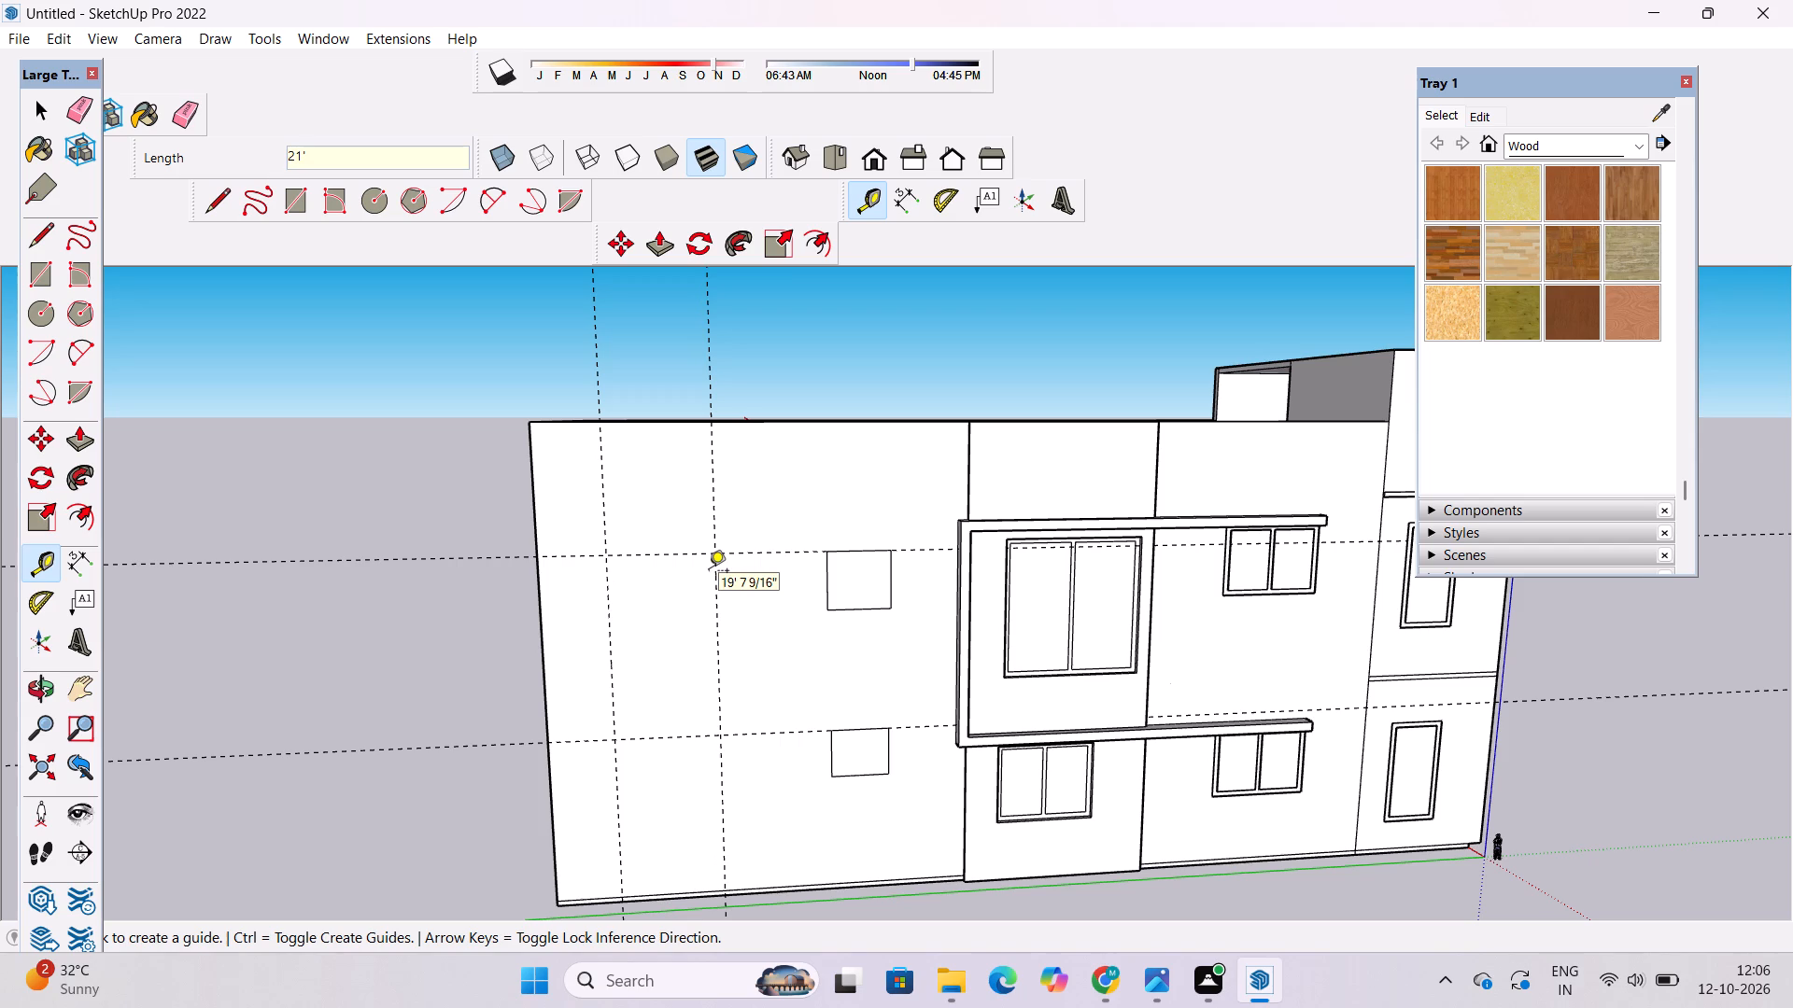
Place a horizontal guide line 2' below the guide along the lower small rectangle's top edge.
{"action": "scroll", "coordinate": [658, 566], "scroll_direction": "down", "scroll_amount": 7}
{"action": "scroll", "coordinate": [718, 721], "scroll_direction": "up", "scroll_amount": 5}
{"action": "scroll", "coordinate": [639, 572], "scroll_direction": "up", "scroll_amount": 2}
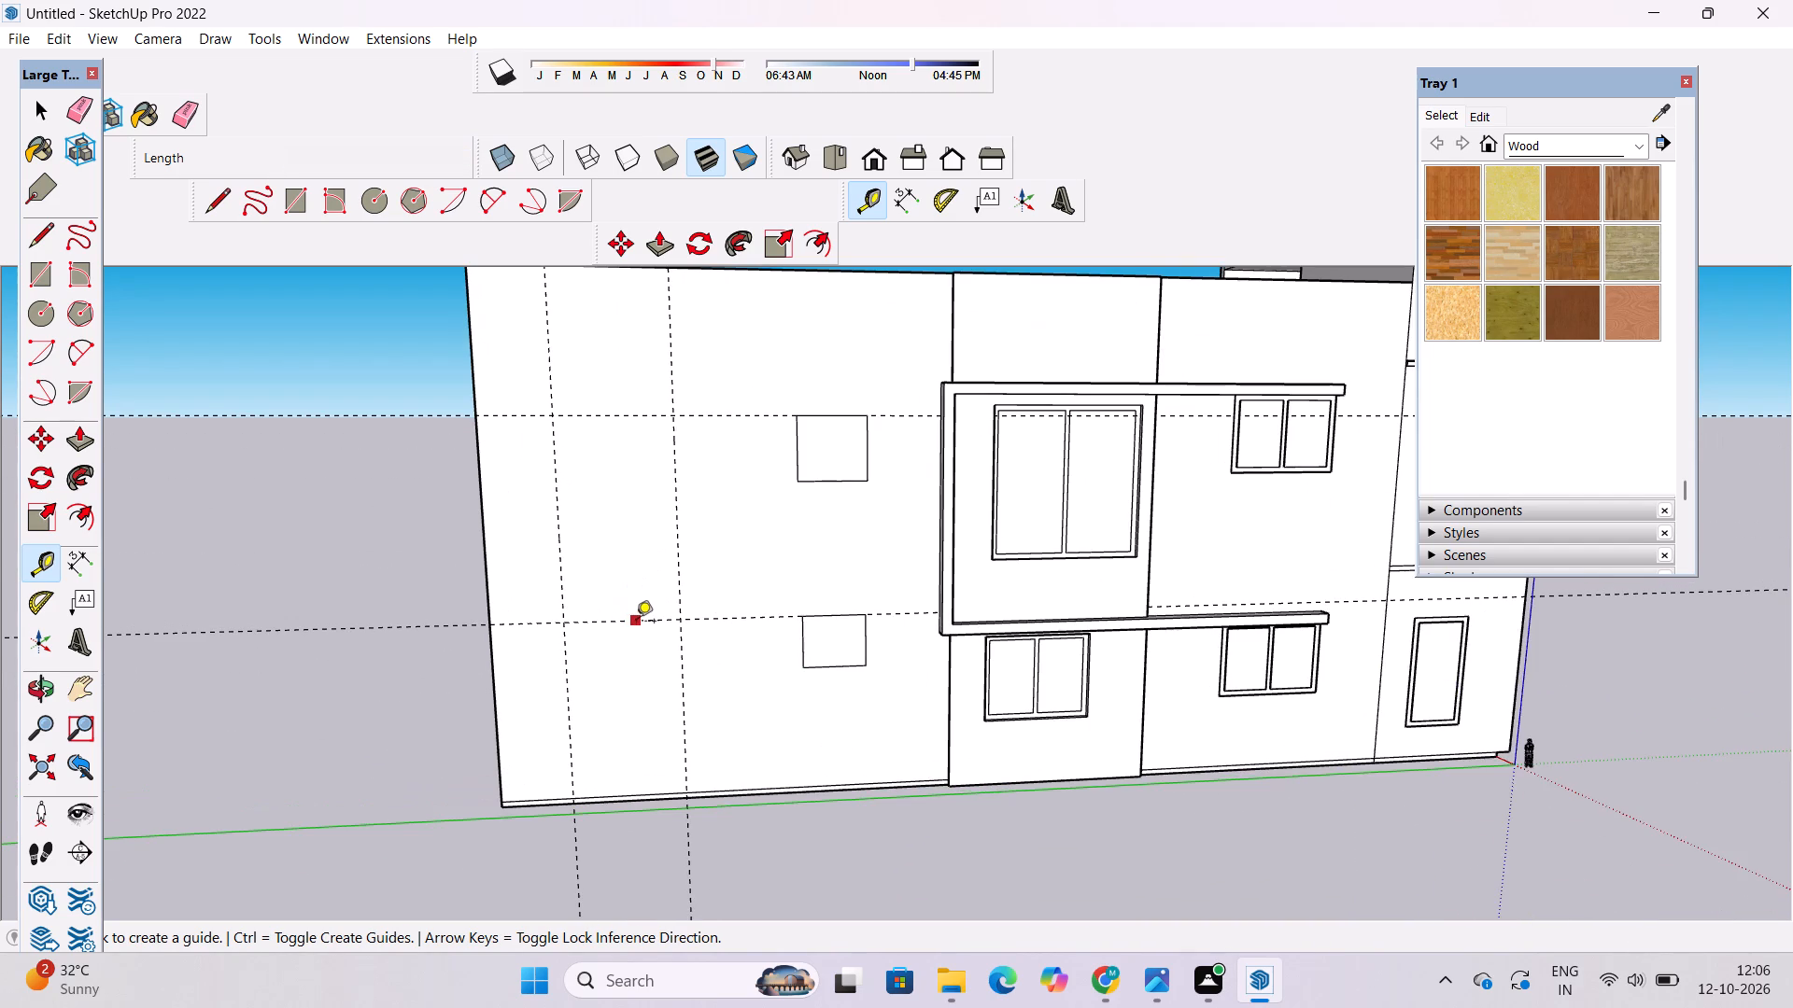
{"action": "scroll", "coordinate": [669, 612], "scroll_direction": "down", "scroll_amount": 5}
{"action": "scroll", "coordinate": [666, 646], "scroll_direction": "up", "scroll_amount": 8}
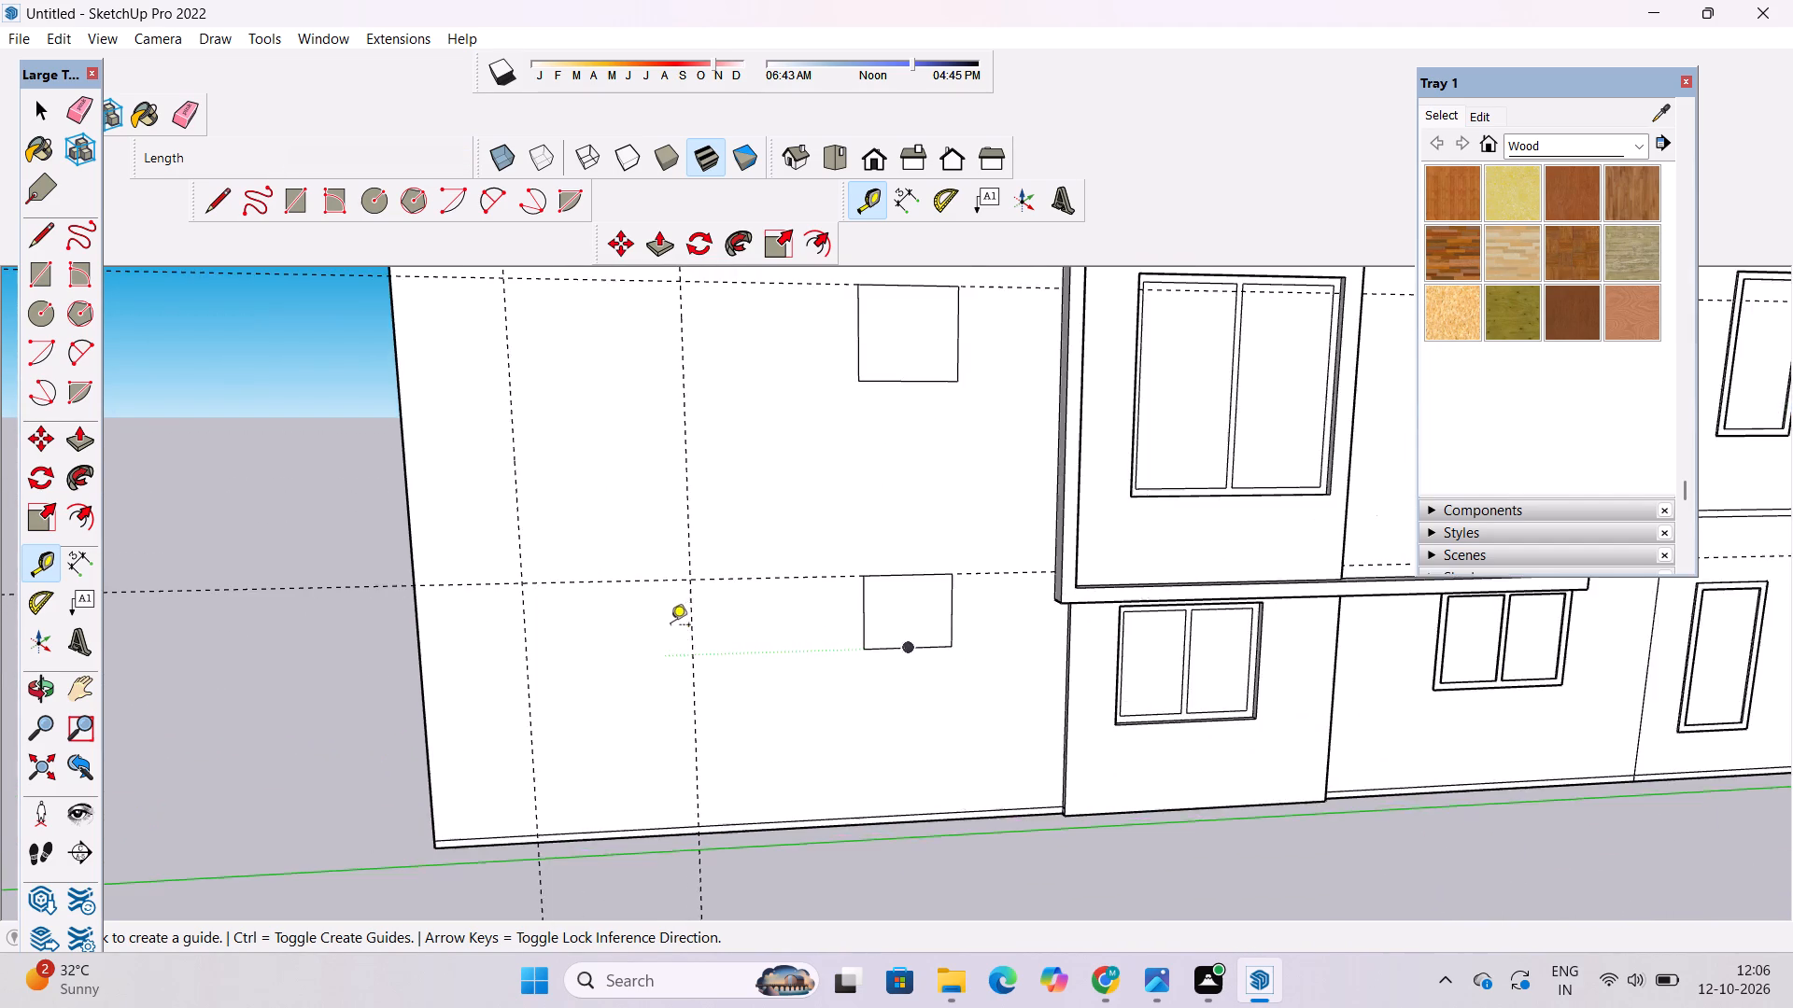
{"action": "scroll", "coordinate": [677, 608], "scroll_direction": "up", "scroll_amount": 4}
{"action": "left_click", "coordinate": [672, 563]}
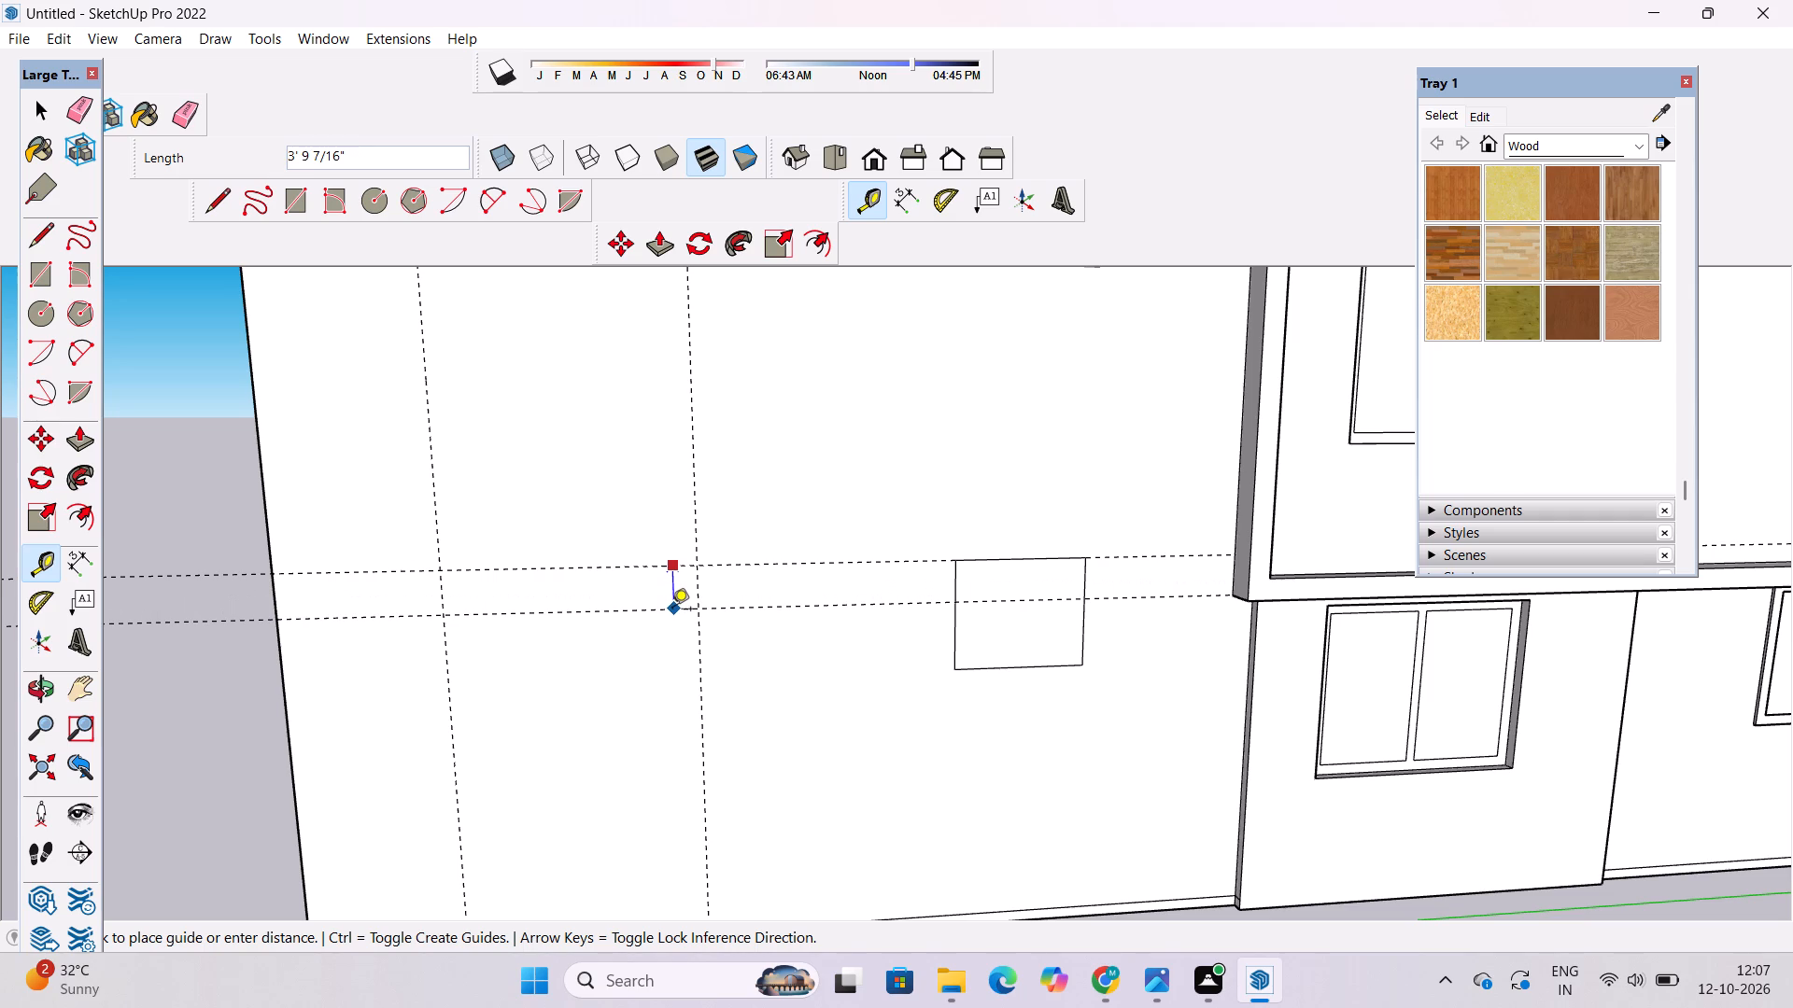
{"action": "type", "text": "2'"}
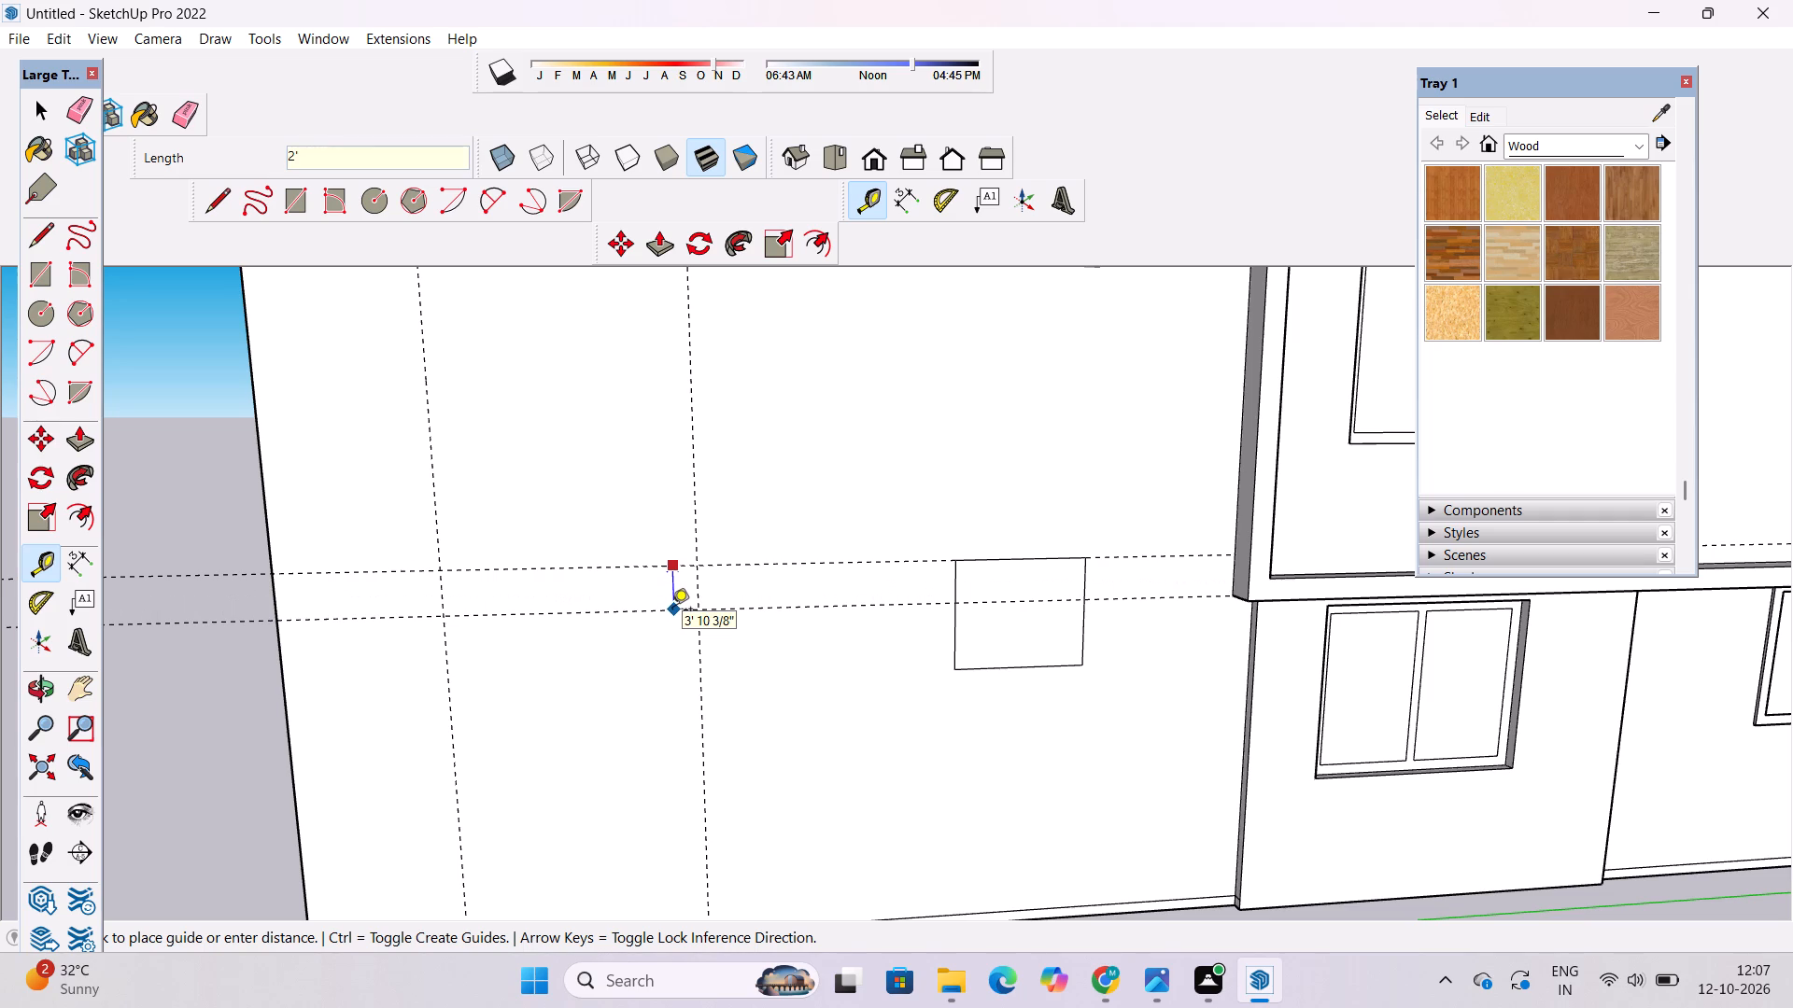
{"action": "key", "text": "Return"}
Place another horizontal guide about 29' 5" below the 2' offset guide, just above the base of the wall.
{"action": "scroll", "coordinate": [624, 565], "scroll_direction": "down", "scroll_amount": 6}
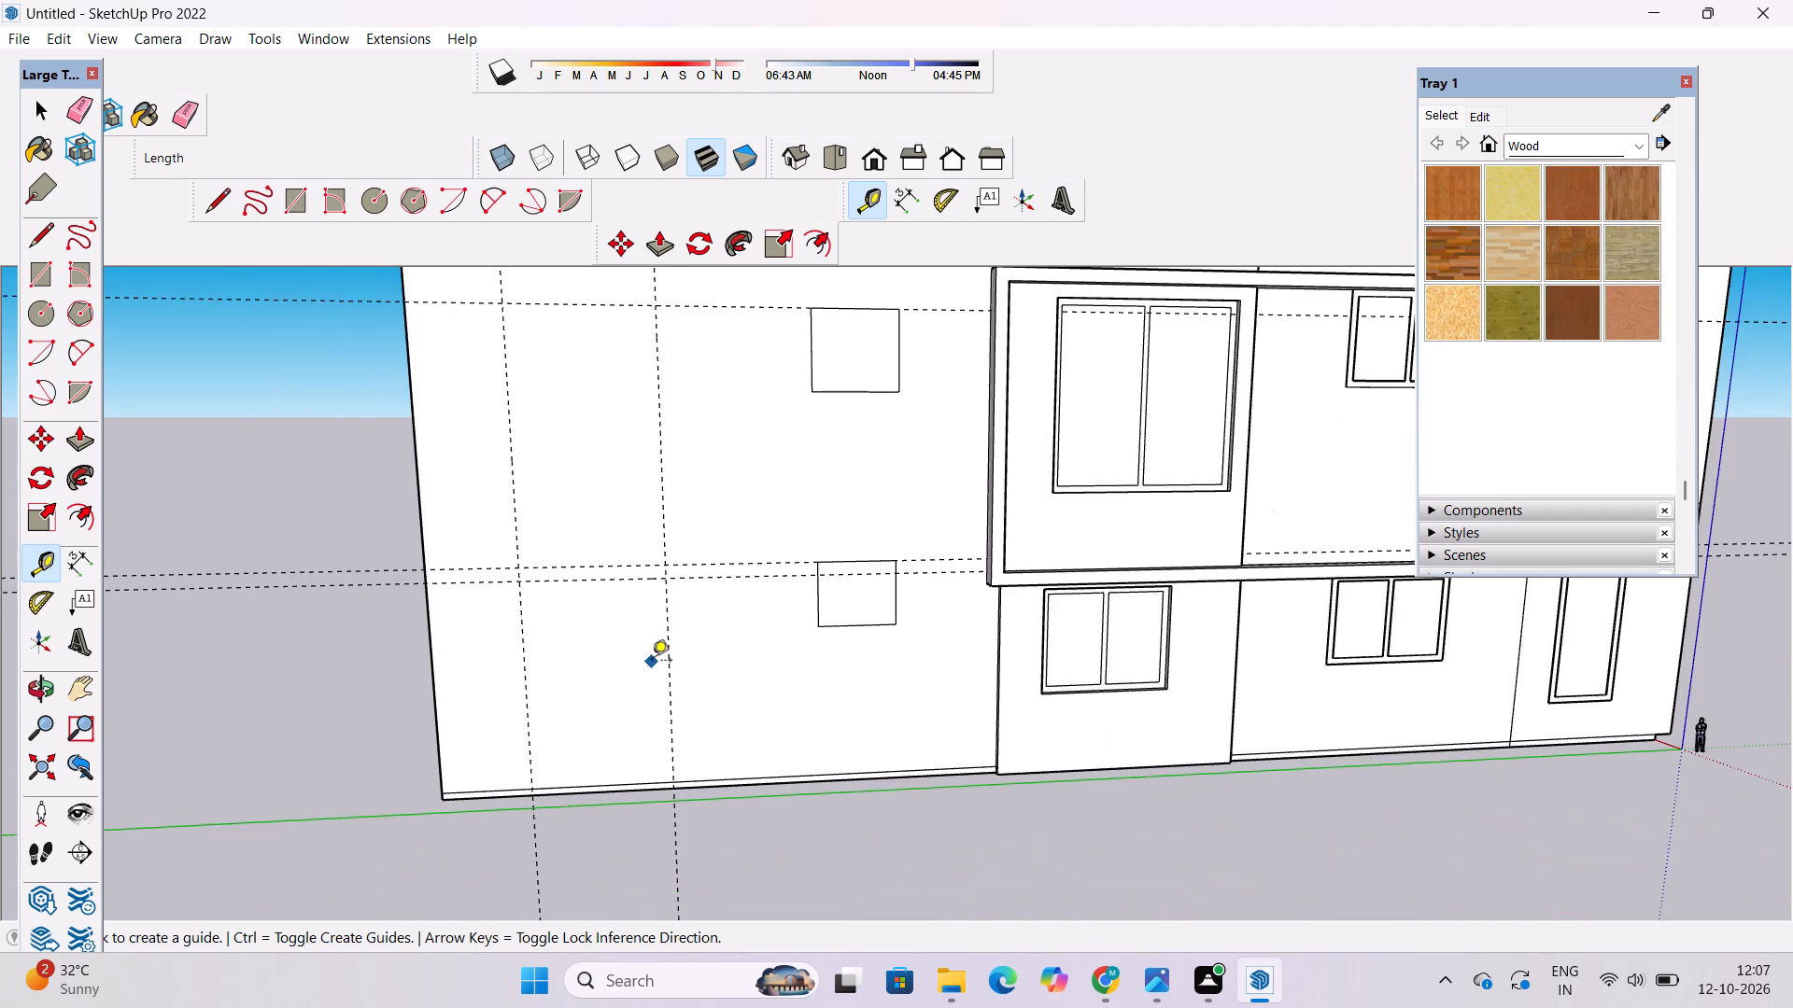
{"action": "scroll", "coordinate": [652, 662], "scroll_direction": "up", "scroll_amount": 4}
{"action": "left_click", "coordinate": [640, 539]}
{"action": "scroll", "coordinate": [656, 580], "scroll_direction": "down", "scroll_amount": 5}
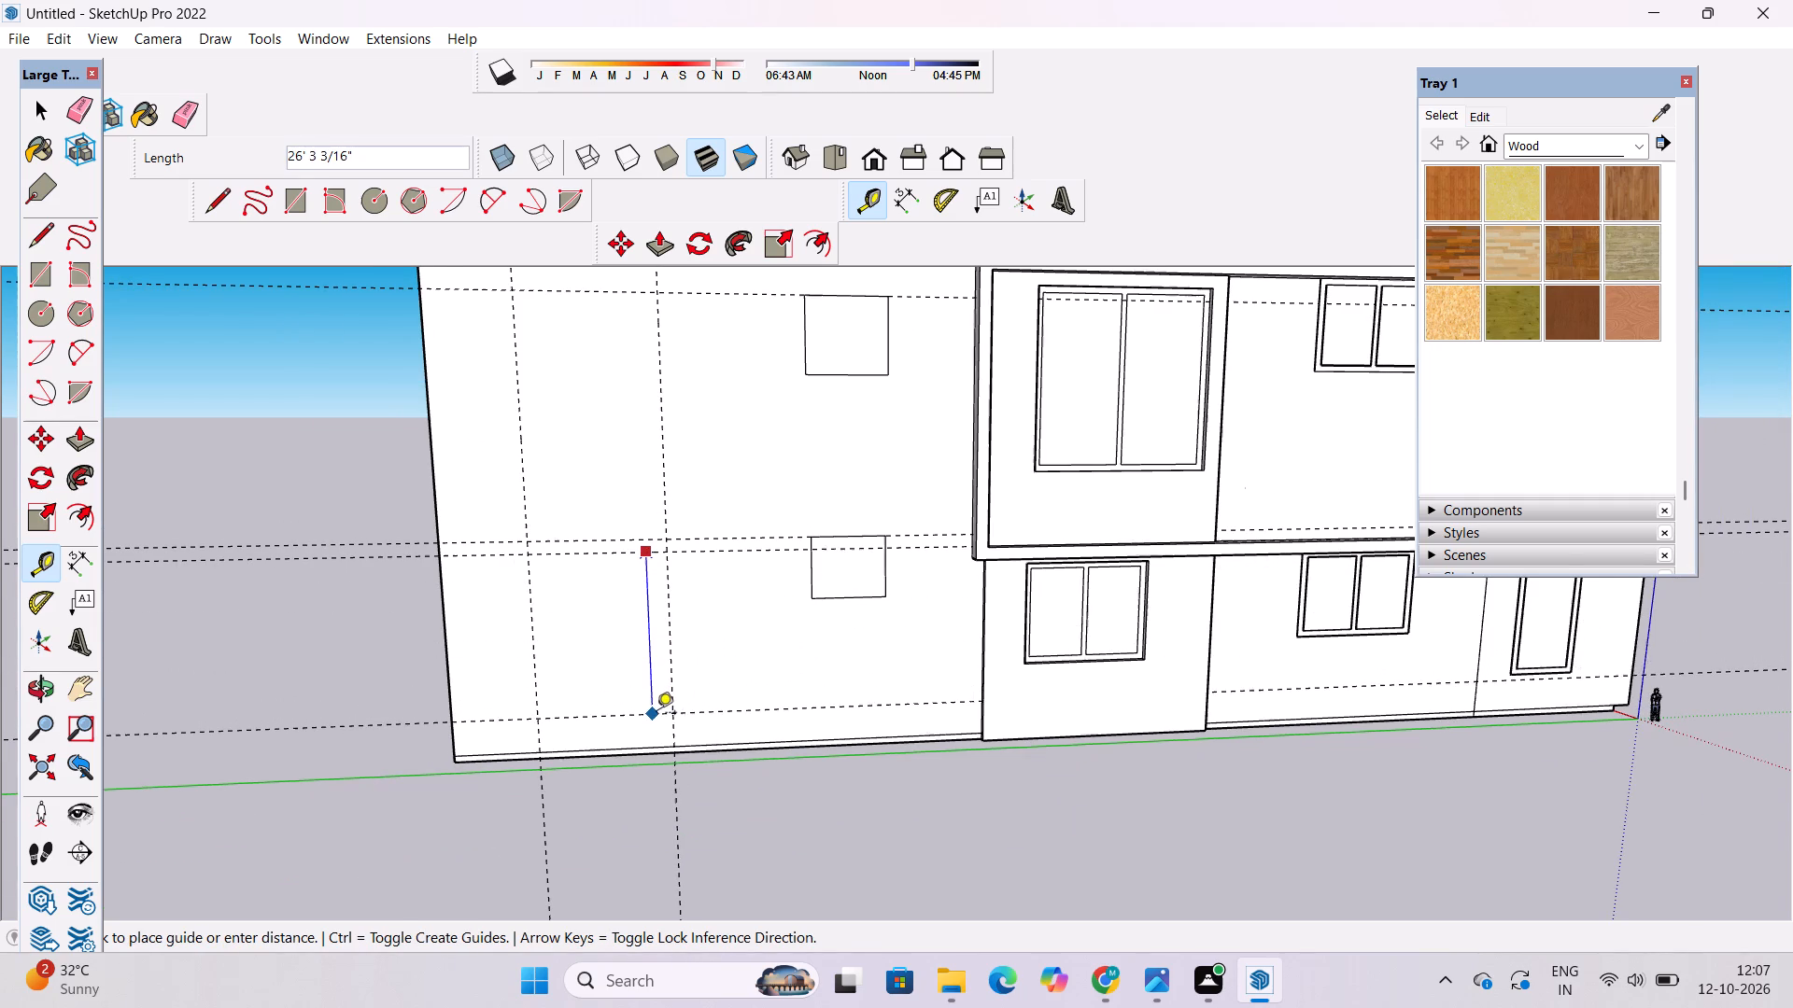
{"action": "scroll", "coordinate": [656, 714], "scroll_direction": "up", "scroll_amount": 4}
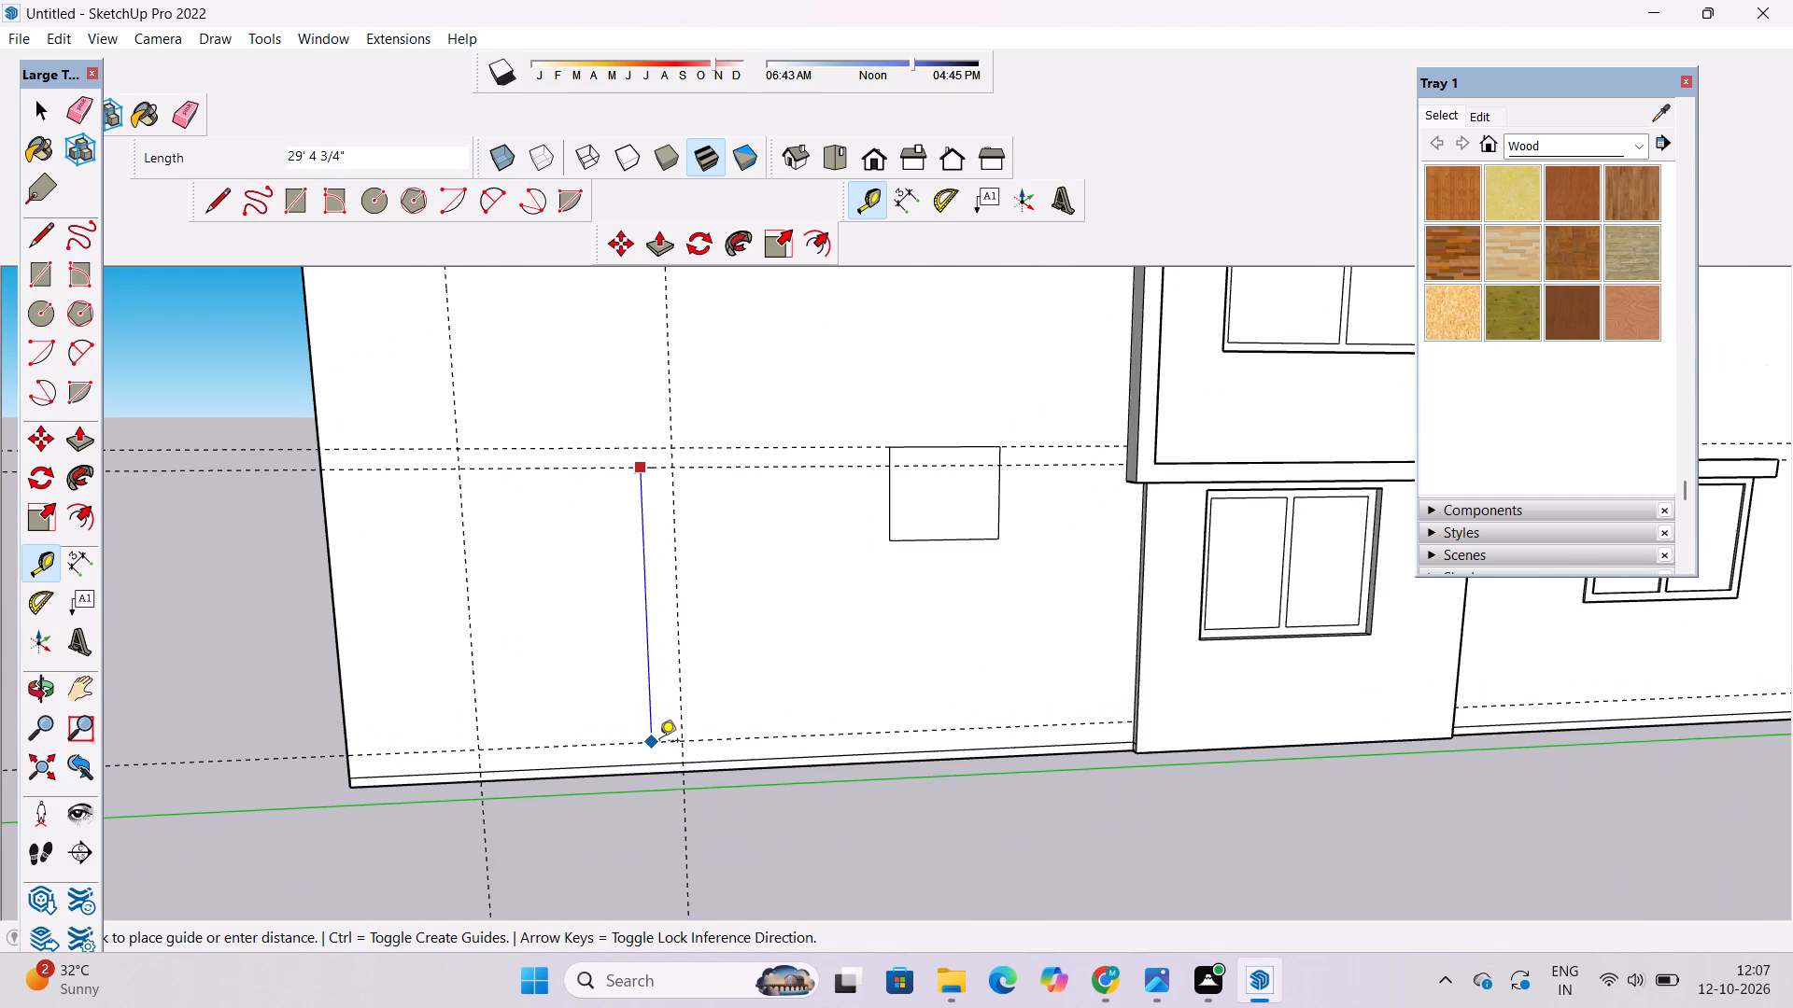
{"action": "left_click", "coordinate": [659, 742]}
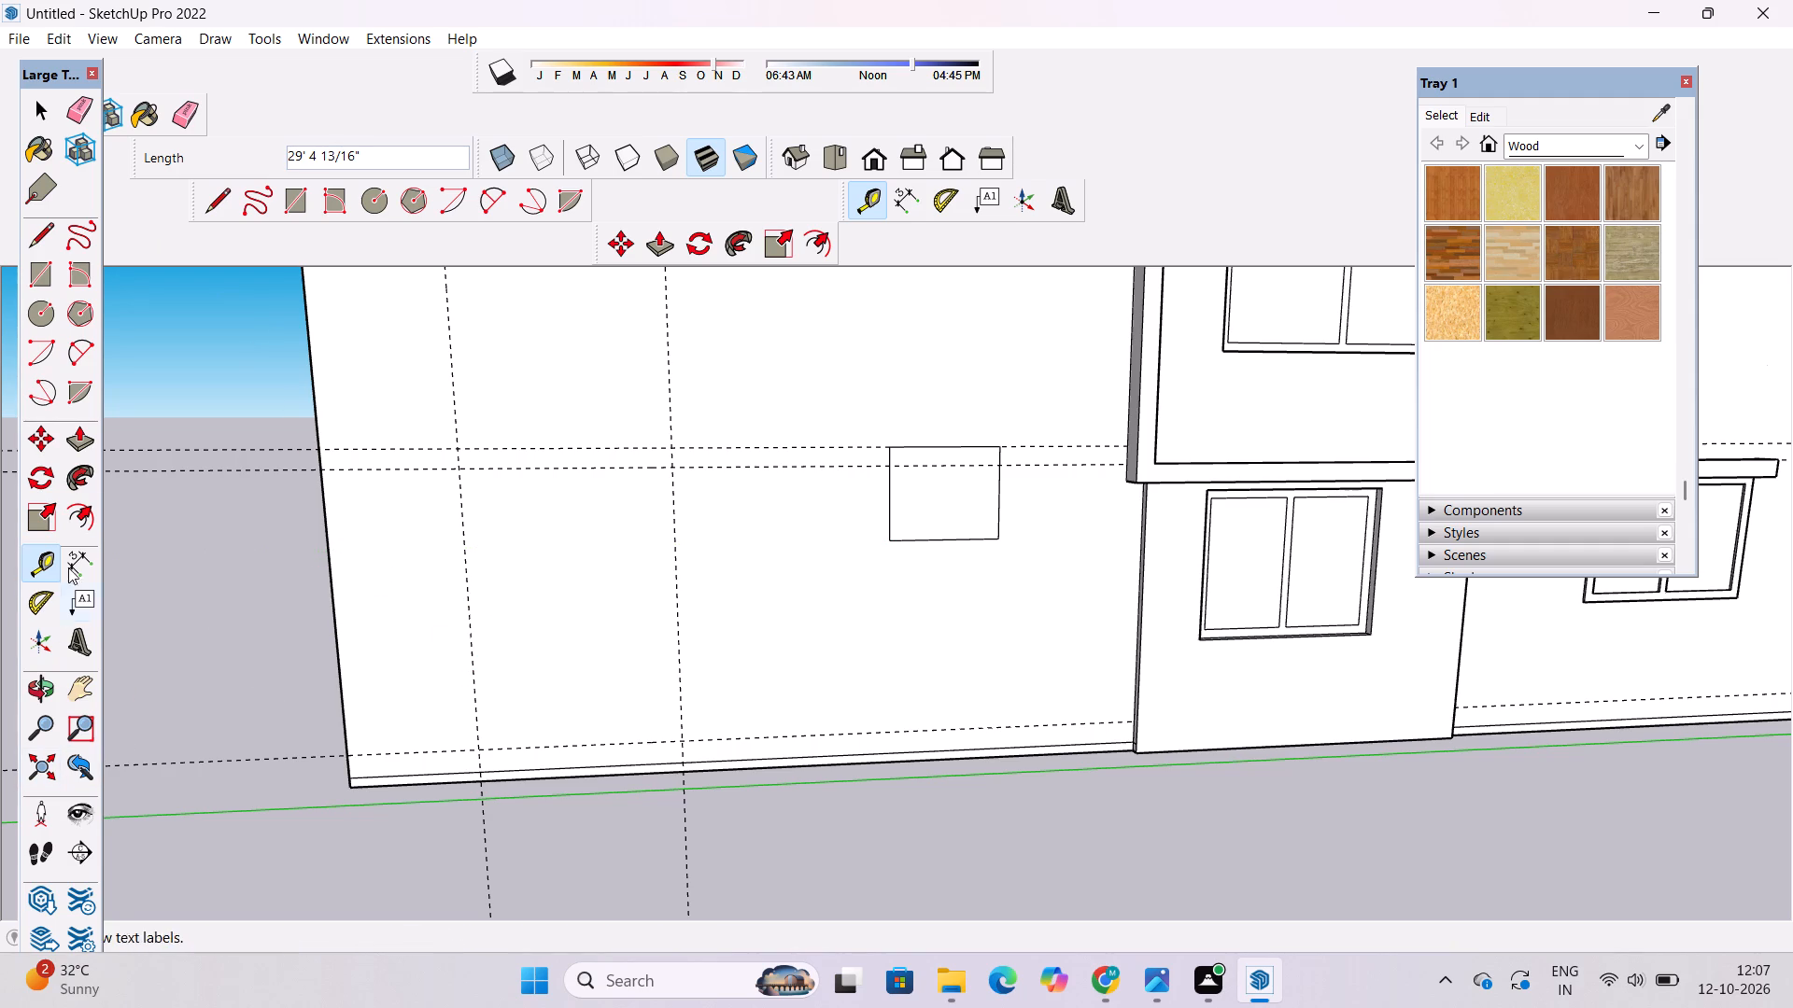
Draw a lower rectangle of about 29' 5" by 21' between the two vertical guides and the two lowest horizontal guides.
{"action": "left_click", "coordinate": [35, 259]}
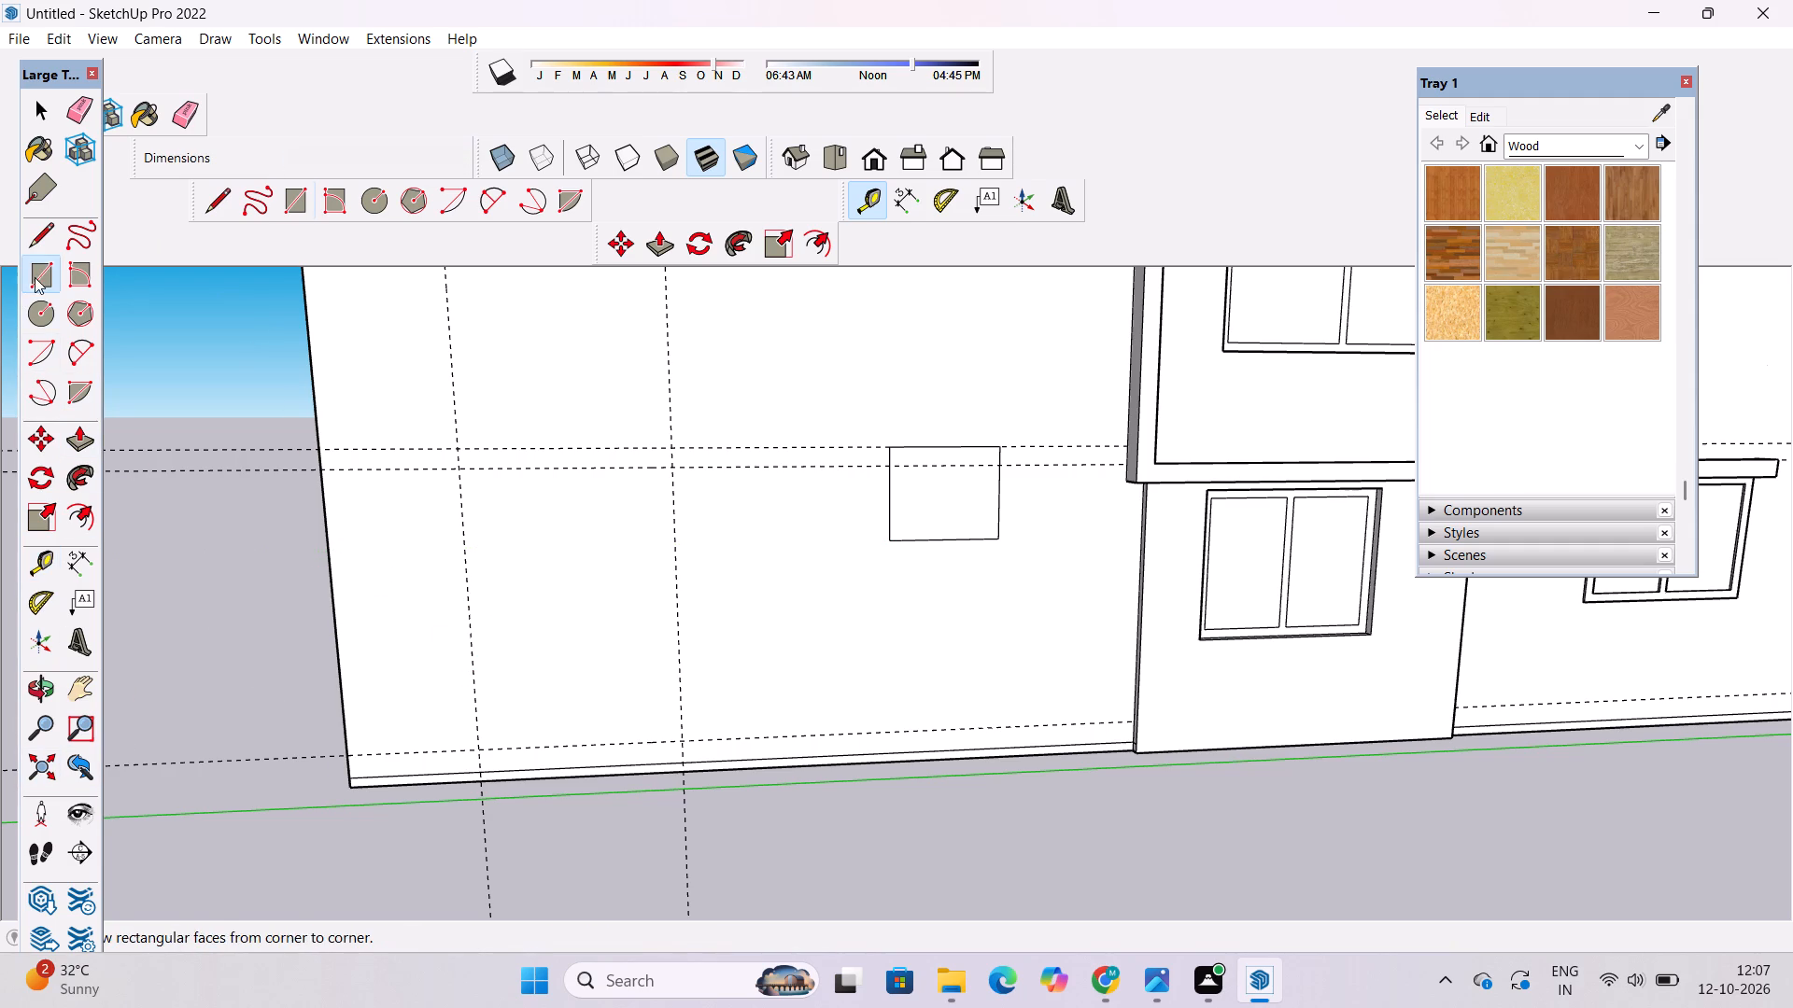
{"action": "left_click", "coordinate": [460, 472]}
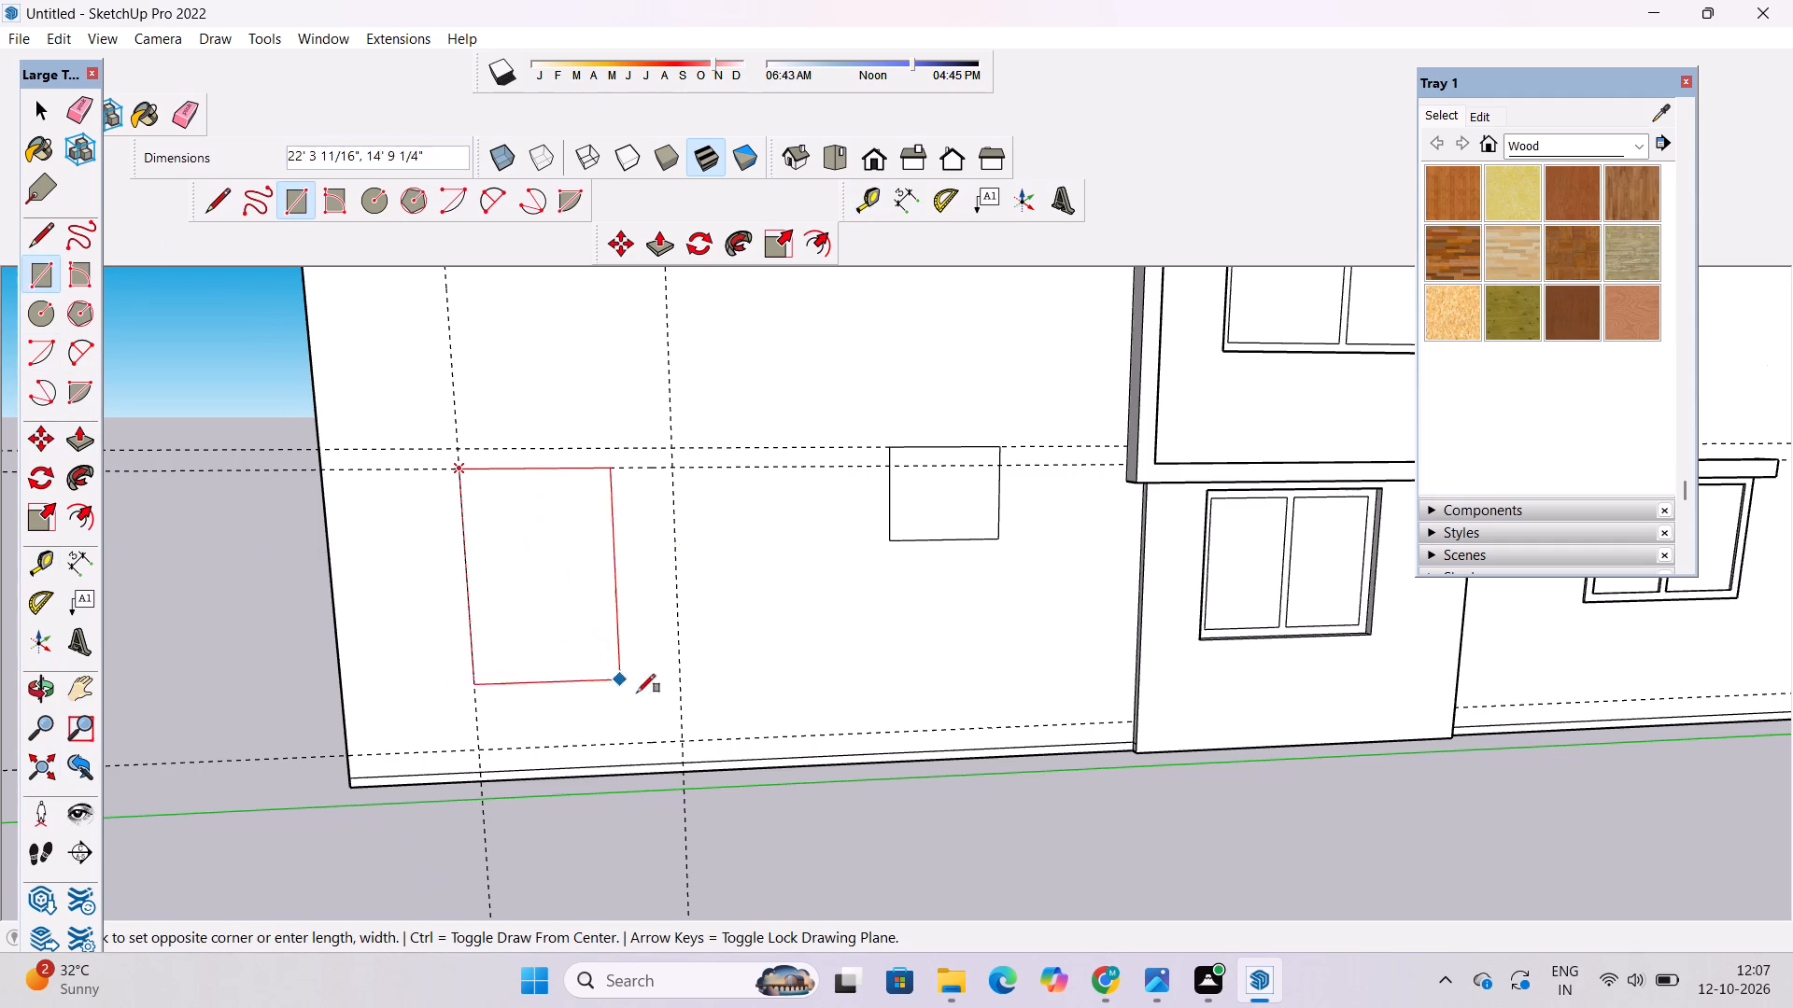
{"action": "left_click", "coordinate": [677, 739]}
{"action": "scroll", "coordinate": [547, 926], "scroll_direction": "down", "scroll_amount": 7}
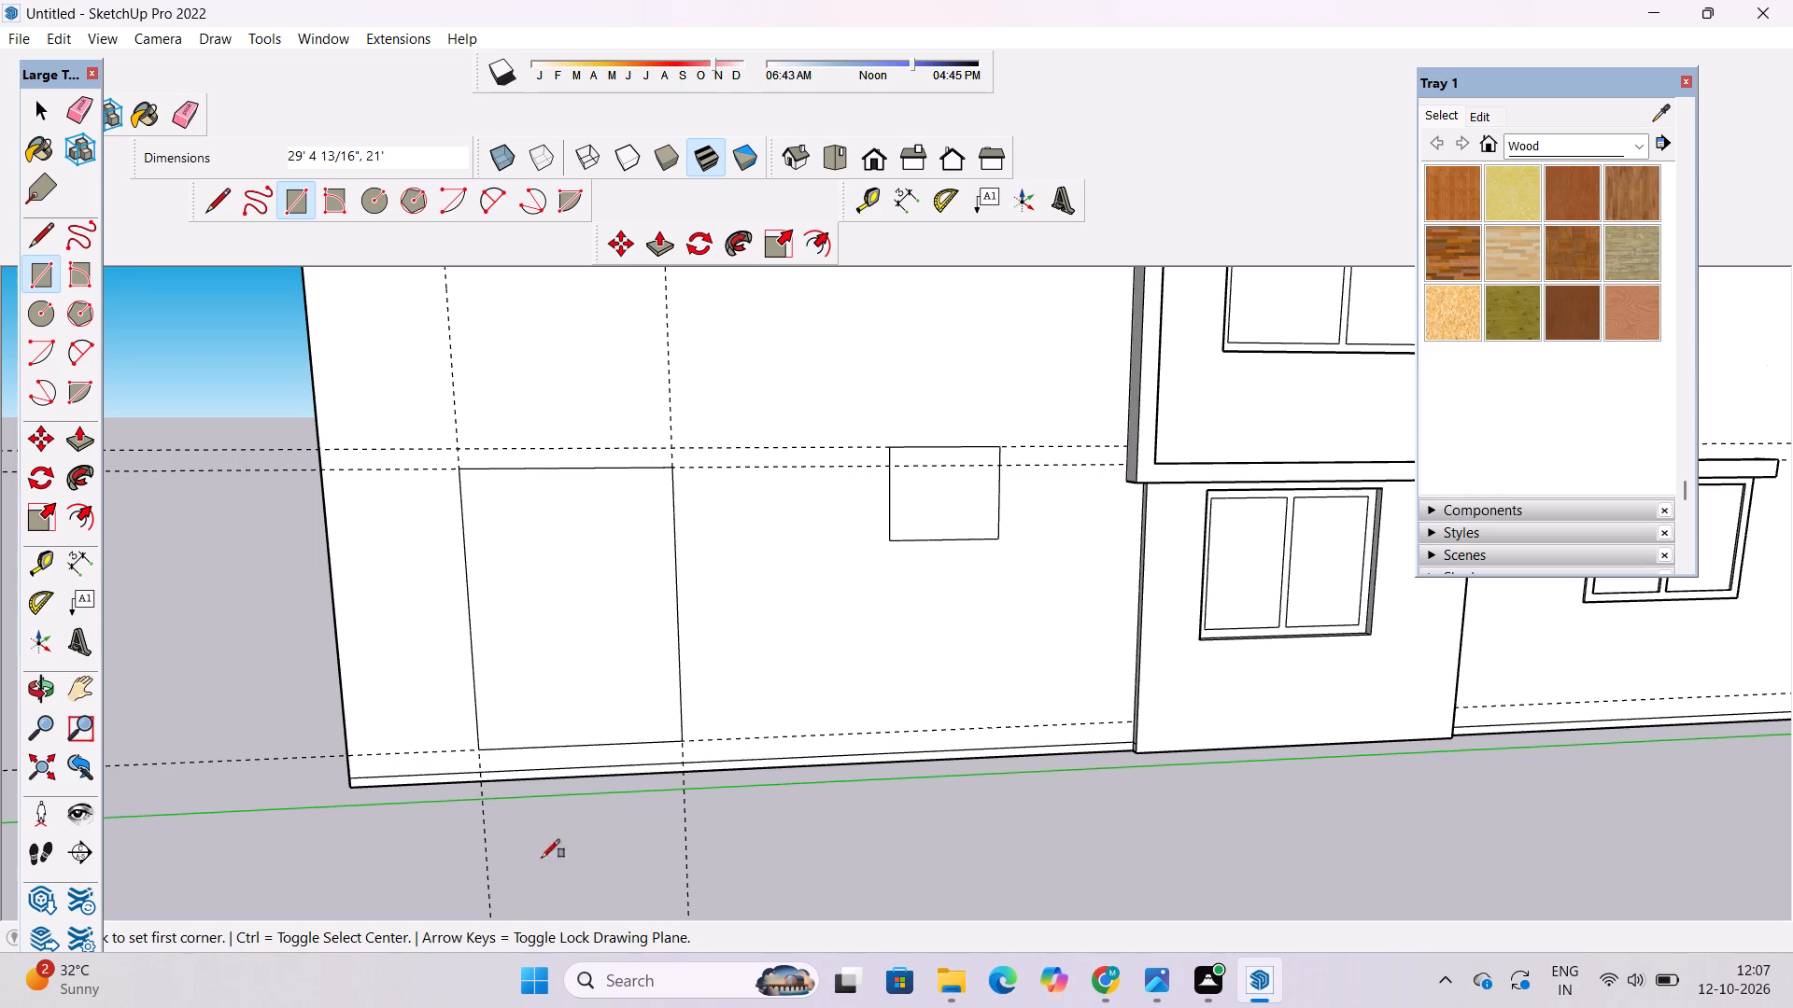
Draw an upper rectangle of about 37' 5" by 21' between the vertical guides, spanning the guides along the small rectangles' top edges.
{"action": "scroll", "coordinate": [540, 687], "scroll_direction": "down", "scroll_amount": 16}
{"action": "scroll", "coordinate": [509, 543], "scroll_direction": "up", "scroll_amount": 13}
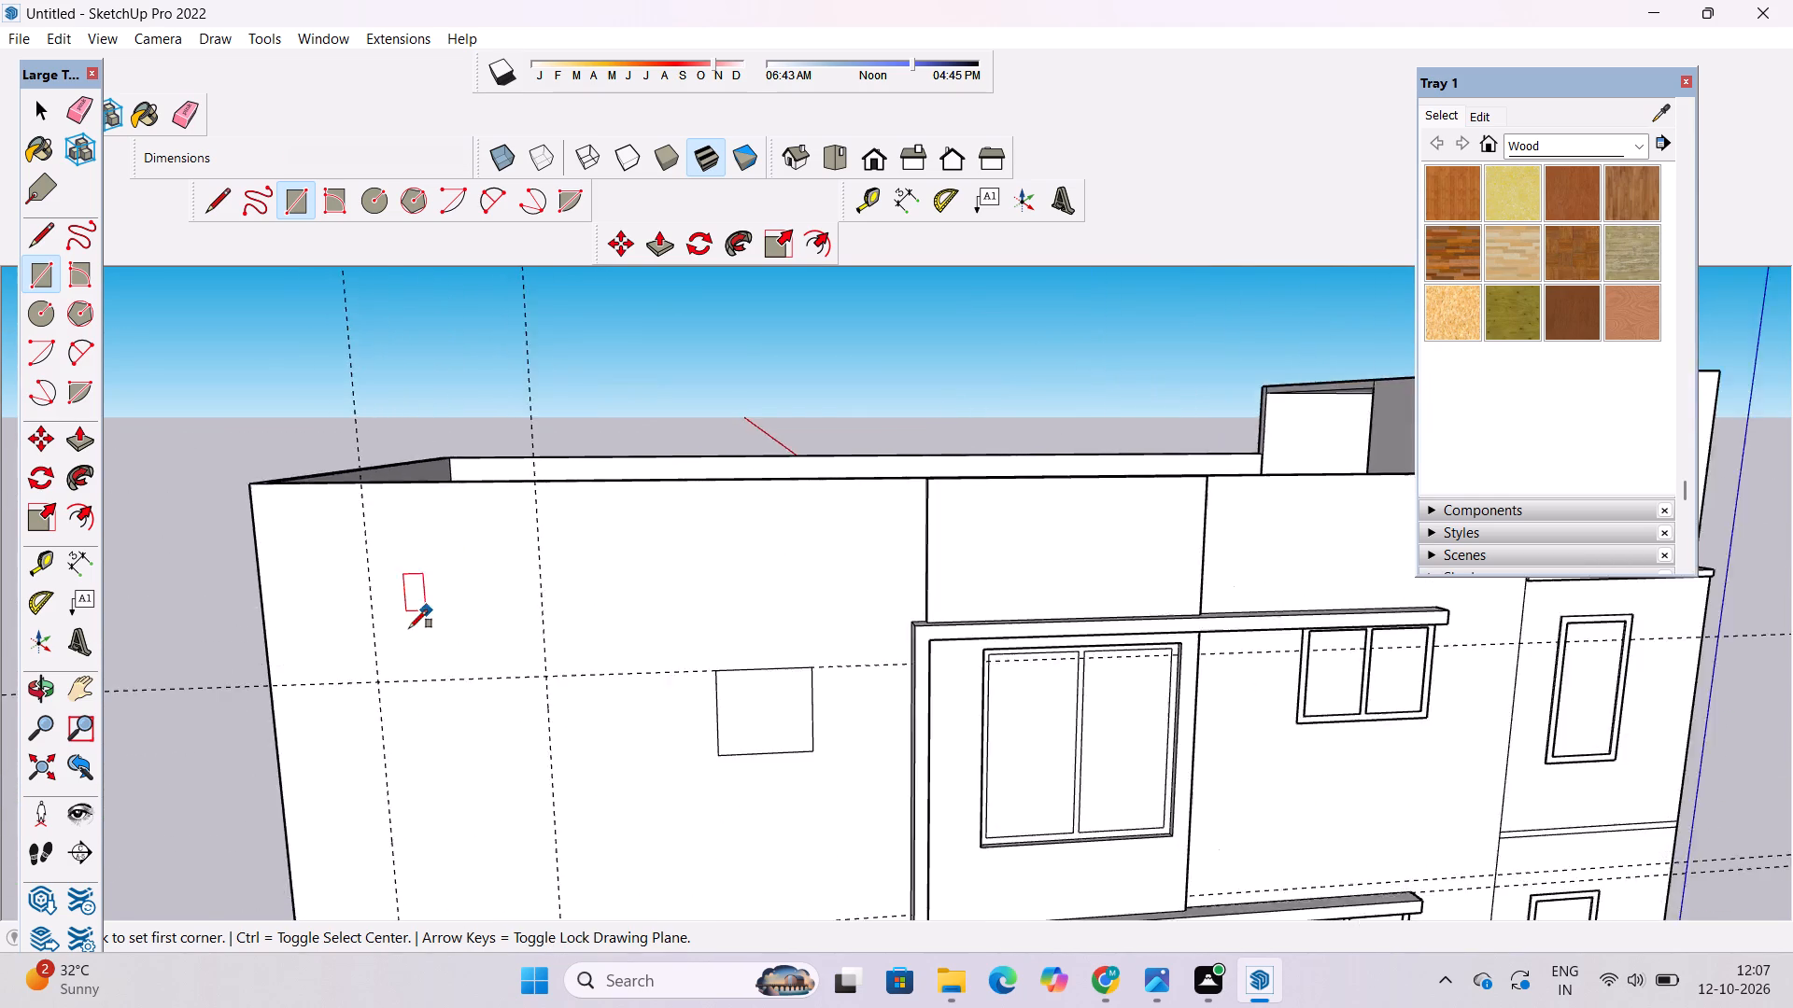
{"action": "scroll", "coordinate": [409, 628], "scroll_direction": "up", "scroll_amount": 4}
{"action": "scroll", "coordinate": [407, 629], "scroll_direction": "down", "scroll_amount": 6}
{"action": "scroll", "coordinate": [394, 690], "scroll_direction": "up", "scroll_amount": 5}
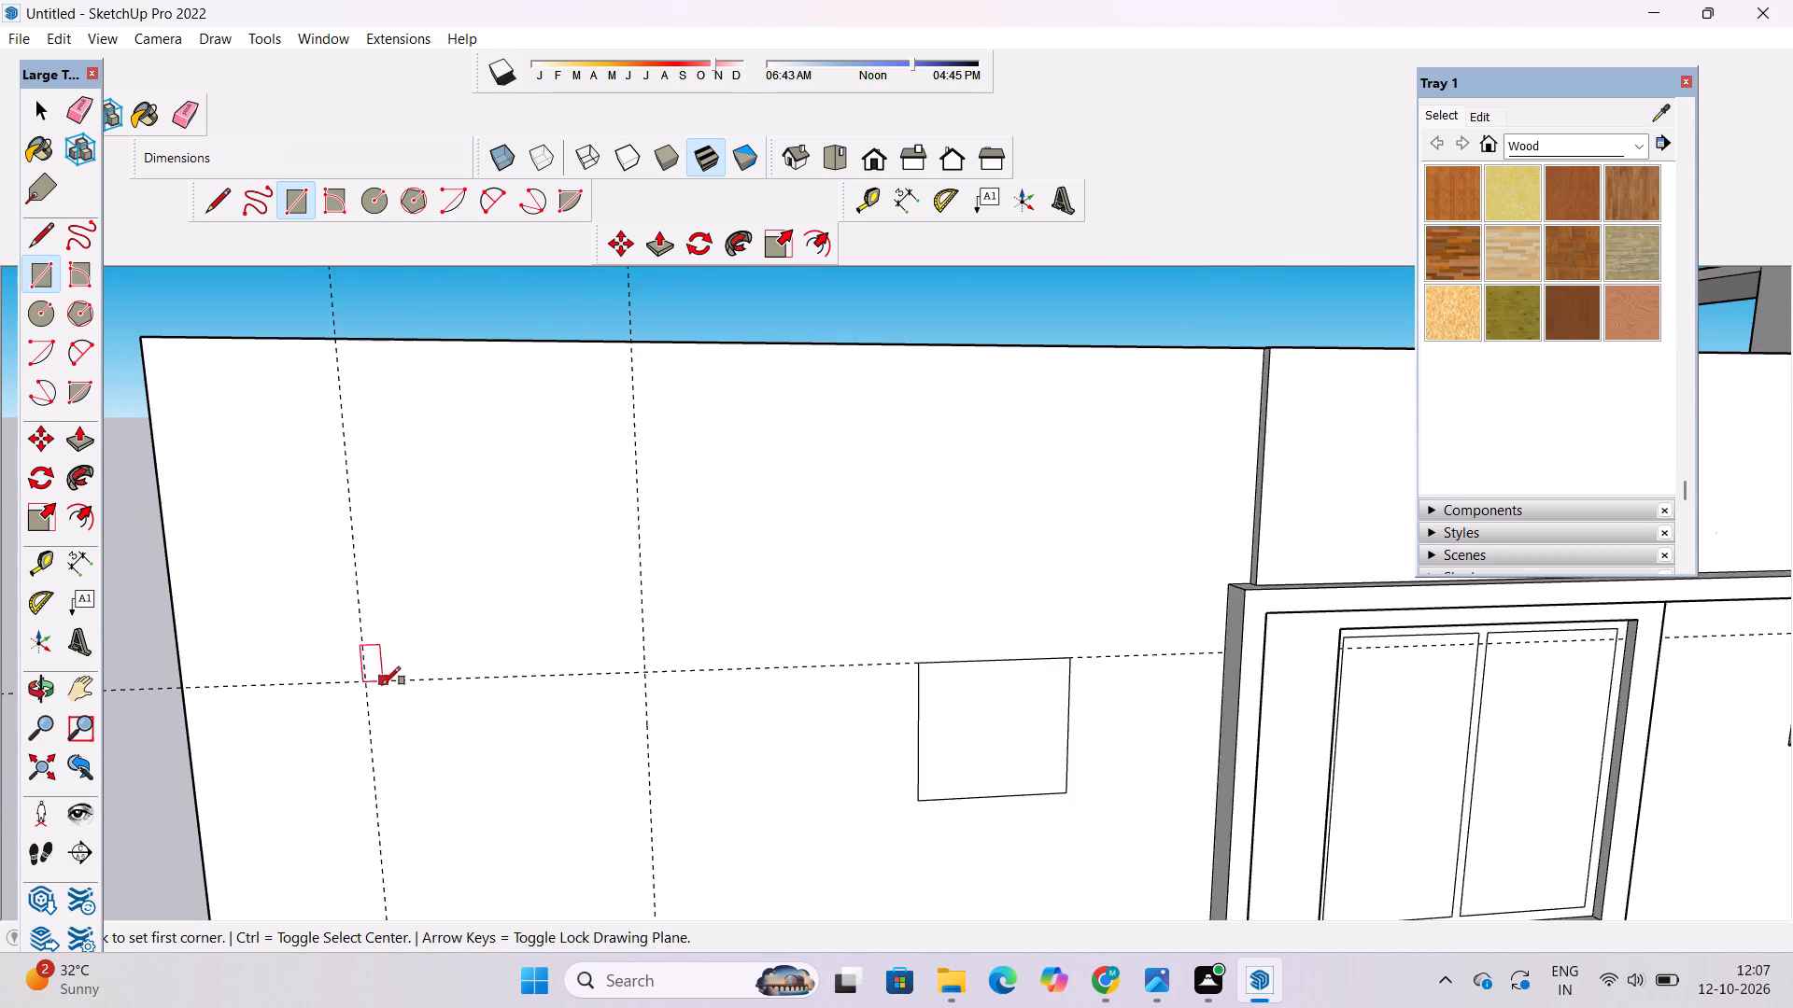
{"action": "left_click", "coordinate": [369, 682]}
{"action": "scroll", "coordinate": [497, 627], "scroll_direction": "down", "scroll_amount": 10}
{"action": "scroll", "coordinate": [568, 781], "scroll_direction": "up", "scroll_amount": 5}
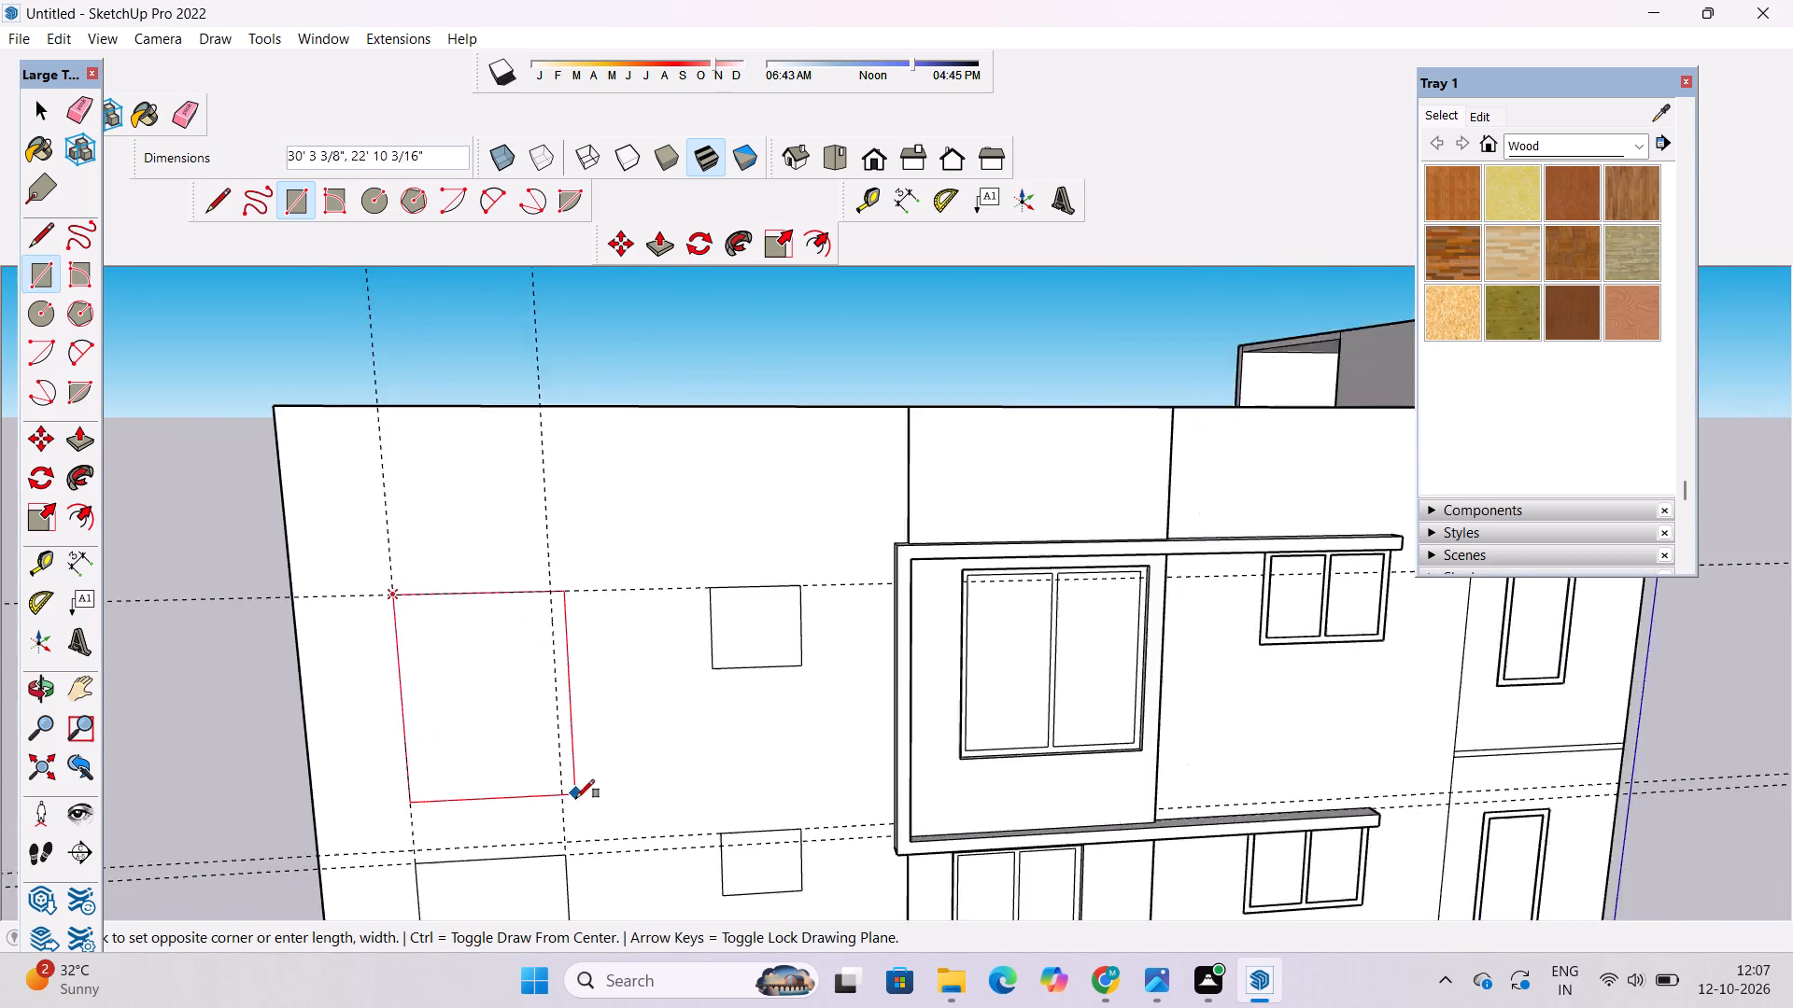
{"action": "scroll", "coordinate": [568, 838], "scroll_direction": "up", "scroll_amount": 3}
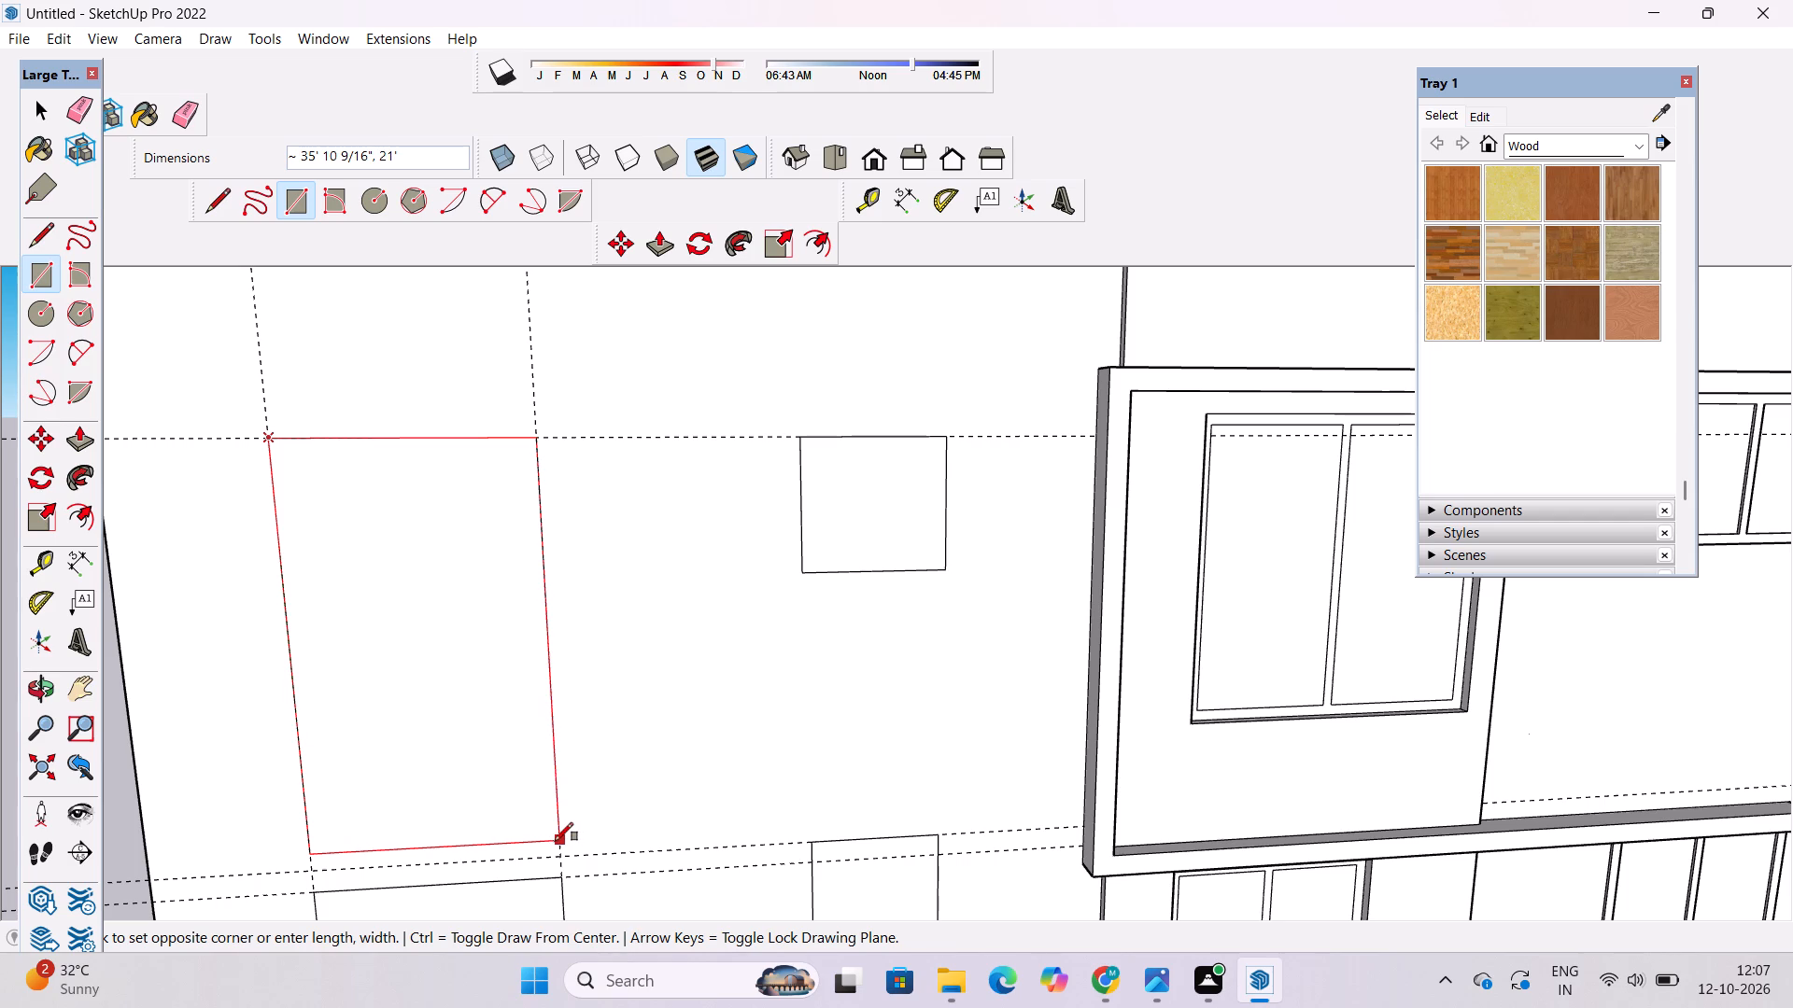
{"action": "left_click", "coordinate": [564, 852]}
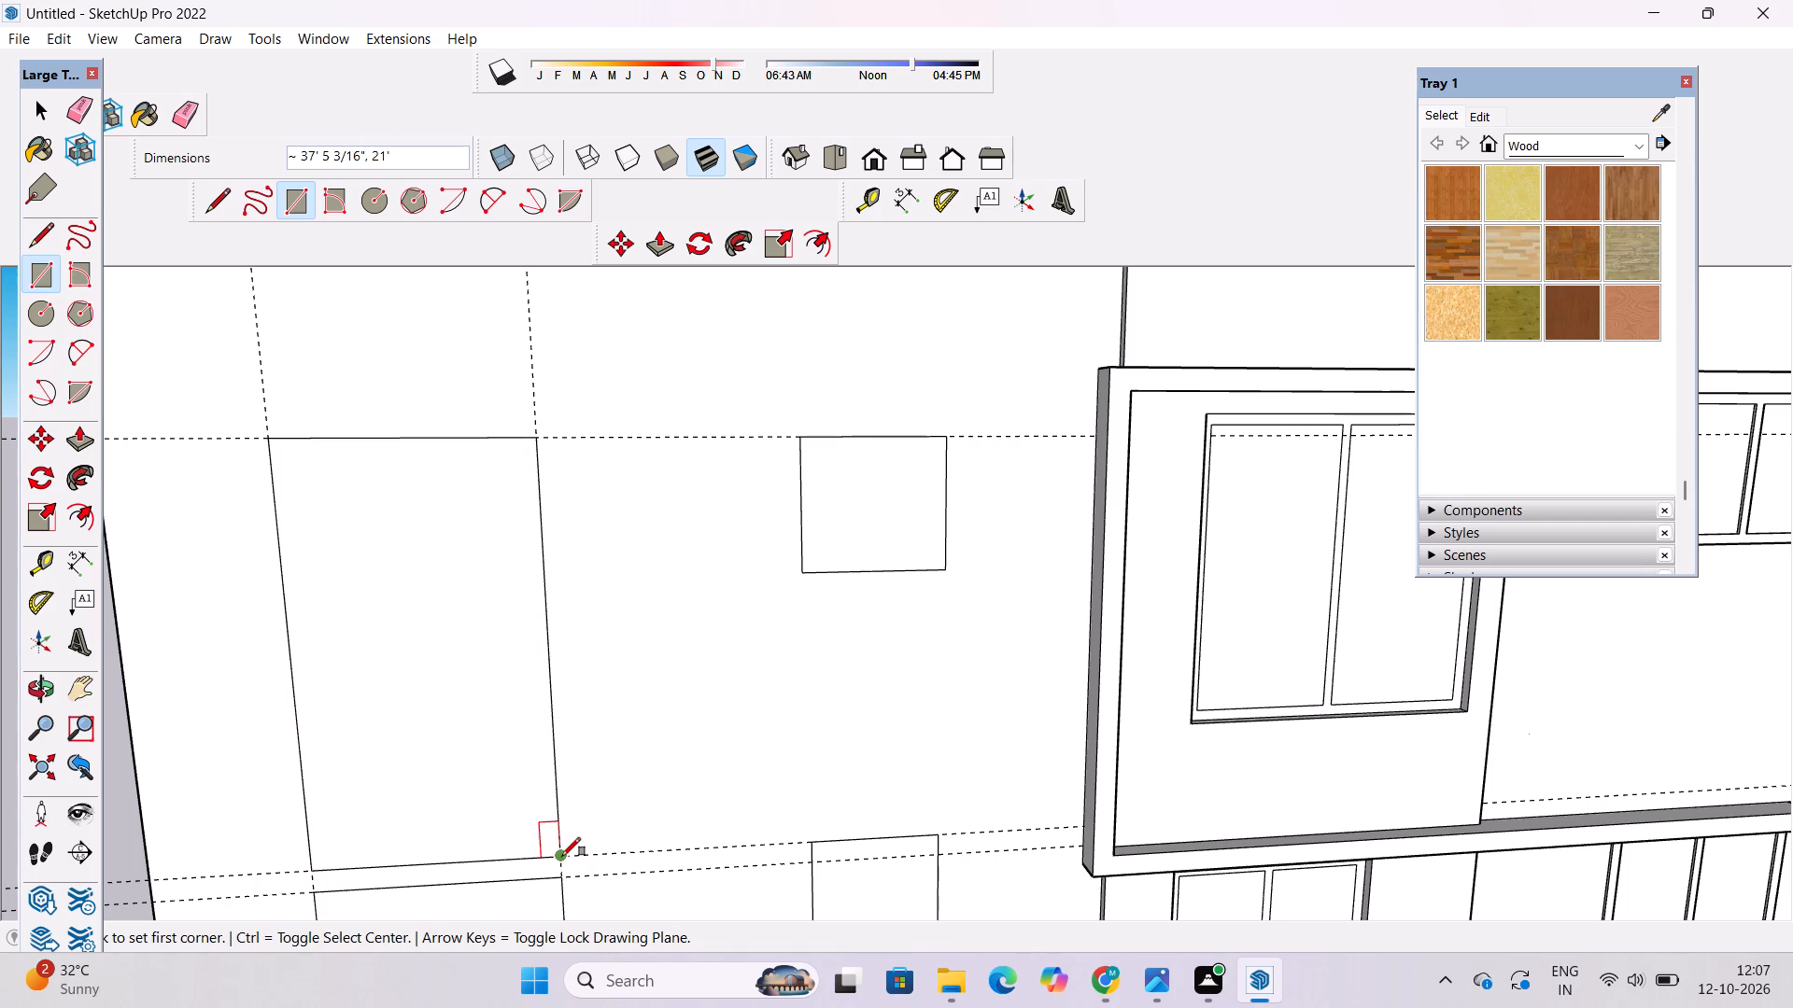
{"action": "key", "text": "space"}
{"action": "type", "text": "v"}
Erase the three upper horizontal guide lines crossing the facade.
{"action": "key", "text": "o"}
{"action": "scroll", "coordinate": [604, 702], "scroll_direction": "down", "scroll_amount": 11}
{"action": "left_click_drag", "start_coordinate": [608, 744], "coordinate": [582, 741]}
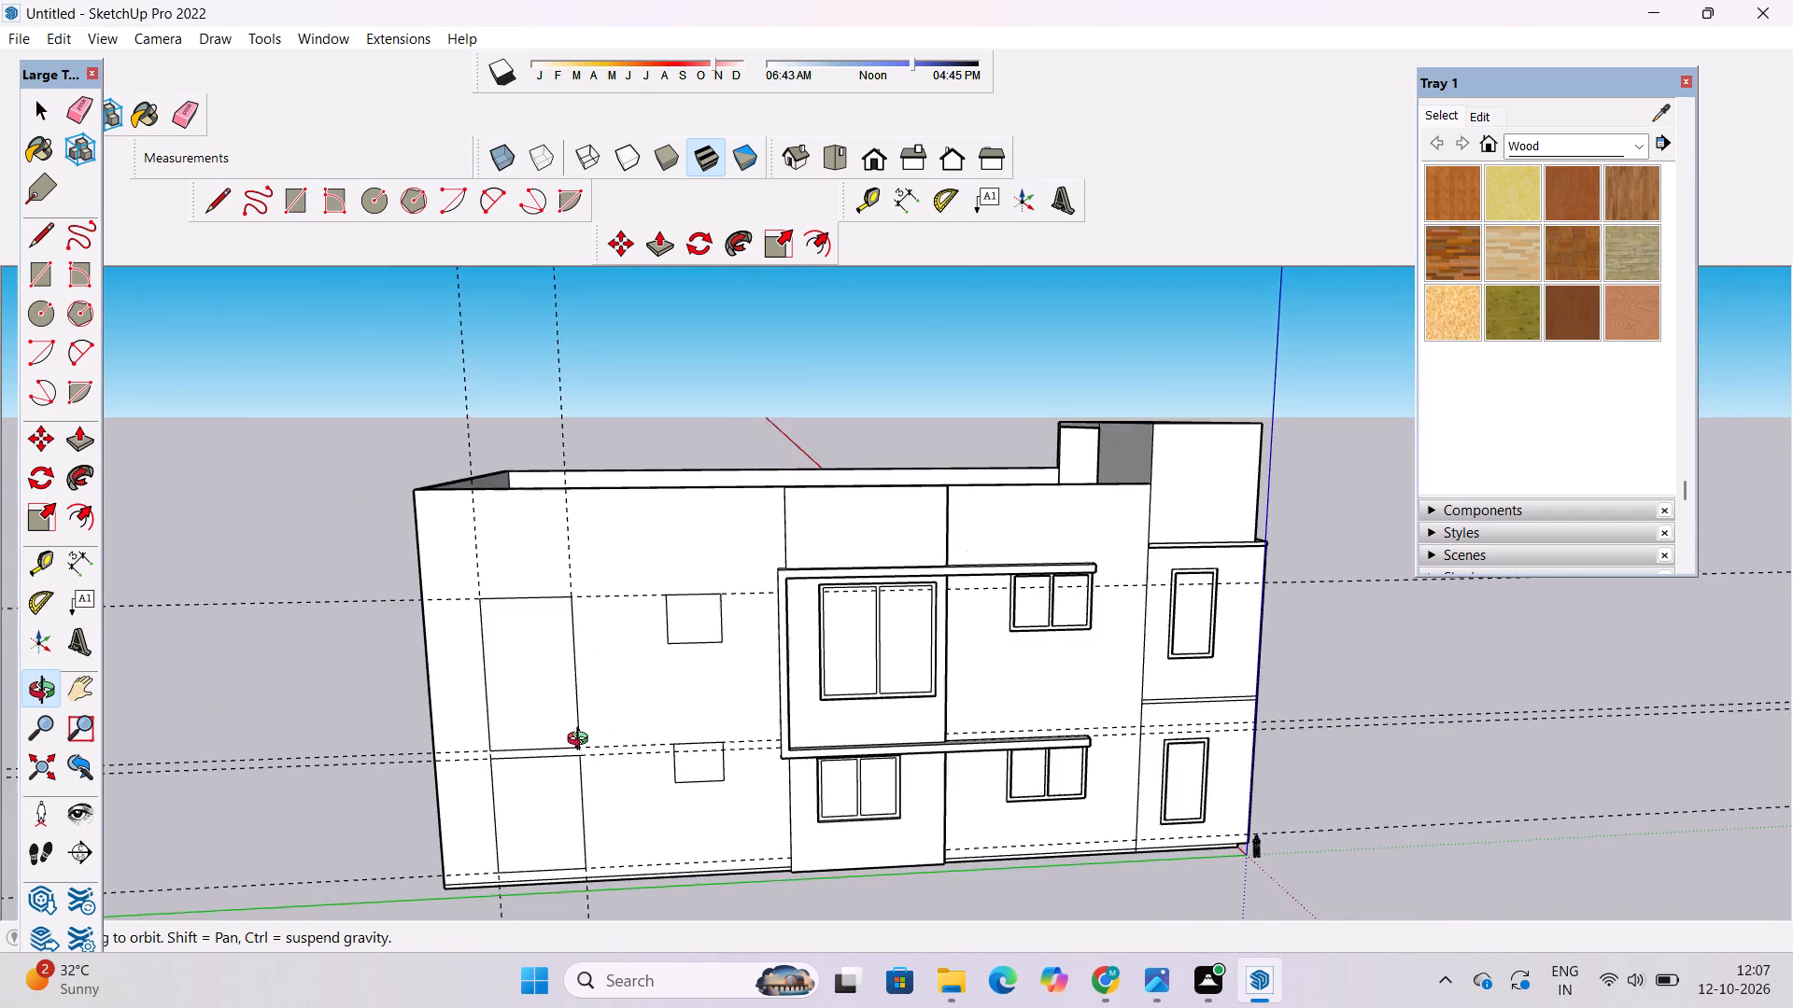
{"action": "left_click_drag", "start_coordinate": [582, 741], "coordinate": [577, 738]}
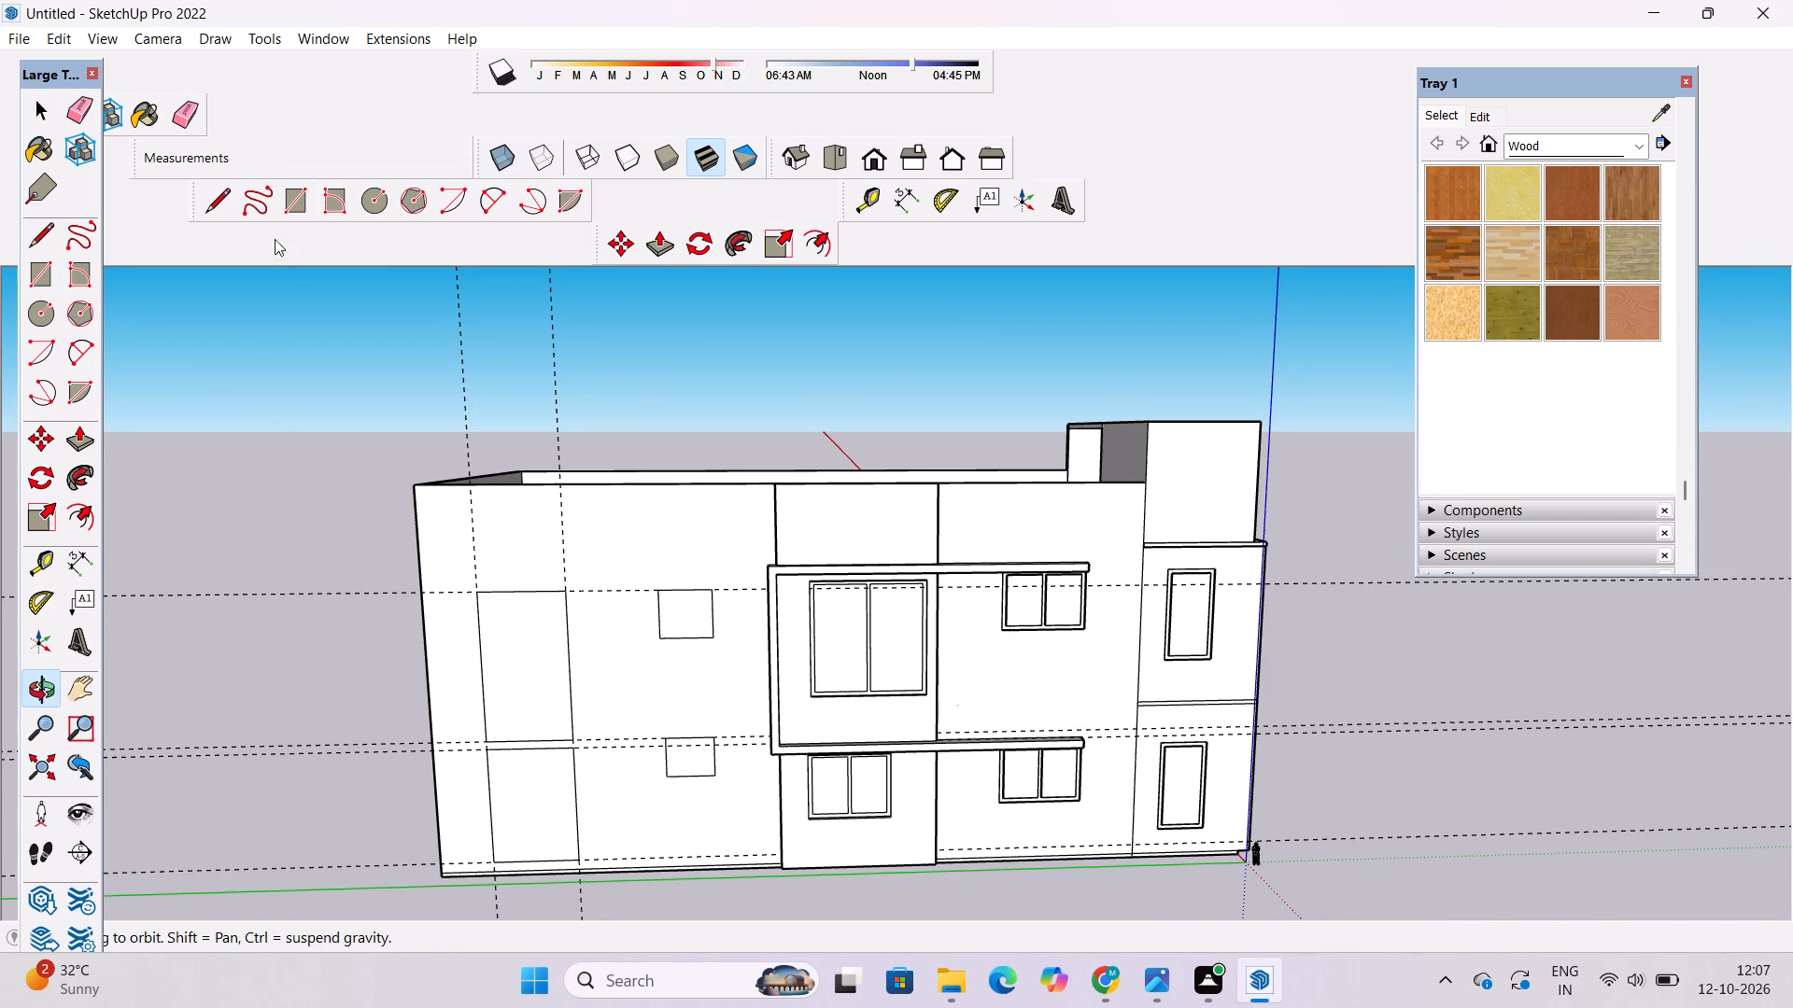
{"action": "left_click", "coordinate": [190, 118]}
{"action": "left_click_drag", "start_coordinate": [370, 567], "coordinate": [370, 577]}
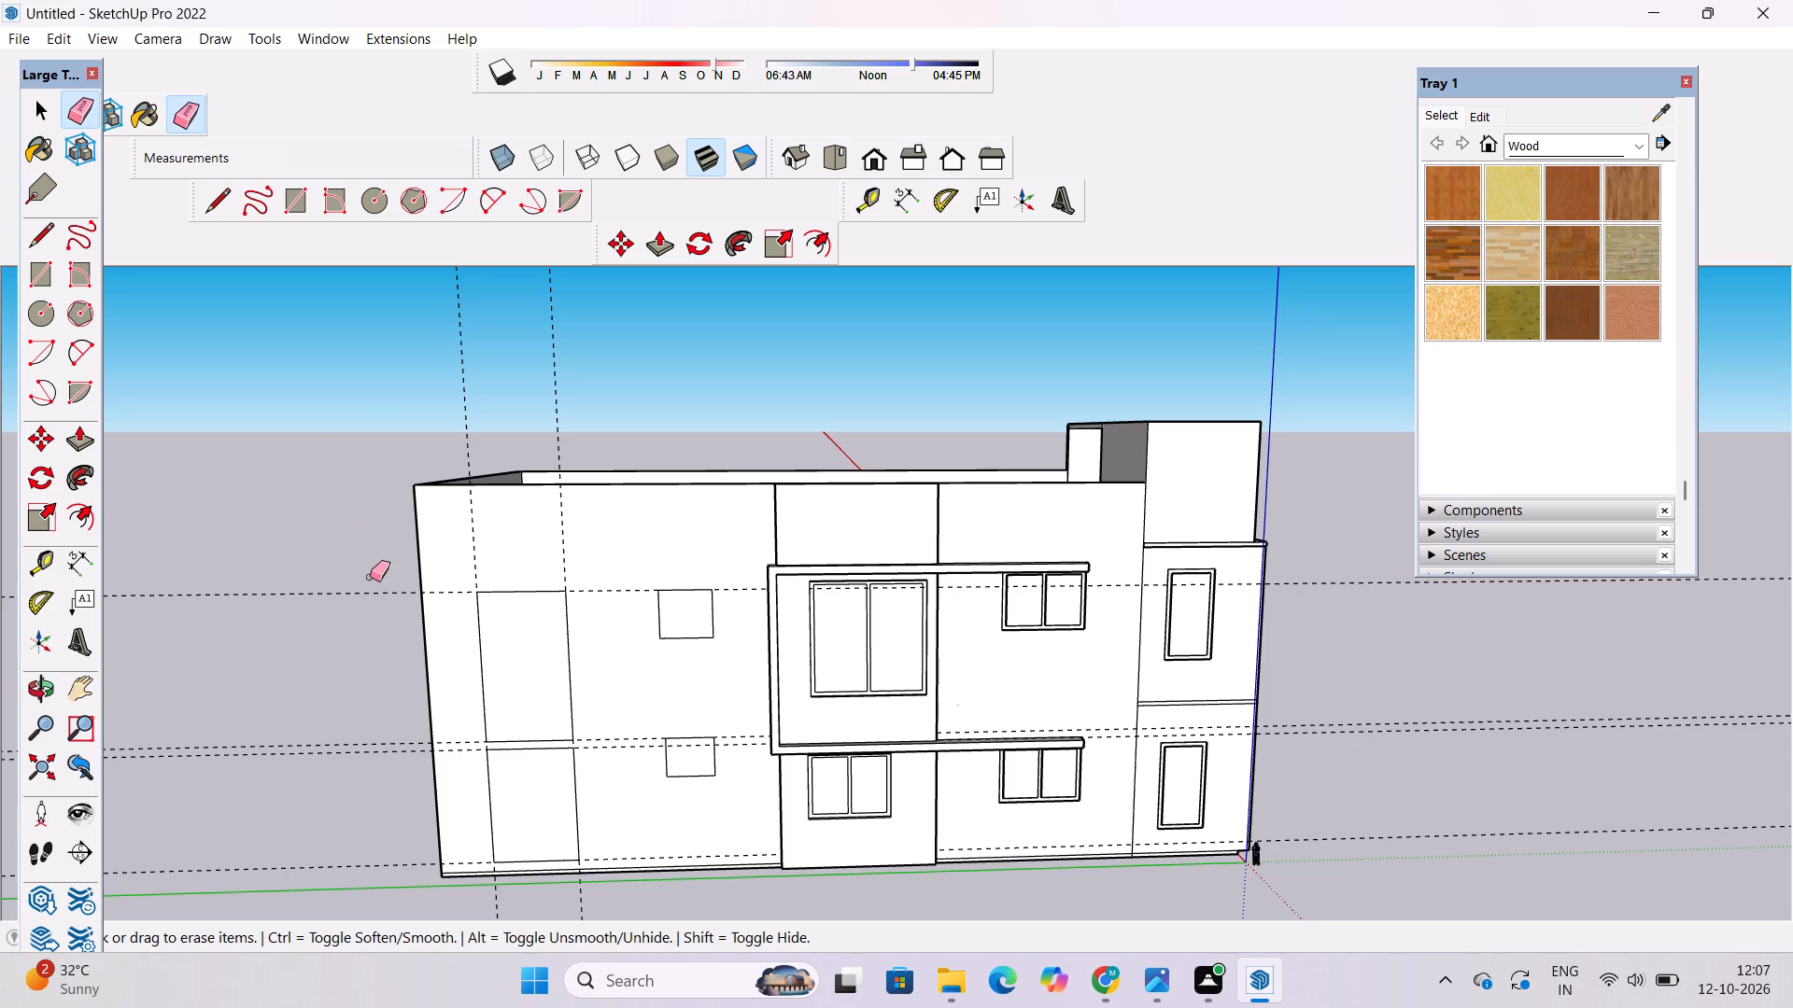
{"action": "left_click_drag", "start_coordinate": [370, 577], "coordinate": [360, 764]}
{"action": "scroll", "coordinate": [339, 709], "scroll_direction": "down", "scroll_amount": 3}
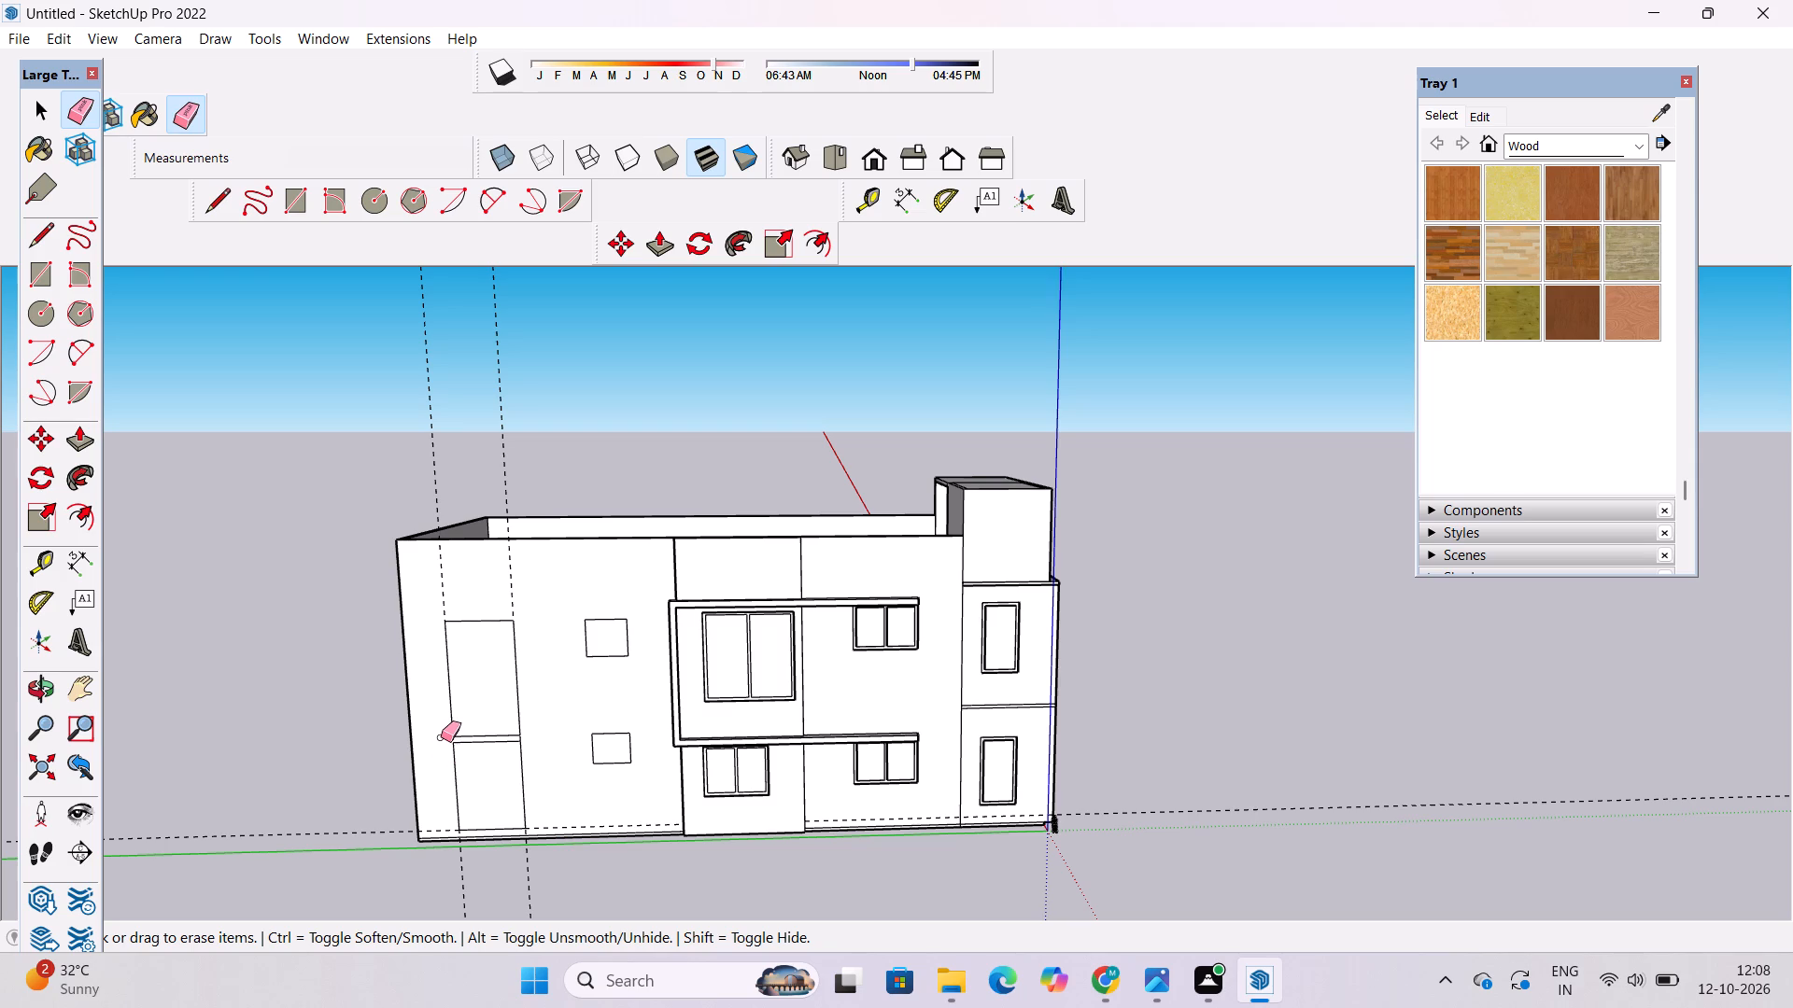
Erase the two vertical guide lines and the remaining horizontal guide near the base of the wall.
{"action": "scroll", "coordinate": [444, 732], "scroll_direction": "down", "scroll_amount": 3}
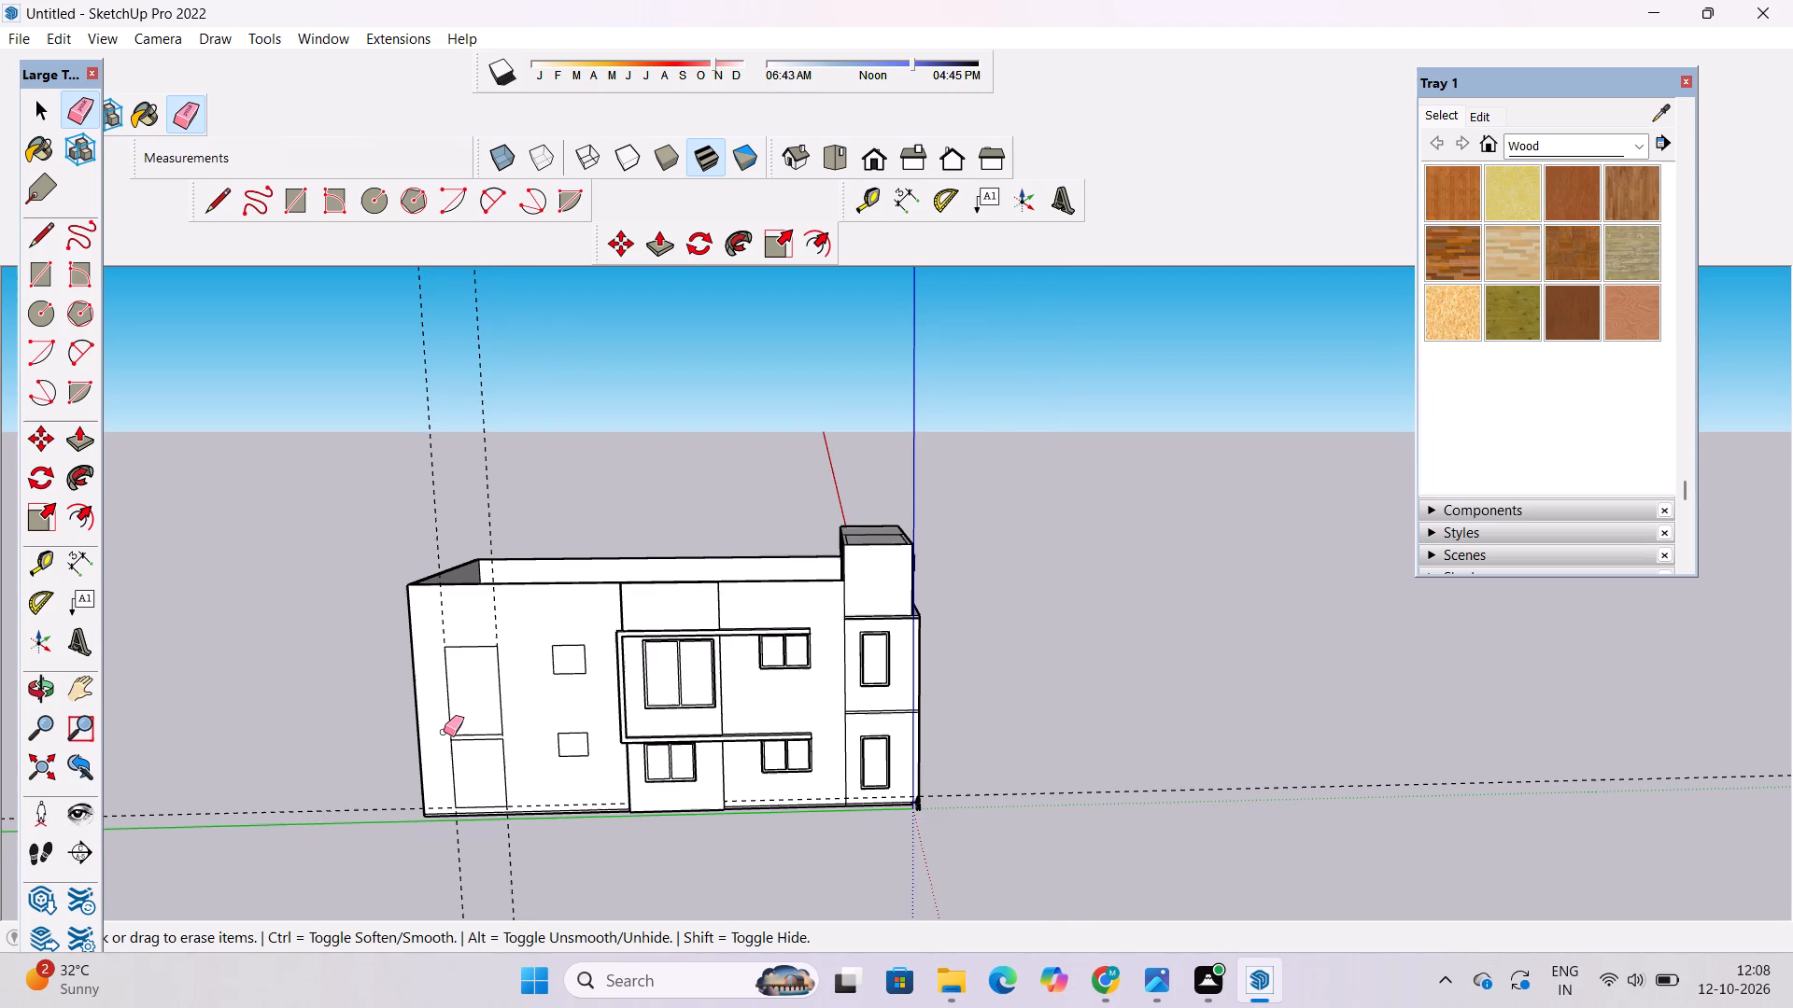
{"action": "scroll", "coordinate": [491, 746], "scroll_direction": "down", "scroll_amount": 4}
{"action": "scroll", "coordinate": [490, 790], "scroll_direction": "up", "scroll_amount": 10}
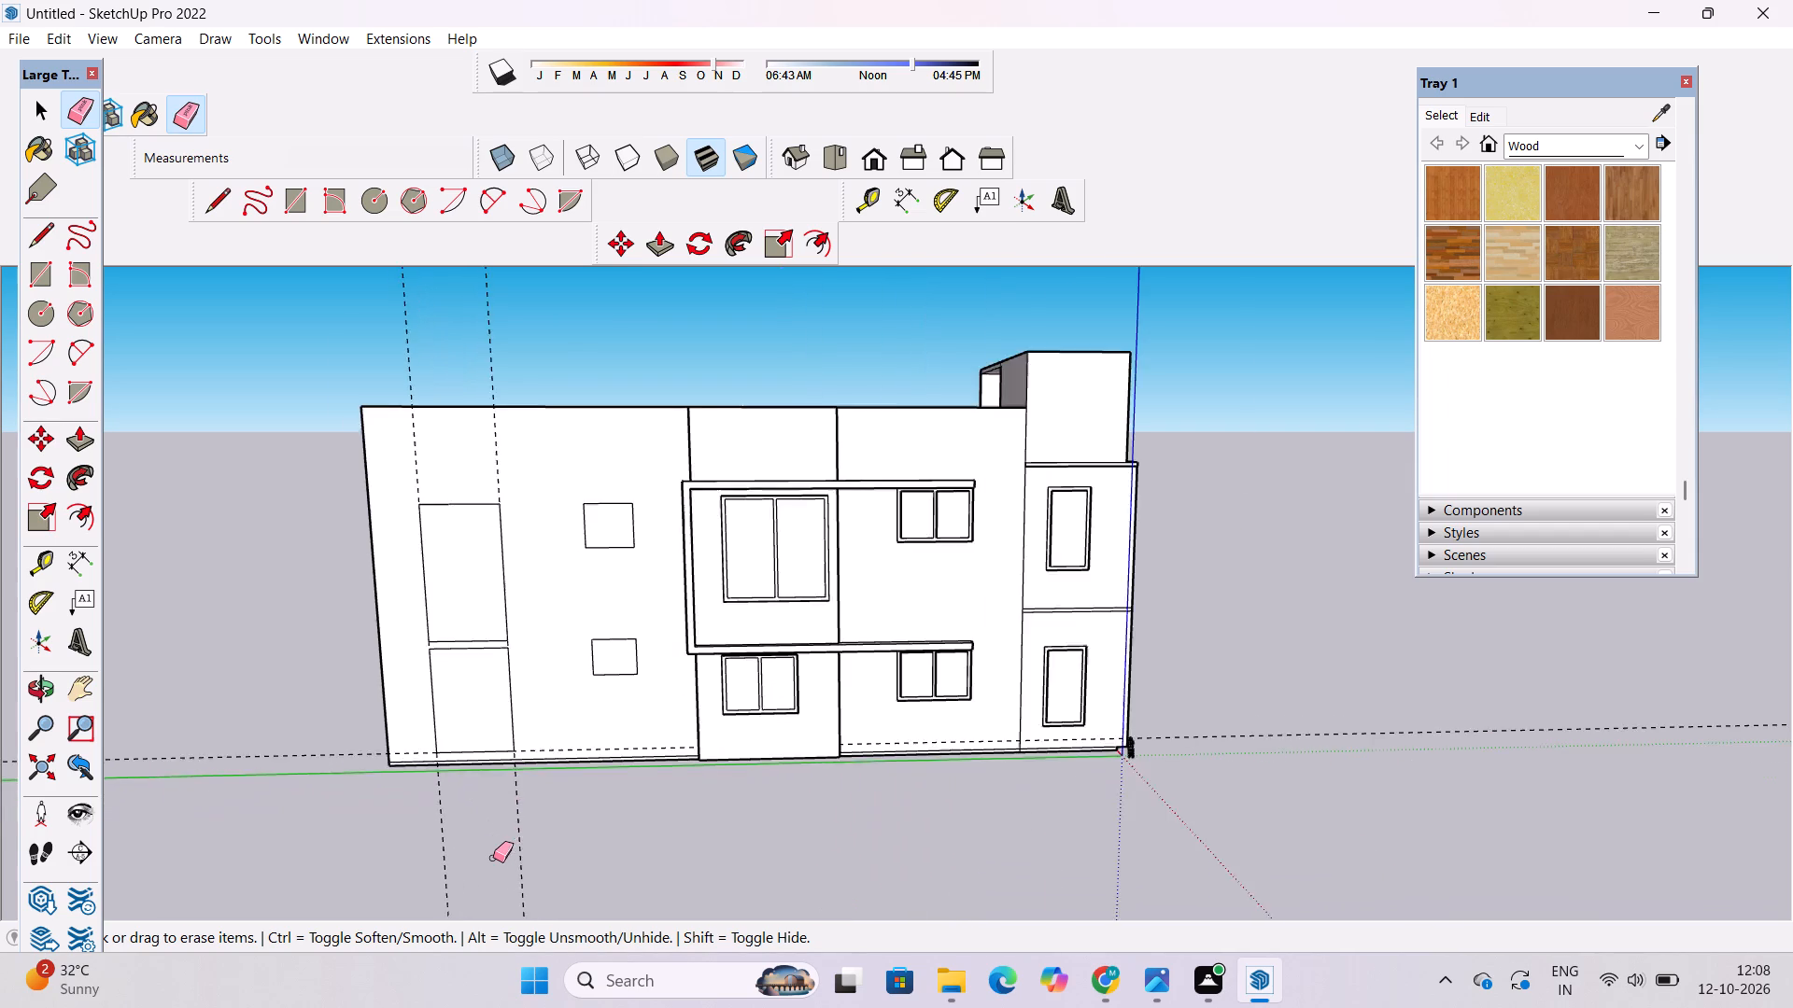
{"action": "scroll", "coordinate": [493, 858], "scroll_direction": "up", "scroll_amount": 4}
{"action": "left_click_drag", "start_coordinate": [622, 816], "coordinate": [403, 807]}
{"action": "left_click_drag", "start_coordinate": [629, 676], "coordinate": [636, 685]}
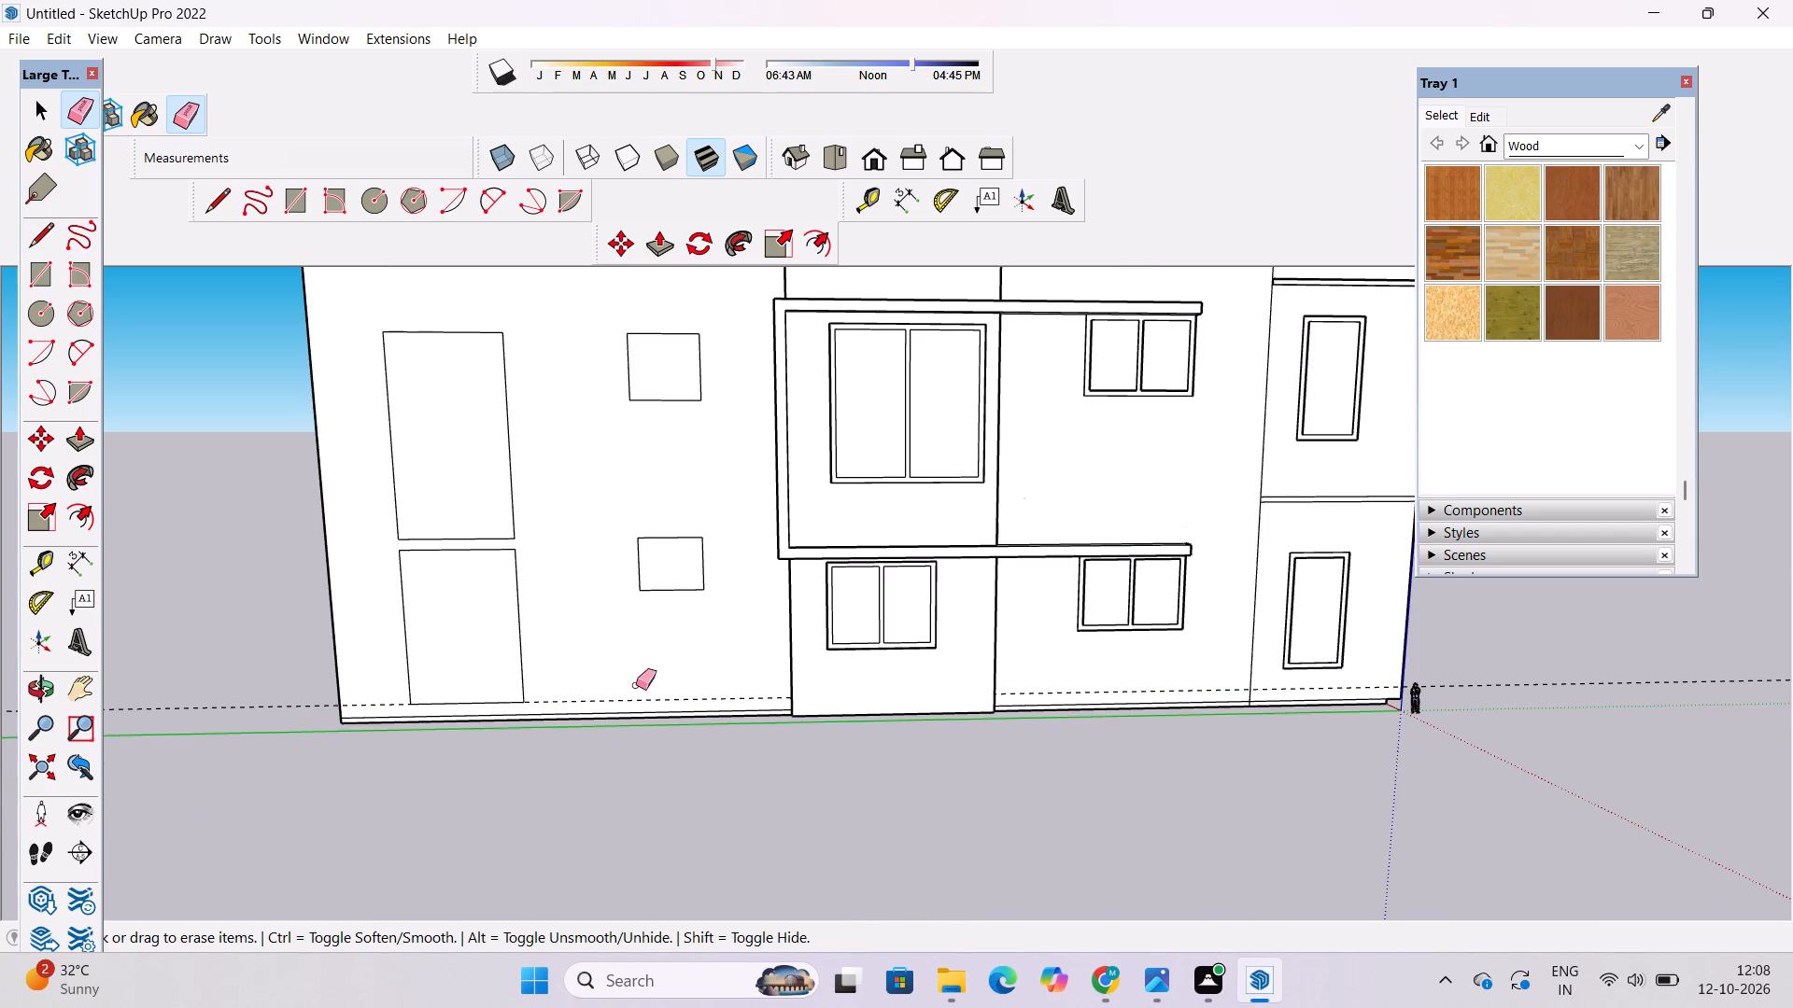
{"action": "left_click_drag", "start_coordinate": [636, 685], "coordinate": [637, 695]}
{"action": "left_click", "coordinate": [640, 704]}
{"action": "left_click", "coordinate": [644, 699]}
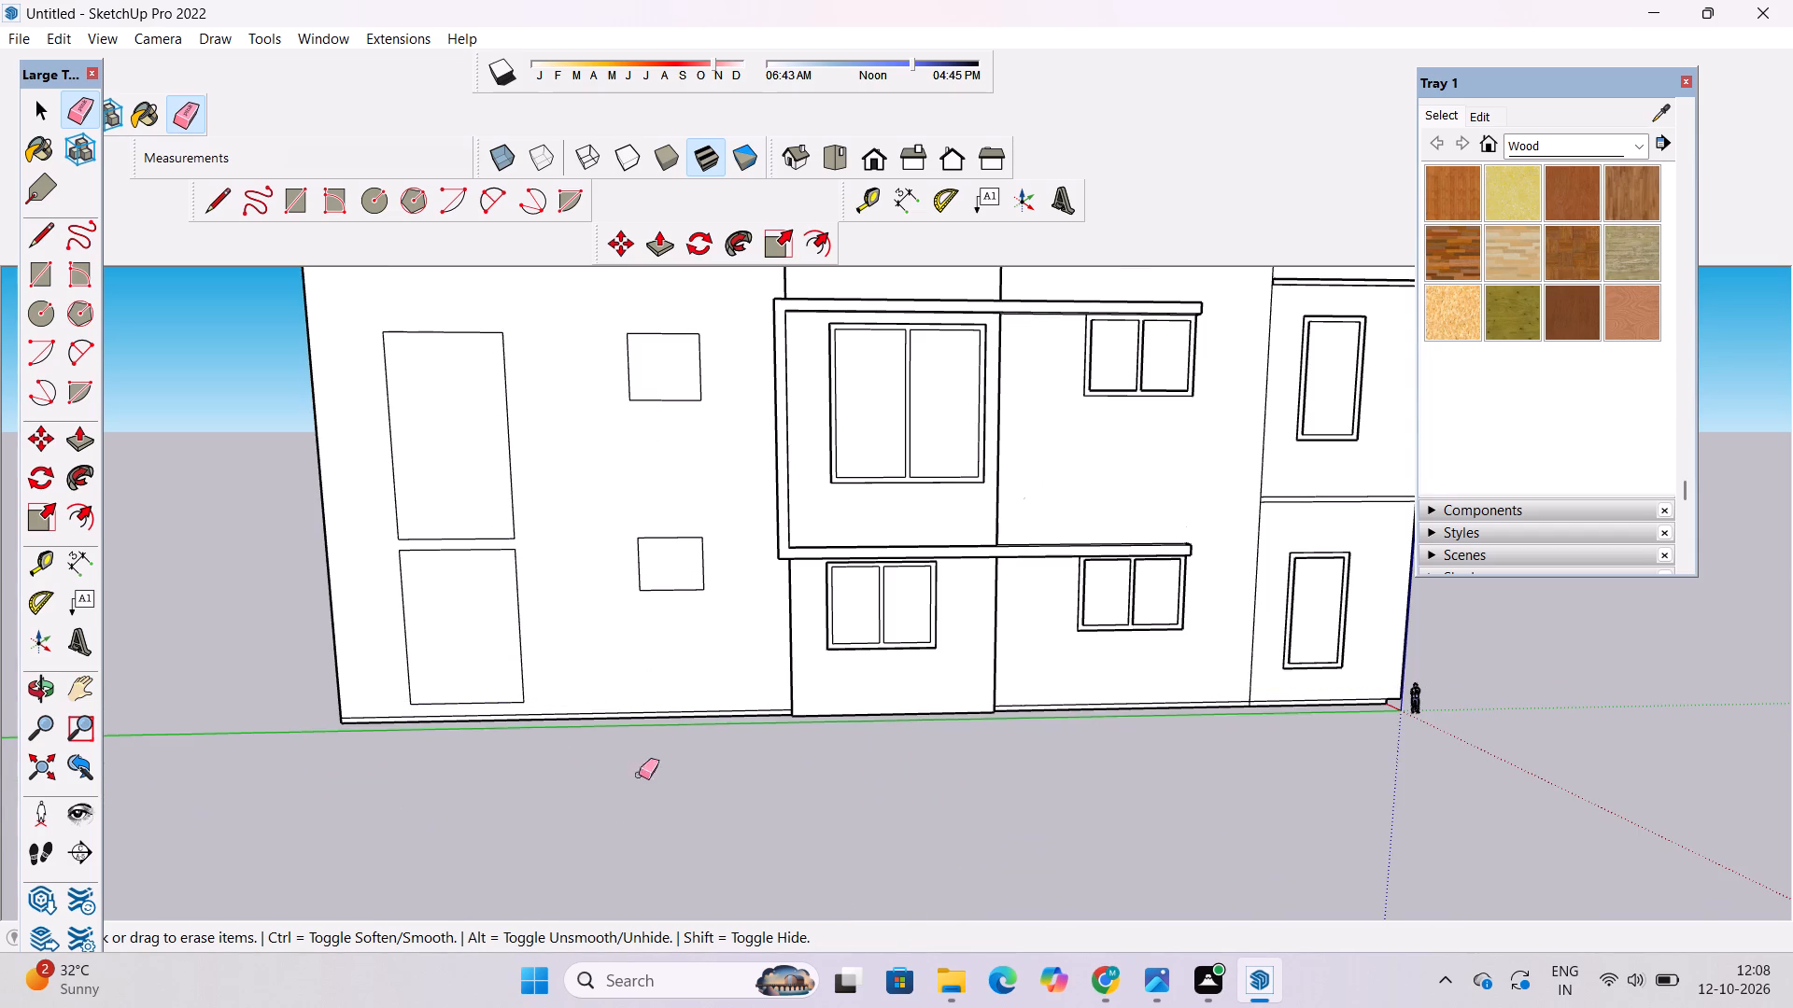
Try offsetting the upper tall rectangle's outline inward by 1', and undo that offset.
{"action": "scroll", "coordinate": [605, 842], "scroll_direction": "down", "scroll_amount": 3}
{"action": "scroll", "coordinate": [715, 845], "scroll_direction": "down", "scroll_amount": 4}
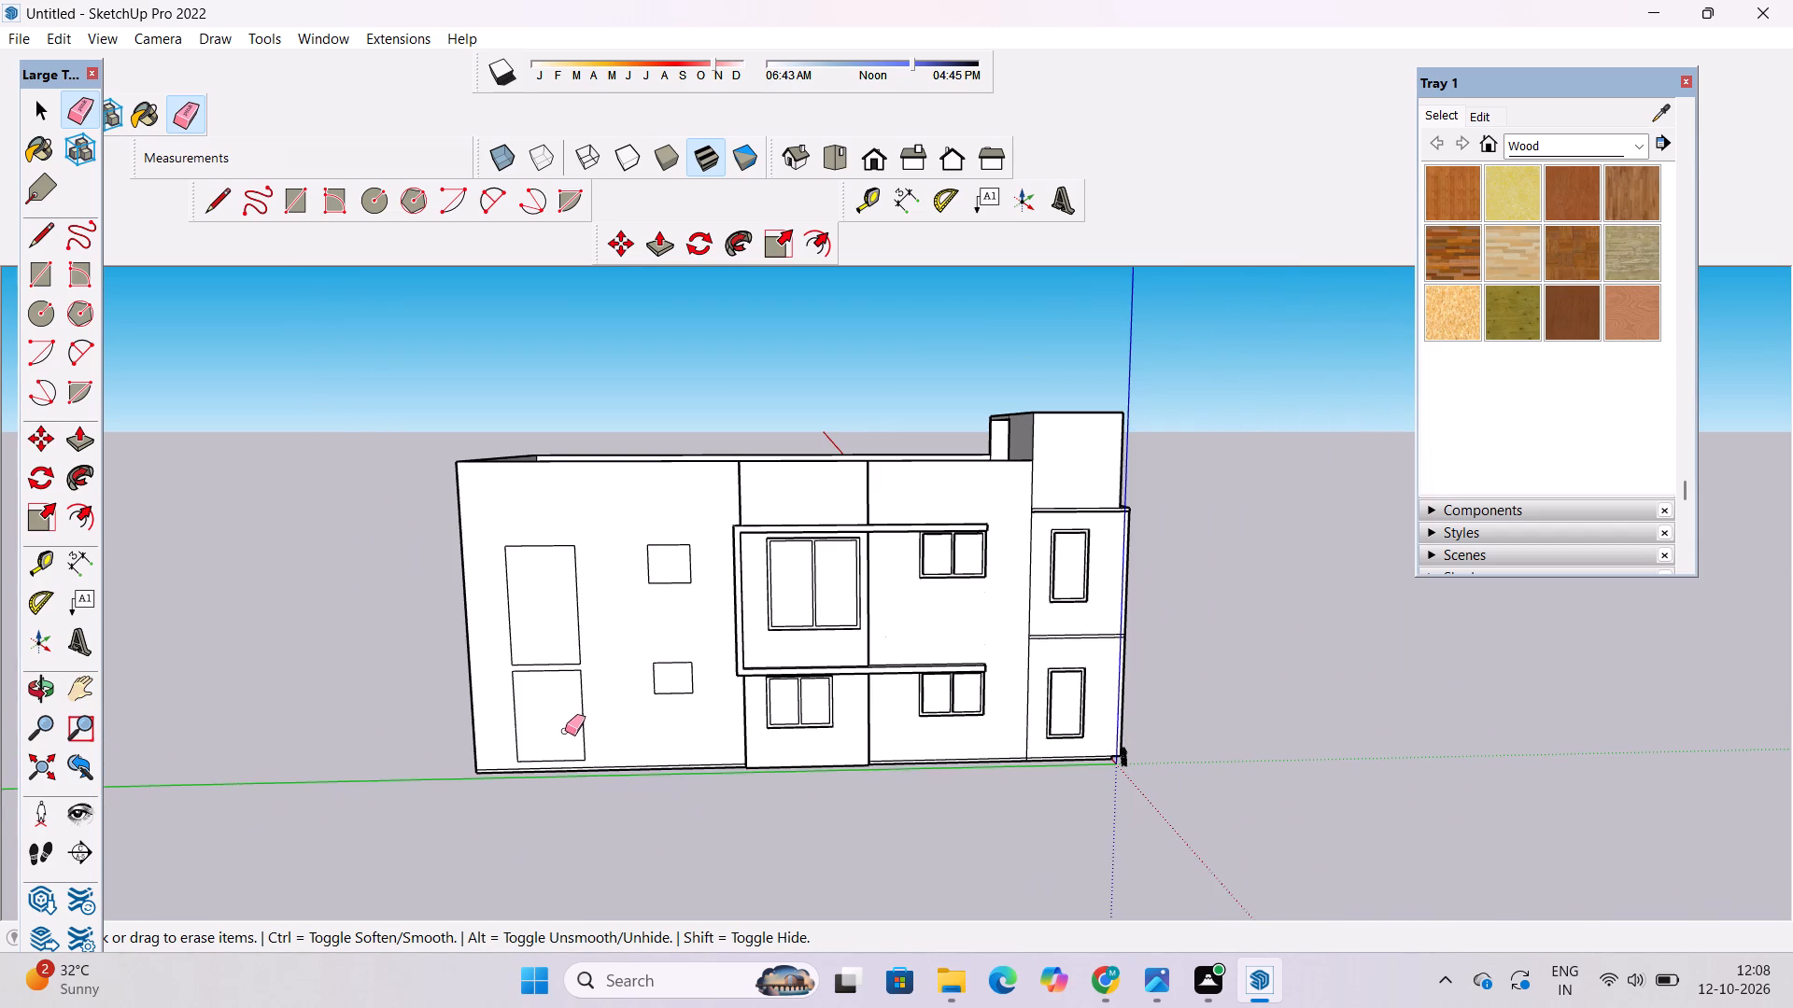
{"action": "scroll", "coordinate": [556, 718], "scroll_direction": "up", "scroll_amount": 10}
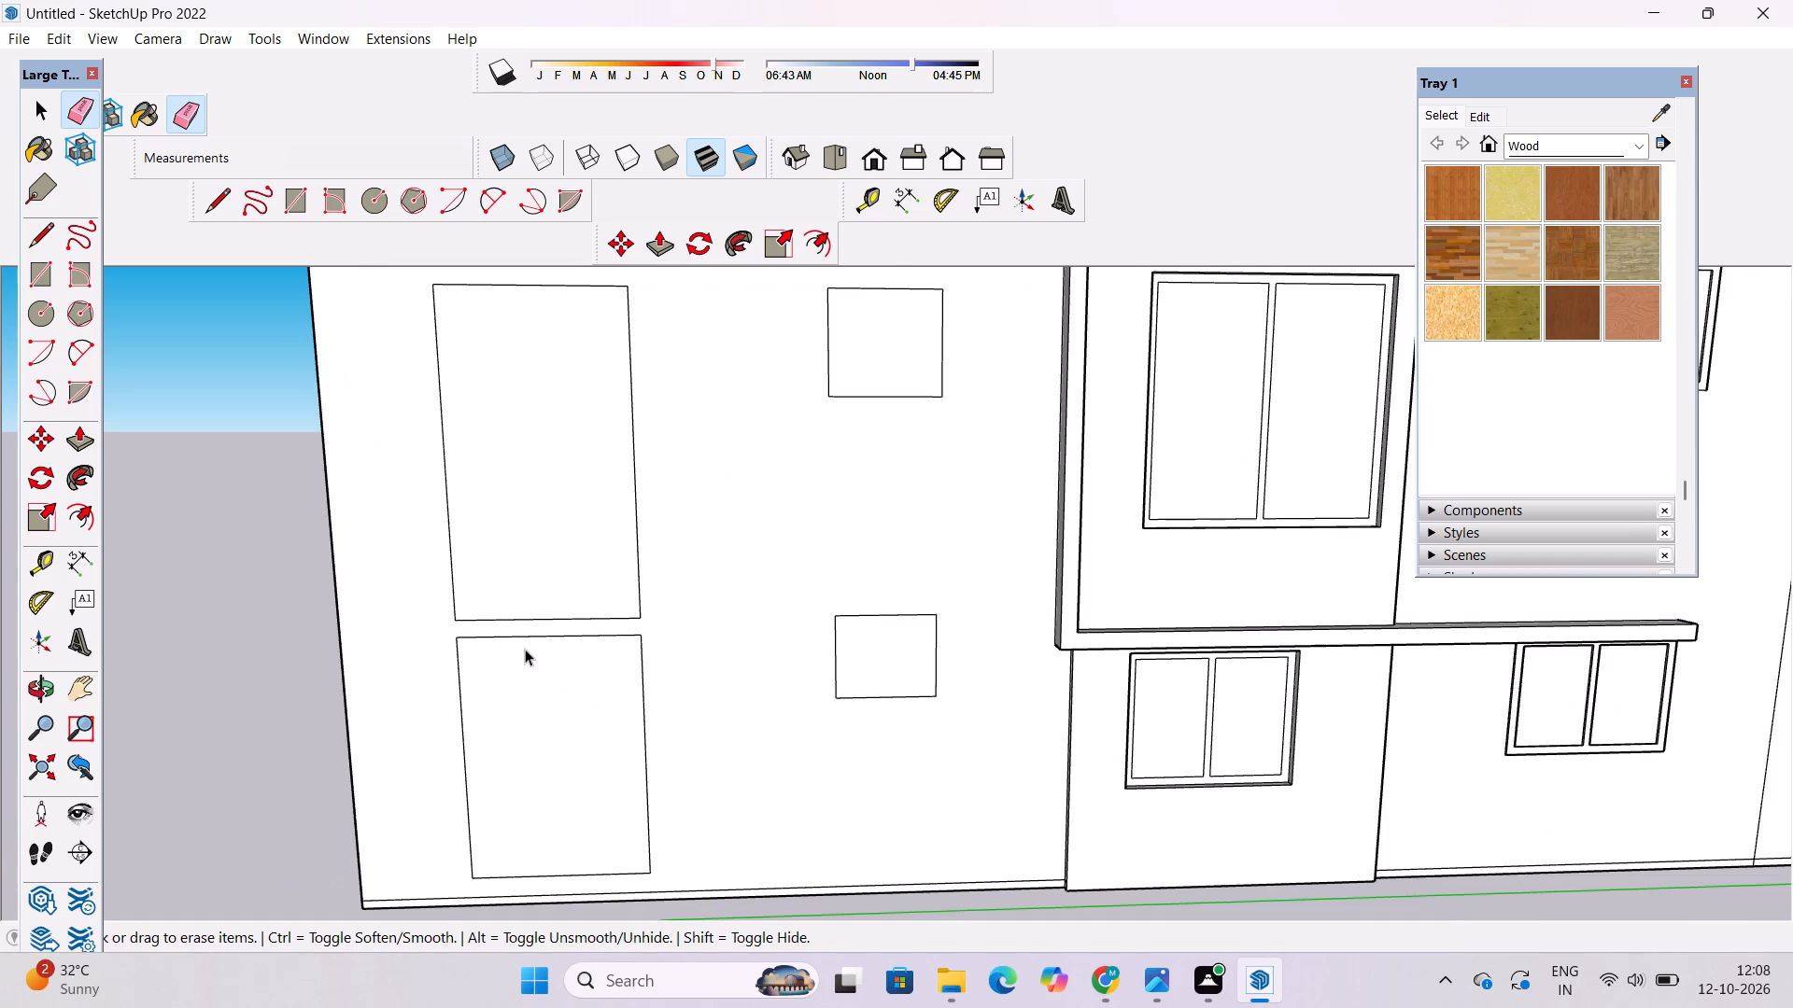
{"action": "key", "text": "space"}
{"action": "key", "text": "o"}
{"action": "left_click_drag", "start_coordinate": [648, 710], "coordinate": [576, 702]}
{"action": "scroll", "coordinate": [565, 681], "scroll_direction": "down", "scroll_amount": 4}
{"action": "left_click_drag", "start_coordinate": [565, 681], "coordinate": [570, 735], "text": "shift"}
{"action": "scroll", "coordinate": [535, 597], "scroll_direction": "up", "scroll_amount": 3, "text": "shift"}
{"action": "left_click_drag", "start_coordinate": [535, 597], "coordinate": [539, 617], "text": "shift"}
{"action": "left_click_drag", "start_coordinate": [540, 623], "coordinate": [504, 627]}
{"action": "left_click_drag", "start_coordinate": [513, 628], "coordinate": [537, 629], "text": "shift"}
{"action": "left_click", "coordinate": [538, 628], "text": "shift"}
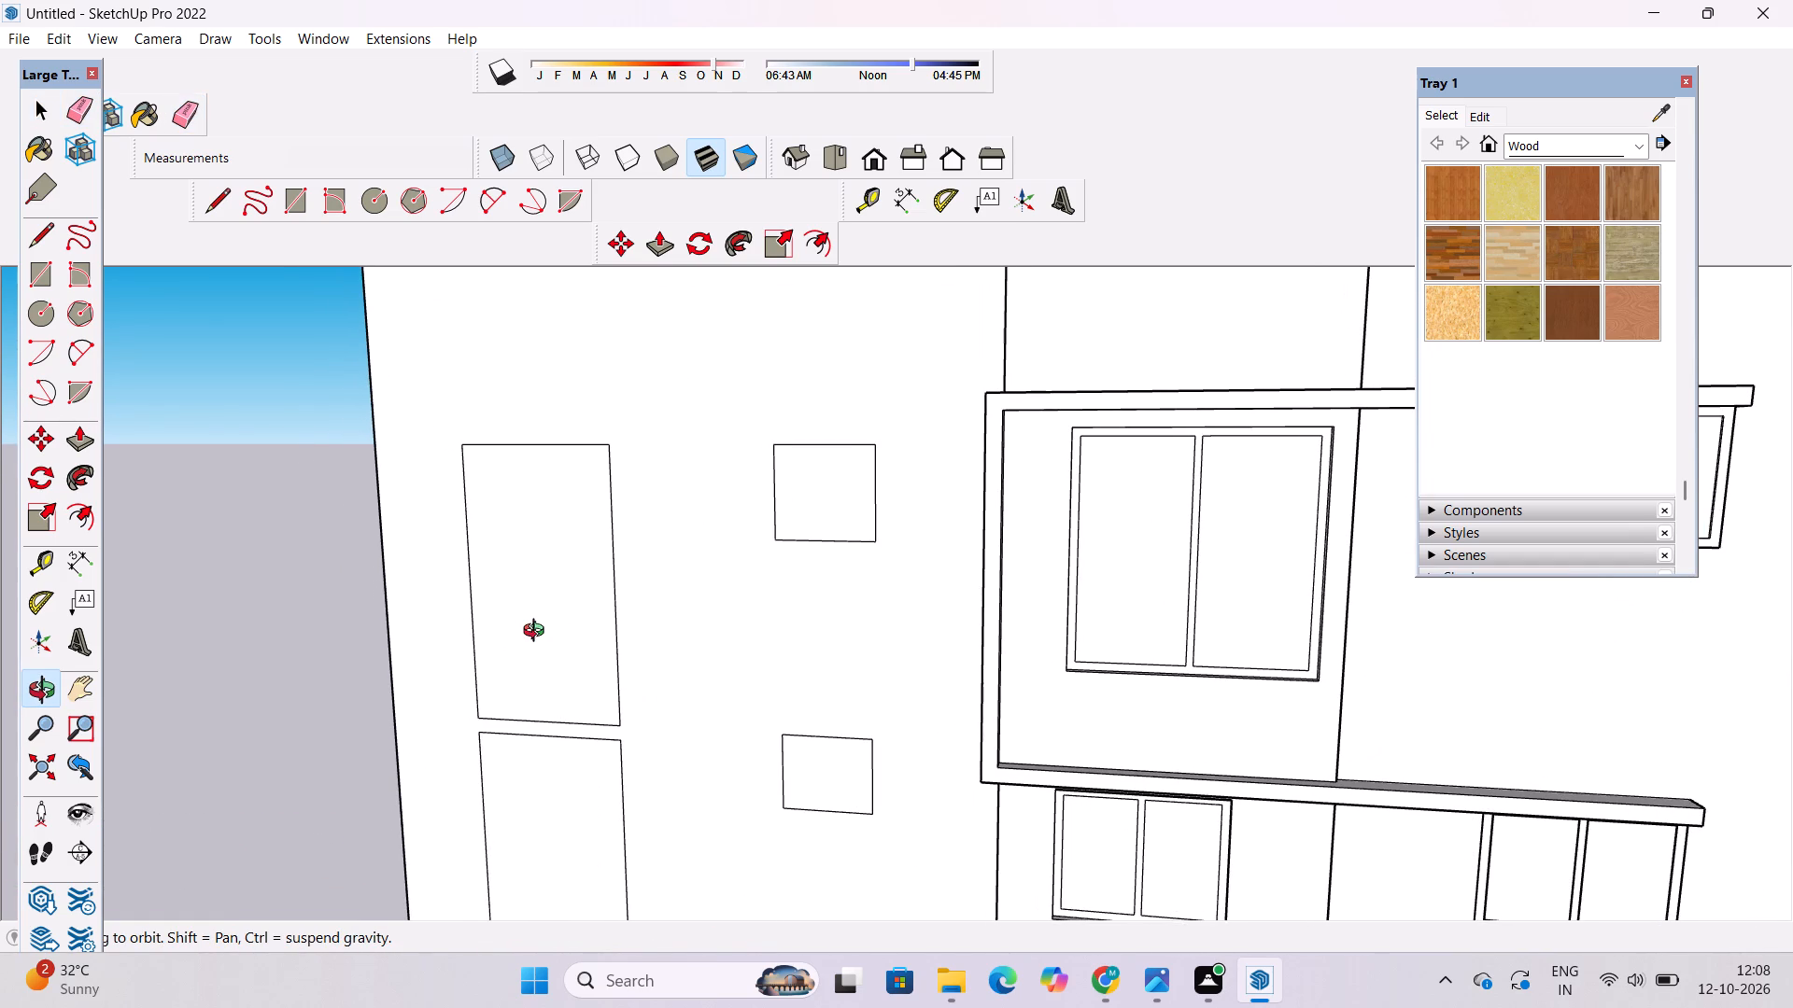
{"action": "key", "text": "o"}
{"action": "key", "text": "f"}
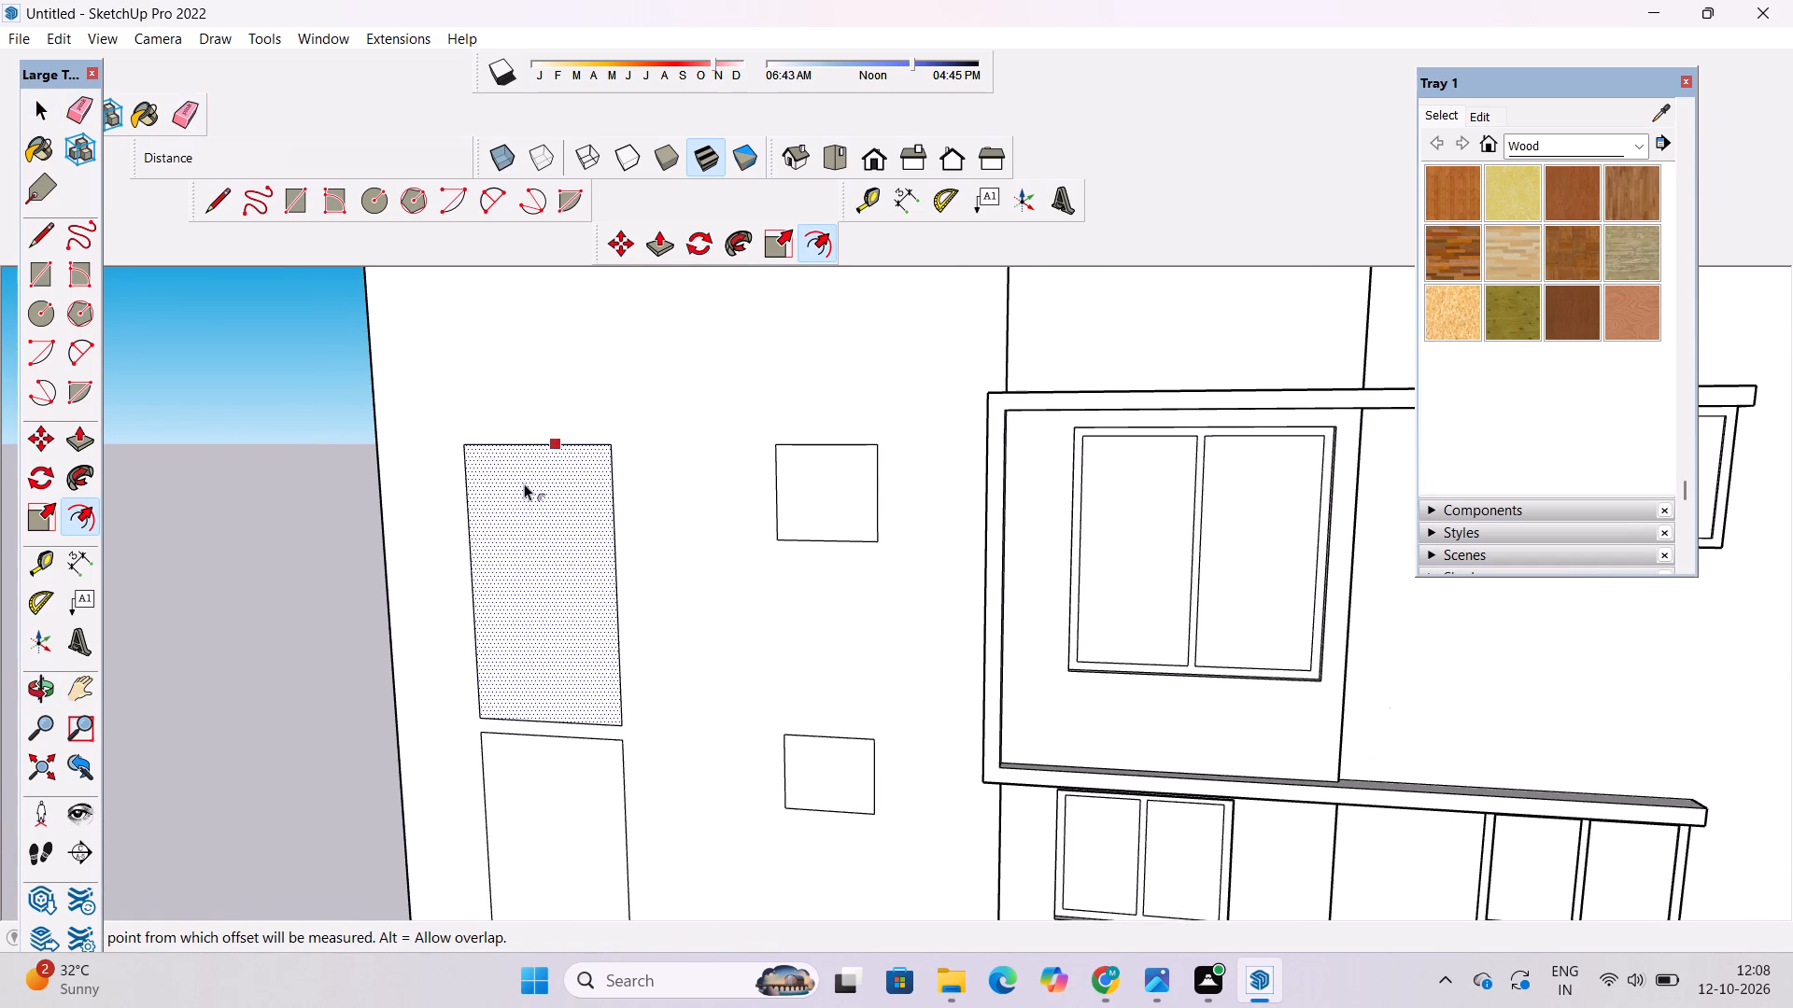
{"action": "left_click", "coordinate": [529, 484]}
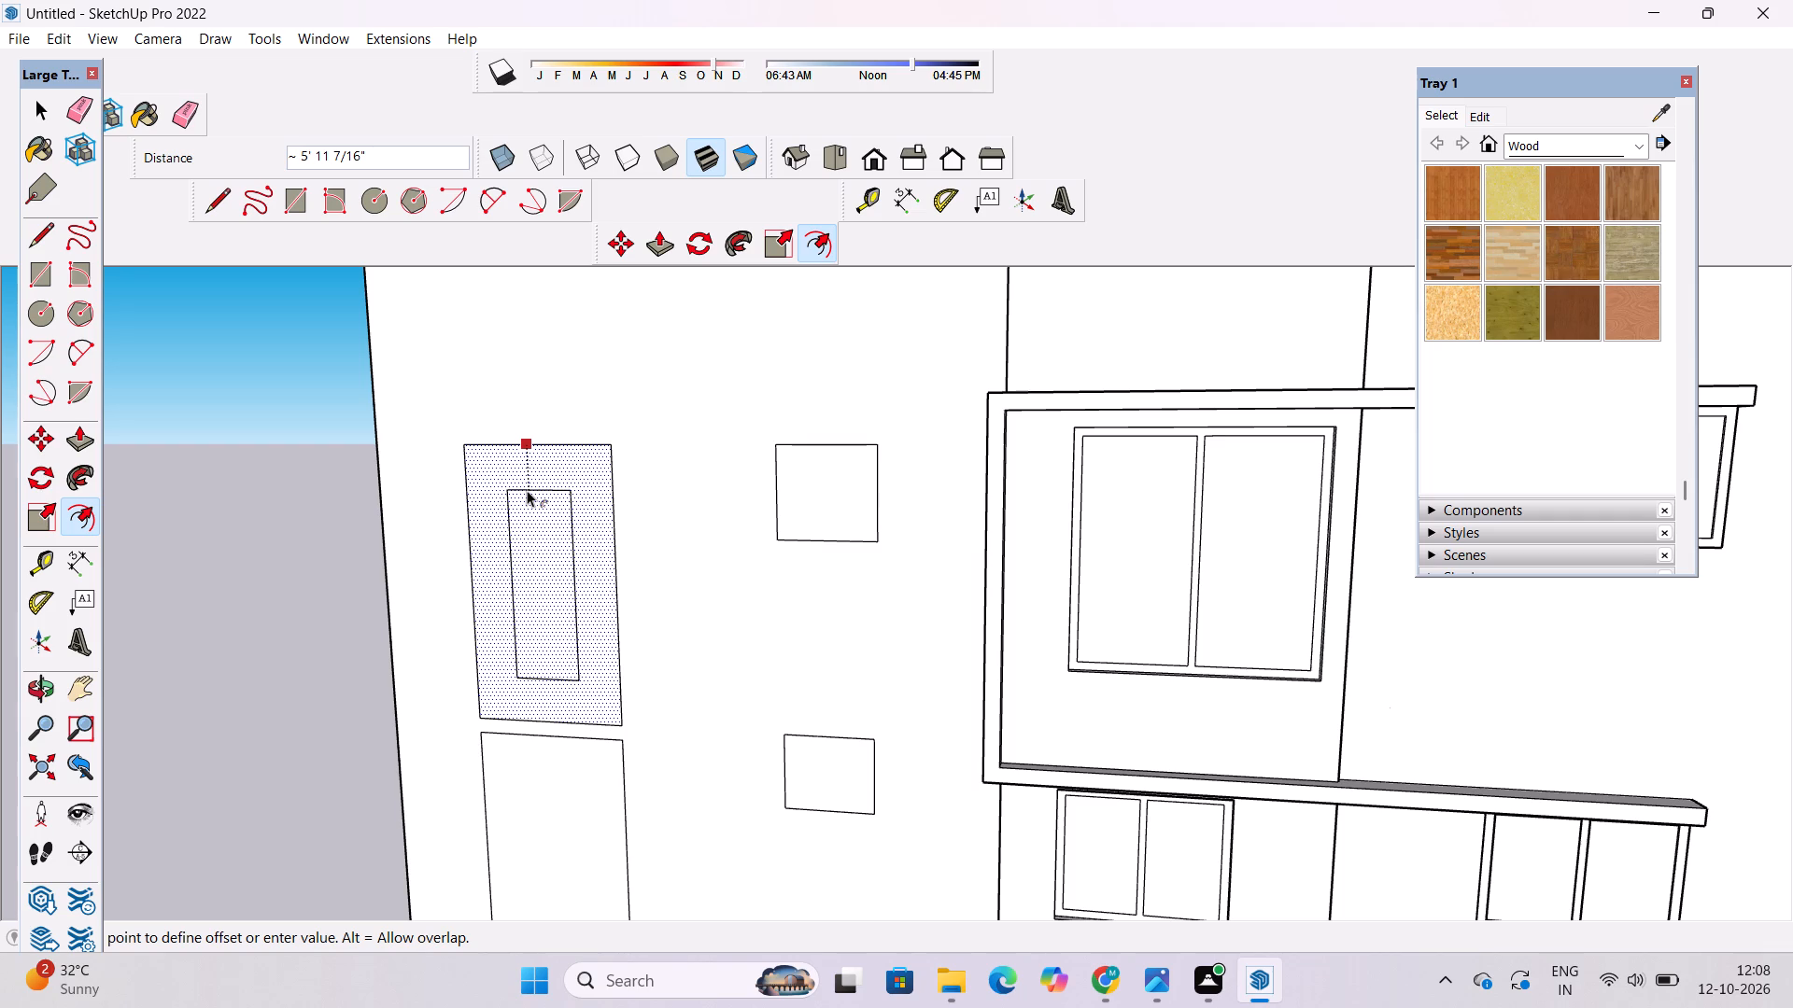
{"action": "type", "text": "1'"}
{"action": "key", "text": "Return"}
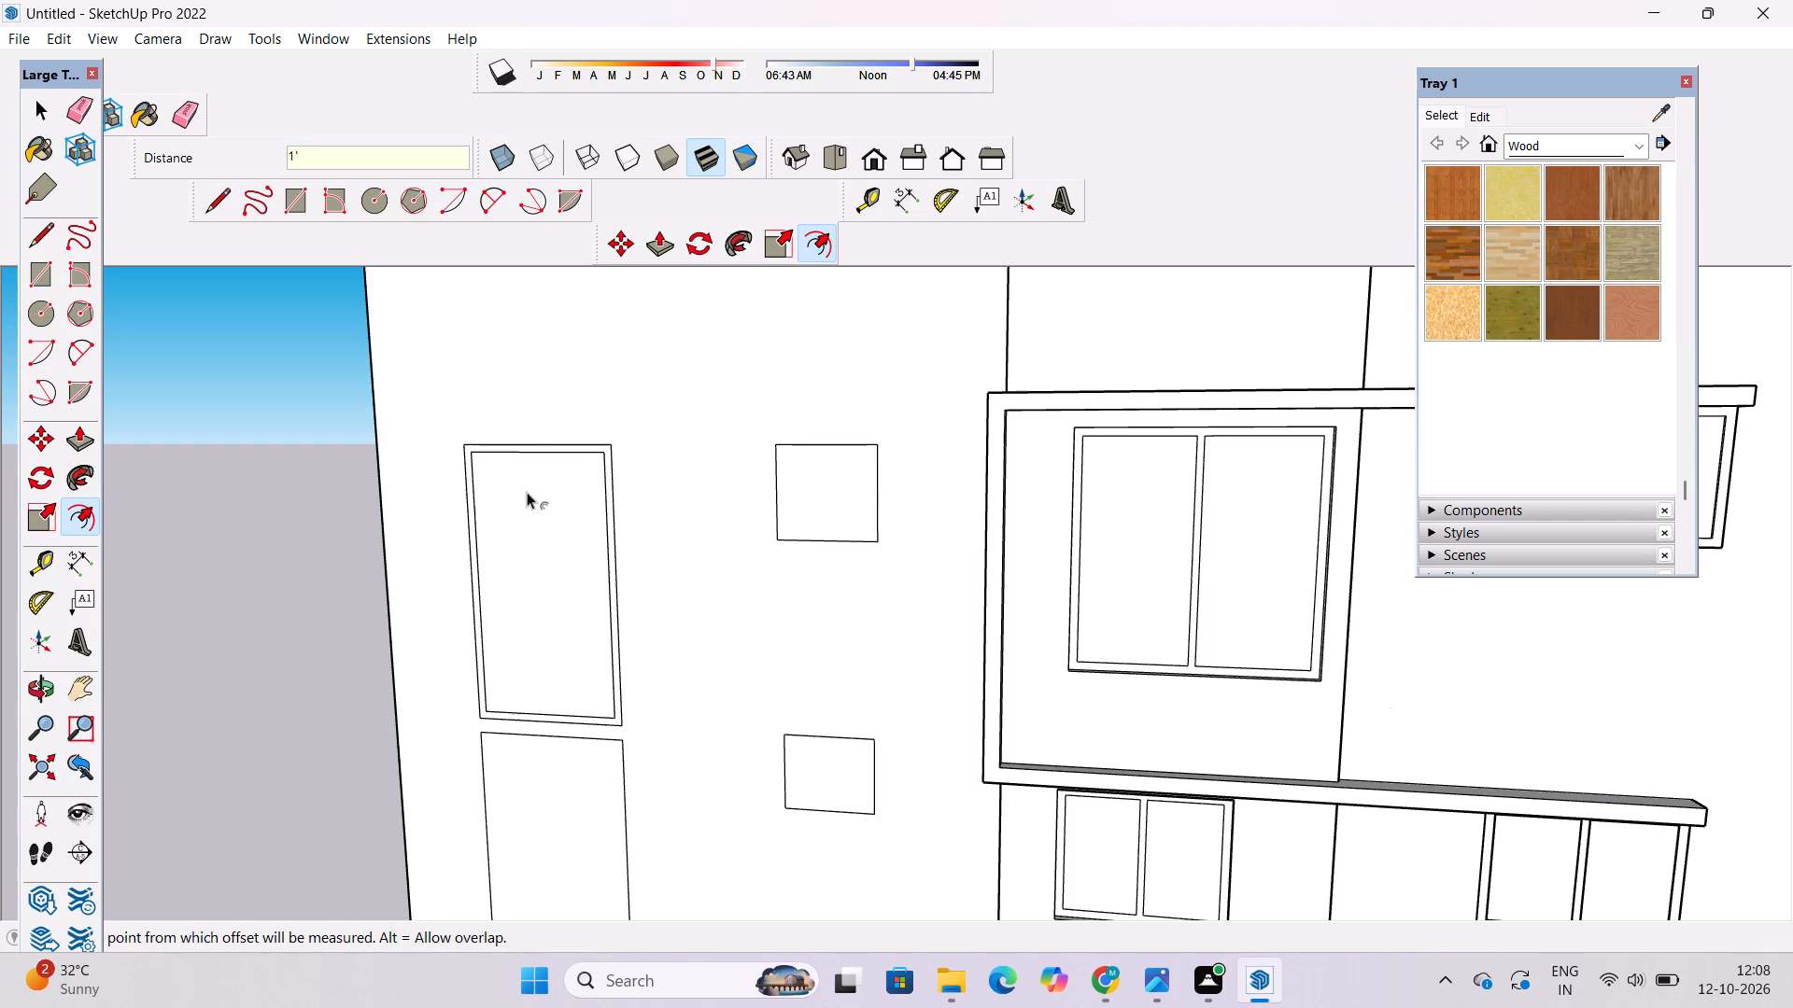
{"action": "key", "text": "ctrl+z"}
Offset the upper tall rectangle's outline inward by 1.5' to form its frame.
{"action": "left_click", "coordinate": [542, 486]}
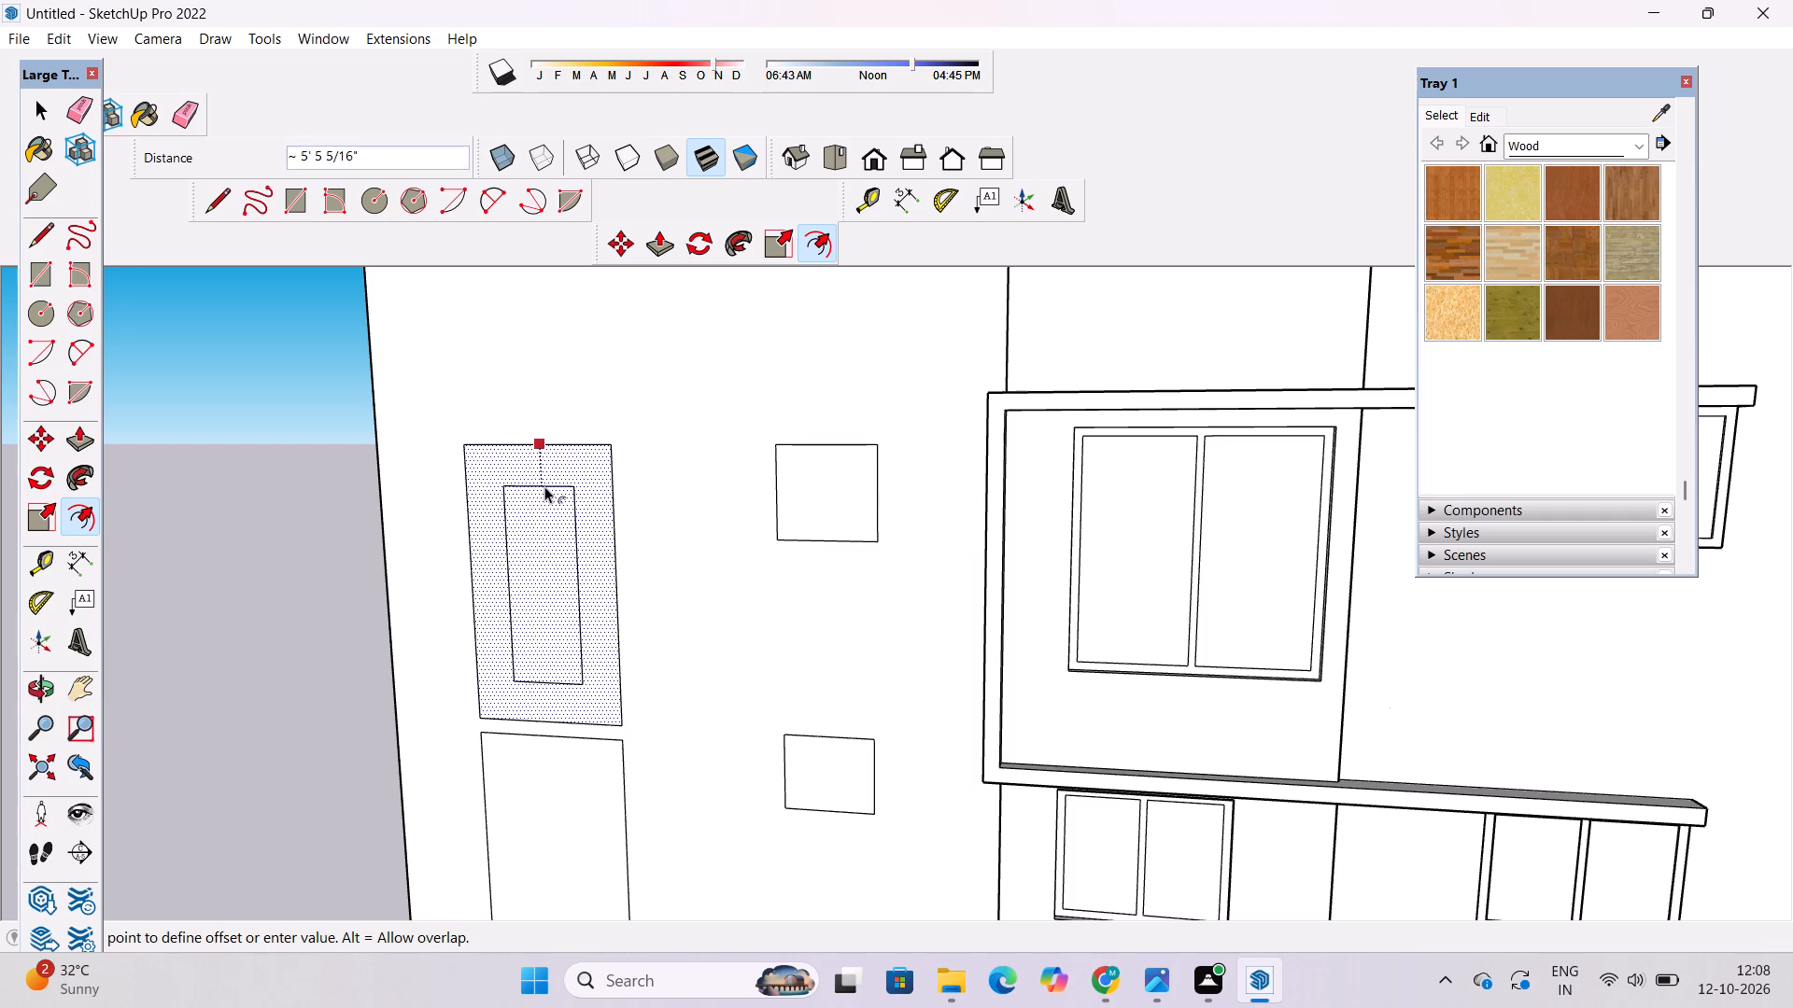
{"action": "type", "text": "1.5'"}
{"action": "key", "text": "Return"}
Offset the lower tall rectangle's outline inward by 1' 6", aligned with the upper rectangle's inner frame edge.
{"action": "scroll", "coordinate": [544, 534], "scroll_direction": "down", "scroll_amount": 5}
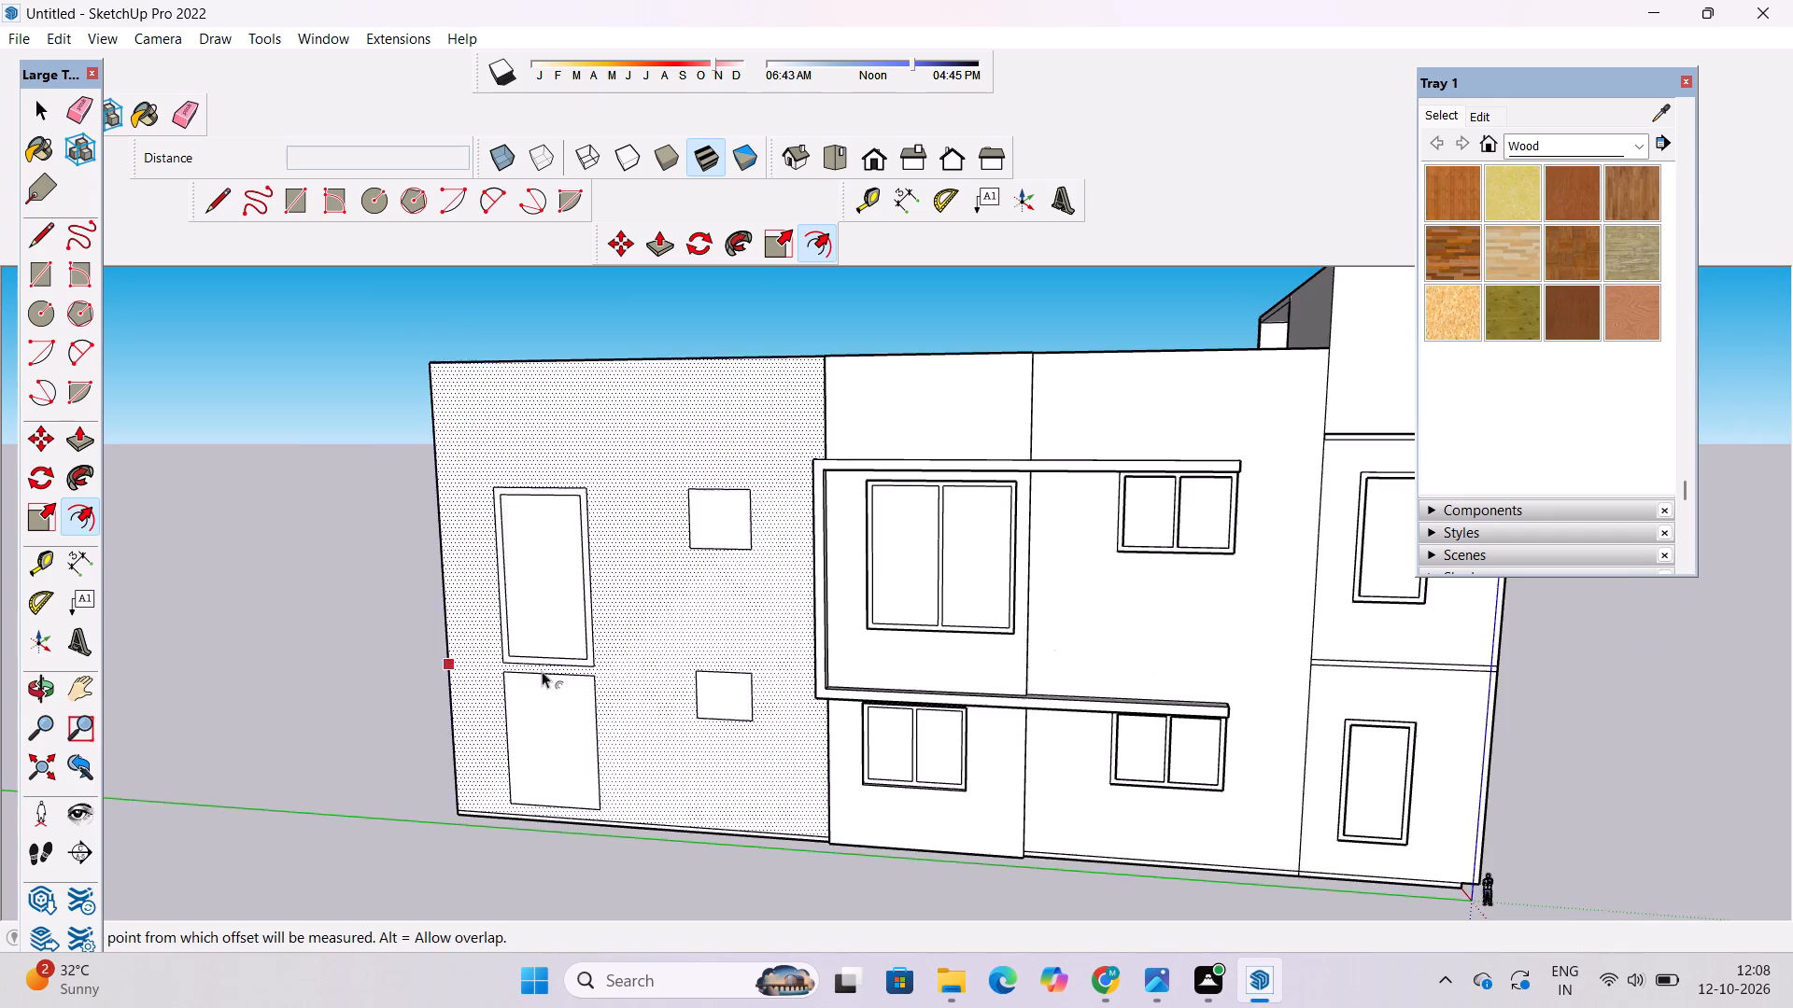
{"action": "scroll", "coordinate": [542, 674], "scroll_direction": "up", "scroll_amount": 7}
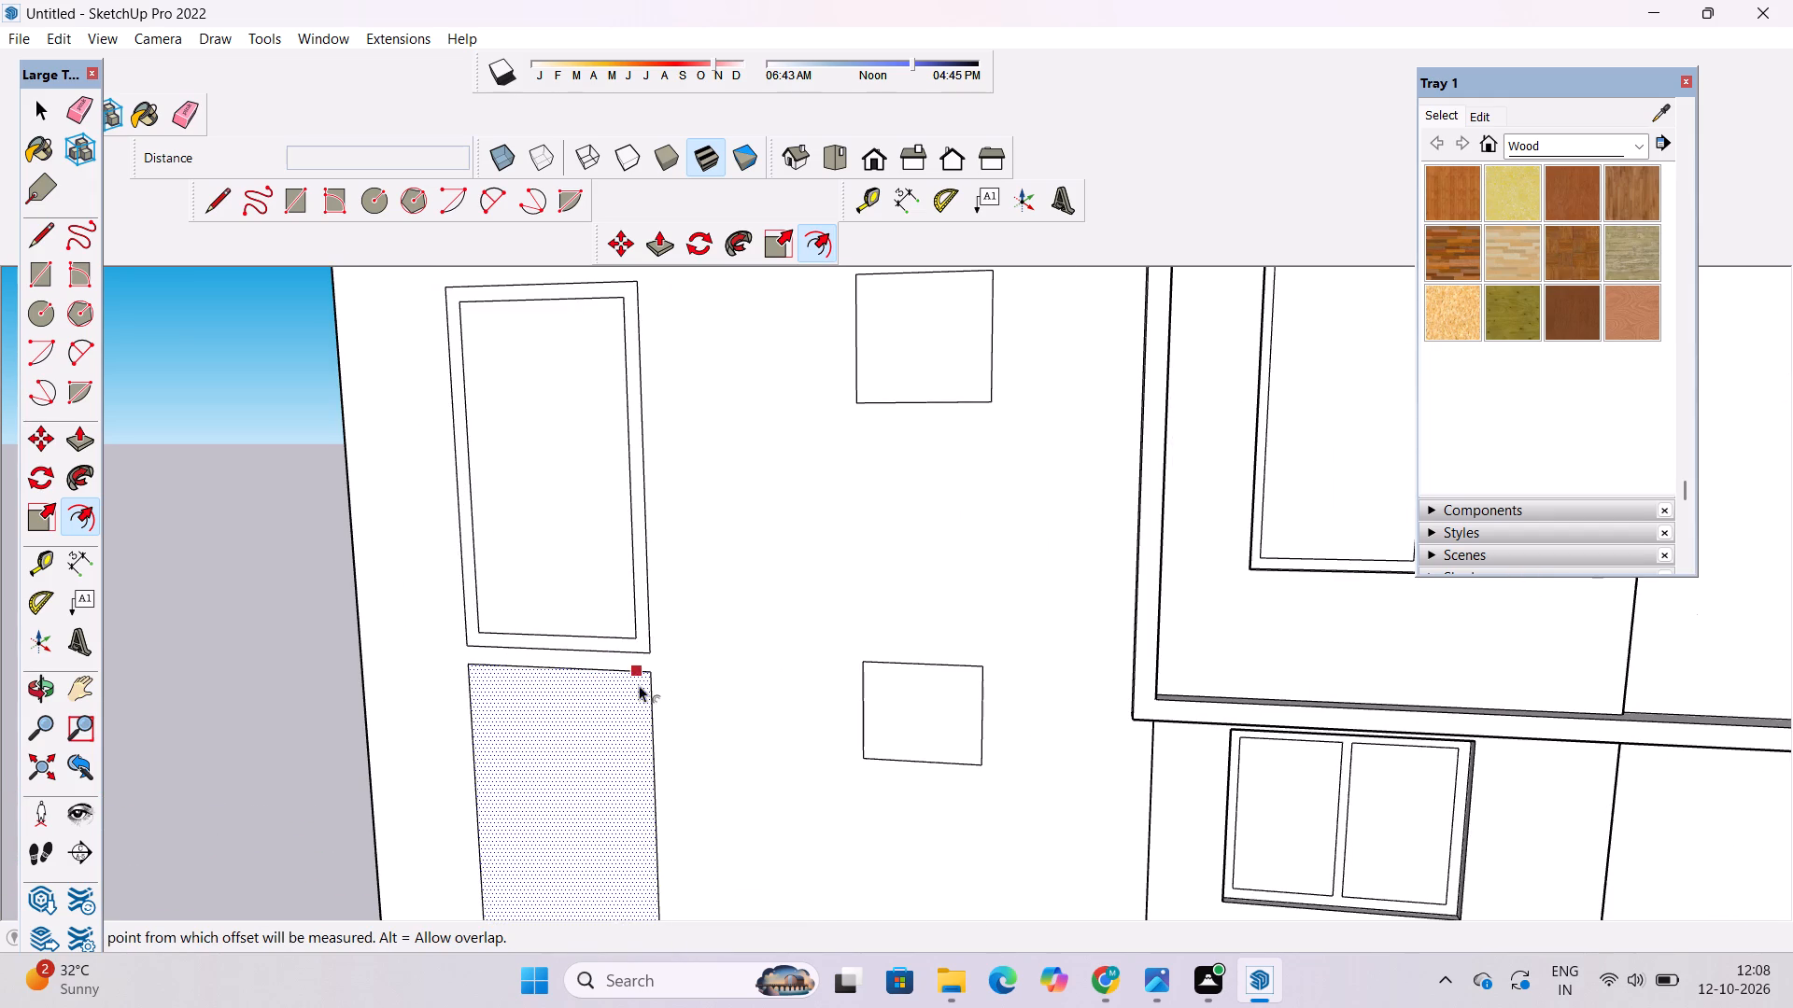
{"action": "left_click", "coordinate": [648, 707]}
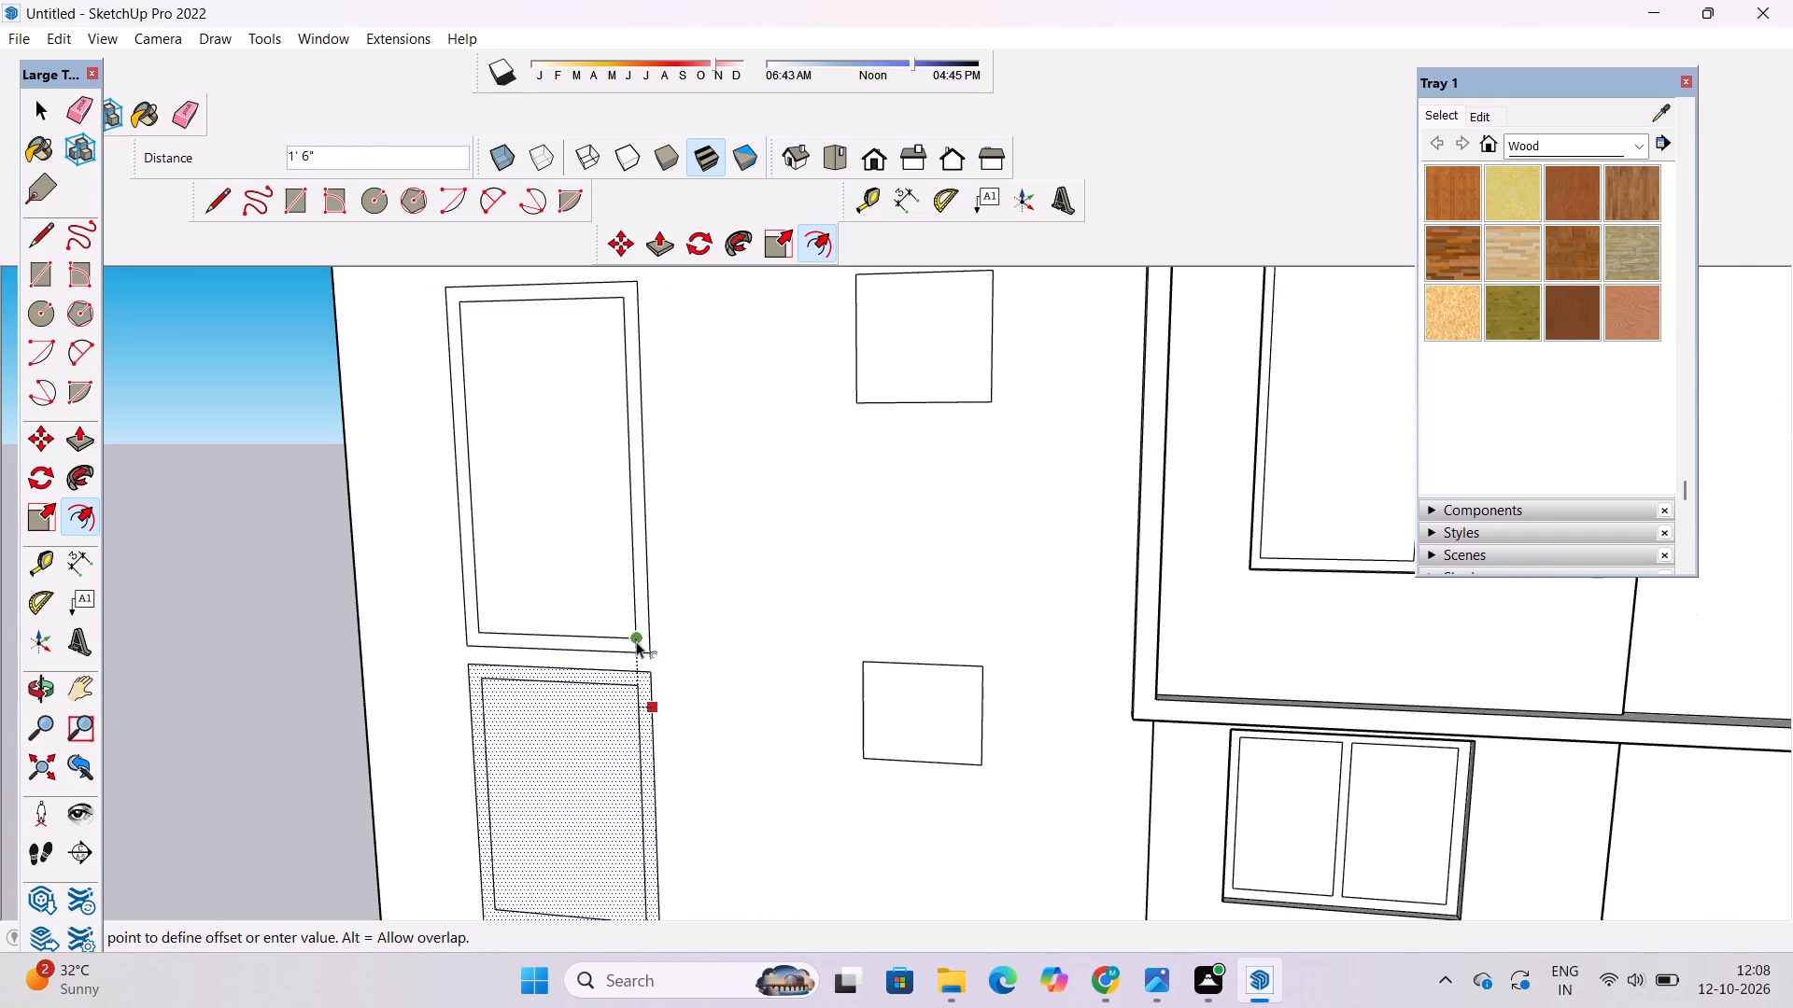
{"action": "left_click", "coordinate": [636, 637]}
{"action": "scroll", "coordinate": [541, 763], "scroll_direction": "down", "scroll_amount": 5}
{"action": "key", "text": "space"}
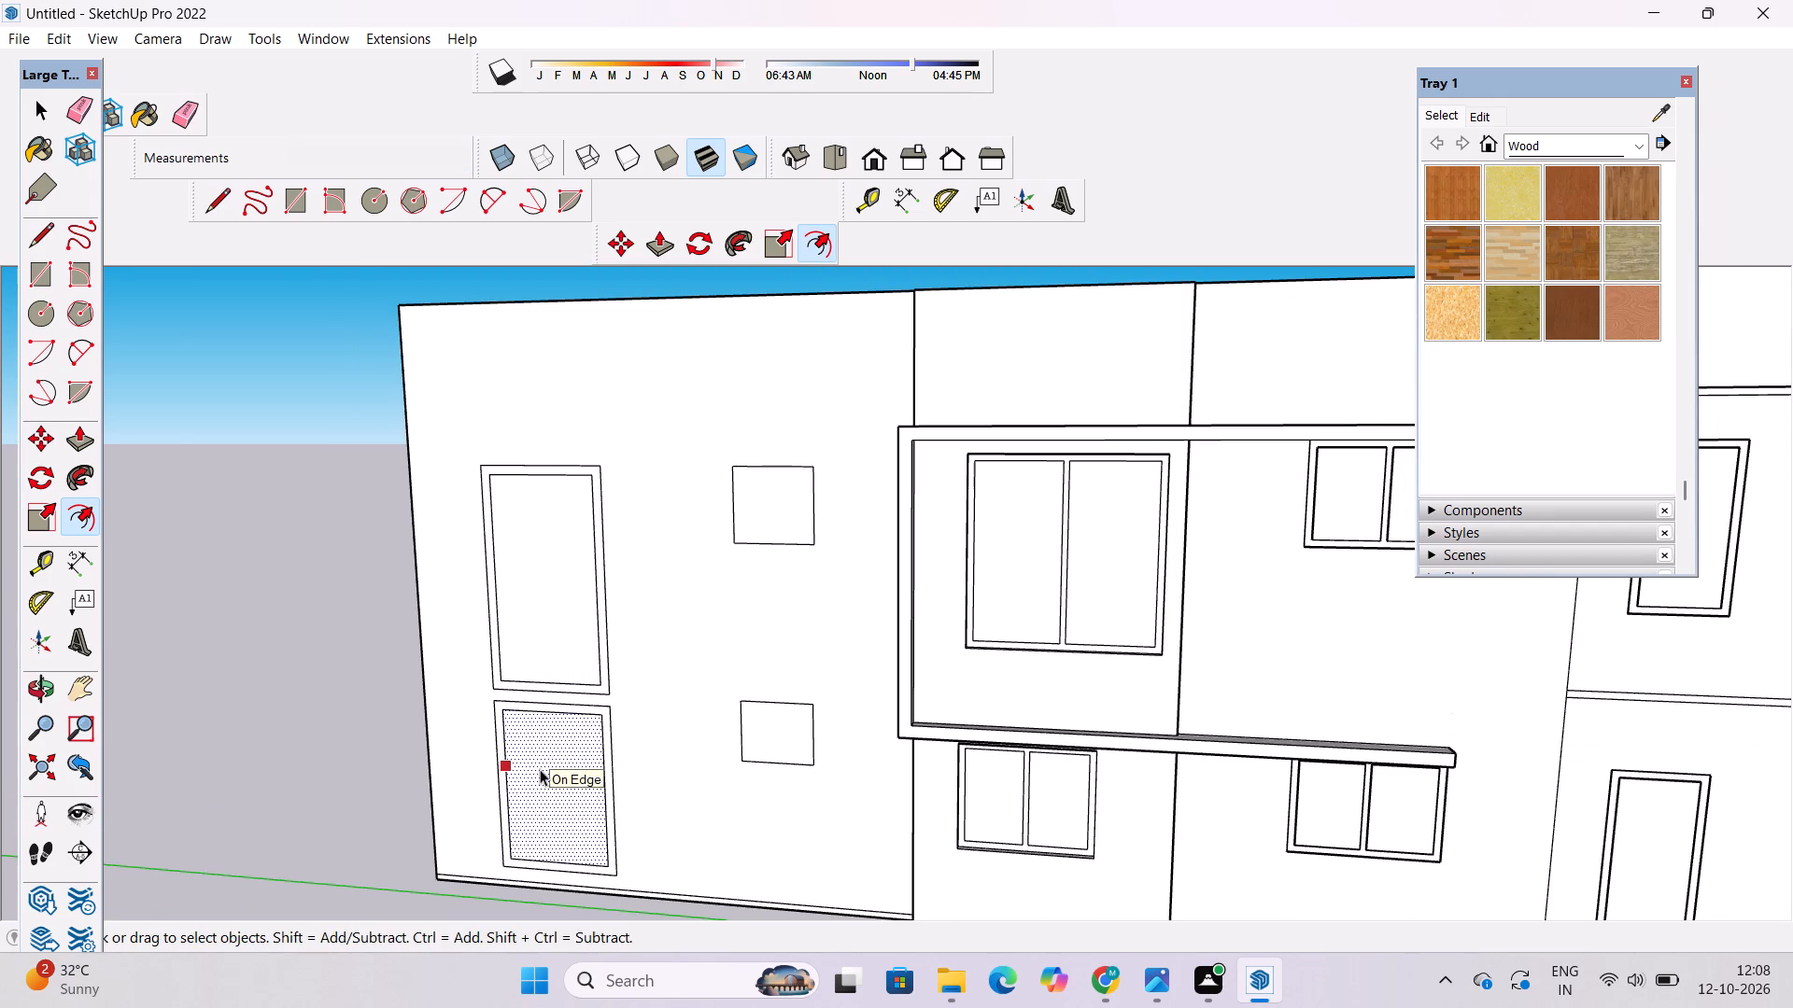
Place a vertical guide 9' from the lower frame's inner side edge, through the midpoint of its top edge.
{"action": "key", "text": "t"}
{"action": "scroll", "coordinate": [519, 672], "scroll_direction": "up", "scroll_amount": 2}
{"action": "scroll", "coordinate": [501, 740], "scroll_direction": "down", "scroll_amount": 2}
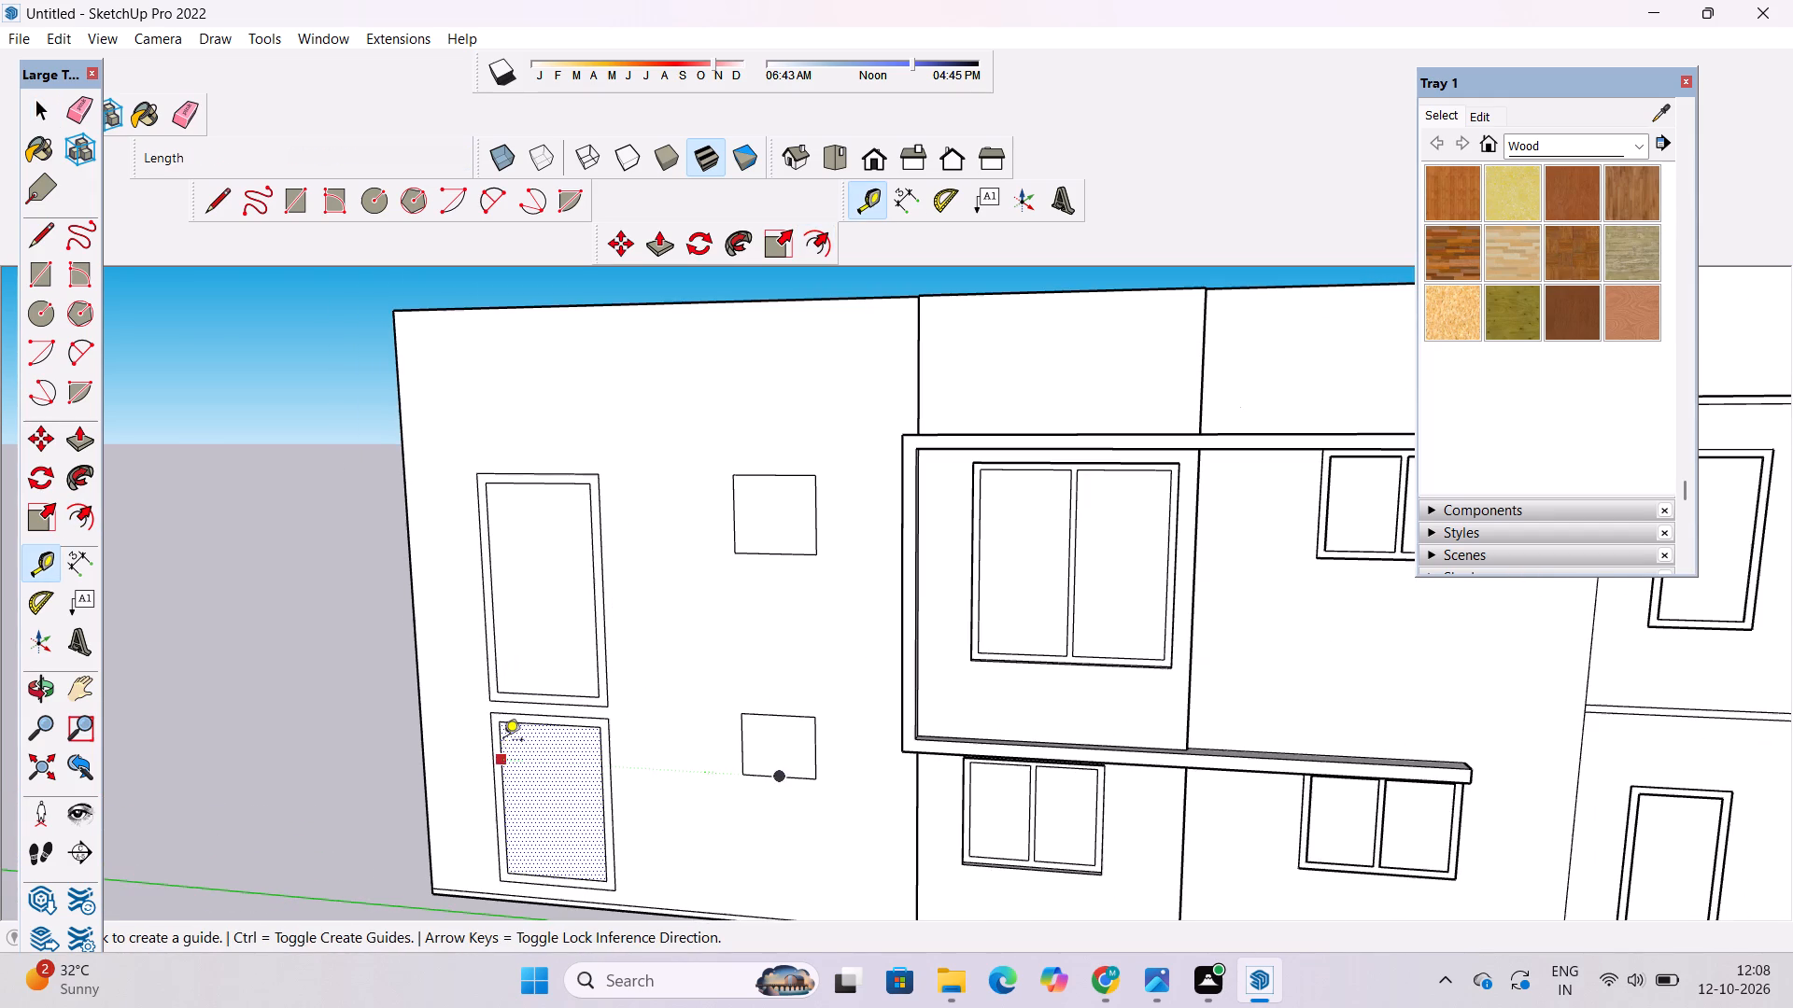
{"action": "scroll", "coordinate": [507, 690], "scroll_direction": "down", "scroll_amount": 3}
{"action": "scroll", "coordinate": [492, 827], "scroll_direction": "up", "scroll_amount": 11}
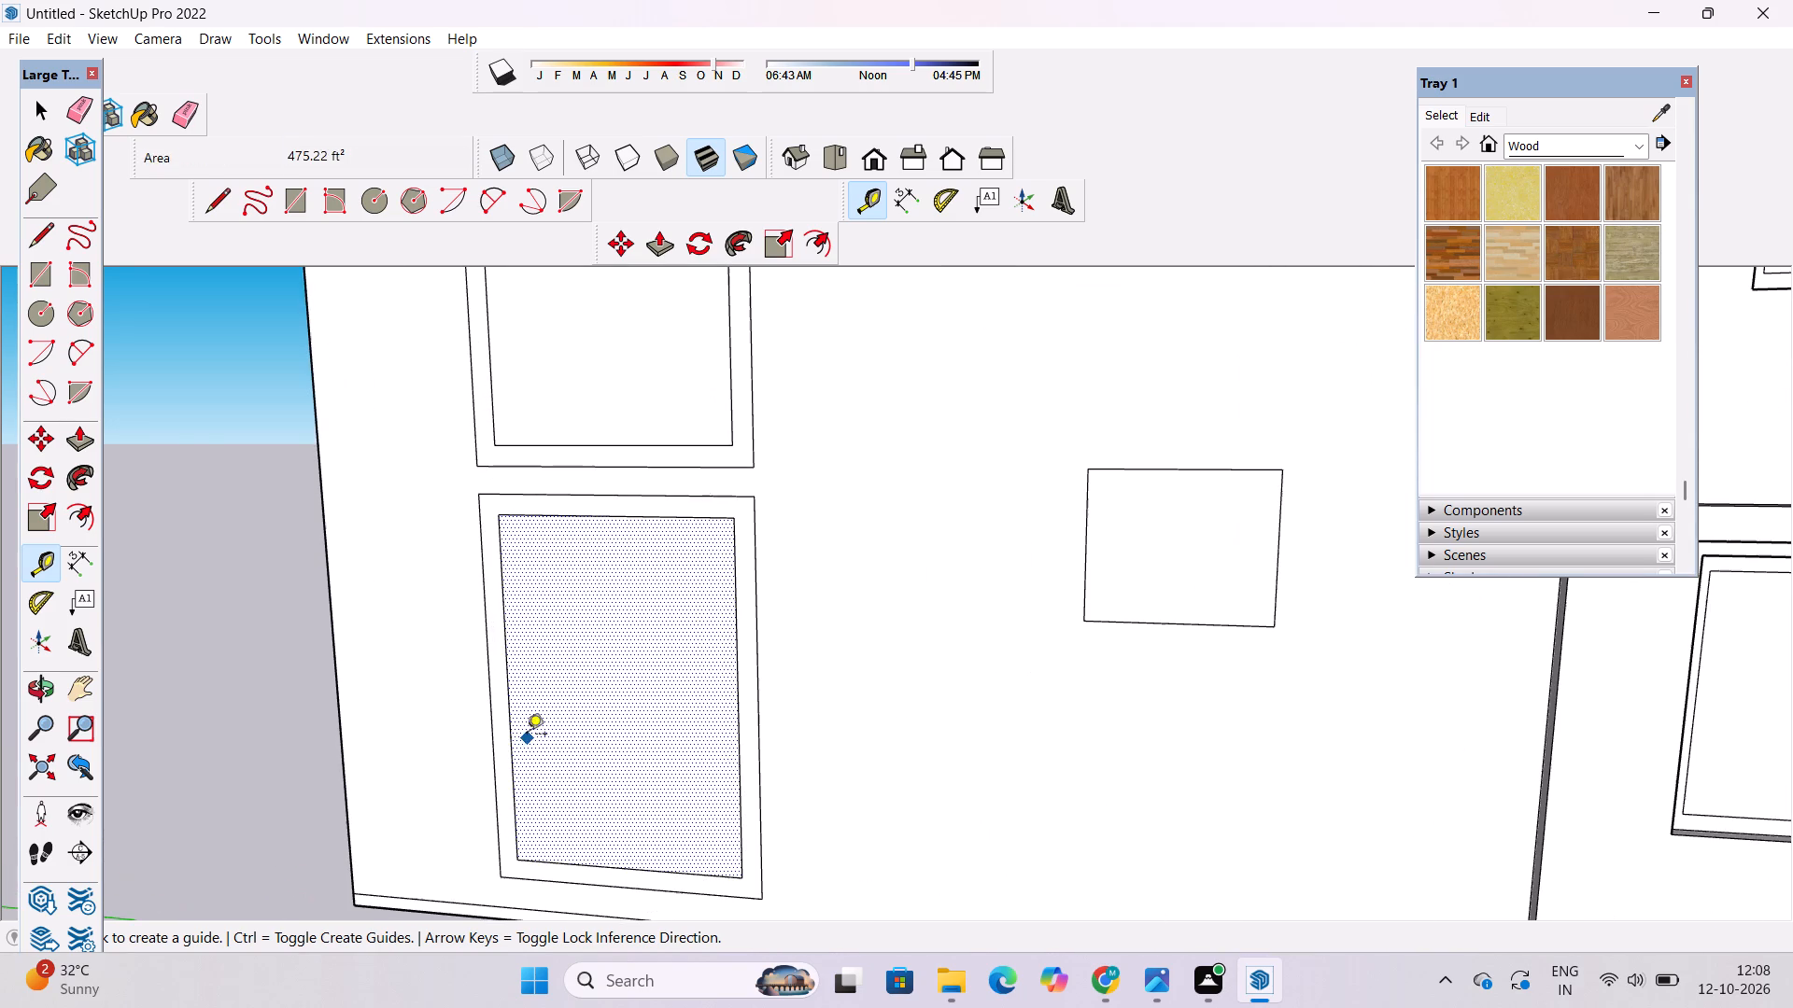
{"action": "left_click", "coordinate": [508, 691]}
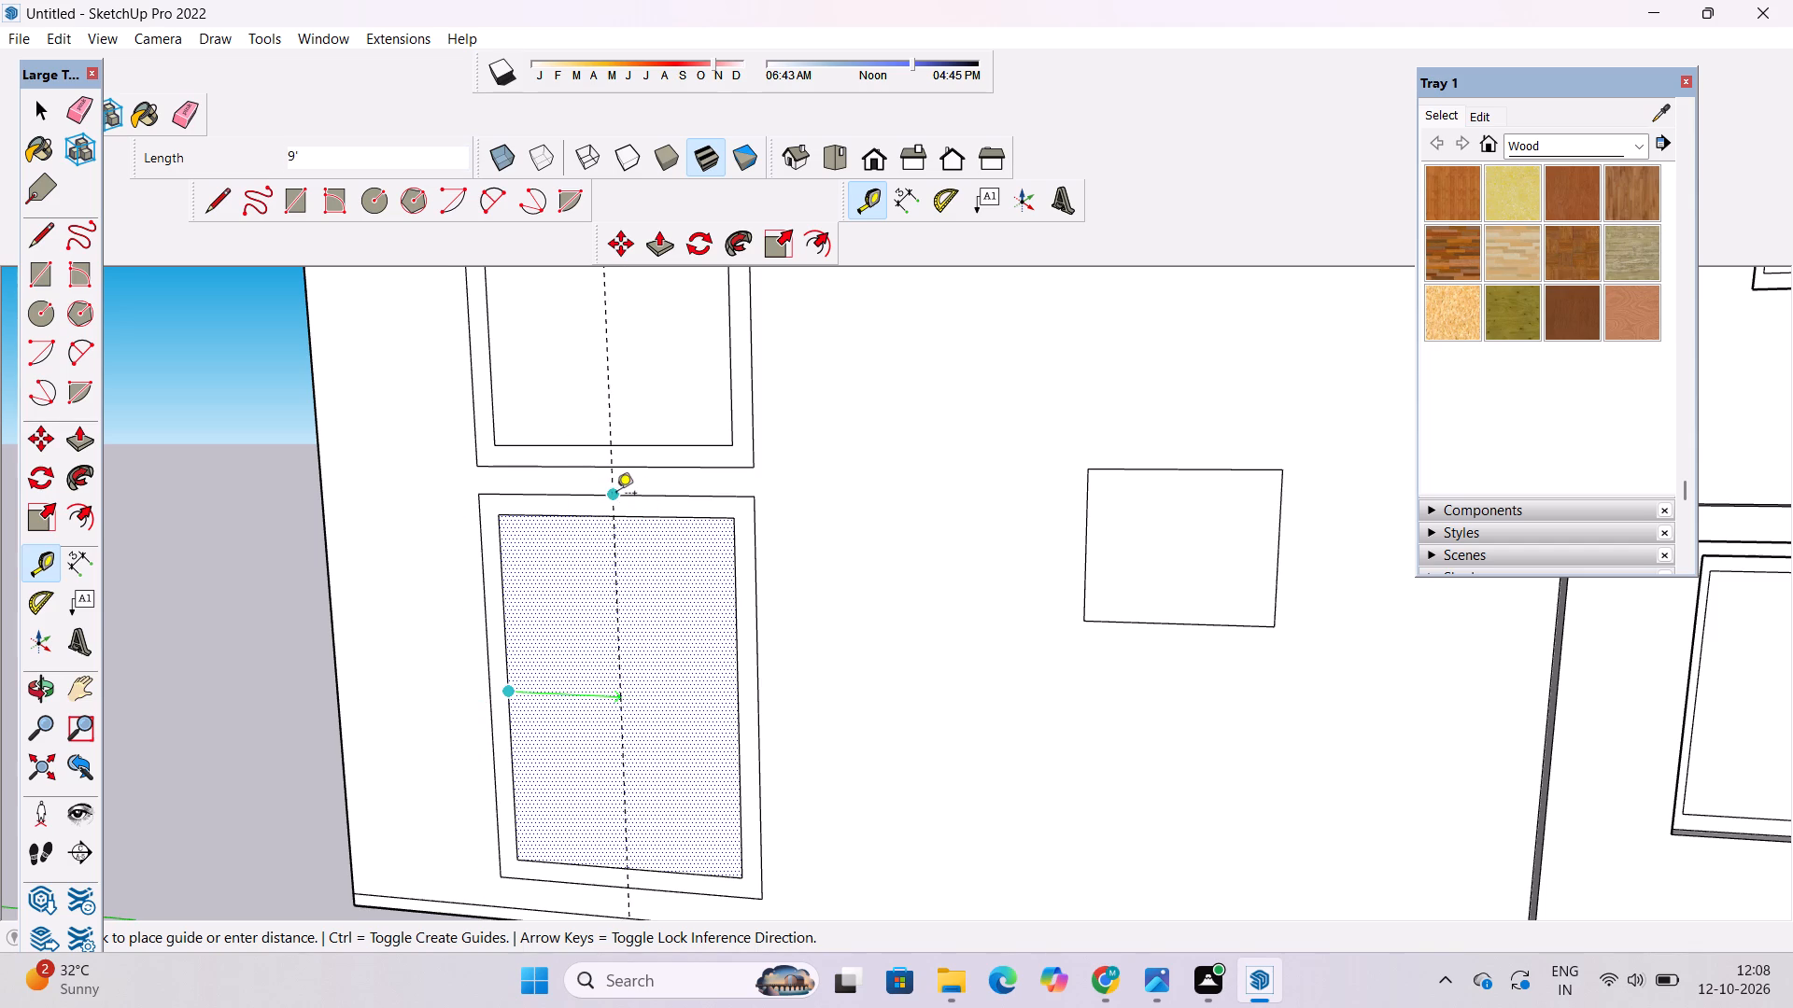
{"action": "left_click", "coordinate": [617, 495]}
Place two parallel vertical guides, one 5" to each side of the lower window's centre guide.
{"action": "left_click", "coordinate": [617, 564]}
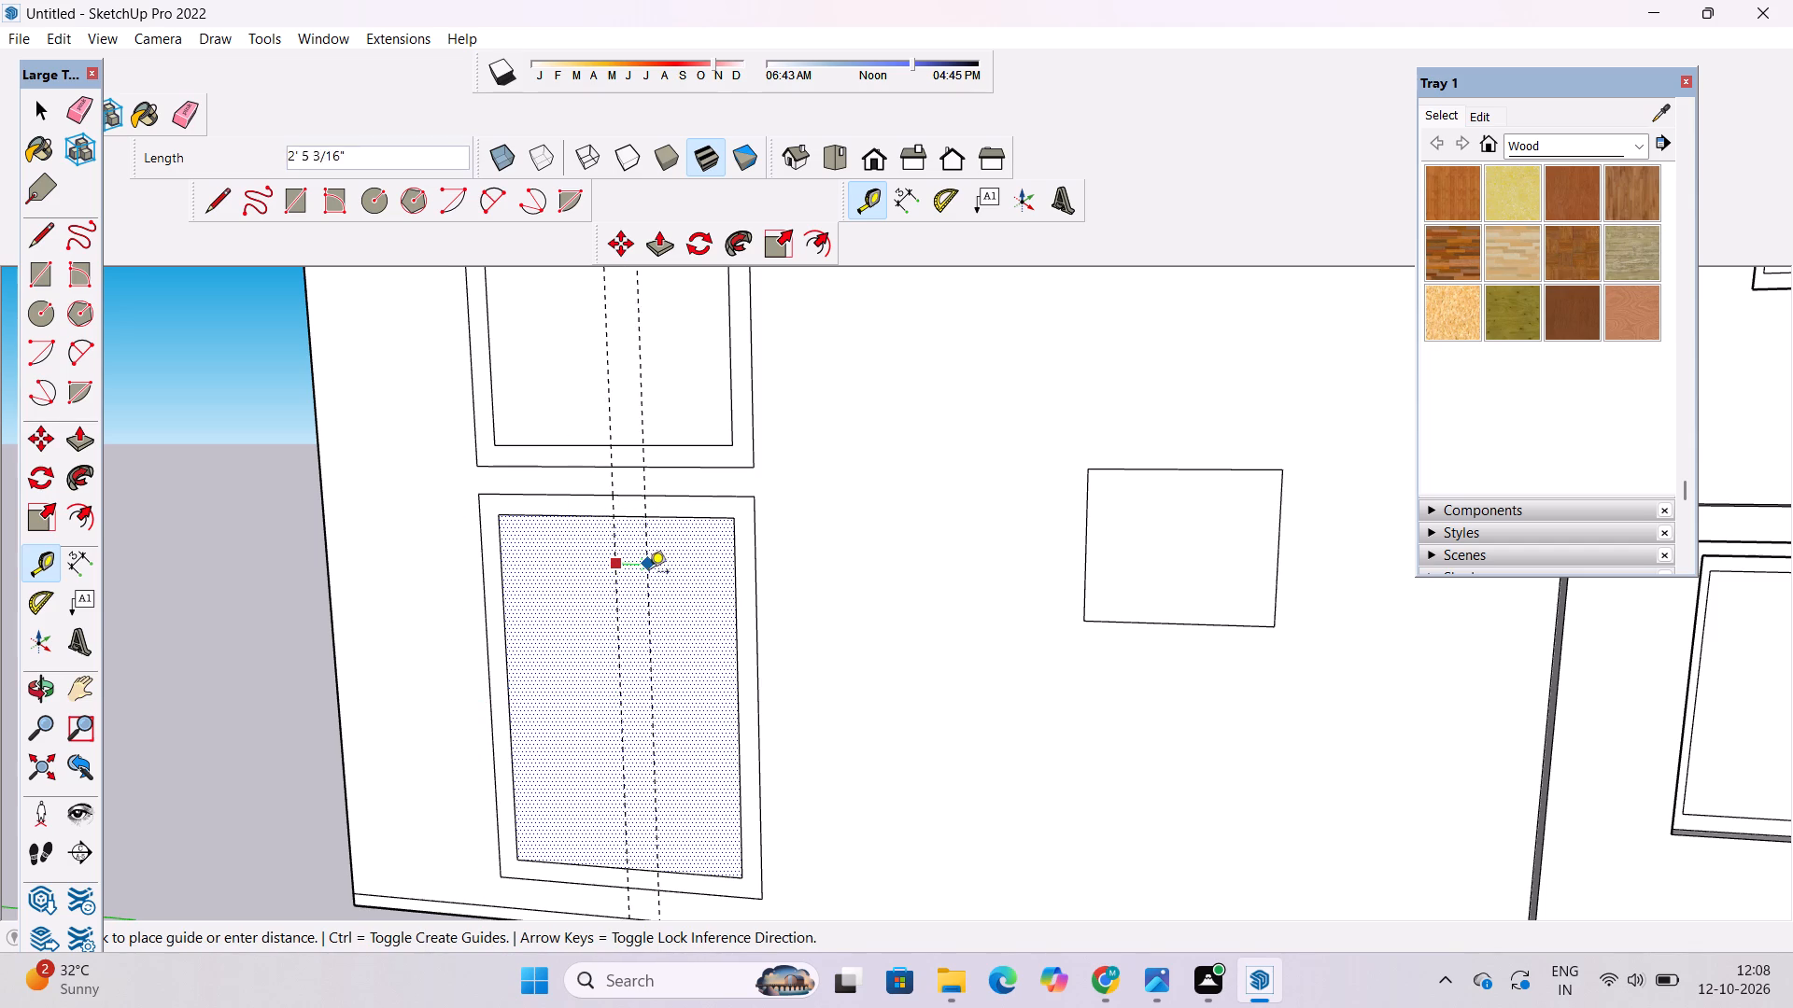
{"action": "type", "text": "5\""}
{"action": "key", "text": "Return"}
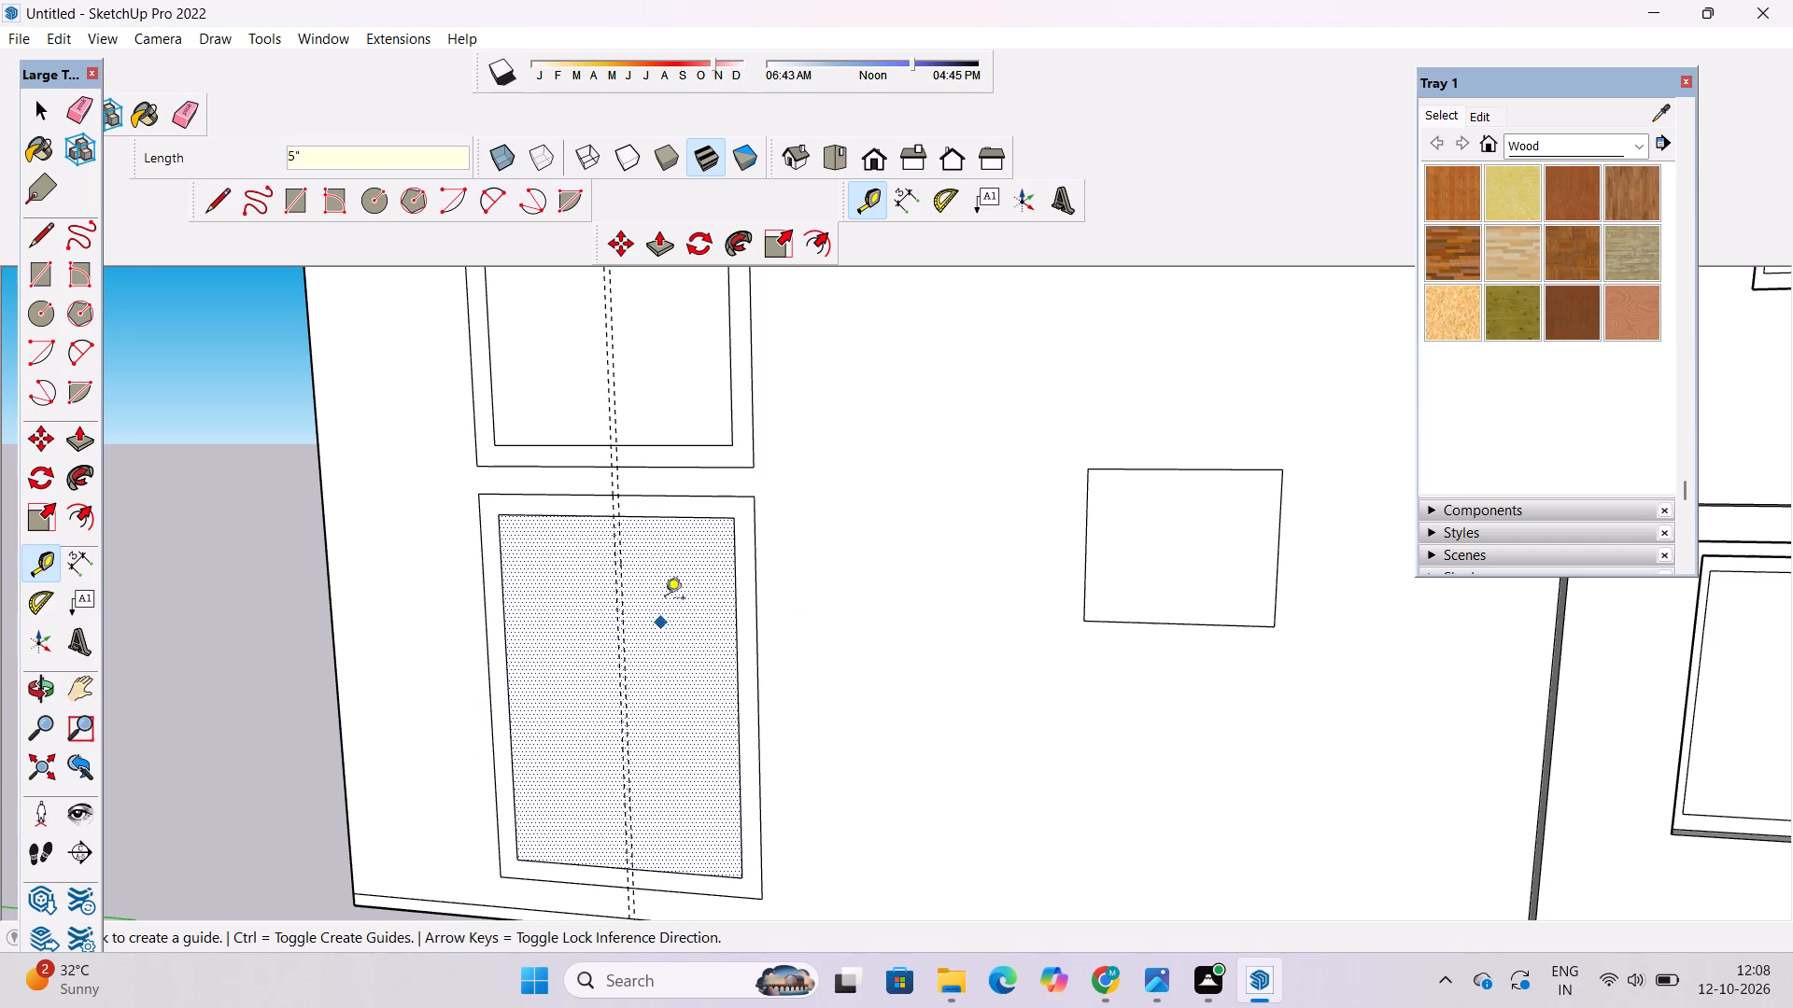
{"action": "scroll", "coordinate": [637, 553], "scroll_direction": "up", "scroll_amount": 12}
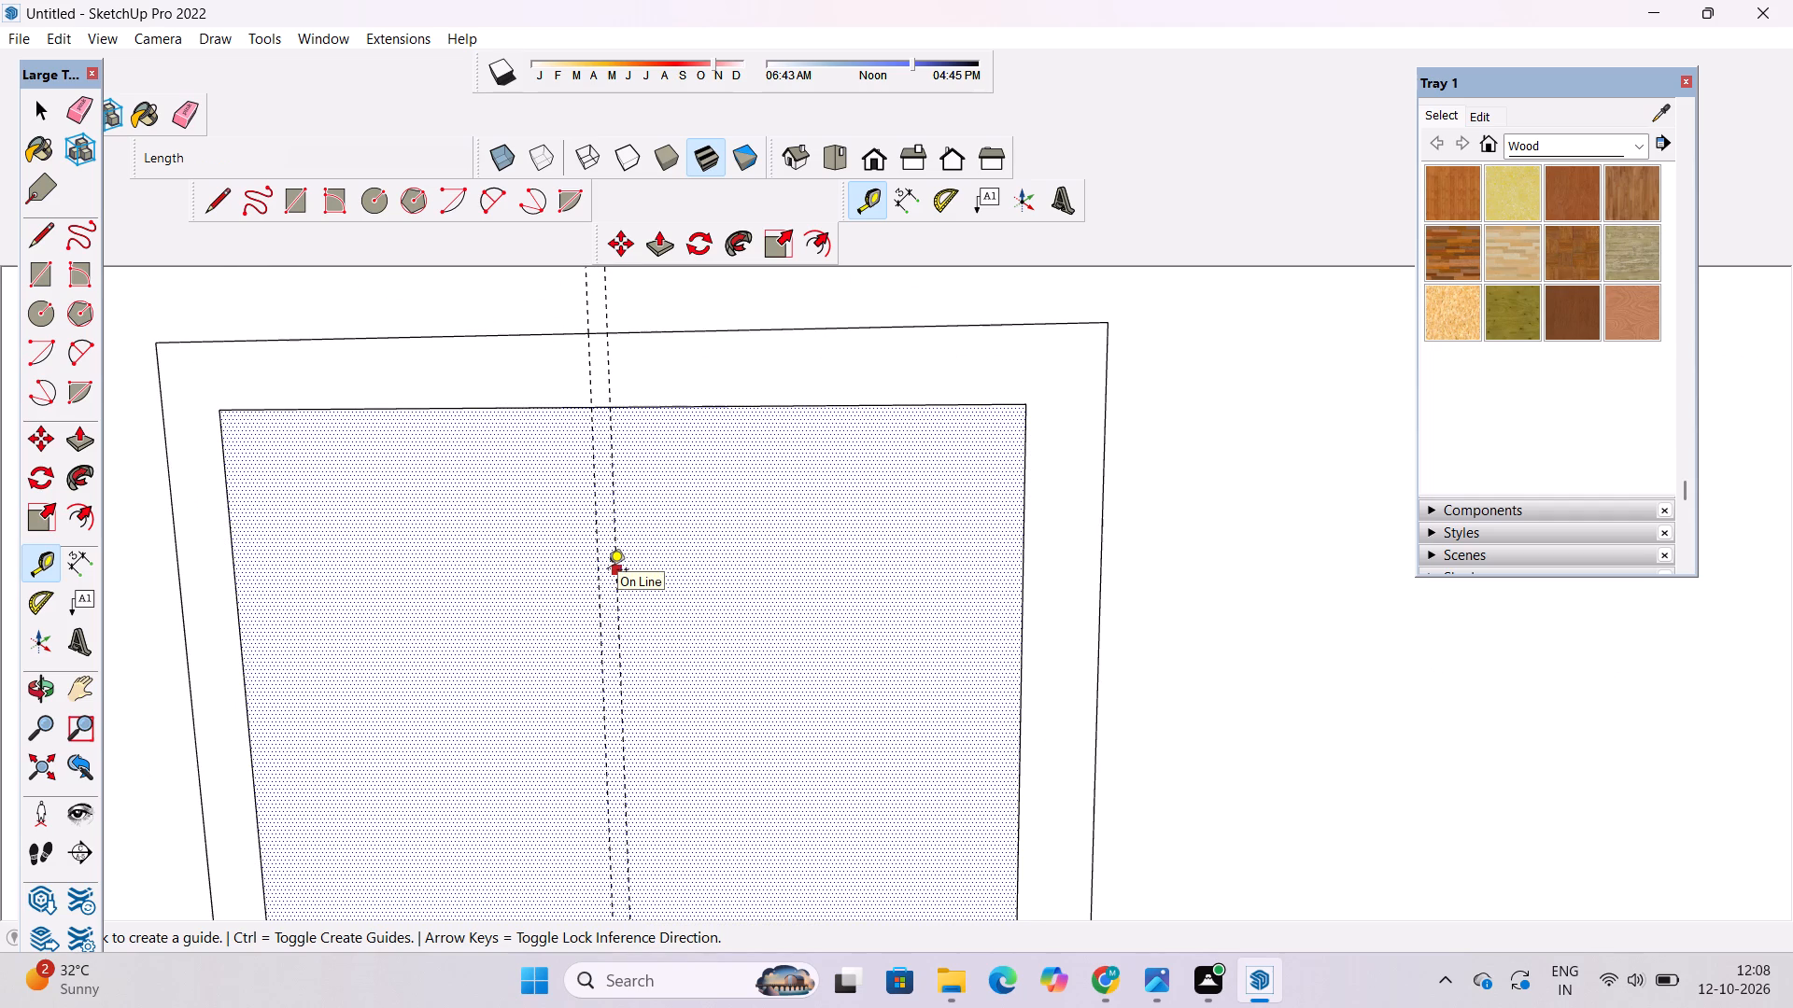
{"action": "scroll", "coordinate": [631, 571], "scroll_direction": "up", "scroll_amount": 8}
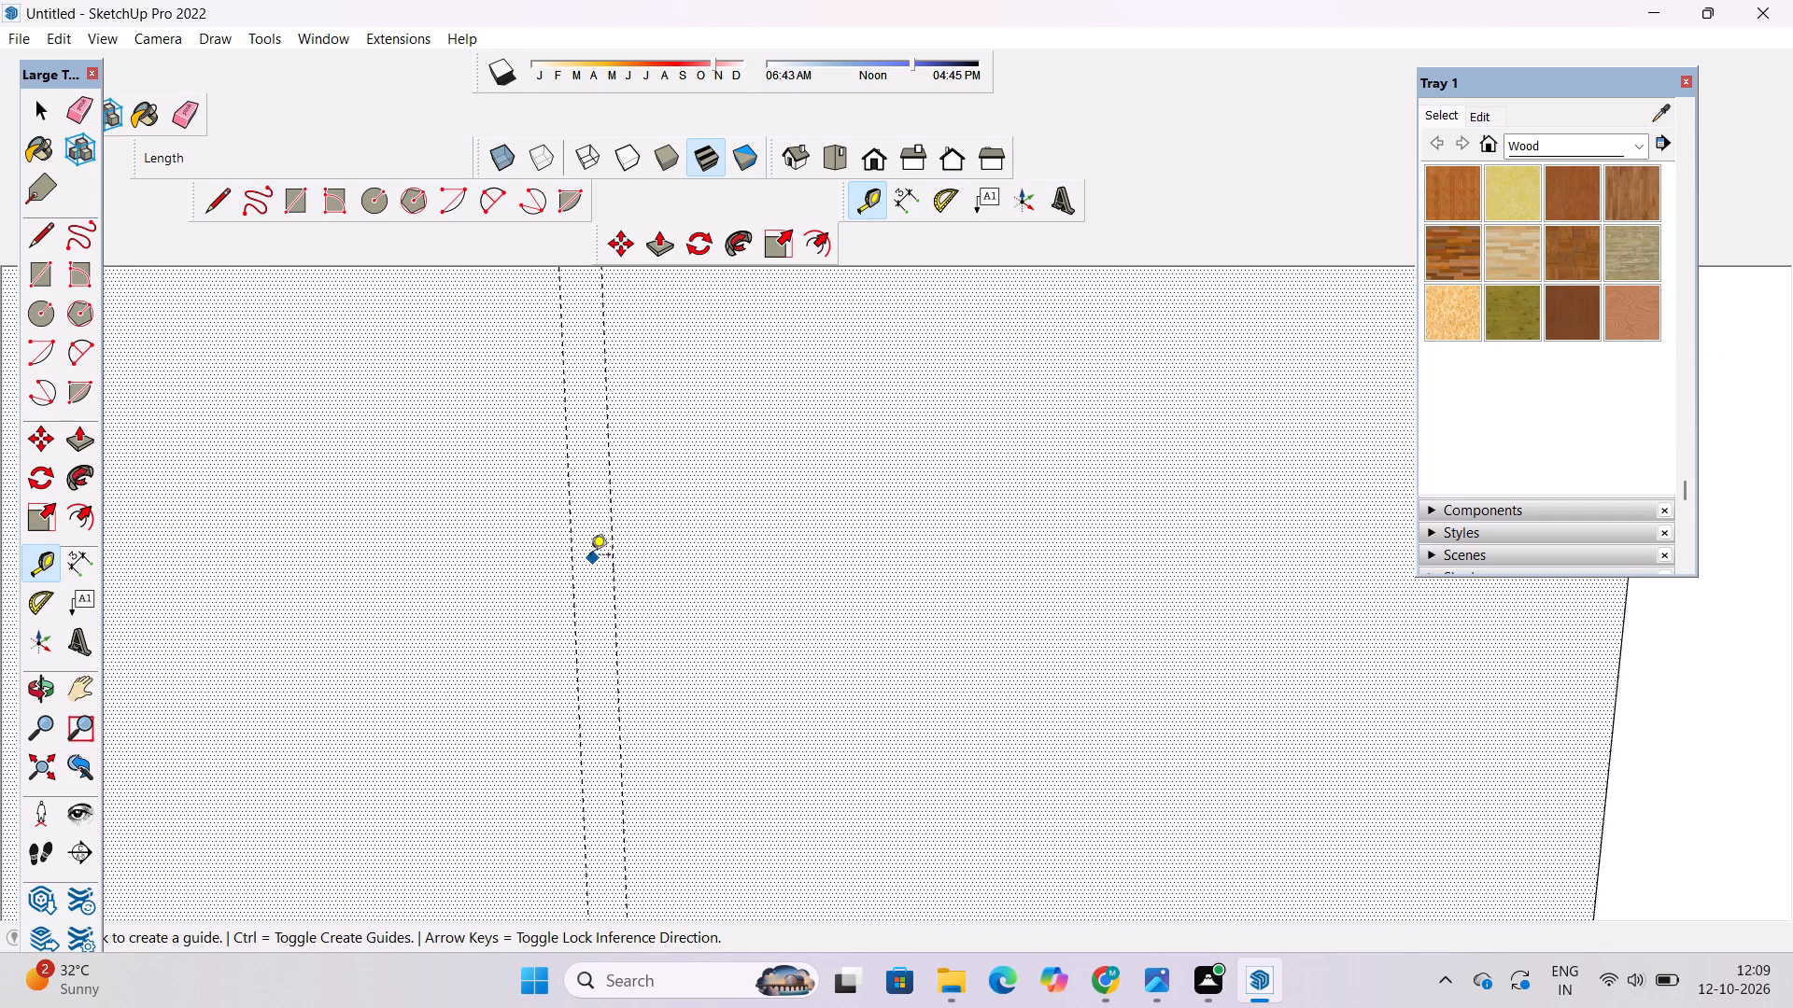
{"action": "left_click", "coordinate": [572, 553]}
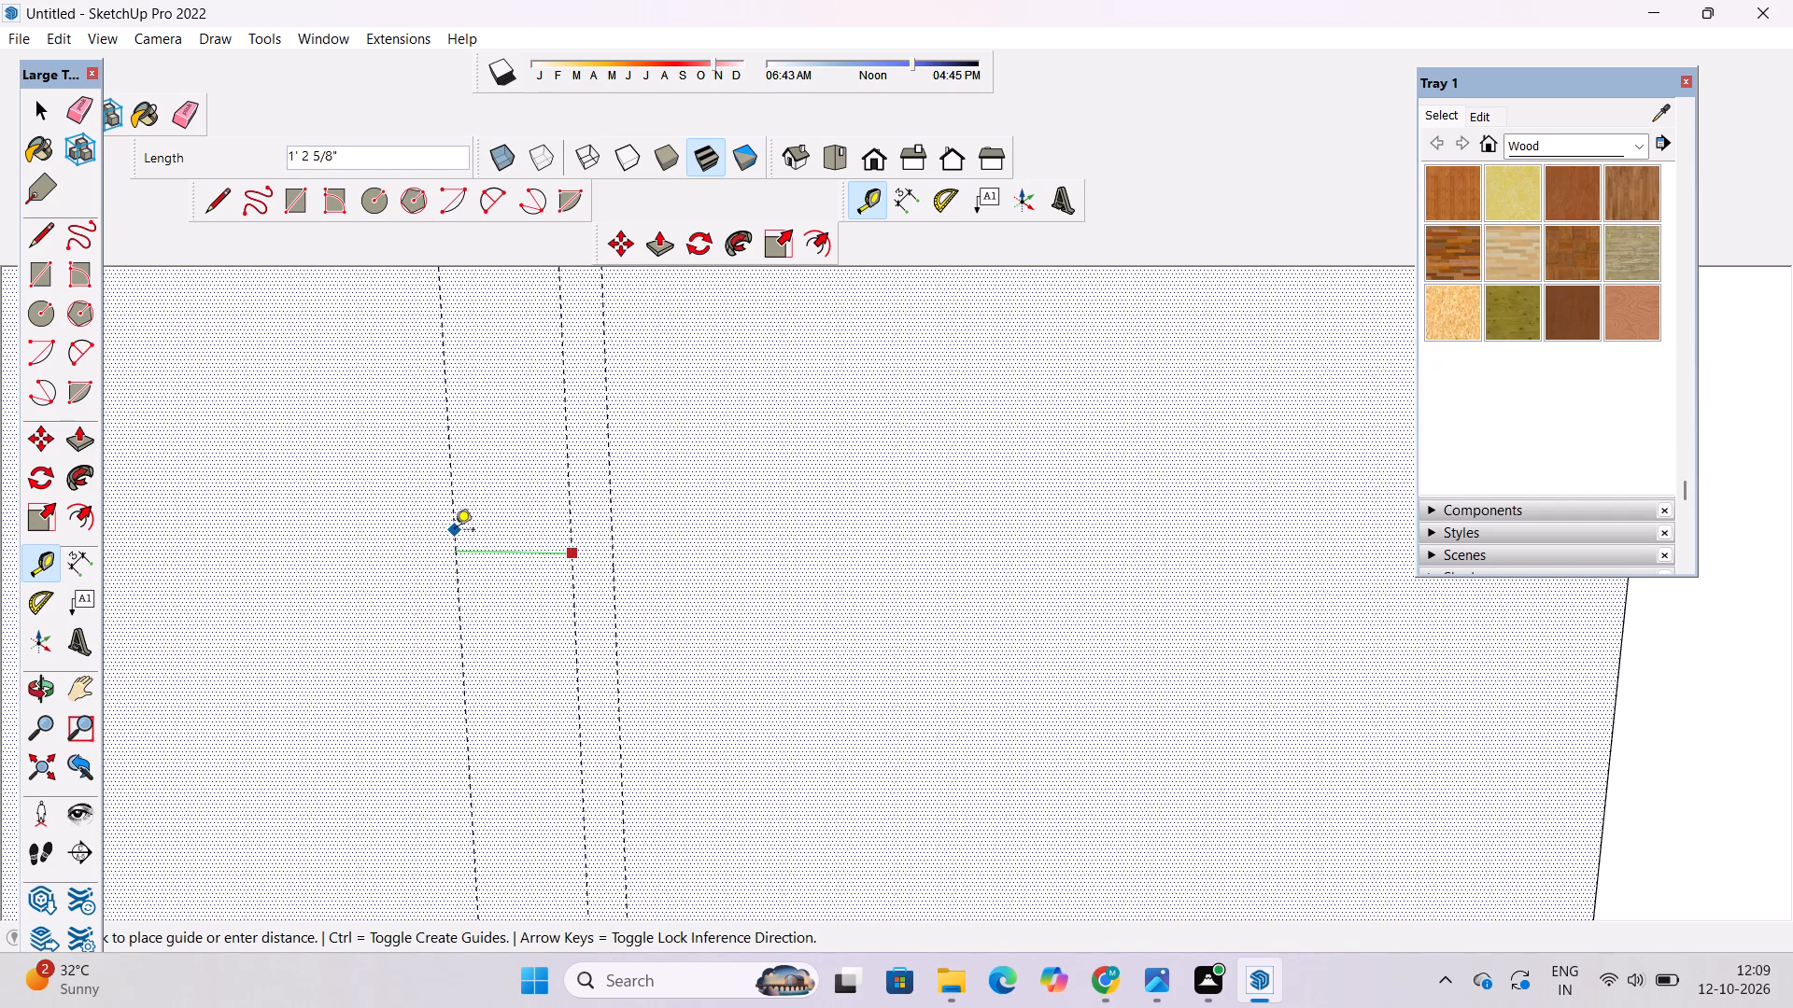
{"action": "type", "text": "5\""}
{"action": "key", "text": "Return"}
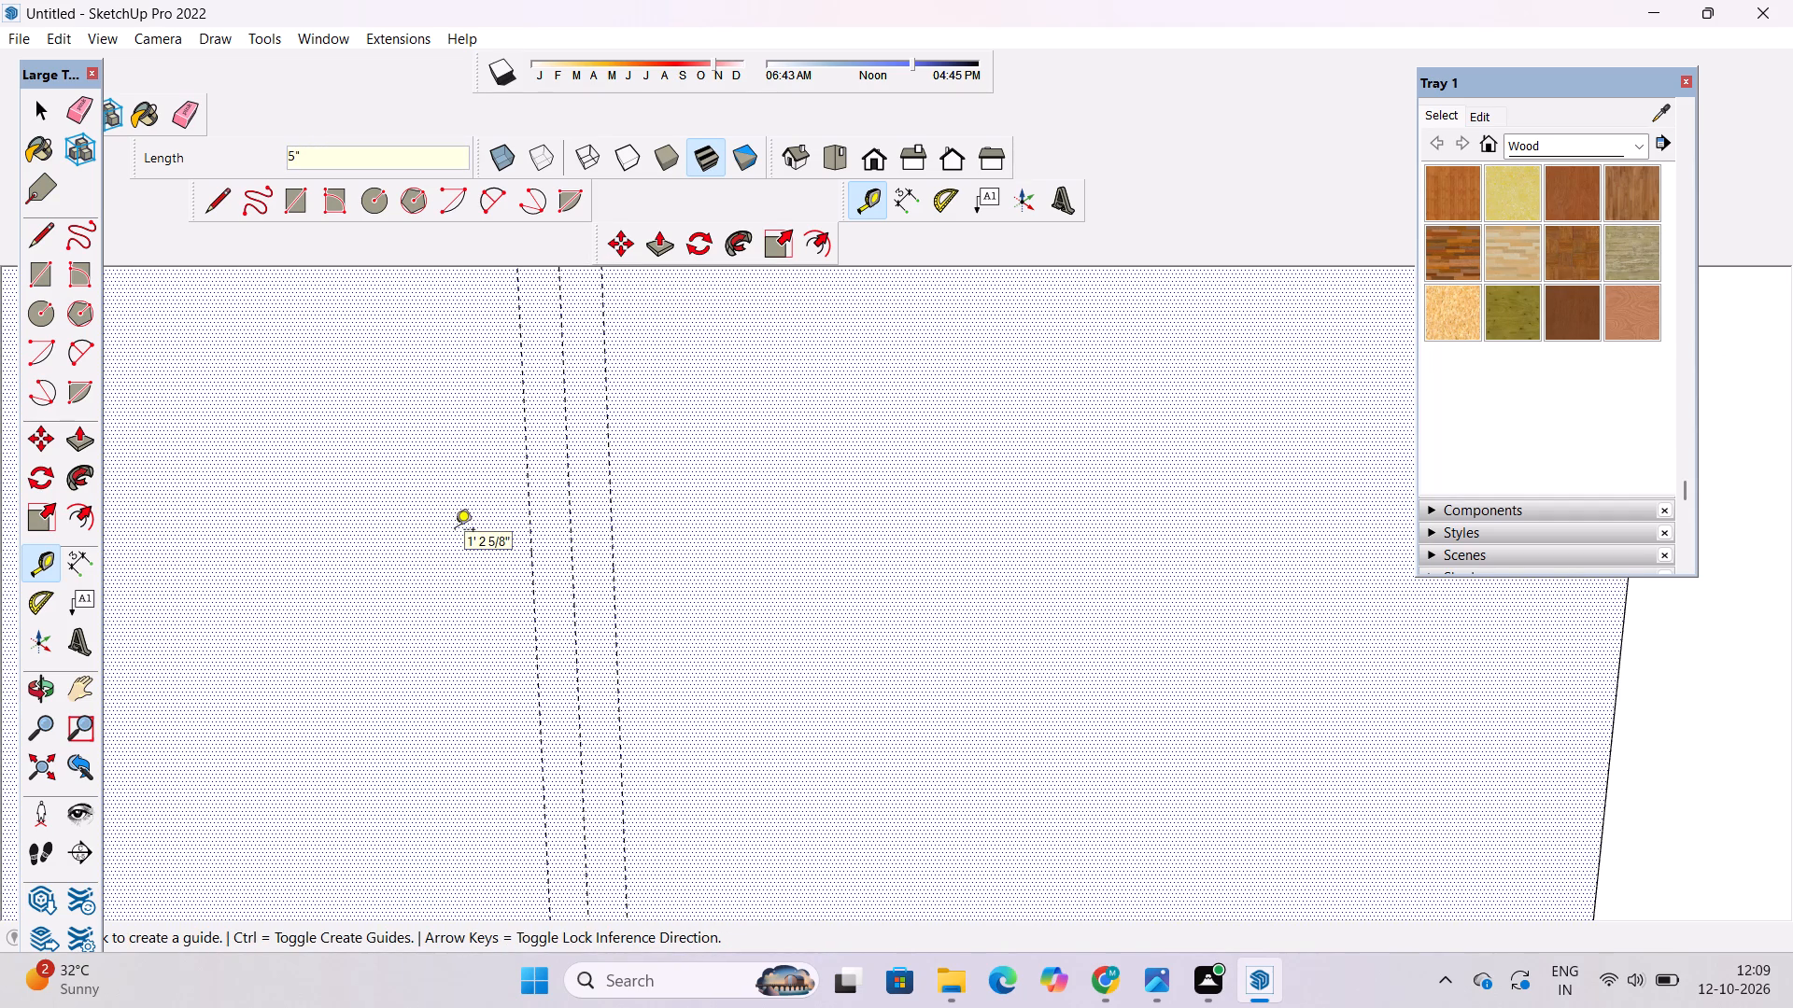
Draw a 10" by about 26' 5" mullion rectangle between the outer guides, spanning the lower frame's inner height.
{"action": "scroll", "coordinate": [454, 531], "scroll_direction": "down", "scroll_amount": 5}
{"action": "left_click", "coordinate": [279, 201]}
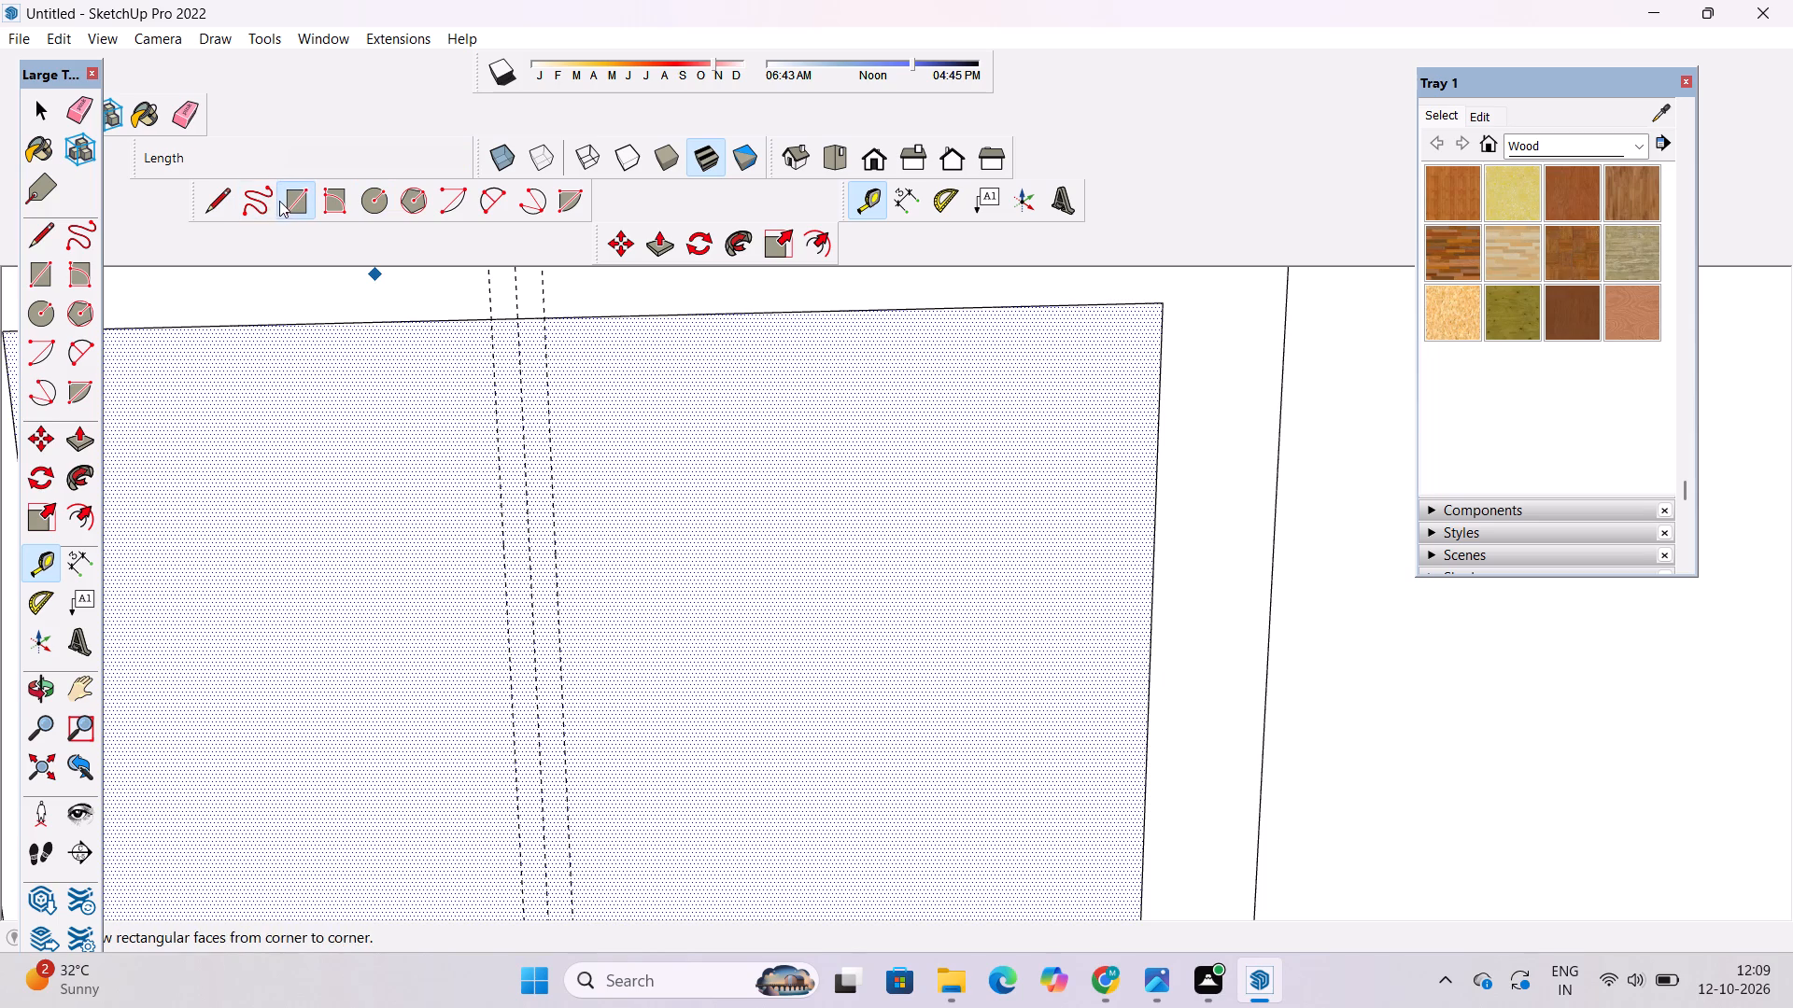
{"action": "scroll", "coordinate": [418, 432], "scroll_direction": "down", "scroll_amount": 12}
{"action": "scroll", "coordinate": [472, 478], "scroll_direction": "up", "scroll_amount": 5}
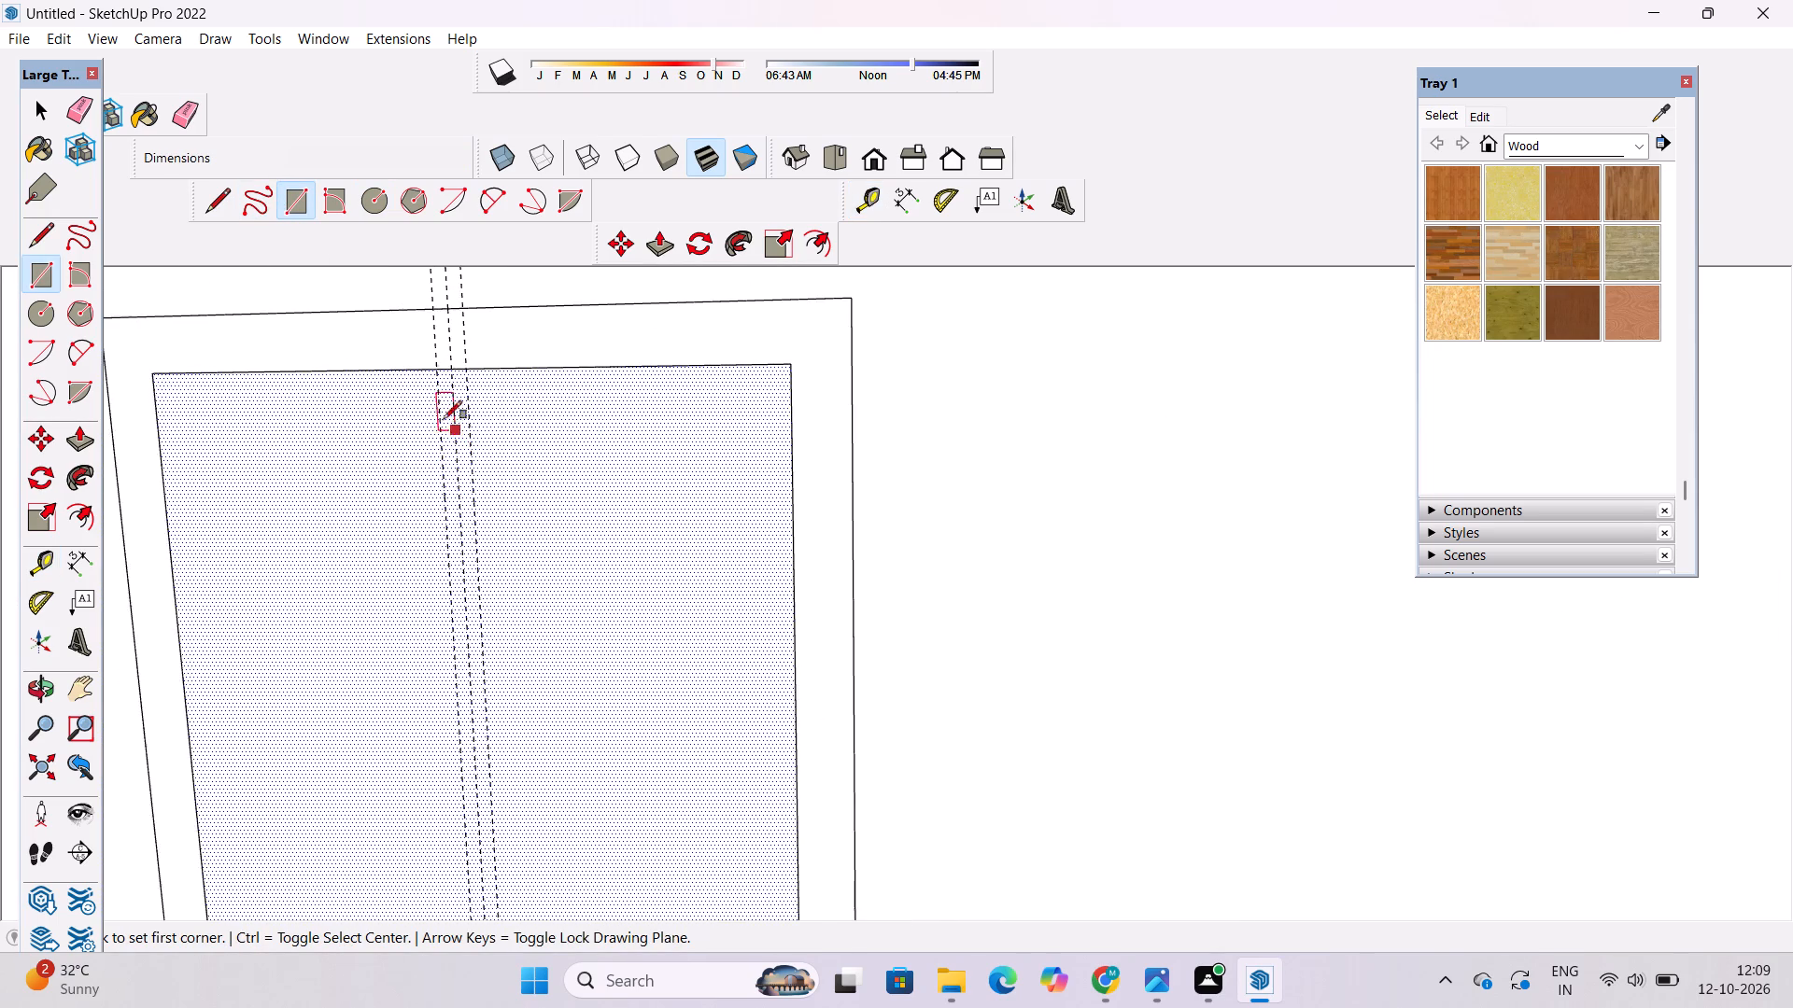
{"action": "scroll", "coordinate": [444, 419], "scroll_direction": "up", "scroll_amount": 9}
{"action": "left_click", "coordinate": [446, 331]}
{"action": "scroll", "coordinate": [518, 413], "scroll_direction": "down", "scroll_amount": 7}
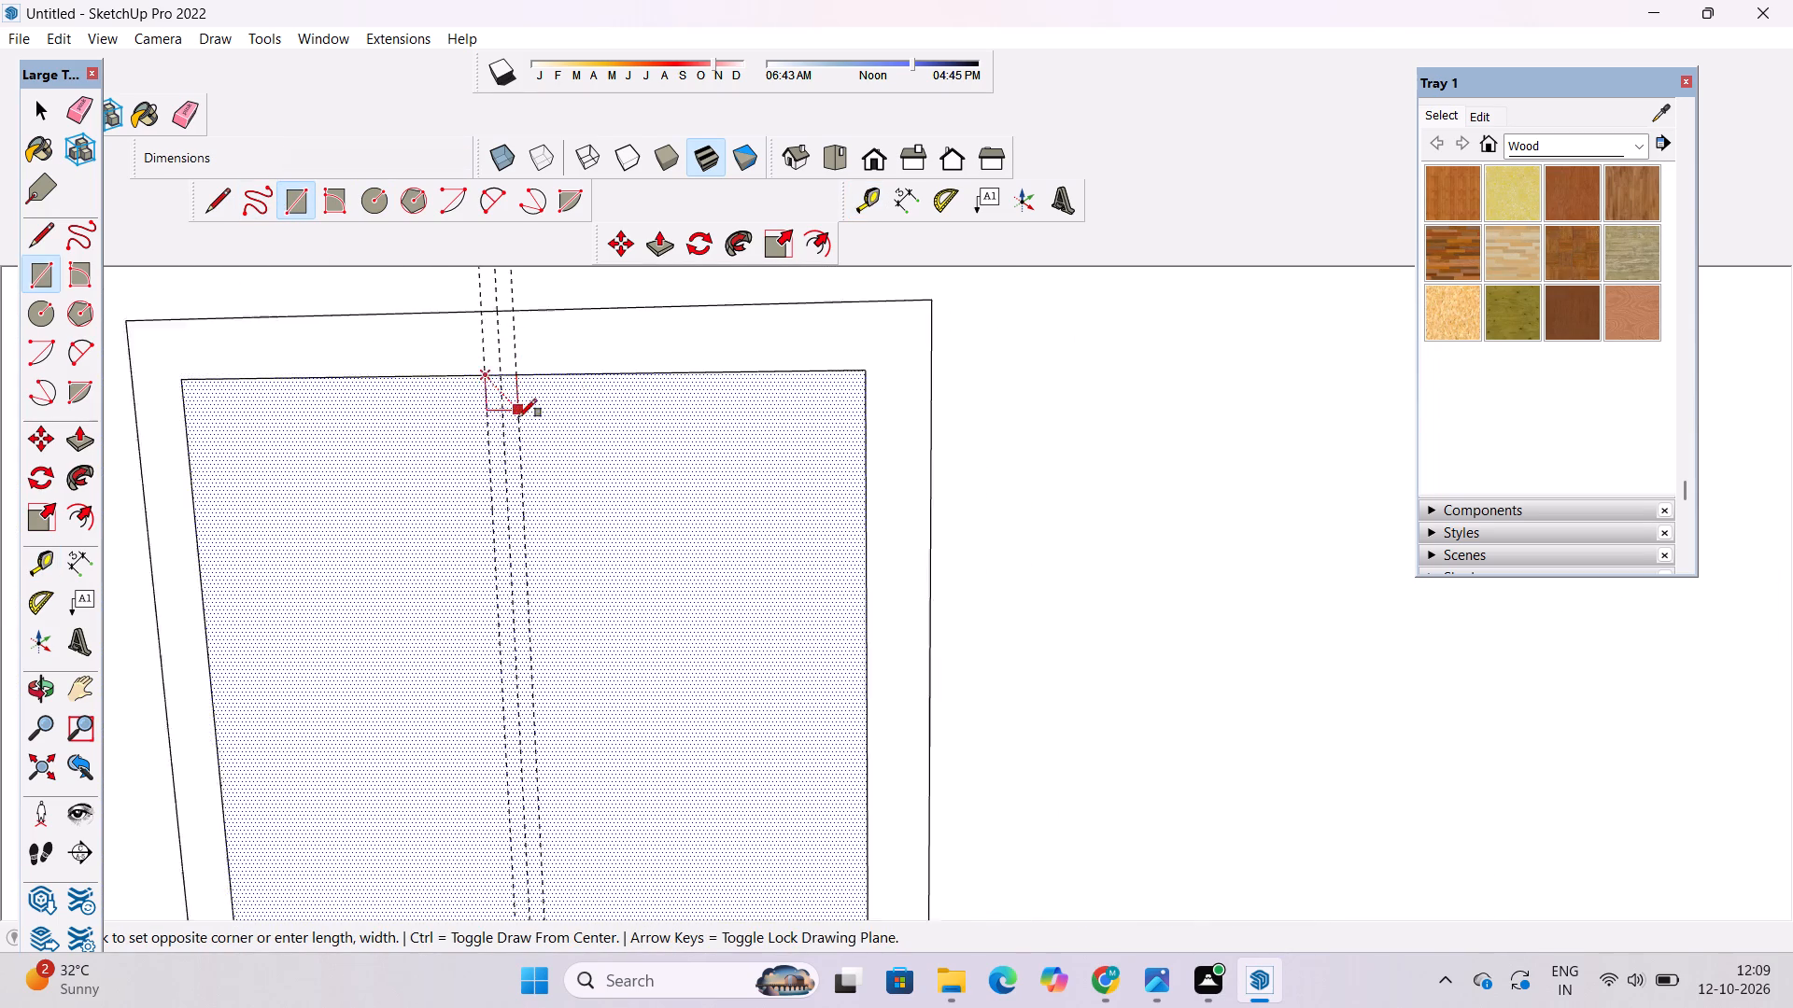
{"action": "scroll", "coordinate": [518, 417], "scroll_direction": "down", "scroll_amount": 14}
{"action": "scroll", "coordinate": [508, 661], "scroll_direction": "up", "scroll_amount": 10}
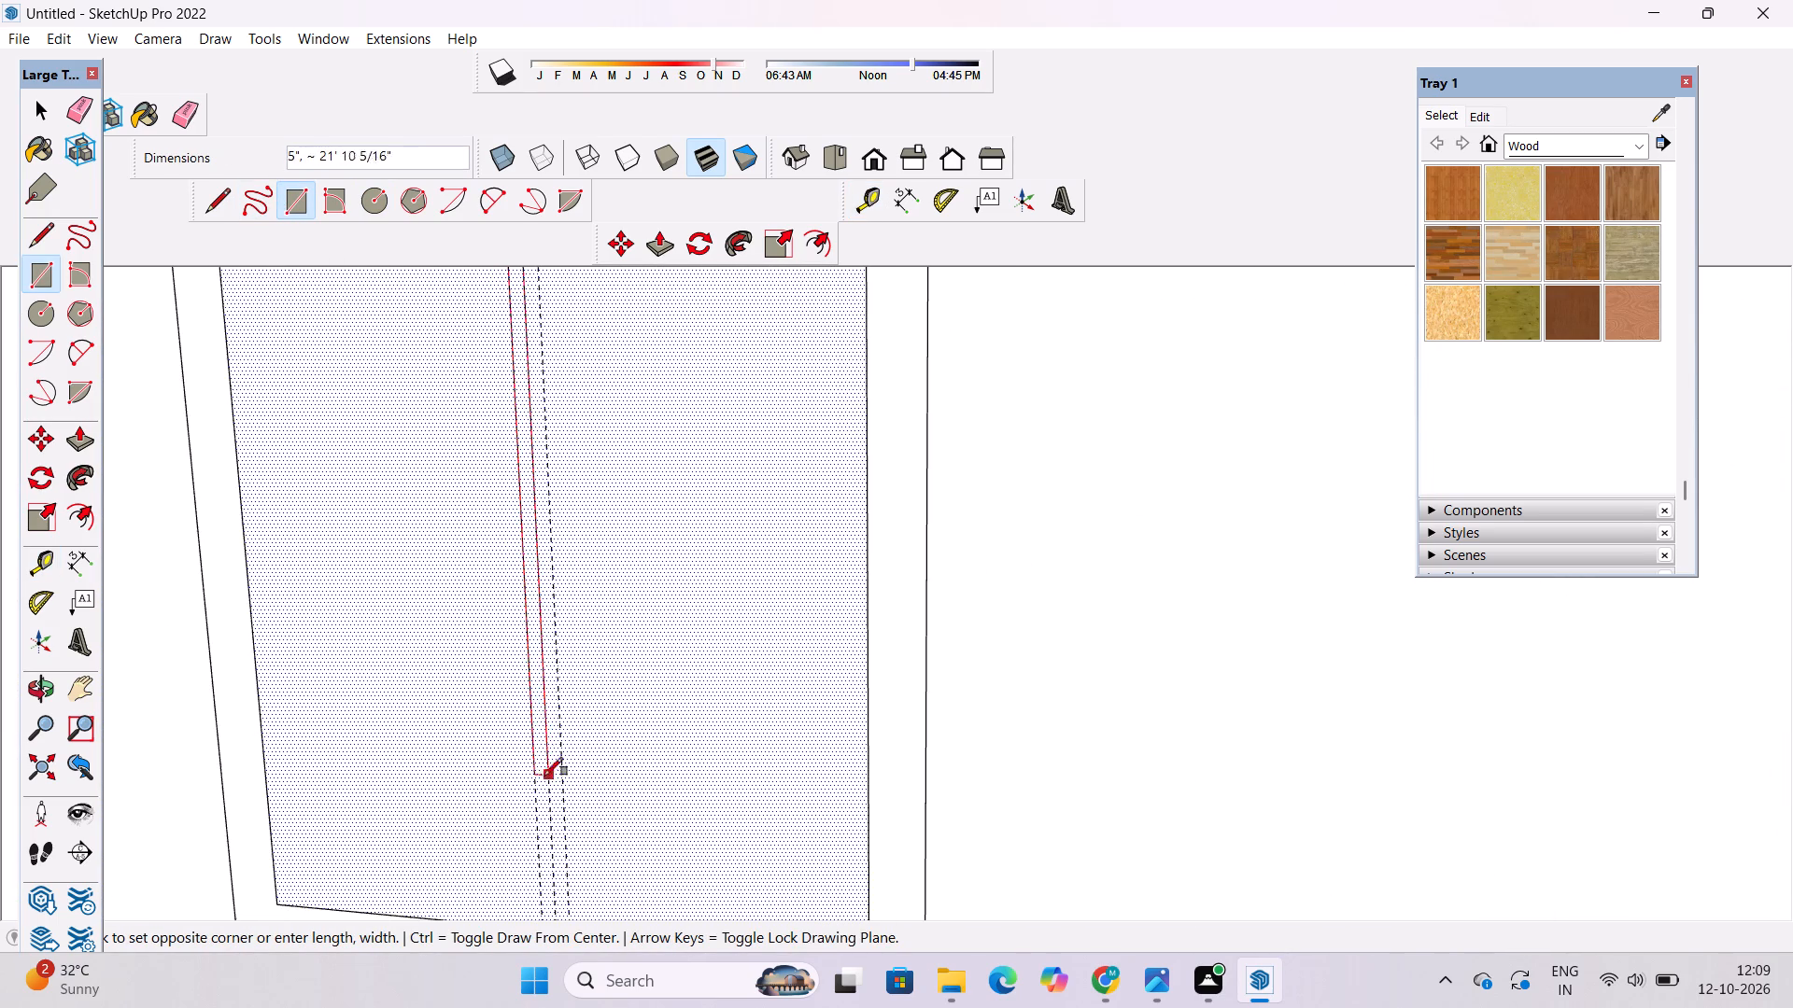
{"action": "scroll", "coordinate": [540, 746], "scroll_direction": "down", "scroll_amount": 6}
{"action": "scroll", "coordinate": [535, 830], "scroll_direction": "up", "scroll_amount": 5}
{"action": "scroll", "coordinate": [549, 706], "scroll_direction": "down", "scroll_amount": 6}
{"action": "scroll", "coordinate": [544, 813], "scroll_direction": "up", "scroll_amount": 6}
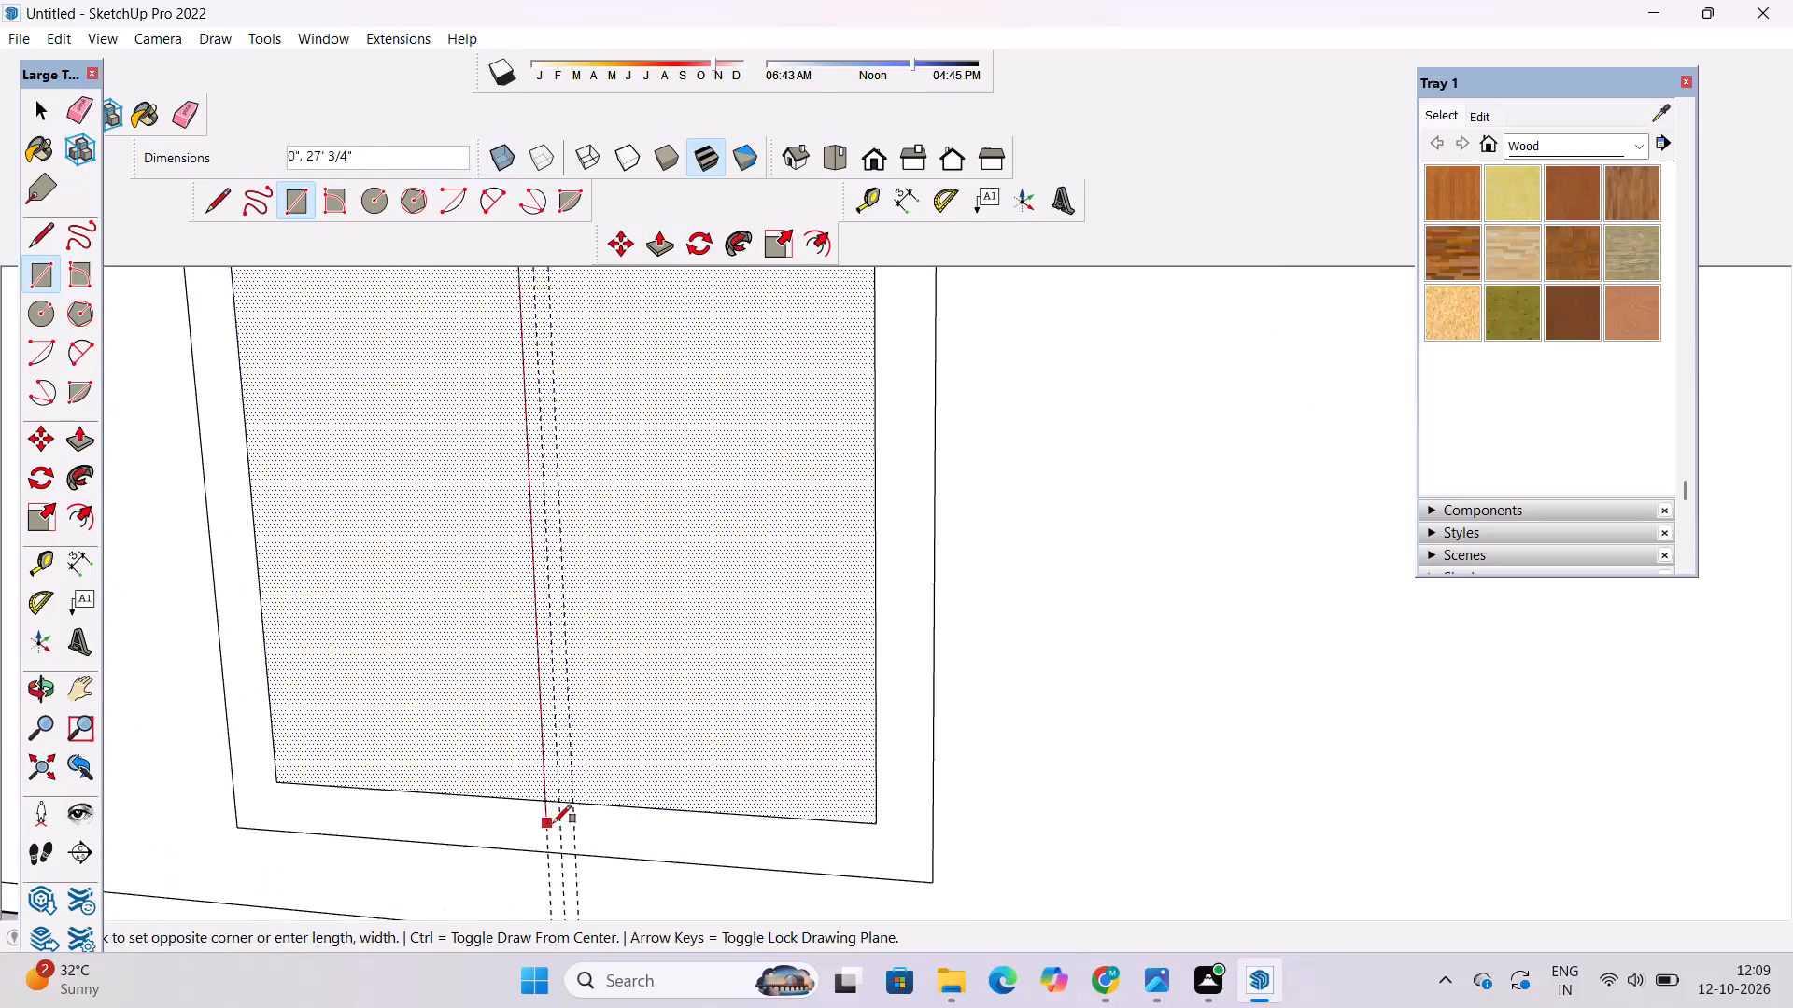
{"action": "scroll", "coordinate": [553, 823], "scroll_direction": "up", "scroll_amount": 8}
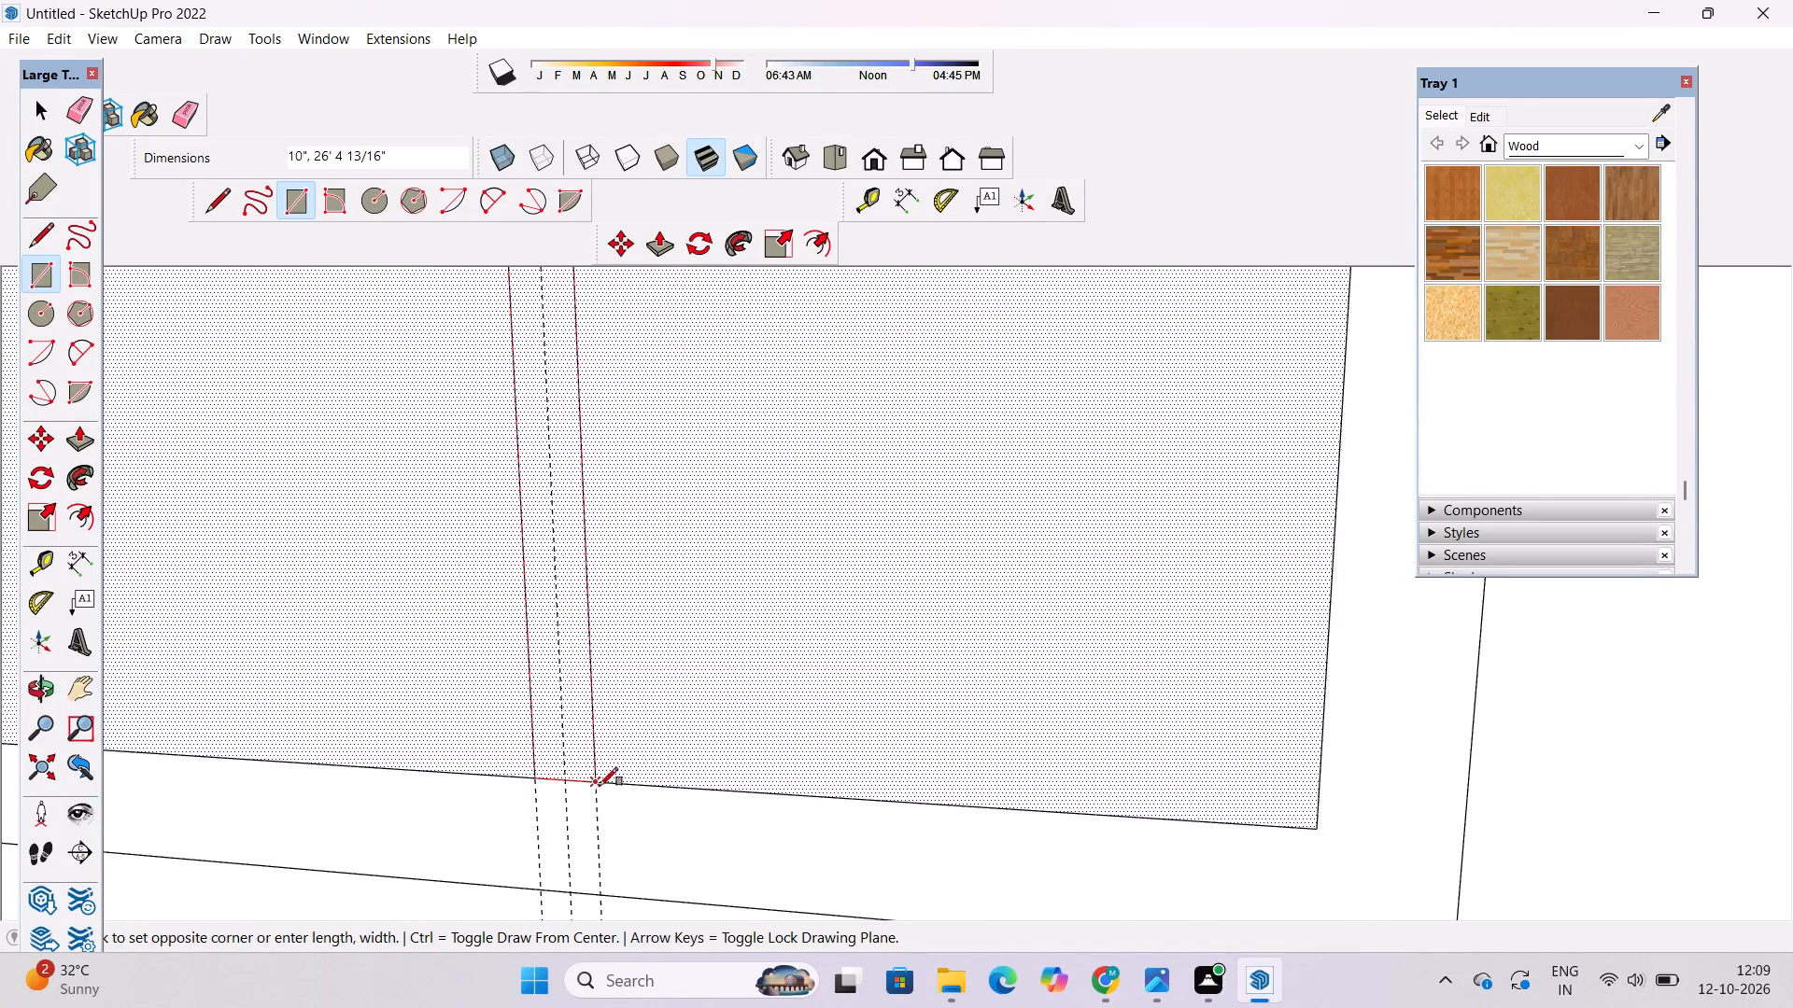
{"action": "left_click", "coordinate": [600, 786]}
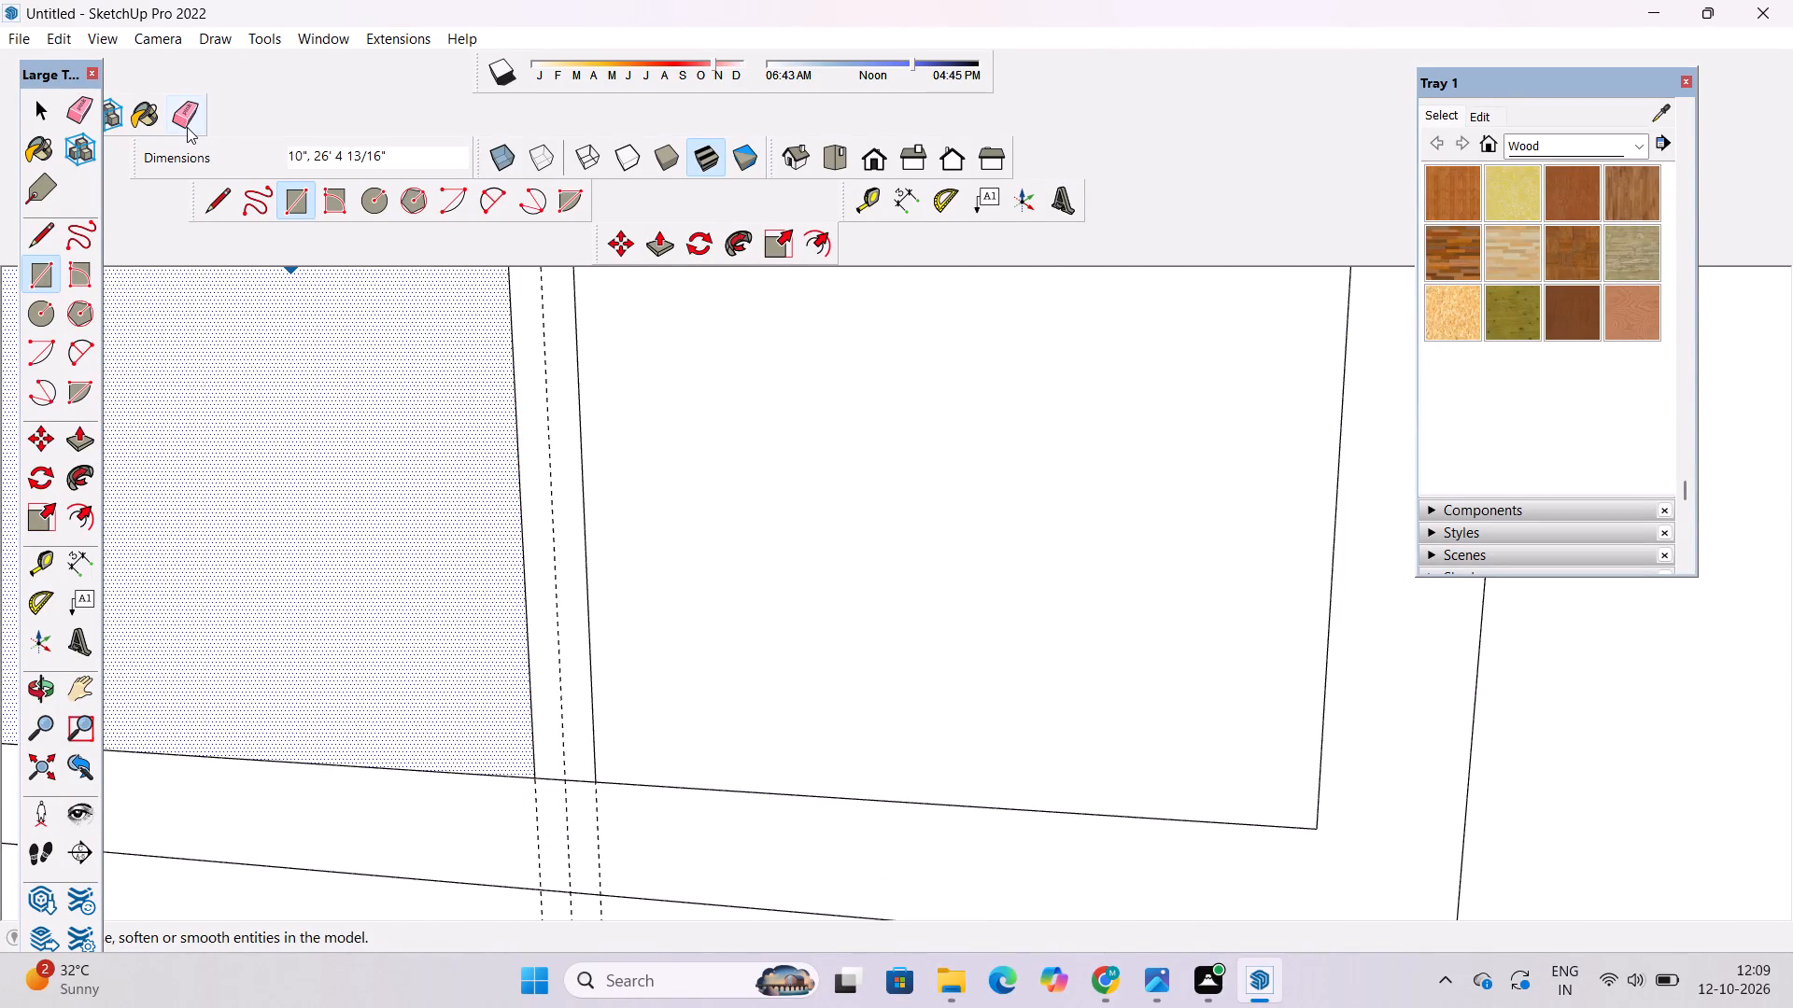
Erase the three vertical guides running through the lower window's mullion.
{"action": "left_click", "coordinate": [187, 126]}
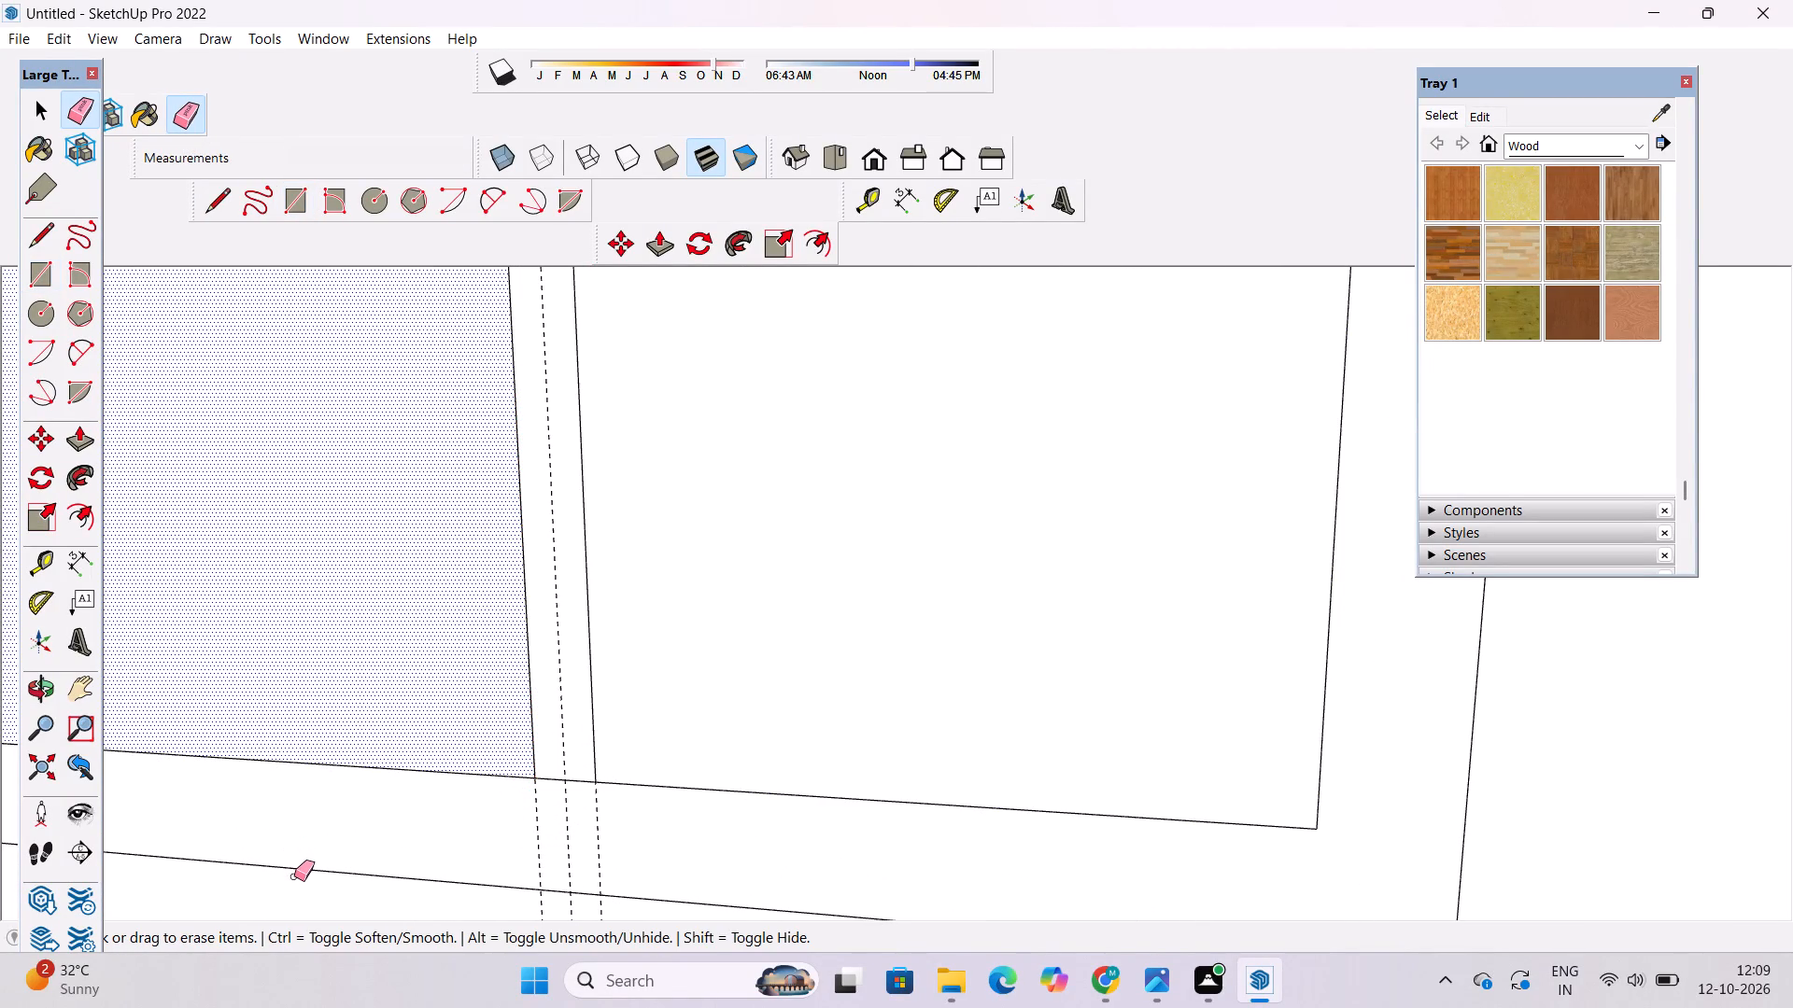
{"action": "left_click_drag", "start_coordinate": [629, 859], "coordinate": [574, 839]}
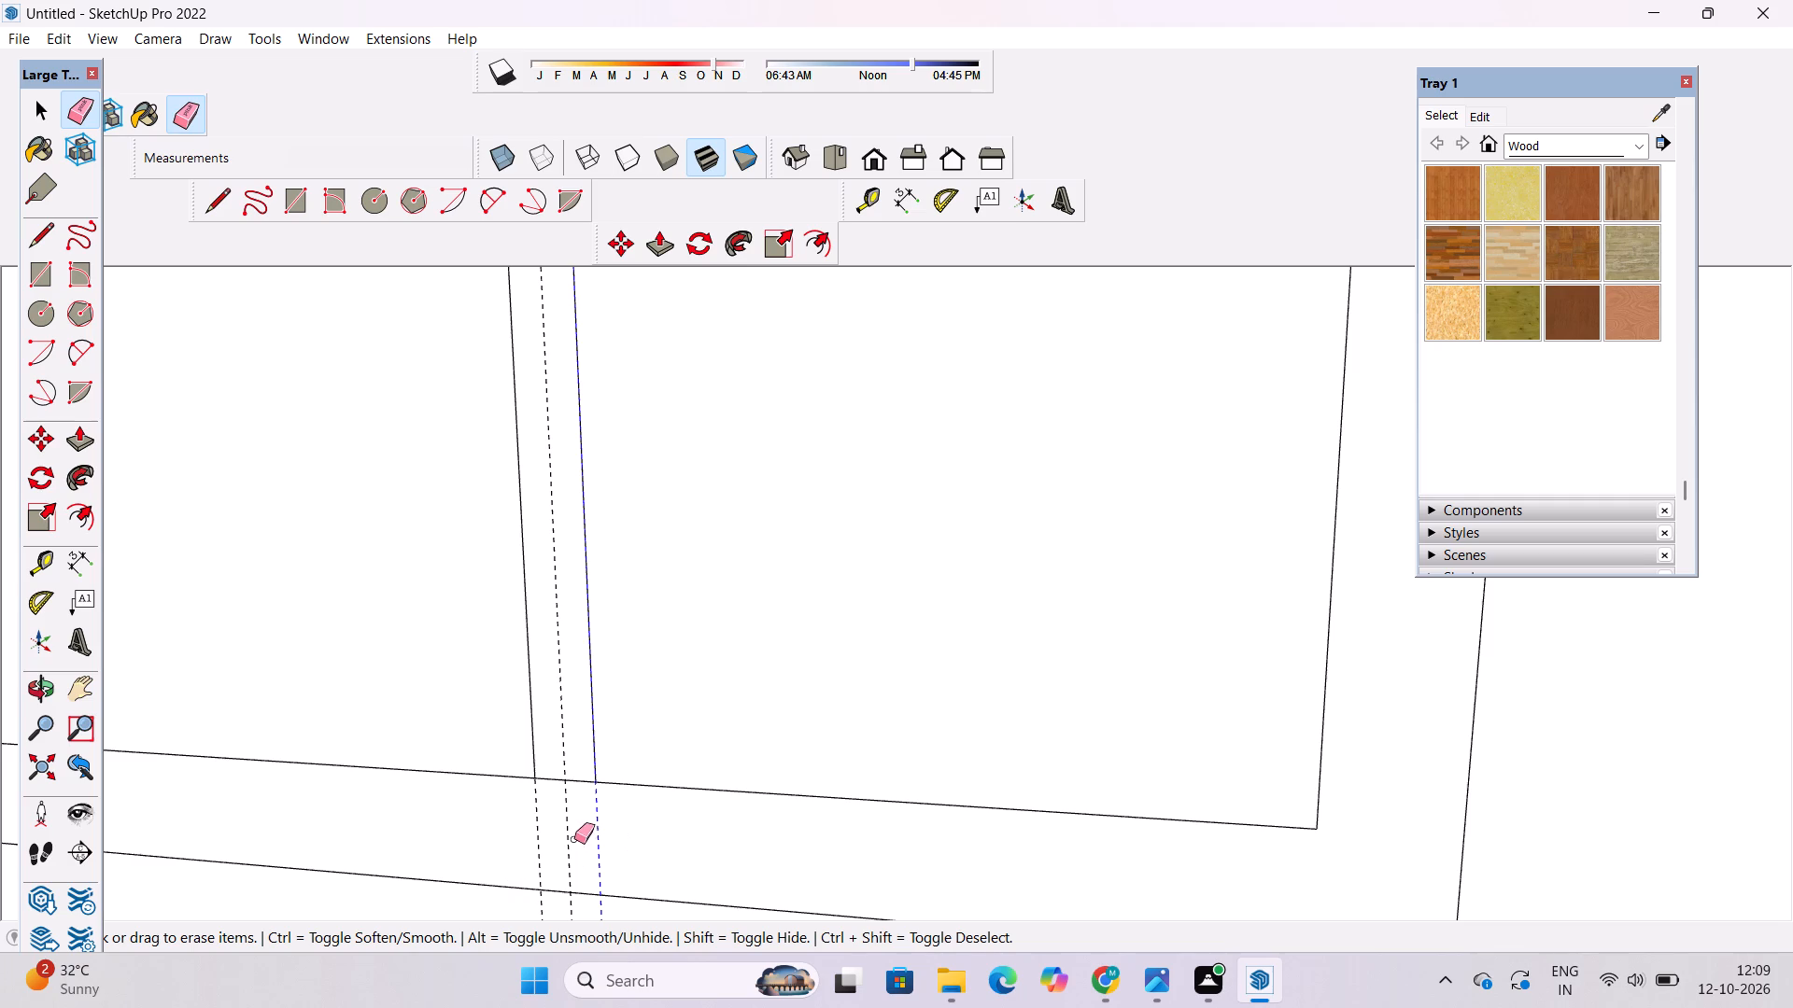
{"action": "left_click_drag", "start_coordinate": [574, 839], "coordinate": [568, 836]}
{"action": "left_click_drag", "start_coordinate": [567, 836], "coordinate": [528, 830]}
{"action": "scroll", "coordinate": [585, 862], "scroll_direction": "down", "scroll_amount": 4}
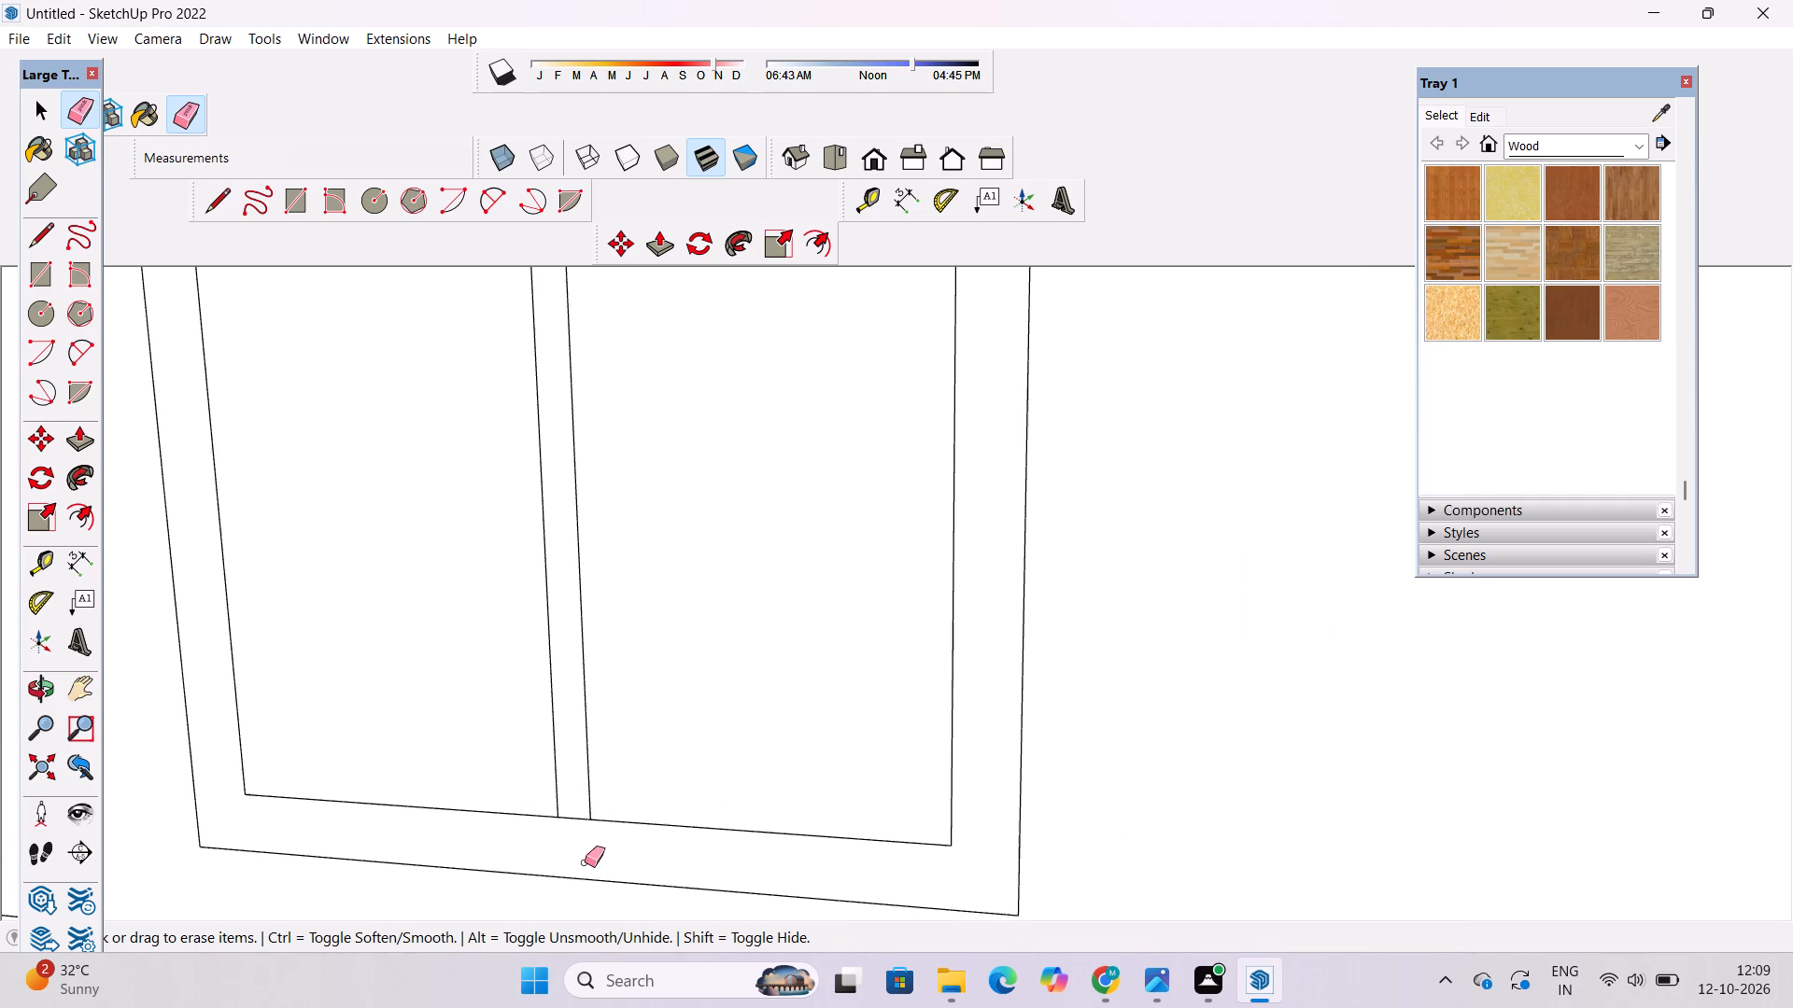
{"action": "scroll", "coordinate": [585, 862], "scroll_direction": "down", "scroll_amount": 17}
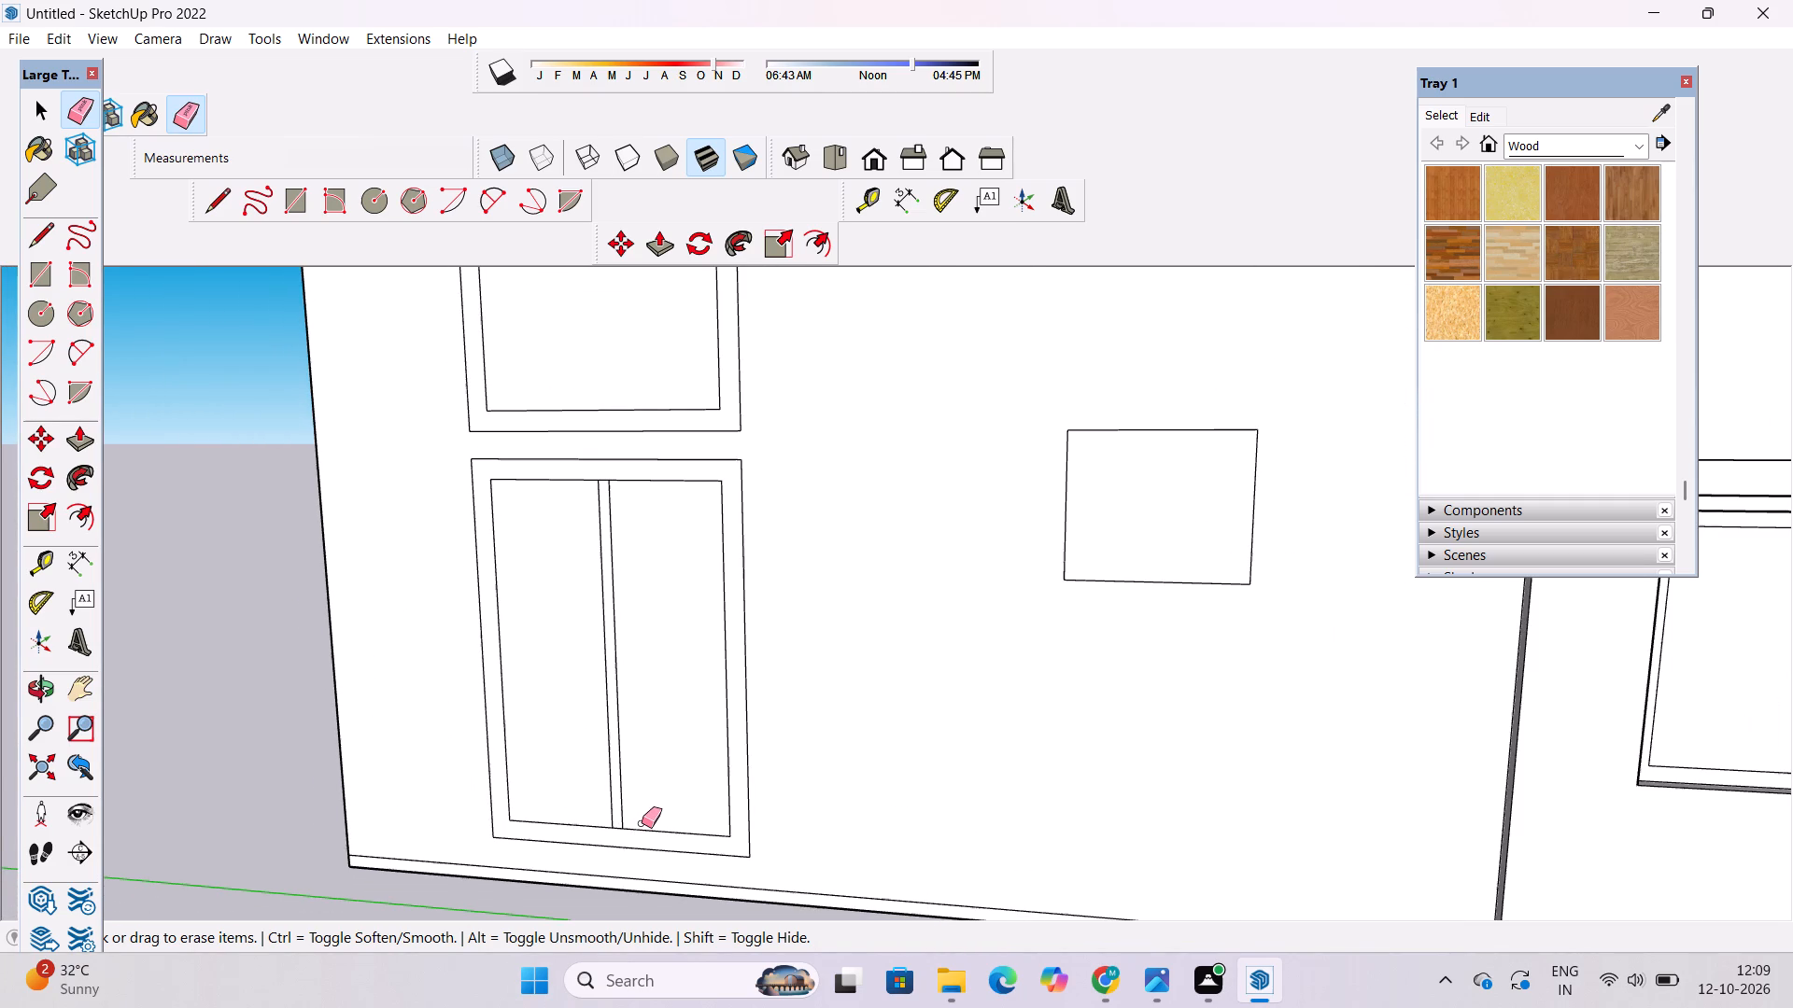
Erase the short frame edges crossing the mullion's top and bottom ends, merging the lower window's mullion with its frame.
{"action": "scroll", "coordinate": [642, 820], "scroll_direction": "down", "scroll_amount": 5}
{"action": "scroll", "coordinate": [595, 628], "scroll_direction": "up", "scroll_amount": 8}
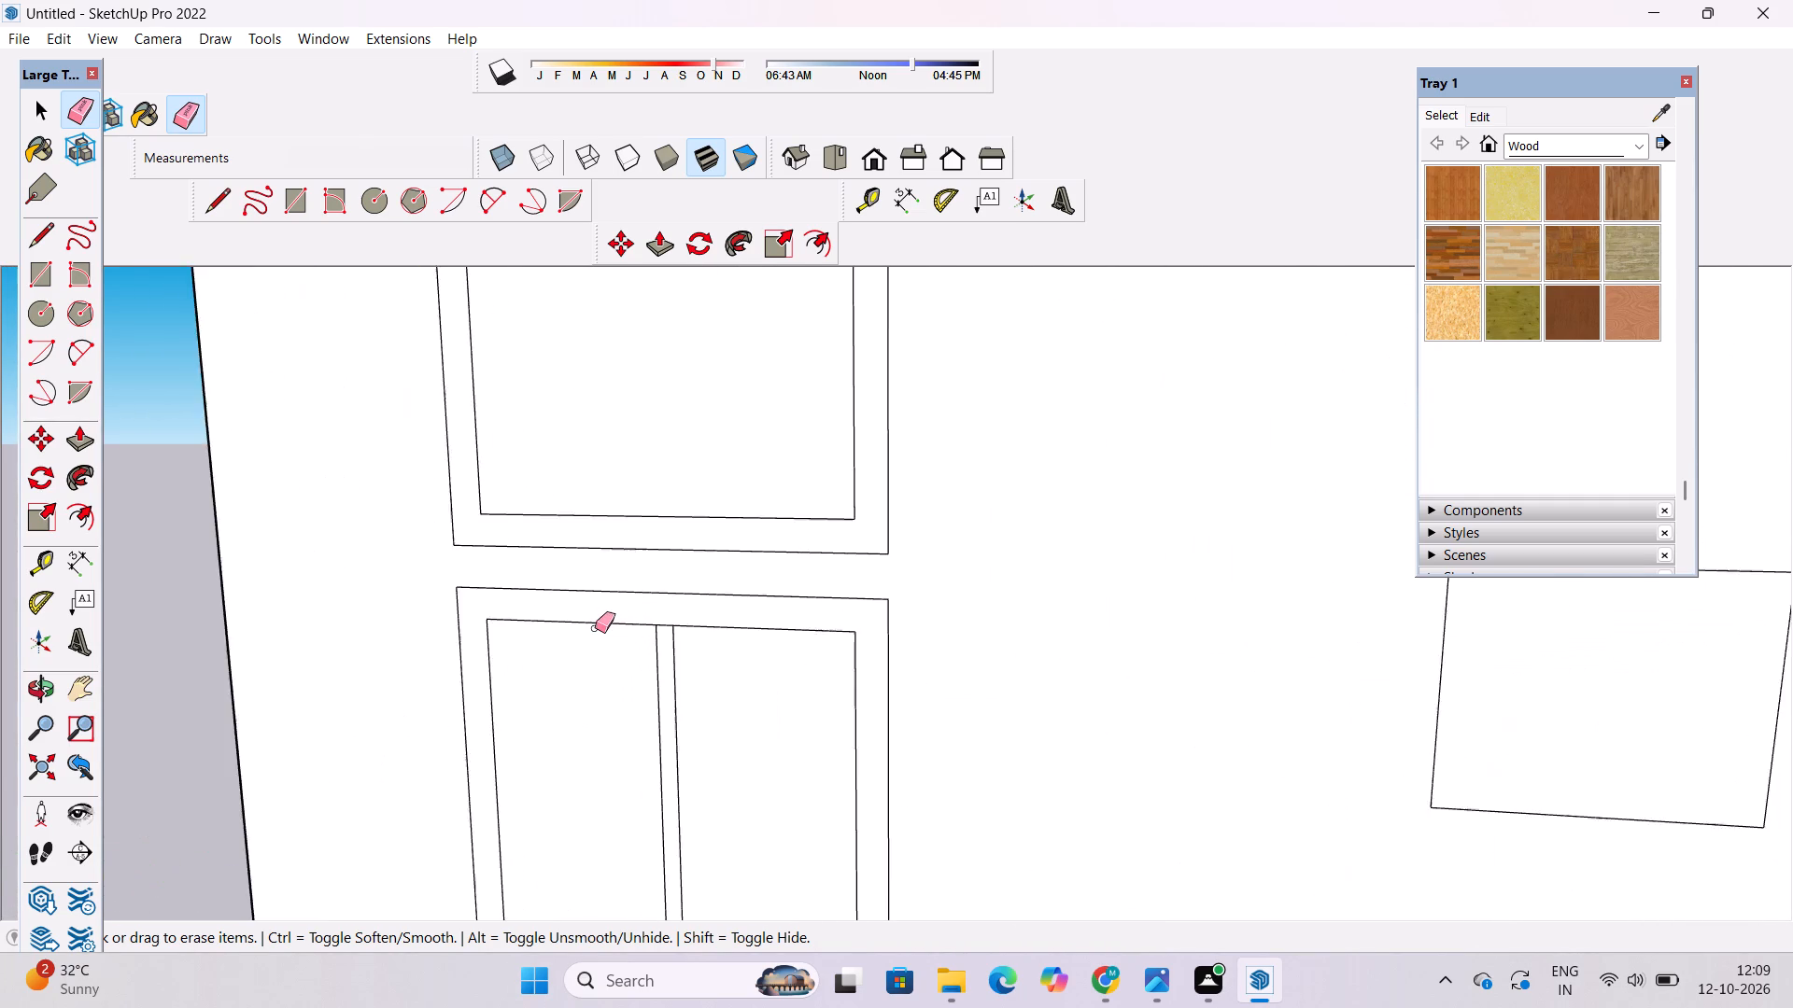
{"action": "scroll", "coordinate": [595, 628], "scroll_direction": "up", "scroll_amount": 11}
{"action": "left_click_drag", "start_coordinate": [744, 609], "coordinate": [748, 624]}
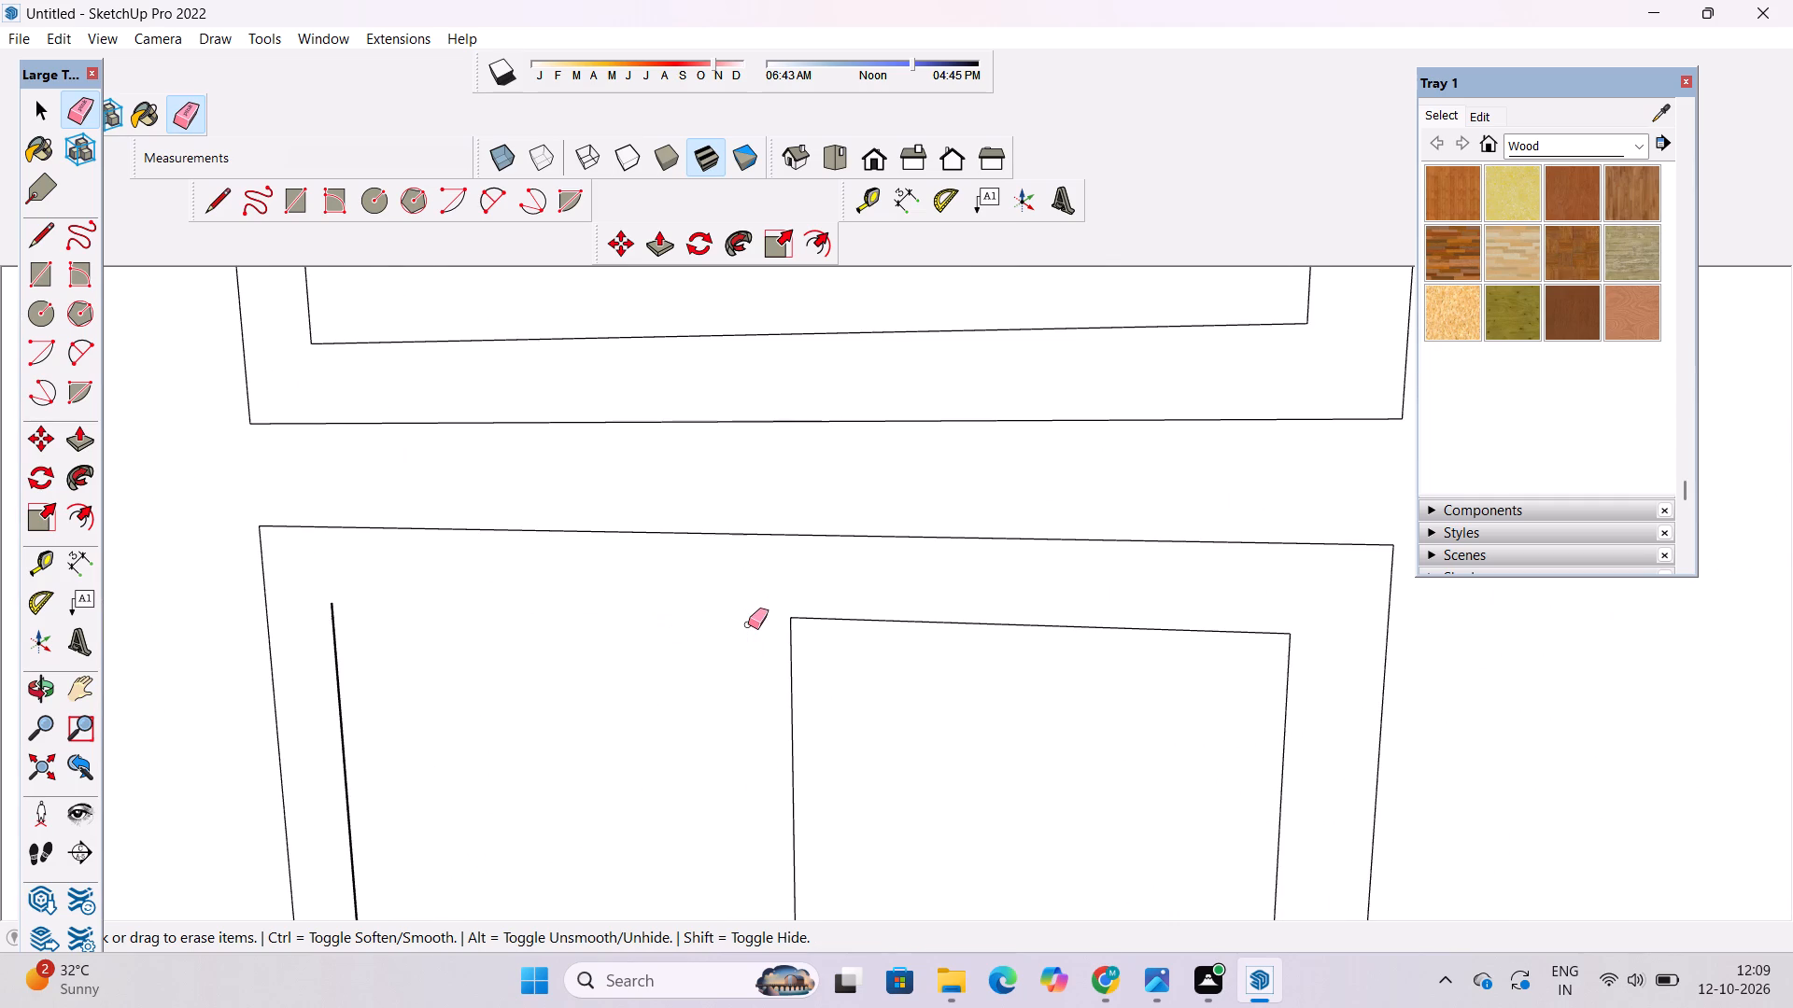
{"action": "key", "text": "ctrl+z"}
{"action": "left_click_drag", "start_coordinate": [780, 595], "coordinate": [774, 625]}
{"action": "scroll", "coordinate": [765, 520], "scroll_direction": "down", "scroll_amount": 7}
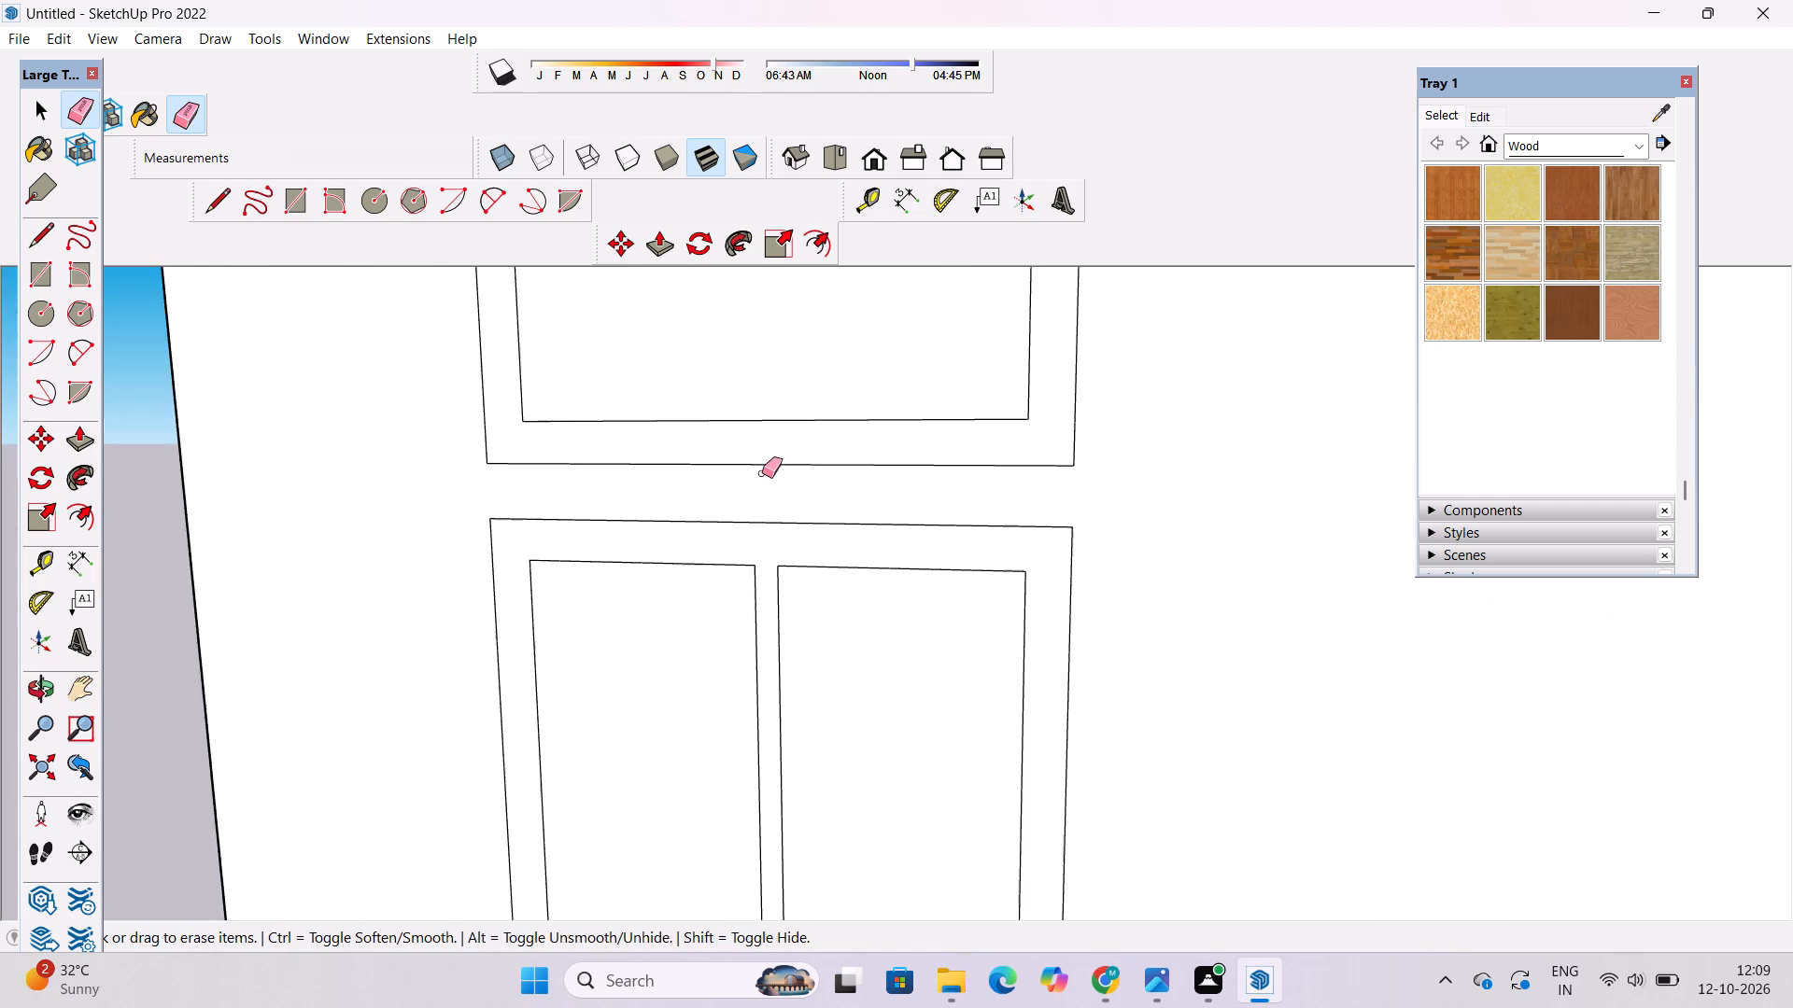
{"action": "scroll", "coordinate": [762, 473], "scroll_direction": "down", "scroll_amount": 11}
{"action": "scroll", "coordinate": [770, 794], "scroll_direction": "up", "scroll_amount": 16}
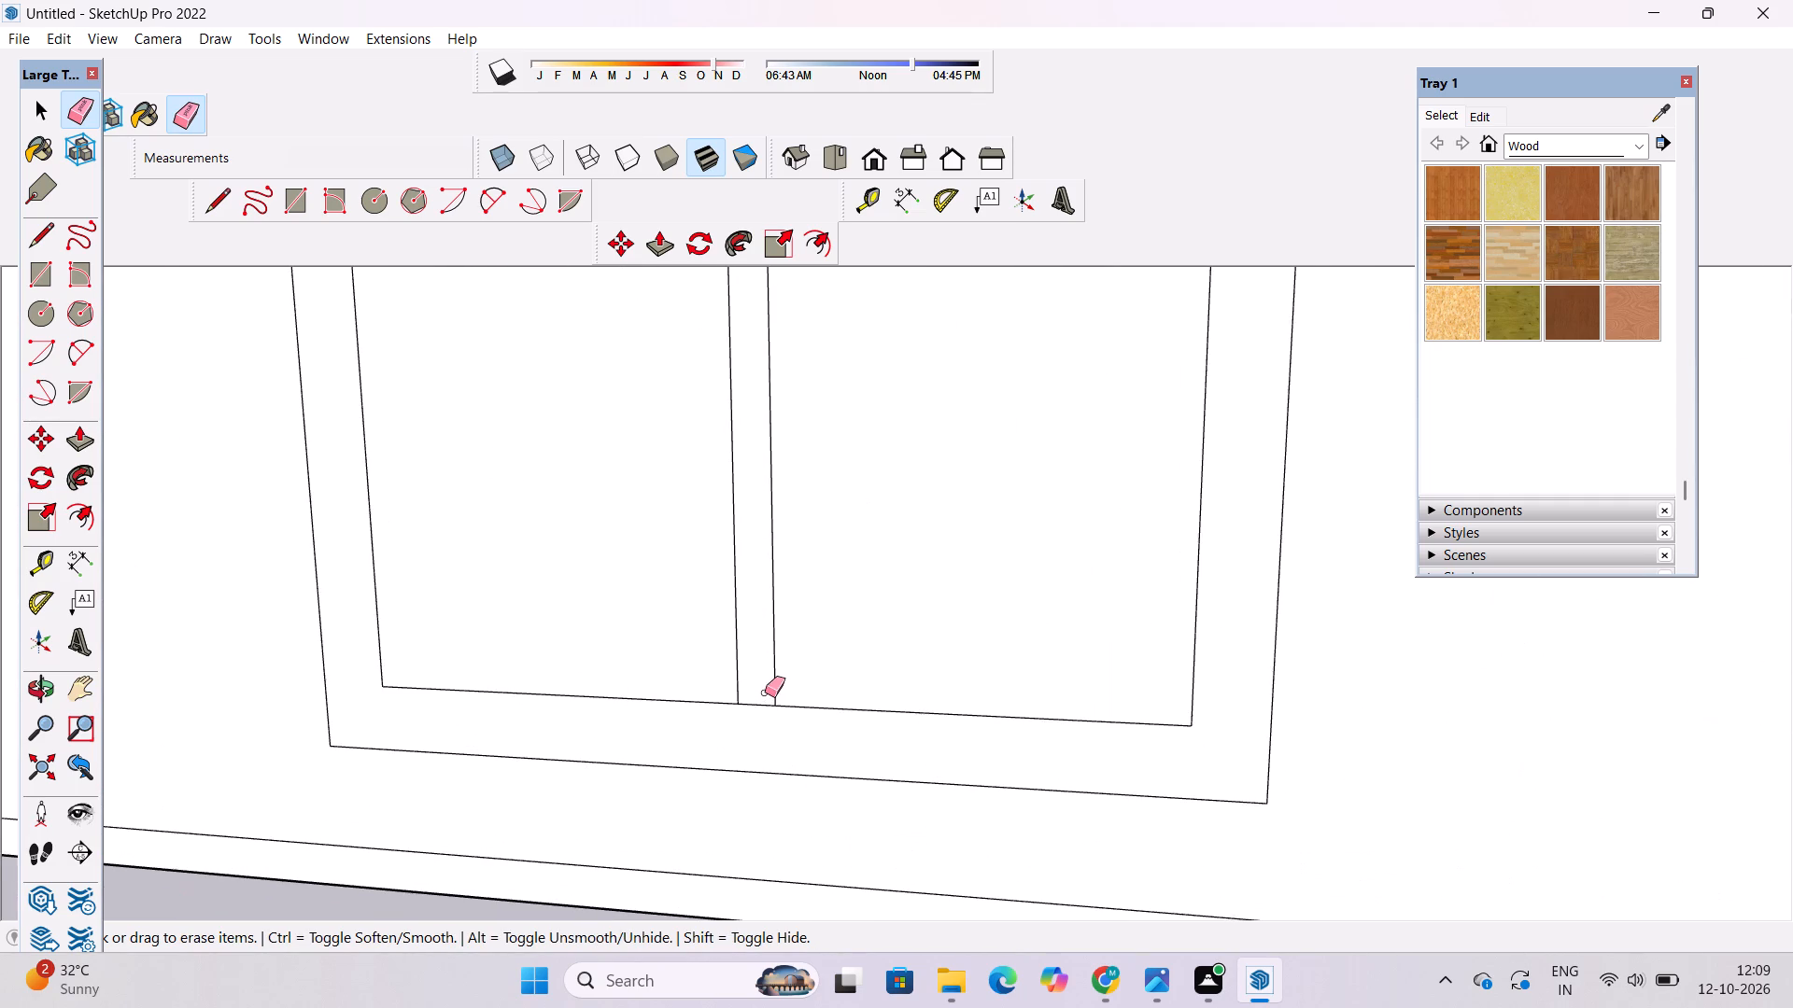
{"action": "left_click_drag", "start_coordinate": [765, 693], "coordinate": [761, 707]}
{"action": "scroll", "coordinate": [678, 817], "scroll_direction": "down", "scroll_amount": 20}
{"action": "scroll", "coordinate": [678, 817], "scroll_direction": "down", "scroll_amount": 5}
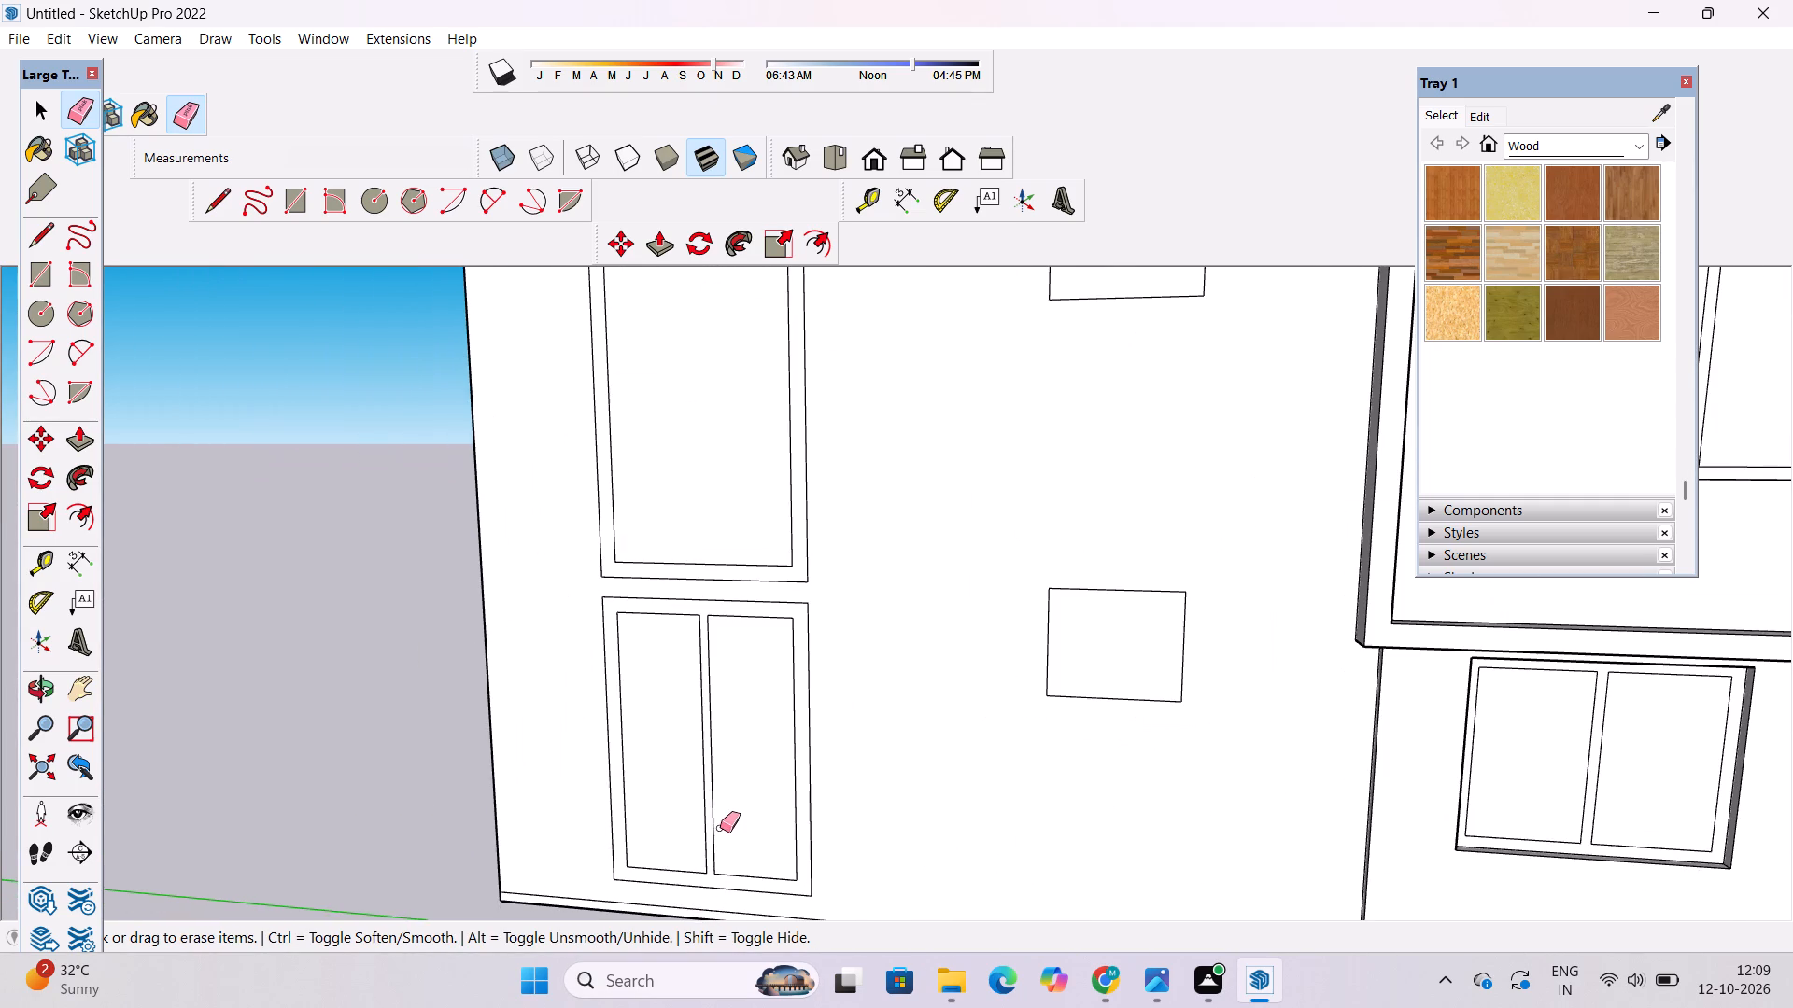
Draw a 2' vertical line at each side between the upper and lower frames, closing the gap into a band.
{"action": "key", "text": "space"}
{"action": "scroll", "coordinate": [738, 707], "scroll_direction": "up", "scroll_amount": 1}
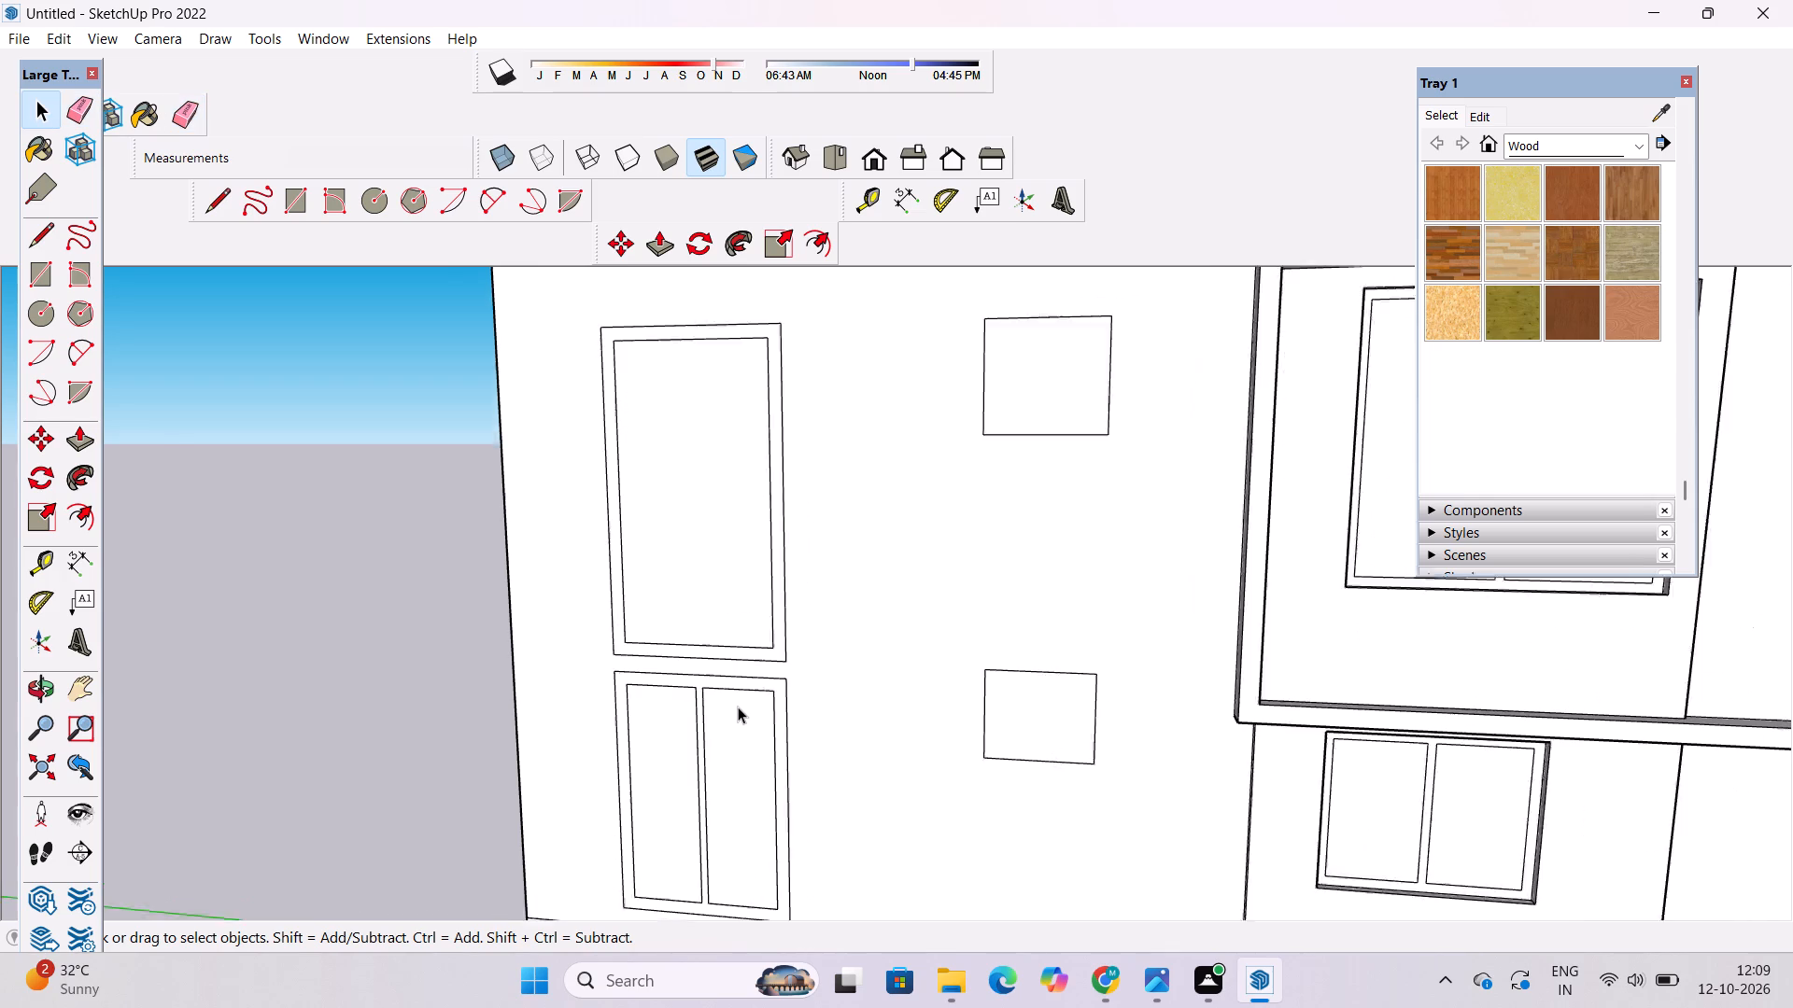
{"action": "scroll", "coordinate": [738, 707], "scroll_direction": "up", "scroll_amount": 2}
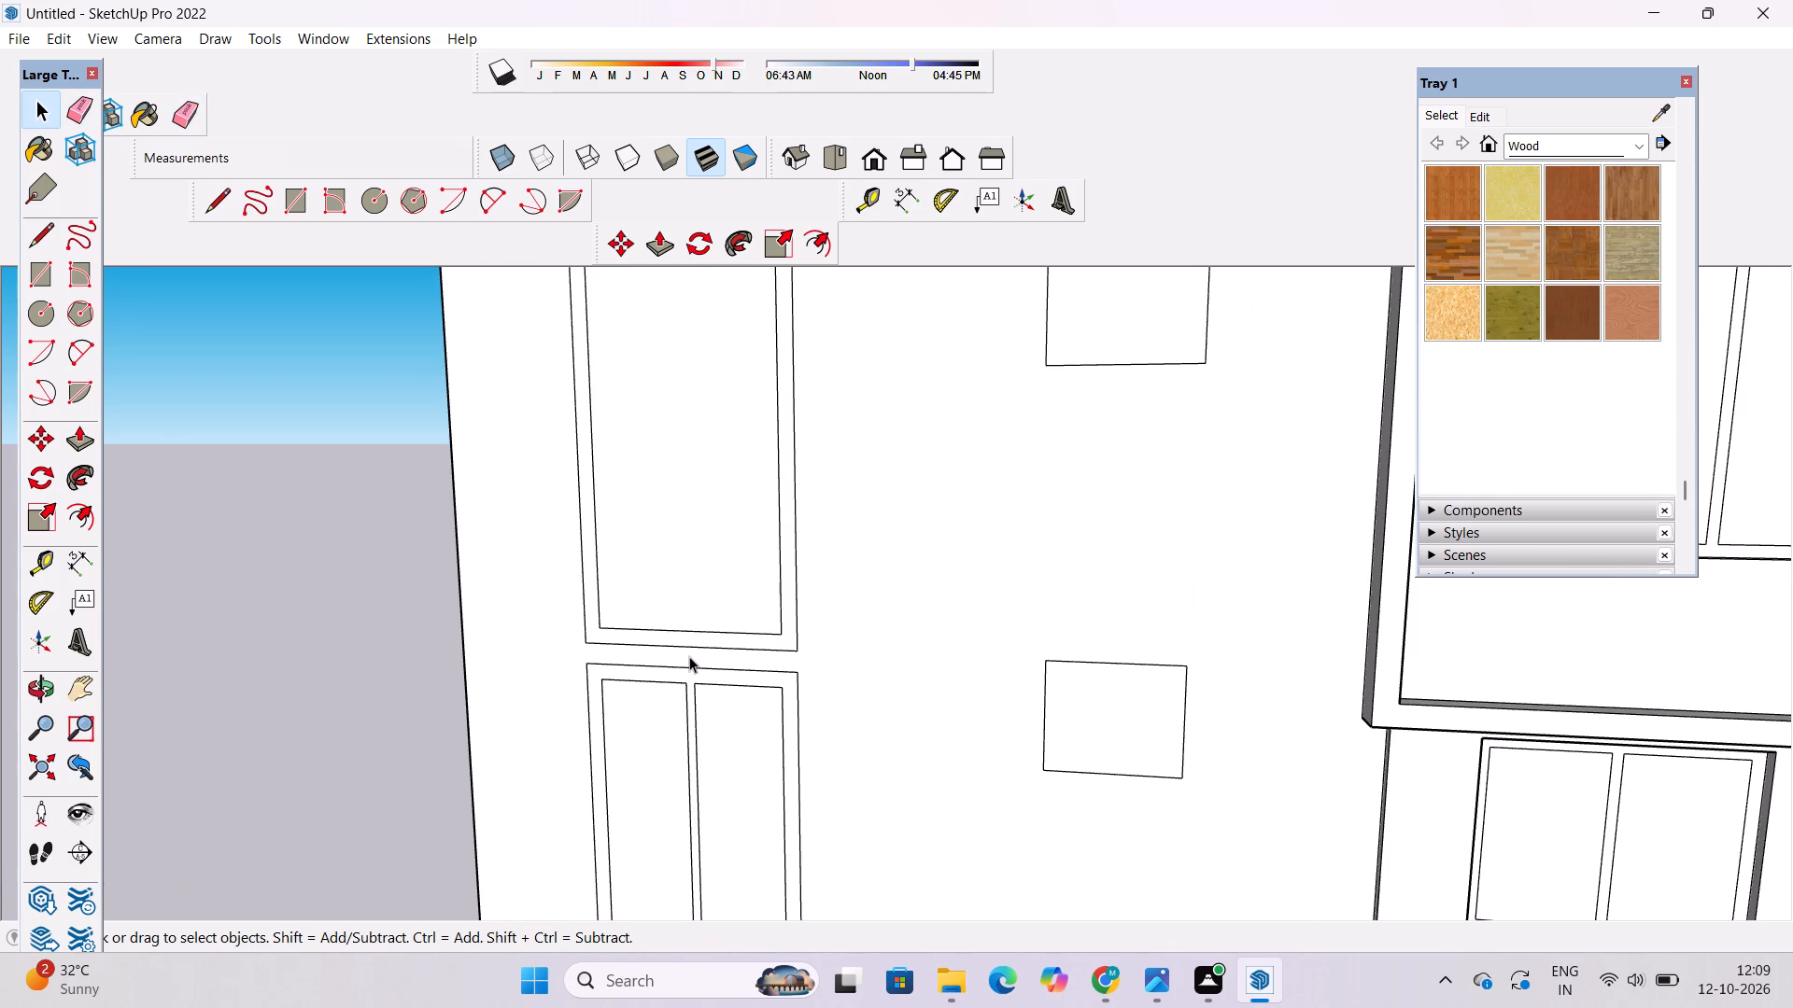
{"action": "scroll", "coordinate": [689, 656], "scroll_direction": "up", "scroll_amount": 4}
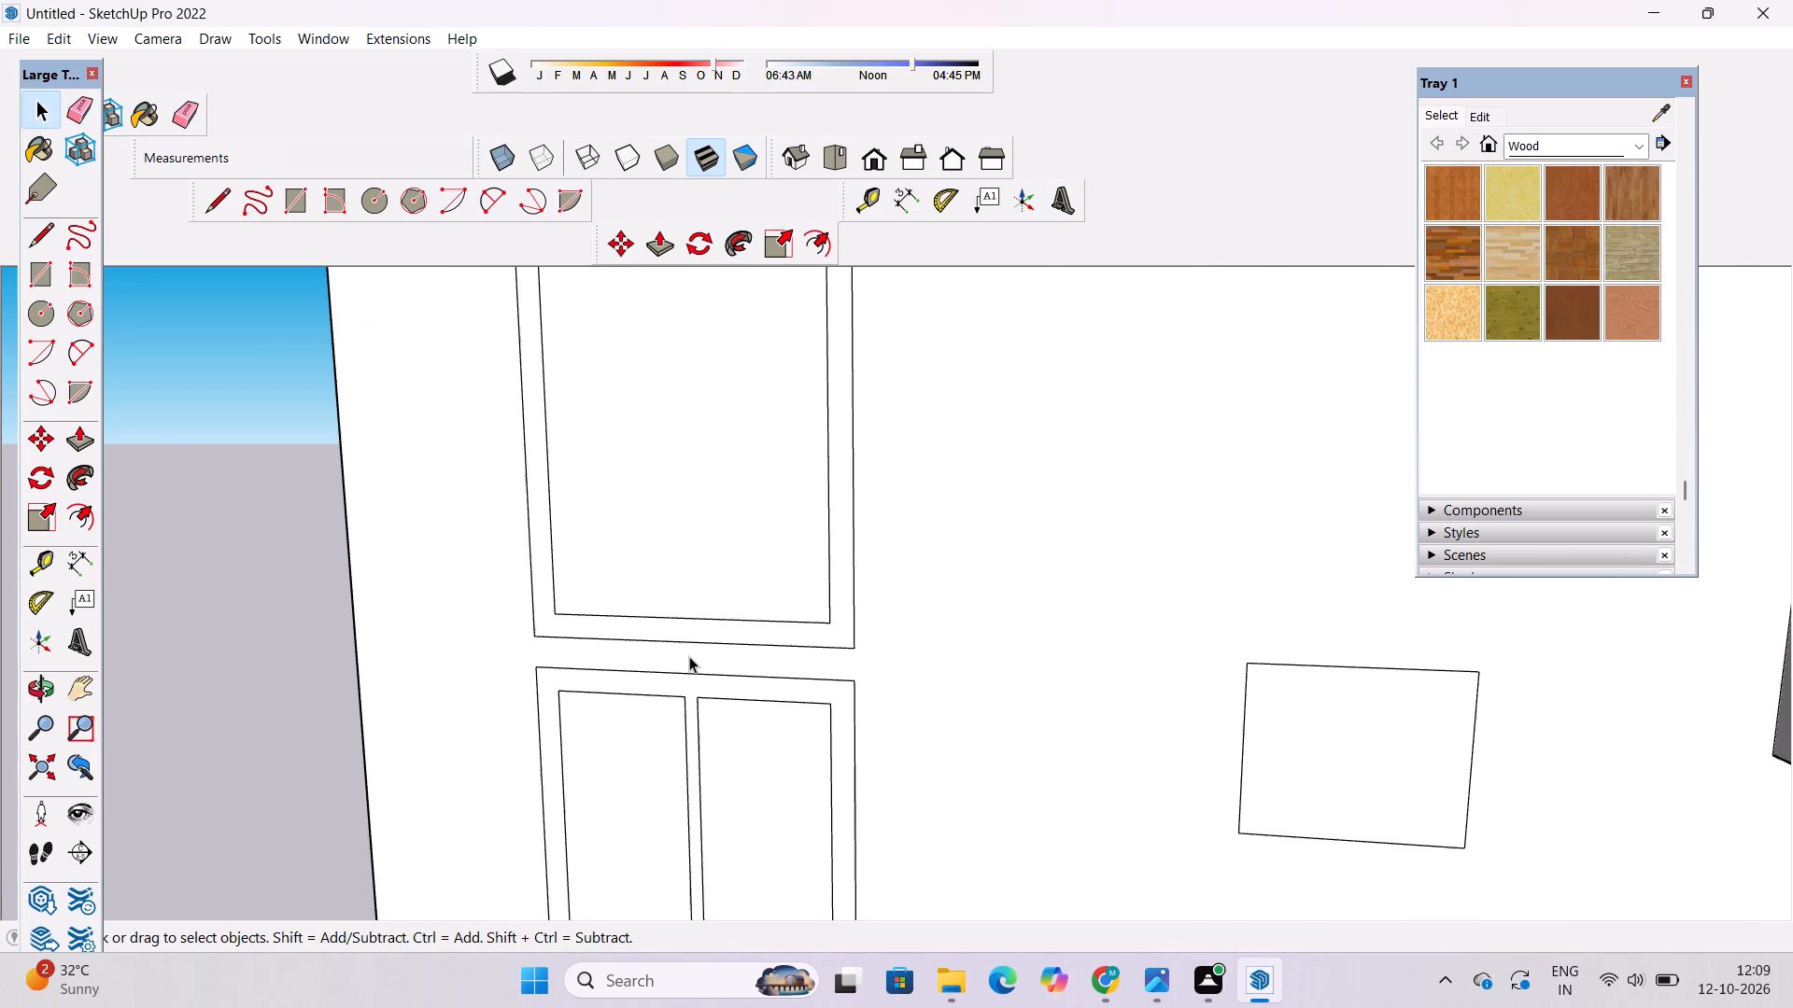
{"action": "scroll", "coordinate": [689, 656], "scroll_direction": "up", "scroll_amount": 2}
{"action": "key", "text": "l"}
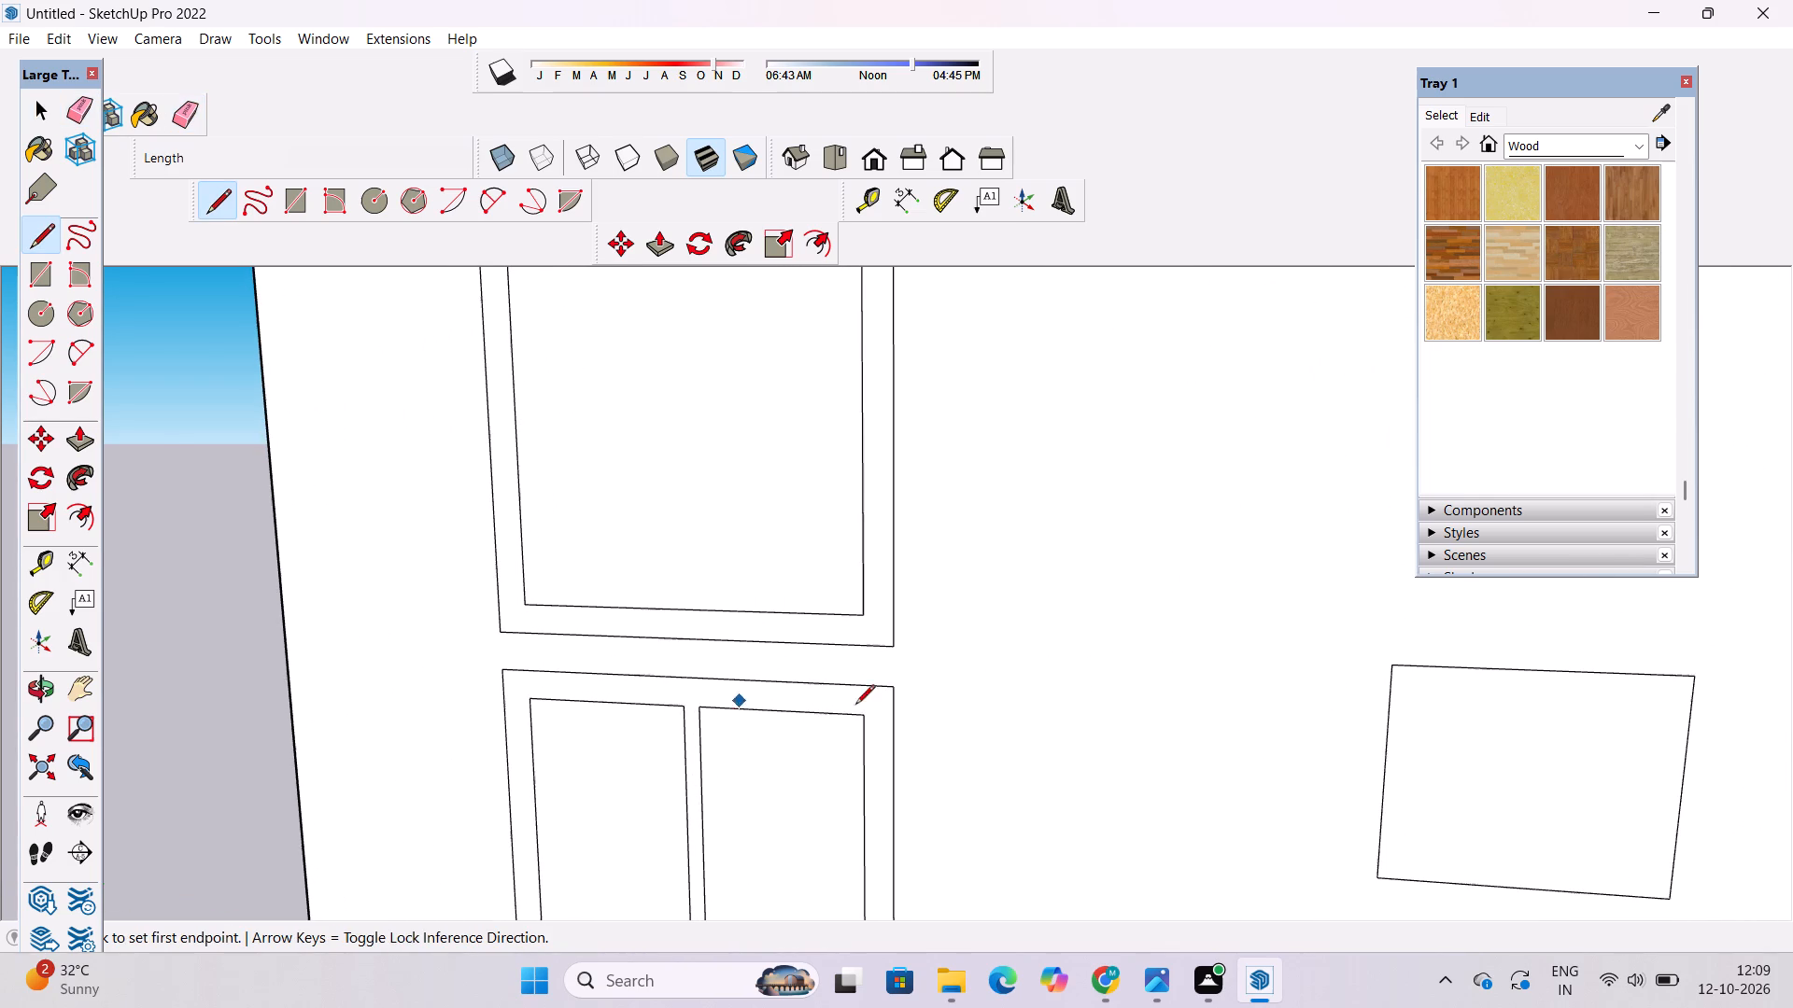
{"action": "left_click", "coordinate": [888, 689]}
{"action": "left_click", "coordinate": [888, 651]}
{"action": "left_click", "coordinate": [498, 672]}
{"action": "left_click", "coordinate": [500, 633]}
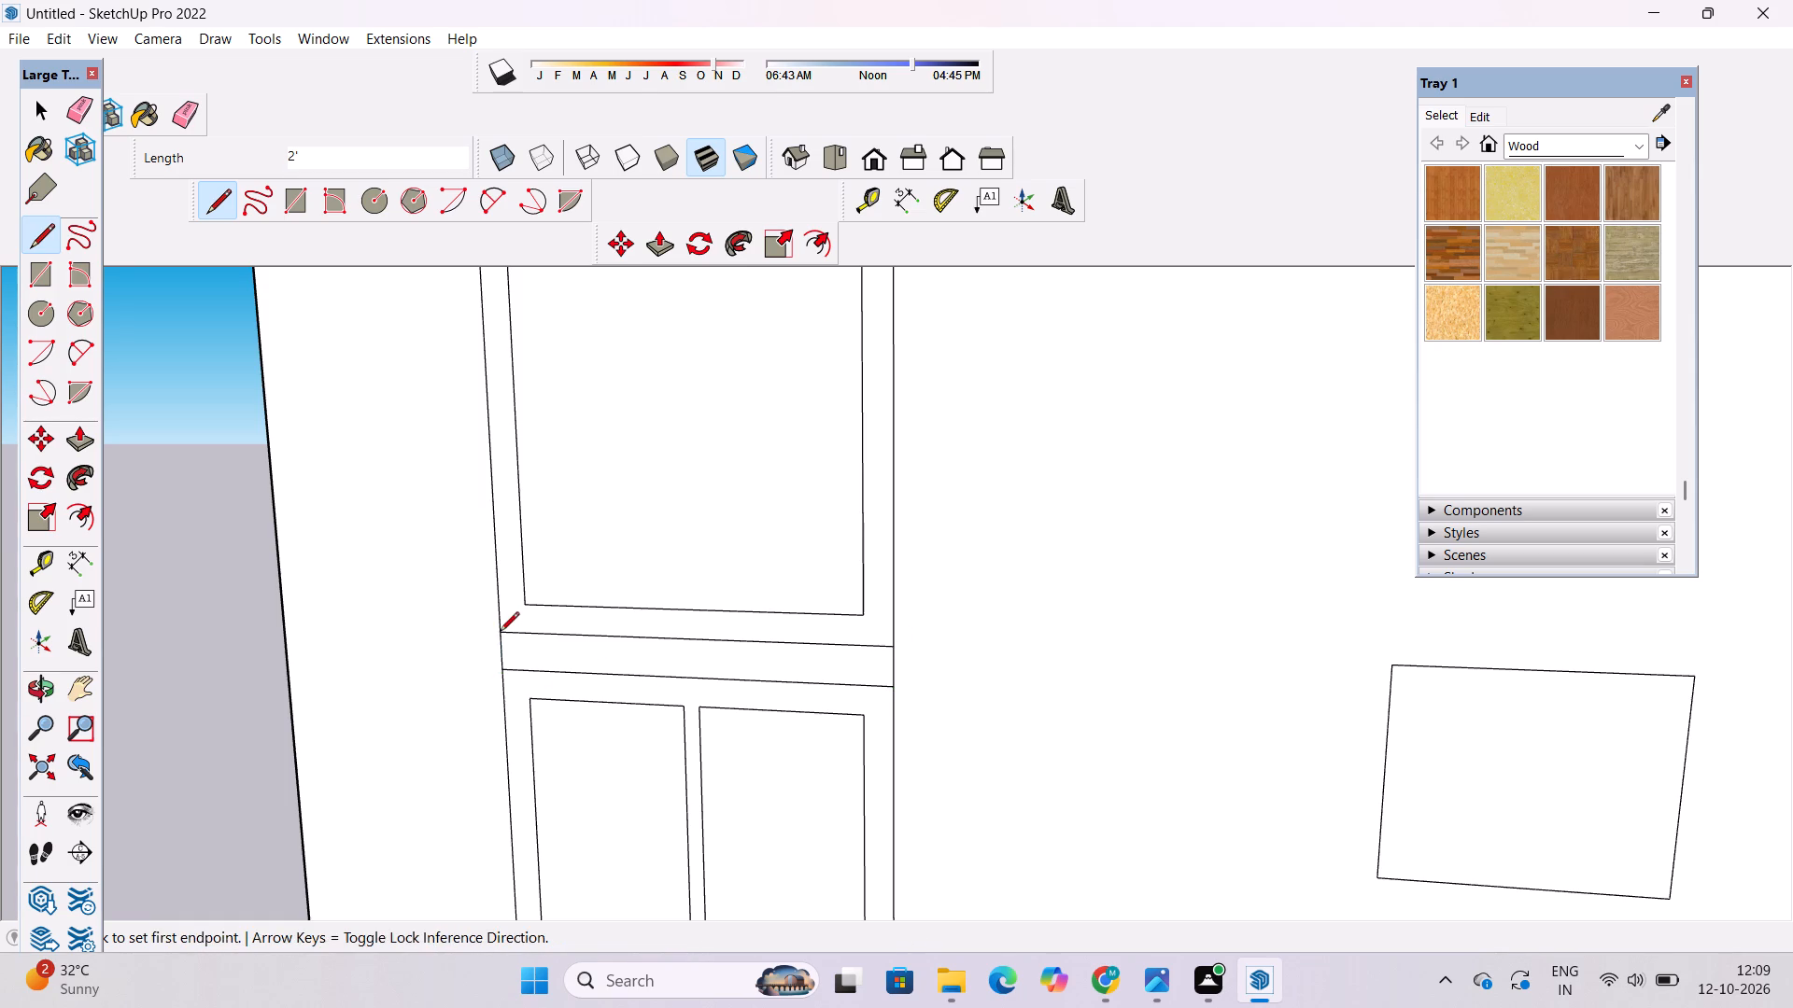
{"action": "key", "text": "space"}
Push/Pull the band between the upper and lower windows outward 6' as a projecting ledge.
{"action": "type", "text": "o"}
{"action": "left_click_drag", "start_coordinate": [891, 732], "coordinate": [600, 742]}
{"action": "scroll", "coordinate": [758, 678], "scroll_direction": "down", "scroll_amount": 3}
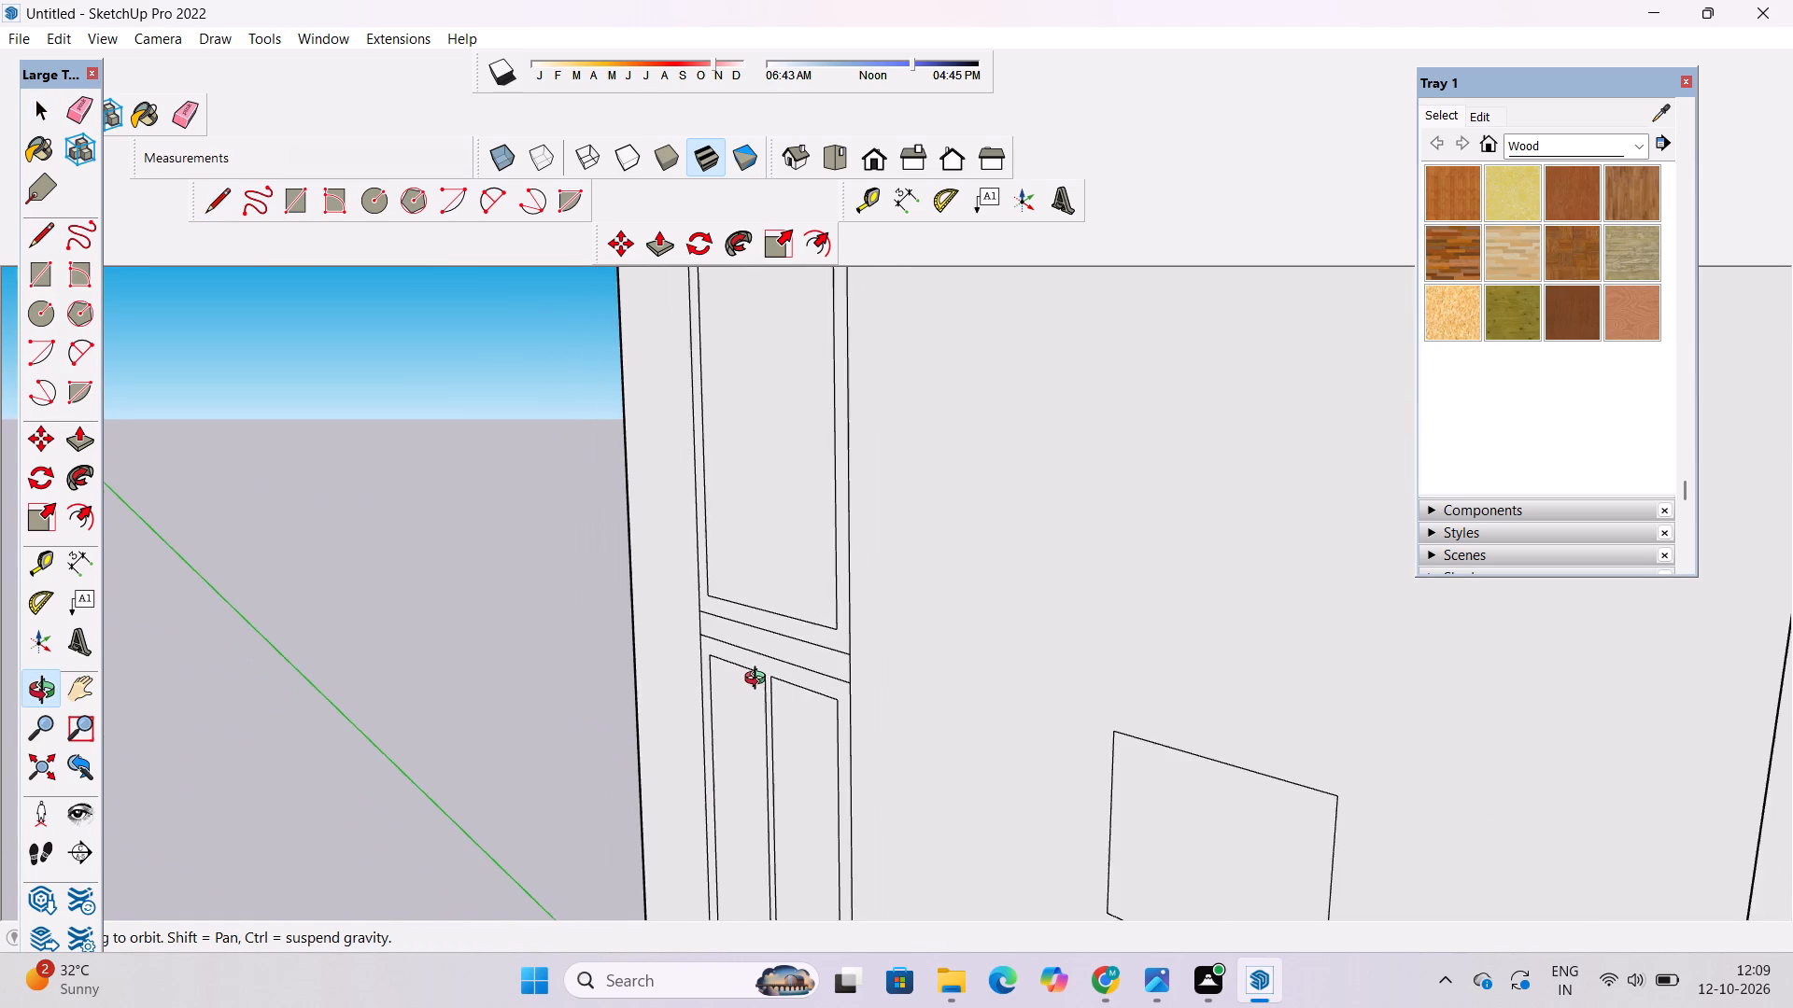
{"action": "left_click_drag", "start_coordinate": [783, 693], "coordinate": [795, 725], "text": "shift"}
{"action": "left_click_drag", "start_coordinate": [795, 727], "coordinate": [782, 716], "text": "shift"}
{"action": "left_click", "coordinate": [778, 708]}
{"action": "left_click_drag", "start_coordinate": [949, 695], "coordinate": [882, 711]}
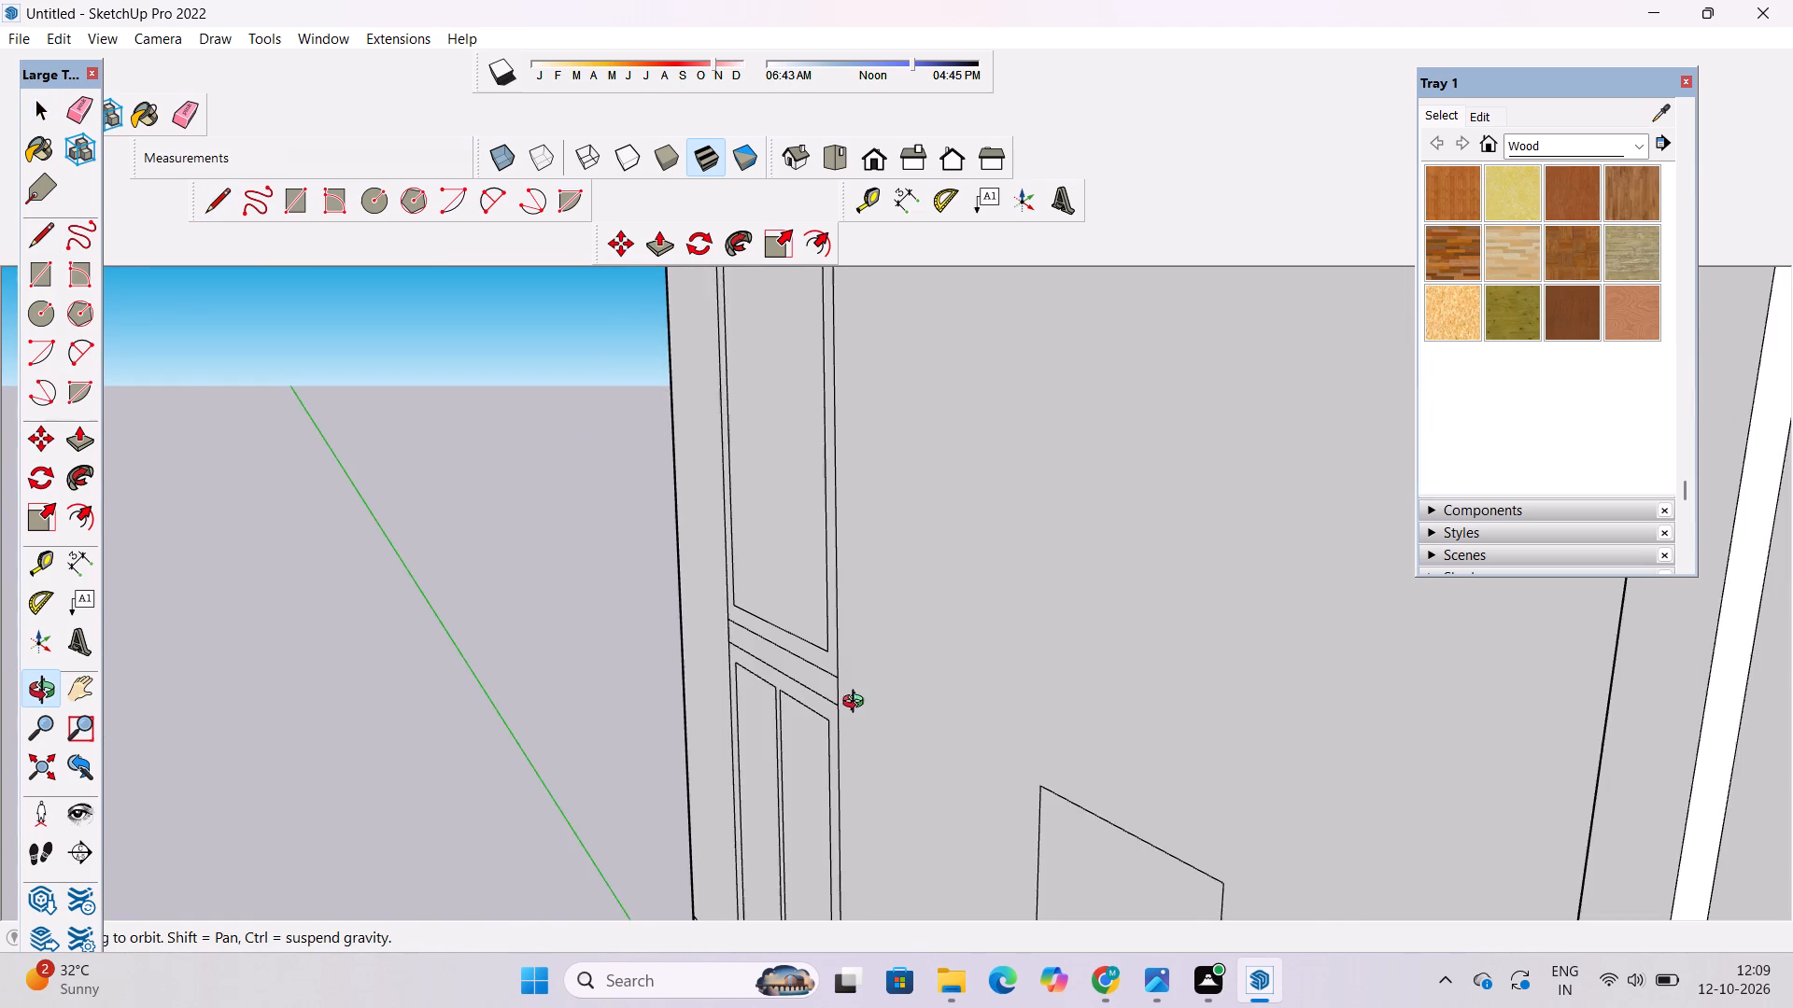
{"action": "key", "text": "space"}
{"action": "scroll", "coordinate": [854, 704], "scroll_direction": "up", "scroll_amount": 7}
{"action": "left_click", "coordinate": [813, 664]}
{"action": "key", "text": "p"}
{"action": "left_click", "coordinate": [813, 664]}
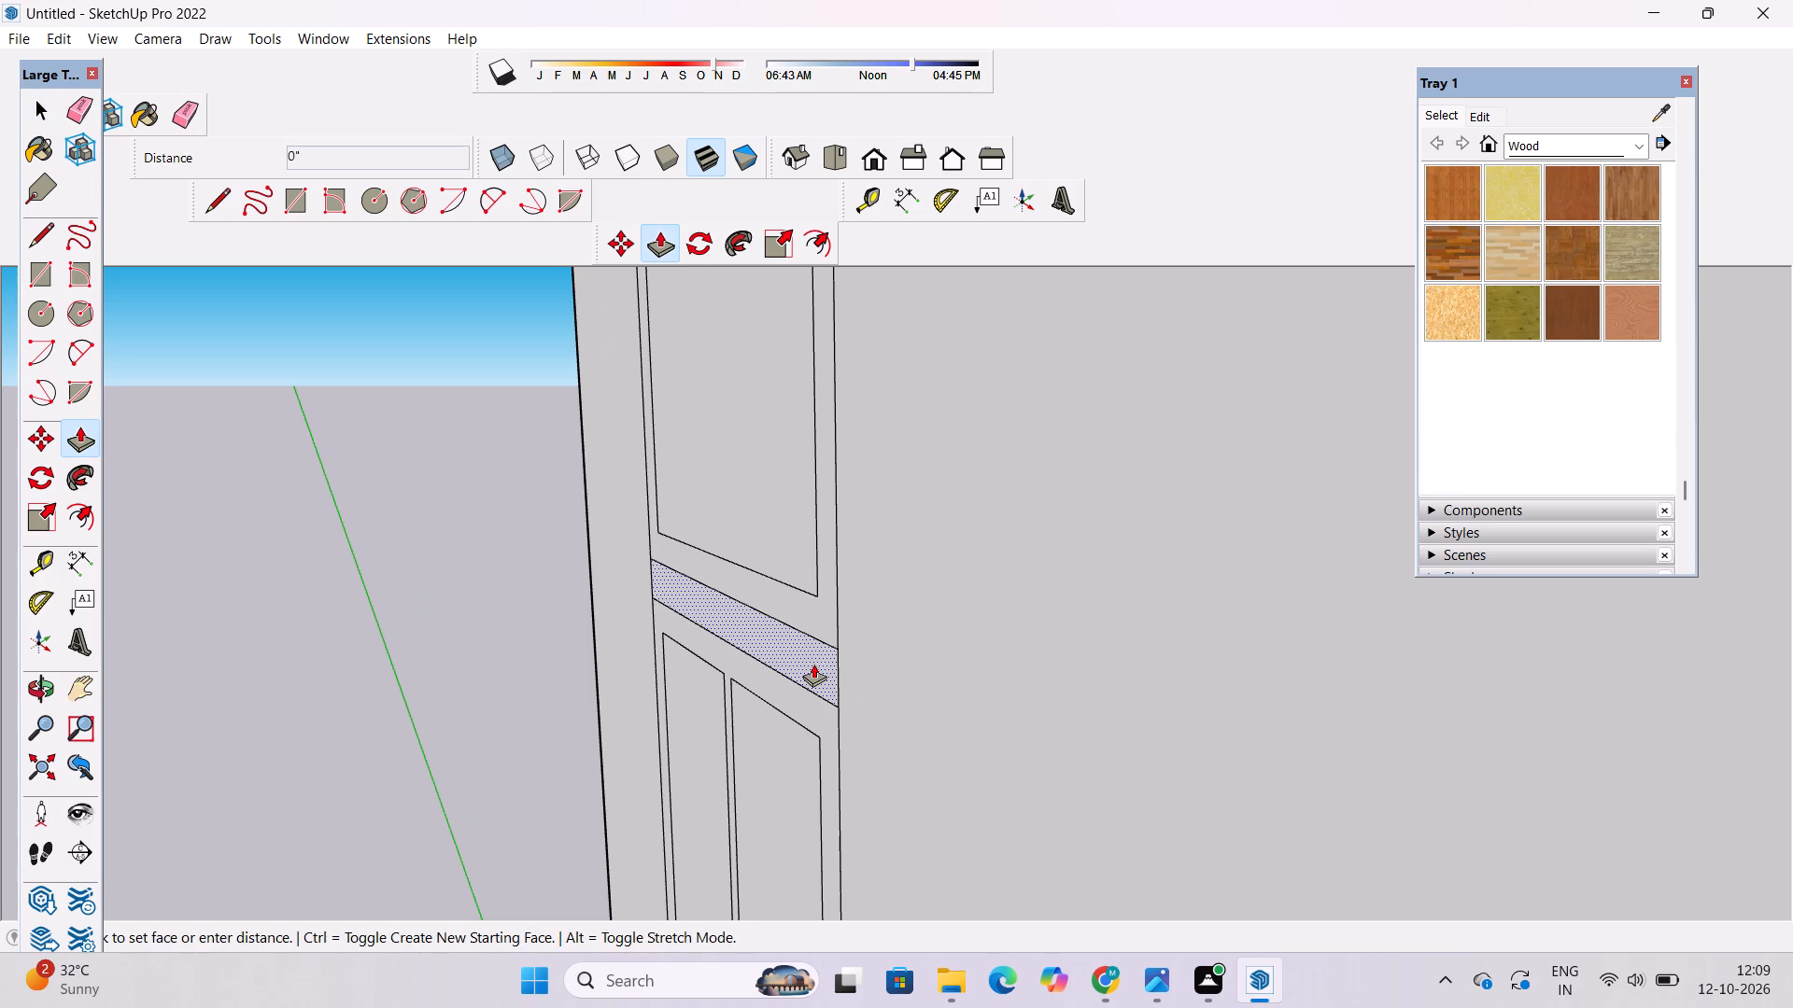
{"action": "scroll", "coordinate": [788, 663], "scroll_direction": "down", "scroll_amount": 12}
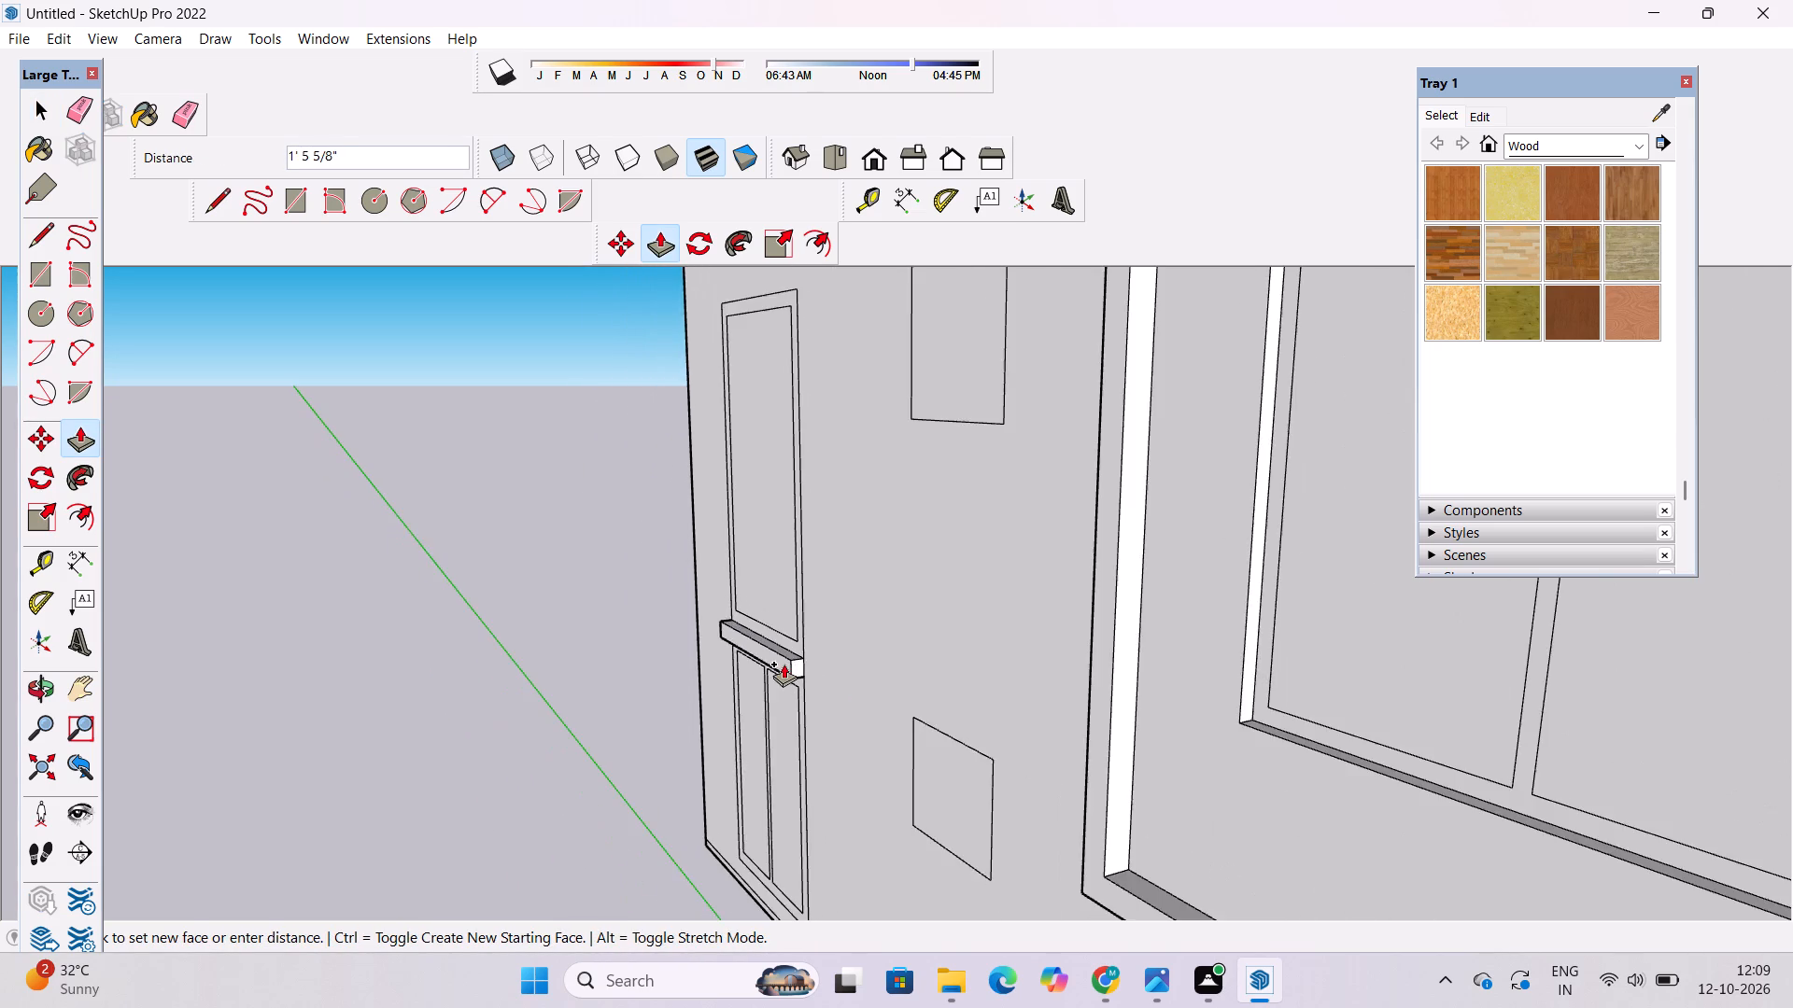
{"action": "scroll", "coordinate": [784, 664], "scroll_direction": "up", "scroll_amount": 3}
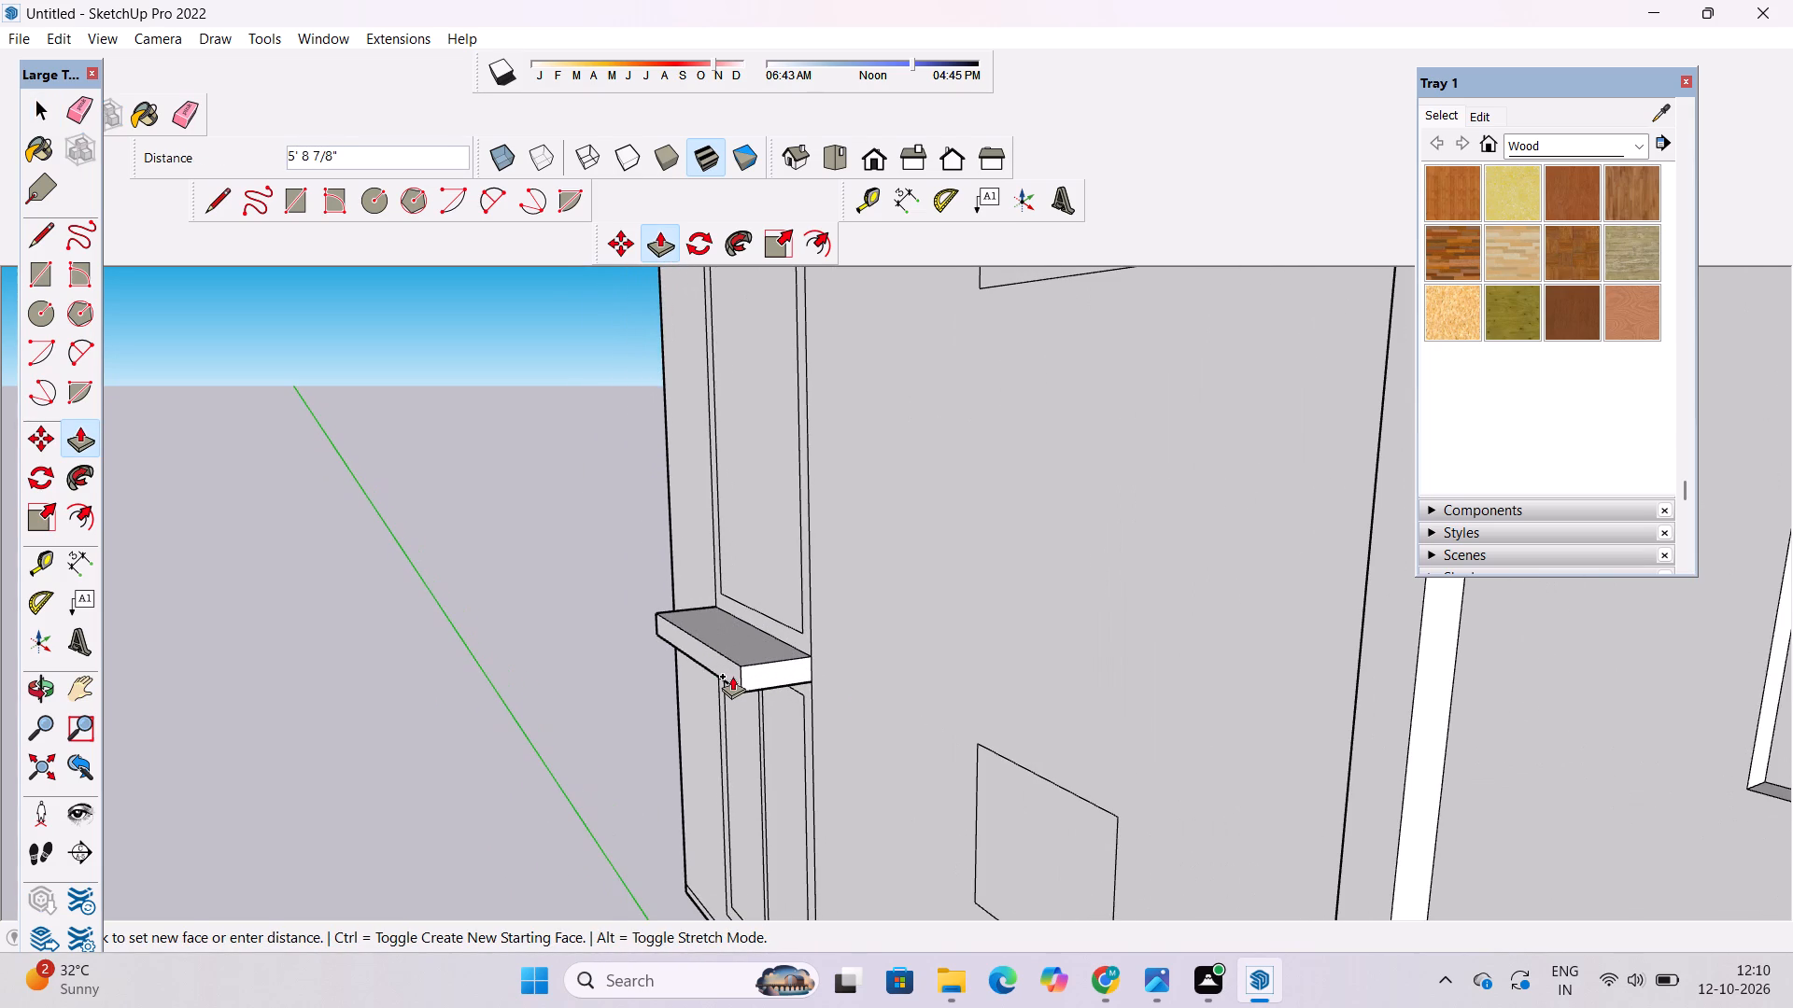
{"action": "type", "text": "6'"}
{"action": "key", "text": "Return"}
Place a horizontal guide 2' above the upper window frame's top edge.
{"action": "scroll", "coordinate": [727, 688], "scroll_direction": "down", "scroll_amount": 6}
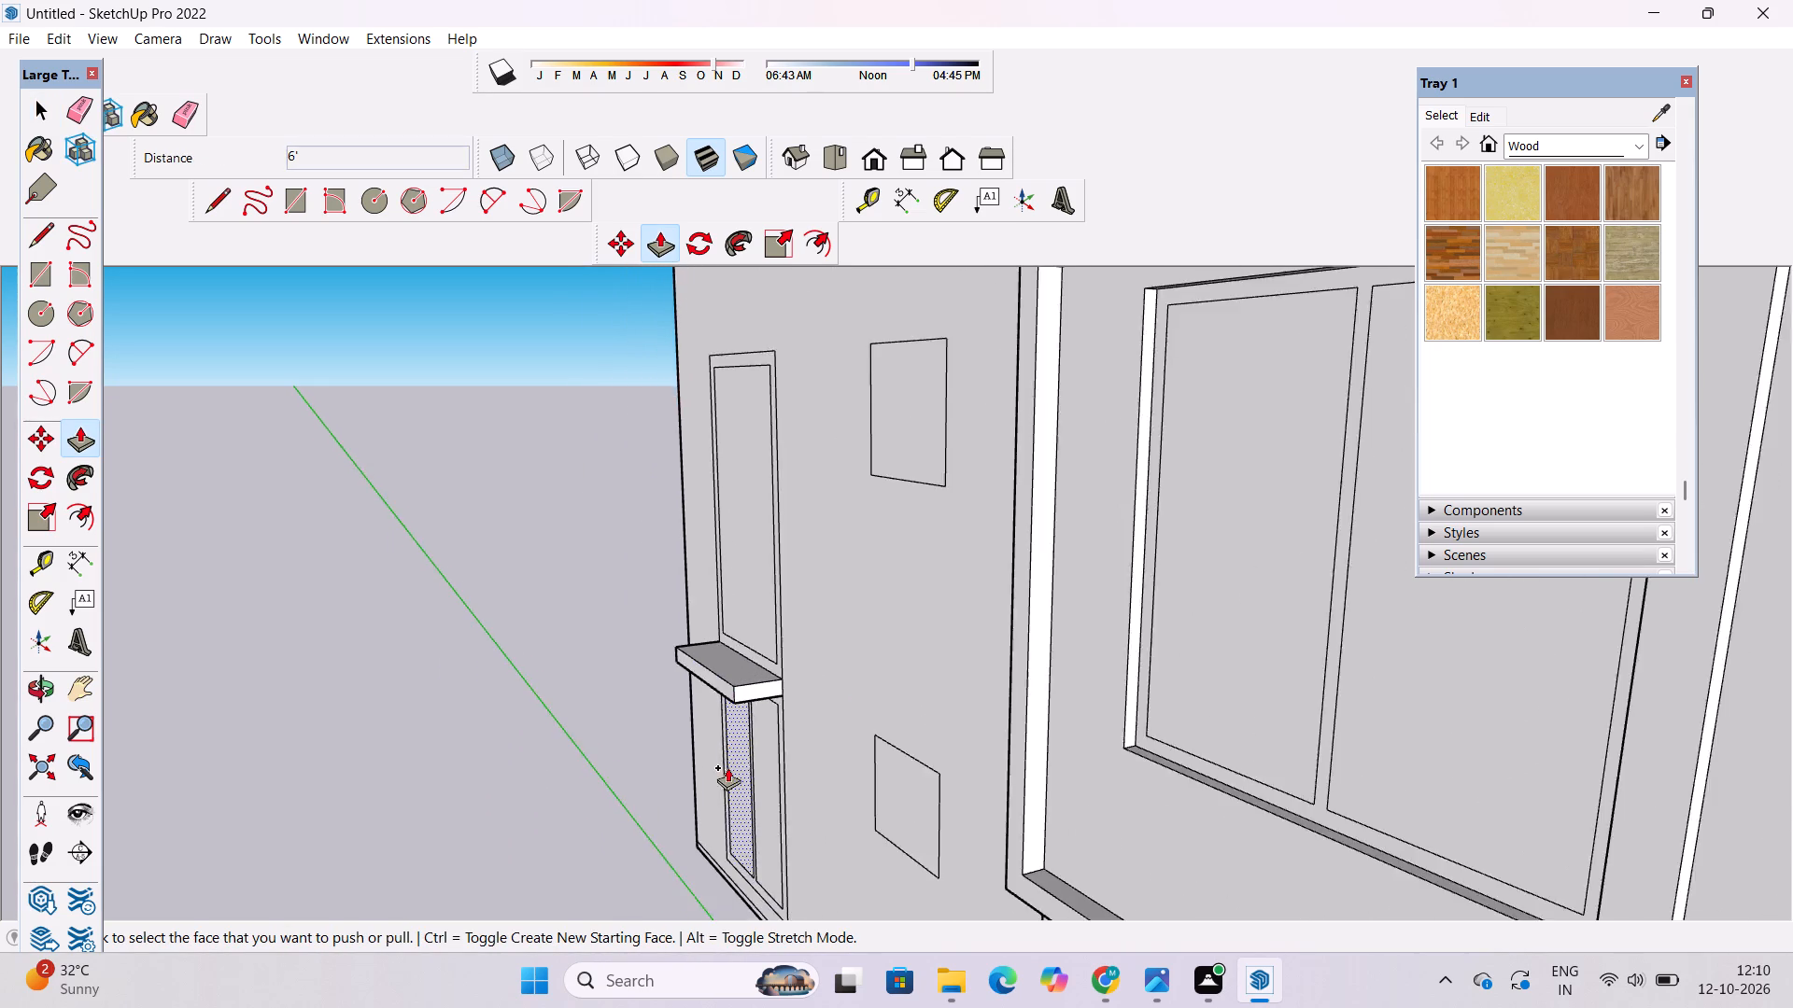
{"action": "scroll", "coordinate": [727, 767], "scroll_direction": "down", "scroll_amount": 3}
{"action": "scroll", "coordinate": [707, 514], "scroll_direction": "up", "scroll_amount": 7}
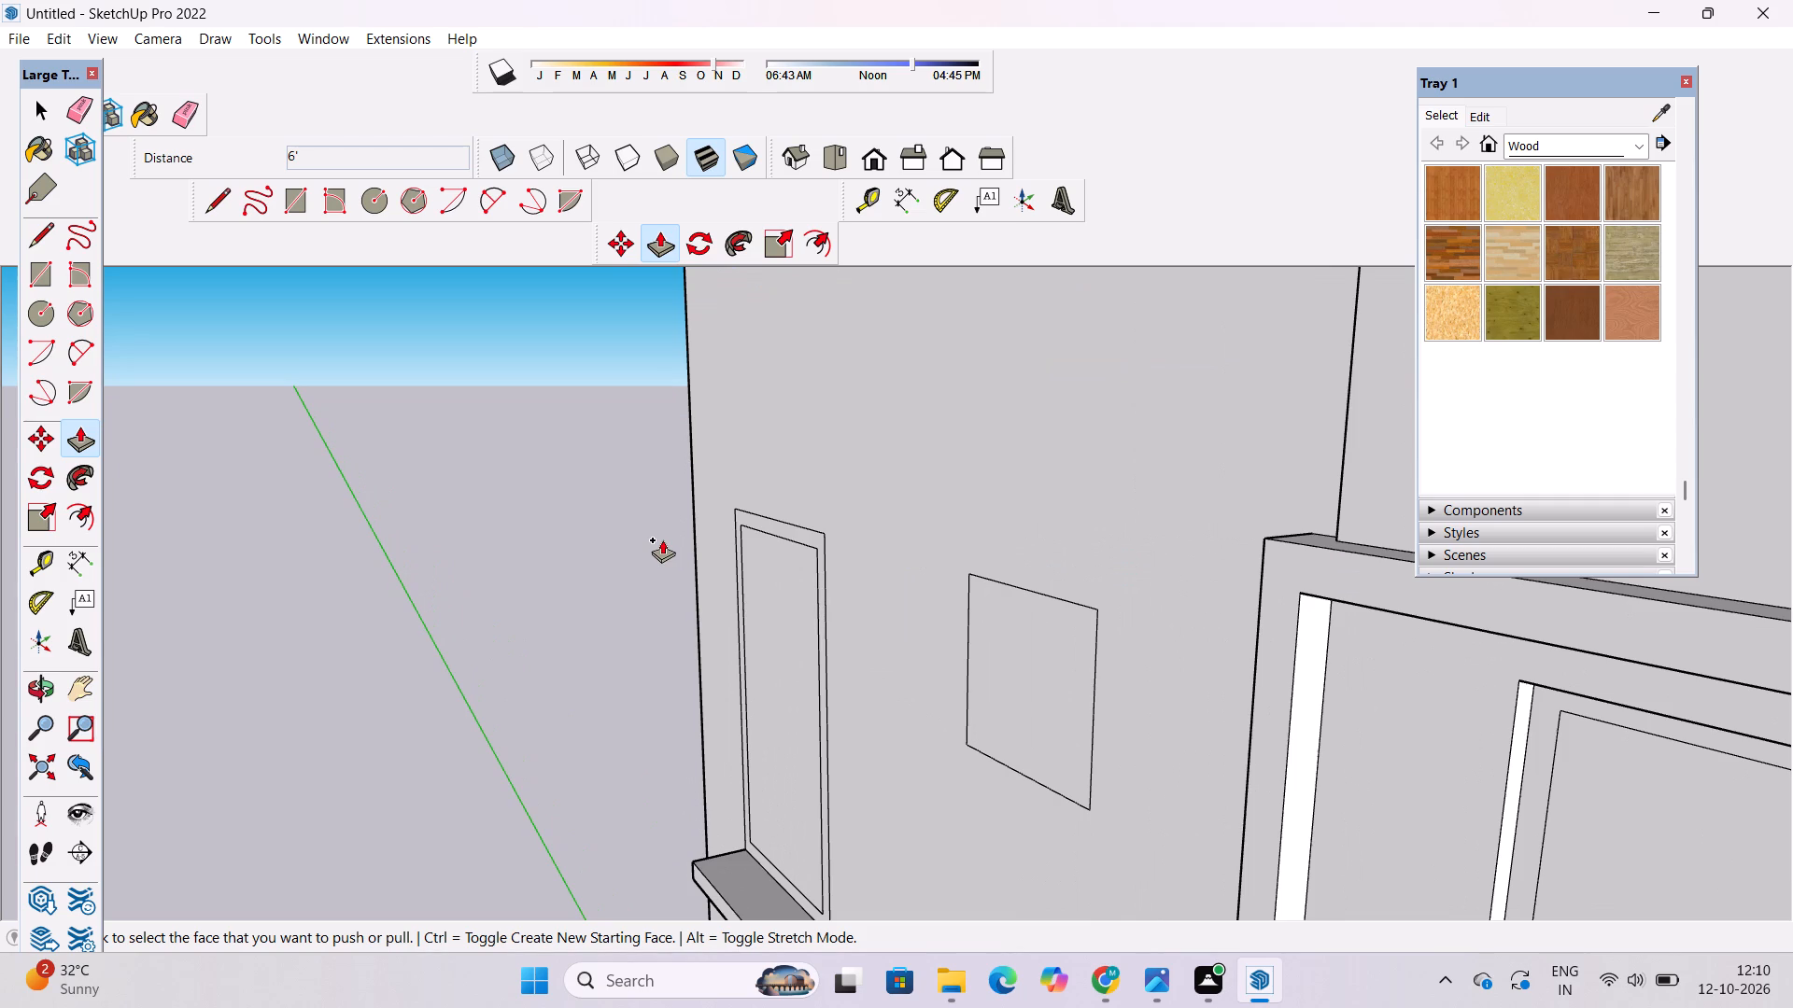
{"action": "scroll", "coordinate": [662, 539], "scroll_direction": "up", "scroll_amount": 1}
{"action": "key", "text": "o"}
{"action": "left_click_drag", "start_coordinate": [731, 535], "coordinate": [817, 550]}
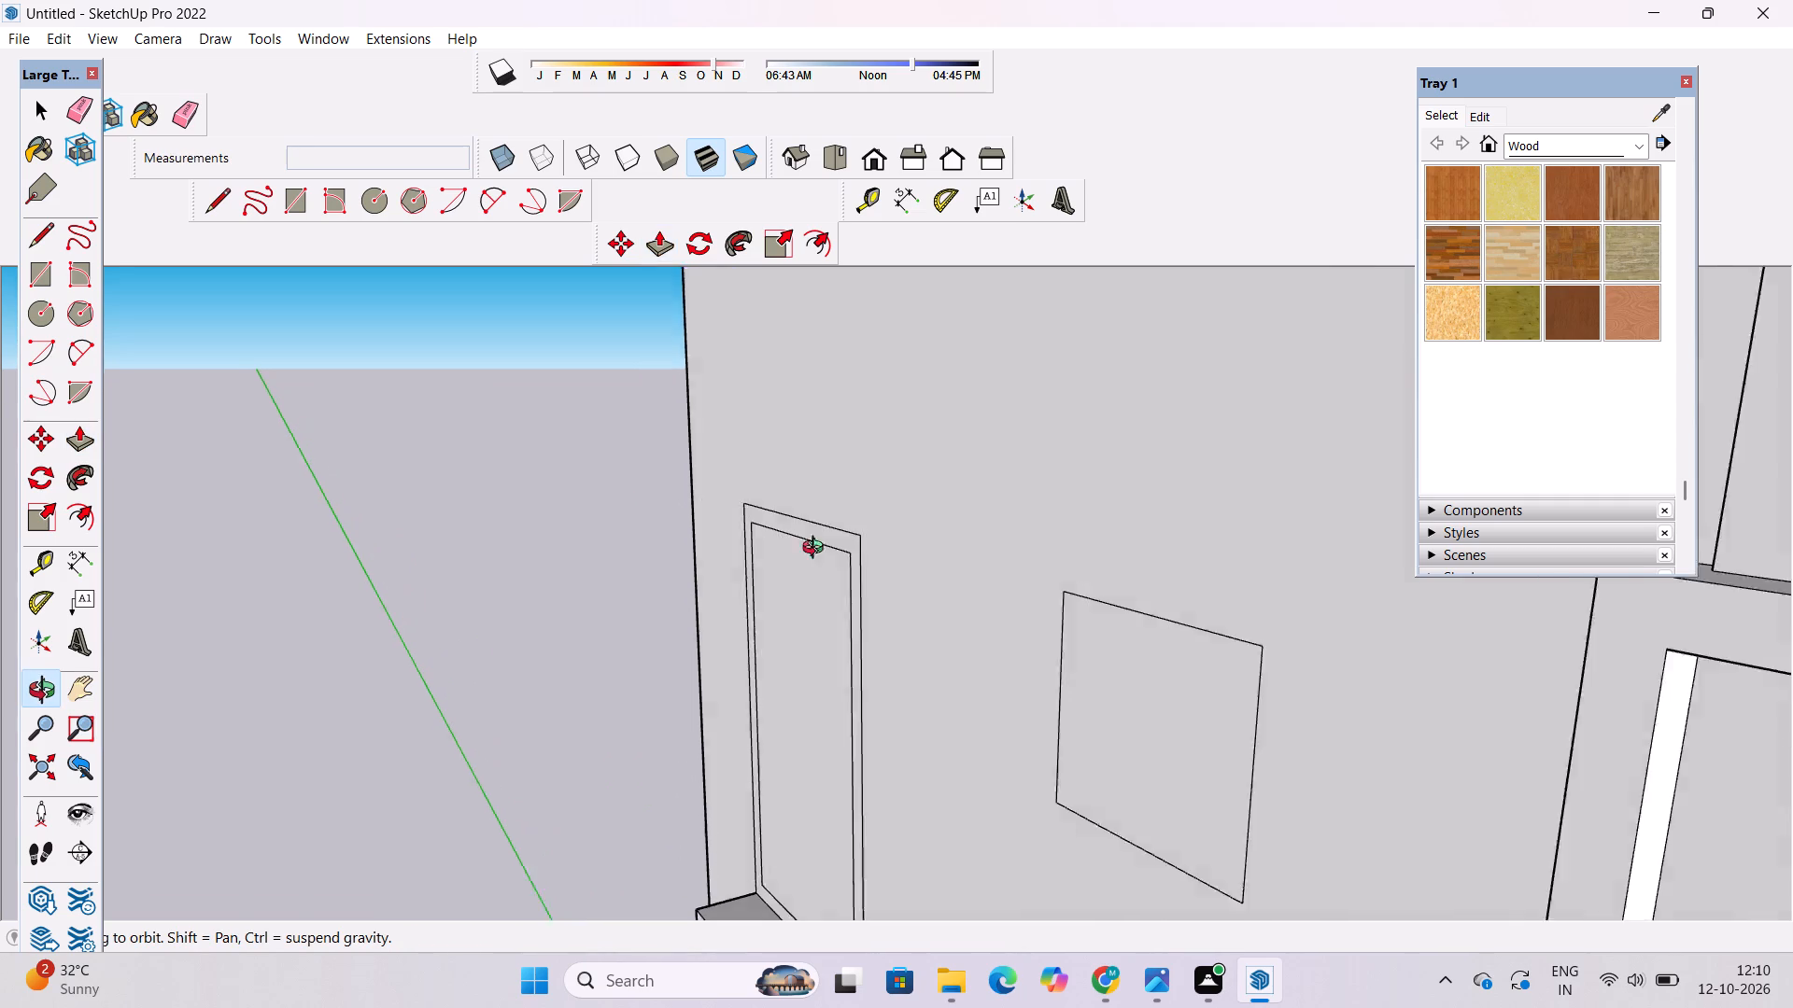
{"action": "left_click_drag", "start_coordinate": [817, 550], "coordinate": [910, 559]}
{"action": "left_click_drag", "start_coordinate": [909, 561], "coordinate": [840, 549]}
{"action": "left_click_drag", "start_coordinate": [836, 548], "coordinate": [899, 555]}
{"action": "left_click_drag", "start_coordinate": [886, 557], "coordinate": [913, 624], "text": "shift"}
{"action": "left_click_drag", "start_coordinate": [813, 622], "coordinate": [920, 612]}
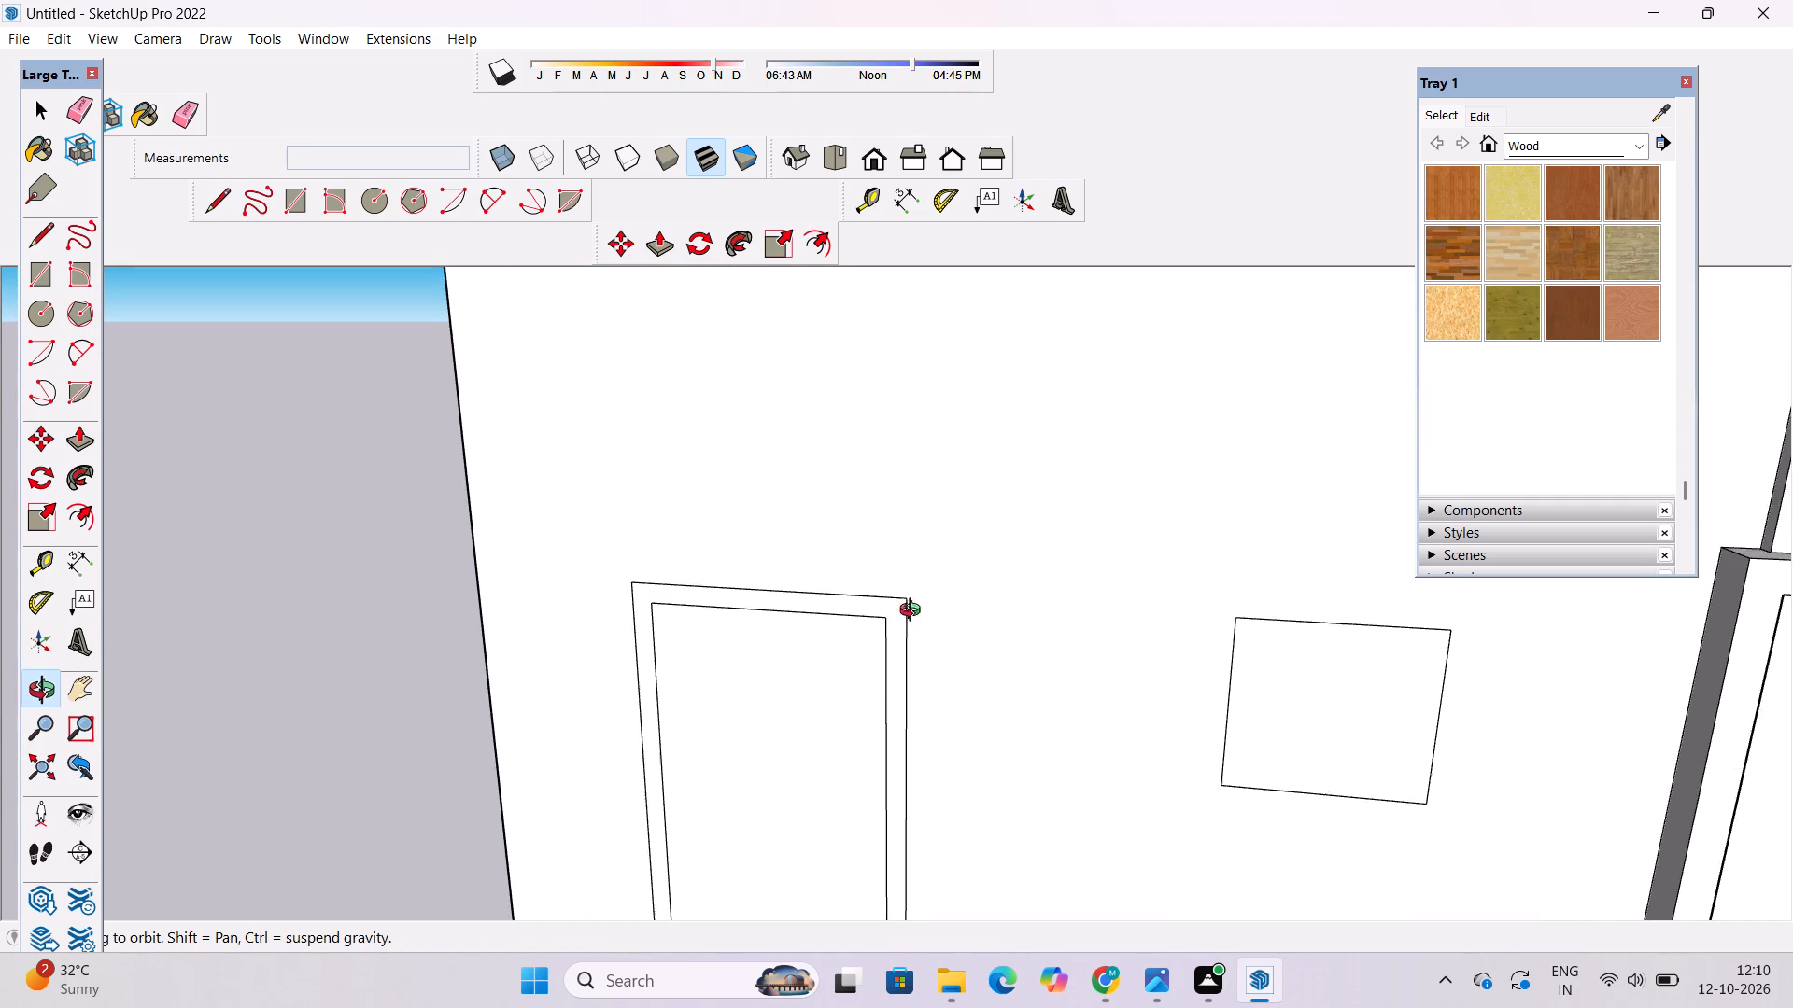
{"action": "left_click_drag", "start_coordinate": [901, 612], "coordinate": [873, 476]}
{"action": "left_click_drag", "start_coordinate": [875, 509], "coordinate": [852, 571], "text": "shift"}
{"action": "key", "text": "t"}
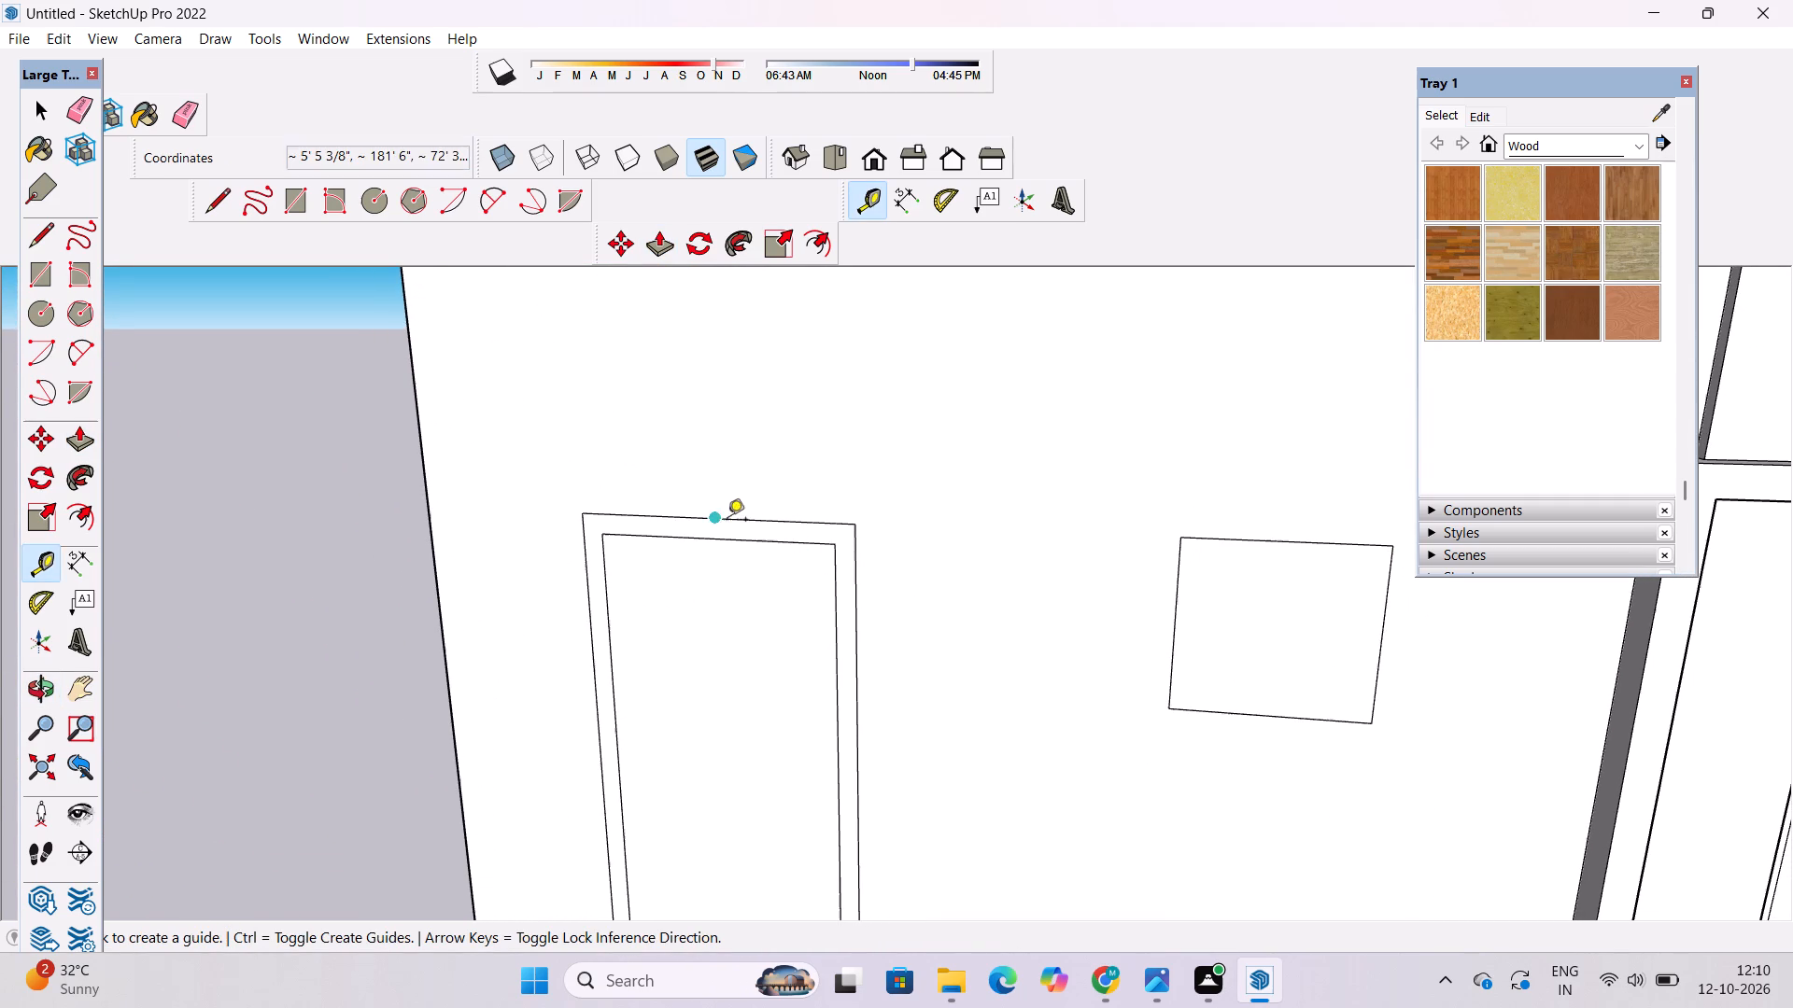
{"action": "left_click", "coordinate": [713, 524]}
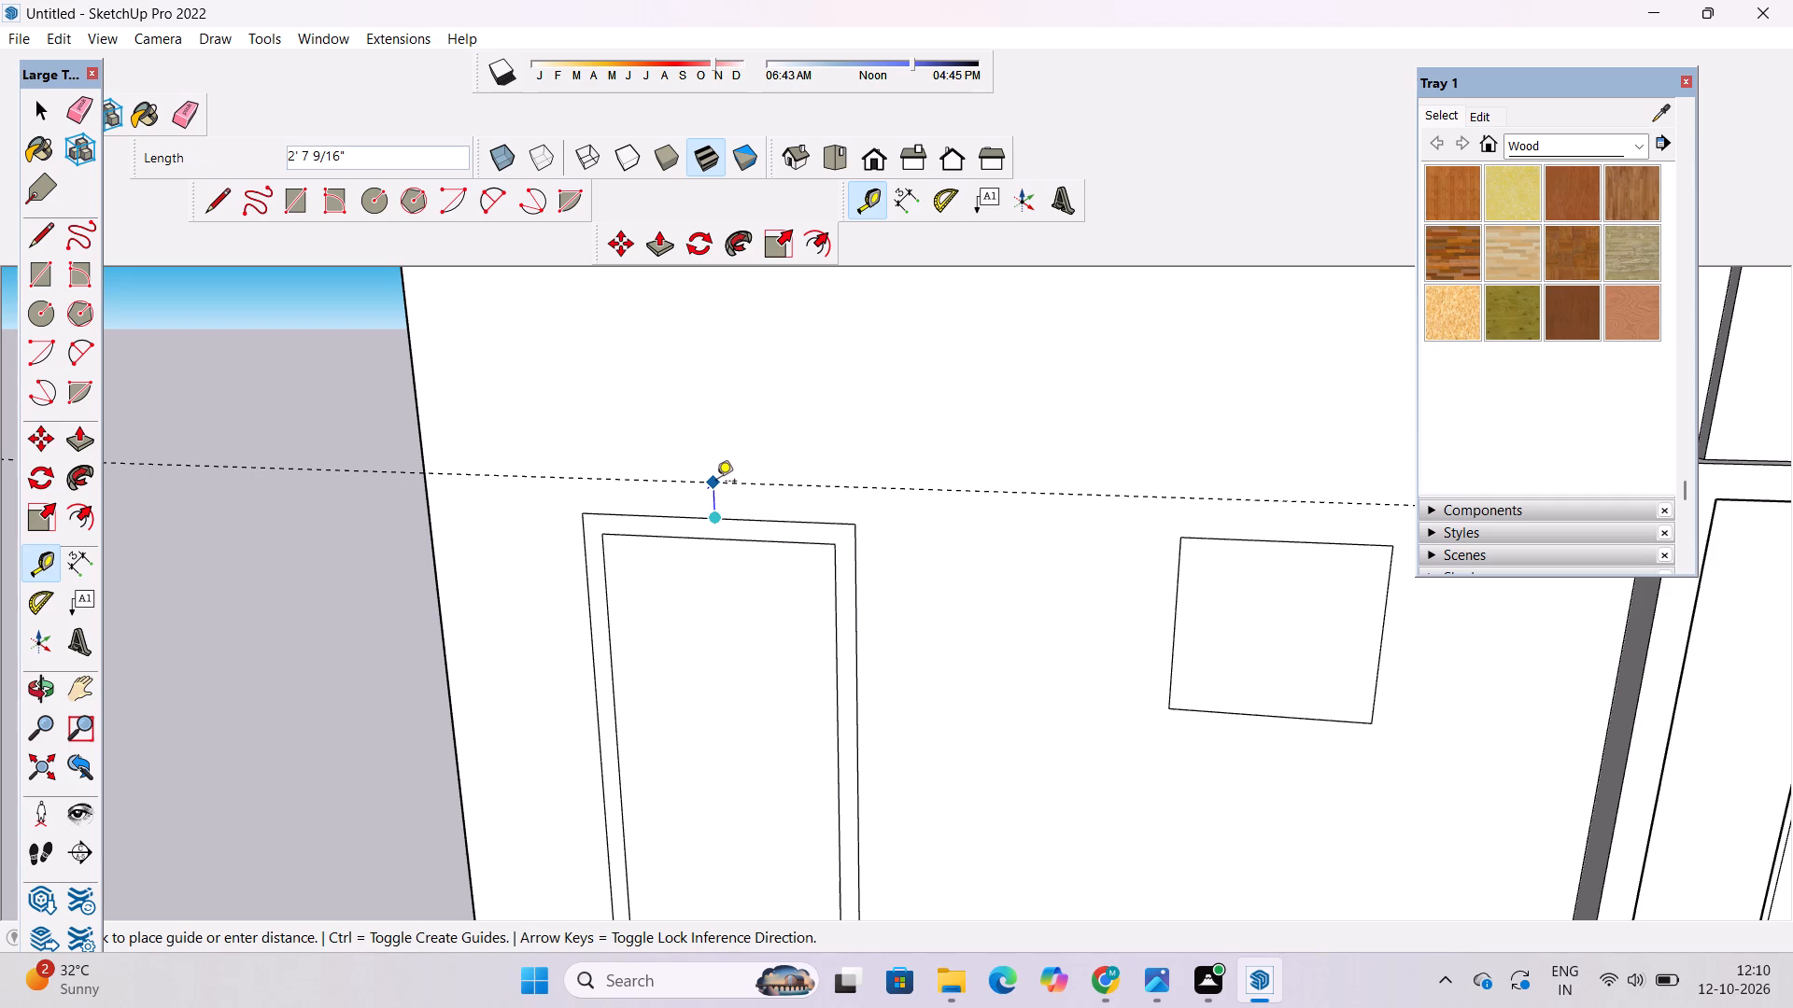
{"action": "type", "text": "2'"}
{"action": "key", "text": "Return"}
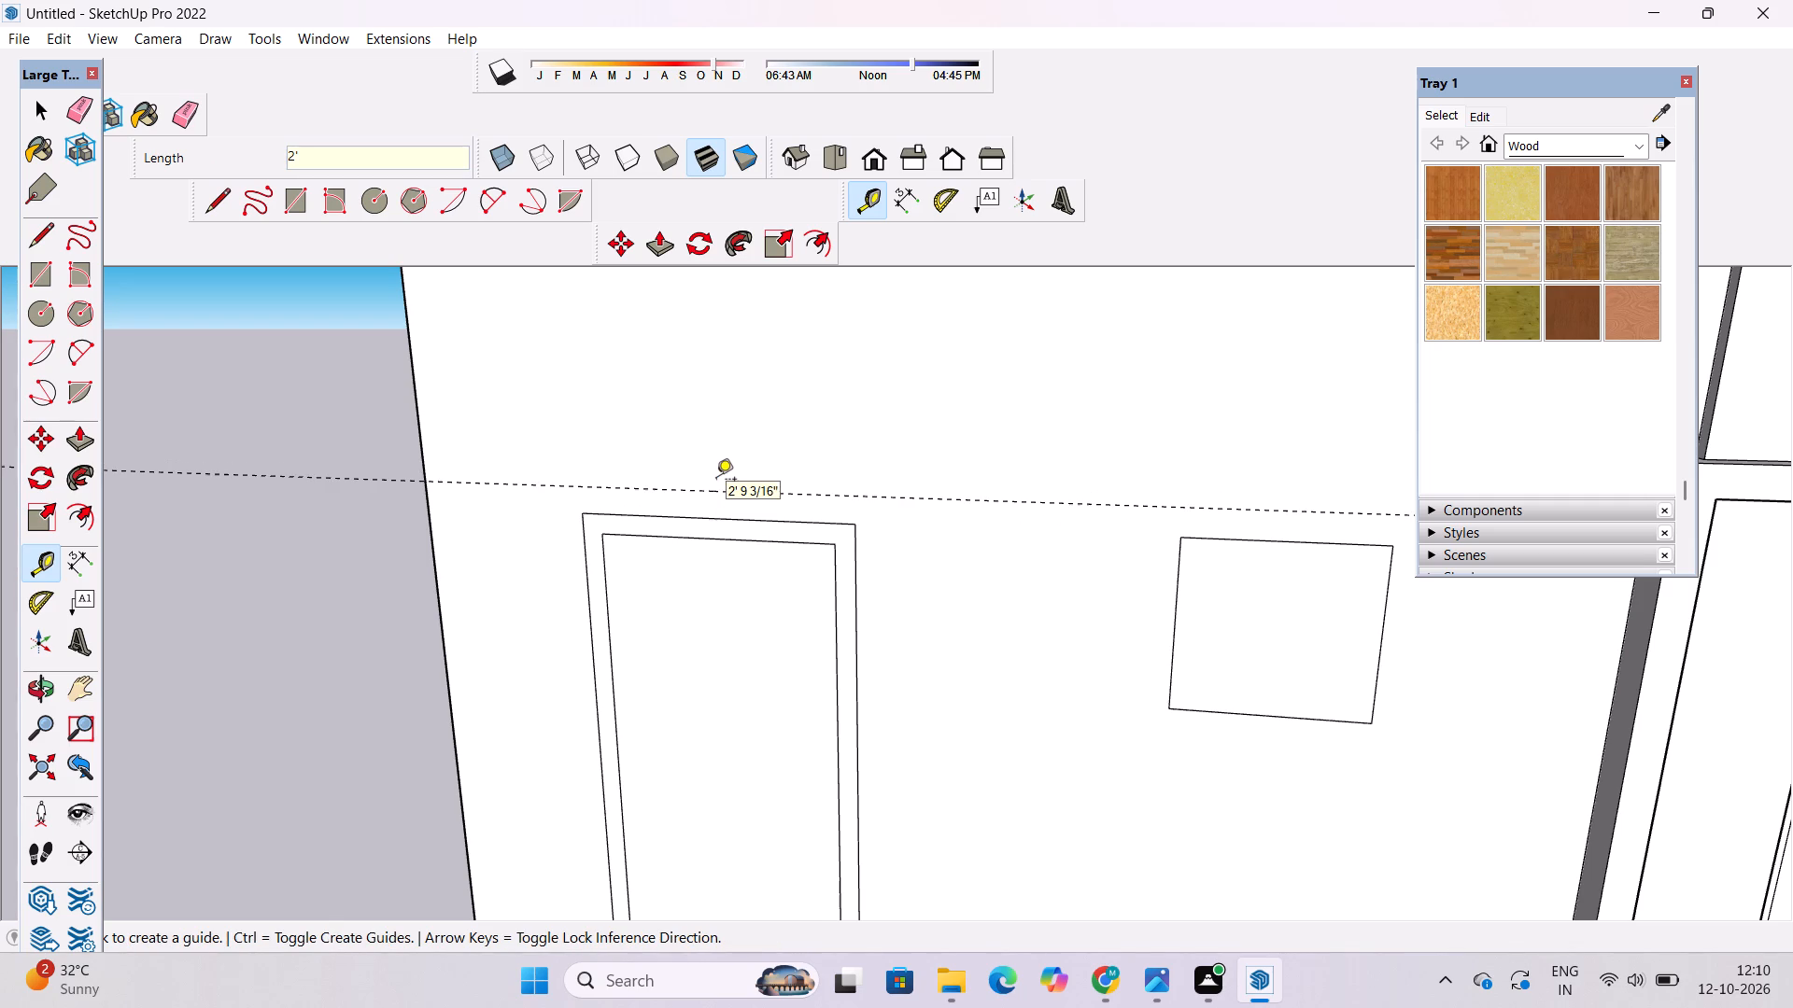
Outline a 2' high band on top of the upper window frame, spanning its full width up to the guide.
{"action": "key", "text": "l"}
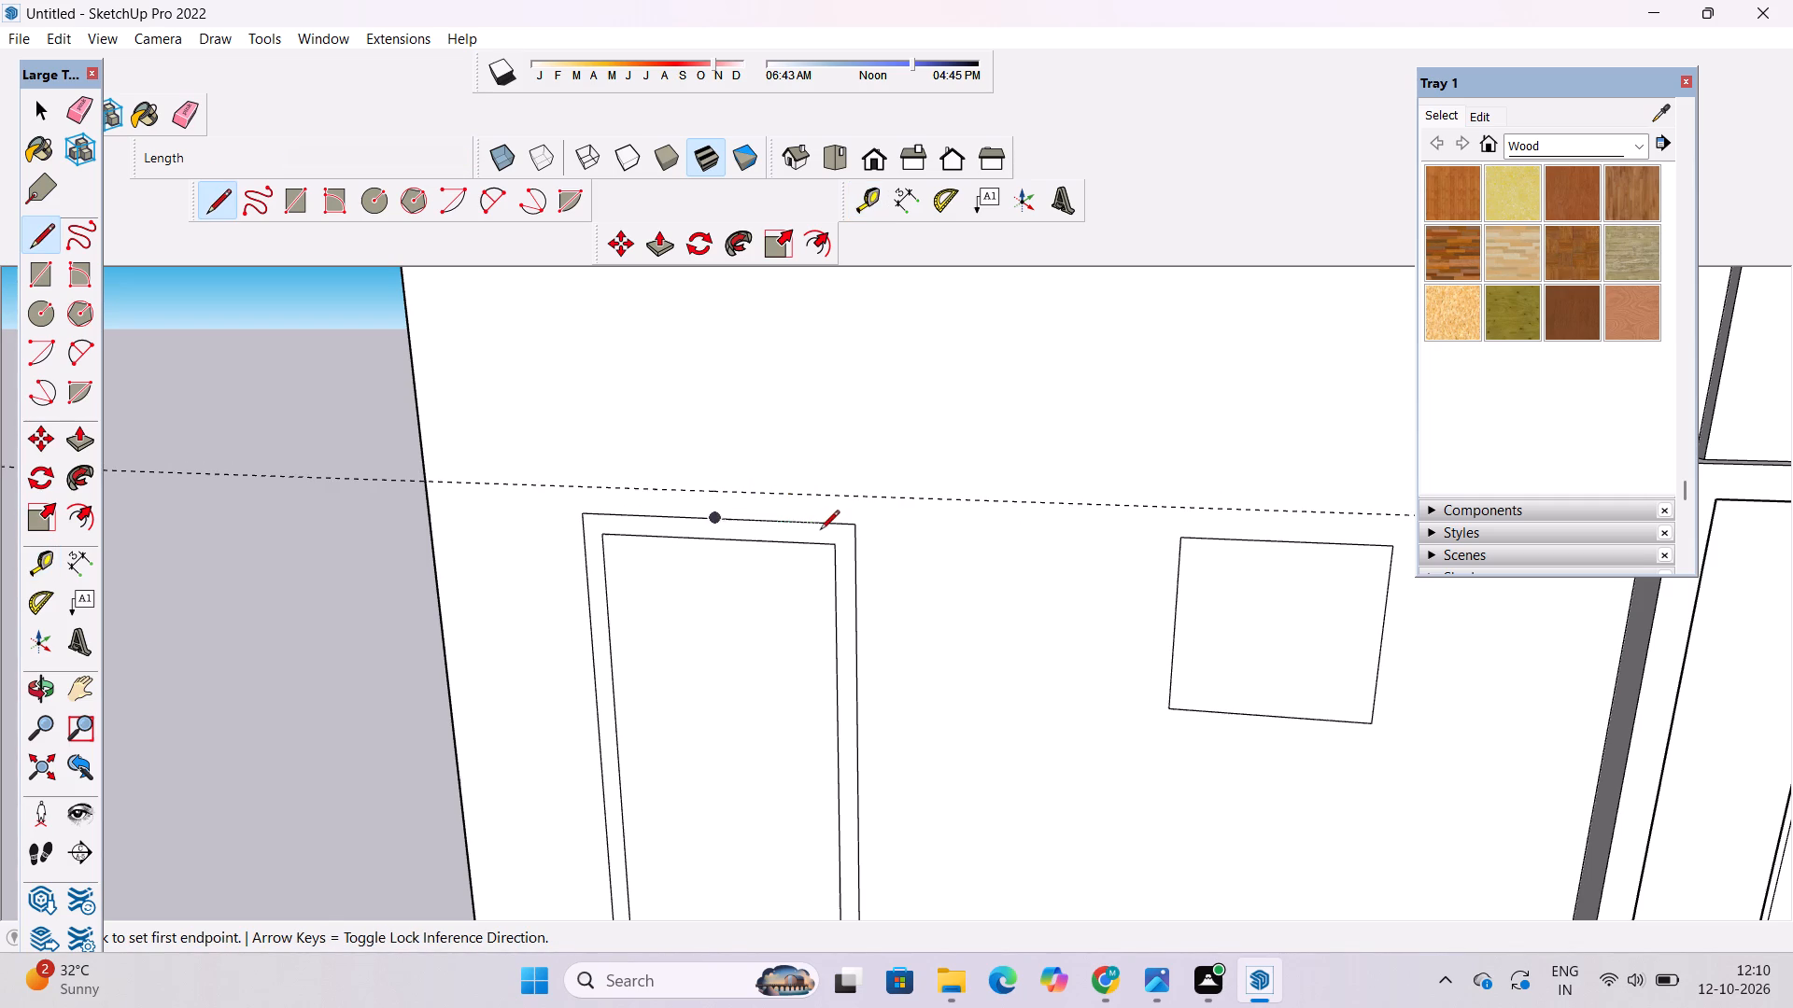
{"action": "scroll", "coordinate": [854, 523], "scroll_direction": "up", "scroll_amount": 8}
{"action": "left_click", "coordinate": [855, 525]}
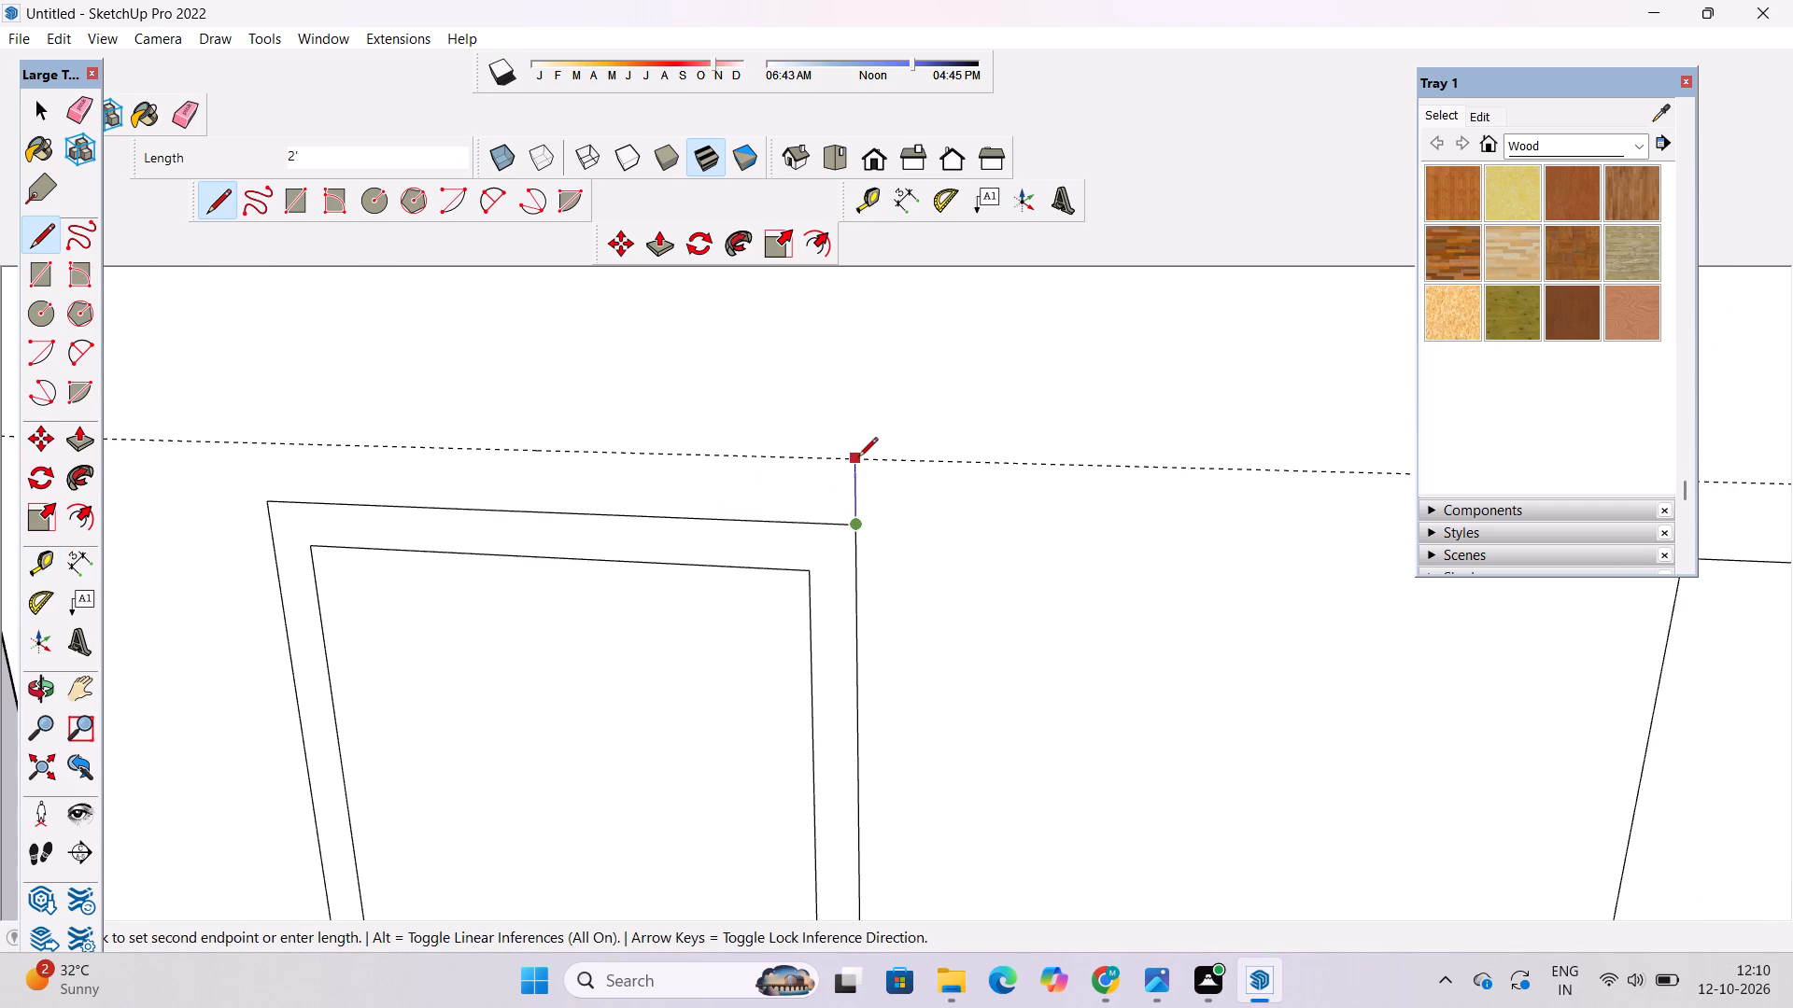
{"action": "left_click", "coordinate": [858, 458]}
{"action": "scroll", "coordinate": [858, 458], "scroll_direction": "down", "scroll_amount": 3}
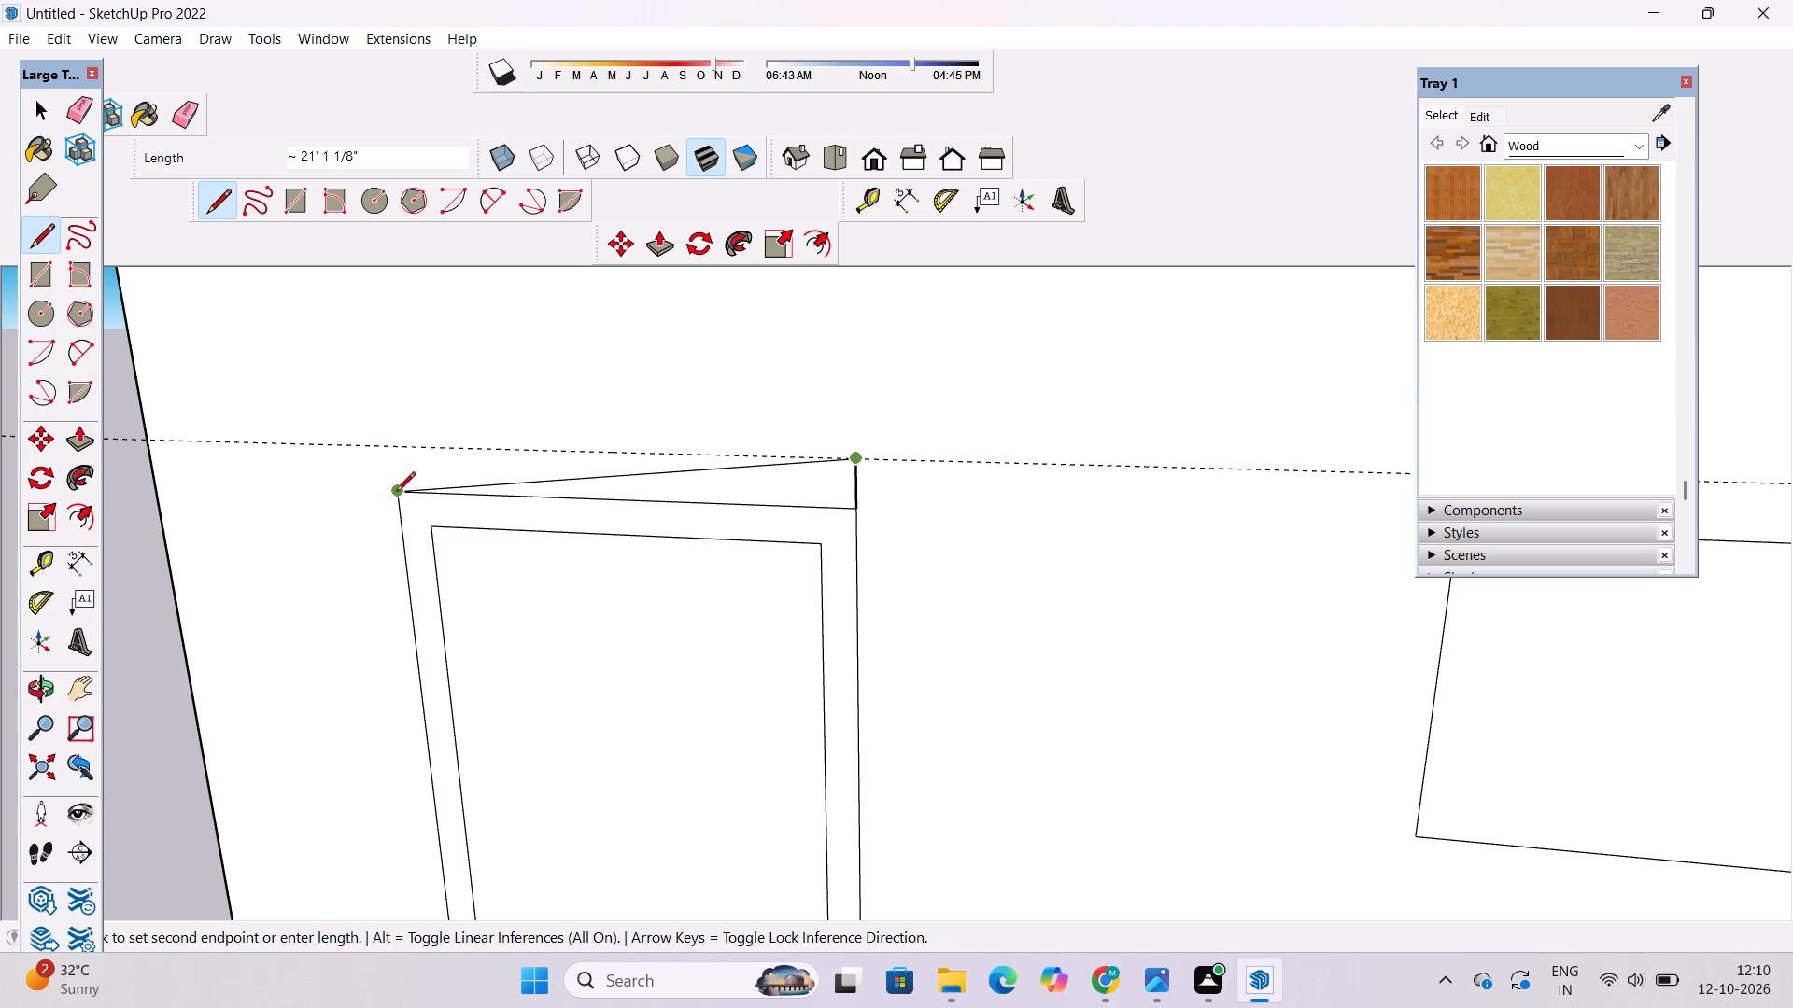
{"action": "left_click", "coordinate": [389, 449]}
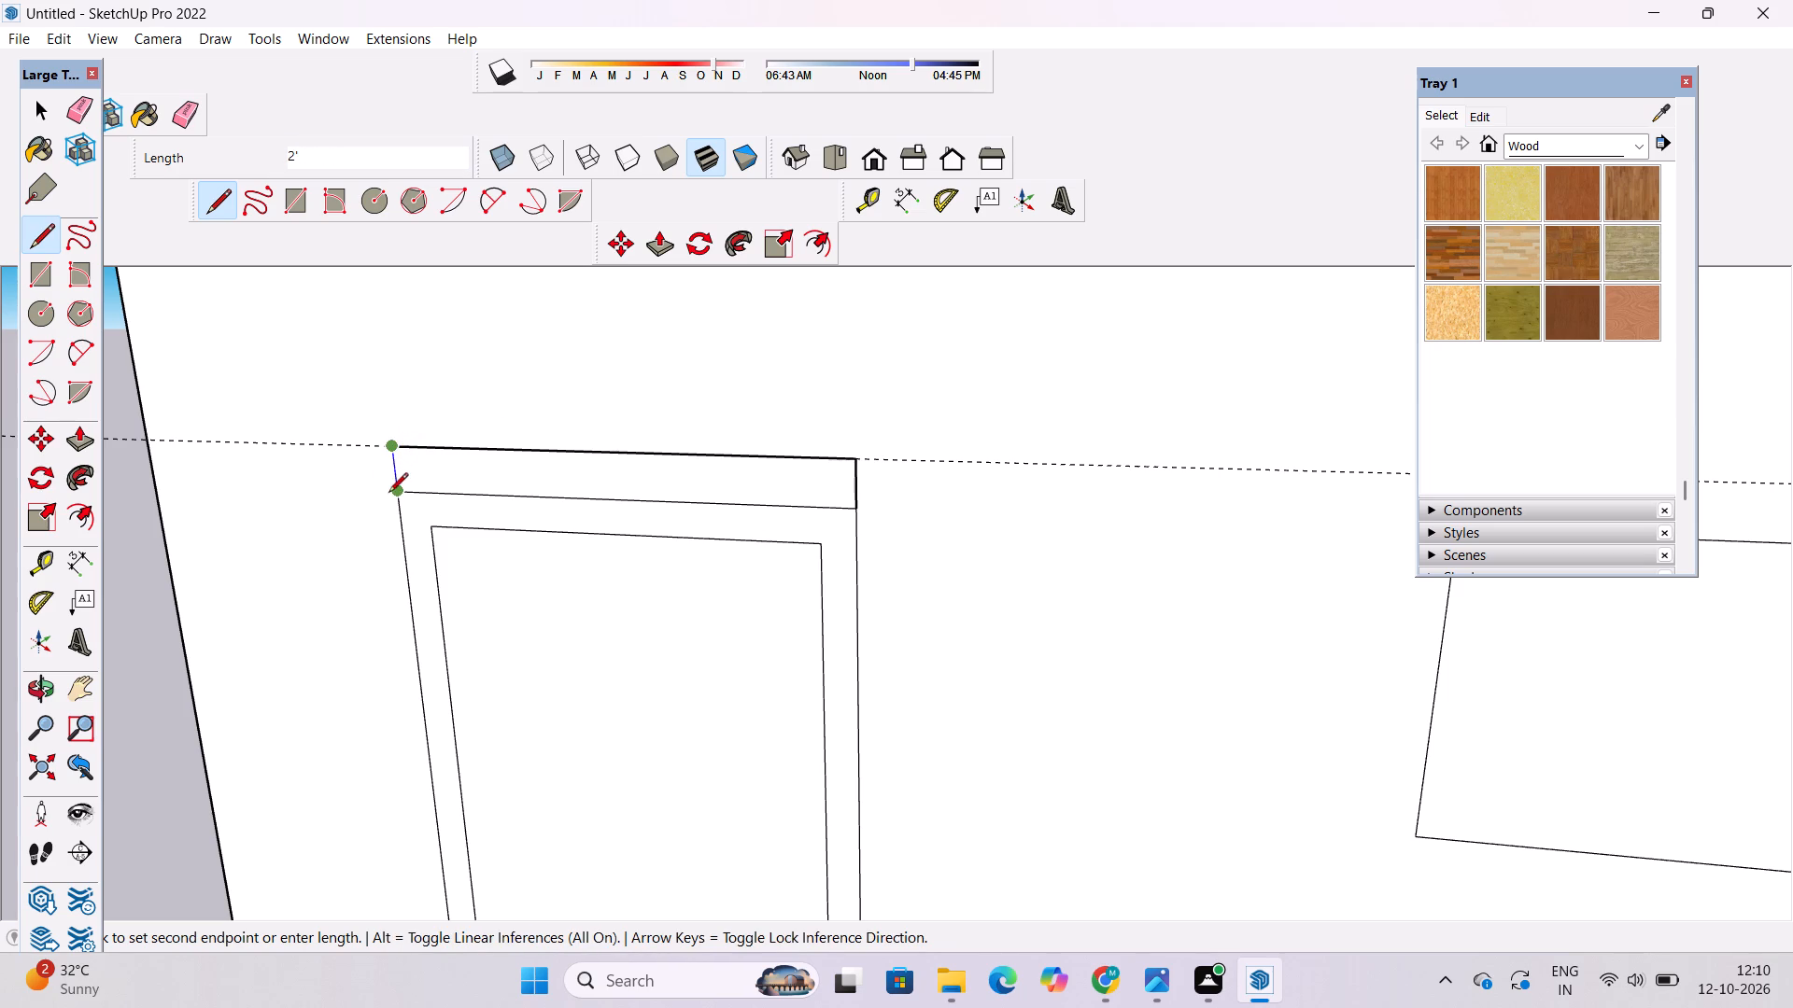
{"action": "left_click", "coordinate": [393, 494]}
Erase the horizontal guide above the upper window.
{"action": "key", "text": "e"}
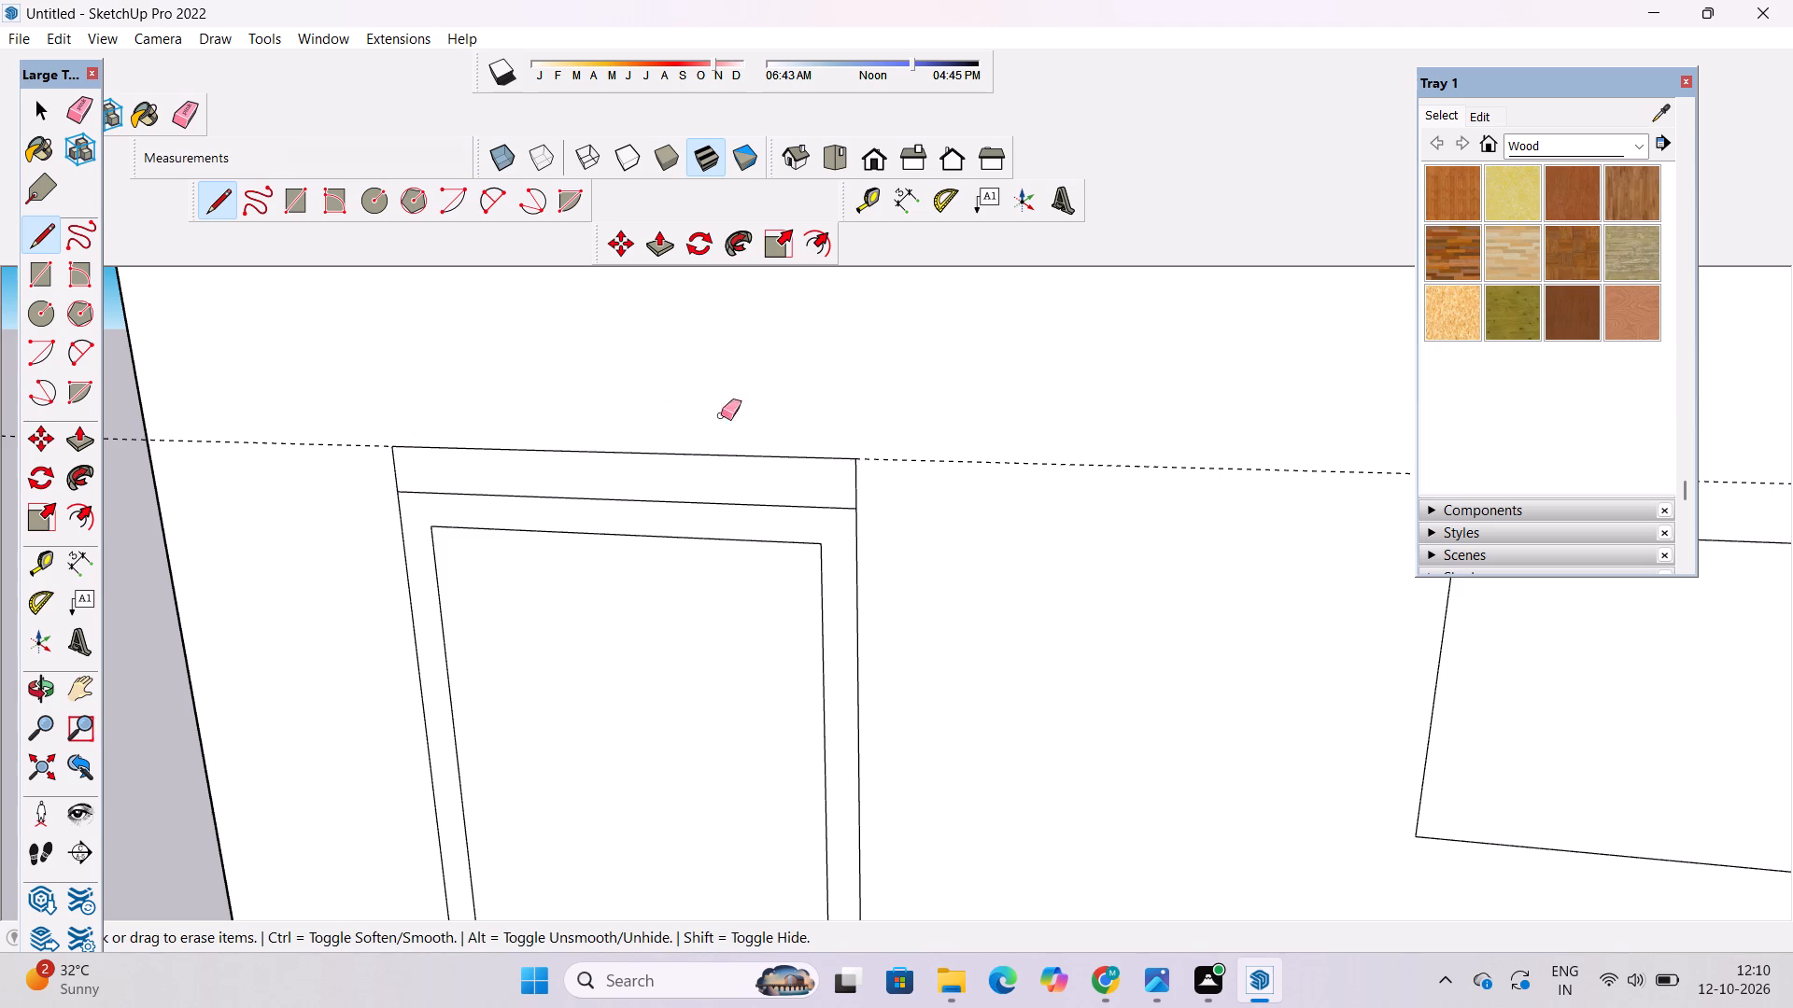
{"action": "left_click_drag", "start_coordinate": [921, 402], "coordinate": [933, 506]}
{"action": "key", "text": "space"}
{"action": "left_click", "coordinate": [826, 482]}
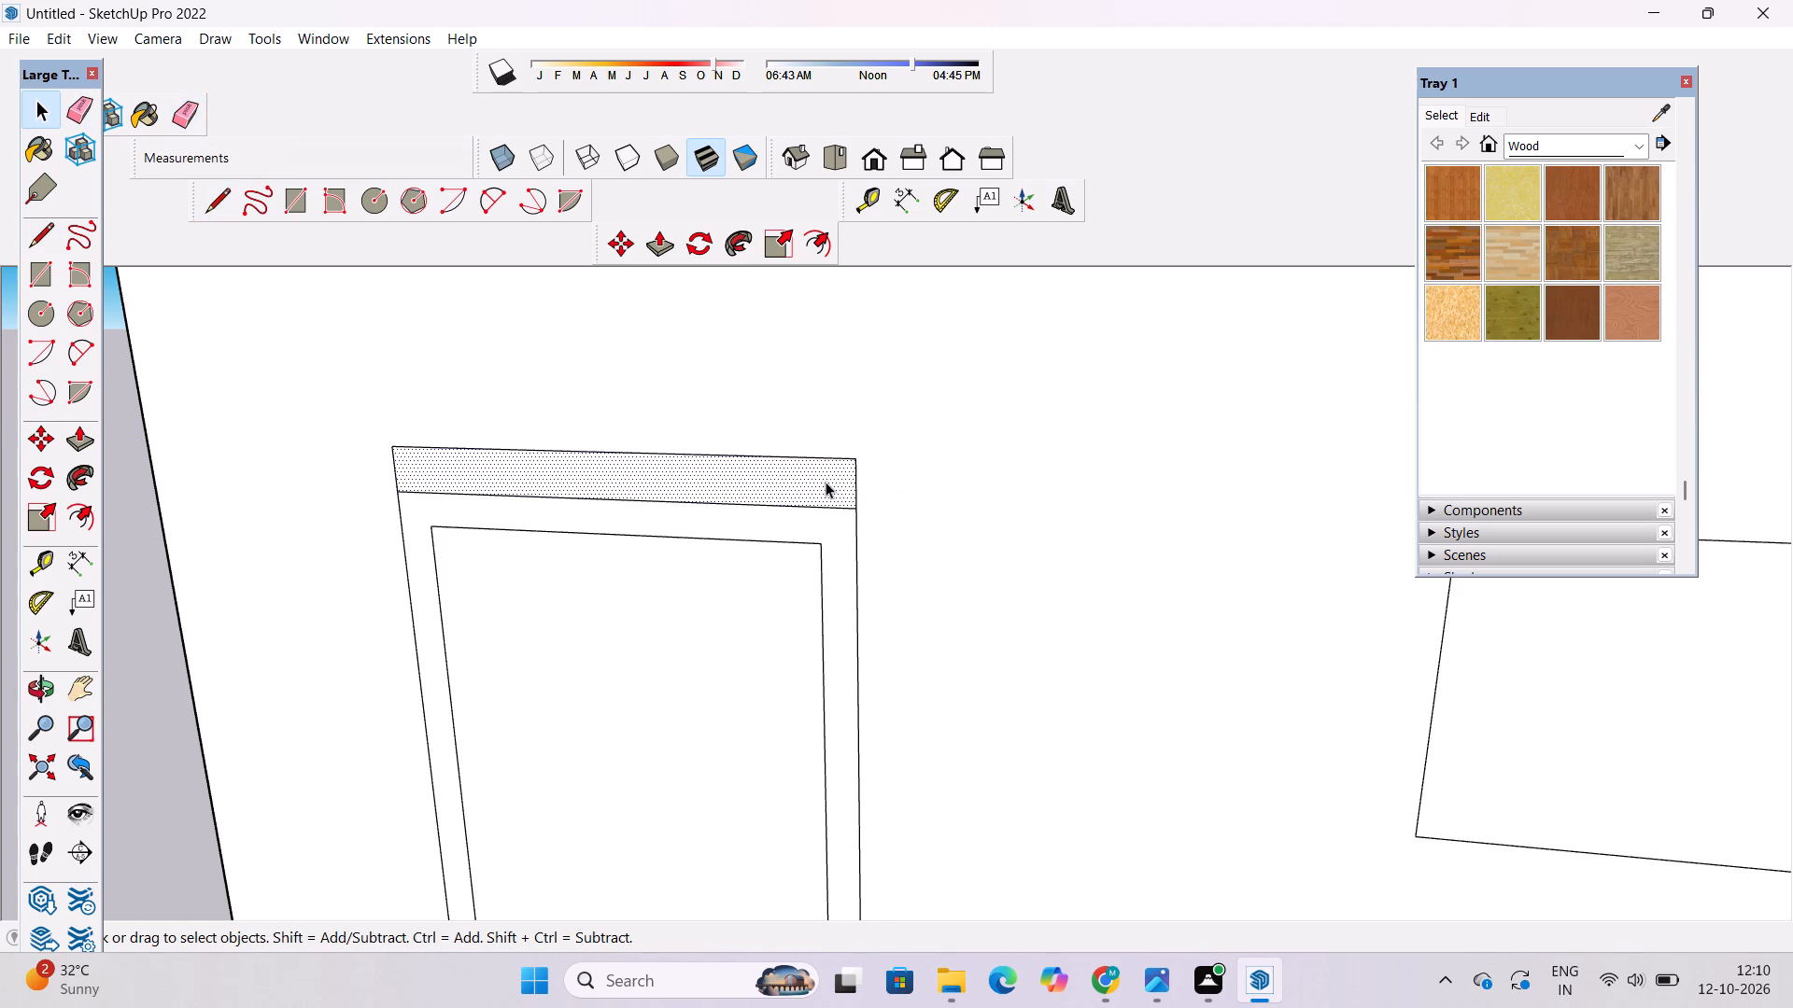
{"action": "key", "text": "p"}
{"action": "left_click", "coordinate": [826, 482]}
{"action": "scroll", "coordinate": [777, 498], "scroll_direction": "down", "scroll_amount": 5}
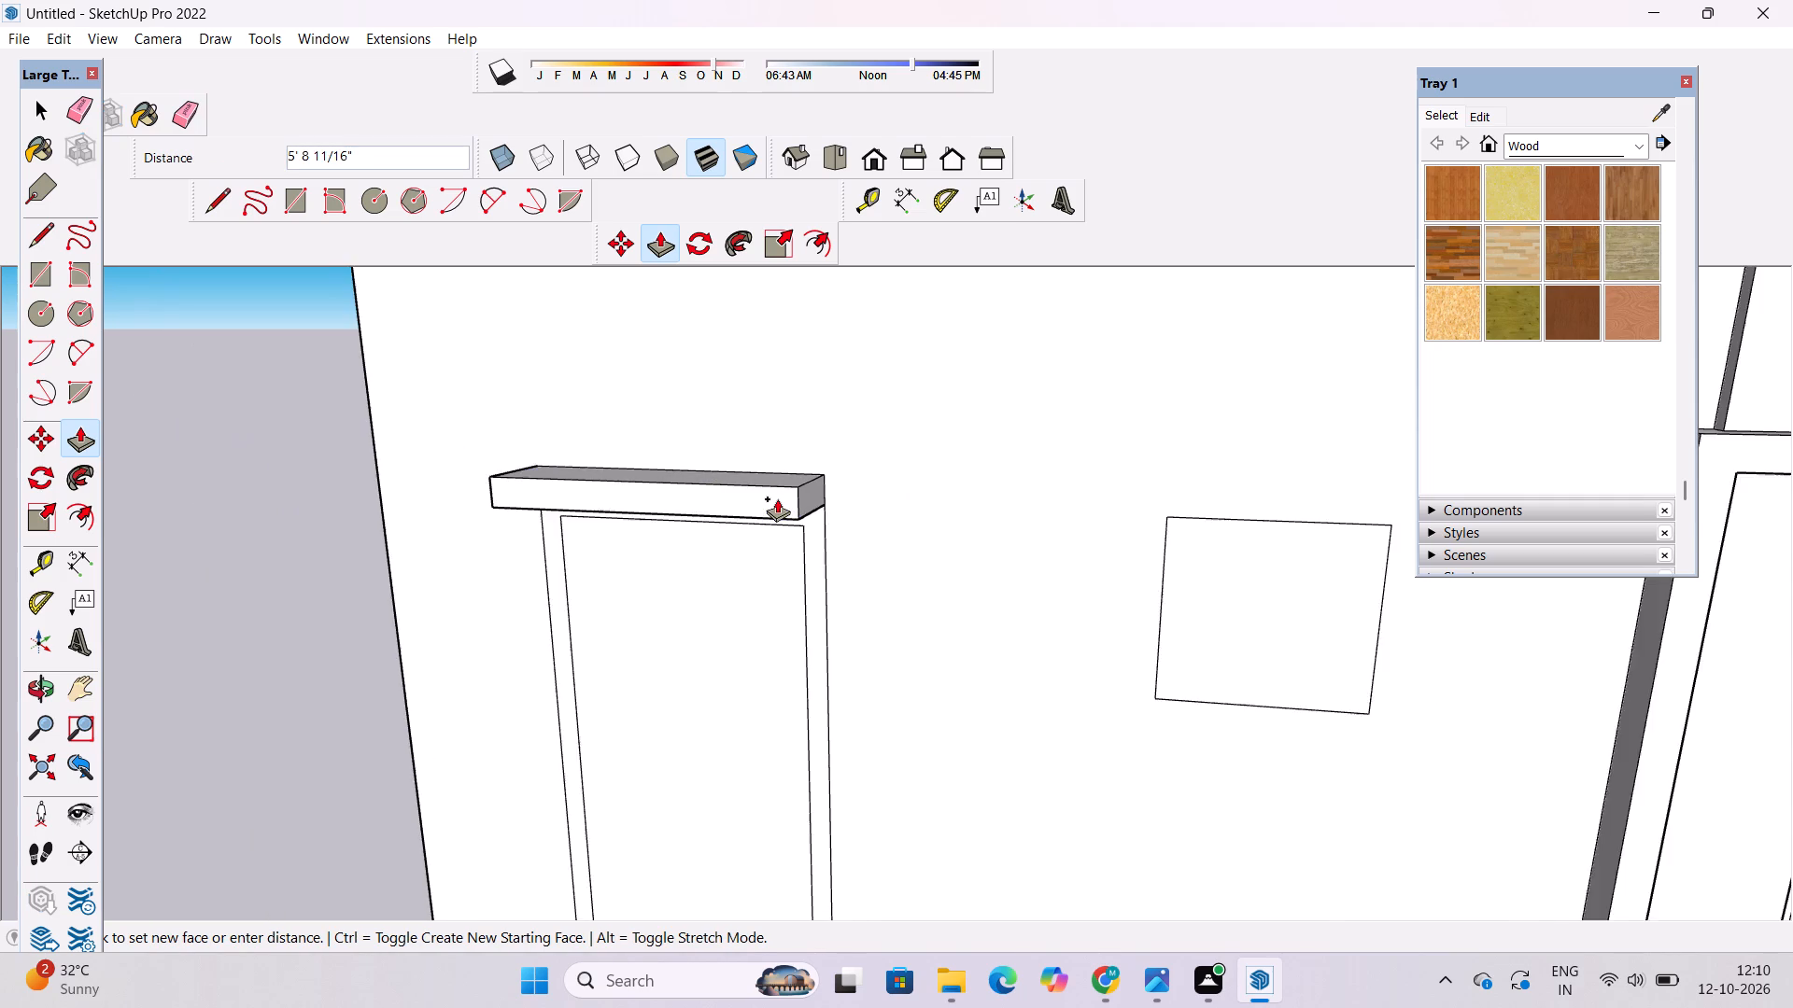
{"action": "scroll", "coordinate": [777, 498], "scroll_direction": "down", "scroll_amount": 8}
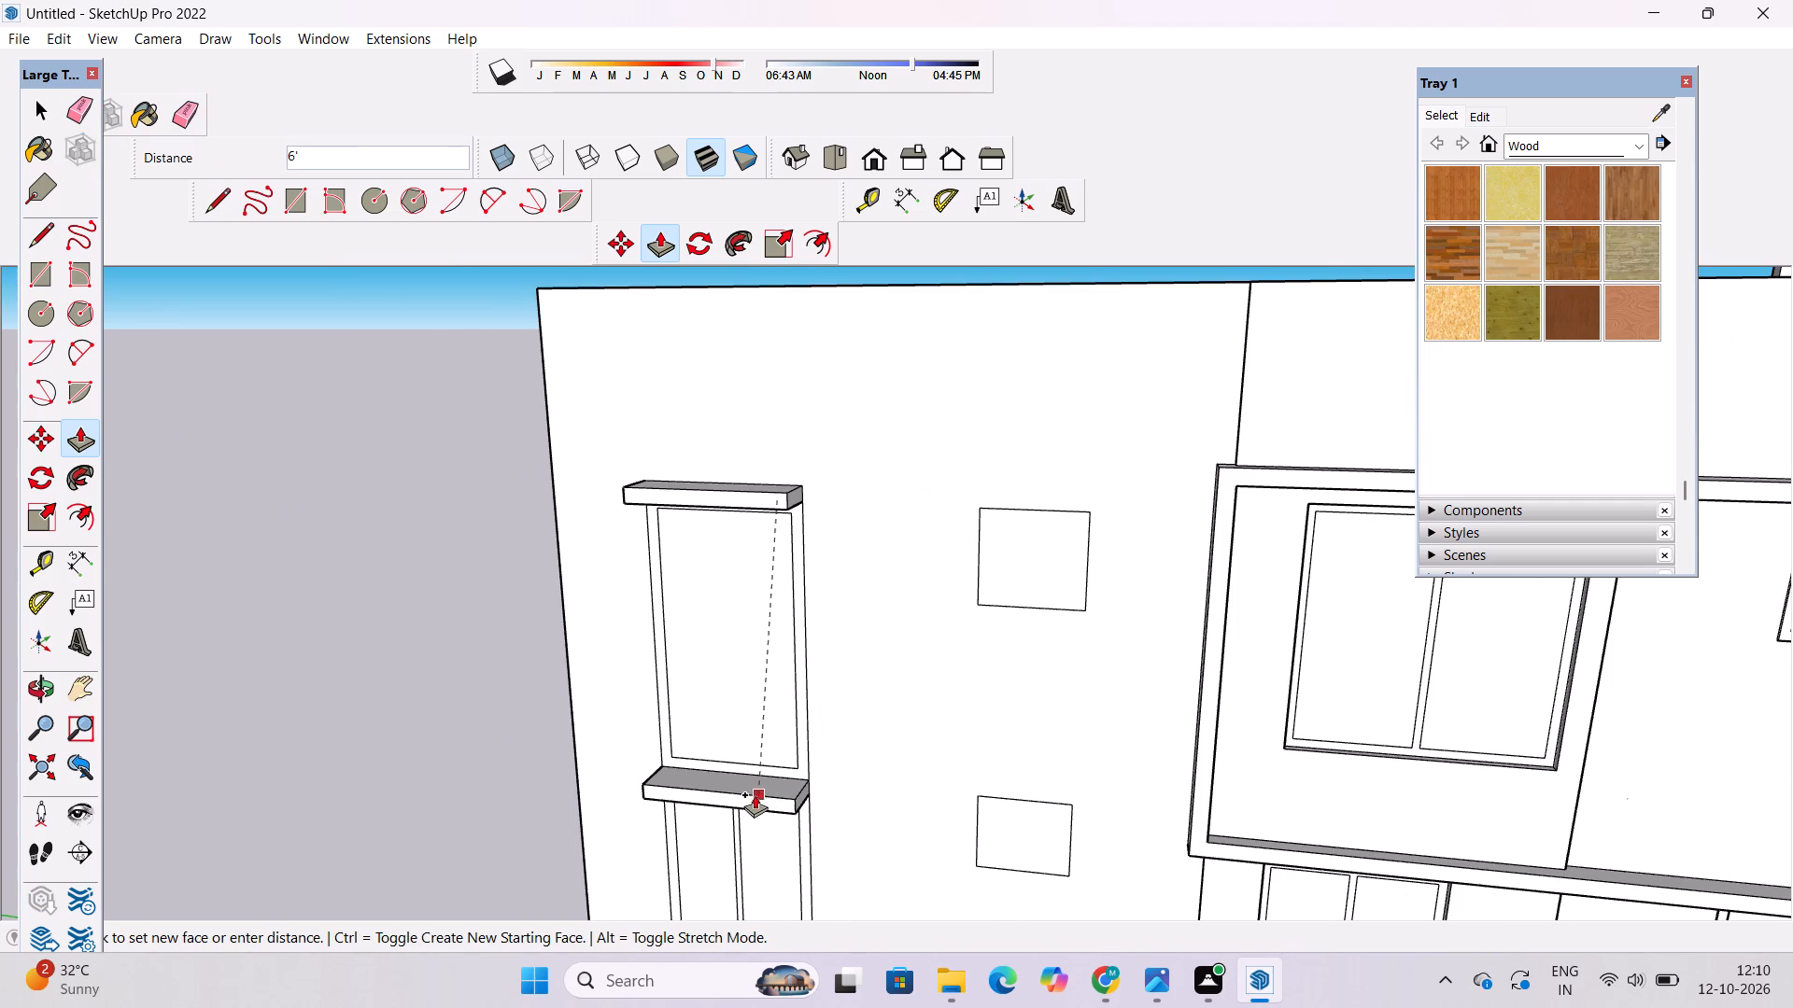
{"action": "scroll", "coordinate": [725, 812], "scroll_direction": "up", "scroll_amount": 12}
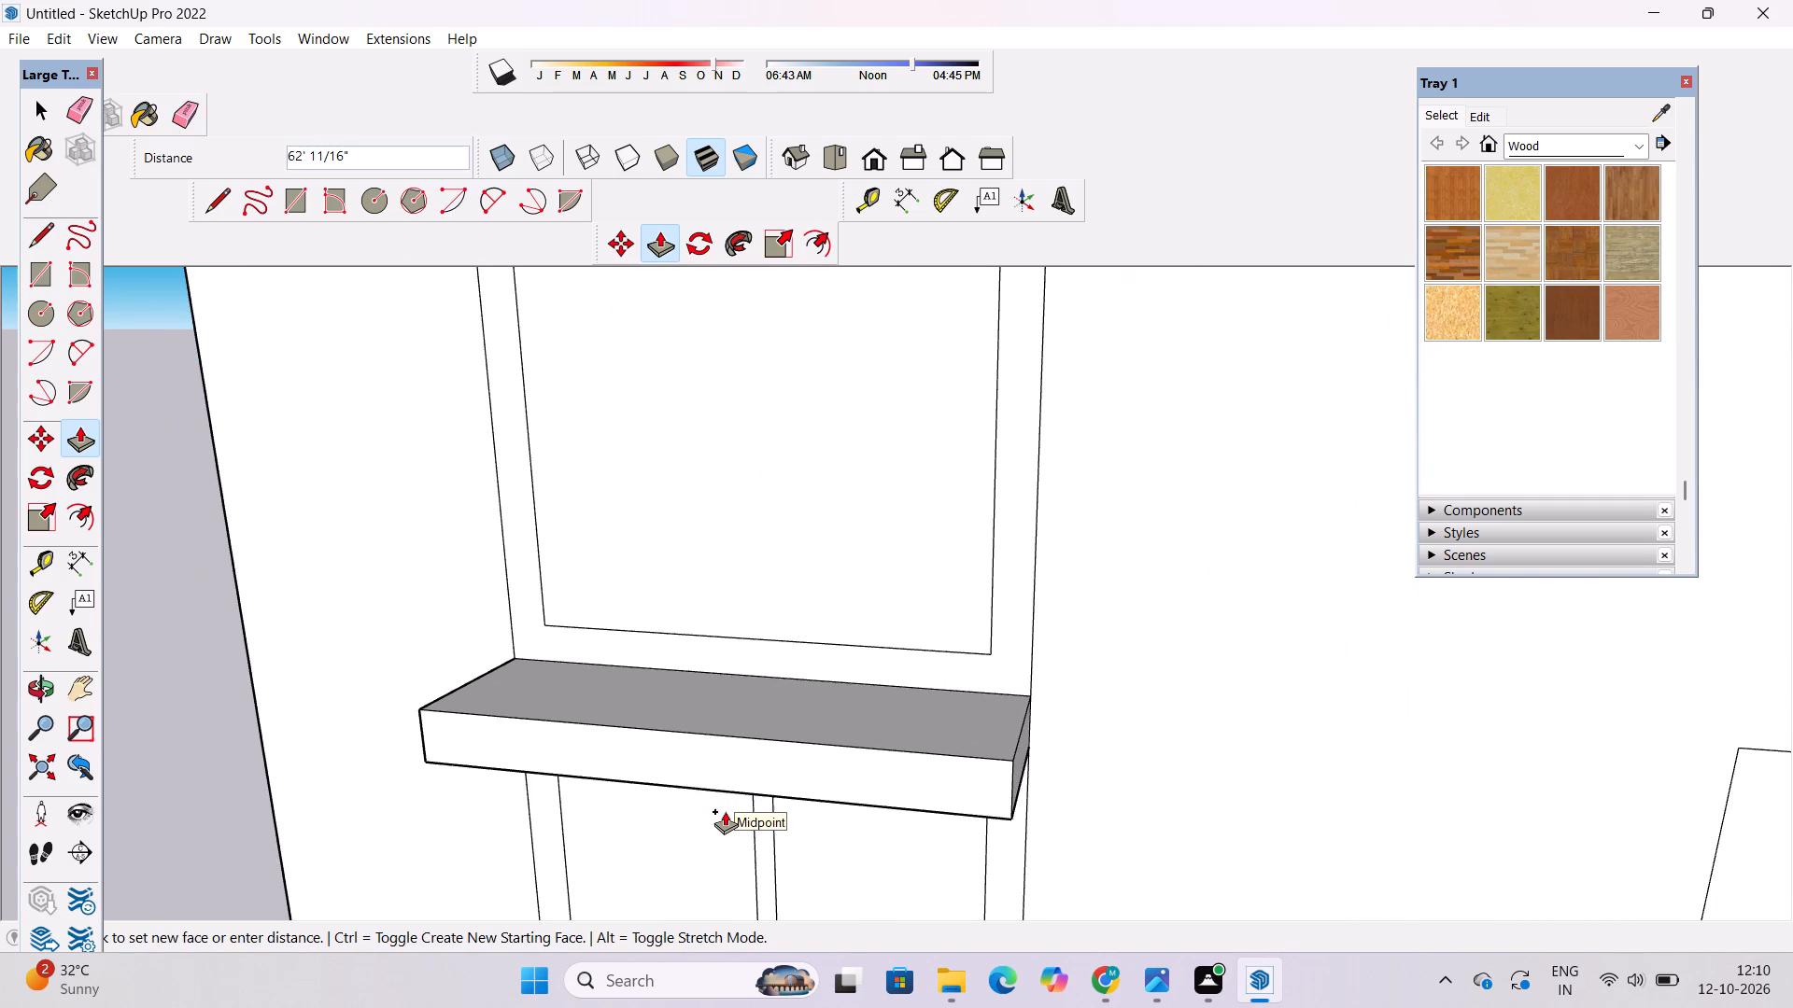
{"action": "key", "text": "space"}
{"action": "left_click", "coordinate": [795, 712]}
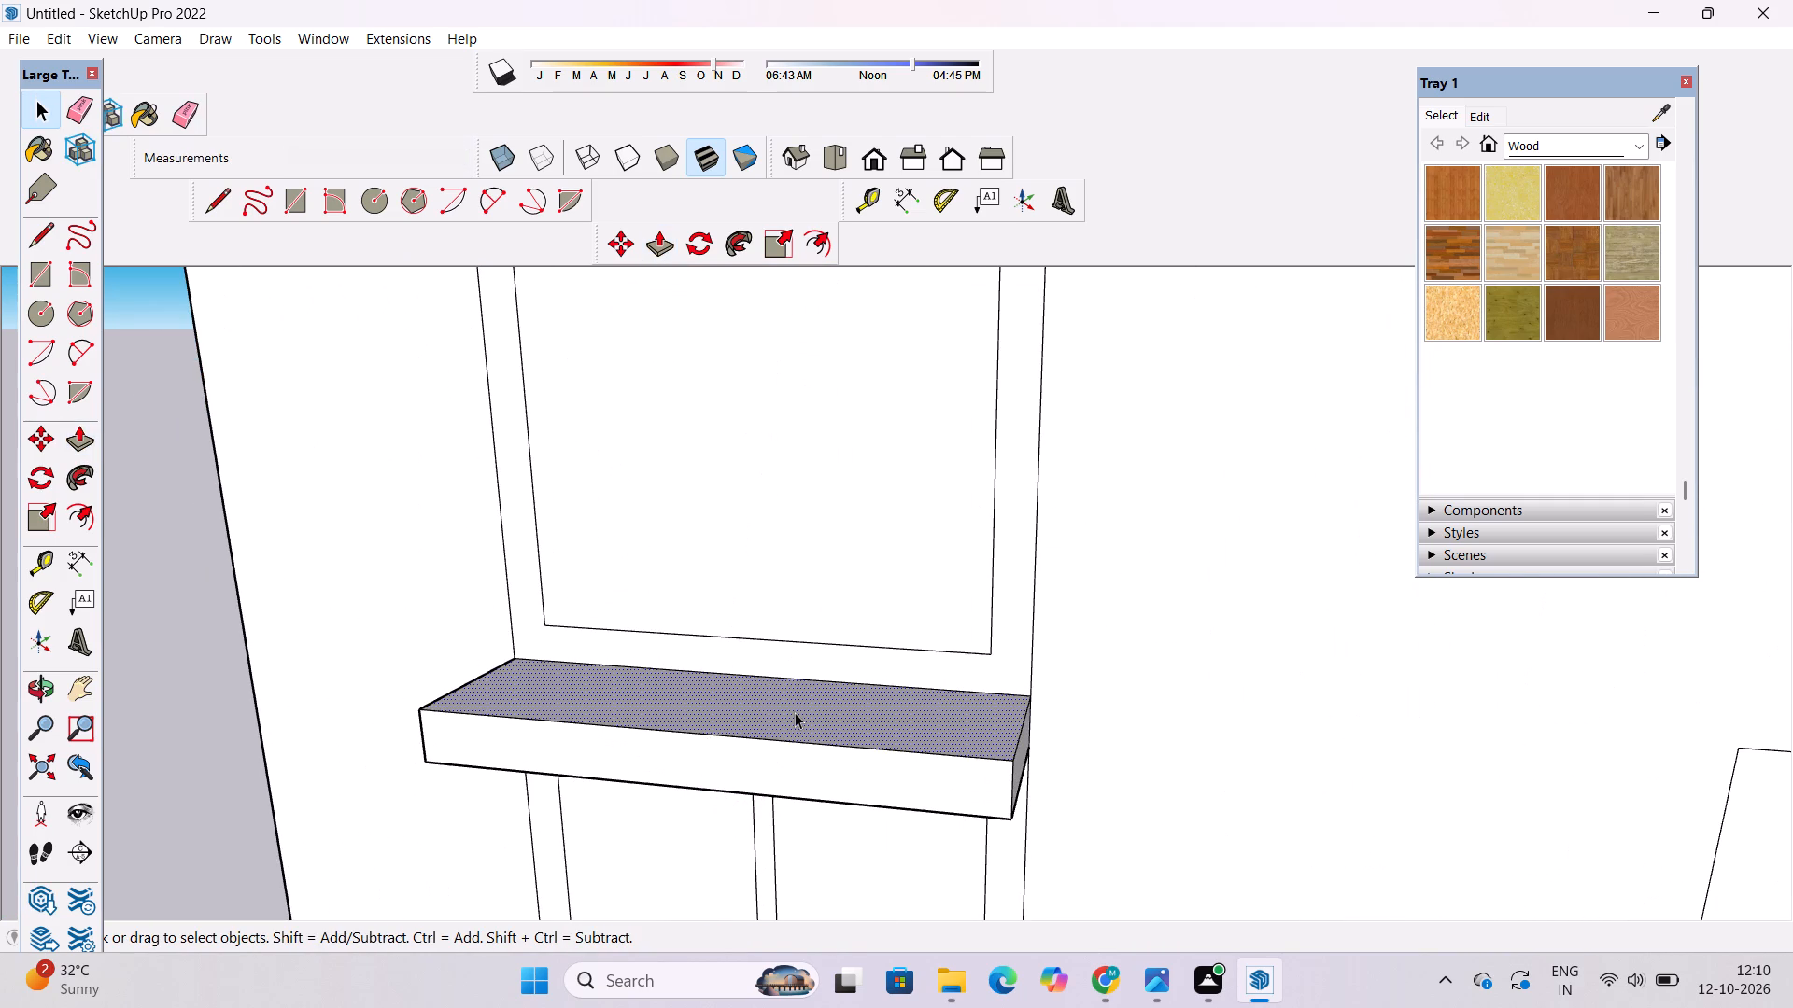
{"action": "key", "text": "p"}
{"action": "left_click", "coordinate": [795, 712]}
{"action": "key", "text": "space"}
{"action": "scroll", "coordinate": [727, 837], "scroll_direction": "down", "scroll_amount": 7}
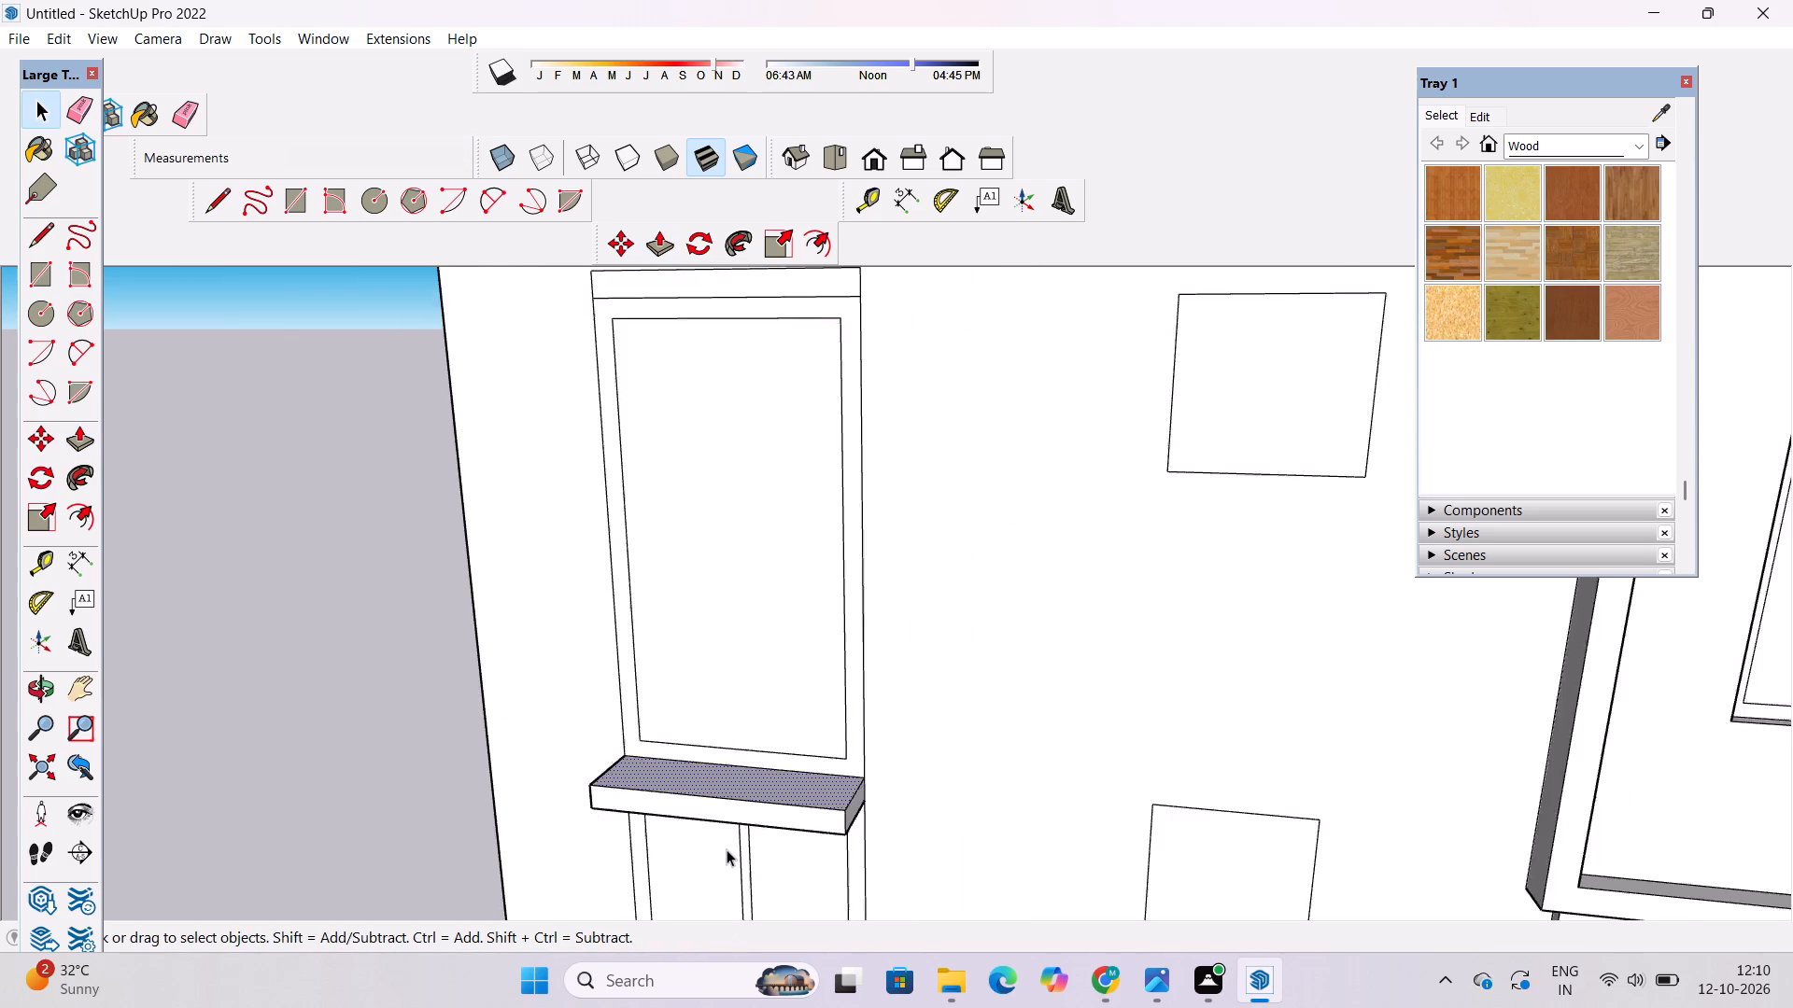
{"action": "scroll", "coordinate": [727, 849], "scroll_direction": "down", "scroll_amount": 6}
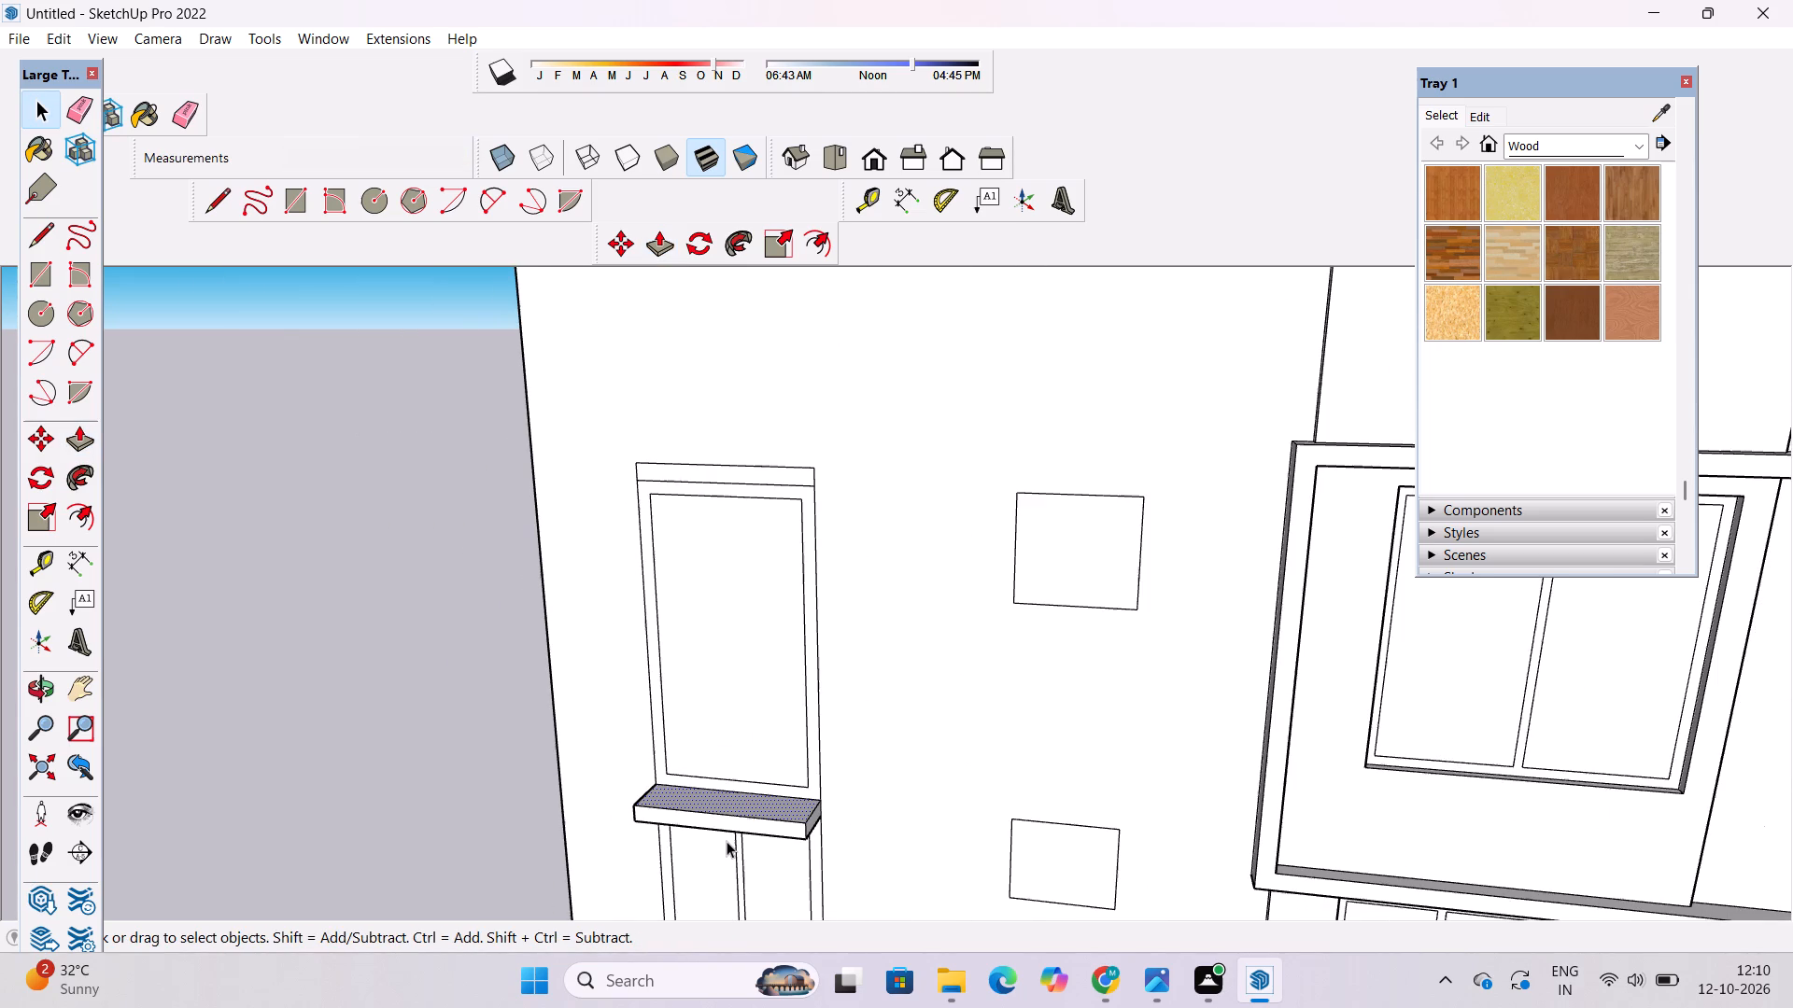
Push/Pull the 2' band above the upper tall window outward 6' as a projecting ledge.
{"action": "left_click", "coordinate": [794, 511]}
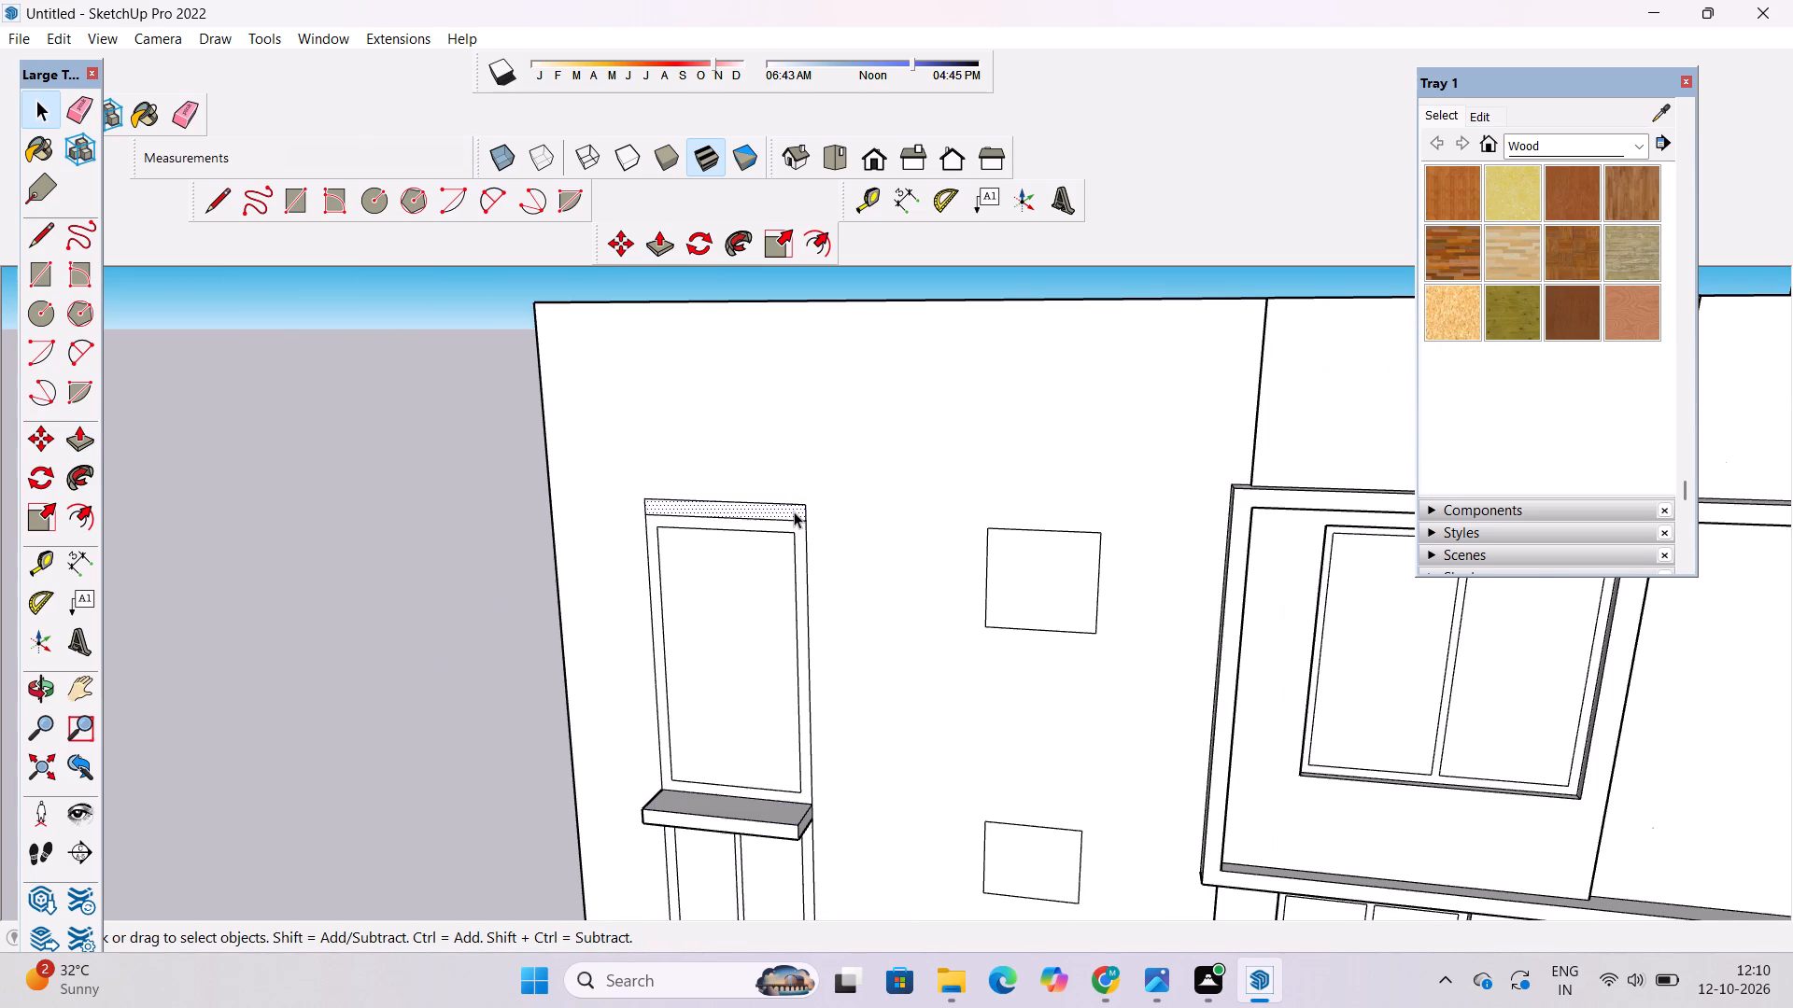
{"action": "key", "text": "p"}
{"action": "left_click", "coordinate": [790, 516]}
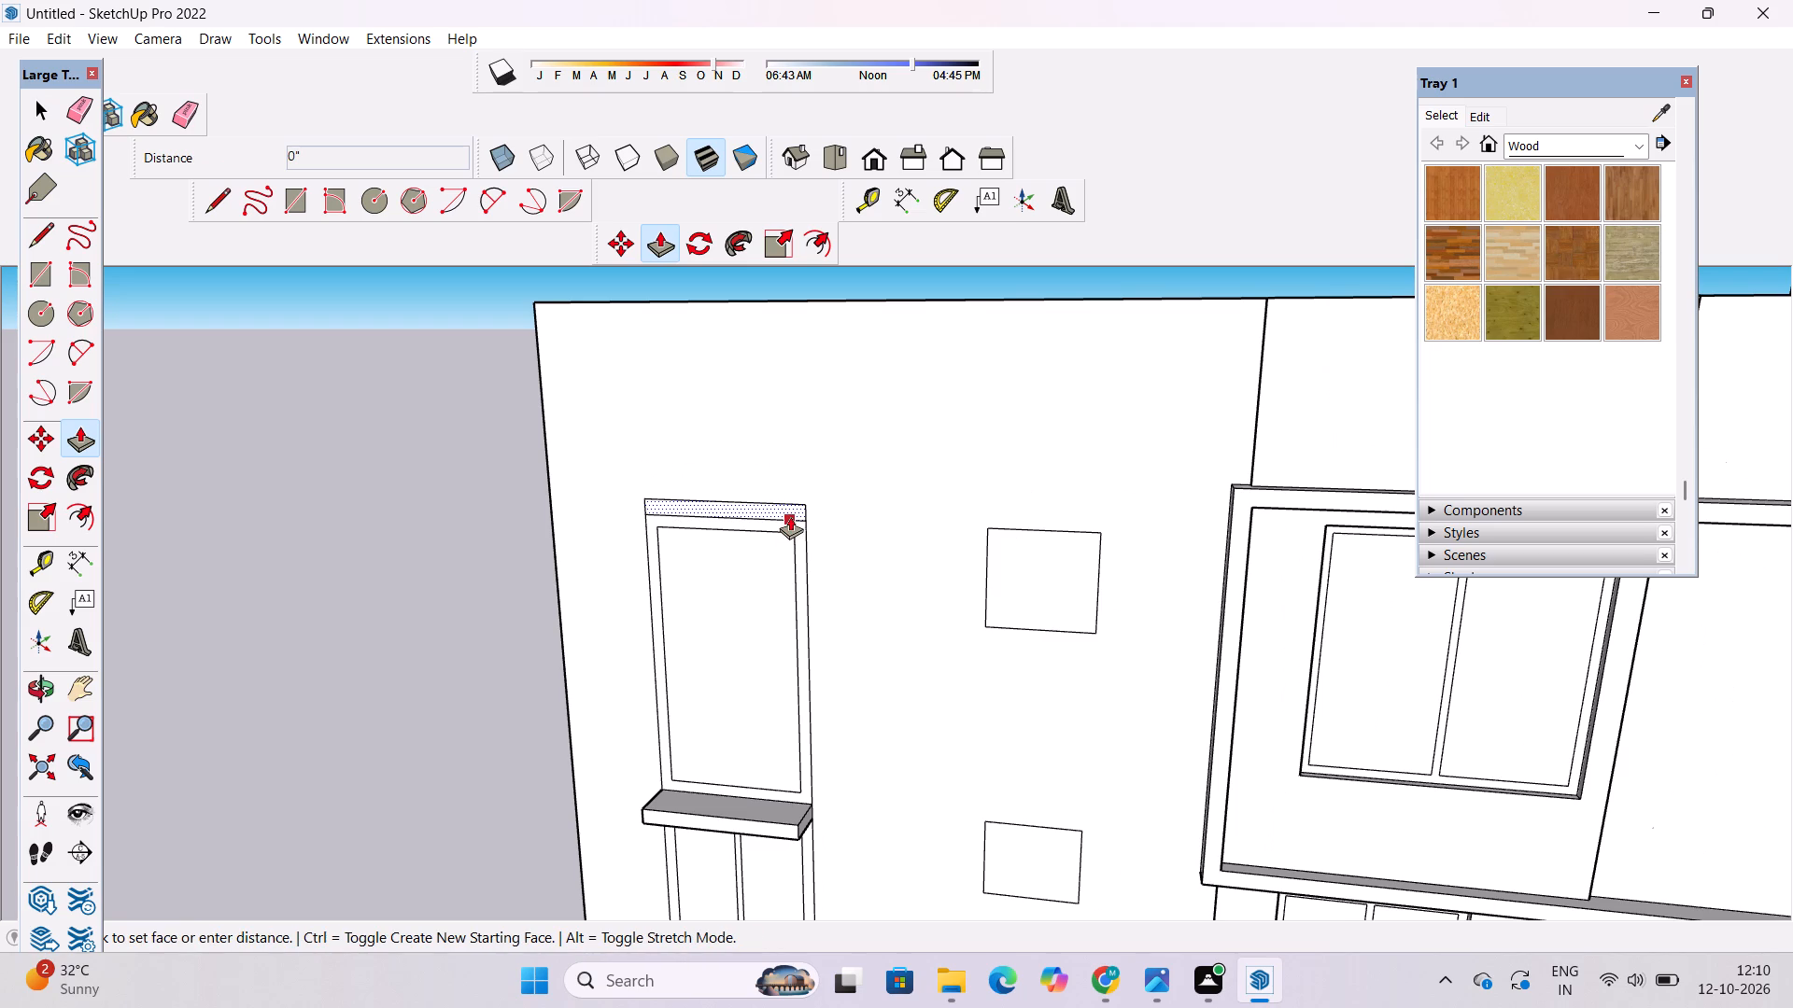
{"action": "left_click", "coordinate": [793, 841]}
{"action": "key", "text": "space"}
Draw a horizontal line about 18' 6" long across the middle of the upper tall window's inner pane.
{"action": "key", "text": "o"}
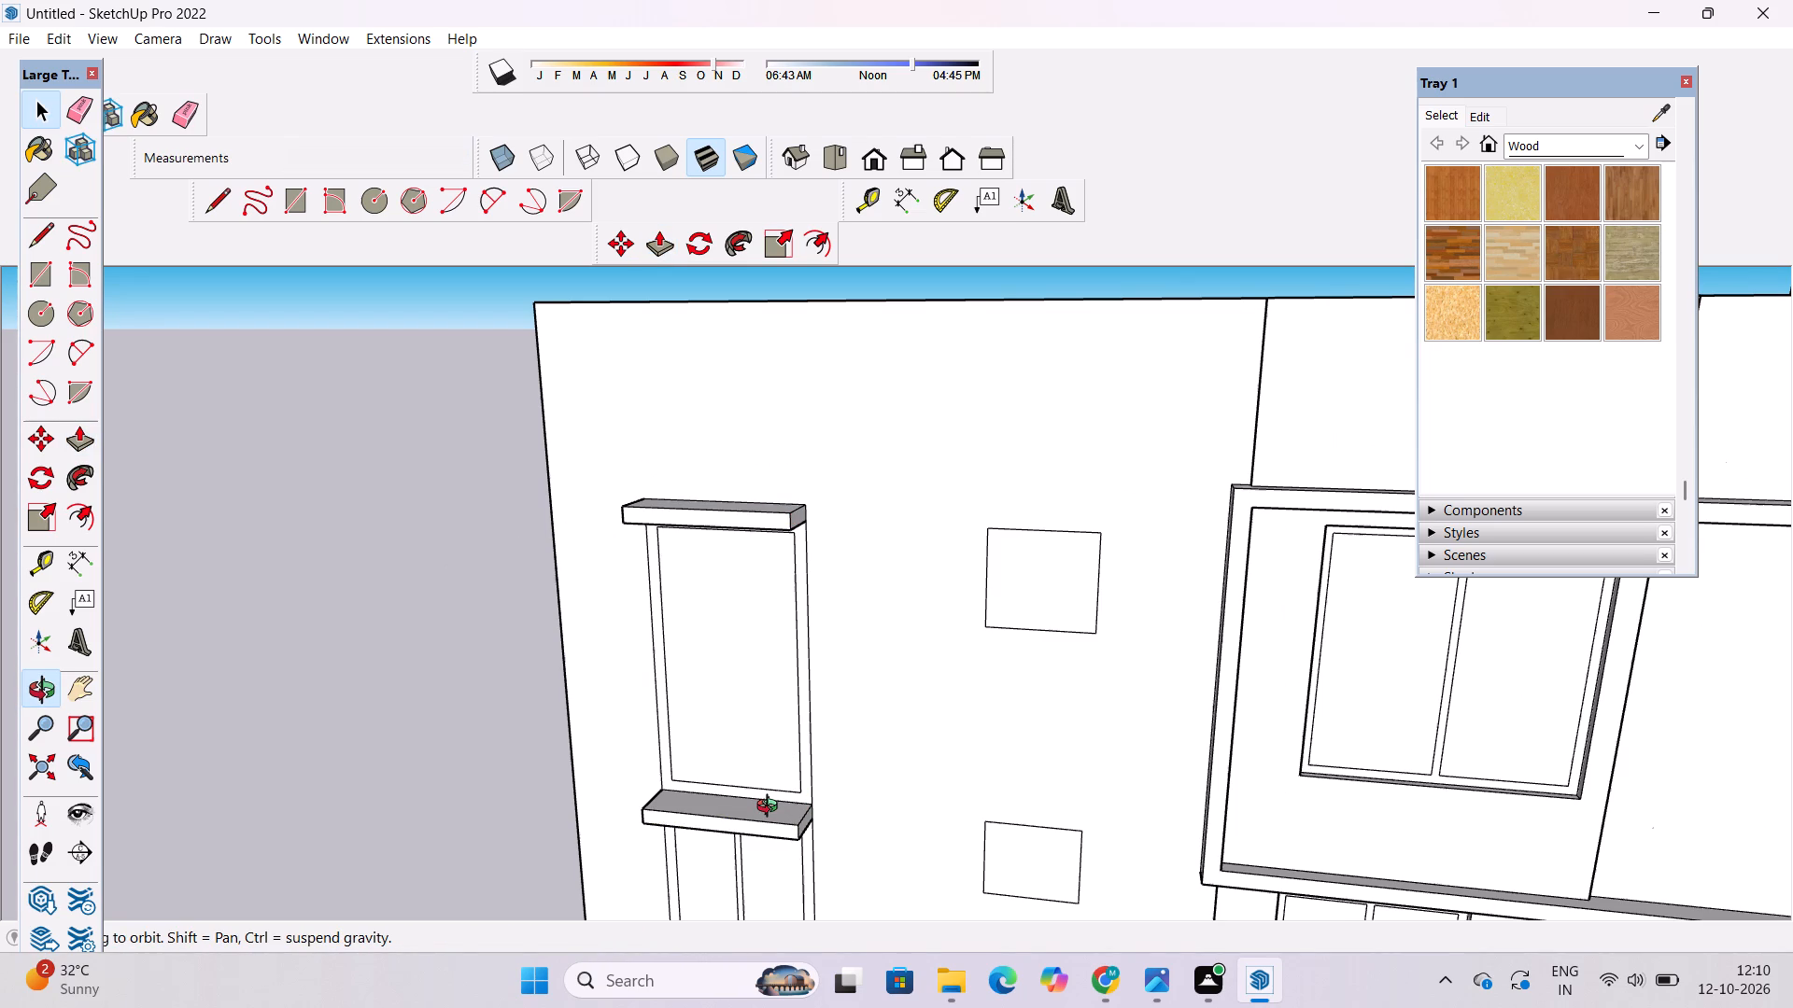
{"action": "scroll", "coordinate": [728, 758], "scroll_direction": "down", "scroll_amount": 6}
{"action": "left_click_drag", "start_coordinate": [673, 801], "coordinate": [821, 611]}
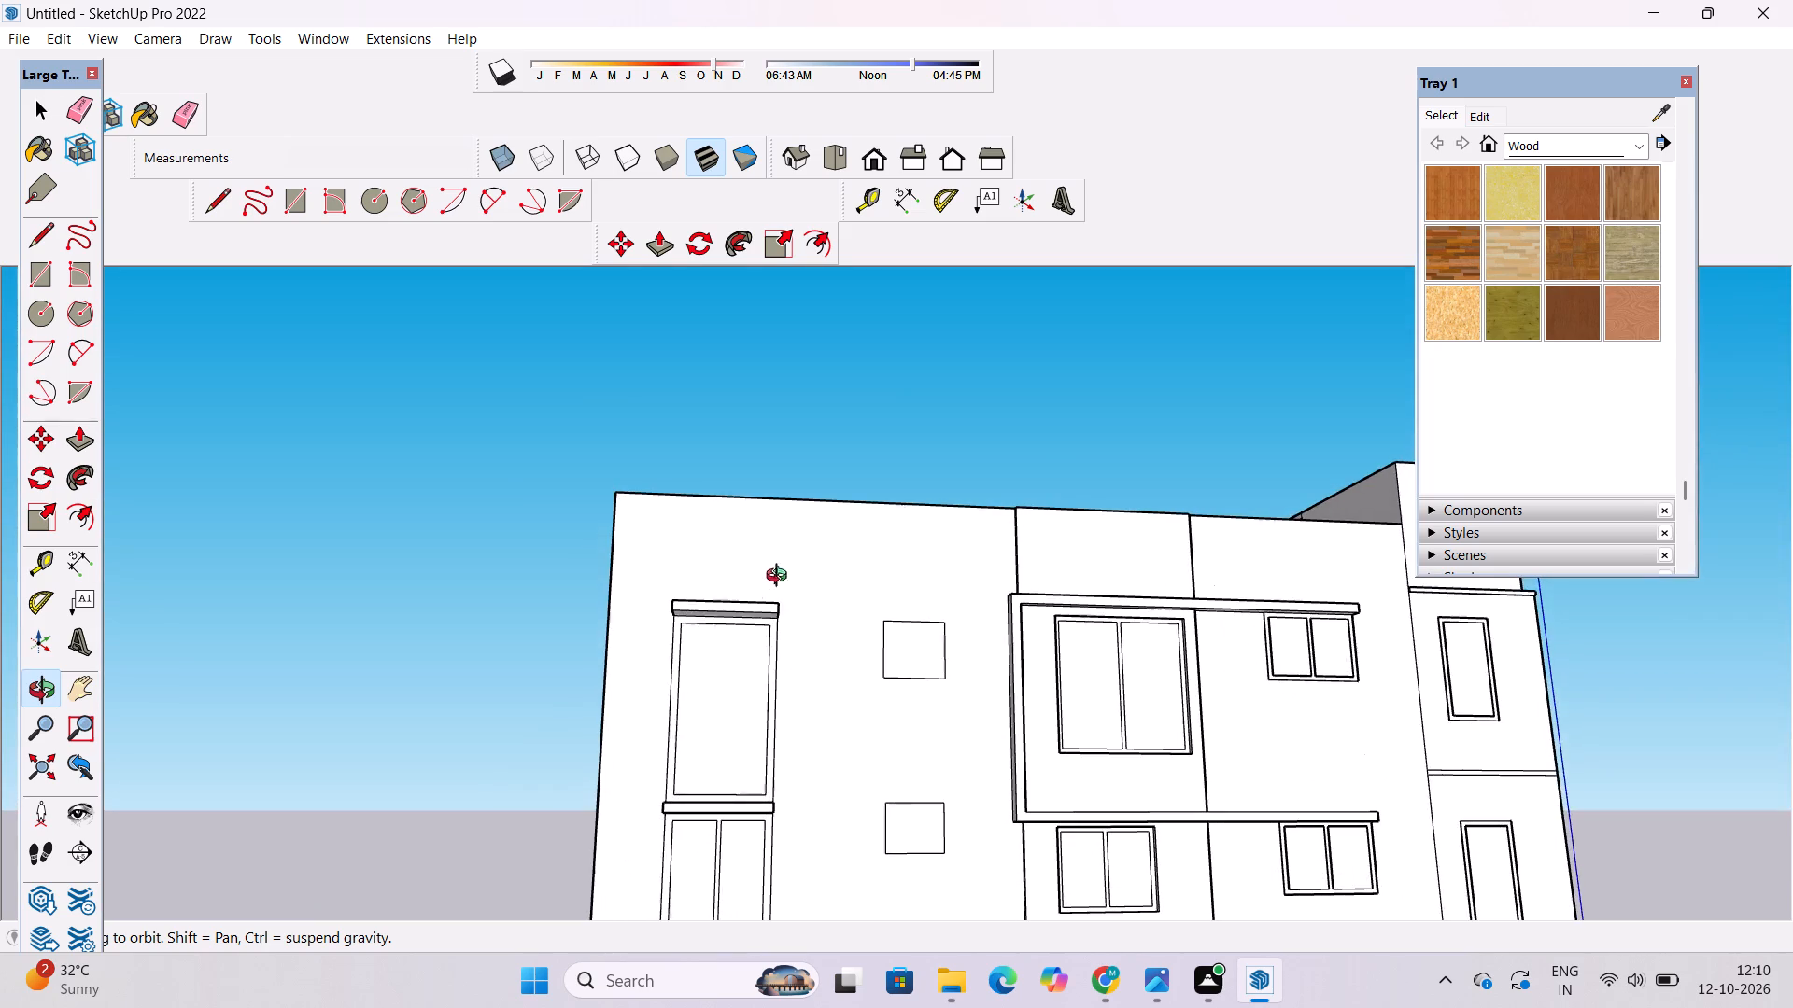
{"action": "scroll", "coordinate": [757, 601], "scroll_direction": "up", "scroll_amount": 5}
{"action": "scroll", "coordinate": [749, 623], "scroll_direction": "down", "scroll_amount": 5}
{"action": "left_click_drag", "start_coordinate": [763, 566], "coordinate": [757, 617]}
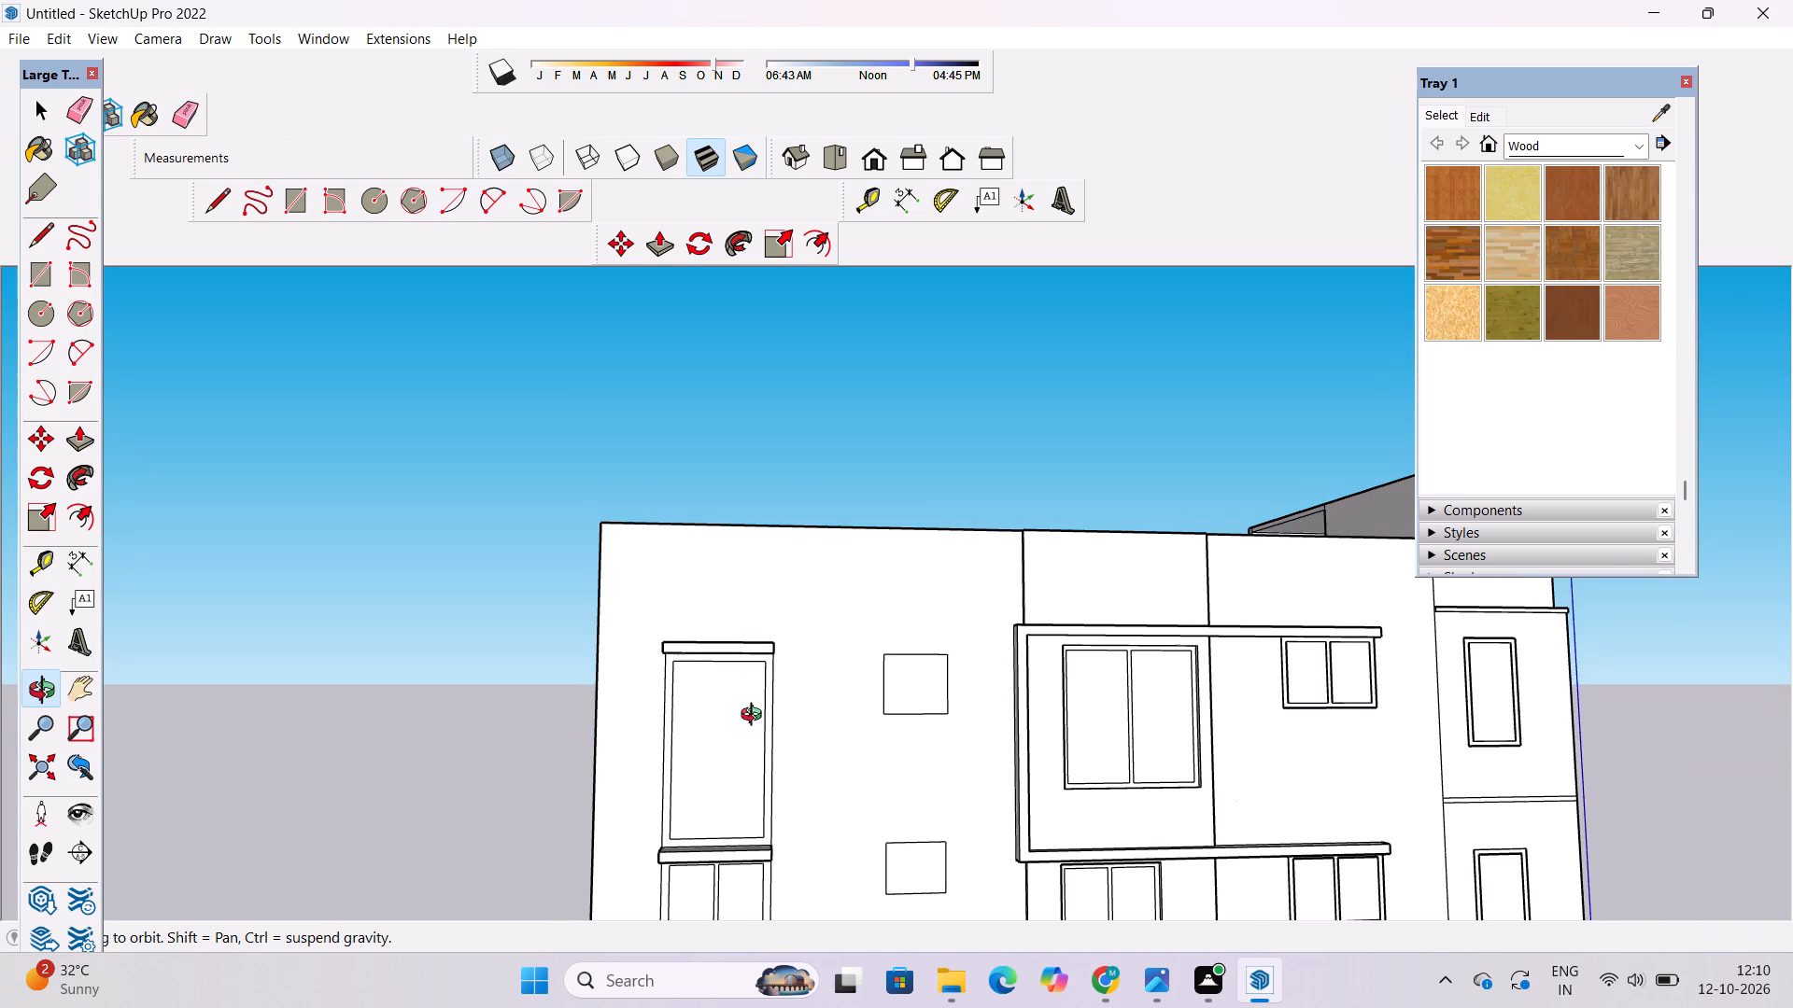
{"action": "left_click_drag", "start_coordinate": [742, 723], "coordinate": [771, 529], "text": "shift"}
{"action": "left_click_drag", "start_coordinate": [769, 549], "coordinate": [764, 597]}
{"action": "scroll", "coordinate": [763, 586], "scroll_direction": "up", "scroll_amount": 8}
{"action": "left_click_drag", "start_coordinate": [763, 586], "coordinate": [761, 640], "text": "shift"}
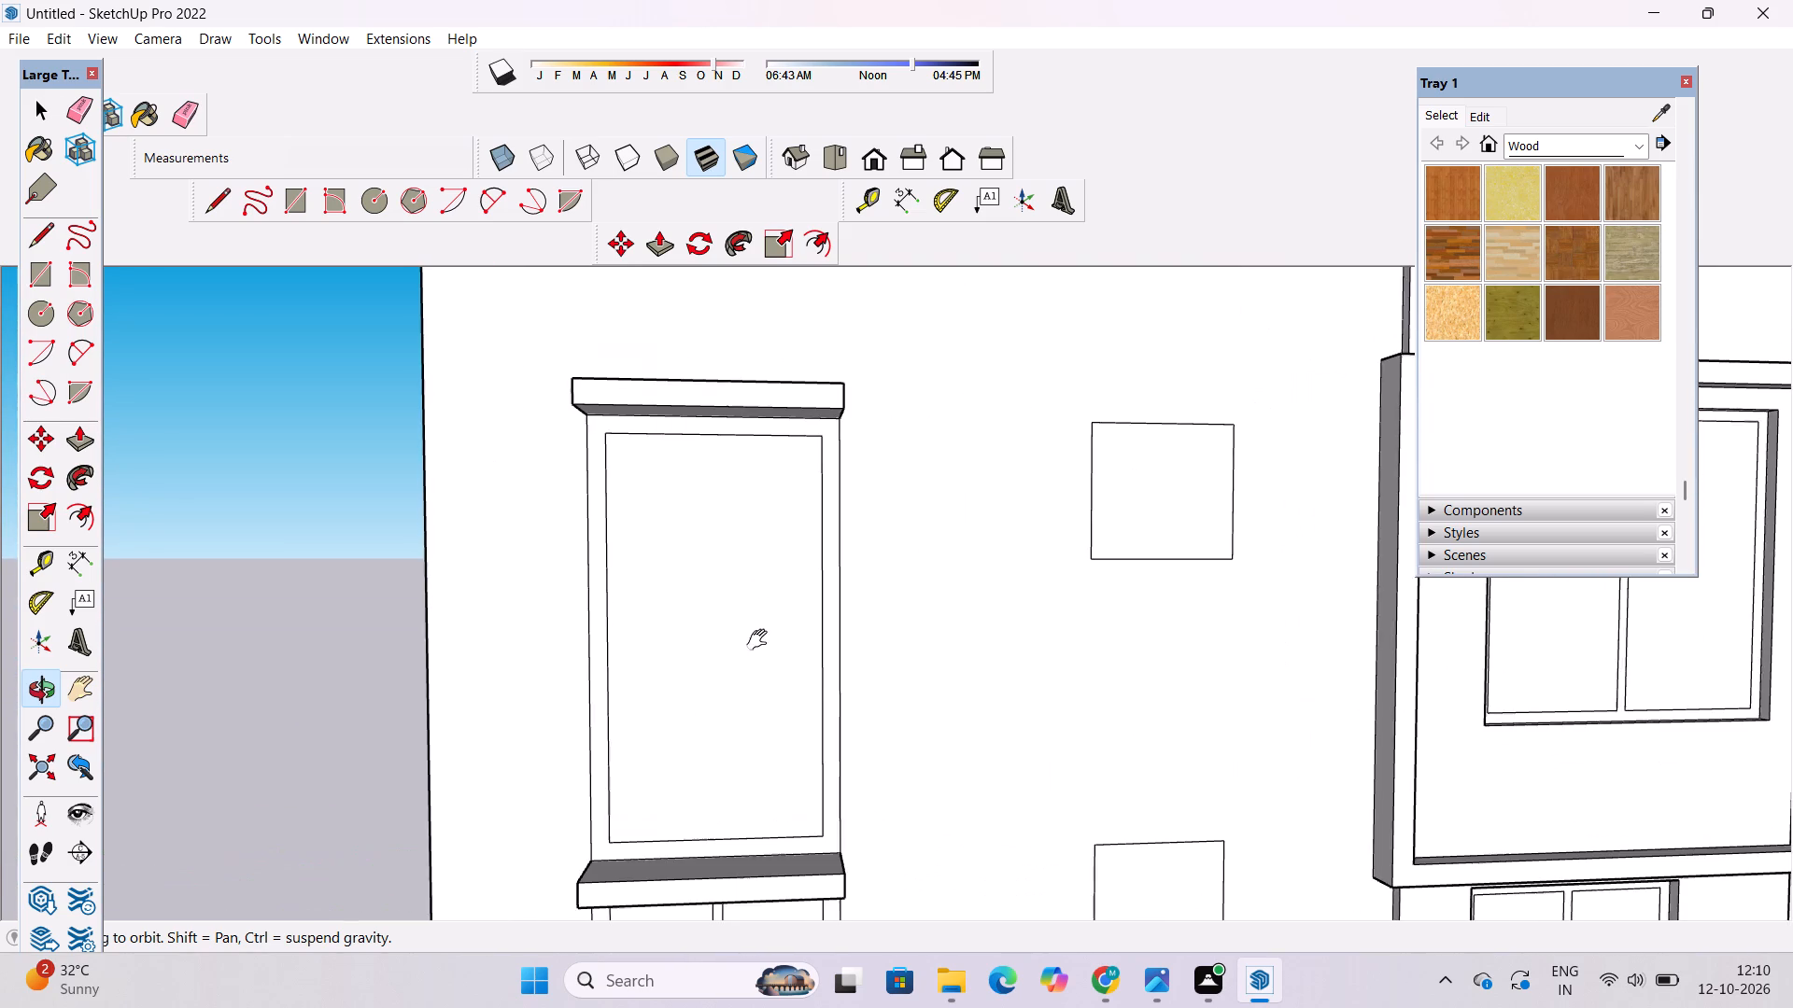
{"action": "left_click_drag", "start_coordinate": [760, 641], "coordinate": [746, 645], "text": "shift"}
{"action": "key", "text": "l"}
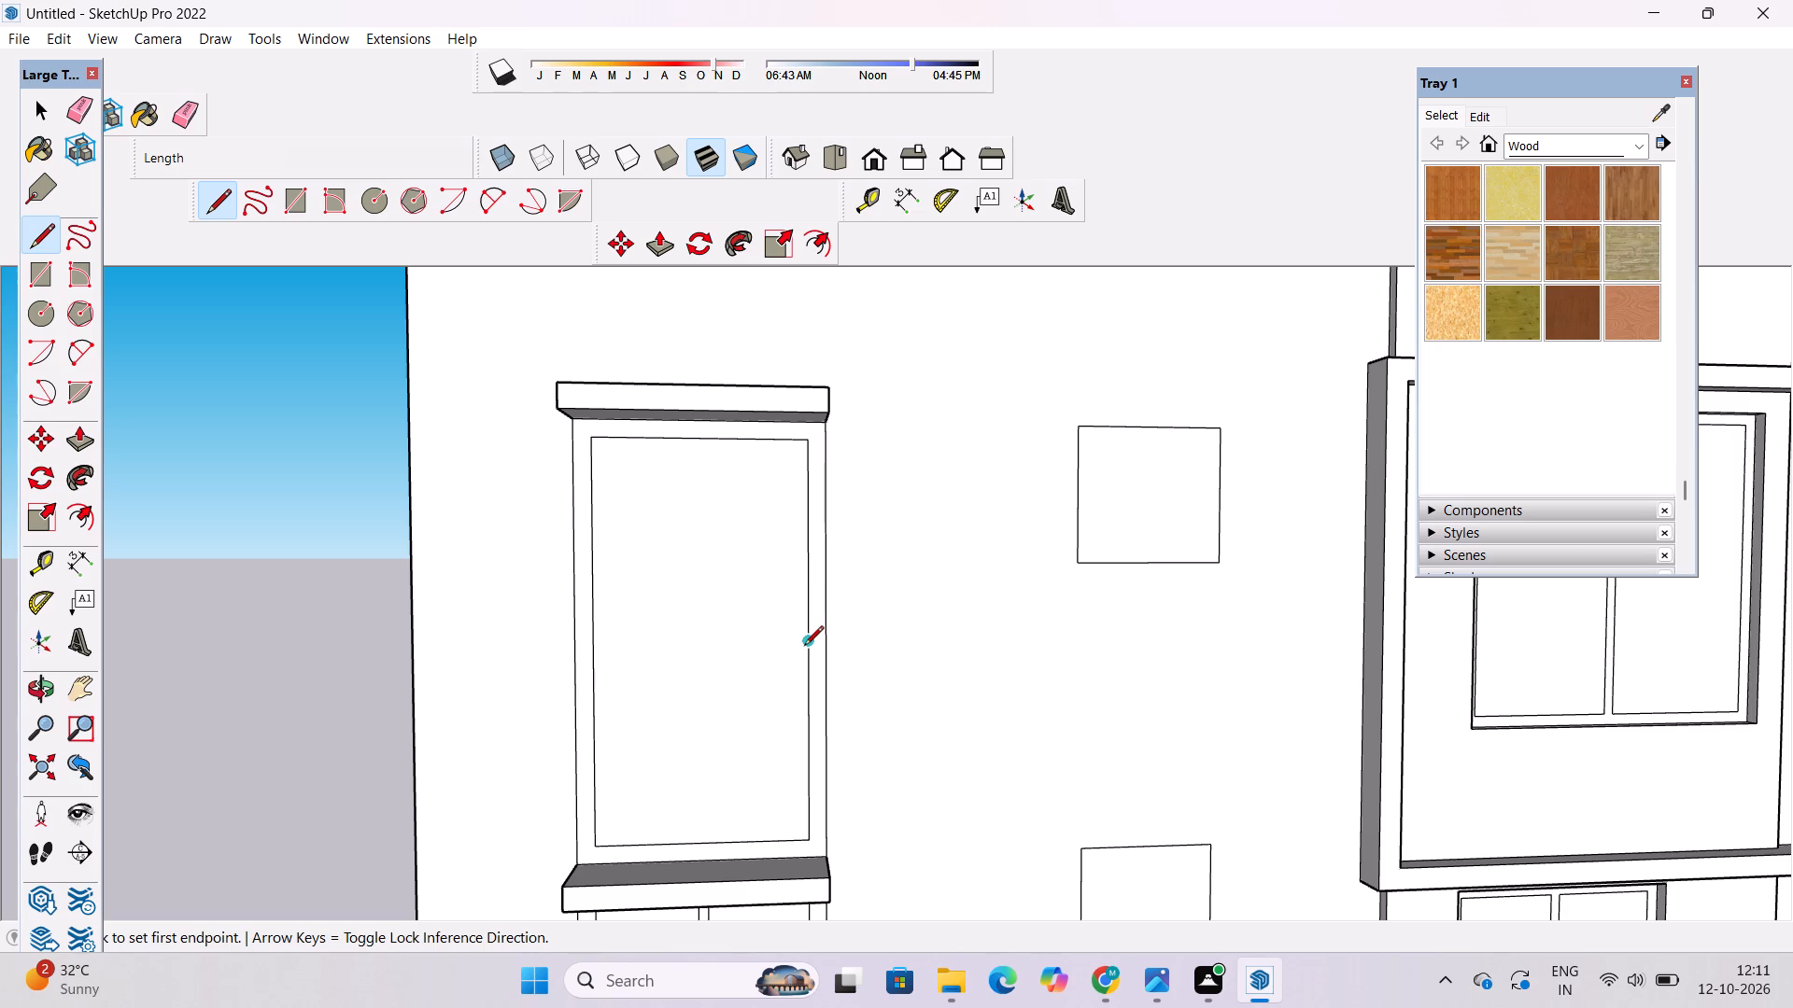
{"action": "left_click", "coordinate": [804, 647]}
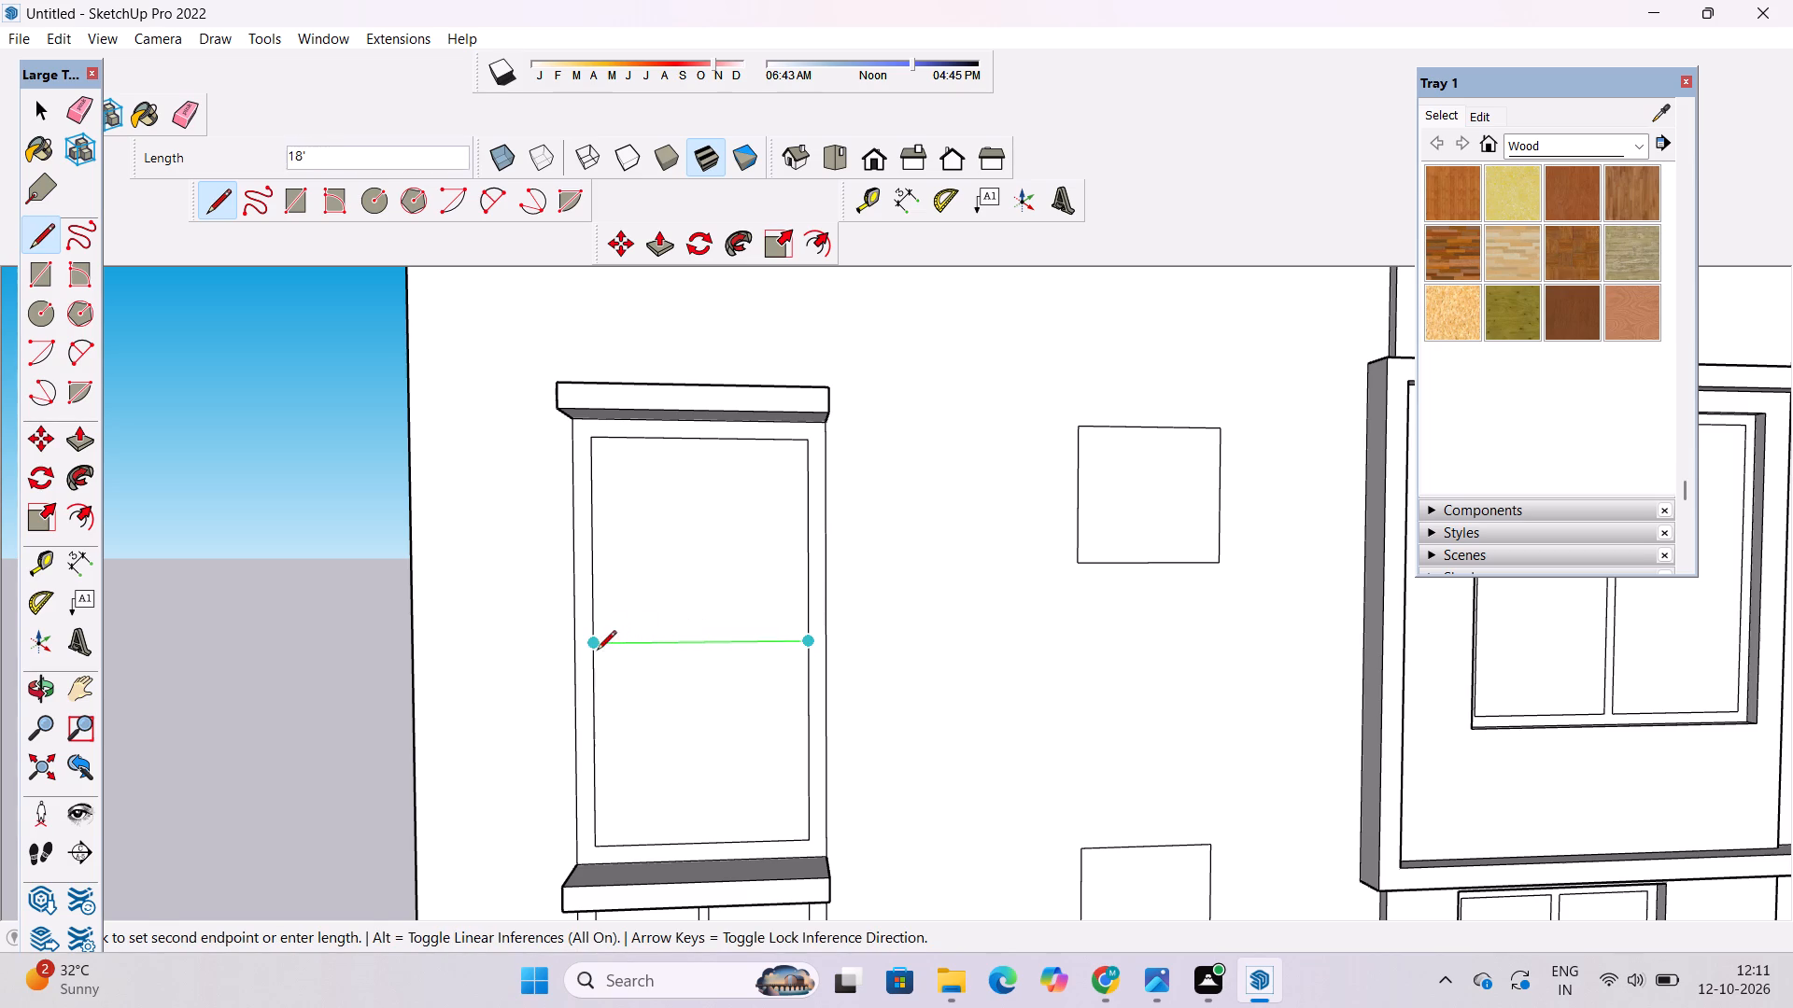
{"action": "left_click", "coordinate": [586, 656]}
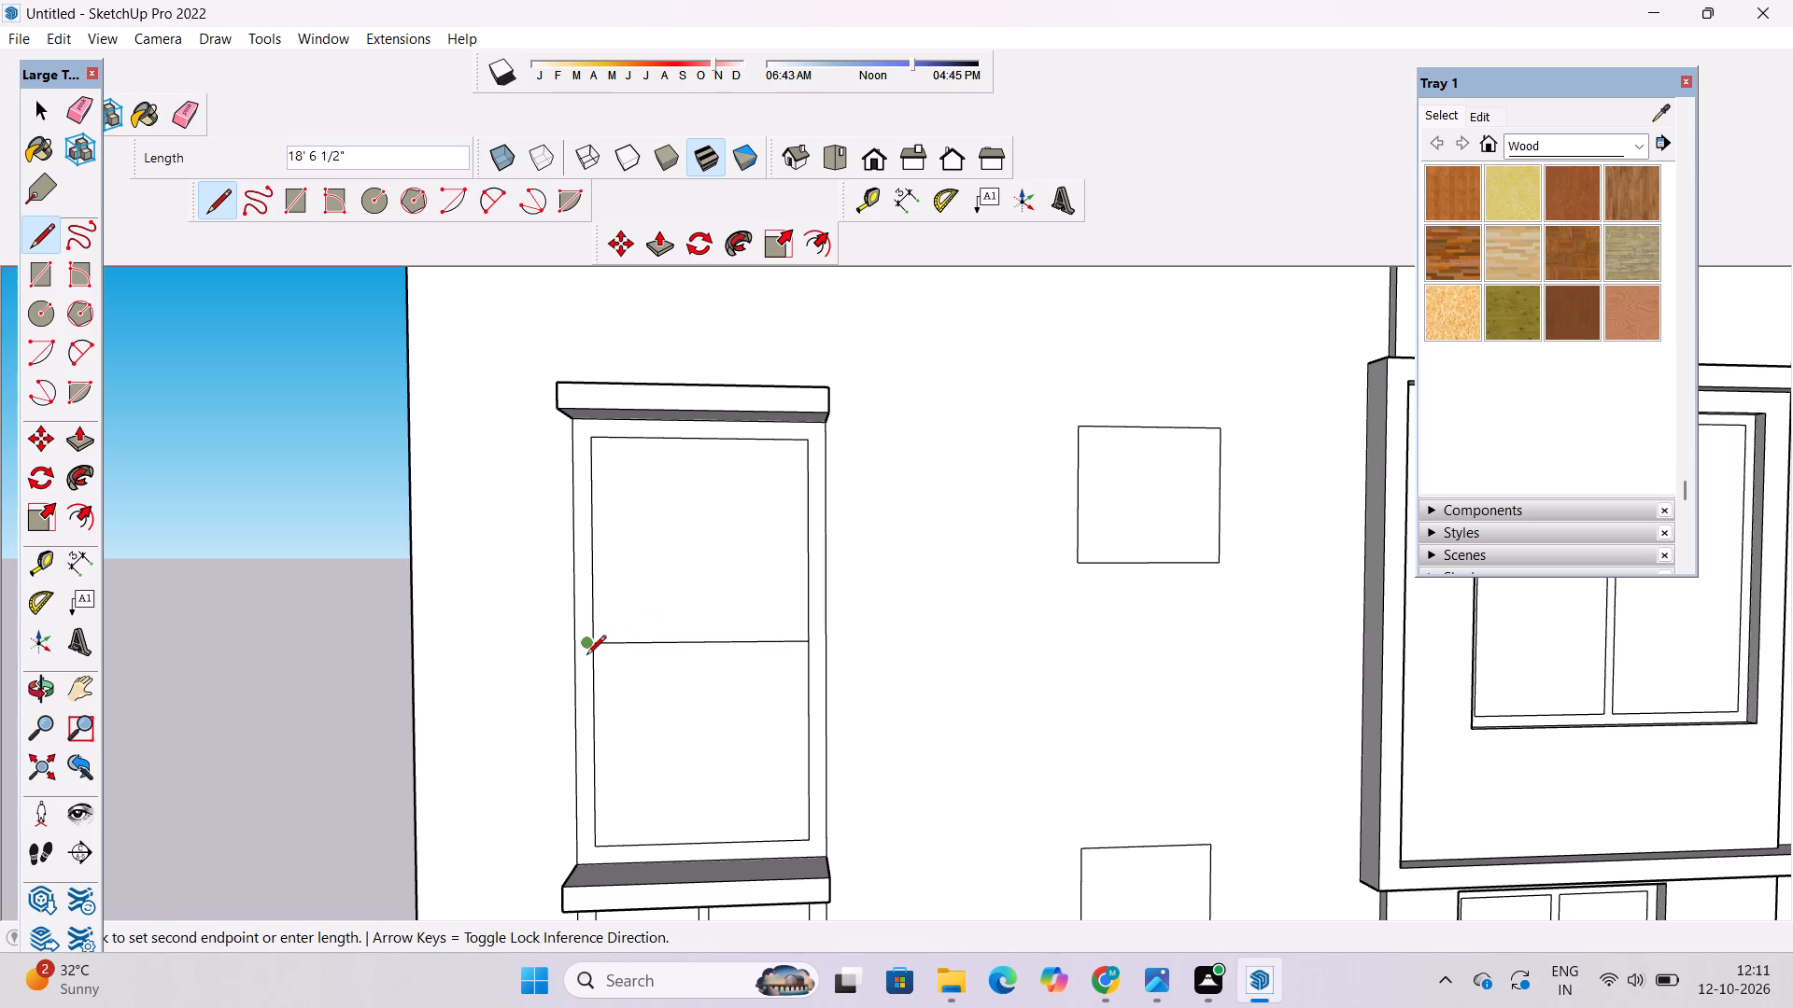
{"action": "key", "text": "space"}
Erase the short stub of the dividing line that overshoots the pane onto the upper window's frame.
{"action": "scroll", "coordinate": [621, 655], "scroll_direction": "up", "scroll_amount": 2}
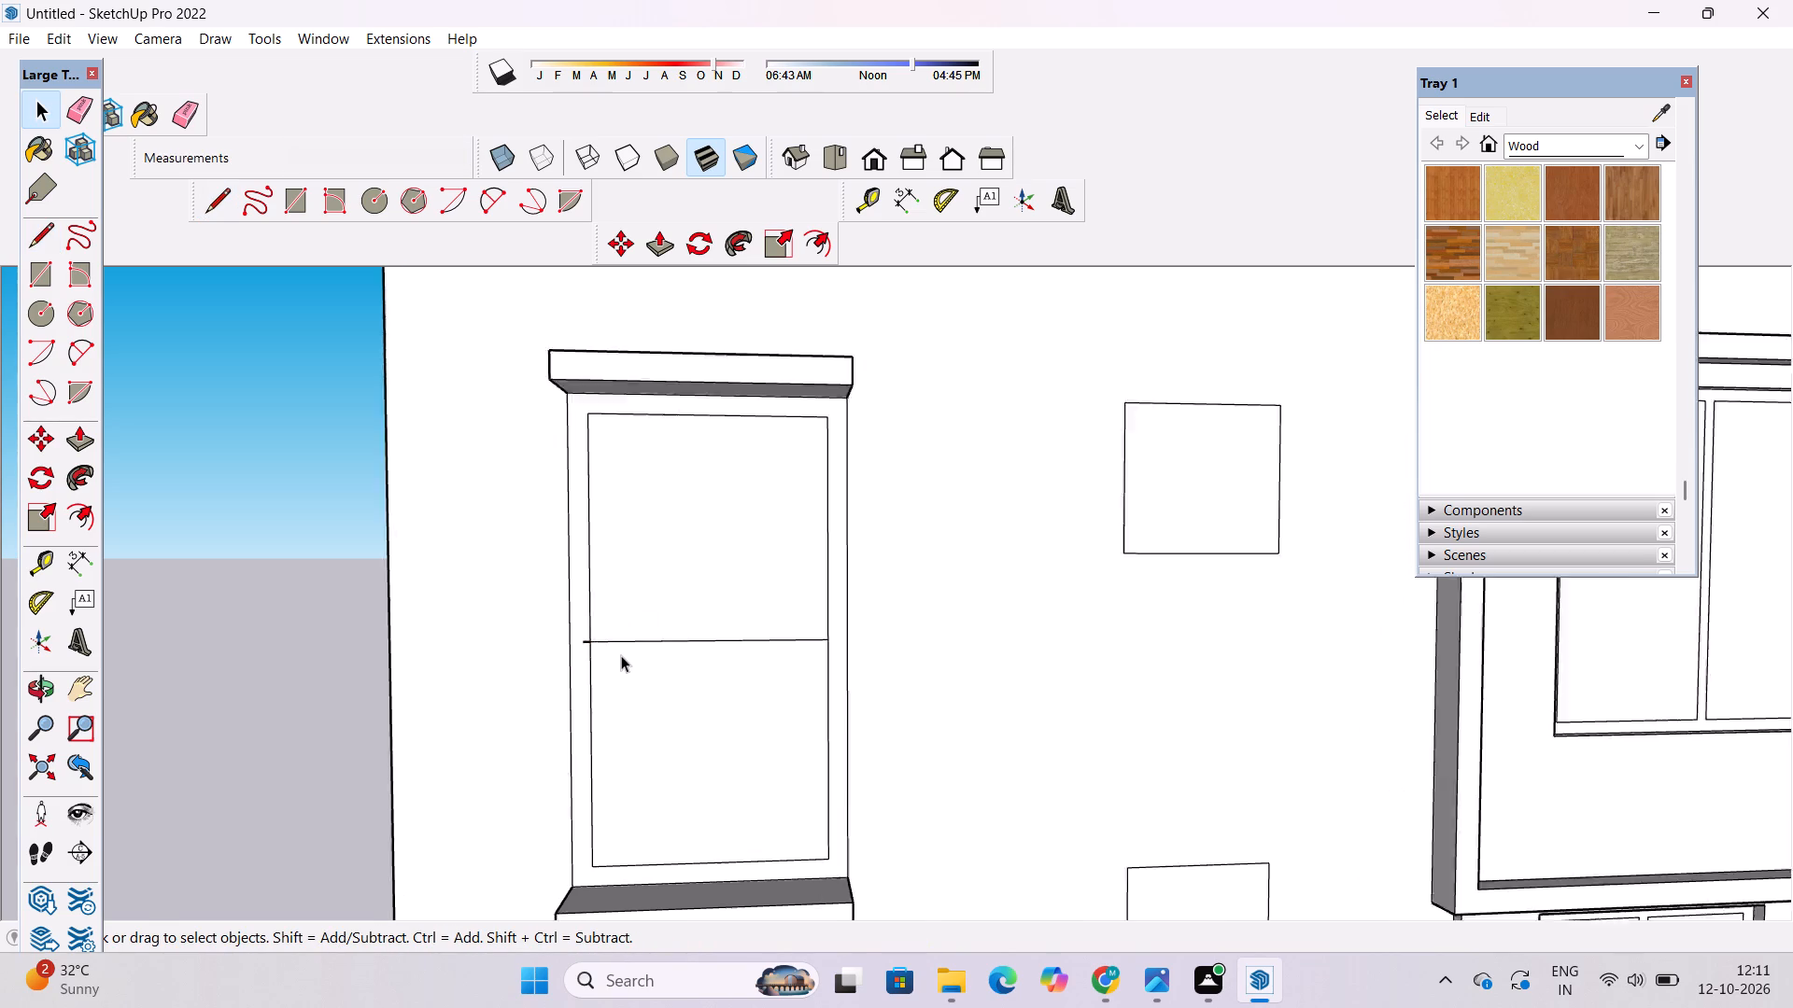
{"action": "scroll", "coordinate": [621, 655], "scroll_direction": "up", "scroll_amount": 3}
{"action": "left_click", "coordinate": [182, 125]}
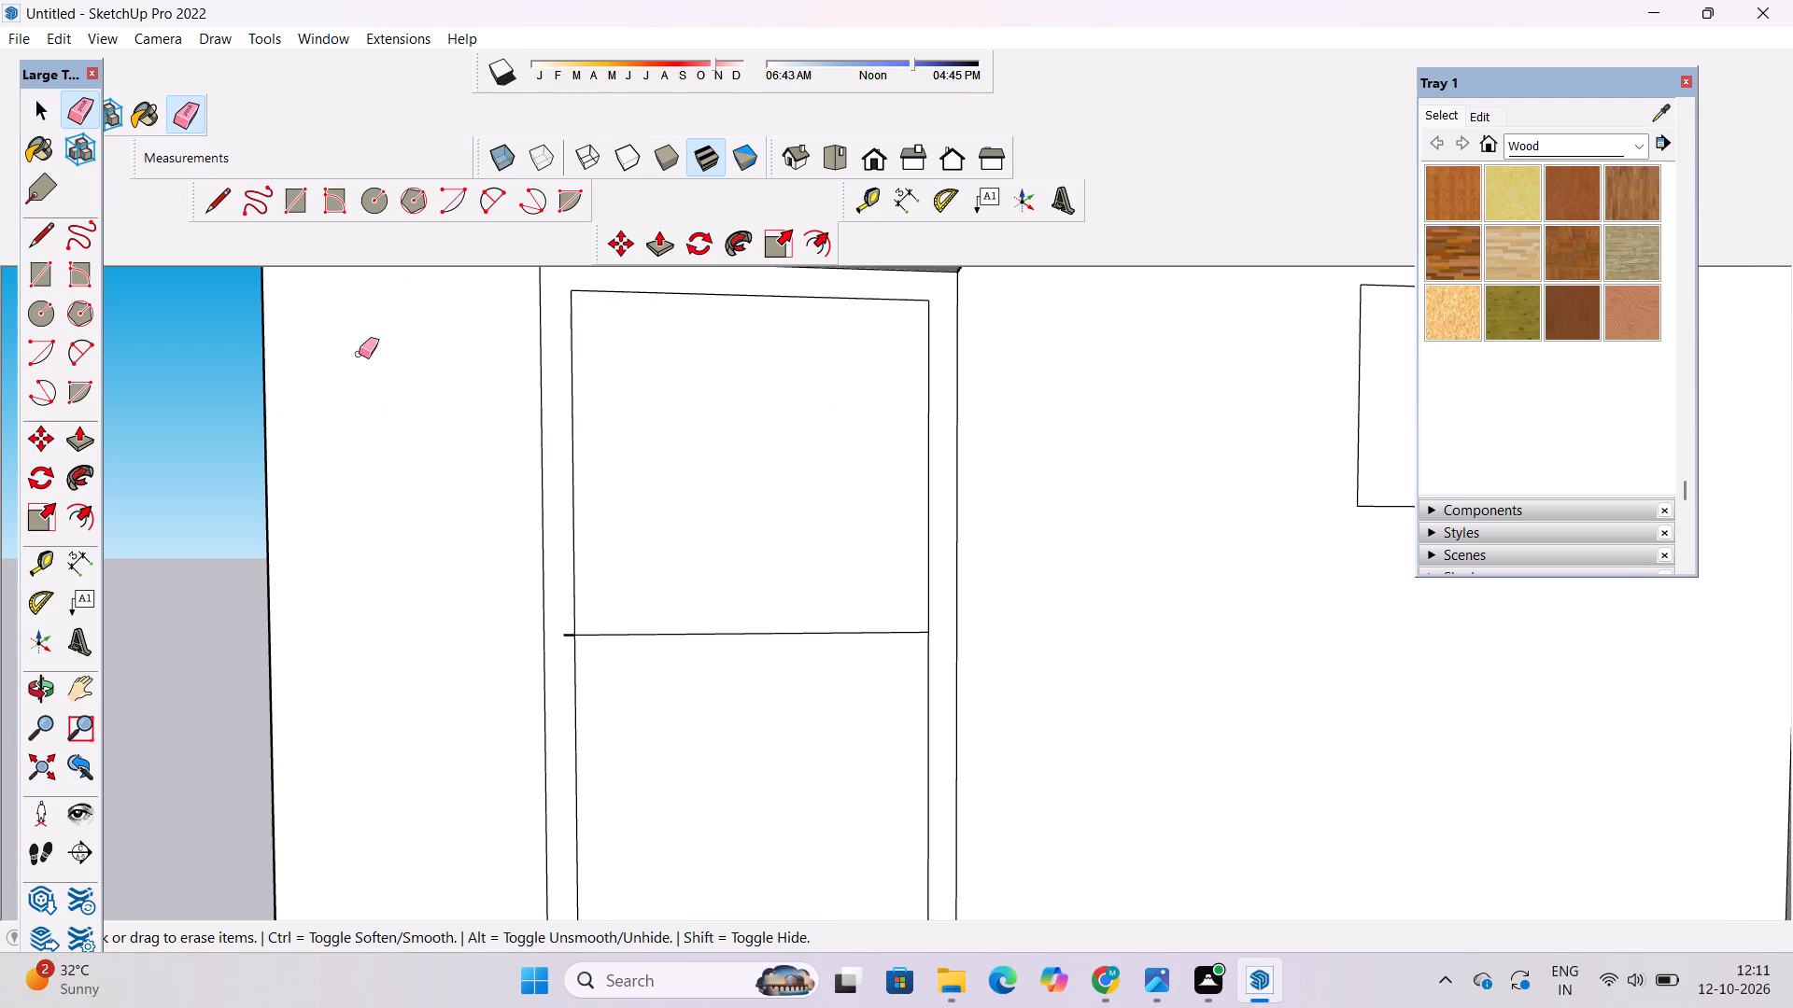
{"action": "scroll", "coordinate": [578, 654], "scroll_direction": "up", "scroll_amount": 8}
{"action": "left_click_drag", "start_coordinate": [546, 586], "coordinate": [553, 605]}
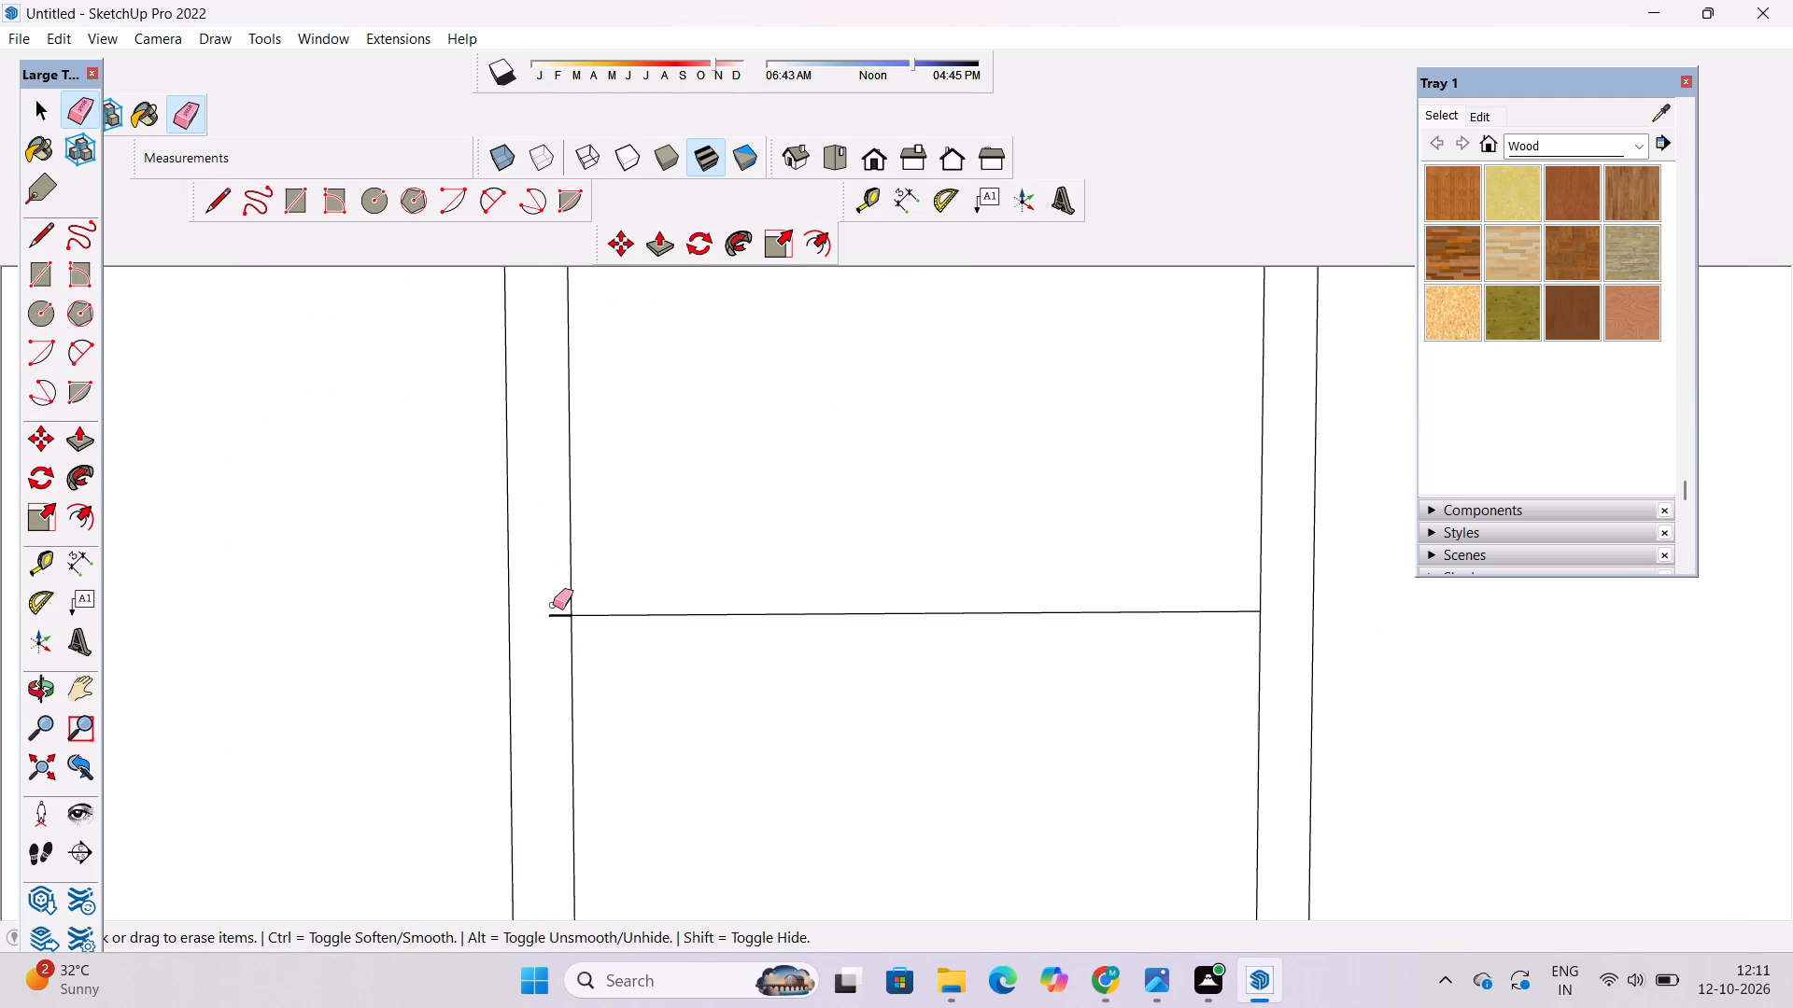
{"action": "left_click_drag", "start_coordinate": [553, 606], "coordinate": [553, 633]}
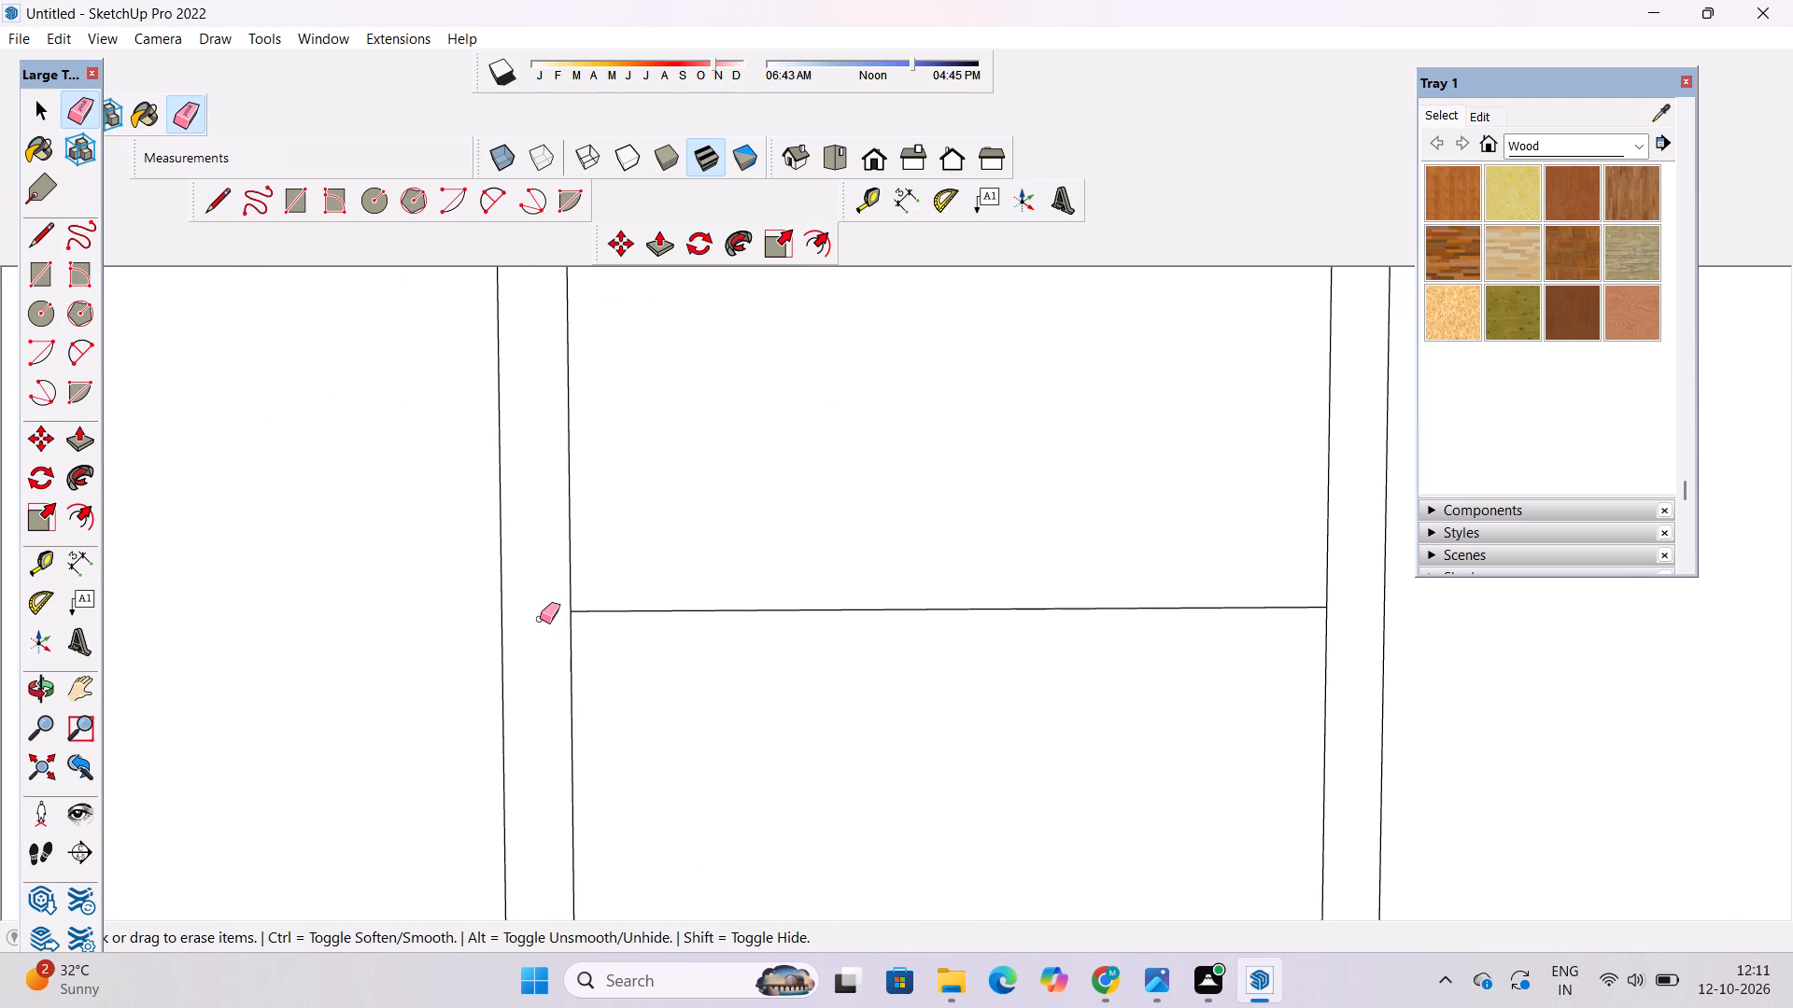
{"action": "key", "text": "space"}
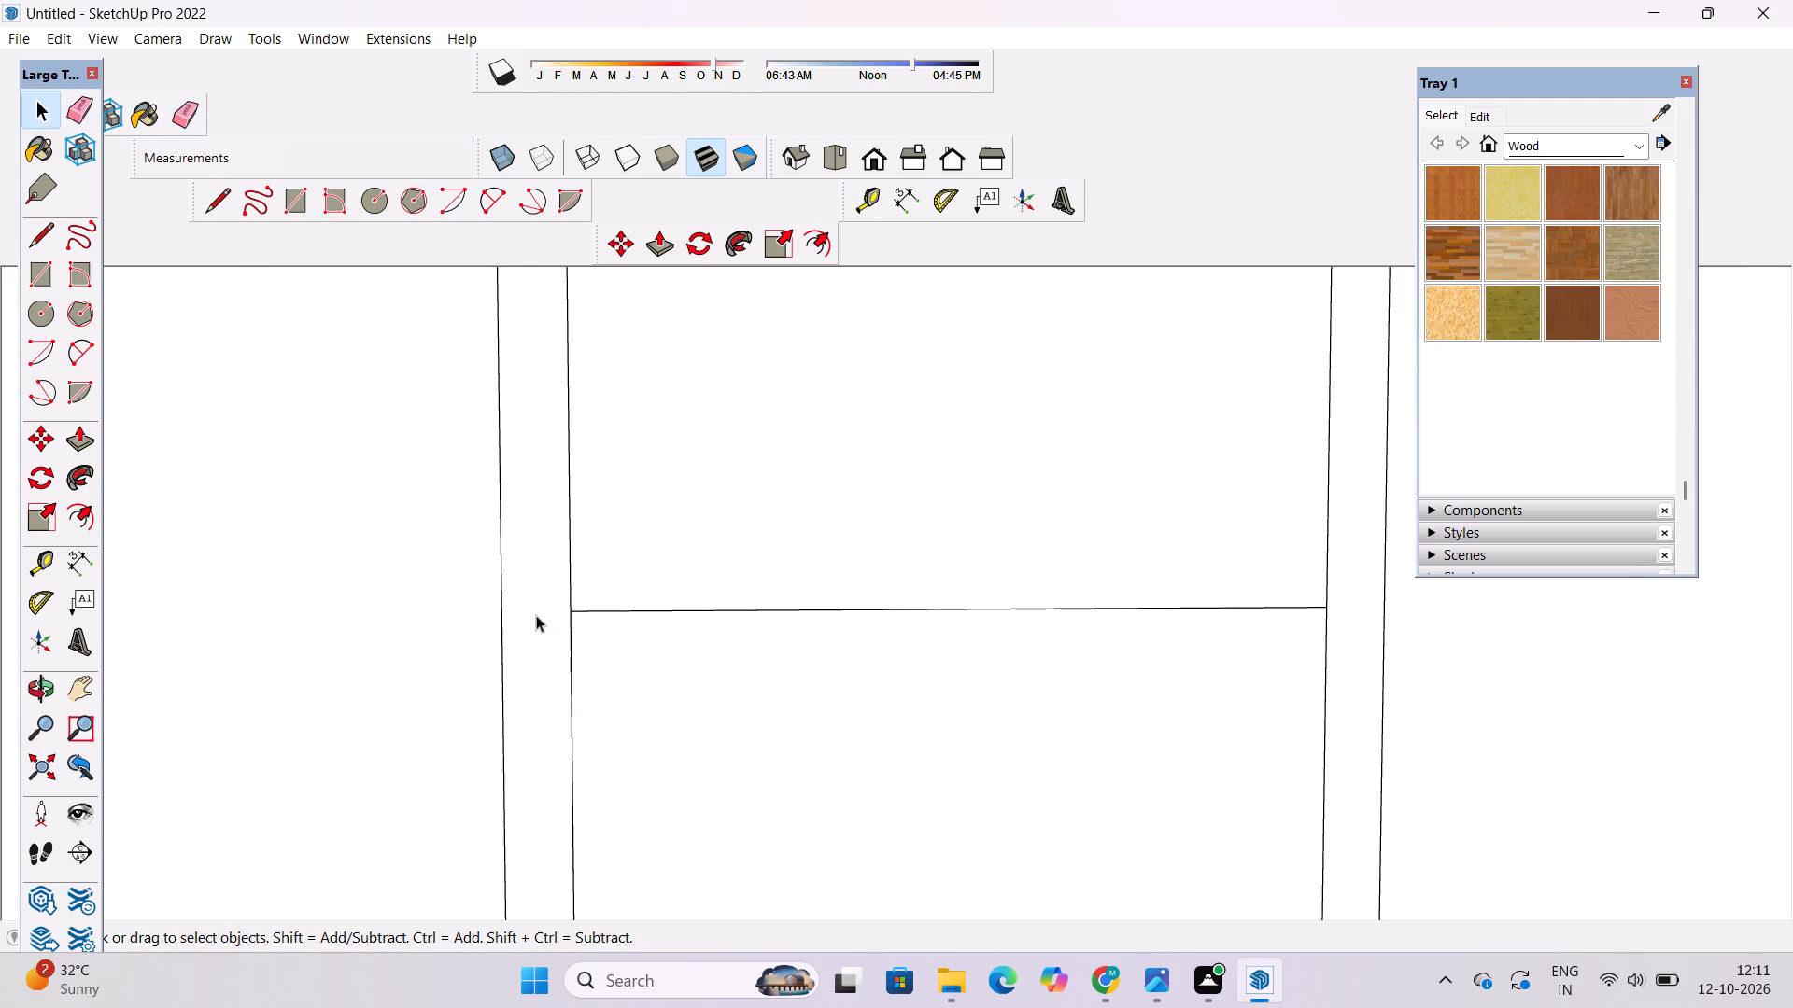
Review the whole building from the front view and from both sides, checking the side wall facade and front elevation.
{"action": "key", "text": "o"}
{"action": "scroll", "coordinate": [534, 611], "scroll_direction": "down", "scroll_amount": 11}
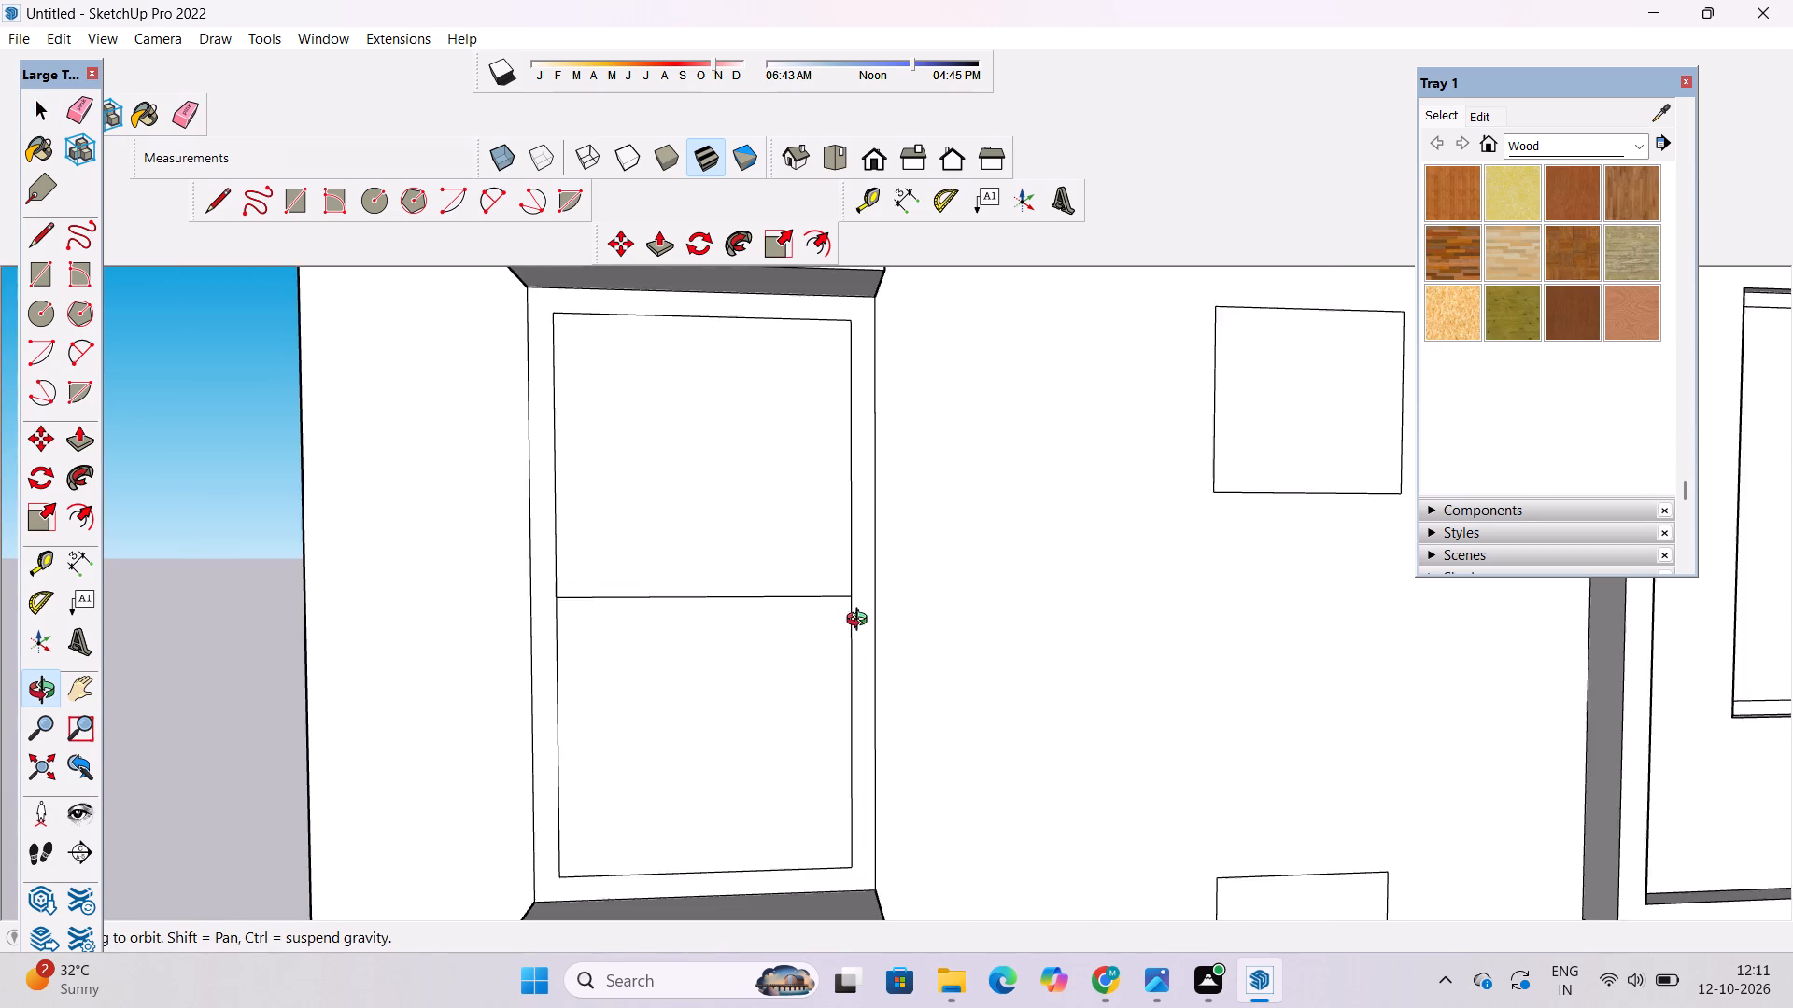
{"action": "left_click_drag", "start_coordinate": [851, 629], "coordinate": [751, 679]}
{"action": "left_click_drag", "start_coordinate": [740, 682], "coordinate": [833, 555]}
{"action": "left_click_drag", "start_coordinate": [1711, 589], "coordinate": [1536, 589]}
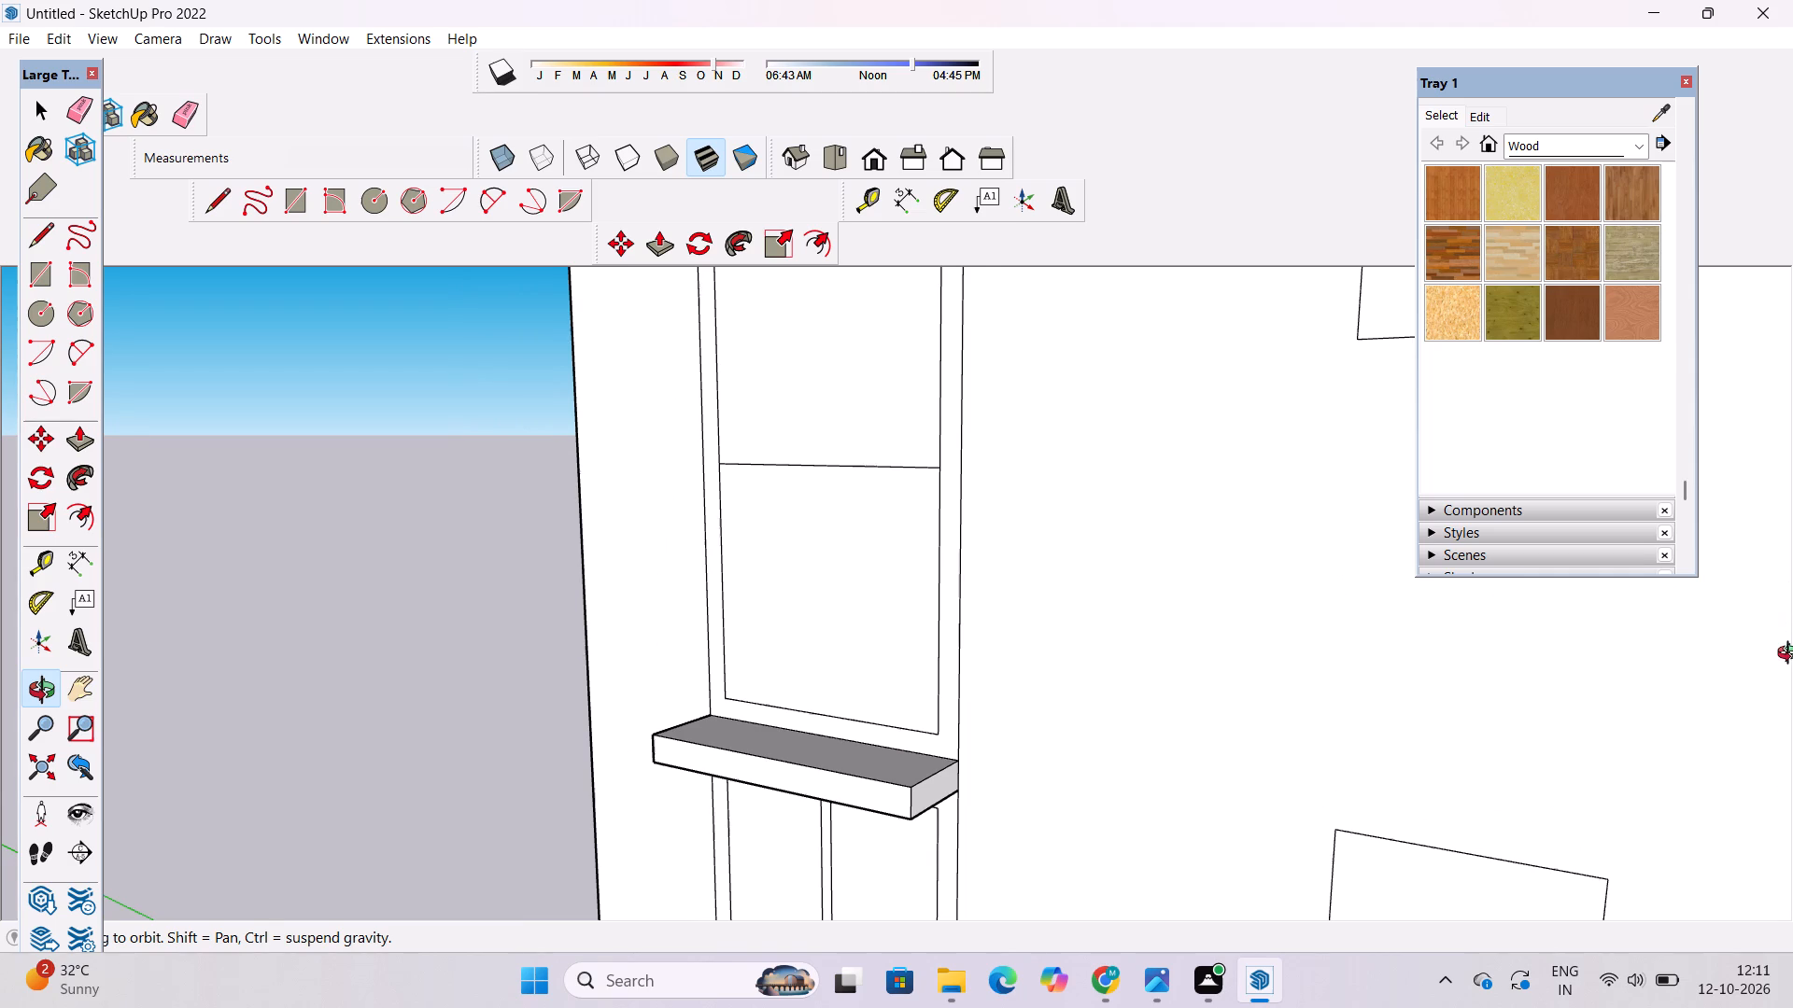
{"action": "scroll", "coordinate": [1790, 665], "scroll_direction": "down", "scroll_amount": 3}
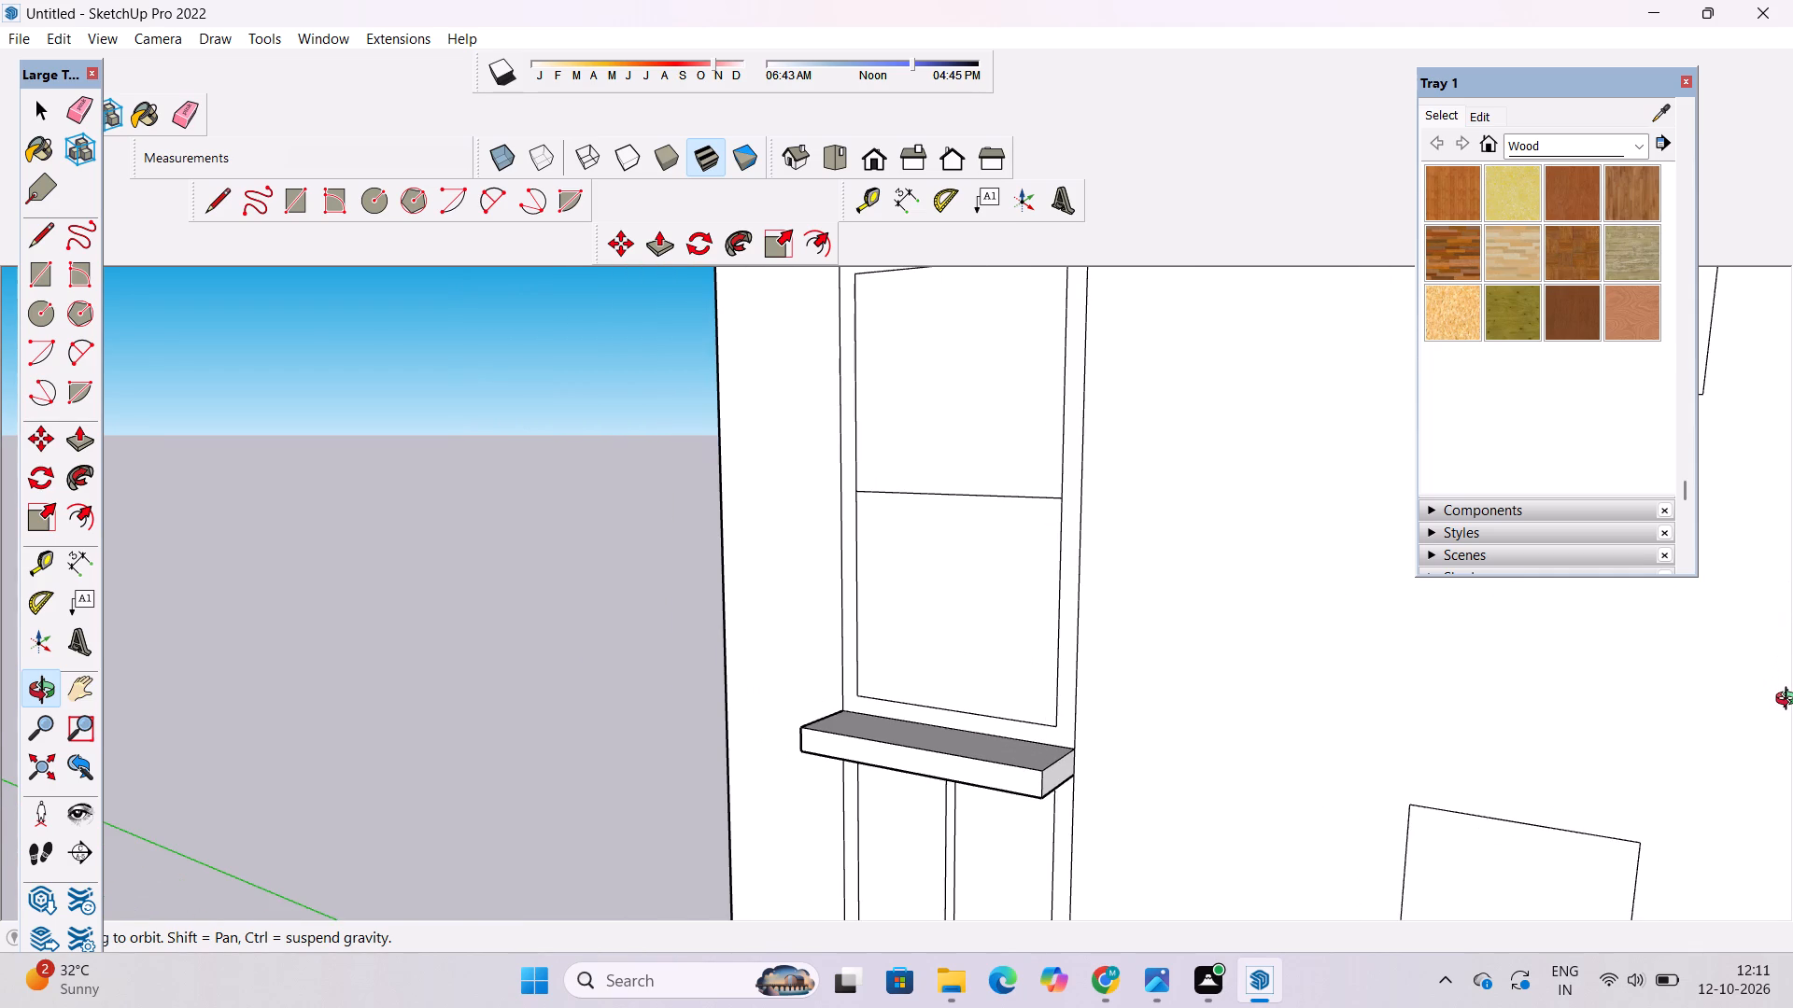
{"action": "scroll", "coordinate": [1792, 700], "scroll_direction": "down", "scroll_amount": 3}
{"action": "scroll", "coordinate": [1792, 700], "scroll_direction": "up", "scroll_amount": 4}
{"action": "scroll", "coordinate": [1792, 708], "scroll_direction": "down", "scroll_amount": 8}
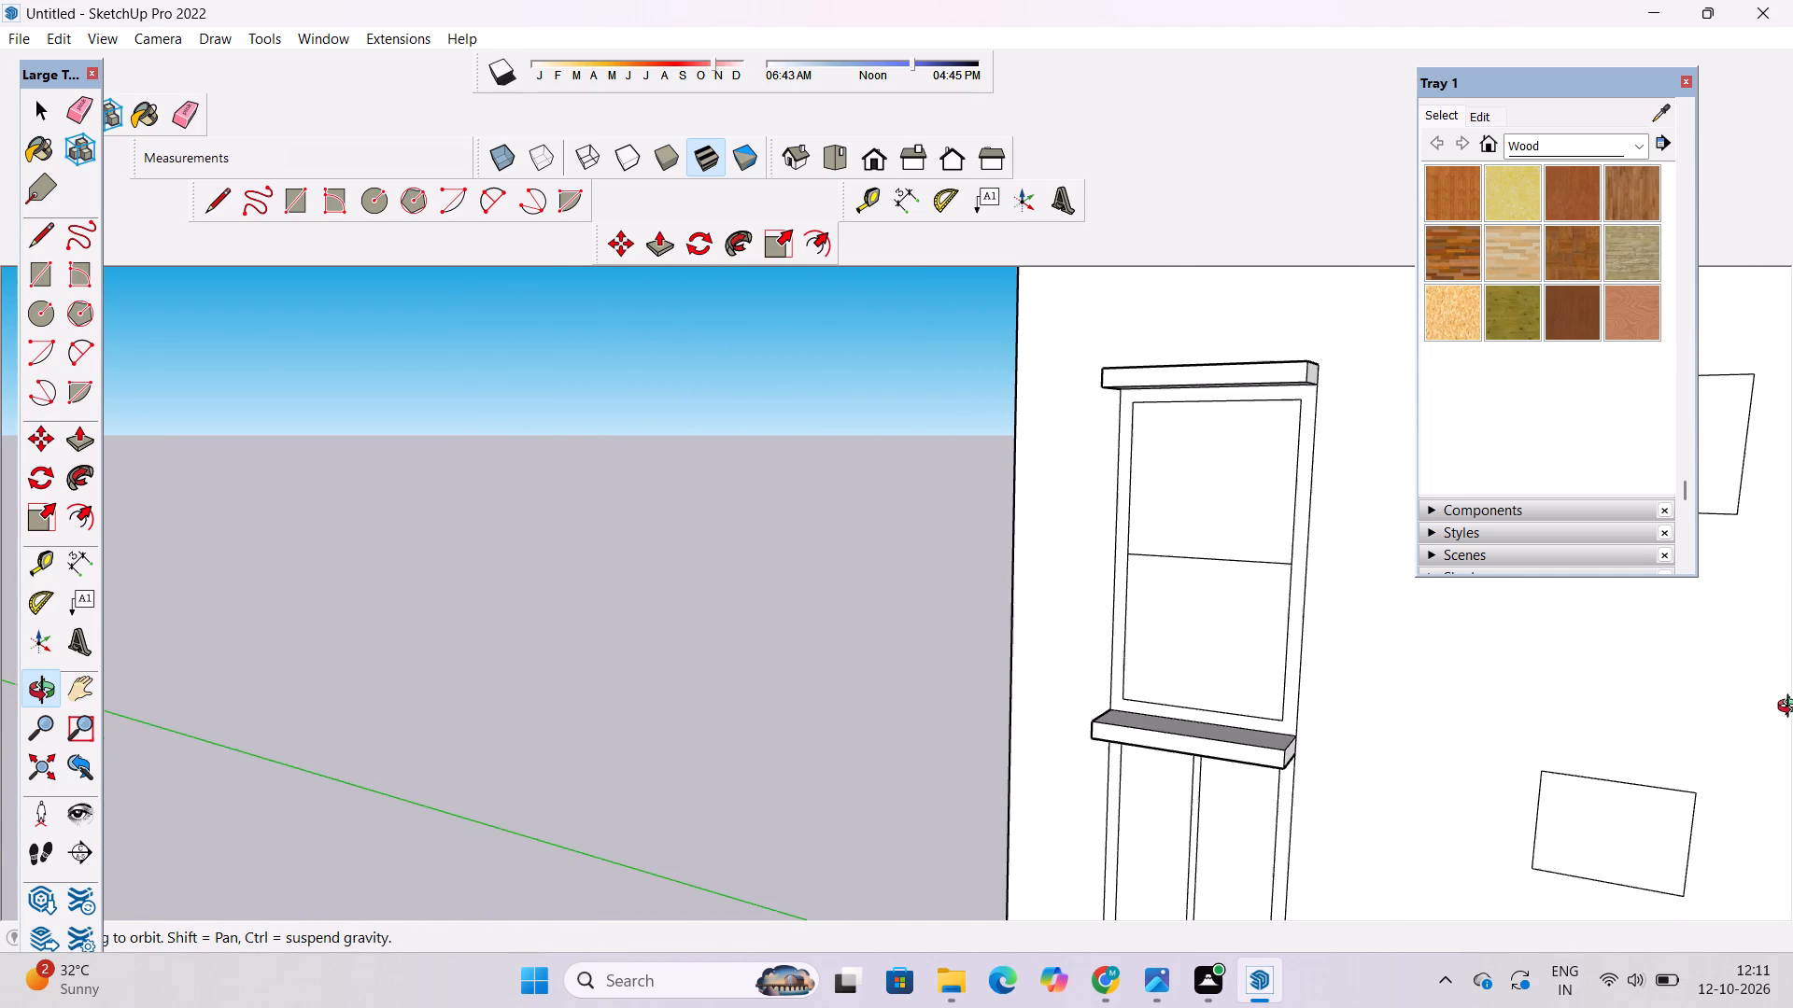
{"action": "scroll", "coordinate": [1792, 708], "scroll_direction": "down", "scroll_amount": 5}
{"action": "scroll", "coordinate": [1792, 748], "scroll_direction": "up", "scroll_amount": 2}
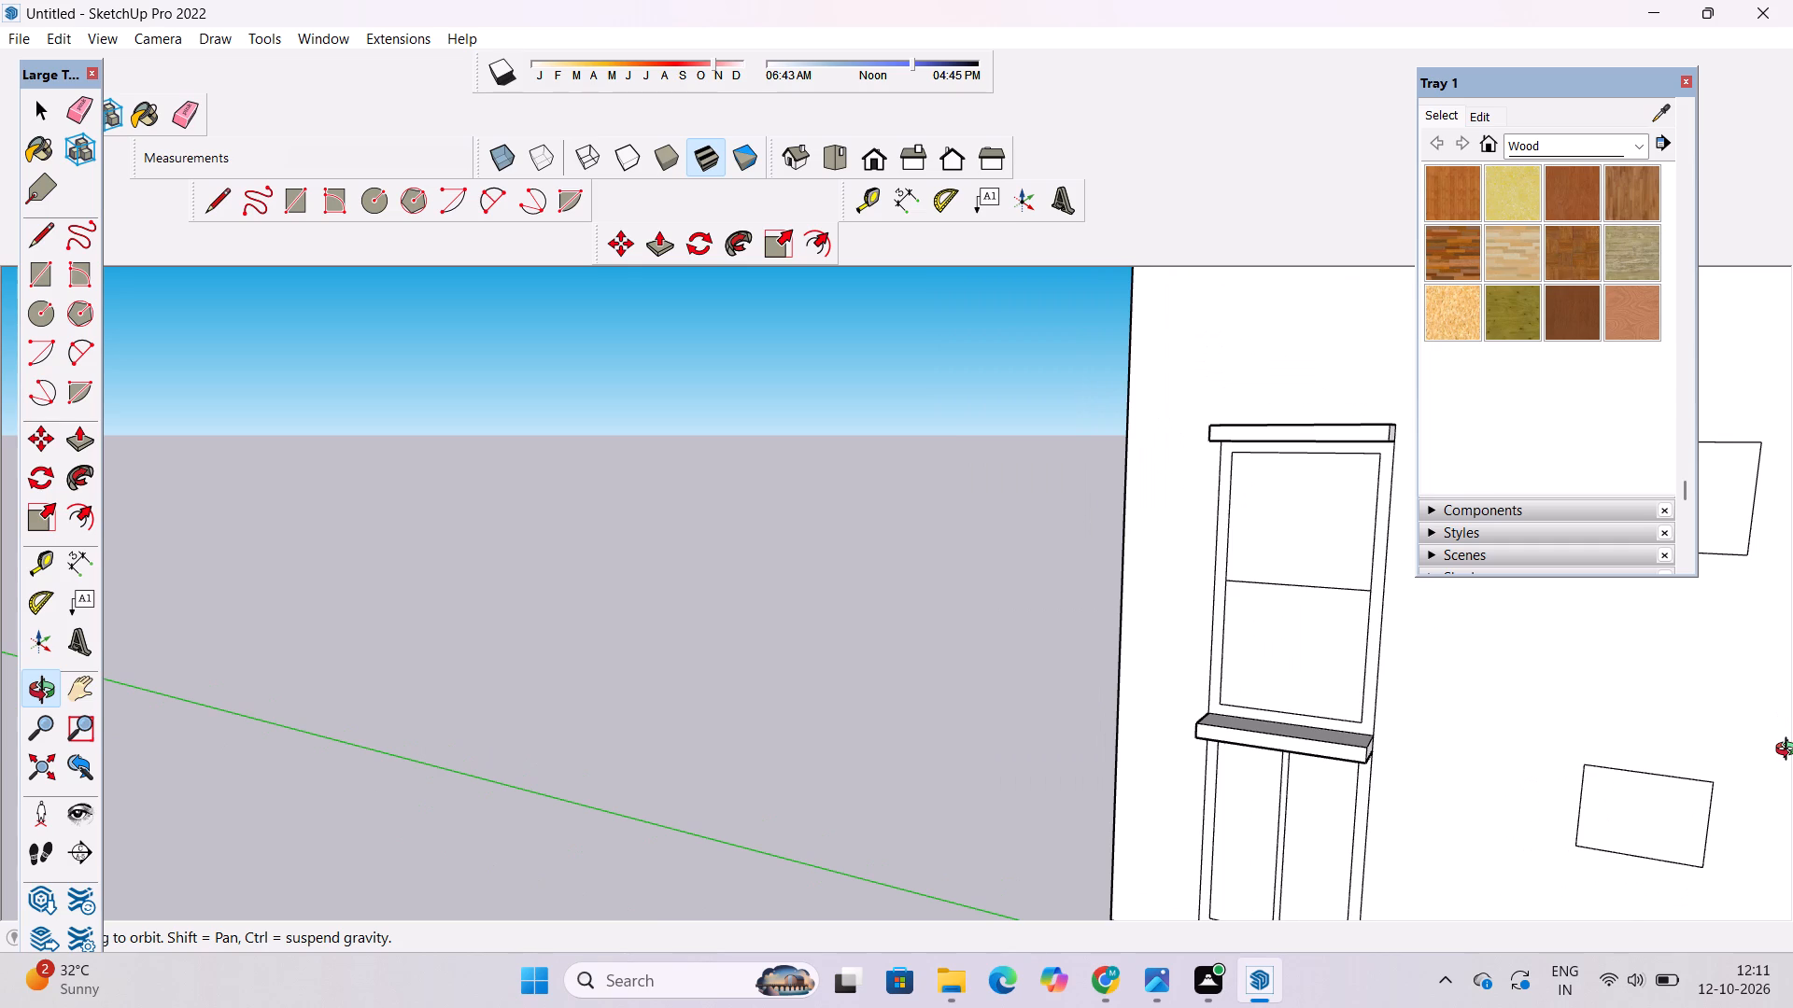
{"action": "scroll", "coordinate": [1790, 751], "scroll_direction": "down", "scroll_amount": 17}
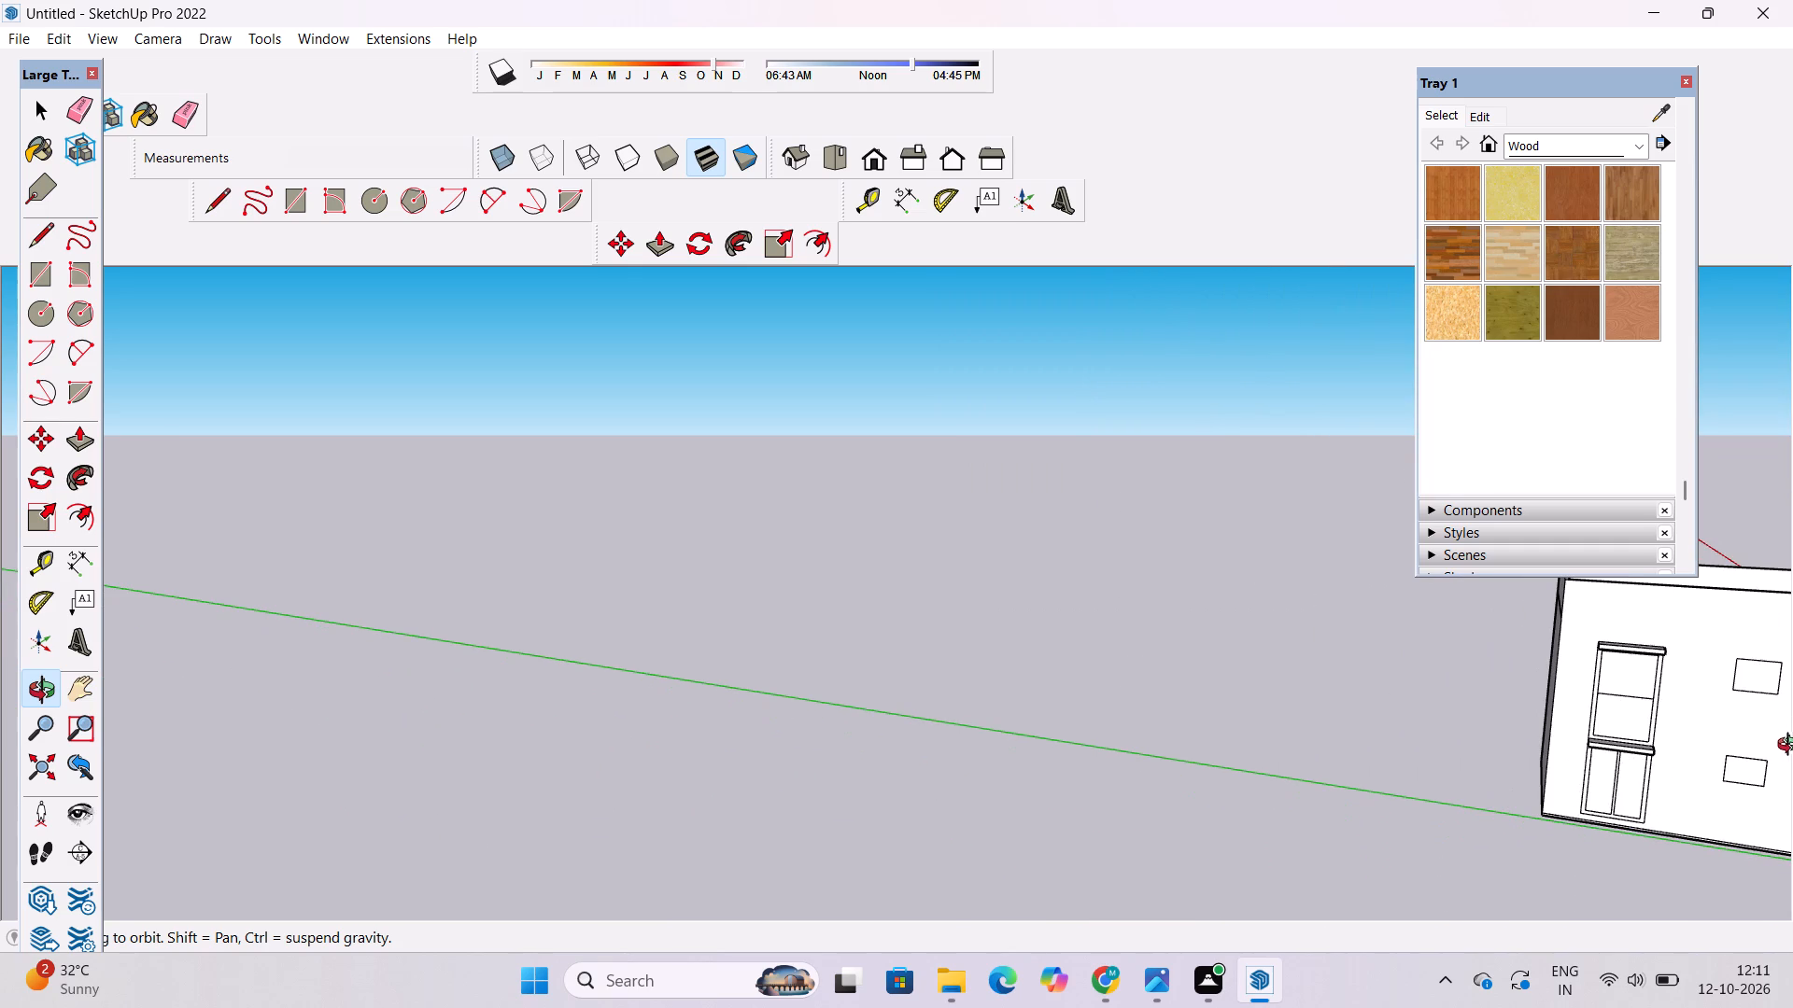
{"action": "left_click", "coordinate": [880, 153]}
{"action": "scroll", "coordinate": [762, 524], "scroll_direction": "down", "scroll_amount": 4}
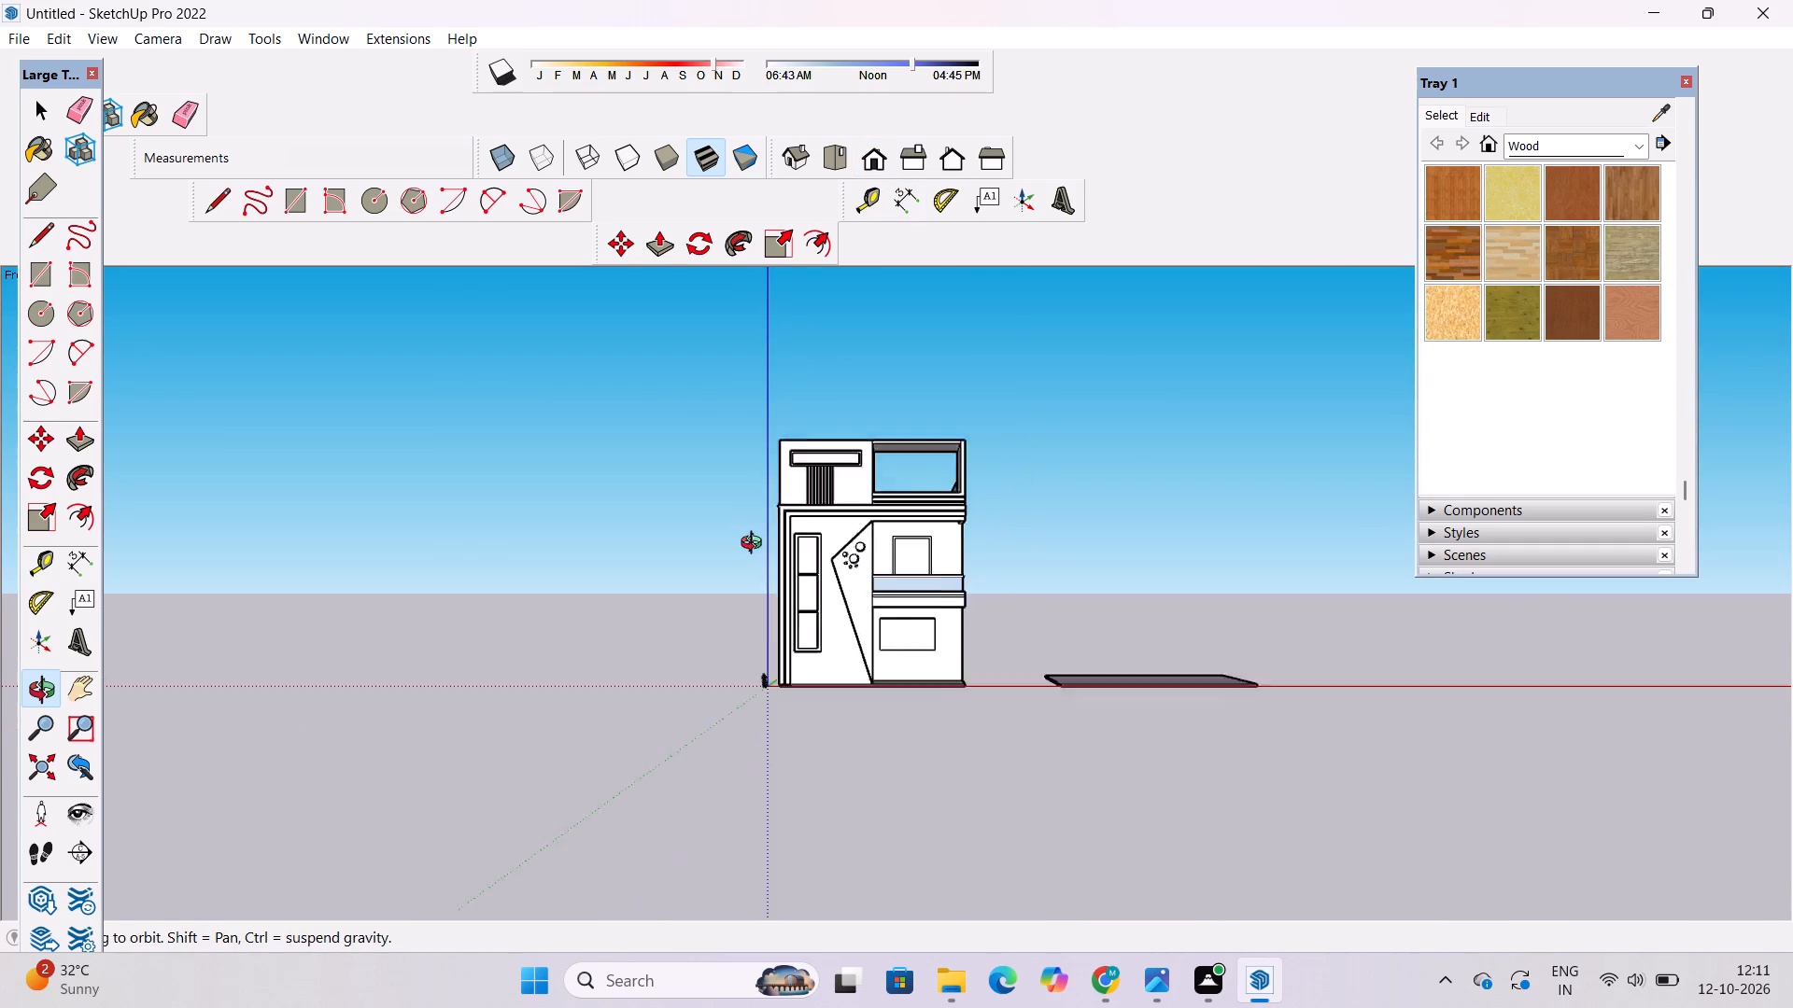
{"action": "scroll", "coordinate": [755, 545], "scroll_direction": "down", "scroll_amount": 2}
{"action": "left_click_drag", "start_coordinate": [939, 558], "coordinate": [835, 598]}
{"action": "scroll", "coordinate": [972, 535], "scroll_direction": "up", "scroll_amount": 4}
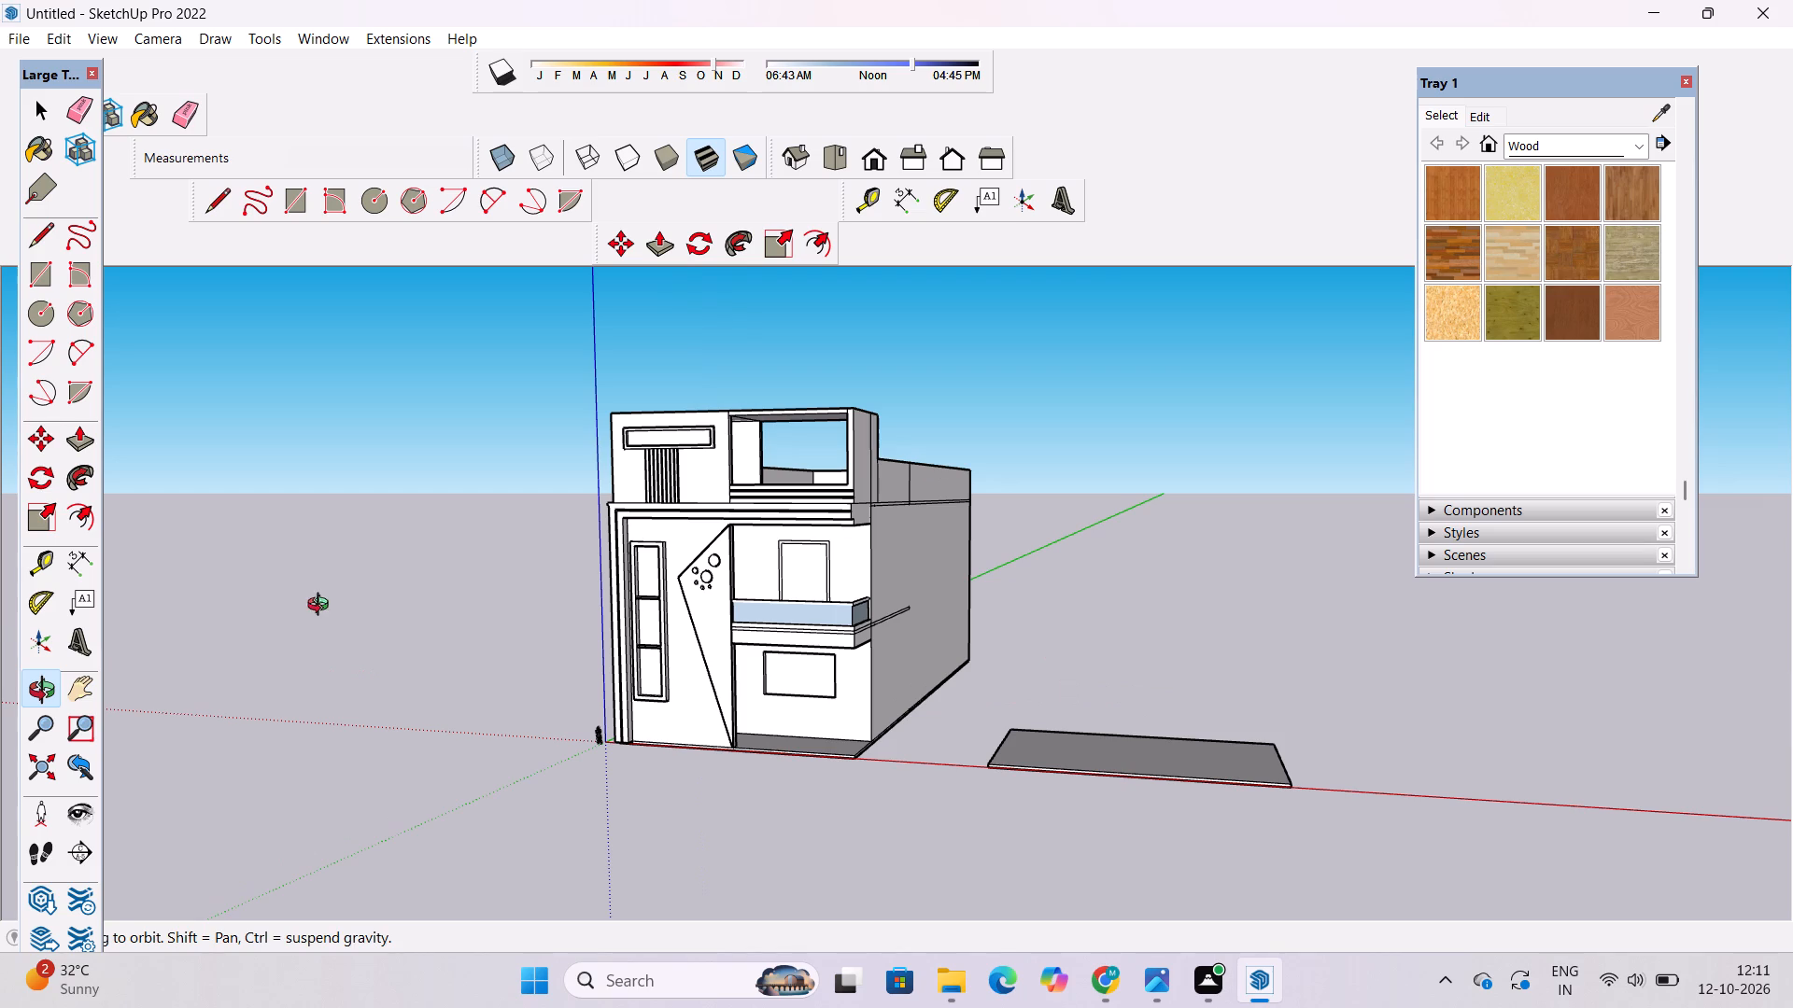
{"action": "left_click_drag", "start_coordinate": [500, 583], "coordinate": [981, 595]}
{"action": "scroll", "coordinate": [878, 616], "scroll_direction": "up", "scroll_amount": 5}
{"action": "scroll", "coordinate": [840, 594], "scroll_direction": "down", "scroll_amount": 5}
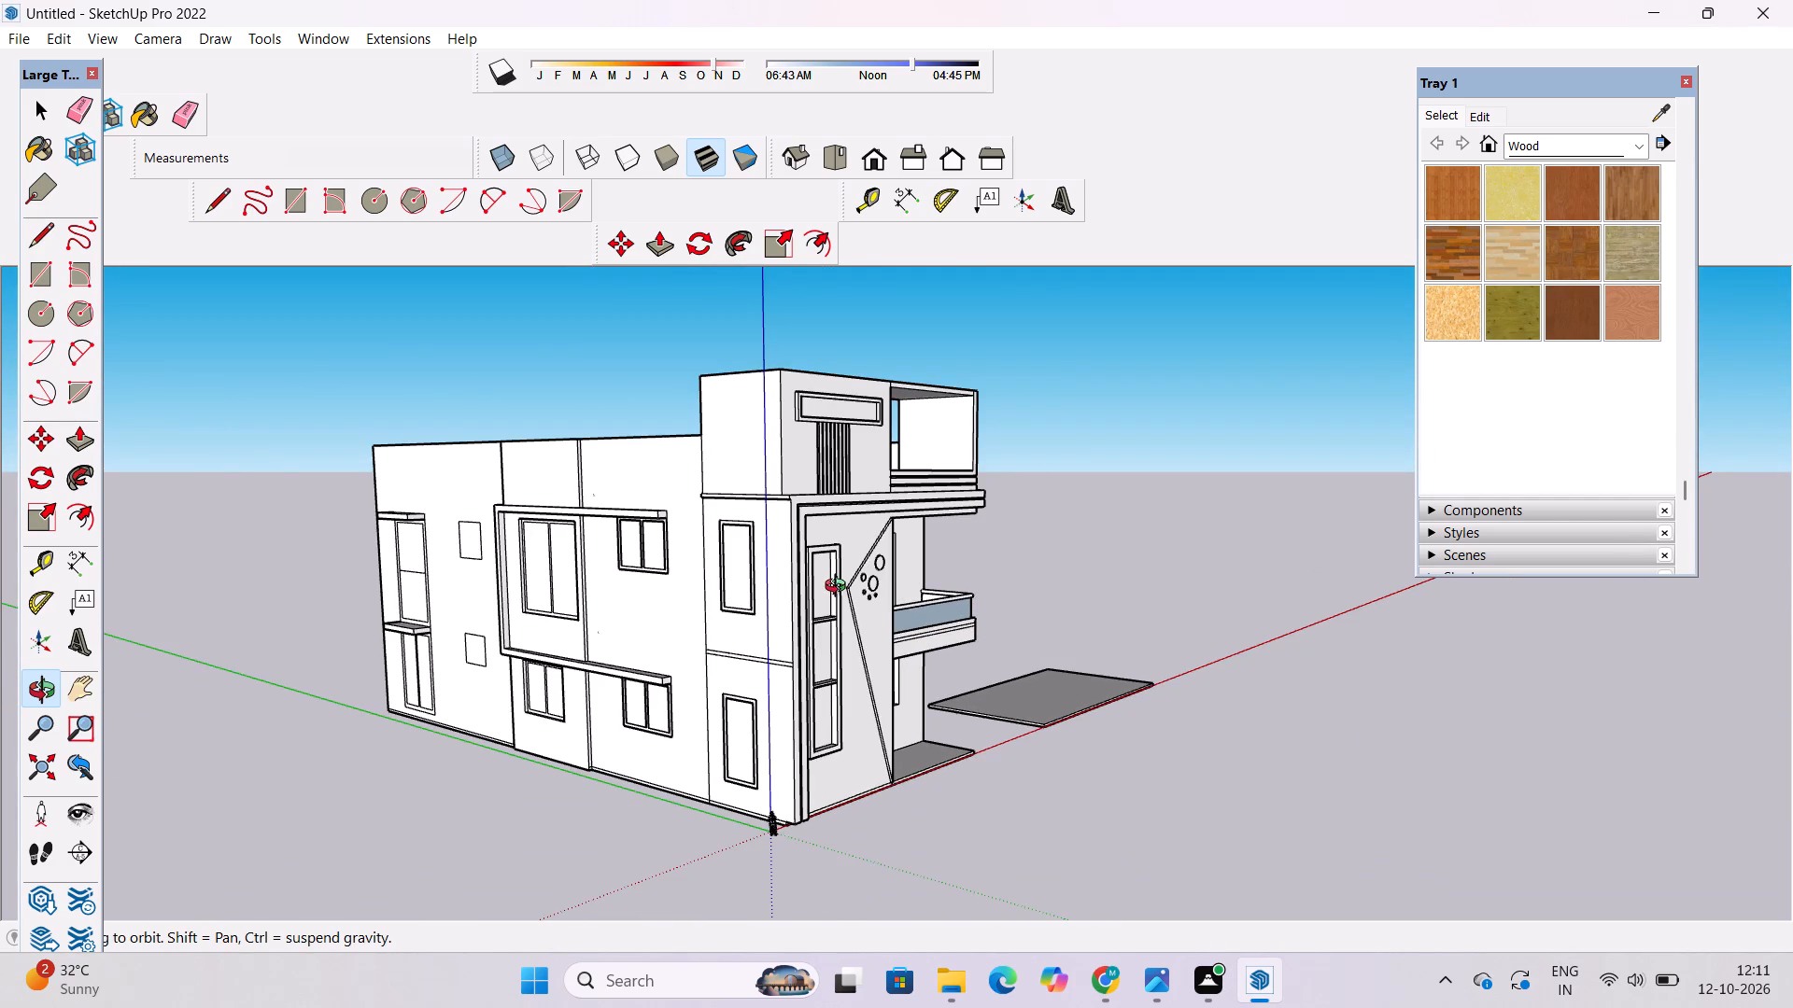
{"action": "left_click_drag", "start_coordinate": [829, 625], "coordinate": [769, 612]}
{"action": "scroll", "coordinate": [759, 613], "scroll_direction": "up", "scroll_amount": 4}
{"action": "left_click_drag", "start_coordinate": [755, 623], "coordinate": [730, 605], "text": "shift"}
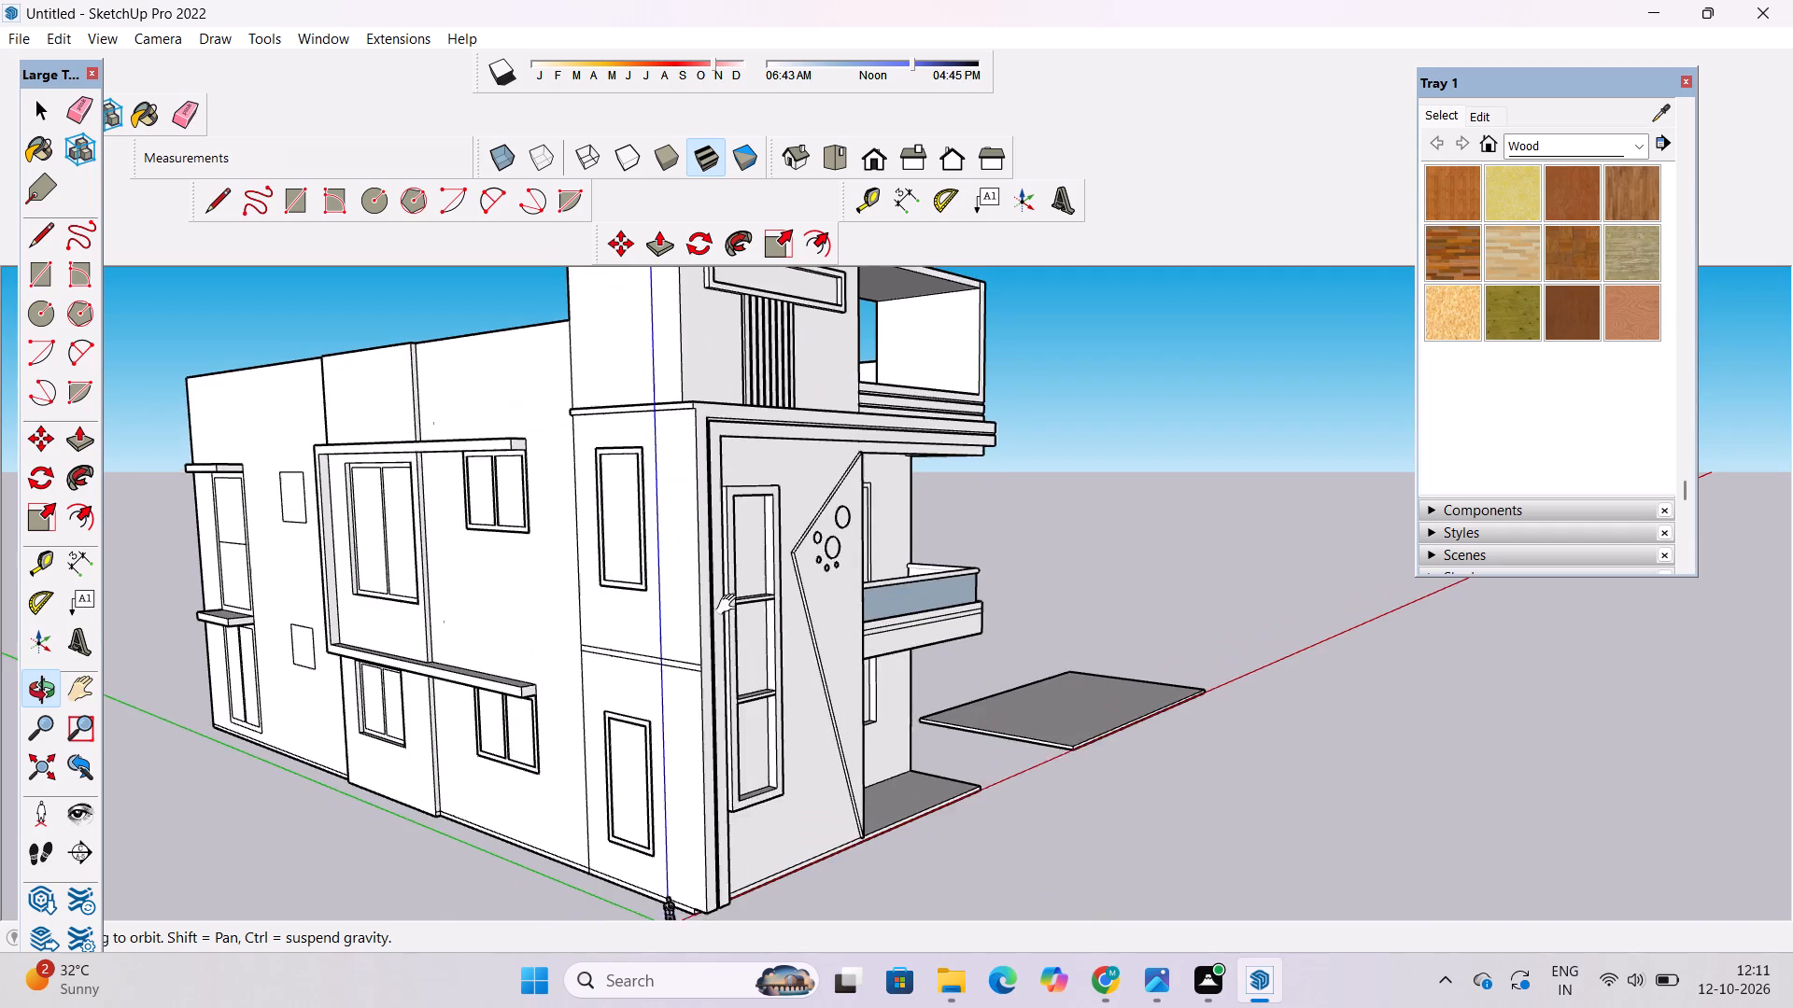
{"action": "left_click_drag", "start_coordinate": [730, 605], "coordinate": [704, 590], "text": "shift"}
Examine the narrow horizontal band between the two single windows on the side wall, where it meets the front corner.
{"action": "scroll", "coordinate": [678, 605], "scroll_direction": "up", "scroll_amount": 10}
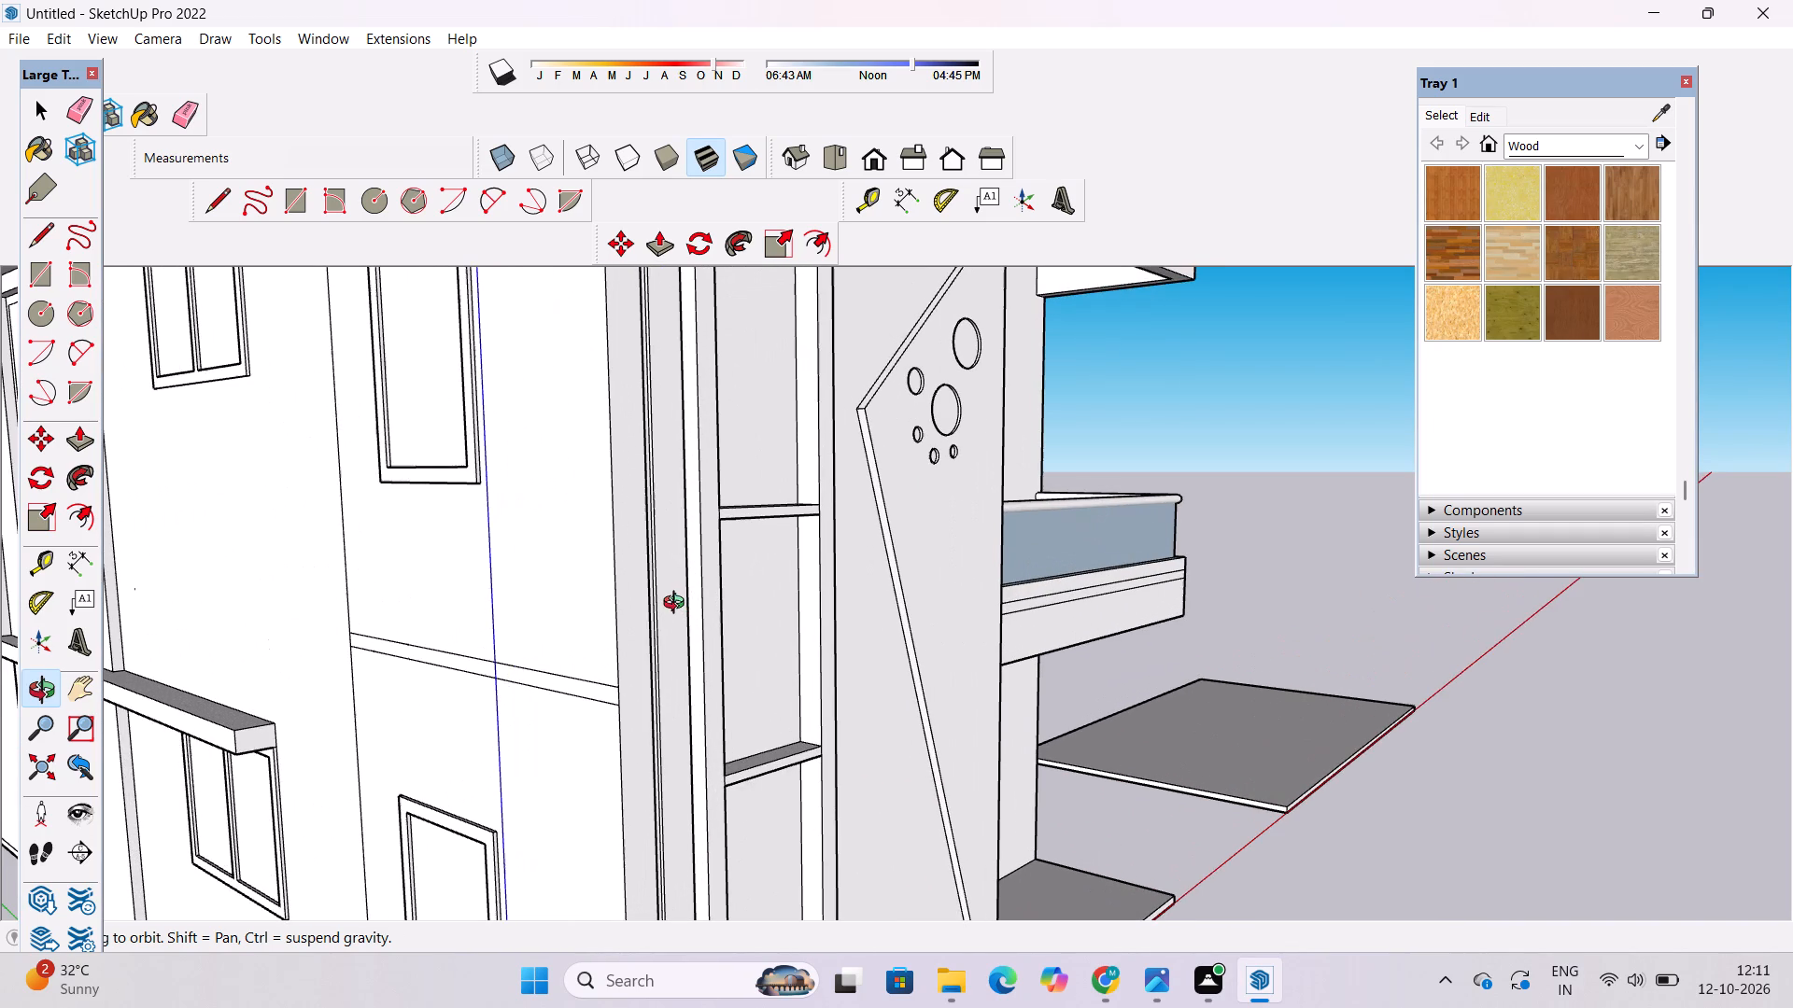
{"action": "scroll", "coordinate": [678, 605], "scroll_direction": "up", "scroll_amount": 3}
{"action": "scroll", "coordinate": [678, 607], "scroll_direction": "down", "scroll_amount": 2}
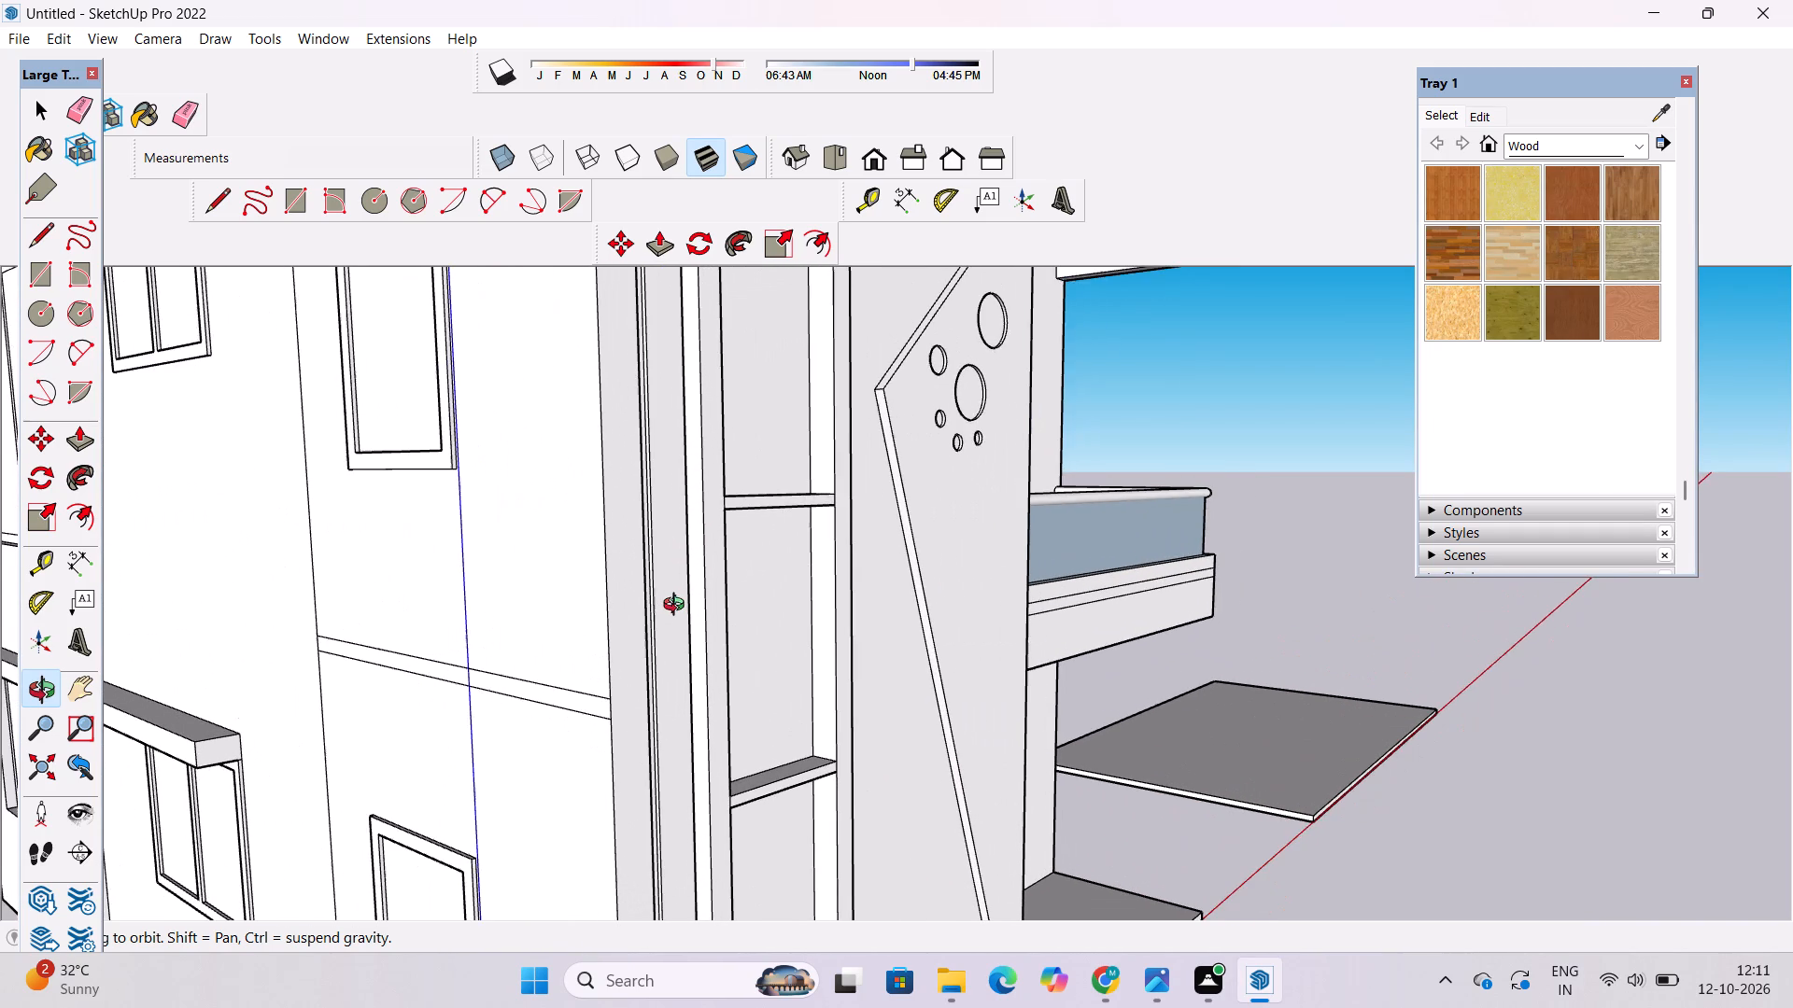
{"action": "scroll", "coordinate": [678, 607], "scroll_direction": "up", "scroll_amount": 1}
{"action": "scroll", "coordinate": [661, 629], "scroll_direction": "down", "scroll_amount": 3}
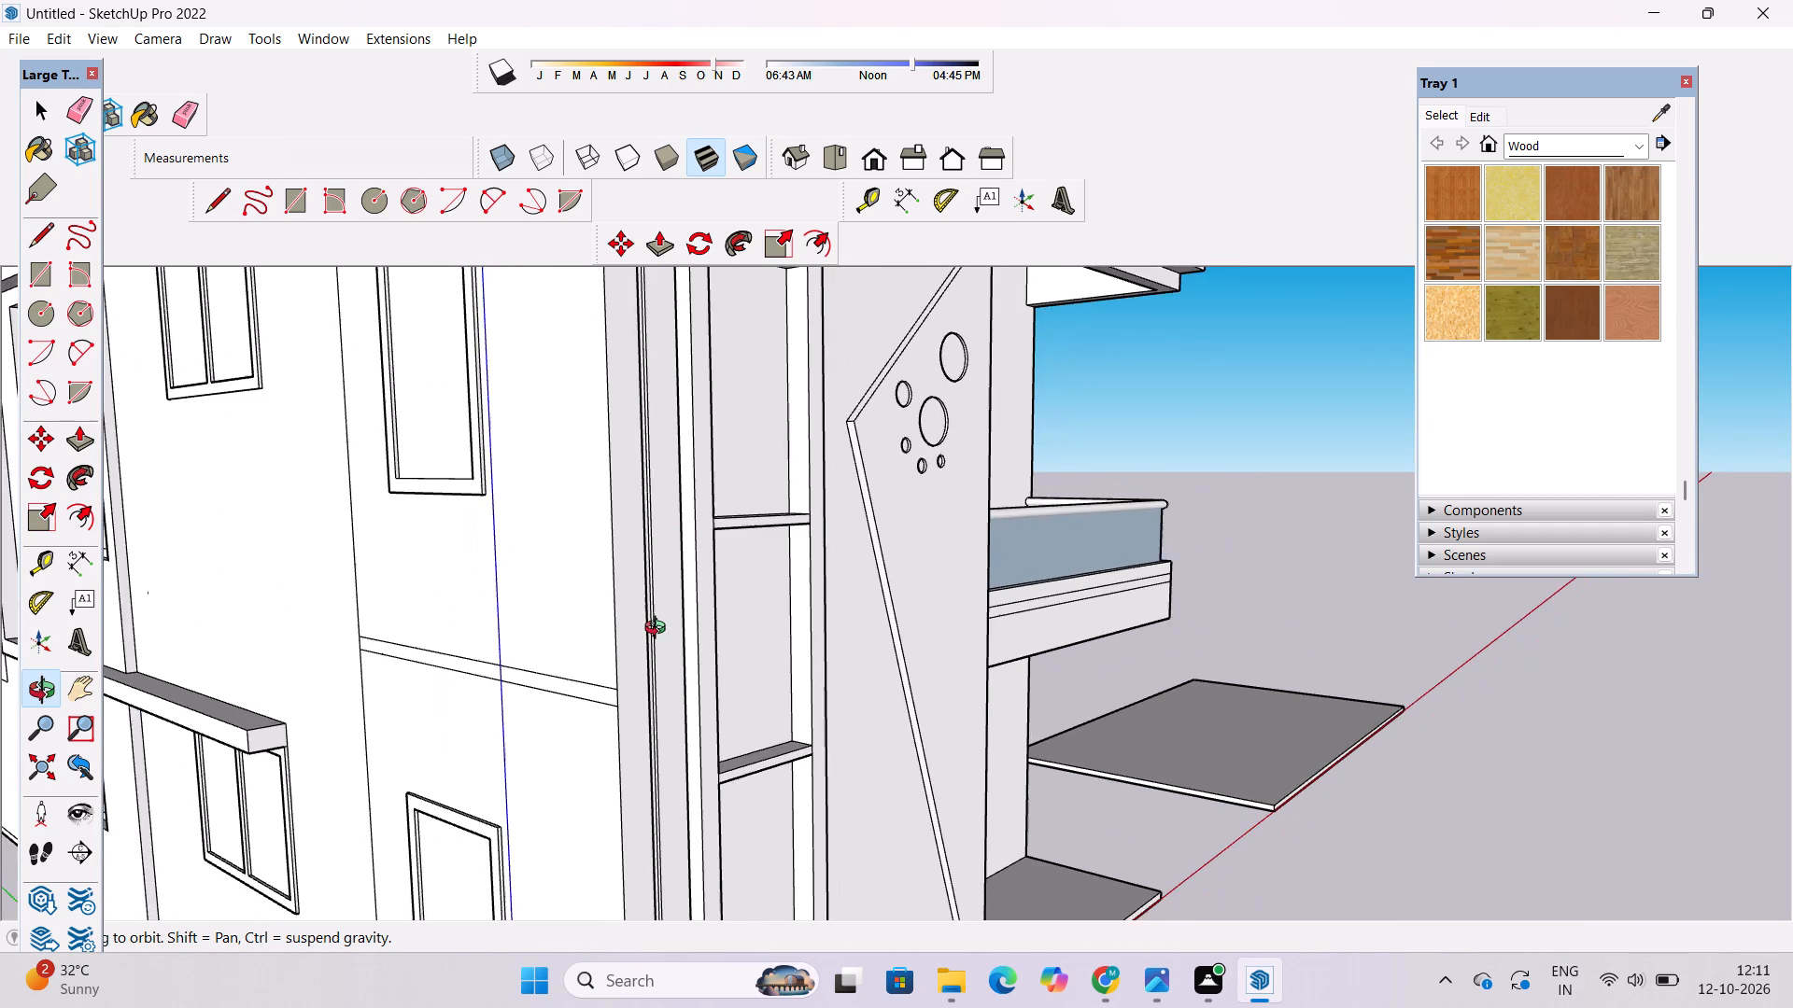
{"action": "scroll", "coordinate": [659, 630], "scroll_direction": "up", "scroll_amount": 4}
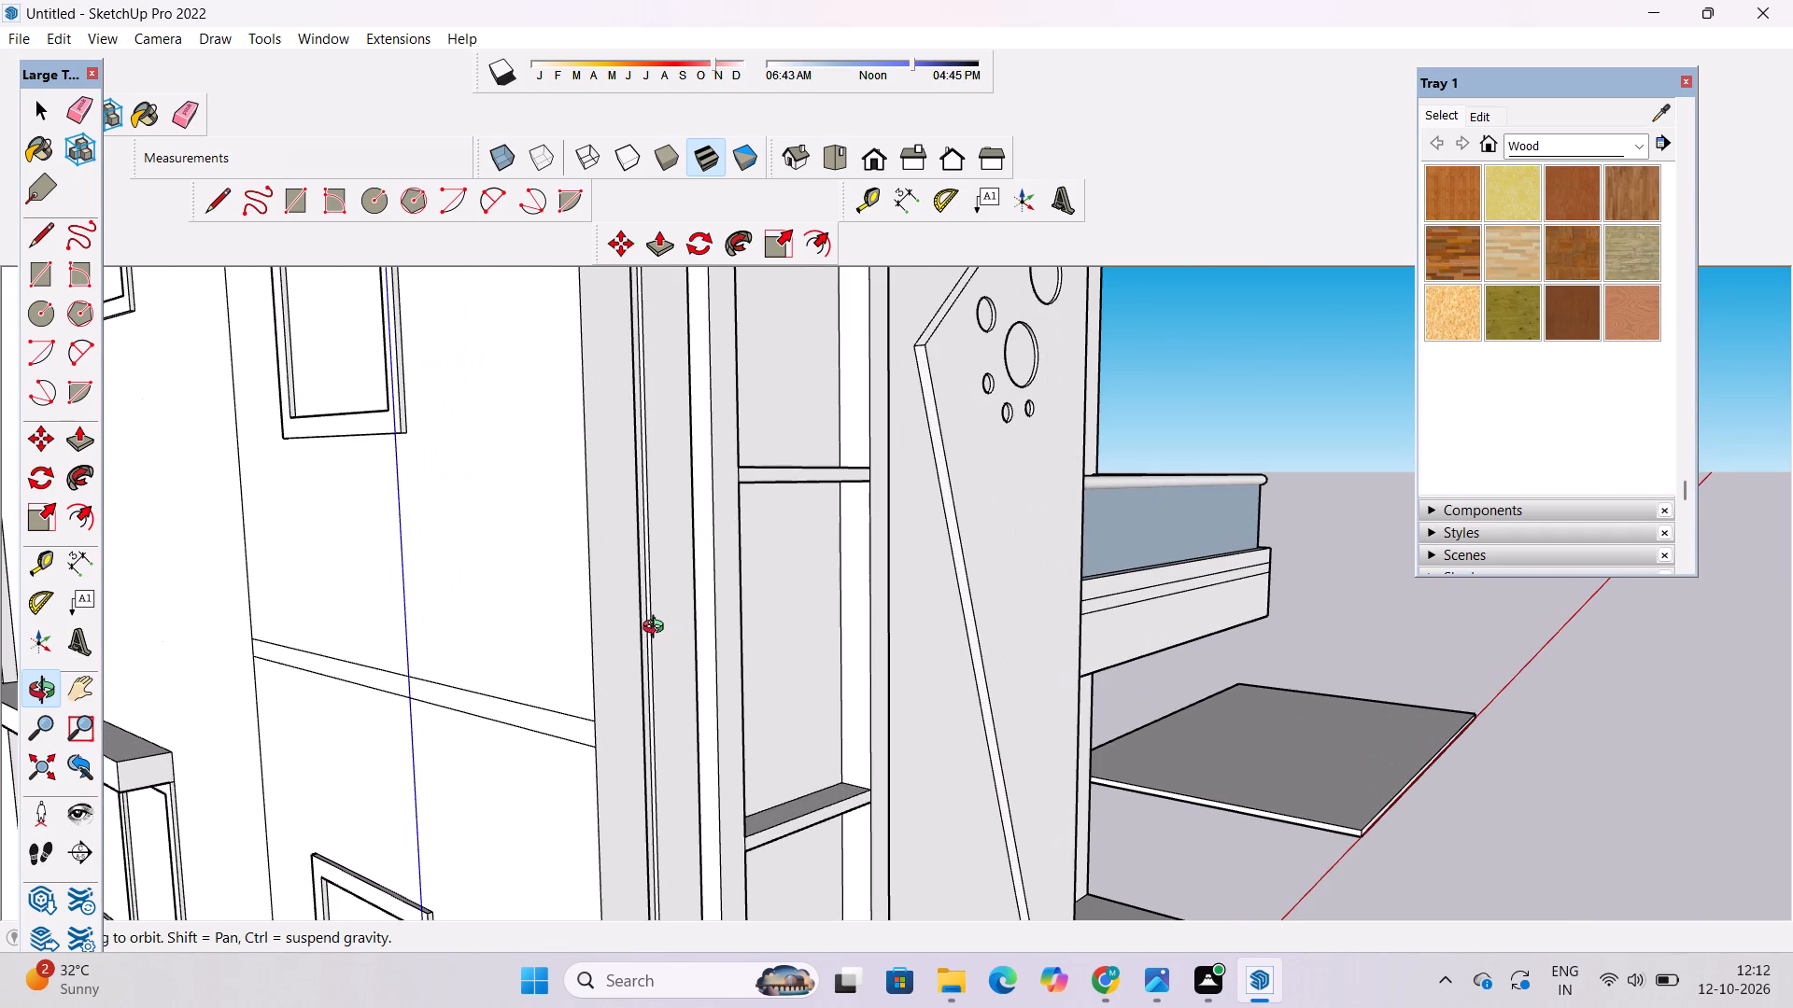
{"action": "scroll", "coordinate": [657, 629], "scroll_direction": "down", "scroll_amount": 3}
{"action": "scroll", "coordinate": [657, 629], "scroll_direction": "up", "scroll_amount": 2}
{"action": "scroll", "coordinate": [657, 629], "scroll_direction": "down", "scroll_amount": 5}
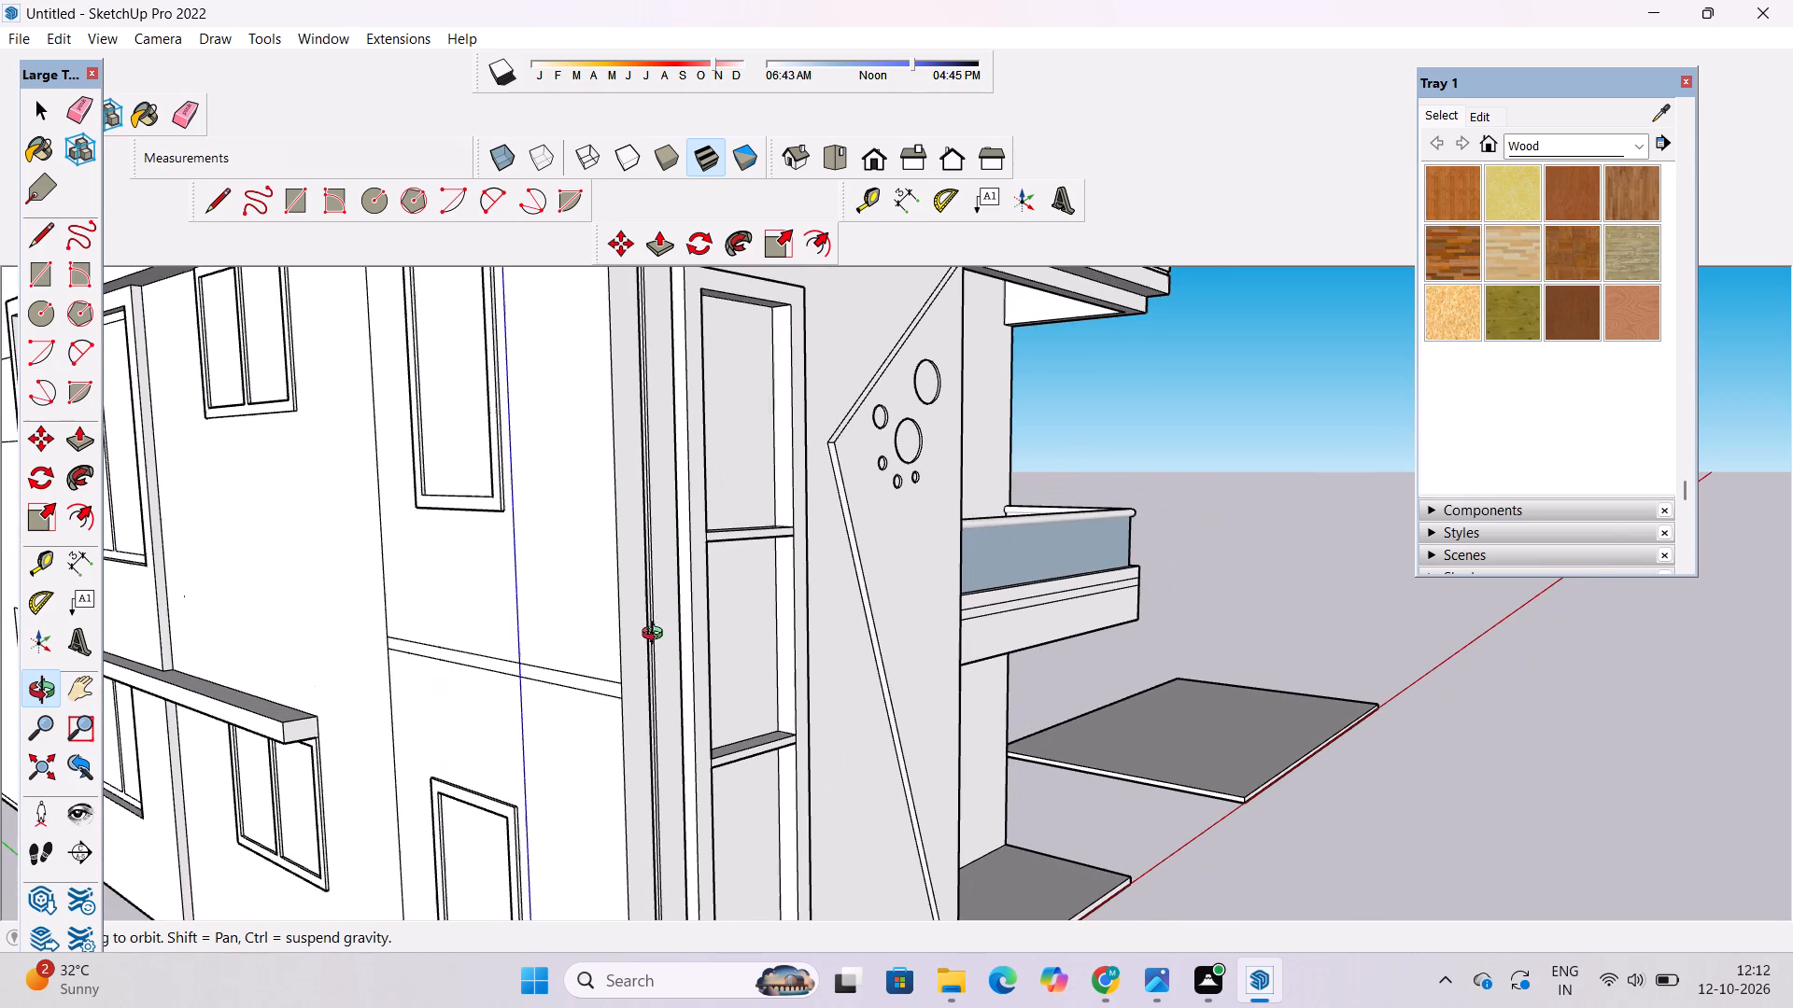
{"action": "scroll", "coordinate": [654, 690], "scroll_direction": "up", "scroll_amount": 5}
{"action": "scroll", "coordinate": [604, 672], "scroll_direction": "down", "scroll_amount": 4}
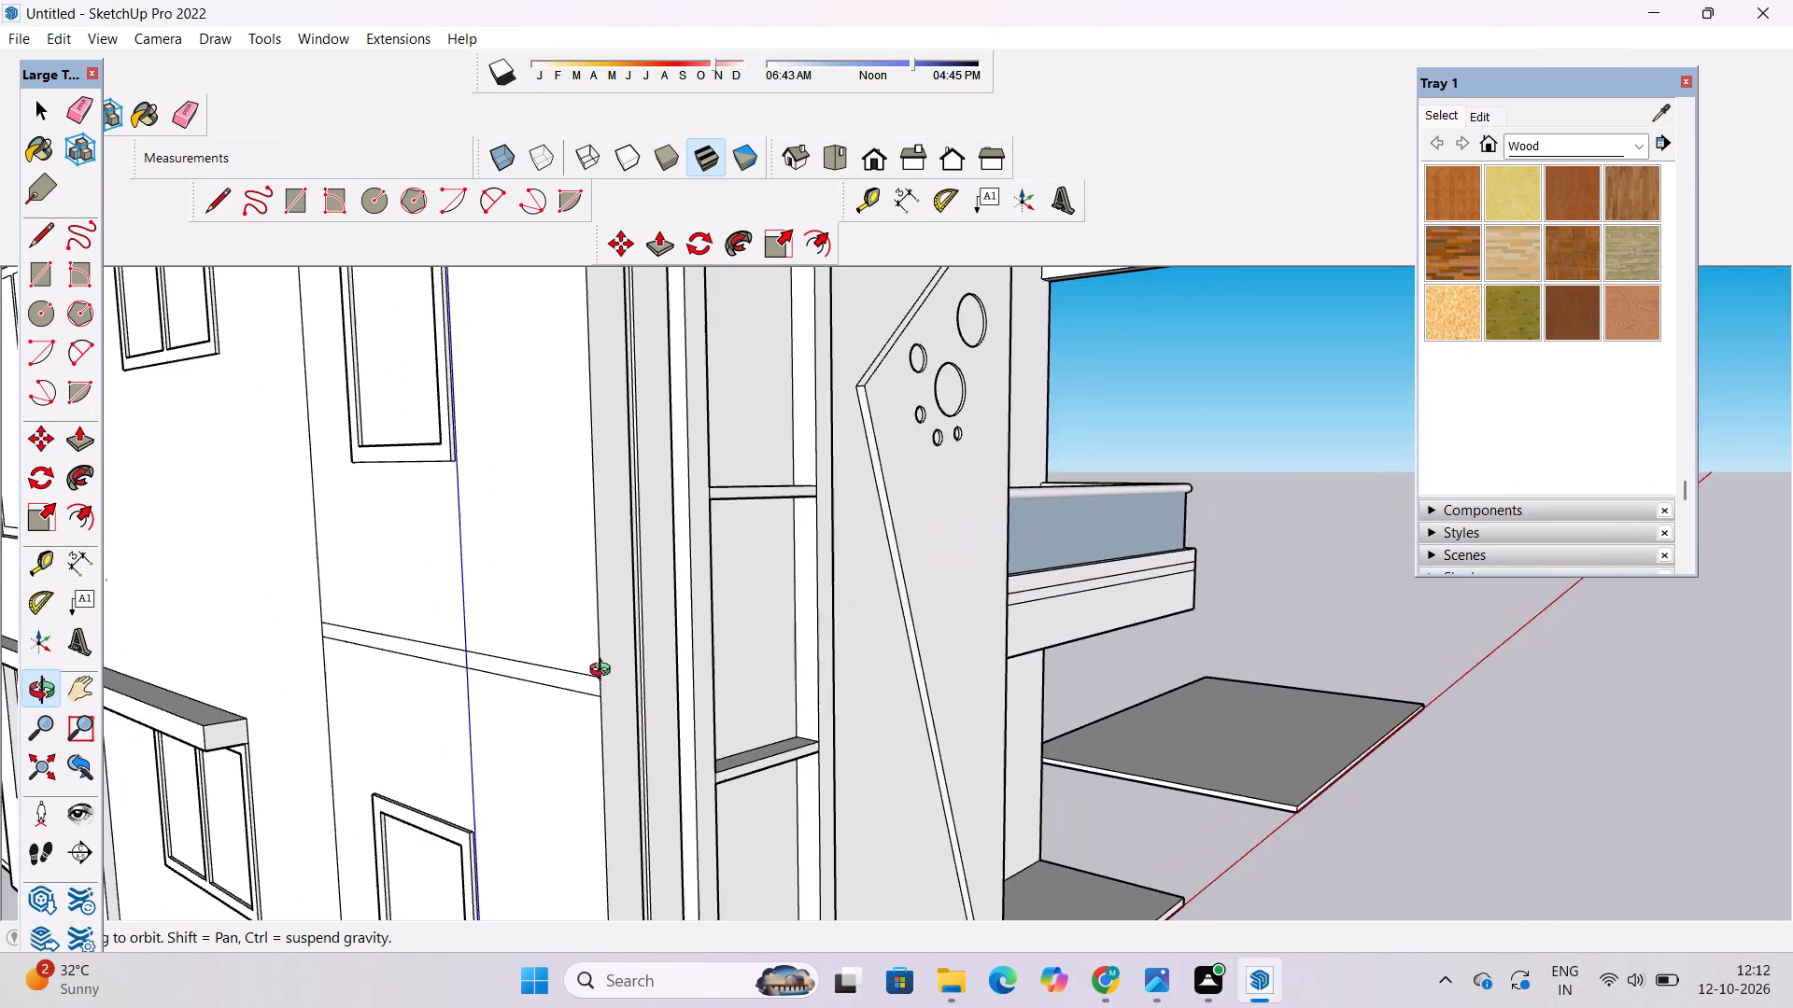
{"action": "scroll", "coordinate": [604, 672], "scroll_direction": "up", "scroll_amount": 3}
{"action": "scroll", "coordinate": [604, 672], "scroll_direction": "down", "scroll_amount": 3}
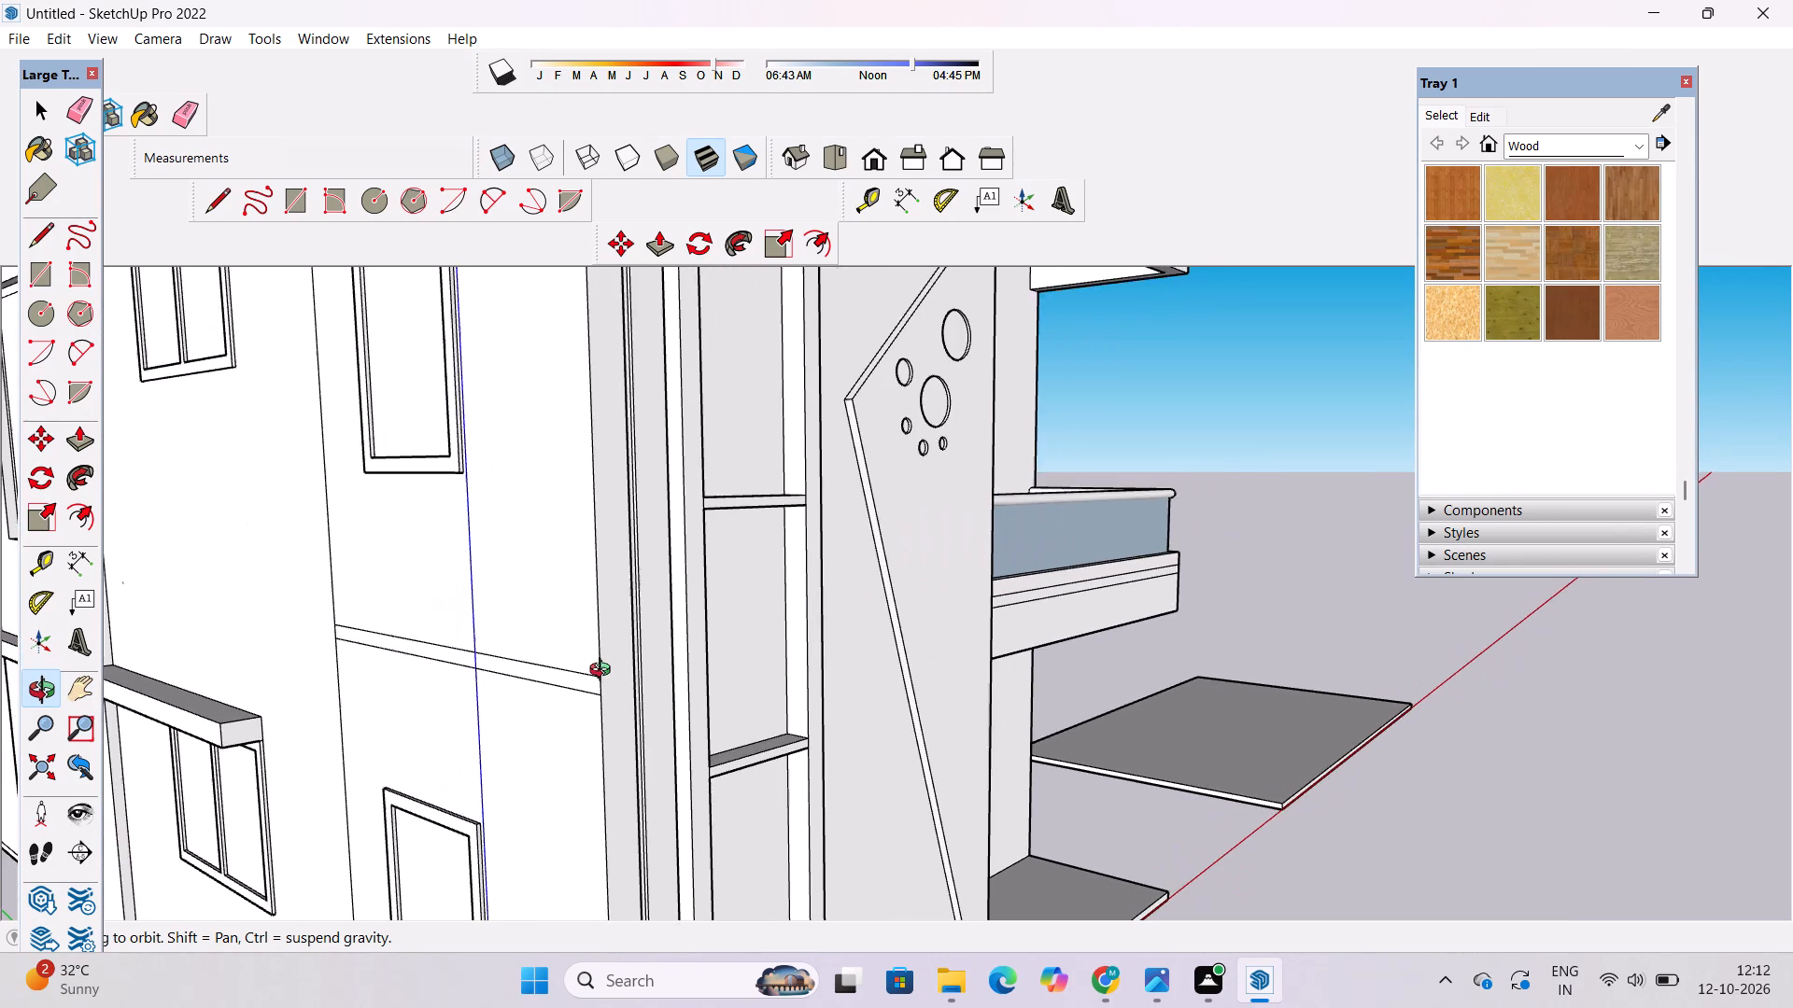
{"action": "left_click_drag", "start_coordinate": [623, 684], "coordinate": [639, 668]}
{"action": "scroll", "coordinate": [631, 621], "scroll_direction": "down", "scroll_amount": 5}
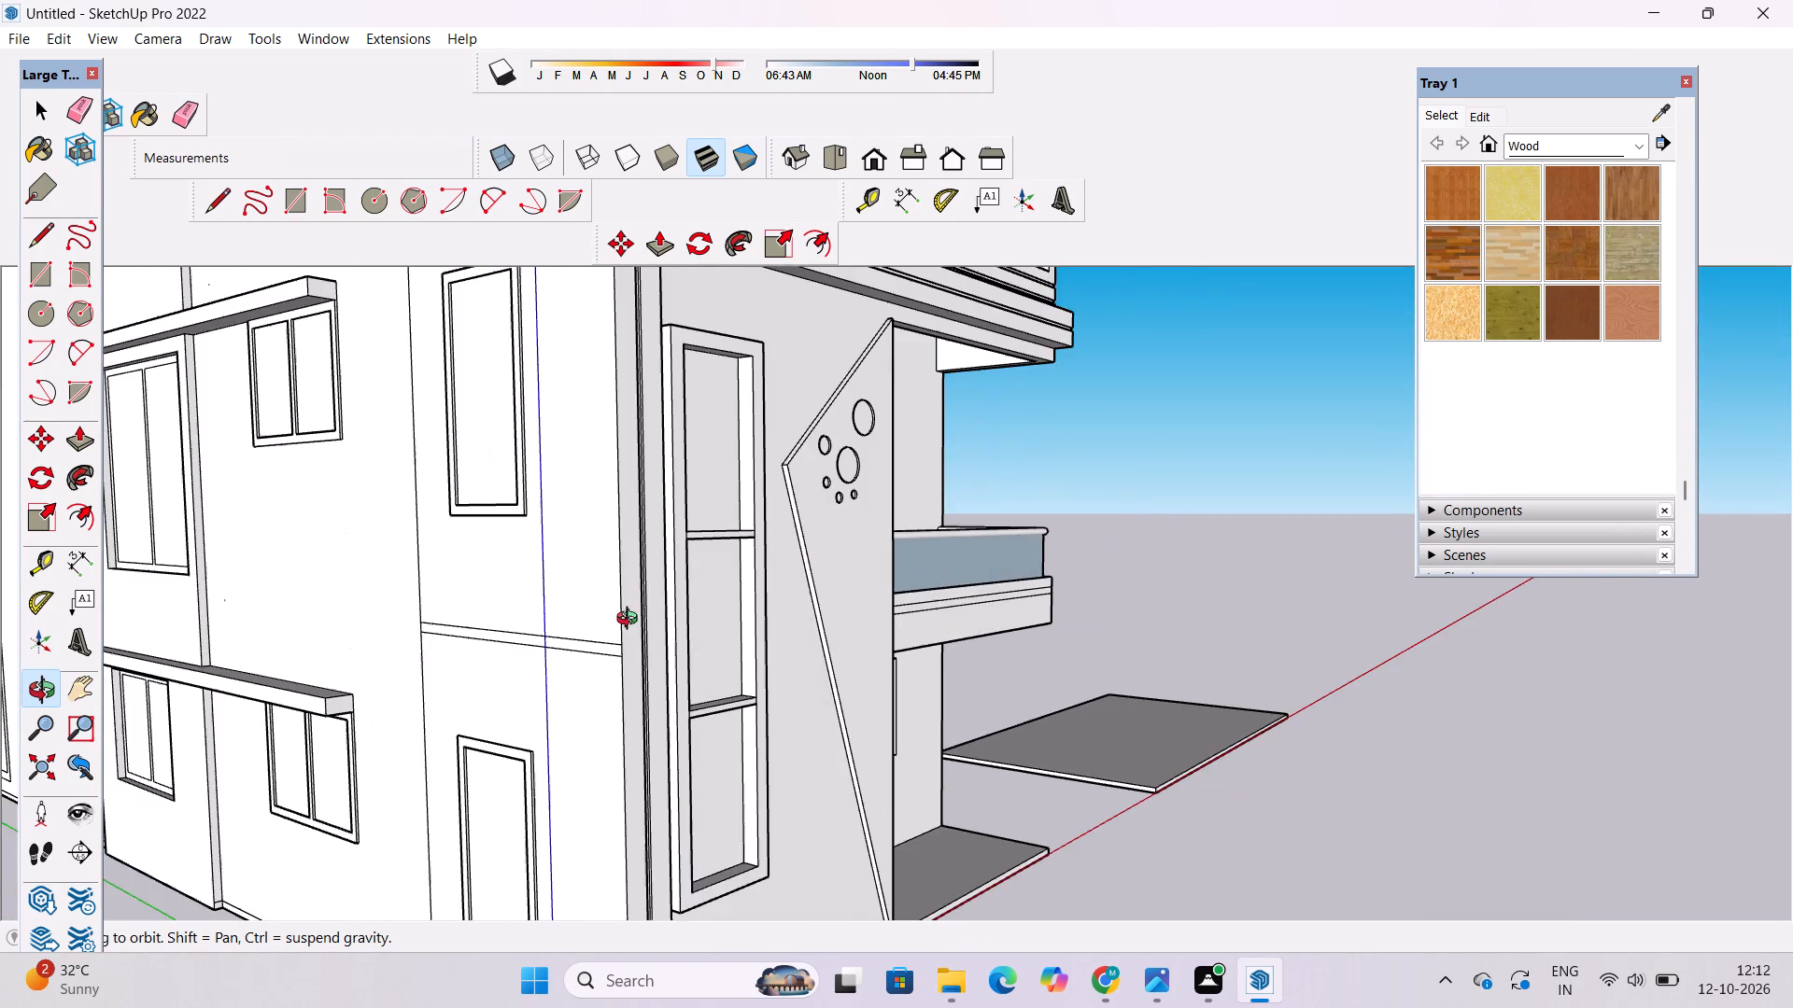
{"action": "scroll", "coordinate": [631, 621], "scroll_direction": "up", "scroll_amount": 4}
{"action": "scroll", "coordinate": [635, 639], "scroll_direction": "down", "scroll_amount": 4}
{"action": "left_click_drag", "start_coordinate": [635, 686], "coordinate": [724, 797]}
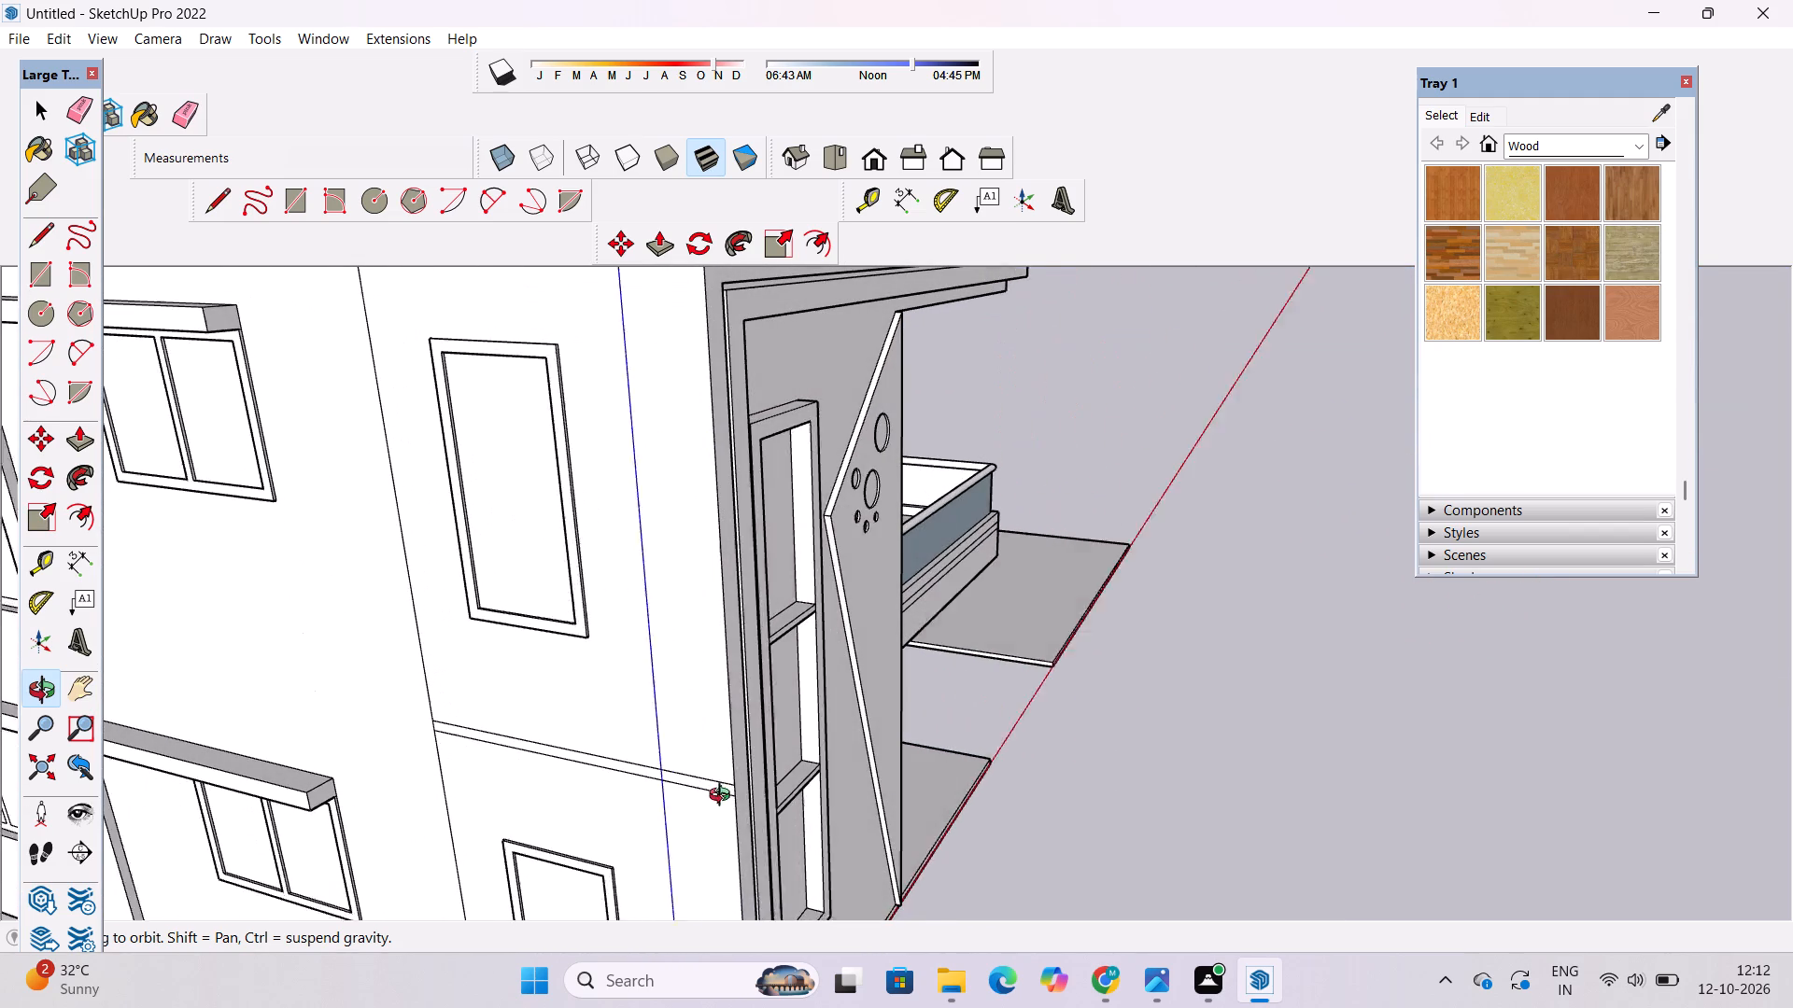
{"action": "left_click_drag", "start_coordinate": [724, 797], "coordinate": [710, 797]}
{"action": "scroll", "coordinate": [685, 777], "scroll_direction": "up", "scroll_amount": 4}
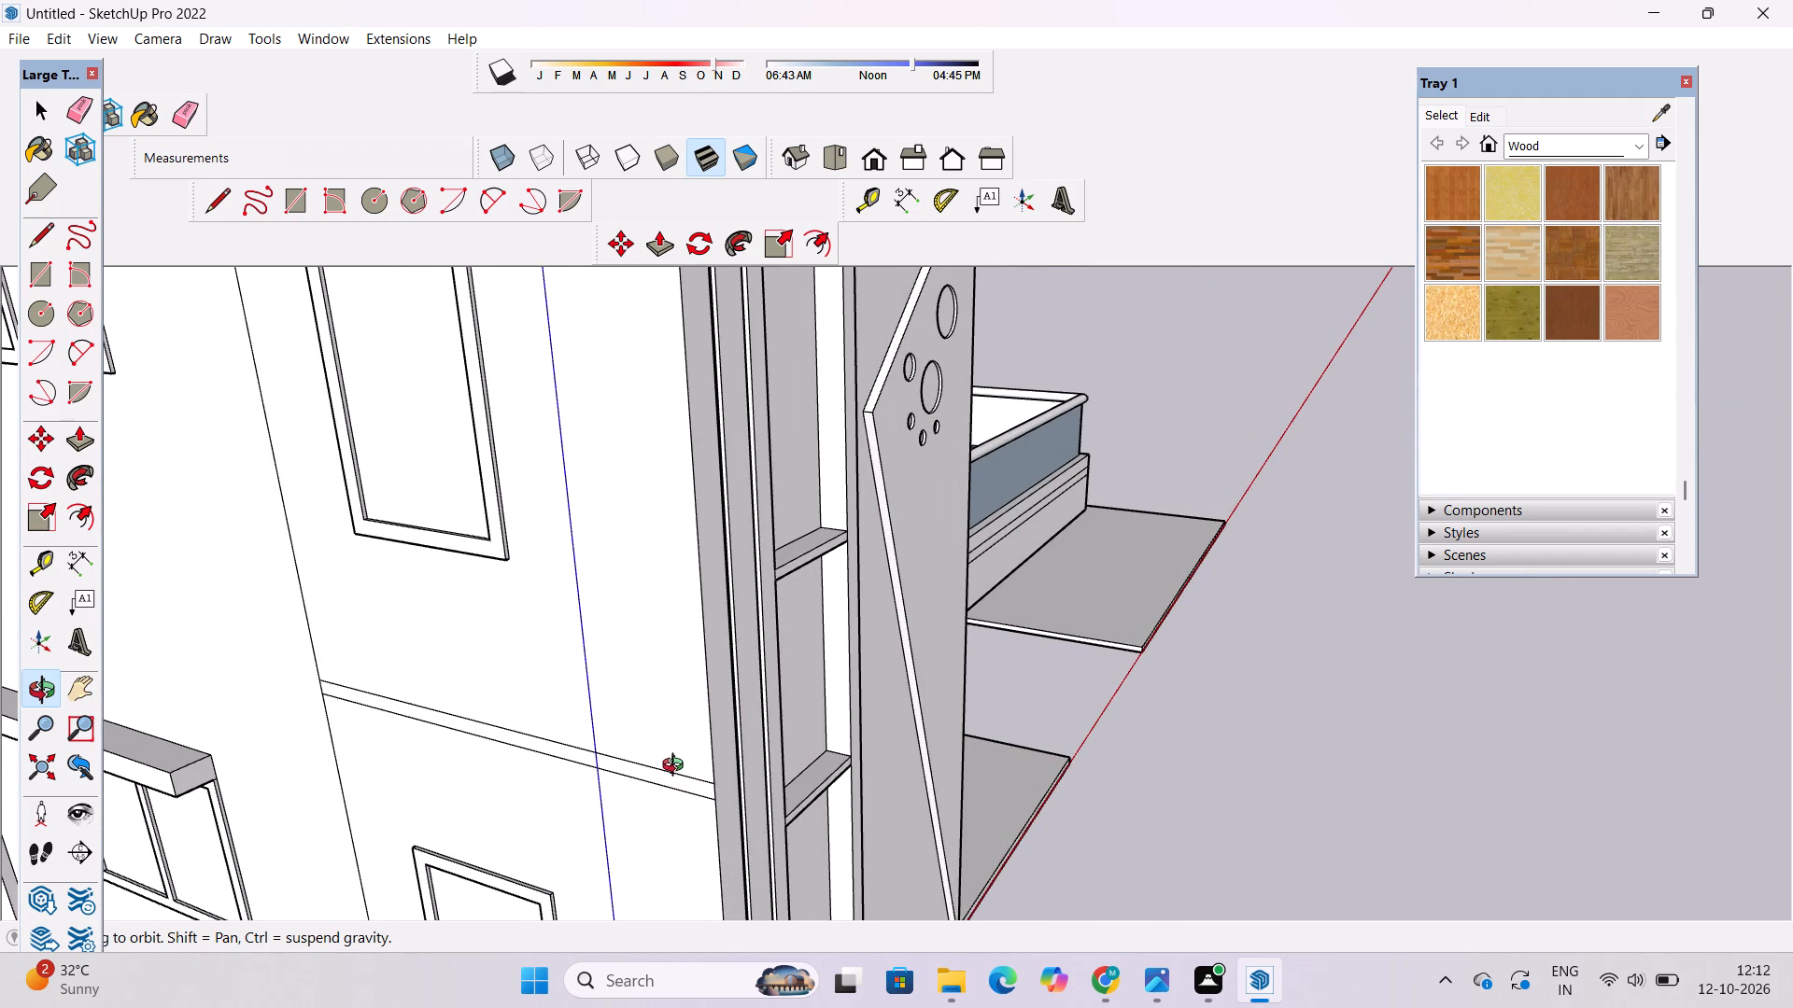
{"action": "scroll", "coordinate": [677, 766], "scroll_direction": "down", "scroll_amount": 4}
{"action": "scroll", "coordinate": [660, 623], "scroll_direction": "down", "scroll_amount": 4}
{"action": "scroll", "coordinate": [653, 662], "scroll_direction": "up", "scroll_amount": 5}
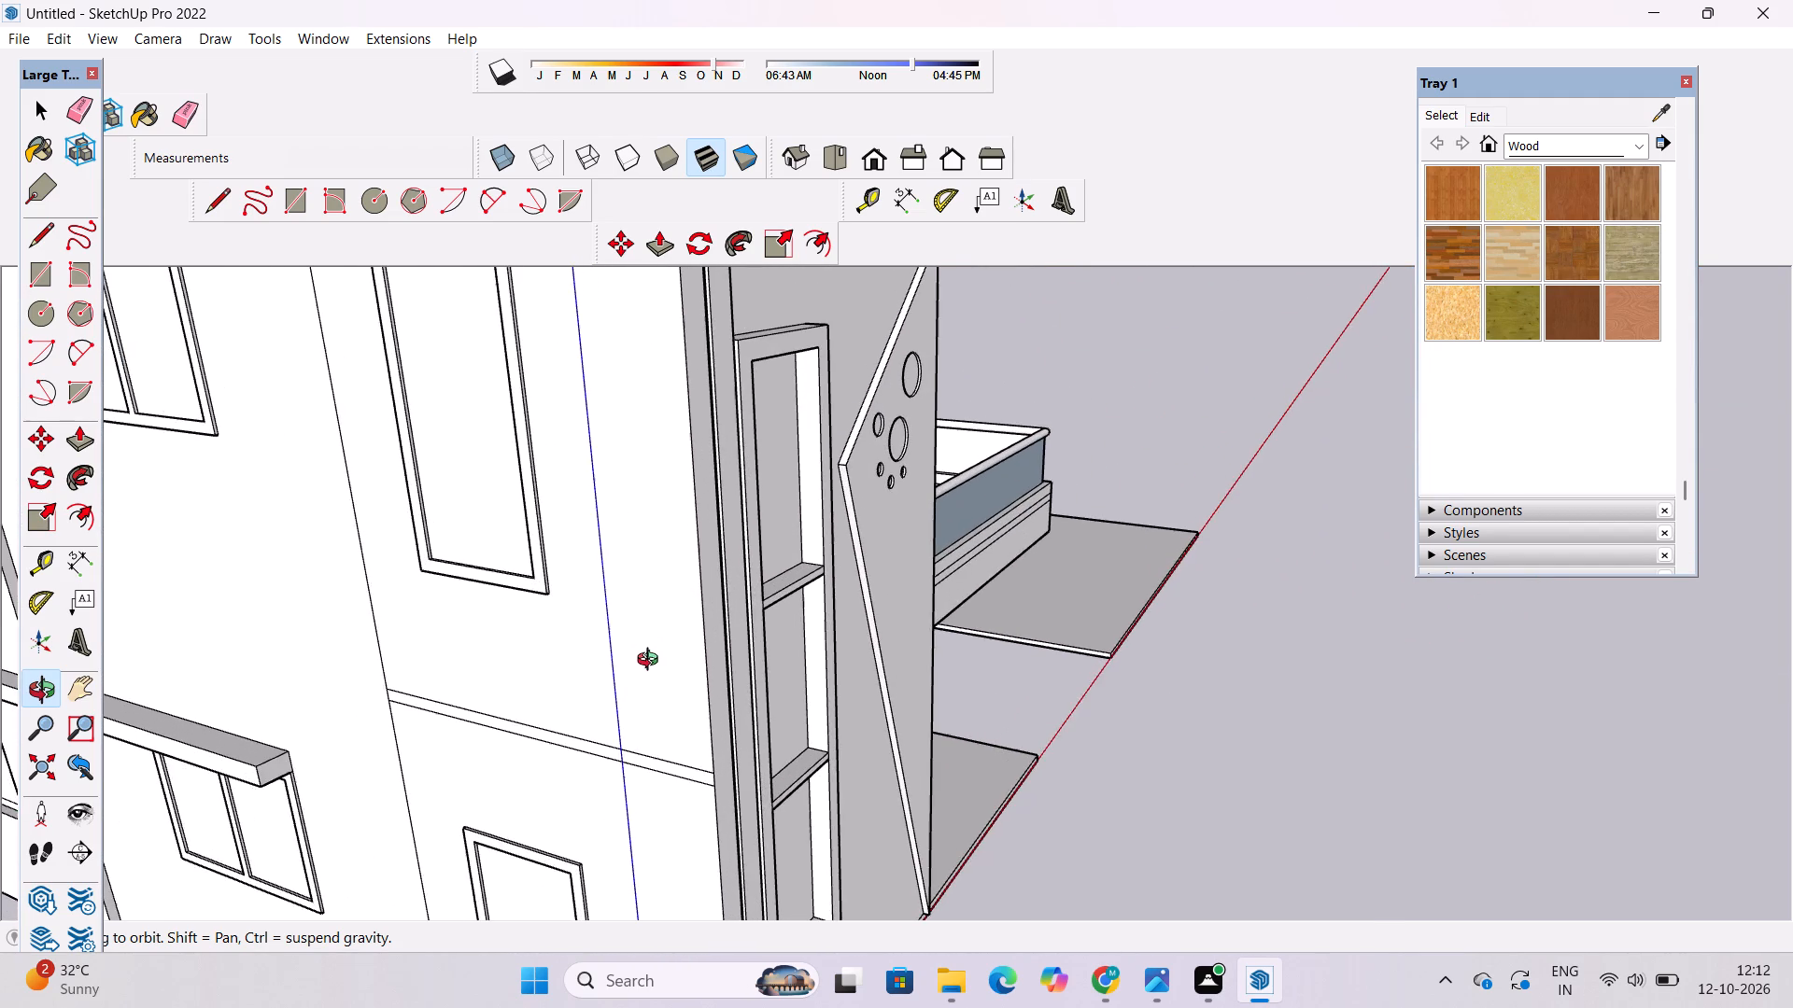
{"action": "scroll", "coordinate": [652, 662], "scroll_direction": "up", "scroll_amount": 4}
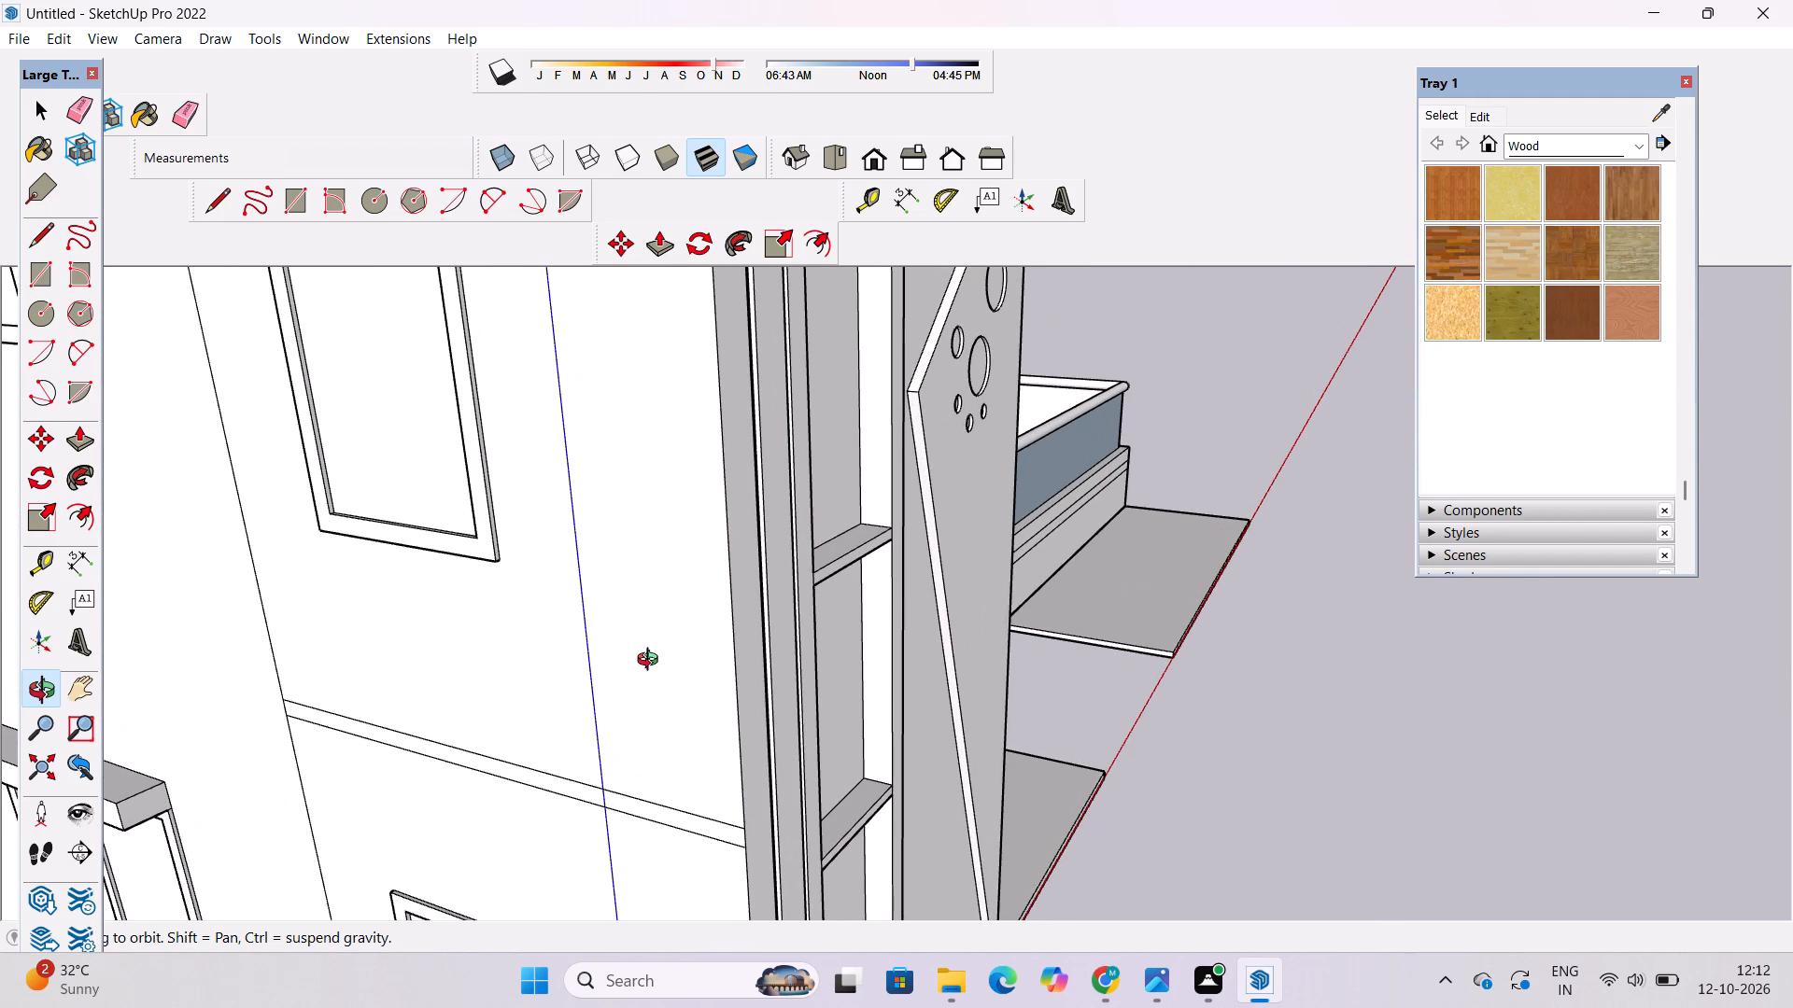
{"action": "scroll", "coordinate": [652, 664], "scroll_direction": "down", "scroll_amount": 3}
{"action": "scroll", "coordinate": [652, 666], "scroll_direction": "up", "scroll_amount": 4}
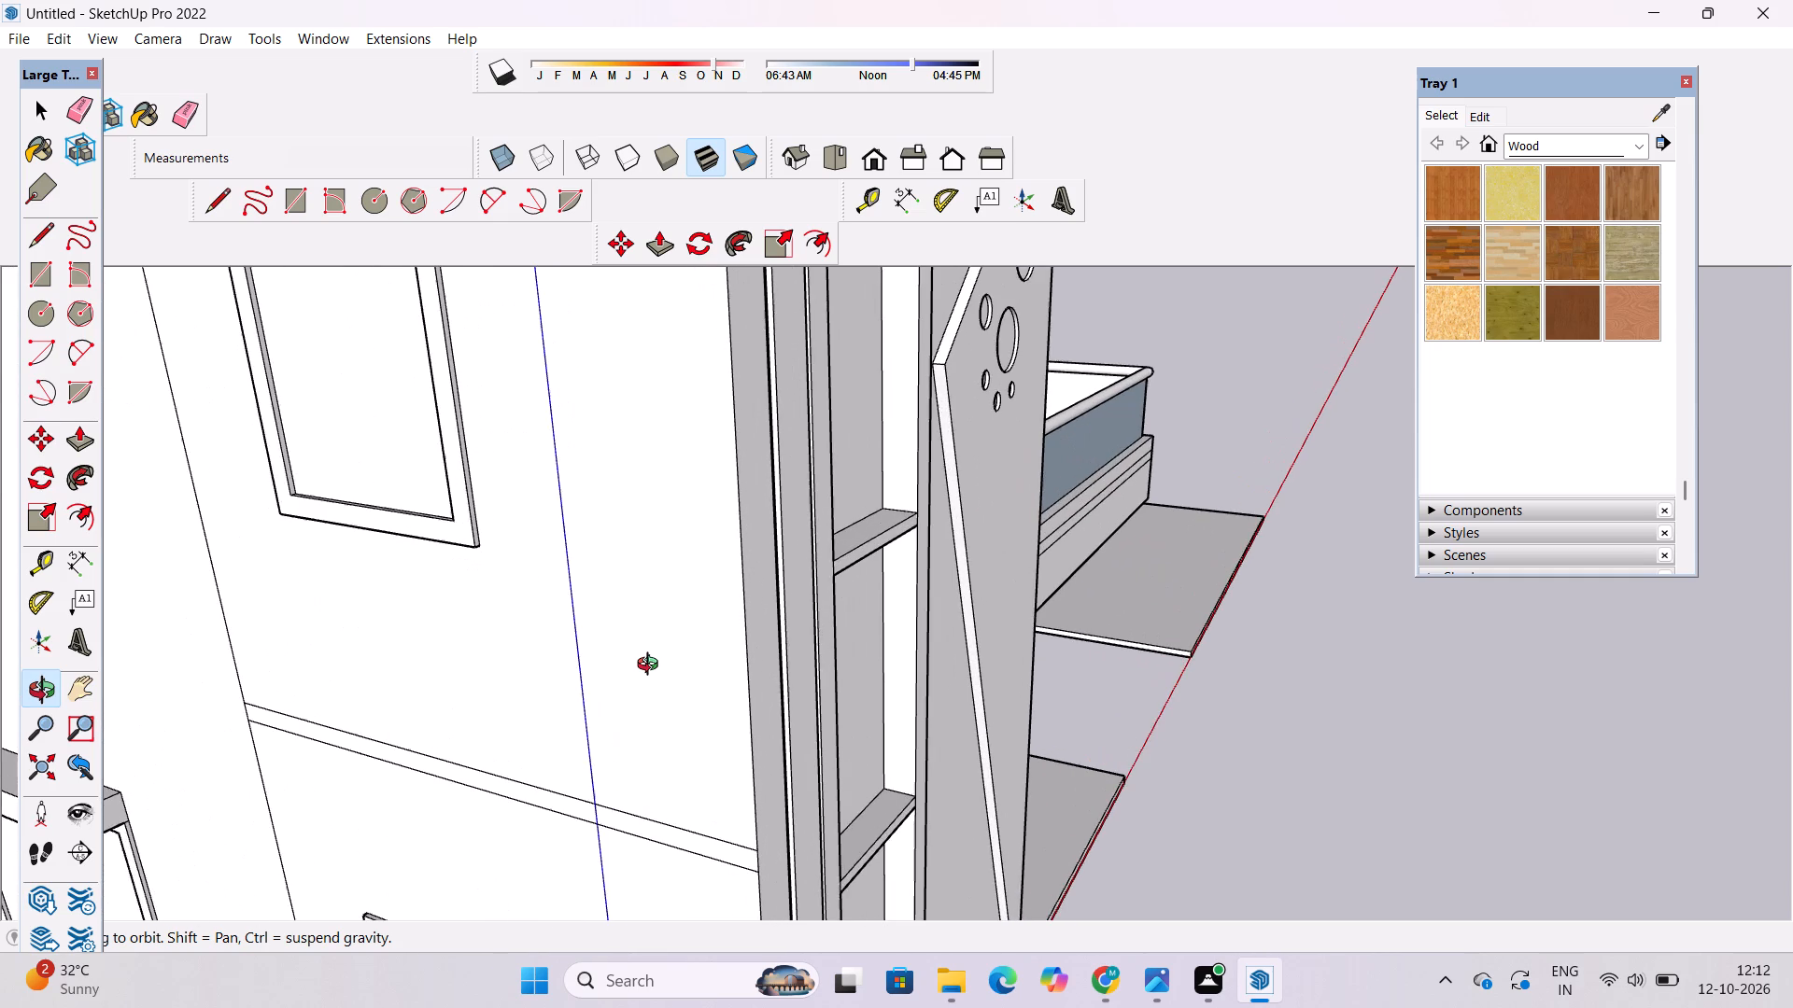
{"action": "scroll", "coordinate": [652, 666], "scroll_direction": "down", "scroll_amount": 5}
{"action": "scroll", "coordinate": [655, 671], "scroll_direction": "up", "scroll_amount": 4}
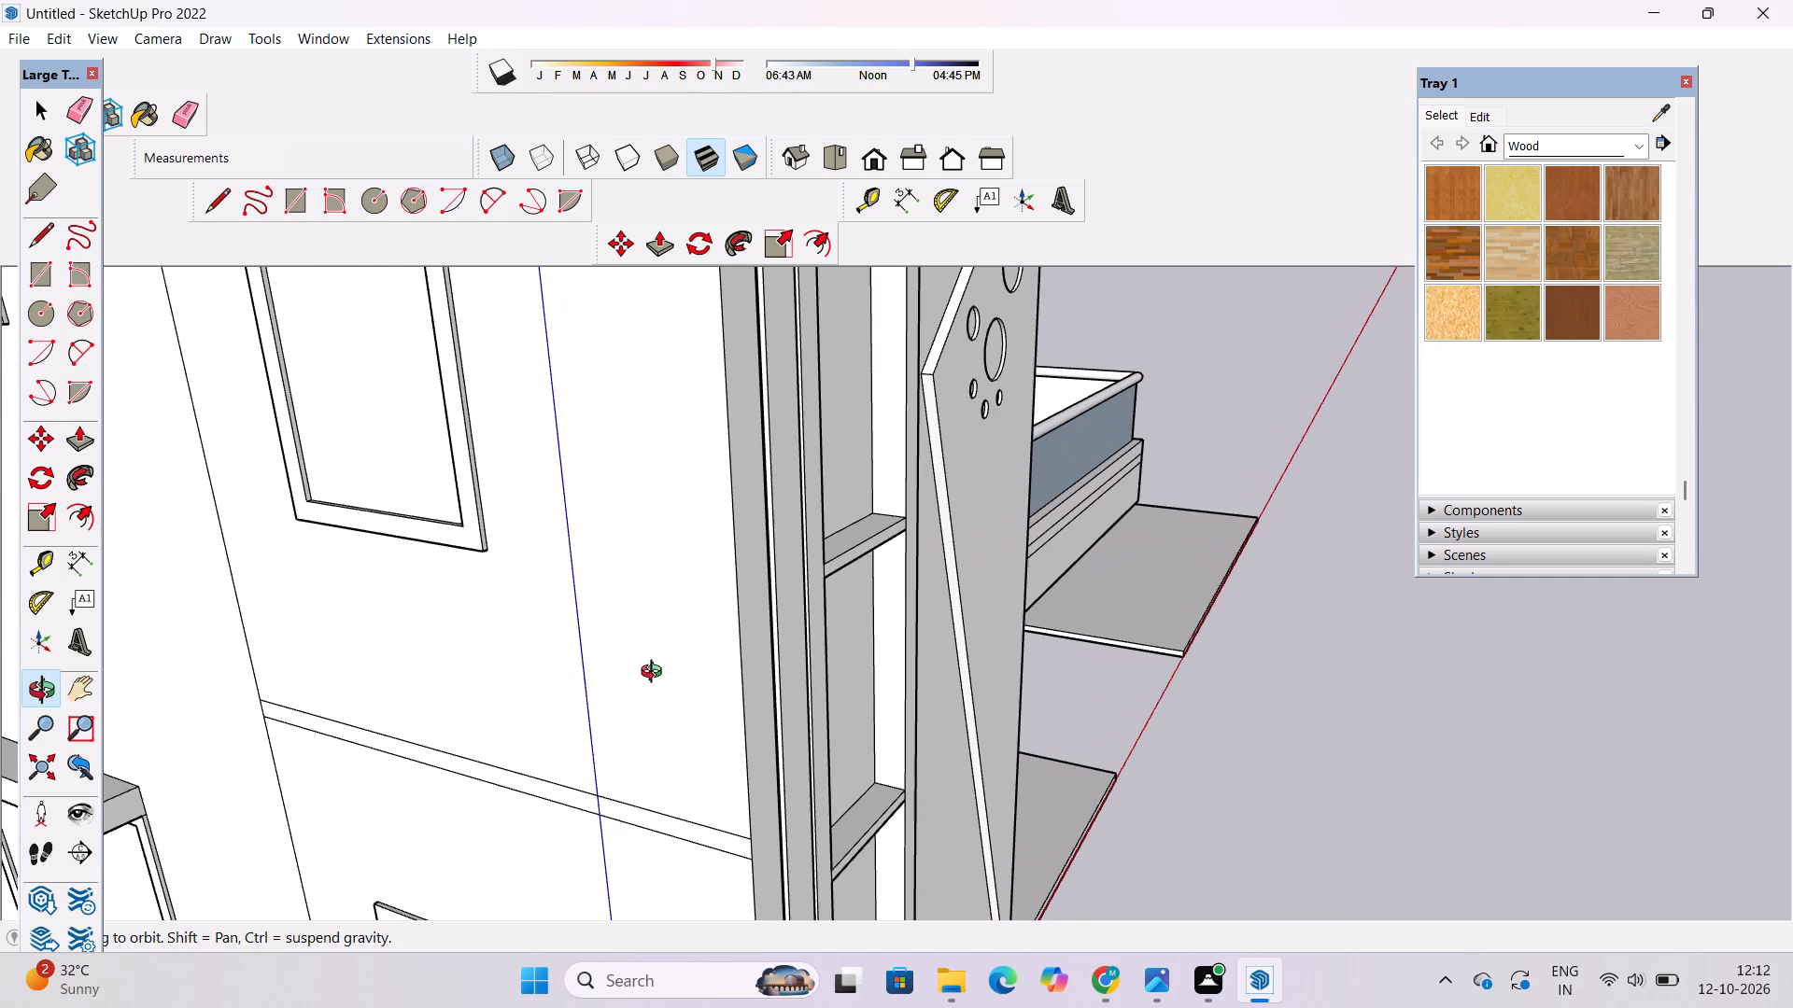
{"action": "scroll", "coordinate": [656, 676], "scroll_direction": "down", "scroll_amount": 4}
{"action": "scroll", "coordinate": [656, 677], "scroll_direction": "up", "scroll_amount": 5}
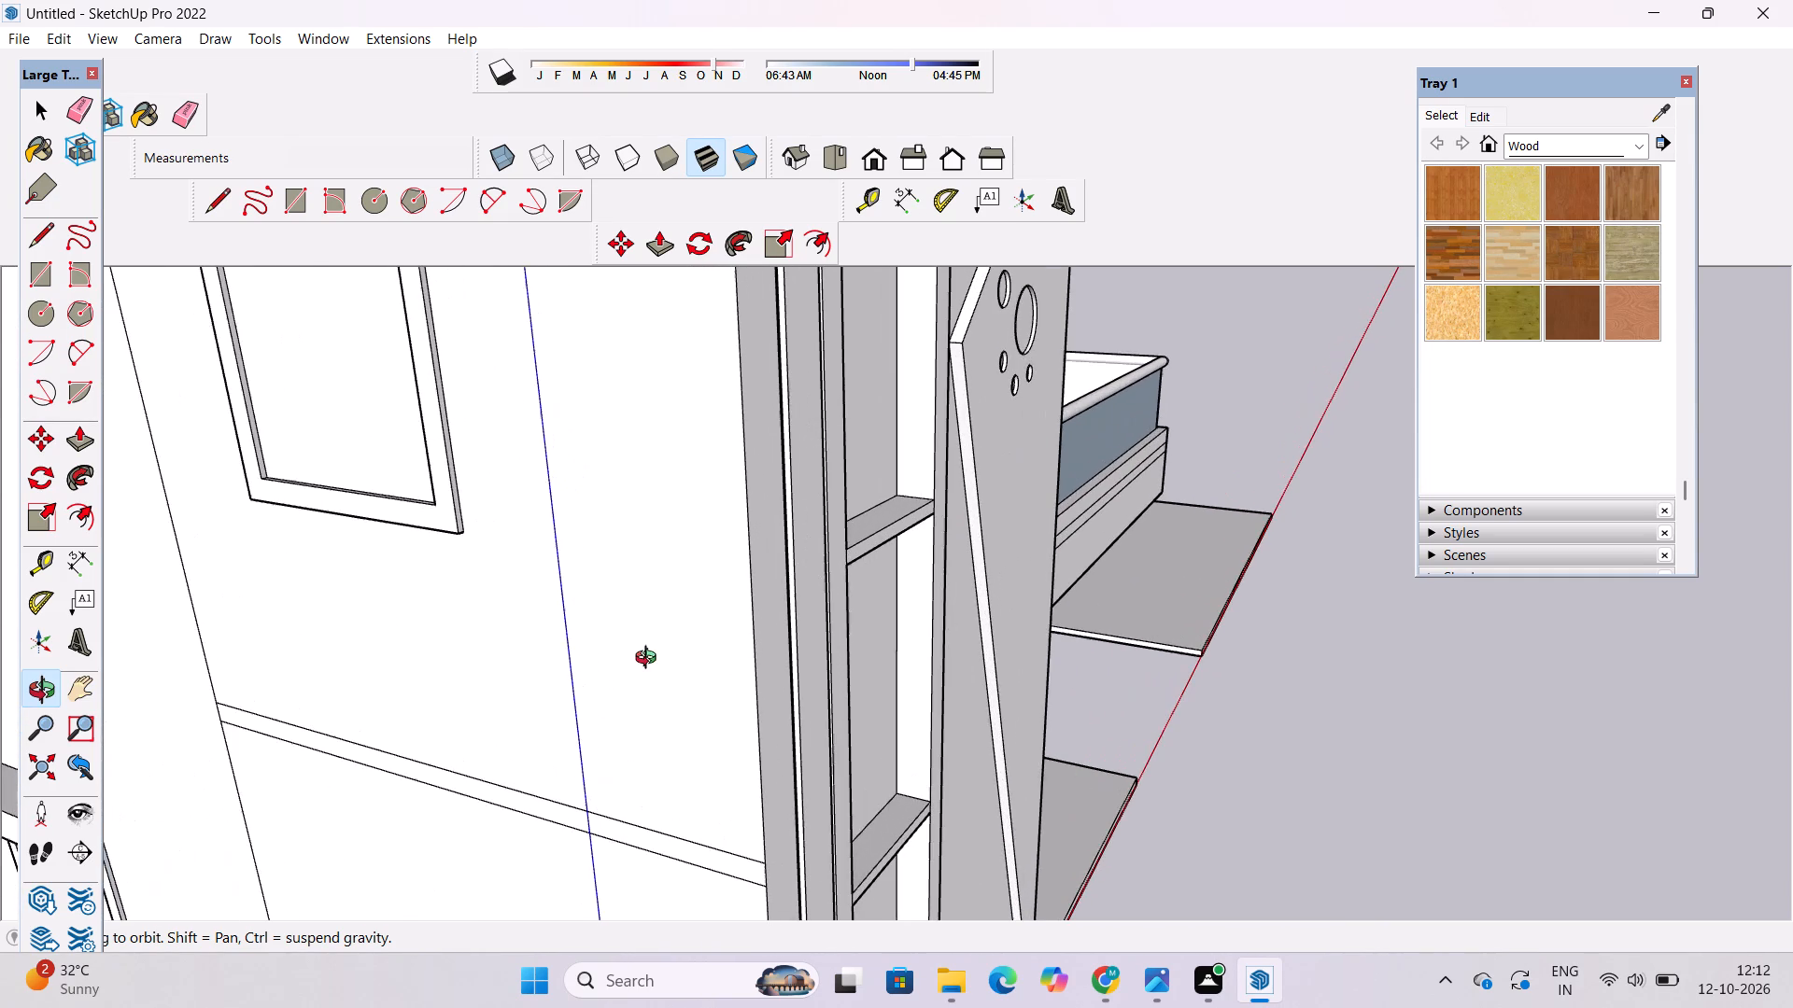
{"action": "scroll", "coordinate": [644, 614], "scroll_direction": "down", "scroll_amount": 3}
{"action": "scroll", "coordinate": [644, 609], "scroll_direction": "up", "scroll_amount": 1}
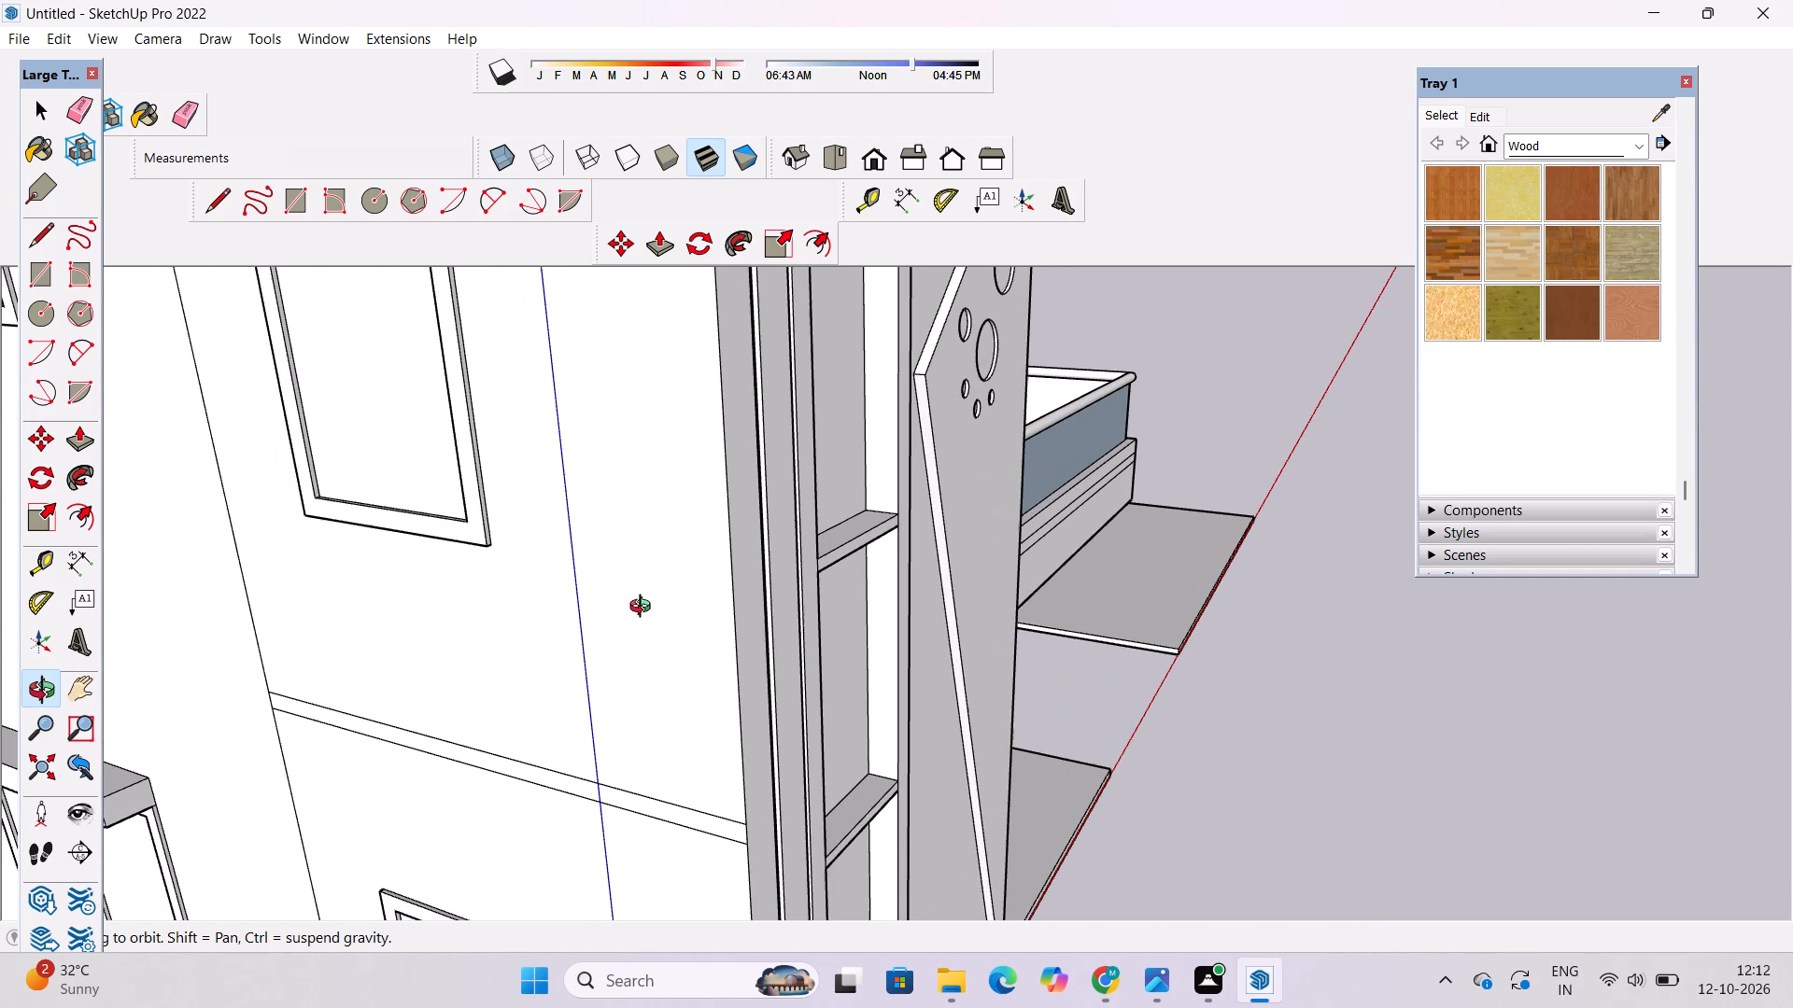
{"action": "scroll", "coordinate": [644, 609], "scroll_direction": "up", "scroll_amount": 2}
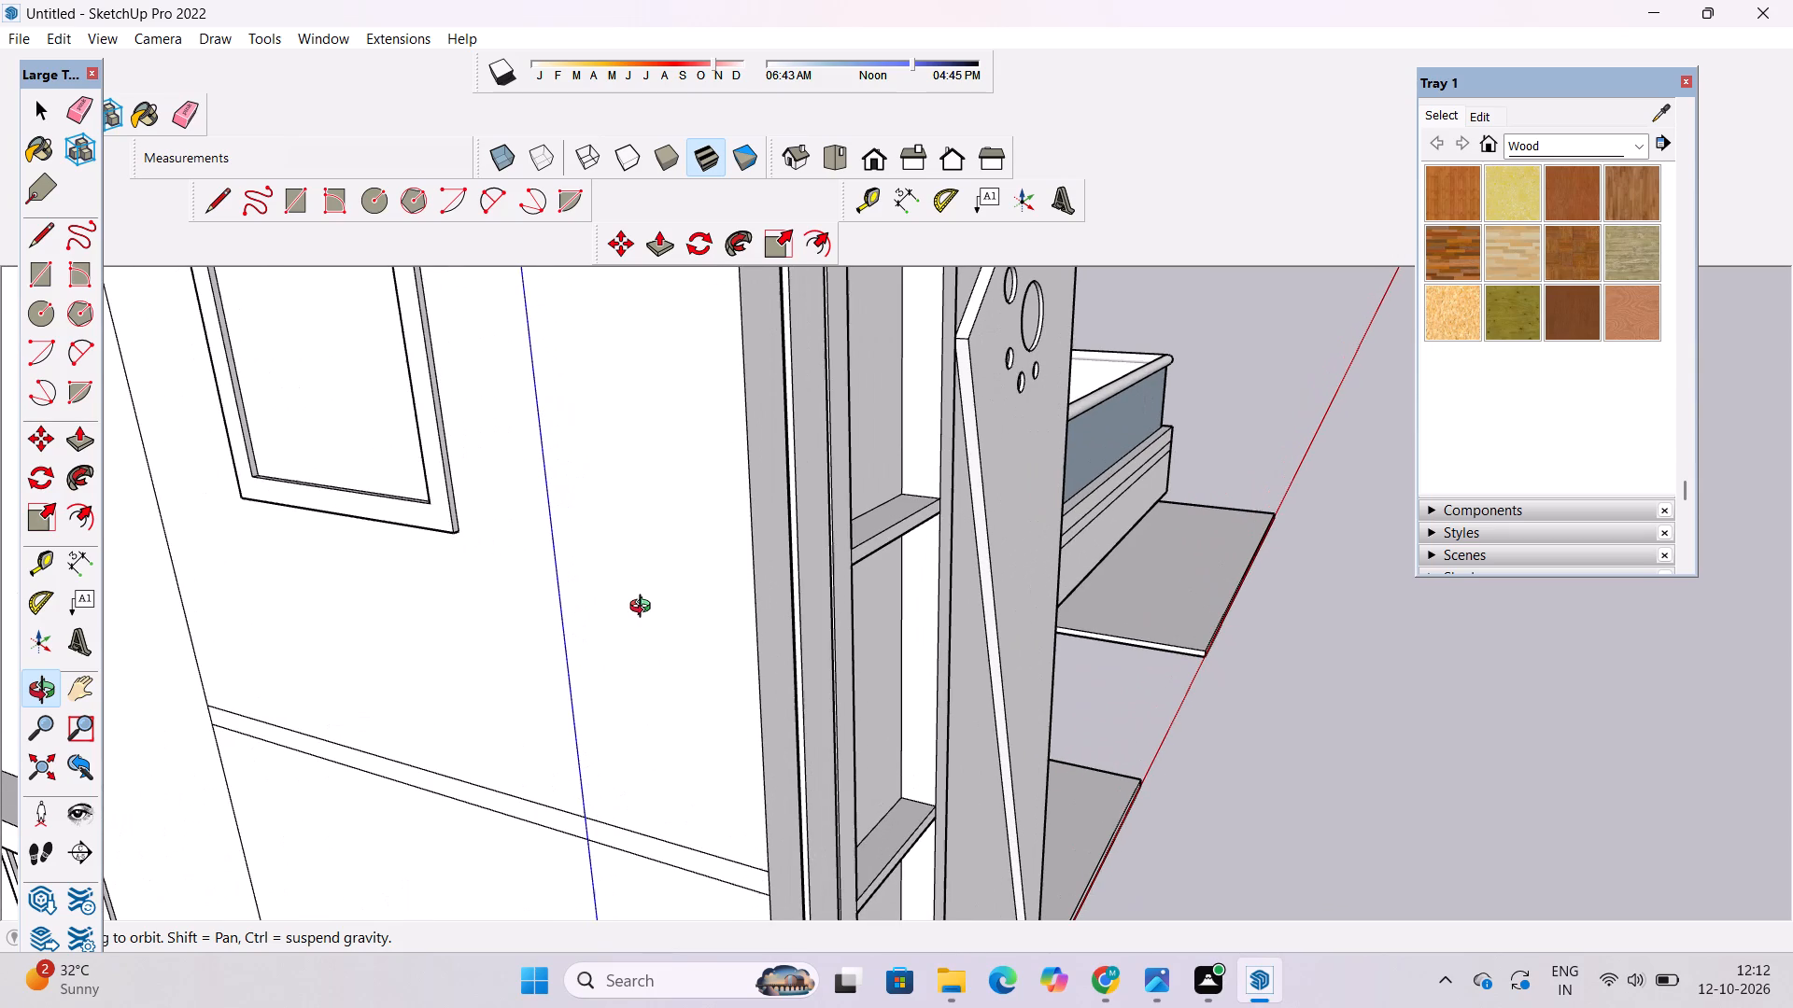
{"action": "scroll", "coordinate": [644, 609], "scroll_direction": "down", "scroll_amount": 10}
Review the side wall facade from the front corner to the rear end, checking its windows, projecting frame, ledges and horizontal band.
{"action": "left_click_drag", "start_coordinate": [614, 659], "coordinate": [732, 623]}
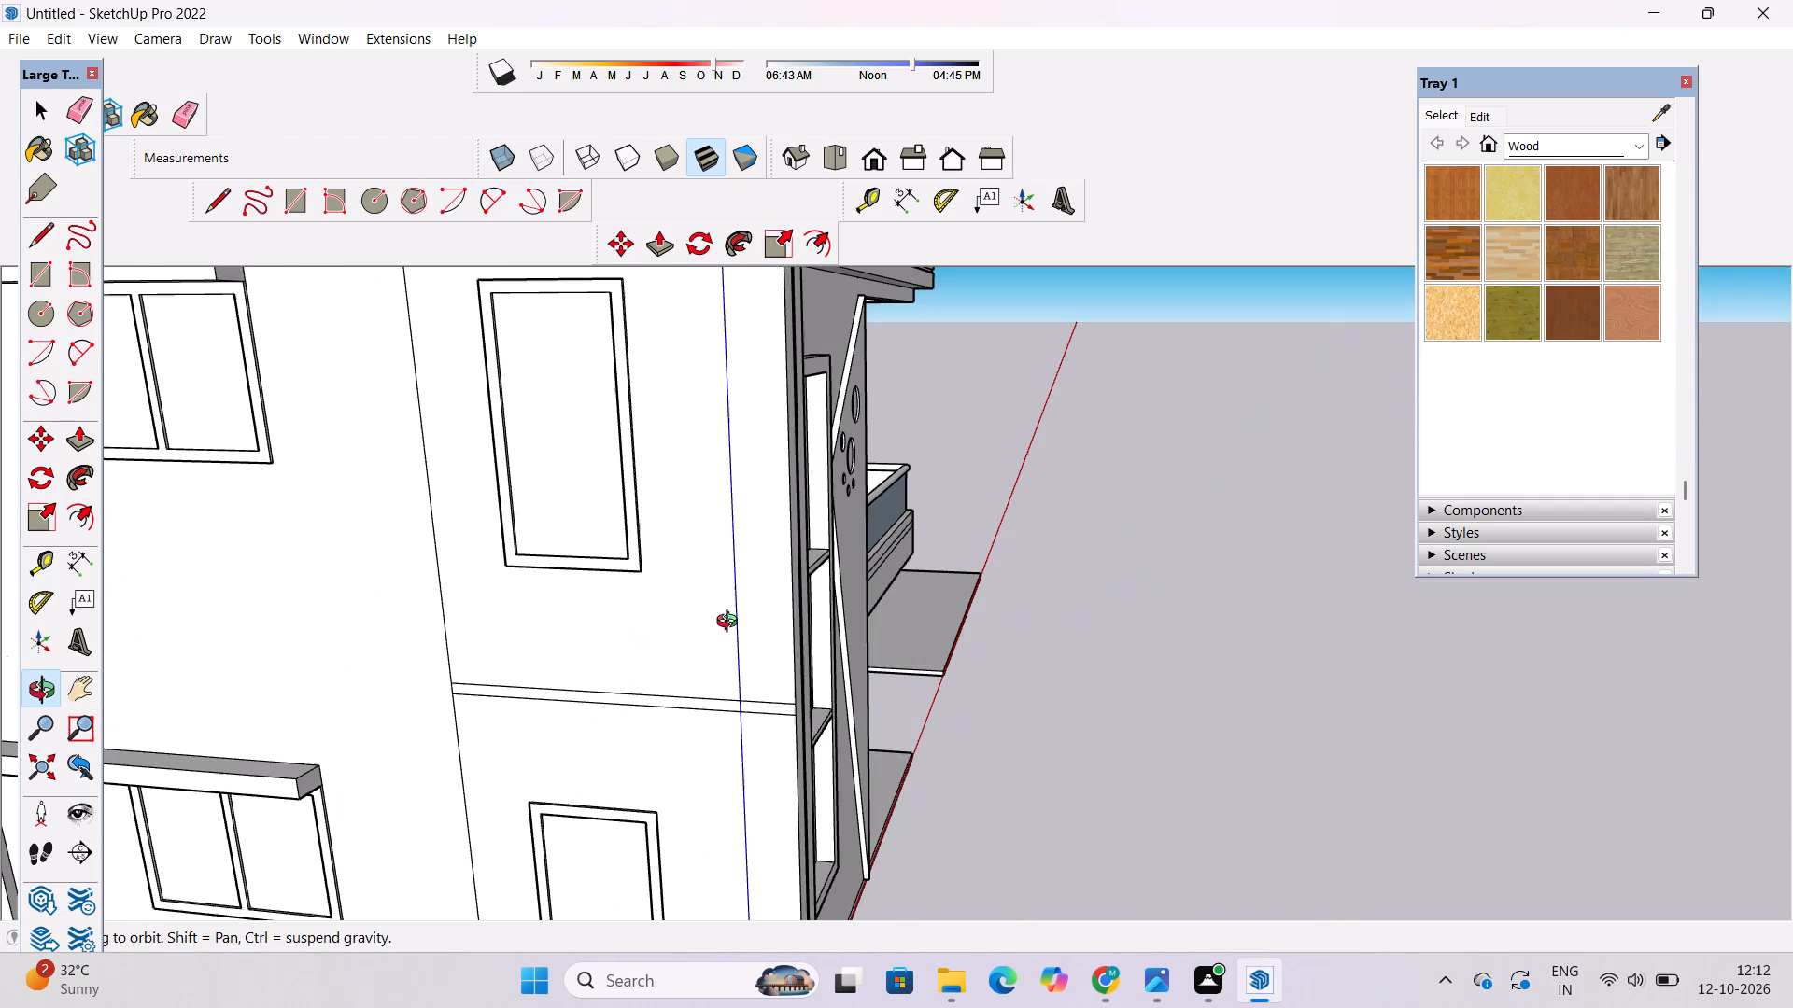
{"action": "scroll", "coordinate": [734, 595], "scroll_direction": "up", "scroll_amount": 3}
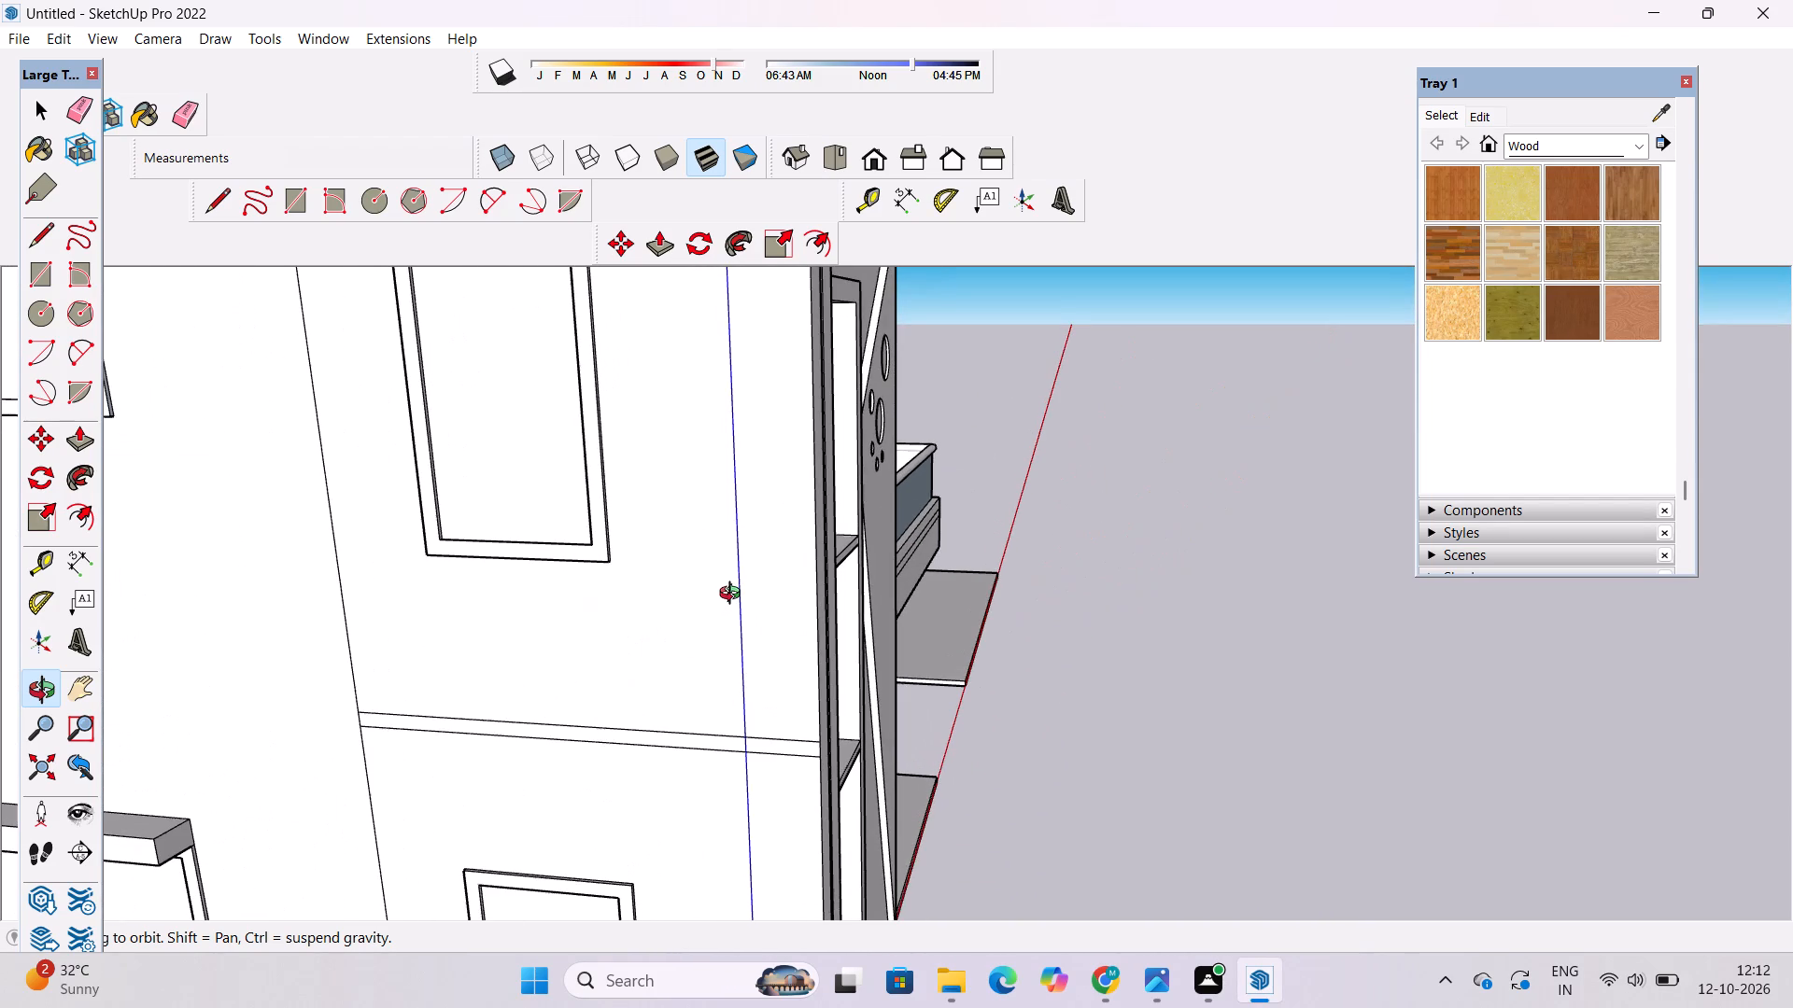
{"action": "scroll", "coordinate": [731, 597], "scroll_direction": "down", "scroll_amount": 4}
{"action": "left_click_drag", "start_coordinate": [679, 614], "coordinate": [851, 637]}
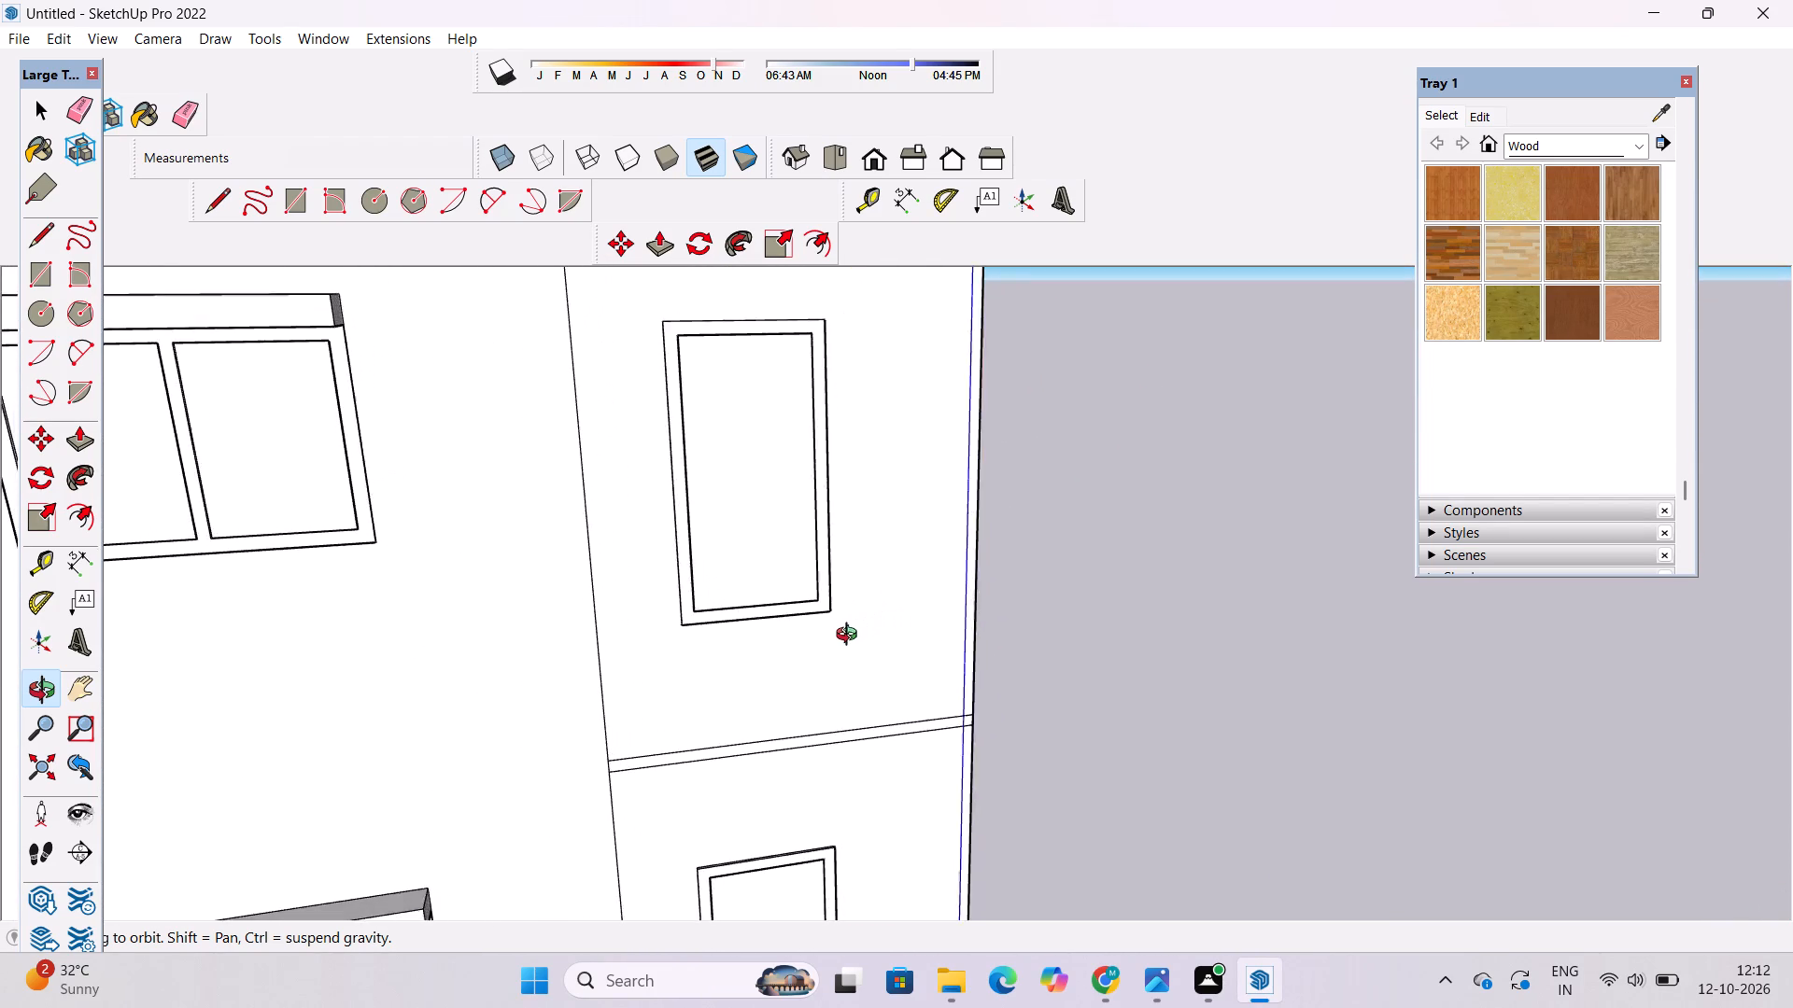
{"action": "left_click_drag", "start_coordinate": [851, 637], "coordinate": [830, 642]}
{"action": "left_click", "coordinate": [830, 642]}
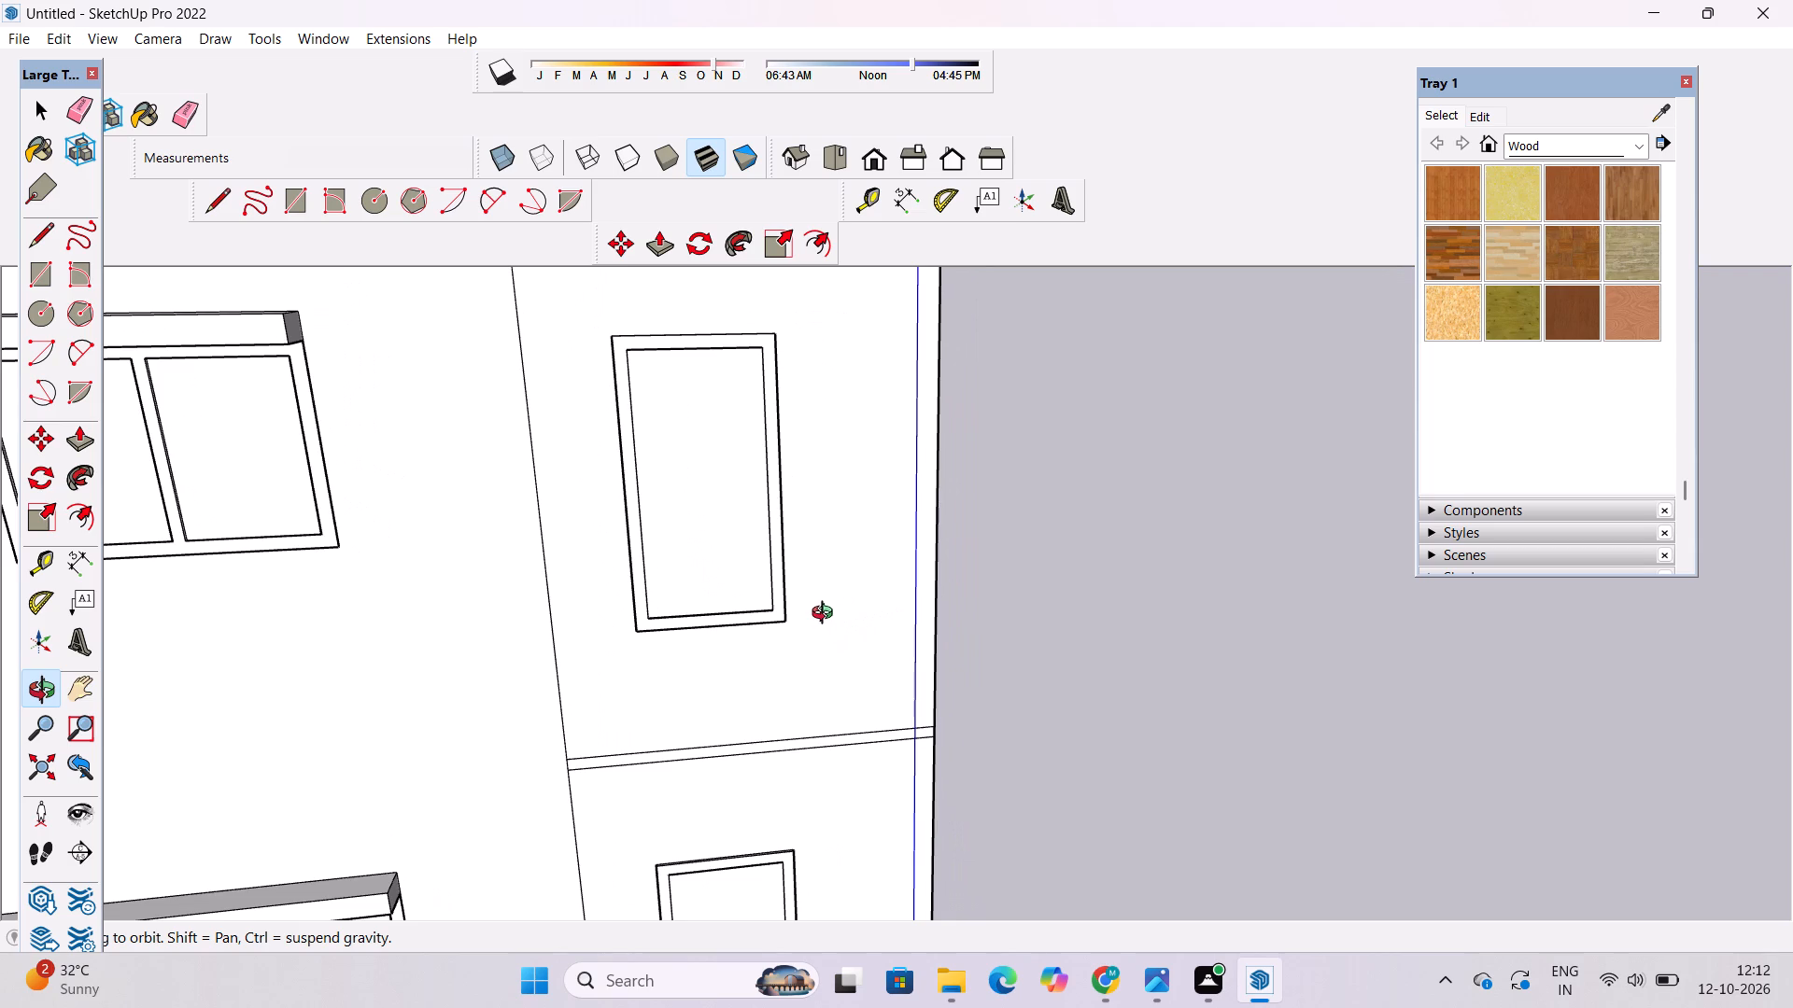
{"action": "scroll", "coordinate": [826, 615], "scroll_direction": "down", "scroll_amount": 4}
{"action": "left_click_drag", "start_coordinate": [808, 631], "coordinate": [834, 689], "text": "shift"}
{"action": "scroll", "coordinate": [739, 617], "scroll_direction": "down", "scroll_amount": 7}
{"action": "left_click_drag", "start_coordinate": [1080, 643], "coordinate": [860, 653]}
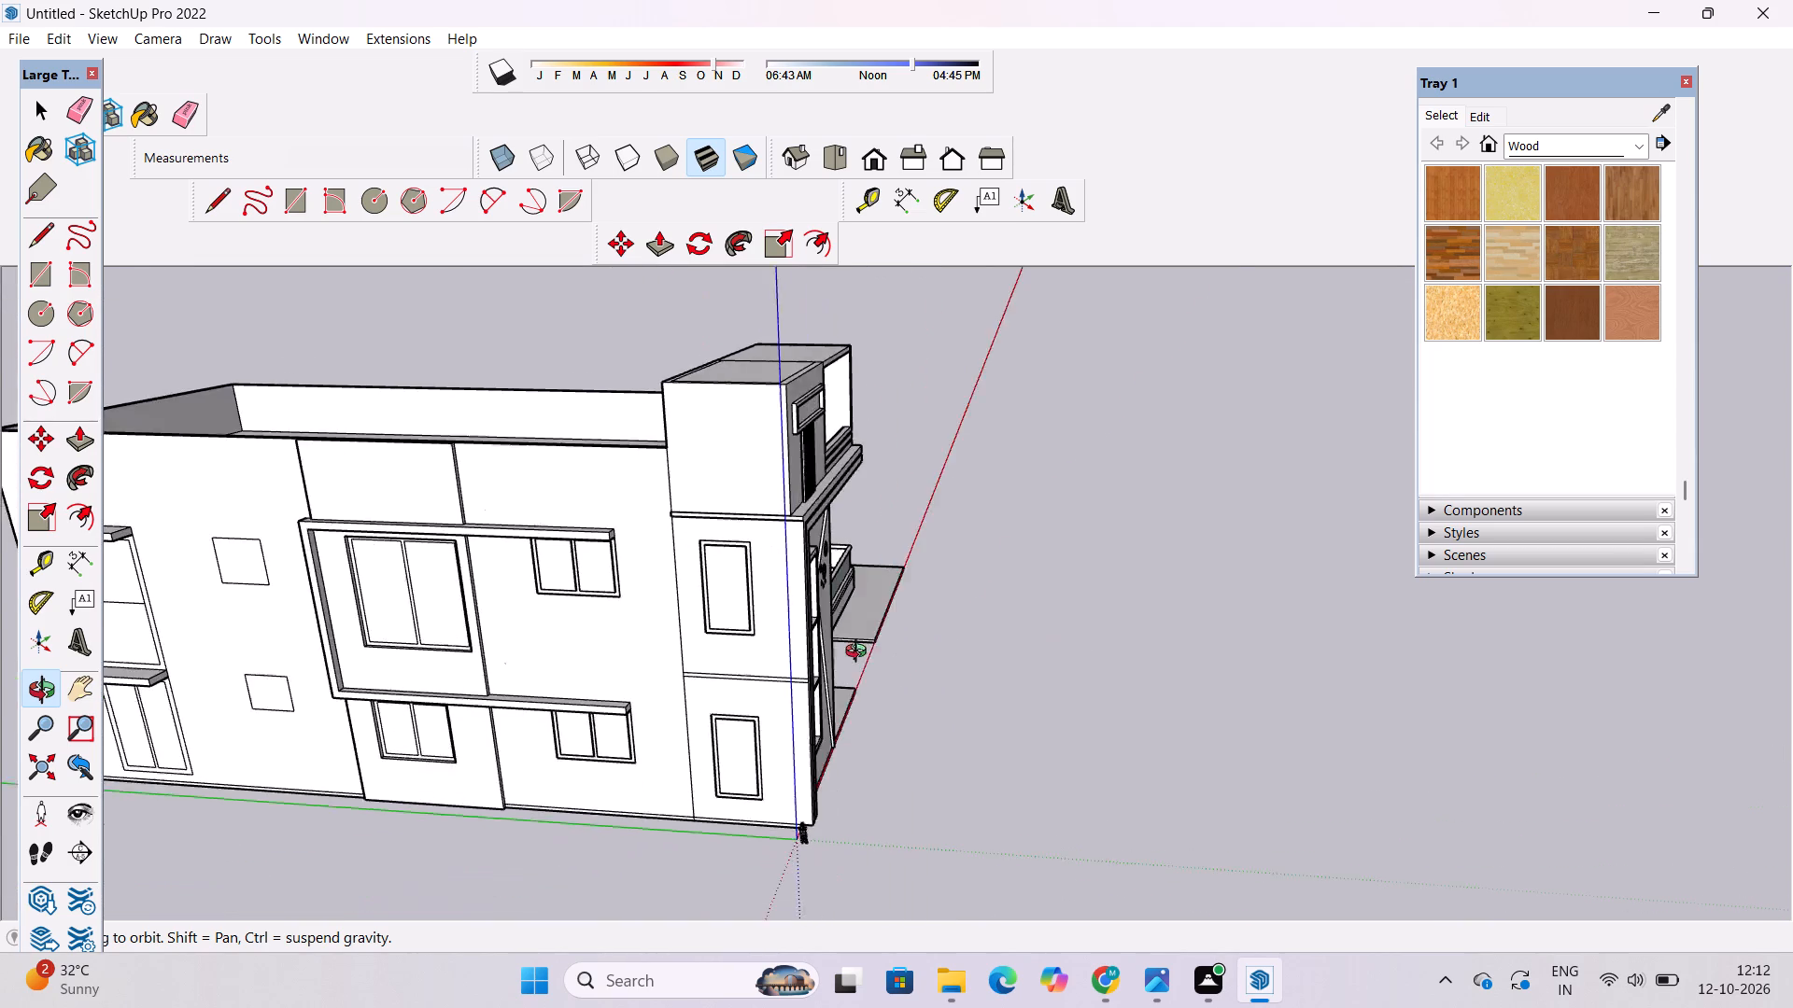
{"action": "left_click_drag", "start_coordinate": [860, 653], "coordinate": [858, 653]}
{"action": "scroll", "coordinate": [794, 640], "scroll_direction": "up", "scroll_amount": 2}
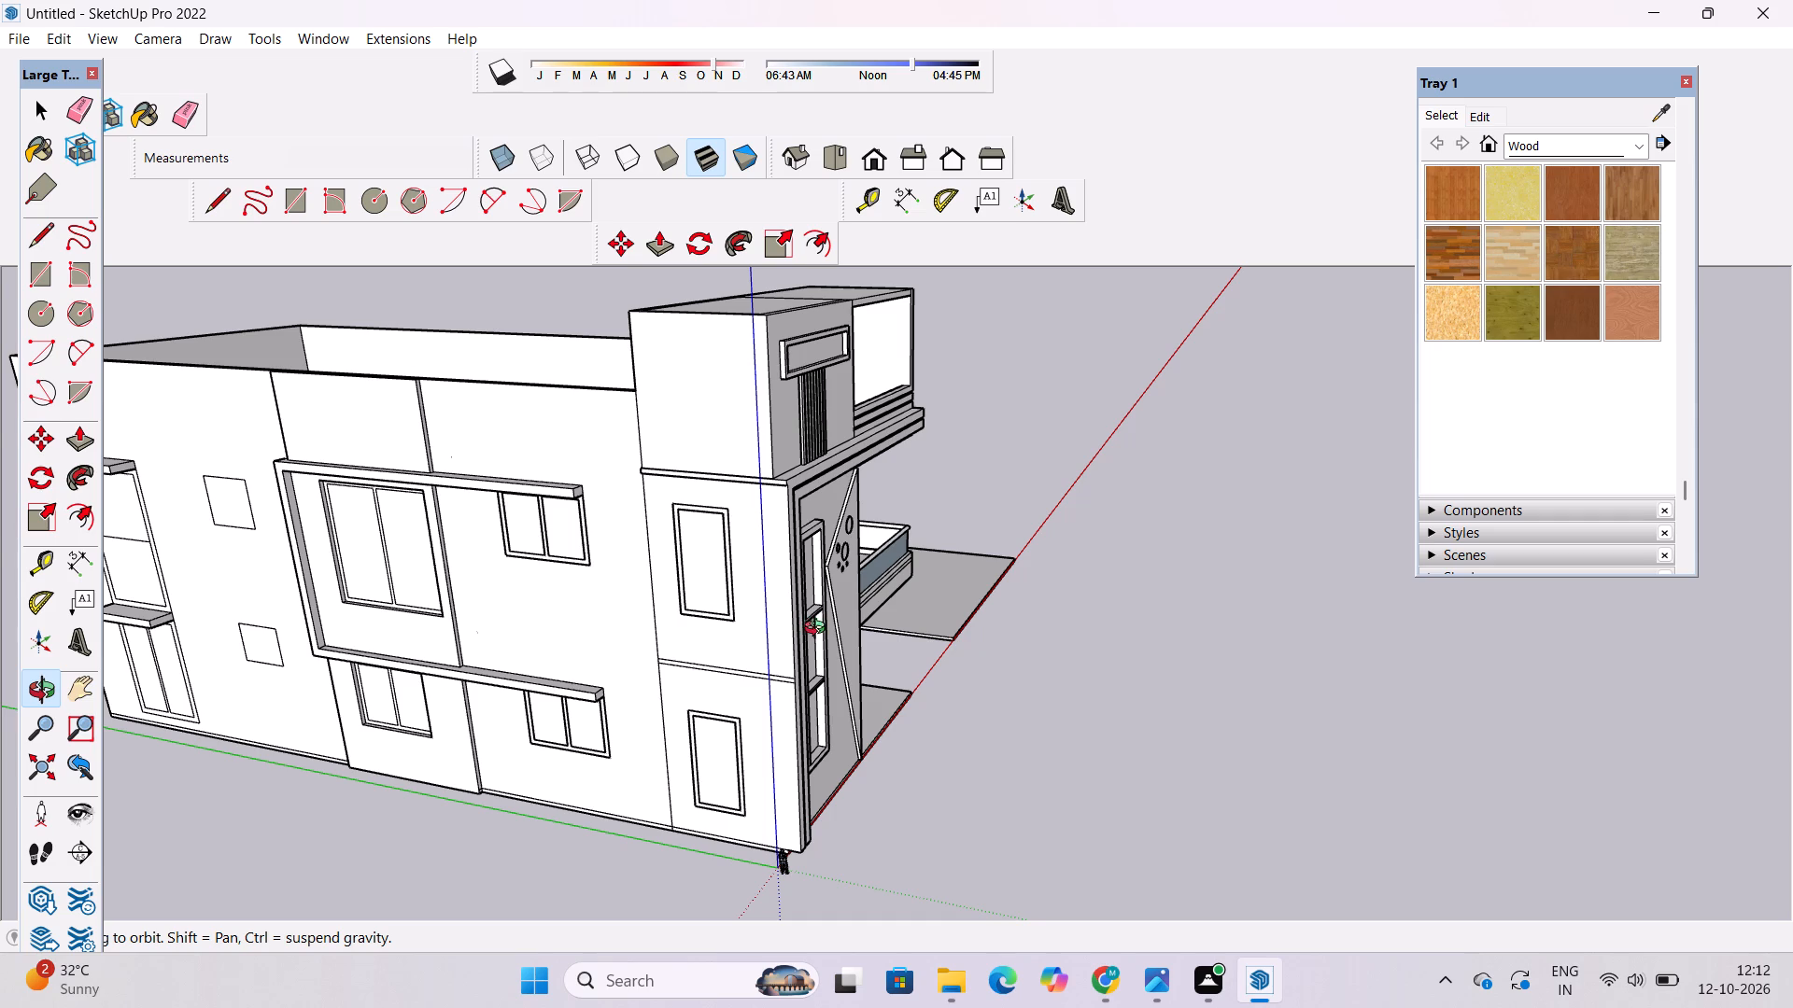
{"action": "scroll", "coordinate": [706, 658], "scroll_direction": "up", "scroll_amount": 3}
{"action": "left_click_drag", "start_coordinate": [669, 675], "coordinate": [812, 679], "text": "shift"}
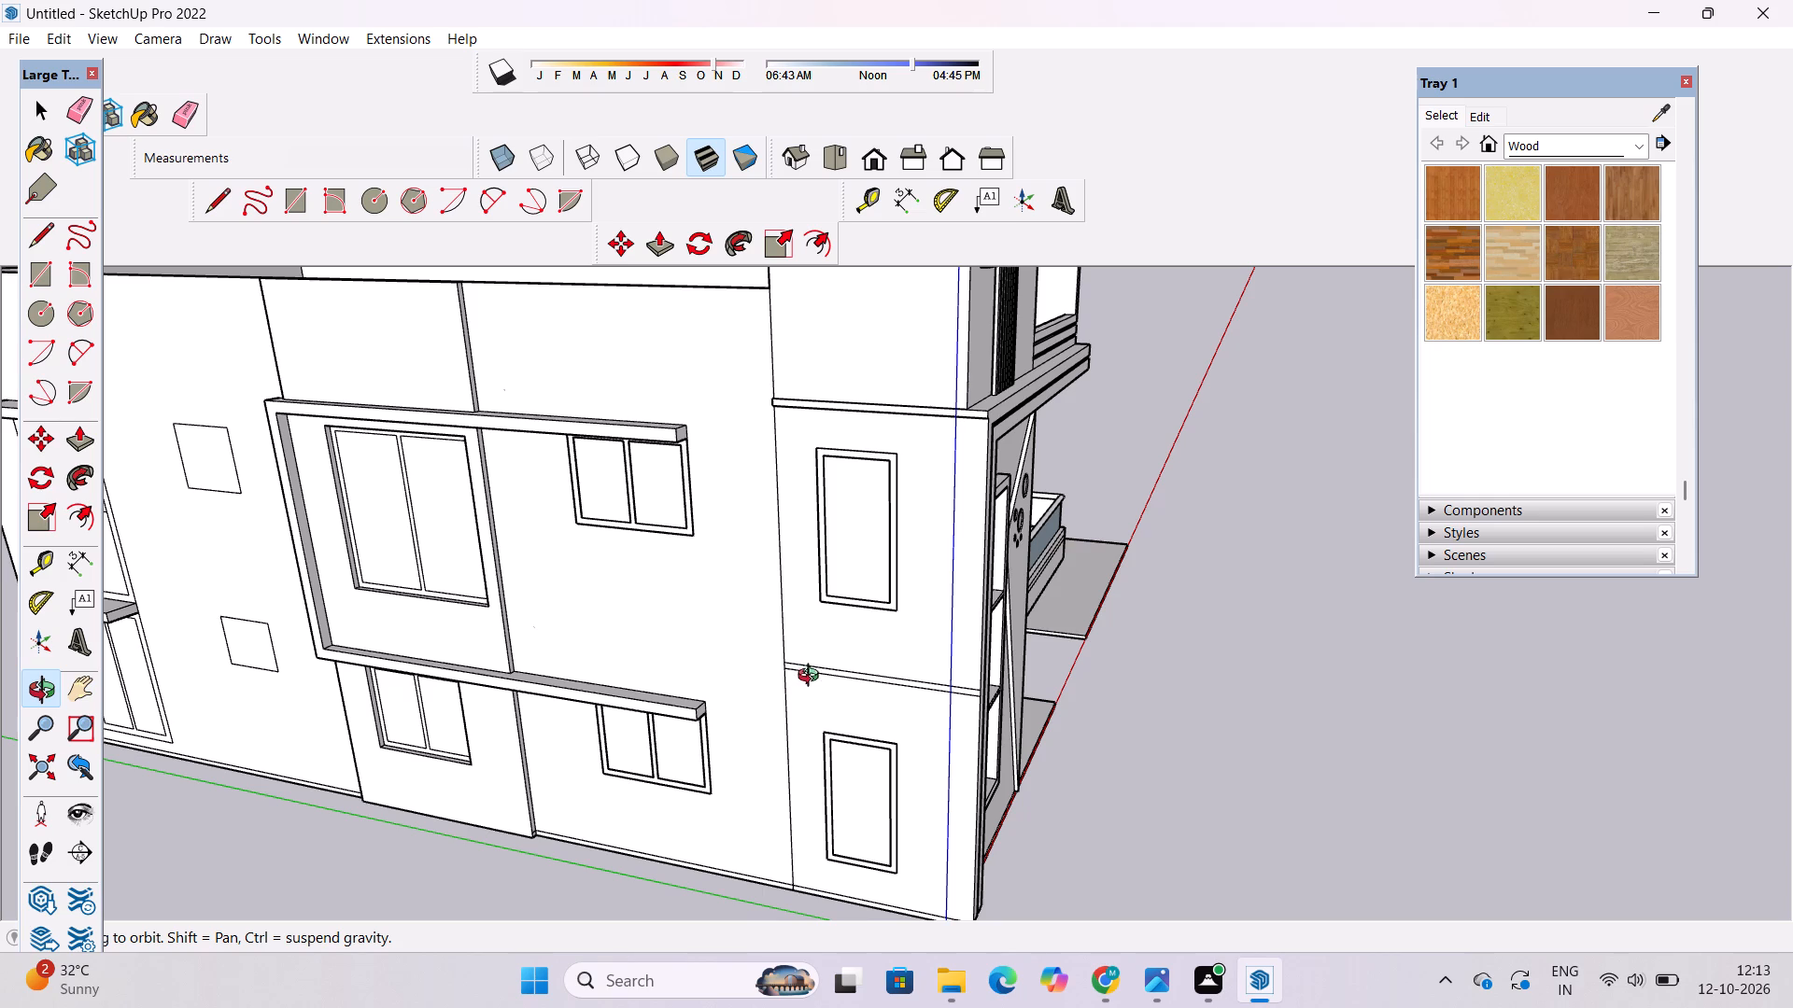
{"action": "scroll", "coordinate": [804, 689], "scroll_direction": "down", "scroll_amount": 4}
{"action": "left_click_drag", "start_coordinate": [723, 772], "coordinate": [732, 719]}
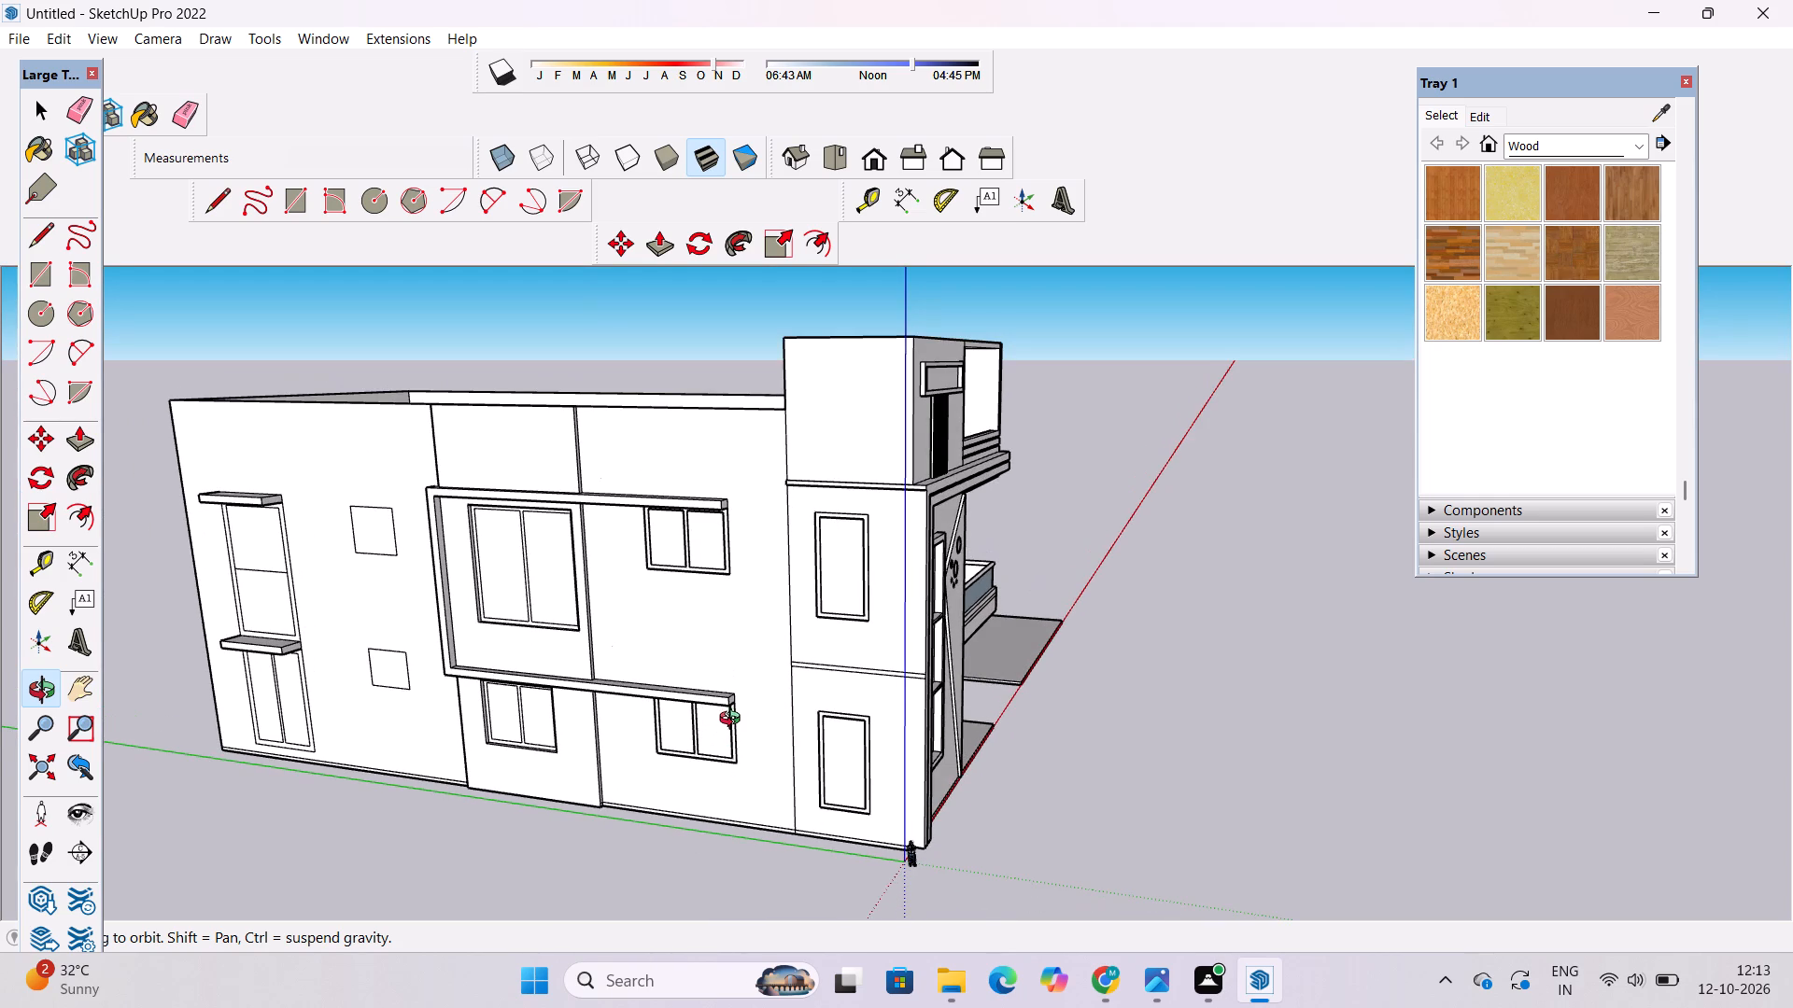
{"action": "scroll", "coordinate": [734, 721], "scroll_direction": "up", "scroll_amount": 3}
{"action": "scroll", "coordinate": [732, 695], "scroll_direction": "down", "scroll_amount": 3}
{"action": "left_click_drag", "start_coordinate": [682, 708], "coordinate": [868, 721], "text": "shift"}
{"action": "left_click_drag", "start_coordinate": [727, 749], "coordinate": [692, 652]}
{"action": "scroll", "coordinate": [530, 617], "scroll_direction": "up", "scroll_amount": 10}
{"action": "left_click_drag", "start_coordinate": [521, 689], "coordinate": [539, 617], "text": "shift"}
{"action": "scroll", "coordinate": [528, 638], "scroll_direction": "down", "scroll_amount": 4}
{"action": "scroll", "coordinate": [539, 656], "scroll_direction": "up", "scroll_amount": 1}
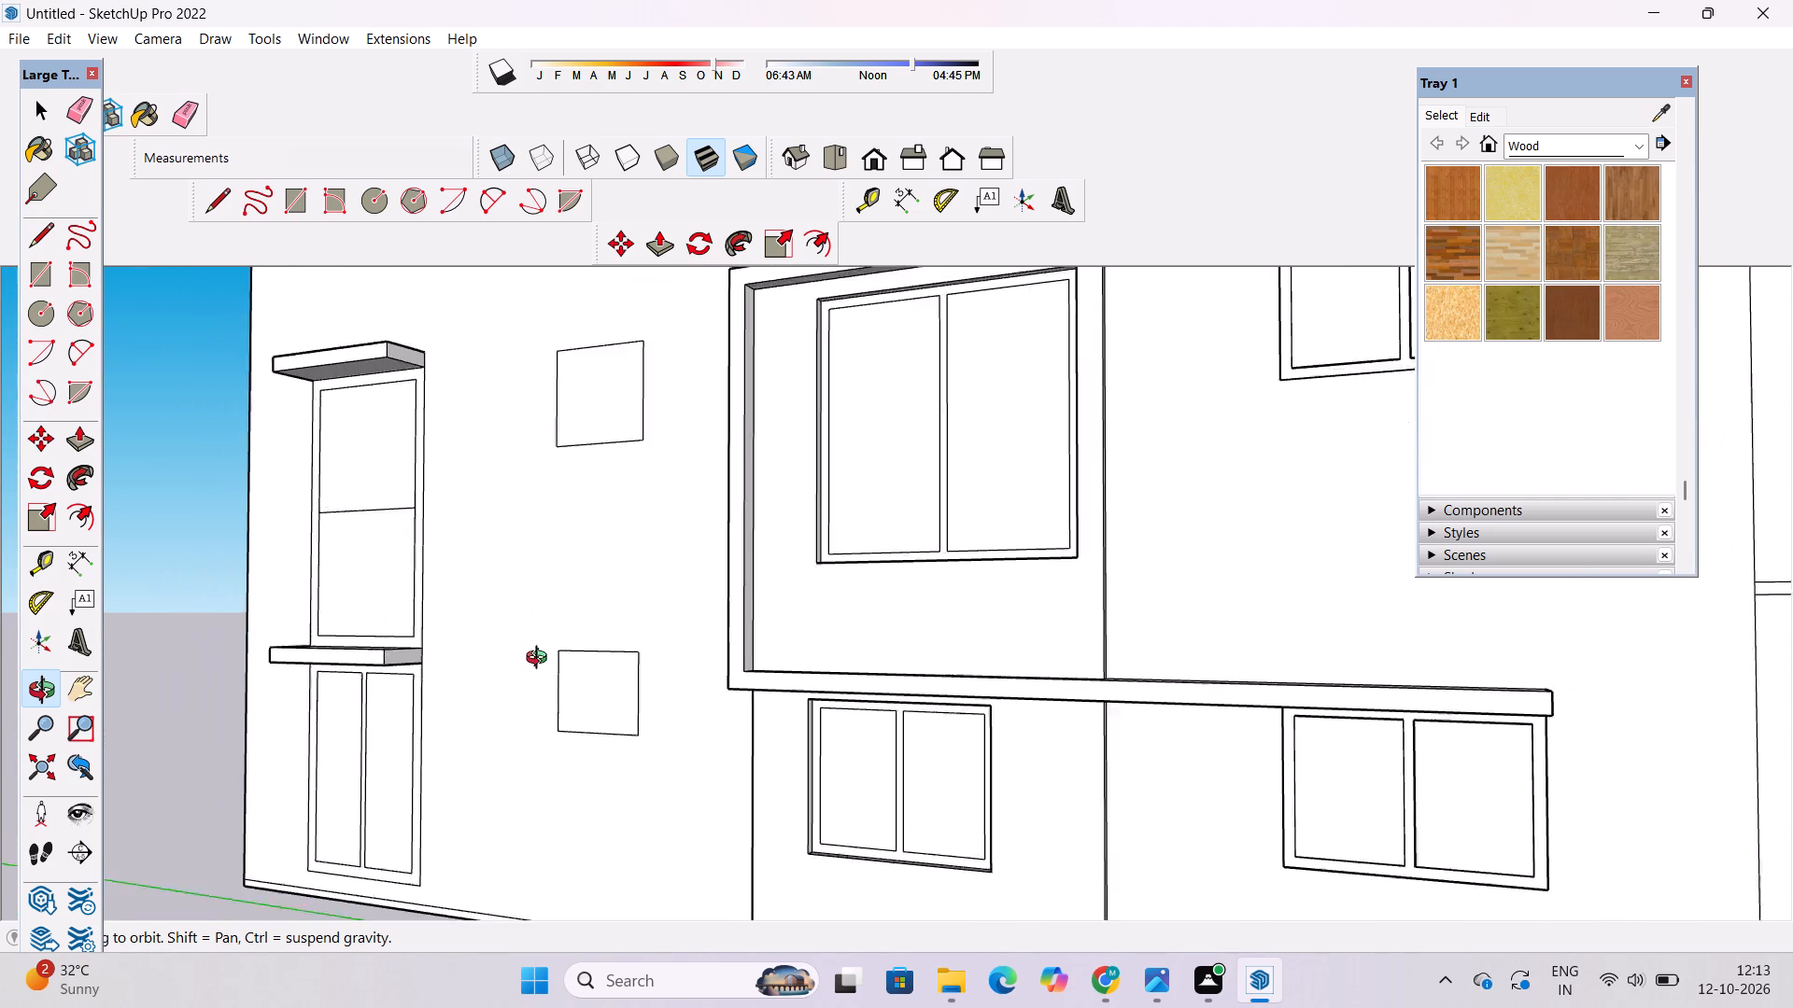
{"action": "scroll", "coordinate": [541, 660], "scroll_direction": "up", "scroll_amount": 3}
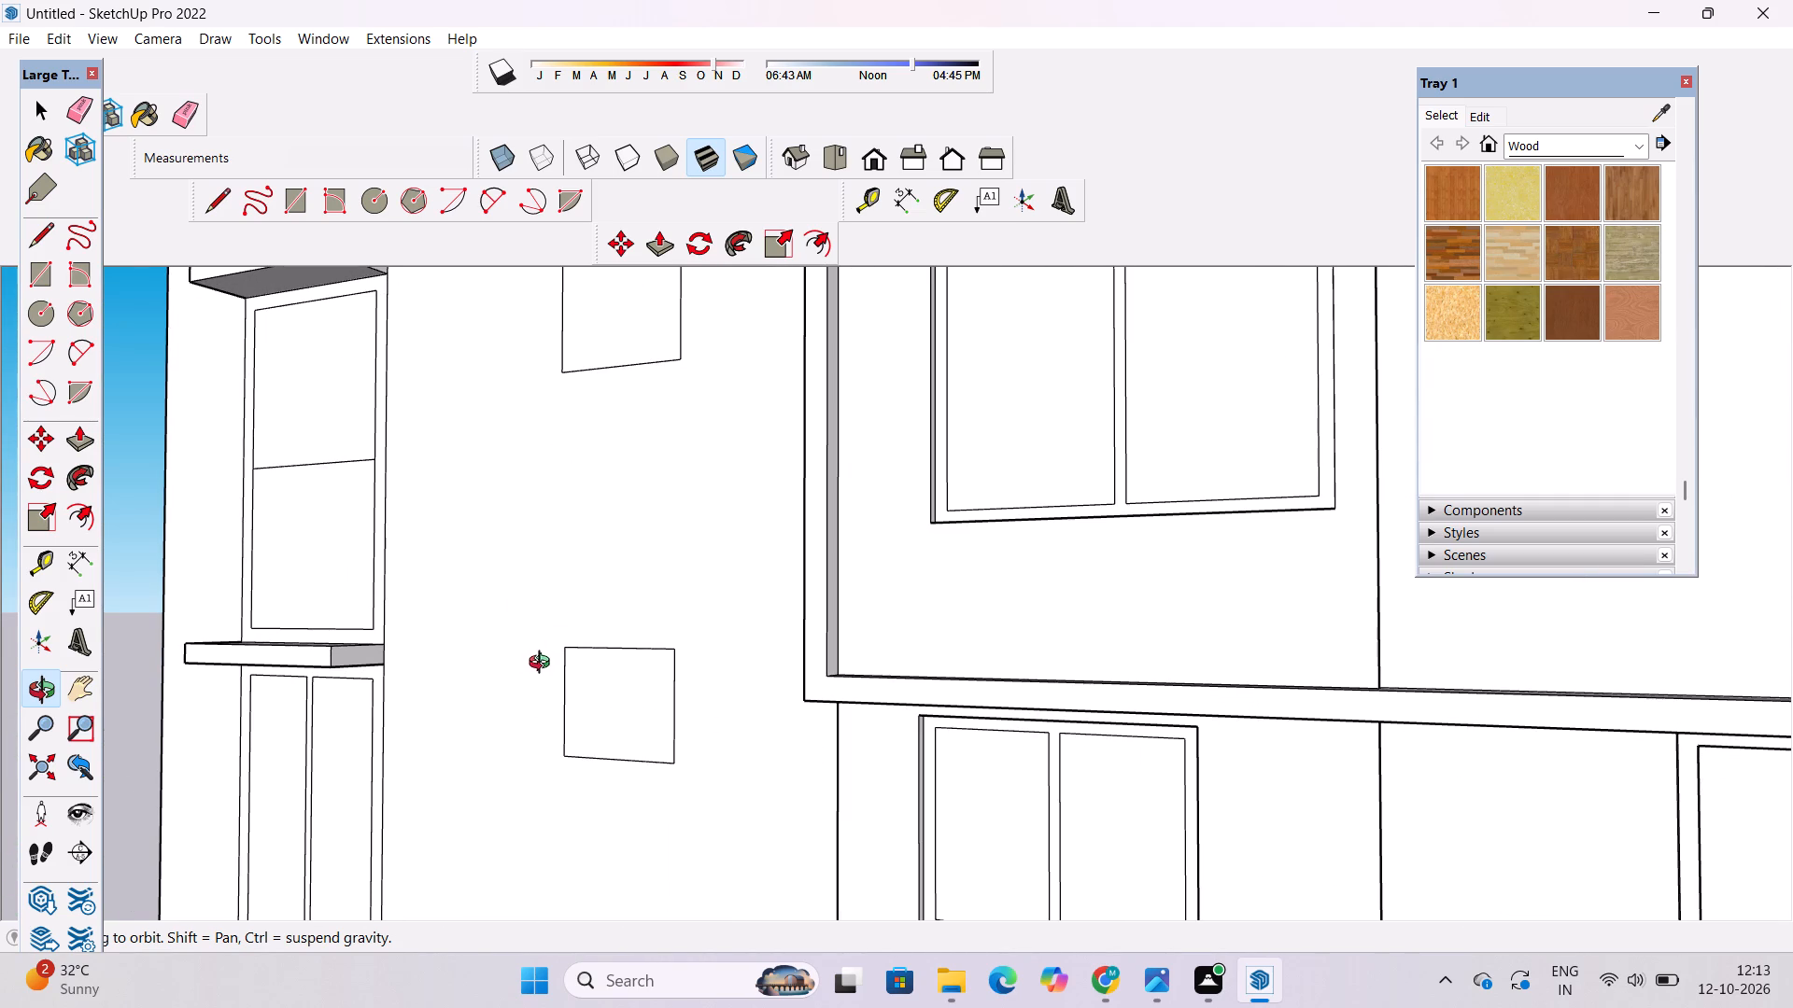
{"action": "left_click_drag", "start_coordinate": [572, 605], "coordinate": [455, 700]}
{"action": "scroll", "coordinate": [452, 700], "scroll_direction": "down", "scroll_amount": 5}
{"action": "left_click_drag", "start_coordinate": [346, 689], "coordinate": [506, 665]}
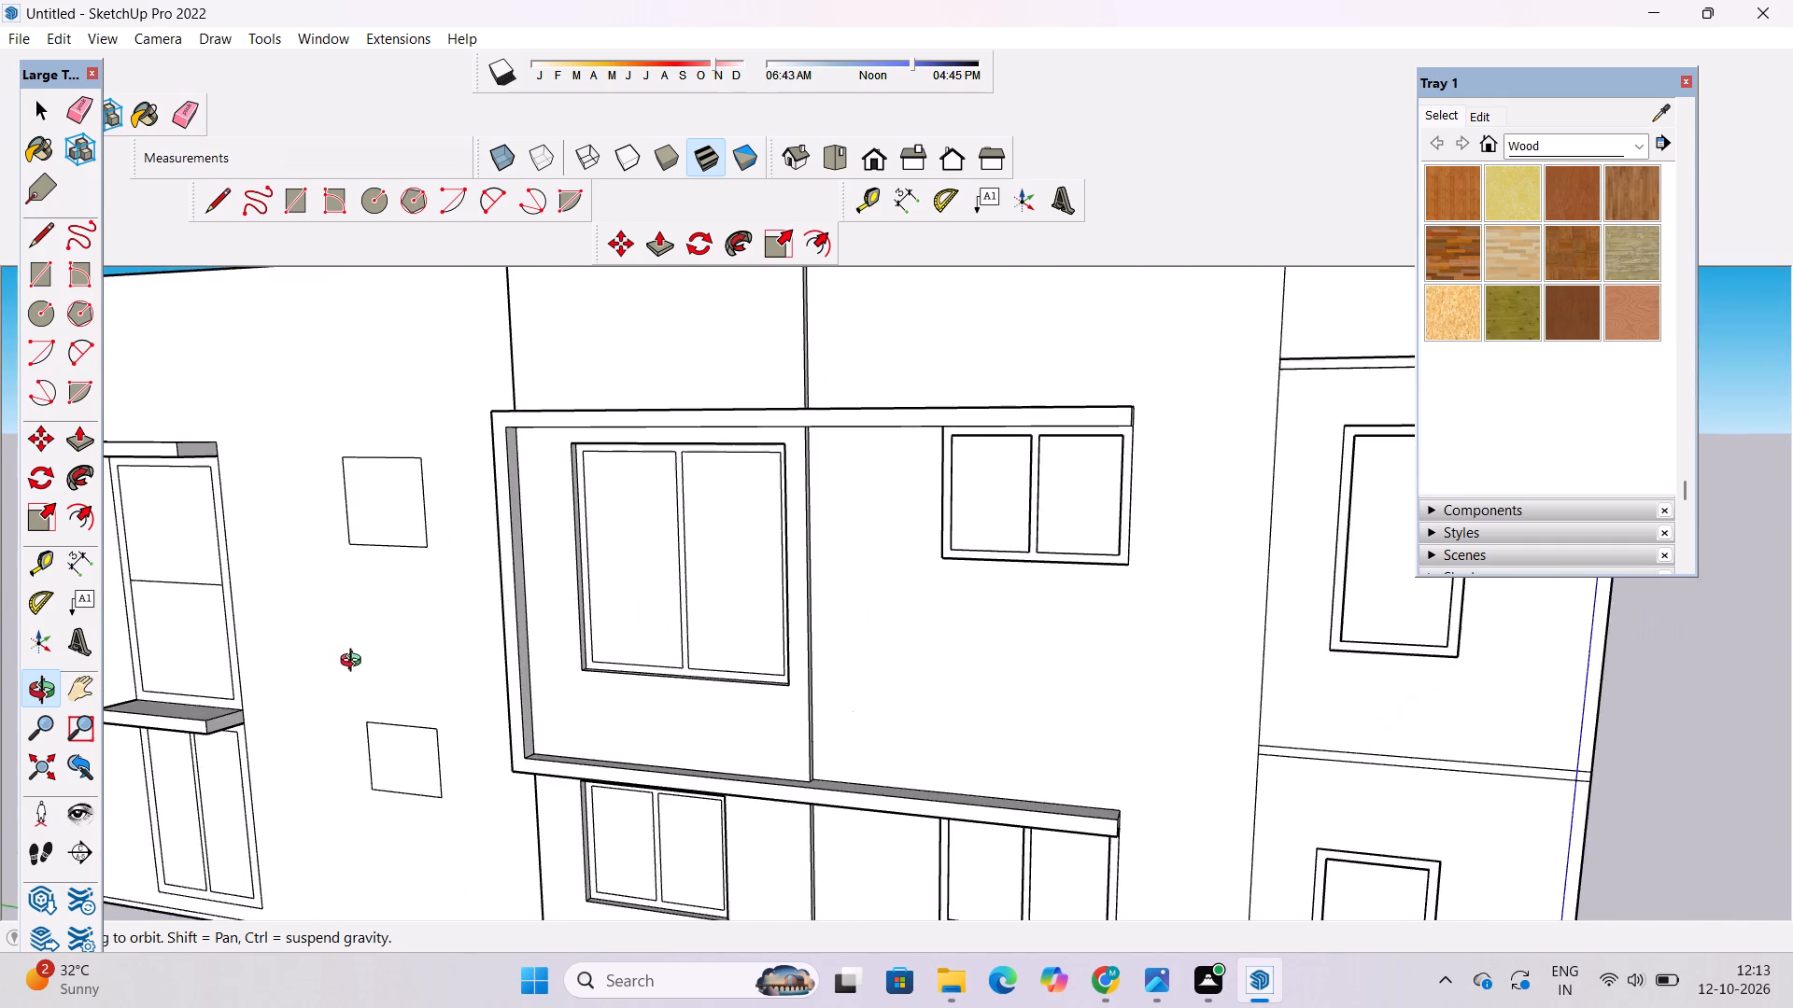
{"action": "scroll", "coordinate": [348, 658], "scroll_direction": "down", "scroll_amount": 5}
{"action": "scroll", "coordinate": [544, 631], "scroll_direction": "down", "scroll_amount": 9}
{"action": "left_click_drag", "start_coordinate": [491, 707], "coordinate": [437, 604]}
{"action": "scroll", "coordinate": [402, 598], "scroll_direction": "up", "scroll_amount": 12}
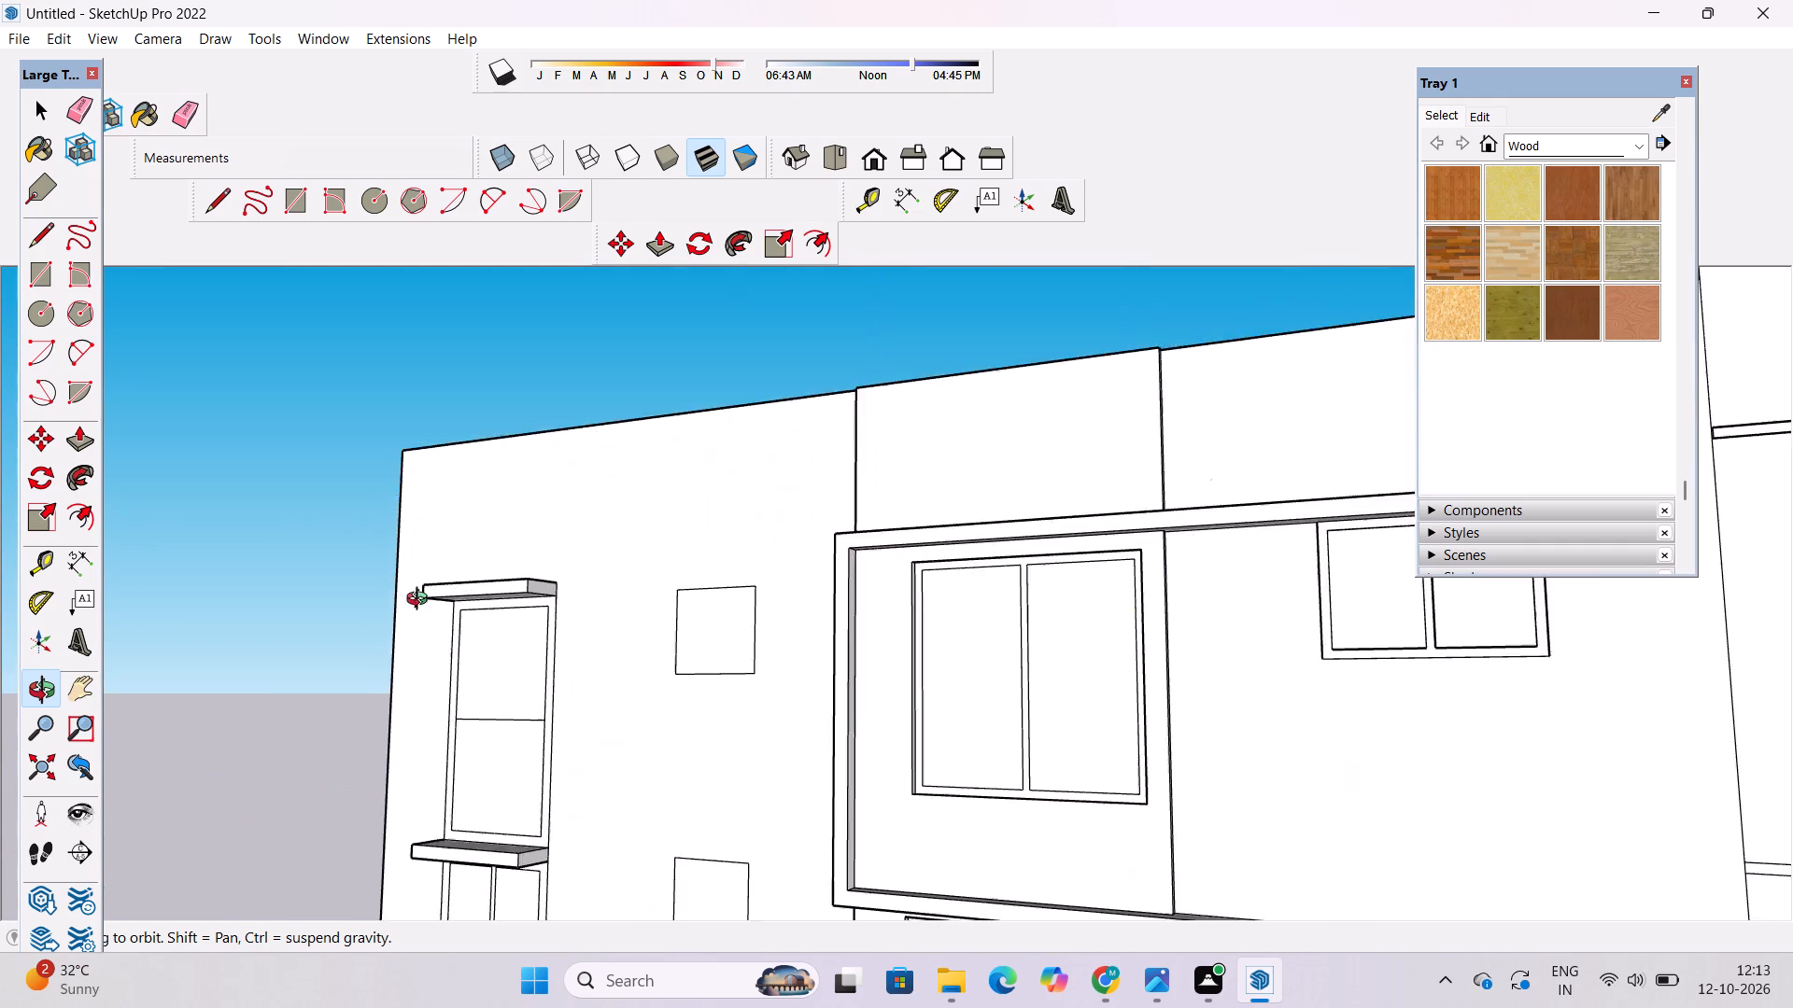
{"action": "scroll", "coordinate": [421, 601], "scroll_direction": "up", "scroll_amount": 7}
{"action": "left_click_drag", "start_coordinate": [521, 668], "coordinate": [547, 599]}
{"action": "scroll", "coordinate": [547, 586], "scroll_direction": "down", "scroll_amount": 4}
{"action": "left_click_drag", "start_coordinate": [547, 585], "coordinate": [547, 609]}
{"action": "scroll", "coordinate": [545, 578], "scroll_direction": "down", "scroll_amount": 6}
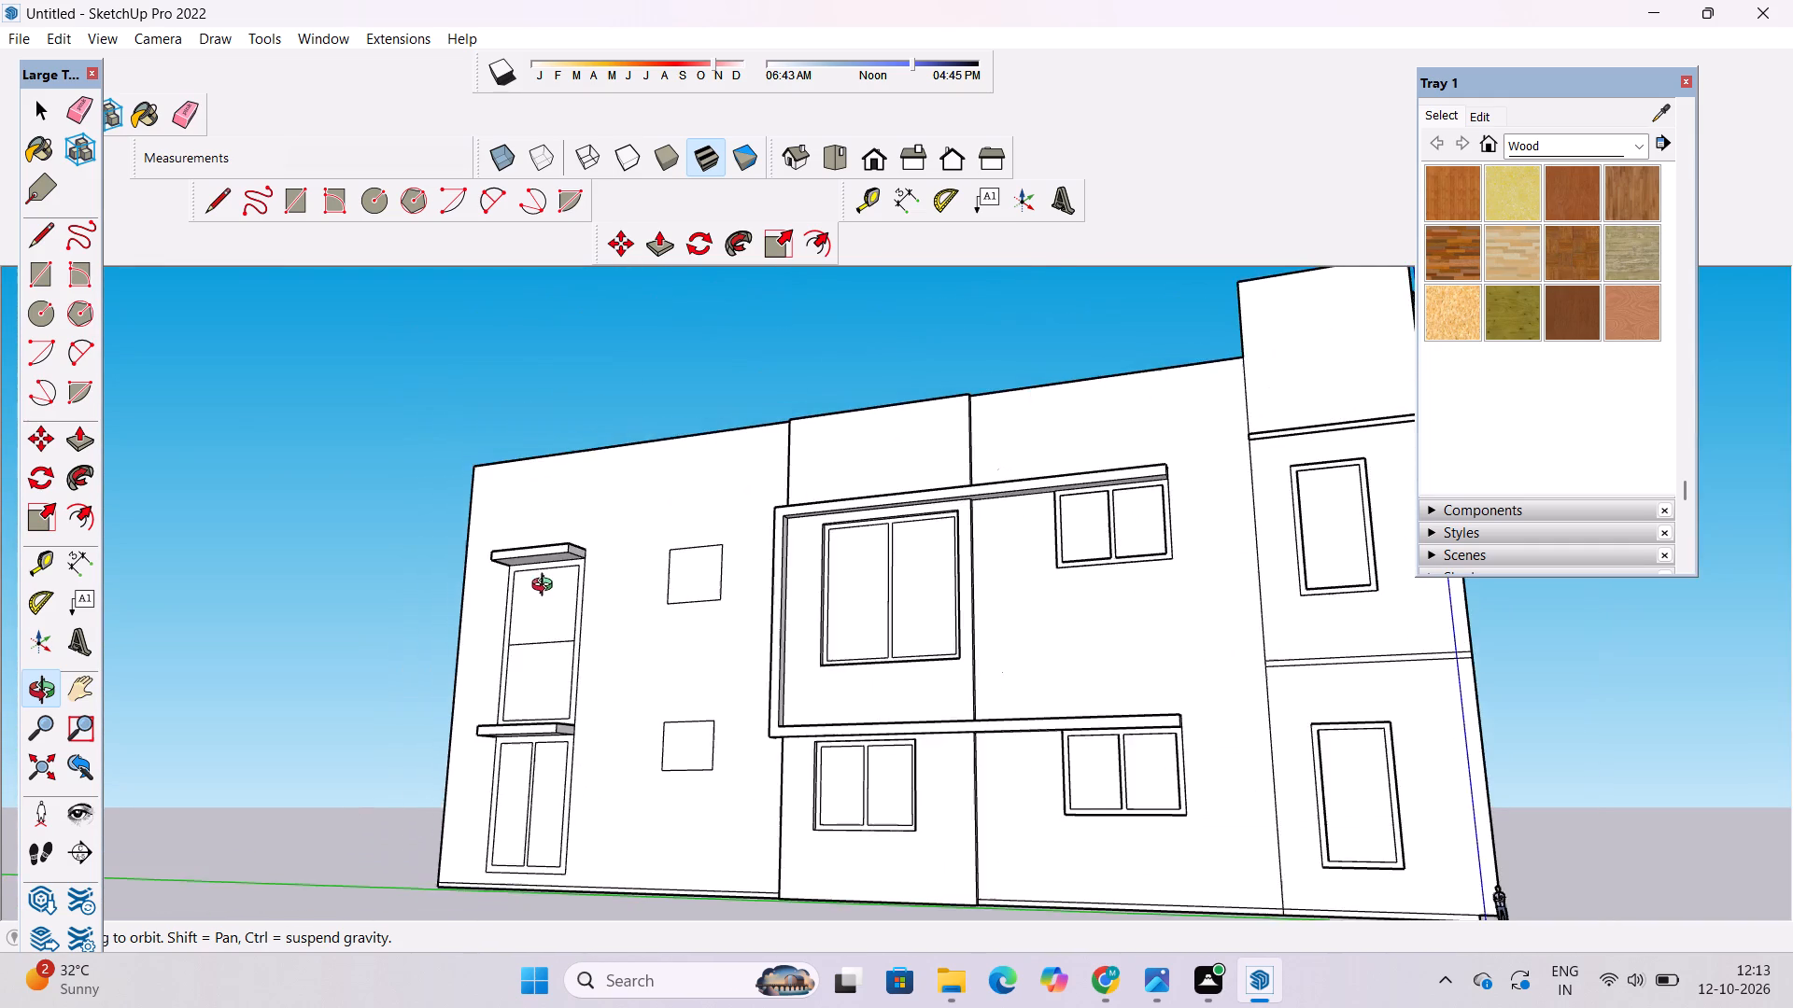
{"action": "left_click_drag", "start_coordinate": [549, 611], "coordinate": [553, 653]}
{"action": "left_click_drag", "start_coordinate": [544, 680], "coordinate": [544, 623]}
{"action": "left_click_drag", "start_coordinate": [544, 624], "coordinate": [529, 676]}
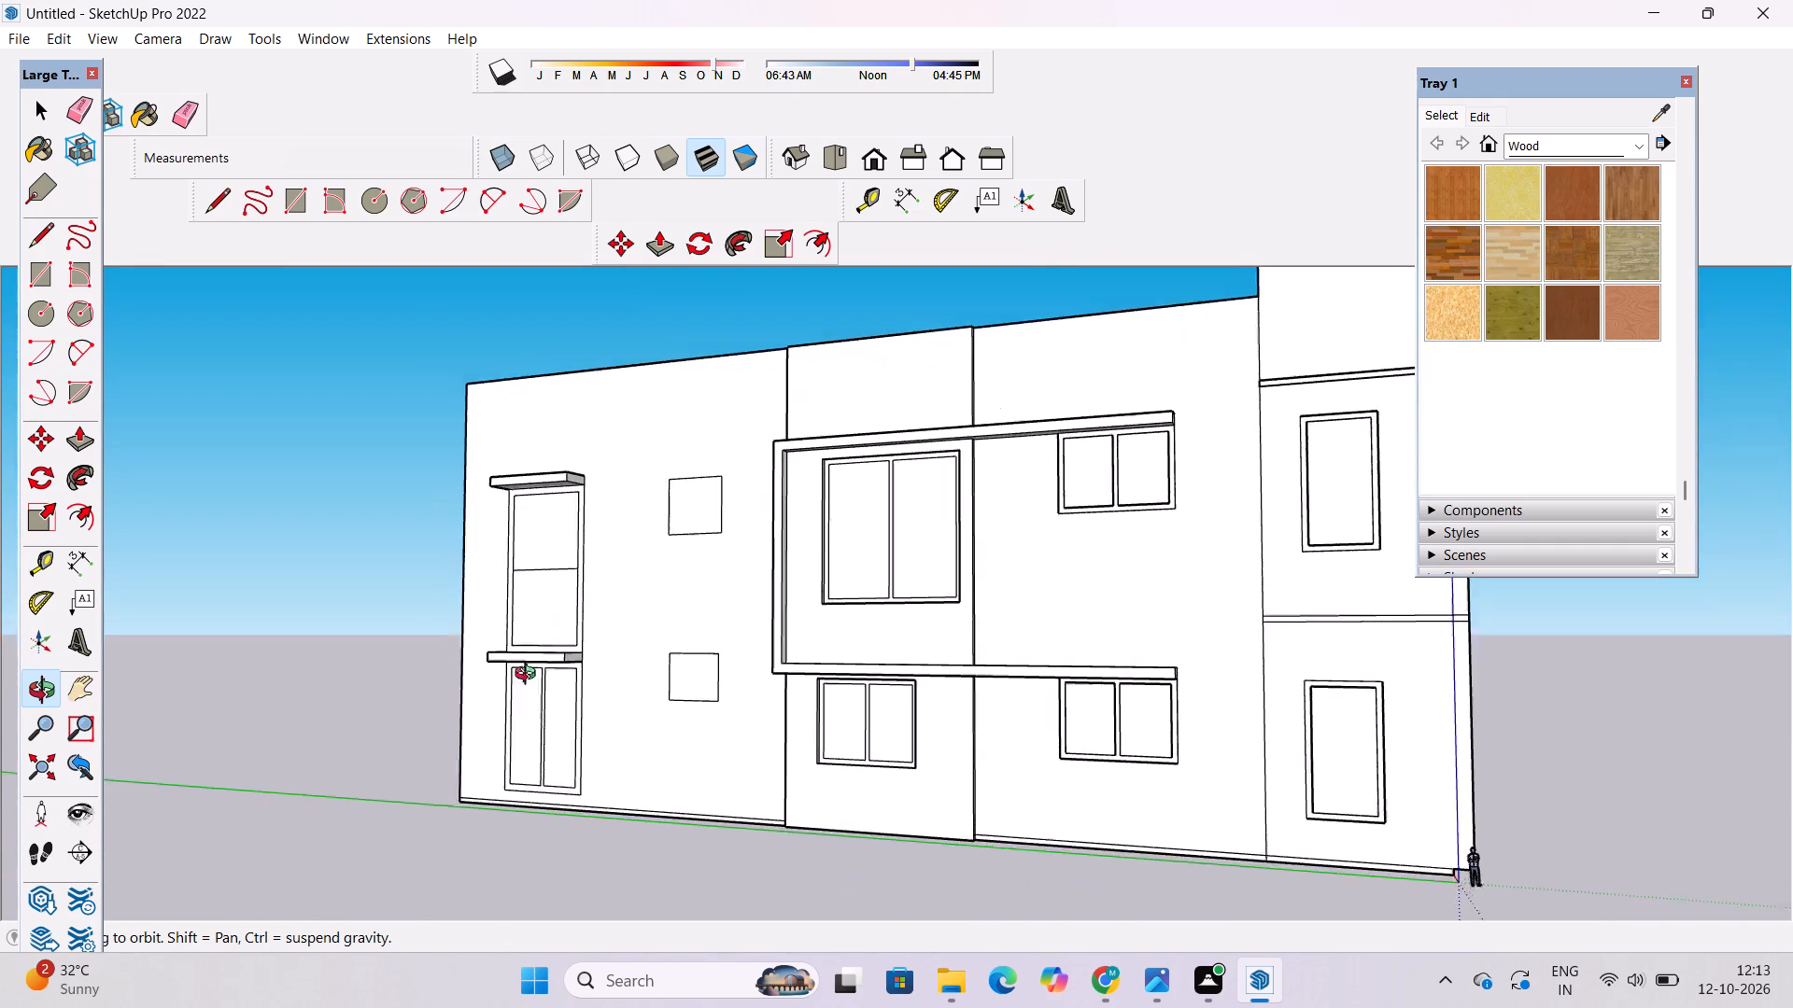
{"action": "left_click_drag", "start_coordinate": [529, 676], "coordinate": [525, 687]}
Push/Pull the frame of the upper tall window at the side wall's rear end outward by 1'.
{"action": "scroll", "coordinate": [587, 604], "scroll_direction": "up", "scroll_amount": 7}
{"action": "left_click_drag", "start_coordinate": [591, 603], "coordinate": [562, 644]}
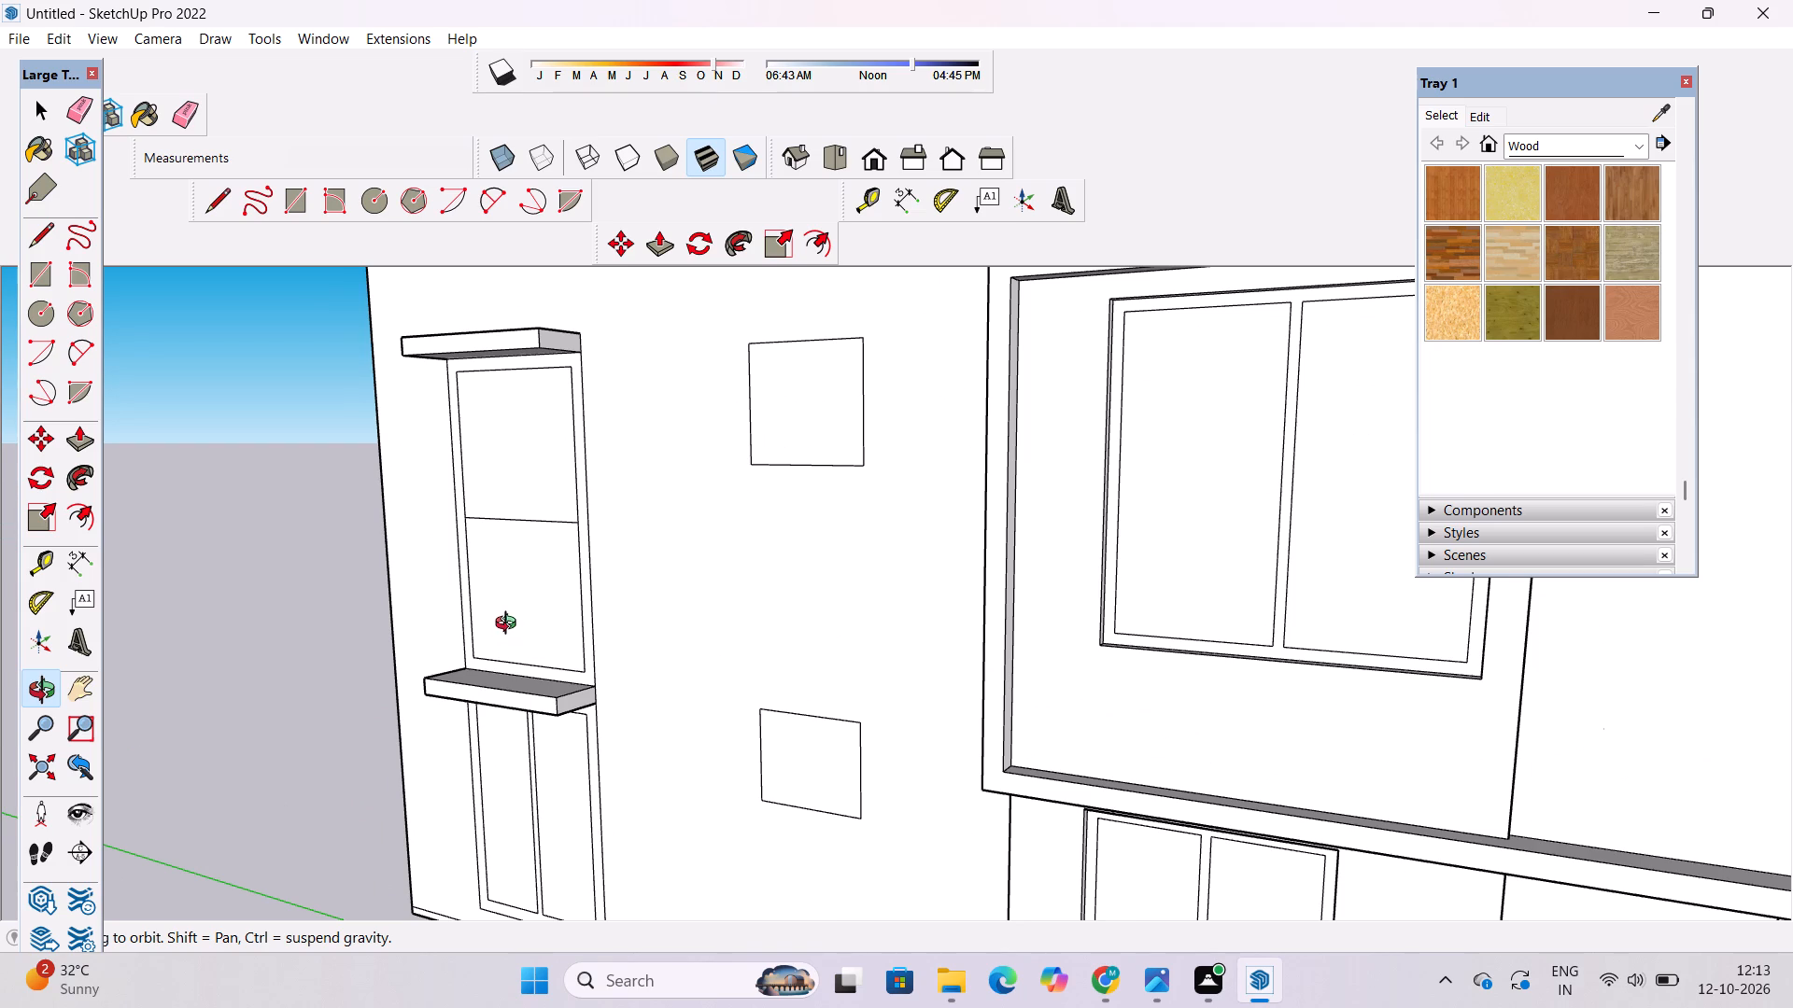
{"action": "left_click_drag", "start_coordinate": [510, 626], "coordinate": [478, 651]}
{"action": "left_click_drag", "start_coordinate": [478, 652], "coordinate": [448, 674], "text": "shift"}
{"action": "left_click_drag", "start_coordinate": [484, 671], "coordinate": [457, 685], "text": "shift"}
{"action": "left_click_drag", "start_coordinate": [456, 685], "coordinate": [431, 686]}
{"action": "left_click_drag", "start_coordinate": [446, 684], "coordinate": [523, 691]}
{"action": "left_click_drag", "start_coordinate": [523, 691], "coordinate": [503, 689]}
{"action": "key", "text": "p"}
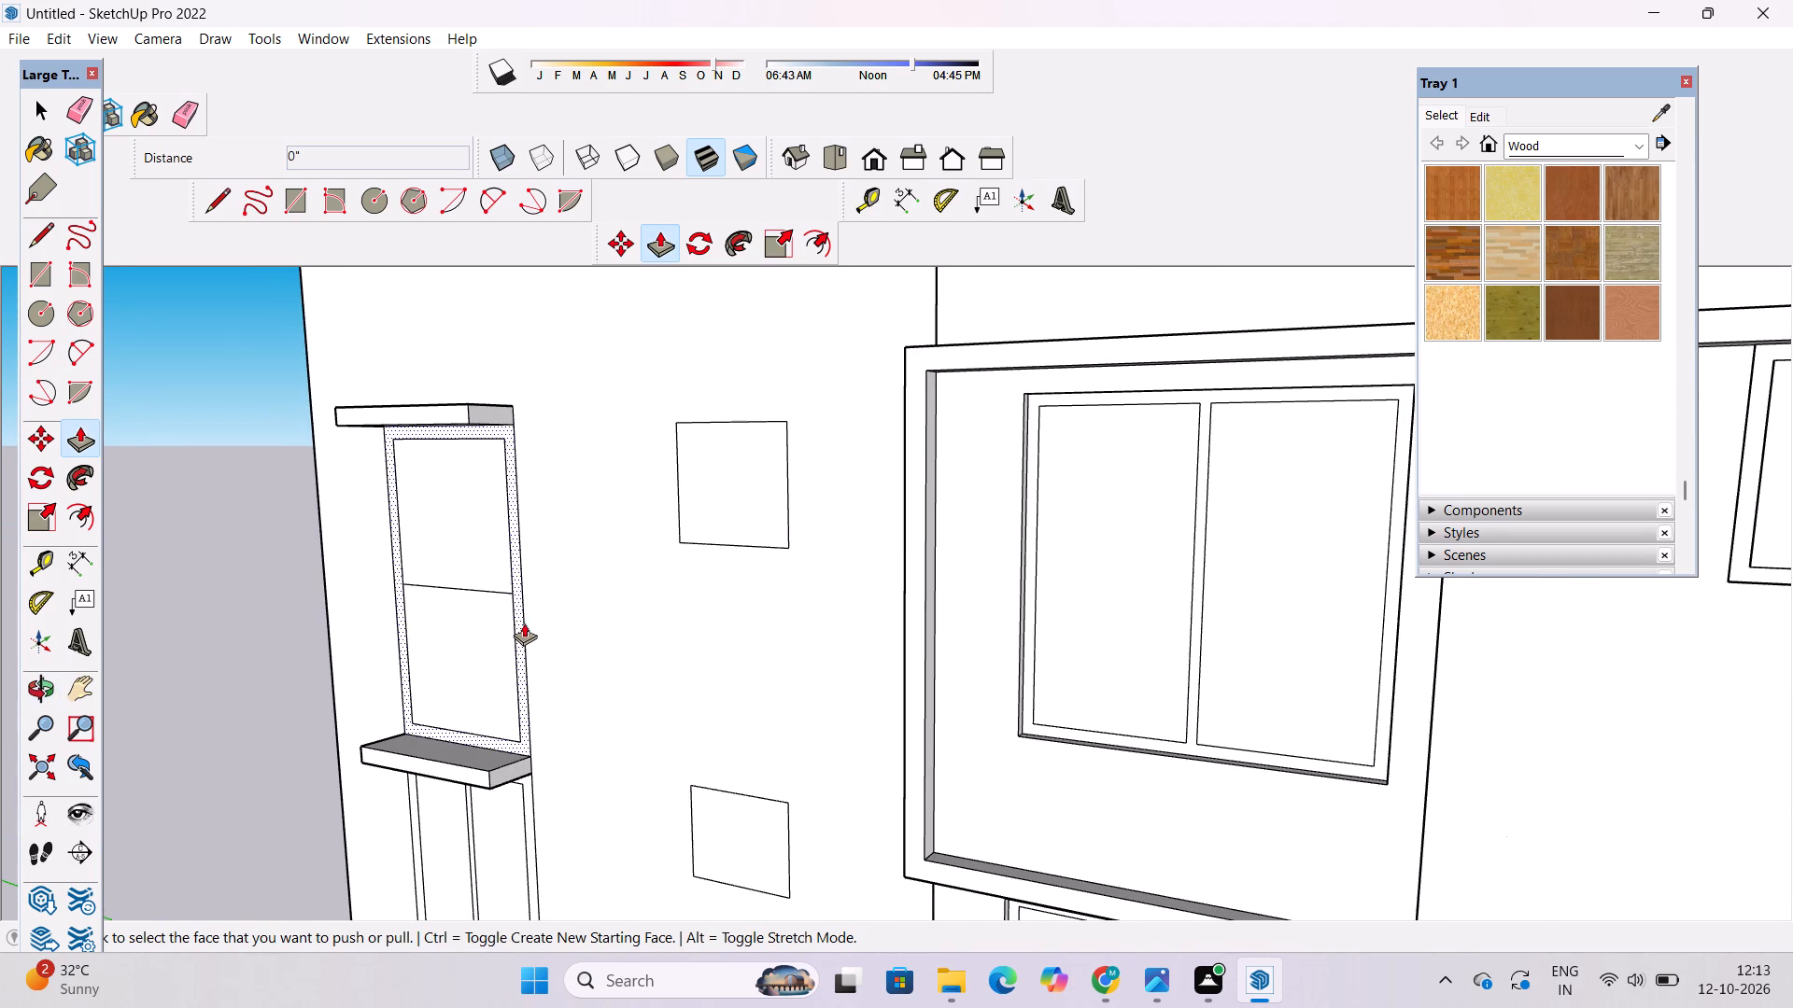
{"action": "scroll", "coordinate": [519, 616], "scroll_direction": "up", "scroll_amount": 2}
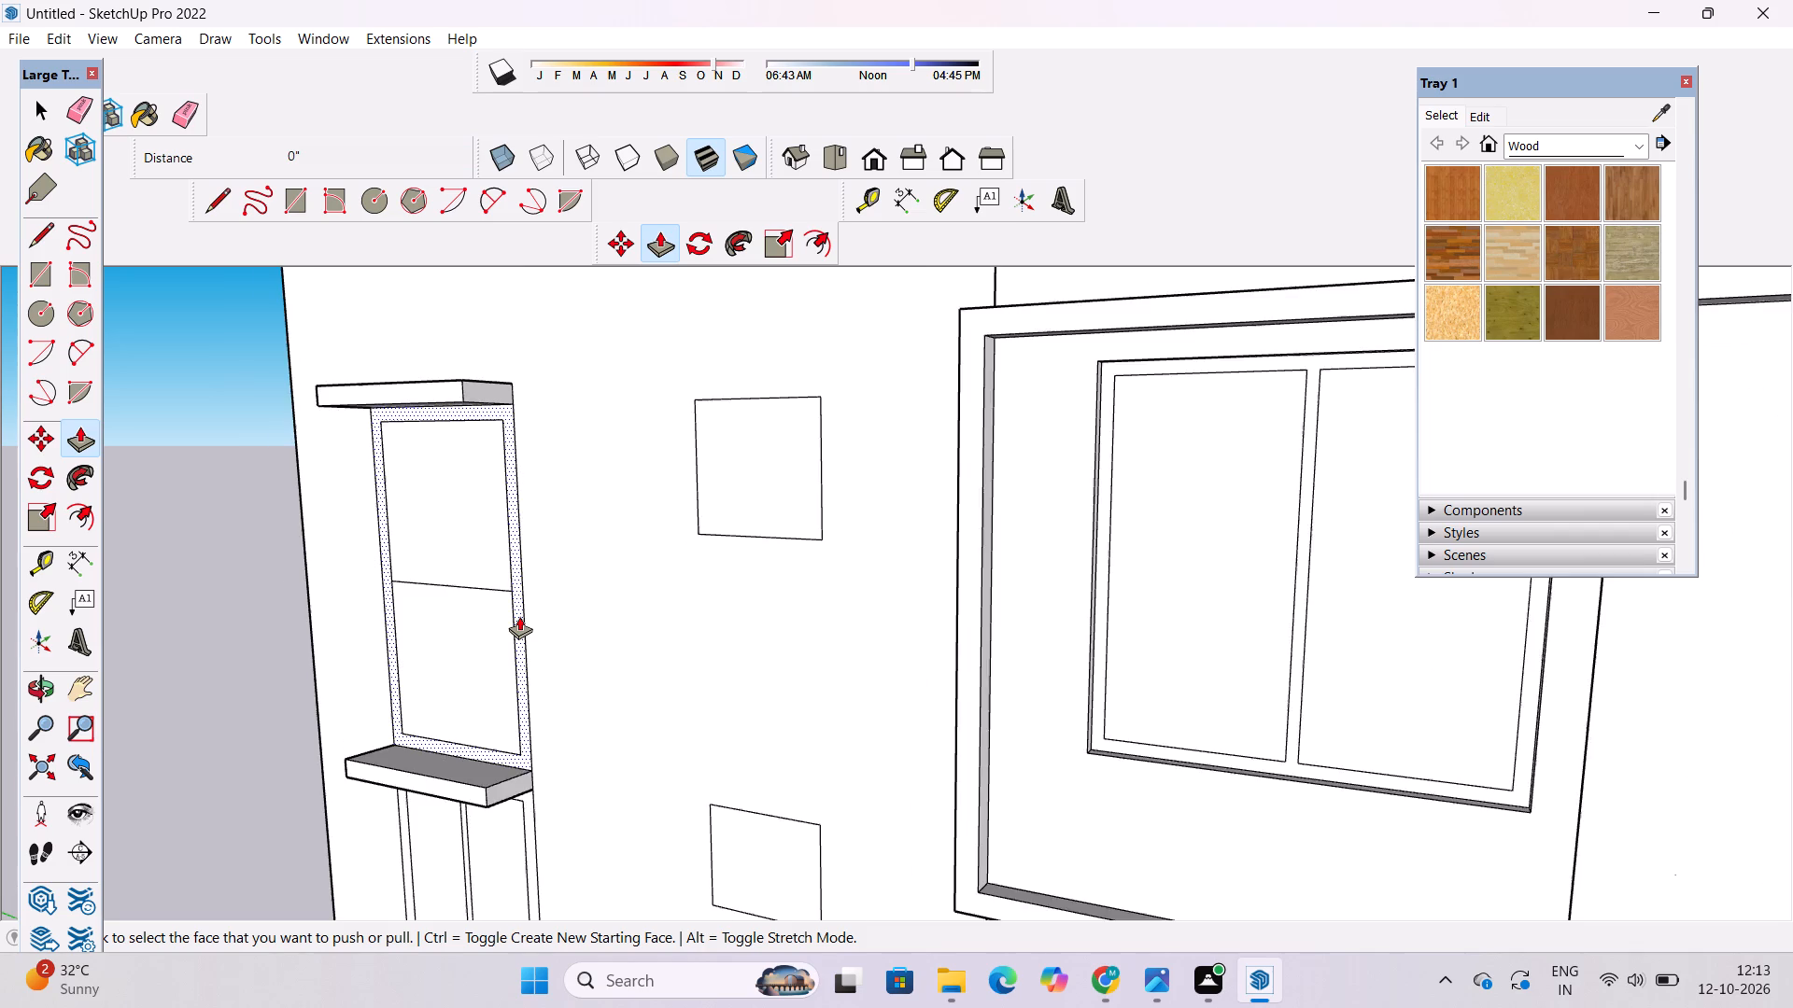
{"action": "scroll", "coordinate": [519, 616], "scroll_direction": "up", "scroll_amount": 6}
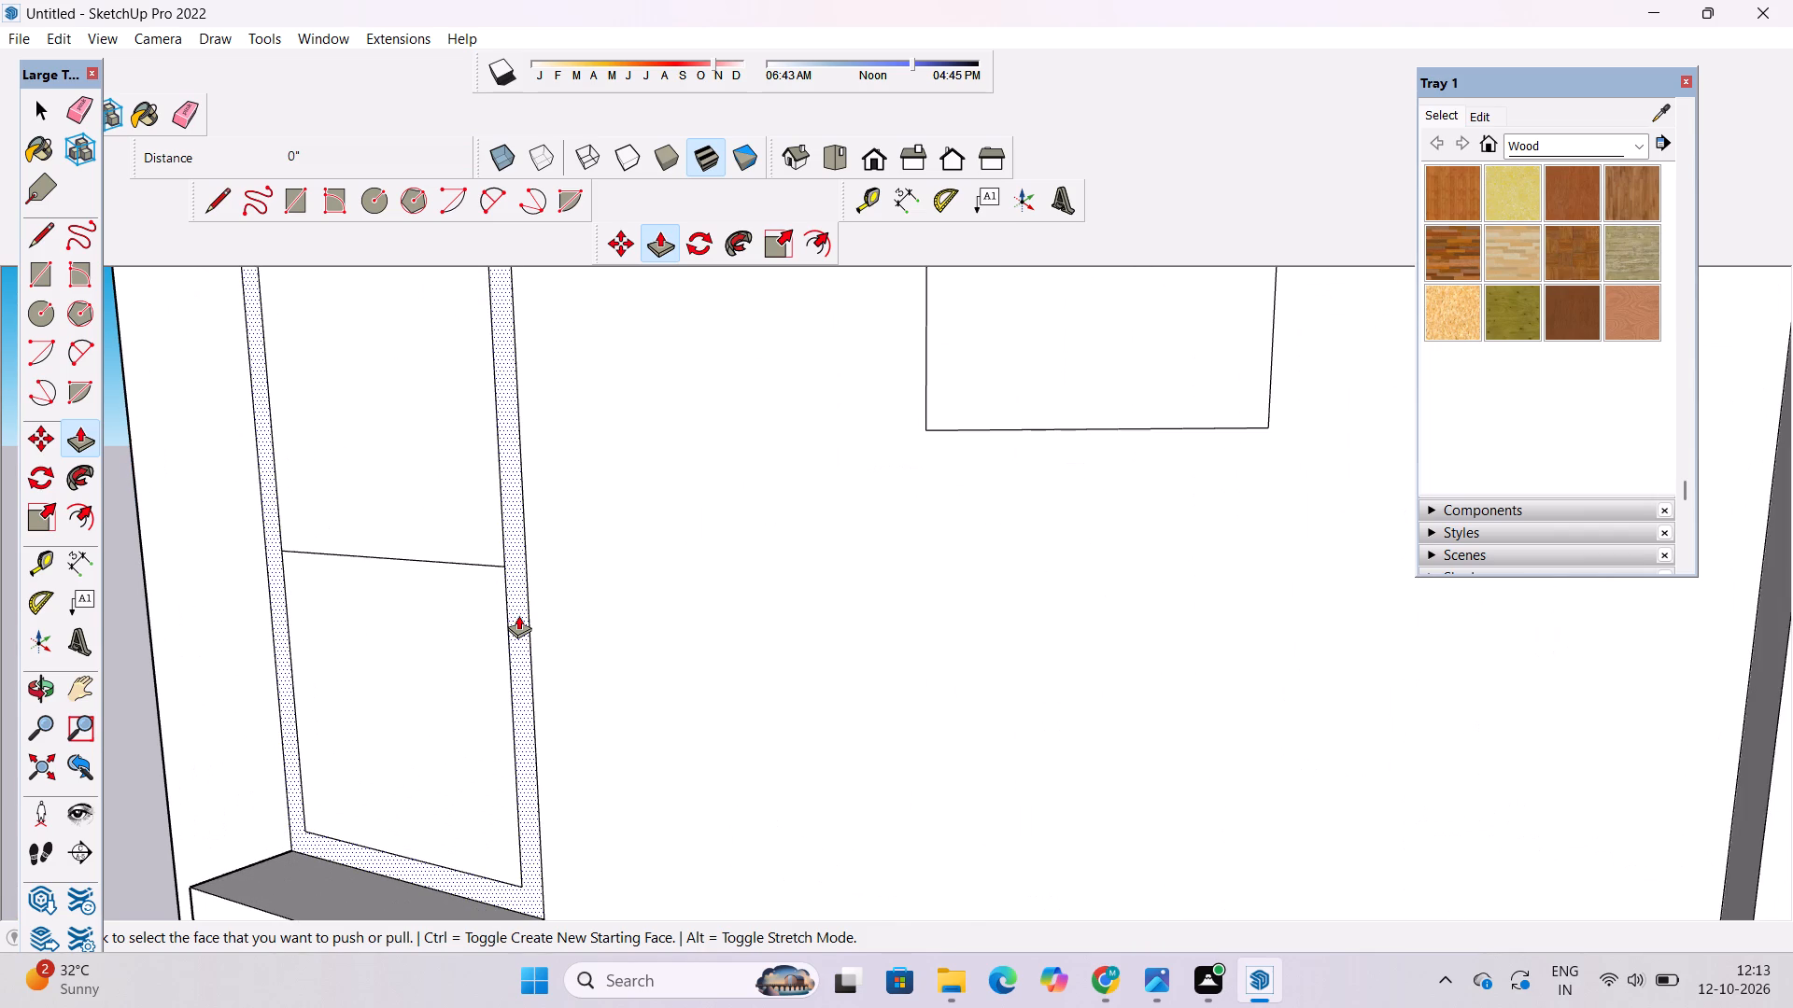
{"action": "scroll", "coordinate": [523, 609], "scroll_direction": "up", "scroll_amount": 3}
{"action": "left_click", "coordinate": [520, 609]}
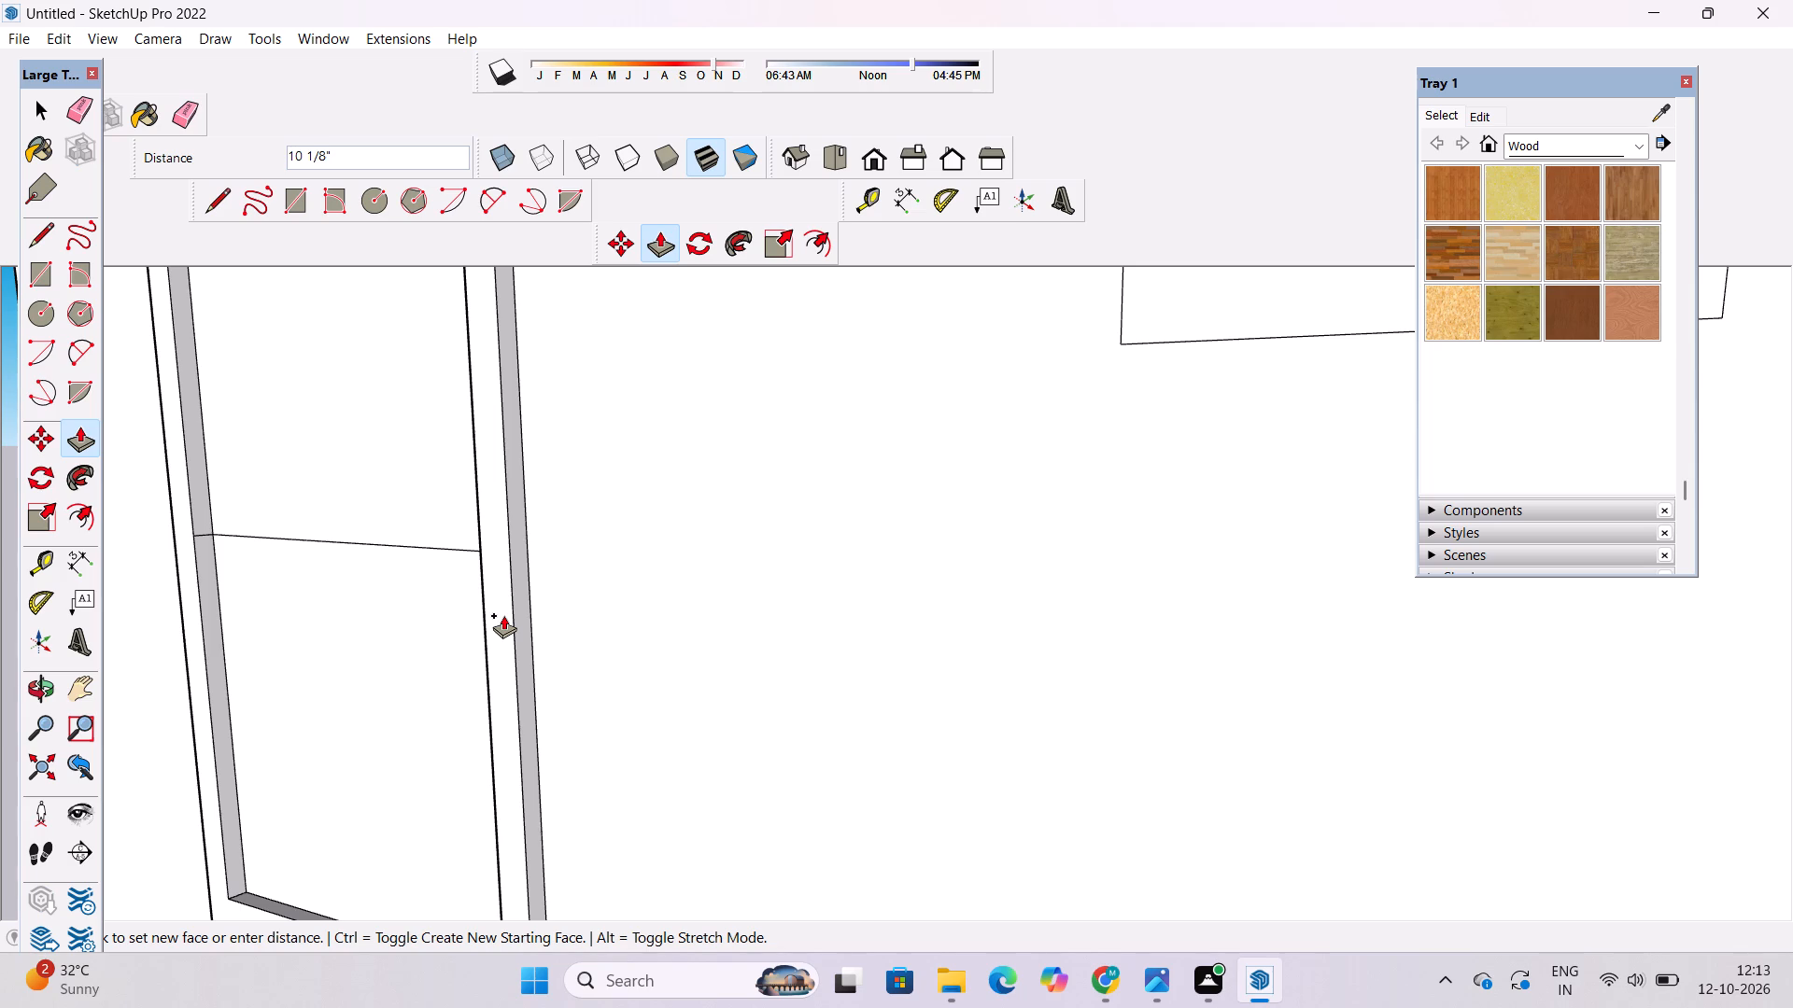
{"action": "type", "text": "1'"}
{"action": "key", "text": "Return"}
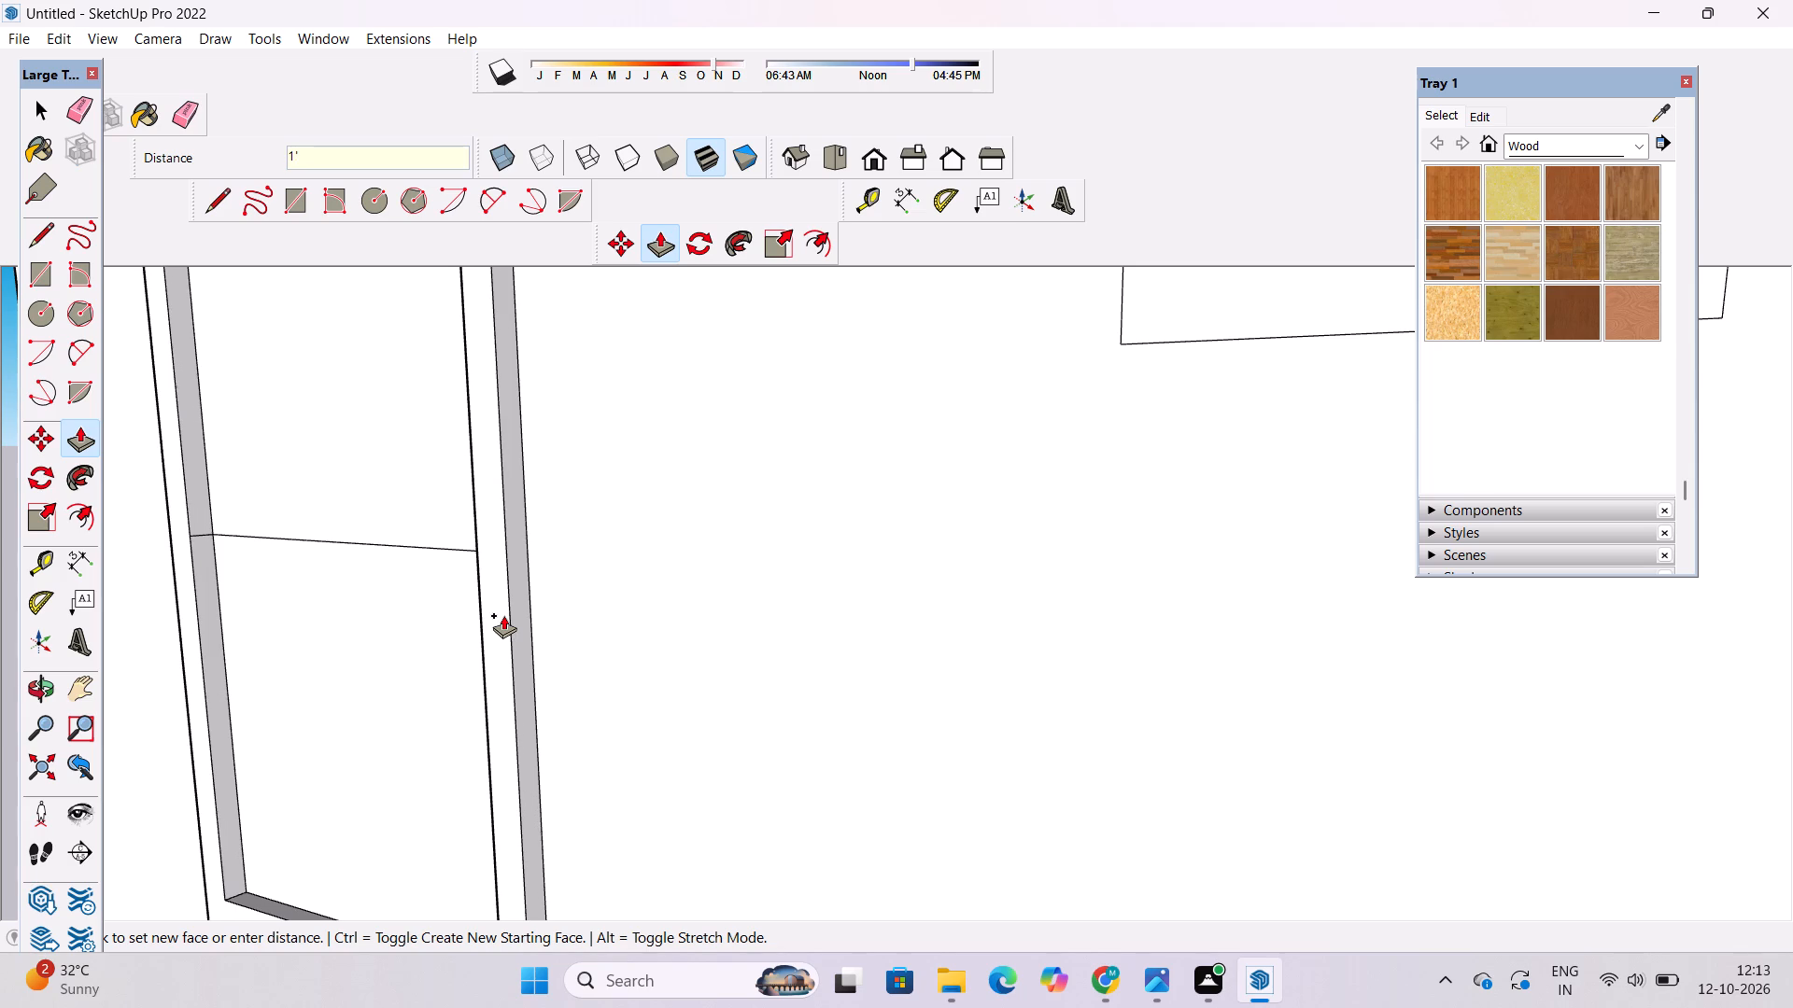
Push/Pull the lower pane of the upper tall window outward by 1', flush with its frame.
{"action": "scroll", "coordinate": [558, 630], "scroll_direction": "down", "scroll_amount": 5}
{"action": "scroll", "coordinate": [465, 684], "scroll_direction": "up", "scroll_amount": 3}
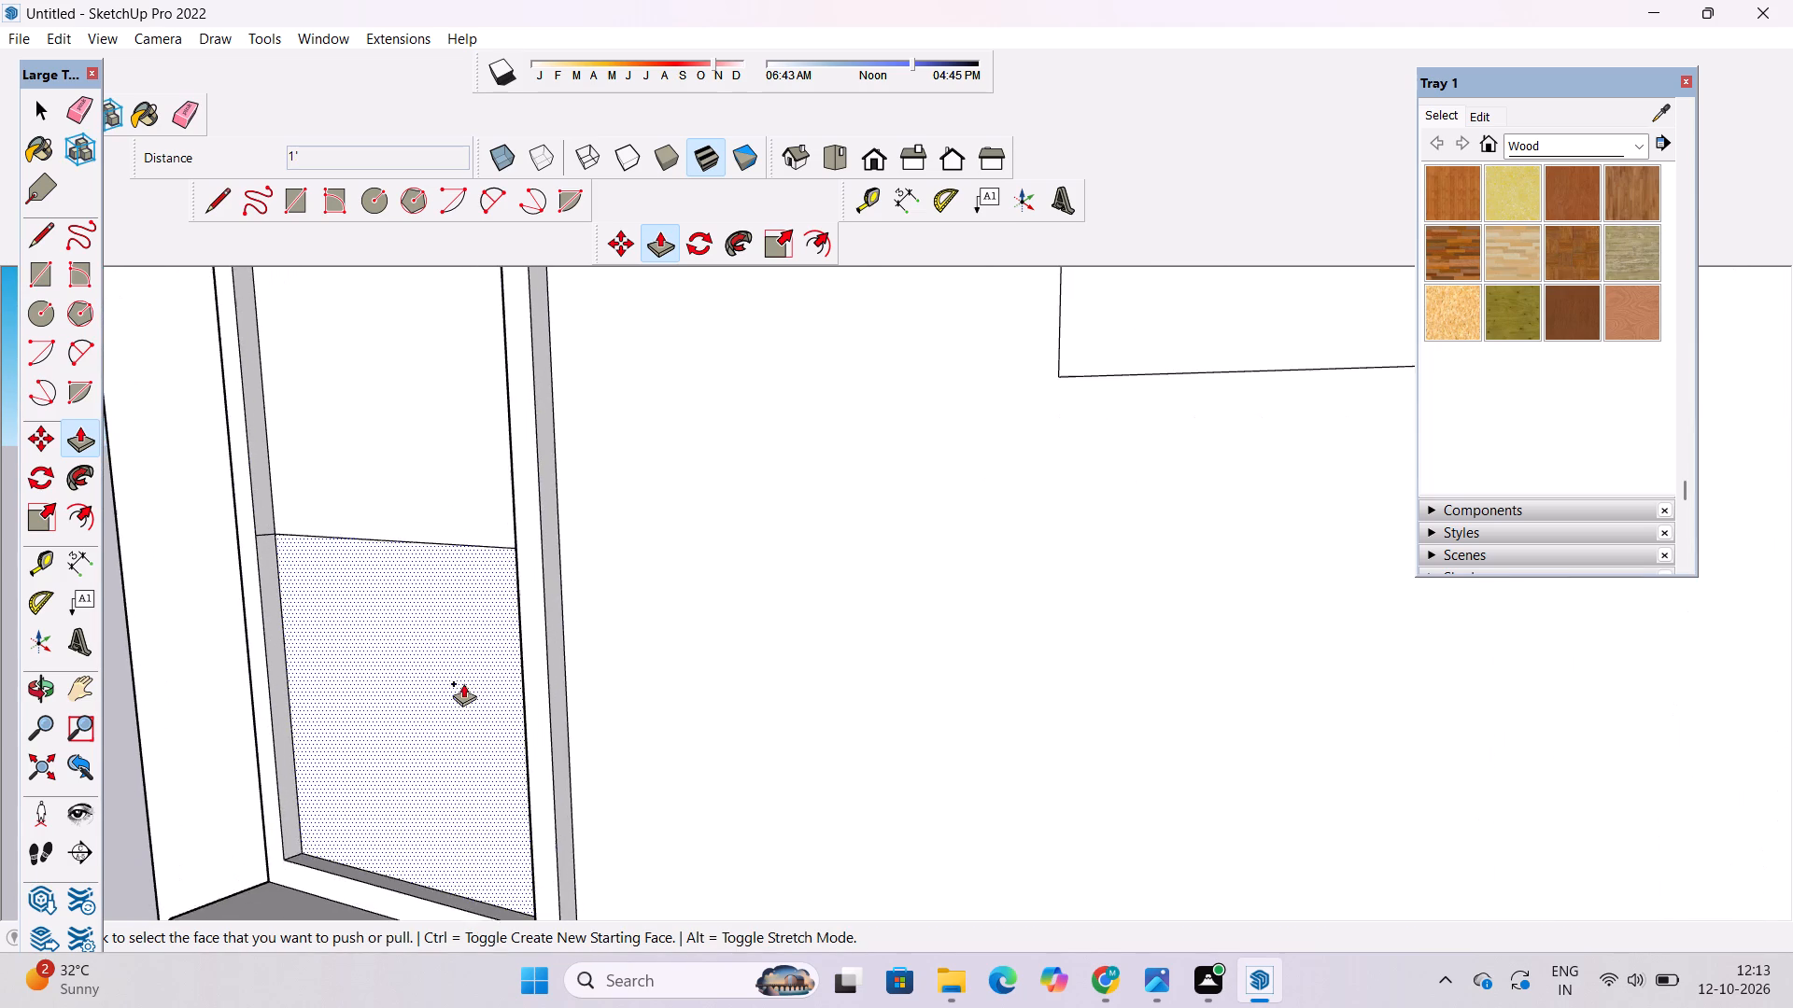
{"action": "scroll", "coordinate": [411, 631], "scroll_direction": "down", "scroll_amount": 5}
{"action": "left_click", "coordinate": [403, 843]}
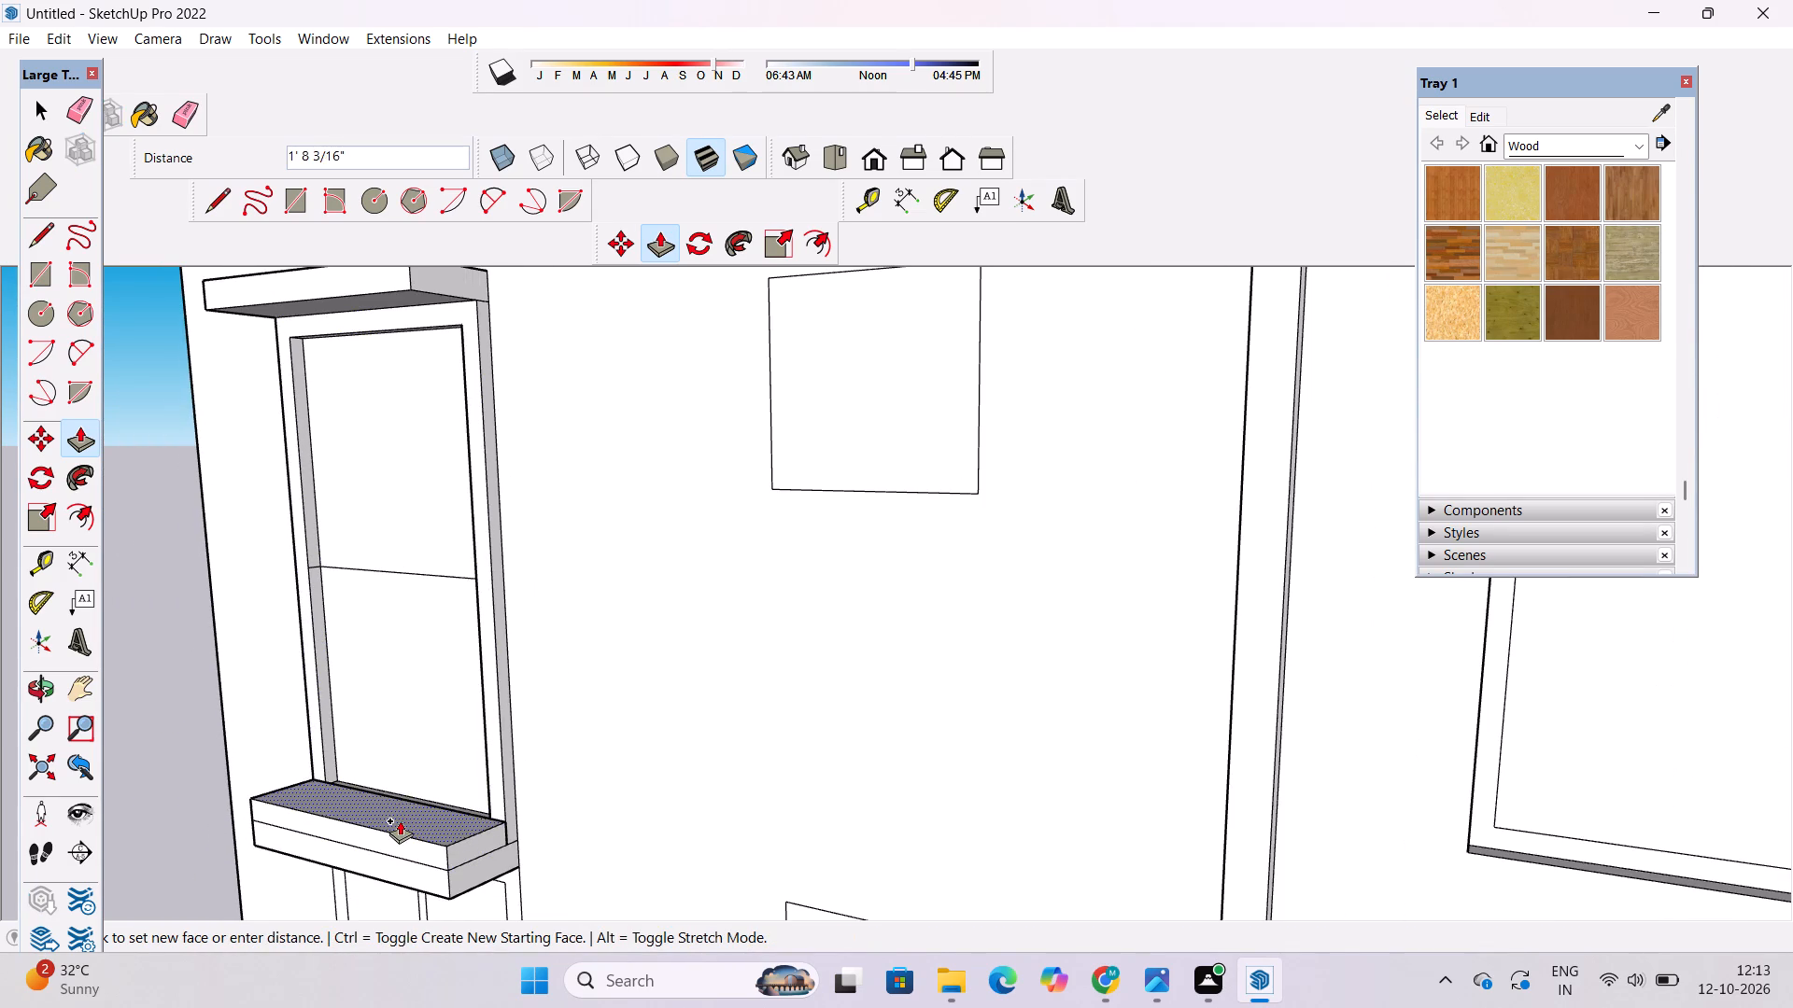
{"action": "key", "text": "space"}
{"action": "key", "text": "p"}
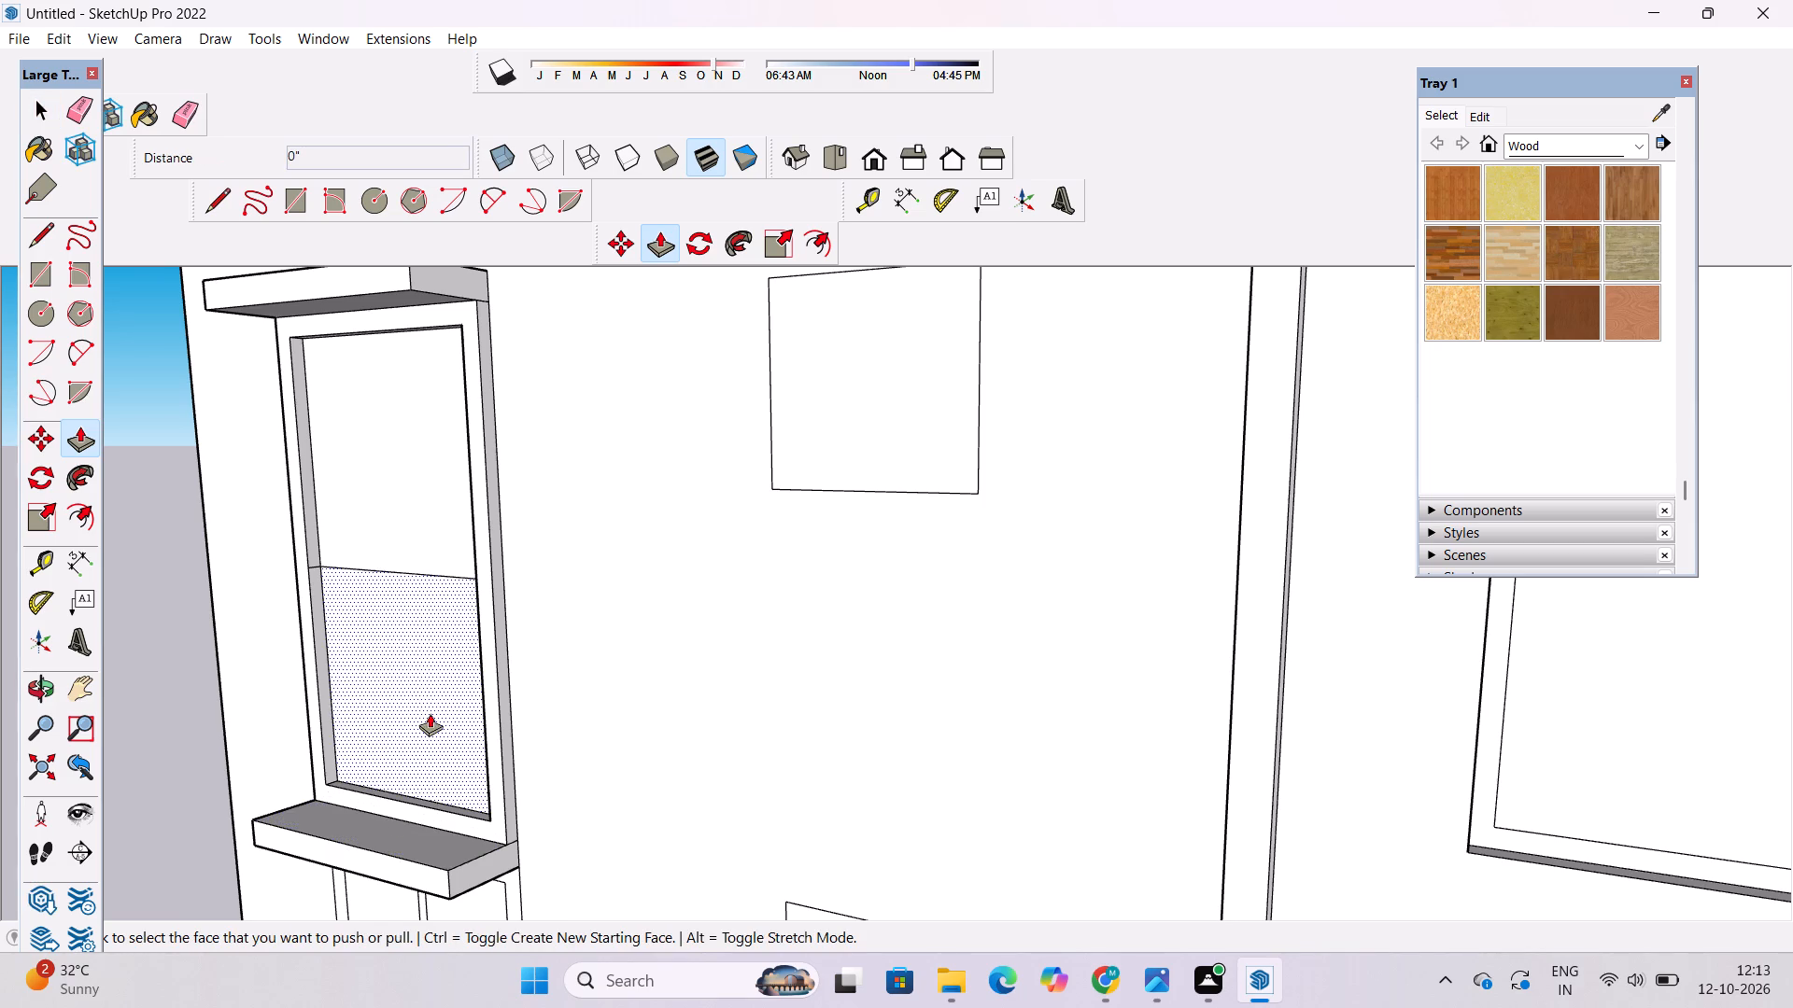
{"action": "left_click", "coordinate": [430, 713]}
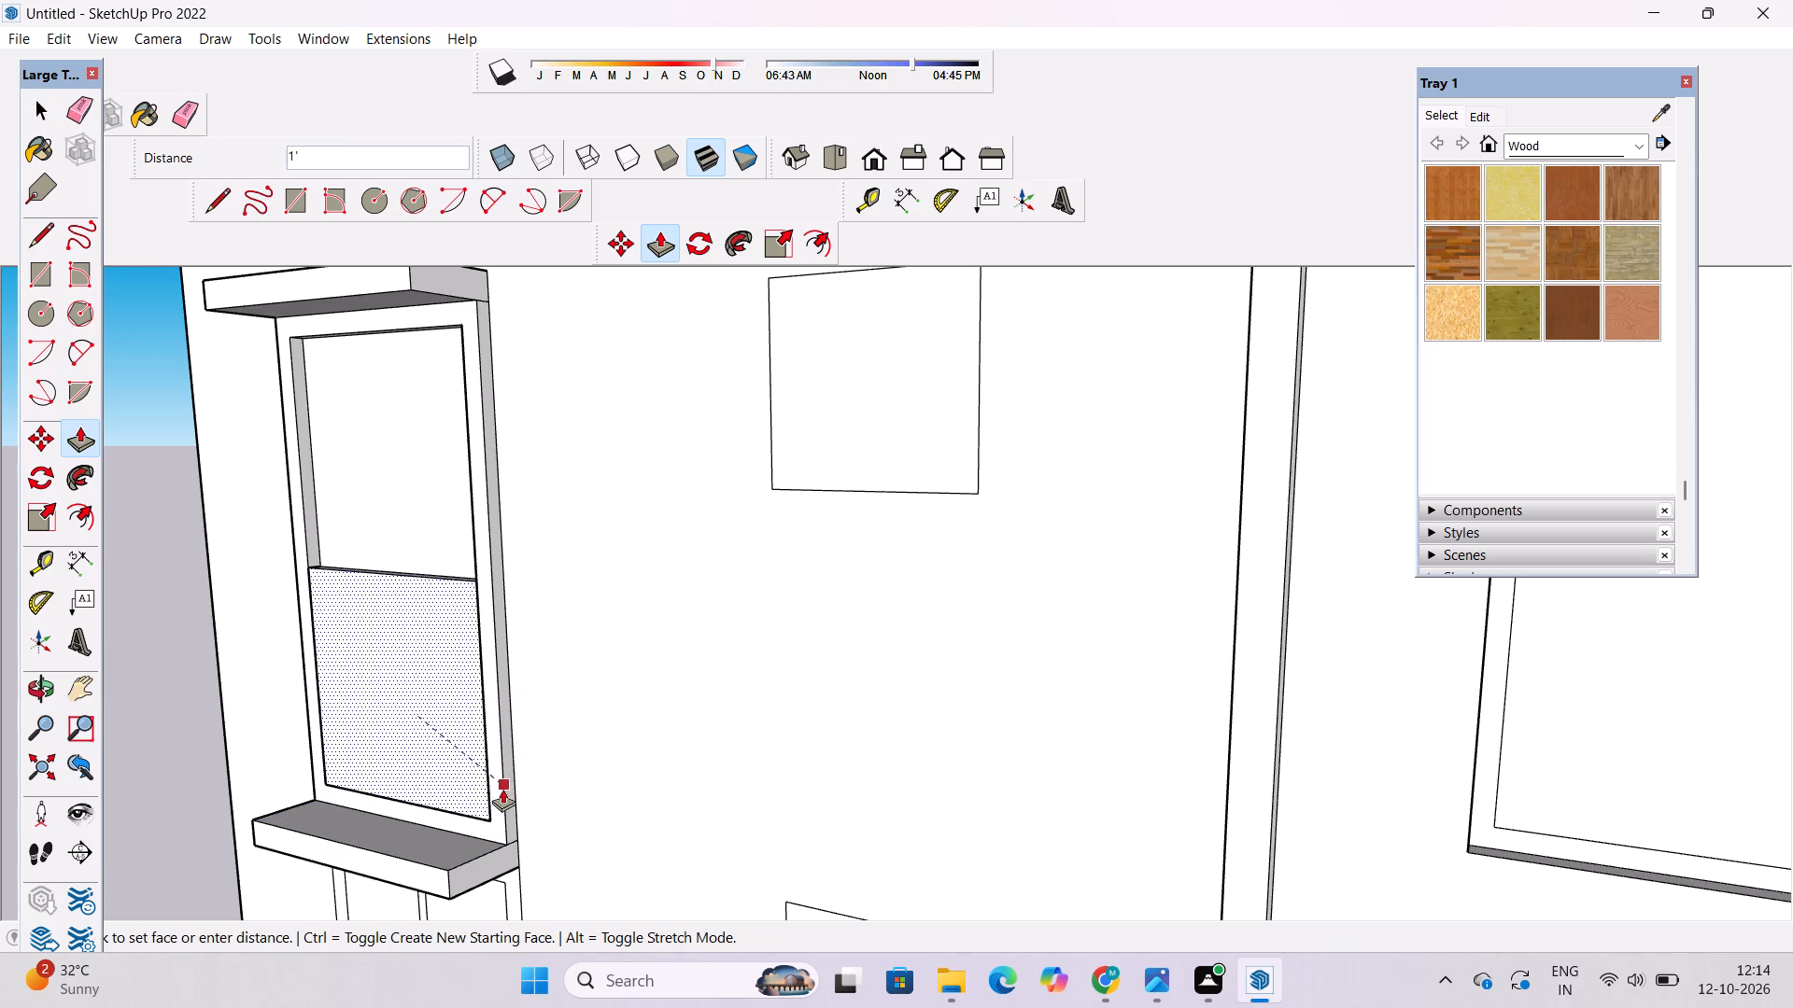
{"action": "left_click", "coordinate": [501, 802]}
{"action": "key", "text": "space"}
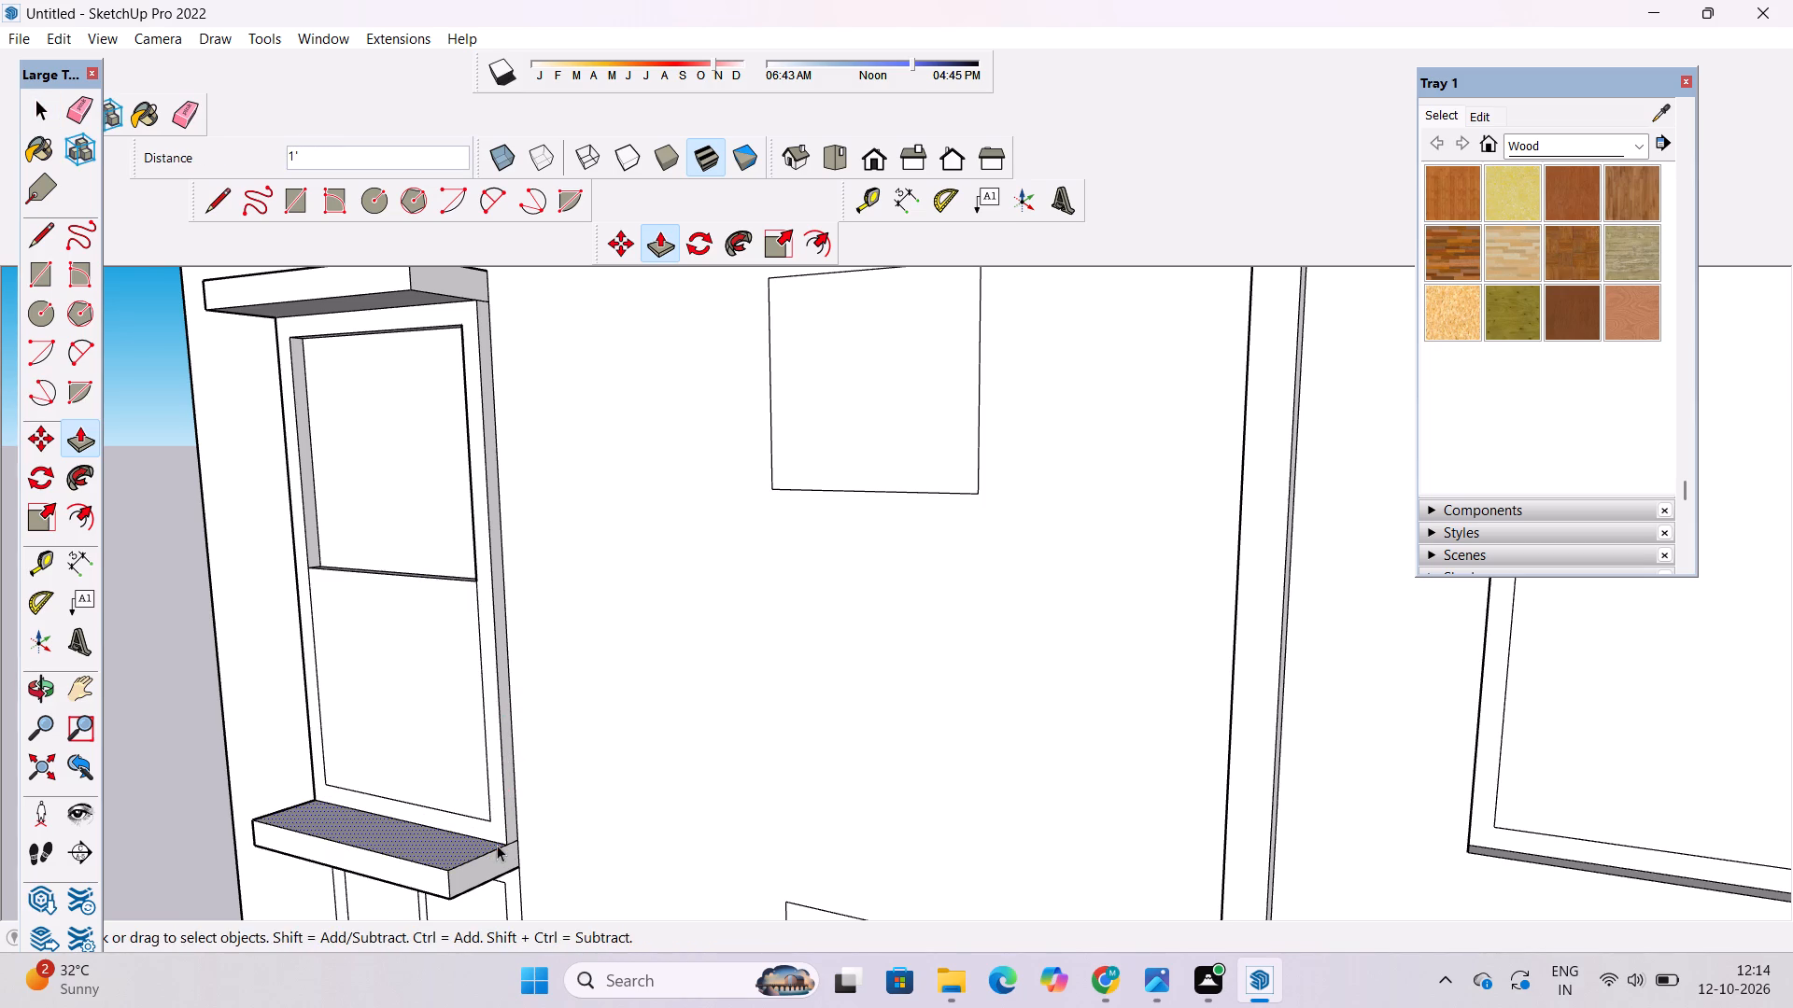
Examine the upper tall window's projecting frame and the side wall from several angles, and the two-pane lower window beneath the ledge.
{"action": "key", "text": "o"}
{"action": "scroll", "coordinate": [486, 697], "scroll_direction": "down", "scroll_amount": 6}
{"action": "left_click_drag", "start_coordinate": [376, 798], "coordinate": [986, 788]}
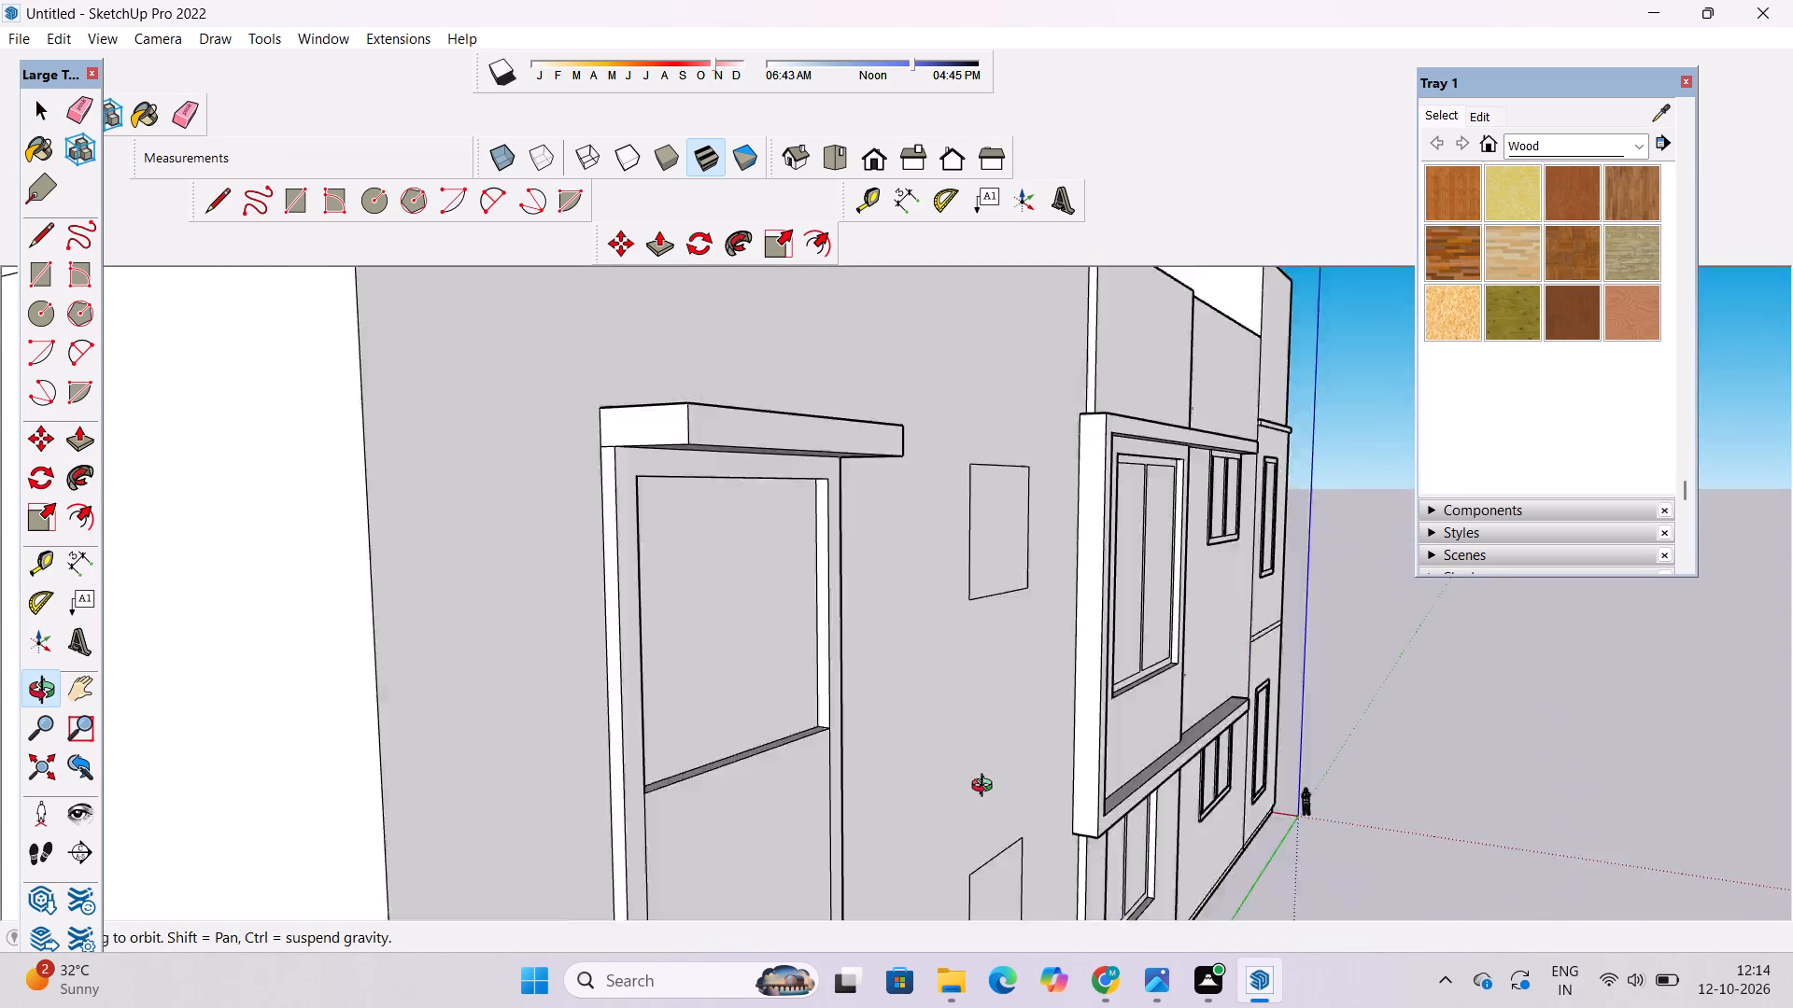
{"action": "left_click_drag", "start_coordinate": [986, 788], "coordinate": [872, 802]}
{"action": "scroll", "coordinate": [718, 763], "scroll_direction": "down", "scroll_amount": 6}
{"action": "left_click_drag", "start_coordinate": [933, 778], "coordinate": [612, 792]}
{"action": "left_click_drag", "start_coordinate": [431, 802], "coordinate": [480, 684], "text": "shift"}
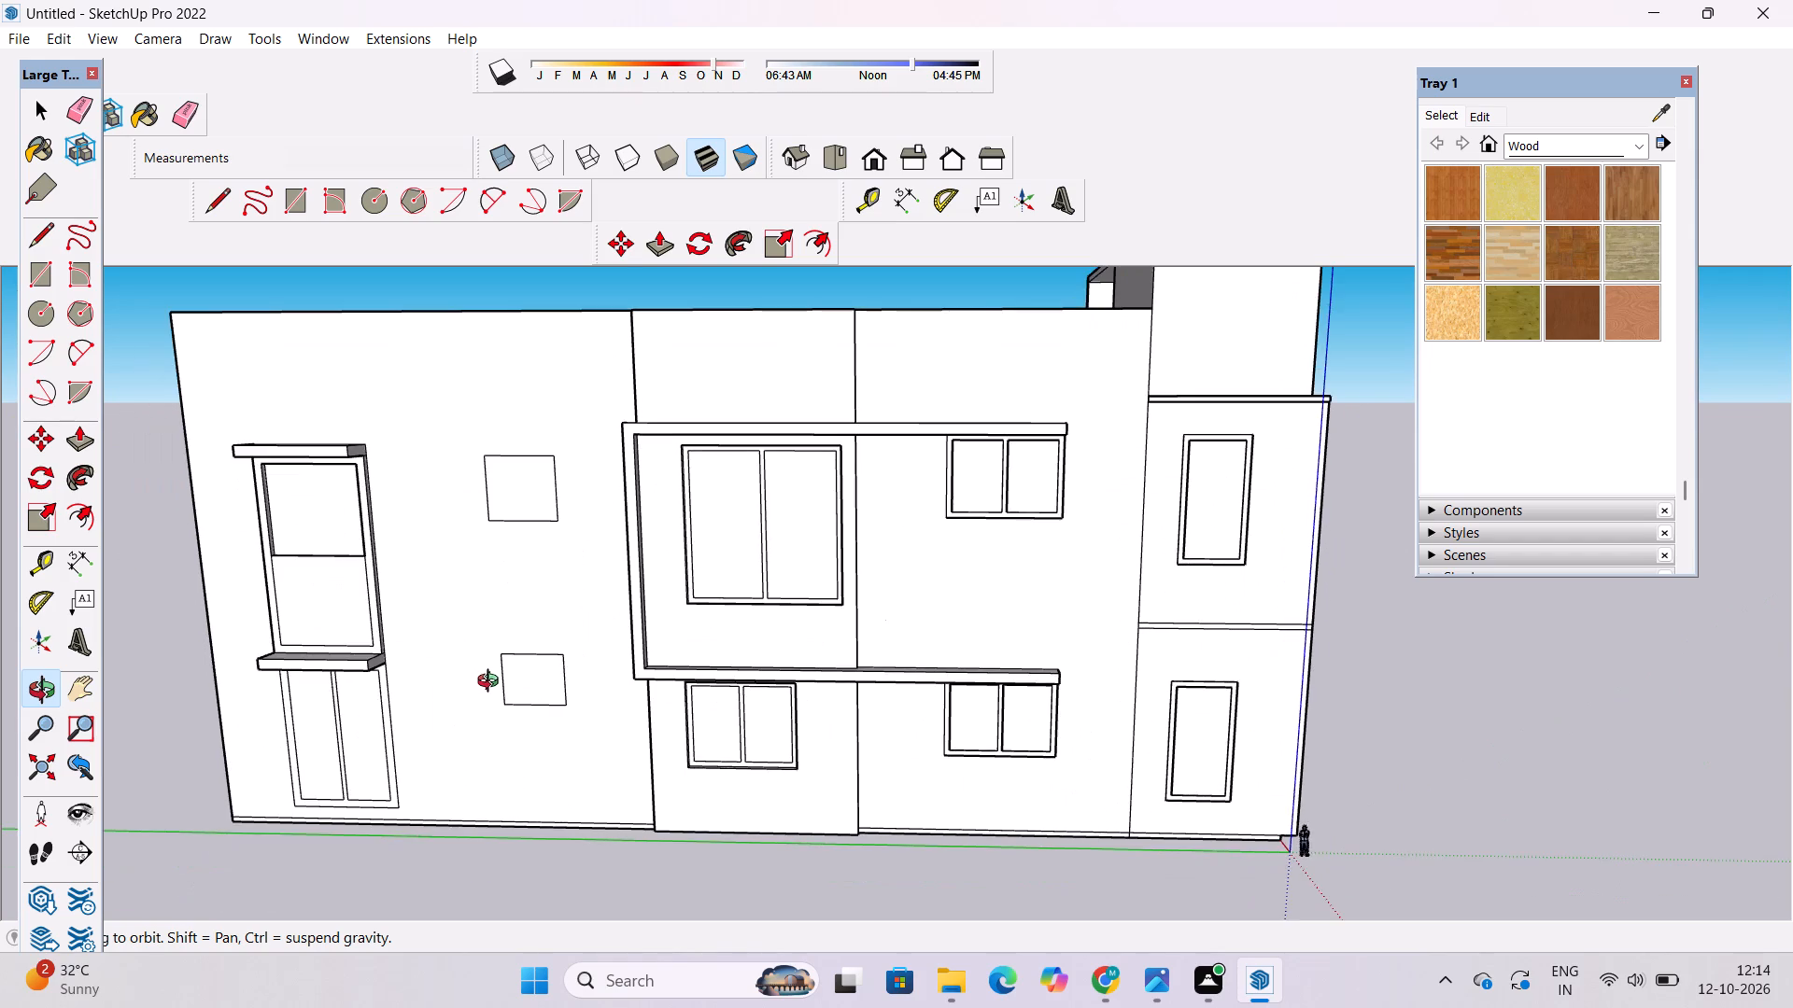
{"action": "scroll", "coordinate": [492, 683], "scroll_direction": "down", "scroll_amount": 4}
{"action": "left_click_drag", "start_coordinate": [447, 721], "coordinate": [645, 559], "text": "shift"}
{"action": "scroll", "coordinate": [614, 584], "scroll_direction": "up", "scroll_amount": 5}
{"action": "left_click_drag", "start_coordinate": [619, 580], "coordinate": [618, 613], "text": "shift"}
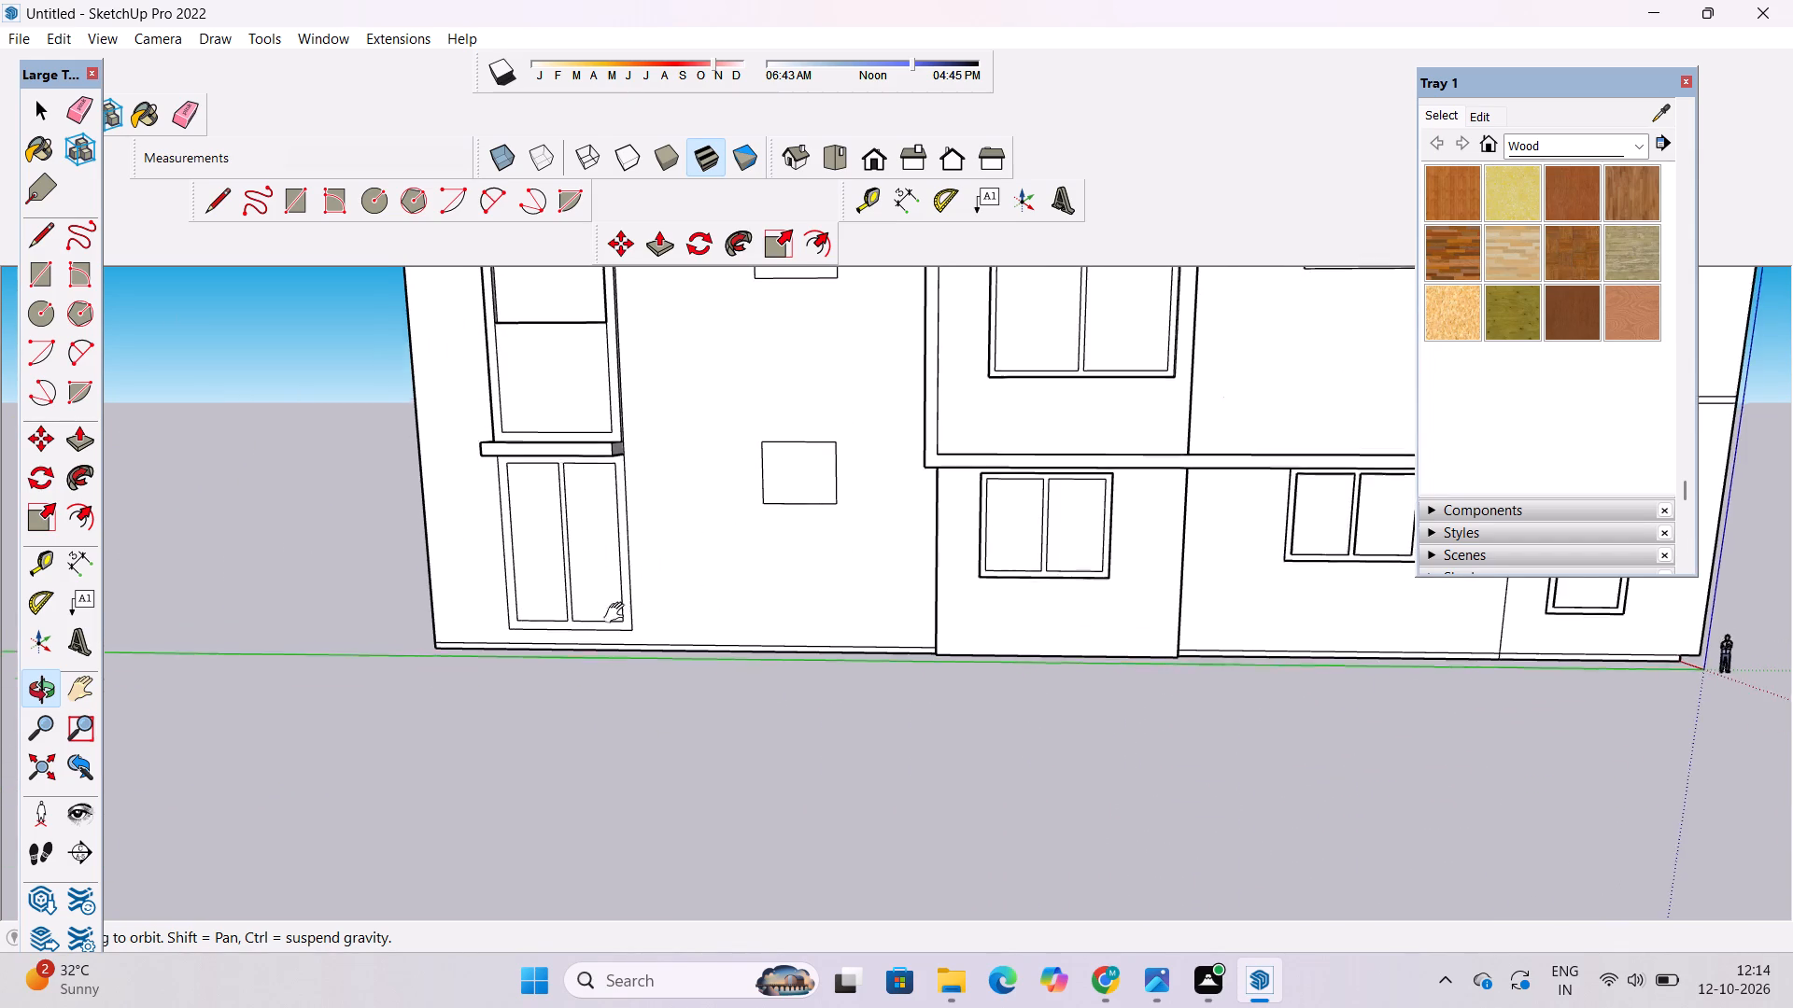
{"action": "left_click_drag", "start_coordinate": [618, 613], "coordinate": [614, 642], "text": "shift"}
{"action": "left_click_drag", "start_coordinate": [613, 643], "coordinate": [469, 664]}
{"action": "scroll", "coordinate": [679, 521], "scroll_direction": "up", "scroll_amount": 8}
{"action": "left_click_drag", "start_coordinate": [642, 576], "coordinate": [489, 614]}
{"action": "scroll", "coordinate": [542, 503], "scroll_direction": "up", "scroll_amount": 4}
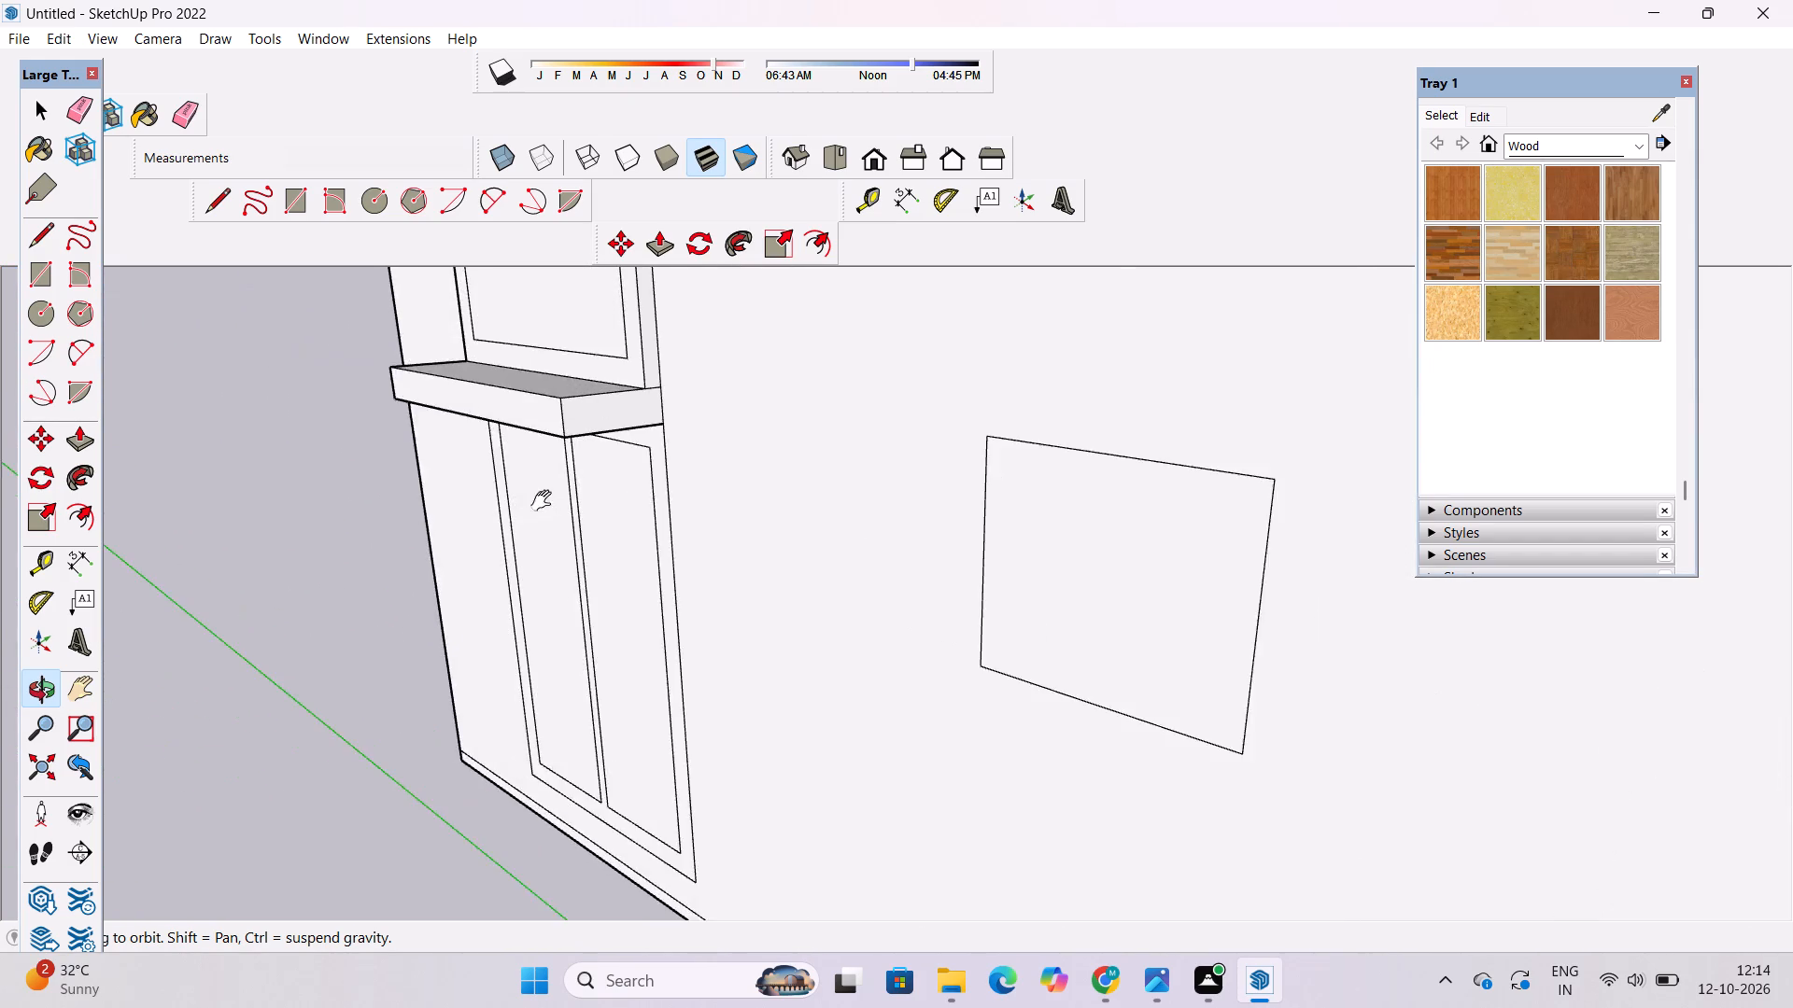
Push/Pull the frame of the two-pane lower window beneath the ledge at the side wall's rear end outward by 6".
{"action": "left_click_drag", "start_coordinate": [556, 513], "coordinate": [584, 604], "text": "shift"}
{"action": "left_click_drag", "start_coordinate": [582, 614], "coordinate": [558, 553]}
{"action": "left_click_drag", "start_coordinate": [667, 568], "coordinate": [661, 546], "text": "shift"}
{"action": "left_click", "coordinate": [658, 546]}
{"action": "key", "text": "p"}
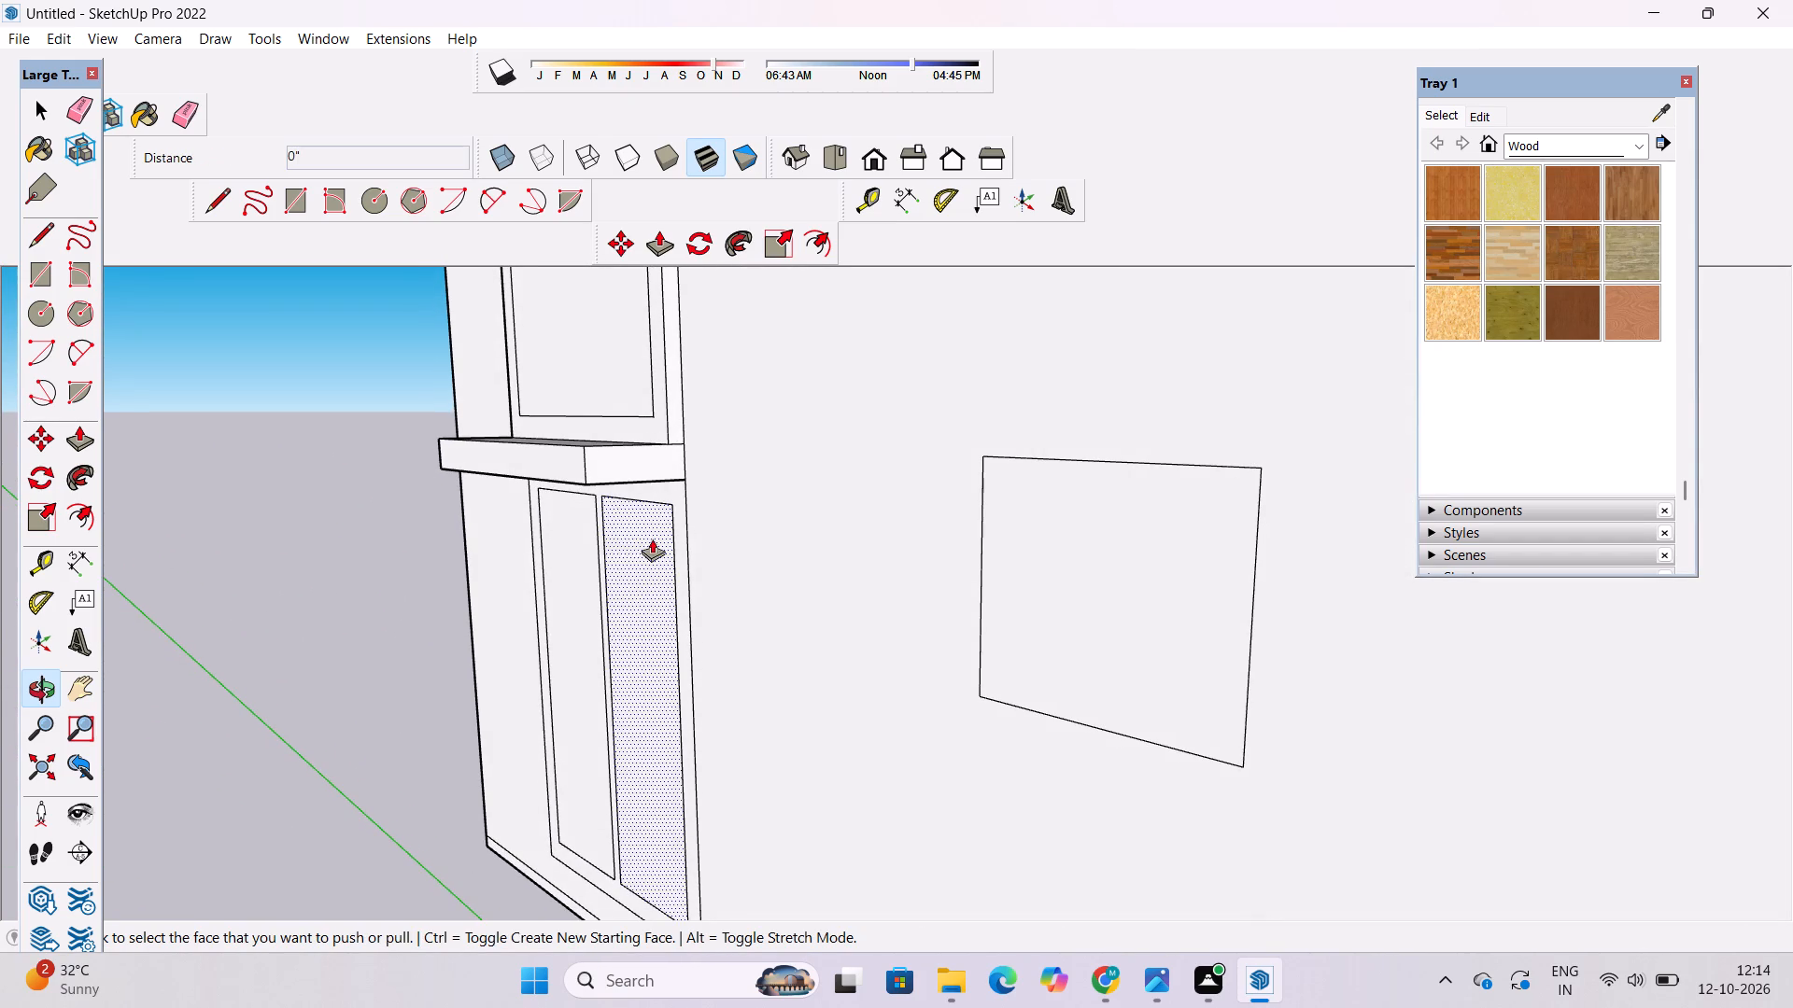
{"action": "left_click", "coordinate": [679, 501]}
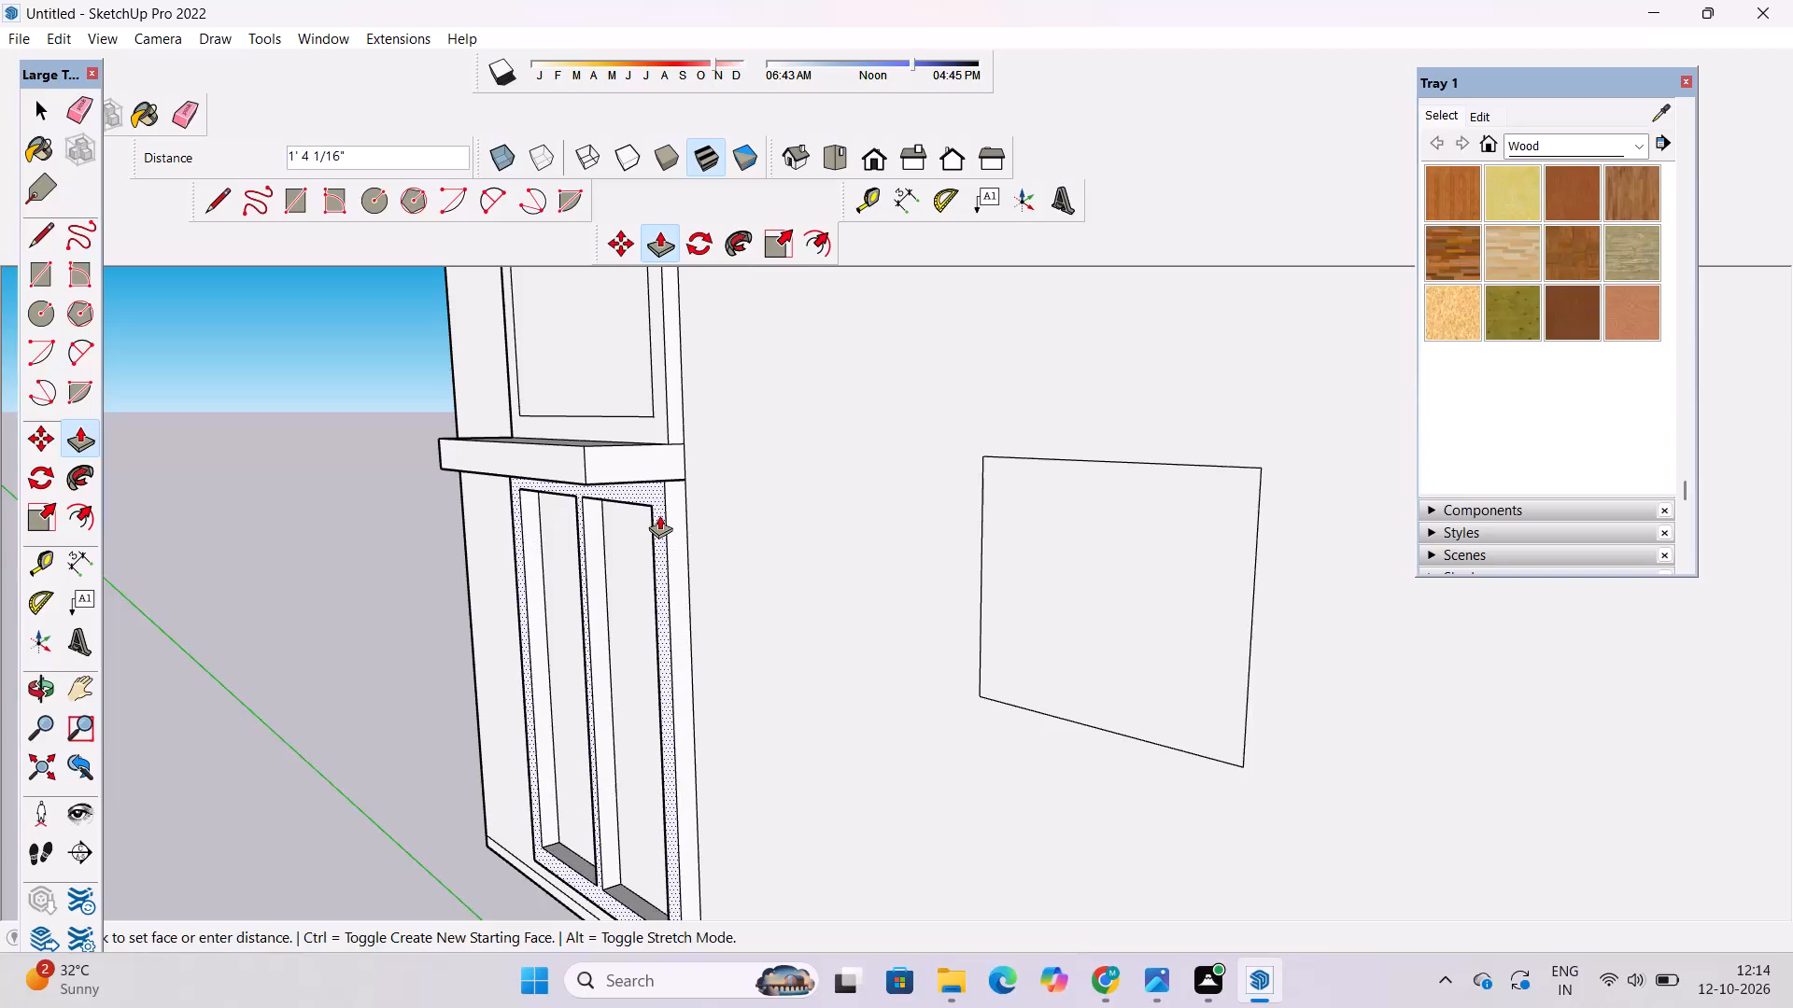
{"action": "key", "text": "6"}
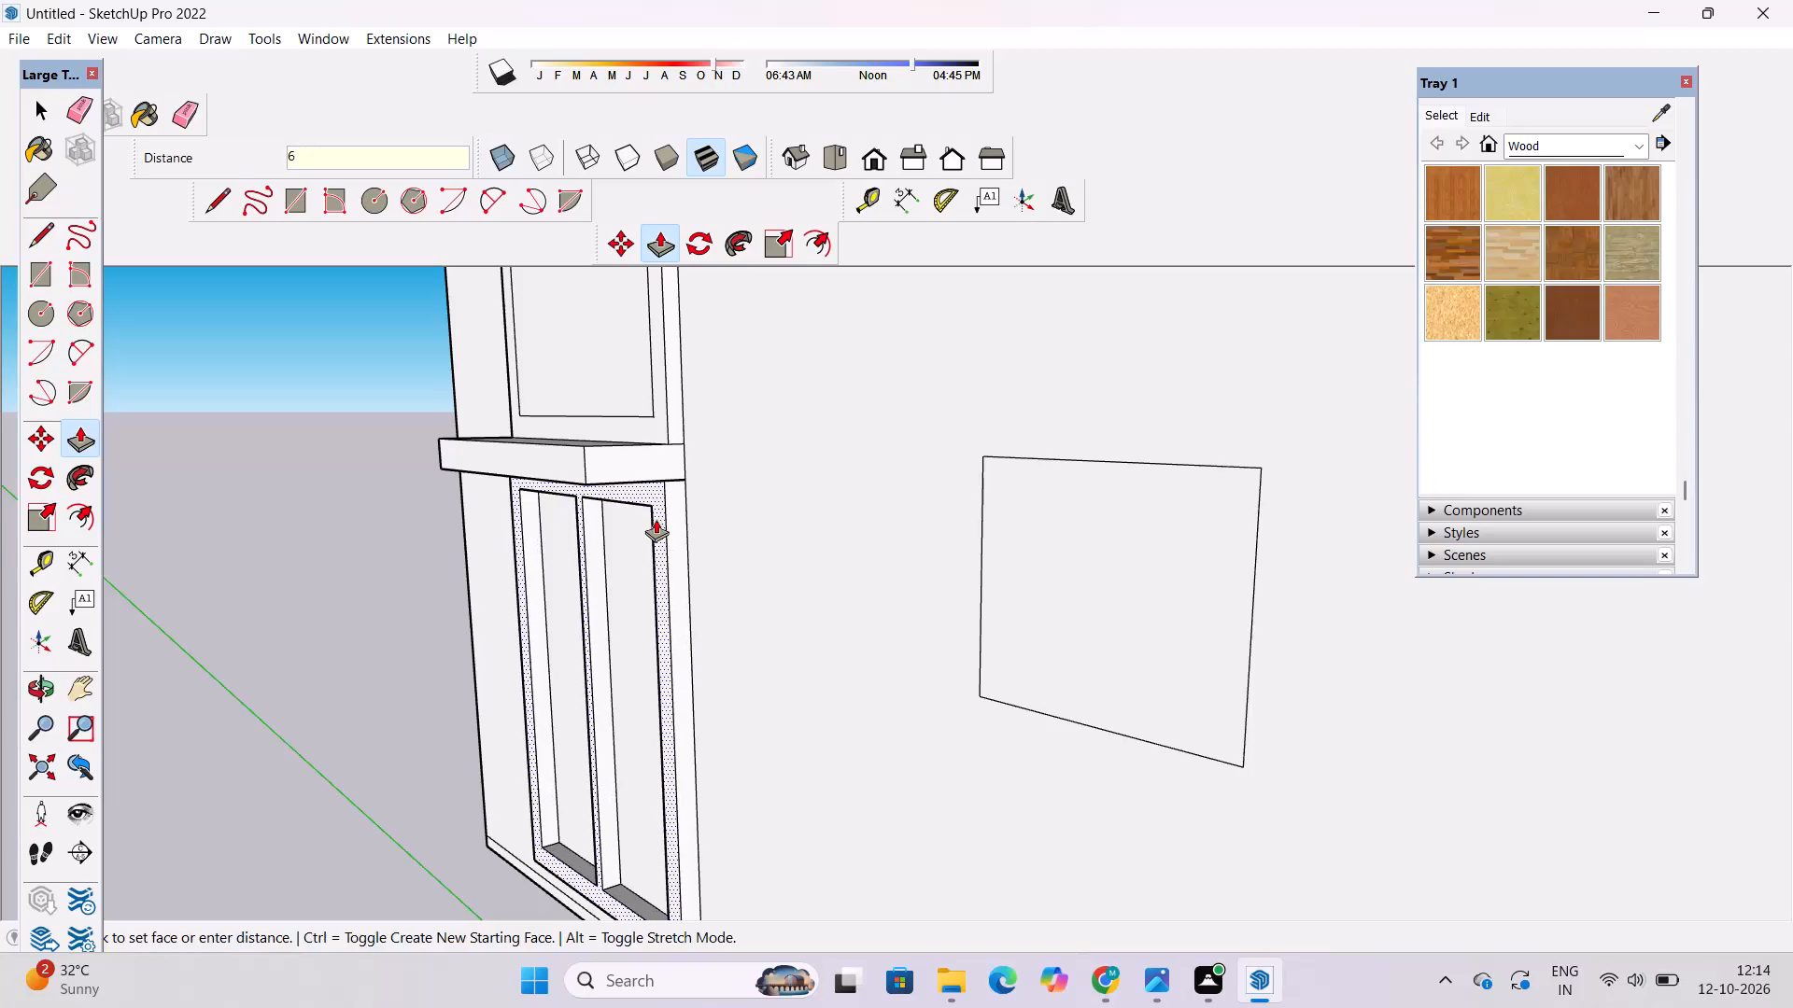
{"action": "key", "text": "shift+quotedbl"}
{"action": "key", "text": "Return"}
{"action": "key", "text": "space"}
Examine the lower two-pane window's projecting frame, recessed panes and the ledge above it from several angles.
{"action": "scroll", "coordinate": [641, 531], "scroll_direction": "down", "scroll_amount": 6}
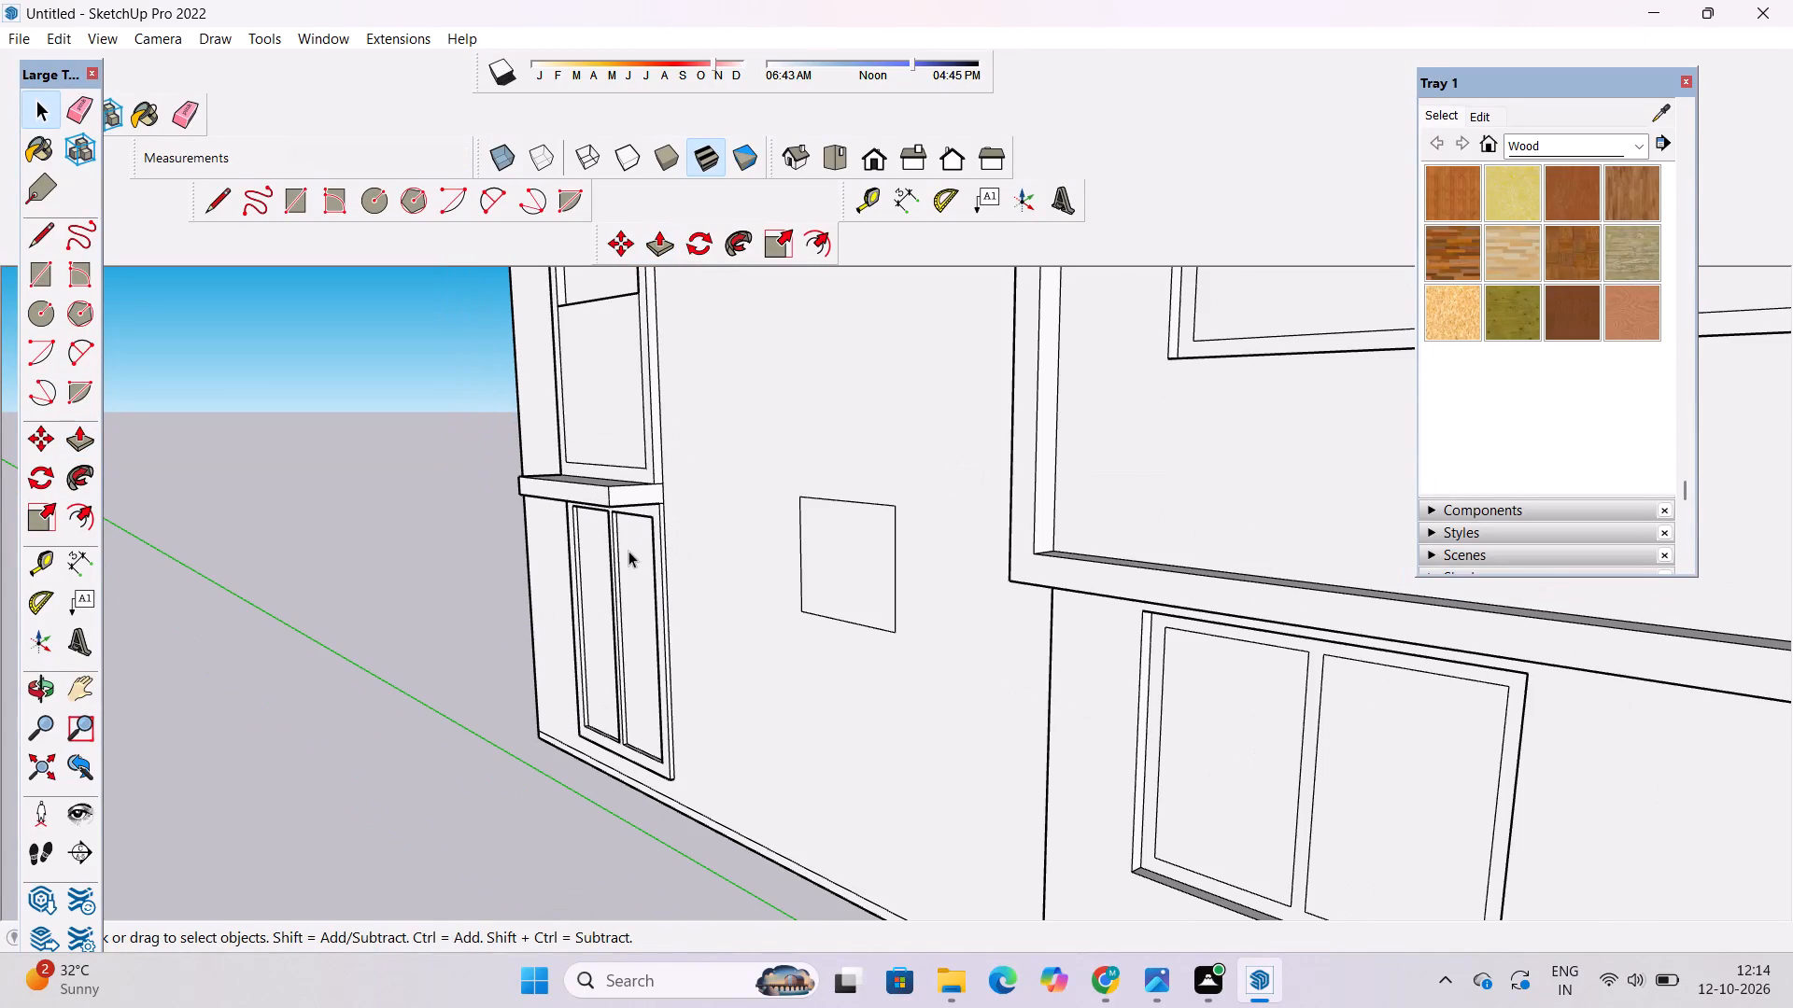
{"action": "key", "text": "i"}
{"action": "key", "text": "o"}
{"action": "left_click_drag", "start_coordinate": [526, 546], "coordinate": [953, 509]}
{"action": "left_click_drag", "start_coordinate": [800, 583], "coordinate": [1067, 535]}
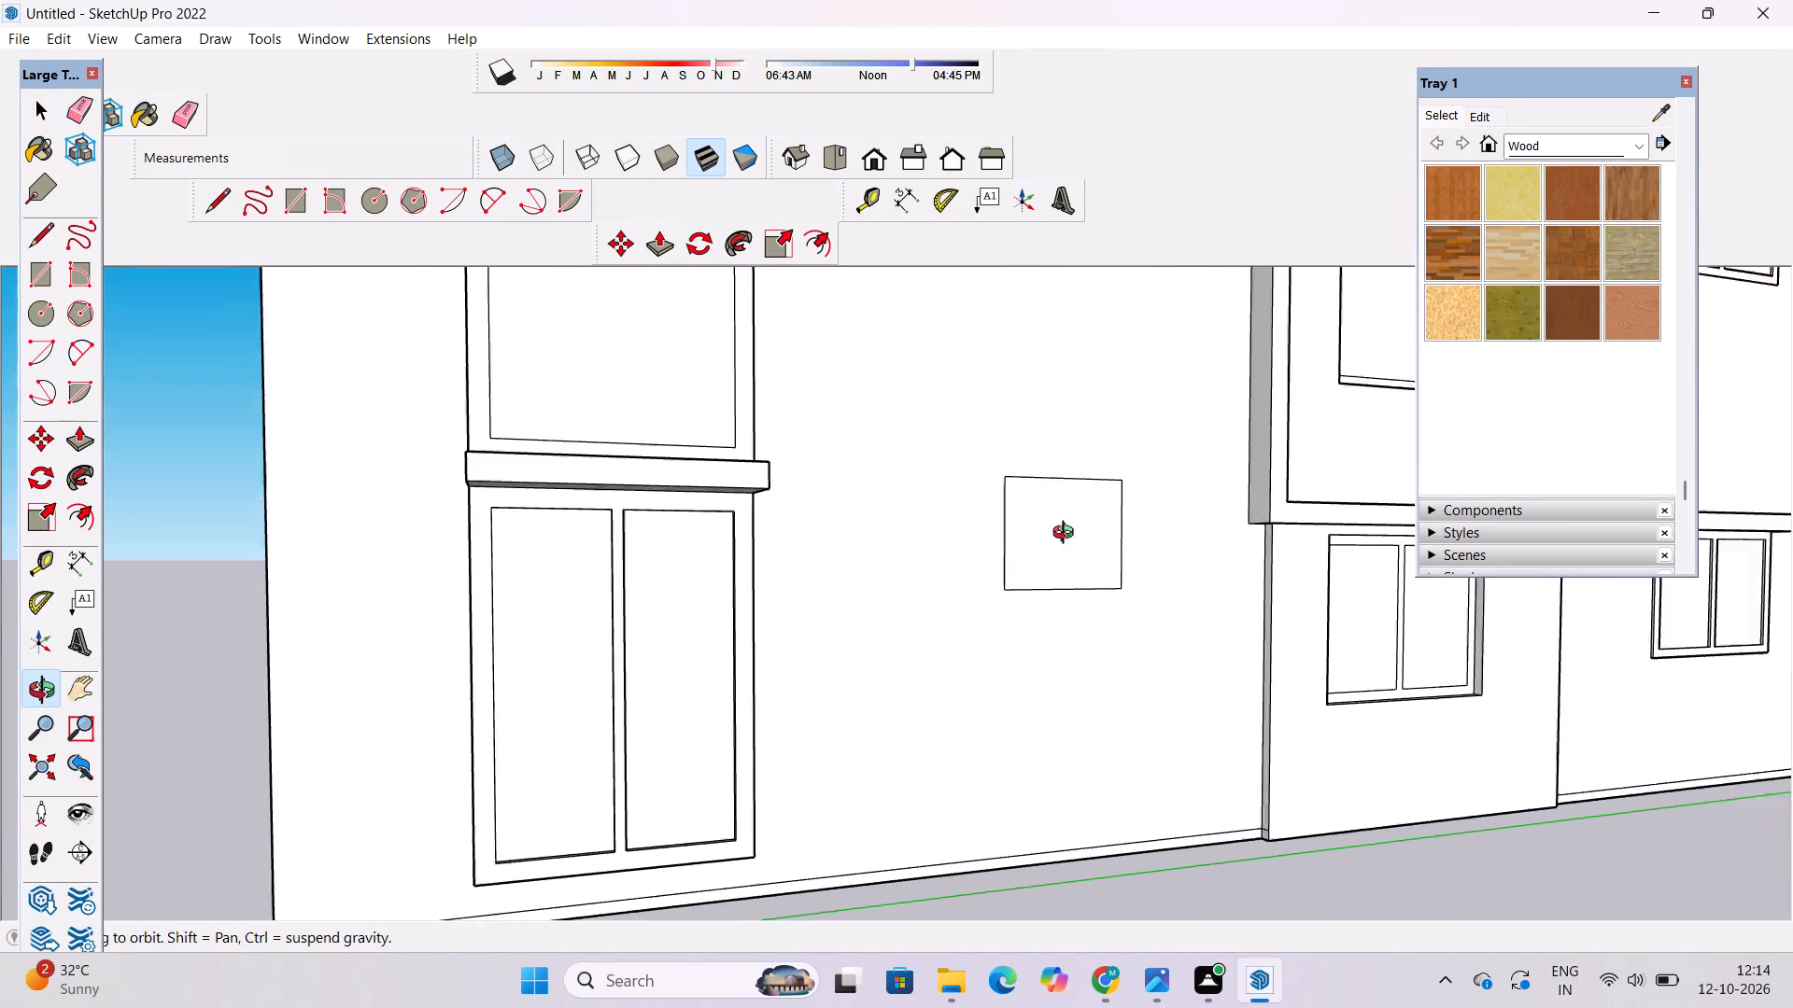
{"action": "left_click_drag", "start_coordinate": [1067, 535], "coordinate": [1105, 523]}
{"action": "left_click_drag", "start_coordinate": [1292, 530], "coordinate": [811, 563]}
{"action": "left_click_drag", "start_coordinate": [1084, 537], "coordinate": [486, 732]}
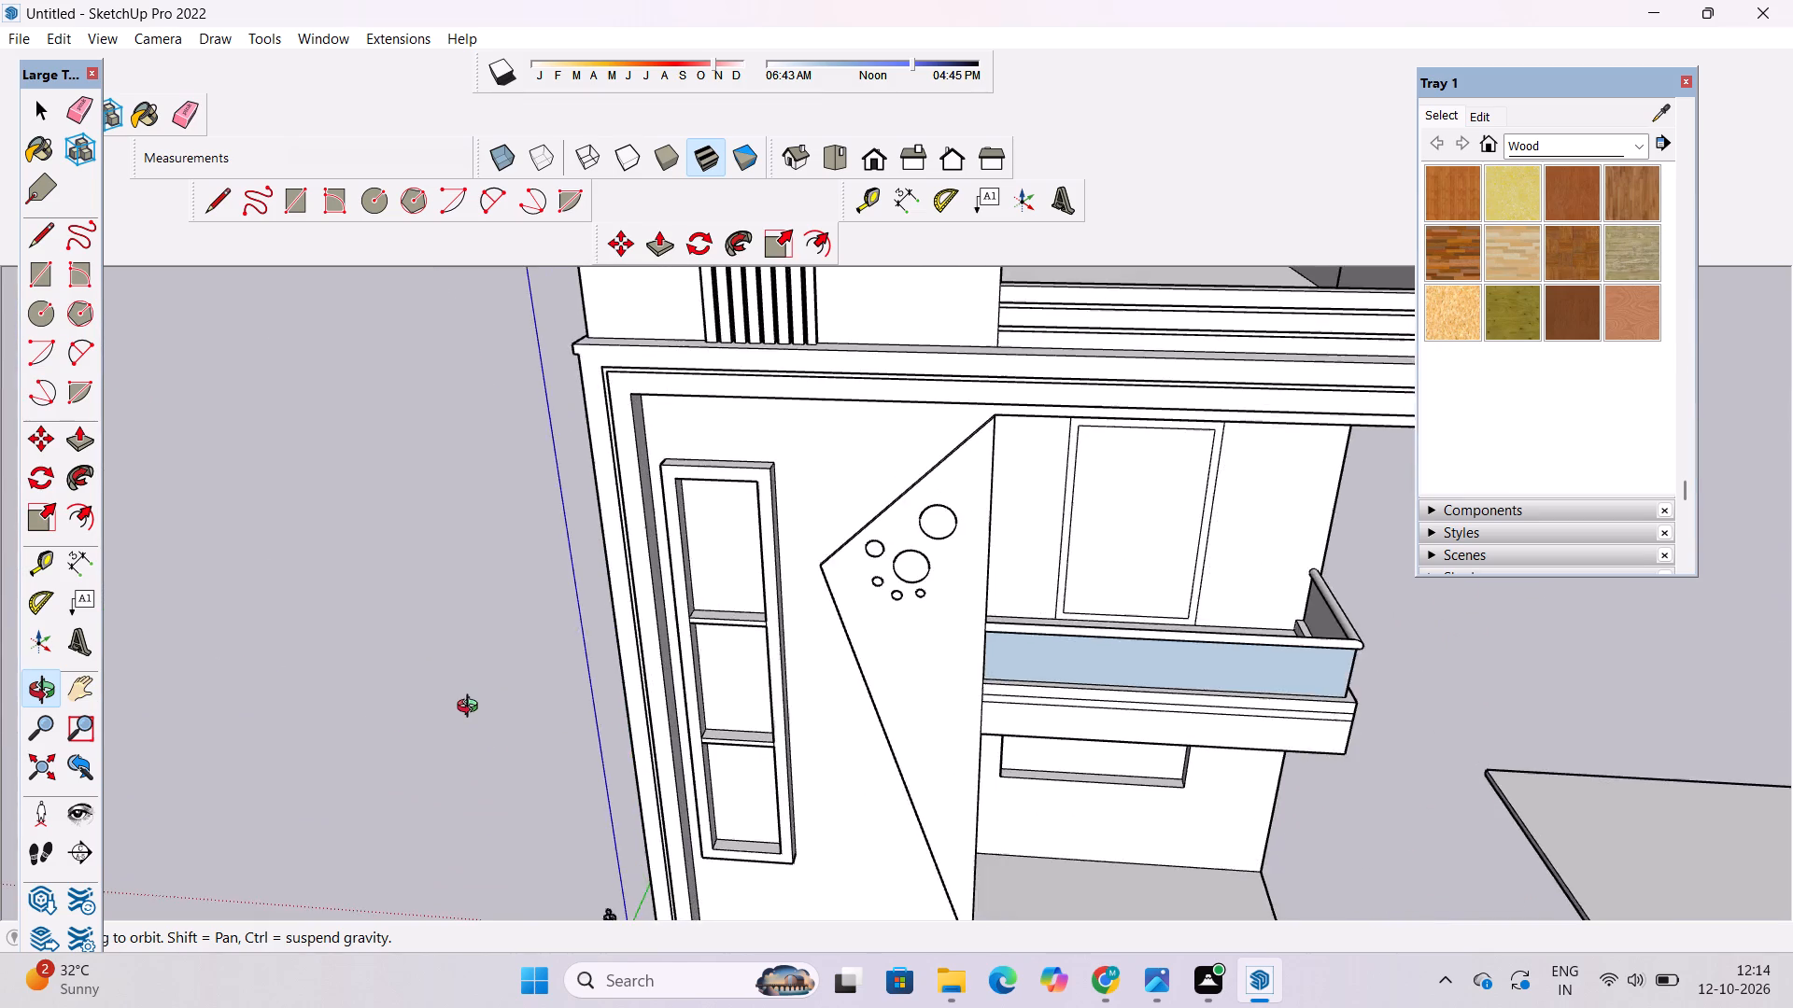
{"action": "scroll", "coordinate": [453, 671], "scroll_direction": "down", "scroll_amount": 5}
{"action": "scroll", "coordinate": [349, 730], "scroll_direction": "up", "scroll_amount": 4}
{"action": "left_click_drag", "start_coordinate": [326, 763], "coordinate": [445, 666]}
{"action": "scroll", "coordinate": [308, 628], "scroll_direction": "up", "scroll_amount": 9}
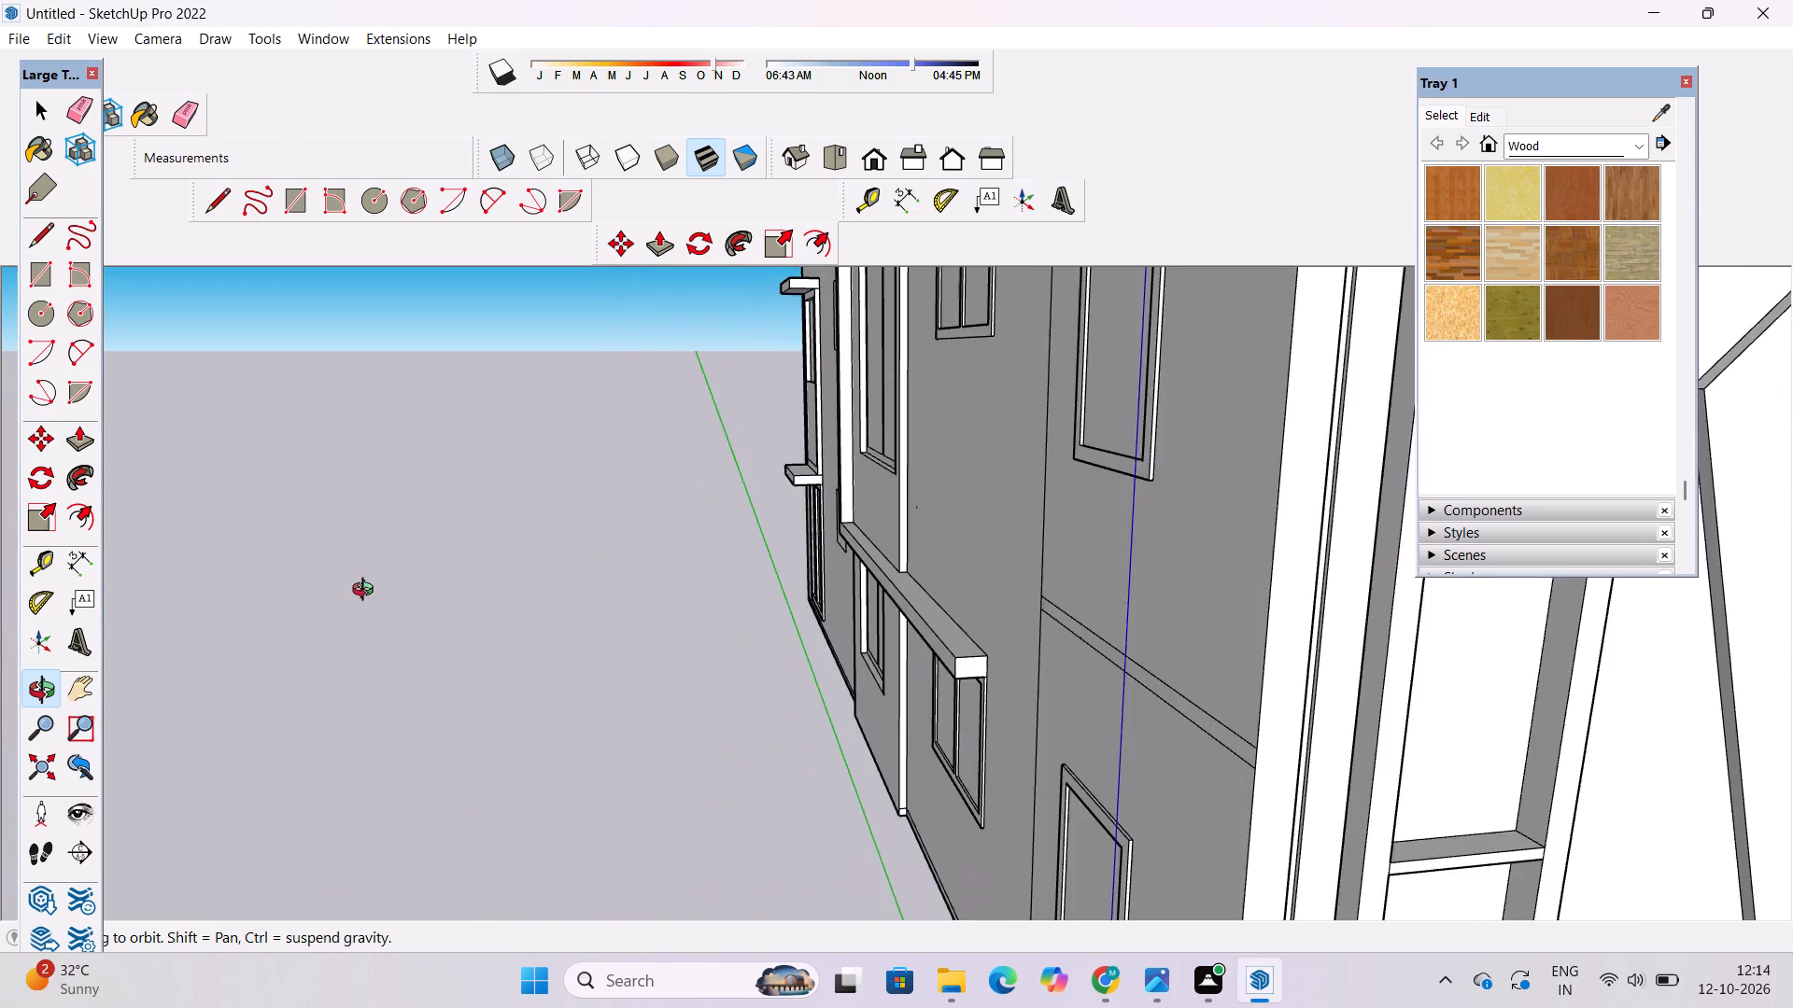
{"action": "scroll", "coordinate": [367, 592], "scroll_direction": "up", "scroll_amount": 3}
{"action": "left_click_drag", "start_coordinate": [572, 627], "coordinate": [629, 613]}
{"action": "scroll", "coordinate": [790, 555], "scroll_direction": "up", "scroll_amount": 14}
{"action": "left_click_drag", "start_coordinate": [1452, 683], "coordinate": [1366, 686]}
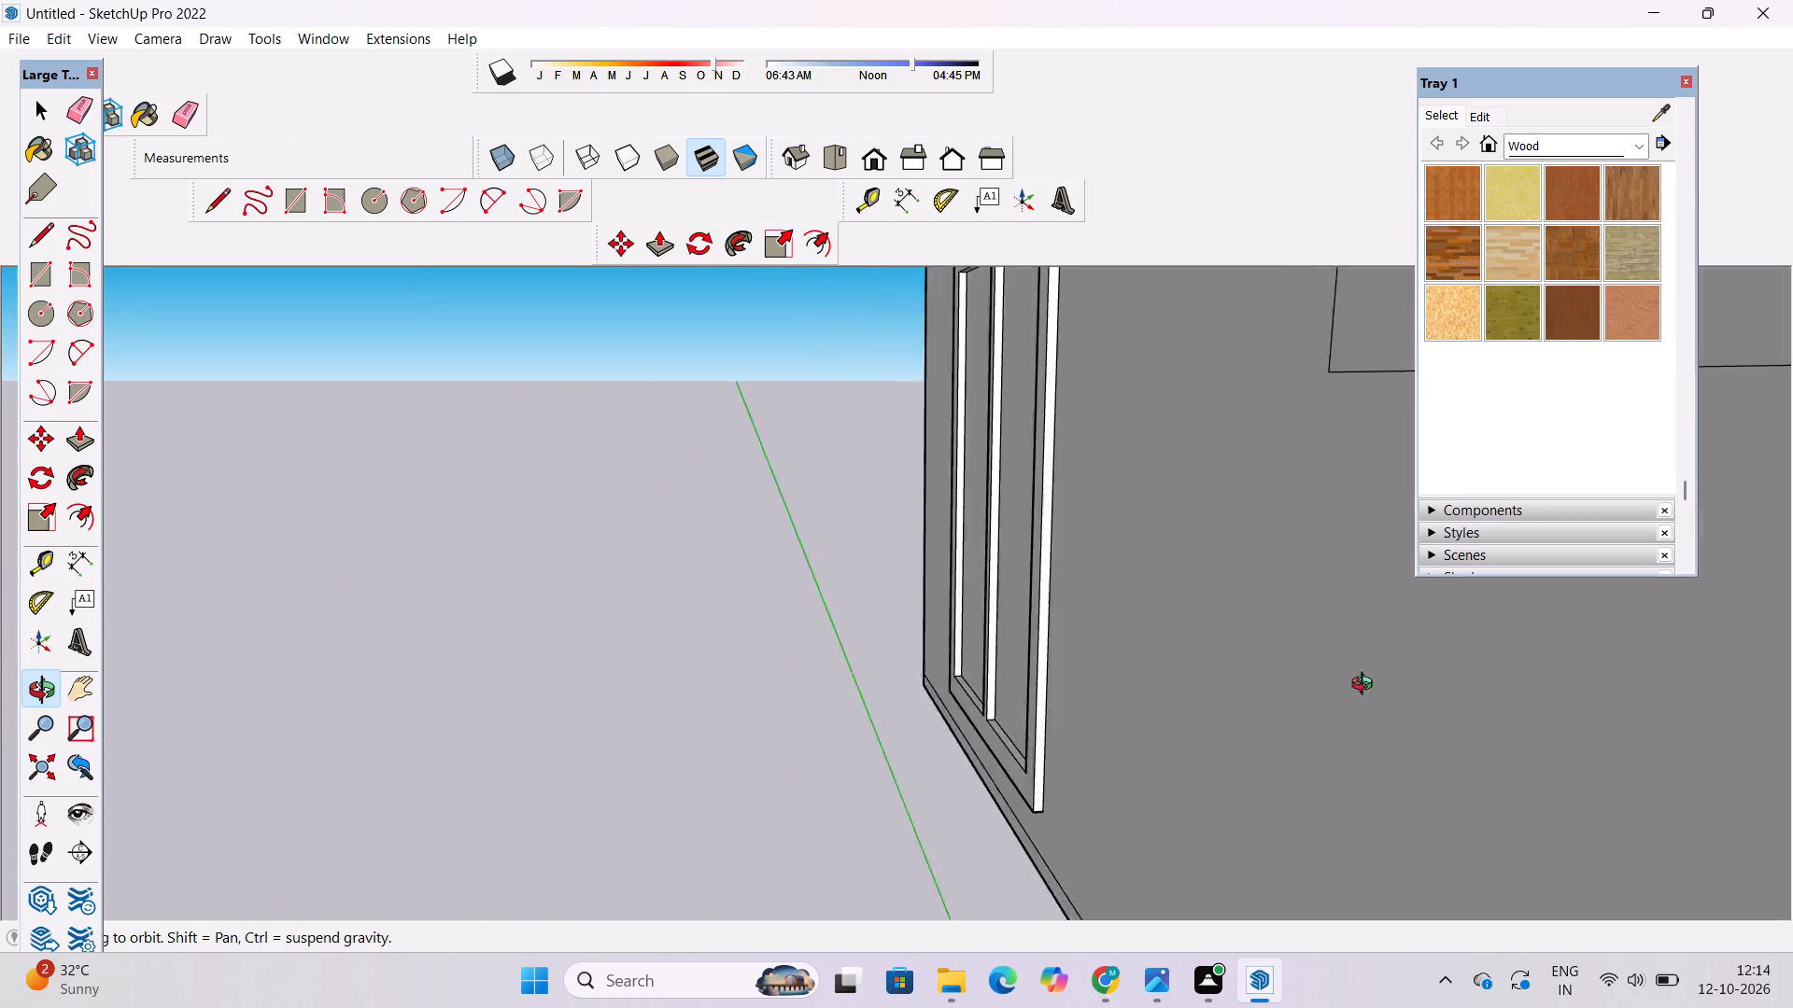
{"action": "left_click_drag", "start_coordinate": [1366, 686], "coordinate": [1506, 618]}
{"action": "scroll", "coordinate": [877, 611], "scroll_direction": "down", "scroll_amount": 4}
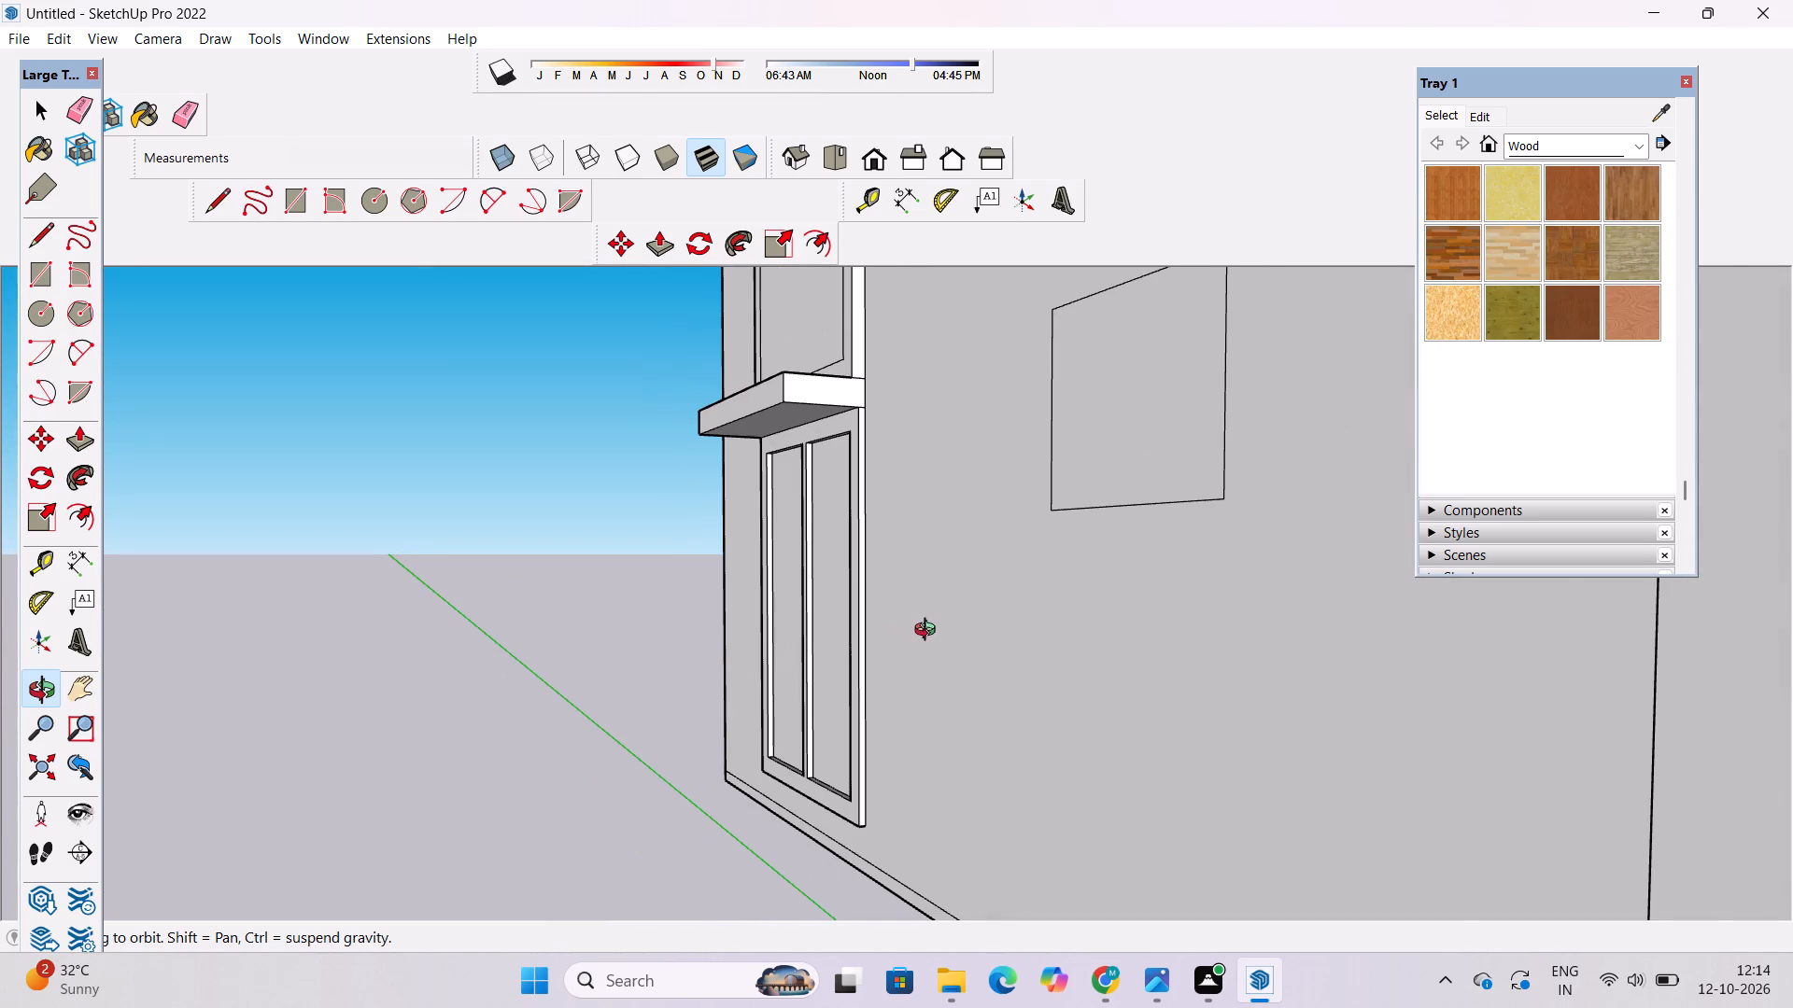
{"action": "left_click_drag", "start_coordinate": [932, 632], "coordinate": [815, 657], "text": "shift"}
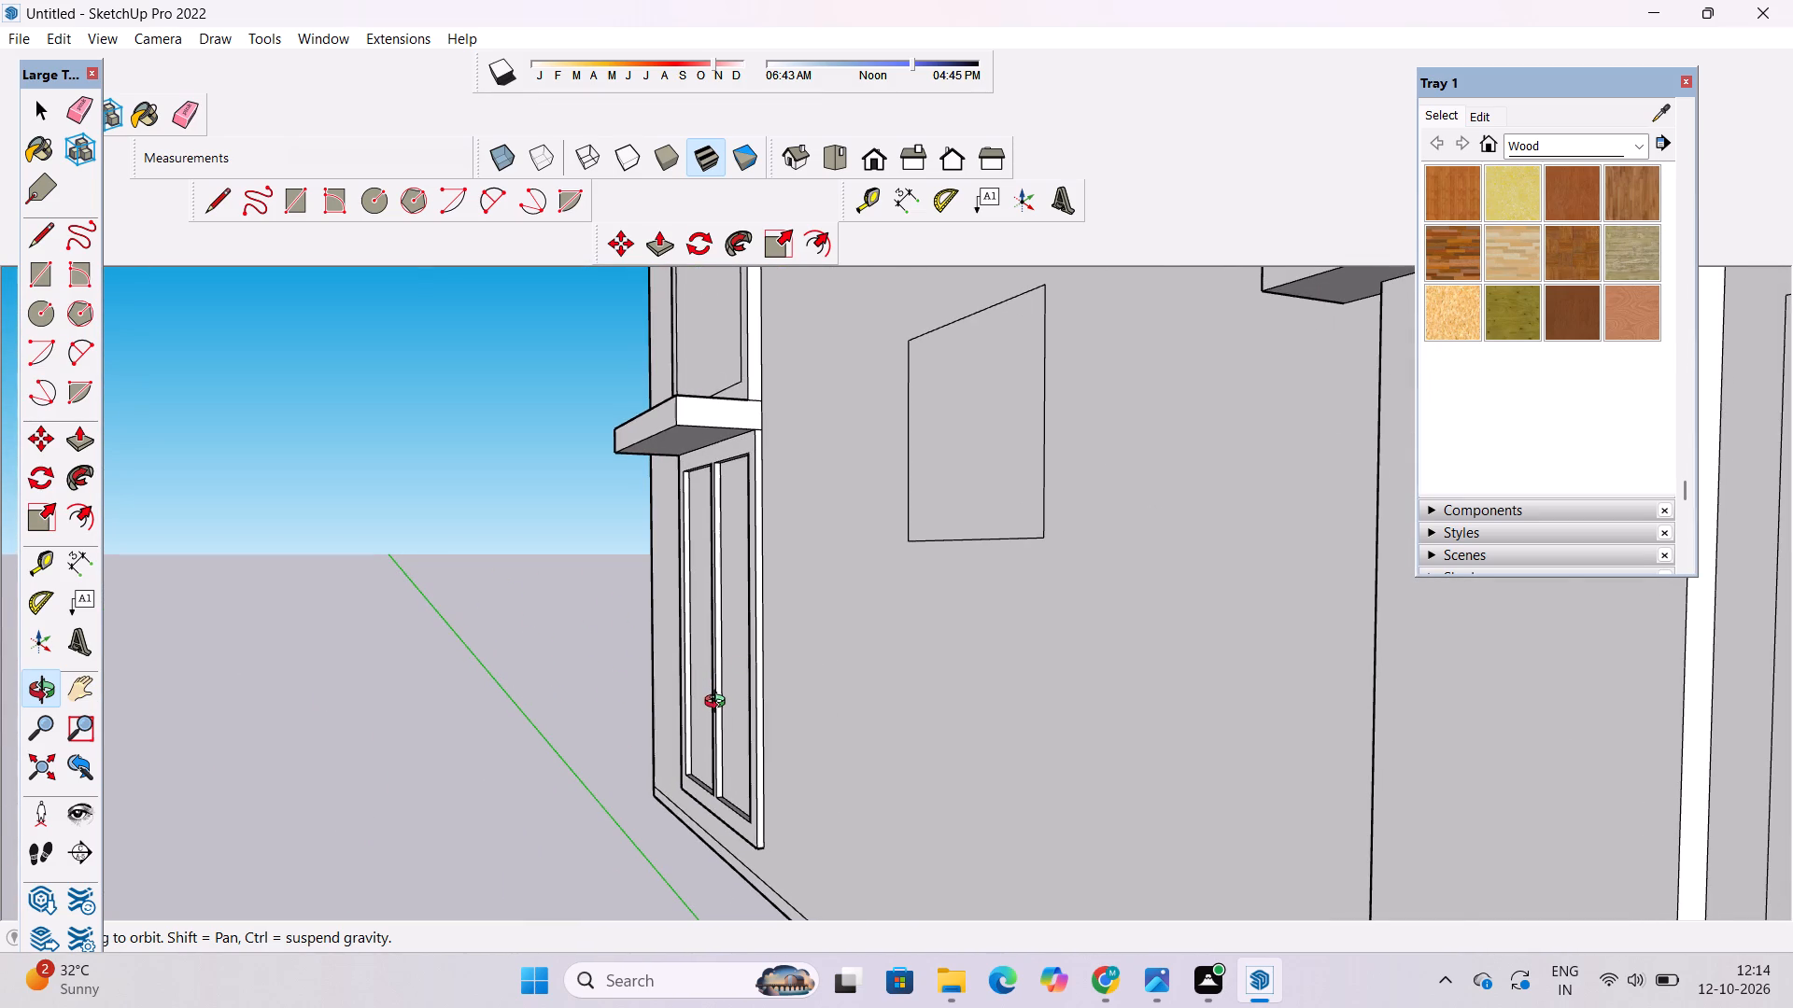
{"action": "scroll", "coordinate": [721, 706], "scroll_direction": "up", "scroll_amount": 6}
{"action": "left_click_drag", "start_coordinate": [723, 742], "coordinate": [719, 707], "text": "shift"}
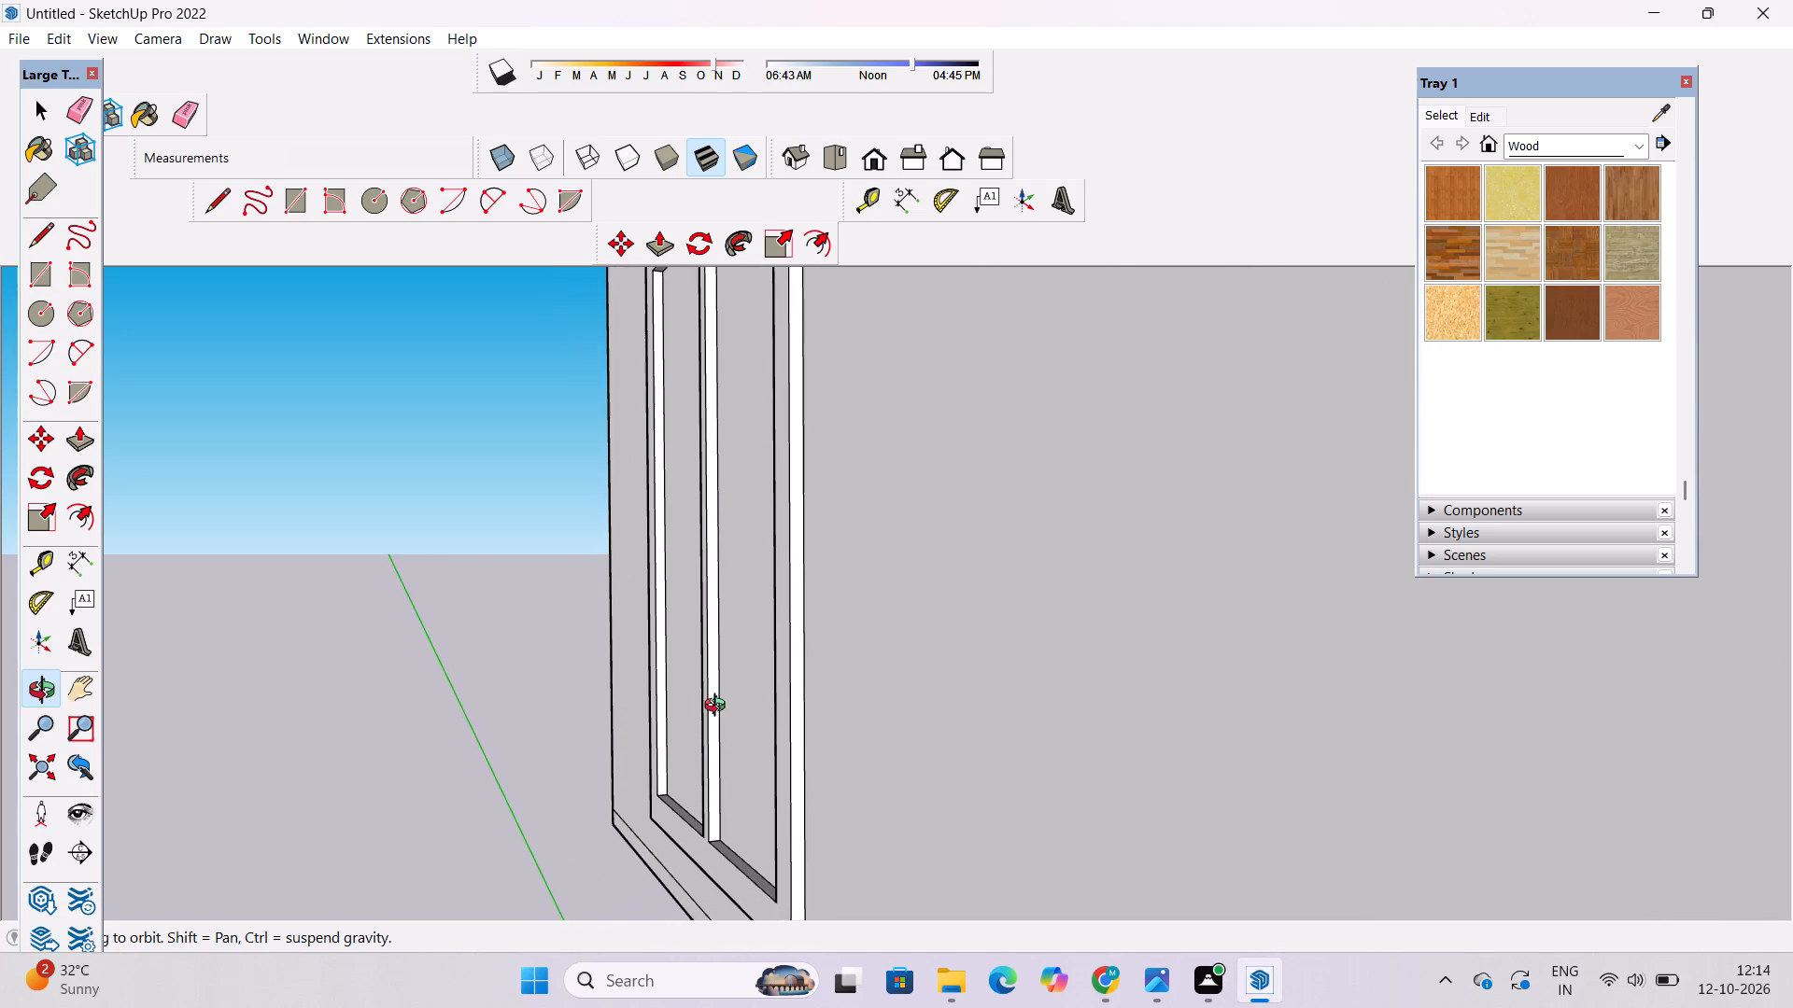
{"action": "scroll", "coordinate": [726, 708], "scroll_direction": "down", "scroll_amount": 1}
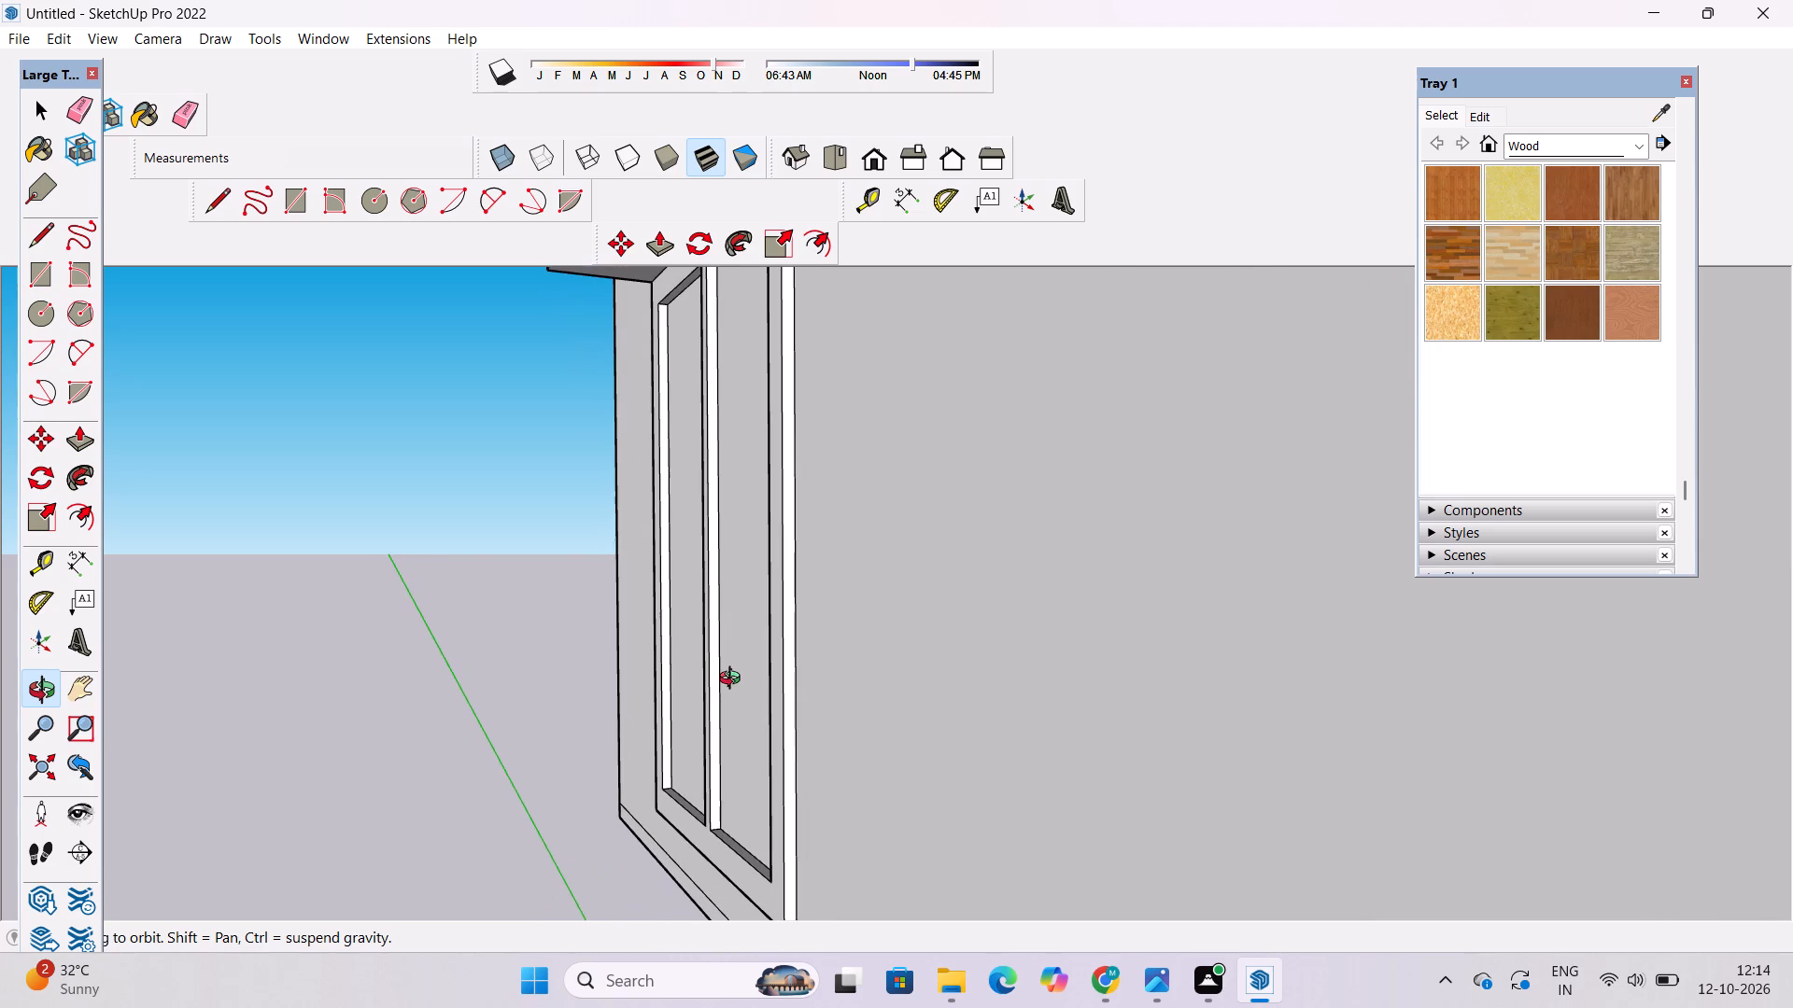
{"action": "scroll", "coordinate": [734, 680], "scroll_direction": "down", "scroll_amount": 4}
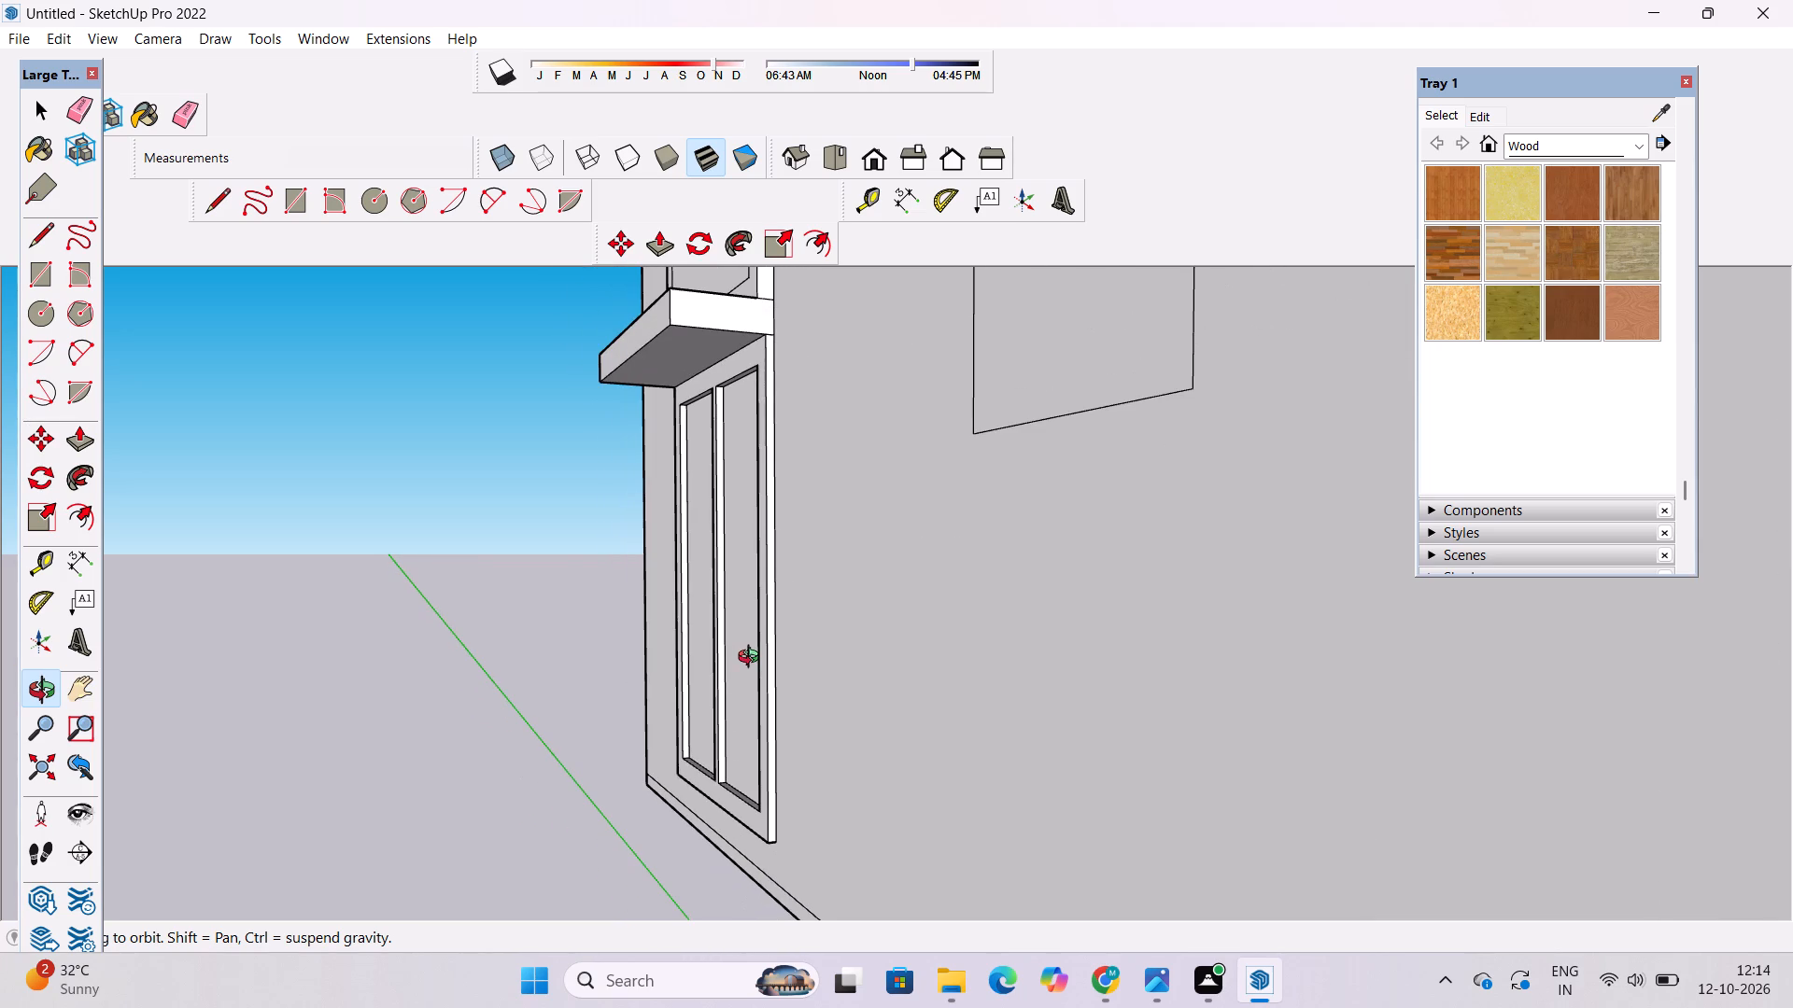
{"action": "scroll", "coordinate": [754, 658], "scroll_direction": "down", "scroll_amount": 5}
{"action": "scroll", "coordinate": [754, 658], "scroll_direction": "up", "scroll_amount": 5}
{"action": "left_click_drag", "start_coordinate": [367, 715], "coordinate": [617, 663]}
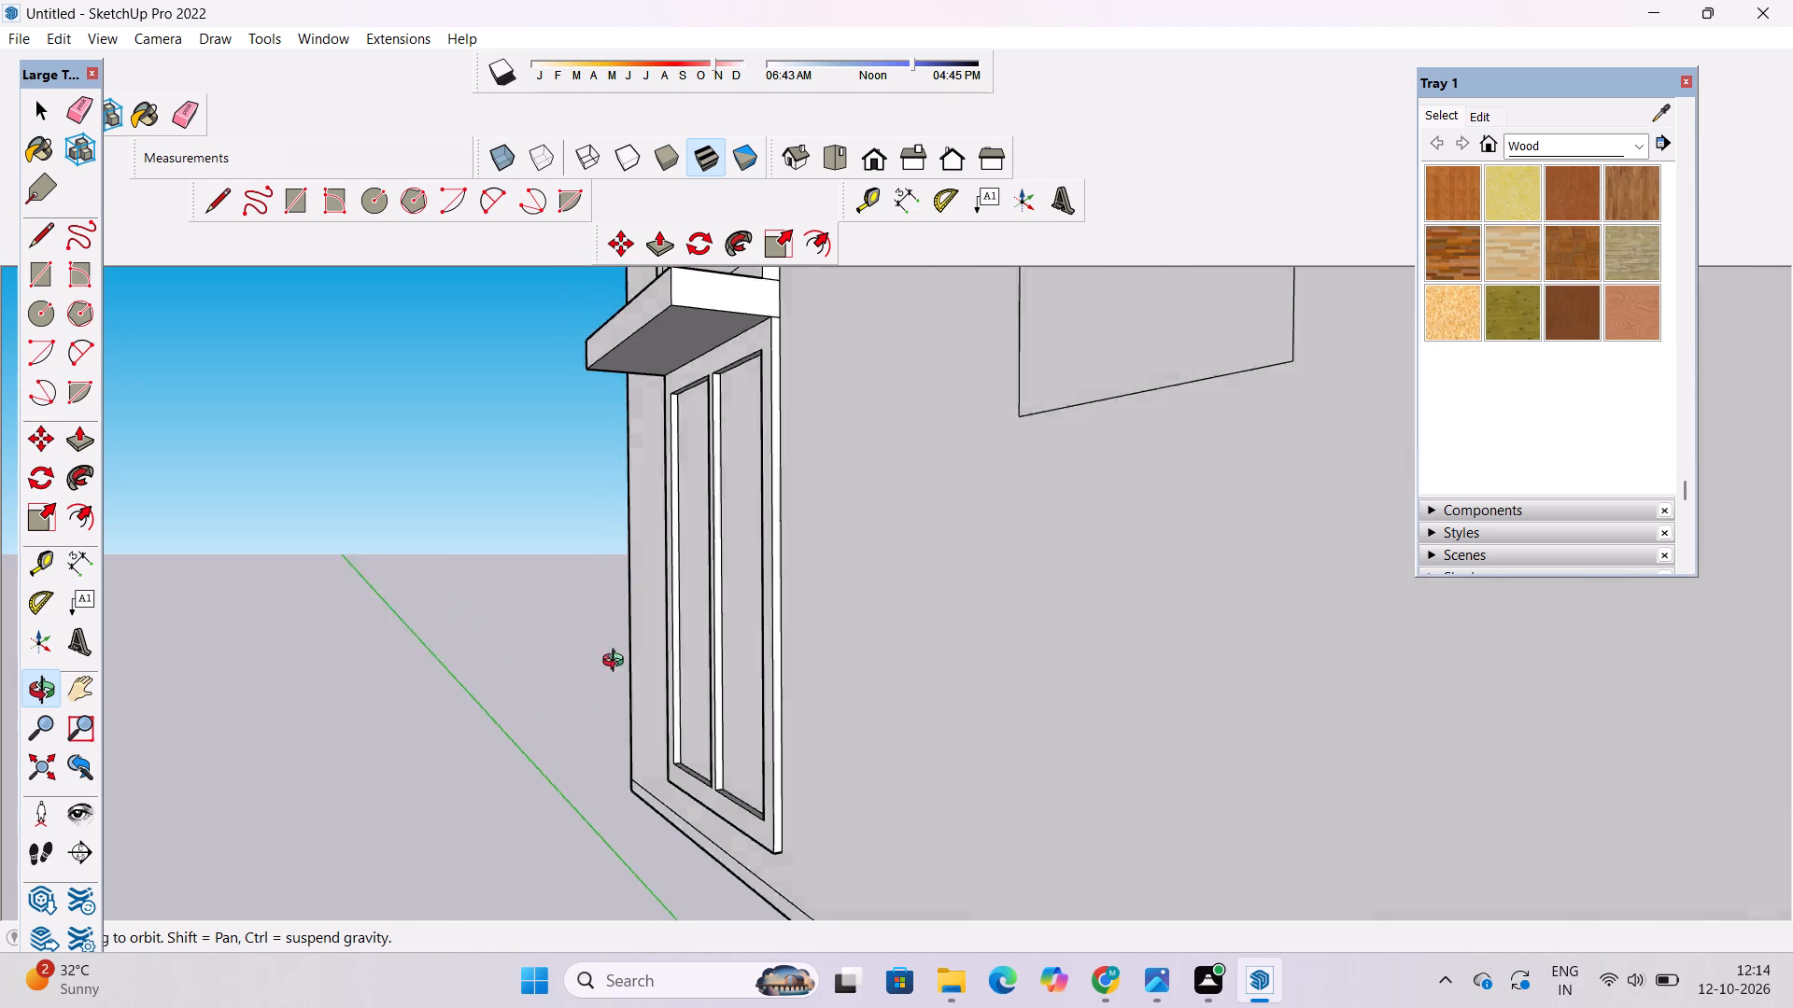
{"action": "left_click_drag", "start_coordinate": [617, 663], "coordinate": [477, 790]}
{"action": "scroll", "coordinate": [496, 724], "scroll_direction": "down", "scroll_amount": 5}
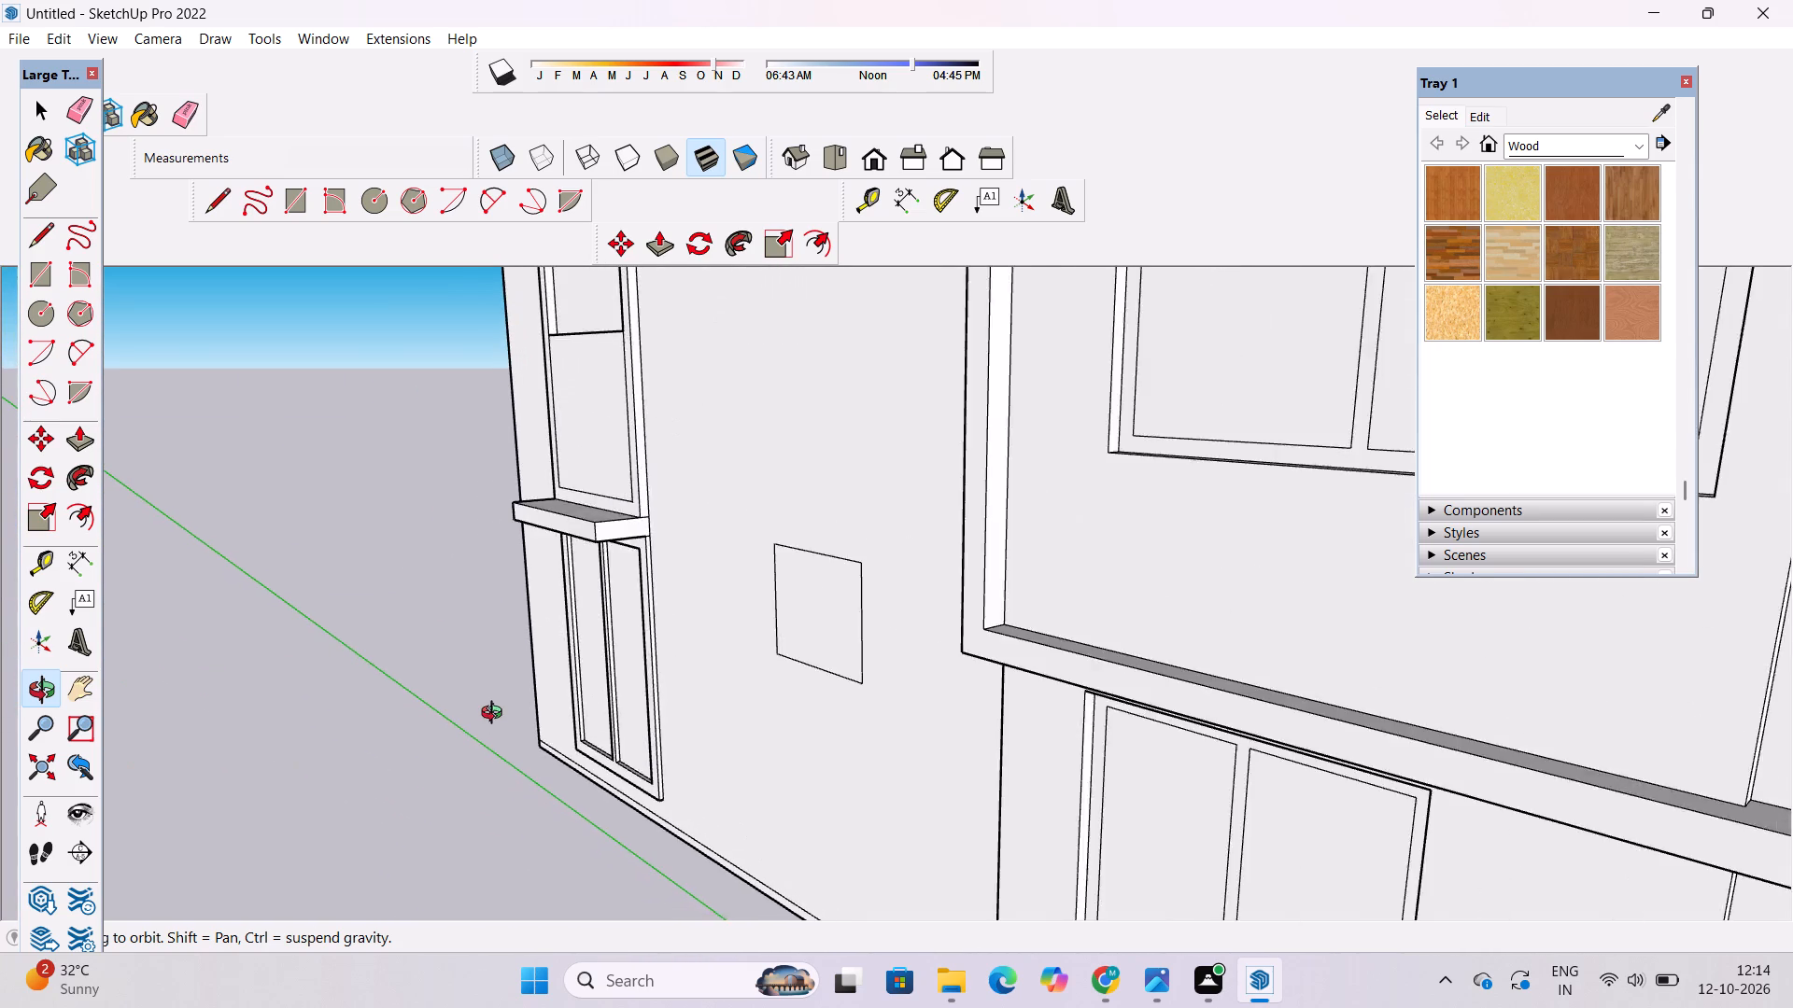
Review the whole side wall facade and front corner from above, below and straight on, checking windows, ledges and projecting frames.
{"action": "scroll", "coordinate": [496, 715], "scroll_direction": "down", "scroll_amount": 4}
{"action": "scroll", "coordinate": [586, 670], "scroll_direction": "down", "scroll_amount": 8}
{"action": "left_click_drag", "start_coordinate": [510, 707], "coordinate": [532, 682]}
{"action": "left_click", "coordinate": [532, 682]}
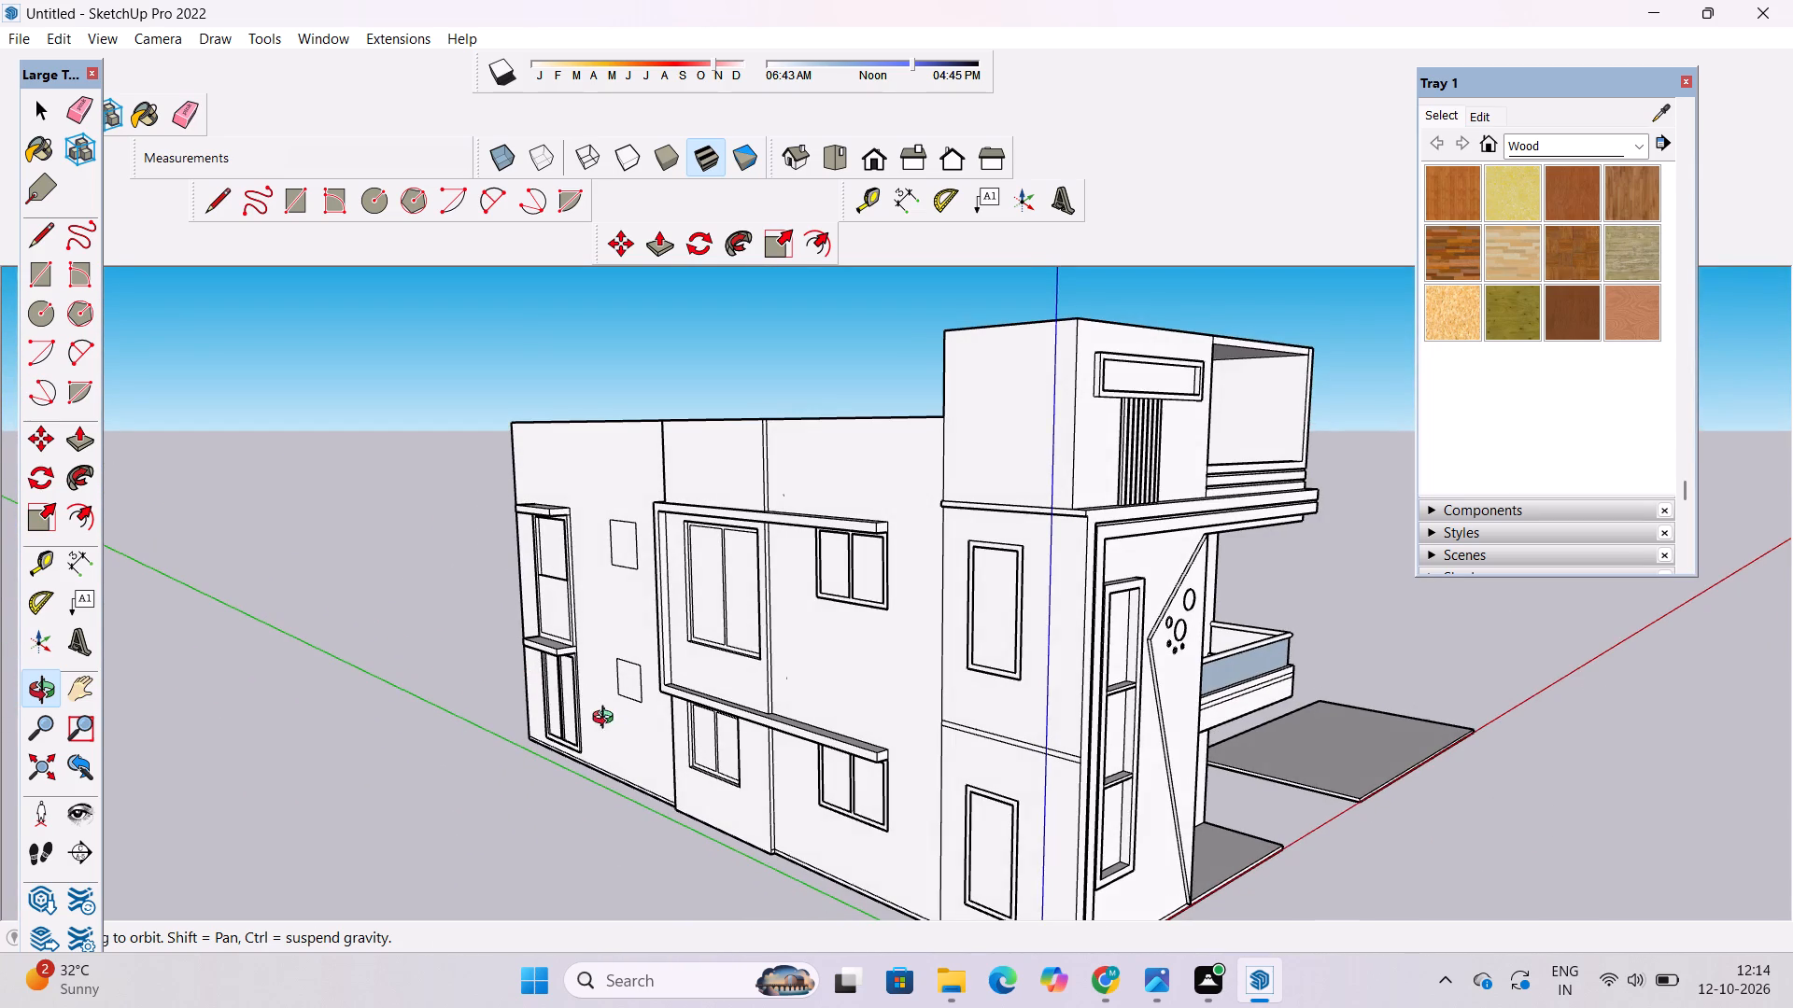
{"action": "left_click_drag", "start_coordinate": [597, 772], "coordinate": [599, 673]}
{"action": "scroll", "coordinate": [880, 779], "scroll_direction": "up", "scroll_amount": 10}
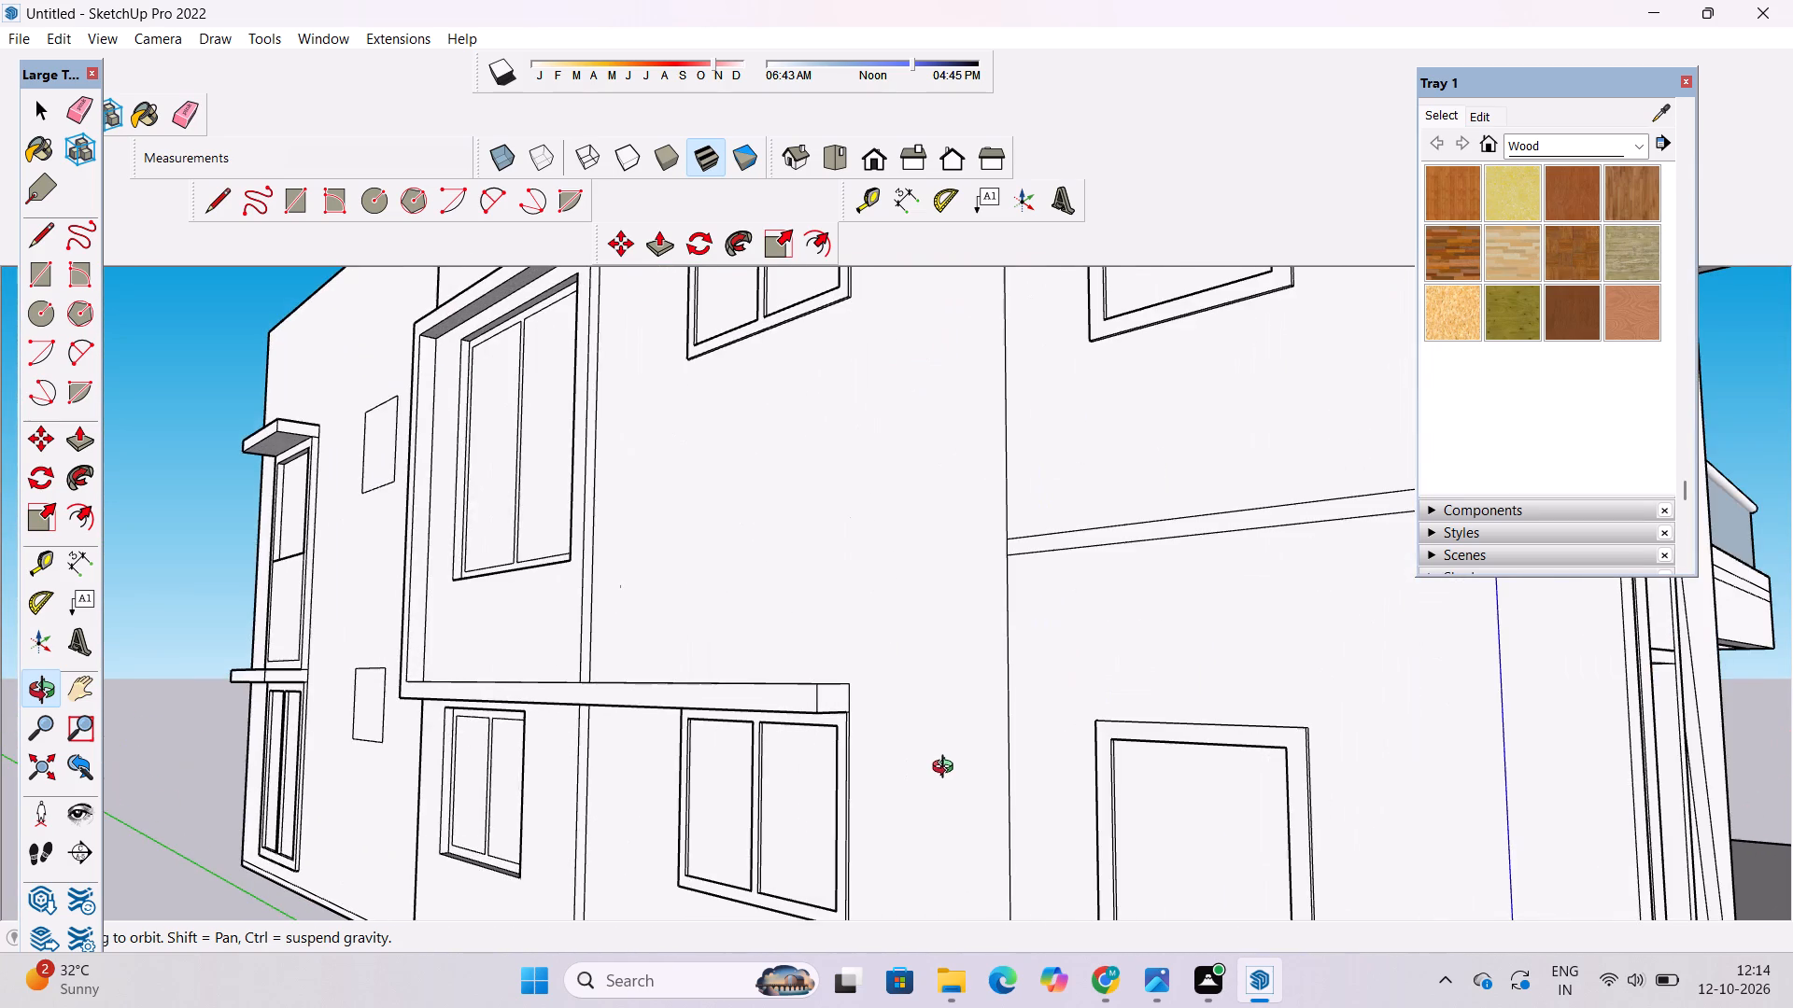
{"action": "scroll", "coordinate": [534, 757], "scroll_direction": "down", "scroll_amount": 6}
{"action": "left_click_drag", "start_coordinate": [475, 773], "coordinate": [550, 590]}
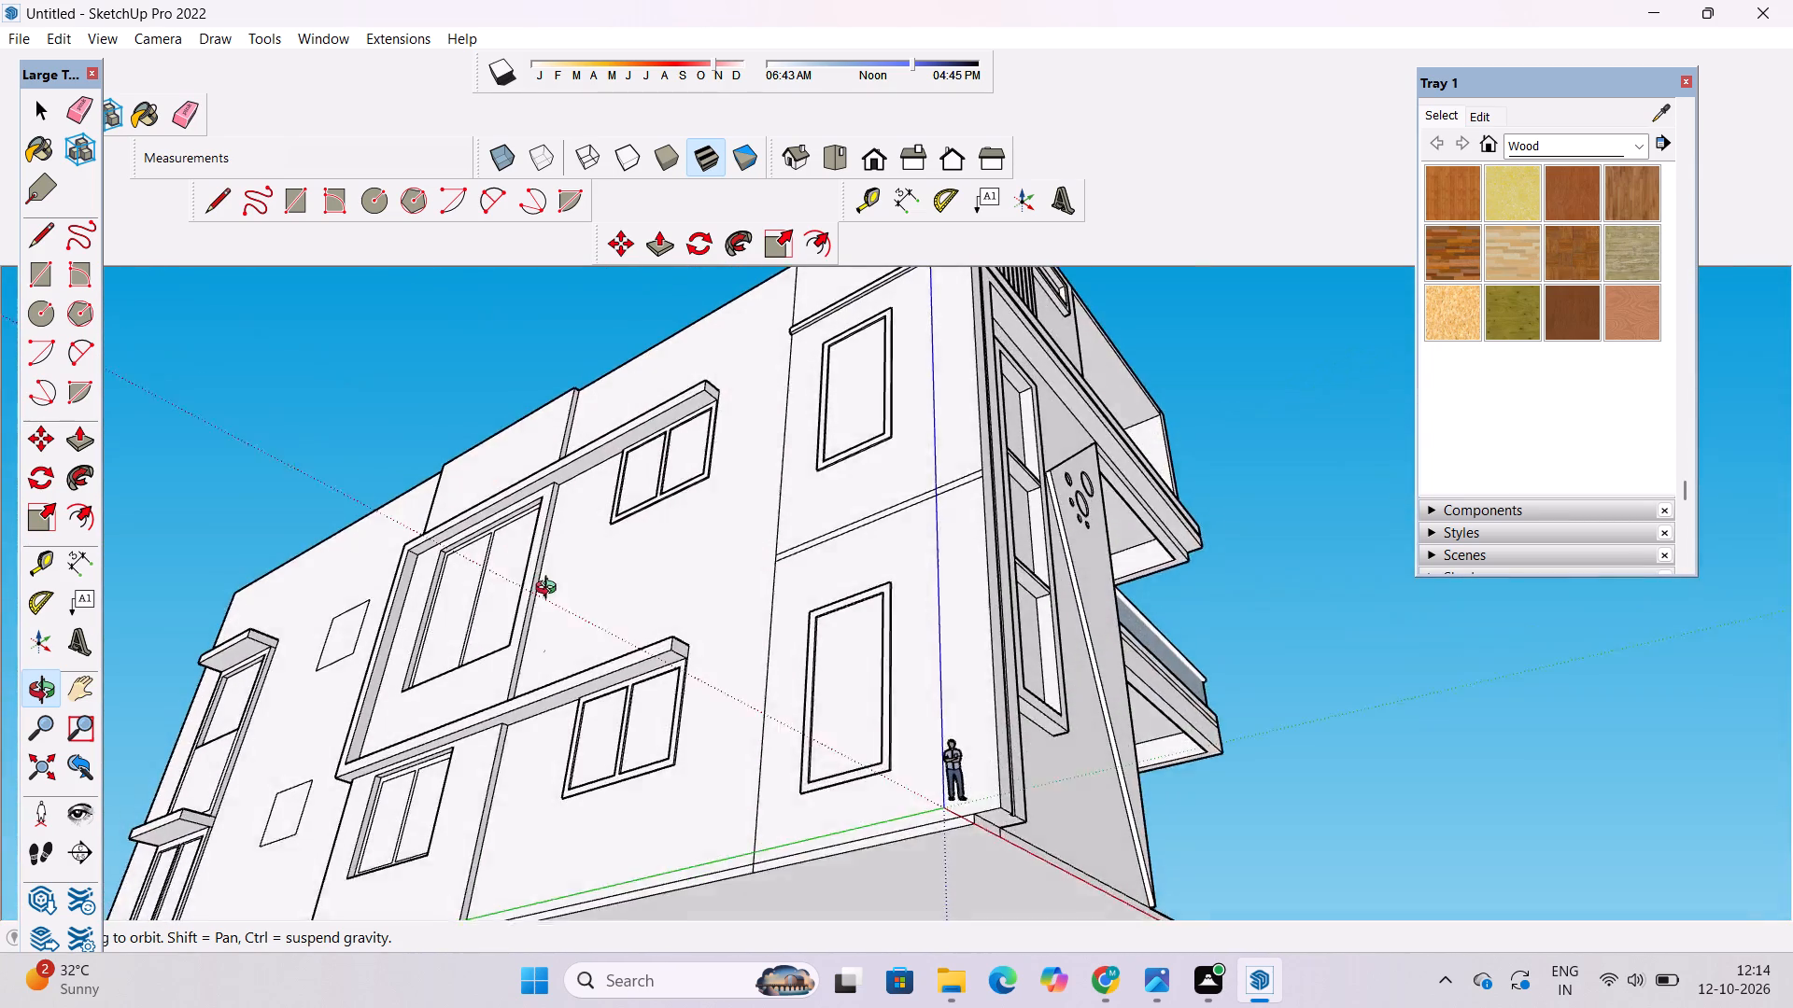
{"action": "left_click_drag", "start_coordinate": [550, 590], "coordinate": [417, 453]}
{"action": "left_click", "coordinate": [417, 453]}
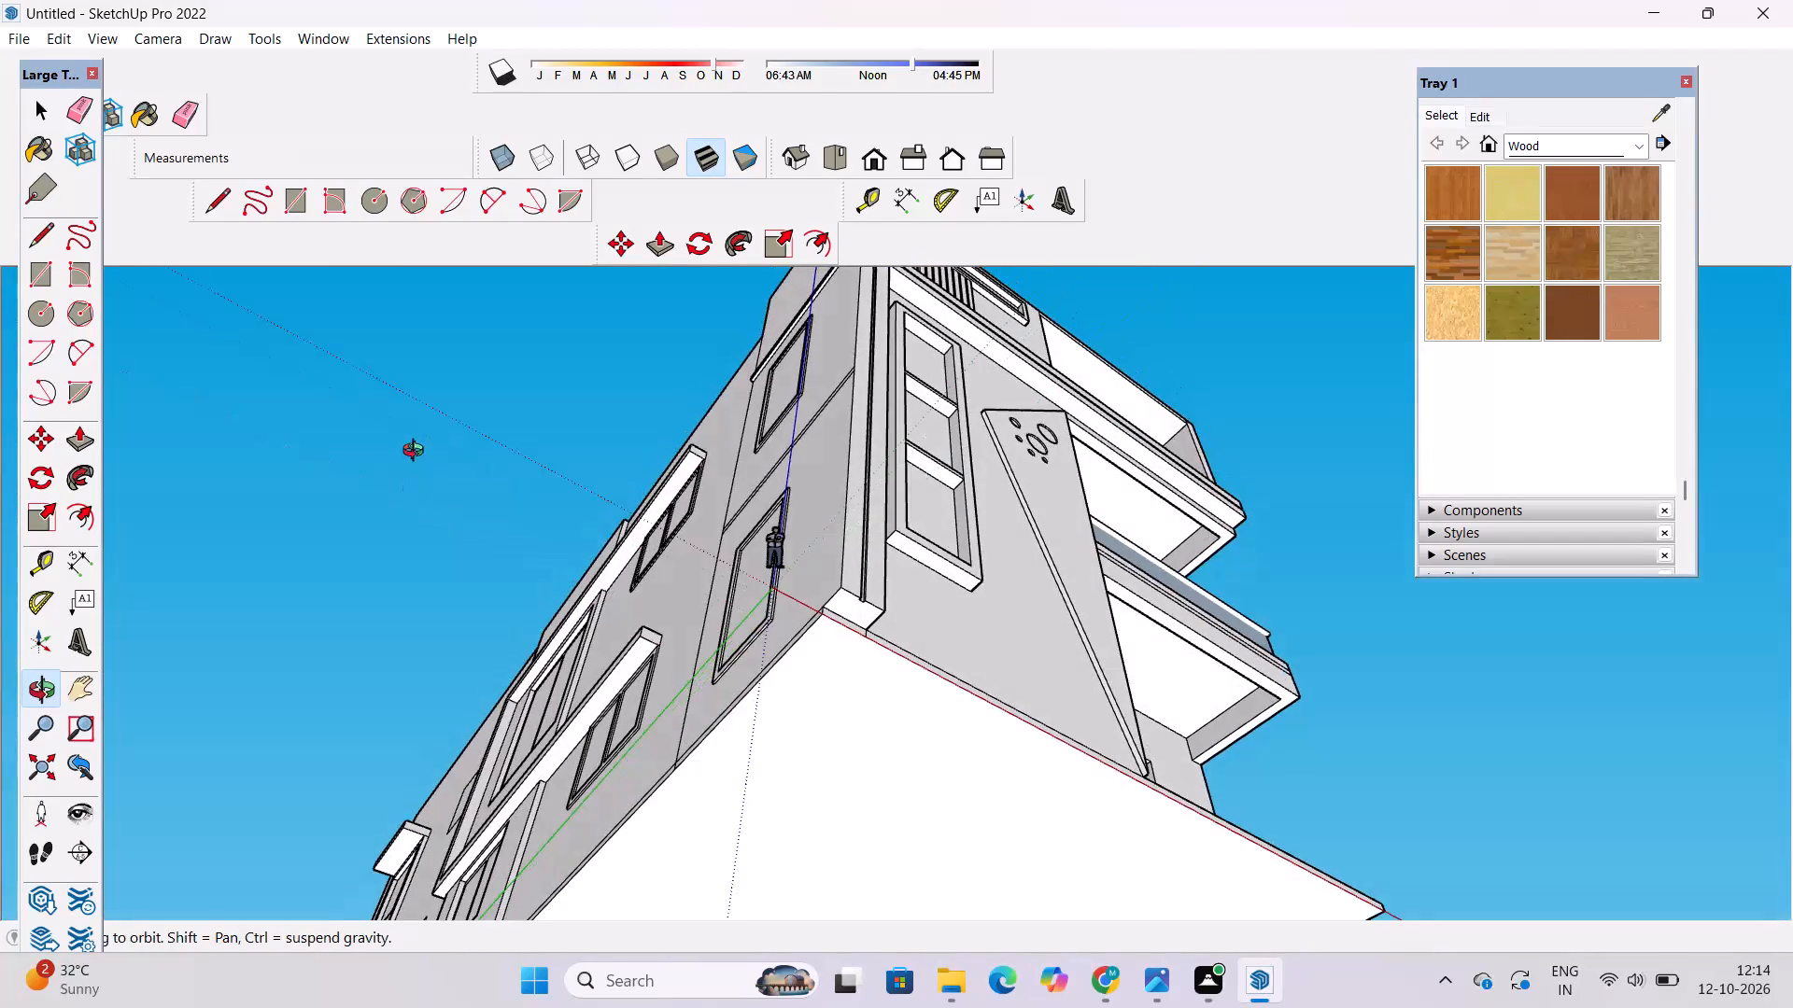
{"action": "scroll", "coordinate": [453, 697], "scroll_direction": "down", "scroll_amount": 5}
{"action": "left_click_drag", "start_coordinate": [462, 691], "coordinate": [496, 917]}
{"action": "scroll", "coordinate": [535, 771], "scroll_direction": "down", "scroll_amount": 4}
{"action": "scroll", "coordinate": [535, 771], "scroll_direction": "up", "scroll_amount": 1}
{"action": "left_click_drag", "start_coordinate": [521, 779], "coordinate": [597, 703], "text": "shift"}
{"action": "left_click_drag", "start_coordinate": [597, 703], "coordinate": [585, 740]}
{"action": "scroll", "coordinate": [584, 731], "scroll_direction": "up", "scroll_amount": 2}
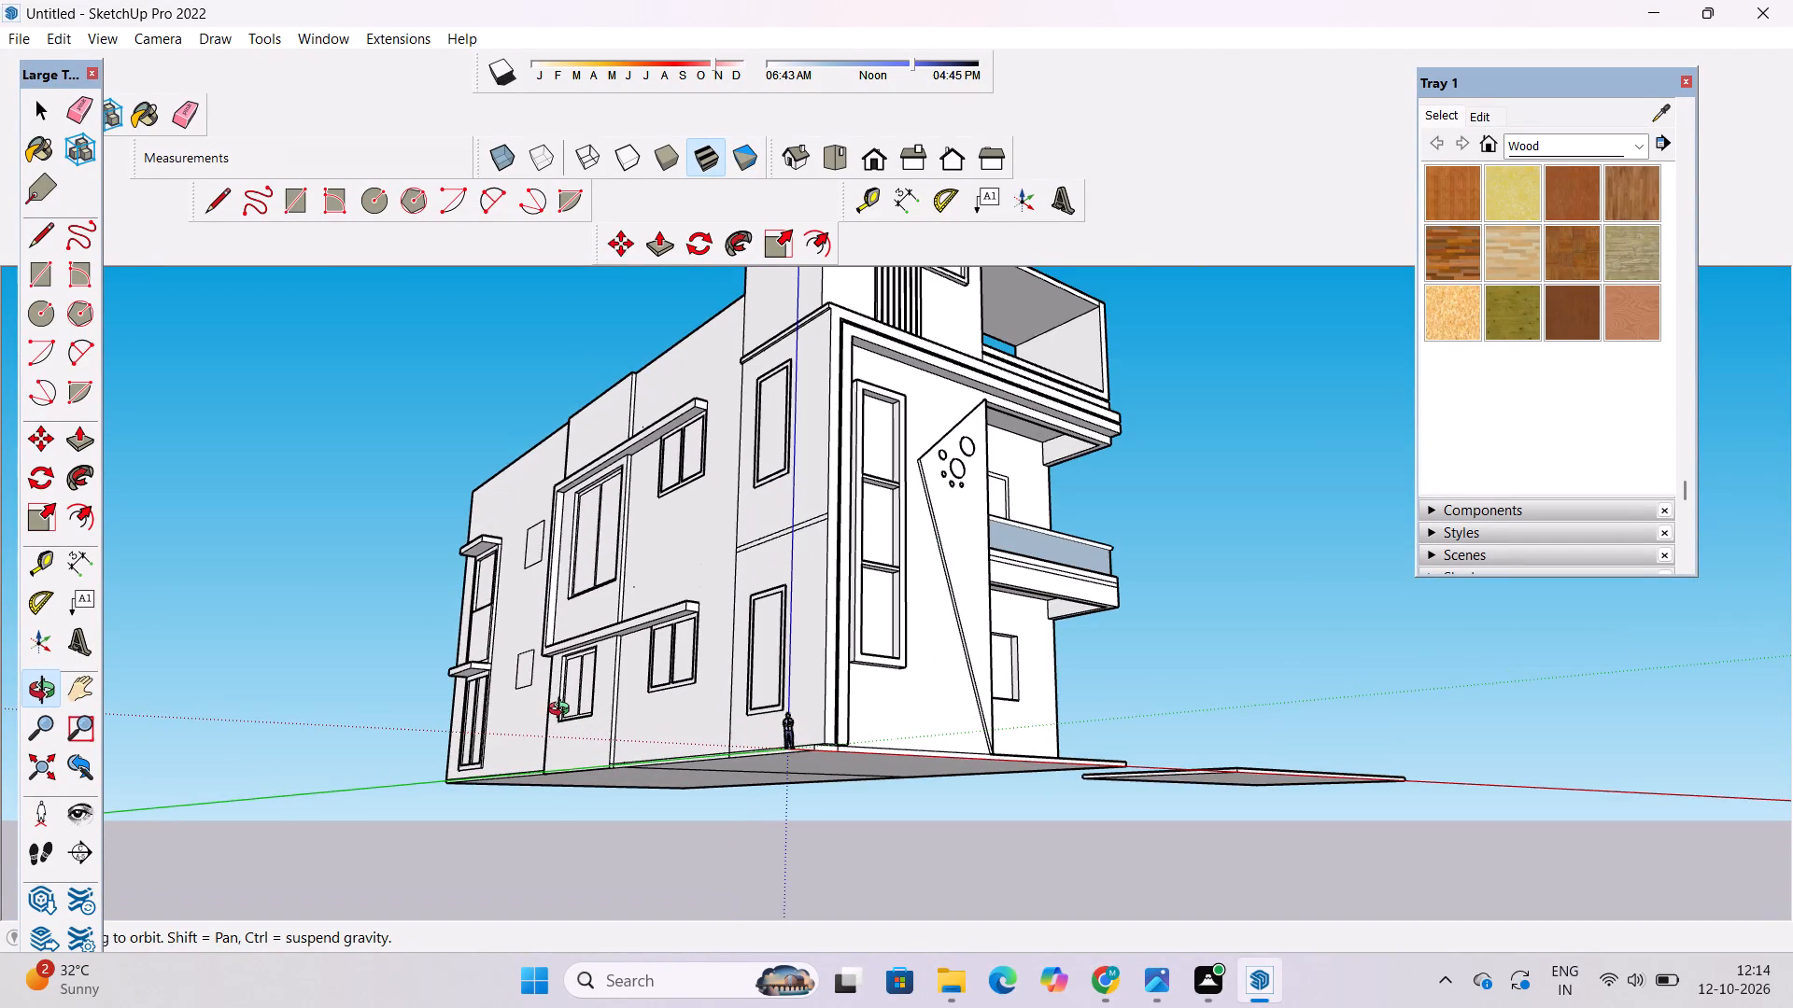
{"action": "scroll", "coordinate": [562, 721], "scroll_direction": "down", "scroll_amount": 1}
{"action": "left_click_drag", "start_coordinate": [572, 722], "coordinate": [735, 804]}
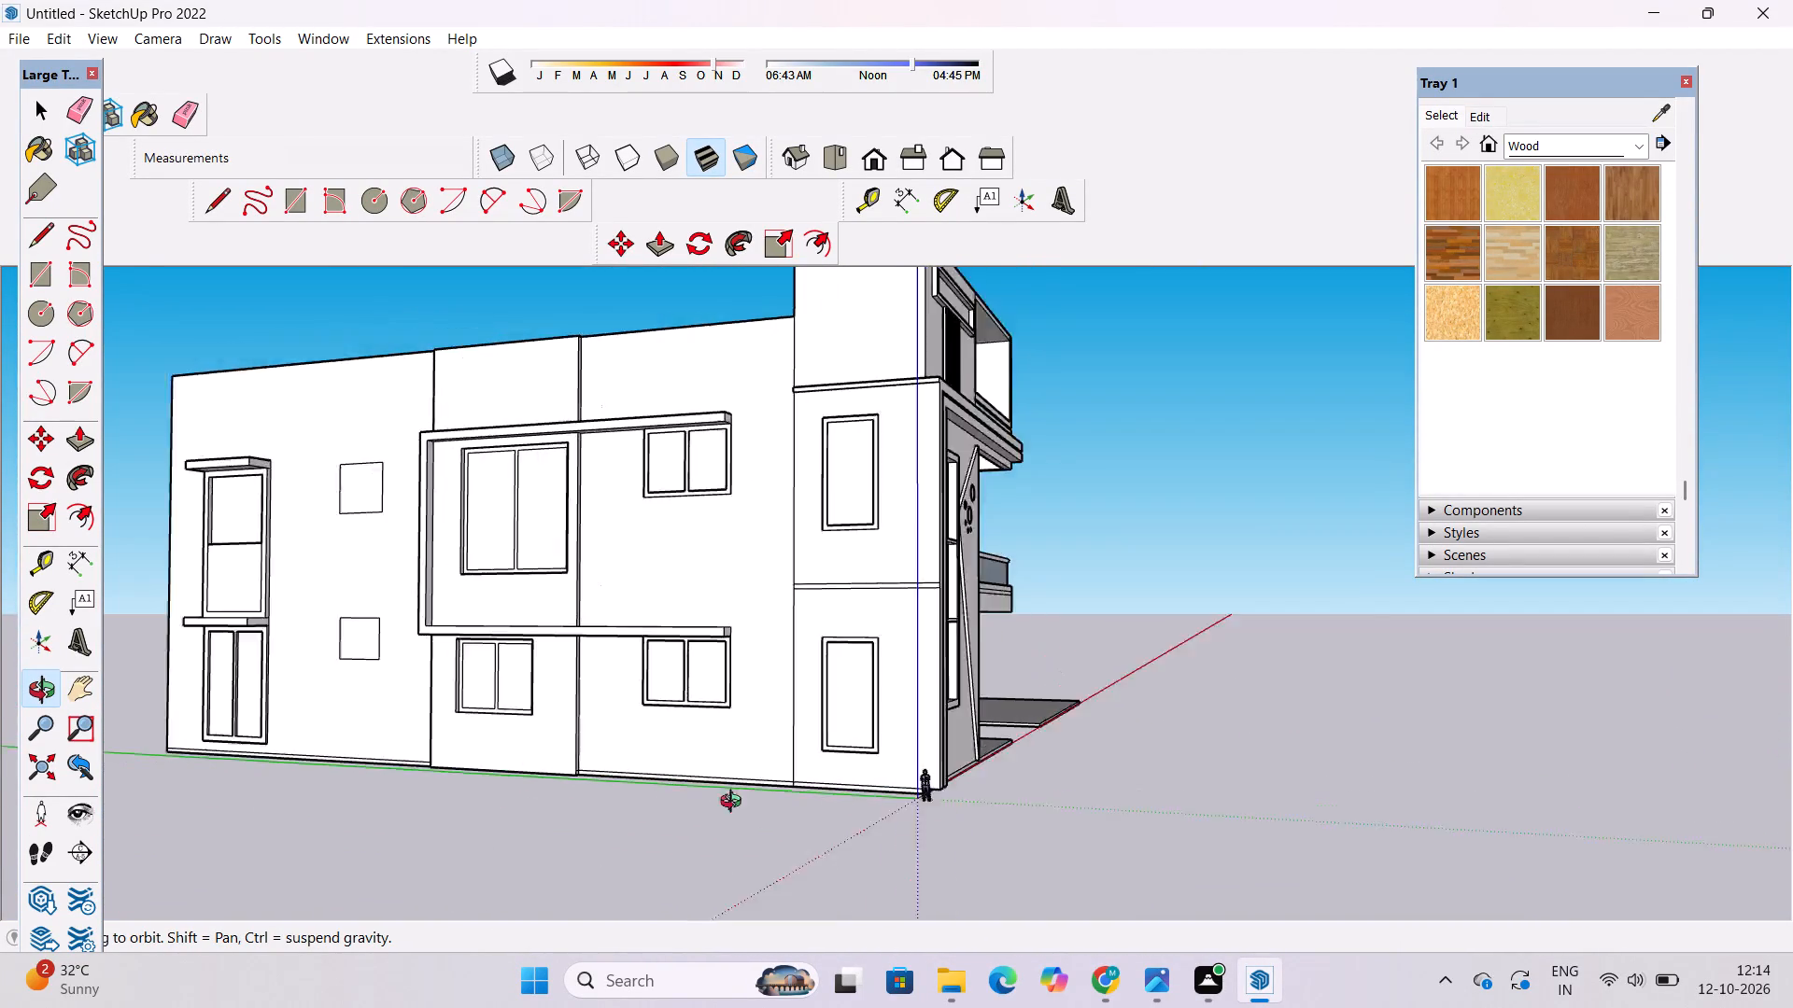
{"action": "left_click_drag", "start_coordinate": [735, 804], "coordinate": [628, 799]}
Draw a circle of 1' radius at the middle of the underside of the top ledge over the upper tall window.
{"action": "scroll", "coordinate": [384, 670], "scroll_direction": "up", "scroll_amount": 2}
{"action": "left_click_drag", "start_coordinate": [407, 661], "coordinate": [630, 792], "text": "shift"}
{"action": "left_click_drag", "start_coordinate": [668, 765], "coordinate": [743, 603]}
{"action": "scroll", "coordinate": [568, 685], "scroll_direction": "up", "scroll_amount": 3}
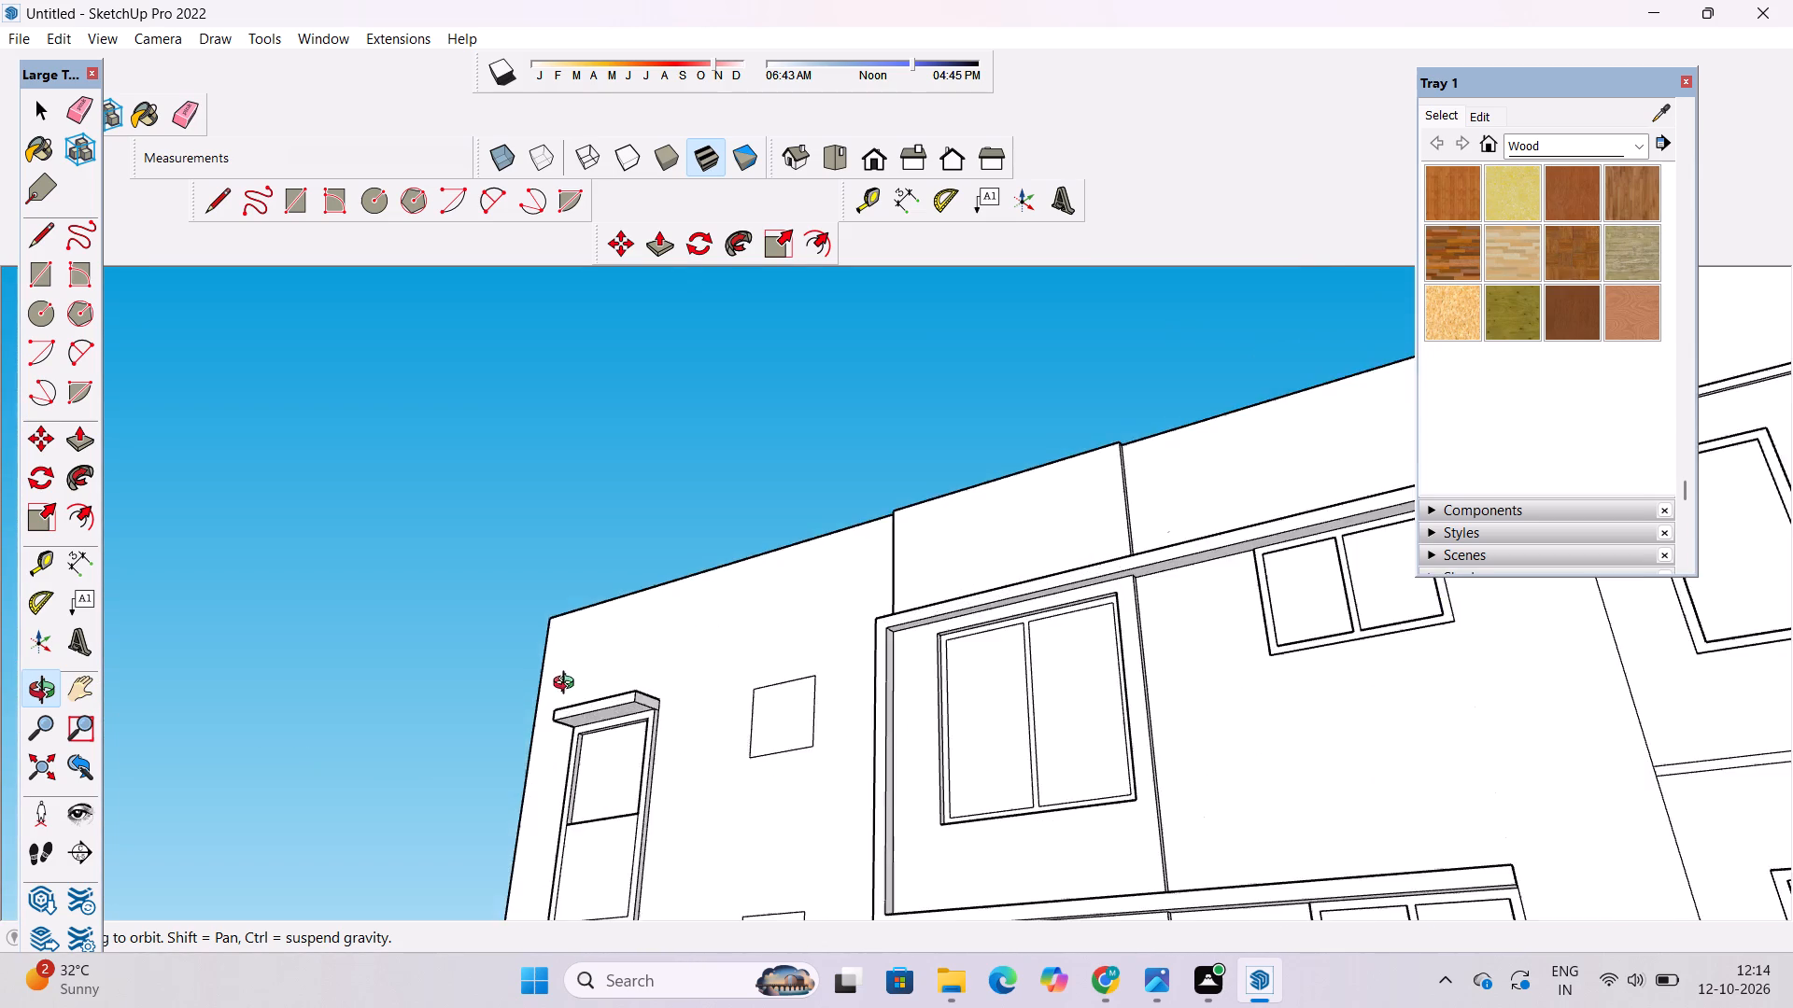
{"action": "scroll", "coordinate": [568, 685], "scroll_direction": "up", "scroll_amount": 7}
{"action": "left_click_drag", "start_coordinate": [614, 909], "coordinate": [634, 738], "text": "shift"}
{"action": "scroll", "coordinate": [741, 528], "scroll_direction": "up", "scroll_amount": 9}
{"action": "left_click_drag", "start_coordinate": [538, 623], "coordinate": [759, 581]}
{"action": "left_click_drag", "start_coordinate": [759, 581], "coordinate": [685, 707]}
{"action": "left_click_drag", "start_coordinate": [682, 706], "coordinate": [704, 576]}
{"action": "scroll", "coordinate": [700, 569], "scroll_direction": "up", "scroll_amount": 4}
{"action": "left_click_drag", "start_coordinate": [700, 569], "coordinate": [697, 611], "text": "shift"}
{"action": "left_click_drag", "start_coordinate": [687, 617], "coordinate": [684, 539]}
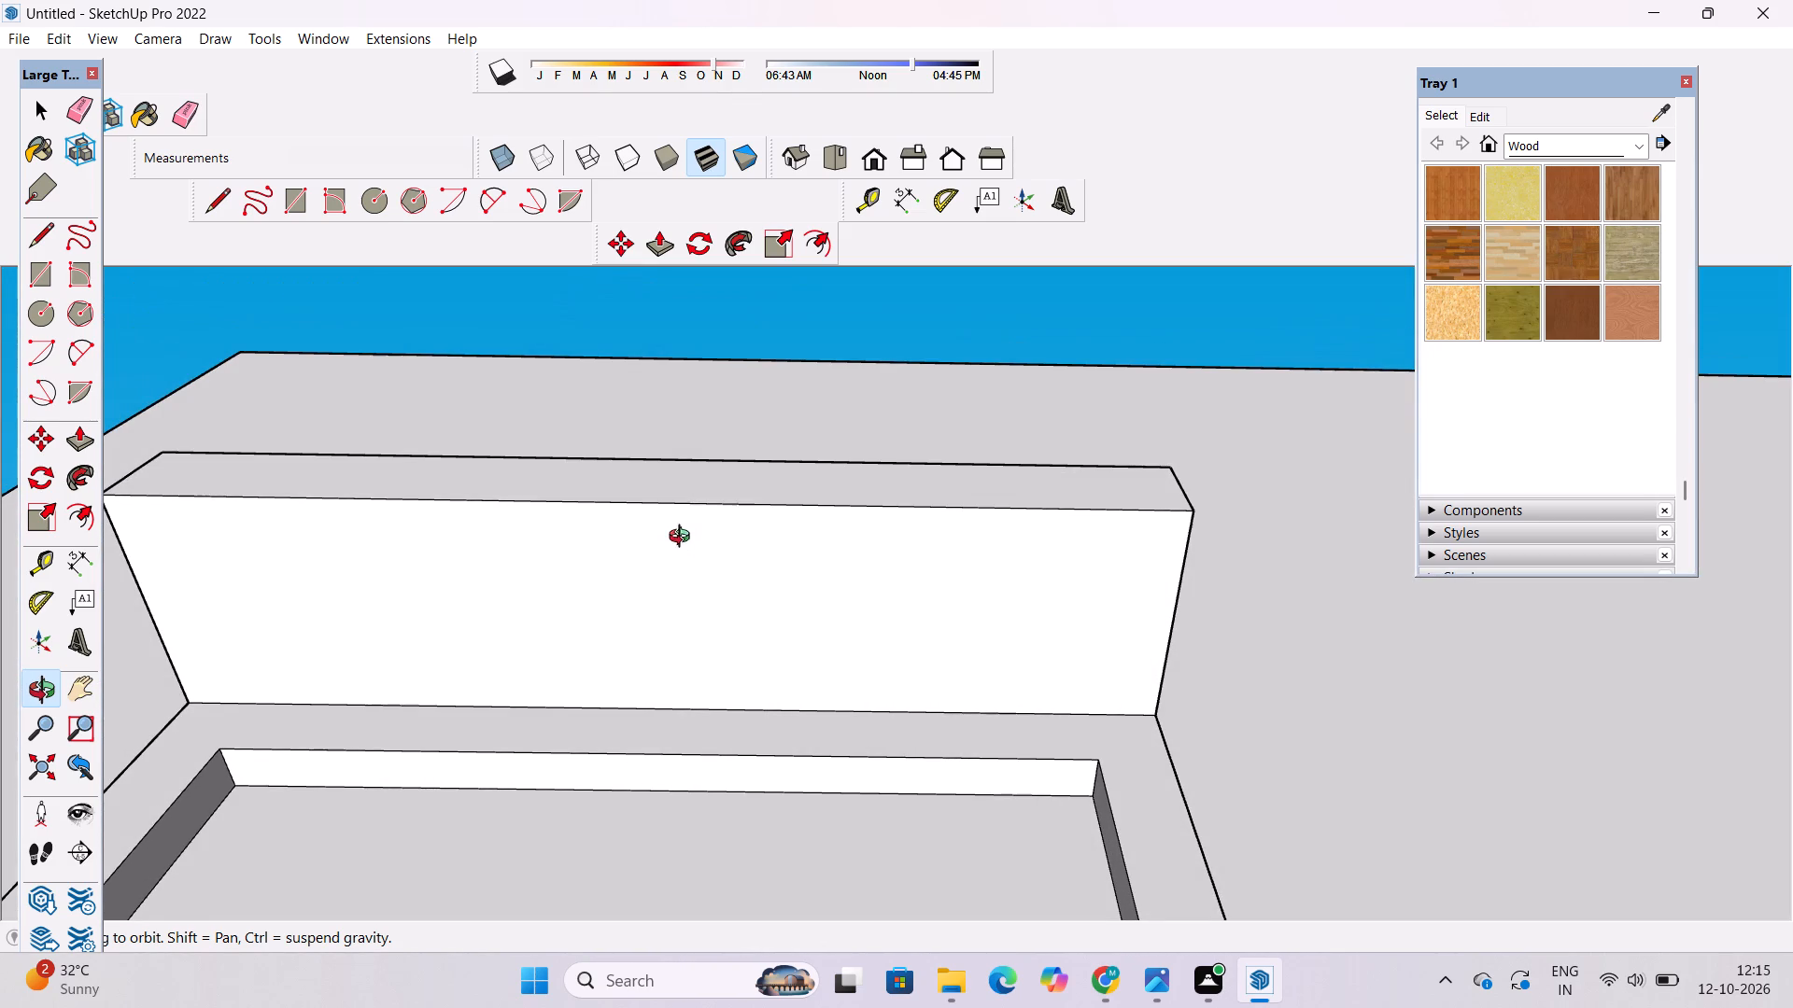
{"action": "key", "text": "c"}
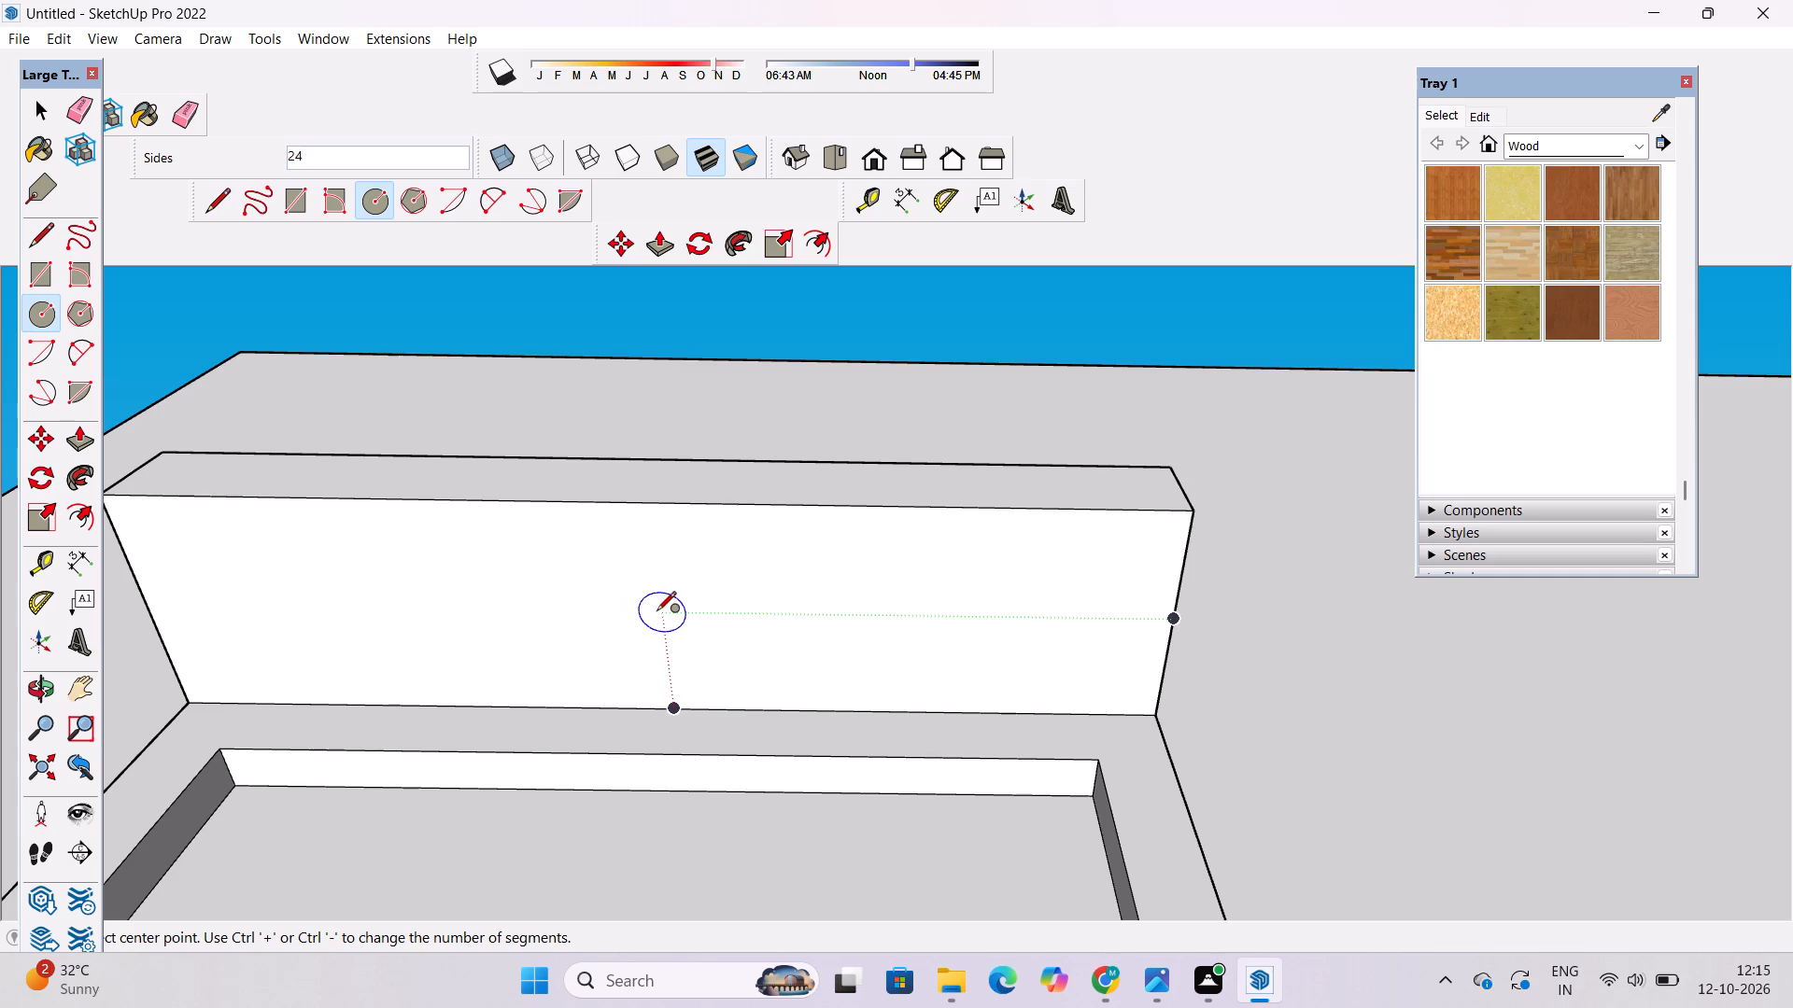
{"action": "left_click", "coordinate": [656, 613]}
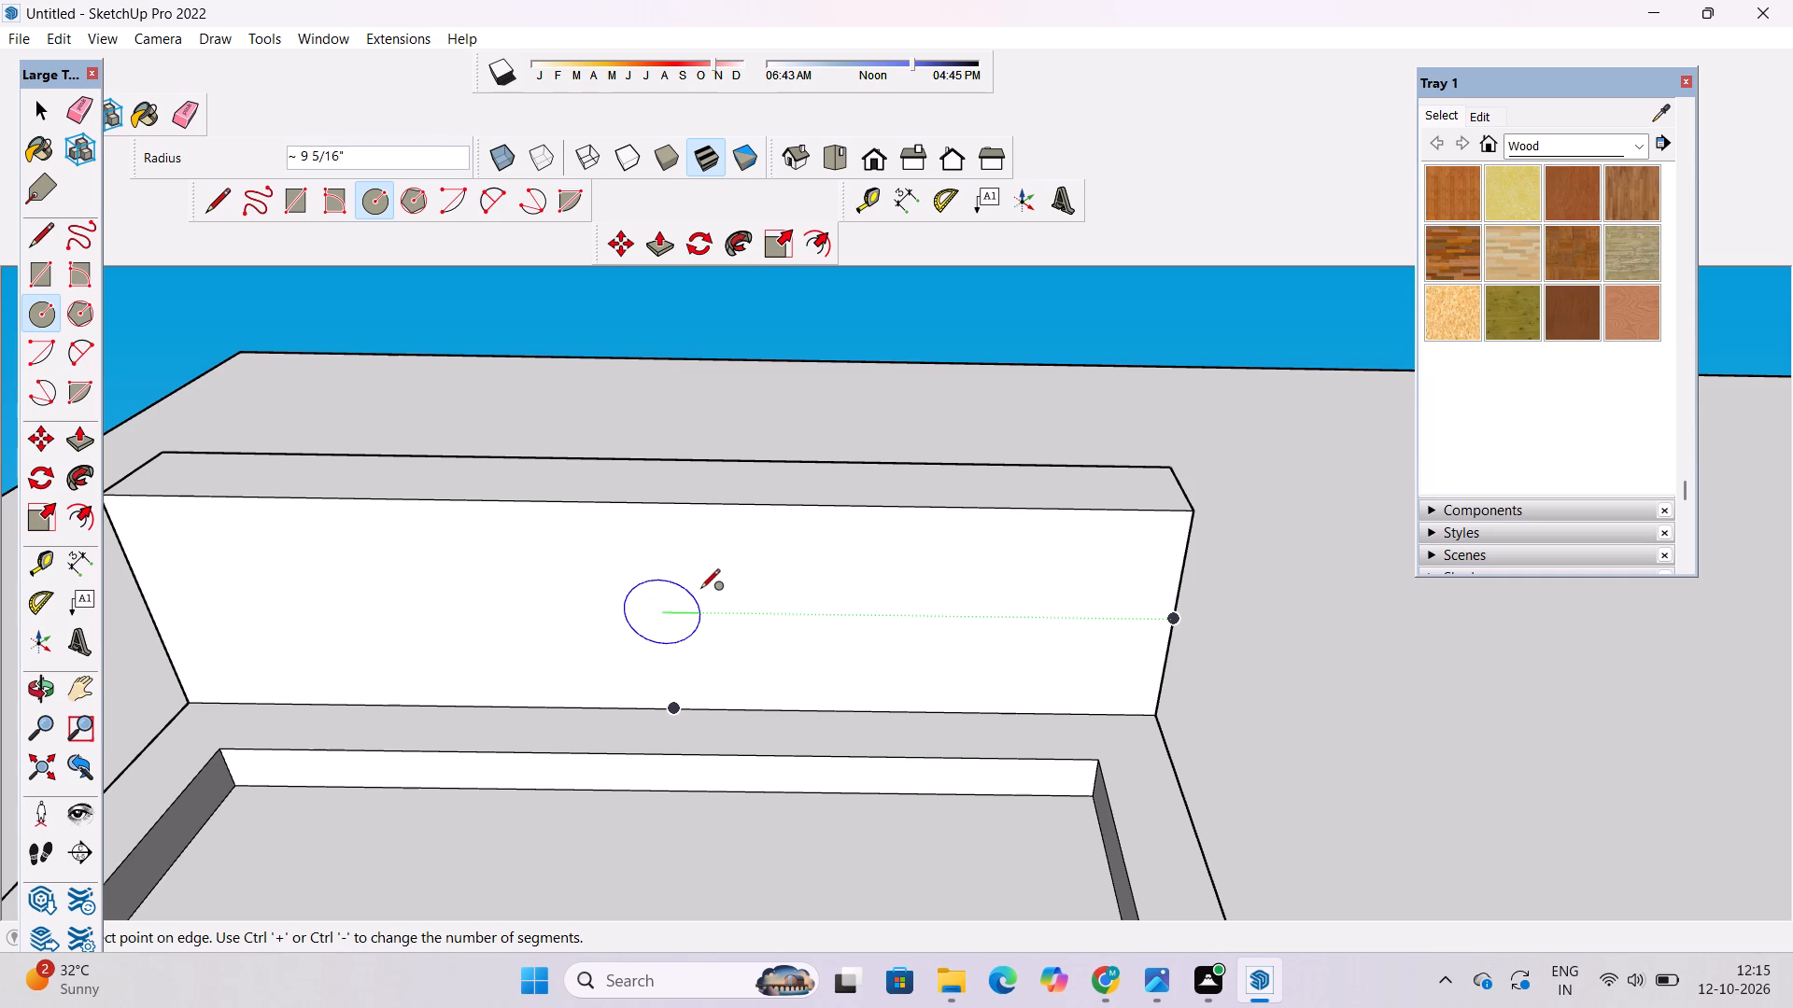
{"action": "type", "text": "1'"}
{"action": "key", "text": "Return"}
{"action": "key", "text": "space"}
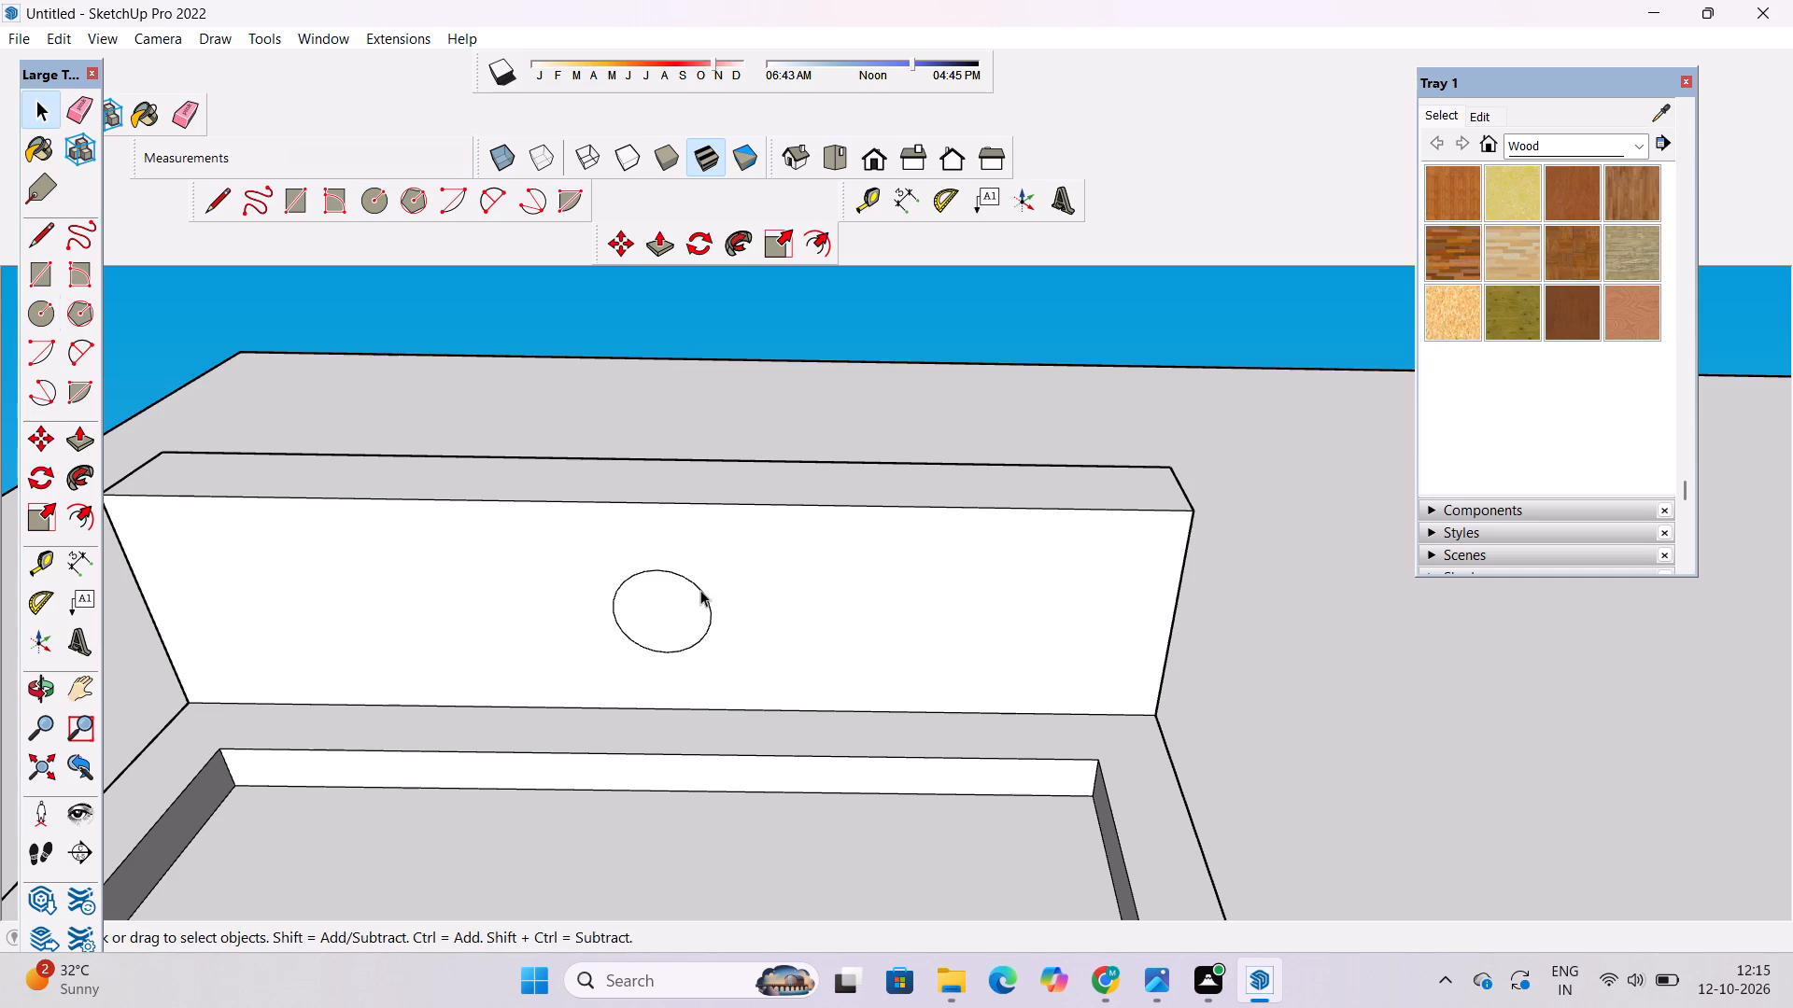
Copy the circle about 39' 5" straight down onto the underside of the lower ledge, above the two-pane window.
{"action": "key", "text": "o"}
{"action": "scroll", "coordinate": [586, 451], "scroll_direction": "down", "scroll_amount": 13}
{"action": "left_click_drag", "start_coordinate": [662, 490], "coordinate": [563, 665]}
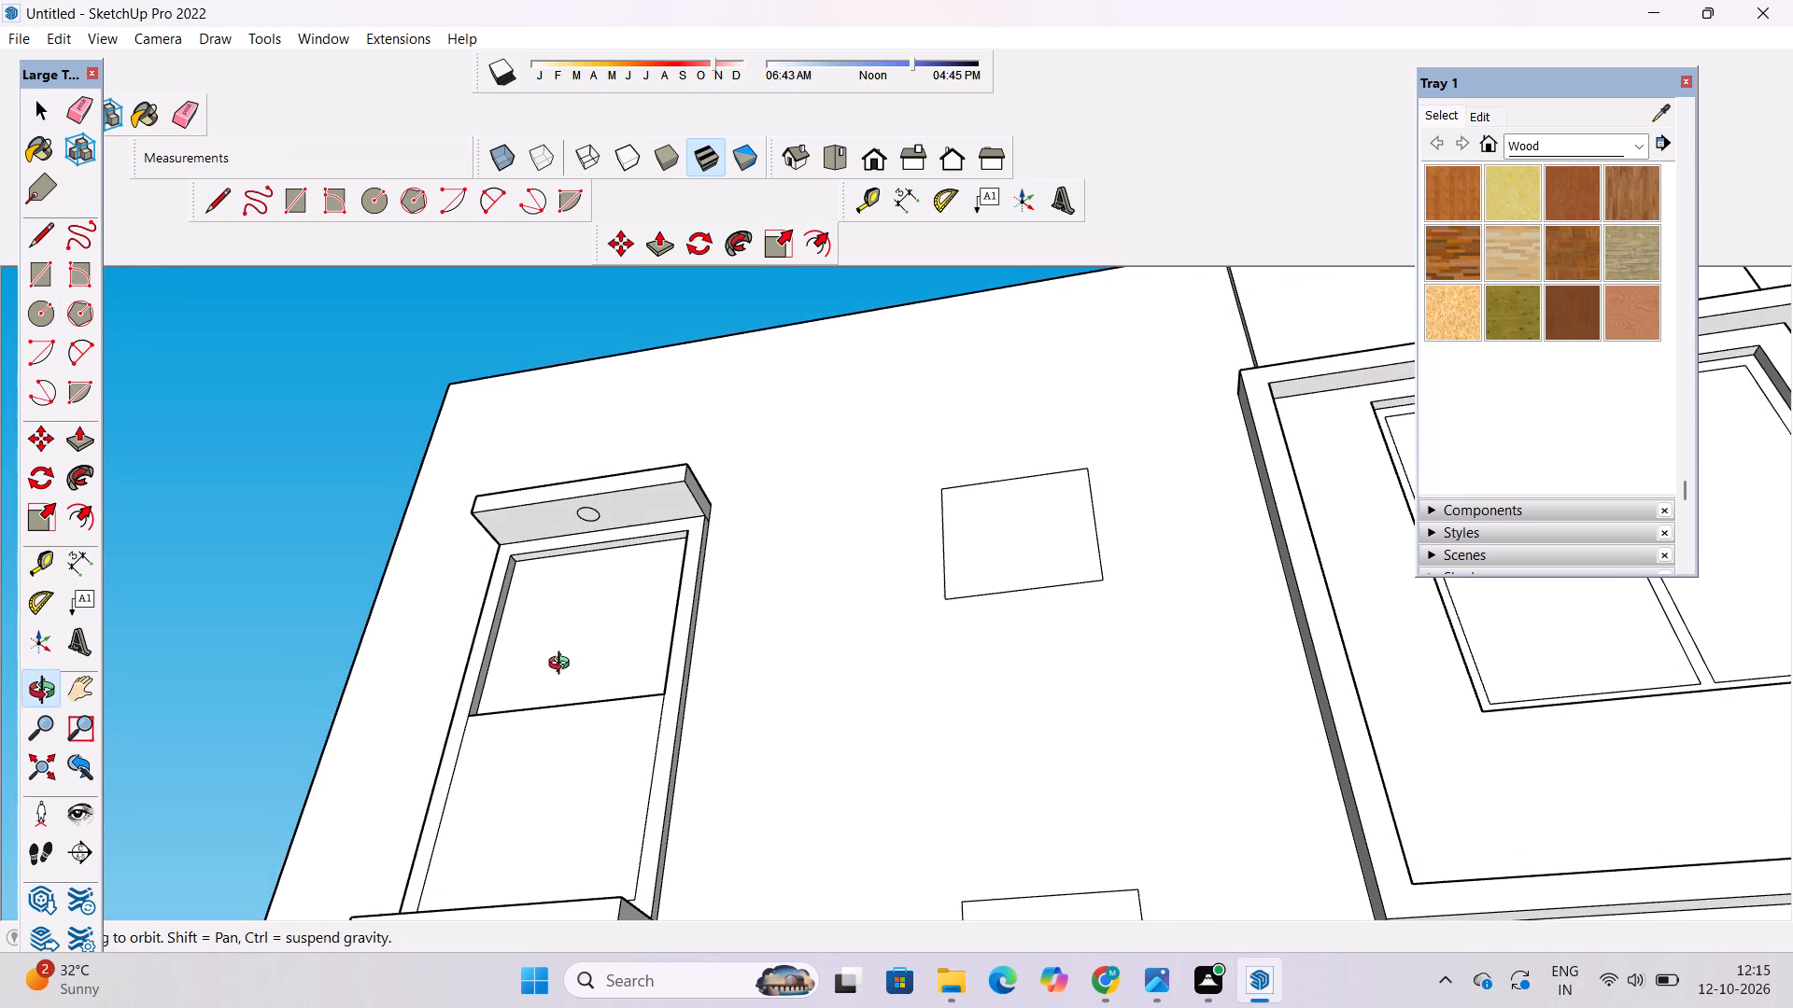
{"action": "left_click_drag", "start_coordinate": [536, 679], "coordinate": [572, 619]}
{"action": "scroll", "coordinate": [551, 598], "scroll_direction": "up", "scroll_amount": 3}
{"action": "left_click_drag", "start_coordinate": [551, 598], "coordinate": [586, 595], "text": "shift"}
{"action": "left_click_drag", "start_coordinate": [588, 595], "coordinate": [661, 506]}
{"action": "left_click", "coordinate": [665, 494]}
{"action": "scroll", "coordinate": [671, 473], "scroll_direction": "up", "scroll_amount": 1}
{"action": "left_click_drag", "start_coordinate": [671, 476], "coordinate": [671, 520], "text": "shift"}
{"action": "key", "text": "space"}
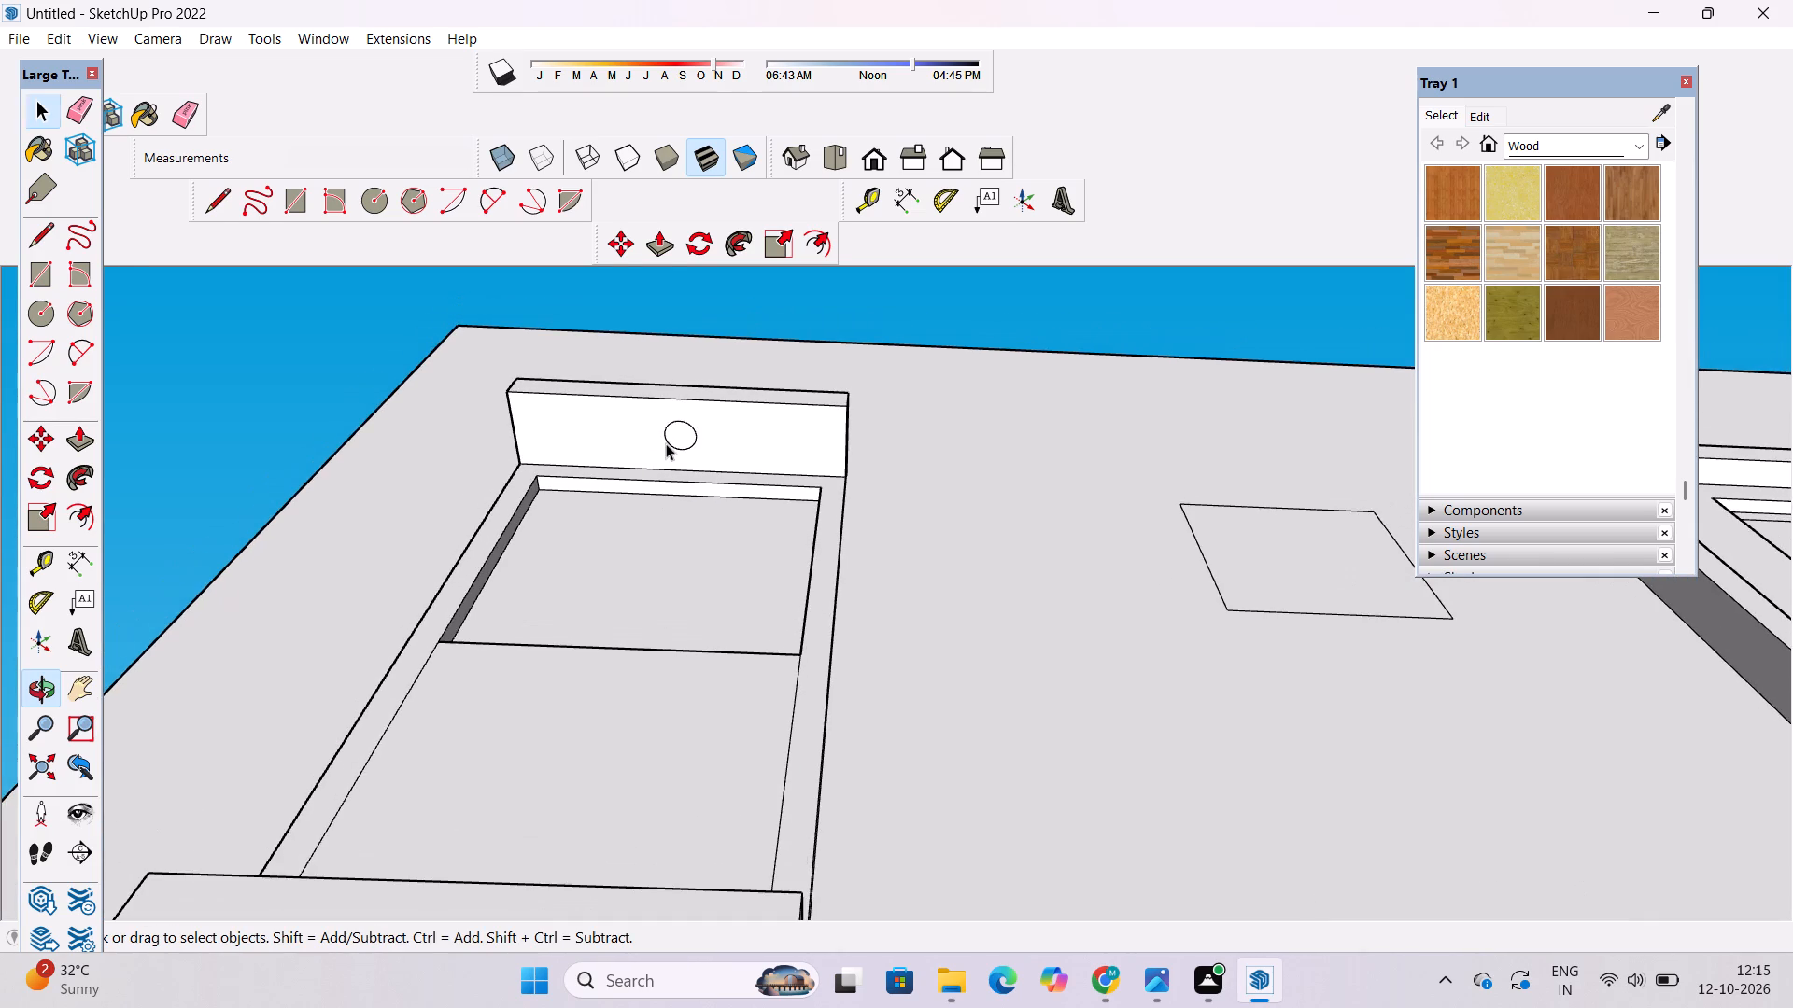
{"action": "scroll", "coordinate": [666, 443], "scroll_direction": "up", "scroll_amount": 5}
{"action": "double_click", "coordinate": [678, 433]}
{"action": "key", "text": "m"}
{"action": "scroll", "coordinate": [677, 481], "scroll_direction": "up", "scroll_amount": 2}
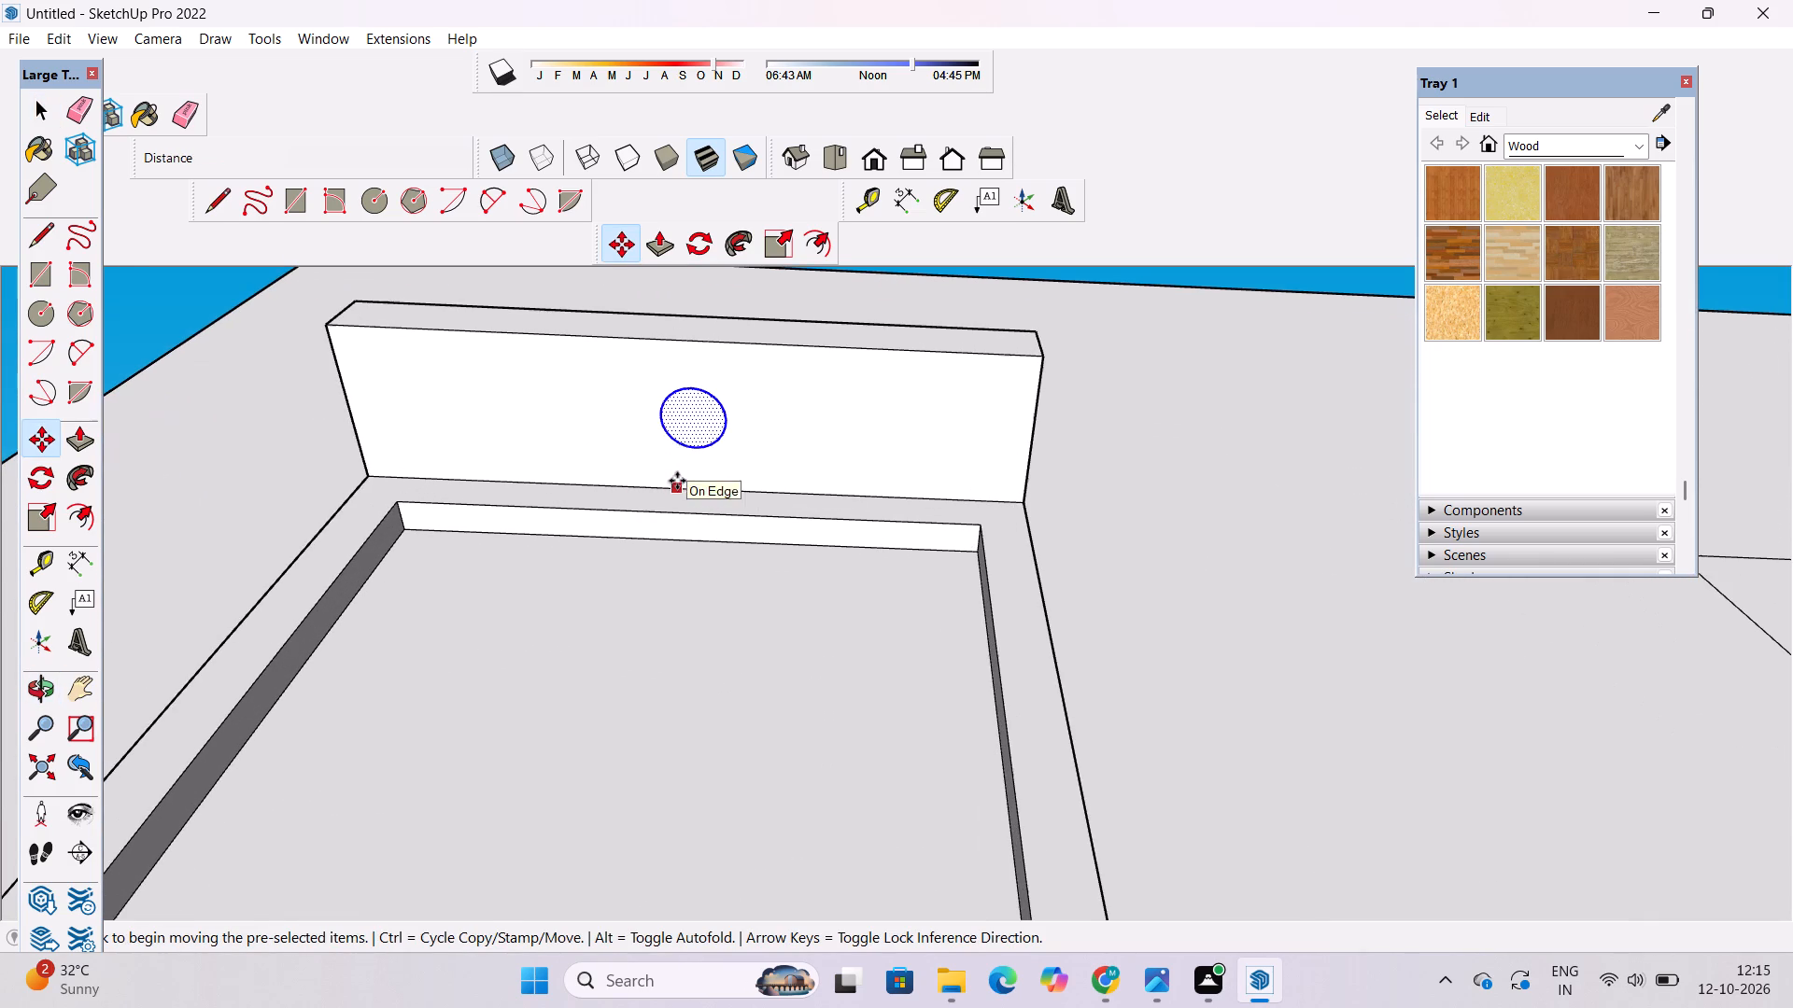
{"action": "left_click", "coordinate": [694, 423]}
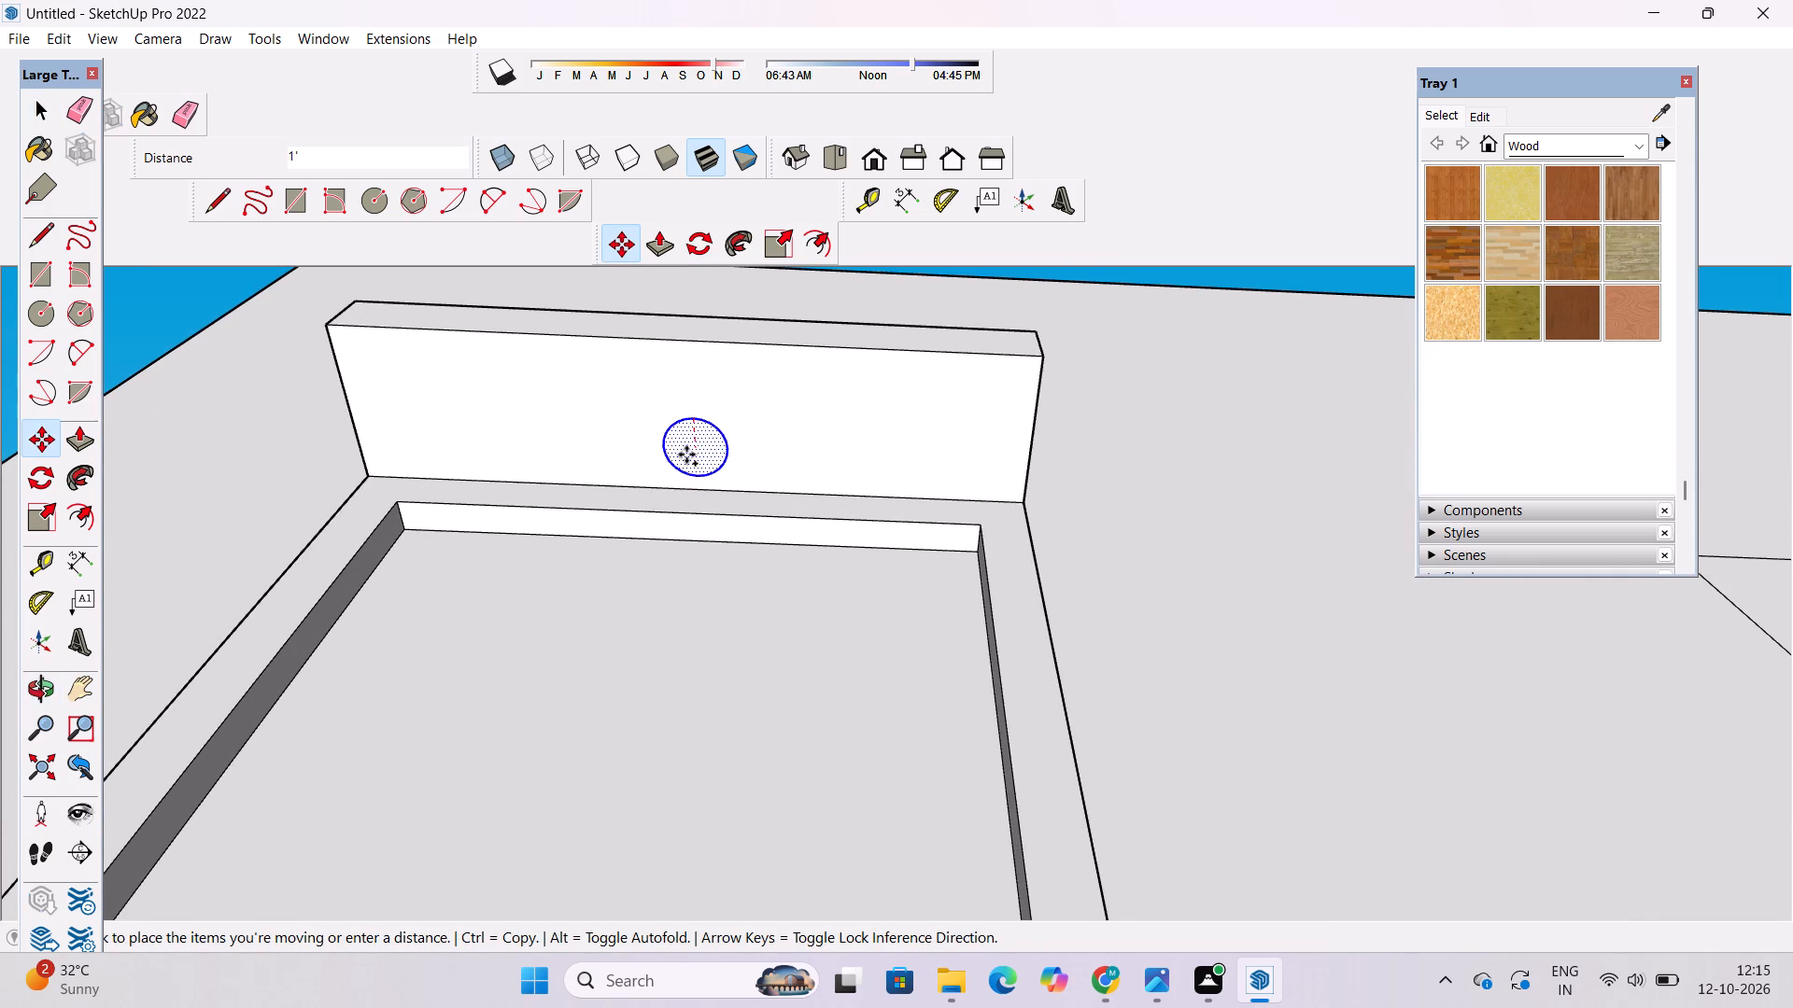
{"action": "scroll", "coordinate": [686, 455], "scroll_direction": "down", "scroll_amount": 16}
{"action": "scroll", "coordinate": [635, 617], "scroll_direction": "up", "scroll_amount": 13}
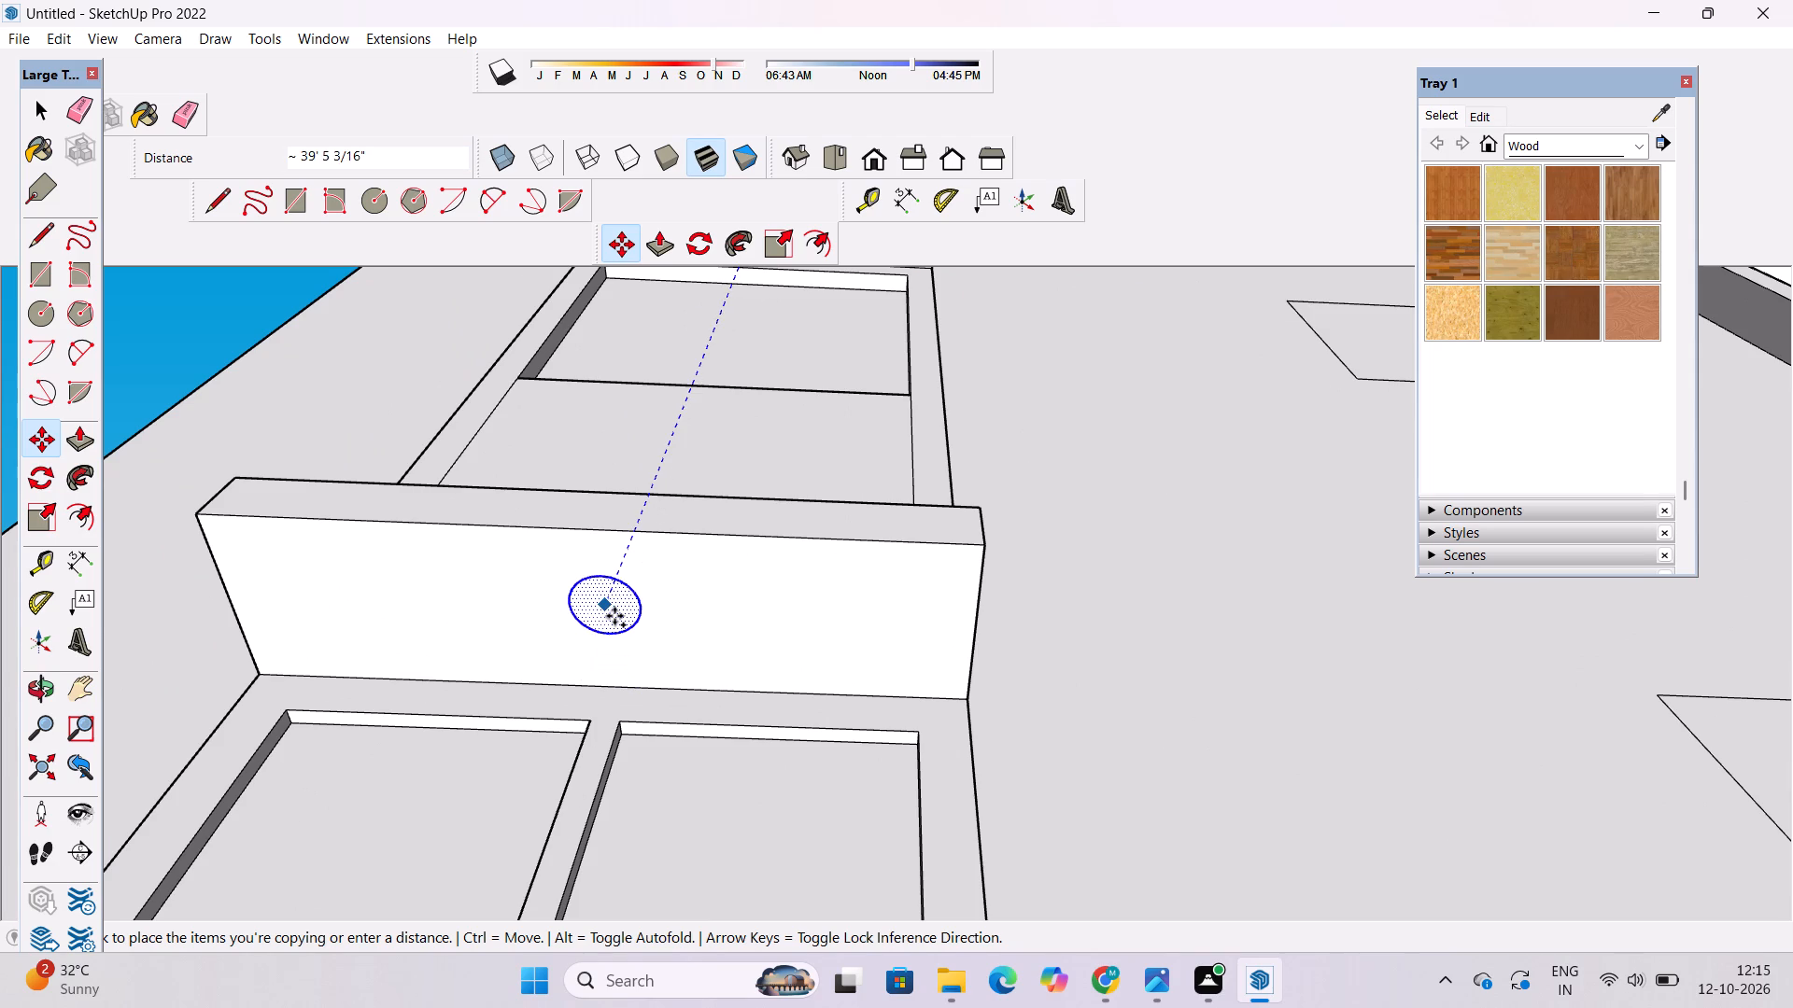
{"action": "left_click", "coordinate": [614, 616]}
{"action": "key", "text": "space"}
{"action": "scroll", "coordinate": [558, 662], "scroll_direction": "down", "scroll_amount": 4}
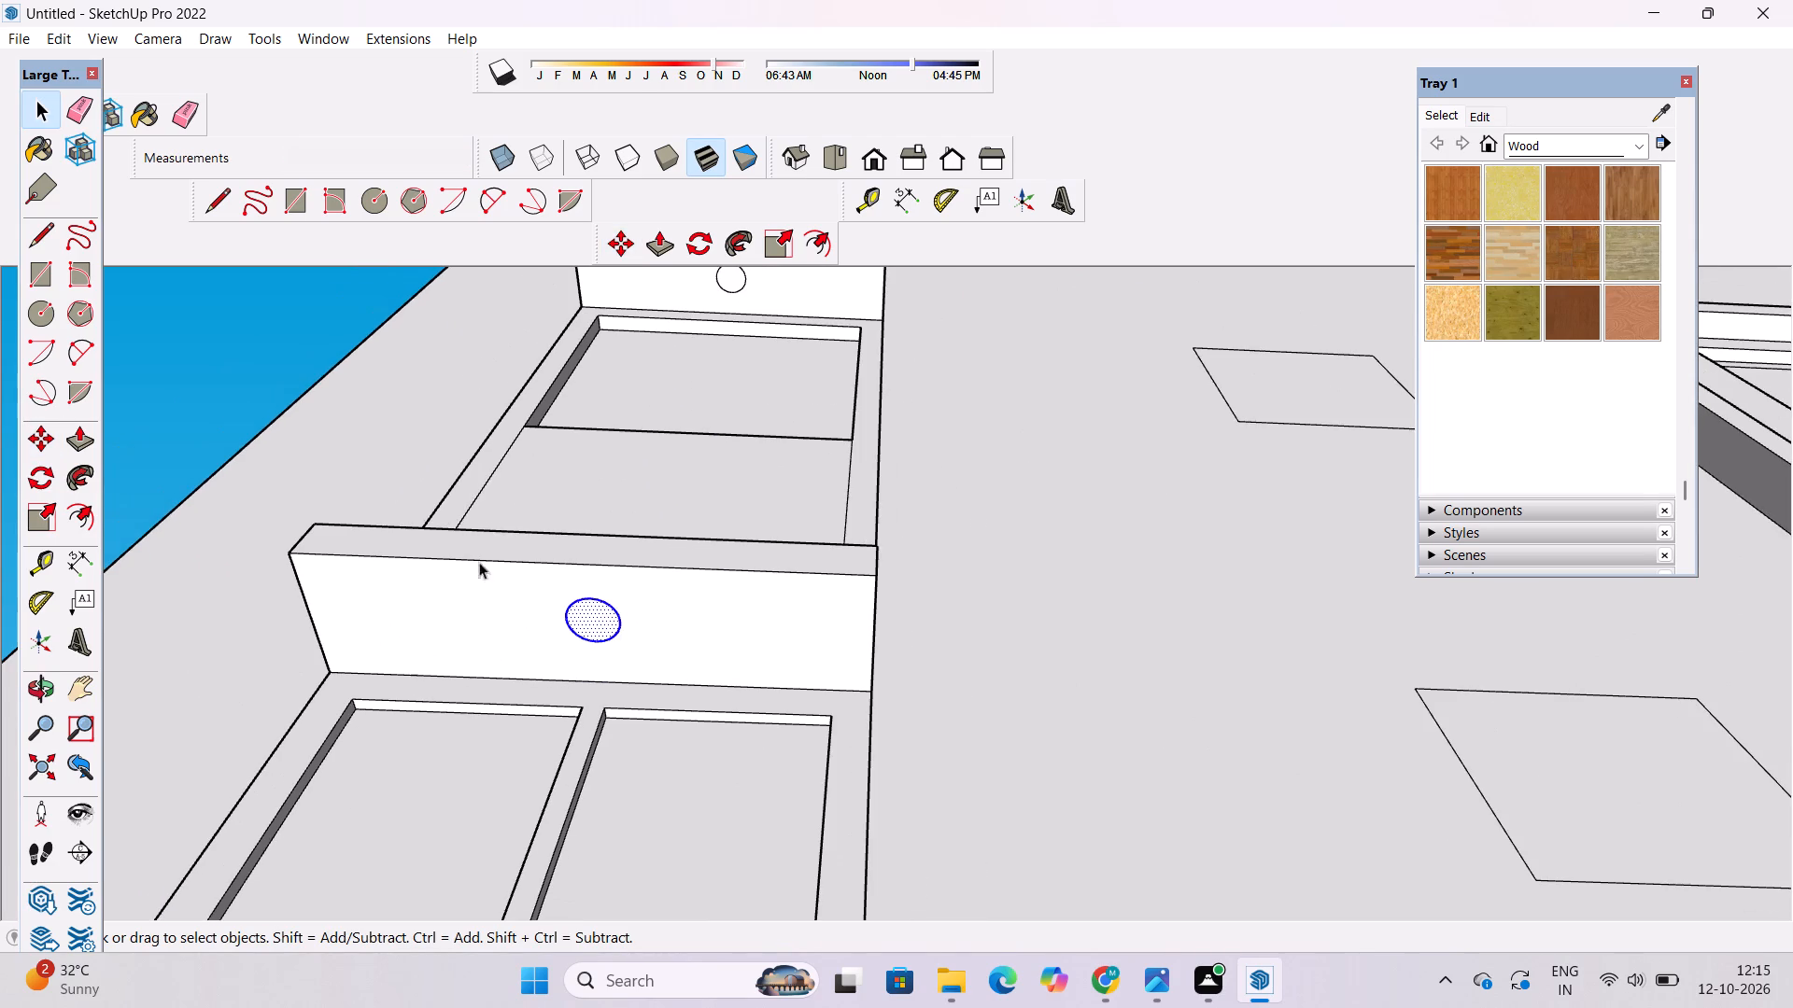
Set the segment count of the circle under the lower ledge, above the two-pane window, to 60.
{"action": "left_click", "coordinate": [247, 413]}
{"action": "left_click", "coordinate": [595, 605]}
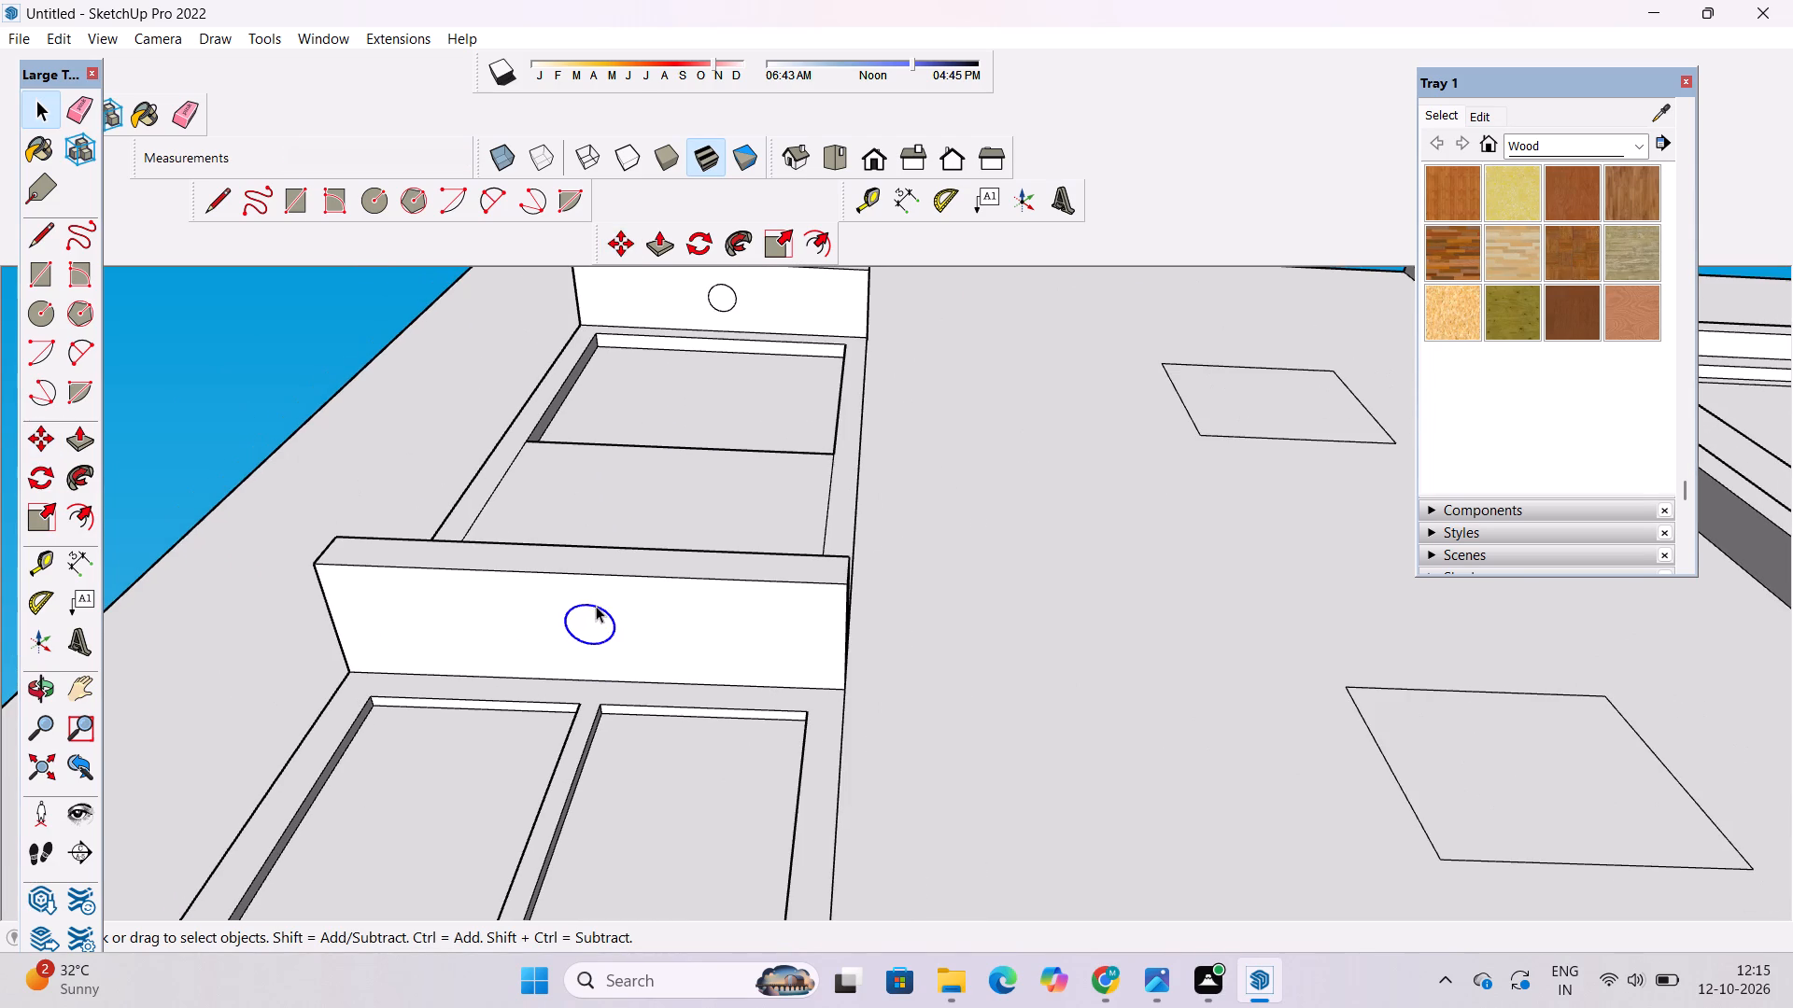
{"action": "scroll", "coordinate": [1475, 464], "scroll_direction": "up", "scroll_amount": 4}
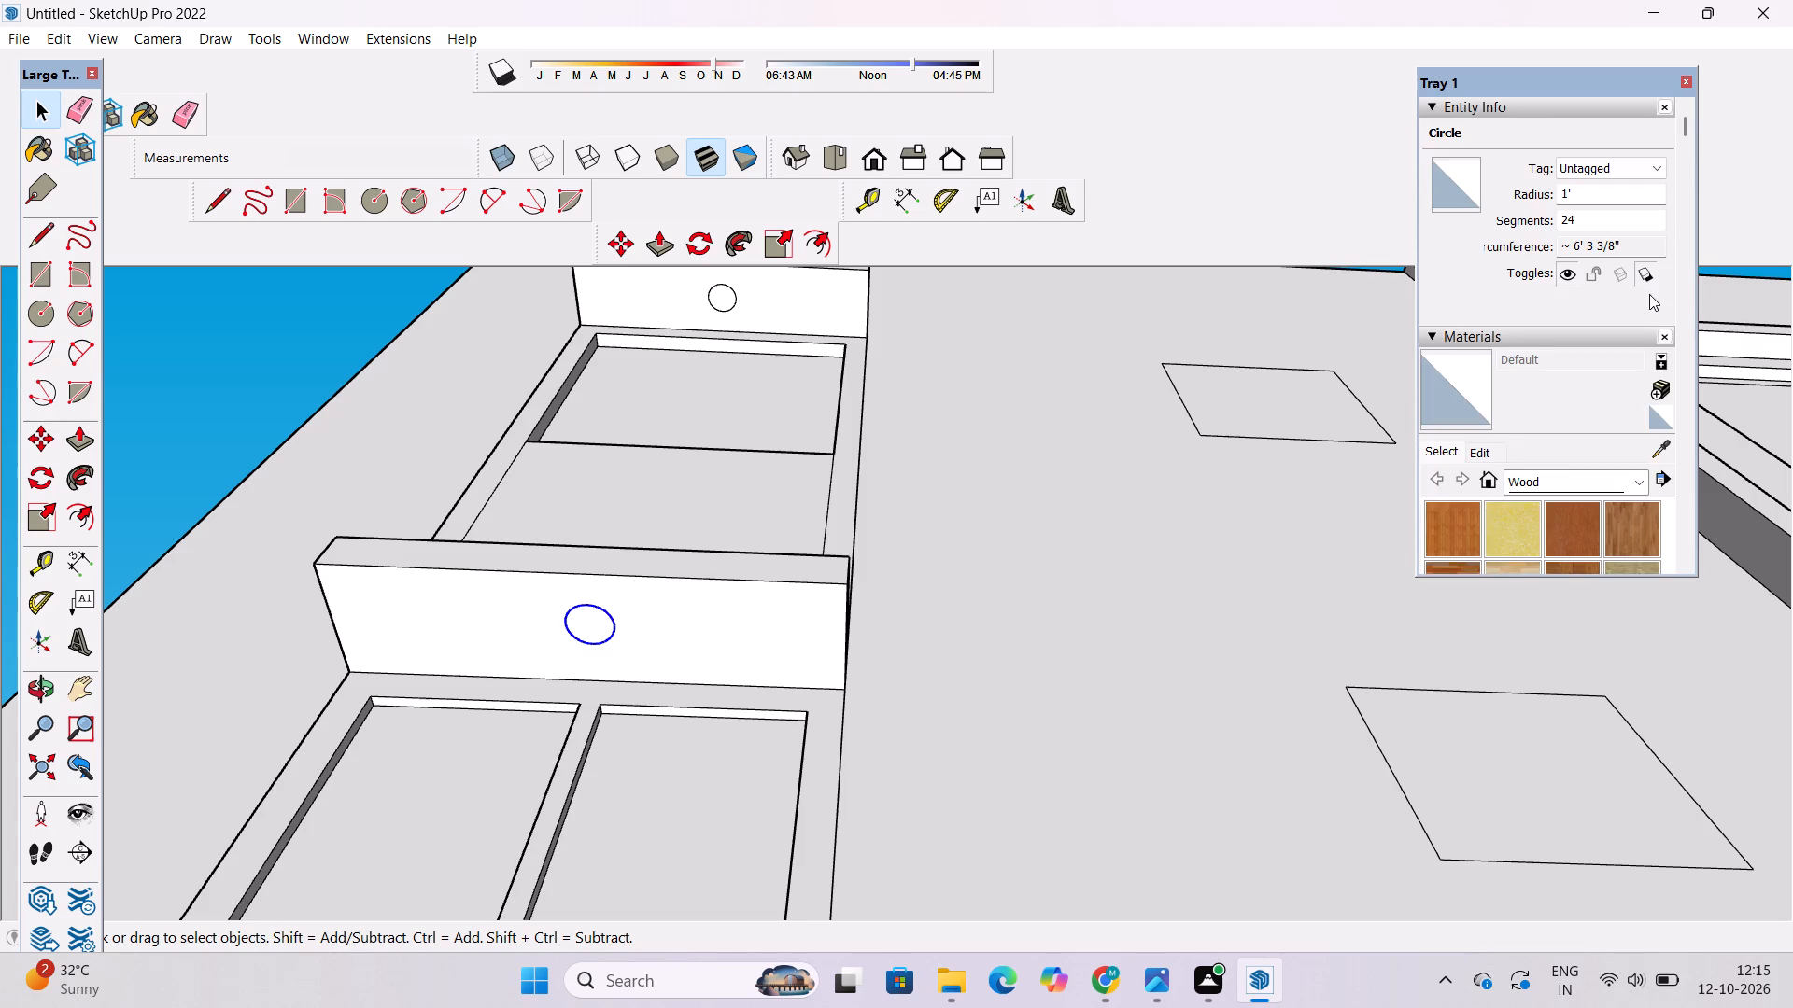
{"action": "left_click", "coordinate": [1587, 221]}
{"action": "key", "text": "BackSpace"}
{"action": "key", "text": "BackSpace"}
{"action": "key", "text": "BackSpace"}
{"action": "key", "text": "BackSpace"}
{"action": "key", "text": "BackSpace"}
{"action": "key", "text": "BackSpace"}
{"action": "key", "text": "BackSpace"}
{"action": "type", "text": "60"}
{"action": "key", "text": "Return"}
{"action": "left_click", "coordinate": [165, 438]}
Set the segment count of the circle under the top ledge, over the upper tall window, to 60.
{"action": "scroll", "coordinate": [590, 724], "scroll_direction": "down", "scroll_amount": 1}
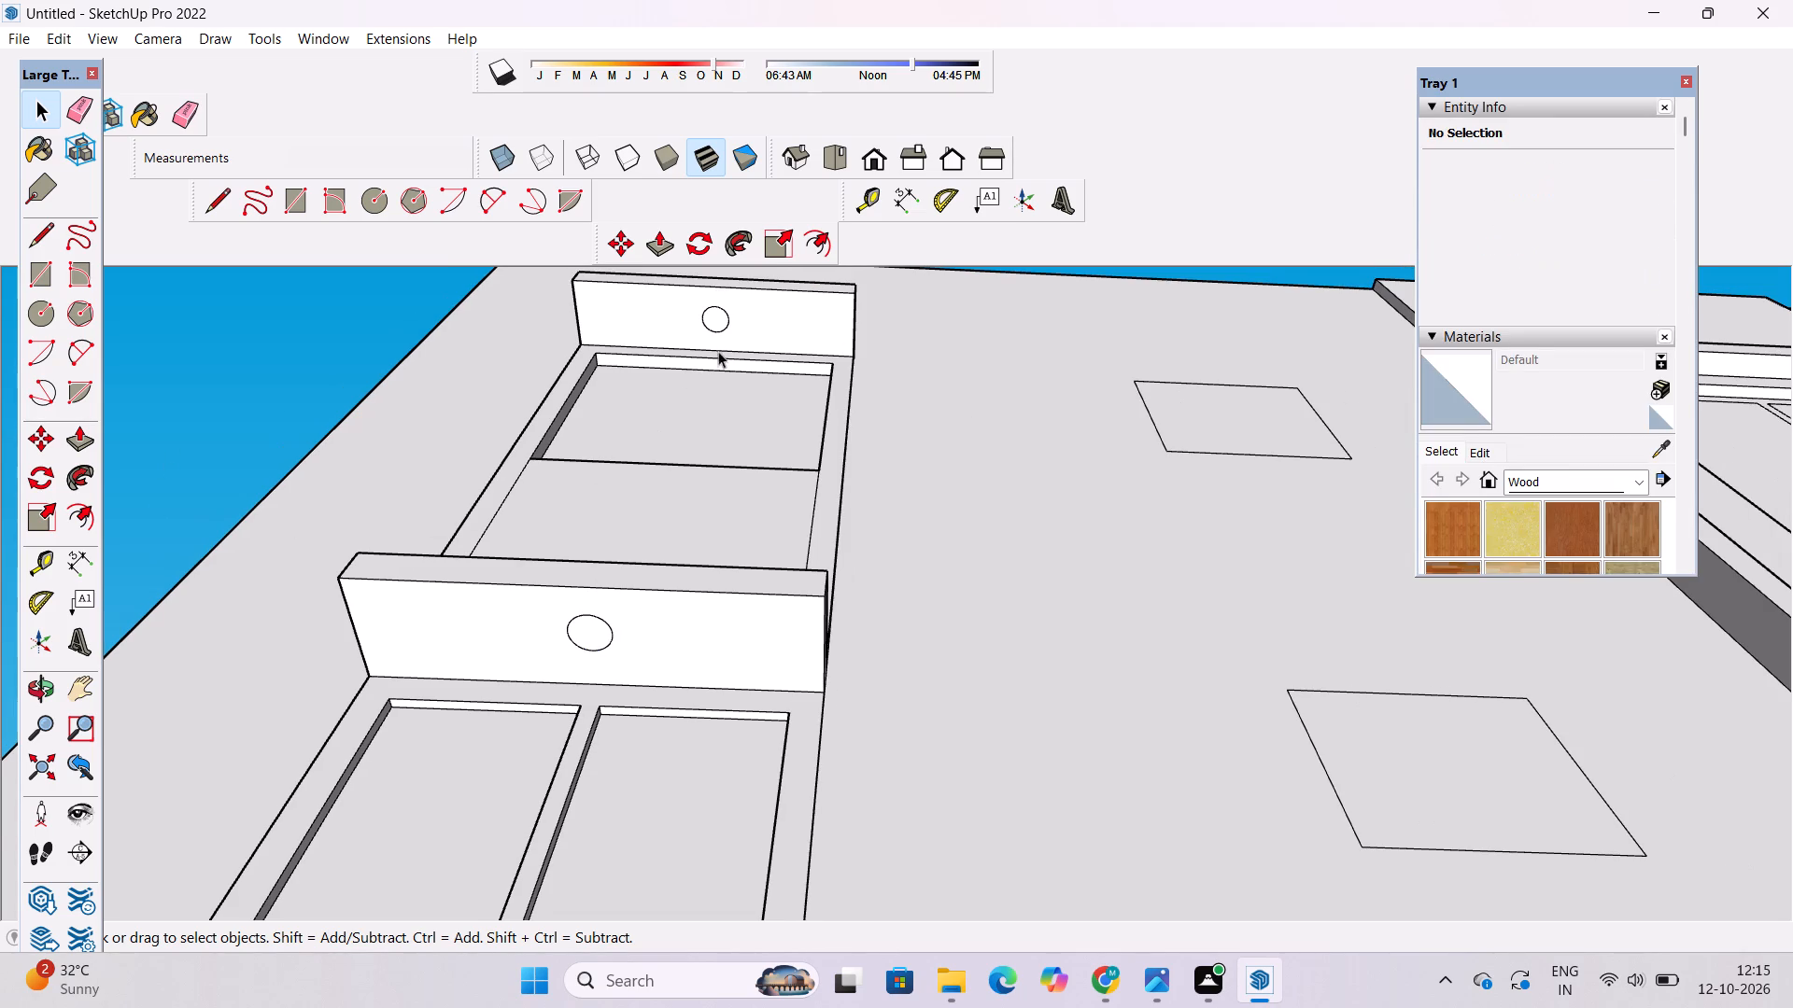
{"action": "scroll", "coordinate": [755, 301], "scroll_direction": "up", "scroll_amount": 18}
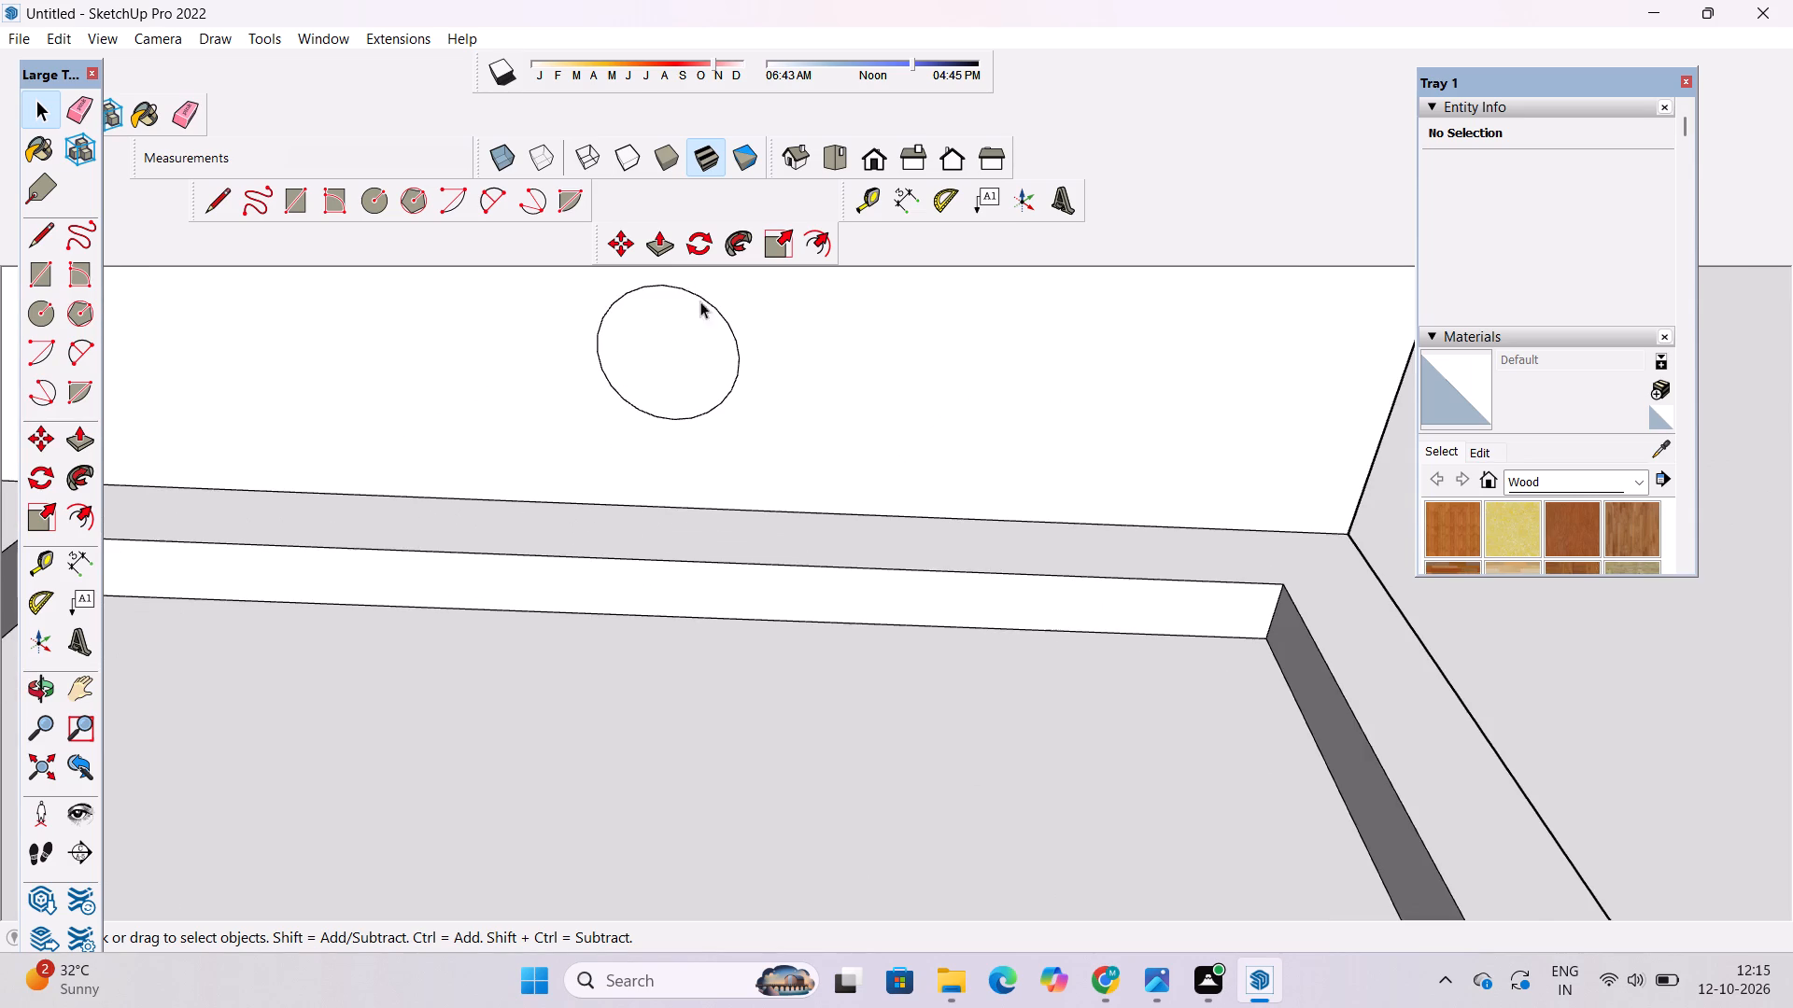
{"action": "left_click", "coordinate": [712, 297]}
{"action": "left_click", "coordinate": [1585, 207]}
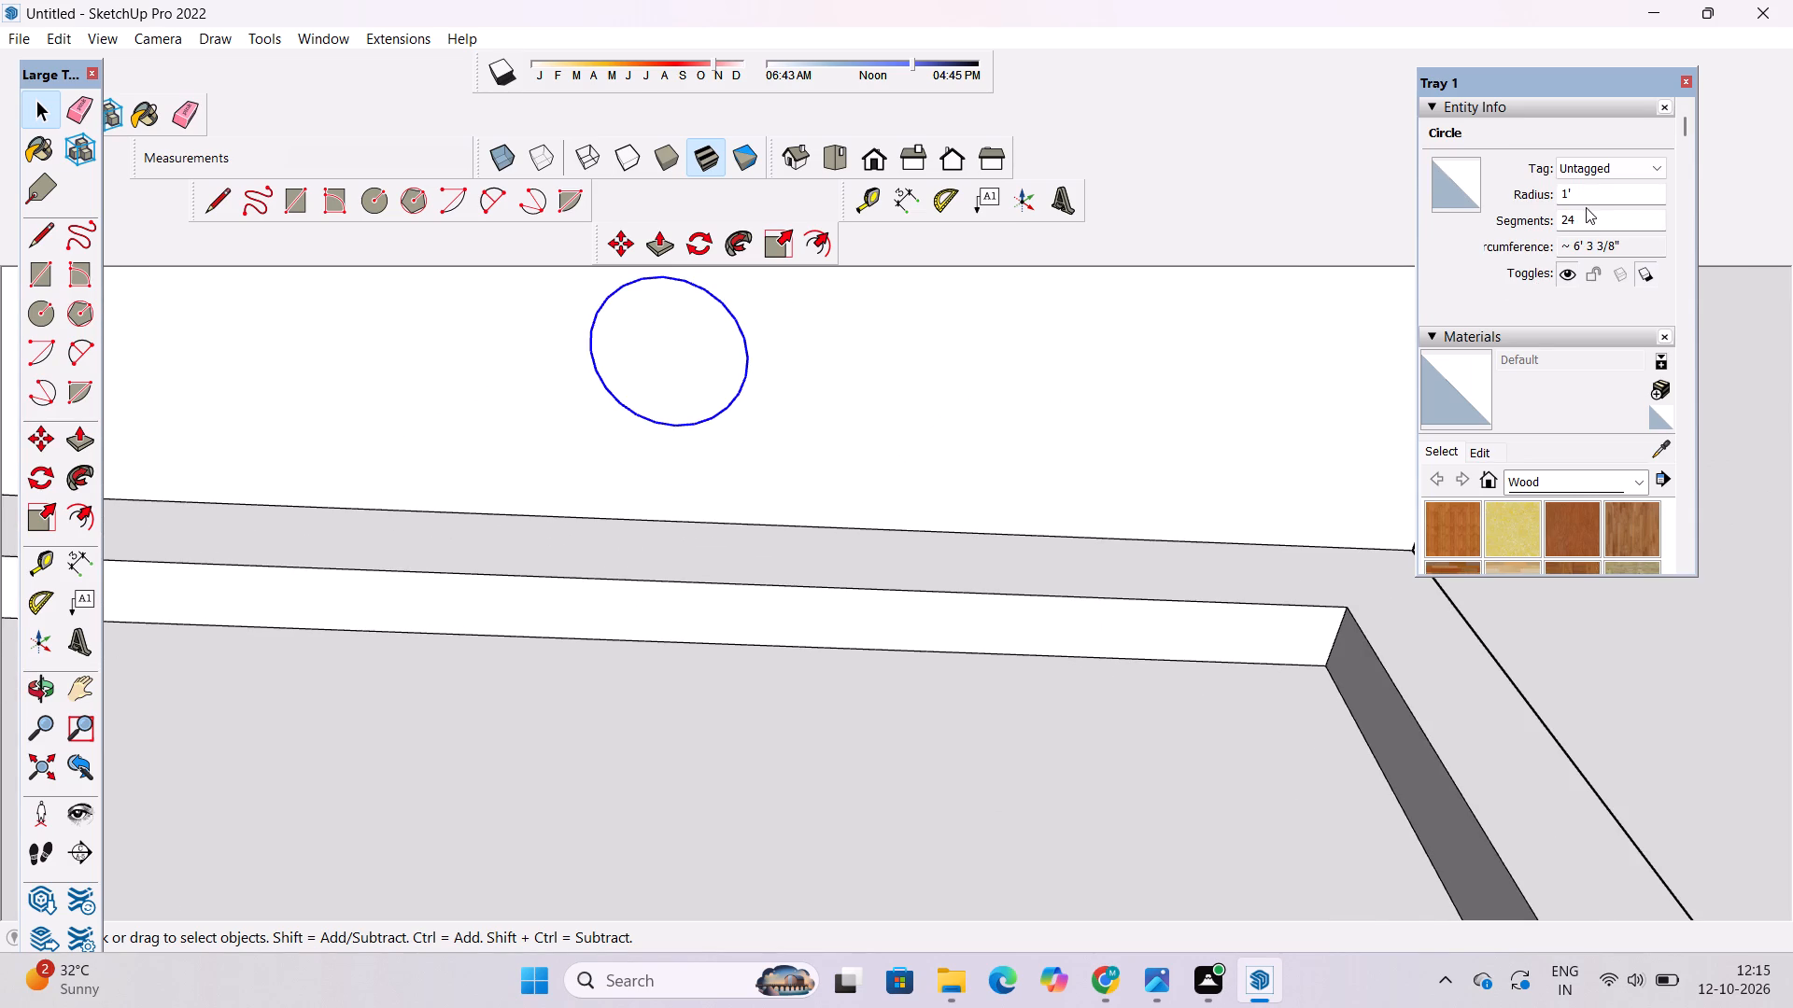
{"action": "left_click", "coordinate": [1586, 219]}
{"action": "key", "text": "BackSpace"}
{"action": "key", "text": "BackSpace"}
{"action": "key", "text": "BackSpace"}
{"action": "key", "text": "BackSpace"}
{"action": "key", "text": "BackSpace"}
{"action": "key", "text": "BackSpace"}
{"action": "key", "text": "BackSpace"}
{"action": "key", "text": "BackSpace"}
{"action": "key", "text": "BackSpace"}
{"action": "key", "text": "BackSpace"}
{"action": "key", "text": "BackSpace"}
{"action": "type", "text": "60"}
{"action": "key", "text": "Return"}
{"action": "scroll", "coordinate": [1016, 471], "scroll_direction": "down", "scroll_amount": 5}
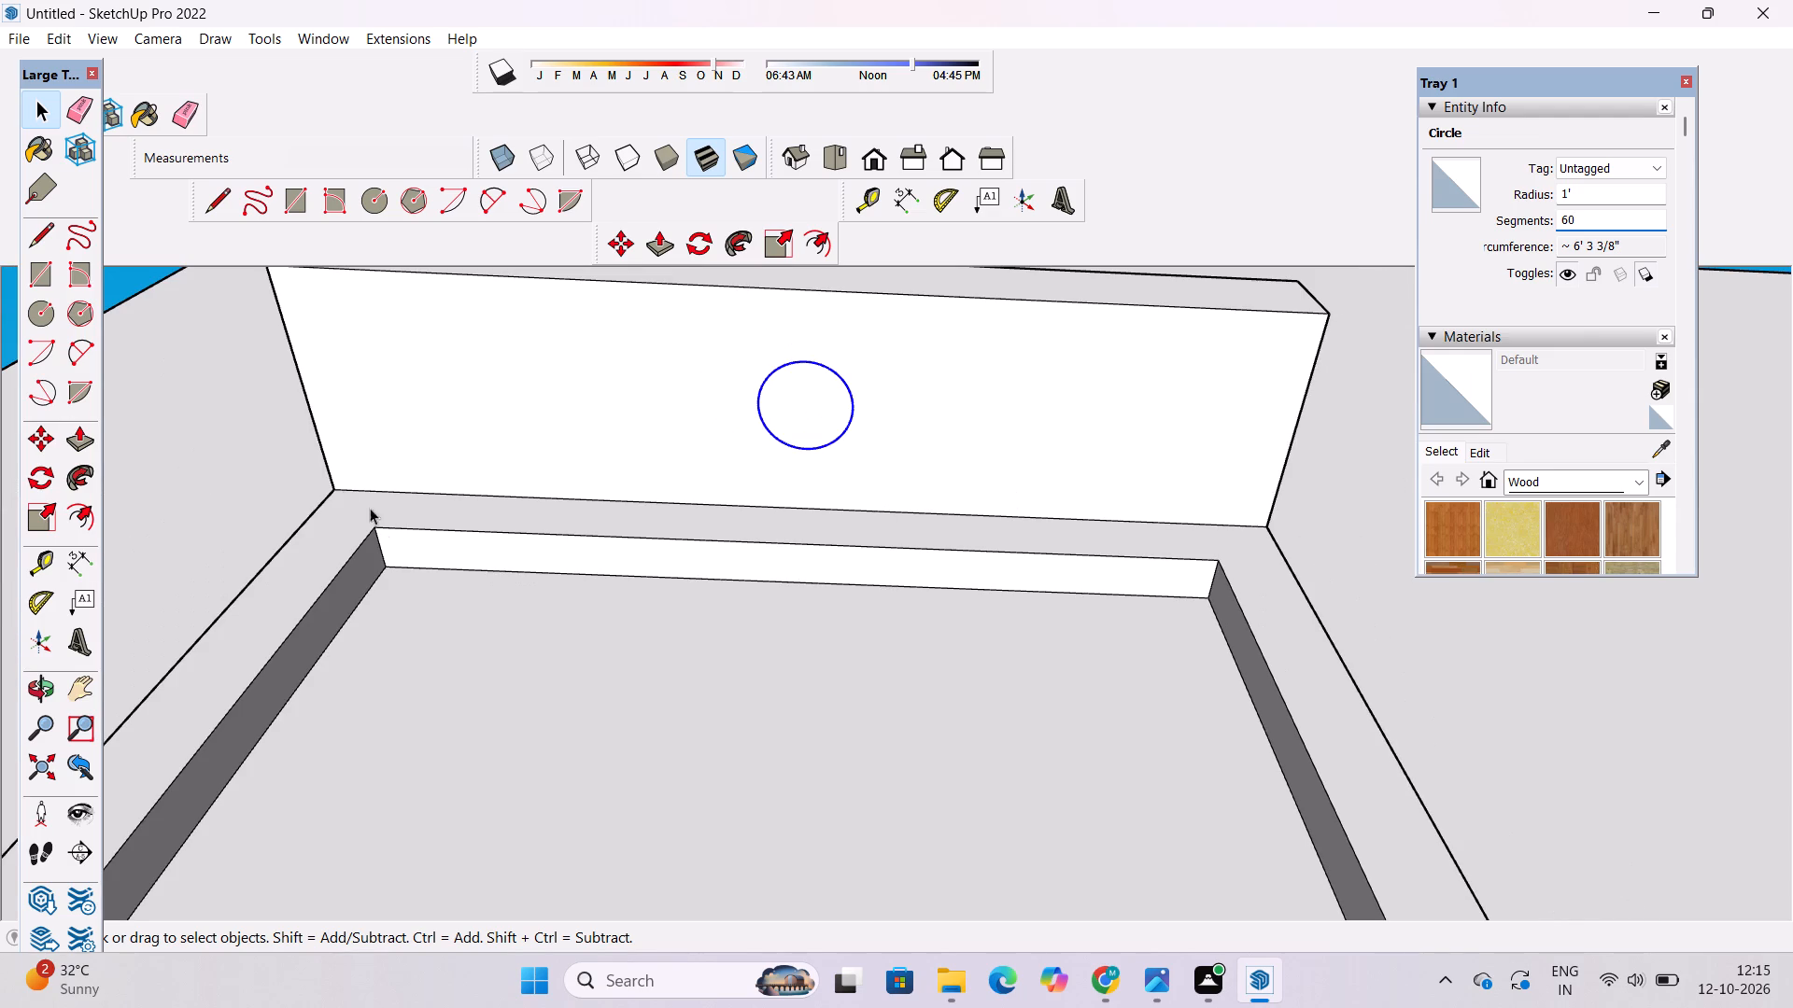
{"action": "left_click", "coordinate": [113, 276]}
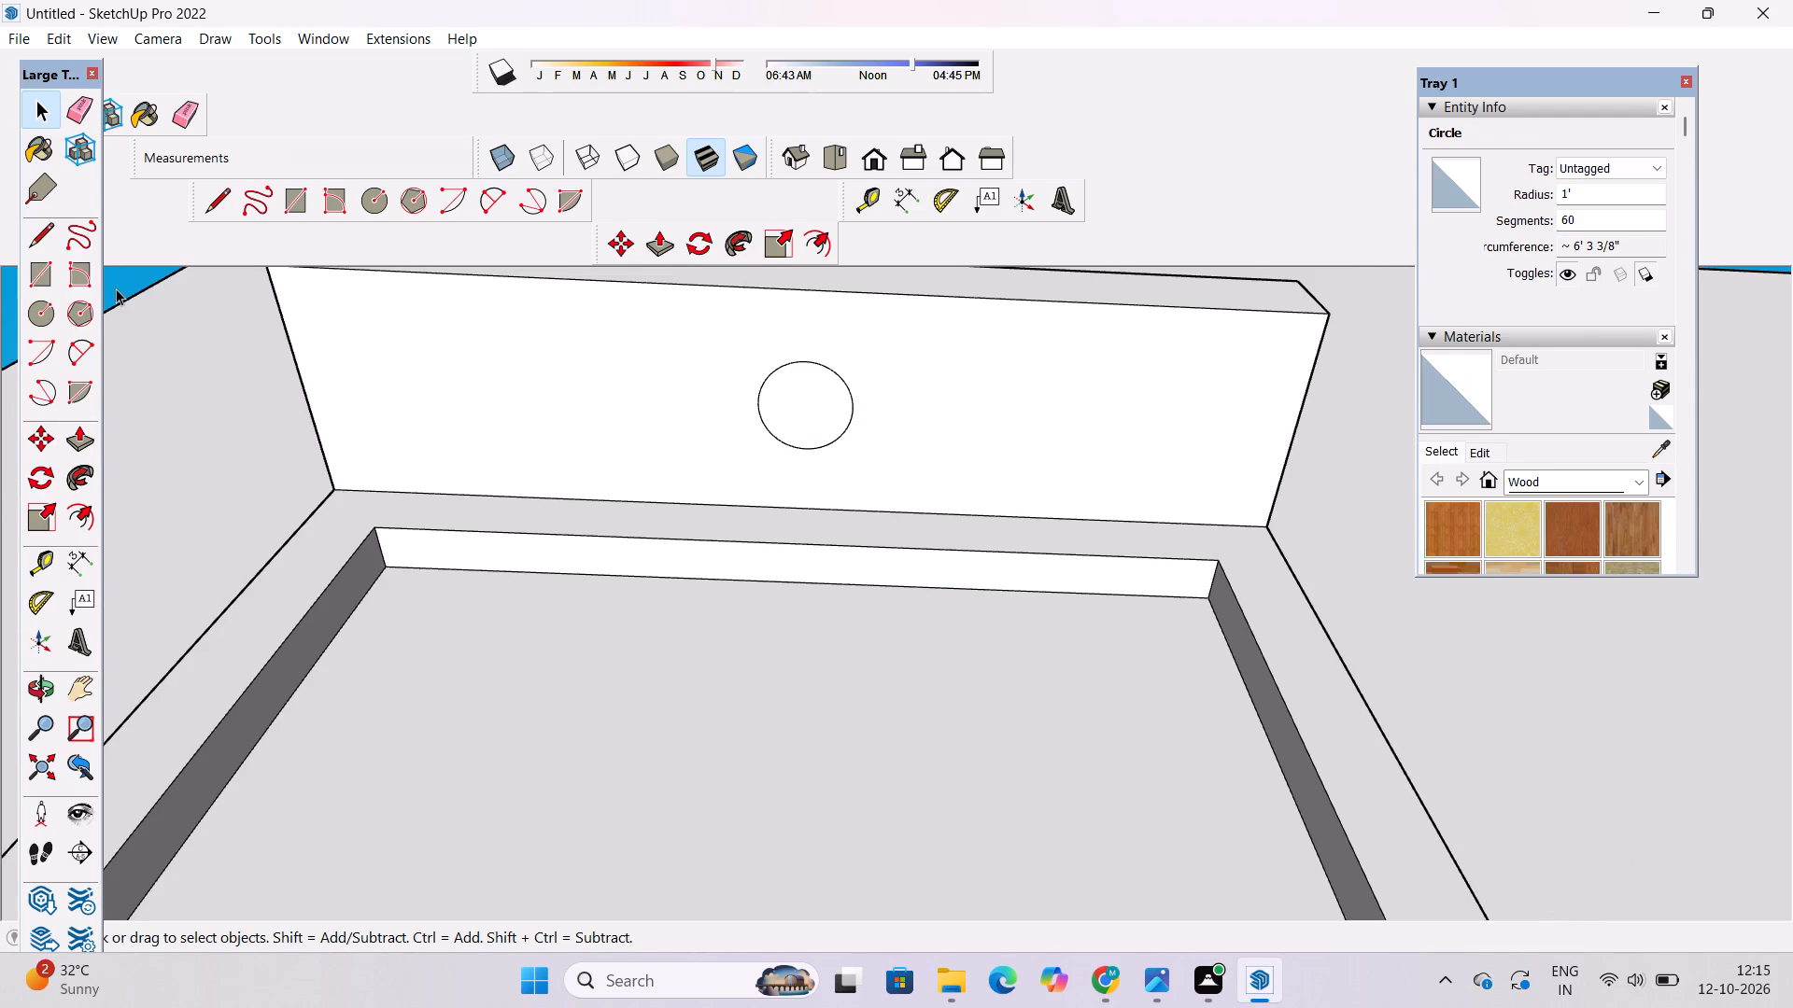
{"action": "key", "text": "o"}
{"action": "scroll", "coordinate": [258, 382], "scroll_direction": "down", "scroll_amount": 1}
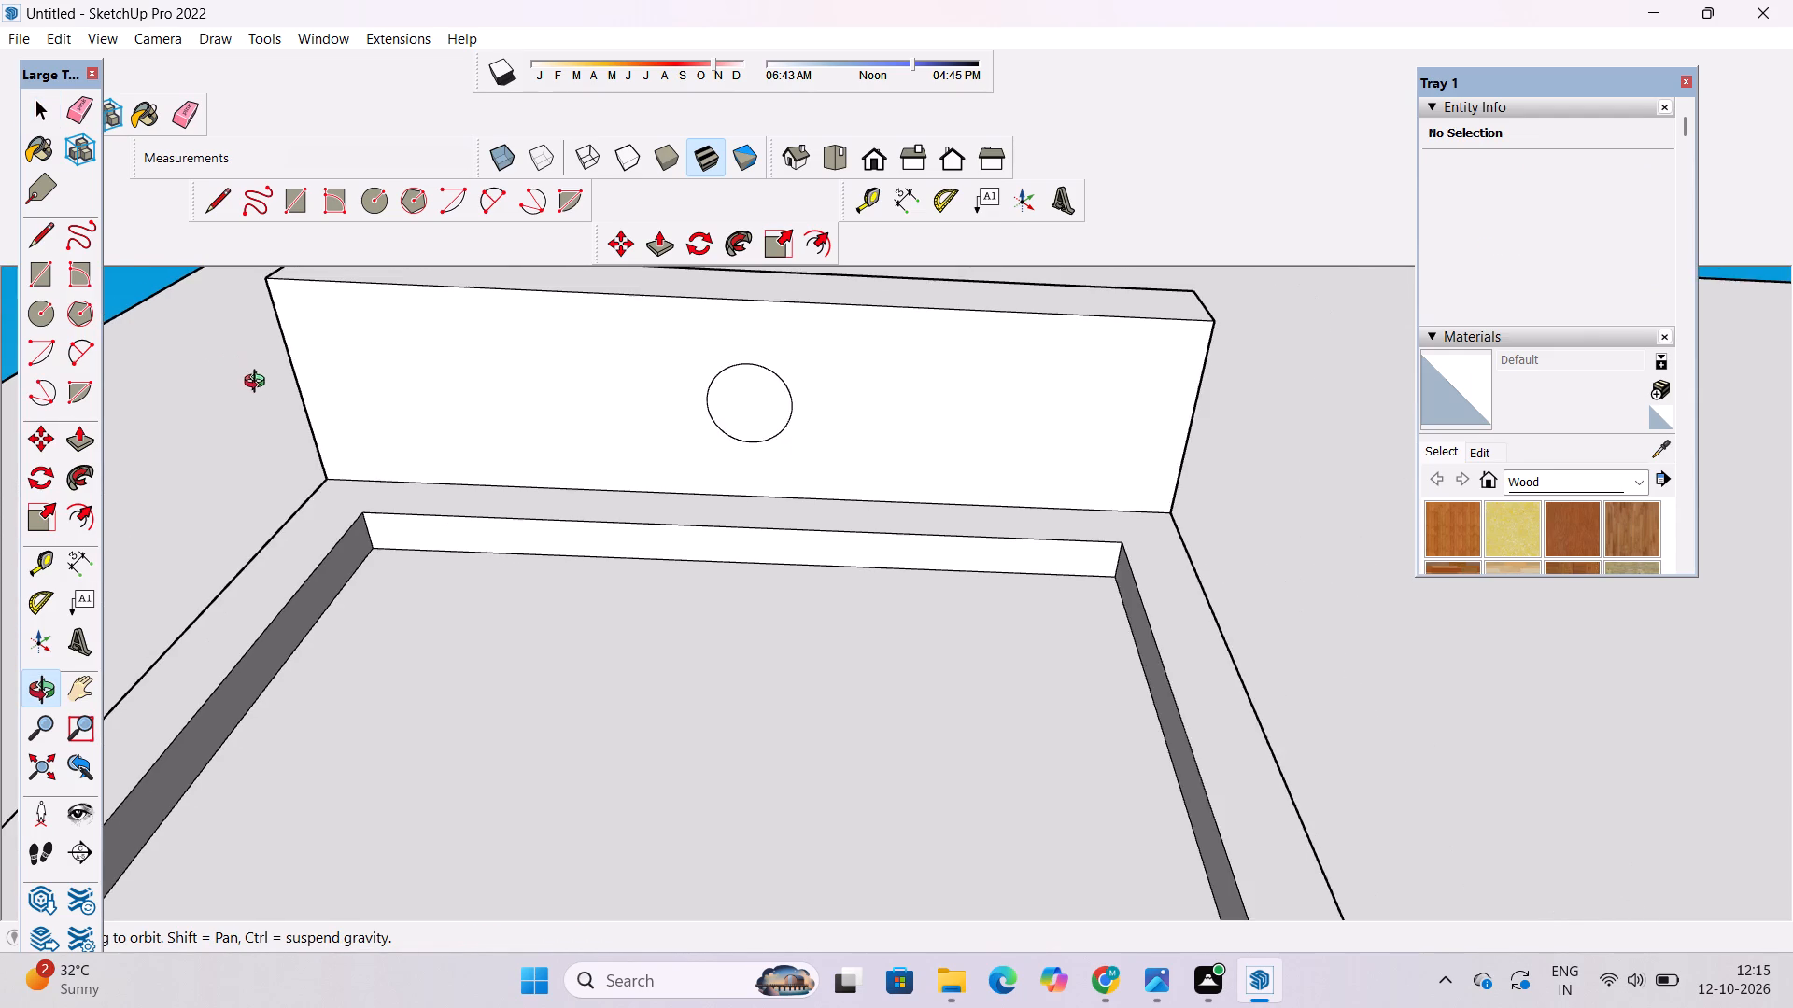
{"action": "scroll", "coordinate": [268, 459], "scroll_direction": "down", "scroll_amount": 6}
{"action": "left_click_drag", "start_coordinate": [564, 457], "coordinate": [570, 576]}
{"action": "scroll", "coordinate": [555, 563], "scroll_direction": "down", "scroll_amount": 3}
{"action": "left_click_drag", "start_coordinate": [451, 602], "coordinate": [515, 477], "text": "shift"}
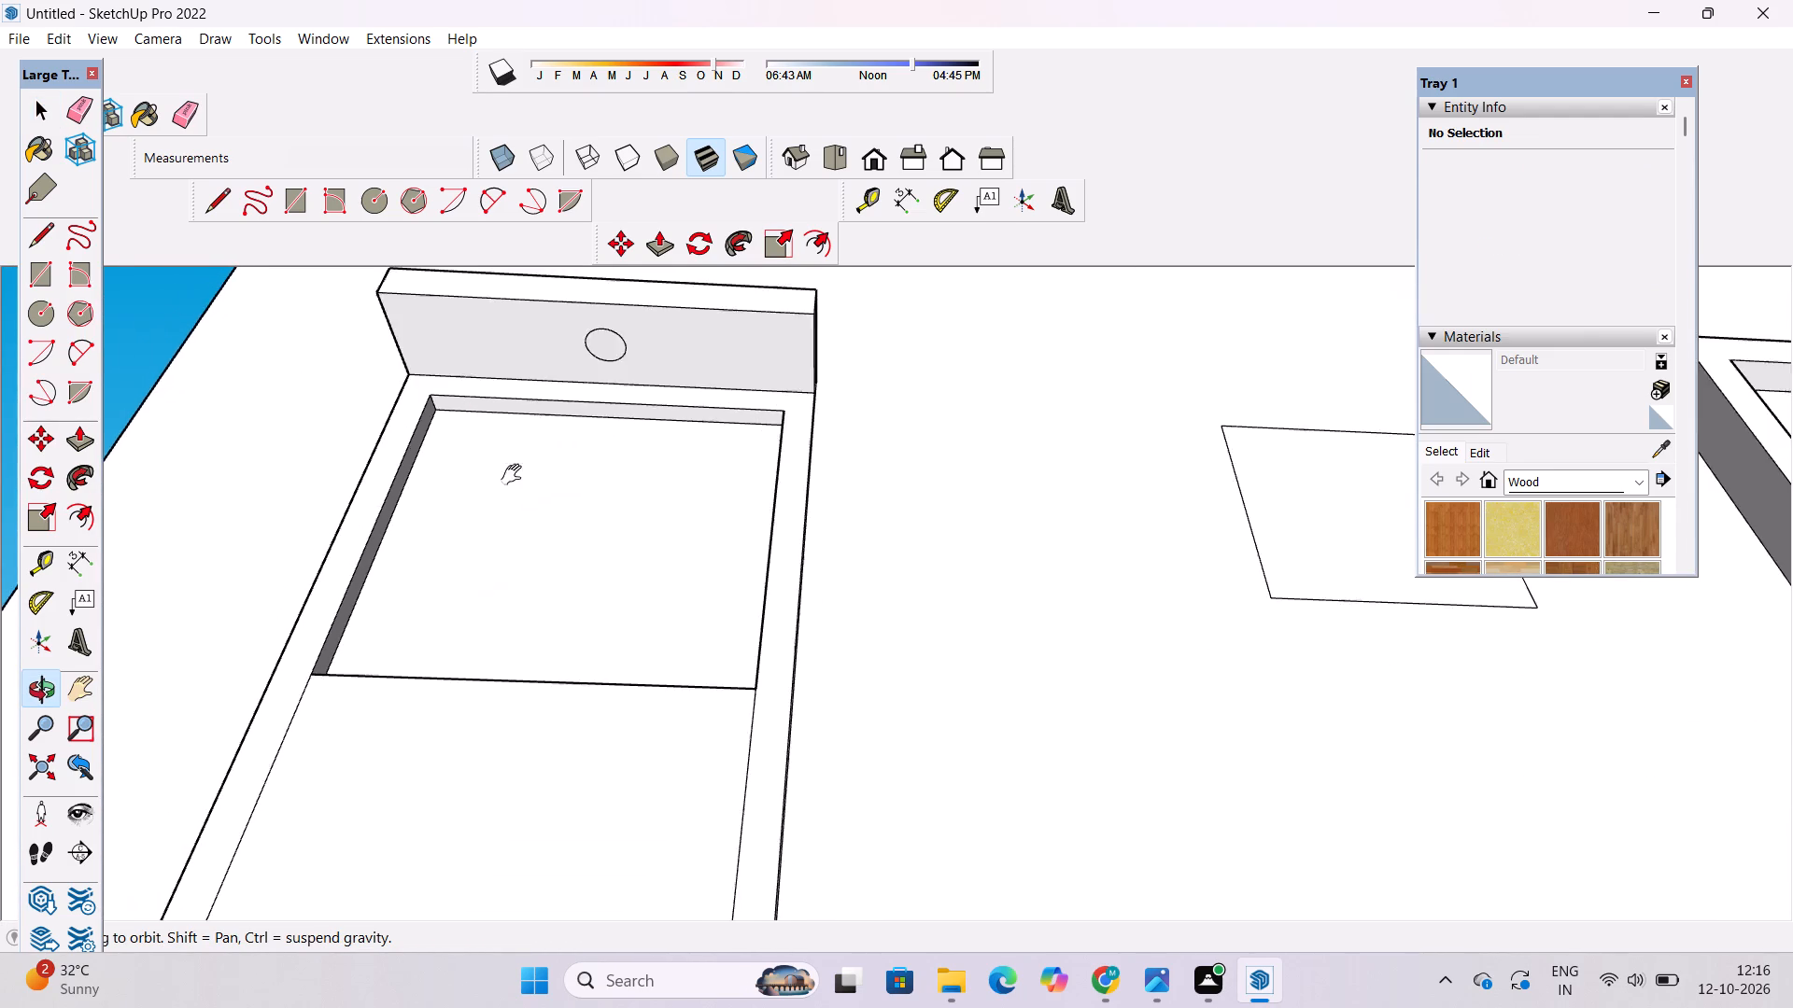